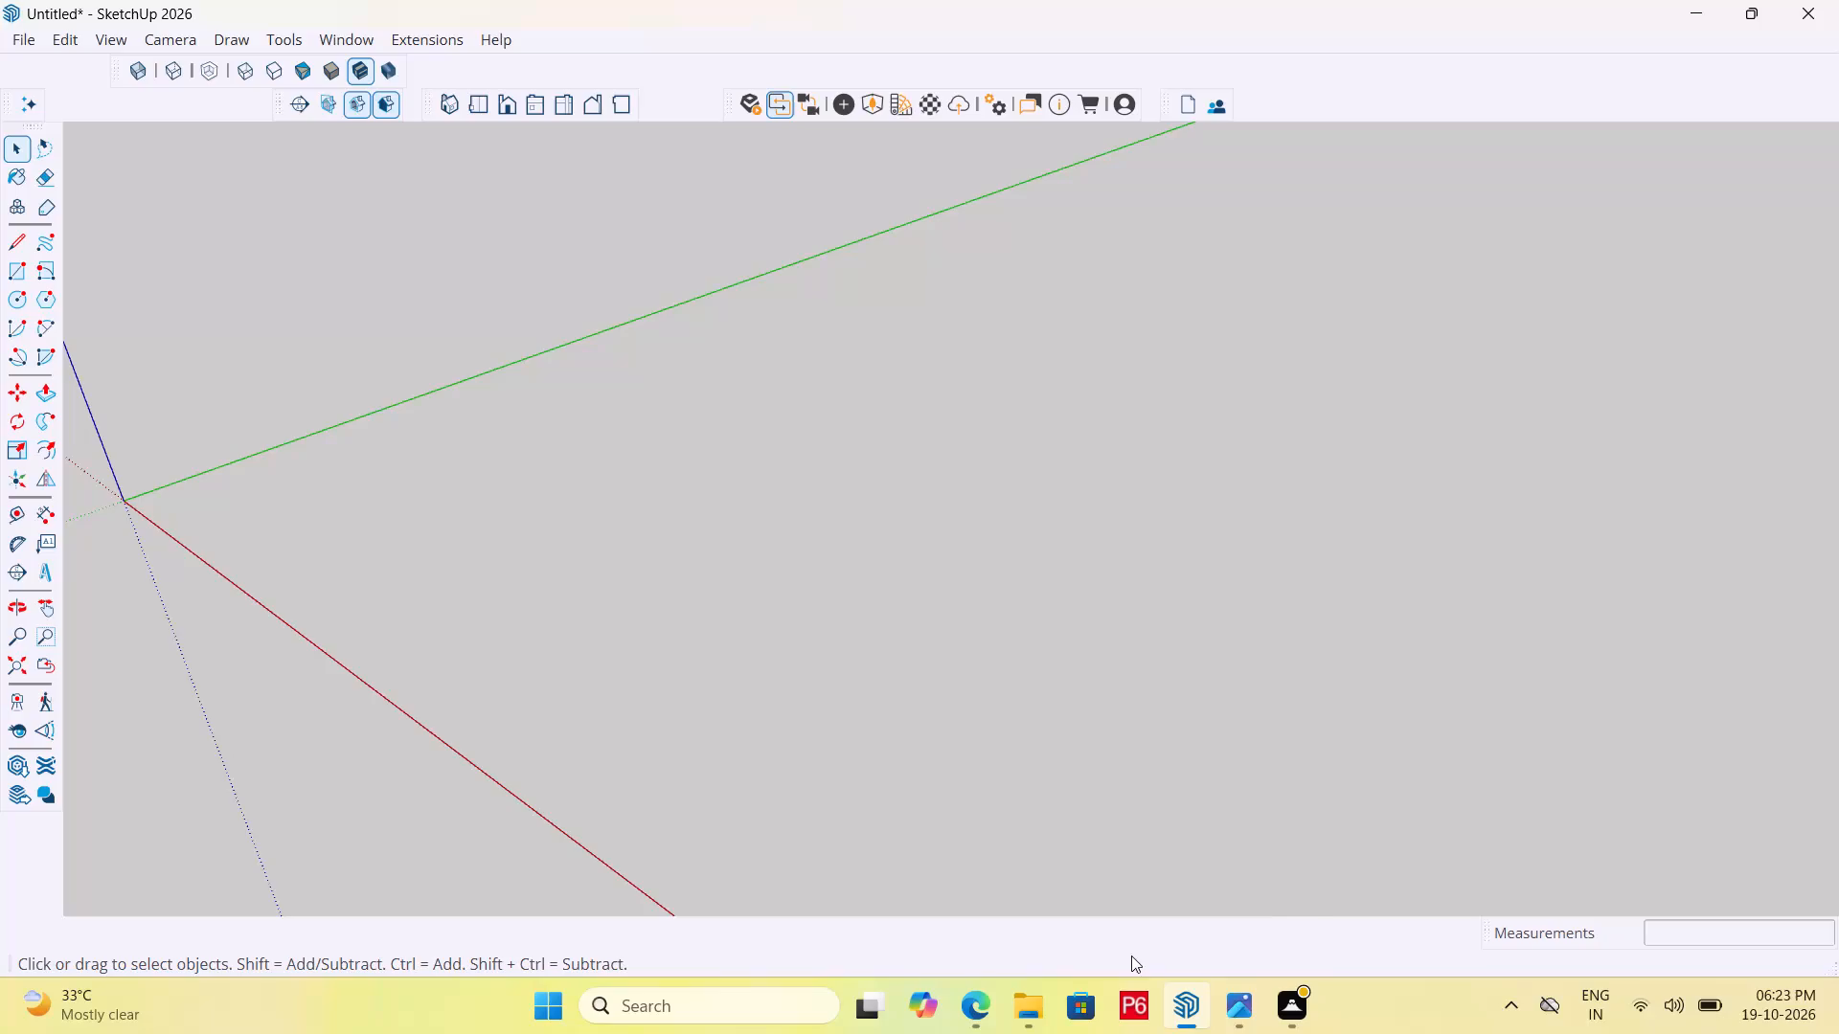
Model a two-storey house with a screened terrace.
Place the house reference image beside the SketchUp model, giving the model about two-thirds of the screen width.
{"action": "left_click", "coordinate": [1236, 1005]}
{"action": "left_click", "coordinate": [1119, 186]}
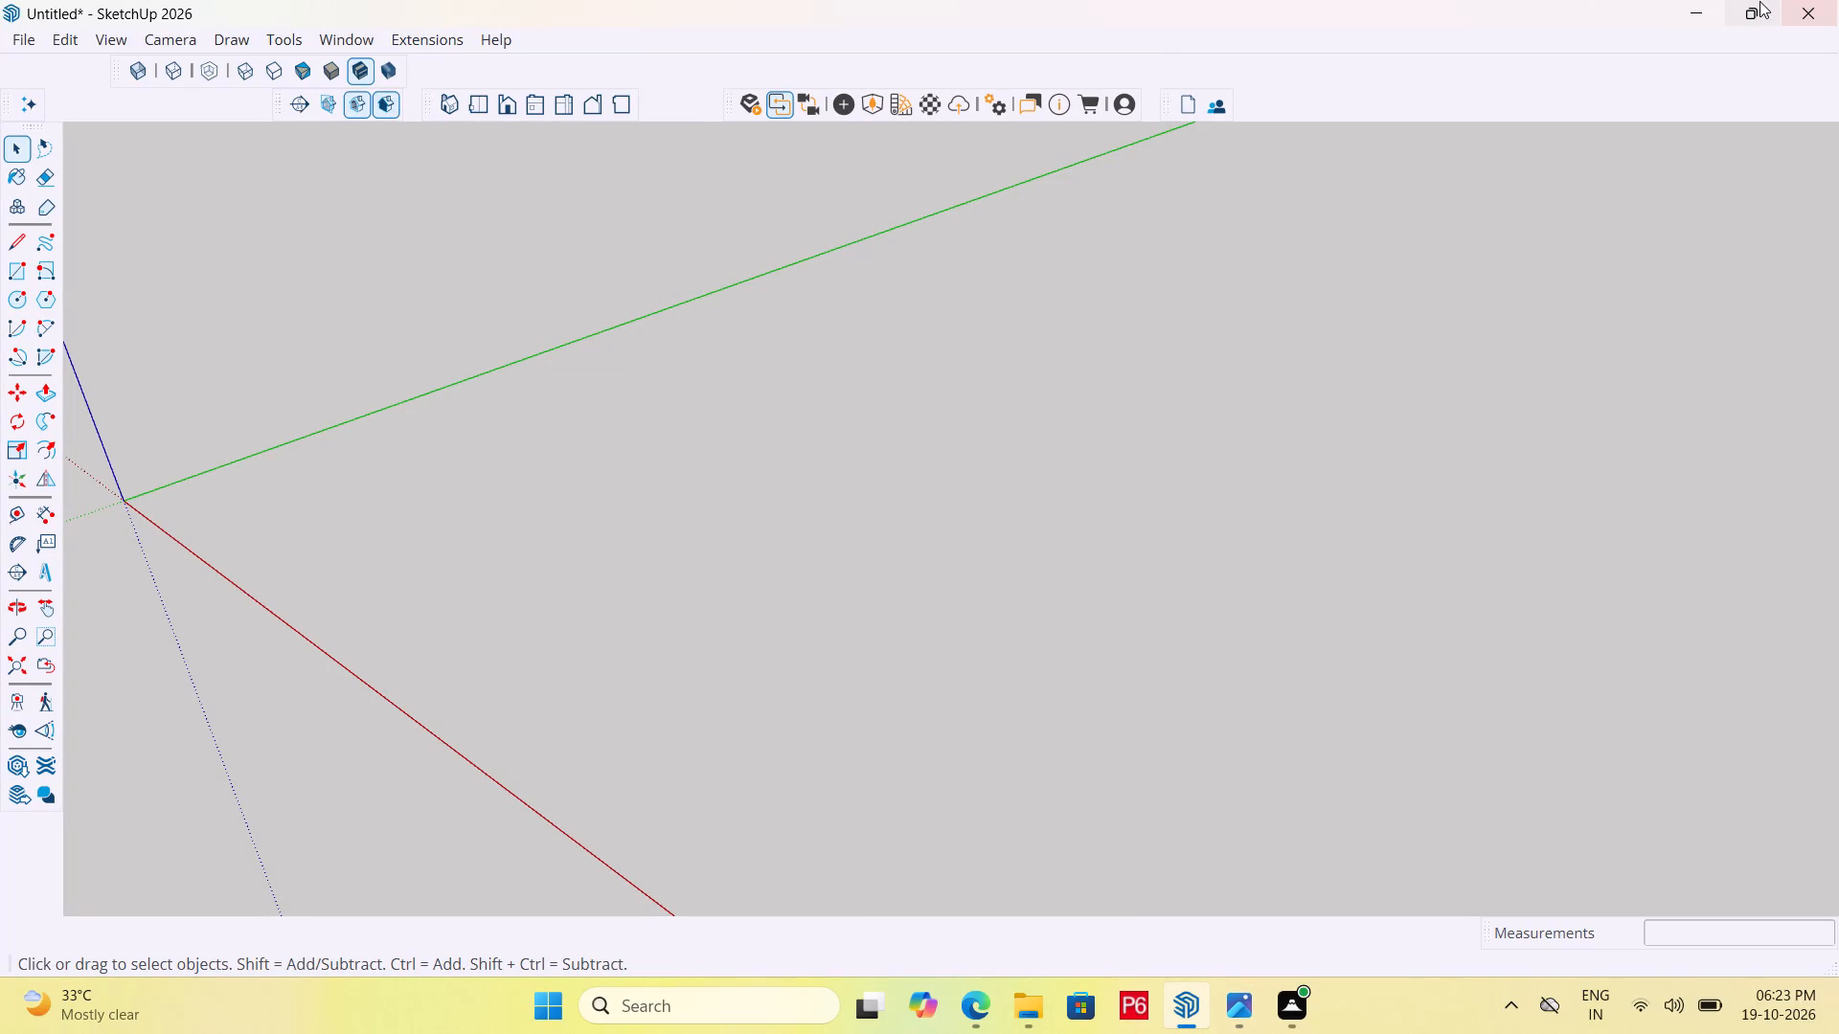
{"action": "left_click", "coordinate": [1623, 79]}
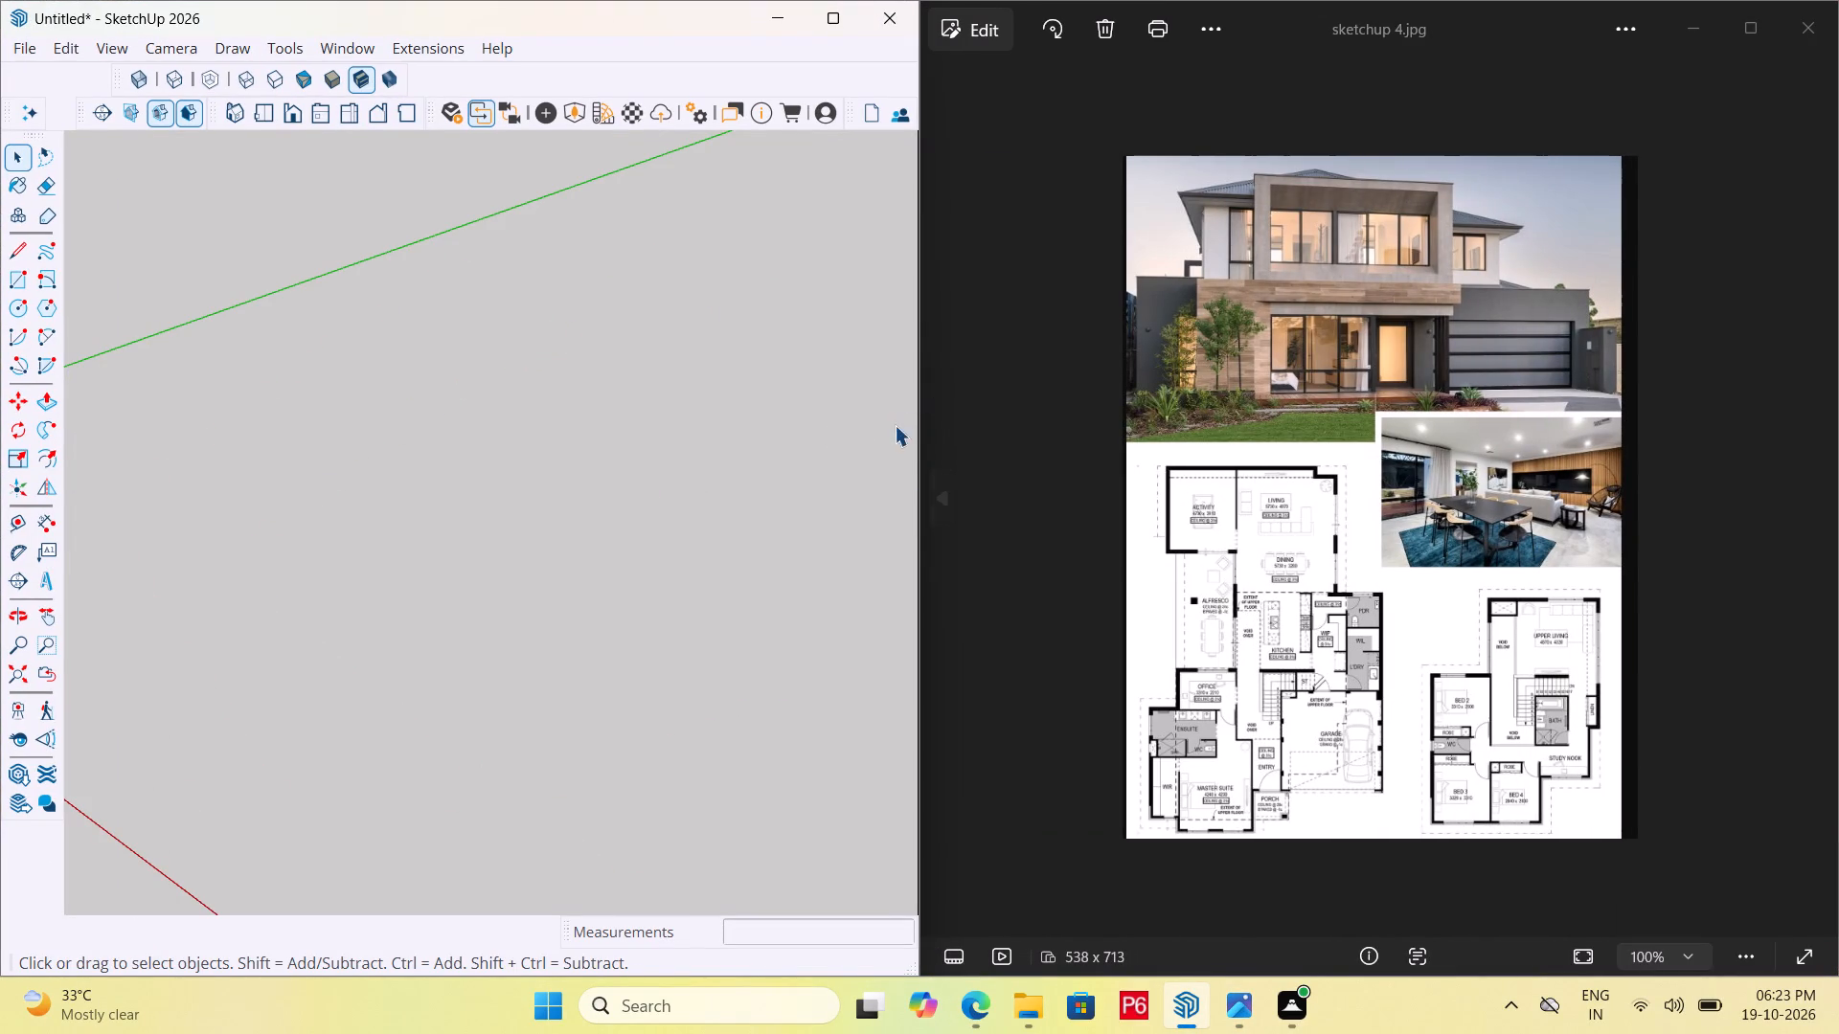
{"action": "left_click_drag", "start_coordinate": [925, 365], "coordinate": [928, 364]}
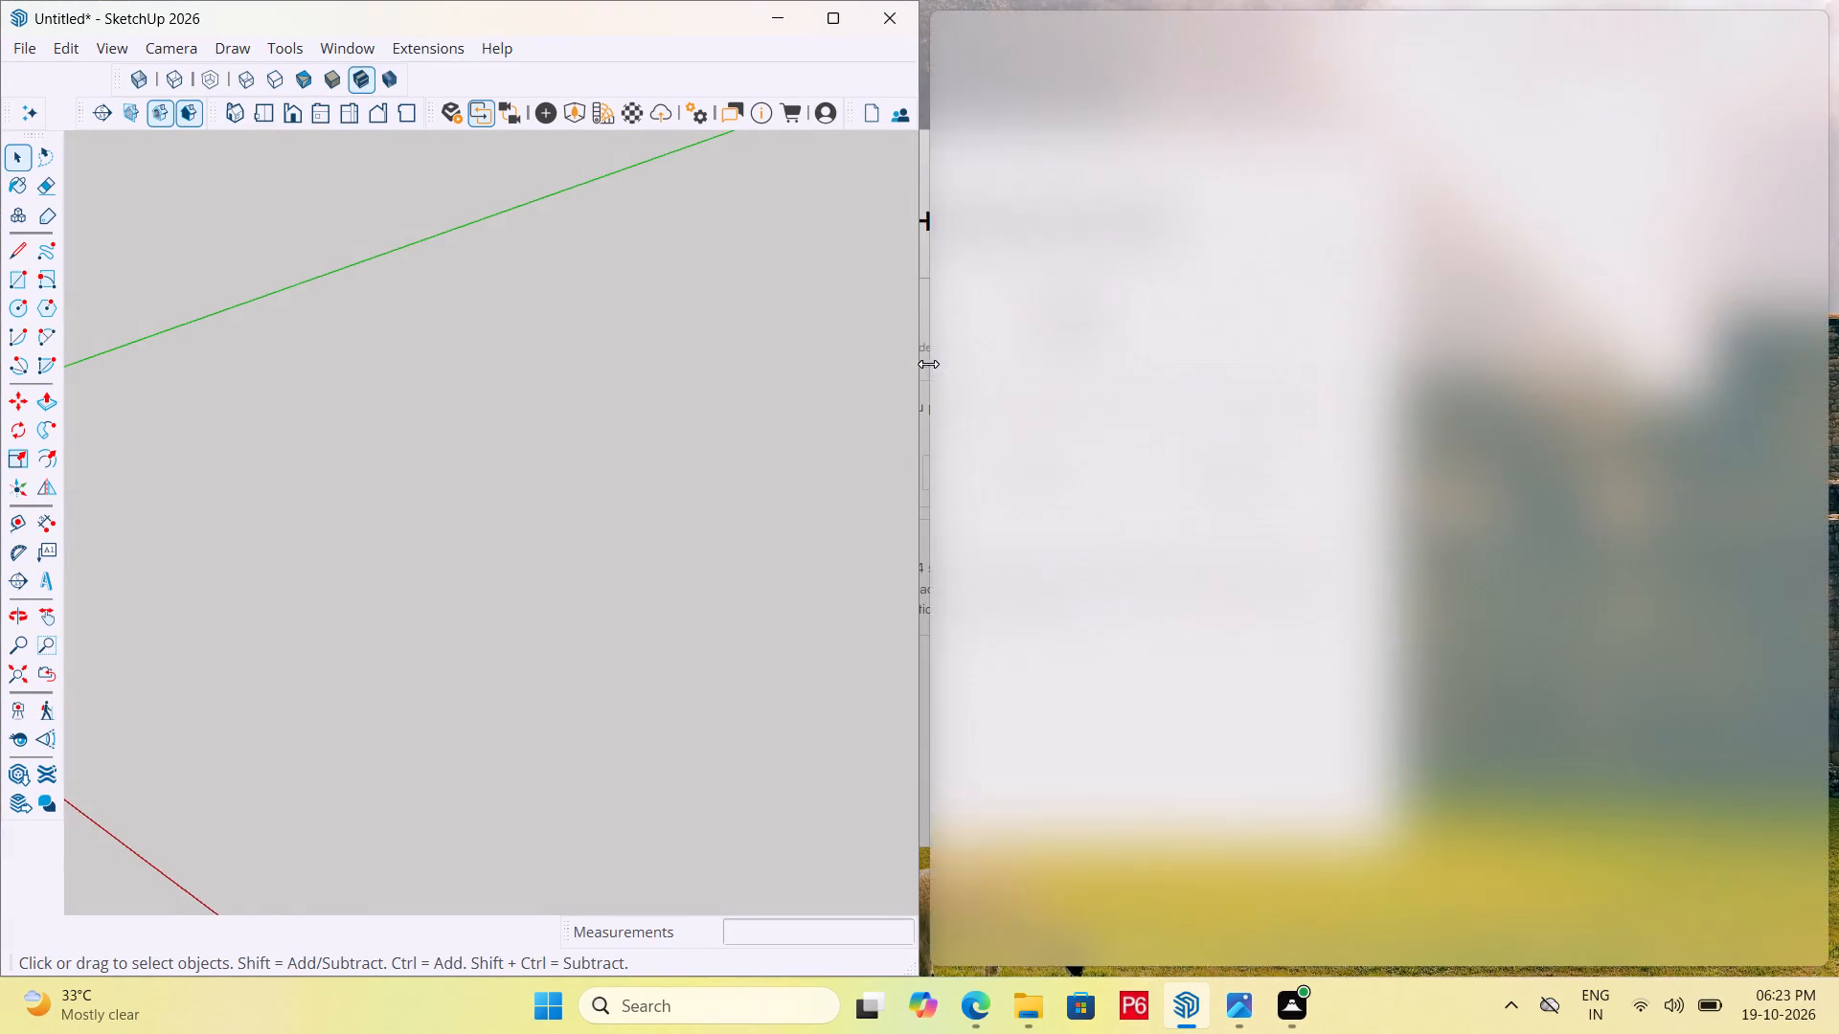
{"action": "left_click_drag", "start_coordinate": [928, 364], "coordinate": [1708, 348]}
{"action": "left_click", "coordinate": [1708, 348]}
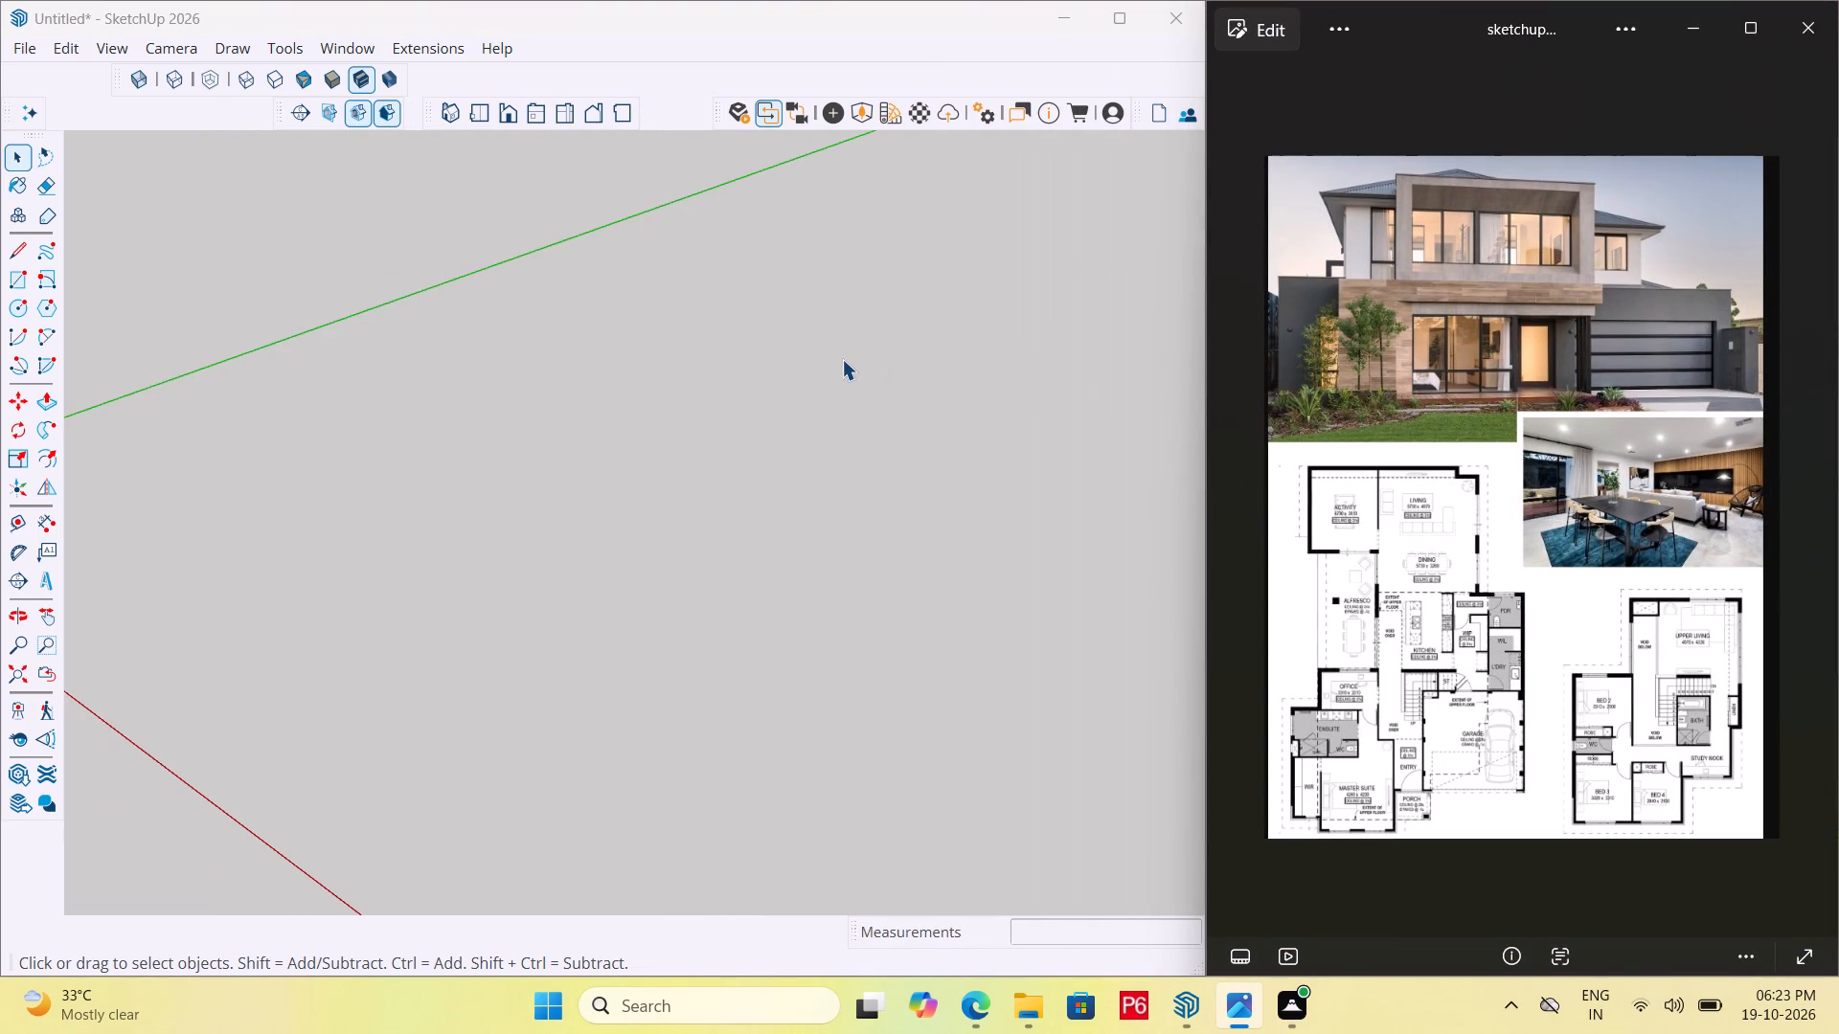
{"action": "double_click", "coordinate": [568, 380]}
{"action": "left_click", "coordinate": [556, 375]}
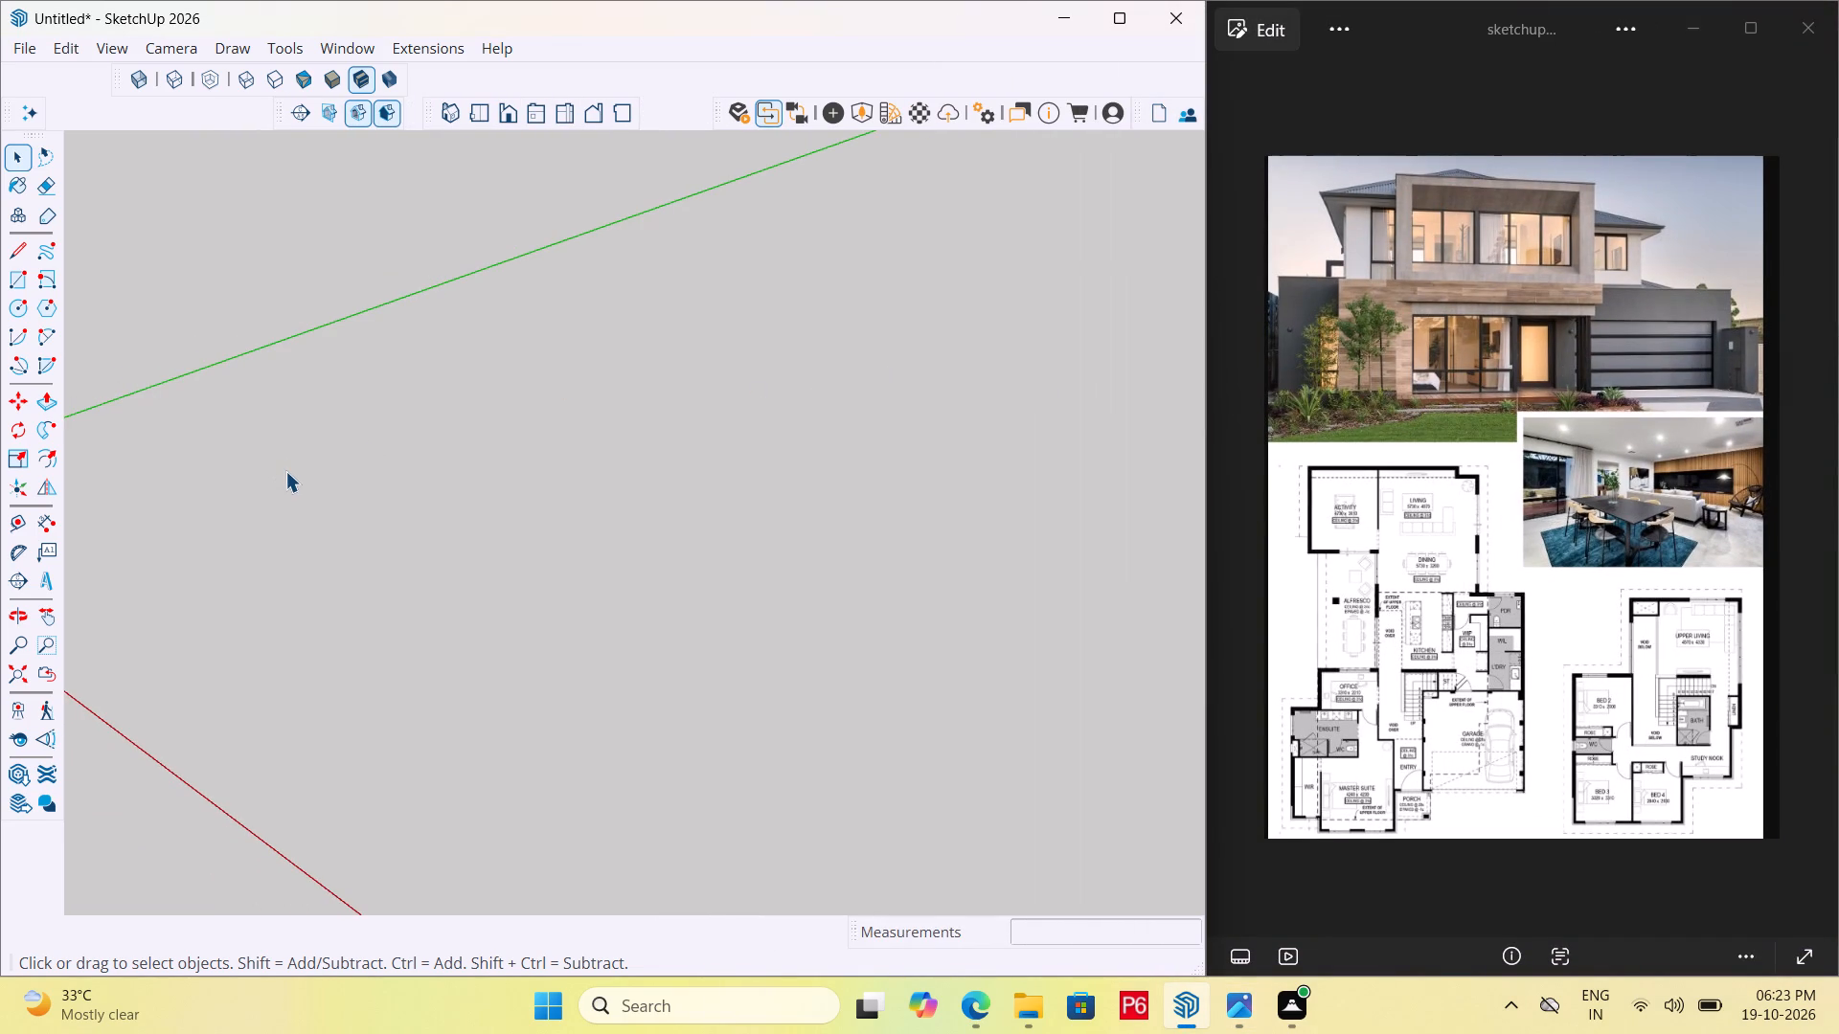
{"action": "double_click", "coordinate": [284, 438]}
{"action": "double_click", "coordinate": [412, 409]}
Examine the ground-floor plan in the reference image, including the master suite, ensuite and office area.
{"action": "scroll", "coordinate": [1443, 738], "scroll_direction": "up", "scroll_amount": 6}
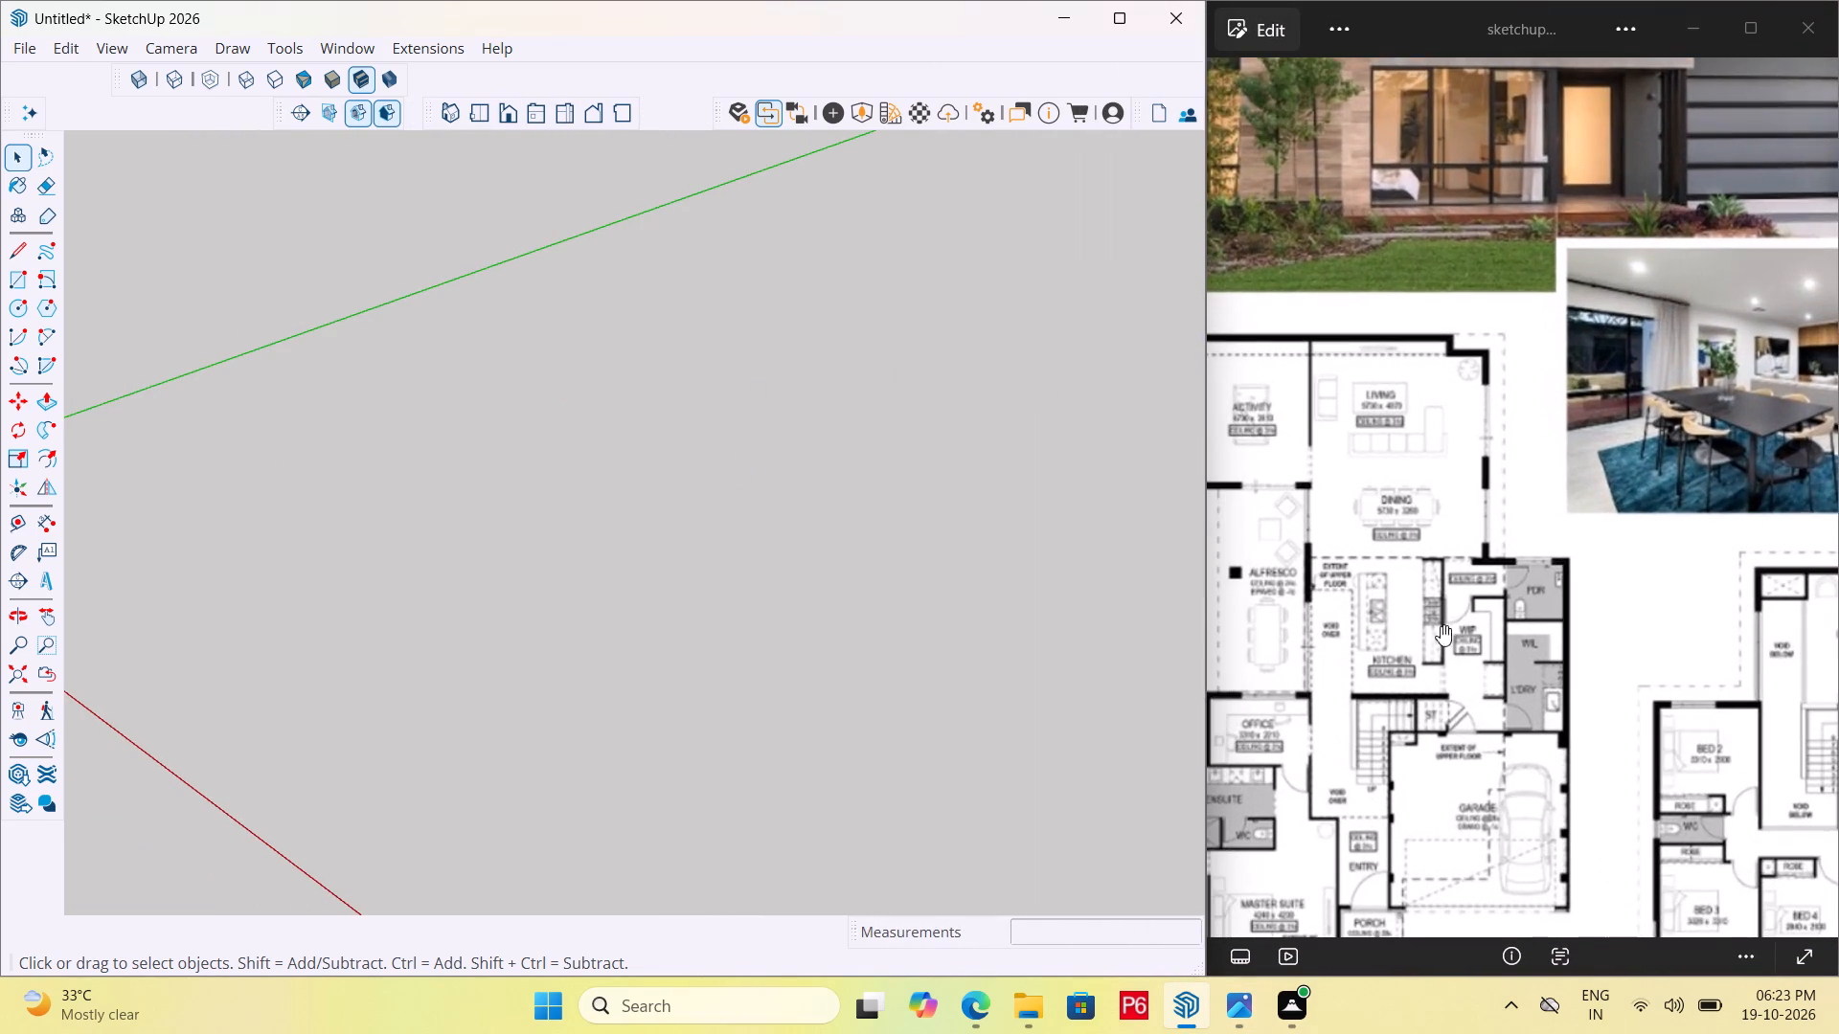
{"action": "scroll", "coordinate": [1653, 531], "scroll_direction": "down", "scroll_amount": 10}
{"action": "scroll", "coordinate": [1321, 891], "scroll_direction": "up", "scroll_amount": 6}
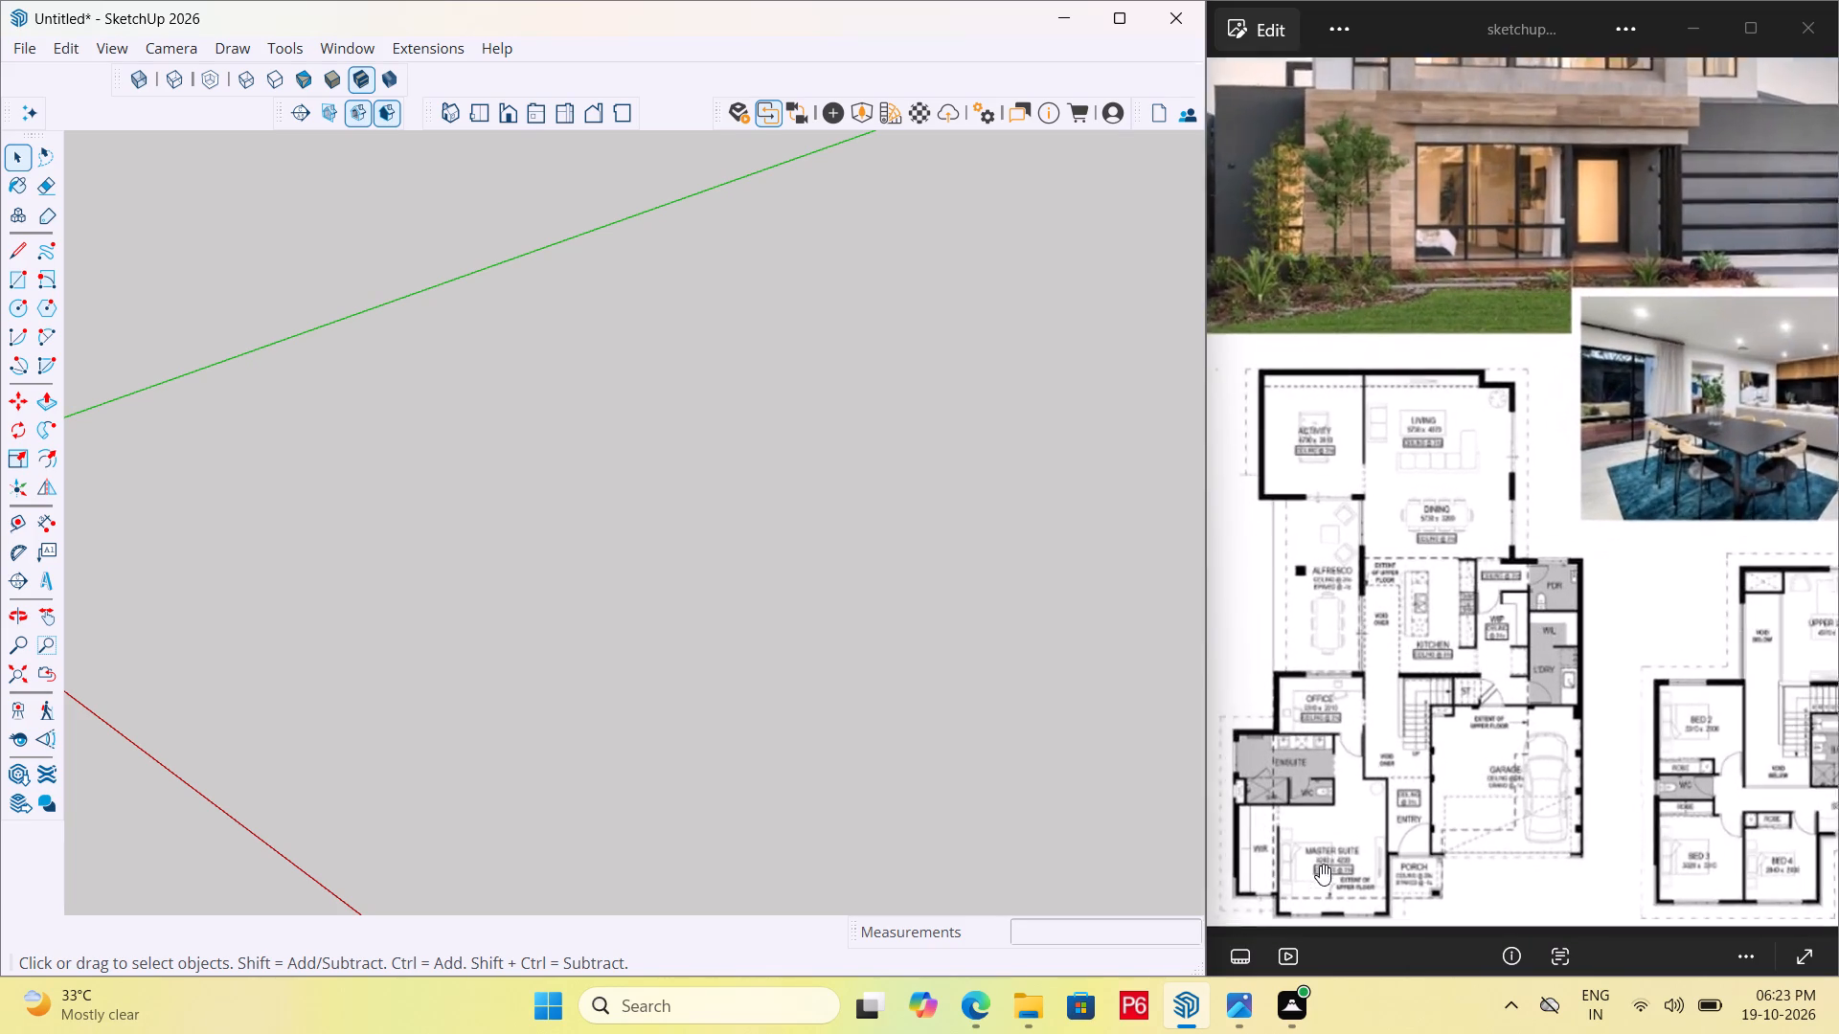
{"action": "middle_click_drag", "start_coordinate": [1360, 787], "coordinate": [1431, 619]}
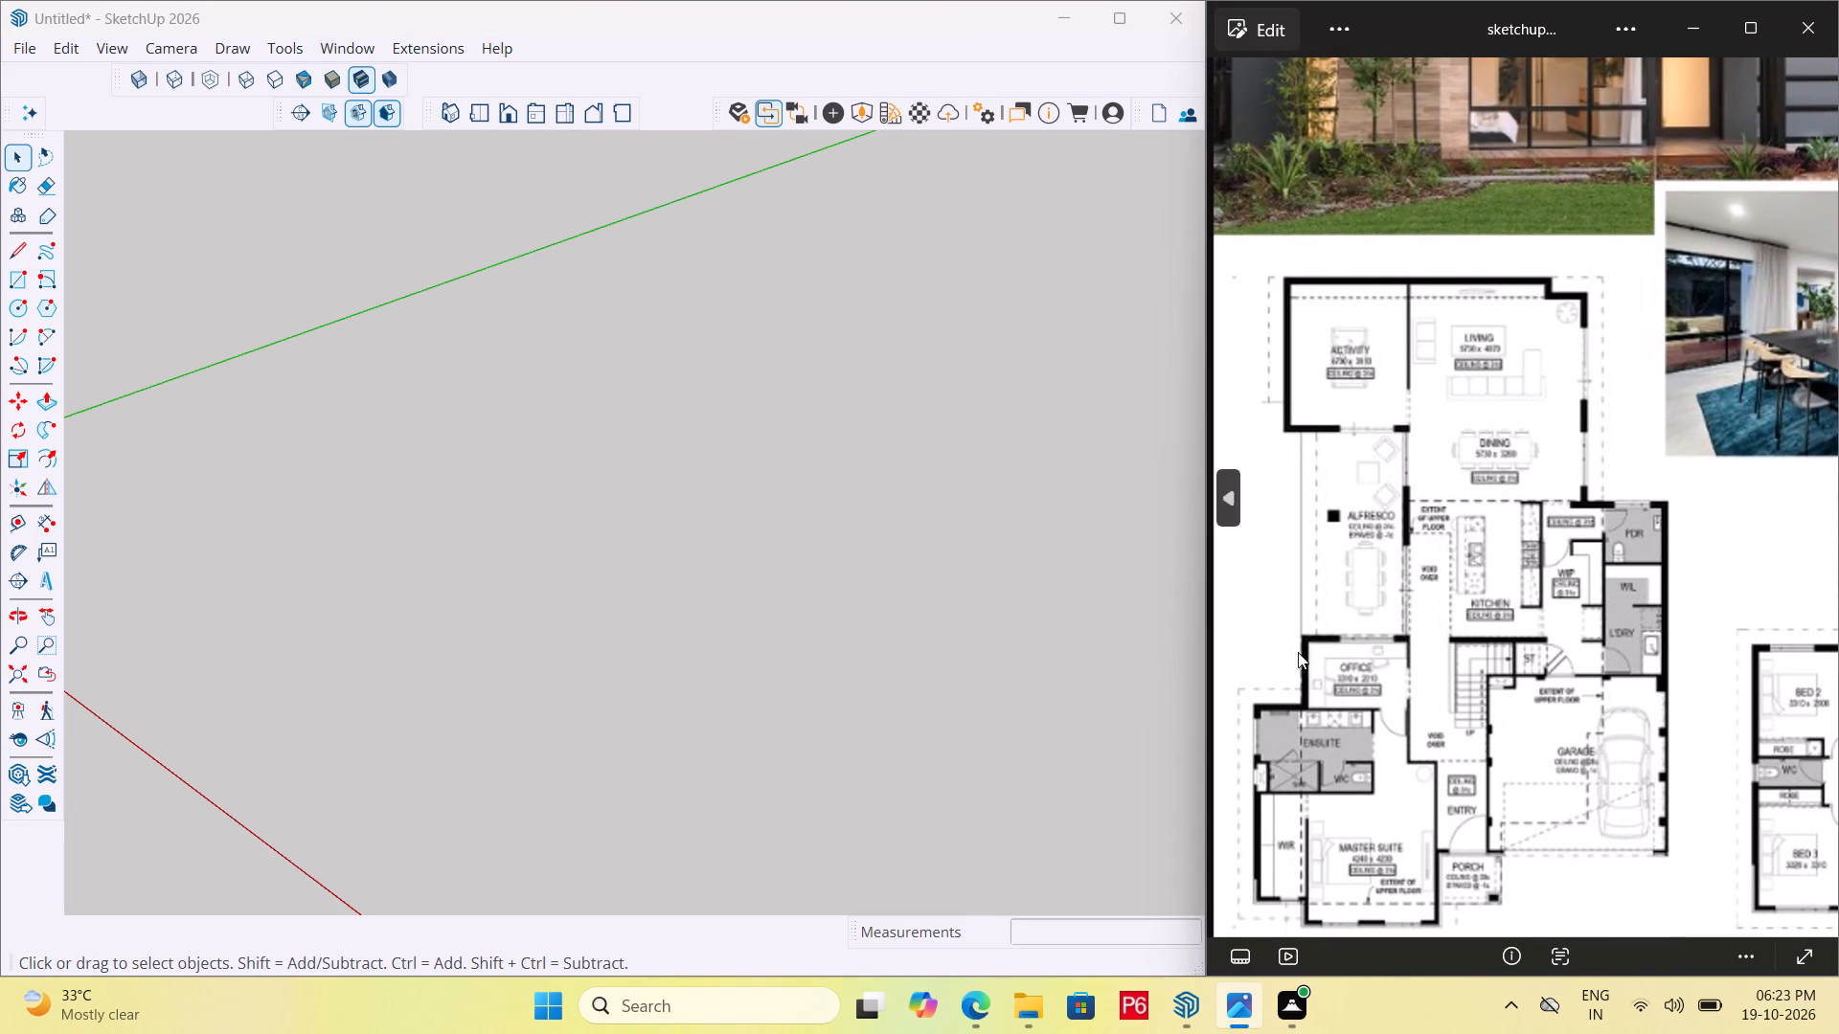
{"action": "scroll", "coordinate": [1396, 586], "scroll_direction": "down", "scroll_amount": 5}
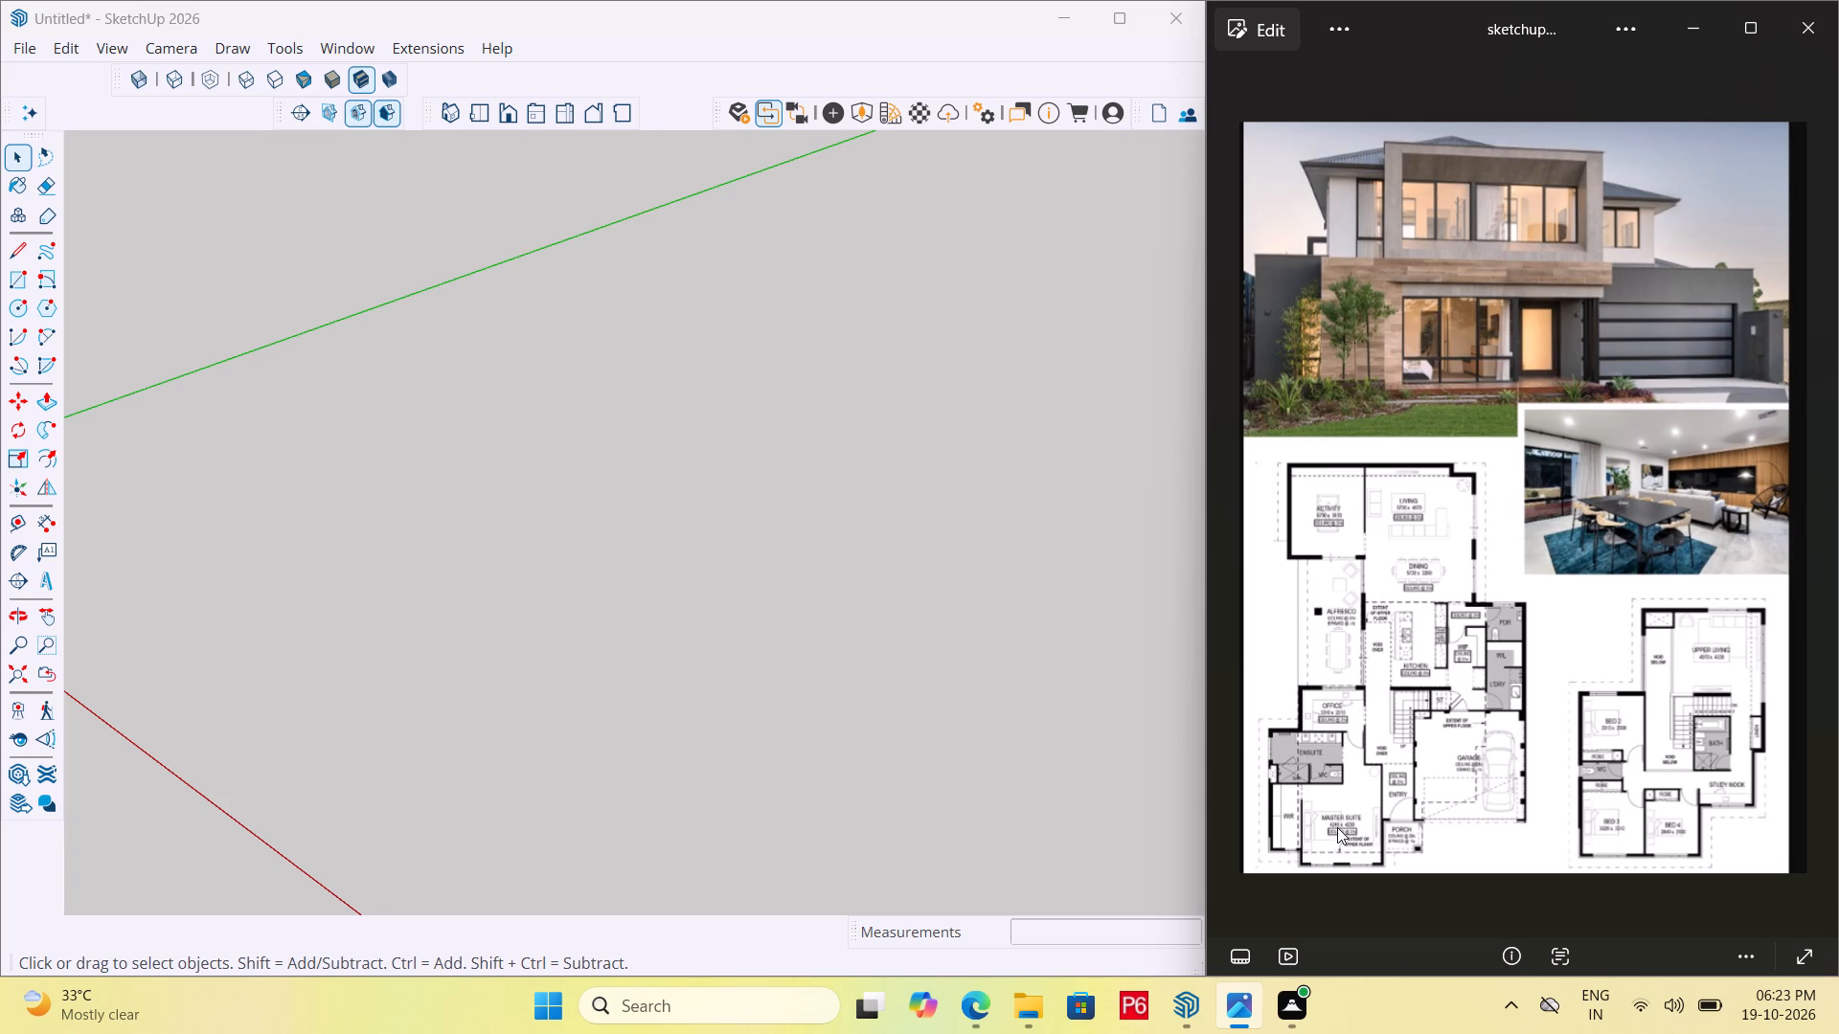
{"action": "scroll", "coordinate": [1281, 861], "scroll_direction": "up", "scroll_amount": 13}
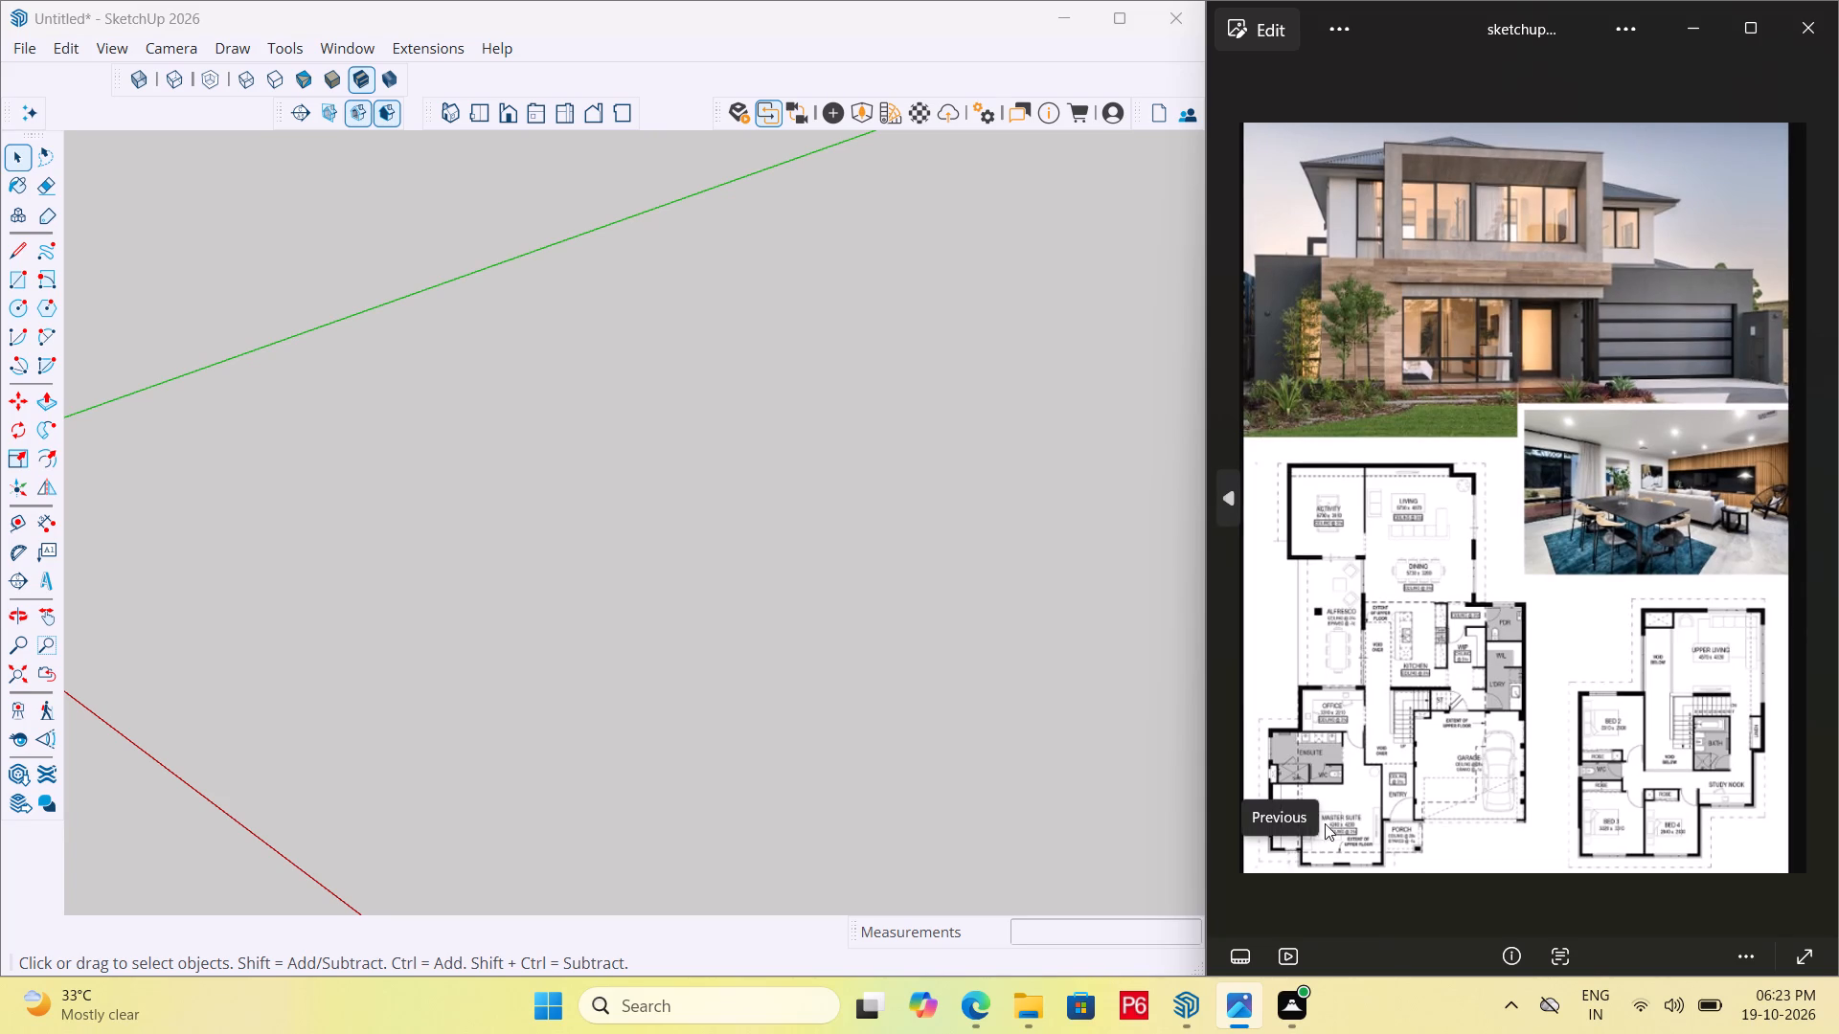
{"action": "scroll", "coordinate": [1343, 763], "scroll_direction": "up", "scroll_amount": 5}
{"action": "middle_click_drag", "start_coordinate": [1353, 744], "coordinate": [1510, 603]}
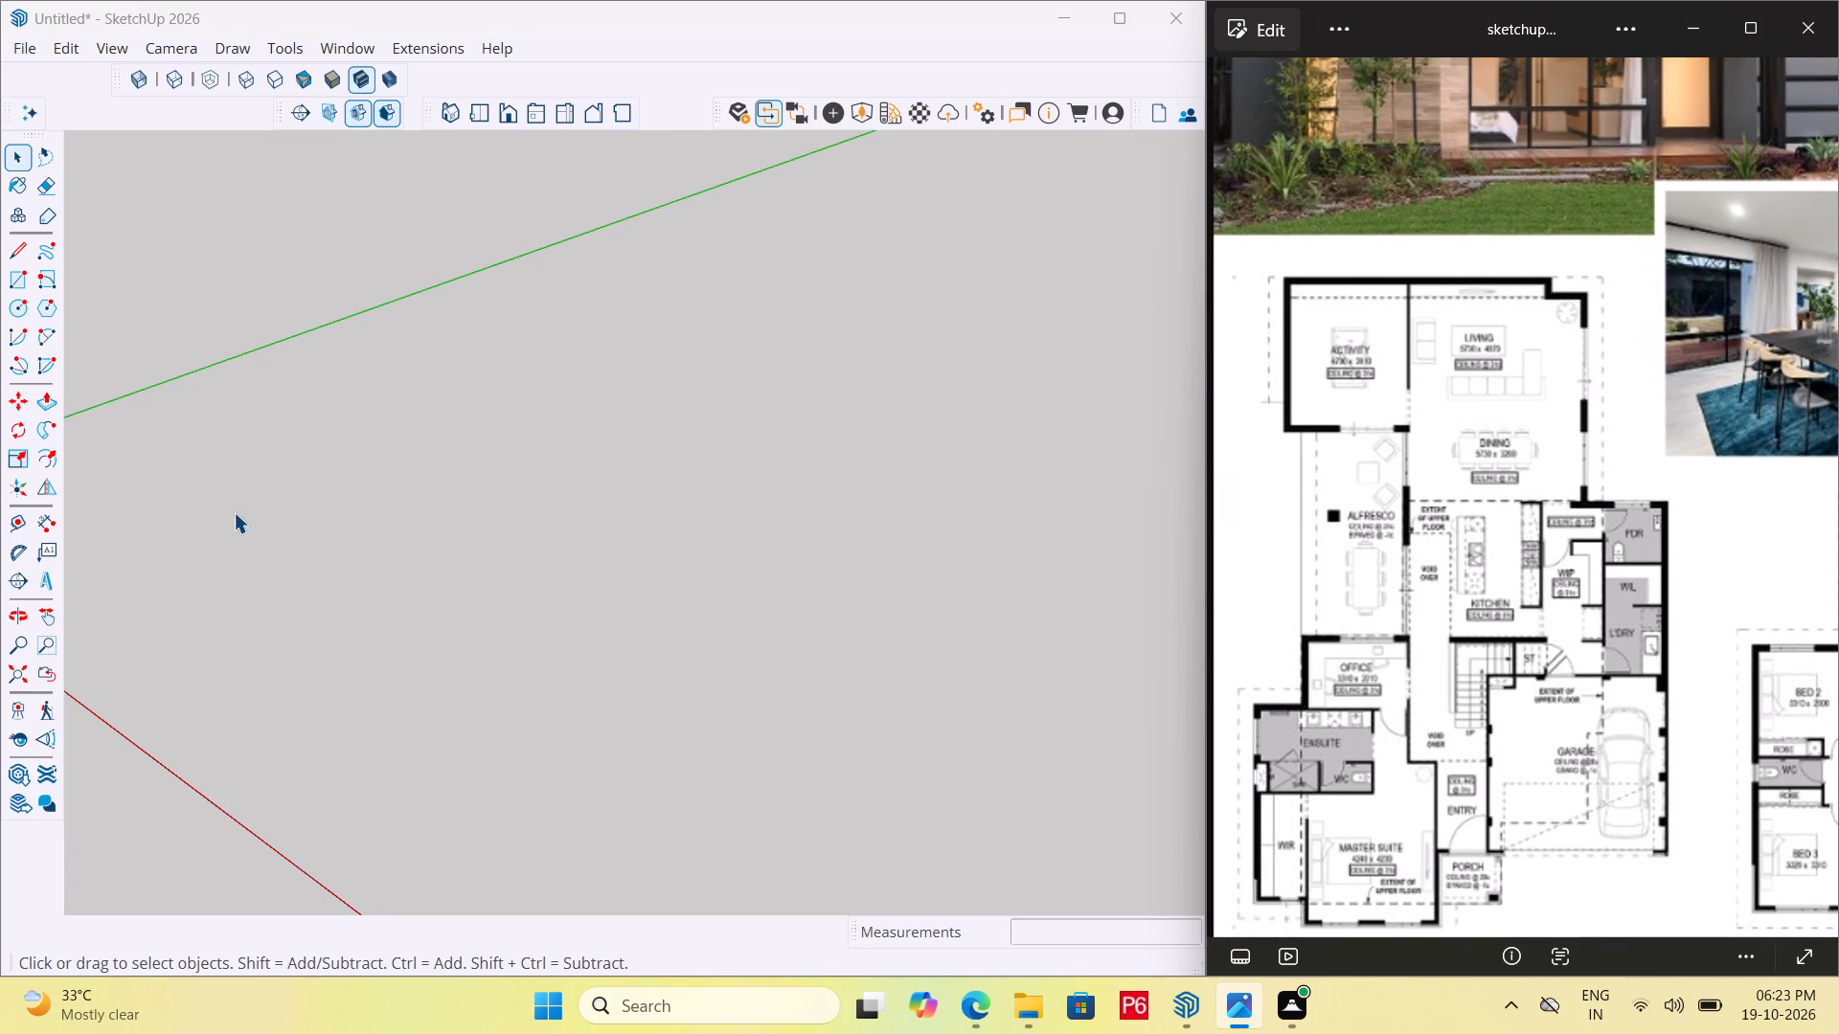
Draw a 12' line parallel to the green axis on open ground as the first room edge.
{"action": "key", "text": "l"}
{"action": "left_click", "coordinate": [455, 516]}
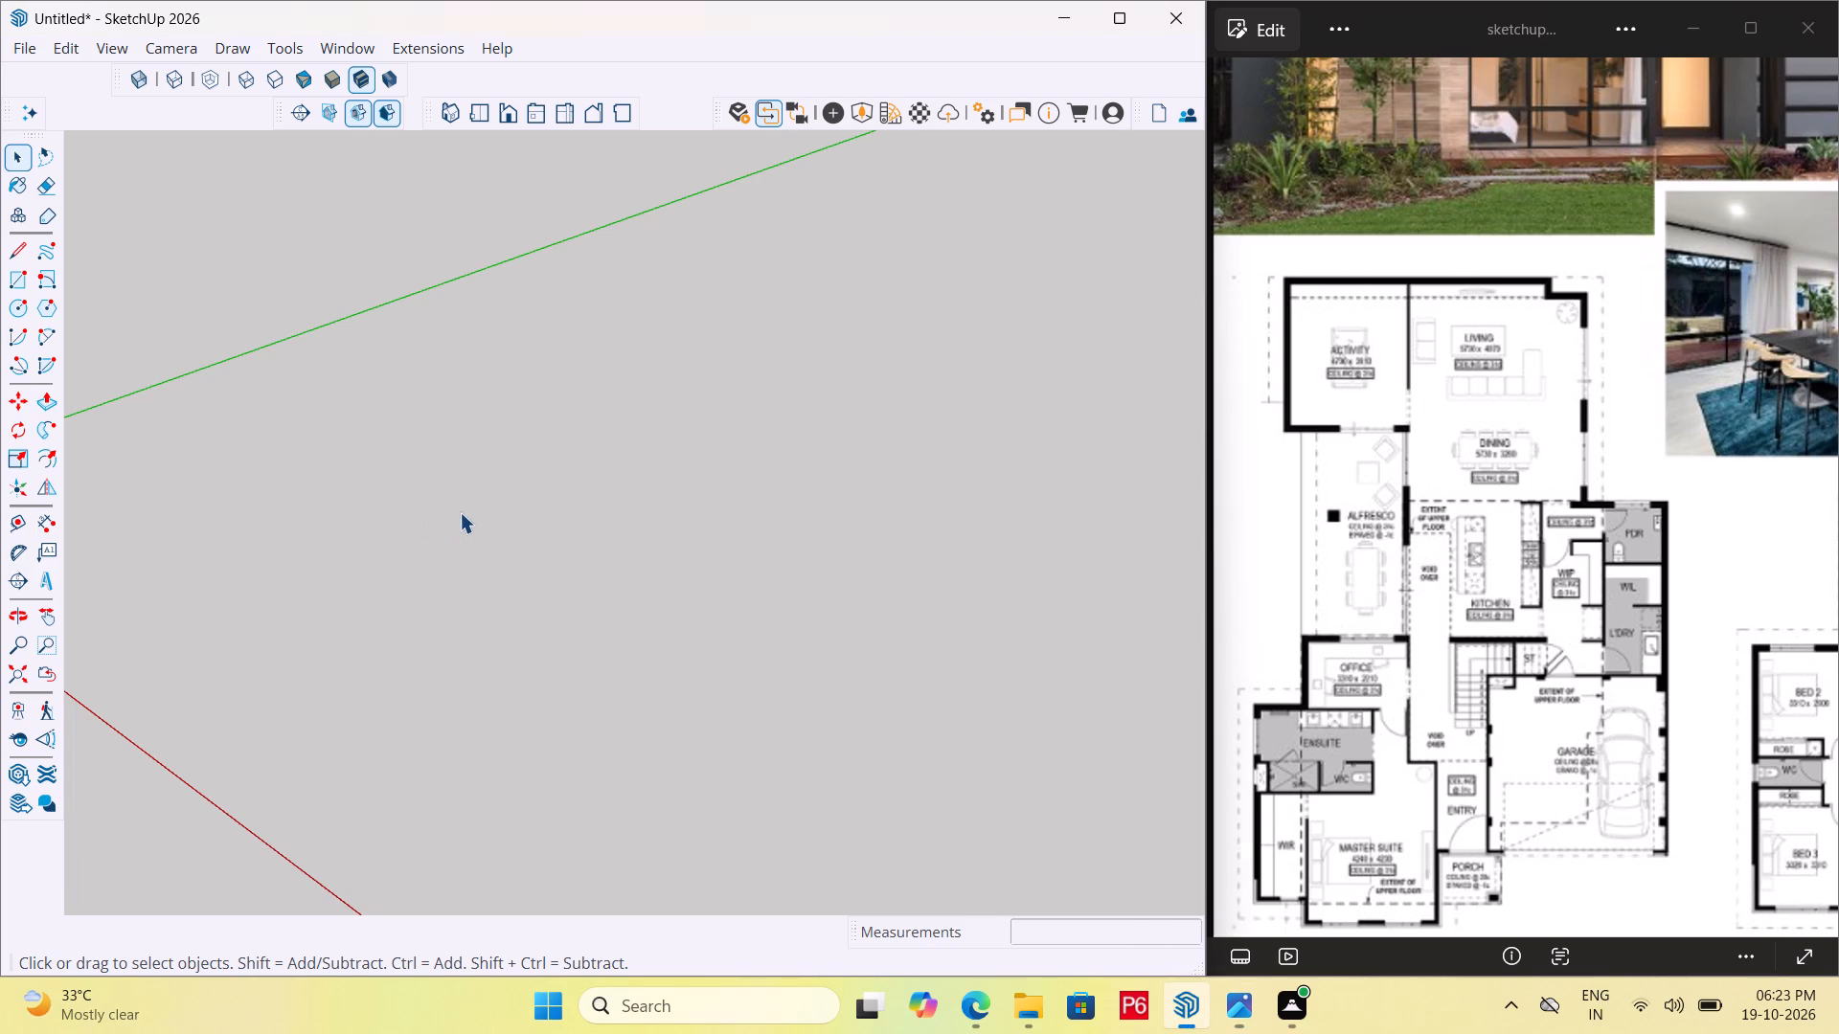
{"action": "left_click", "coordinate": [627, 465]}
{"action": "key", "text": "l"}
{"action": "scroll", "coordinate": [904, 490], "scroll_direction": "down", "scroll_amount": 5}
{"action": "scroll", "coordinate": [536, 677], "scroll_direction": "down", "scroll_amount": 5}
{"action": "scroll", "coordinate": [377, 663], "scroll_direction": "down", "scroll_amount": 5}
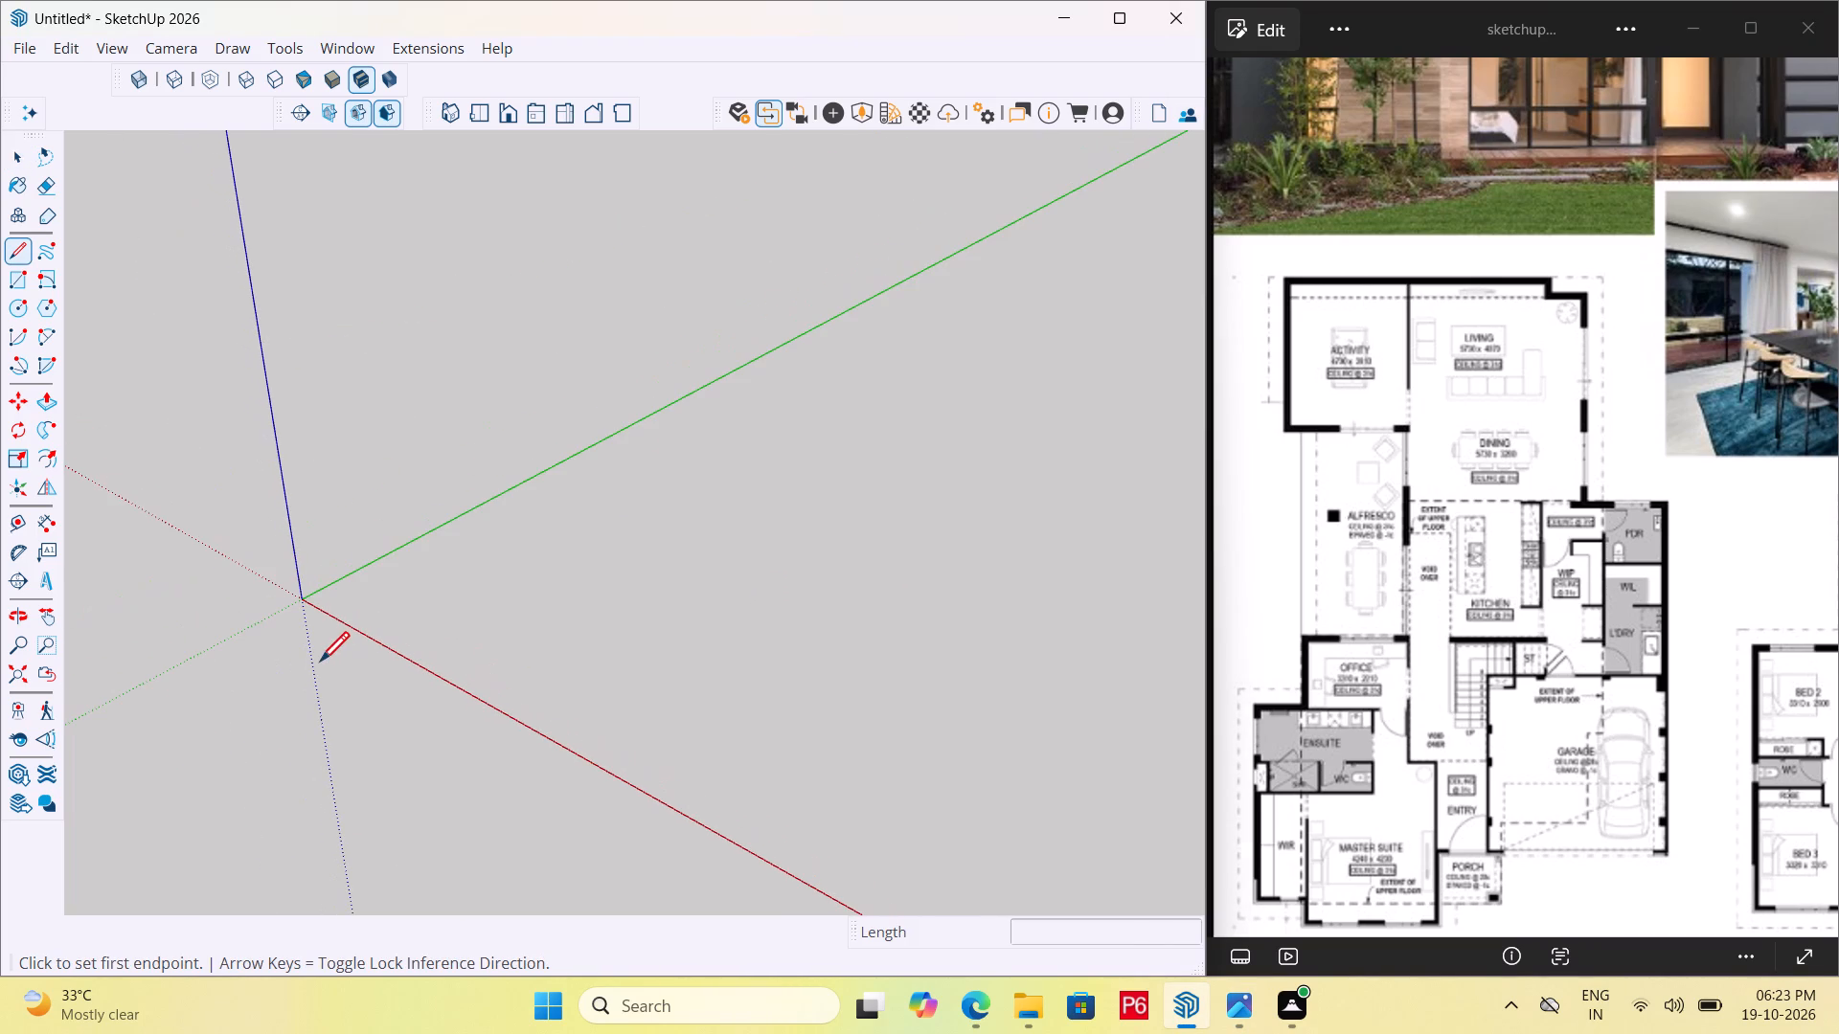
{"action": "scroll", "coordinate": [272, 656], "scroll_direction": "down", "scroll_amount": 11}
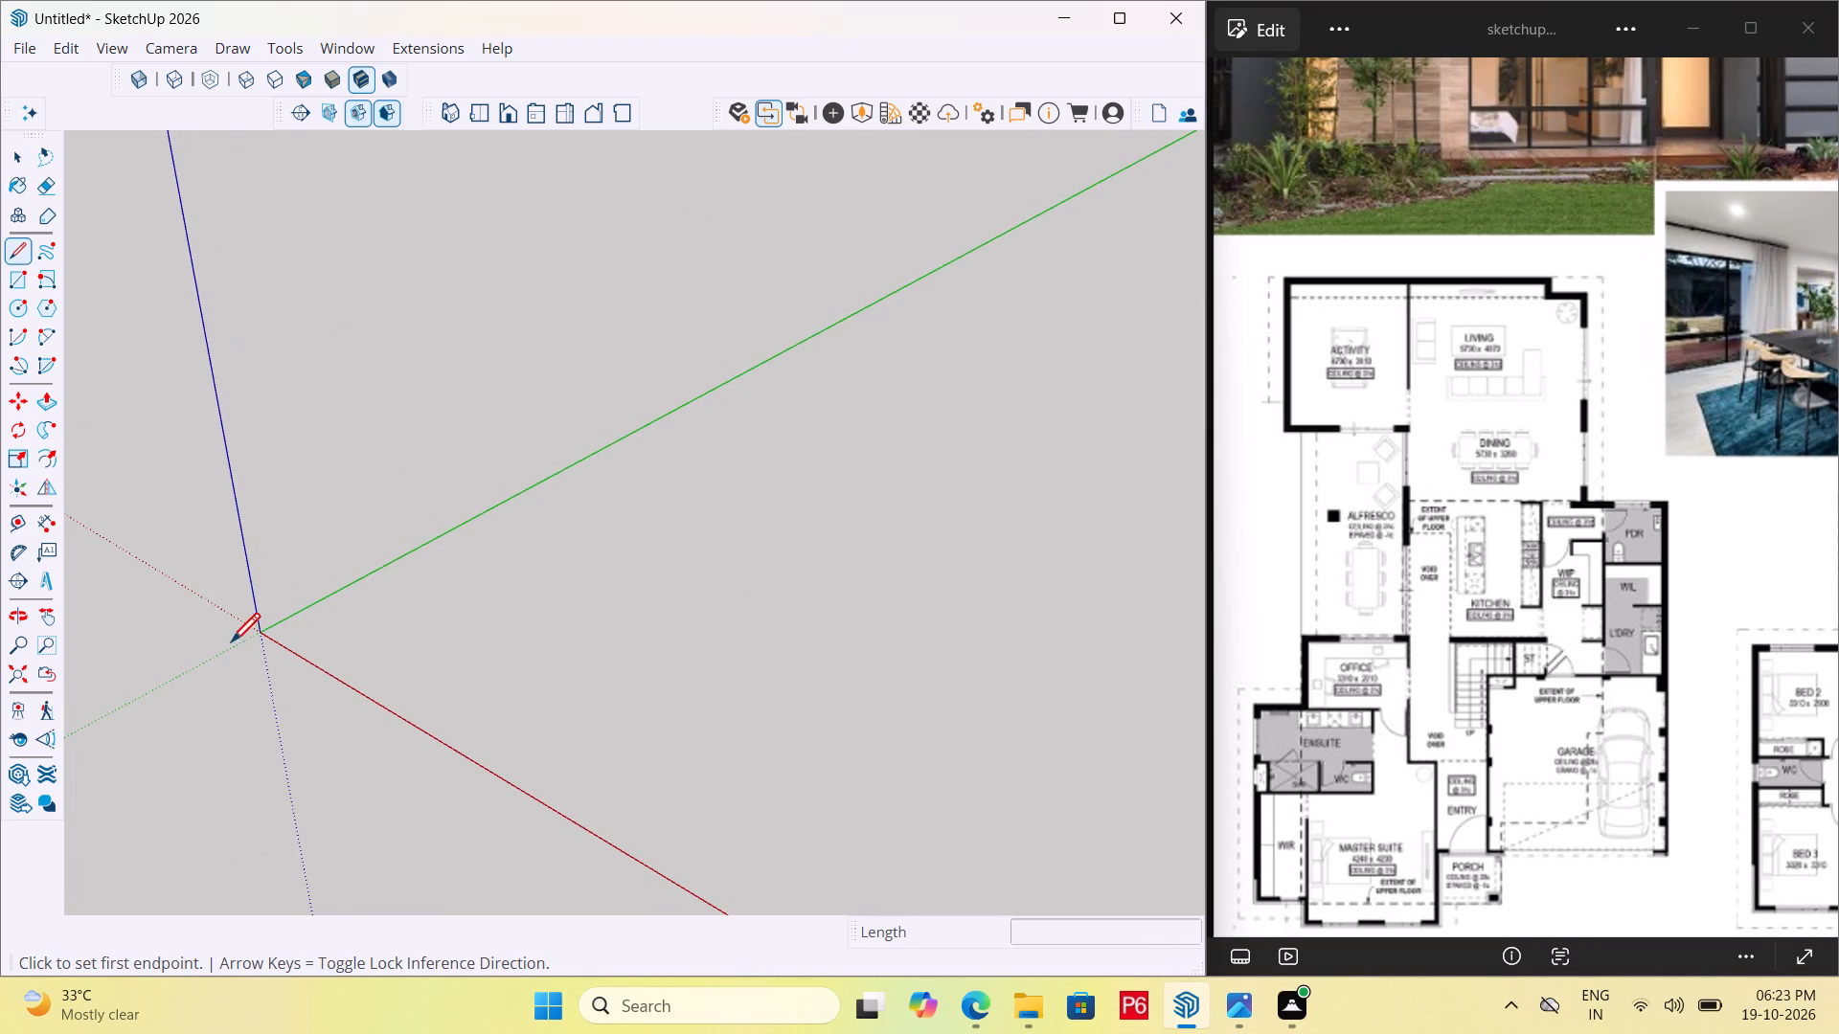
{"action": "scroll", "coordinate": [107, 536], "scroll_direction": "down", "scroll_amount": 13}
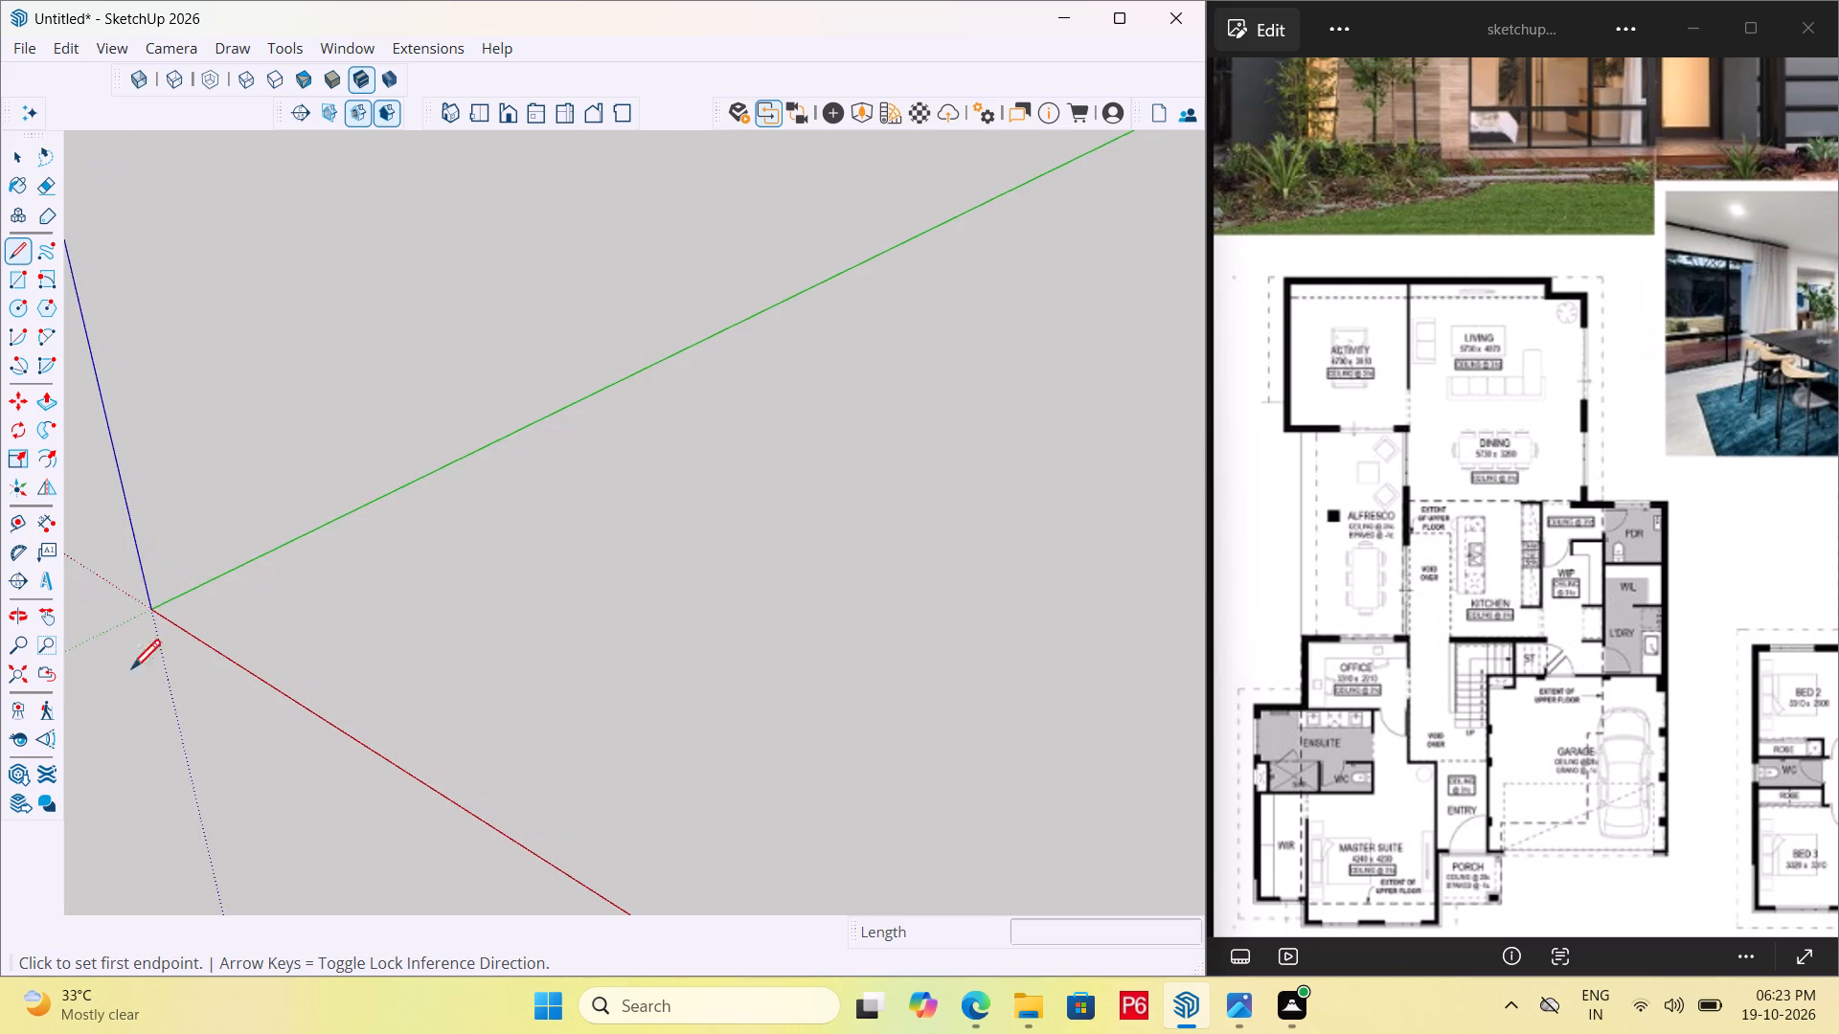
{"action": "scroll", "coordinate": [168, 698], "scroll_direction": "down", "scroll_amount": 15}
{"action": "scroll", "coordinate": [78, 631], "scroll_direction": "down", "scroll_amount": 15}
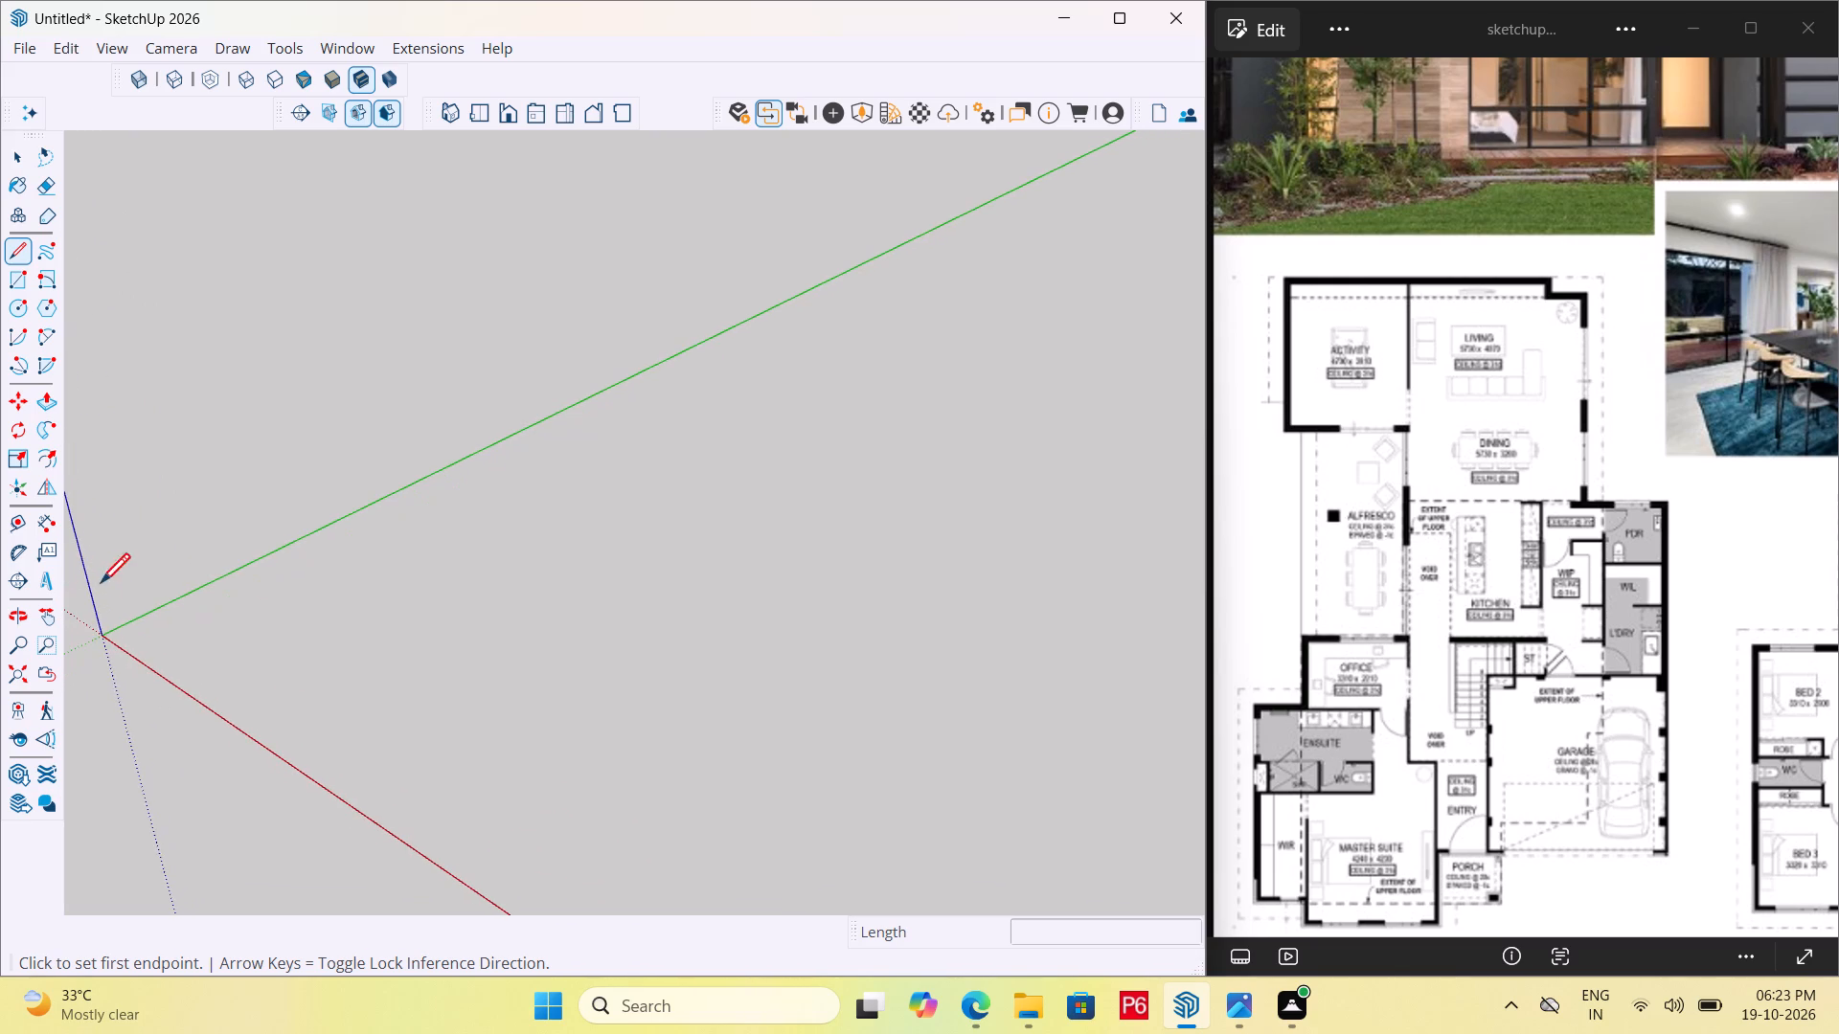
{"action": "scroll", "coordinate": [99, 600], "scroll_direction": "down", "scroll_amount": 6}
{"action": "left_click", "coordinate": [533, 552]}
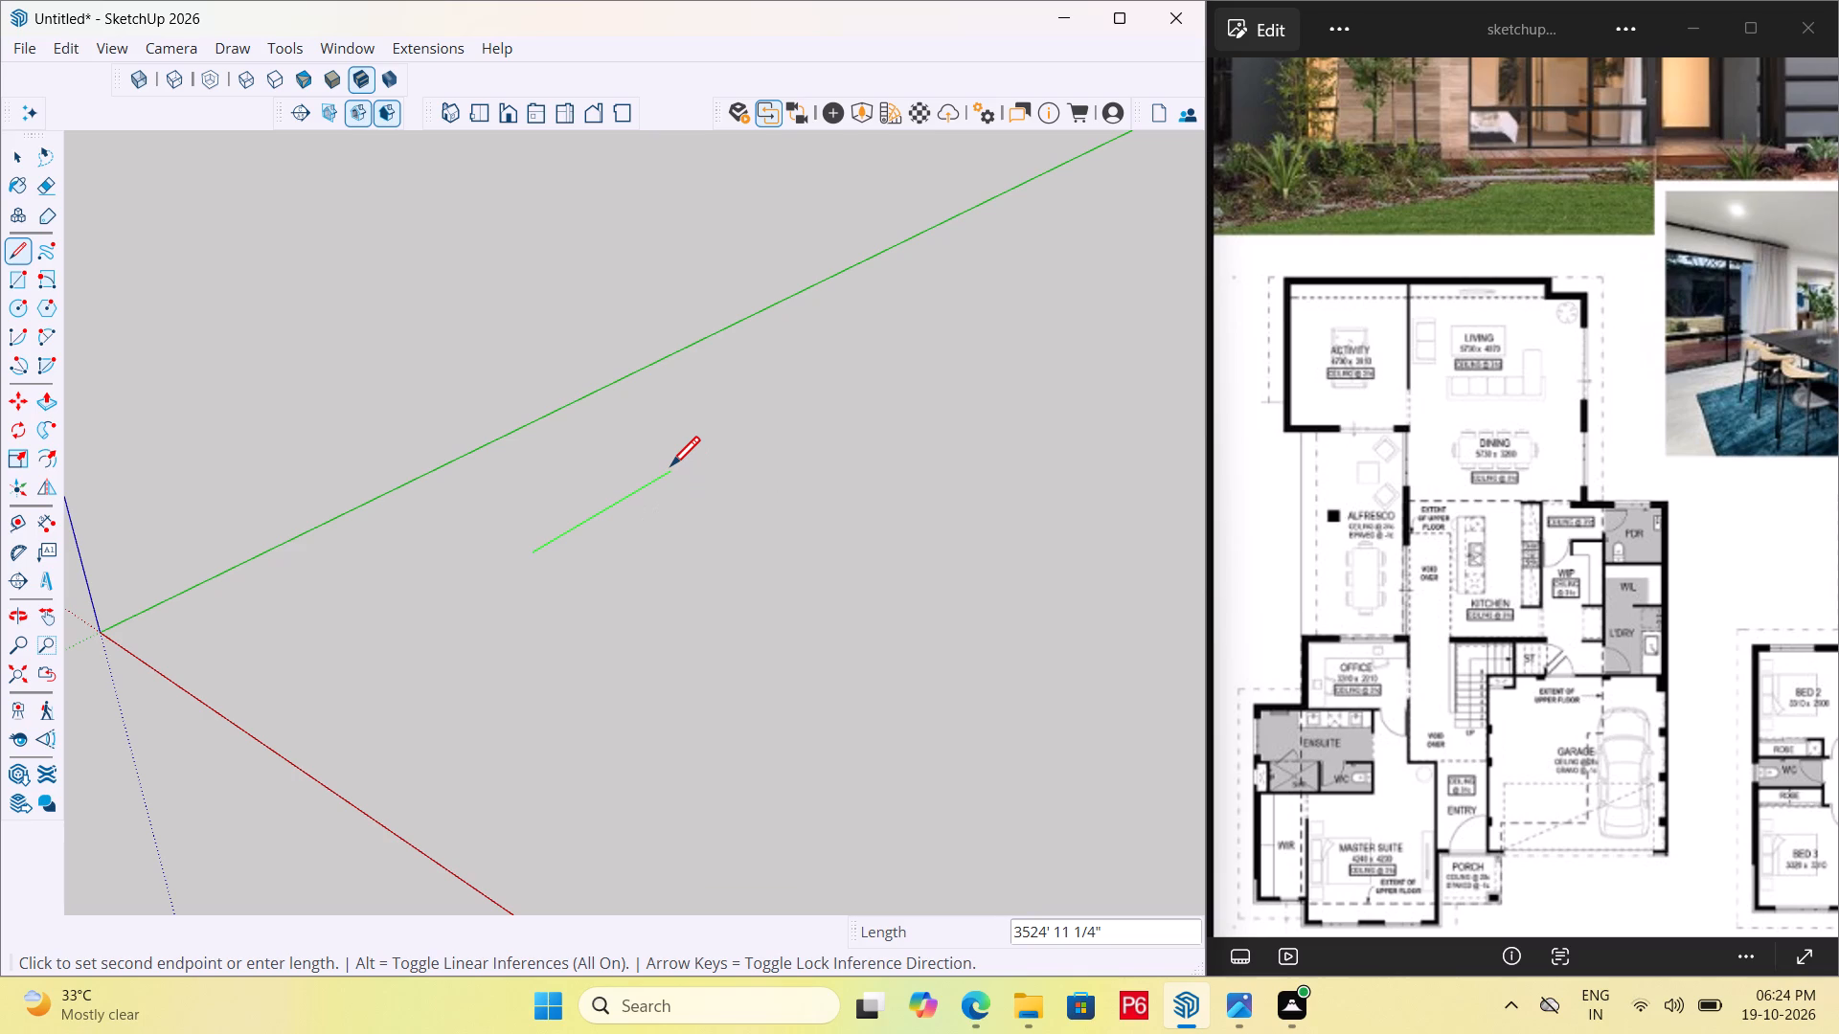
{"action": "type", "text": "12'"}
{"action": "key", "text": "Return"}
Complete the 12' by 11' rectangle with an 11' edge along red, a 12' edge back along green, and a closing edge.
{"action": "scroll", "coordinate": [579, 531], "scroll_direction": "up", "scroll_amount": 4}
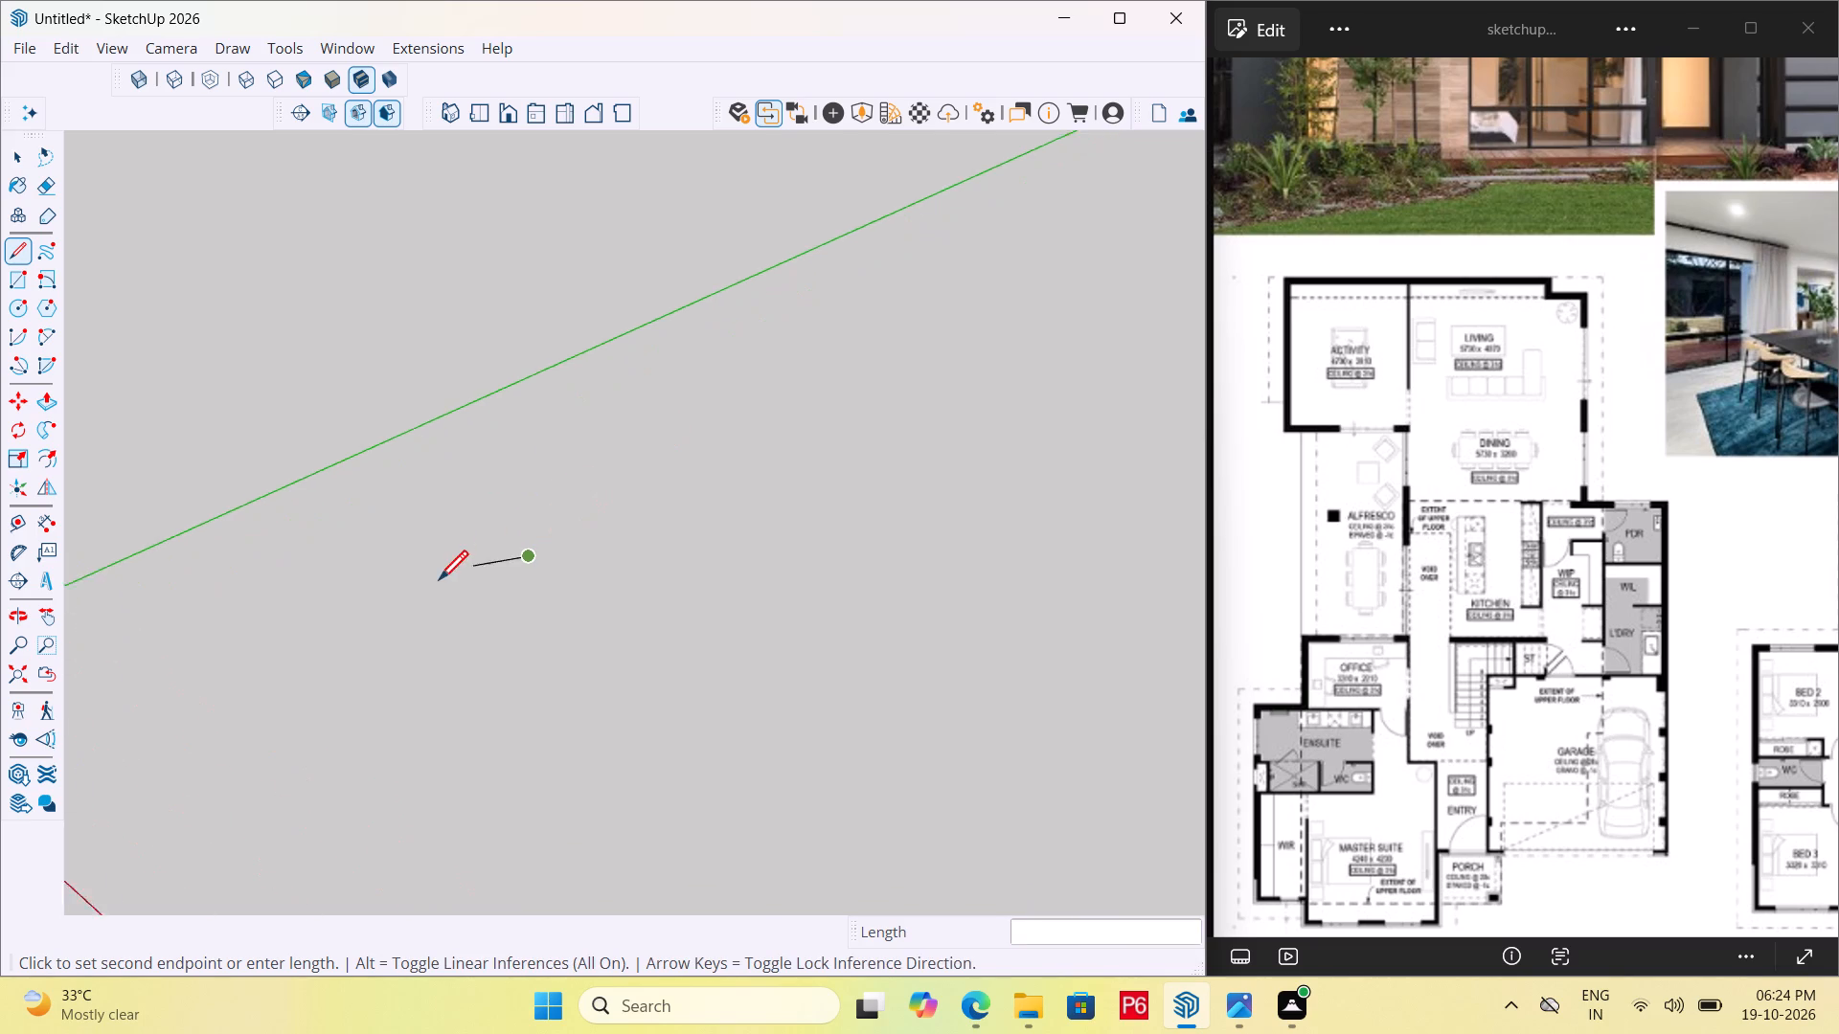
{"action": "scroll", "coordinate": [439, 583], "scroll_direction": "up", "scroll_amount": 2}
{"action": "scroll", "coordinate": [465, 561], "scroll_direction": "up", "scroll_amount": 20}
{"action": "scroll", "coordinate": [465, 561], "scroll_direction": "up", "scroll_amount": 14}
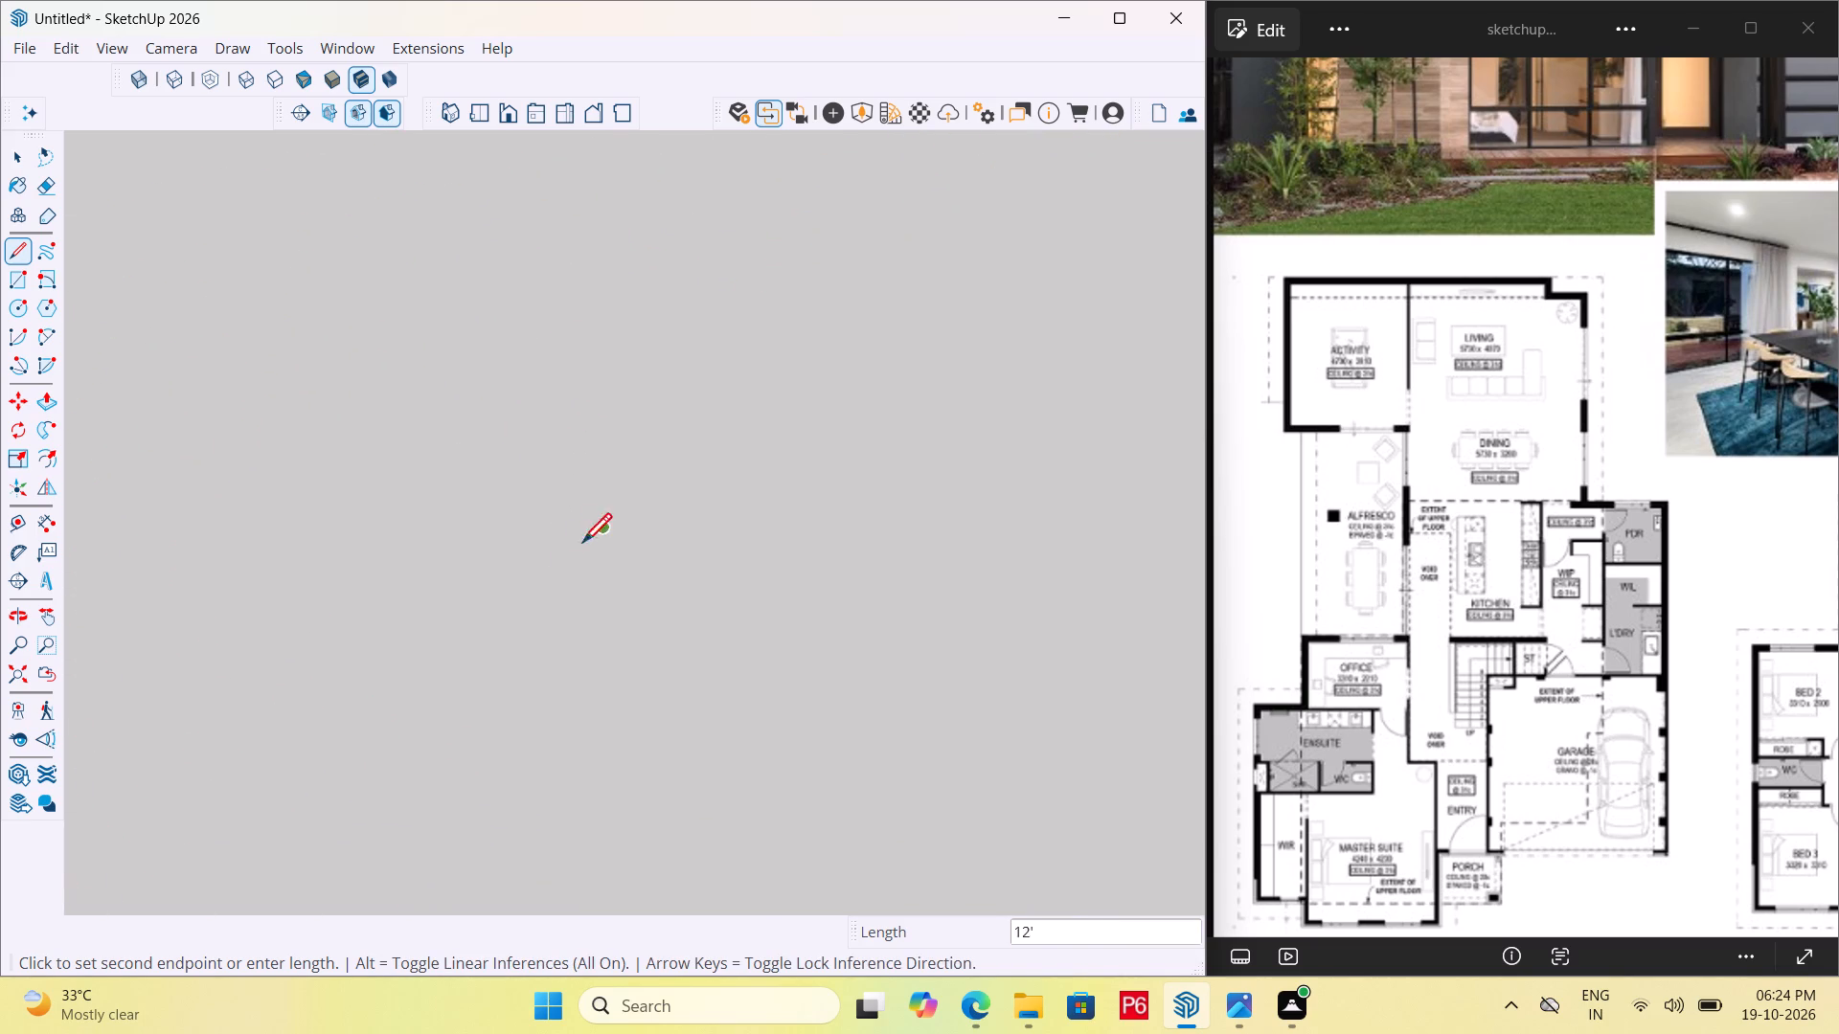
{"action": "scroll", "coordinate": [582, 546], "scroll_direction": "up", "scroll_amount": 20}
{"action": "scroll", "coordinate": [582, 546], "scroll_direction": "up", "scroll_amount": 13}
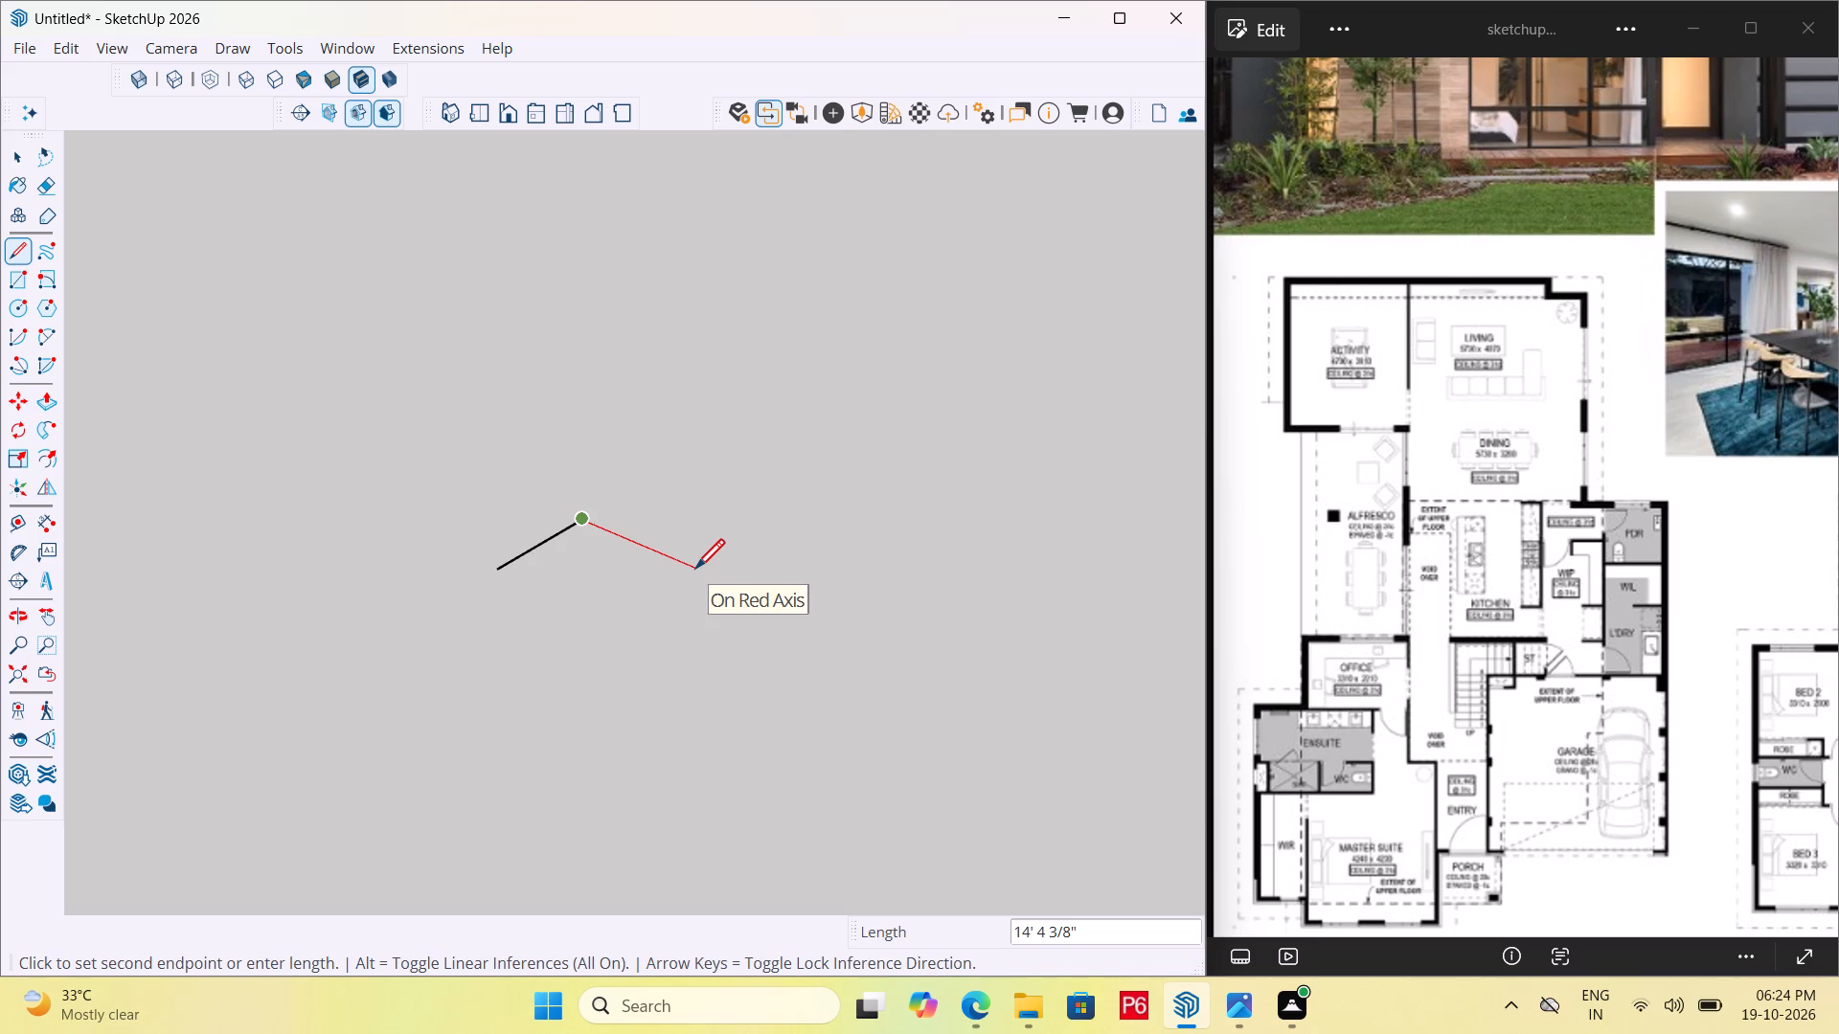
{"action": "type", "text": "10"}
{"action": "key", "text": "BackSpace"}
{"action": "key", "text": "BackSpace"}
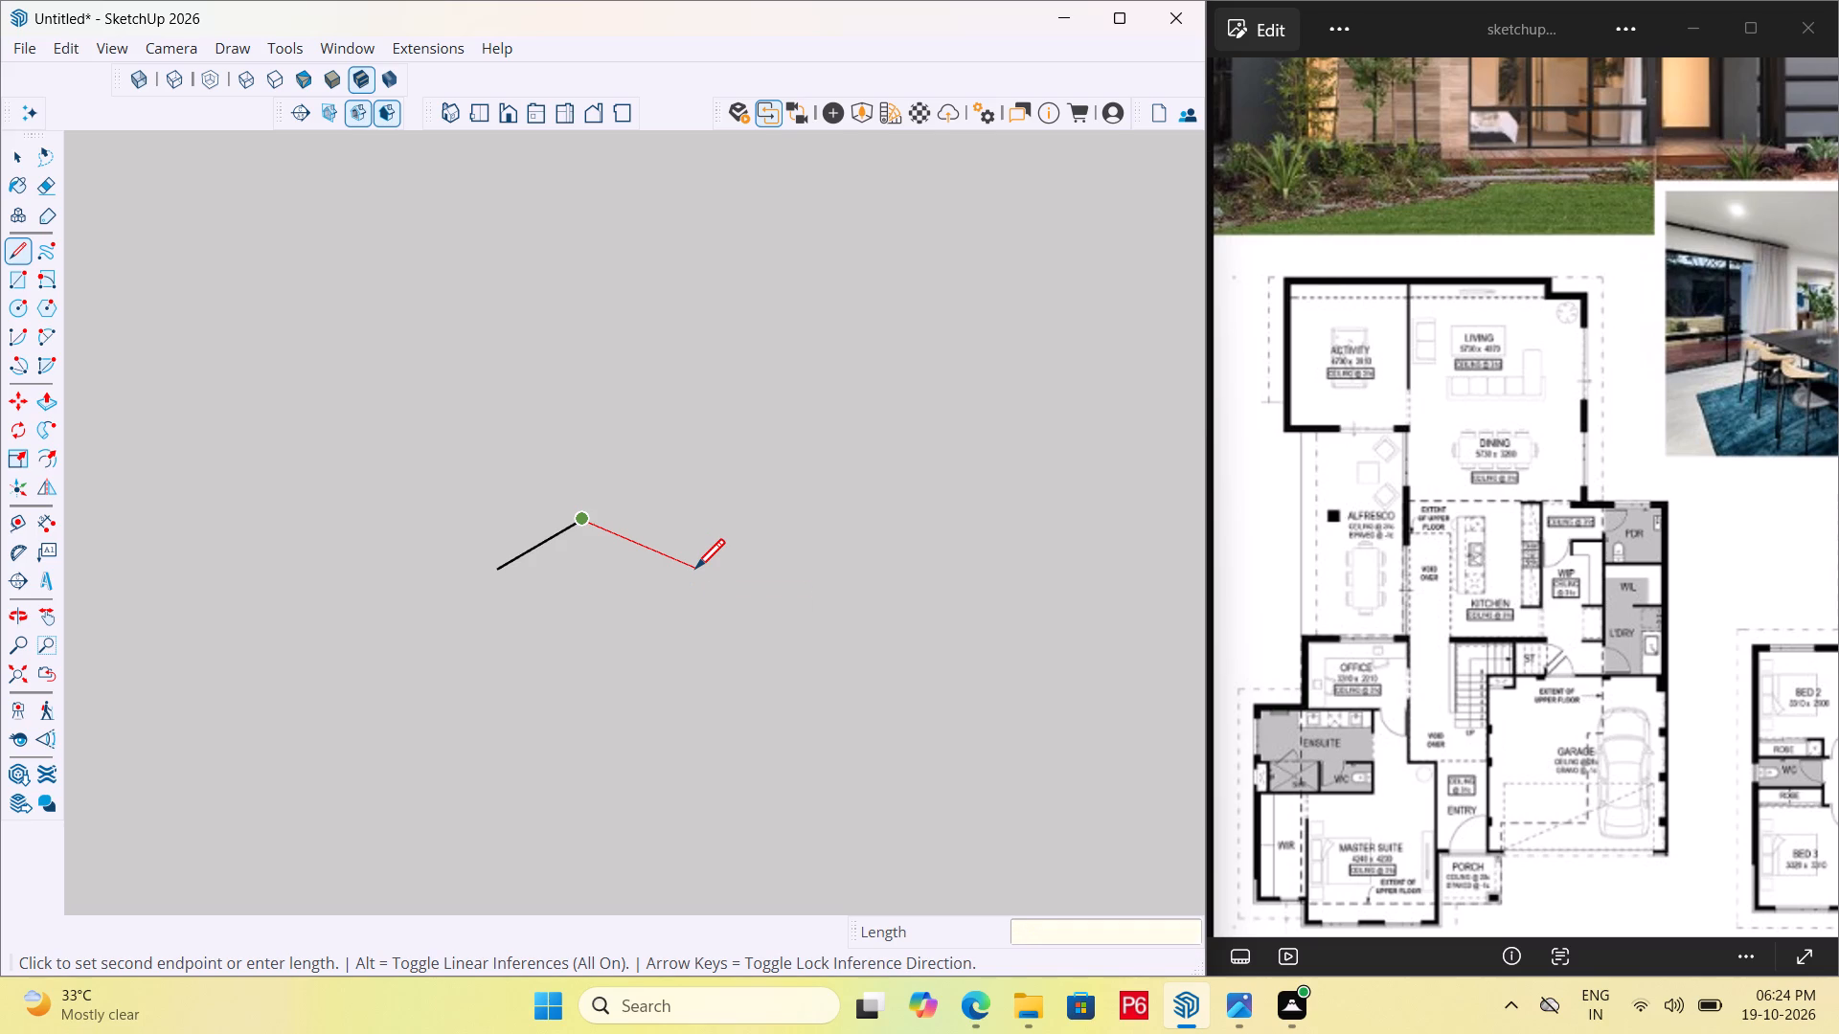
{"action": "type", "text": "11'"}
{"action": "key", "text": "Return"}
{"action": "type", "text": "12'"}
{"action": "key", "text": "Return"}
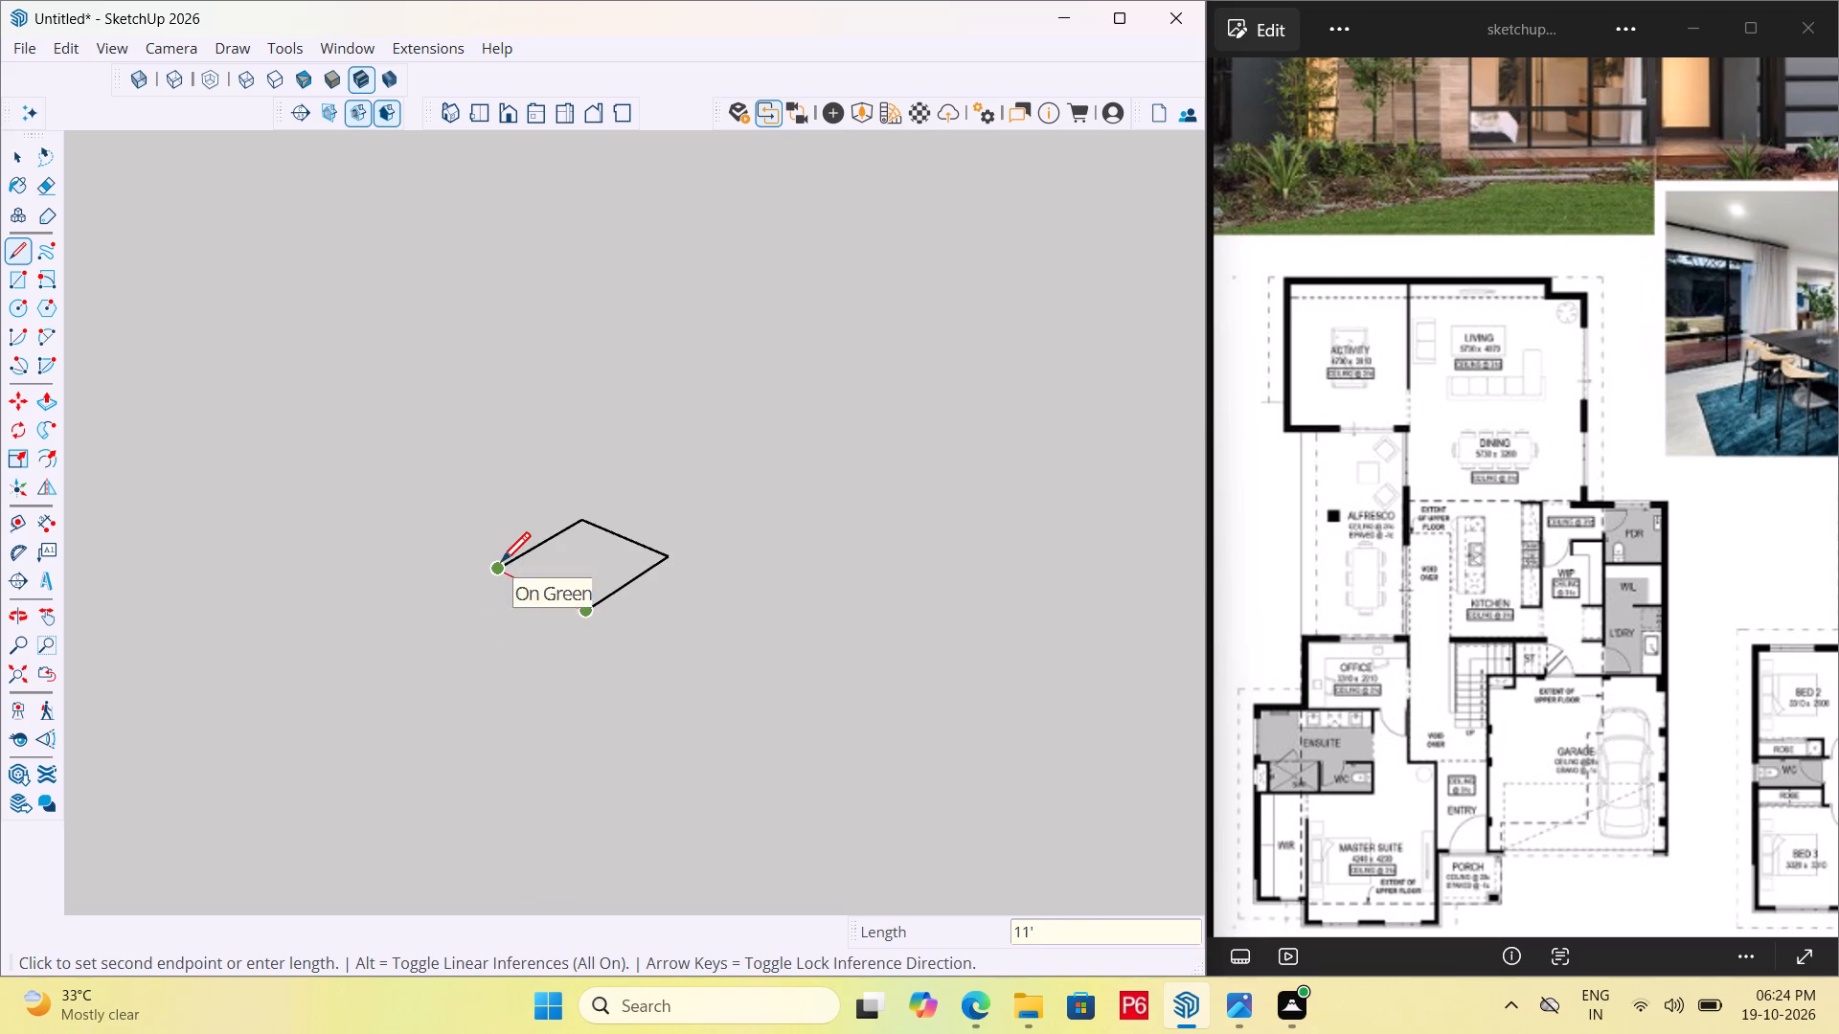
{"action": "left_click", "coordinate": [508, 571]}
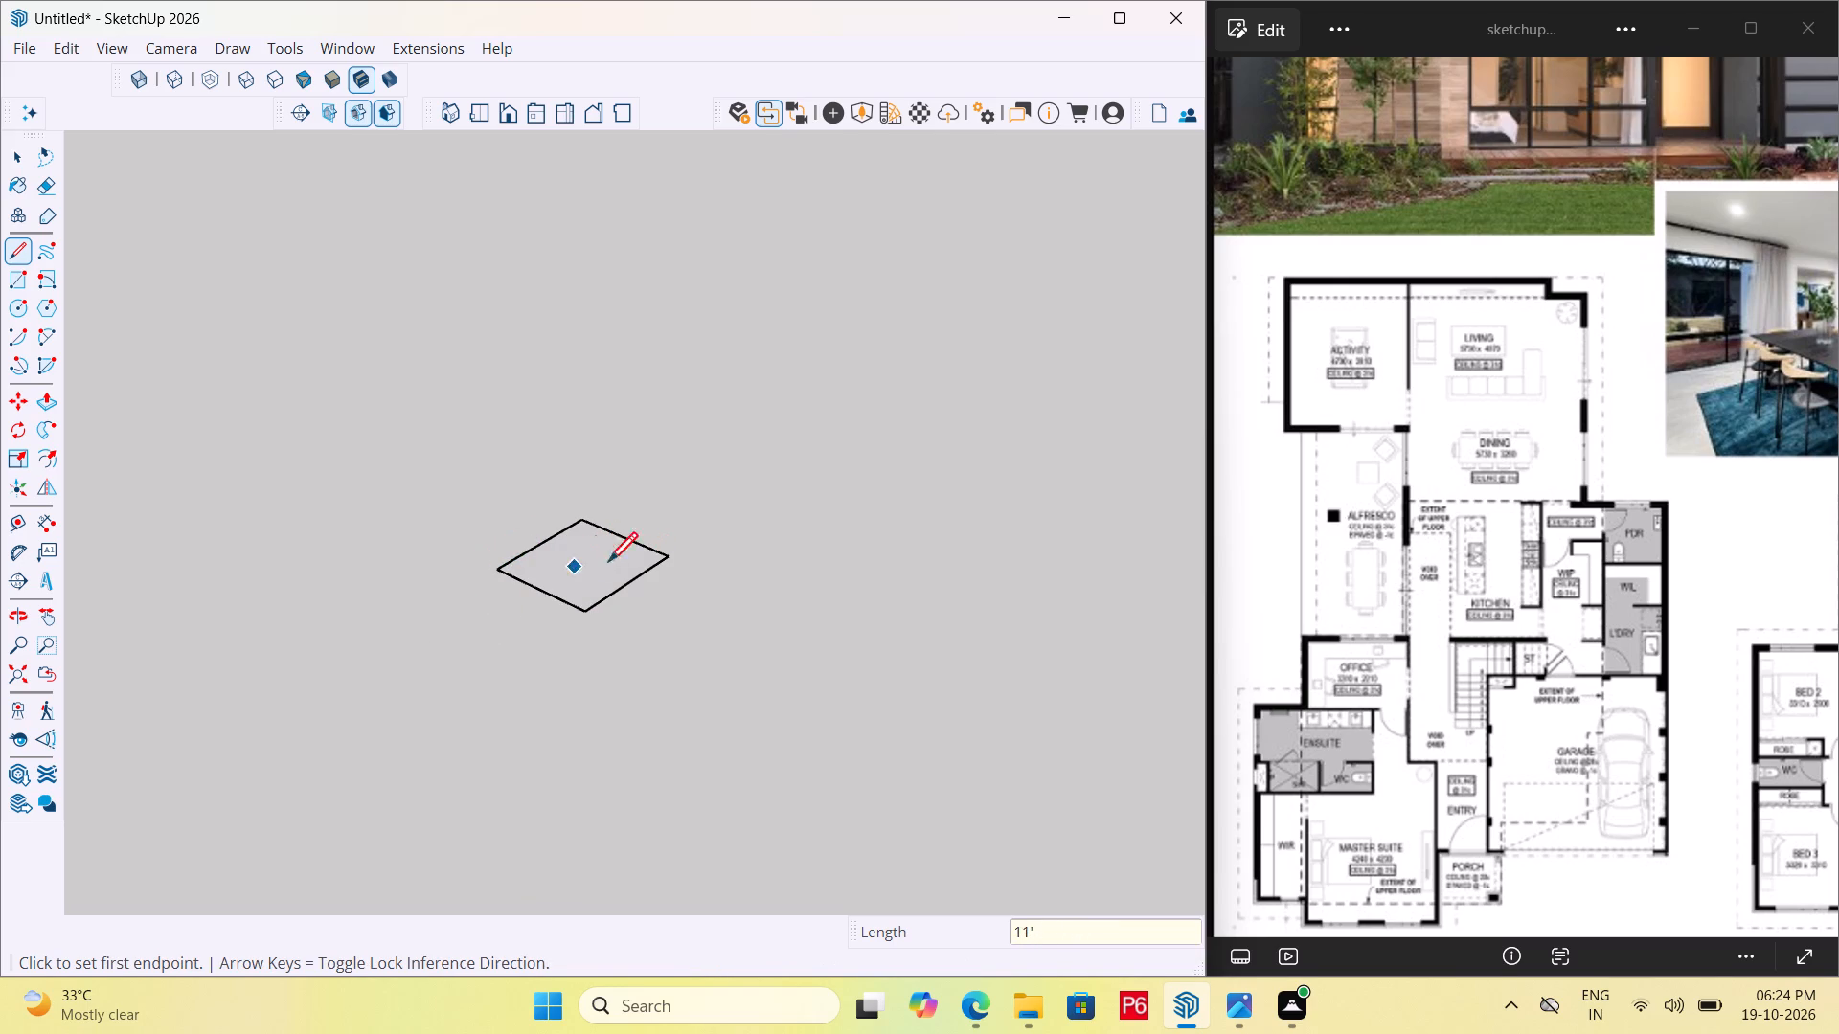
Make a group from the rectangle's face and its edges.
{"action": "key", "text": "space"}
{"action": "left_click", "coordinate": [586, 584]}
{"action": "double_click", "coordinate": [586, 584]}
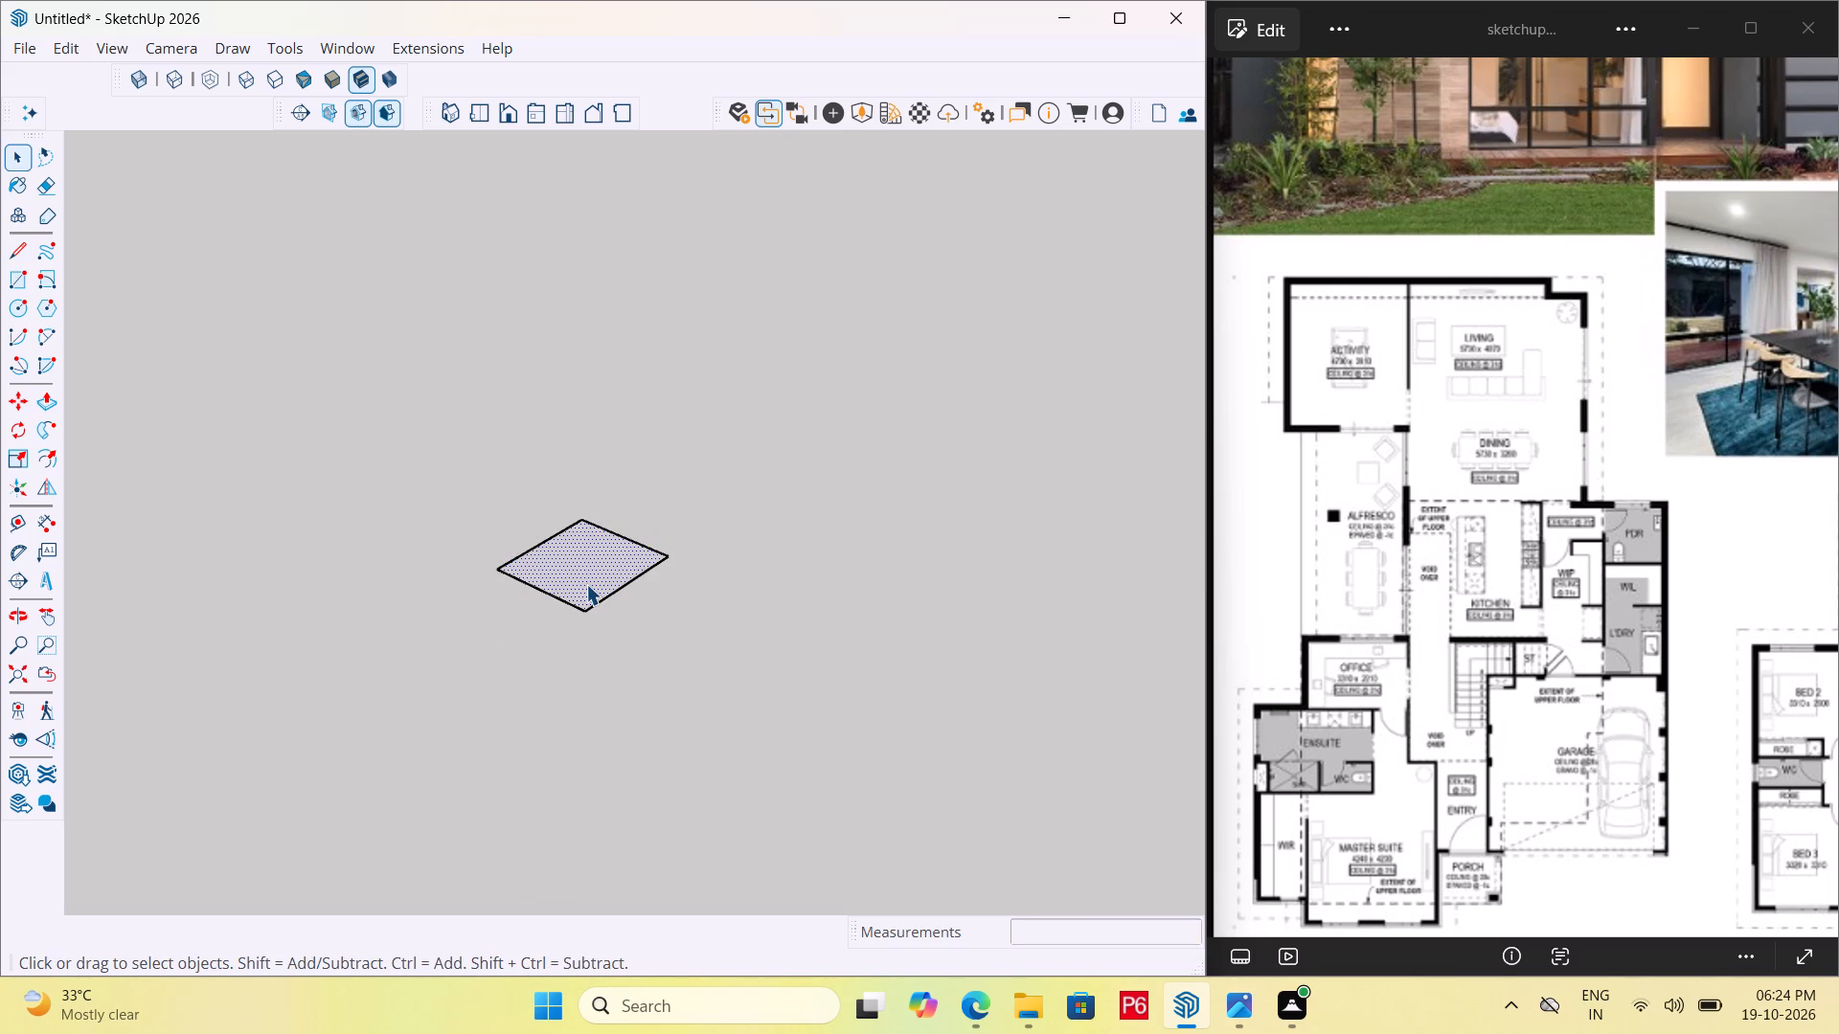
{"action": "right_click", "coordinate": [586, 584]}
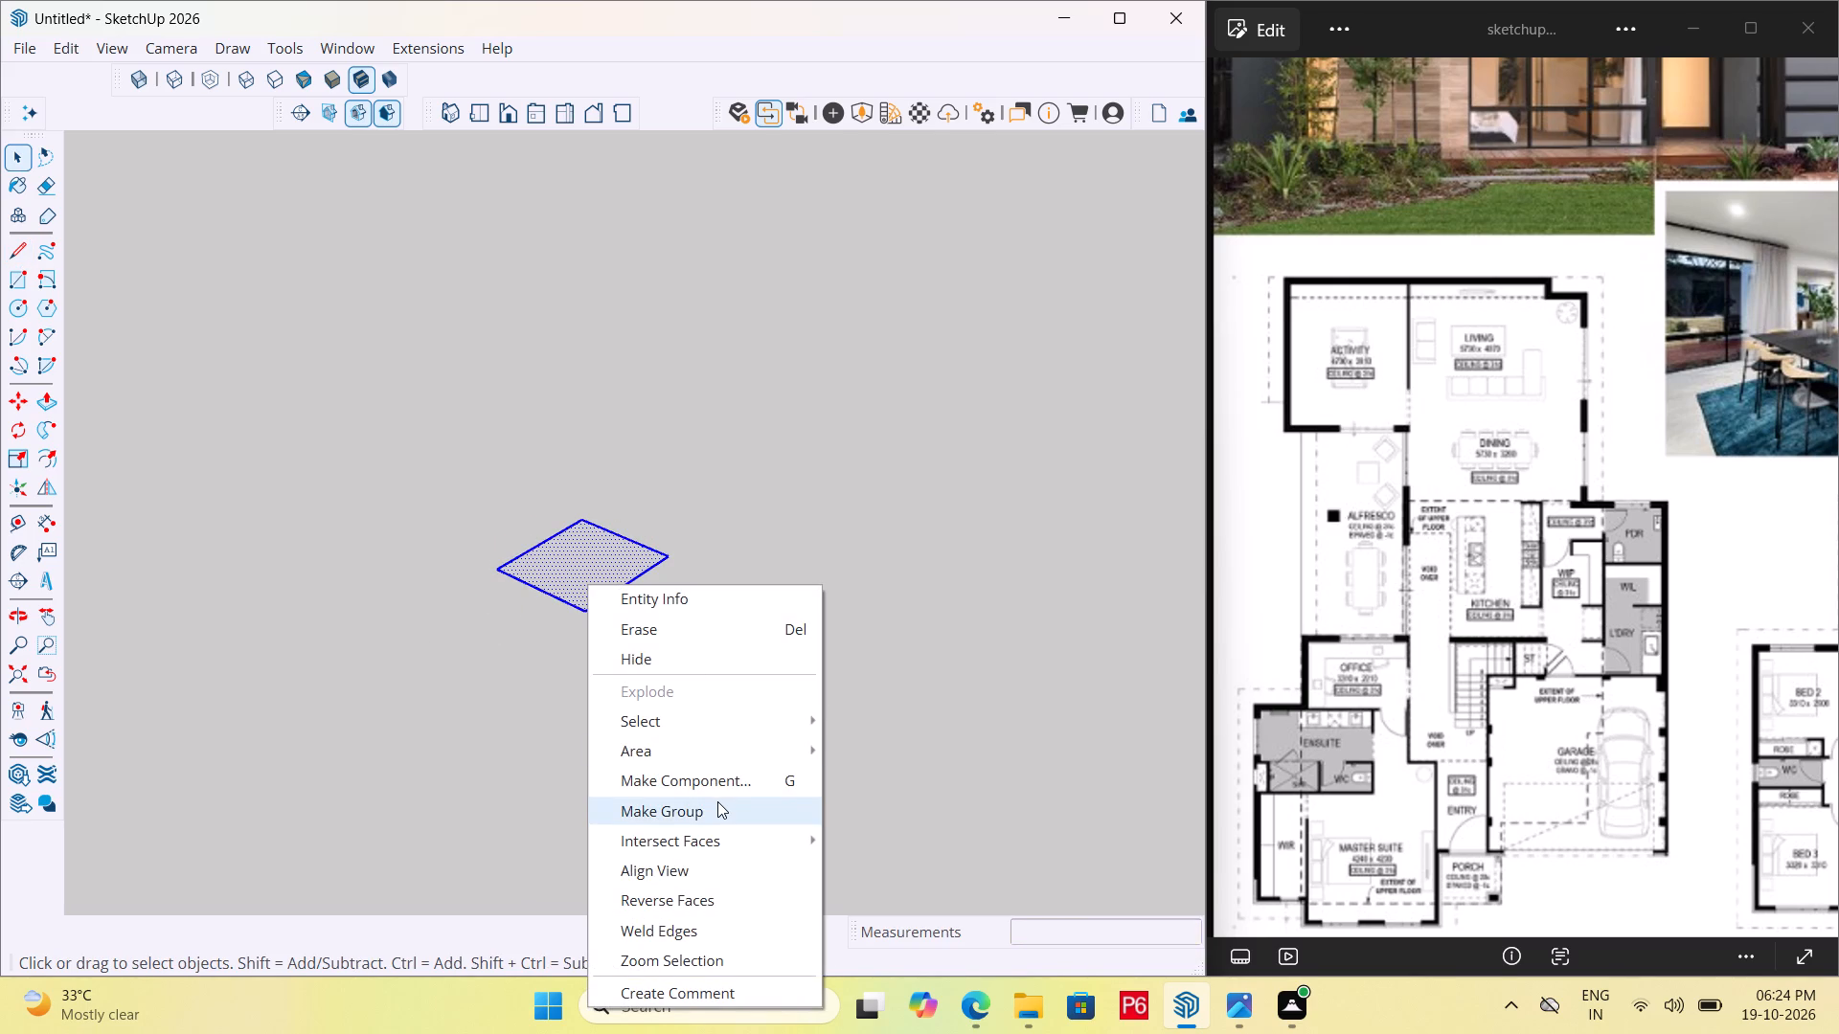
{"action": "double_click", "coordinate": [717, 801]}
{"action": "left_click", "coordinate": [731, 624]}
Inside the rectangle's group, draw the second room's edges from the corner off the axes: 16' along red, 24' back along green, 16' back along red.
{"action": "key", "text": "space"}
{"action": "left_click", "coordinate": [617, 578]}
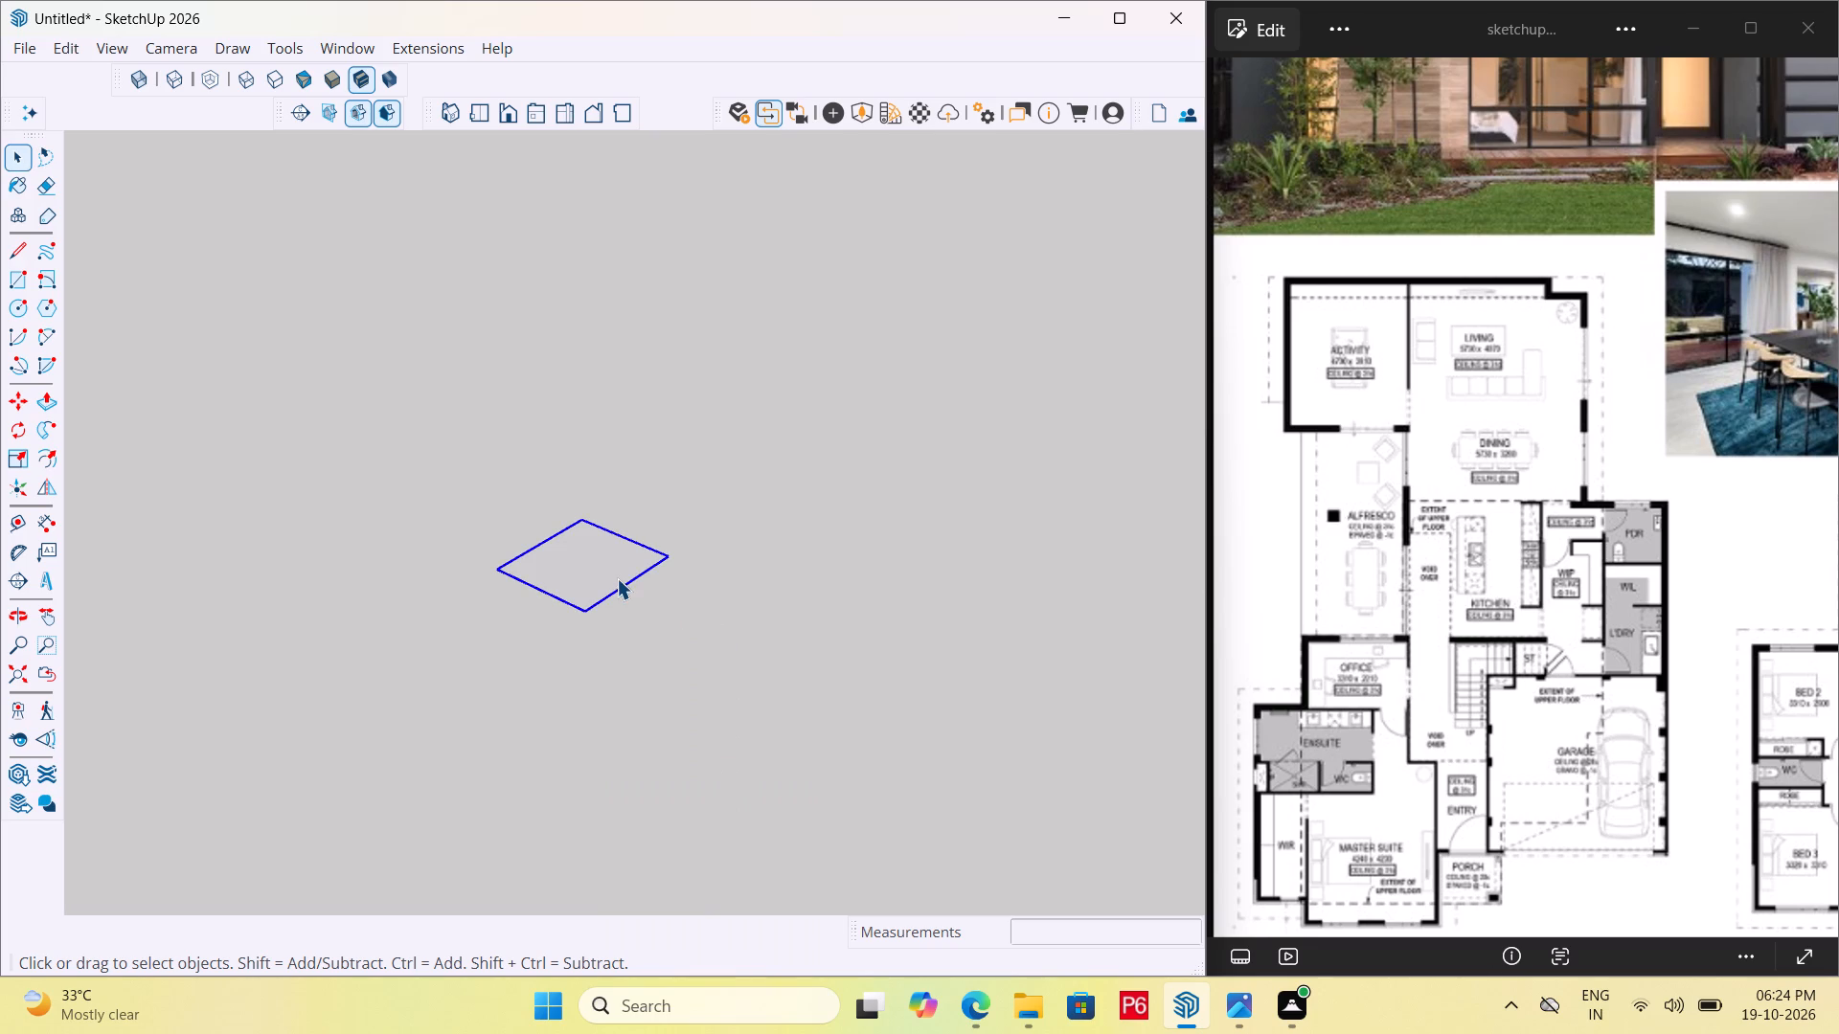
{"action": "double_click", "coordinate": [604, 570]}
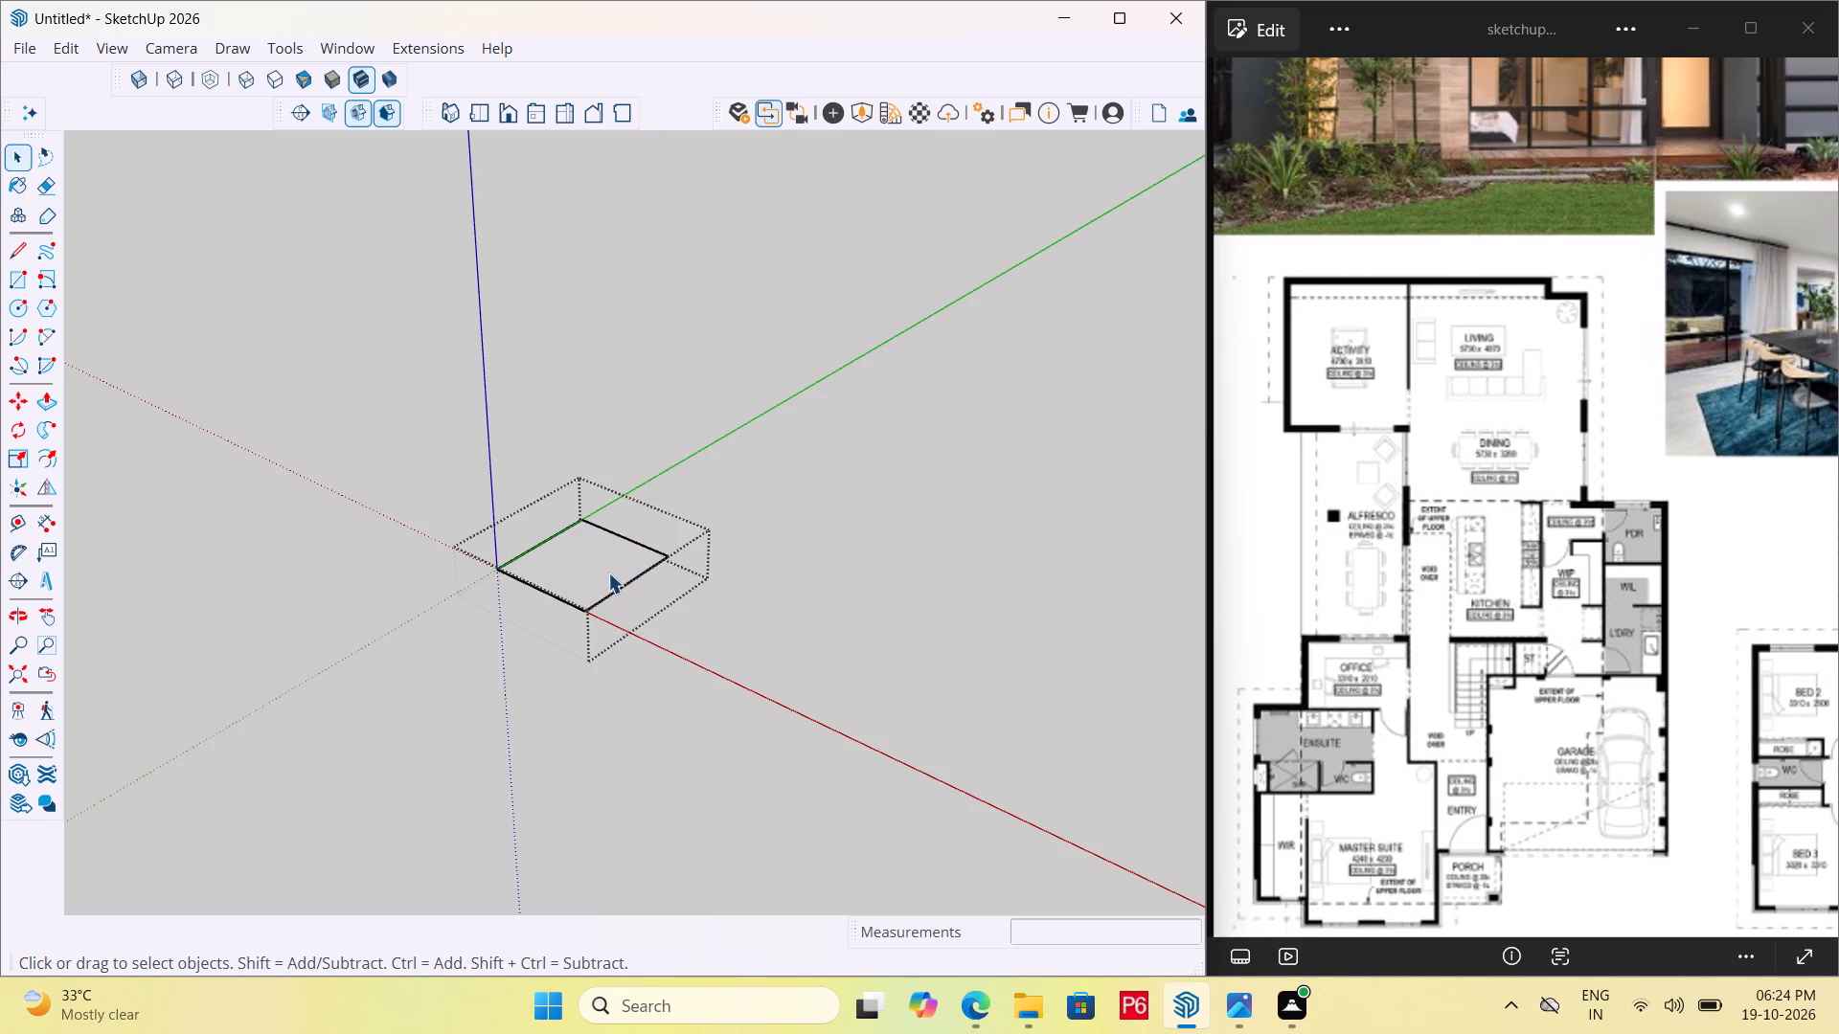
{"action": "key", "text": "l"}
{"action": "left_click", "coordinate": [664, 558]}
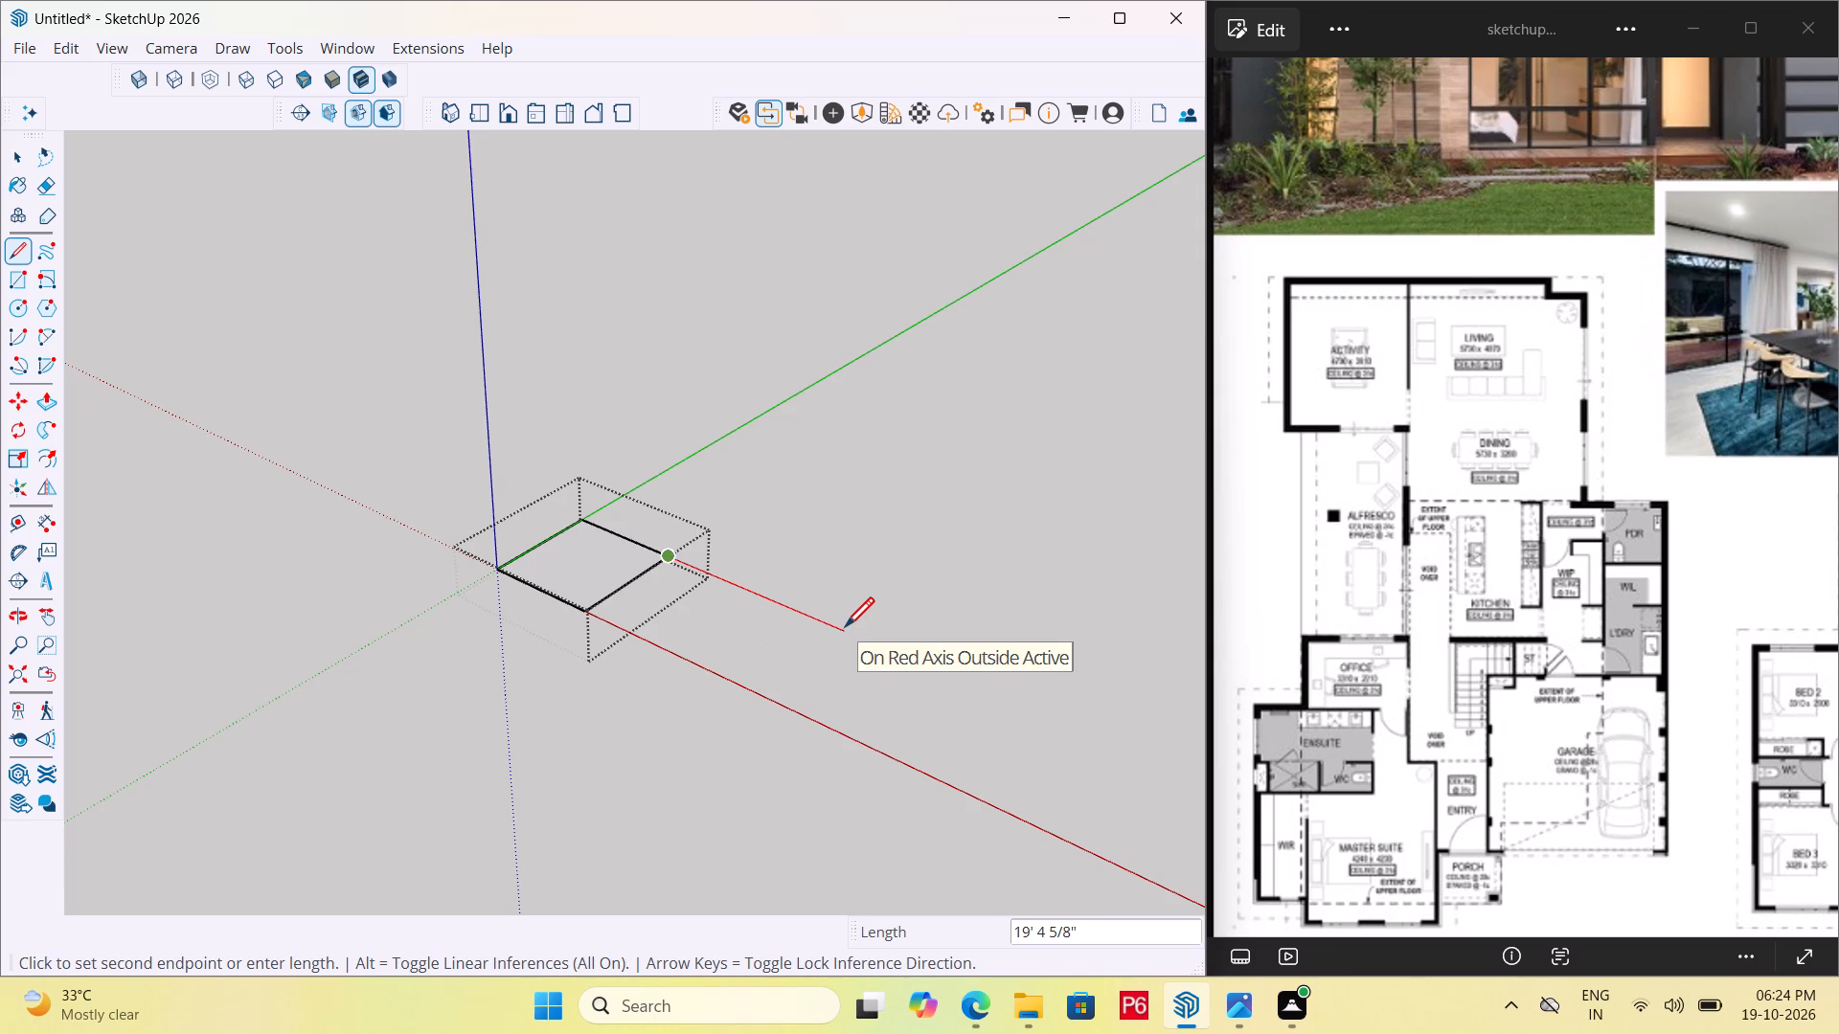
{"action": "type", "text": "16'"}
{"action": "key", "text": "Return"}
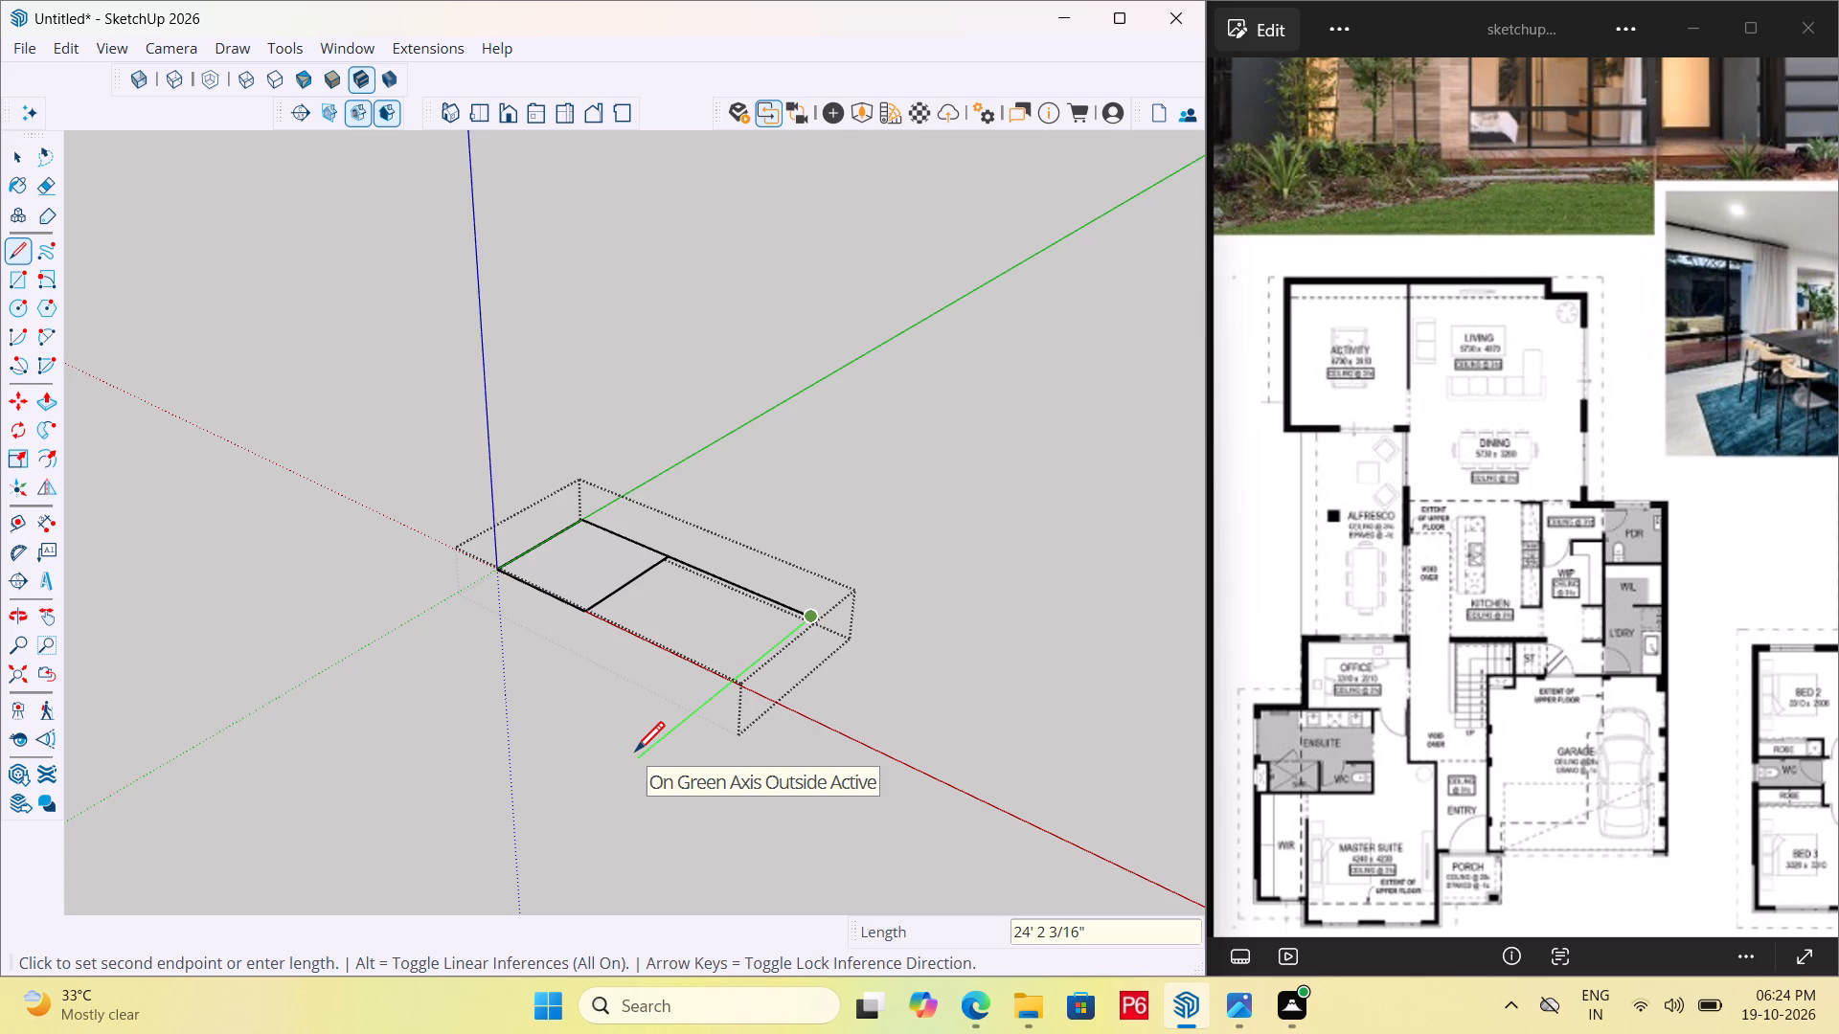
{"action": "type", "text": "24'"}
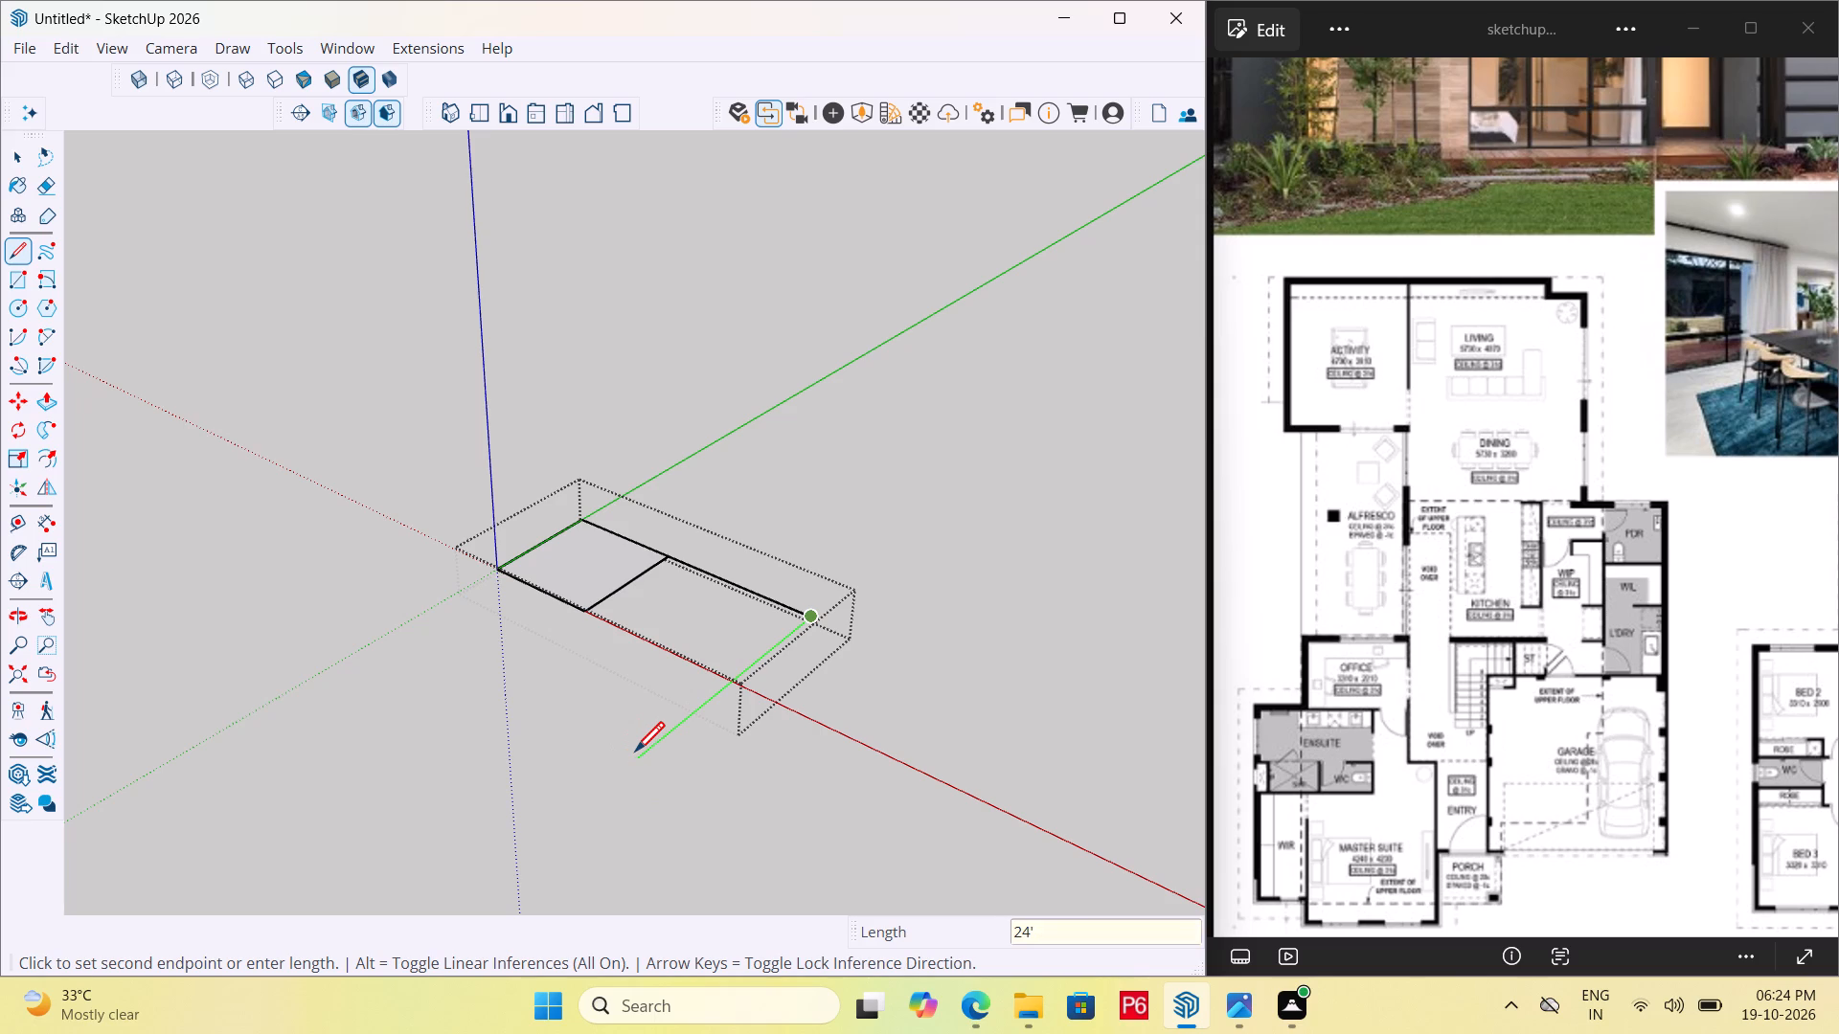
{"action": "key", "text": "Return"}
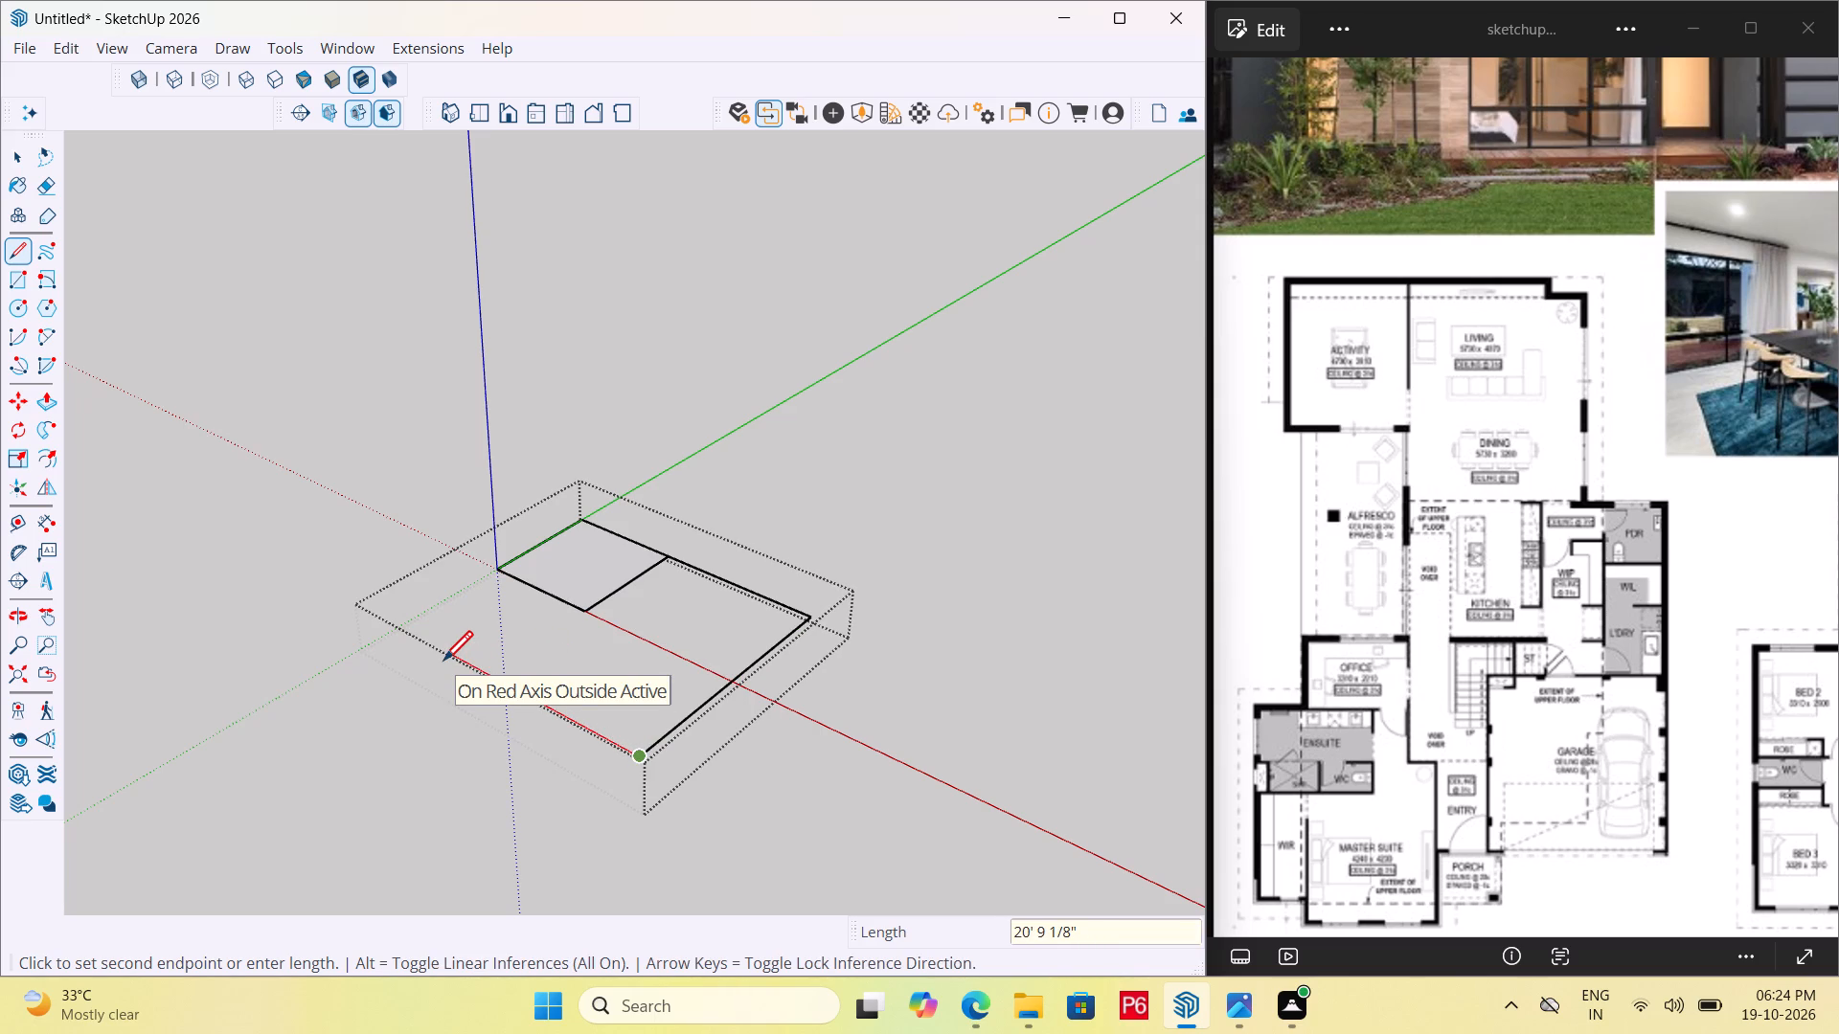
{"action": "type", "text": "16'"}
{"action": "key", "text": "Return"}
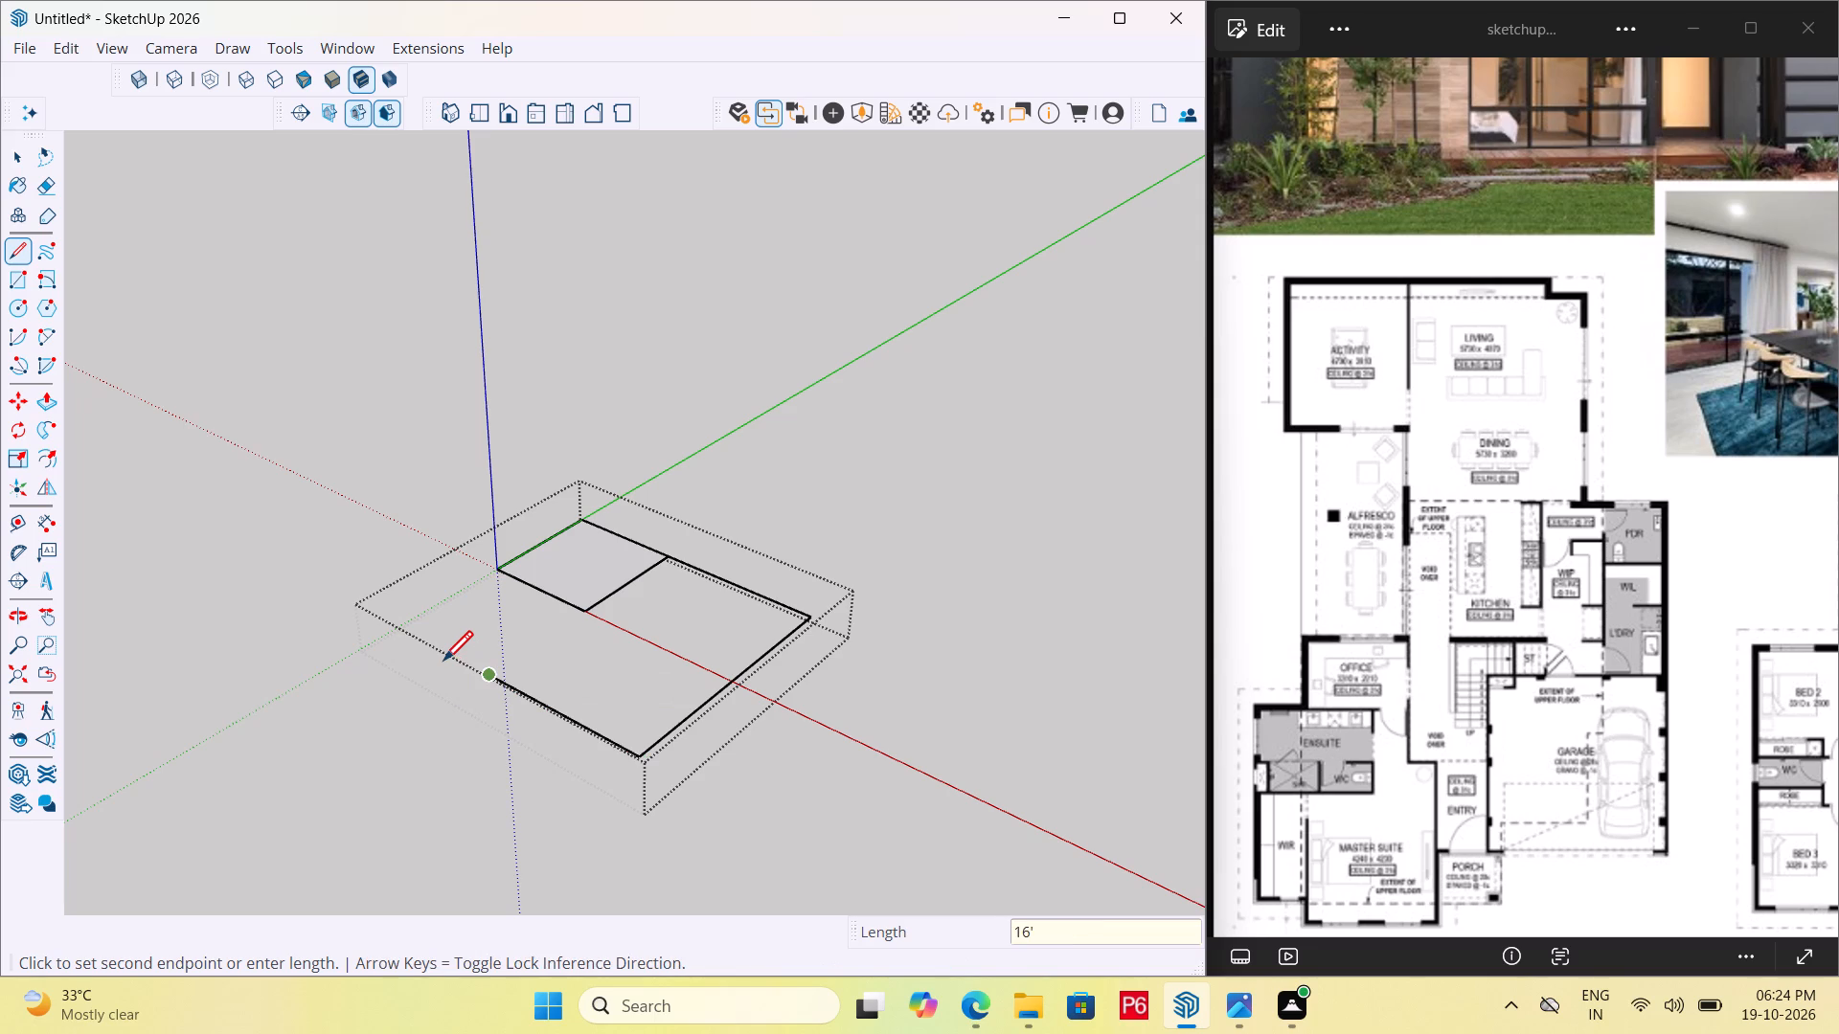
Close the second room's outline with edges parallel to green, running to the first rectangle's corner on the red axis.
{"action": "left_click", "coordinate": [573, 616]}
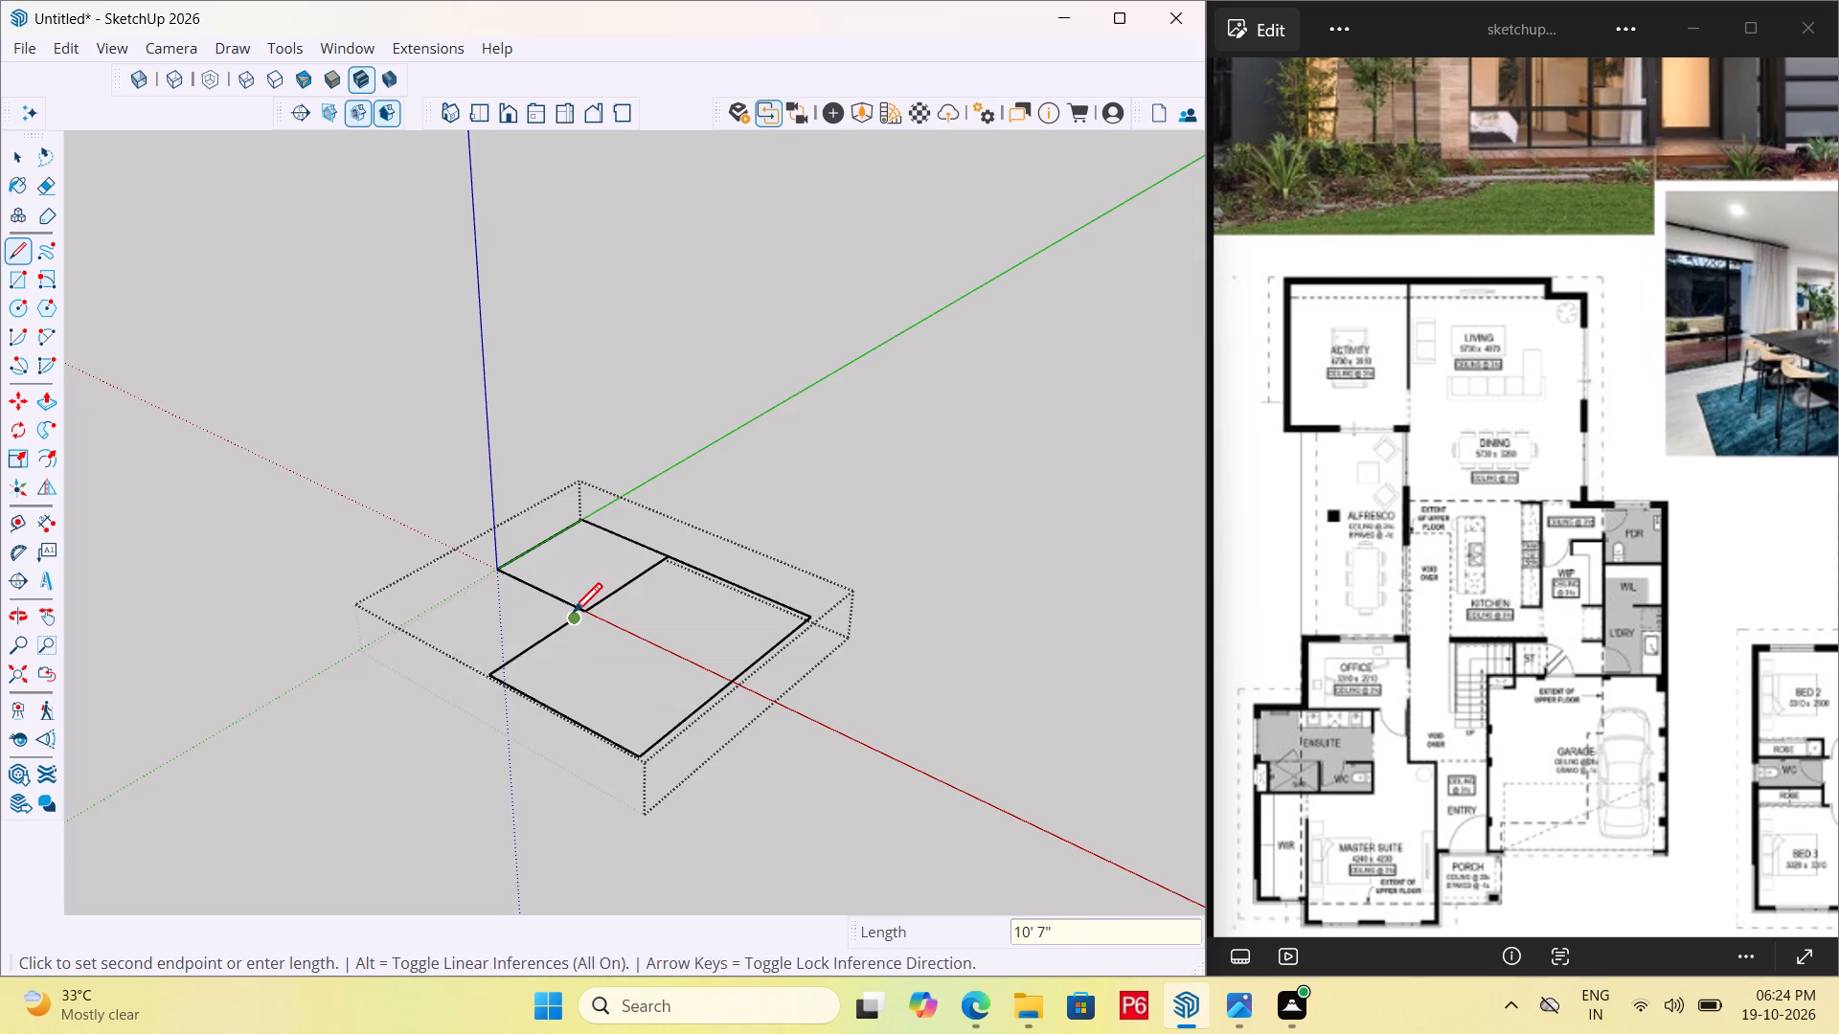
{"action": "key", "text": "ctrl+z"}
{"action": "scroll", "coordinate": [592, 615], "scroll_direction": "up", "scroll_amount": 6}
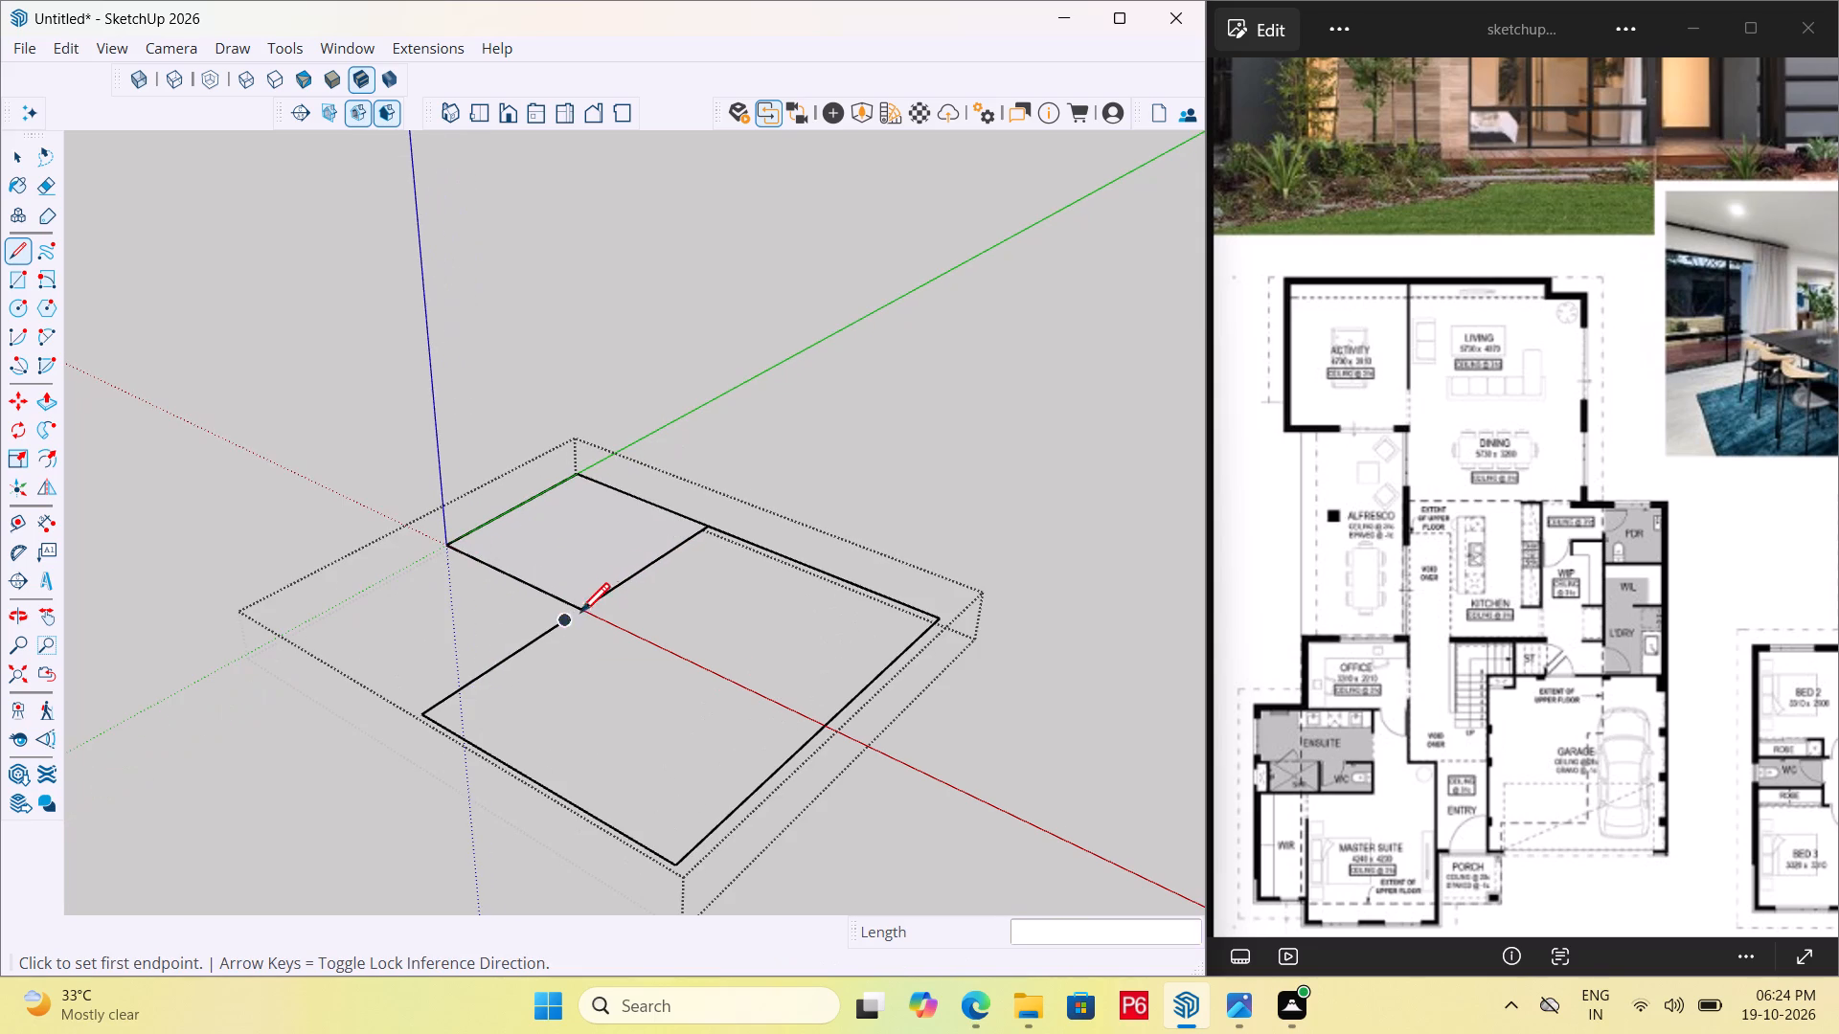
{"action": "left_click", "coordinate": [568, 621]}
{"action": "left_click", "coordinate": [588, 609]}
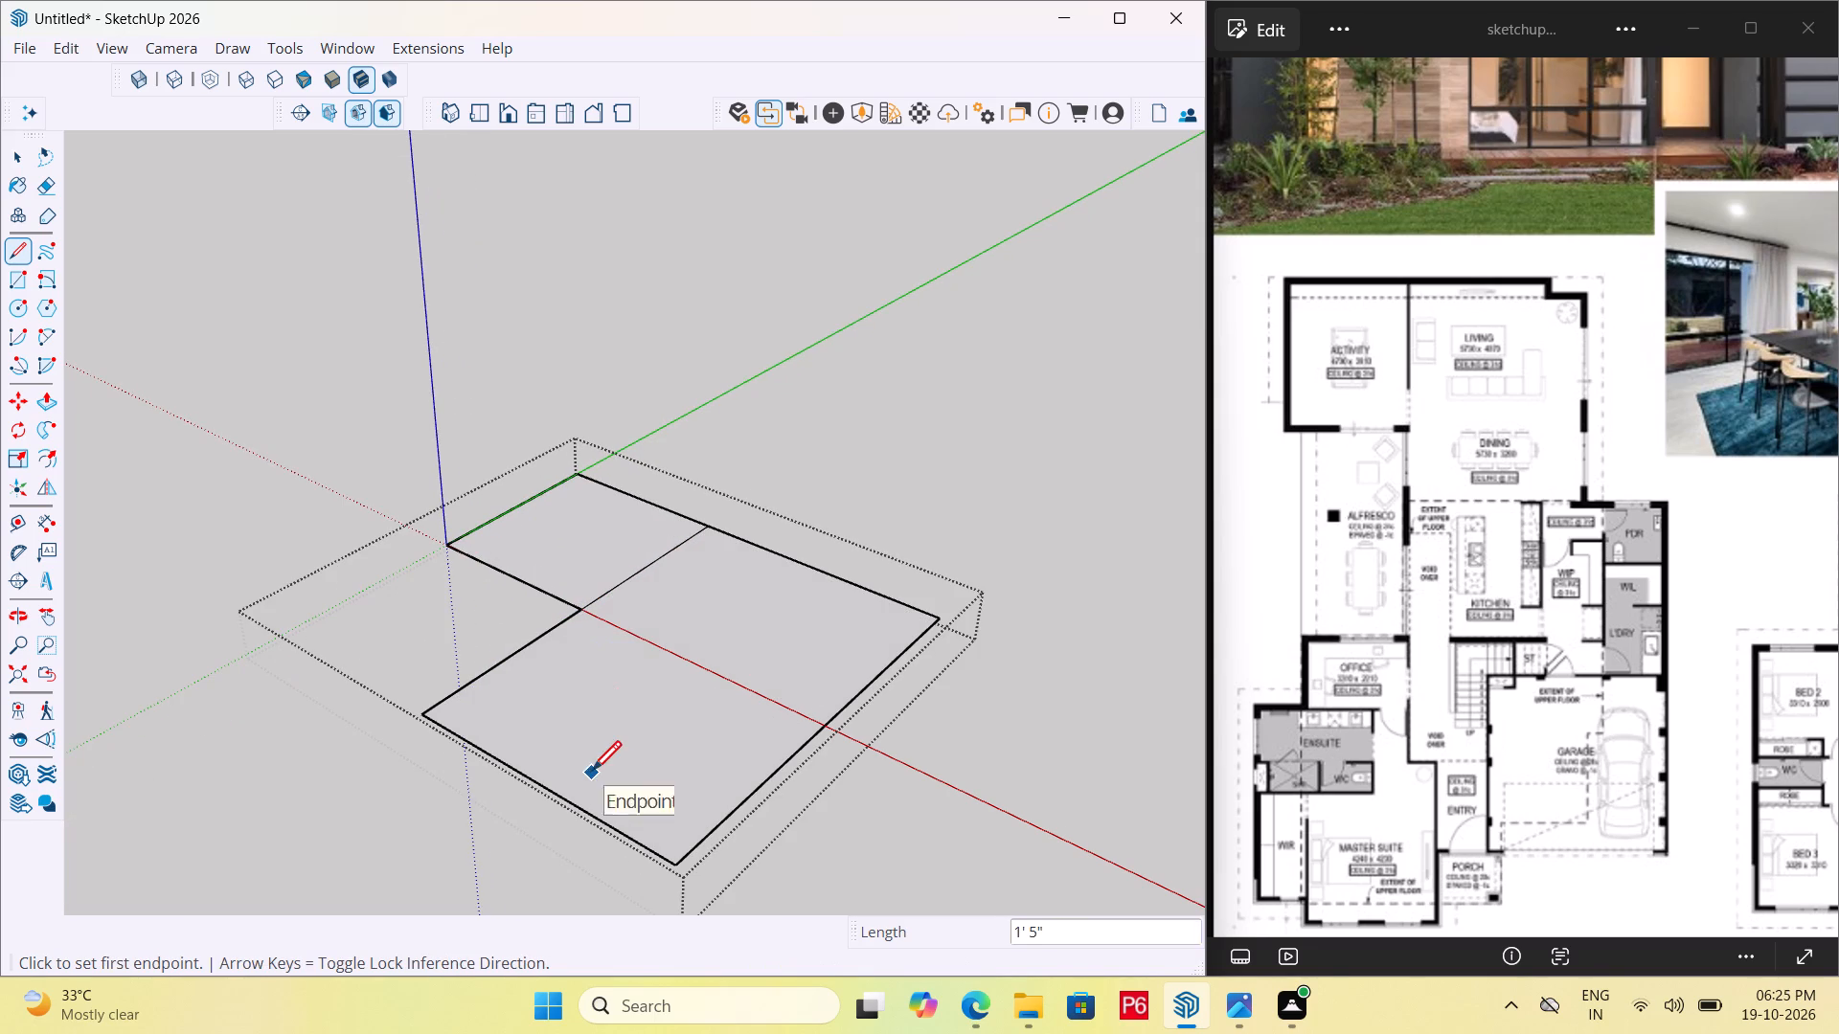
{"action": "scroll", "coordinate": [632, 811], "scroll_direction": "down", "scroll_amount": 1}
{"action": "middle_click_drag", "start_coordinate": [465, 763], "coordinate": [461, 798]}
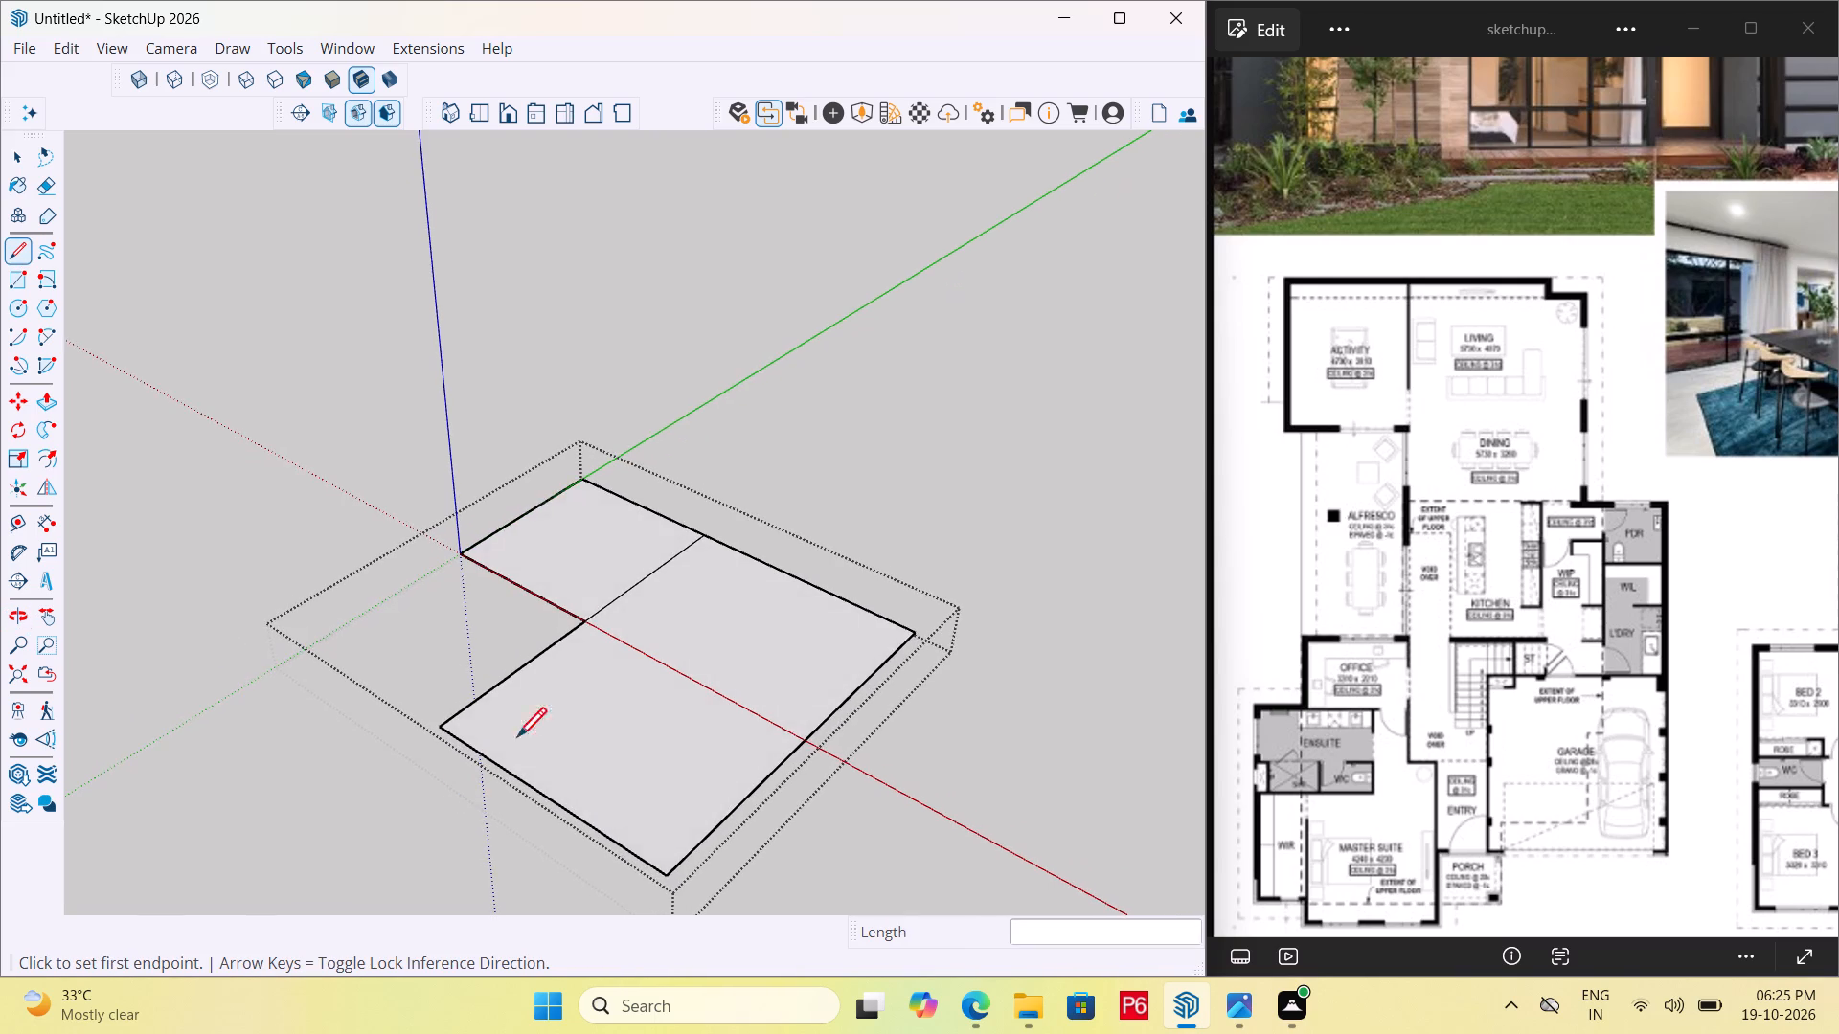
Place guides 9" inside the first room's edge on the green axis, its far edge parallel to red, and its edge on the red axis.
{"action": "scroll", "coordinate": [609, 594], "scroll_direction": "down", "scroll_amount": 2}
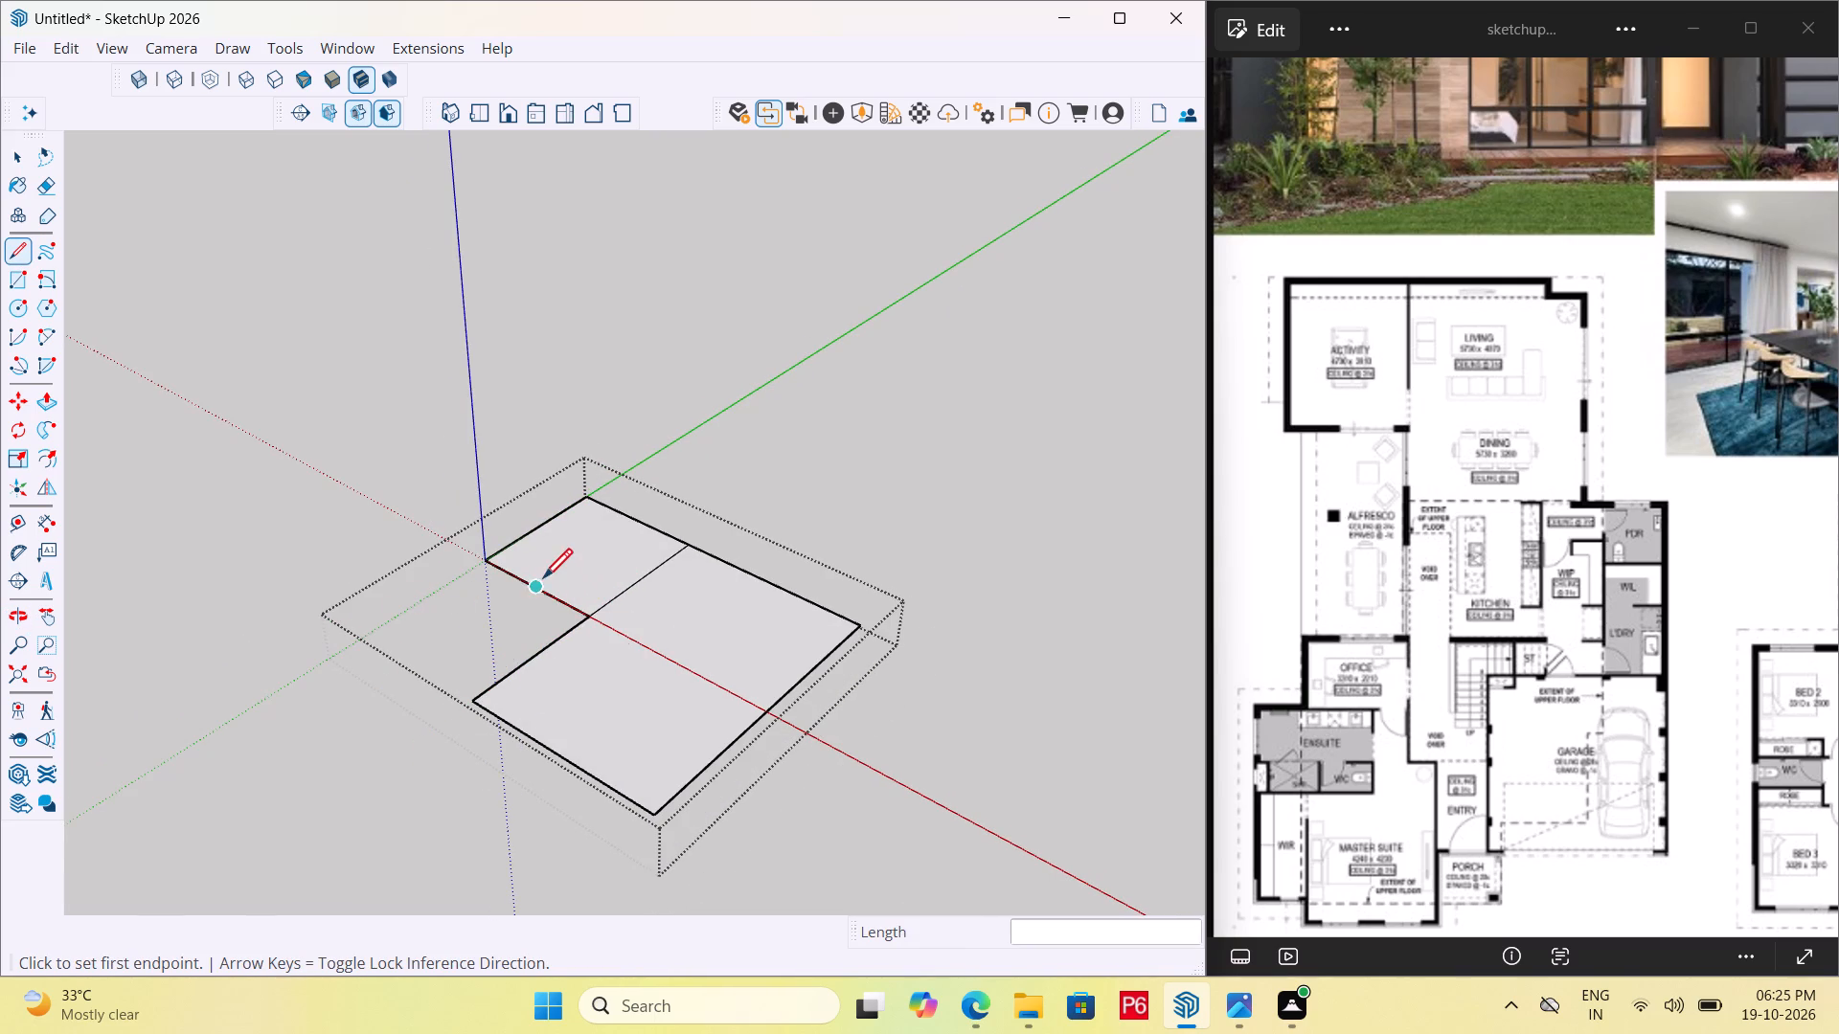
{"action": "scroll", "coordinate": [529, 556], "scroll_direction": "up", "scroll_amount": 5}
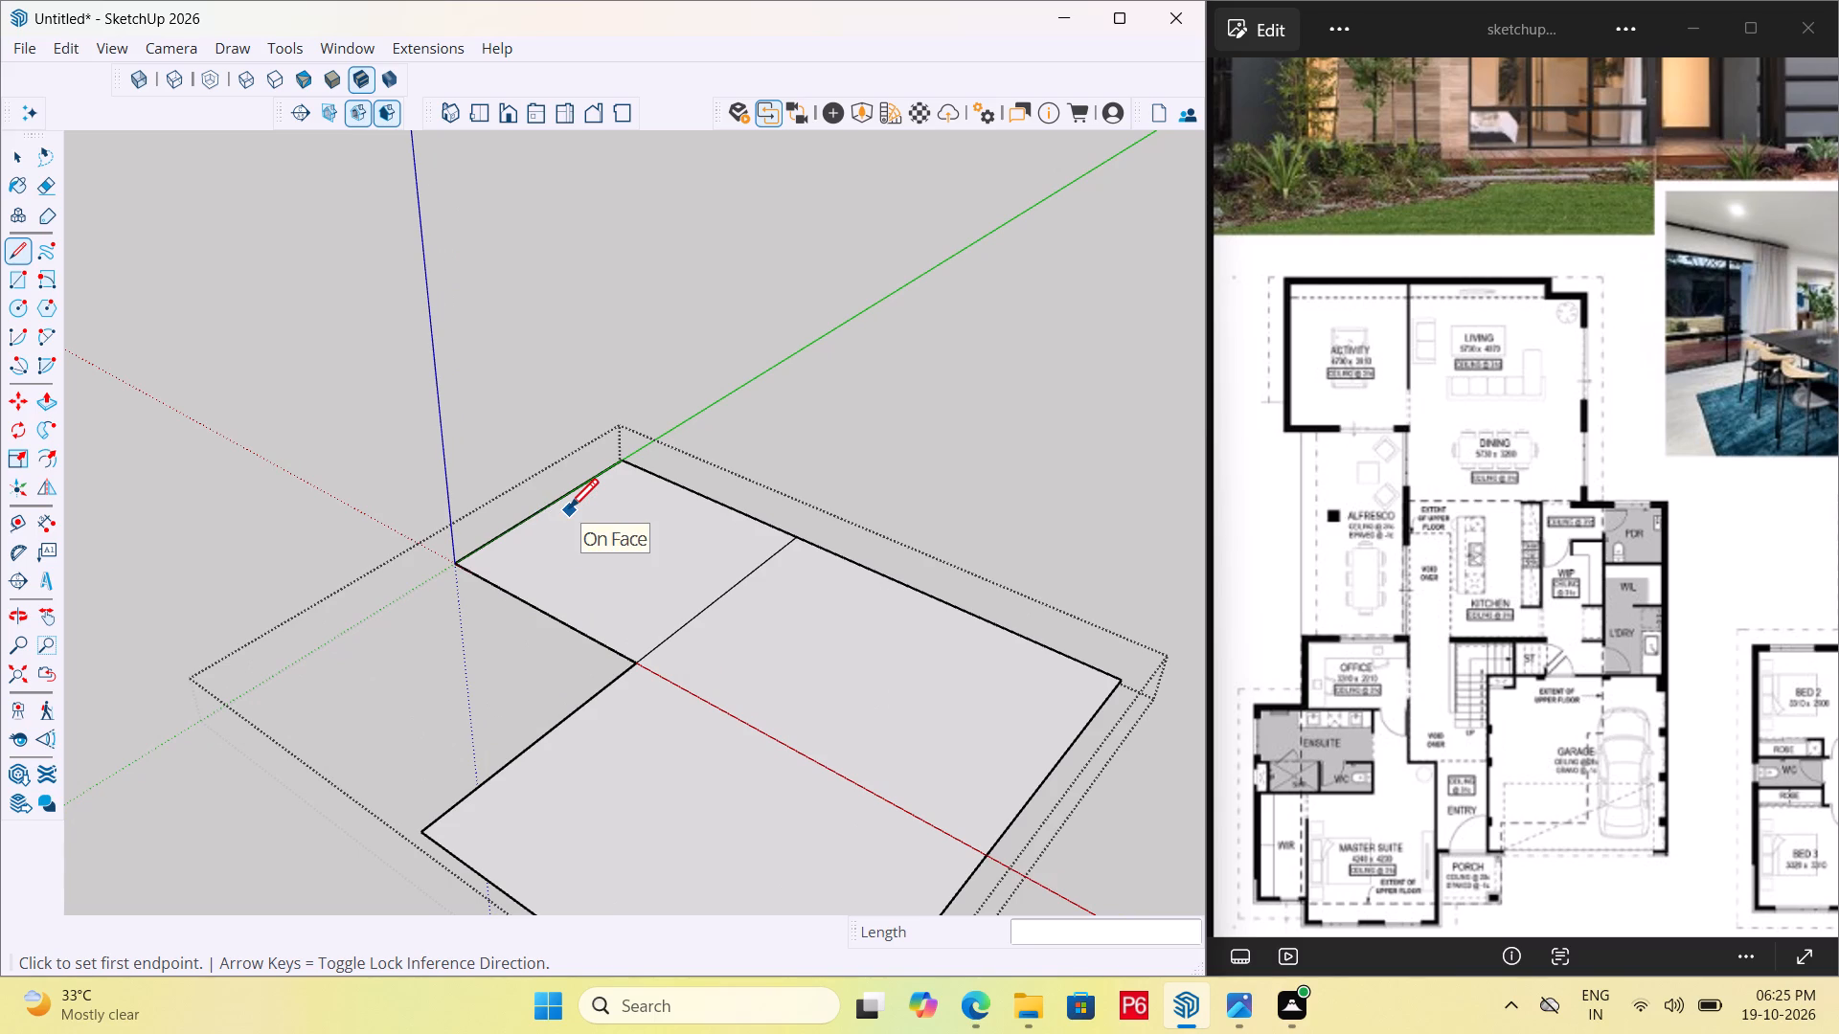
{"action": "key", "text": "s"}
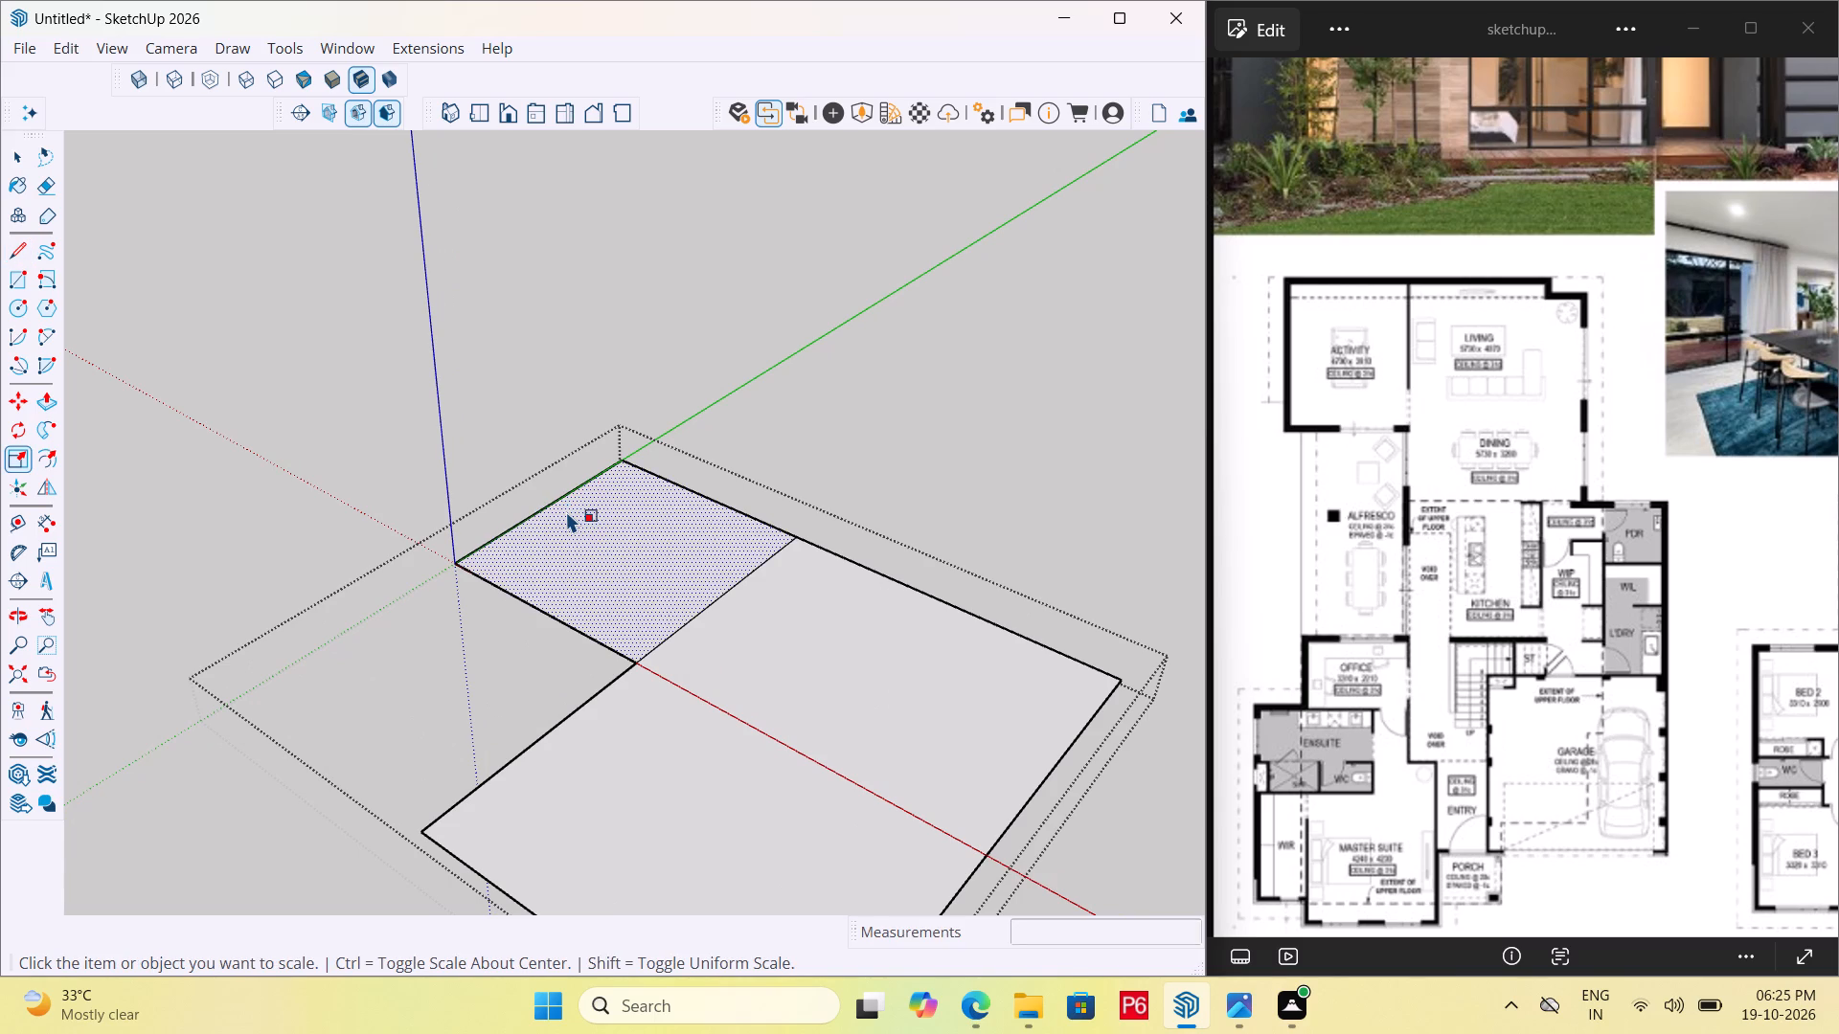
{"action": "key", "text": "space"}
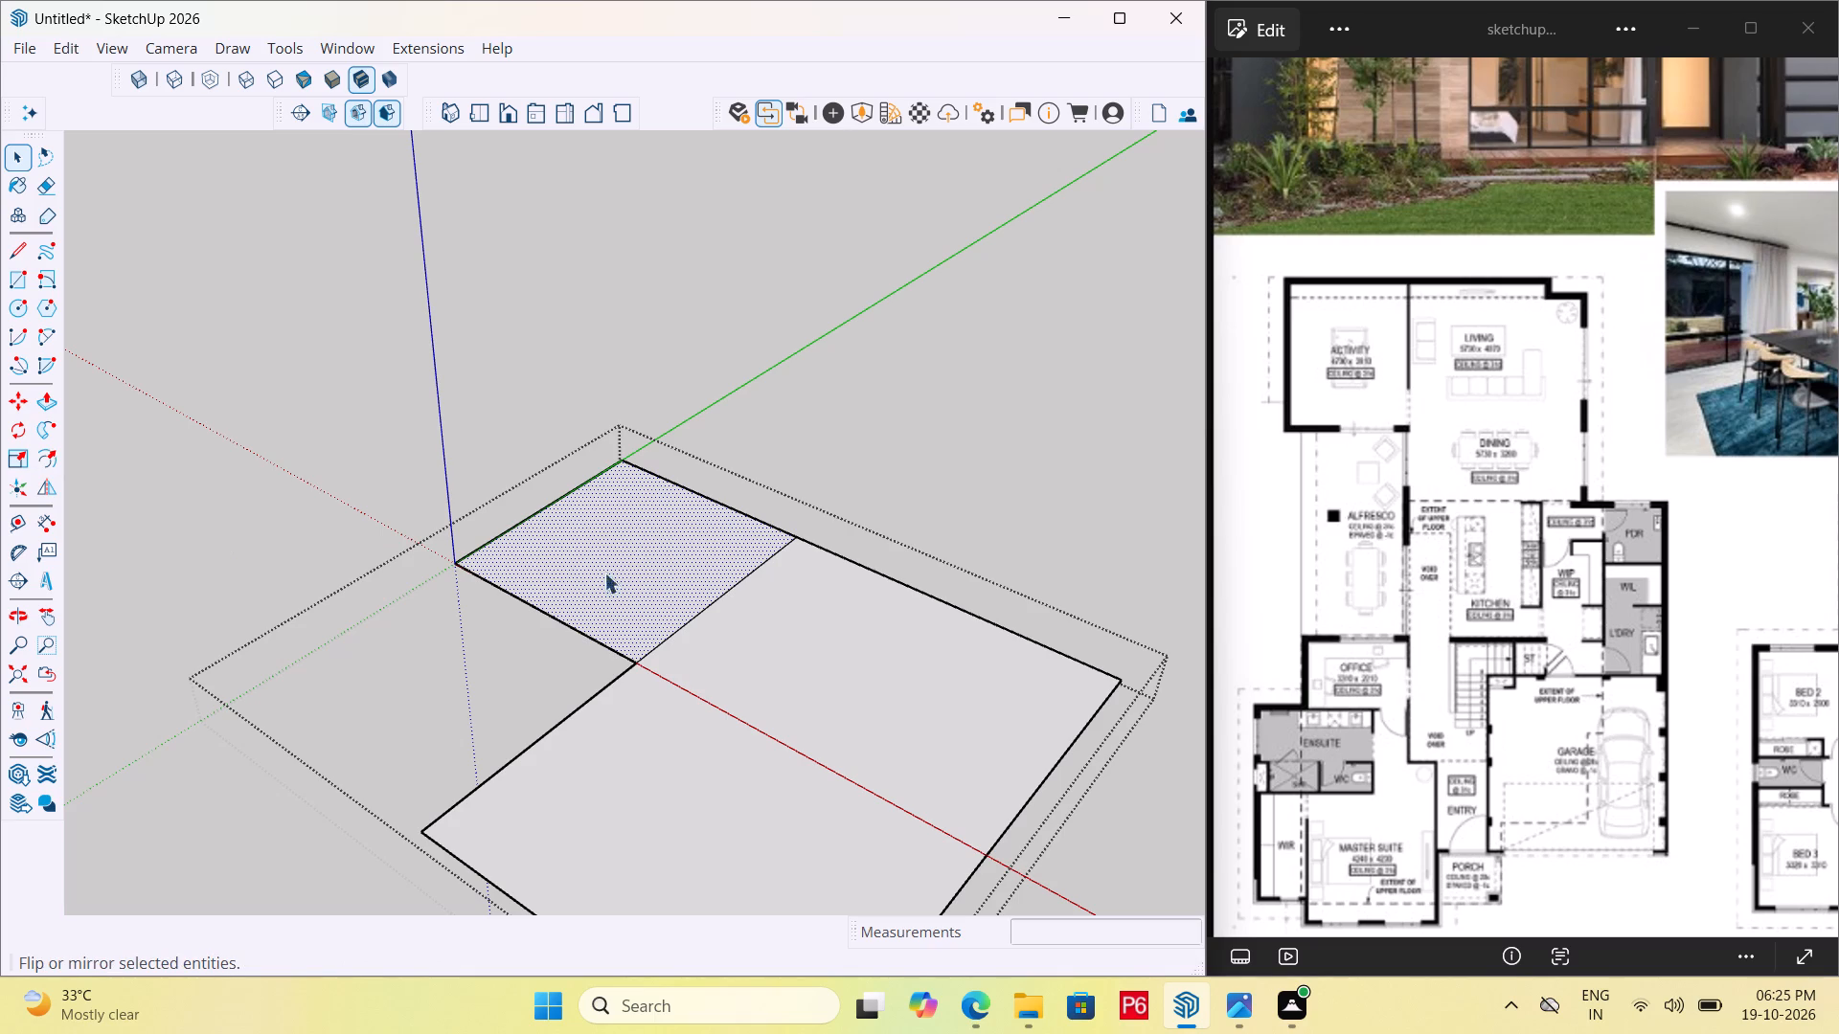
{"action": "key", "text": "t"}
{"action": "left_click", "coordinate": [551, 501]}
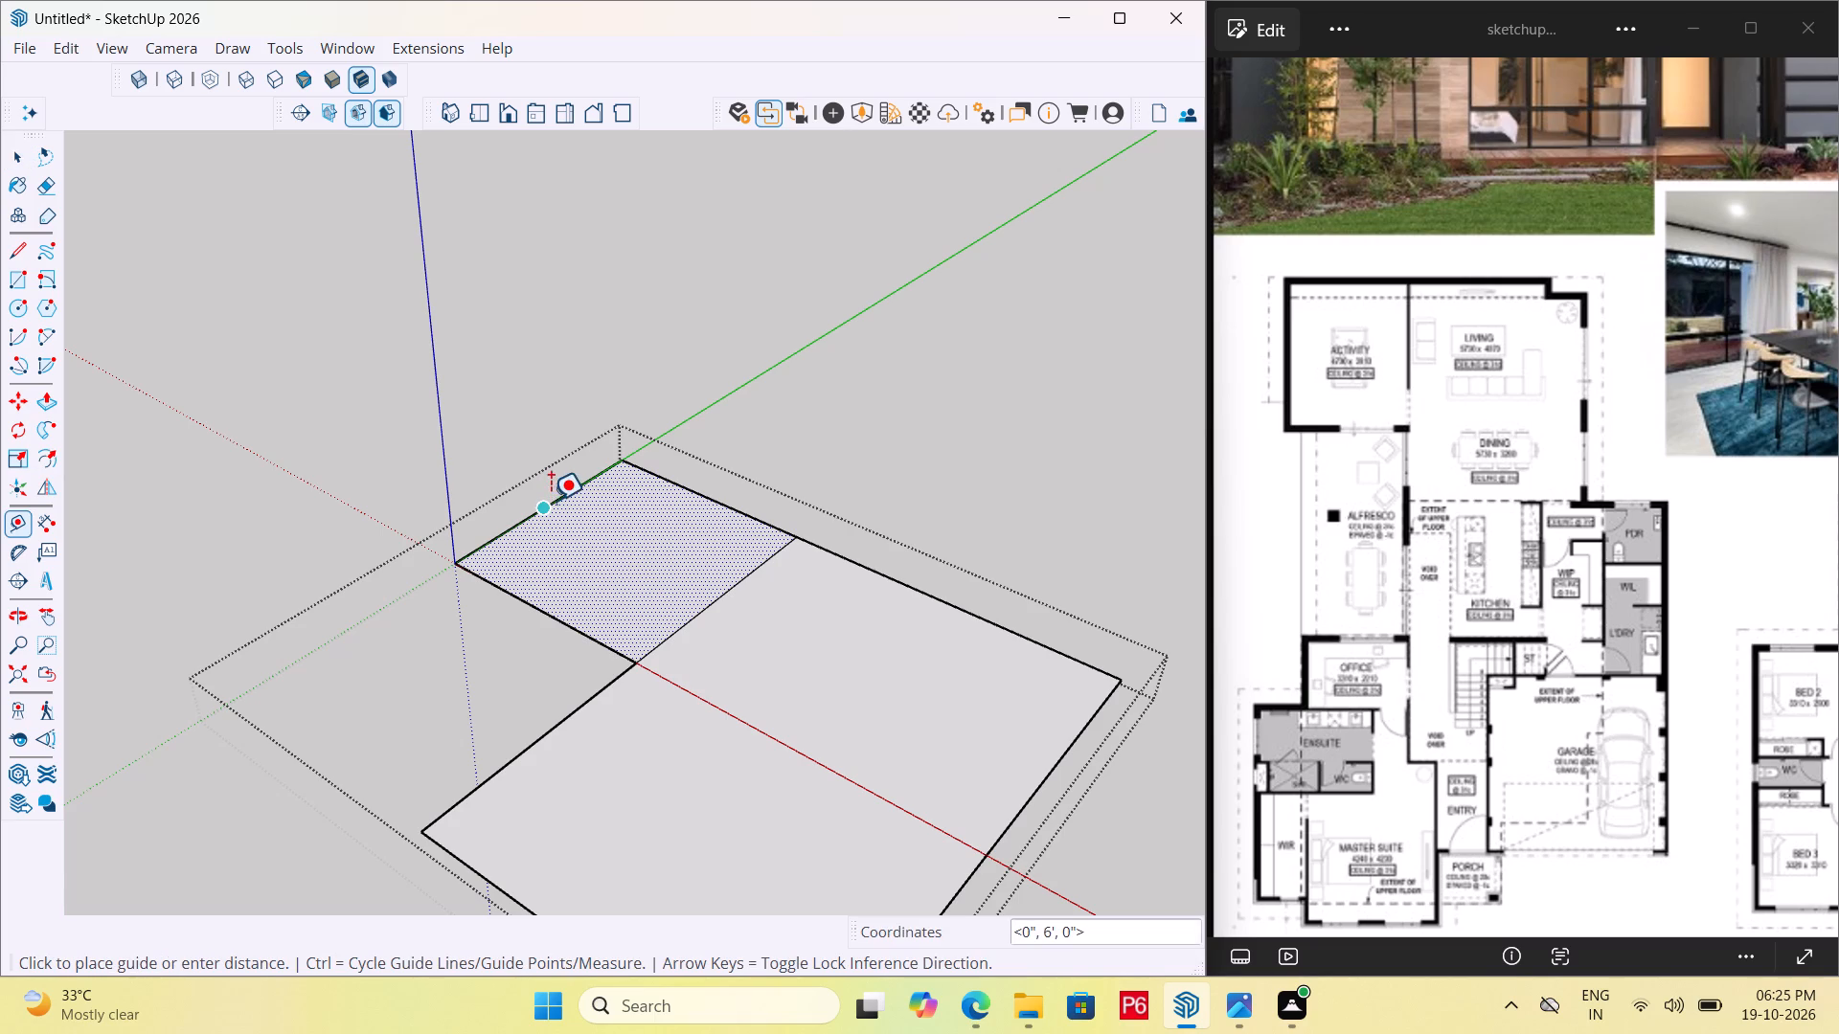
{"action": "type", "text": "9\""}
{"action": "key", "text": "Return"}
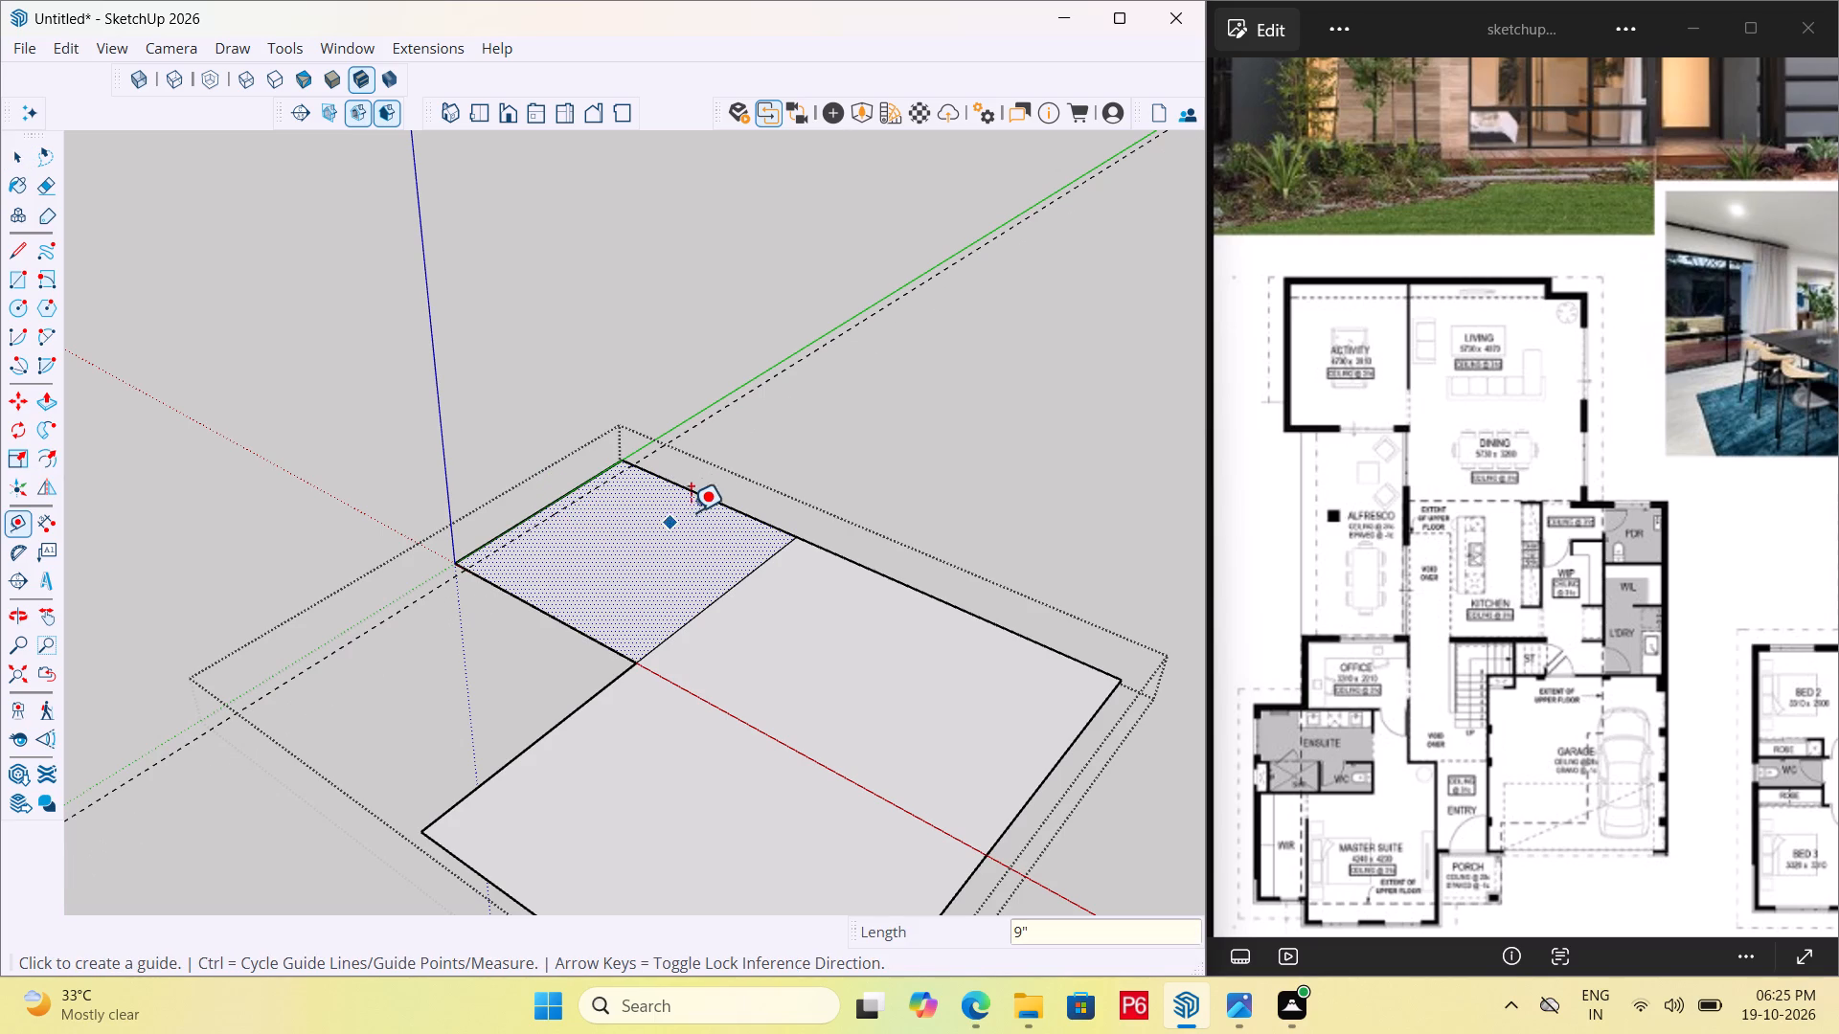
{"action": "left_click", "coordinate": [715, 503]}
{"action": "type", "text": "9\""}
{"action": "key", "text": "Return"}
{"action": "left_click", "coordinate": [541, 613]}
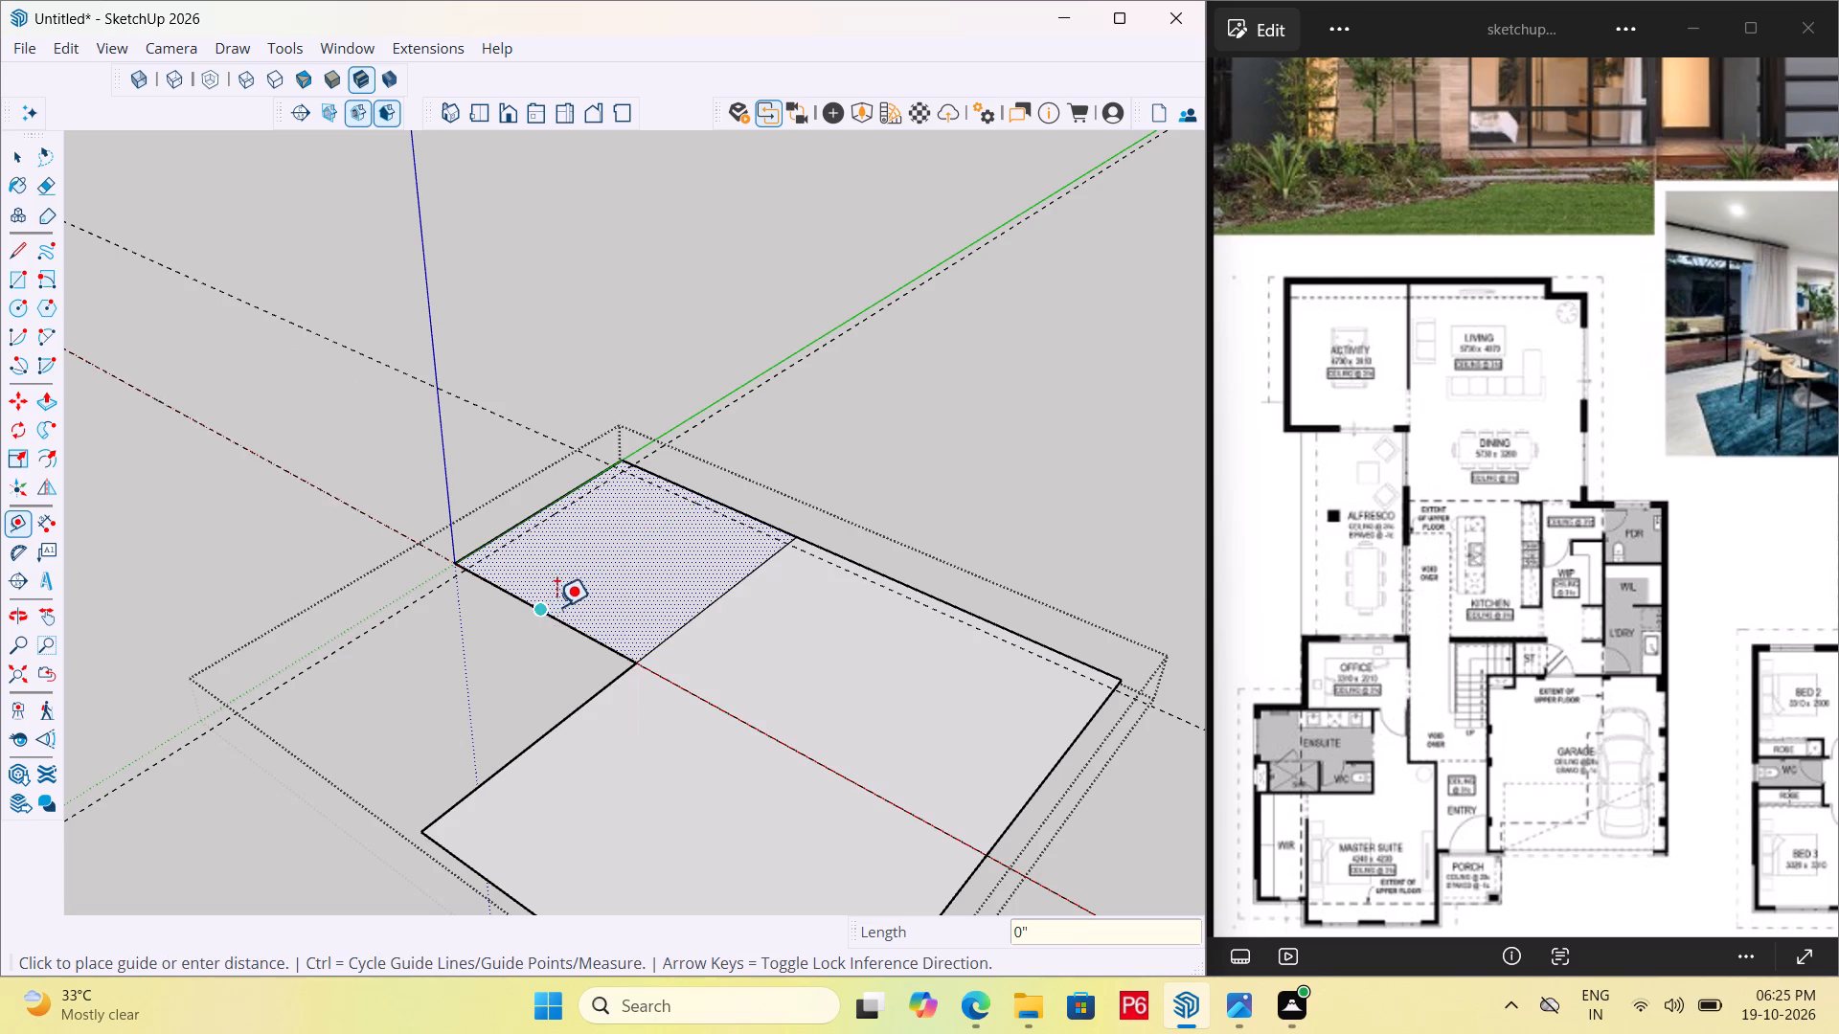
{"action": "type", "text": "9\""}
{"action": "key", "text": "Return"}
Place guides 9" inside the larger room's 24' outer edge and its opposite edge that meets the first room's corner.
{"action": "scroll", "coordinate": [397, 598], "scroll_direction": "down", "scroll_amount": 1}
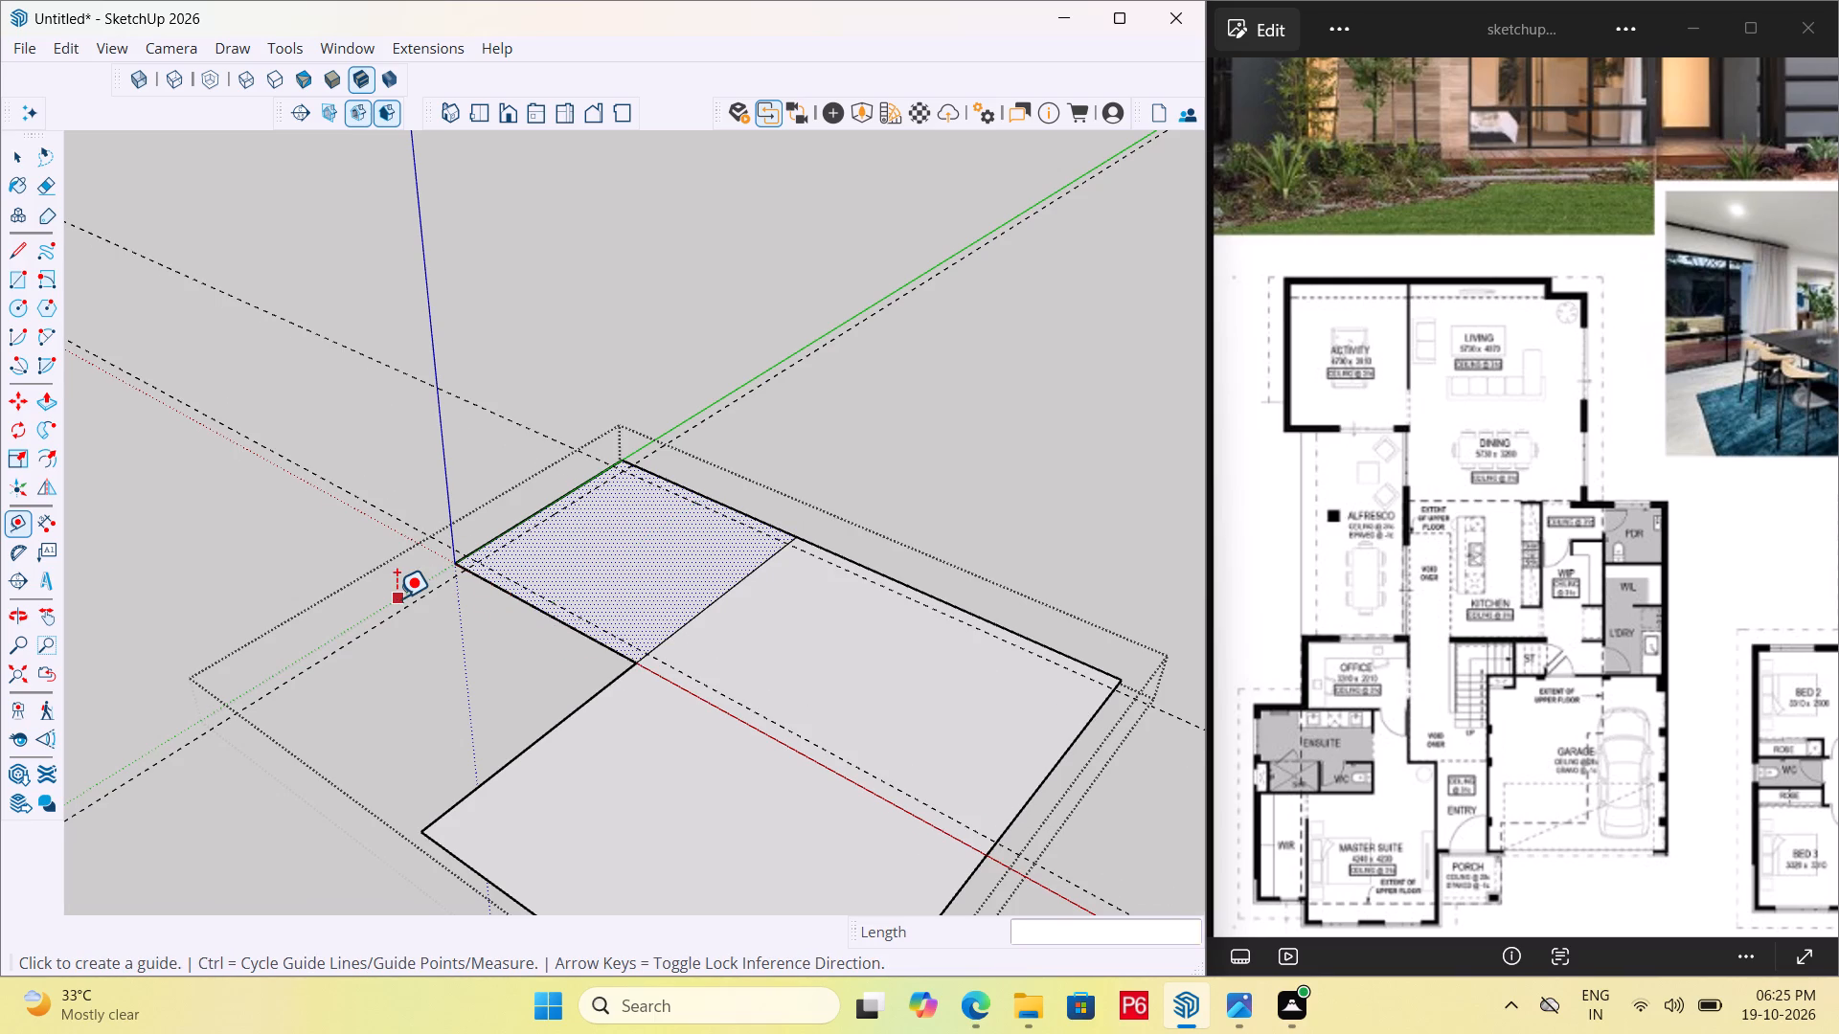
{"action": "scroll", "coordinate": [397, 598], "scroll_direction": "down", "scroll_amount": 2}
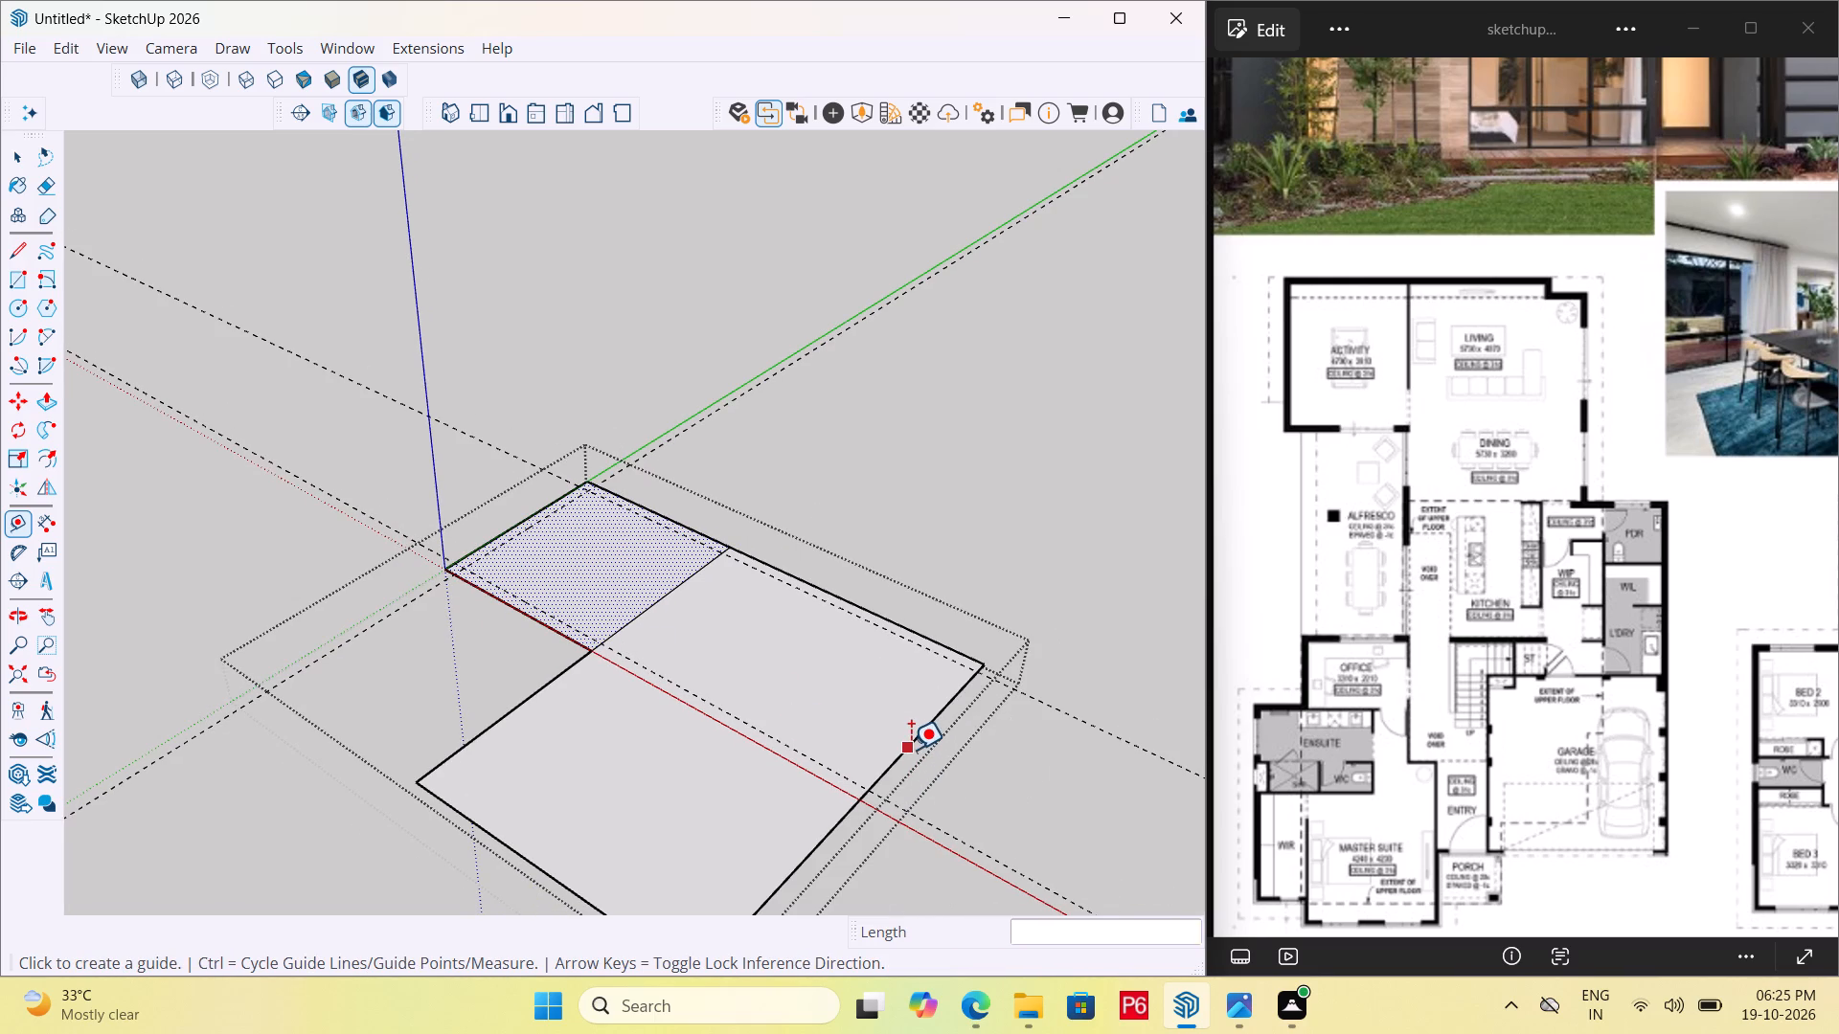
{"action": "left_click", "coordinate": [911, 750]}
{"action": "type", "text": "9\""}
{"action": "key", "text": "Return"}
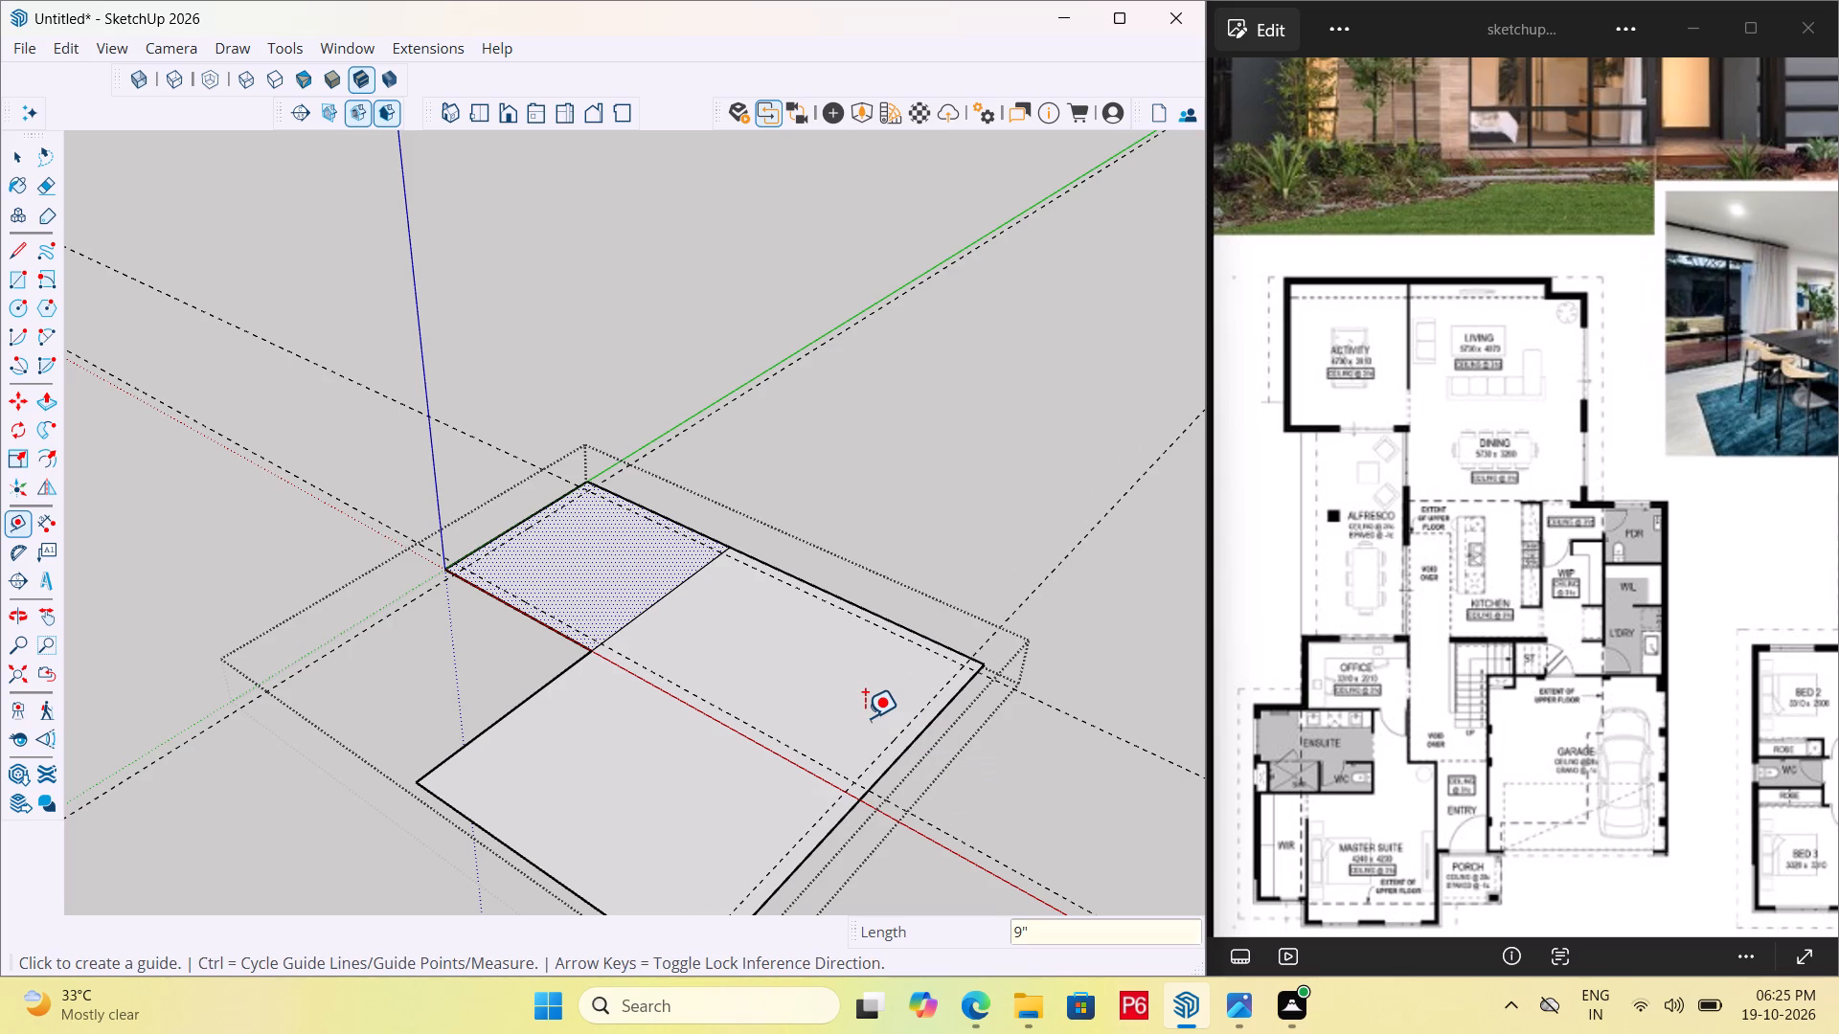
{"action": "scroll", "coordinate": [757, 649], "scroll_direction": "down", "scroll_amount": 2}
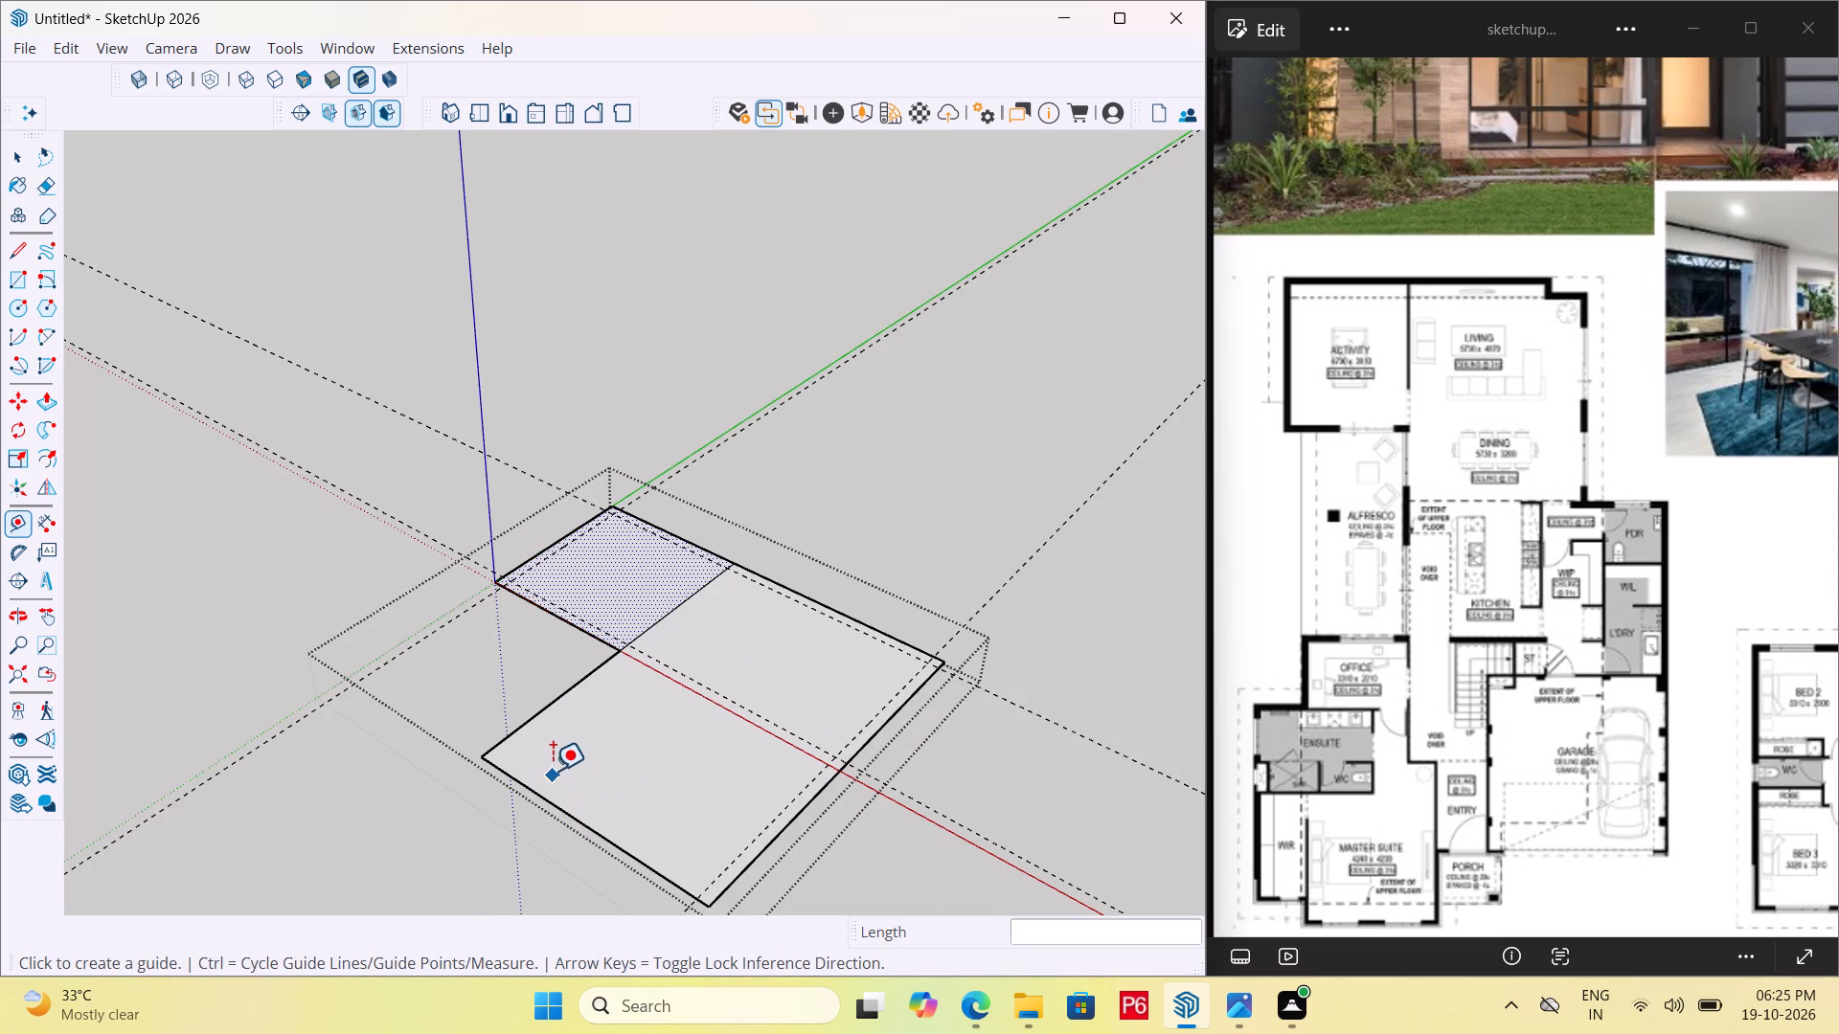
{"action": "scroll", "coordinate": [553, 770], "scroll_direction": "up", "scroll_amount": 4}
{"action": "left_click", "coordinate": [518, 698]}
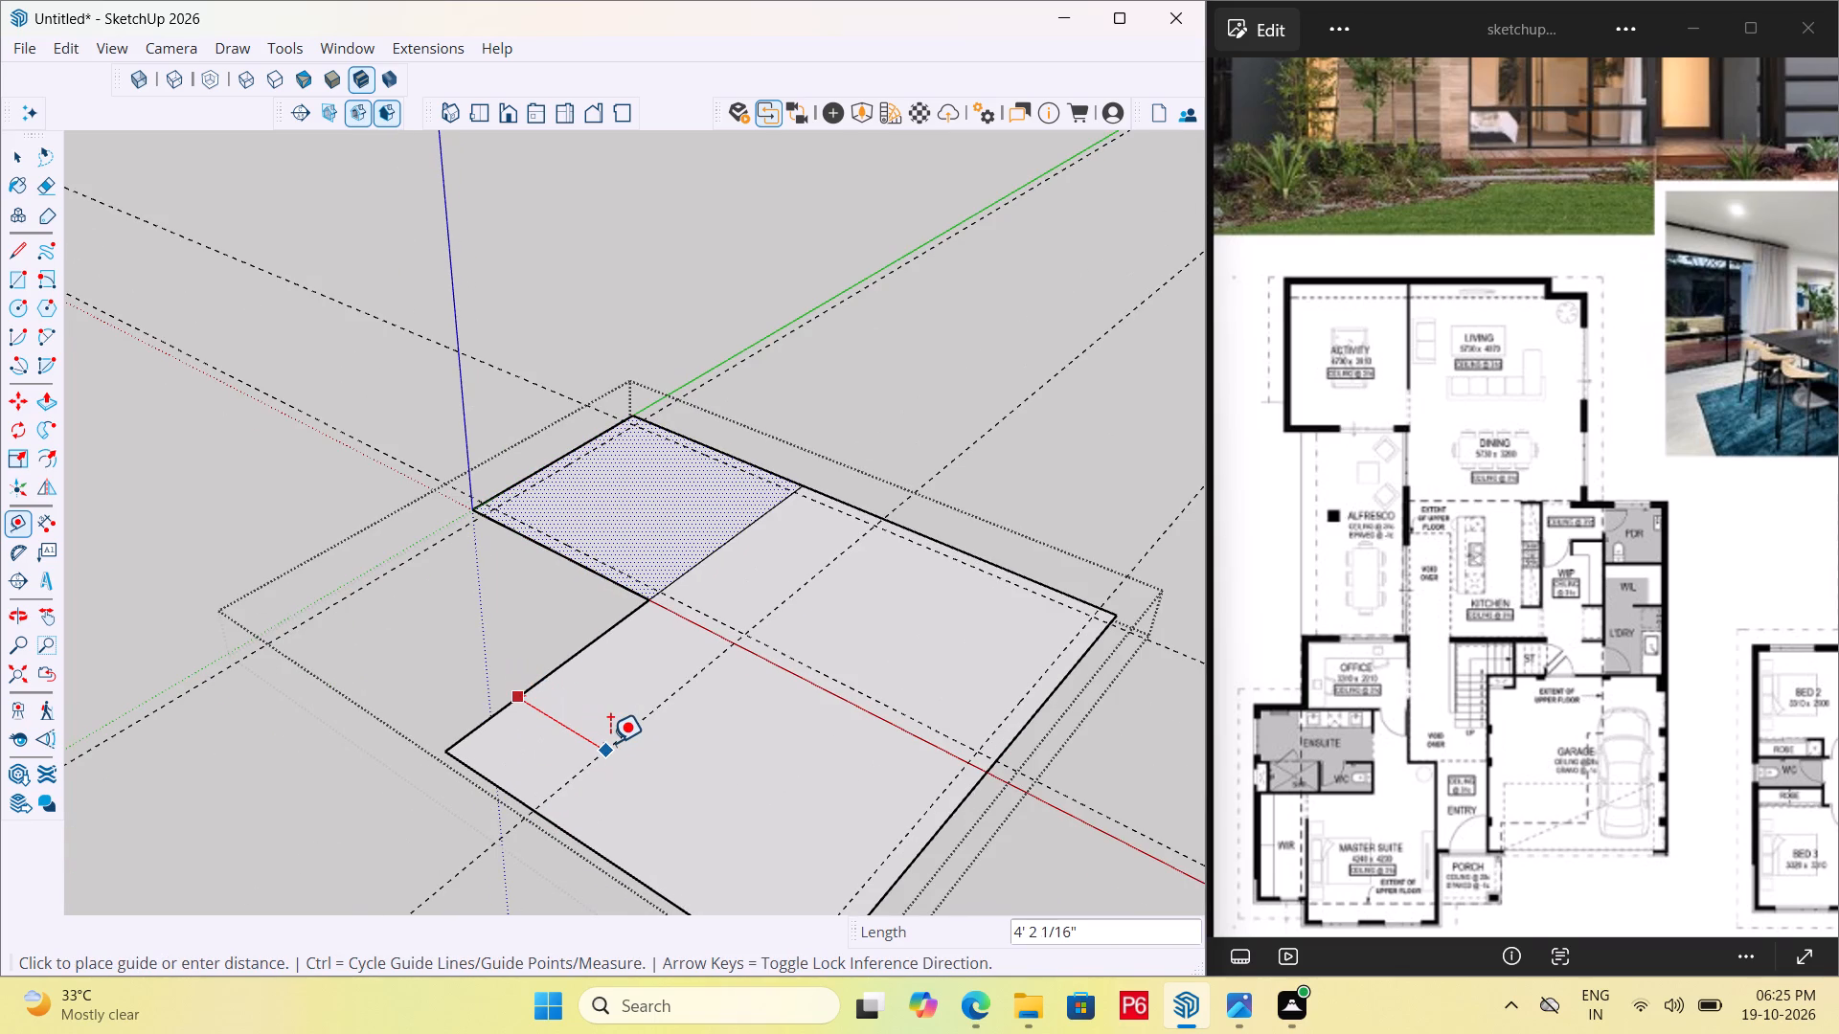
{"action": "type", "text": "9\""}
{"action": "key", "text": "Return"}
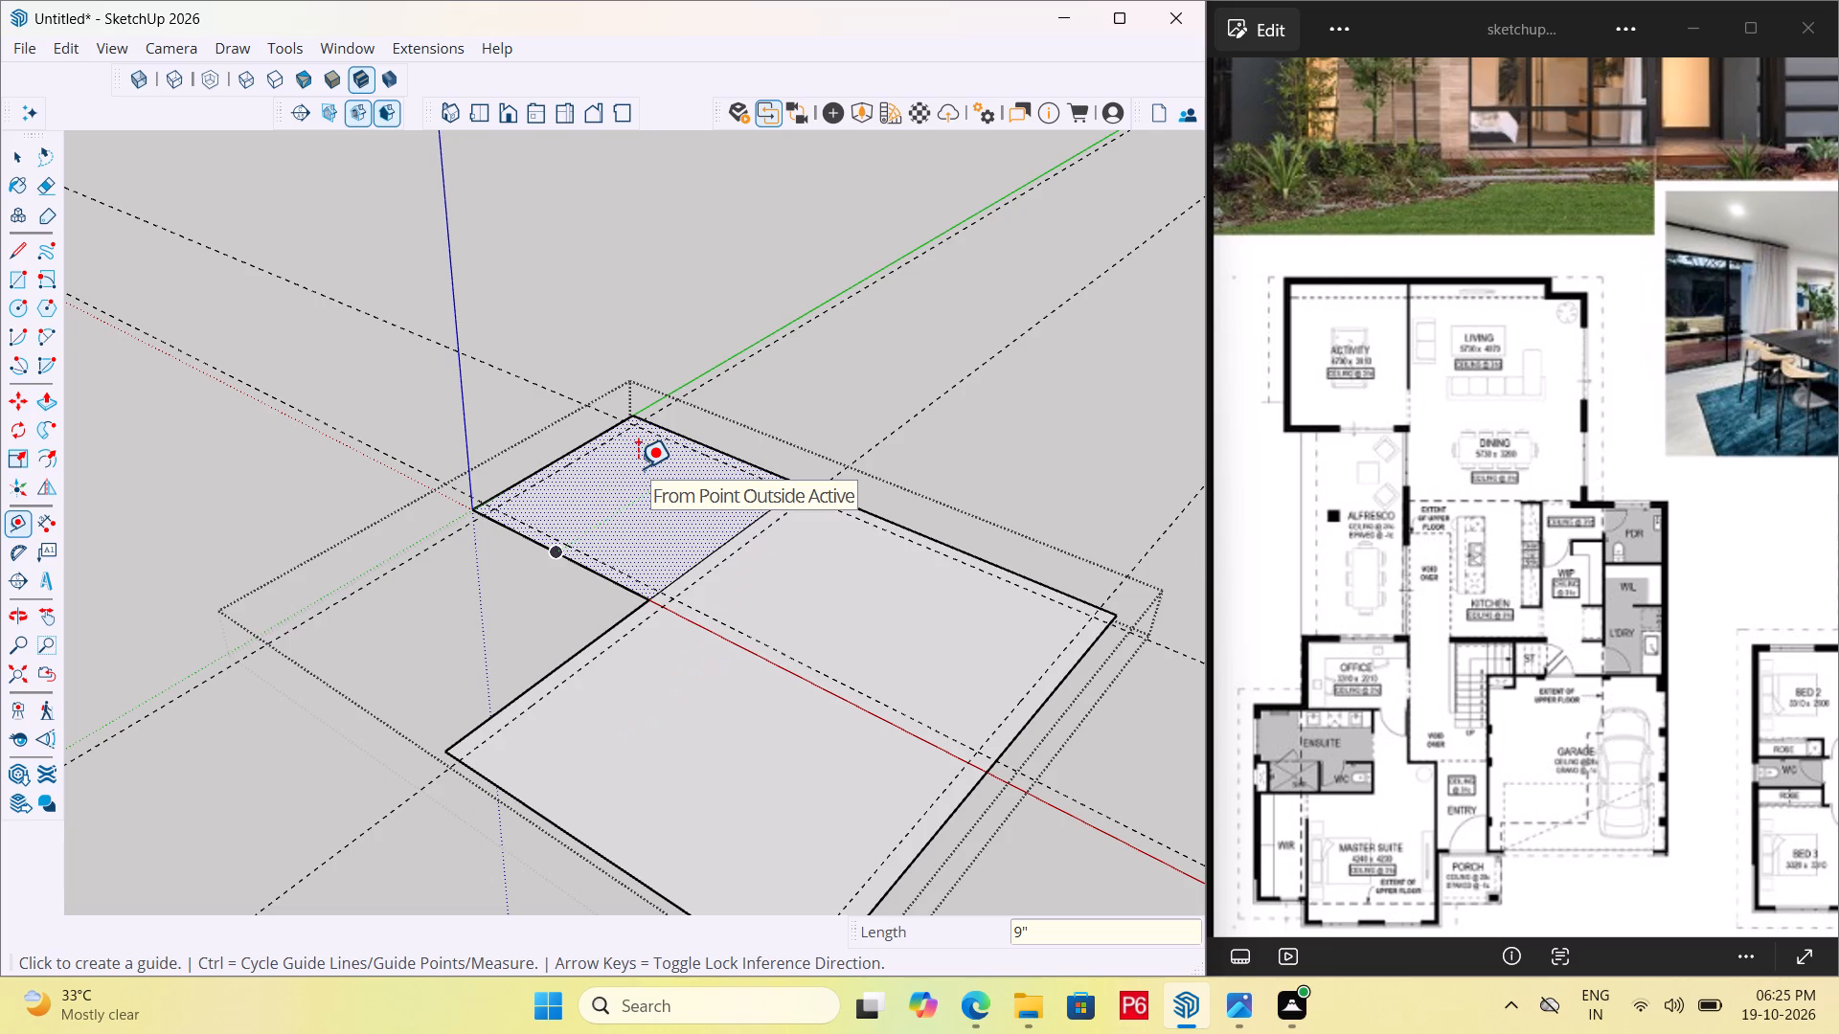
Draw an inner wall line about 25' 6" long between guide intersections, parallel to the long edge across both rooms.
{"action": "key", "text": "l"}
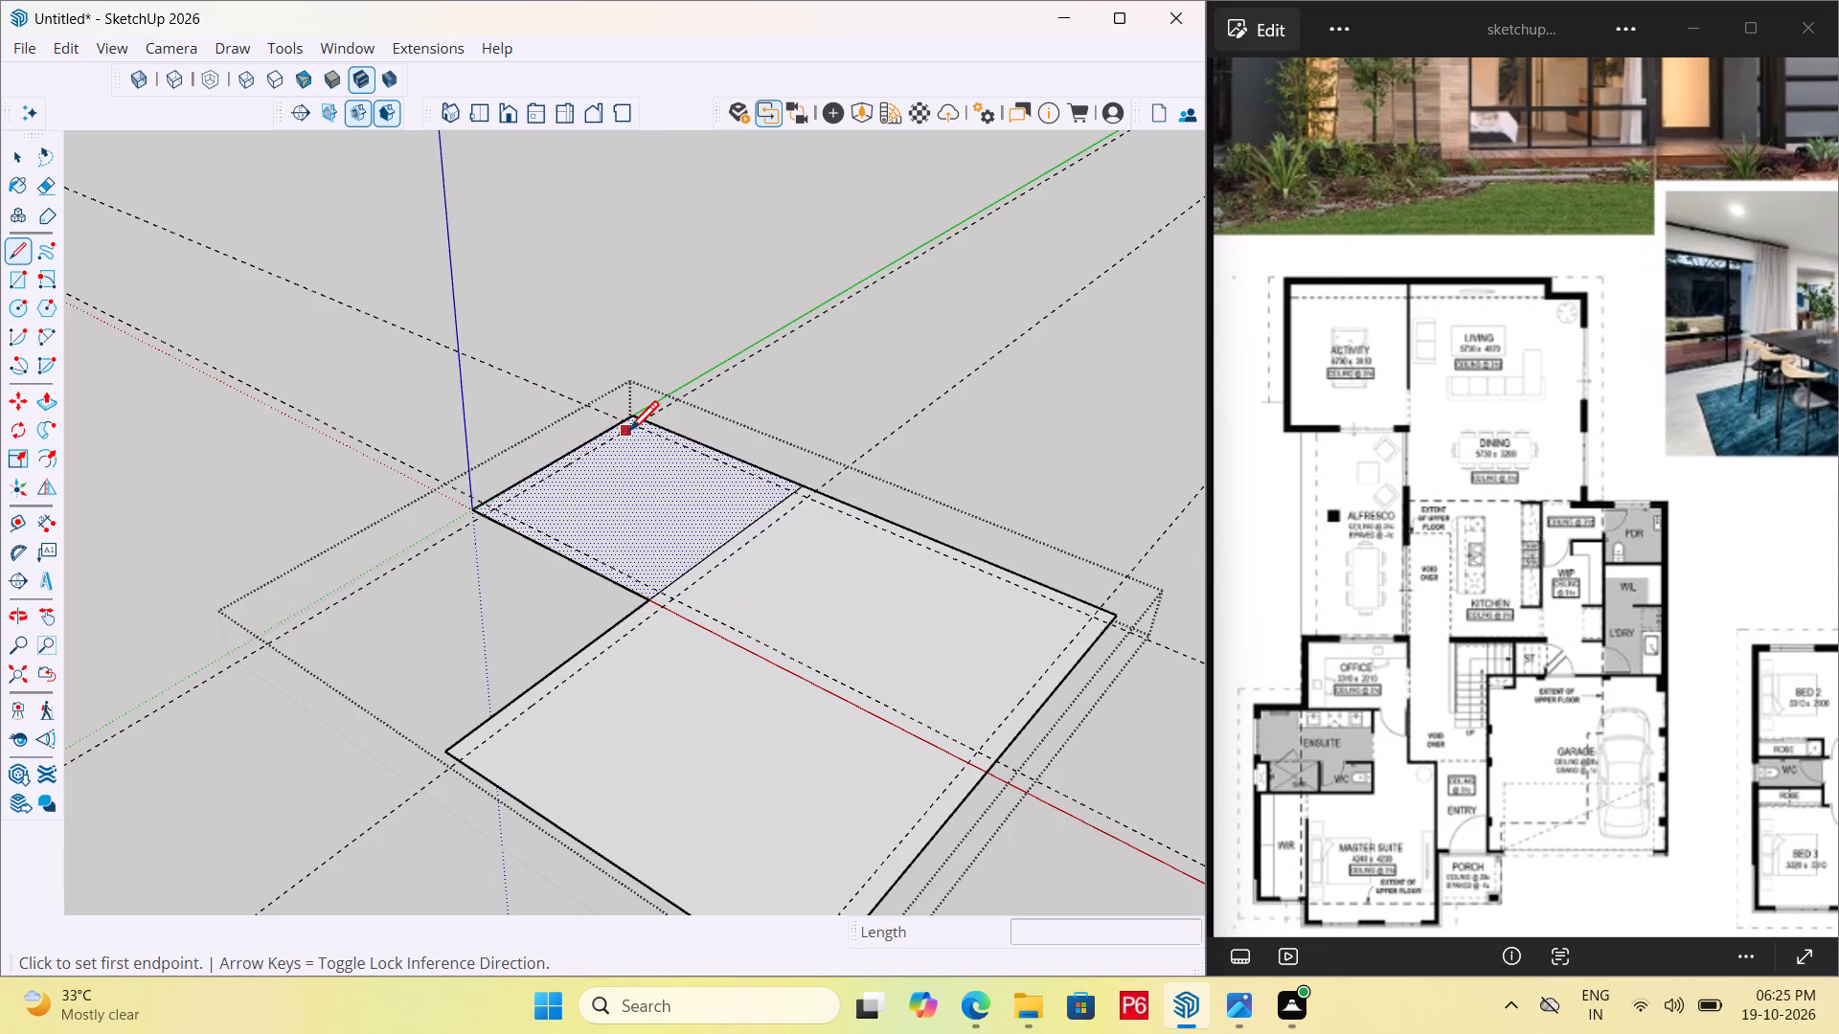
{"action": "double_click", "coordinate": [632, 431]}
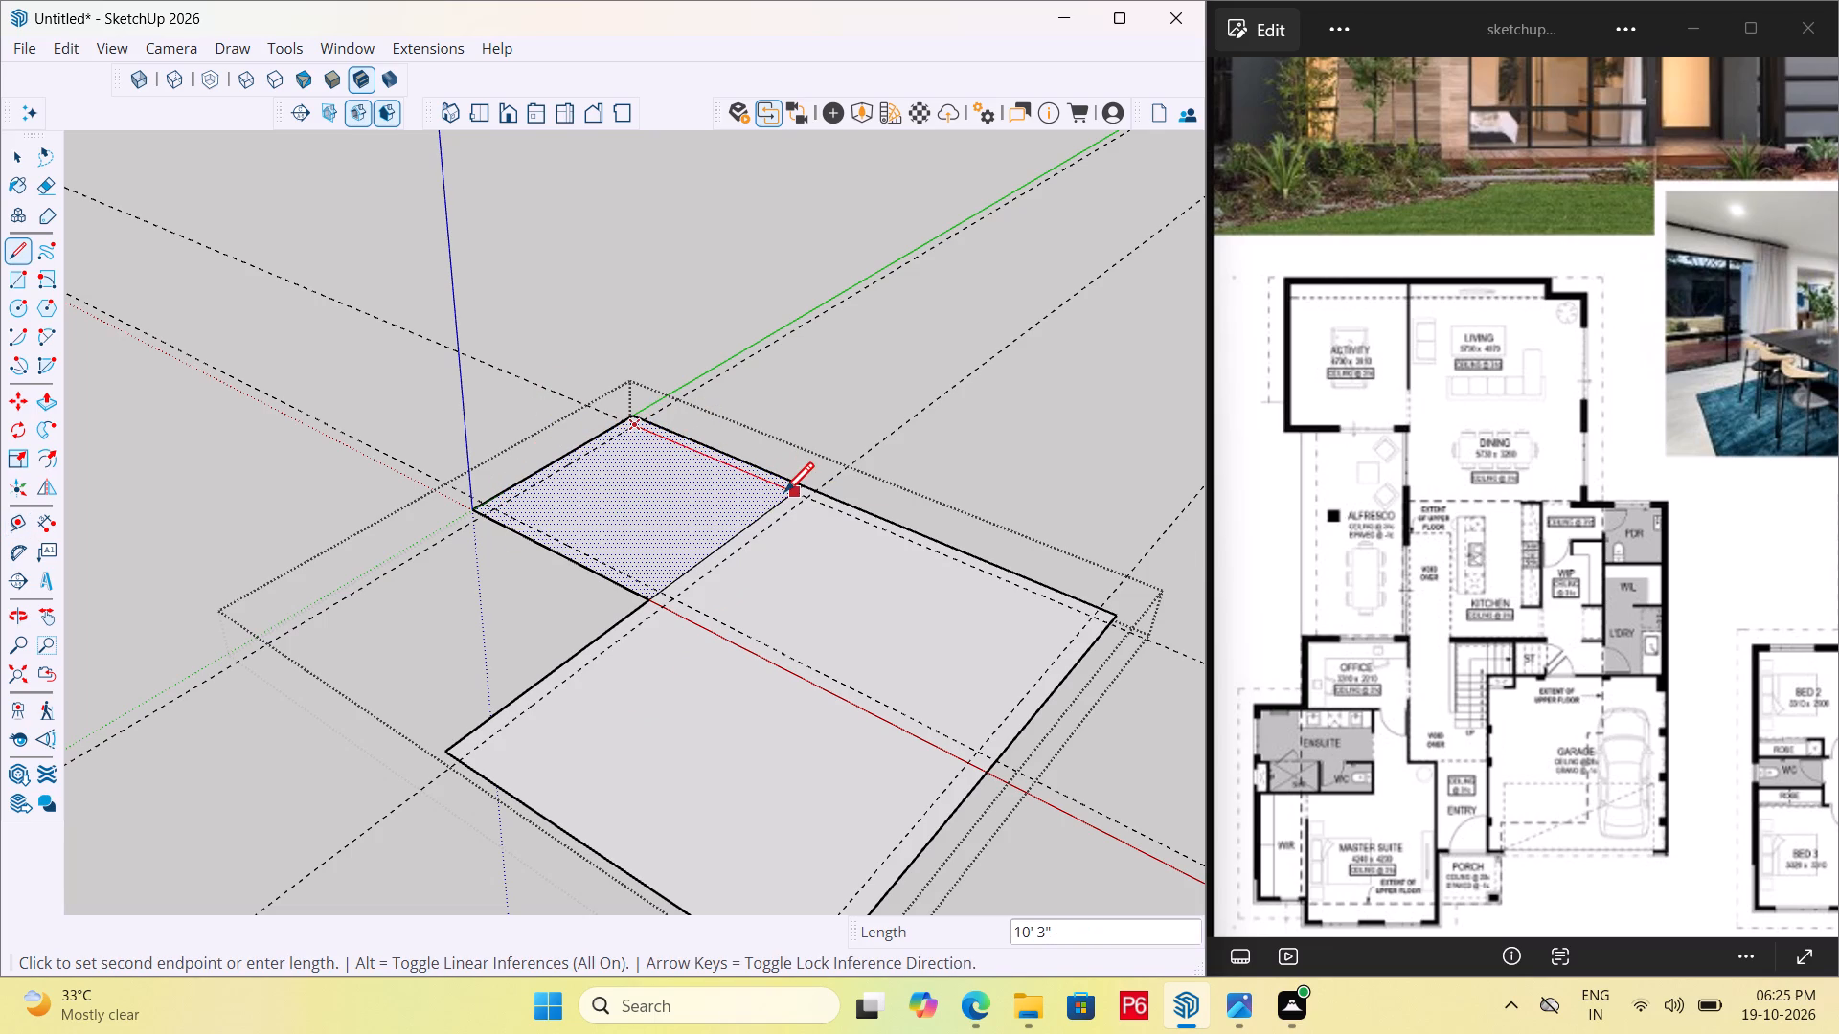
{"action": "left_click", "coordinate": [1088, 618]}
{"action": "scroll", "coordinate": [964, 507], "scroll_direction": "down", "scroll_amount": 1}
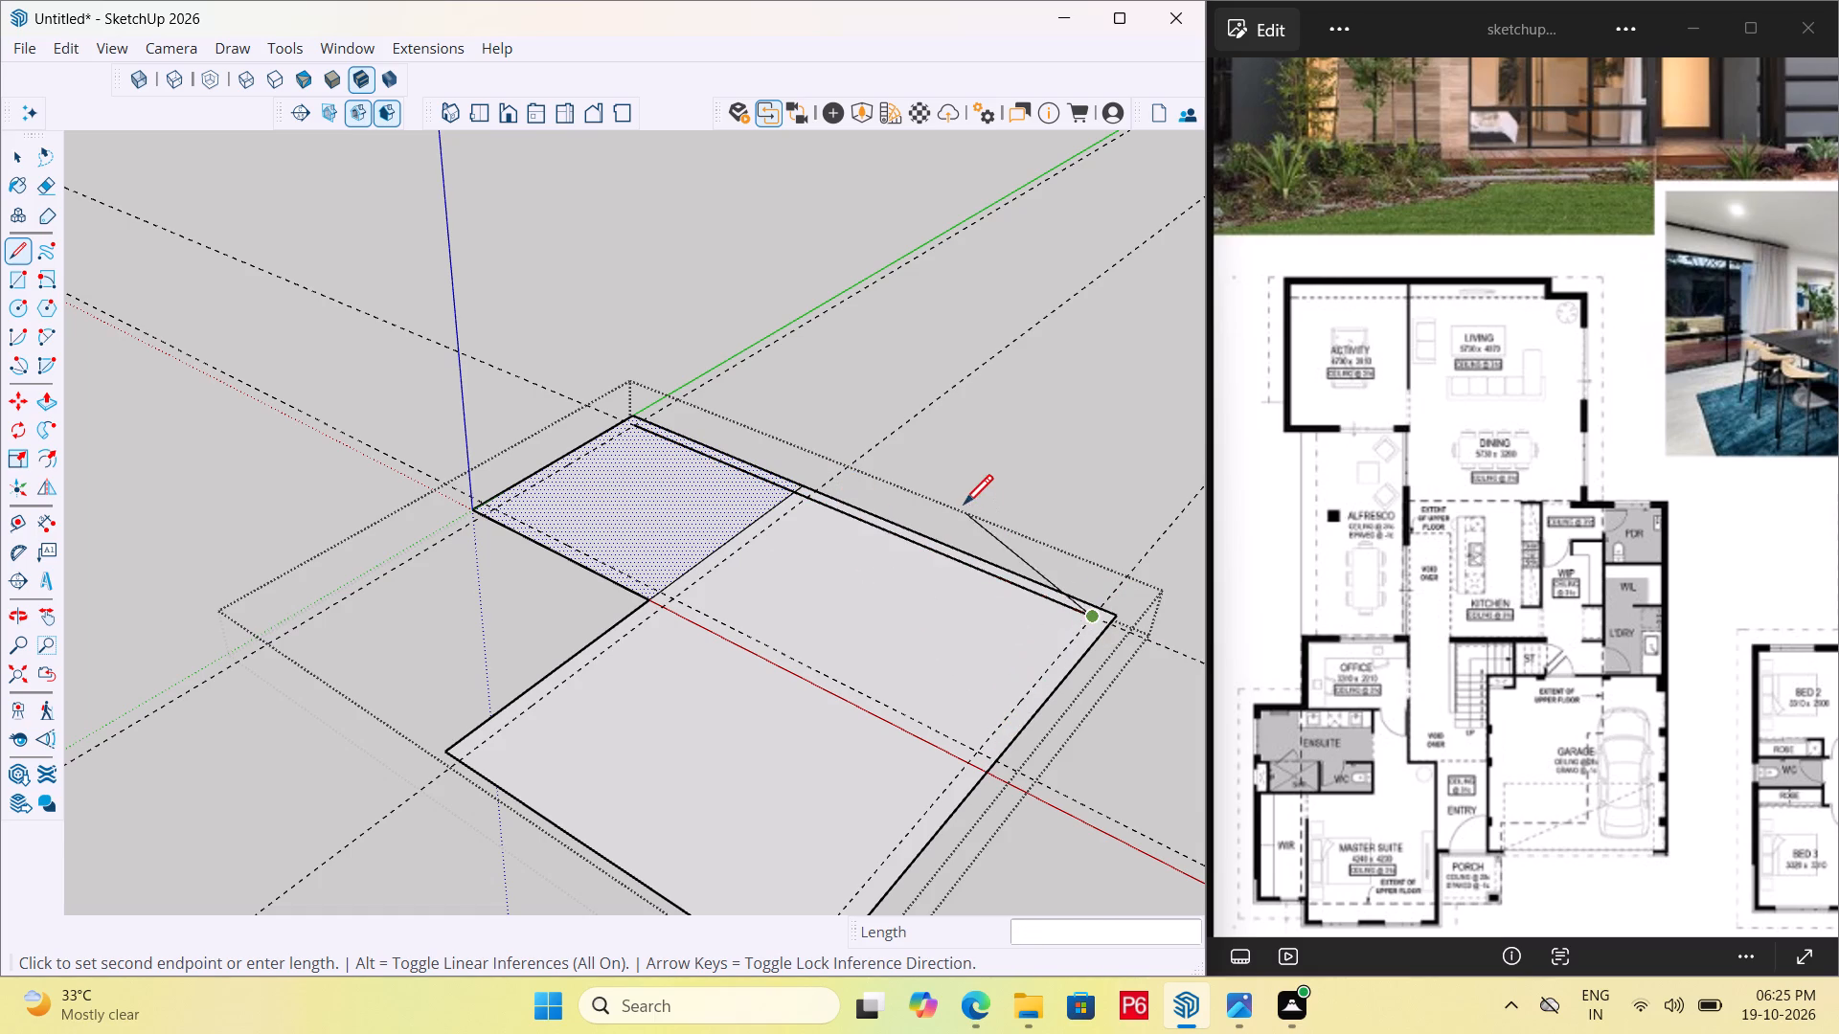
{"action": "scroll", "coordinate": [964, 507], "scroll_direction": "down", "scroll_amount": 3}
{"action": "scroll", "coordinate": [840, 818], "scroll_direction": "up", "scroll_amount": 3}
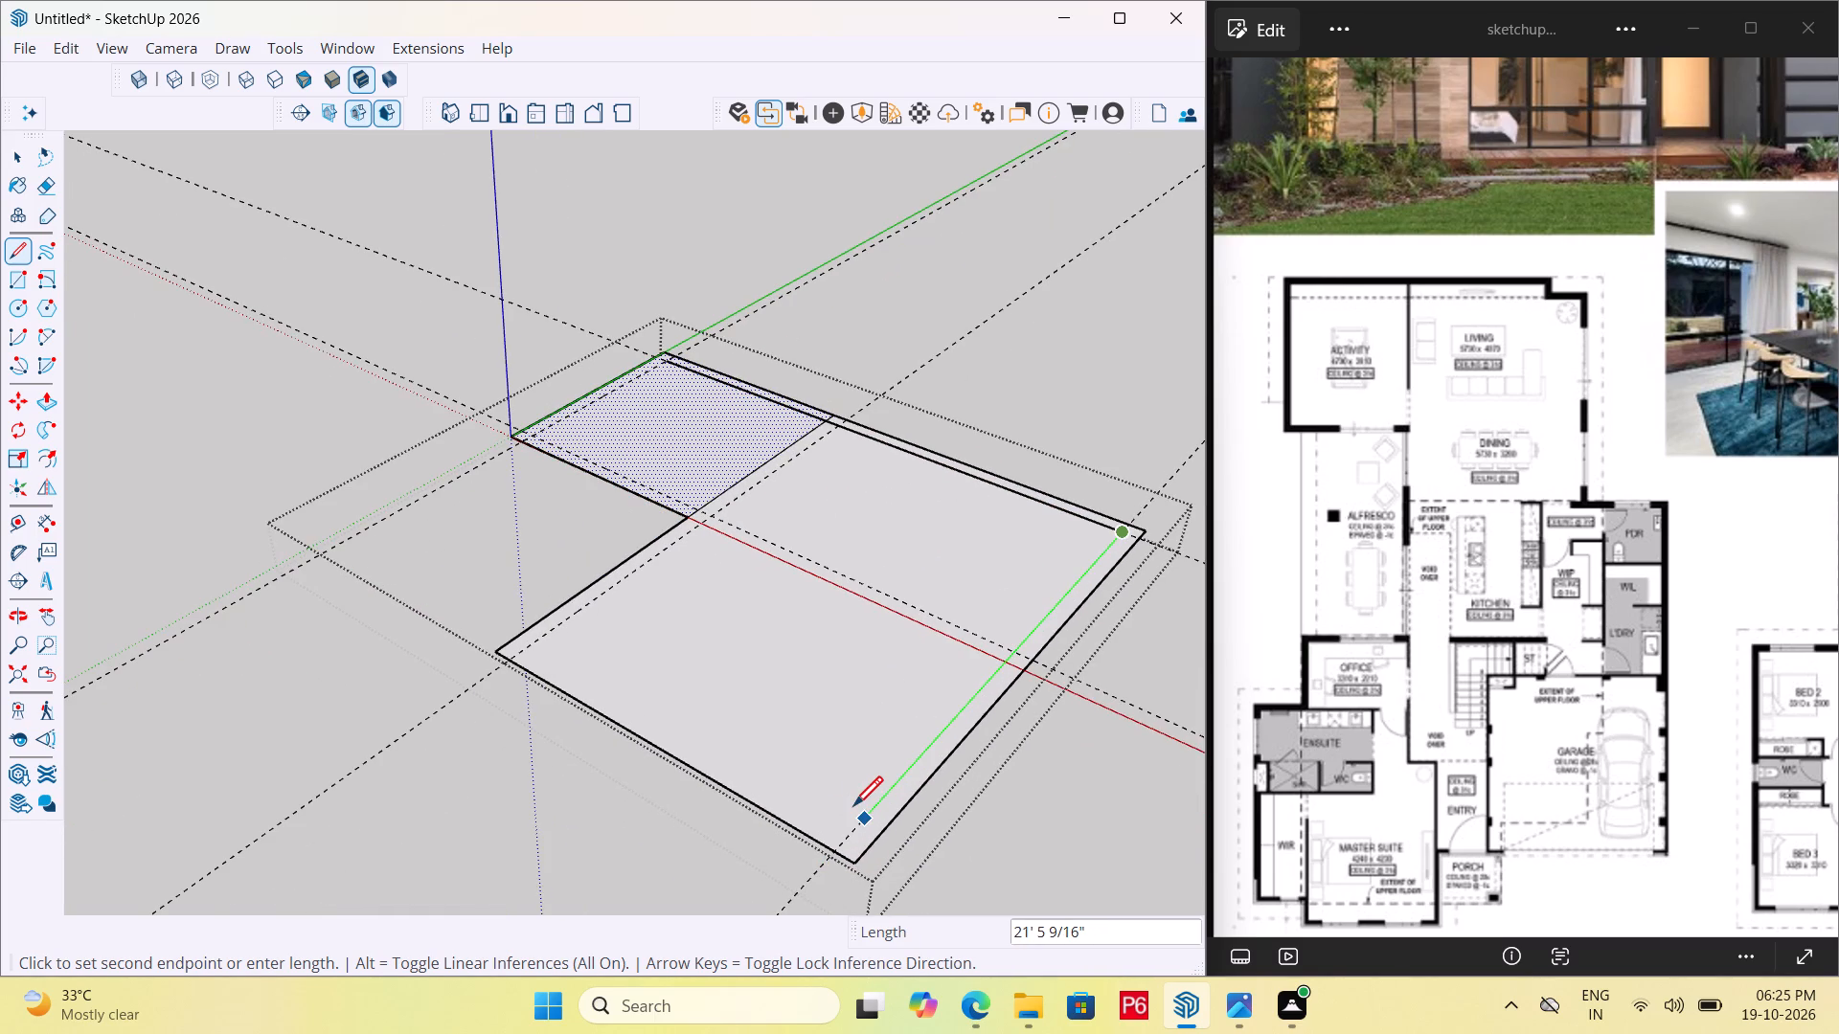
{"action": "key", "text": "Escape"}
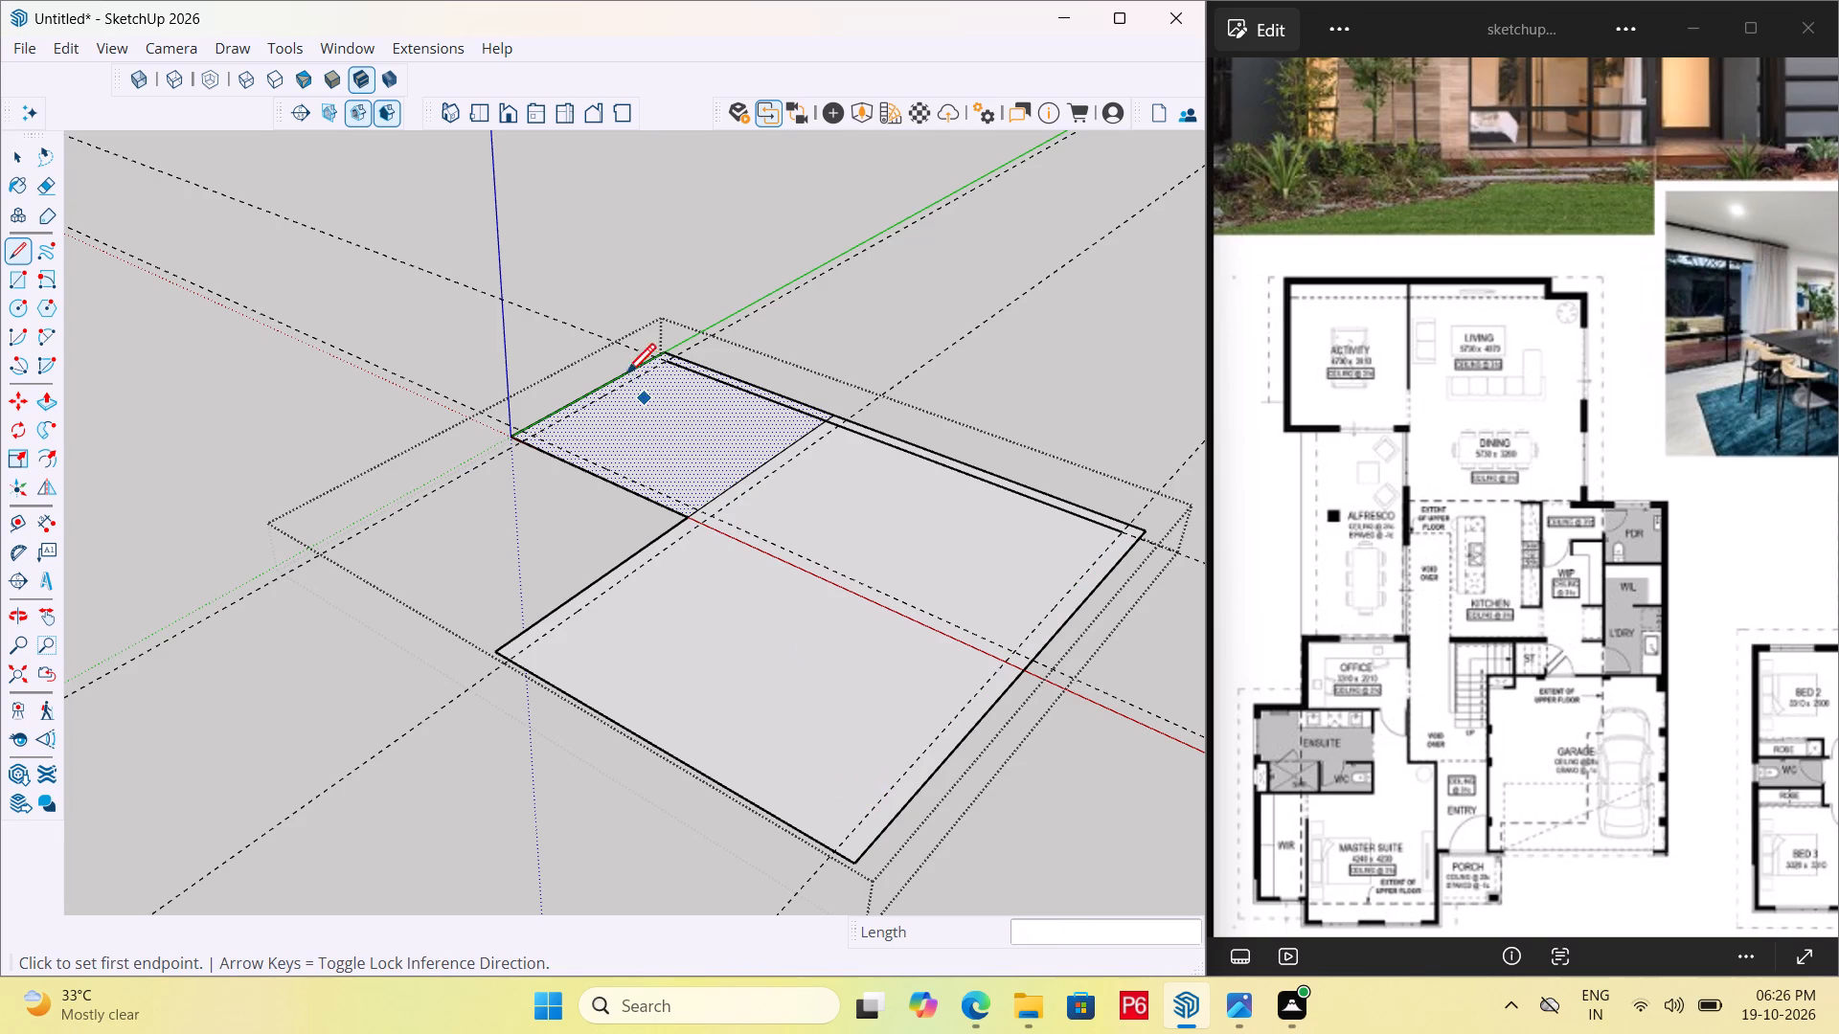
Draw the first room's inner wall lines: 10' 6" along the guide beside green, and along the guide beside red to the larger room's inner guide.
{"action": "scroll", "coordinate": [624, 366], "scroll_direction": "up", "scroll_amount": 10}
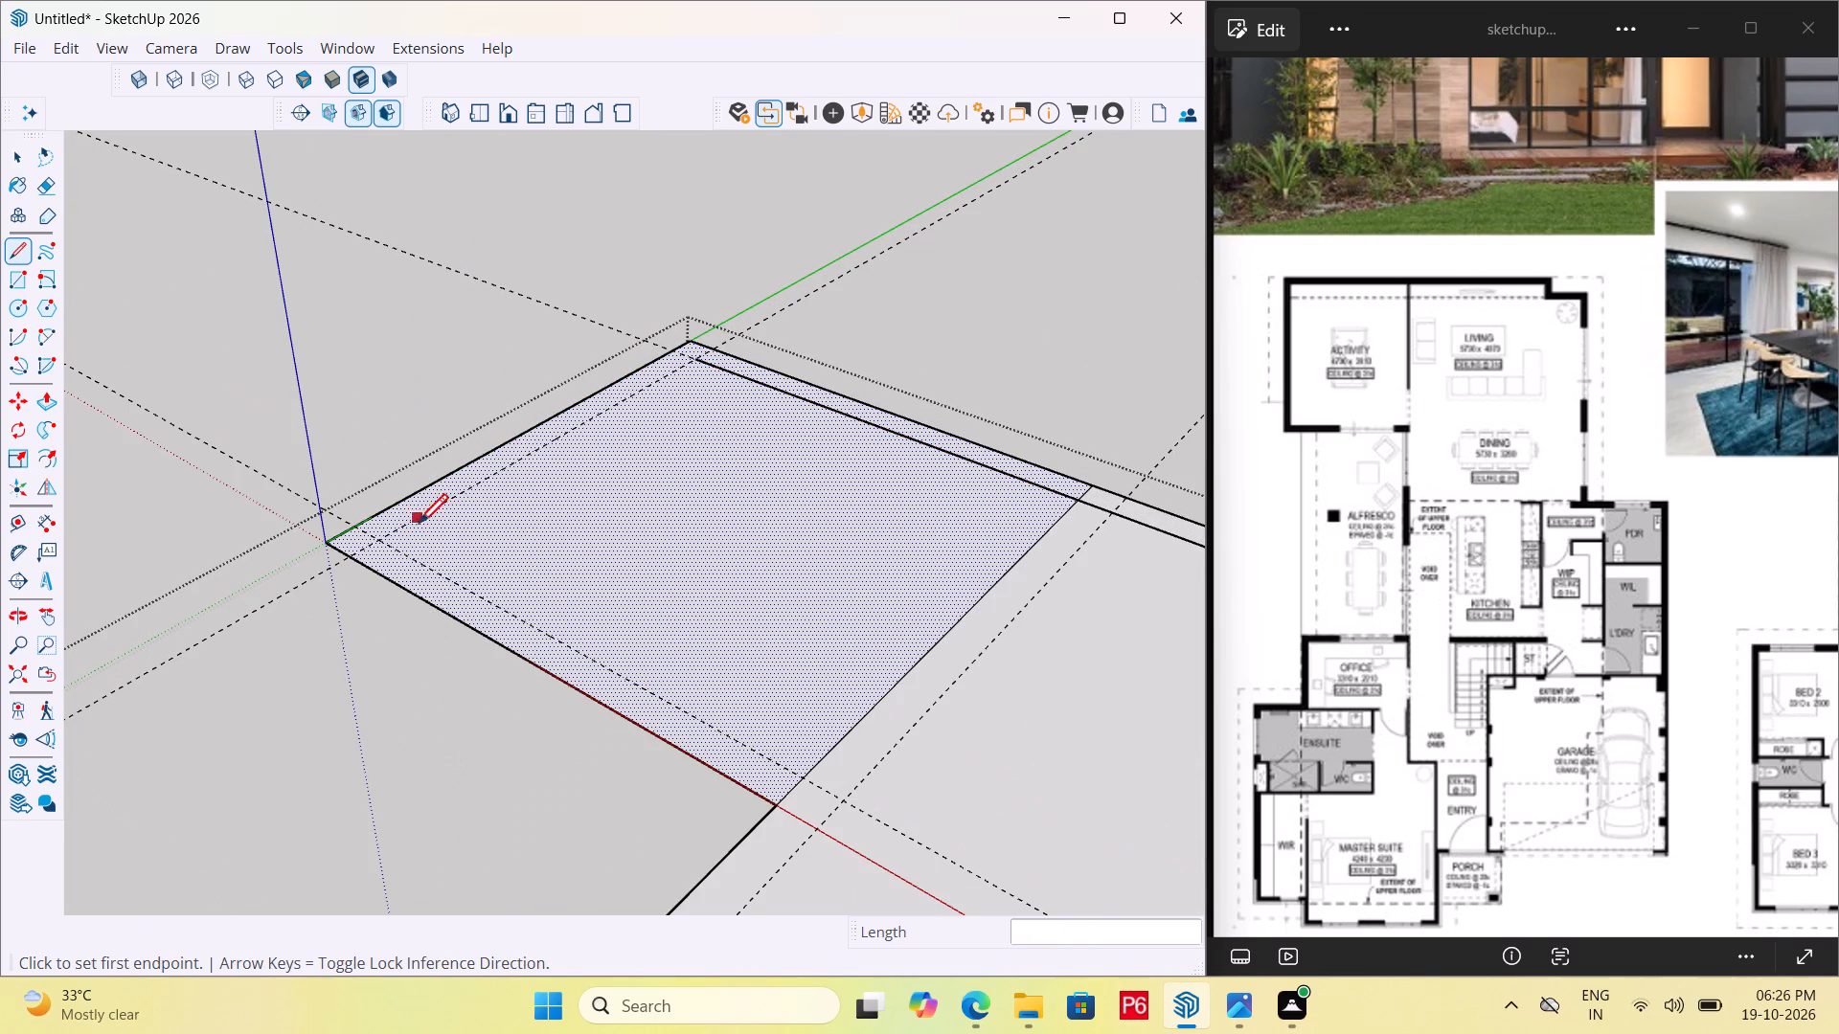
{"action": "left_click", "coordinate": [375, 541]}
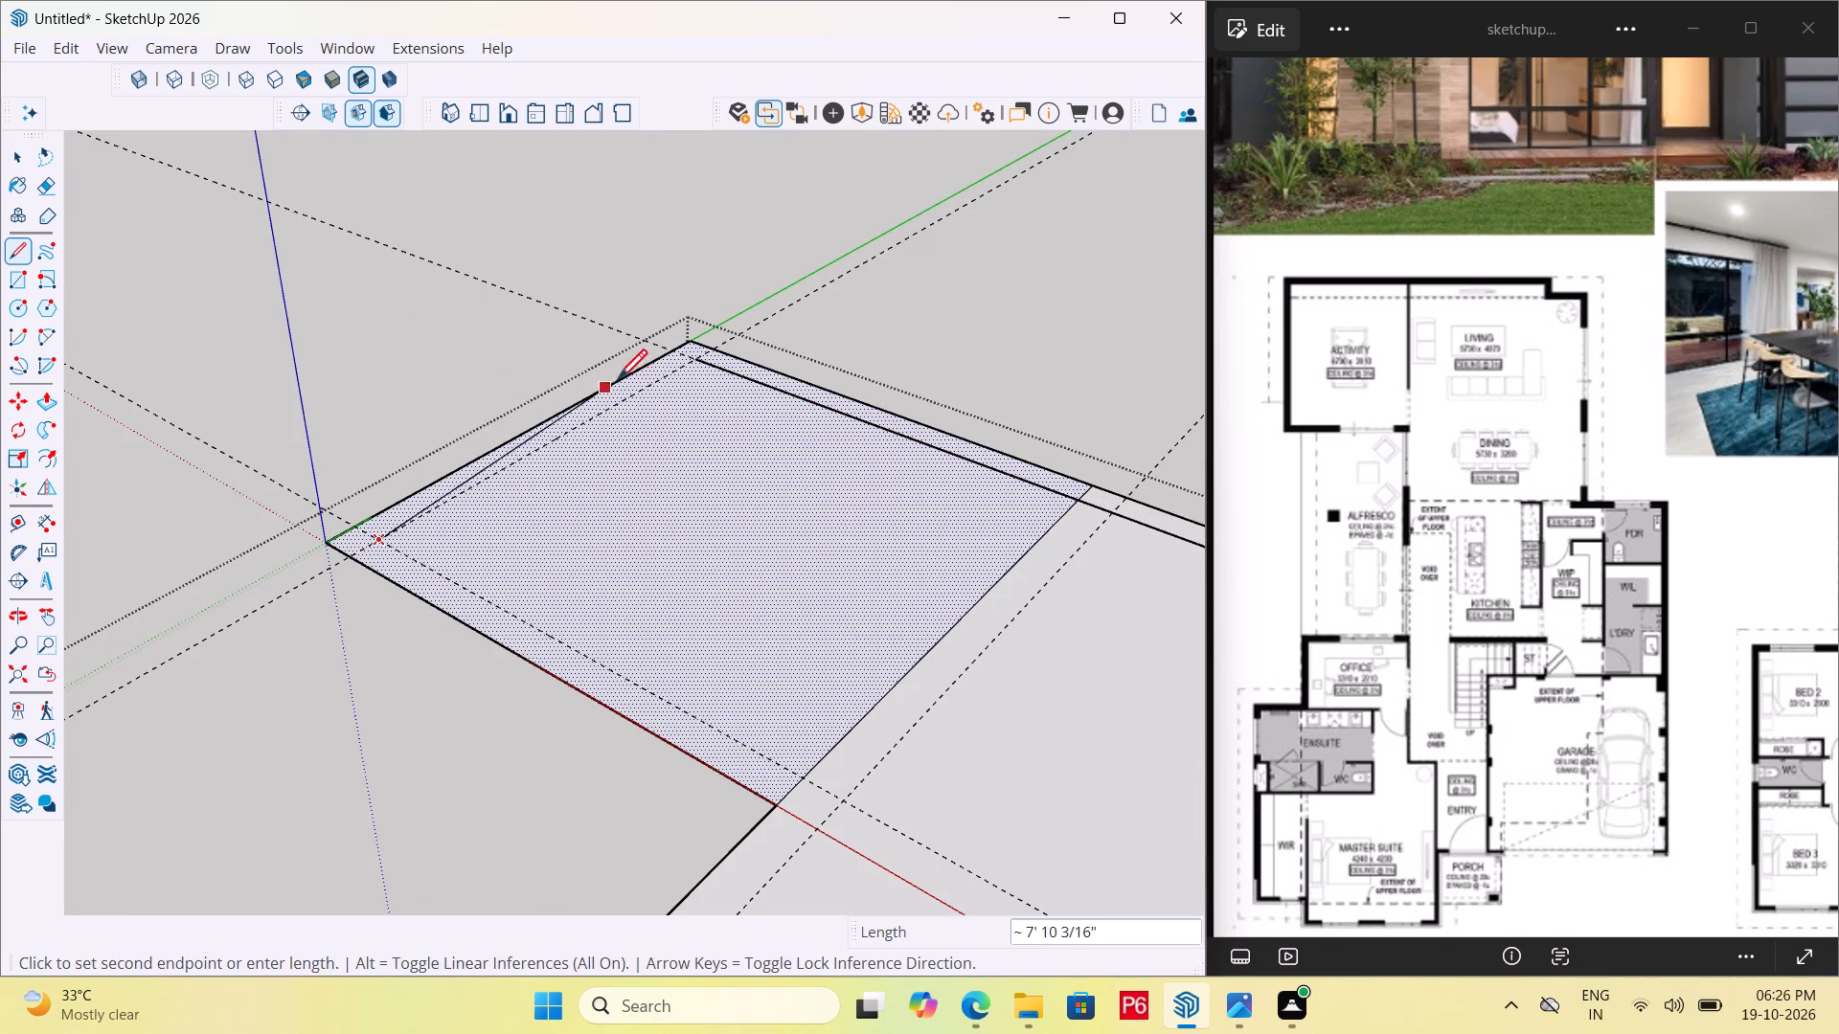
{"action": "left_click", "coordinate": [689, 364]}
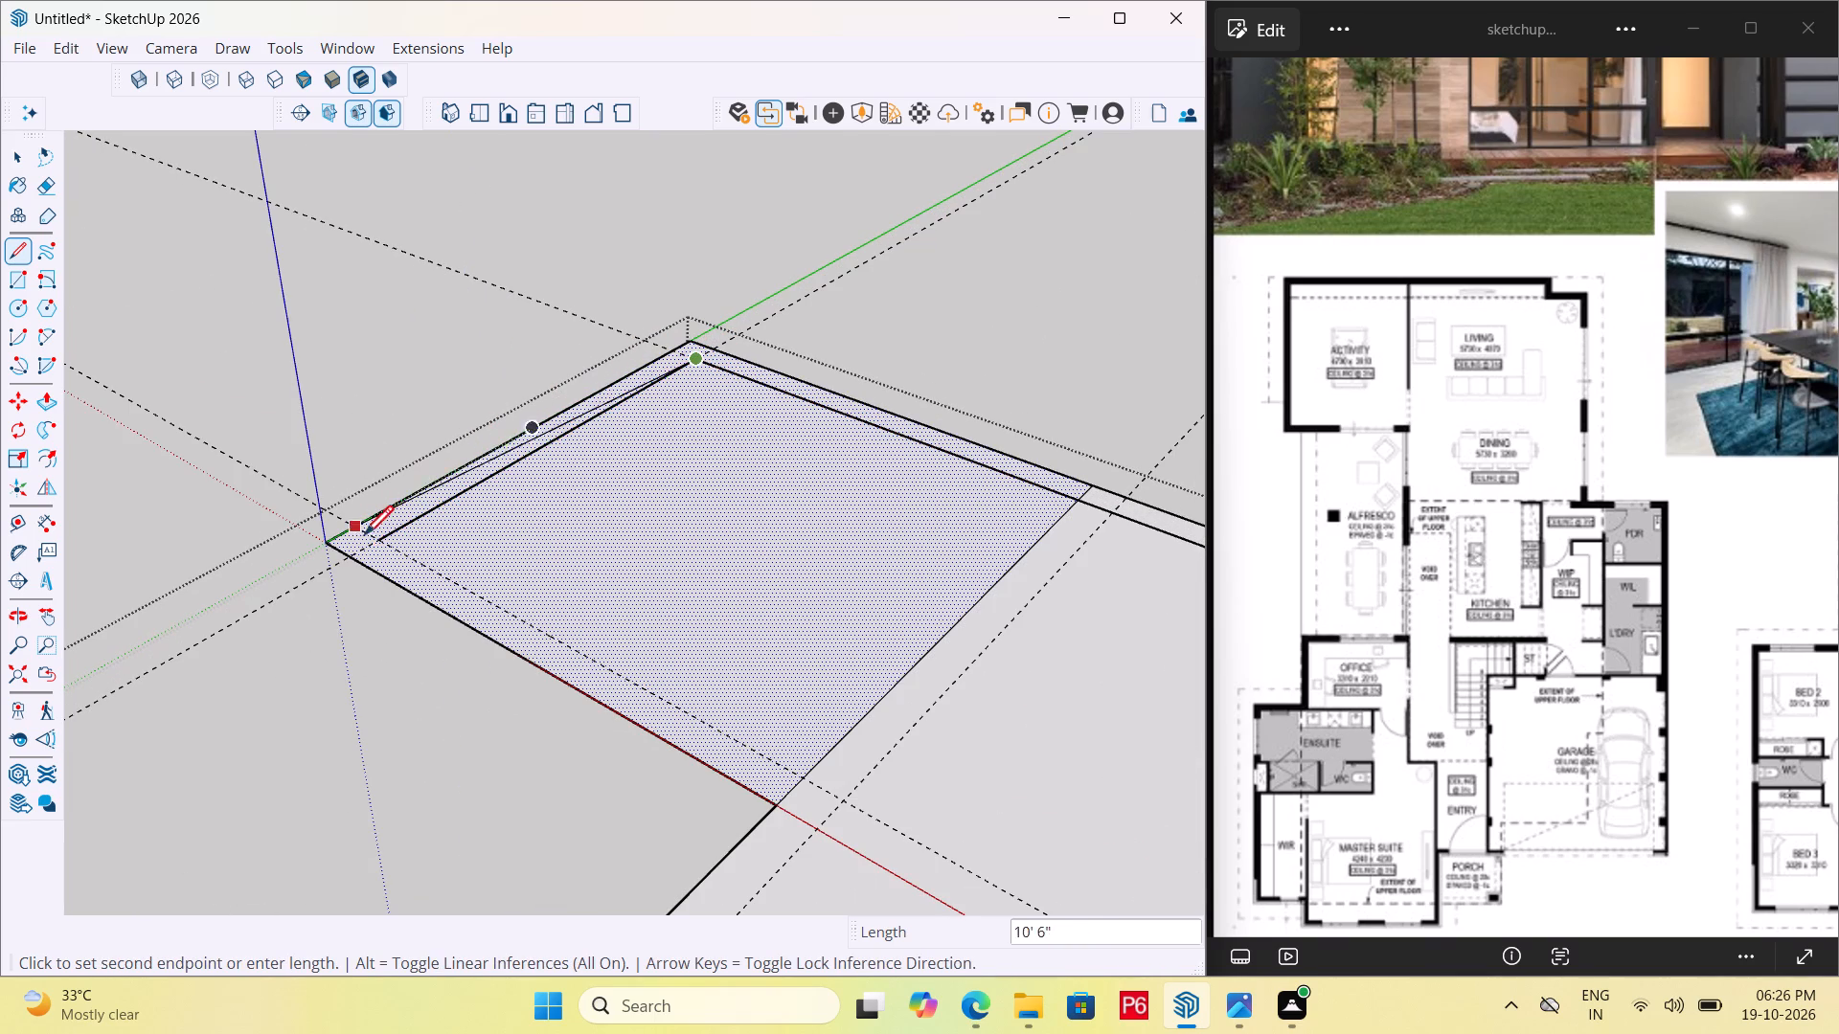
{"action": "key", "text": "space"}
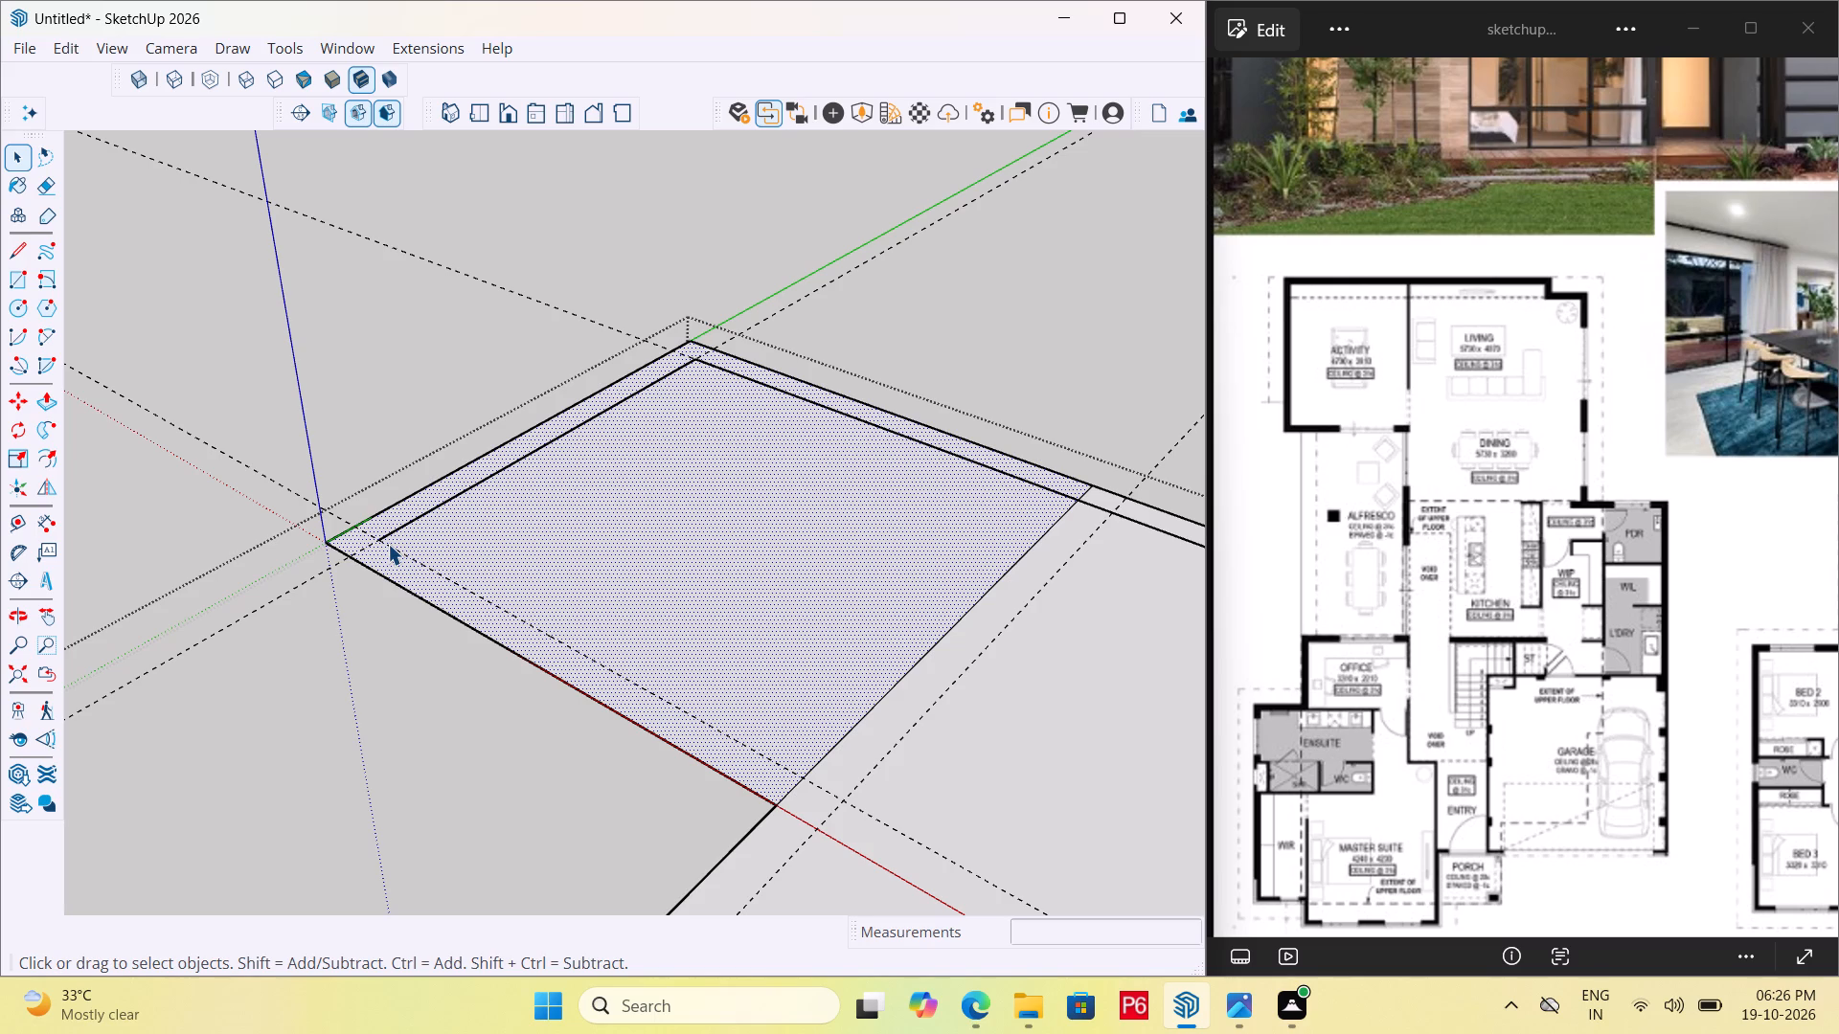
{"action": "key", "text": "l"}
{"action": "left_click", "coordinate": [382, 538]}
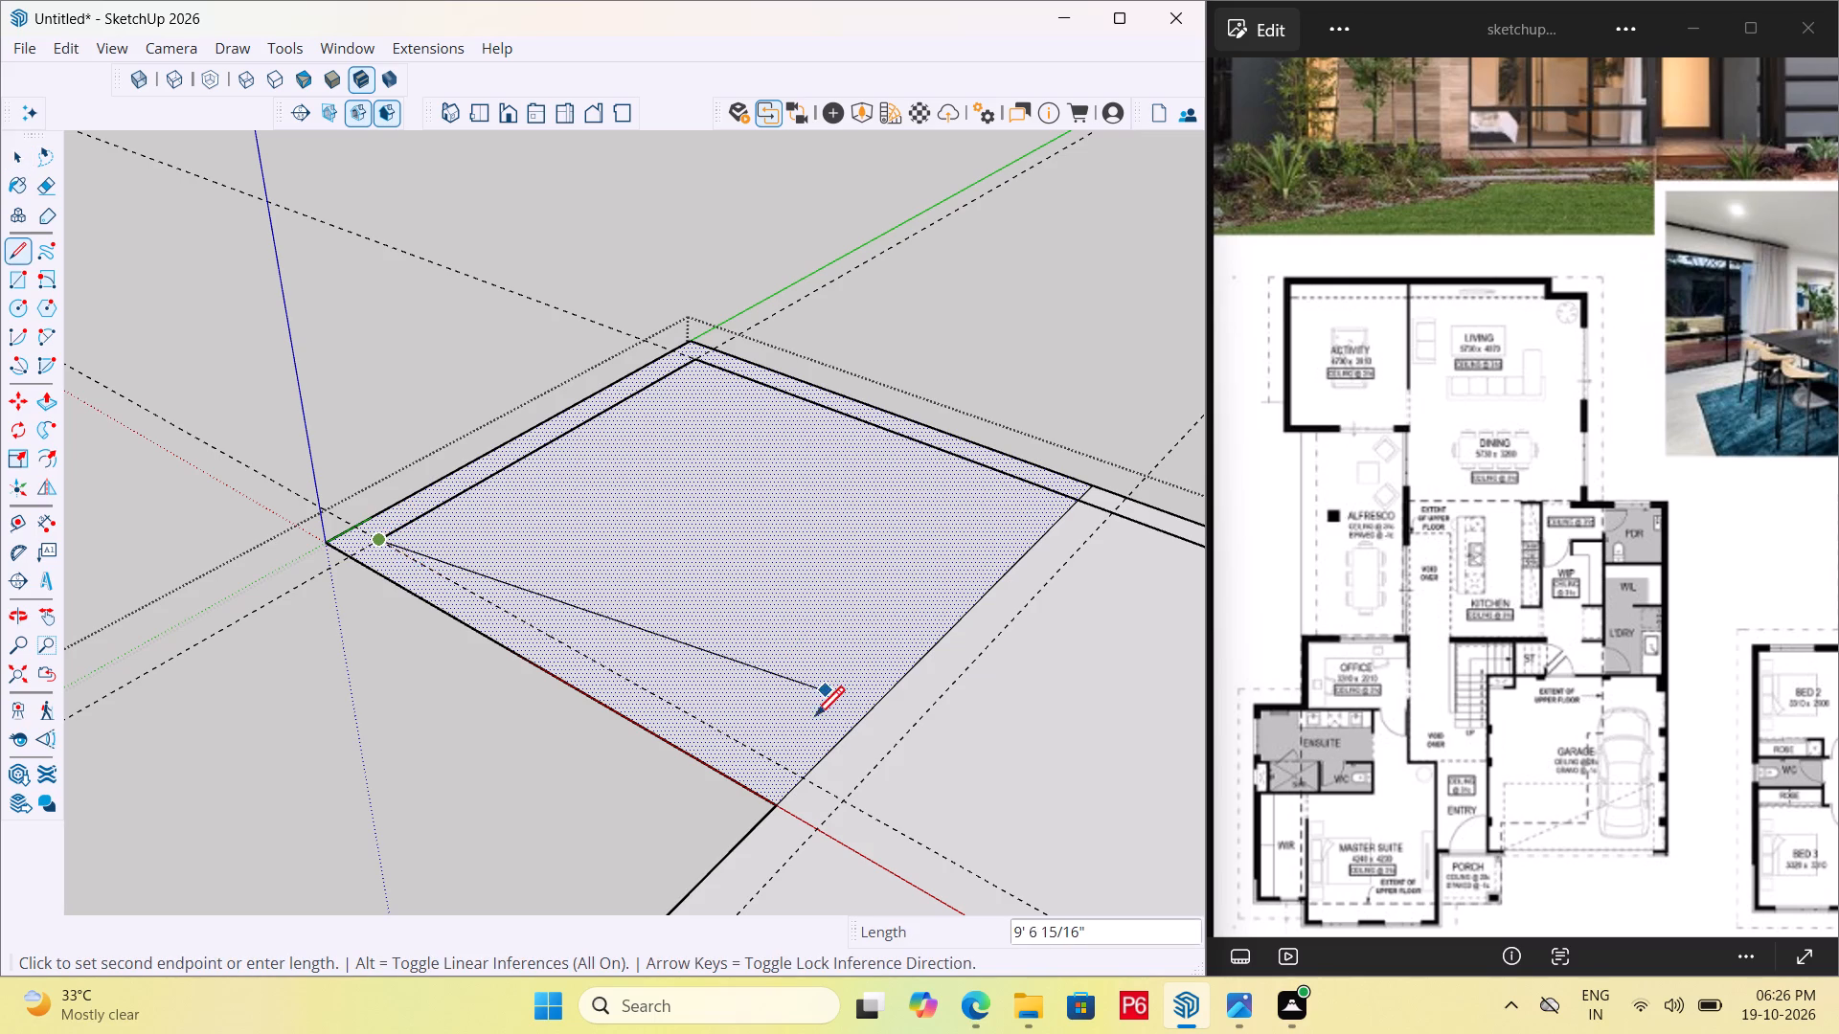
{"action": "left_click", "coordinate": [846, 807]}
{"action": "scroll", "coordinate": [469, 604], "scroll_direction": "down", "scroll_amount": 2}
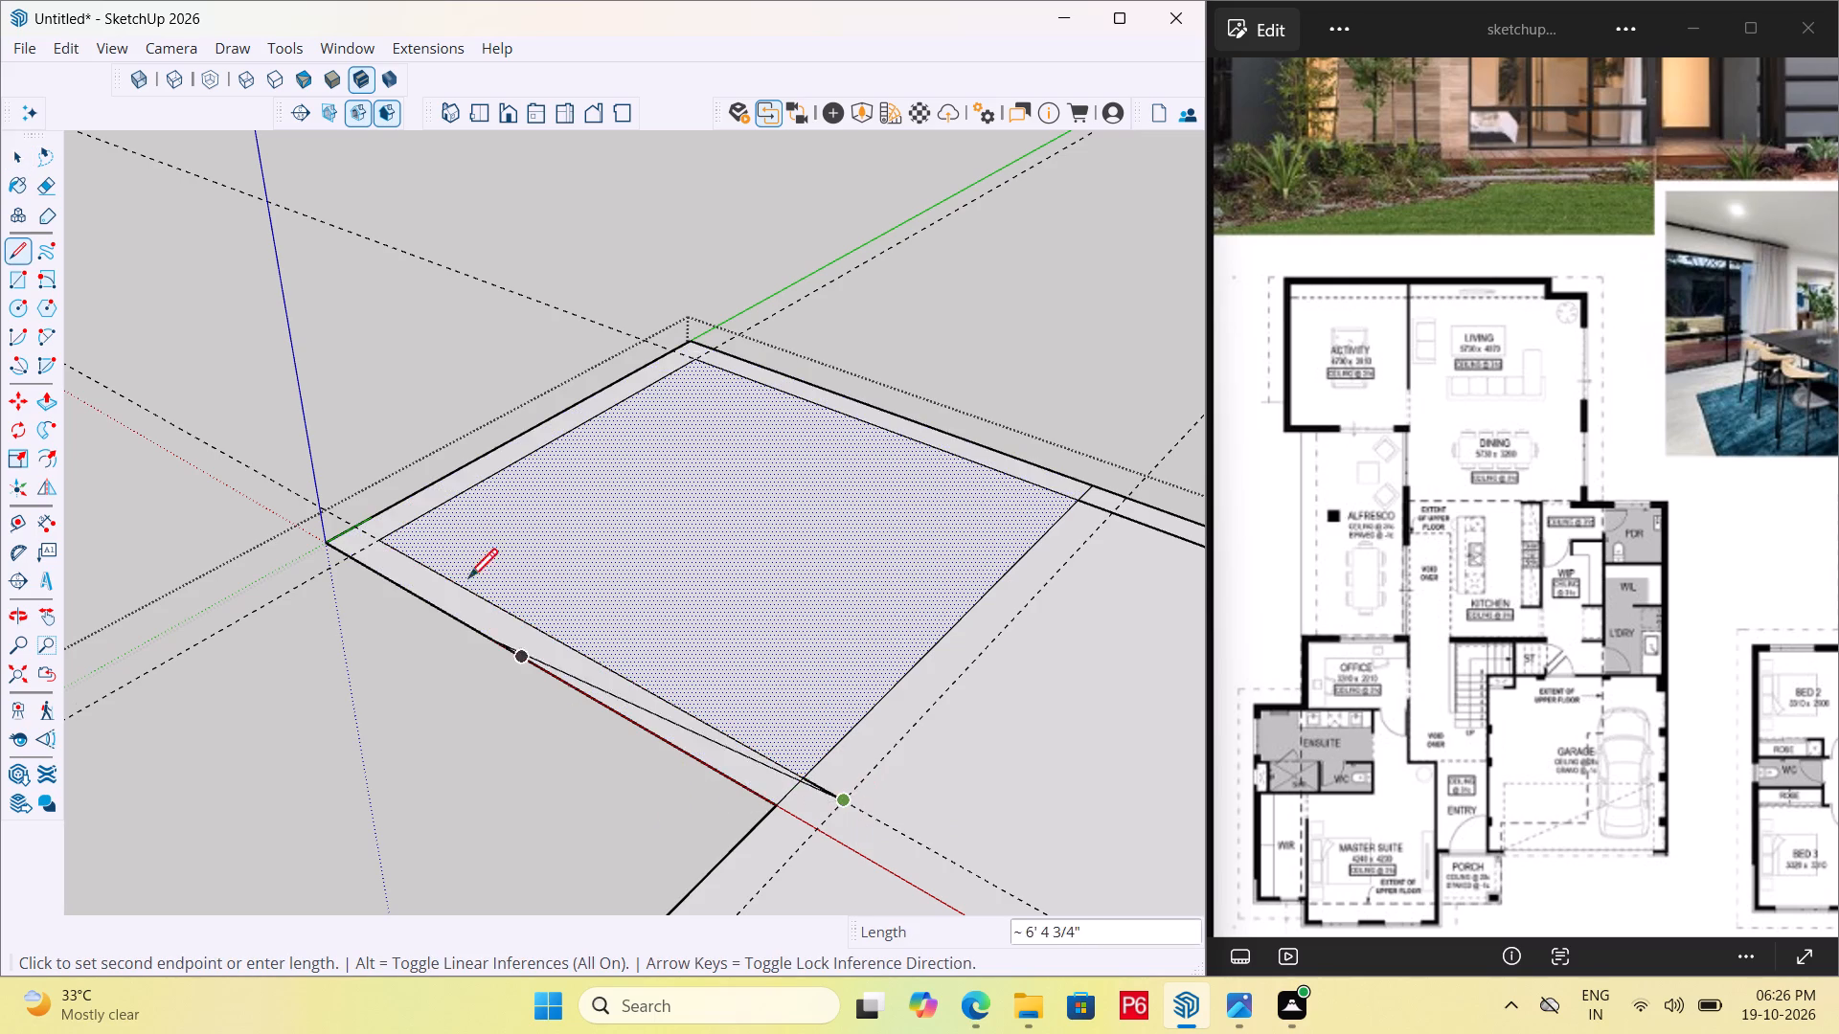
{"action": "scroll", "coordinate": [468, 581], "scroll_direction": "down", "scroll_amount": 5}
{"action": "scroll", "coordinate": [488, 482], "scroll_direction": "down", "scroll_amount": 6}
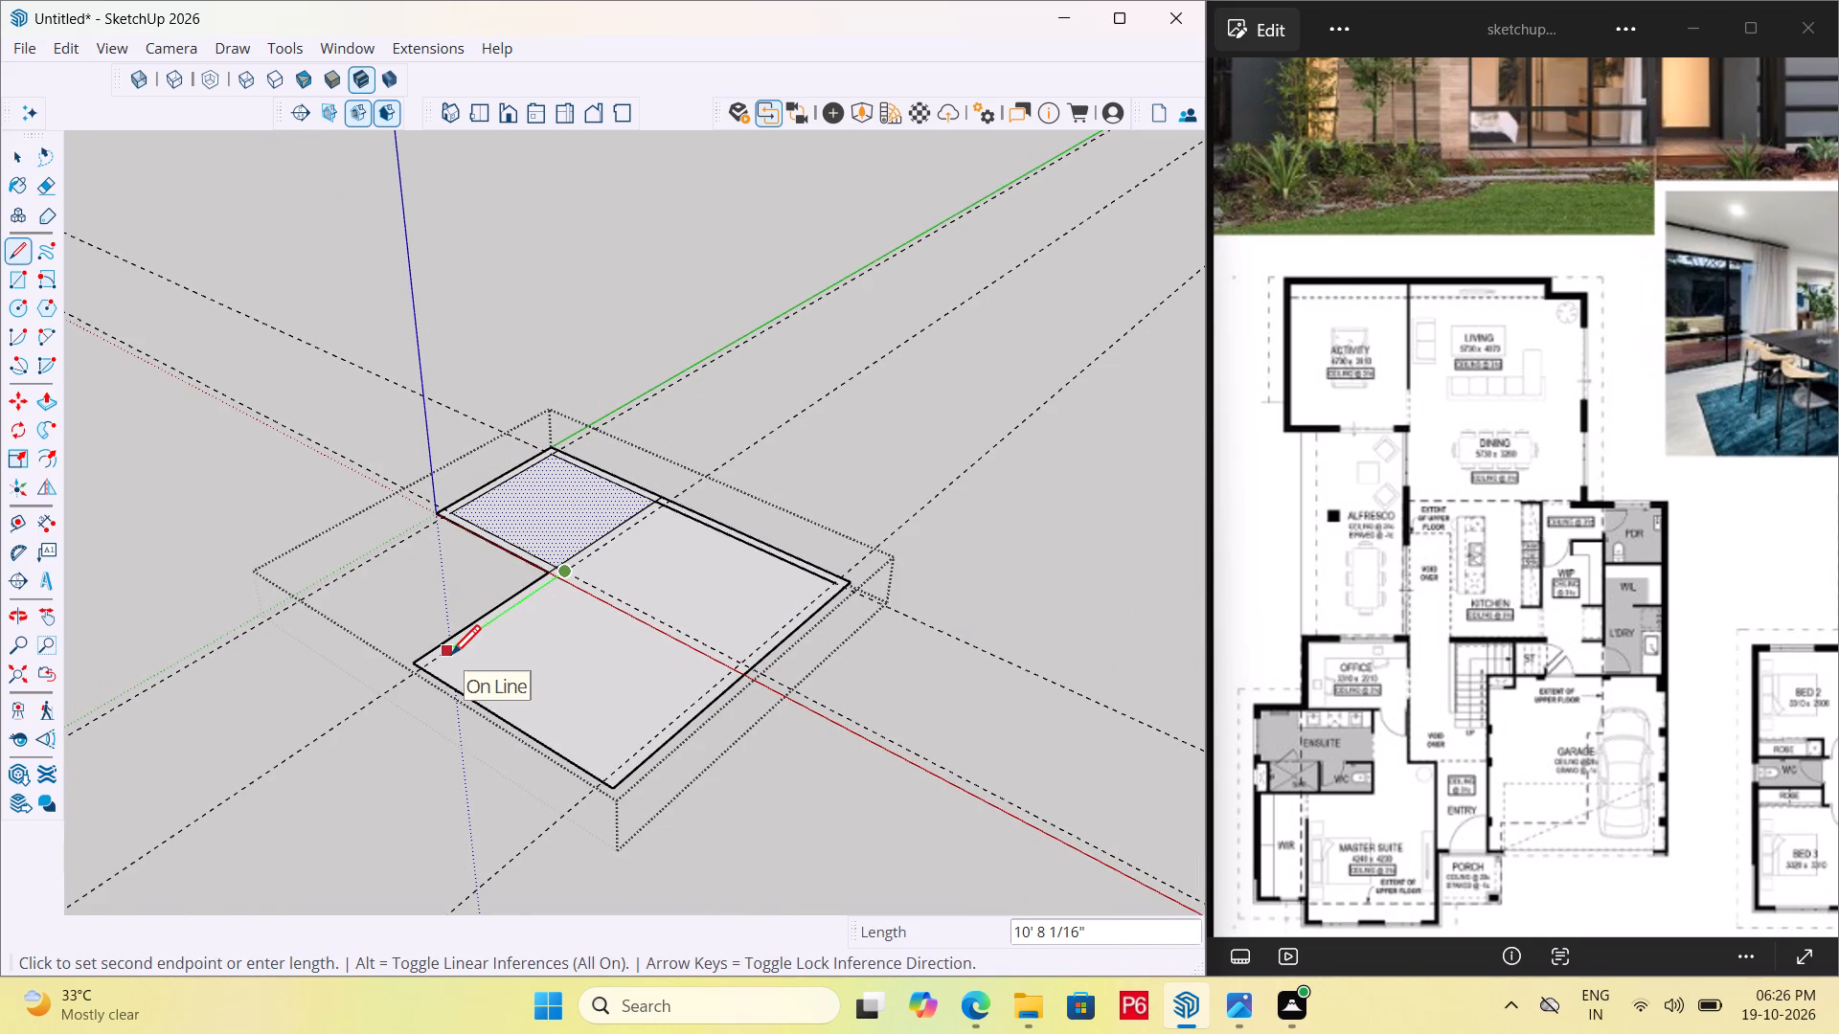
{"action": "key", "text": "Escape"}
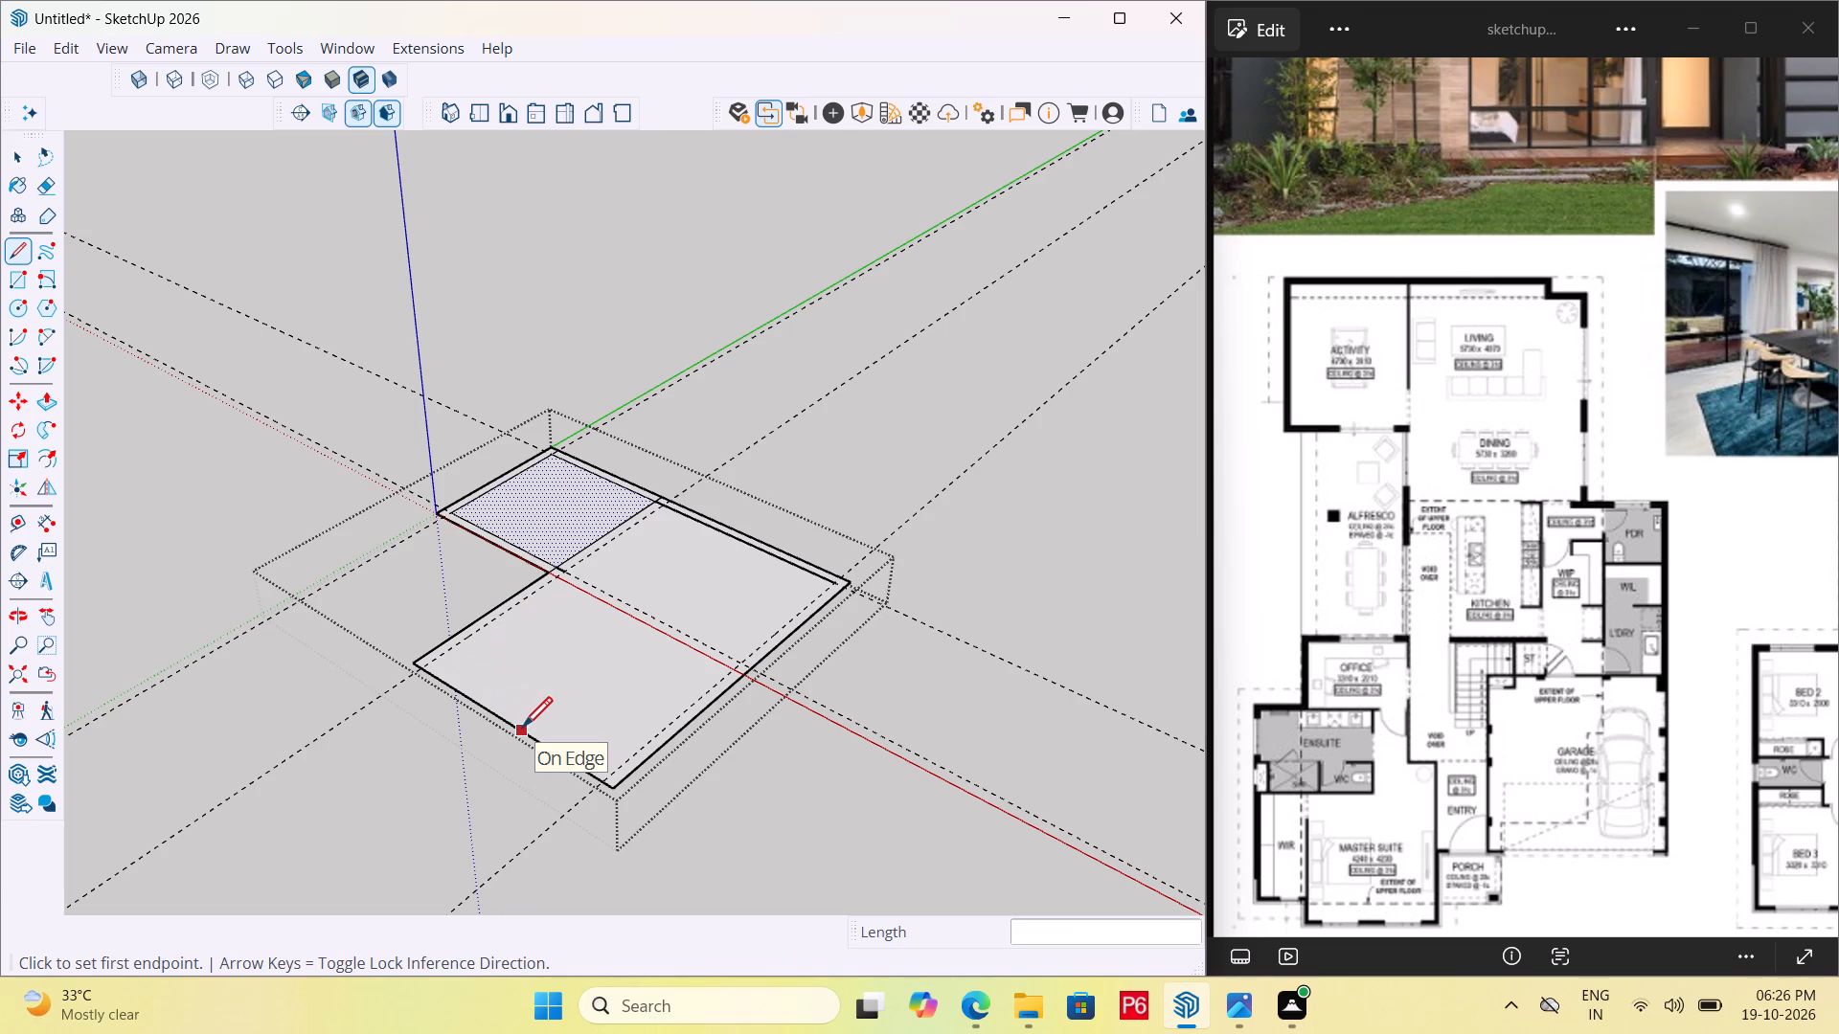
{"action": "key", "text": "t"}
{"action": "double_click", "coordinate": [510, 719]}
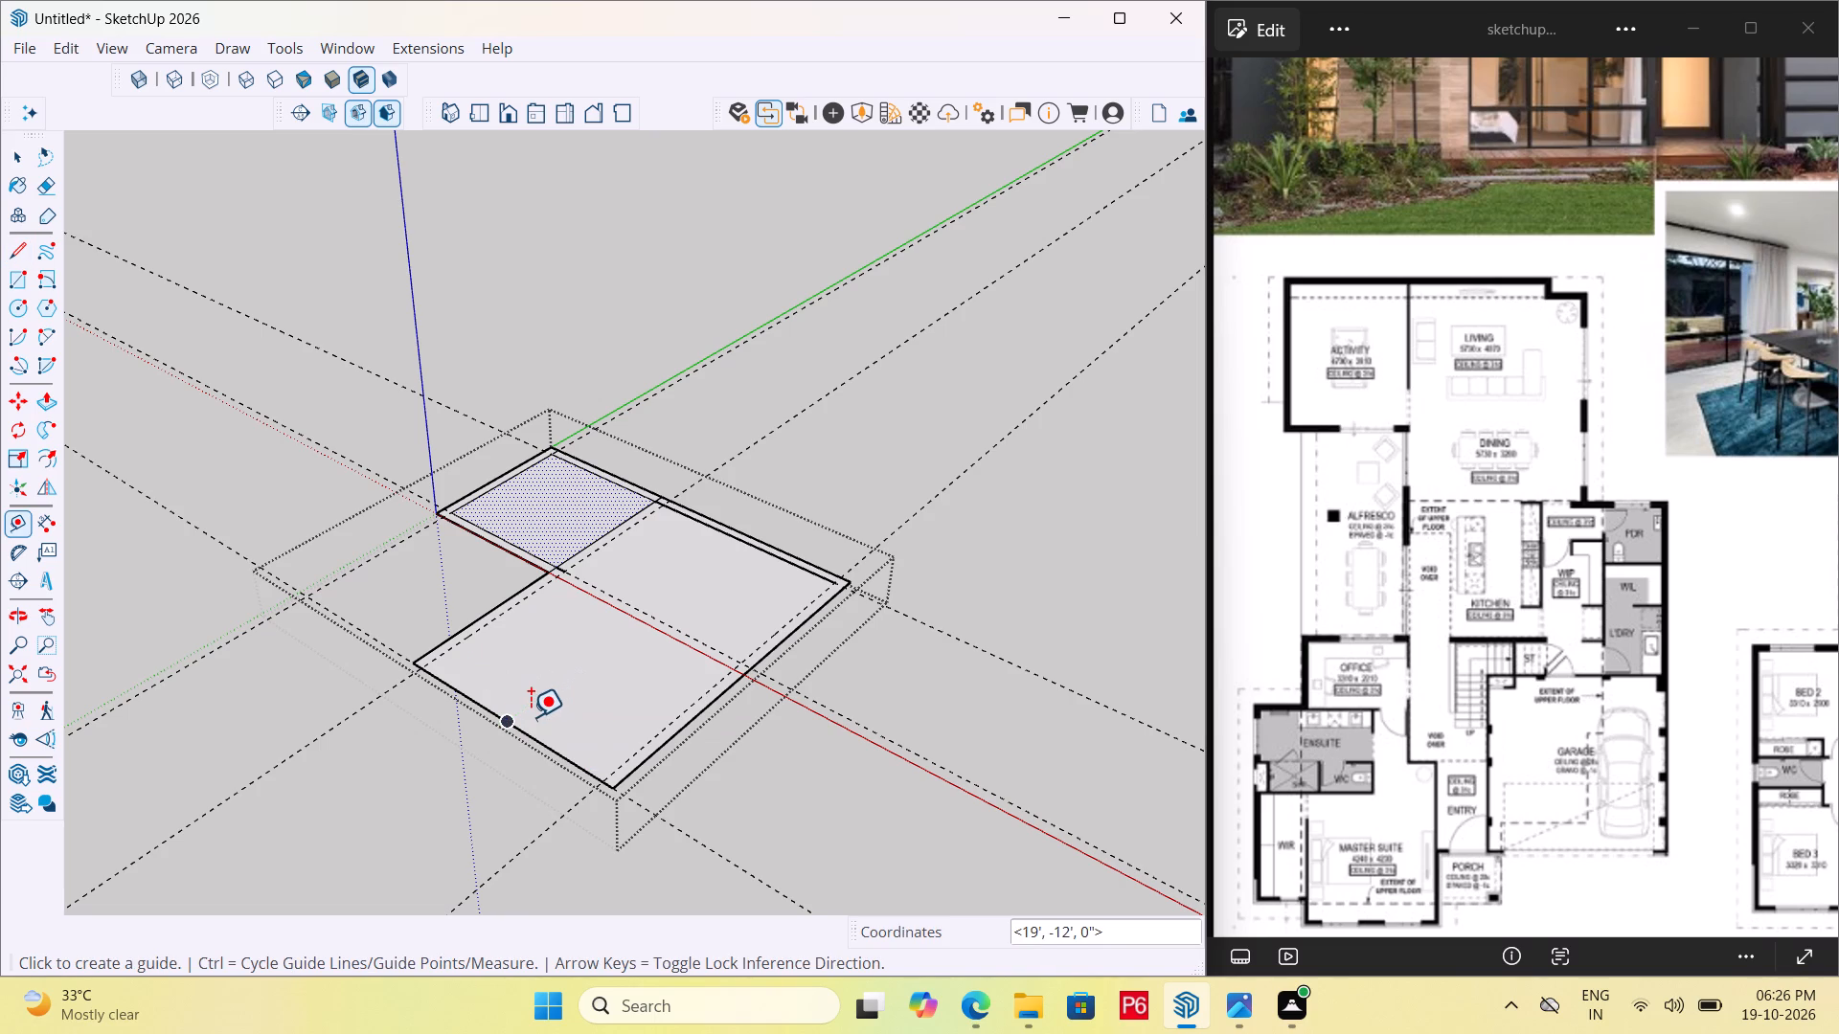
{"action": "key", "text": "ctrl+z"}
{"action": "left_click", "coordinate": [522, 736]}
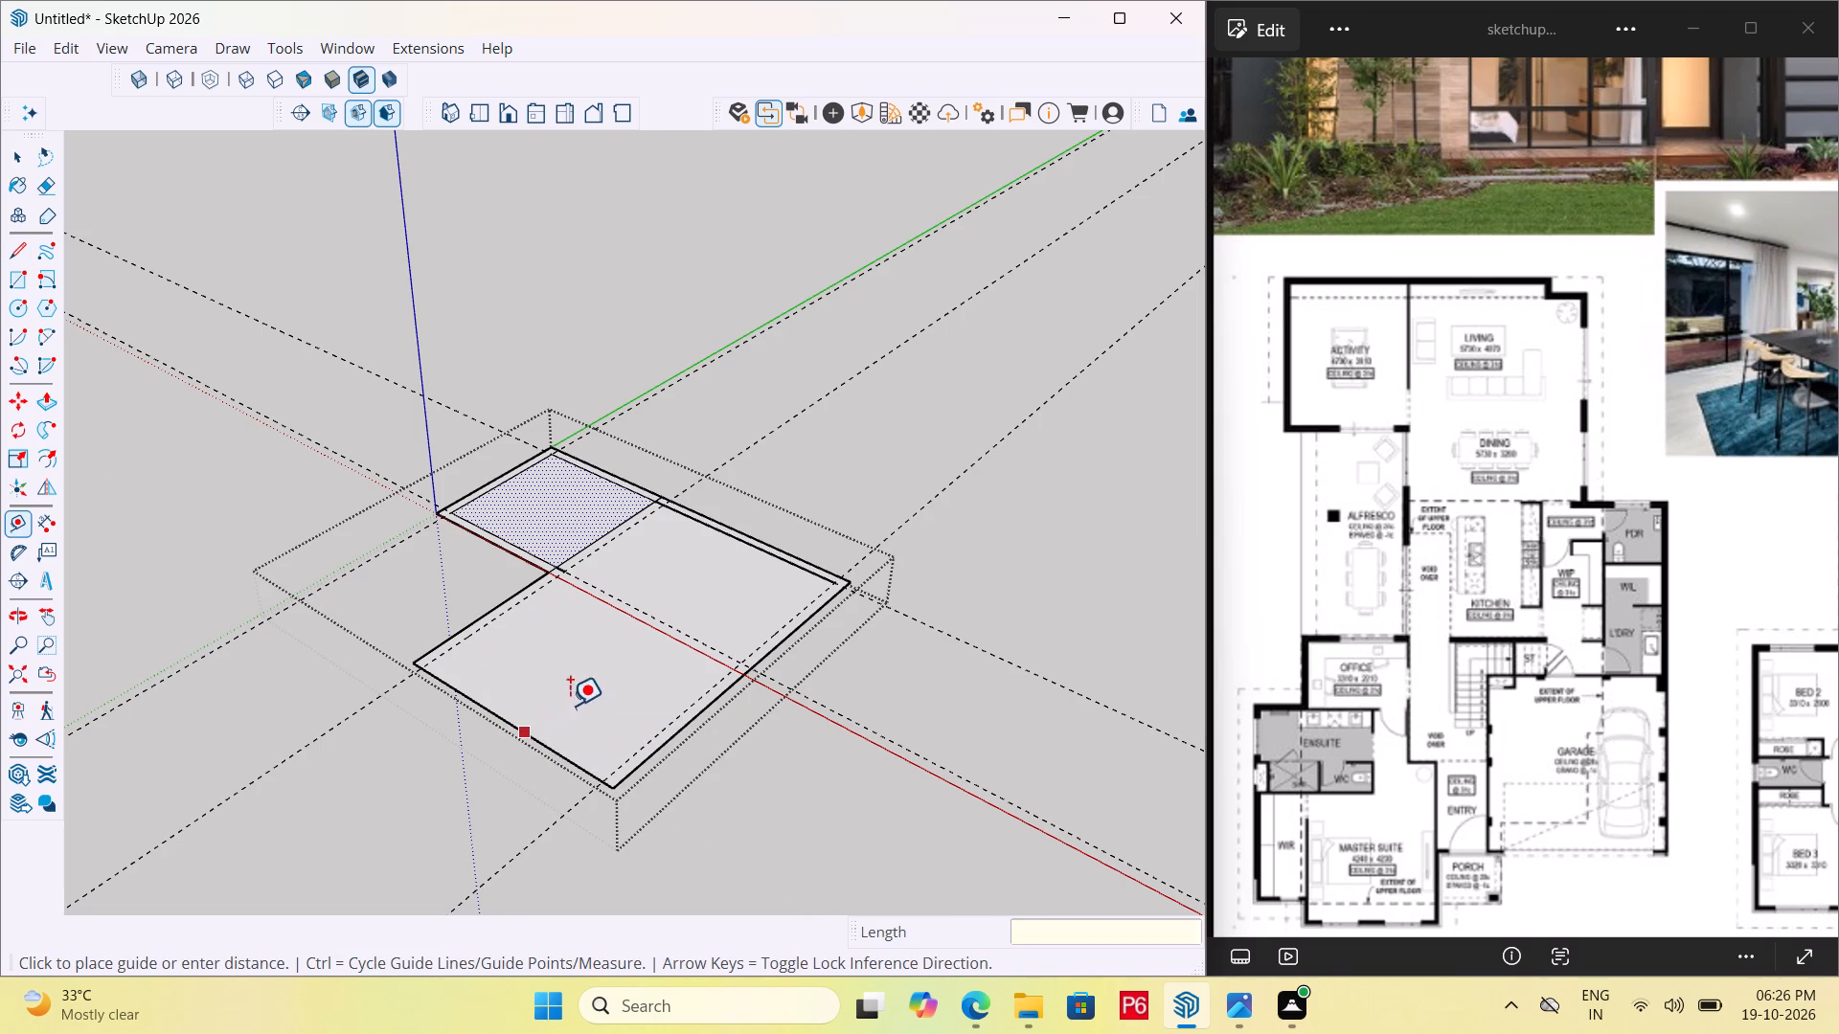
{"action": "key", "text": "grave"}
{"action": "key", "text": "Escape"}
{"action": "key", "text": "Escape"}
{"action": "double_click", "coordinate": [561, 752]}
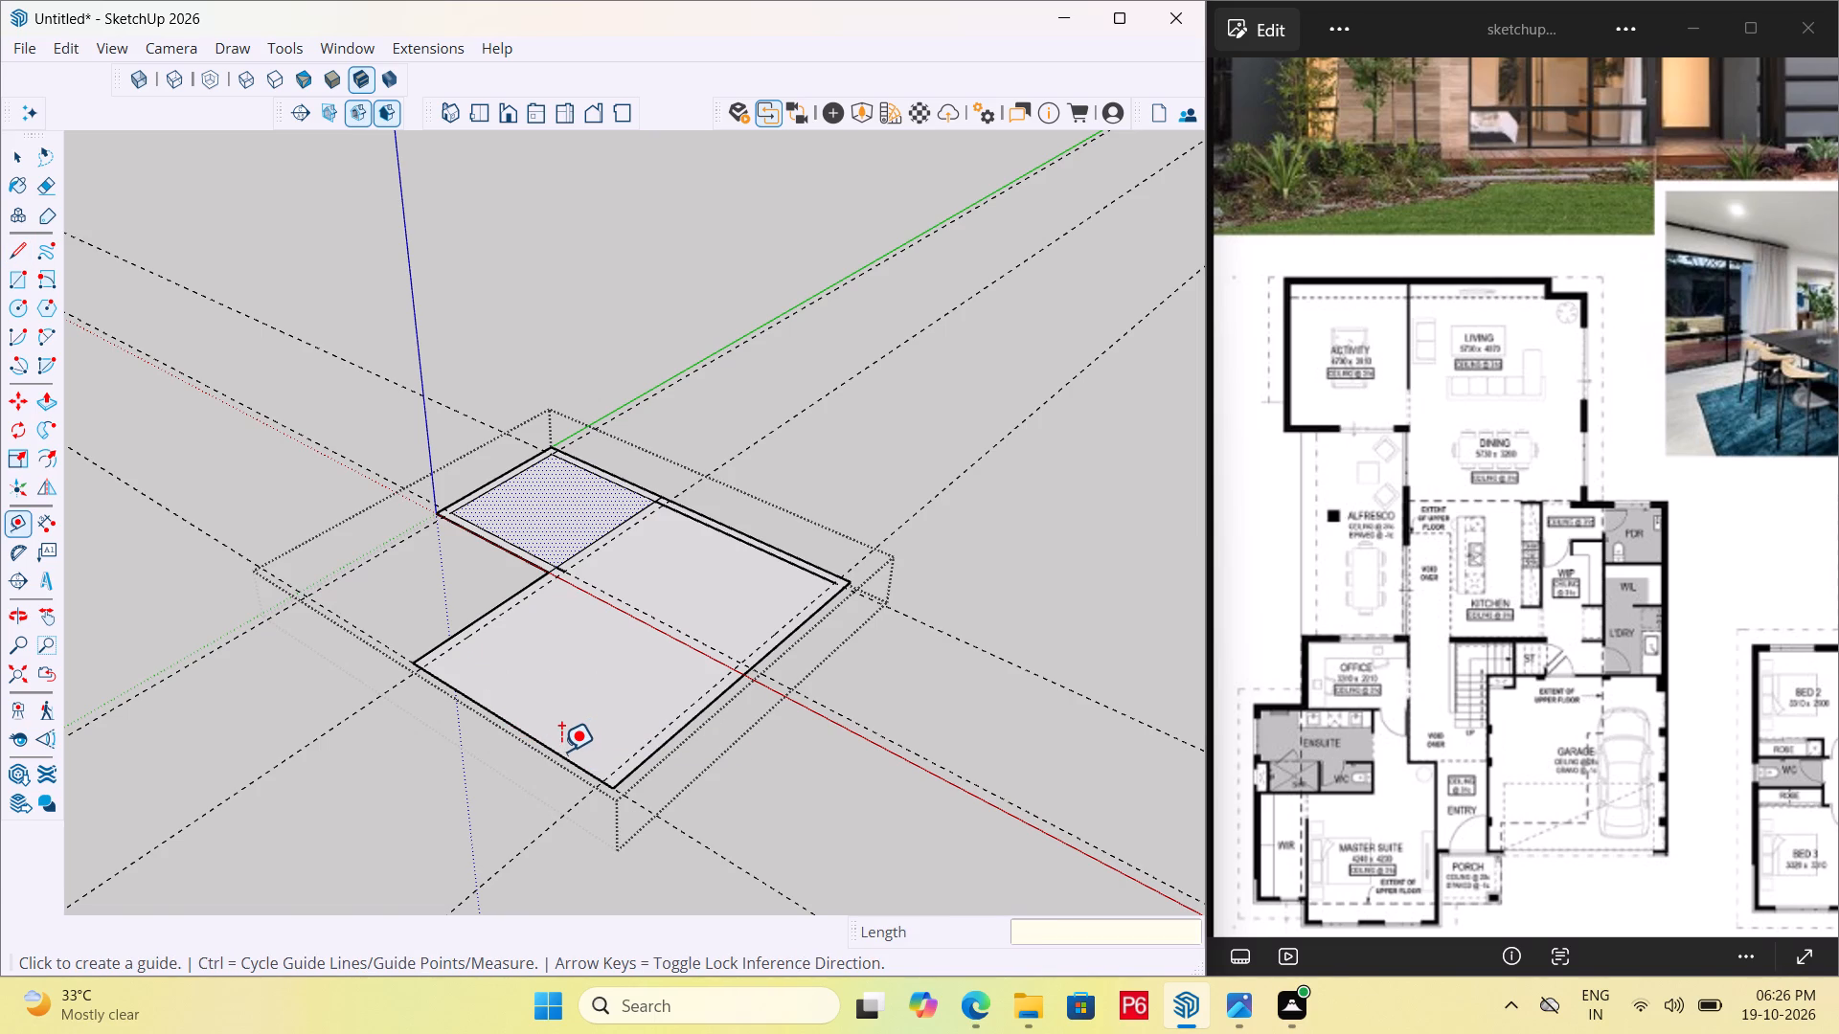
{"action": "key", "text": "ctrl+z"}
Place a guide 9" inside the larger room's 16' outer edge, the one parallel to red and farthest from the first room.
{"action": "scroll", "coordinate": [581, 728], "scroll_direction": "up", "scroll_amount": 7}
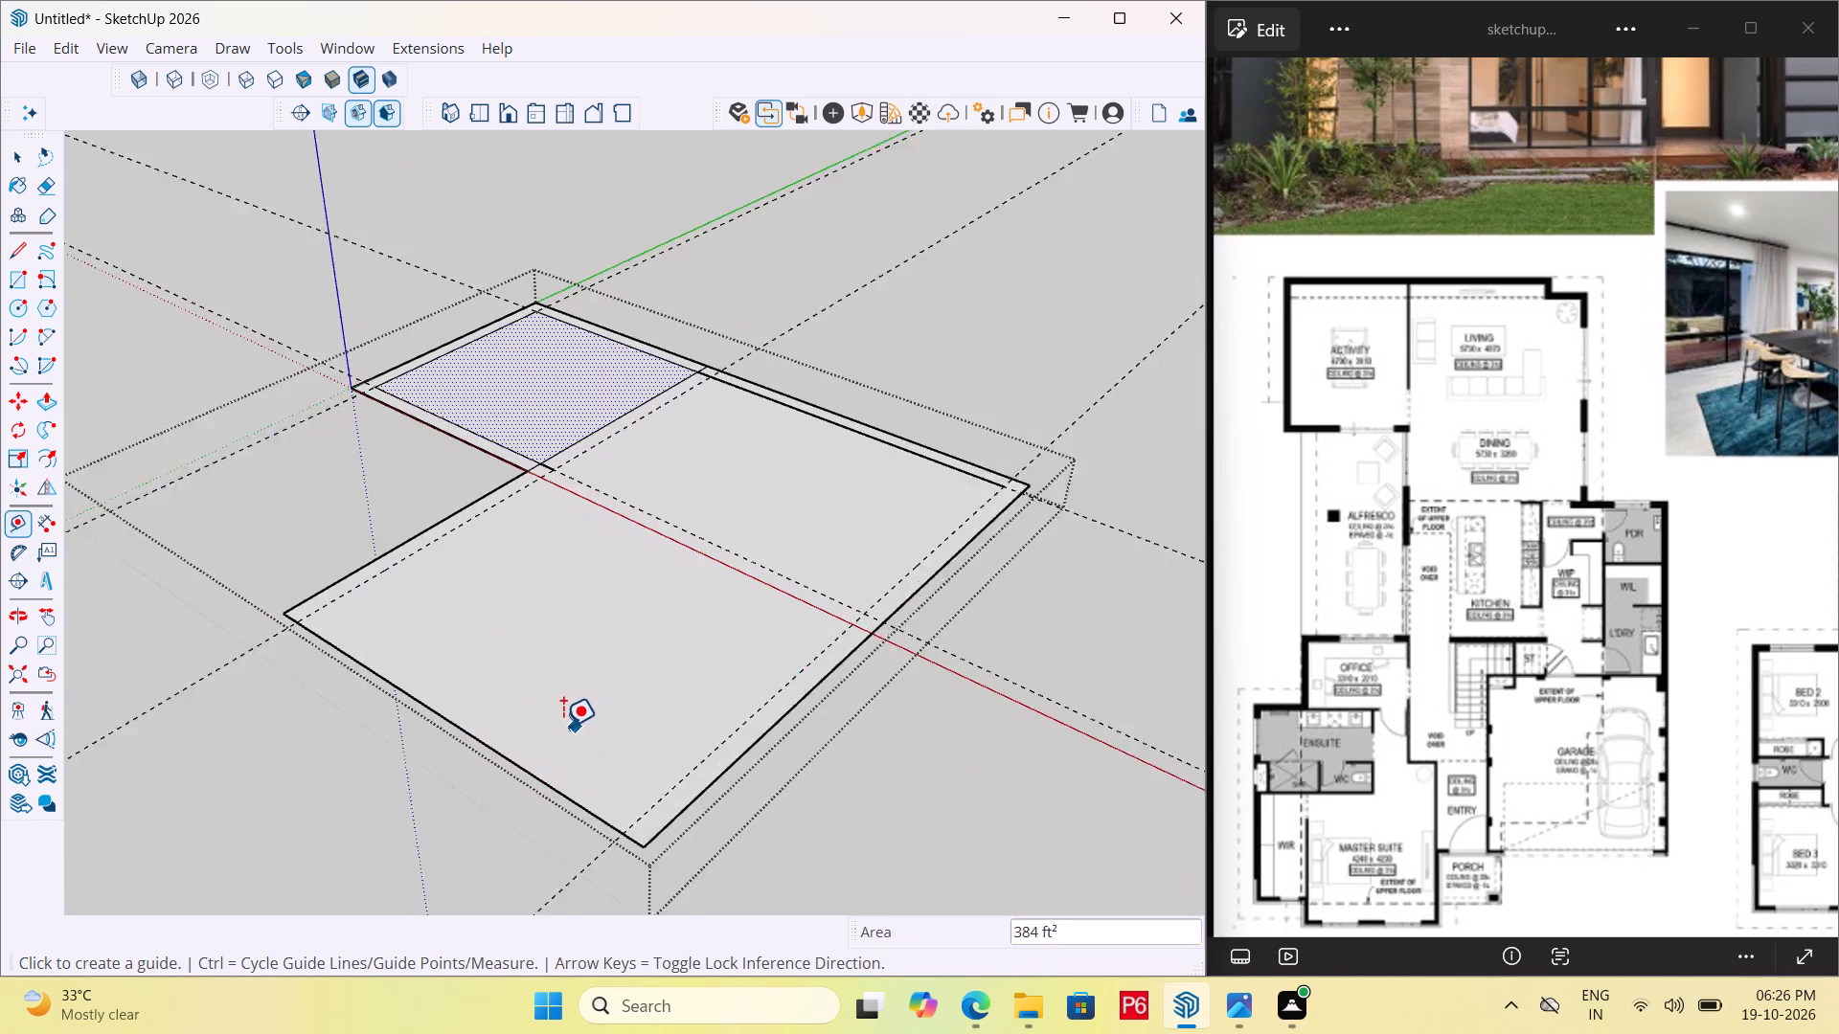
{"action": "left_click", "coordinate": [511, 770]}
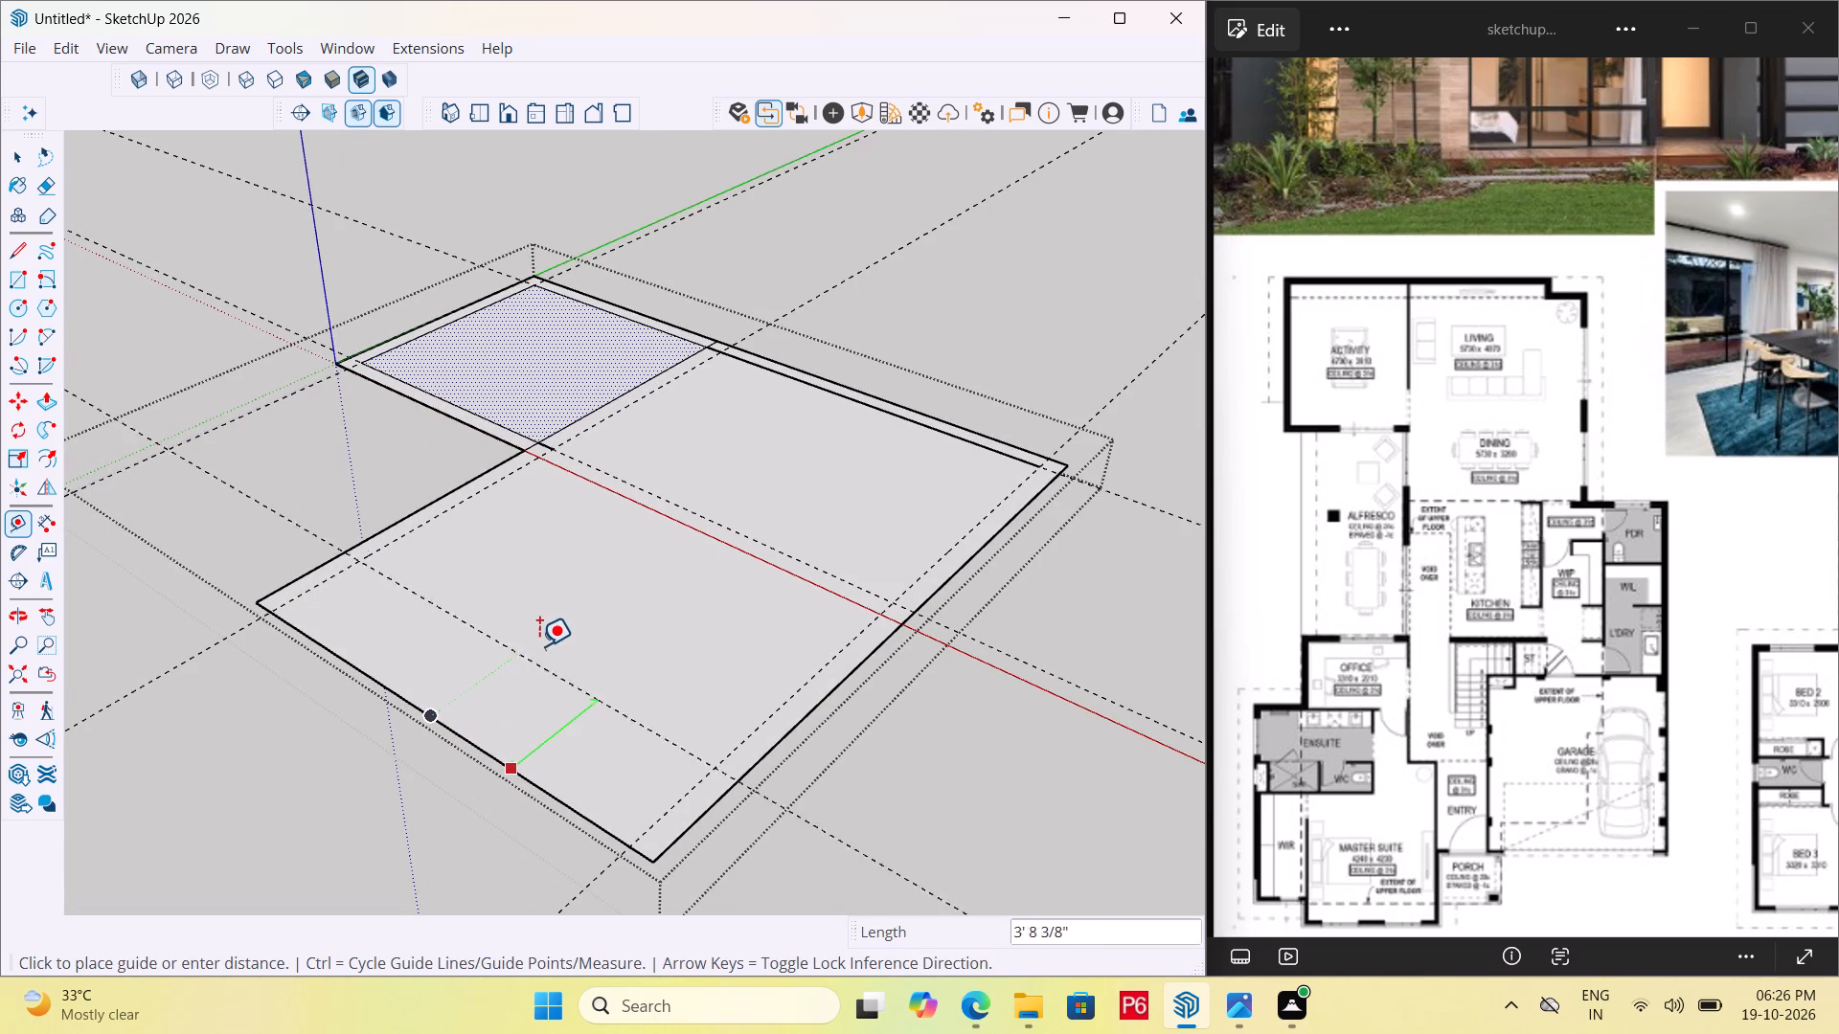
{"action": "type", "text": "9\""}
{"action": "key", "text": "Return"}
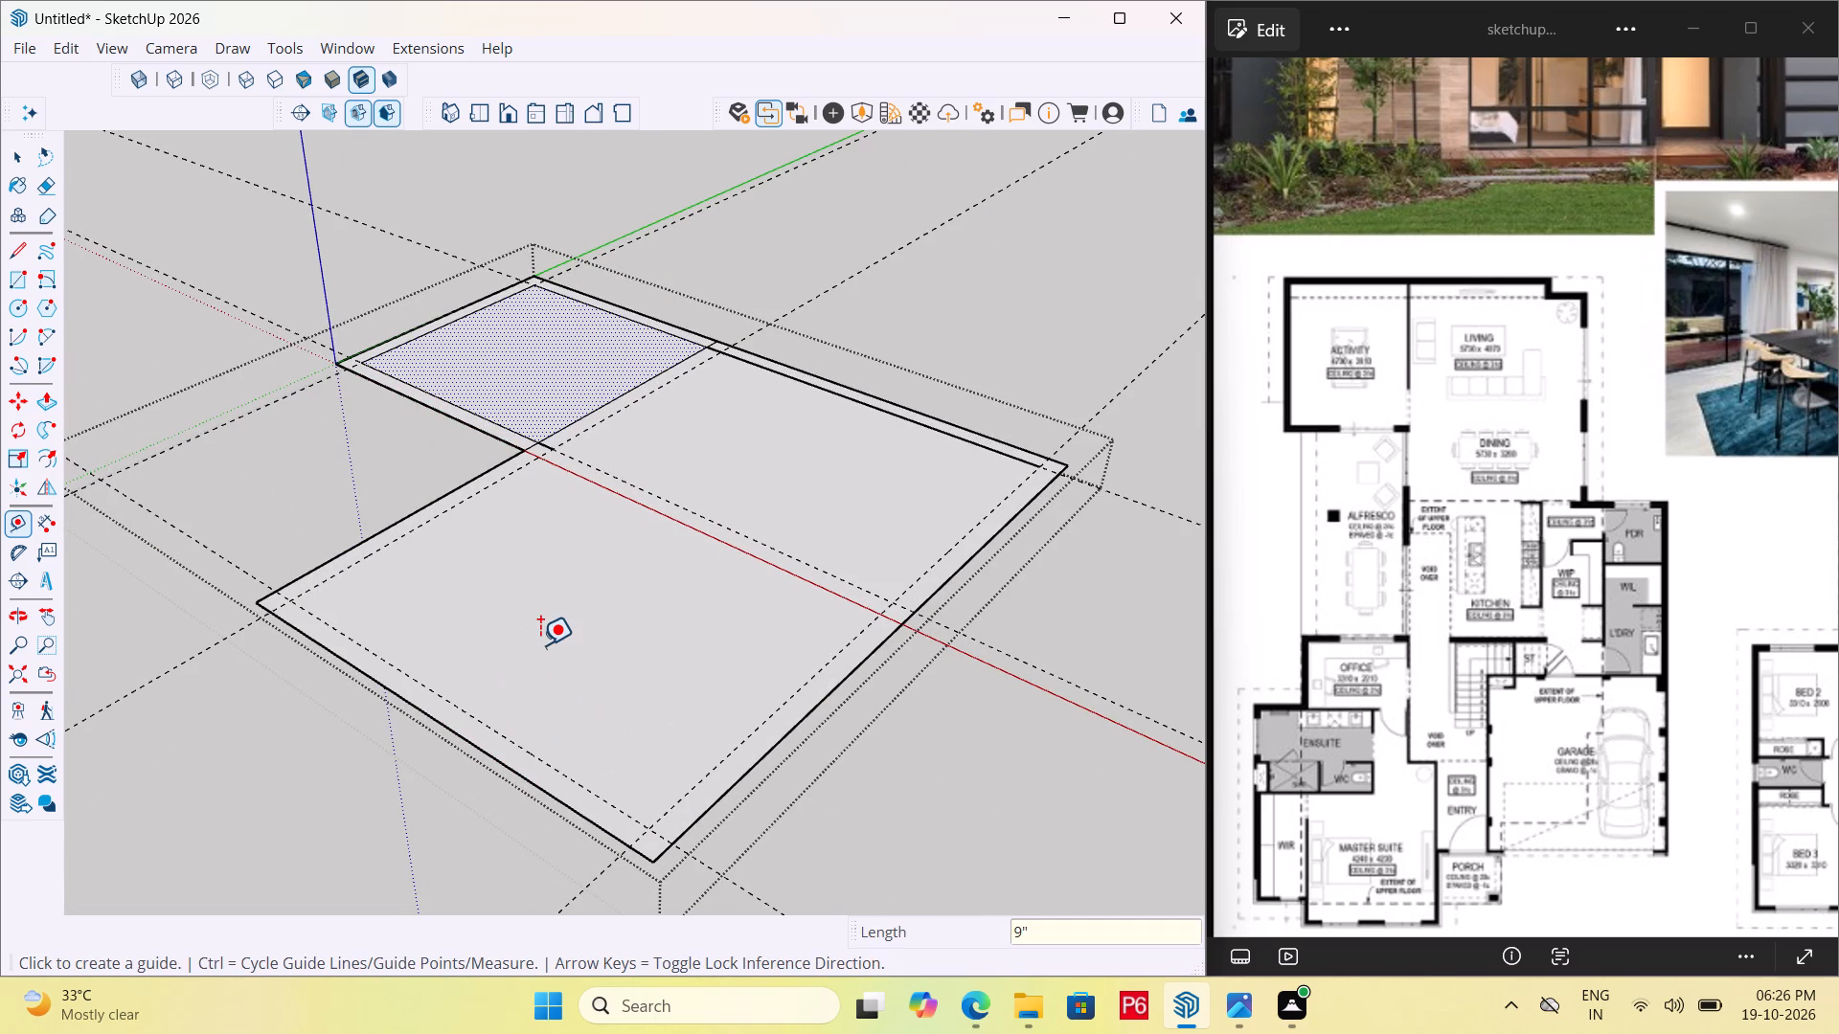
Draw the larger room's remaining inner wall lines along the guides: 12' from the first room's inner corner, the full long side, and 14' 6" between them.
{"action": "scroll", "coordinate": [396, 666], "scroll_direction": "down", "scroll_amount": 3}
{"action": "middle_click_drag", "start_coordinate": [430, 678], "coordinate": [411, 914]}
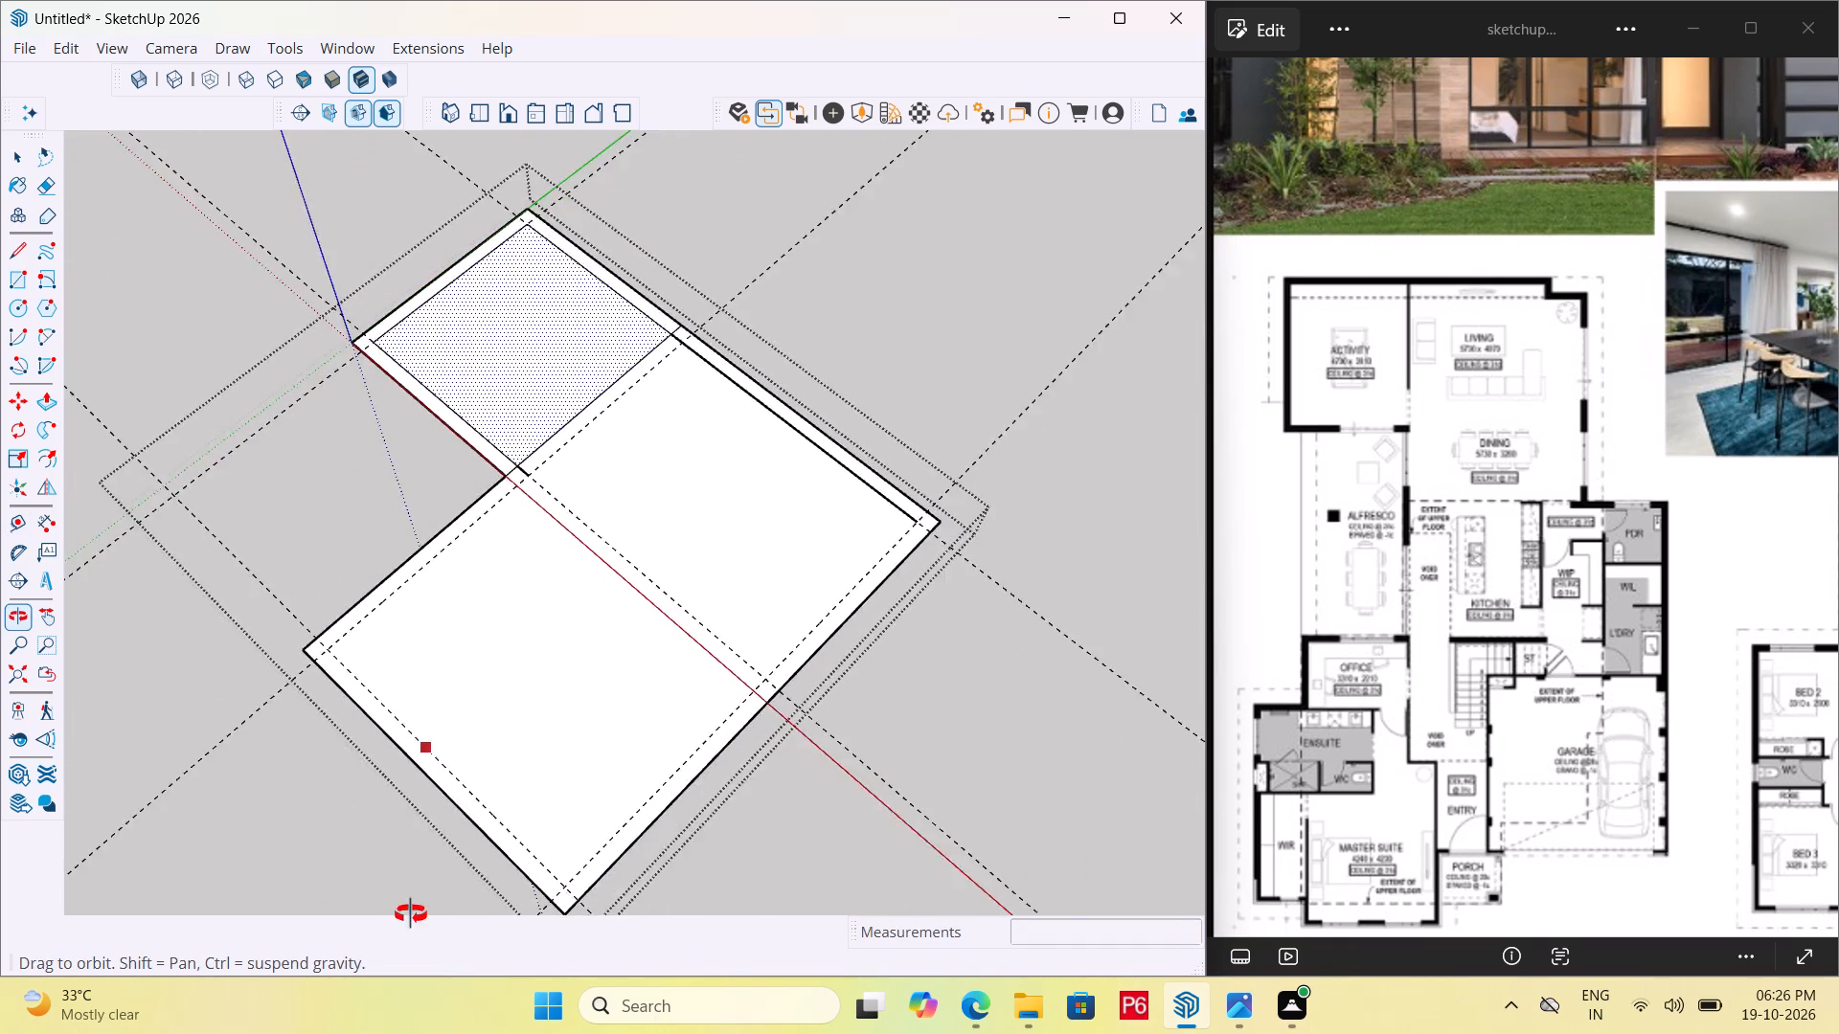
{"action": "middle_click_drag", "start_coordinate": [411, 914], "coordinate": [530, 742]}
{"action": "key", "text": "l"}
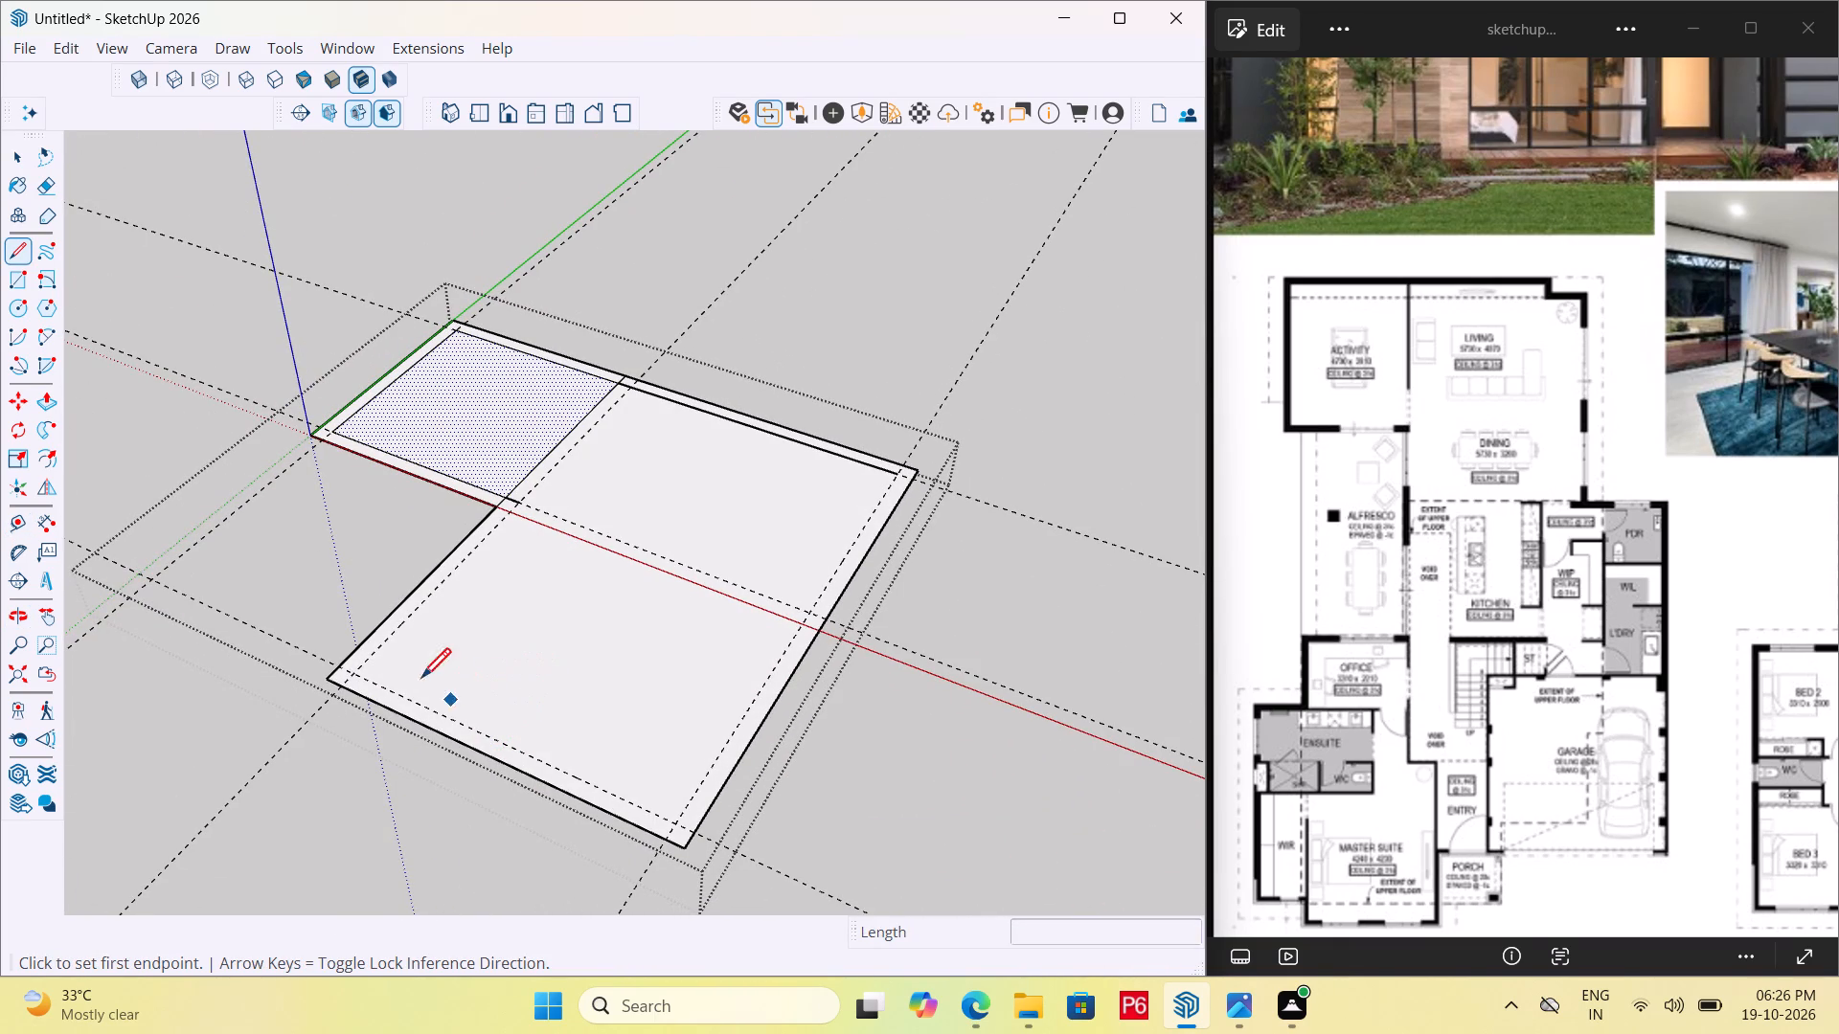
{"action": "left_click", "coordinate": [356, 674]}
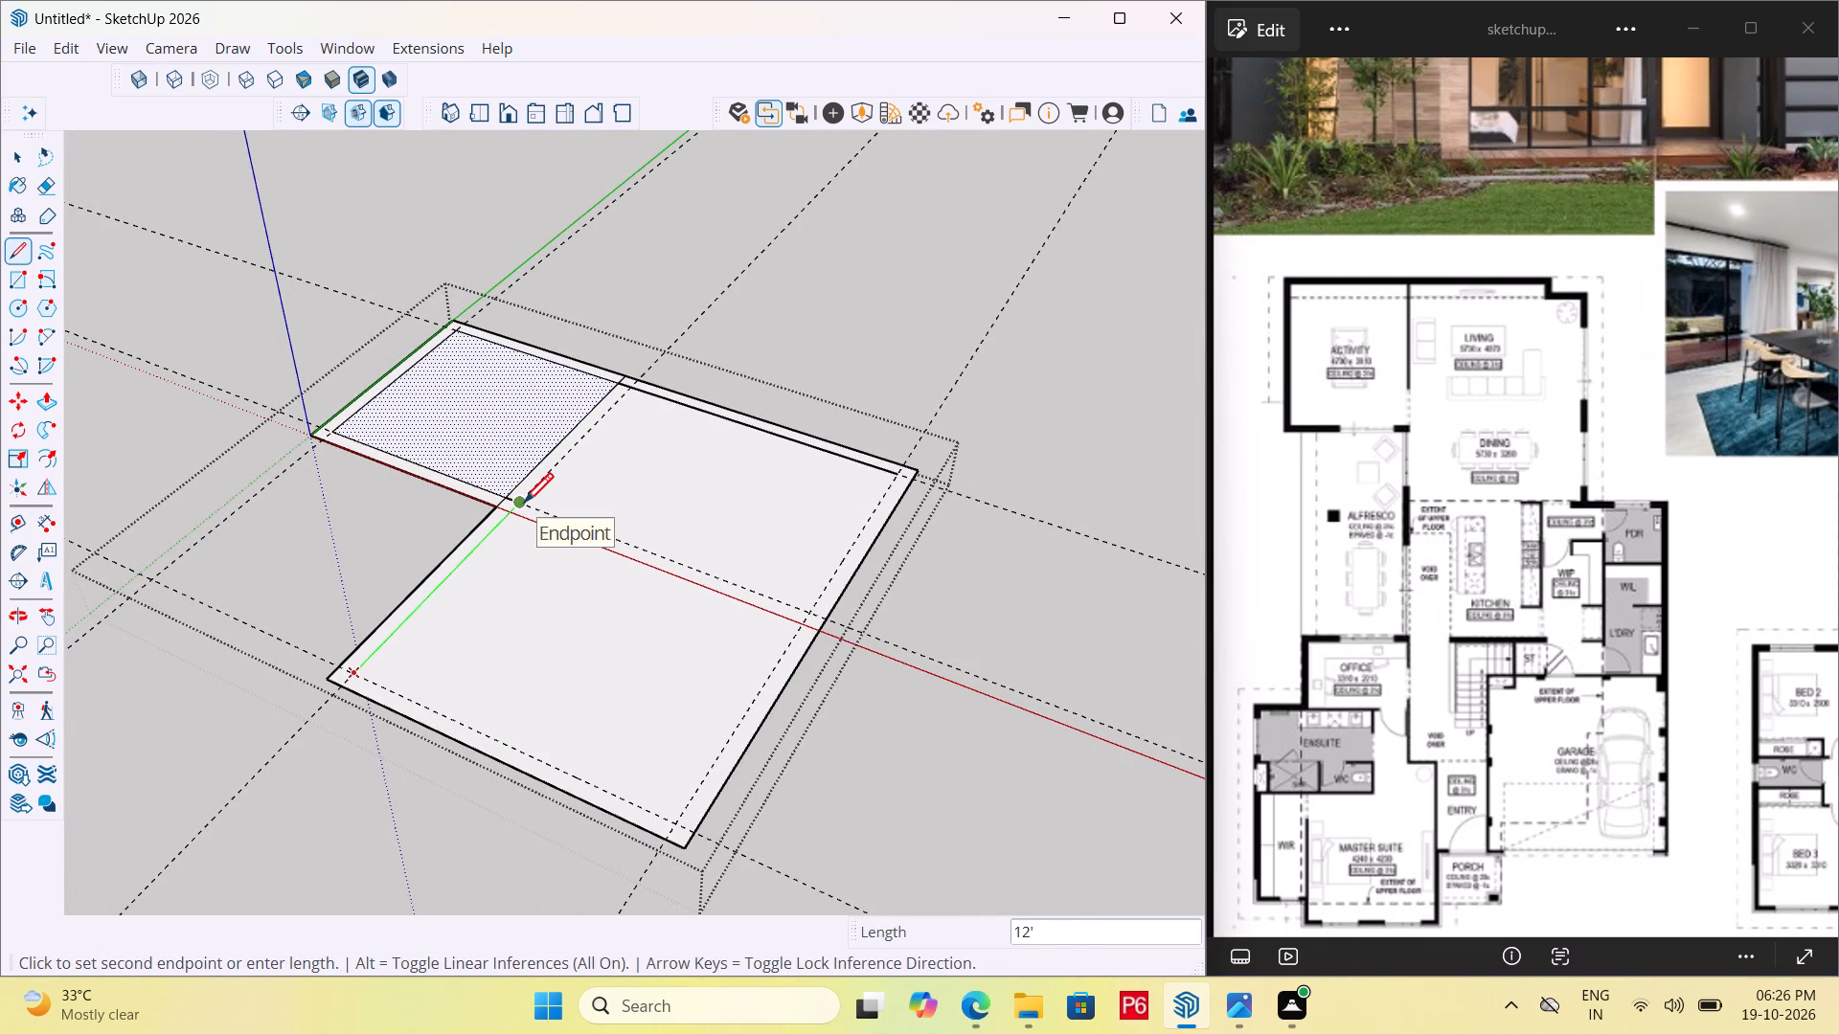
{"action": "double_click", "coordinate": [522, 509]}
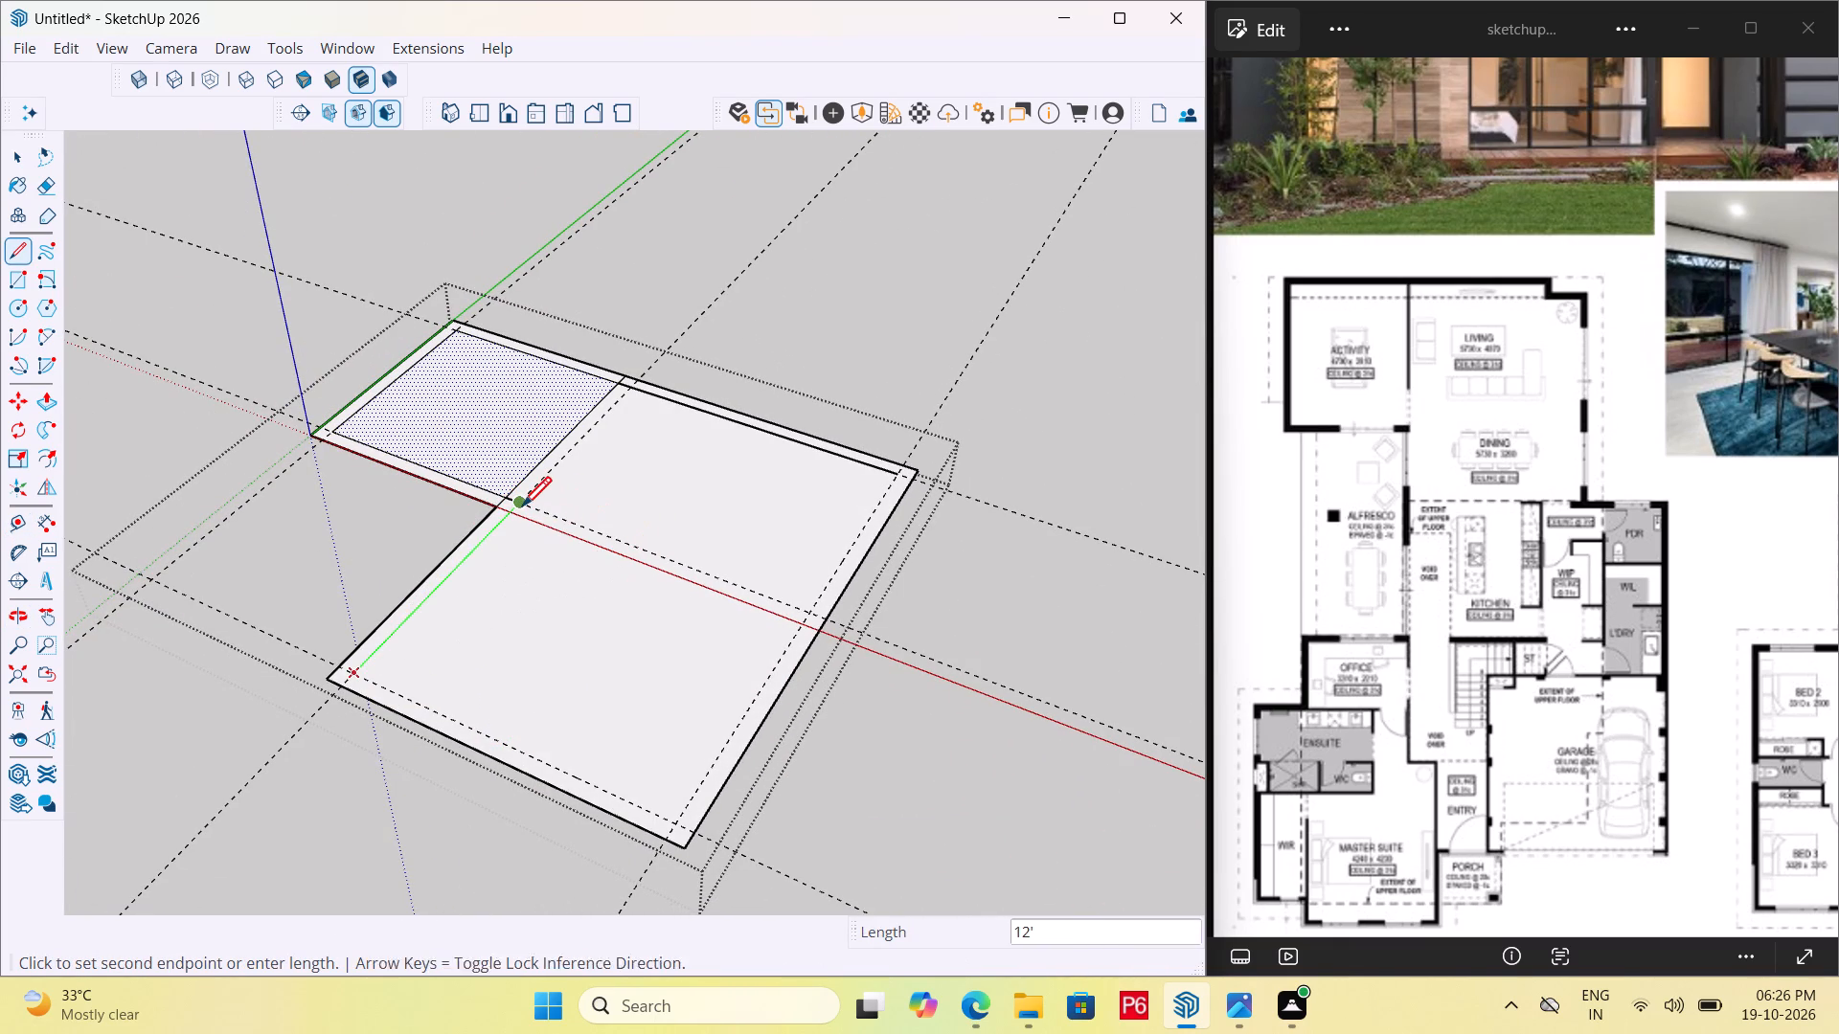
{"action": "key", "text": "space"}
{"action": "key", "text": "l"}
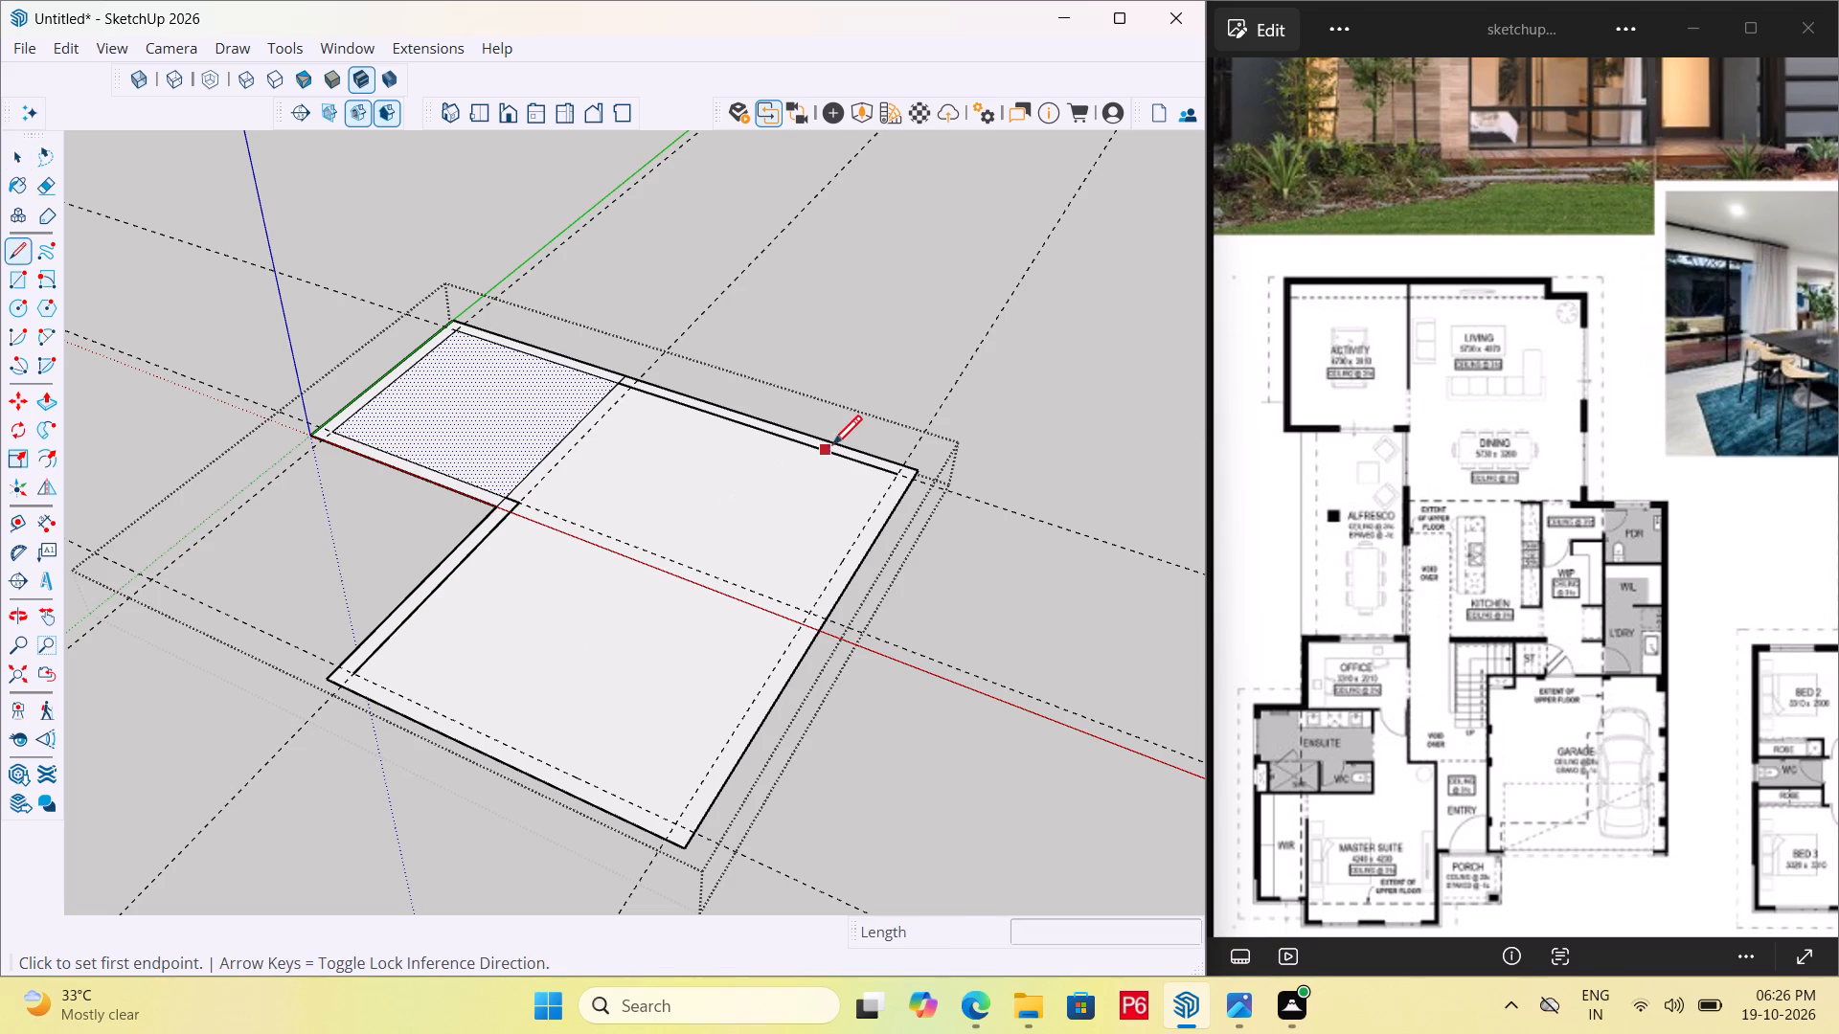
{"action": "left_click", "coordinate": [893, 483]}
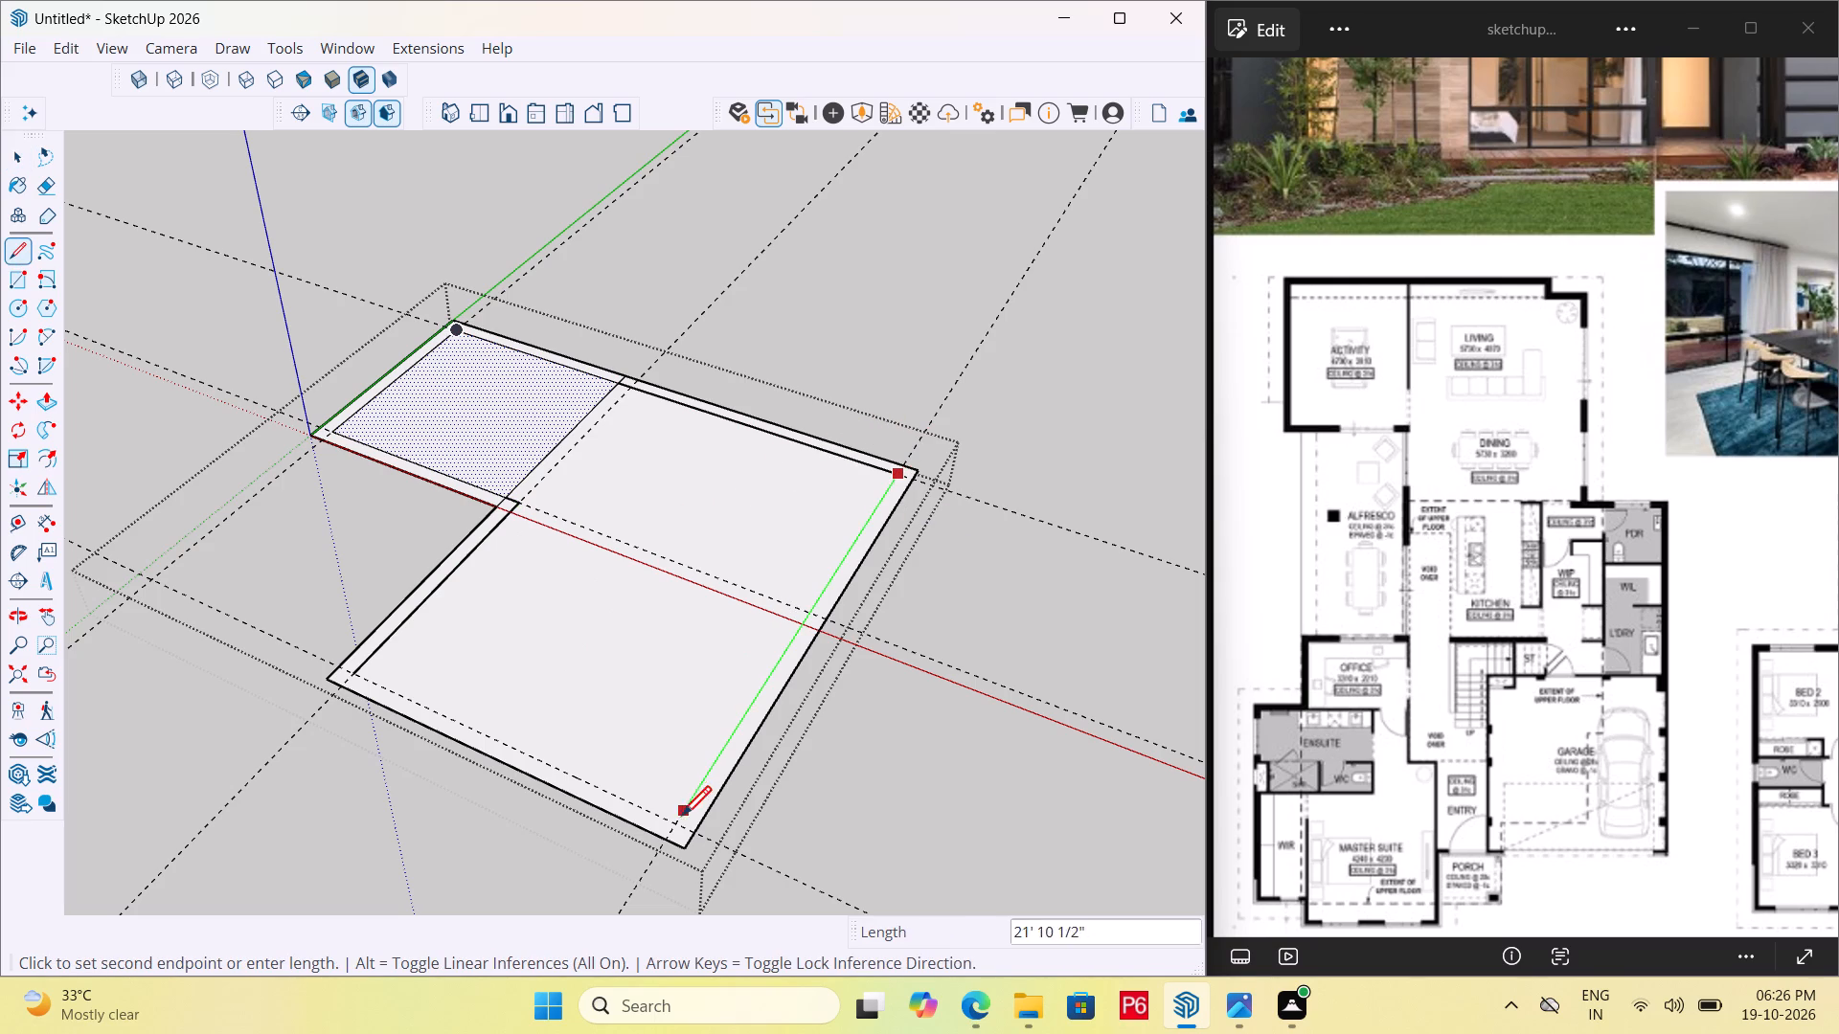
{"action": "left_click", "coordinate": [681, 823]}
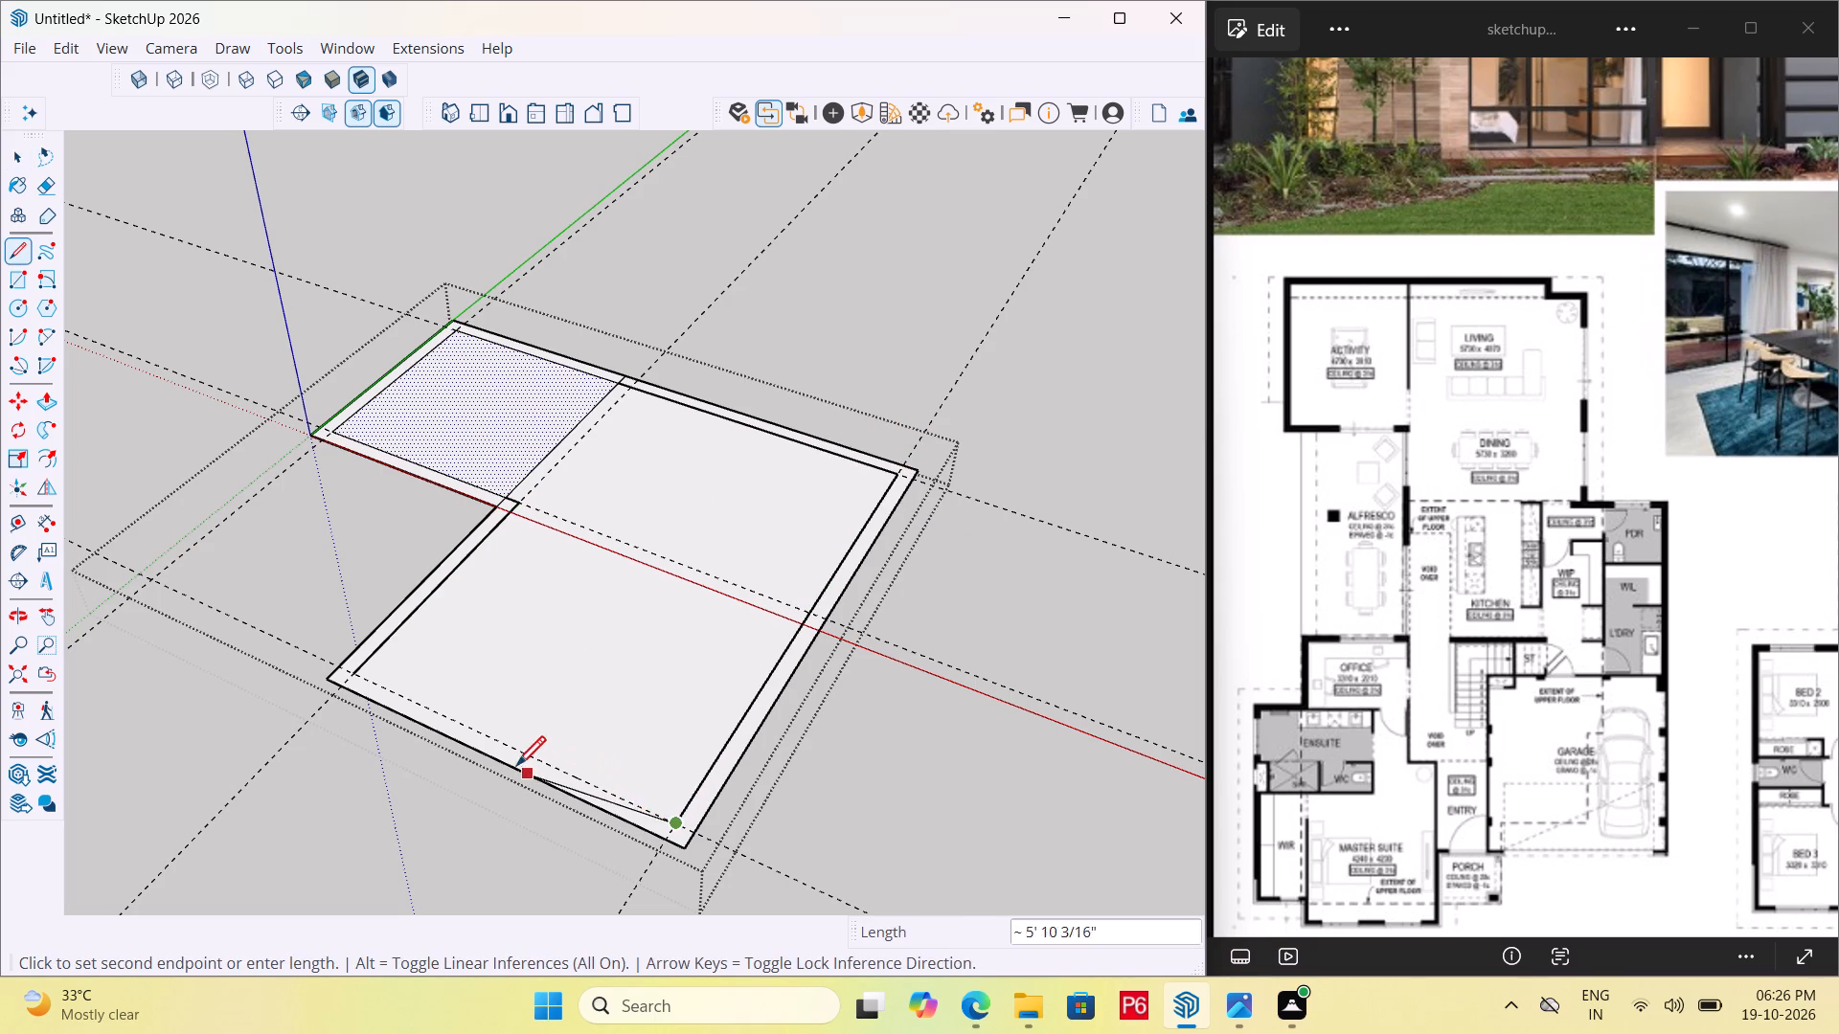
{"action": "left_click", "coordinate": [353, 674]}
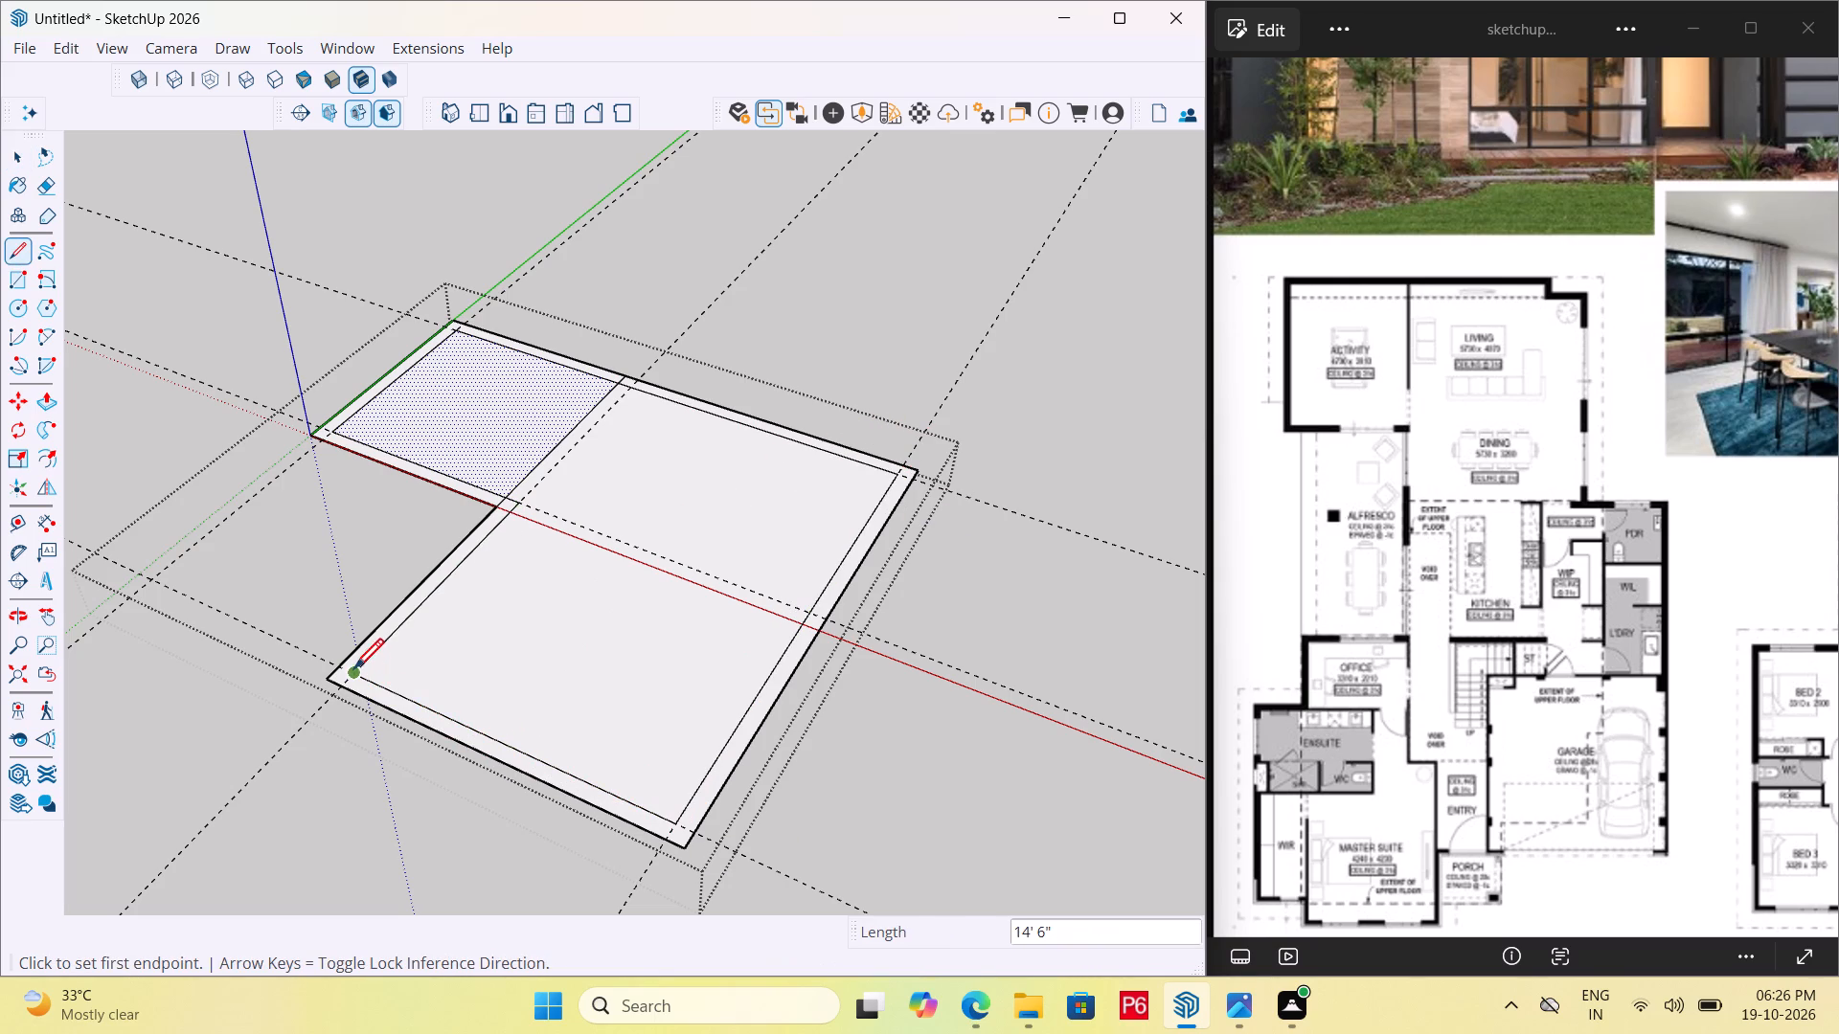
Start saving the model and choose the cad folder on the Desktop as its location.
{"action": "scroll", "coordinate": [618, 673], "scroll_direction": "down", "scroll_amount": 3}
{"action": "key", "text": "ctrl+s"}
{"action": "key", "text": "ctrl+s"}
{"action": "key", "text": "ctrl+s"}
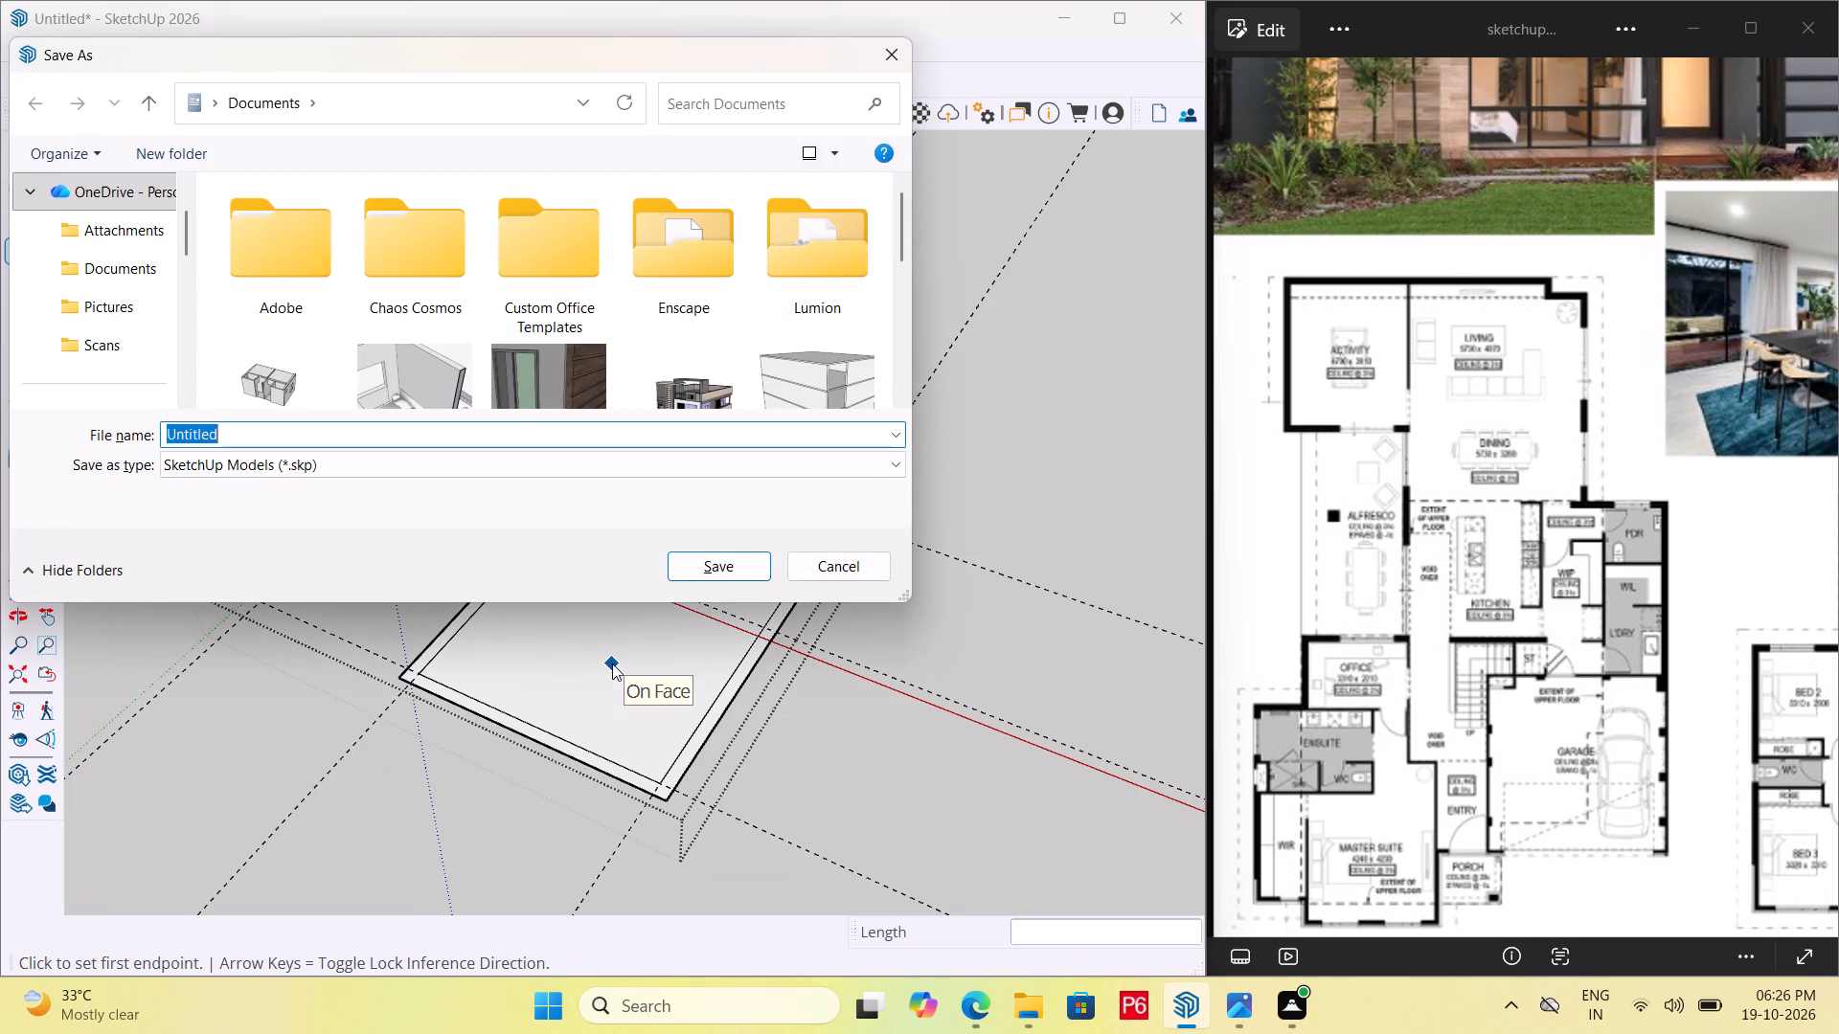
{"action": "type", "text": "sketchup"}
{"action": "key", "text": "BackSpace"}
{"action": "key", "text": "BackSpace"}
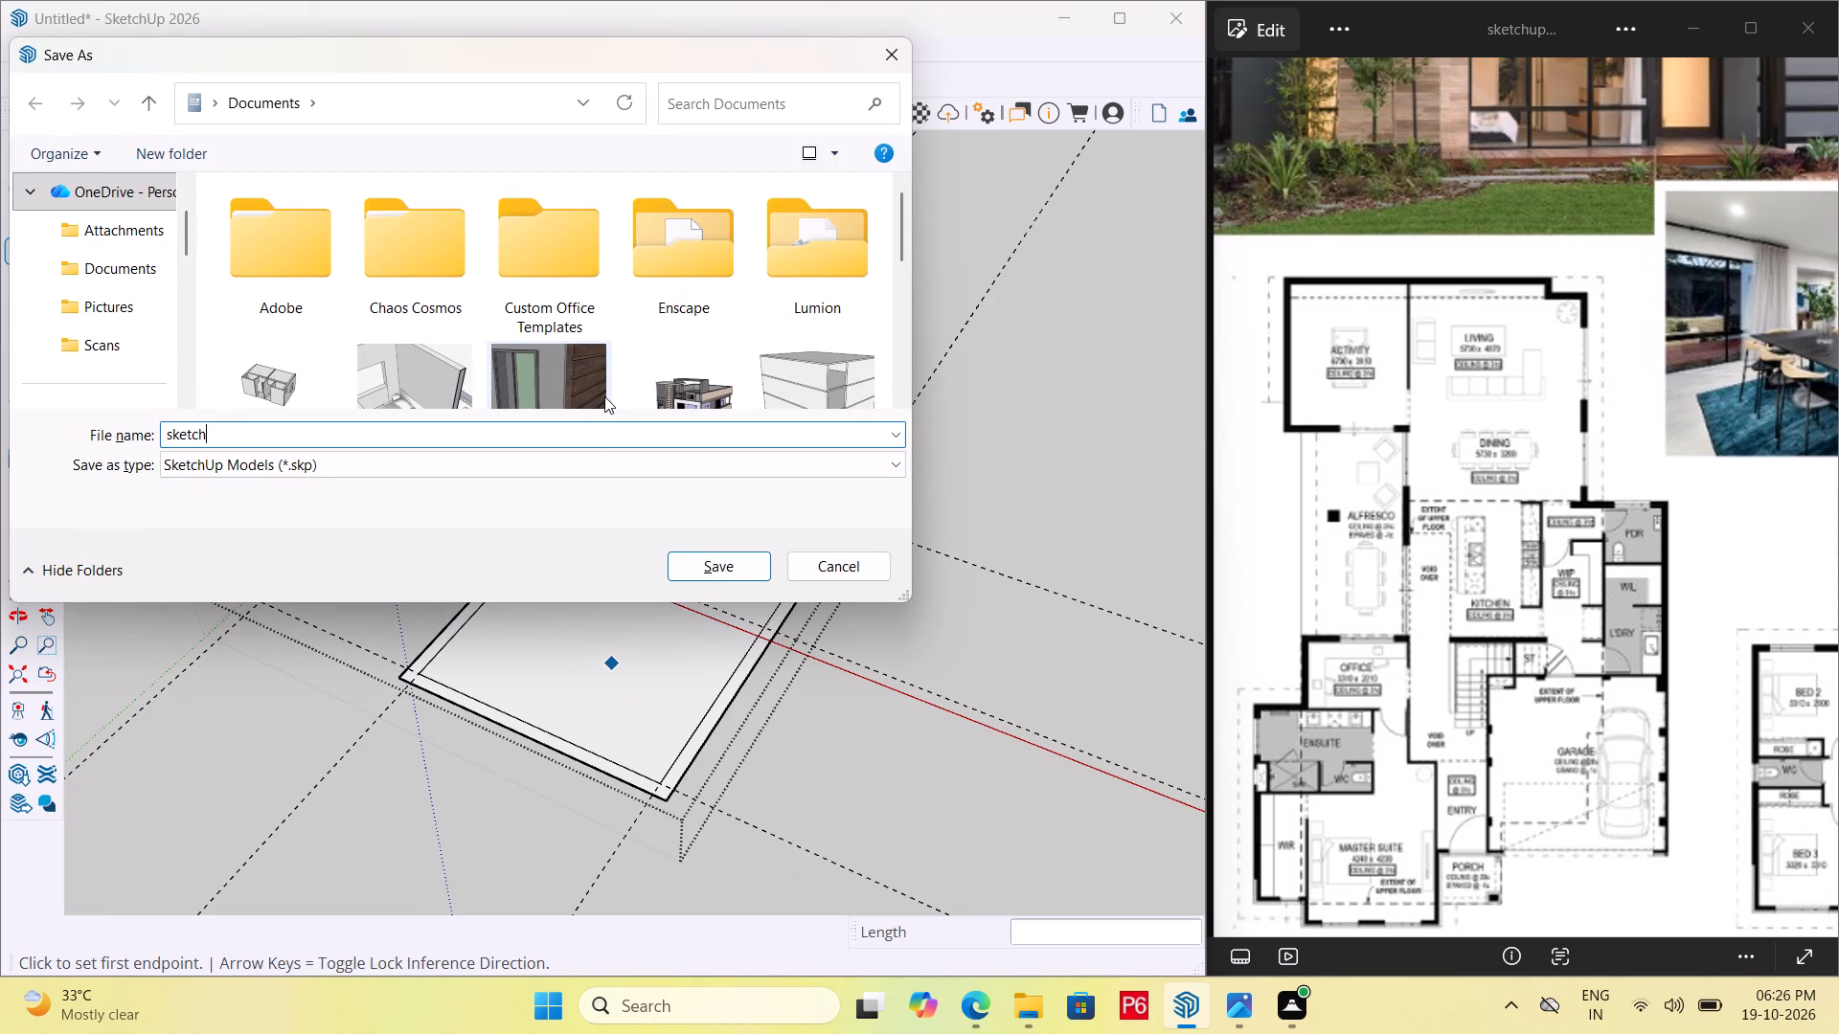
{"action": "key", "text": "BackSpace"}
{"action": "key", "text": "BackSpace"}
{"action": "scroll", "coordinate": [92, 319], "scroll_direction": "down", "scroll_amount": 5}
{"action": "scroll", "coordinate": [107, 212], "scroll_direction": "up", "scroll_amount": 2}
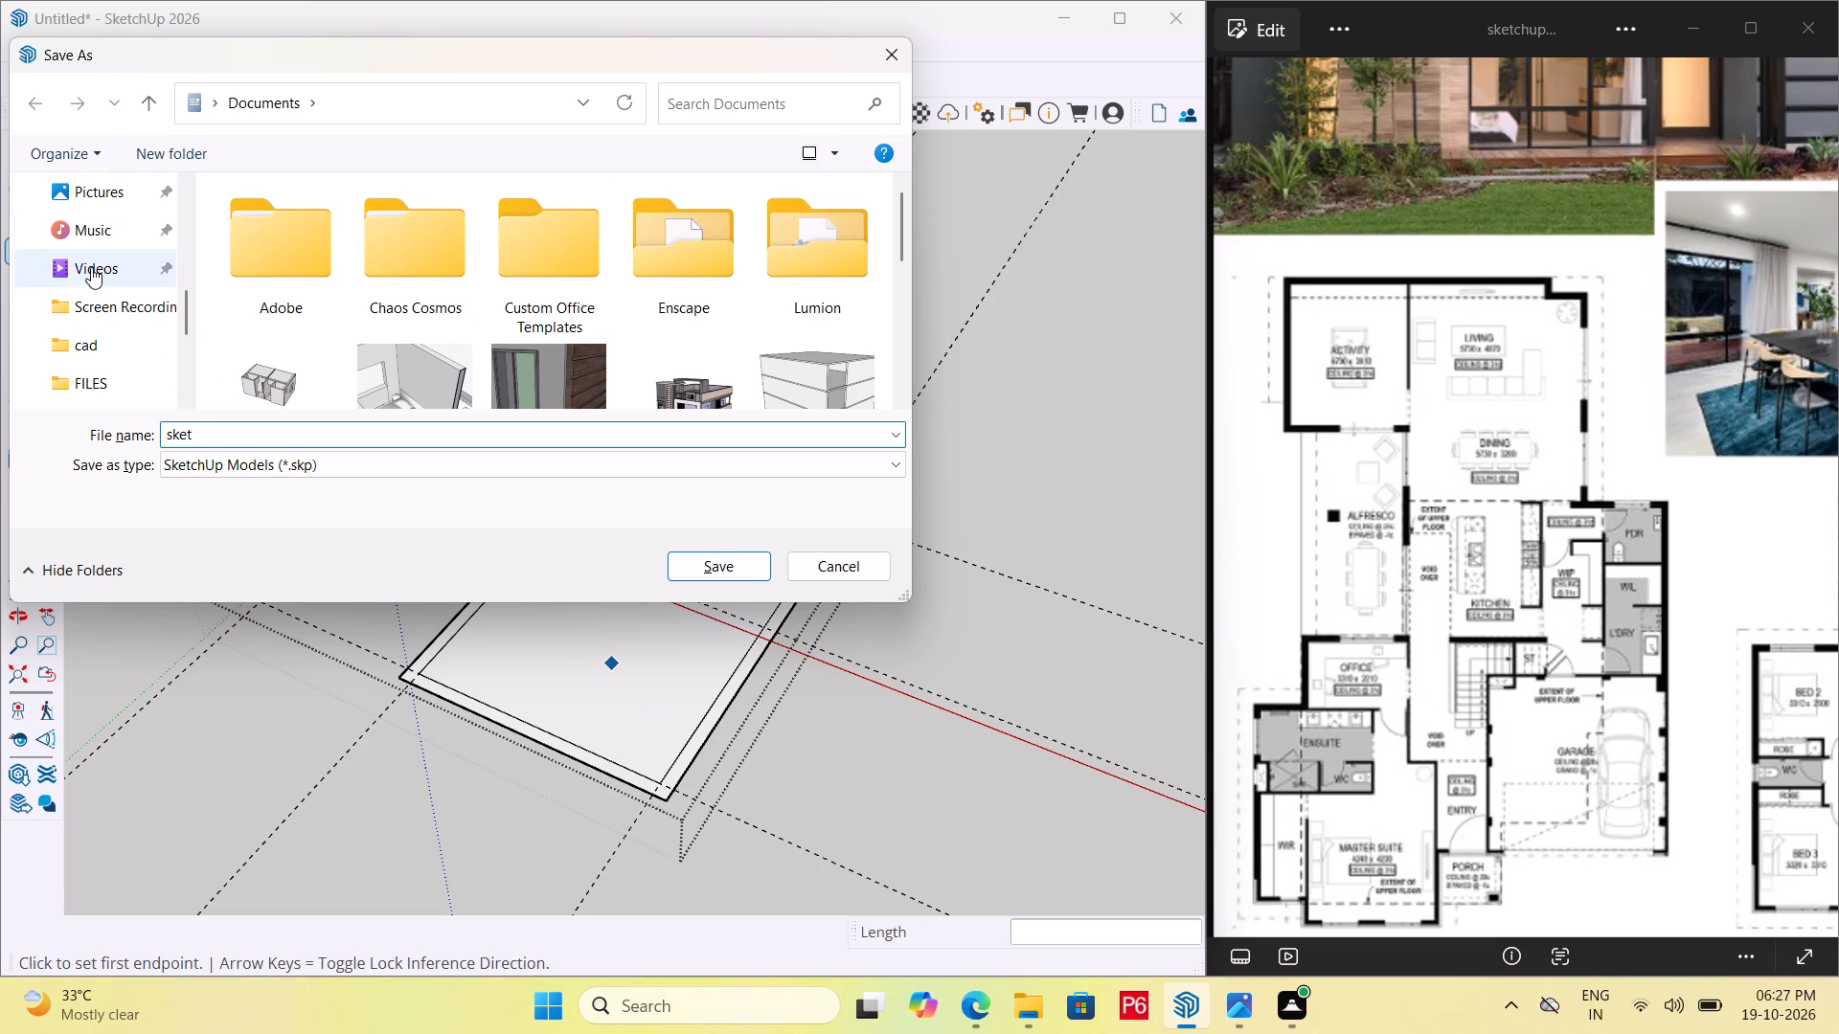
{"action": "left_click", "coordinate": [100, 343]}
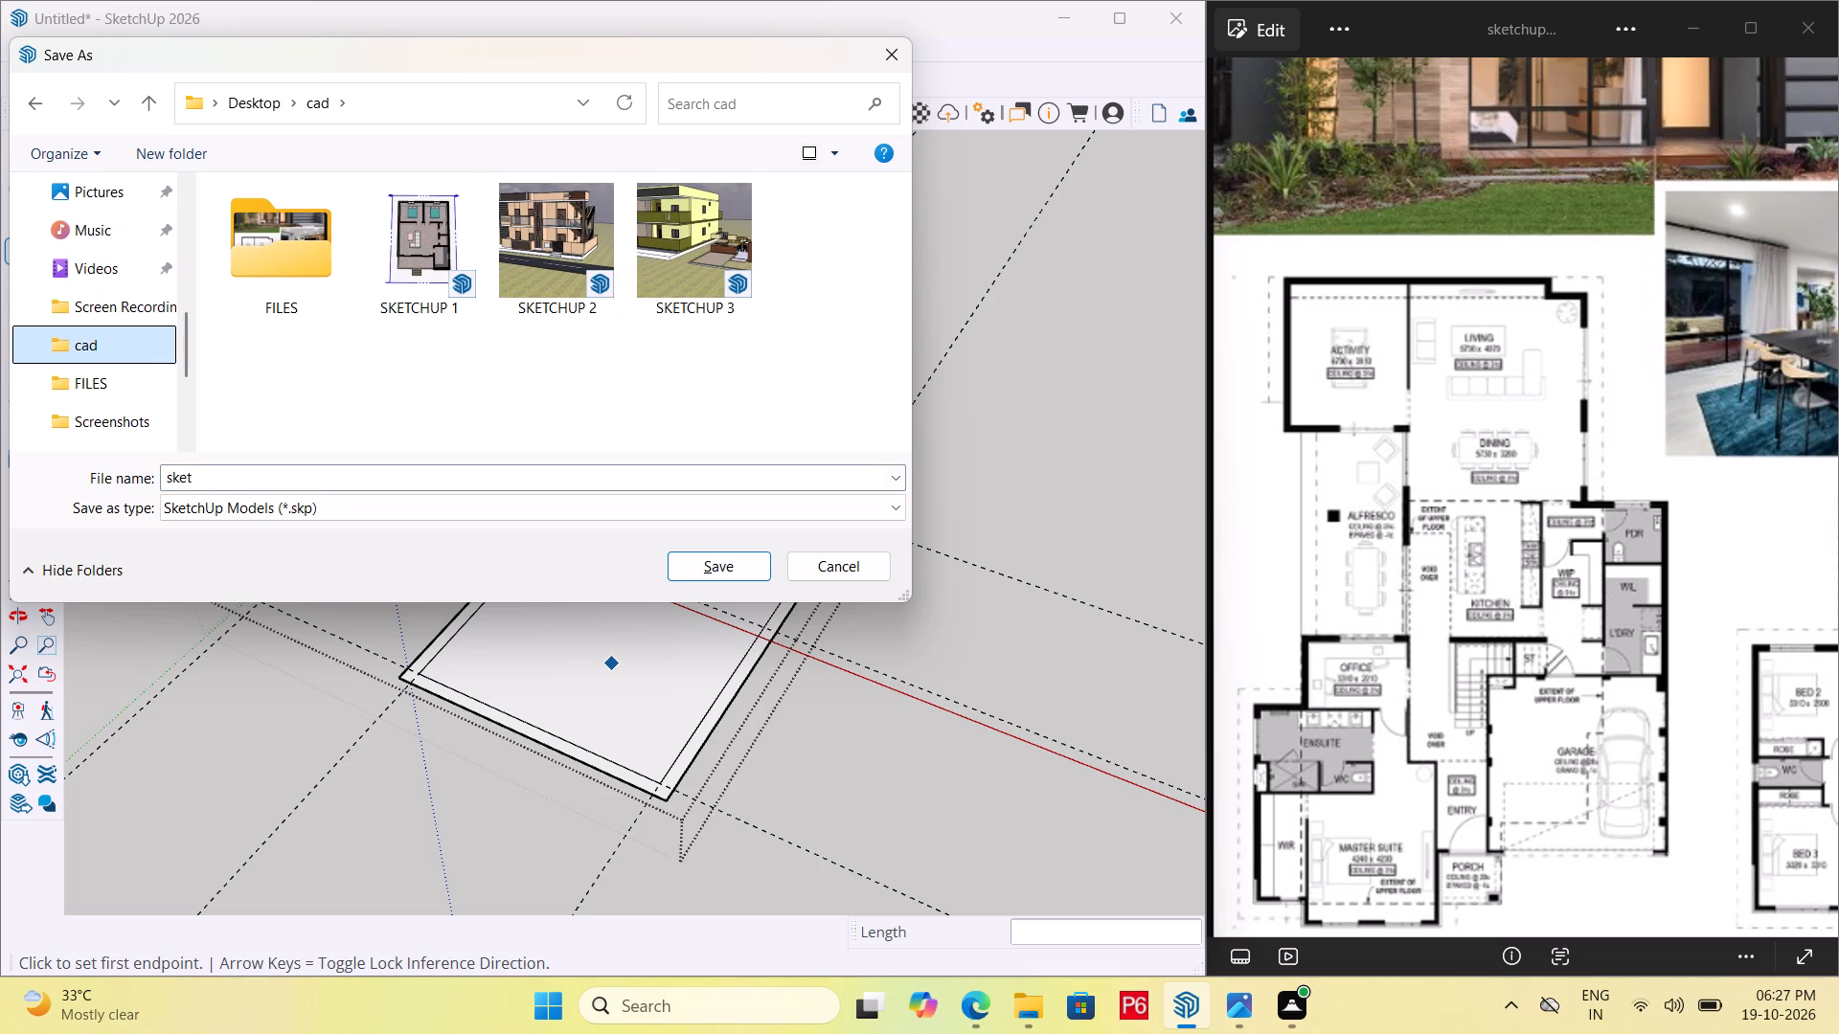
Name the model file SKETCHUP 4 and save it as a SketchUp model.
{"action": "key", "text": "BackSpace"}
{"action": "key", "text": "BackSpace"}
{"action": "key", "text": "BackSpace"}
{"action": "key", "text": "BackSpace"}
{"action": "key", "text": "BackSpace"}
{"action": "key", "text": "BackSpace"}
{"action": "key", "text": "BackSpace"}
{"action": "key", "text": "BackSpace"}
{"action": "key", "text": "BackSpace"}
{"action": "key", "text": "BackSpace"}
{"action": "key", "text": "BackSpace"}
{"action": "key", "text": "BackSpace"}
{"action": "key", "text": "BackSpace"}
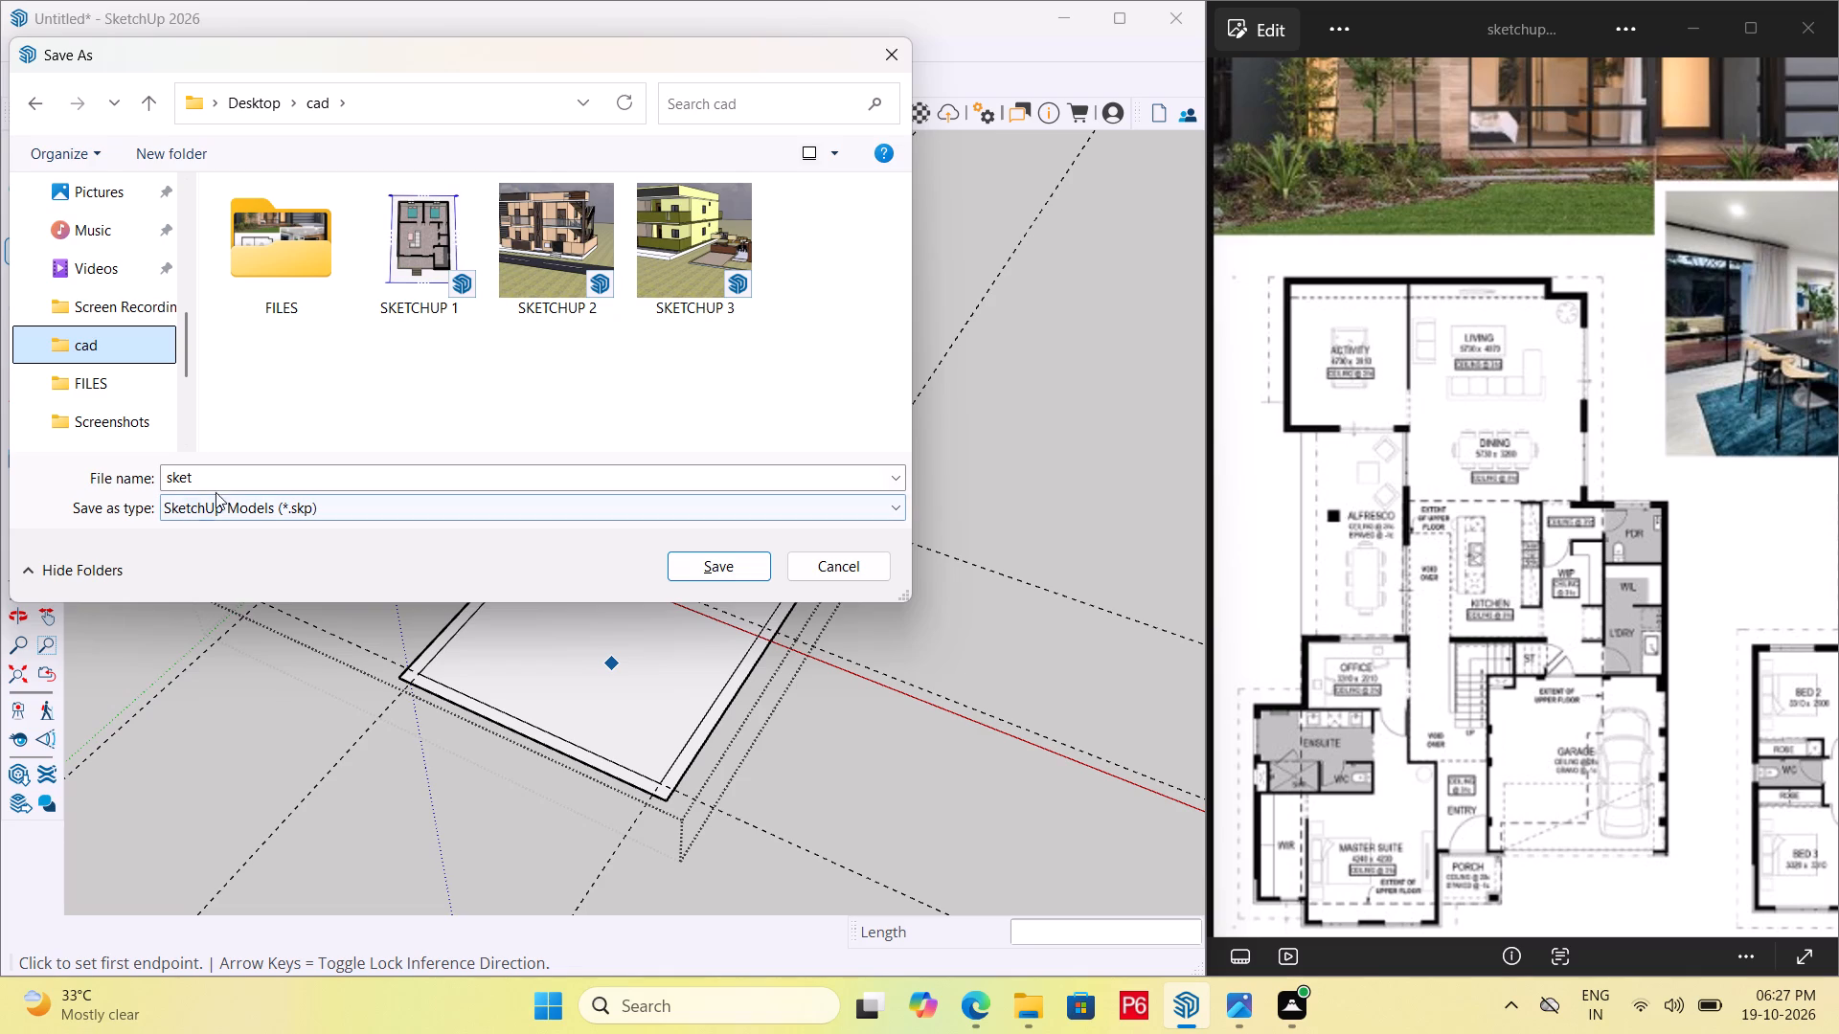
{"action": "left_click", "coordinate": [237, 480]}
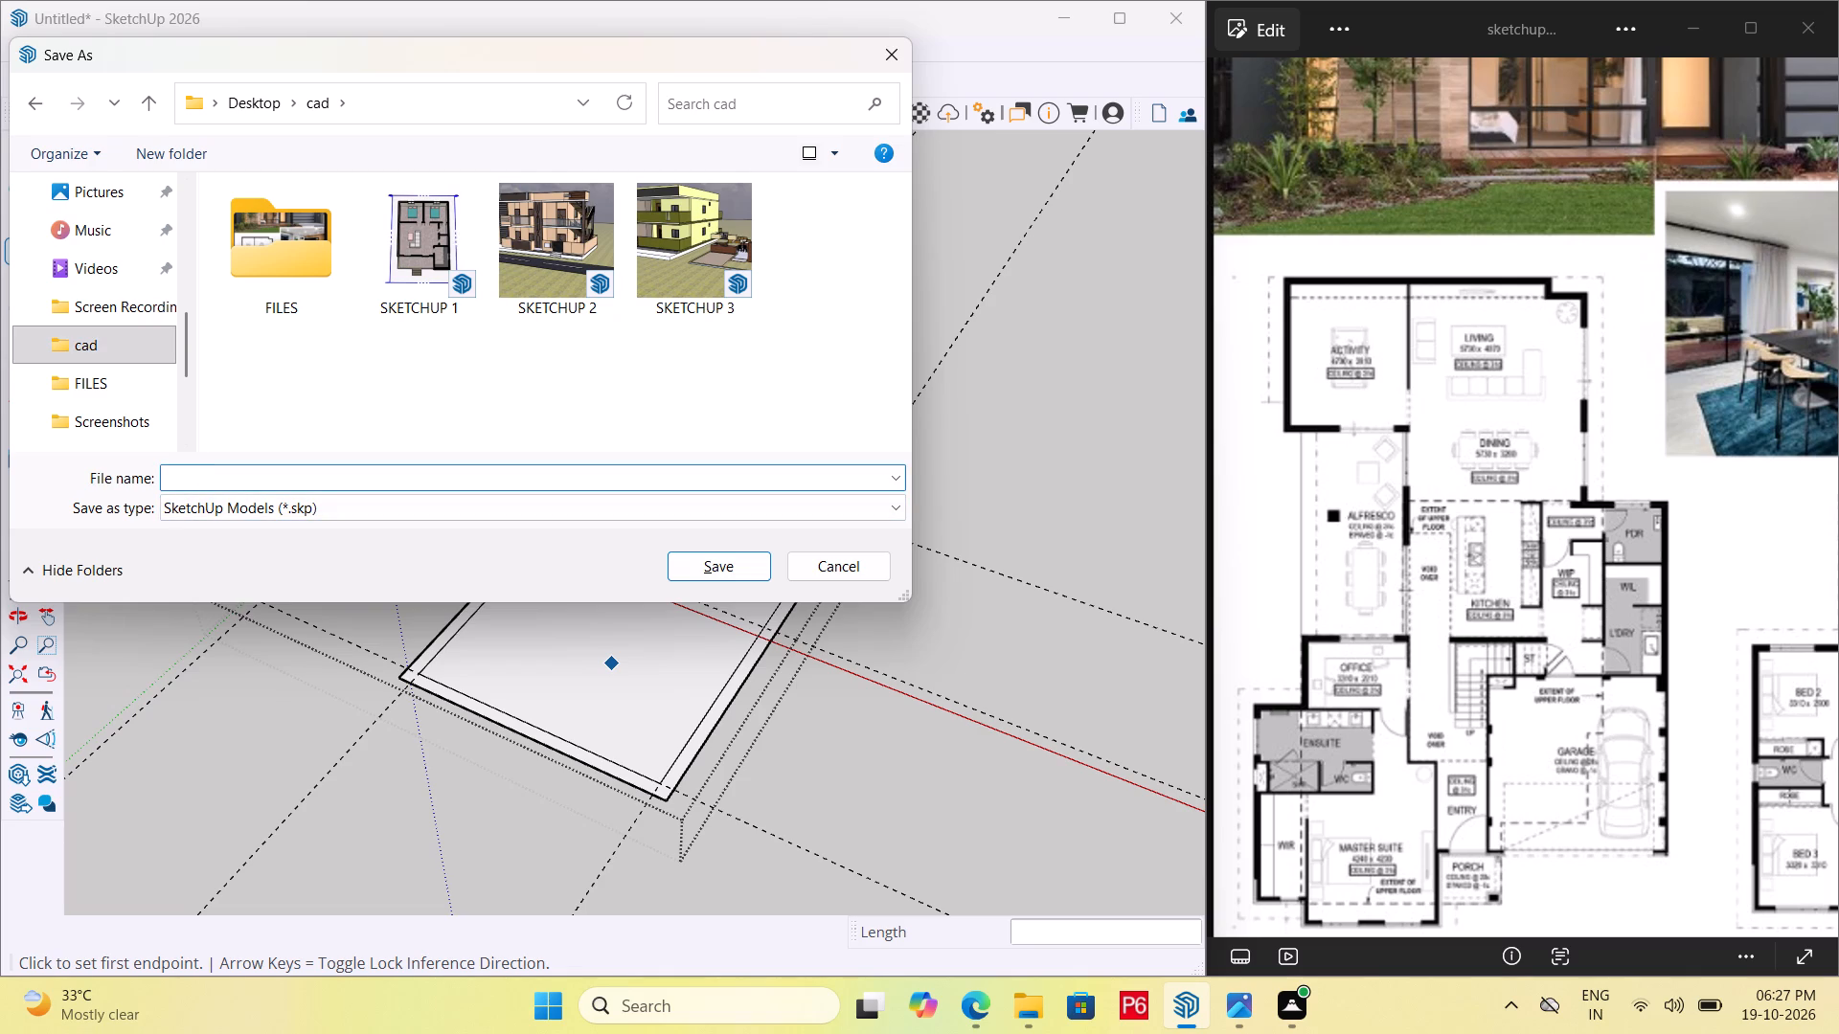
{"action": "type", "text": "SK"}
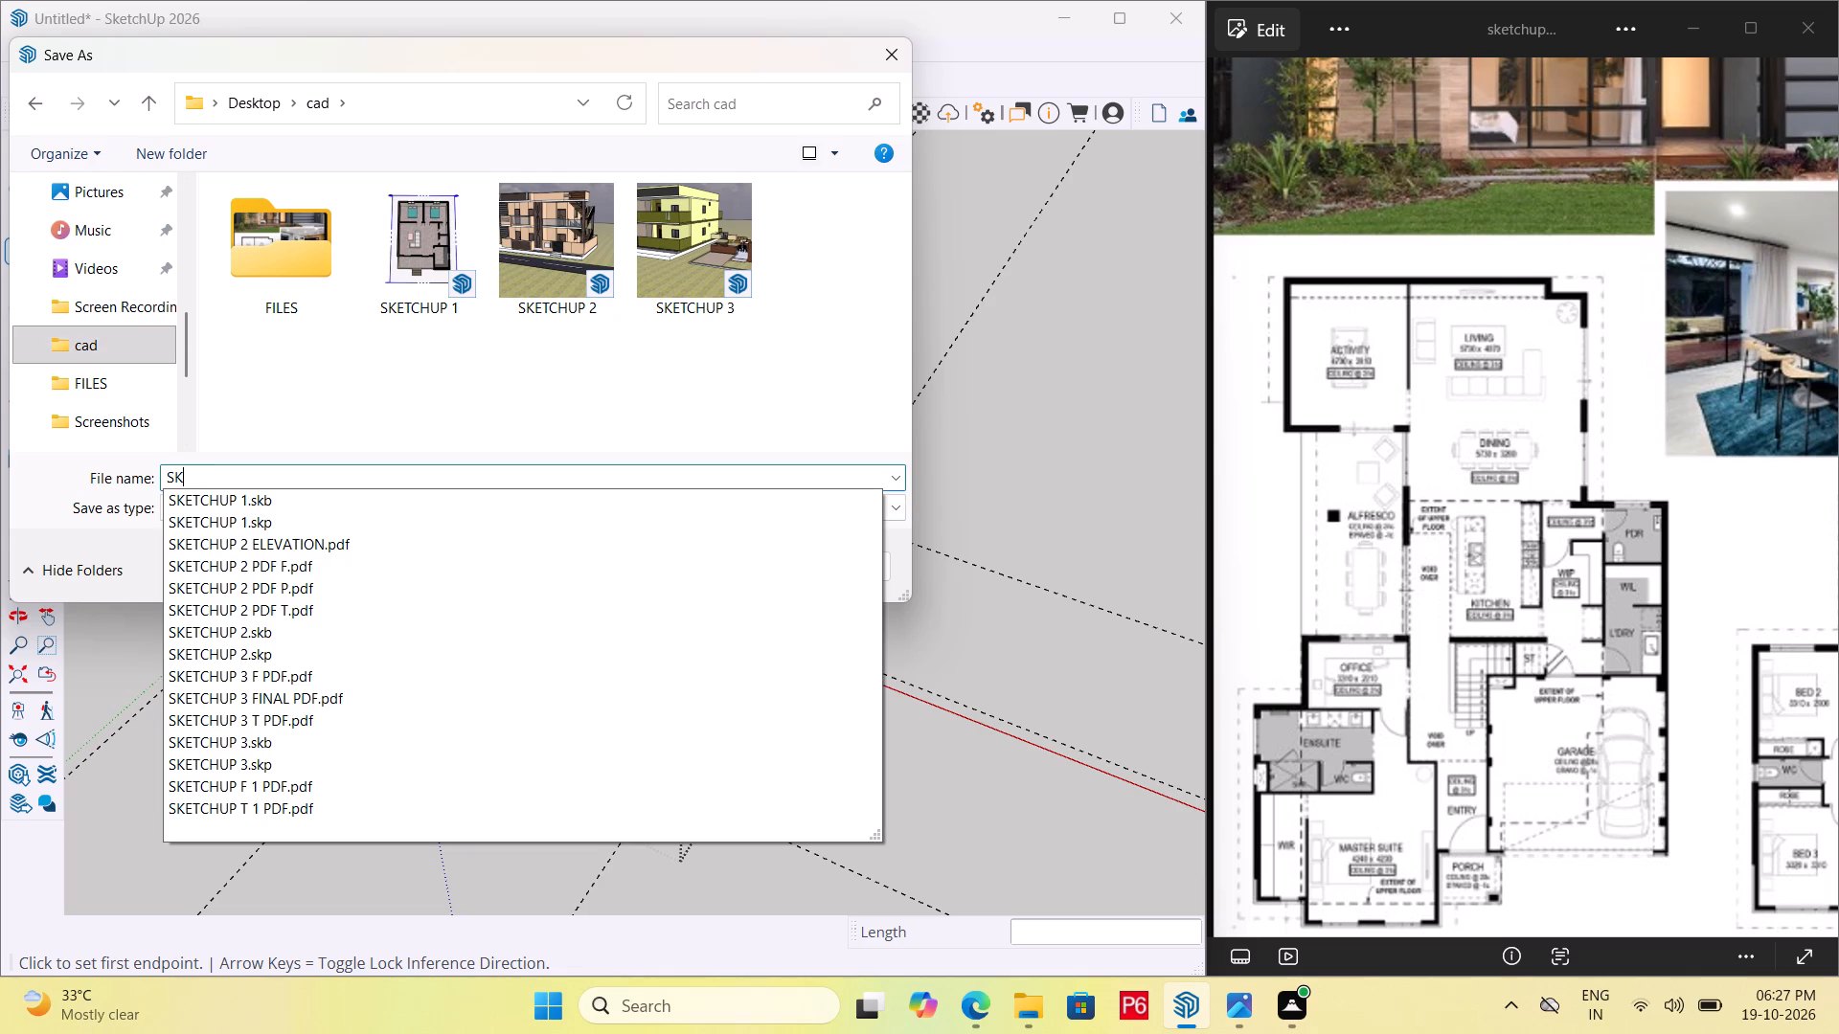
{"action": "type", "text": "ET"}
{"action": "type", "text": "CHUP"}
{"action": "key", "text": "space"}
{"action": "key", "text": "4"}
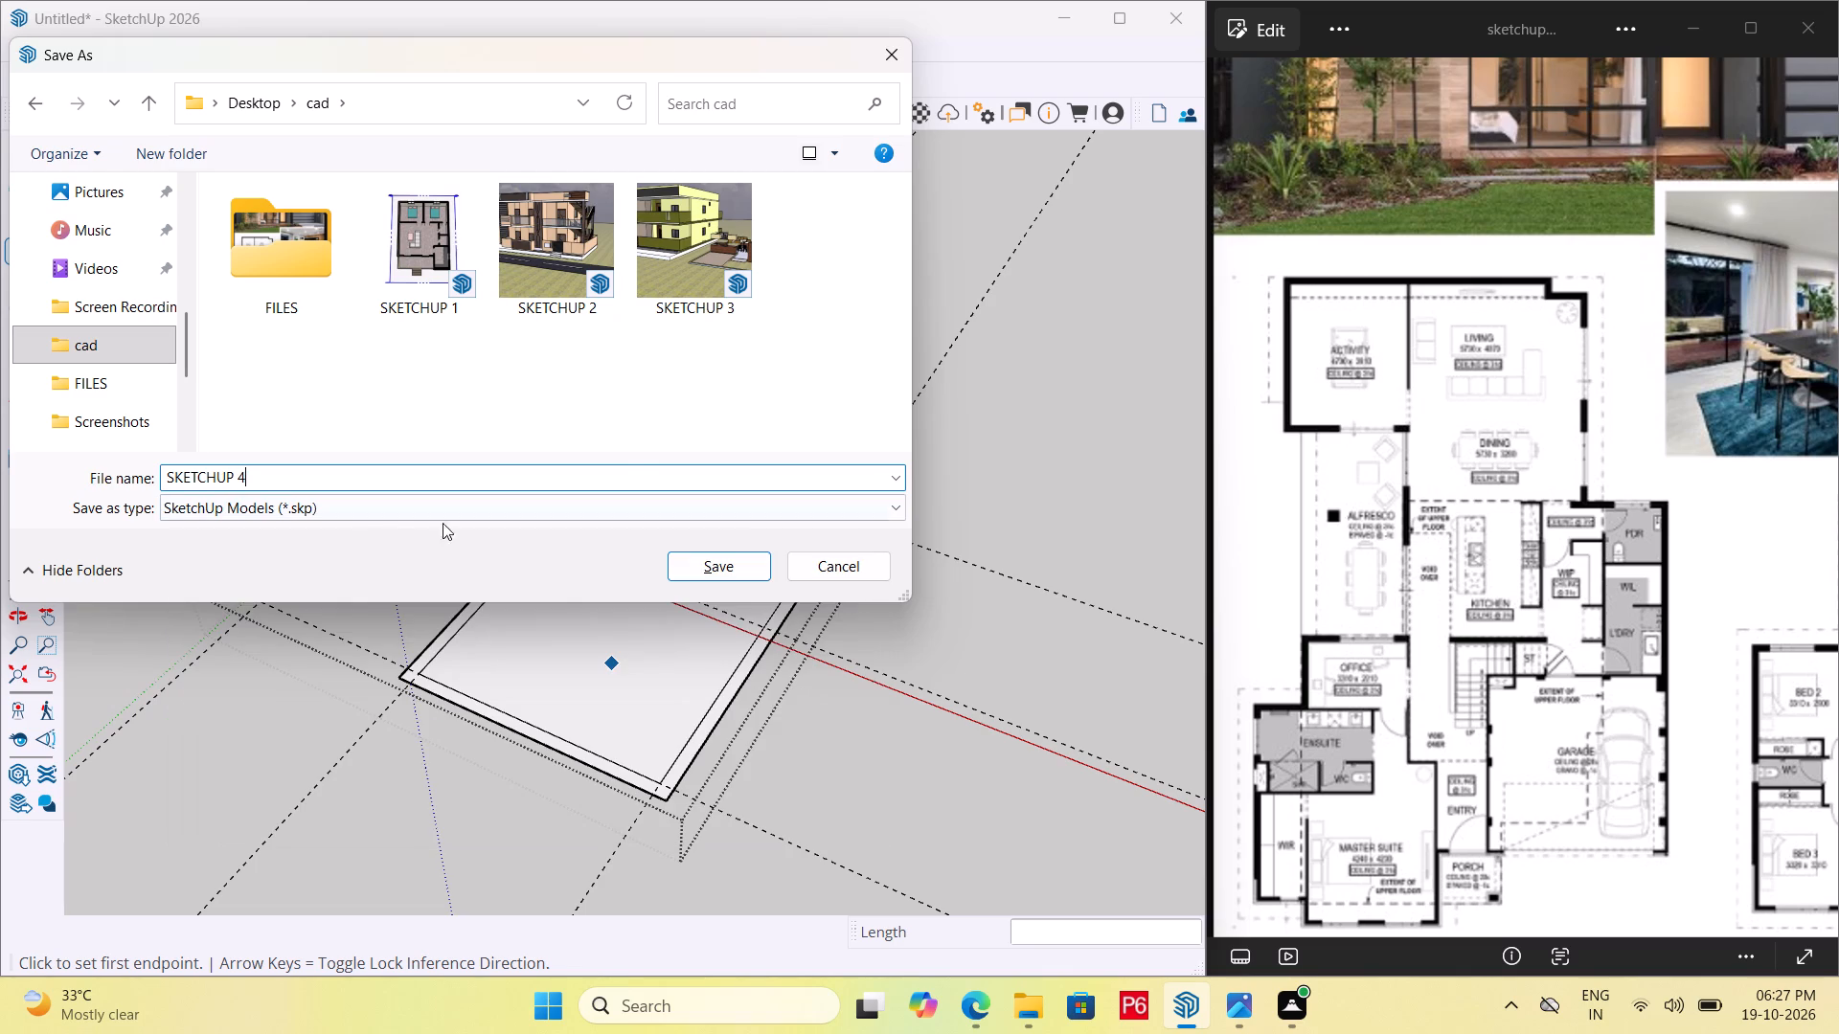
{"action": "left_click", "coordinate": [709, 576]}
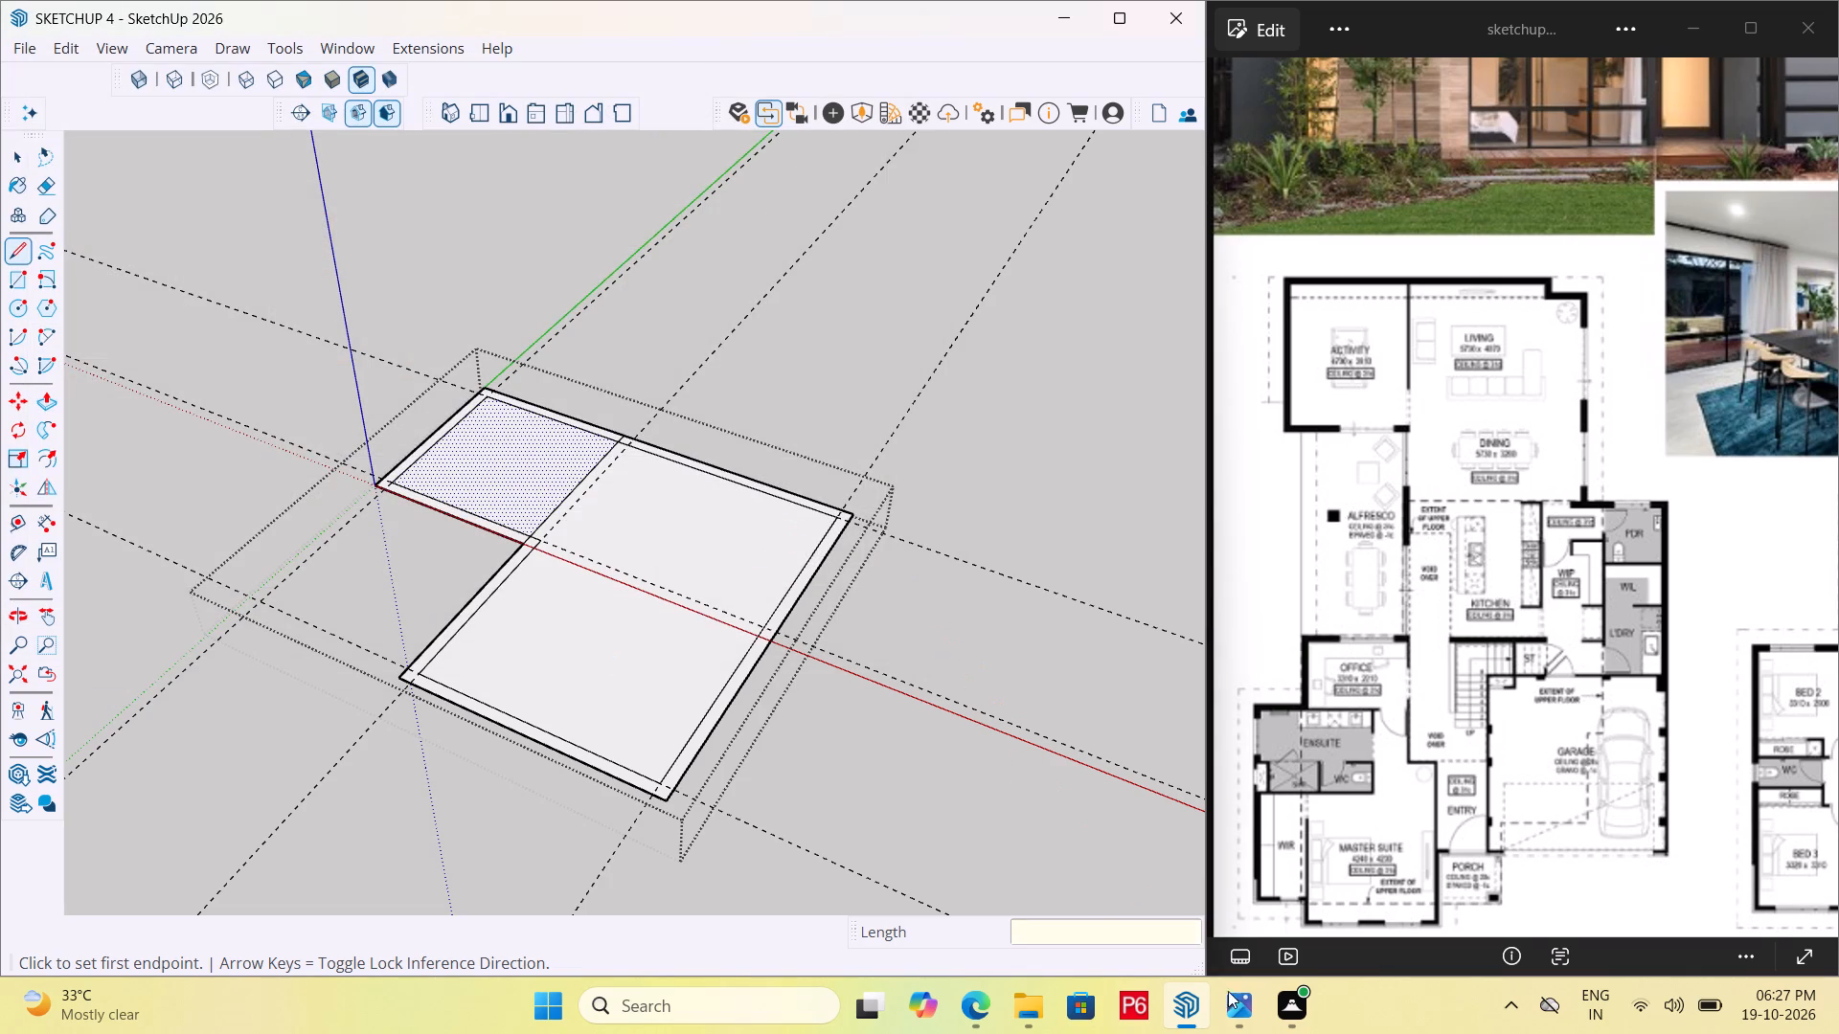
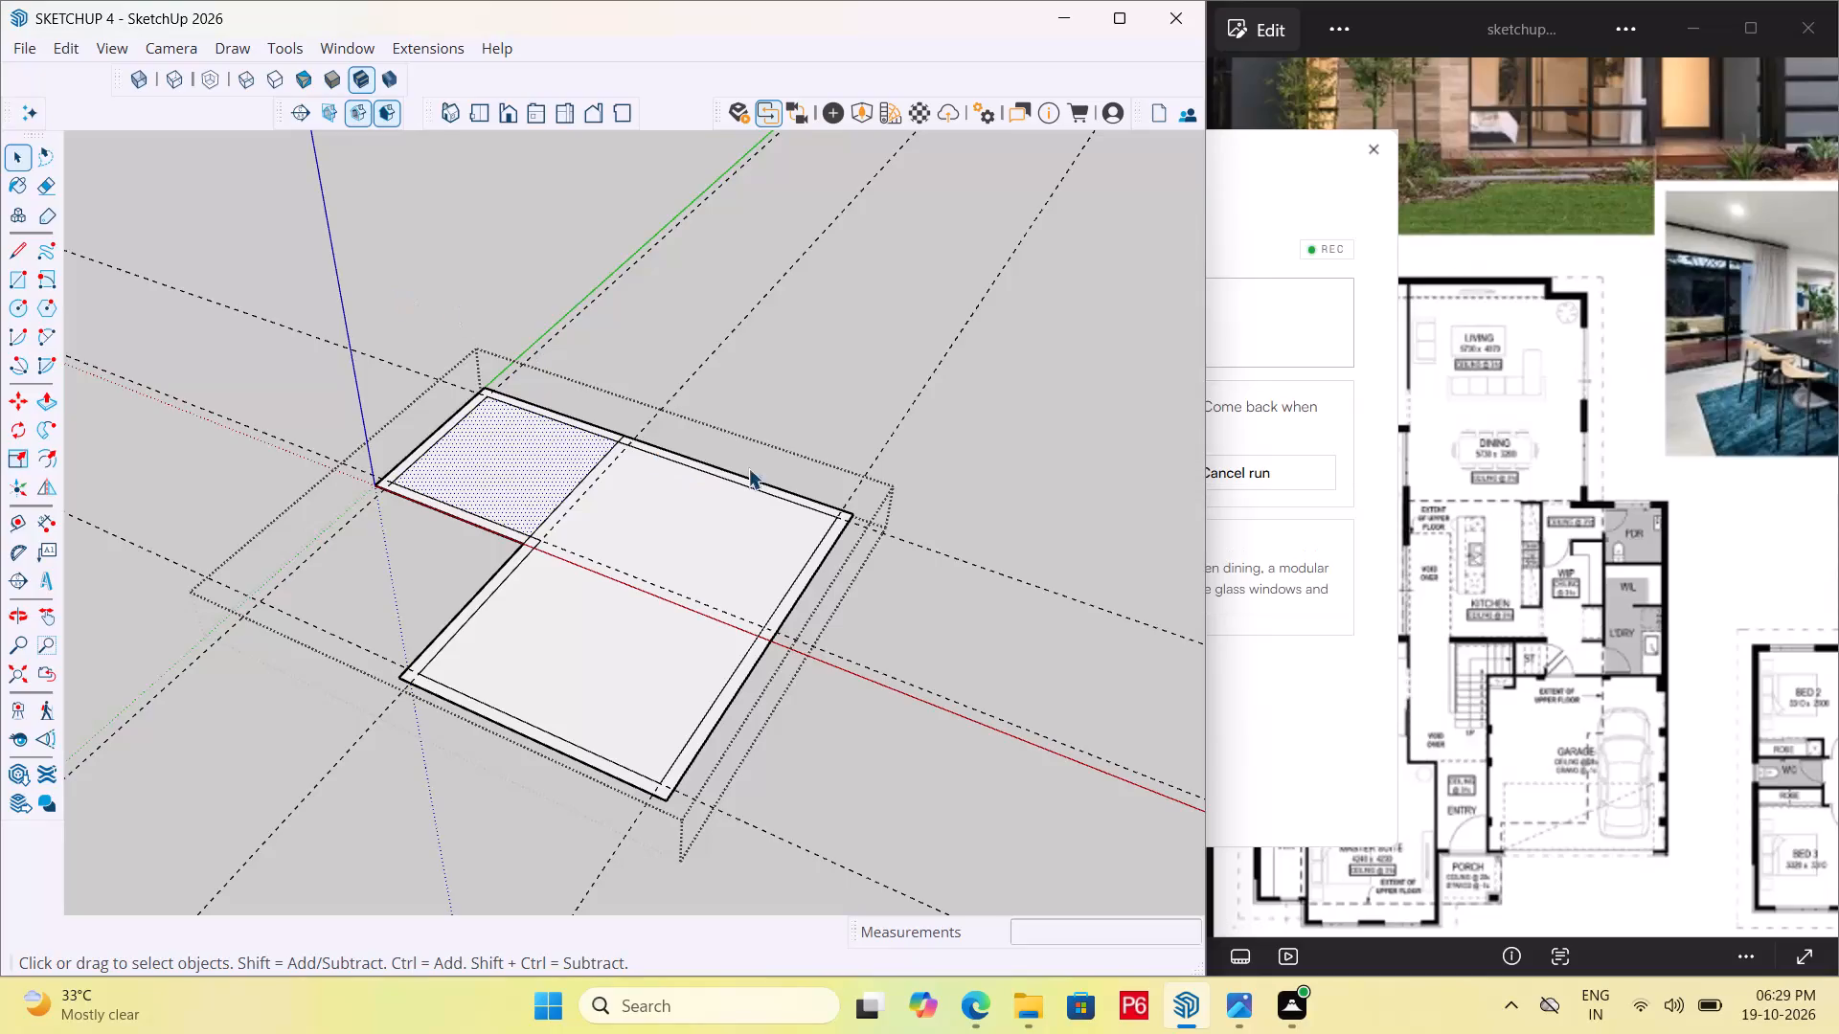
Bring up the reference floor plan and compare its room layout with the traced ground-floor outlines.
{"action": "left_click", "coordinate": [1526, 436]}
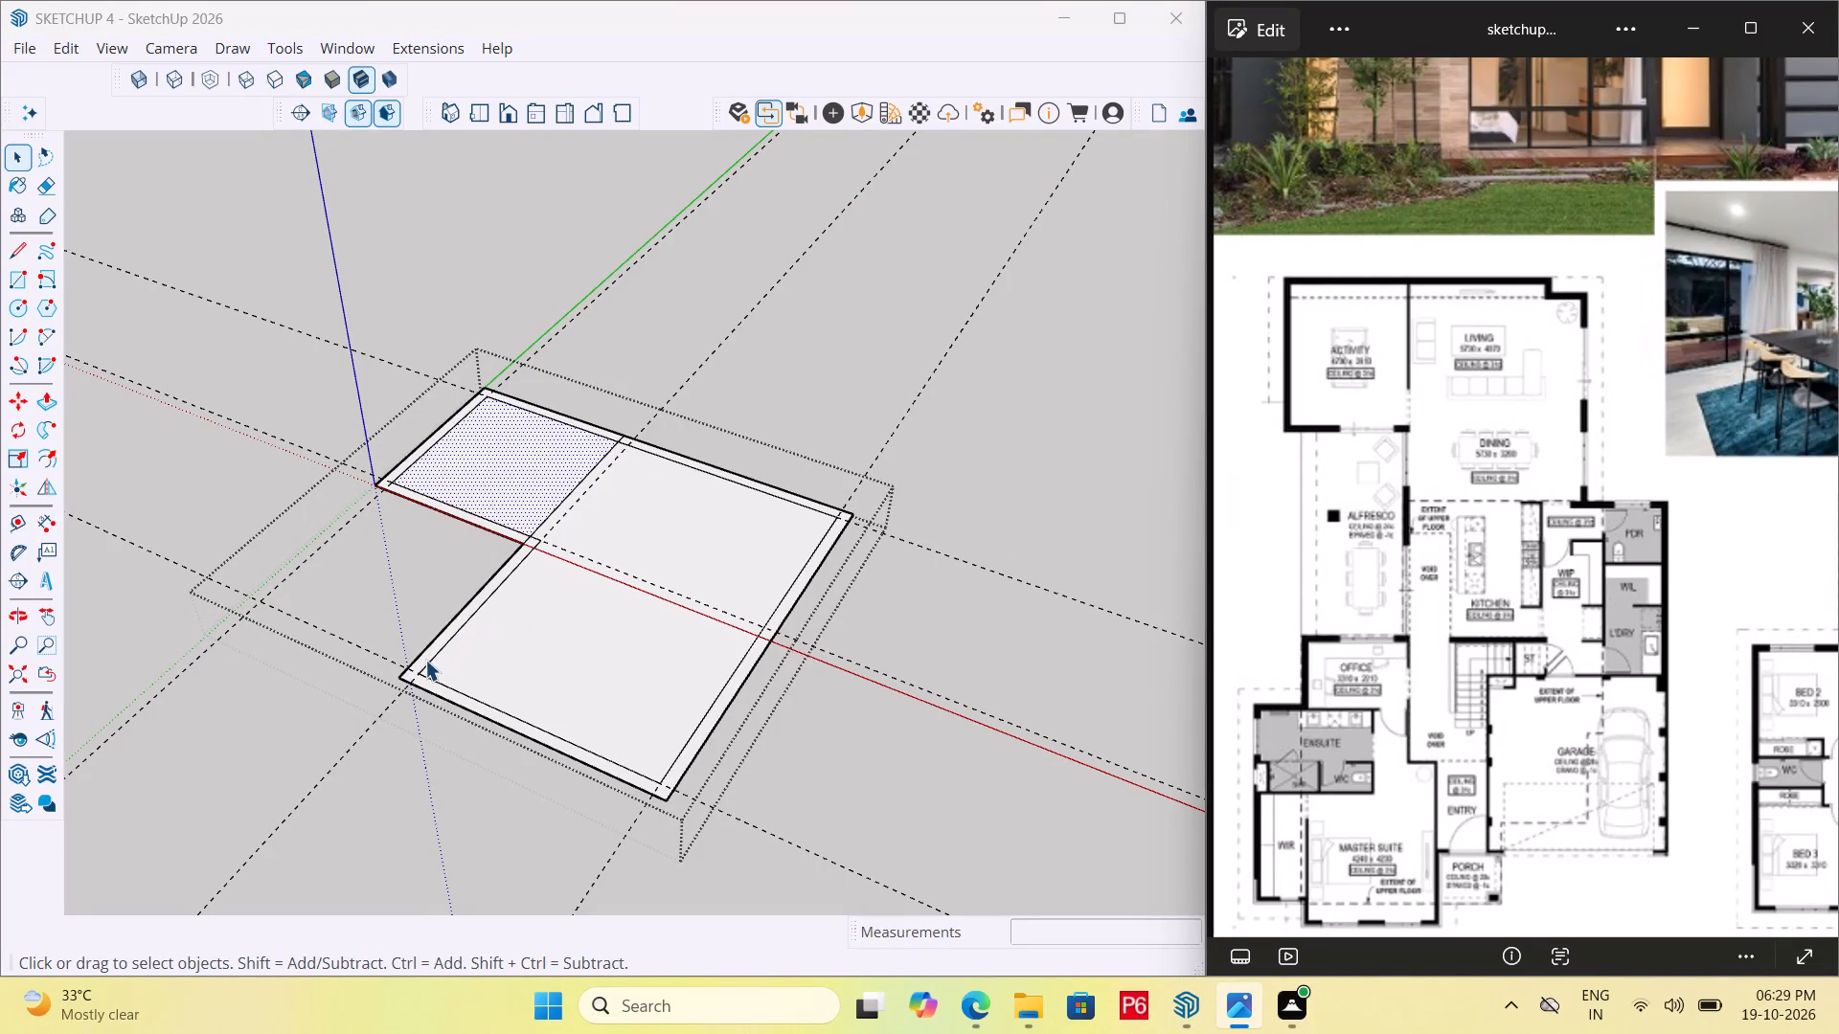
{"action": "scroll", "coordinate": [662, 530], "scroll_direction": "down", "scroll_amount": 2}
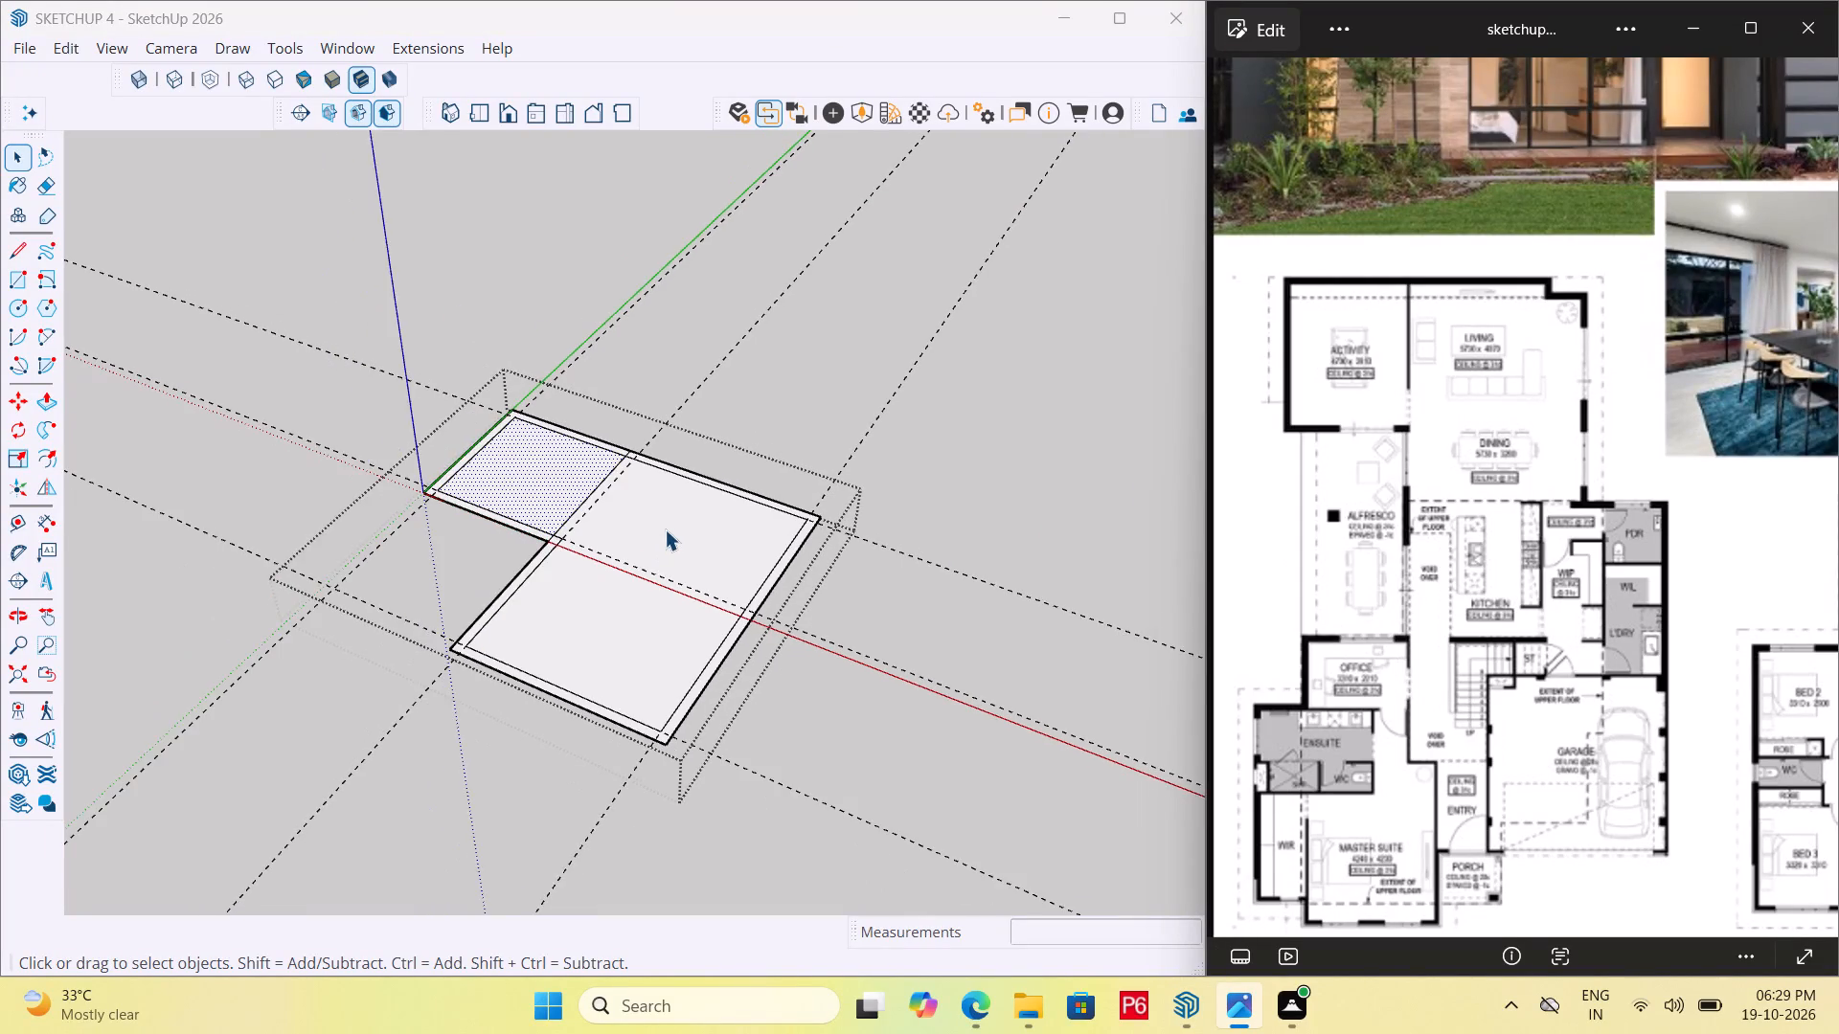
{"action": "scroll", "coordinate": [668, 527], "scroll_direction": "down", "scroll_amount": 2}
{"action": "scroll", "coordinate": [644, 748], "scroll_direction": "up", "scroll_amount": 7}
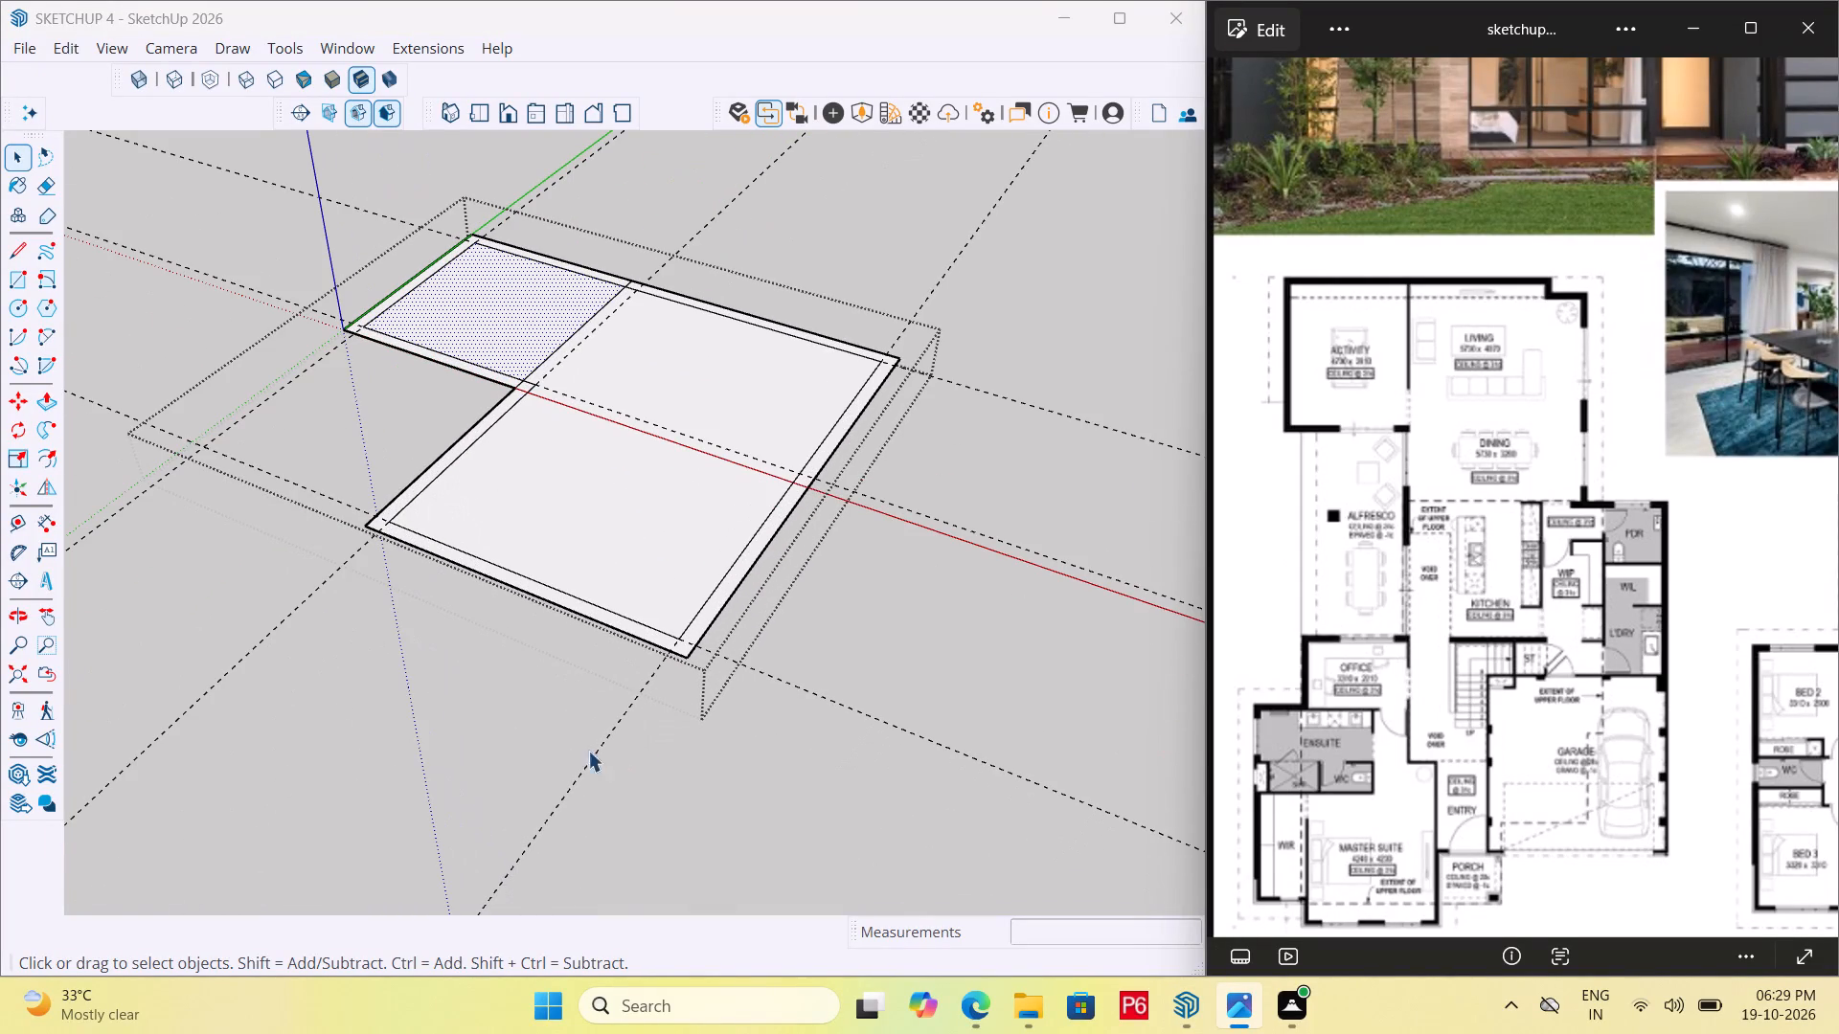
{"action": "scroll", "coordinate": [521, 505], "scroll_direction": "down", "scroll_amount": 4}
{"action": "scroll", "coordinate": [651, 656], "scroll_direction": "up", "scroll_amount": 4}
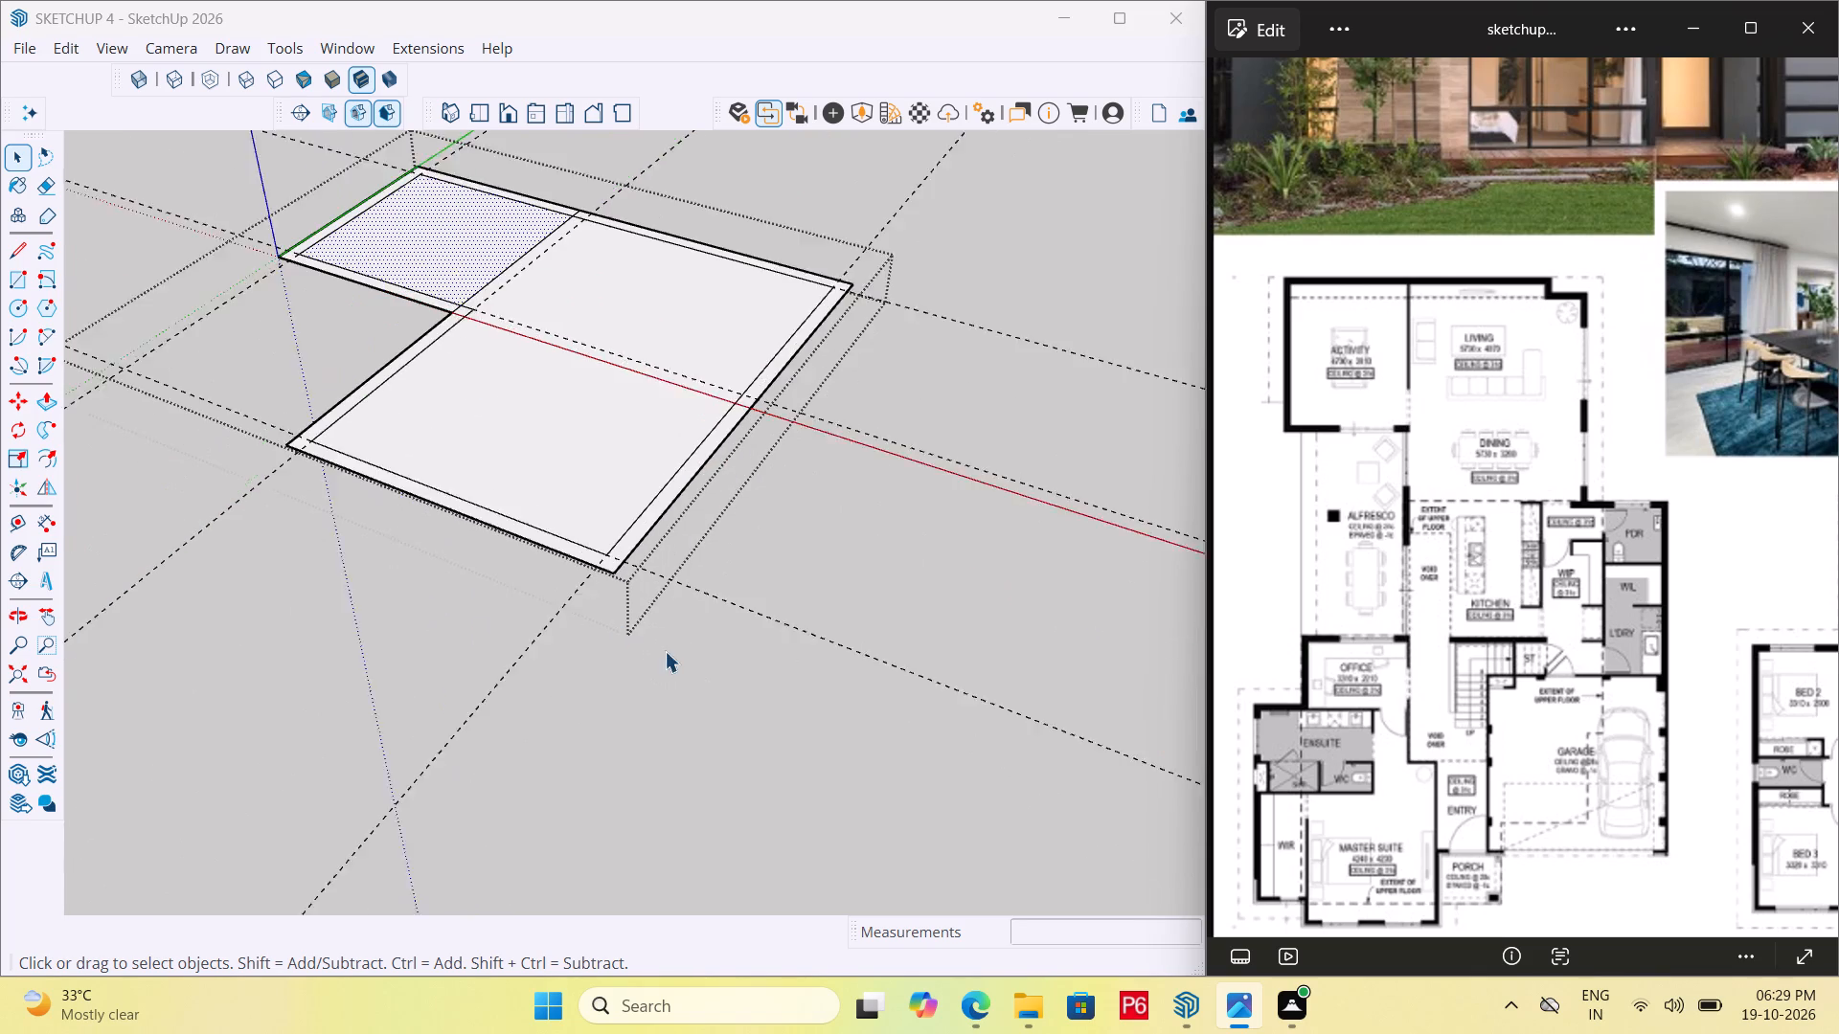
{"action": "scroll", "coordinate": [665, 651], "scroll_direction": "up", "scroll_amount": 3}
{"action": "middle_click_drag", "start_coordinate": [590, 540], "coordinate": [588, 711]}
{"action": "scroll", "coordinate": [796, 370], "scroll_direction": "down", "scroll_amount": 5}
{"action": "middle_click_drag", "start_coordinate": [584, 393], "coordinate": [511, 497]}
{"action": "scroll", "coordinate": [812, 336], "scroll_direction": "down", "scroll_amount": 5}
{"action": "middle_click_drag", "start_coordinate": [740, 375], "coordinate": [837, 281]}
{"action": "scroll", "coordinate": [870, 326], "scroll_direction": "up", "scroll_amount": 1}
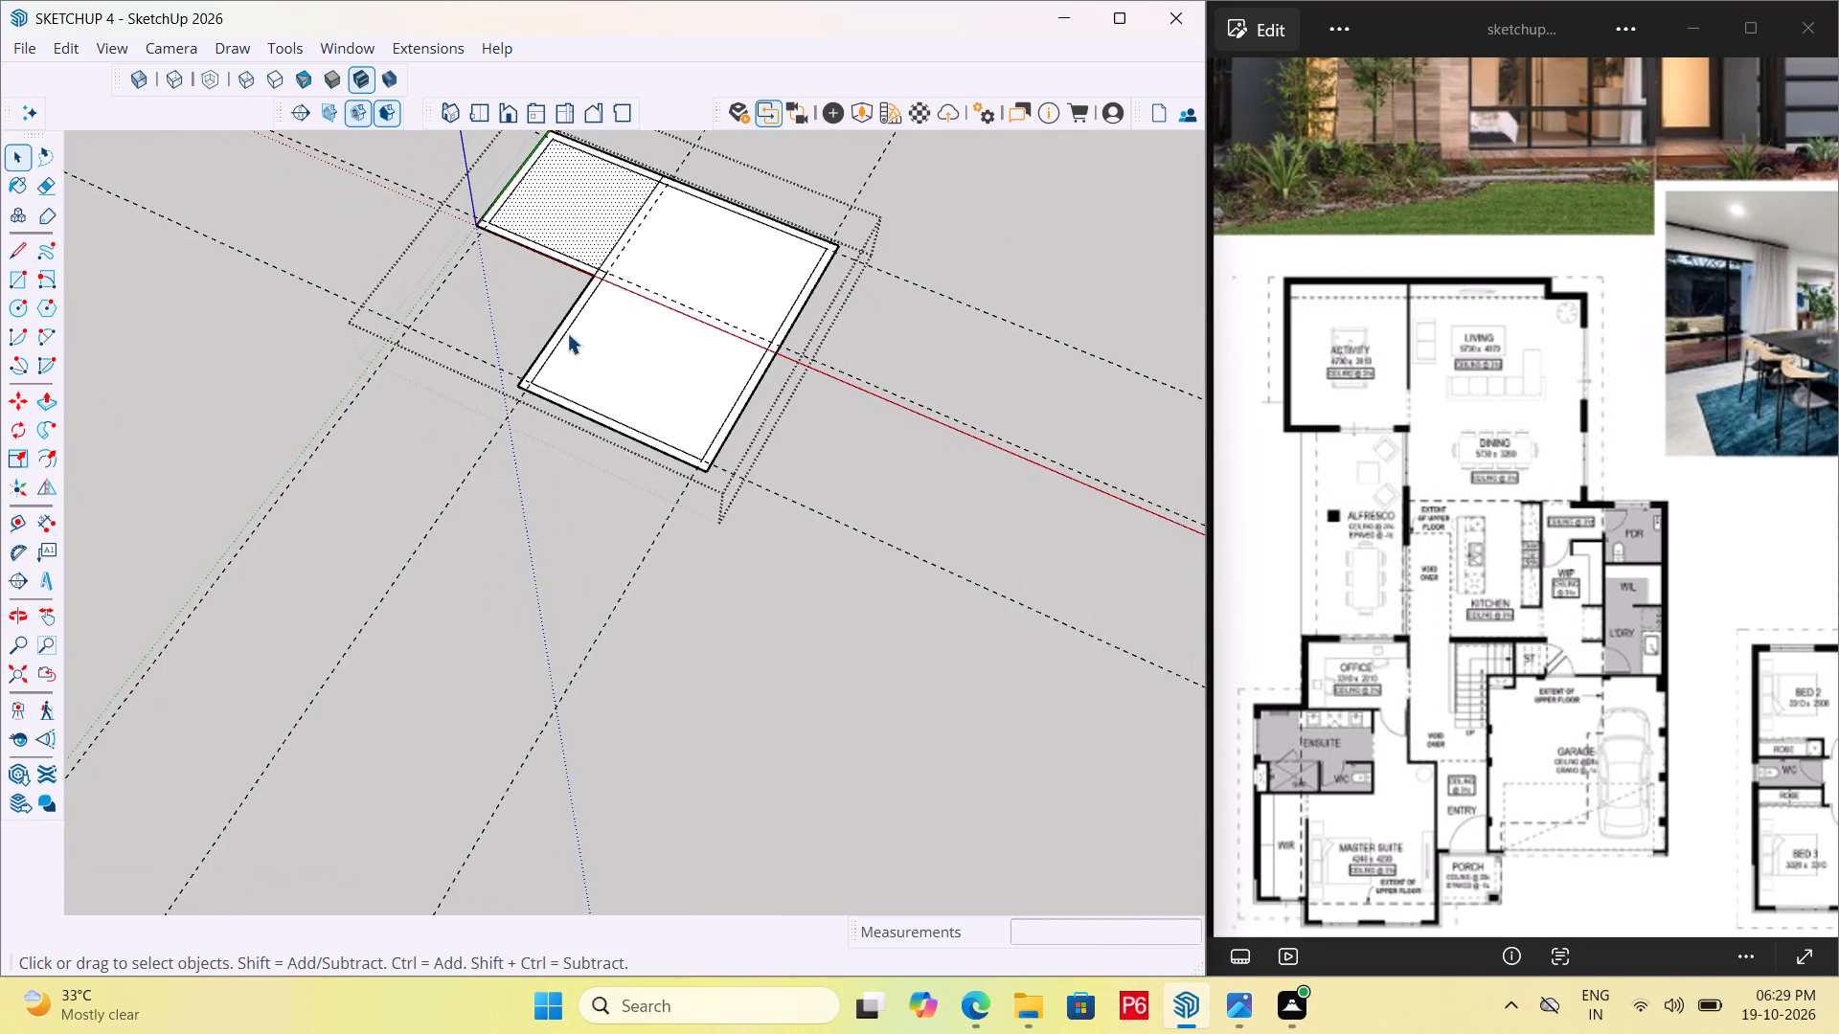
{"action": "scroll", "coordinate": [517, 416], "scroll_direction": "down", "scroll_amount": 3}
{"action": "scroll", "coordinate": [748, 274], "scroll_direction": "up", "scroll_amount": 1}
{"action": "middle_click_drag", "start_coordinate": [748, 273], "coordinate": [733, 230]}
{"action": "scroll", "coordinate": [620, 208], "scroll_direction": "up", "scroll_amount": 5}
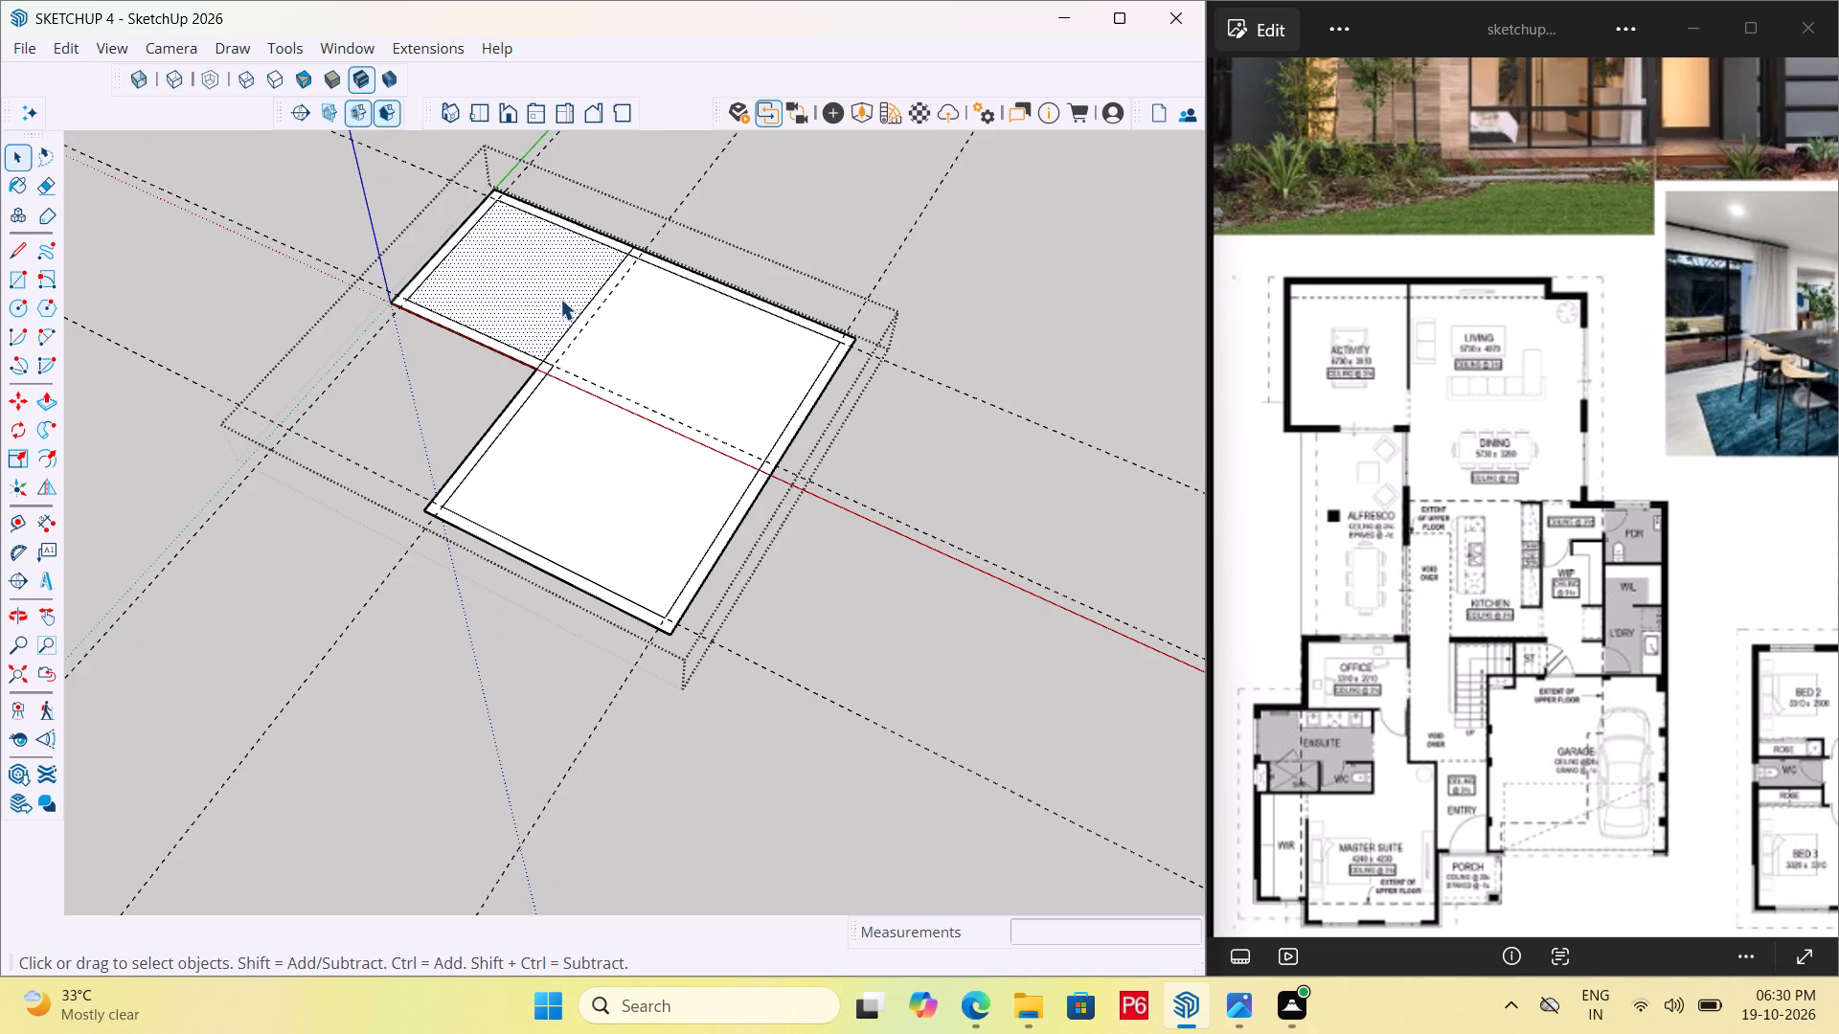
Erase all the remaining construction guides around the two traced rooms.
{"action": "key", "text": "e"}
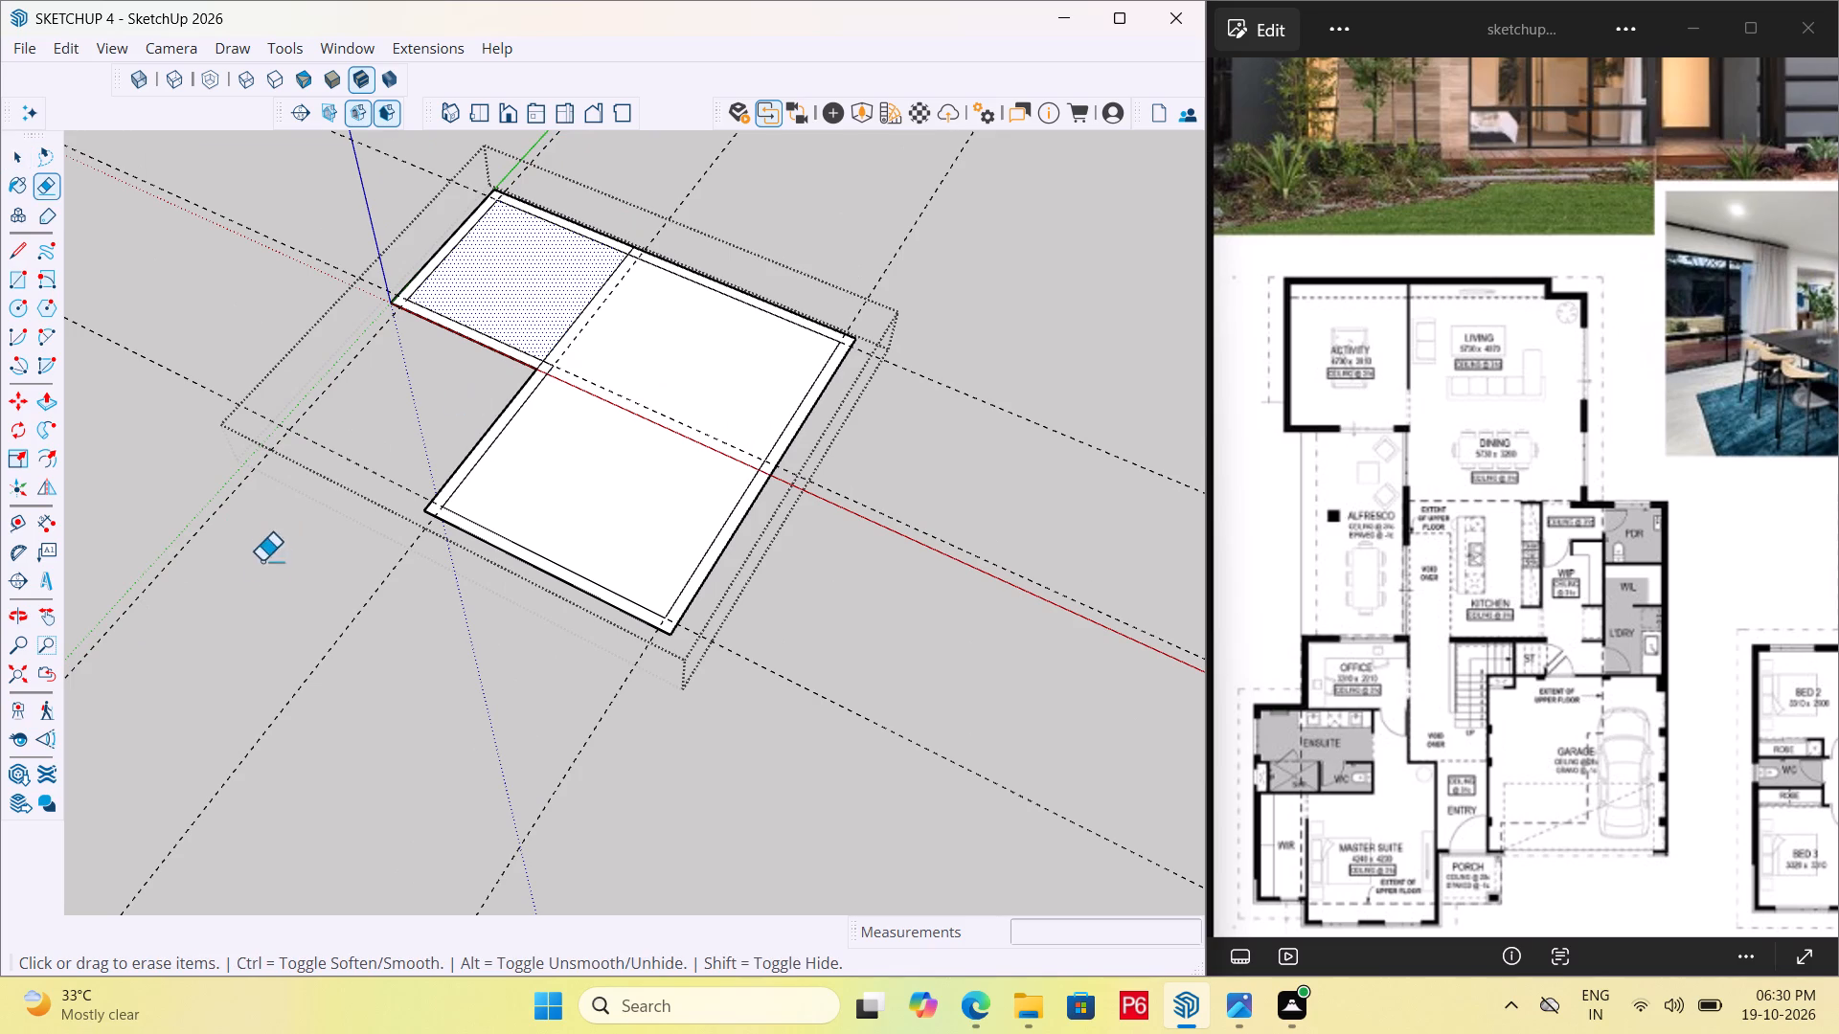
{"action": "left_click_drag", "start_coordinate": [289, 620], "coordinate": [615, 773]}
{"action": "left_click_drag", "start_coordinate": [756, 772], "coordinate": [946, 575]}
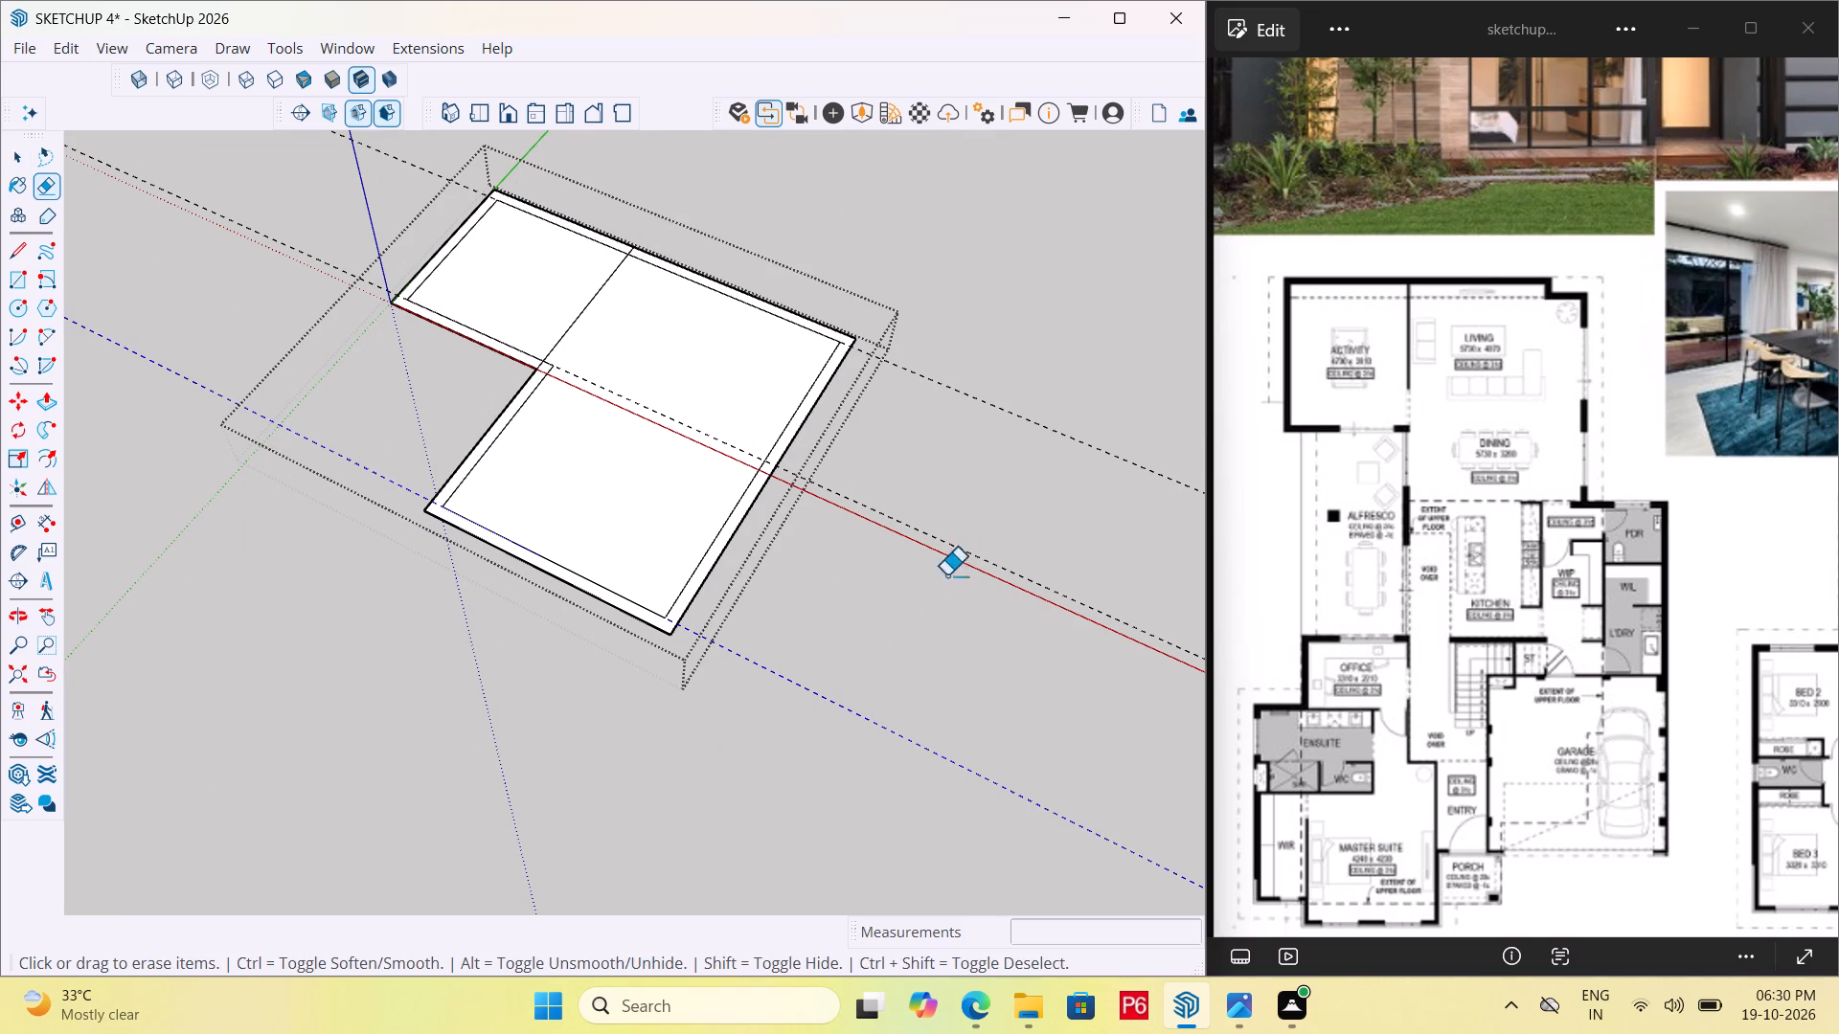
{"action": "left_click_drag", "start_coordinate": [946, 575], "coordinate": [1051, 445]}
Erase the line dividing the two rooms, including its short piece crossing the wall at the recessed corner.
{"action": "scroll", "coordinate": [548, 299], "scroll_direction": "up", "scroll_amount": 6}
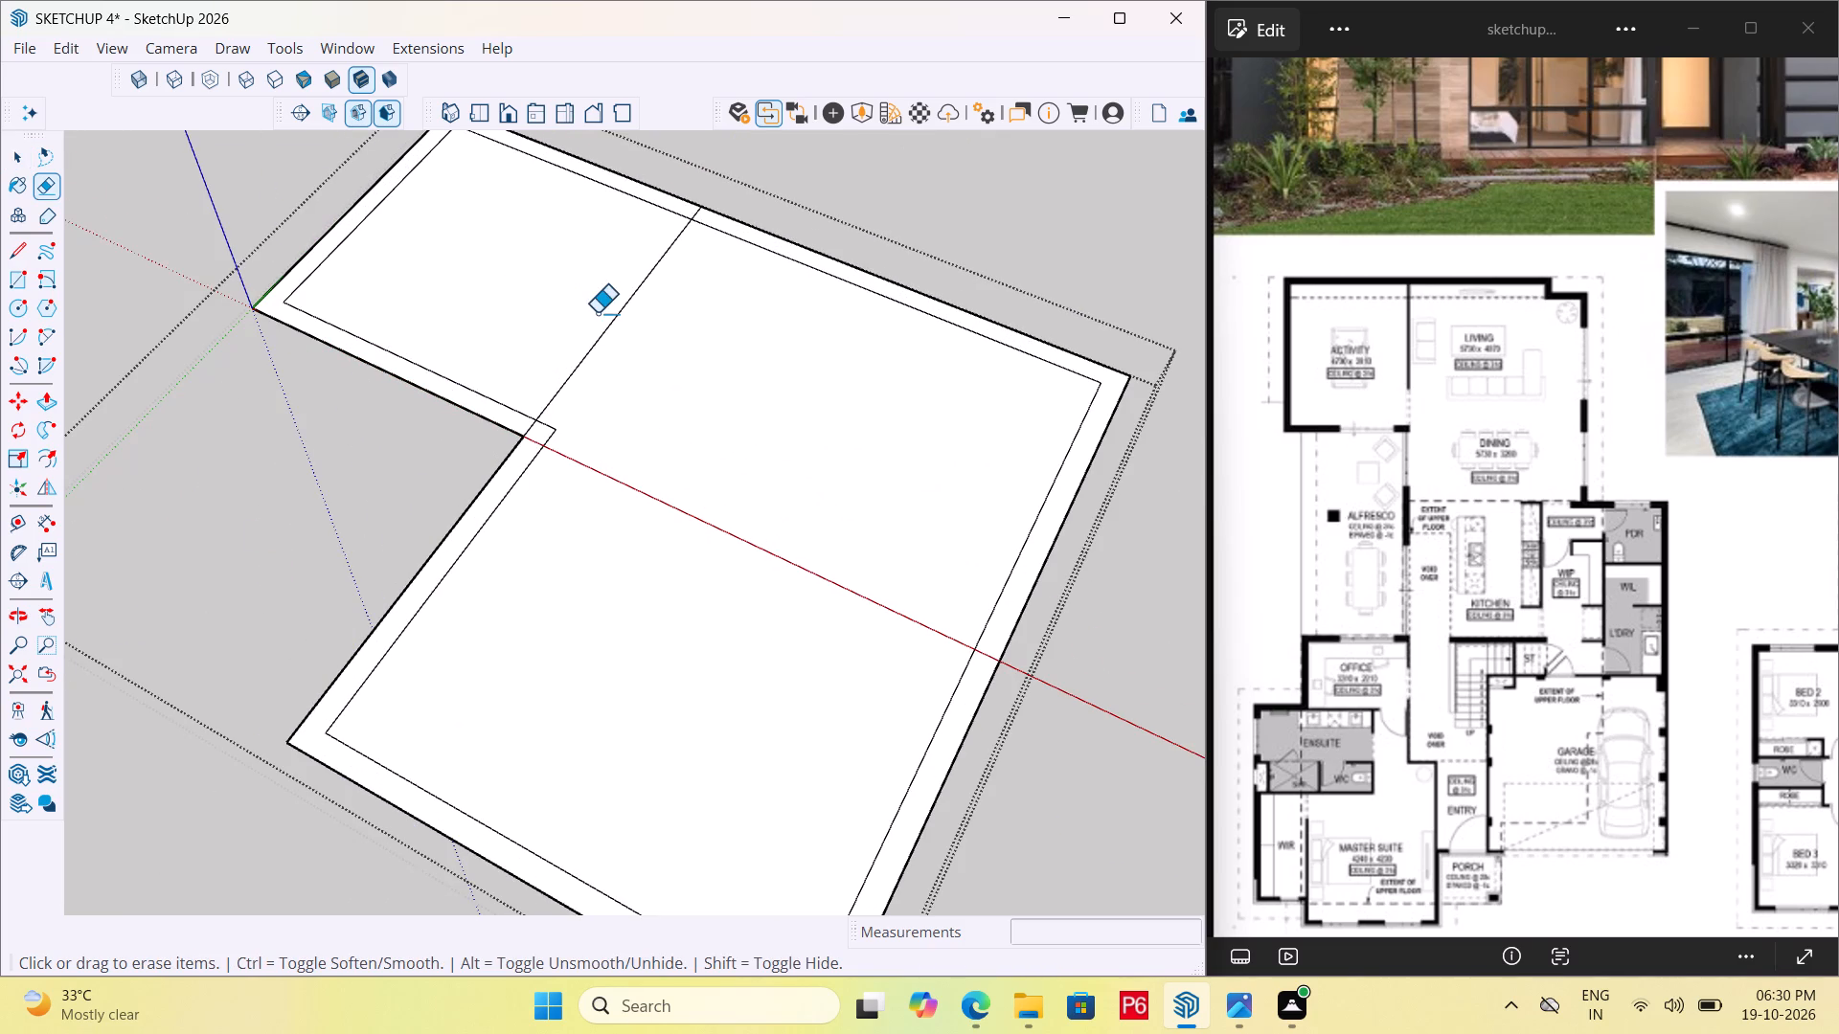
{"action": "key", "text": "space"}
{"action": "key", "text": "e"}
{"action": "left_click_drag", "start_coordinate": [602, 317], "coordinate": [604, 321]}
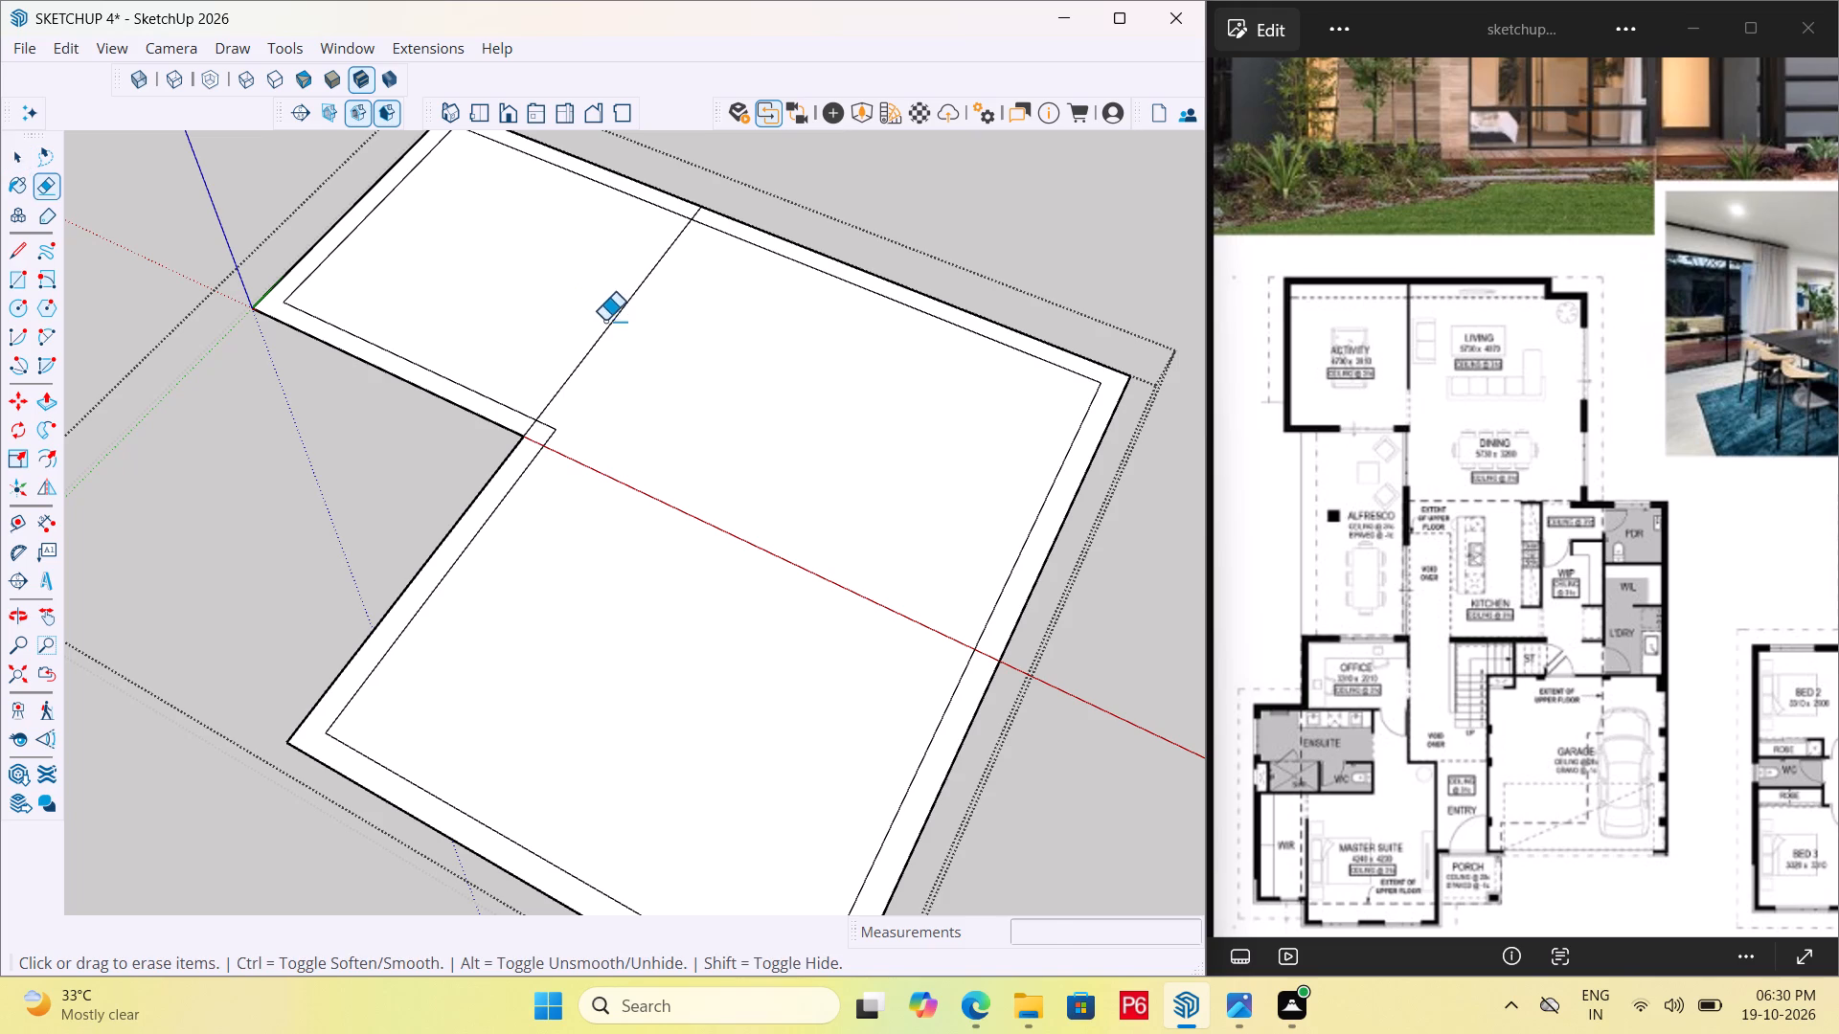
{"action": "left_click_drag", "start_coordinate": [604, 321], "coordinate": [616, 333]}
{"action": "left_click", "coordinate": [616, 333]}
{"action": "scroll", "coordinate": [506, 444], "scroll_direction": "up", "scroll_amount": 6}
{"action": "left_click", "coordinate": [535, 422]}
{"action": "left_click", "coordinate": [543, 420]}
{"action": "left_click", "coordinate": [549, 420]}
Erase the leftover stub of the dividing line that crosses the long shared outer wall.
{"action": "scroll", "coordinate": [465, 326], "scroll_direction": "down", "scroll_amount": 4}
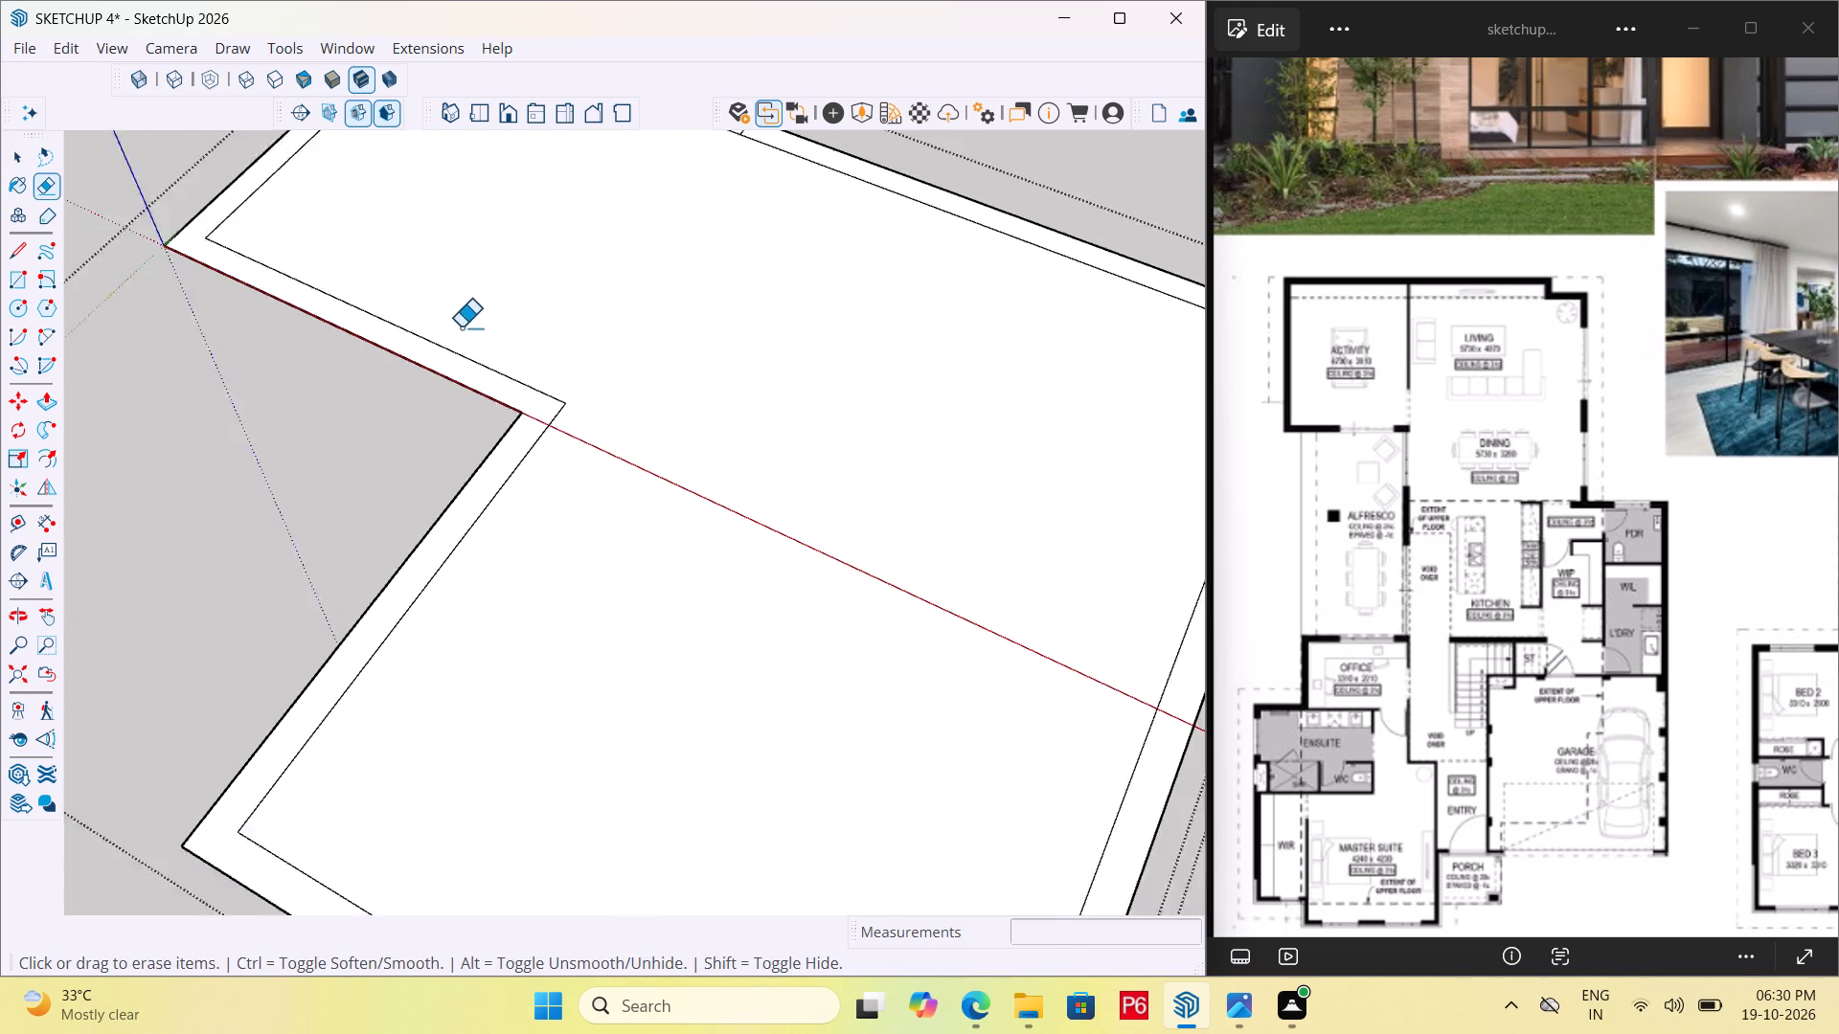
{"action": "scroll", "coordinate": [461, 327], "scroll_direction": "down", "scroll_amount": 3}
{"action": "scroll", "coordinate": [585, 236], "scroll_direction": "up", "scroll_amount": 4}
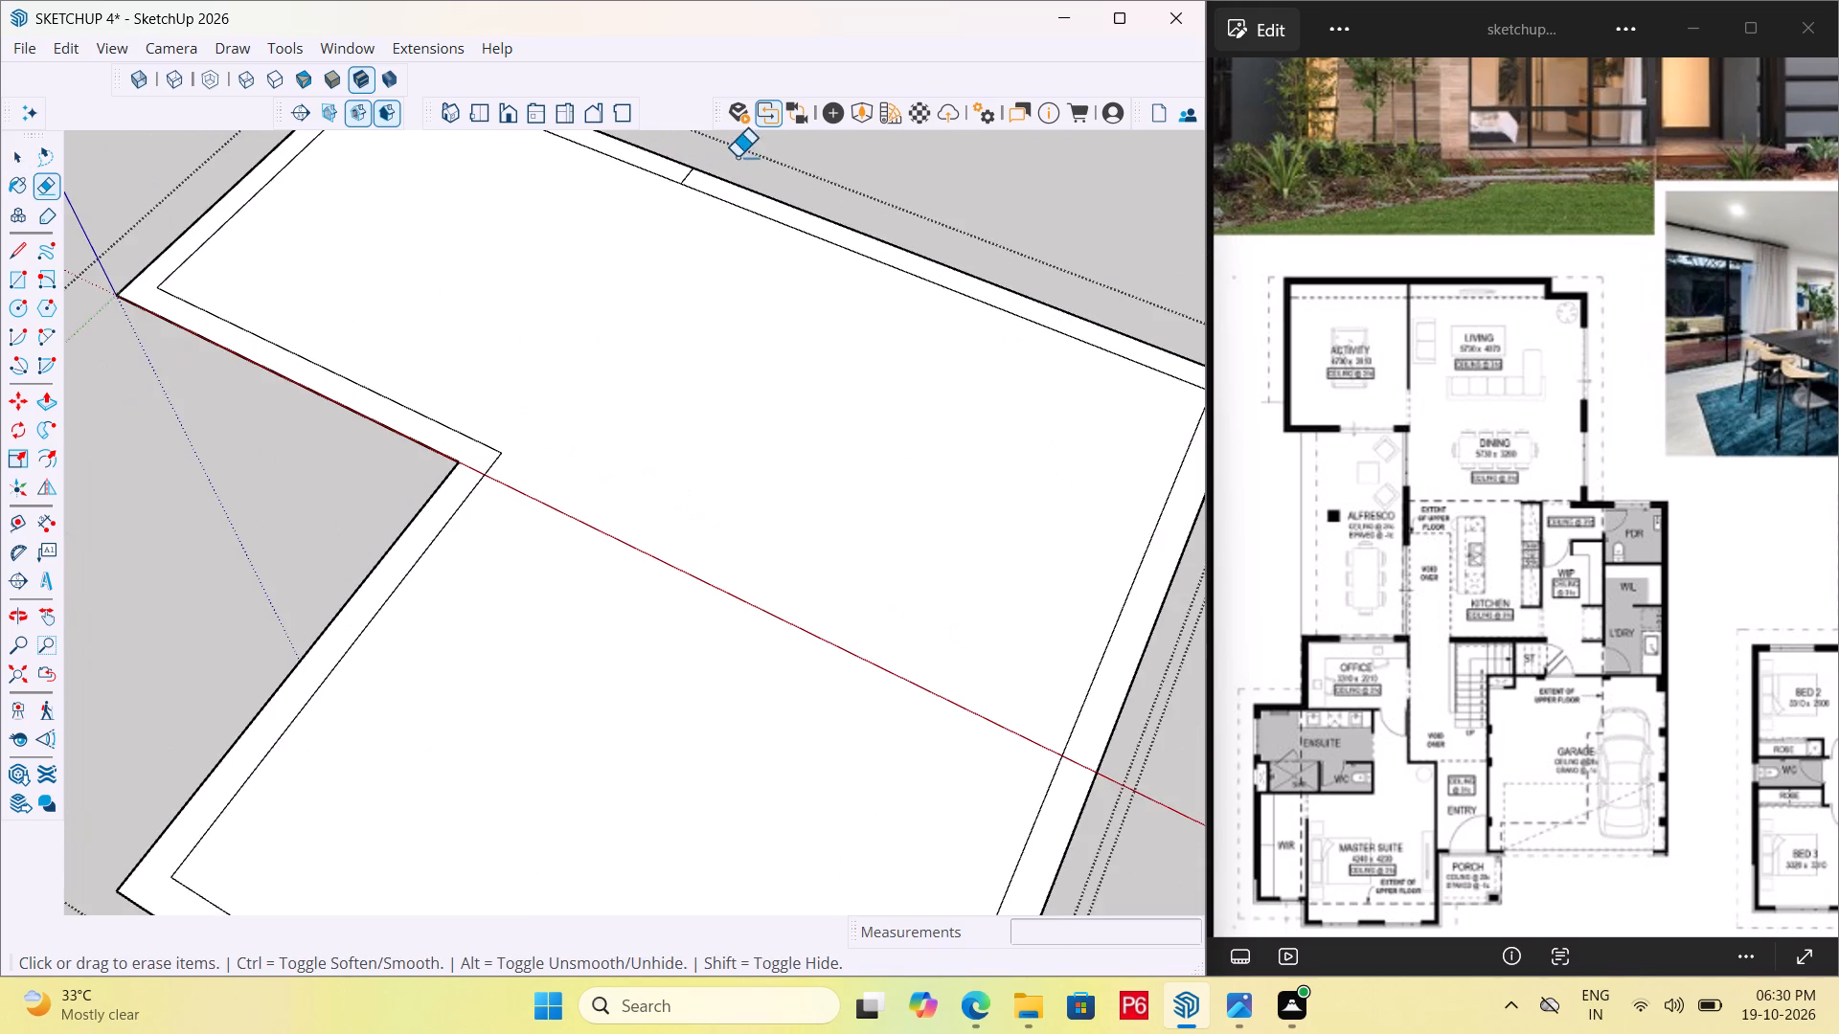
{"action": "scroll", "coordinate": [735, 157], "scroll_direction": "up", "scroll_amount": 5}
{"action": "left_click", "coordinate": [670, 183]}
{"action": "left_click", "coordinate": [697, 189]}
{"action": "left_click", "coordinate": [676, 185]}
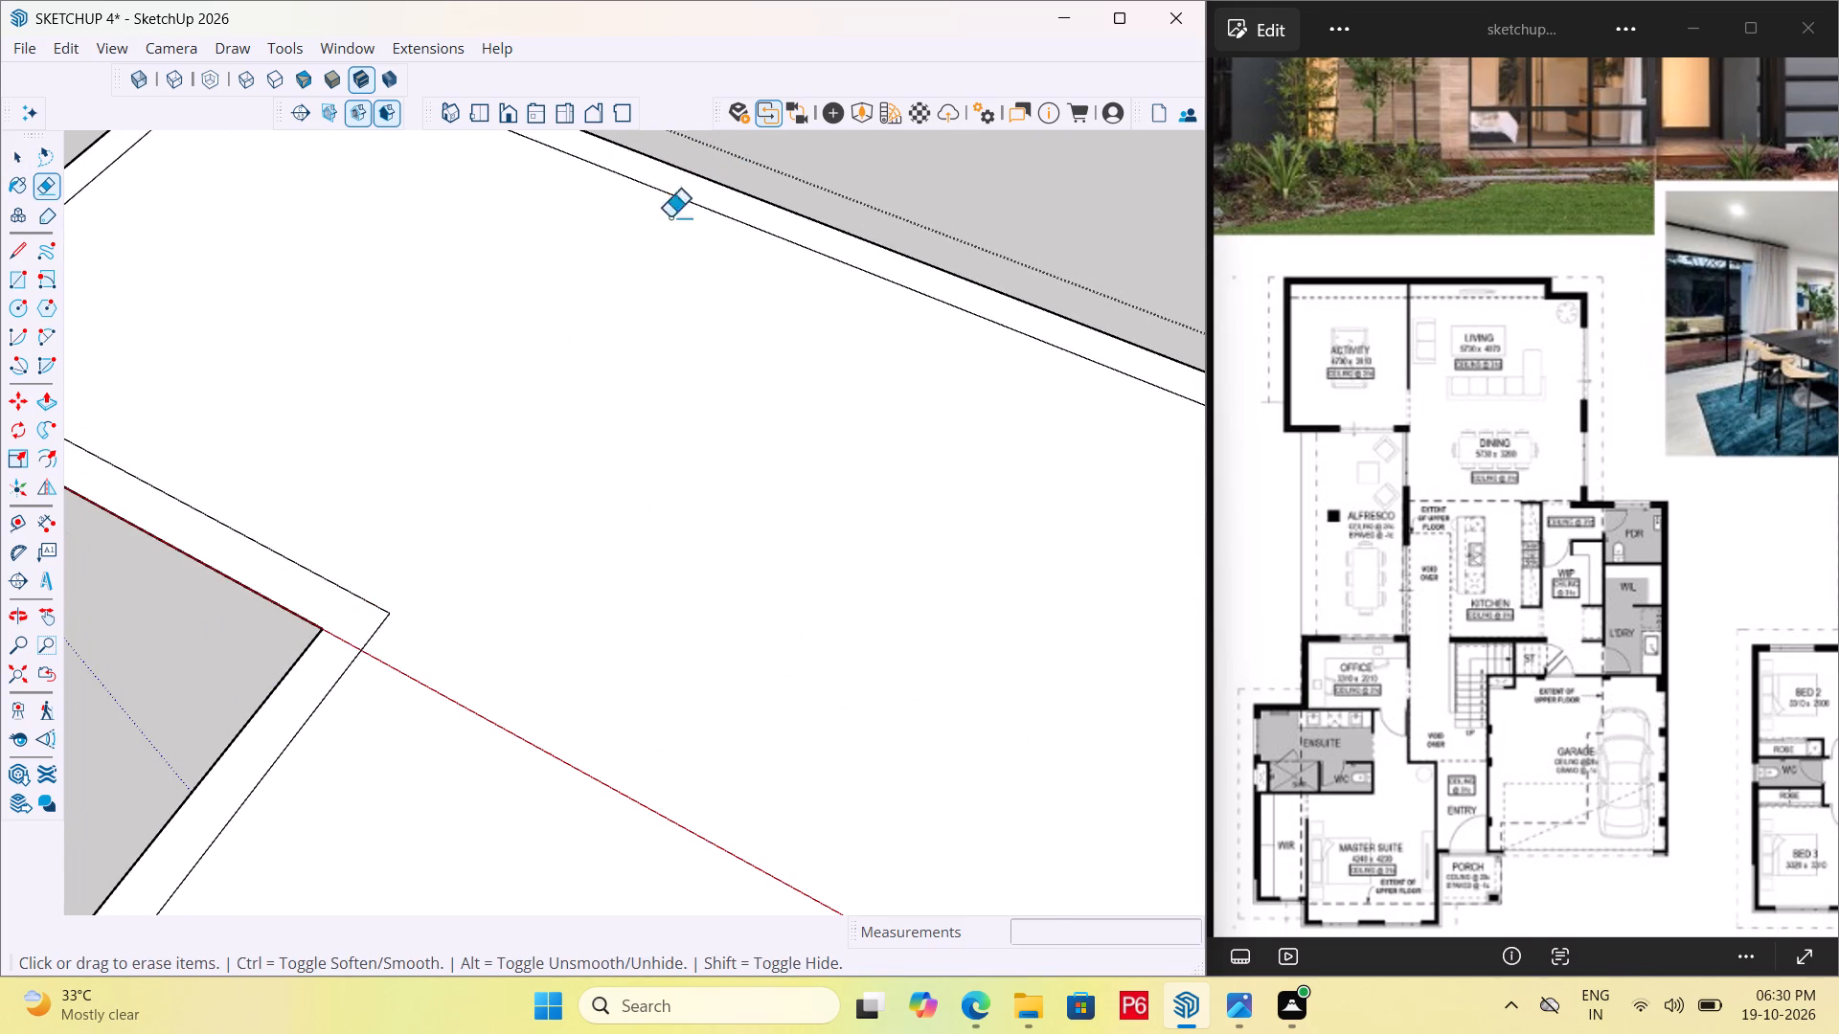
Draw a 10' 6" line along green from the recessed inner corner to the opposite inner wall line.
{"action": "scroll", "coordinate": [663, 494], "scroll_direction": "down", "scroll_amount": 7}
{"action": "key", "text": "l"}
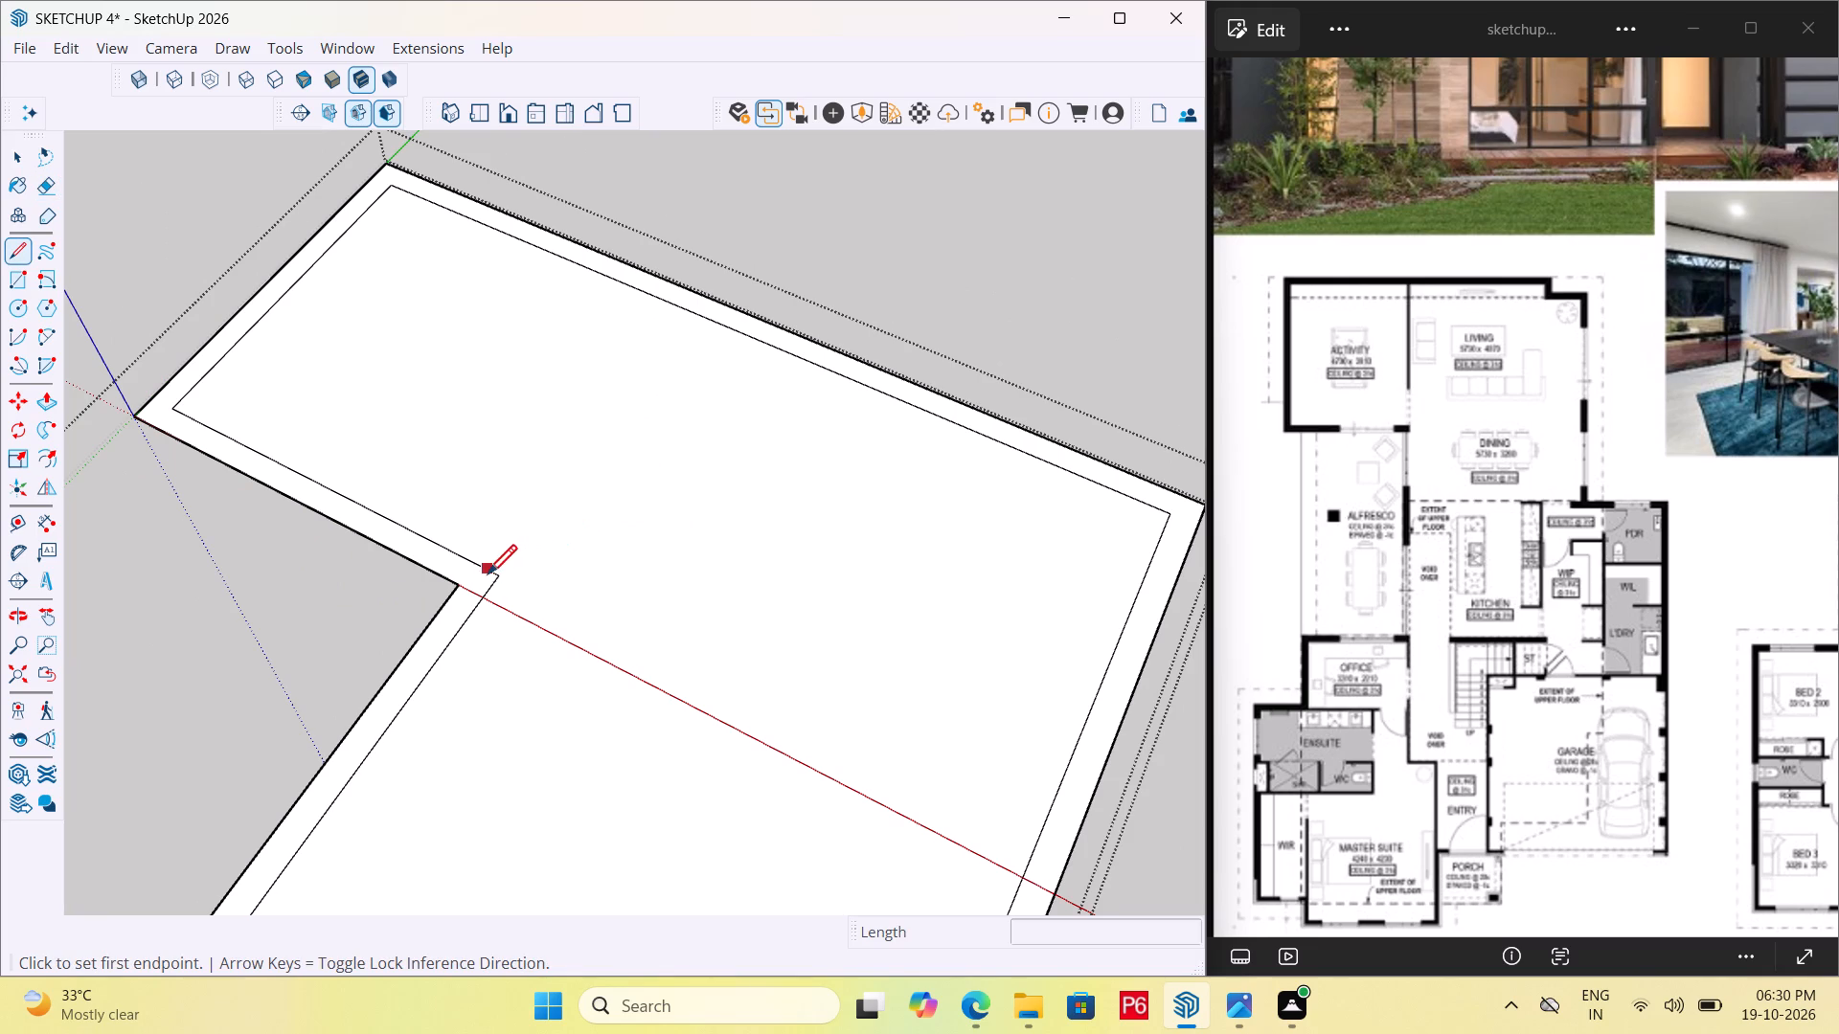
{"action": "left_click_drag", "start_coordinate": [498, 579], "coordinate": [506, 565]}
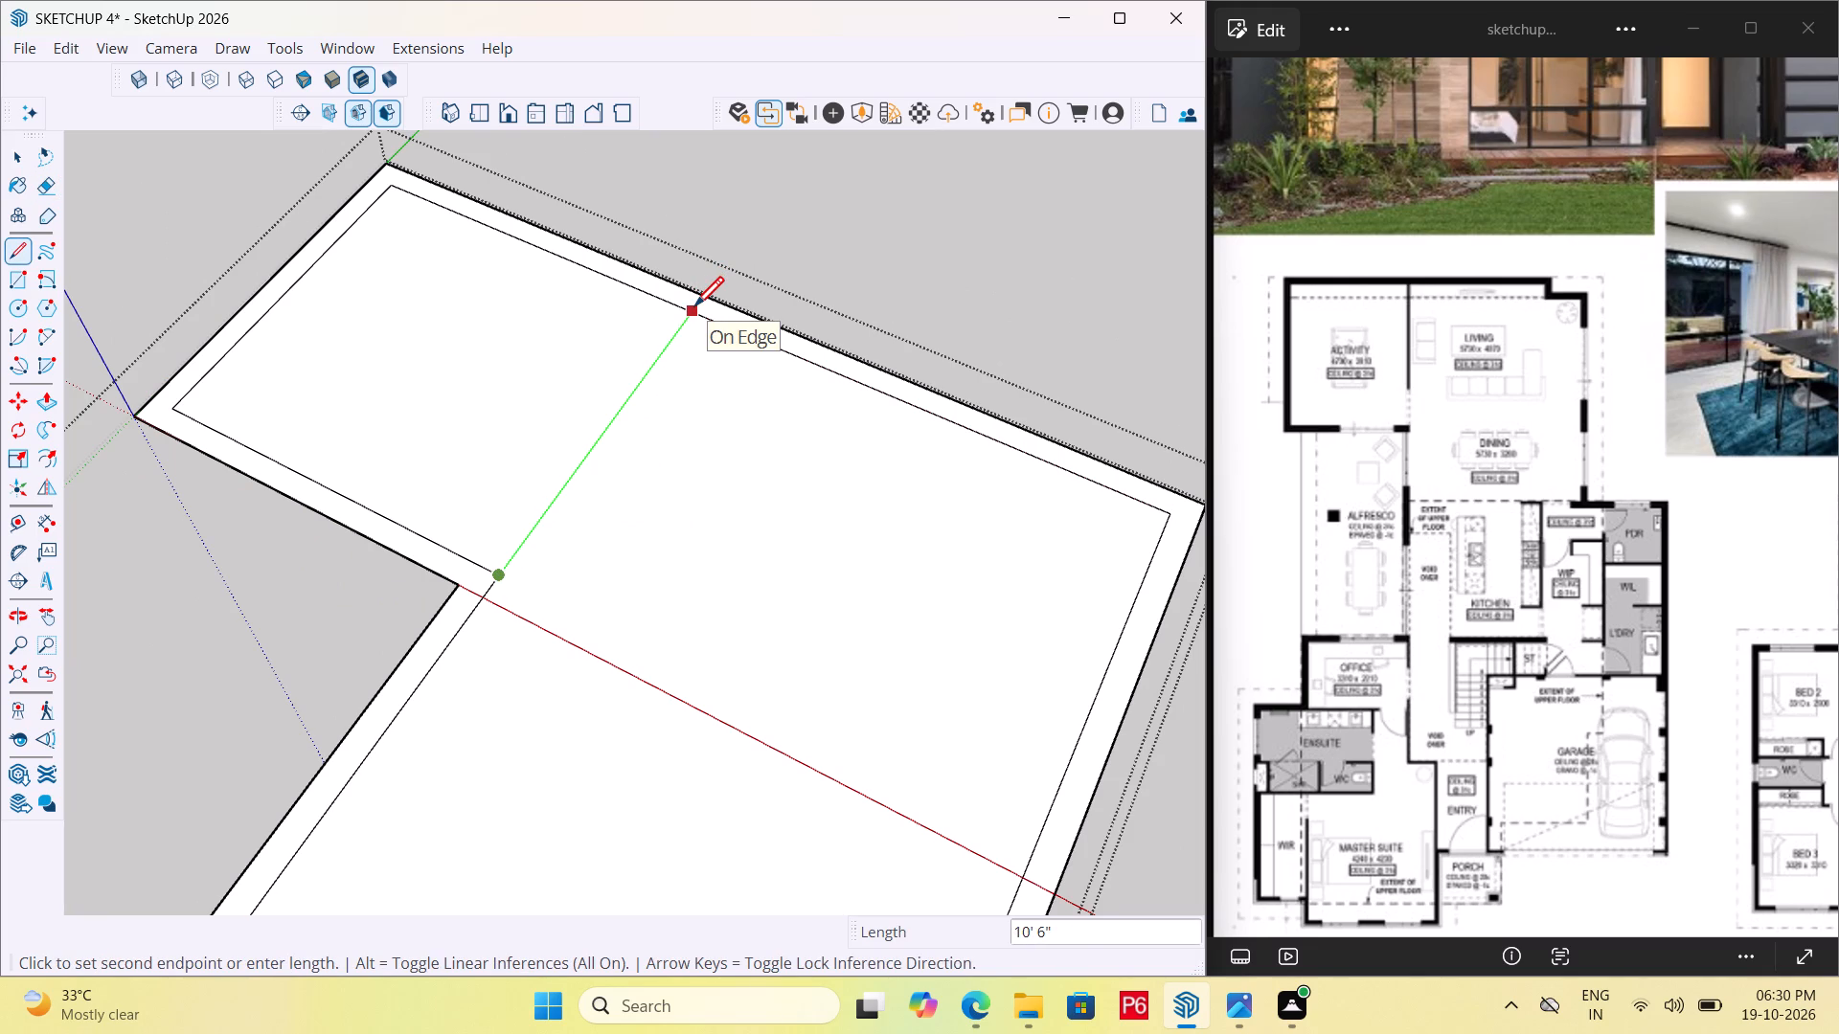
{"action": "left_click", "coordinate": [693, 311]}
{"action": "key", "text": "space"}
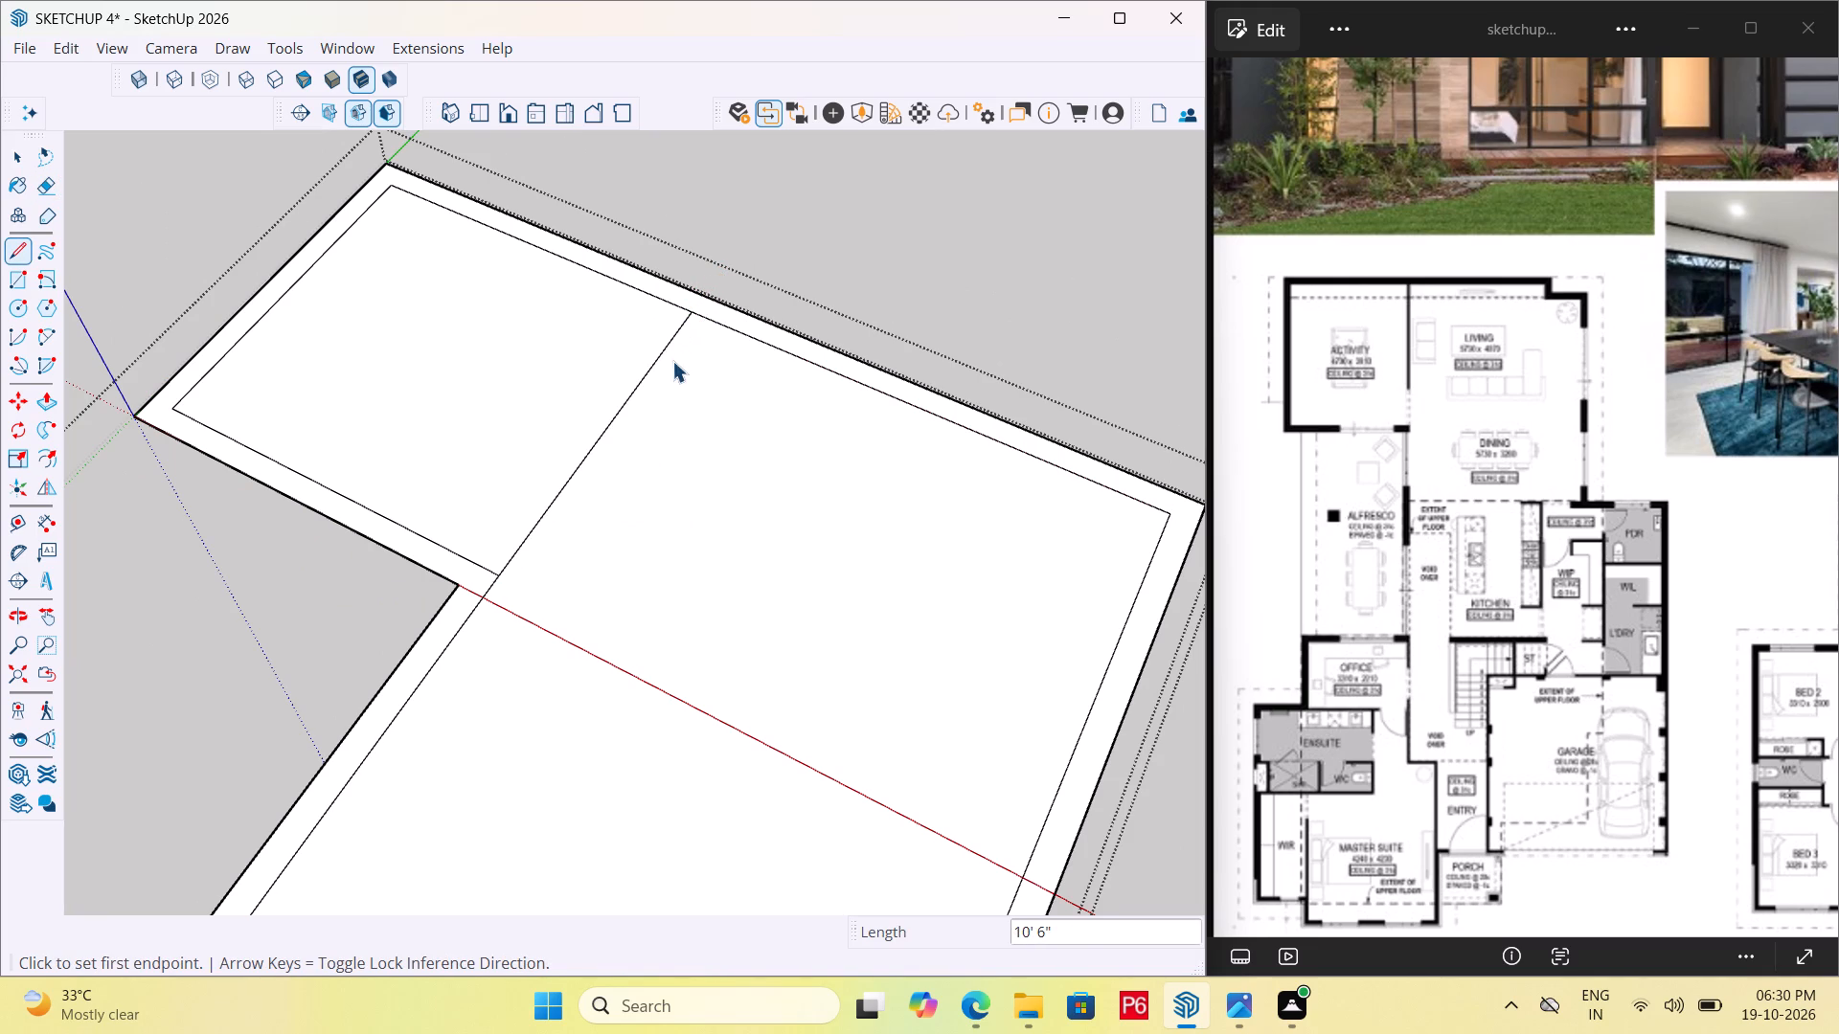
Place a guide 4" from the new dividing line, on the first room's side.
{"action": "key", "text": "t"}
{"action": "left_click", "coordinate": [640, 386]}
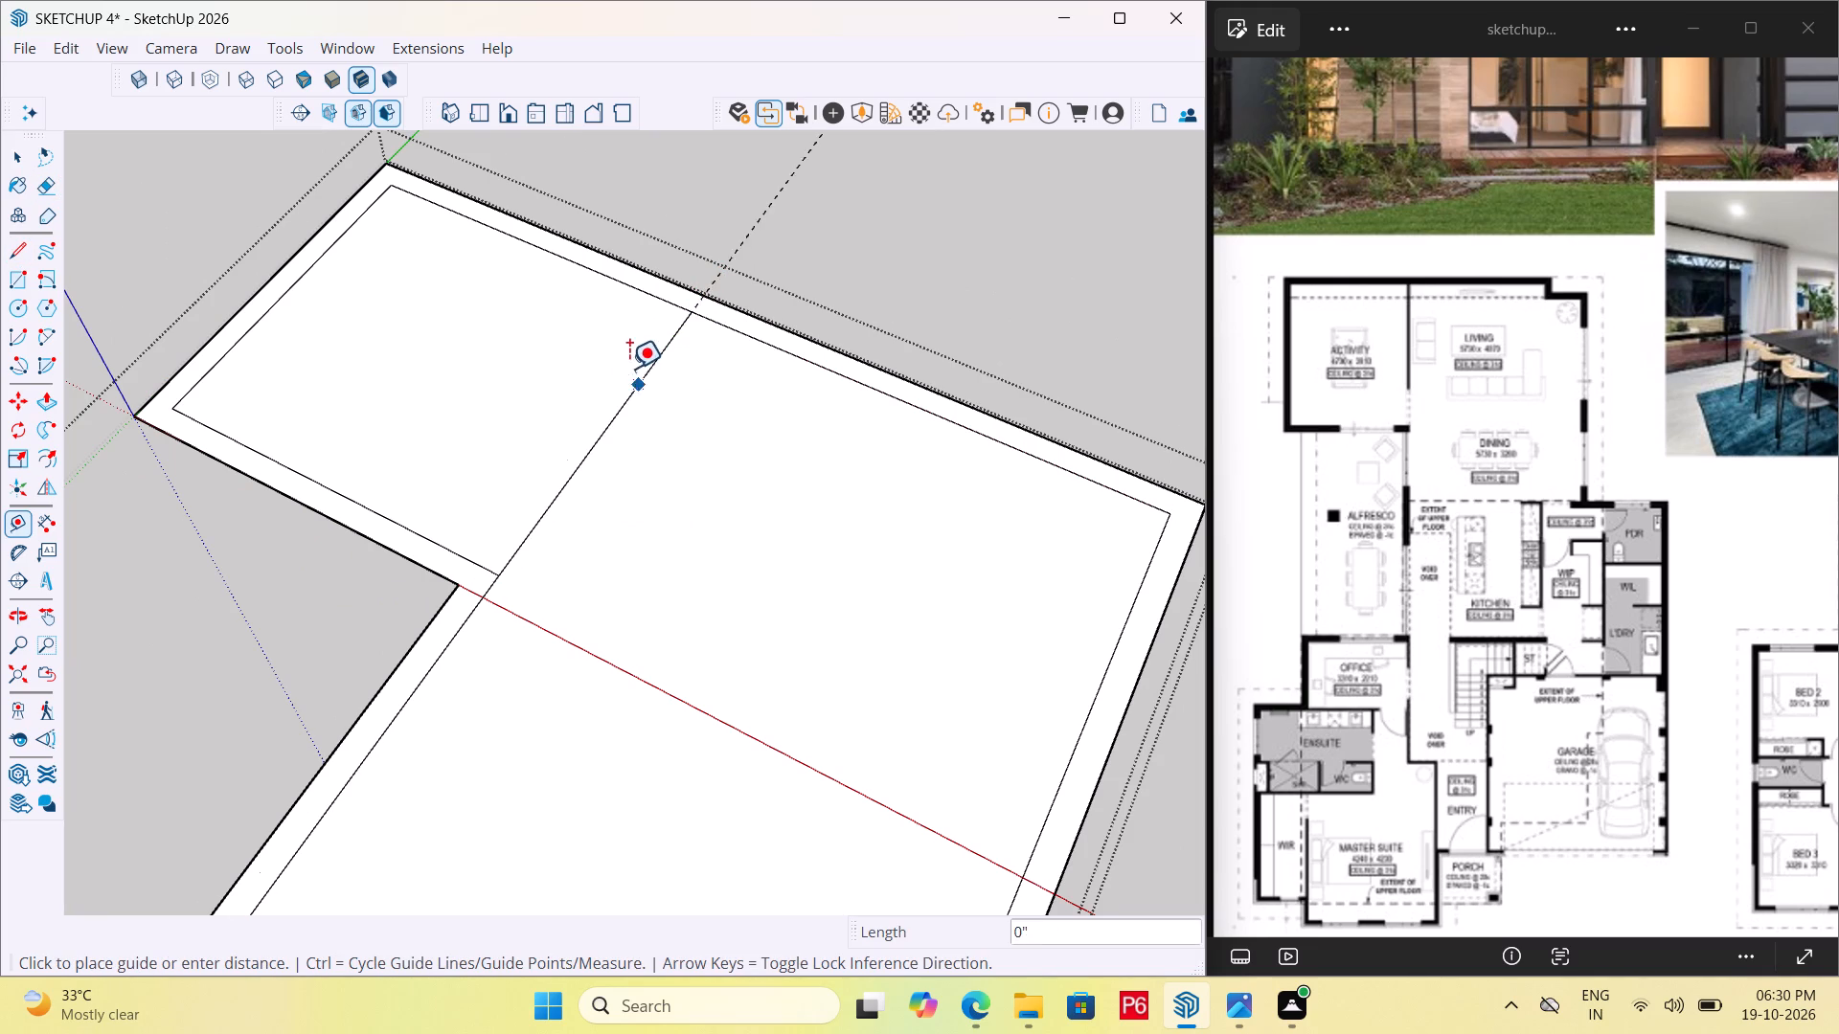
{"action": "type", "text": "4\""}
{"action": "key", "text": "Return"}
Draw the partition's second 10' 6" line along the guide between the first room's two inner wall lines.
{"action": "key", "text": "l"}
{"action": "scroll", "coordinate": [490, 575], "scroll_direction": "up", "scroll_amount": 1}
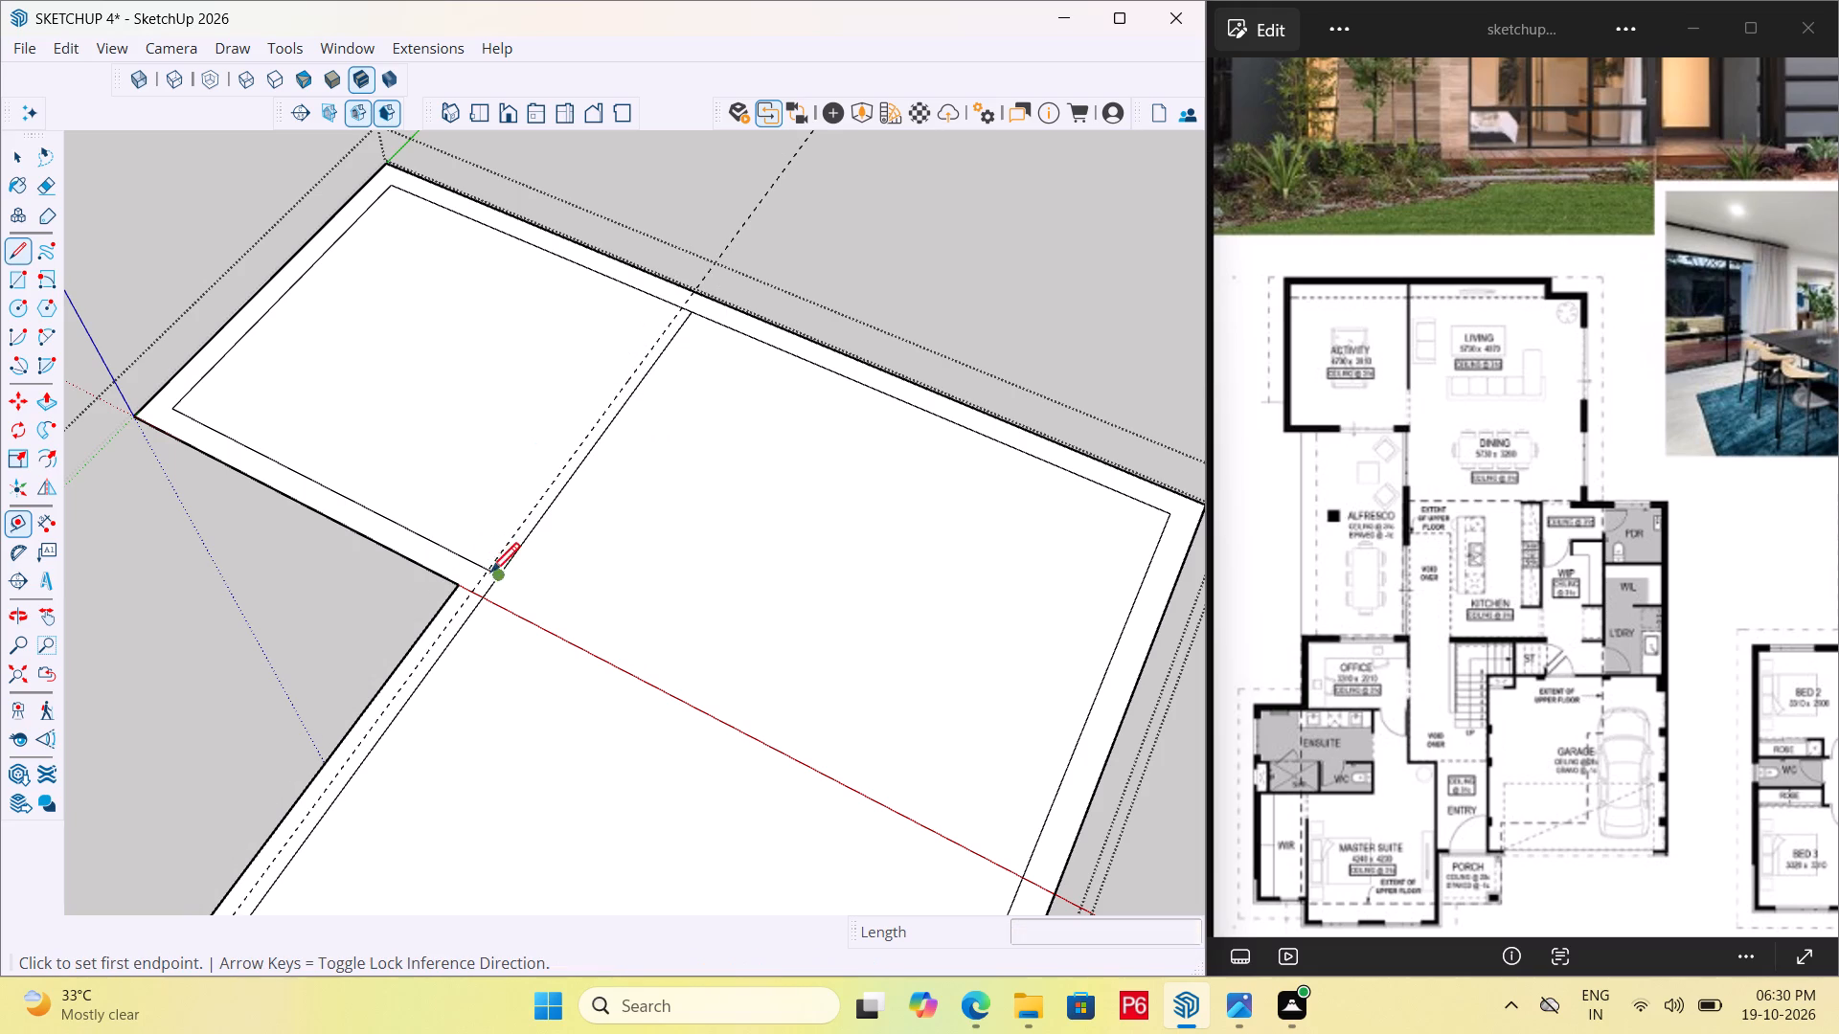
{"action": "scroll", "coordinate": [490, 575], "scroll_direction": "up", "scroll_amount": 5}
{"action": "left_click", "coordinate": [486, 570]}
{"action": "left_click_drag", "start_coordinate": [486, 570], "coordinate": [488, 561]}
{"action": "scroll", "coordinate": [459, 562], "scroll_direction": "down", "scroll_amount": 5}
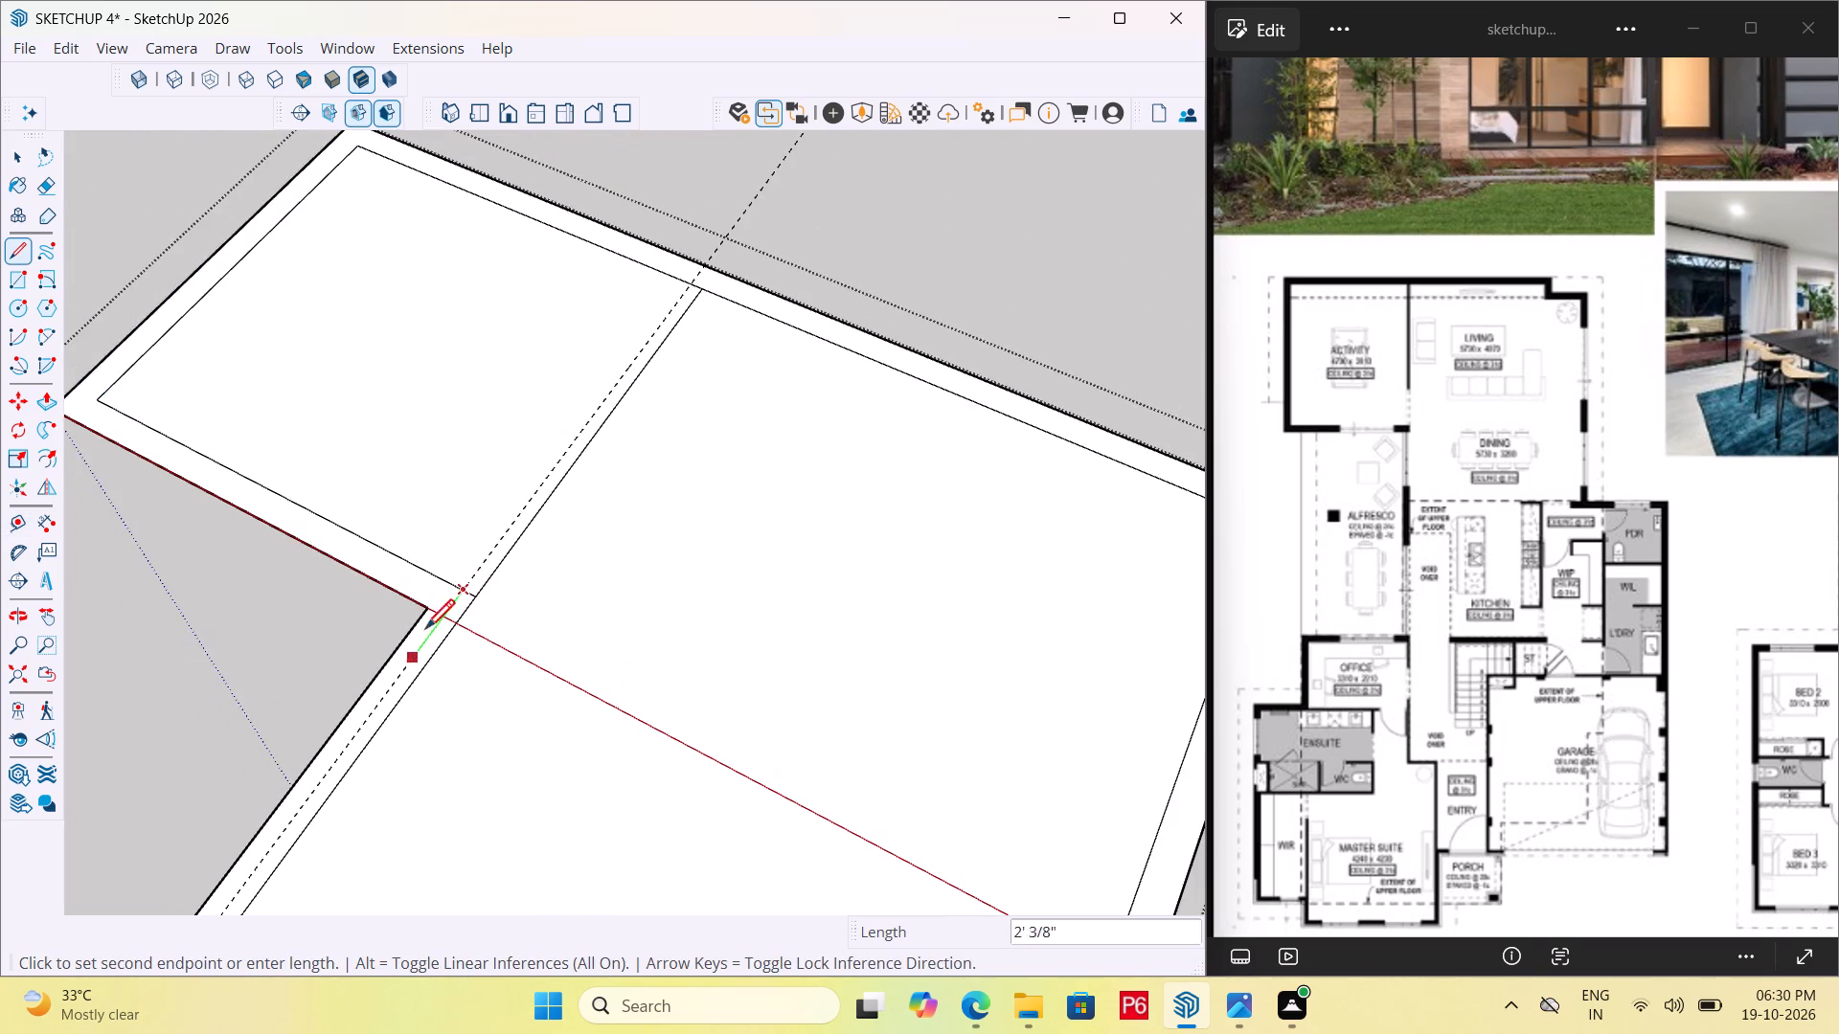
{"action": "scroll", "coordinate": [685, 278], "scroll_direction": "up", "scroll_amount": 6}
{"action": "left_click", "coordinate": [695, 286]}
{"action": "key", "text": "space"}
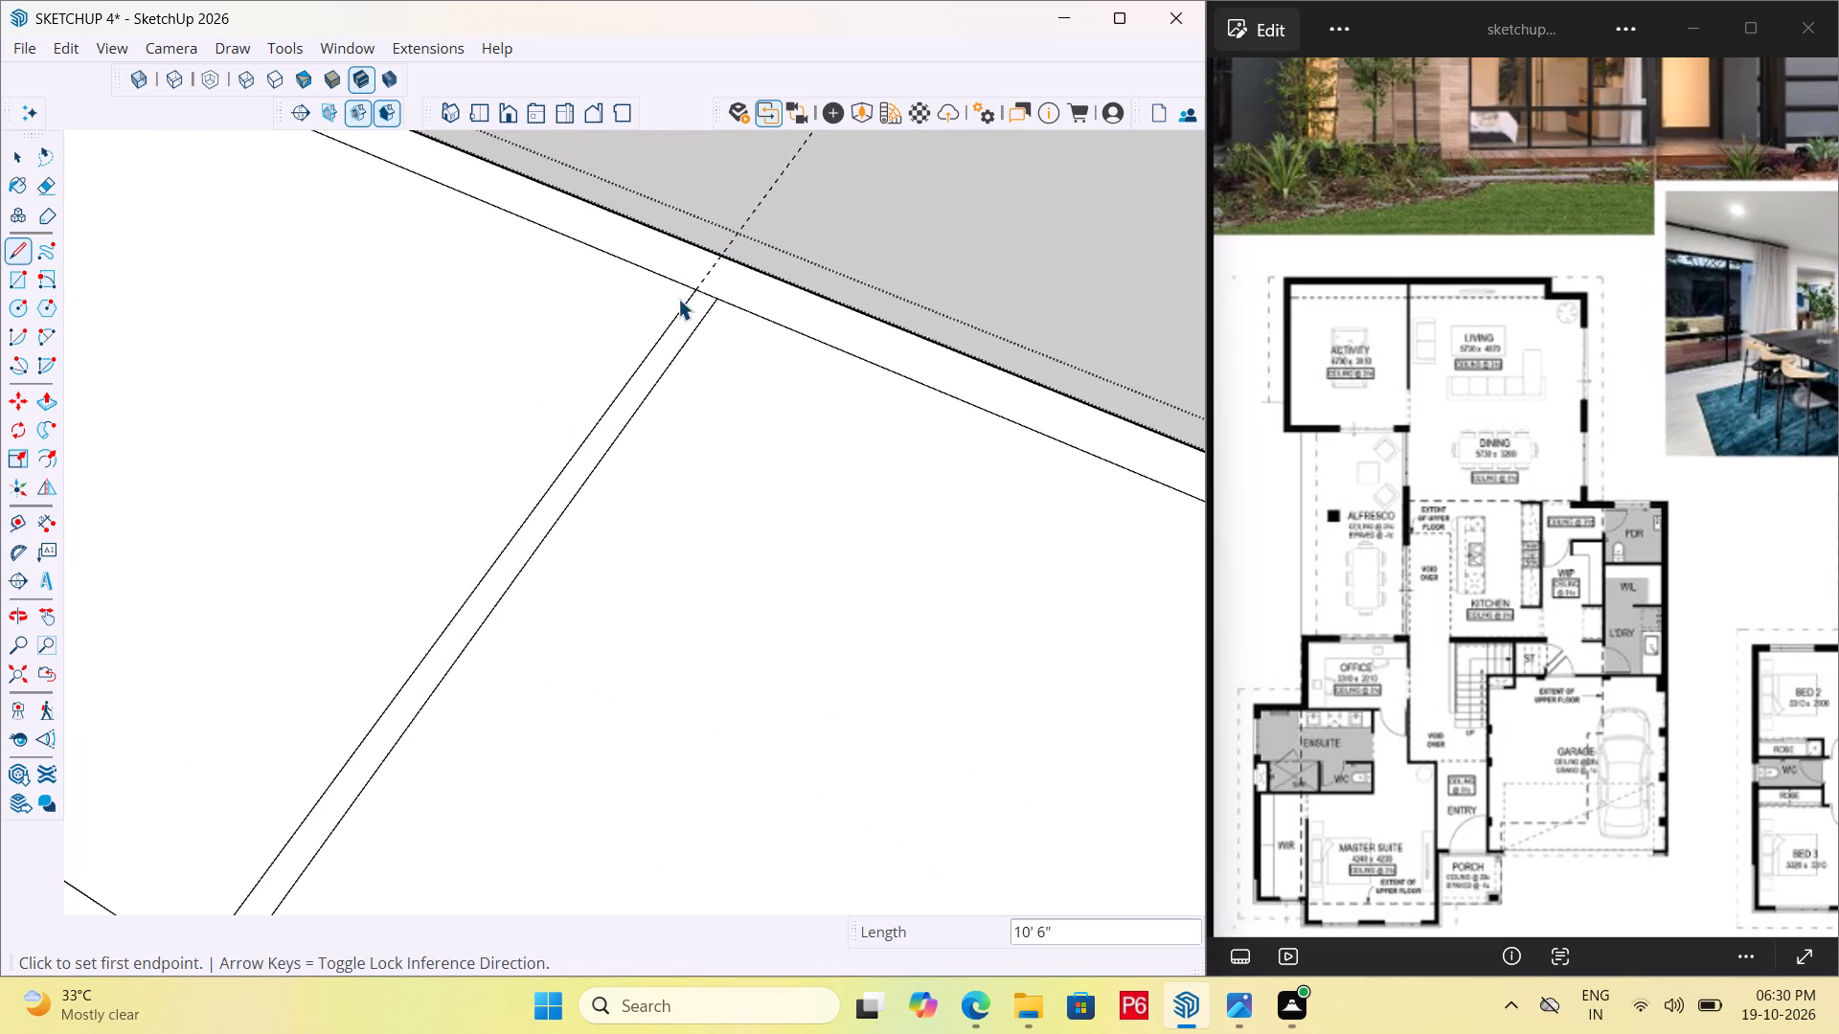
Clean up the 4" partition by erasing its guide and the short wall-line pieces closing both its ends.
{"action": "scroll", "coordinate": [678, 299], "scroll_direction": "down", "scroll_amount": 5}
{"action": "key", "text": "e"}
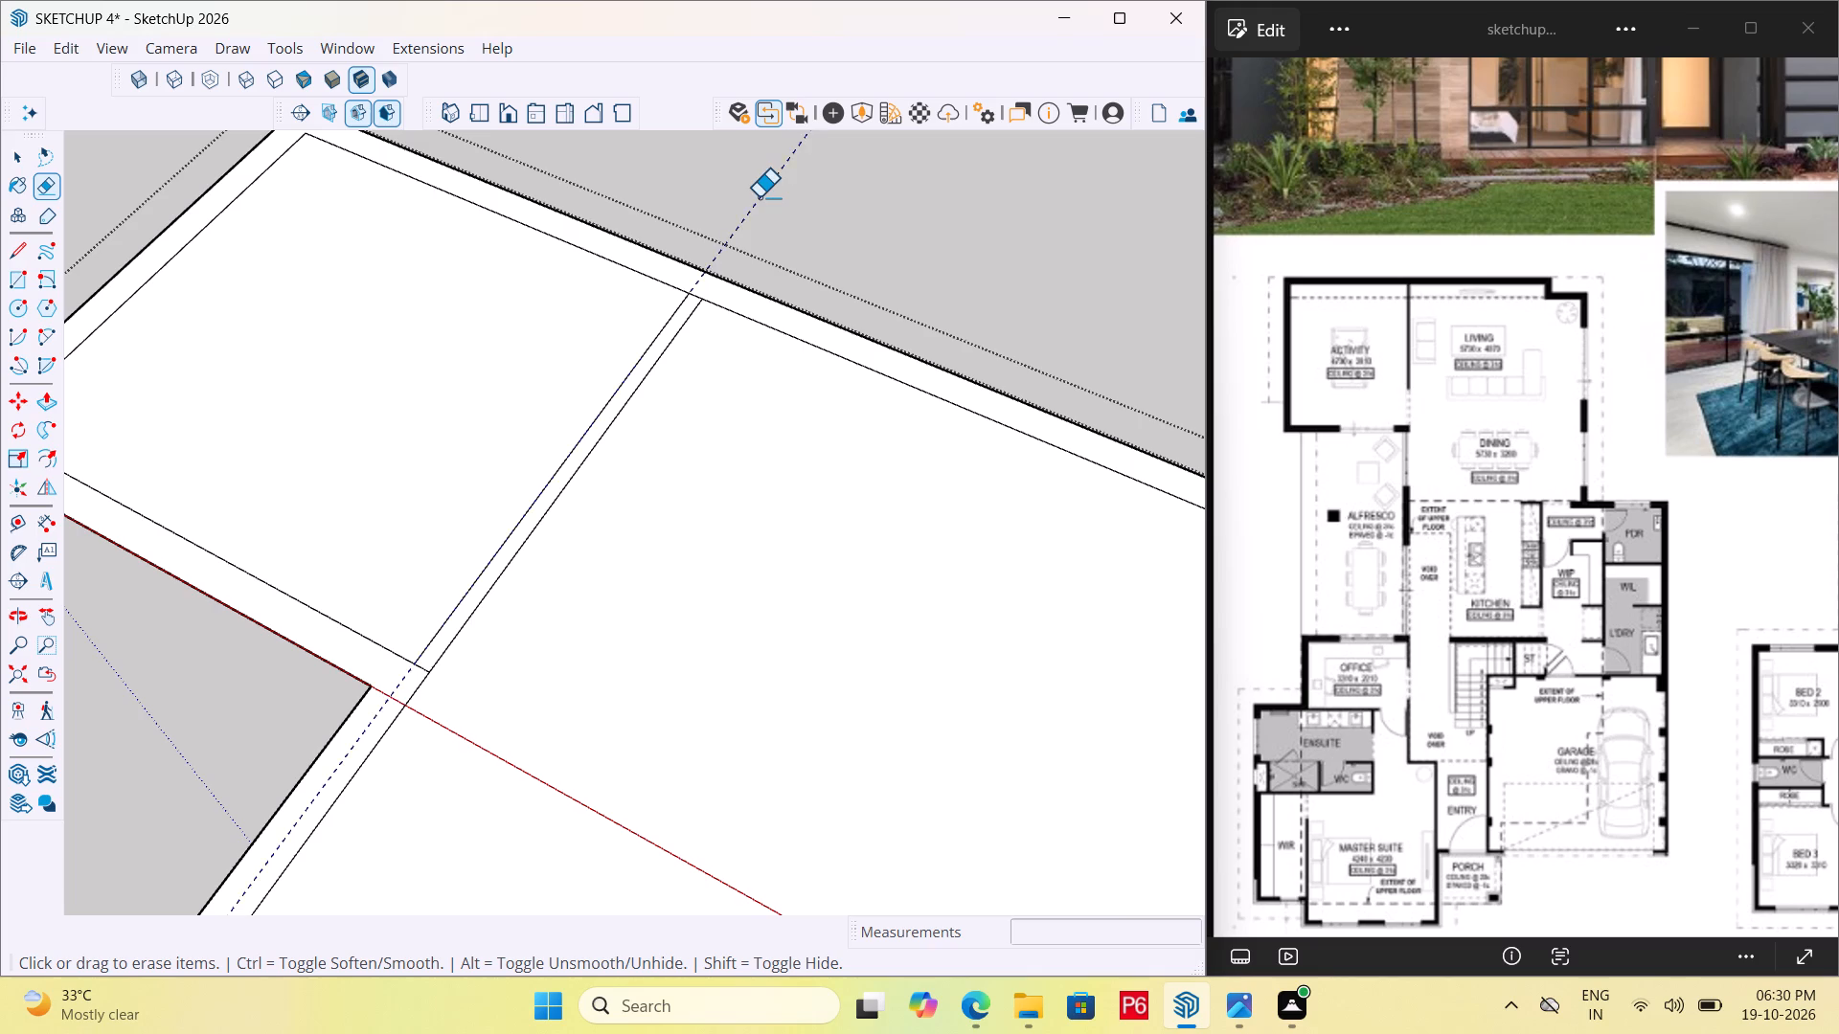
{"action": "left_click", "coordinate": [759, 197]}
{"action": "scroll", "coordinate": [669, 303], "scroll_direction": "up", "scroll_amount": 6}
{"action": "double_click", "coordinate": [699, 293]}
{"action": "scroll", "coordinate": [702, 246], "scroll_direction": "down", "scroll_amount": 7}
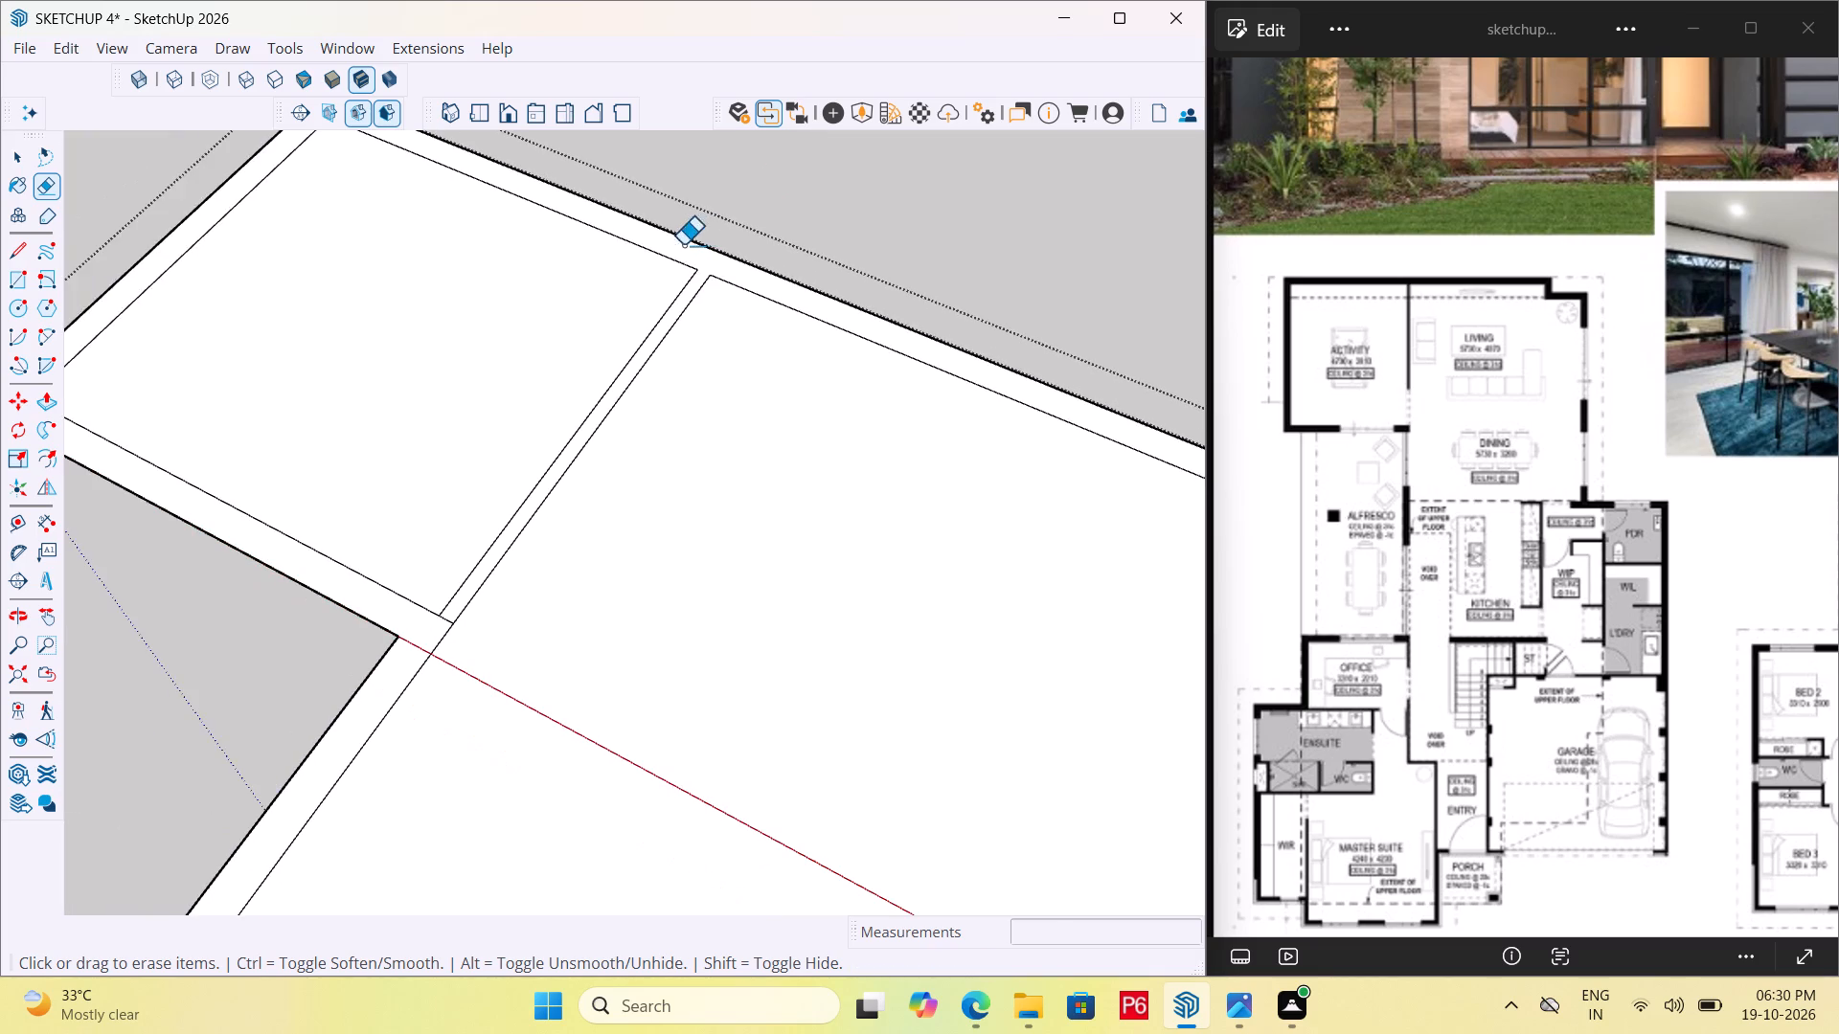
{"action": "scroll", "coordinate": [360, 654], "scroll_direction": "up", "scroll_amount": 7}
{"action": "left_click_drag", "start_coordinate": [488, 595], "coordinate": [471, 599]}
{"action": "scroll", "coordinate": [454, 592], "scroll_direction": "down", "scroll_amount": 6}
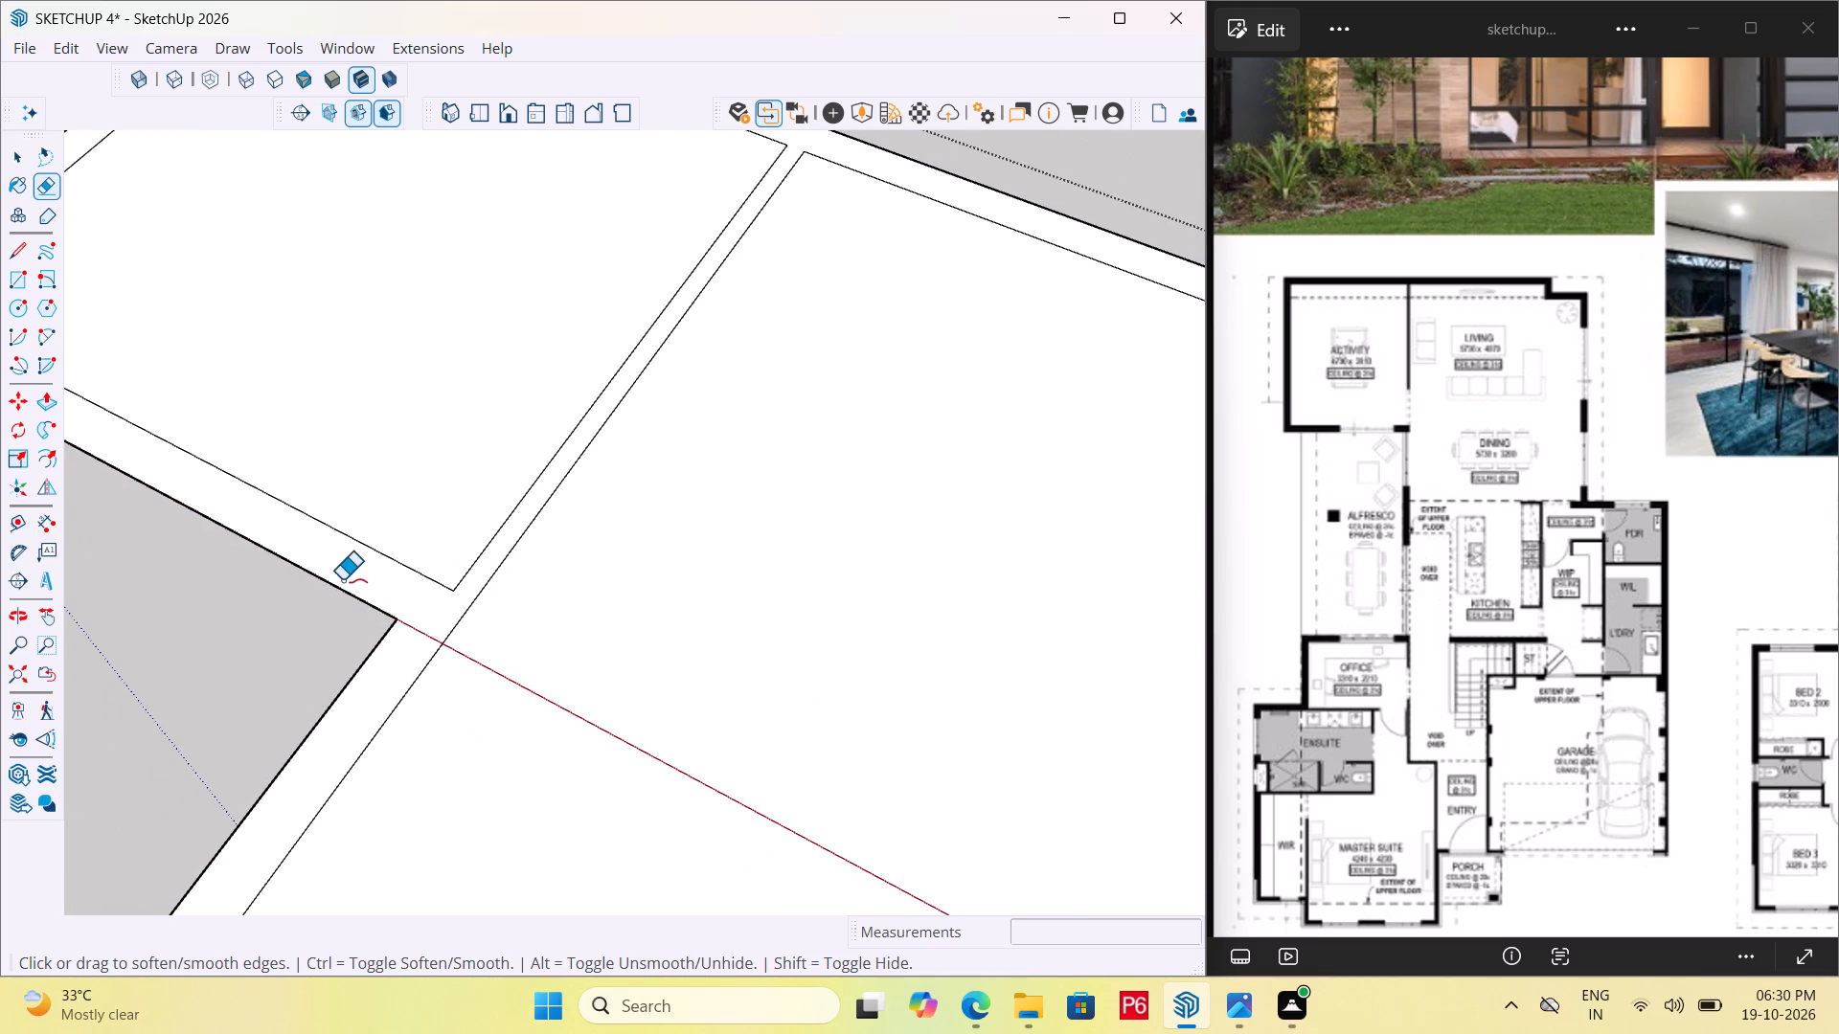
Save the model.
{"action": "key", "text": "ctrl+s"}
{"action": "key", "text": "ctrl+s"}
{"action": "key", "text": "ctrl+s"}
{"action": "key", "text": "ctrl+s"}
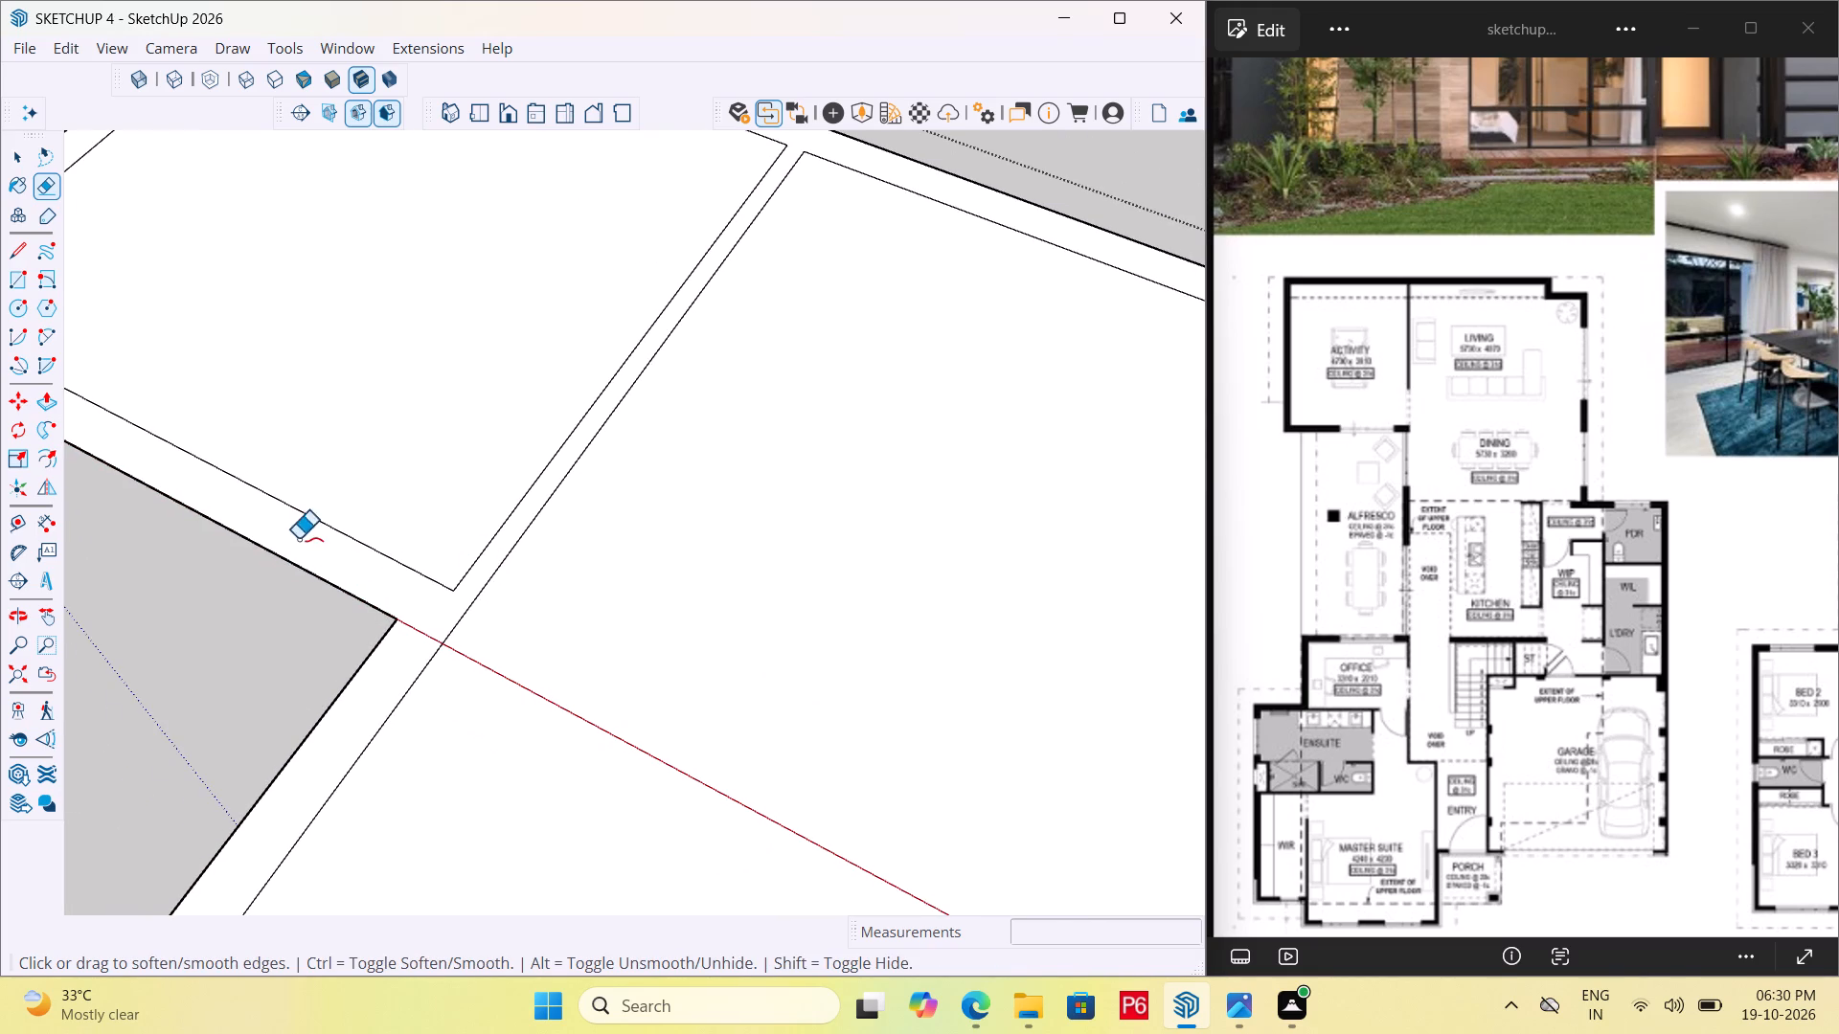
Inspect the larger room's outer corner on the long shared wall and the overall wall layout.
{"action": "scroll", "coordinate": [299, 534], "scroll_direction": "down", "scroll_amount": 9}
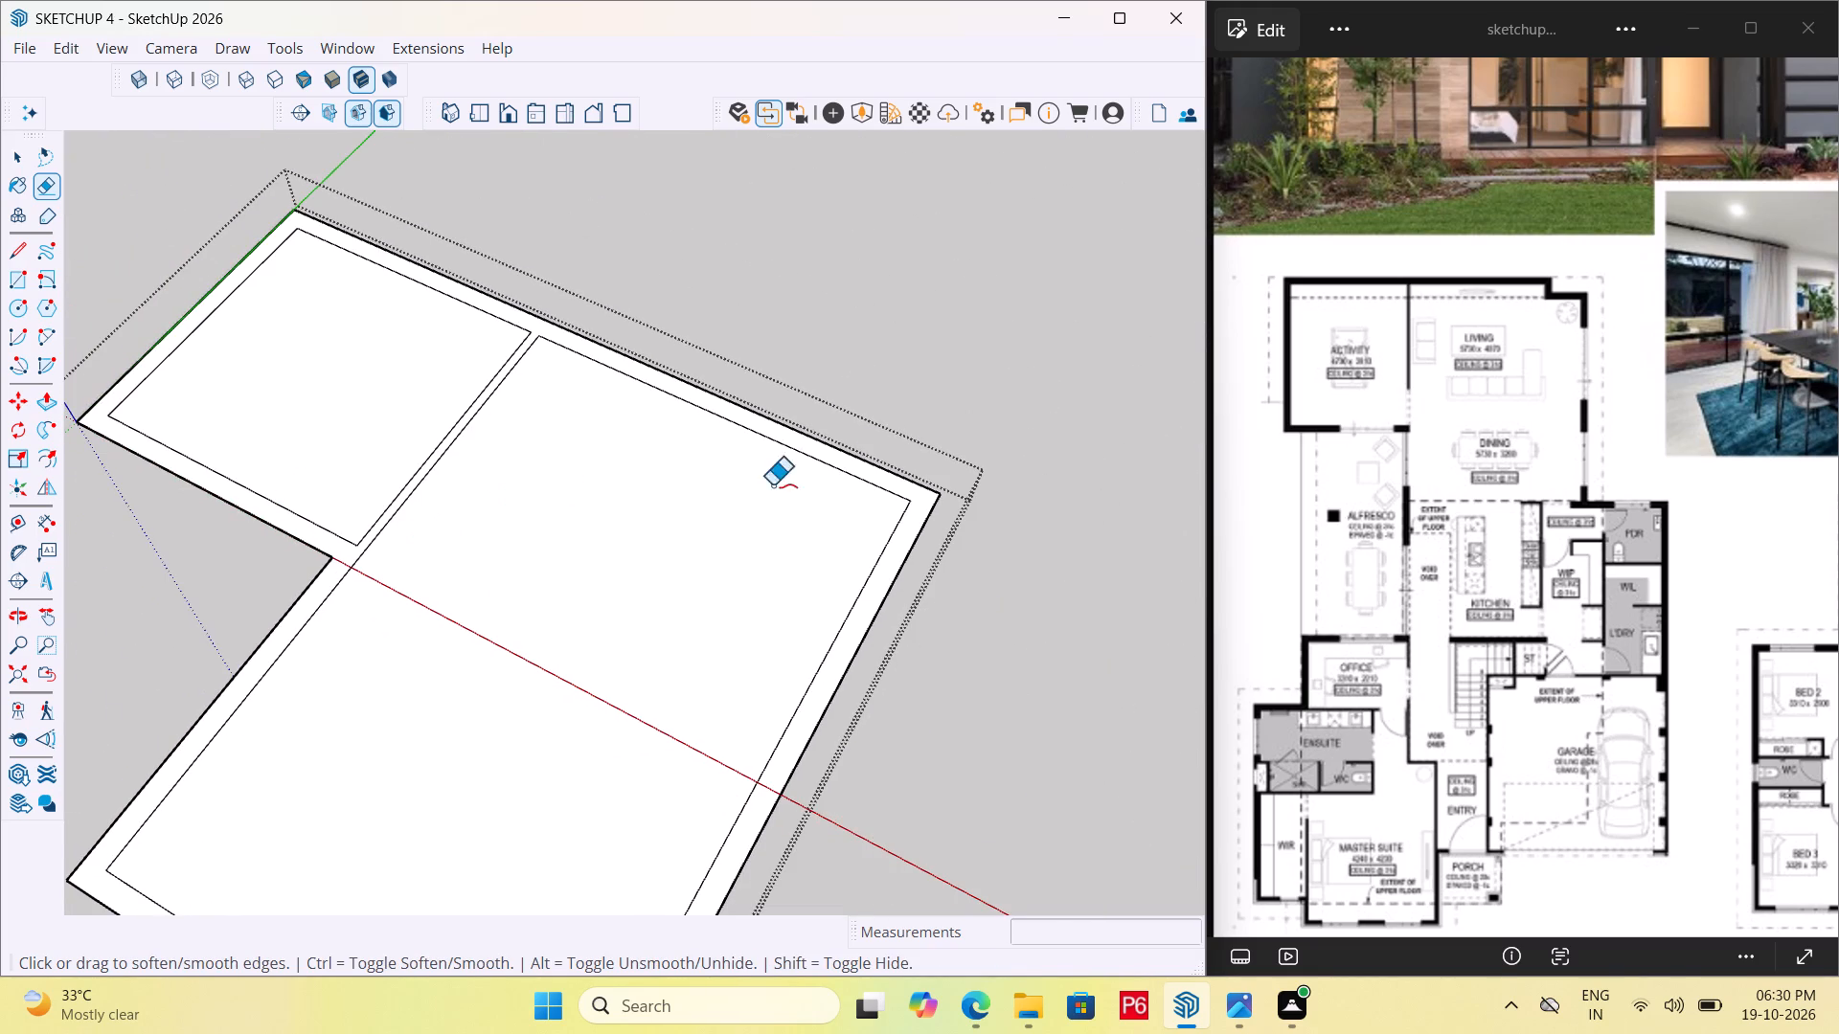
{"action": "scroll", "coordinate": [919, 503], "scroll_direction": "up", "scroll_amount": 6}
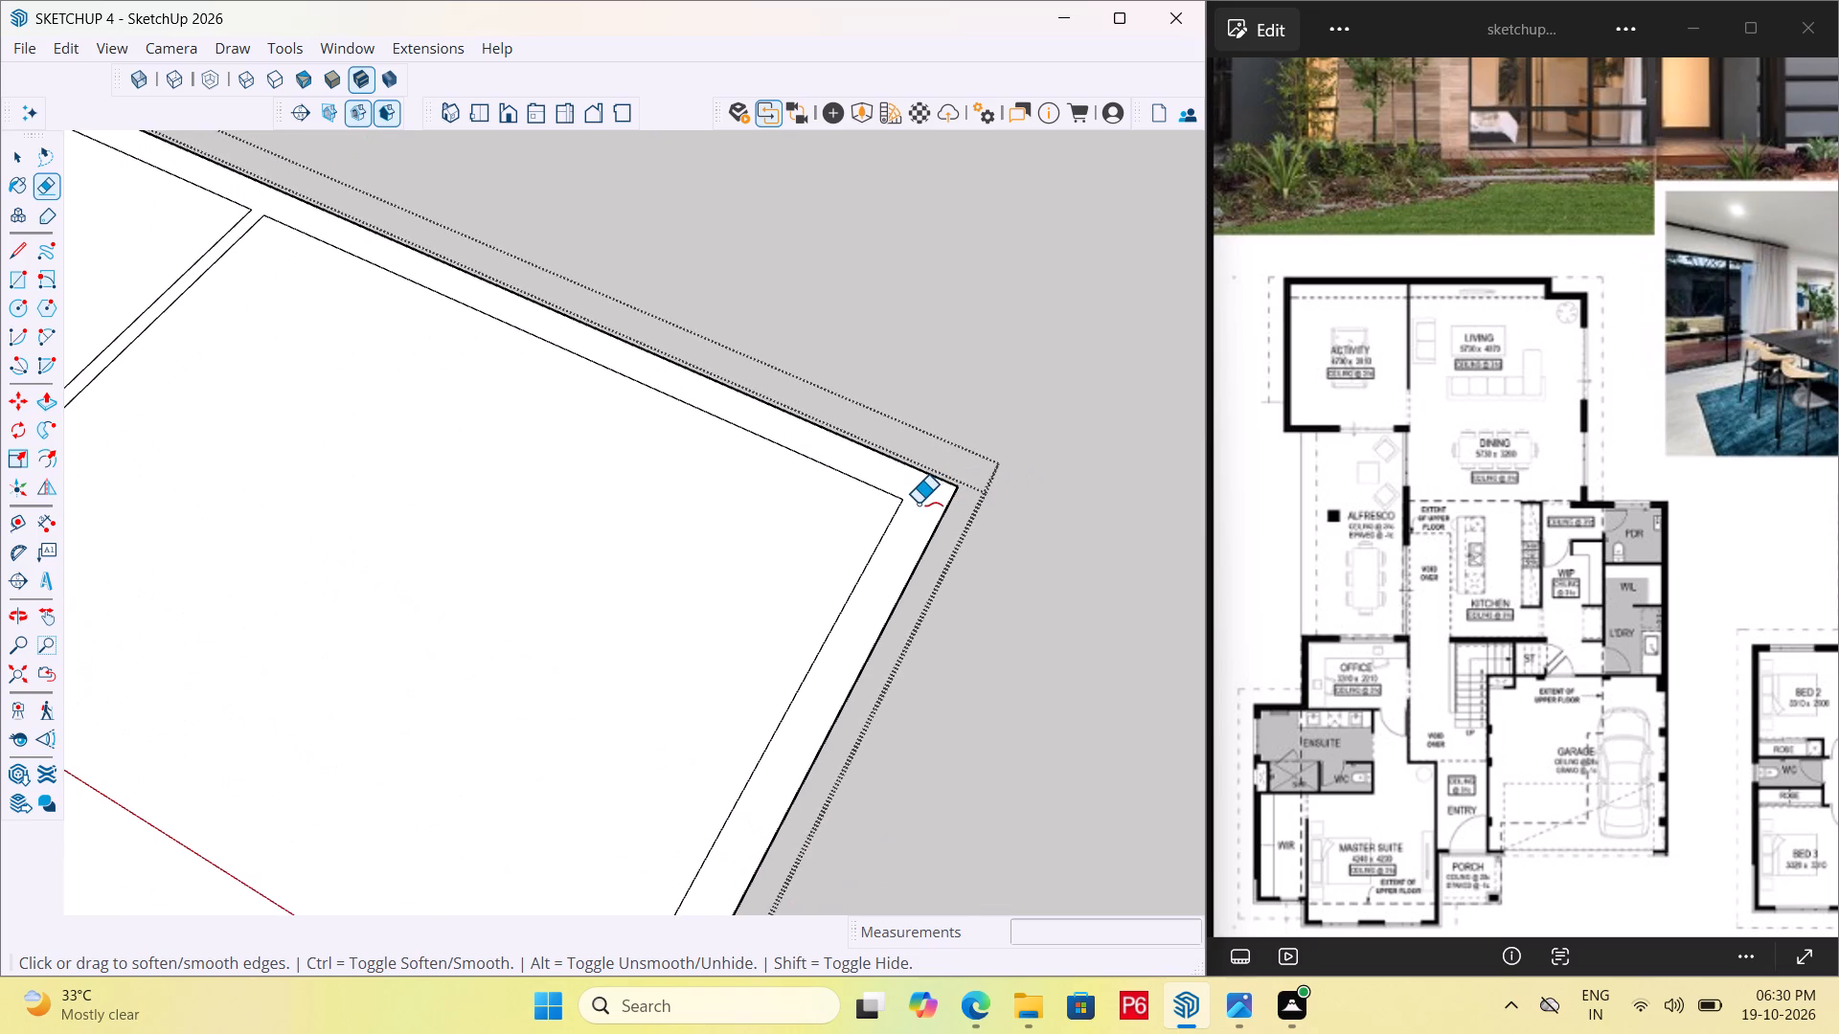
{"action": "scroll", "coordinate": [918, 504], "scroll_direction": "up", "scroll_amount": 6}
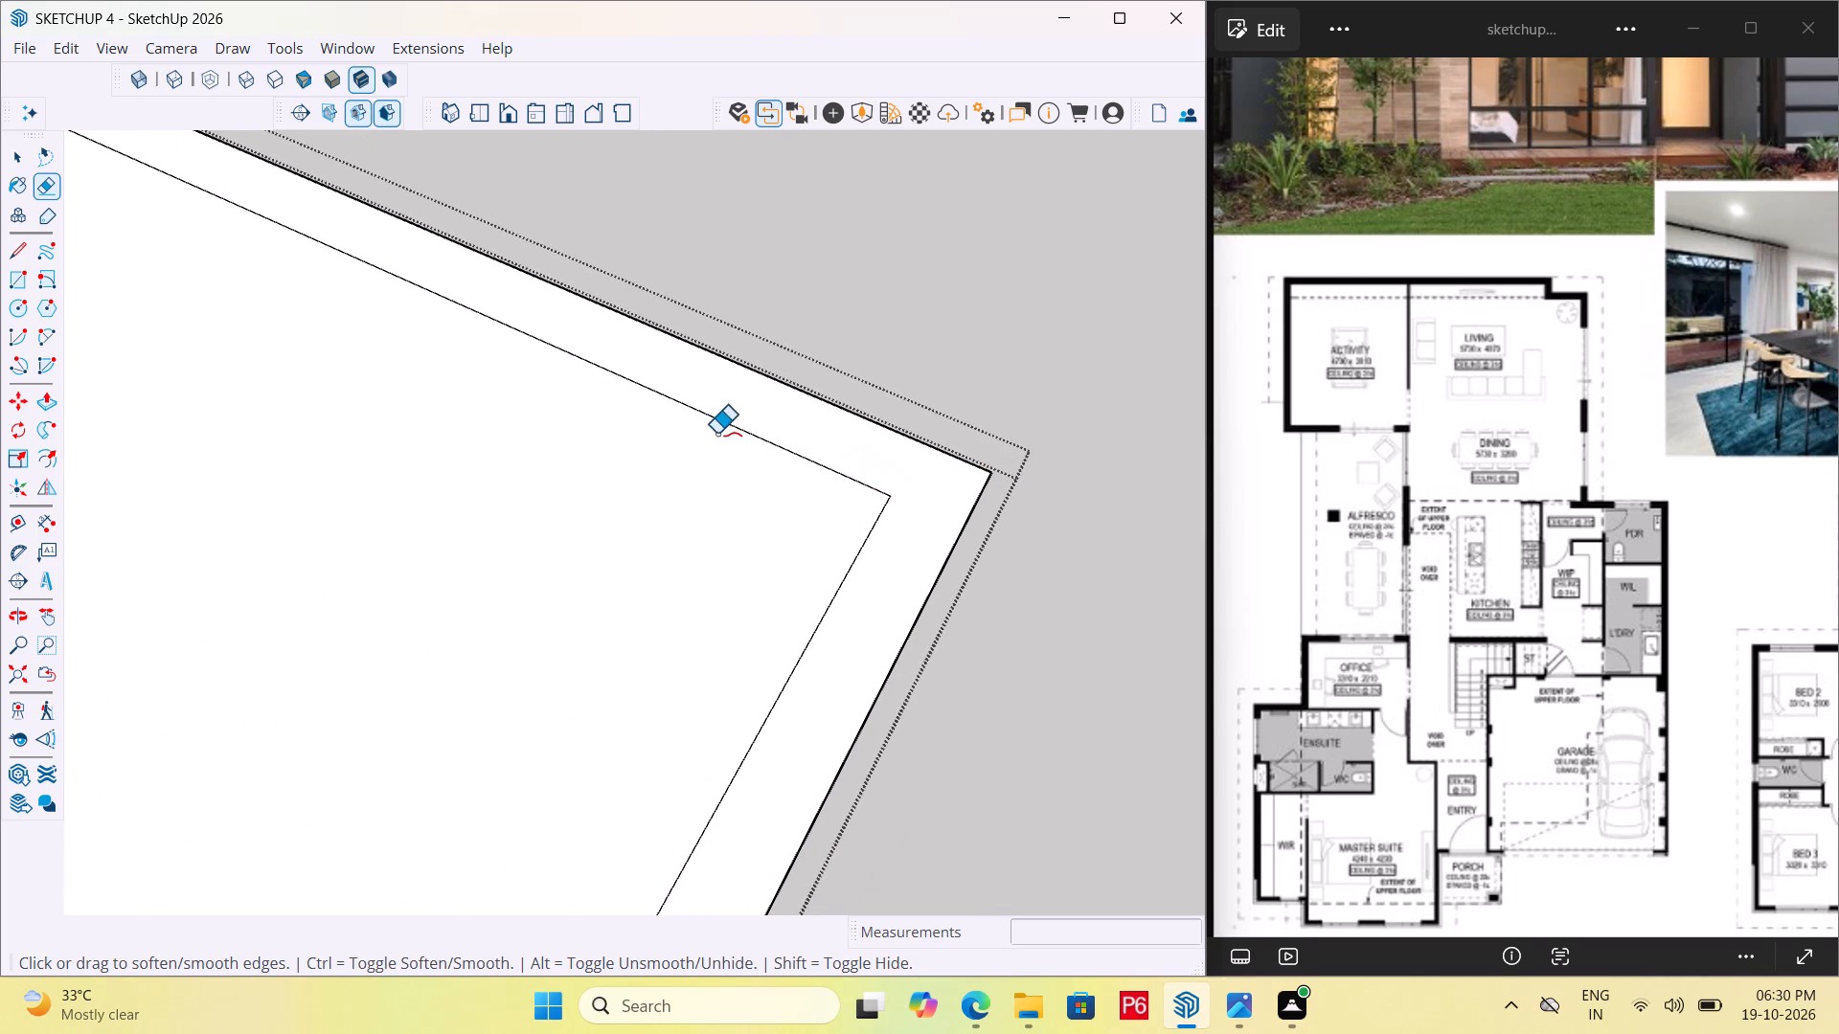
{"action": "scroll", "coordinate": [881, 392], "scroll_direction": "down", "scroll_amount": 18}
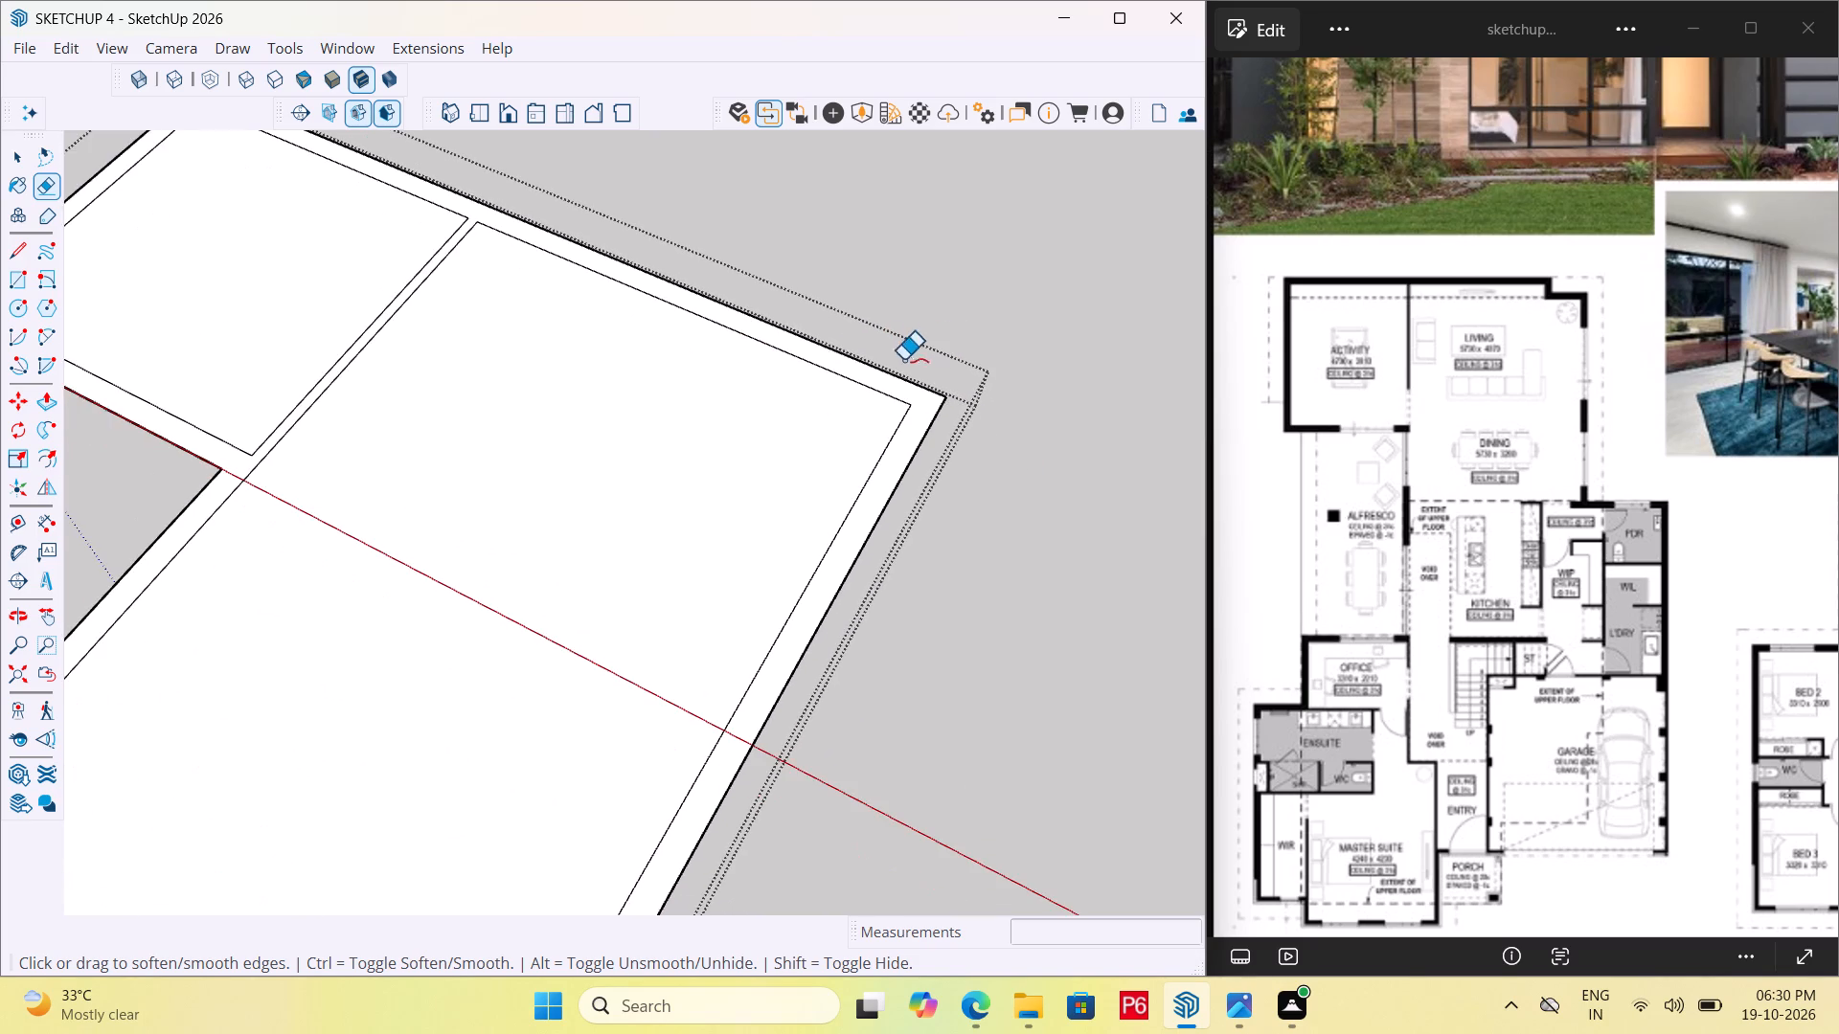
{"action": "scroll", "coordinate": [837, 363], "scroll_direction": "up", "scroll_amount": 1}
{"action": "scroll", "coordinate": [876, 345], "scroll_direction": "down", "scroll_amount": 8}
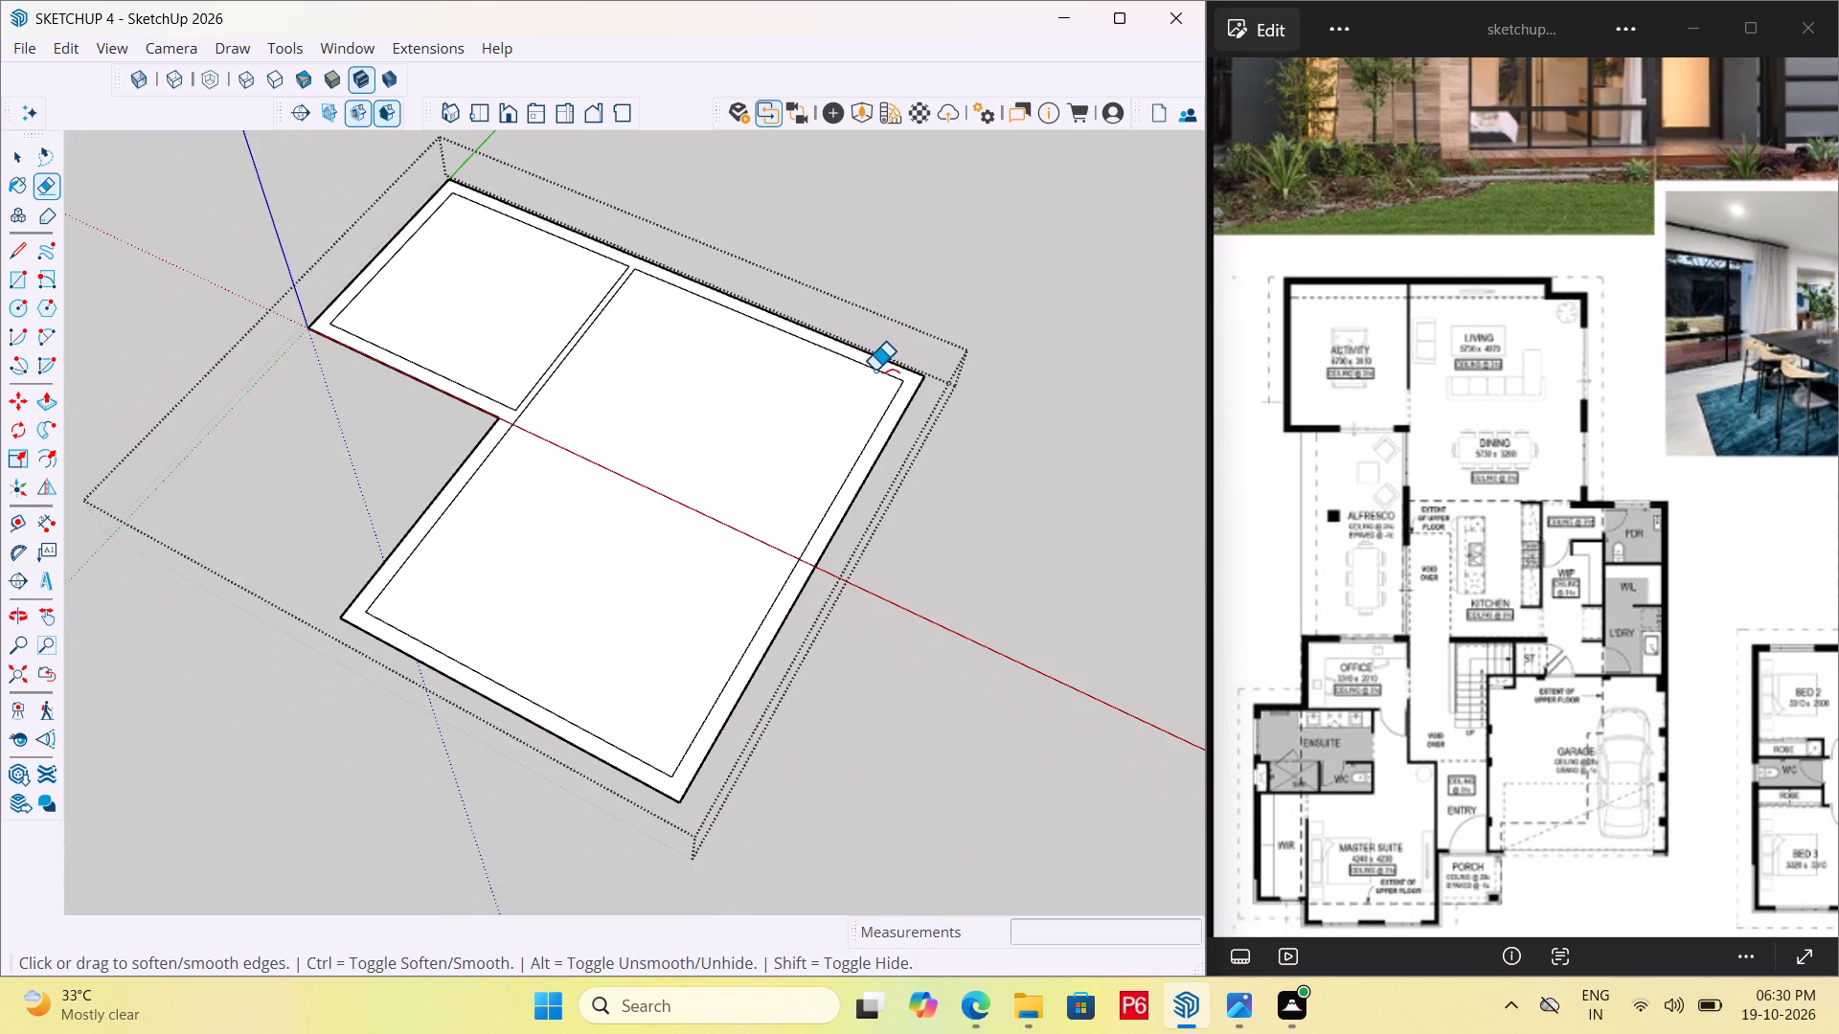
{"action": "scroll", "coordinate": [821, 566], "scroll_direction": "down", "scroll_amount": 5}
Draw an 8' line outward along red from the larger room's outer corner farthest from the first room.
{"action": "key", "text": "l"}
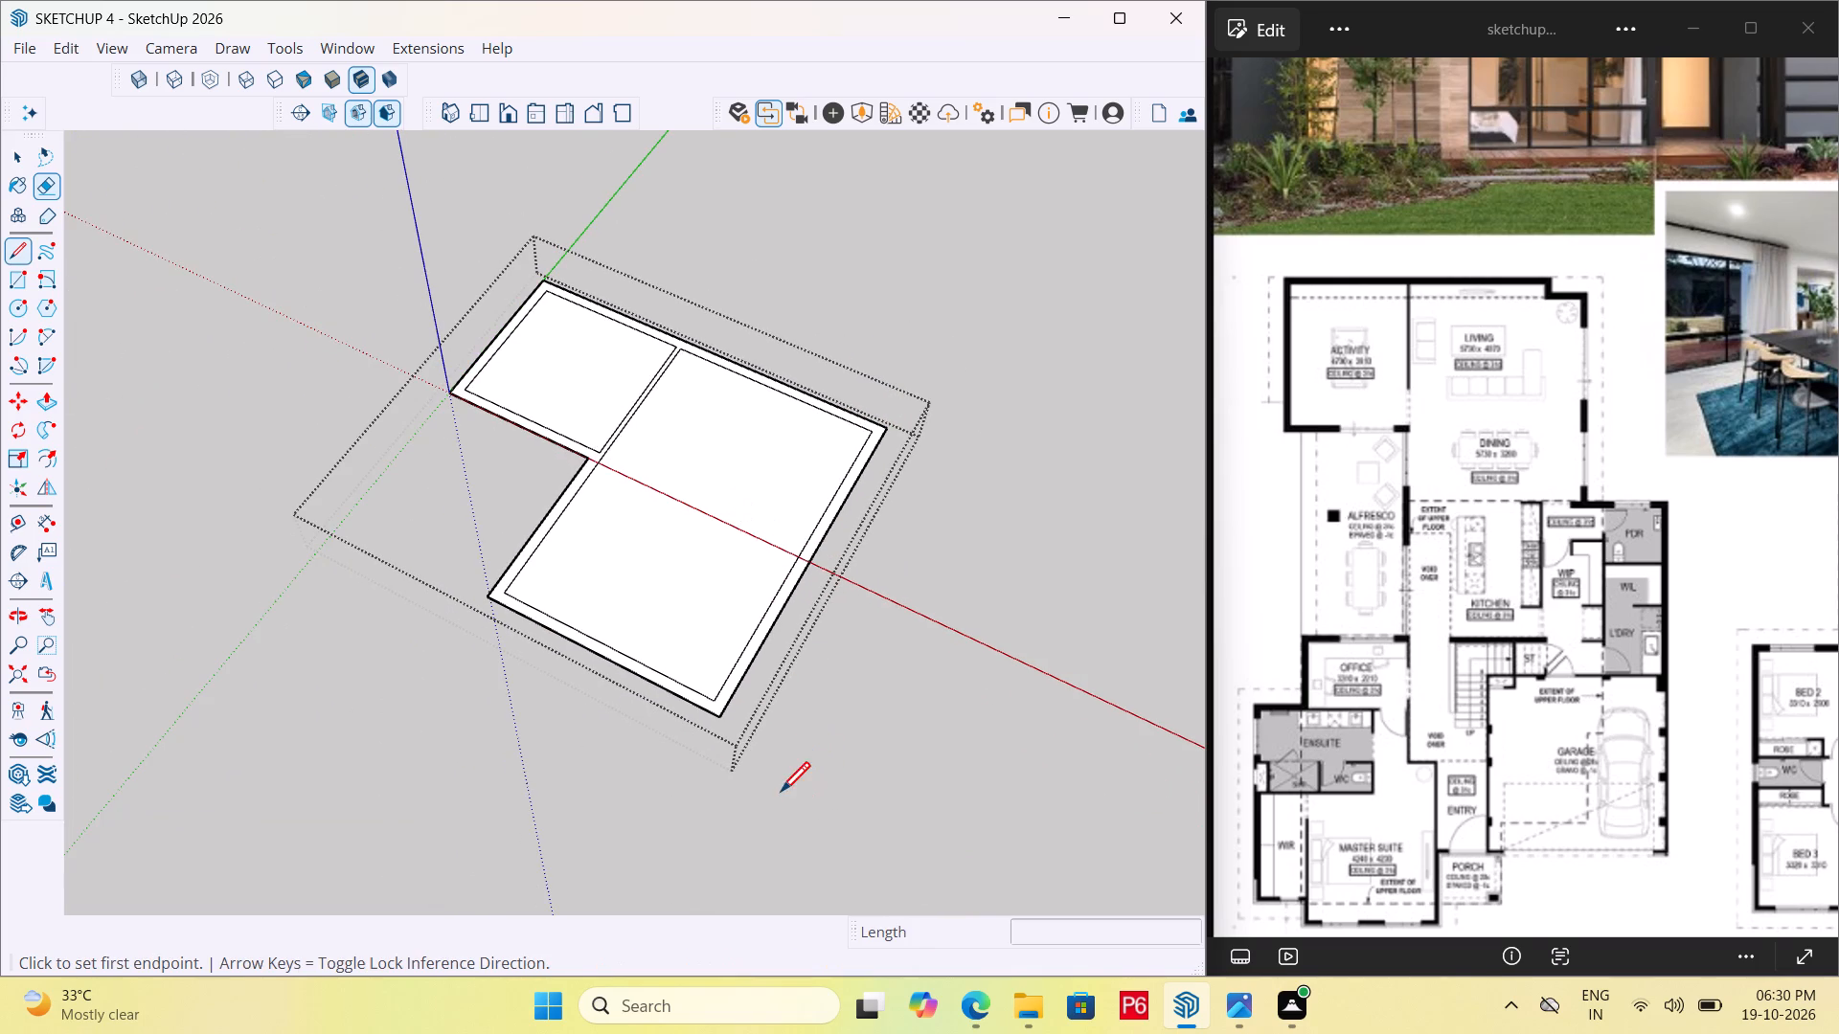
{"action": "left_click", "coordinate": [724, 725]}
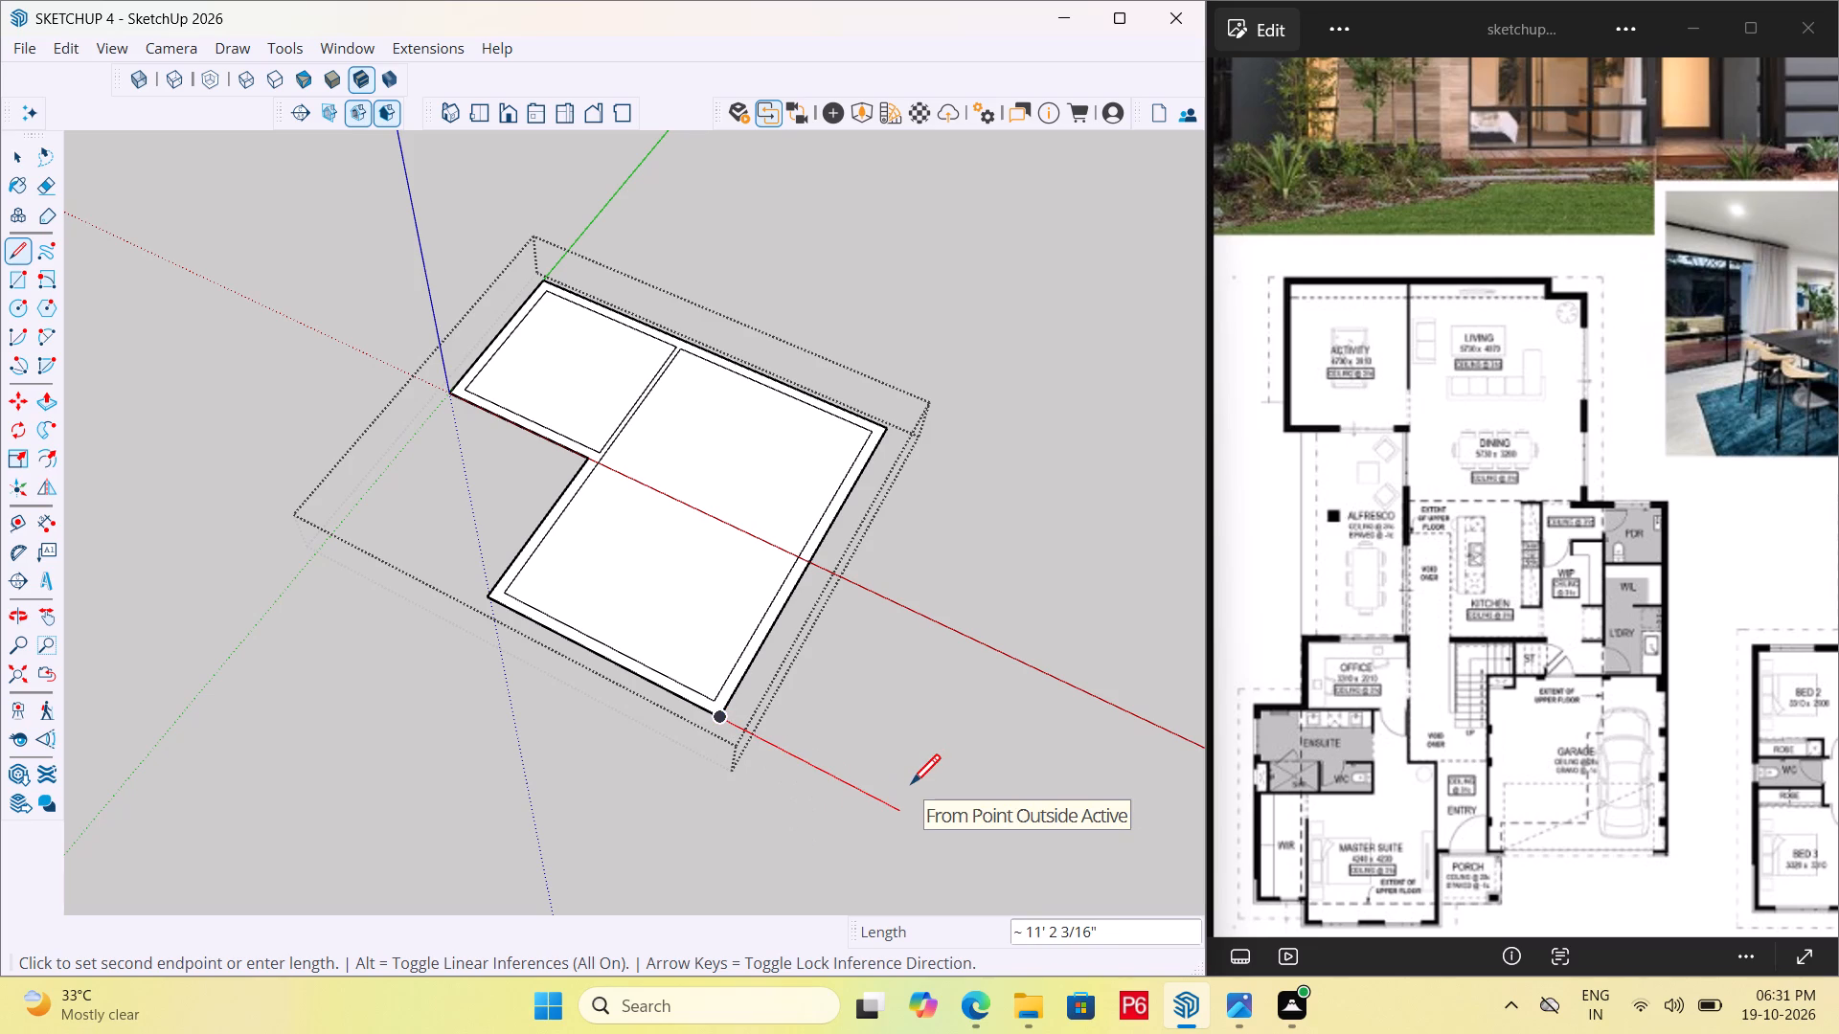
{"action": "scroll", "coordinate": [769, 632], "scroll_direction": "down", "scroll_amount": 7}
{"action": "scroll", "coordinate": [806, 715], "scroll_direction": "up", "scroll_amount": 6}
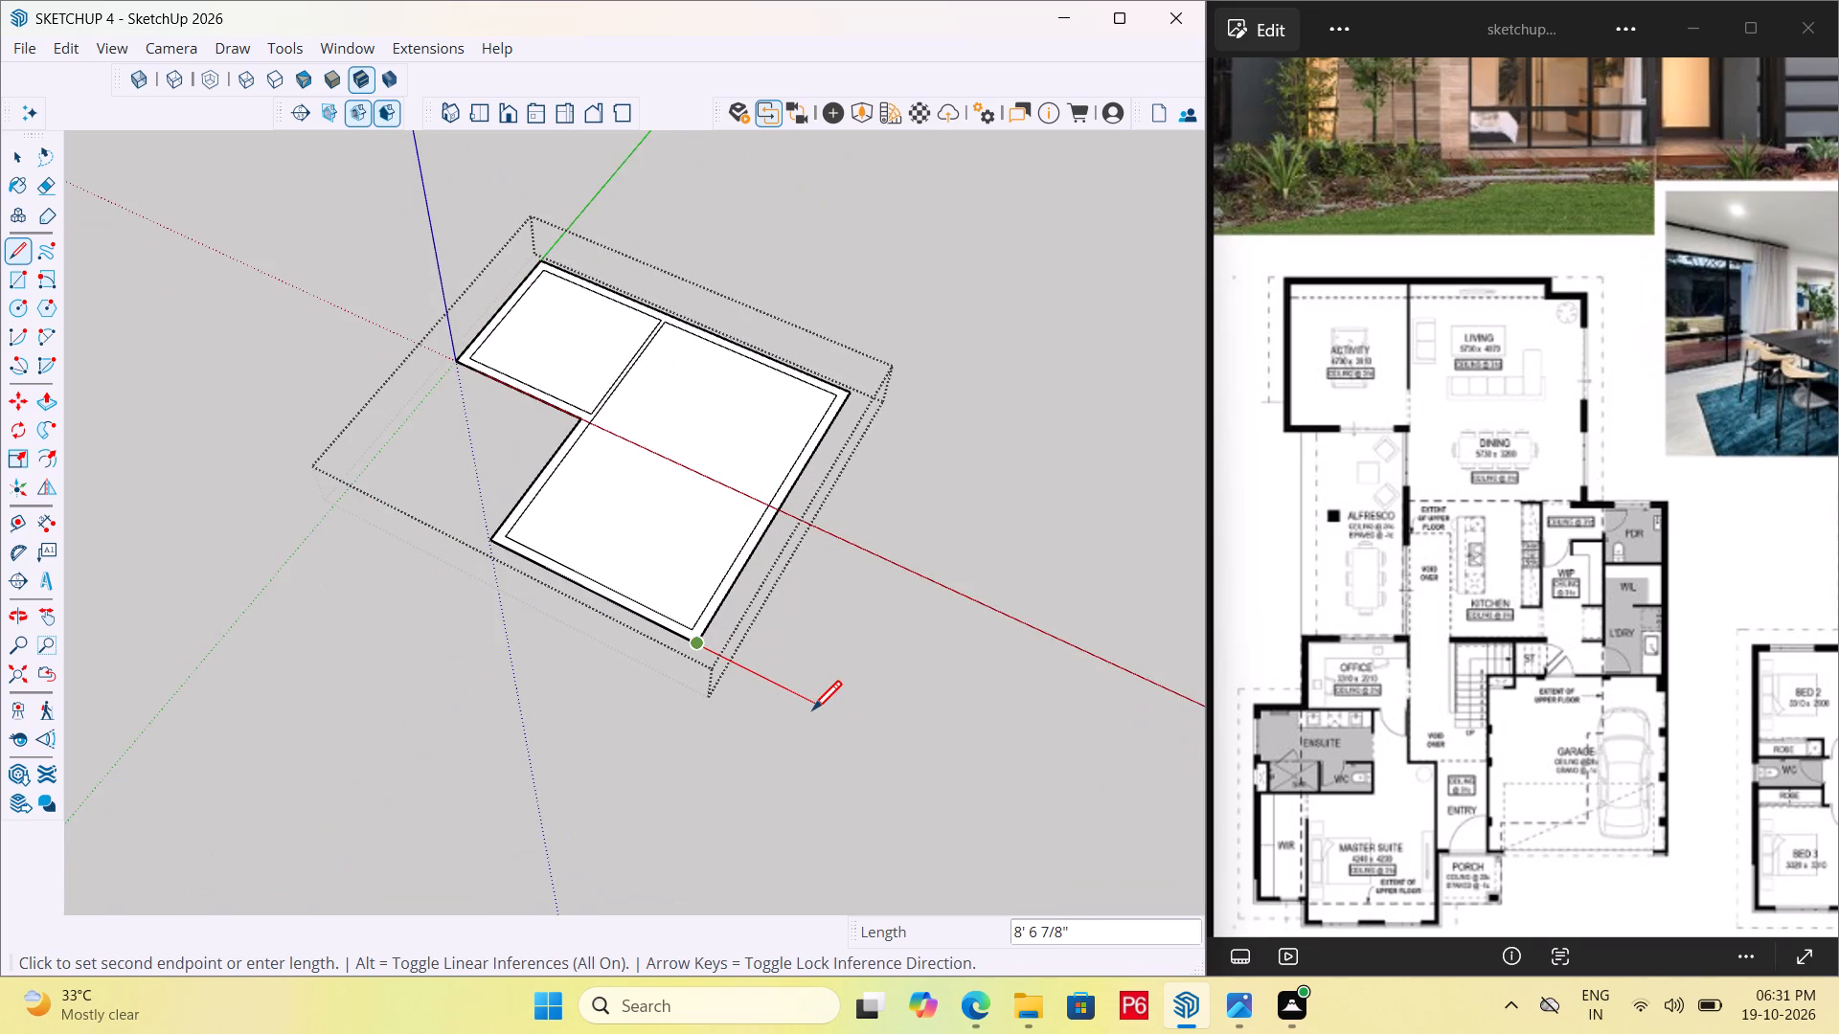
{"action": "scroll", "coordinate": [812, 713], "scroll_direction": "up", "scroll_amount": 1}
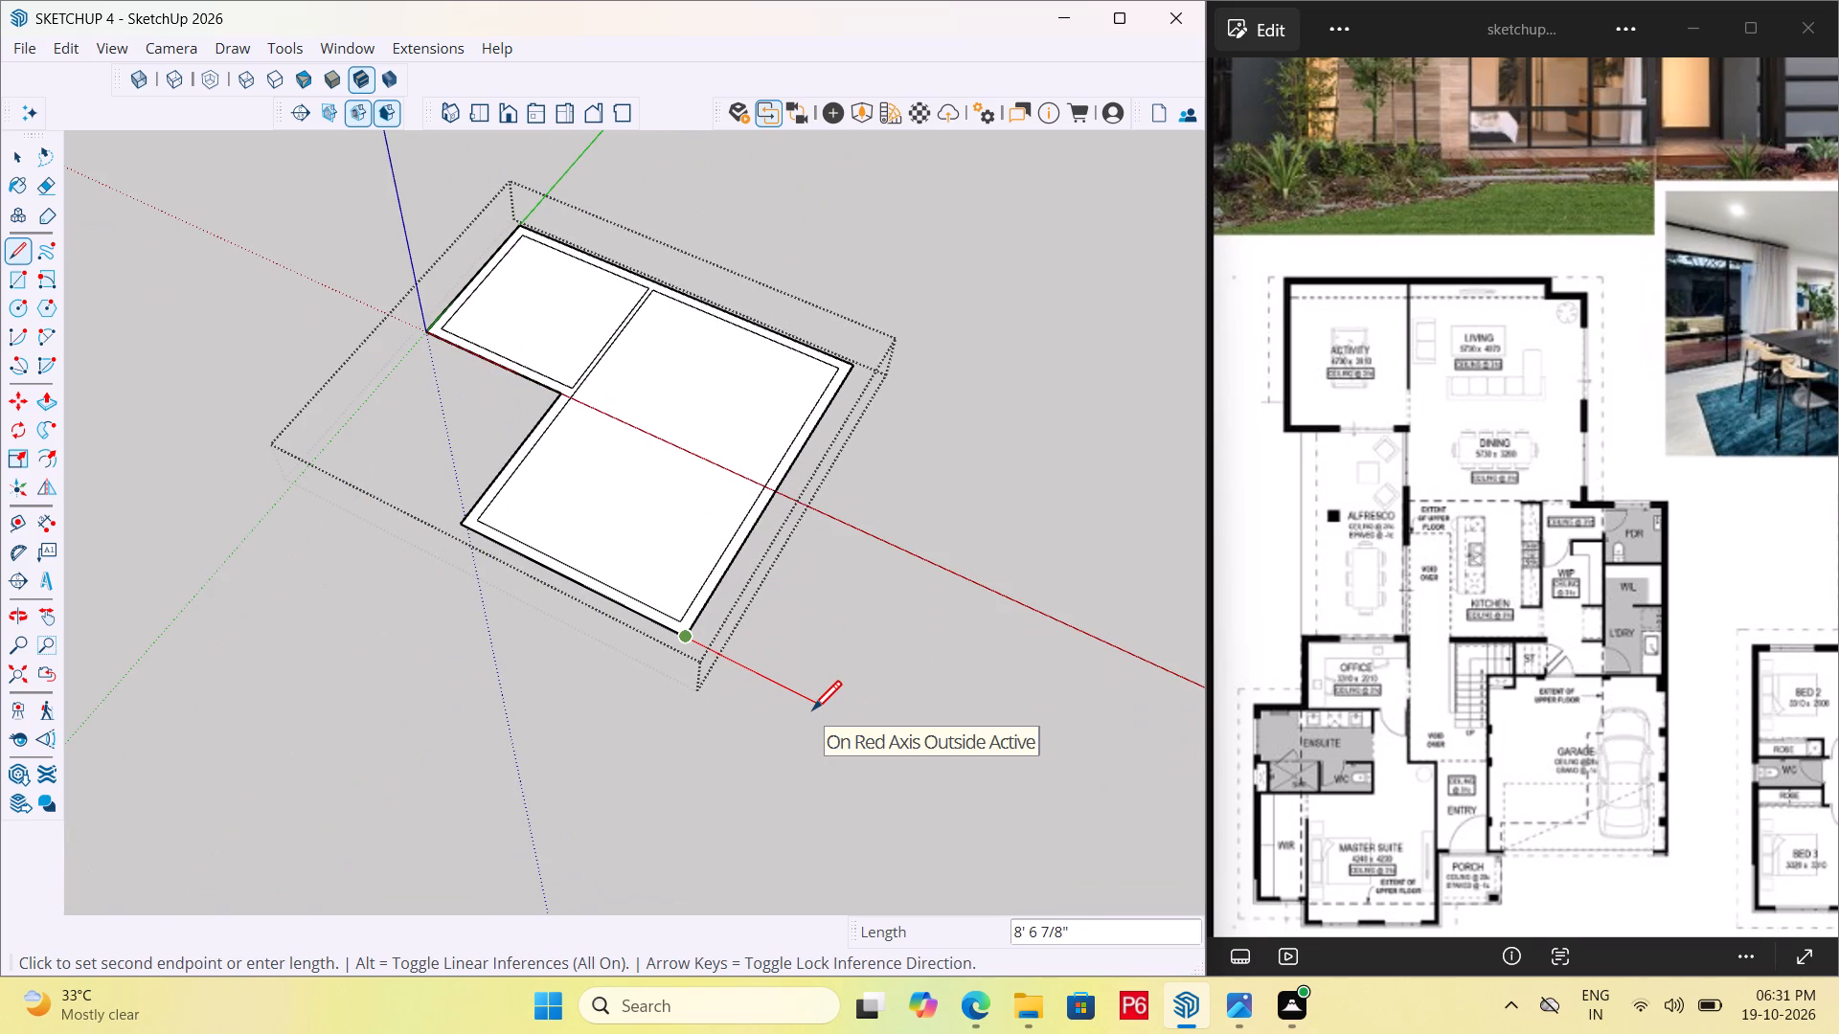
{"action": "type", "text": "8'"}
{"action": "key", "text": "Return"}
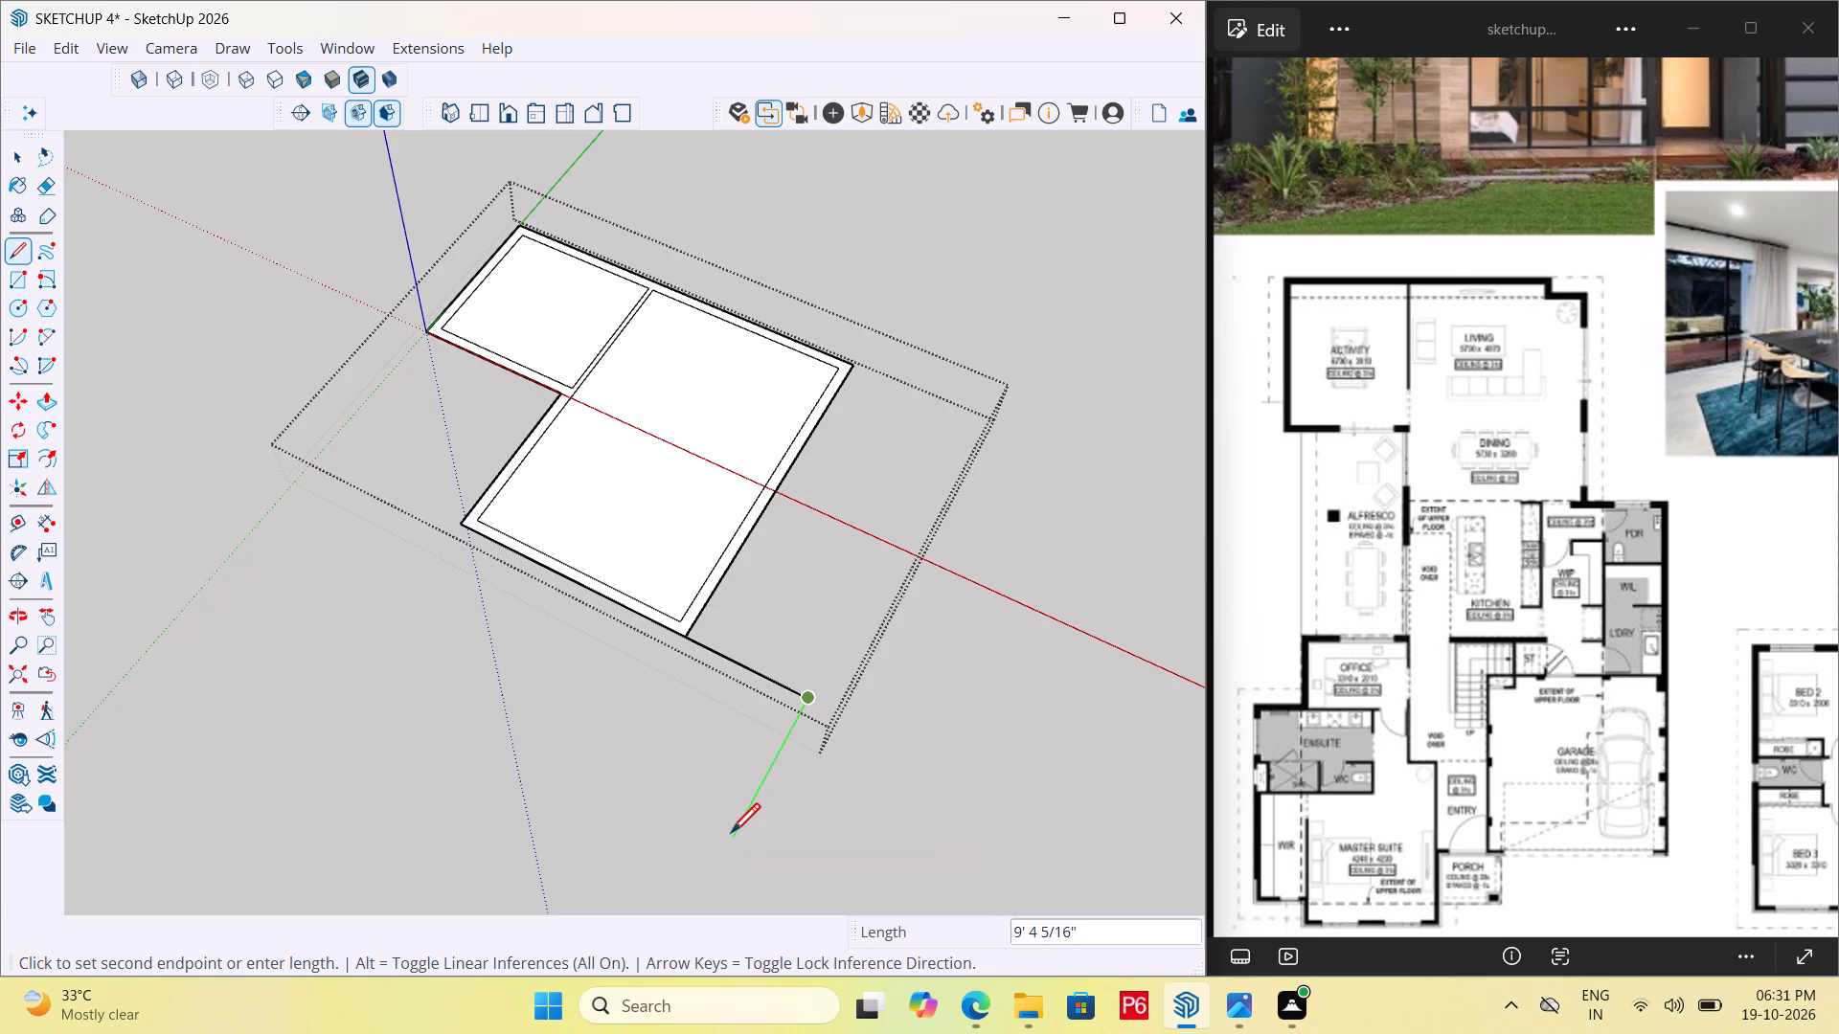
Complete a closed 8' by 6' rectangle off the larger room's outer corner, running 6' along green and 8' back along red.
{"action": "type", "text": "6'"}
{"action": "key", "text": "Return"}
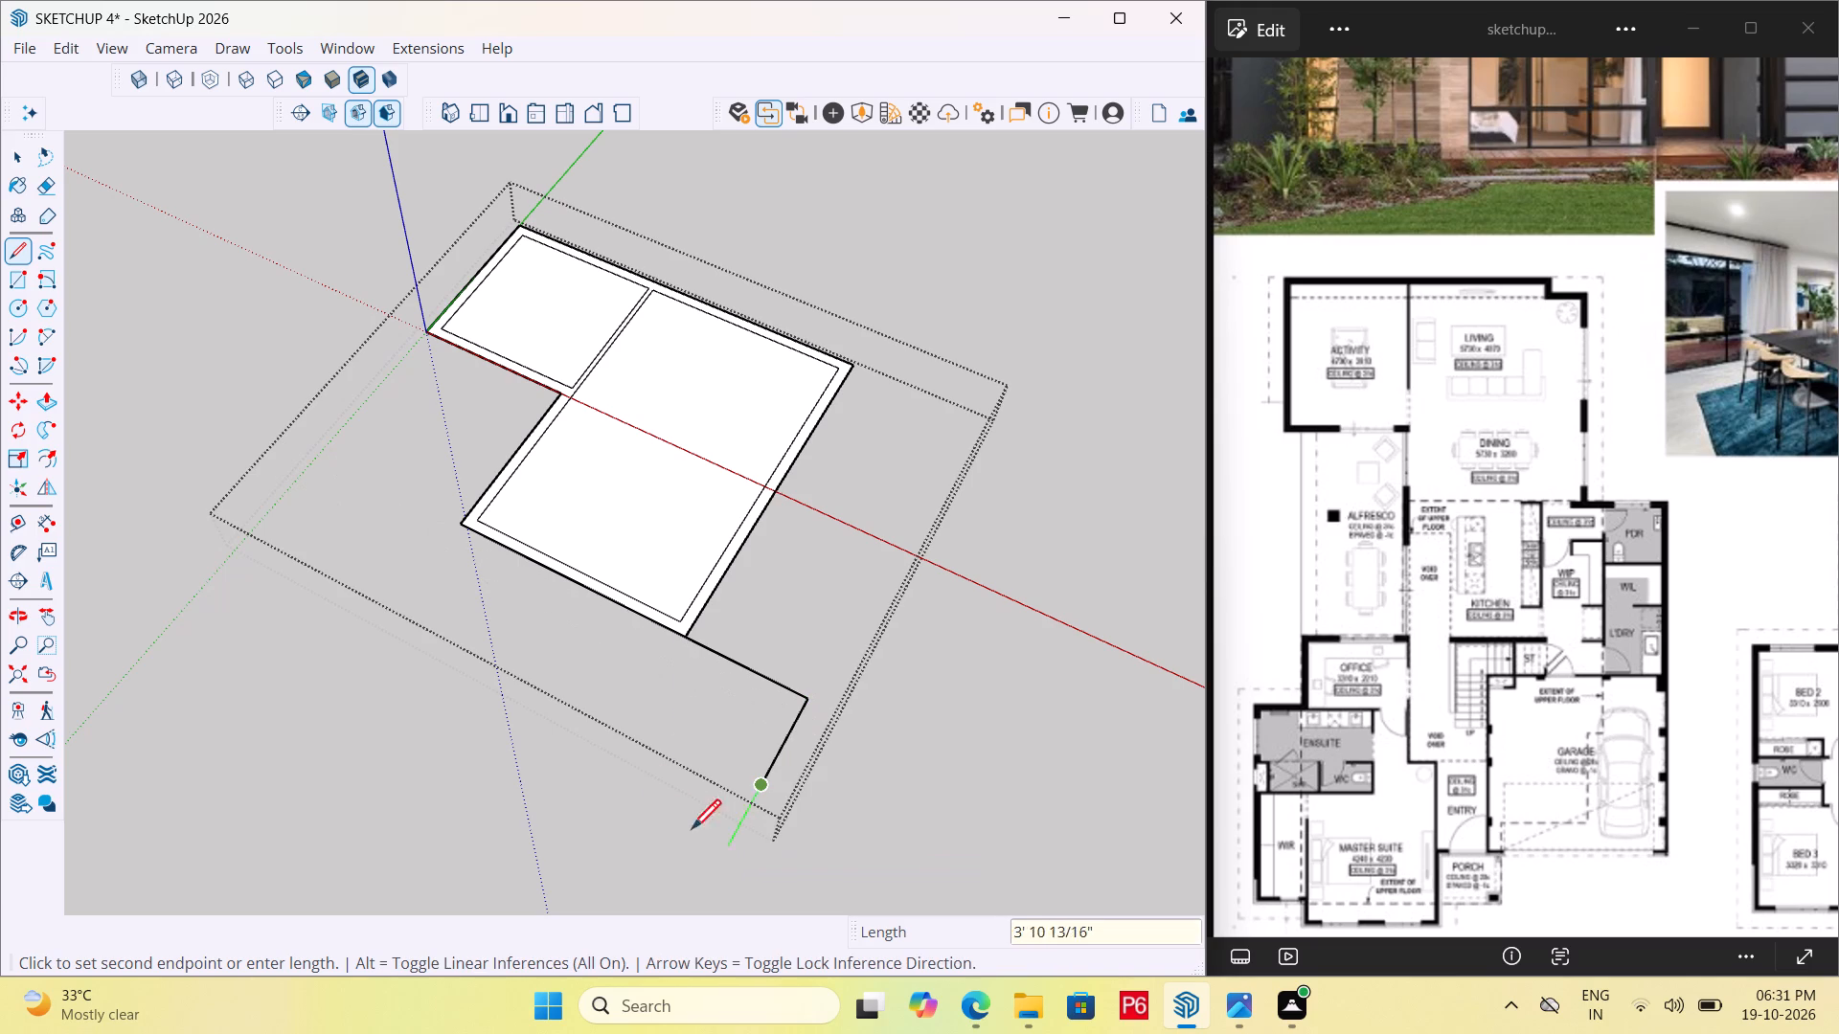
{"action": "type", "text": "8'"}
{"action": "key", "text": "Return"}
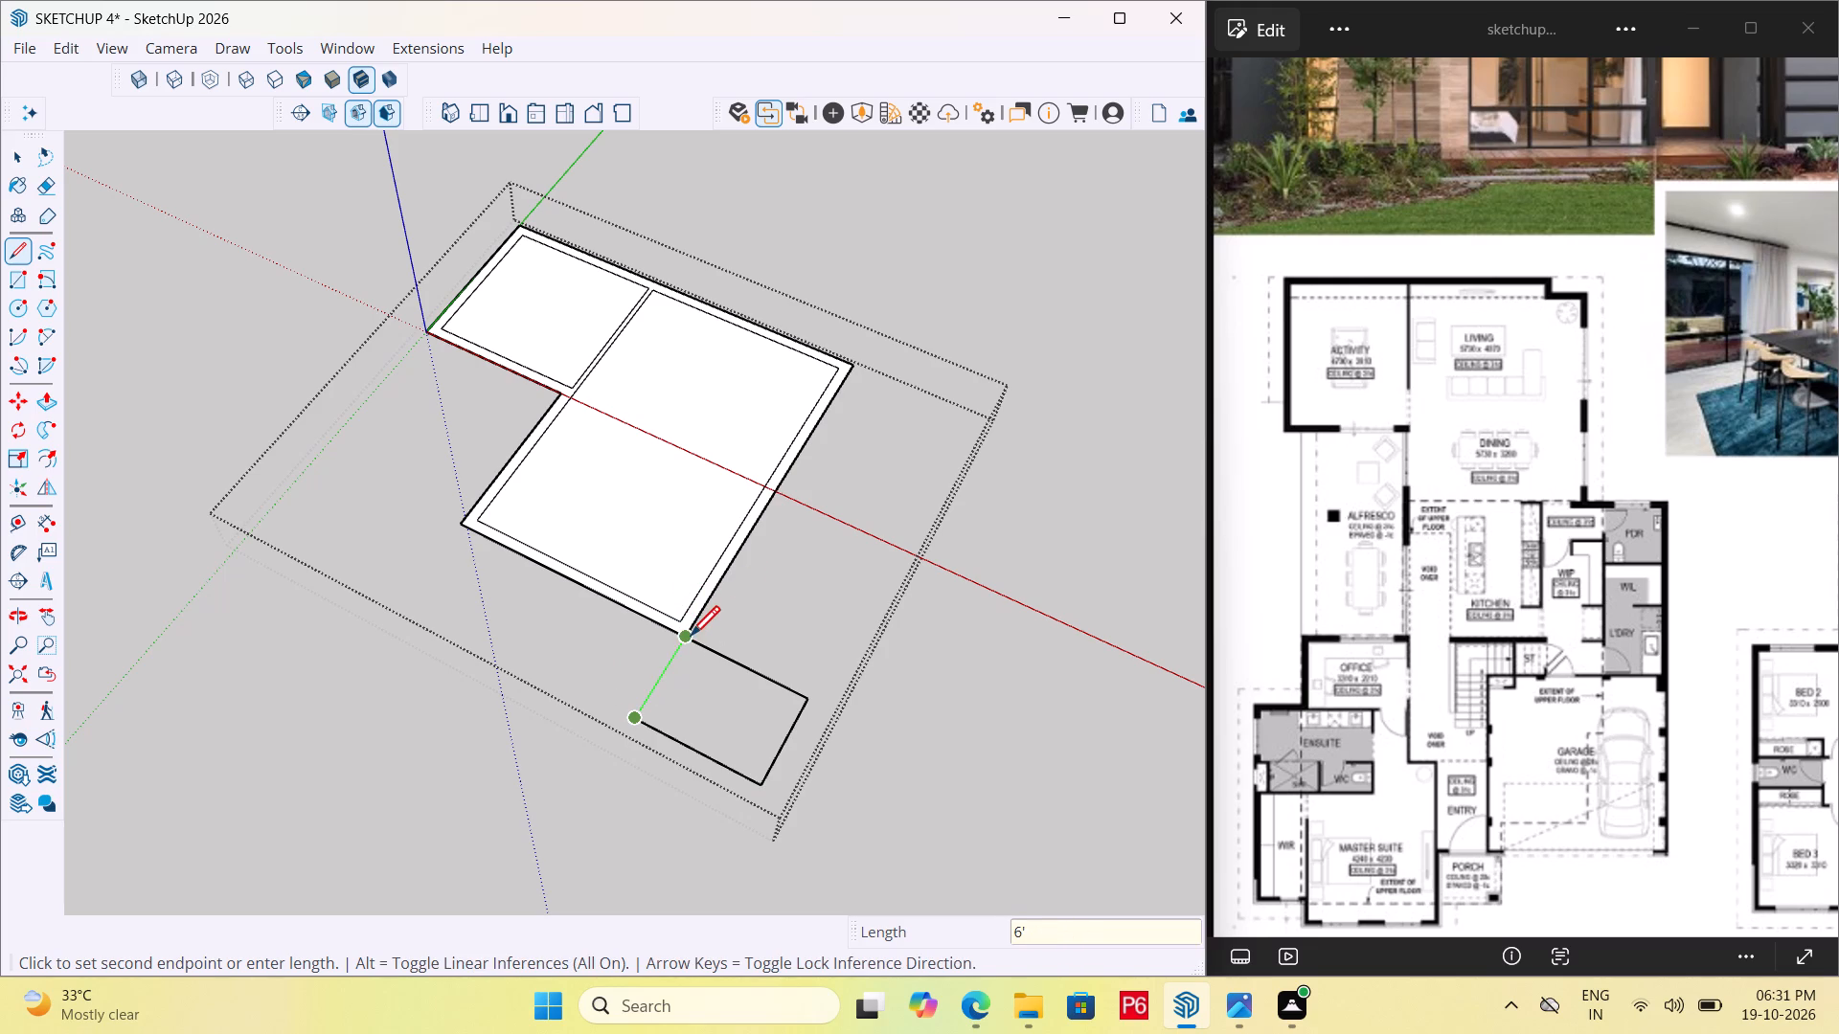
{"action": "left_click", "coordinate": [691, 639]}
{"action": "scroll", "coordinate": [682, 626], "scroll_direction": "down", "scroll_amount": 3}
{"action": "key", "text": "space"}
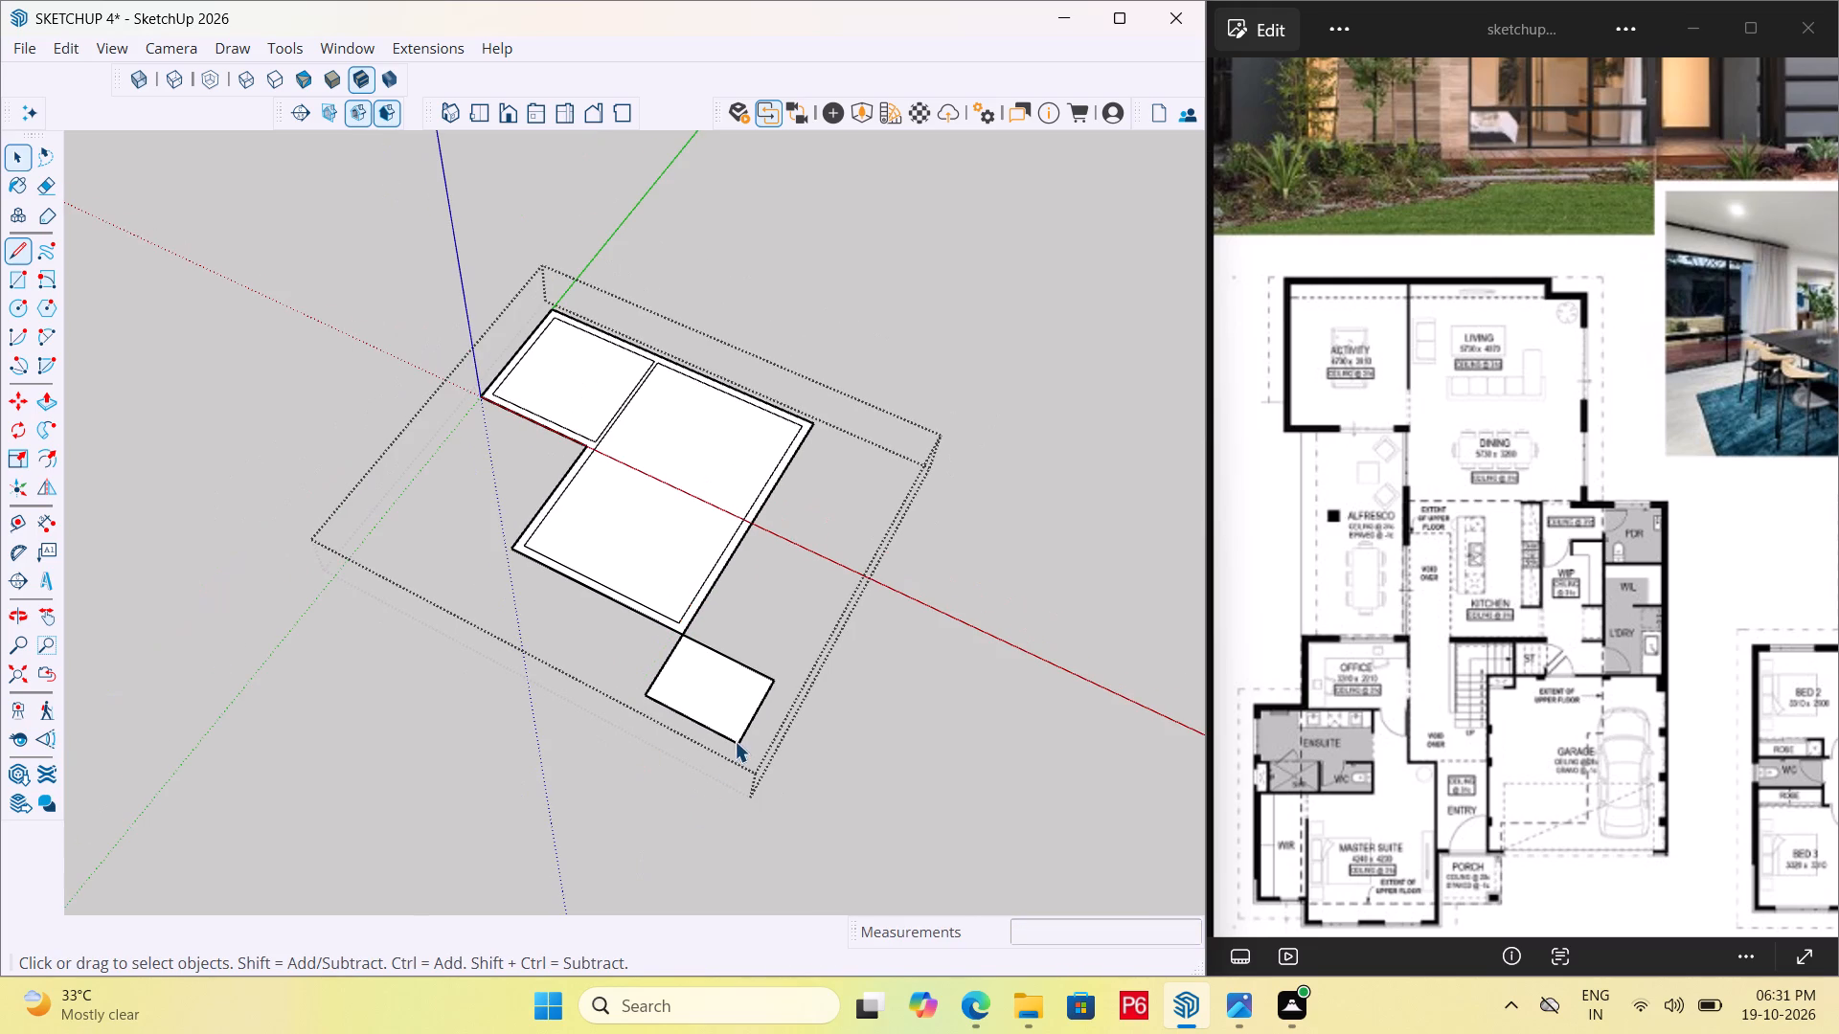
Add an adjoining 8' by 4' rectangle along green against the far edge of the 8' by 6' rectangle.
{"action": "key", "text": "l"}
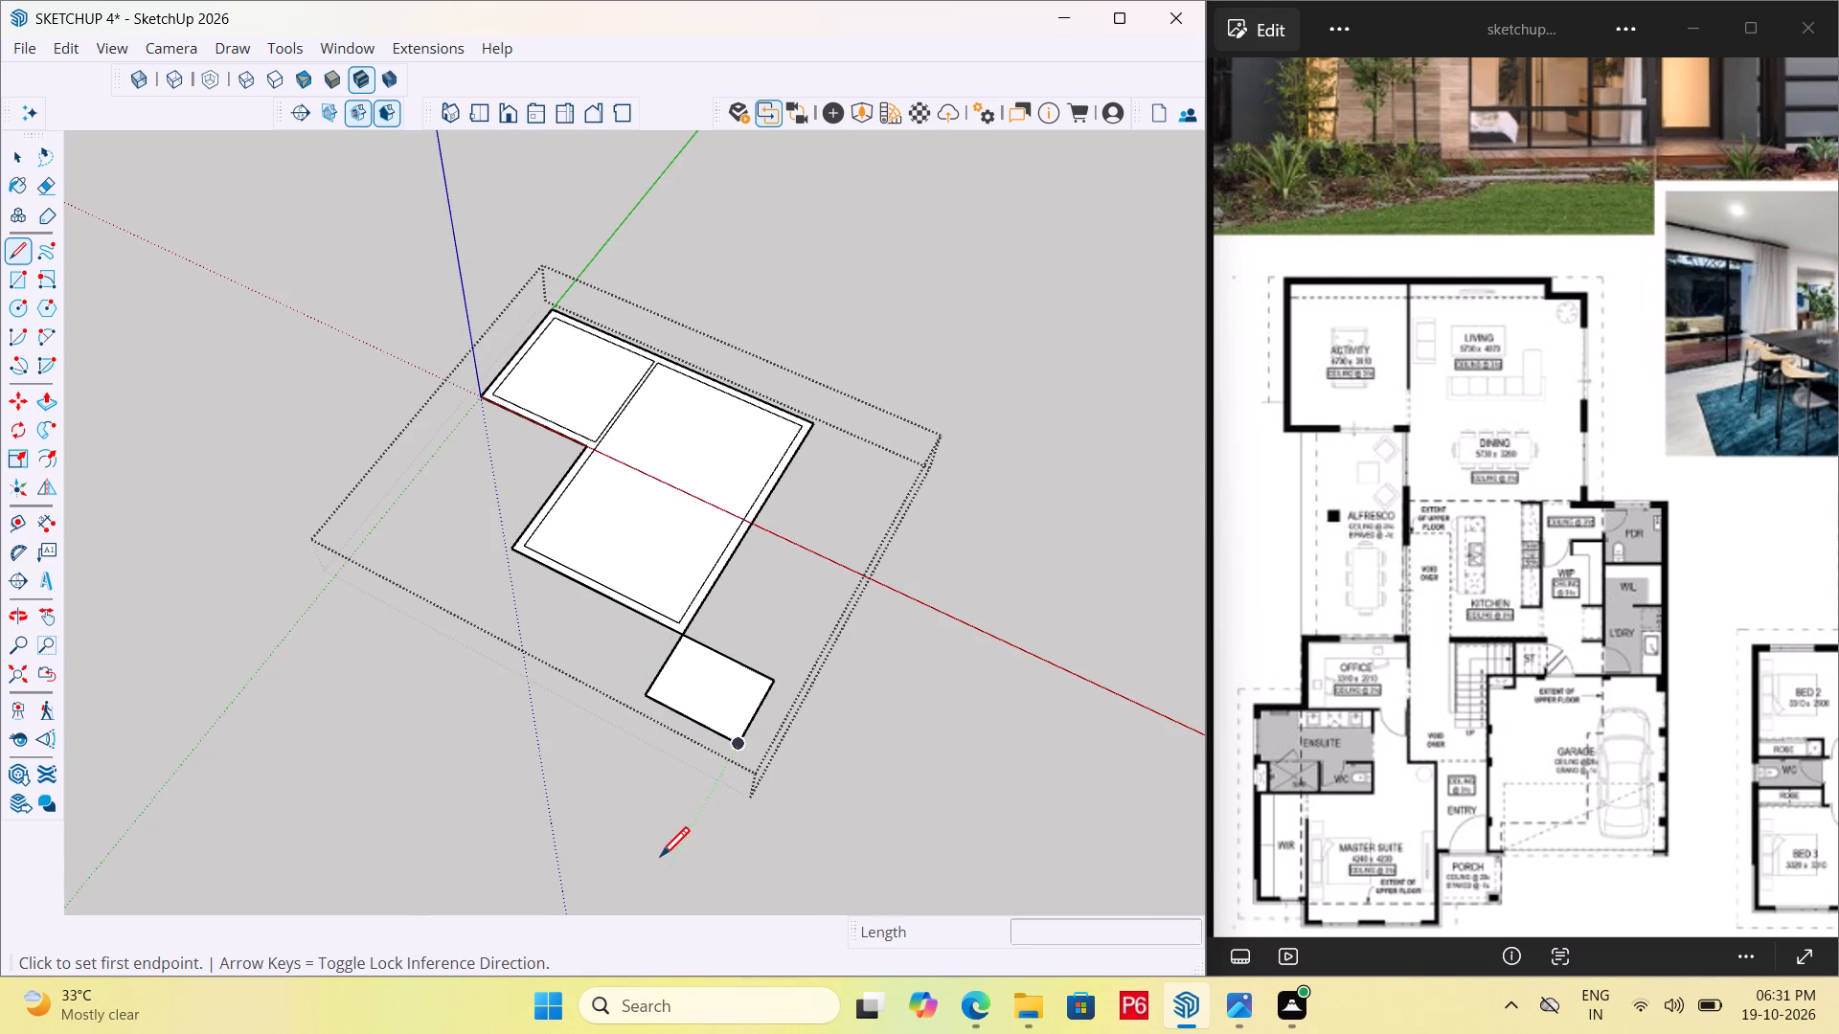
{"action": "scroll", "coordinate": [677, 741], "scroll_direction": "down", "scroll_amount": 5}
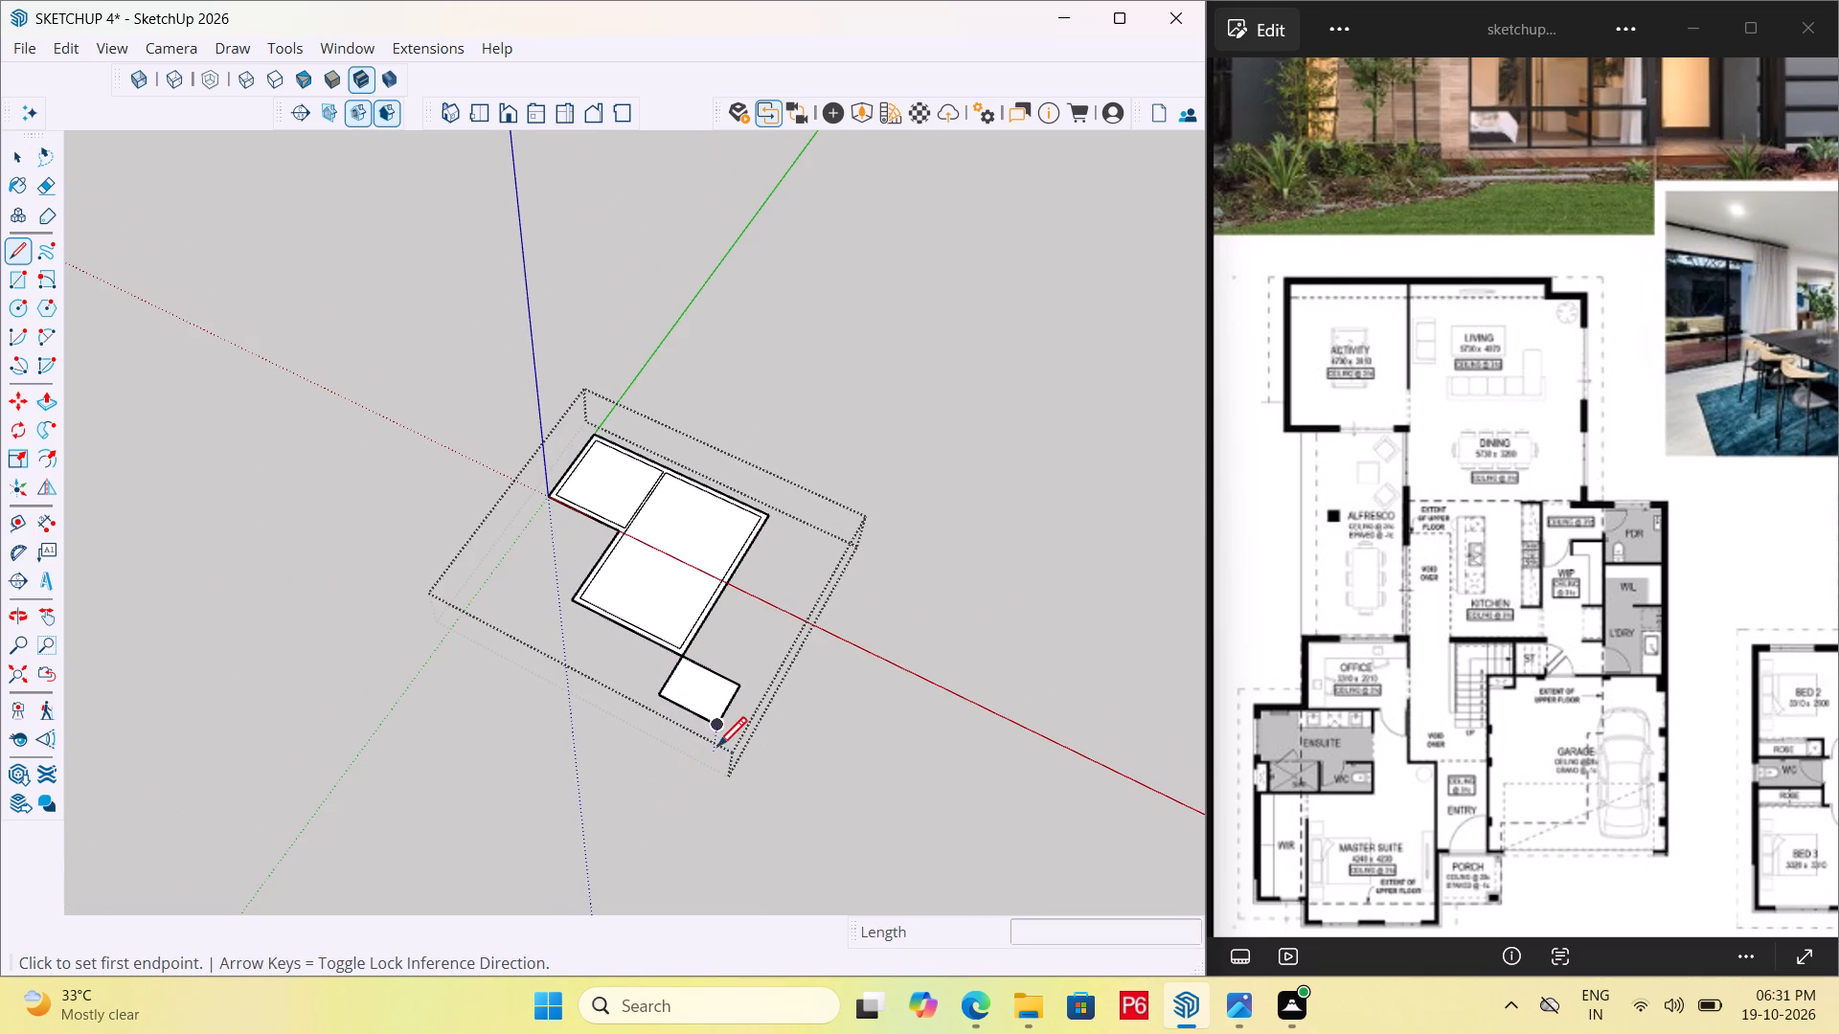
{"action": "scroll", "coordinate": [717, 750], "scroll_direction": "up", "scroll_amount": 6}
{"action": "left_click", "coordinate": [718, 709]}
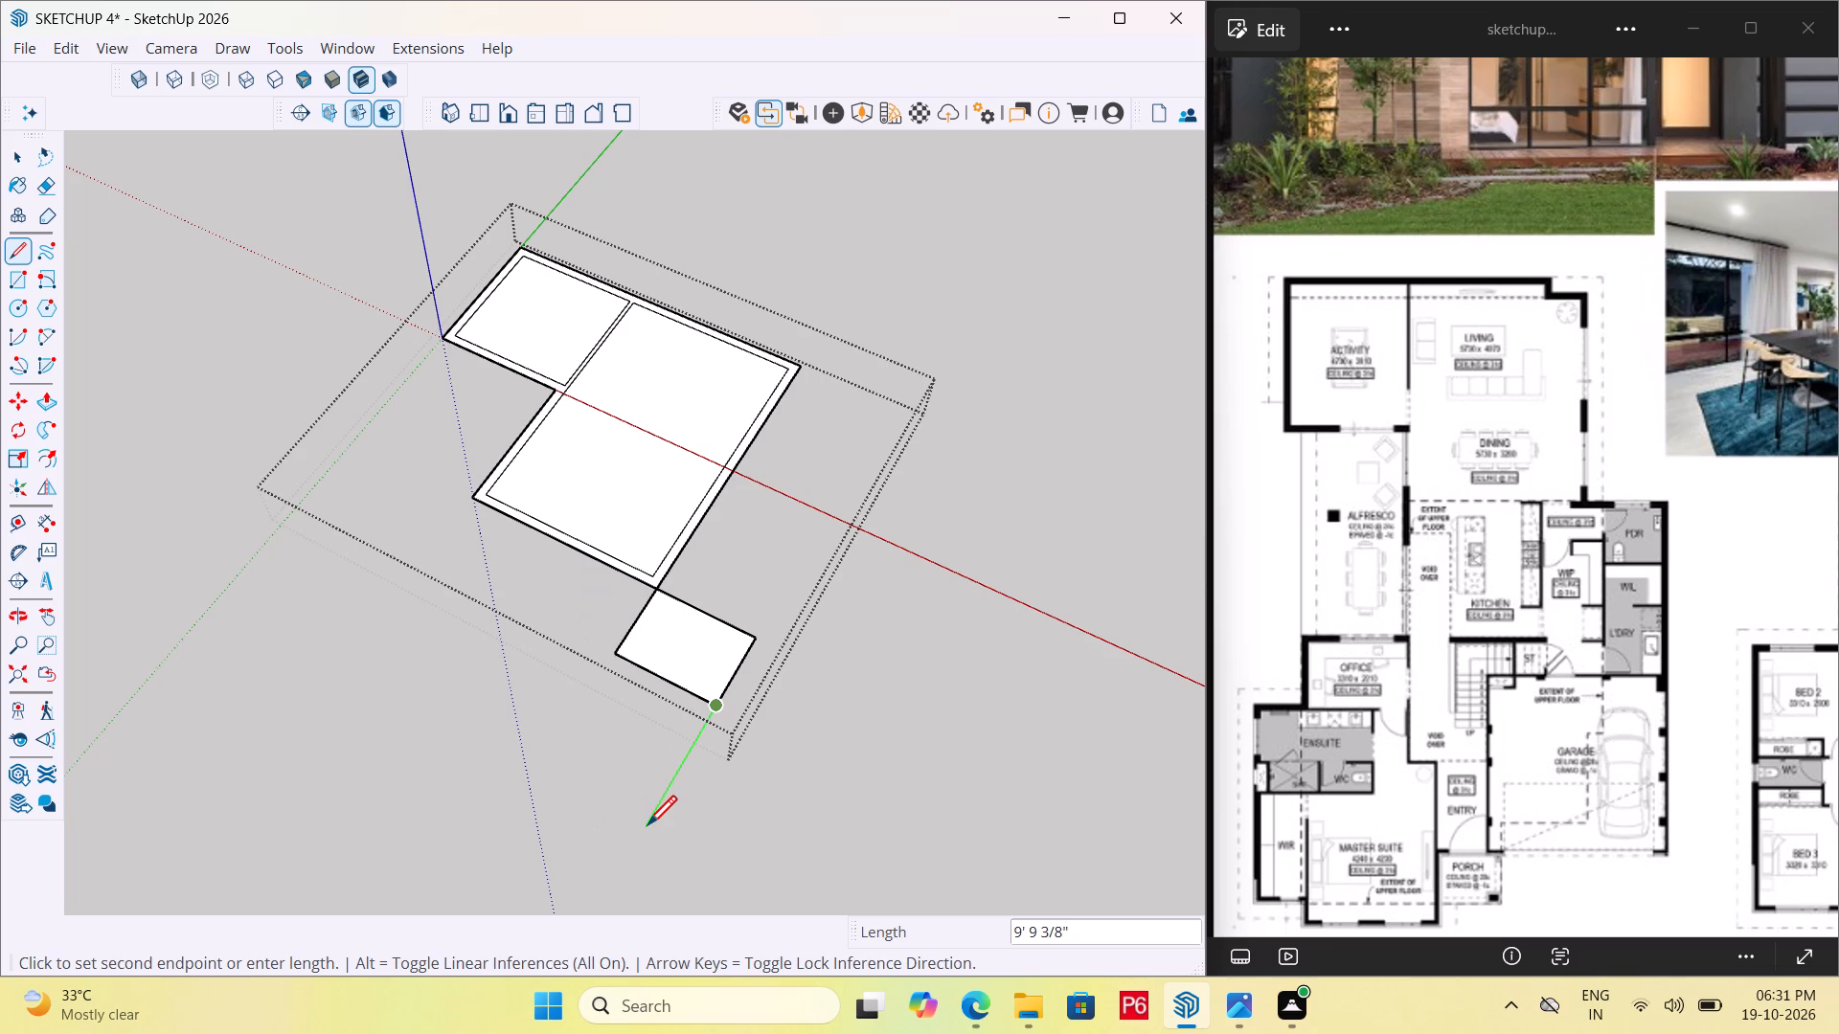
{"action": "type", "text": "4'"}
{"action": "key", "text": "Return"}
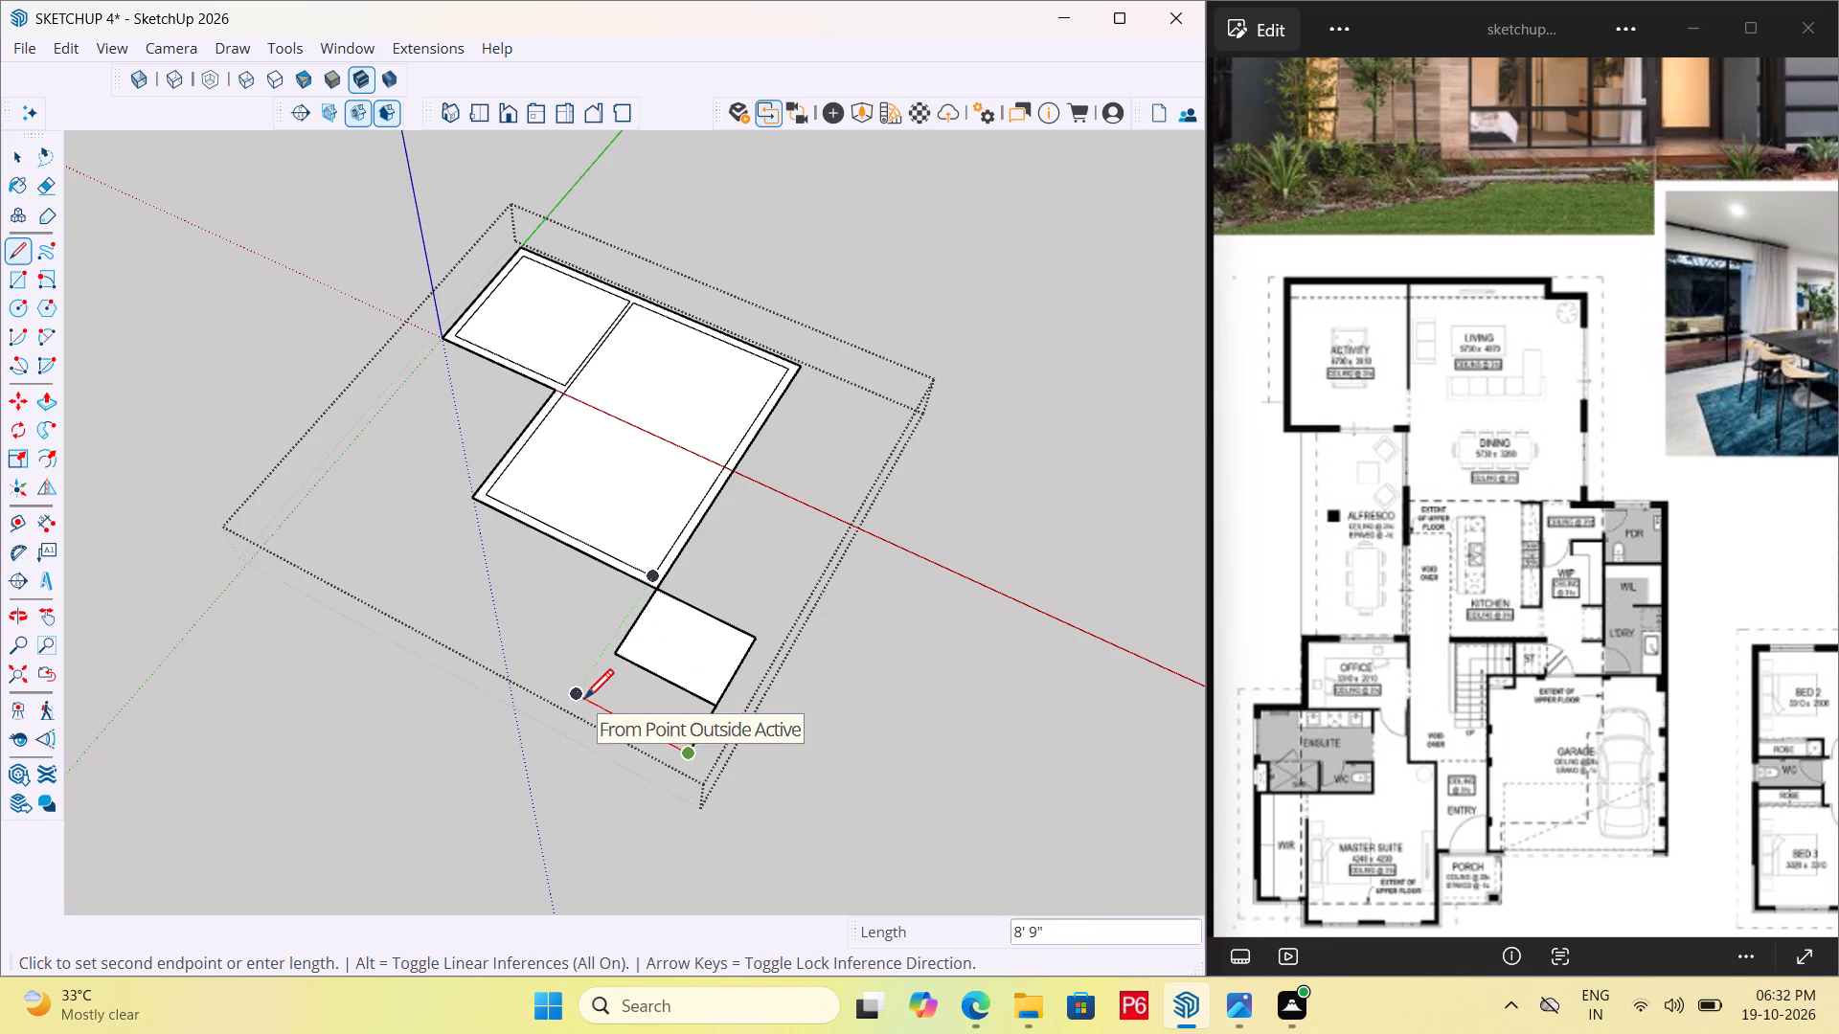
{"action": "scroll", "coordinate": [607, 687], "scroll_direction": "up", "scroll_amount": 11}
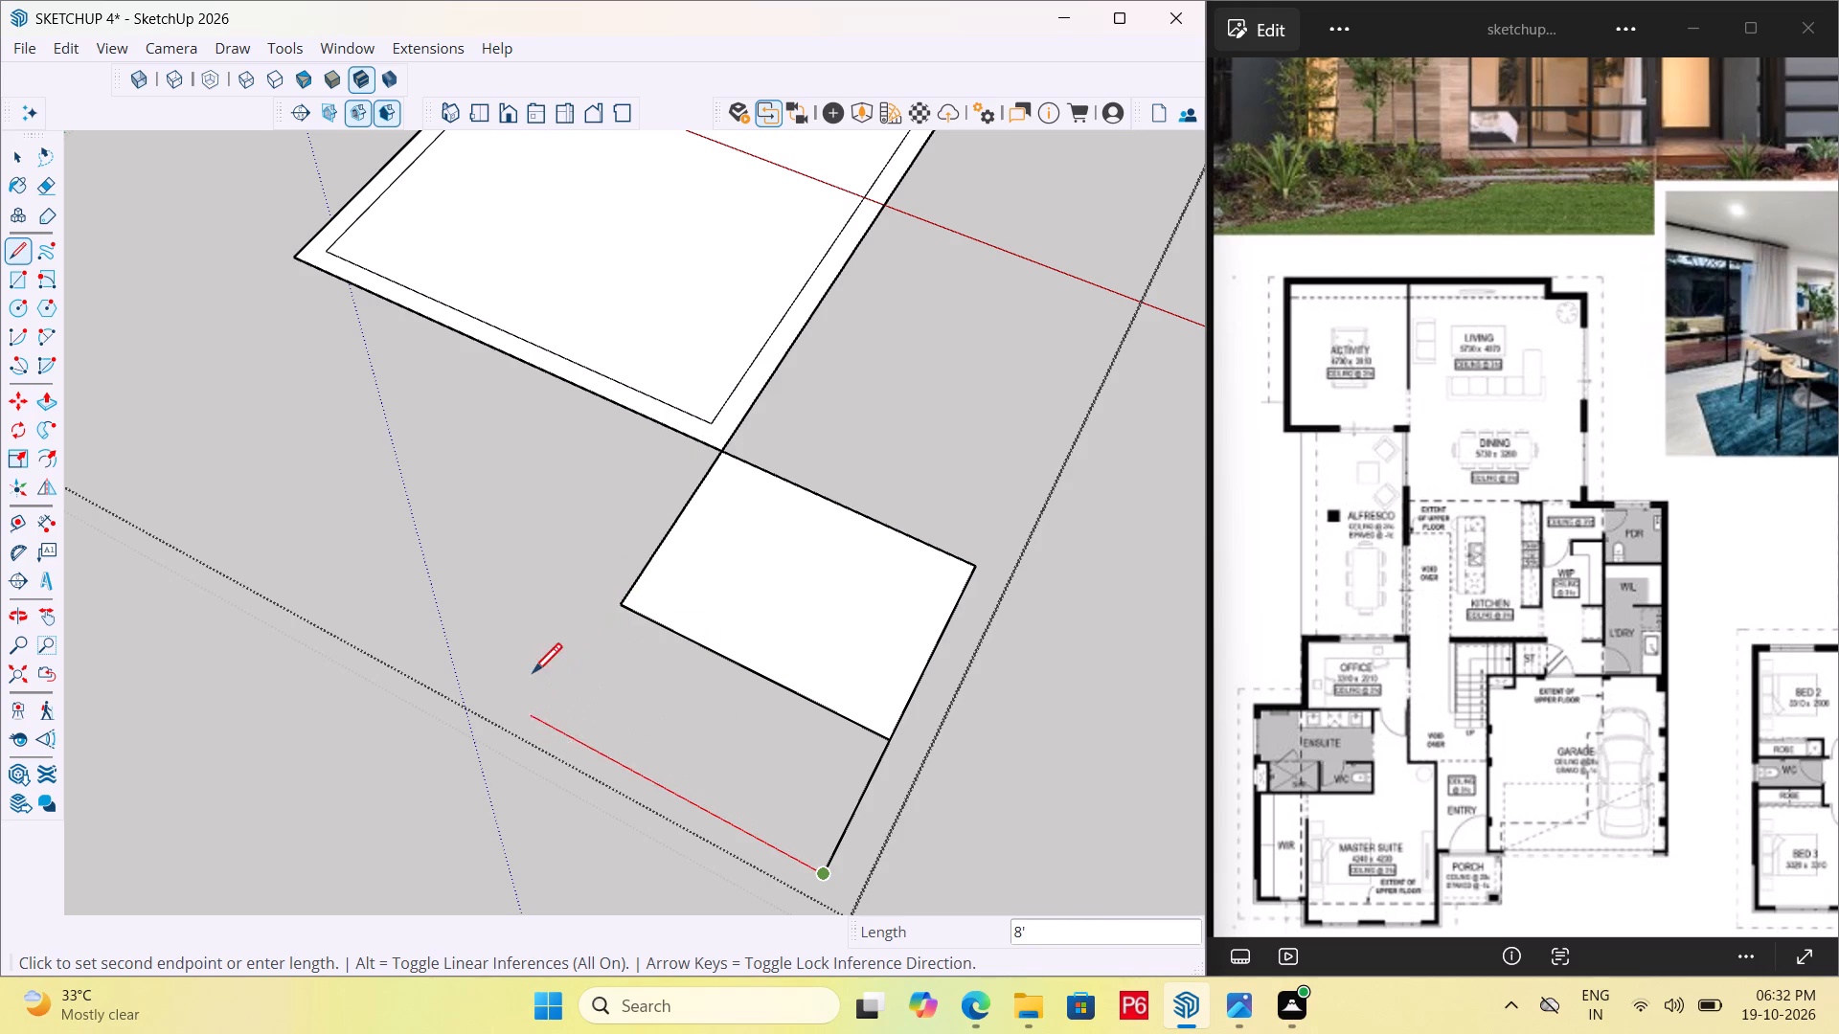
{"action": "scroll", "coordinate": [492, 651], "scroll_direction": "up", "scroll_amount": 1}
{"action": "middle_click_drag", "start_coordinate": [478, 646], "coordinate": [188, 638]}
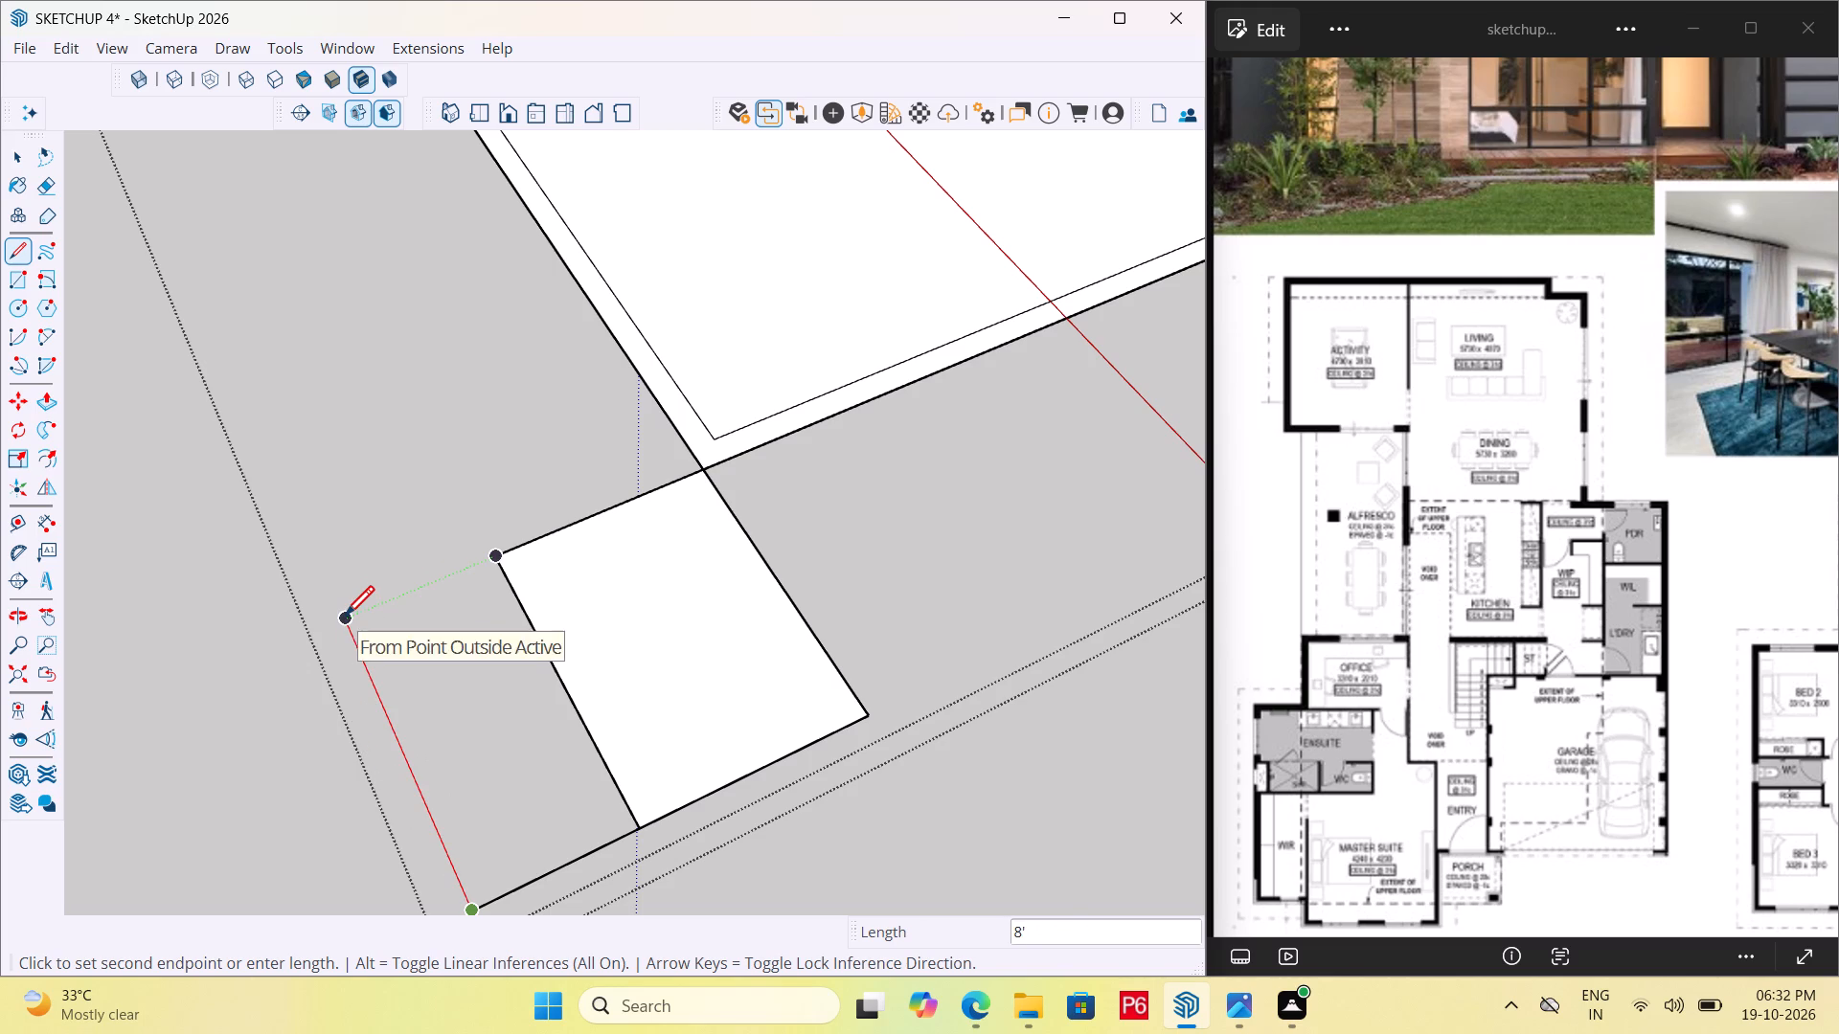
{"action": "left_click_drag", "start_coordinate": [345, 618], "coordinate": [363, 609]}
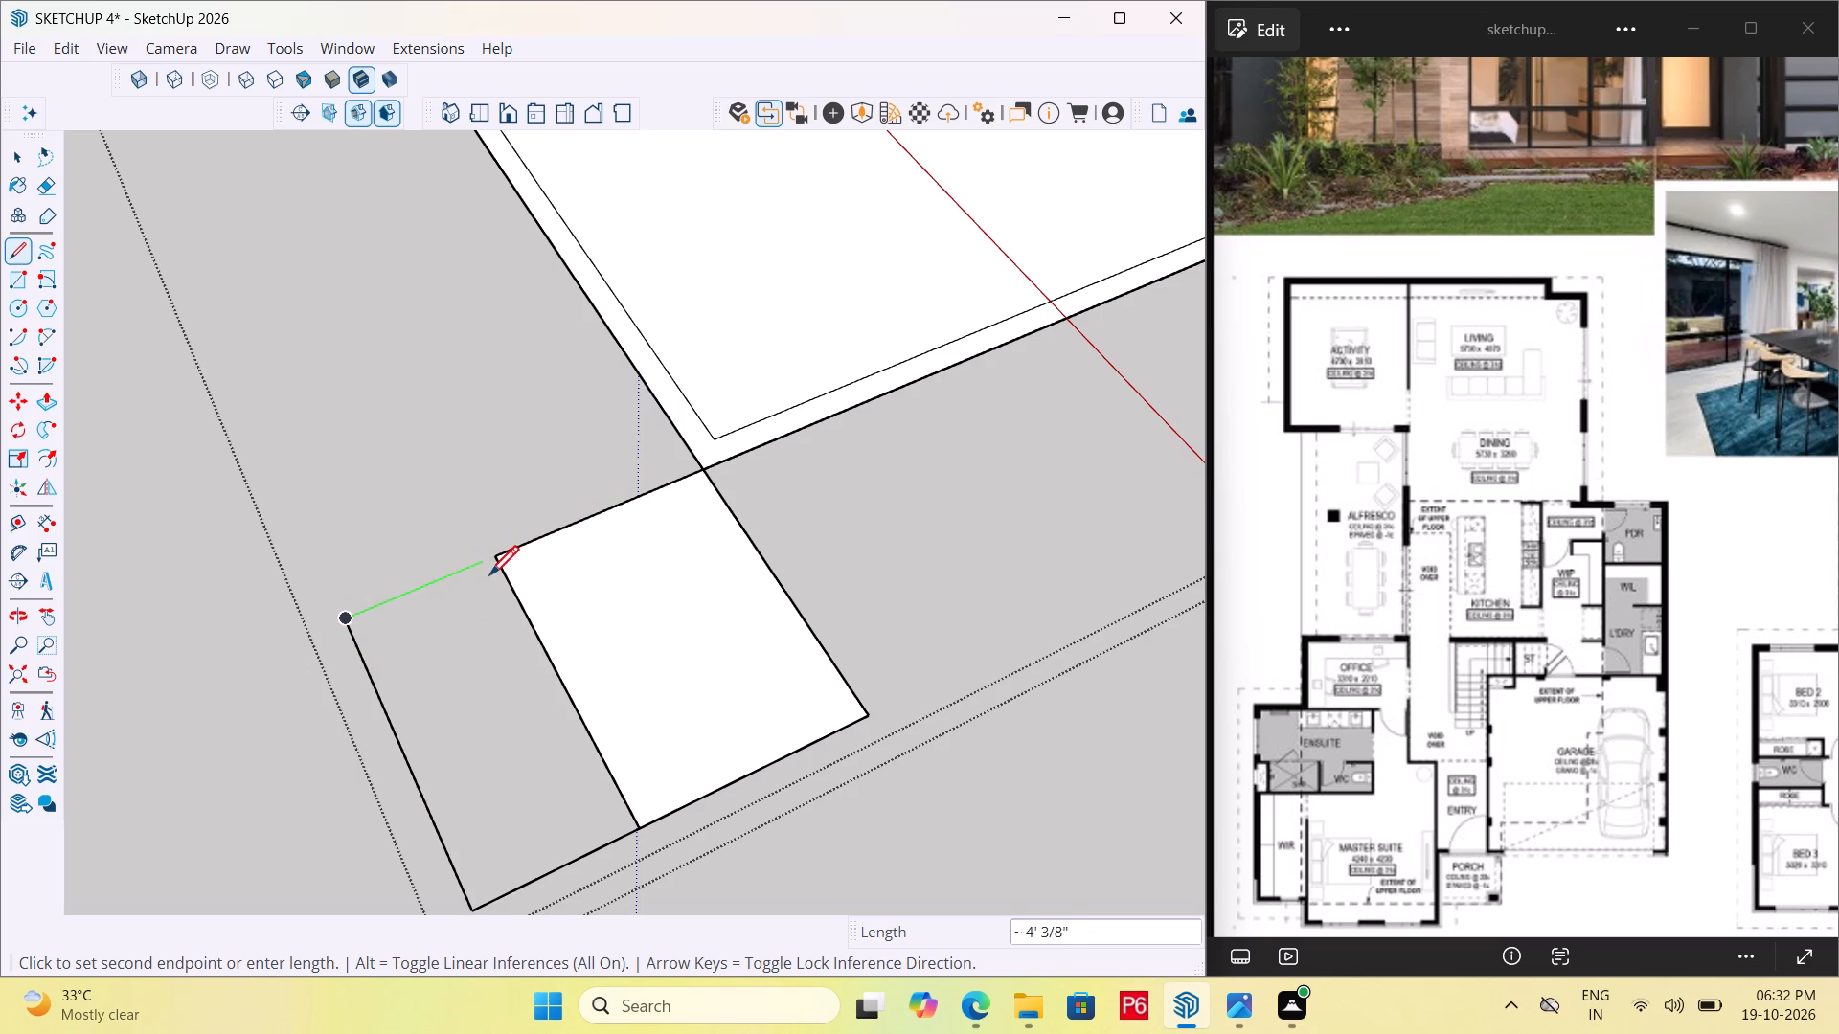
{"action": "key", "text": "ctrl+z"}
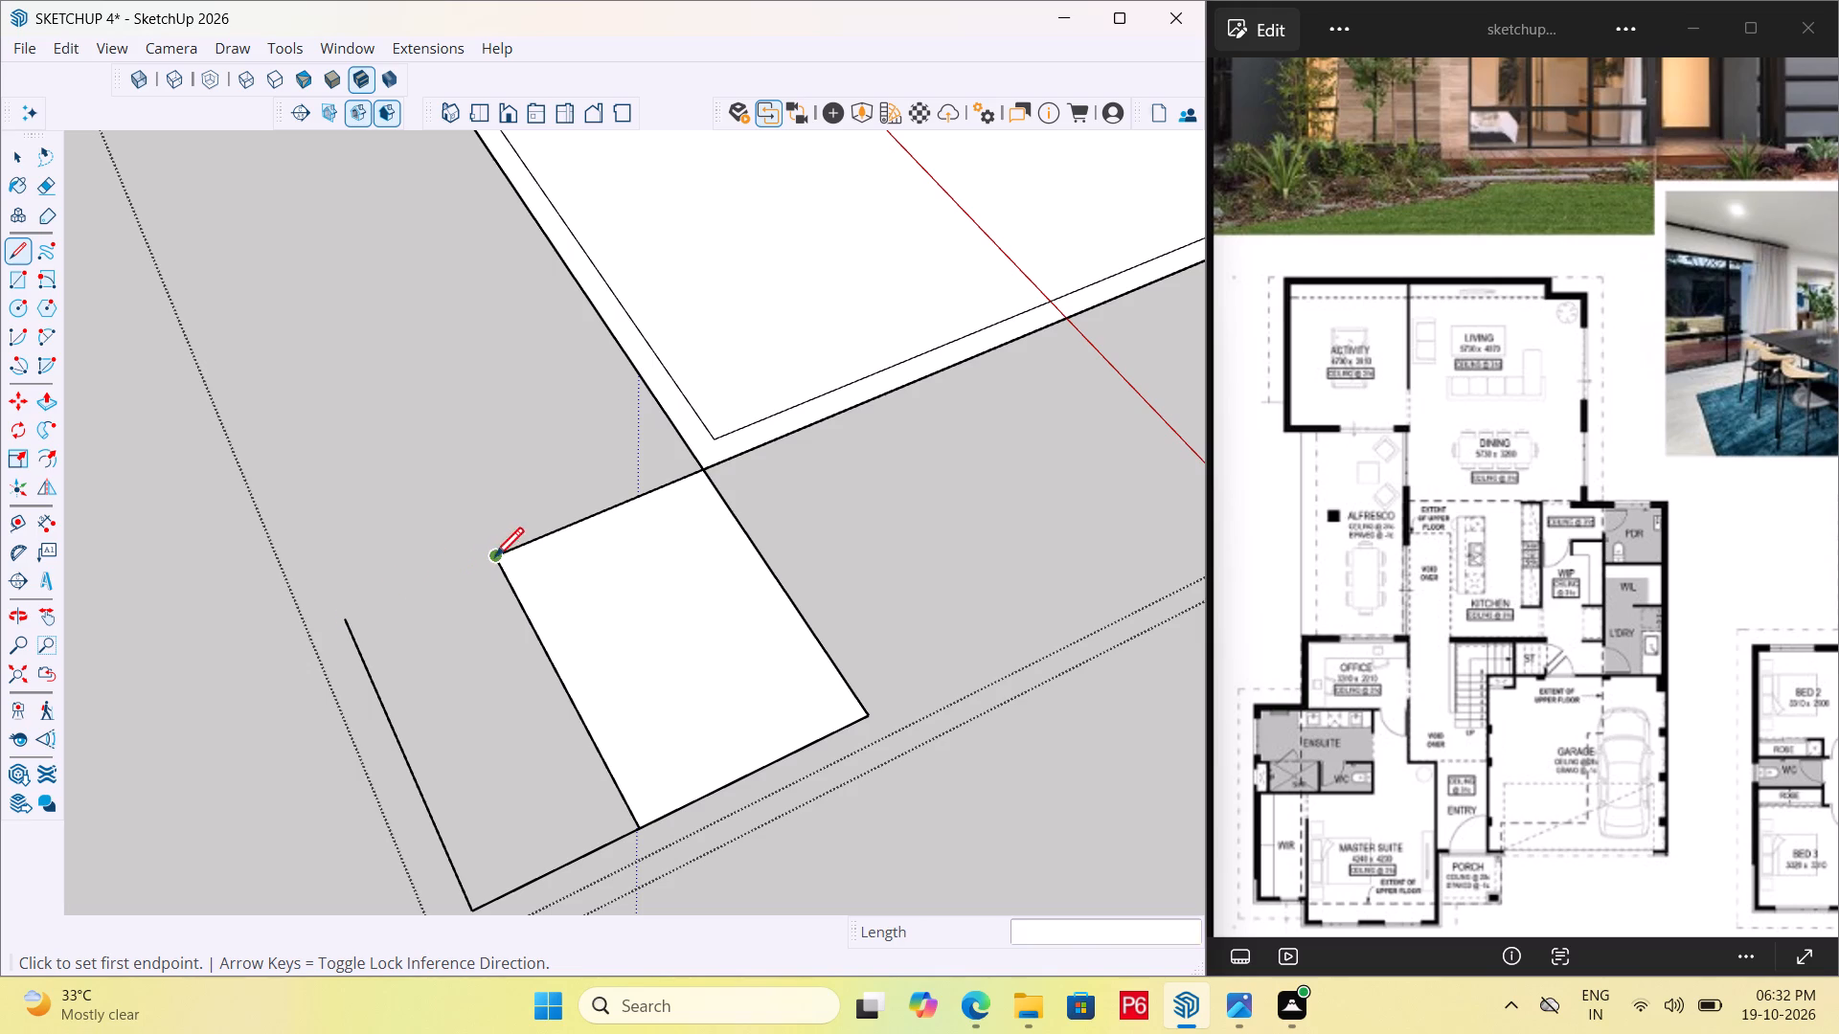
{"action": "left_click", "coordinate": [495, 559]}
{"action": "double_click", "coordinate": [347, 624]}
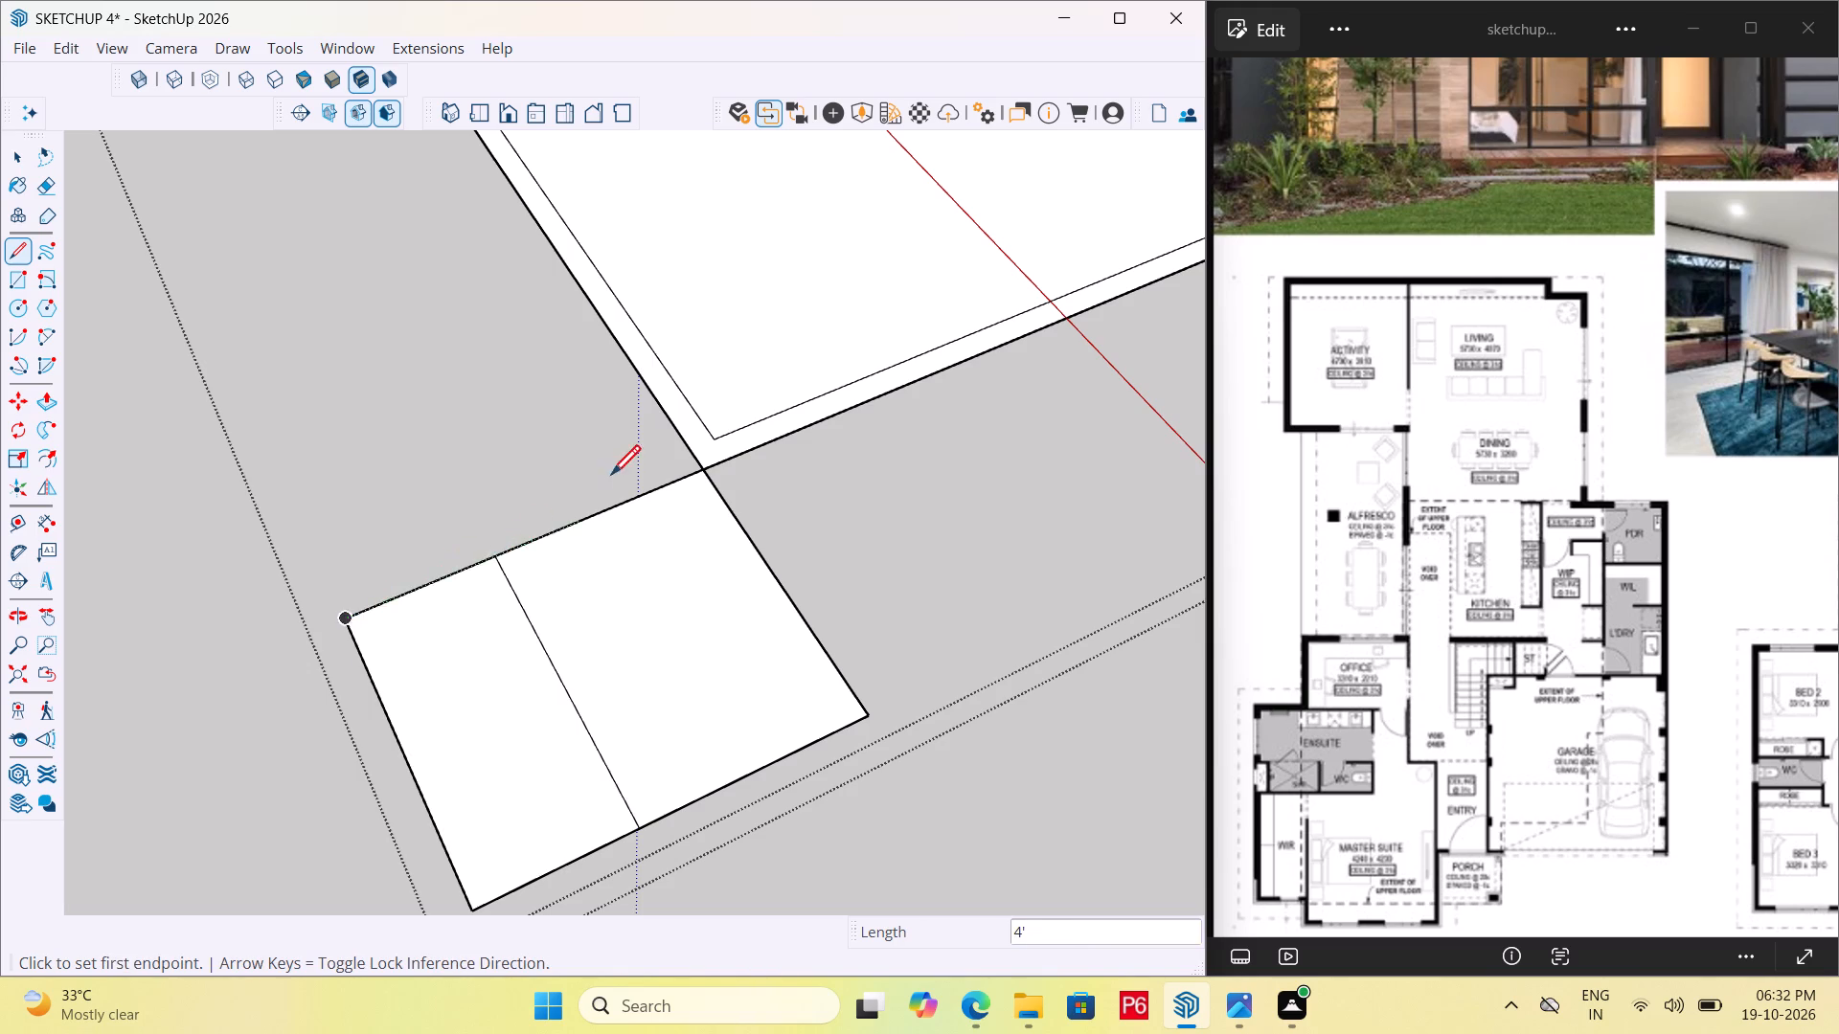
Add an 8' by 8' square along green against the far edge of the 8' by 4' rectangle.
{"action": "scroll", "coordinate": [611, 478], "scroll_direction": "down", "scroll_amount": 6}
{"action": "middle_click_drag", "start_coordinate": [417, 685], "coordinate": [834, 647]}
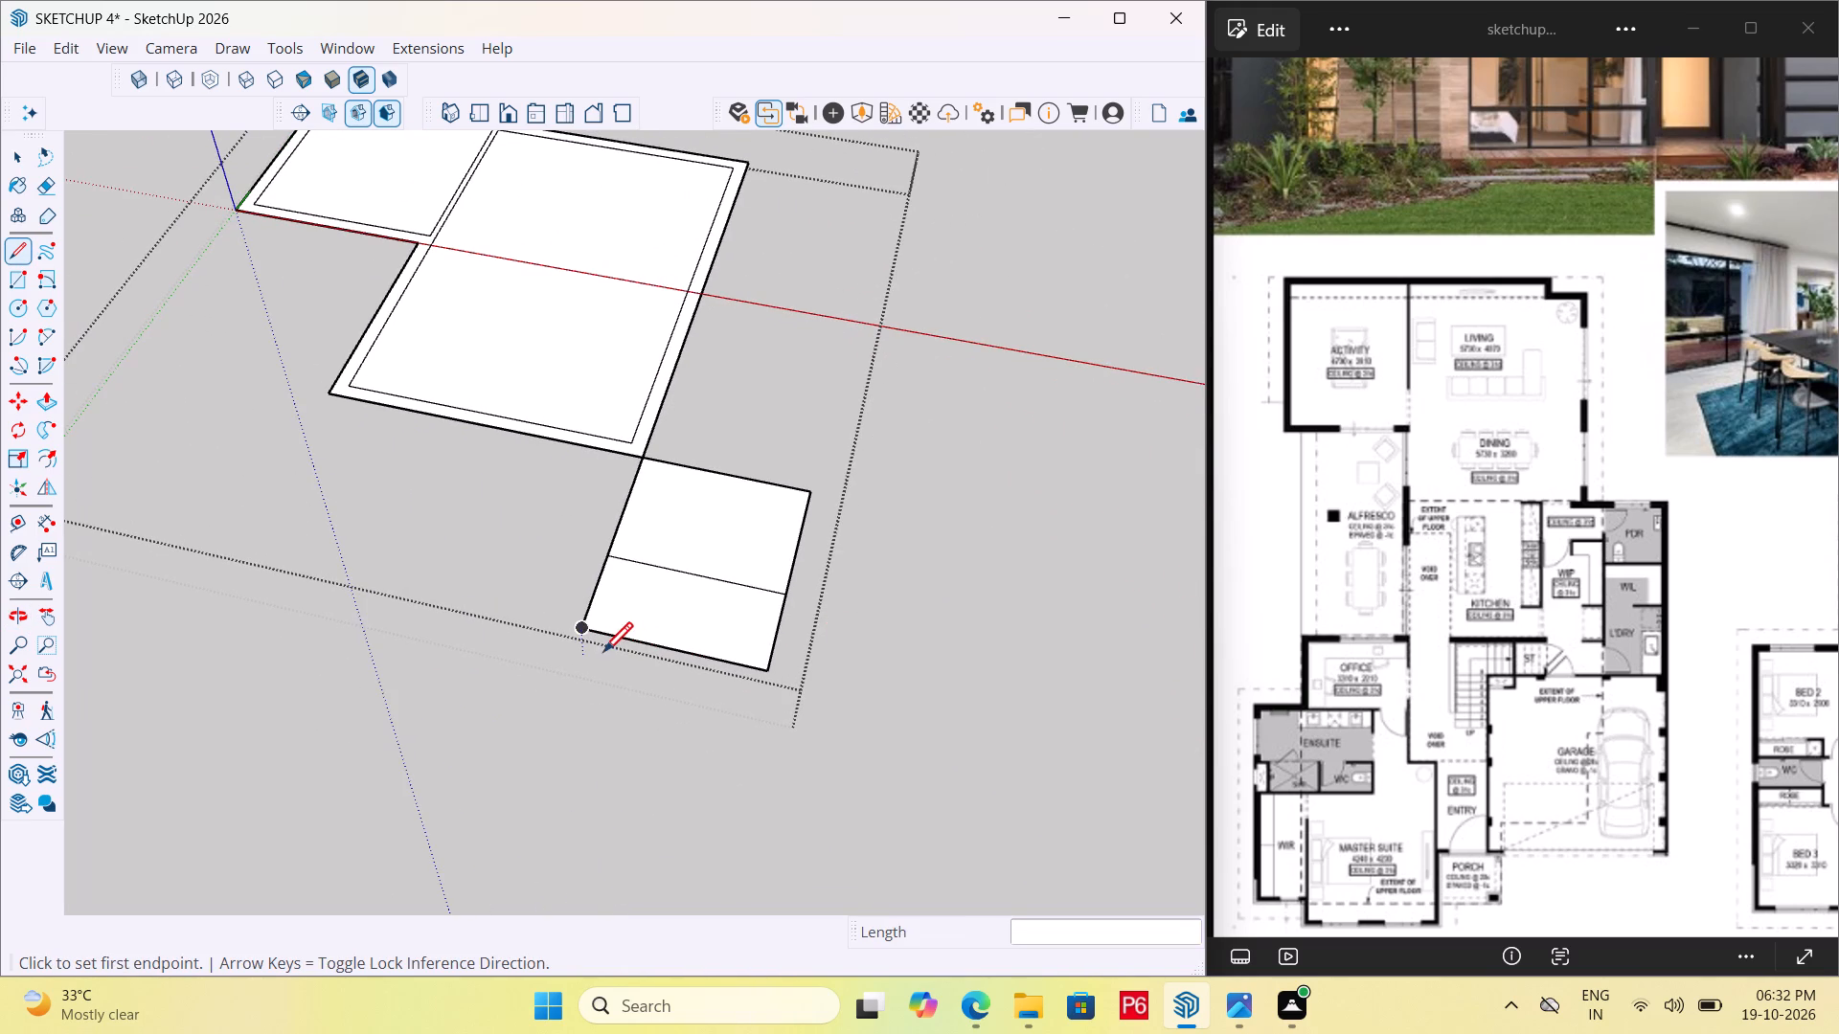
{"action": "key", "text": "space"}
{"action": "middle_click_drag", "start_coordinate": [703, 654], "coordinate": [652, 703]}
{"action": "key", "text": "l"}
{"action": "left_click", "coordinate": [740, 704]}
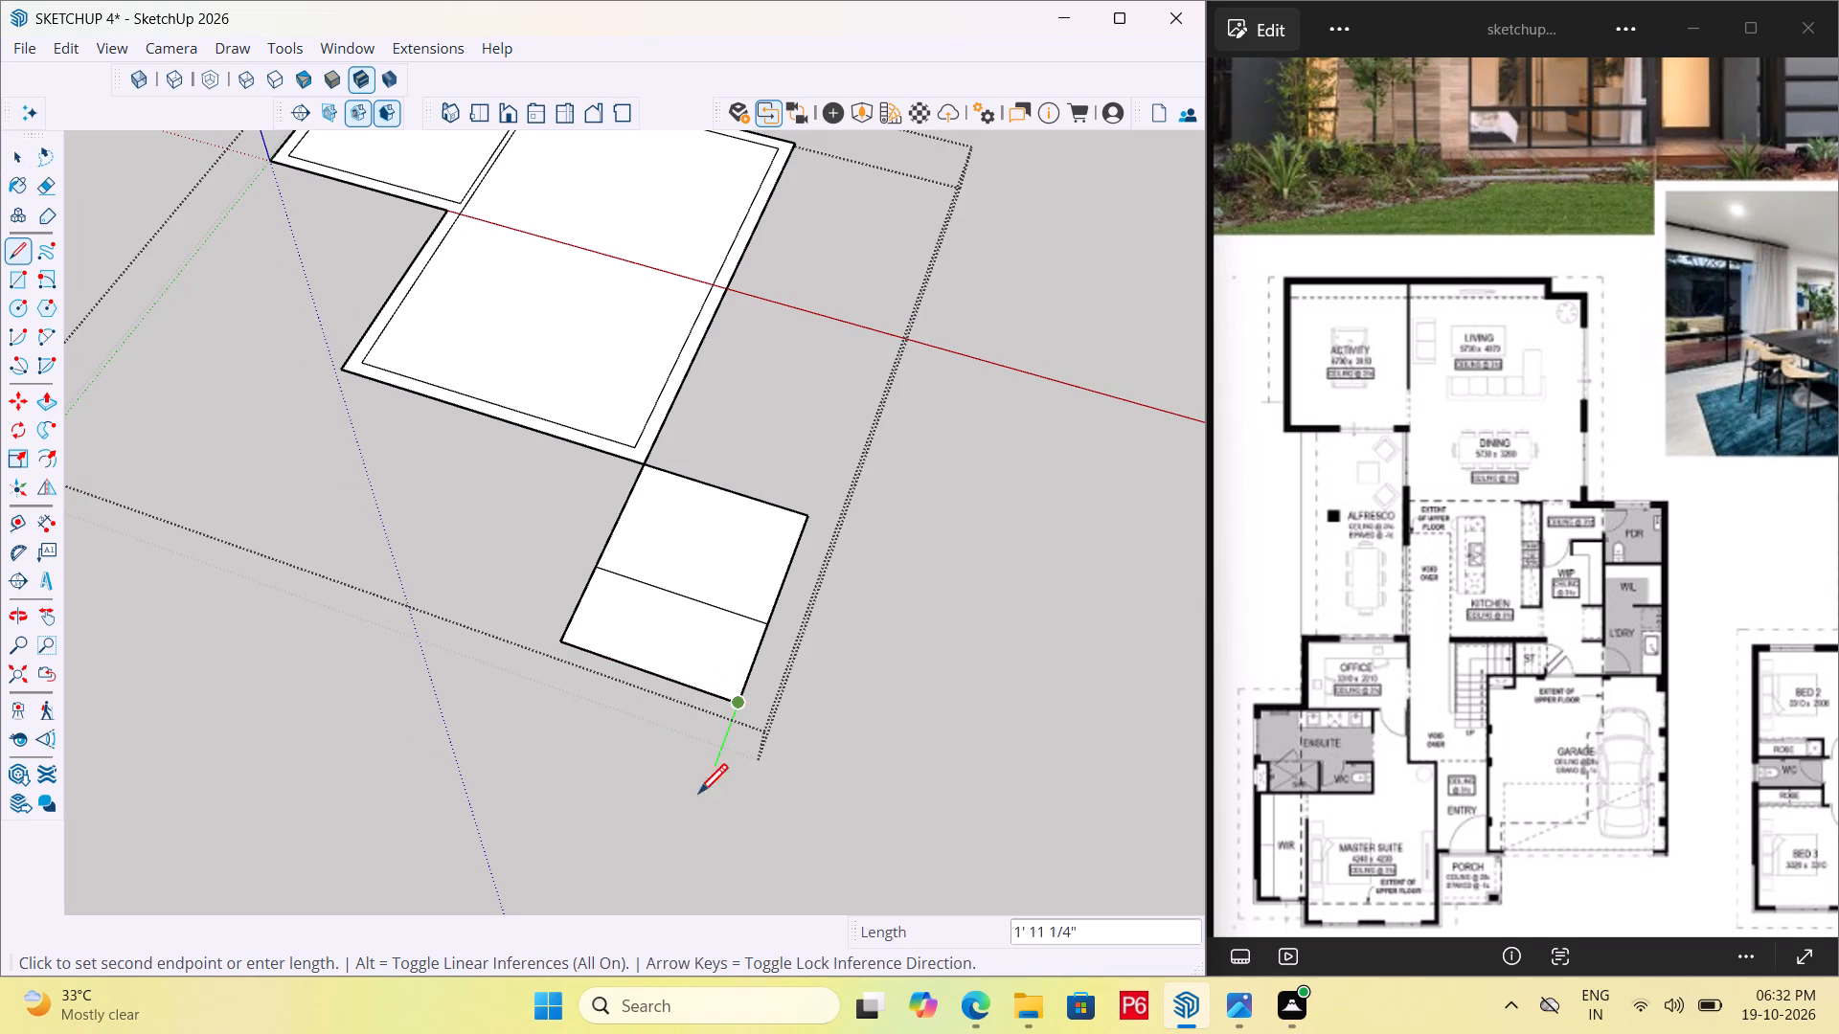
{"action": "scroll", "coordinate": [705, 801], "scroll_direction": "down", "scroll_amount": 7}
{"action": "scroll", "coordinate": [744, 630], "scroll_direction": "down", "scroll_amount": 4}
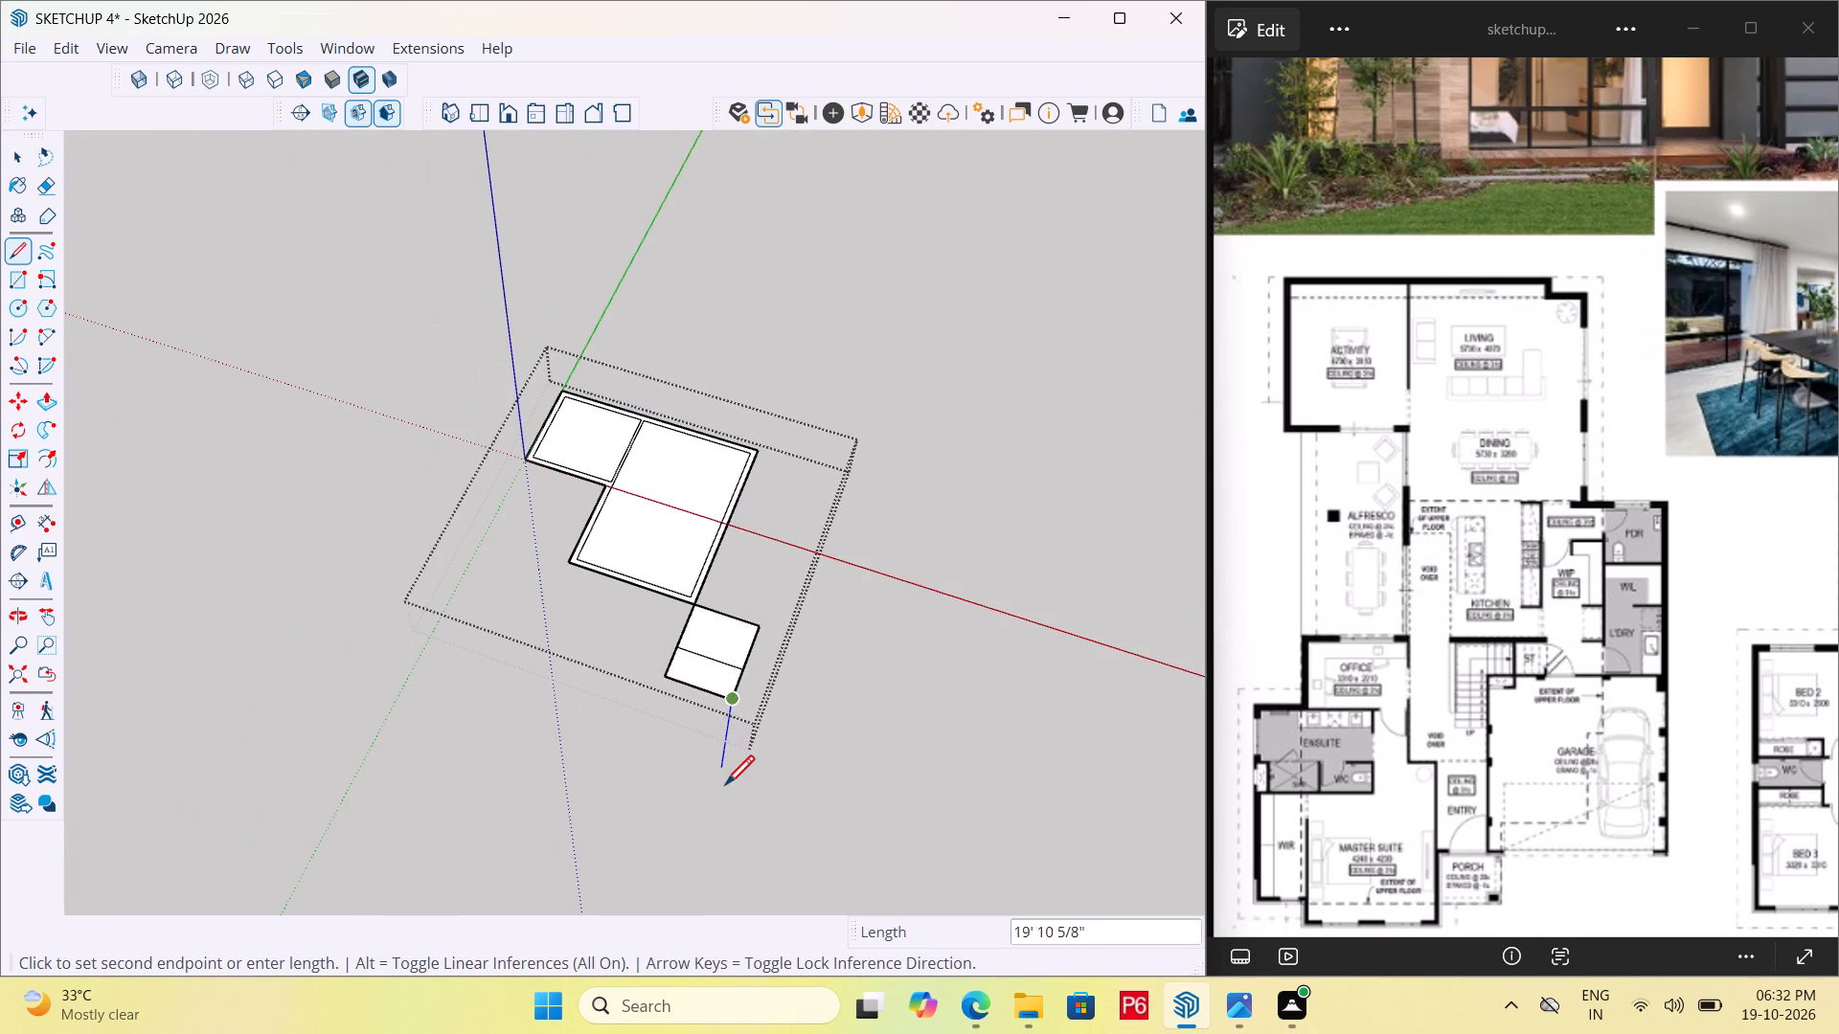
{"action": "scroll", "coordinate": [722, 799], "scroll_direction": "up", "scroll_amount": 7}
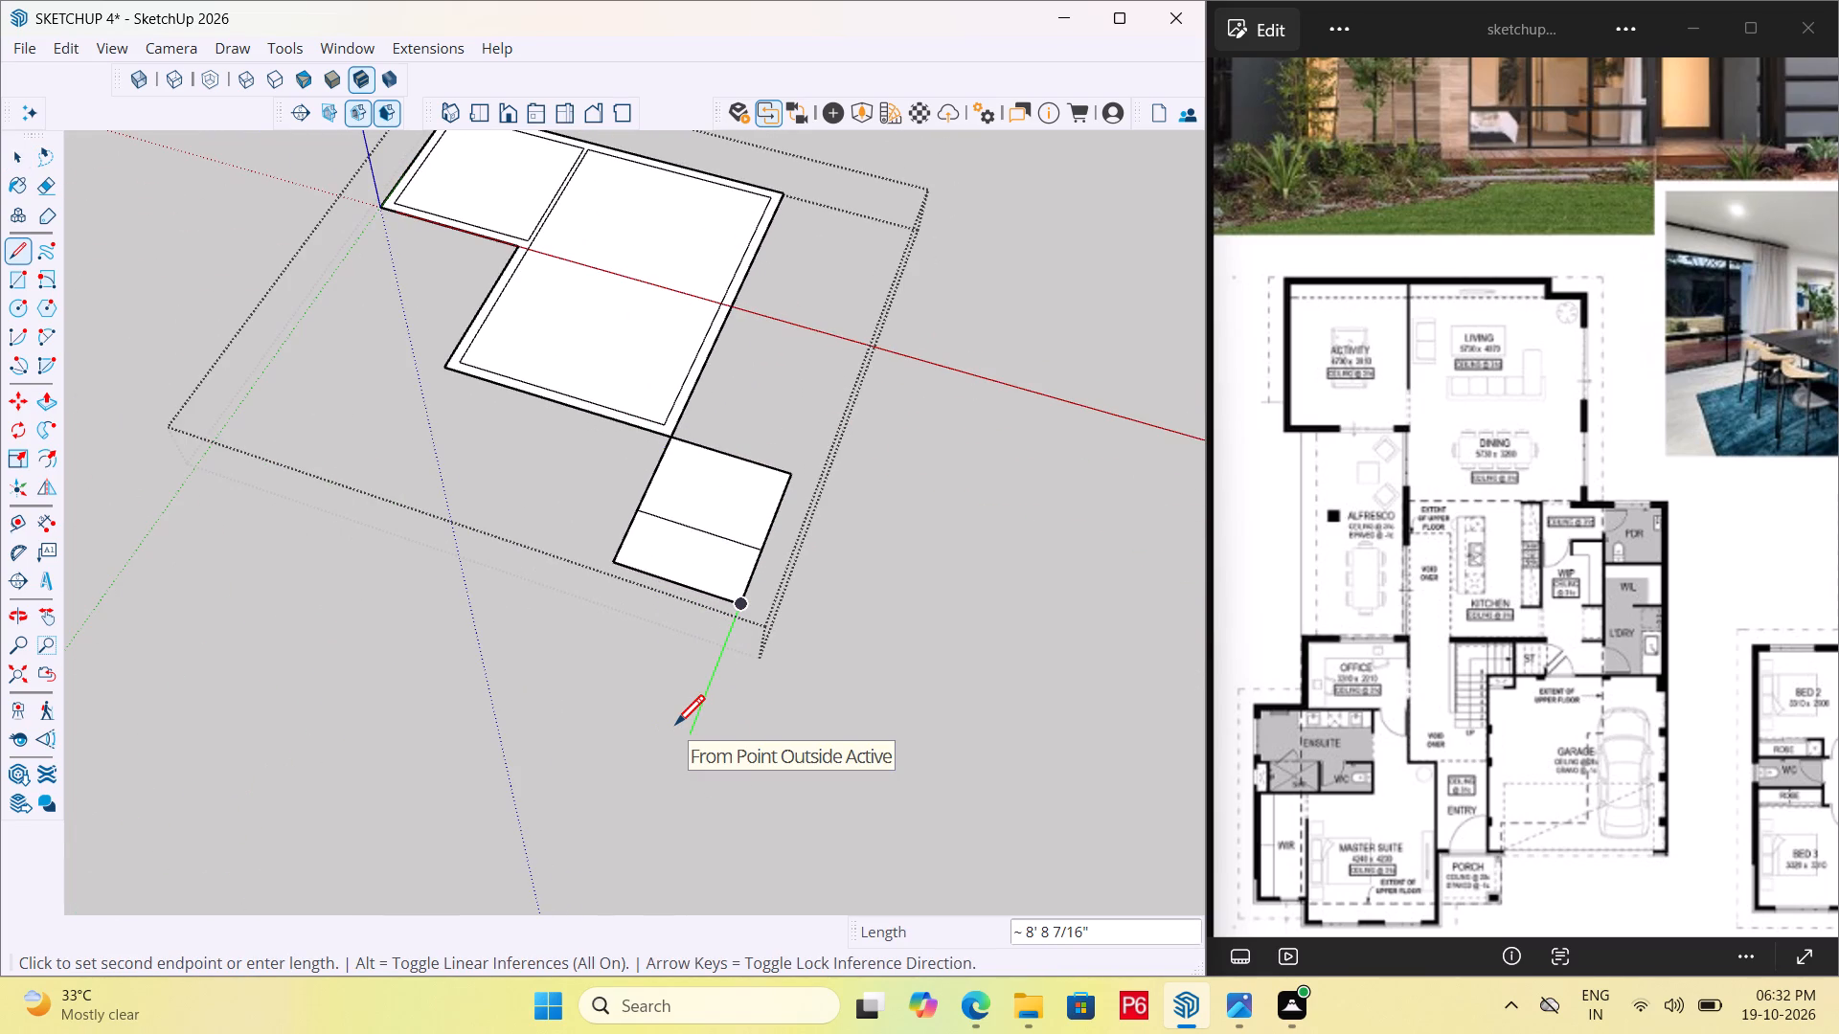
{"action": "type", "text": "8'"}
{"action": "key", "text": "Return"}
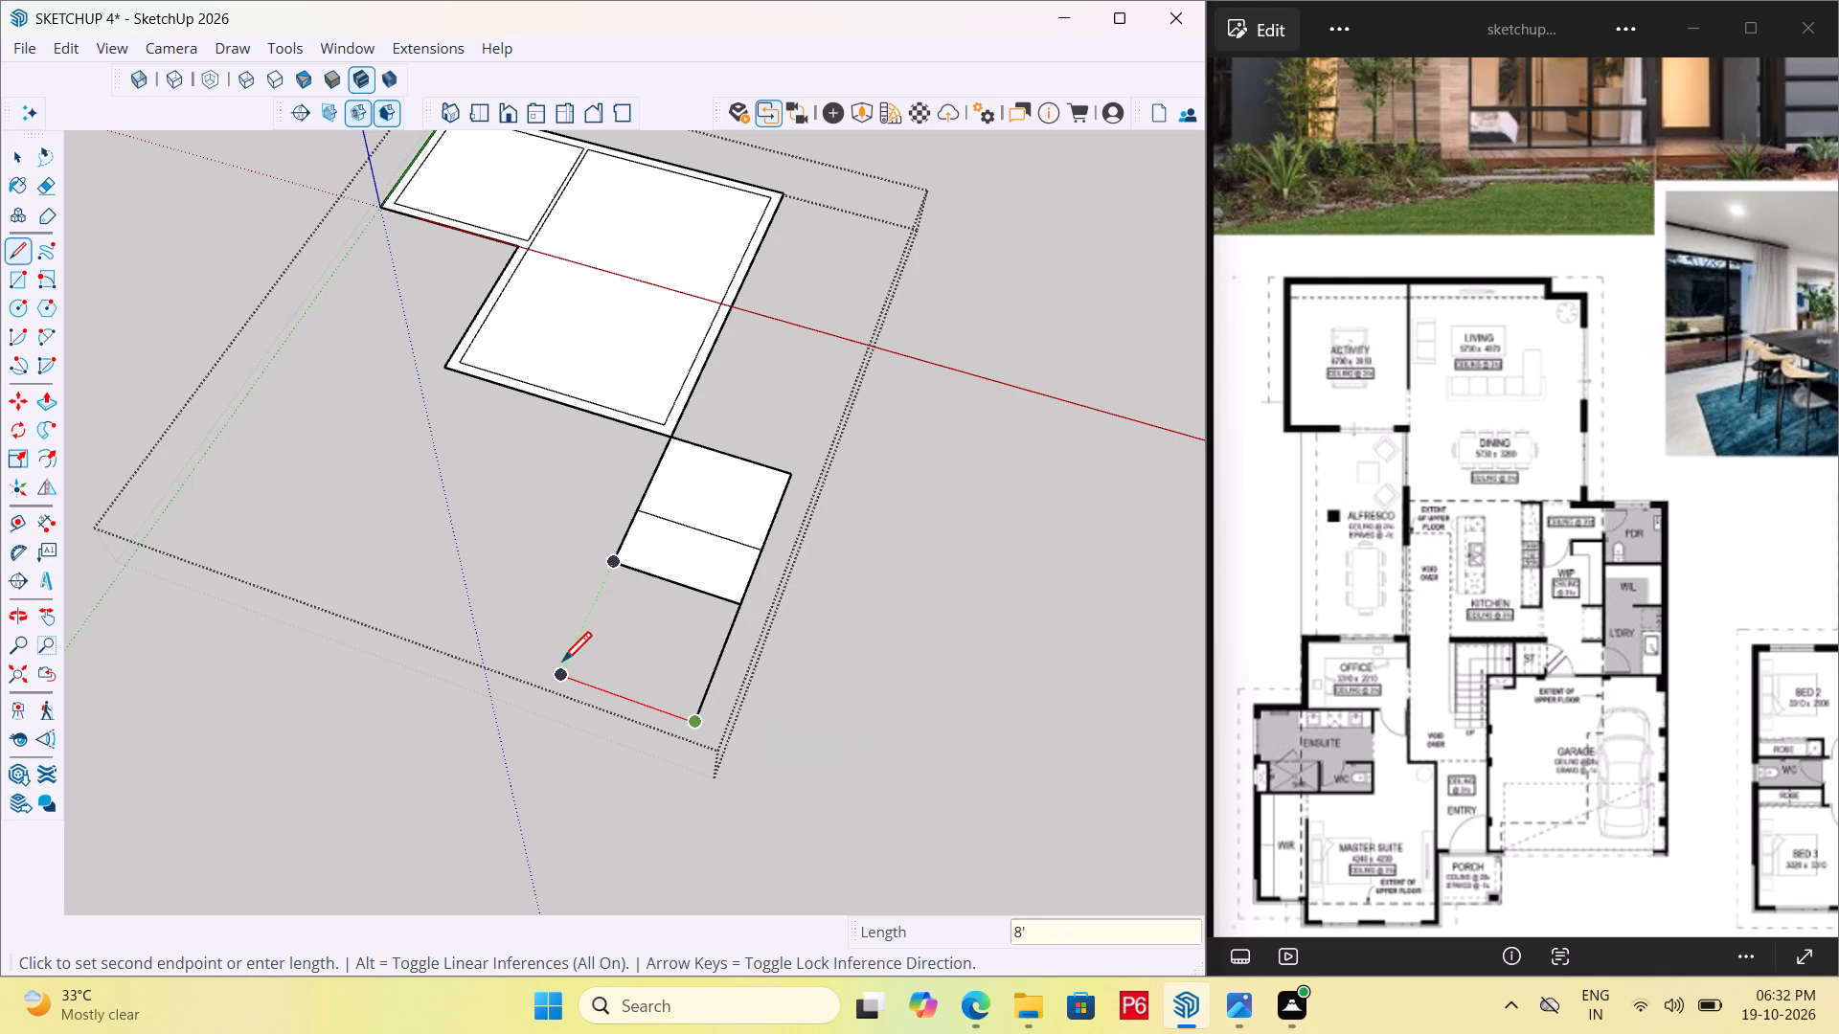
{"action": "left_click_drag", "start_coordinate": [555, 682], "coordinate": [592, 642]}
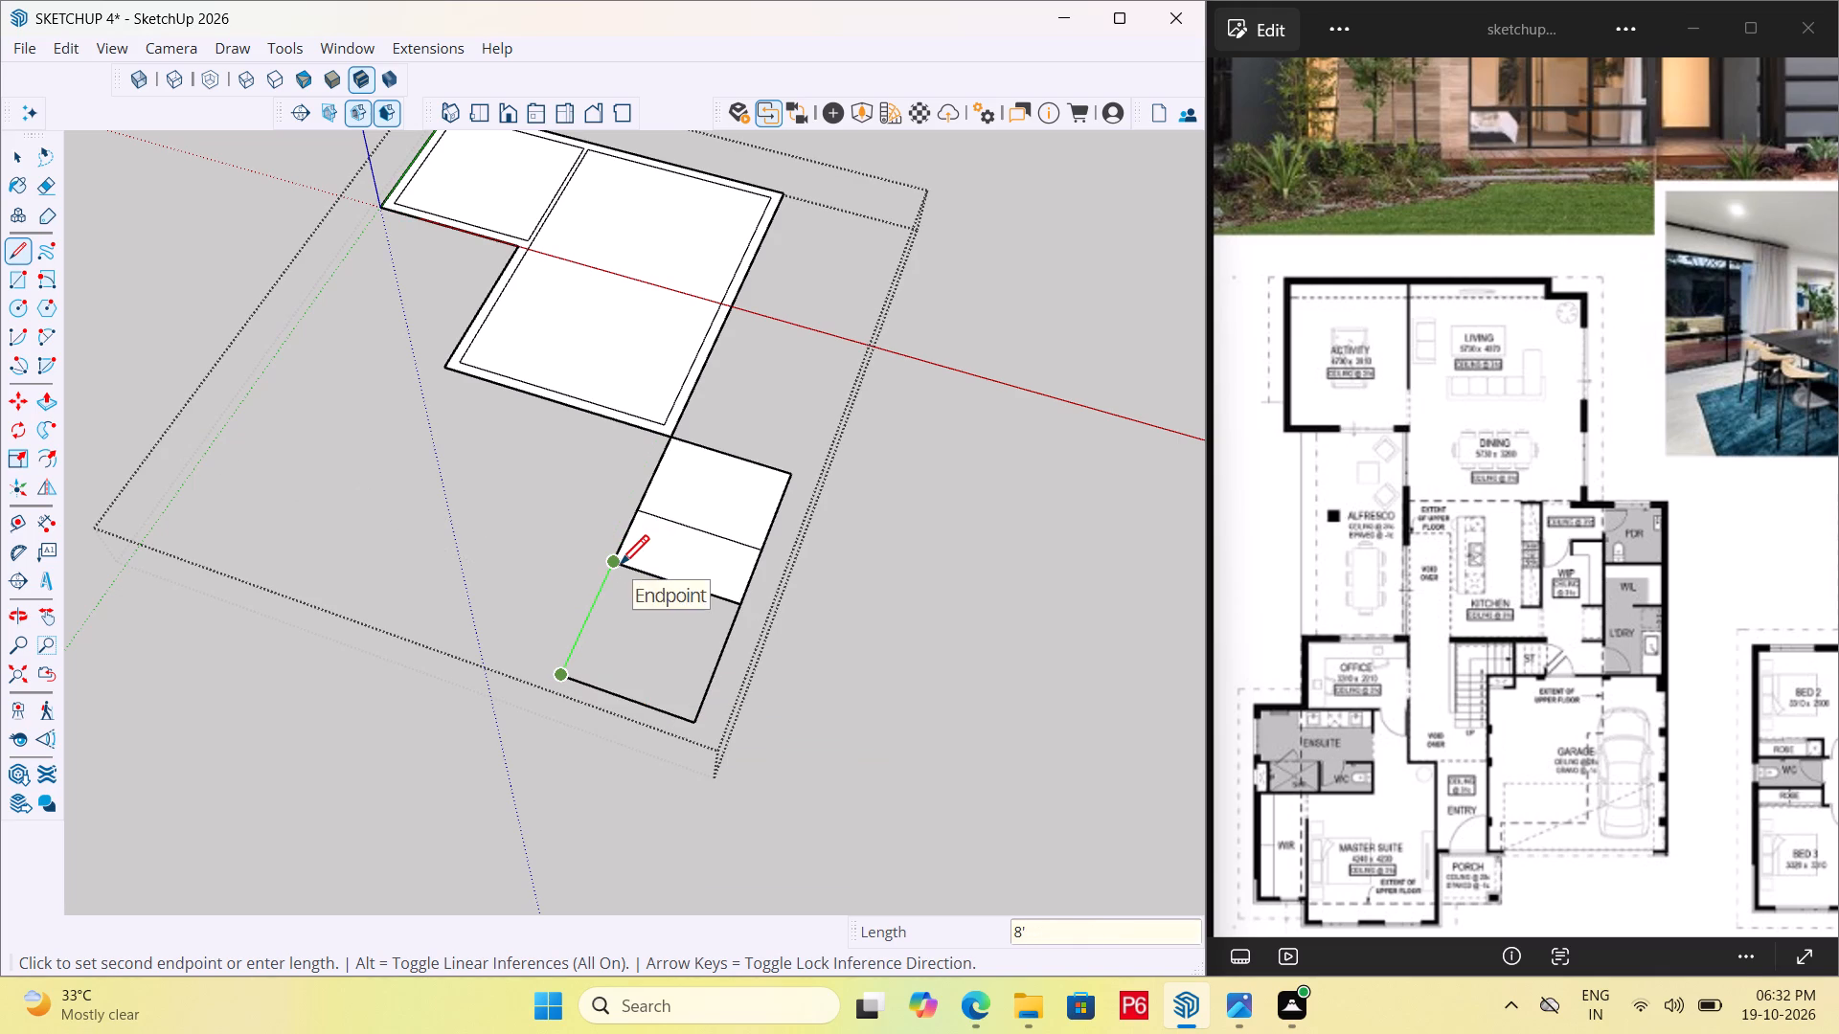
{"action": "left_click", "coordinate": [620, 568]}
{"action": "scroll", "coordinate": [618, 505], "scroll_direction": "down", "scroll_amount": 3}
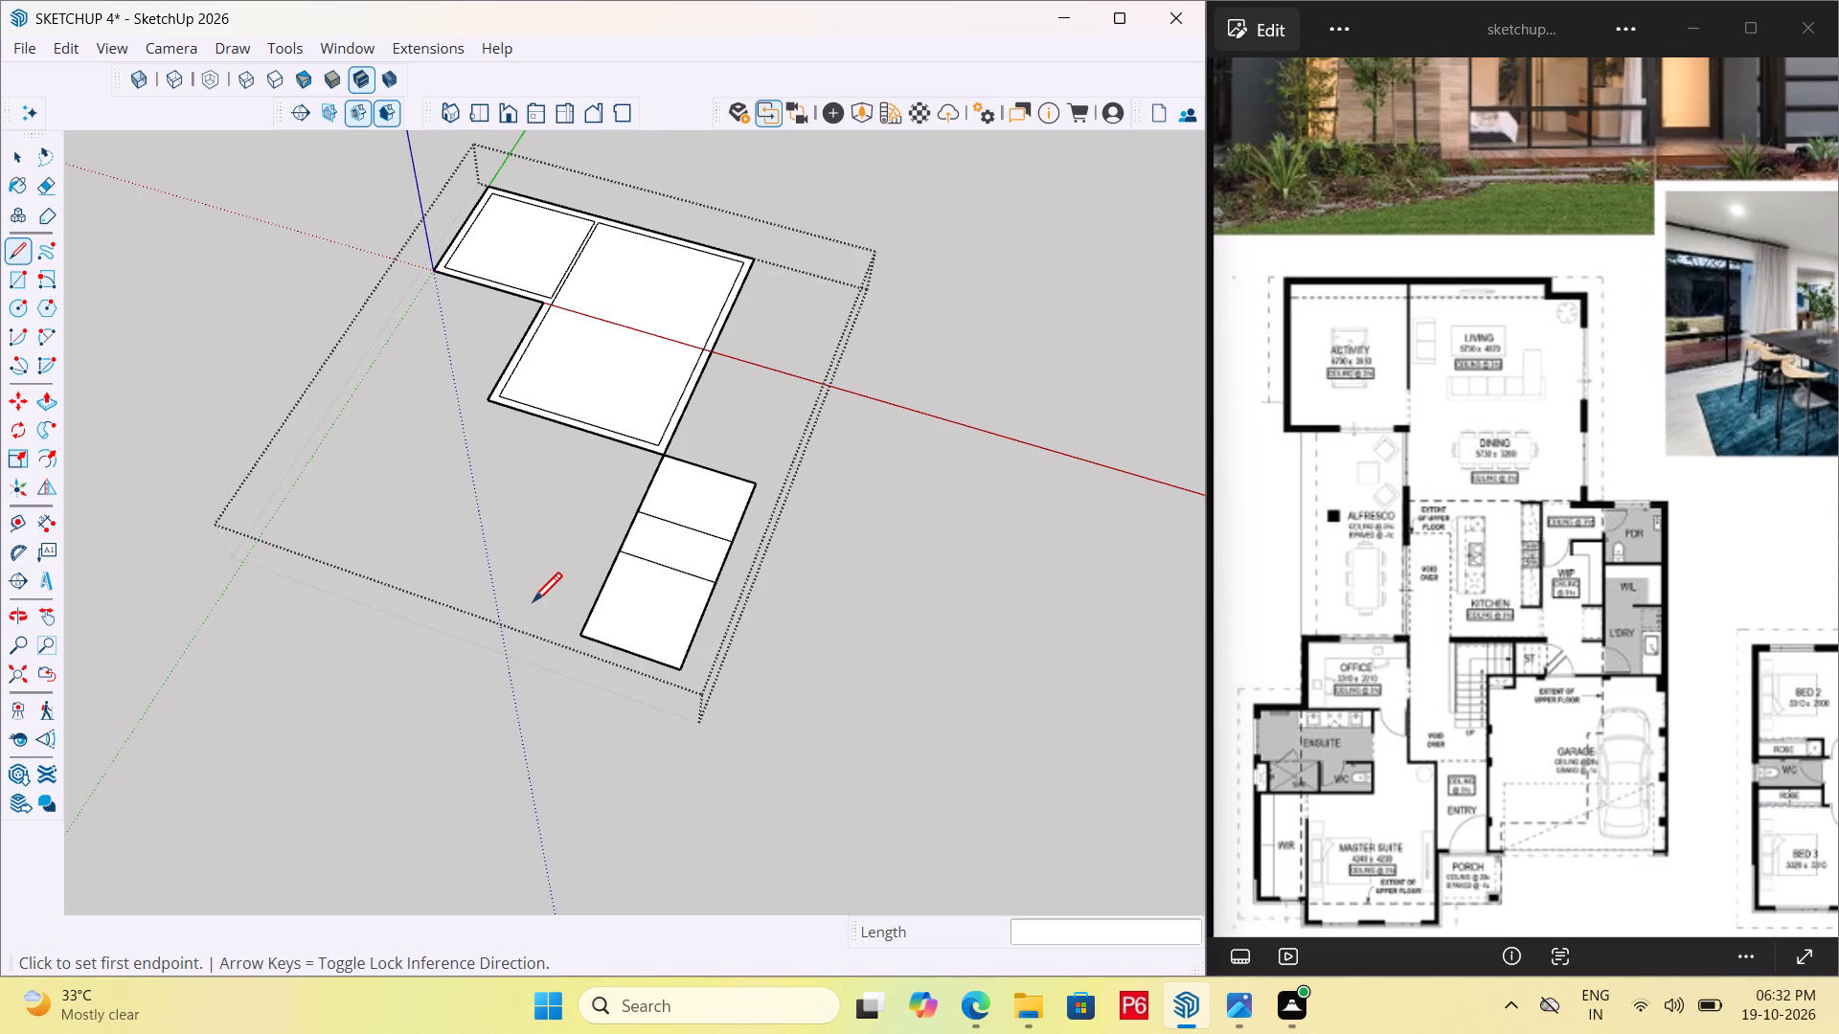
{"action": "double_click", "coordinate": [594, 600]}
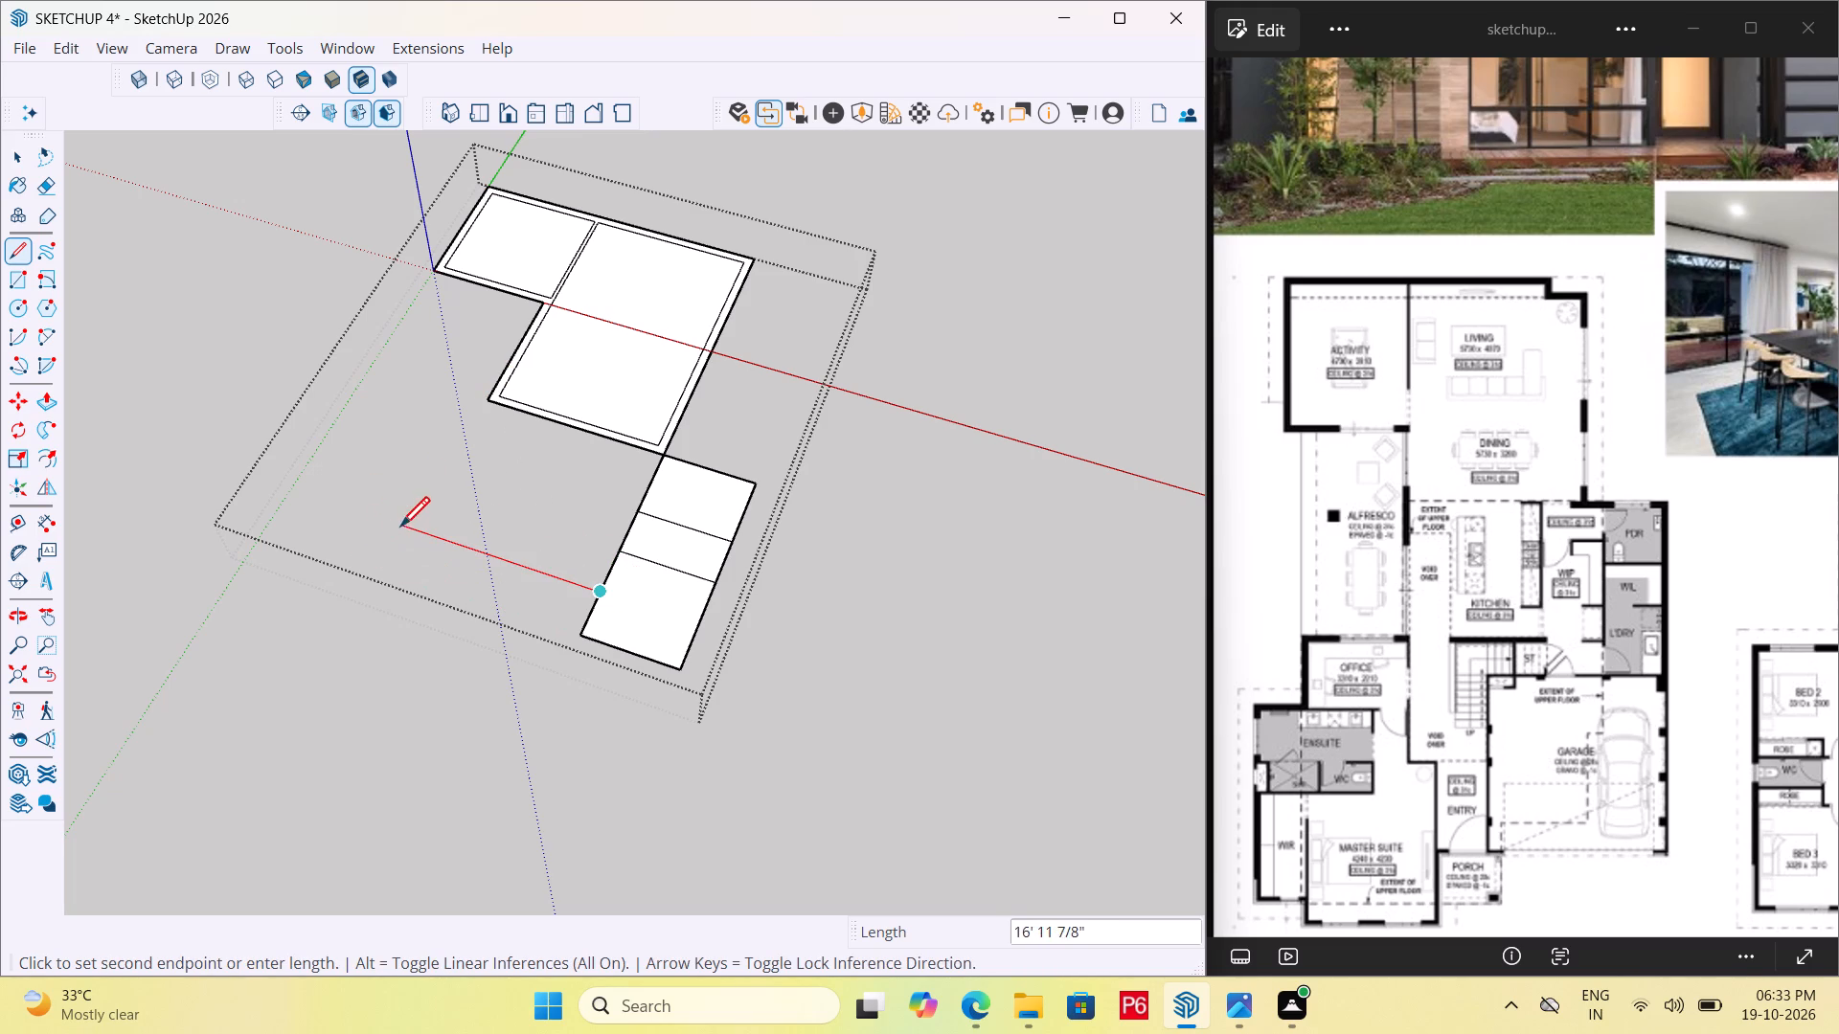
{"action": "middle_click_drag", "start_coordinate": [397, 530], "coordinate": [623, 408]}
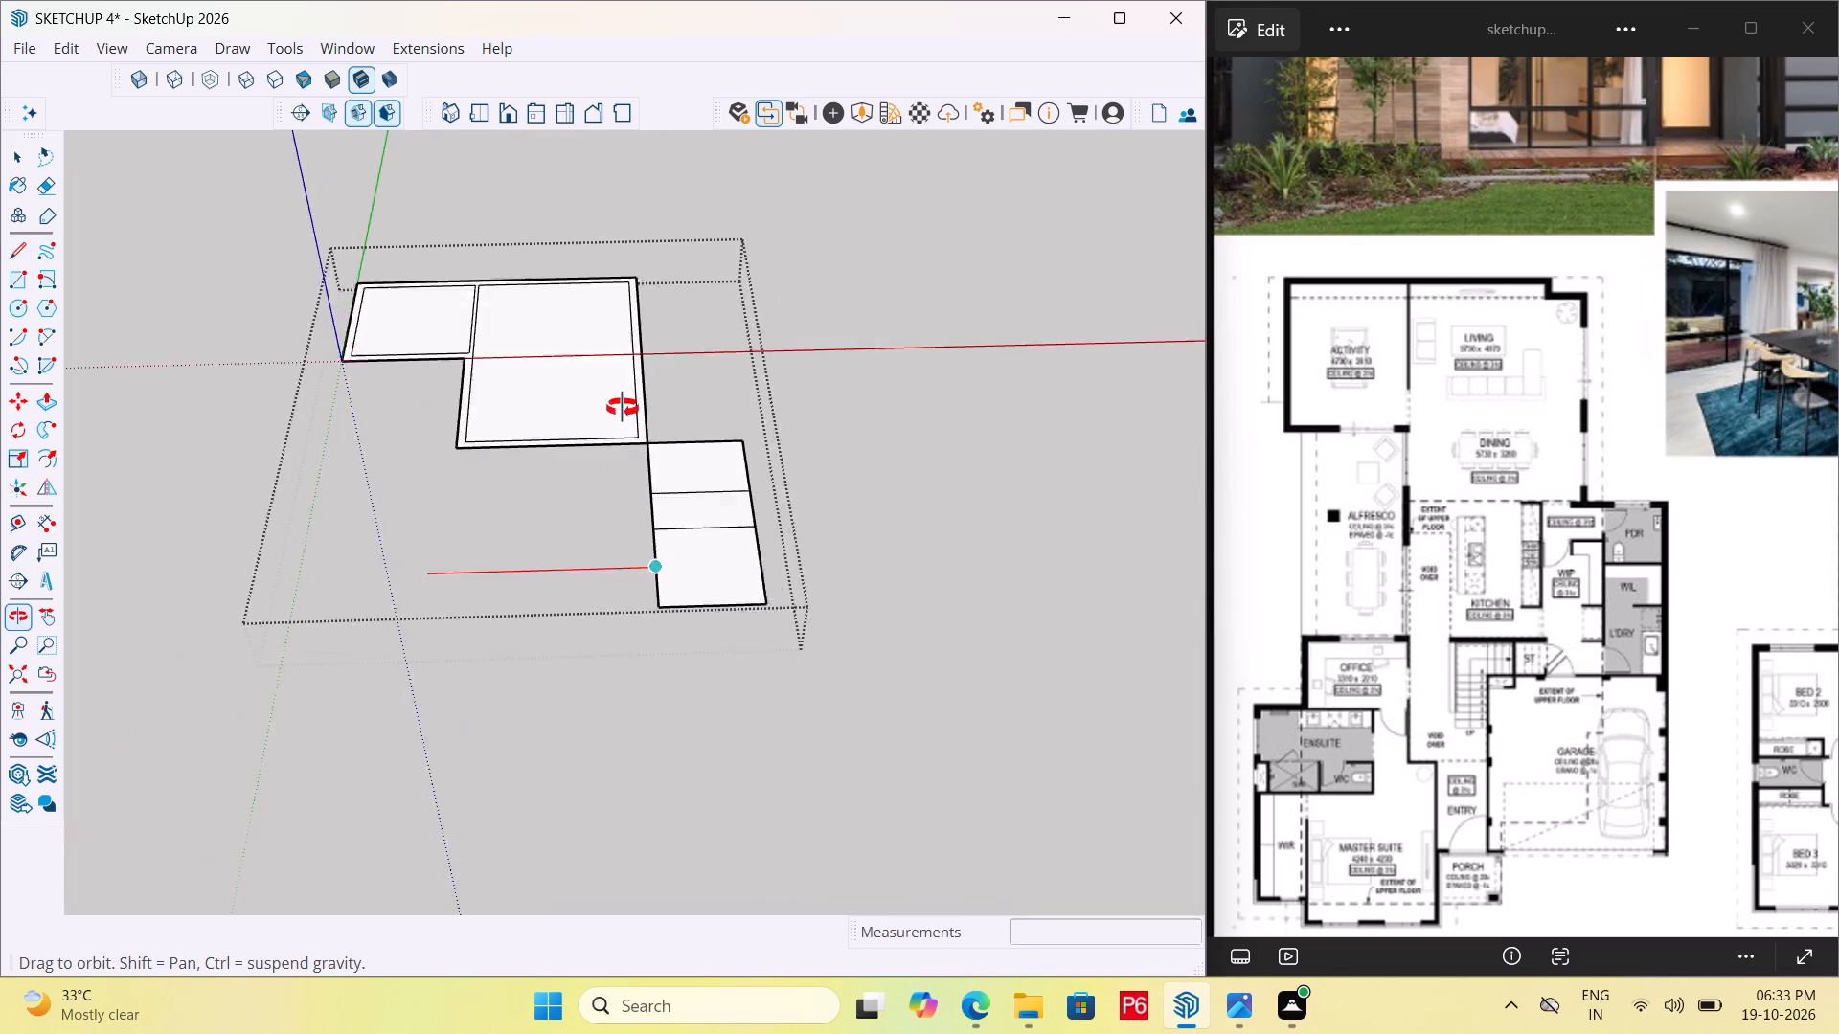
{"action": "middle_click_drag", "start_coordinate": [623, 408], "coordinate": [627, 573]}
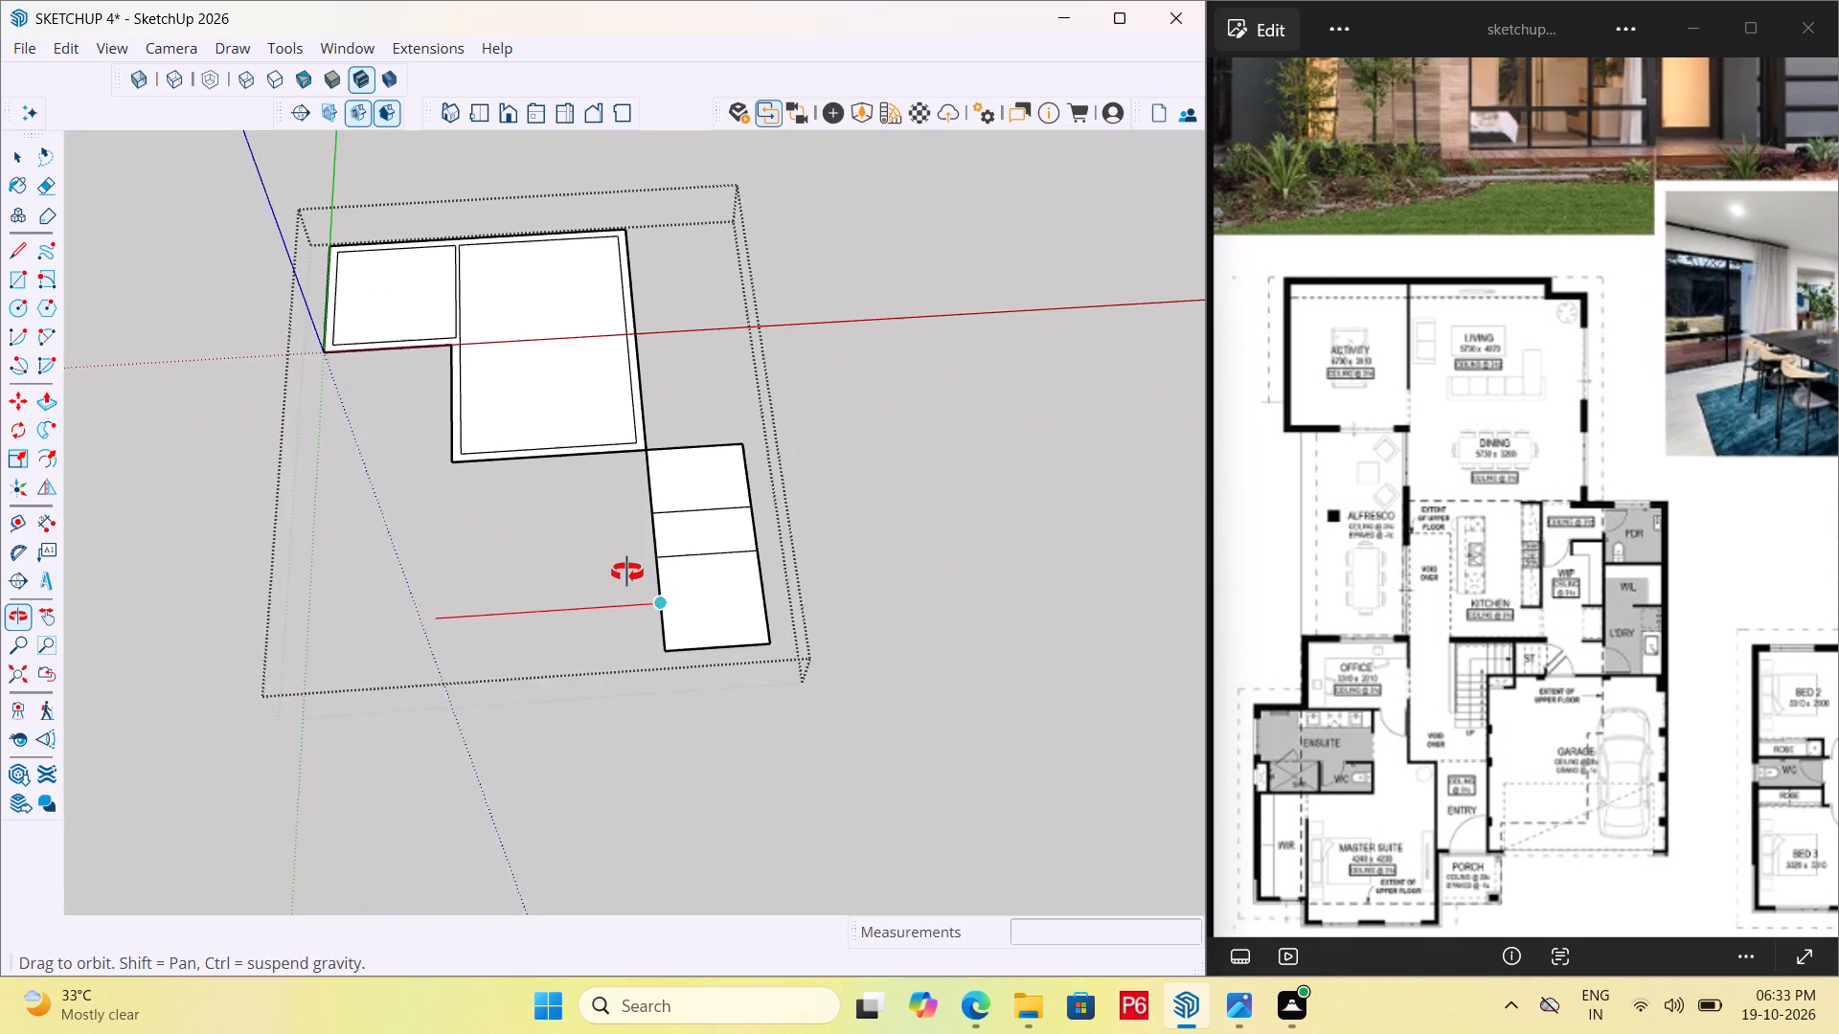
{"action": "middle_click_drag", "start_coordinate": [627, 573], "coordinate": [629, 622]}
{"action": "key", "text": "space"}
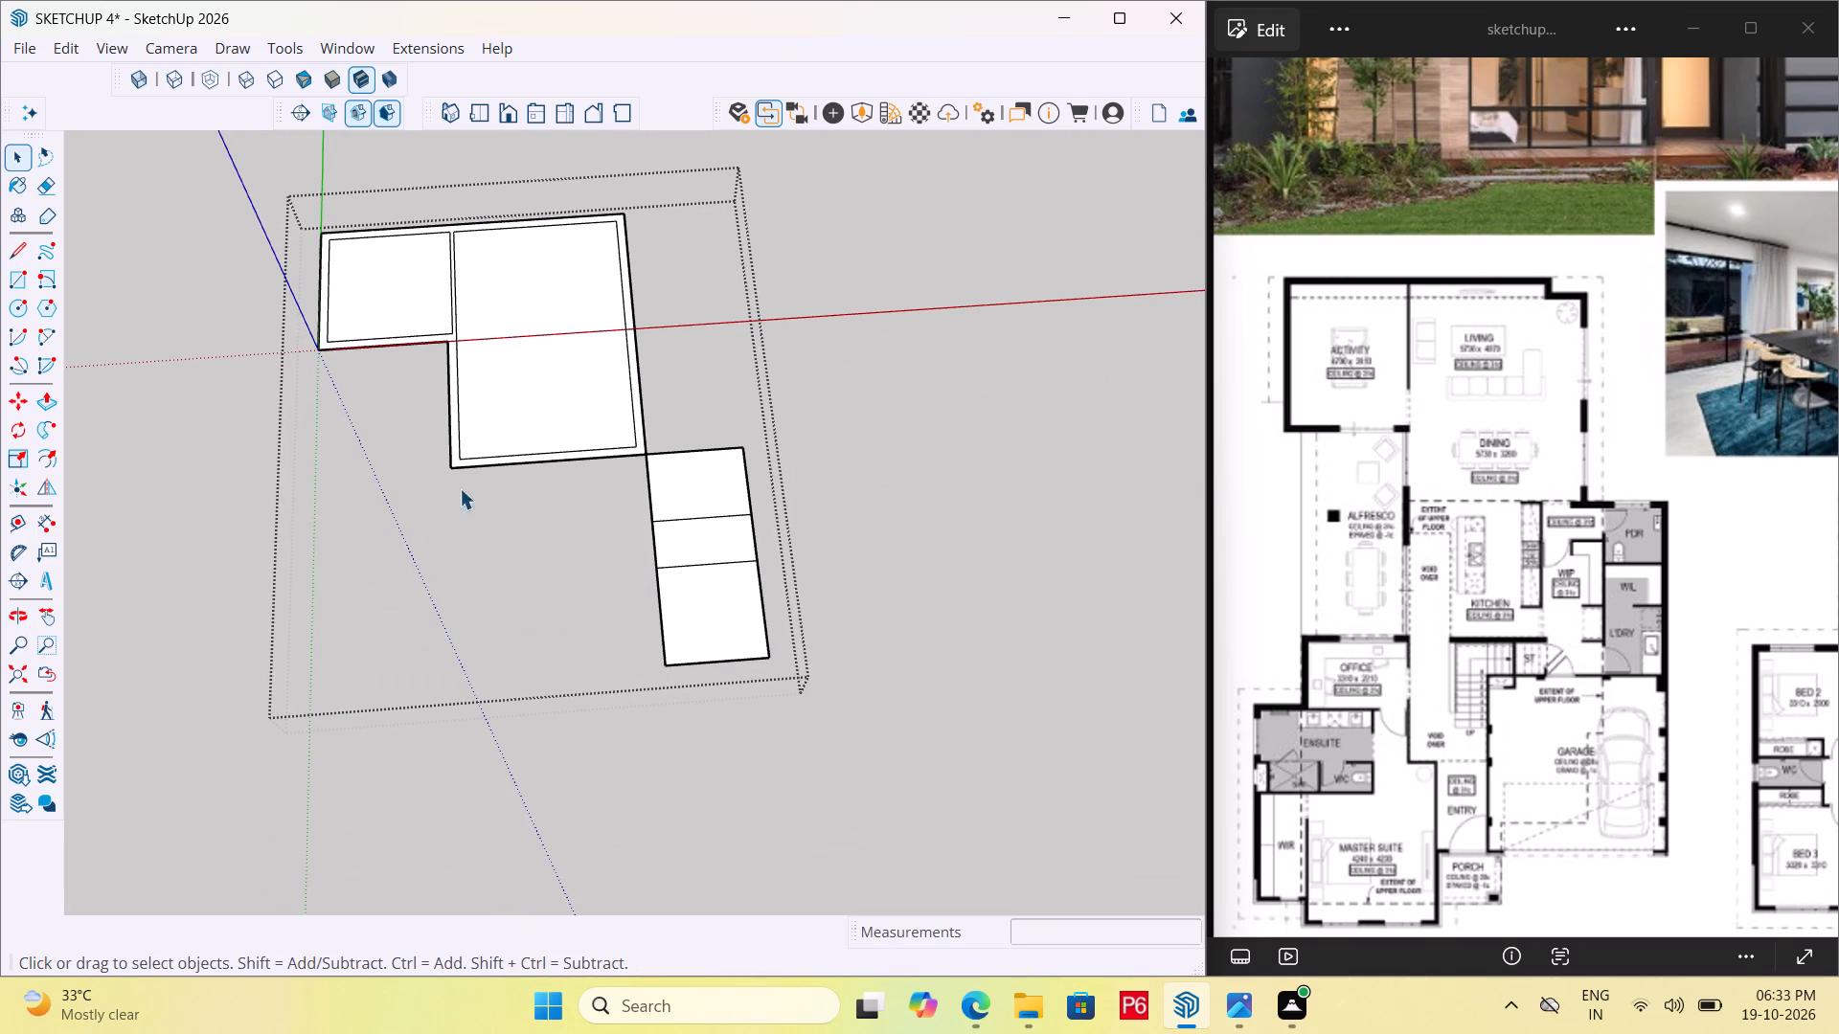
Outline the garage beyond the 8' square, extending its end edge about 10' 7" along red and closing at the square's outer corner.
{"action": "key", "text": "l"}
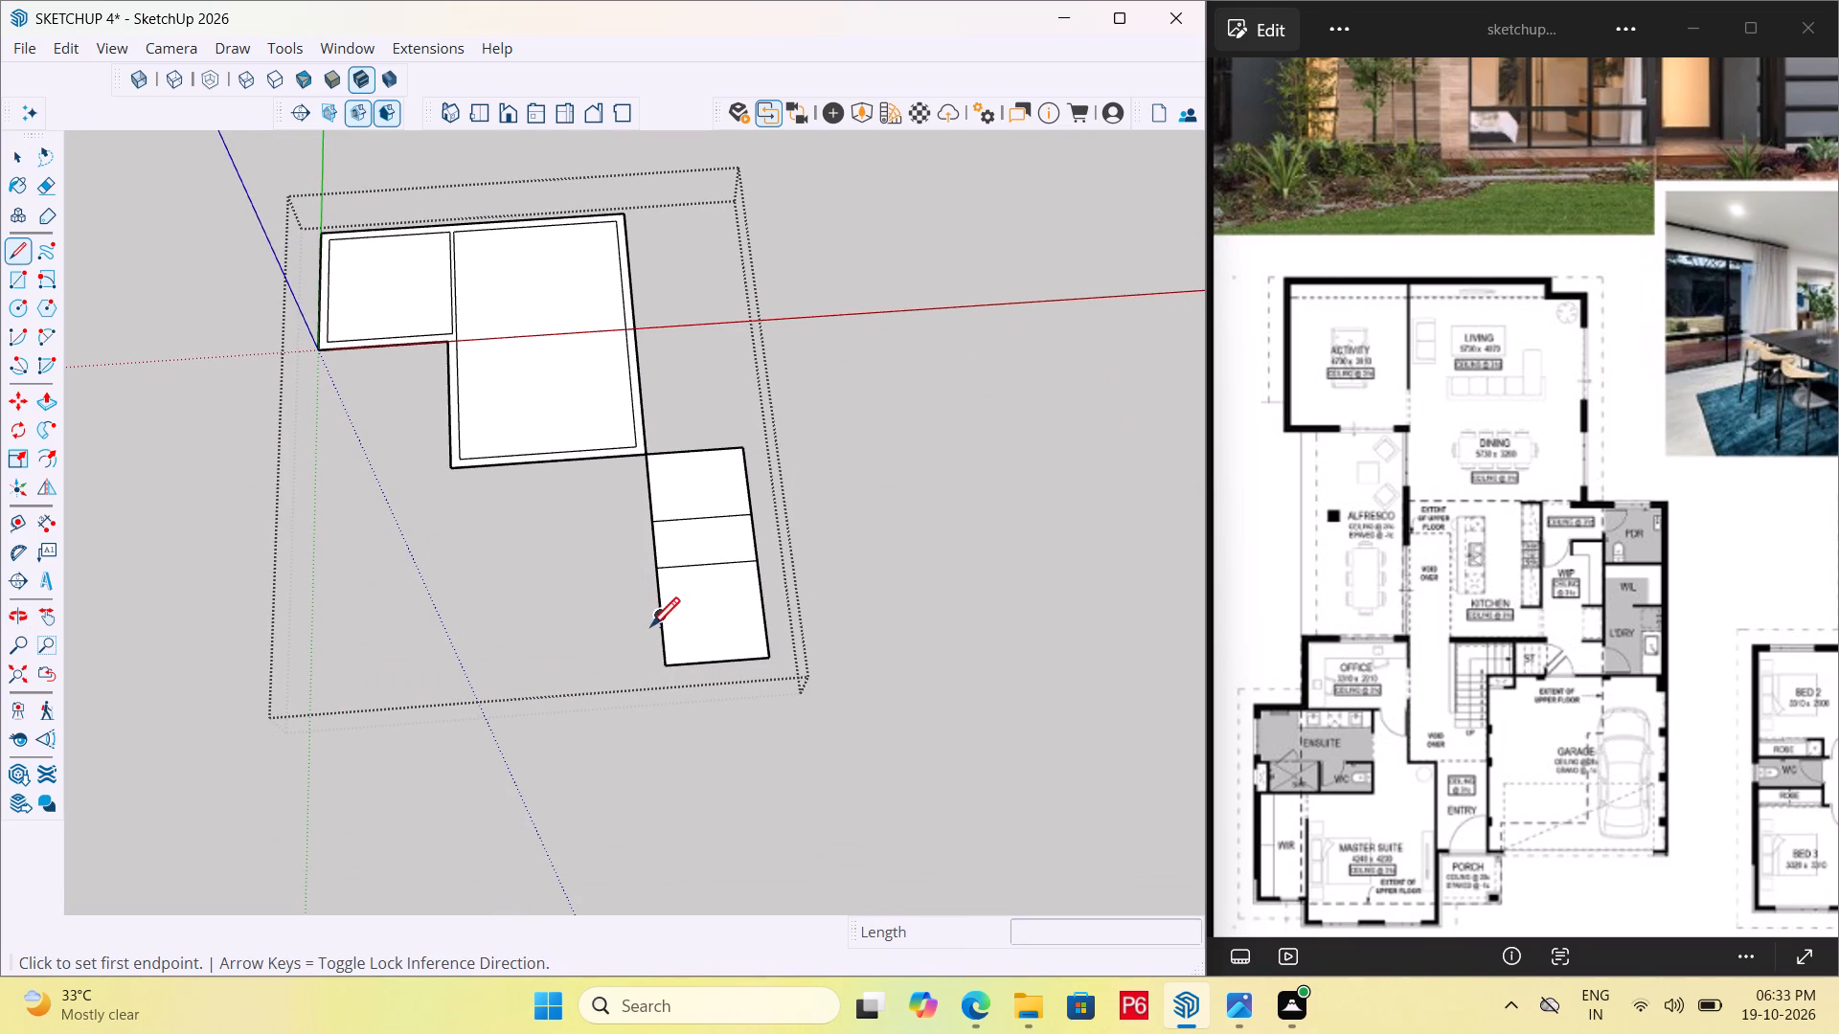
{"action": "scroll", "coordinate": [663, 649], "scroll_direction": "up", "scroll_amount": 9}
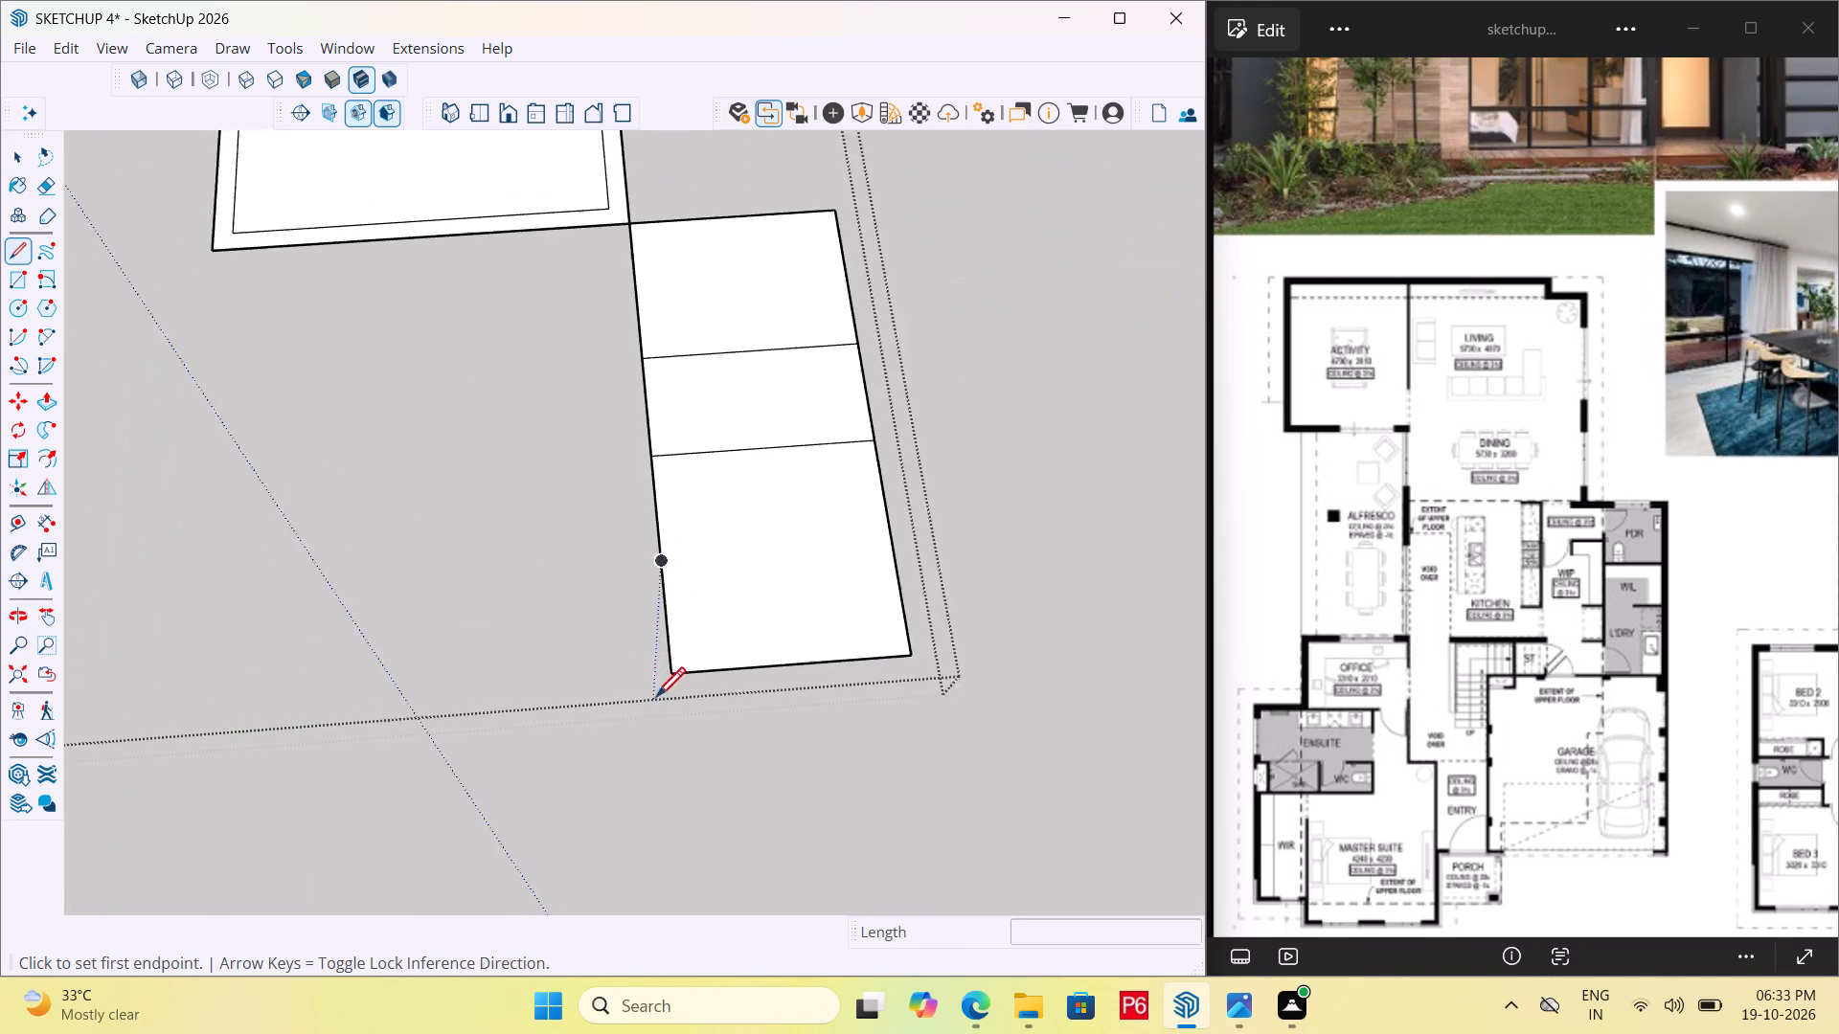
{"action": "scroll", "coordinate": [656, 700], "scroll_direction": "up", "scroll_amount": 4}
{"action": "scroll", "coordinate": [790, 693], "scroll_direction": "down", "scroll_amount": 9}
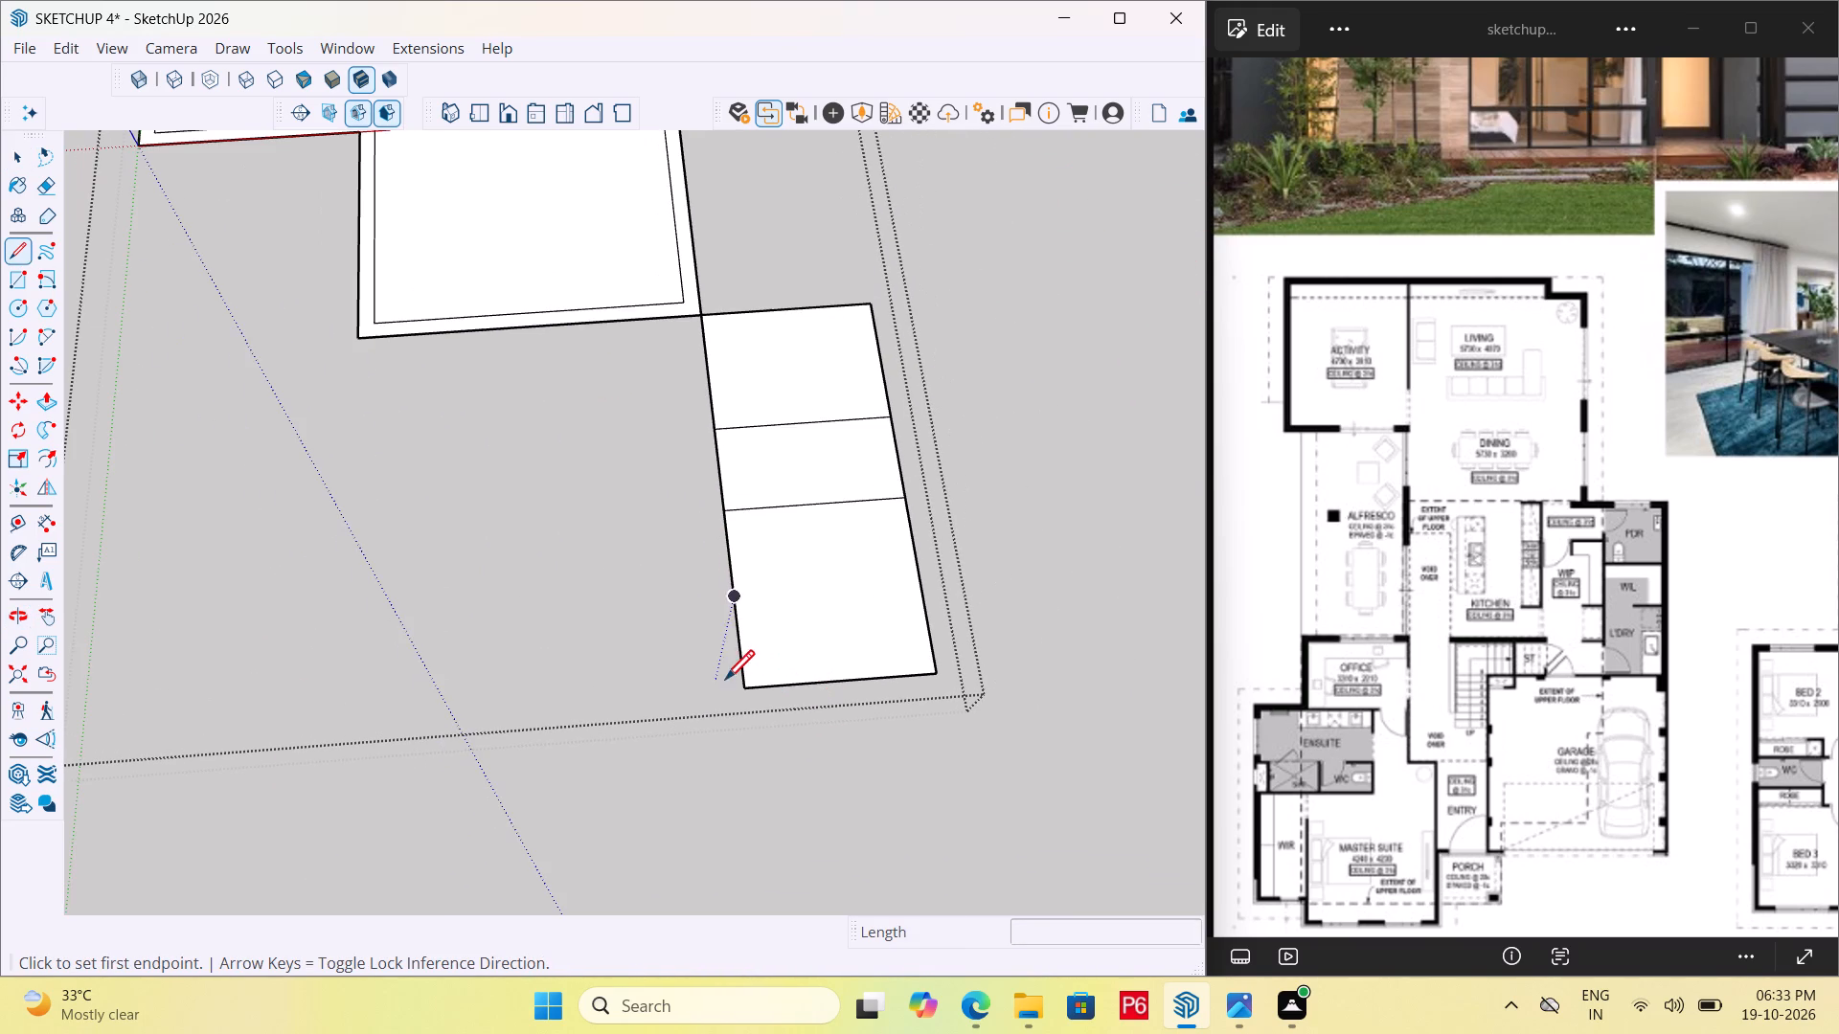
{"action": "left_click", "coordinate": [744, 691]}
{"action": "scroll", "coordinate": [256, 703], "scroll_direction": "down", "scroll_amount": 5}
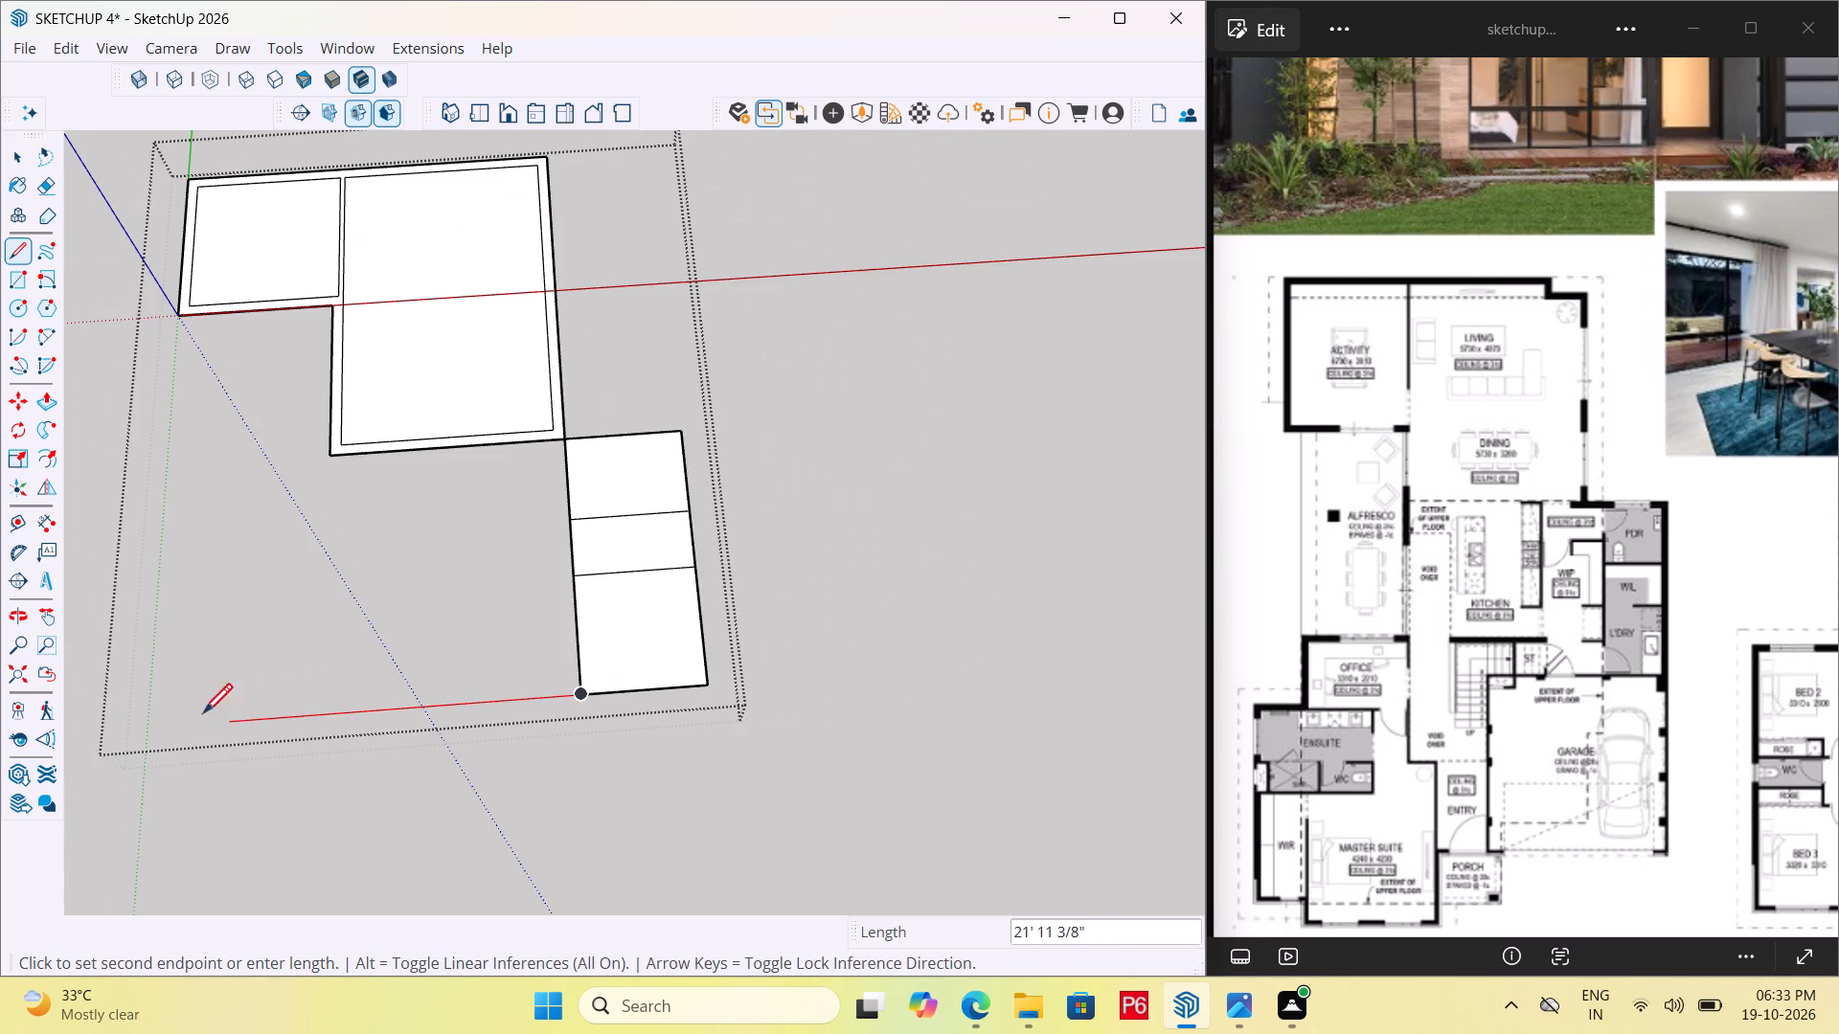
{"action": "left_click", "coordinate": [419, 715]}
{"action": "scroll", "coordinate": [417, 519], "scroll_direction": "down", "scroll_amount": 5}
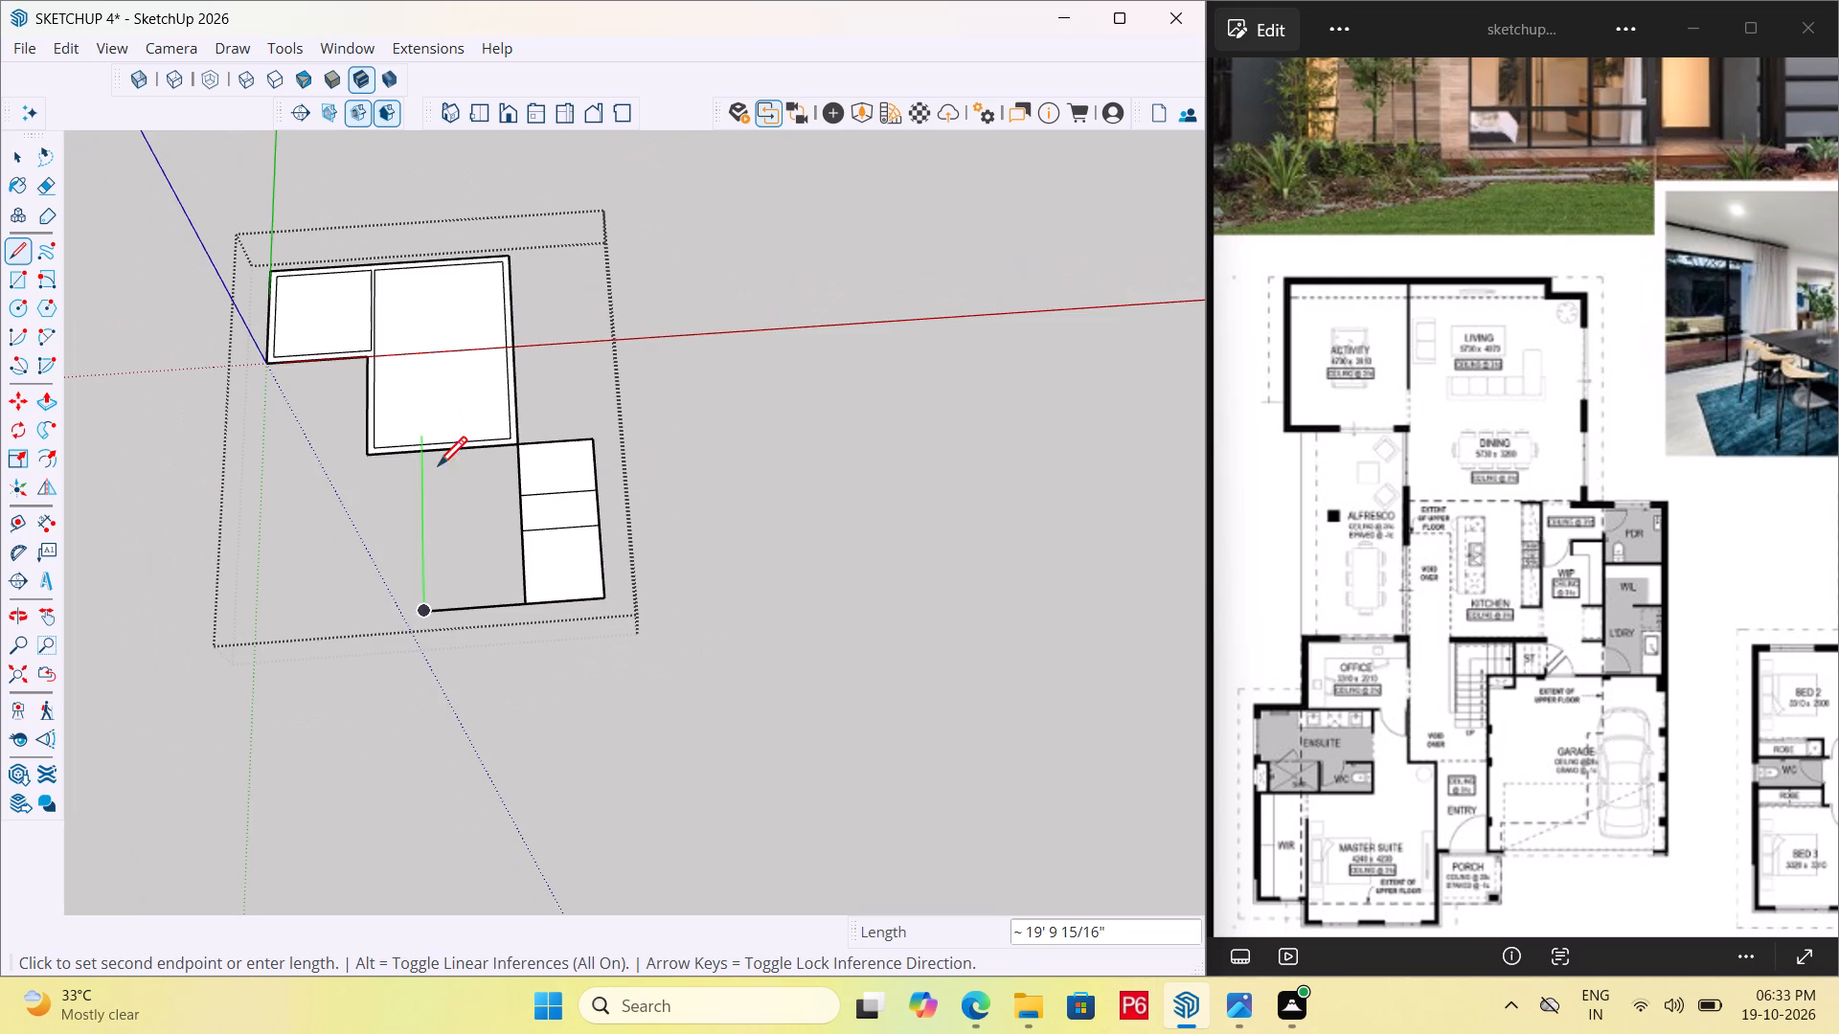
{"action": "left_click_drag", "start_coordinate": [429, 841], "coordinate": [438, 841]}
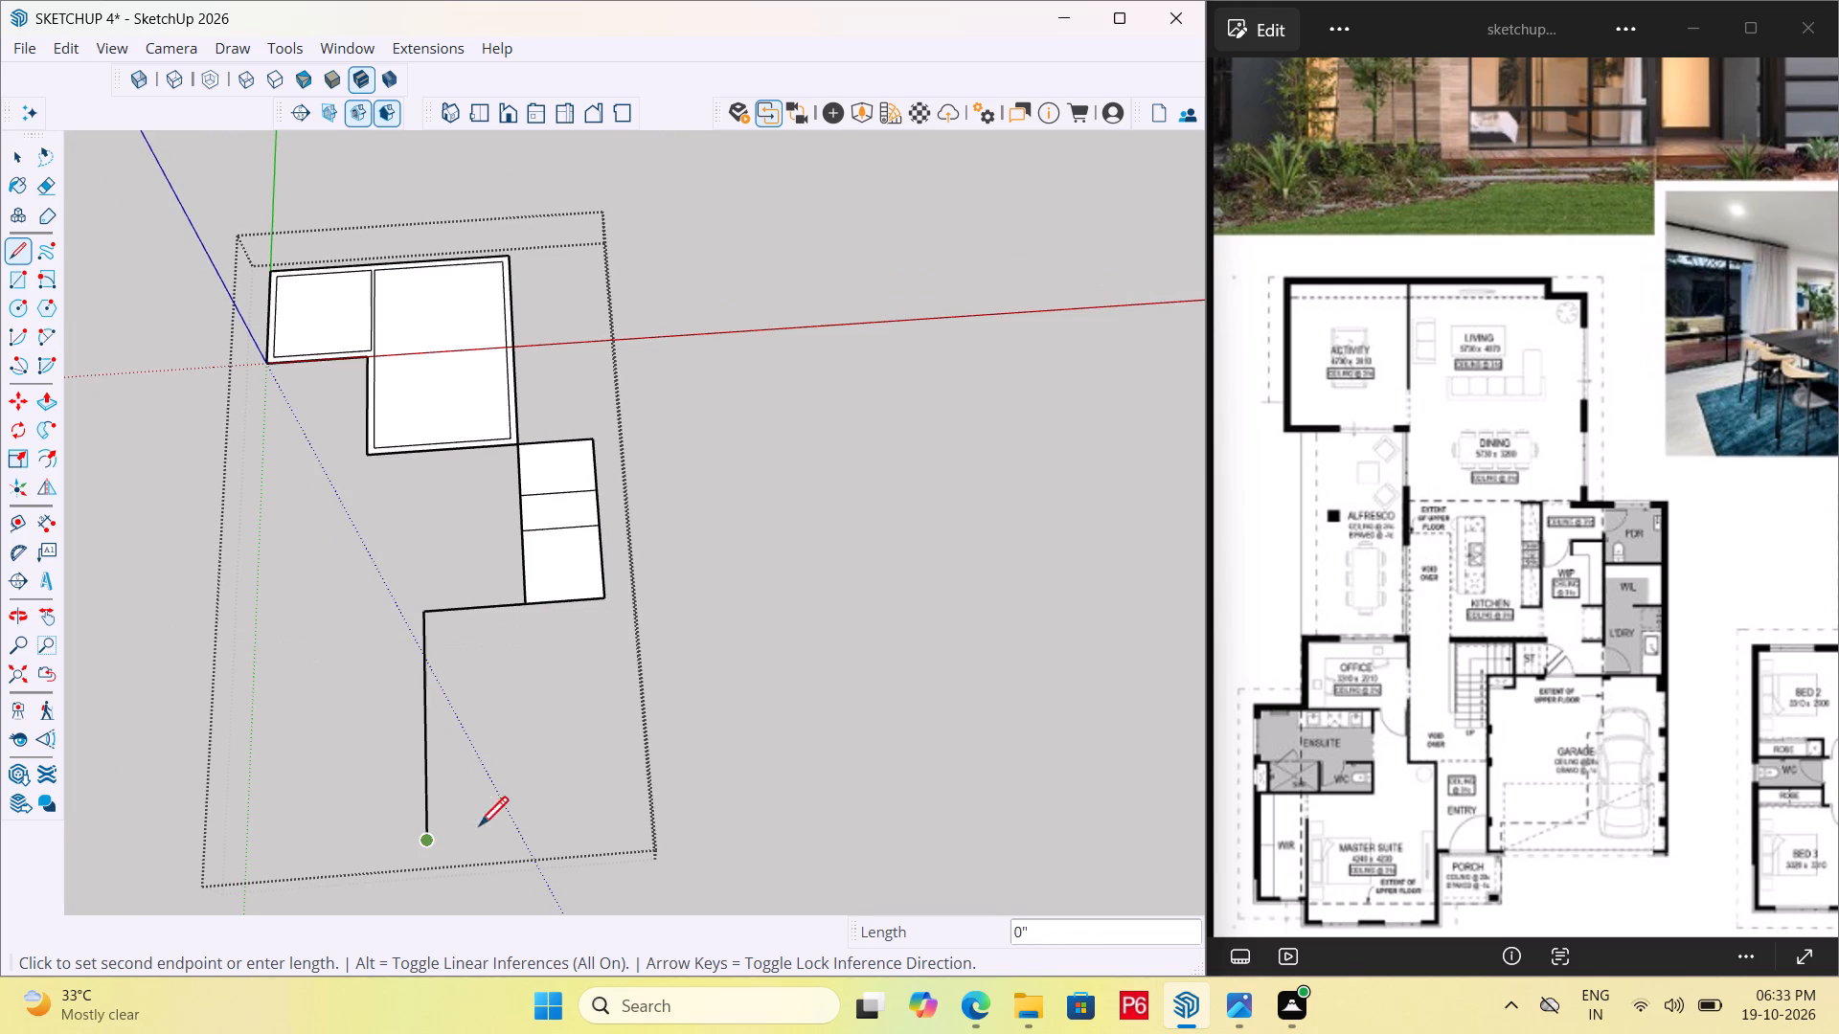
{"action": "left_click", "coordinate": [626, 824]}
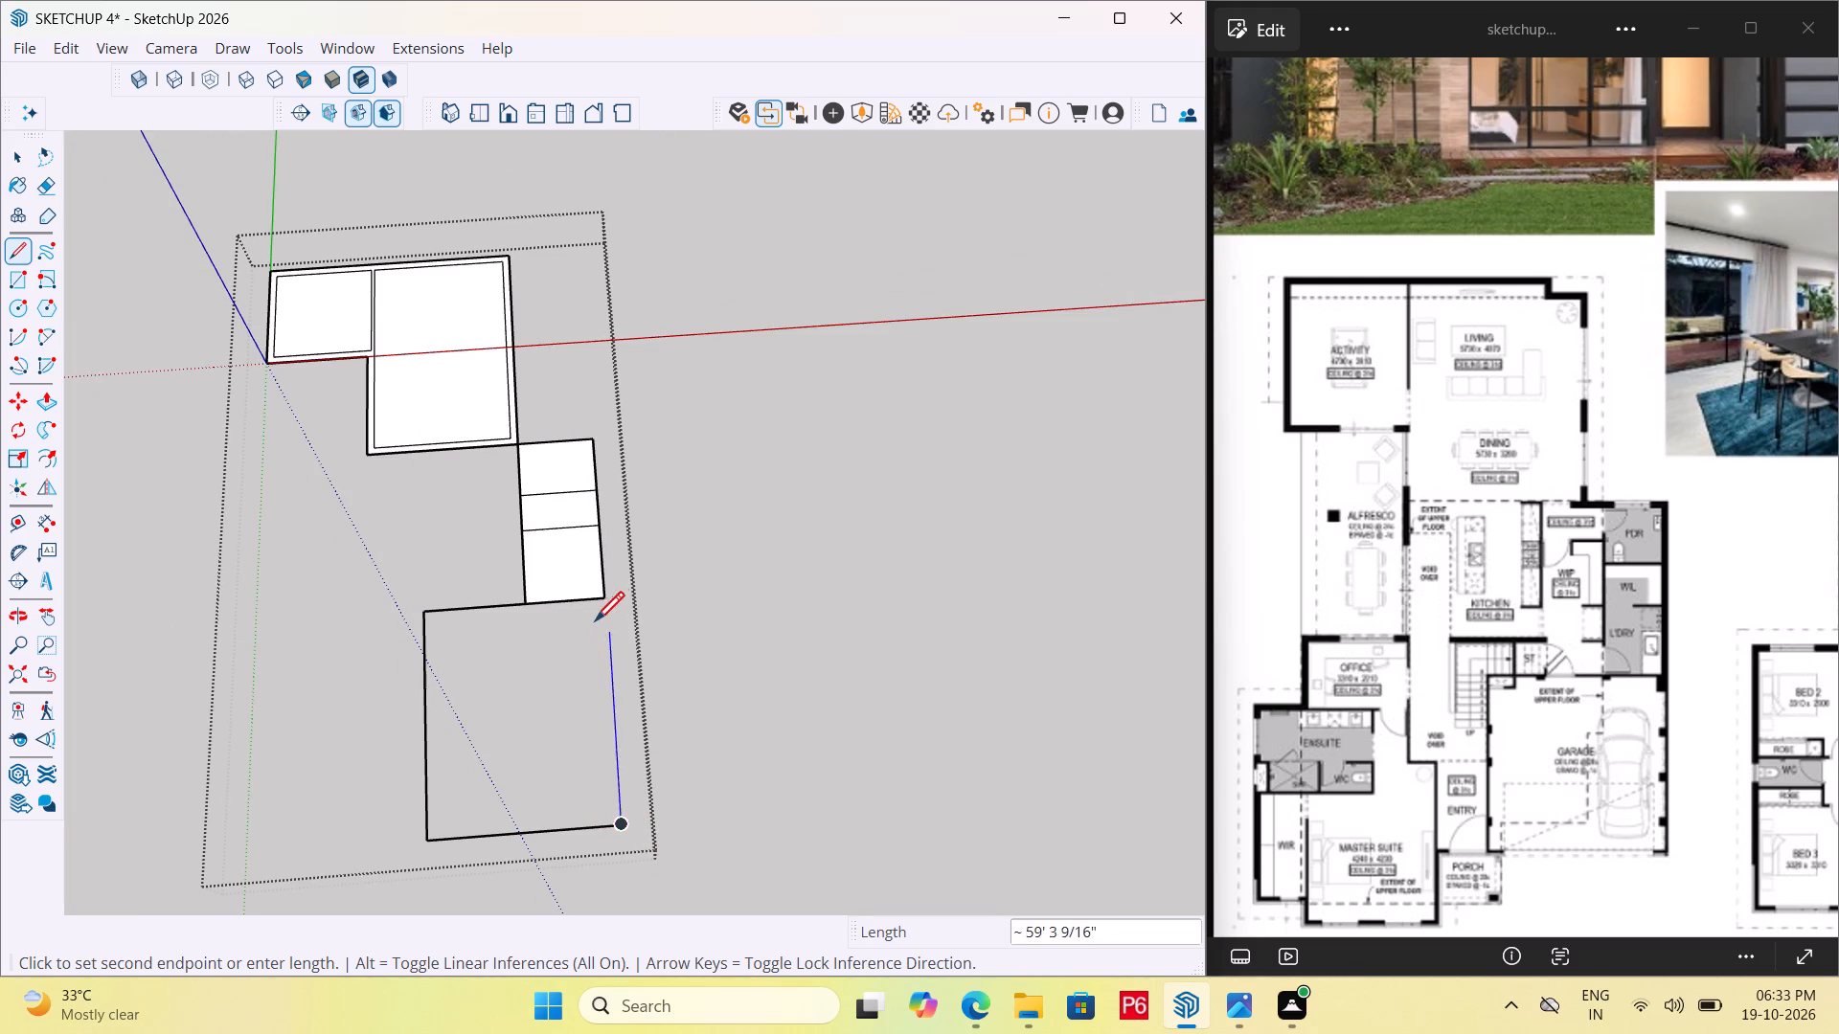
{"action": "left_click", "coordinate": [606, 599]}
Enclose the kitchen area by drawing from the larger room's lower outer corner along green, level with the garage, and along red to the garage's corner.
{"action": "scroll", "coordinate": [750, 834], "scroll_direction": "down", "scroll_amount": 3}
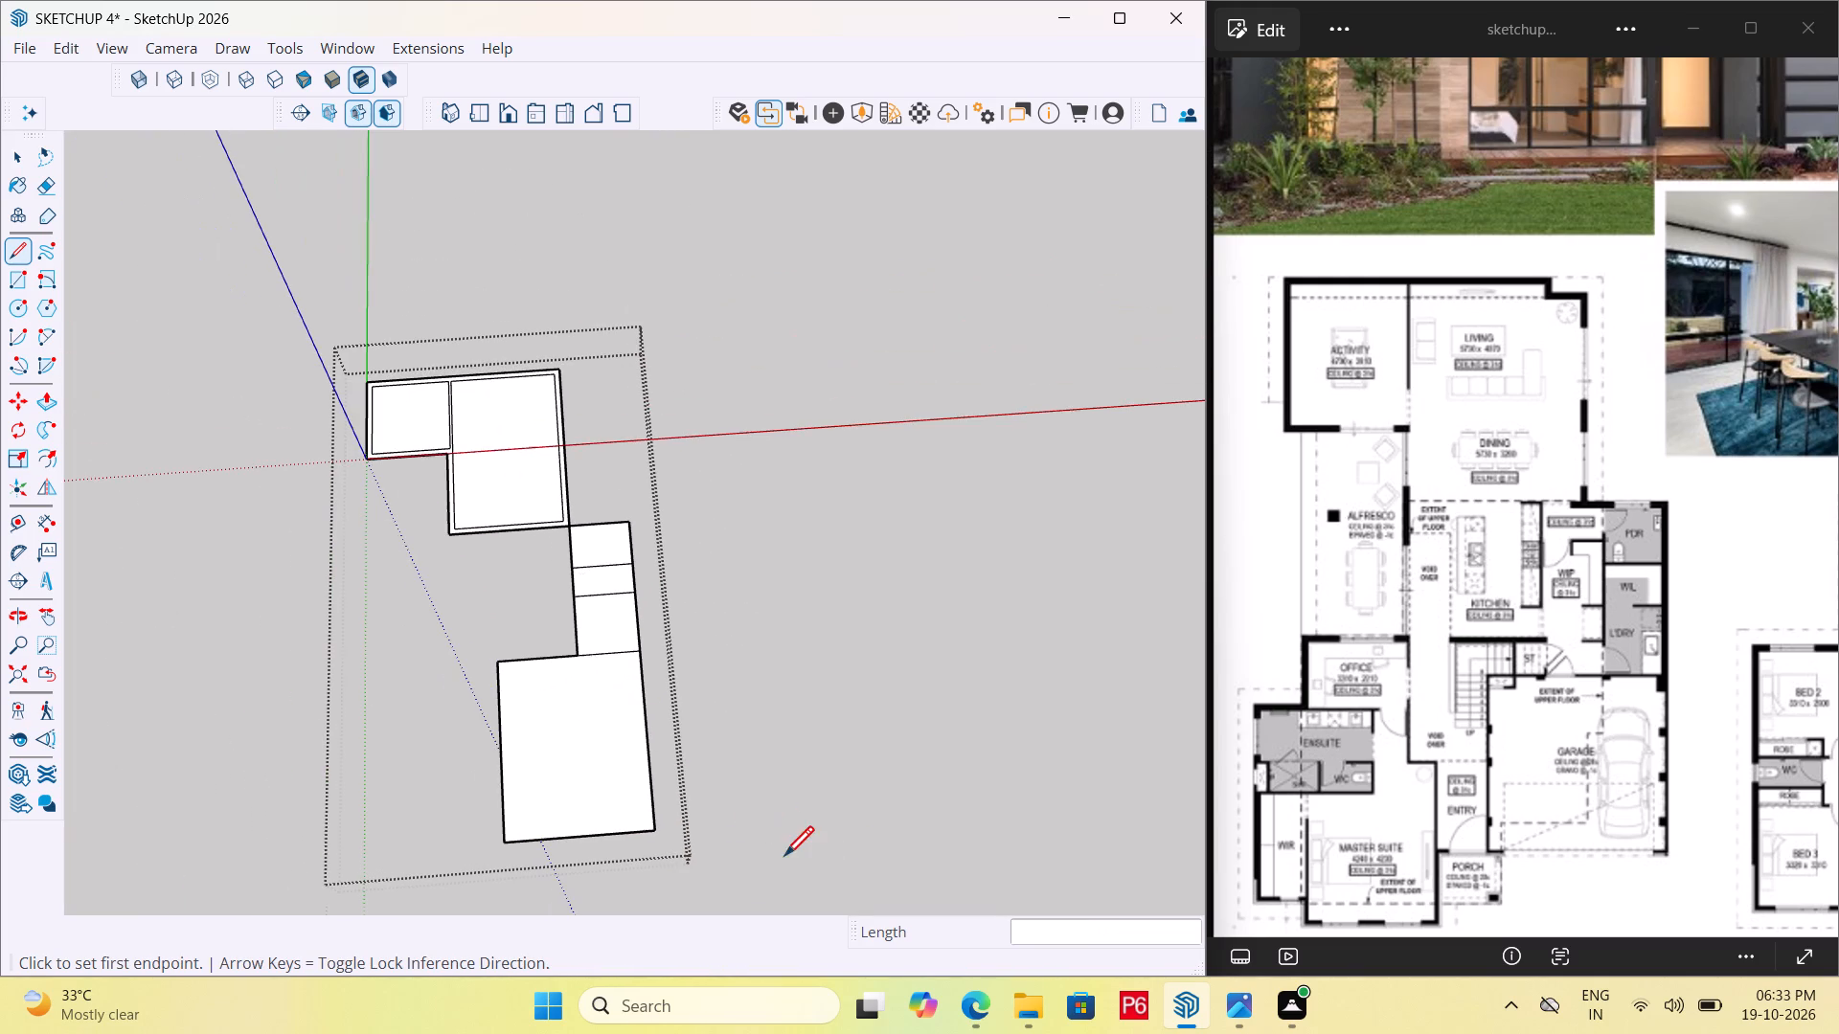
{"action": "scroll", "coordinate": [350, 668], "scroll_direction": "up", "scroll_amount": 7}
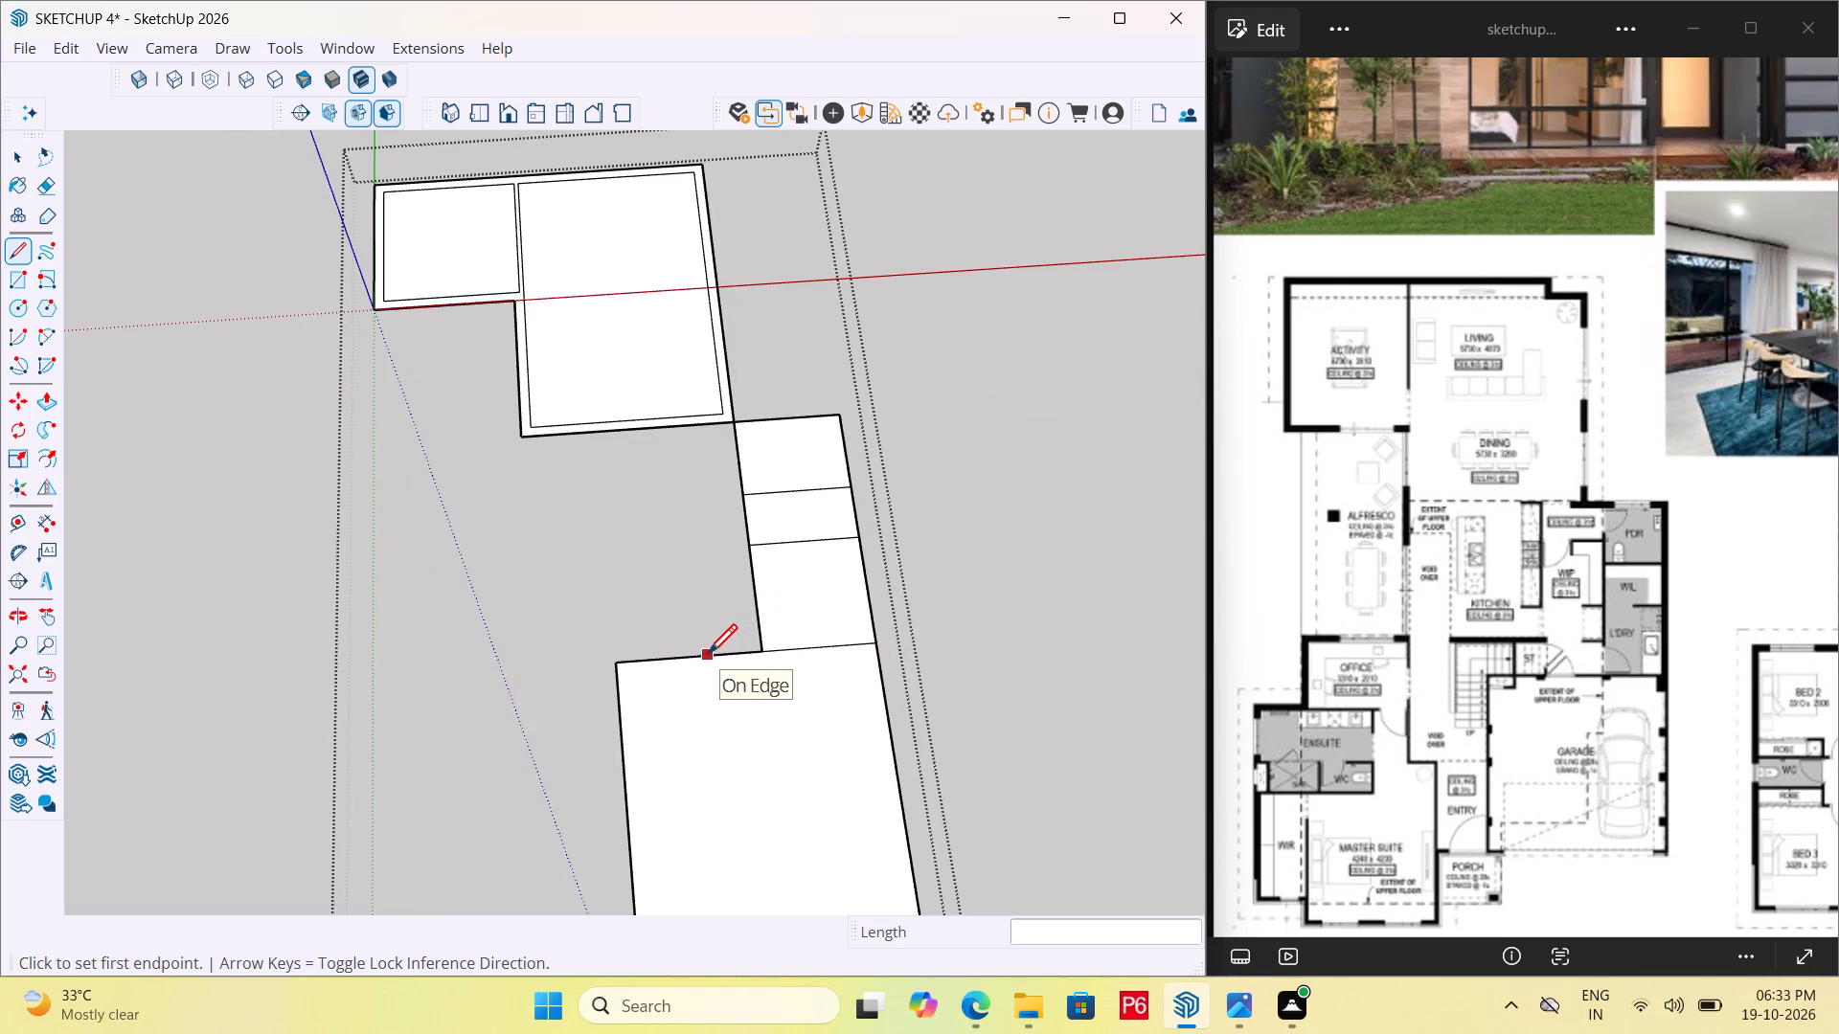
{"action": "scroll", "coordinate": [840, 762], "scroll_direction": "down", "scroll_amount": 1}
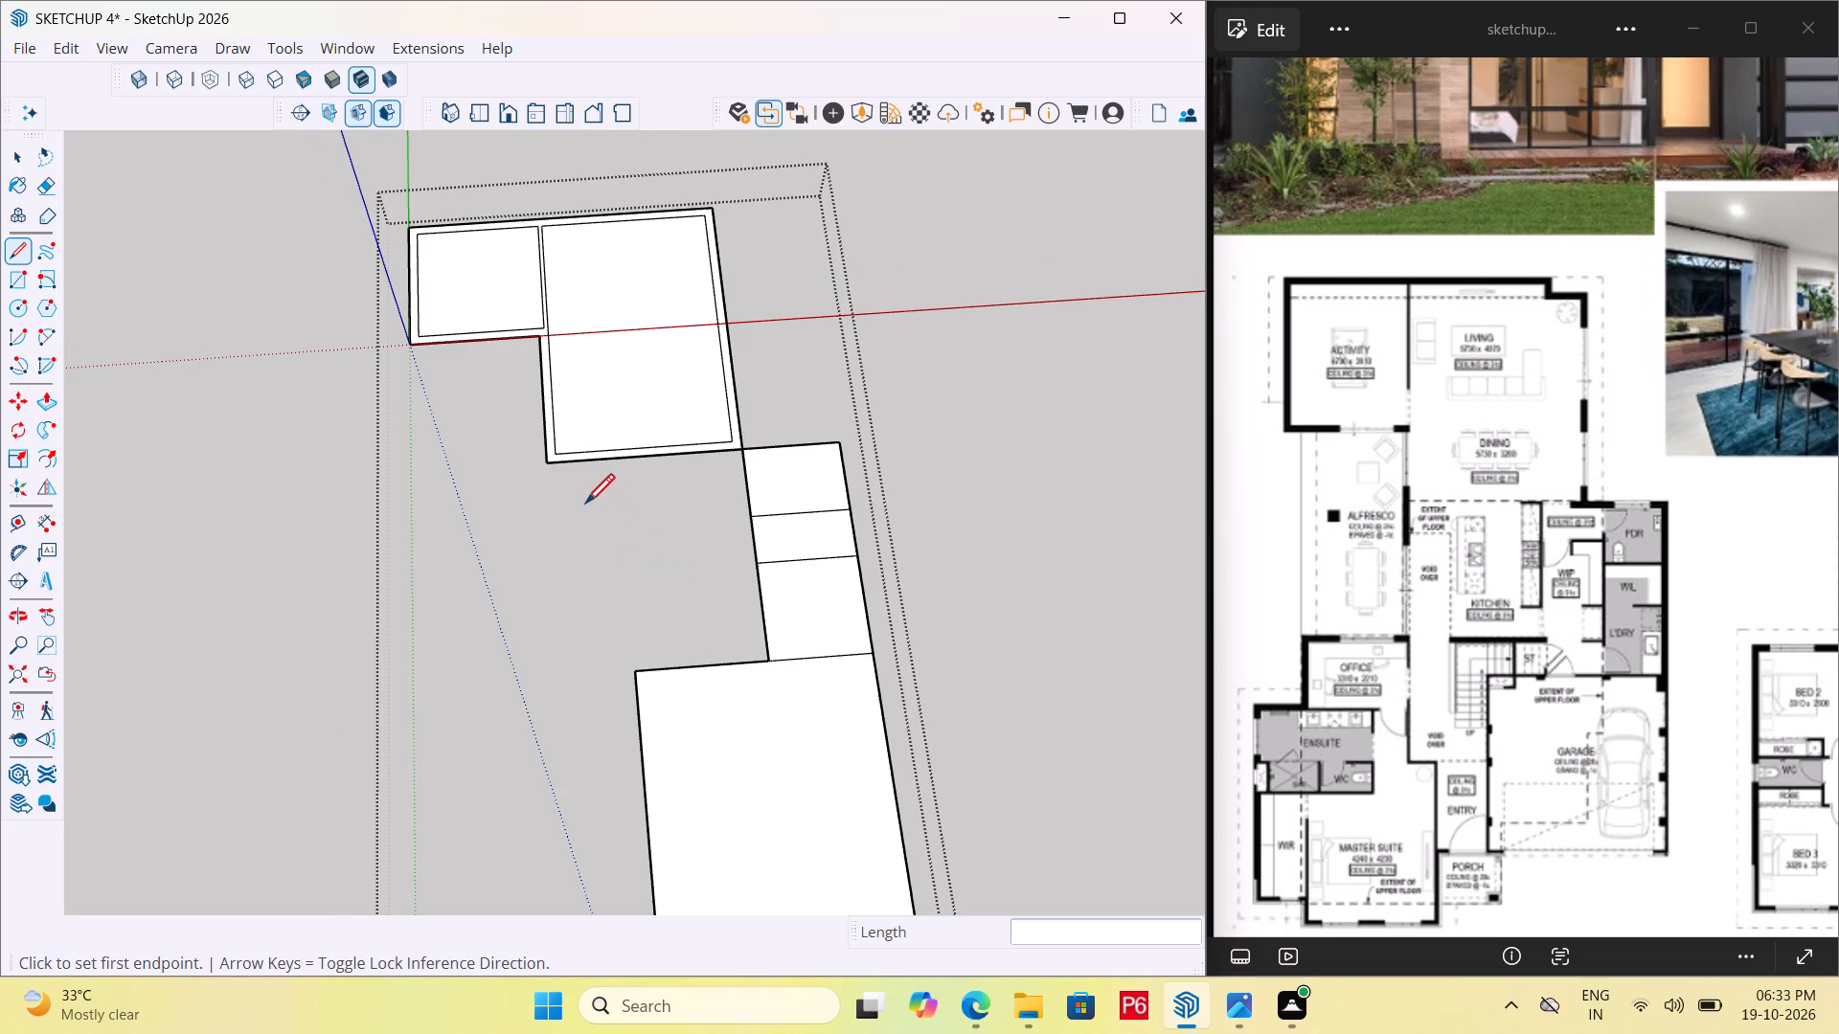
{"action": "left_click", "coordinate": [544, 465]}
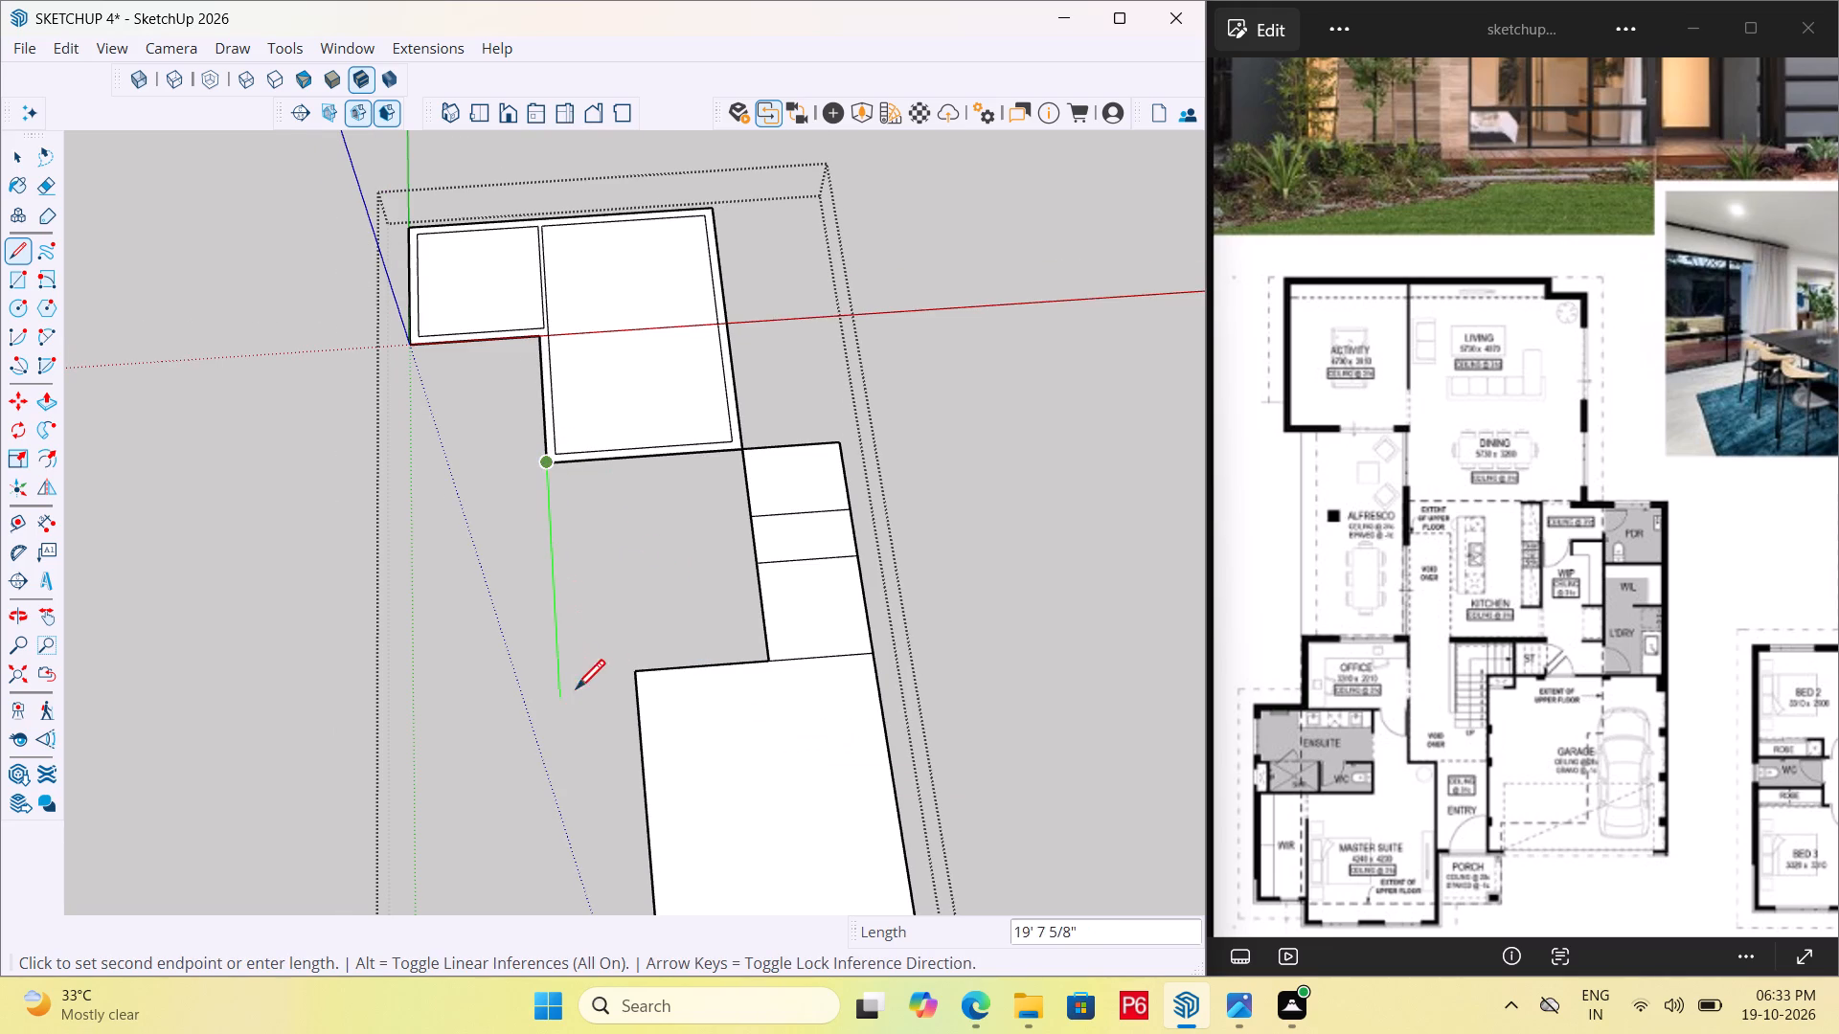
{"action": "left_click", "coordinate": [555, 681]}
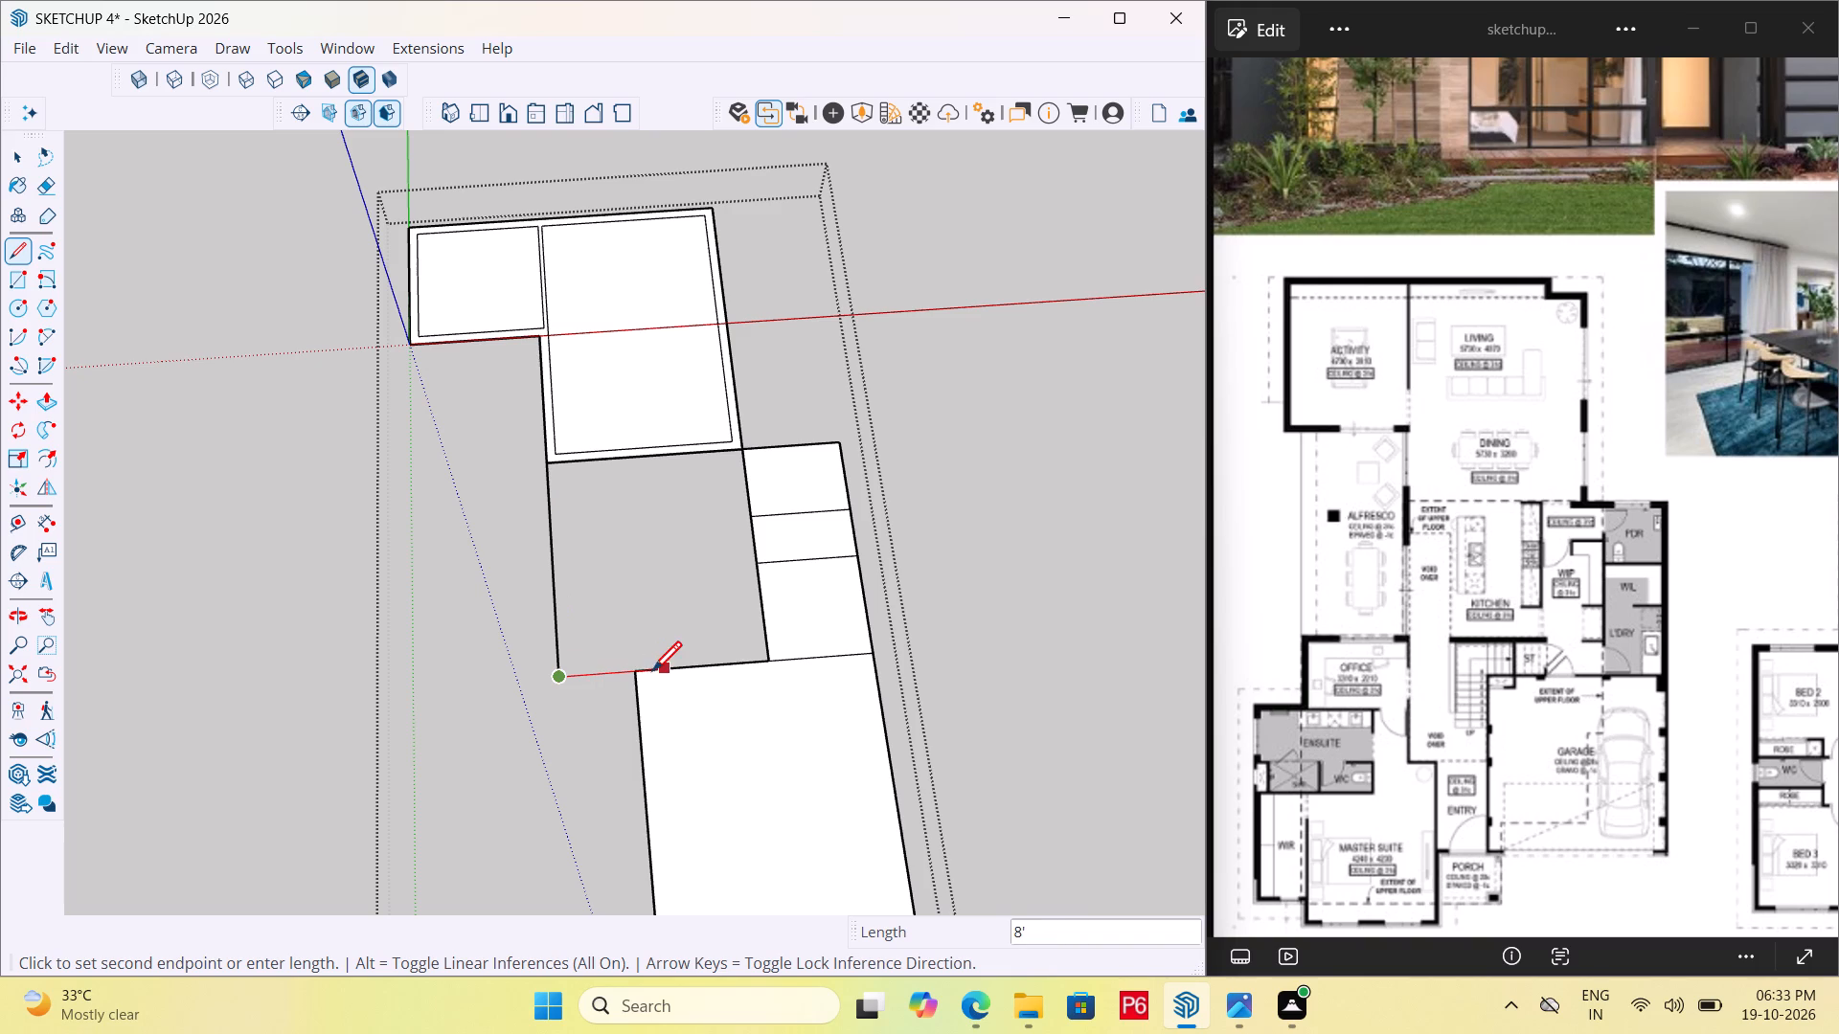
{"action": "left_click", "coordinate": [635, 673]}
{"action": "scroll", "coordinate": [842, 716], "scroll_direction": "down", "scroll_amount": 4}
{"action": "scroll", "coordinate": [544, 618], "scroll_direction": "up", "scroll_amount": 4}
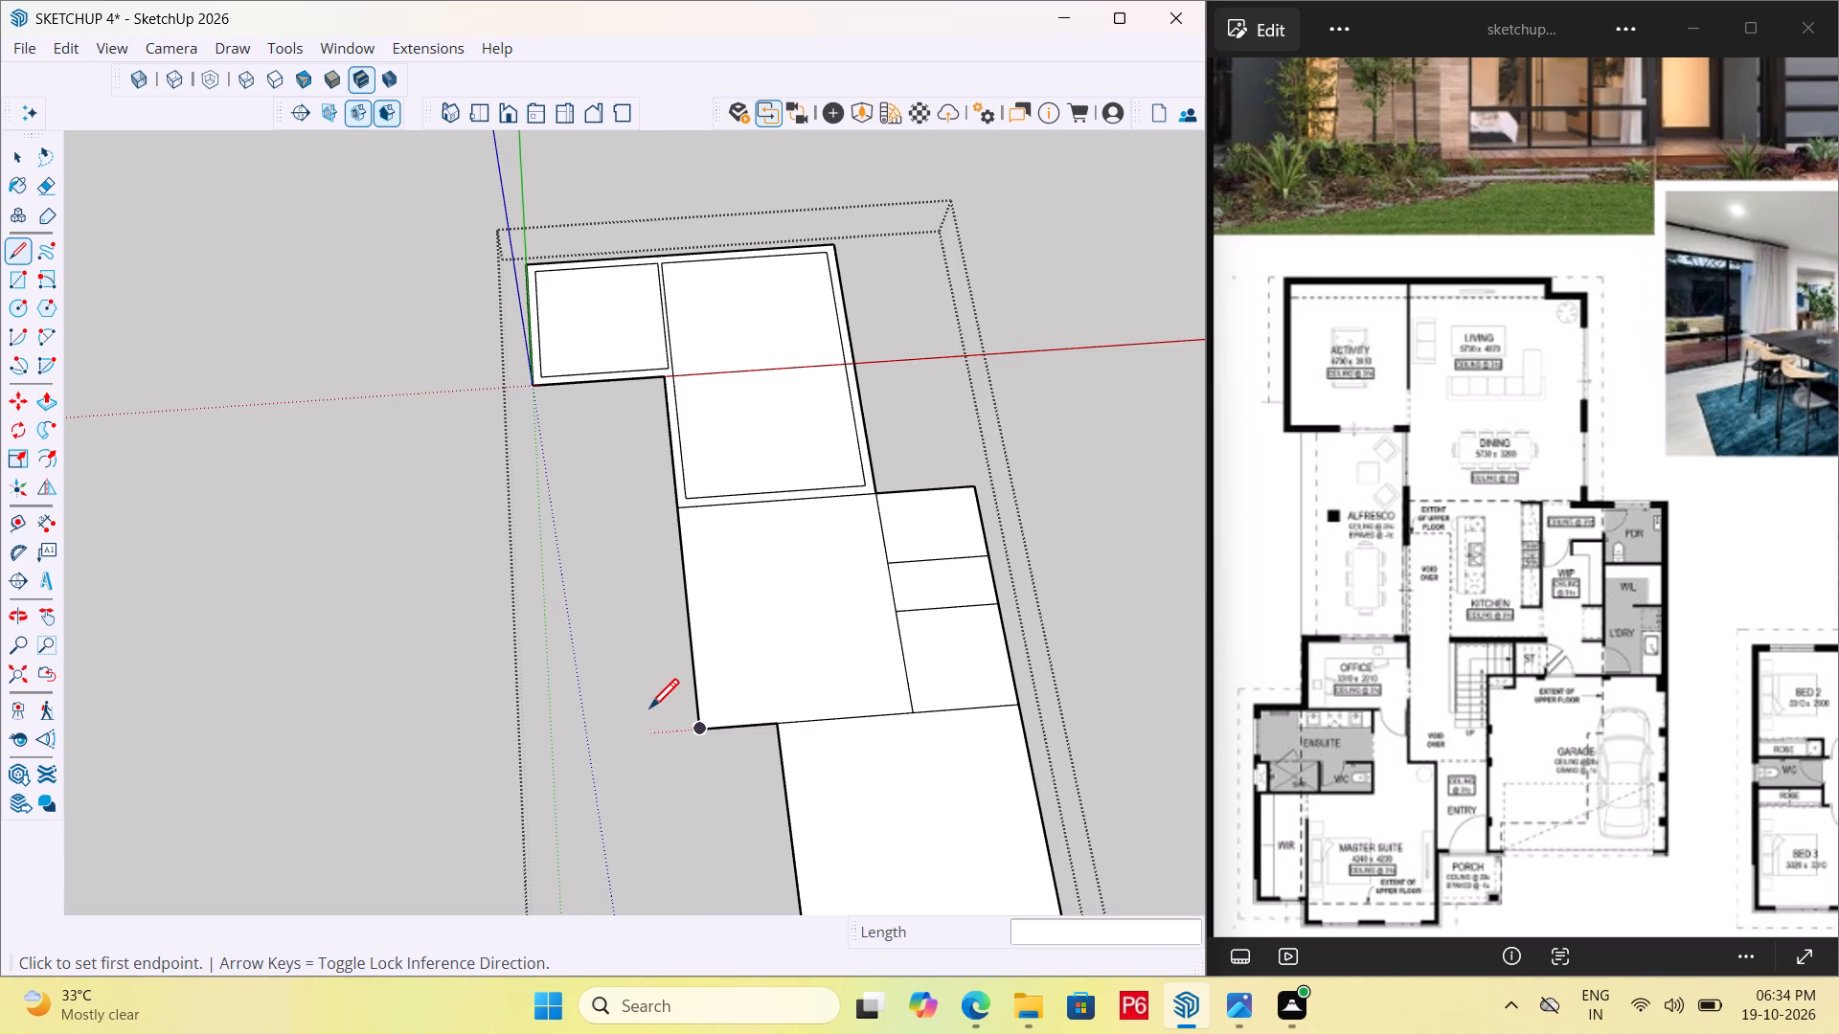
Place a guide 3' inside the kitchen area, parallel to its garage-side edge.
{"action": "left_click", "coordinate": [704, 731]}
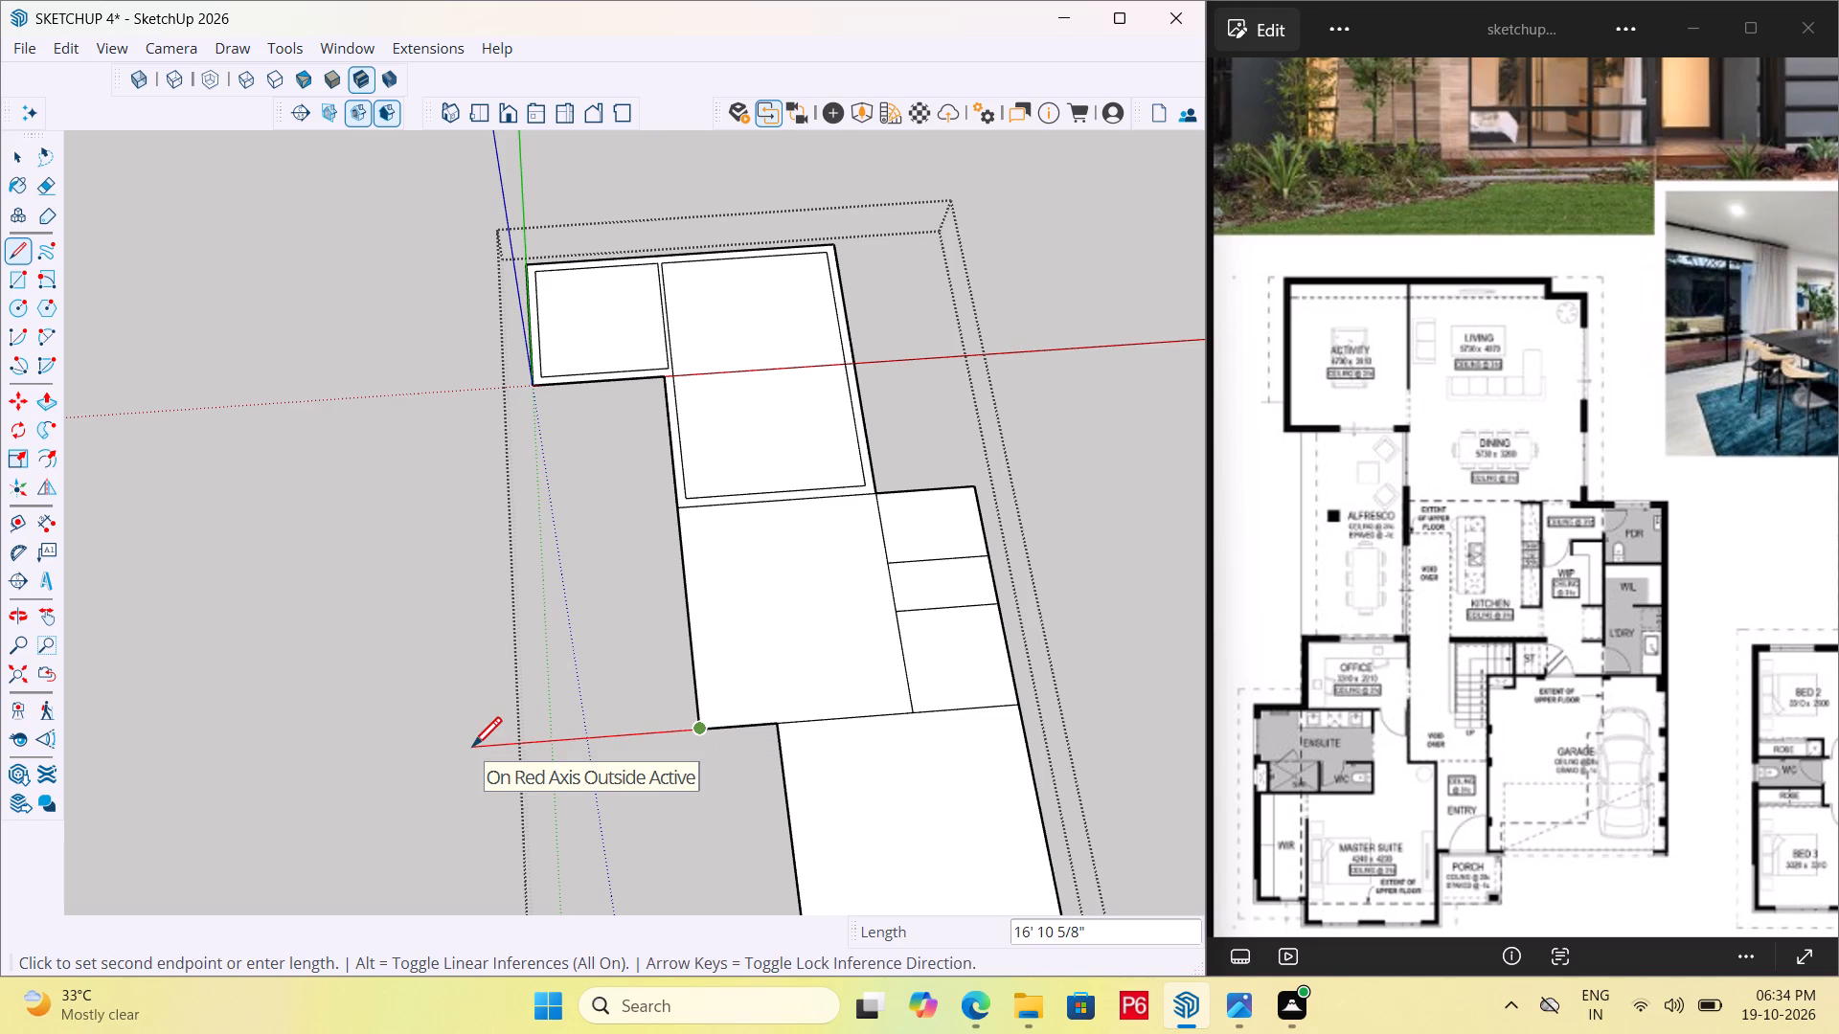
{"action": "key", "text": "space"}
{"action": "key", "text": "t"}
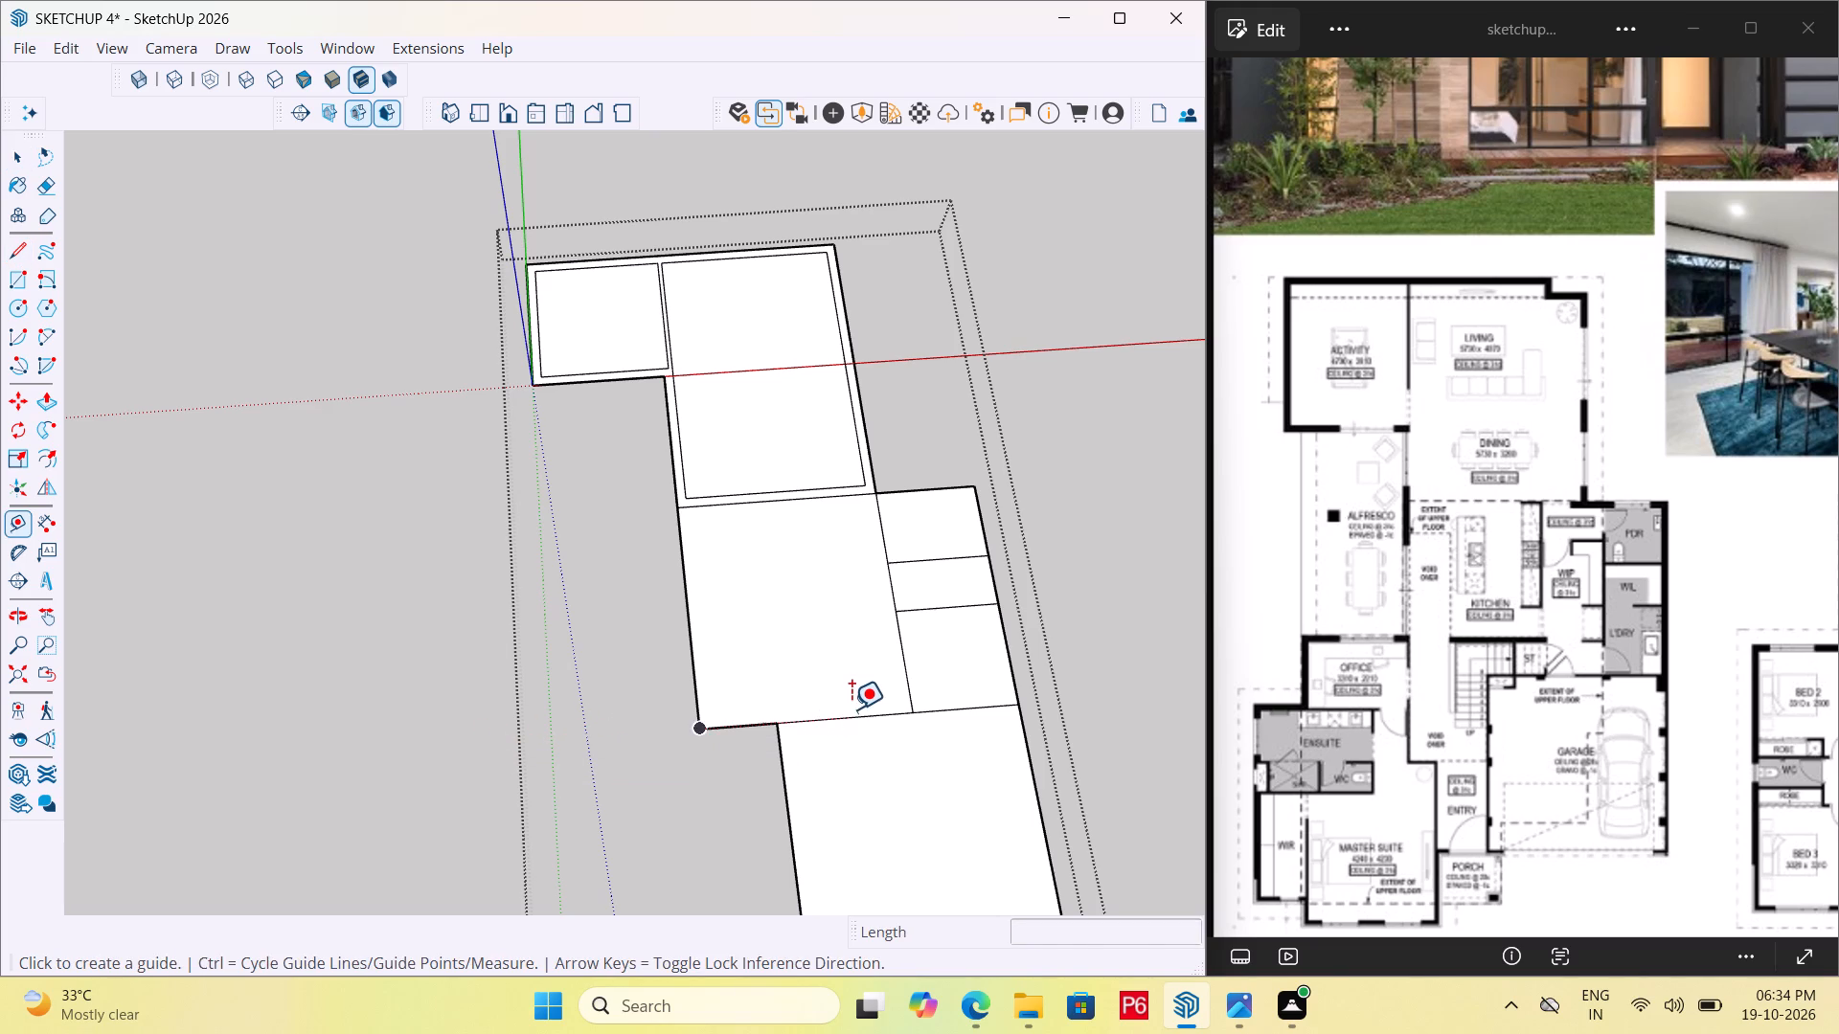
{"action": "left_click", "coordinate": [854, 713]}
{"action": "type", "text": "3'"}
{"action": "key", "text": "Return"}
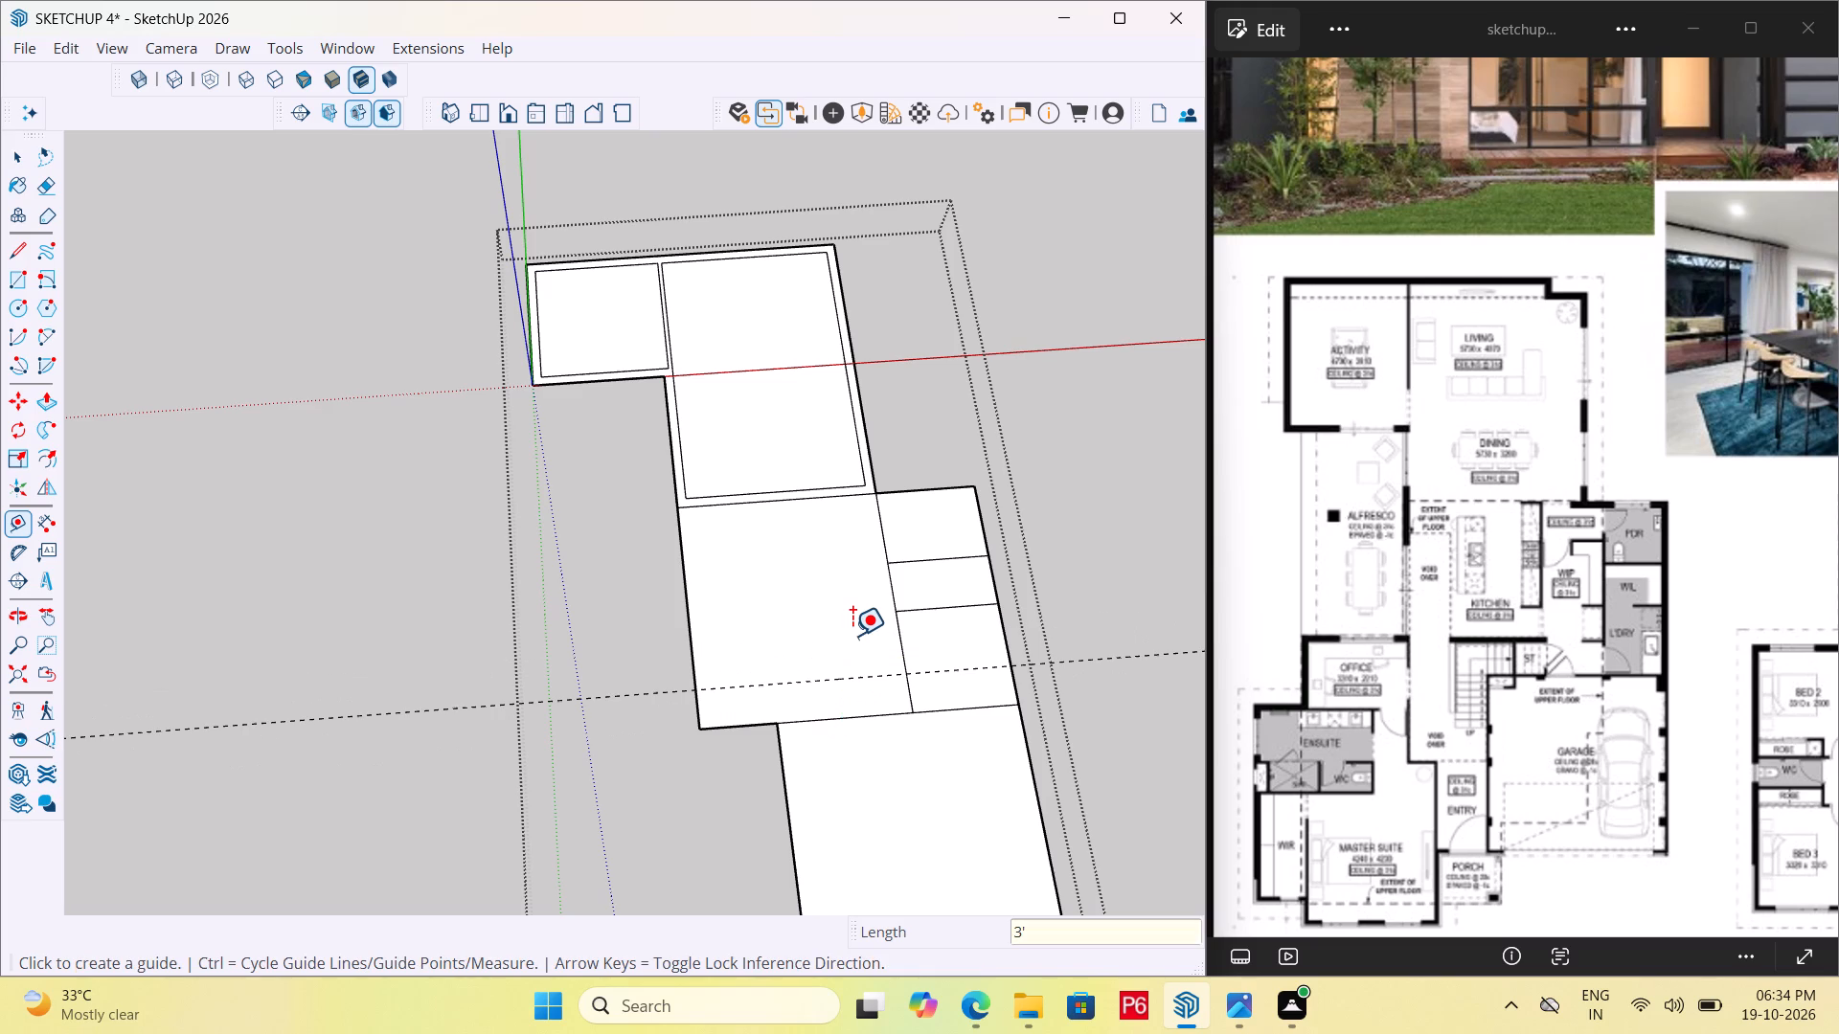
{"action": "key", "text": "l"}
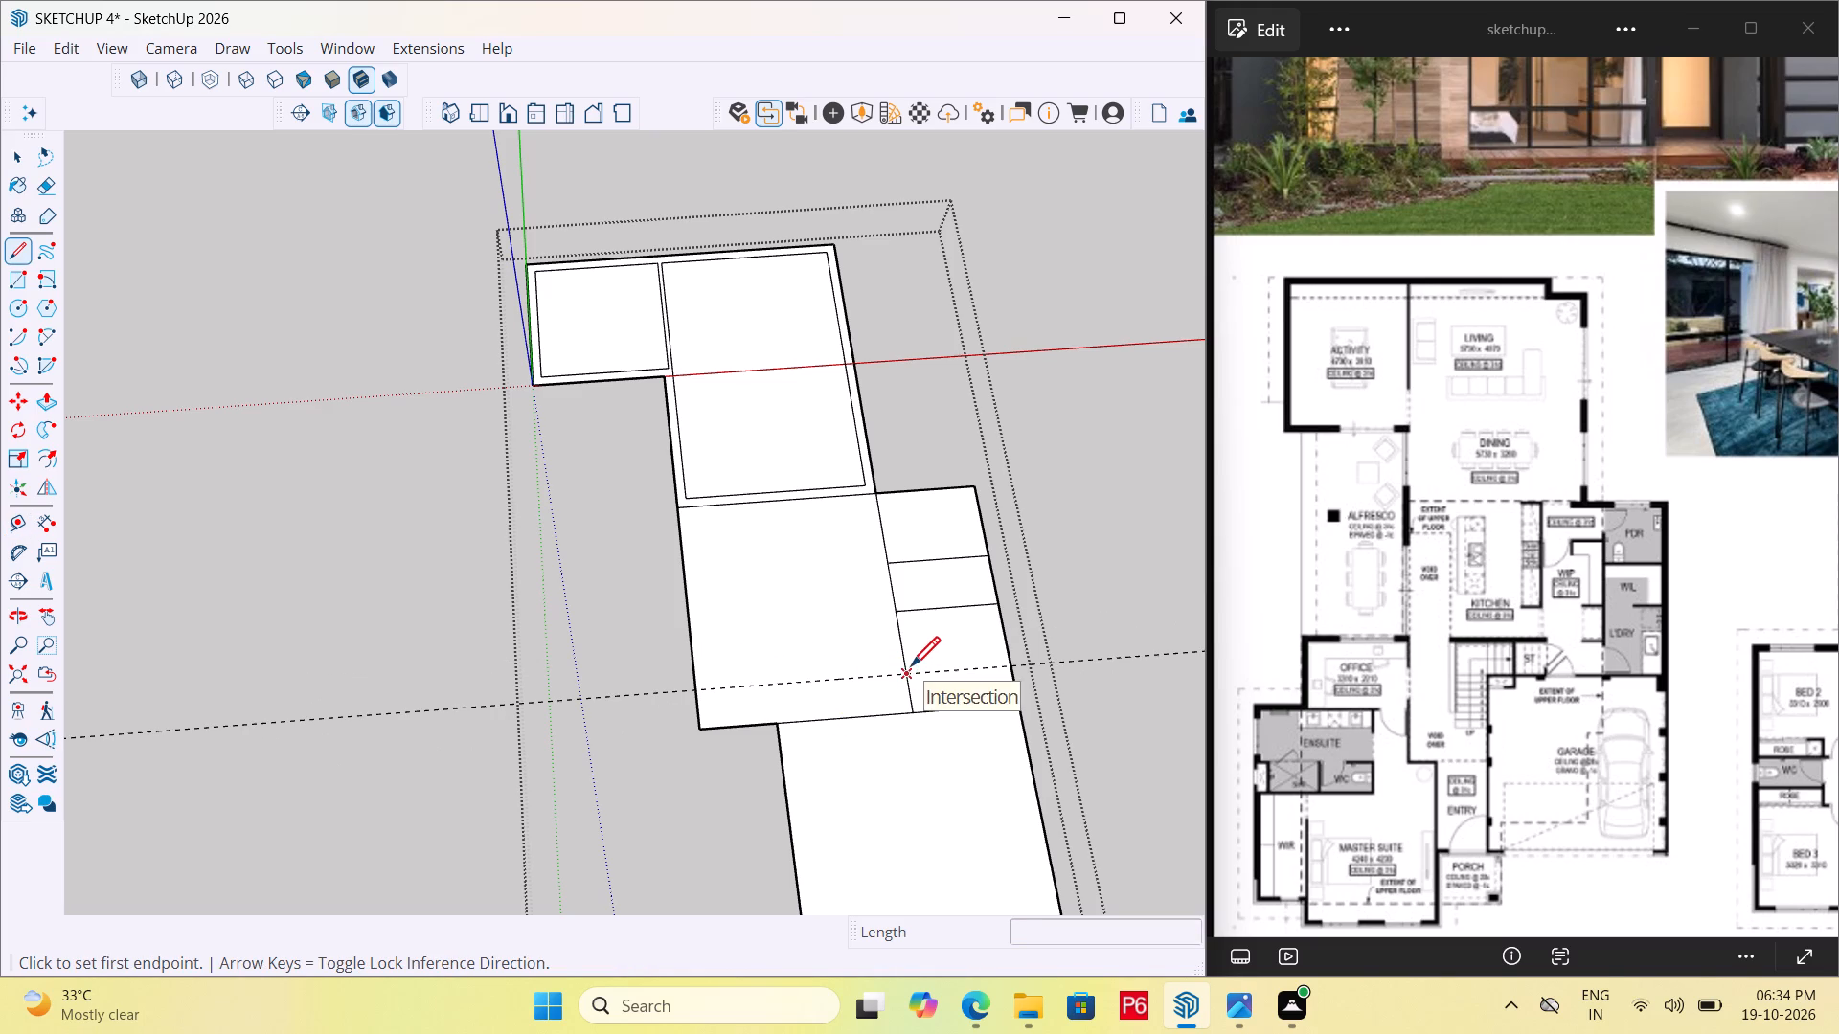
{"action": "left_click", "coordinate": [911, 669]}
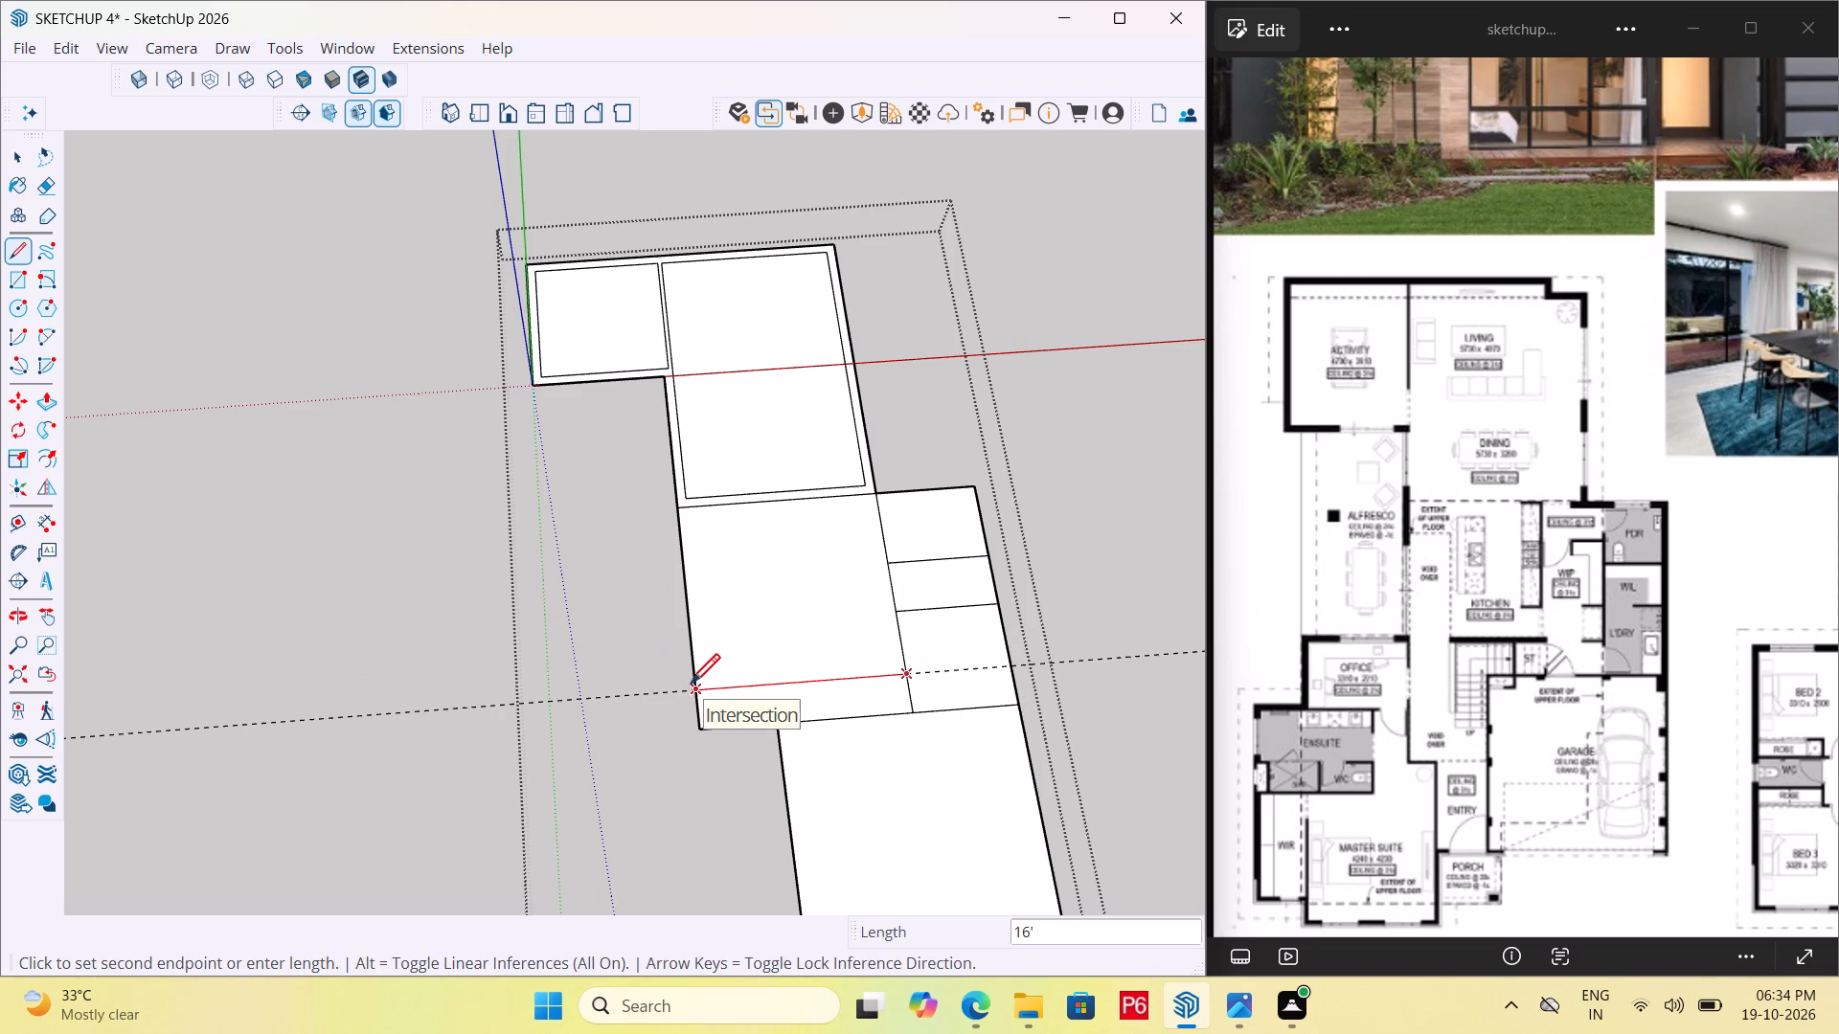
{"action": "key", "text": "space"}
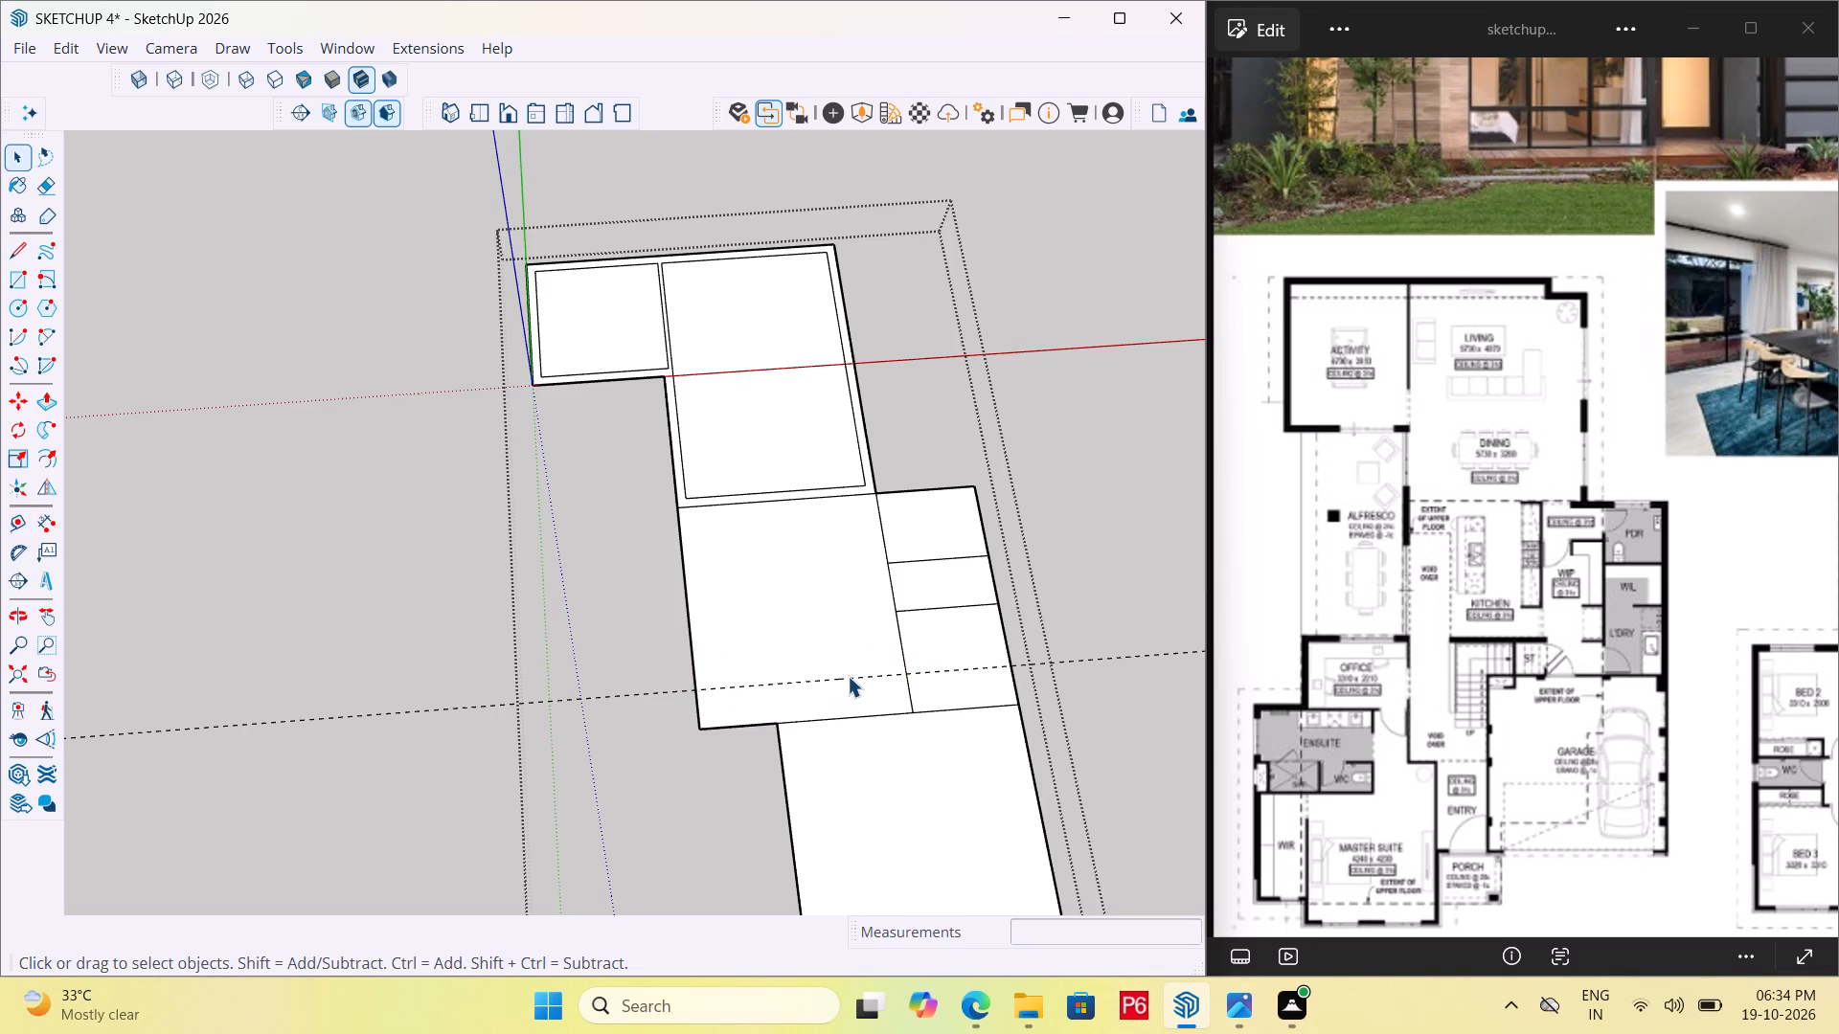
Place a second parallel guide 9" from the first, on the side away from the garage.
{"action": "key", "text": "y"}
{"action": "key", "text": "t"}
{"action": "left_click", "coordinate": [848, 676]}
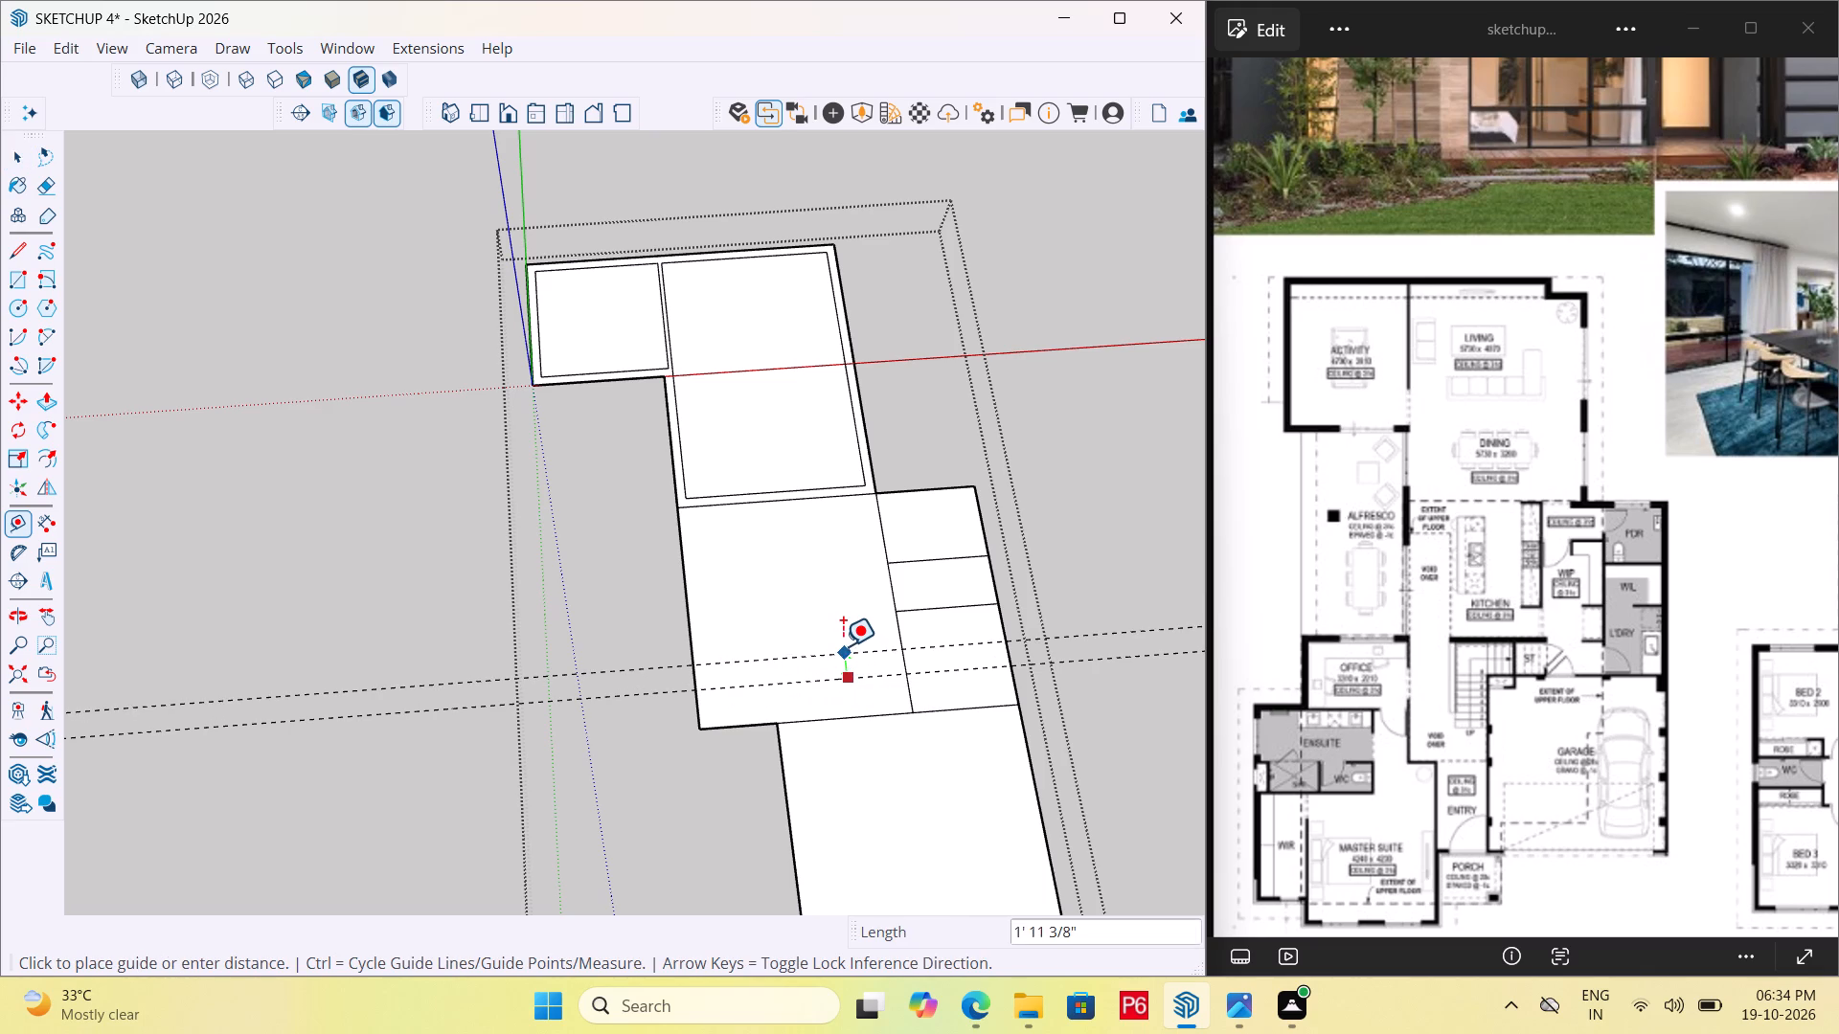
{"action": "type", "text": "9\""}
{"action": "key", "text": "Return"}
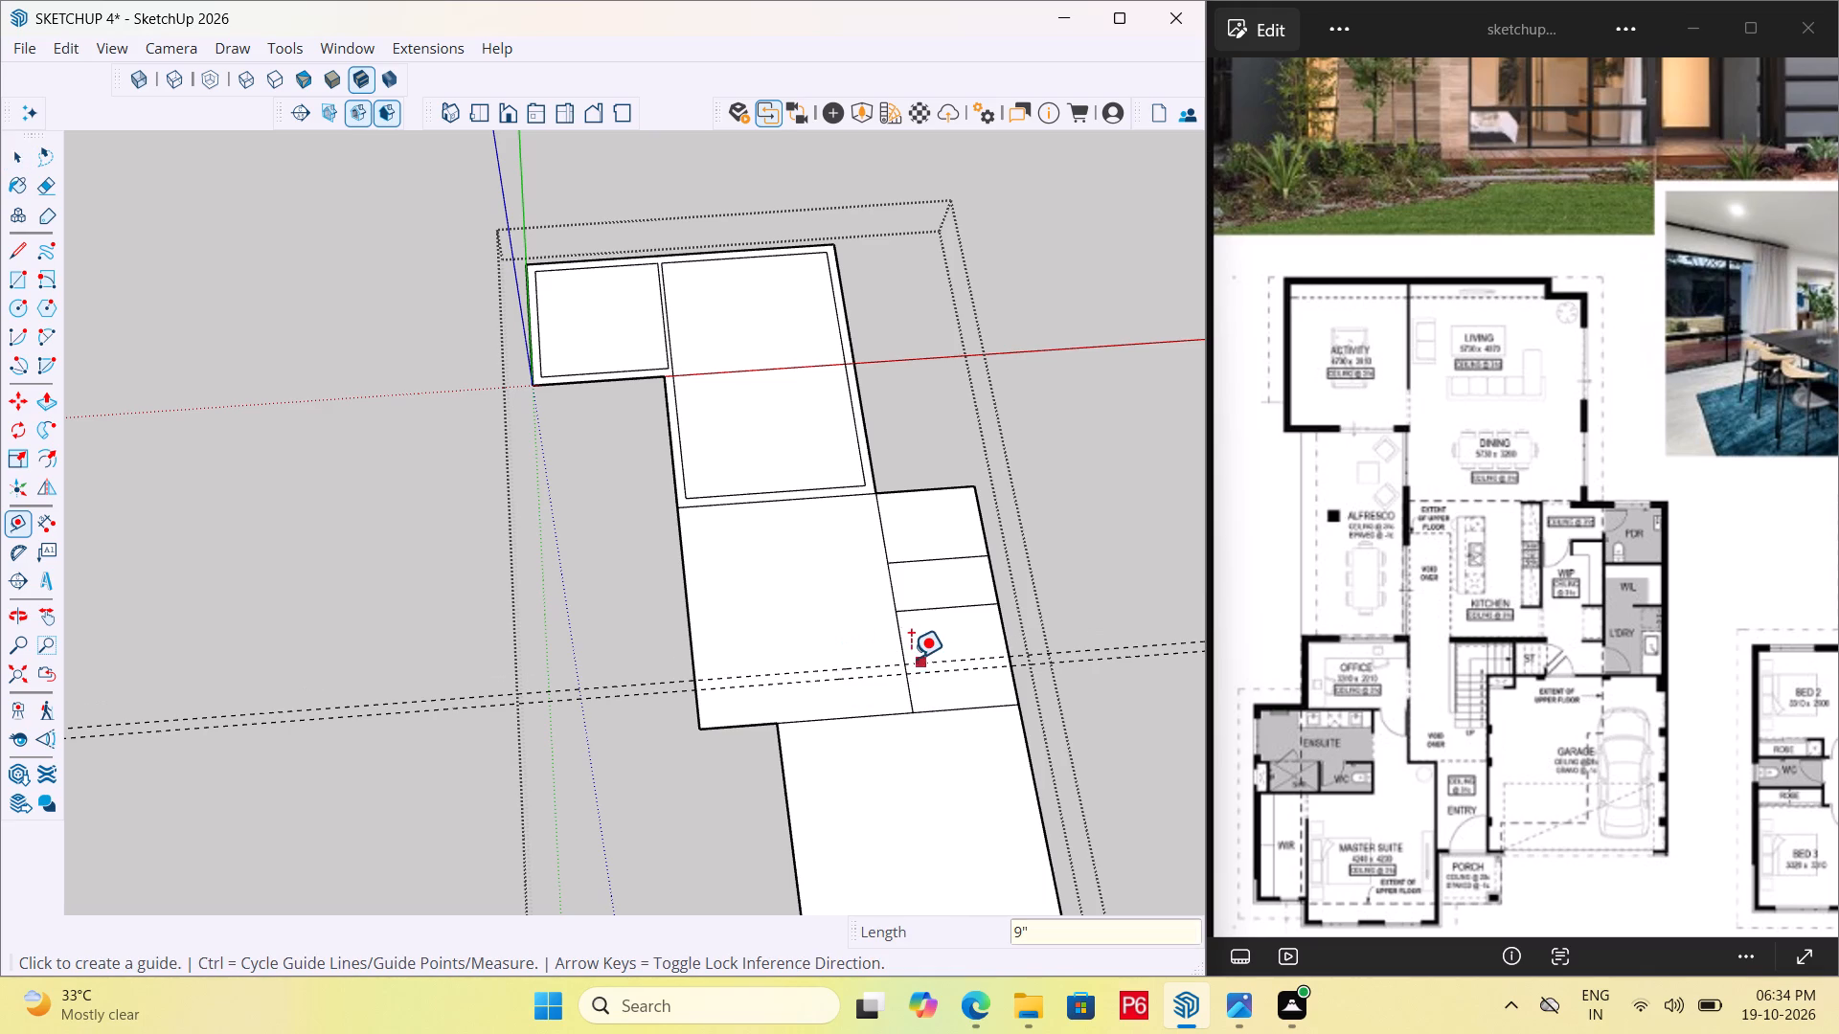
Draw a 16' line across the kitchen area along the guide farther from the garage, and erase both guides.
{"action": "key", "text": "l"}
{"action": "scroll", "coordinate": [874, 656], "scroll_direction": "up", "scroll_amount": 5}
{"action": "left_click", "coordinate": [920, 667]}
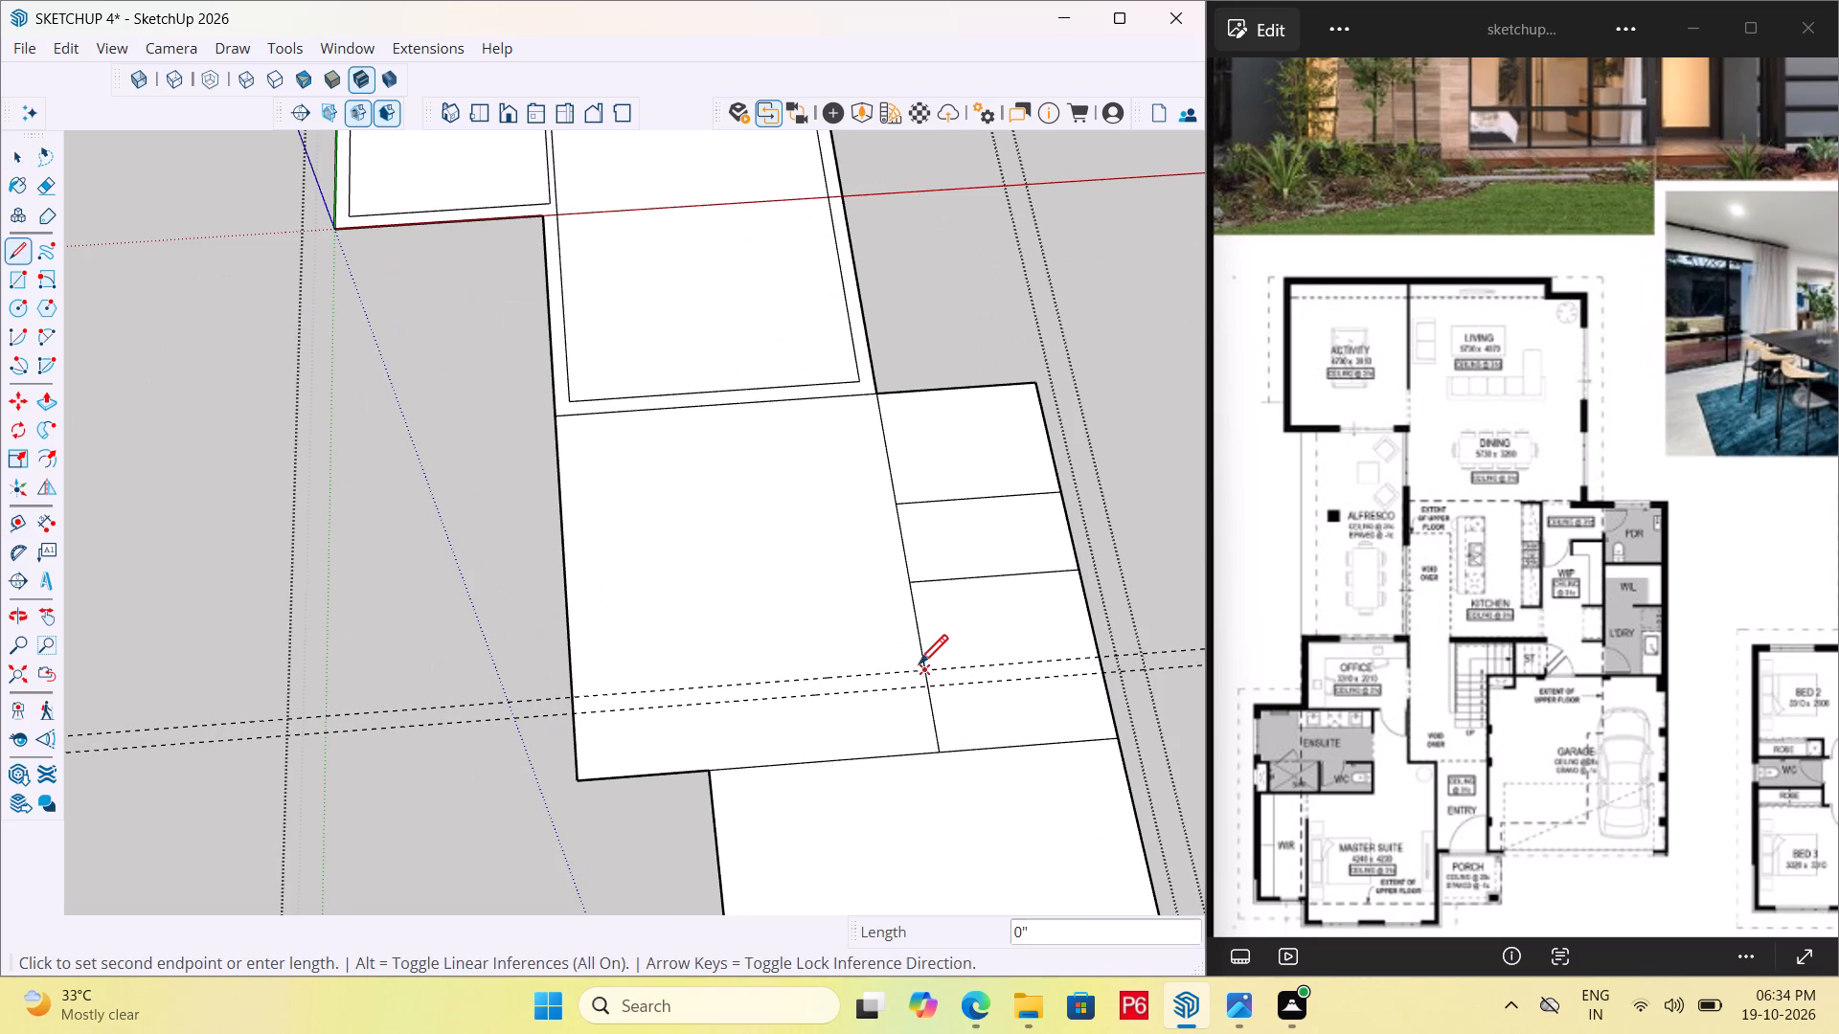
{"action": "left_click", "coordinate": [575, 693]}
{"action": "key", "text": "space"}
{"action": "key", "text": "e"}
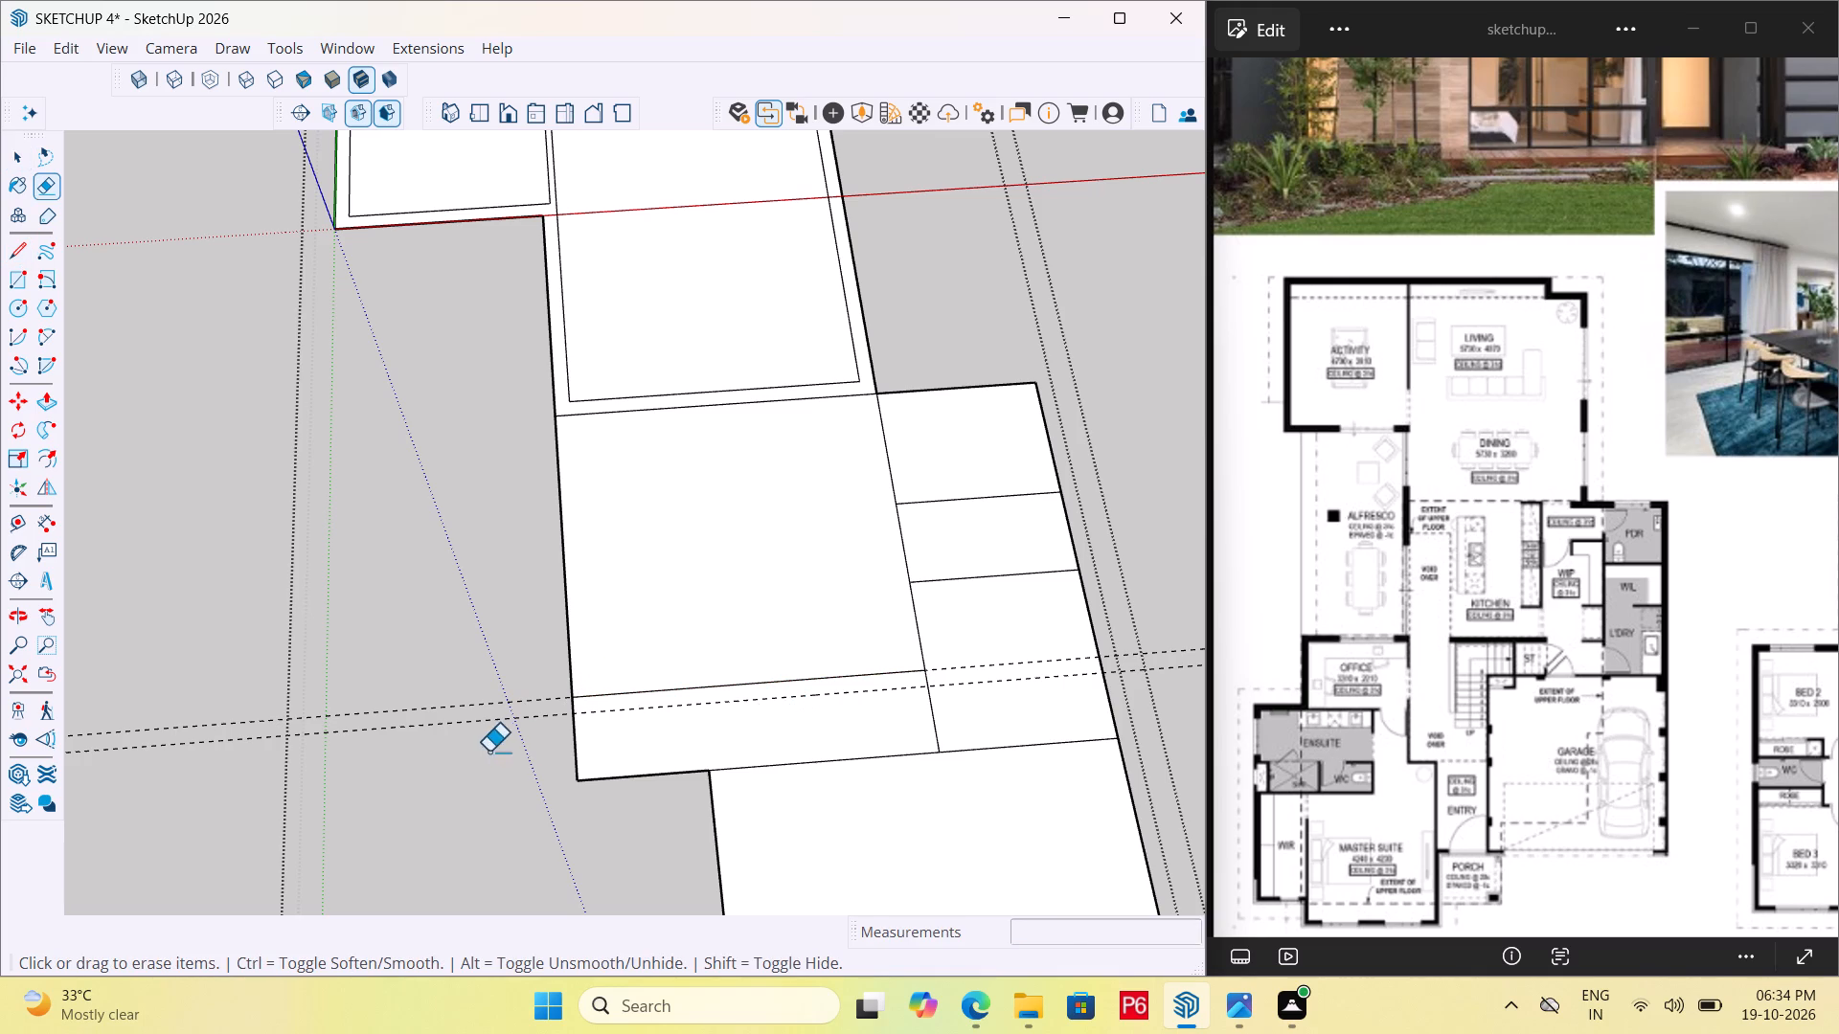
{"action": "left_click_drag", "start_coordinate": [488, 744], "coordinate": [513, 686]}
Start a line from the outer end of the 16' dividing line, on the kitchen area's outer edge.
{"action": "scroll", "coordinate": [759, 583], "scroll_direction": "down", "scroll_amount": 4}
{"action": "scroll", "coordinate": [682, 710], "scroll_direction": "up", "scroll_amount": 4}
{"action": "key", "text": "l"}
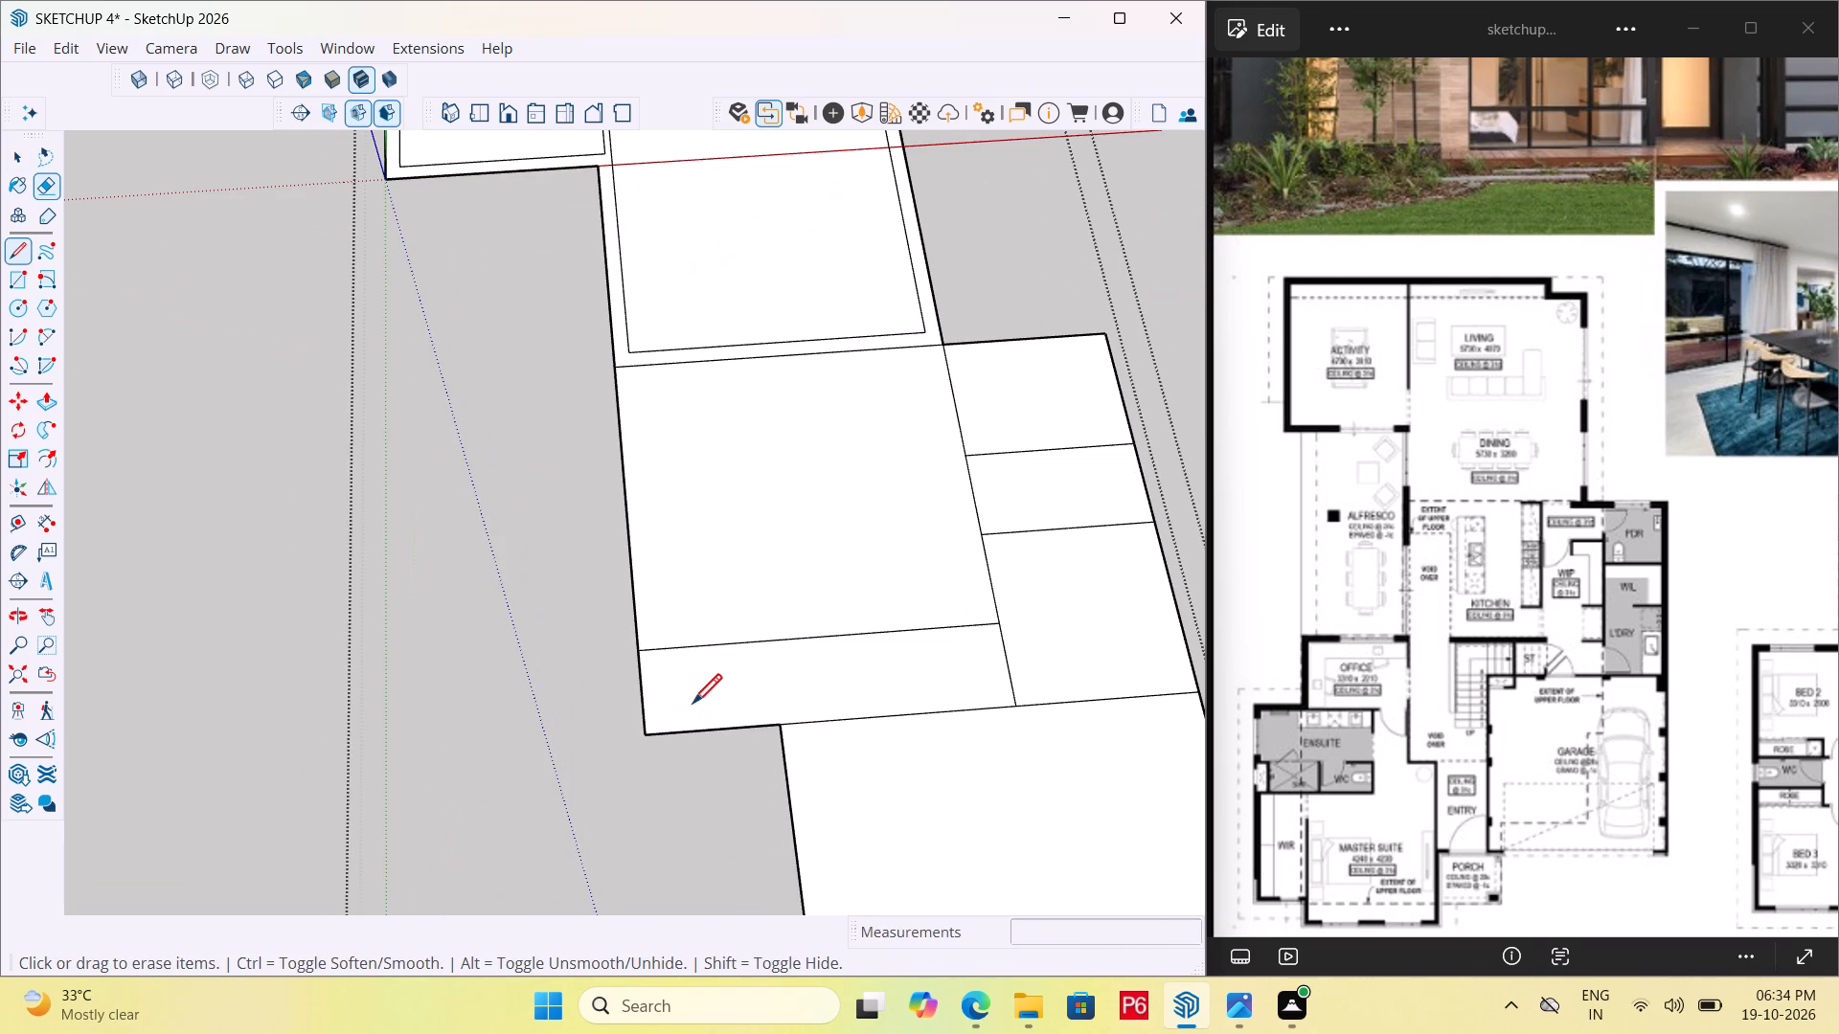
{"action": "left_click", "coordinate": [632, 659]}
{"action": "scroll", "coordinate": [719, 634], "scroll_direction": "down", "scroll_amount": 6}
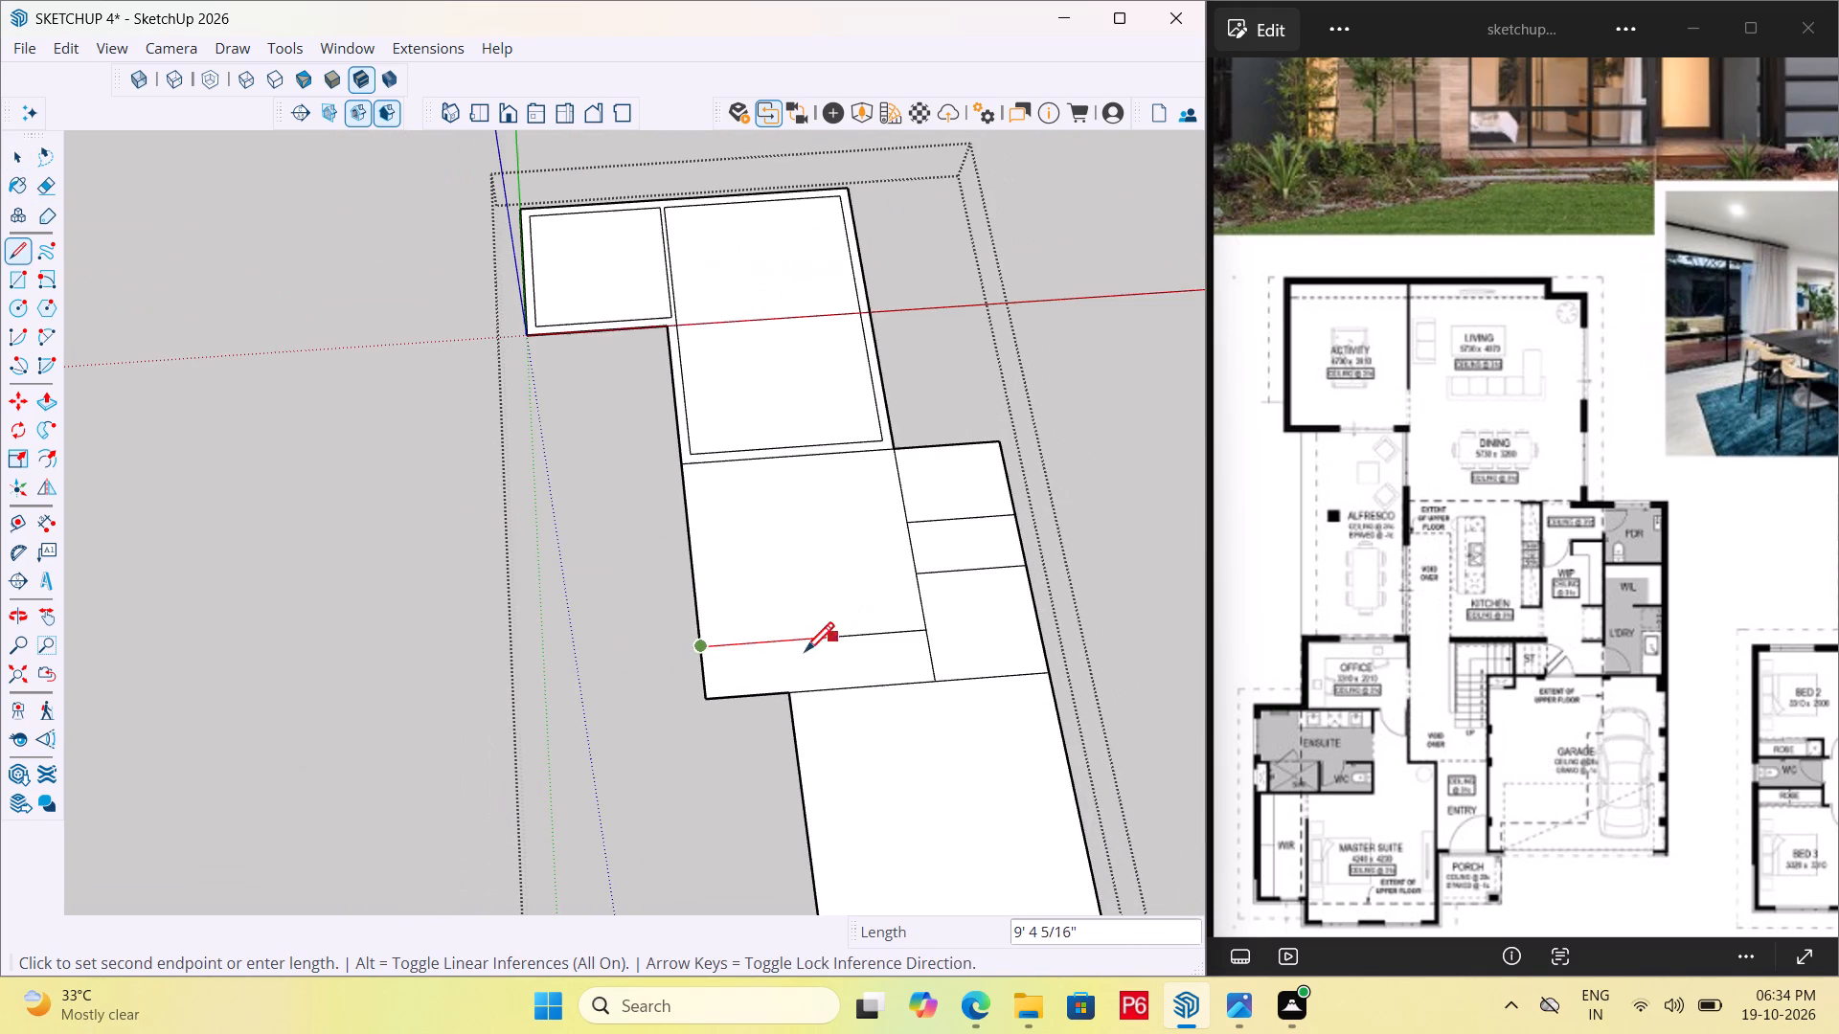
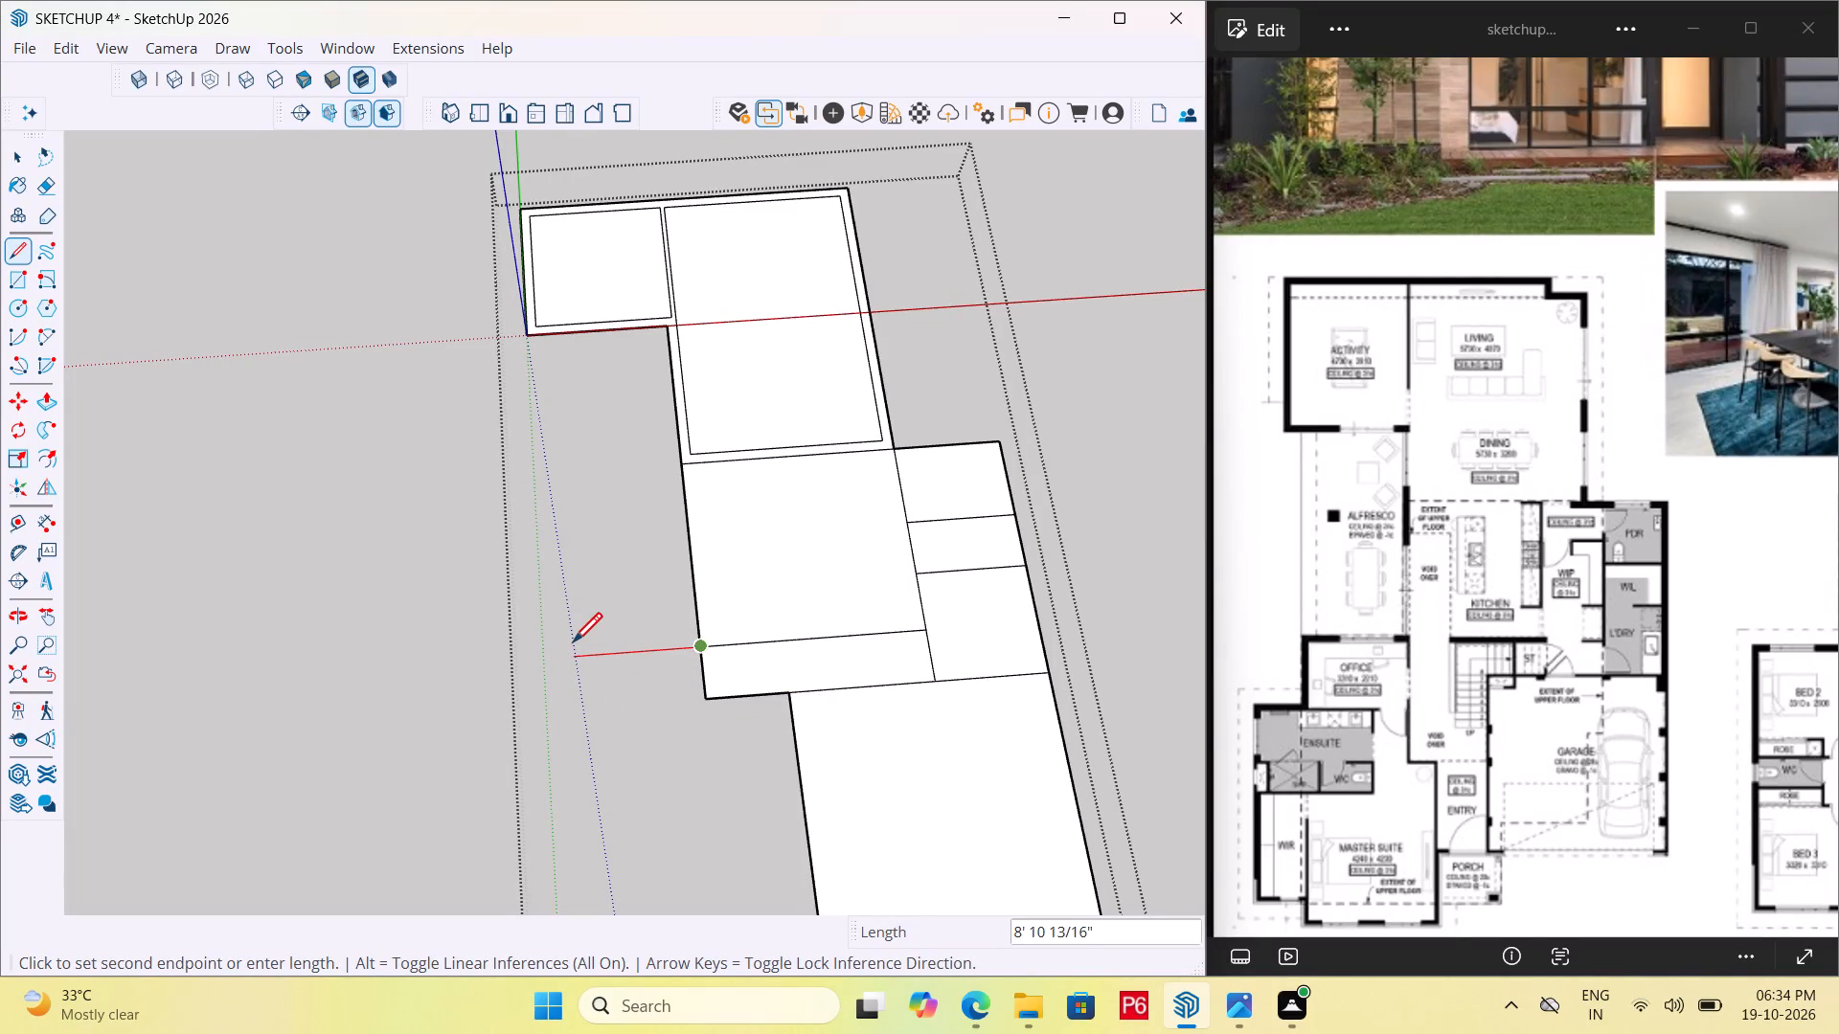
End the line about 8' 11" out from the kitchen area's outer edge, as the office's top wall line.
{"action": "left_click", "coordinate": [573, 645]}
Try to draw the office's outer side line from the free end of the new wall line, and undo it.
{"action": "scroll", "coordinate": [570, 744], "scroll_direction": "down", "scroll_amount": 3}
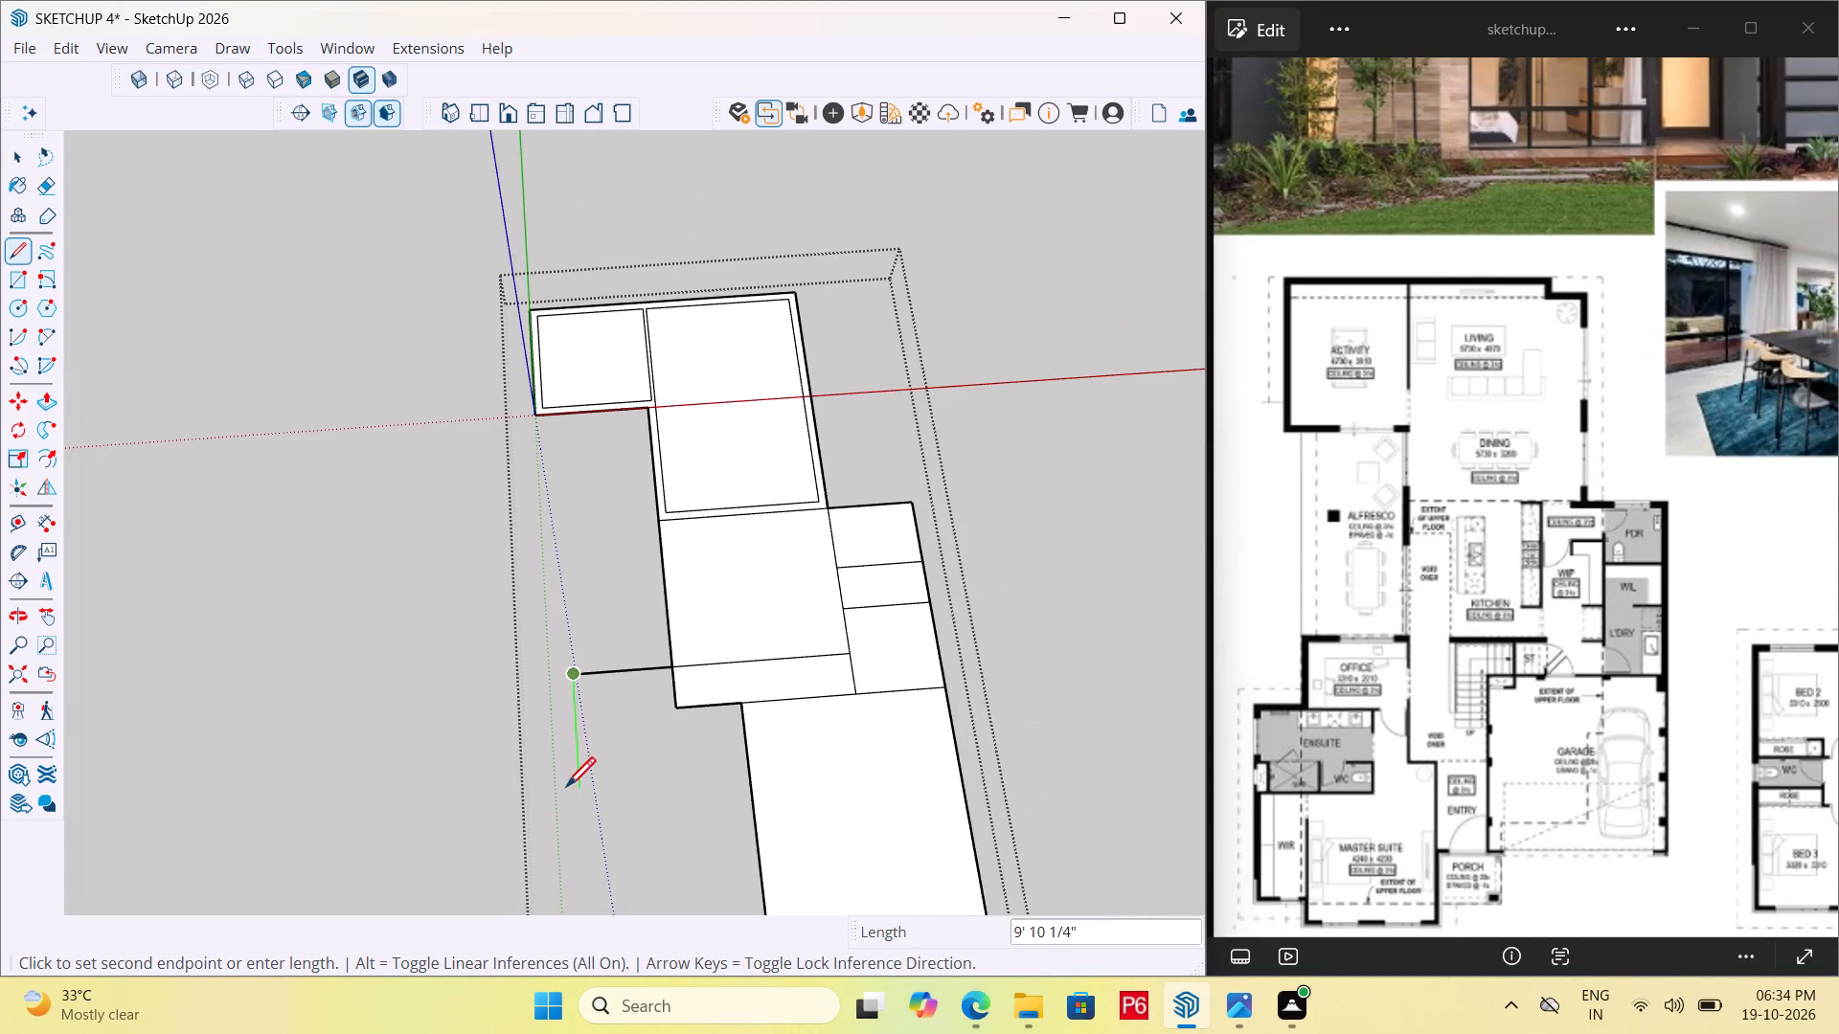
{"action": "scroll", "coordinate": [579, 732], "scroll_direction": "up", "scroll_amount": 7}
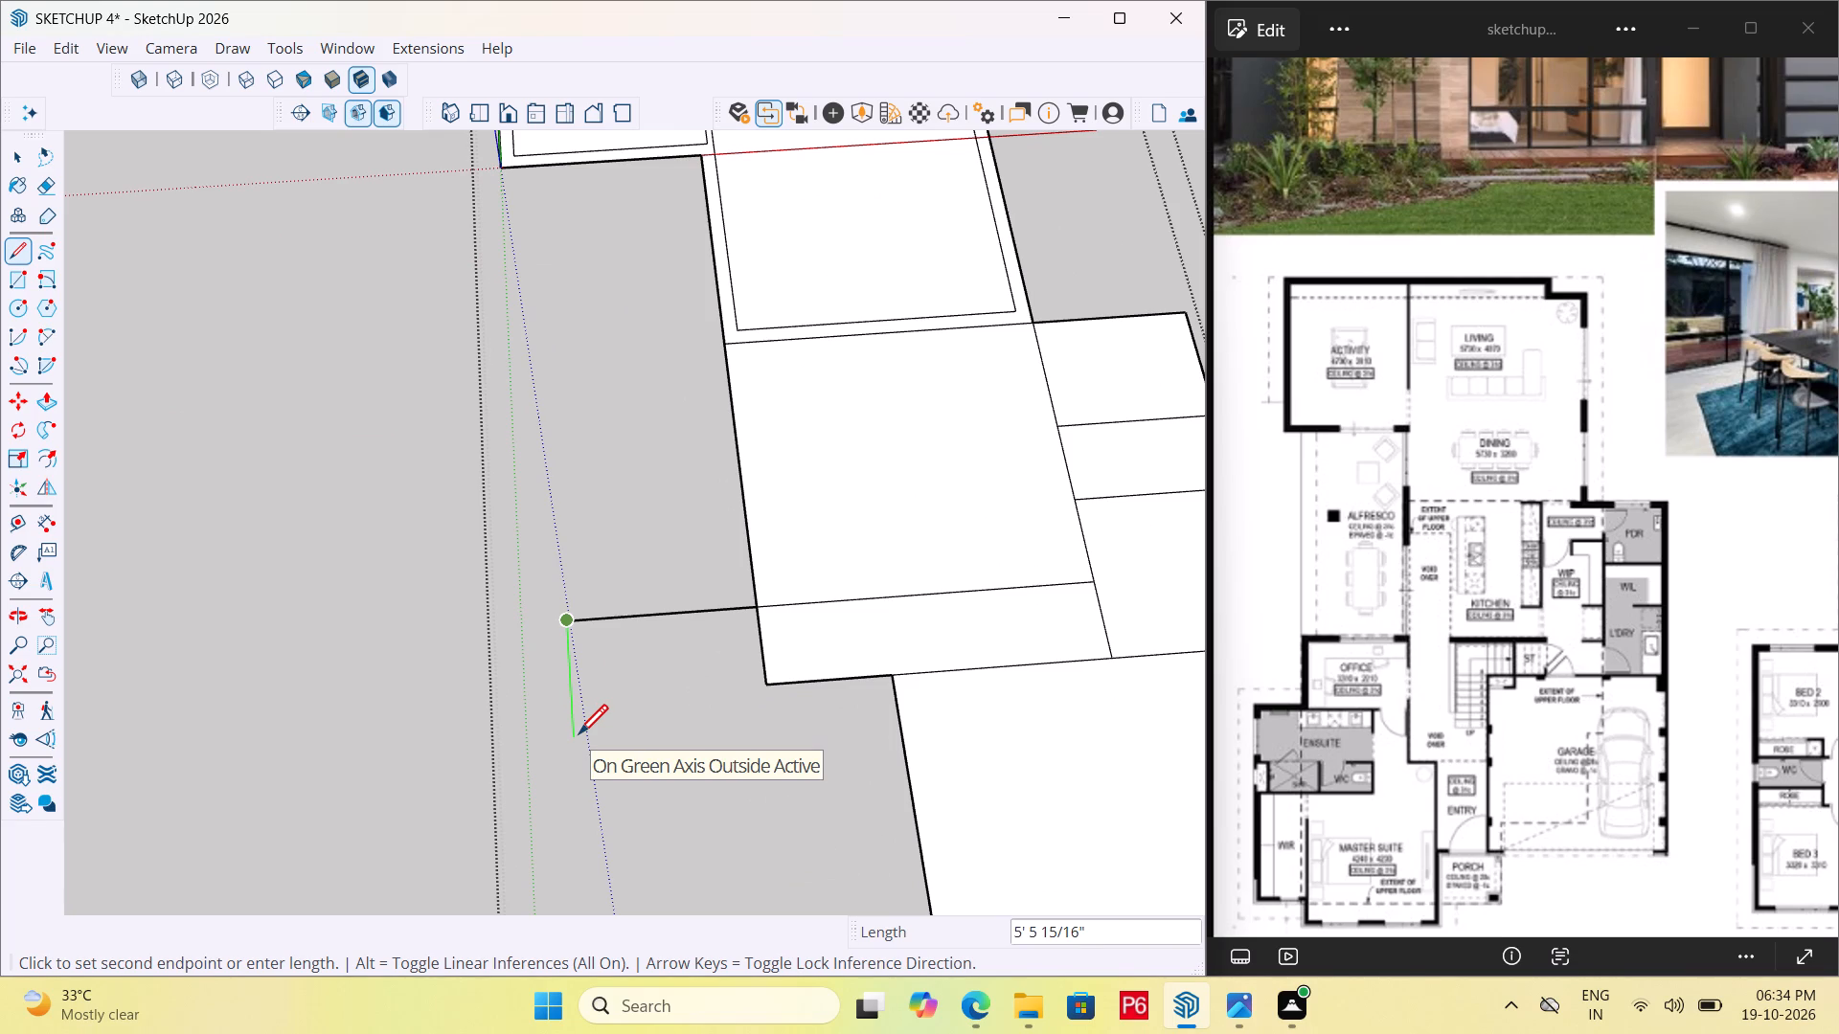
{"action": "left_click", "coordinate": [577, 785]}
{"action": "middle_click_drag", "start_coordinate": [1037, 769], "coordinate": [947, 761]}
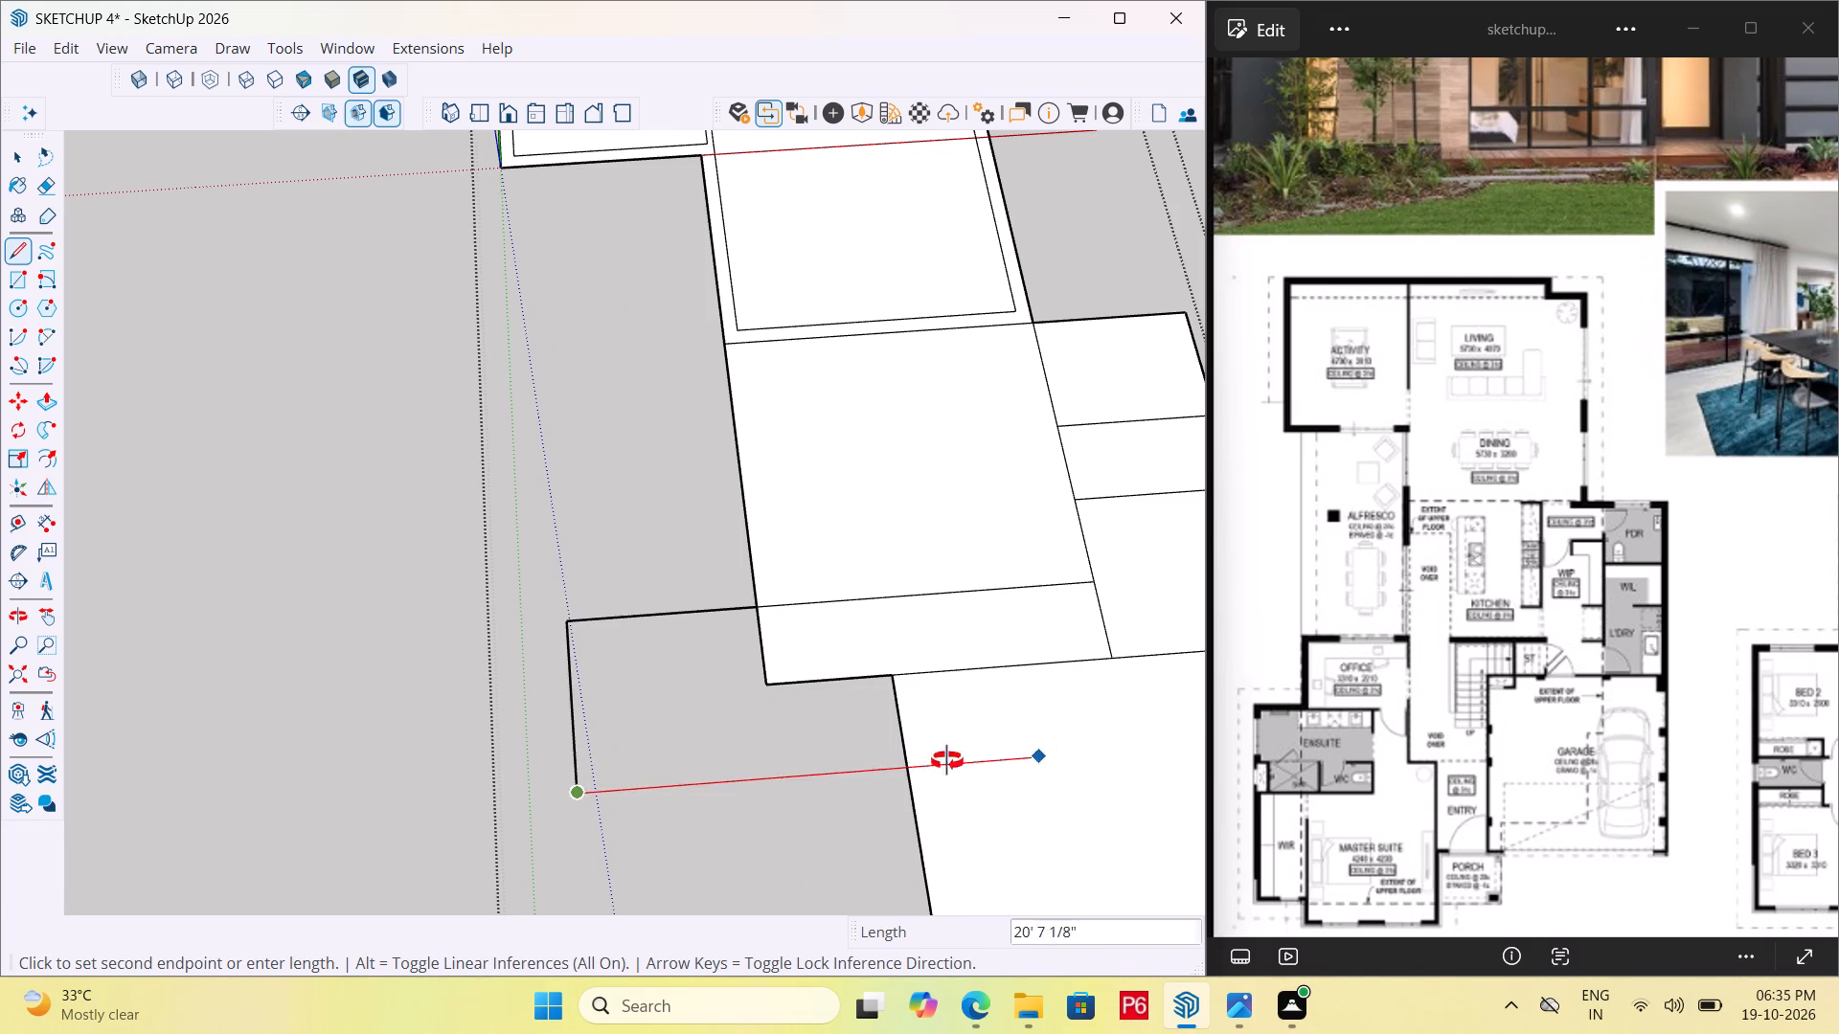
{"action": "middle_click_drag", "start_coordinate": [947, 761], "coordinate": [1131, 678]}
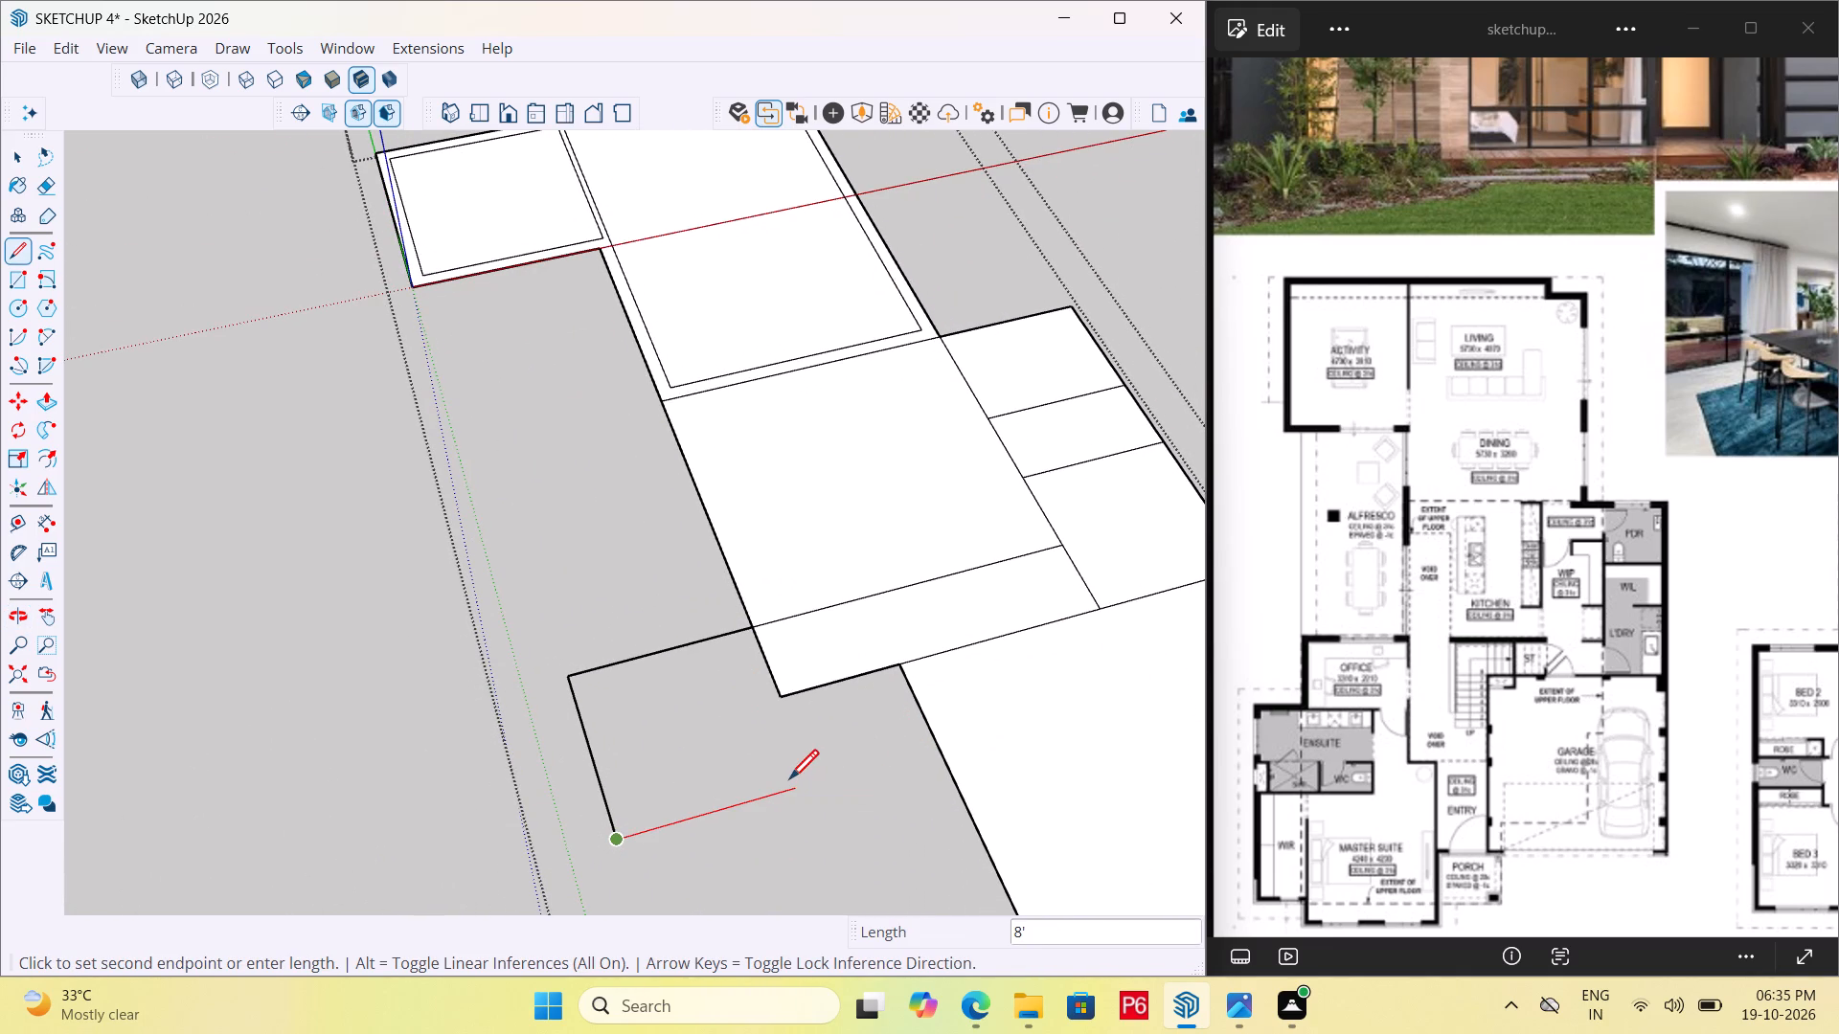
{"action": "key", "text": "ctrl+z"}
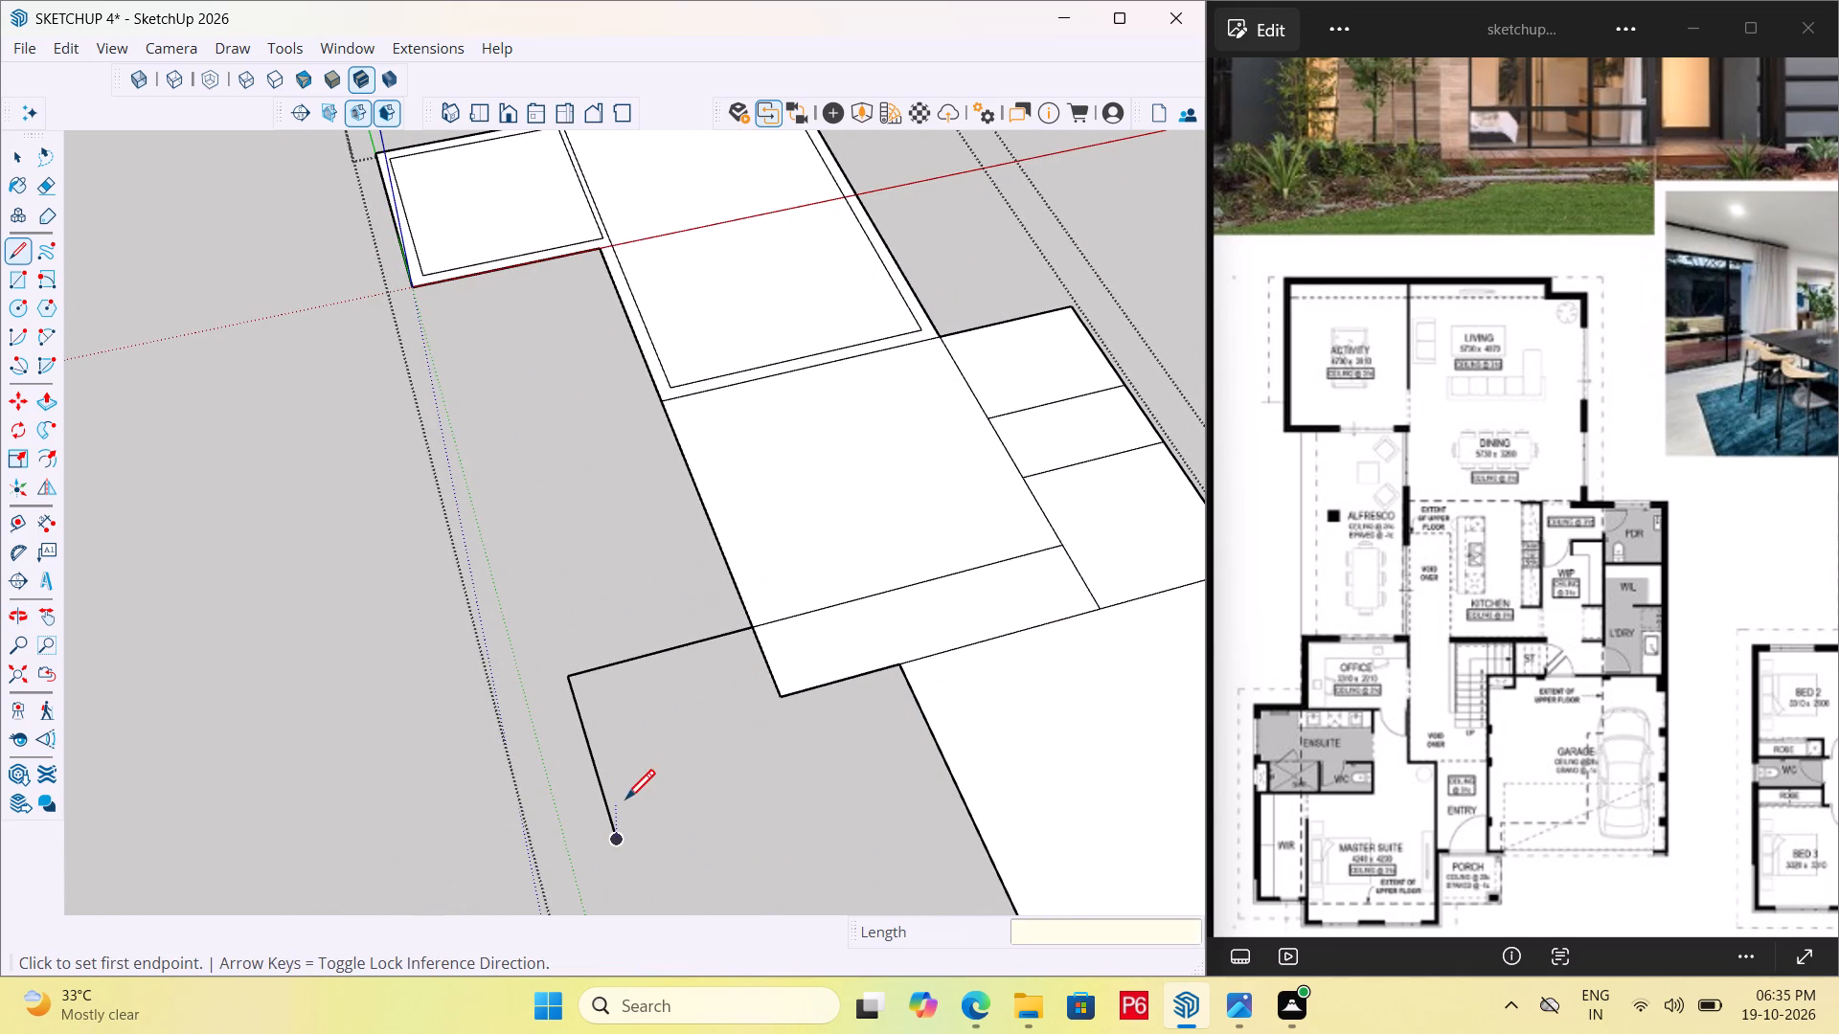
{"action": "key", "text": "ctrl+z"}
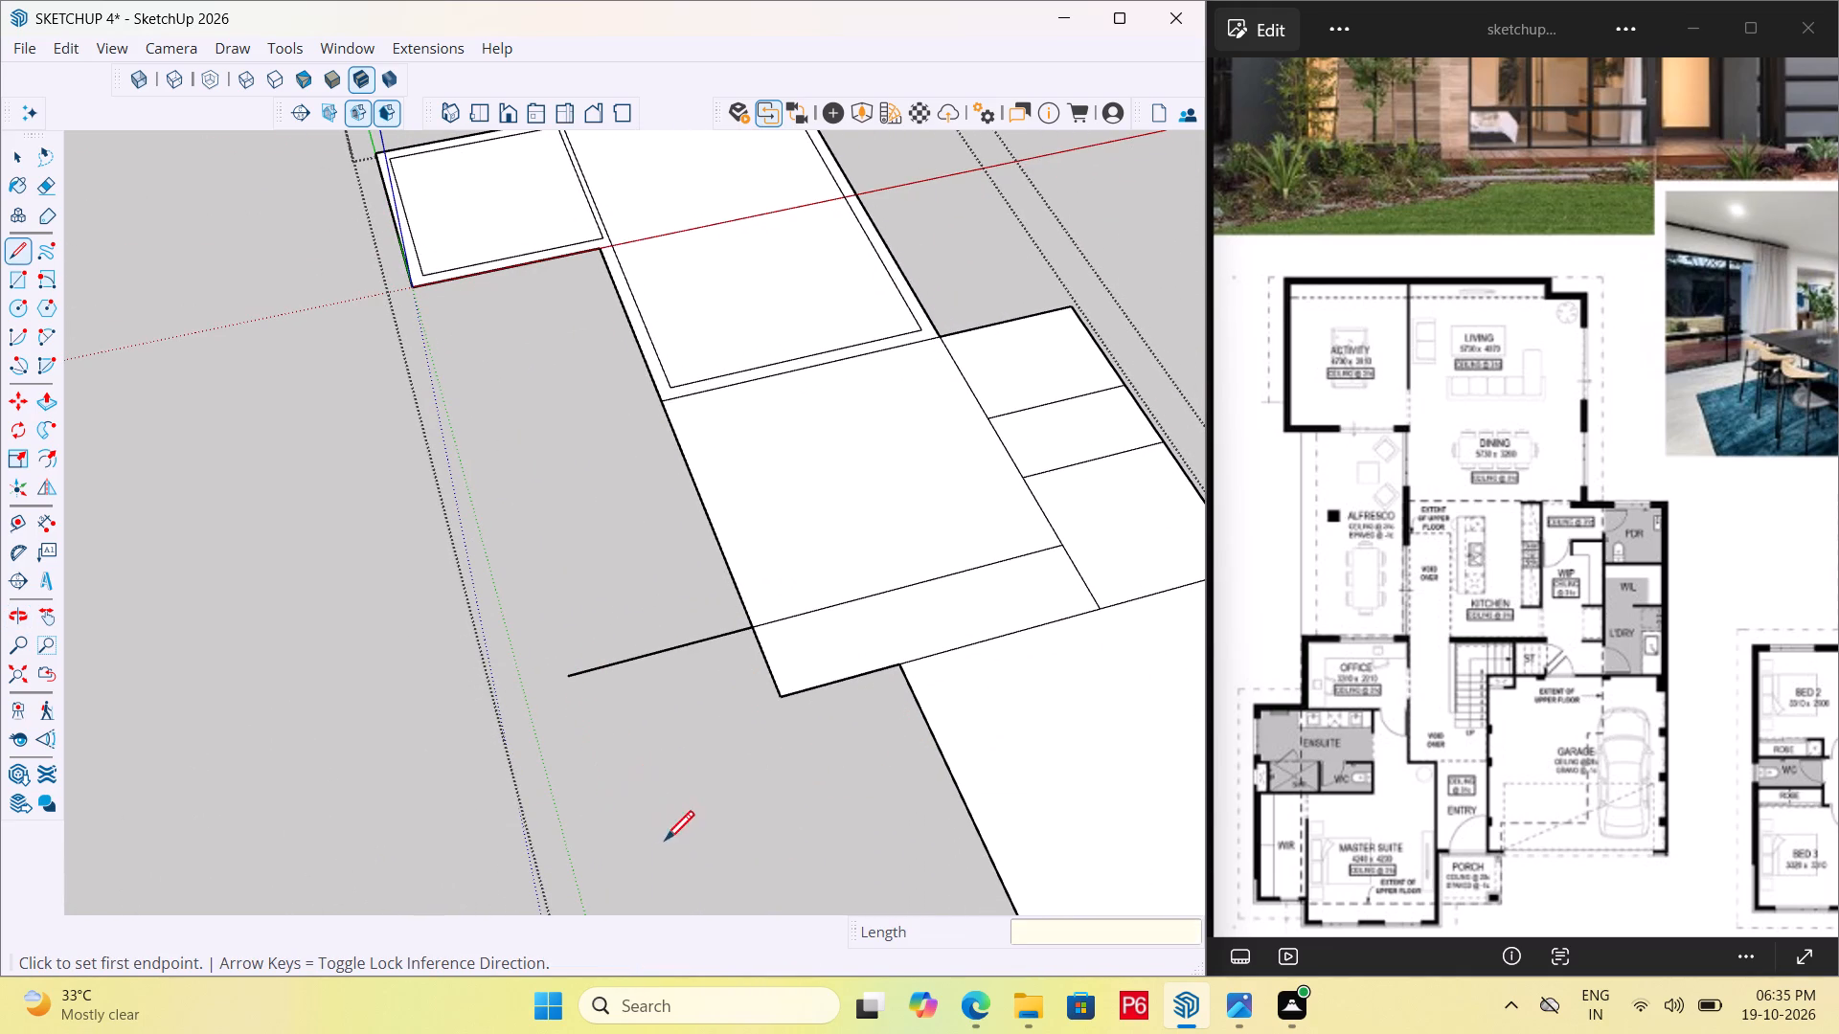
Draw an 8' line from the free end of the office wall line toward the master suite, parallel to the kitchen edge.
{"action": "middle_click_drag", "start_coordinate": [604, 724], "coordinate": [756, 651]}
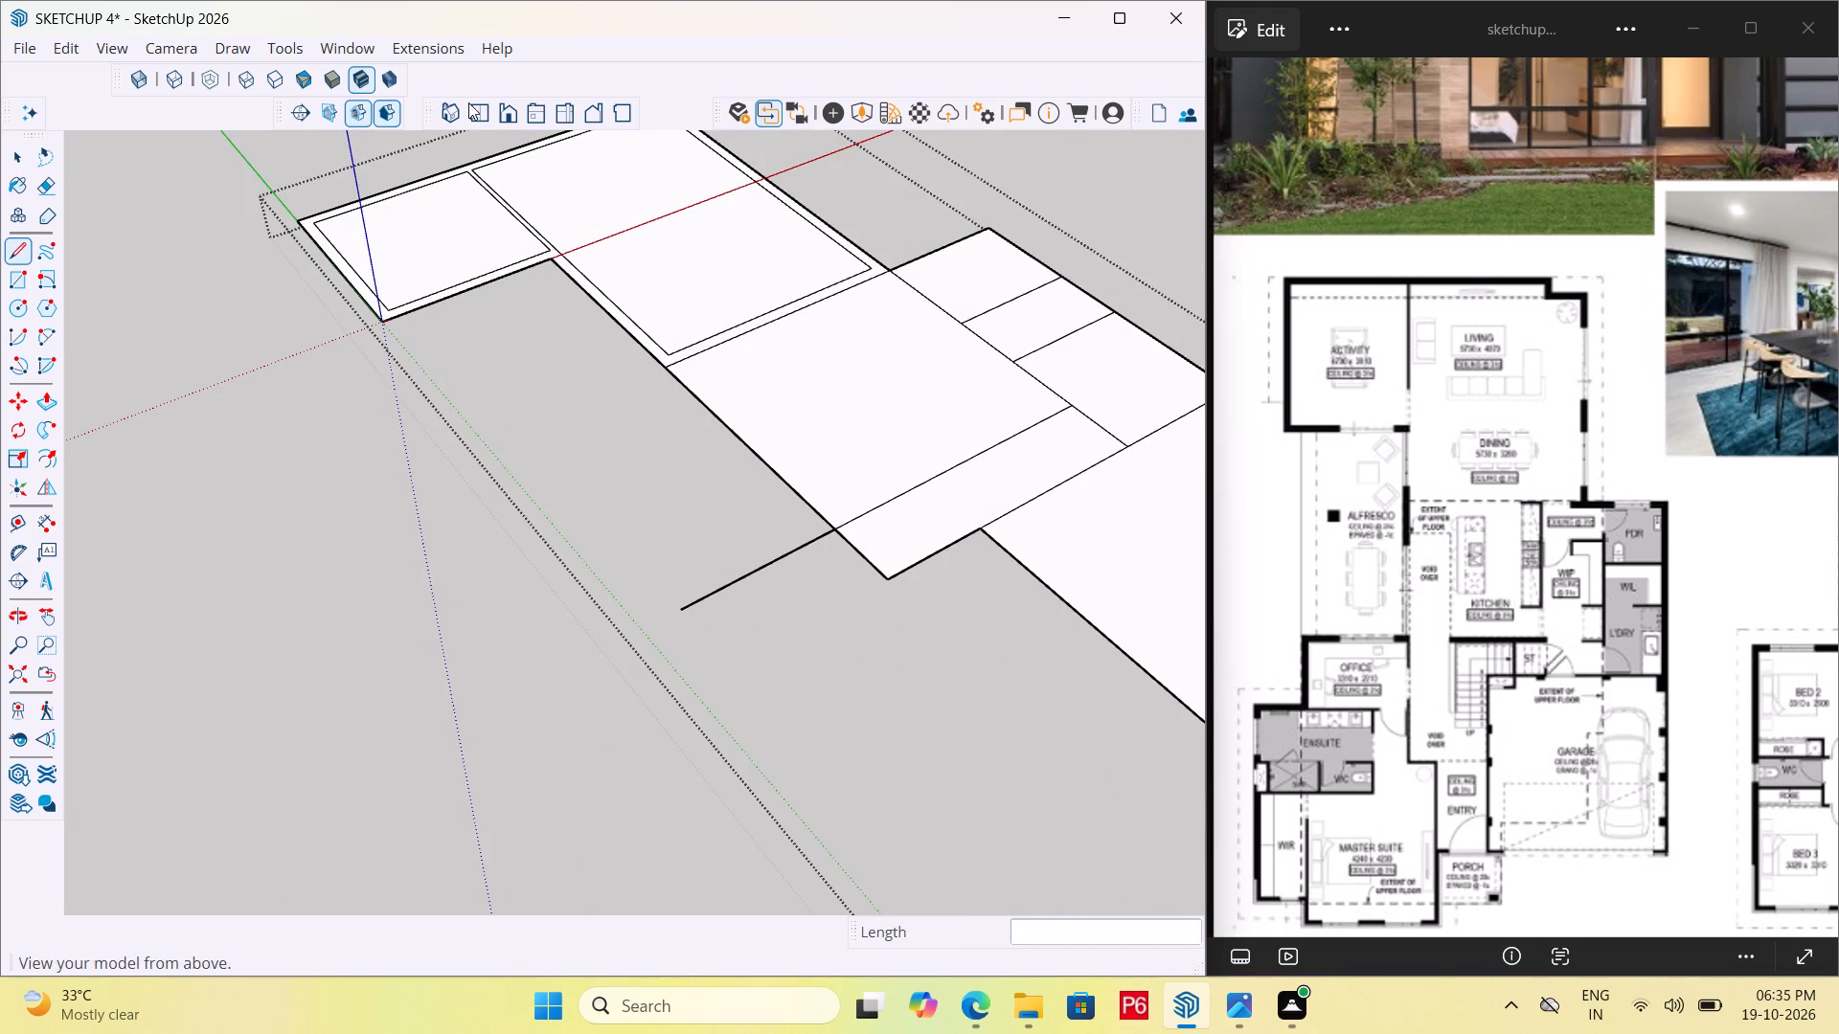
{"action": "left_click", "coordinate": [470, 111]}
{"action": "scroll", "coordinate": [596, 349], "scroll_direction": "down", "scroll_amount": 10}
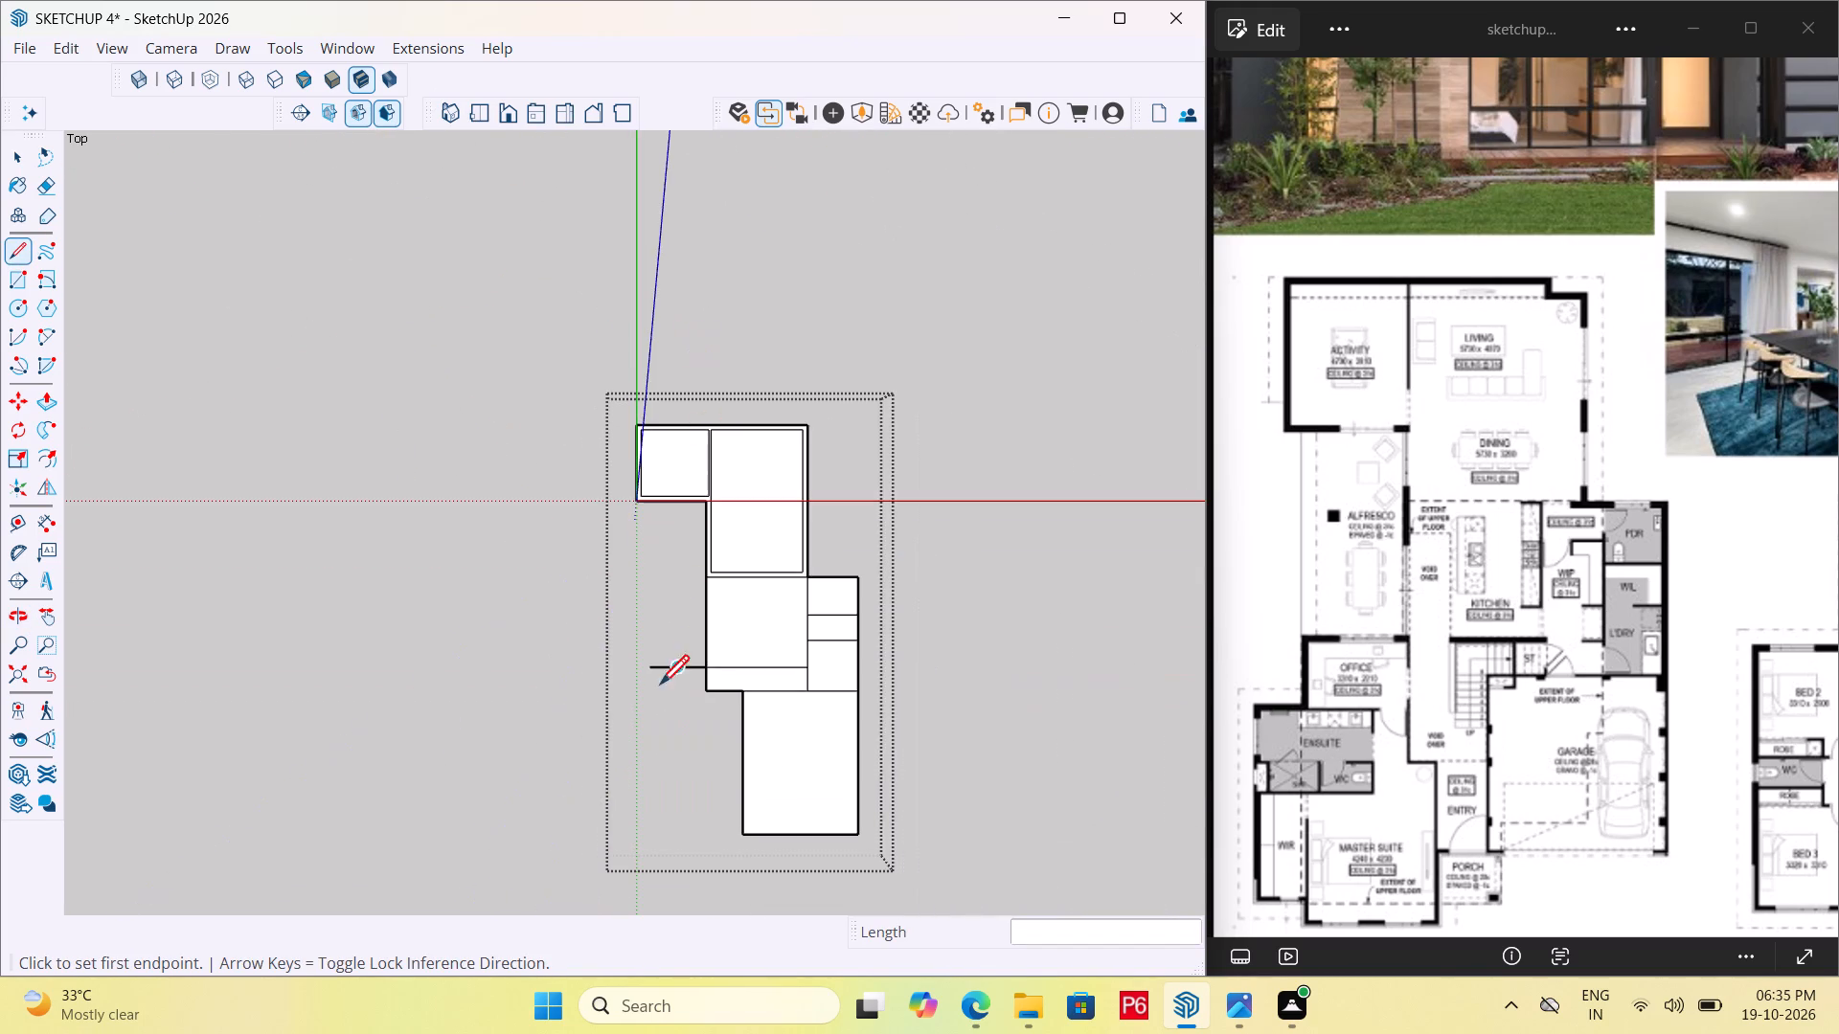
{"action": "scroll", "coordinate": [650, 742], "scroll_direction": "up", "scroll_amount": 5}
{"action": "left_click", "coordinate": [648, 622]}
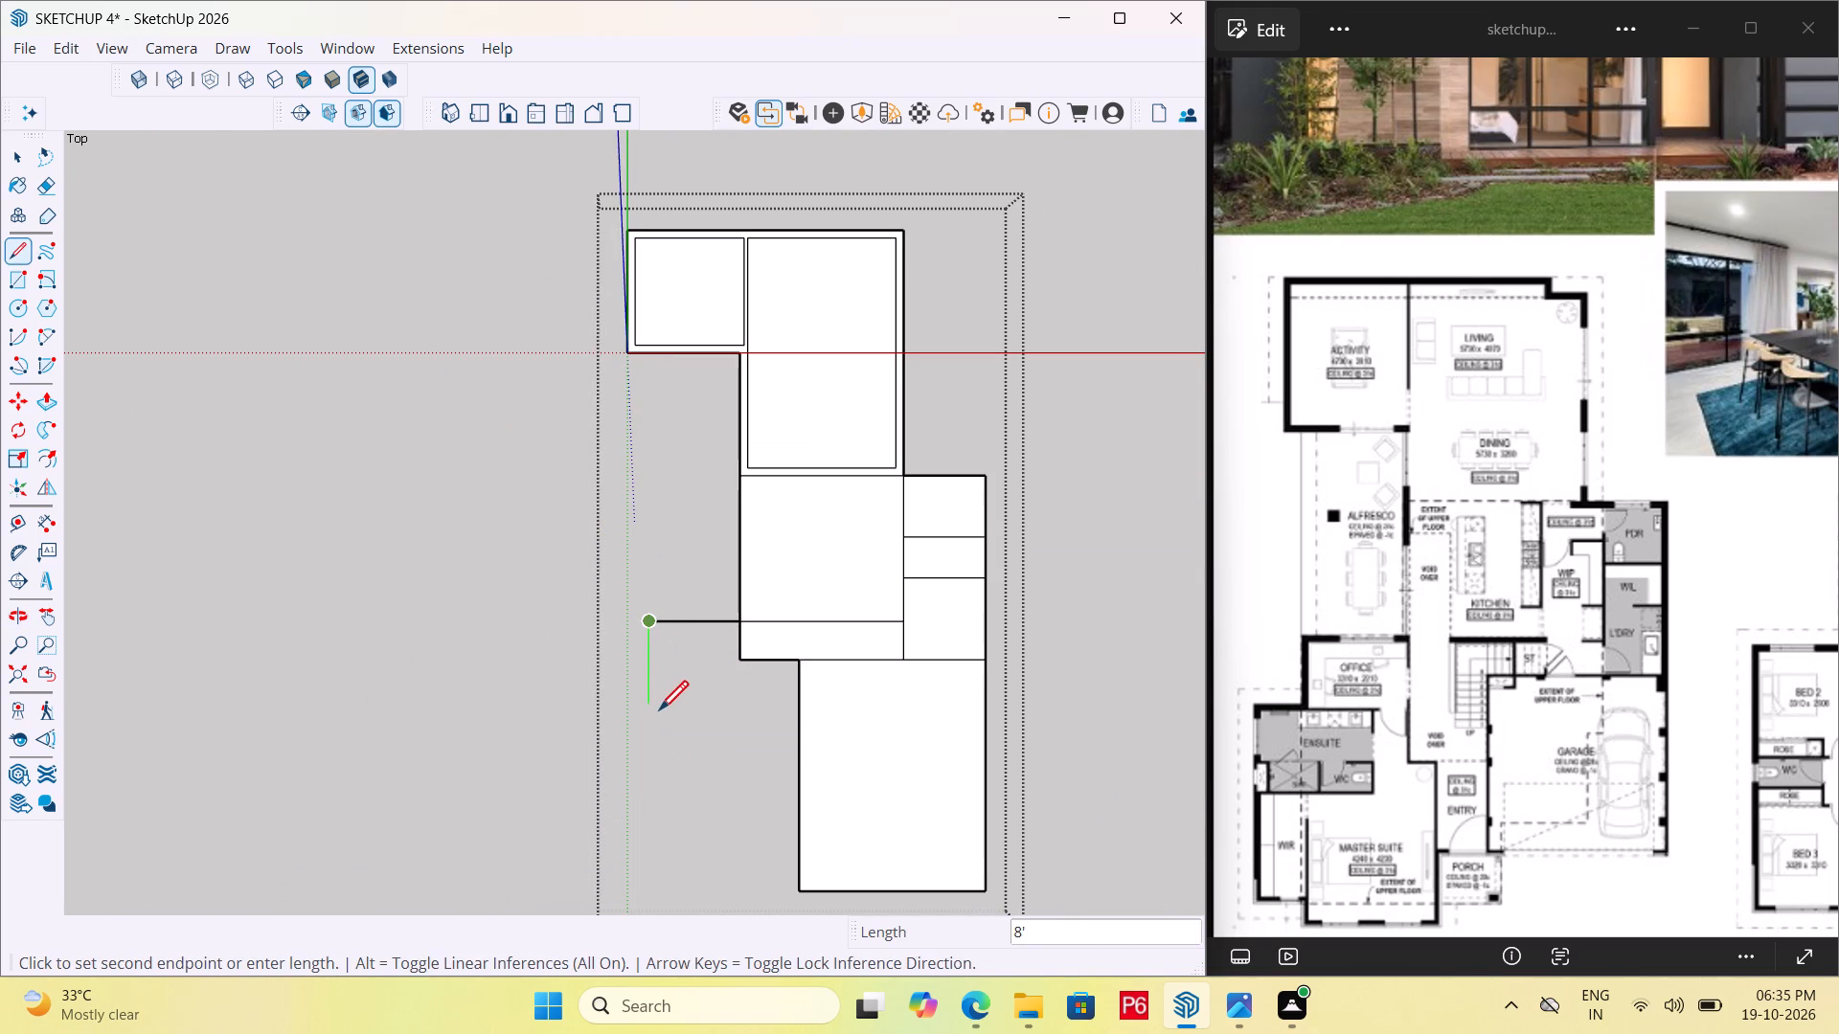
{"action": "left_click", "coordinate": [647, 712]}
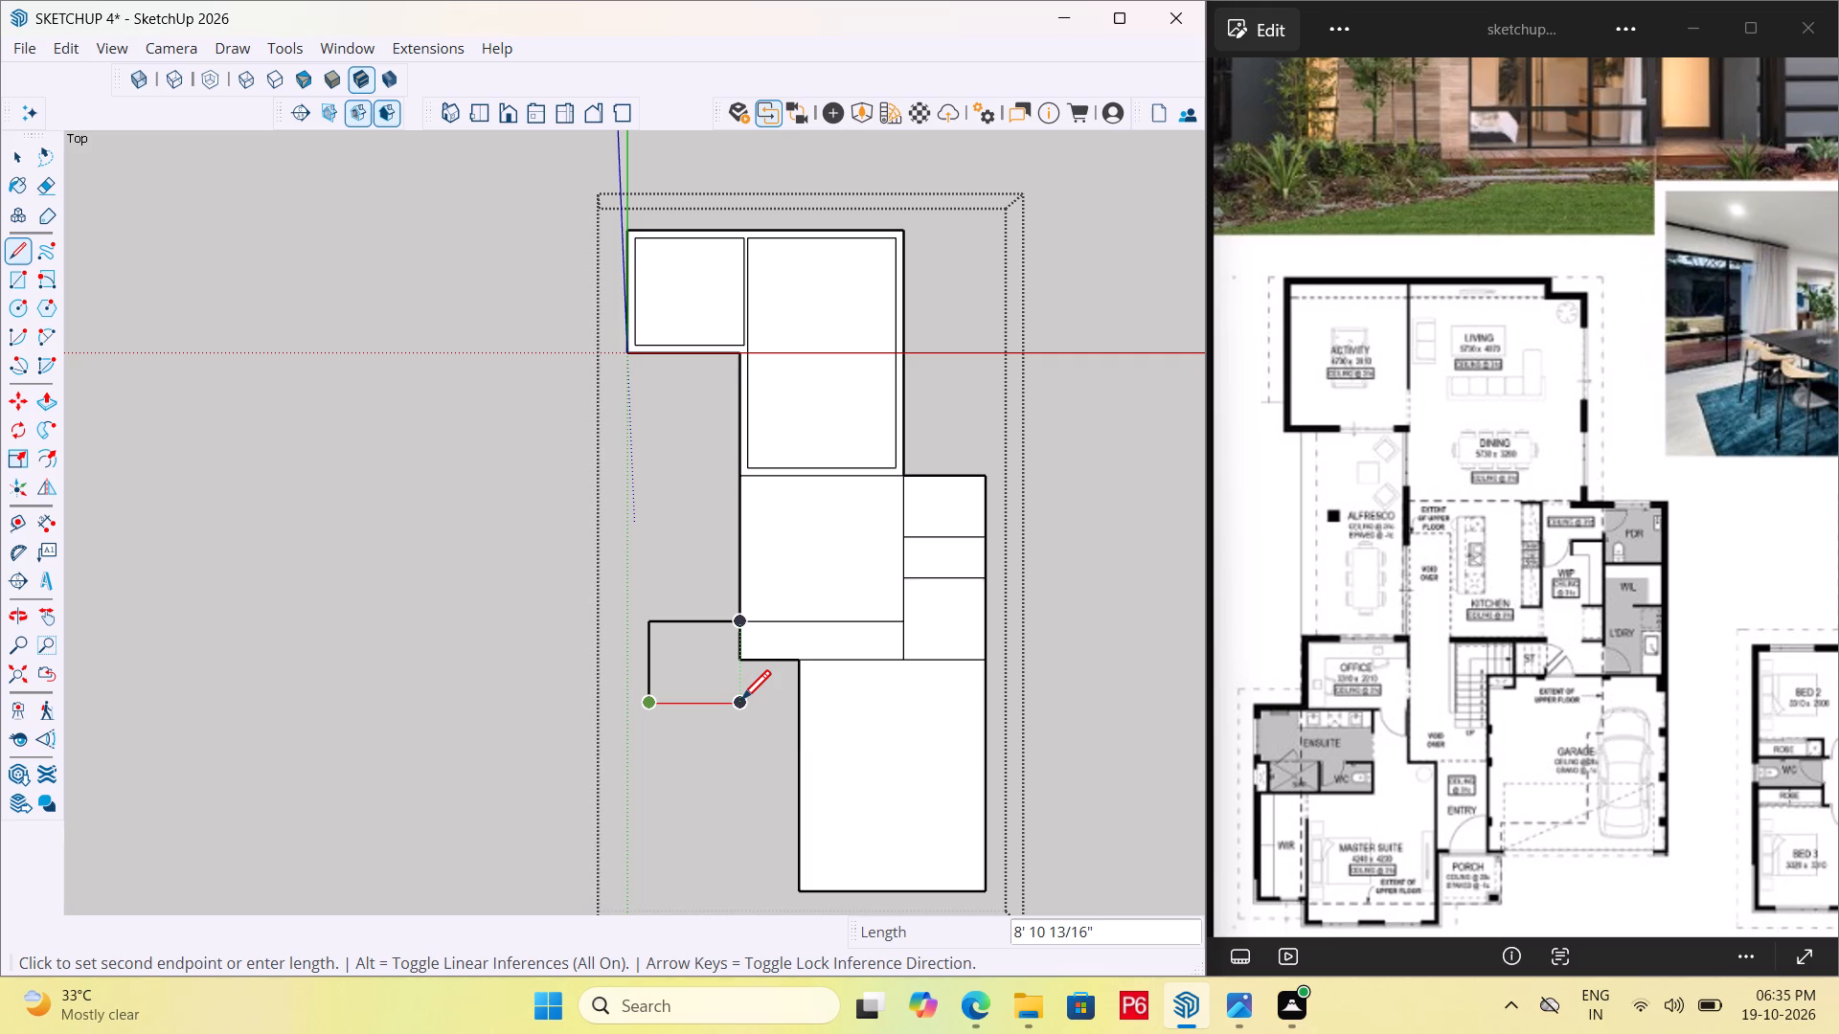
{"action": "key", "text": "Escape"}
{"action": "key", "text": "space"}
Place a guide 9" inside the outer edge of the service rooms, parallel to that edge.
{"action": "scroll", "coordinate": [989, 503], "scroll_direction": "up", "scroll_amount": 10}
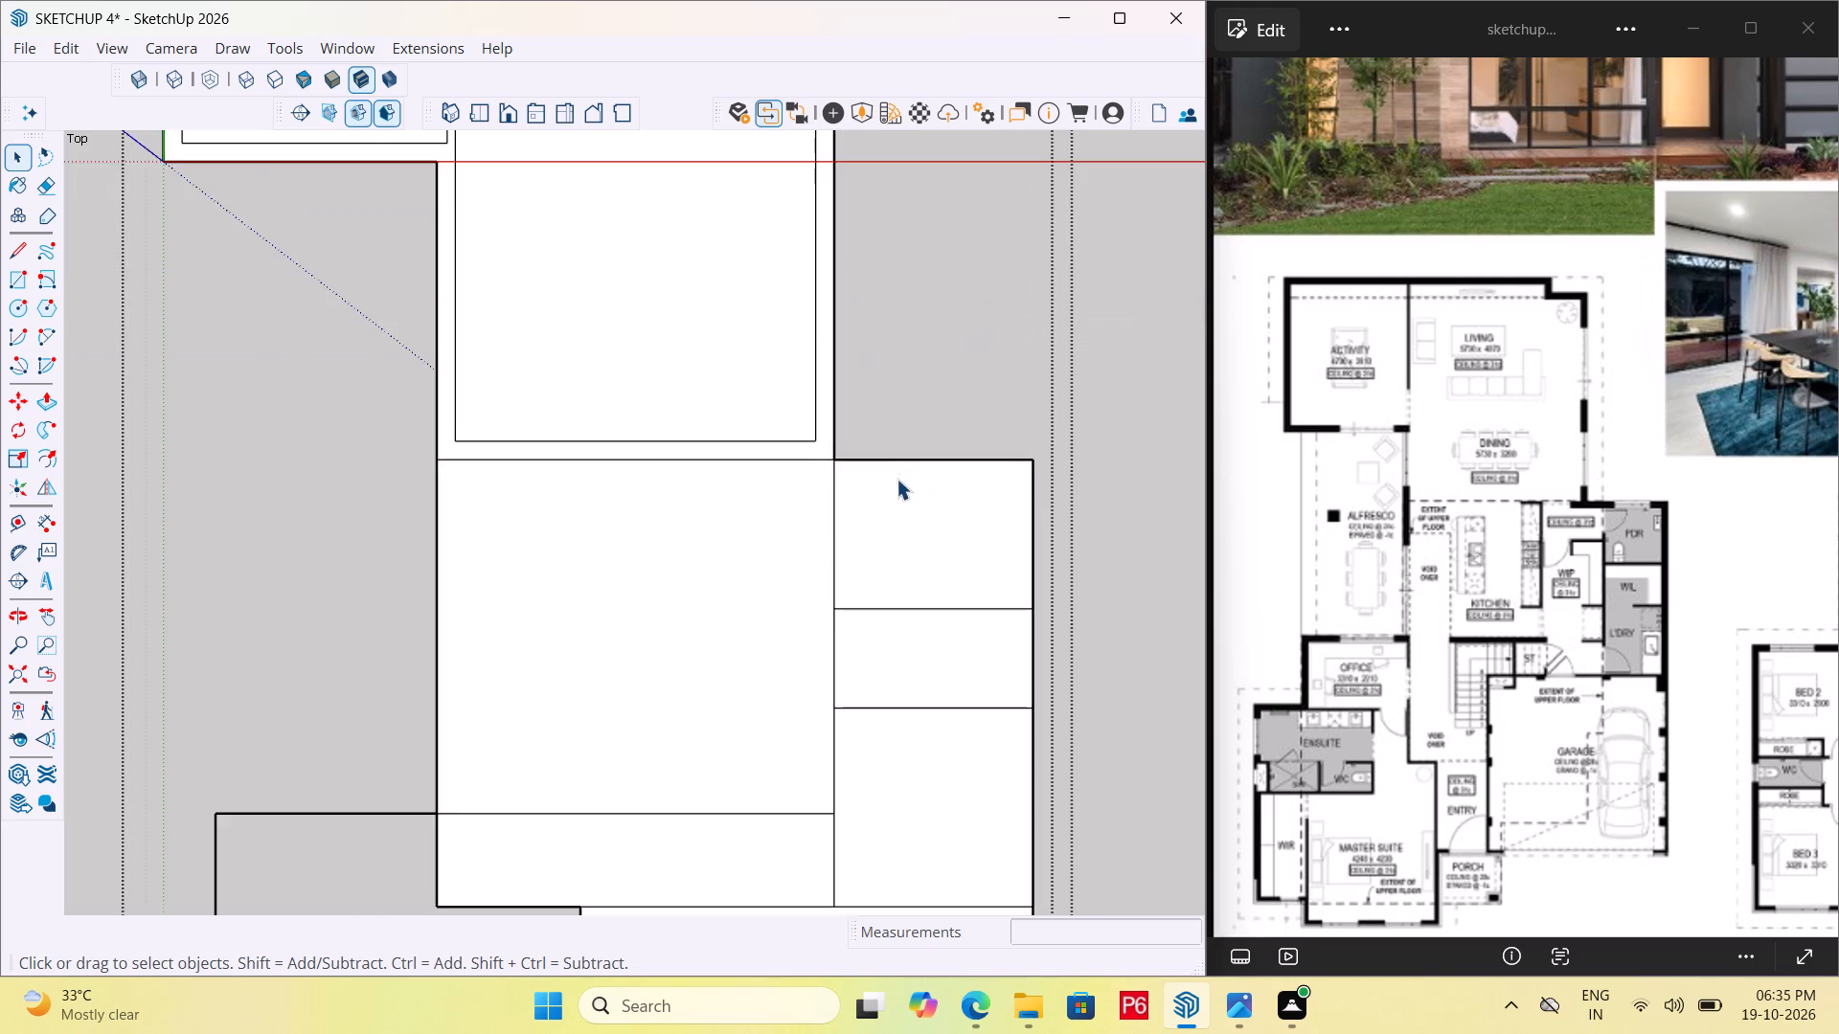
{"action": "scroll", "coordinate": [897, 479], "scroll_direction": "up", "scroll_amount": 4}
{"action": "key", "text": "t"}
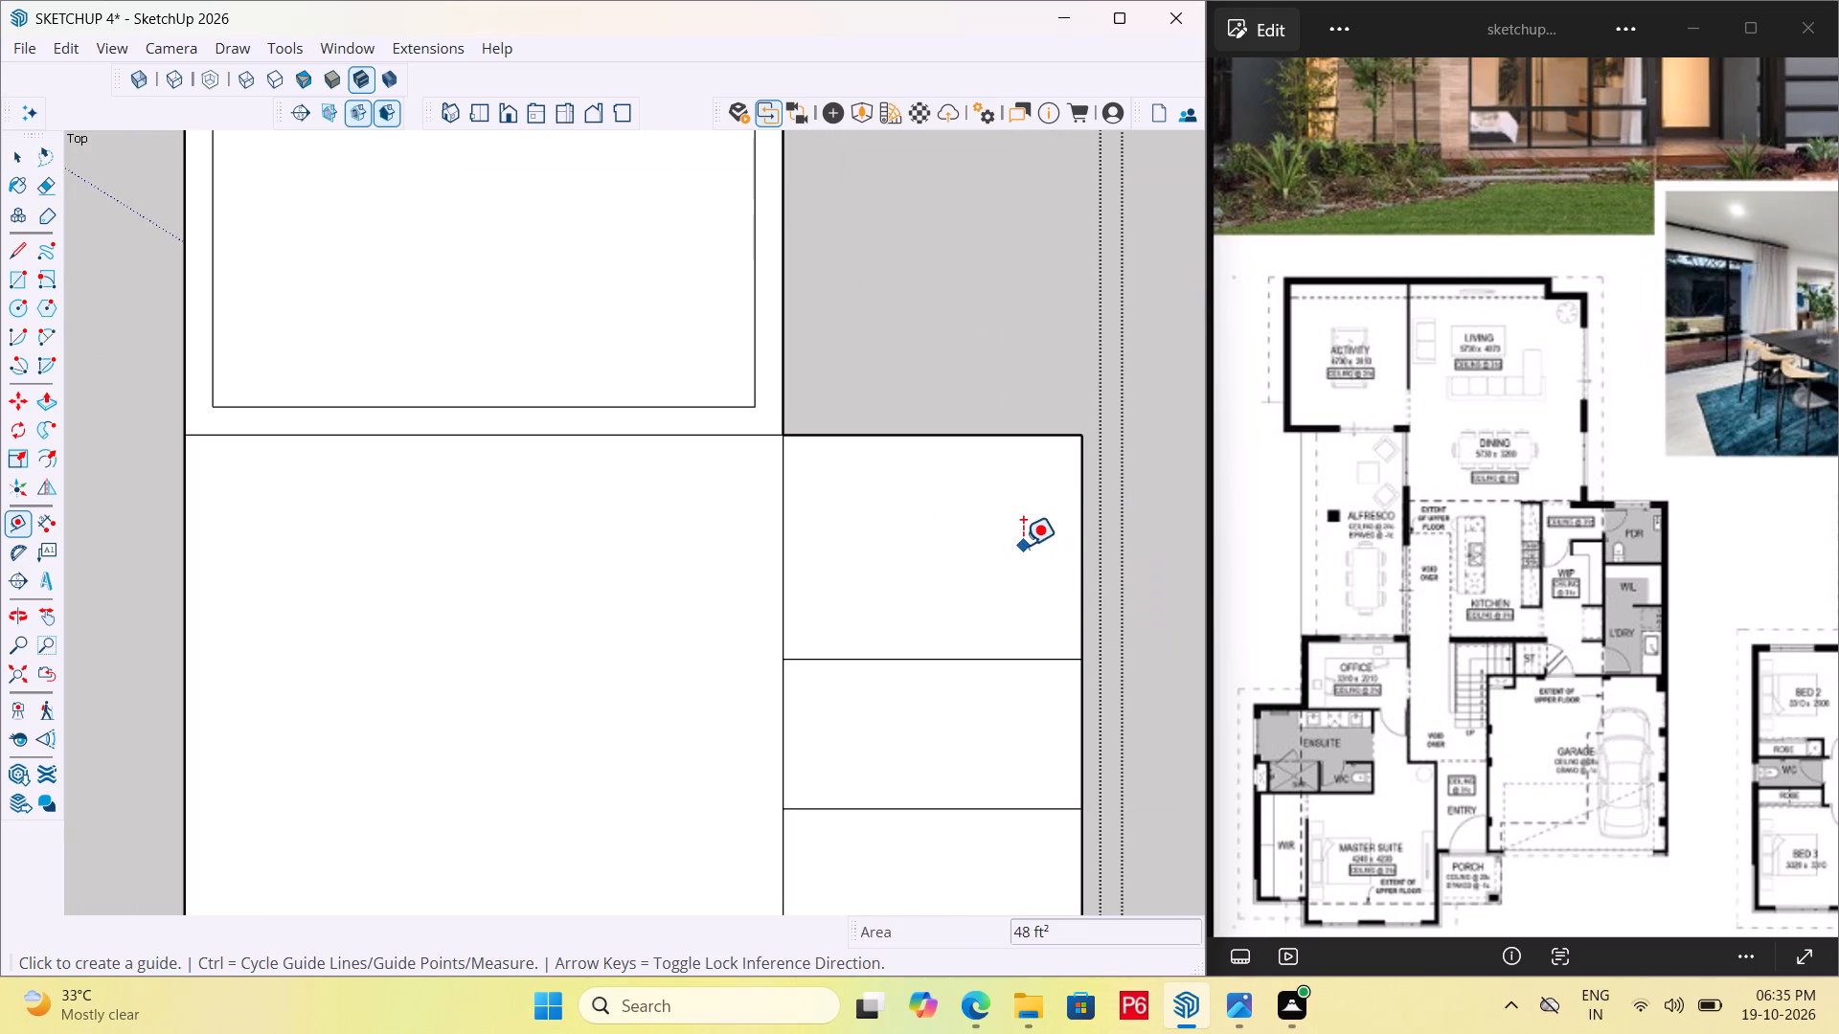
{"action": "left_click", "coordinate": [1082, 464]}
{"action": "key", "text": "Escape"}
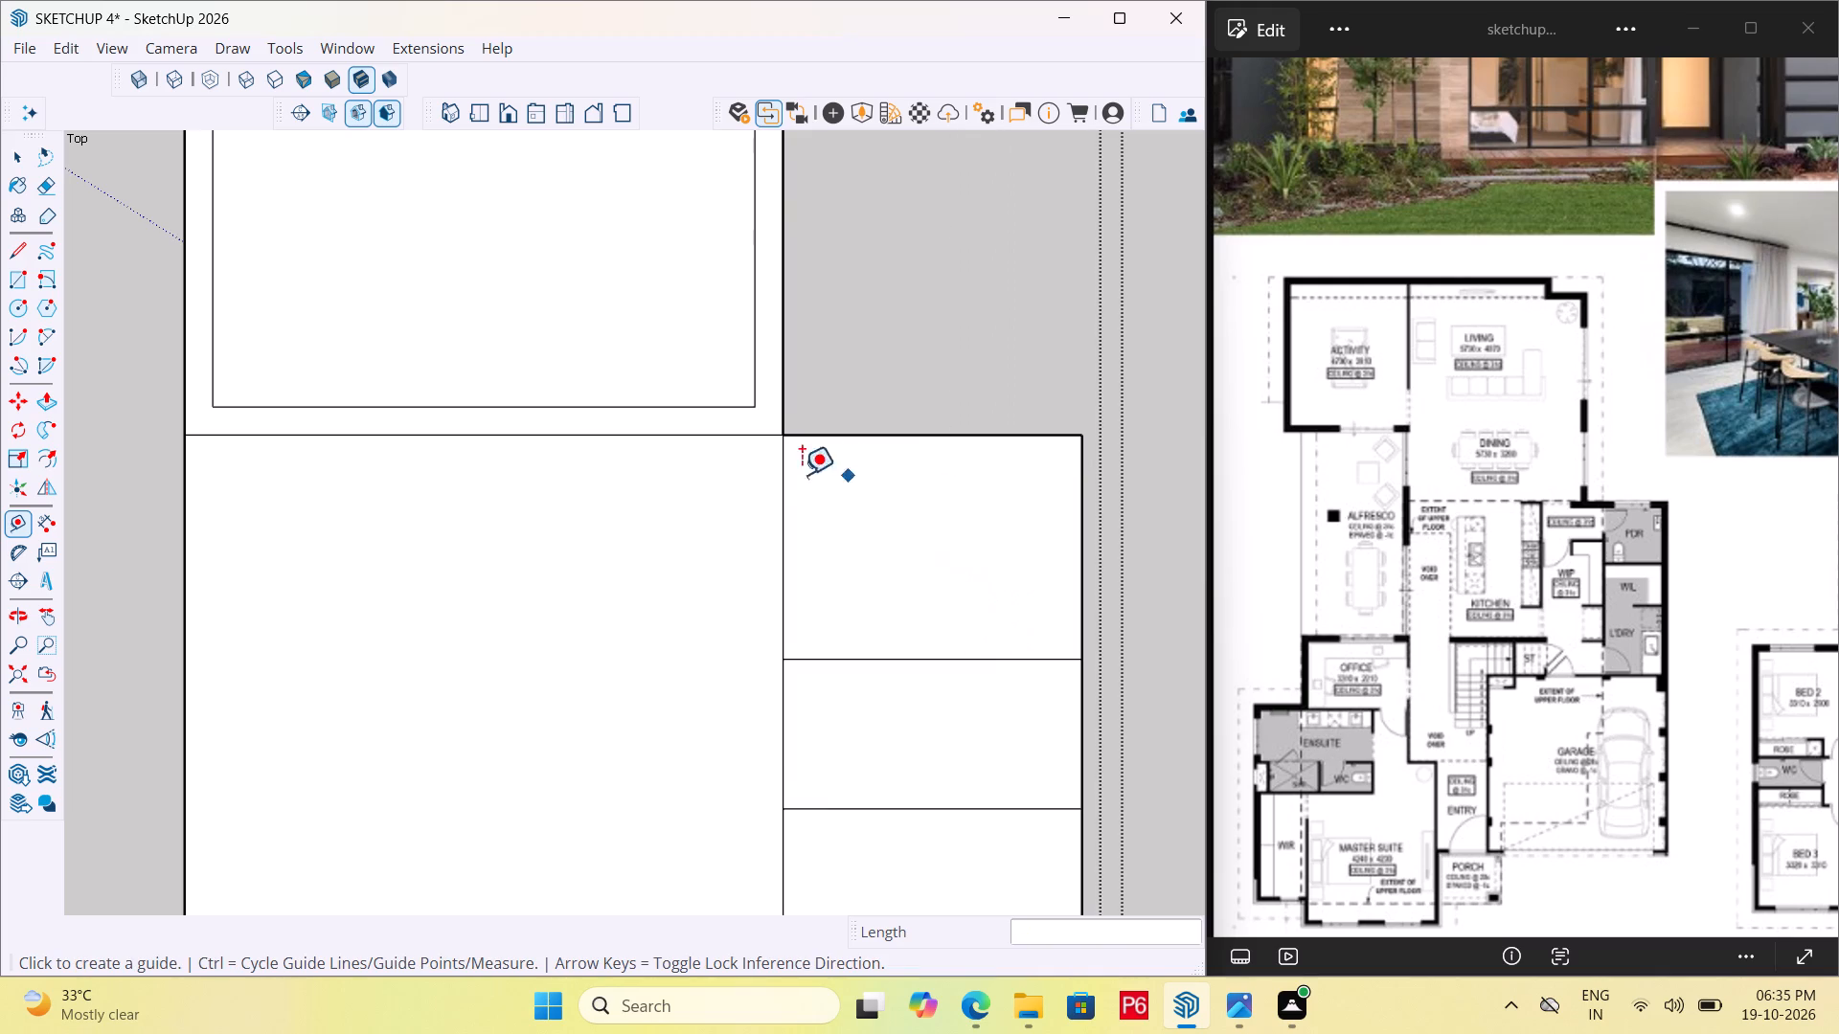
{"action": "scroll", "coordinate": [783, 481], "scroll_direction": "down", "scroll_amount": 3}
{"action": "left_click", "coordinate": [1000, 547]}
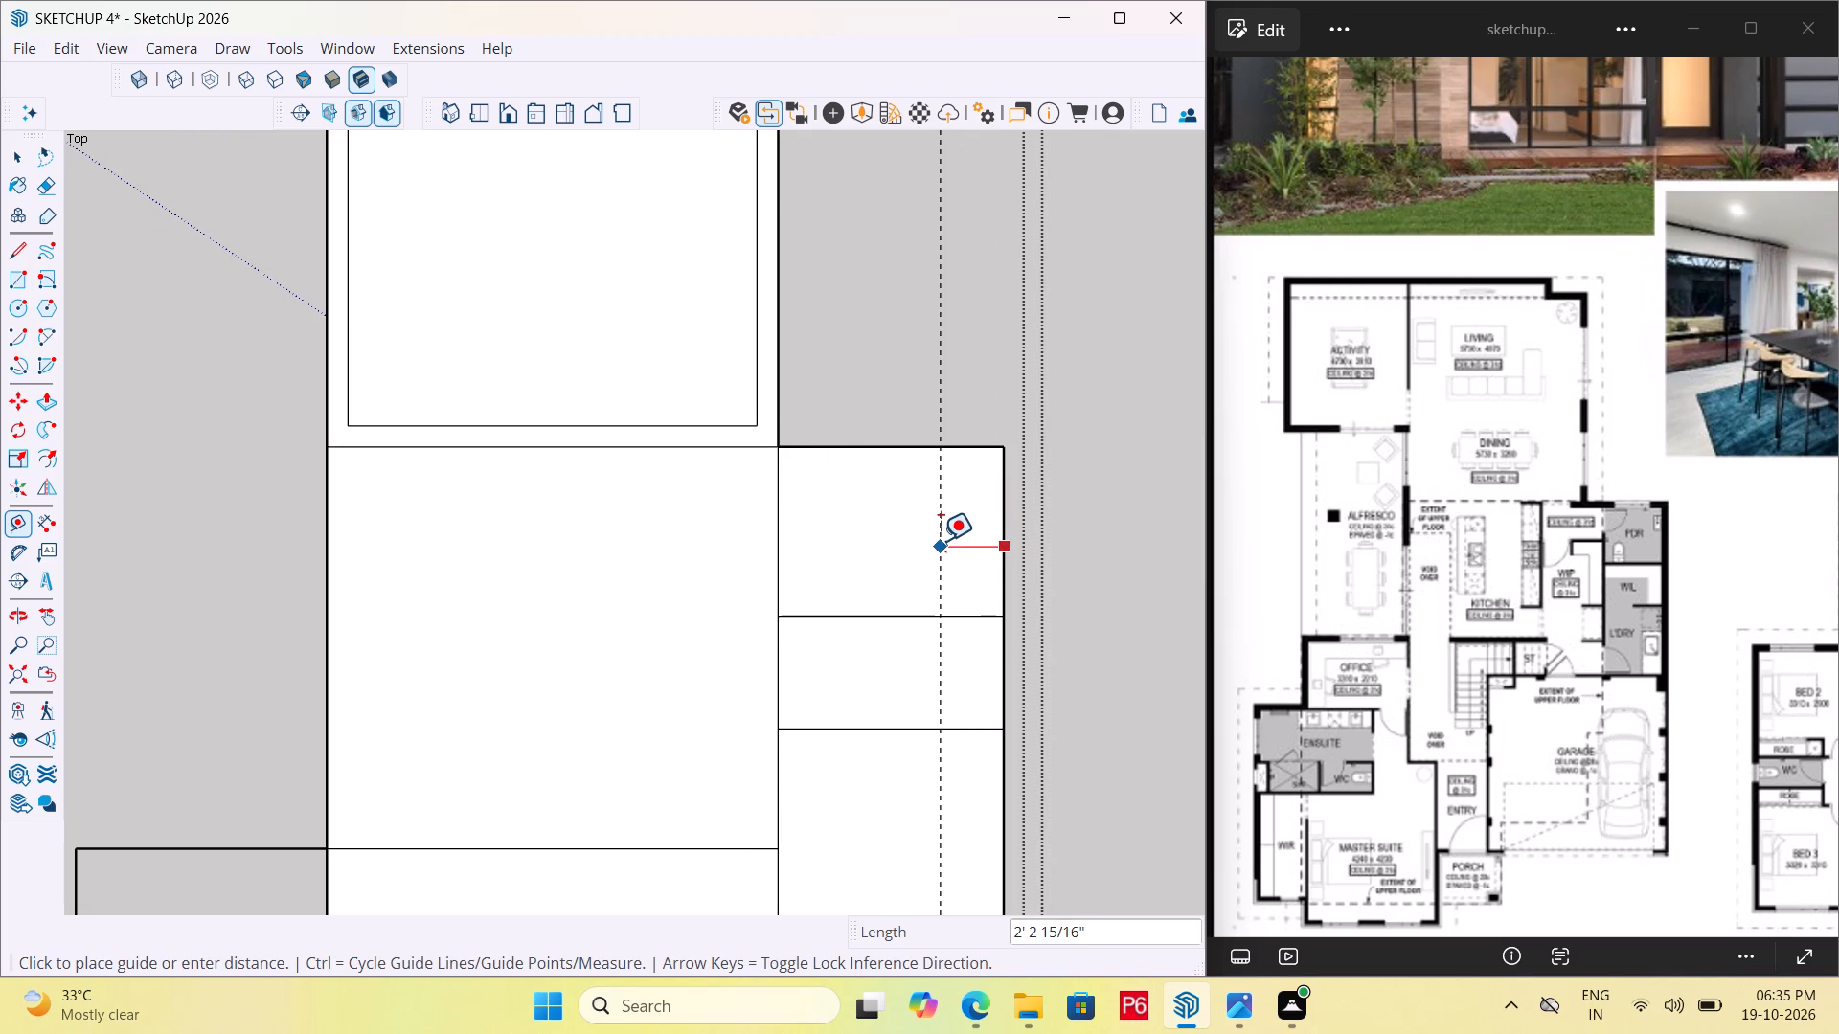
{"action": "key", "text": "9"}
{"action": "key", "text": "shift+quotedbl"}
{"action": "key", "text": "Return"}
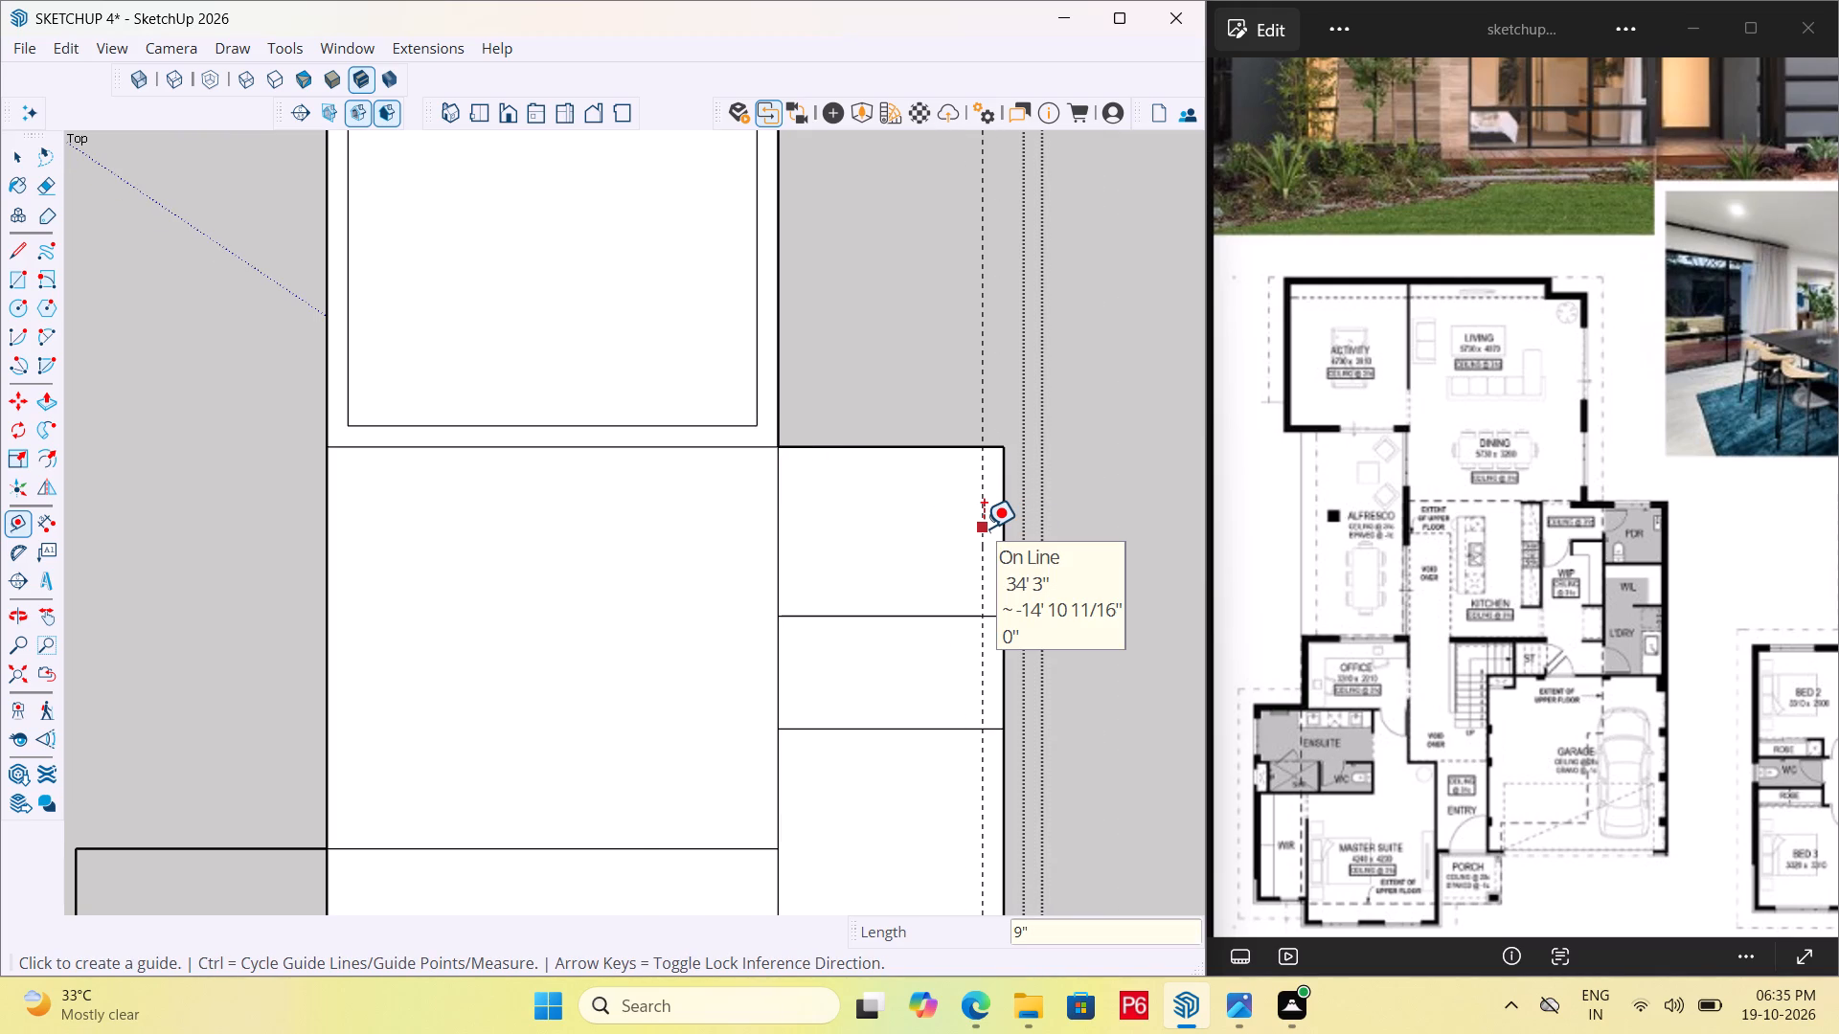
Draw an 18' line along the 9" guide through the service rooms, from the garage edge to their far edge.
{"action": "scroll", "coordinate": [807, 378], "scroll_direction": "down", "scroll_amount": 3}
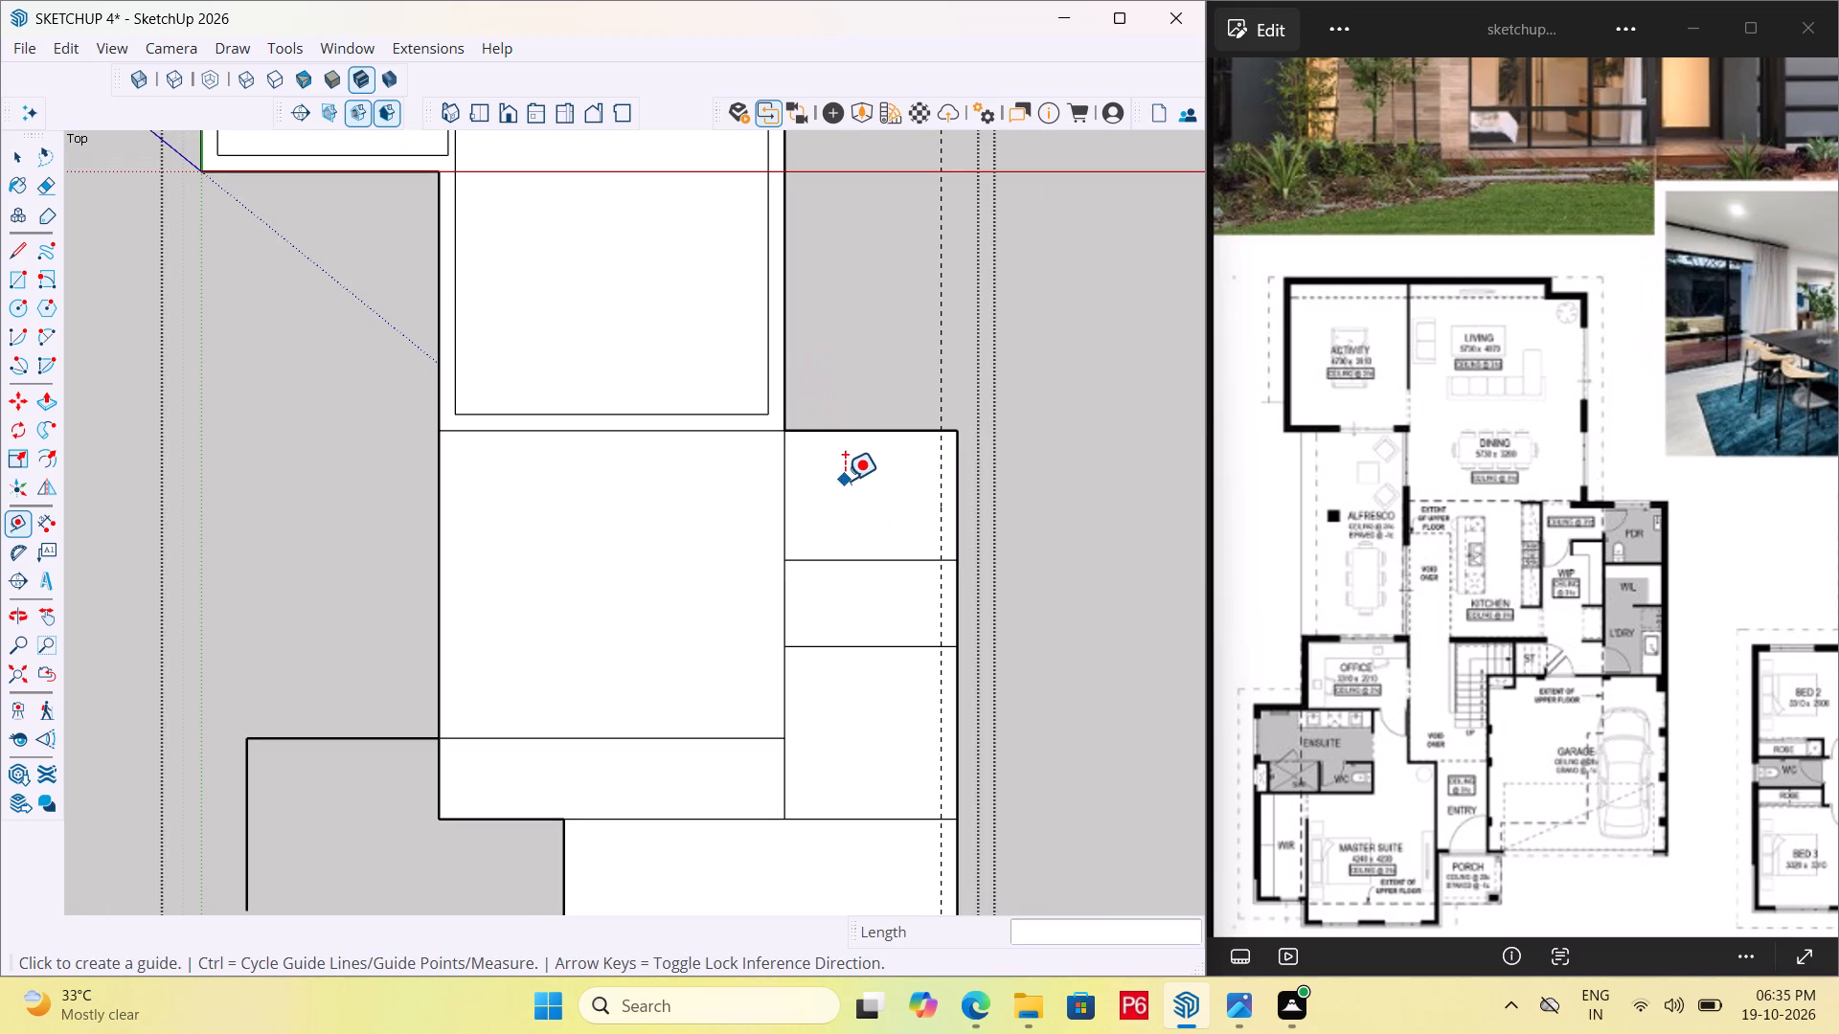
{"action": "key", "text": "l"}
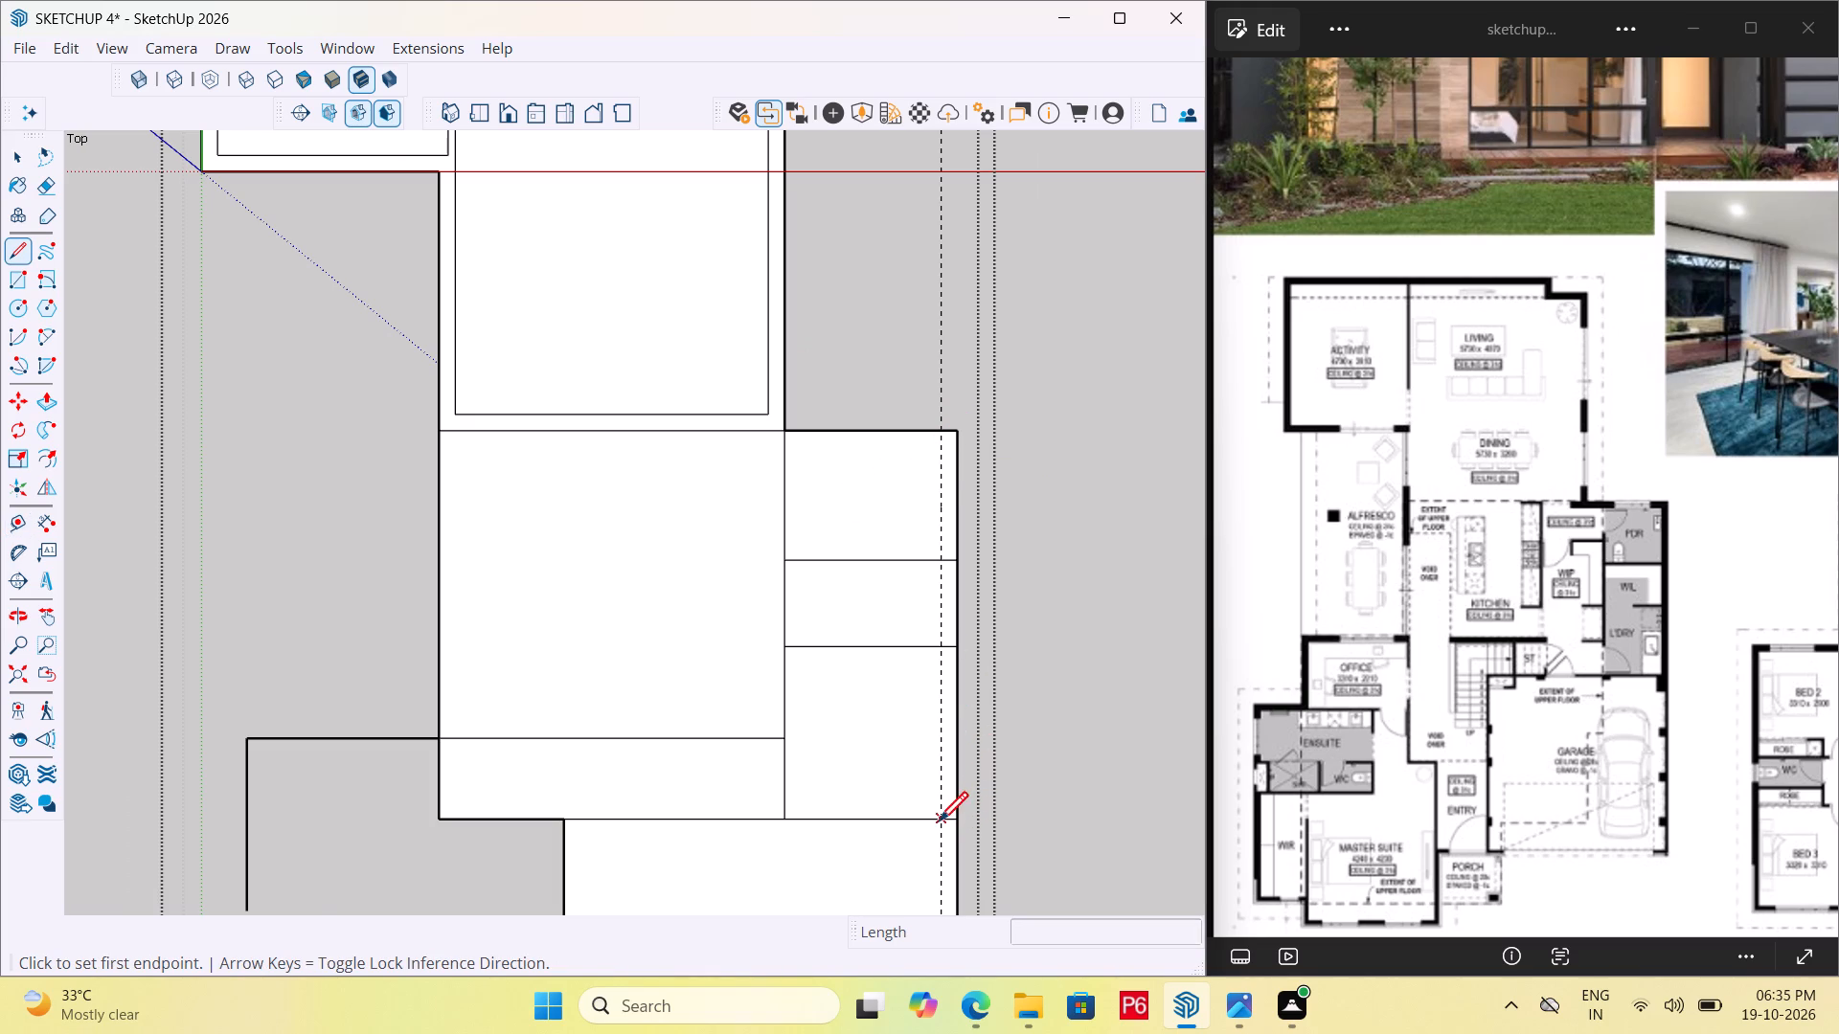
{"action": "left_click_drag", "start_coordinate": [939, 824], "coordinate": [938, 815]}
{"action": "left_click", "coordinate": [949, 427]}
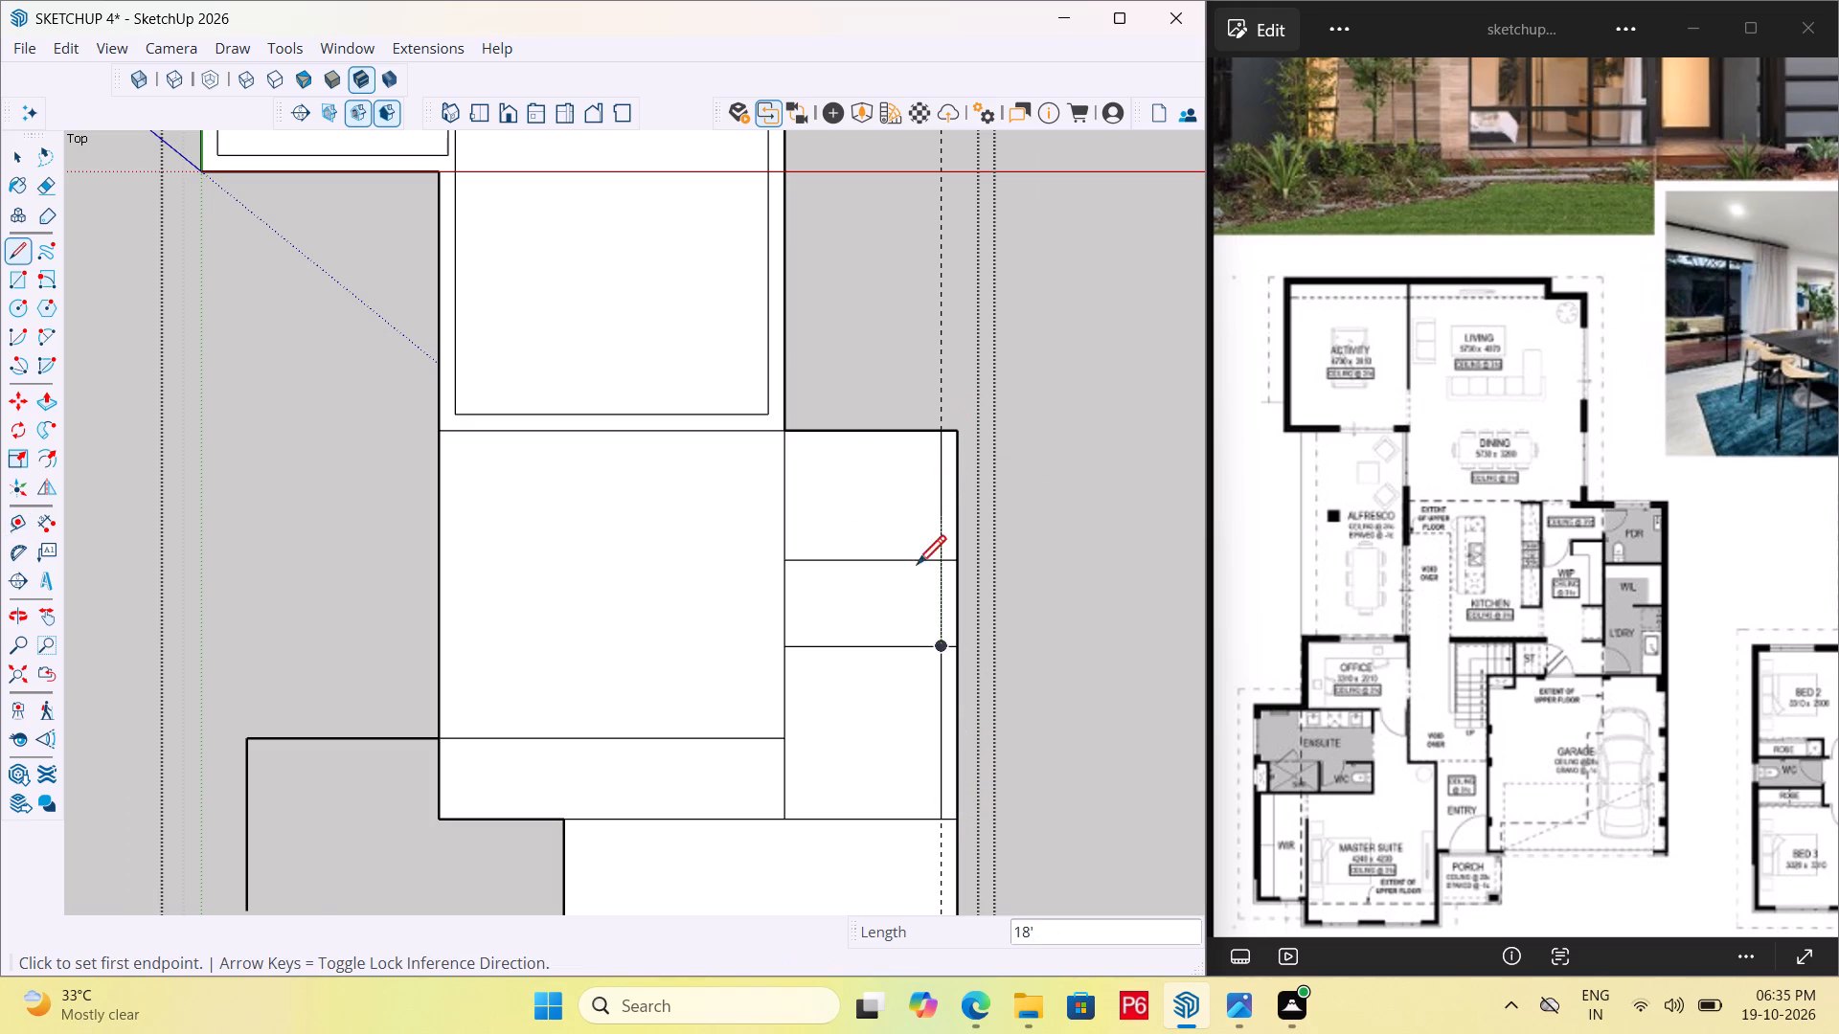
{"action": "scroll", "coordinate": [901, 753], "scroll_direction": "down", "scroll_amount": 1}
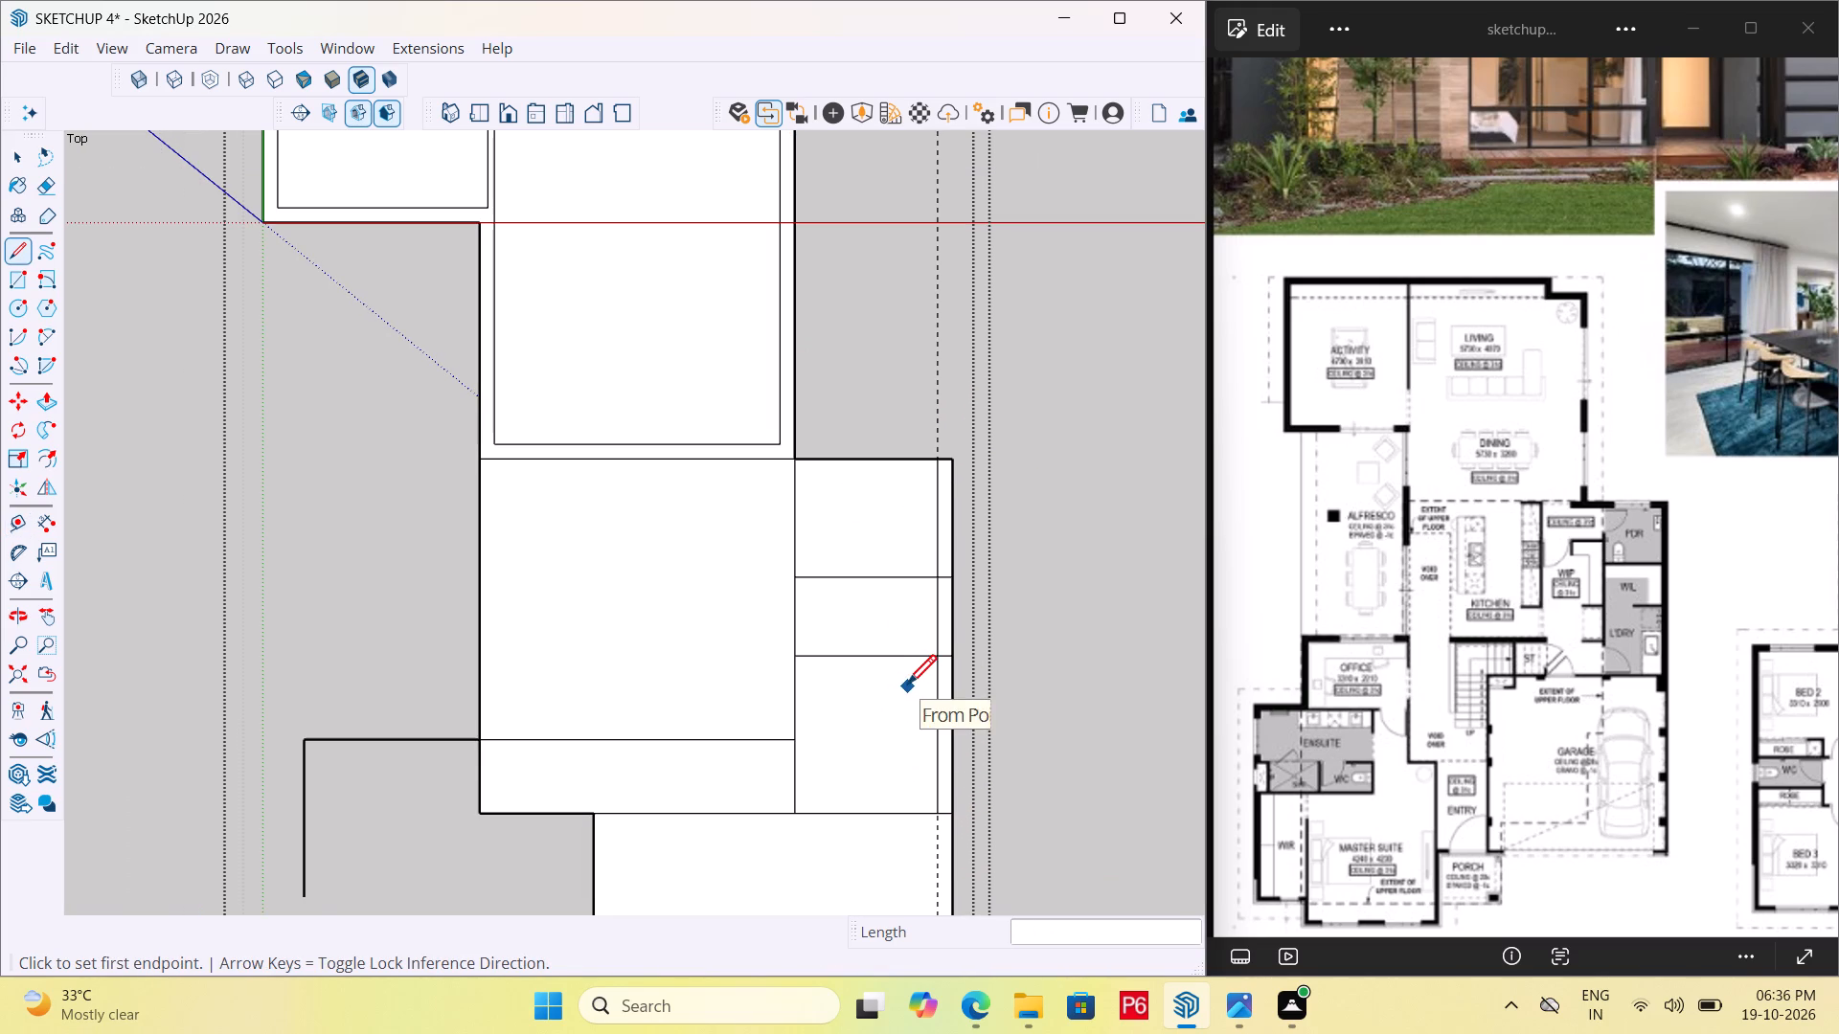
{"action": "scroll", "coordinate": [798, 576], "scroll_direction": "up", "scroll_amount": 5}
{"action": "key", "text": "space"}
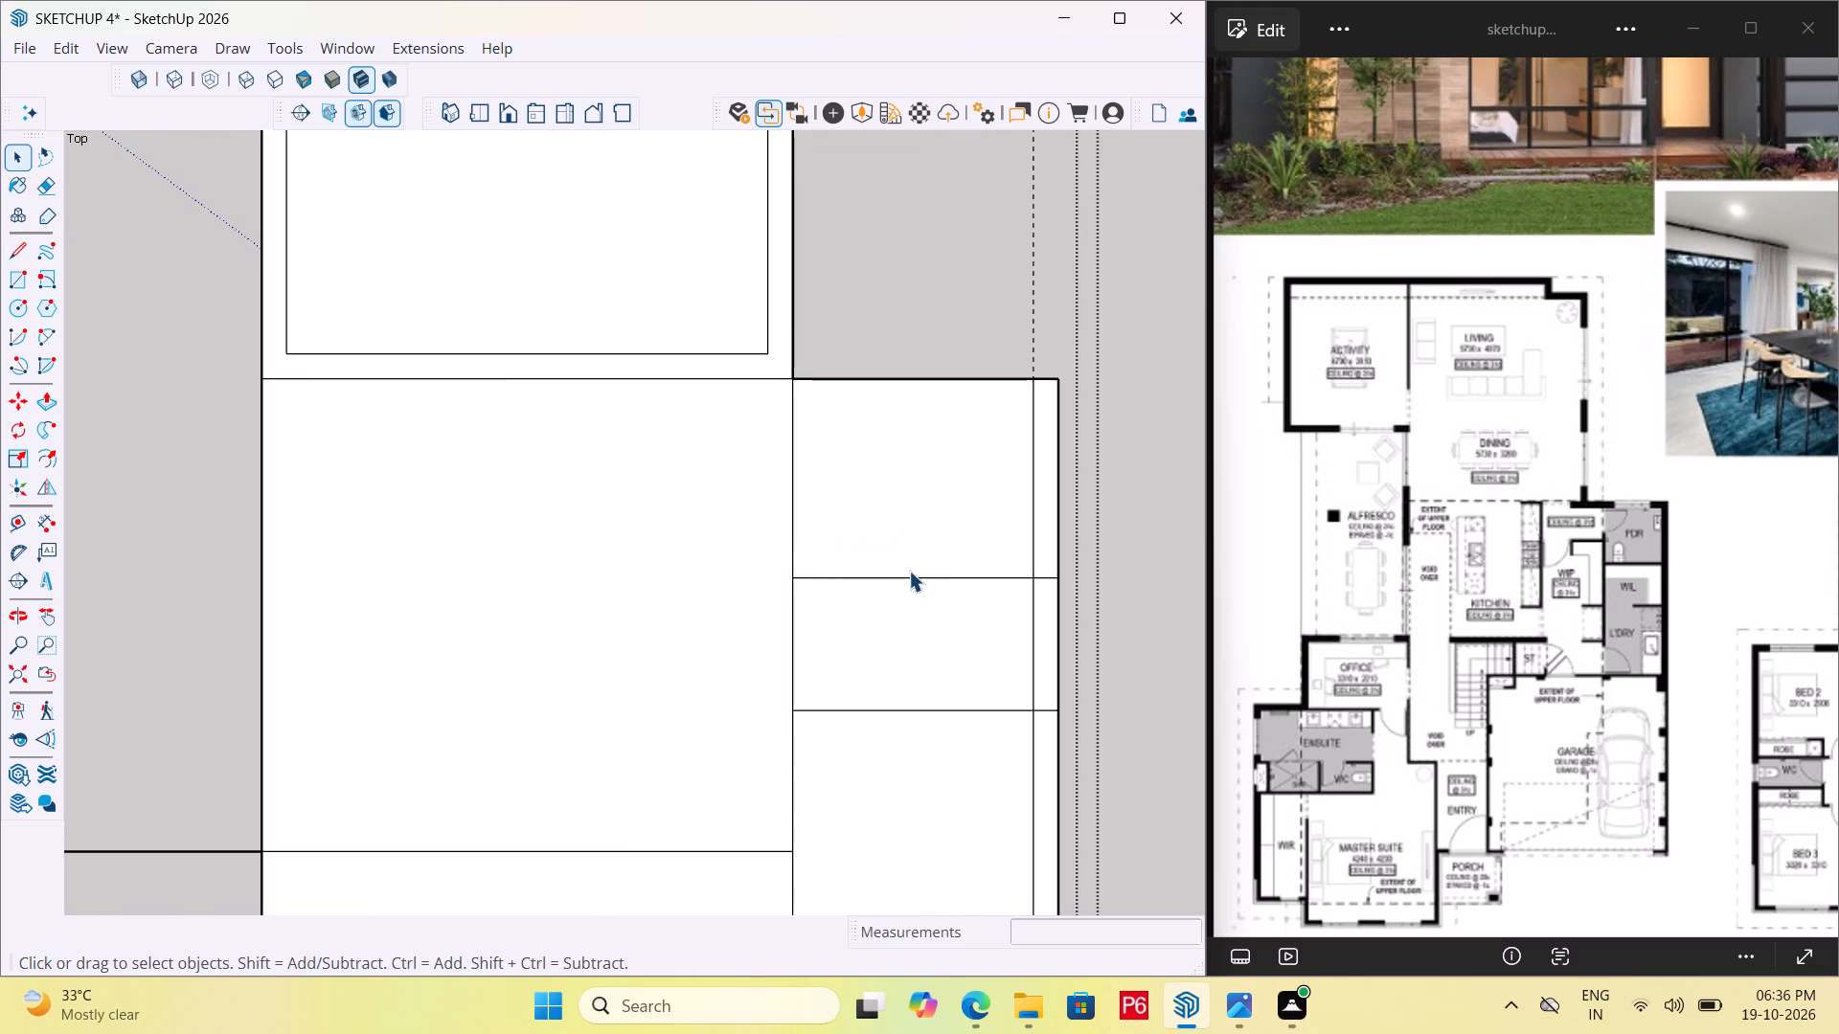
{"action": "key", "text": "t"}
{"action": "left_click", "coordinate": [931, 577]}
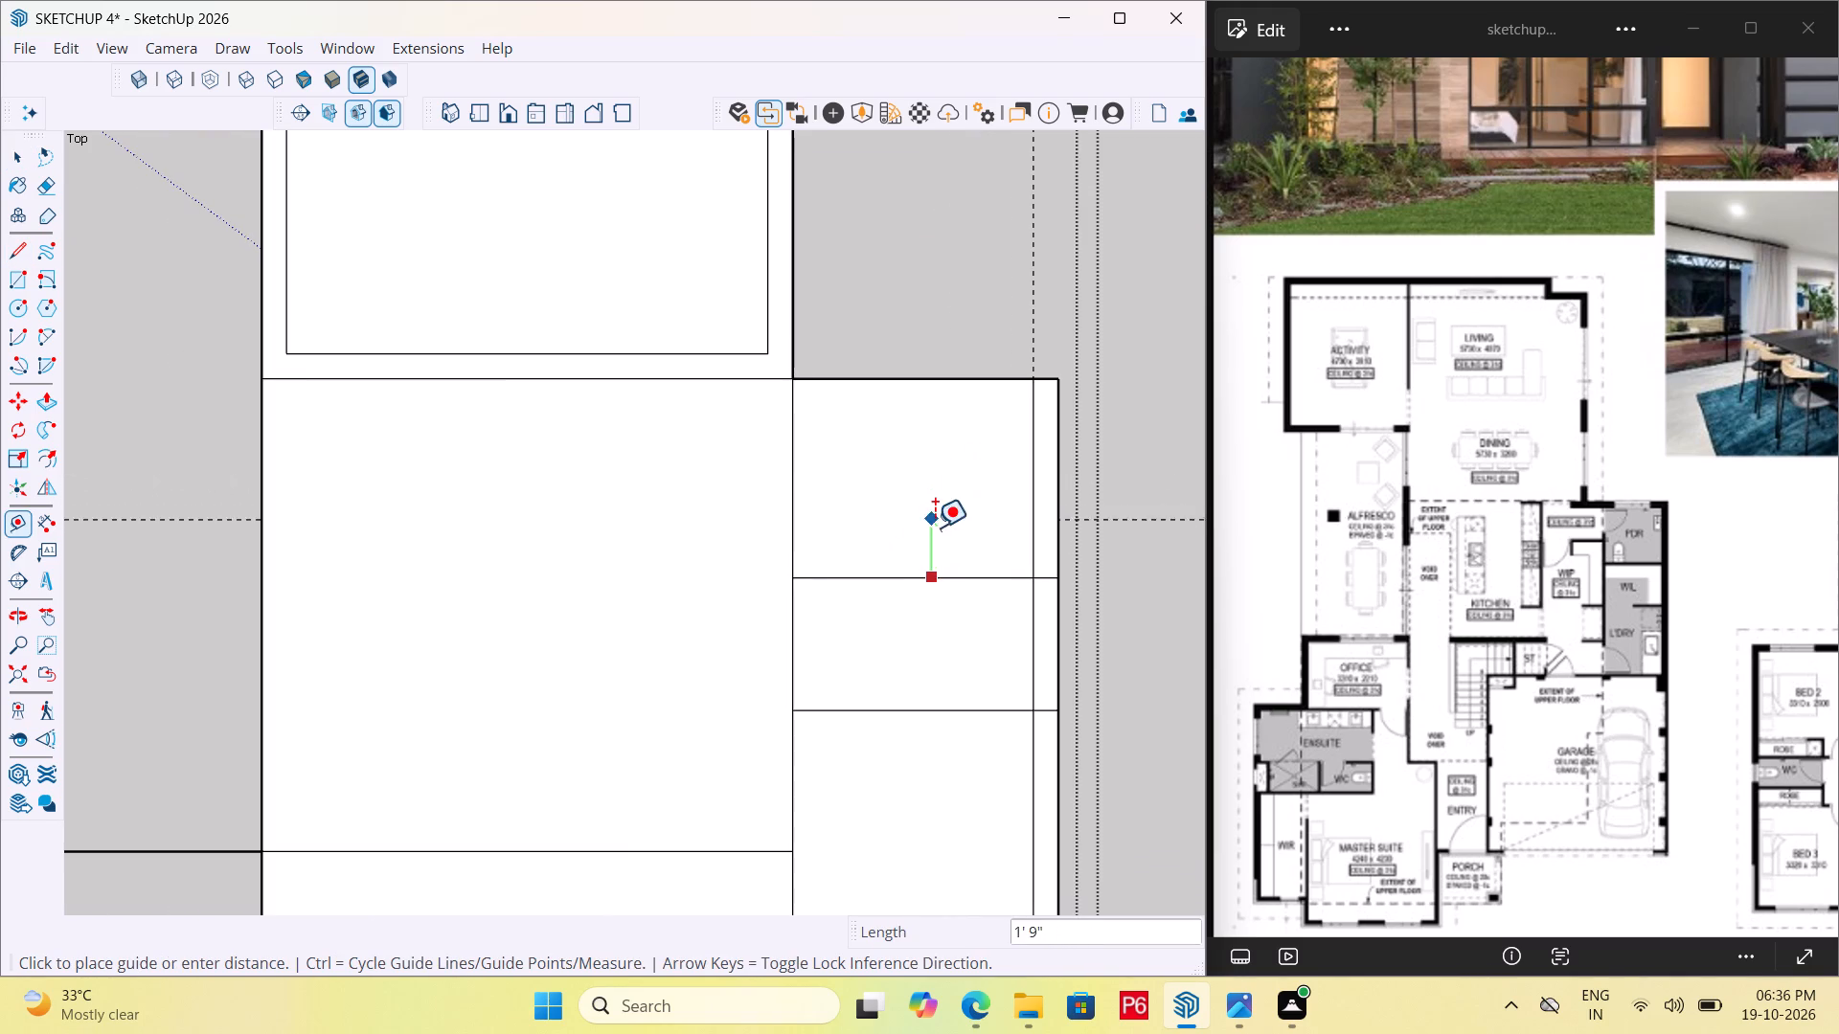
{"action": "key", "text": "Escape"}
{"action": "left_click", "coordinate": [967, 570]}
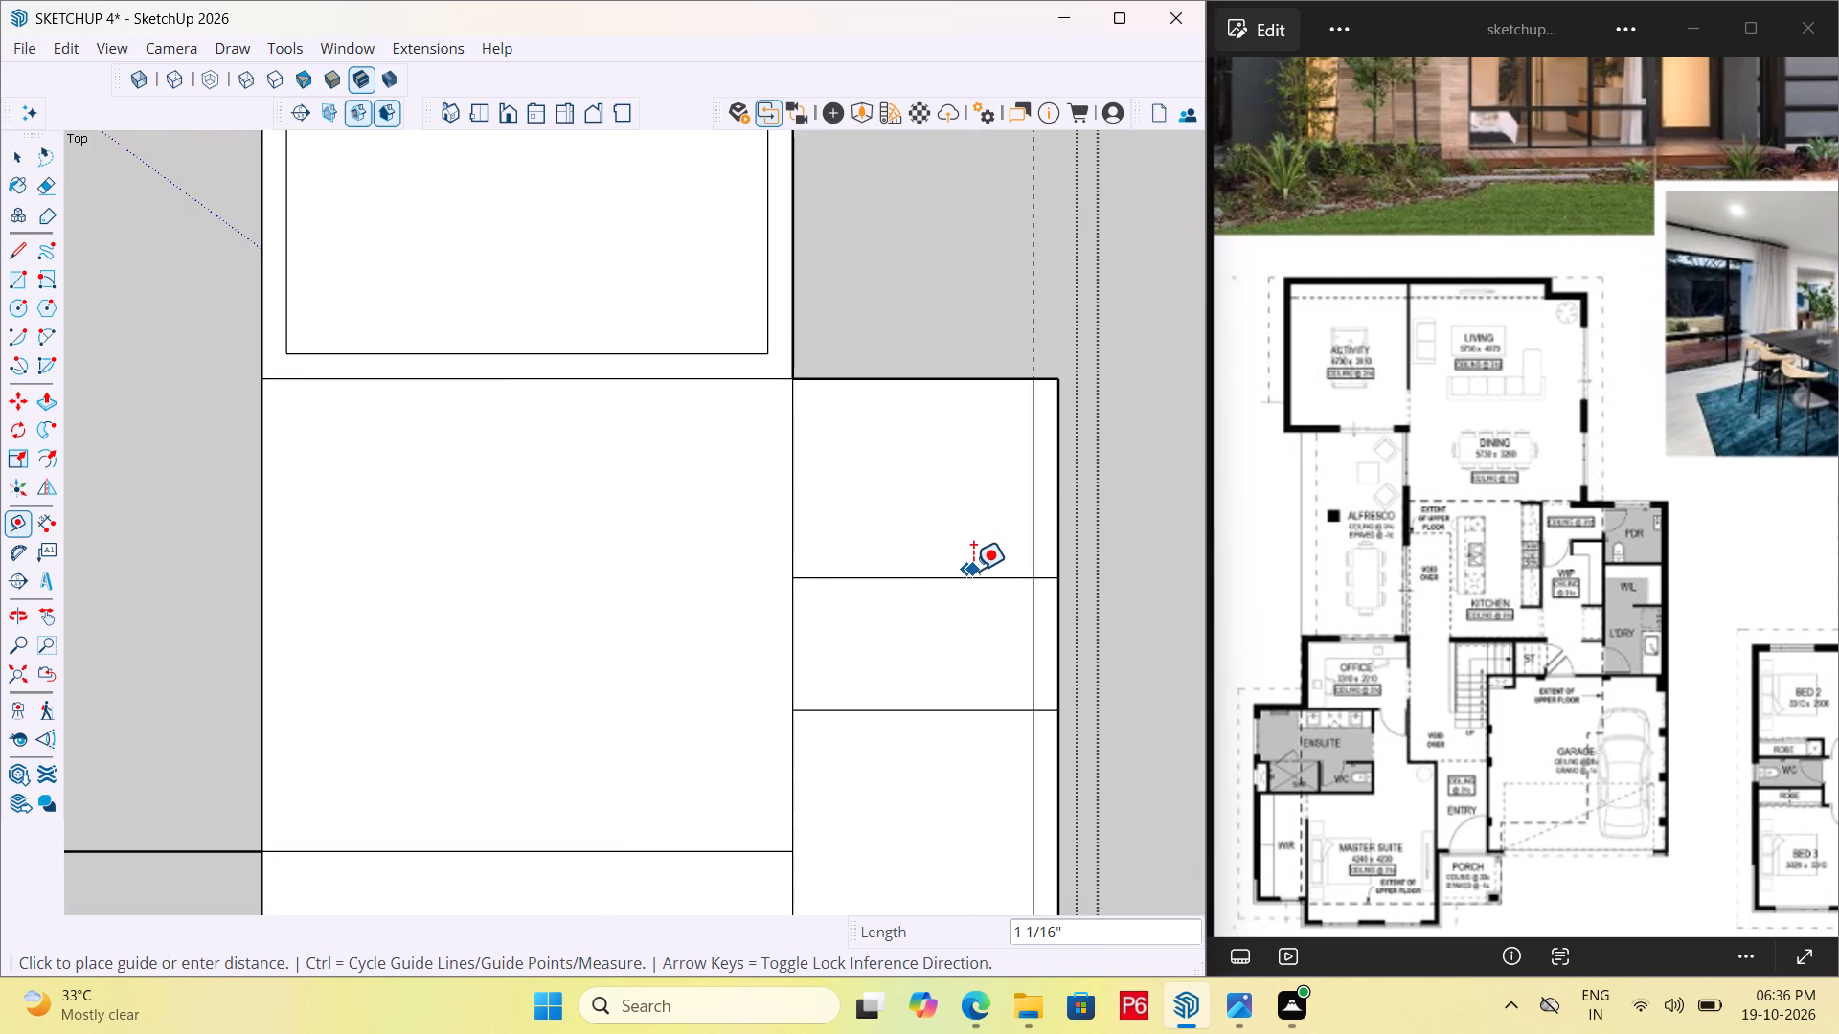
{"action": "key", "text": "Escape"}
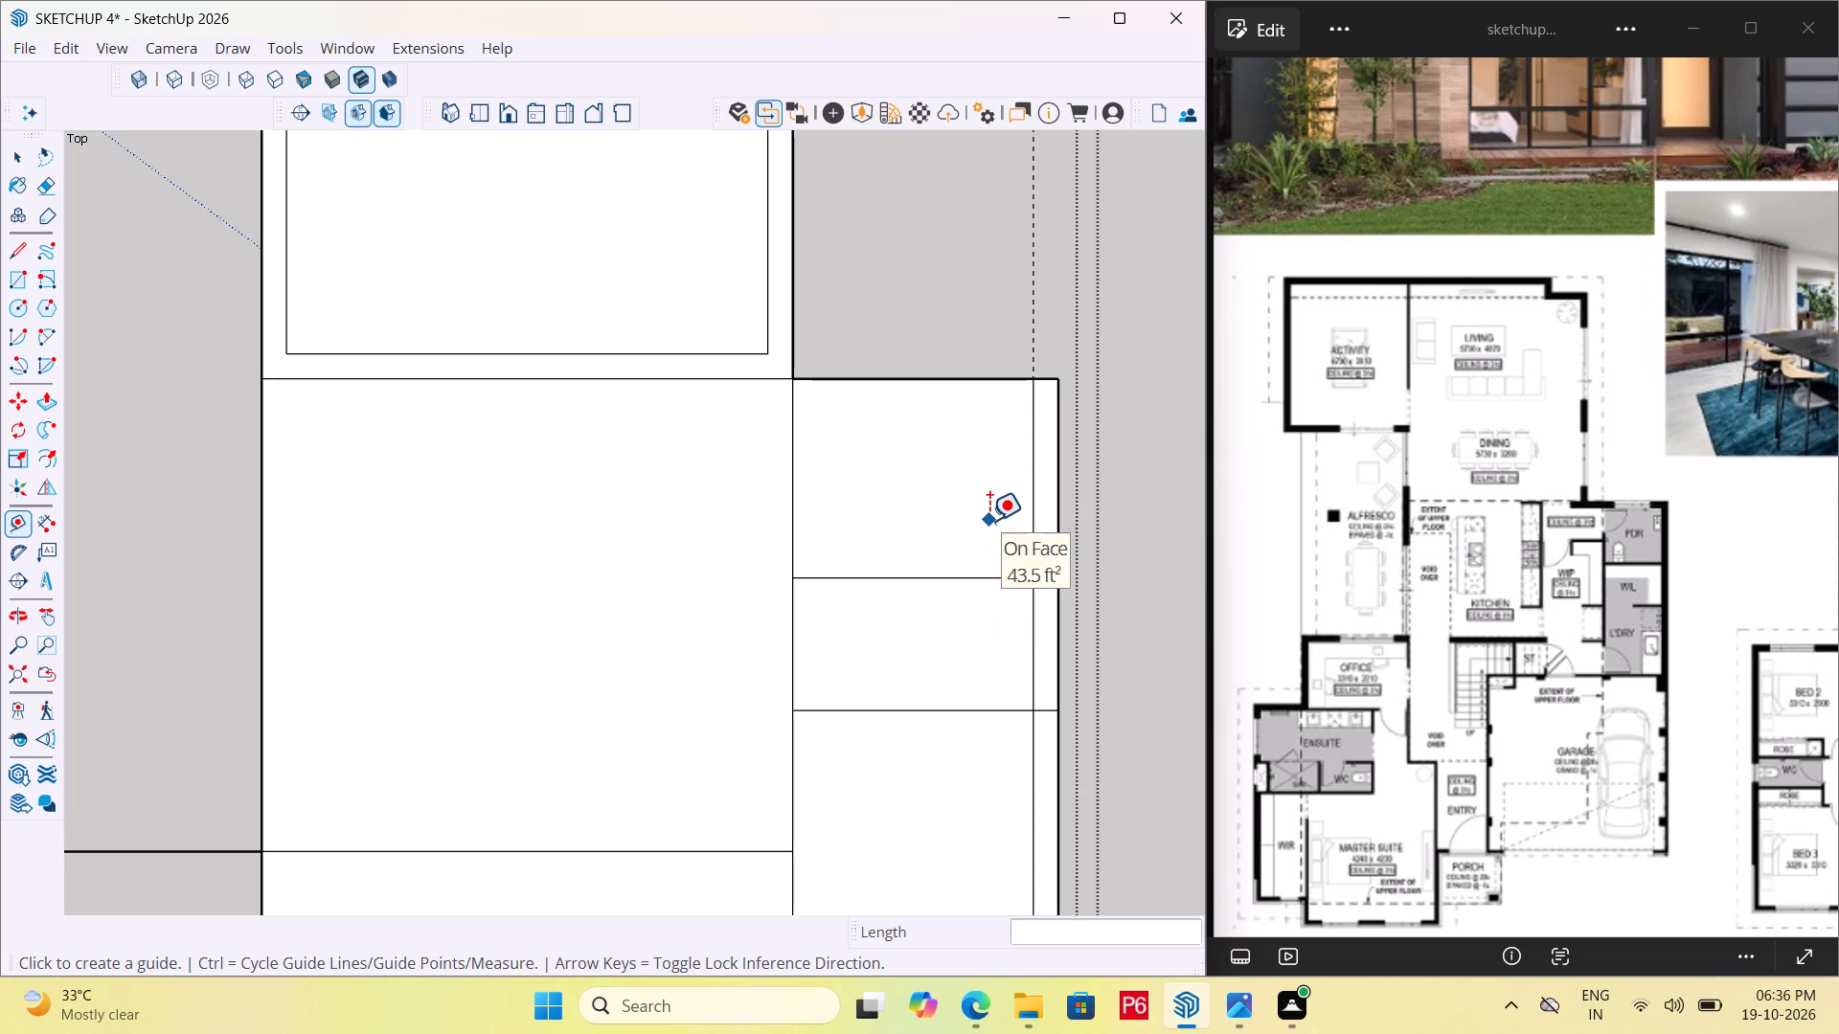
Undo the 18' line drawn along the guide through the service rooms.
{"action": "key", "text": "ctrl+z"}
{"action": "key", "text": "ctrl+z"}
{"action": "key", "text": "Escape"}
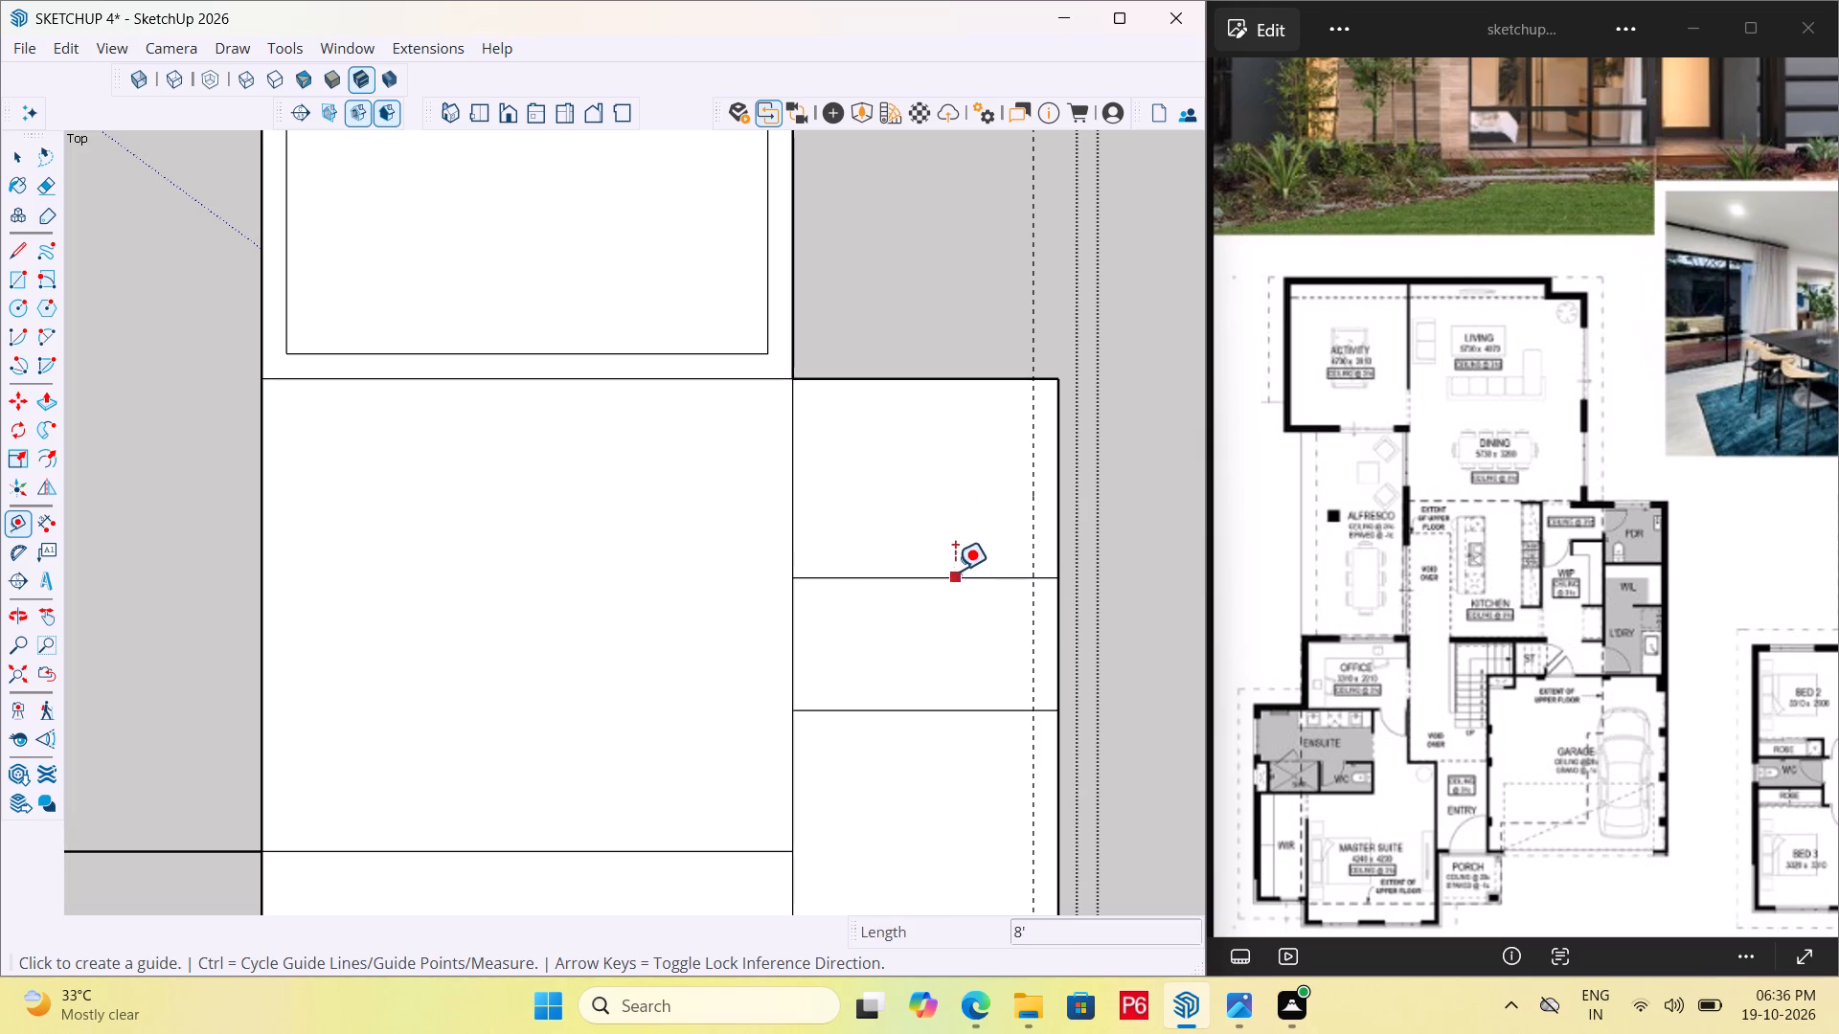
Place a guide 6" from the powder room's dividing line, on the powder room side.
{"action": "key", "text": "t"}
{"action": "left_click", "coordinate": [970, 573]}
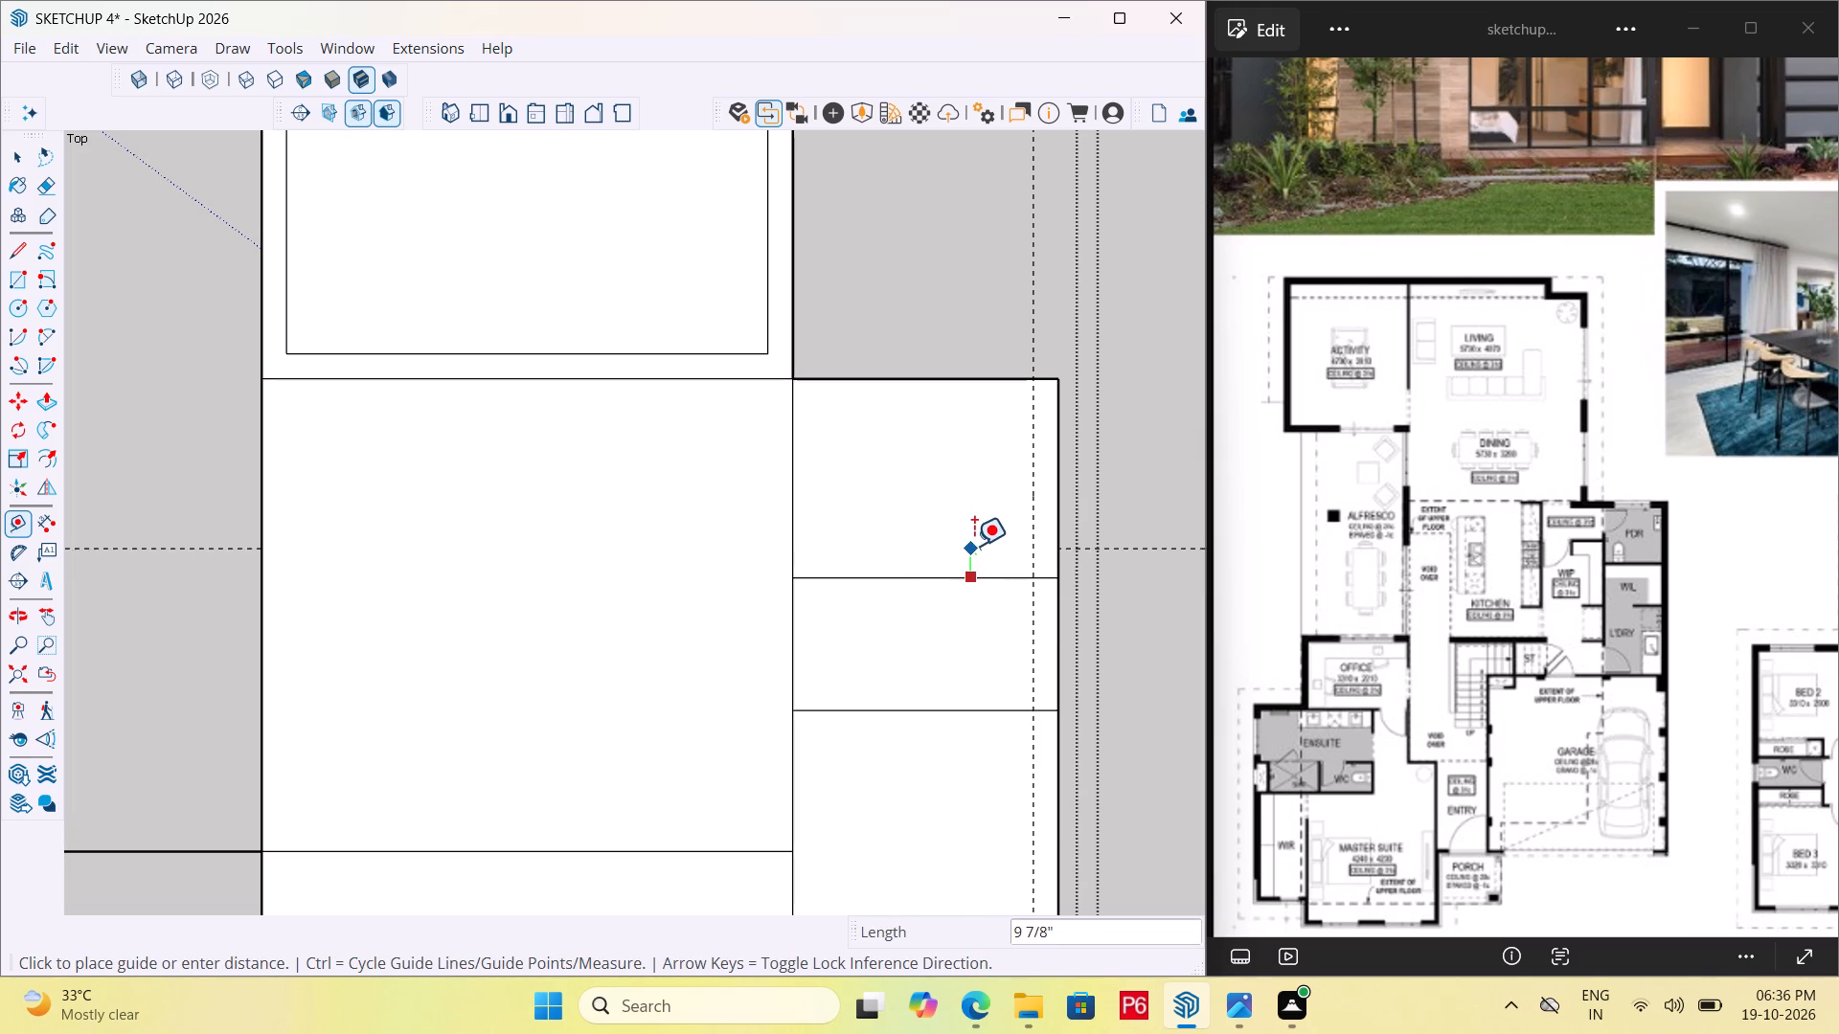
{"action": "middle_click_drag", "start_coordinate": [870, 492], "coordinate": [268, 172]}
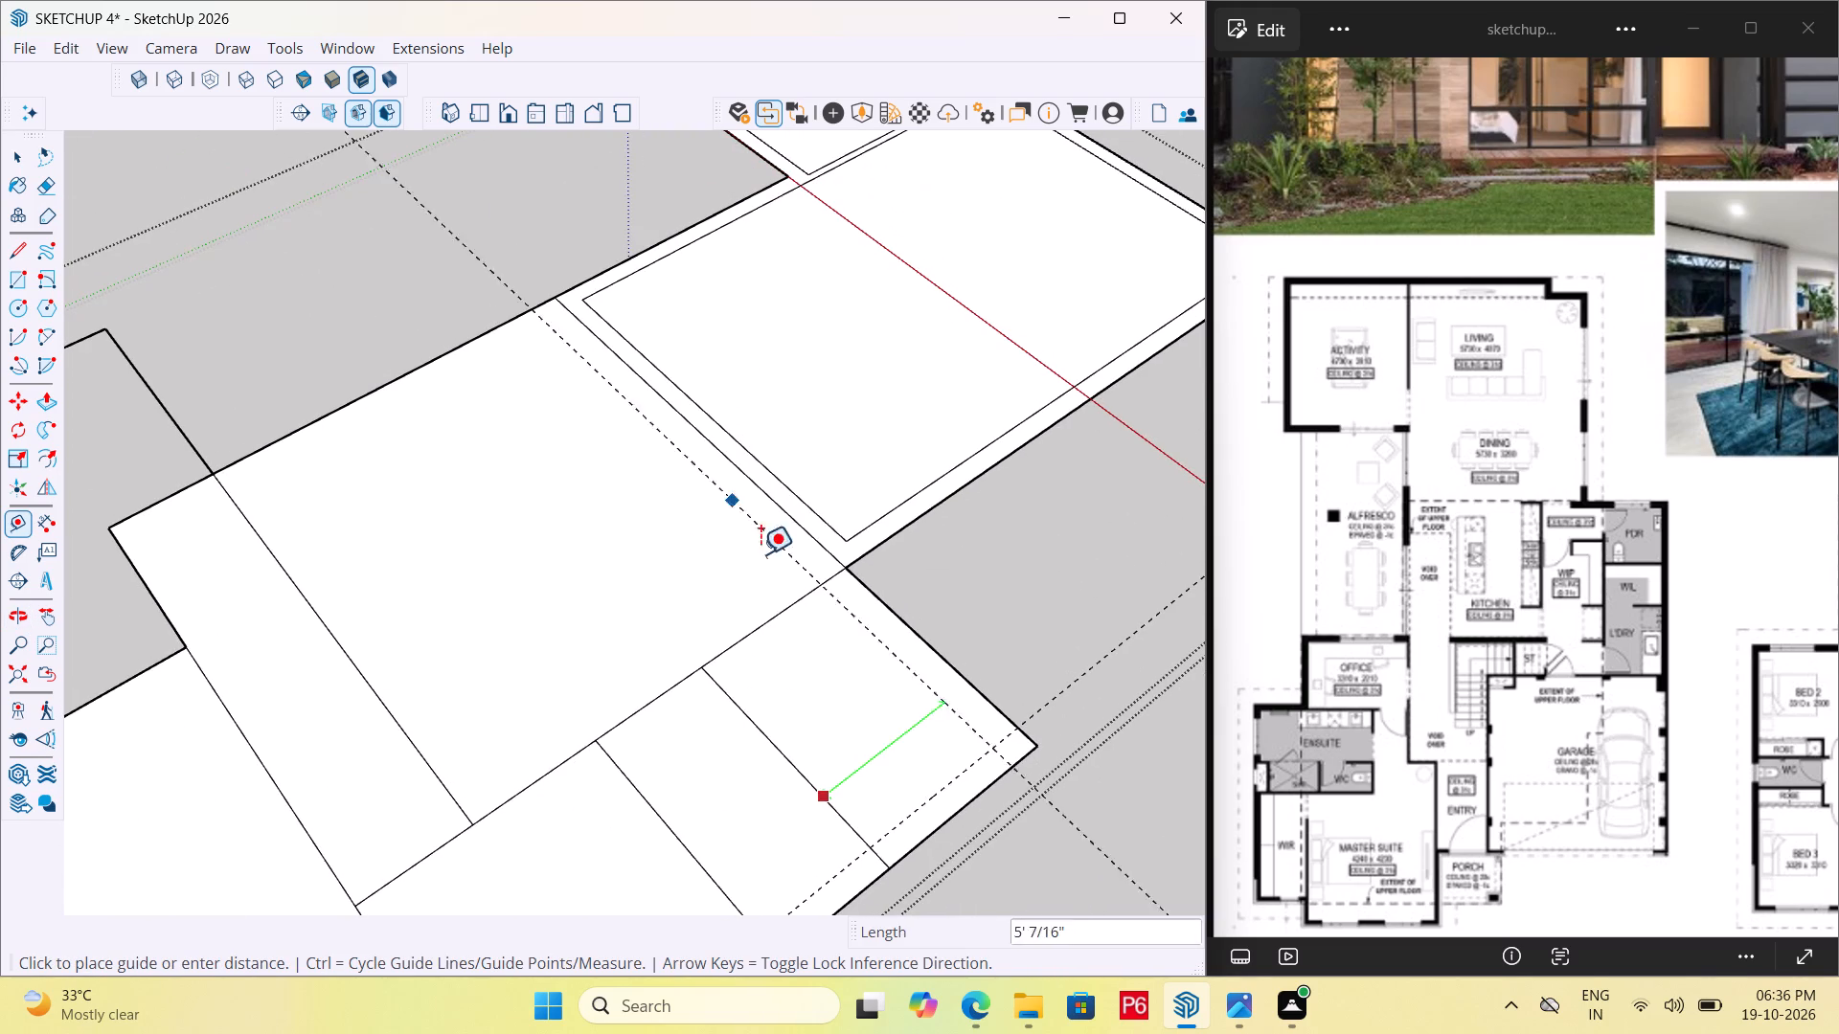
{"action": "key", "text": "6"}
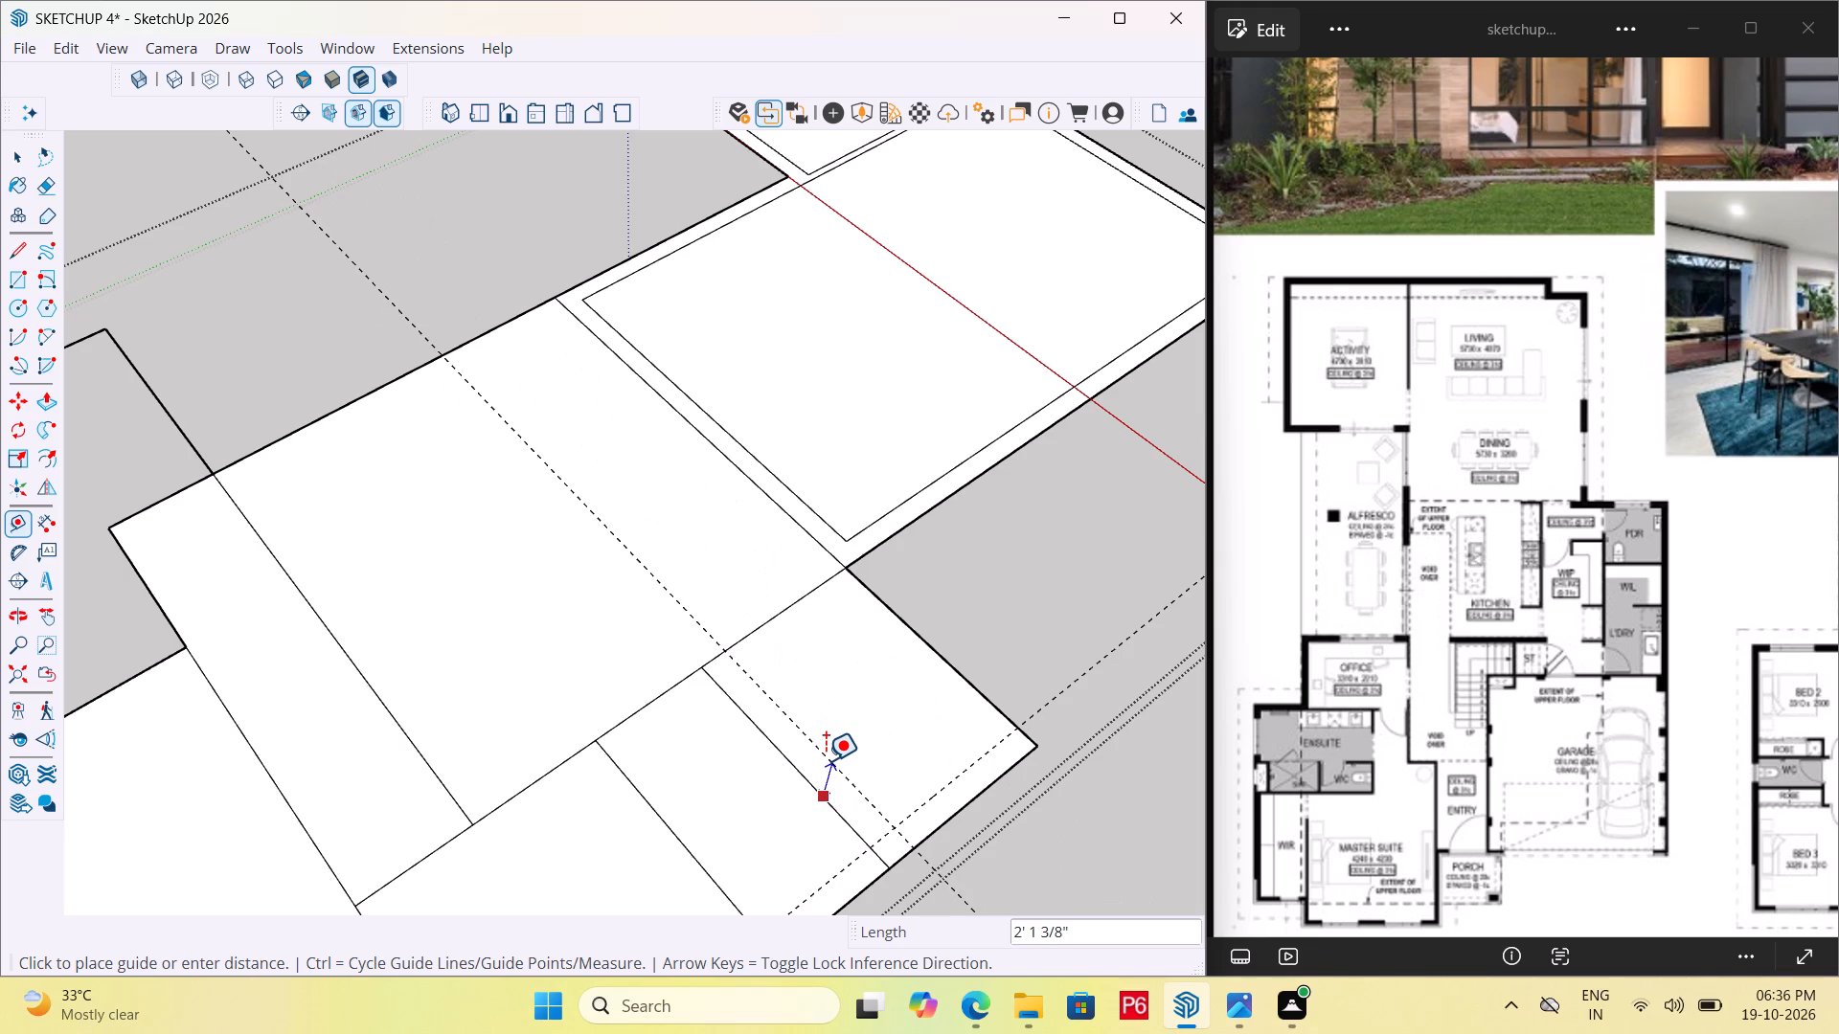
{"action": "key", "text": "shift+quotedbl"}
{"action": "key", "text": "Return"}
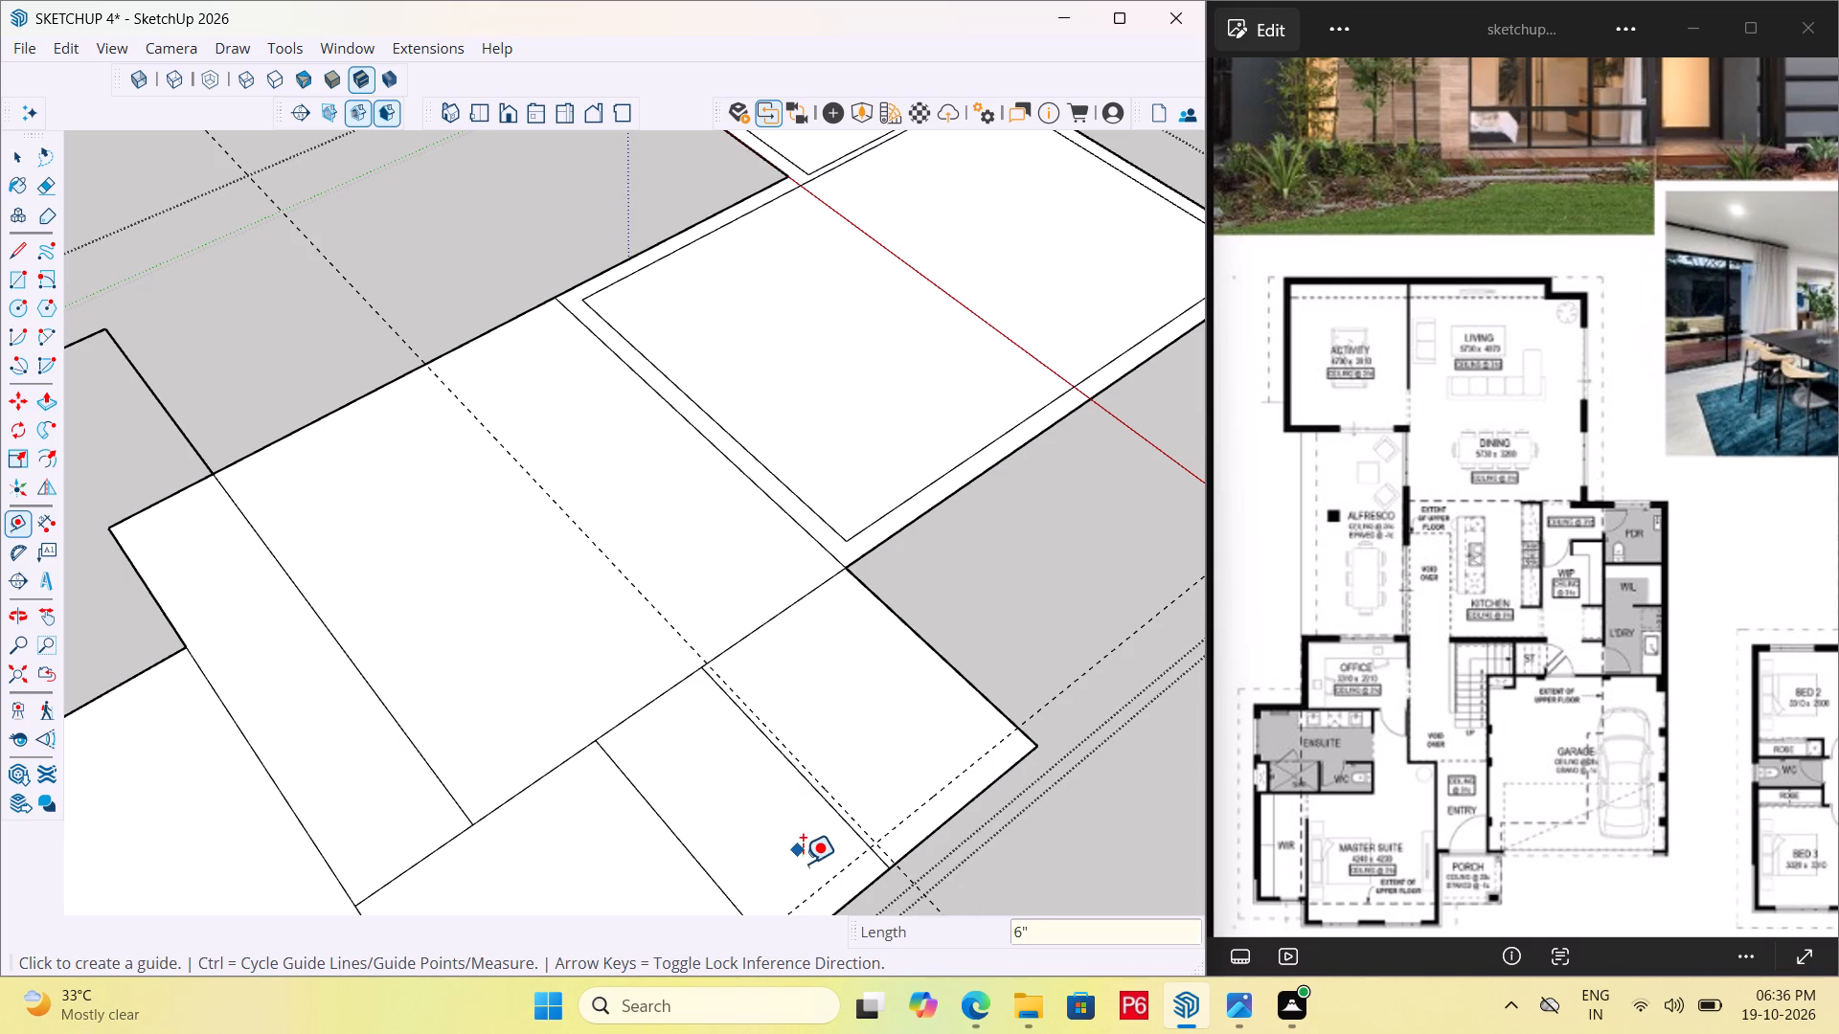
Place a guide 9" inside the powder room's outer edge on the dining side.
{"action": "scroll", "coordinate": [806, 864], "scroll_direction": "up", "scroll_amount": 5}
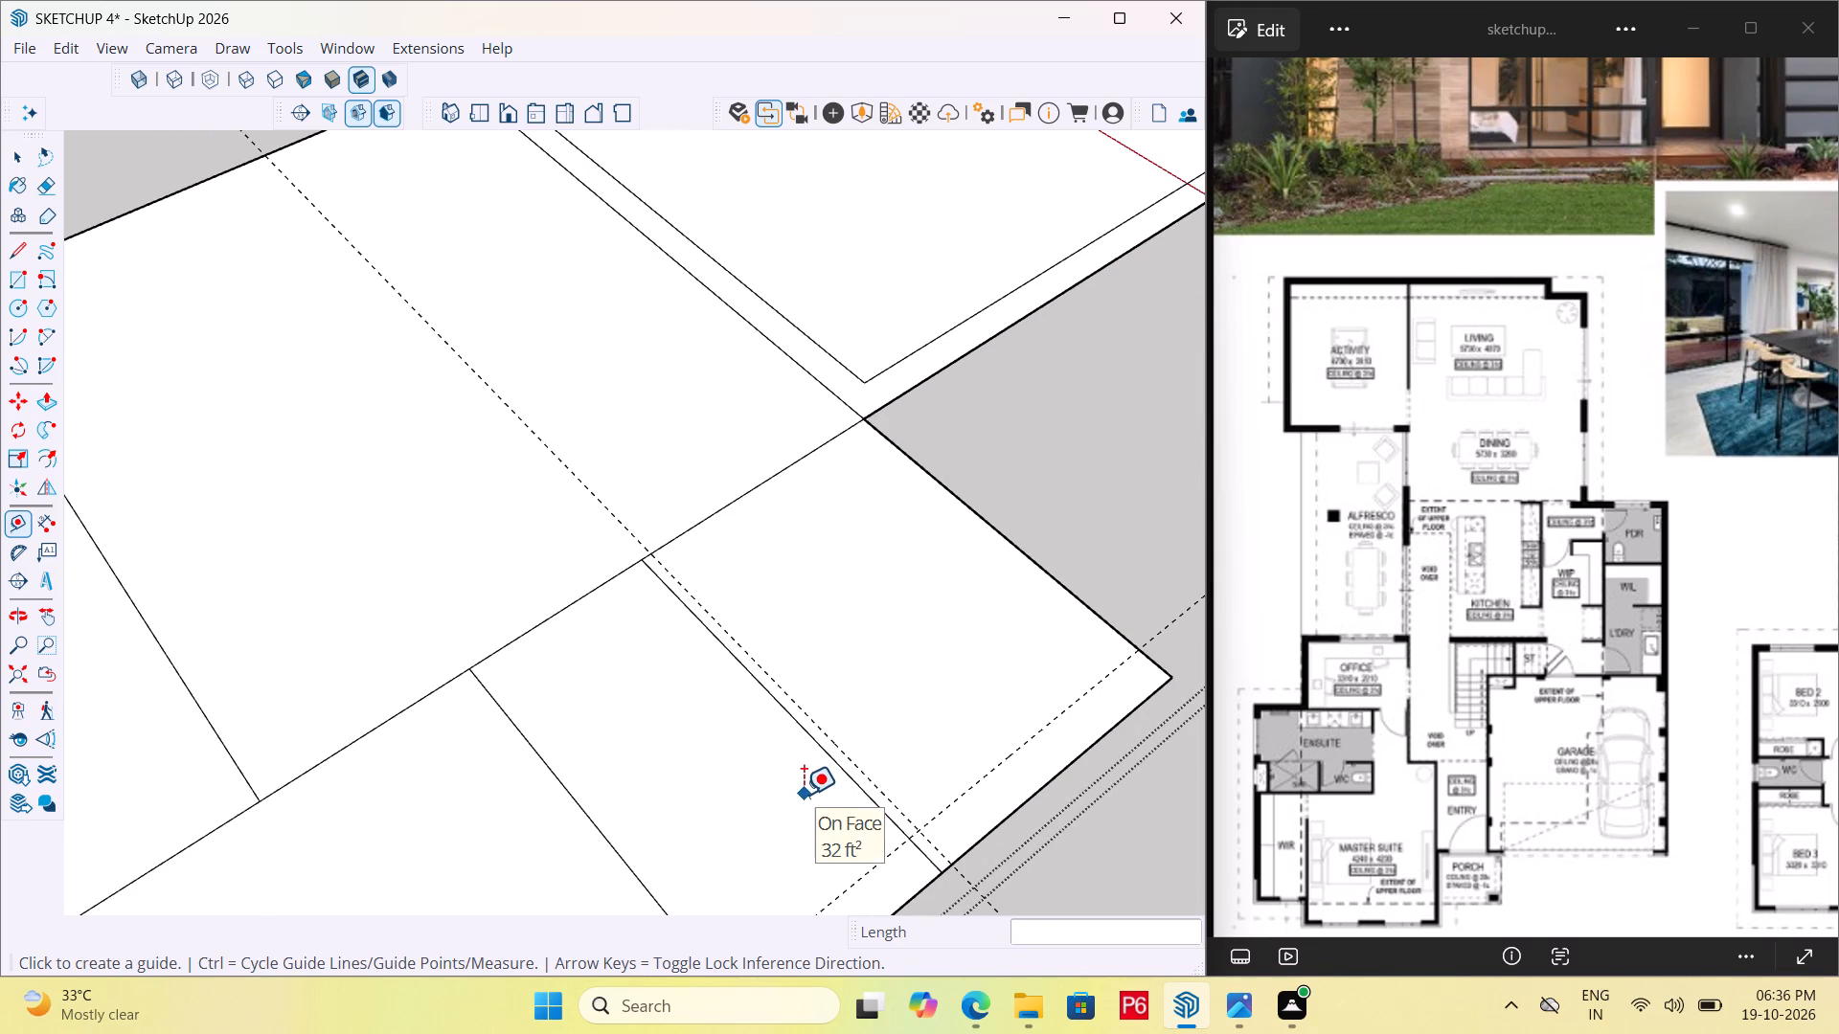
{"action": "key", "text": "l"}
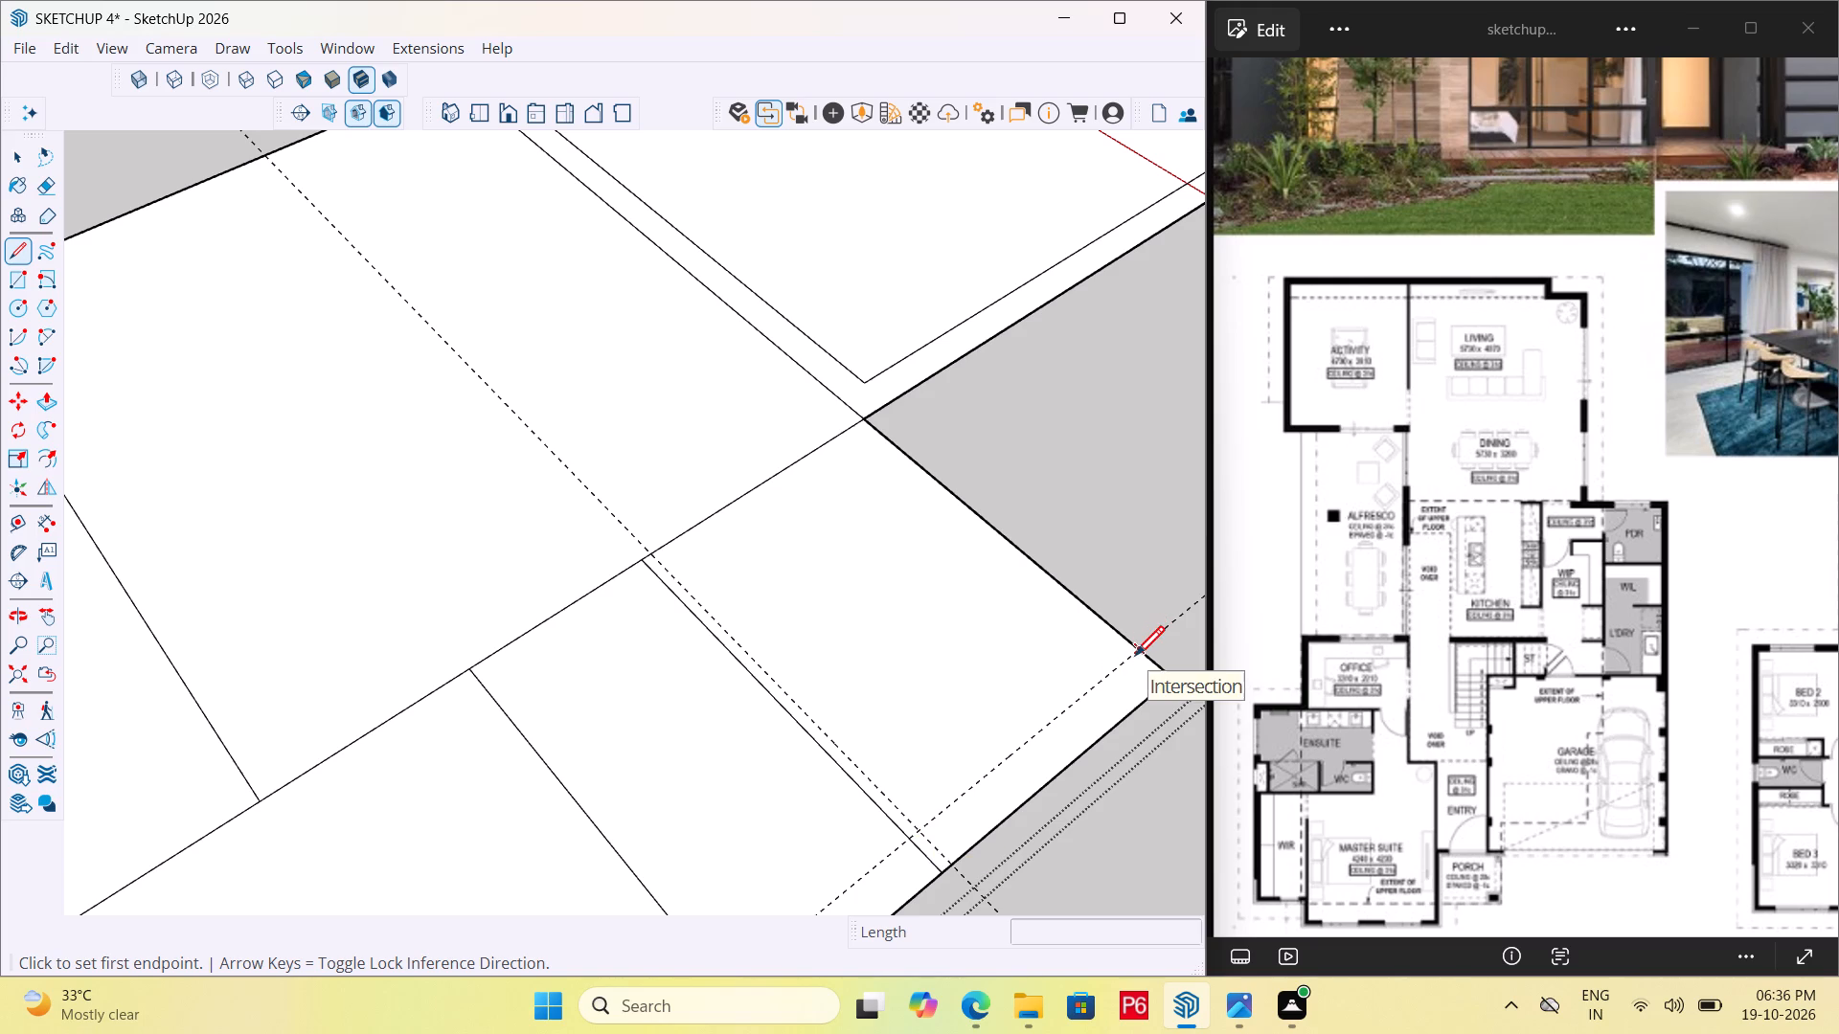
{"action": "key", "text": "space"}
{"action": "key", "text": "t"}
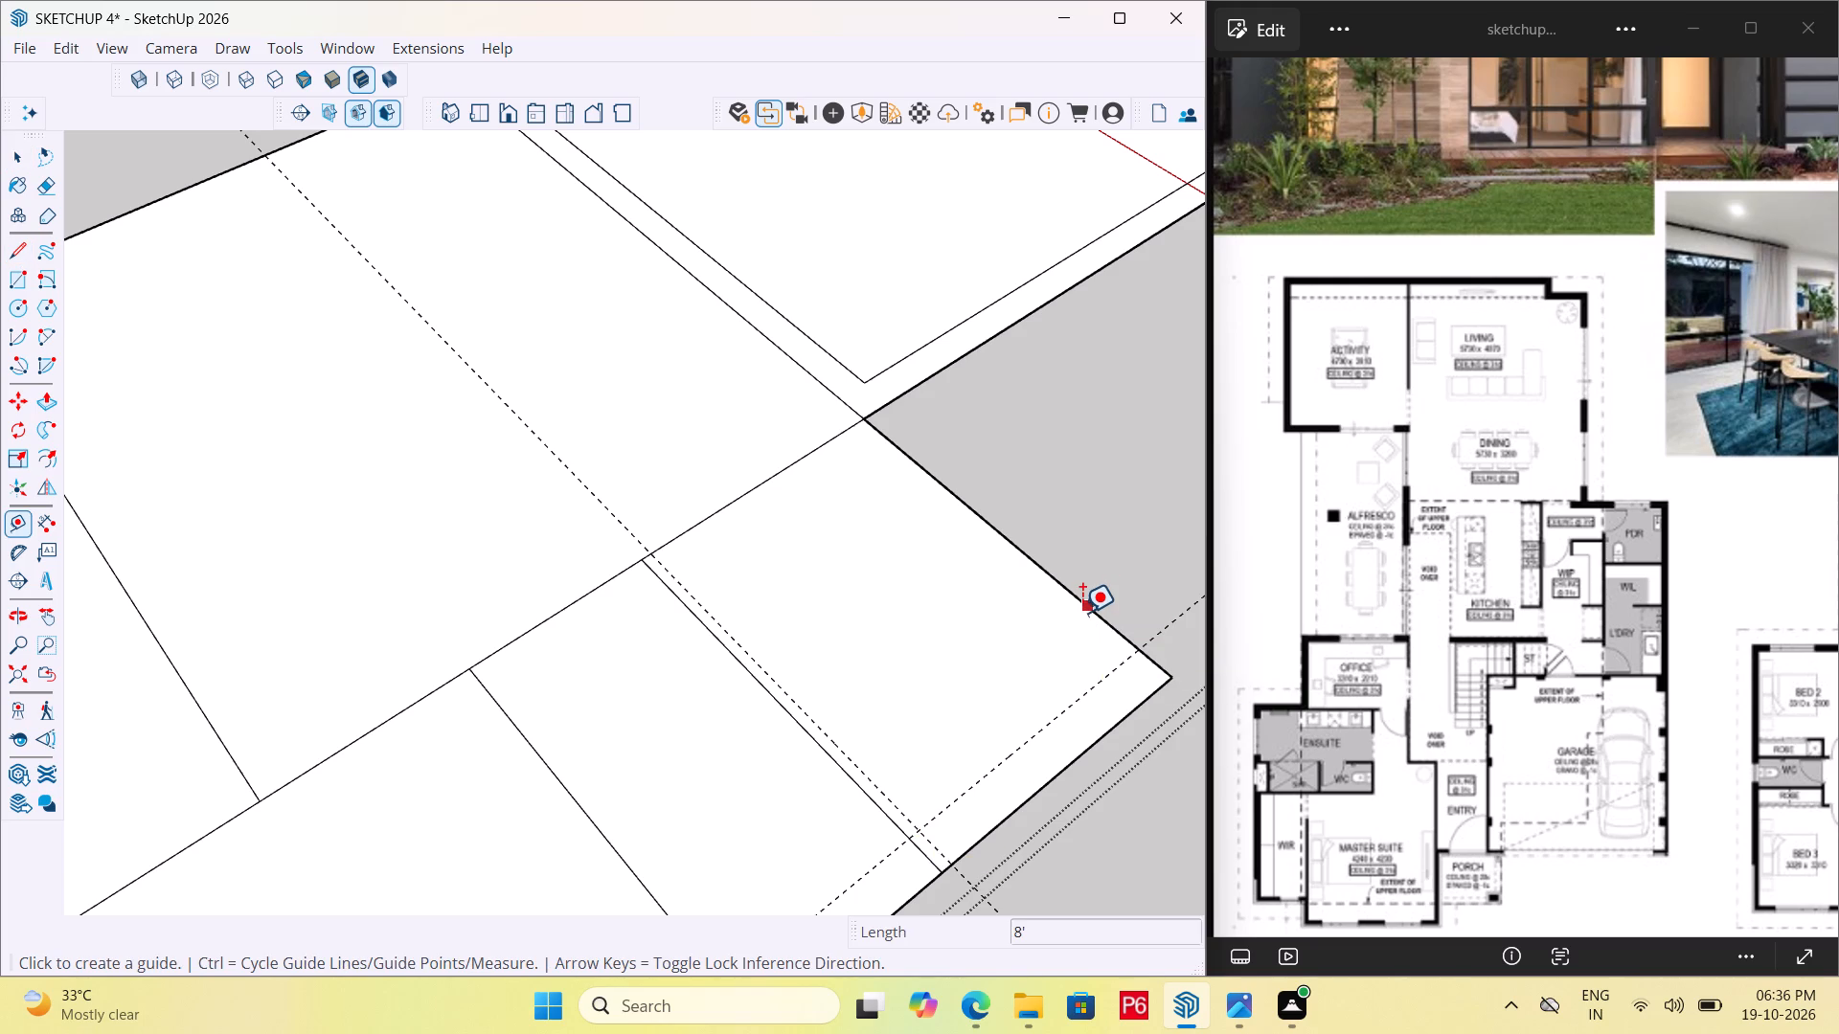
{"action": "left_click", "coordinate": [1082, 613]}
{"action": "type", "text": "9\""}
{"action": "key", "text": "Return"}
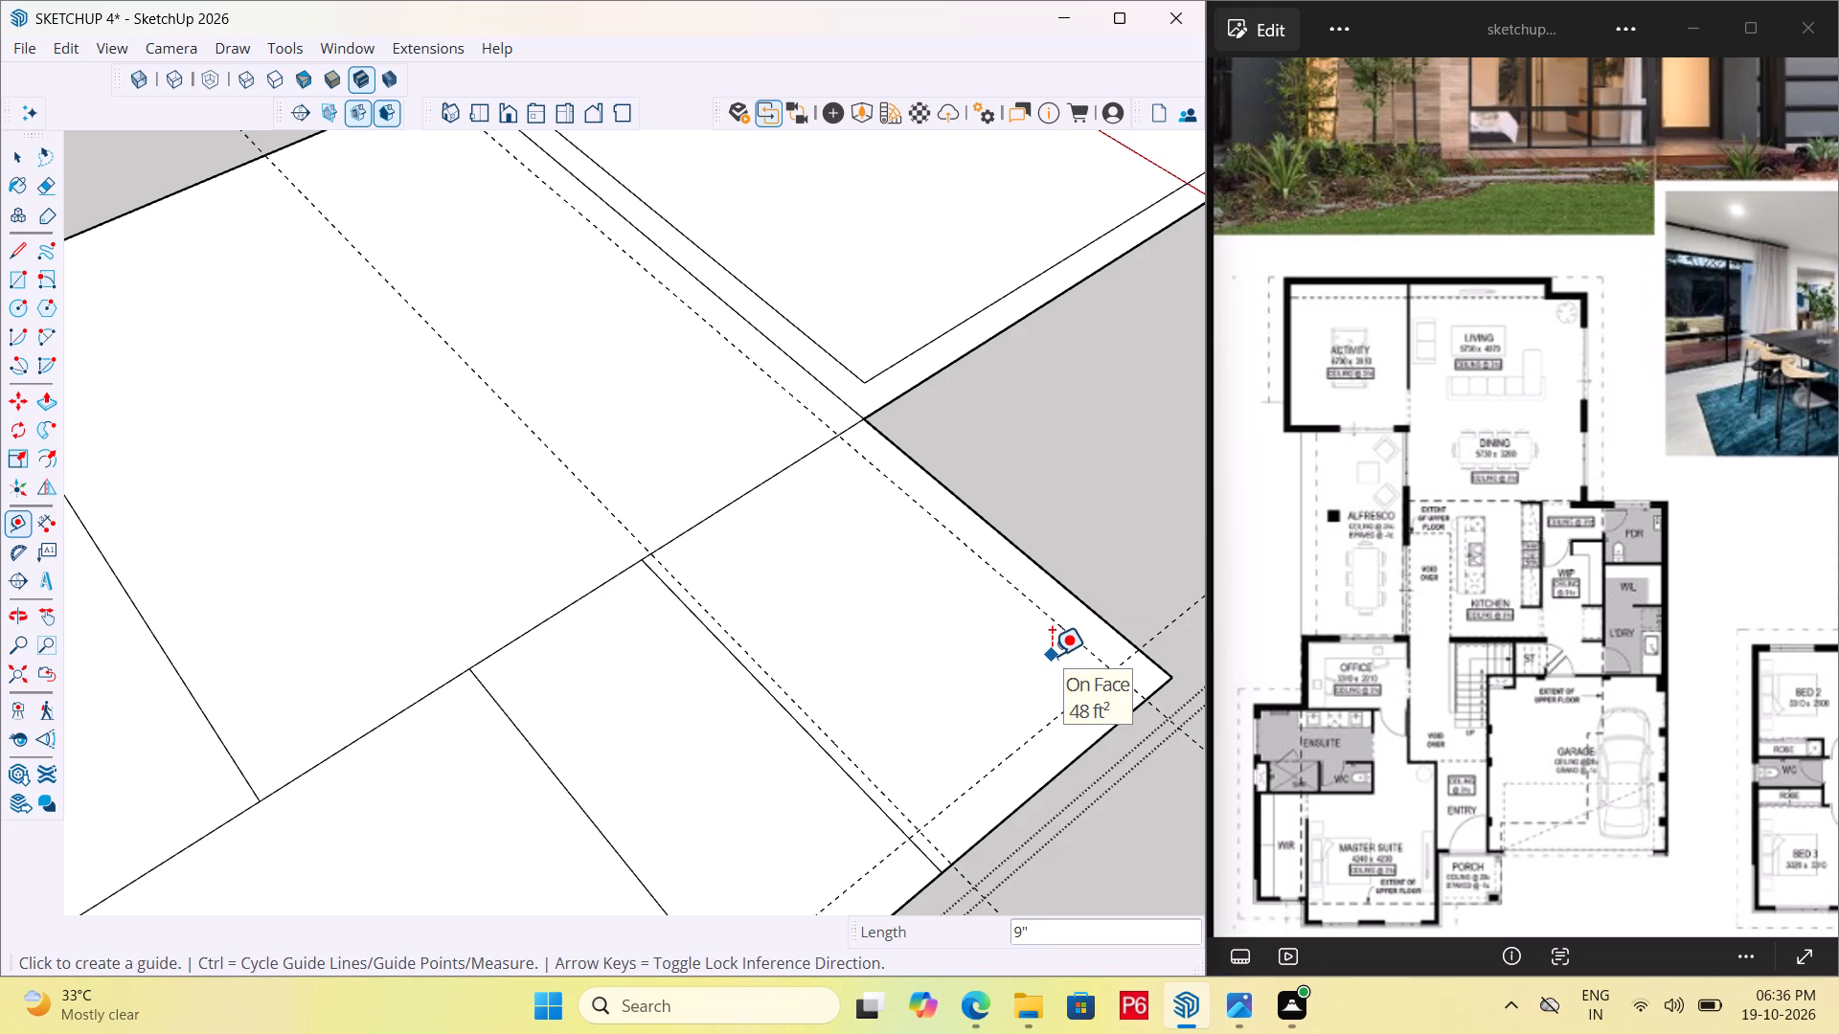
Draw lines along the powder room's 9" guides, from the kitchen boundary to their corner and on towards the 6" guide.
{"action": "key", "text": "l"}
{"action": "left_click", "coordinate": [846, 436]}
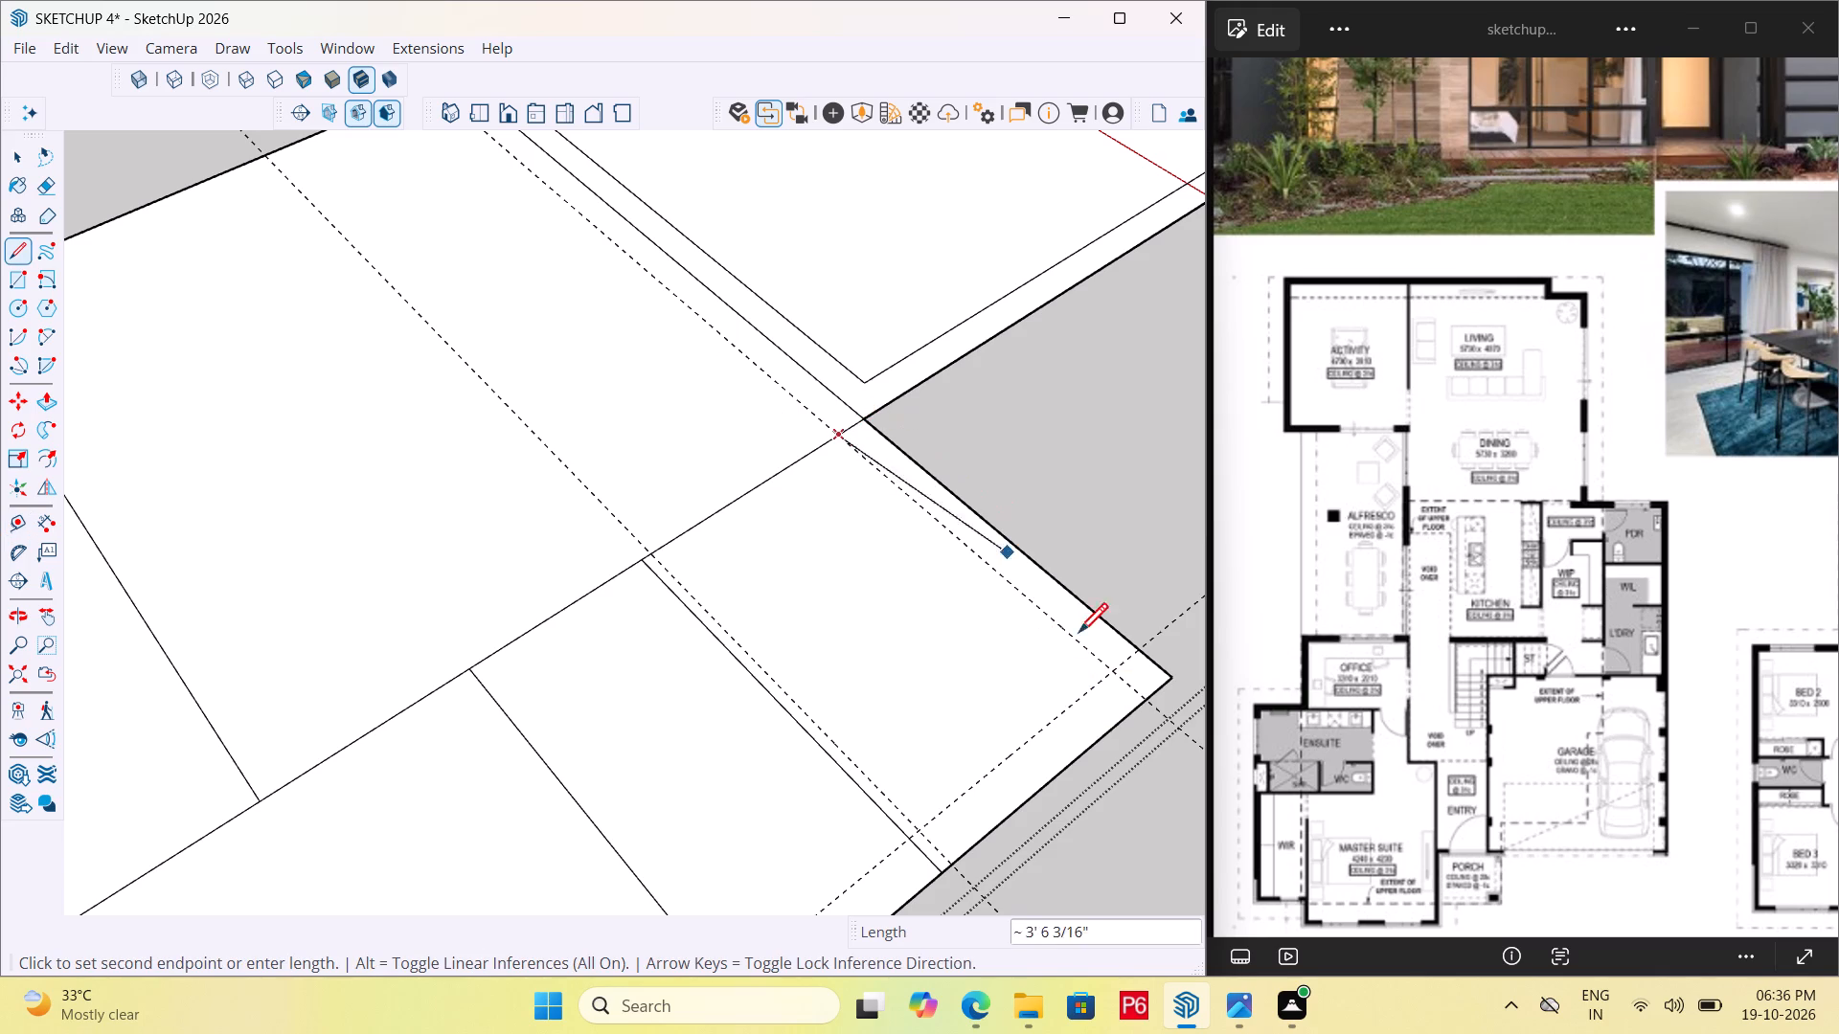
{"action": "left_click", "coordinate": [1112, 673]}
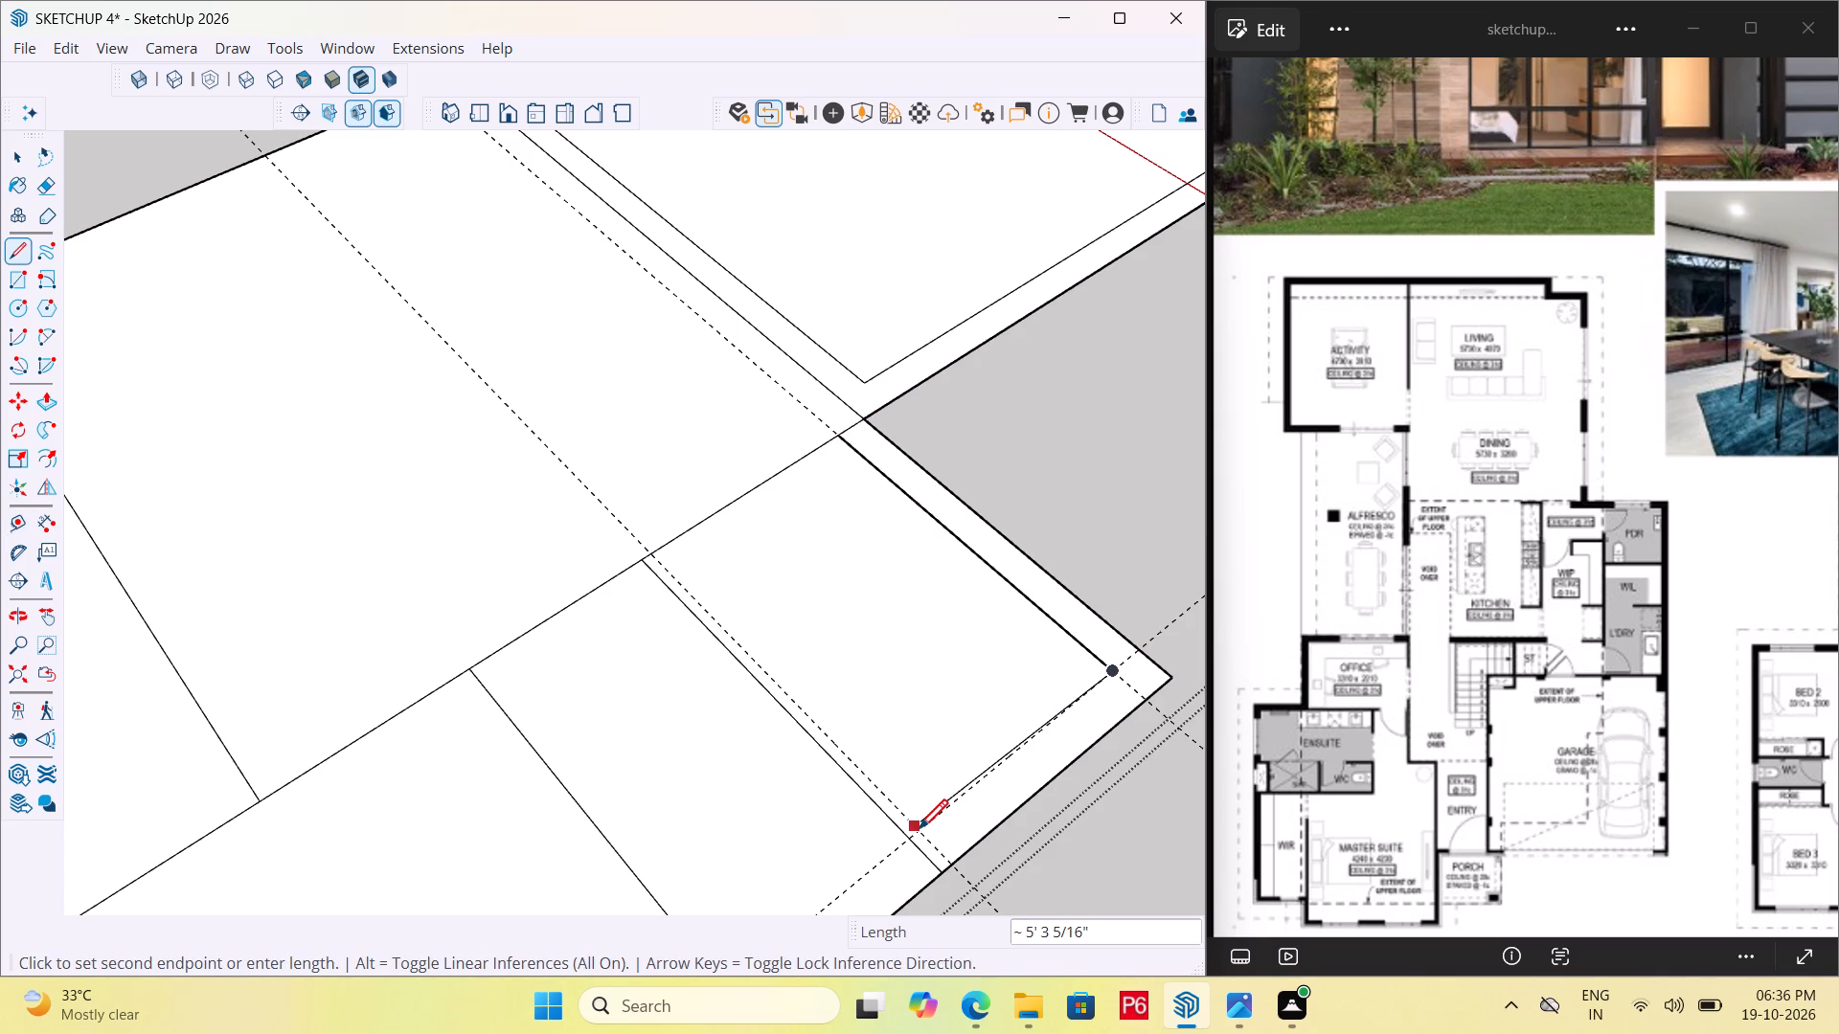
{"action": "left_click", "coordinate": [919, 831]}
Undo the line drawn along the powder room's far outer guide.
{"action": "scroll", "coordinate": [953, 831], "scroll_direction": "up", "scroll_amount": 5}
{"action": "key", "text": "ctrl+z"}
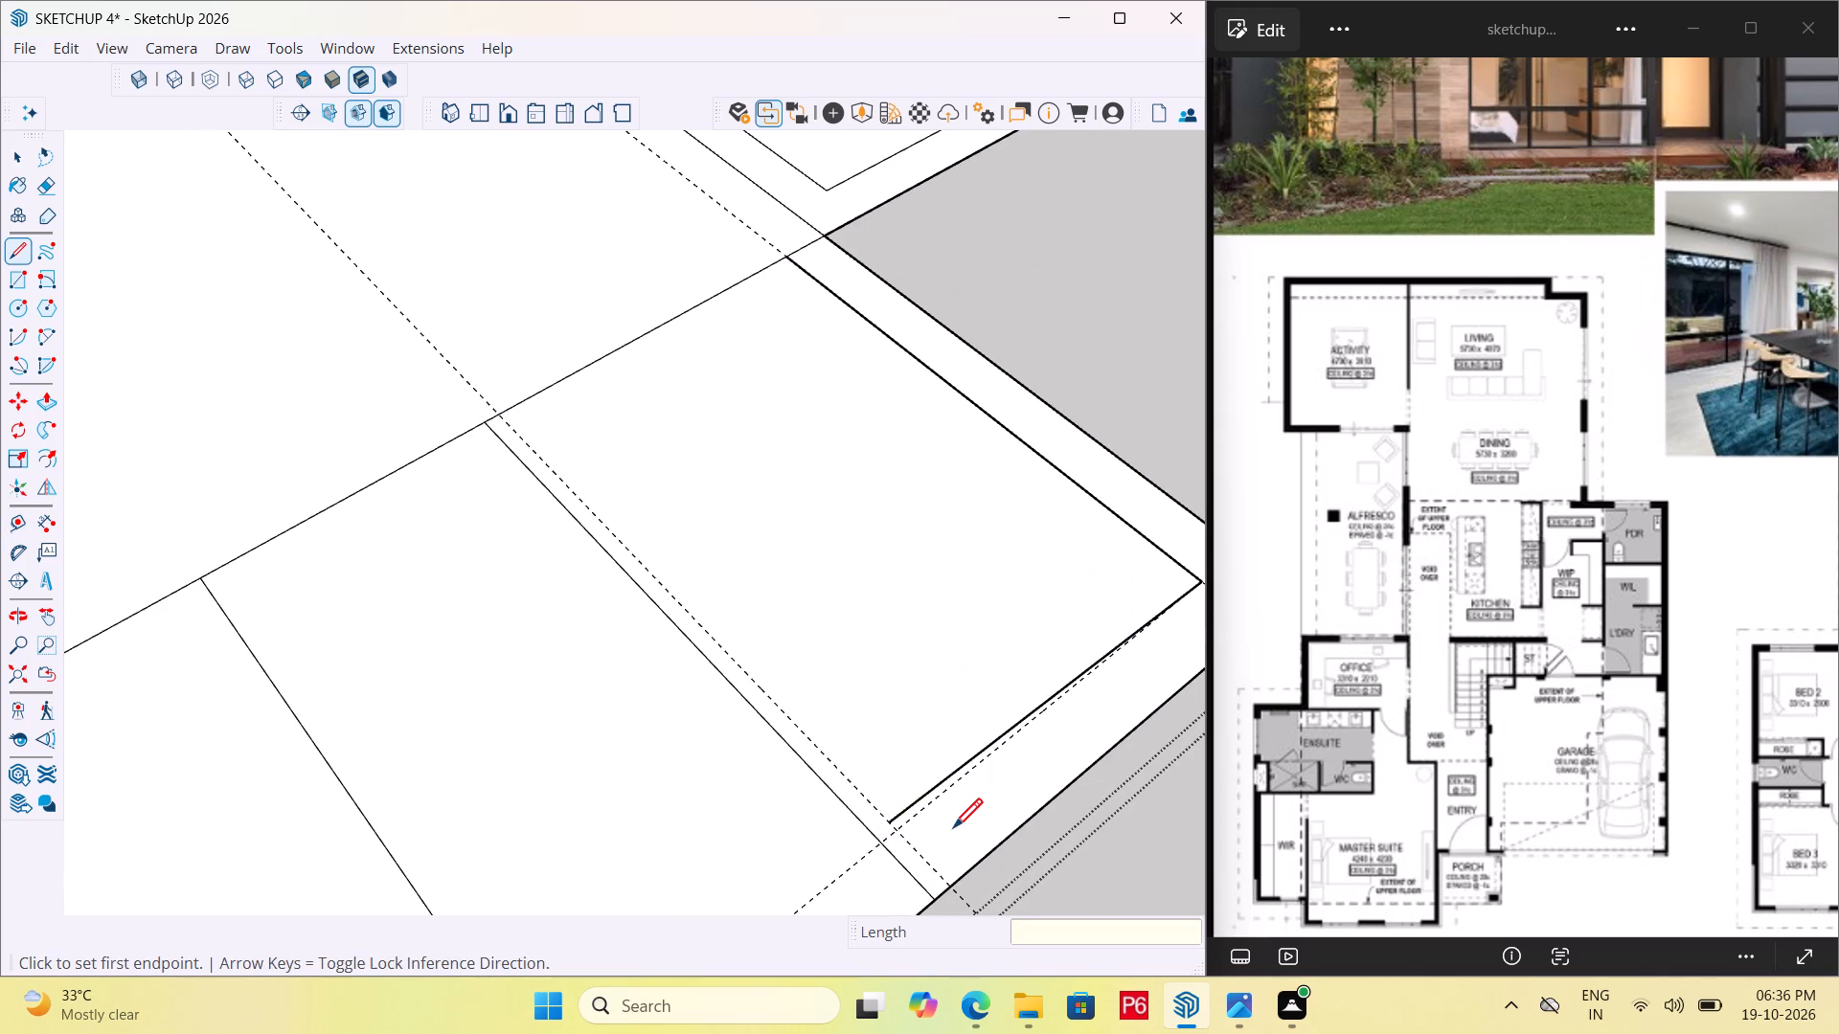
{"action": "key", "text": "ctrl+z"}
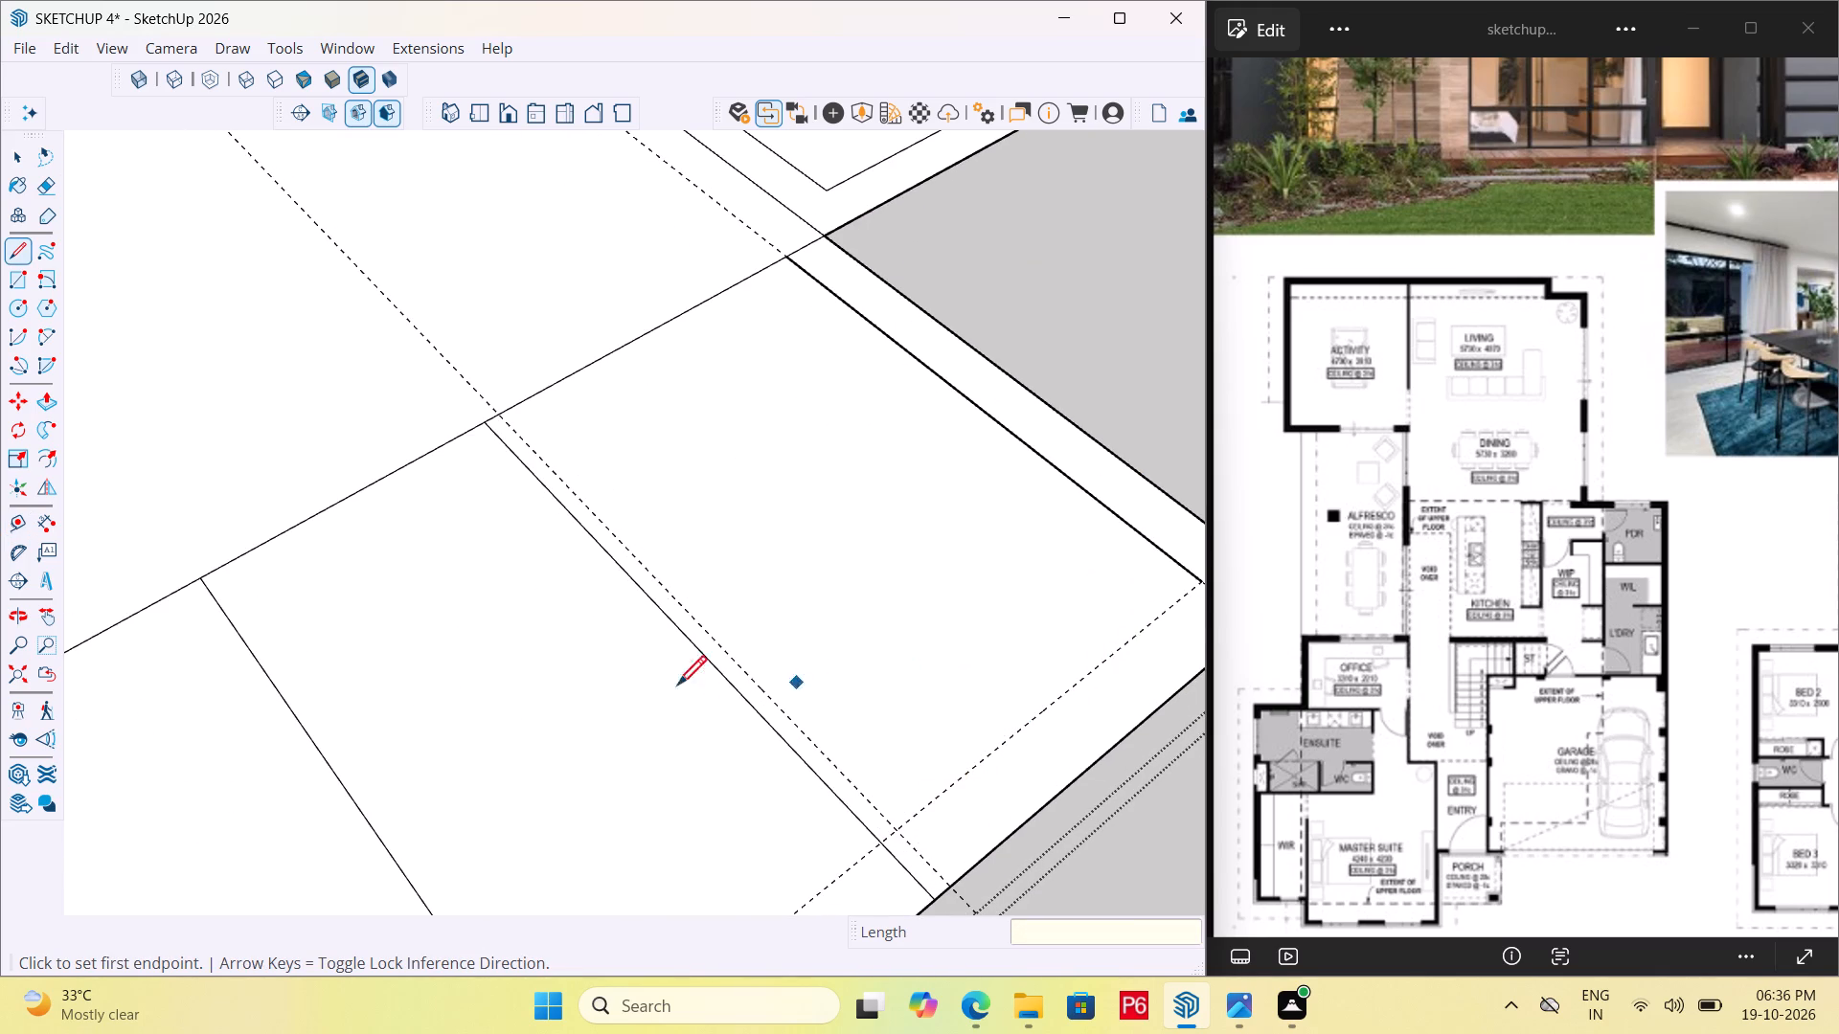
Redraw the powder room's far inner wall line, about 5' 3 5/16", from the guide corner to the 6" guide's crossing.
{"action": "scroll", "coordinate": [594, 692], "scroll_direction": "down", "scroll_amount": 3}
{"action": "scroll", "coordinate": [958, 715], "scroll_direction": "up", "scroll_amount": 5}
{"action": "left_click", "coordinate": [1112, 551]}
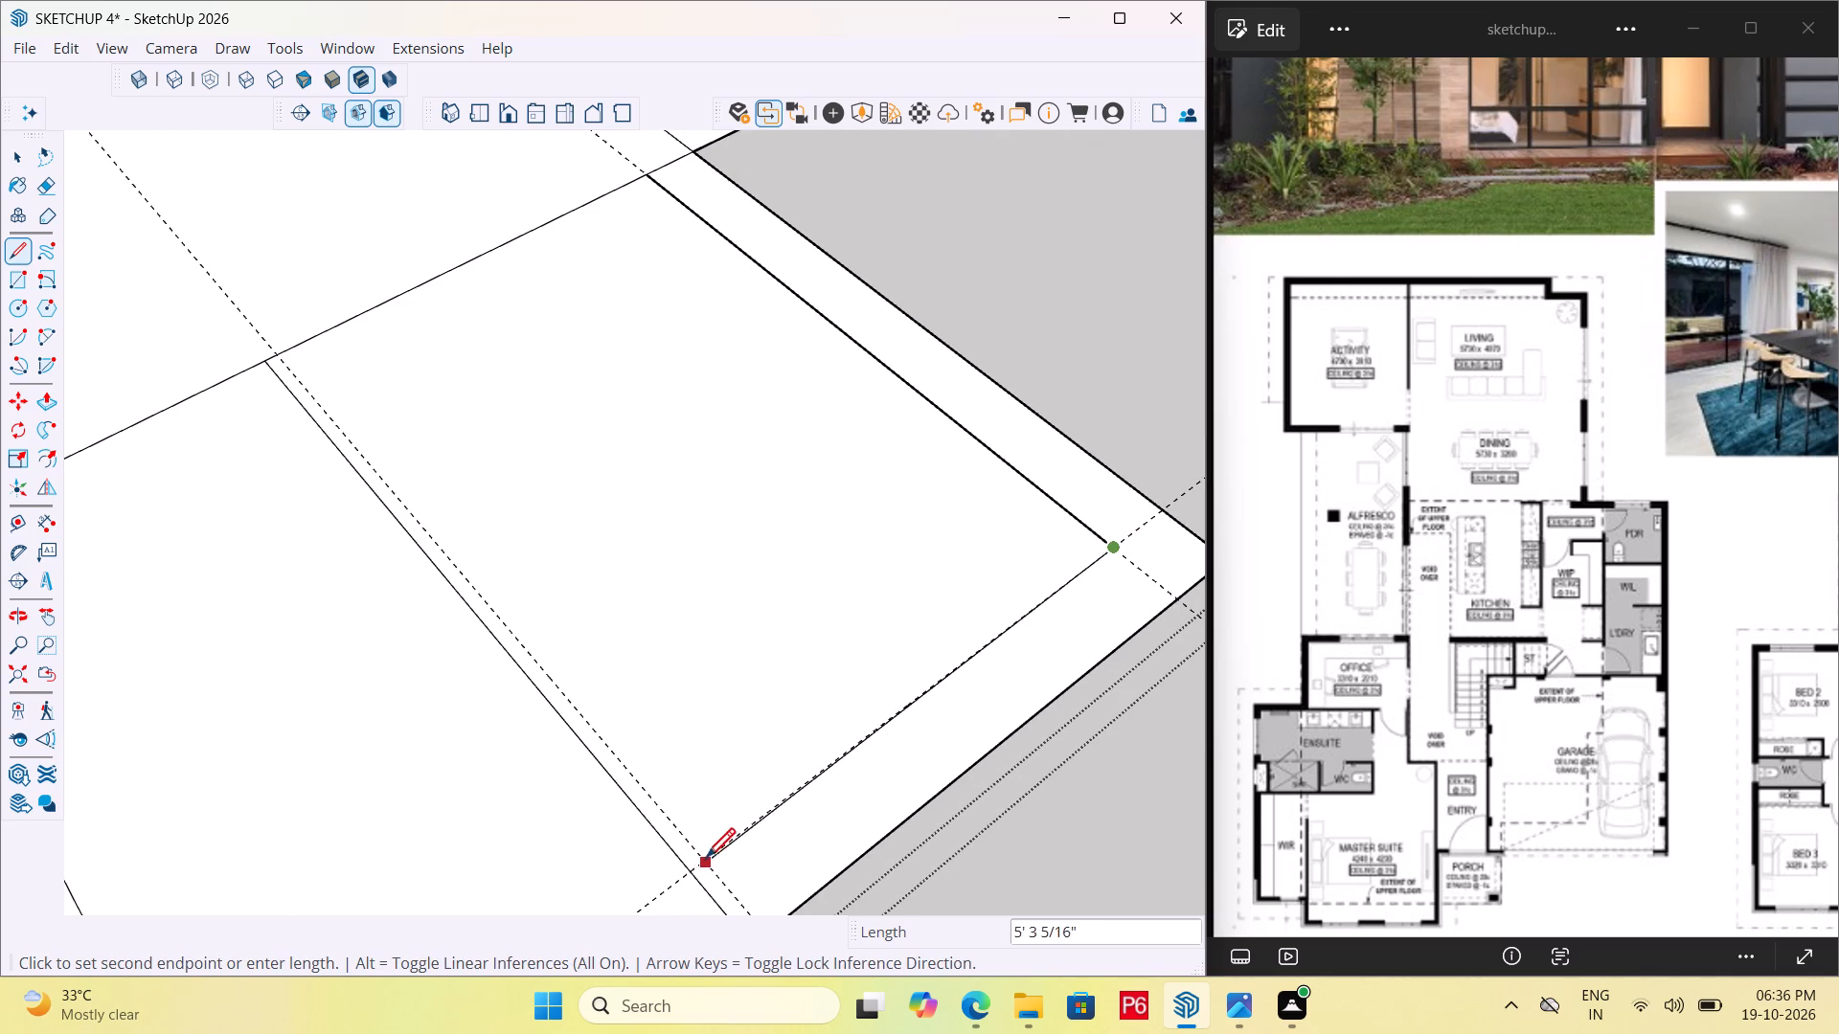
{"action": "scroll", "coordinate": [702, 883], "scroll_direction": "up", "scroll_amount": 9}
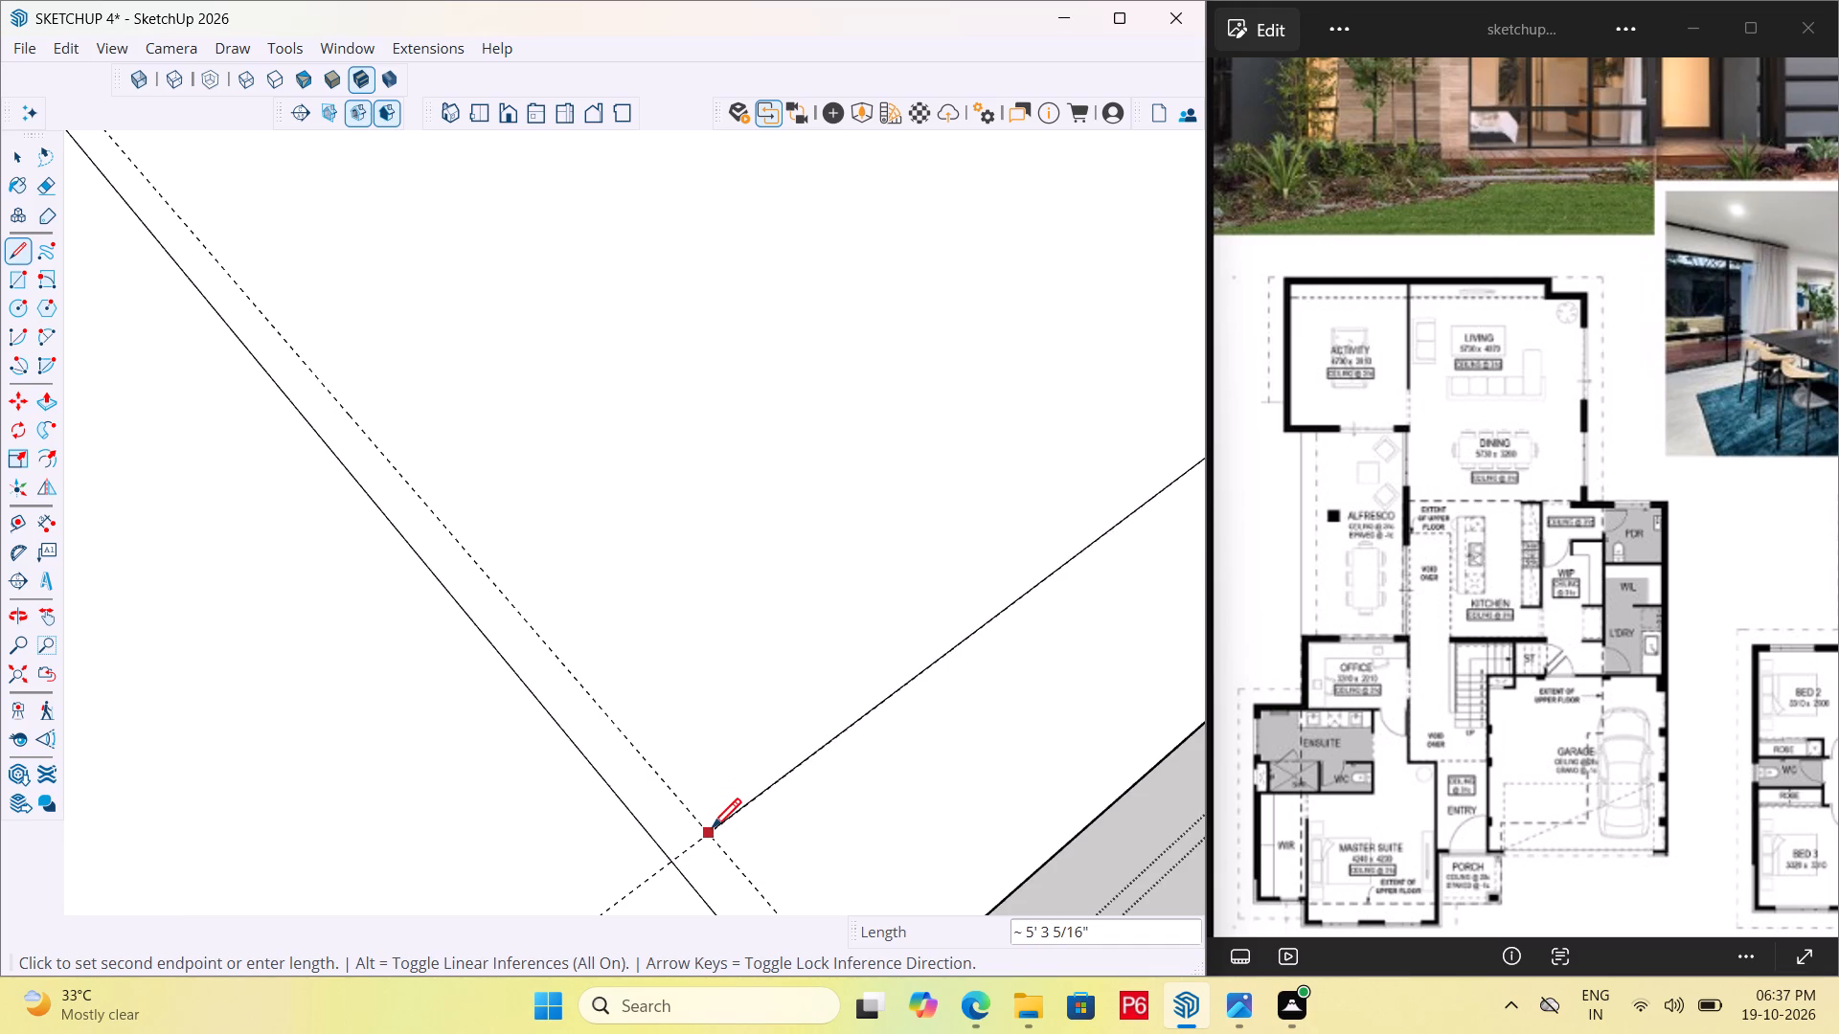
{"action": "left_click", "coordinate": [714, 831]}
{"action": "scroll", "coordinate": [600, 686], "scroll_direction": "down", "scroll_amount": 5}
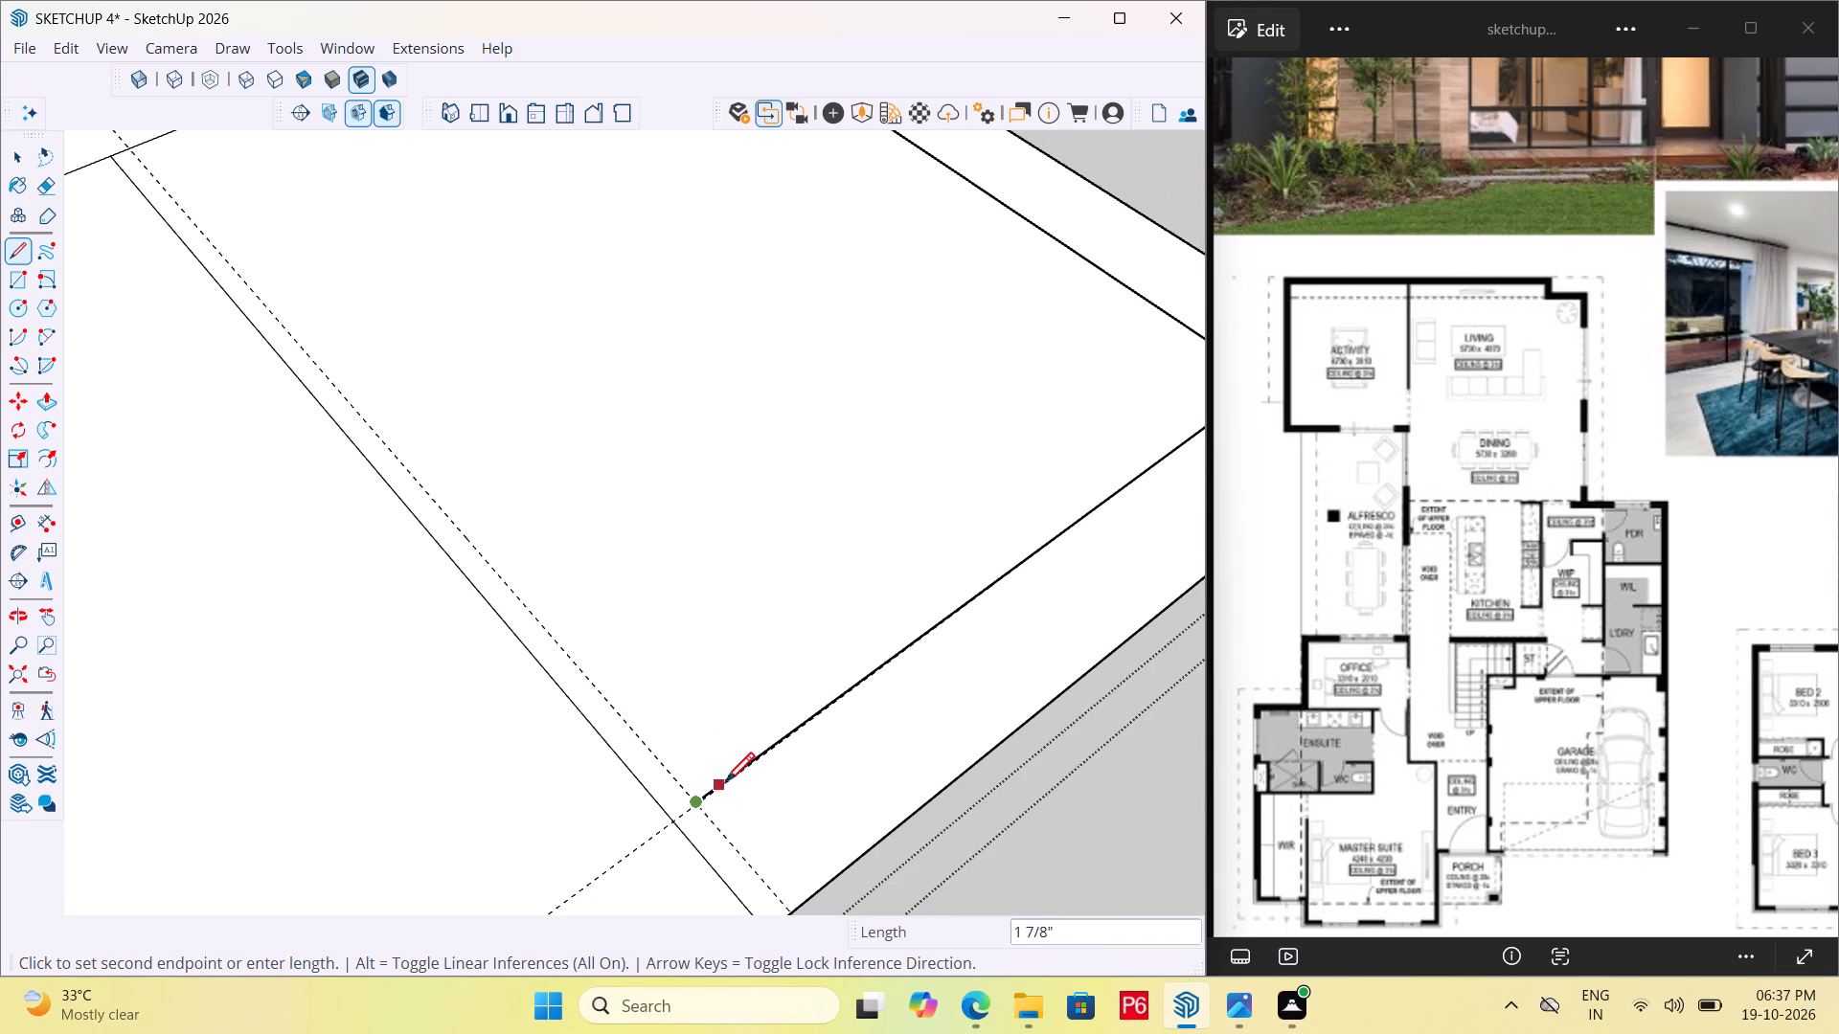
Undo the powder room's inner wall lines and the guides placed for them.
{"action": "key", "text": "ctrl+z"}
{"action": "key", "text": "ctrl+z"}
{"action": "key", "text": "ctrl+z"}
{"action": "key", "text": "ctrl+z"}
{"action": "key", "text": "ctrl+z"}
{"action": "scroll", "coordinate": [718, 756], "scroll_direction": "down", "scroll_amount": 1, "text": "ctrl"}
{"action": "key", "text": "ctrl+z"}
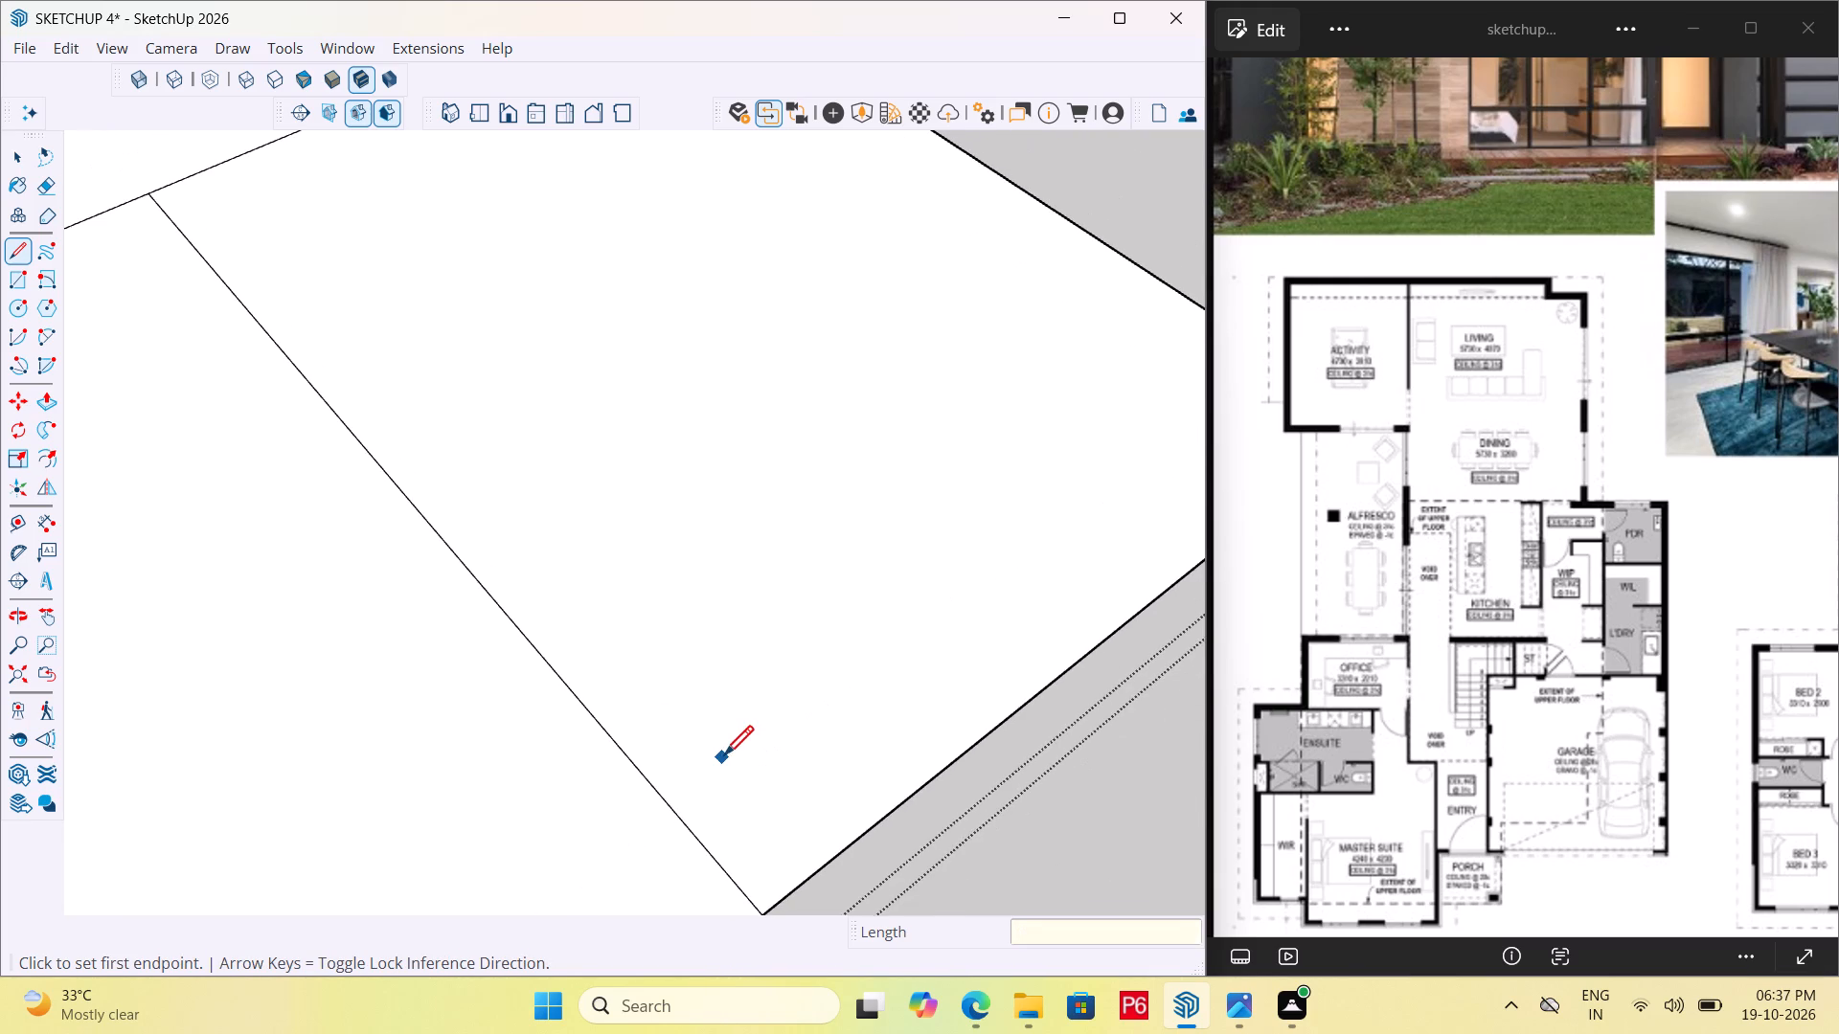
Save the house model.
{"action": "scroll", "coordinate": [734, 767], "scroll_direction": "down", "scroll_amount": 13}
{"action": "middle_click_drag", "start_coordinate": [798, 682], "coordinate": [544, 169]}
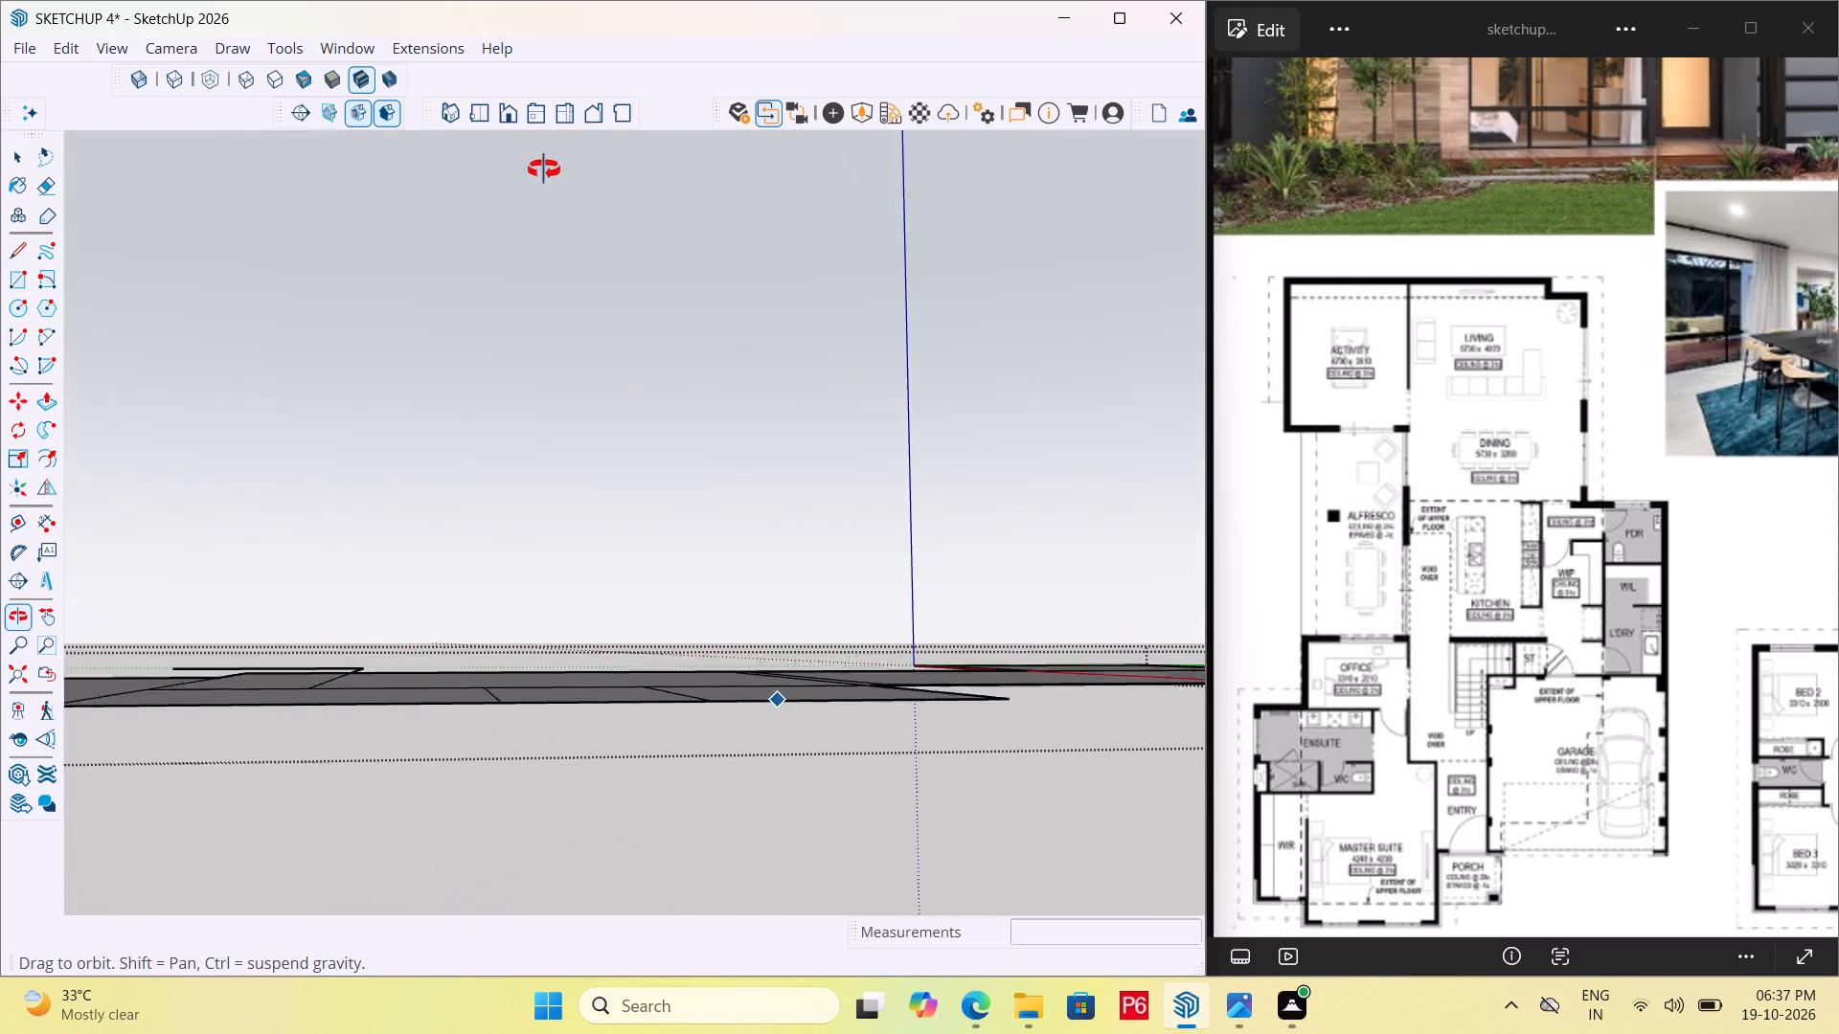
{"action": "middle_click_drag", "start_coordinate": [544, 169], "coordinate": [554, 139]}
{"action": "middle_click_drag", "start_coordinate": [471, 705], "coordinate": [665, 791]}
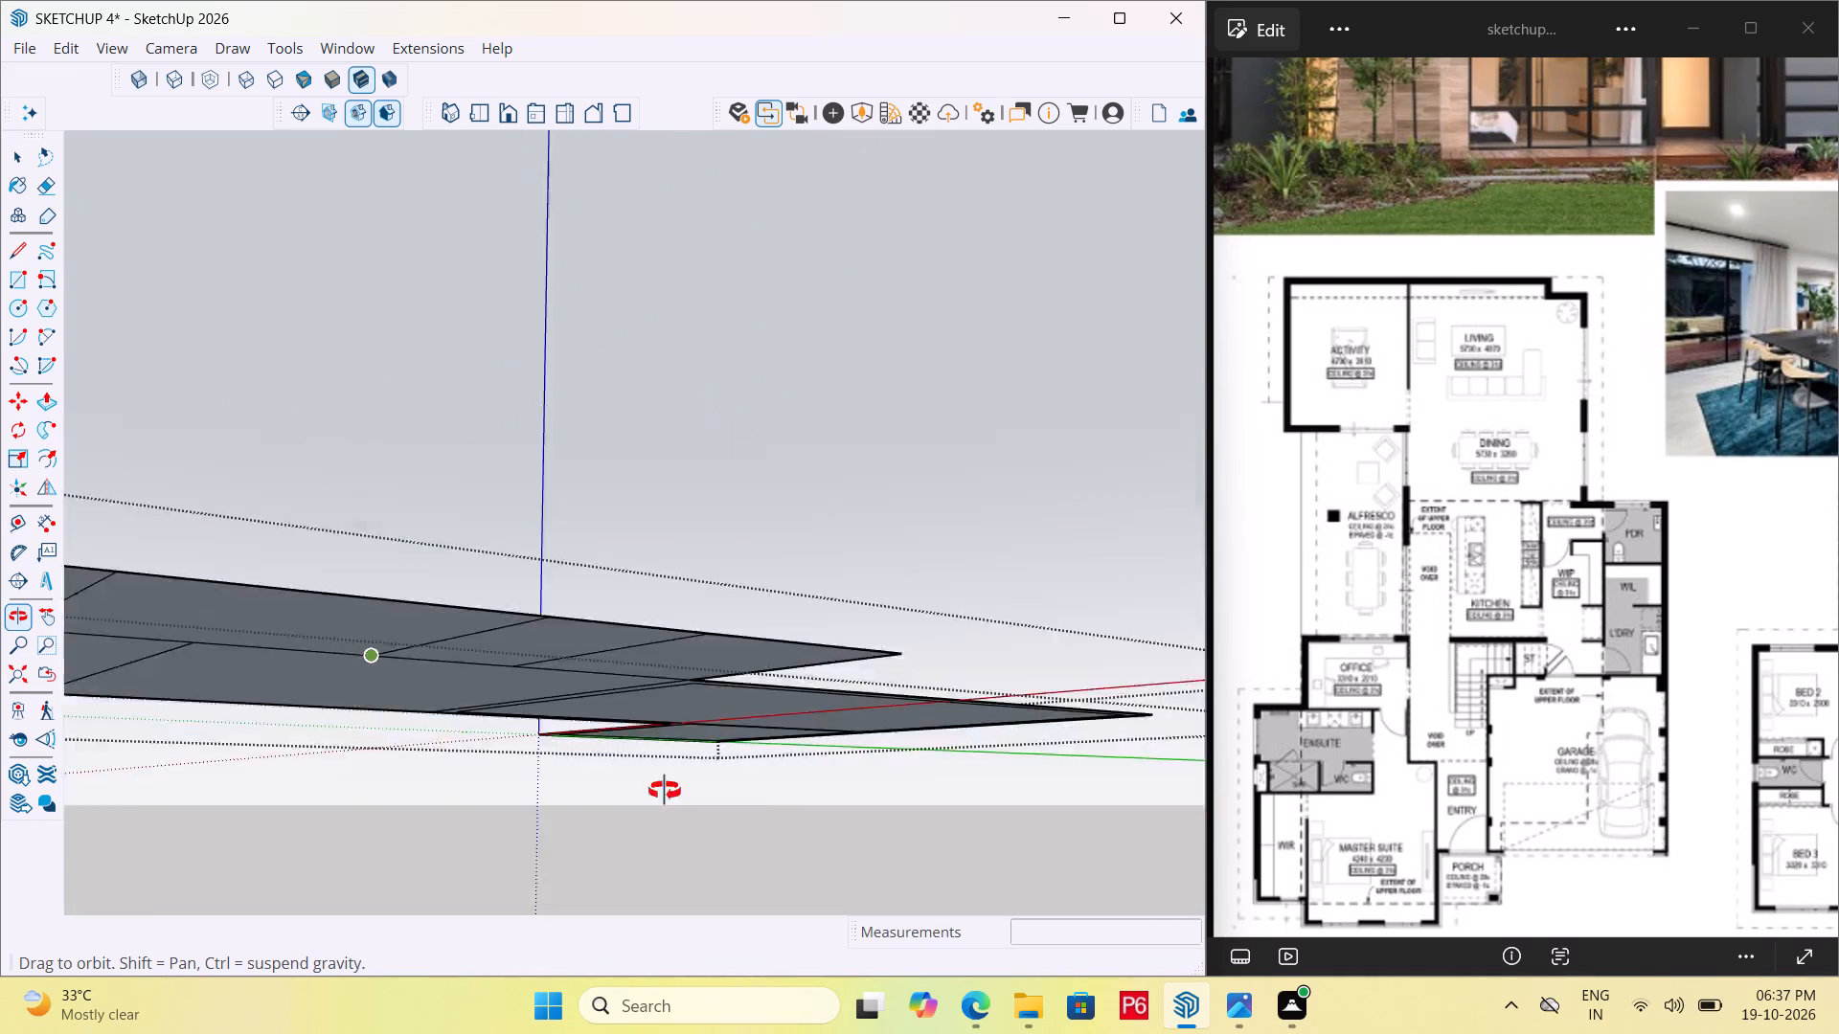
{"action": "middle_click_drag", "start_coordinate": [665, 791], "coordinate": [655, 947]}
{"action": "scroll", "coordinate": [743, 675], "scroll_direction": "down", "scroll_amount": 4}
{"action": "middle_click_drag", "start_coordinate": [723, 685], "coordinate": [763, 911]}
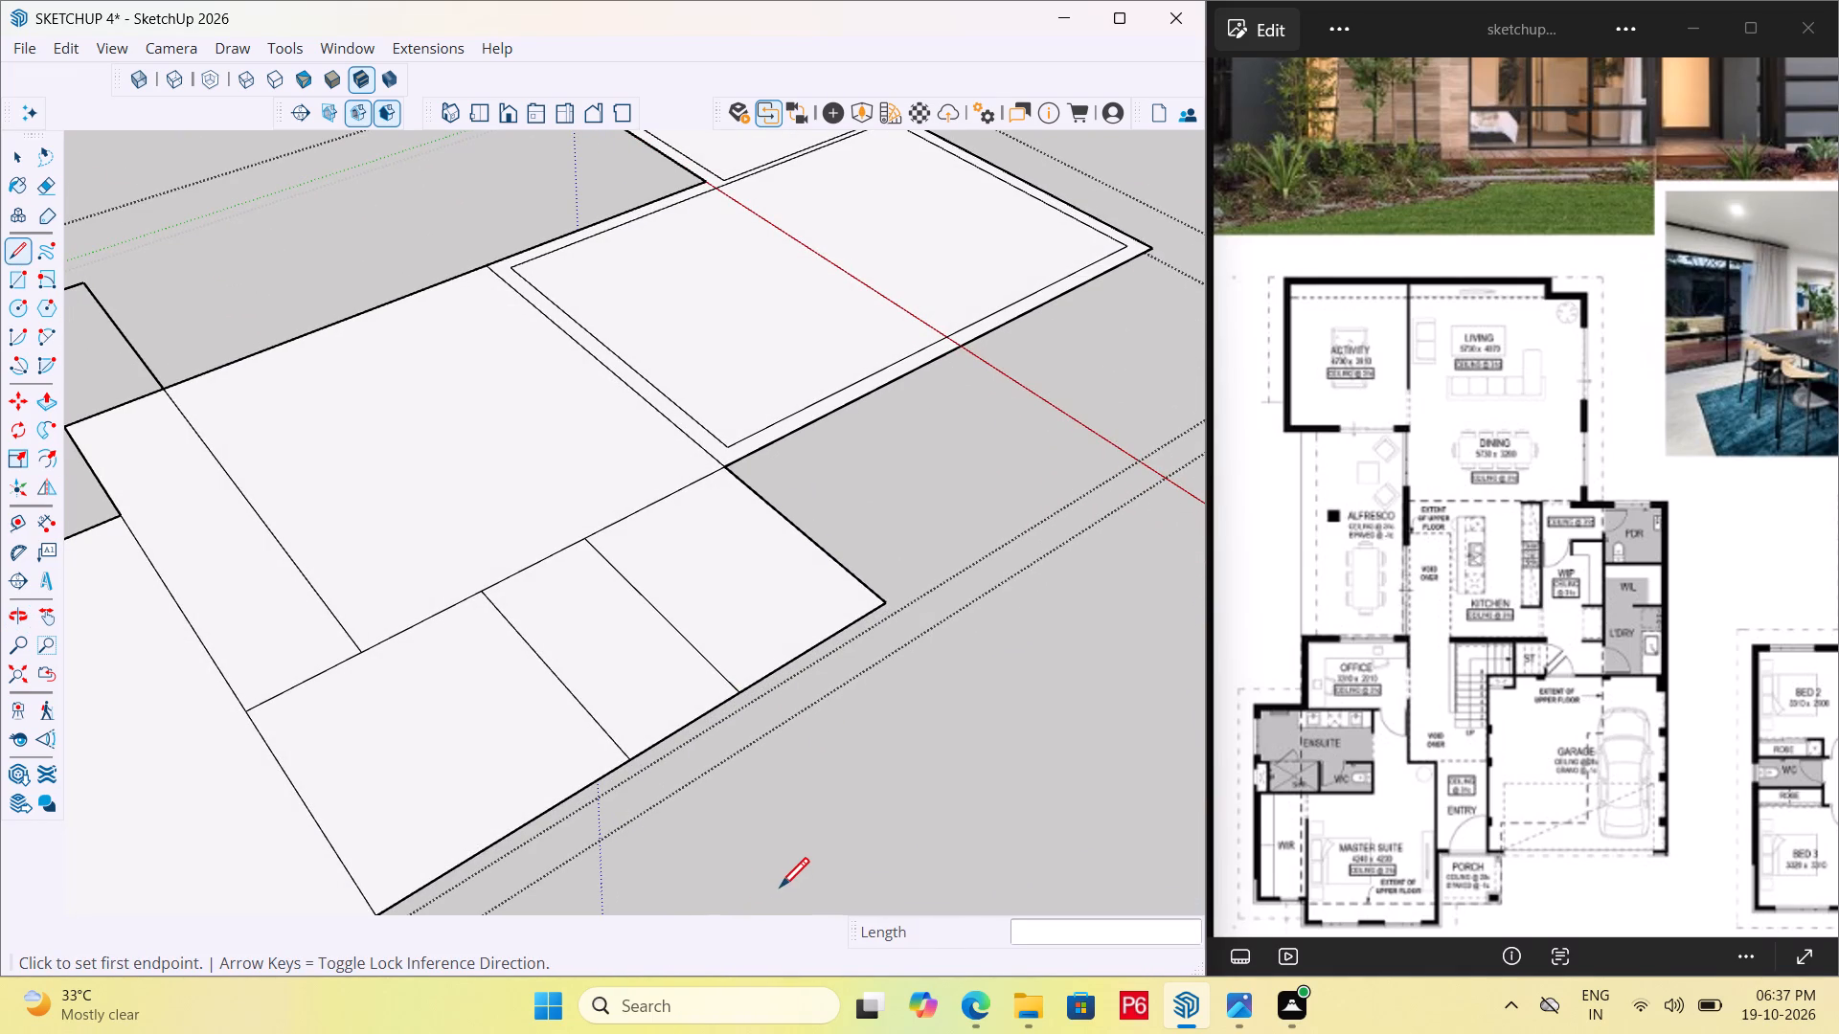
{"action": "key", "text": "ctrl+s"}
{"action": "key", "text": "ctrl+s"}
{"action": "key", "text": "ctrl+s"}
{"action": "key", "text": "ctrl+s"}
{"action": "key", "text": "ctrl+s"}
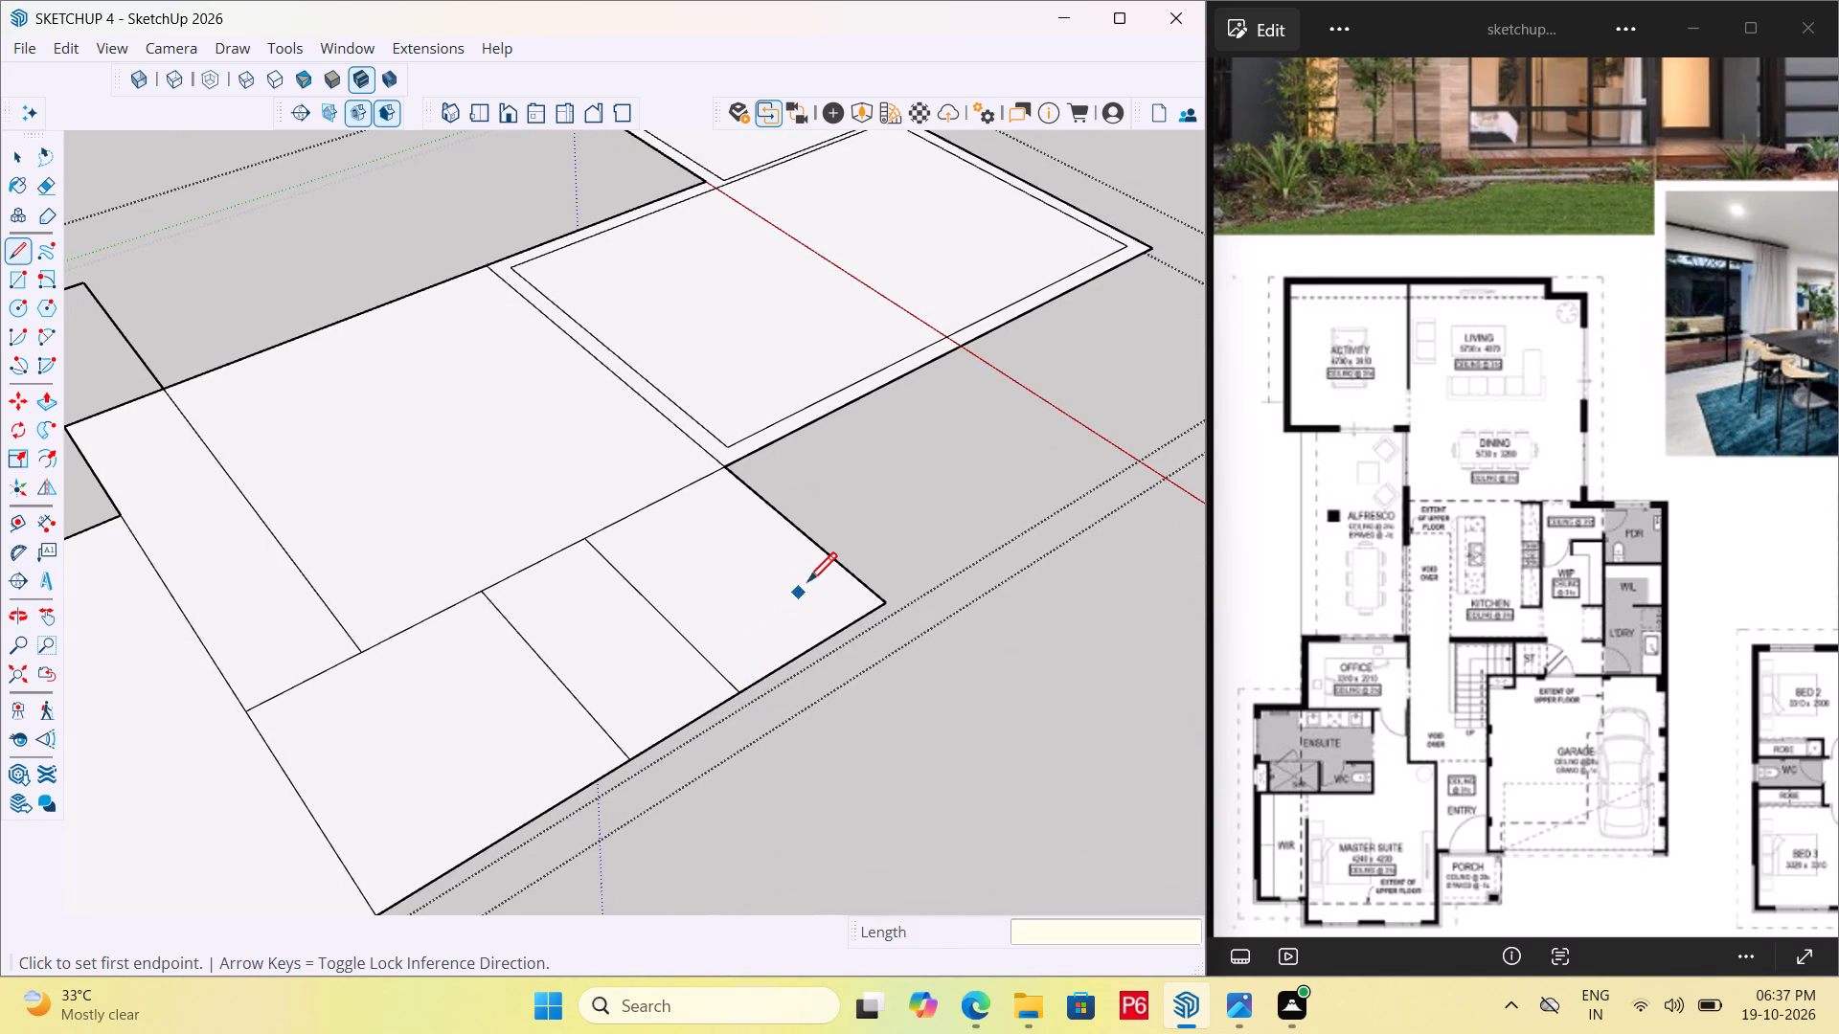
Place a guide 9" inside the powder room's outer edge on the dining side.
{"action": "scroll", "coordinate": [807, 585], "scroll_direction": "up", "scroll_amount": 3}
{"action": "key", "text": "t"}
{"action": "left_click", "coordinate": [856, 565]}
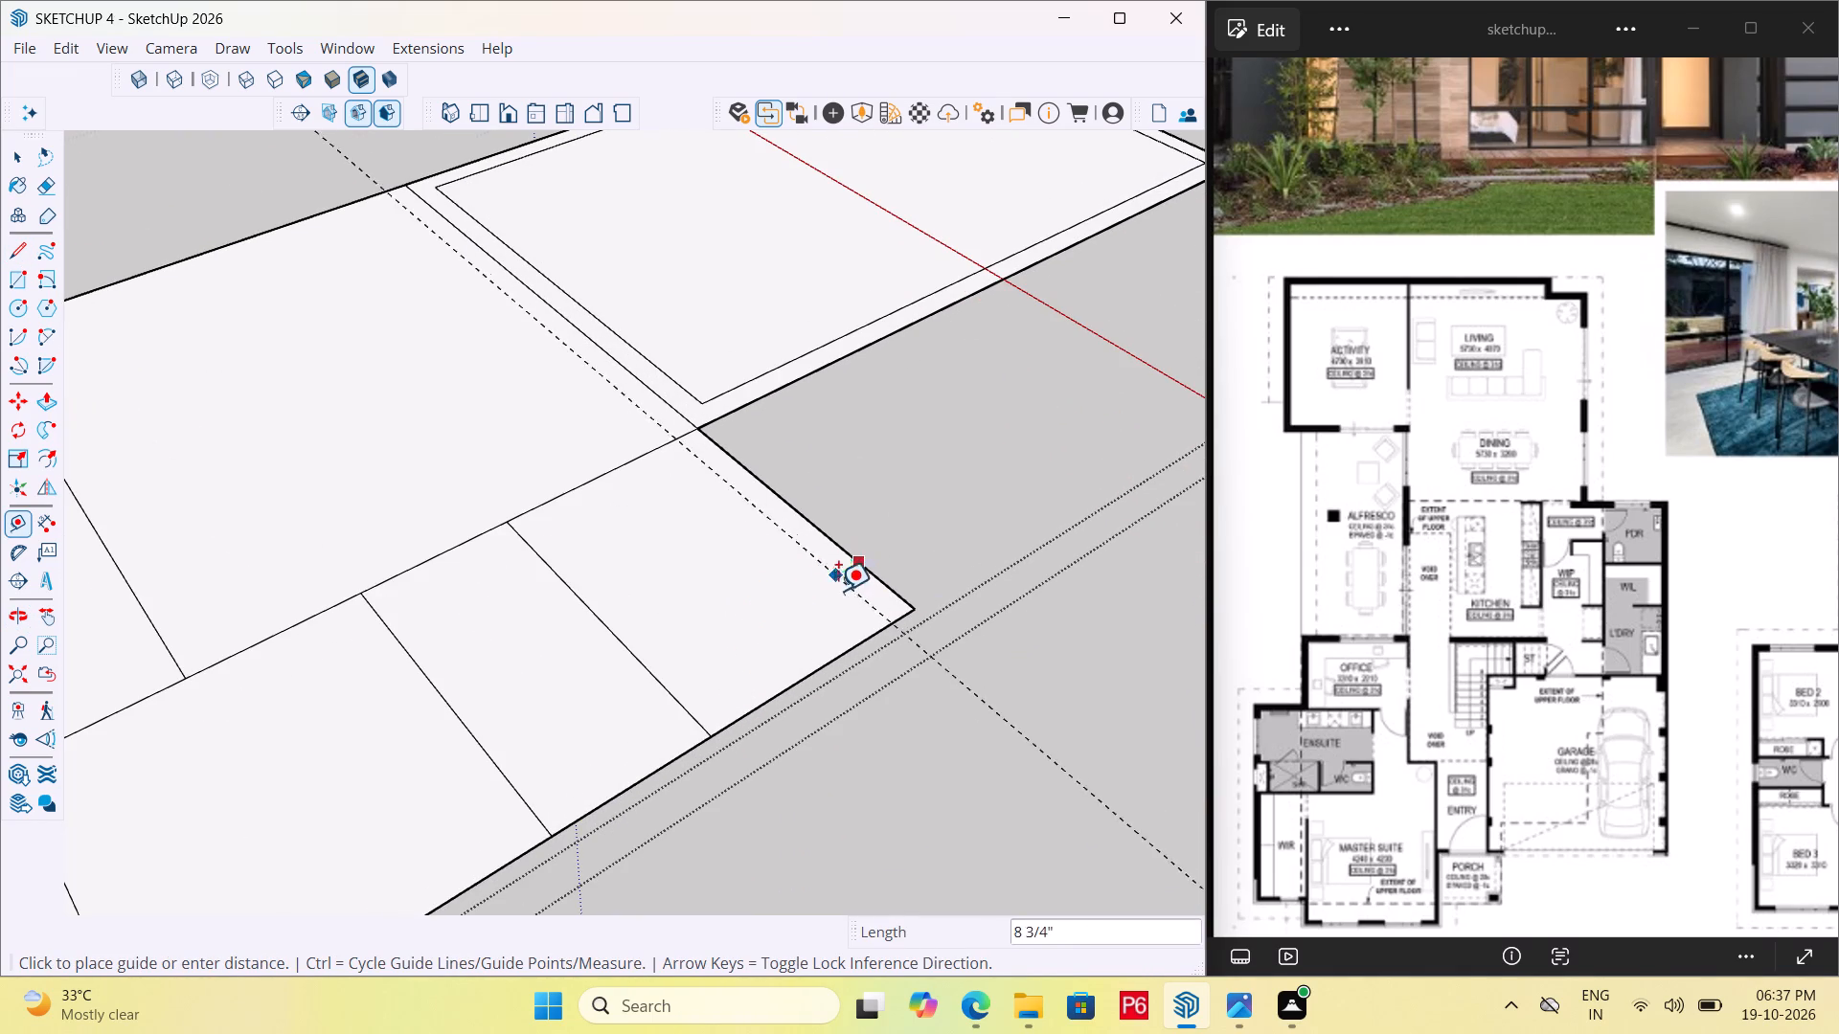
{"action": "type", "text": "9\""}
{"action": "key", "text": "Return"}
Draw a line along the guide from the powder room's far edge into the kitchen, closing it with a 9" return to the dining boundary.
{"action": "key", "text": "l"}
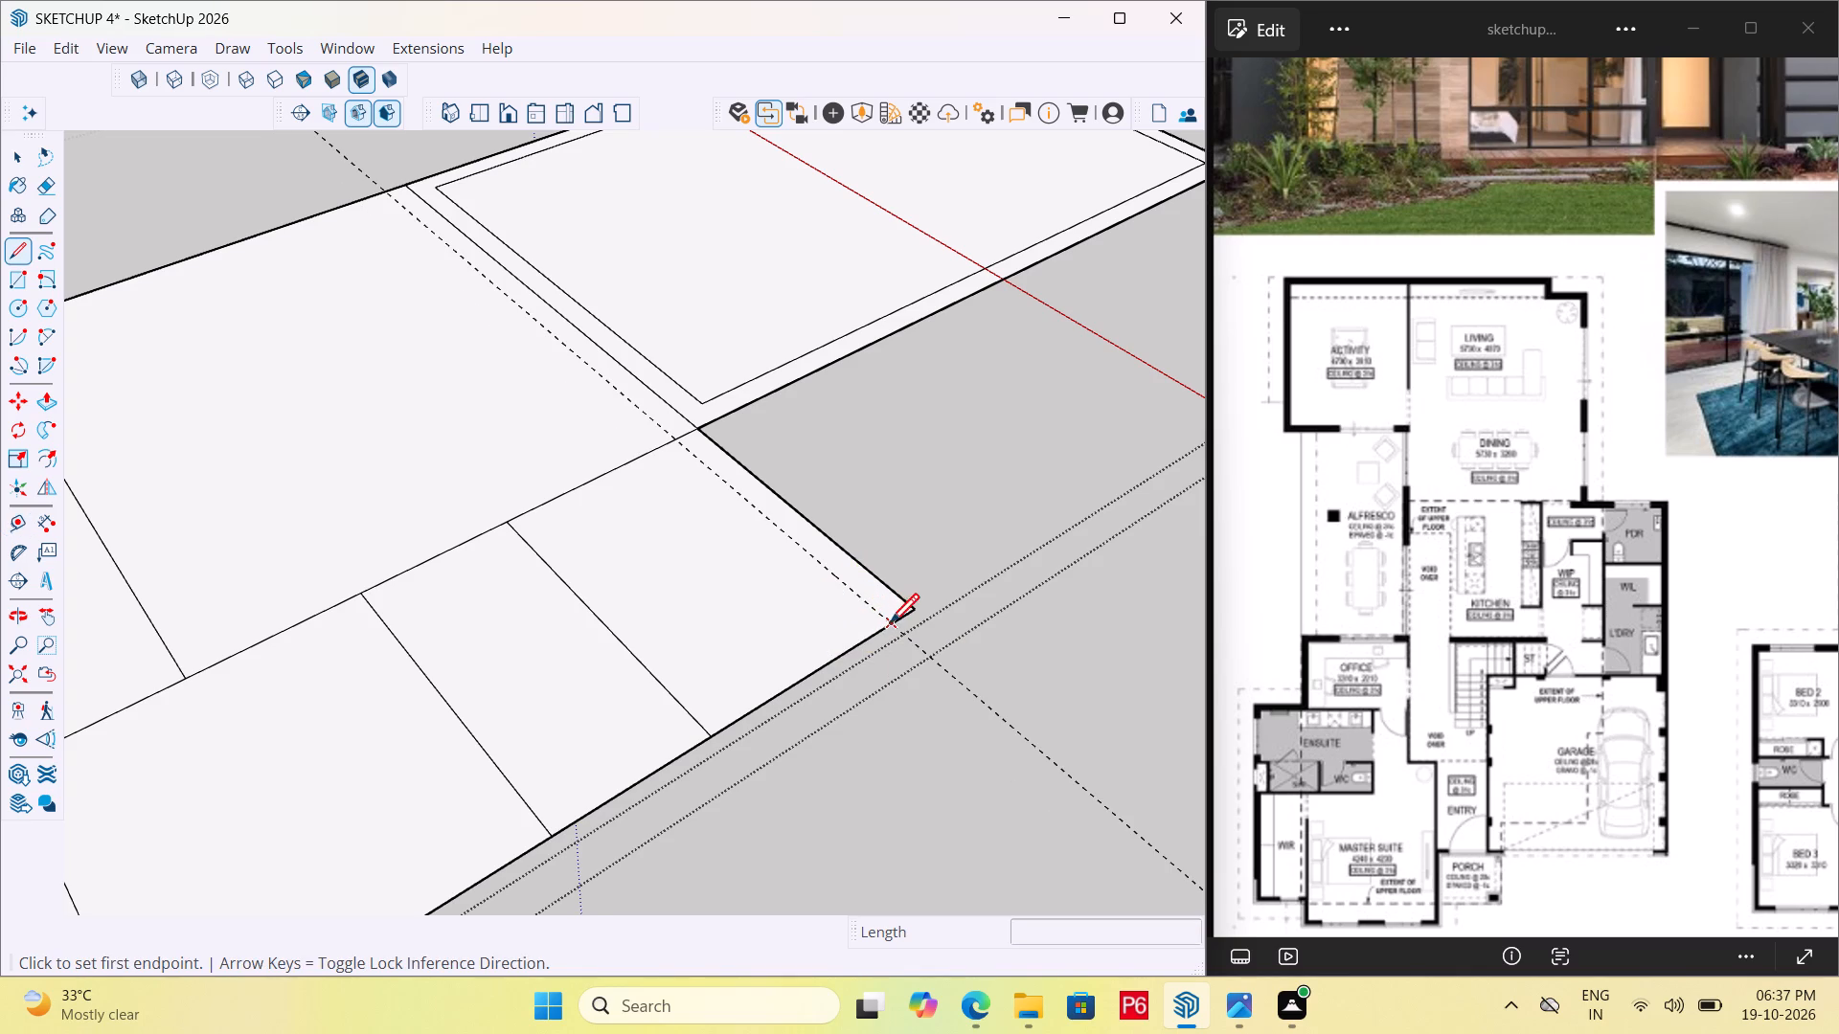
{"action": "left_click", "coordinate": [890, 629]}
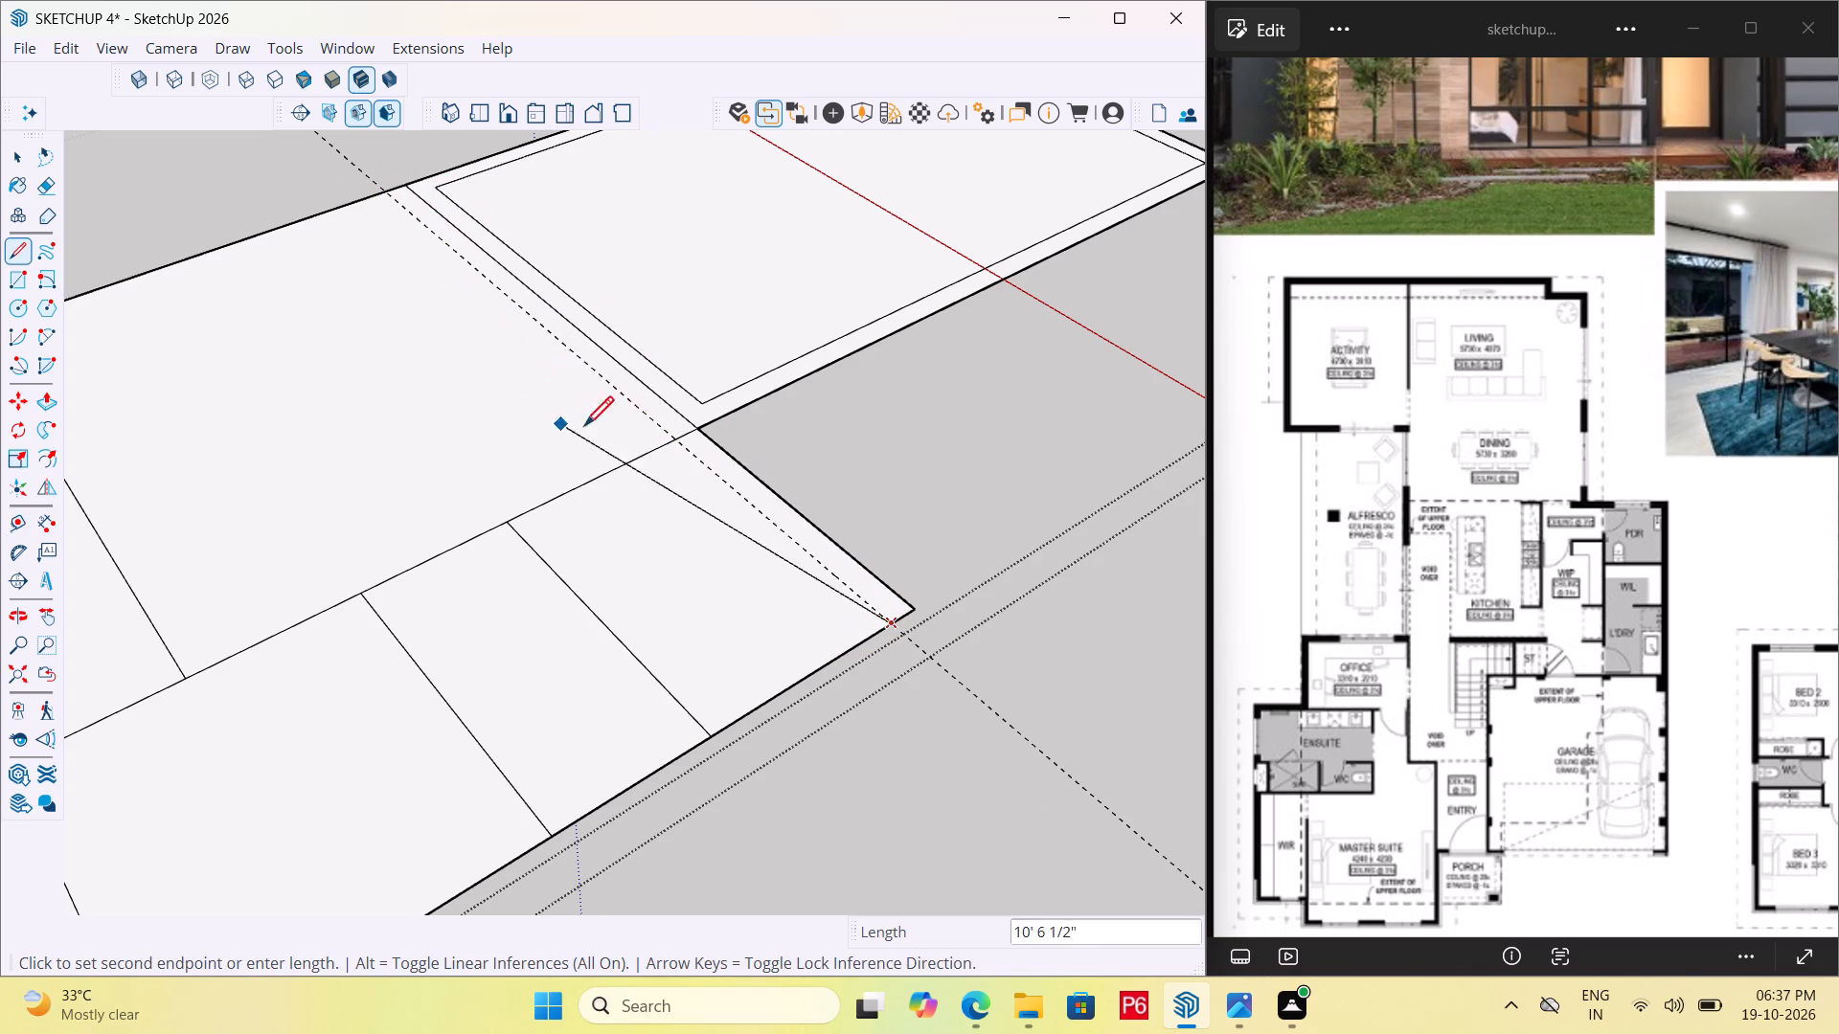
{"action": "left_click", "coordinate": [628, 402]}
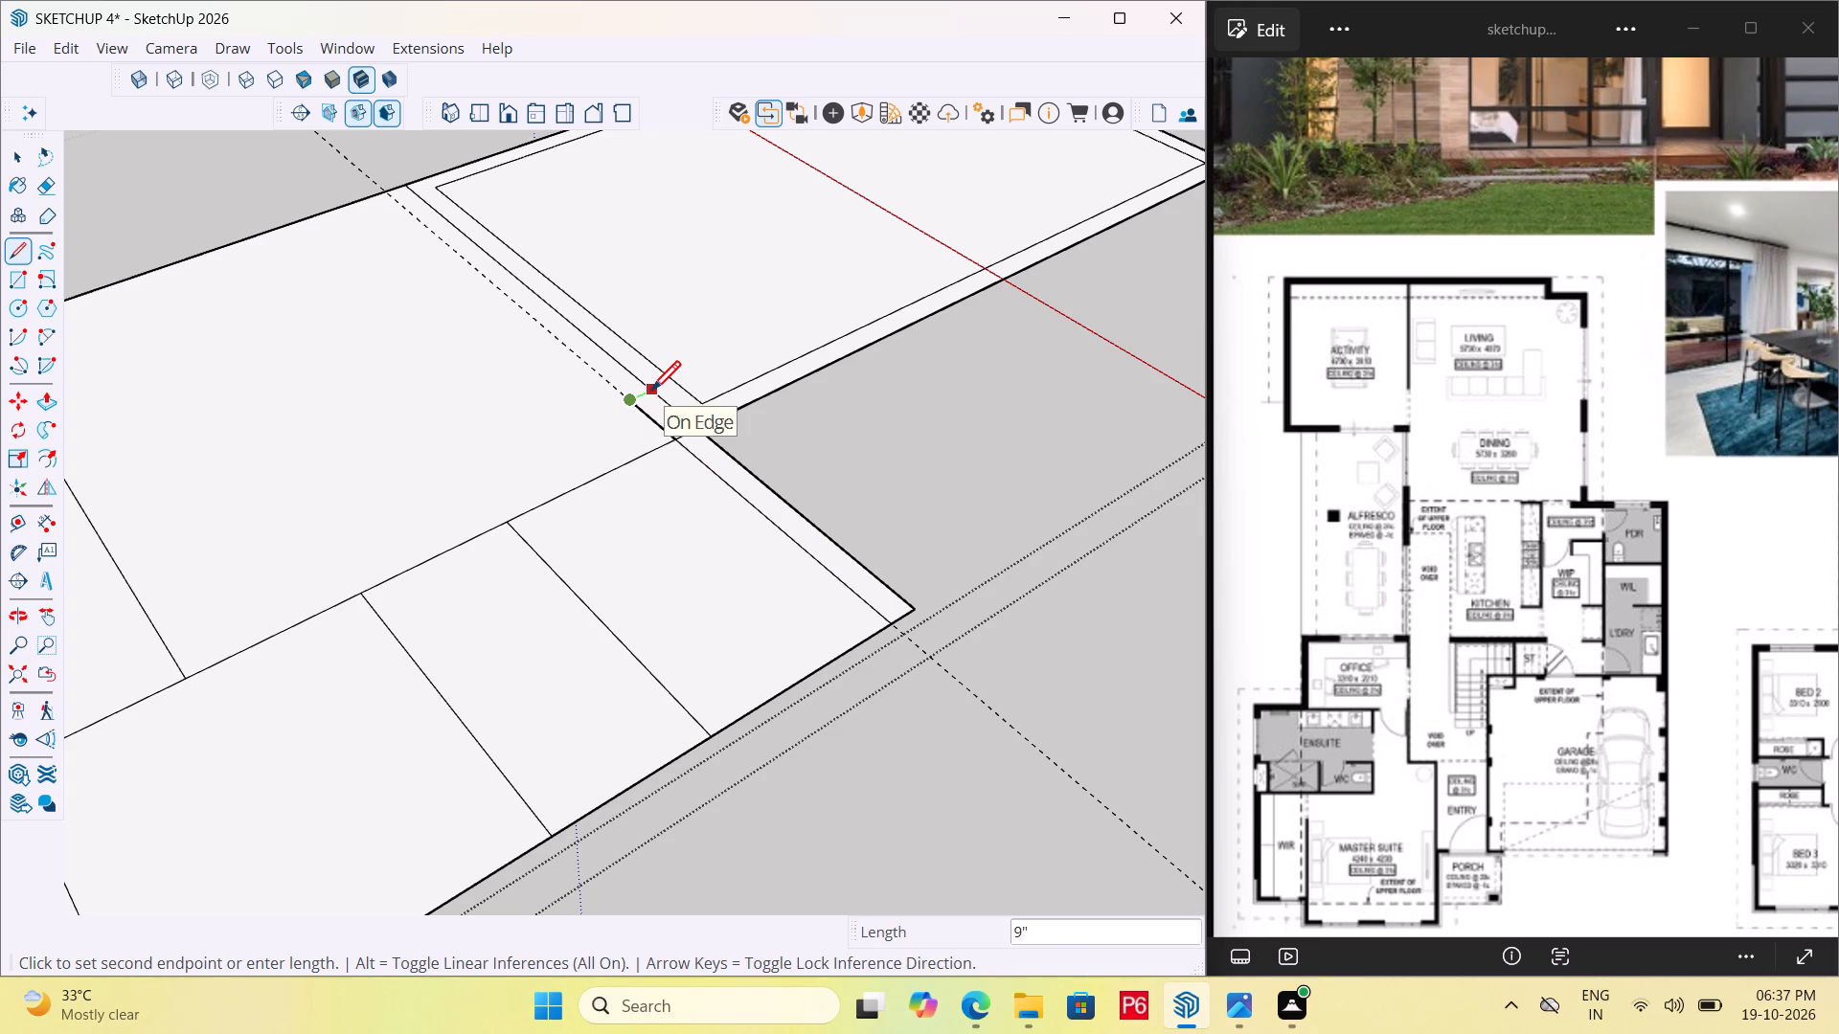
{"action": "double_click", "coordinate": [651, 393]}
{"action": "key", "text": "space"}
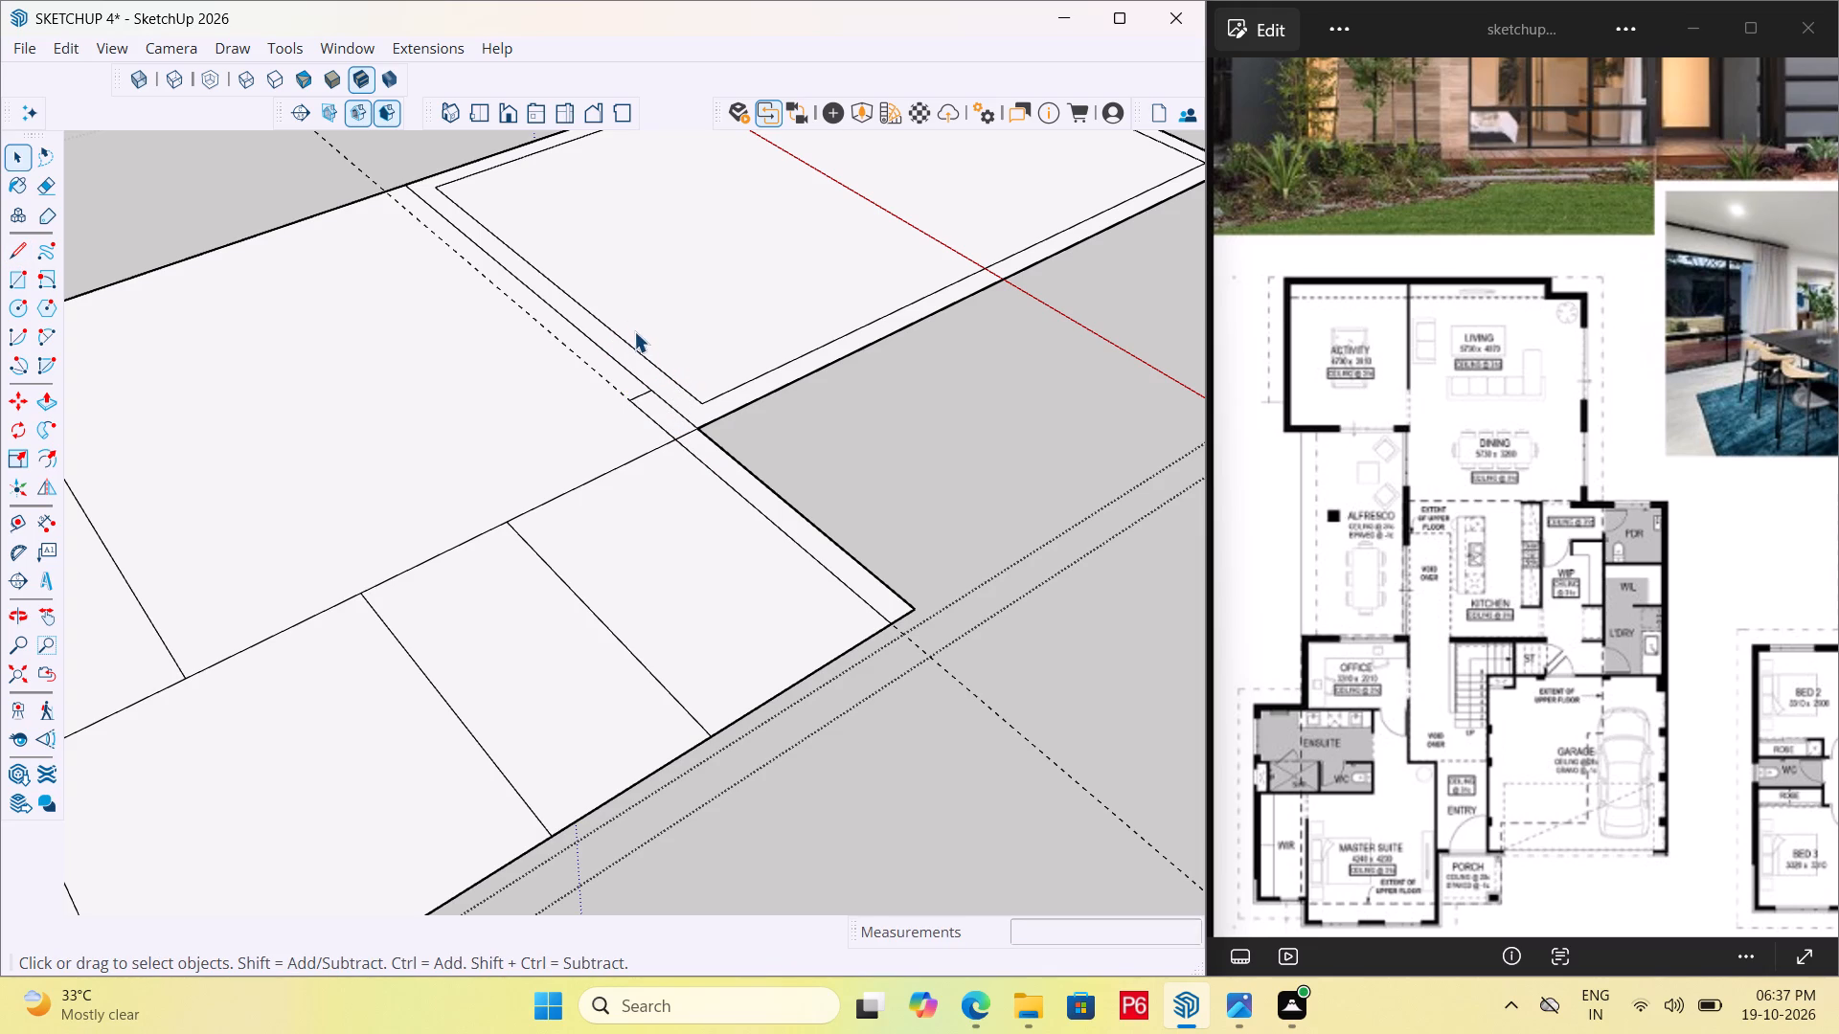
Erase the dining area's inner wall line that runs parallel to the kitchen boundary.
{"action": "key", "text": "p"}
{"action": "key", "text": "e"}
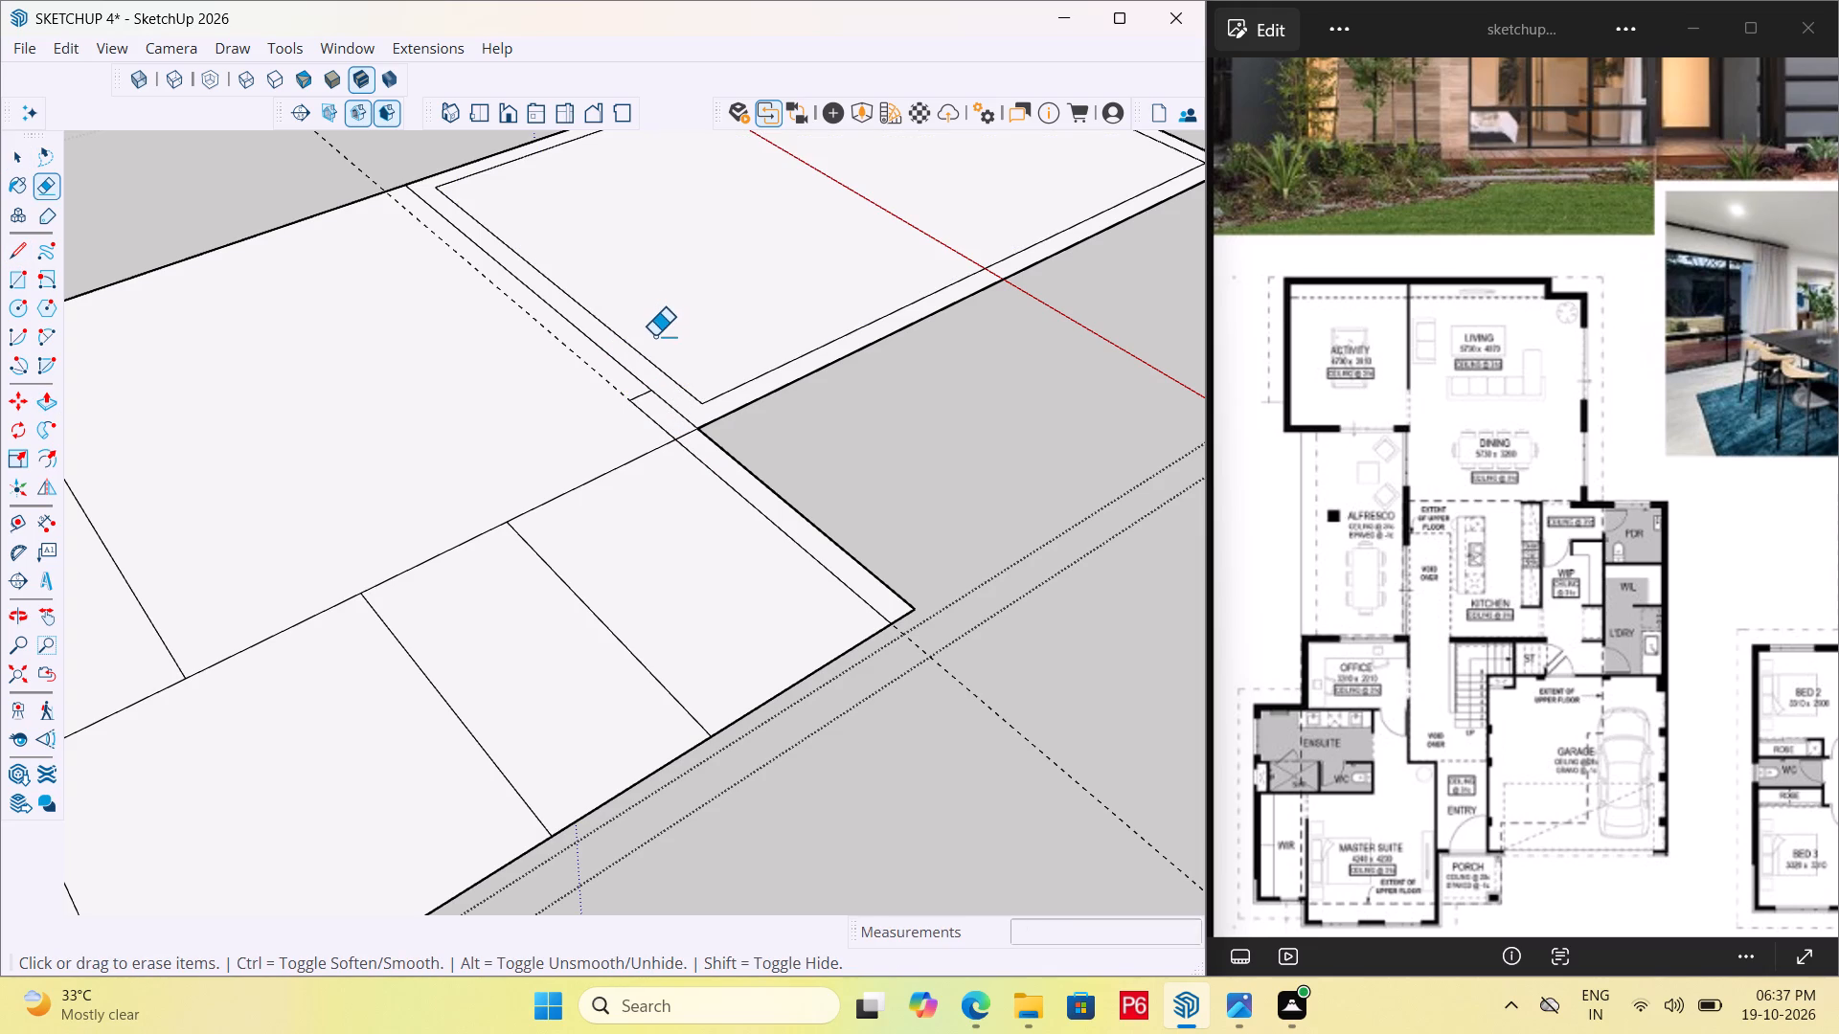
{"action": "double_click", "coordinate": [643, 352]}
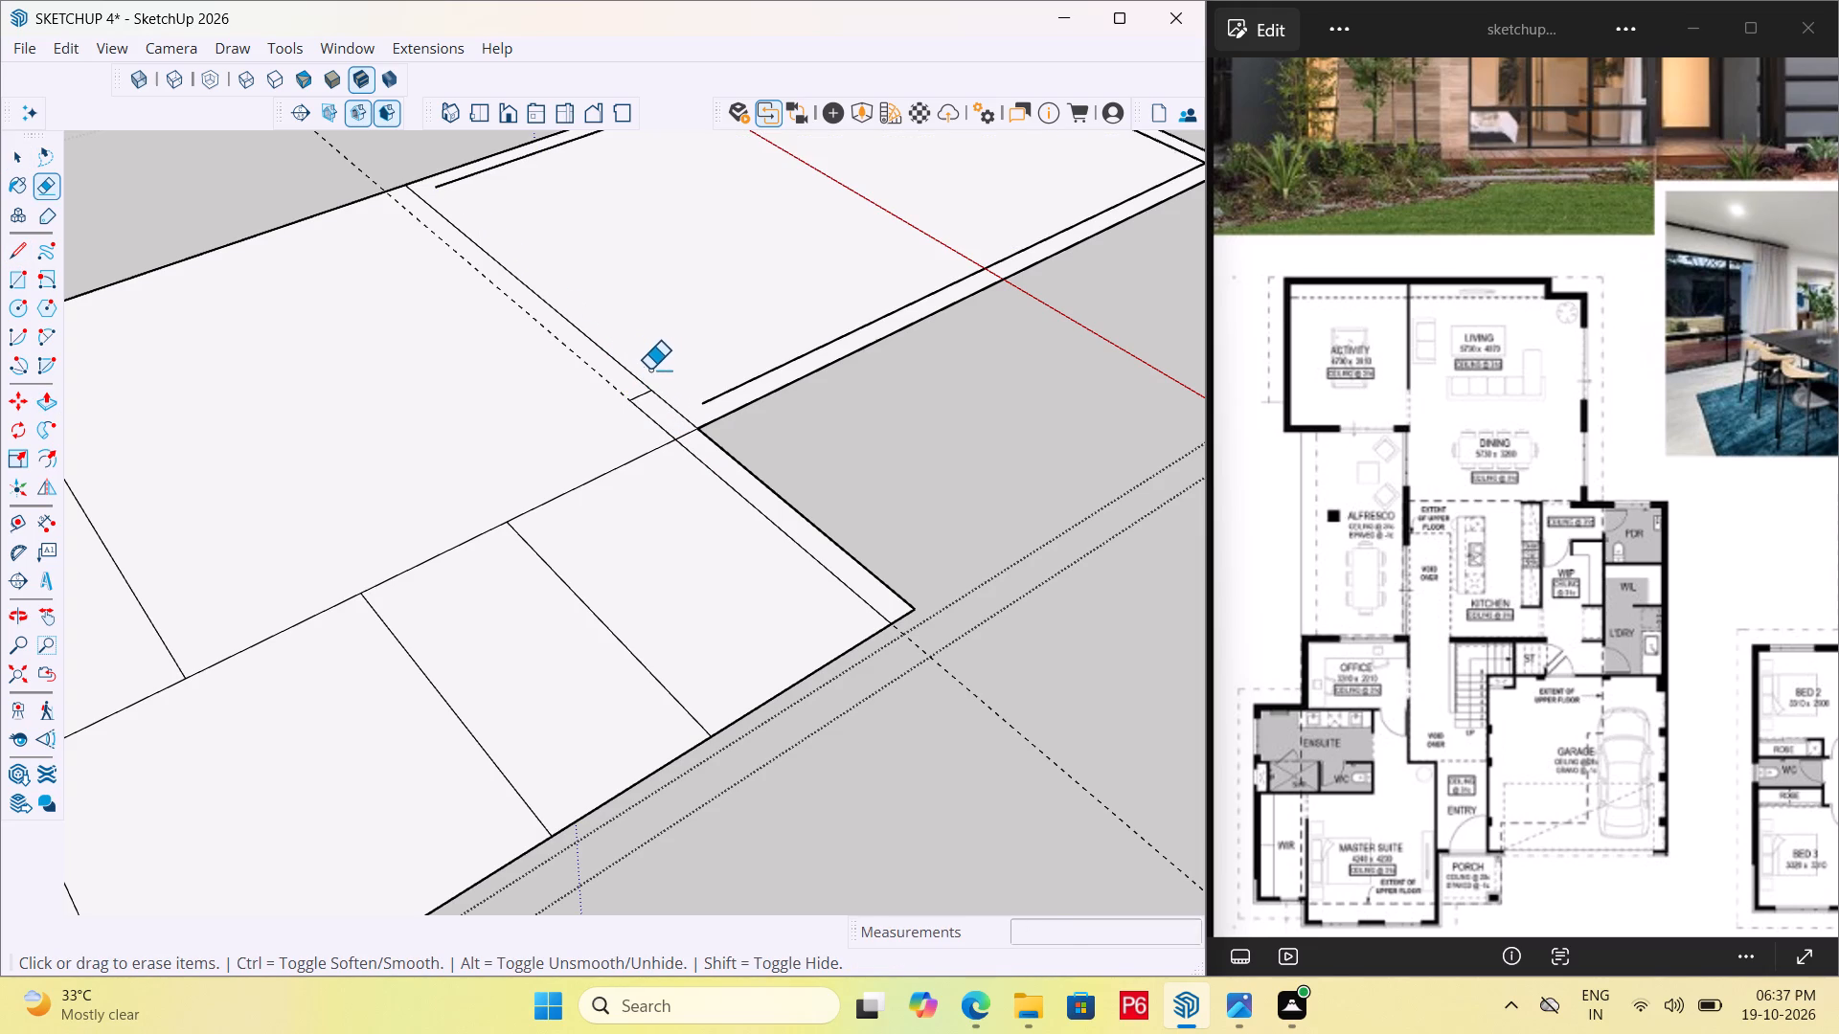
Extend the dining area's outer-side inner wall line to the kitchen boundary near the powder room.
{"action": "scroll", "coordinate": [735, 397], "scroll_direction": "up", "scroll_amount": 4}
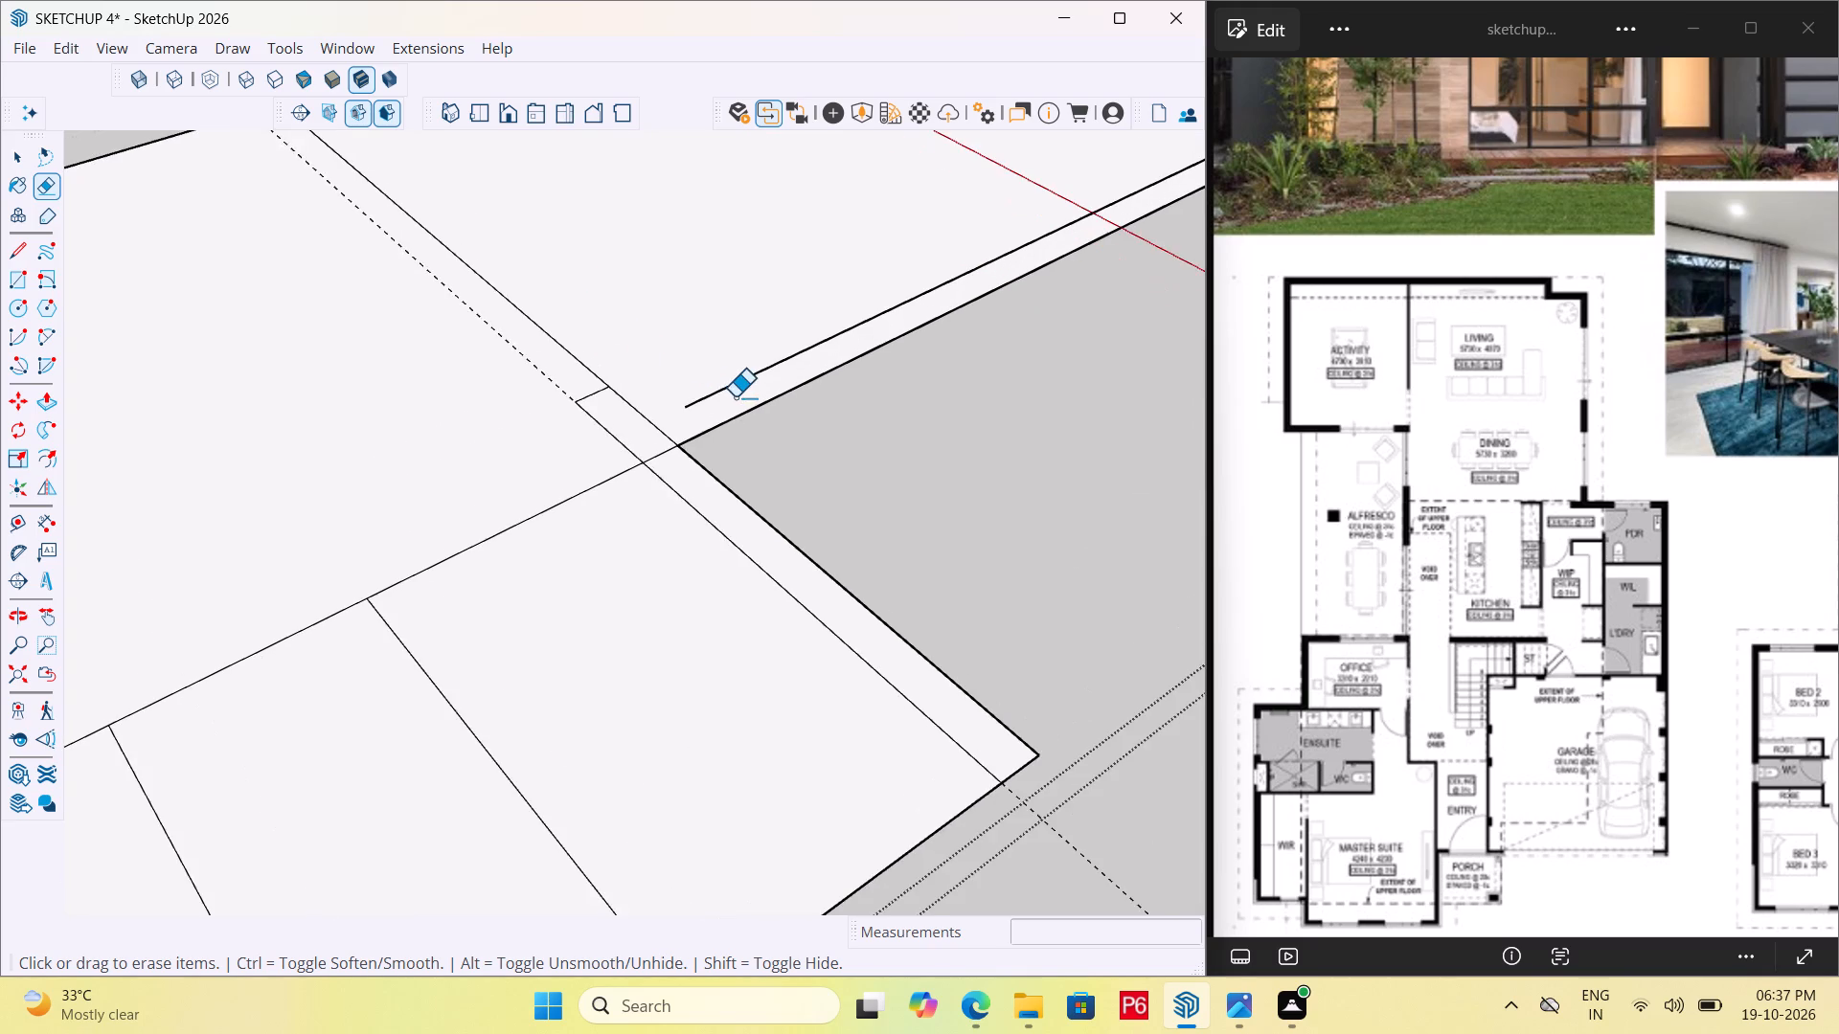
{"action": "scroll", "coordinate": [745, 403], "scroll_direction": "up", "scroll_amount": 6}
{"action": "key", "text": "l"}
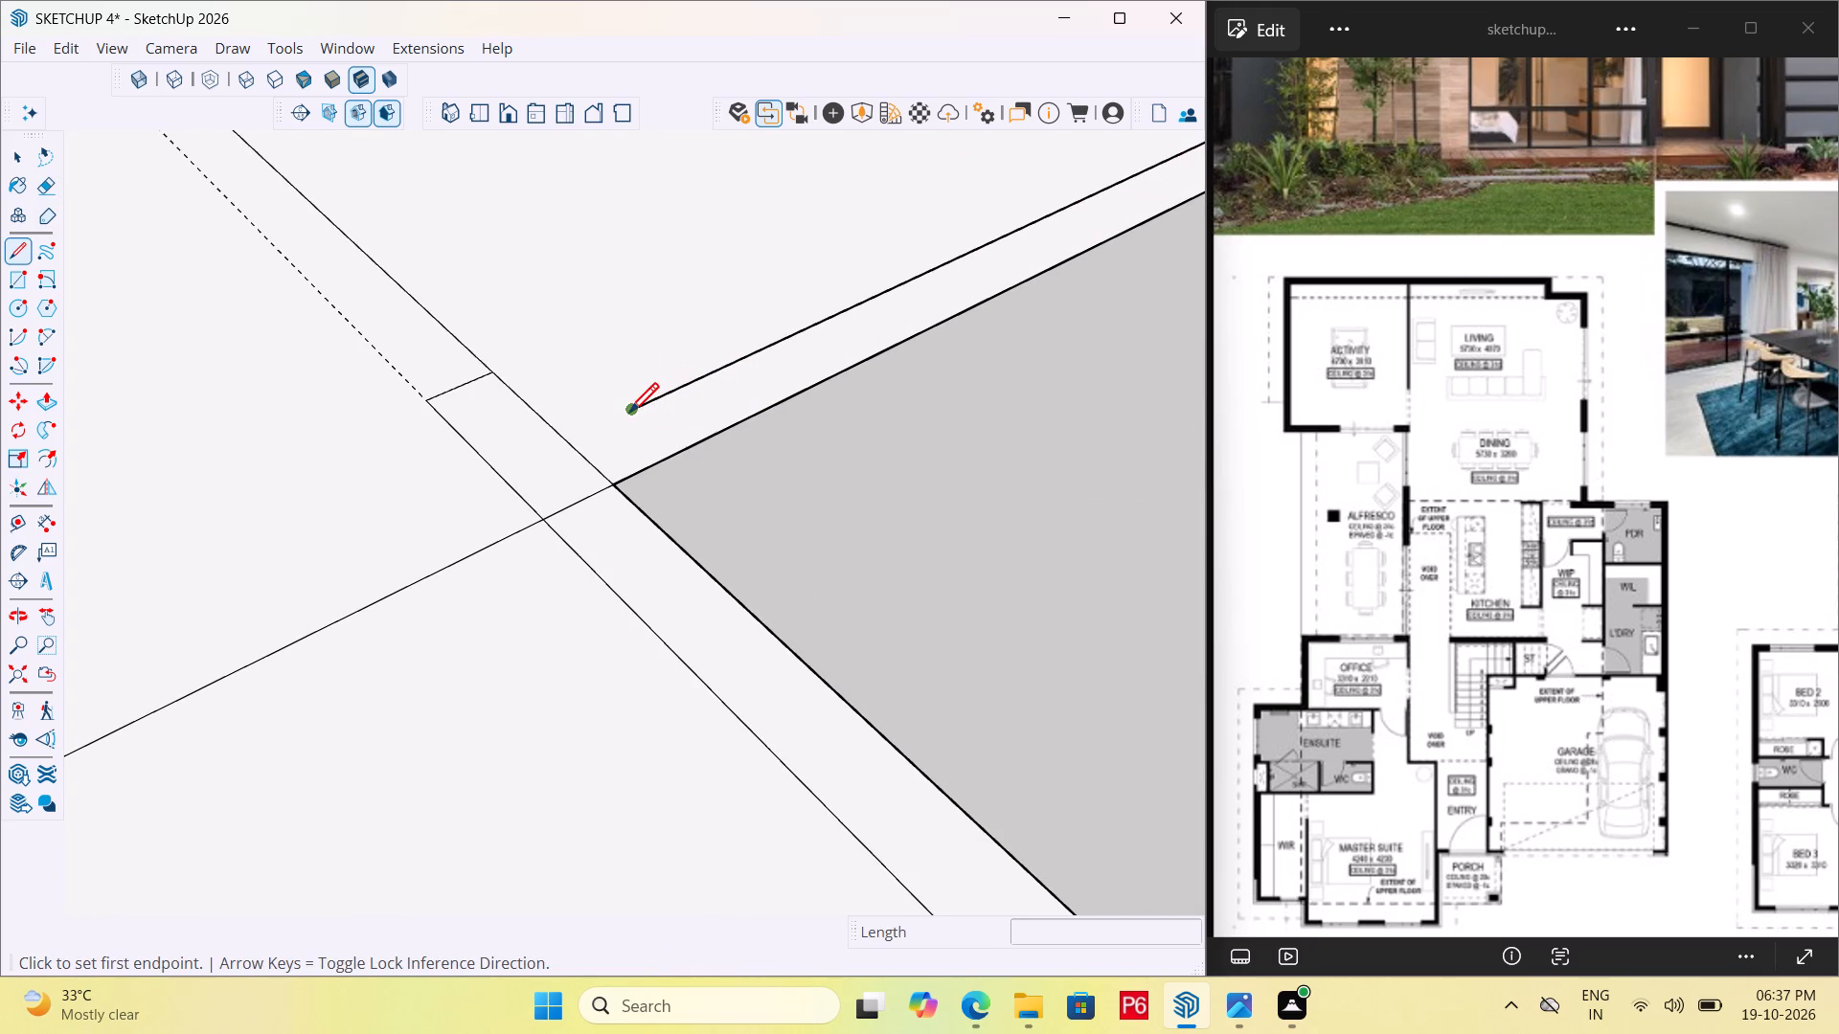
{"action": "left_click", "coordinate": [629, 414]}
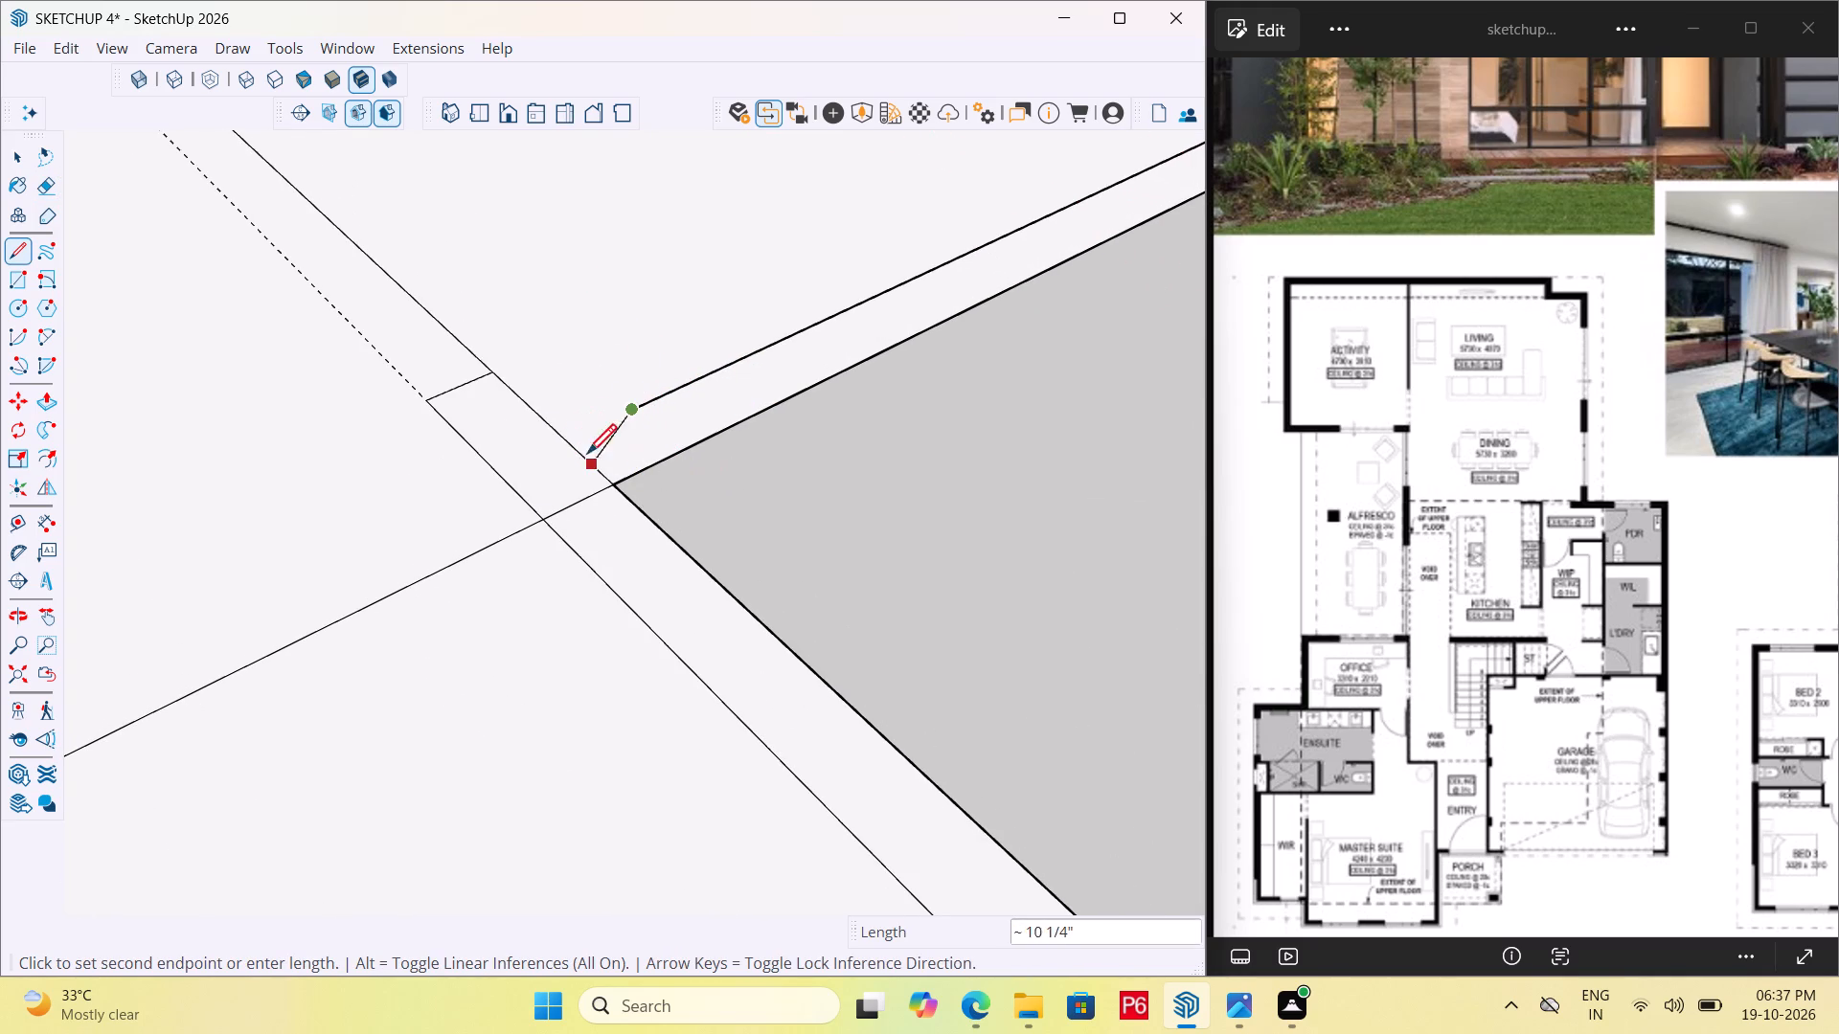
{"action": "left_click", "coordinate": [565, 442]}
{"action": "scroll", "coordinate": [721, 553], "scroll_direction": "down", "scroll_amount": 5}
{"action": "scroll", "coordinate": [633, 691], "scroll_direction": "down", "scroll_amount": 2}
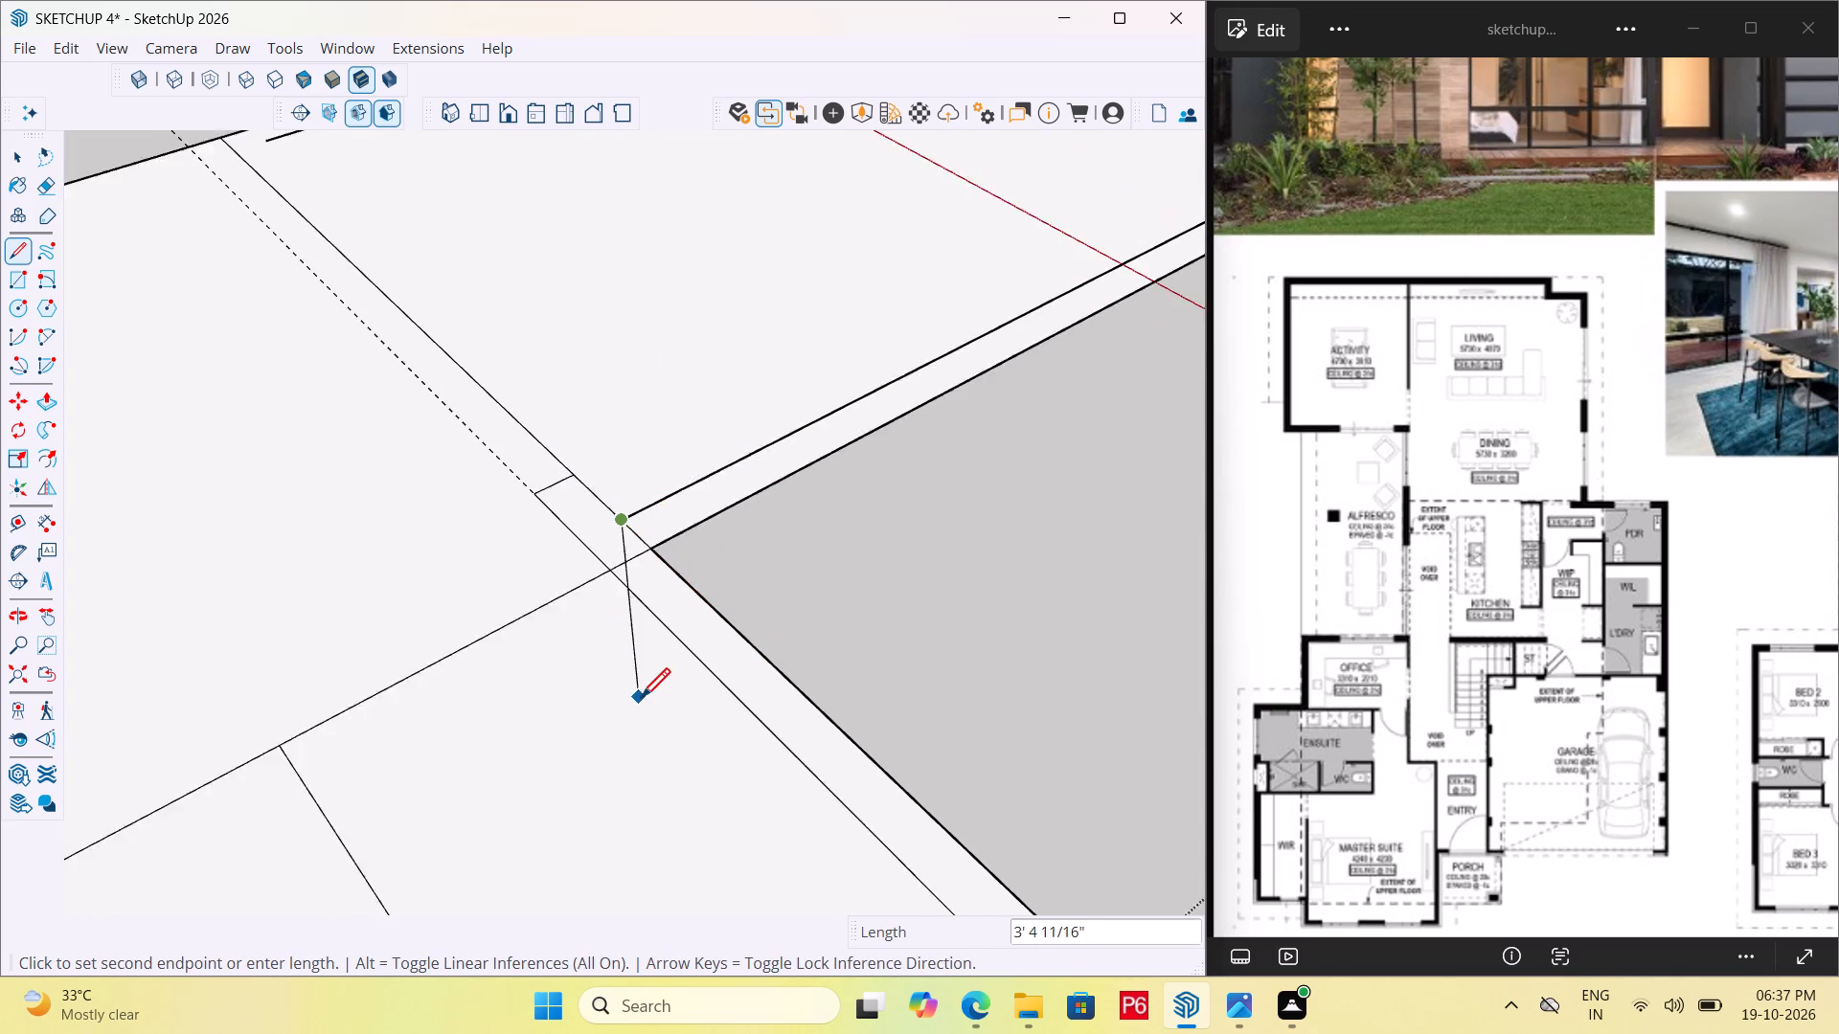
{"action": "scroll", "coordinate": [641, 701], "scroll_direction": "down", "scroll_amount": 1}
{"action": "key", "text": "space"}
Join the dining area's alfresco-side inner wall line to the kitchen boundary with a 9" line.
{"action": "scroll", "coordinate": [699, 570], "scroll_direction": "down", "scroll_amount": 5}
{"action": "scroll", "coordinate": [397, 289], "scroll_direction": "up", "scroll_amount": 4}
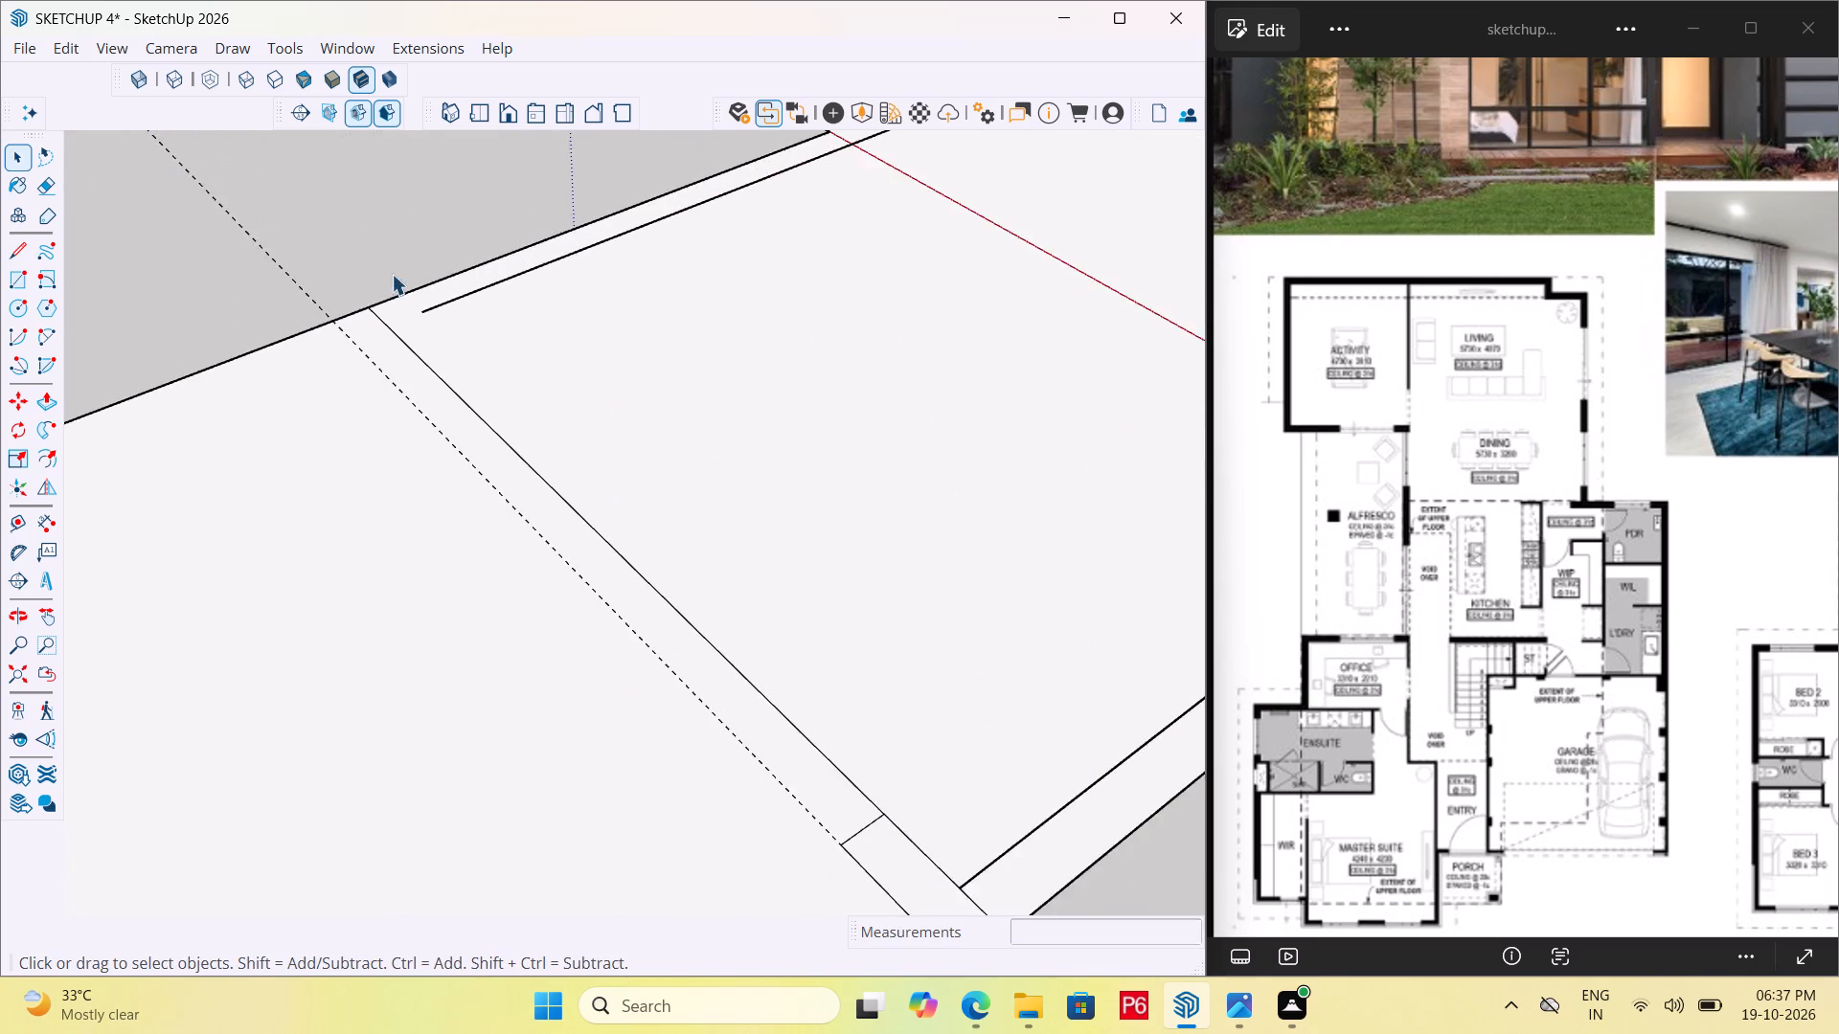
{"action": "scroll", "coordinate": [392, 274], "scroll_direction": "up", "scroll_amount": 7}
{"action": "key", "text": "l"}
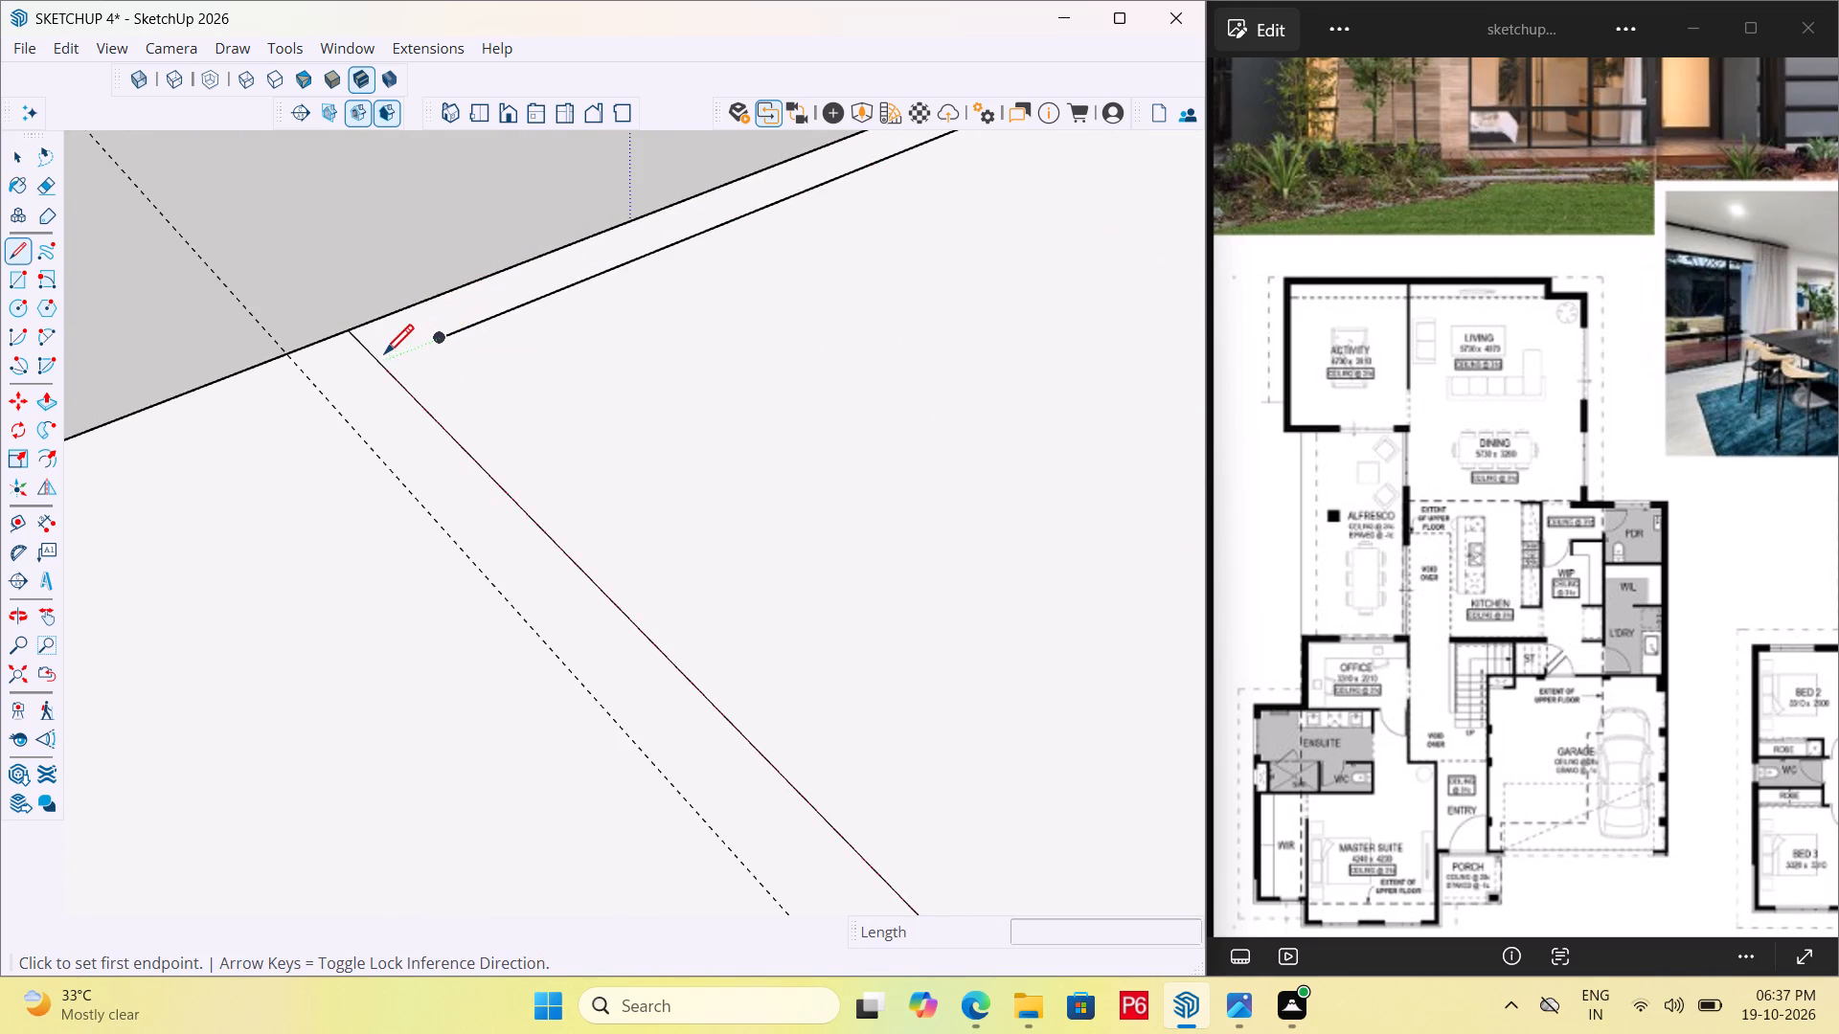
{"action": "left_click", "coordinate": [381, 368]}
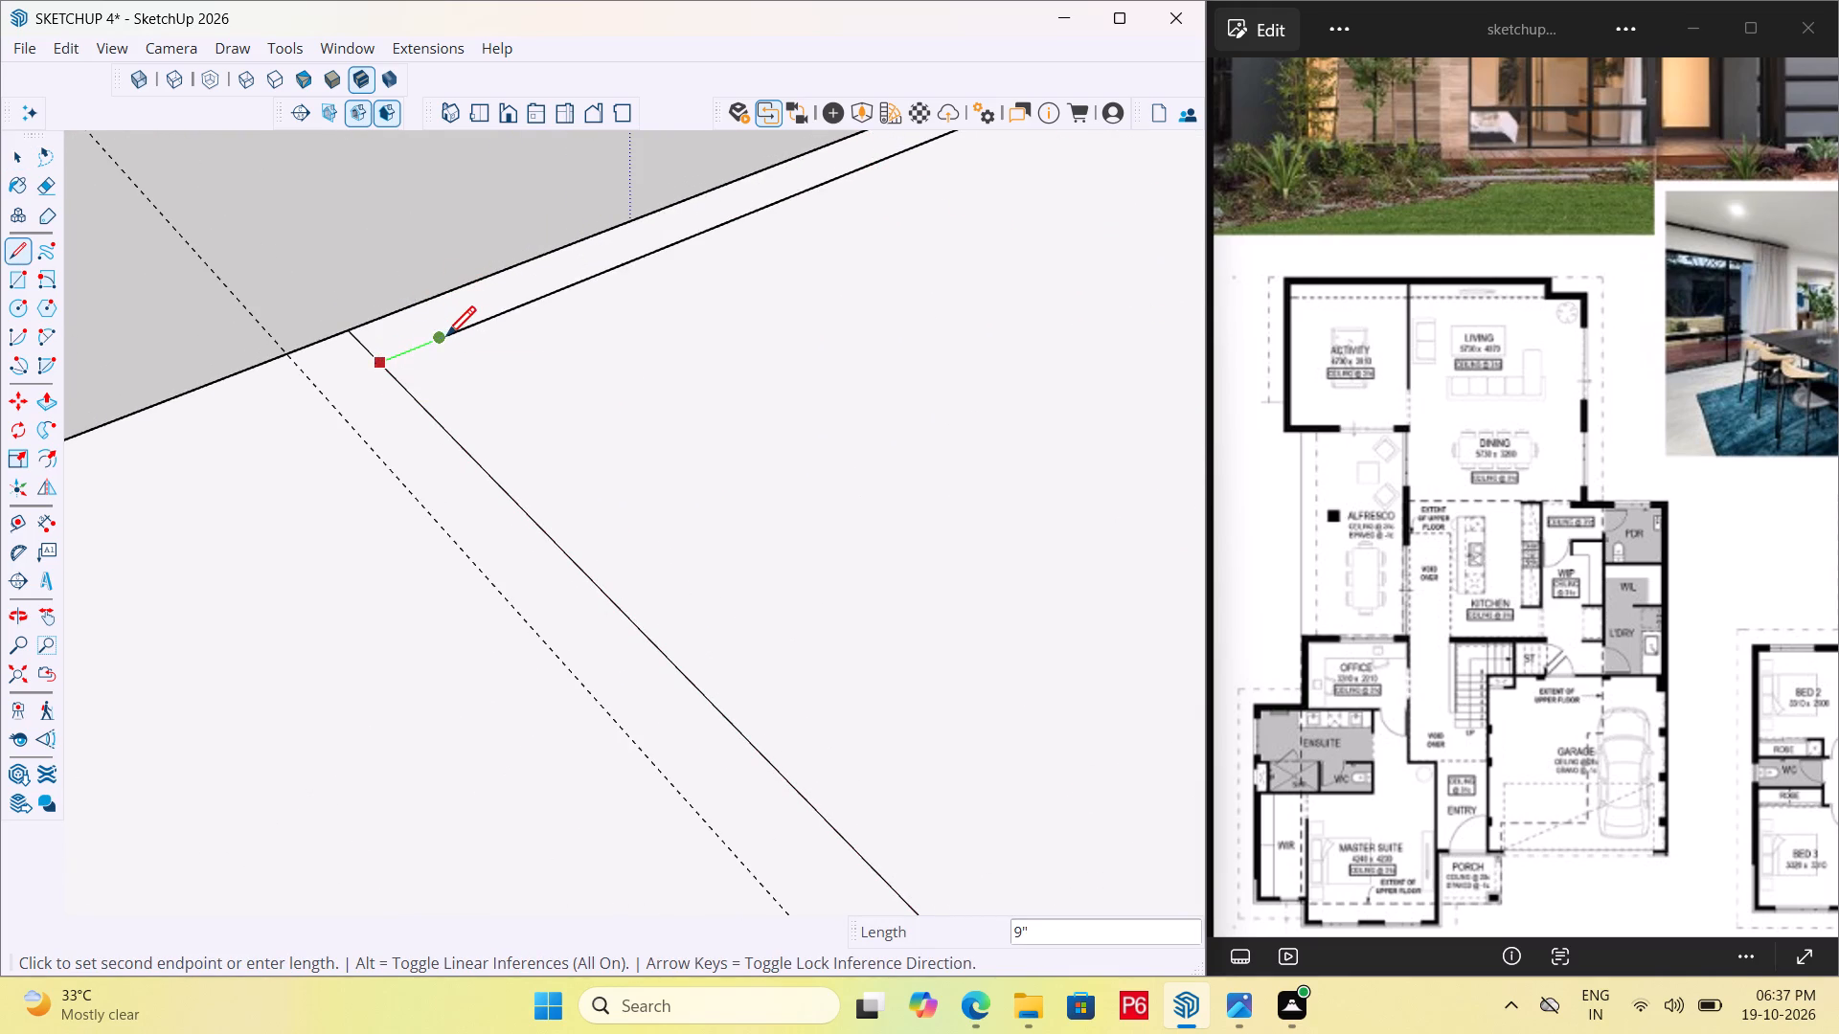
{"action": "left_click", "coordinate": [446, 339]}
{"action": "scroll", "coordinate": [397, 317], "scroll_direction": "down", "scroll_amount": 18}
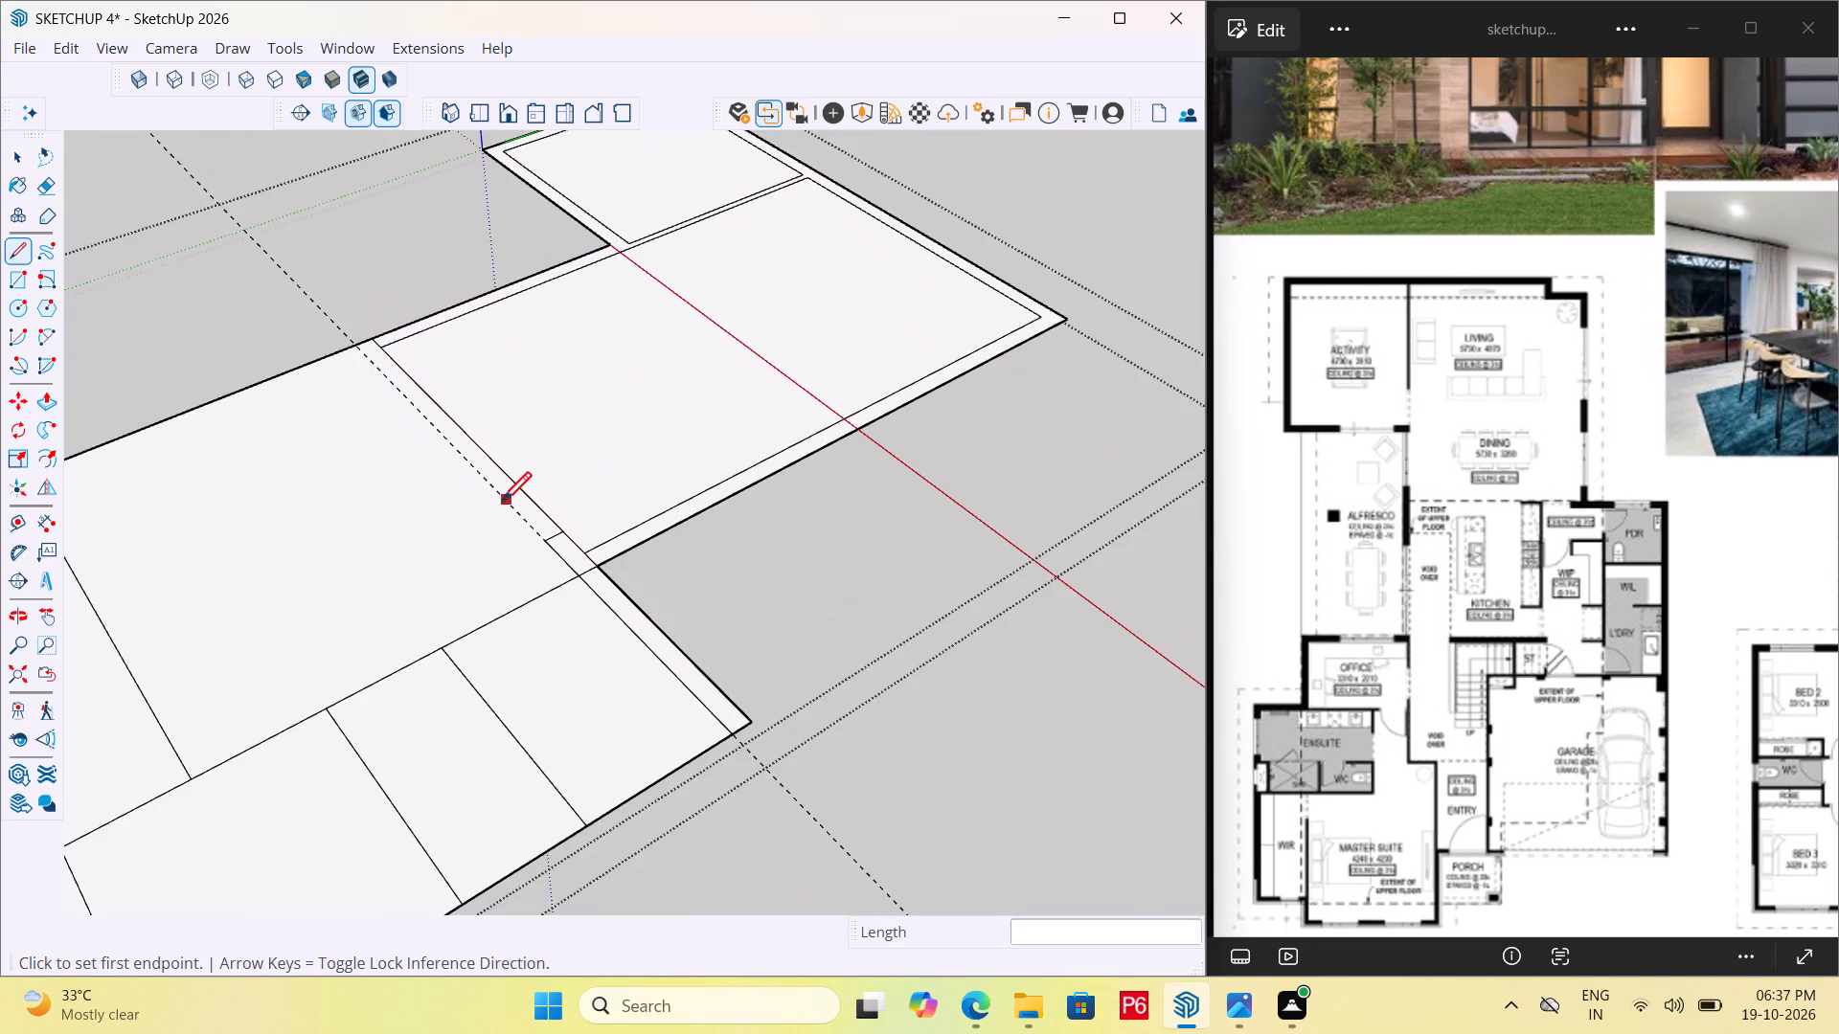
Erase the 9" guide running through the kitchen and powder room.
{"action": "middle_click_drag", "start_coordinate": [502, 505], "coordinate": [488, 567]}
{"action": "scroll", "coordinate": [534, 548], "scroll_direction": "up", "scroll_amount": 5}
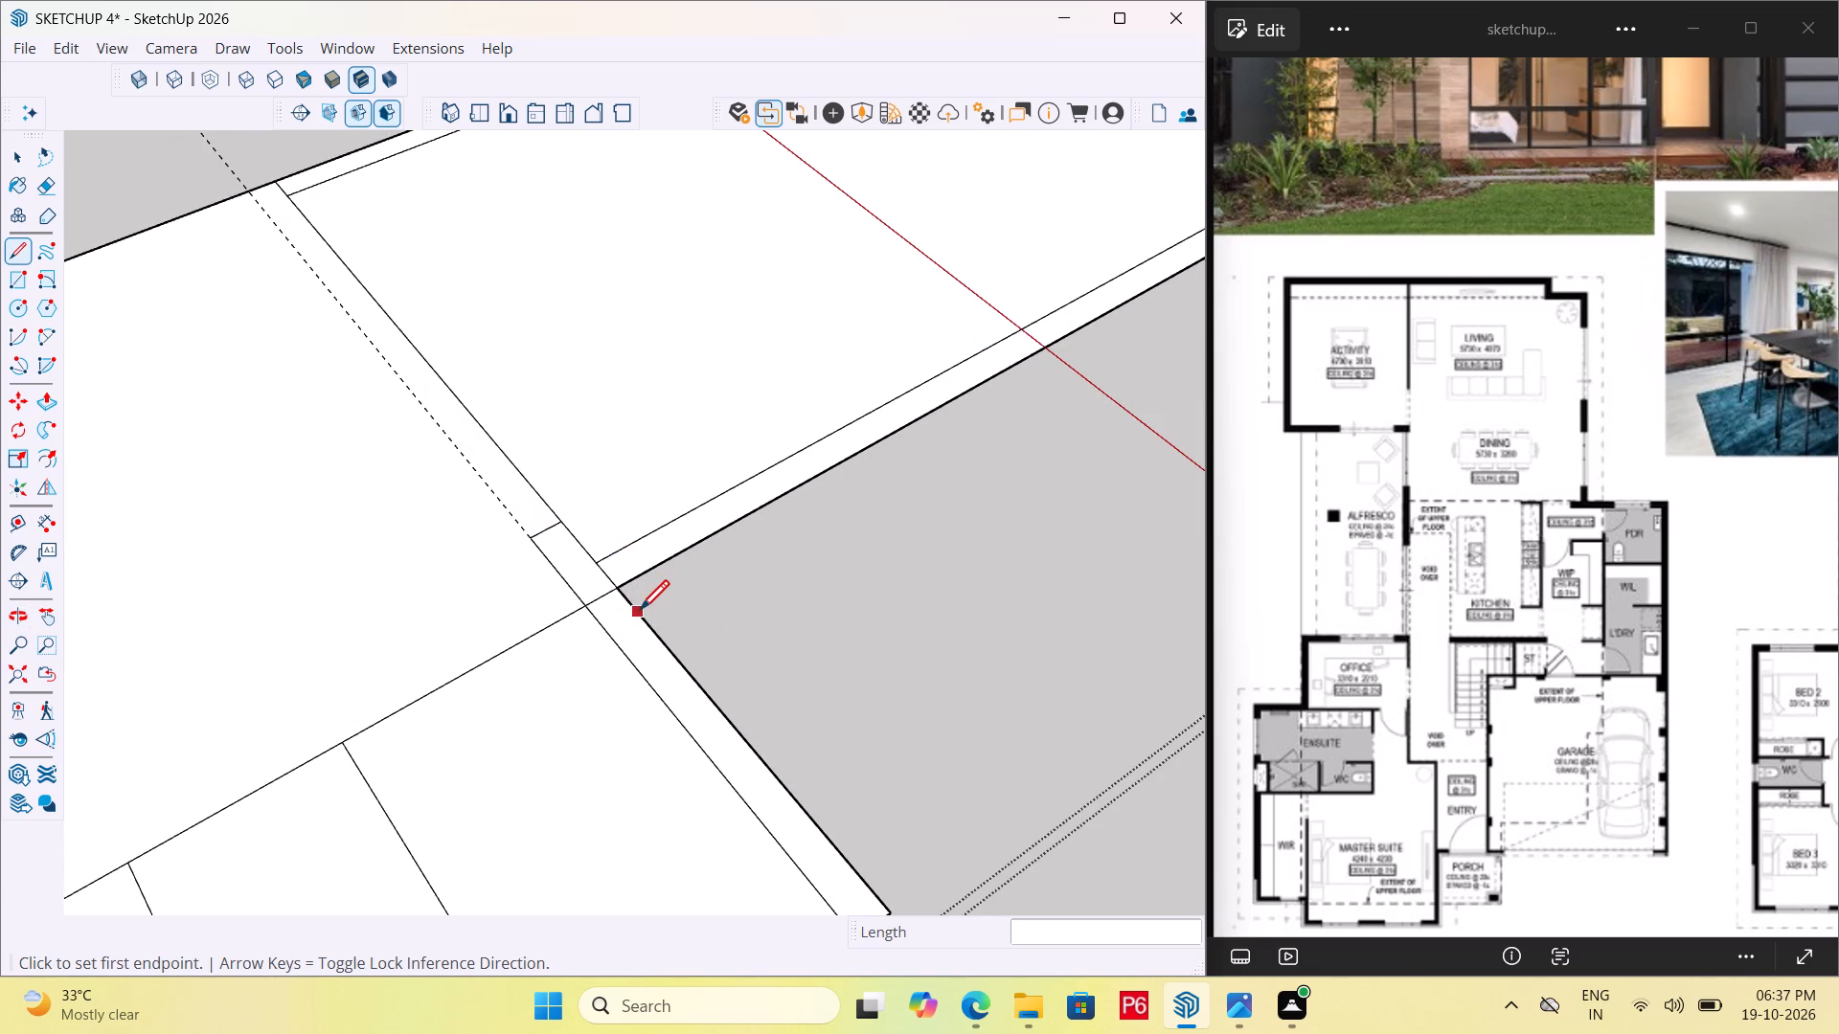
{"action": "scroll", "coordinate": [647, 620], "scroll_direction": "down", "scroll_amount": 1}
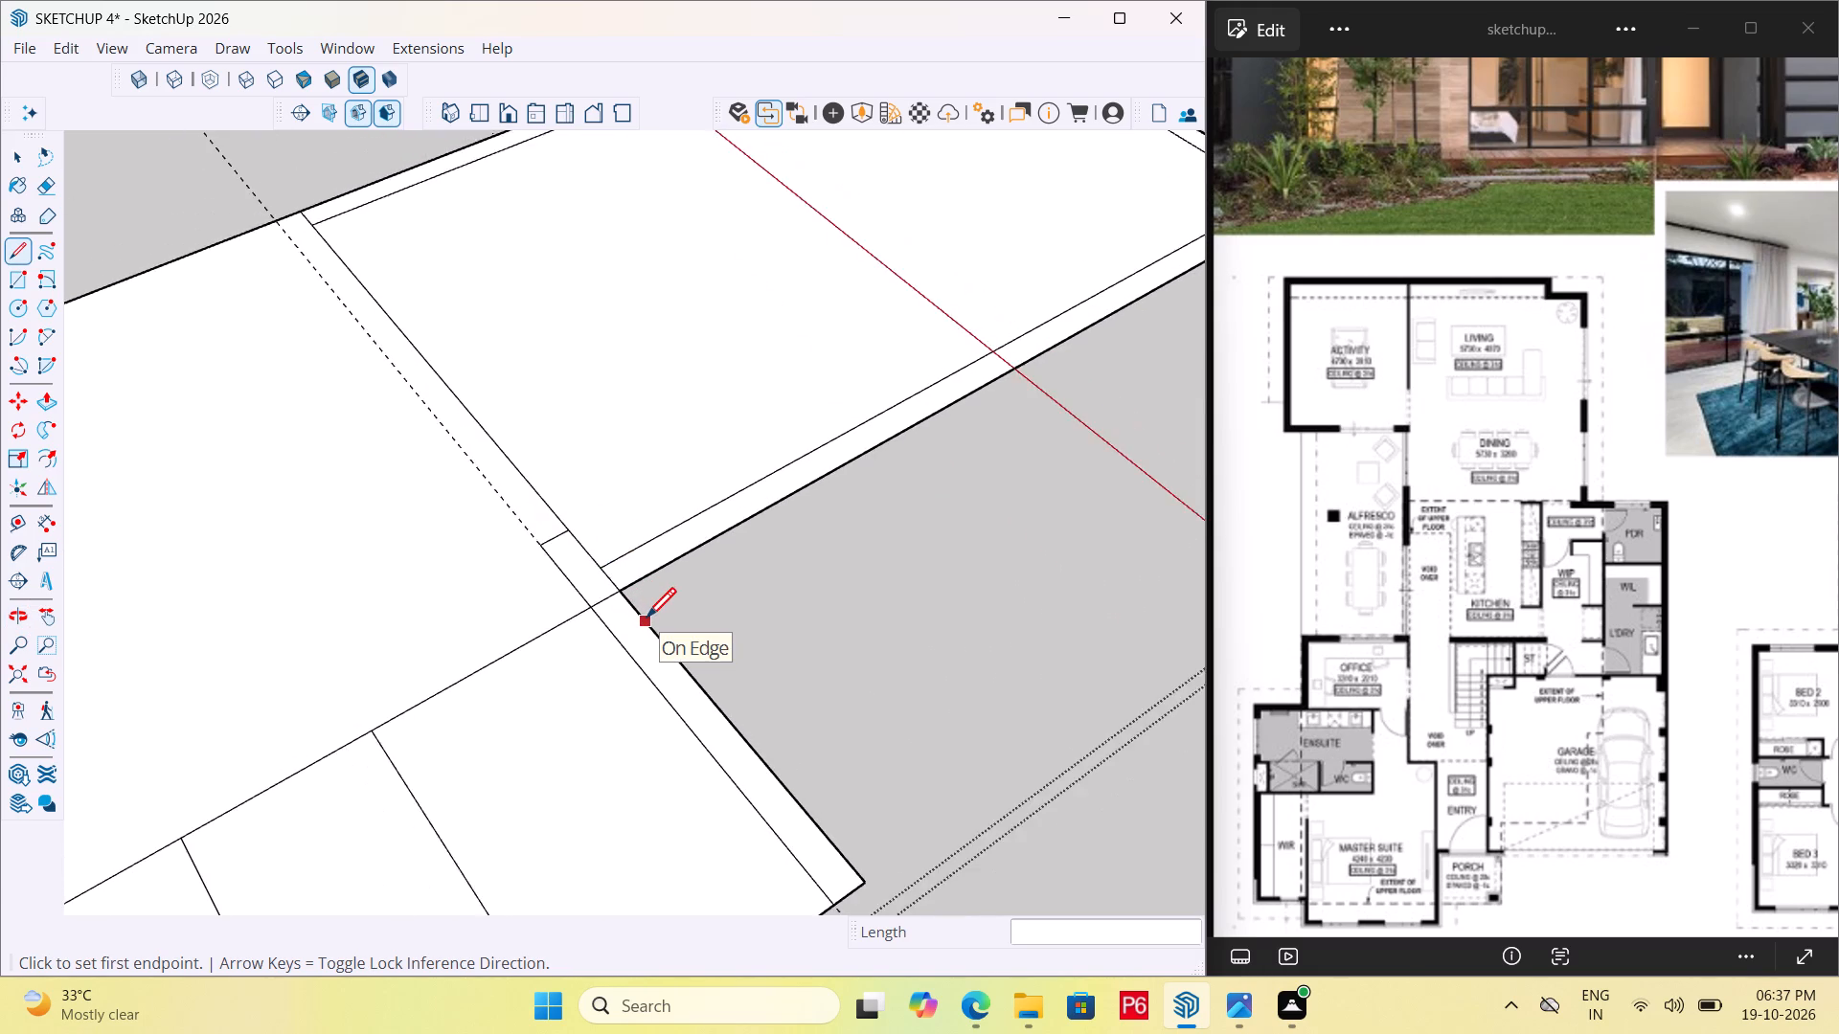
{"action": "scroll", "coordinate": [647, 620], "scroll_direction": "down", "scroll_amount": 3}
{"action": "key", "text": "e"}
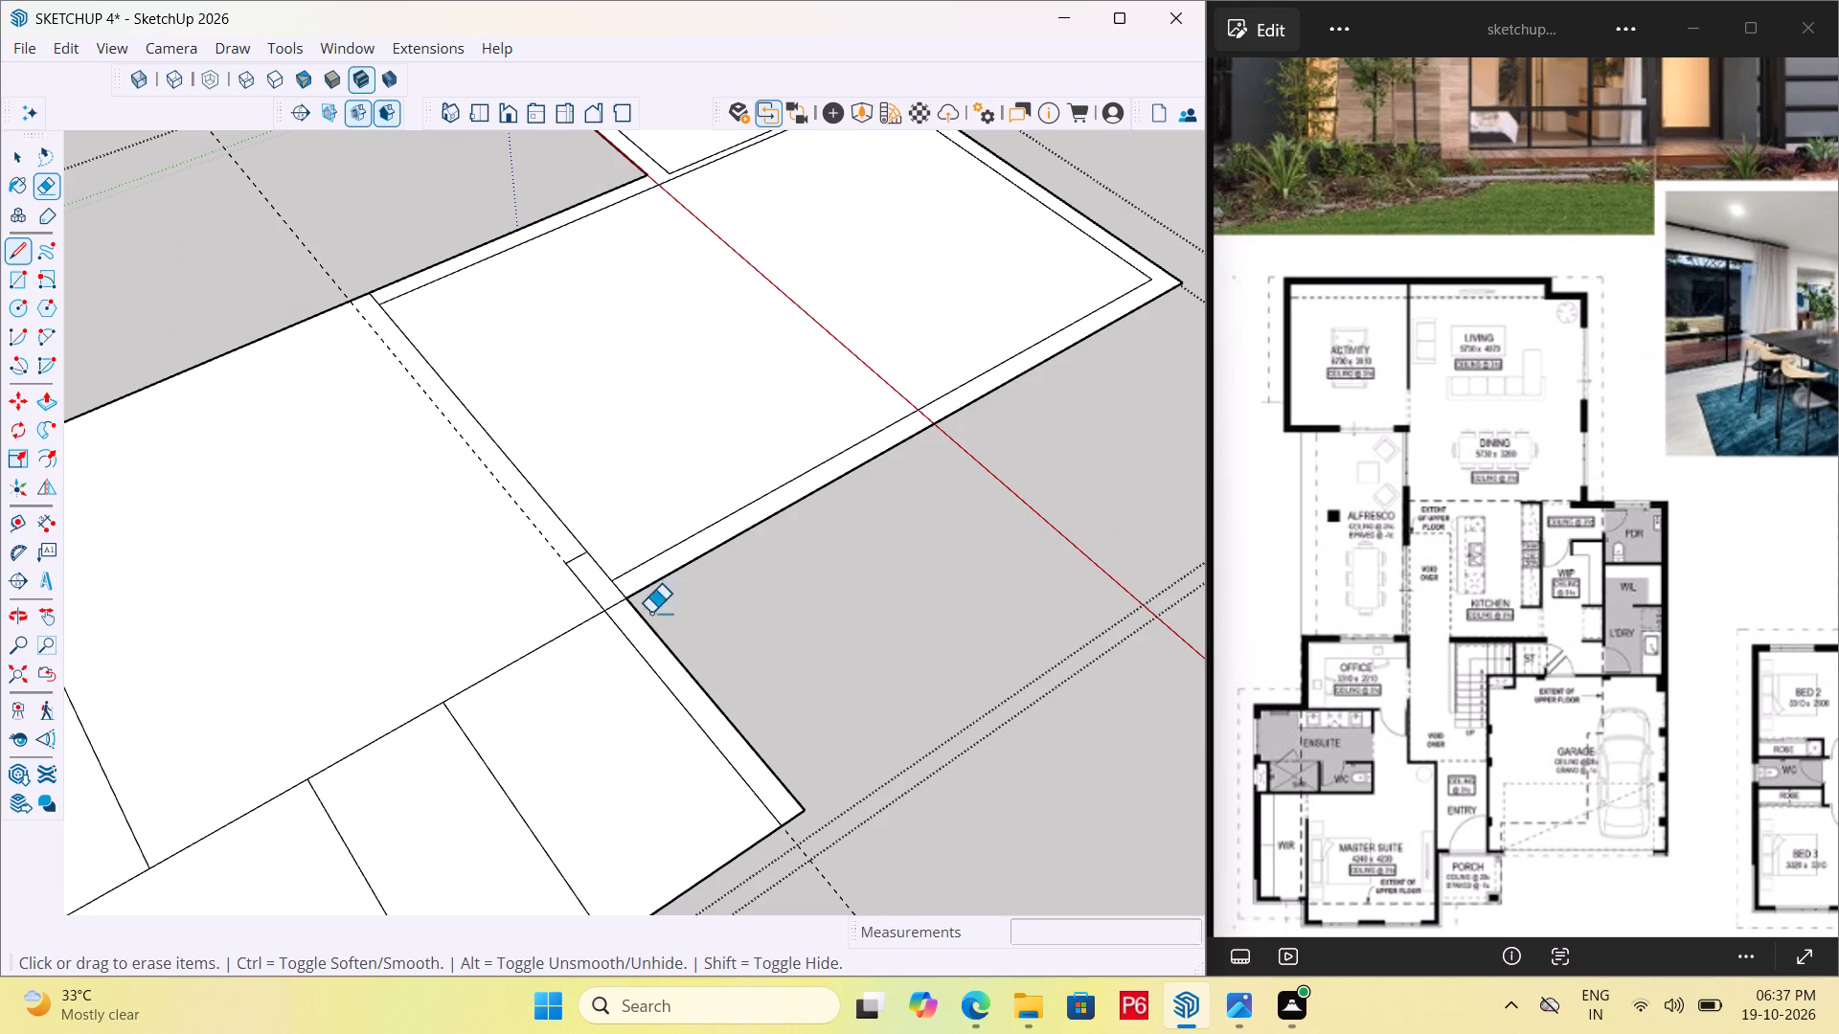
{"action": "double_click", "coordinate": [300, 254]}
{"action": "left_click_drag", "start_coordinate": [306, 252], "coordinate": [325, 243]}
{"action": "left_click_drag", "start_coordinate": [325, 243], "coordinate": [337, 247]}
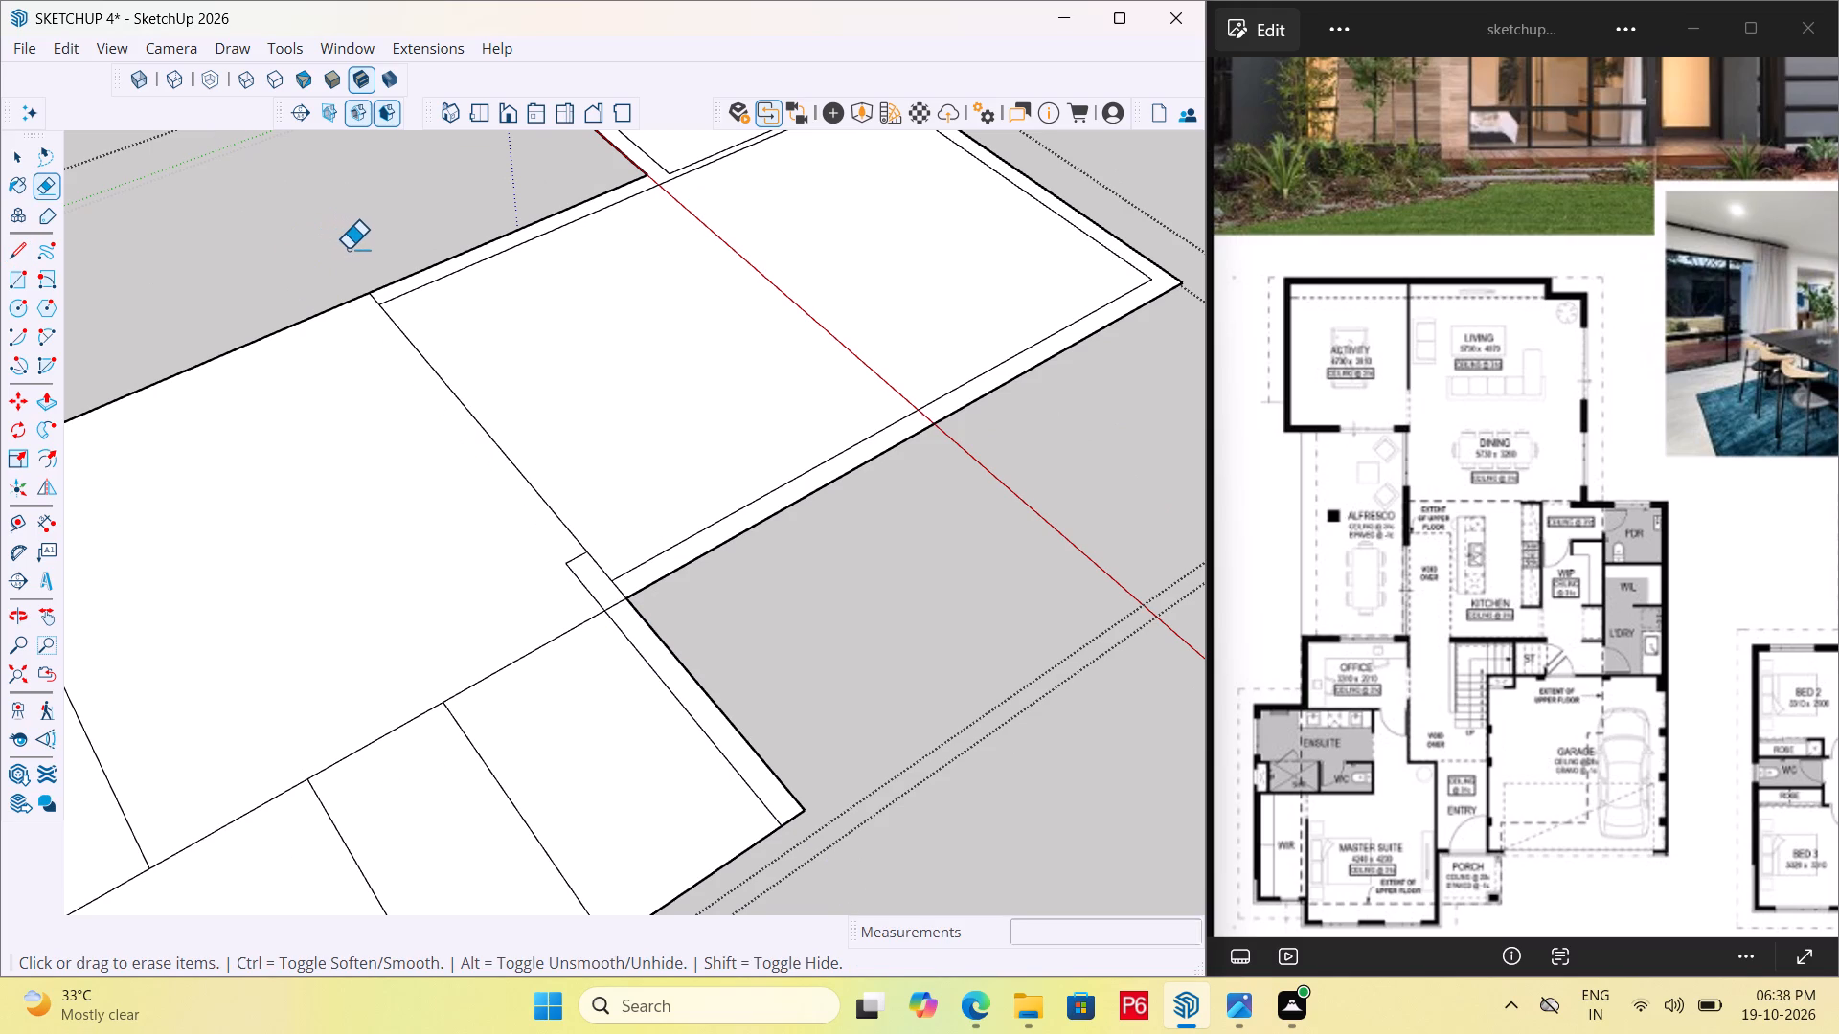
Draw the kitchen's alfresco-side inner wall line, 14' 3" long, continuing the dining area's inner wall line.
{"action": "scroll", "coordinate": [648, 517], "scroll_direction": "down", "scroll_amount": 3}
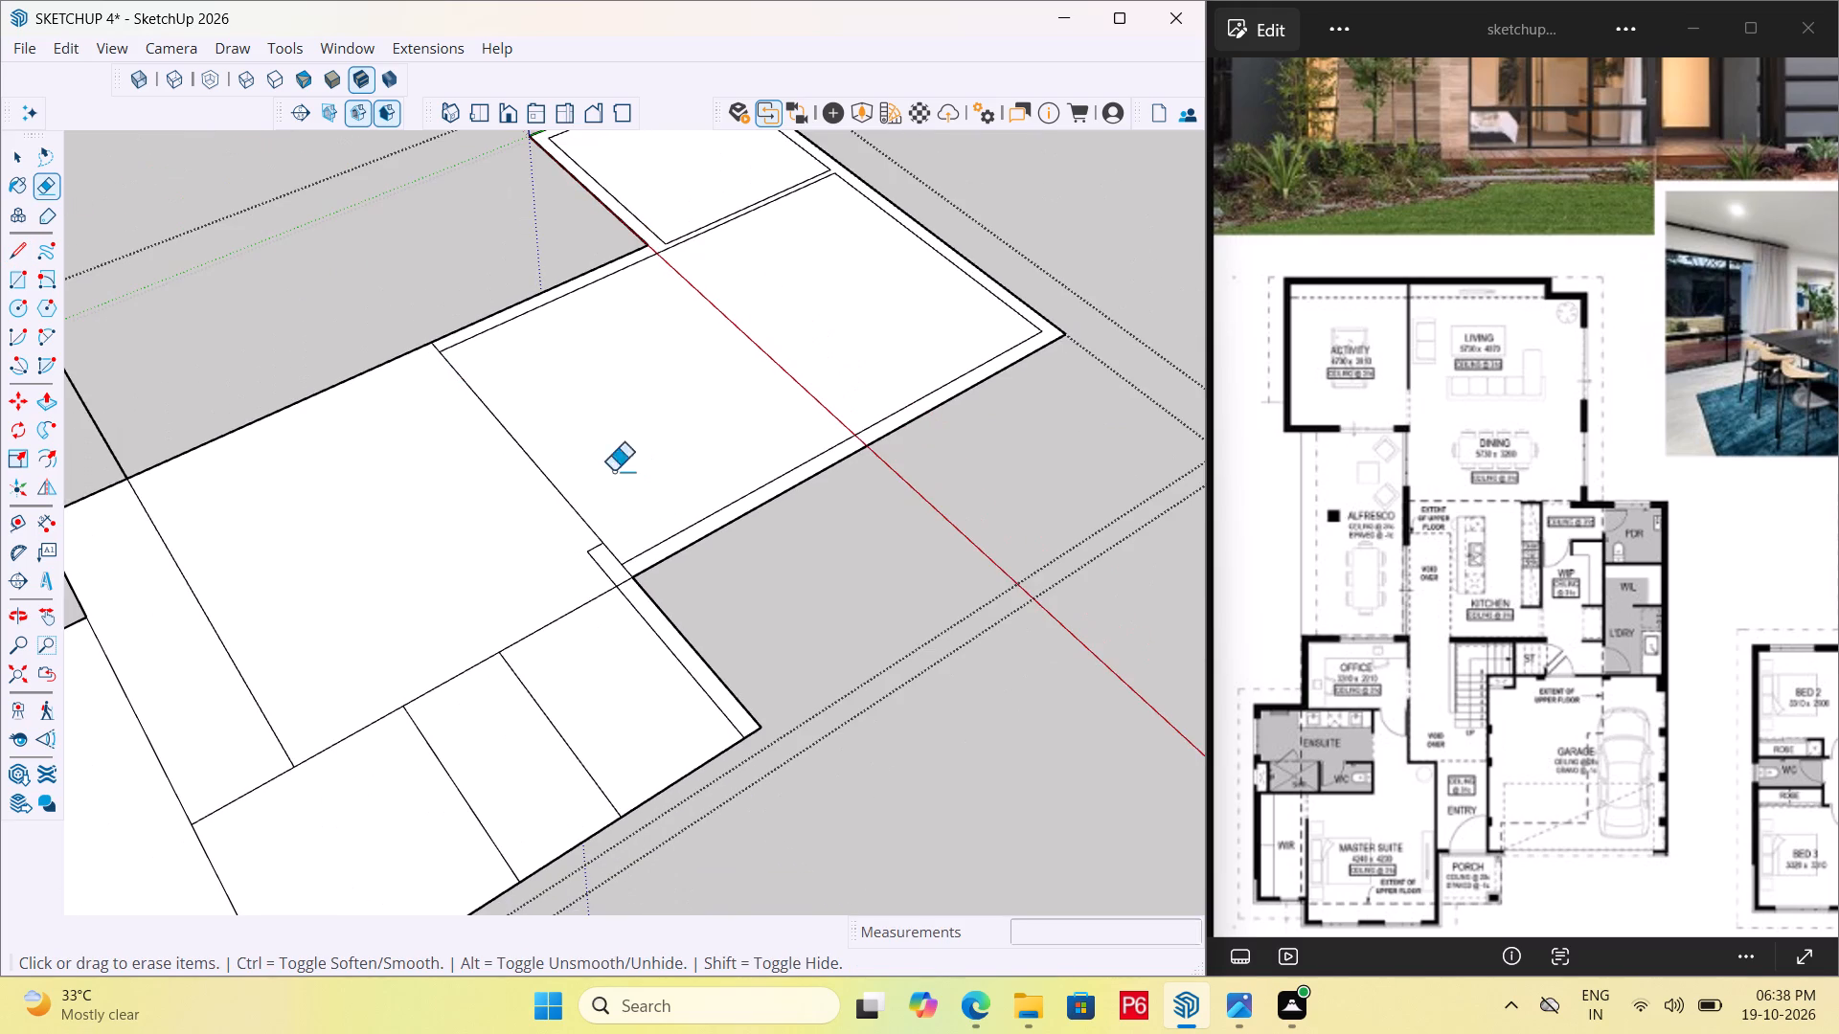
{"action": "scroll", "coordinate": [427, 348], "scroll_direction": "up", "scroll_amount": 5}
{"action": "scroll", "coordinate": [668, 437], "scroll_direction": "down", "scroll_amount": 3}
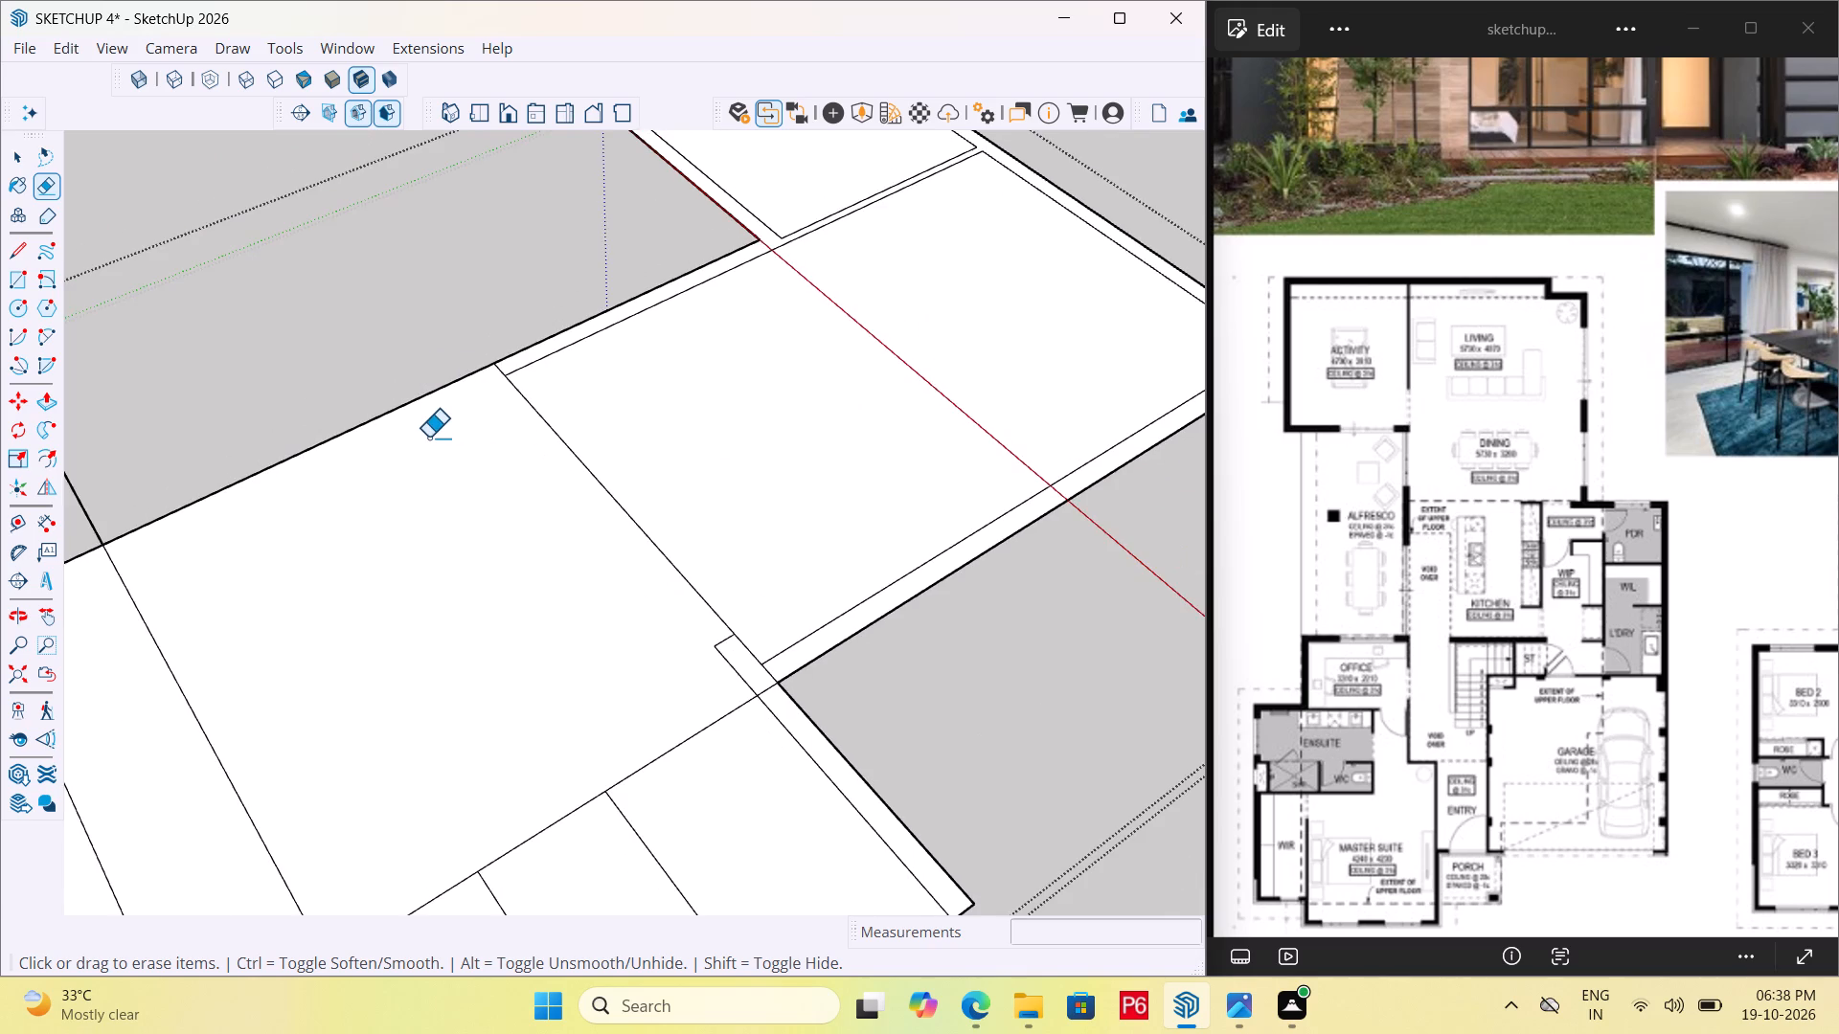
{"action": "scroll", "coordinate": [428, 438], "scroll_direction": "up", "scroll_amount": 5}
{"action": "scroll", "coordinate": [669, 456], "scroll_direction": "down", "scroll_amount": 4}
{"action": "key", "text": "l"}
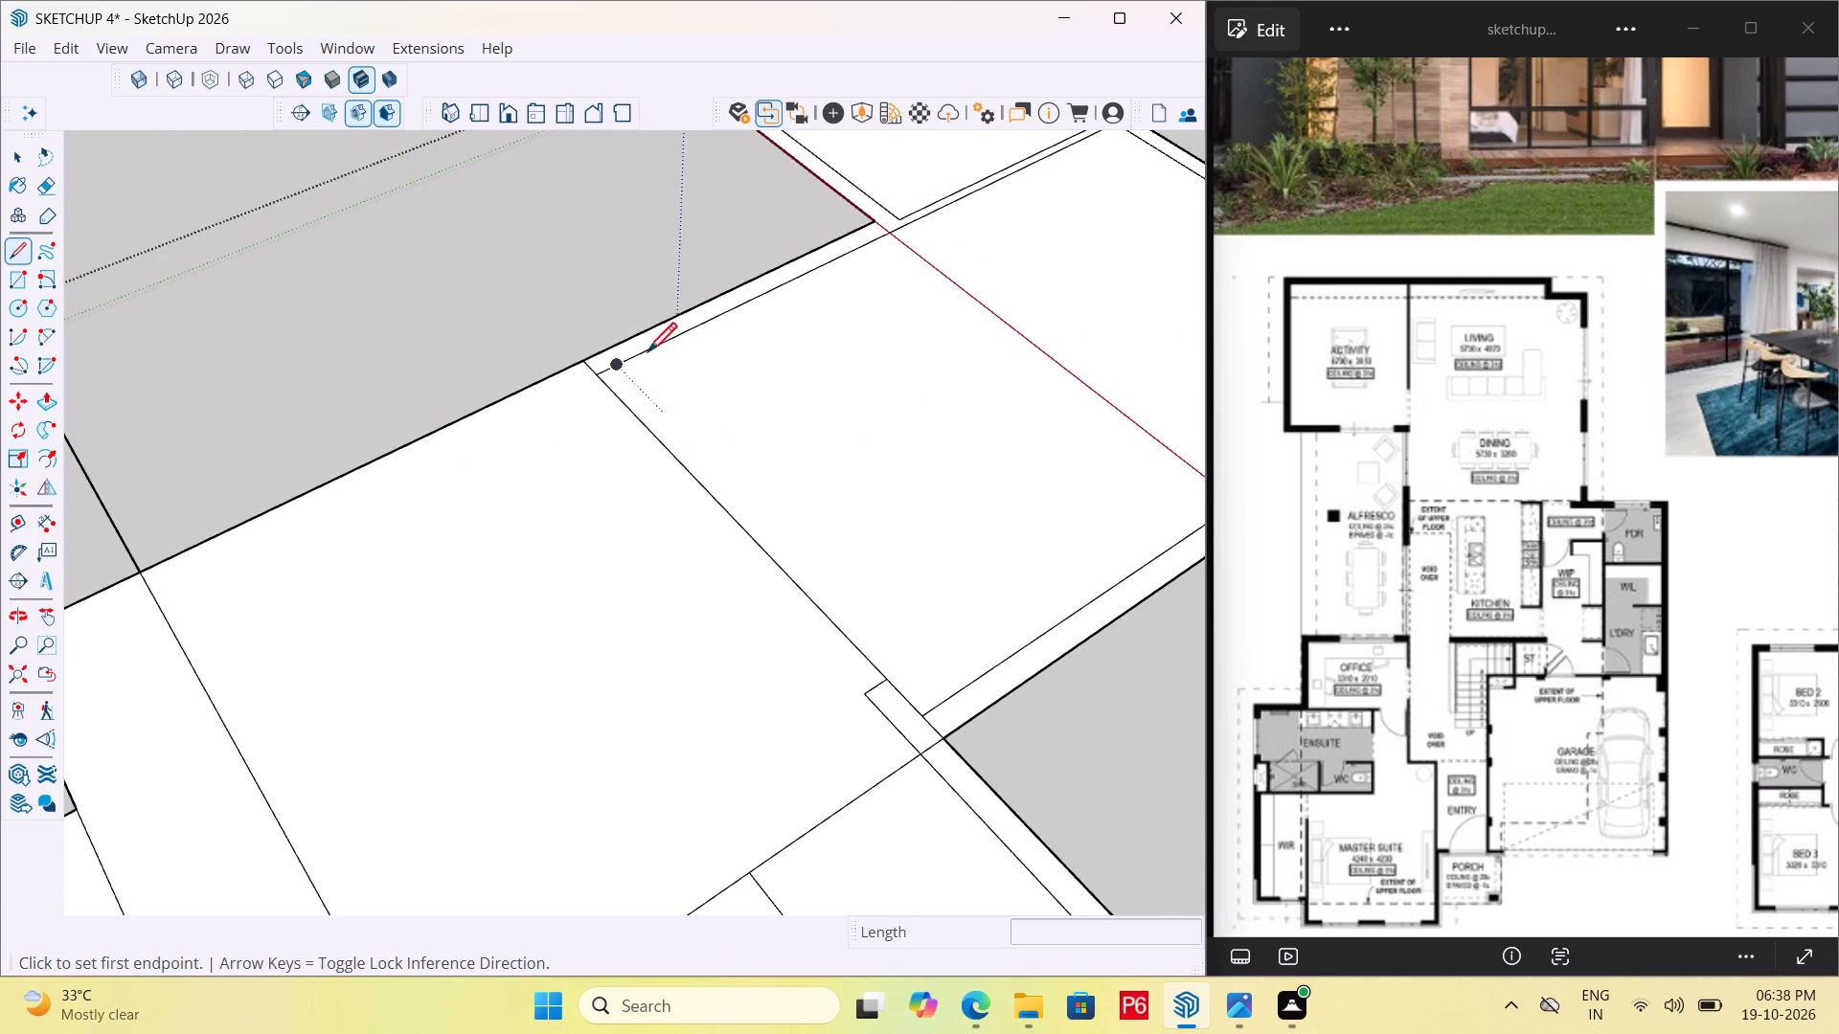
{"action": "left_click", "coordinate": [148, 592]}
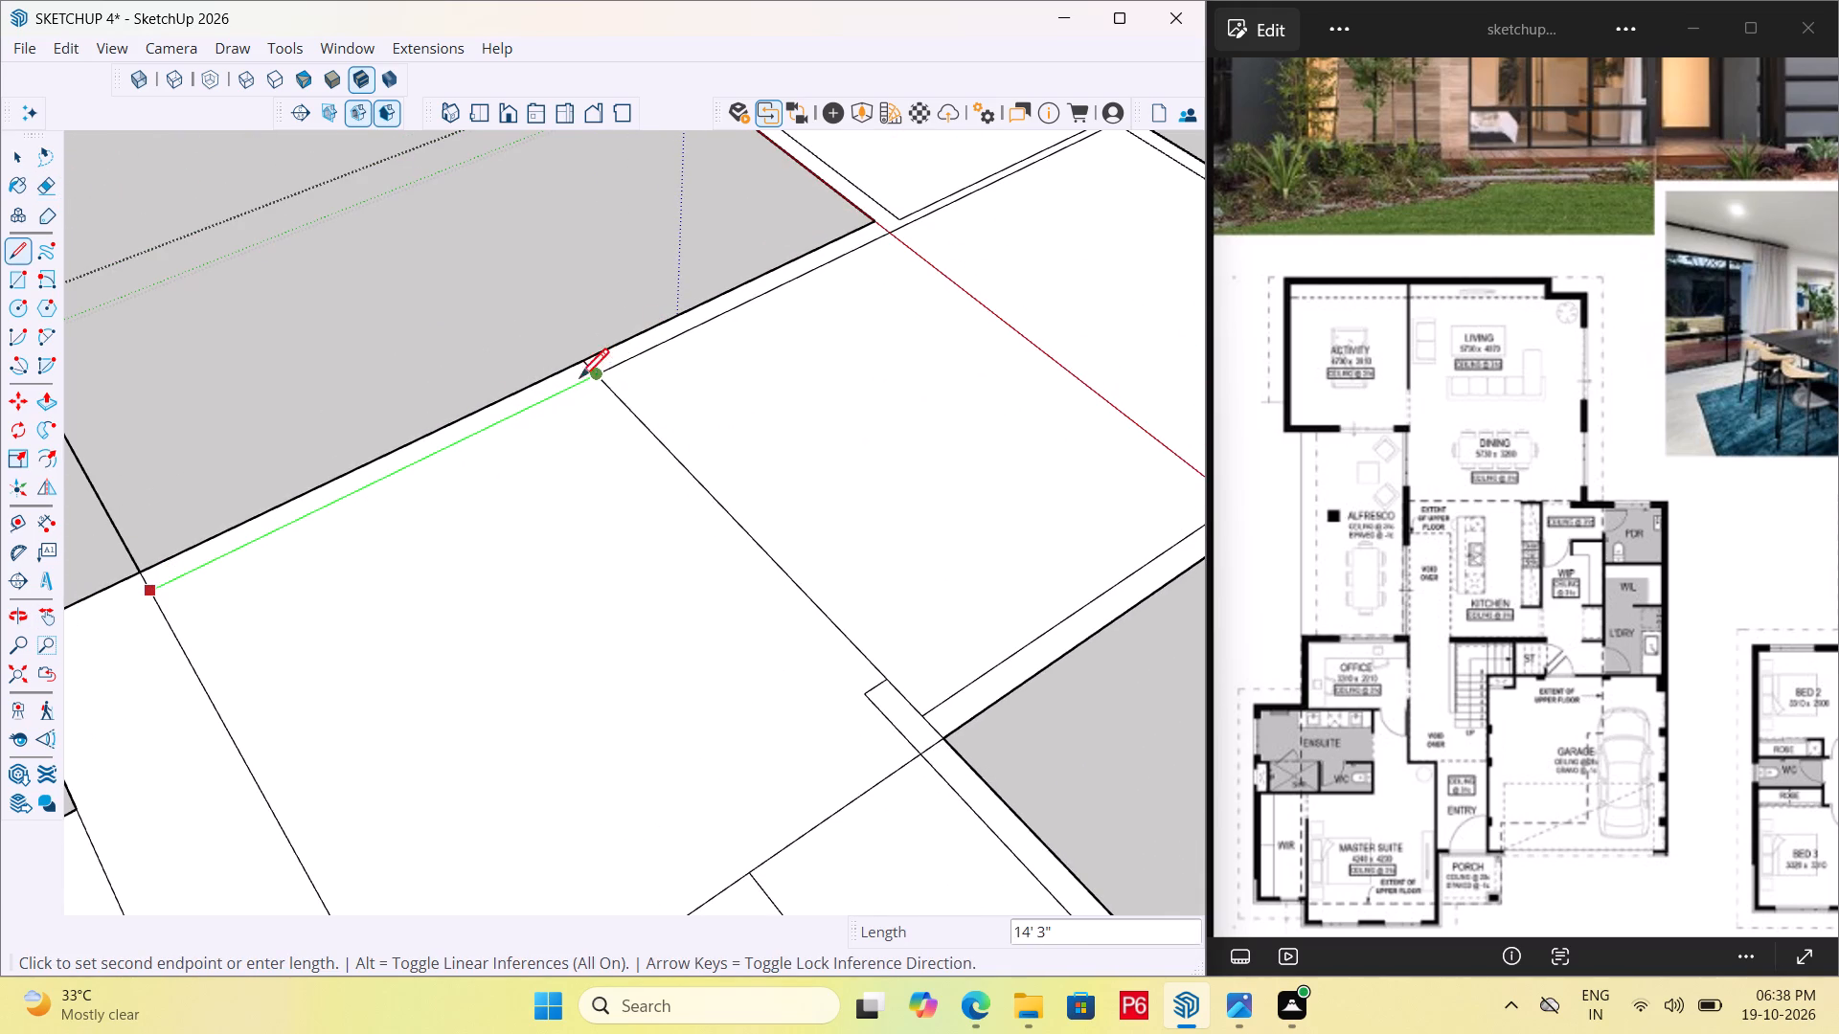
{"action": "left_click", "coordinate": [601, 381]}
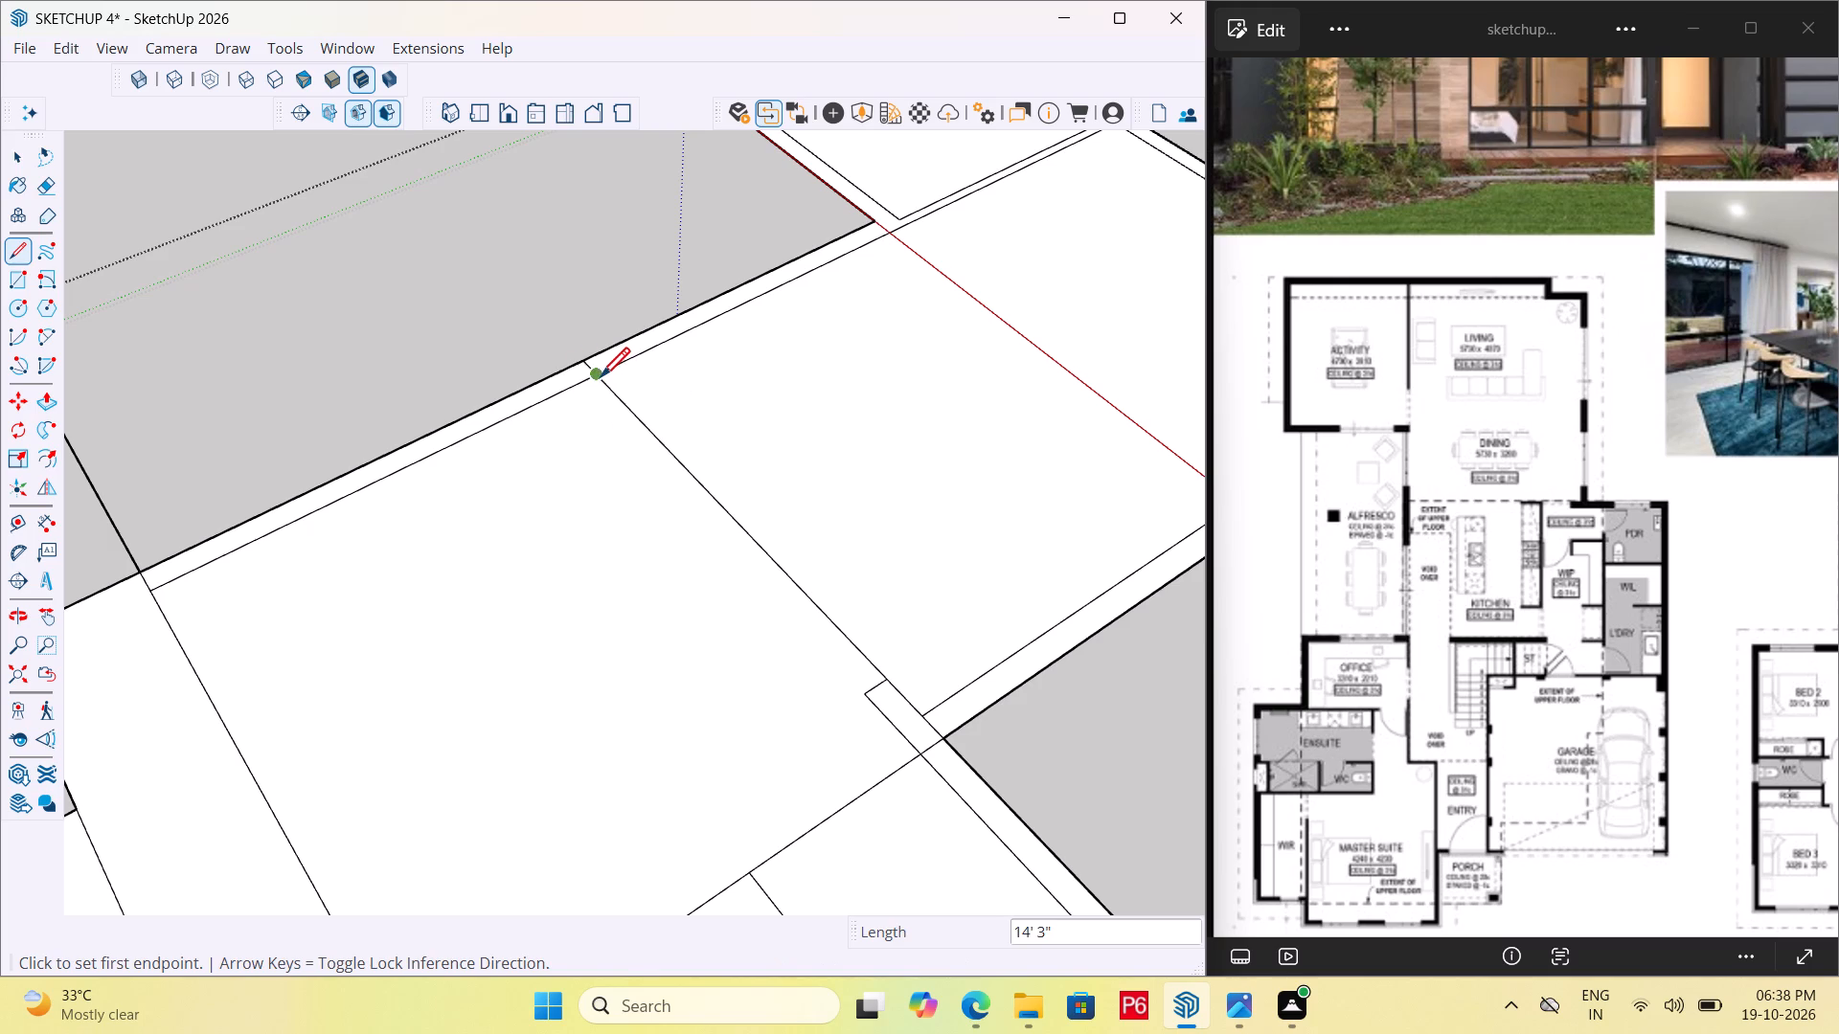
{"action": "key", "text": "space"}
Erase the short piece of the dining–kitchen boundary that crosses the alfresco-side wall thickness.
{"action": "scroll", "coordinate": [612, 341], "scroll_direction": "up", "scroll_amount": 5}
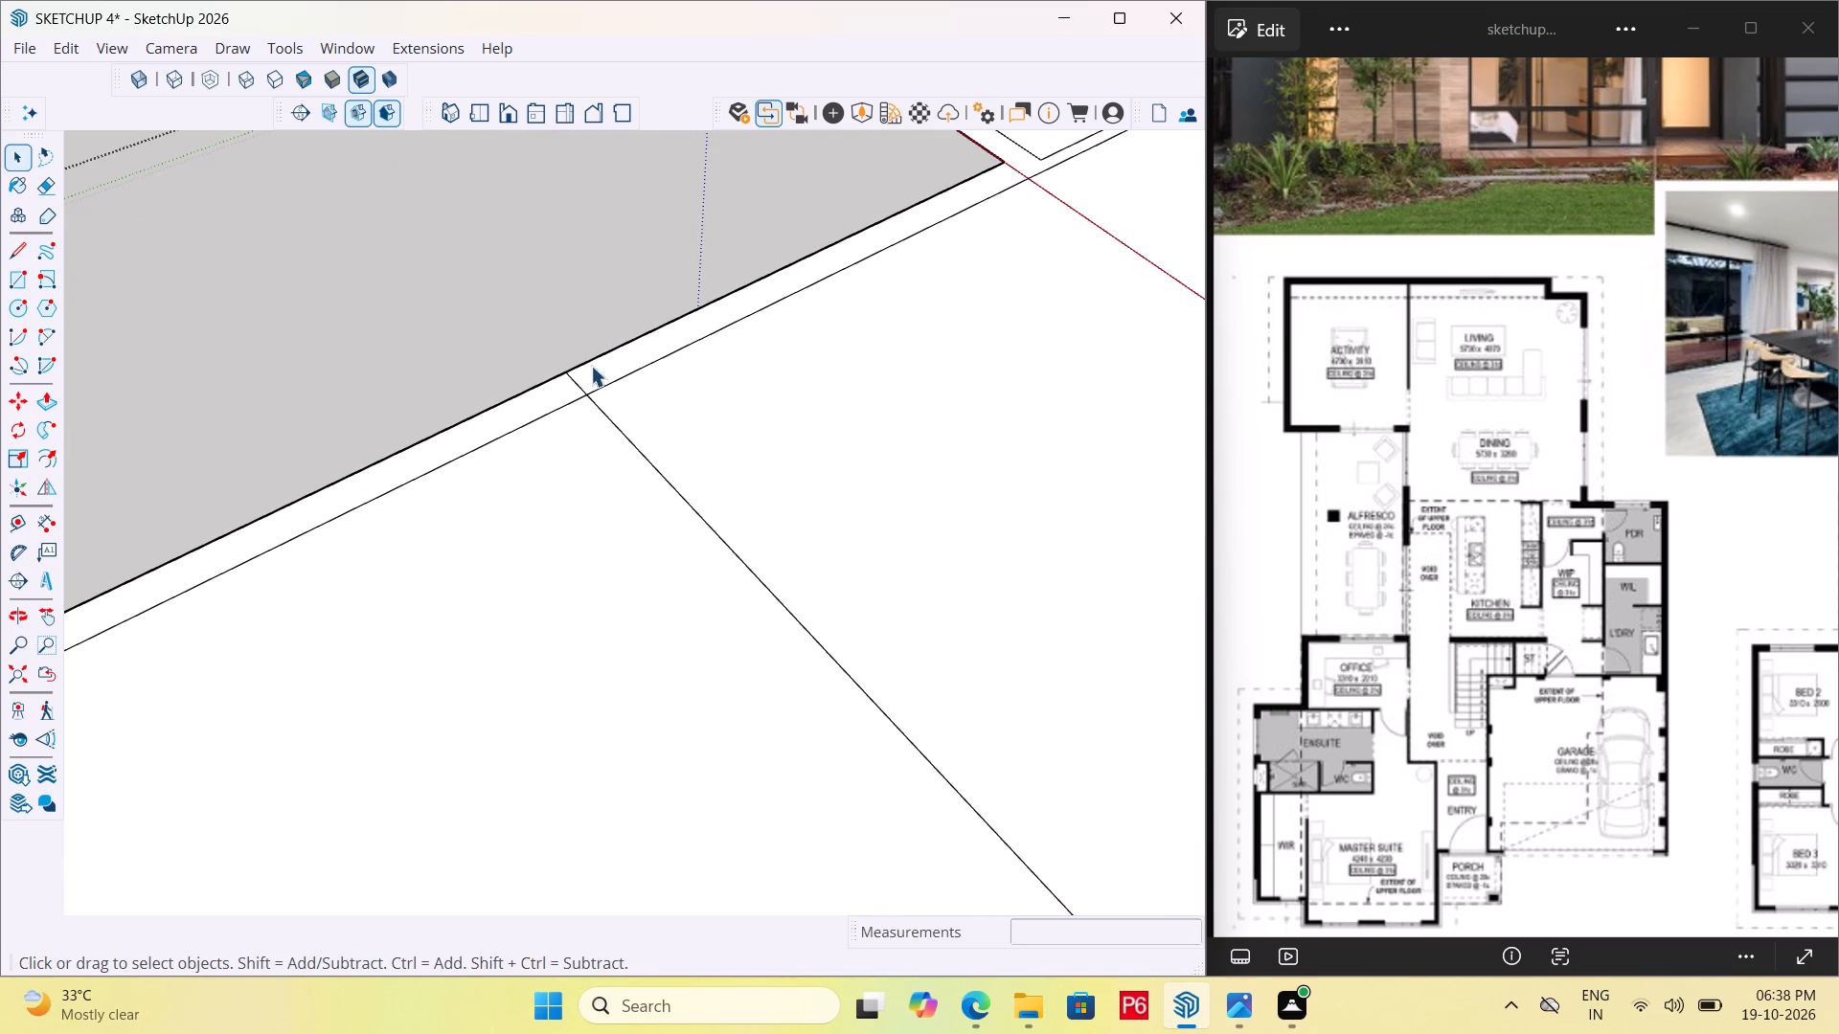
{"action": "scroll", "coordinate": [473, 301], "scroll_direction": "down", "scroll_amount": 7}
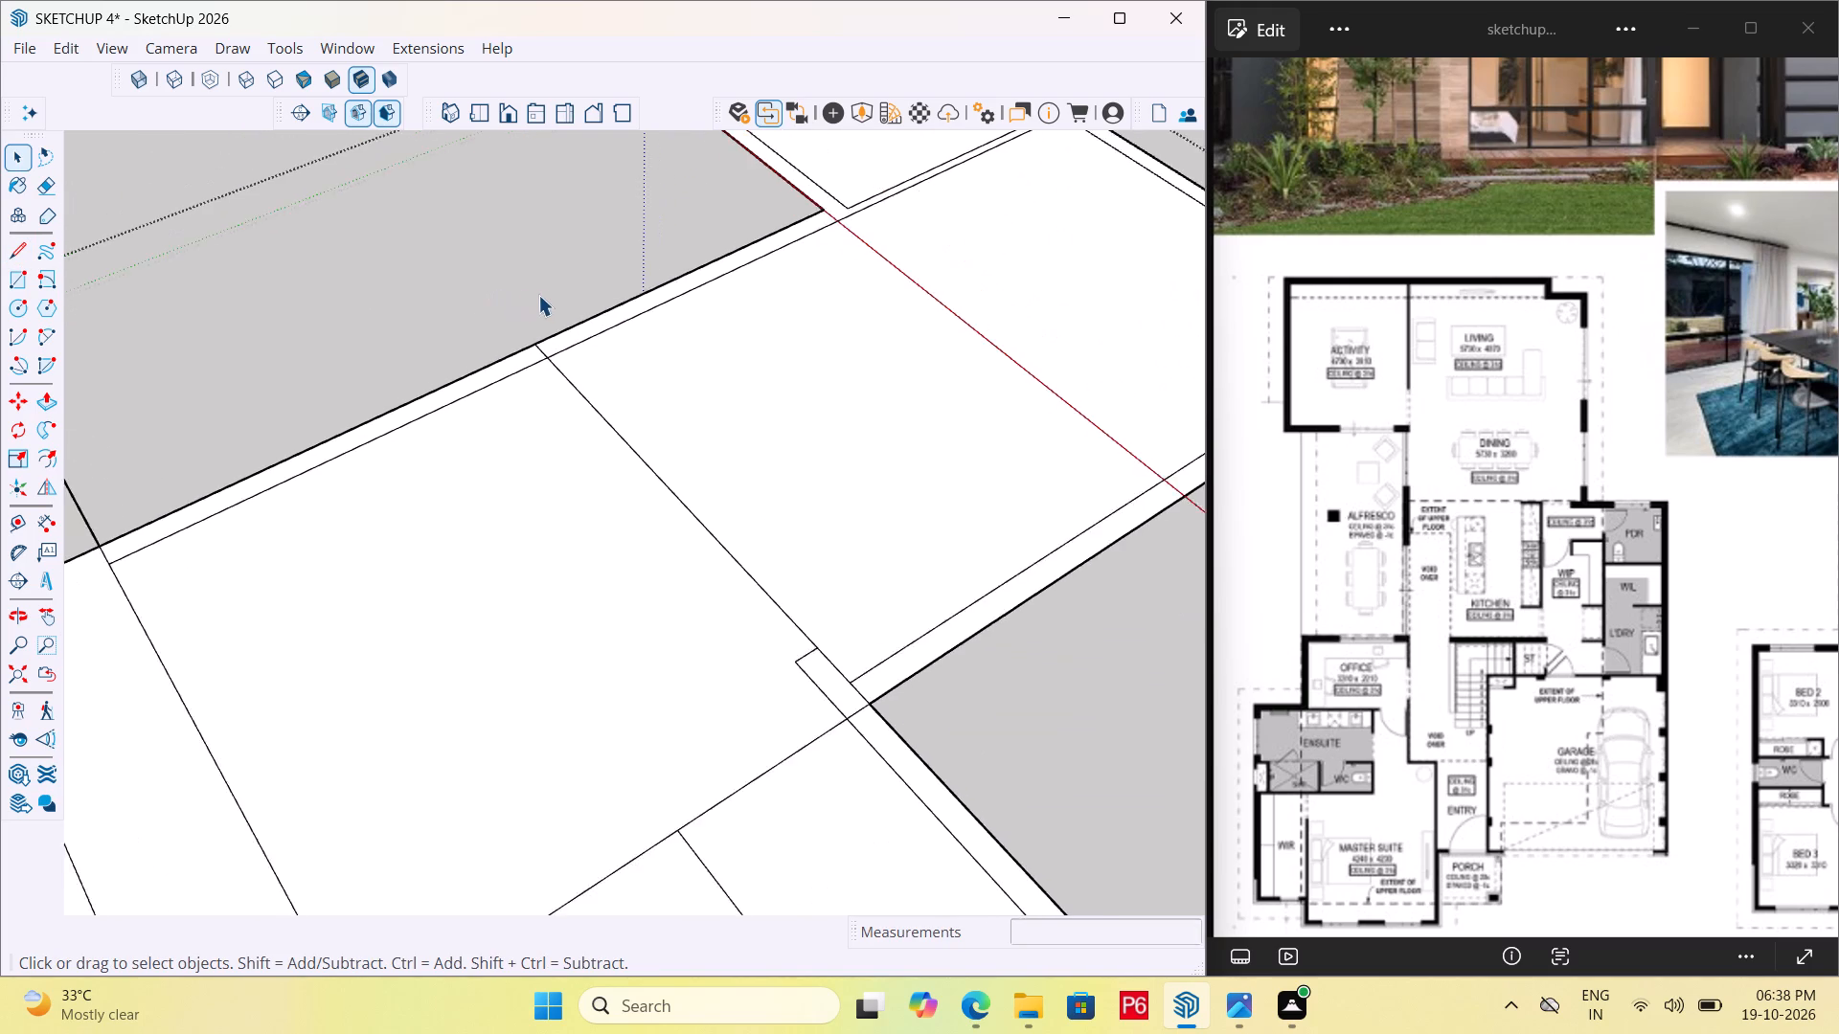
{"action": "scroll", "coordinate": [538, 295], "scroll_direction": "down", "scroll_amount": 1}
{"action": "key", "text": "t"}
{"action": "key", "text": "e"}
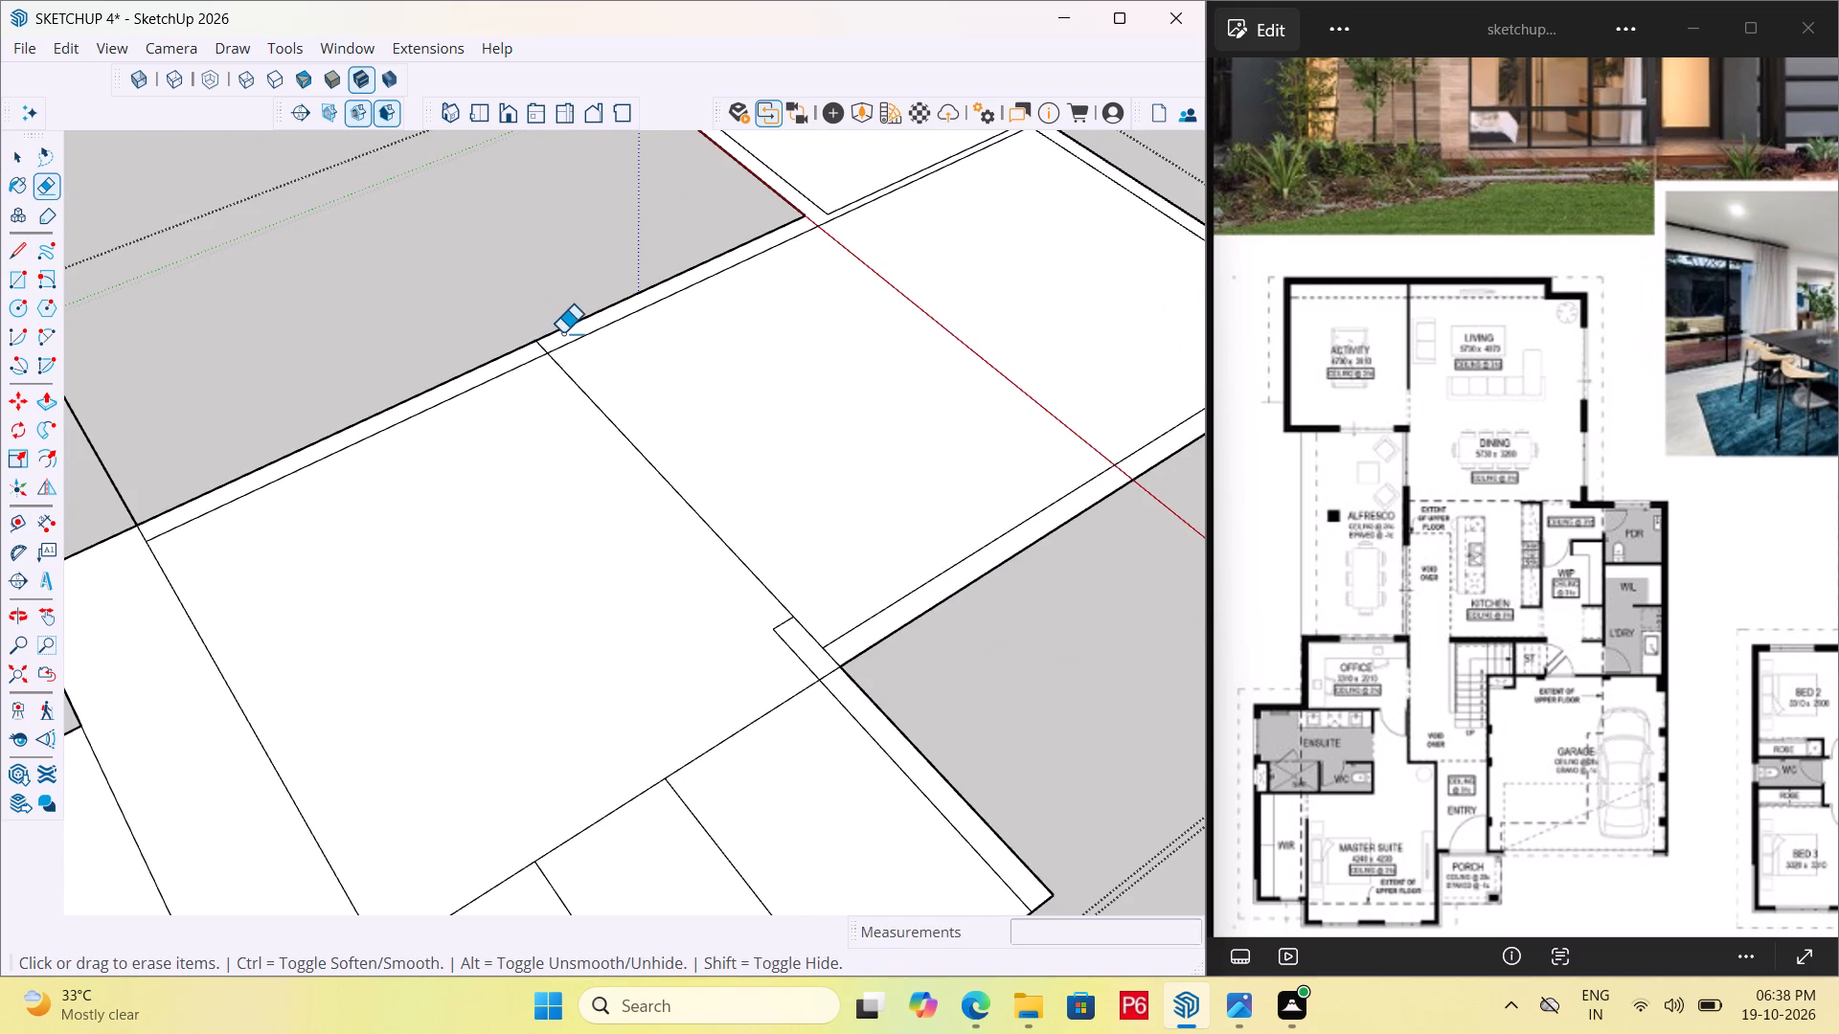
{"action": "scroll", "coordinate": [562, 333], "scroll_direction": "up", "scroll_amount": 6}
{"action": "double_click", "coordinate": [522, 355]}
{"action": "scroll", "coordinate": [611, 378], "scroll_direction": "down", "scroll_amount": 6}
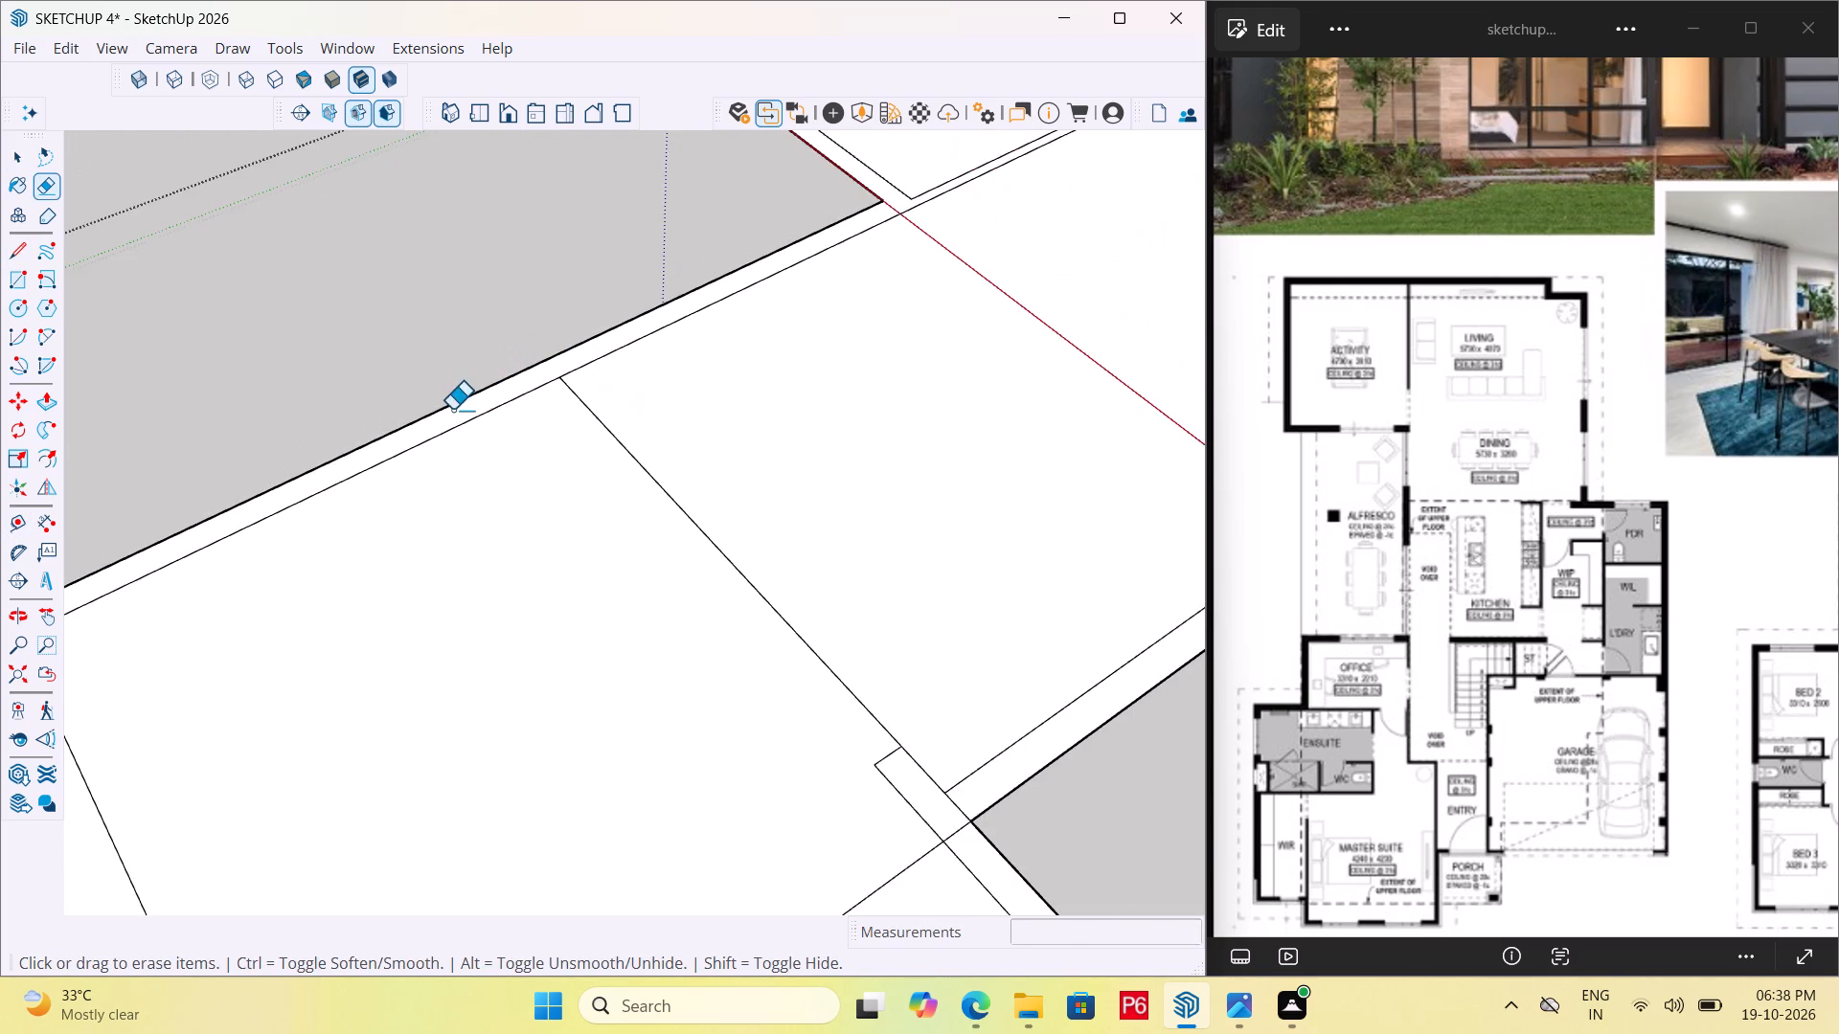
Erase the short line pieces crossing the wall thickness where the dining, kitchen and powder room walls meet.
{"action": "scroll", "coordinate": [455, 426], "scroll_direction": "down", "scroll_amount": 7}
{"action": "scroll", "coordinate": [949, 151], "scroll_direction": "up", "scroll_amount": 7}
{"action": "scroll", "coordinate": [632, 349], "scroll_direction": "up", "scroll_amount": 4}
{"action": "scroll", "coordinate": [516, 384], "scroll_direction": "down", "scroll_amount": 1}
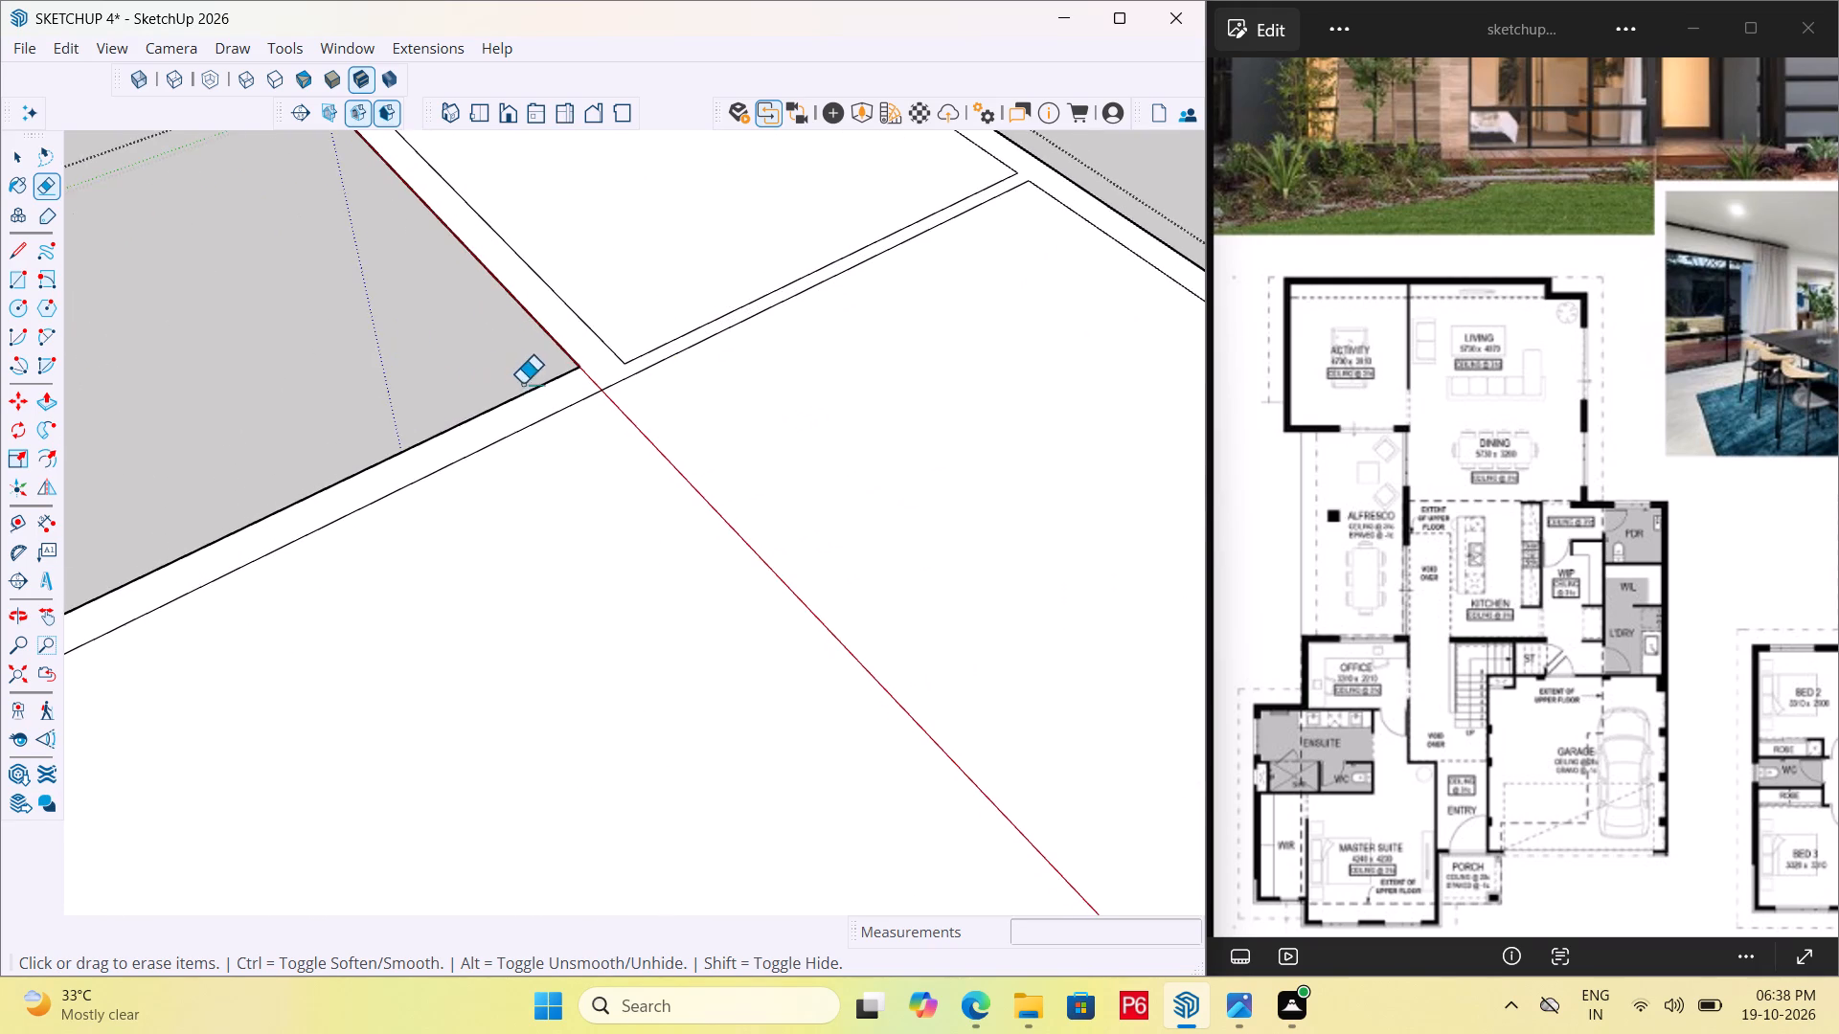
{"action": "scroll", "coordinate": [522, 384], "scroll_direction": "down", "scroll_amount": 6}
{"action": "scroll", "coordinate": [718, 367], "scroll_direction": "down", "scroll_amount": 6}
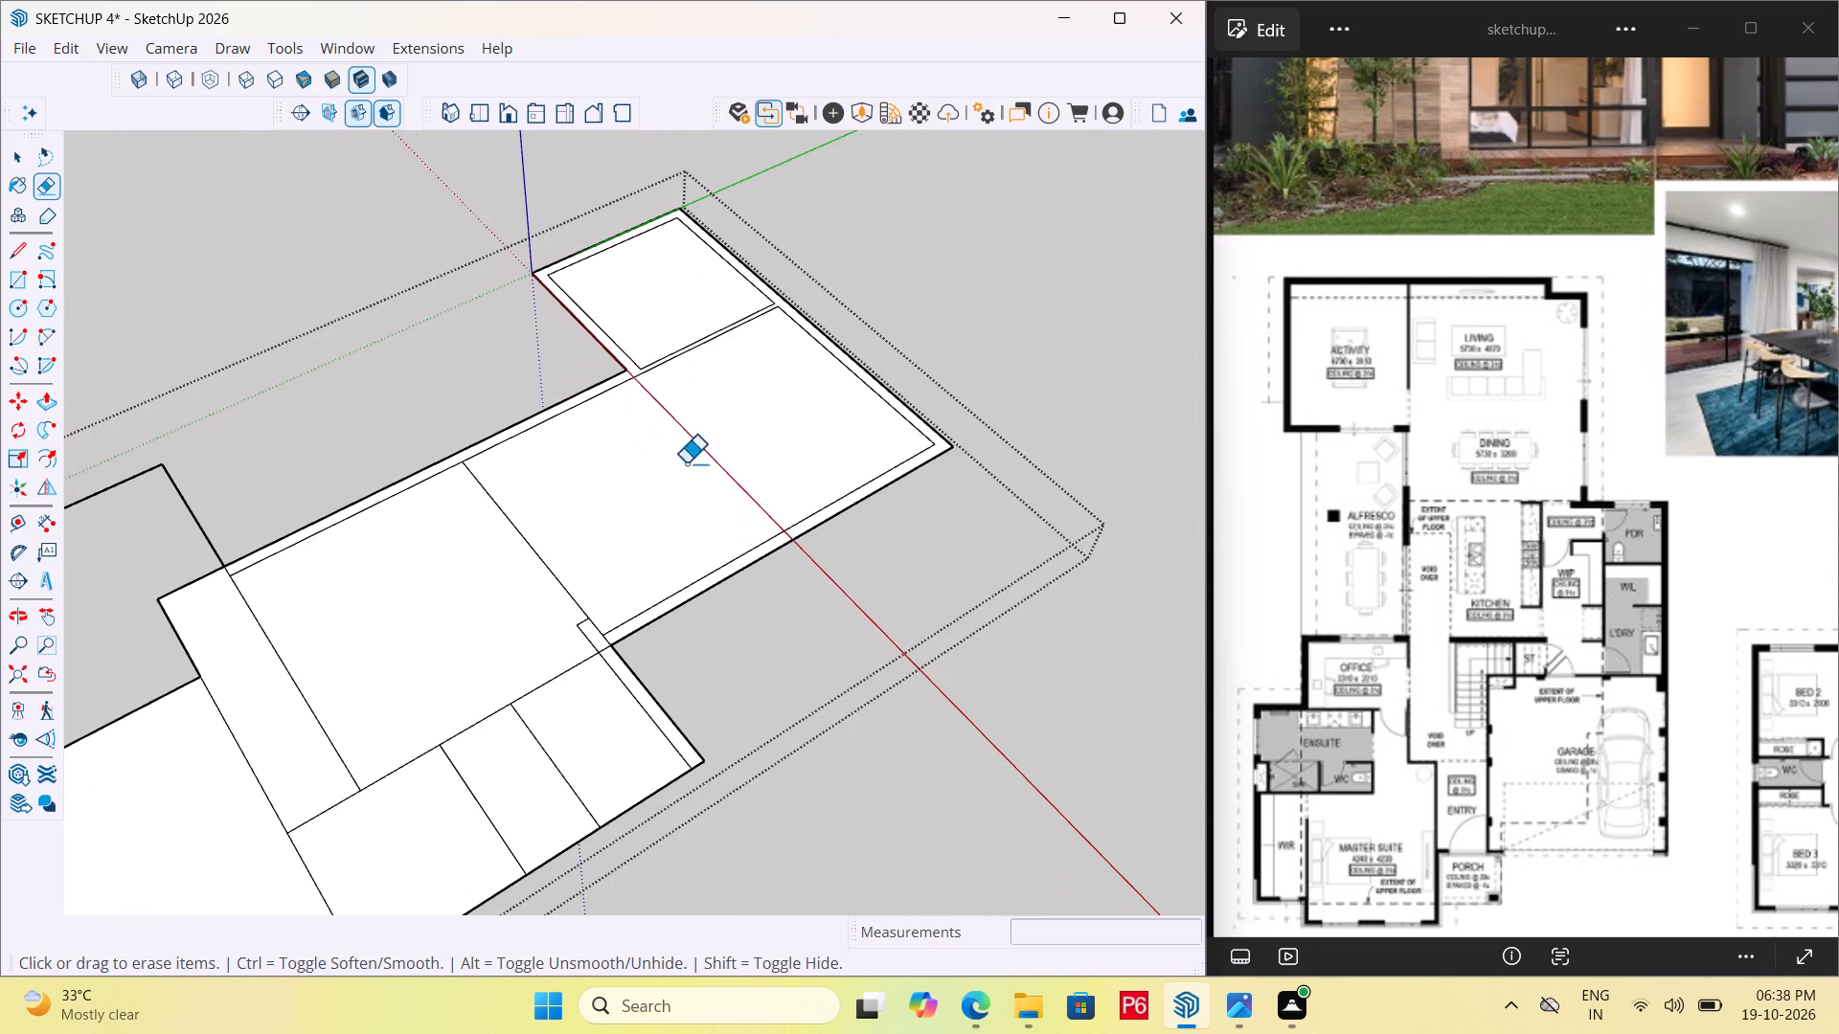
{"action": "scroll", "coordinate": [608, 695], "scroll_direction": "up", "scroll_amount": 18}
{"action": "double_click", "coordinate": [599, 571]}
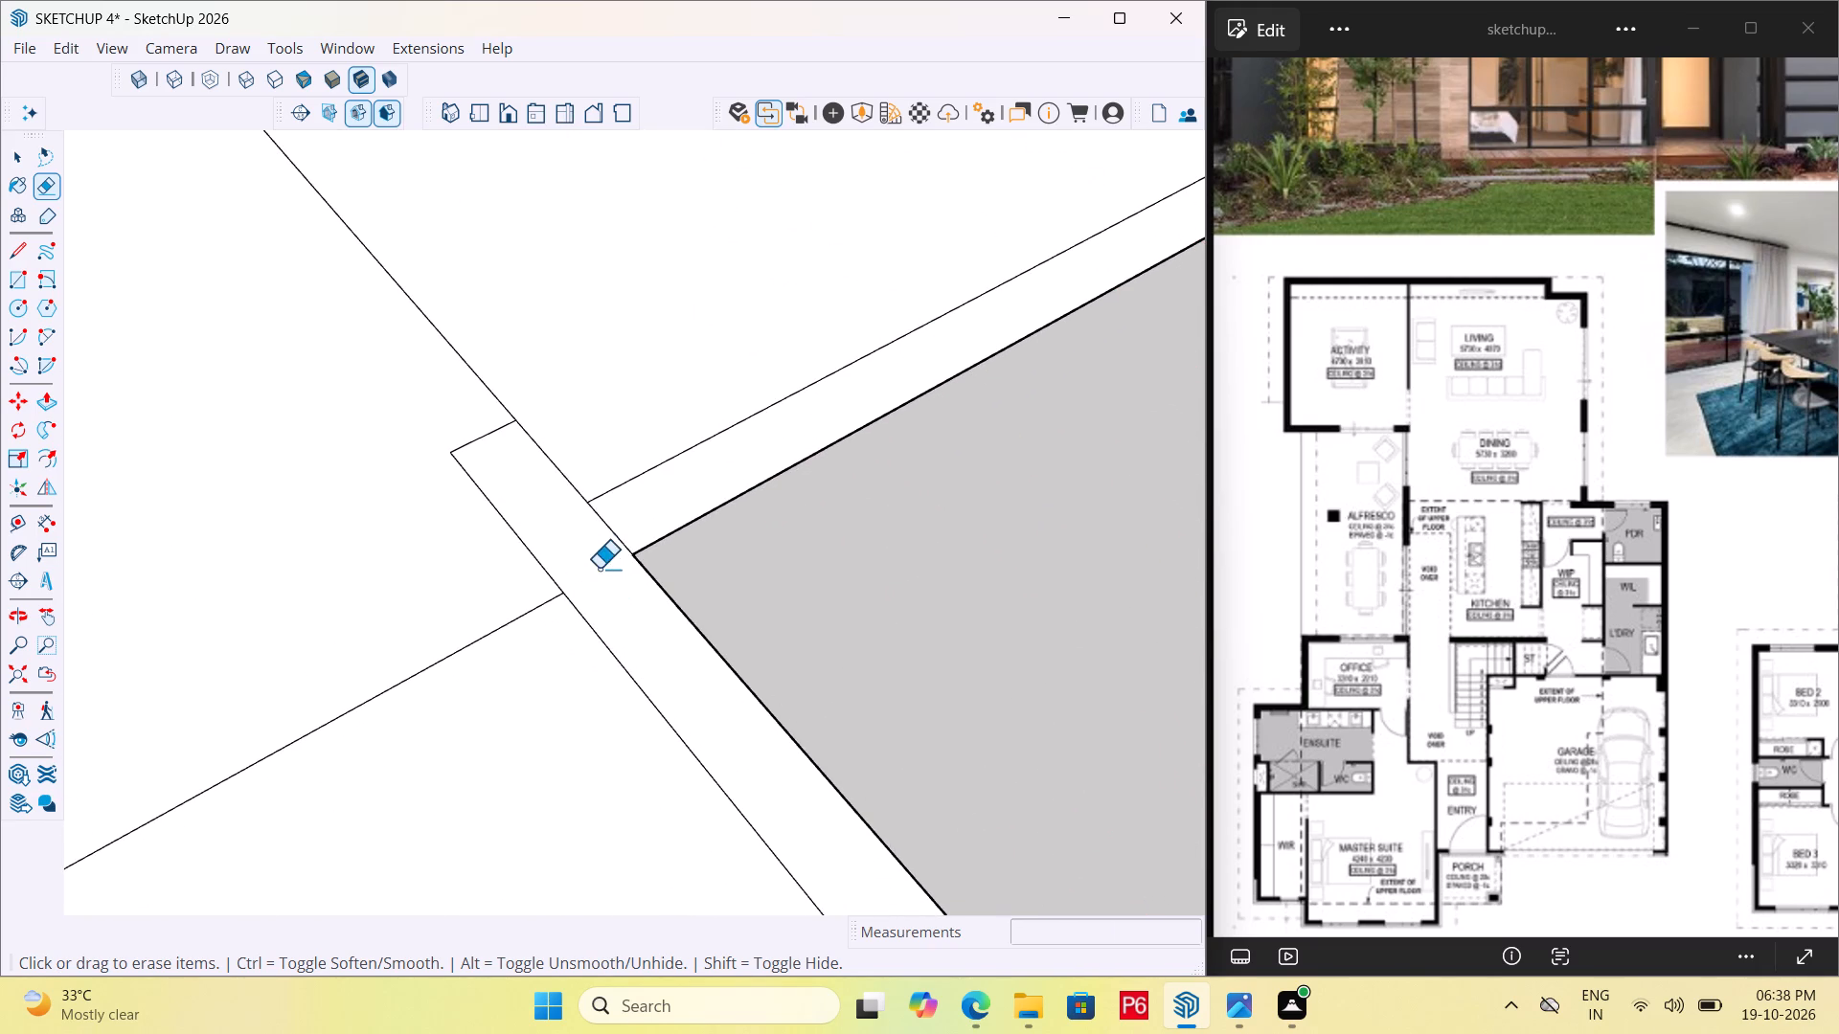
{"action": "left_click", "coordinate": [616, 539]}
{"action": "left_click", "coordinate": [619, 533]}
{"action": "scroll", "coordinate": [618, 464], "scroll_direction": "down", "scroll_amount": 13}
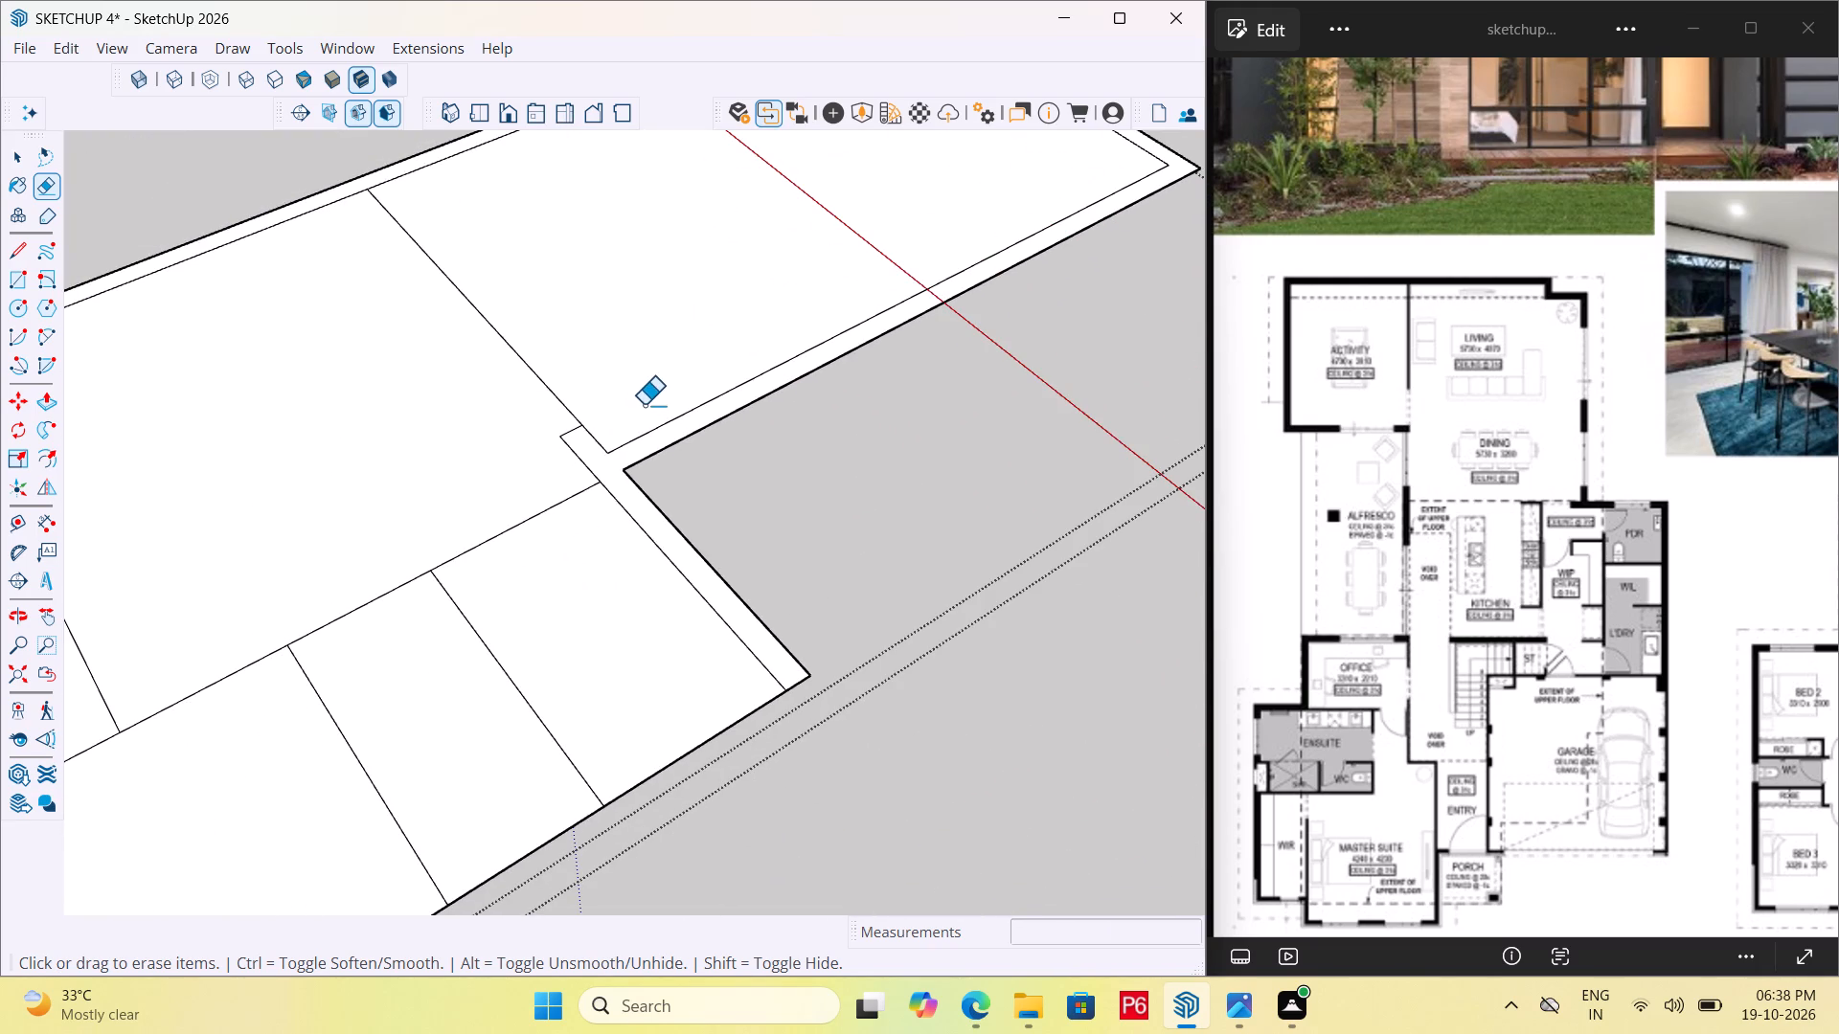
Place a guide 9" inside the outer edge of the powder room and laundry side.
{"action": "scroll", "coordinate": [701, 730], "scroll_direction": "up", "scroll_amount": 5}
{"action": "scroll", "coordinate": [689, 808], "scroll_direction": "up", "scroll_amount": 1}
{"action": "key", "text": "t"}
{"action": "left_click", "coordinate": [718, 703]}
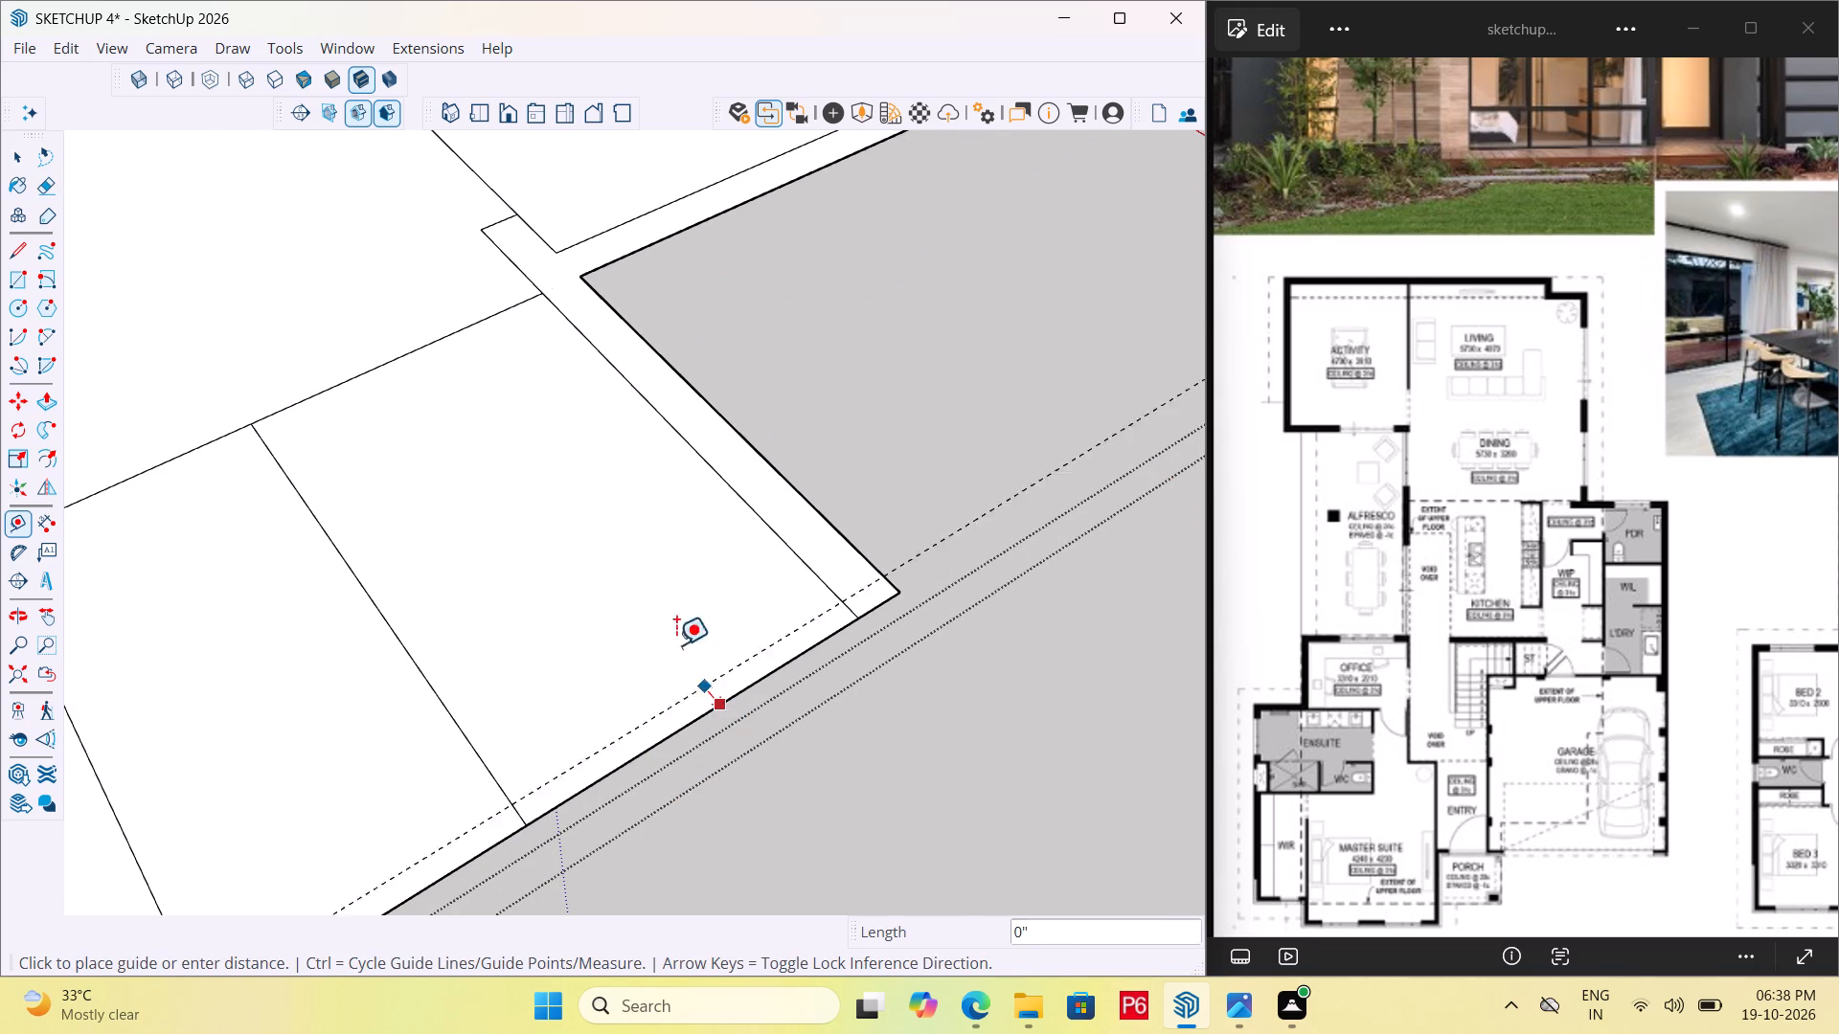
{"action": "type", "text": "9\""}
{"action": "key", "text": "Return"}
{"action": "key", "text": "Return"}
{"action": "scroll", "coordinate": [687, 480], "scroll_direction": "down", "scroll_amount": 5}
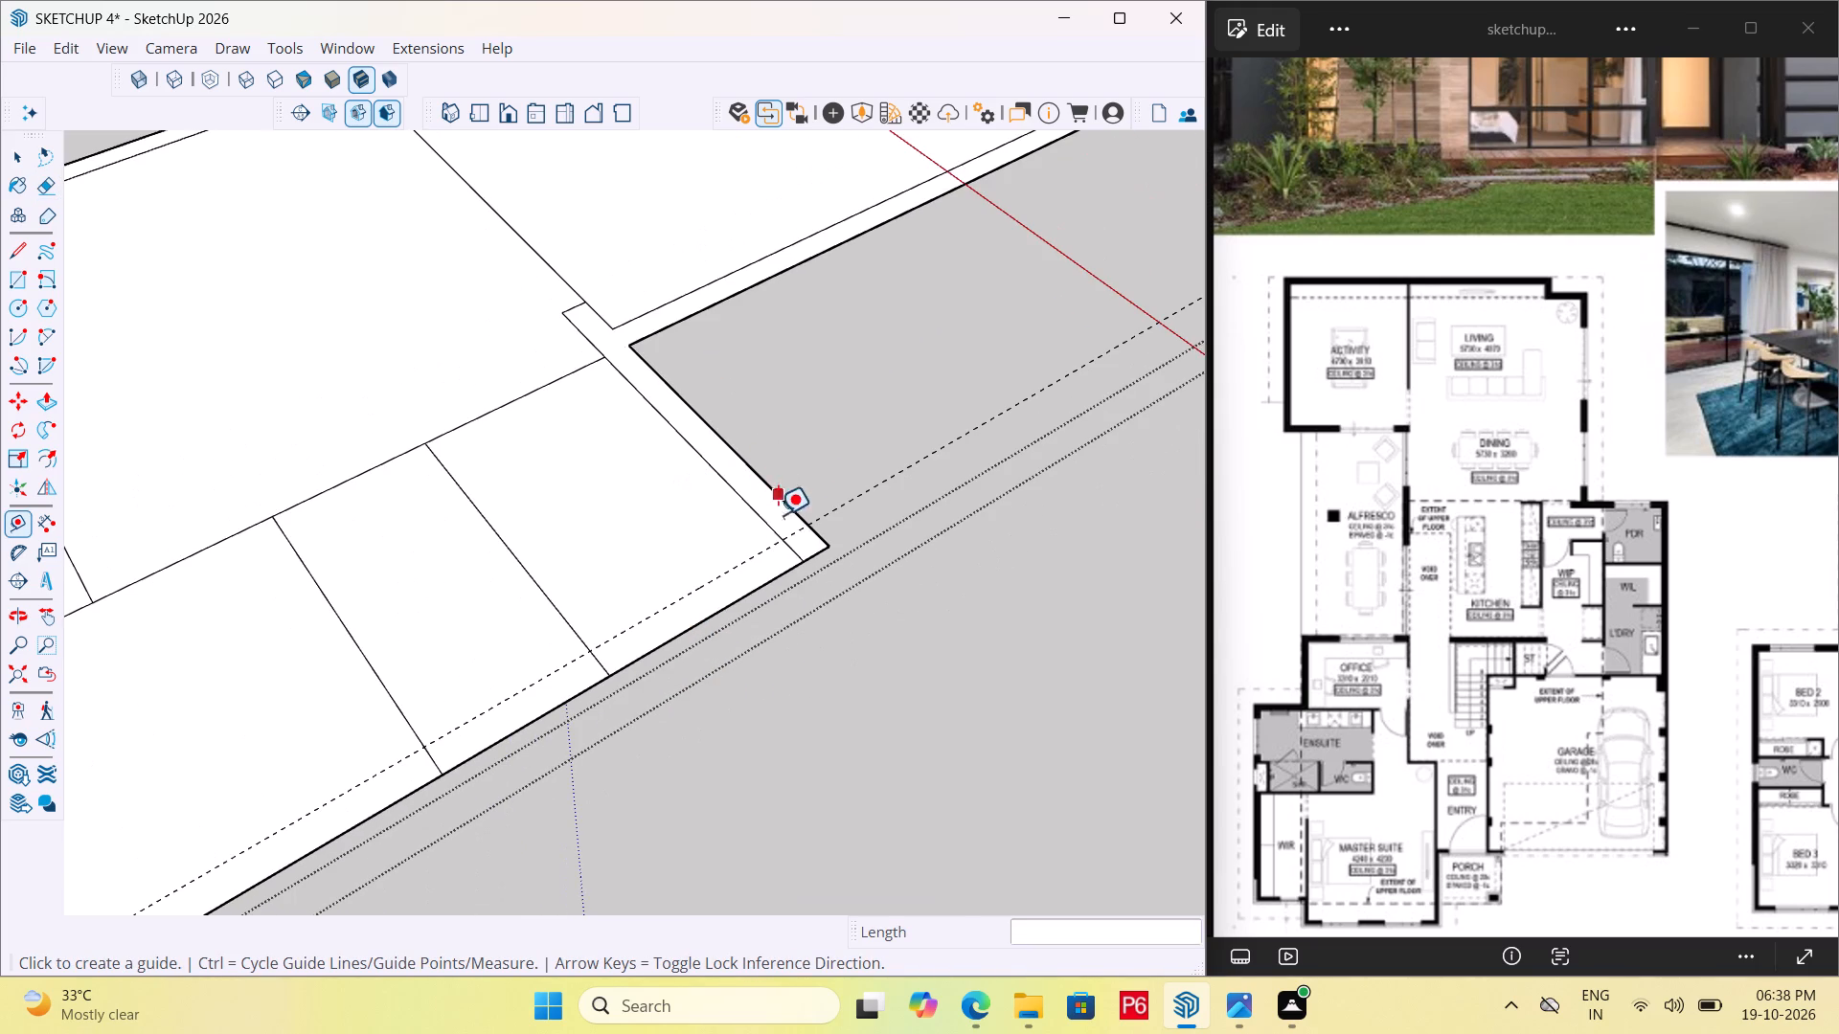
Draw the inner wall line along the 9" guide, 9' 3" from the powder room corner plus 8' past the laundry.
{"action": "key", "text": "l"}
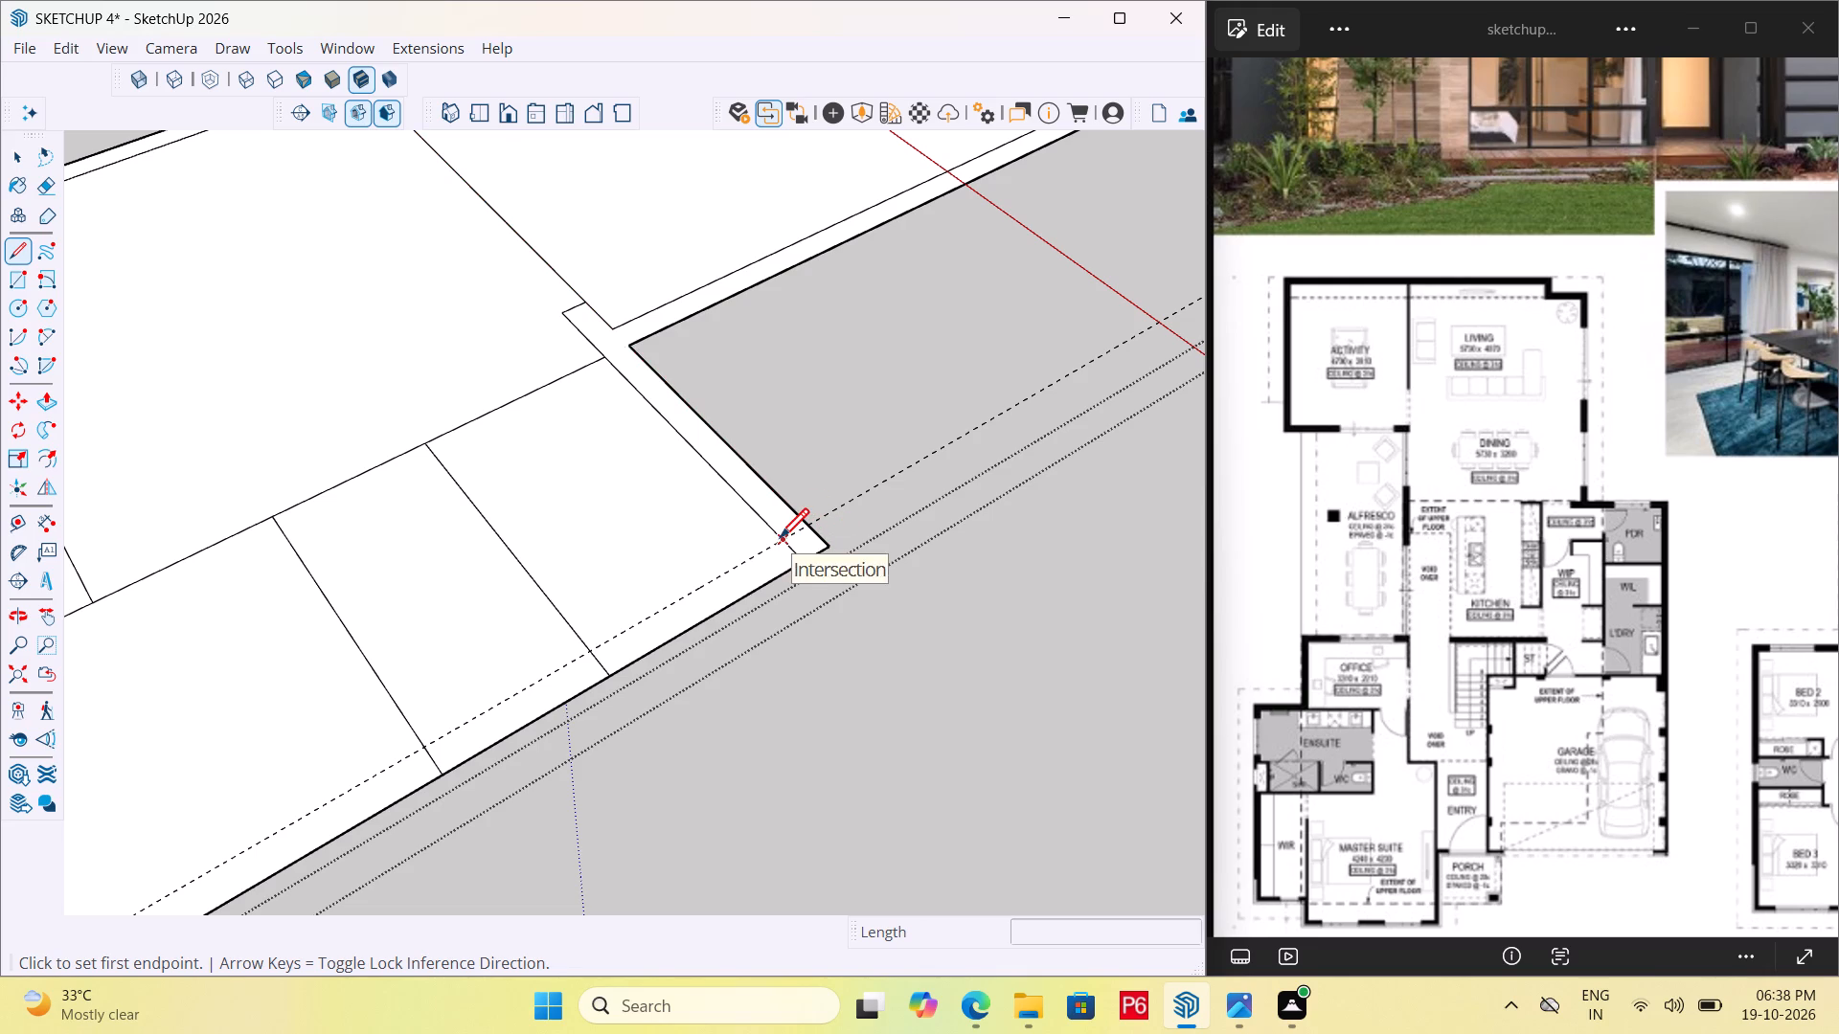
{"action": "left_click", "coordinate": [780, 541]}
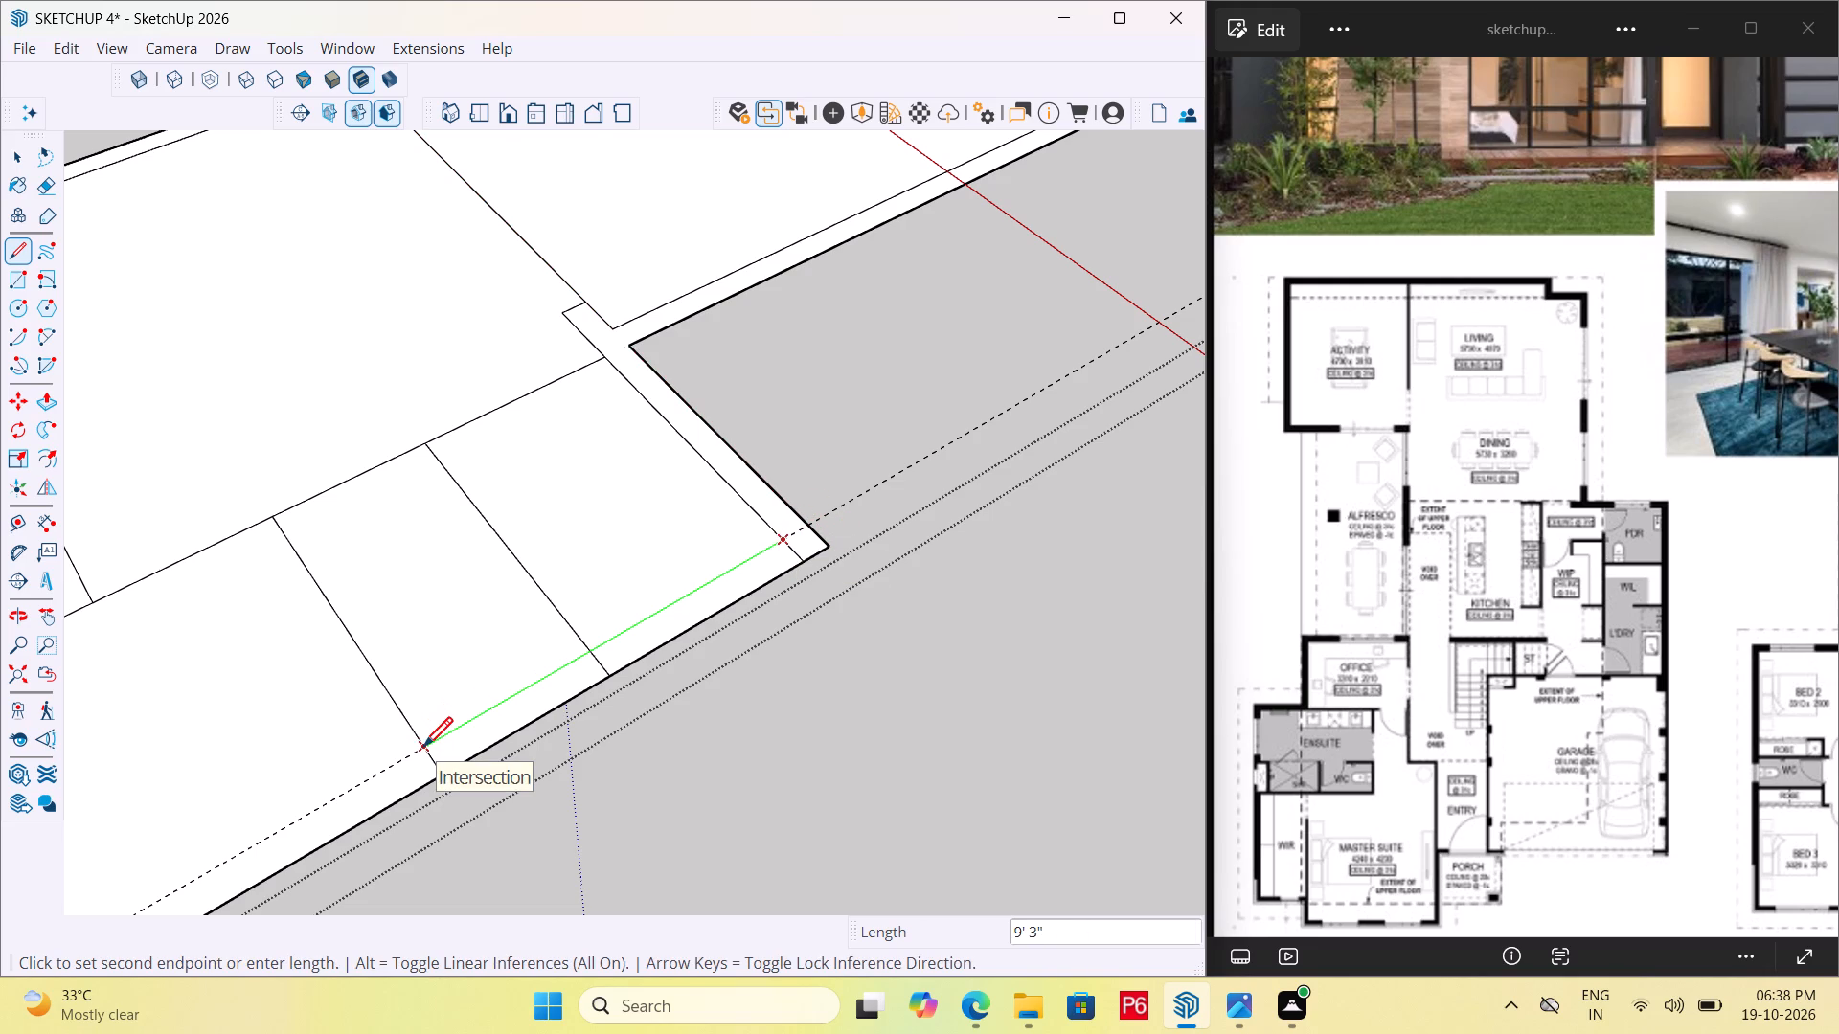
{"action": "left_click", "coordinate": [423, 750]}
{"action": "scroll", "coordinate": [797, 555], "scroll_direction": "down", "scroll_amount": 4}
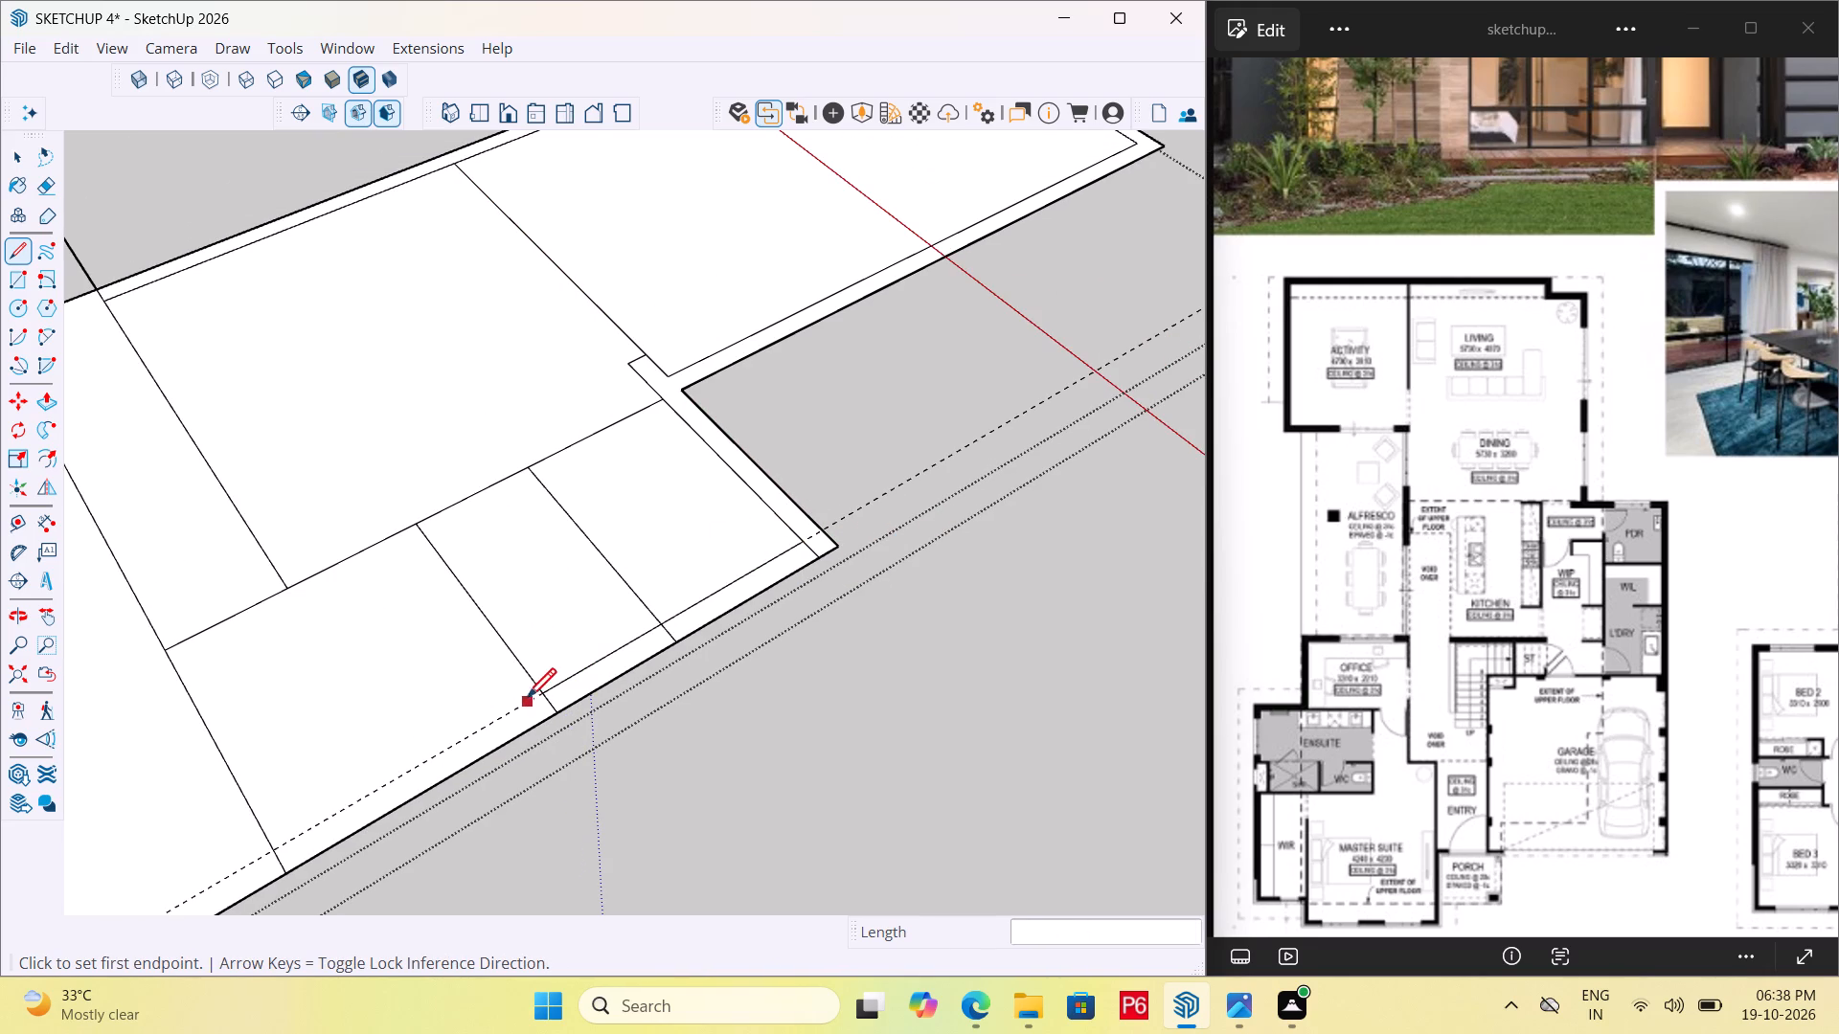
{"action": "left_click", "coordinate": [541, 694]}
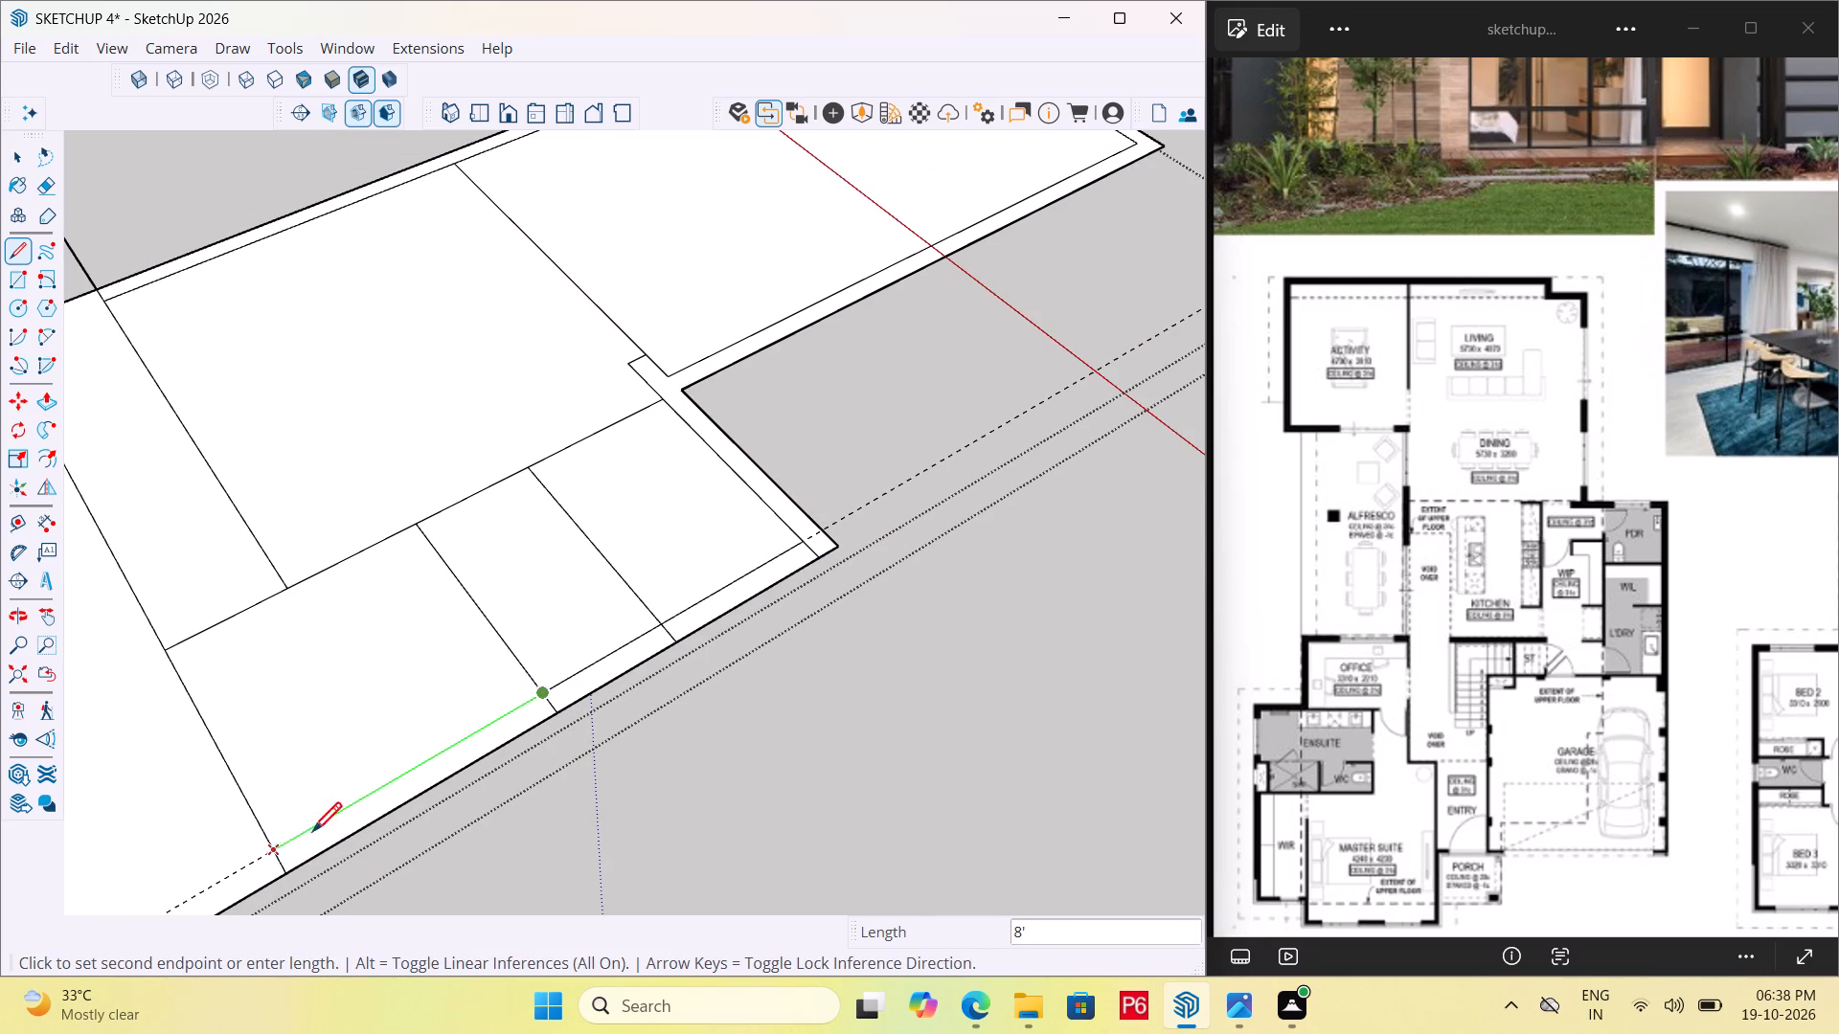
{"action": "double_click", "coordinate": [272, 852]}
{"action": "scroll", "coordinate": [567, 723], "scroll_direction": "down", "scroll_amount": 5}
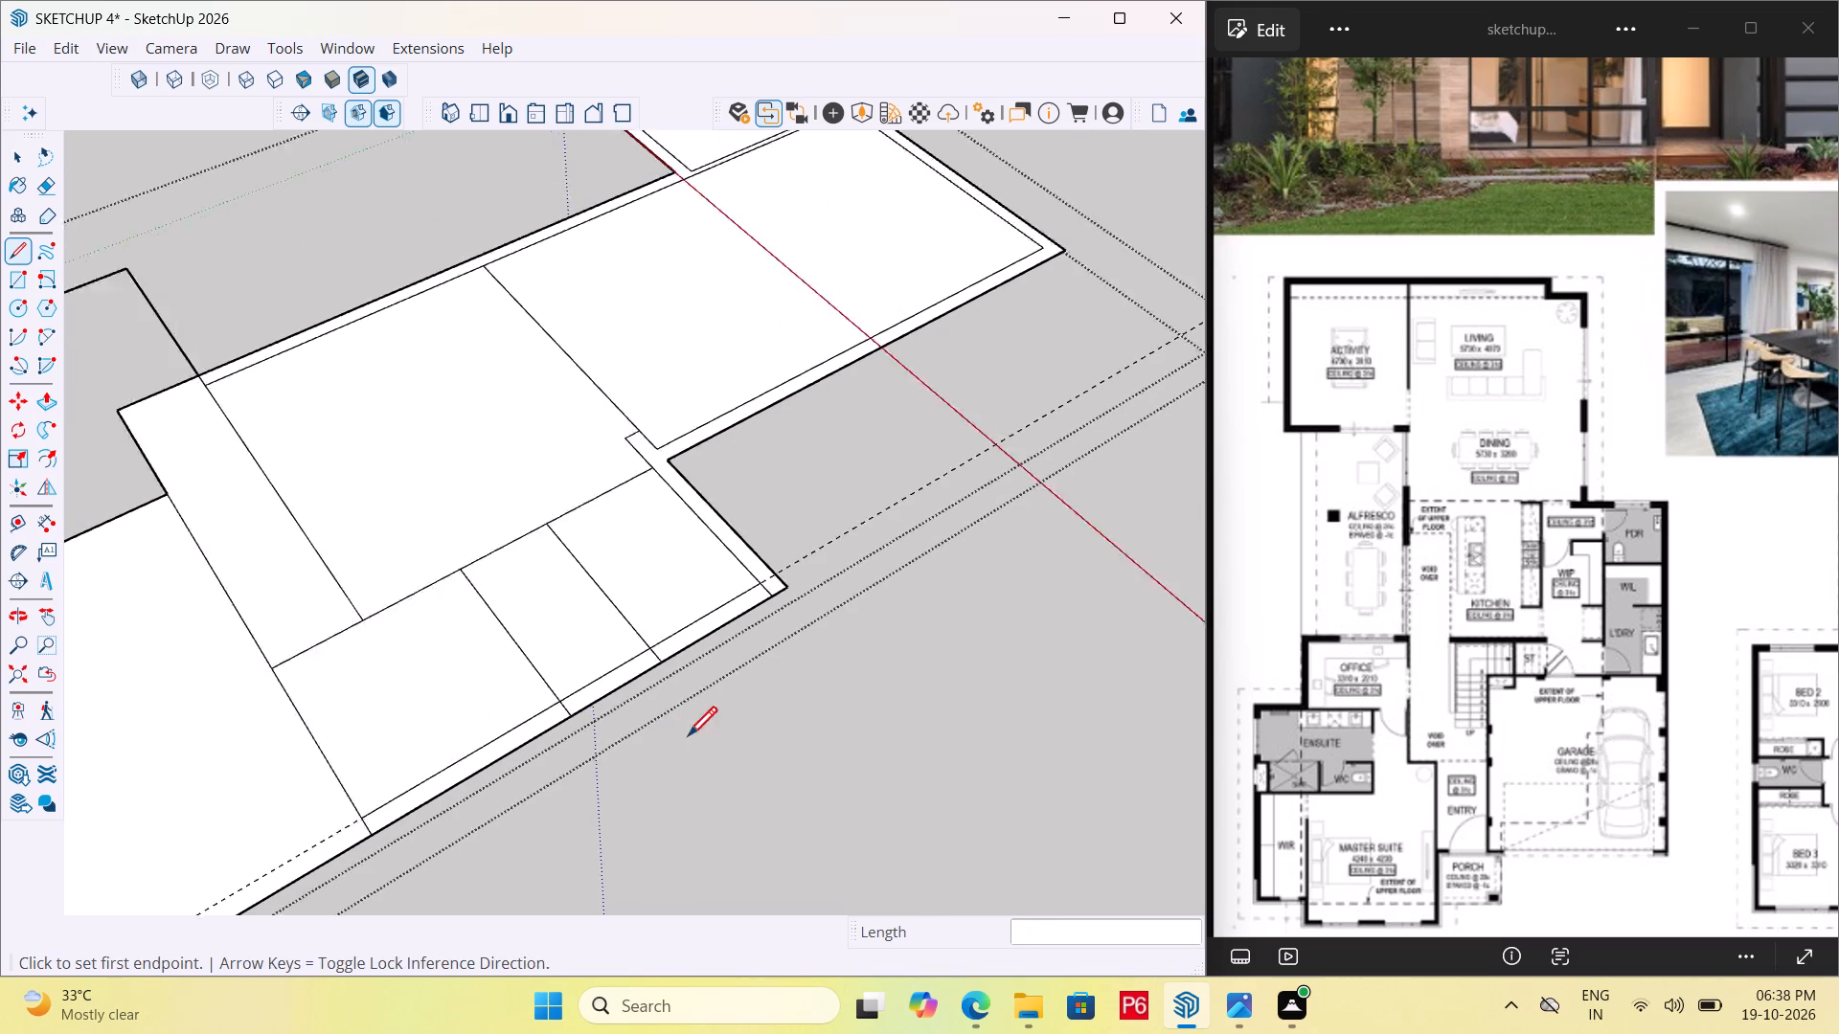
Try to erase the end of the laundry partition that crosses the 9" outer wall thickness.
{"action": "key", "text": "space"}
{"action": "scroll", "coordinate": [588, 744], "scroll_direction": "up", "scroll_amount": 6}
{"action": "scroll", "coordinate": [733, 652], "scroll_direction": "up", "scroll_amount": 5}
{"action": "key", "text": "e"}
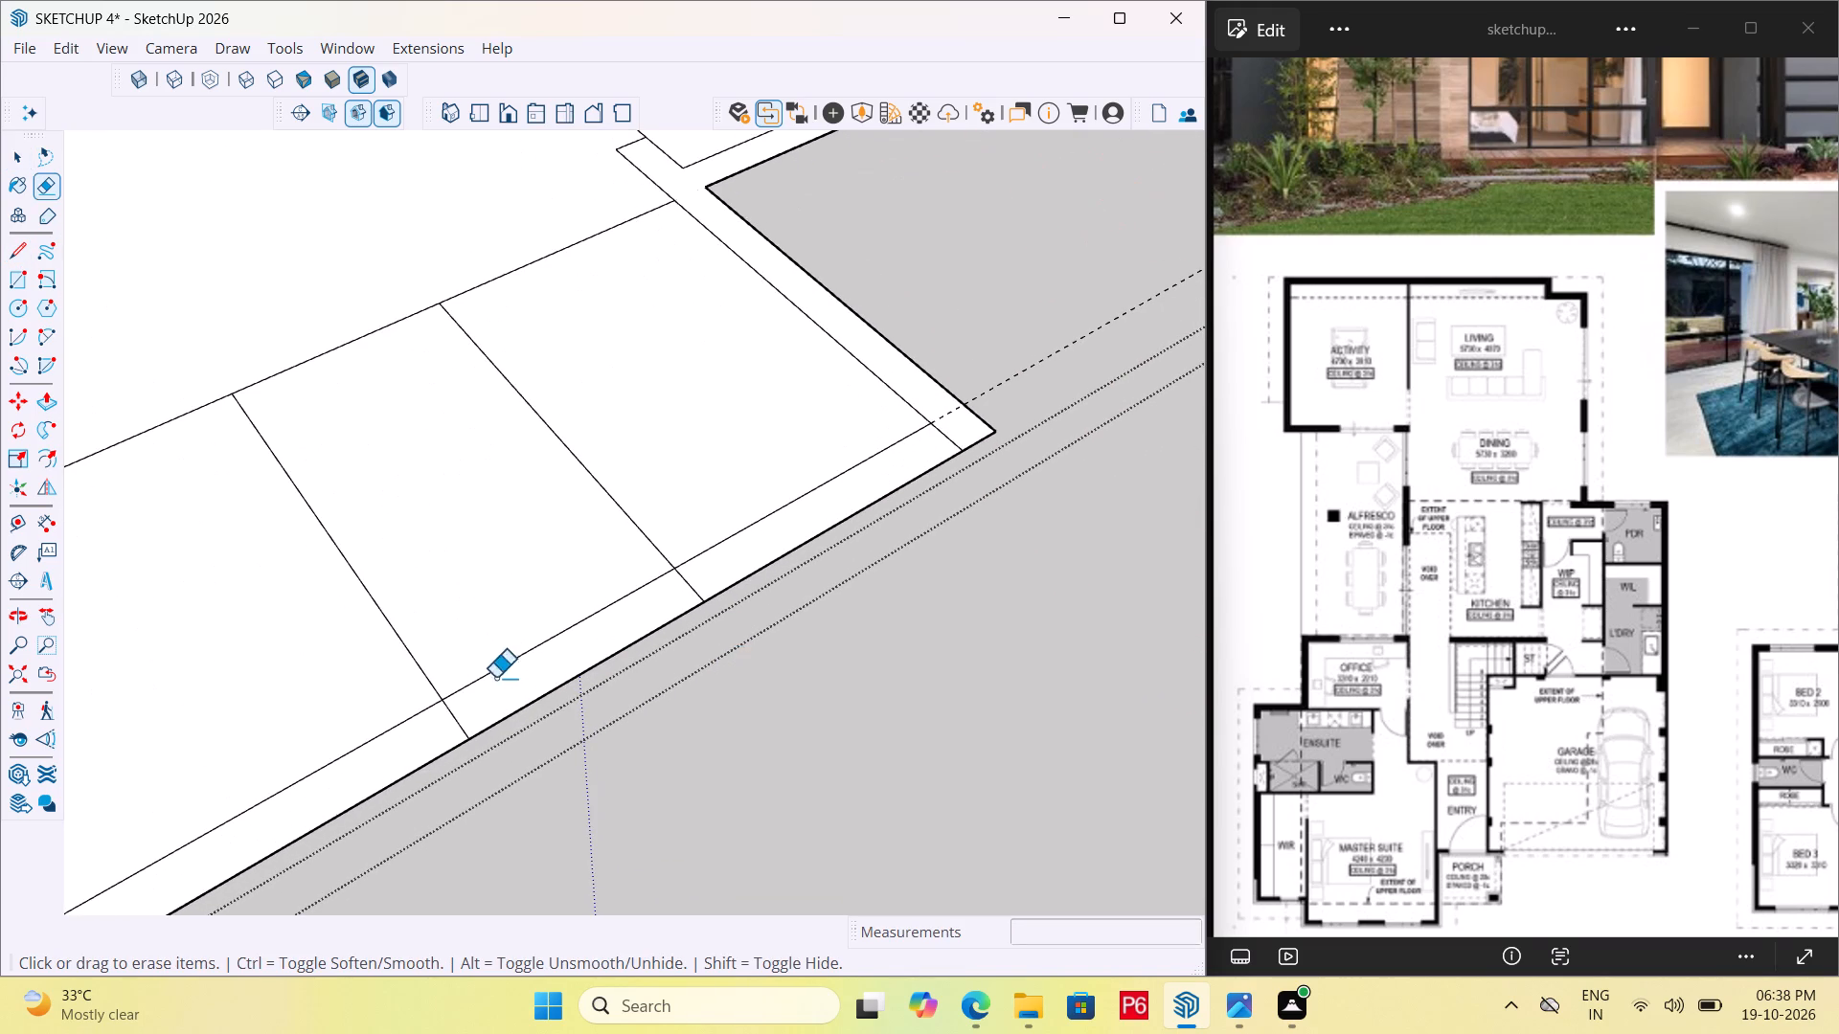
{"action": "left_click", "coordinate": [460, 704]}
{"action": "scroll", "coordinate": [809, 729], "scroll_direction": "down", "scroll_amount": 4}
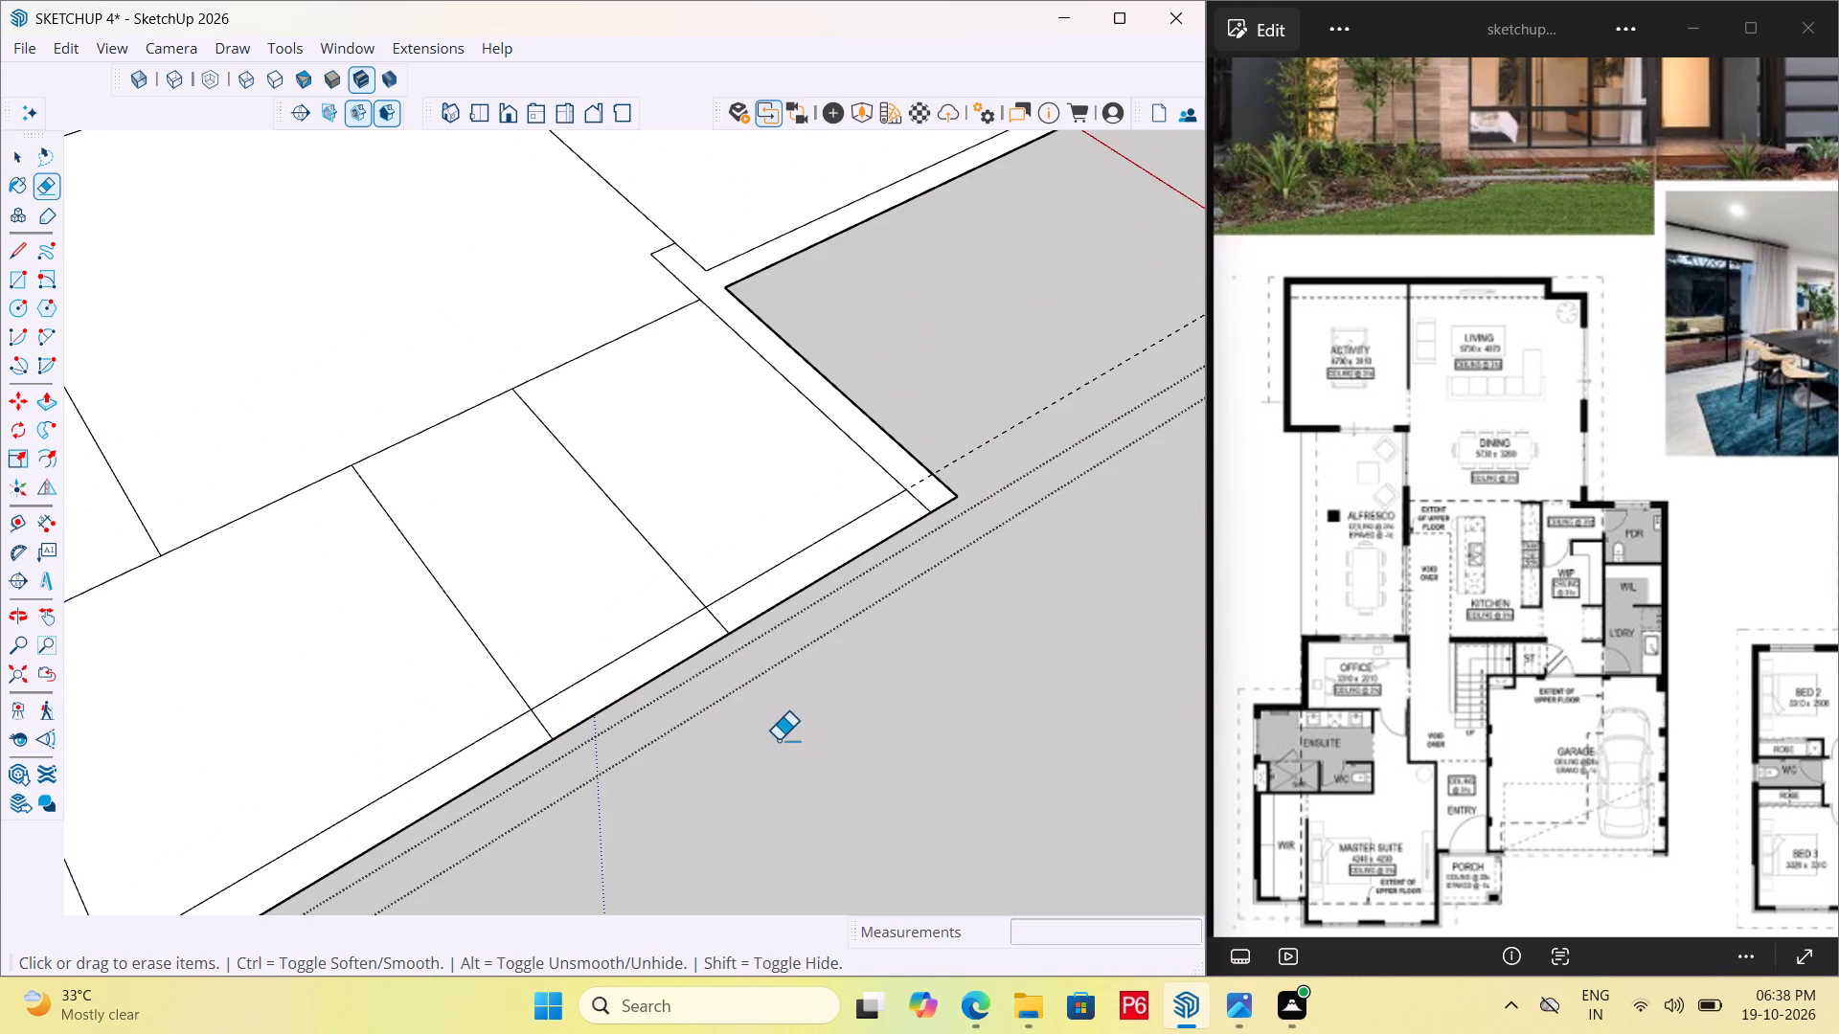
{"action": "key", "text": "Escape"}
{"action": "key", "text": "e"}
Place 6" guides beside both partitions, one on the powder room side and one on the laundry side.
{"action": "key", "text": "t"}
{"action": "left_click", "coordinate": [667, 573]}
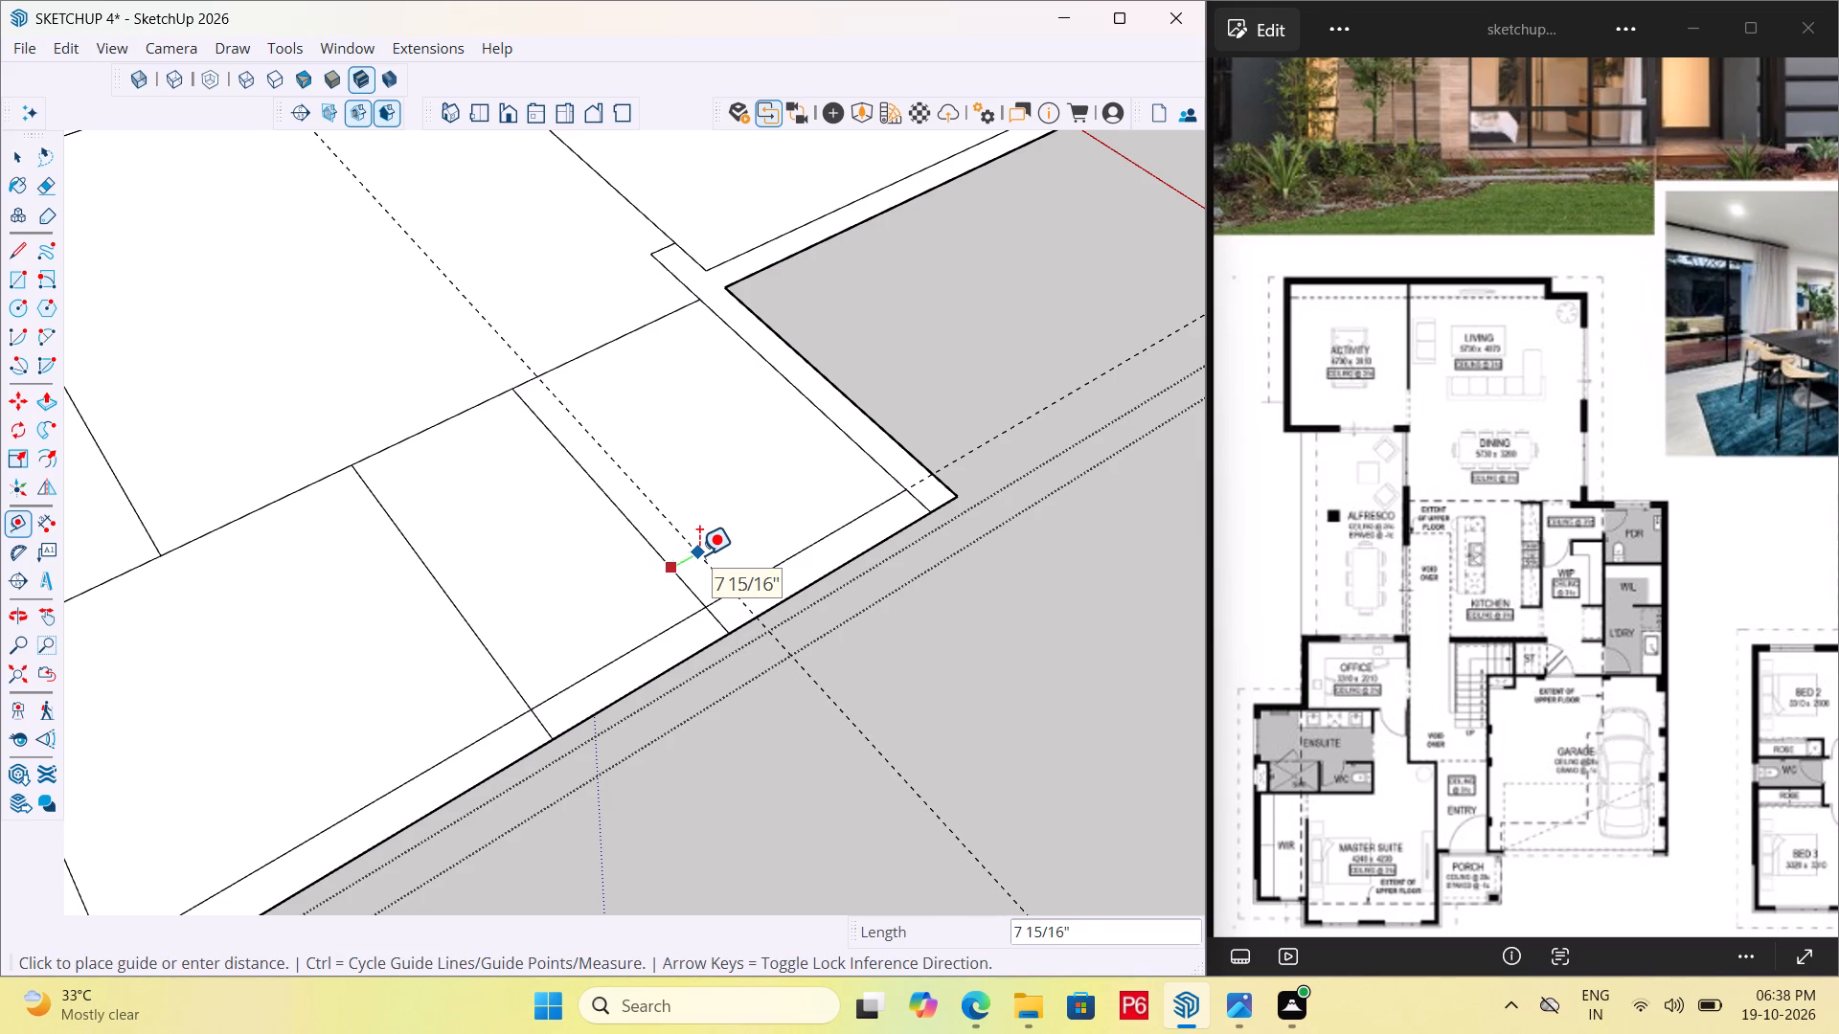
{"action": "type", "text": "6\""}
{"action": "key", "text": "Return"}
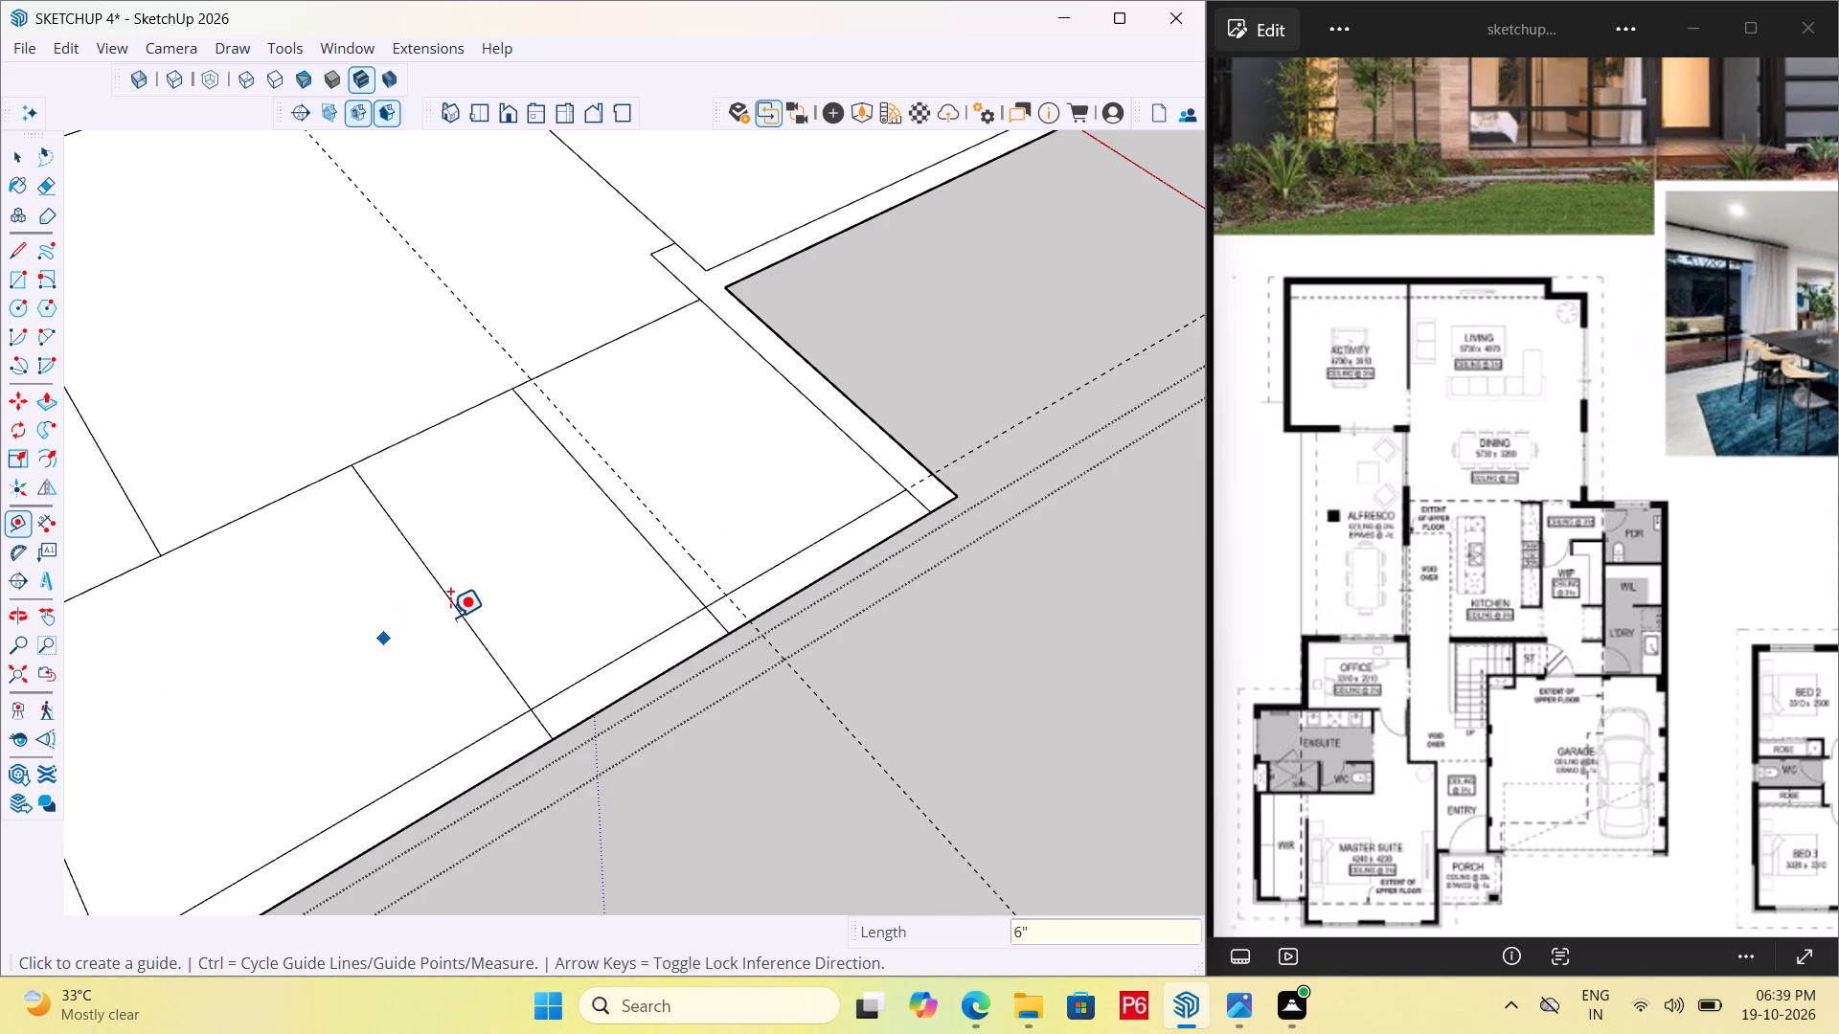
{"action": "left_click", "coordinate": [455, 618]}
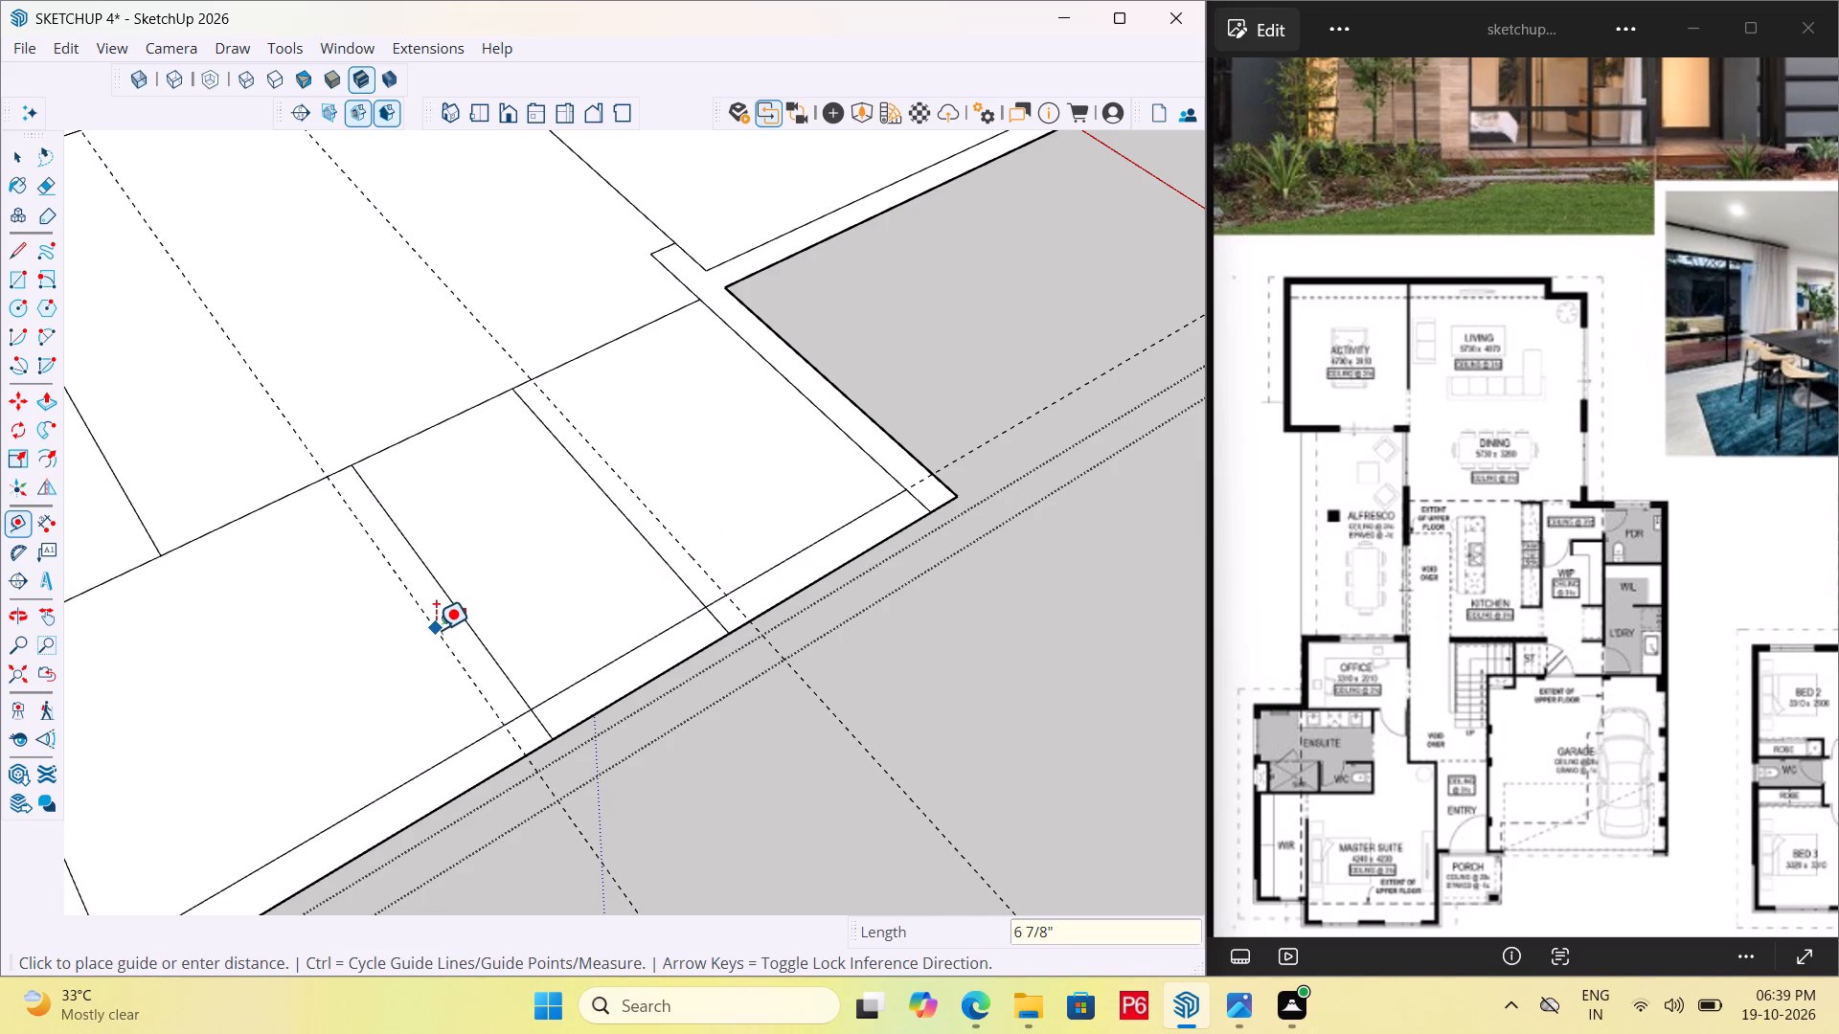
{"action": "type", "text": "6\""}
{"action": "key", "text": "Return"}
Draw the second face lines of both partitions along their 6" guides, from the kitchen-side wall to the outer inner wall line.
{"action": "key", "text": "l"}
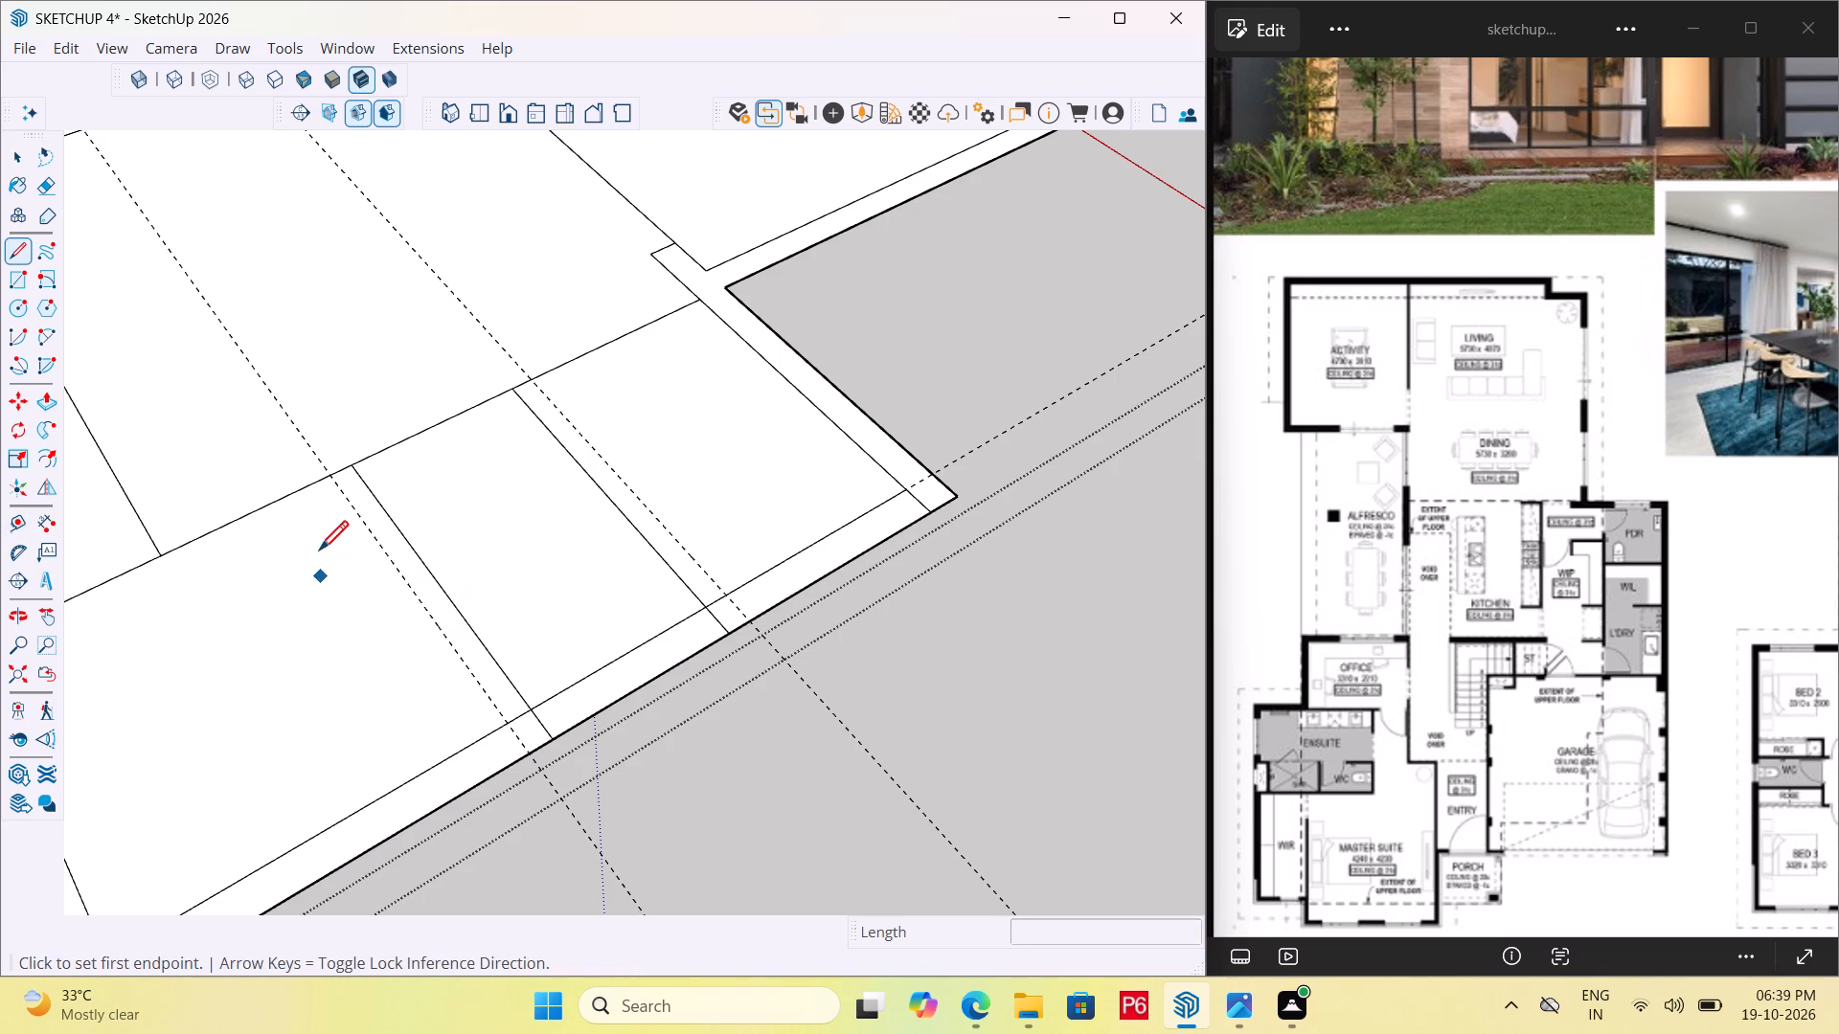
{"action": "left_click", "coordinate": [329, 481]}
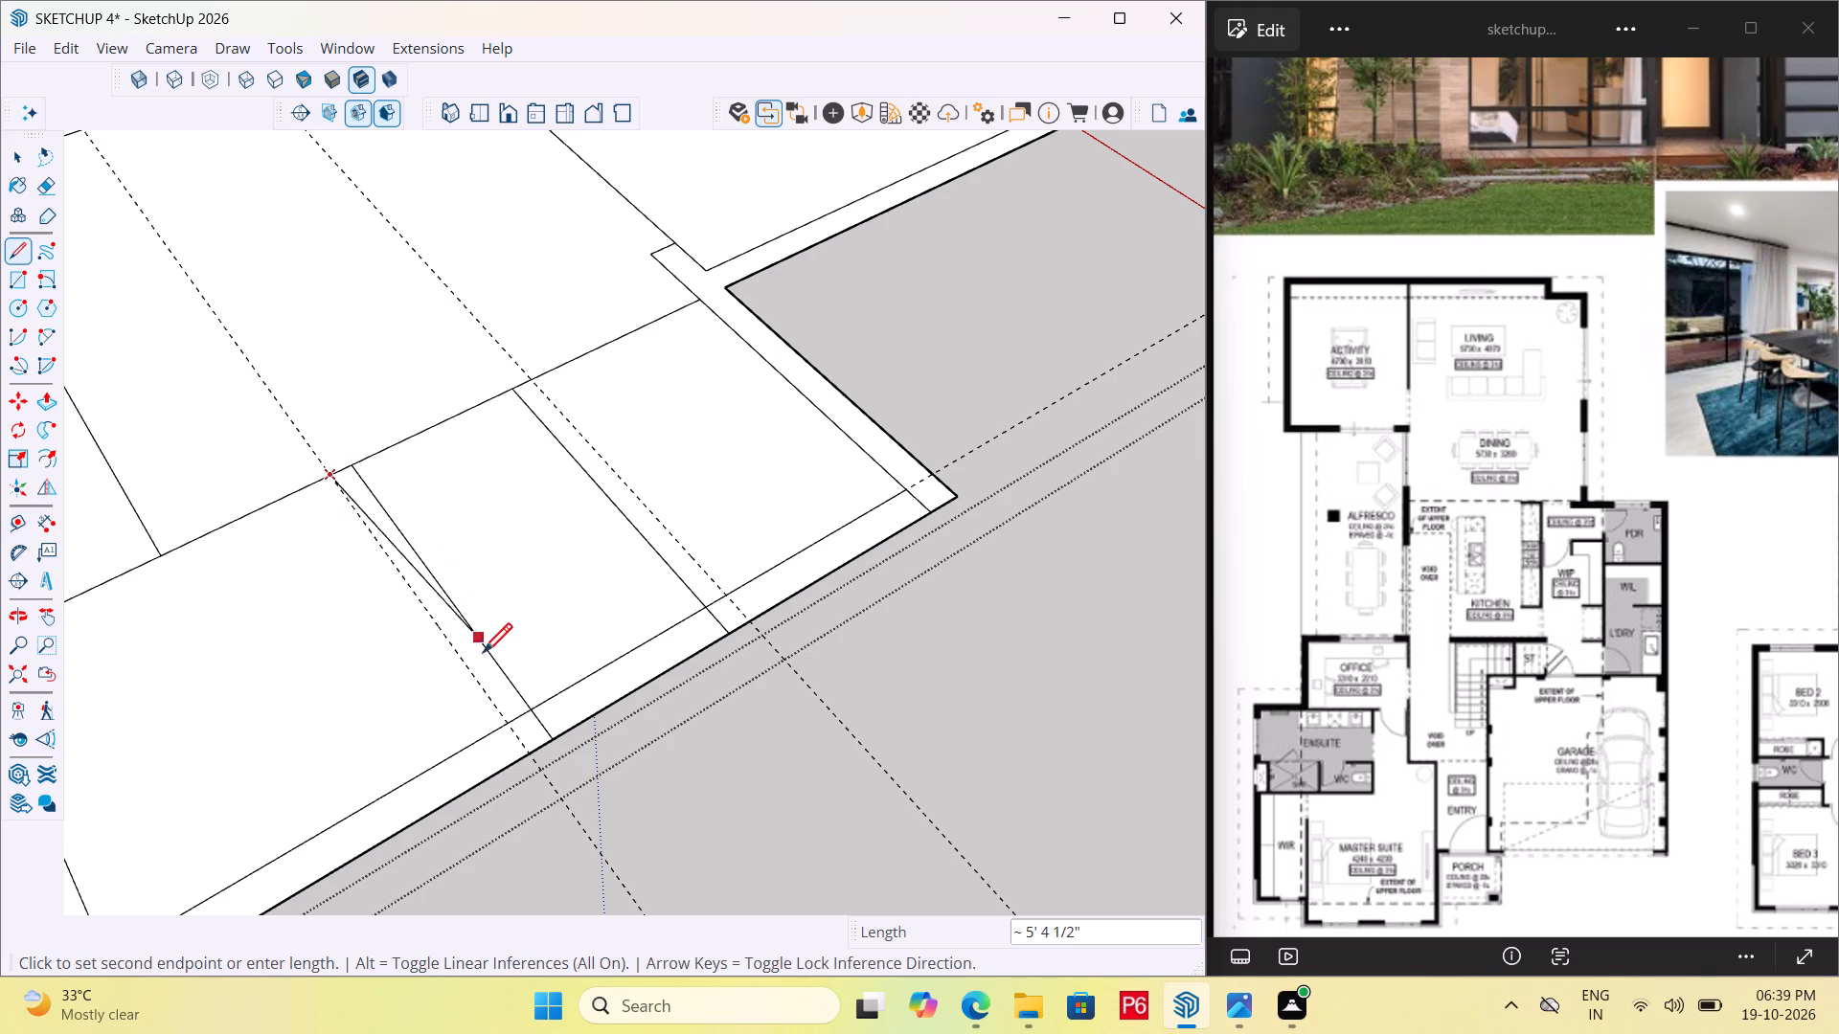
{"action": "left_click", "coordinate": [503, 715]}
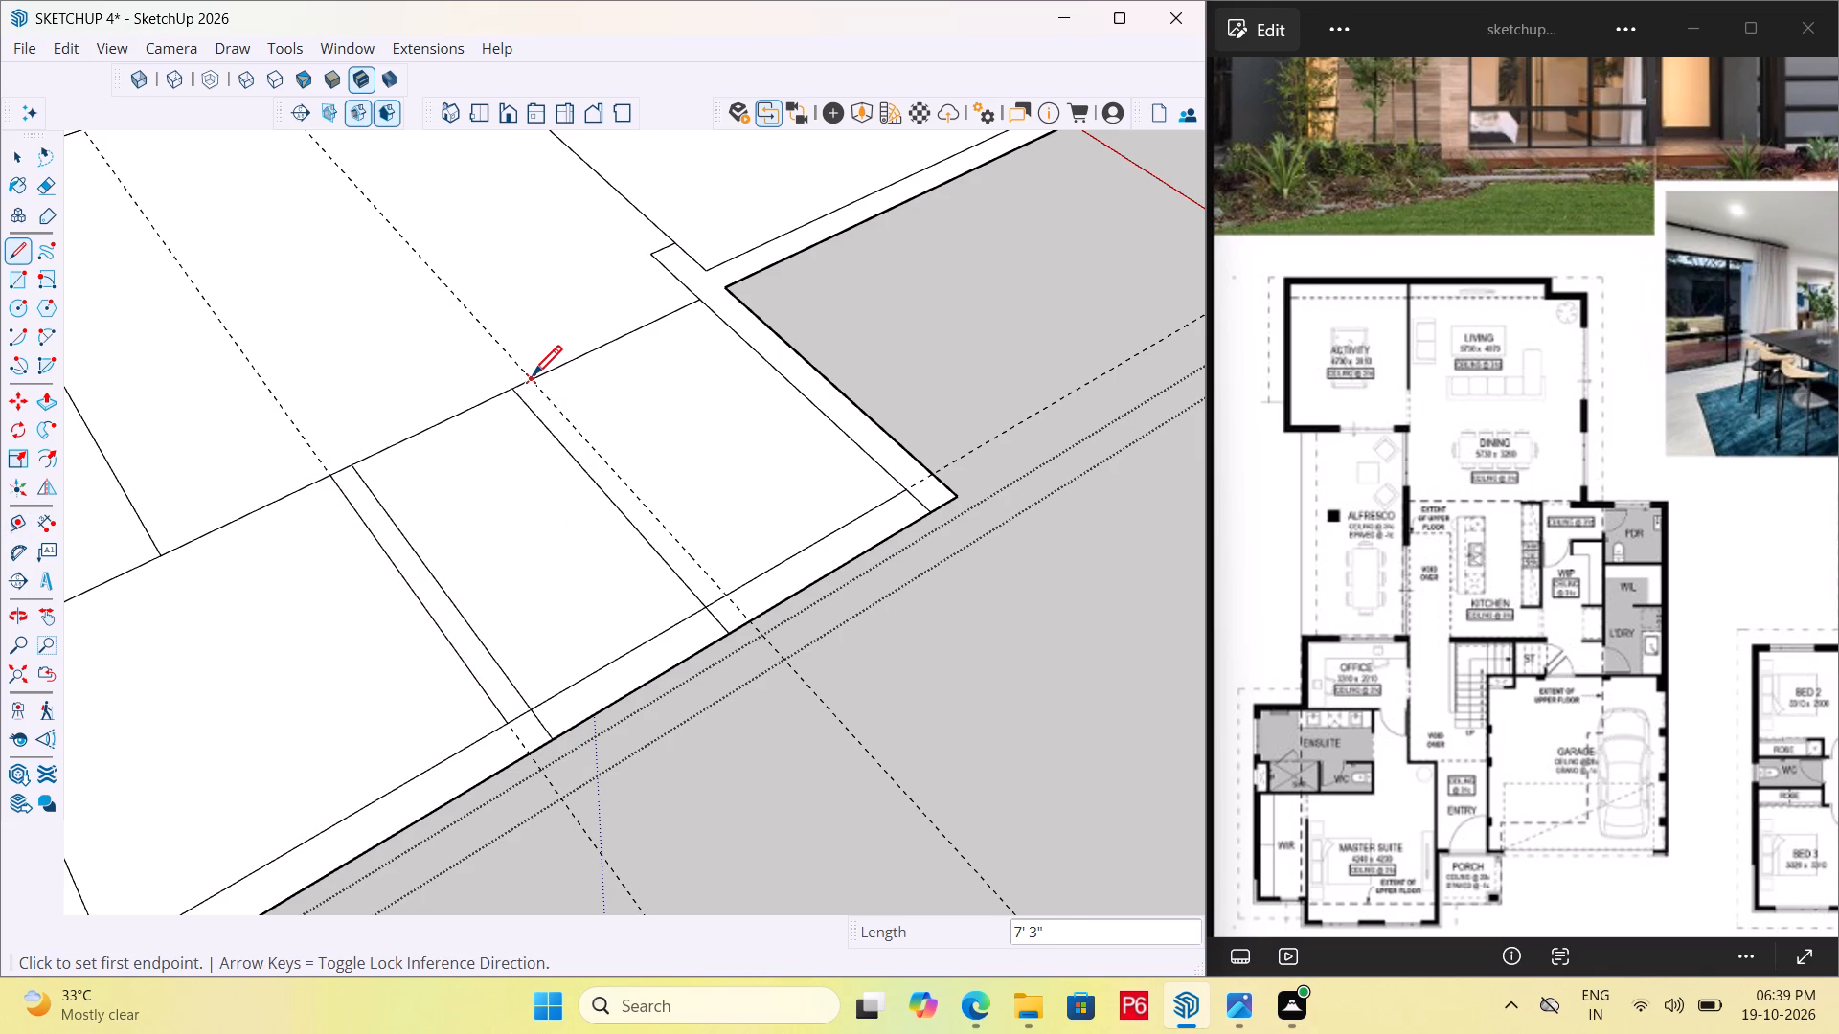
{"action": "left_click", "coordinate": [533, 378]}
{"action": "left_click", "coordinate": [726, 597]}
{"action": "scroll", "coordinate": [747, 588], "scroll_direction": "down", "scroll_amount": 2}
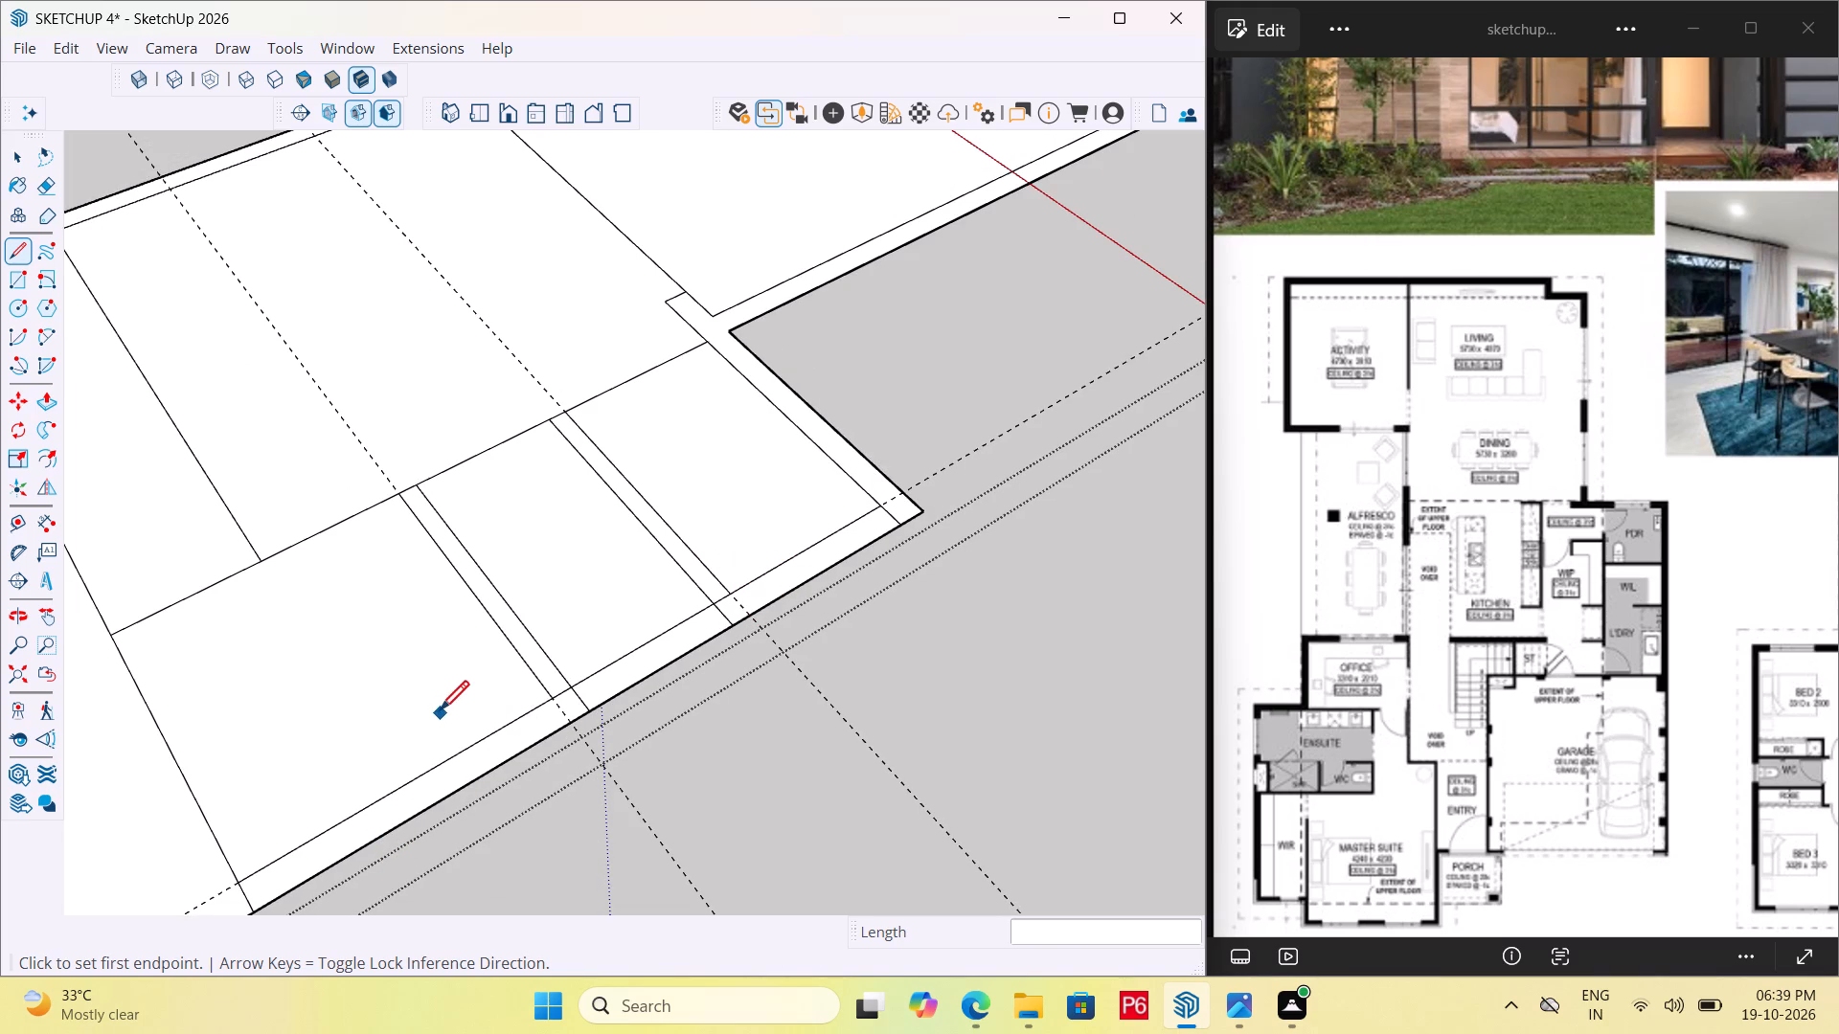
{"action": "key", "text": "space"}
Offset a 6" guide from the kitchen-side wall into the powder room and laundry strip, and draw a 17' 3" wall line along it.
{"action": "key", "text": "t"}
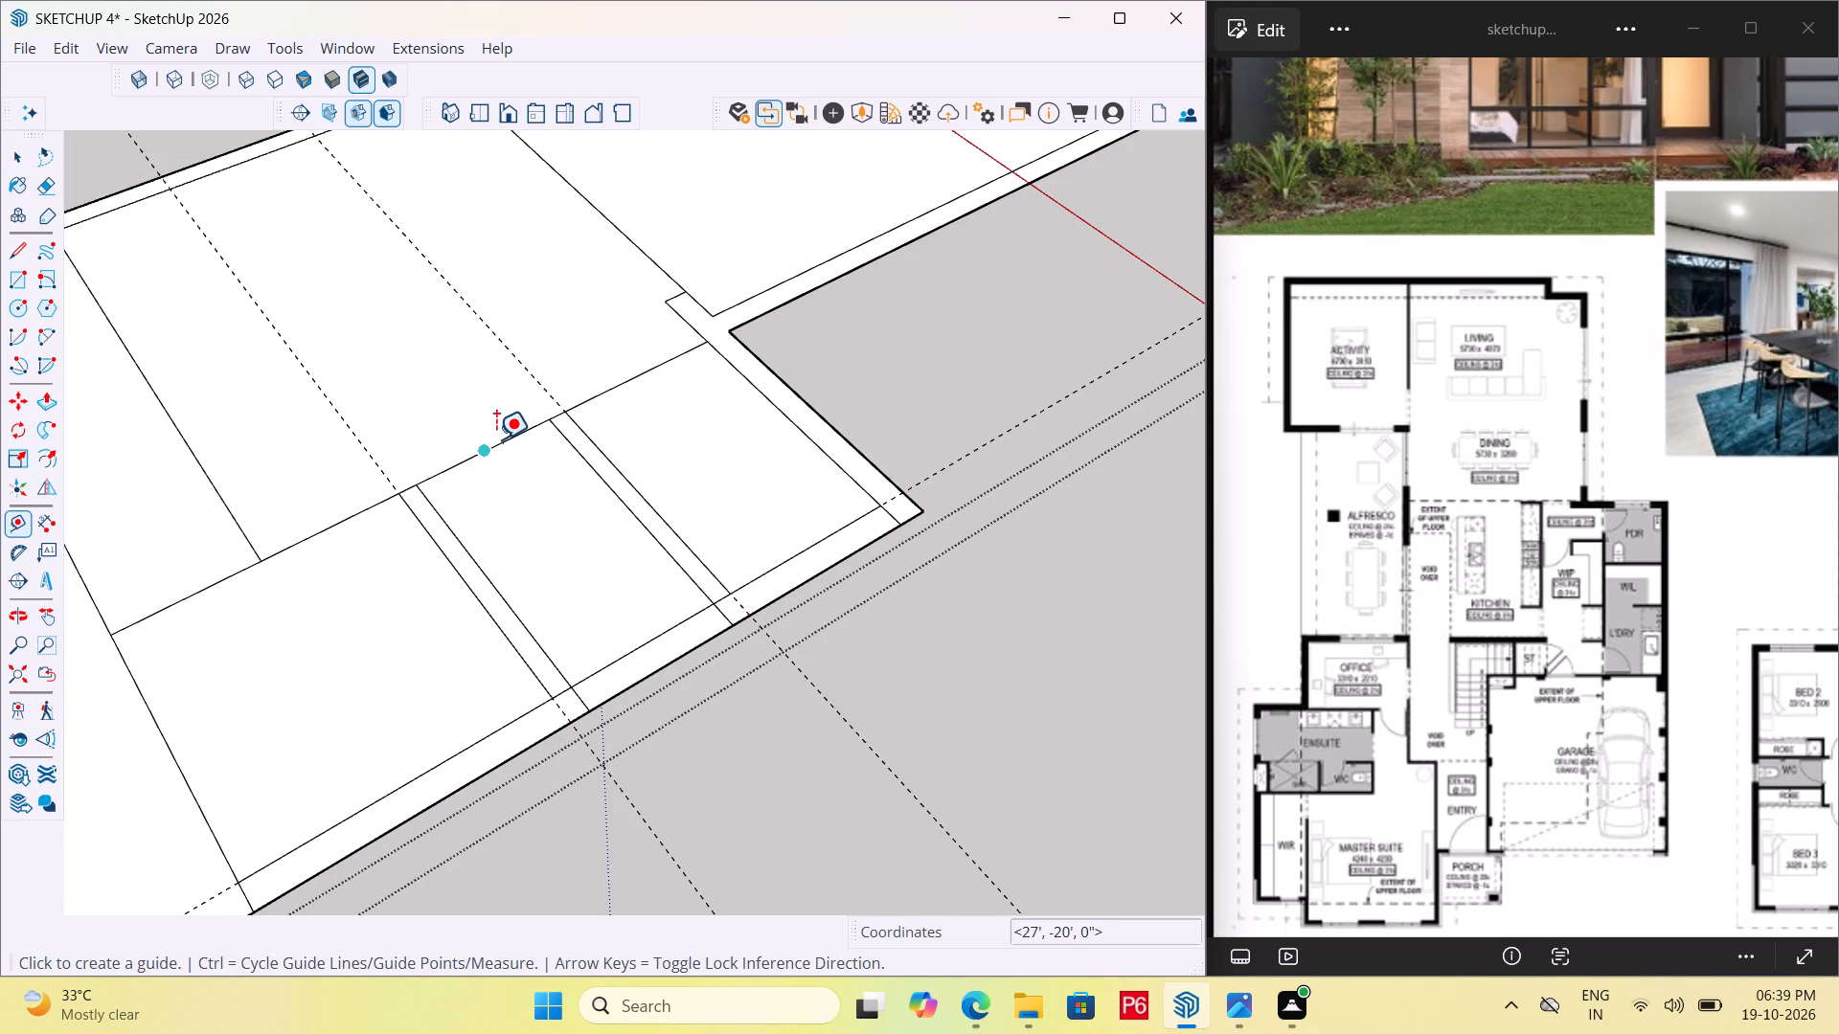
{"action": "left_click", "coordinate": [496, 439]}
{"action": "type", "text": "6\""}
{"action": "key", "text": "Return"}
{"action": "key", "text": "l"}
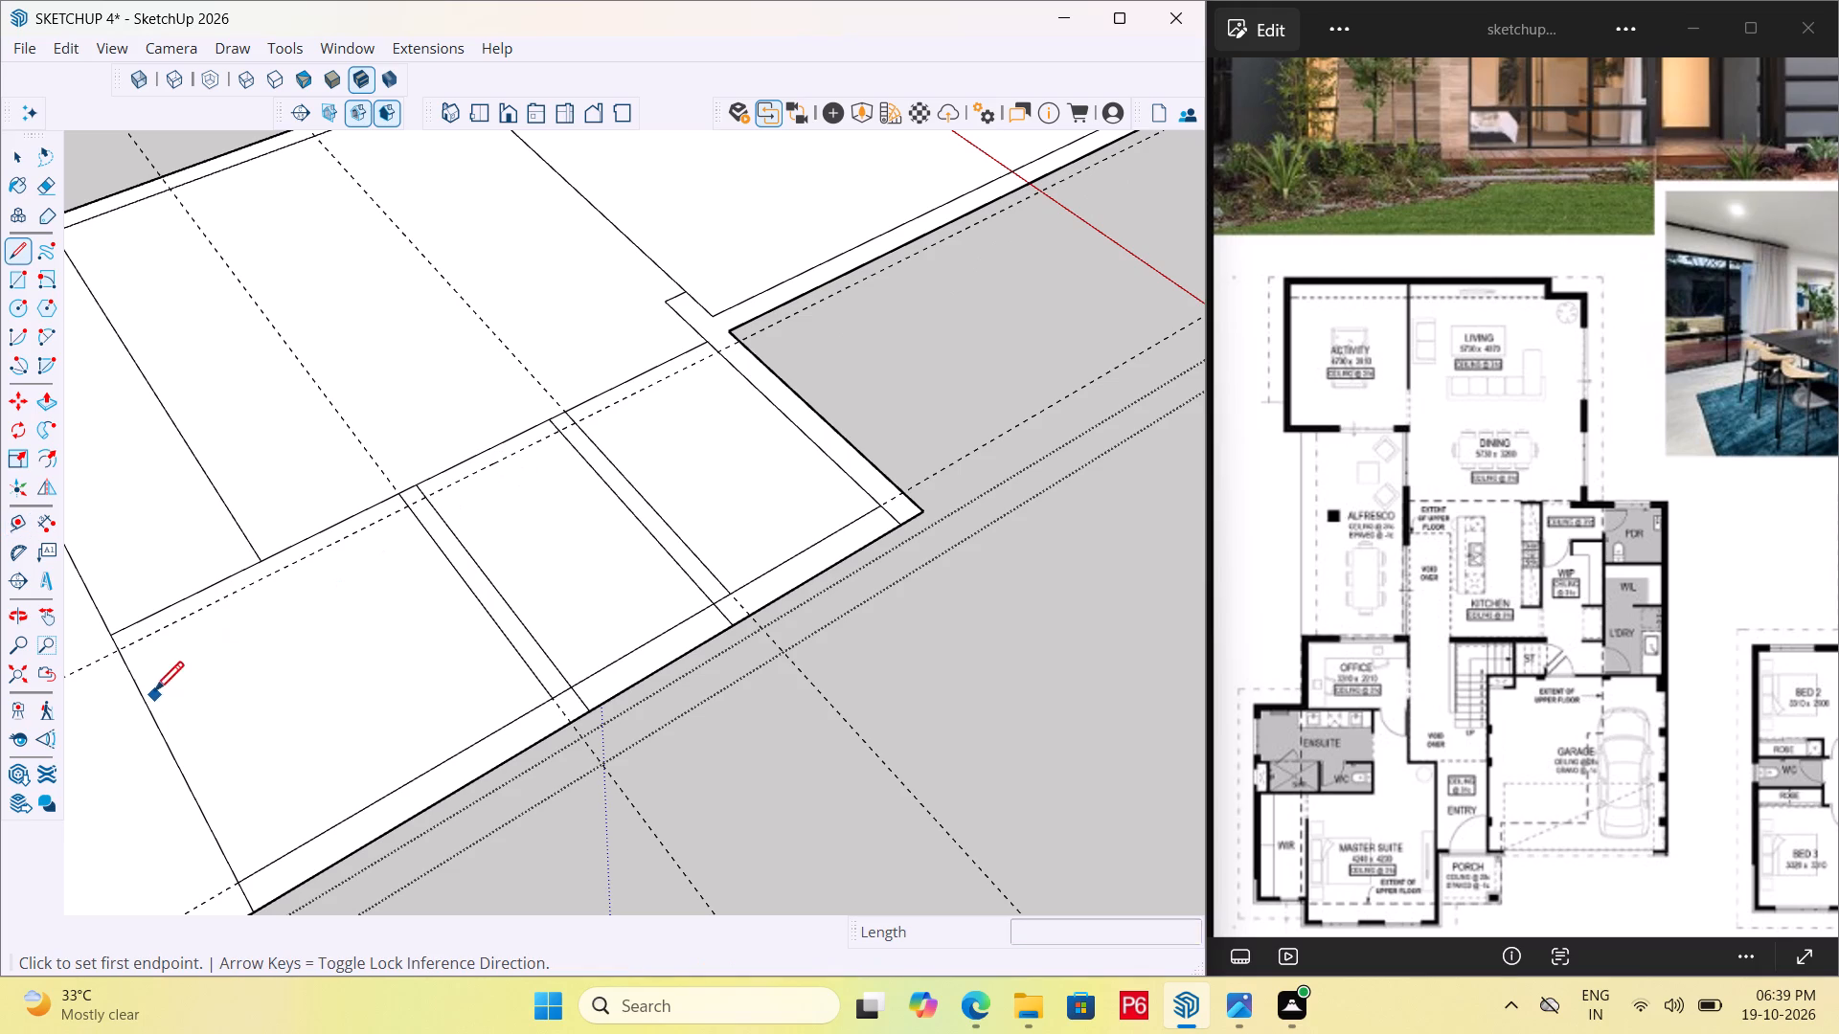
{"action": "left_click_drag", "start_coordinate": [117, 655], "coordinate": [131, 643]}
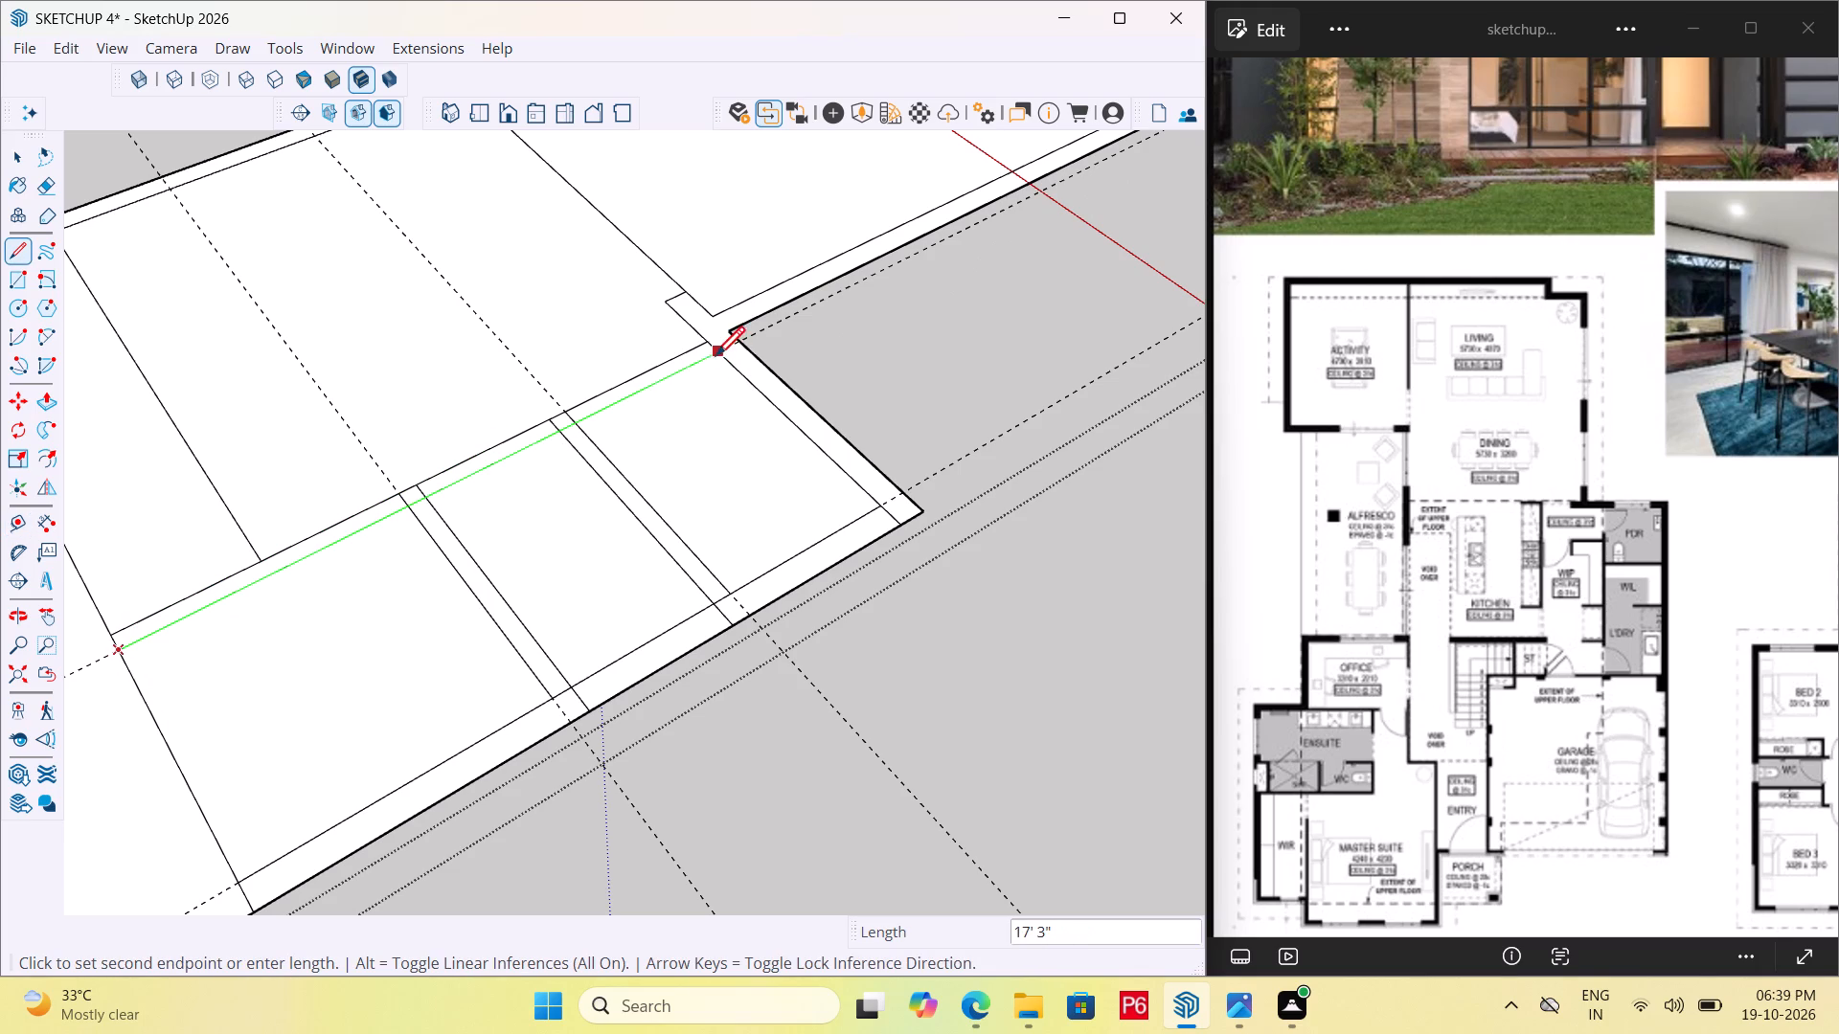
{"action": "left_click", "coordinate": [715, 356]}
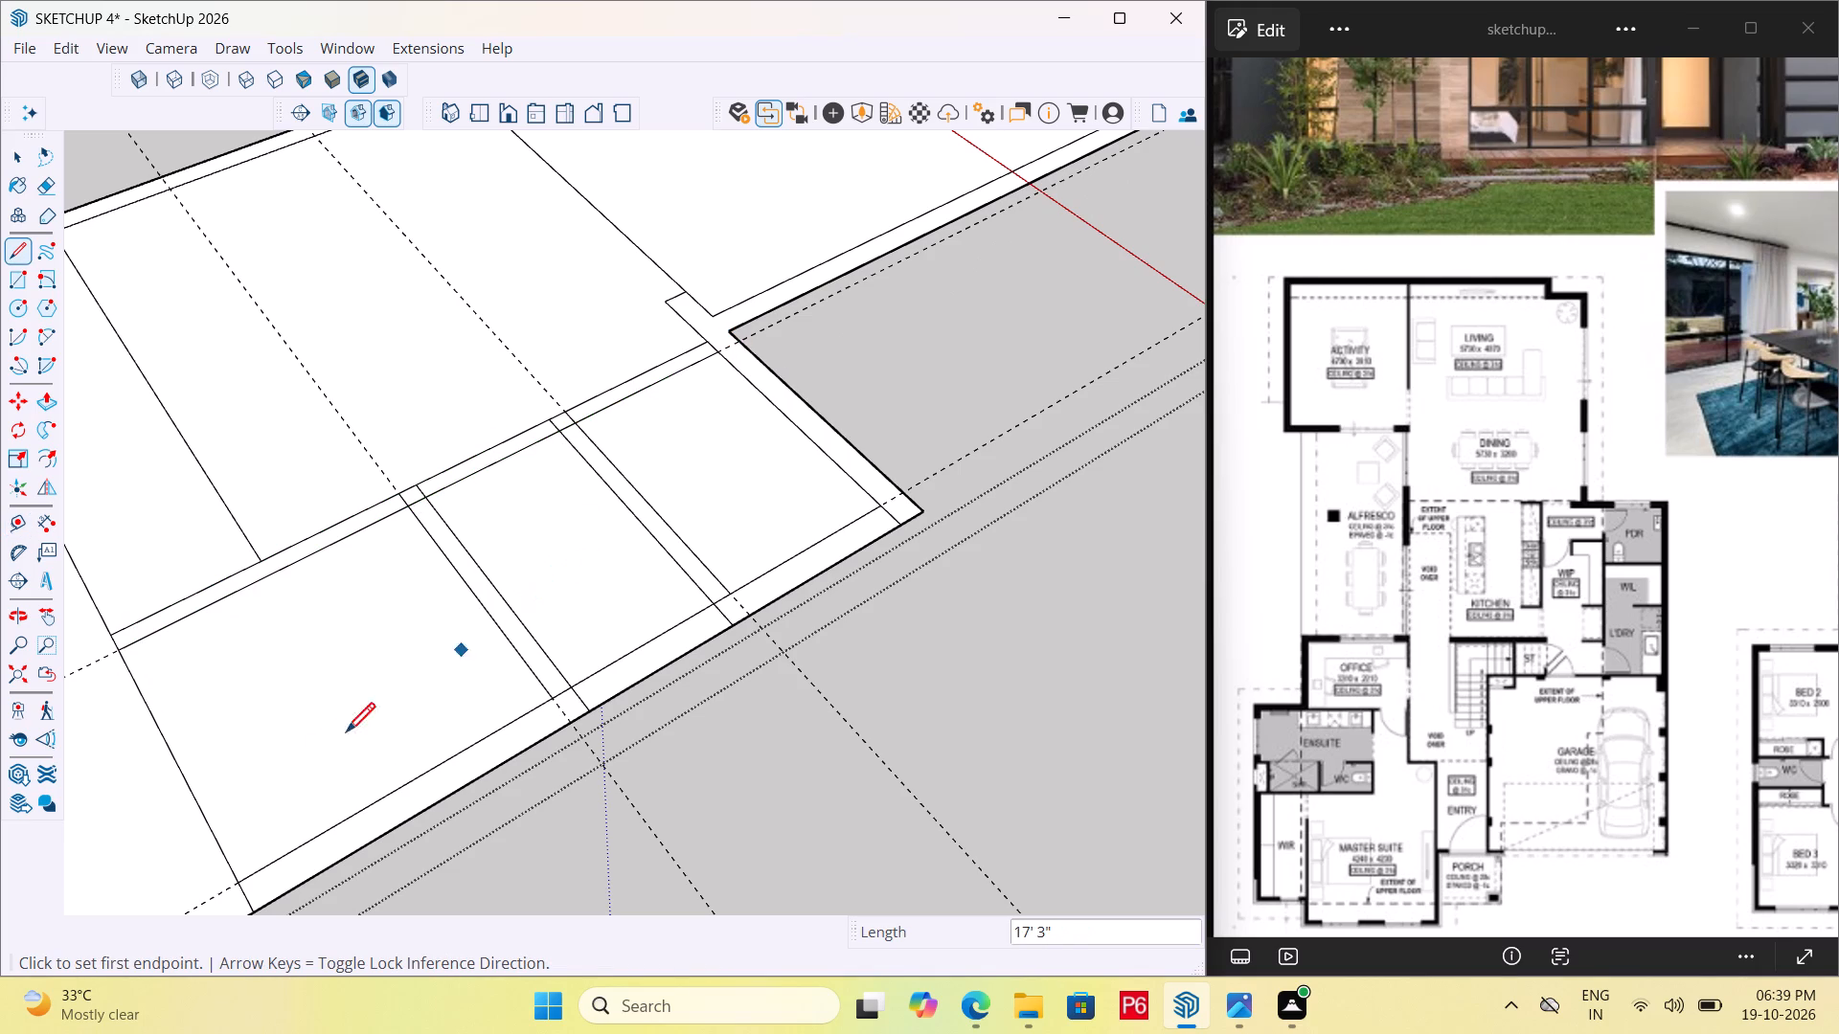
{"action": "scroll", "coordinate": [685, 548], "scroll_direction": "down", "scroll_amount": 2}
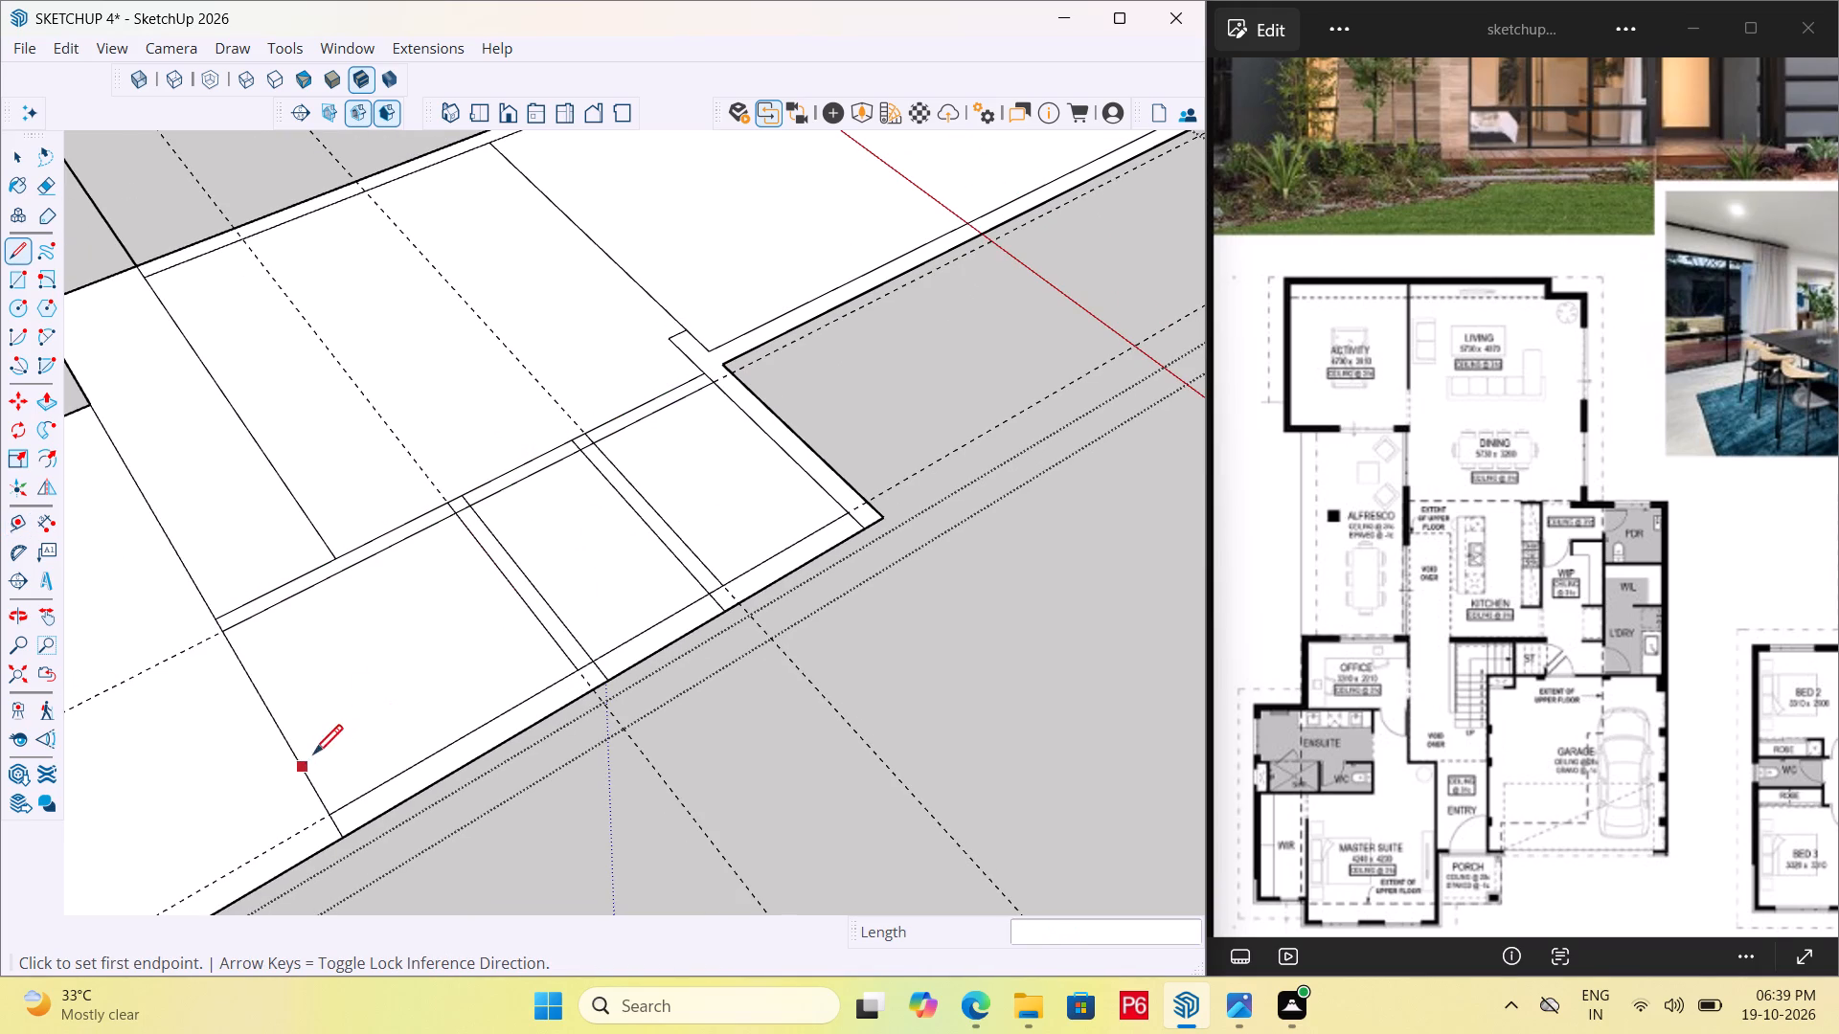
Place a 6" guide inside the laundry's garage-side wall line and draw the wall's inner face line along it.
{"action": "key", "text": "space"}
{"action": "key", "text": "t"}
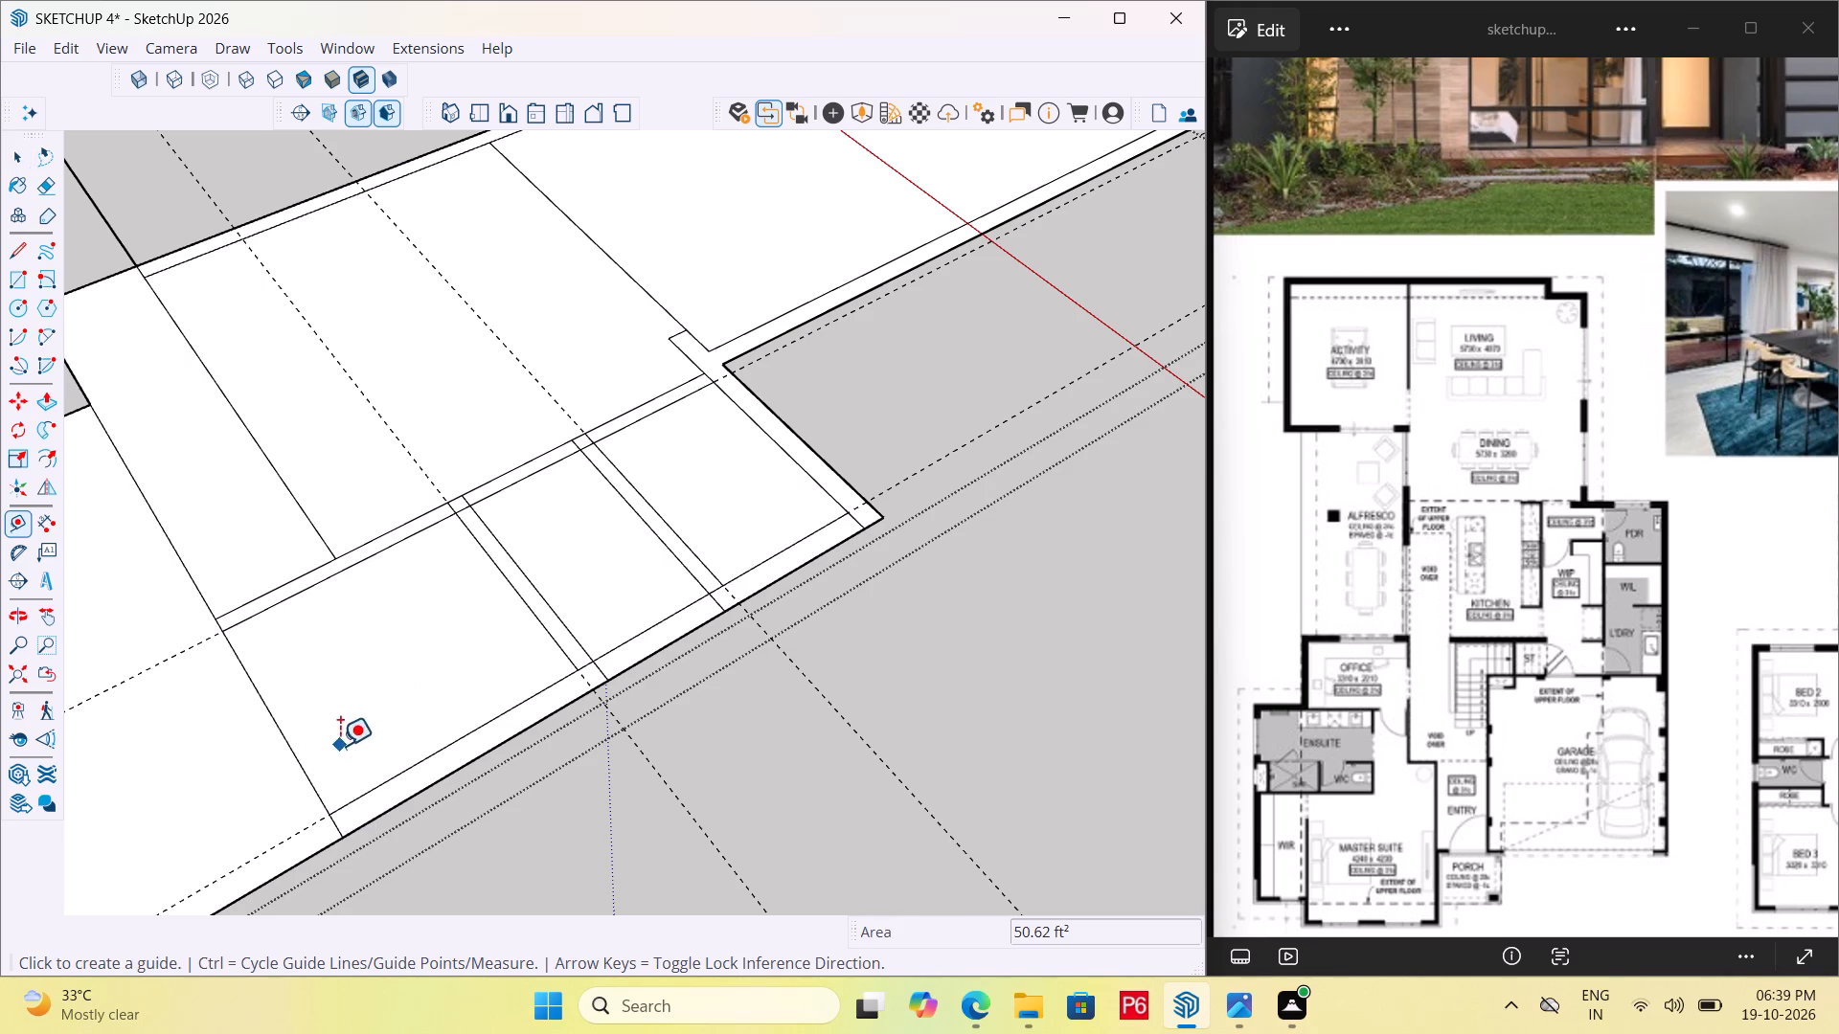
{"action": "key", "text": "Escape"}
{"action": "key", "text": "Escape"}
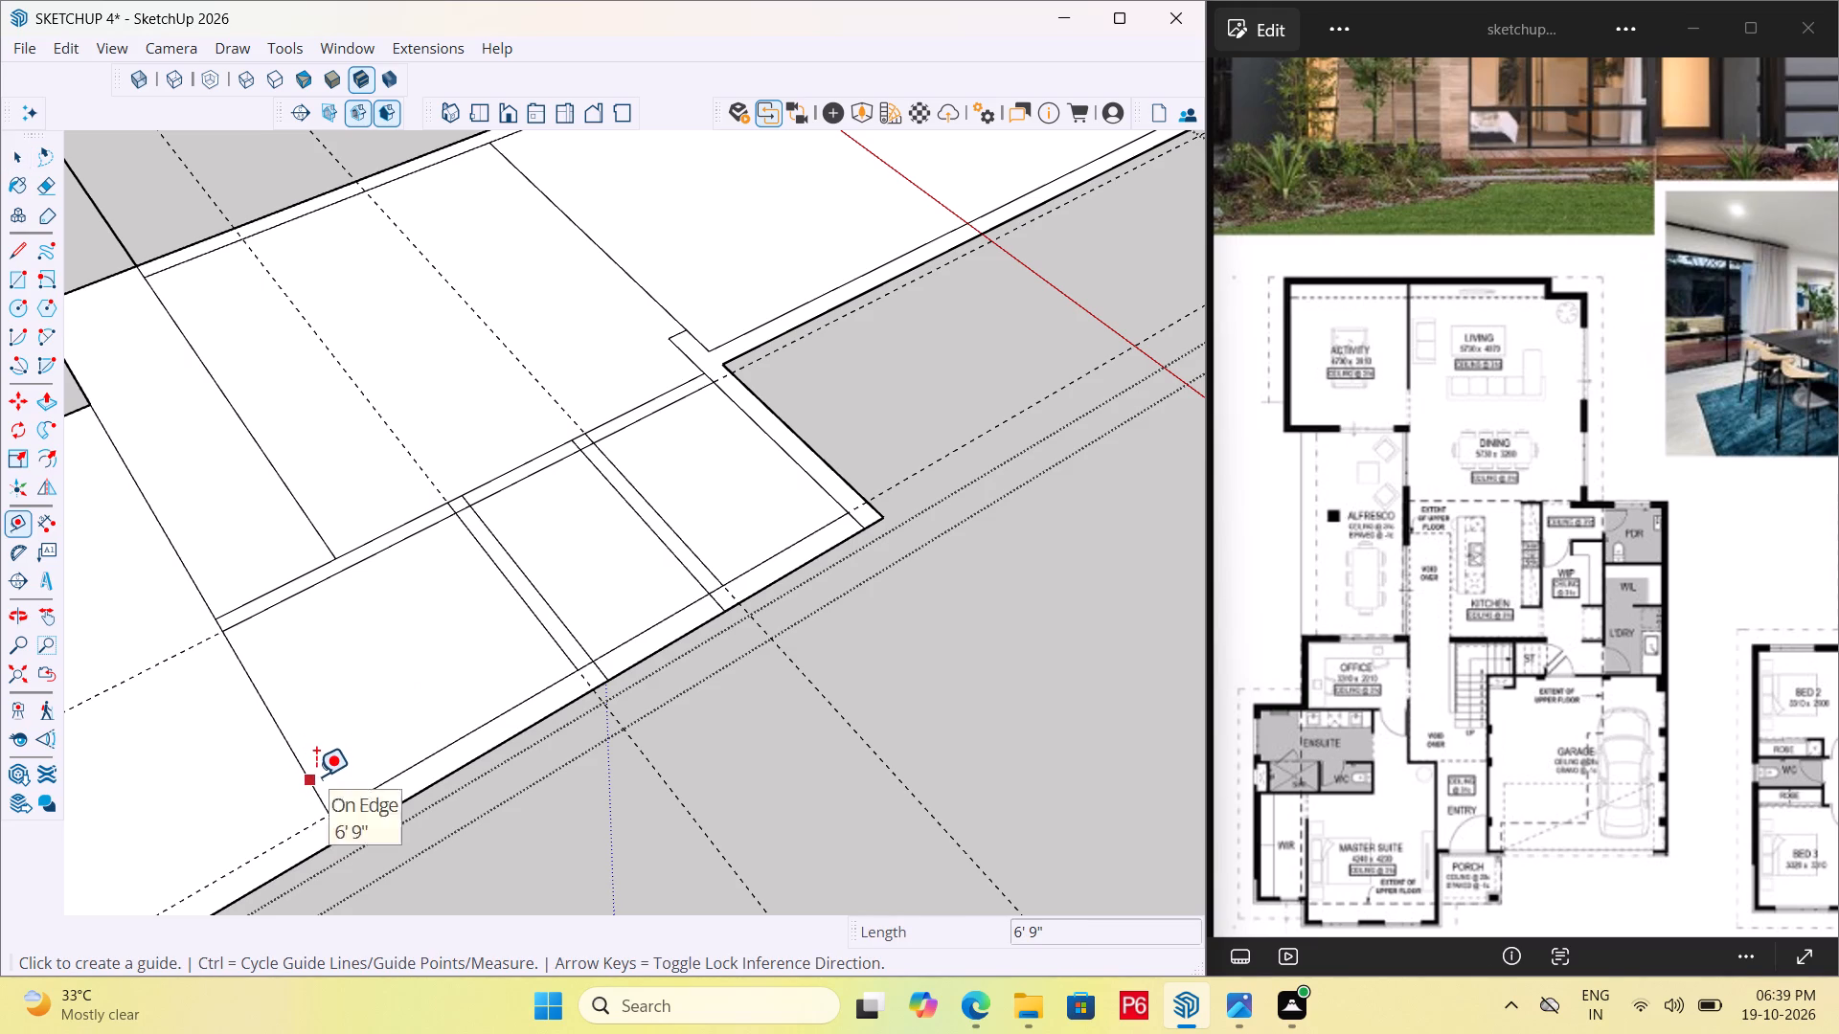
{"action": "key", "text": "t"}
{"action": "key", "text": "space"}
{"action": "key", "text": "t"}
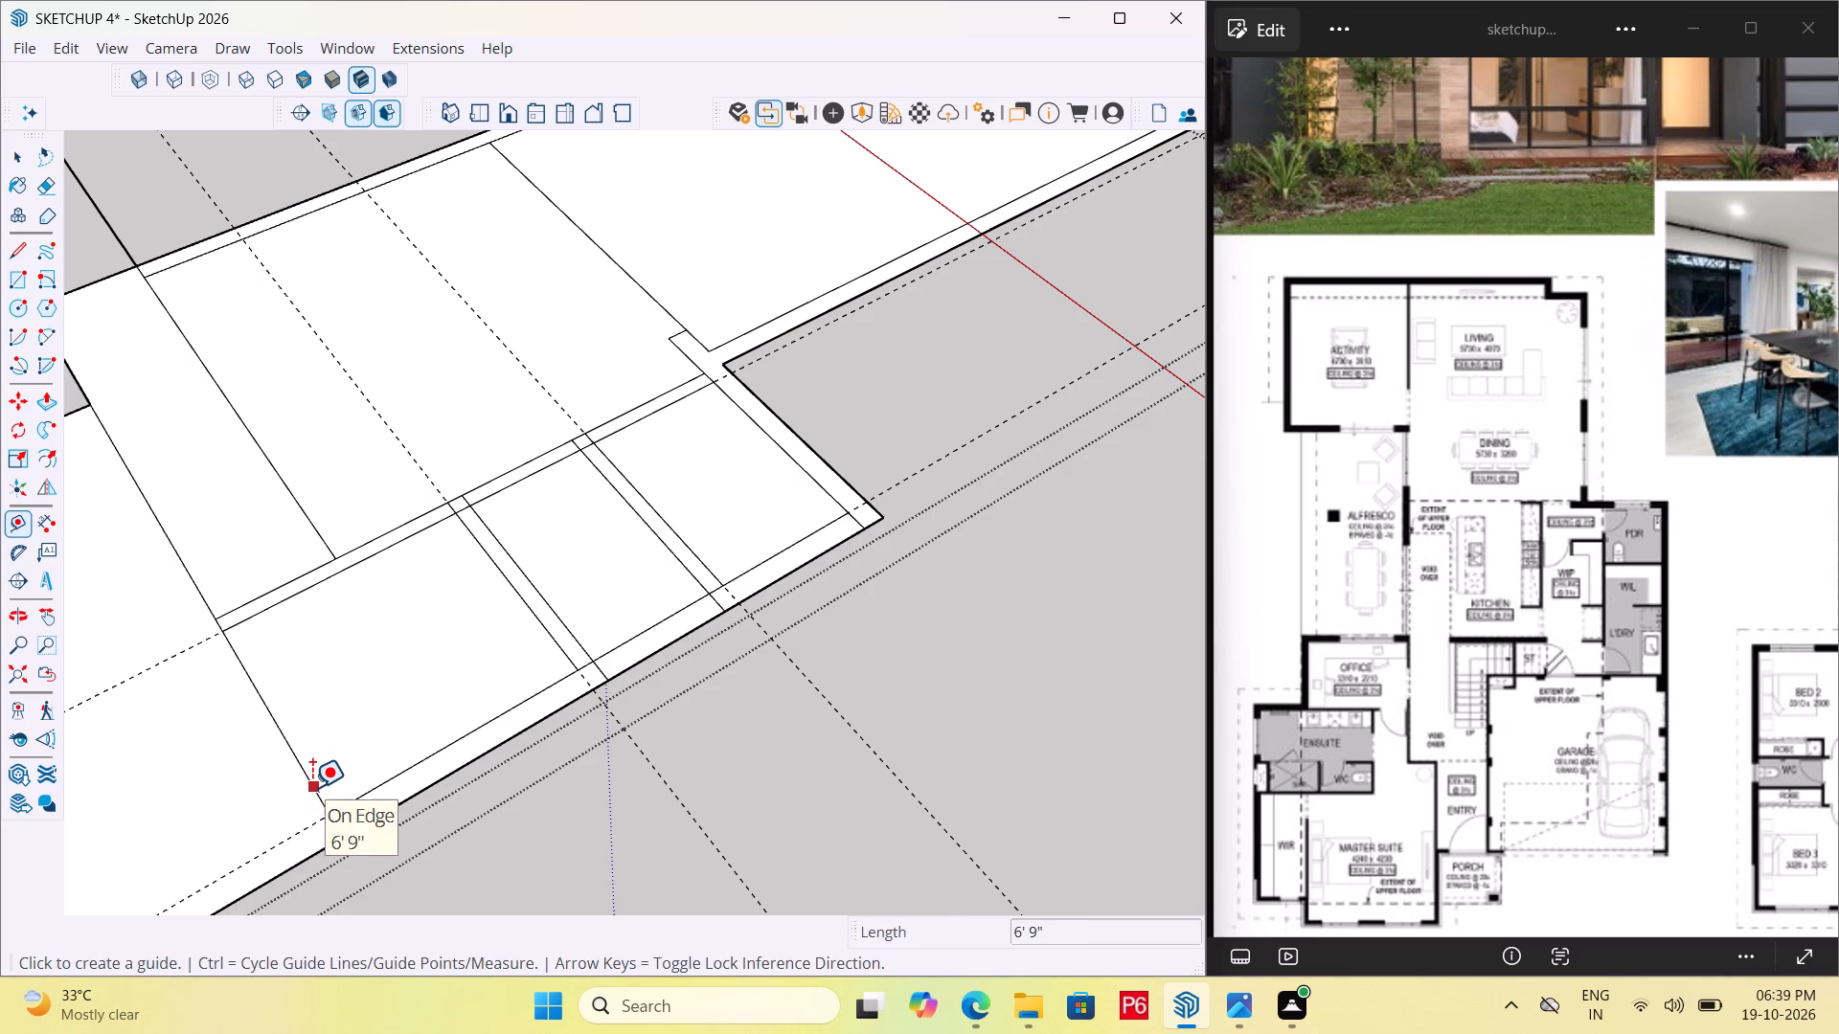
{"action": "left_click", "coordinate": [311, 788]}
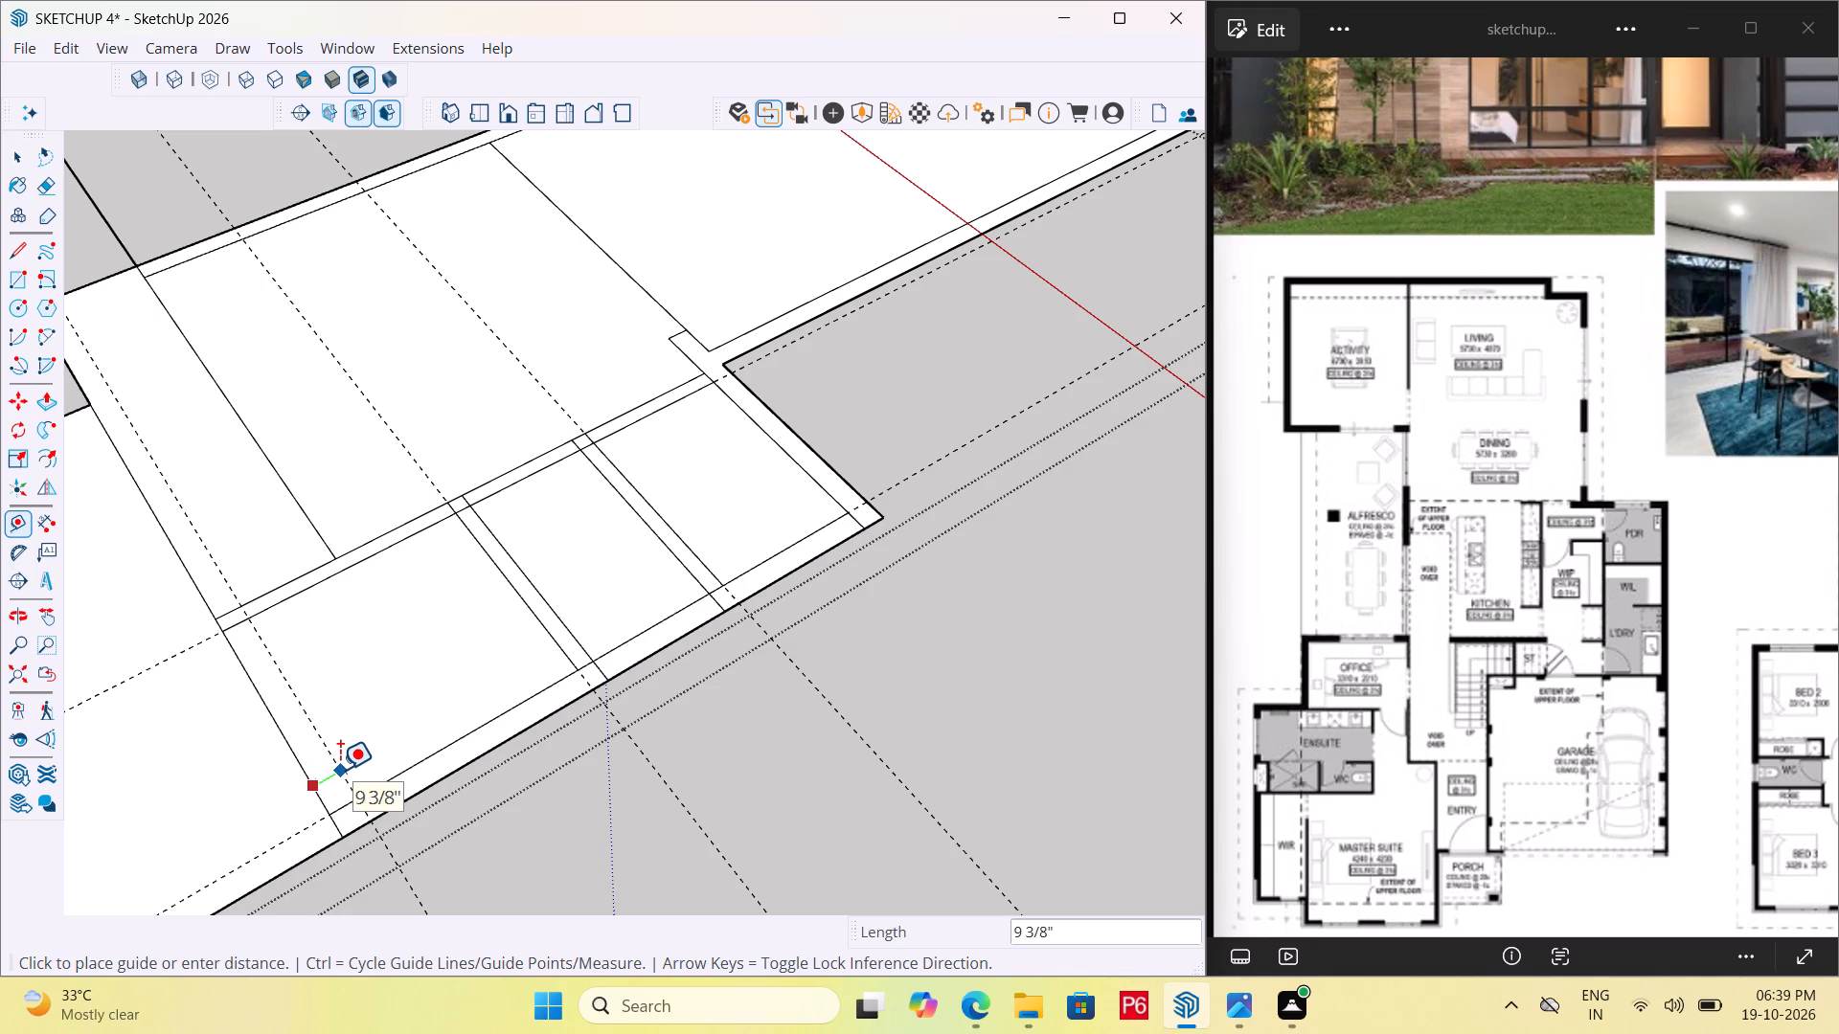
{"action": "type", "text": "6\""}
{"action": "key", "text": "Return"}
{"action": "key", "text": "l"}
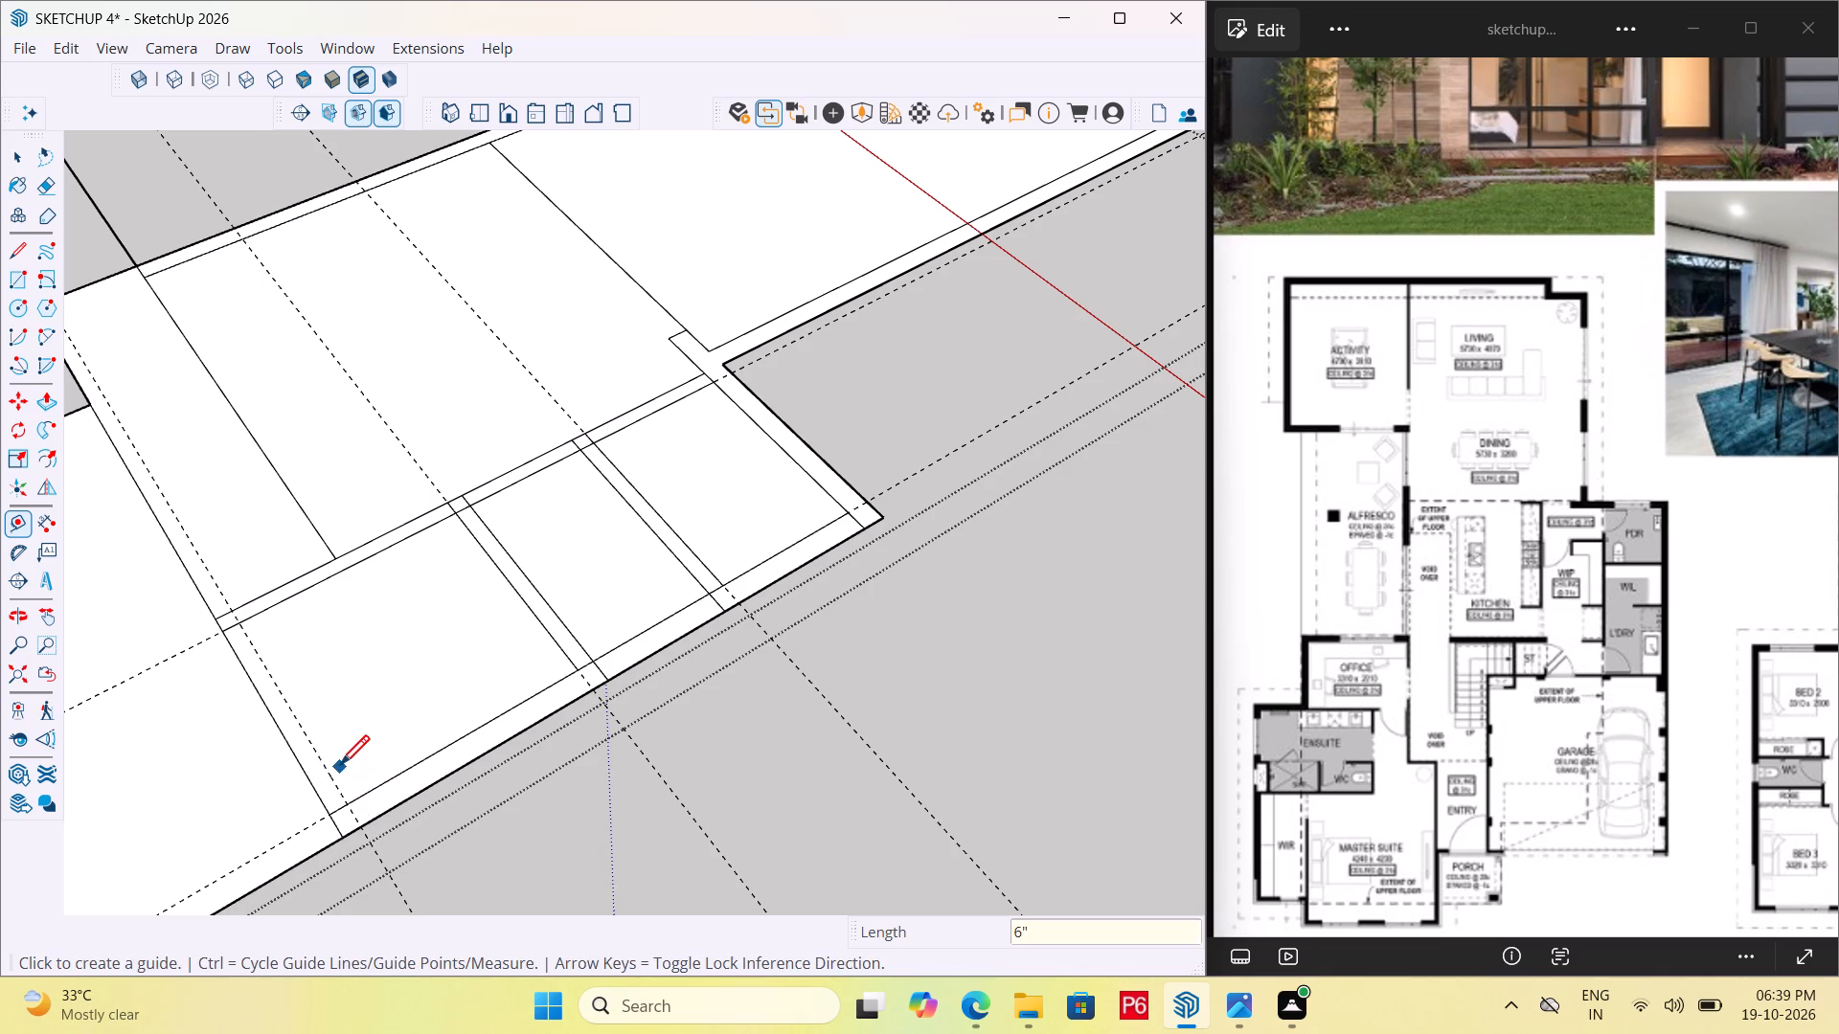
{"action": "left_click", "coordinate": [345, 801]}
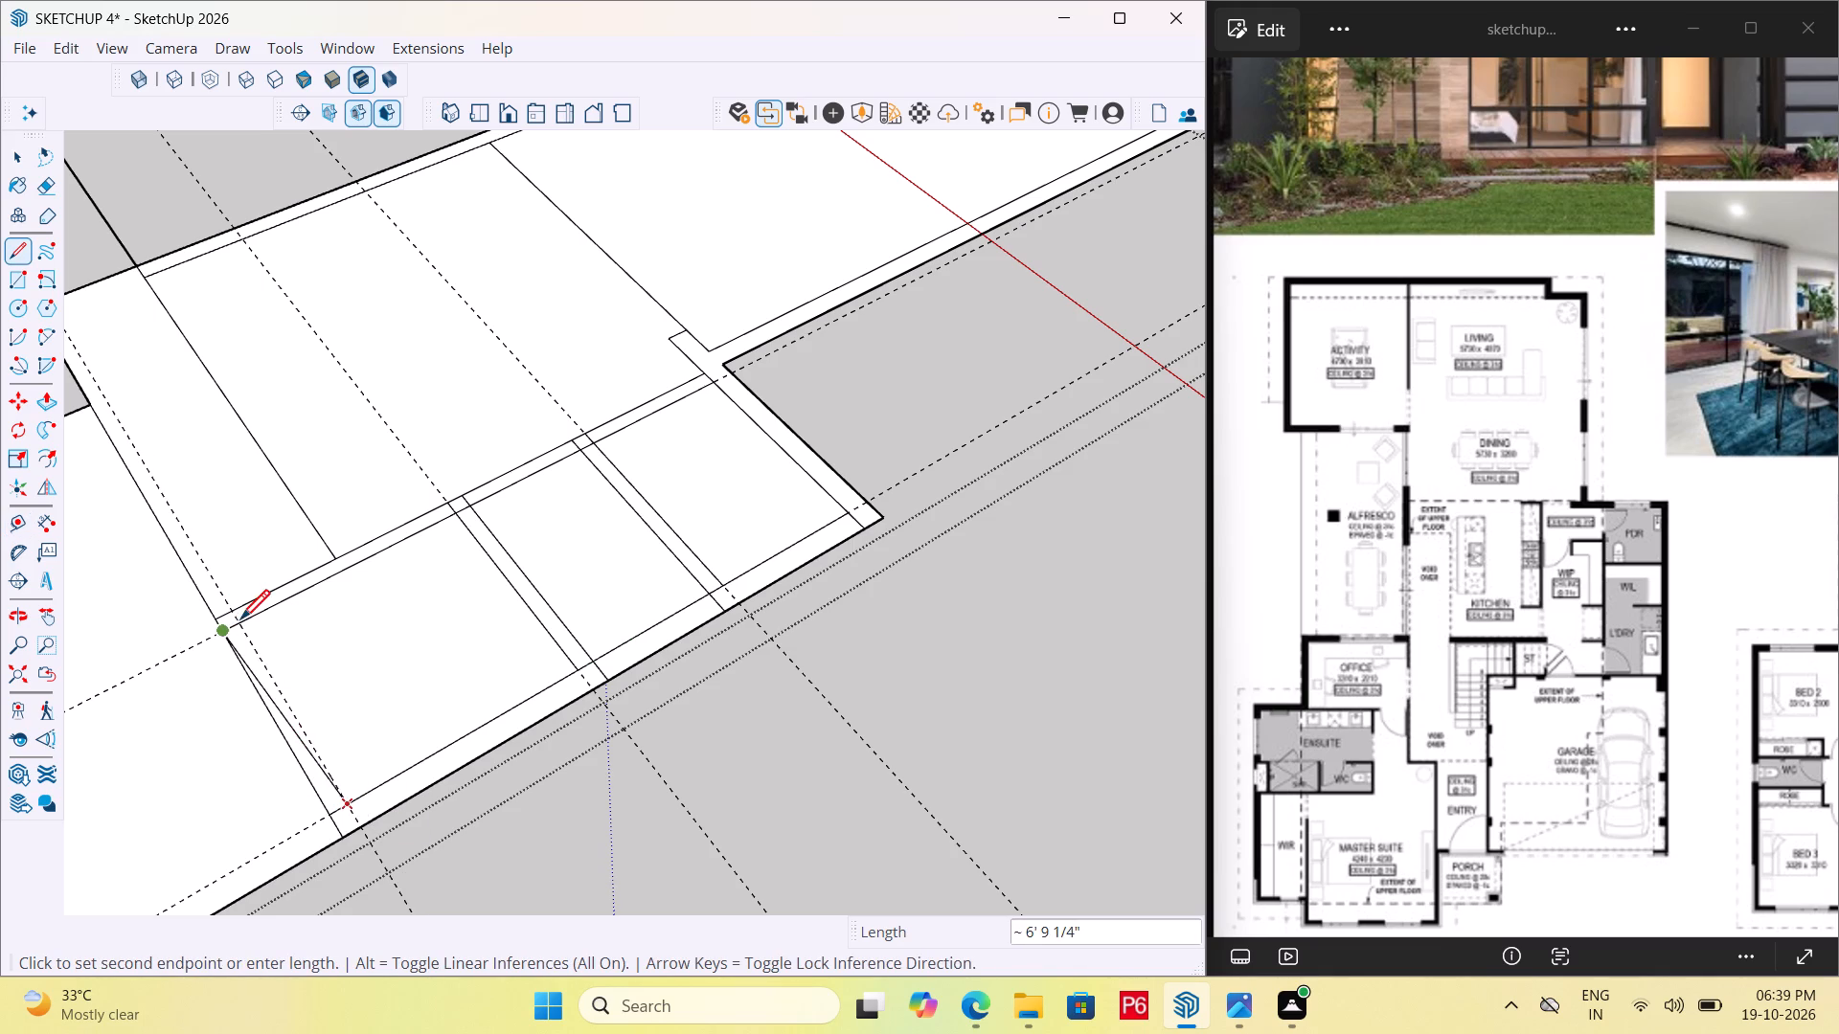
{"action": "left_click", "coordinate": [241, 621]}
Erase the leftover dashed guides crossing the laundry, powder room and garage area.
{"action": "middle_click_drag", "start_coordinate": [357, 792], "coordinate": [170, 739]}
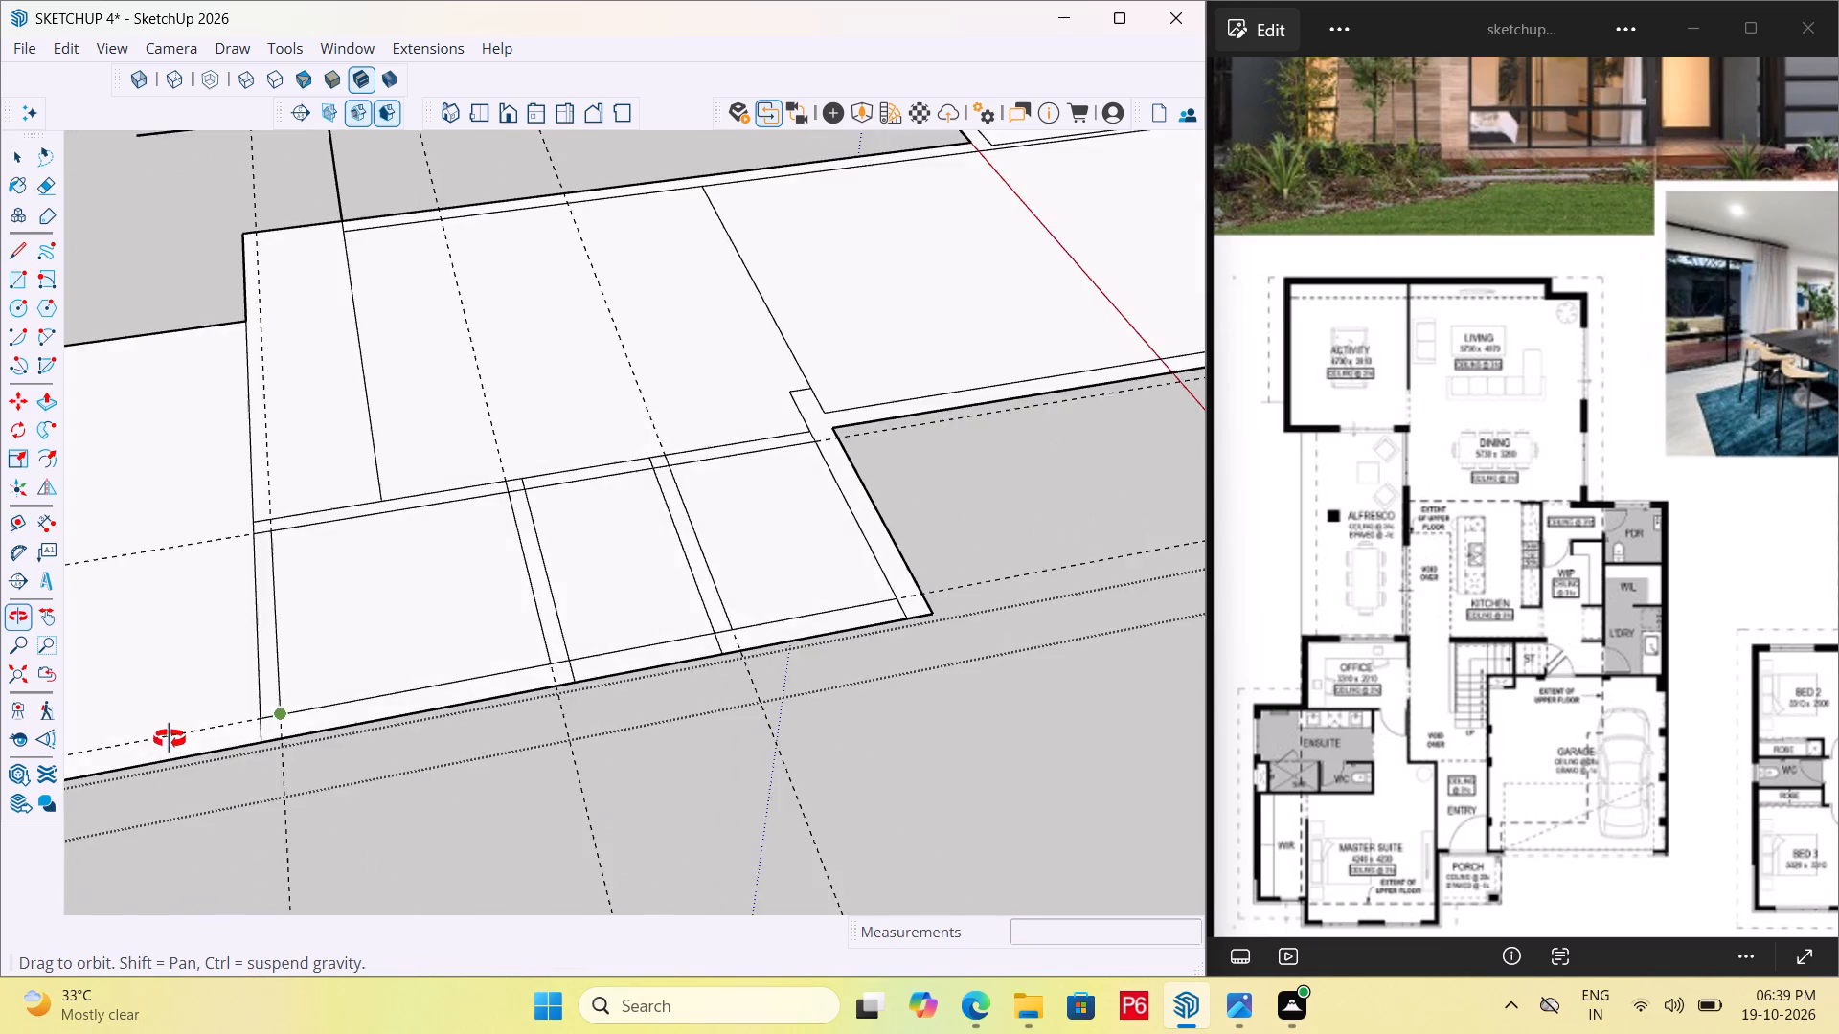
{"action": "middle_click_drag", "start_coordinate": [170, 739], "coordinate": [469, 713]}
{"action": "scroll", "coordinate": [715, 617], "scroll_direction": "down", "scroll_amount": 6}
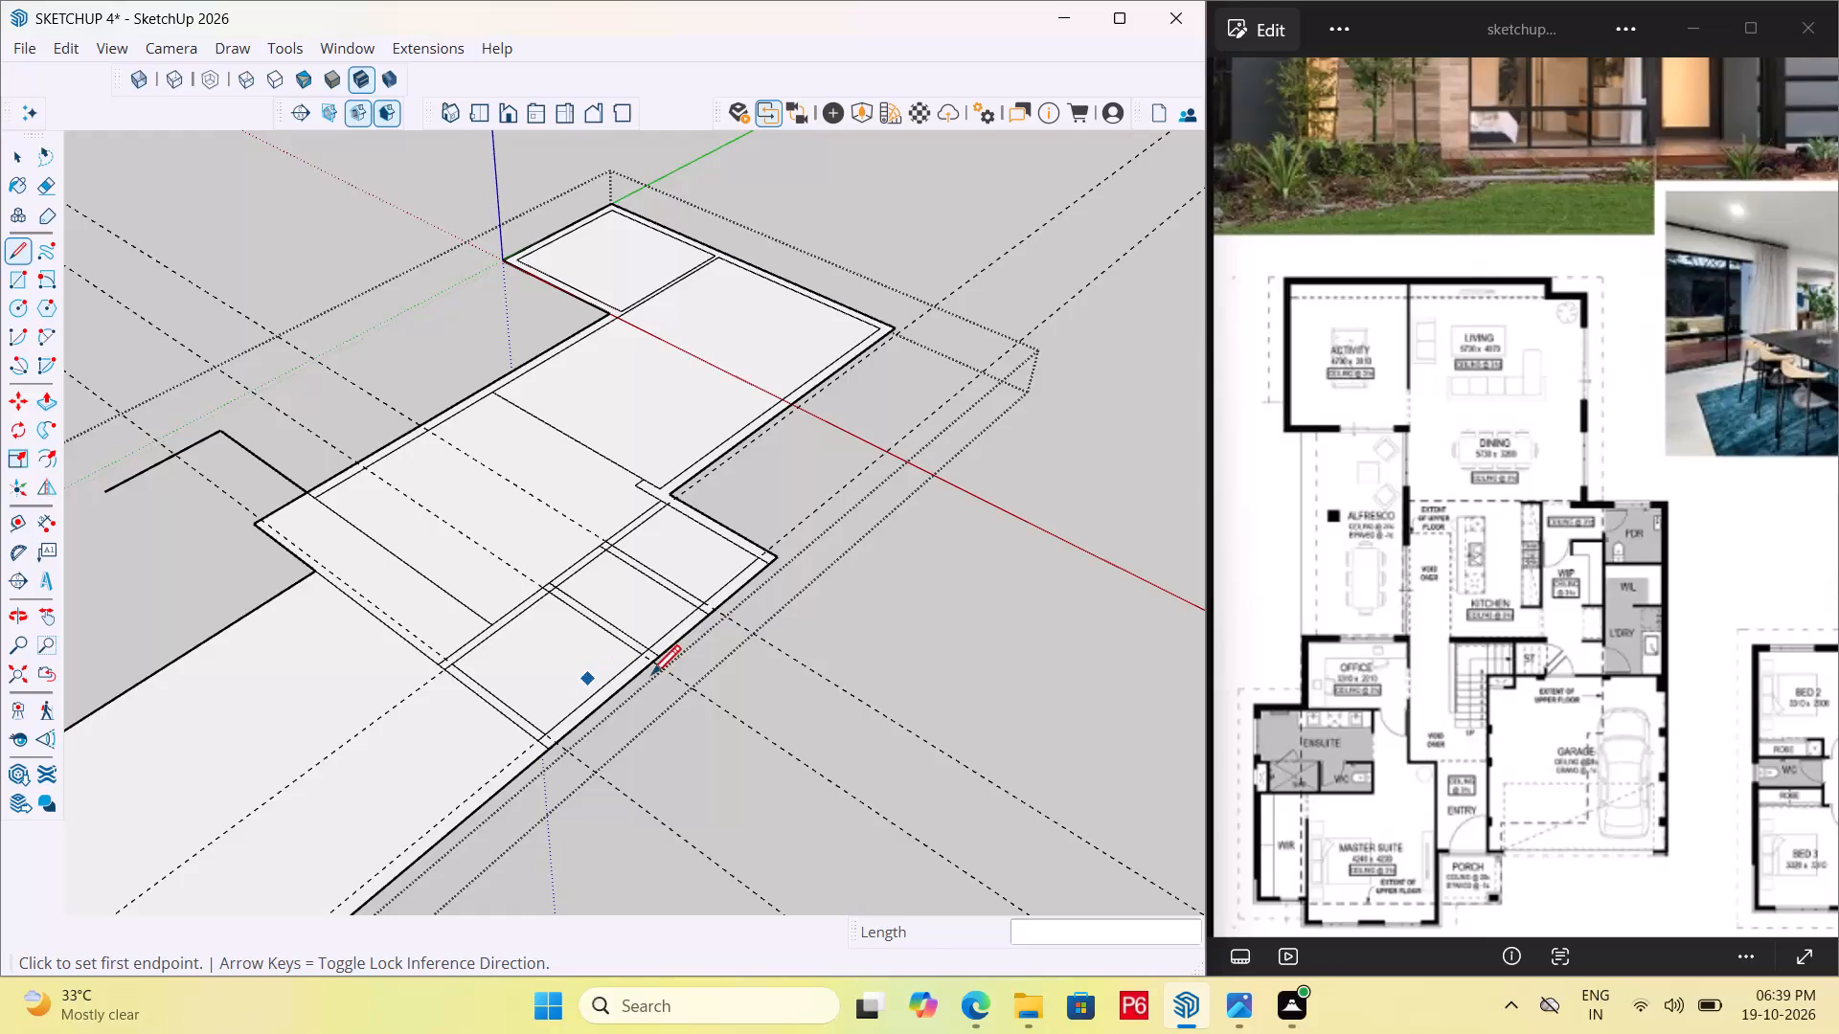
{"action": "key", "text": "e"}
{"action": "left_click_drag", "start_coordinate": [872, 688], "coordinate": [780, 759]}
{"action": "left_click_drag", "start_coordinate": [705, 793], "coordinate": [615, 841]}
{"action": "left_click", "coordinate": [615, 841]}
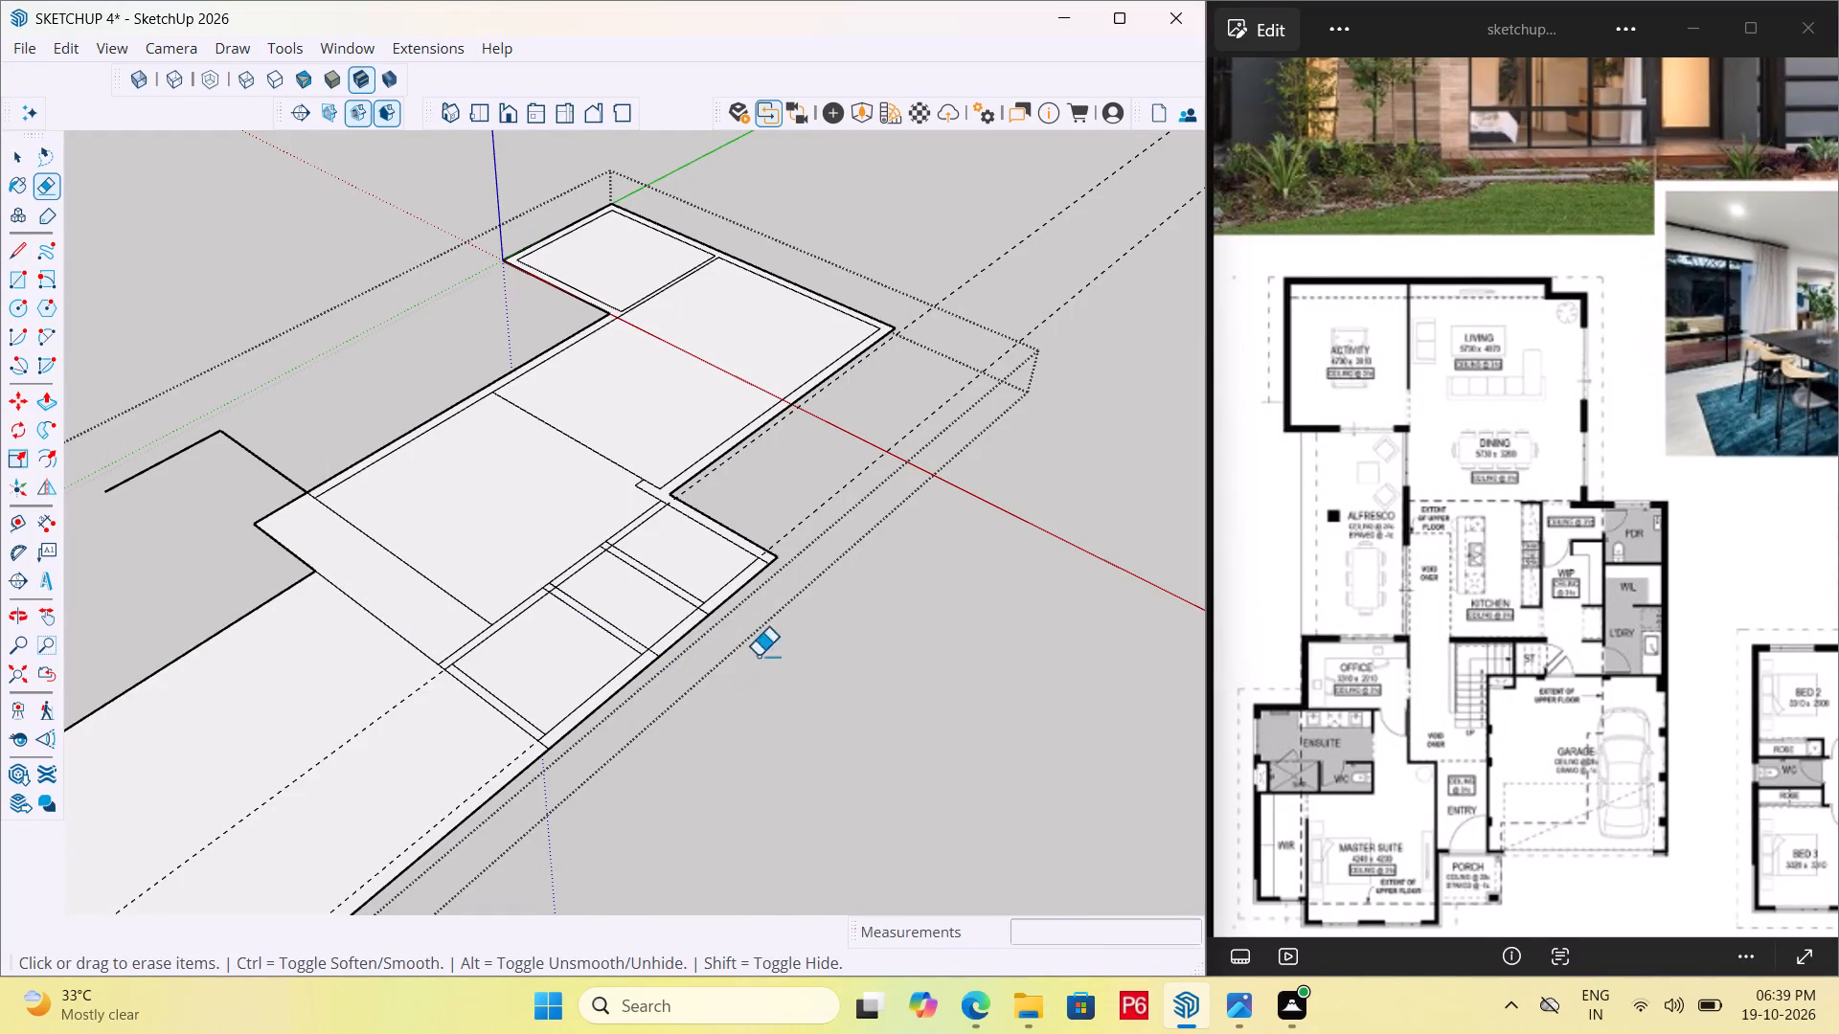
{"action": "double_click", "coordinate": [241, 438]}
{"action": "scroll", "coordinate": [518, 654], "scroll_direction": "down", "scroll_amount": 5}
{"action": "left_click_drag", "start_coordinate": [385, 751], "coordinate": [384, 731]}
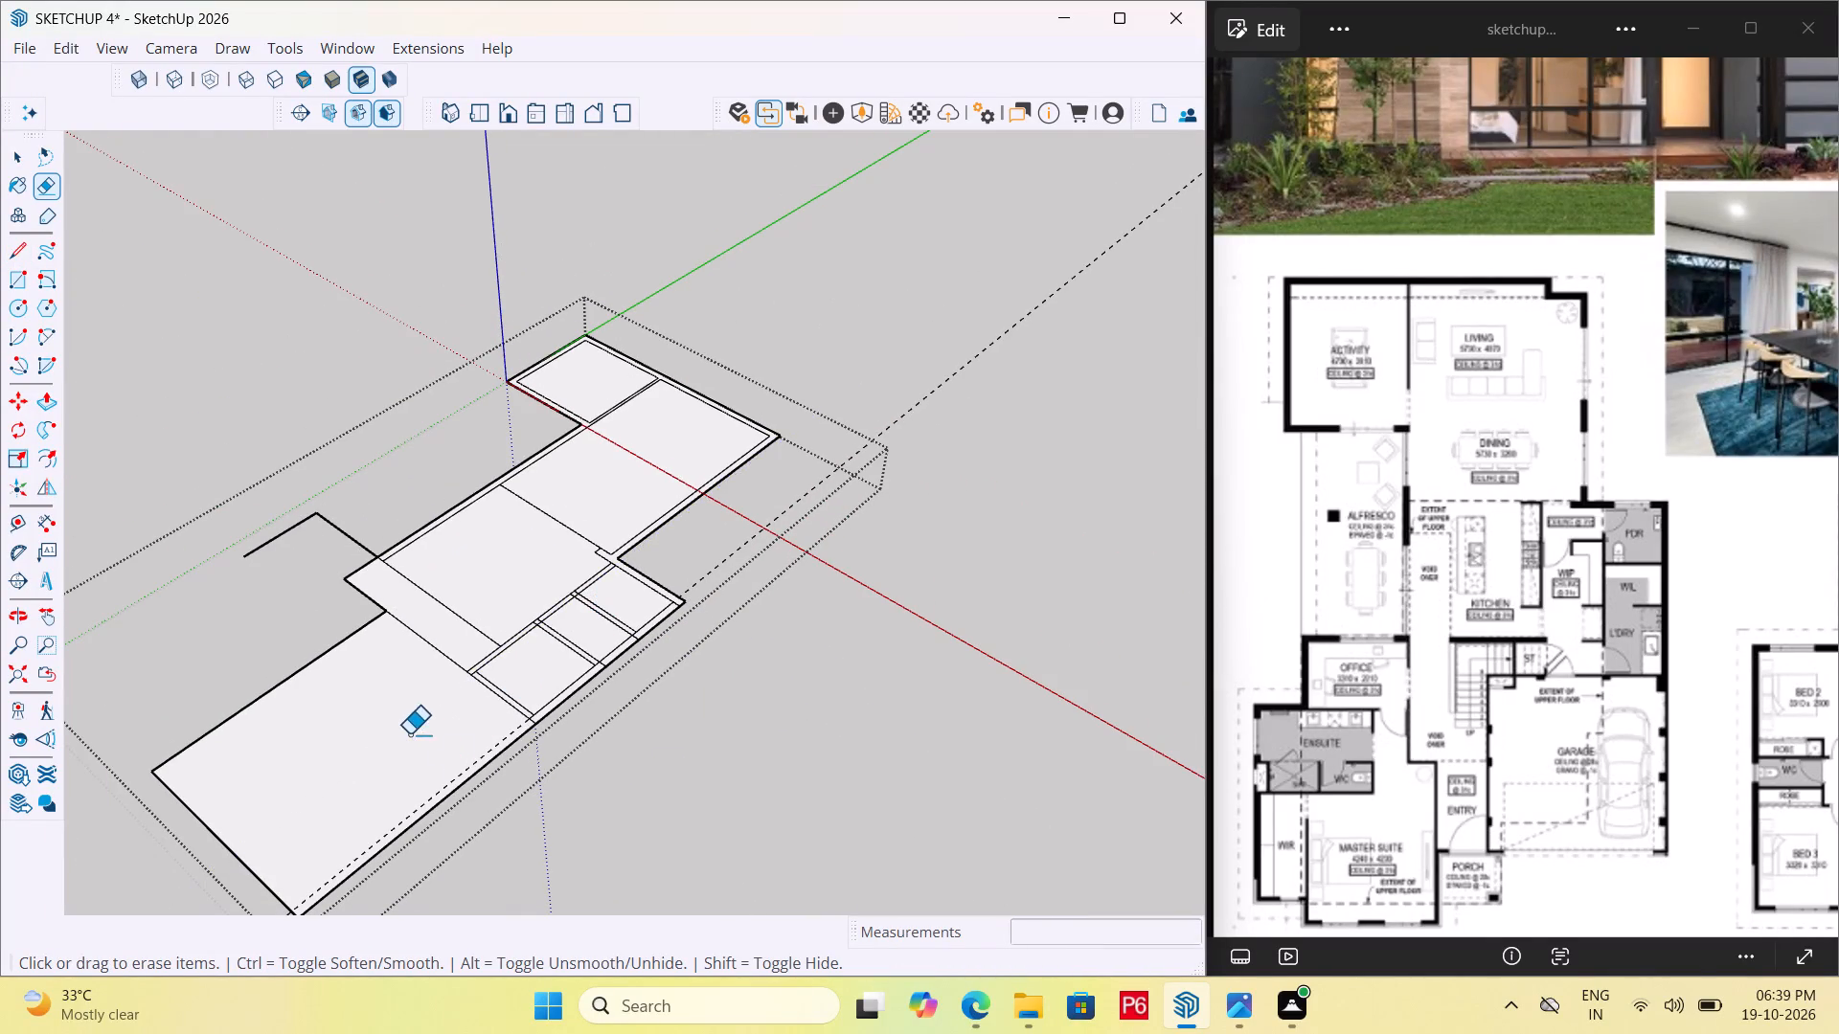
{"action": "scroll", "coordinate": [453, 776], "scroll_direction": "up", "scroll_amount": 12}
{"action": "left_click", "coordinate": [489, 738]}
{"action": "left_click", "coordinate": [491, 716]}
{"action": "scroll", "coordinate": [551, 758], "scroll_direction": "down", "scroll_amount": 6}
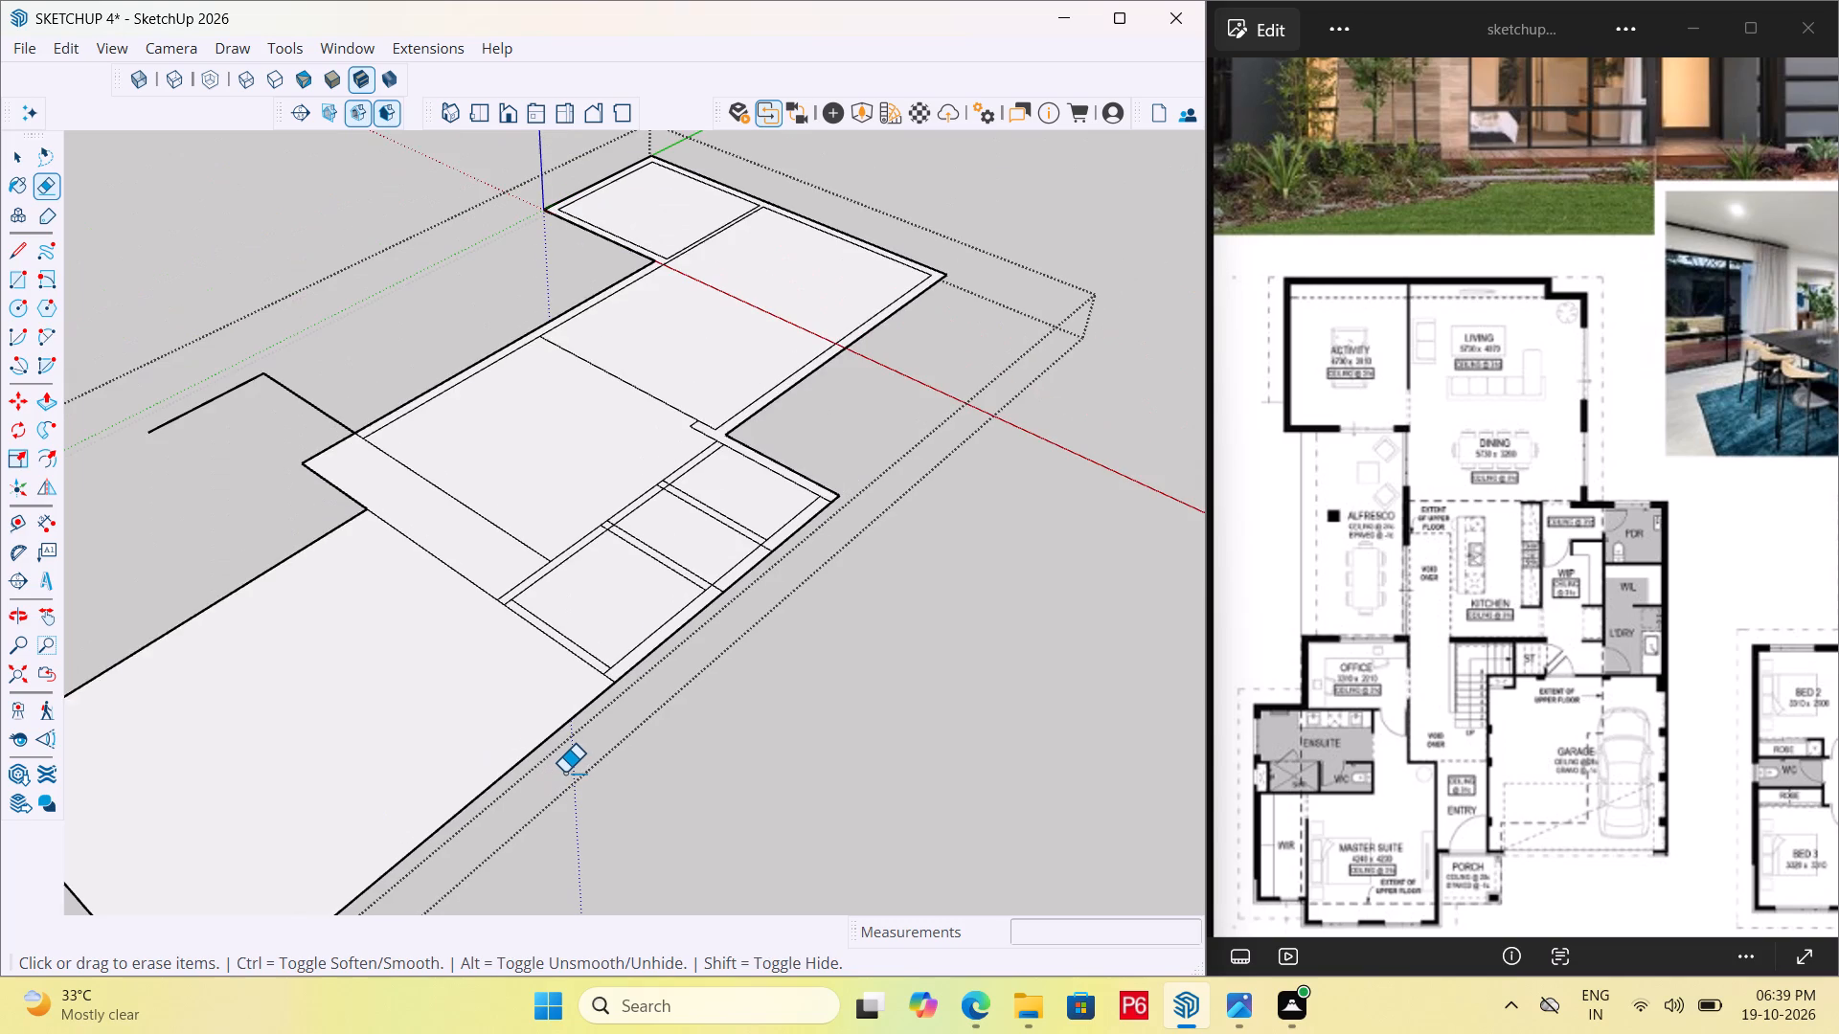
Save the model.
{"action": "key", "text": "ctrl+s"}
{"action": "key", "text": "ctrl+s"}
{"action": "key", "text": "ctrl+s"}
{"action": "key", "text": "ctrl+s"}
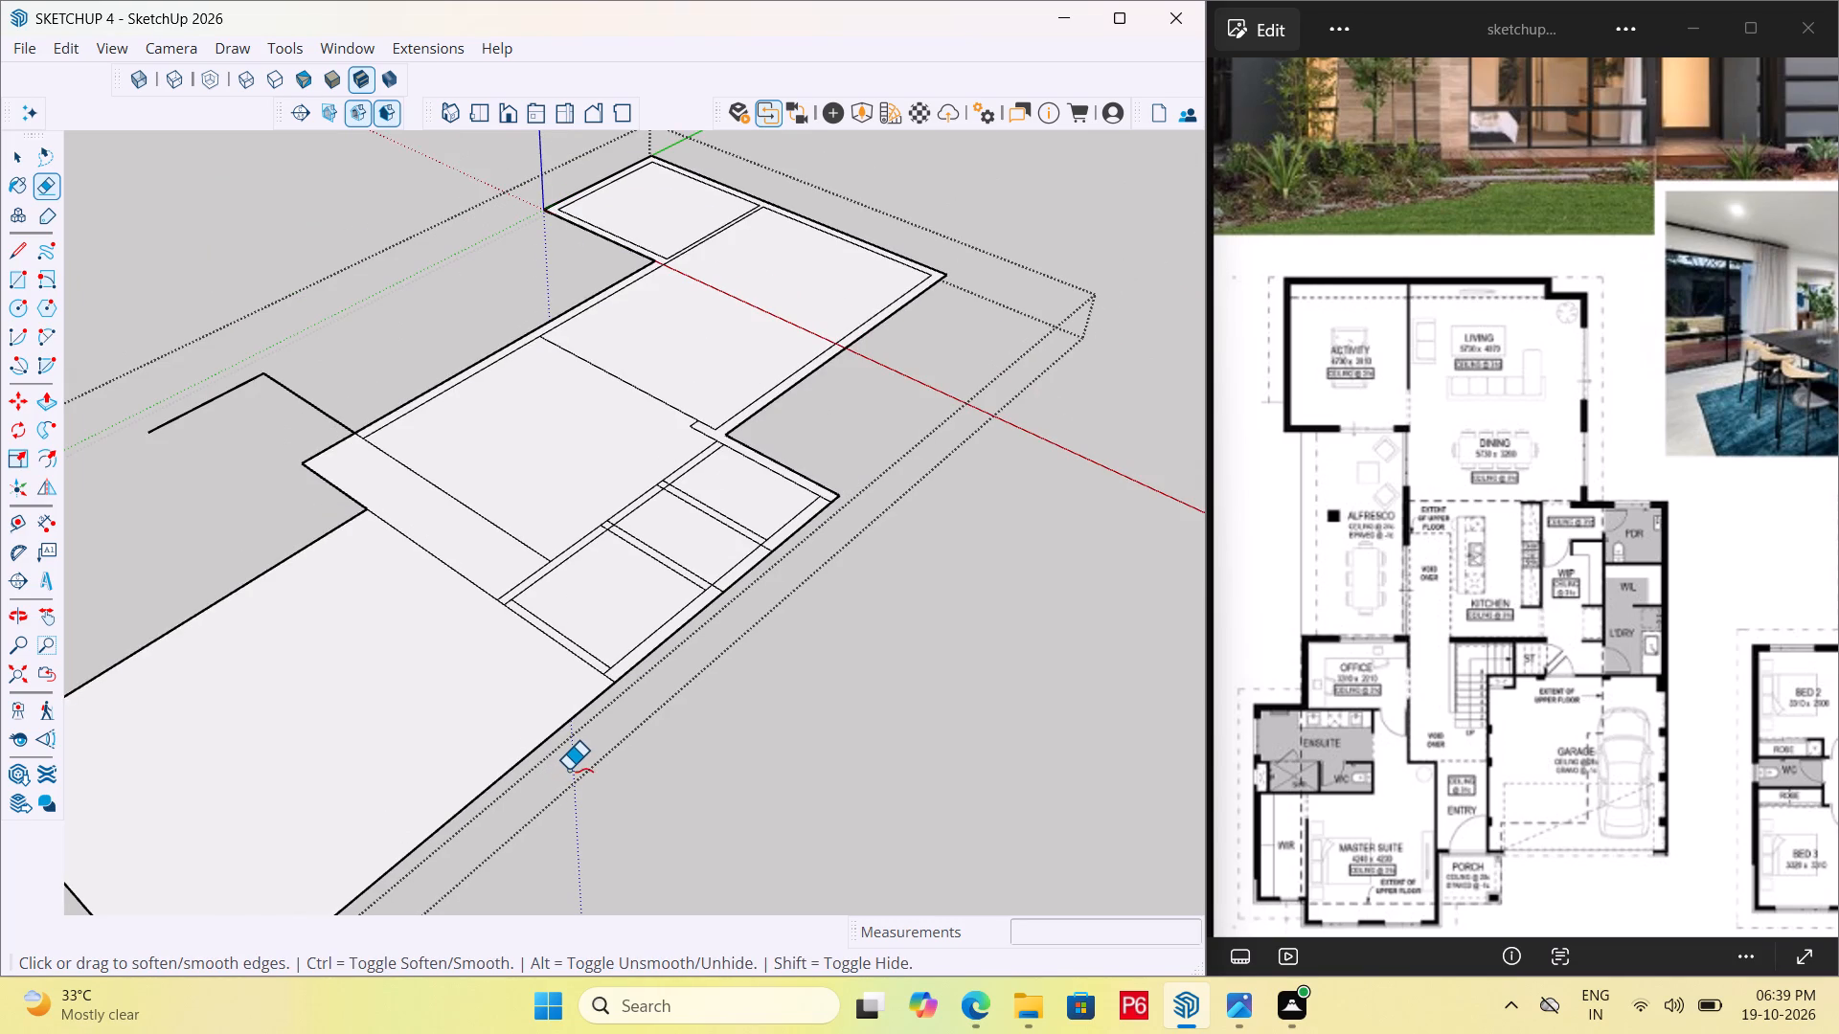
Use the Eraser to clear the line stubs crossing the kitchen-side wall thickness at both partitions and the wall's powder room end.
{"action": "scroll", "coordinate": [751, 748], "scroll_direction": "down", "scroll_amount": 3}
{"action": "scroll", "coordinate": [666, 532], "scroll_direction": "up", "scroll_amount": 15}
{"action": "middle_click", "coordinate": [647, 588]}
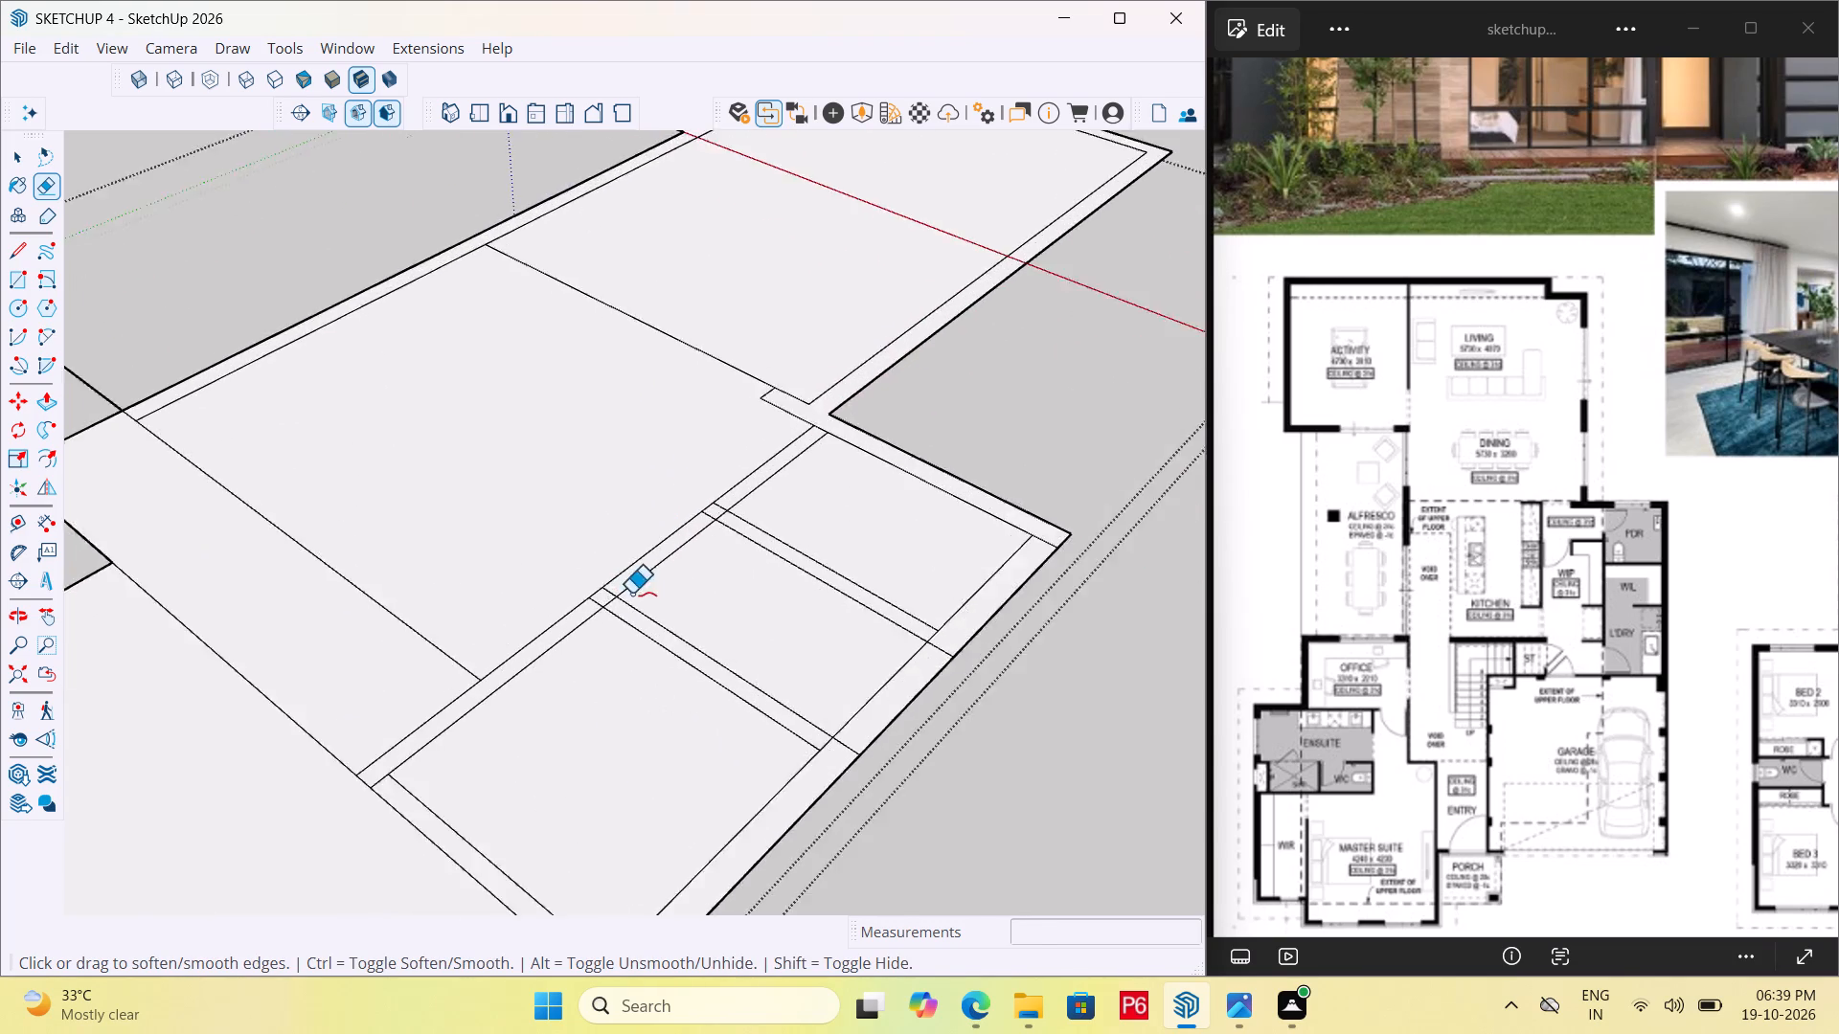
{"action": "middle_click", "coordinate": [631, 594]}
{"action": "scroll", "coordinate": [631, 594], "scroll_direction": "up", "scroll_amount": 3}
{"action": "left_click", "coordinate": [578, 599]}
{"action": "left_click_drag", "start_coordinate": [559, 609], "coordinate": [550, 615]}
{"action": "left_click_drag", "start_coordinate": [550, 615], "coordinate": [560, 608]}
{"action": "left_click_drag", "start_coordinate": [597, 587], "coordinate": [585, 604]}
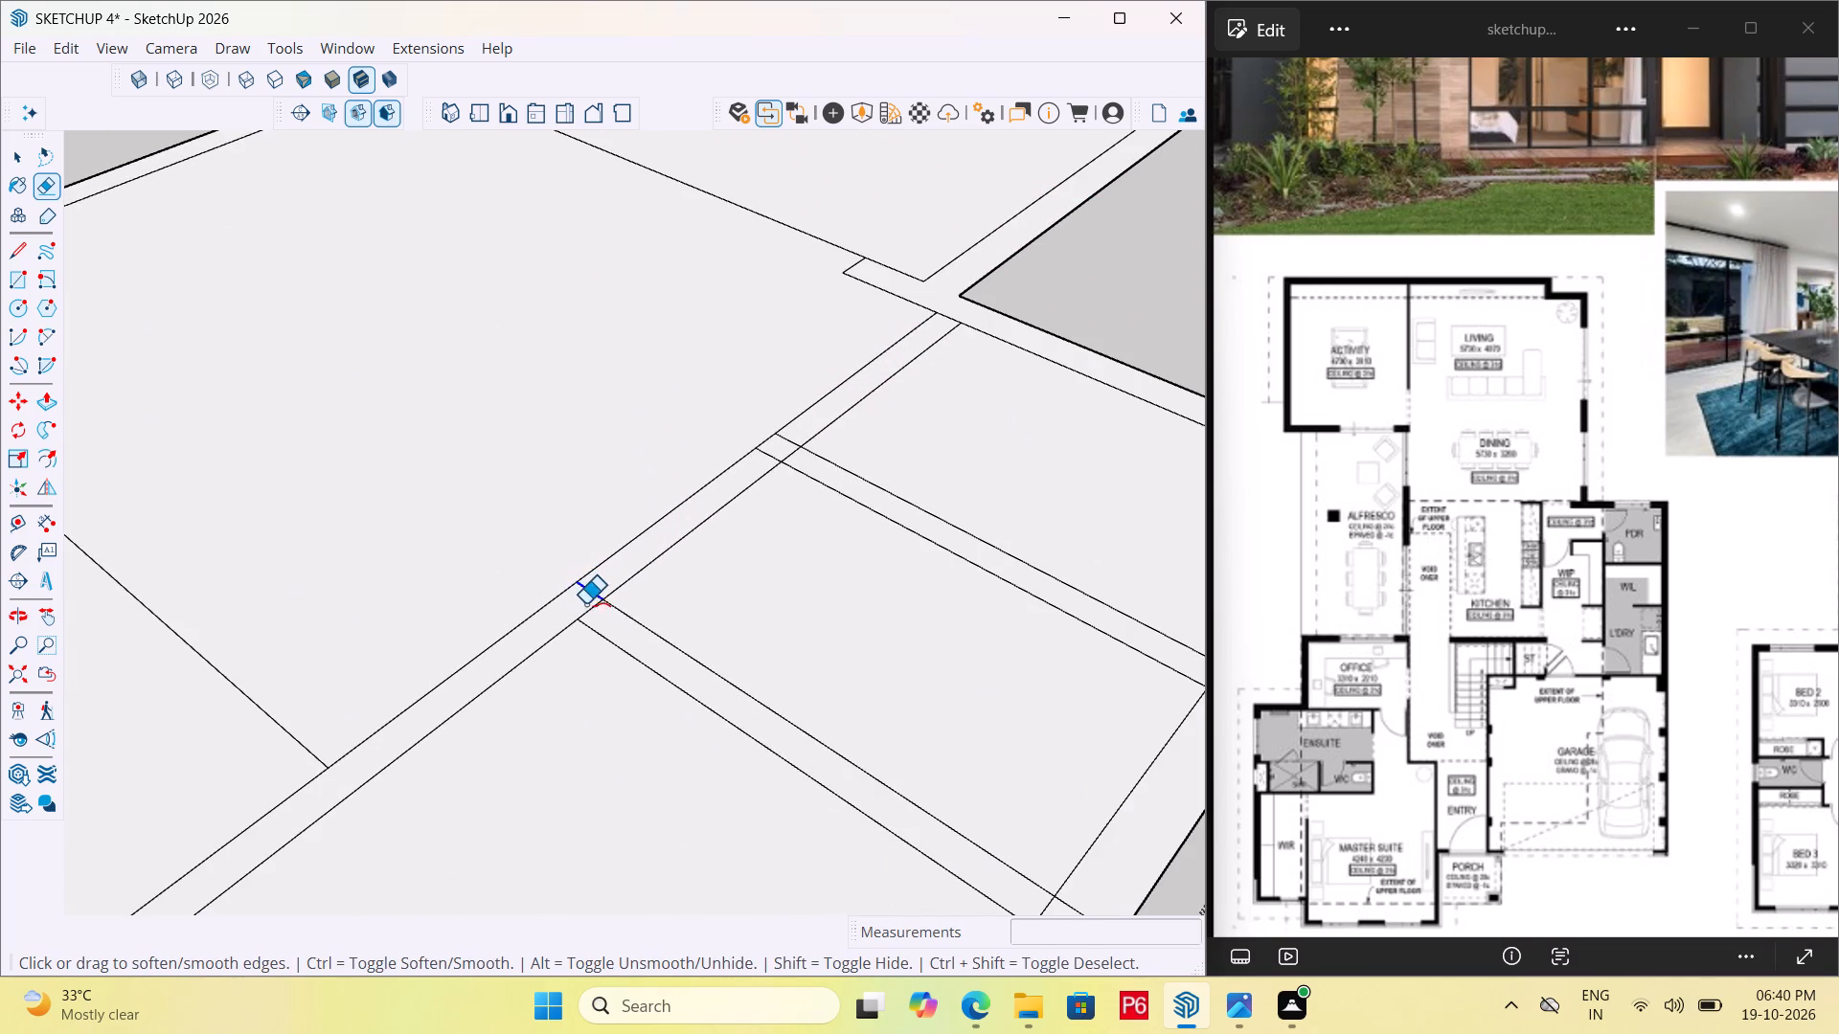
{"action": "left_click_drag", "start_coordinate": [585, 604], "coordinate": [597, 606]}
{"action": "scroll", "coordinate": [795, 435], "scroll_direction": "up", "scroll_amount": 7}
{"action": "left_click_drag", "start_coordinate": [783, 445], "coordinate": [718, 481]}
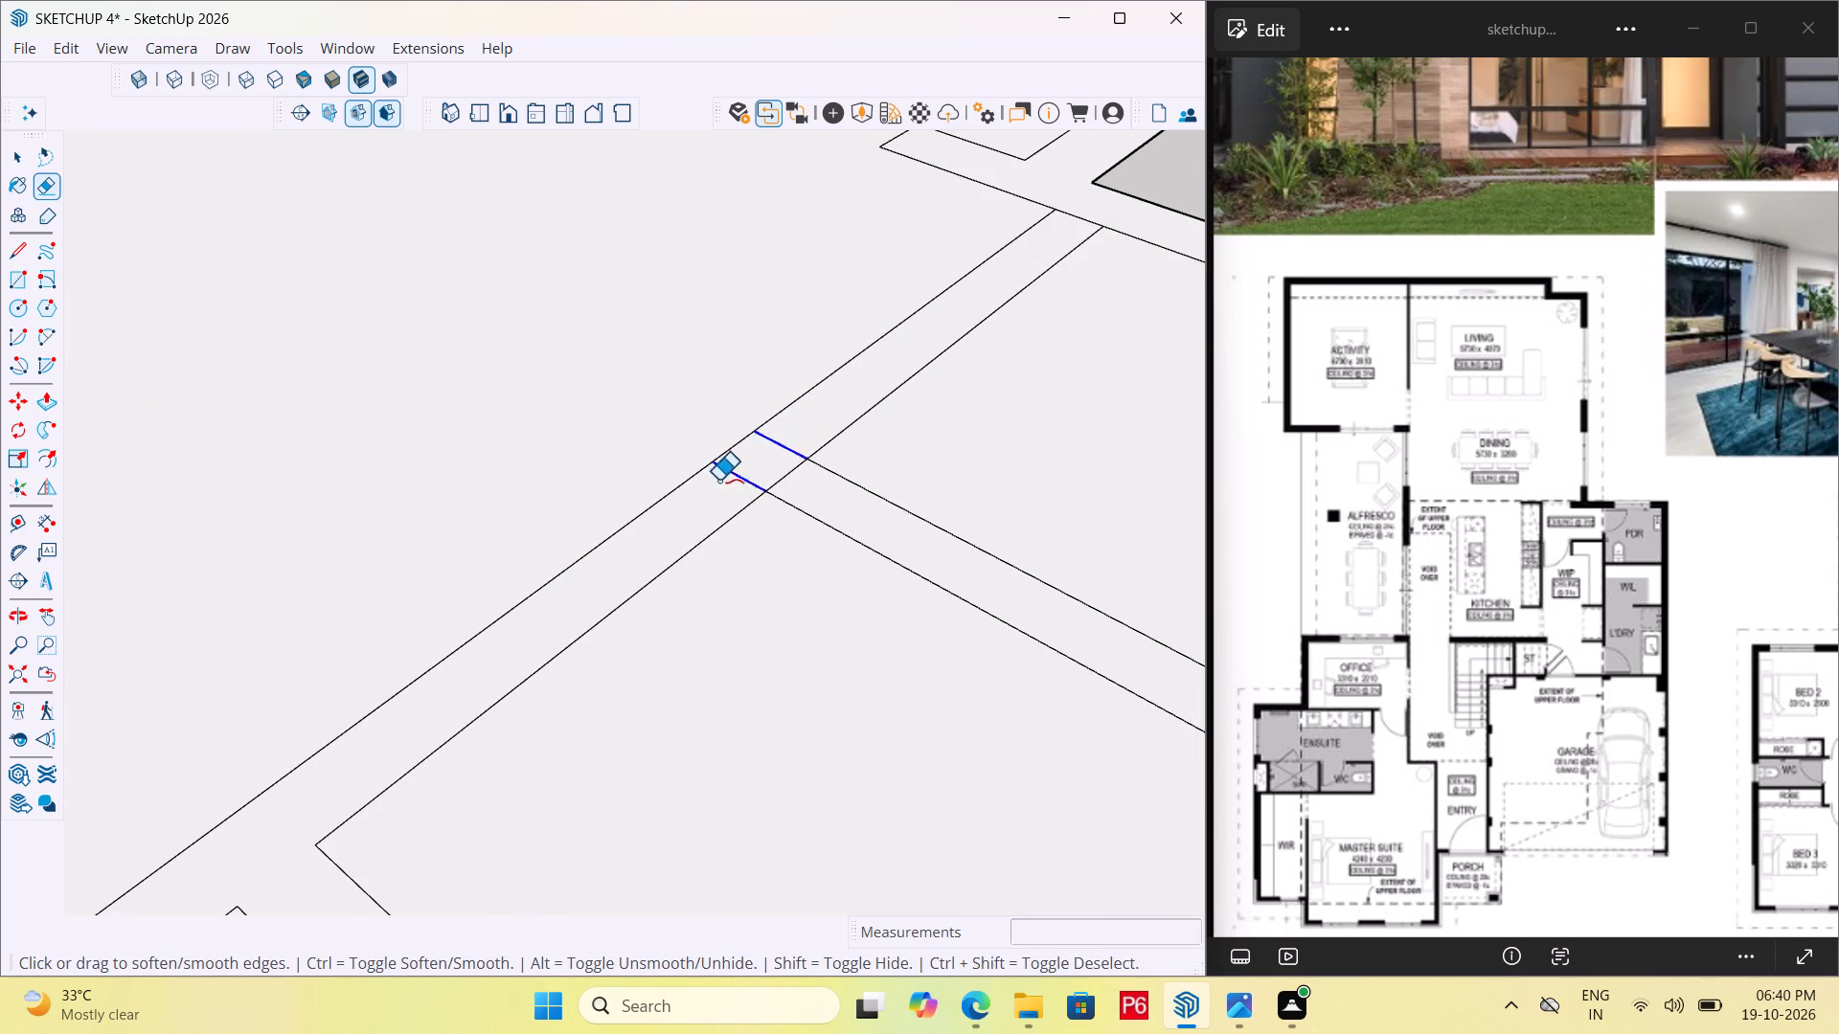
{"action": "left_click_drag", "start_coordinate": [718, 481], "coordinate": [740, 469]}
{"action": "left_click_drag", "start_coordinate": [755, 461], "coordinate": [767, 459]}
{"action": "left_click", "coordinate": [808, 465]}
{"action": "left_click_drag", "start_coordinate": [809, 471], "coordinate": [778, 461]}
{"action": "scroll", "coordinate": [541, 487], "scroll_direction": "down", "scroll_amount": 6}
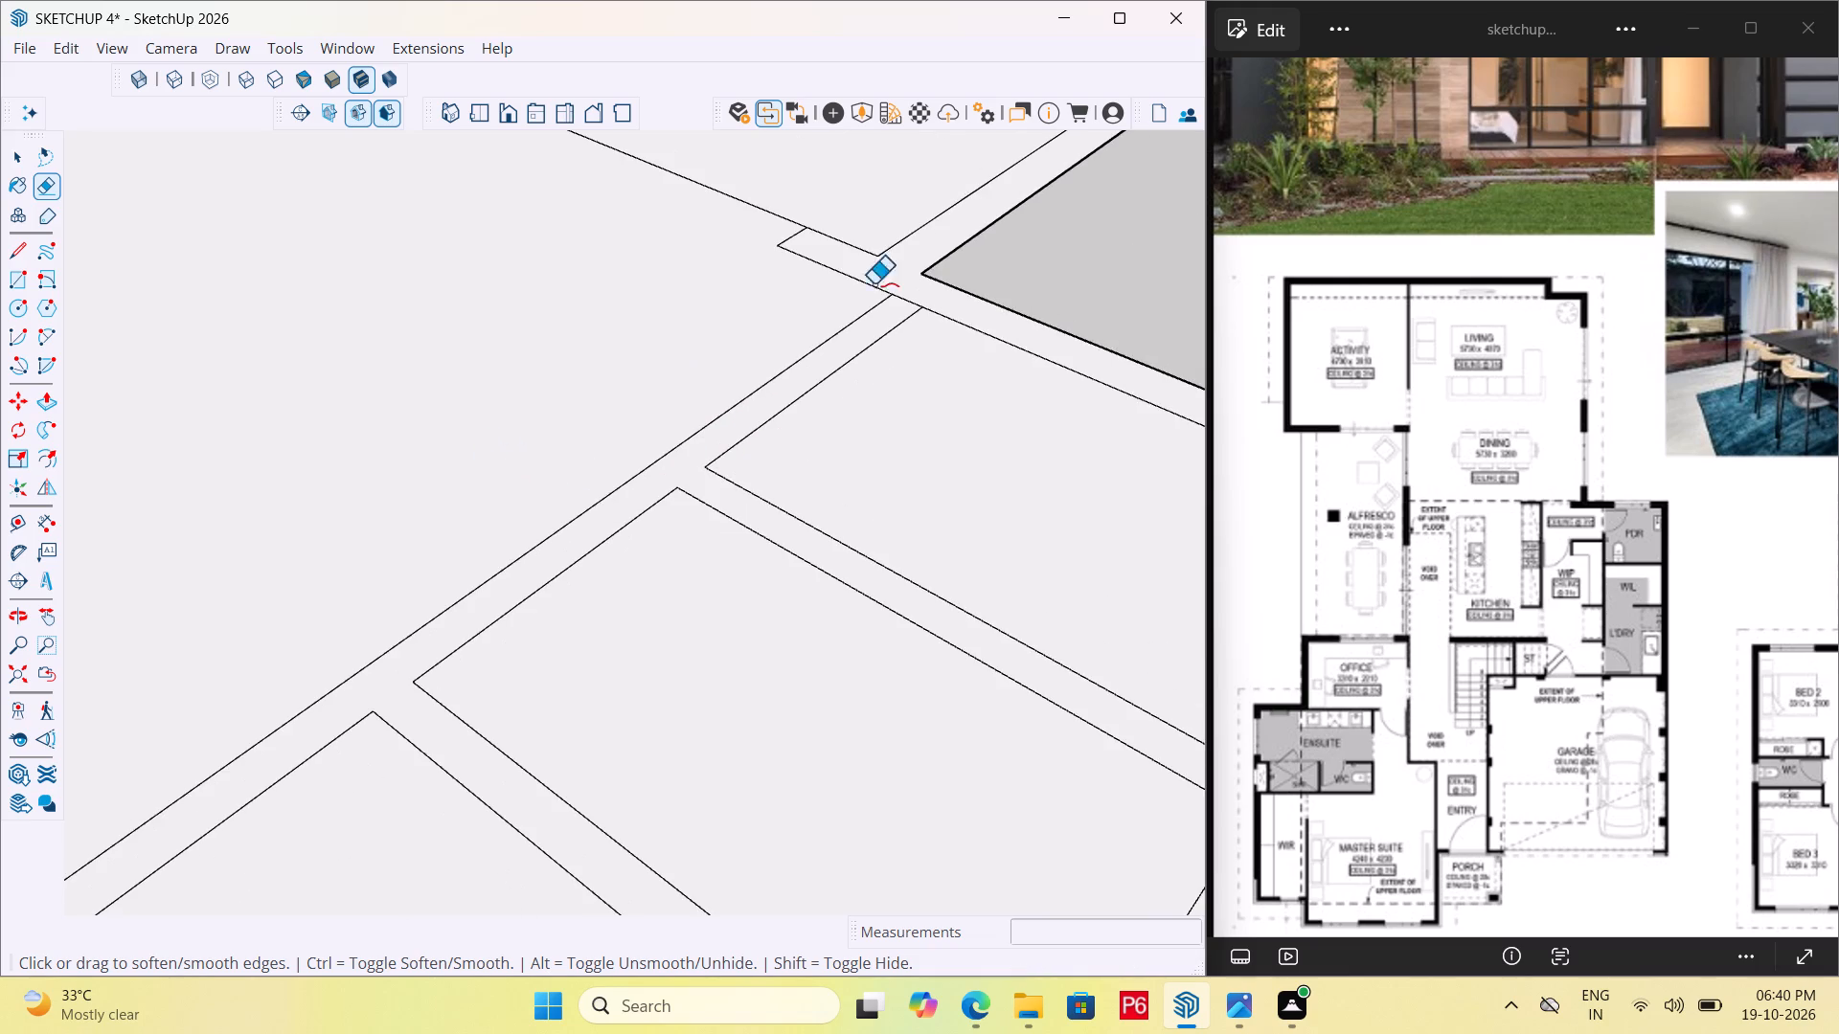
{"action": "scroll", "coordinate": [949, 243], "scroll_direction": "up", "scroll_amount": 6}
{"action": "left_click_drag", "start_coordinate": [875, 333], "coordinate": [834, 363]}
{"action": "left_click", "coordinate": [834, 363]}
{"action": "scroll", "coordinate": [722, 315], "scroll_direction": "down", "scroll_amount": 13}
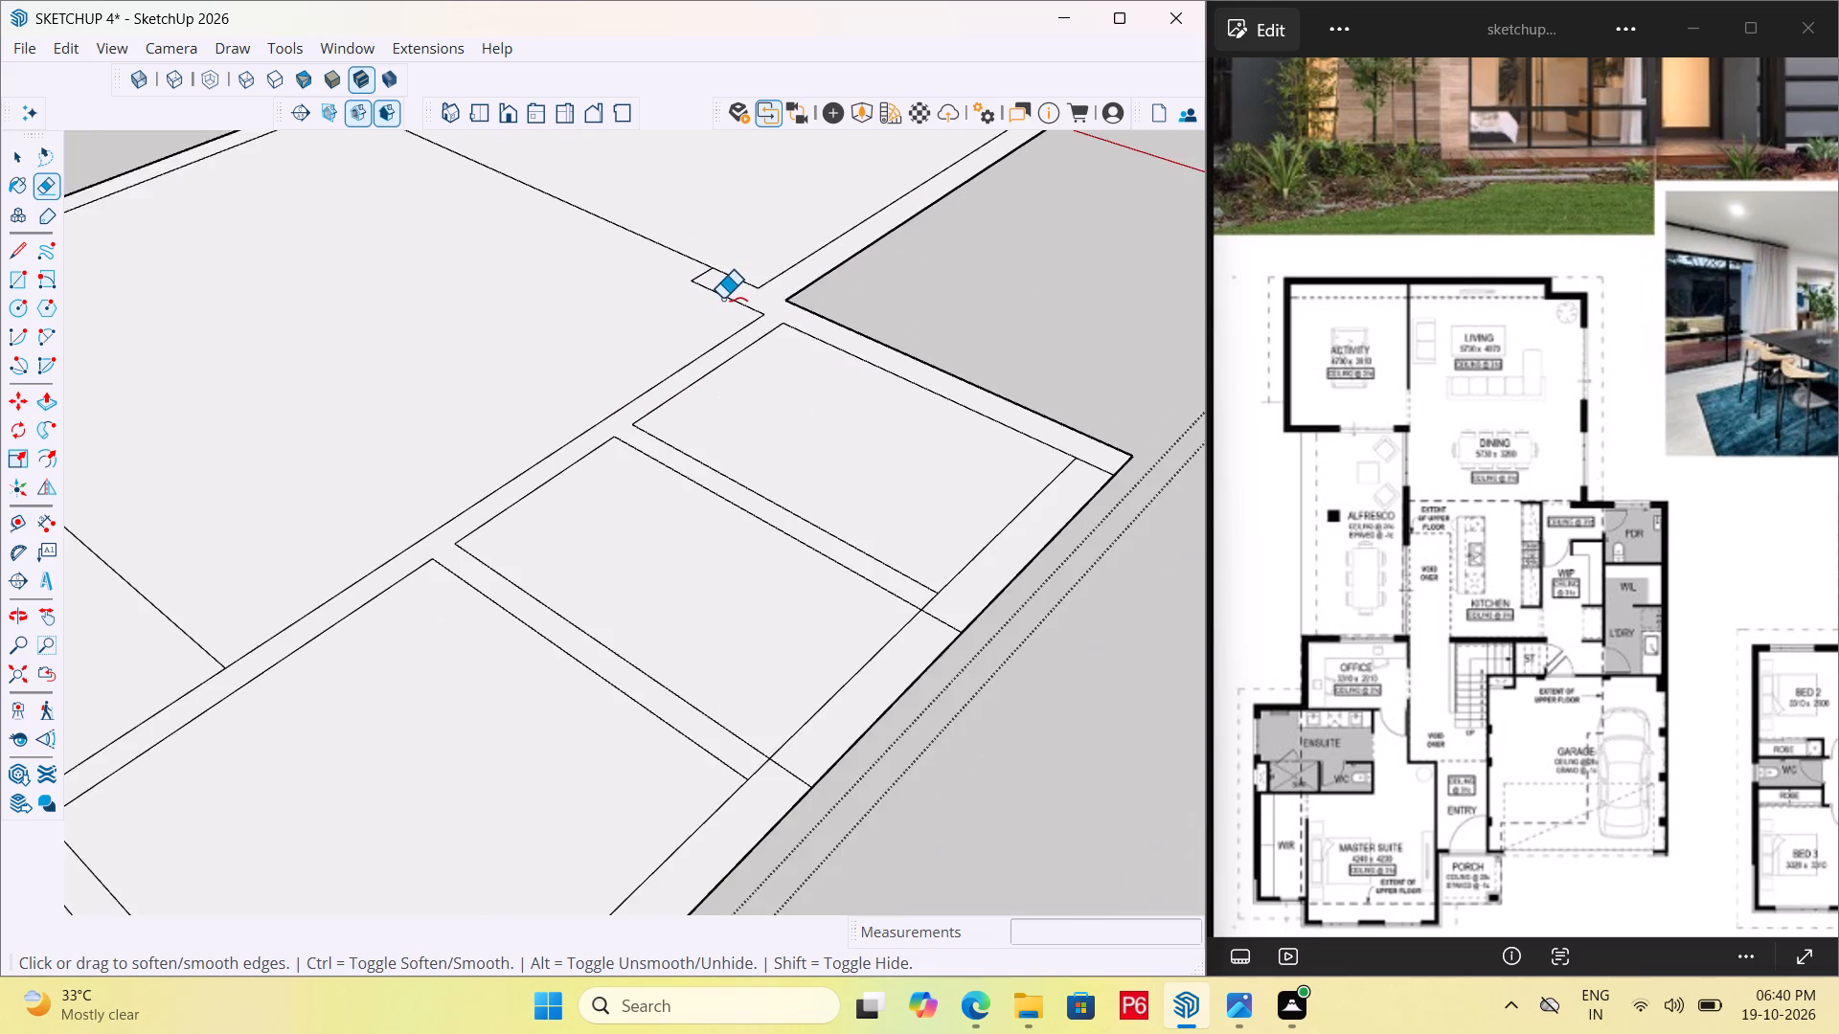
Use the Eraser to clear the line stubs crossing the outer wall thickness at both partitions and the powder room's outer corner.
{"action": "scroll", "coordinate": [780, 348], "scroll_direction": "down", "scroll_amount": 4}
{"action": "scroll", "coordinate": [832, 482], "scroll_direction": "up", "scroll_amount": 12}
{"action": "middle_click_drag", "start_coordinate": [835, 485], "coordinate": [862, 512]}
{"action": "left_click", "coordinate": [917, 510]}
{"action": "left_click_drag", "start_coordinate": [928, 520], "coordinate": [930, 526]}
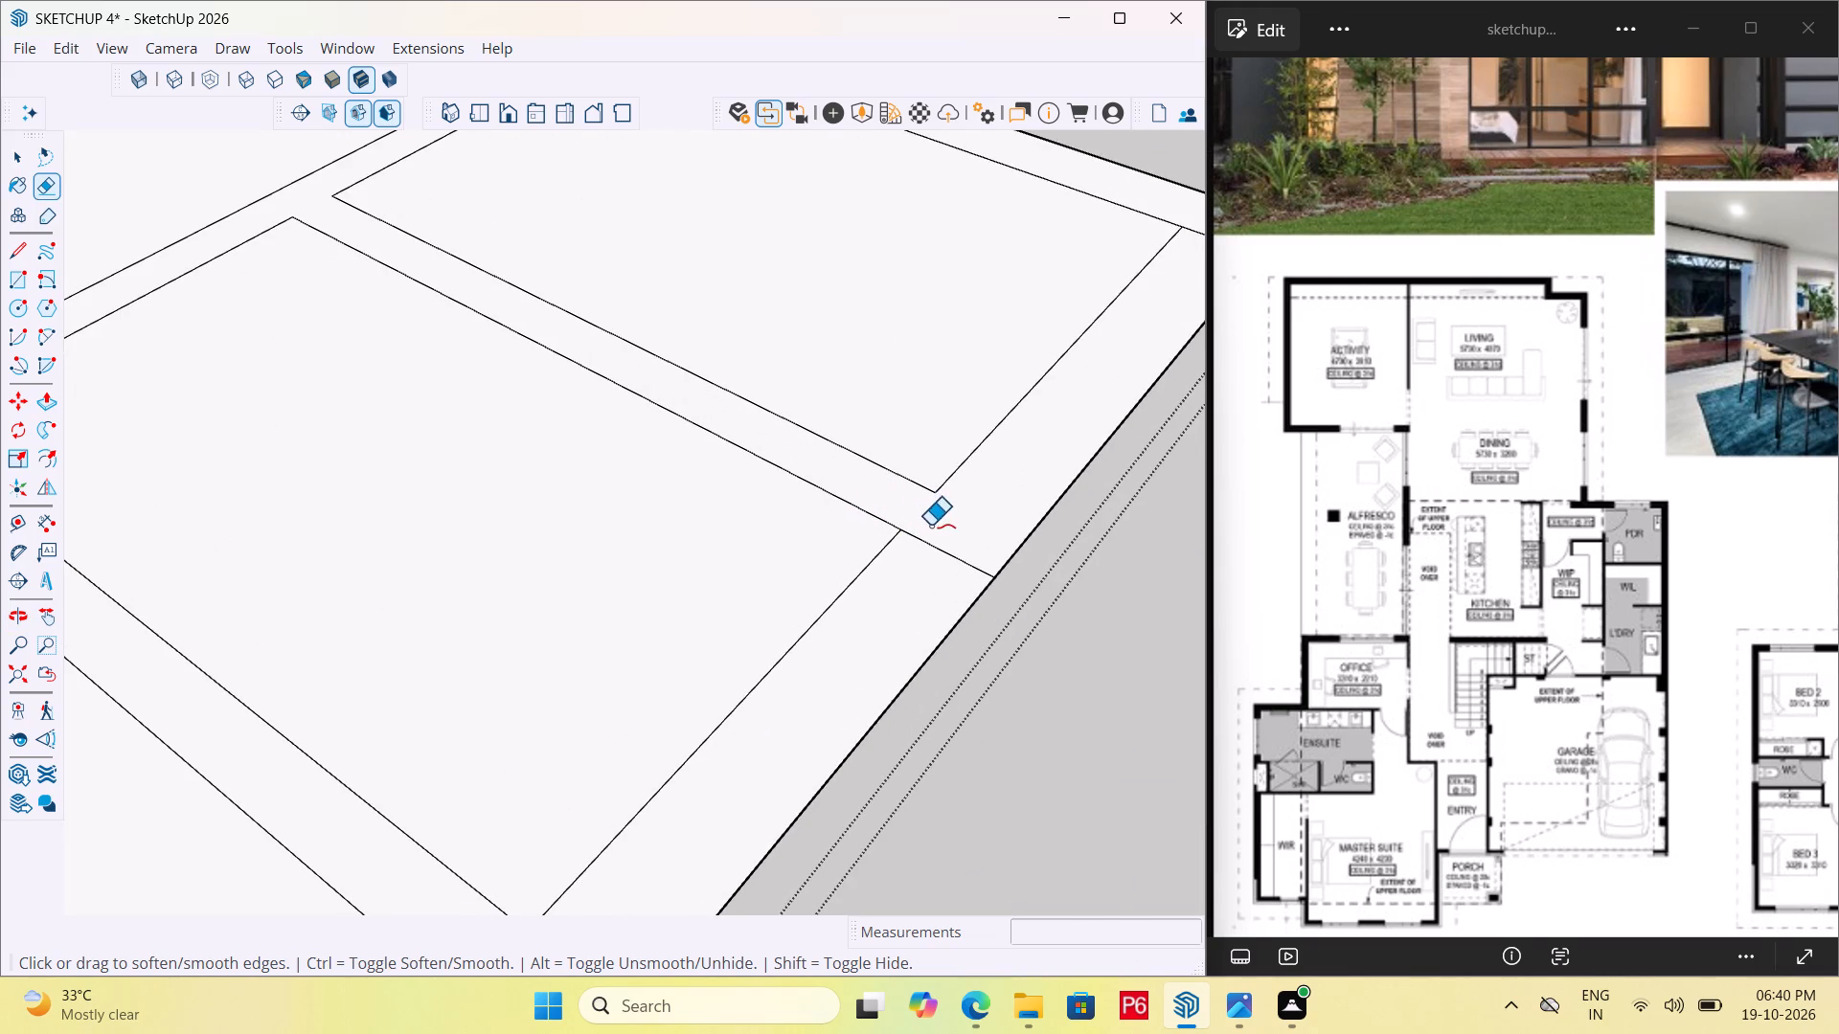
{"action": "left_click_drag", "start_coordinate": [930, 526], "coordinate": [938, 552]}
{"action": "left_click", "coordinate": [938, 548]}
{"action": "scroll", "coordinate": [912, 433], "scroll_direction": "down", "scroll_amount": 7}
{"action": "scroll", "coordinate": [1118, 334], "scroll_direction": "up", "scroll_amount": 6}
{"action": "left_click_drag", "start_coordinate": [1105, 298], "coordinate": [1069, 317]}
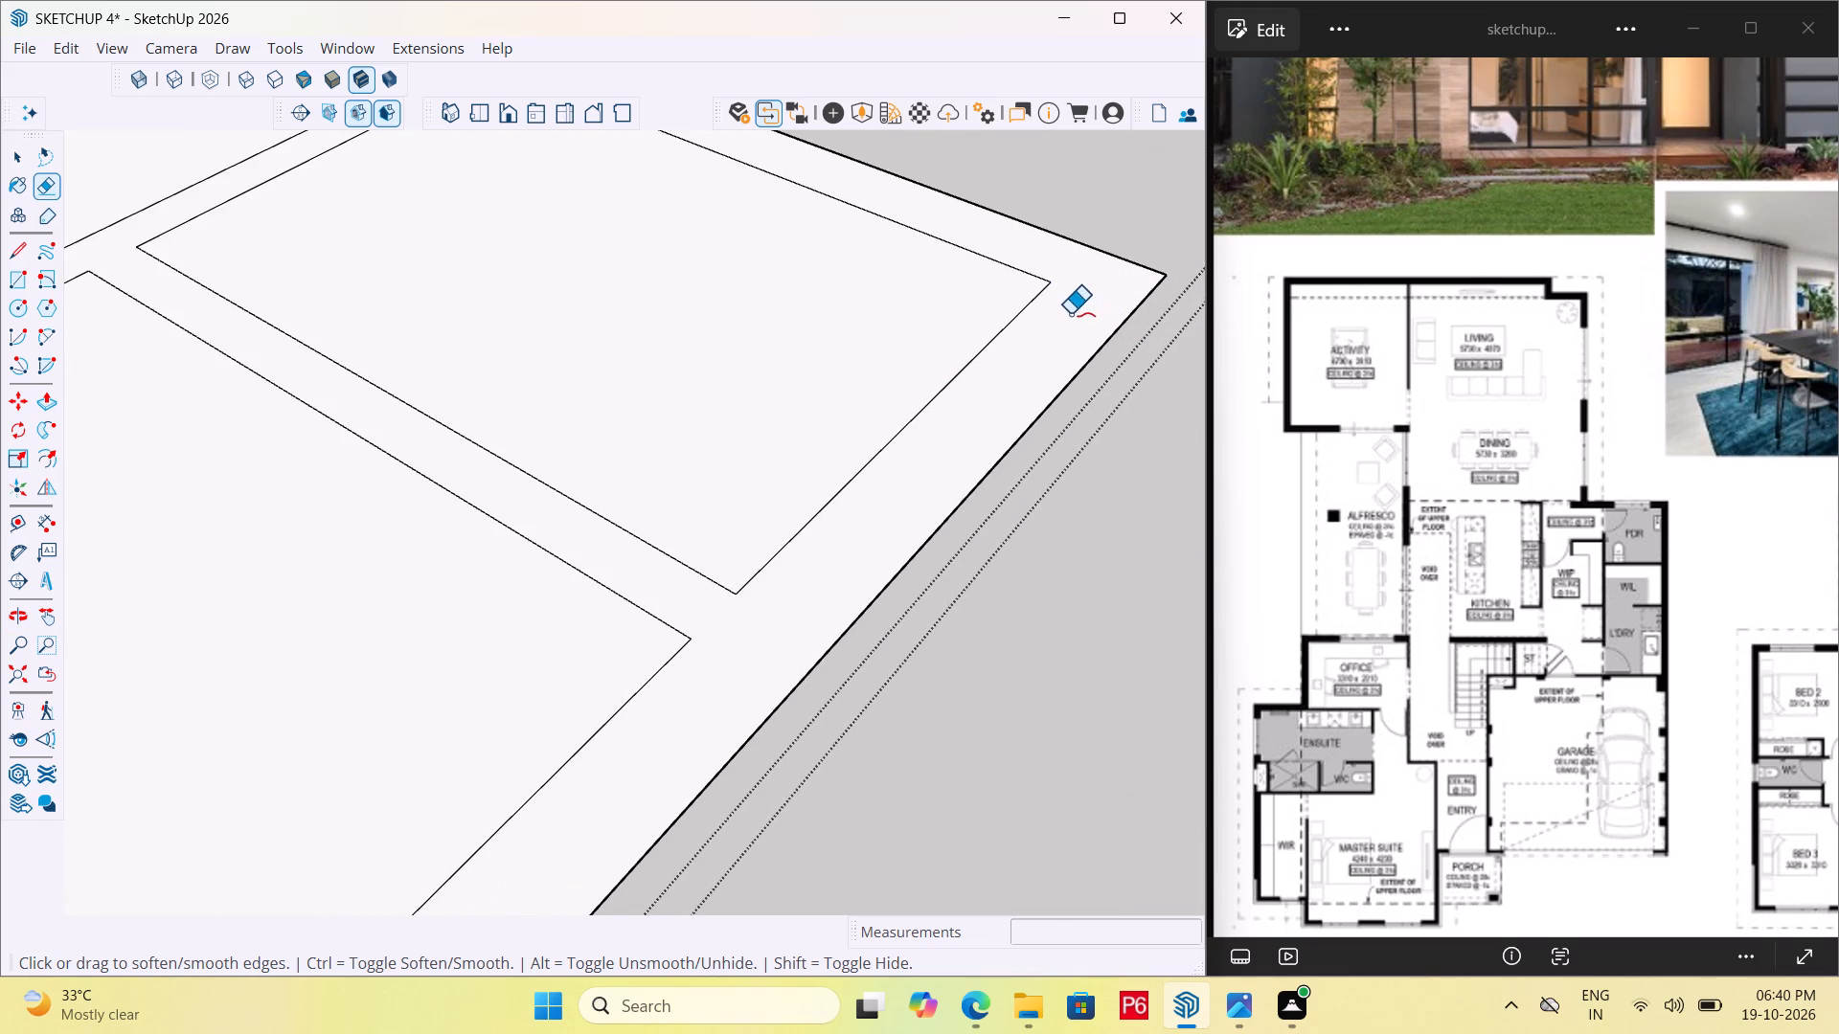
{"action": "scroll", "coordinate": [1073, 310], "scroll_direction": "down", "scroll_amount": 12}
{"action": "scroll", "coordinate": [908, 533], "scroll_direction": "up", "scroll_amount": 7}
{"action": "left_click_drag", "start_coordinate": [898, 480], "coordinate": [884, 500]}
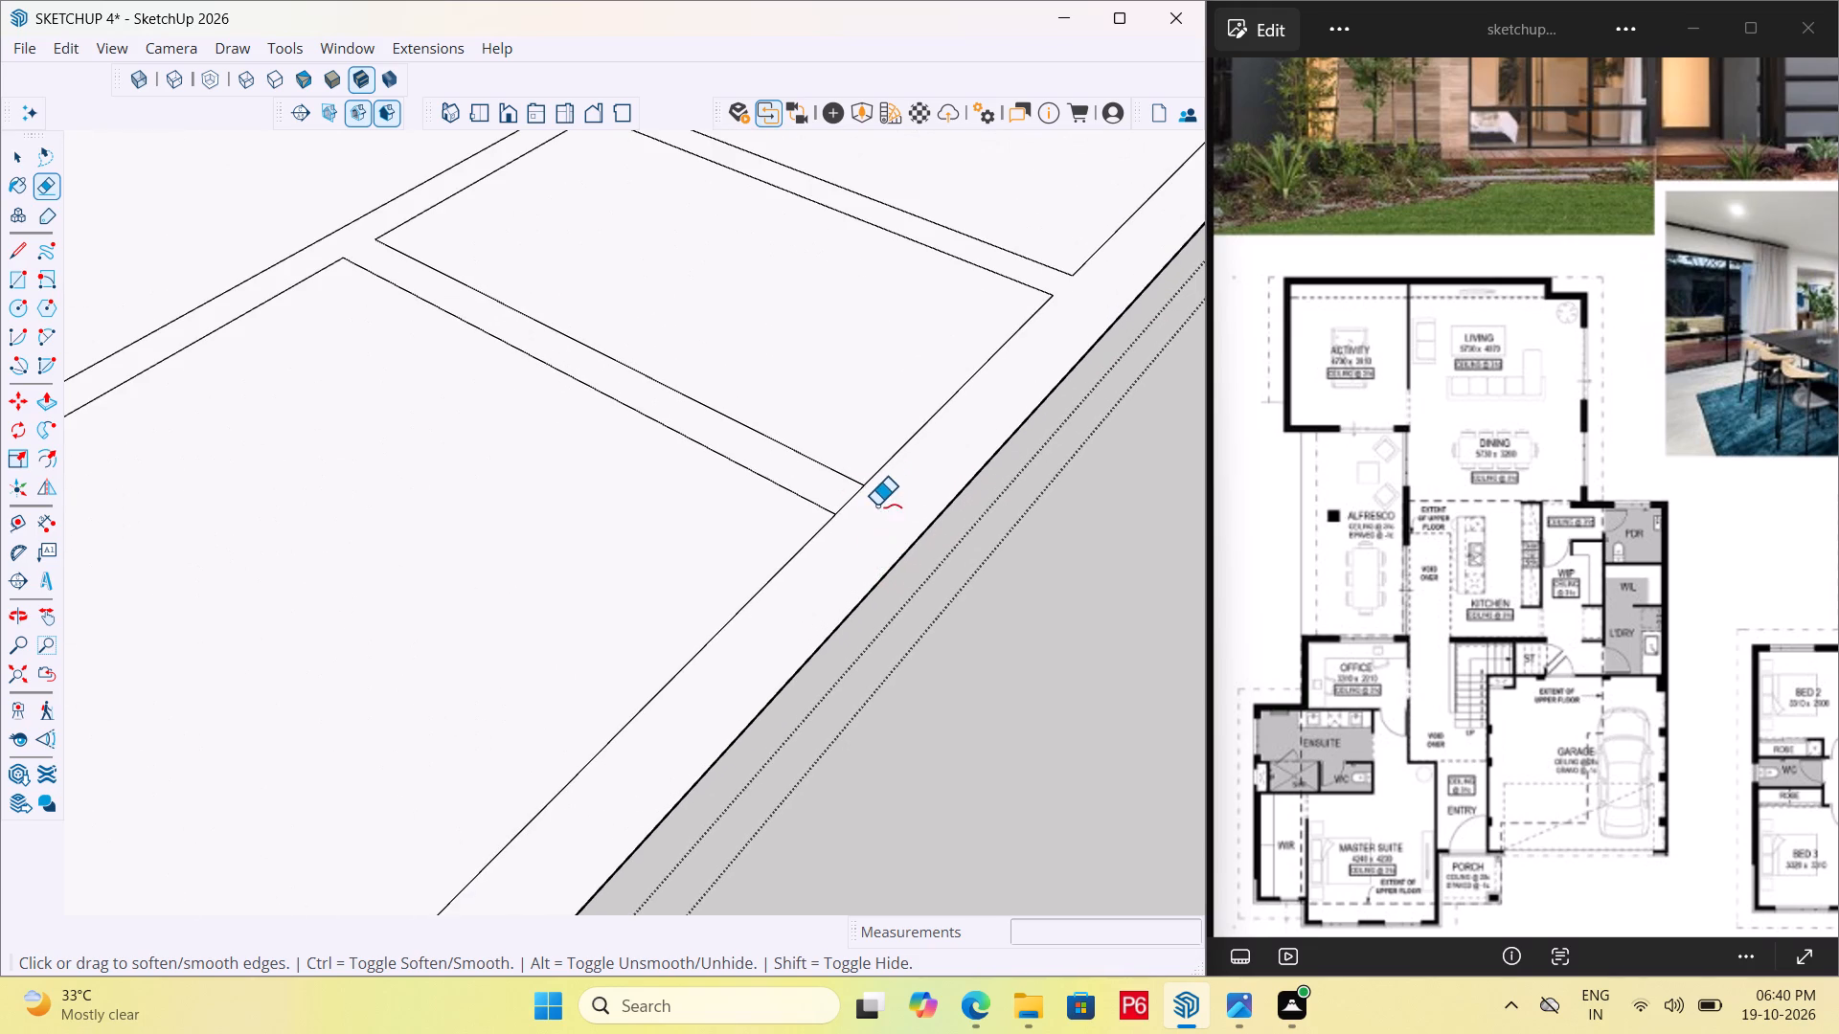
{"action": "left_click", "coordinate": [876, 506]}
{"action": "left_click", "coordinate": [844, 495]}
{"action": "left_click", "coordinate": [851, 501]}
Use the Eraser to clear the overlapping line stubs at both ends of the laundry's garage-side wall.
{"action": "scroll", "coordinate": [846, 439], "scroll_direction": "down", "scroll_amount": 7}
{"action": "scroll", "coordinate": [594, 726], "scroll_direction": "up", "scroll_amount": 3}
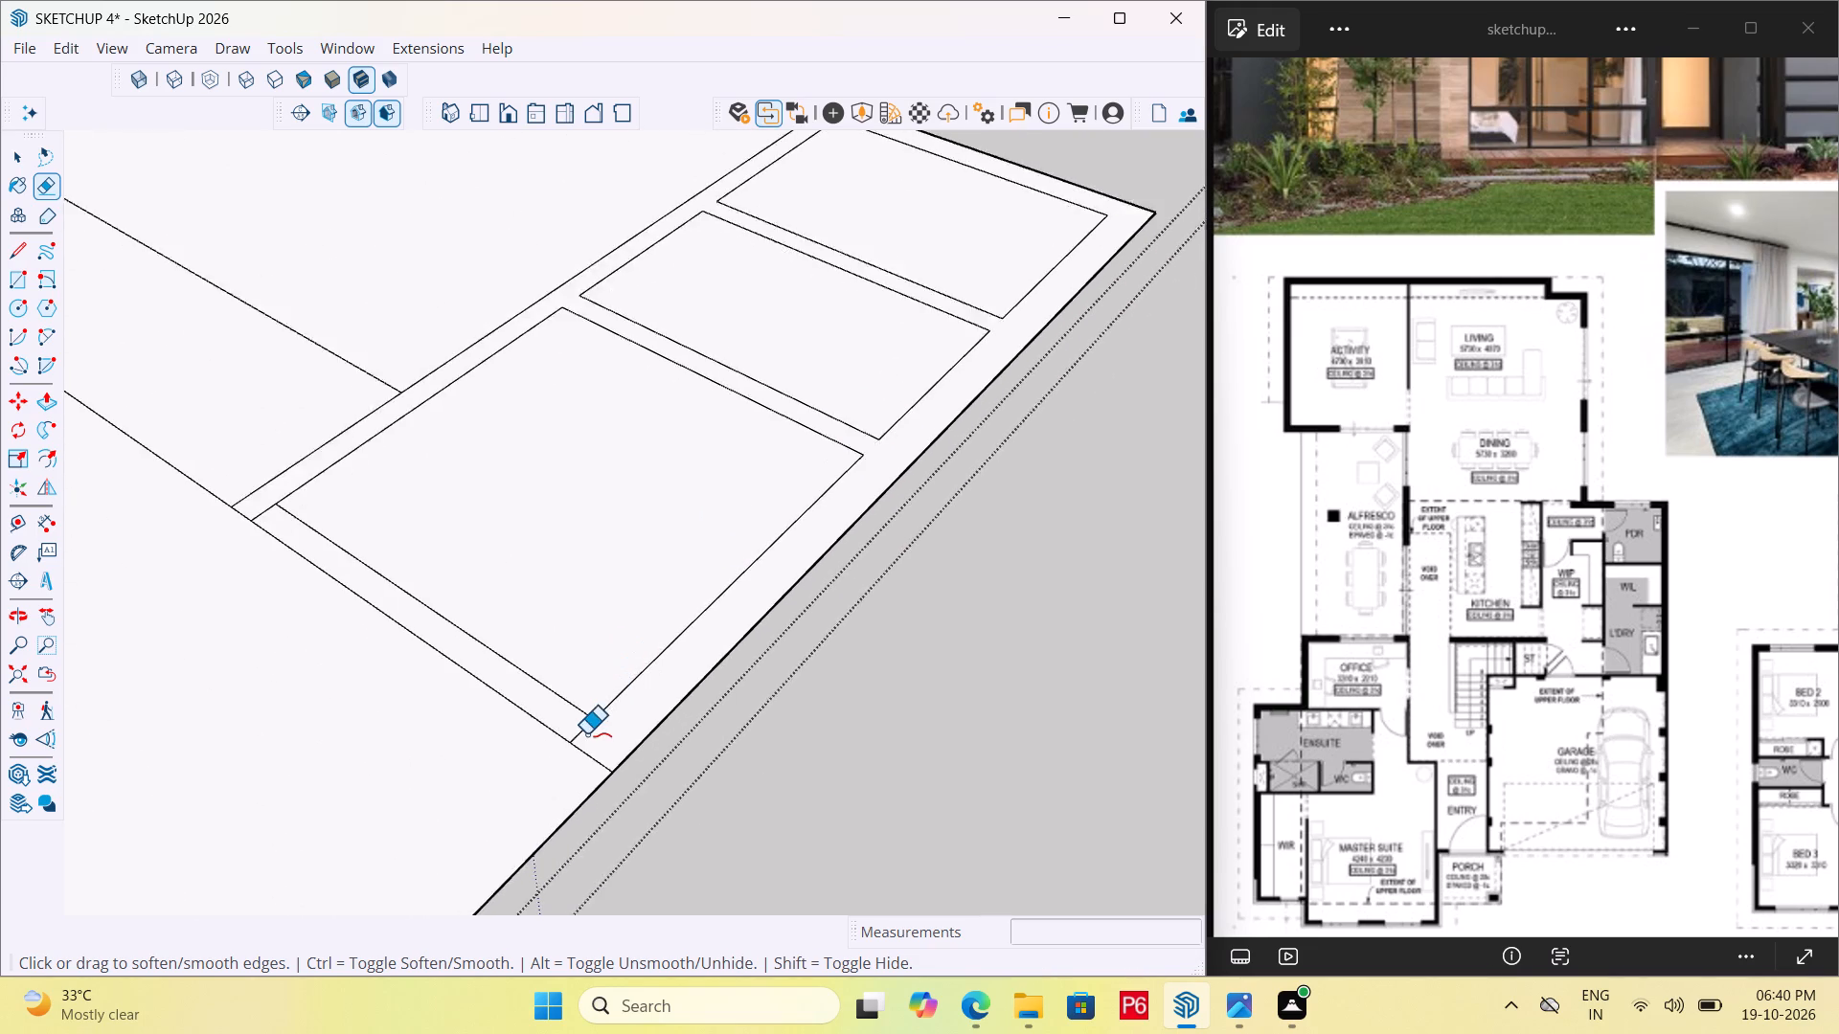
{"action": "scroll", "coordinate": [586, 734], "scroll_direction": "up", "scroll_amount": 3}
{"action": "left_click_drag", "start_coordinate": [584, 735], "coordinate": [559, 716]}
{"action": "left_click", "coordinate": [558, 715]}
{"action": "scroll", "coordinate": [647, 707], "scroll_direction": "down", "scroll_amount": 7}
{"action": "scroll", "coordinate": [325, 495], "scroll_direction": "up", "scroll_amount": 7}
{"action": "middle_click", "coordinate": [325, 495]}
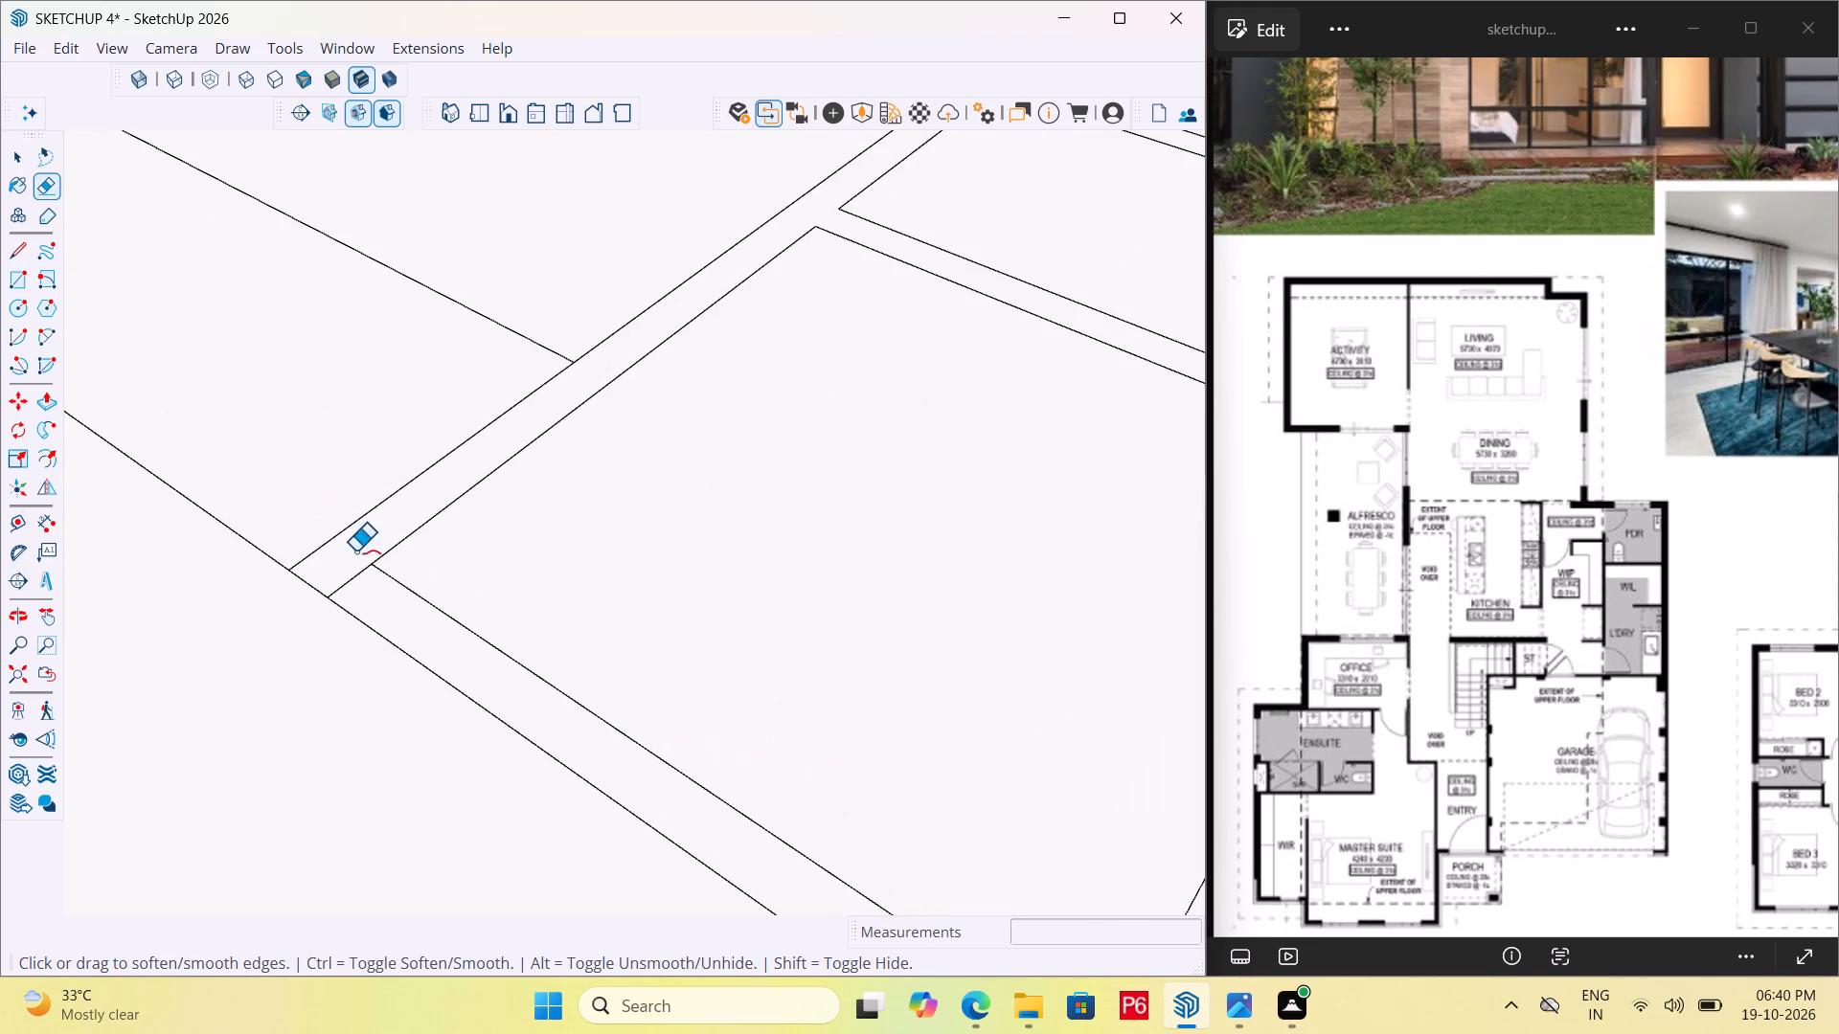
{"action": "left_click_drag", "start_coordinate": [348, 576], "coordinate": [385, 613]}
{"action": "scroll", "coordinate": [411, 567], "scroll_direction": "down", "scroll_amount": 8}
{"action": "scroll", "coordinate": [580, 539], "scroll_direction": "down", "scroll_amount": 1}
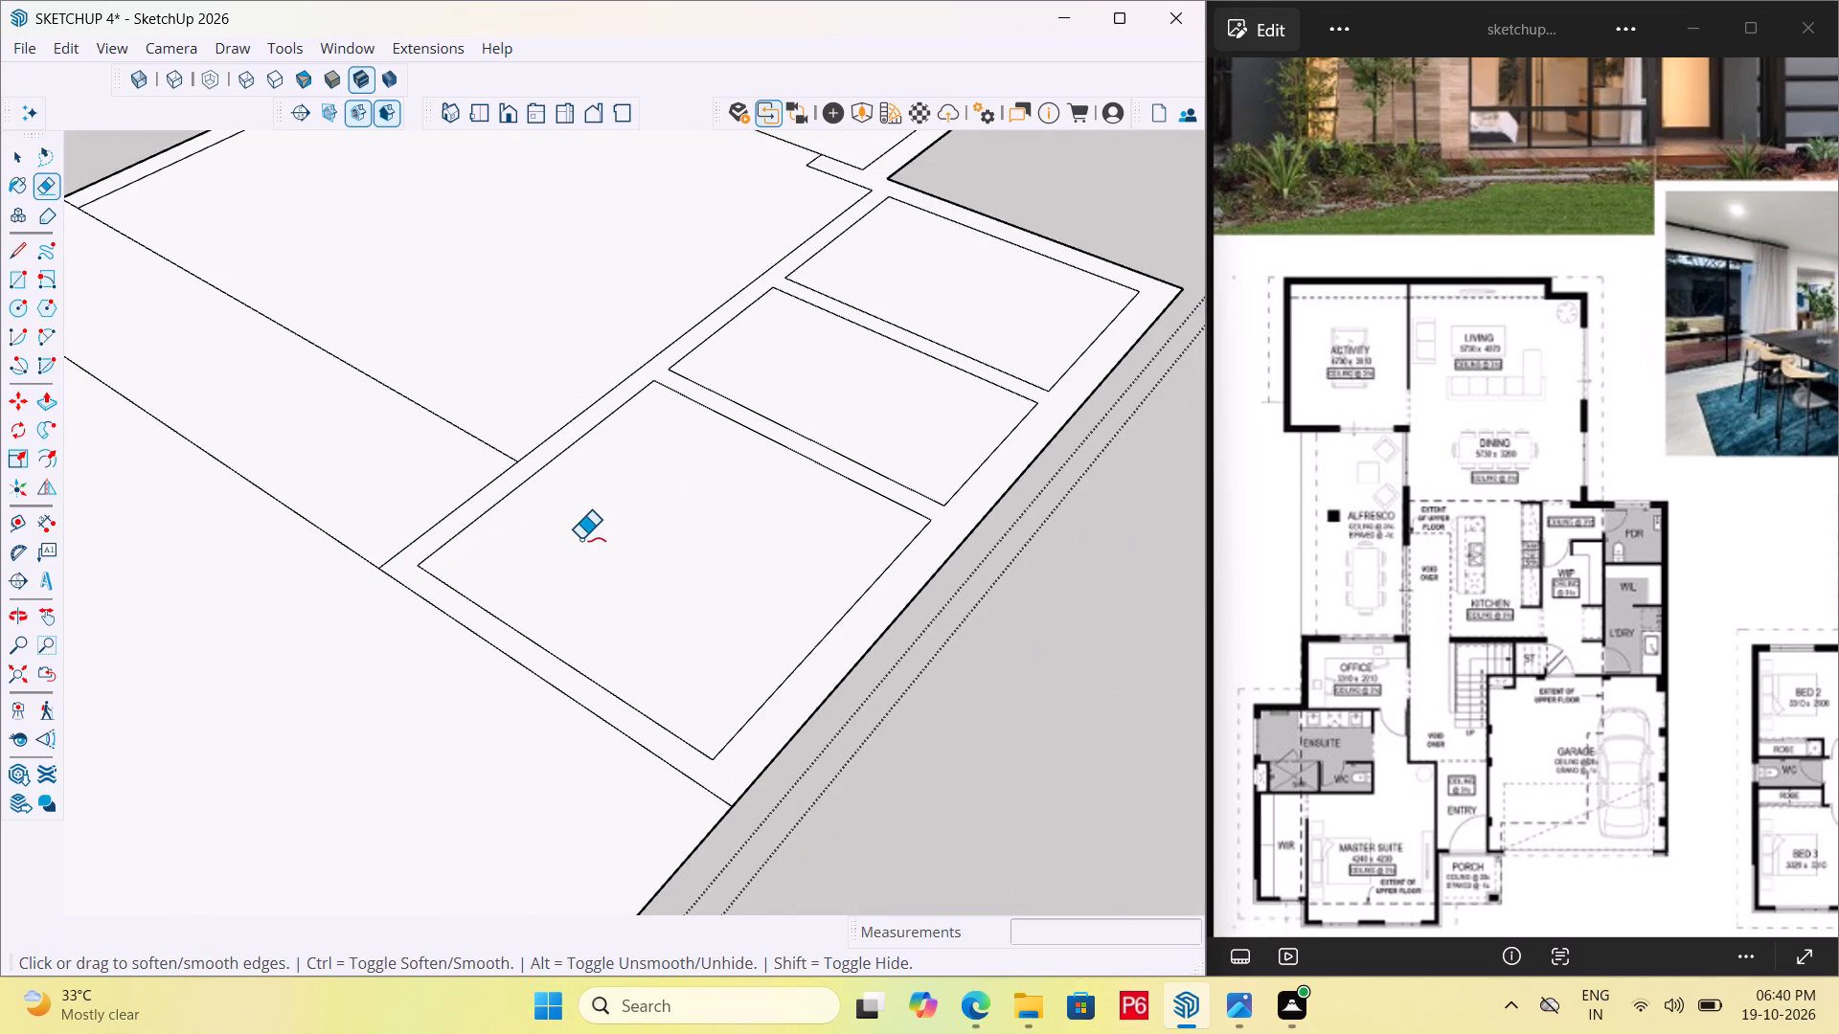
{"action": "scroll", "coordinate": [698, 557], "scroll_direction": "down", "scroll_amount": 3}
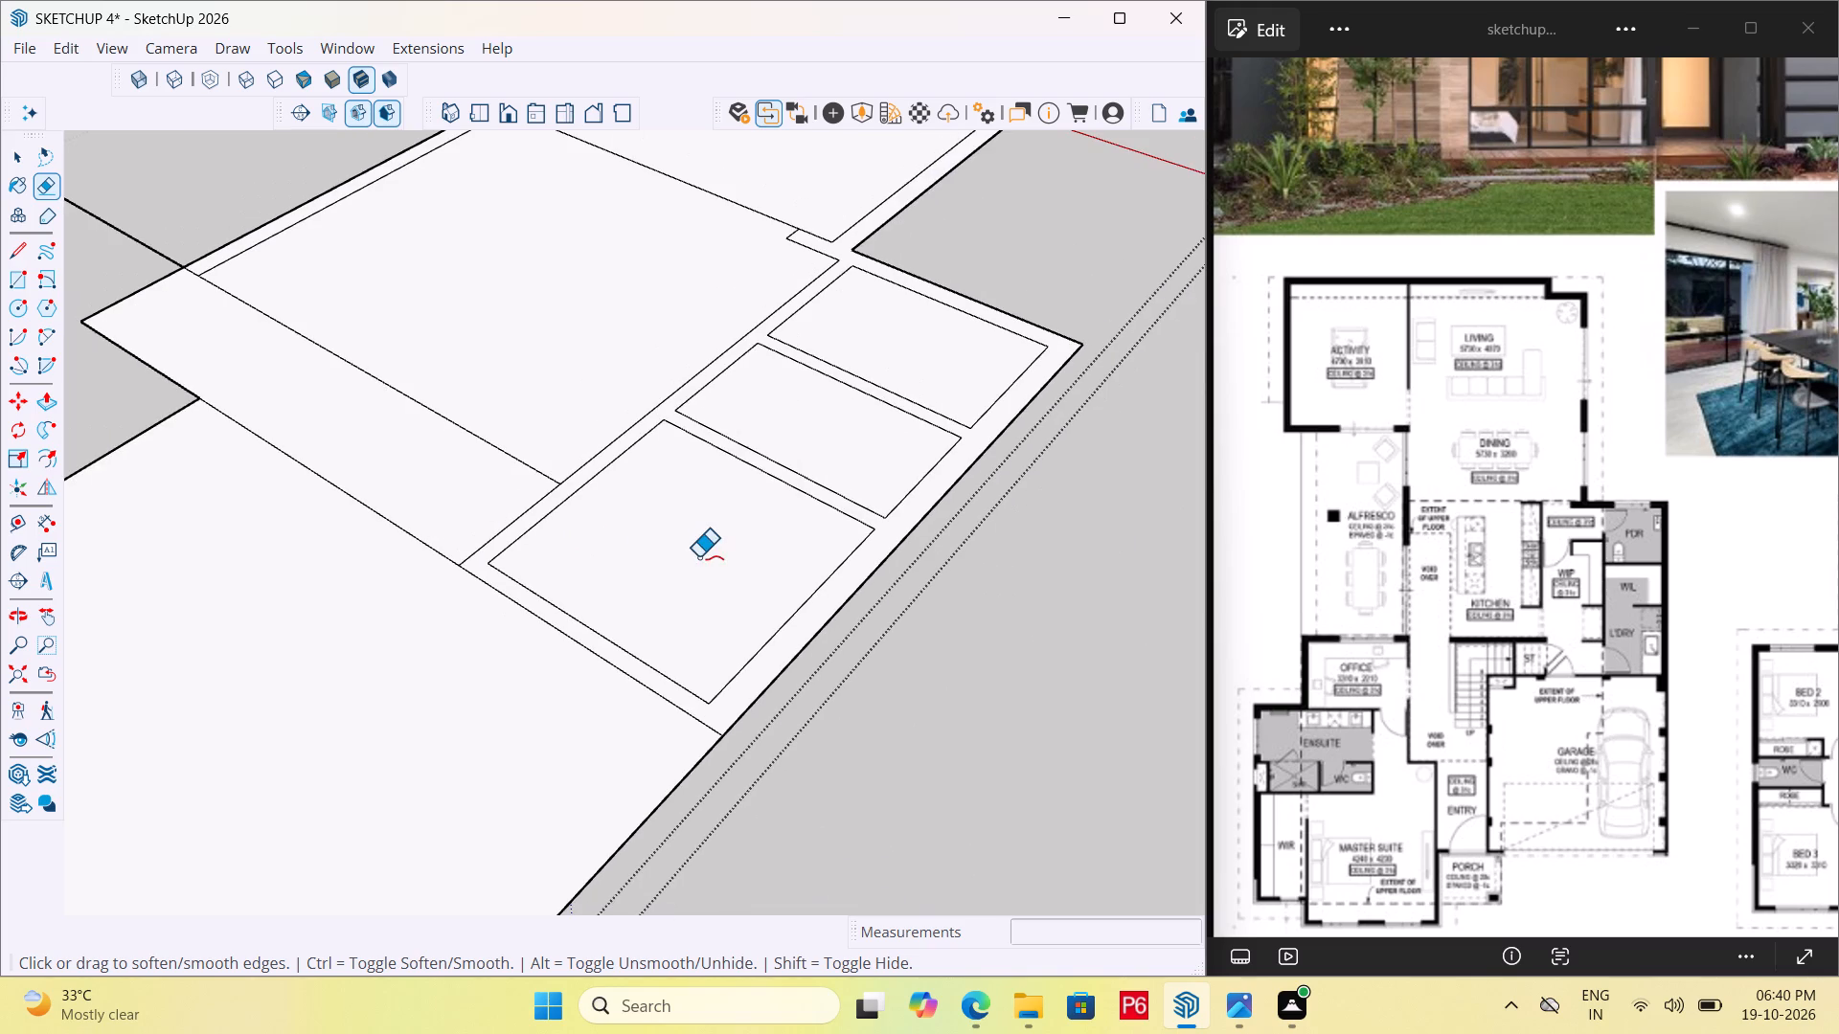
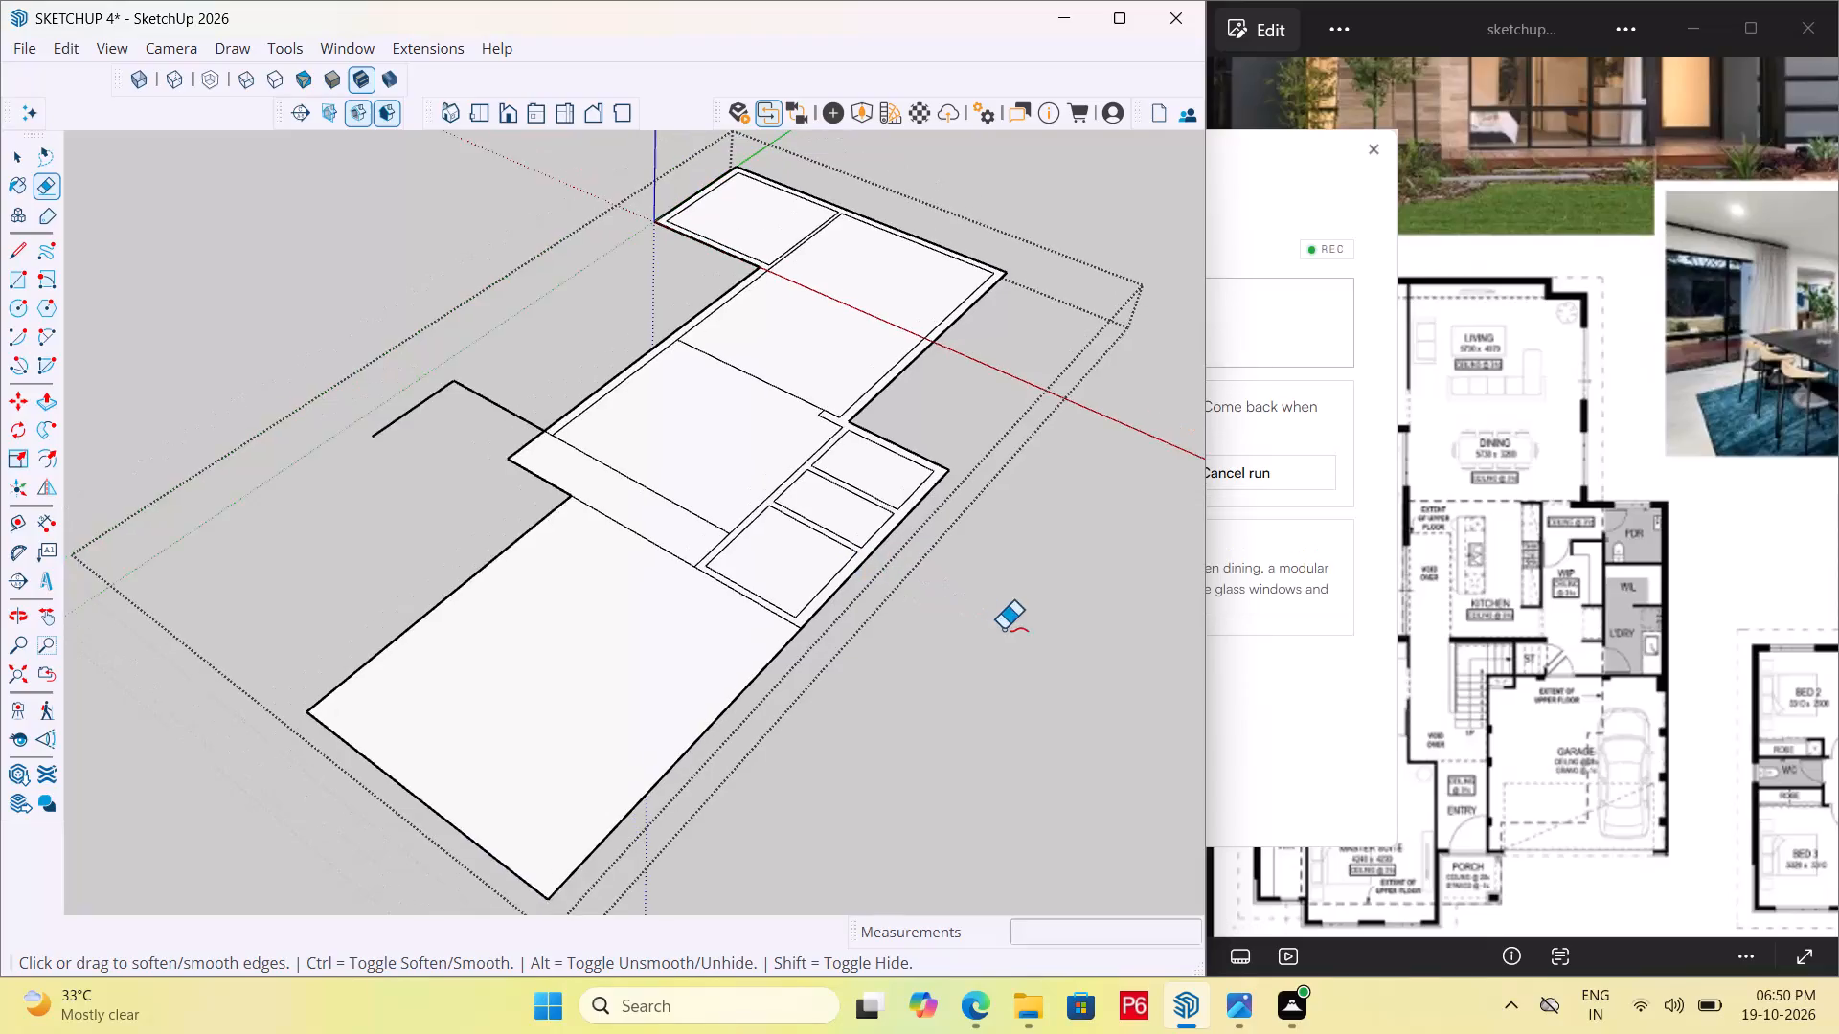
Examine the ground-floor plan around the office, master suite and entry in the reference image.
{"action": "double_click", "coordinate": [1554, 535]}
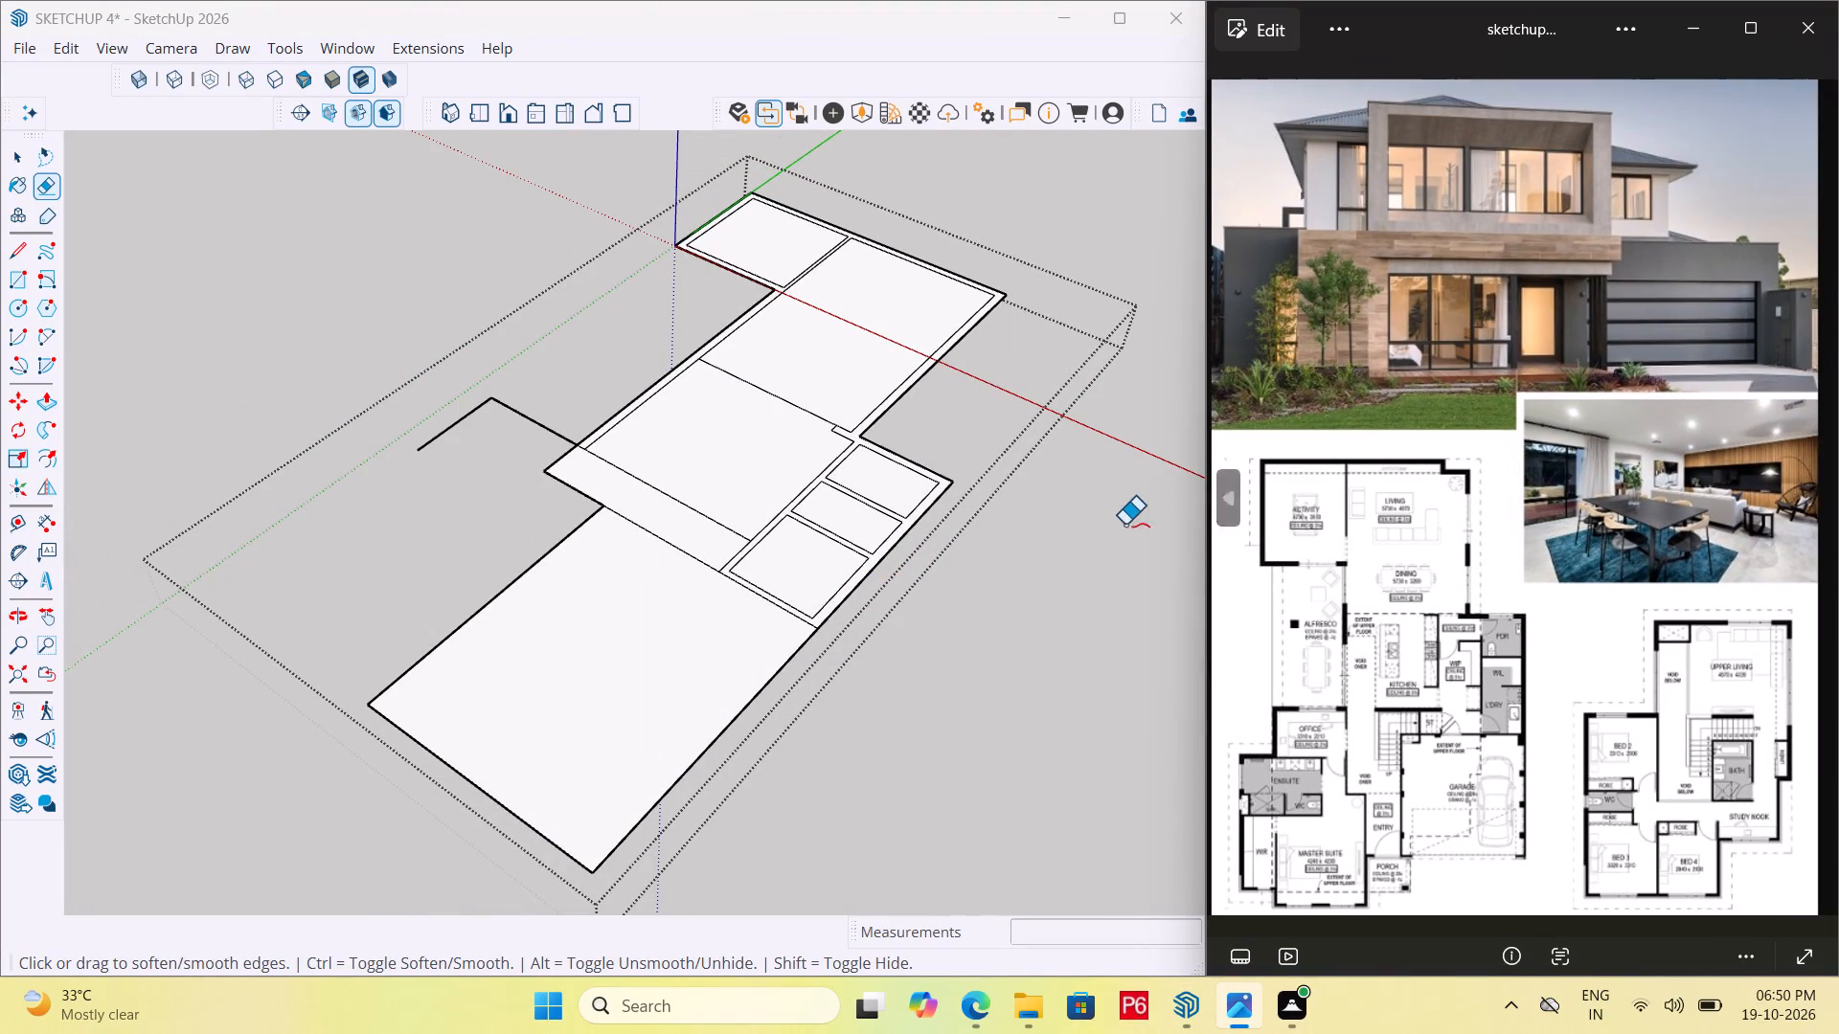
{"action": "scroll", "coordinate": [1277, 833], "scroll_direction": "up", "scroll_amount": 4}
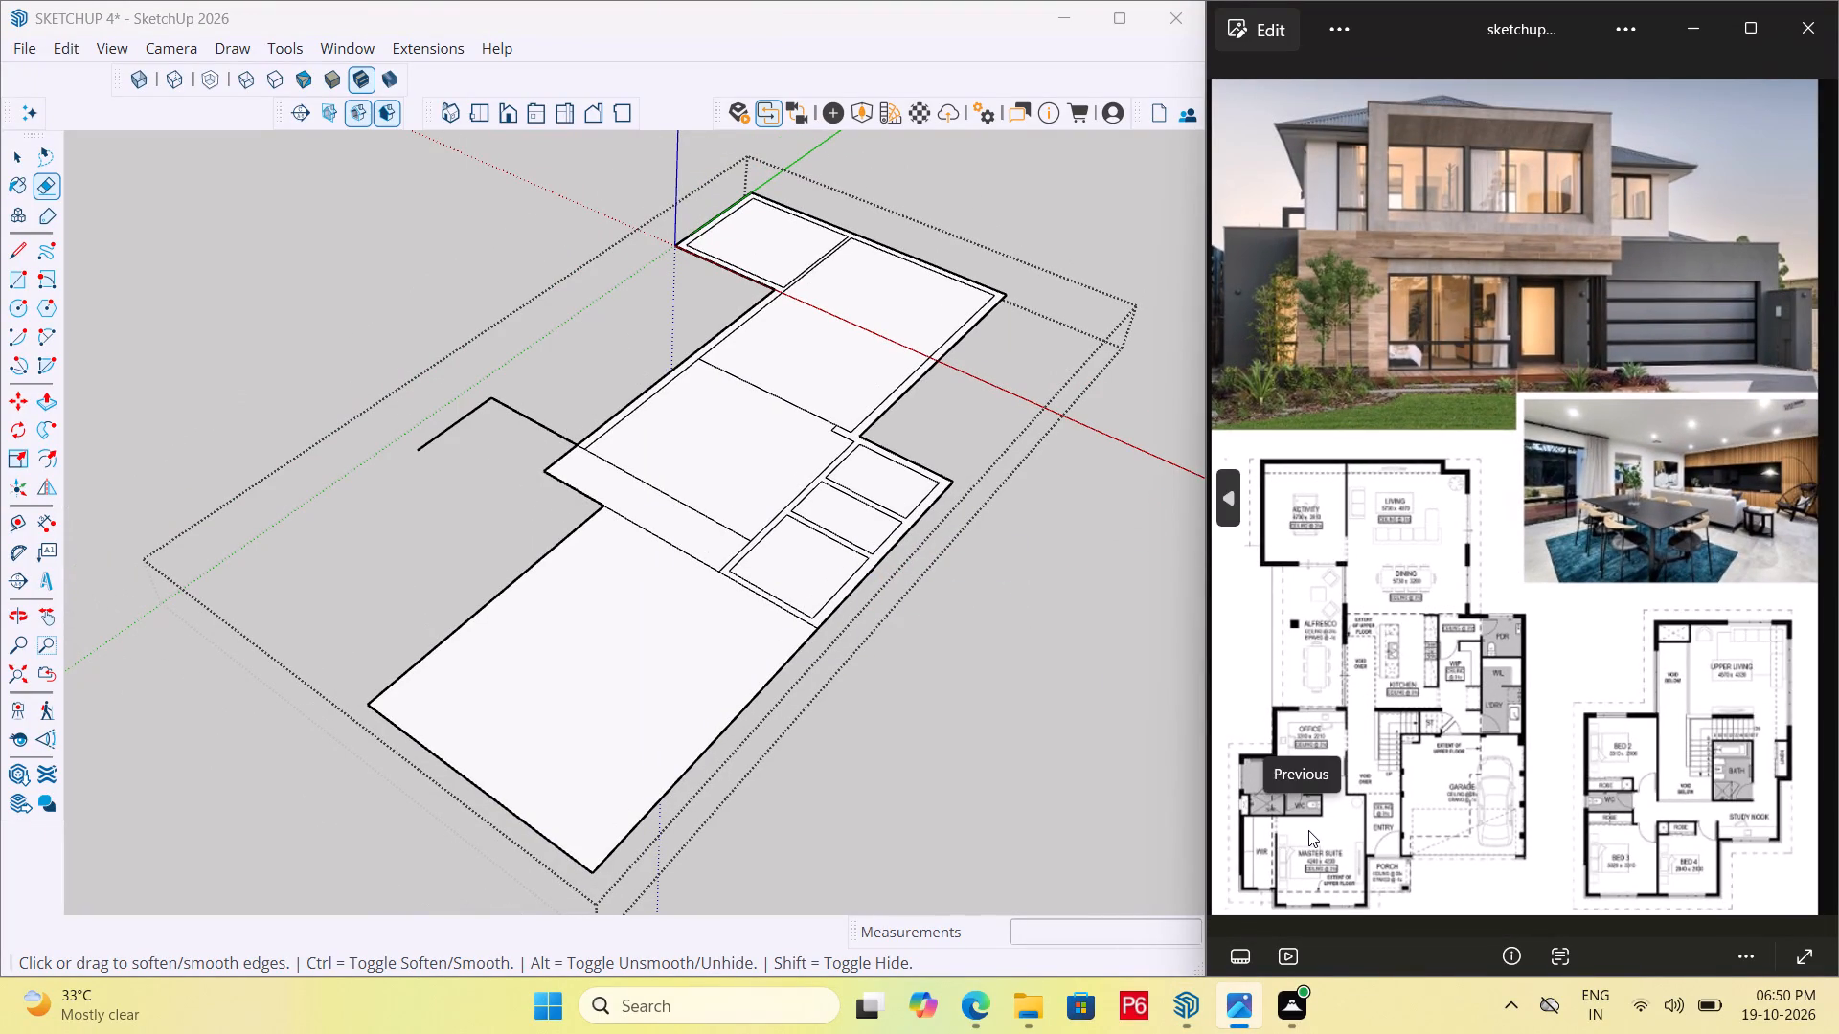
{"action": "scroll", "coordinate": [1308, 830], "scroll_direction": "up", "scroll_amount": 2}
{"action": "scroll", "coordinate": [1434, 710], "scroll_direction": "down", "scroll_amount": 1}
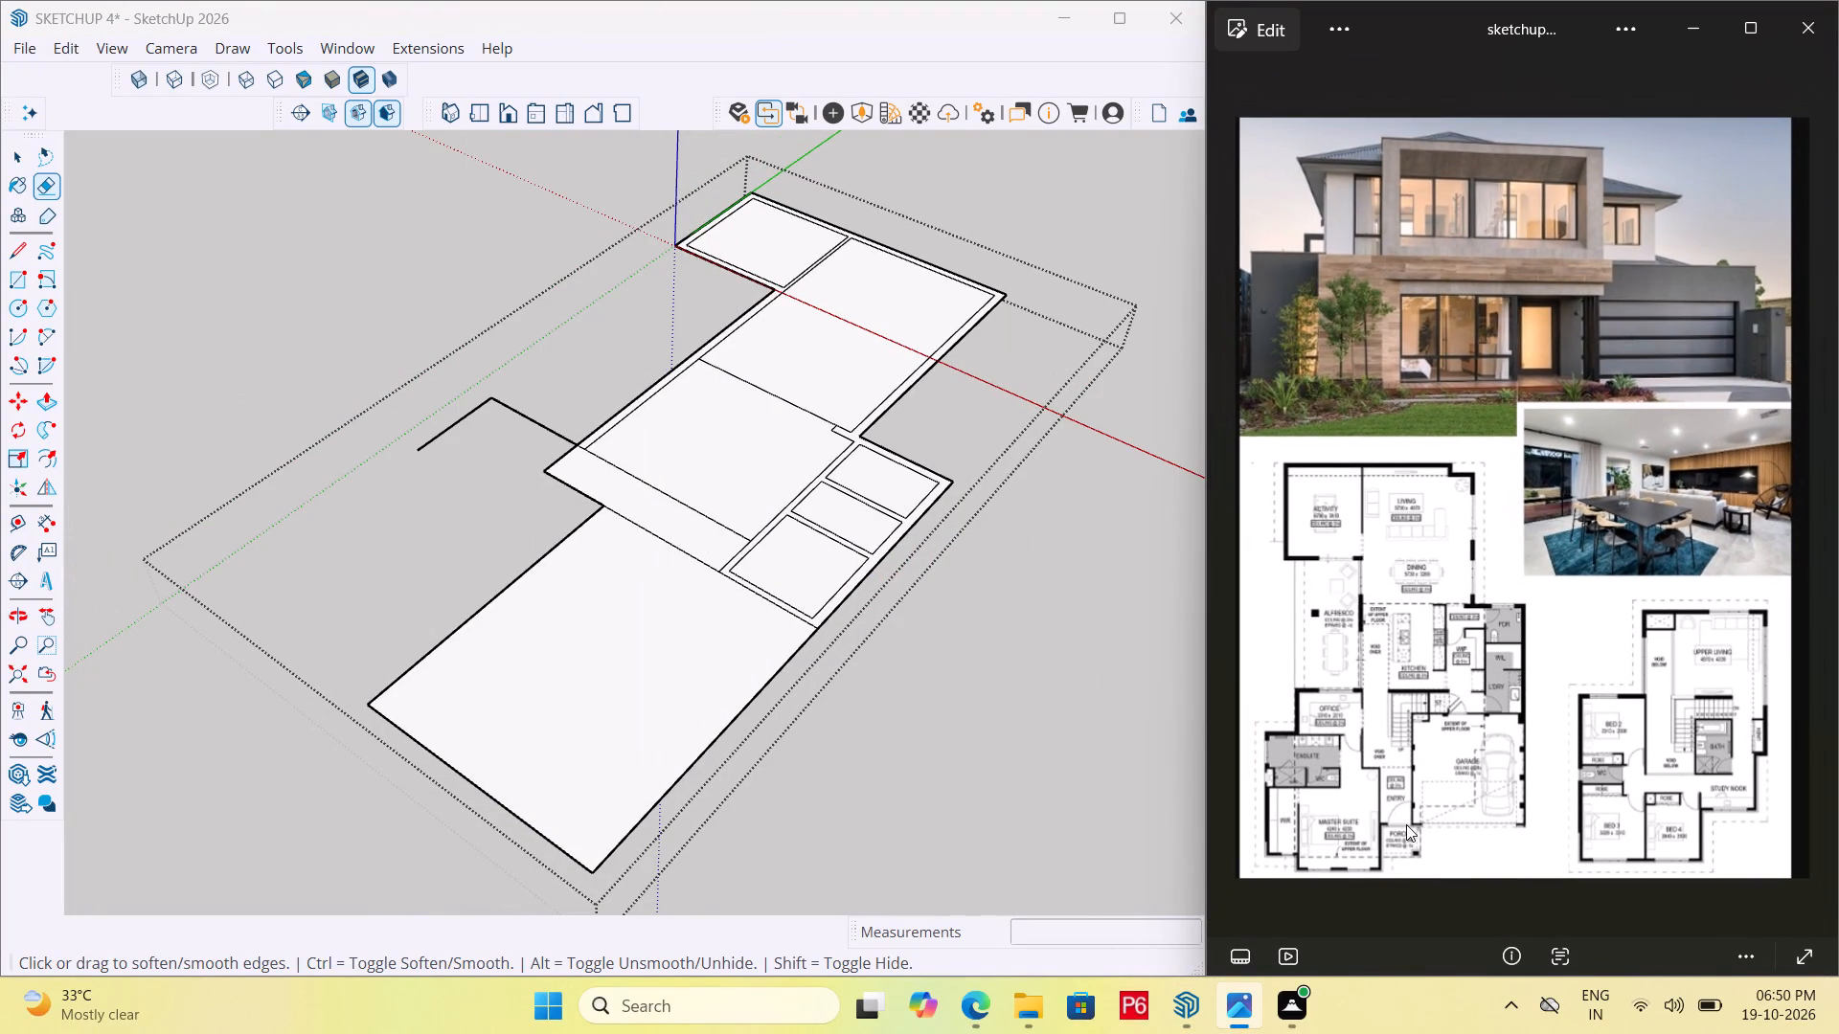
{"action": "scroll", "coordinate": [1406, 824], "scroll_direction": "up", "scroll_amount": 2}
{"action": "scroll", "coordinate": [1409, 684], "scroll_direction": "down", "scroll_amount": 2}
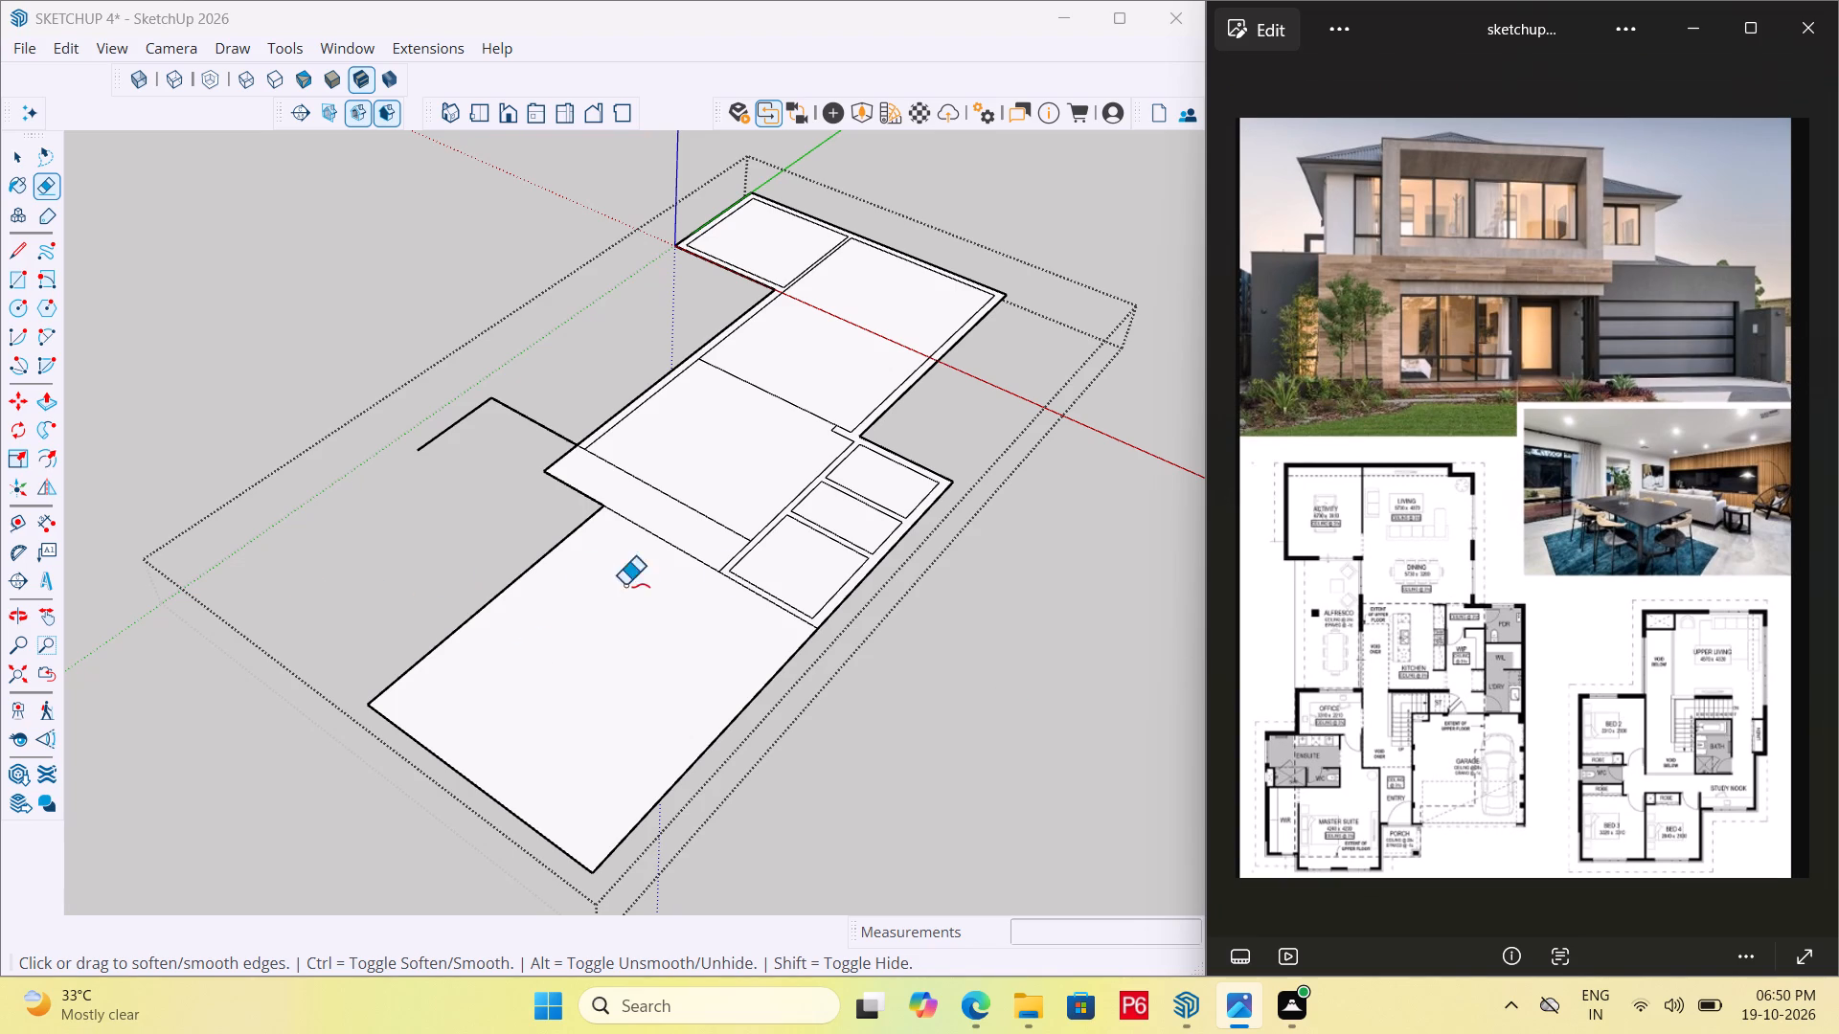
{"action": "scroll", "coordinate": [771, 586], "scroll_direction": "down", "scroll_amount": 5}
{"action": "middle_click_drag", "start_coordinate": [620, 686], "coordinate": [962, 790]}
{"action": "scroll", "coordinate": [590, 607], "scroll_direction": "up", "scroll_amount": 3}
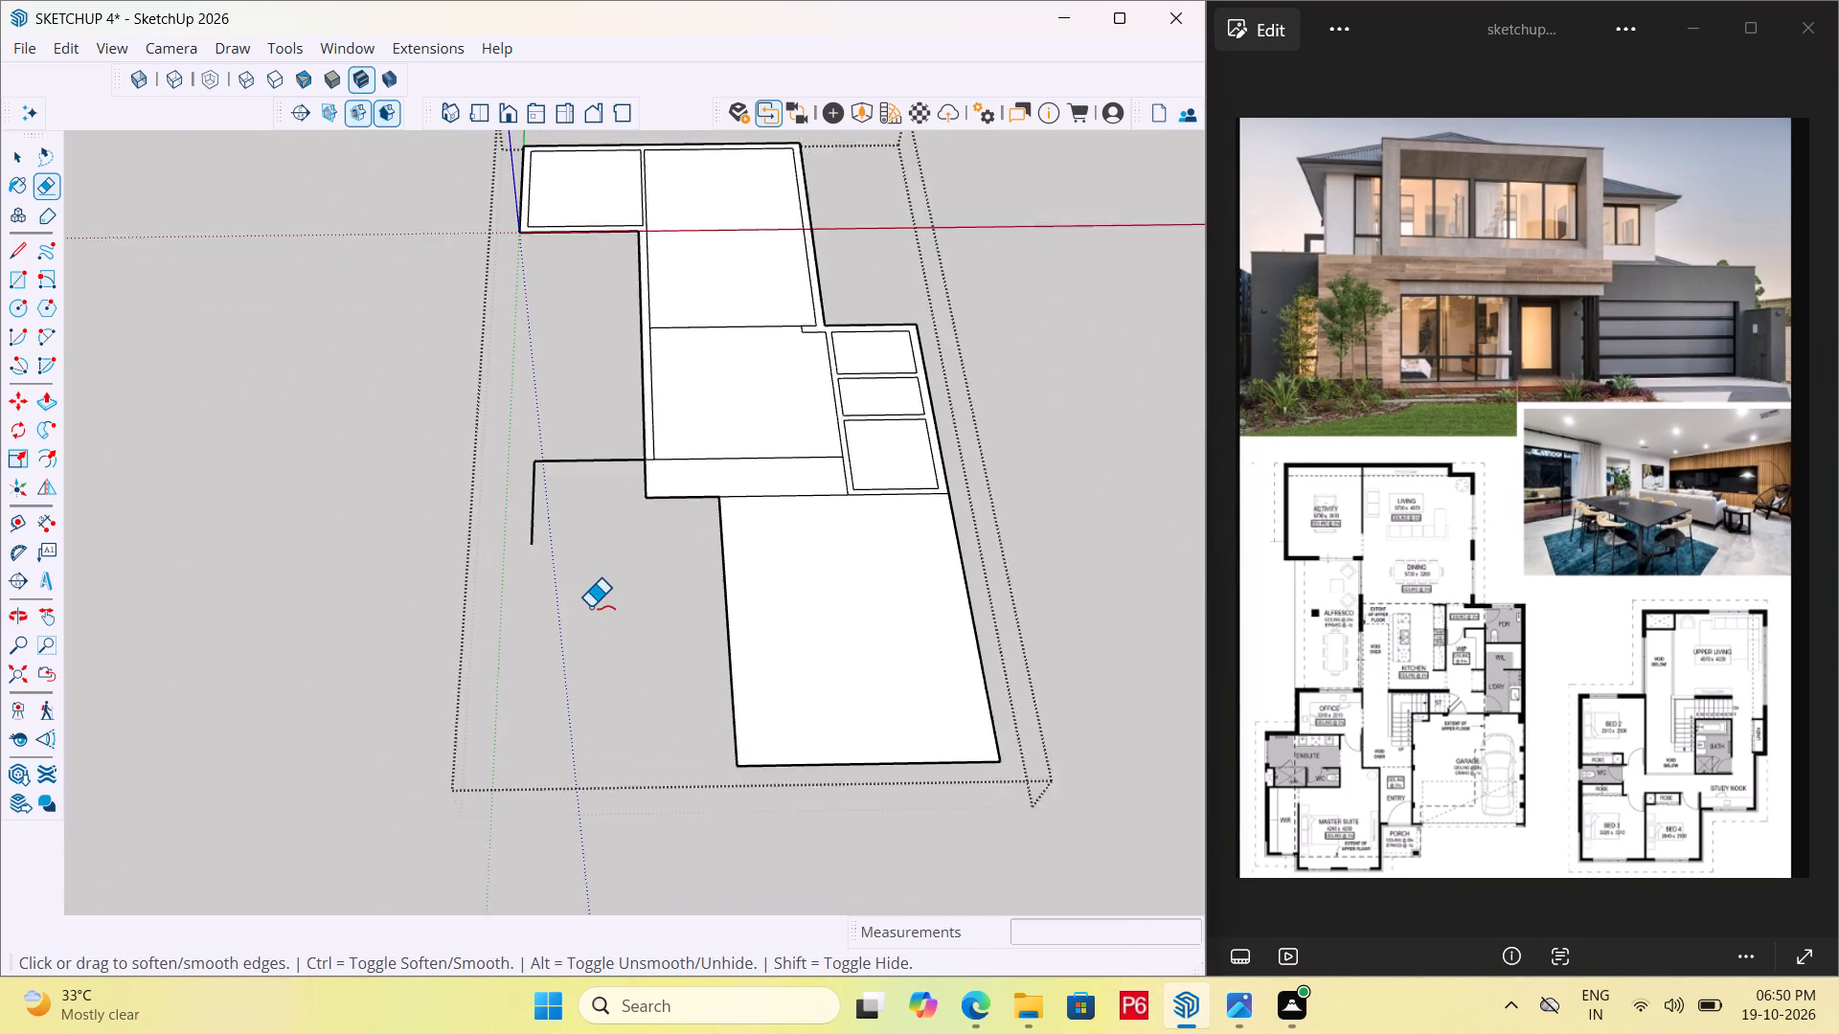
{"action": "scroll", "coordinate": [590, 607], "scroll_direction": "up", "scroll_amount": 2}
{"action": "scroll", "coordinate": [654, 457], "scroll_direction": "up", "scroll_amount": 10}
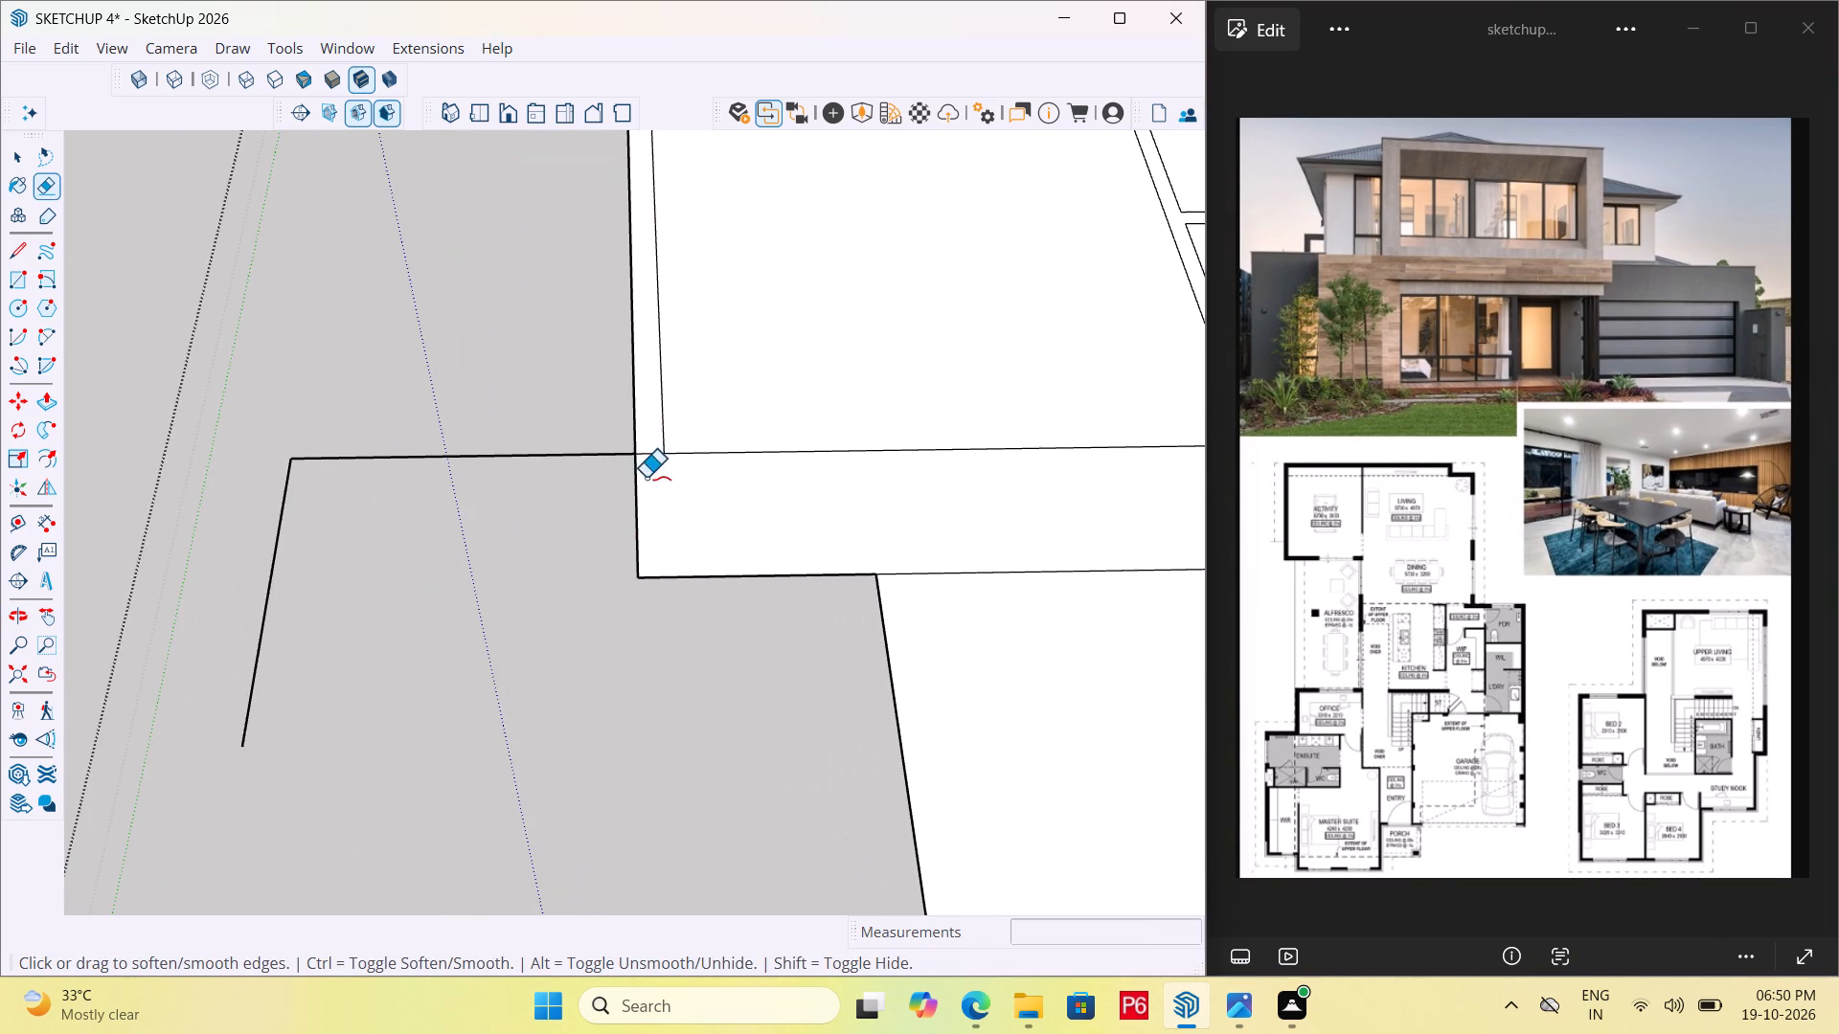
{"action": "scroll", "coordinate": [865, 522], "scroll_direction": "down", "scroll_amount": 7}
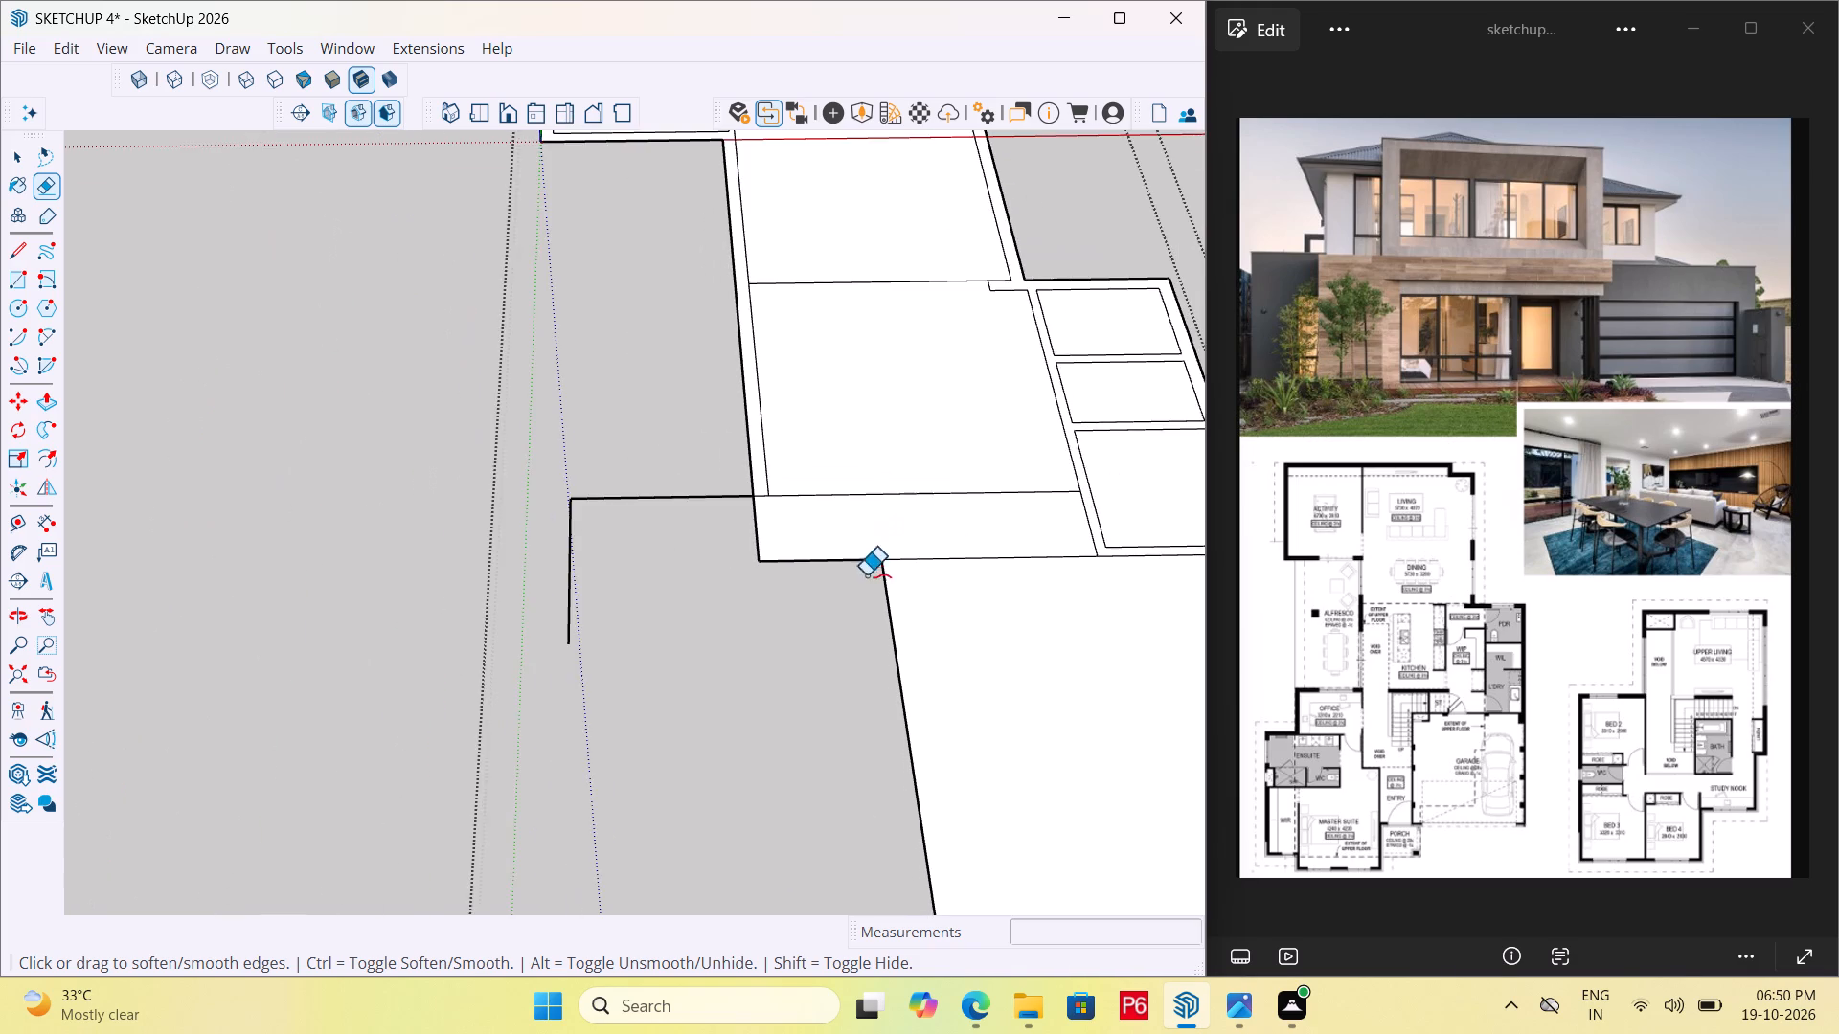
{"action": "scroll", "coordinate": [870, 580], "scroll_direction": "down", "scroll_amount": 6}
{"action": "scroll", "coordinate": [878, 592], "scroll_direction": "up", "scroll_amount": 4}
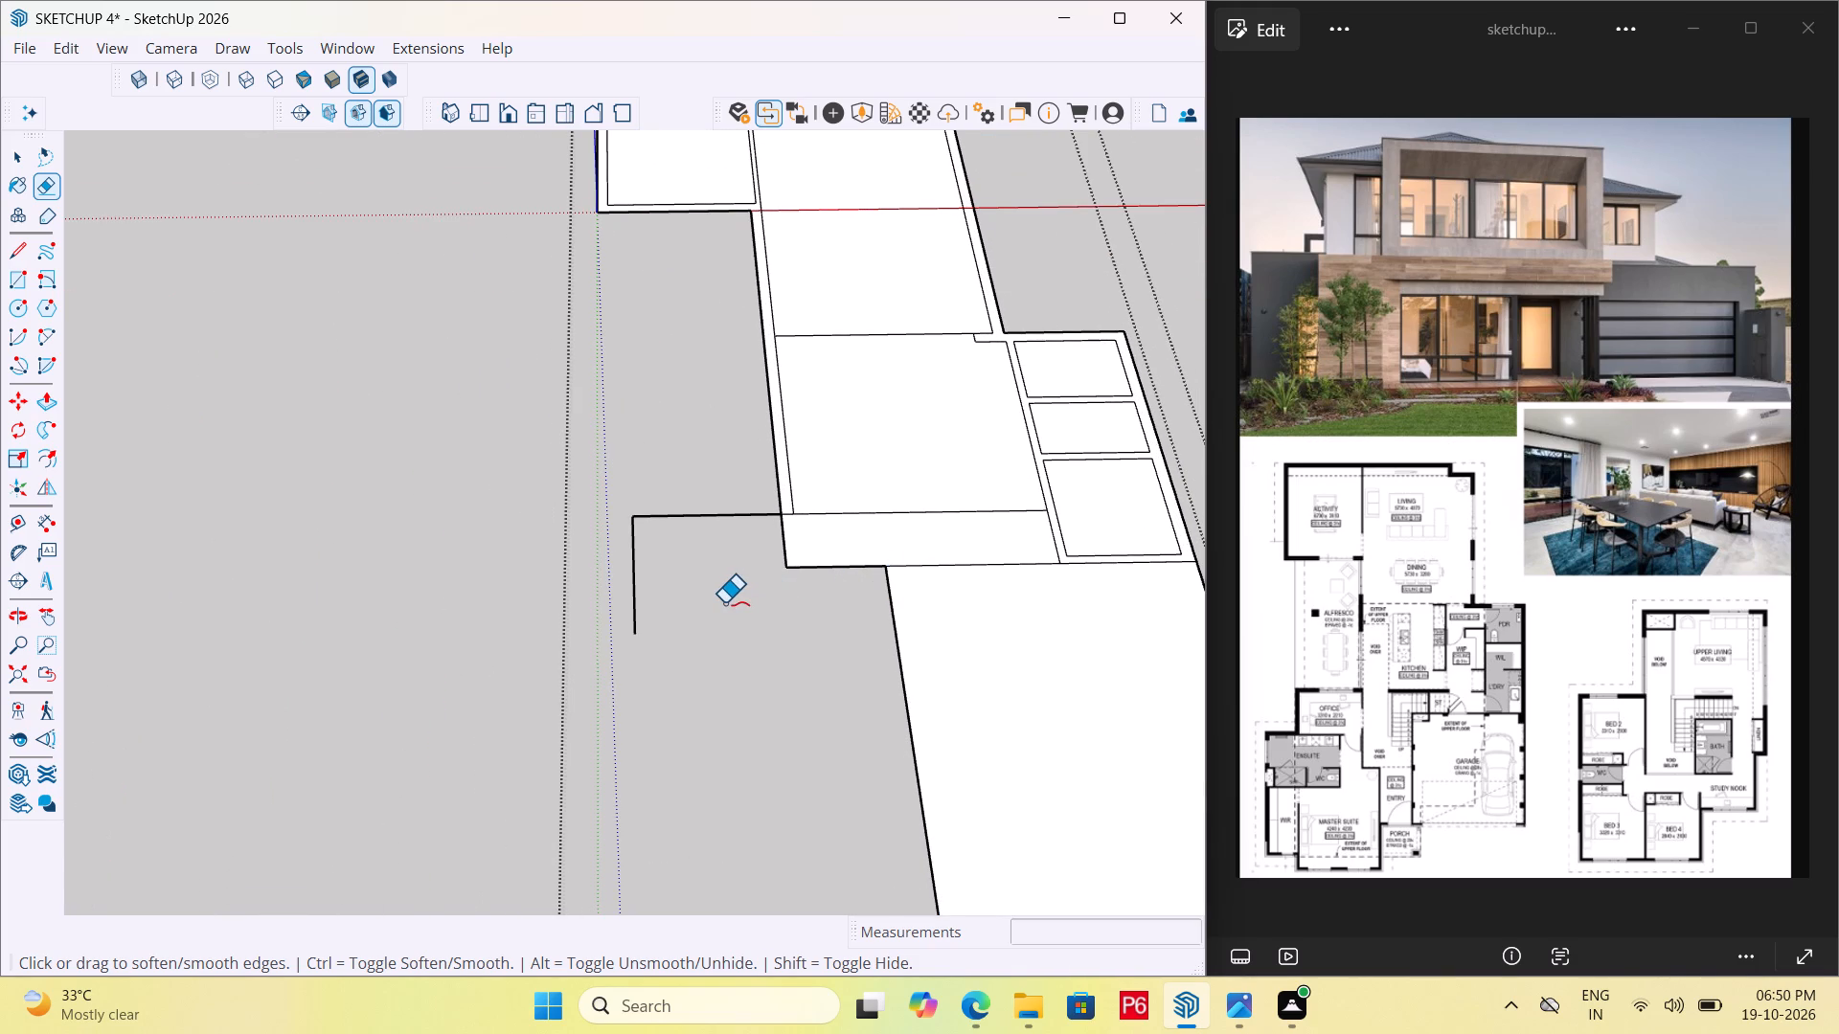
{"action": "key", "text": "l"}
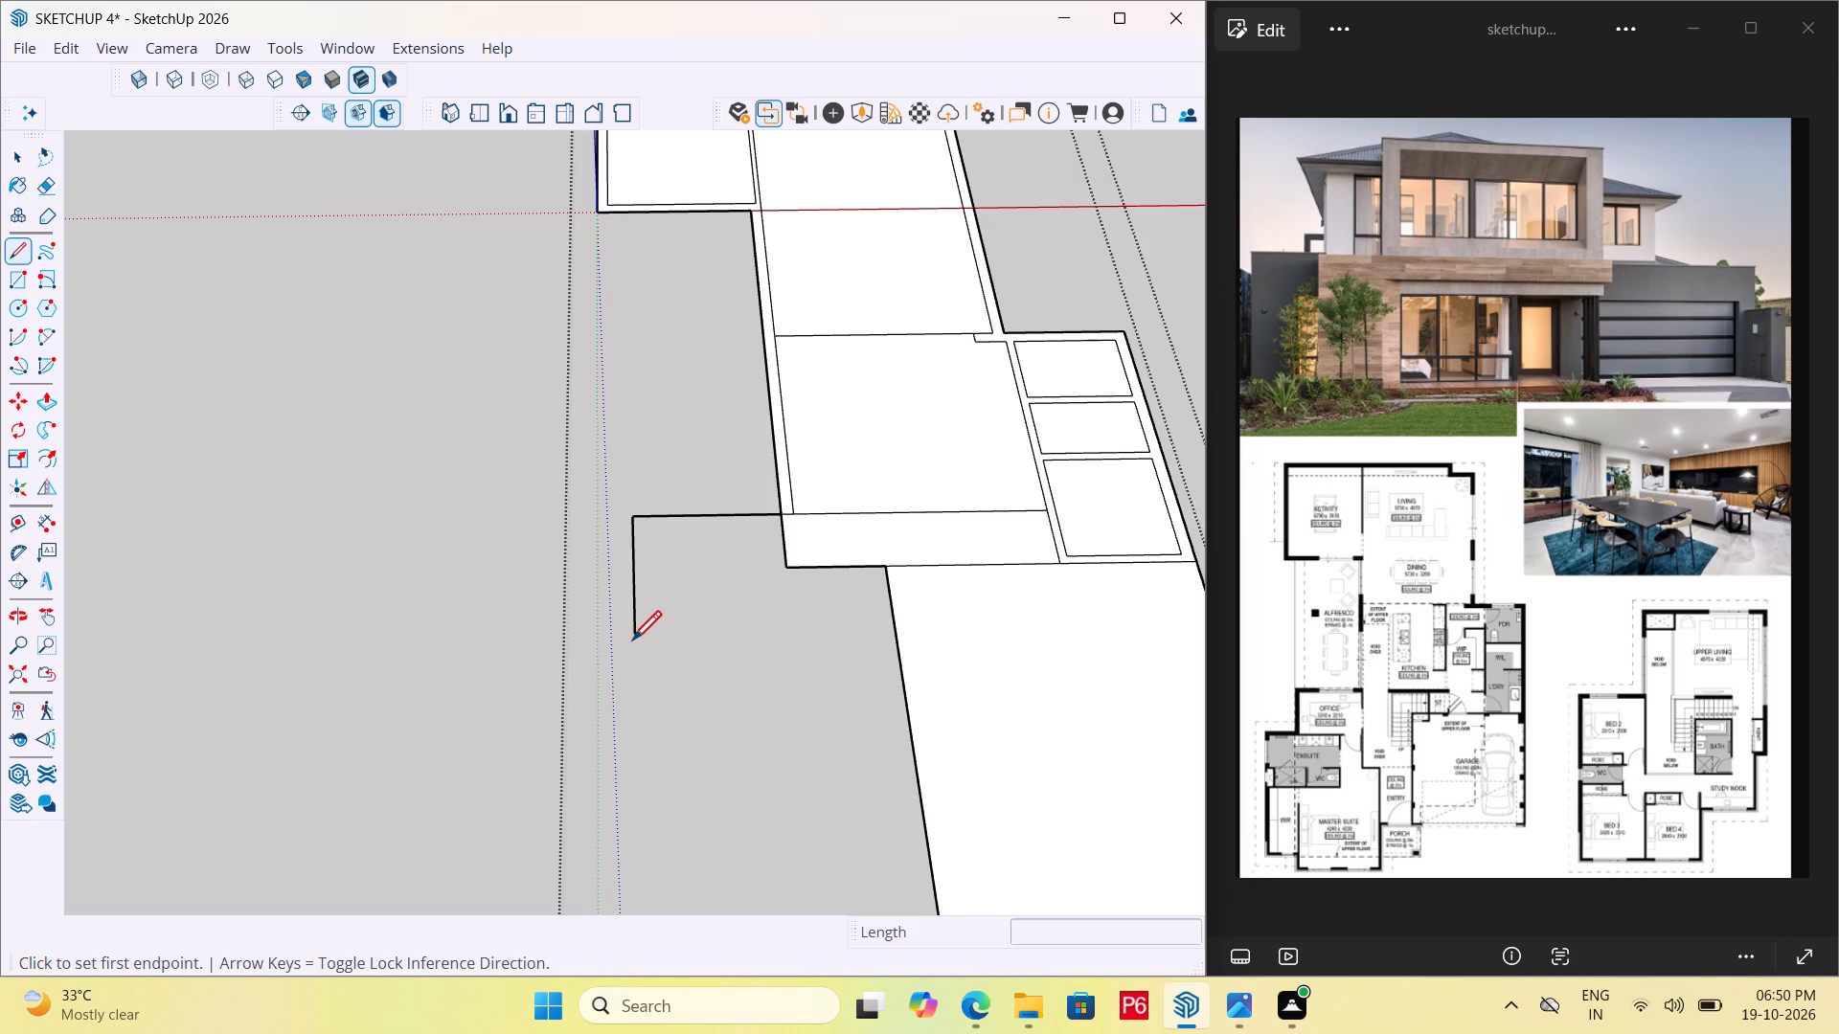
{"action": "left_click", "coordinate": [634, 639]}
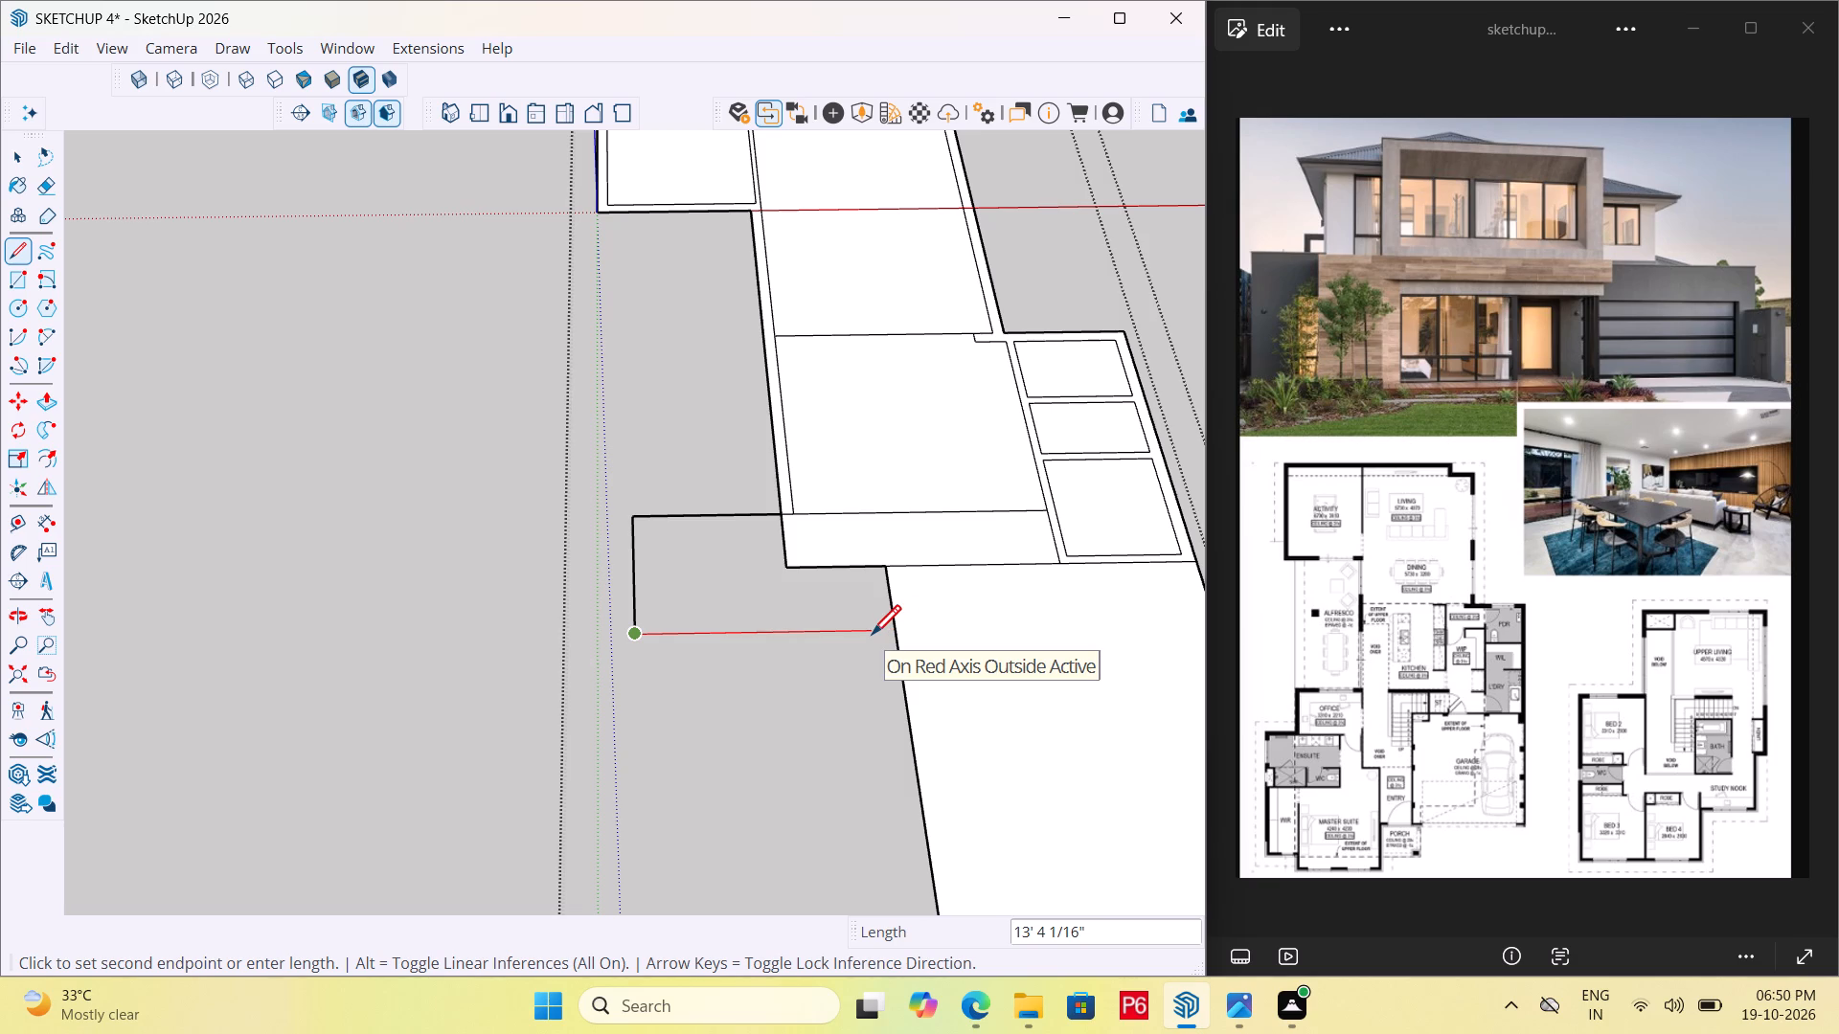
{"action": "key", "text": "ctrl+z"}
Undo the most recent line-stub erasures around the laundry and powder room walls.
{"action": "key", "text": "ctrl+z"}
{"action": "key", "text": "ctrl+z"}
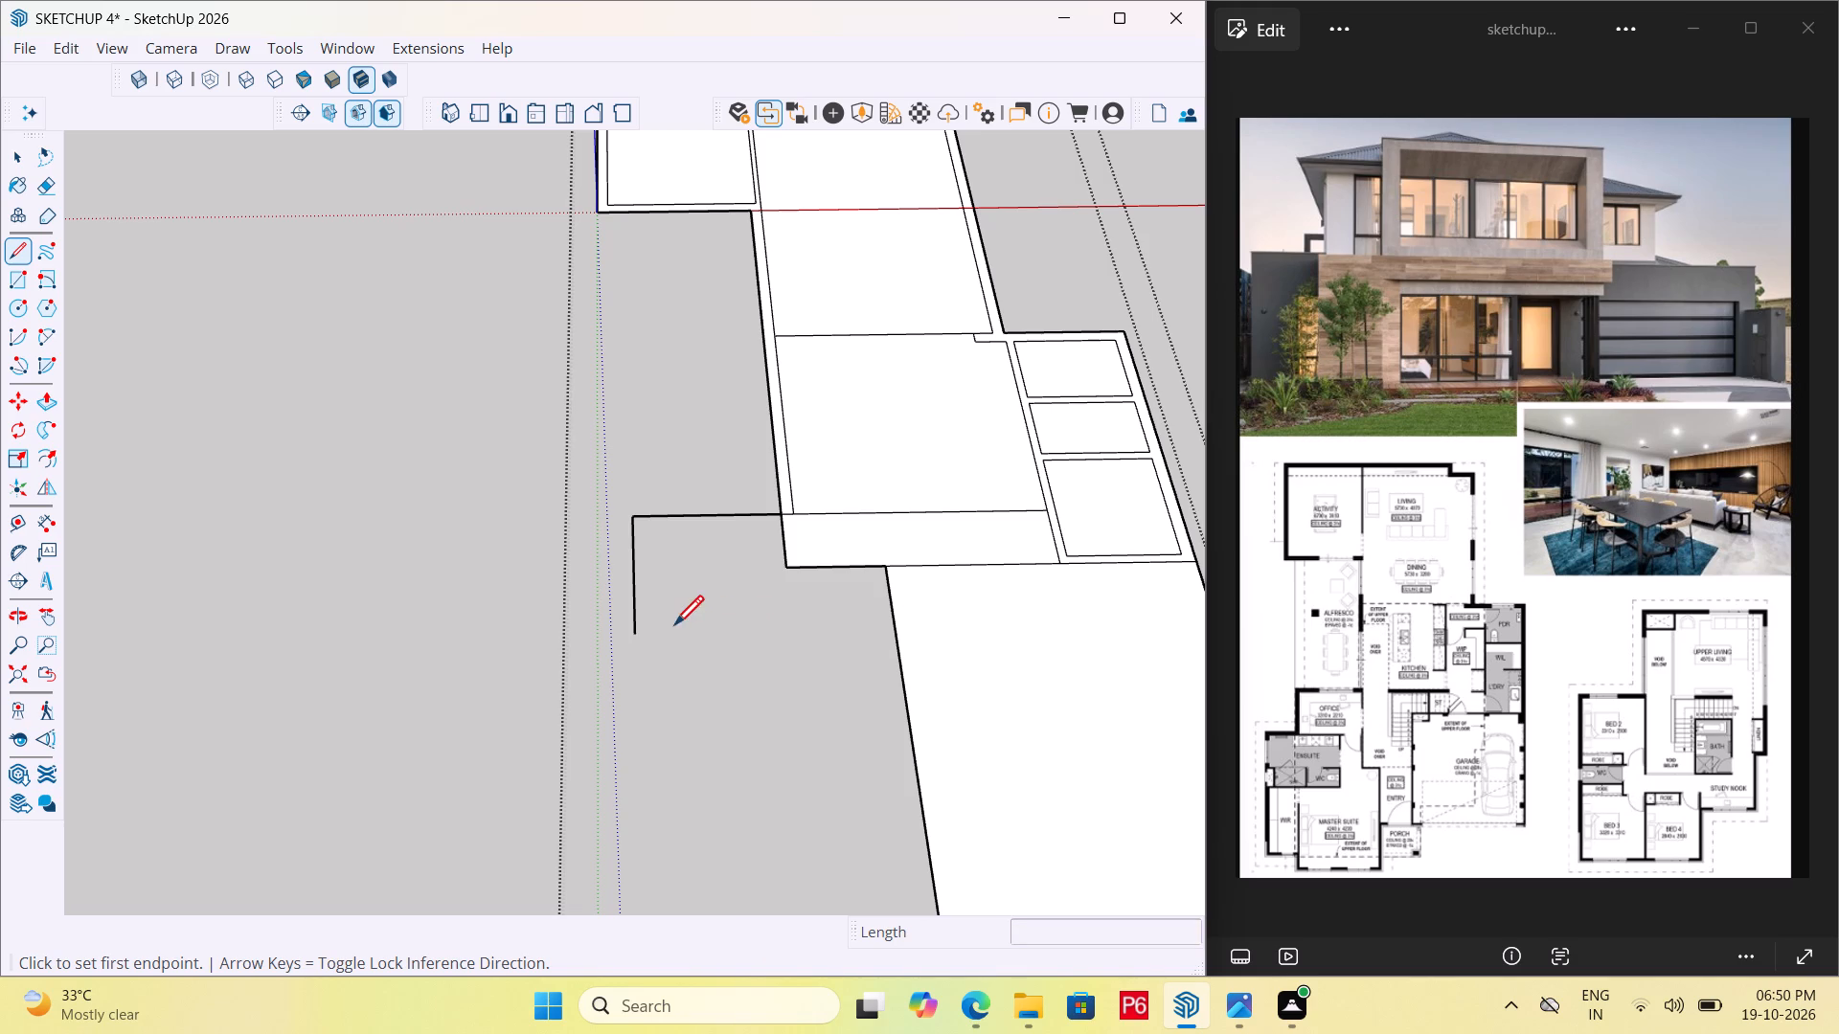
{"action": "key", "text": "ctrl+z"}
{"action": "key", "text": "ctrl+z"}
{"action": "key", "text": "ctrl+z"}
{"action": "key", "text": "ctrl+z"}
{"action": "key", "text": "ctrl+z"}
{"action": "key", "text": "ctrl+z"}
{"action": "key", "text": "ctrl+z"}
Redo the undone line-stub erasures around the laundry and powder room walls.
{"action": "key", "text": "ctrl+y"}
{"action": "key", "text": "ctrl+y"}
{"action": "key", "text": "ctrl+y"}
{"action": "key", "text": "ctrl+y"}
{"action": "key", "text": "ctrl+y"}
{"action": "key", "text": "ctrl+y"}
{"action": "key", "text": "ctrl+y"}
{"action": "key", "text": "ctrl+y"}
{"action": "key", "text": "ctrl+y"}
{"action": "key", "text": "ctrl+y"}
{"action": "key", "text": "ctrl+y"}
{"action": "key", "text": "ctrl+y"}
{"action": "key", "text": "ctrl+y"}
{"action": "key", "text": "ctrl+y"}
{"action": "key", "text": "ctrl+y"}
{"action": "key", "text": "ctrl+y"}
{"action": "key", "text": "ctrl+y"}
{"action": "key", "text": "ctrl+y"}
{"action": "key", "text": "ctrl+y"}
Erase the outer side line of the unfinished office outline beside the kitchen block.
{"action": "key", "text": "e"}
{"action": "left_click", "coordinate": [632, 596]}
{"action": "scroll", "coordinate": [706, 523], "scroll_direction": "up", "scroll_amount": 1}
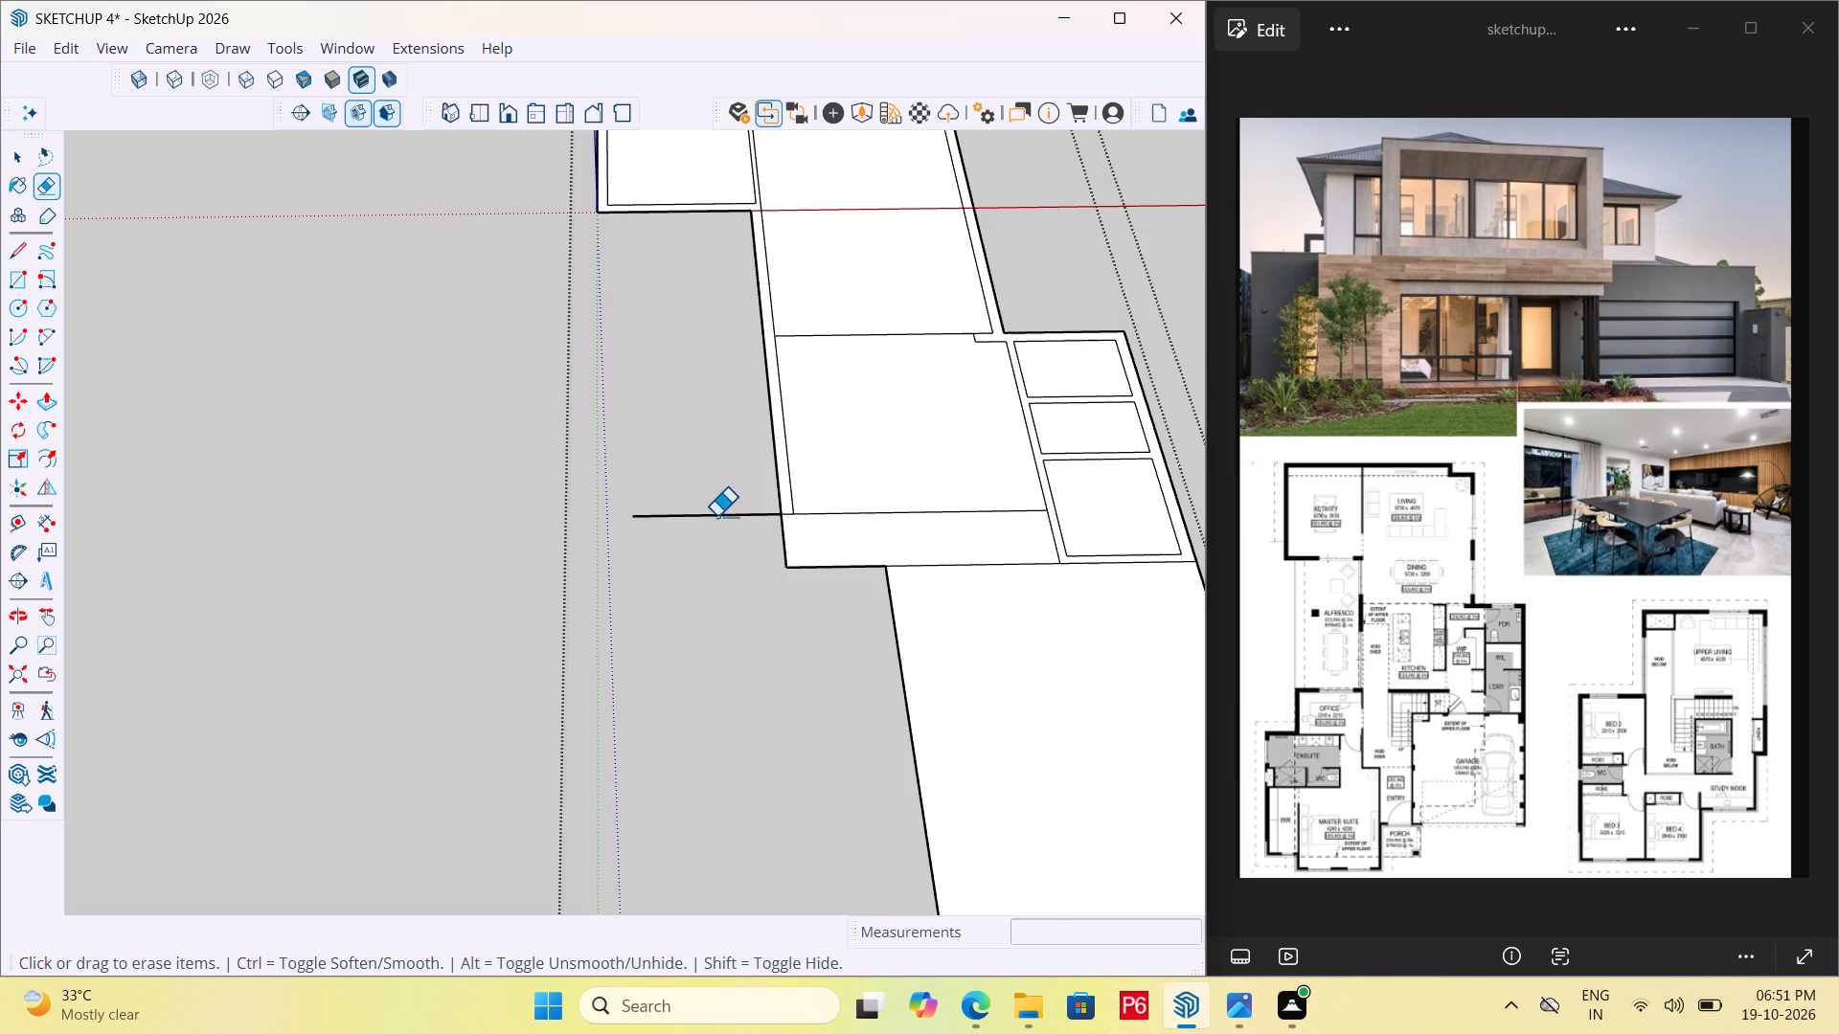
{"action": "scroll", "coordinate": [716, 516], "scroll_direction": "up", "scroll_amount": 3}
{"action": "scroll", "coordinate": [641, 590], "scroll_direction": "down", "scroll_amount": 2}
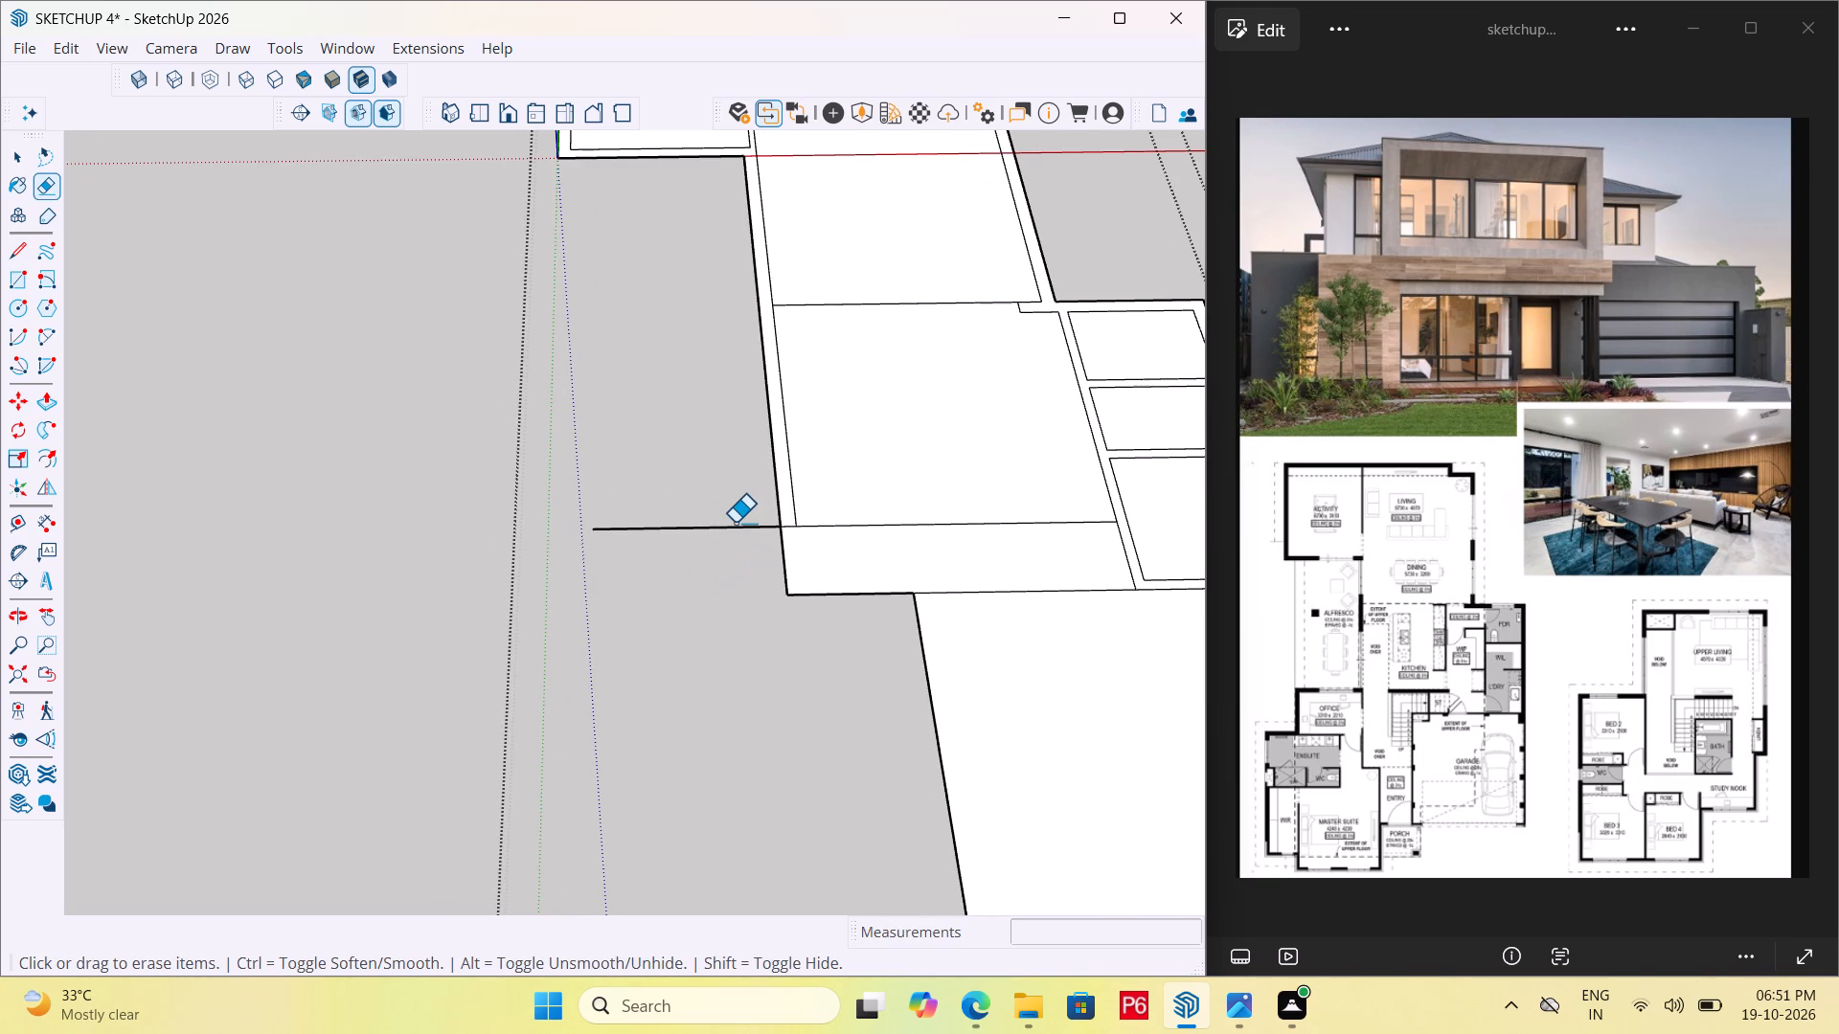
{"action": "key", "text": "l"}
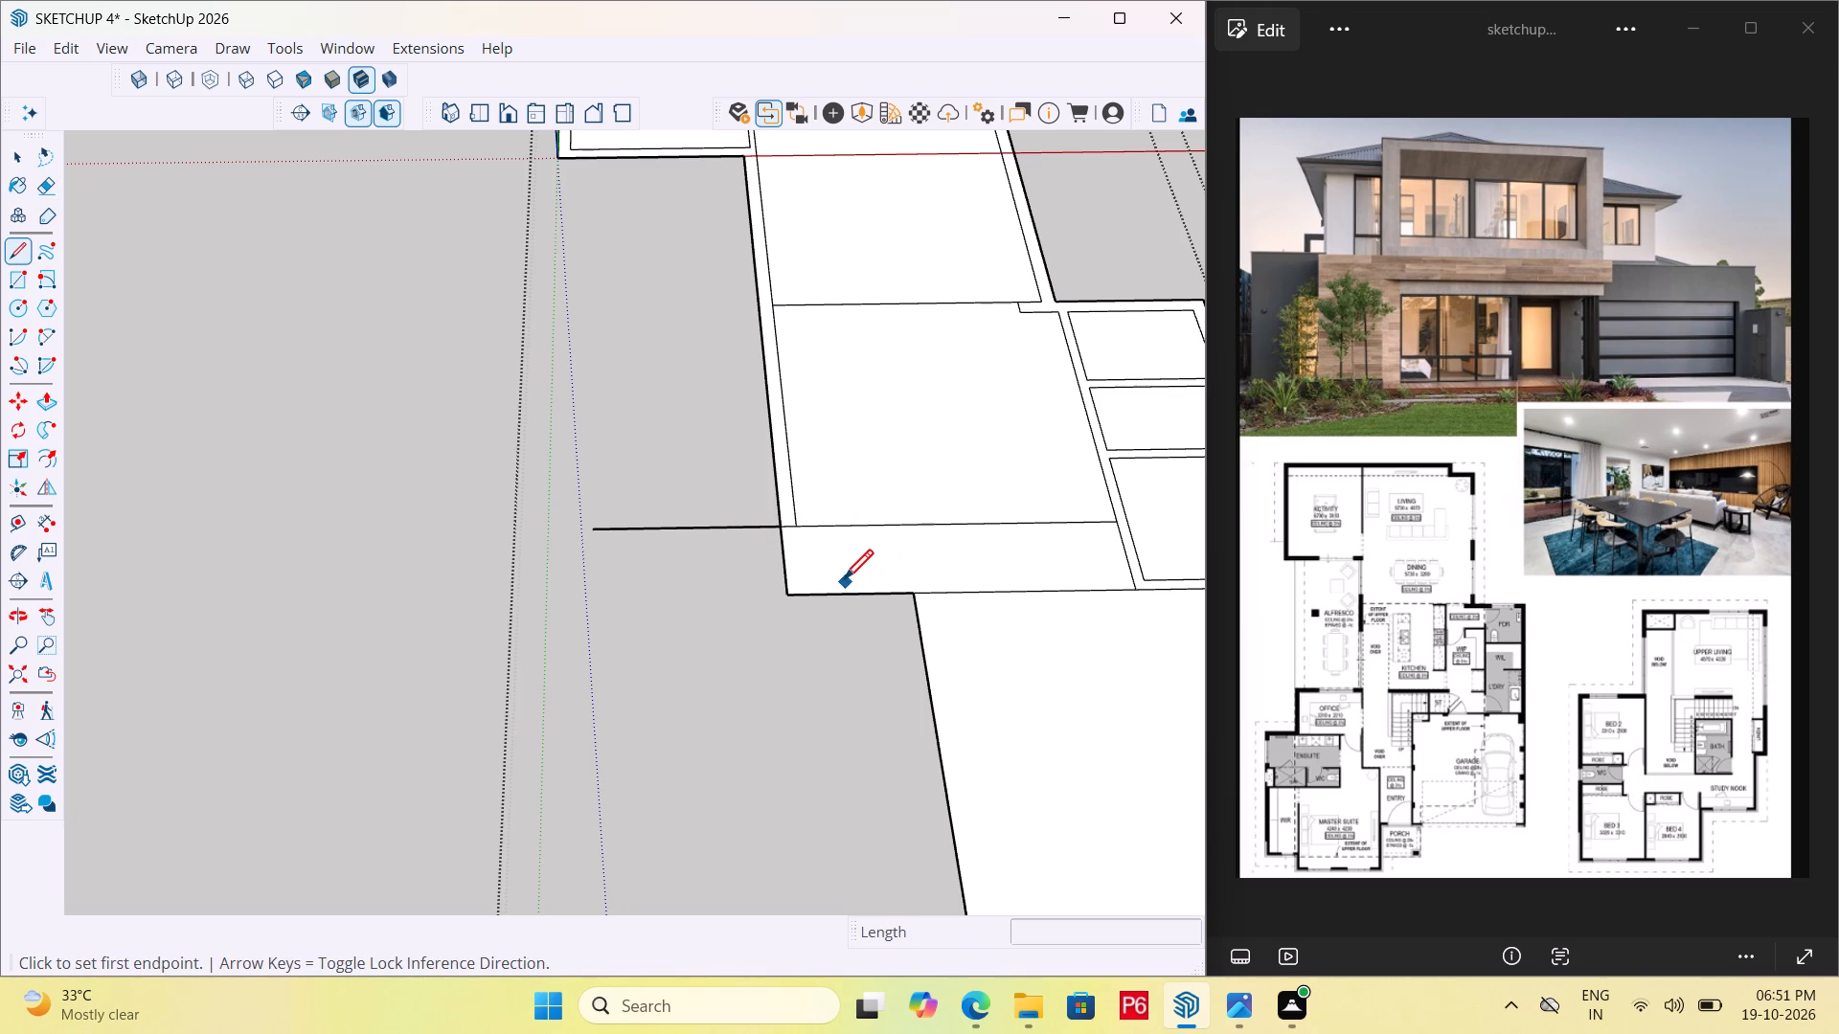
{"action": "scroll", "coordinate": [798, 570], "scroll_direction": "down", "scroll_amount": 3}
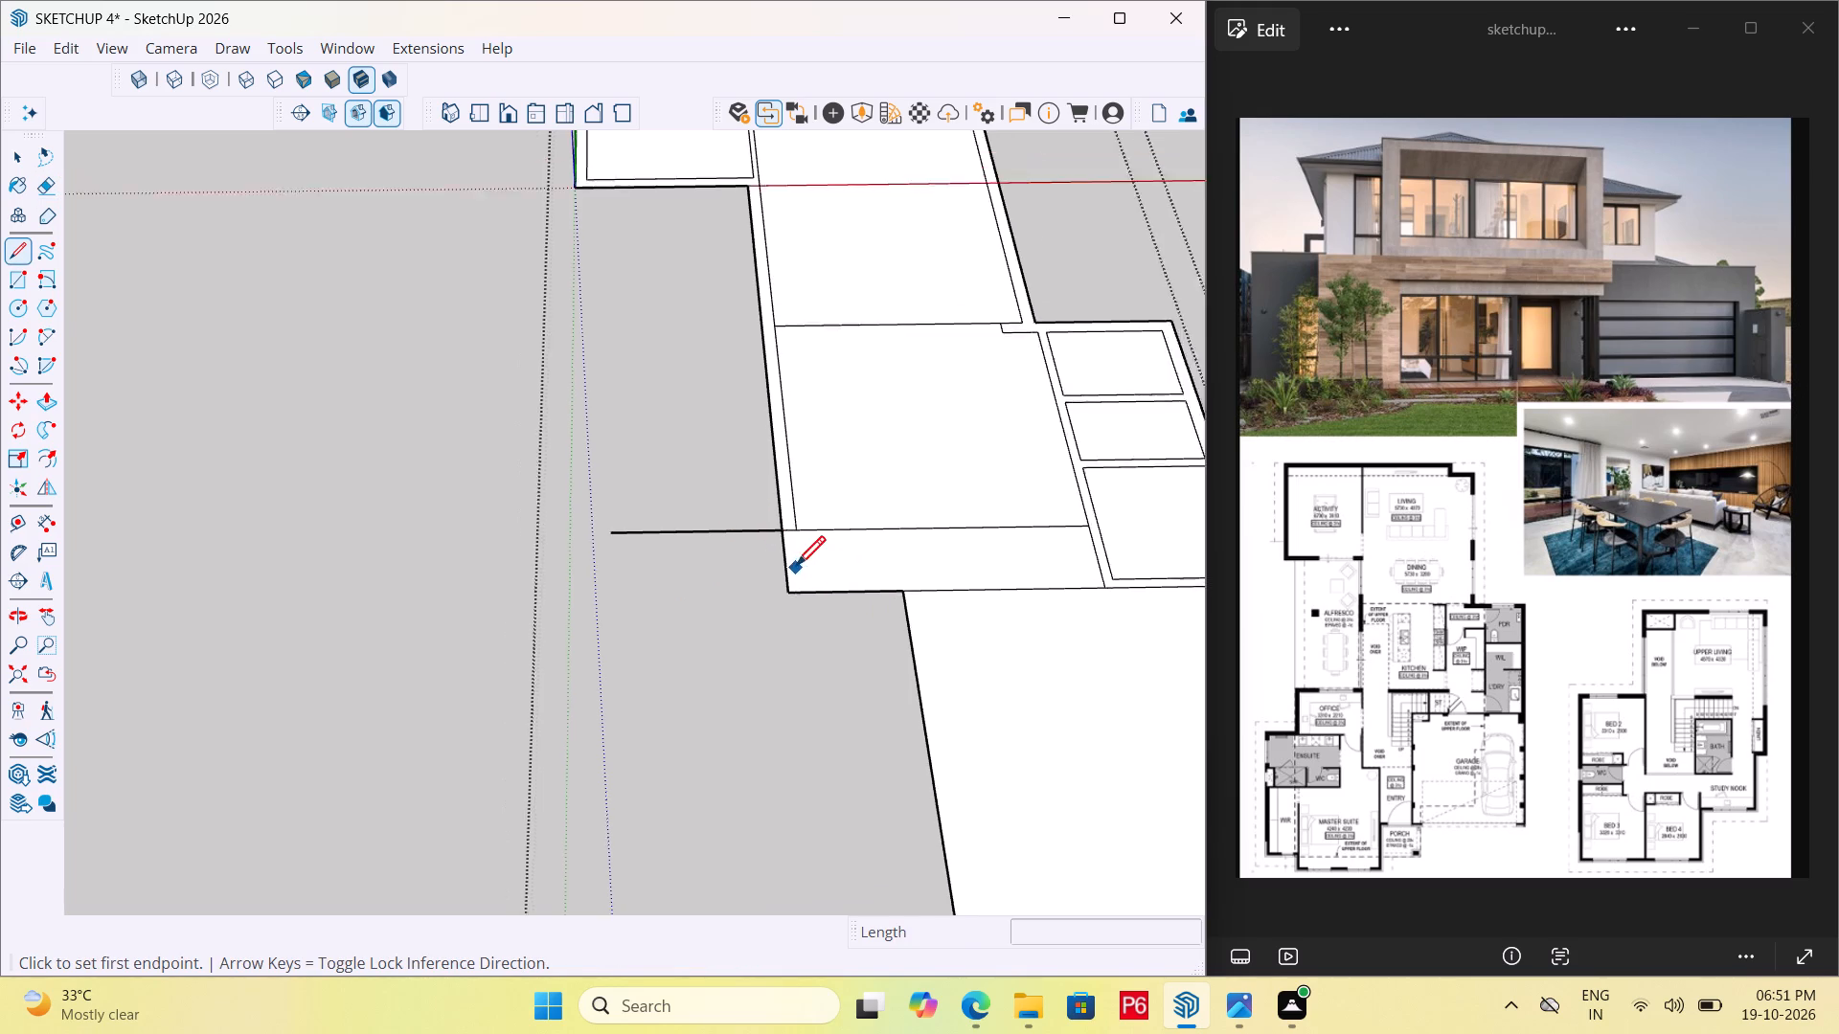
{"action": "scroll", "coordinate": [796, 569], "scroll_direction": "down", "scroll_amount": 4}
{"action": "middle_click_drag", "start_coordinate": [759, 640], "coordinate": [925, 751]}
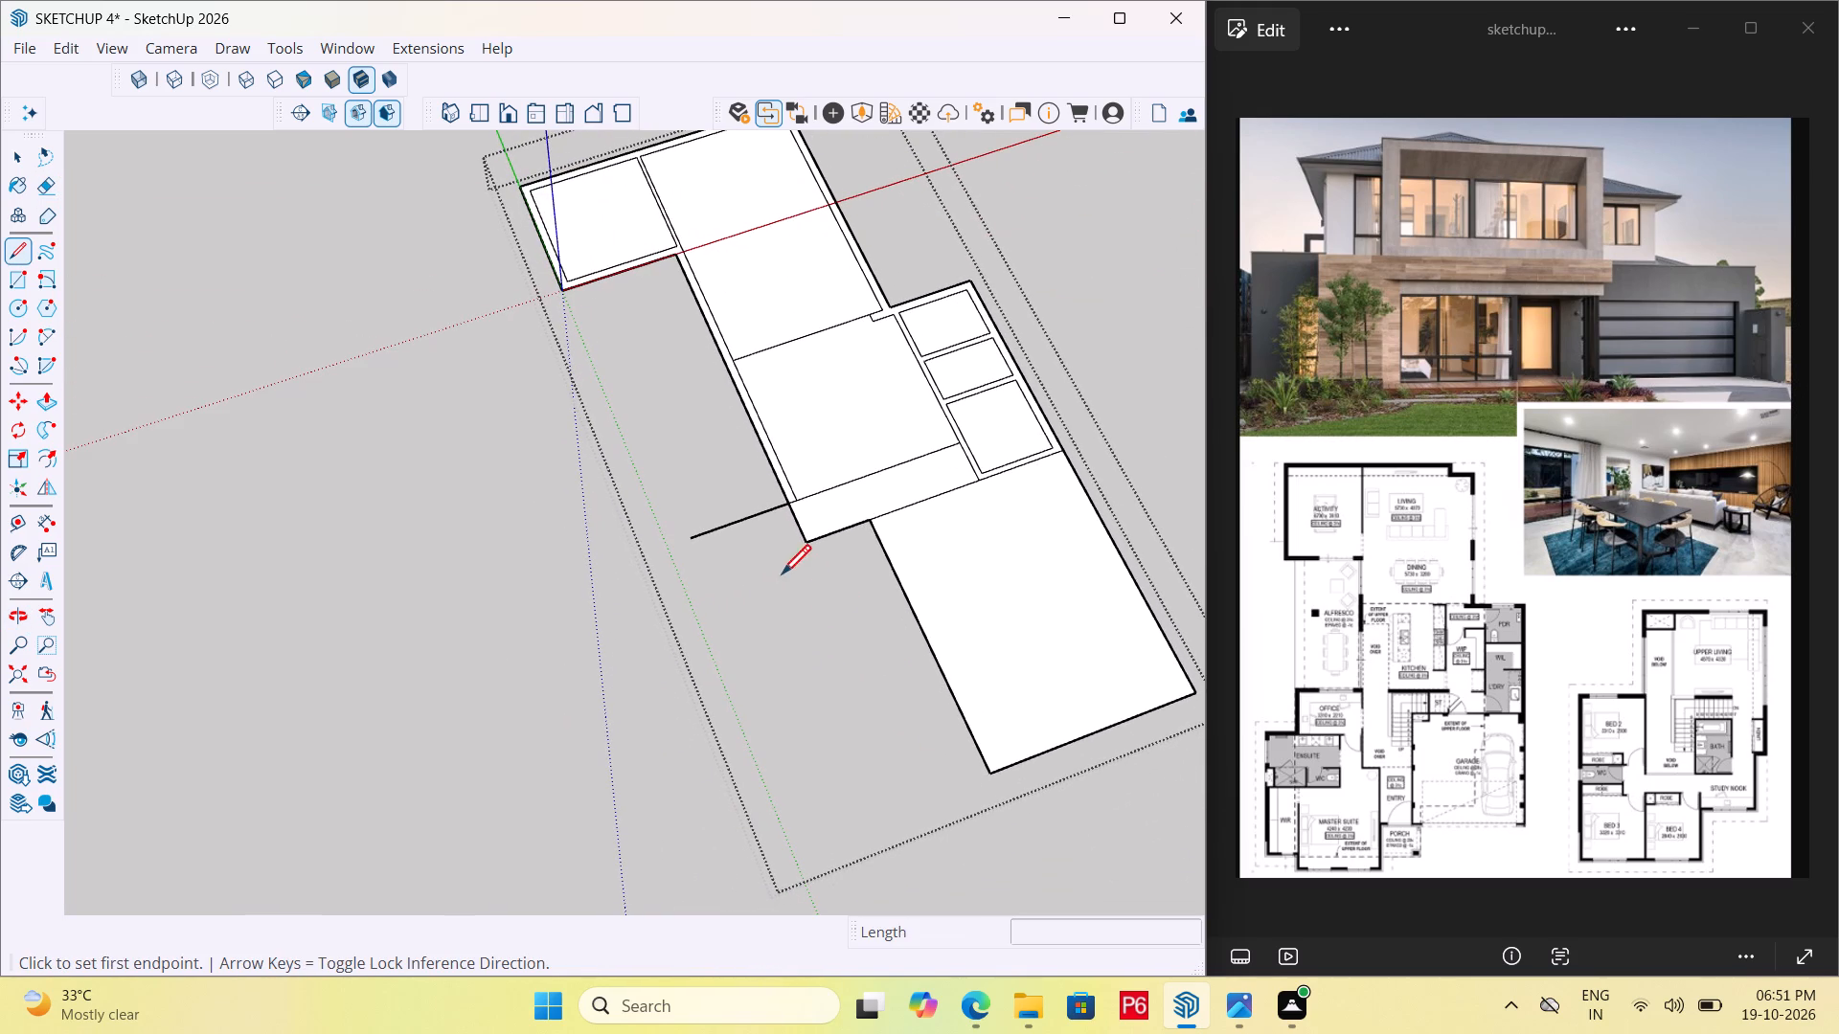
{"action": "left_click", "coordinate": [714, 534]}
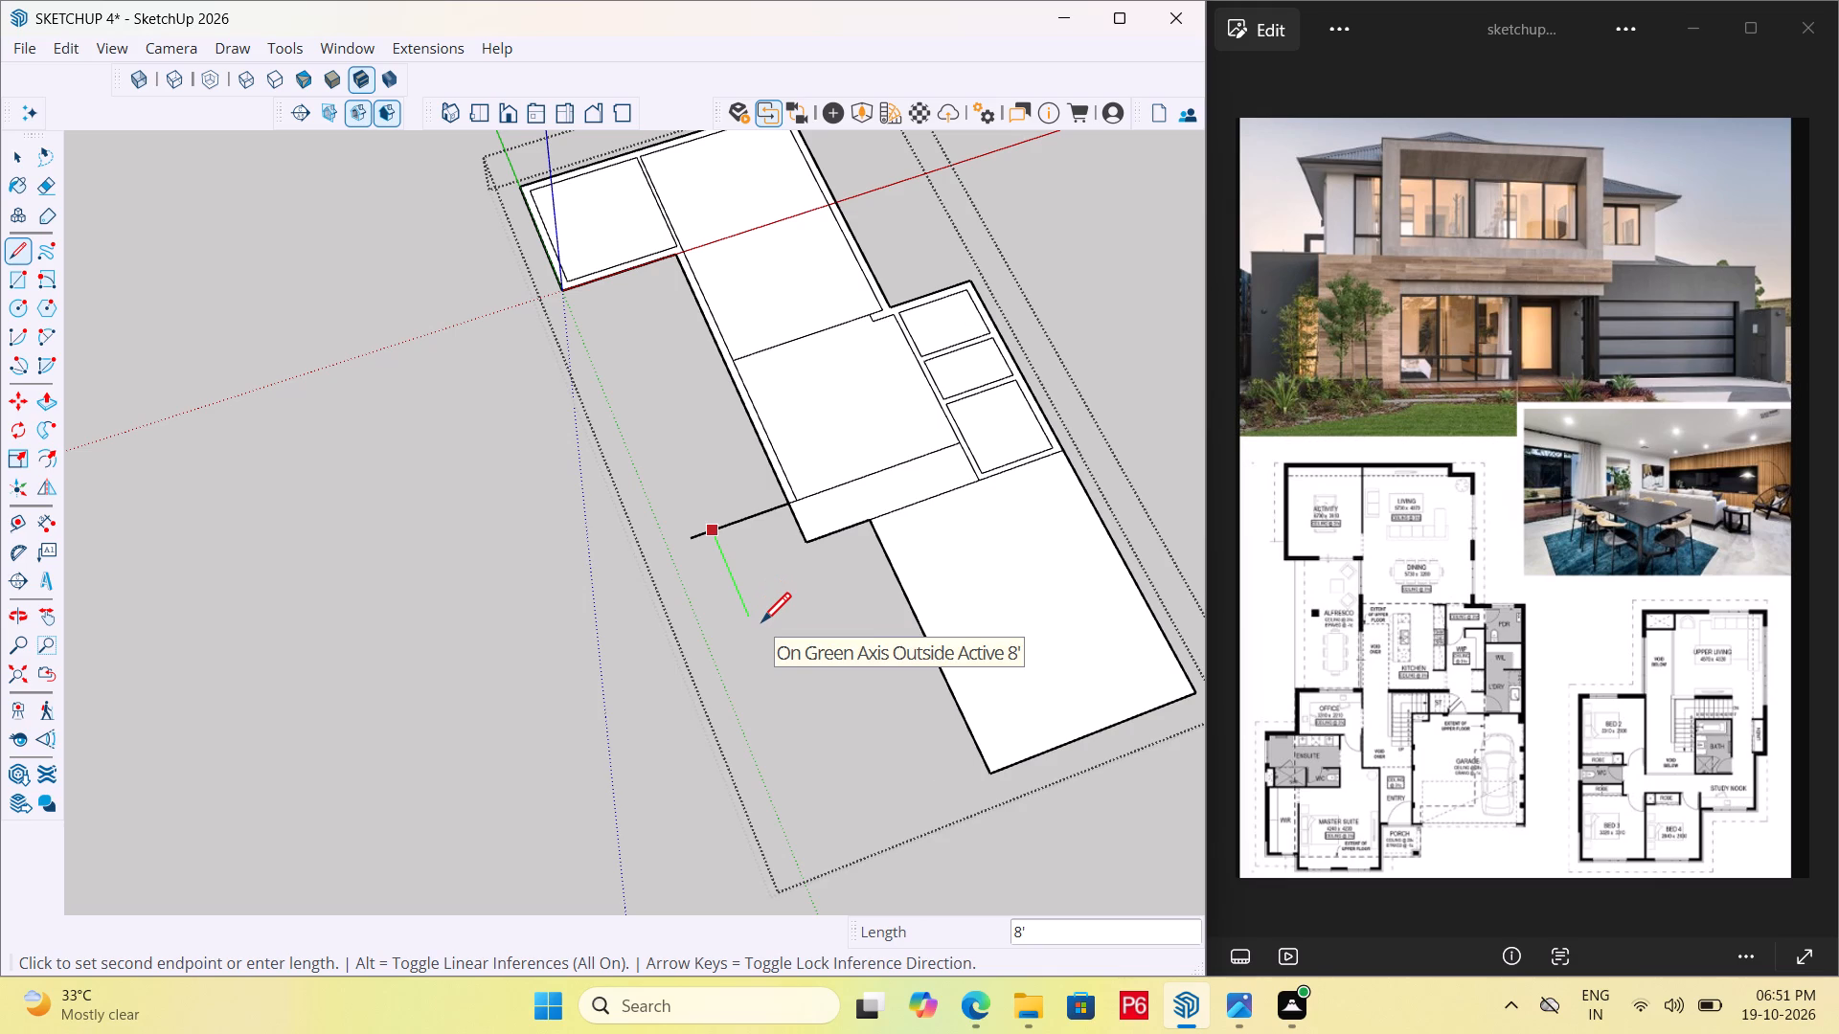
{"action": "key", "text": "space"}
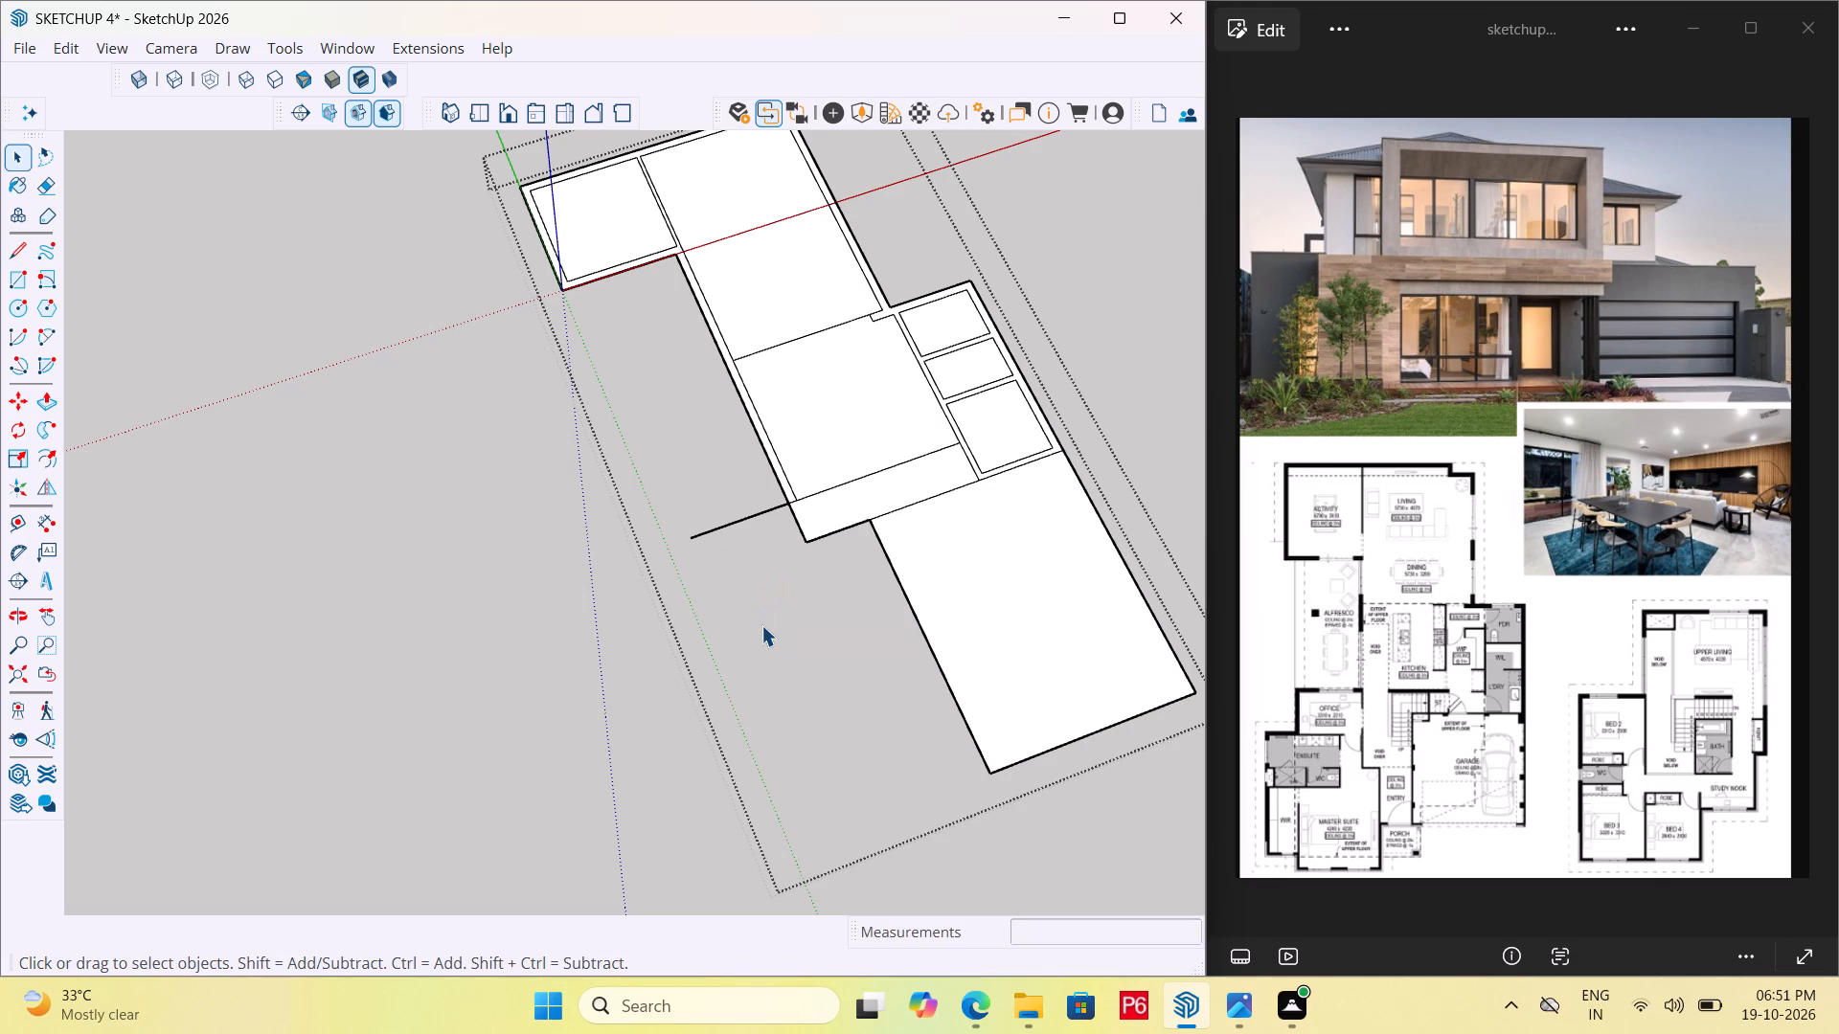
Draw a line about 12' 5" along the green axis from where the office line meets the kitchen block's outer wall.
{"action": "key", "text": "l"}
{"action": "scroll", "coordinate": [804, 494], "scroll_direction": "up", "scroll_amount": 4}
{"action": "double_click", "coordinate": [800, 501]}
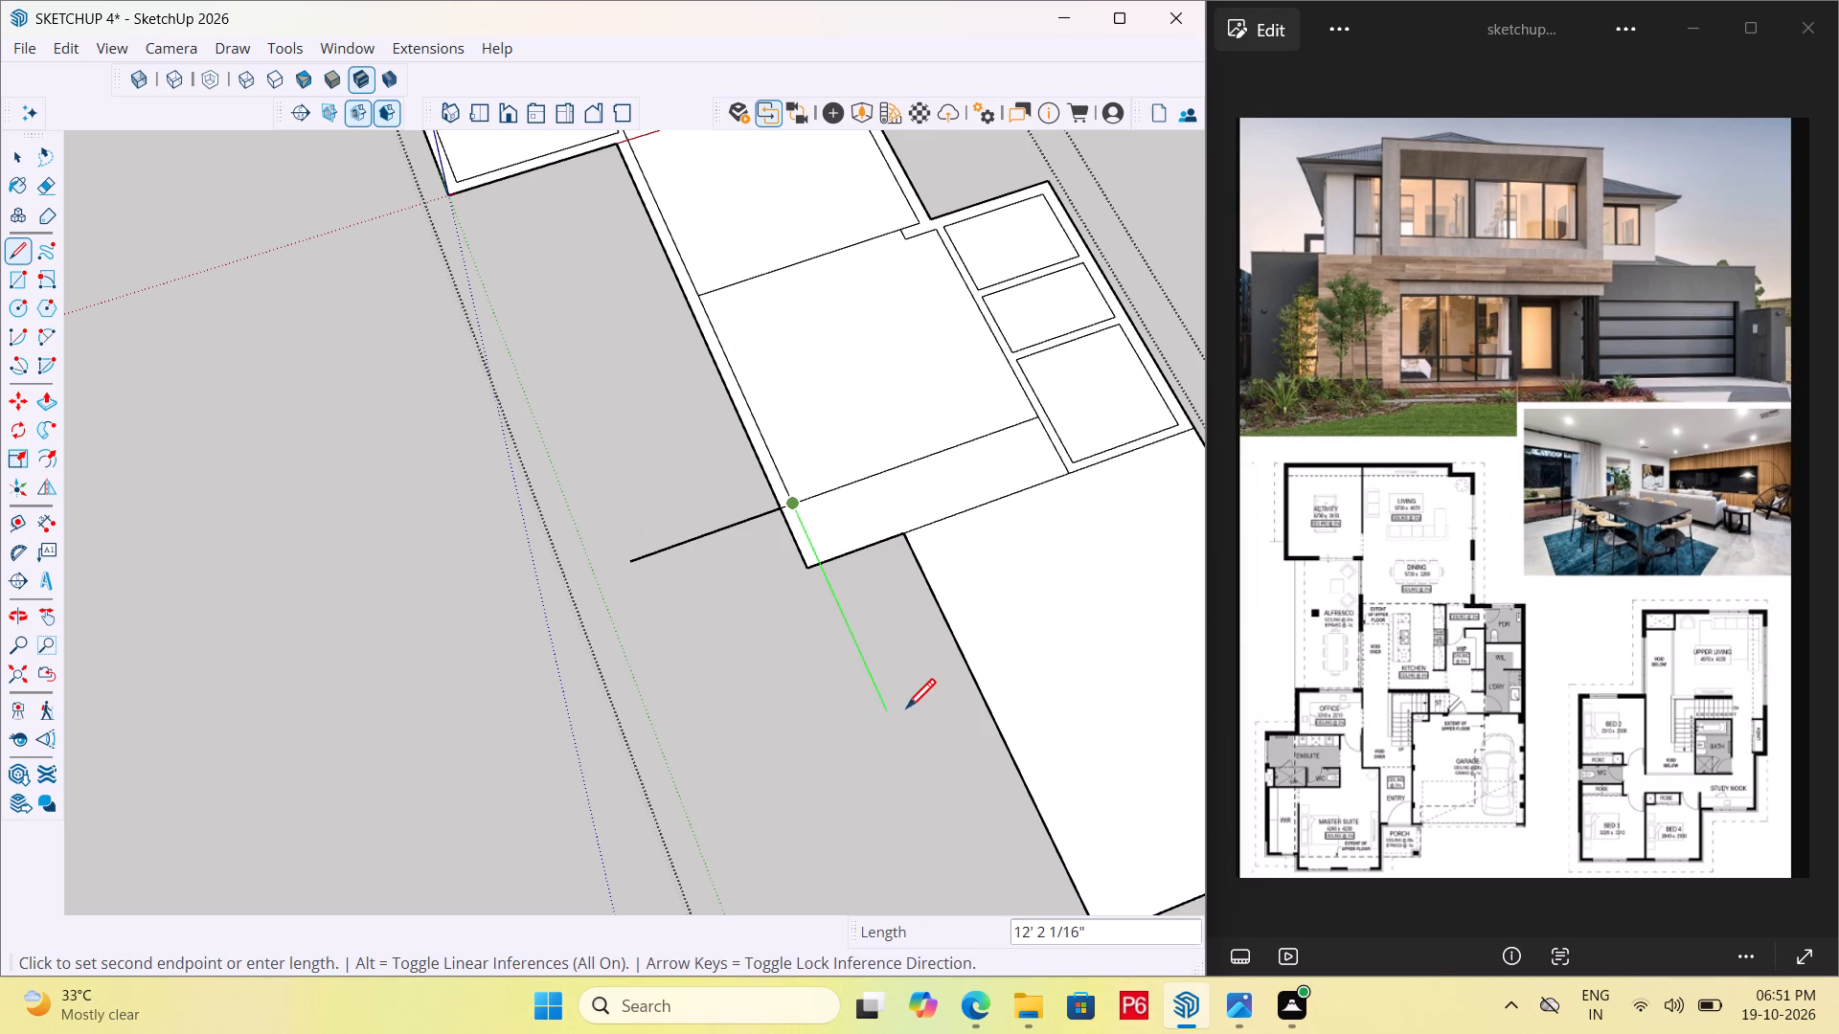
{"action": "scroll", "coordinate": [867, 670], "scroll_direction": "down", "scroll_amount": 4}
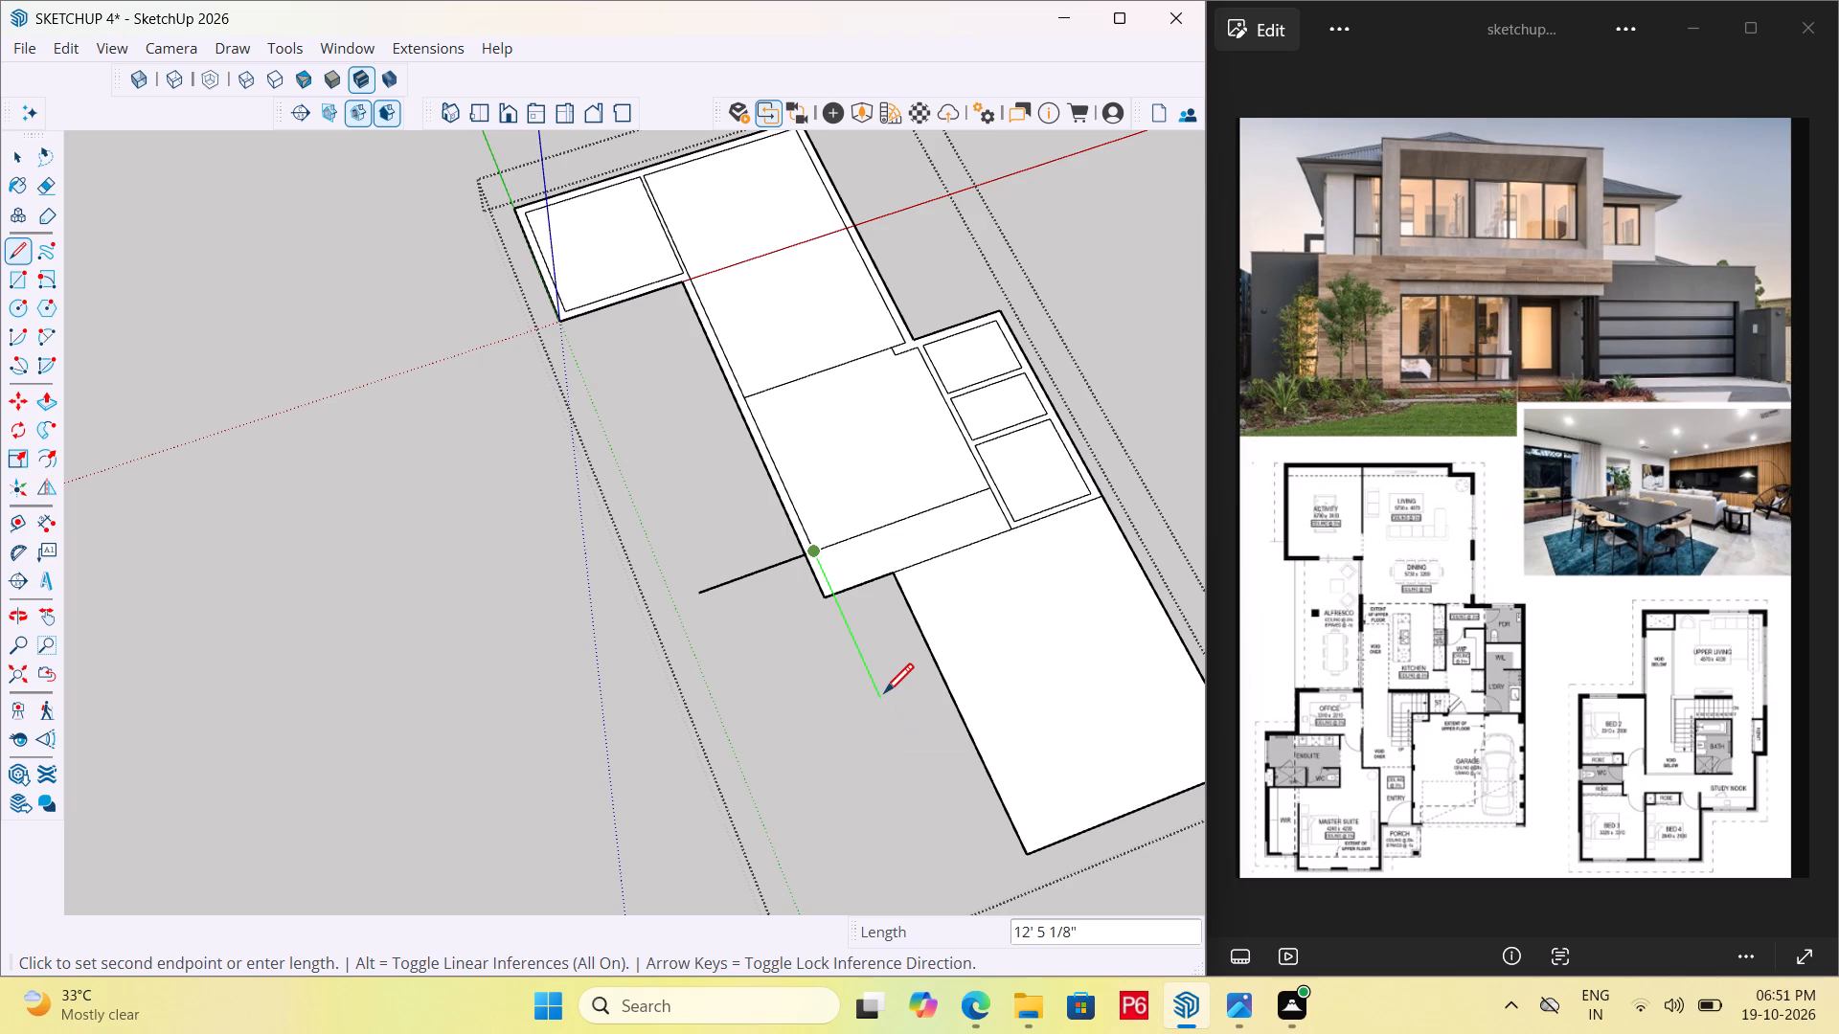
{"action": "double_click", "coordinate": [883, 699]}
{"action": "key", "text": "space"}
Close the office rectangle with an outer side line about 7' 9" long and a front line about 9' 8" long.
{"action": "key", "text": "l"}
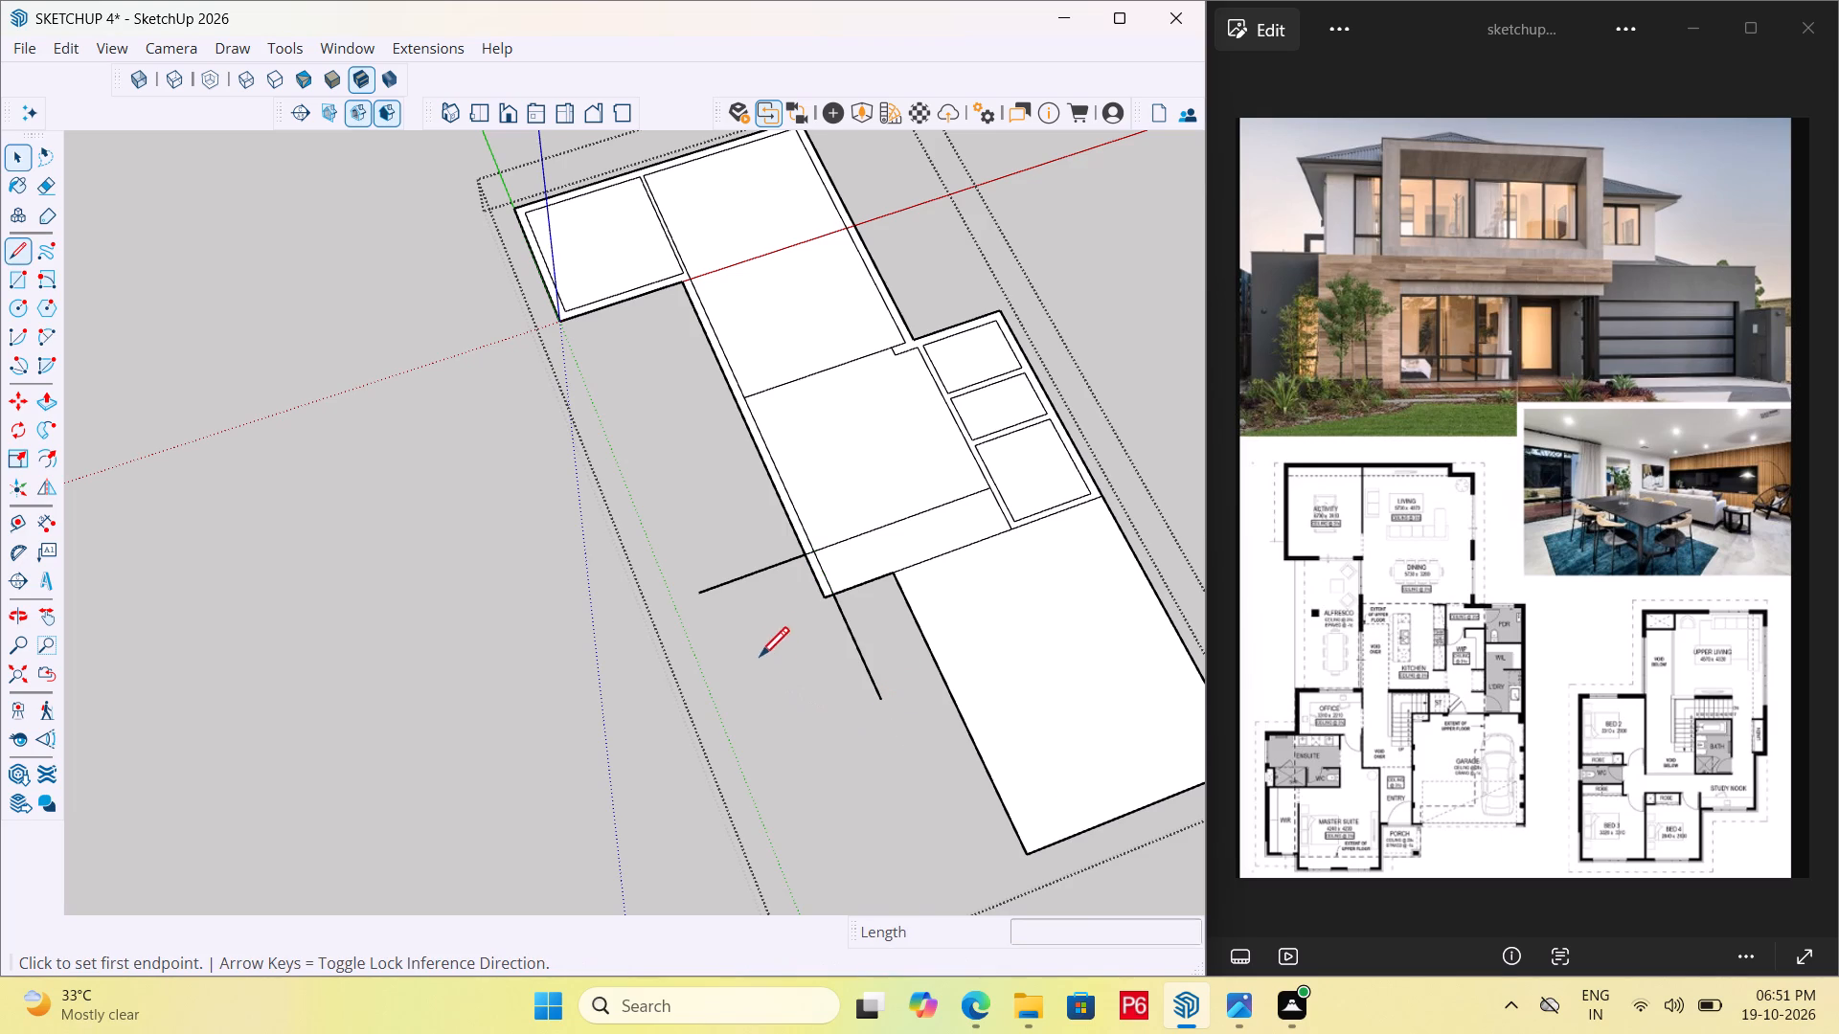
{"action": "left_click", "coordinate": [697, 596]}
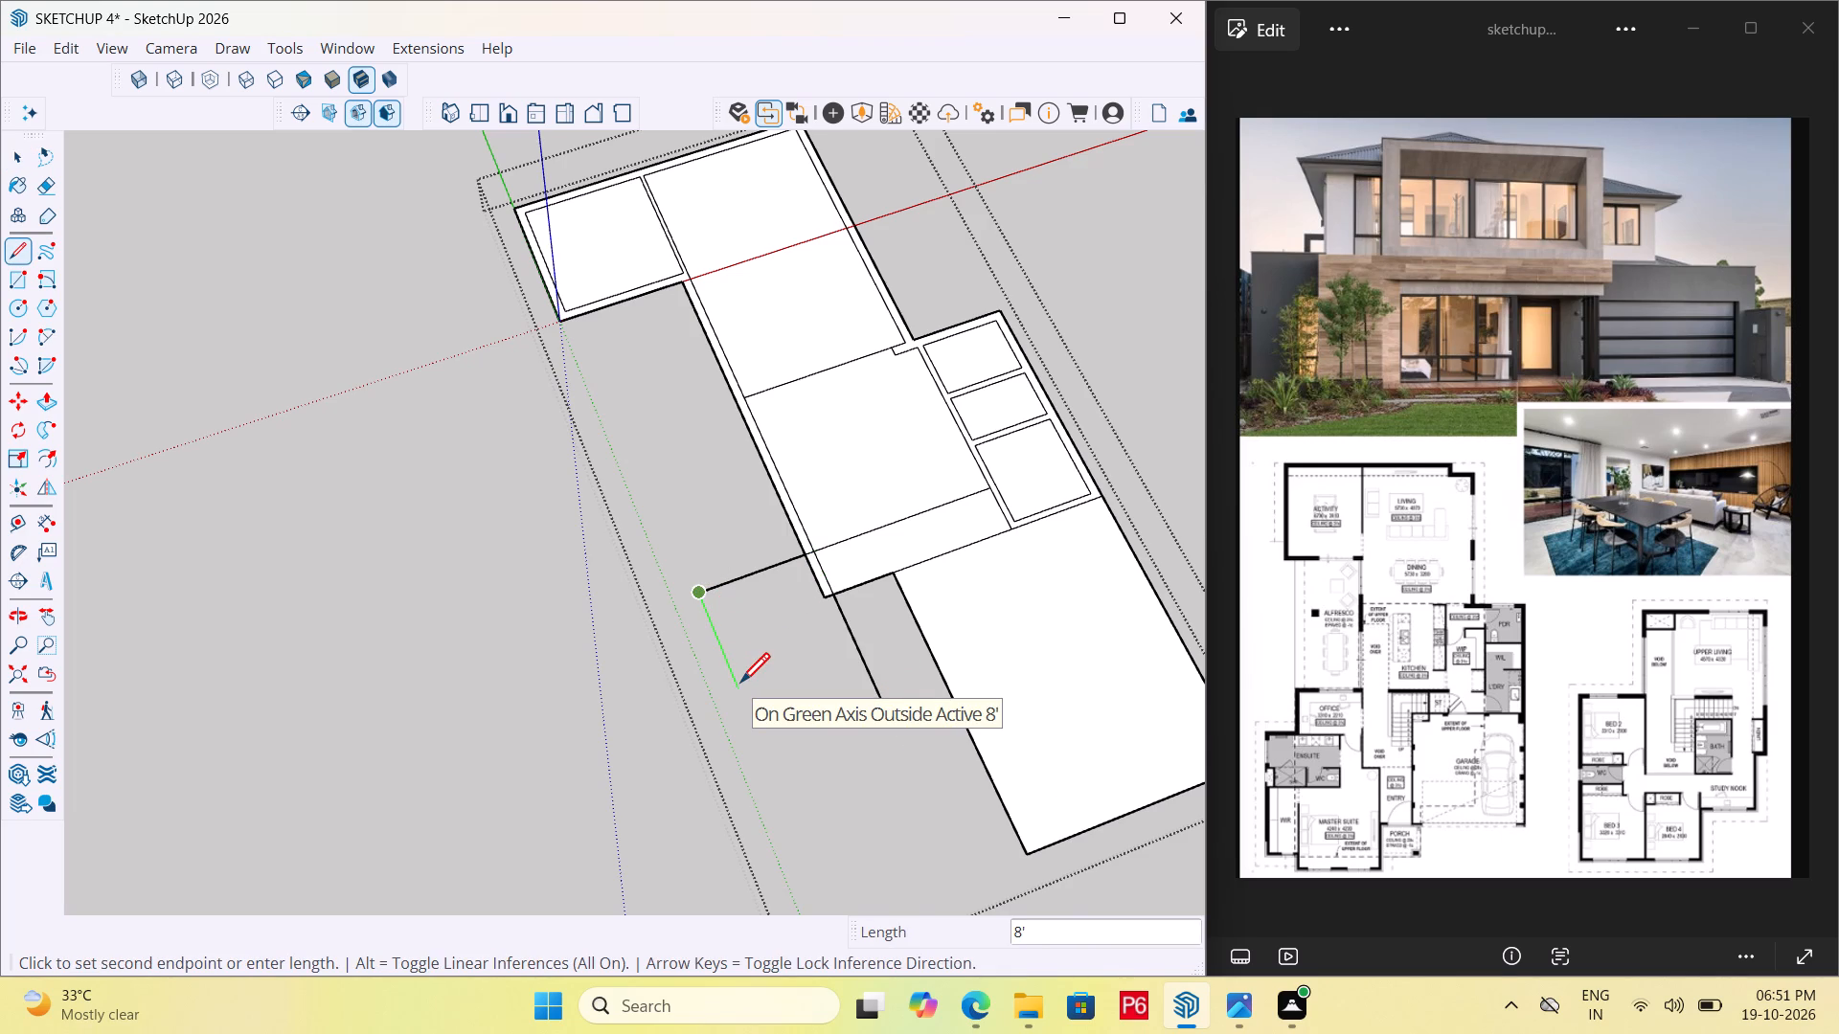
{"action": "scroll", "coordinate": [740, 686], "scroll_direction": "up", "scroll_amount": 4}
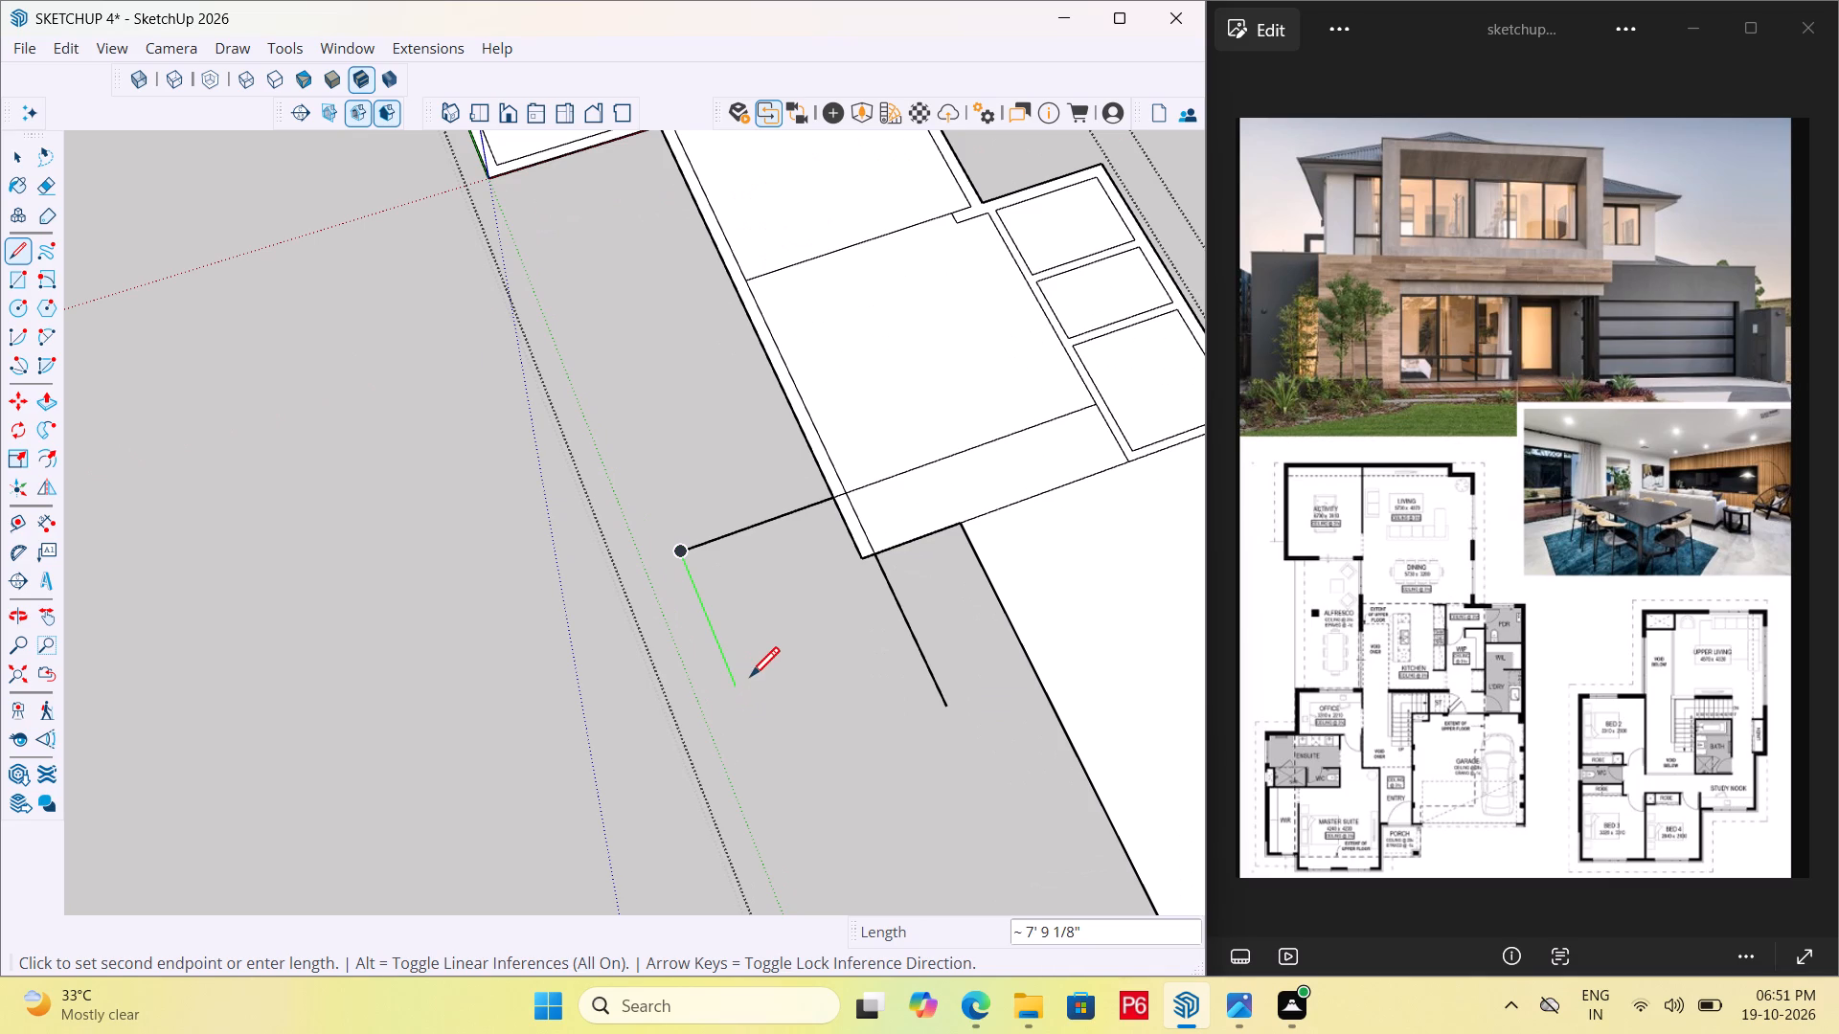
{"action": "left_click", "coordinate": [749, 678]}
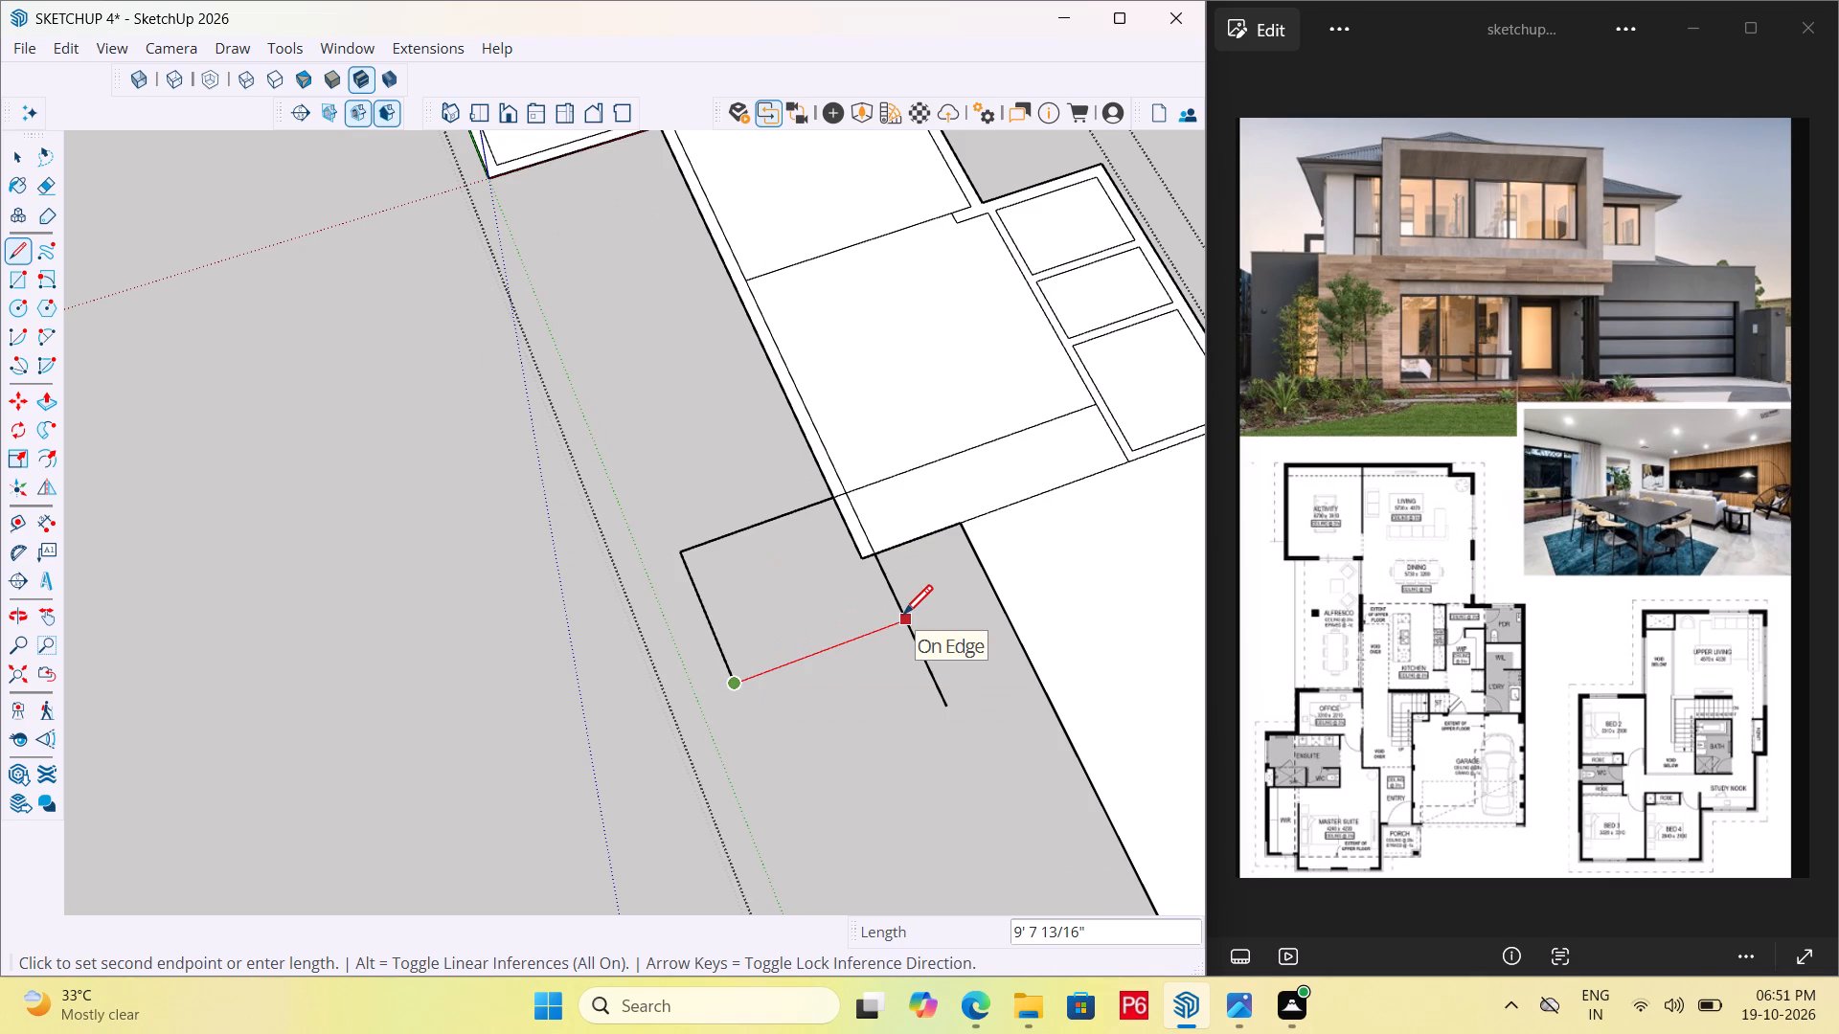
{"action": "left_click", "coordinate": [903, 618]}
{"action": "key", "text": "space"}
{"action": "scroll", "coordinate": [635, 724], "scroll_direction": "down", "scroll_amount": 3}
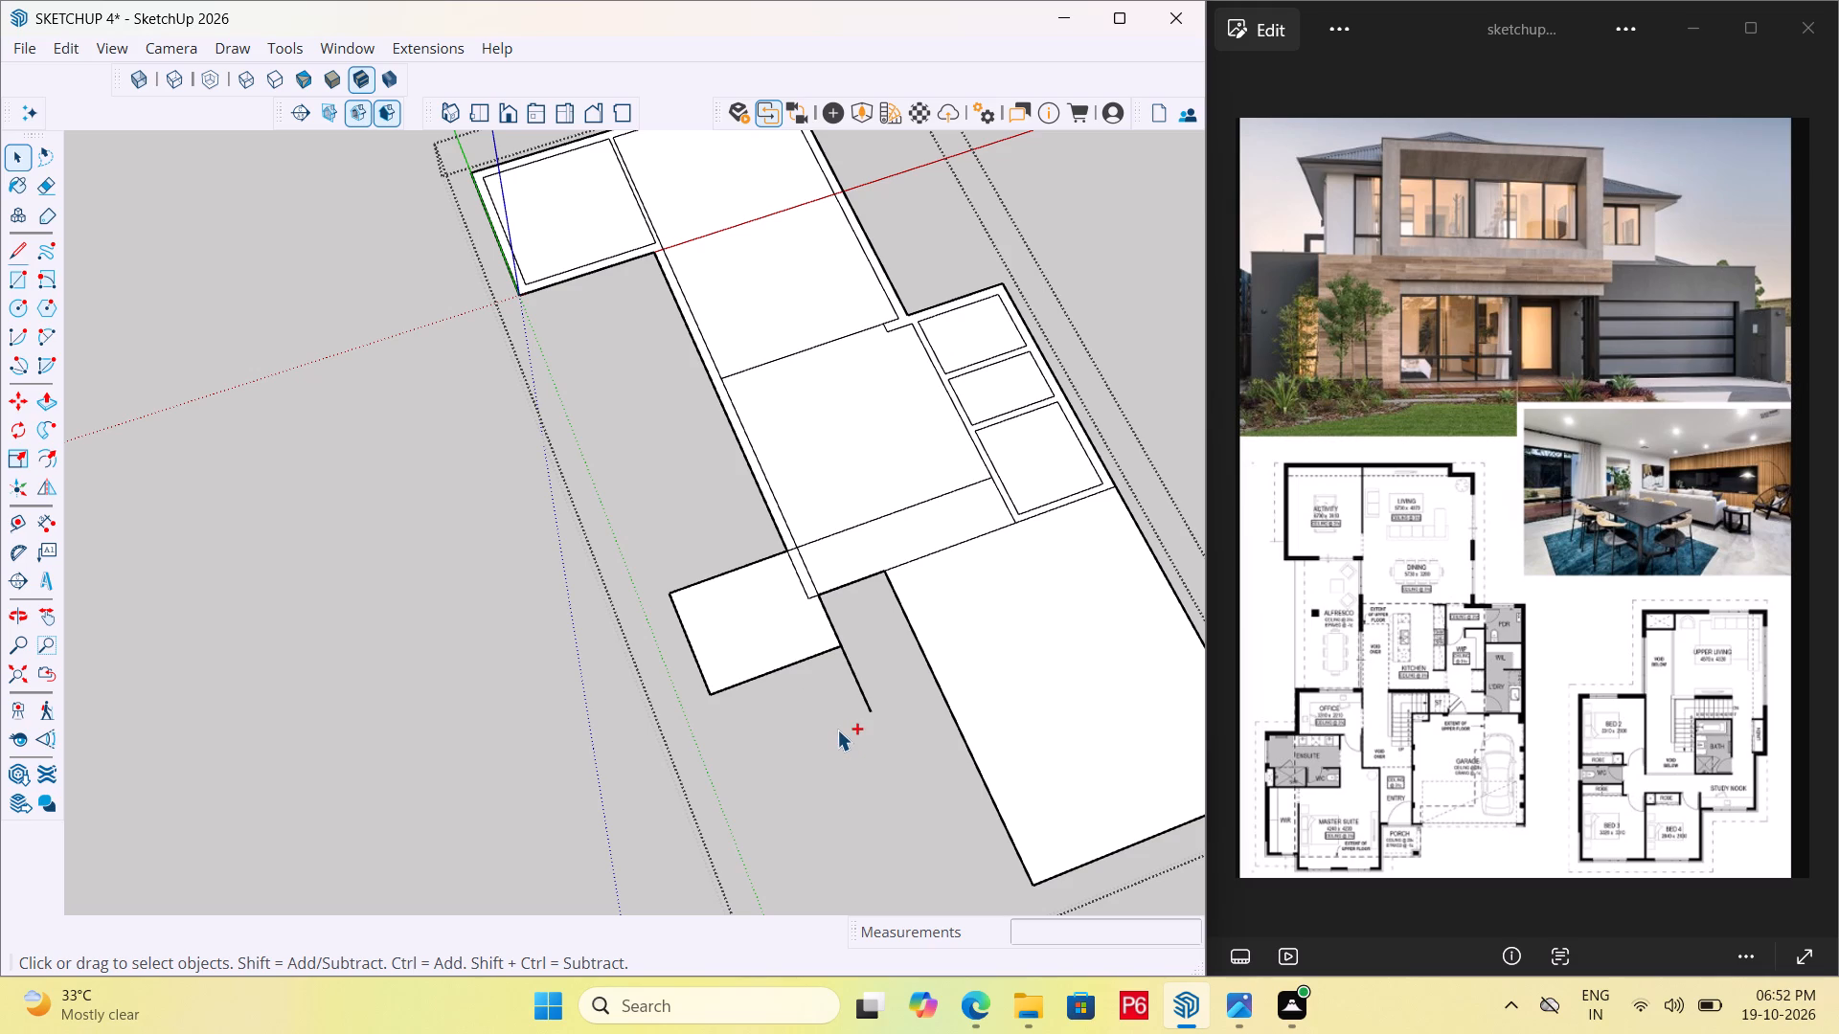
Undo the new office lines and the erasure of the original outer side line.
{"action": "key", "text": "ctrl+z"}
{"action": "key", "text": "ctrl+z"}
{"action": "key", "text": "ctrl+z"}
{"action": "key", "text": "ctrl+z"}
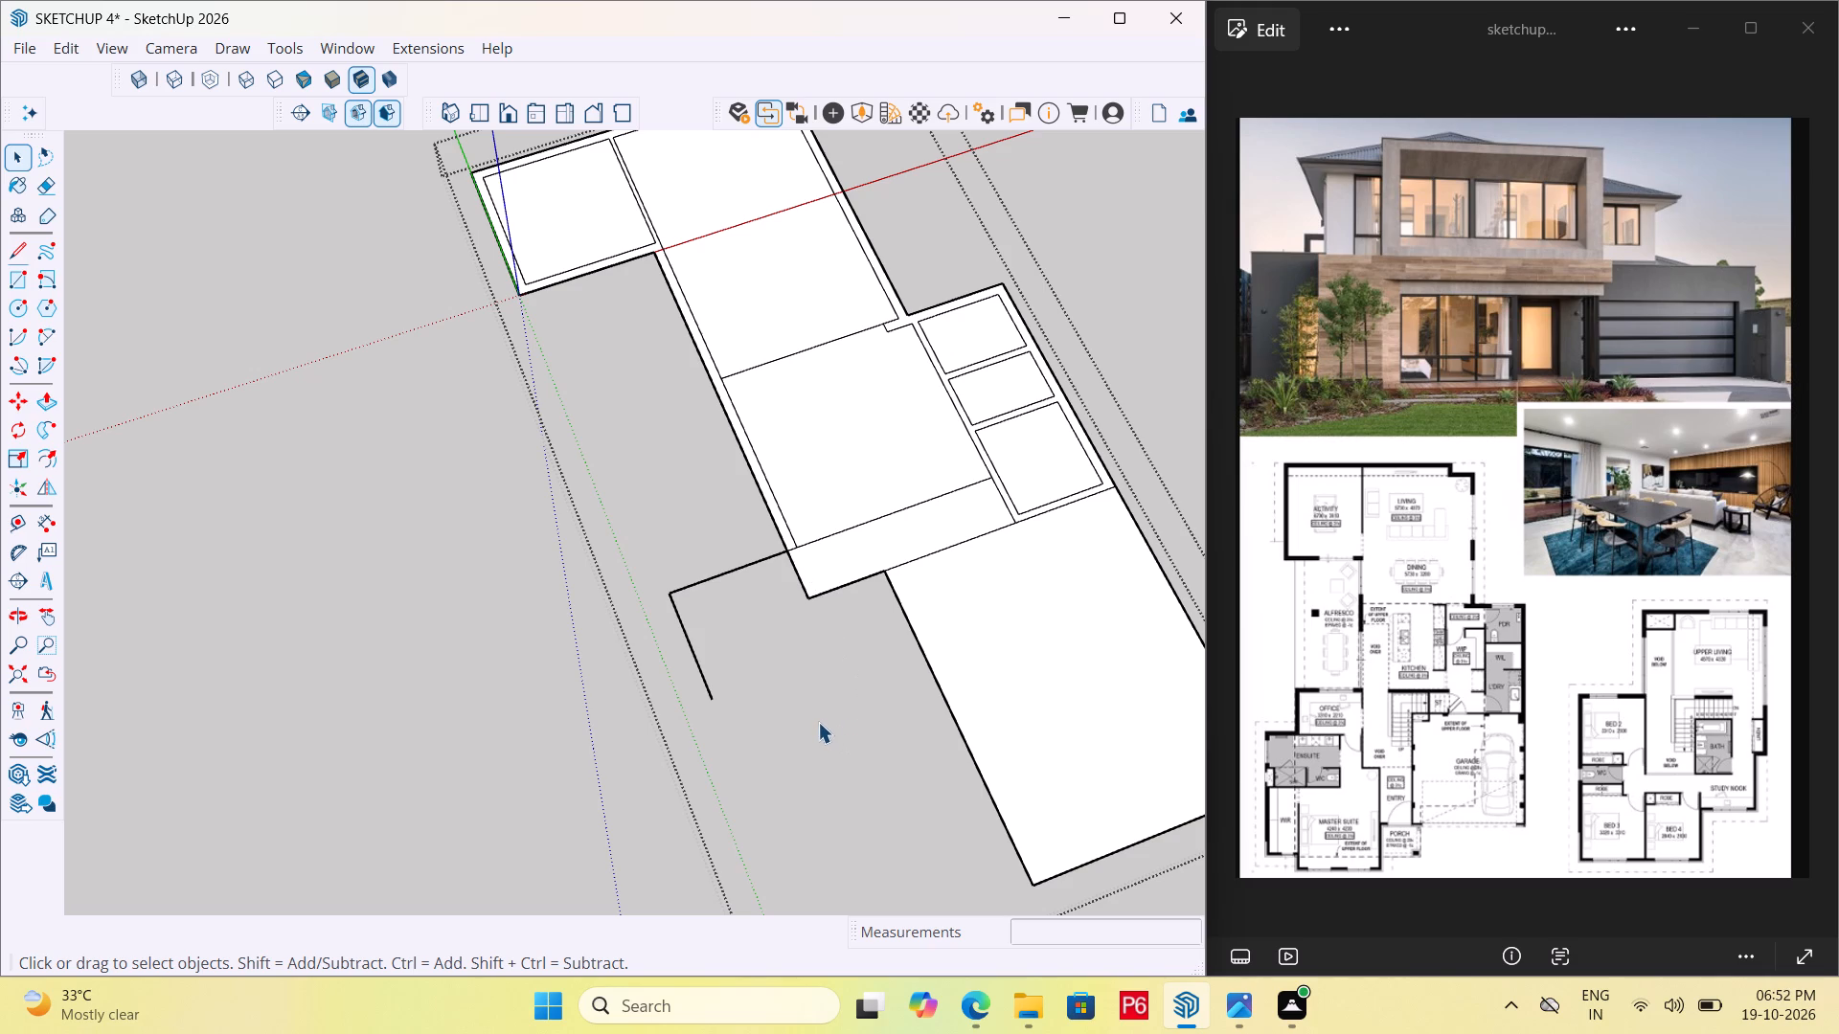
Erase the garage's front edge, opposite the laundry-side wall.
{"action": "scroll", "coordinate": [785, 651], "scroll_direction": "down", "scroll_amount": 6}
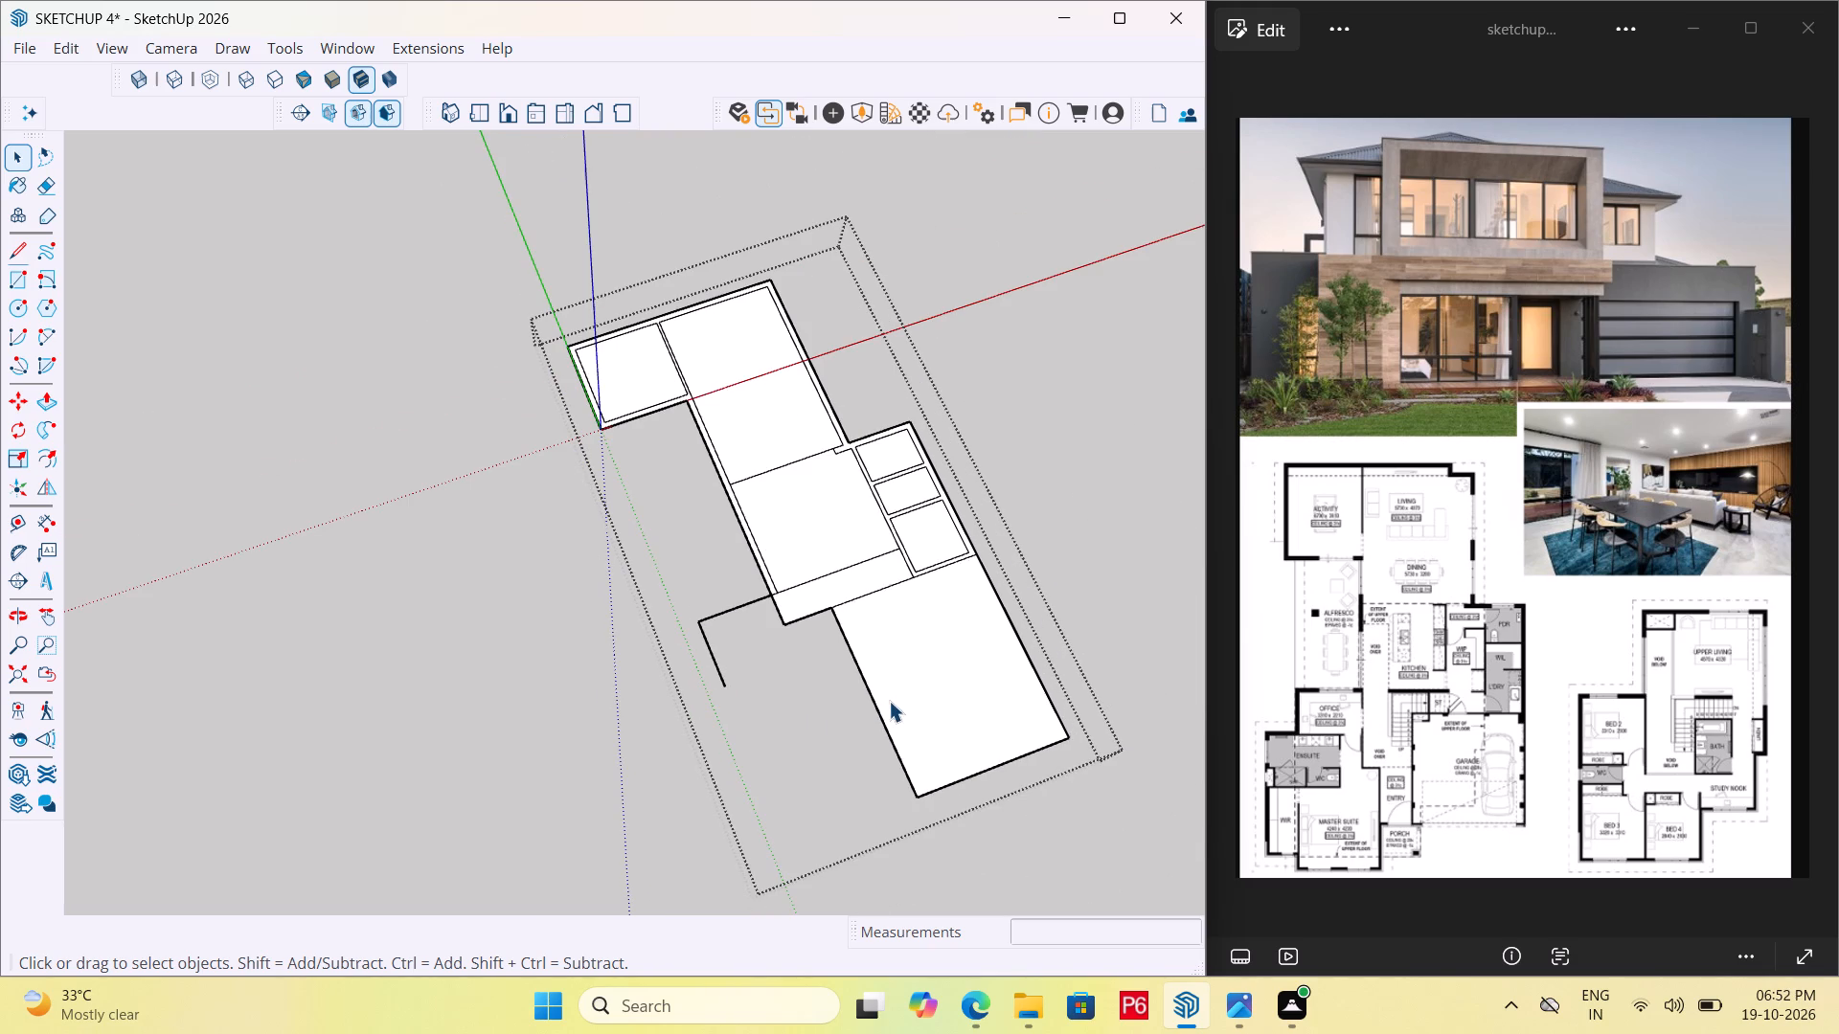
{"action": "scroll", "coordinate": [889, 701], "scroll_direction": "up", "scroll_amount": 6}
{"action": "scroll", "coordinate": [825, 700], "scroll_direction": "down", "scroll_amount": 6}
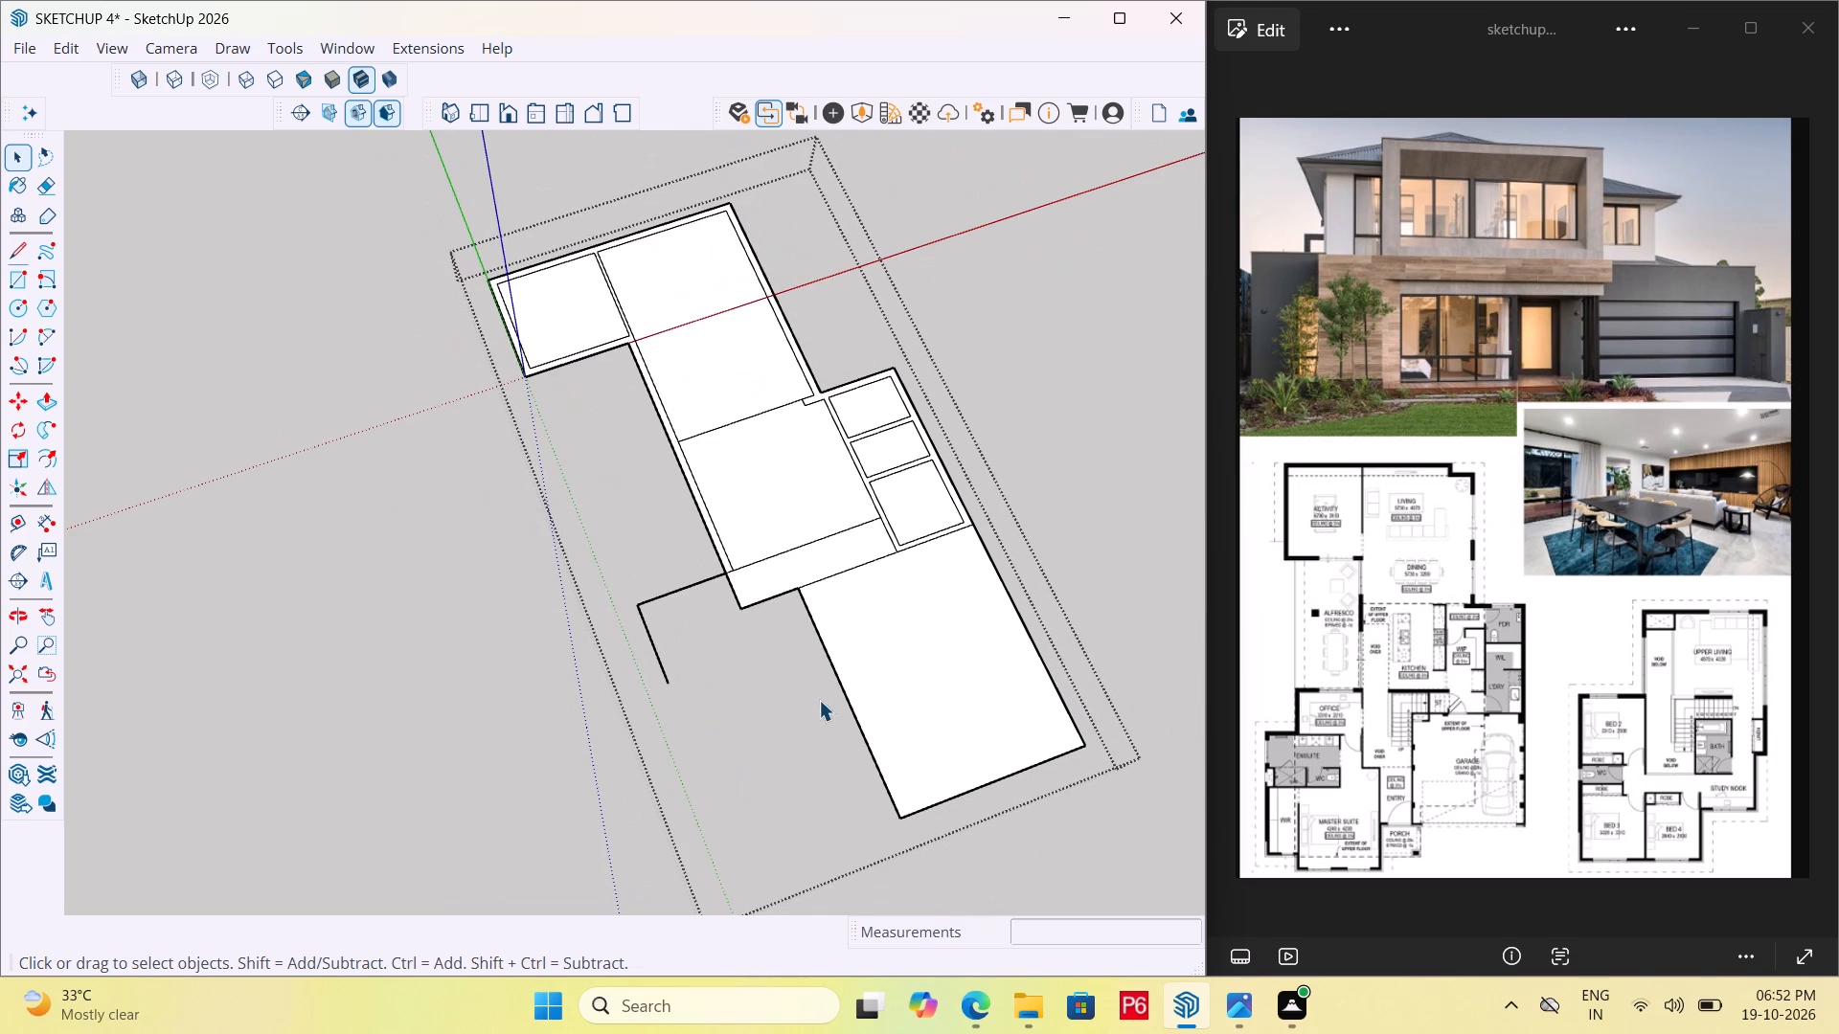
{"action": "key", "text": "e"}
{"action": "double_click", "coordinate": [1005, 770]}
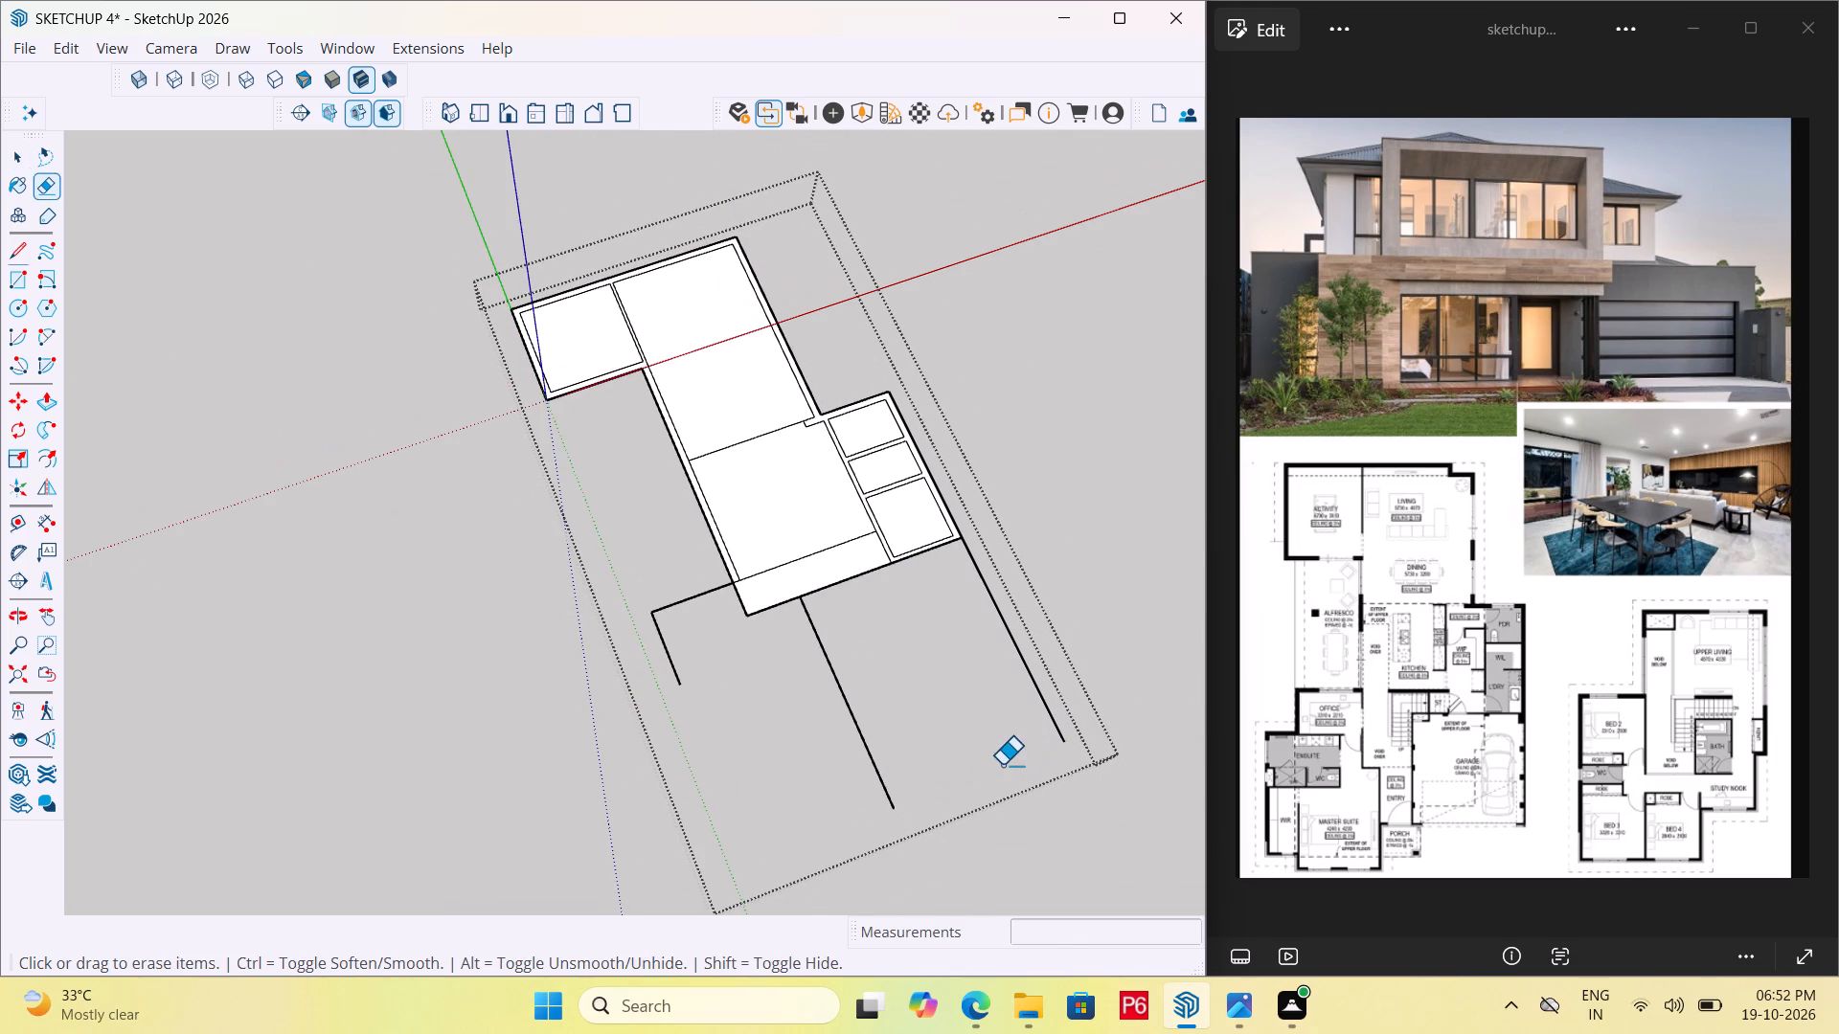
Draw a new garage front edge about 18' 3" long between the two side walls, short of their free ends.
{"action": "key", "text": "l"}
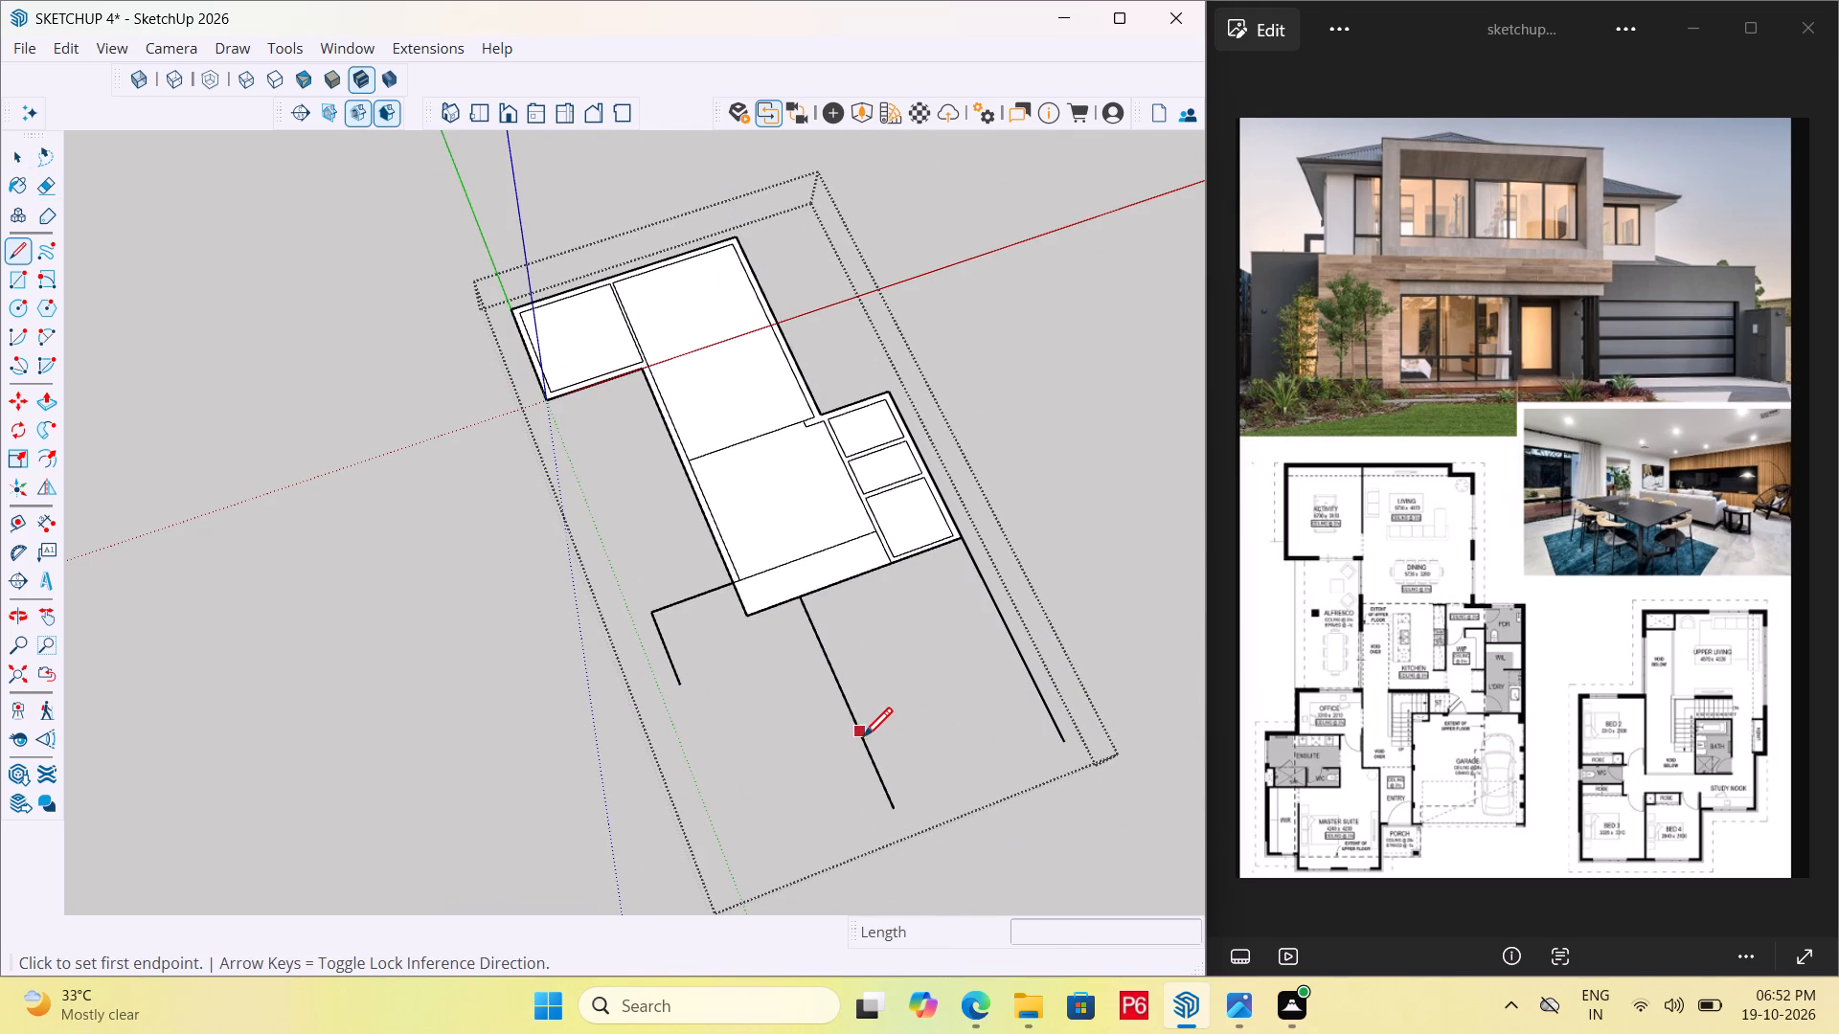
{"action": "left_click", "coordinate": [874, 764]}
{"action": "left_click_drag", "start_coordinate": [874, 764], "coordinate": [884, 760]}
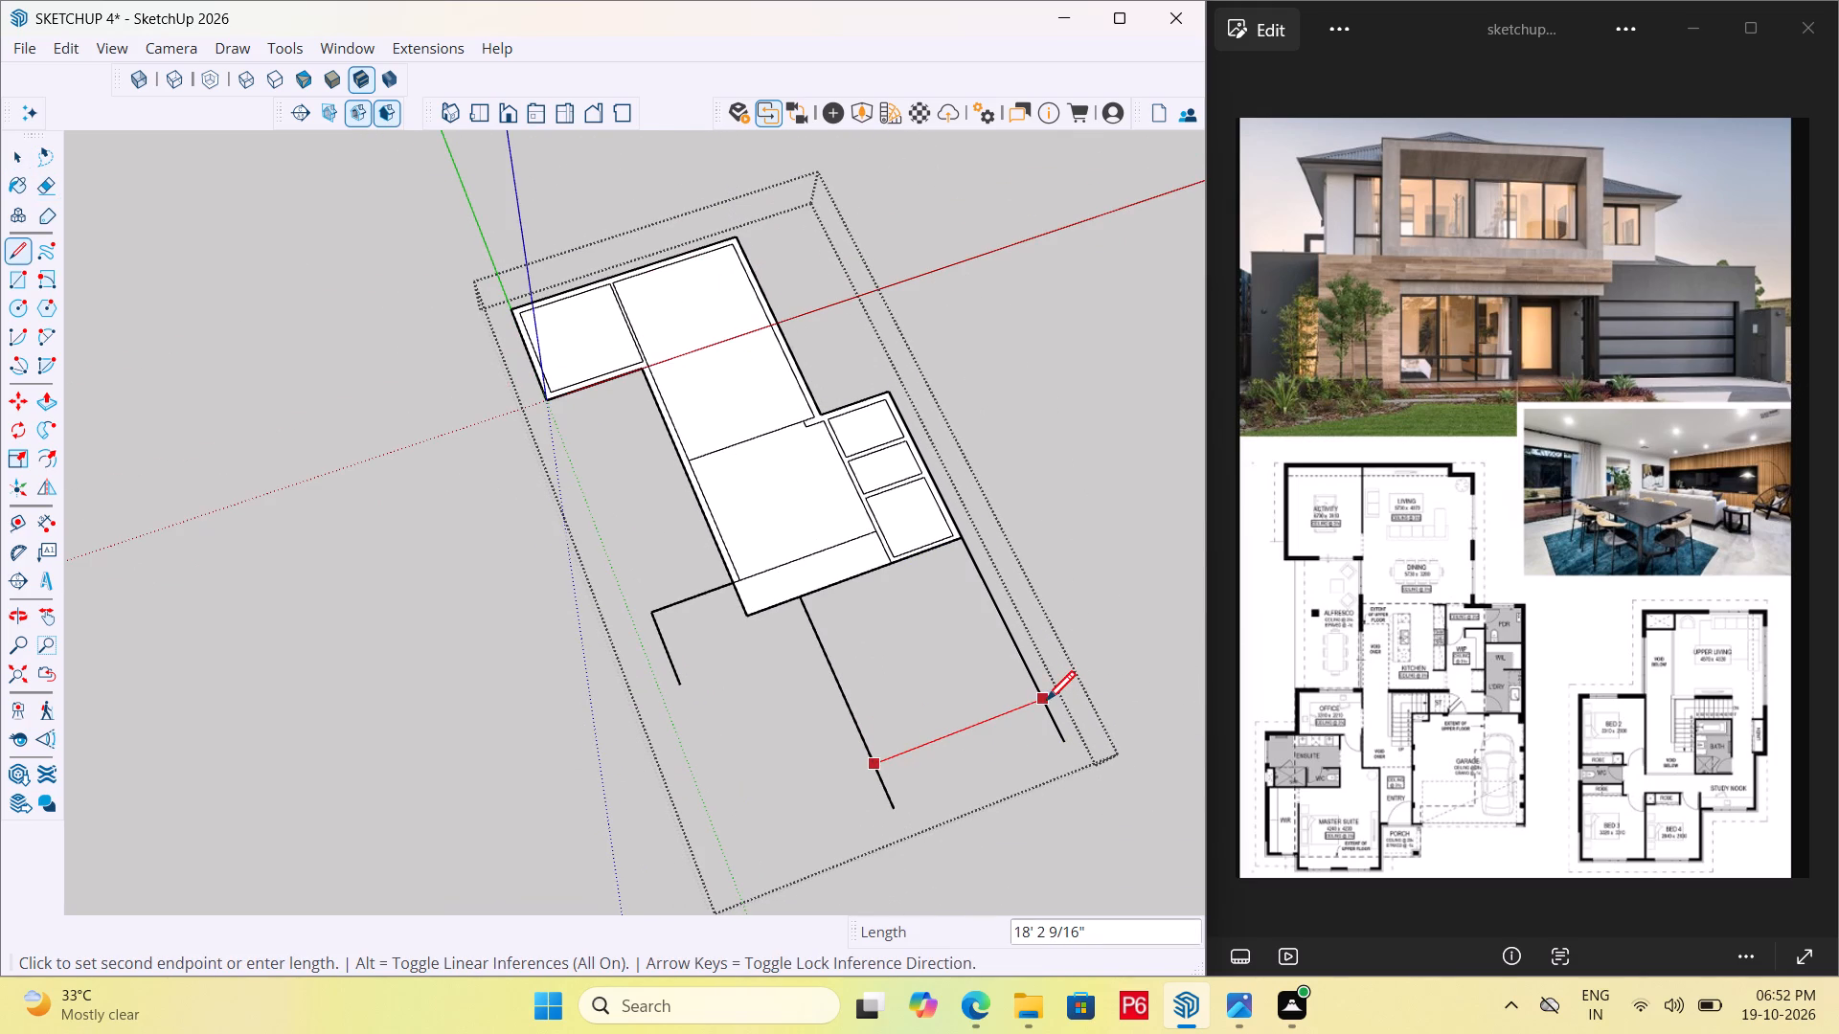
{"action": "left_click", "coordinate": [1046, 704]}
Erase the two side-wall stubs that extend beyond the garage's new front edge.
{"action": "key", "text": "e"}
{"action": "left_click_drag", "start_coordinate": [1047, 752], "coordinate": [1057, 742]}
{"action": "left_click", "coordinate": [1074, 729]}
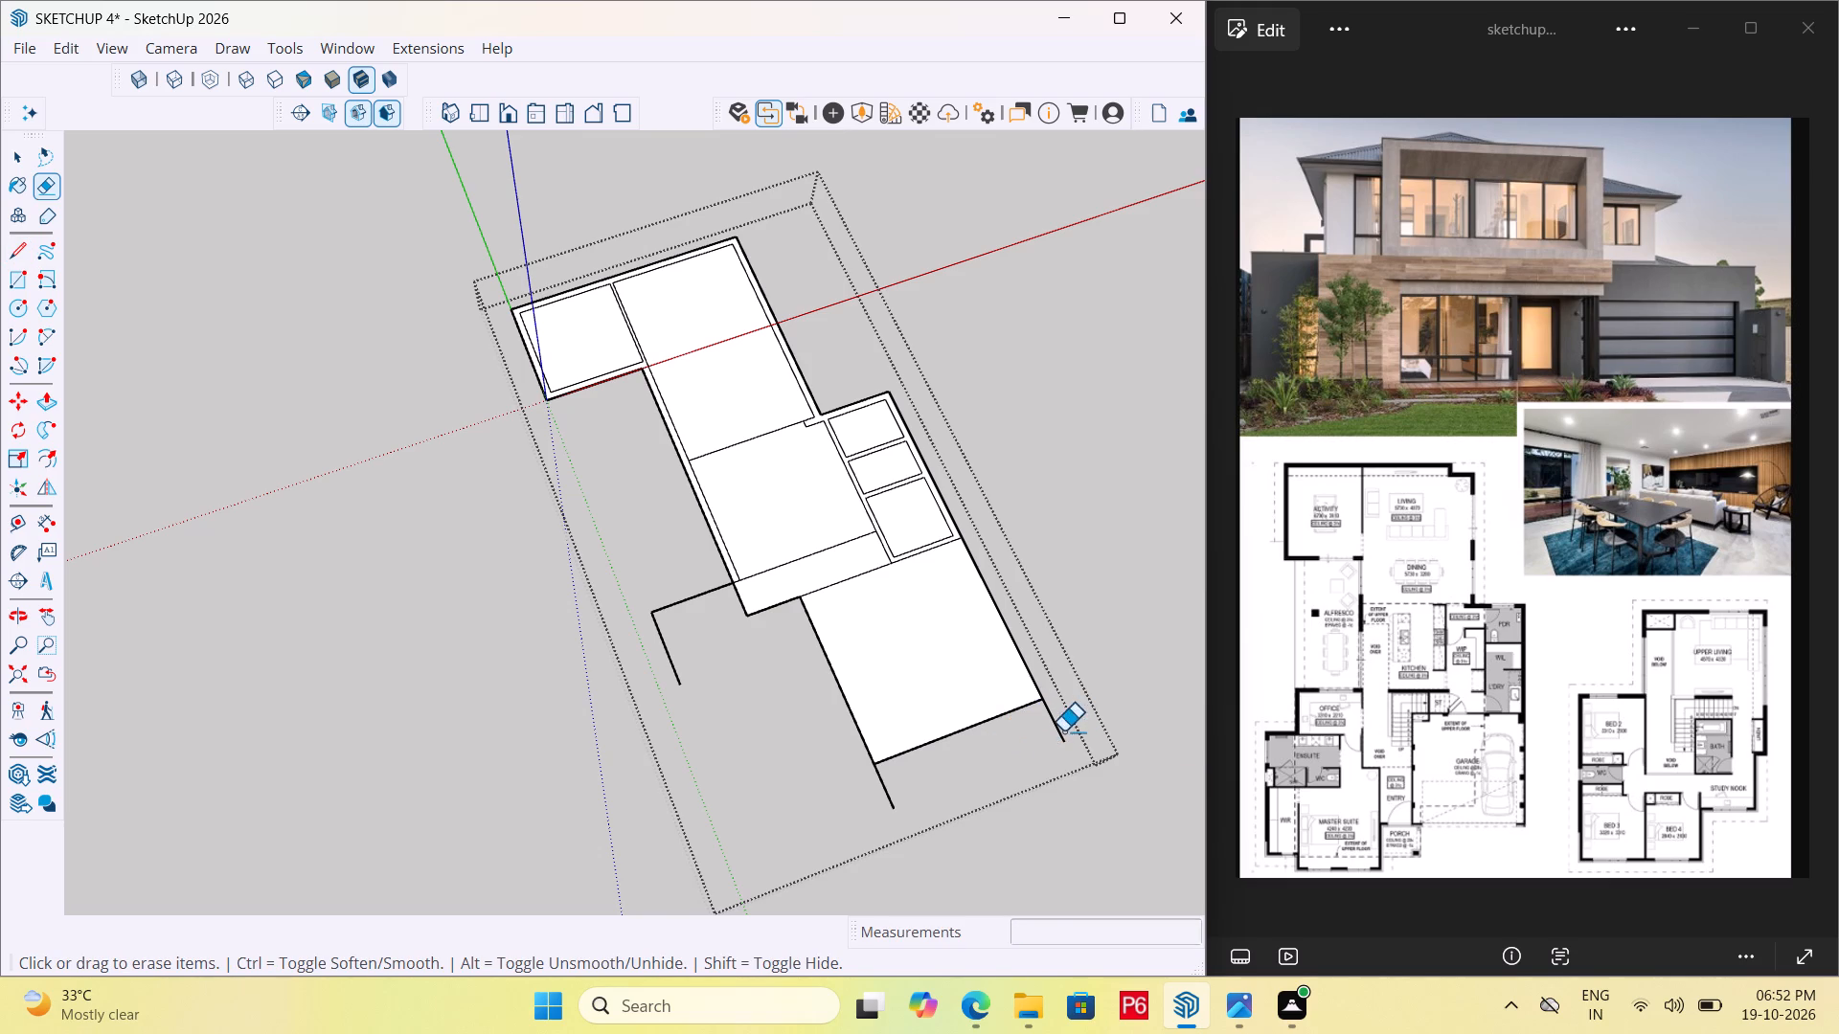
{"action": "left_click_drag", "start_coordinate": [1063, 731], "coordinate": [1044, 736]}
{"action": "left_click_drag", "start_coordinate": [1036, 736], "coordinate": [1019, 739]}
{"action": "left_click", "coordinate": [911, 790]}
{"action": "left_click_drag", "start_coordinate": [909, 791], "coordinate": [870, 798]}
{"action": "left_click", "coordinate": [905, 794]}
{"action": "left_click", "coordinate": [893, 794]}
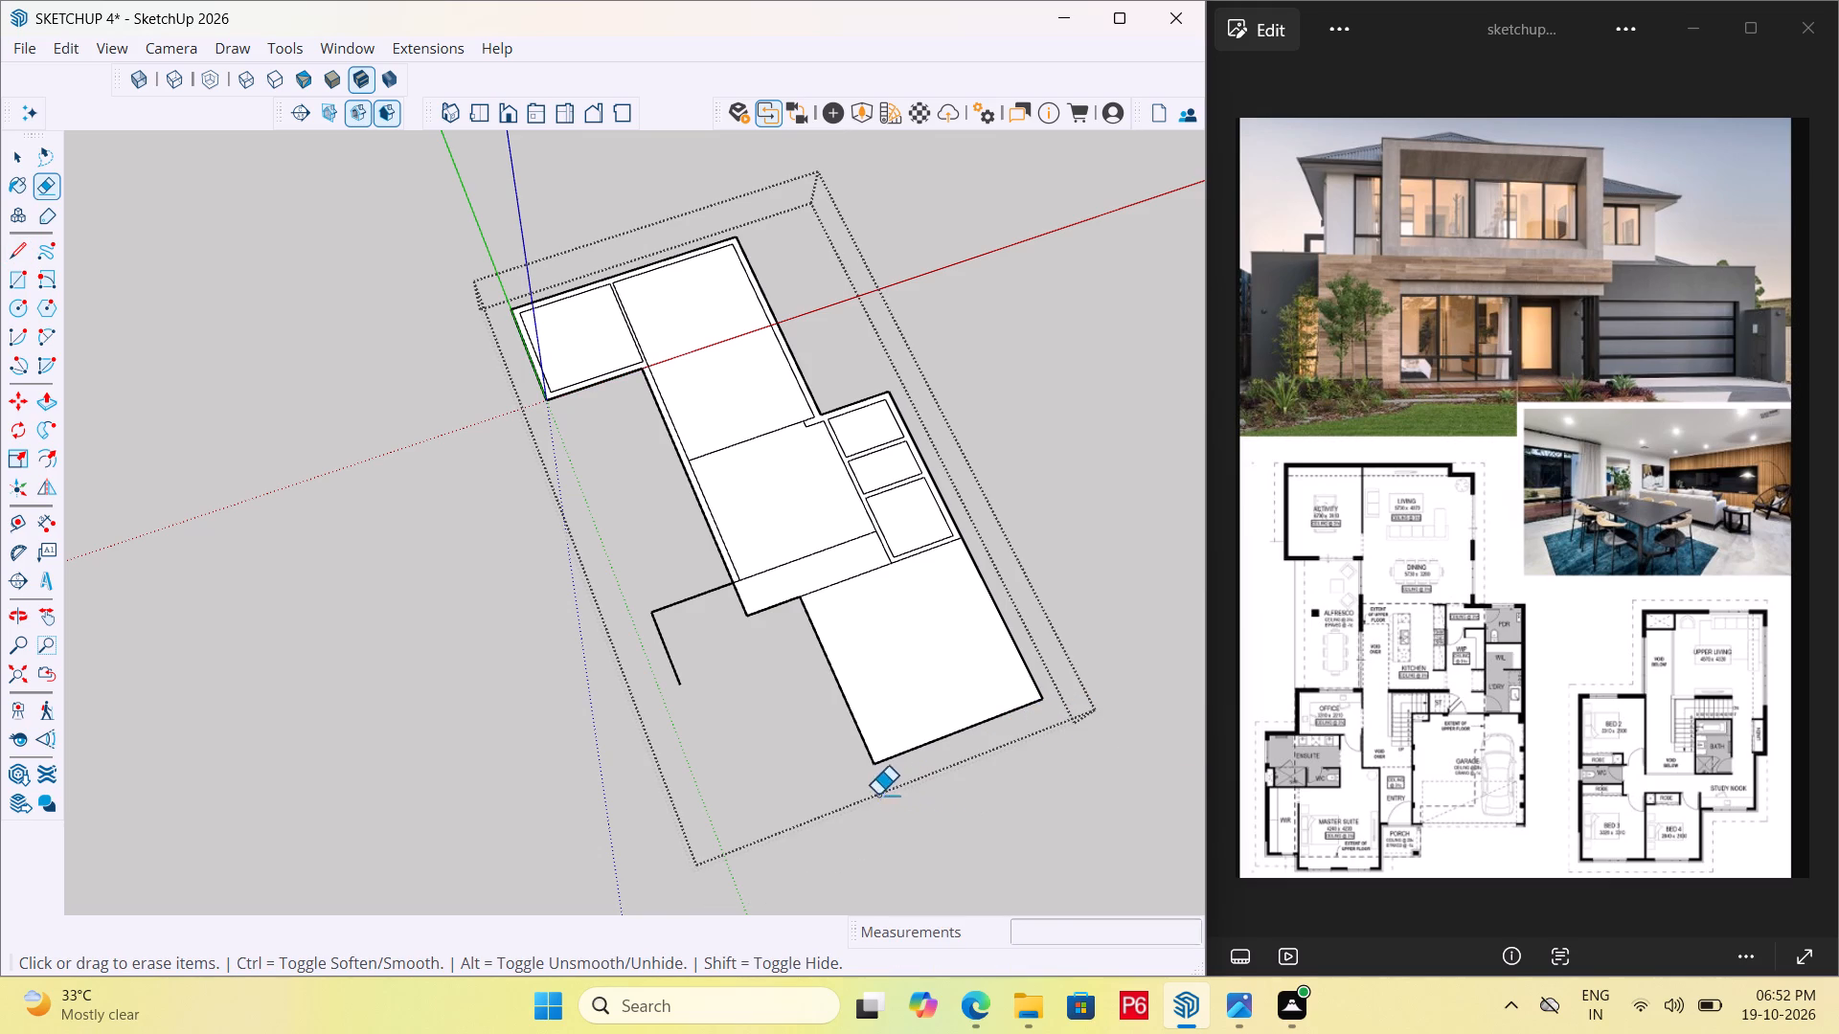
{"action": "left_click", "coordinate": [876, 795]}
Save the model.
{"action": "key", "text": "ctrl+s"}
{"action": "key", "text": "ctrl+s"}
{"action": "key", "text": "ctrl+s"}
{"action": "key", "text": "ctrl+s"}
{"action": "key", "text": "ctrl+s"}
{"action": "key", "text": "ctrl+s"}
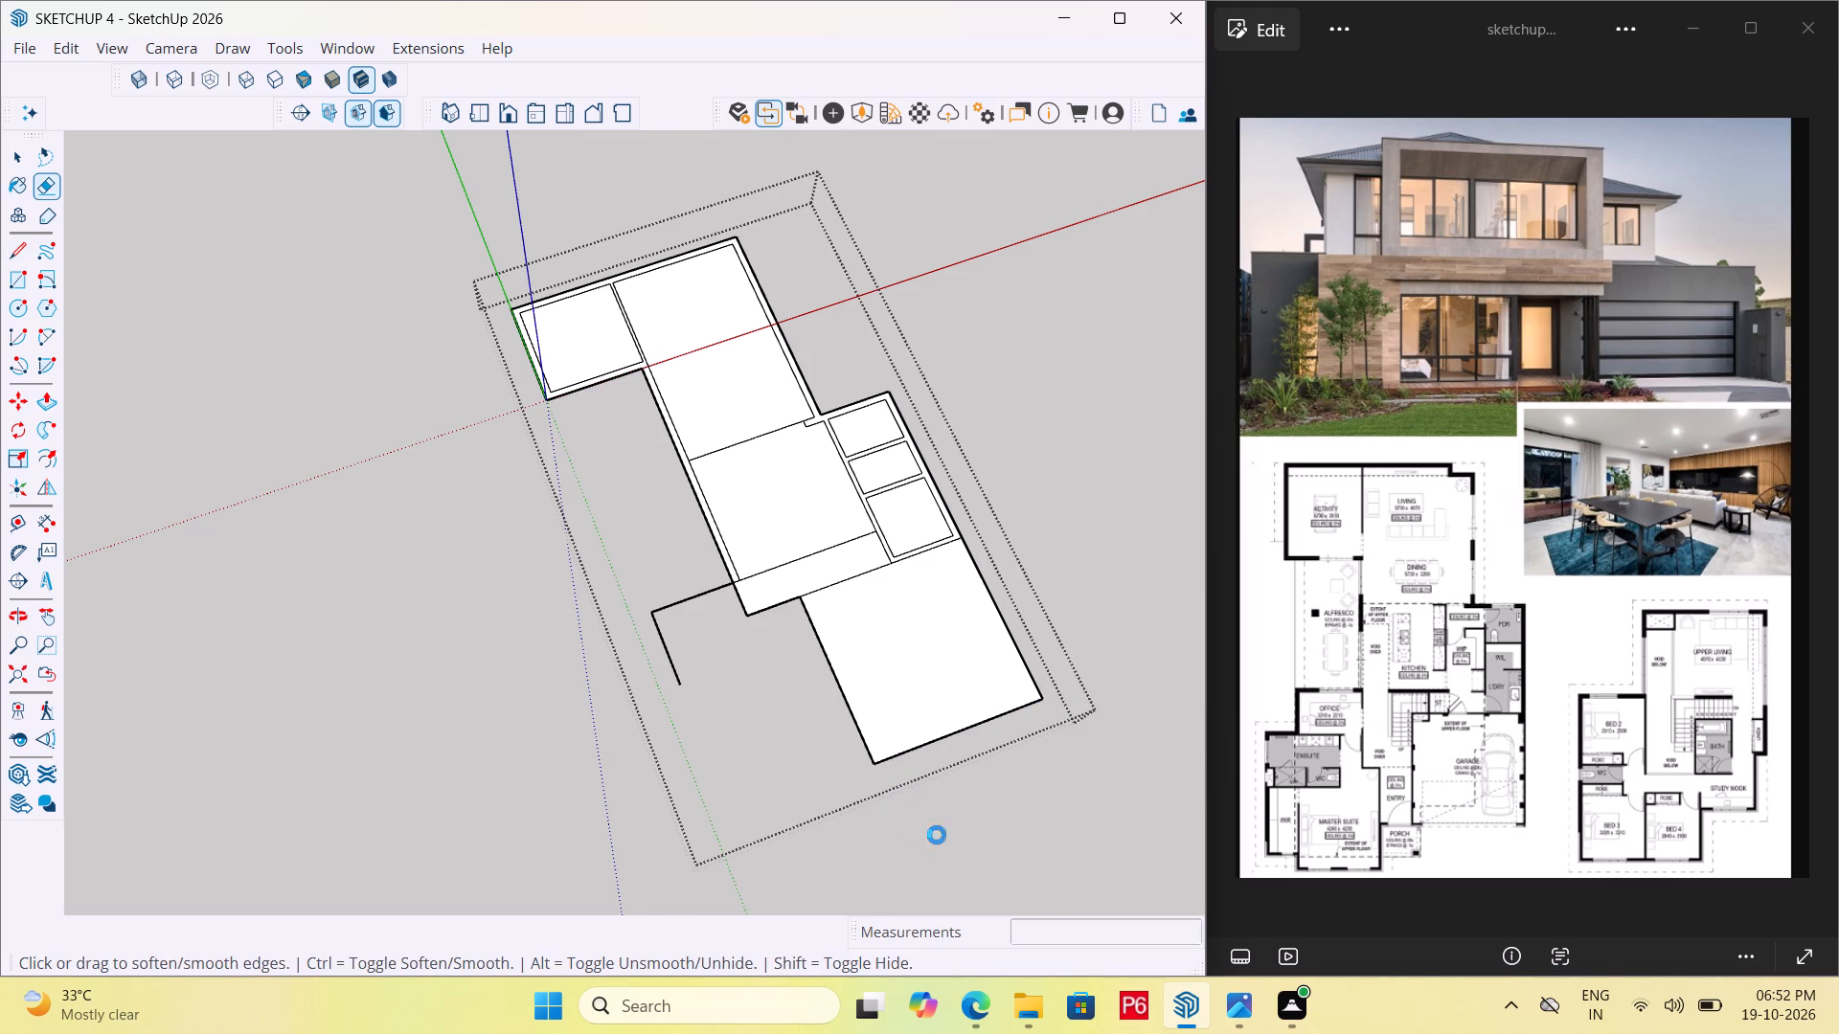
Examine the ground-floor outline from the living rooms down to the garage and the open office lines.
{"action": "scroll", "coordinate": [1020, 804], "scroll_direction": "down", "scroll_amount": 3}
{"action": "middle_click_drag", "start_coordinate": [930, 838], "coordinate": [1002, 723]}
{"action": "scroll", "coordinate": [967, 734], "scroll_direction": "up", "scroll_amount": 2}
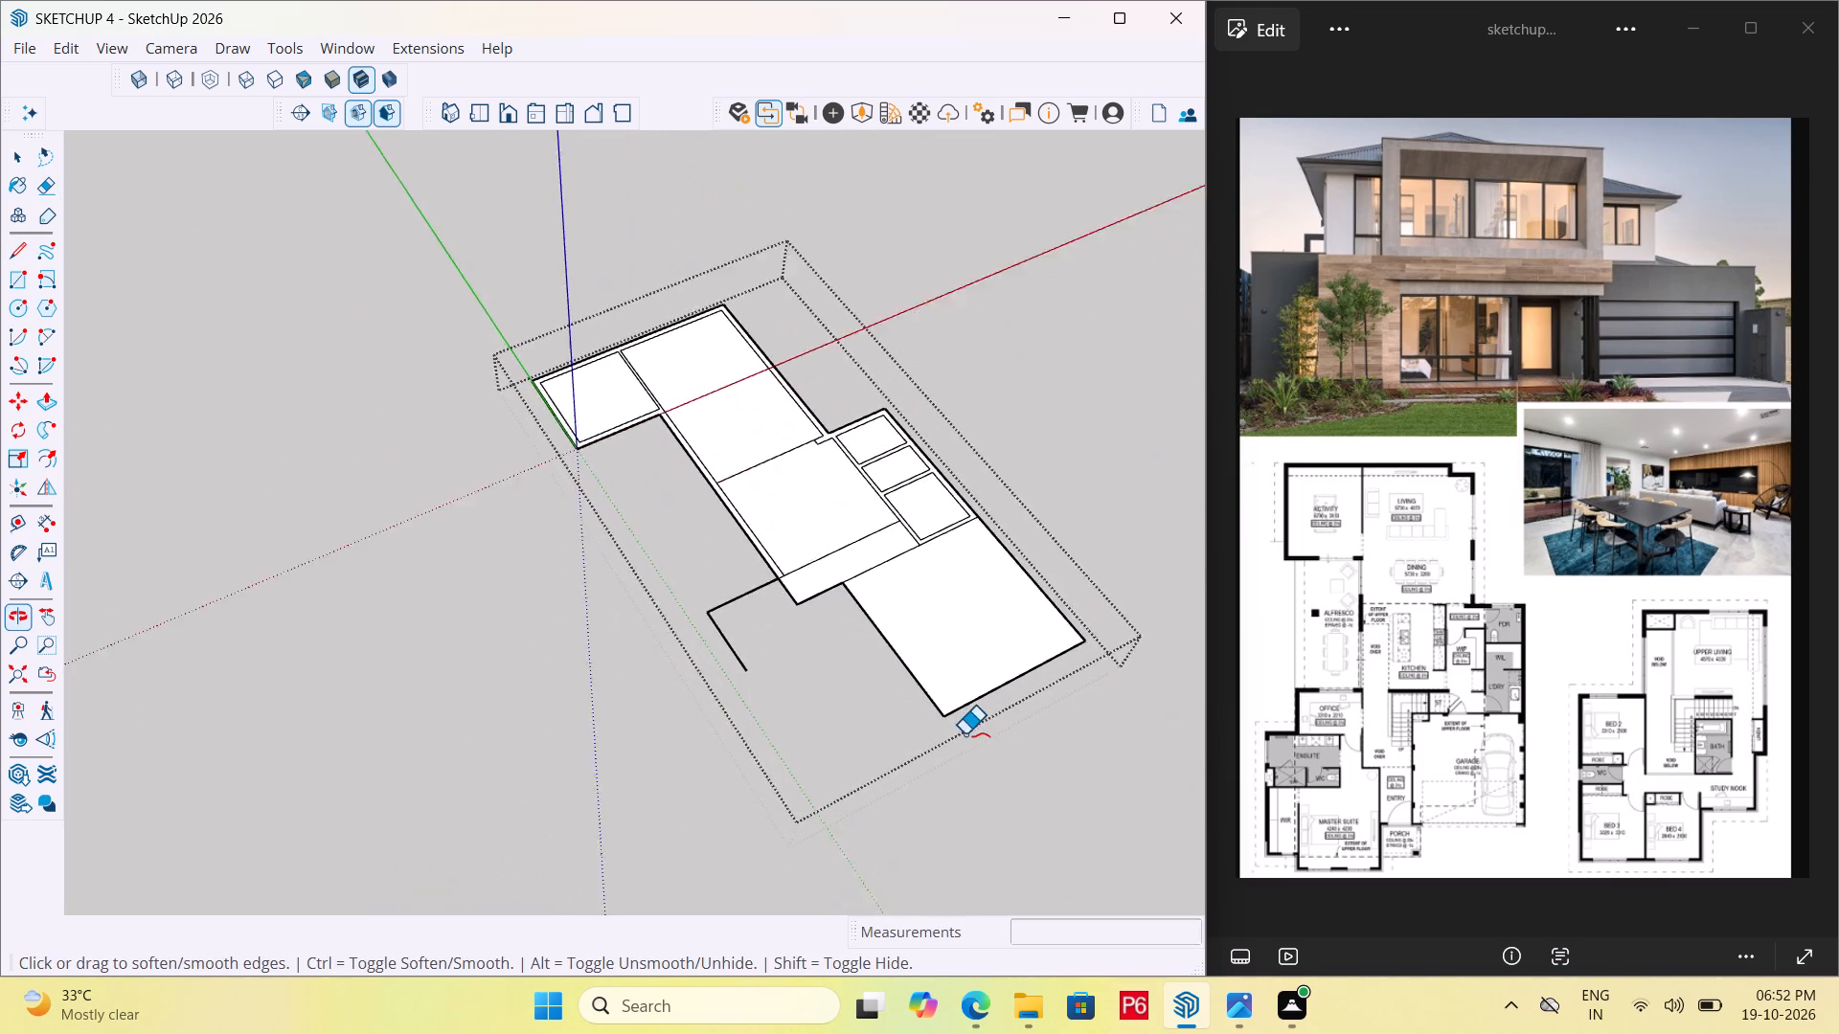
{"action": "scroll", "coordinate": [965, 734], "scroll_direction": "up", "scroll_amount": 8}
{"action": "middle_click_drag", "start_coordinate": [828, 788], "coordinate": [838, 796]}
{"action": "scroll", "coordinate": [623, 798], "scroll_direction": "down", "scroll_amount": 5}
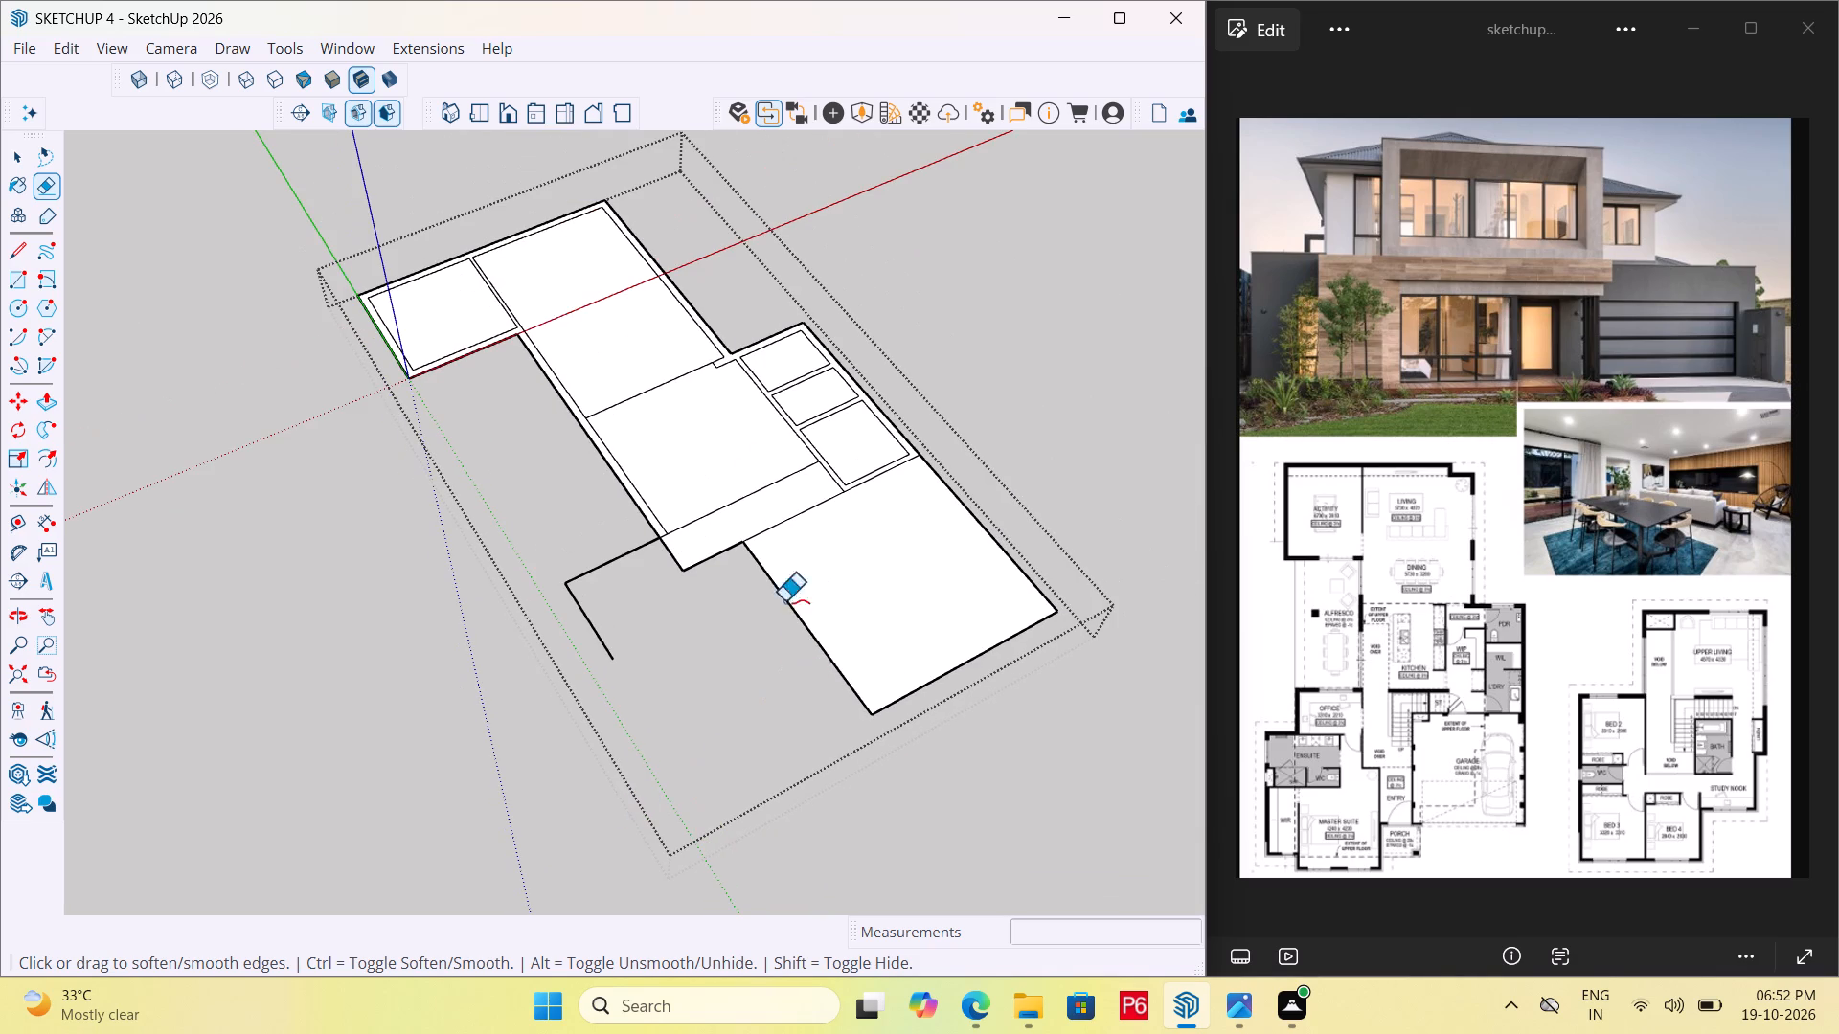
{"action": "scroll", "coordinate": [699, 341], "scroll_direction": "up", "scroll_amount": 6}
{"action": "middle_click_drag", "start_coordinate": [699, 342], "coordinate": [705, 353]}
{"action": "scroll", "coordinate": [746, 540], "scroll_direction": "down", "scroll_amount": 4}
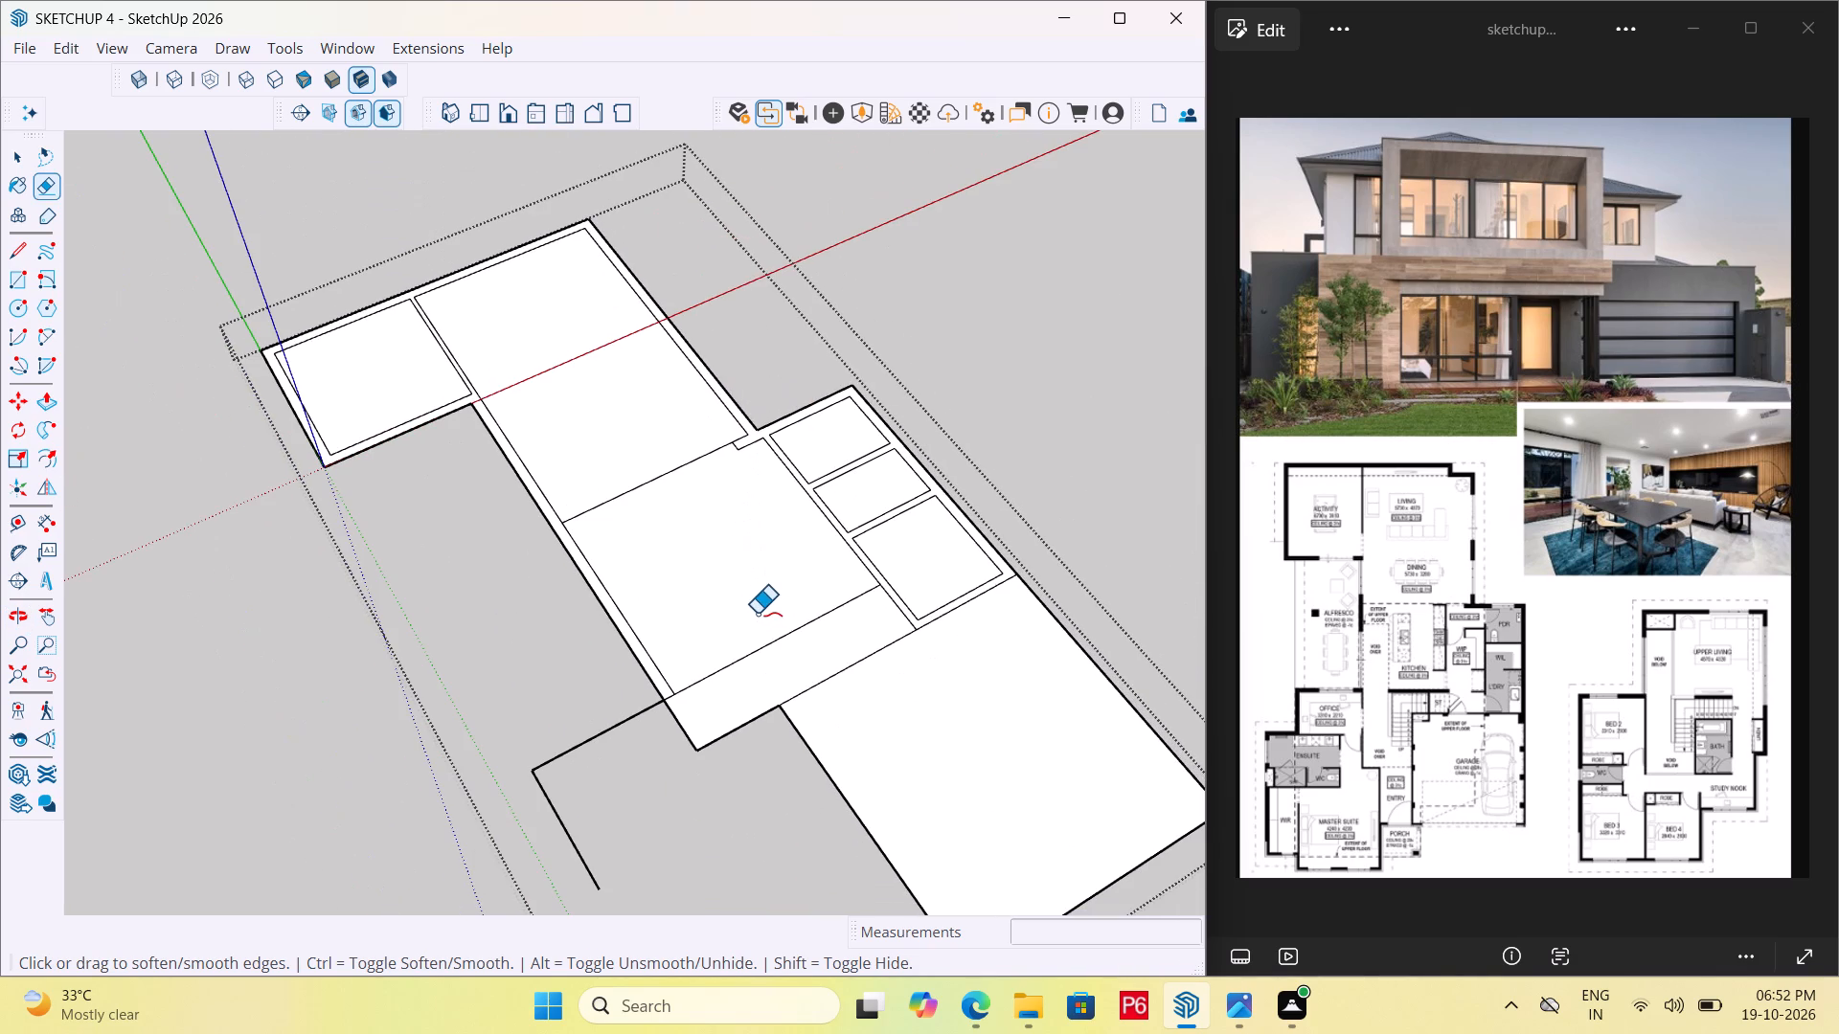
{"action": "scroll", "coordinate": [748, 558], "scroll_direction": "down", "scroll_amount": 4}
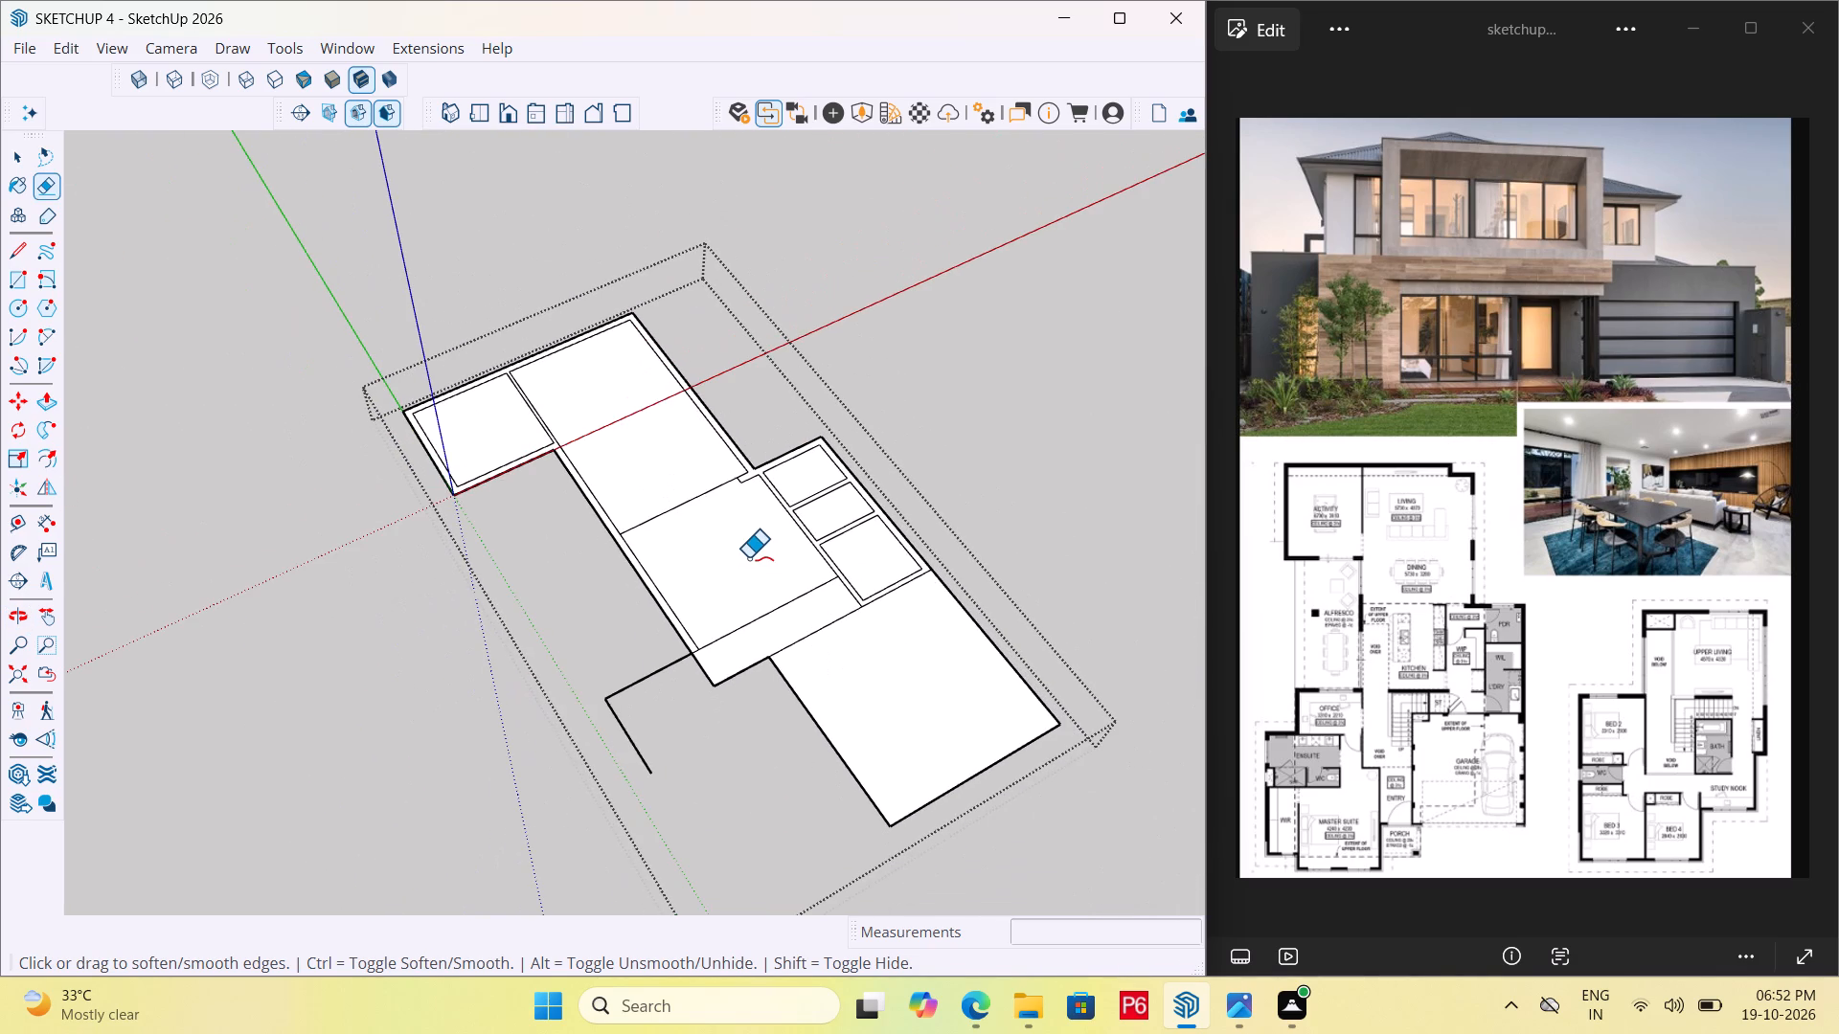
{"action": "scroll", "coordinate": [749, 559], "scroll_direction": "down", "scroll_amount": 4}
{"action": "scroll", "coordinate": [781, 705], "scroll_direction": "up", "scroll_amount": 6}
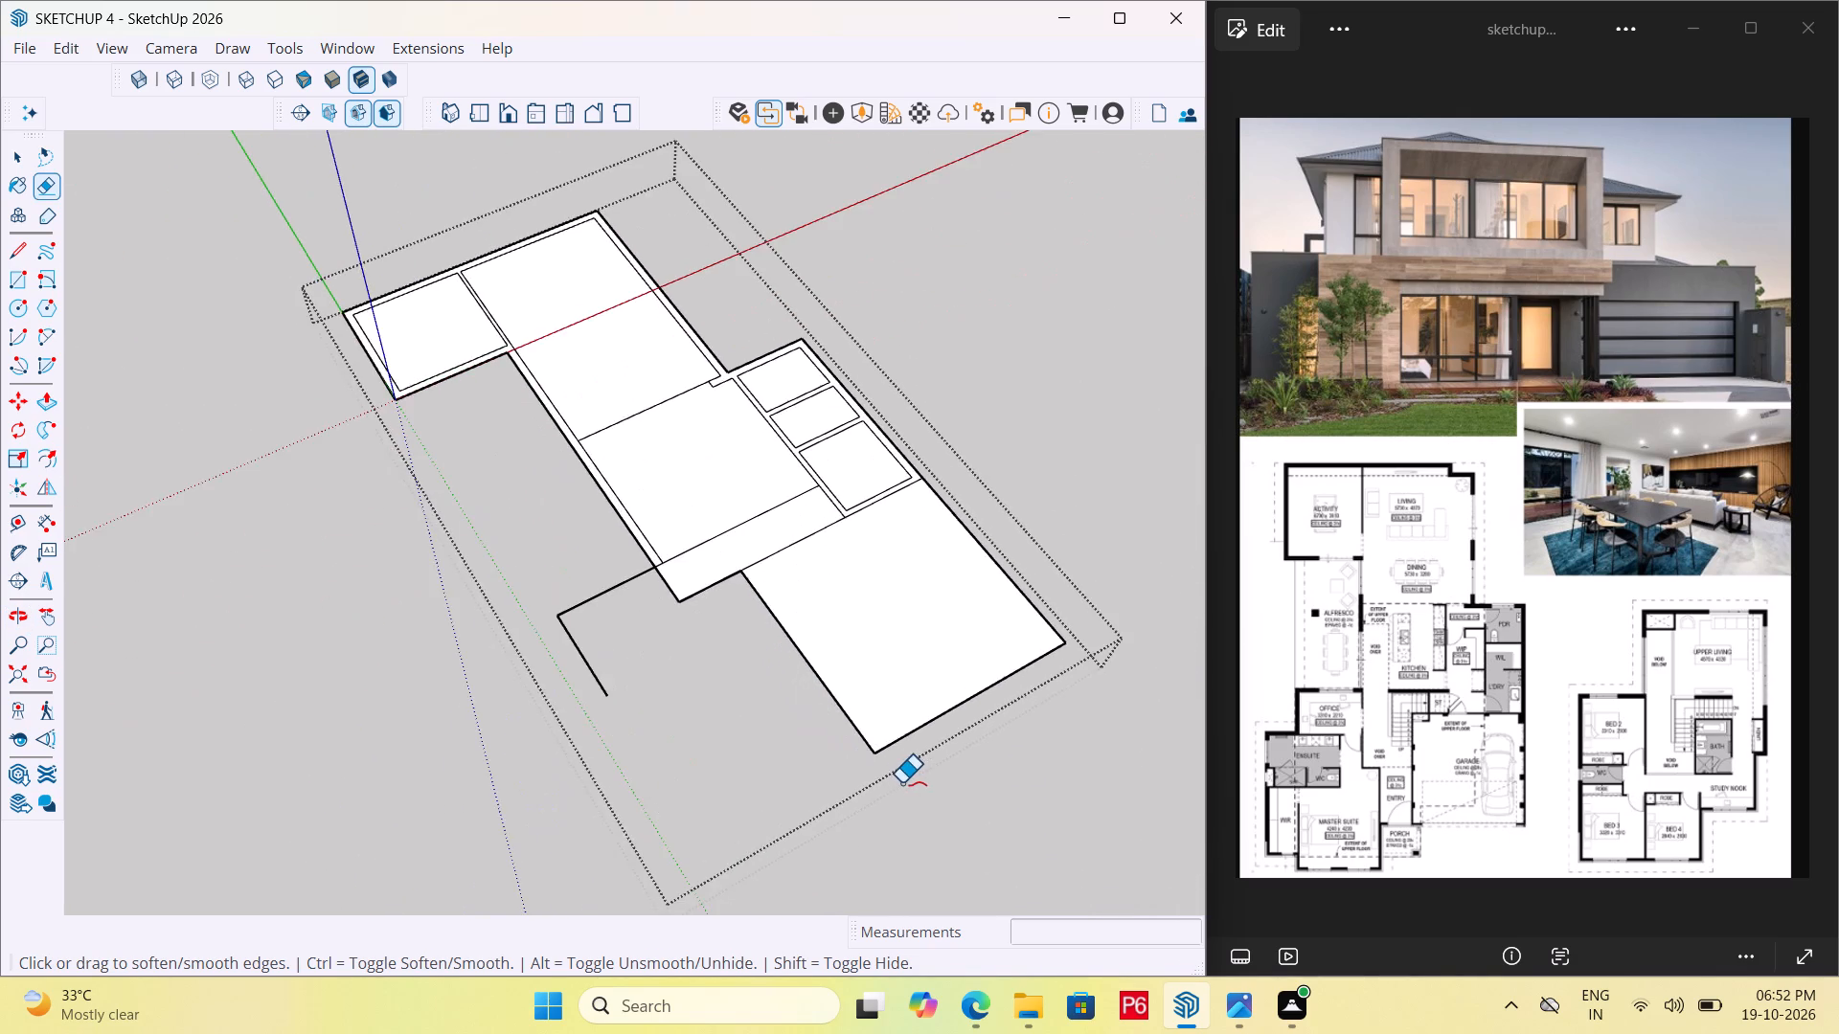
{"action": "scroll", "coordinate": [902, 783], "scroll_direction": "up", "scroll_amount": 6}
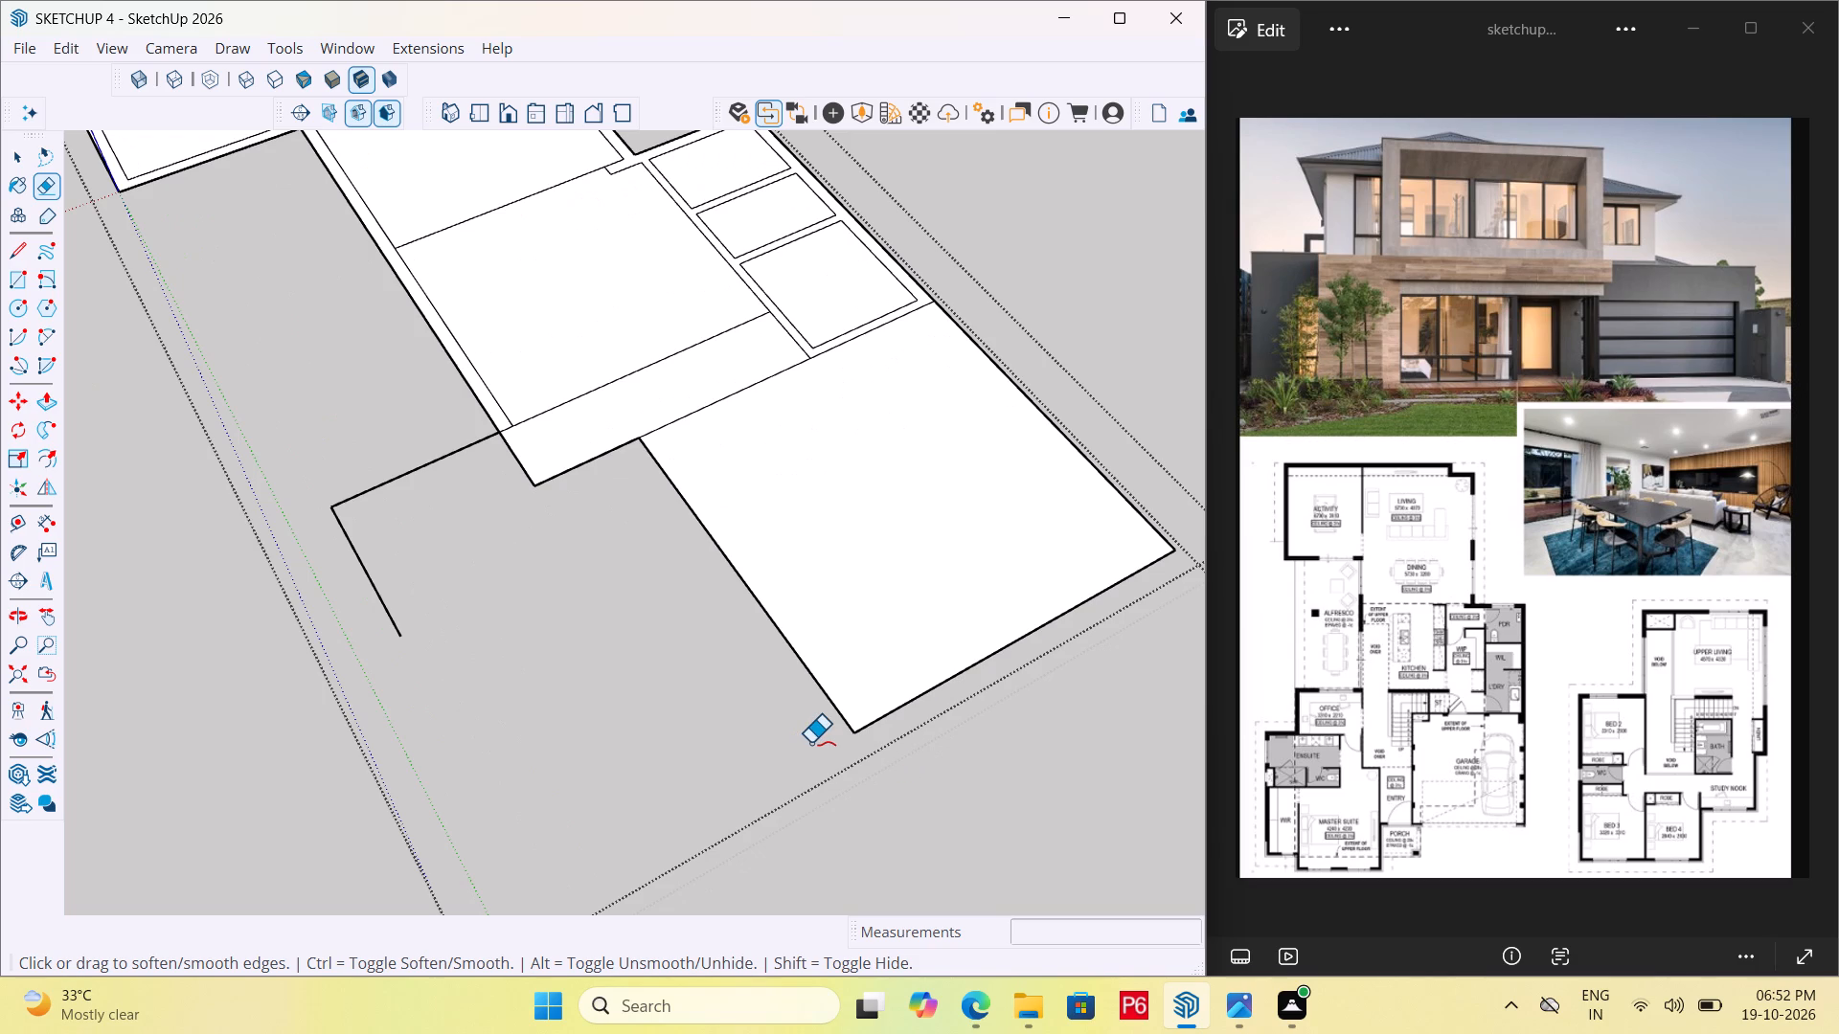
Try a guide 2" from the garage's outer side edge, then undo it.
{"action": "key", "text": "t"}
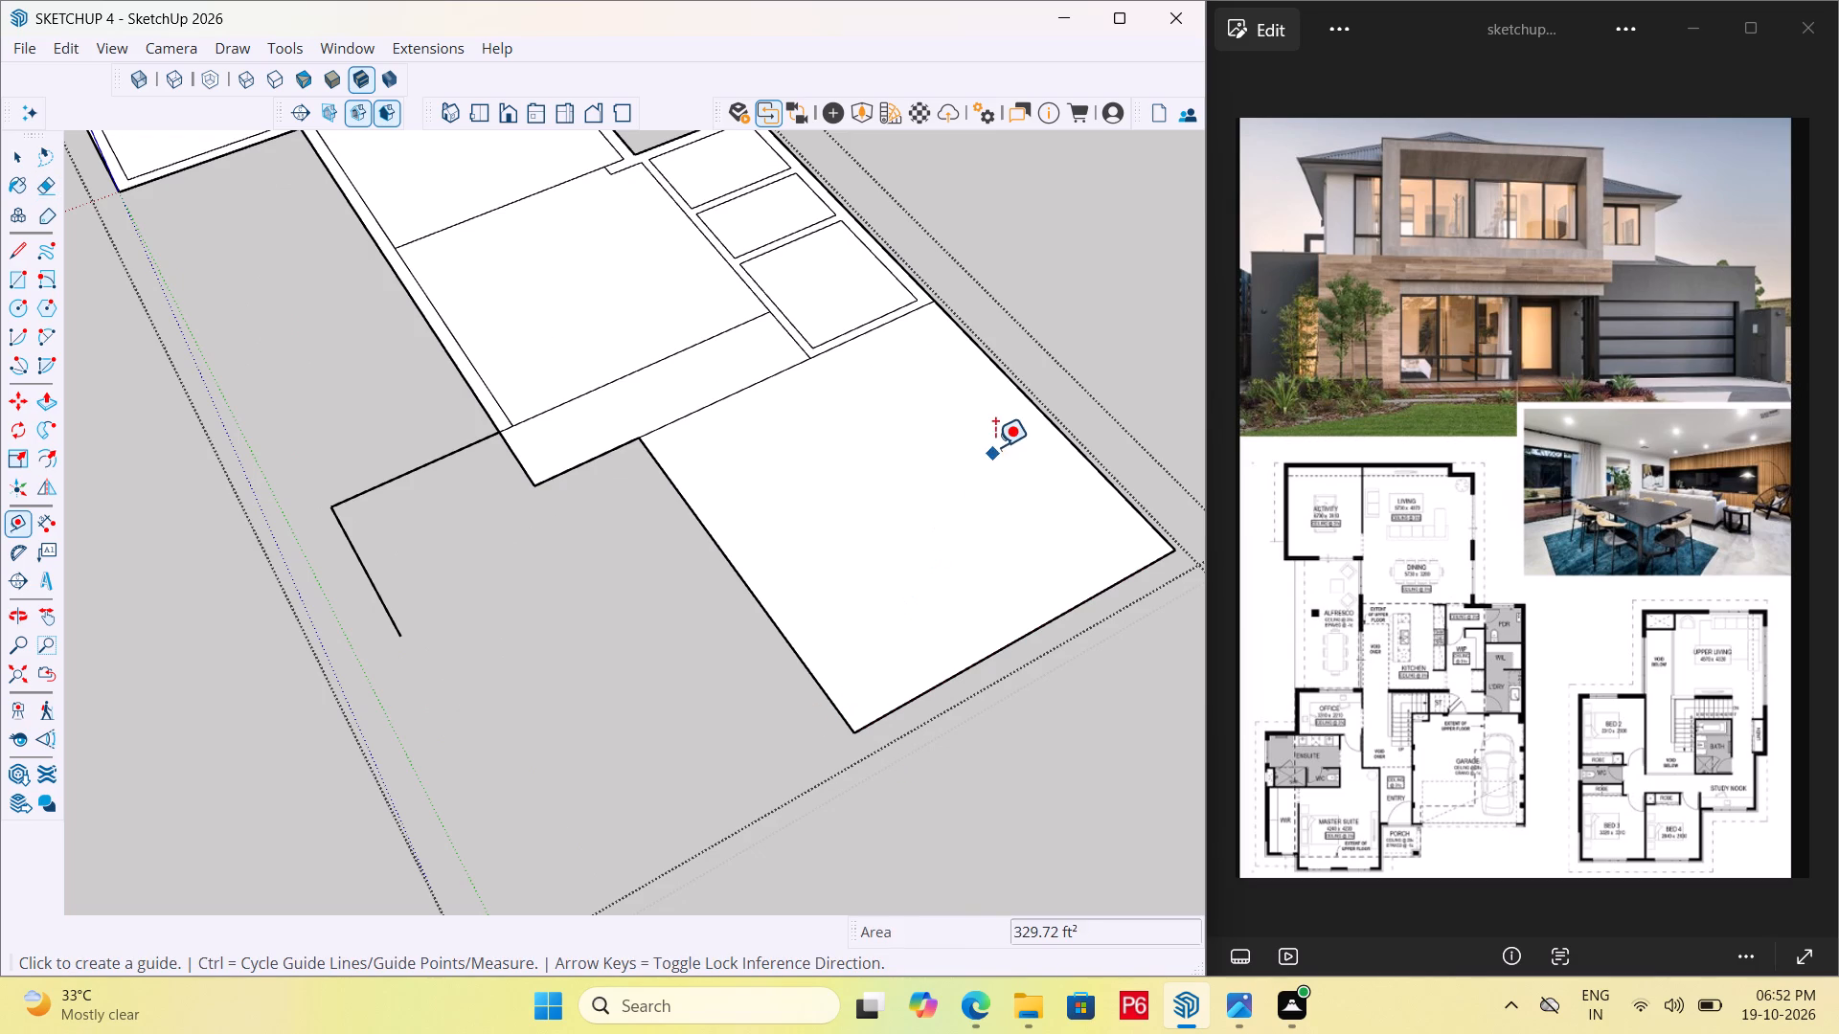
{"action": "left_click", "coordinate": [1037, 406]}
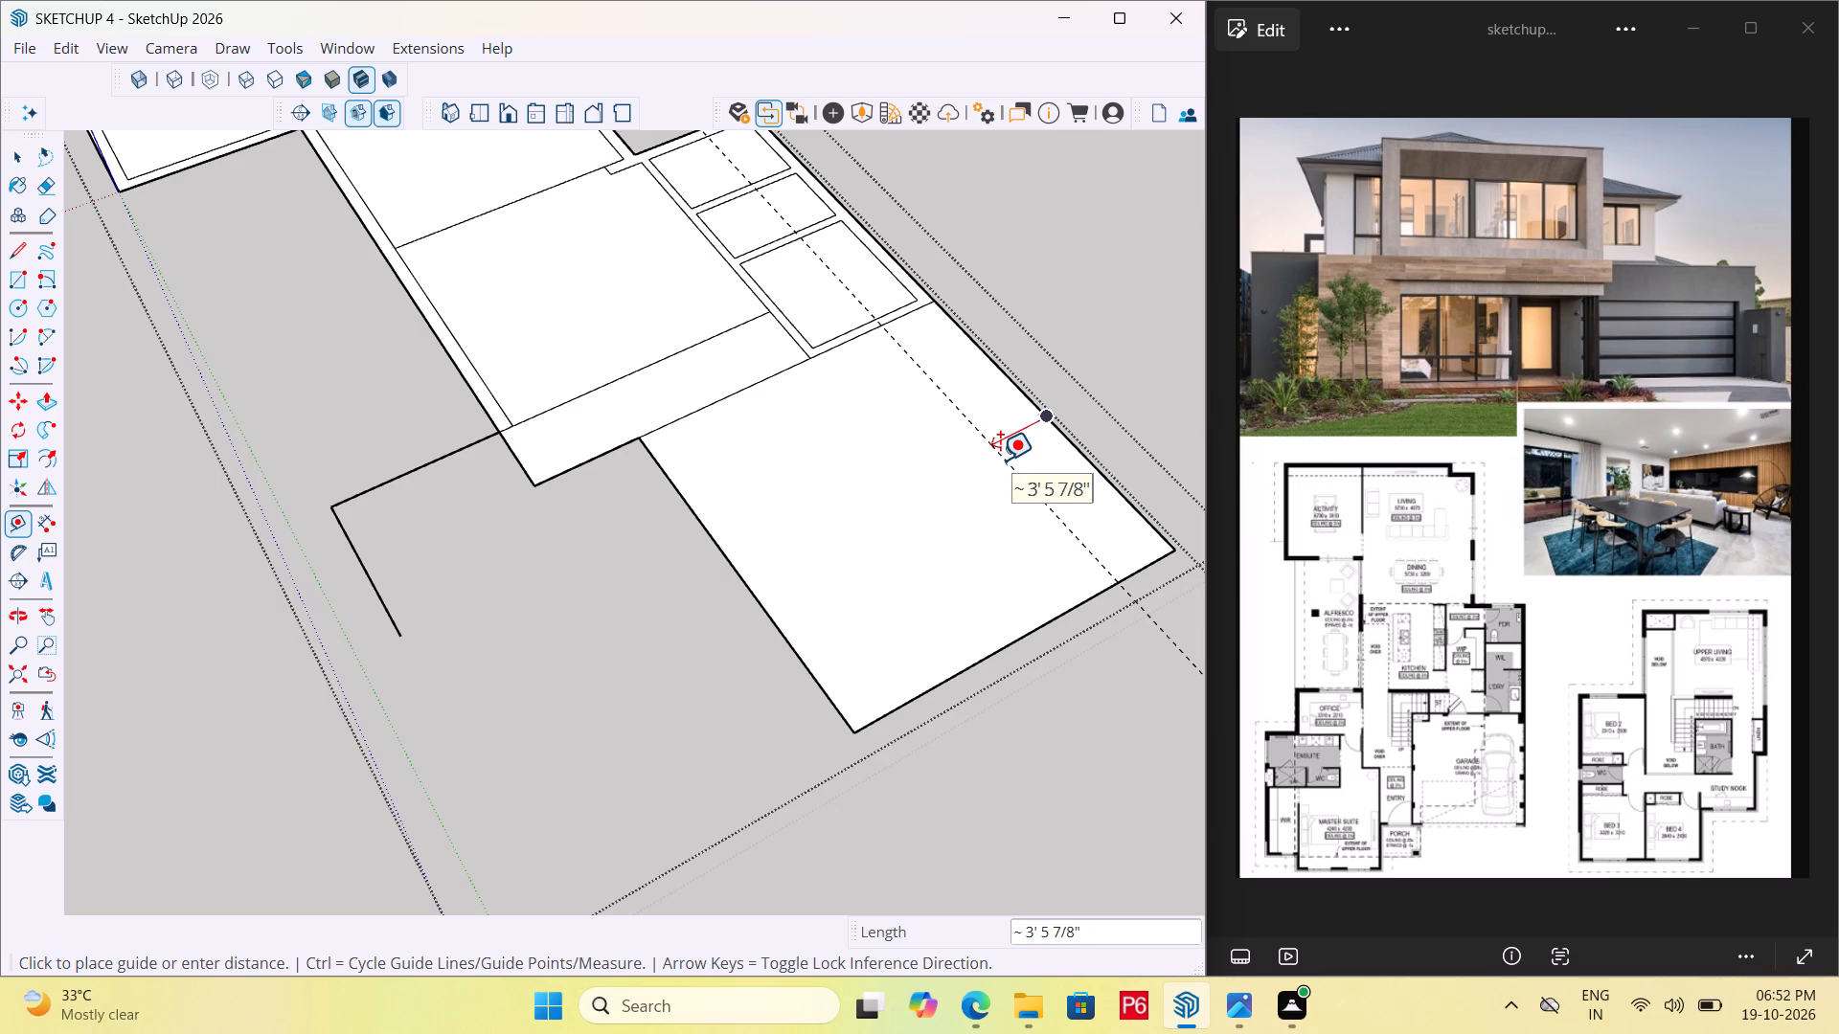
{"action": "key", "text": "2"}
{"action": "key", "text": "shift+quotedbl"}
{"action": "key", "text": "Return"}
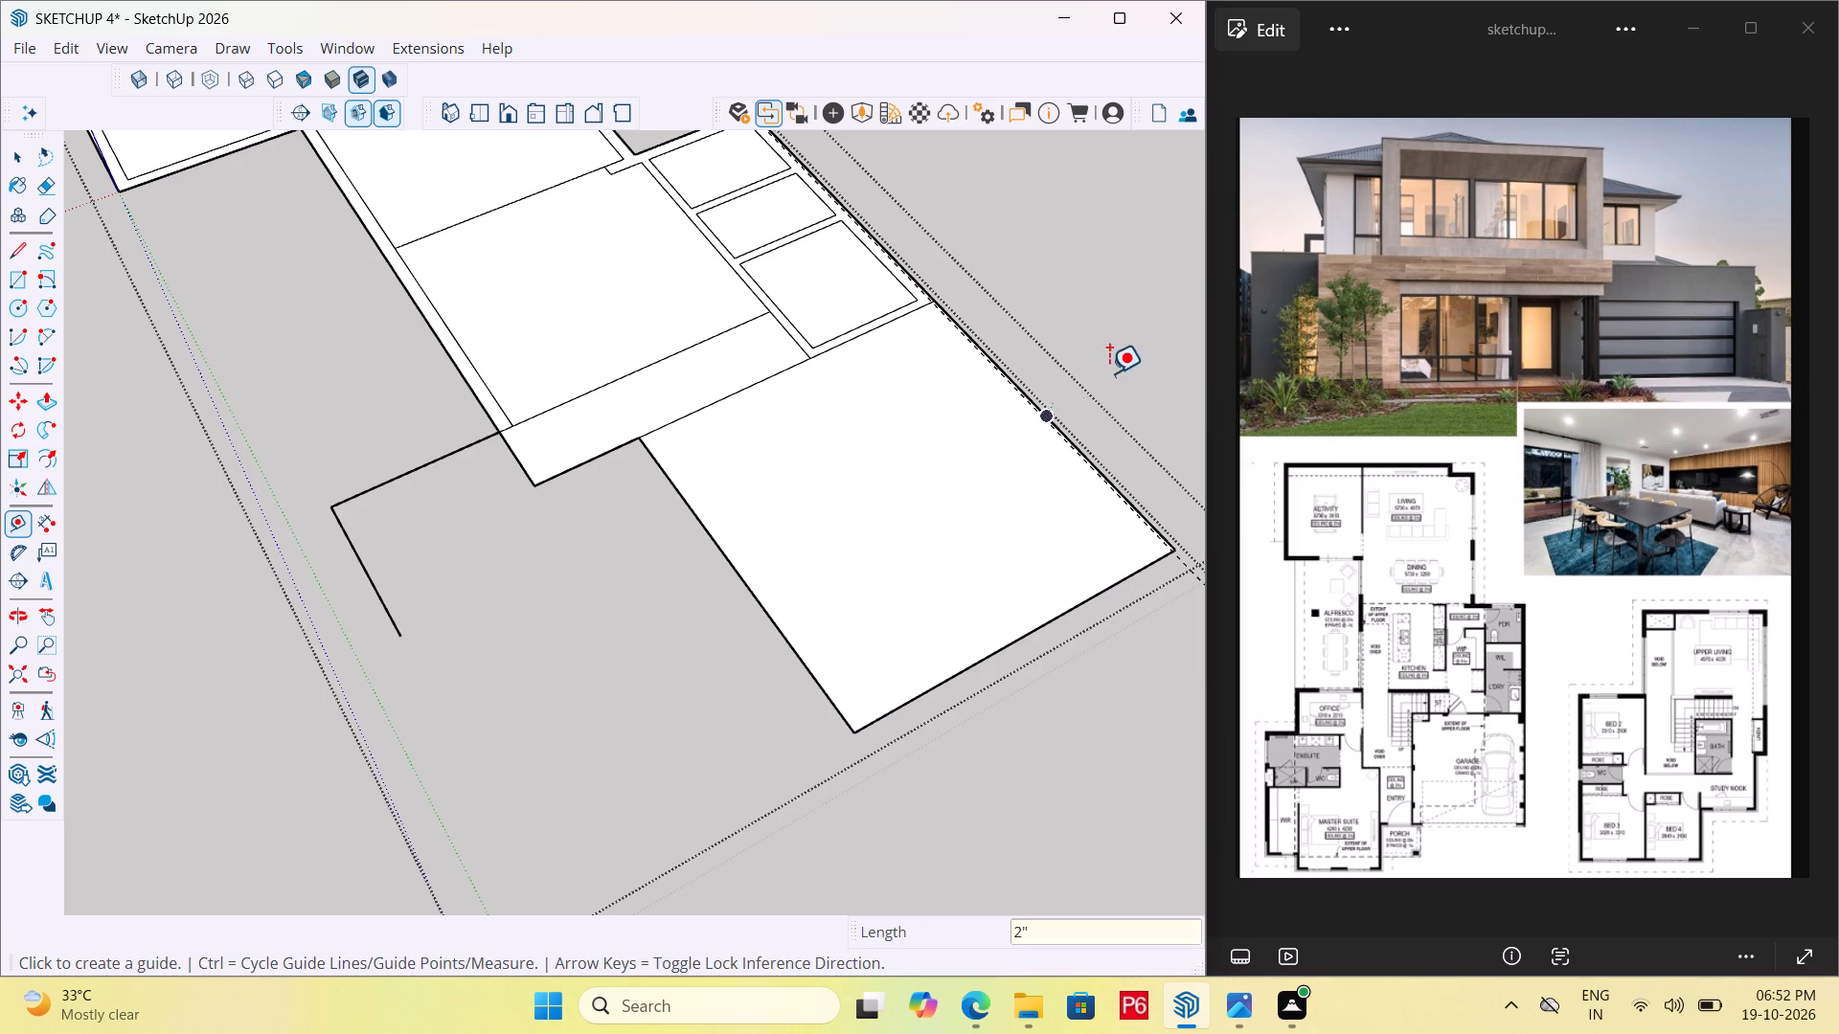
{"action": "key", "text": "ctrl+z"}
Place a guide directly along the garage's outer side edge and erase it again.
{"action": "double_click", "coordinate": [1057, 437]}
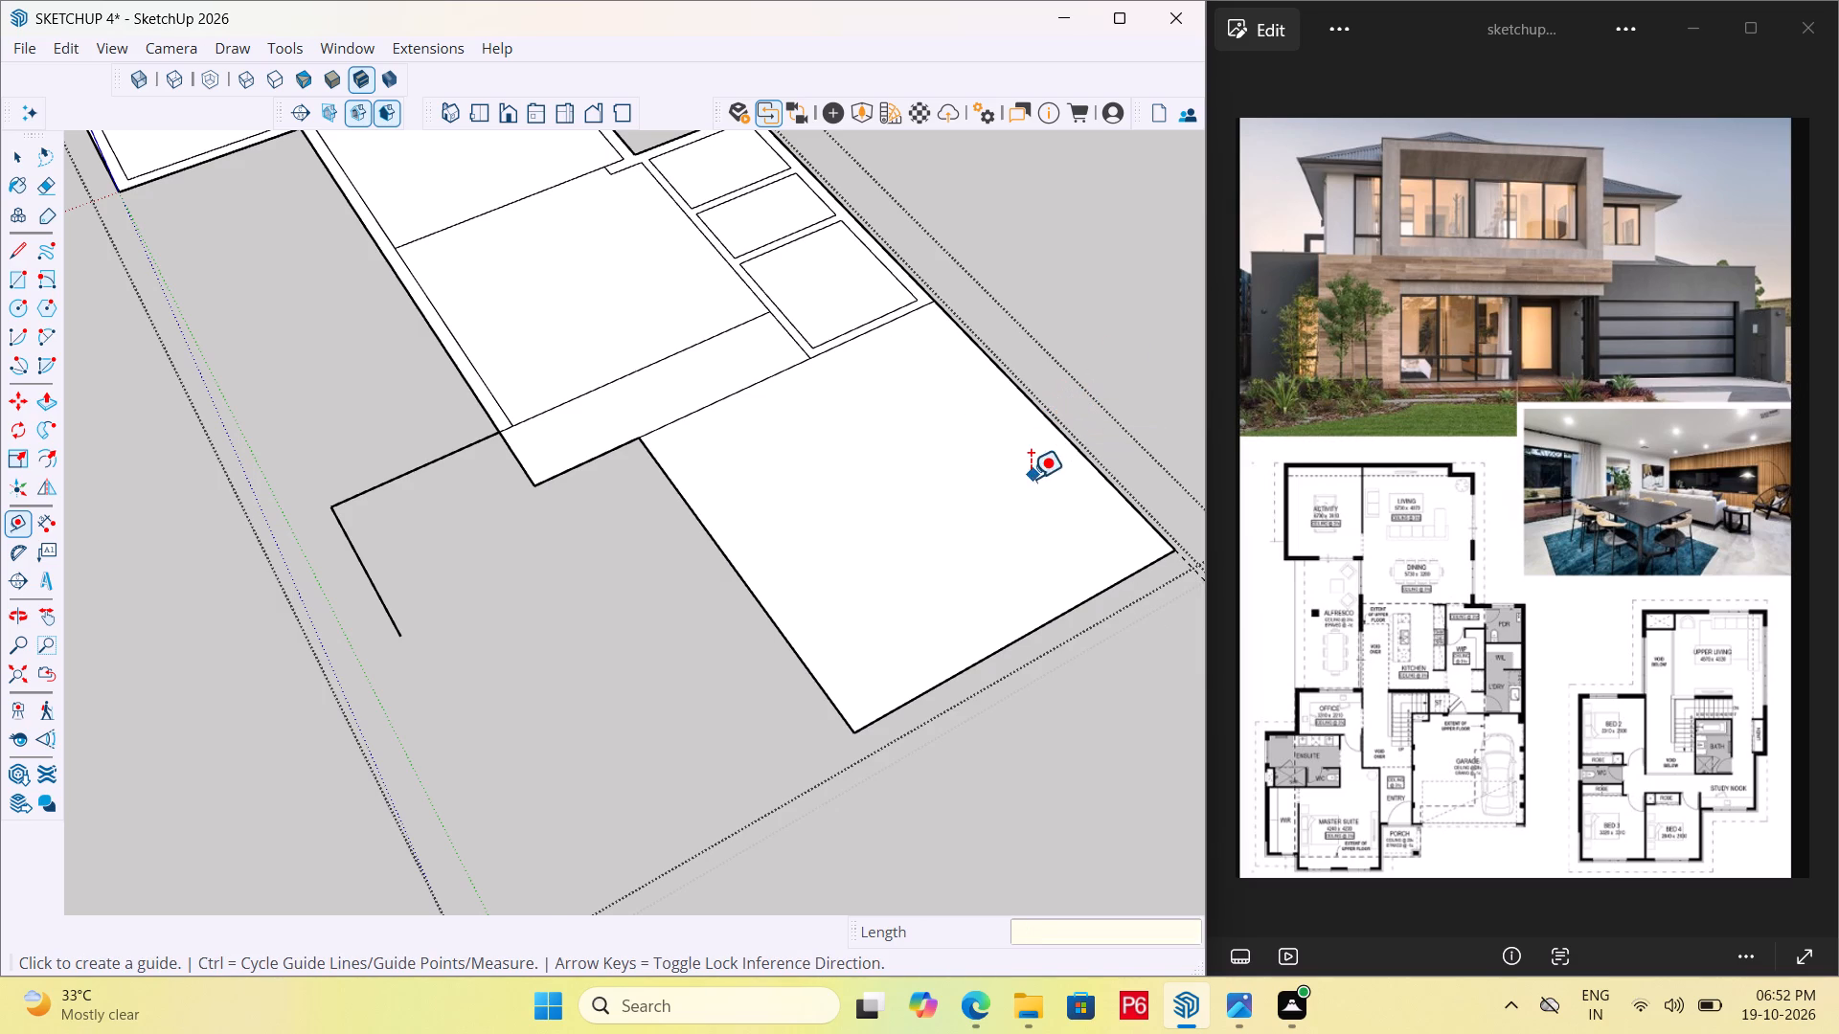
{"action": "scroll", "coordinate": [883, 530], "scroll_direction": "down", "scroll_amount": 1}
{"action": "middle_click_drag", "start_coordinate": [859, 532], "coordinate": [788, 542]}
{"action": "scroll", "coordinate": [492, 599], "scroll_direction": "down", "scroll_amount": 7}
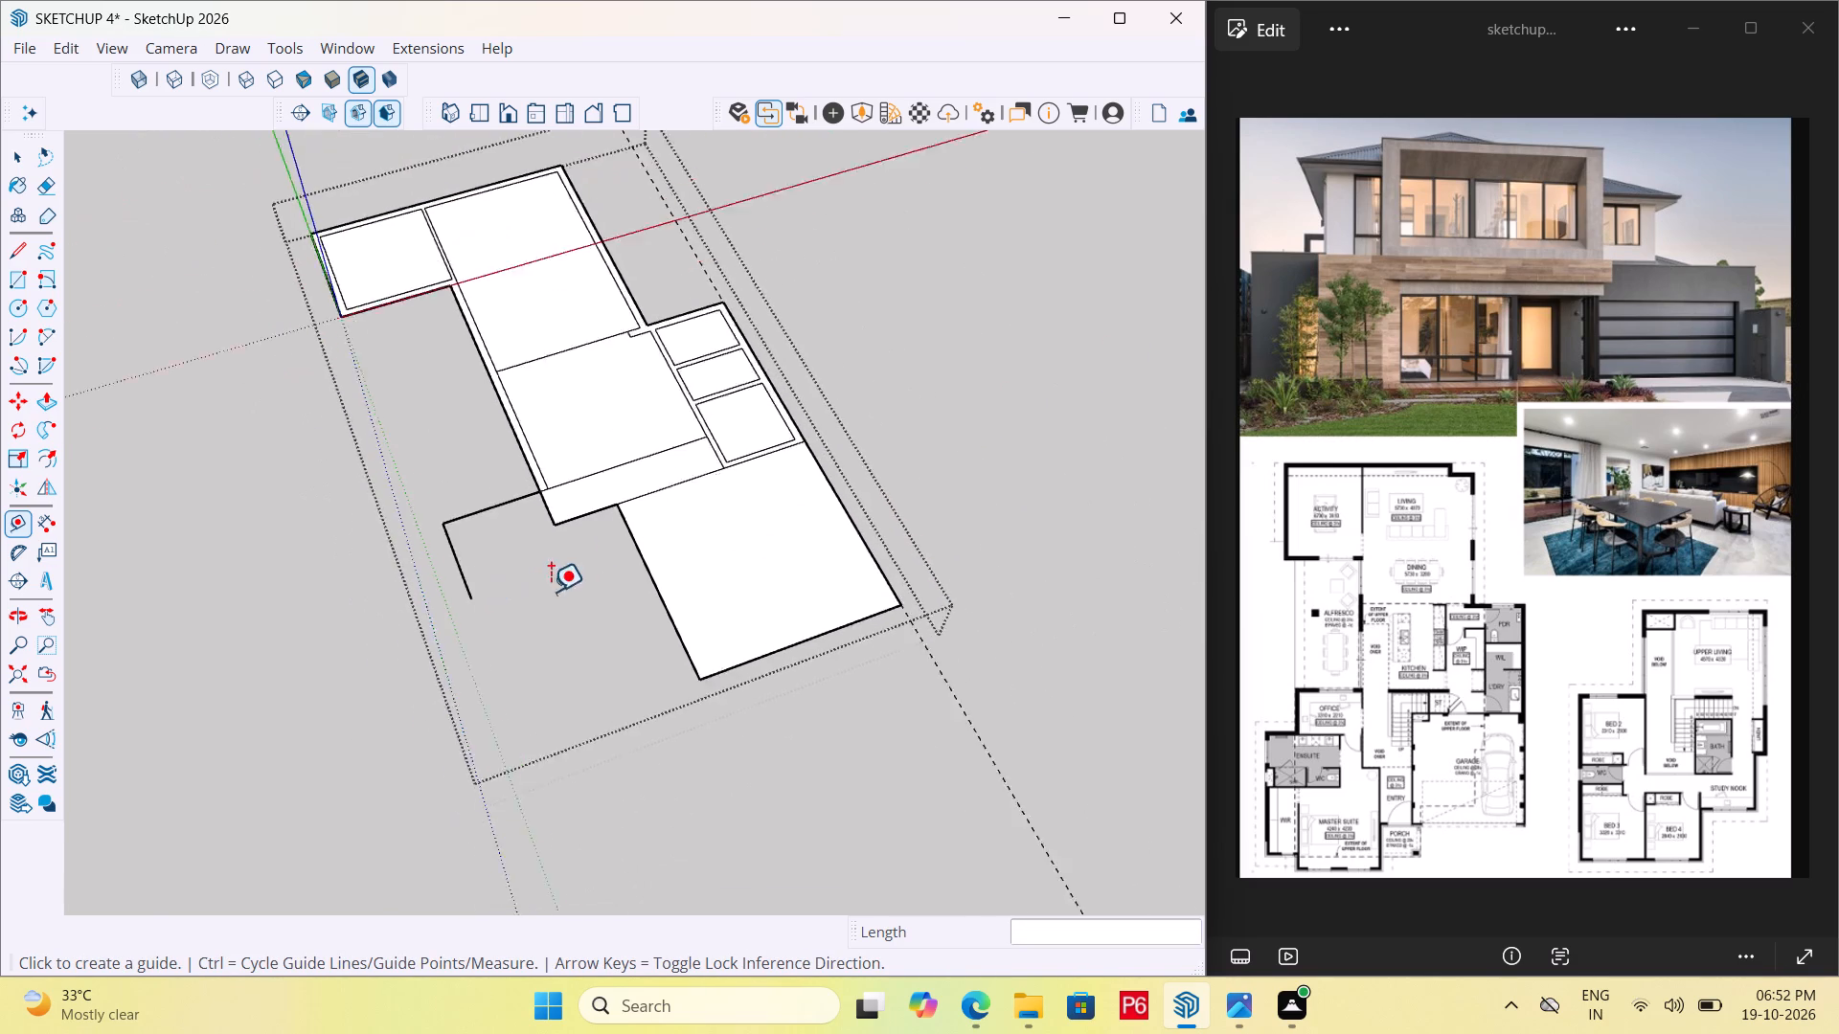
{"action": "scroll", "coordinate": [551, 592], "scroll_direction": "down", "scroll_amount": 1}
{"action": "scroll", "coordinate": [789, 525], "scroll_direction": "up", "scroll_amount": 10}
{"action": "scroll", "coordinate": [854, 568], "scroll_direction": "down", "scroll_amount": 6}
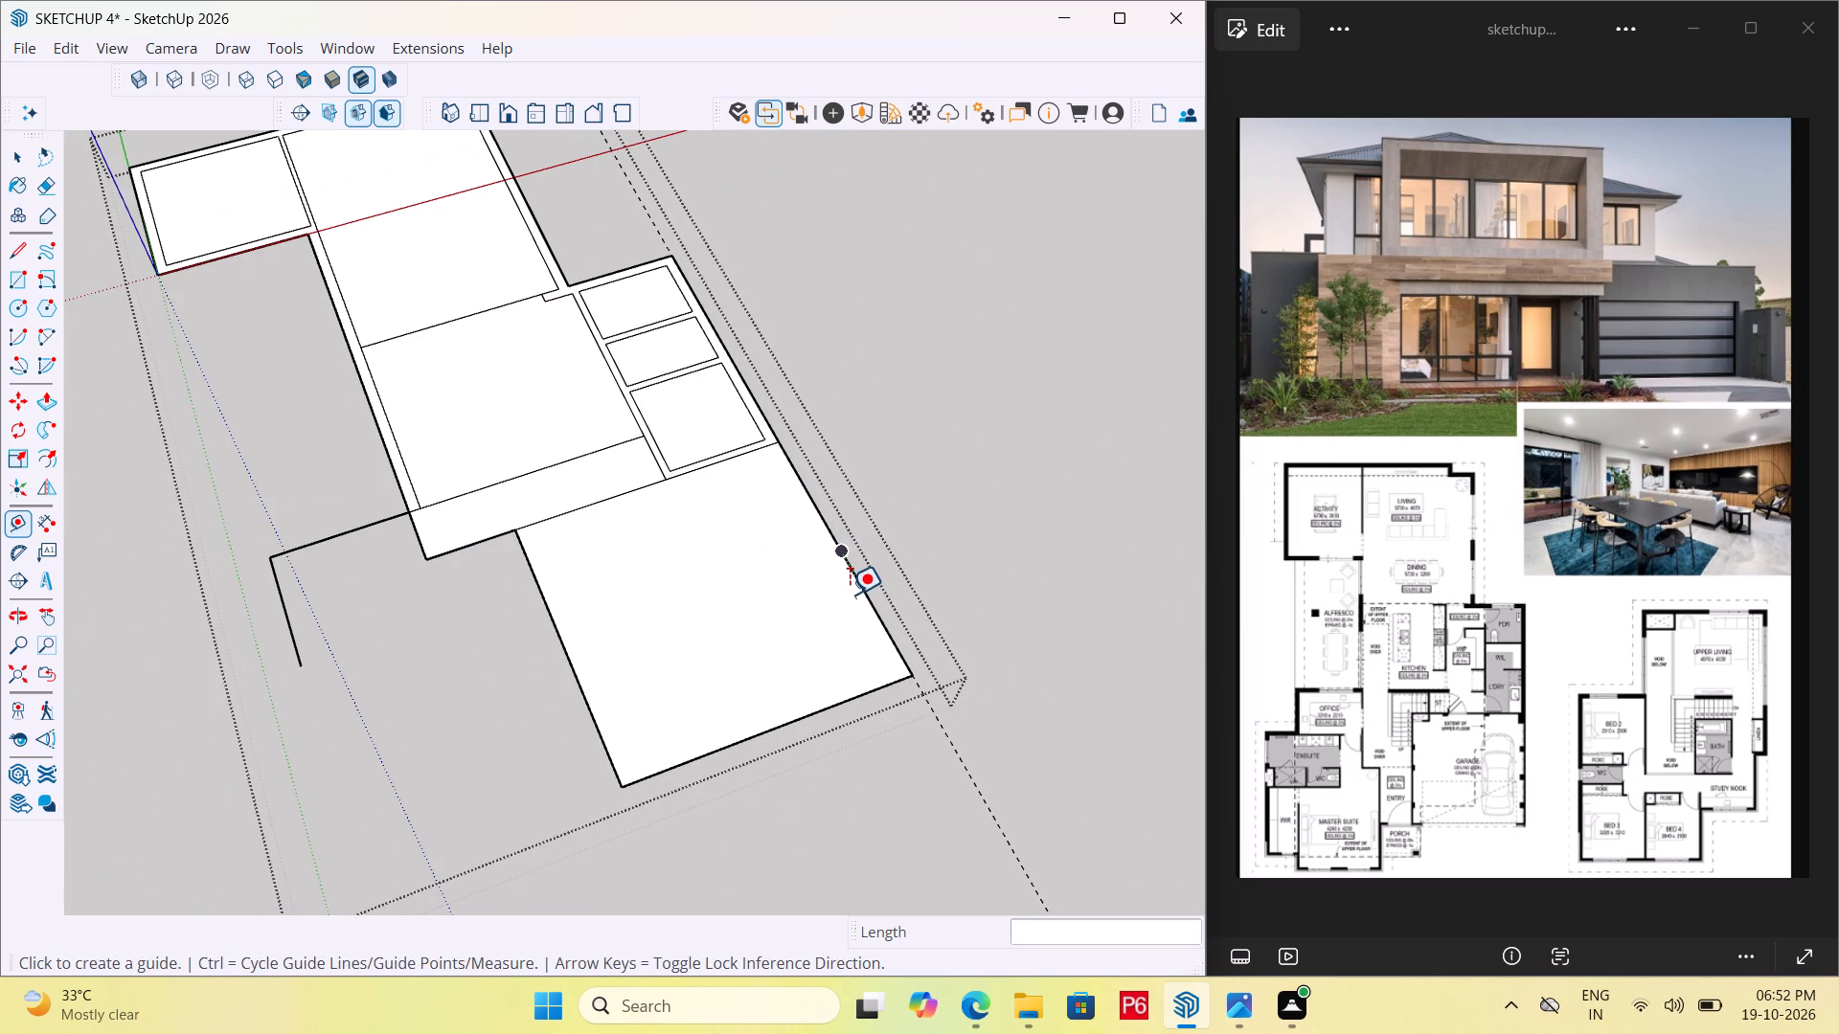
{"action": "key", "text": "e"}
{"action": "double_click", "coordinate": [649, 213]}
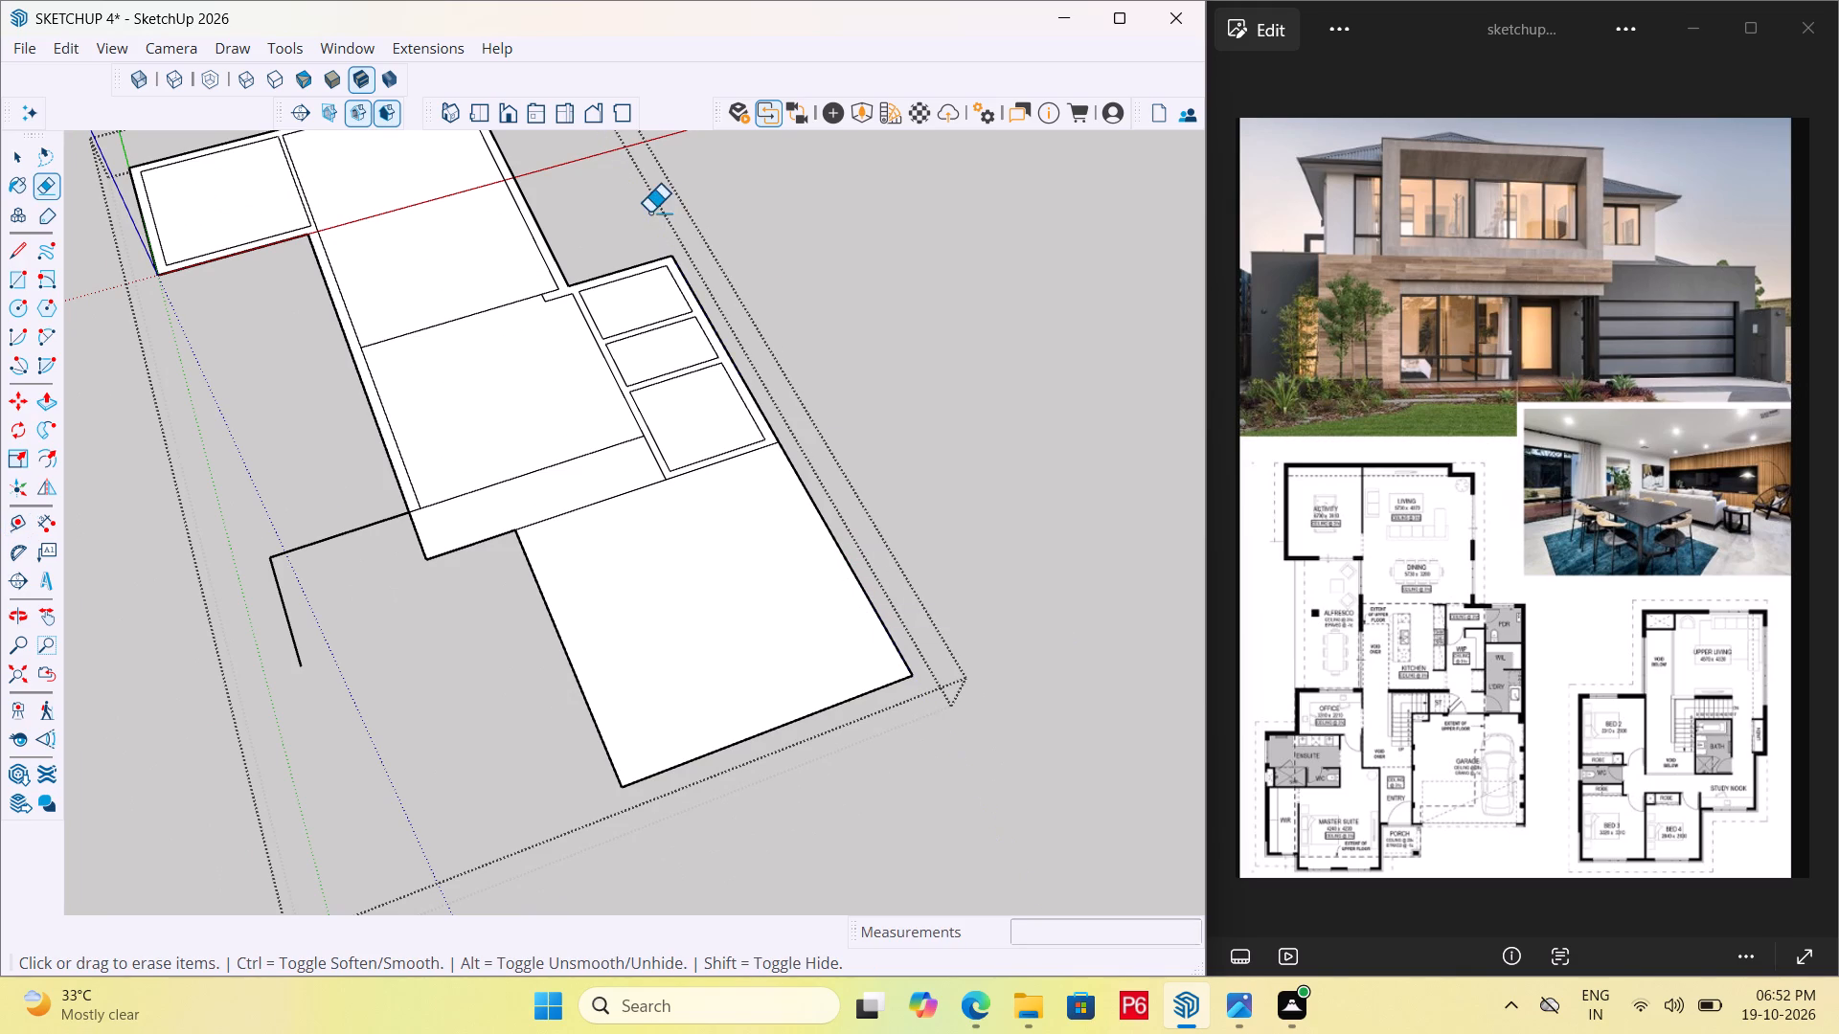
Save the model.
{"action": "key", "text": "ctrl+s"}
{"action": "key", "text": "ctrl+s"}
{"action": "key", "text": "ctrl+s"}
{"action": "key", "text": "ctrl+s"}
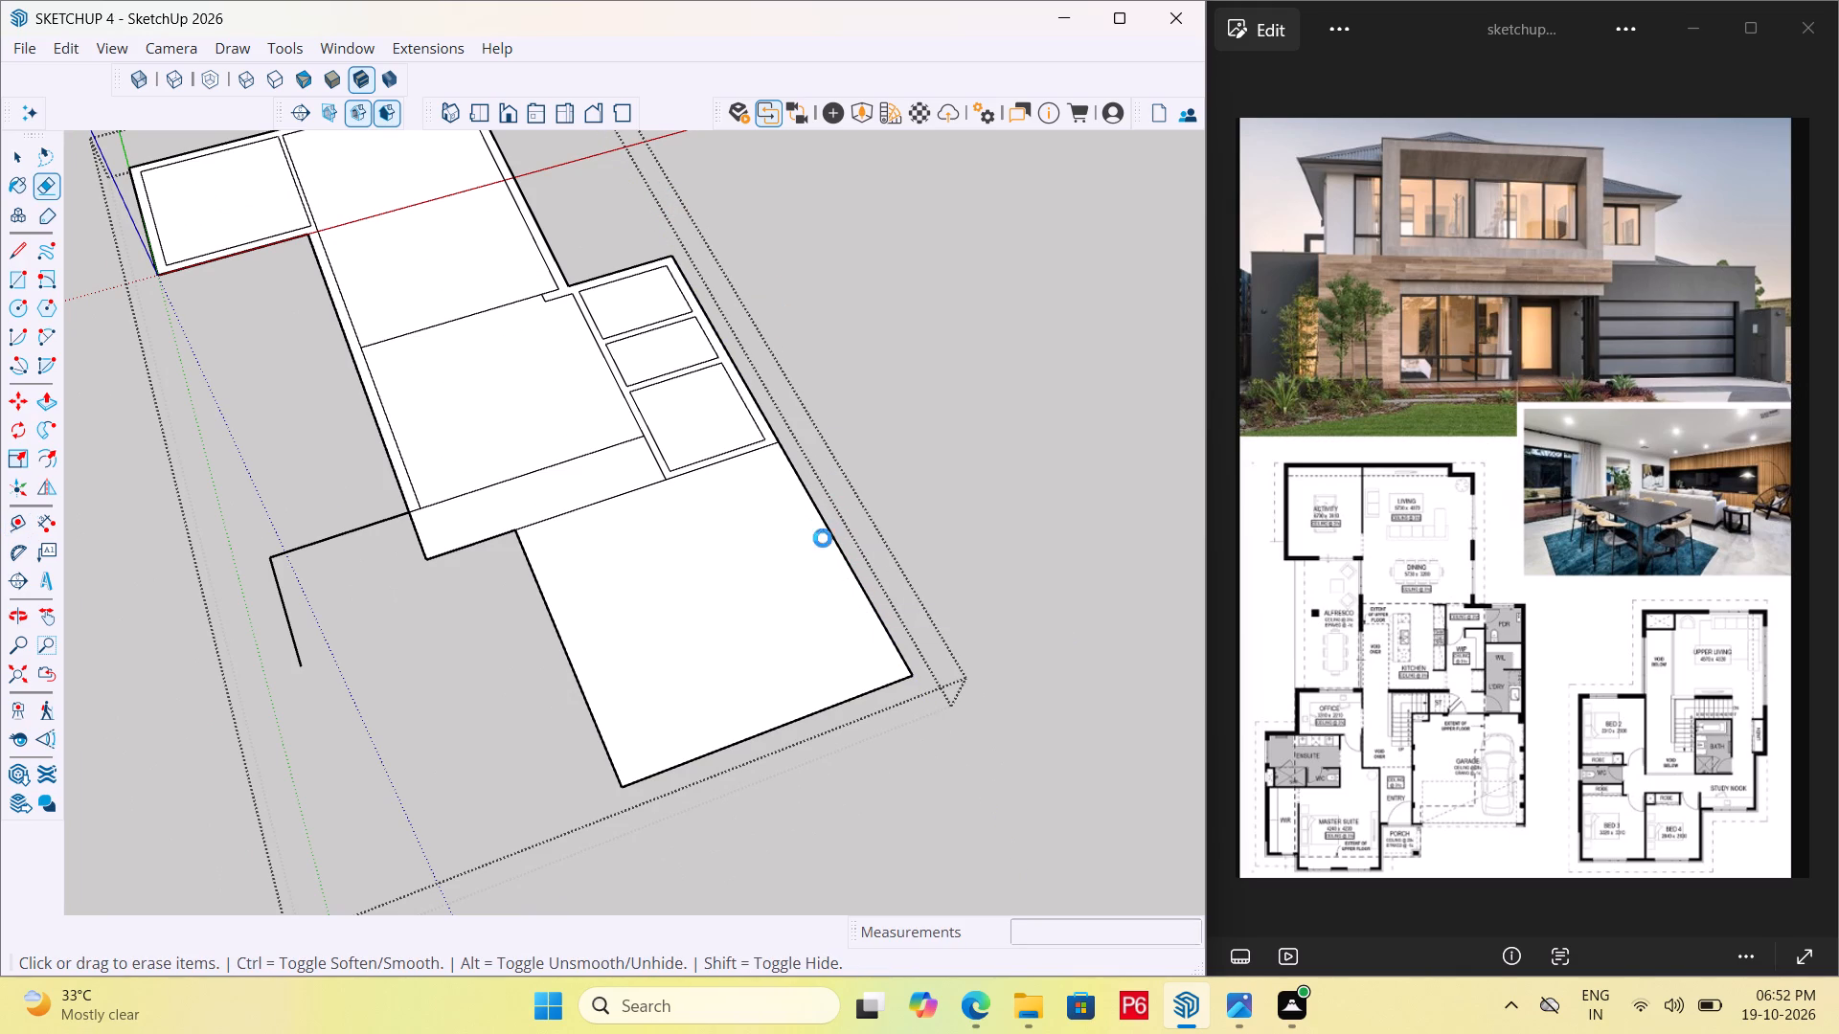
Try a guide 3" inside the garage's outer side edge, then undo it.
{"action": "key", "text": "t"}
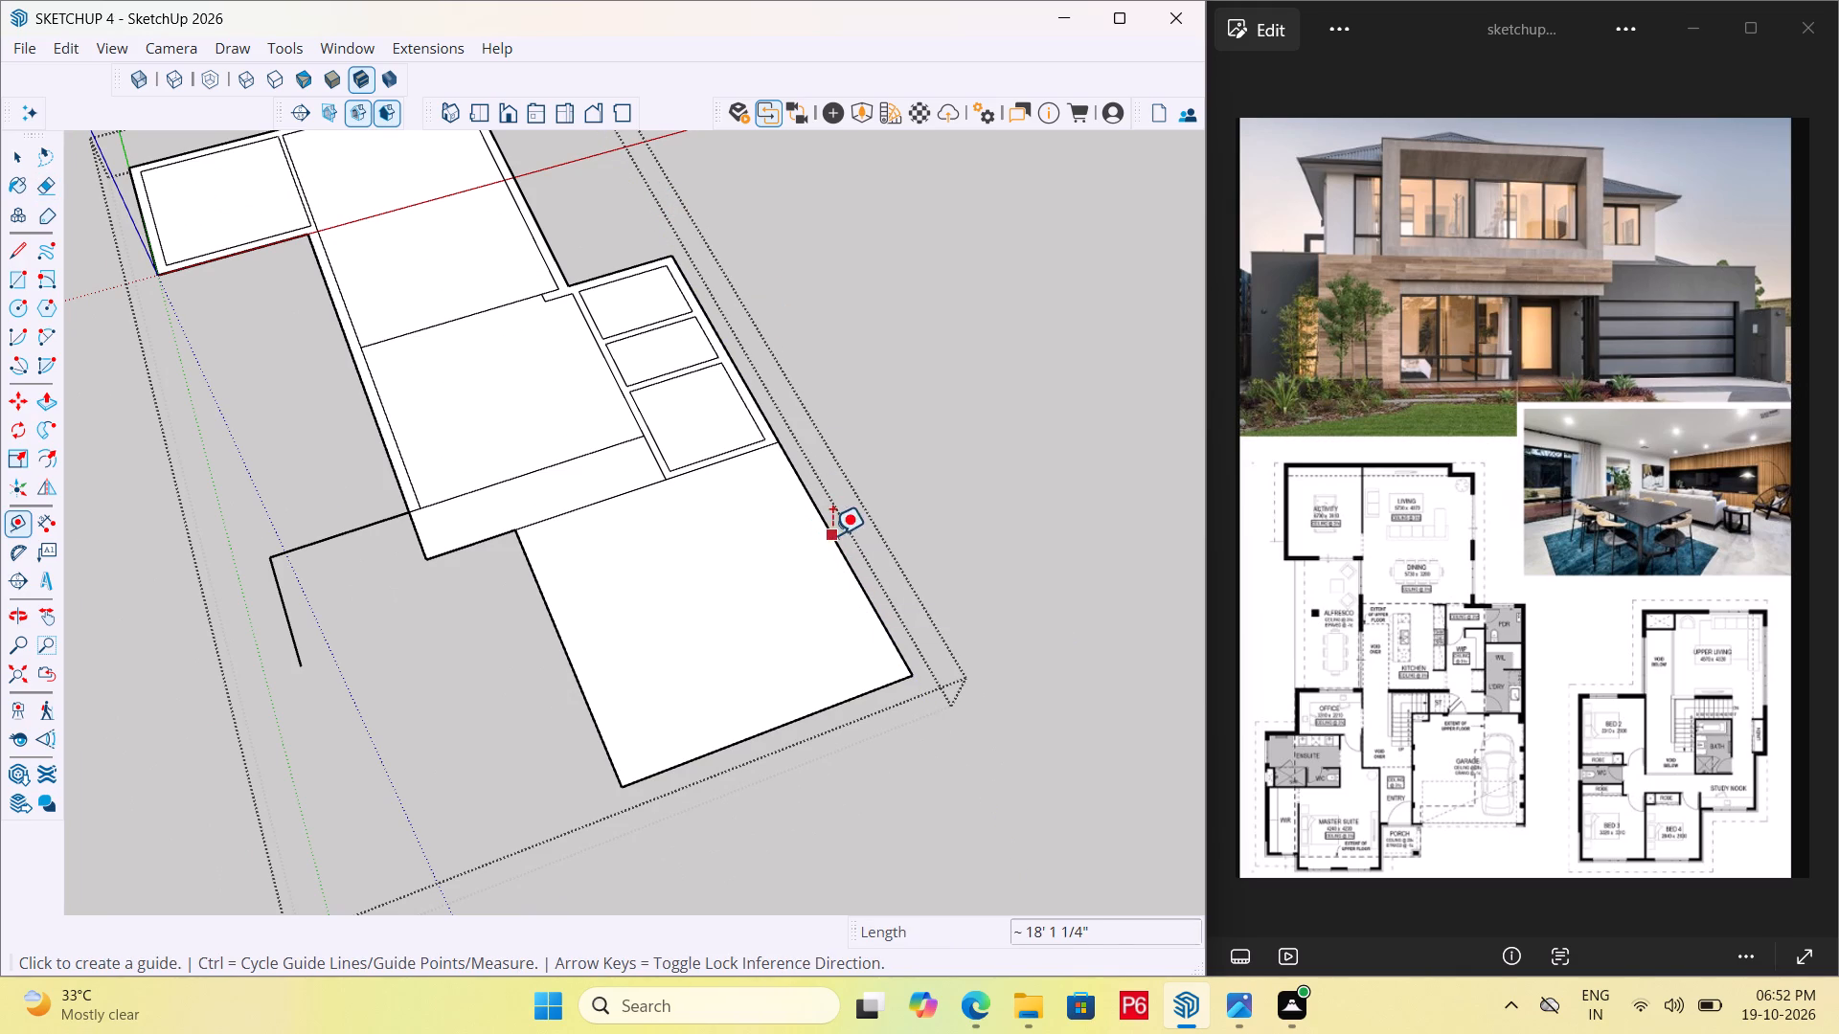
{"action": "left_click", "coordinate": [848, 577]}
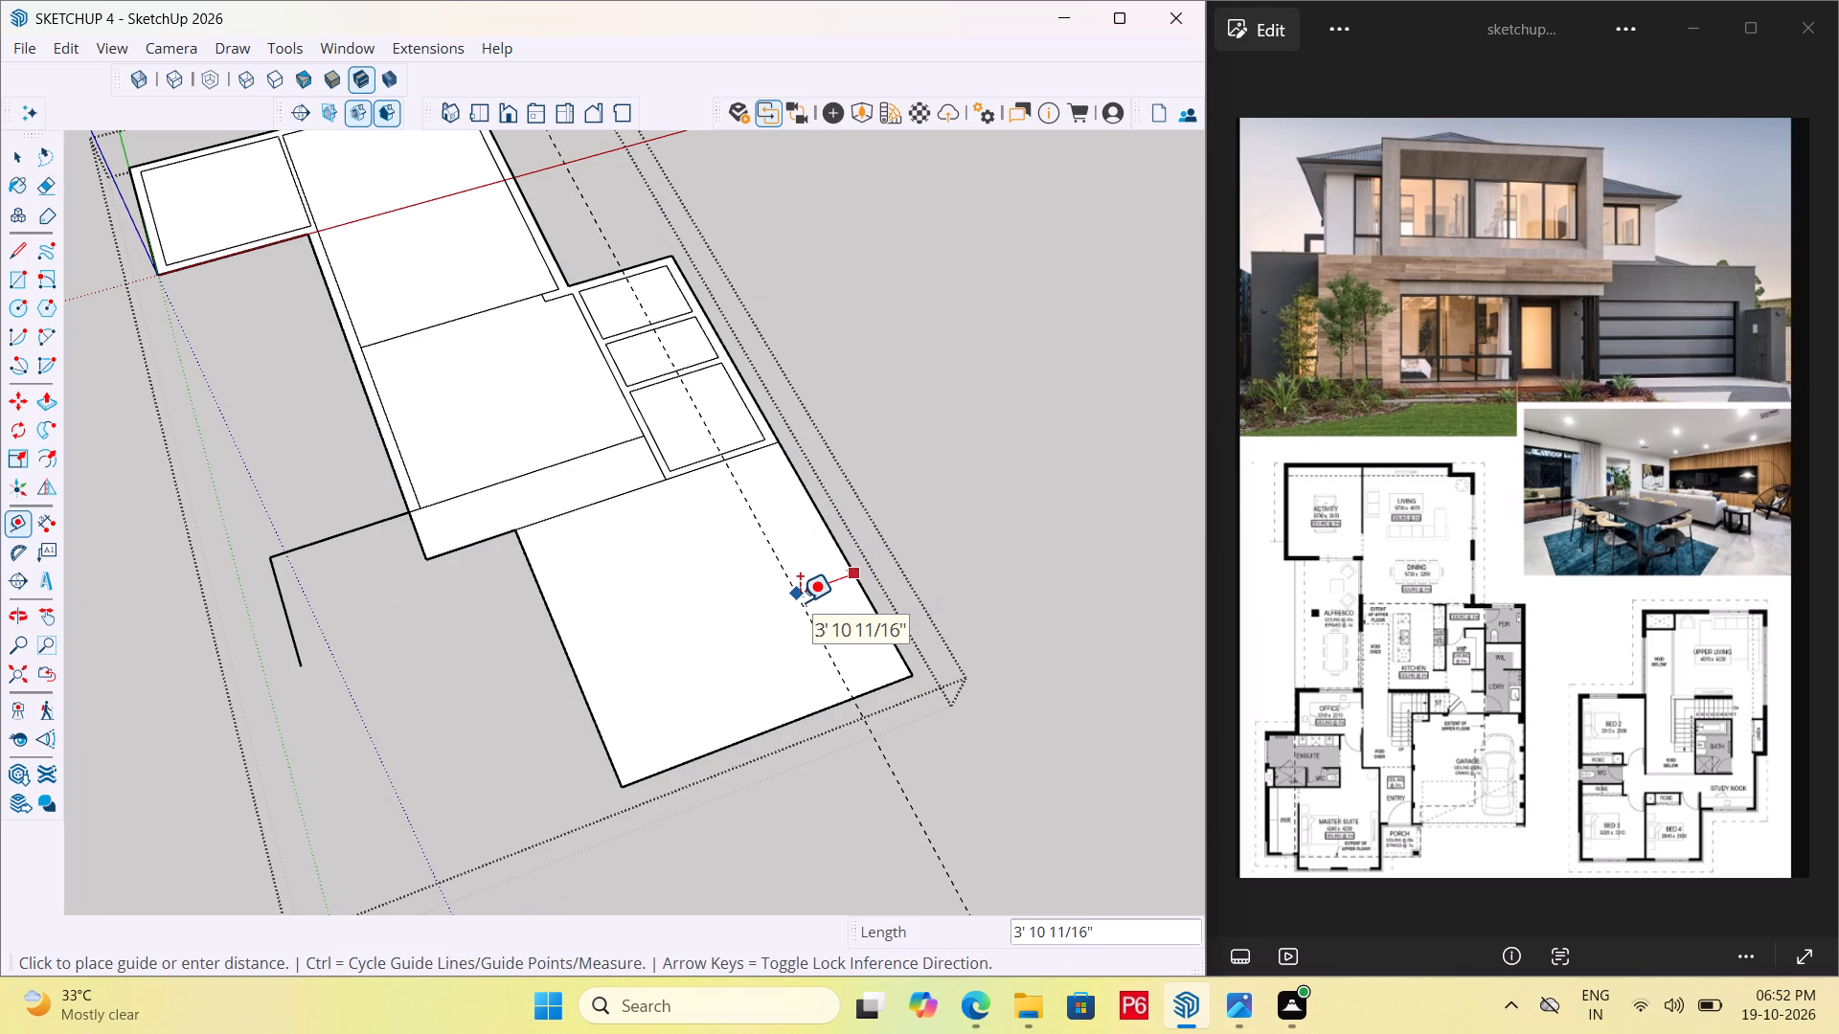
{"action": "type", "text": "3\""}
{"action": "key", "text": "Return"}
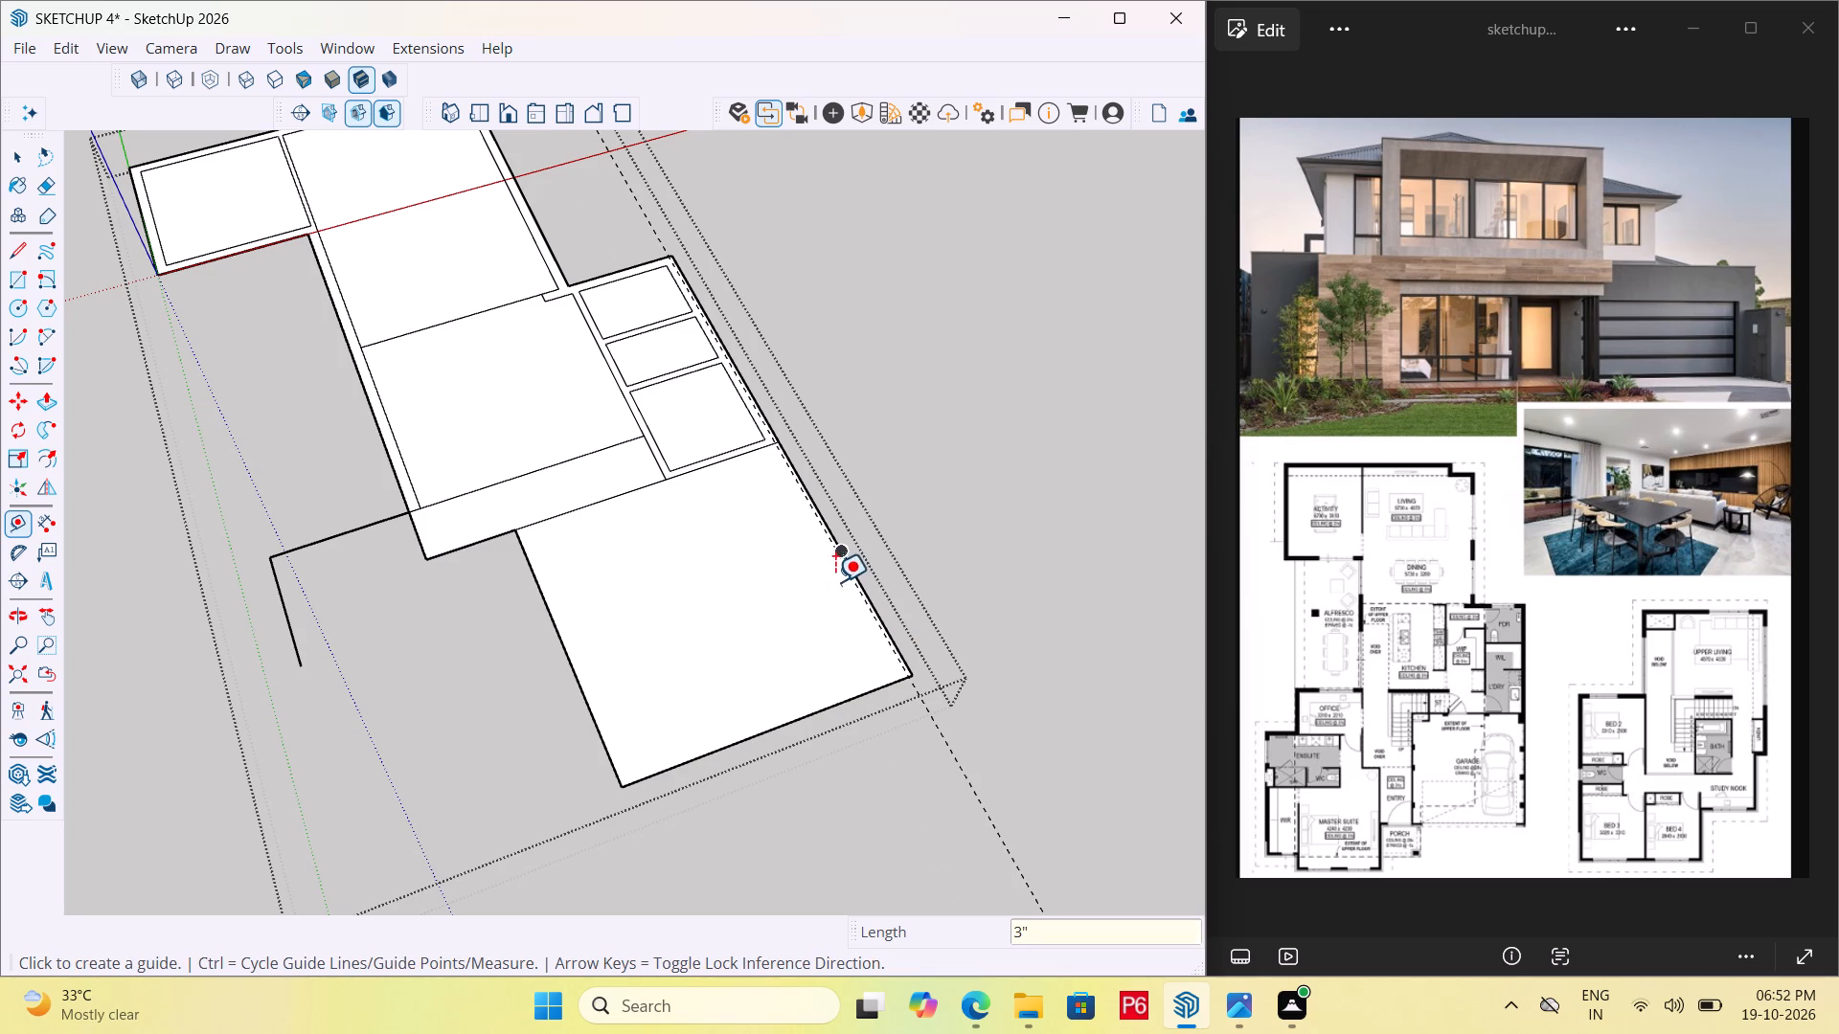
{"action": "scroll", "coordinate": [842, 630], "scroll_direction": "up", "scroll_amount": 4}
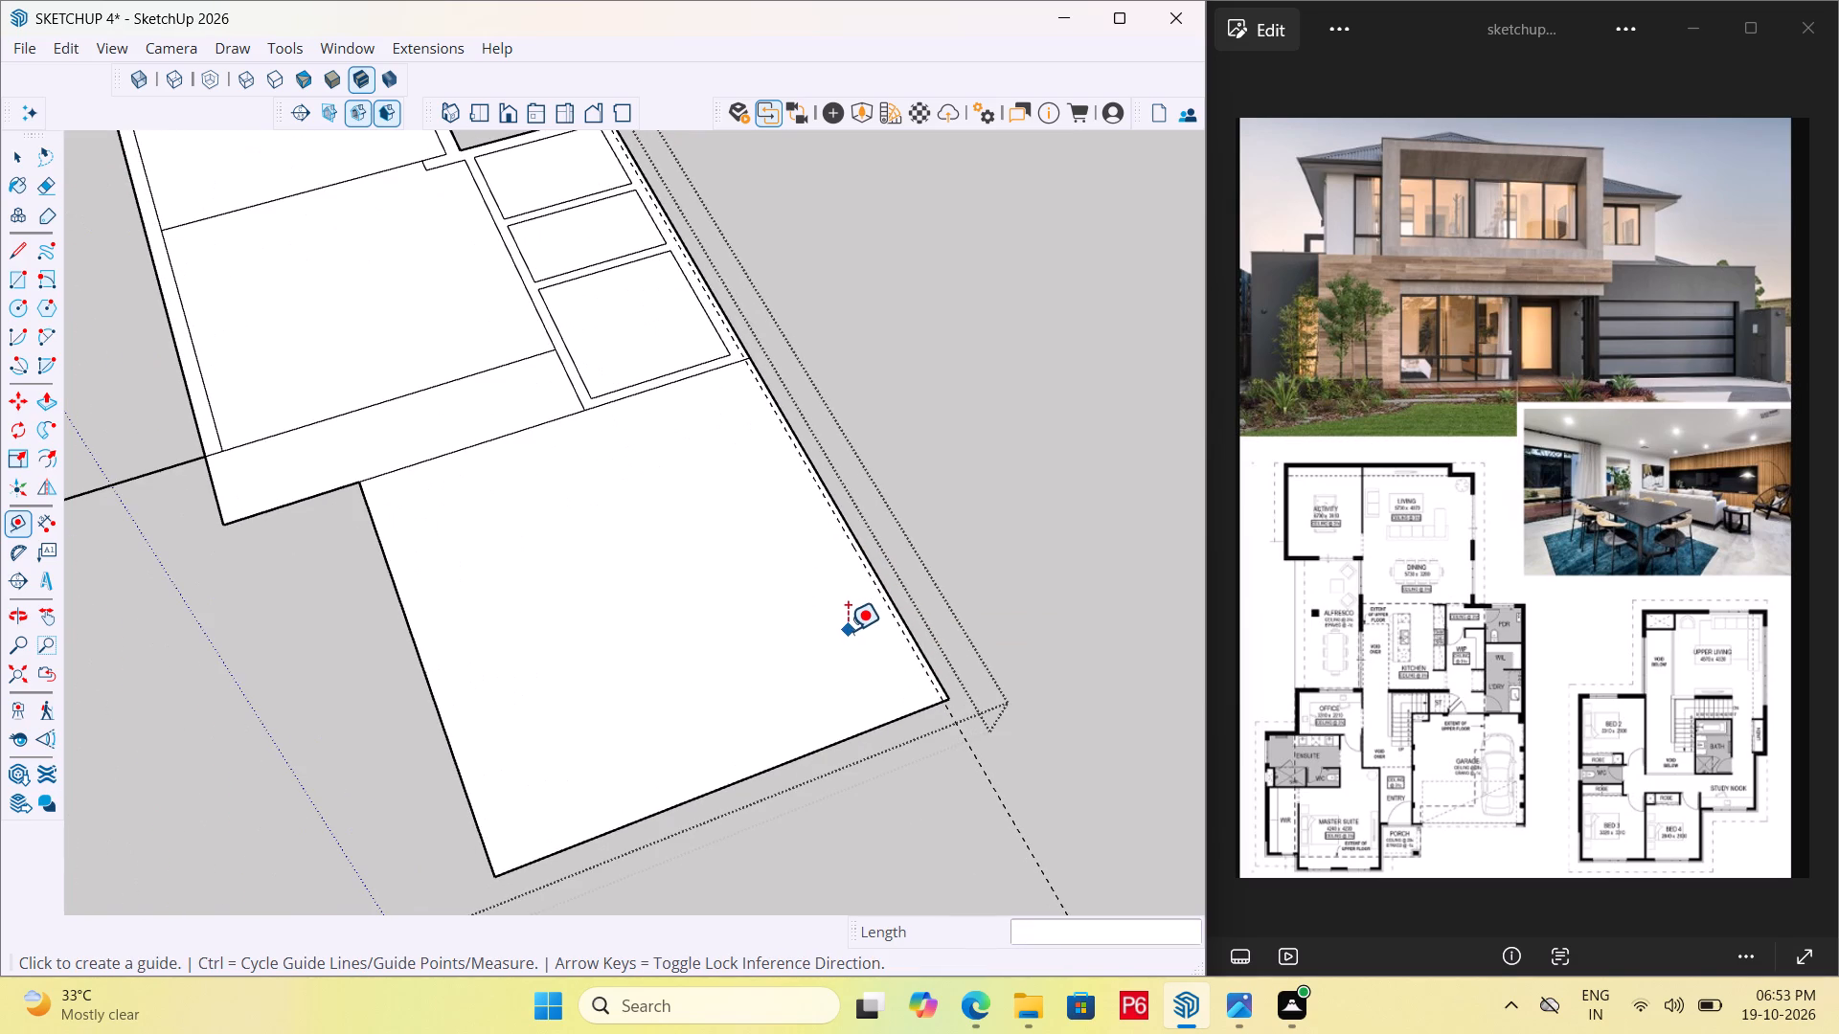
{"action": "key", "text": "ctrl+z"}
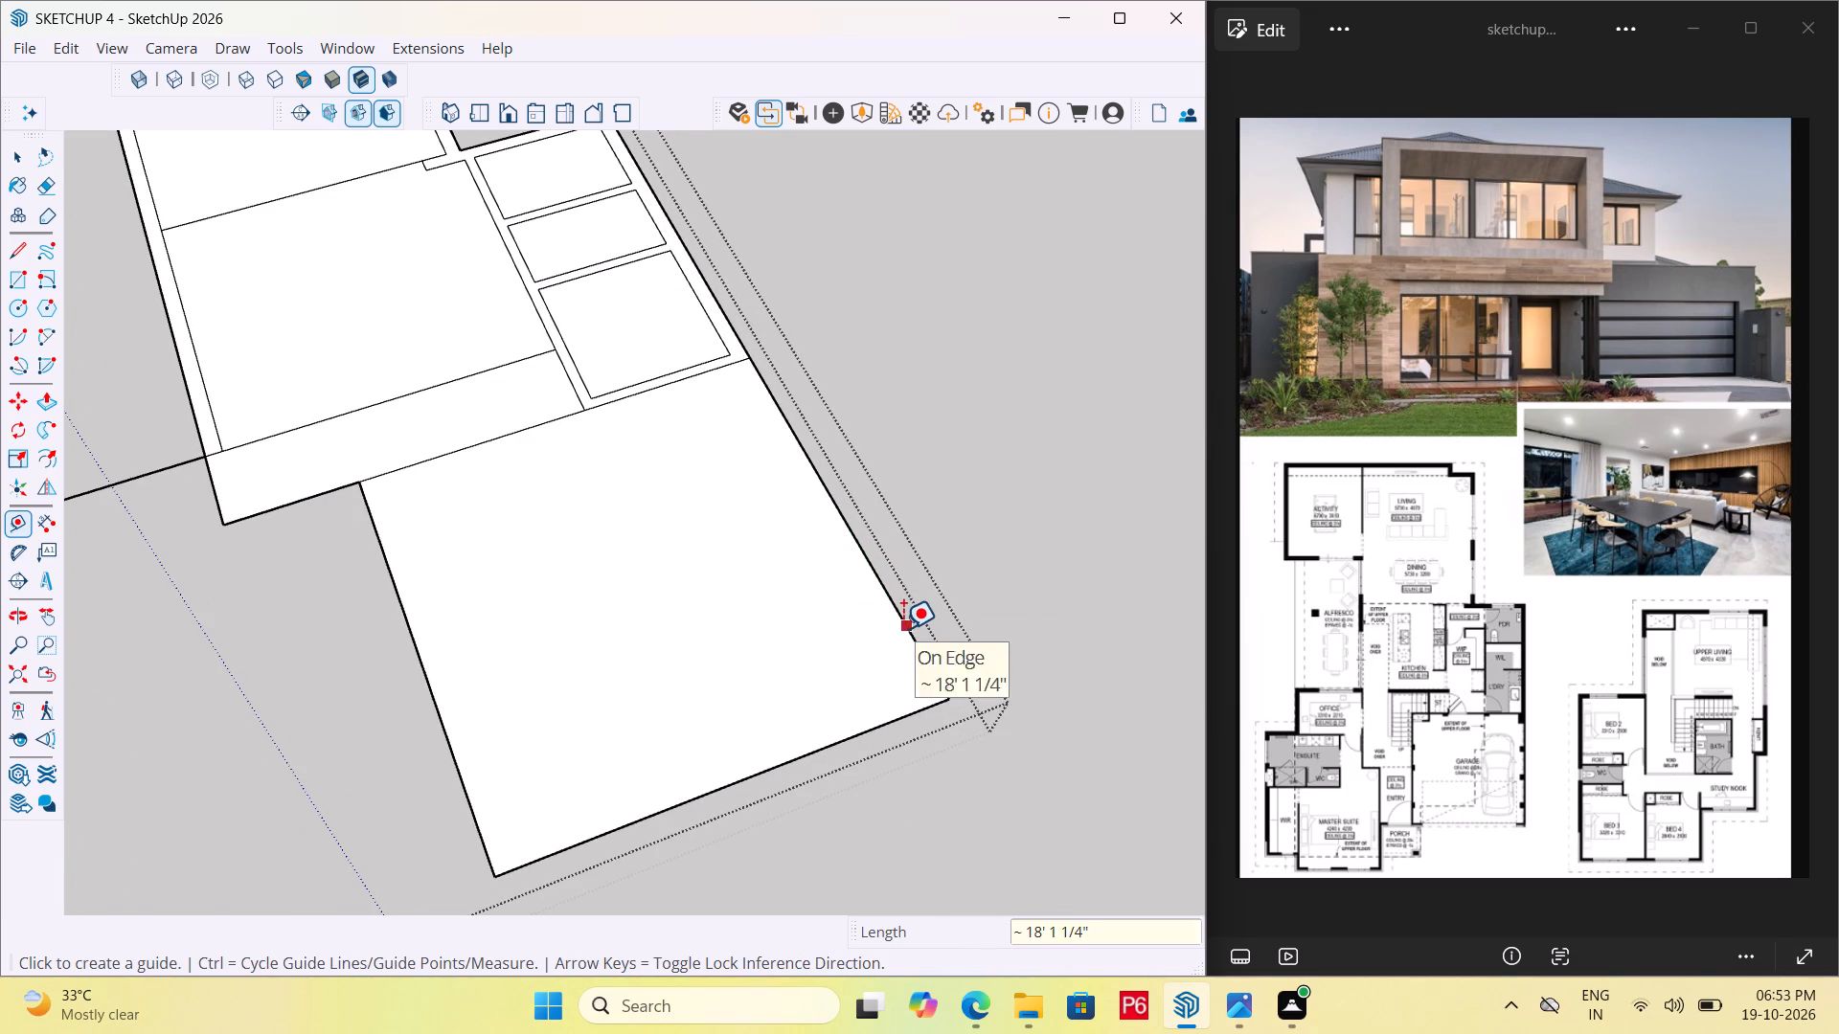
Place a guide 4" inside the garage's outer side edge.
{"action": "left_click", "coordinate": [903, 628]}
{"action": "type", "text": "4\""}
{"action": "key", "text": "Return"}
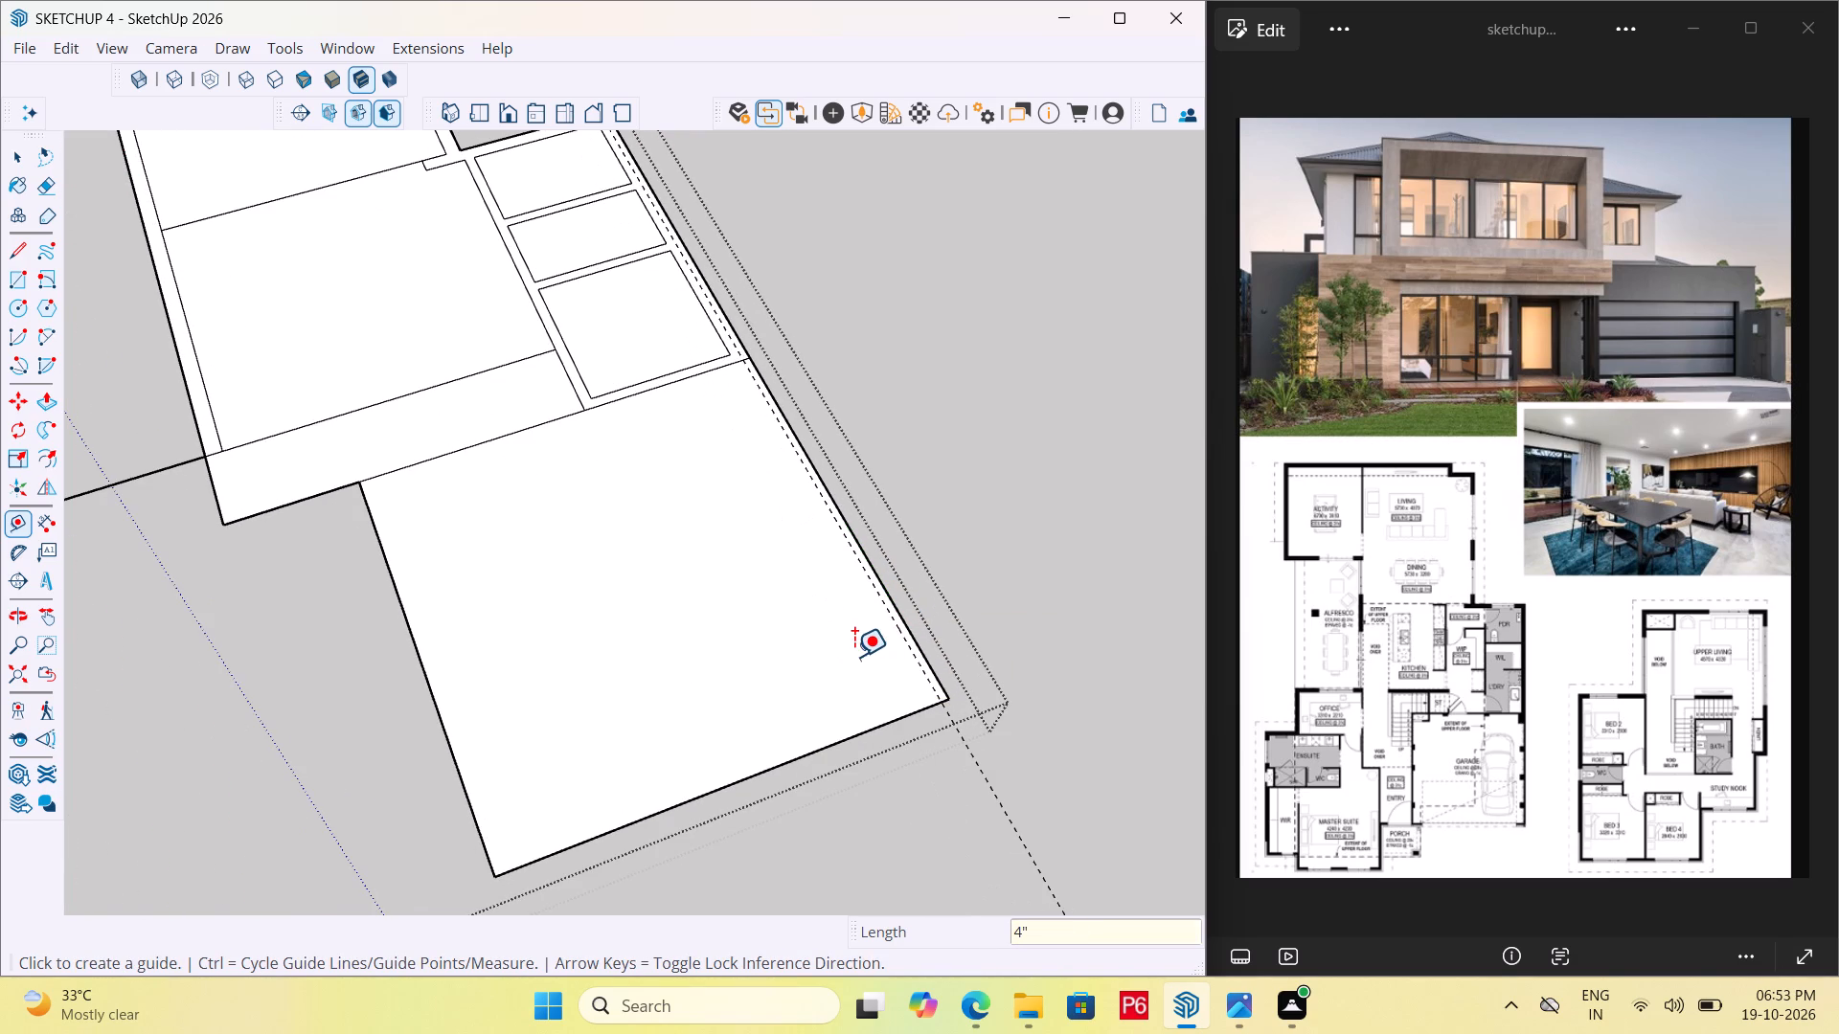
Draw the garage's inner side-wall line about 18' 1" along the guide, from the front edge to the laundry-side wall.
{"action": "scroll", "coordinate": [953, 620], "scroll_direction": "up", "scroll_amount": 5}
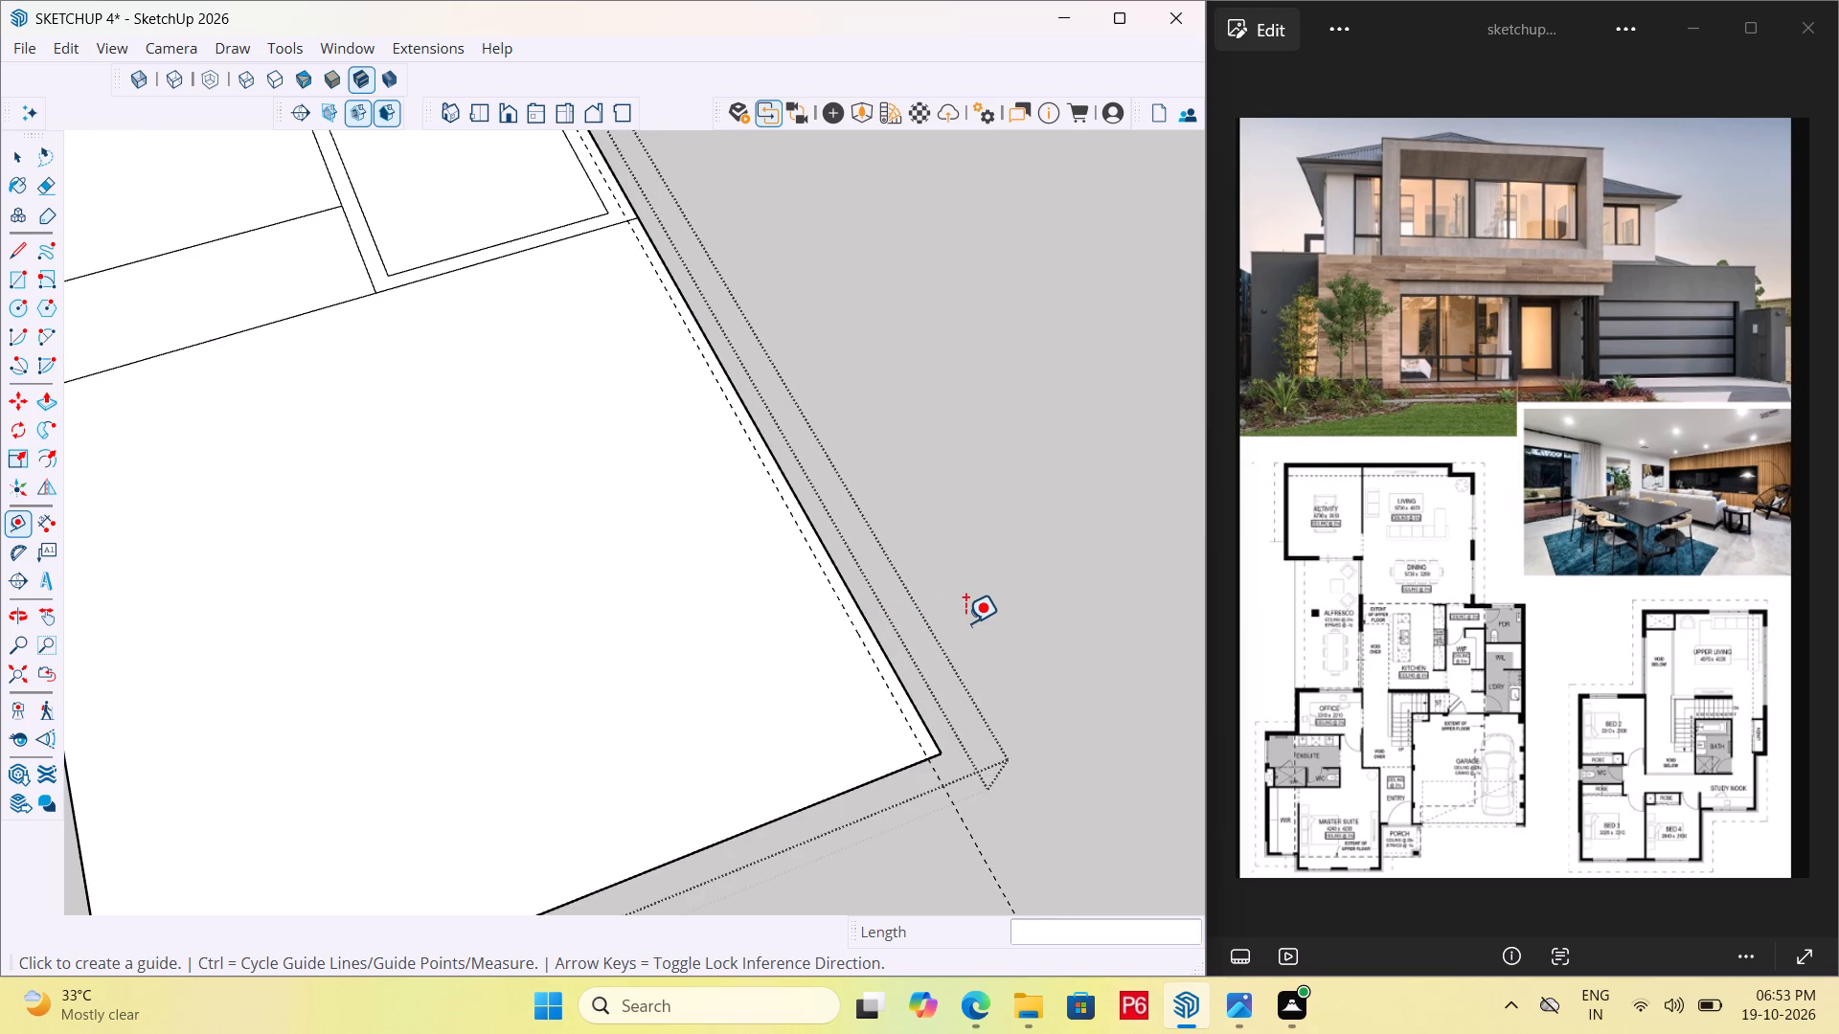
{"action": "key", "text": "l"}
{"action": "scroll", "coordinate": [923, 758], "scroll_direction": "up", "scroll_amount": 6}
{"action": "left_click", "coordinate": [928, 755]}
{"action": "scroll", "coordinate": [812, 598], "scroll_direction": "down", "scroll_amount": 2}
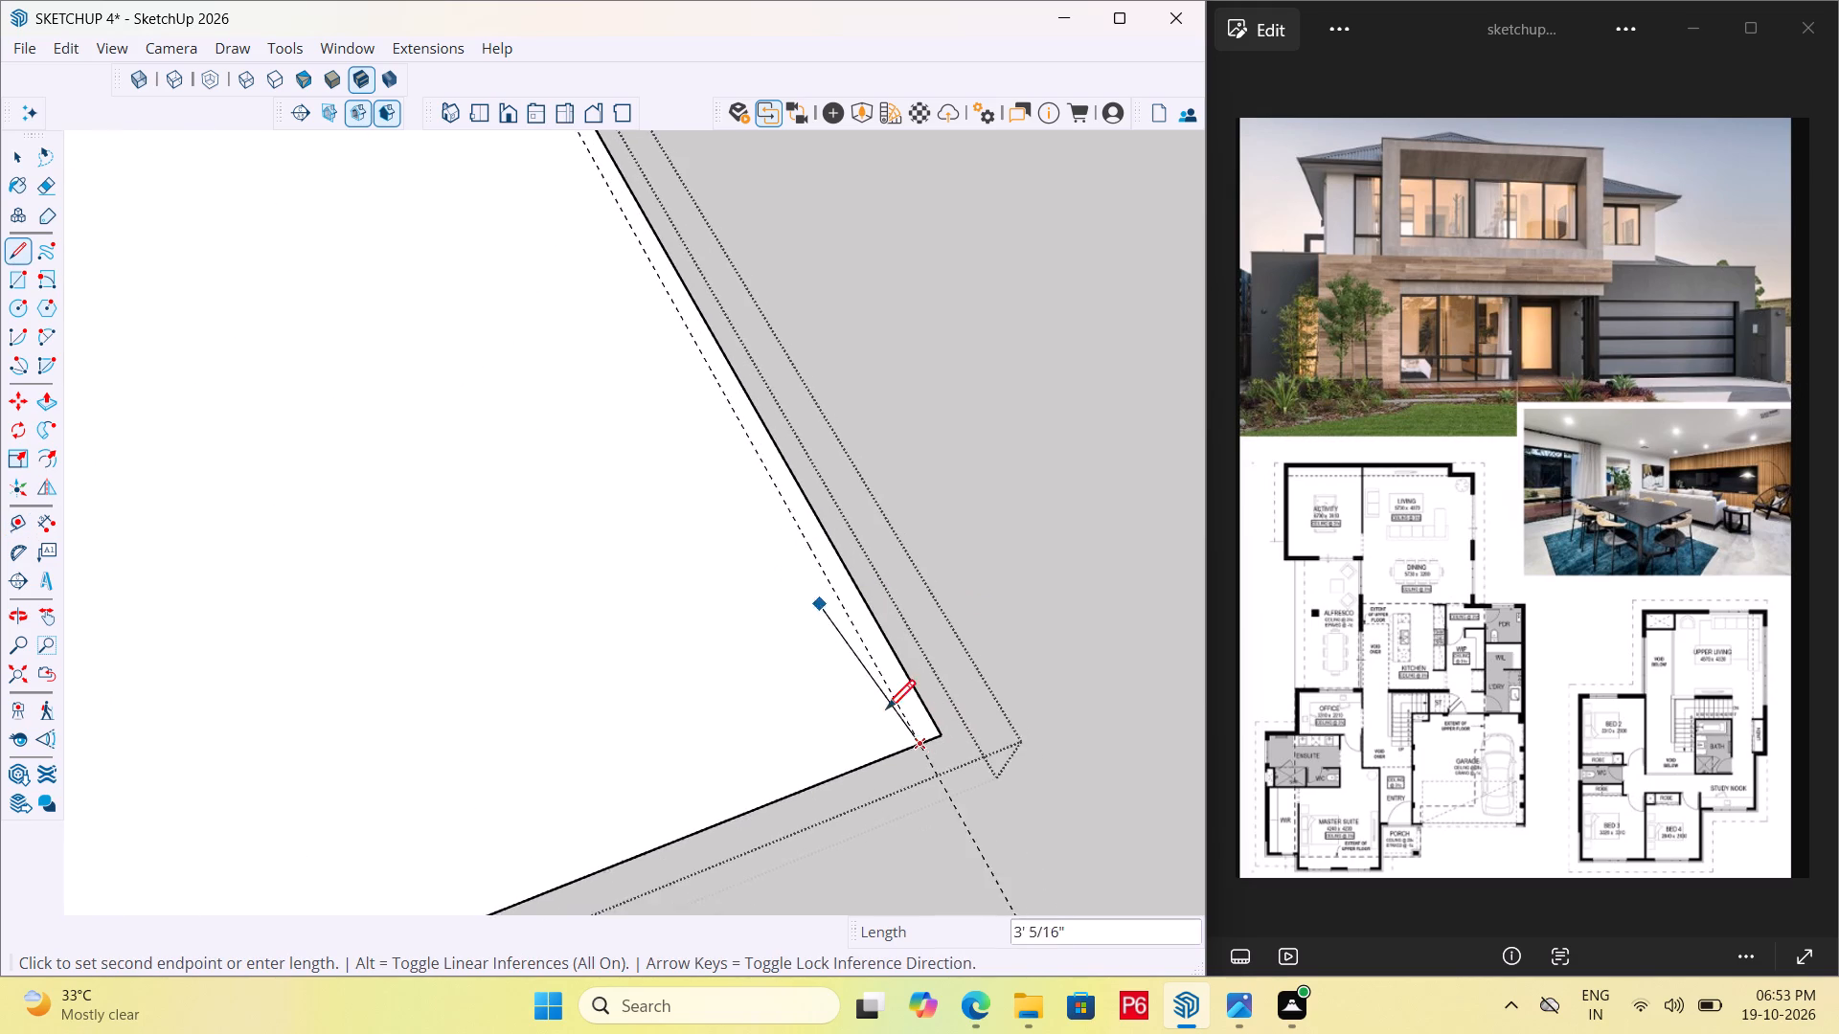
{"action": "scroll", "coordinate": [886, 712], "scroll_direction": "down", "scroll_amount": 5}
{"action": "scroll", "coordinate": [934, 805], "scroll_direction": "down", "scroll_amount": 6}
{"action": "scroll", "coordinate": [684, 390], "scroll_direction": "up", "scroll_amount": 12}
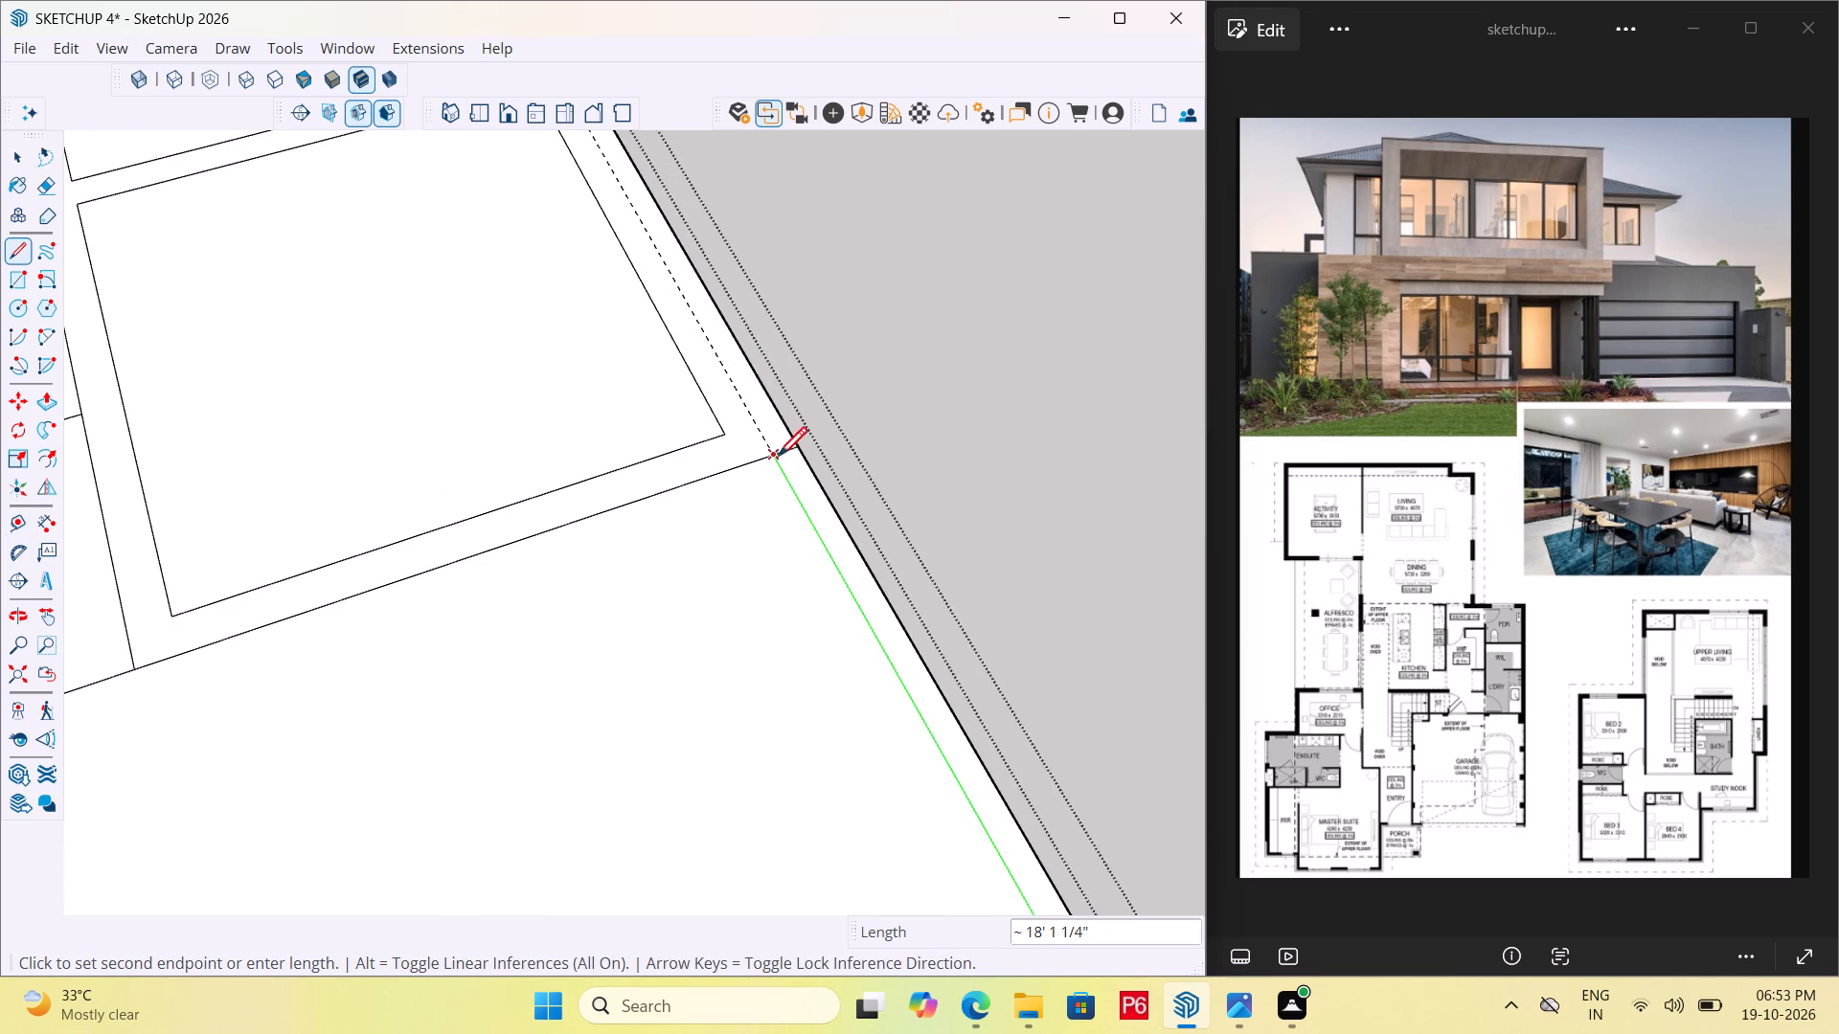
{"action": "left_click", "coordinate": [773, 456]}
Erase the guide and the short edge crossing the outer wall's thickness at the garage's laundry-side corner.
{"action": "scroll", "coordinate": [668, 336], "scroll_direction": "down", "scroll_amount": 20}
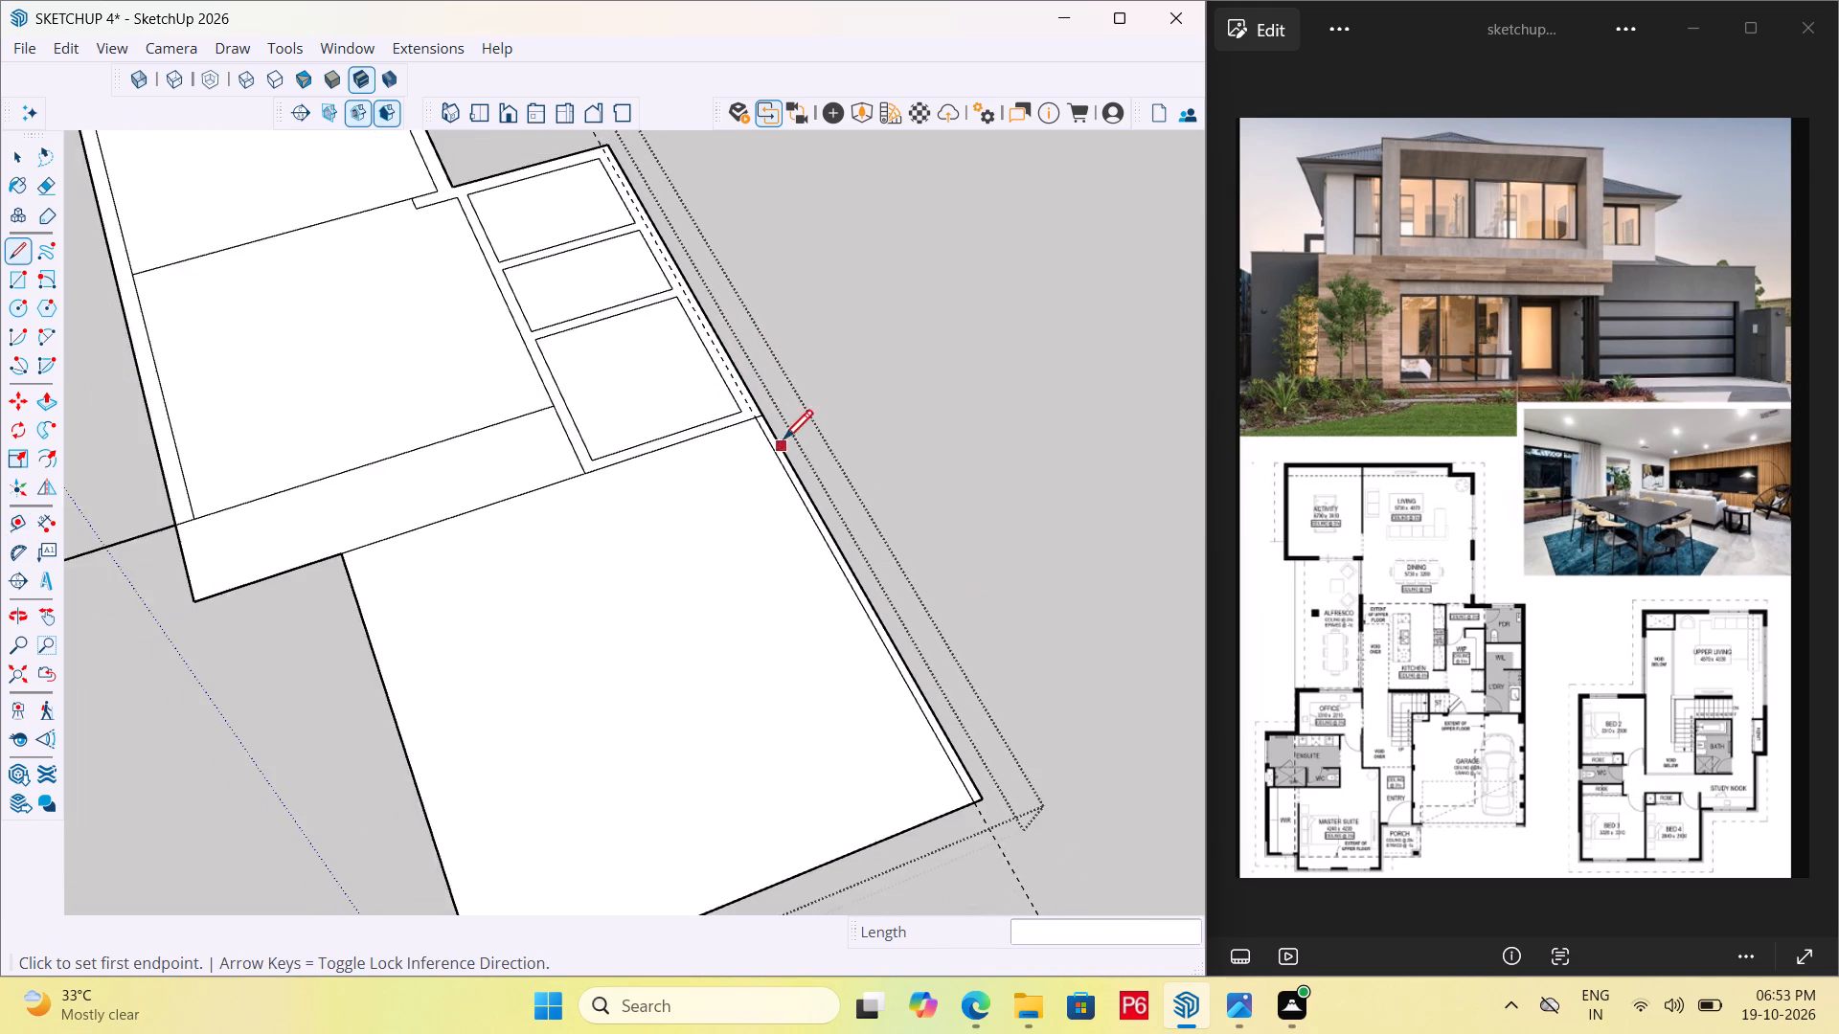
{"action": "scroll", "coordinate": [783, 442], "scroll_direction": "down", "scroll_amount": 7}
{"action": "key", "text": "e"}
{"action": "left_click_drag", "start_coordinate": [932, 719], "coordinate": [922, 731]}
{"action": "scroll", "coordinate": [738, 348], "scroll_direction": "up", "scroll_amount": 3}
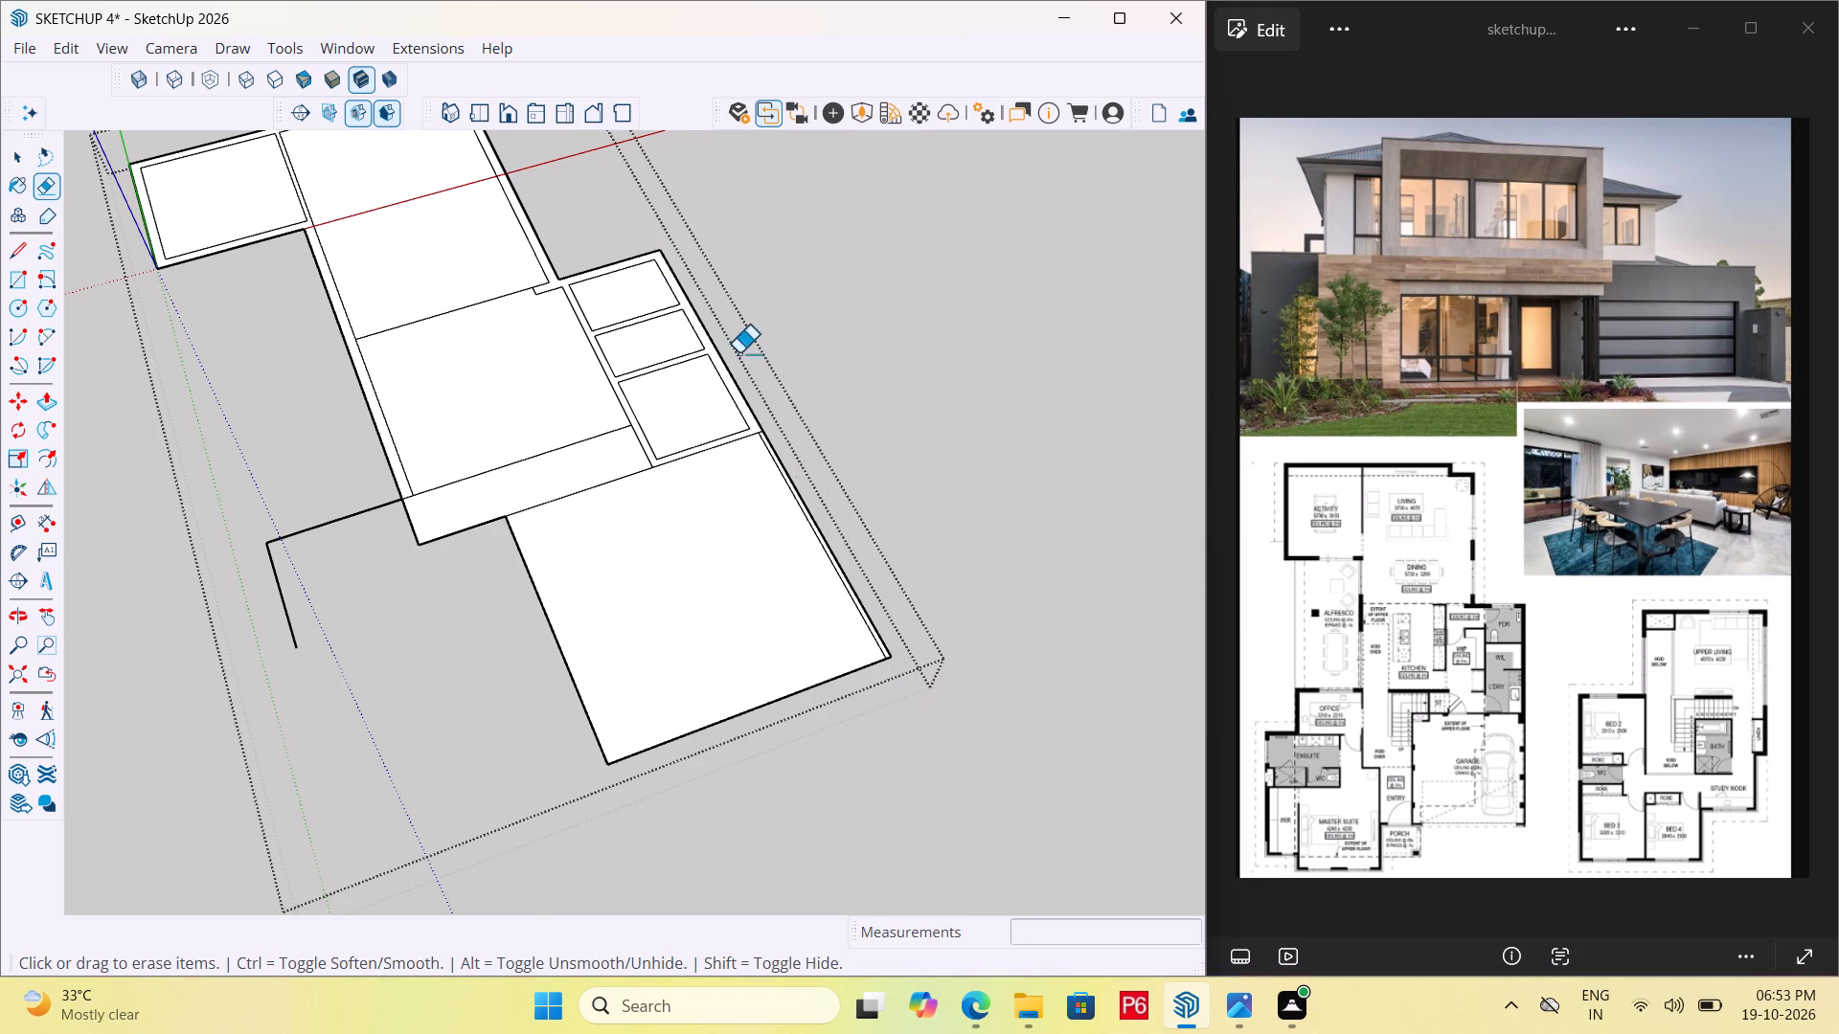
{"action": "scroll", "coordinate": [738, 353], "scroll_direction": "up", "scroll_amount": 20}
{"action": "scroll", "coordinate": [738, 353], "scroll_direction": "up", "scroll_amount": 1}
{"action": "left_click_drag", "start_coordinate": [775, 505], "coordinate": [784, 509]}
{"action": "scroll", "coordinate": [675, 387], "scroll_direction": "down", "scroll_amount": 8}
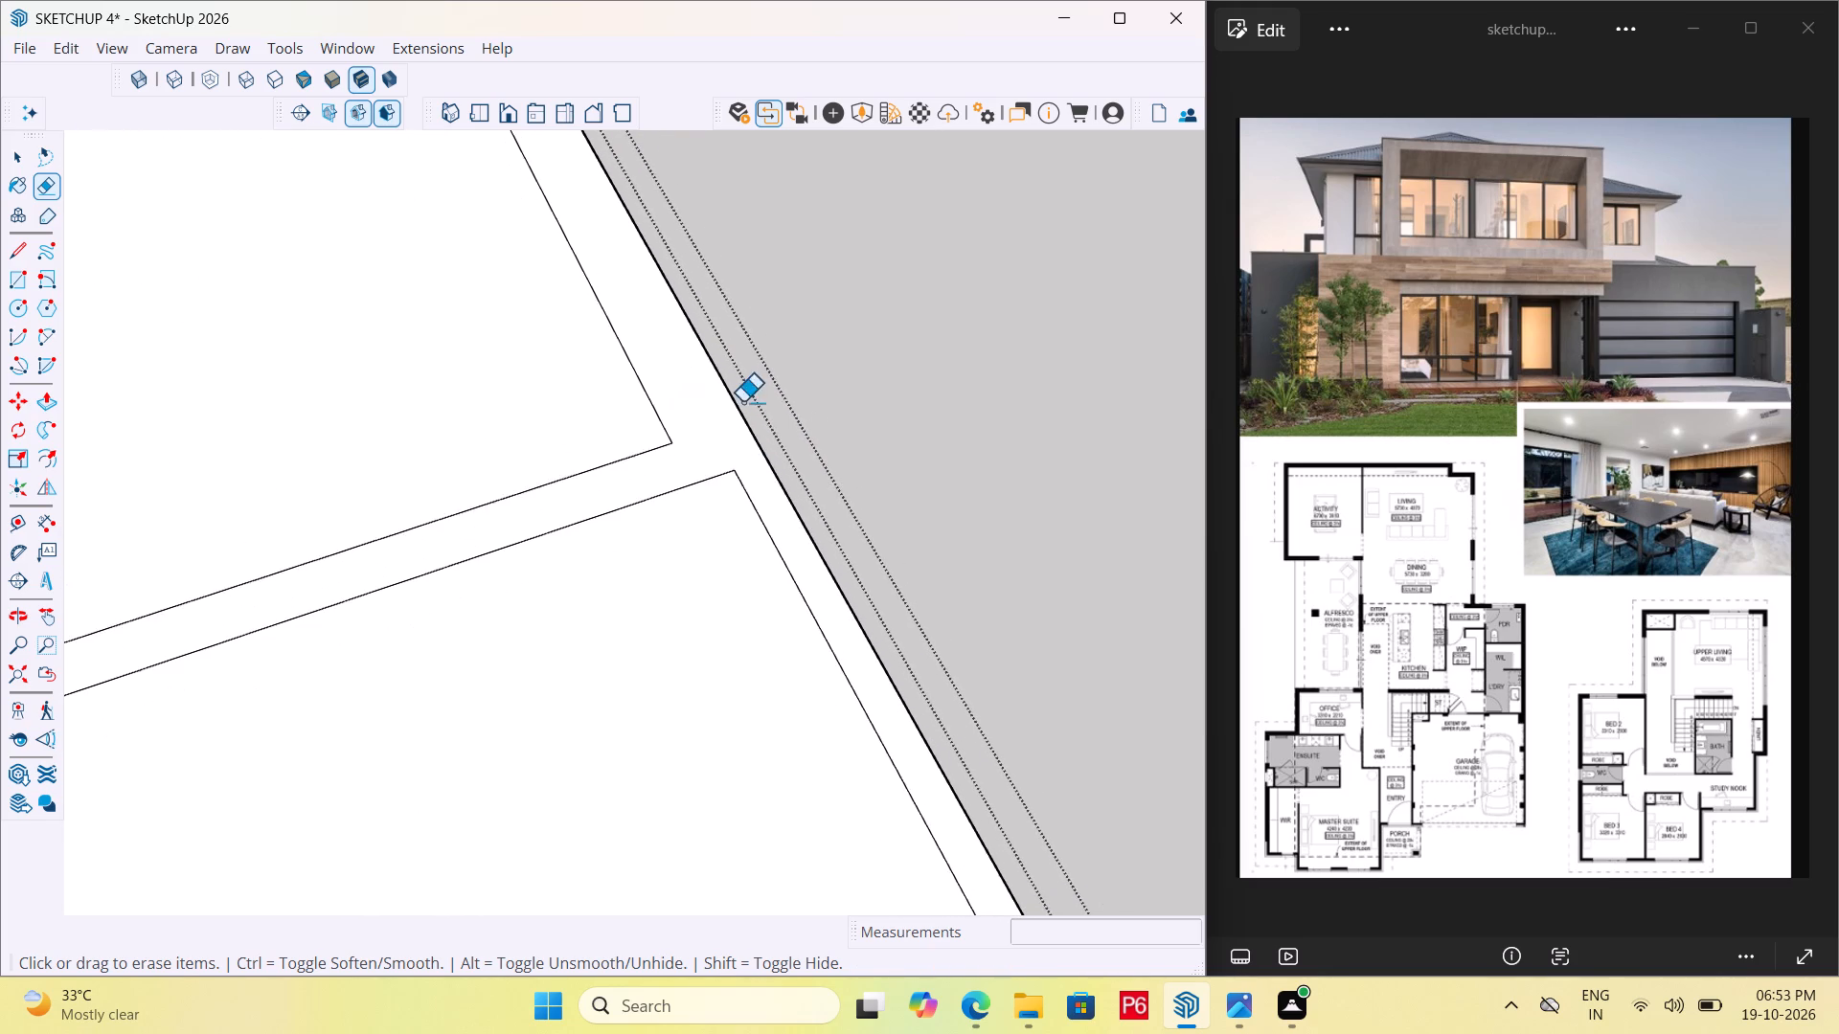
{"action": "scroll", "coordinate": [742, 402], "scroll_direction": "down", "scroll_amount": 5}
Save the model.
{"action": "key", "text": "ctrl+s"}
{"action": "key", "text": "ctrl+s"}
{"action": "key", "text": "ctrl+s"}
{"action": "key", "text": "ctrl+s"}
{"action": "key", "text": "ctrl+s"}
{"action": "key", "text": "ctrl+s"}
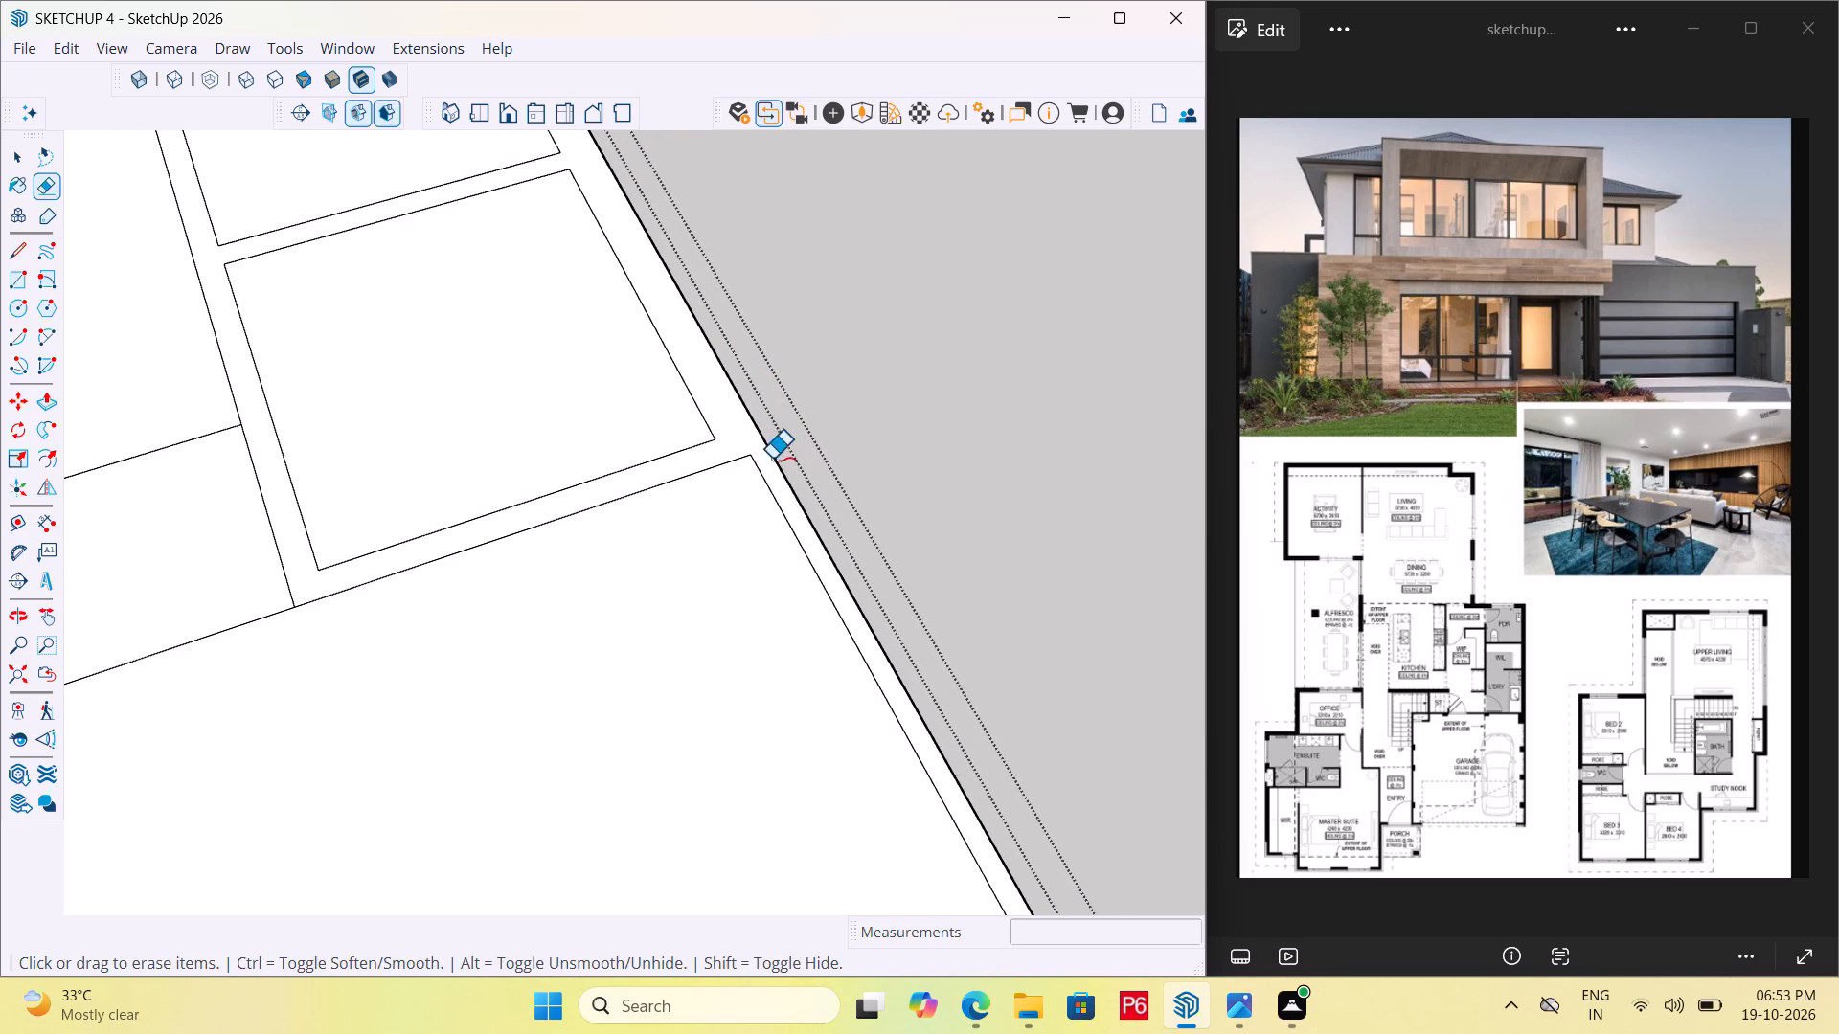
Examine the garage outline and its junction with the kitchen block and the open office lines.
{"action": "scroll", "coordinate": [788, 428], "scroll_direction": "down", "scroll_amount": 6}
{"action": "scroll", "coordinate": [794, 350], "scroll_direction": "down", "scroll_amount": 7}
{"action": "scroll", "coordinate": [827, 464], "scroll_direction": "down", "scroll_amount": 4}
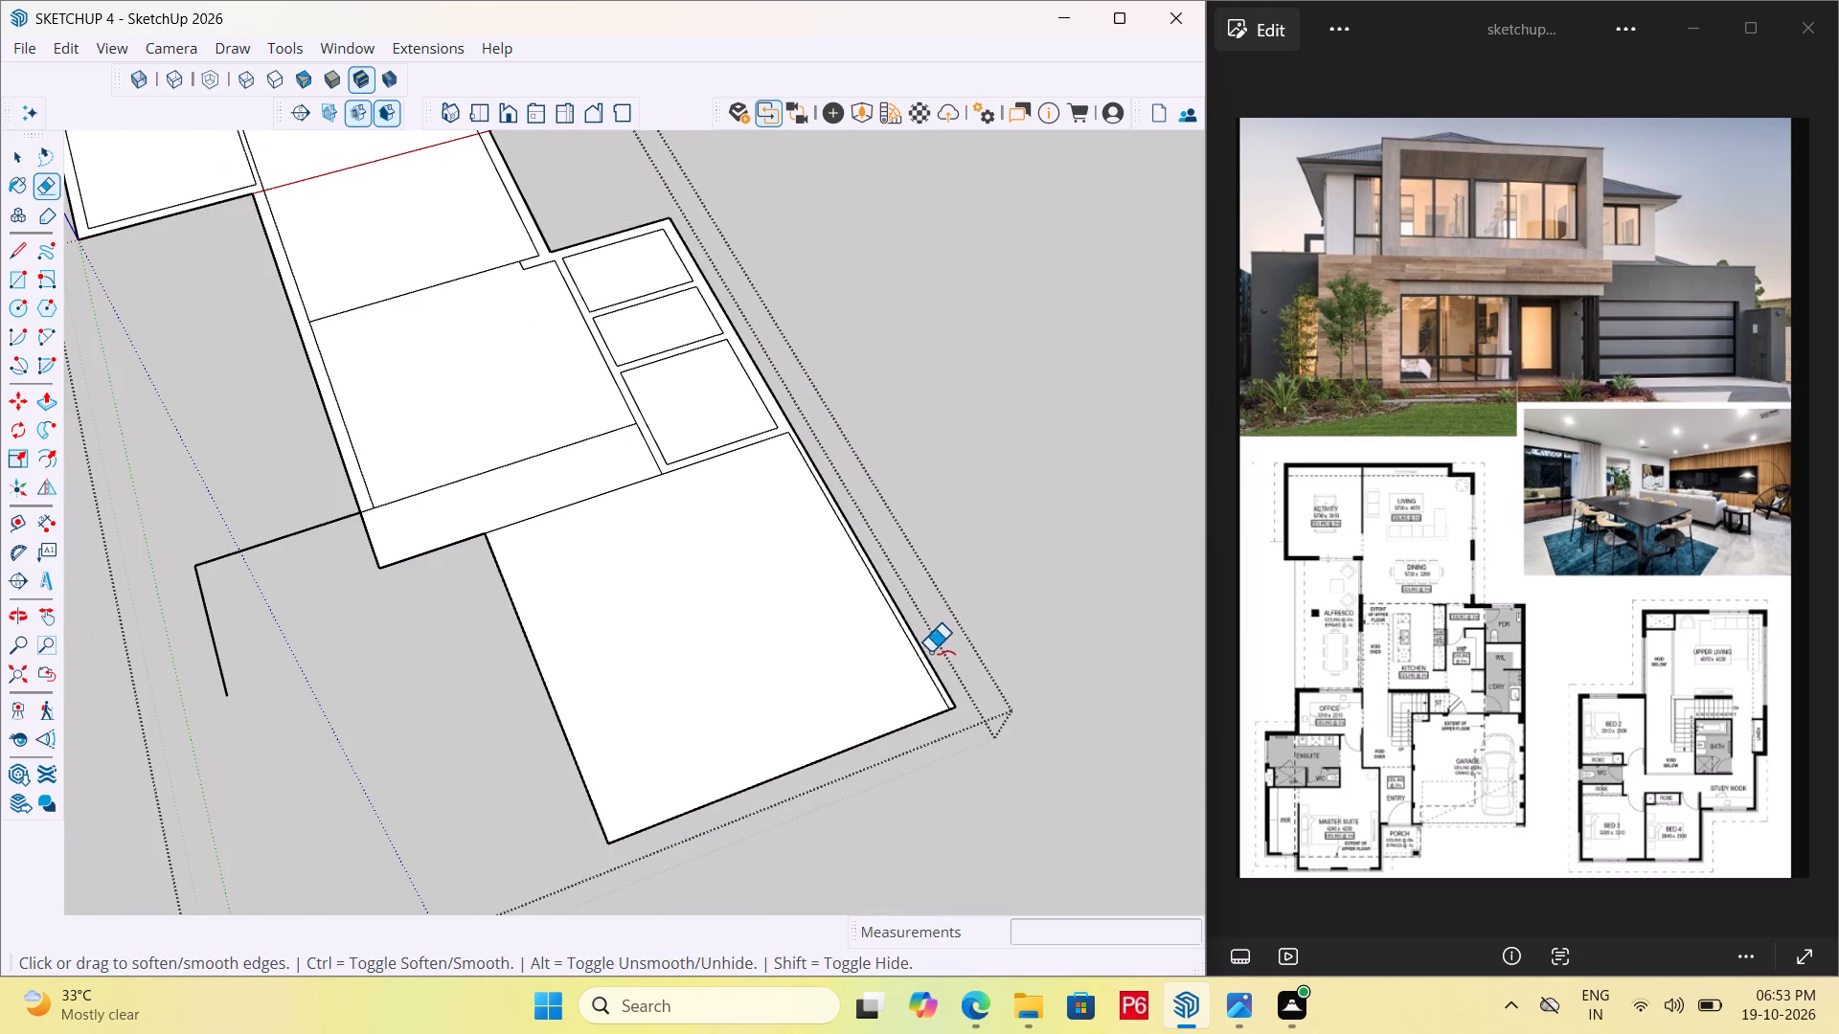
{"action": "scroll", "coordinate": [930, 653], "scroll_direction": "down", "scroll_amount": 2}
{"action": "scroll", "coordinate": [797, 726], "scroll_direction": "up", "scroll_amount": 6}
{"action": "scroll", "coordinate": [888, 691], "scroll_direction": "down", "scroll_amount": 4}
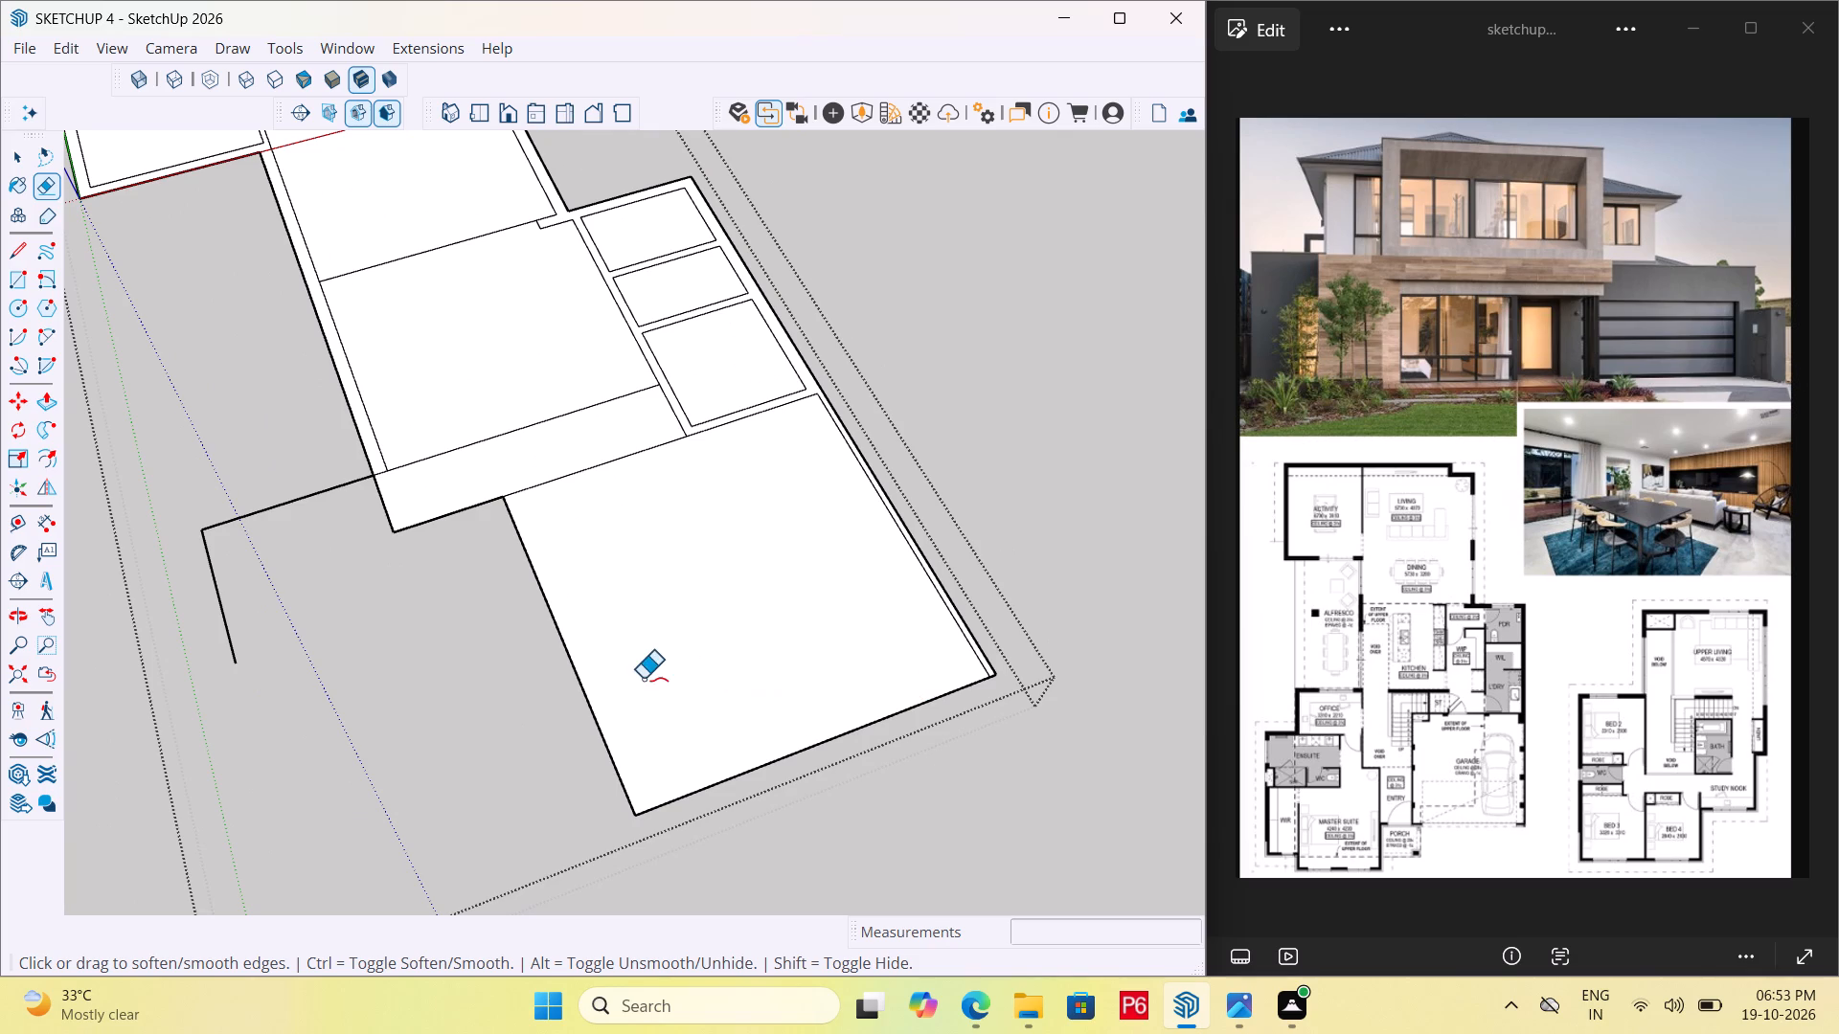
{"action": "scroll", "coordinate": [846, 651], "scroll_direction": "down", "scroll_amount": 5}
{"action": "scroll", "coordinate": [663, 564], "scroll_direction": "up", "scroll_amount": 6}
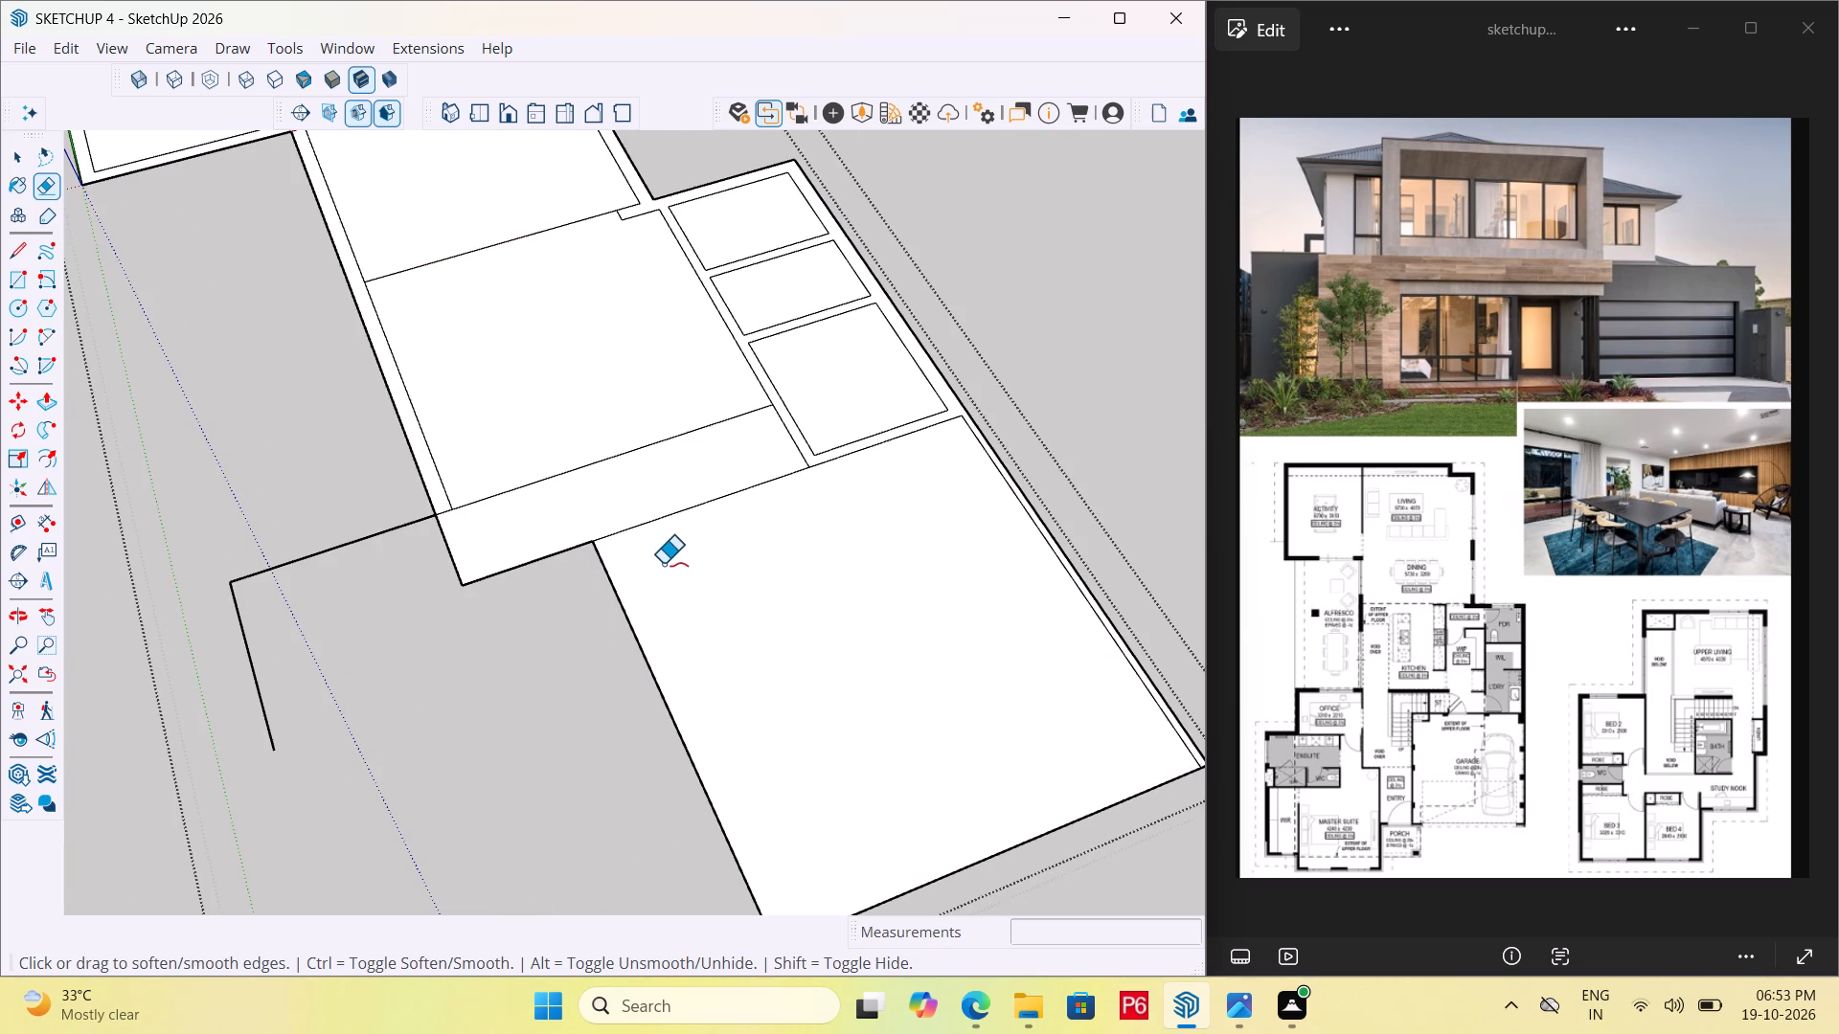
Place a guide about 4' 2" from the powder-laundry block's kitchen-side wall line, across the kitchen block.
{"action": "scroll", "coordinate": [777, 591], "scroll_direction": "down", "scroll_amount": 2}
{"action": "middle_click_drag", "start_coordinate": [762, 605], "coordinate": [707, 602]}
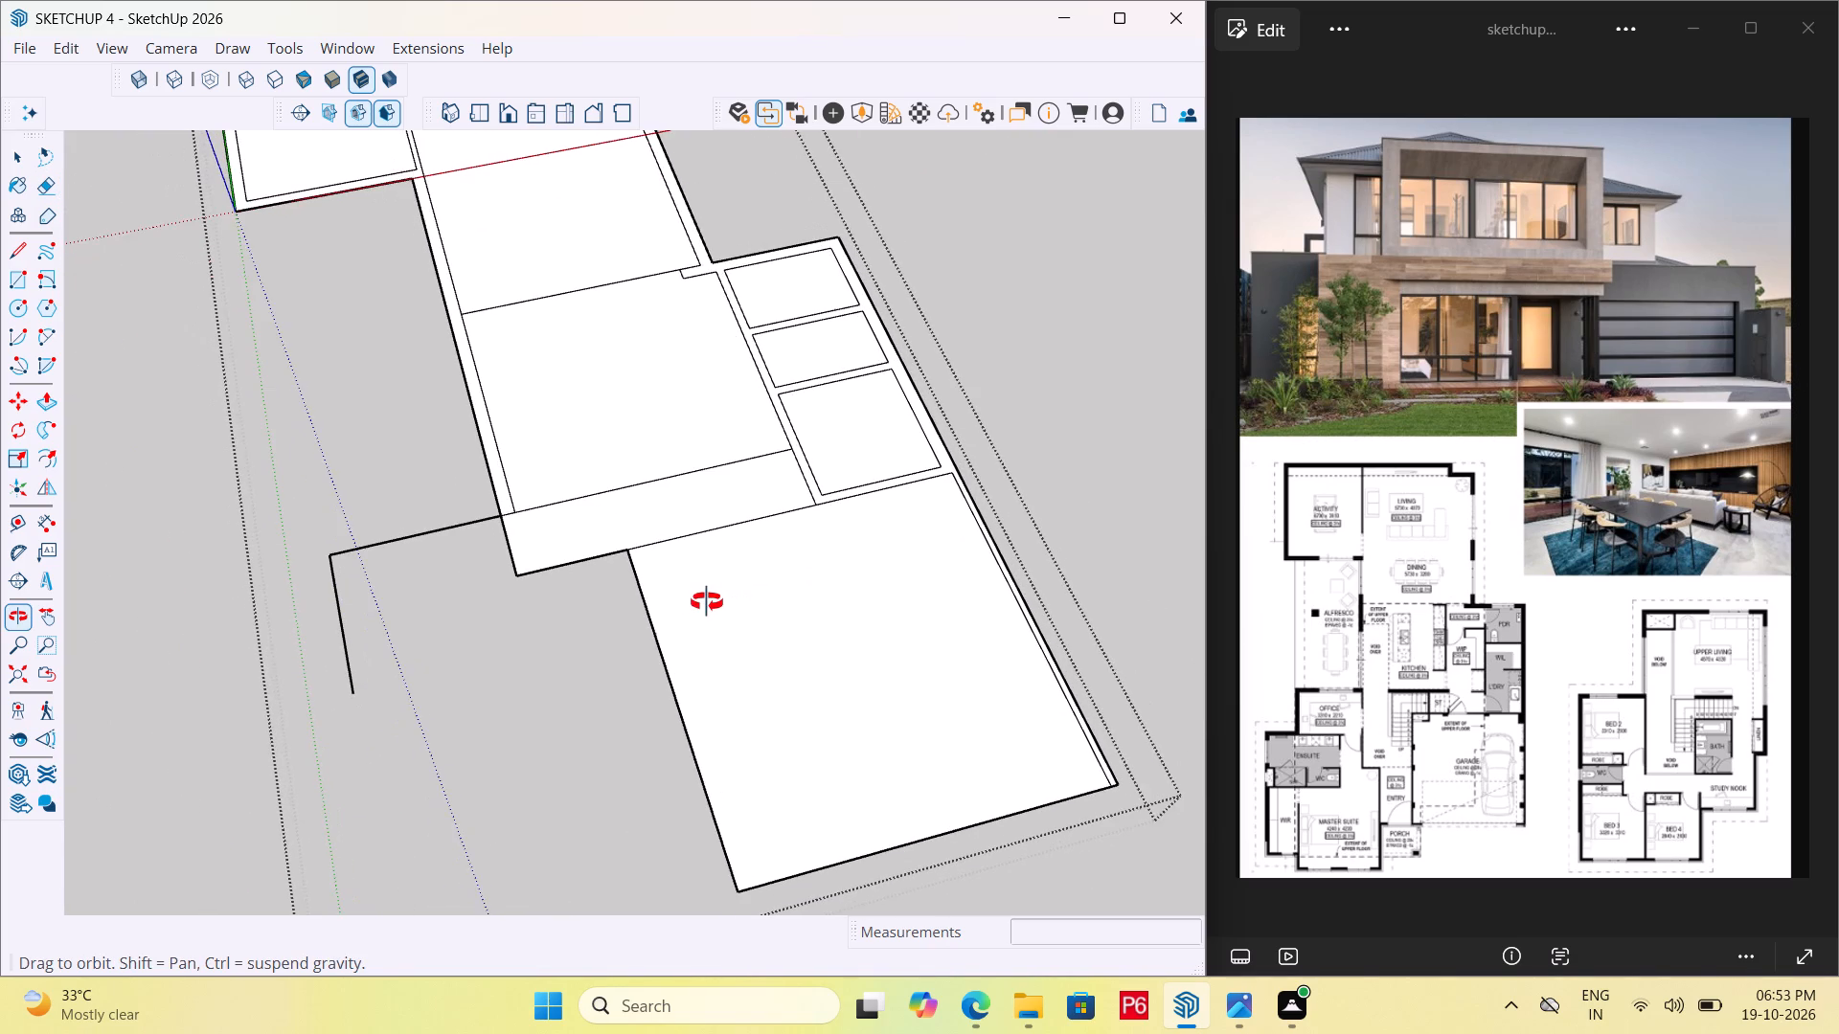
{"action": "middle_click_drag", "start_coordinate": [707, 602], "coordinate": [702, 609]}
{"action": "scroll", "coordinate": [493, 532], "scroll_direction": "up", "scroll_amount": 6}
{"action": "scroll", "coordinate": [598, 609], "scroll_direction": "down", "scroll_amount": 4}
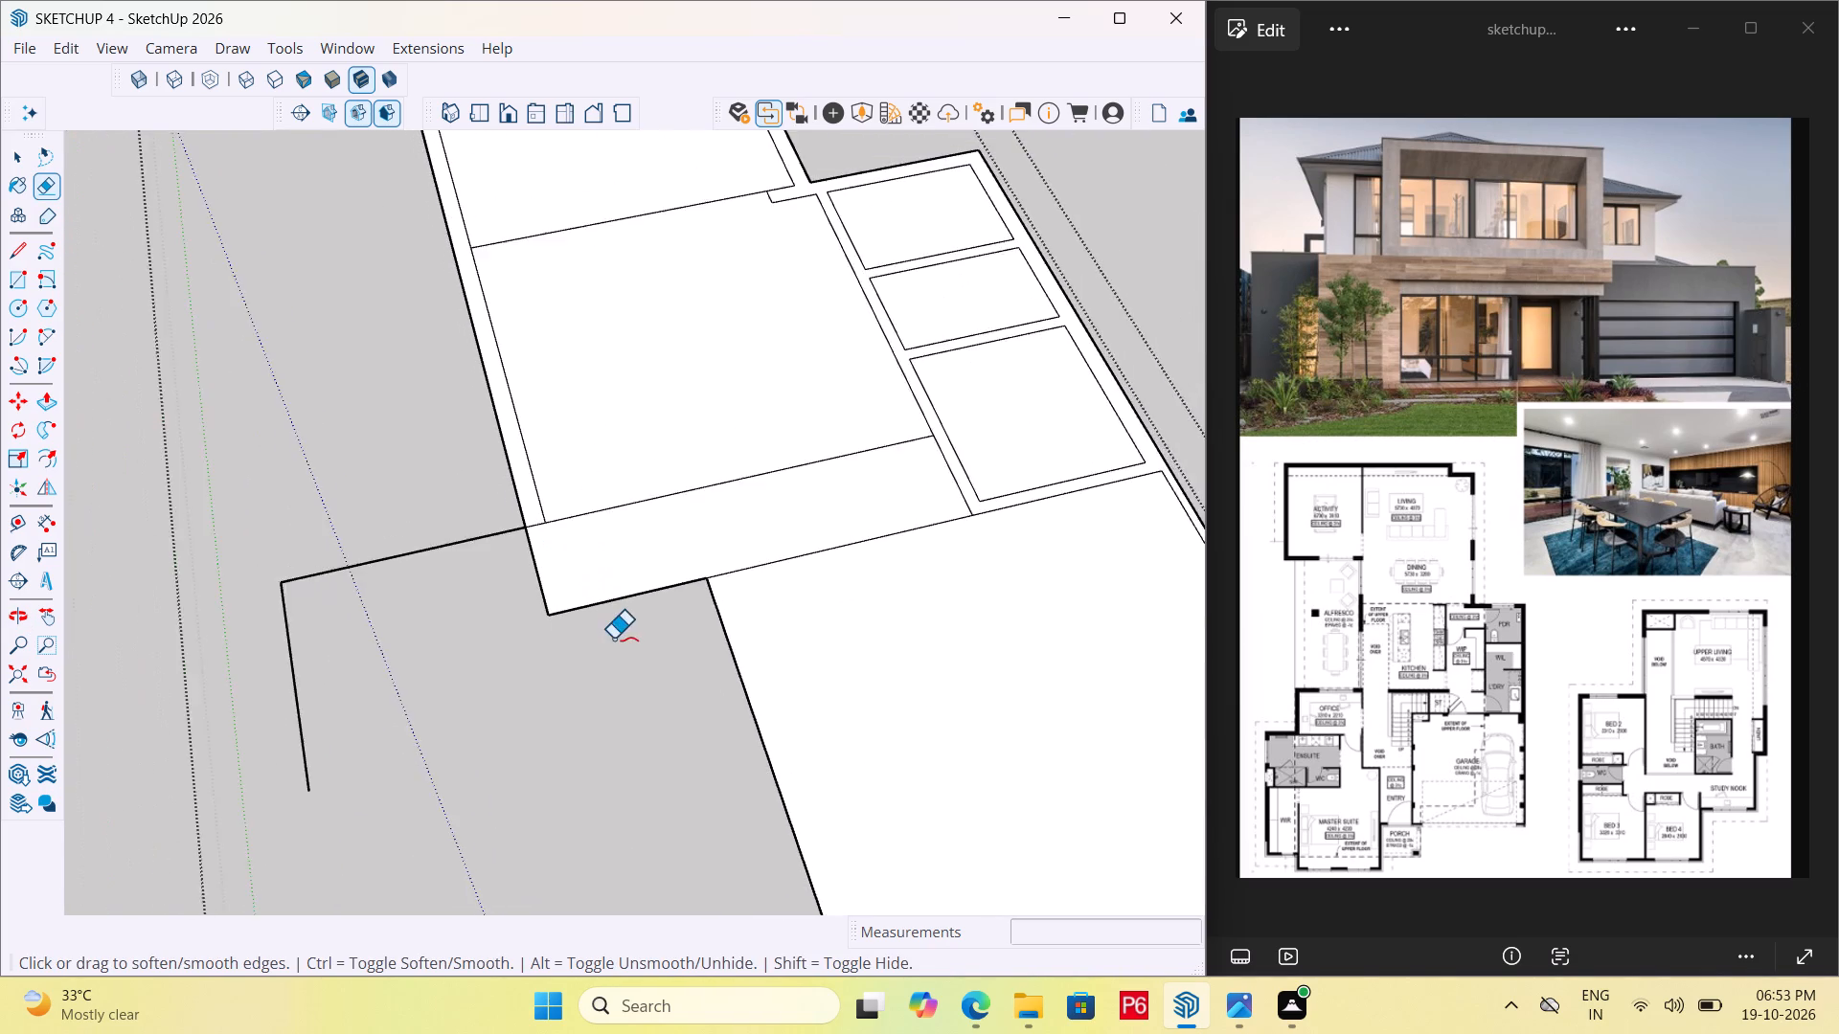
{"action": "middle_click_drag", "start_coordinate": [624, 644], "coordinate": [684, 677]}
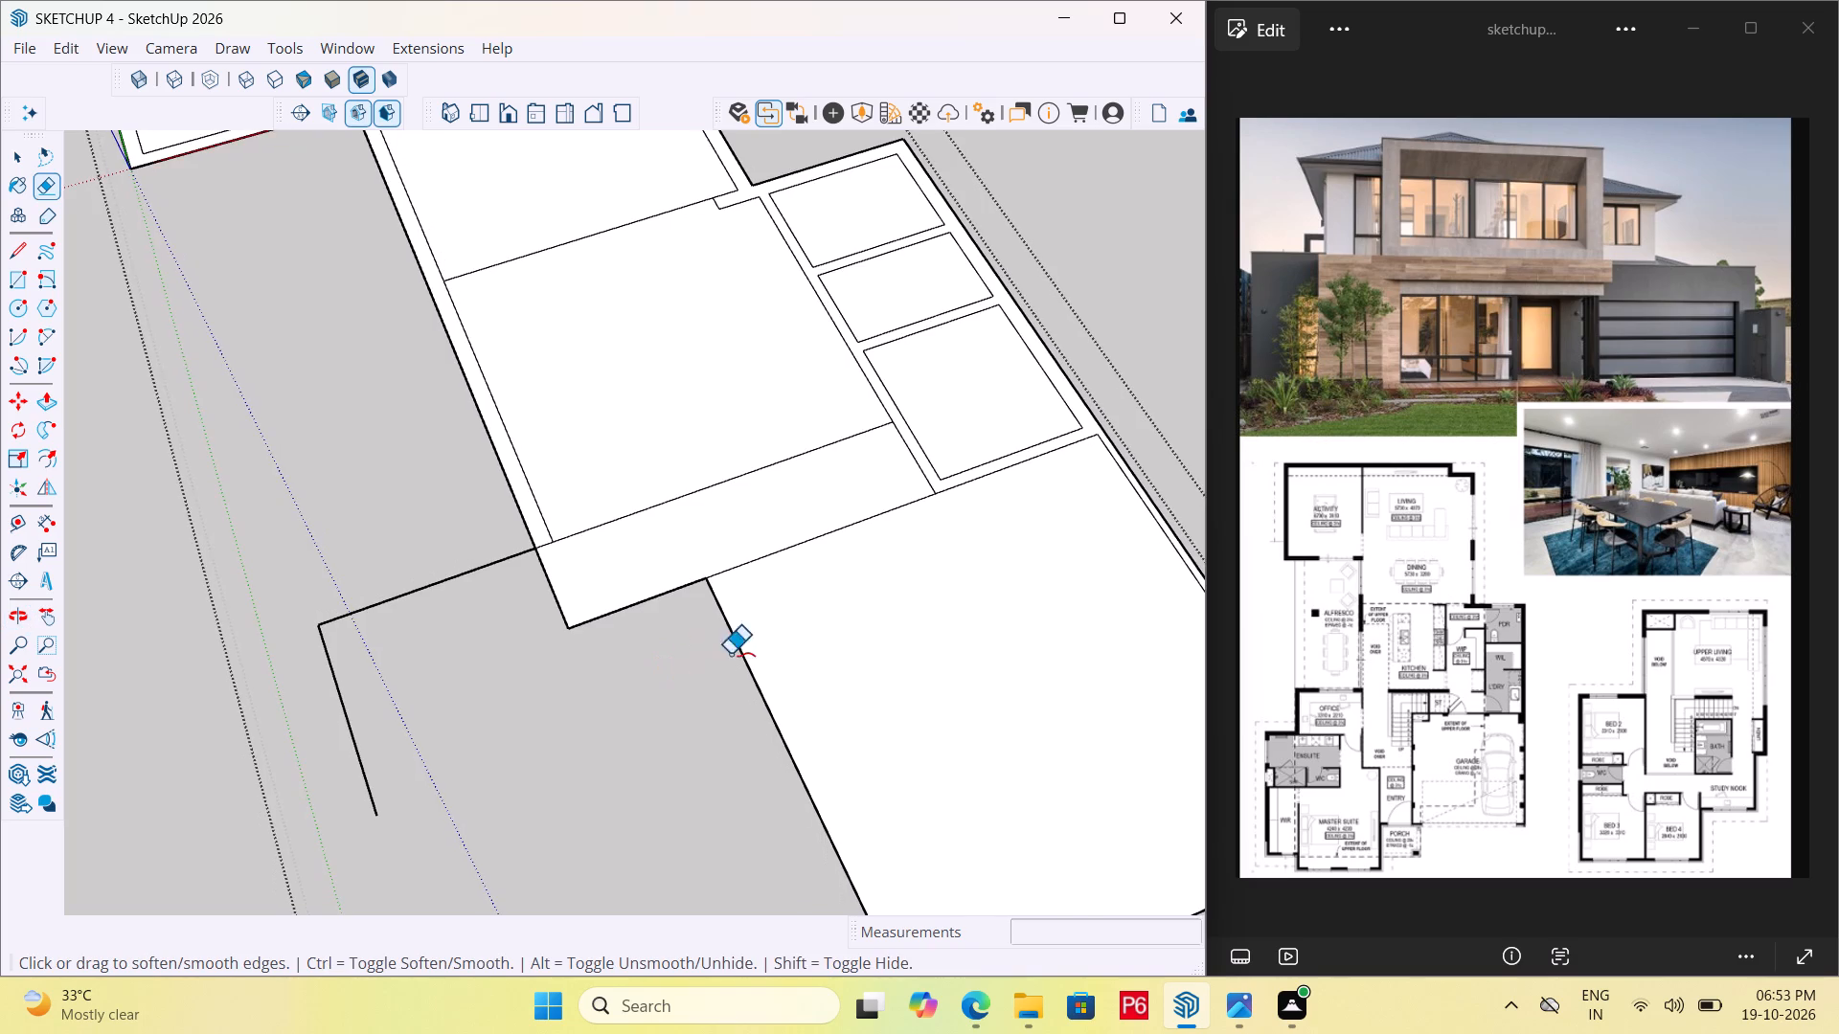
{"action": "scroll", "coordinate": [718, 716], "scroll_direction": "down", "scroll_amount": 5}
{"action": "scroll", "coordinate": [640, 424], "scroll_direction": "up", "scroll_amount": 6}
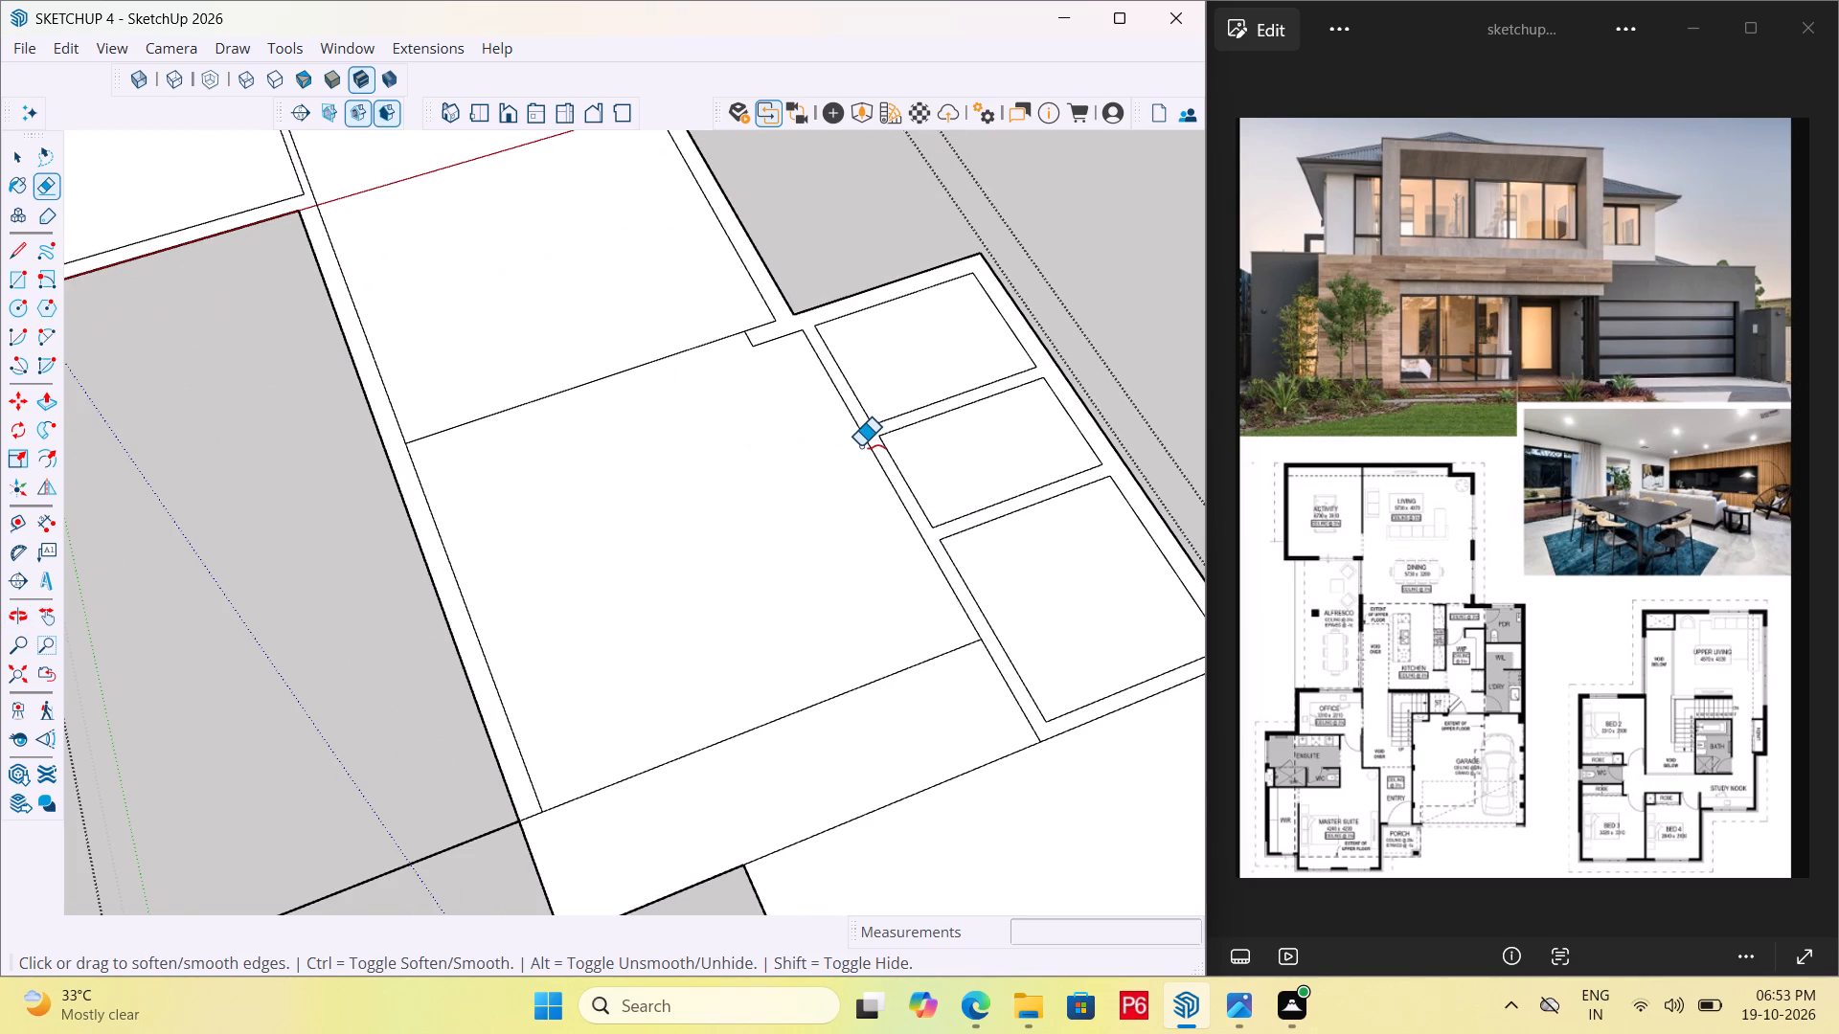
{"action": "key", "text": "t"}
{"action": "double_click", "coordinate": [874, 461]}
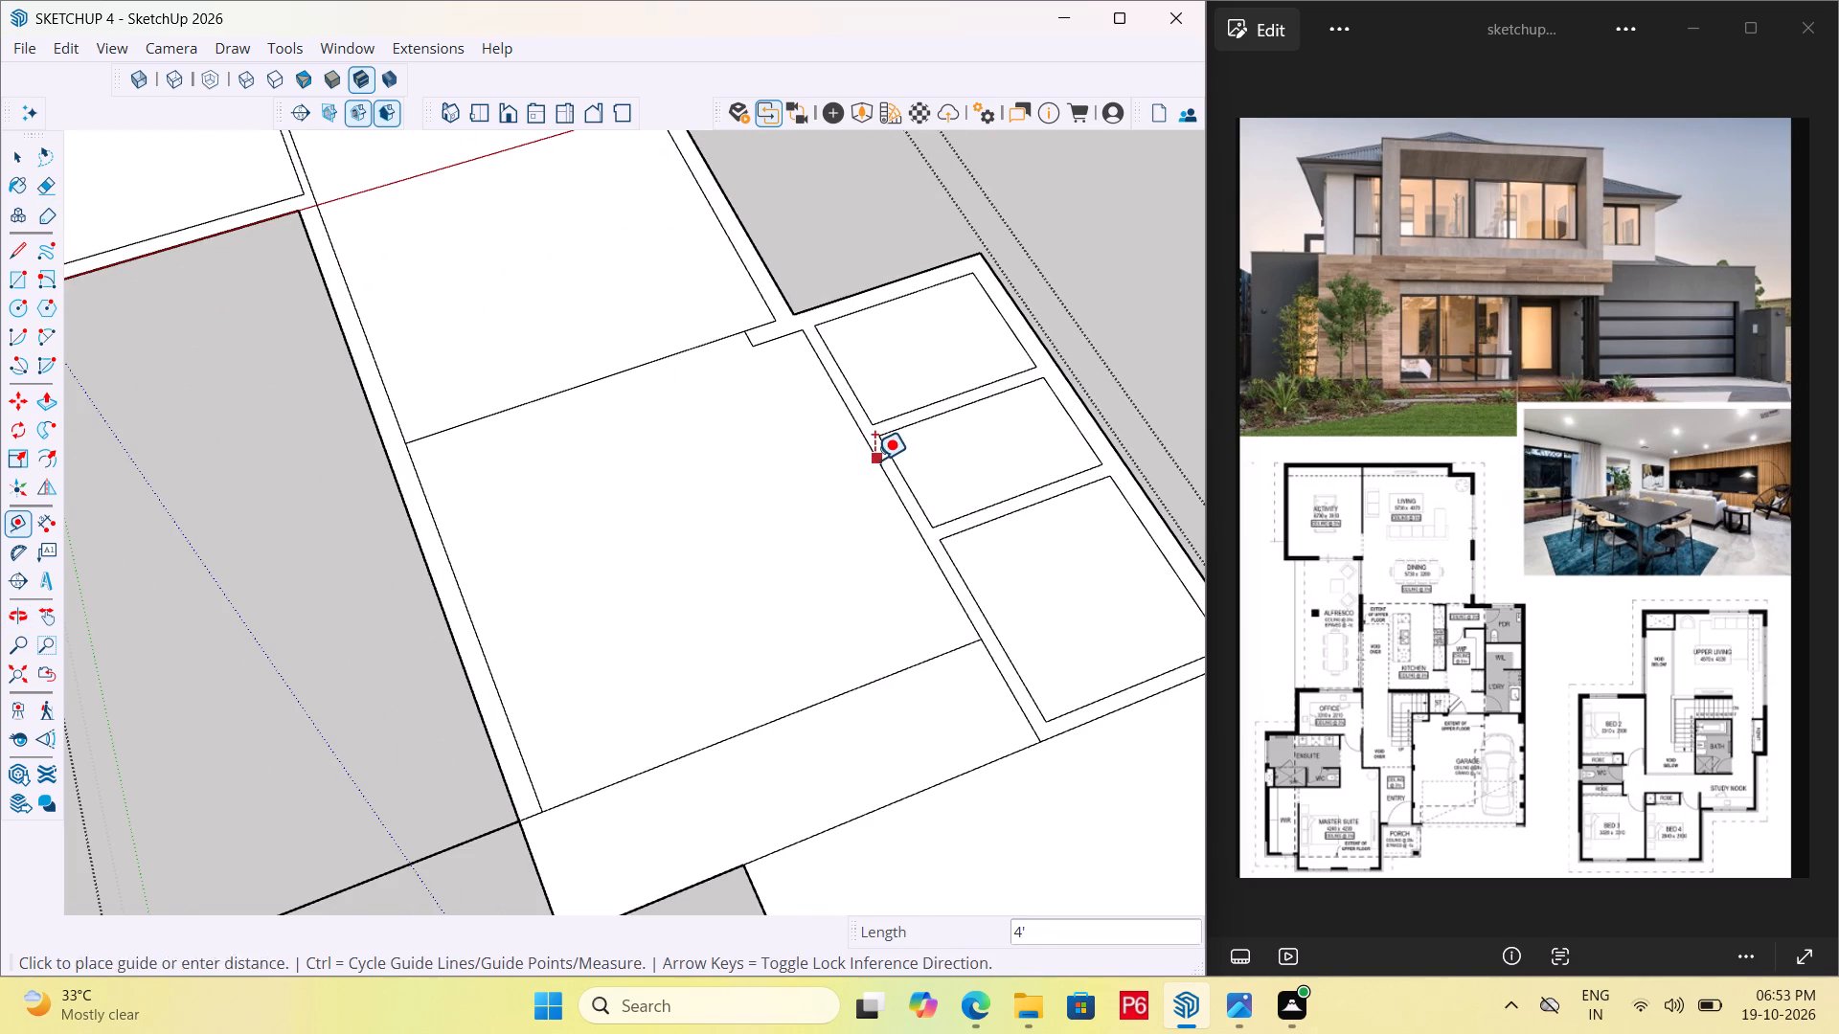
{"action": "left_click", "coordinate": [881, 470]}
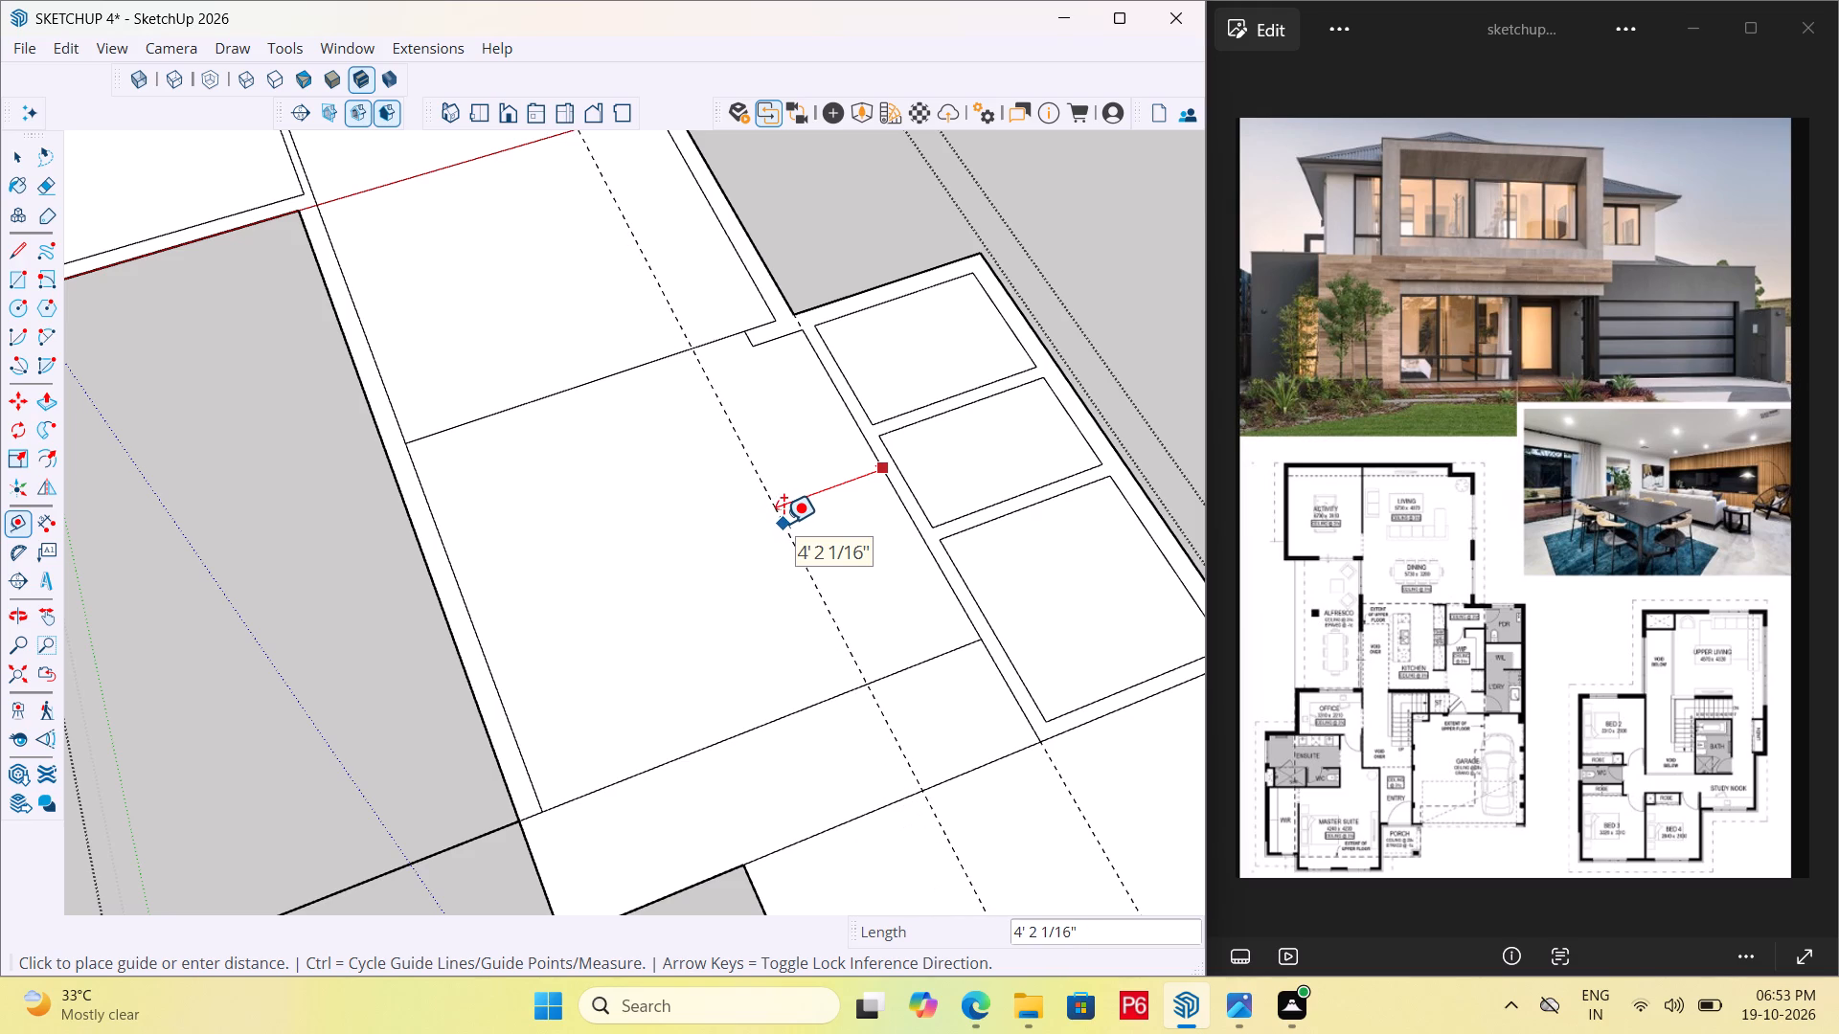
{"action": "left_click", "coordinate": [784, 524]}
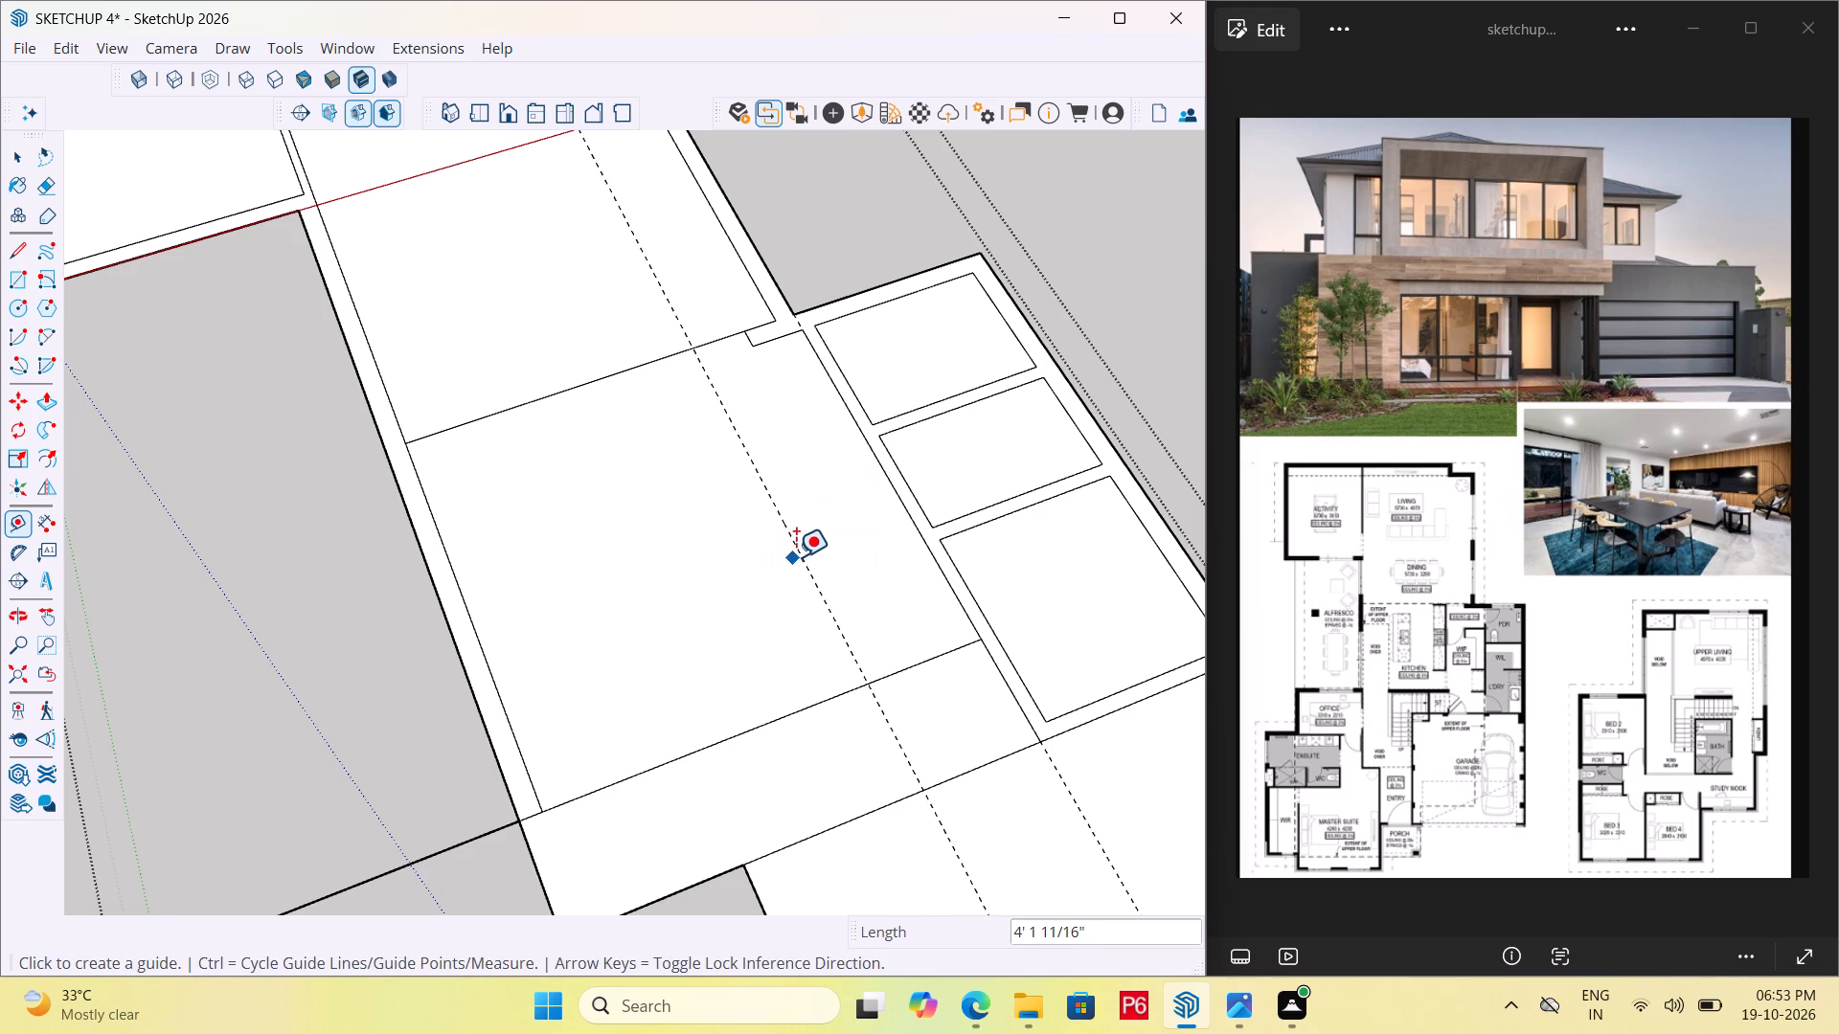
Place a parallel guide 6" from the new guide, on its kitchen side, for the partition thickness.
{"action": "left_click", "coordinate": [798, 556]}
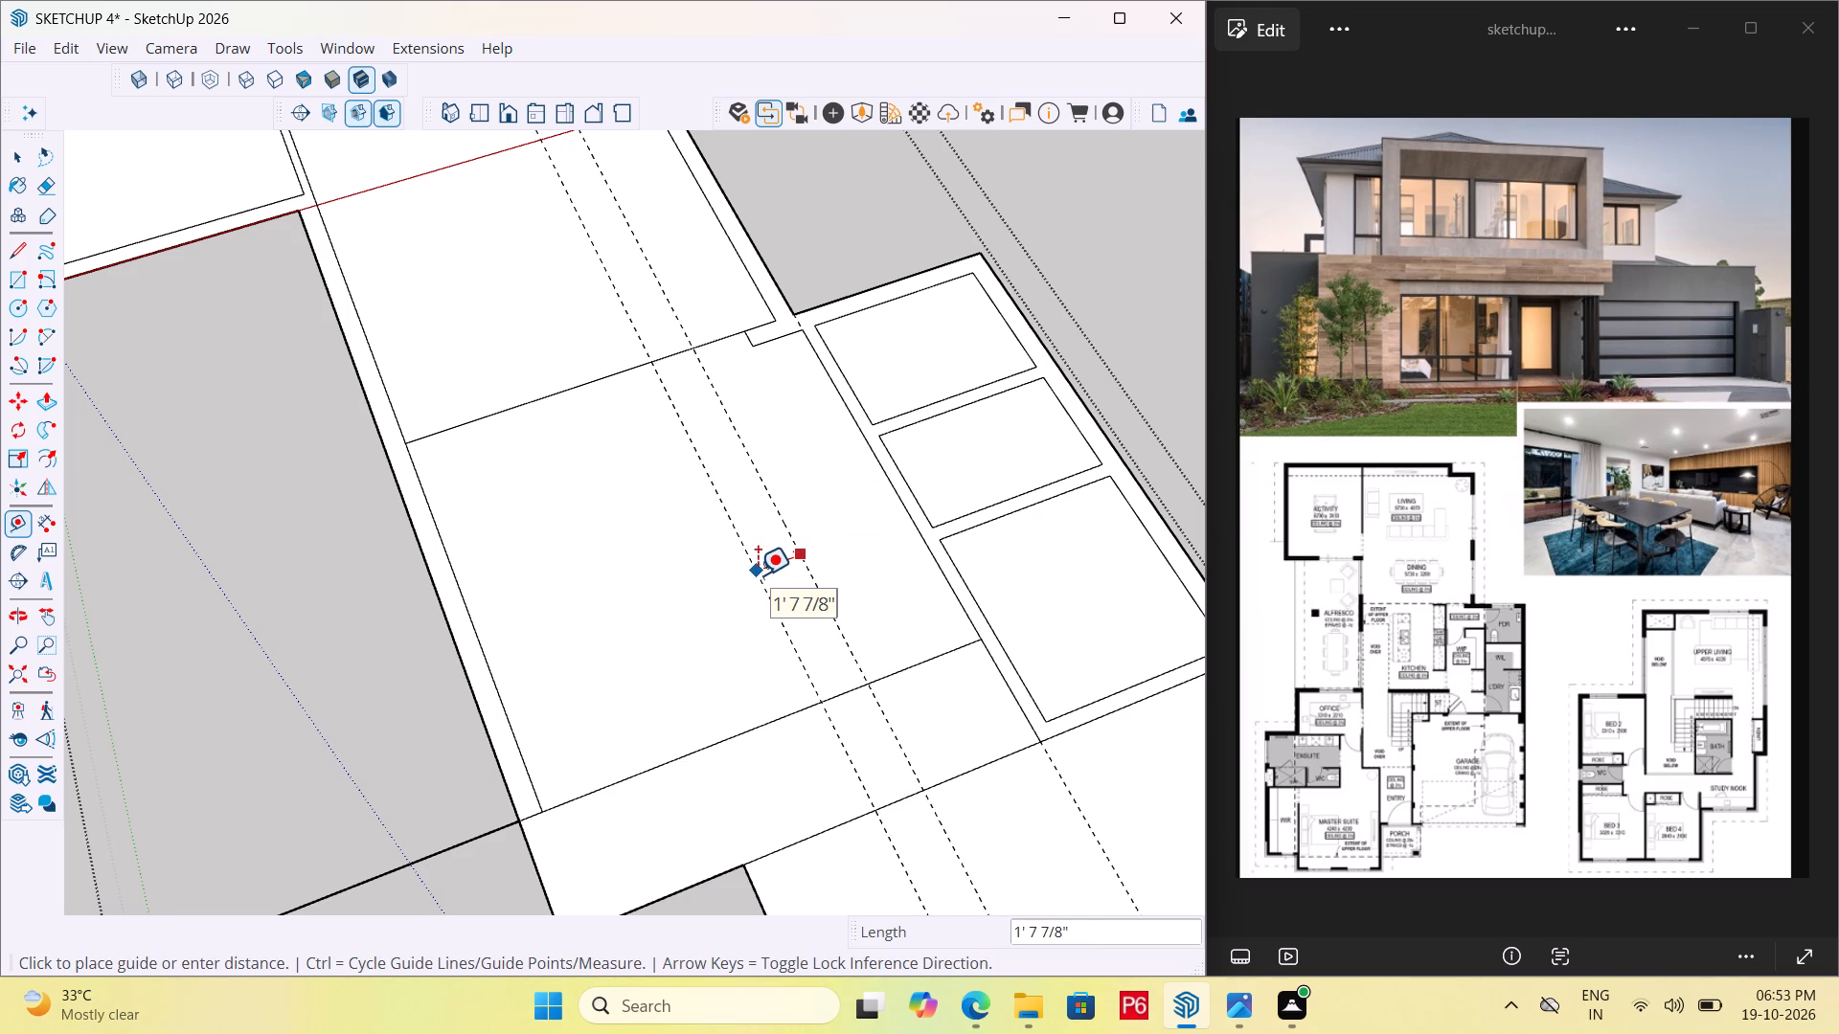
{"action": "type", "text": "6\""}
{"action": "key", "text": "Return"}
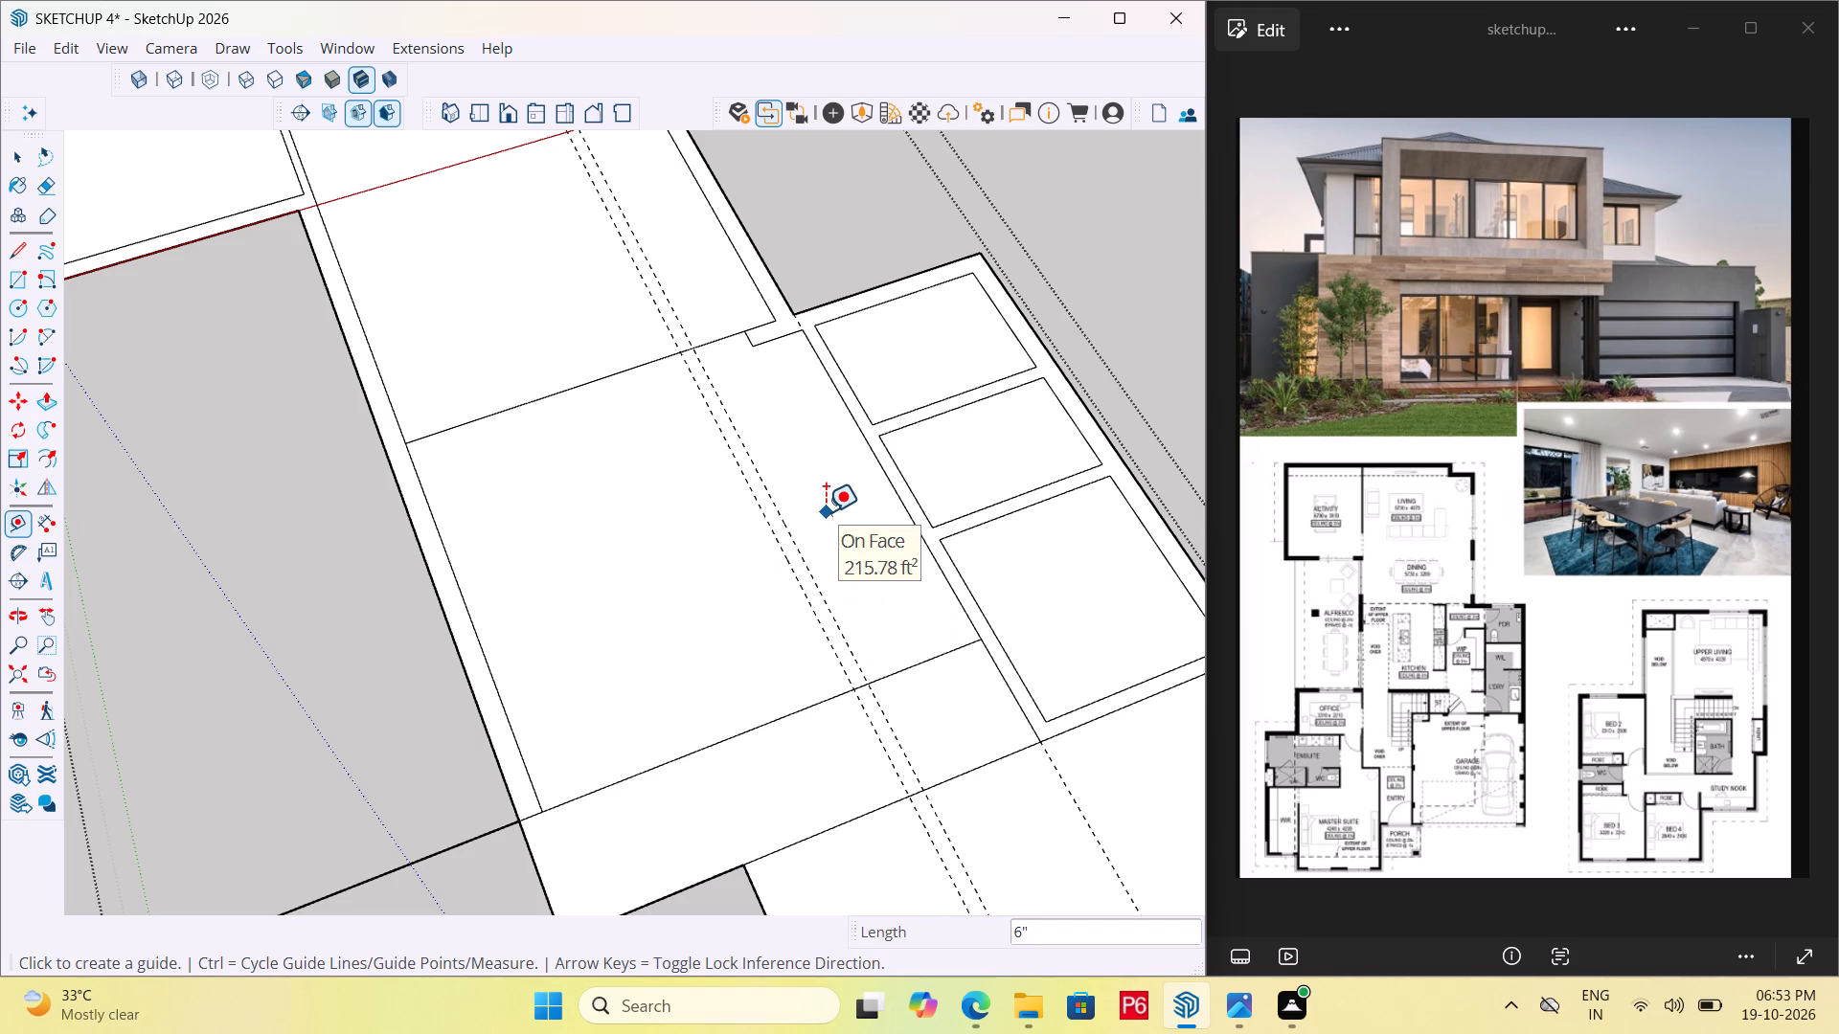
Draw the kitchen-pantry partition's two lines about 14' 3" long along the guides, from the dining-side line to the kitchen's front line.
{"action": "key", "text": "l"}
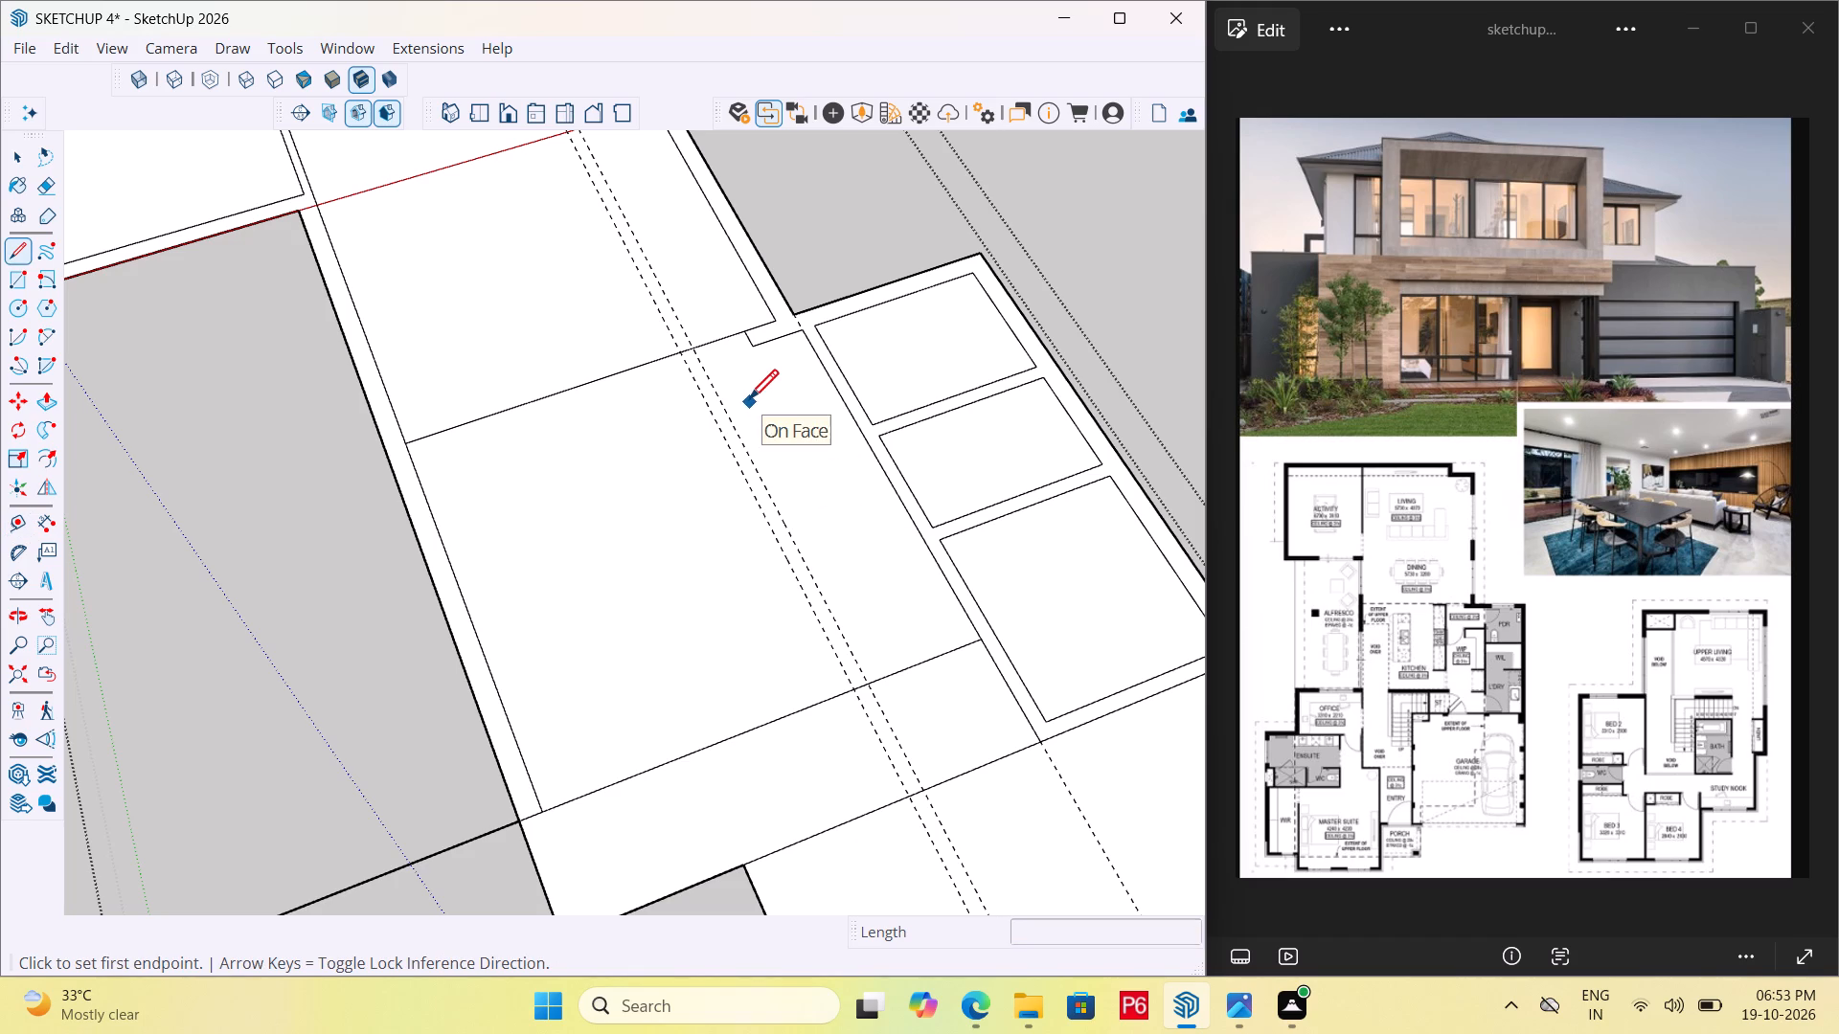
{"action": "scroll", "coordinate": [669, 351], "scroll_direction": "up", "scroll_amount": 3}
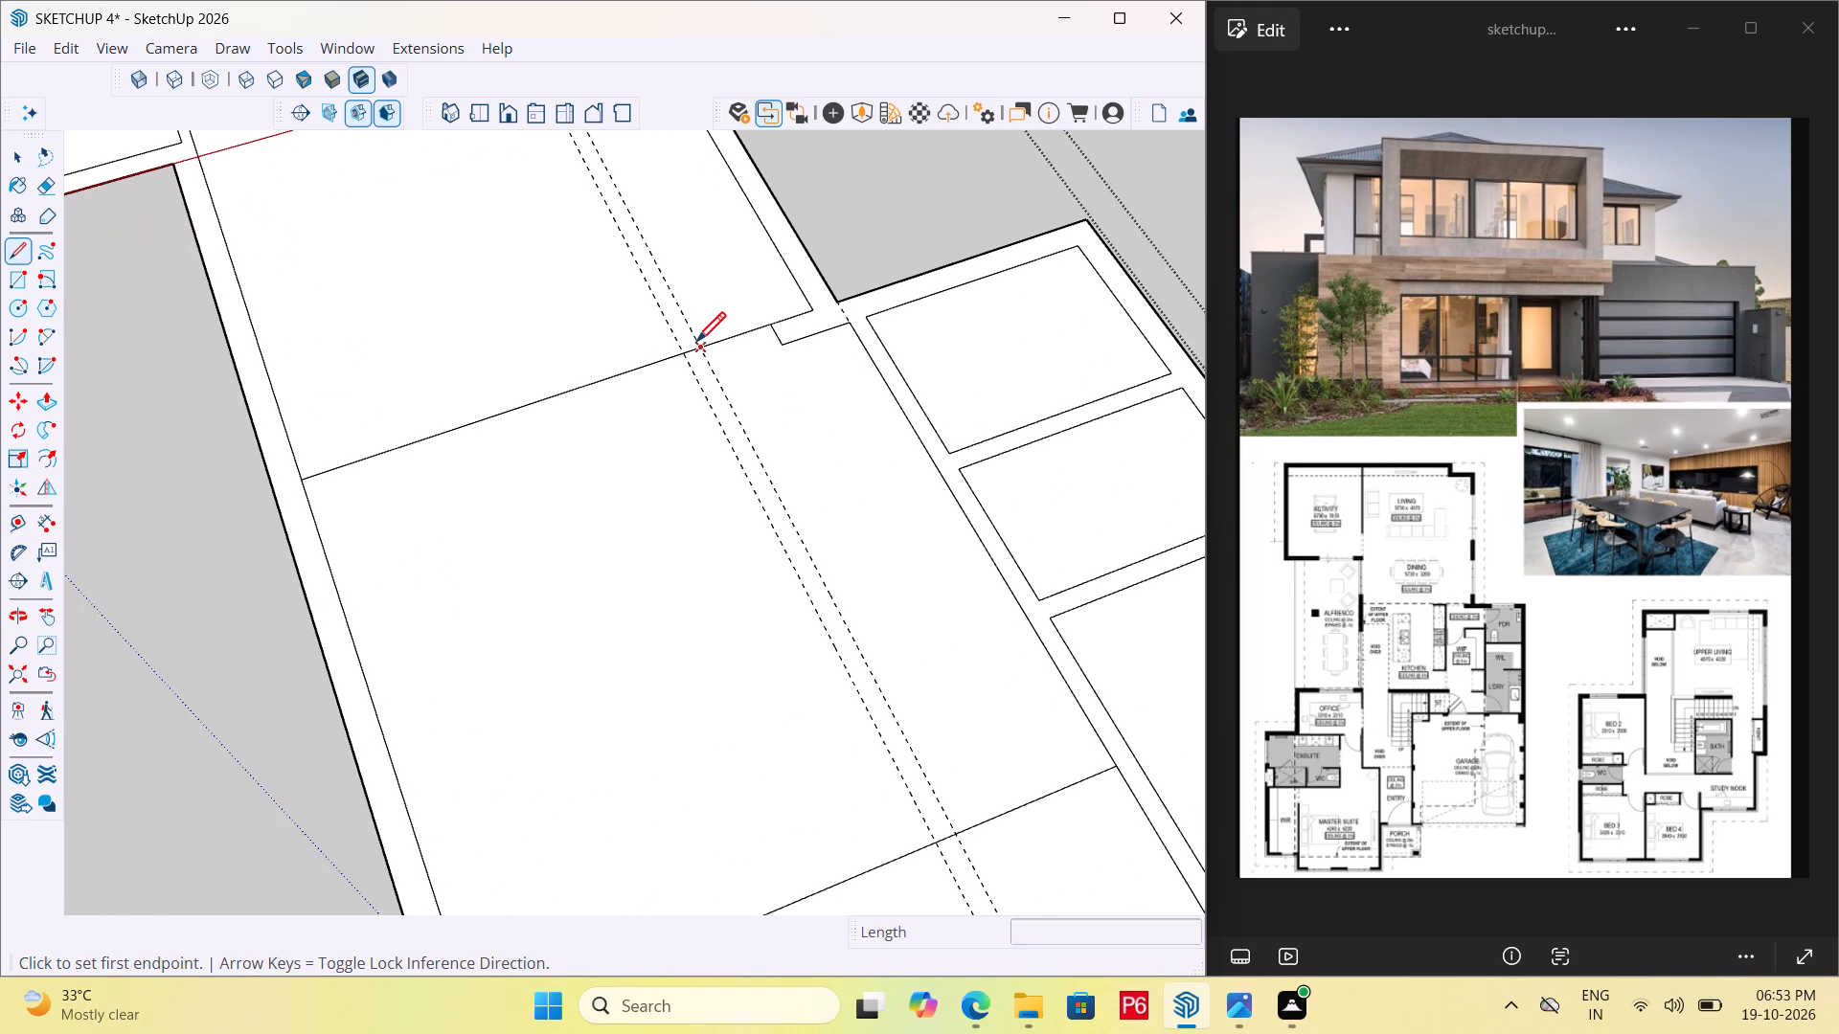
{"action": "left_click", "coordinate": [696, 345]}
{"action": "left_click", "coordinate": [951, 835]}
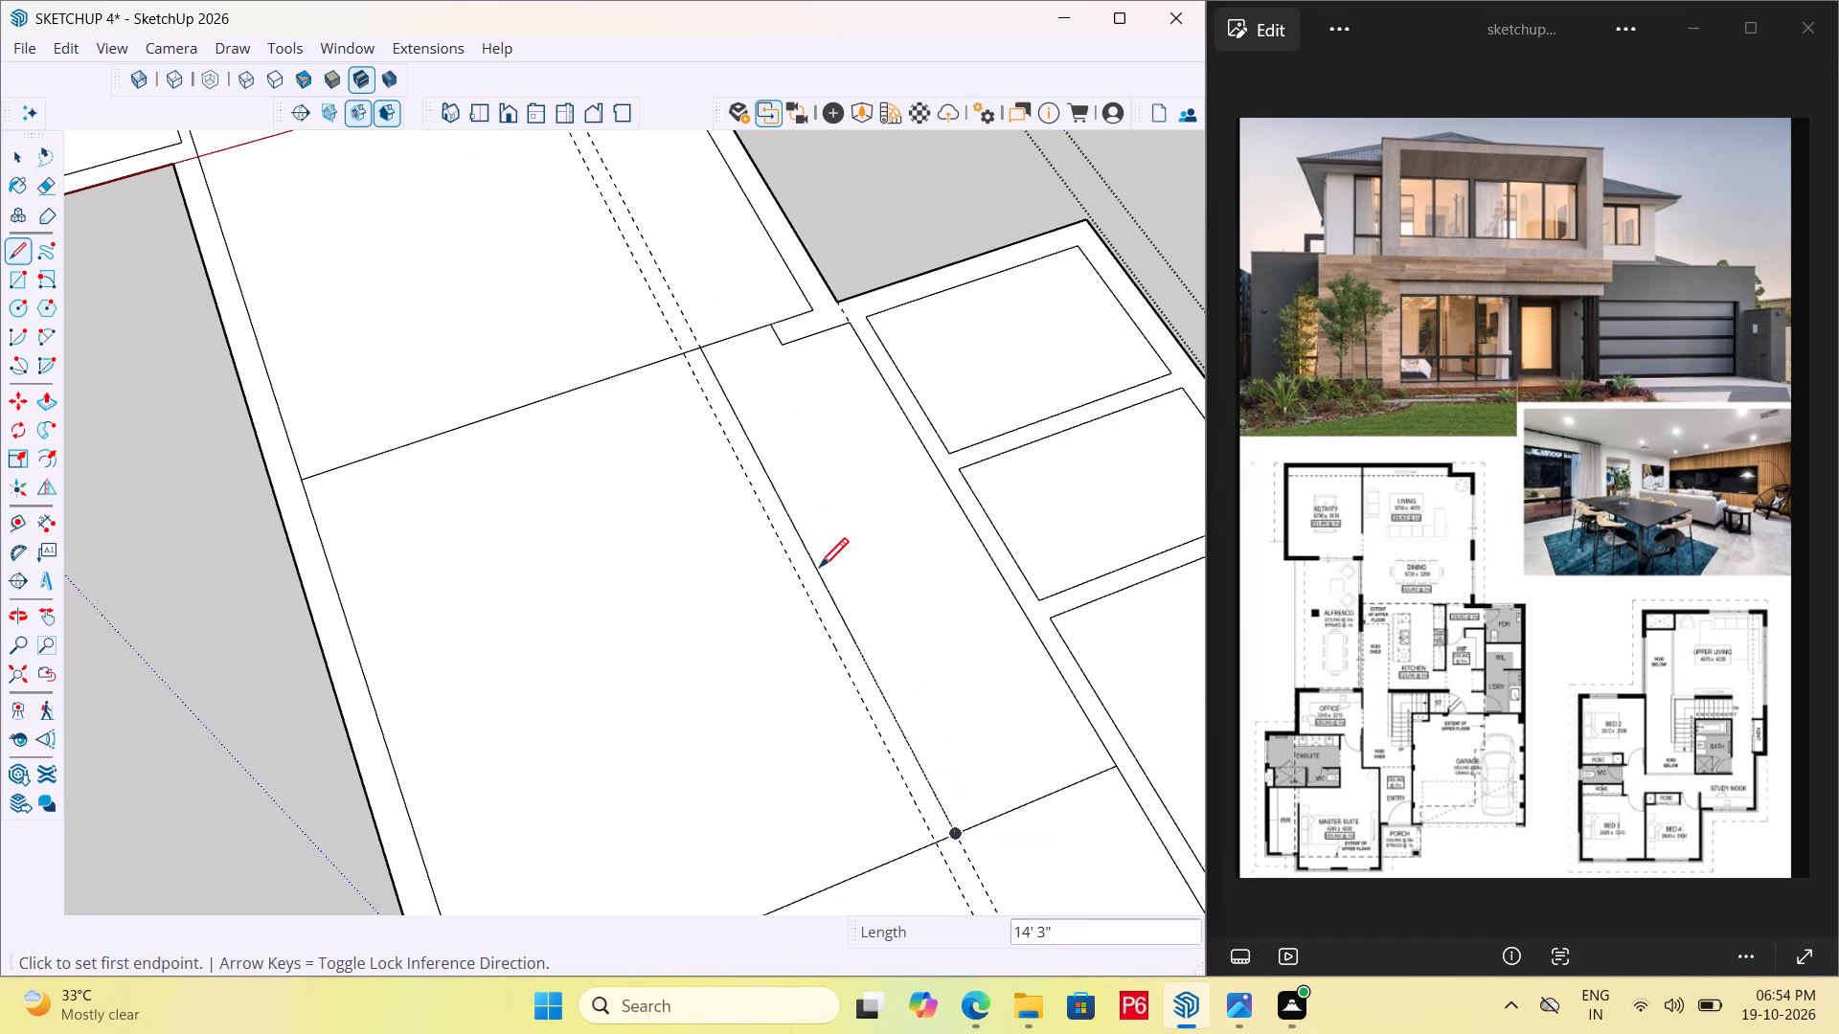
{"action": "left_click", "coordinate": [682, 355]}
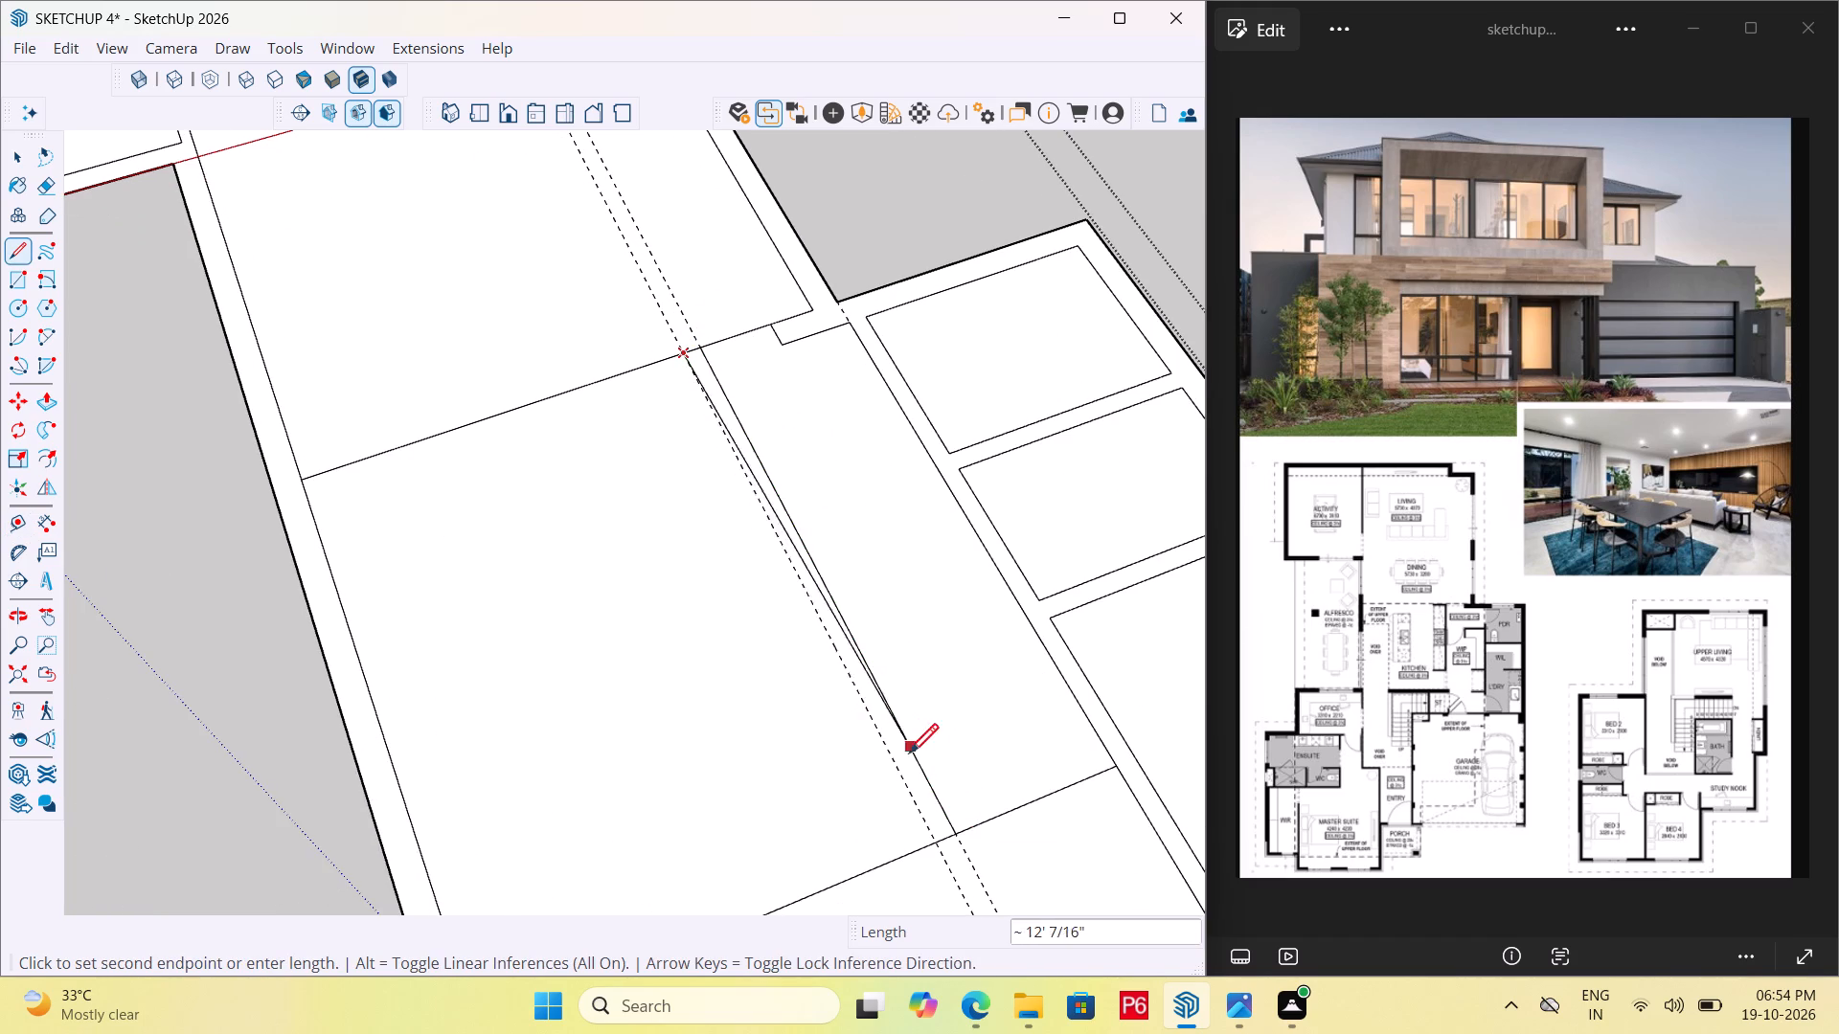
{"action": "left_click", "coordinate": [937, 849]}
{"action": "scroll", "coordinate": [724, 546], "scroll_direction": "down", "scroll_amount": 6}
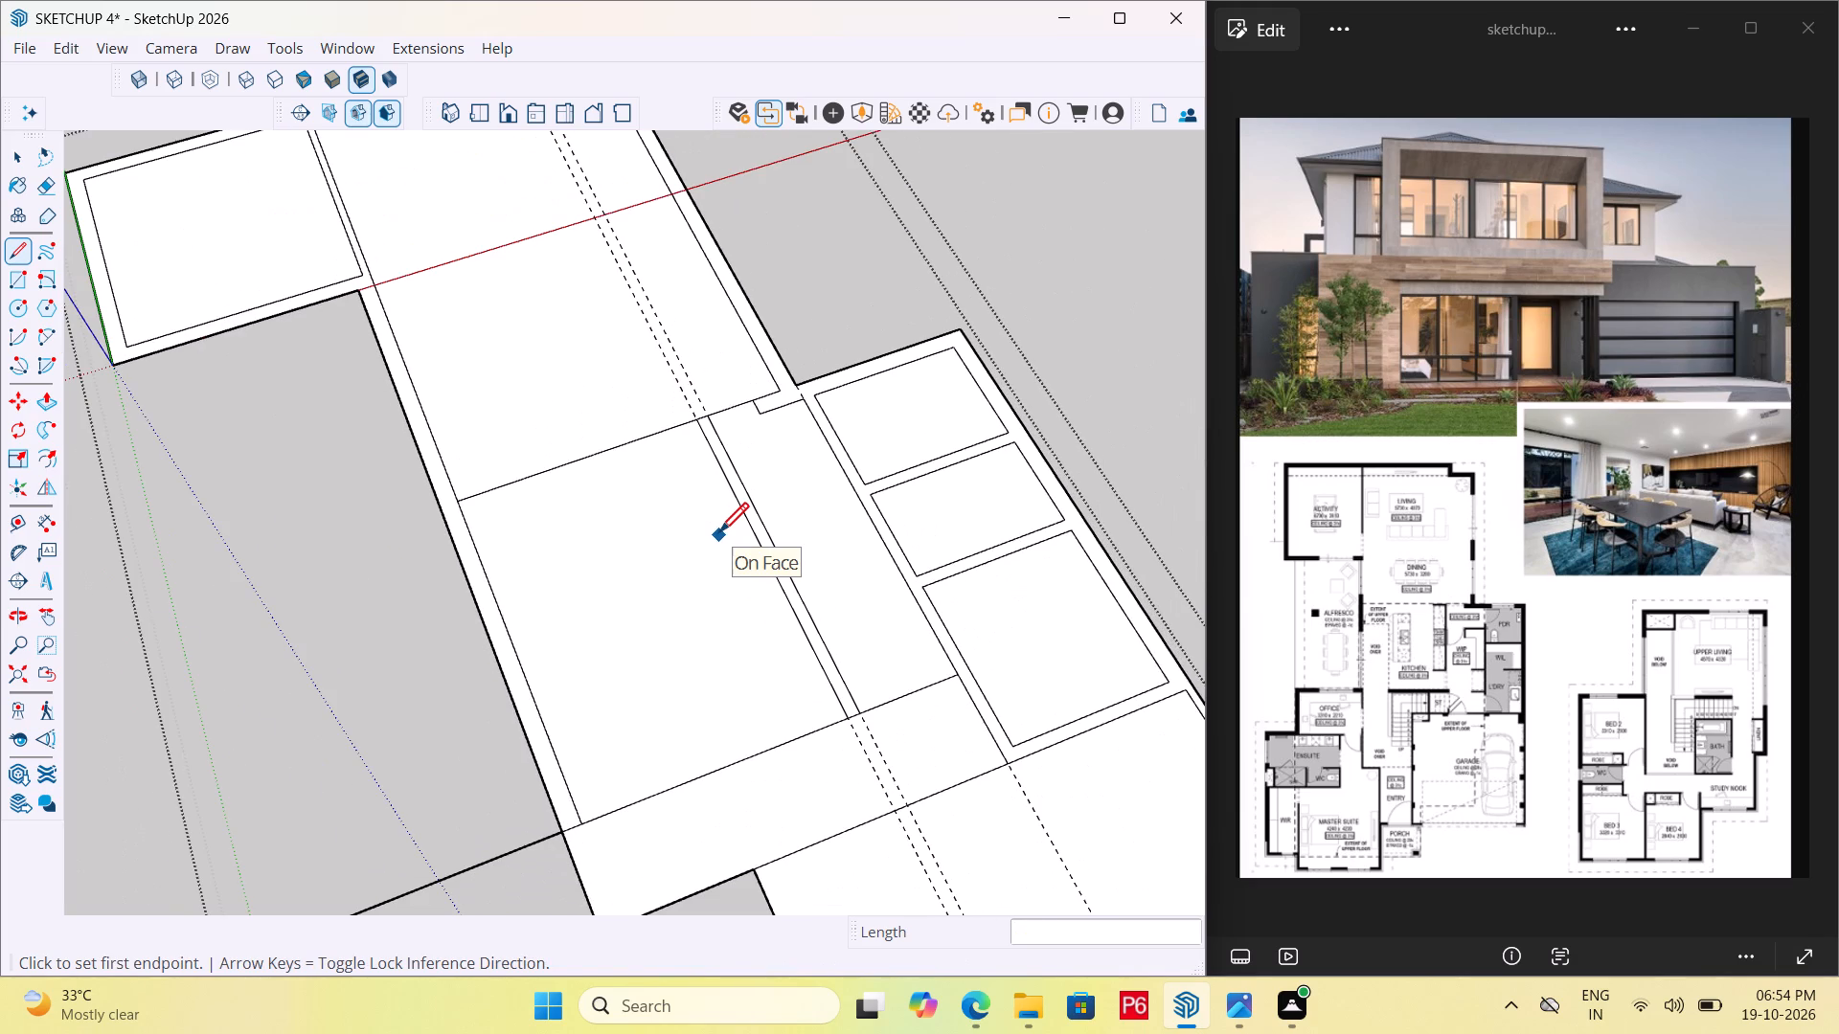
Examine the reference floor plan around the kitchen, pantry, stairs, office and garage.
{"action": "scroll", "coordinate": [608, 529], "scroll_direction": "up", "scroll_amount": 4}
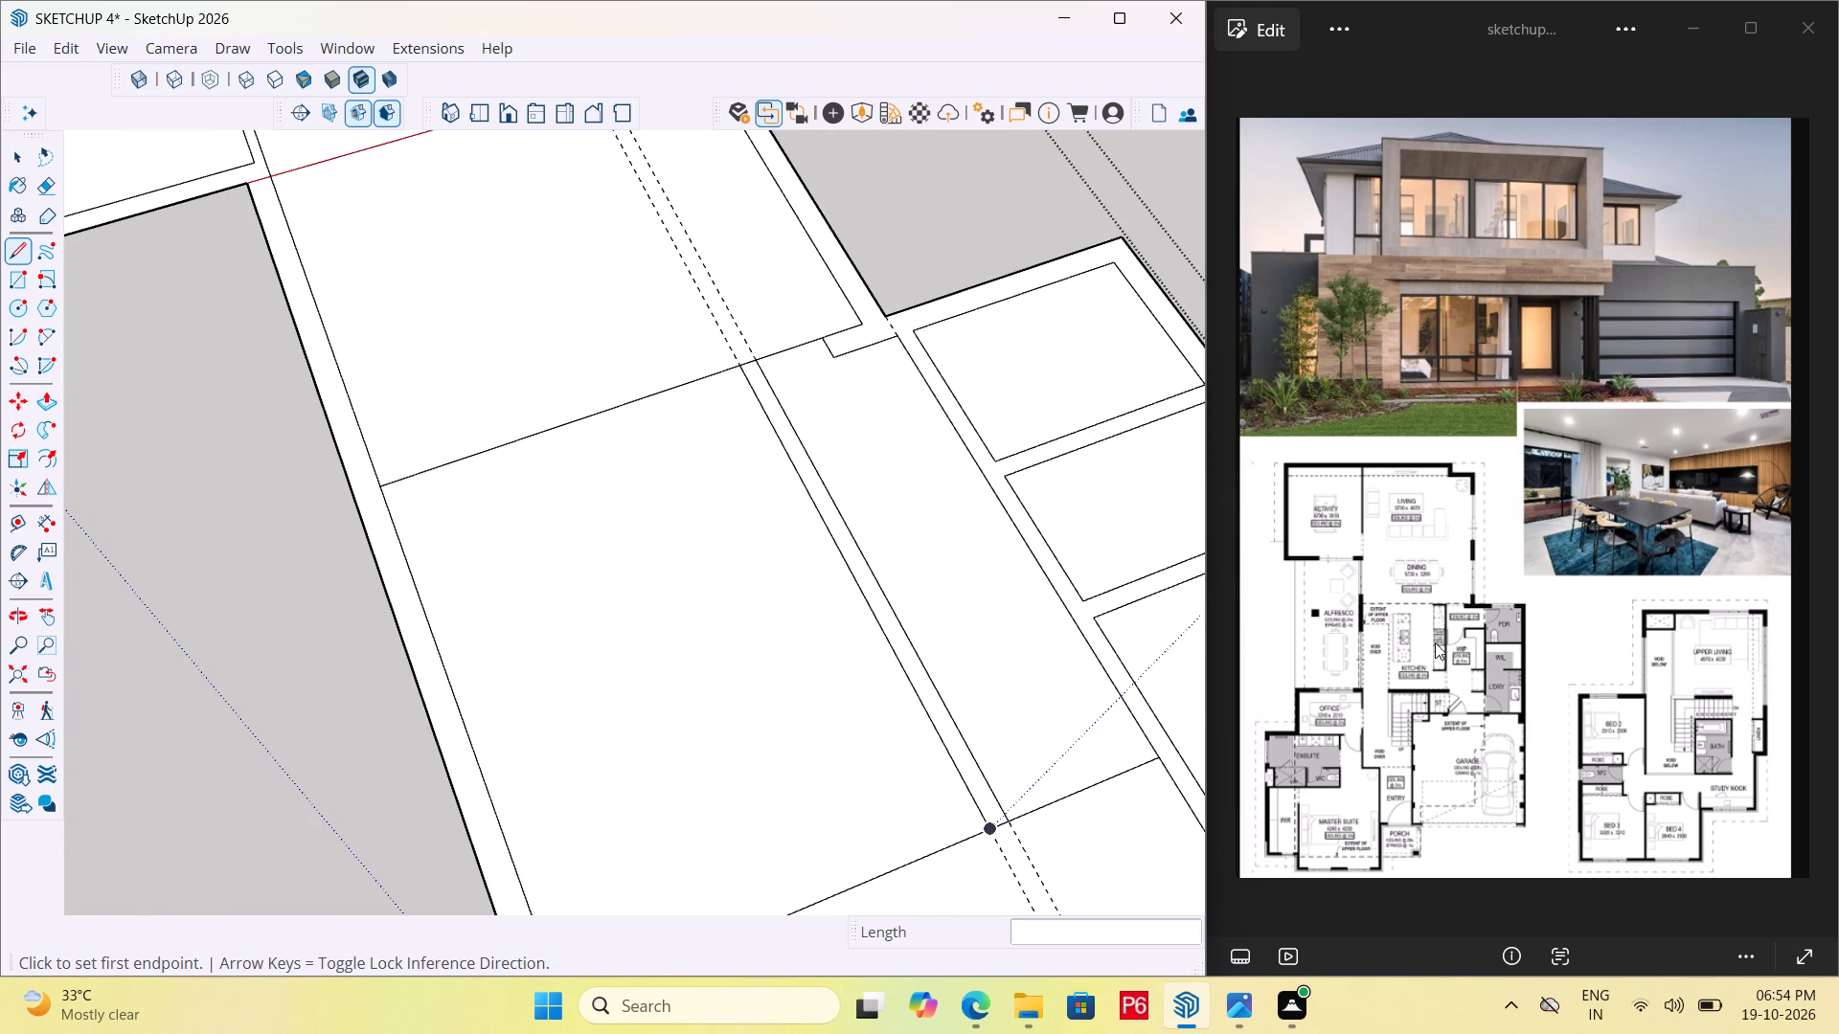
{"action": "scroll", "coordinate": [1439, 642], "scroll_direction": "up", "scroll_amount": 13}
{"action": "scroll", "coordinate": [1563, 564], "scroll_direction": "down", "scroll_amount": 6}
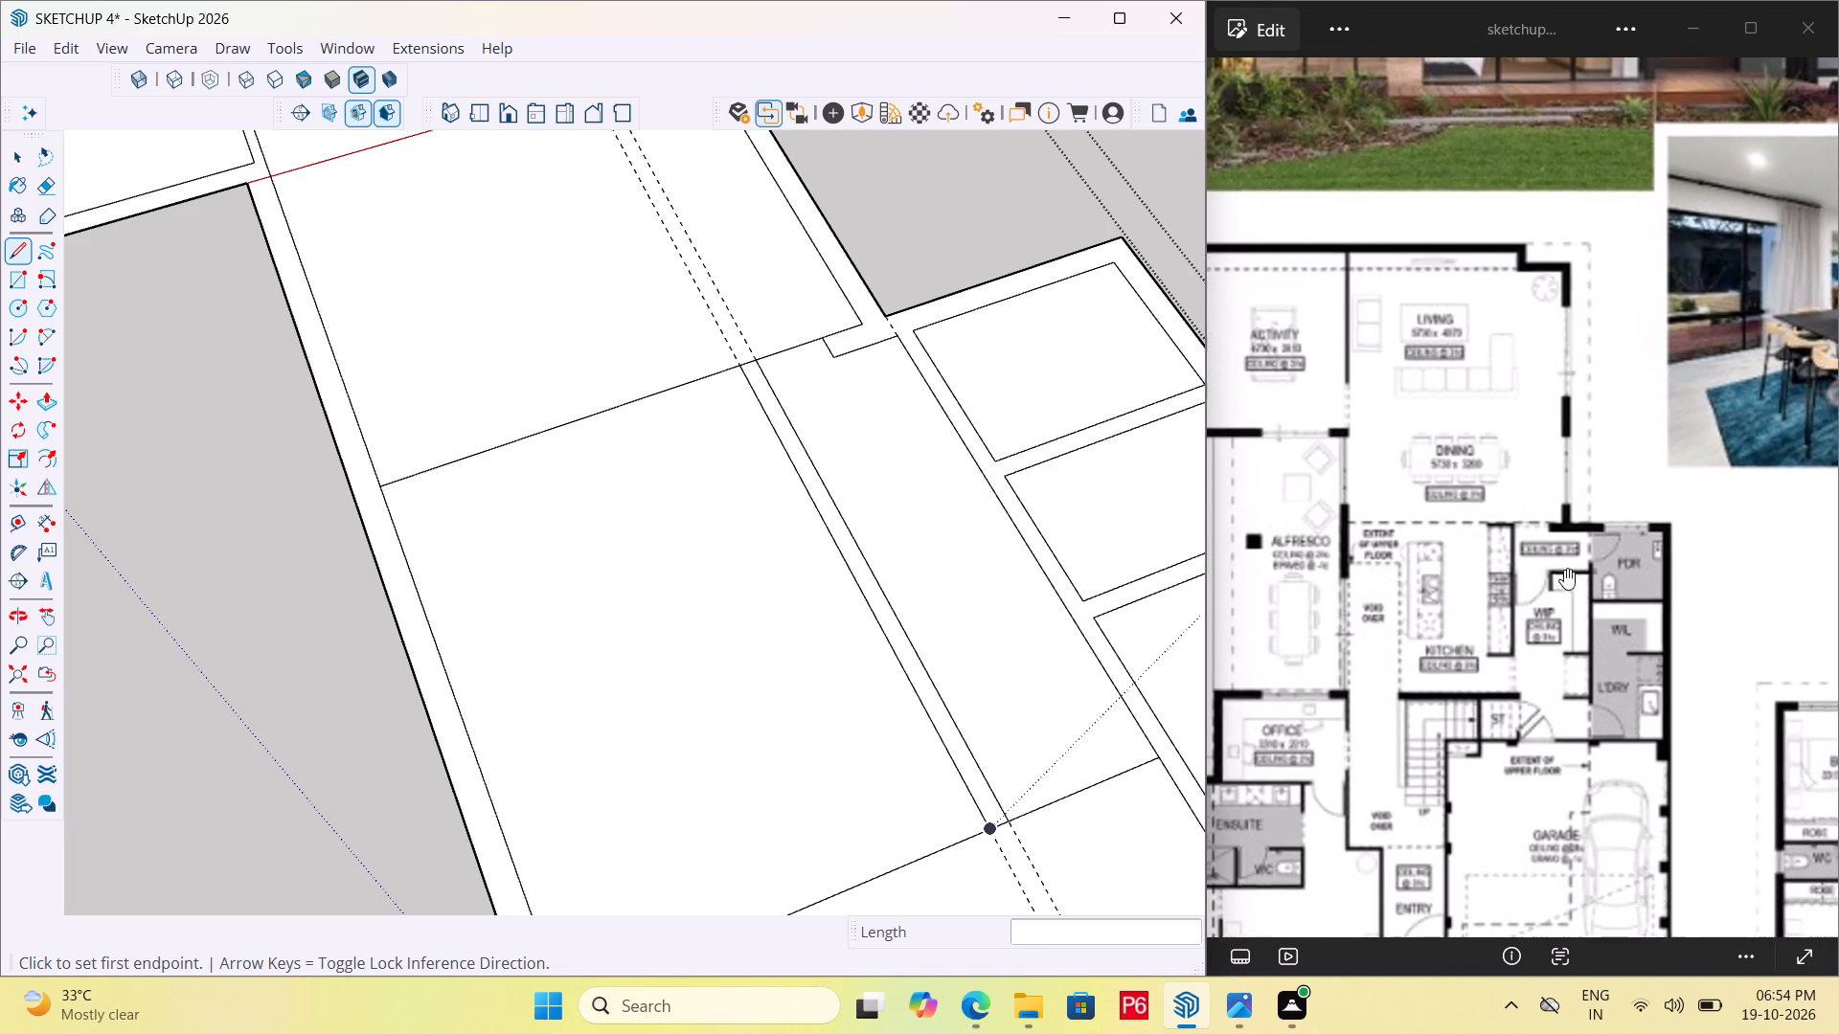
{"action": "scroll", "coordinate": [1448, 784], "scroll_direction": "up", "scroll_amount": 1}
{"action": "scroll", "coordinate": [1485, 565], "scroll_direction": "down", "scroll_amount": 5}
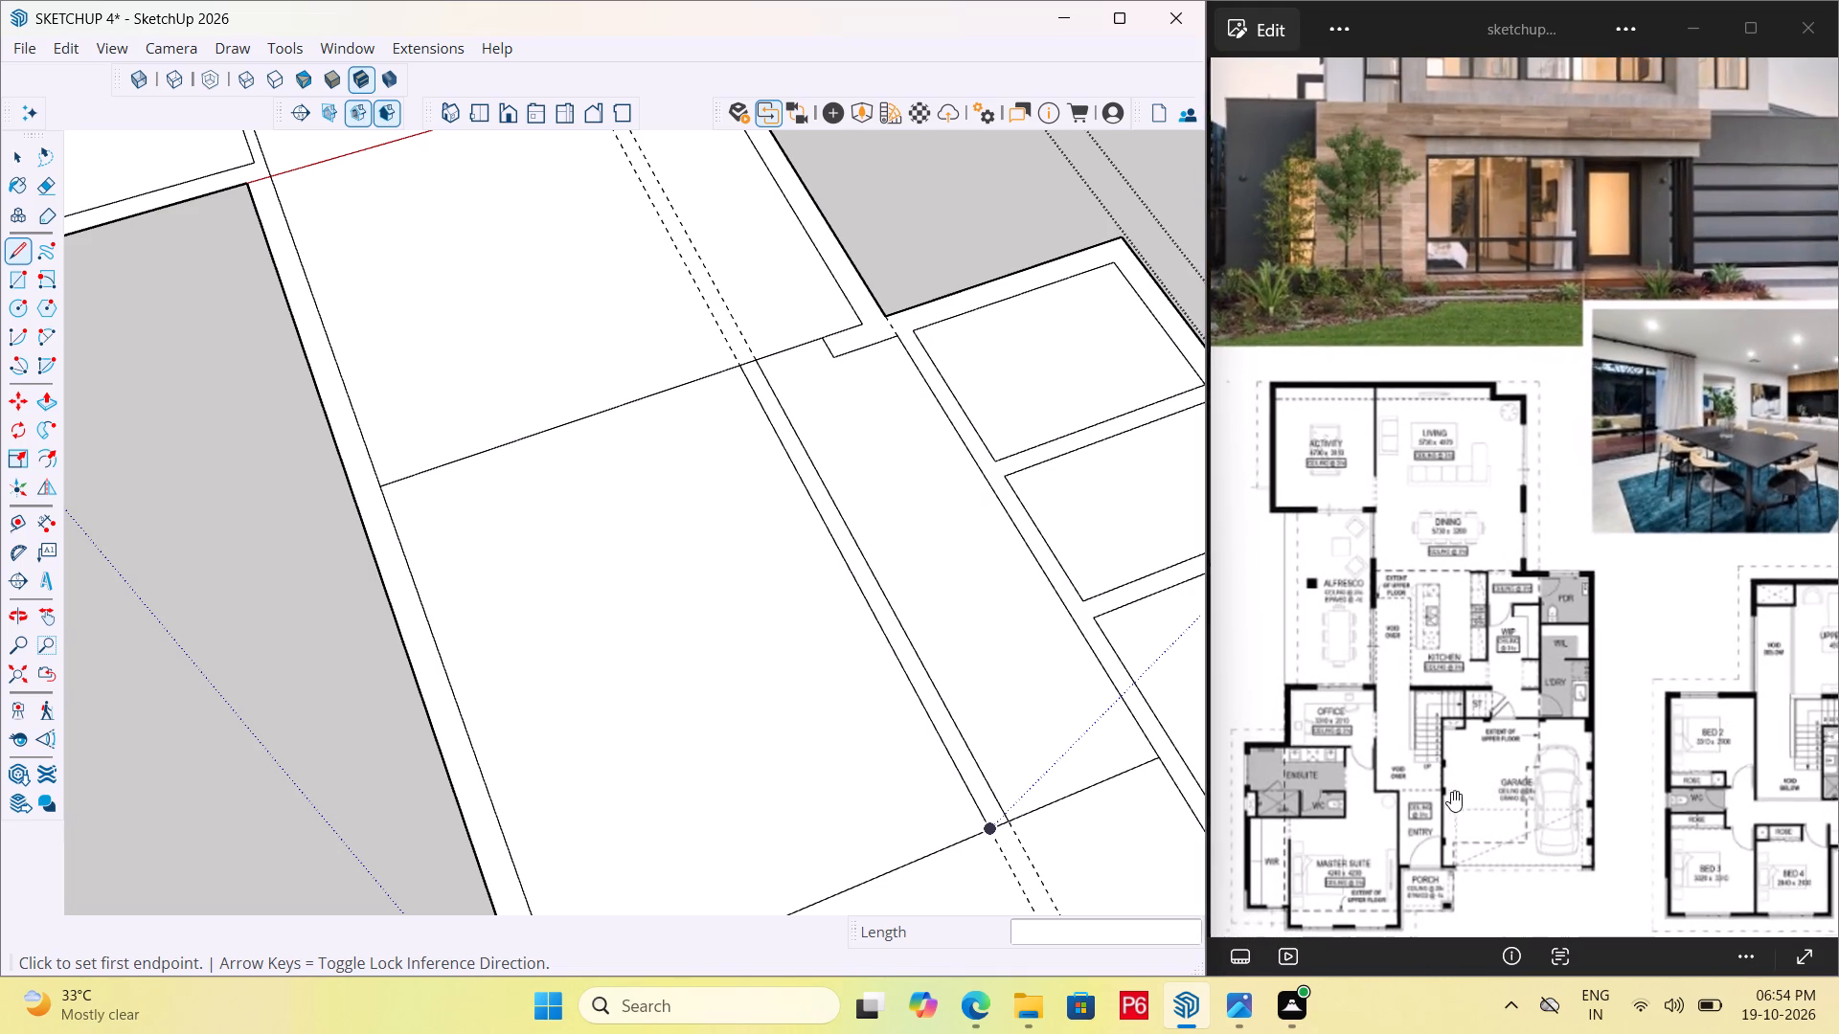
{"action": "scroll", "coordinate": [1455, 836], "scroll_direction": "up", "scroll_amount": 2}
{"action": "scroll", "coordinate": [1532, 660], "scroll_direction": "down", "scroll_amount": 3}
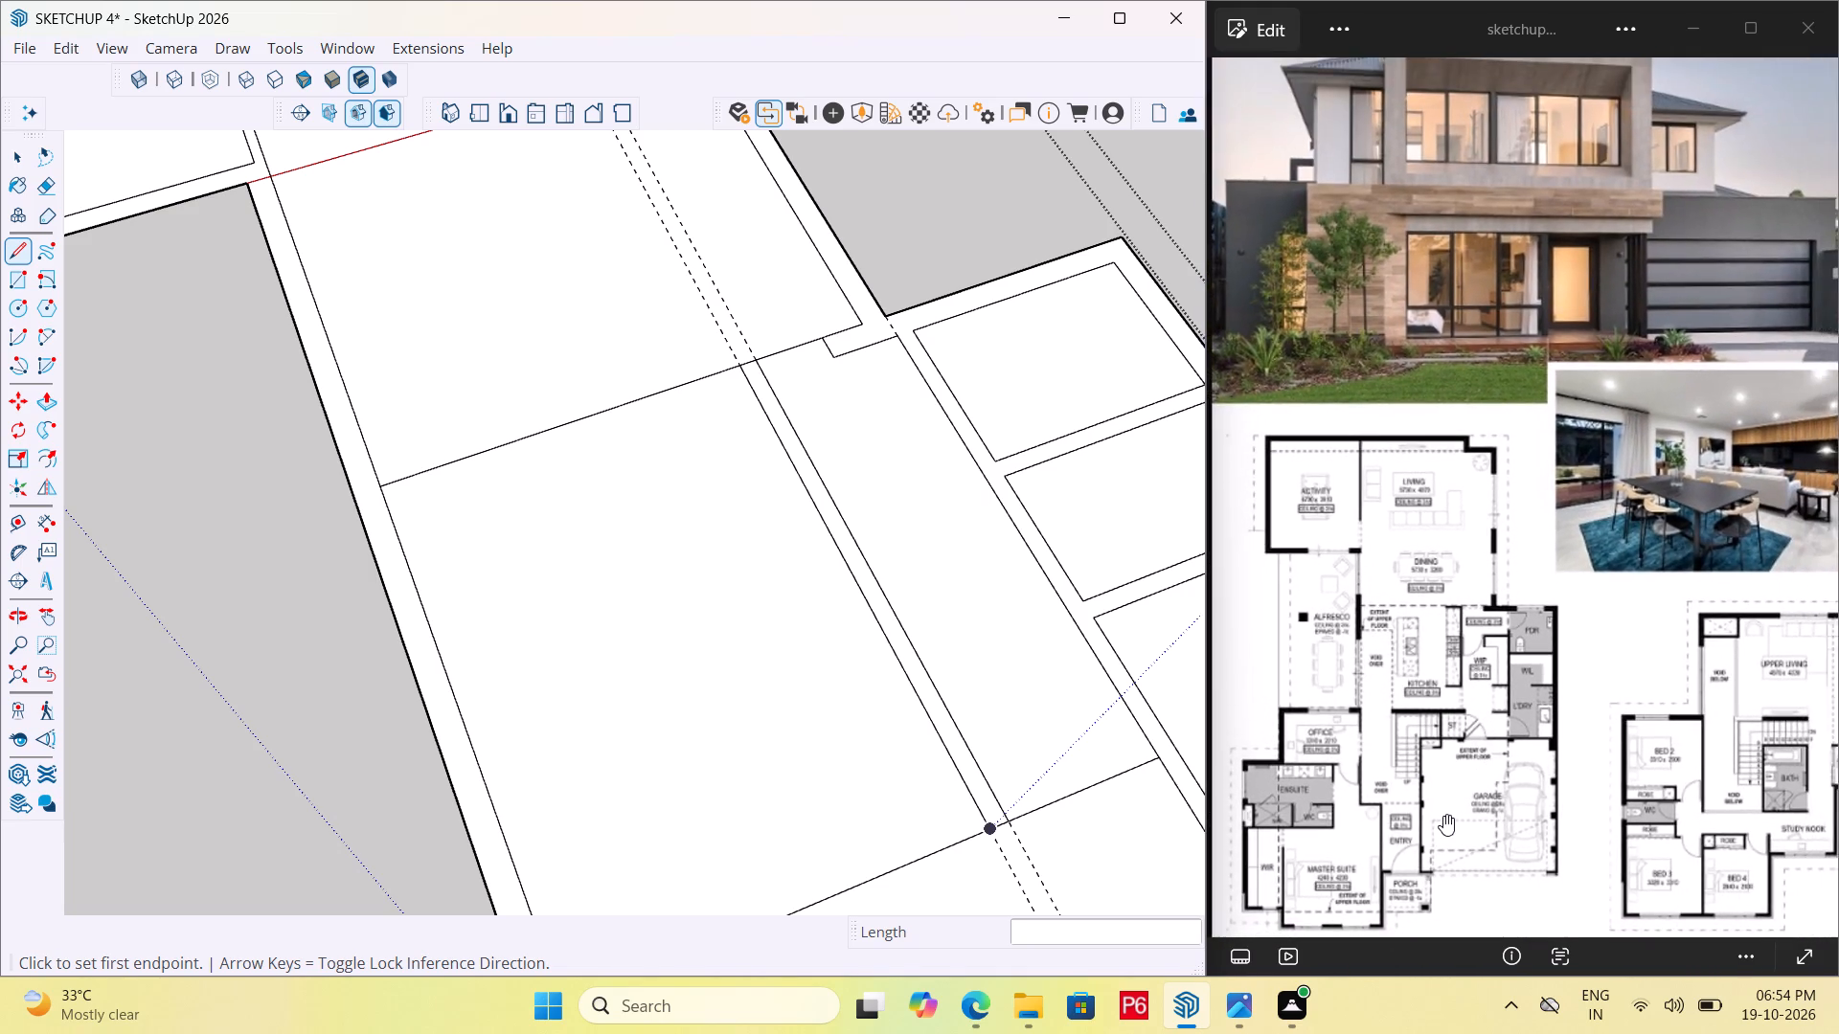
{"action": "scroll", "coordinate": [1443, 815], "scroll_direction": "up", "scroll_amount": 2}
{"action": "scroll", "coordinate": [1539, 644], "scroll_direction": "down", "scroll_amount": 3}
{"action": "middle_click_drag", "start_coordinate": [1551, 635], "coordinate": [1691, 405]}
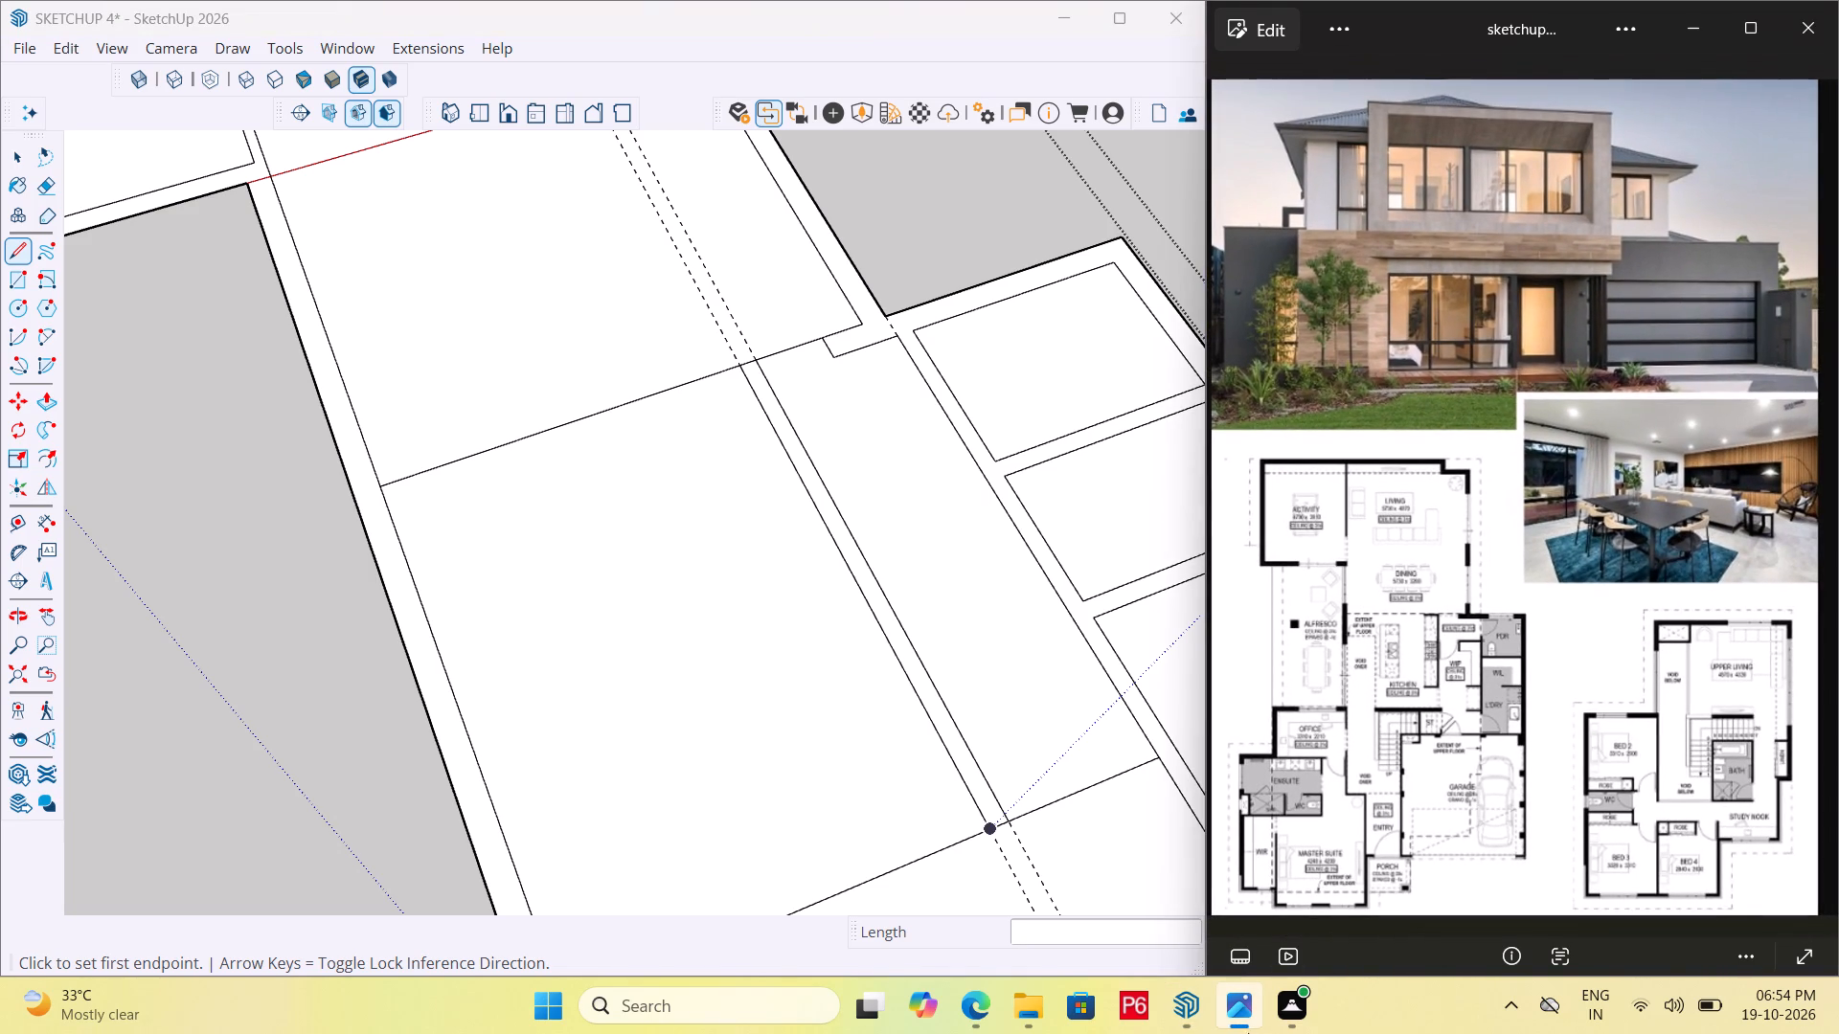
{"action": "scroll", "coordinate": [1255, 1024], "scroll_direction": "up", "scroll_amount": 1}
{"action": "scroll", "coordinate": [1320, 853], "scroll_direction": "up", "scroll_amount": 5}
{"action": "middle_click_drag", "start_coordinate": [1330, 843], "coordinate": [1447, 686]}
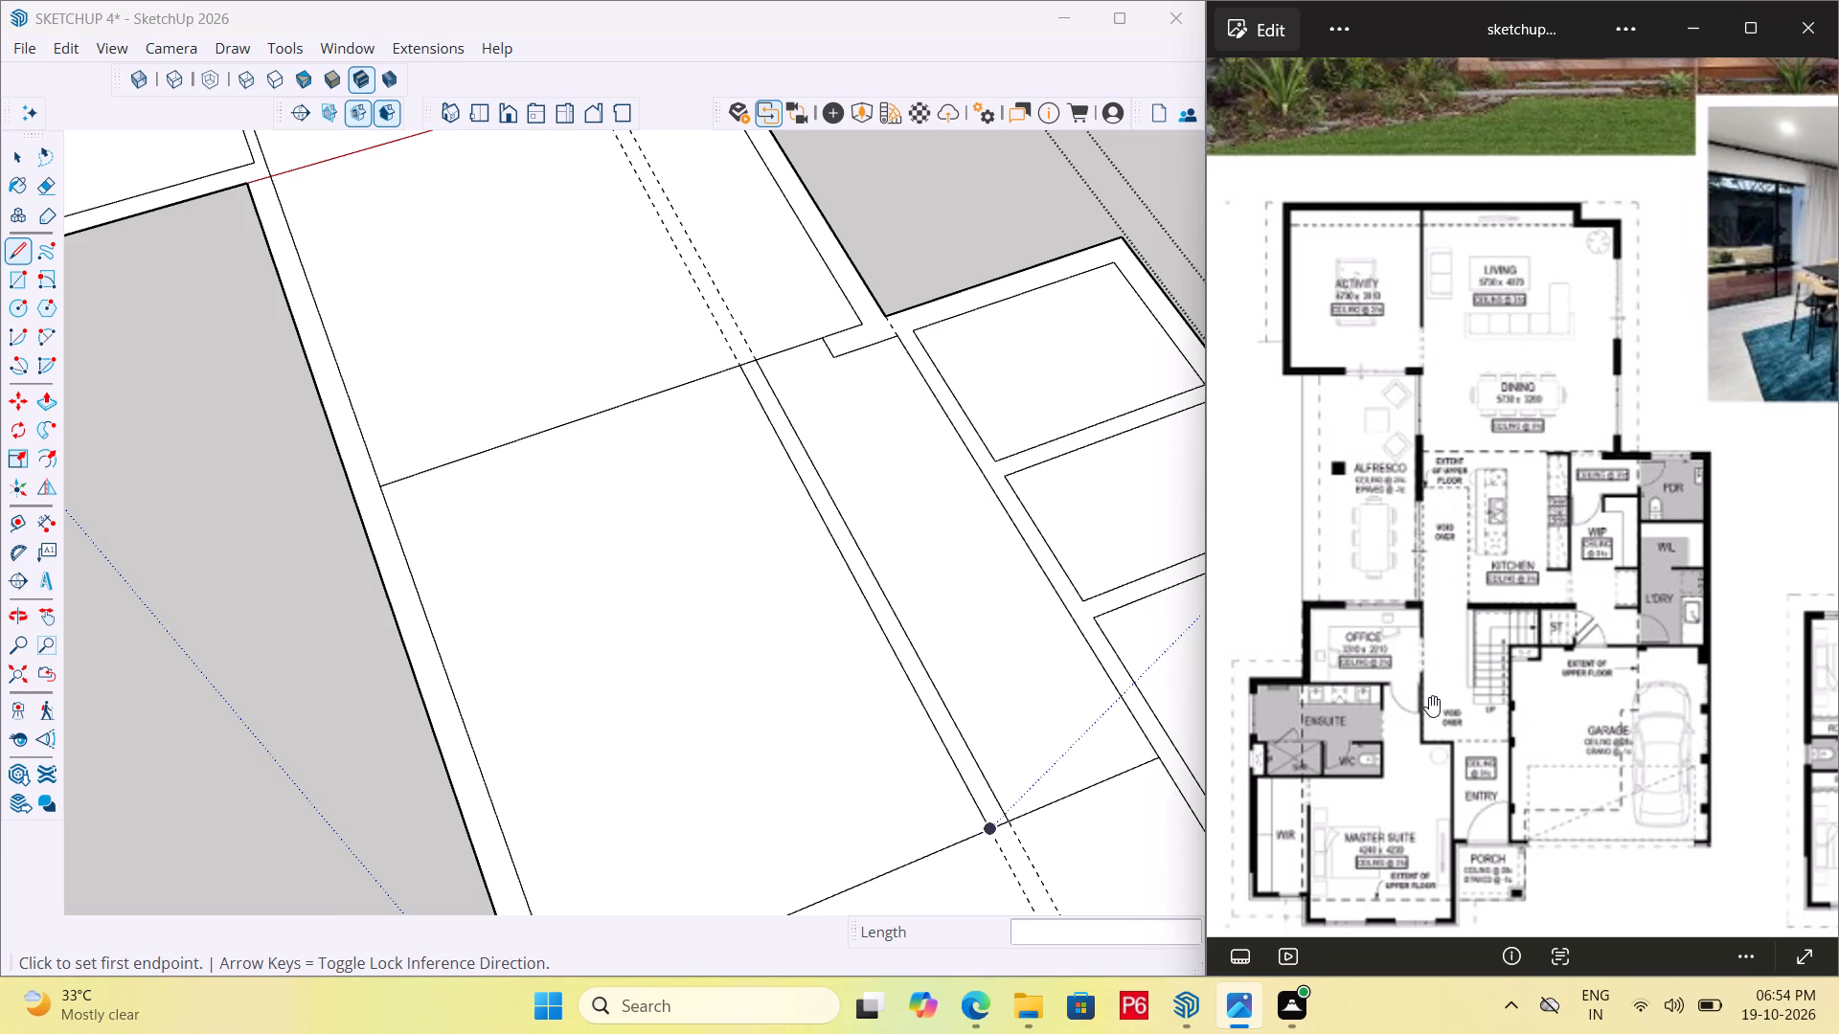
{"action": "scroll", "coordinate": [807, 586], "scroll_direction": "down", "scroll_amount": 7}
{"action": "scroll", "coordinate": [641, 547], "scroll_direction": "down", "scroll_amount": 6}
Save the model.
{"action": "key", "text": "space"}
{"action": "left_click", "coordinate": [956, 472]}
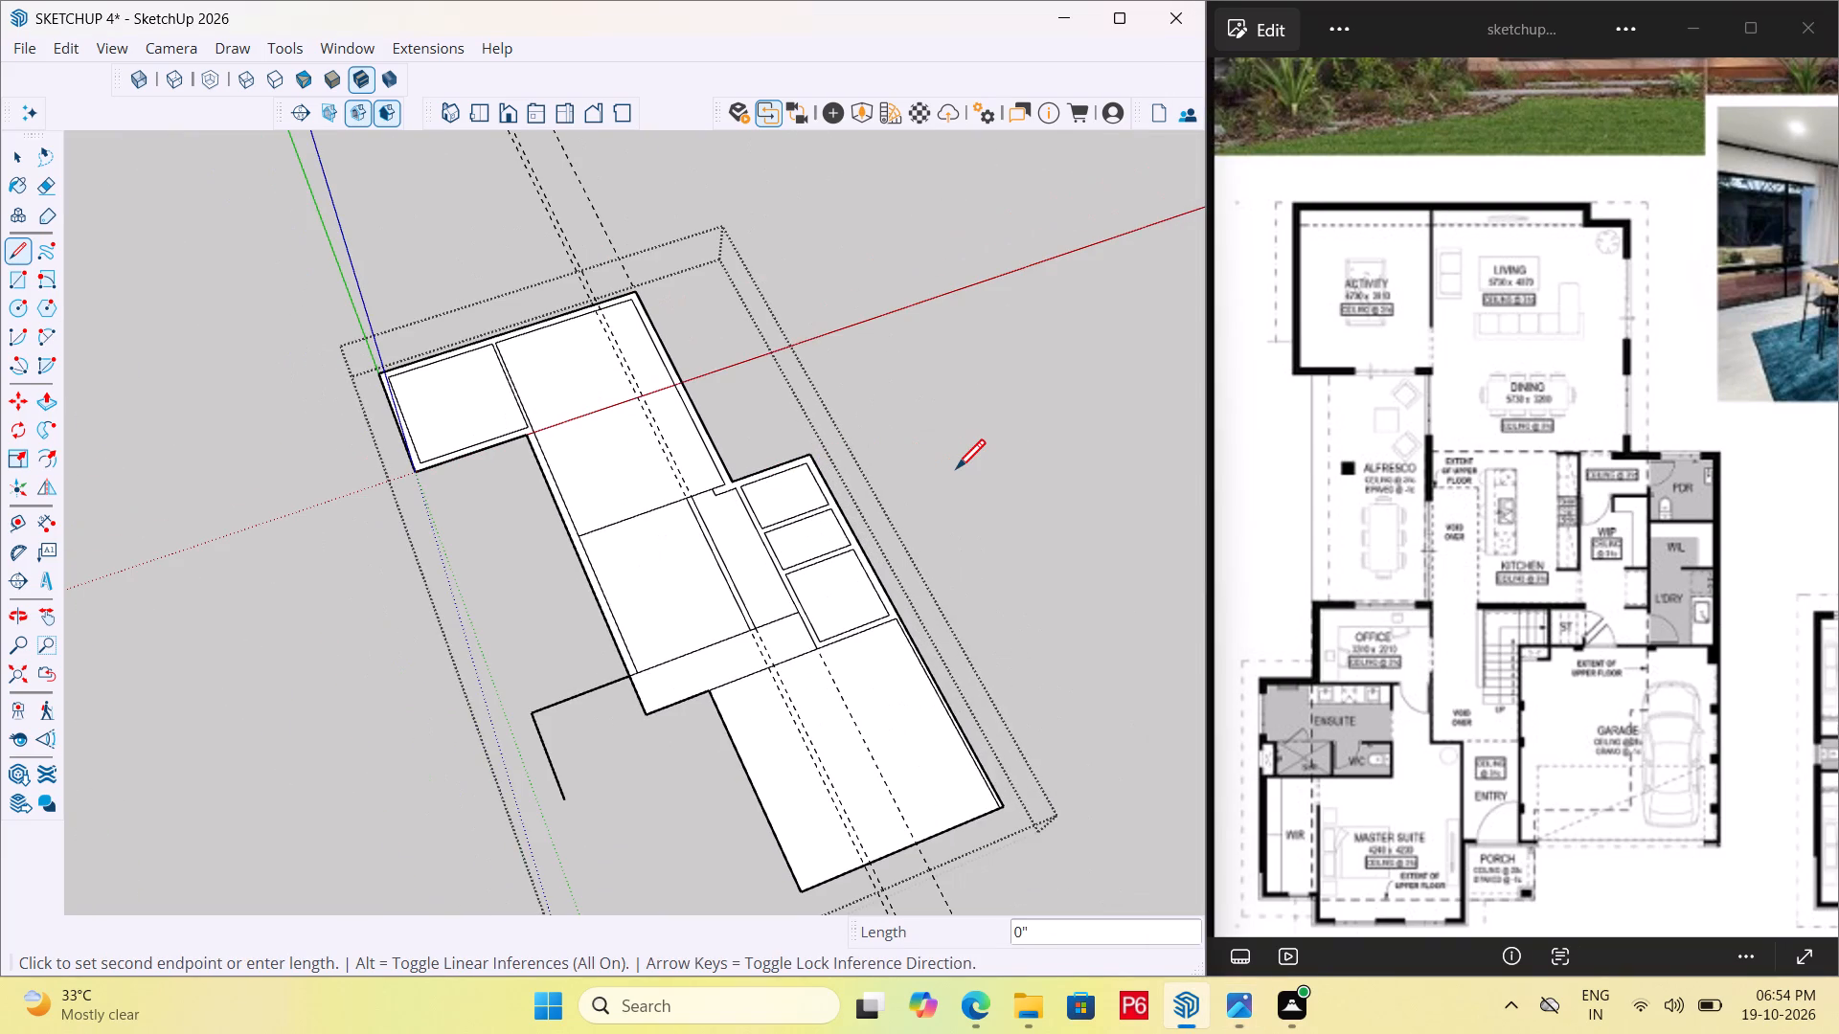
{"action": "key", "text": "ctrl+s"}
{"action": "key", "text": "ctrl+s"}
{"action": "key", "text": "ctrl+s"}
{"action": "key", "text": "ctrl+s"}
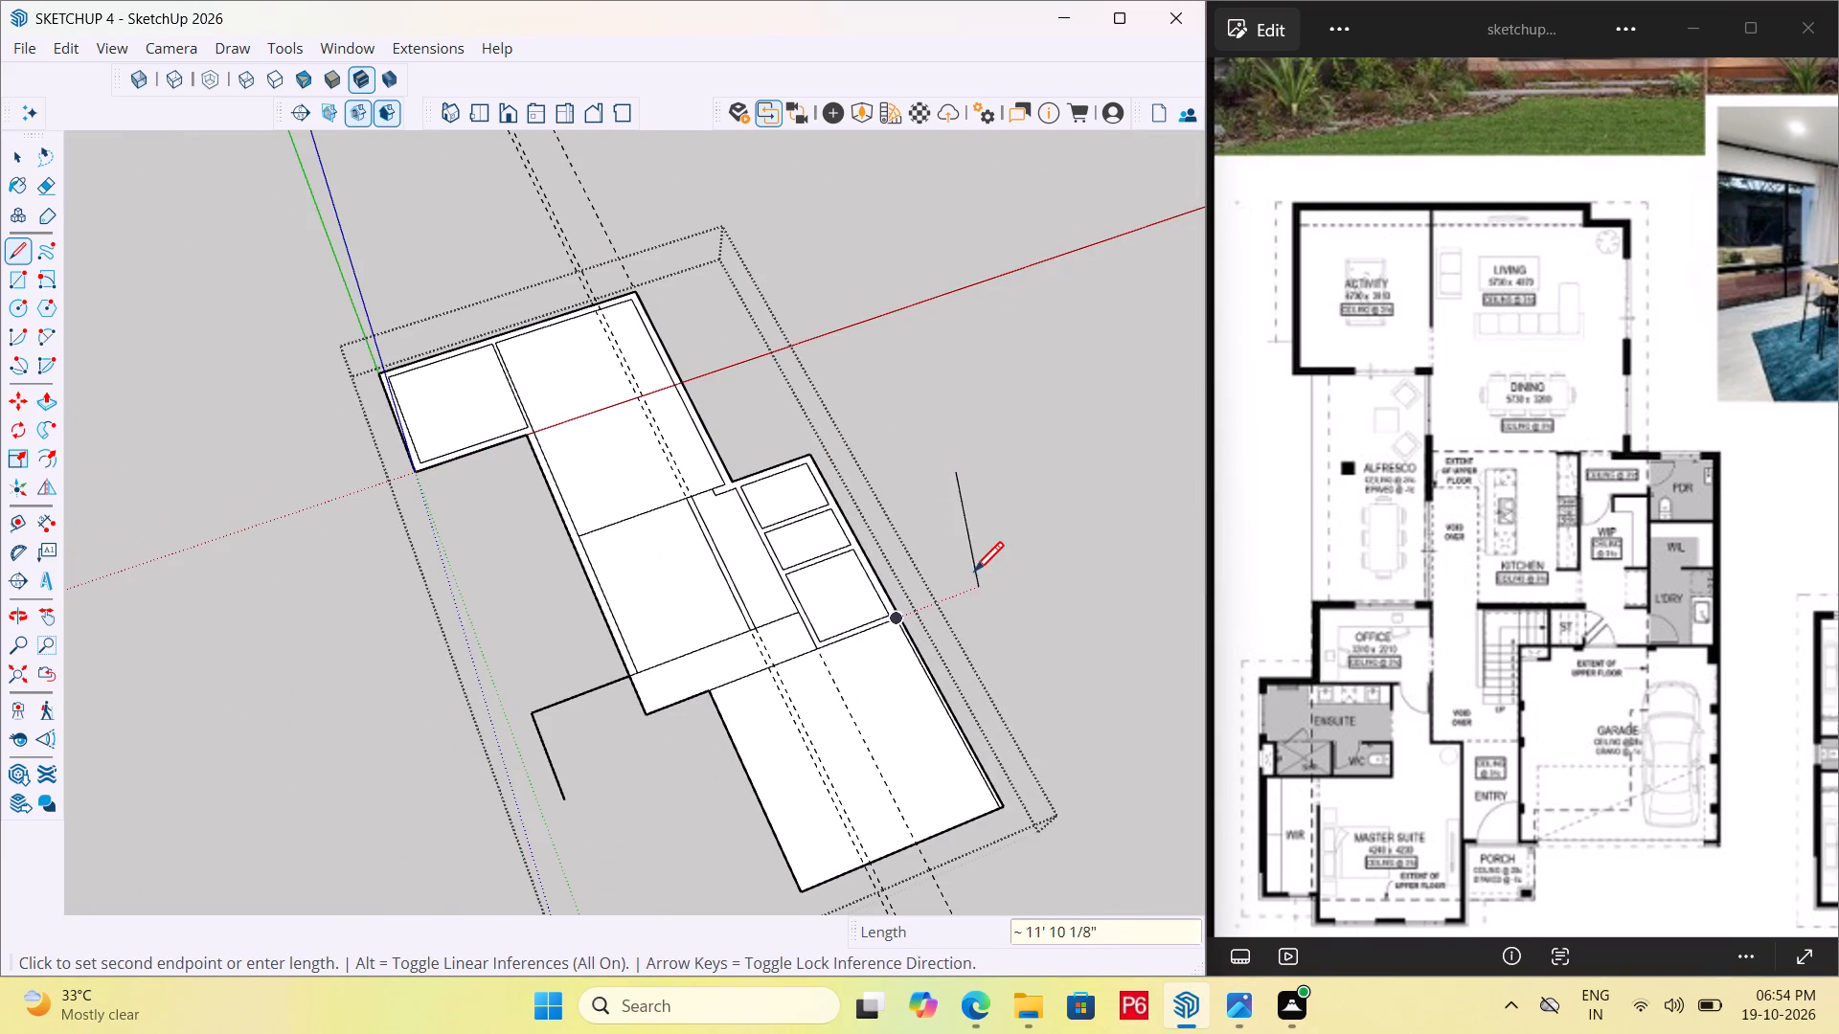
{"action": "key", "text": "Escape"}
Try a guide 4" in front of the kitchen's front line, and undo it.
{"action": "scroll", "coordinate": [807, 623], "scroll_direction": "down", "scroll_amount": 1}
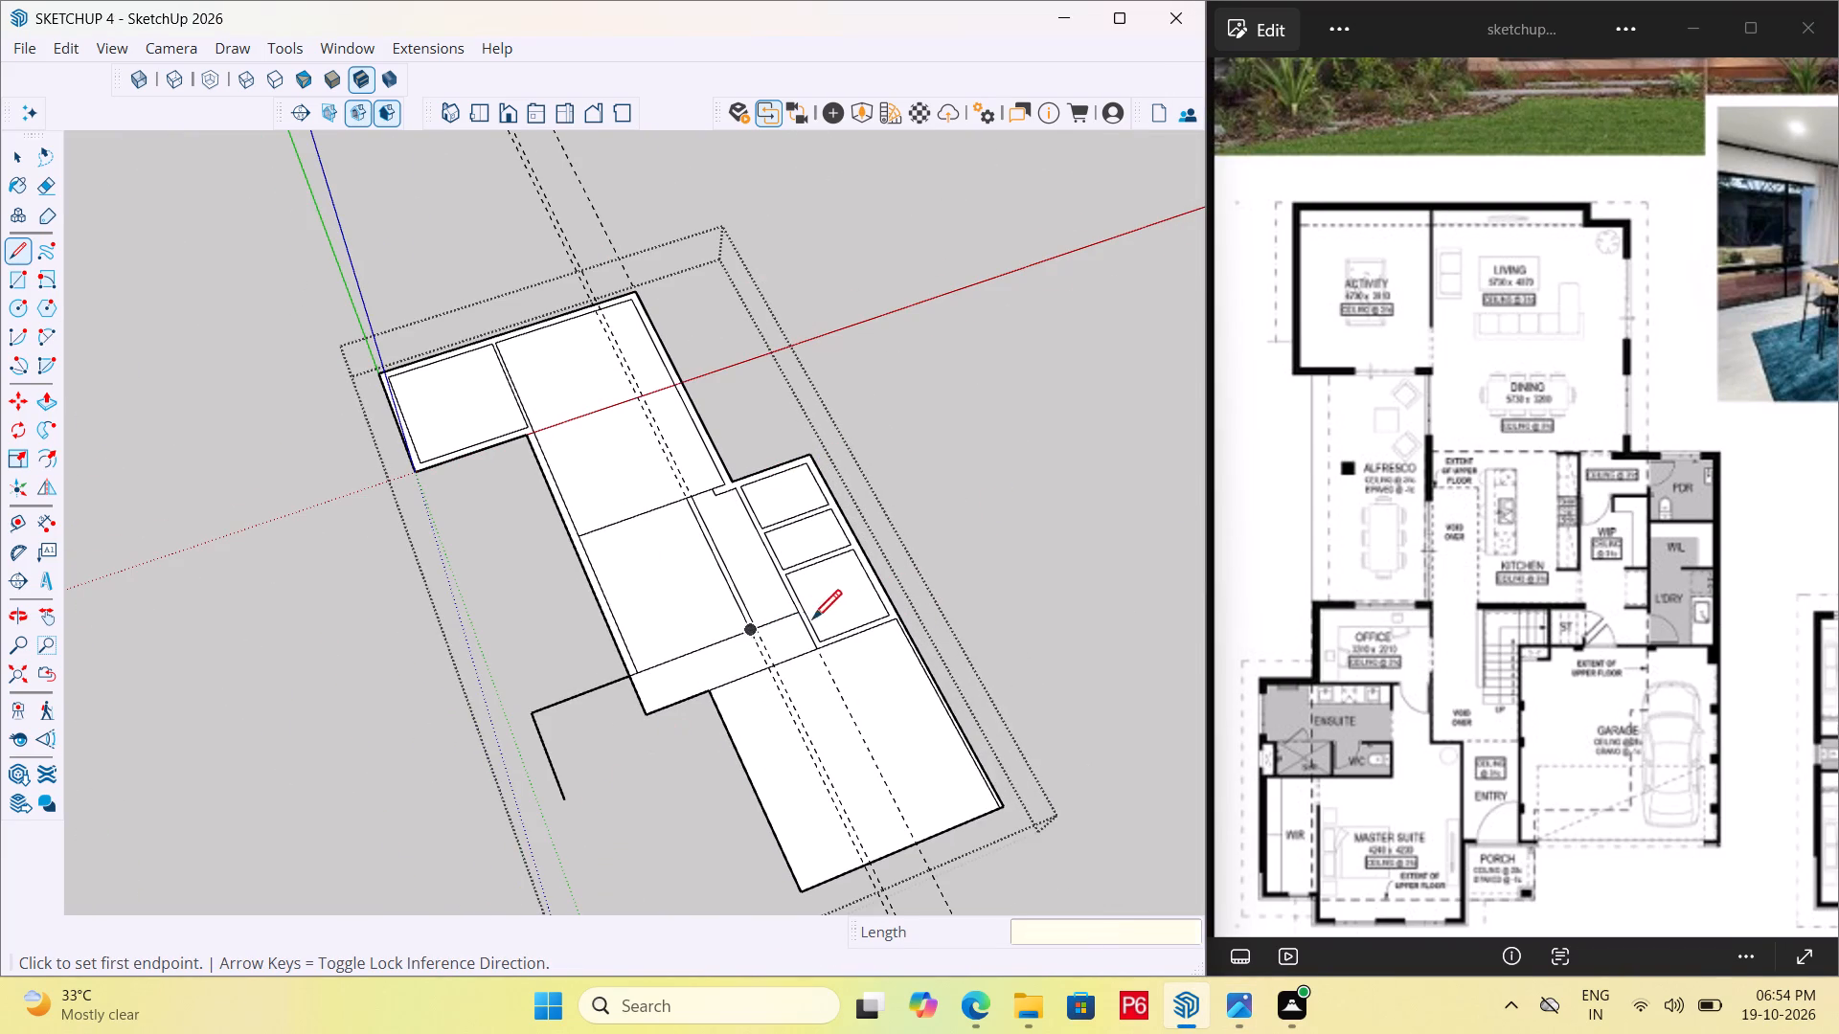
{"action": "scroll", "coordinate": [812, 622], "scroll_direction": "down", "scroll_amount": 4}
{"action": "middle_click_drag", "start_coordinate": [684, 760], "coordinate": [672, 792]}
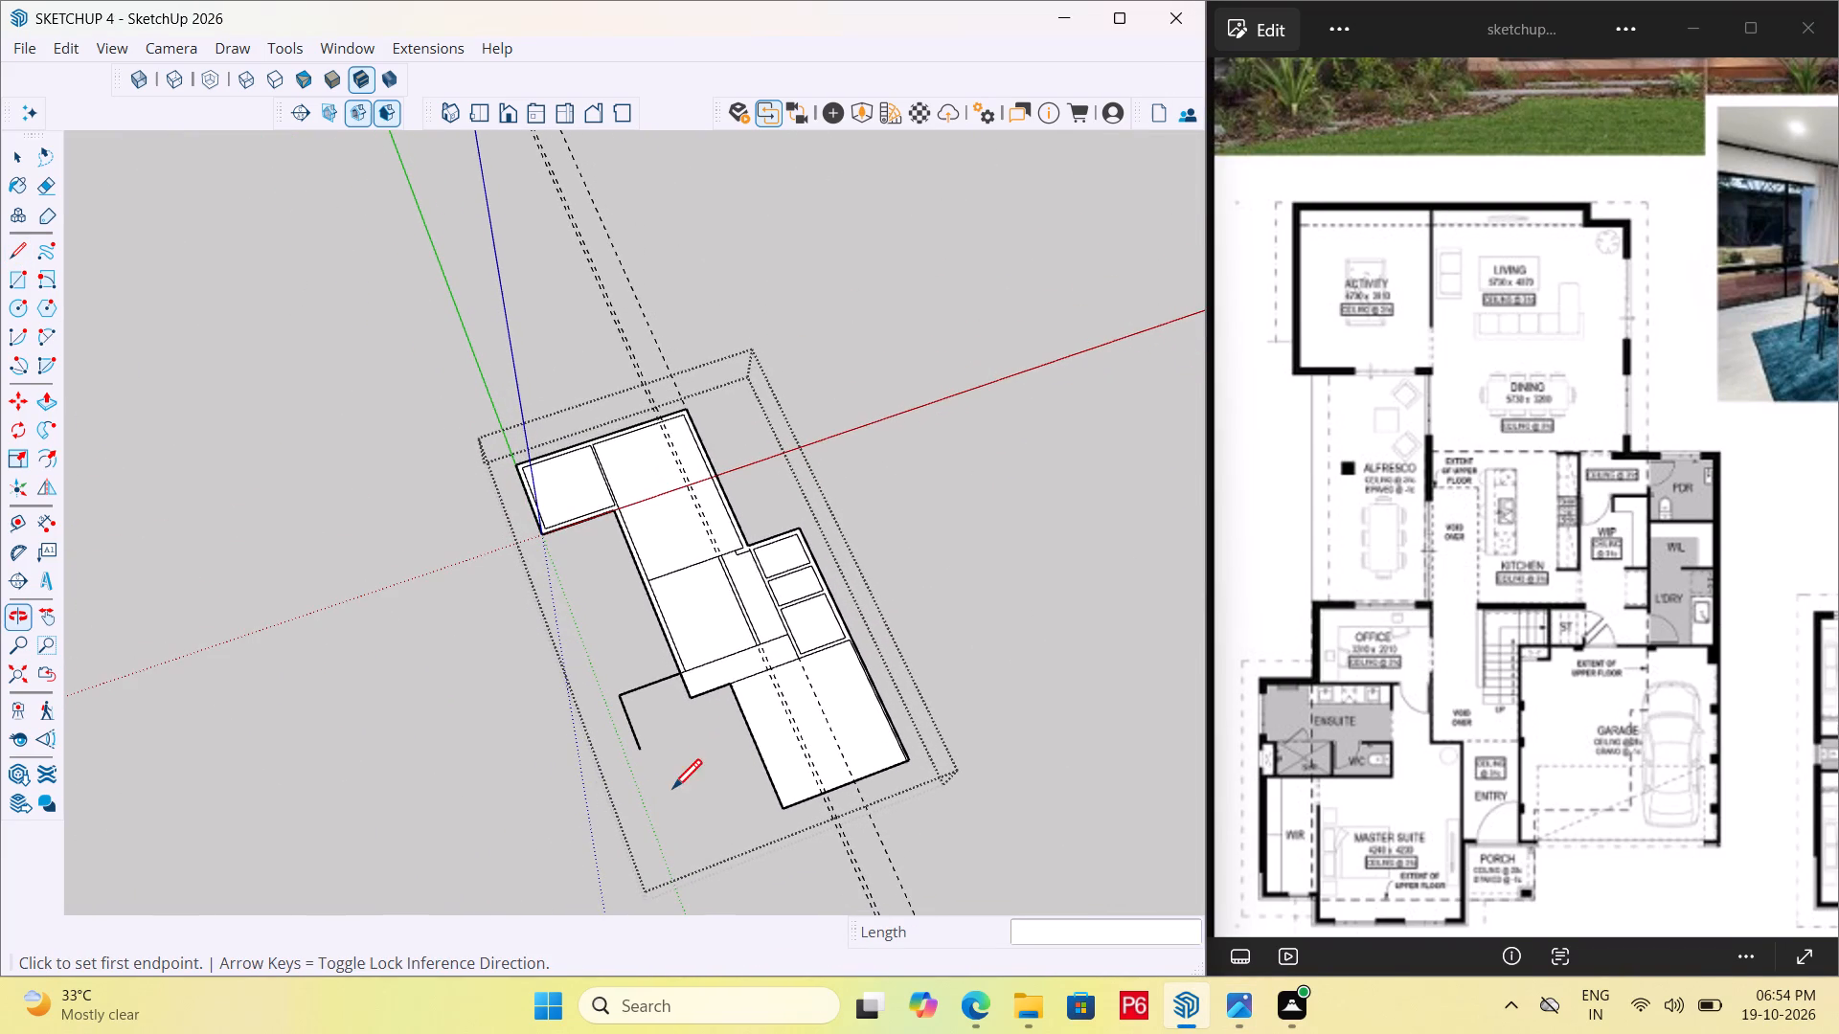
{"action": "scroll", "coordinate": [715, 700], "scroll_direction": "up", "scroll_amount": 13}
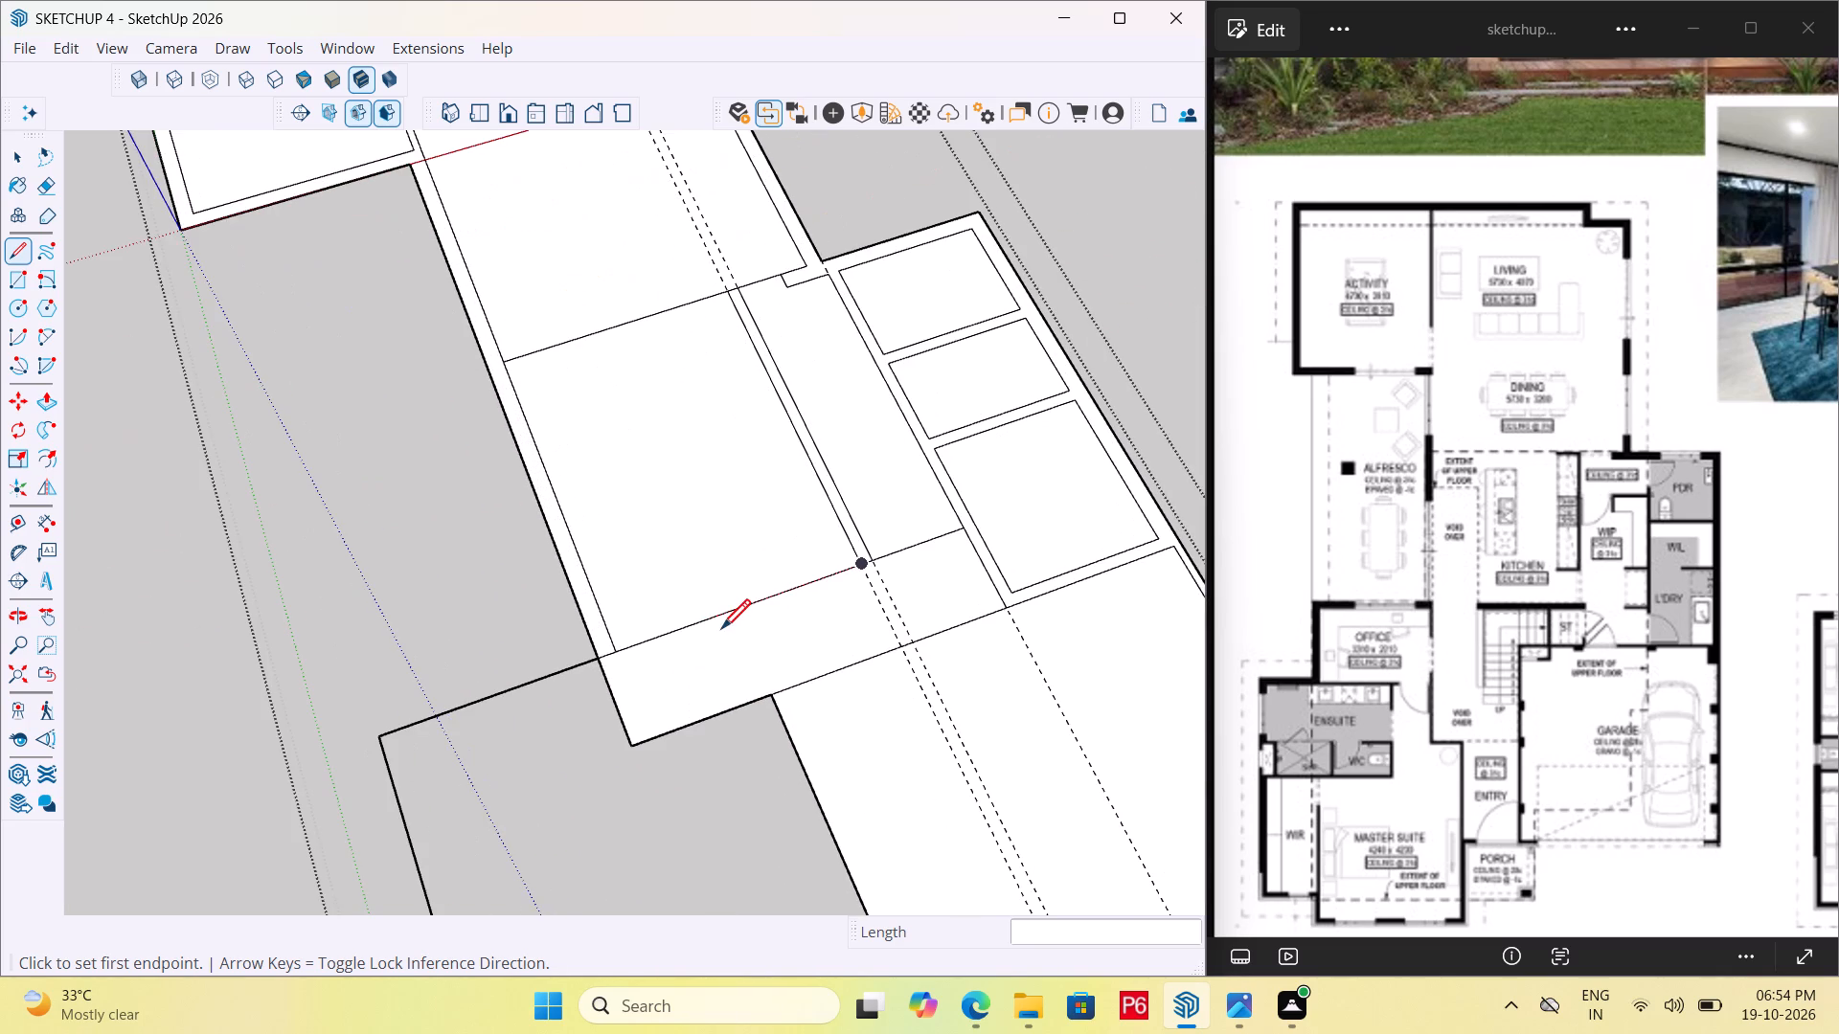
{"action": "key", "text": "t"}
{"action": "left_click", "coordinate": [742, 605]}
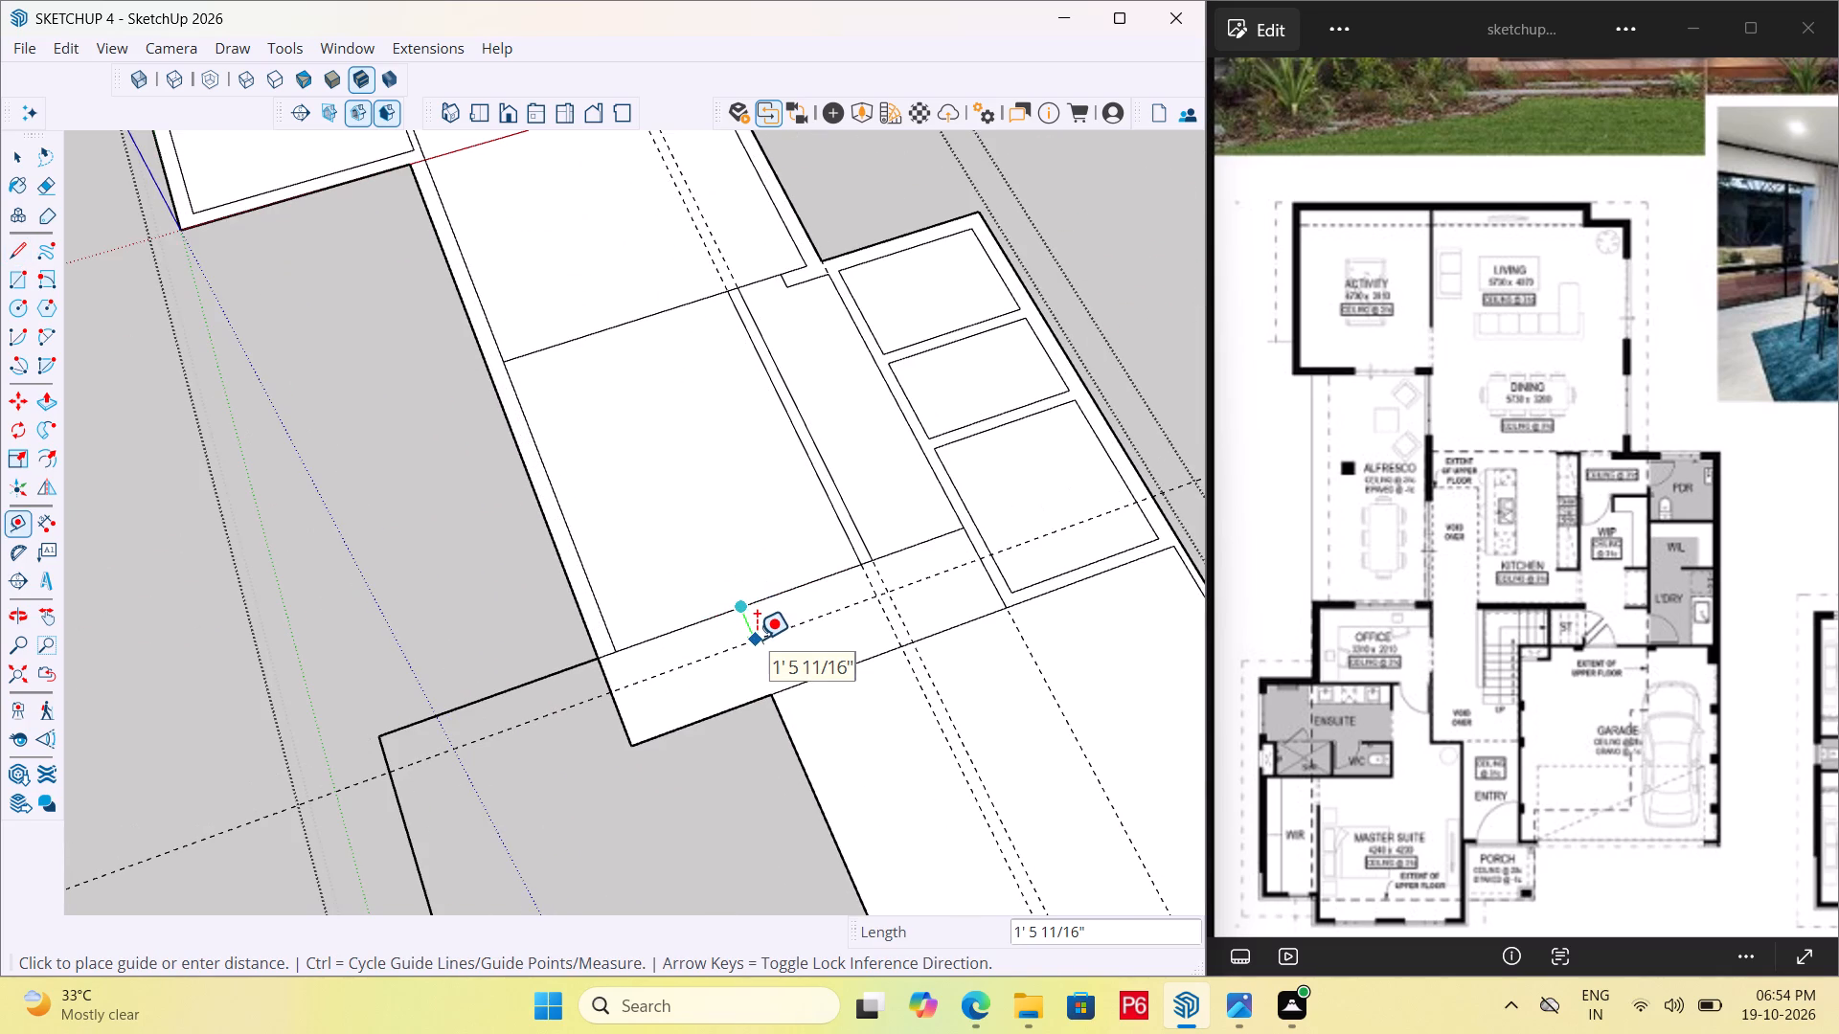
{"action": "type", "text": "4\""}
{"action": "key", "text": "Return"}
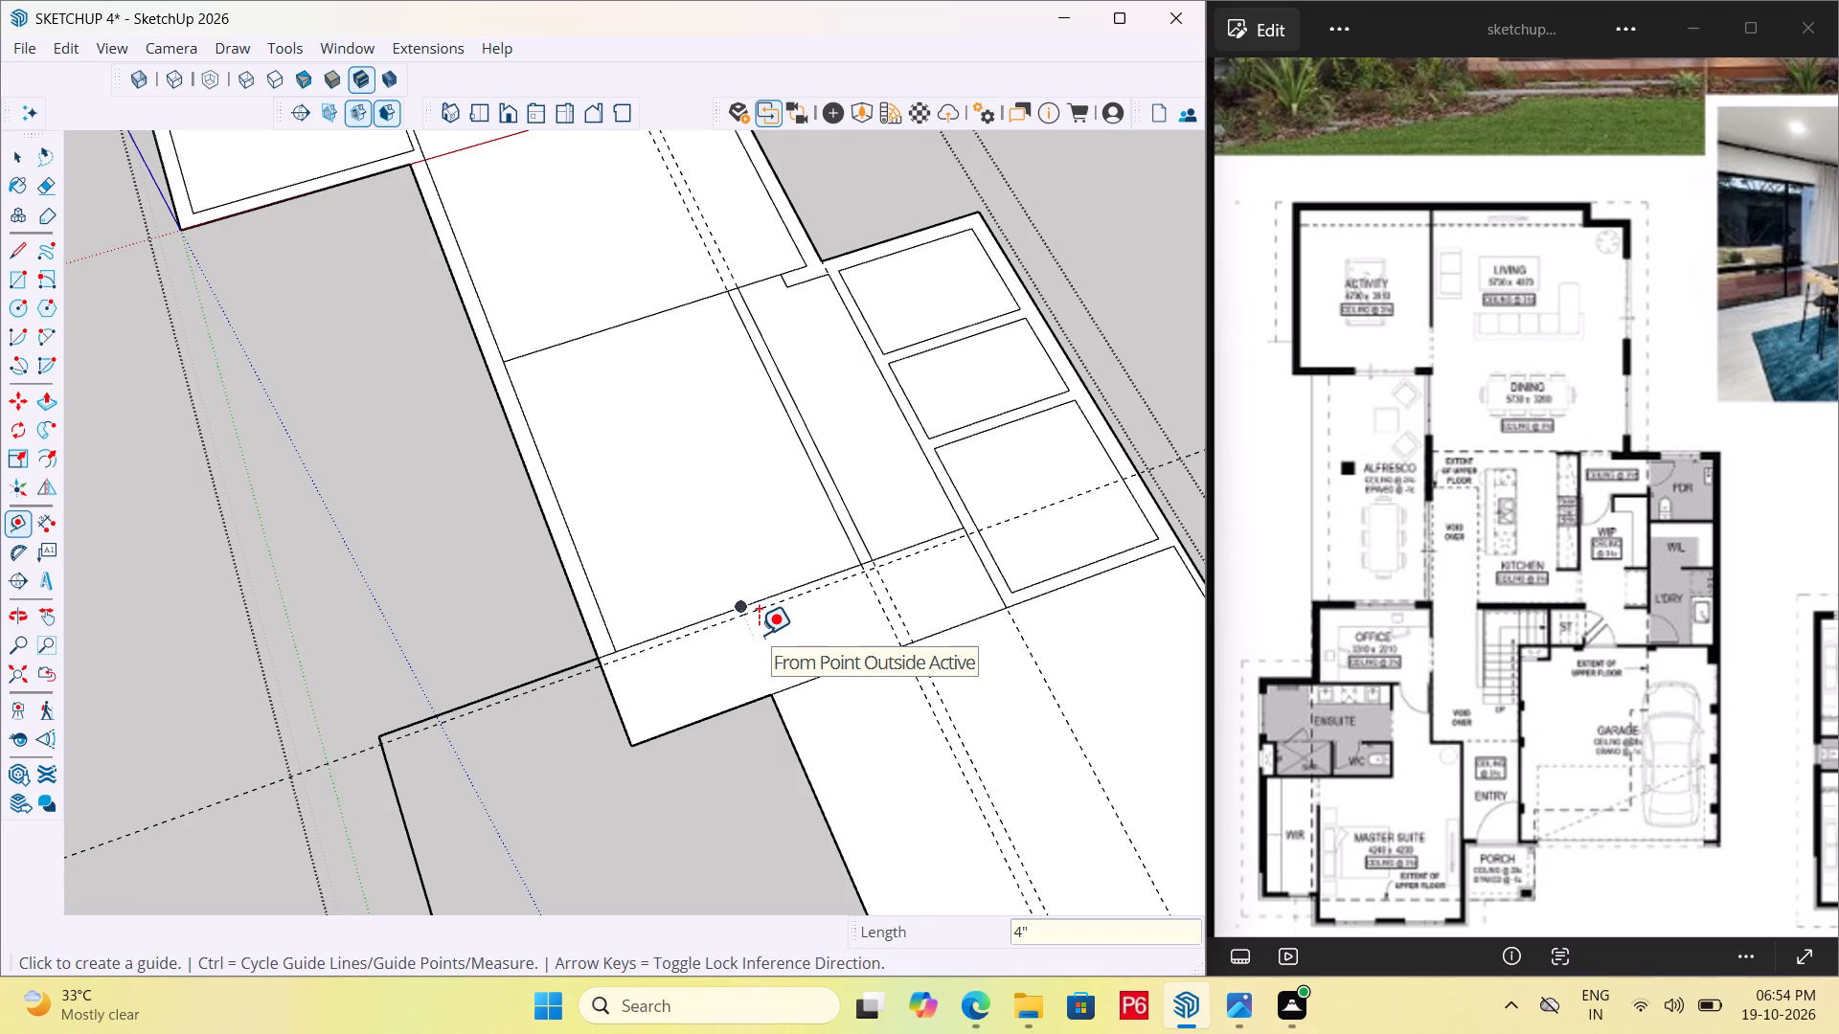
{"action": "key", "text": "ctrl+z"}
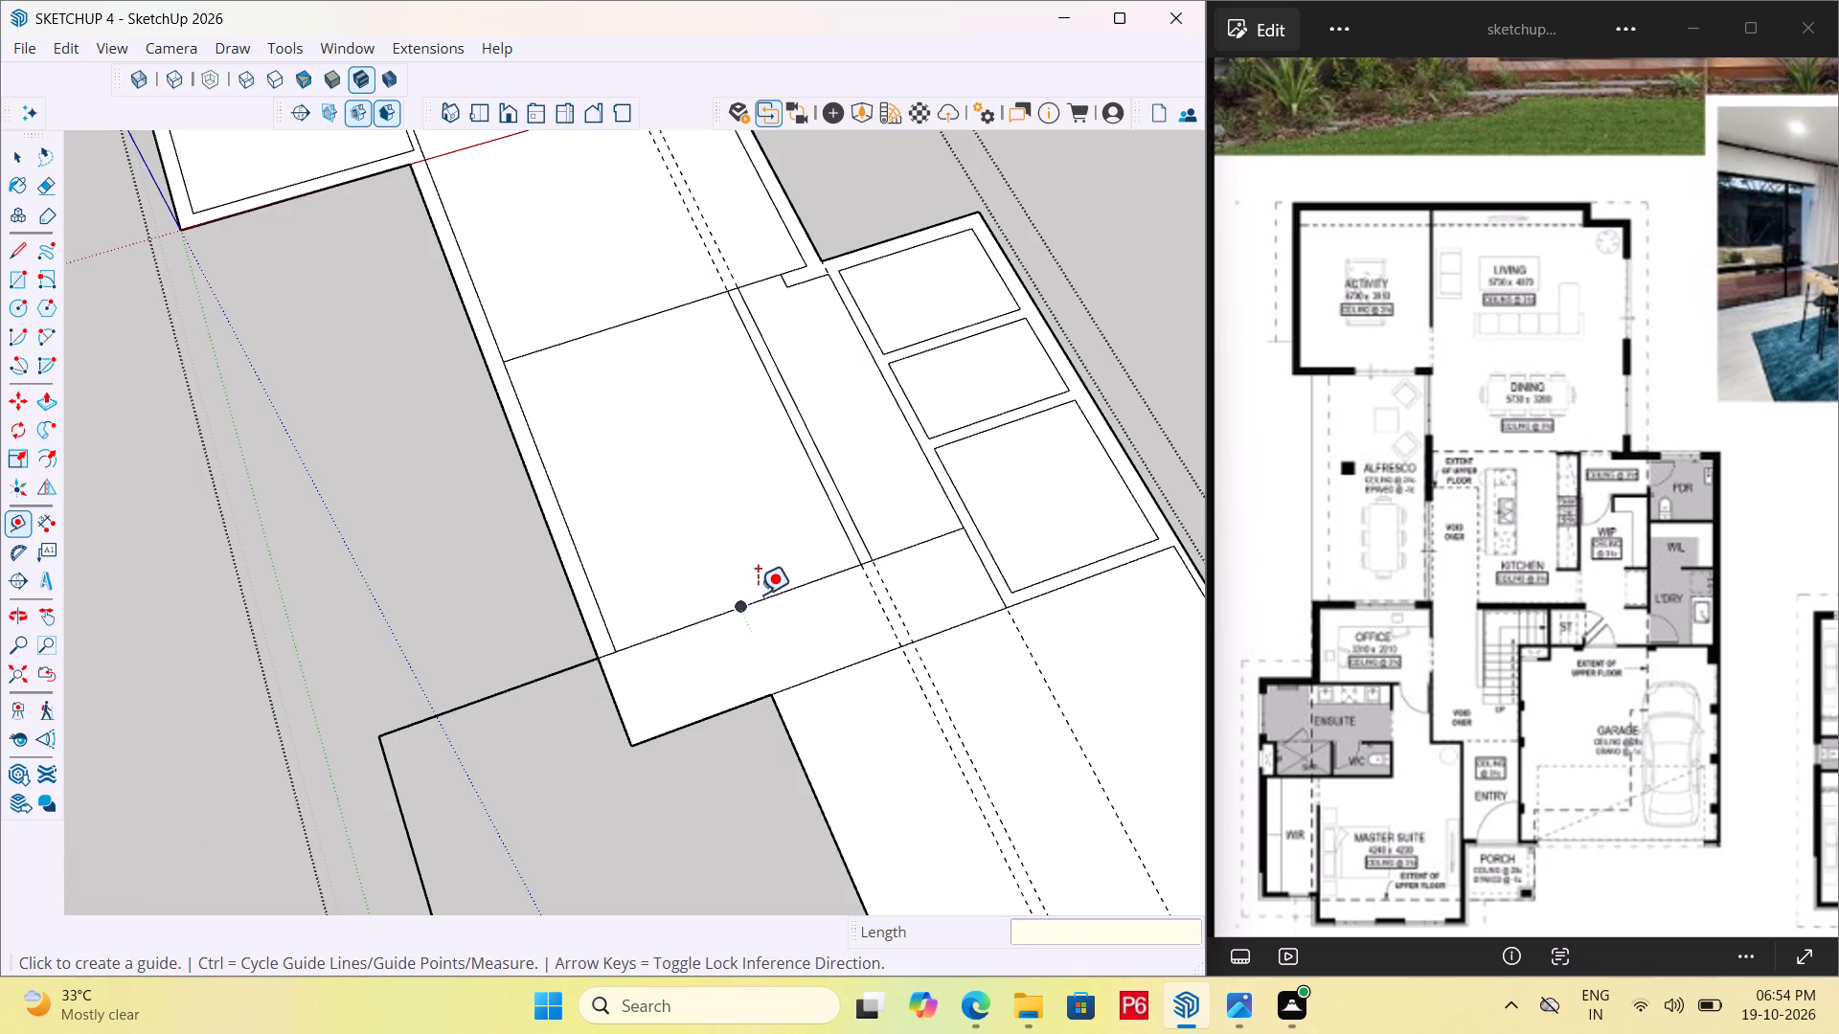
Place a guide 6" from the kitchen's front line, on the garage side.
{"action": "left_click", "coordinate": [800, 581]}
{"action": "type", "text": "6\""}
{"action": "key", "text": "Return"}
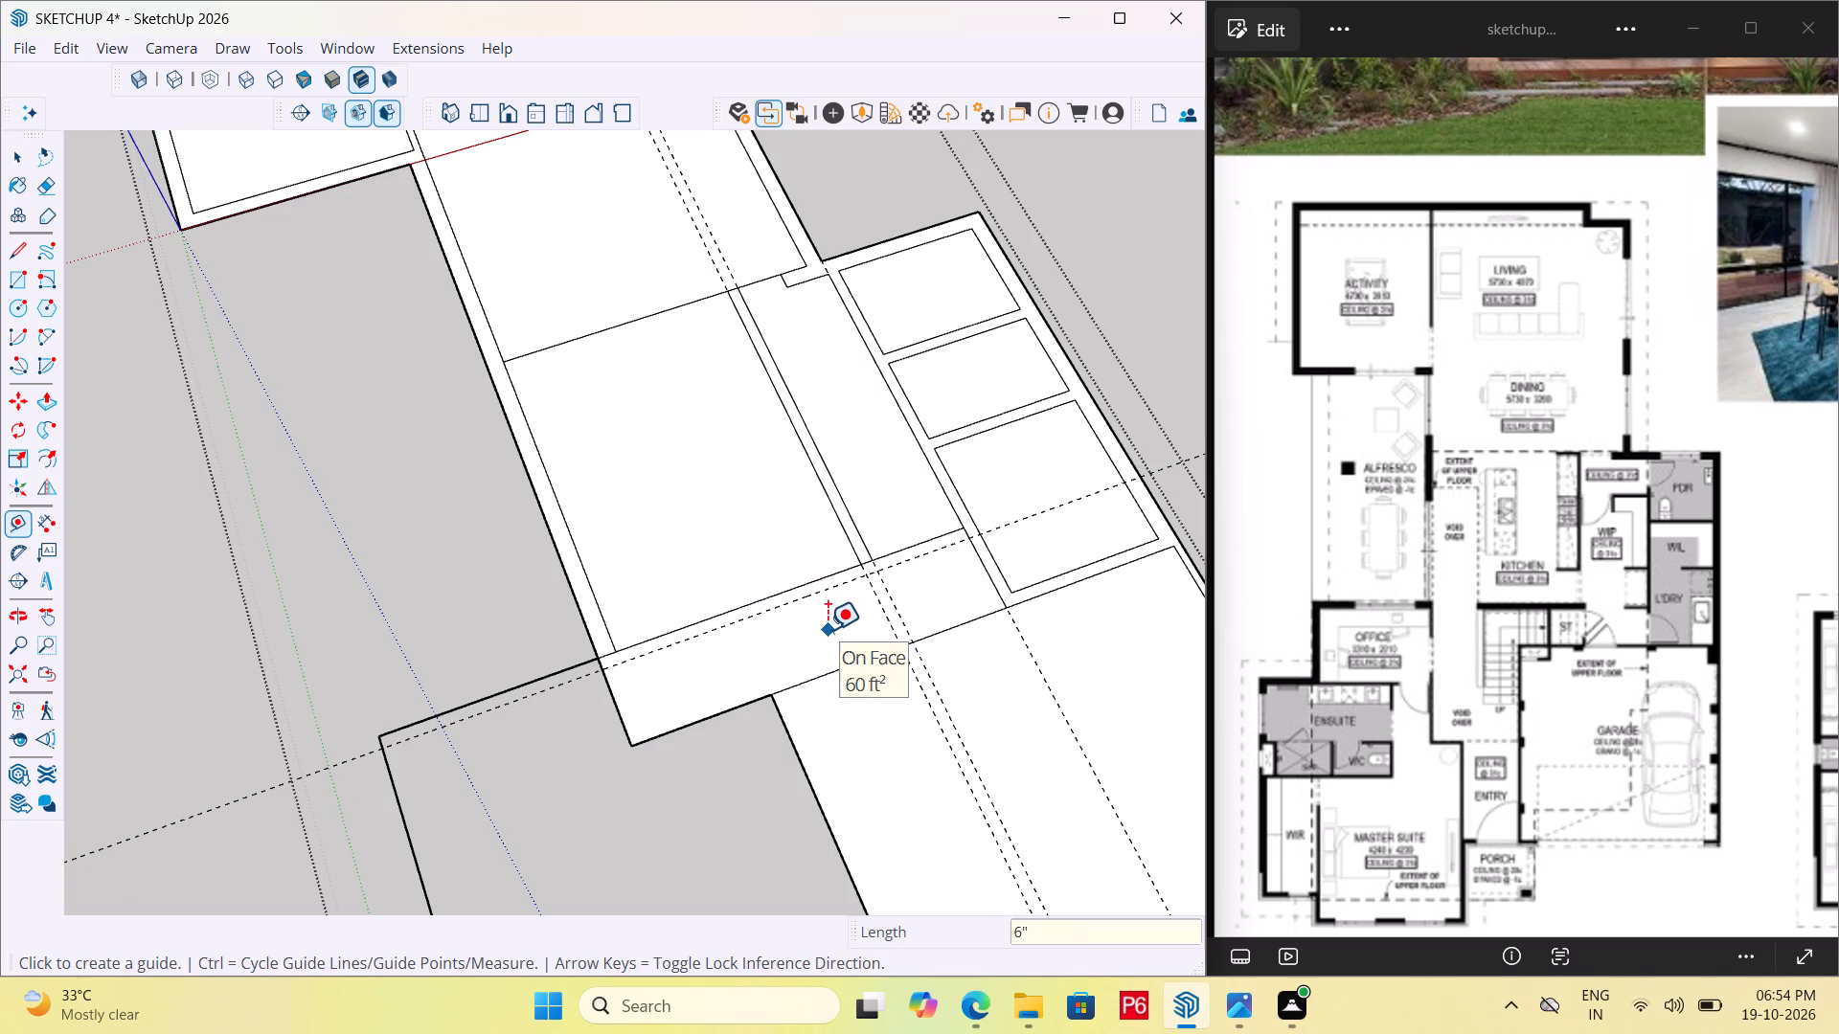
Draw a 16' line along the guide, from the laundry-side wall to the kitchen block's outer side wall.
{"action": "key", "text": "l"}
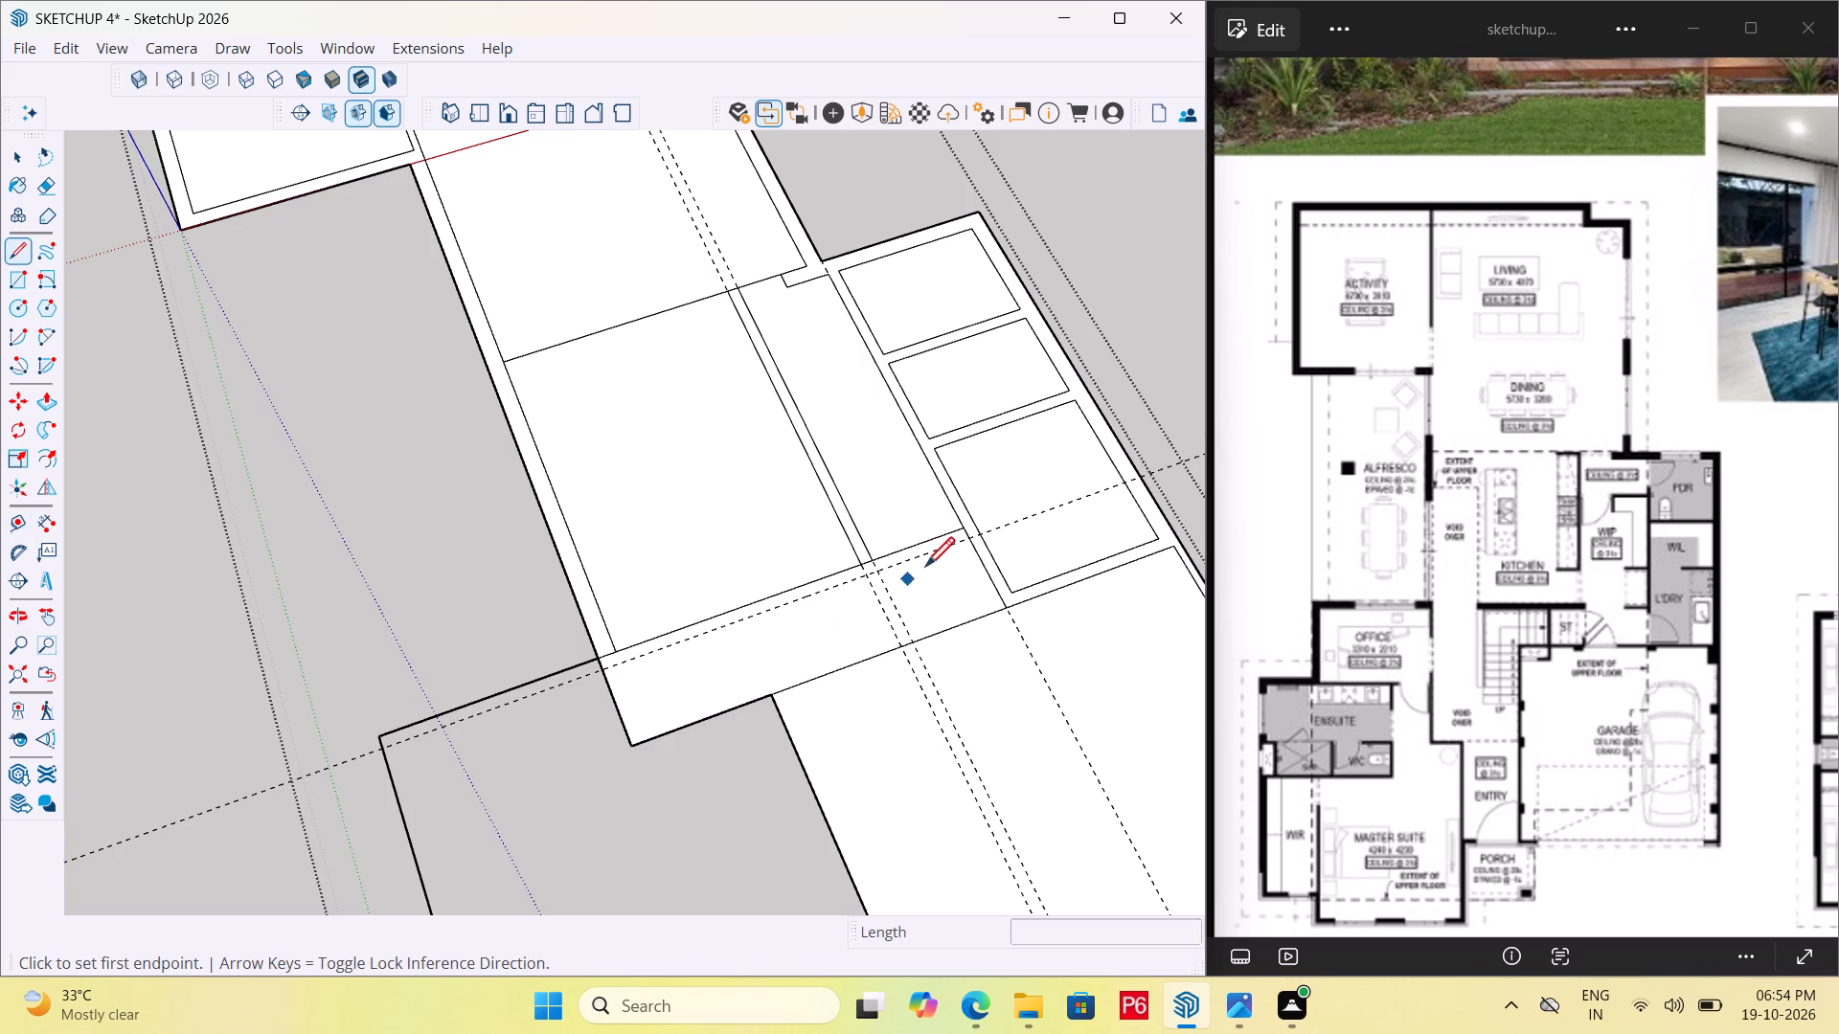
{"action": "left_click", "coordinate": [966, 544]}
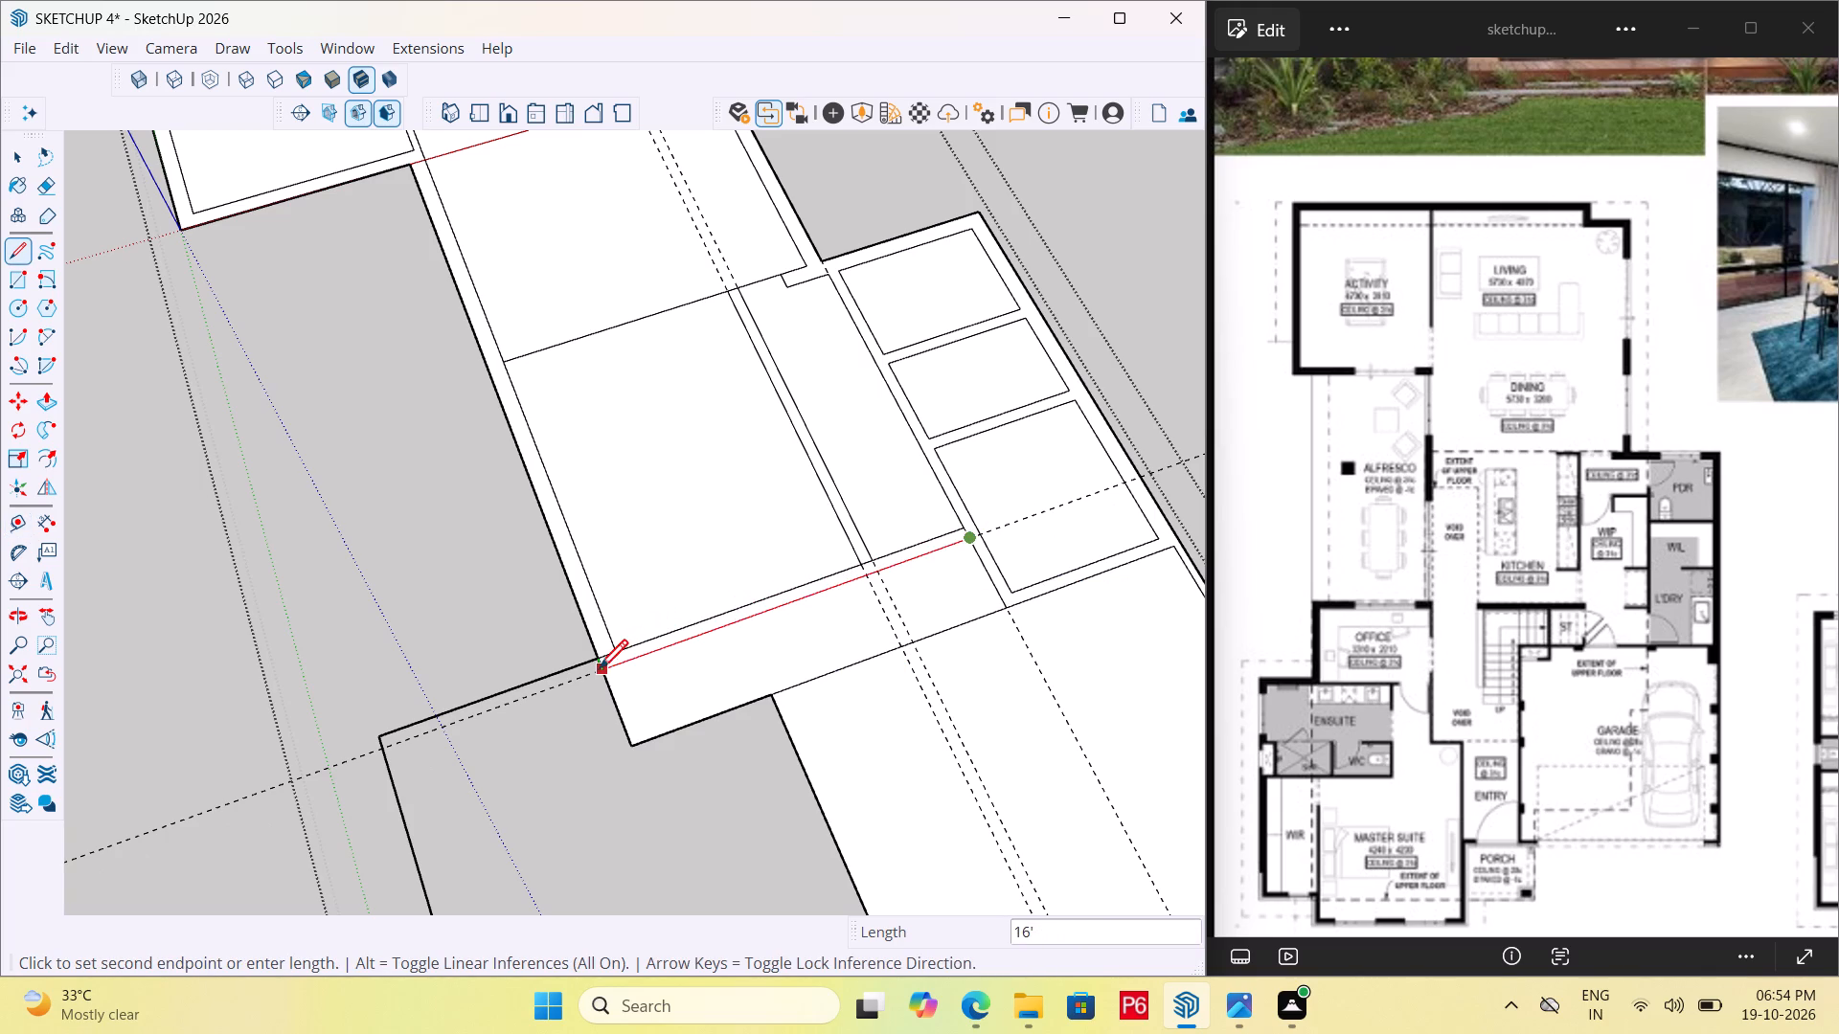
{"action": "left_click", "coordinate": [596, 675]}
Save the model with the kitchen's front wall line added.
{"action": "scroll", "coordinate": [695, 686], "scroll_direction": "down", "scroll_amount": 2}
{"action": "key", "text": "ctrl+s"}
{"action": "key", "text": "ctrl+s"}
{"action": "key", "text": "ctrl+s"}
{"action": "key", "text": "ctrl+s"}
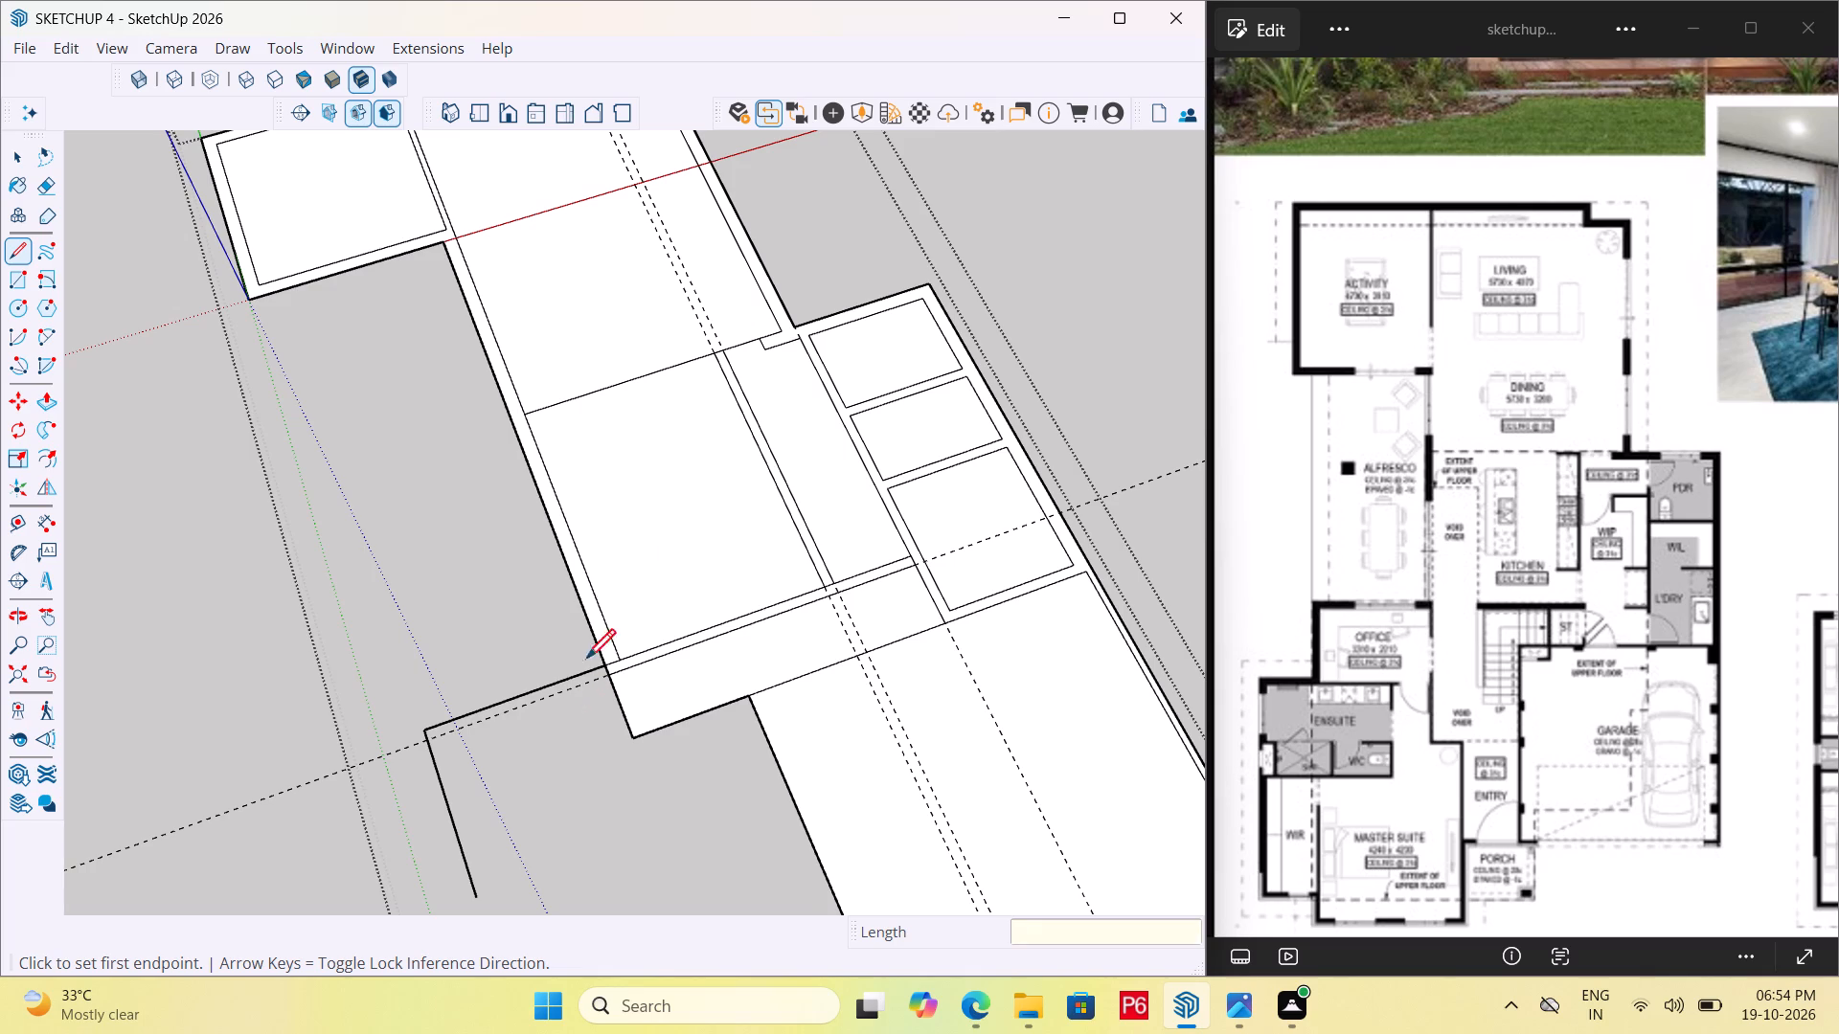
Erase the two parallel guides running along the kitchen-pantry partition.
{"action": "scroll", "coordinate": [645, 592], "scroll_direction": "down", "scroll_amount": 6}
{"action": "middle_click_drag", "start_coordinate": [1042, 724], "coordinate": [697, 610]}
{"action": "scroll", "coordinate": [812, 425], "scroll_direction": "down", "scroll_amount": 5}
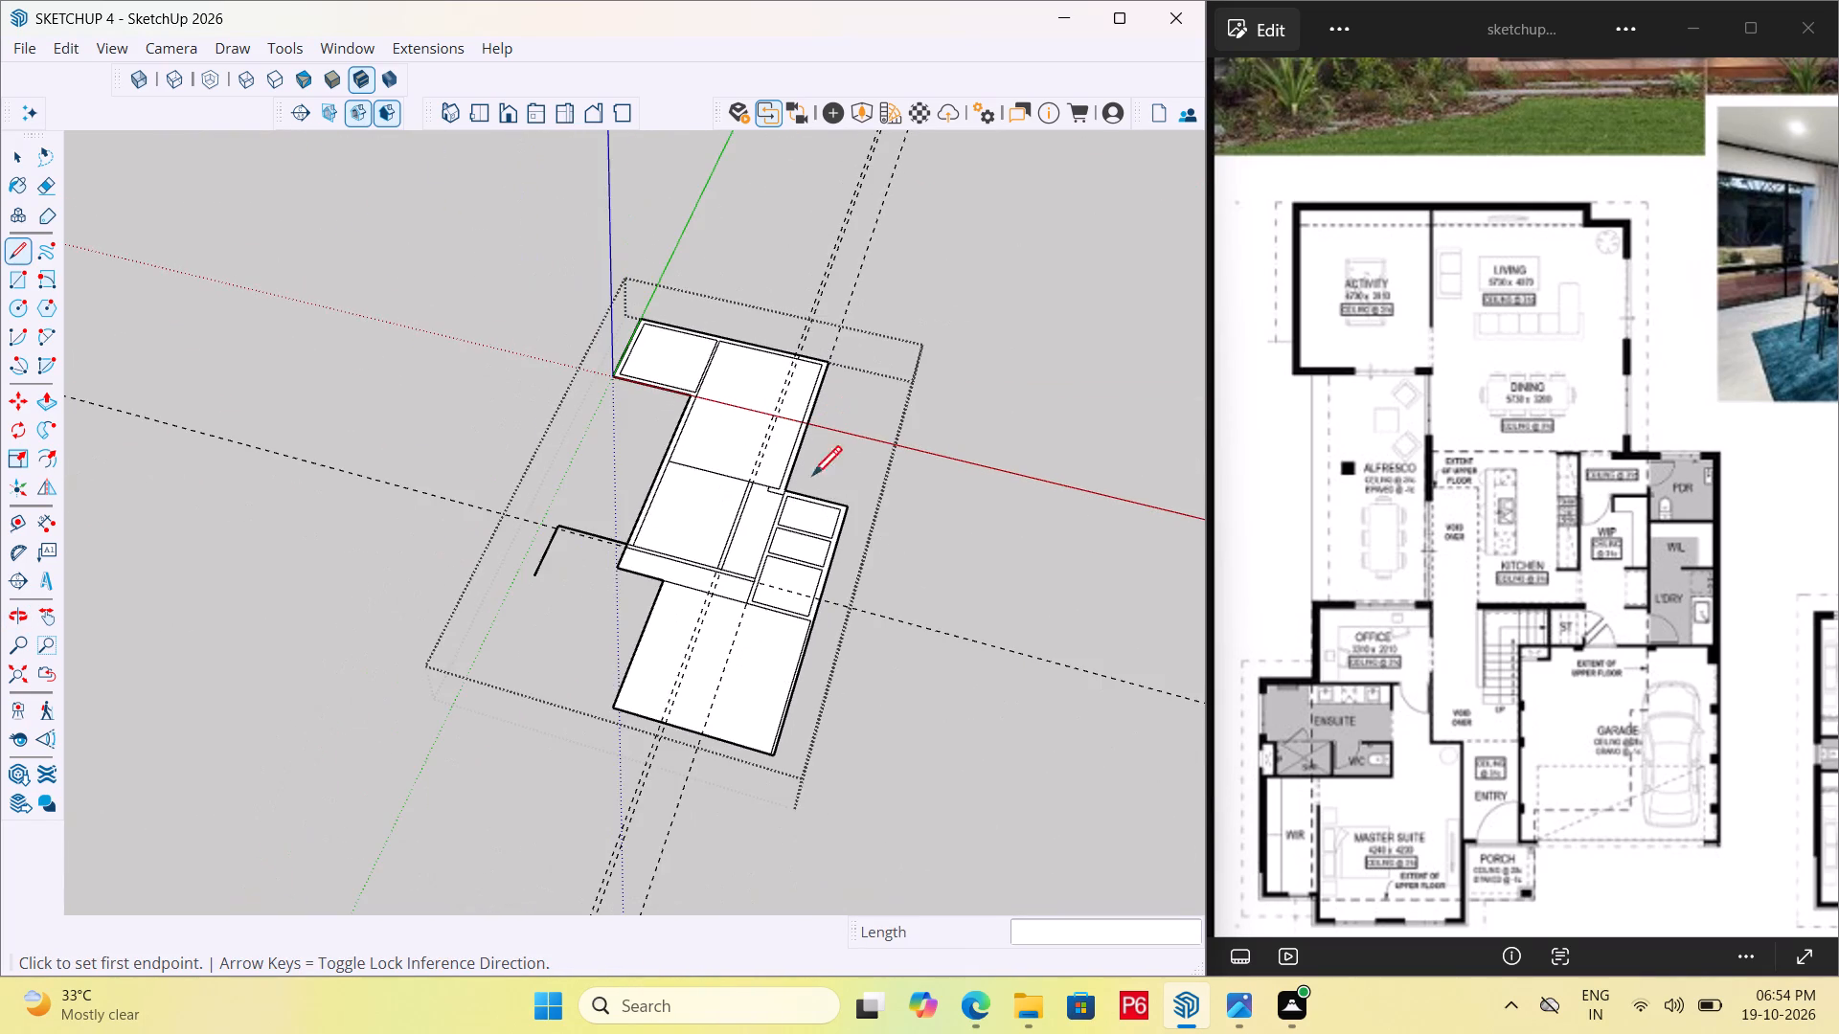
{"action": "middle_click_drag", "start_coordinate": [794, 653], "coordinate": [819, 638]}
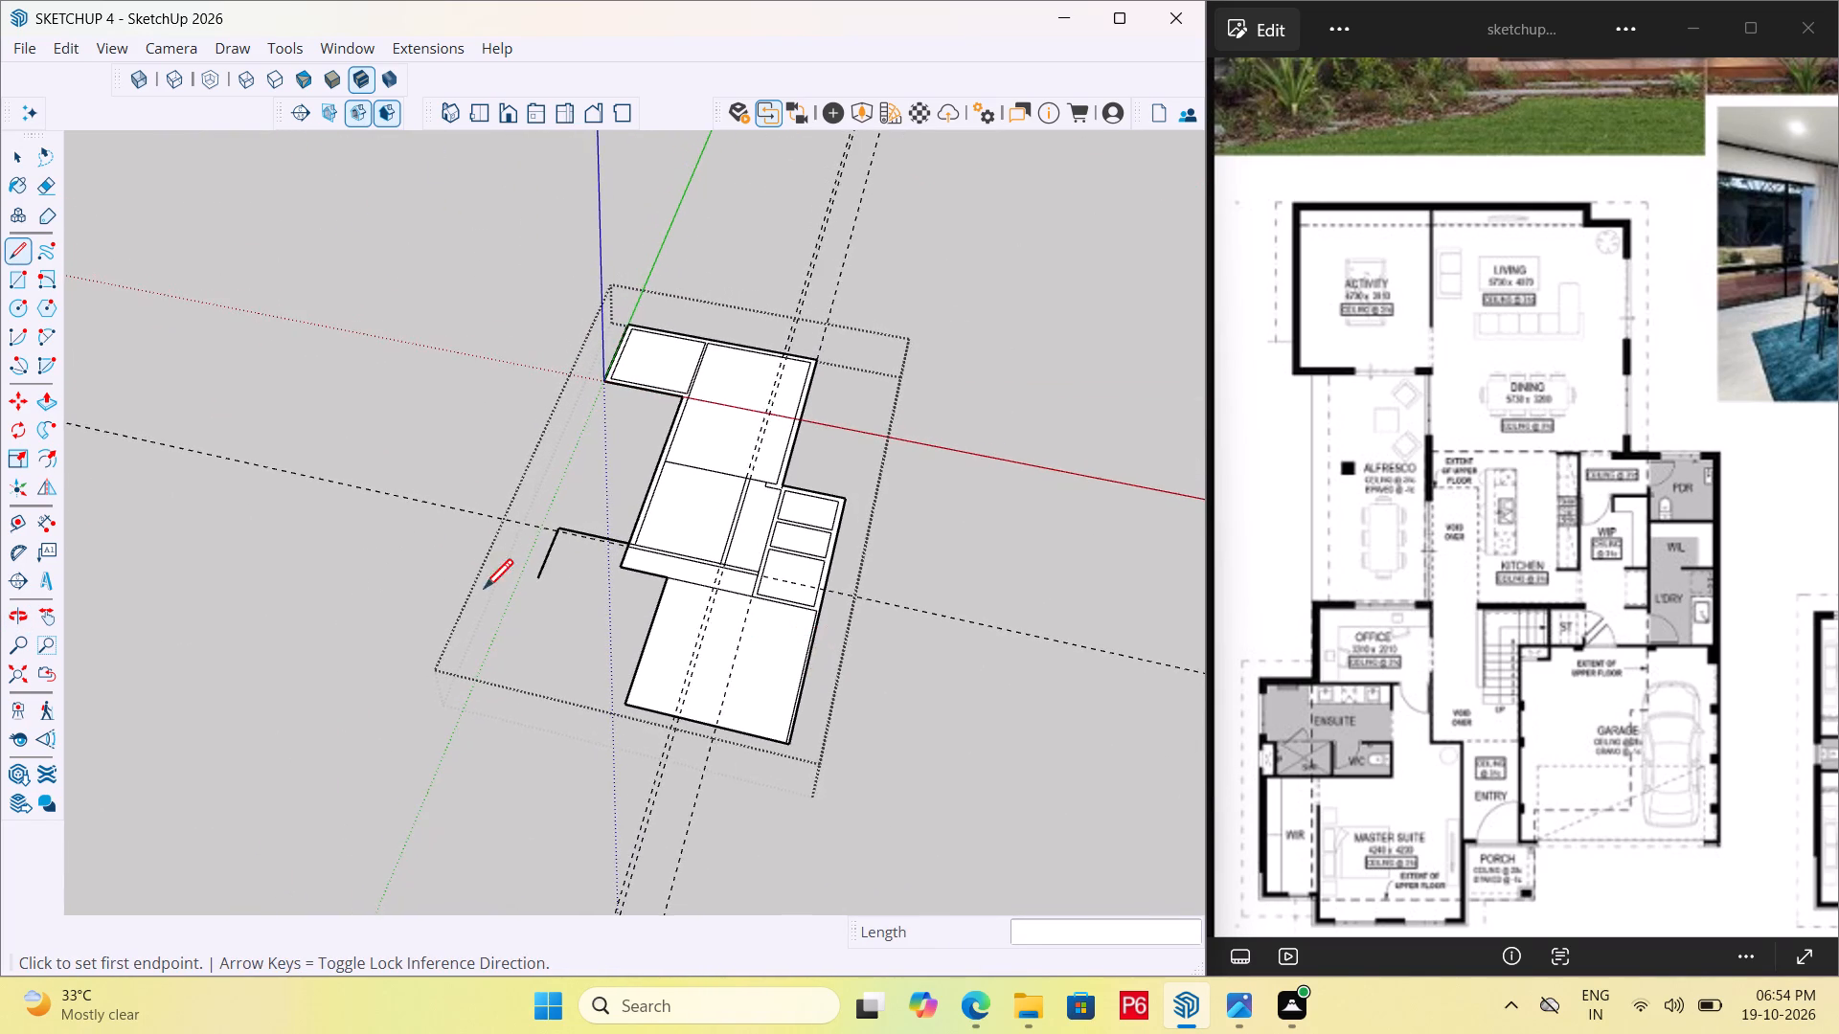
{"action": "scroll", "coordinate": [482, 590], "scroll_direction": "up", "scroll_amount": 3}
{"action": "scroll", "coordinate": [842, 457], "scroll_direction": "up", "scroll_amount": 2}
{"action": "scroll", "coordinate": [777, 509], "scroll_direction": "up", "scroll_amount": 6}
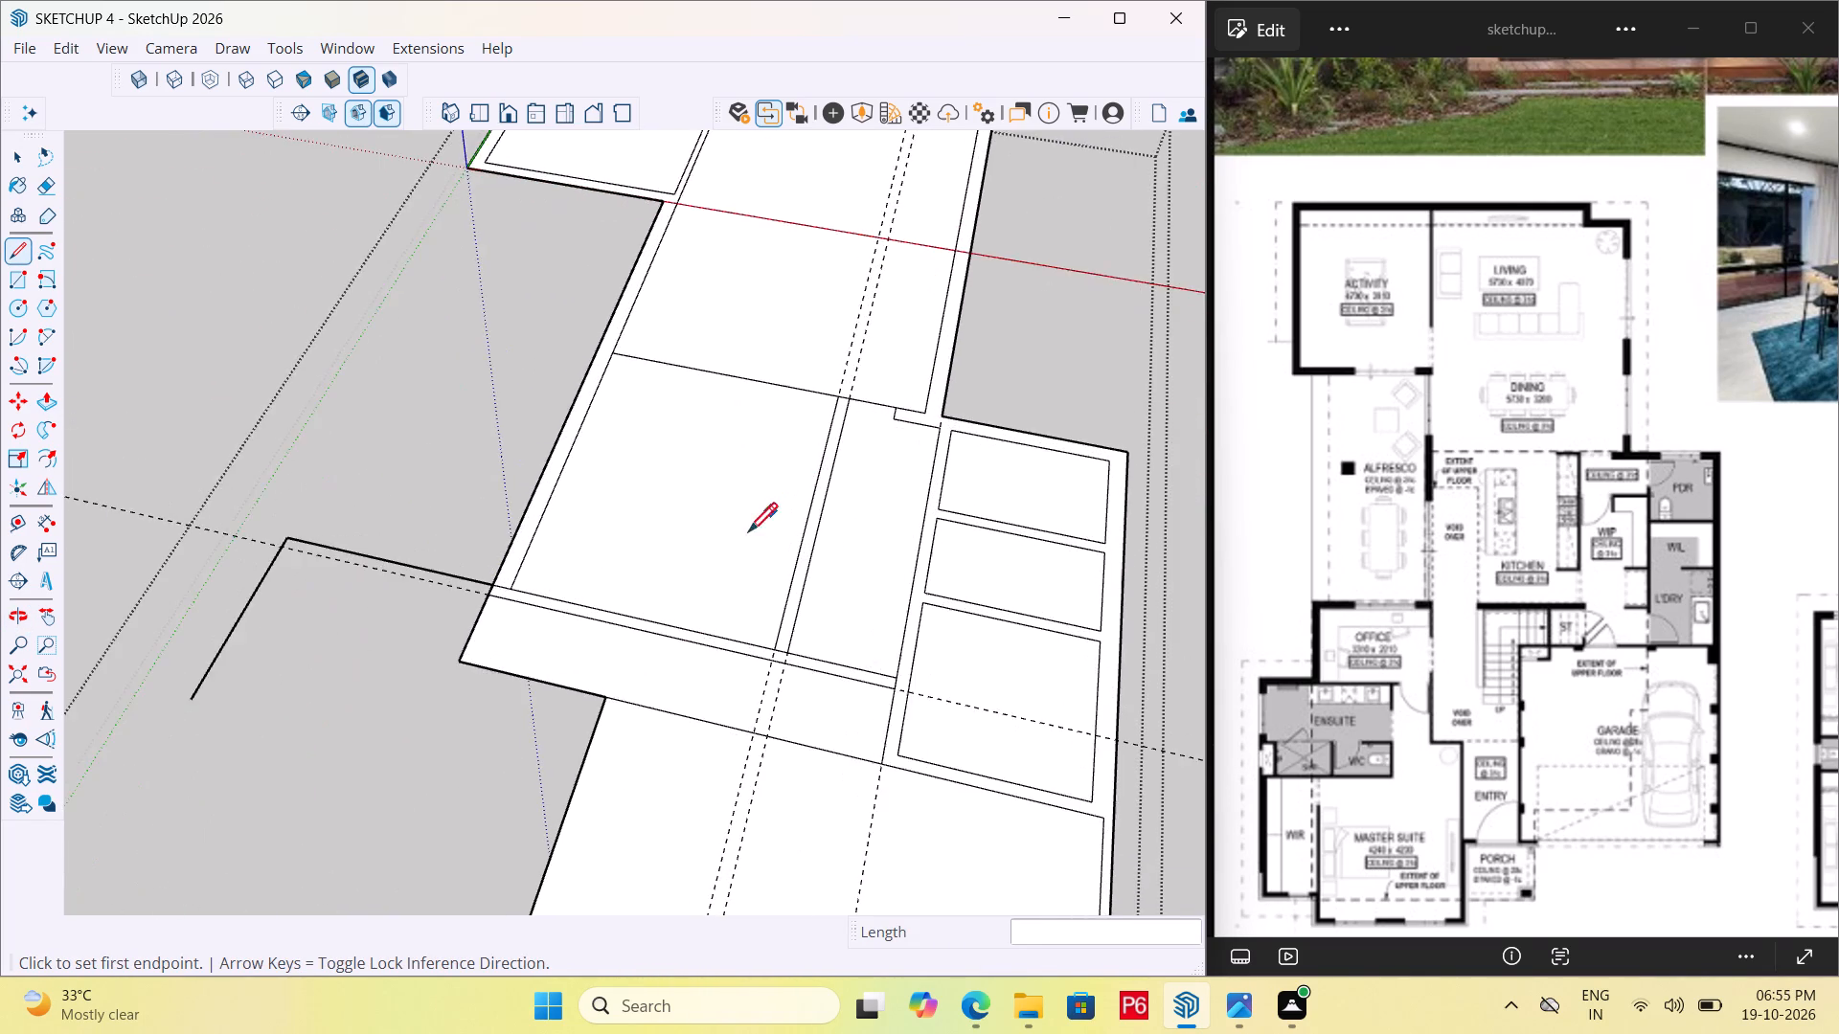
{"action": "scroll", "coordinate": [714, 572], "scroll_direction": "down", "scroll_amount": 8}
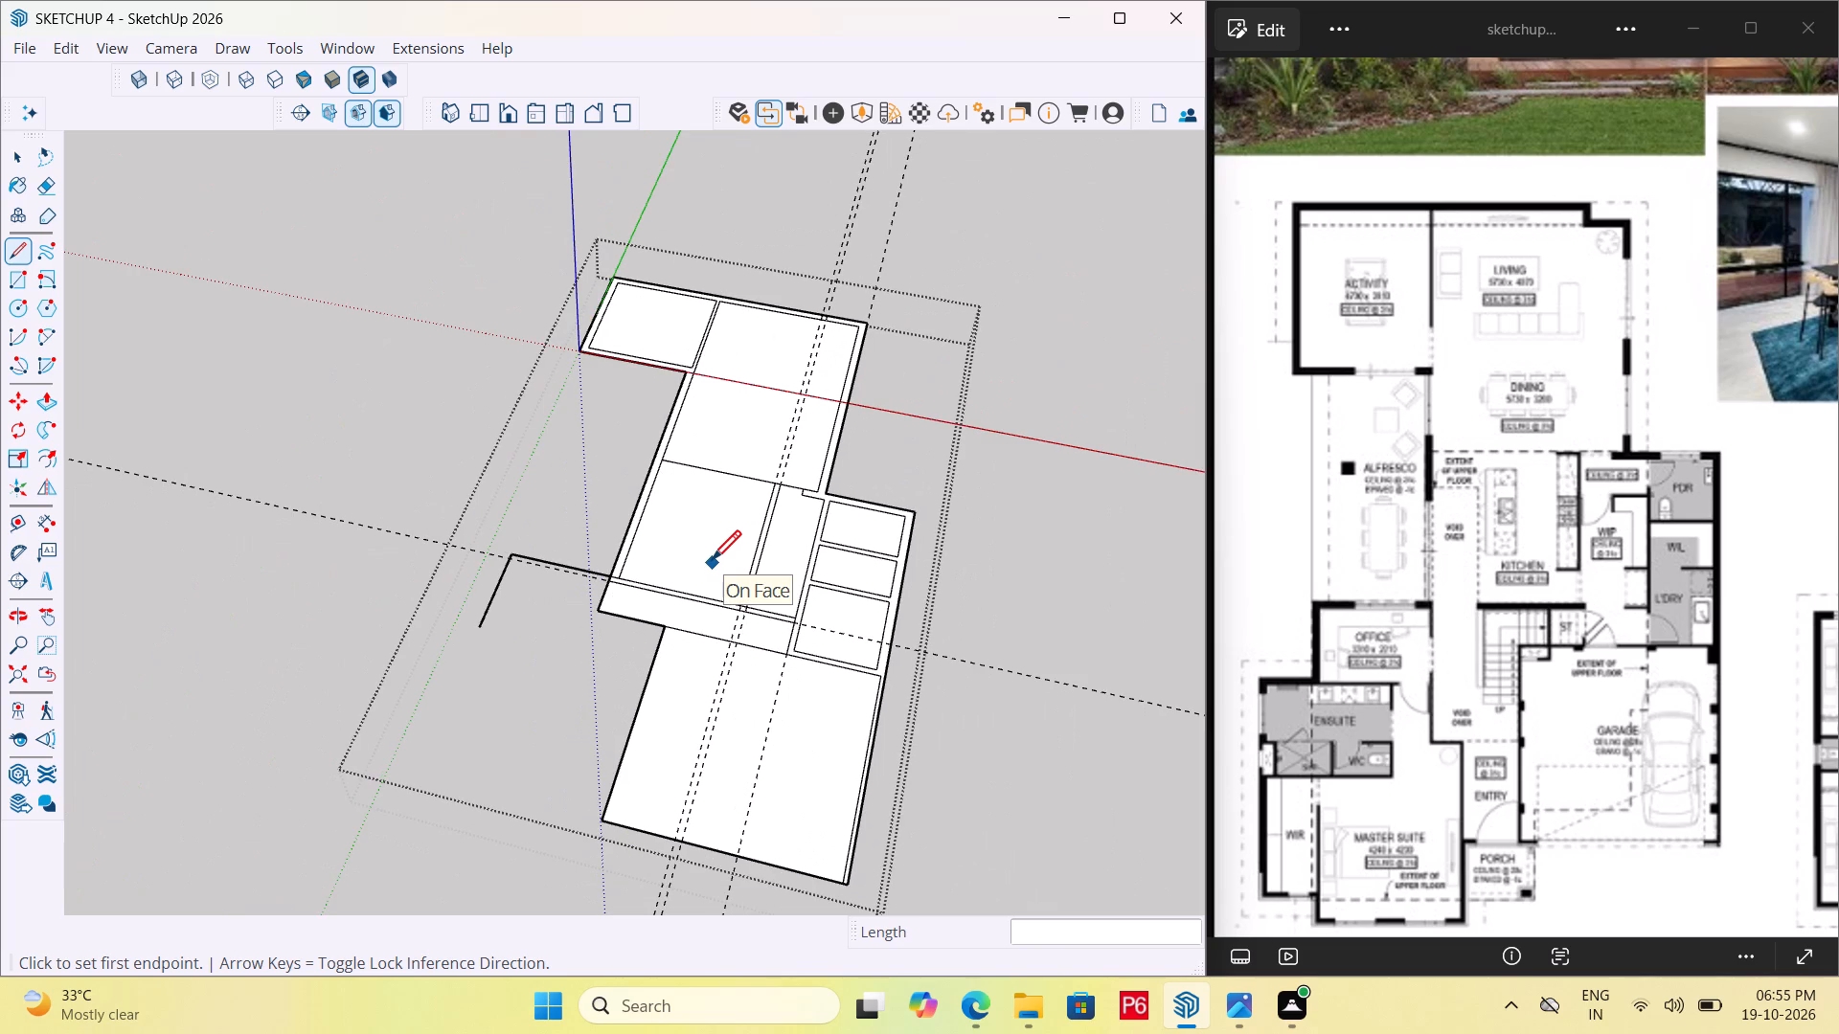
{"action": "key", "text": "e"}
{"action": "left_click_drag", "start_coordinate": [792, 441], "coordinate": [787, 428]}
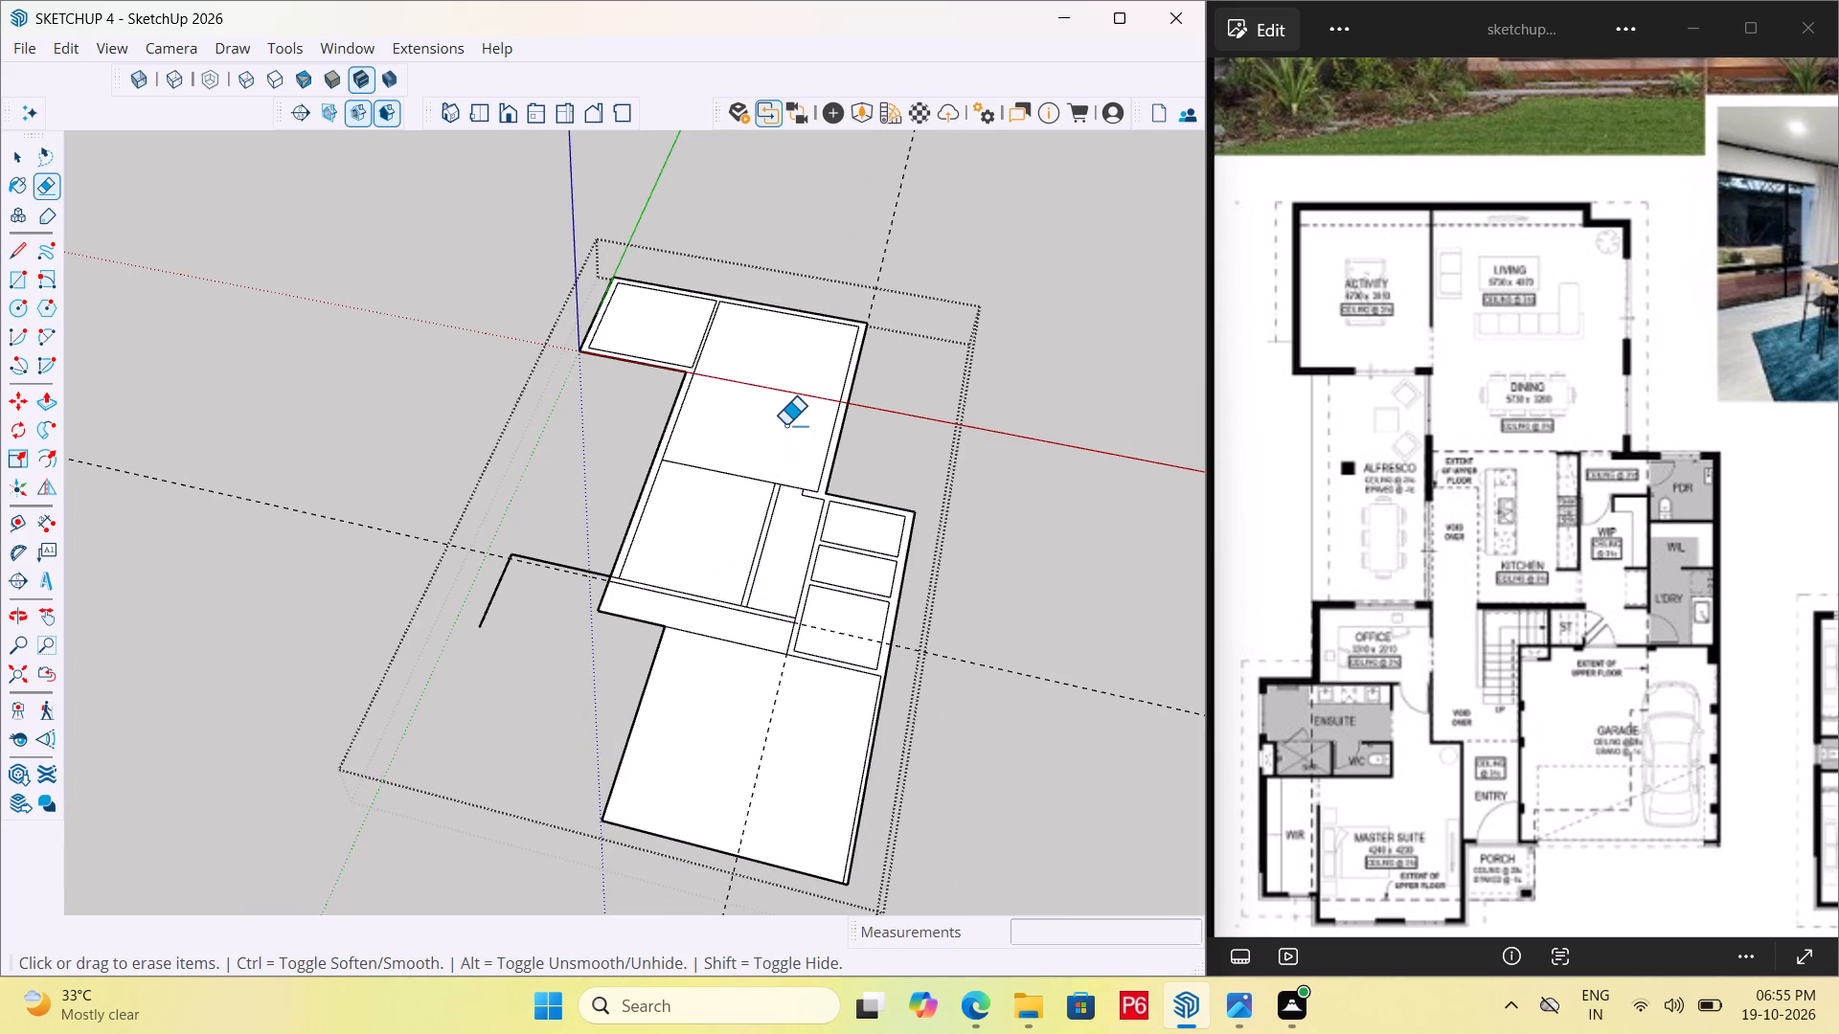
{"action": "left_click", "coordinate": [785, 425]}
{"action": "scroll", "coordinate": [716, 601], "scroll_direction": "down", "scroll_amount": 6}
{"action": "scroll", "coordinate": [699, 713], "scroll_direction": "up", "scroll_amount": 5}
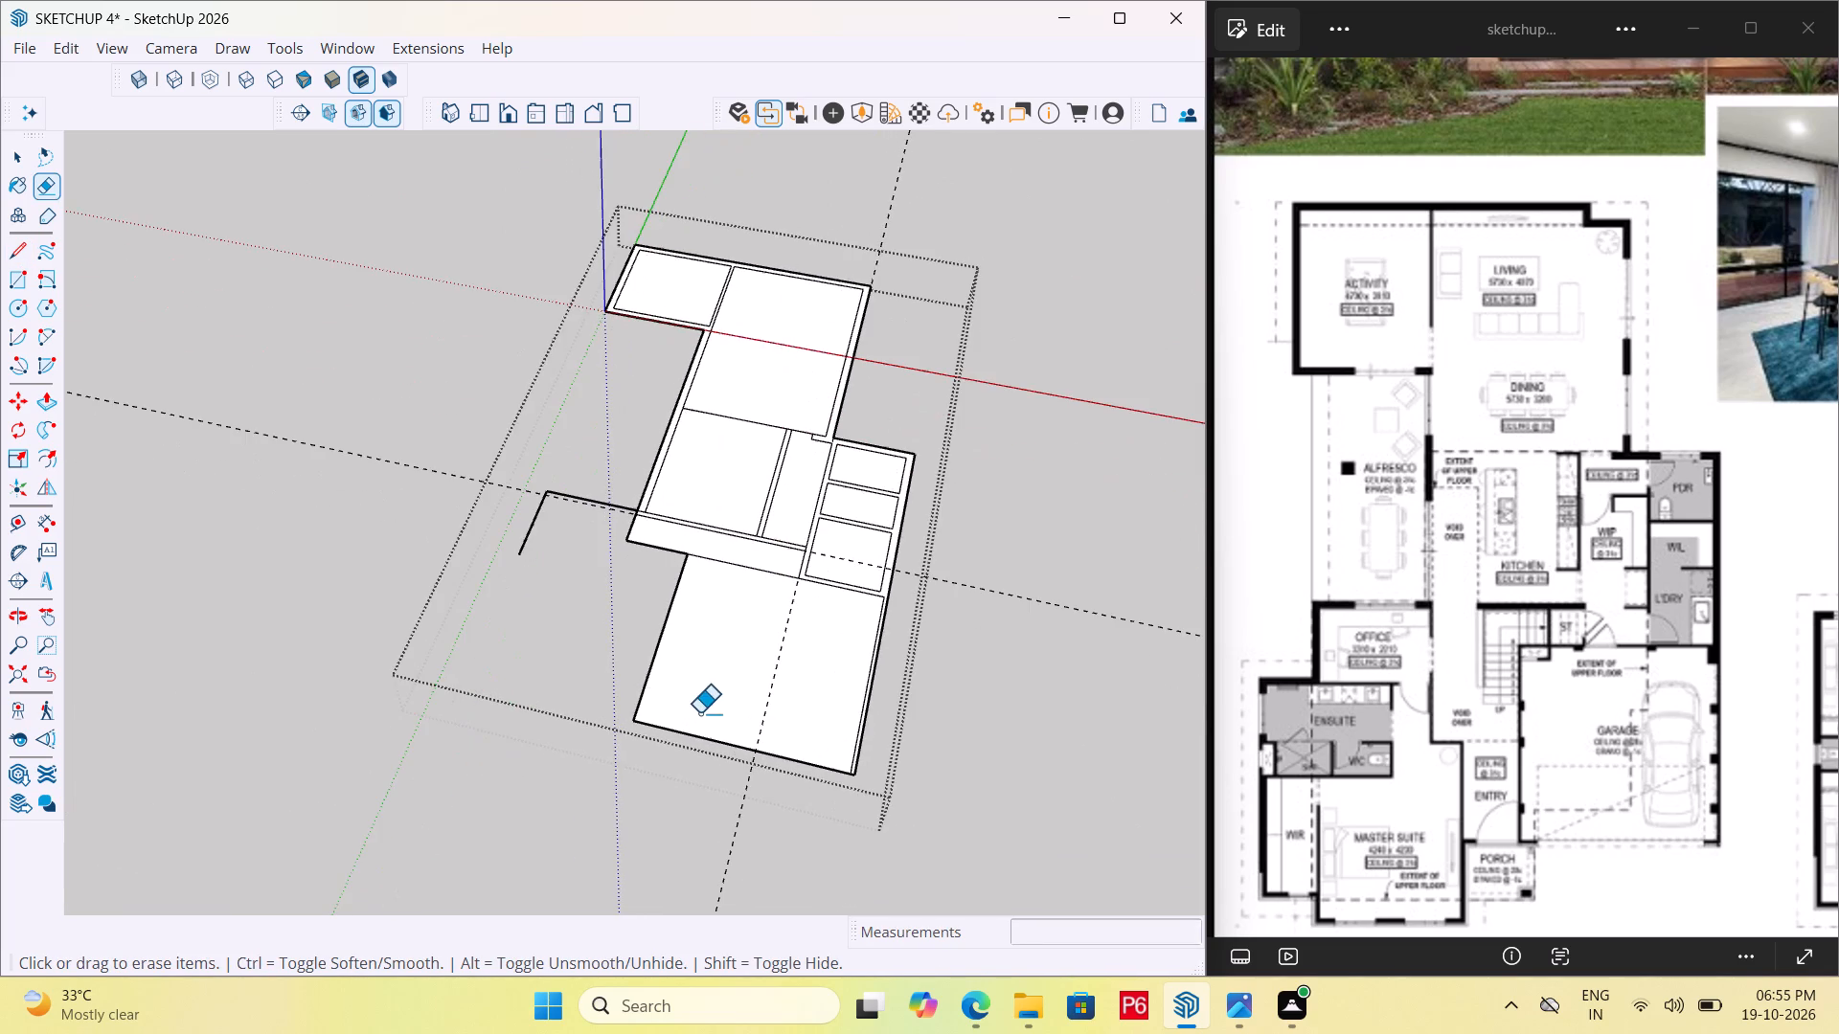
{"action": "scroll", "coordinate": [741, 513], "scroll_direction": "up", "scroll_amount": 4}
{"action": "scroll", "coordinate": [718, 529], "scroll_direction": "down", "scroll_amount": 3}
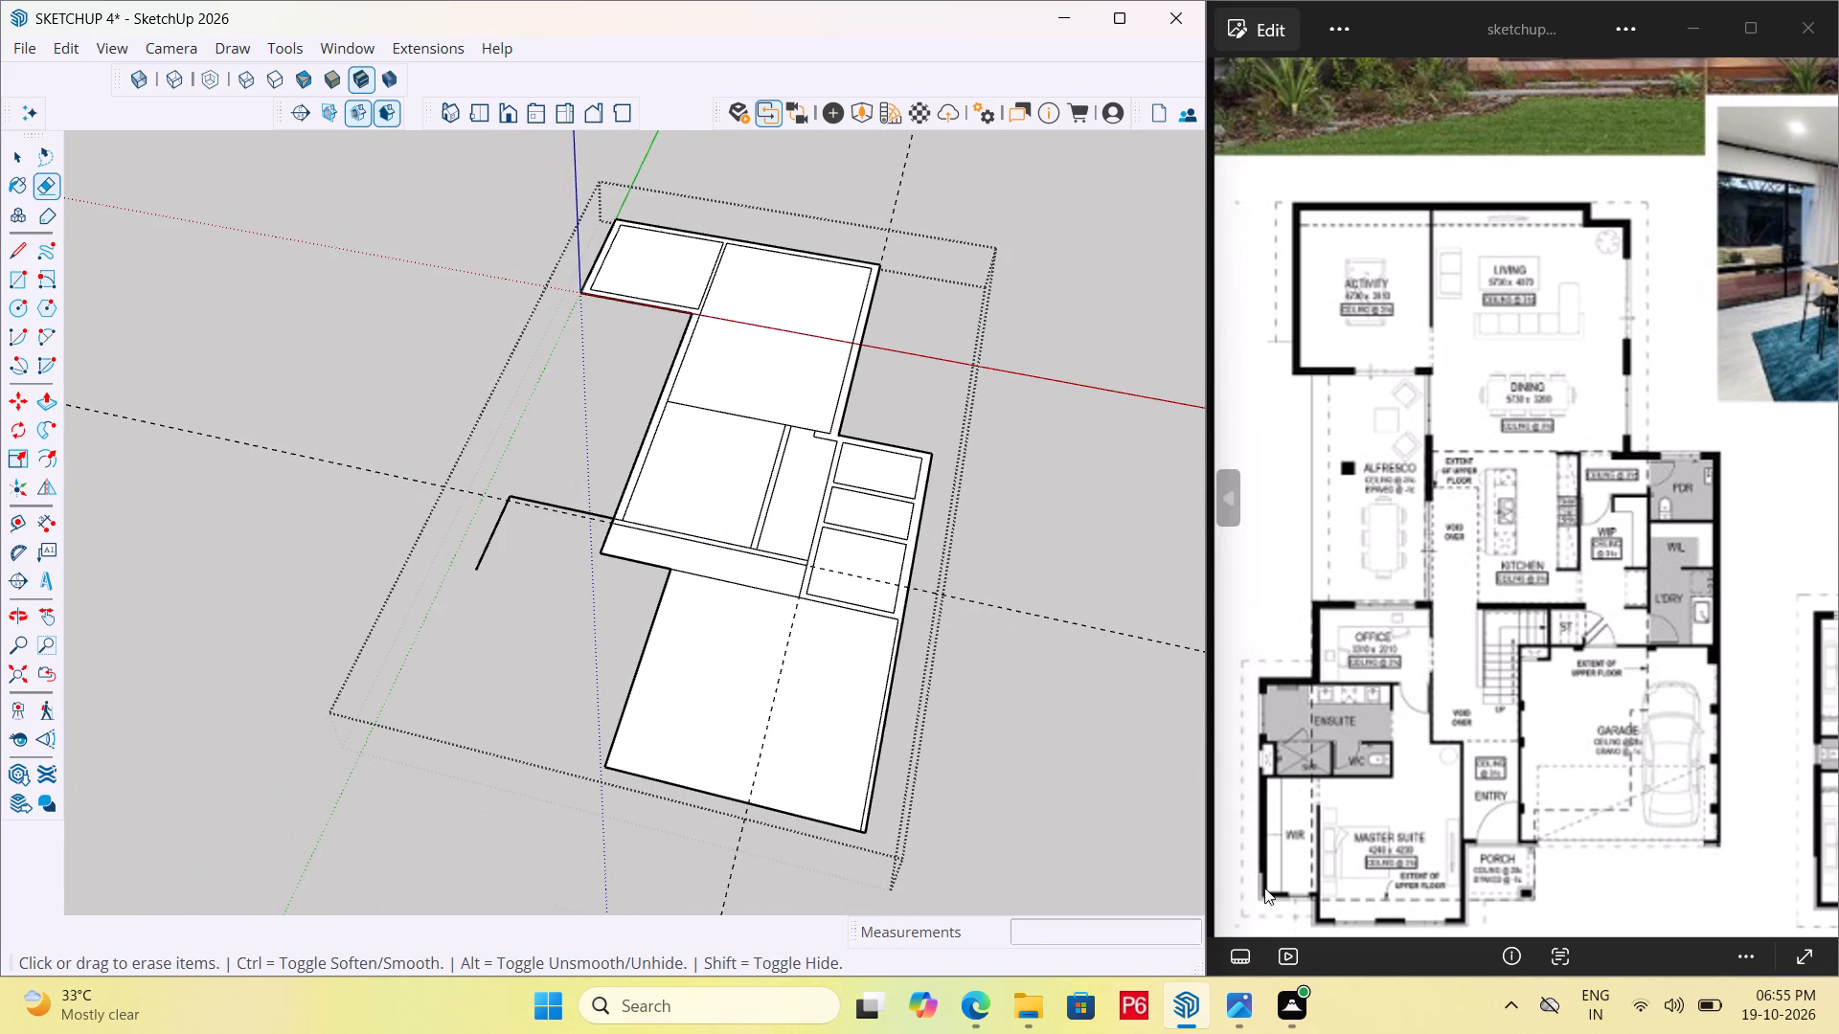
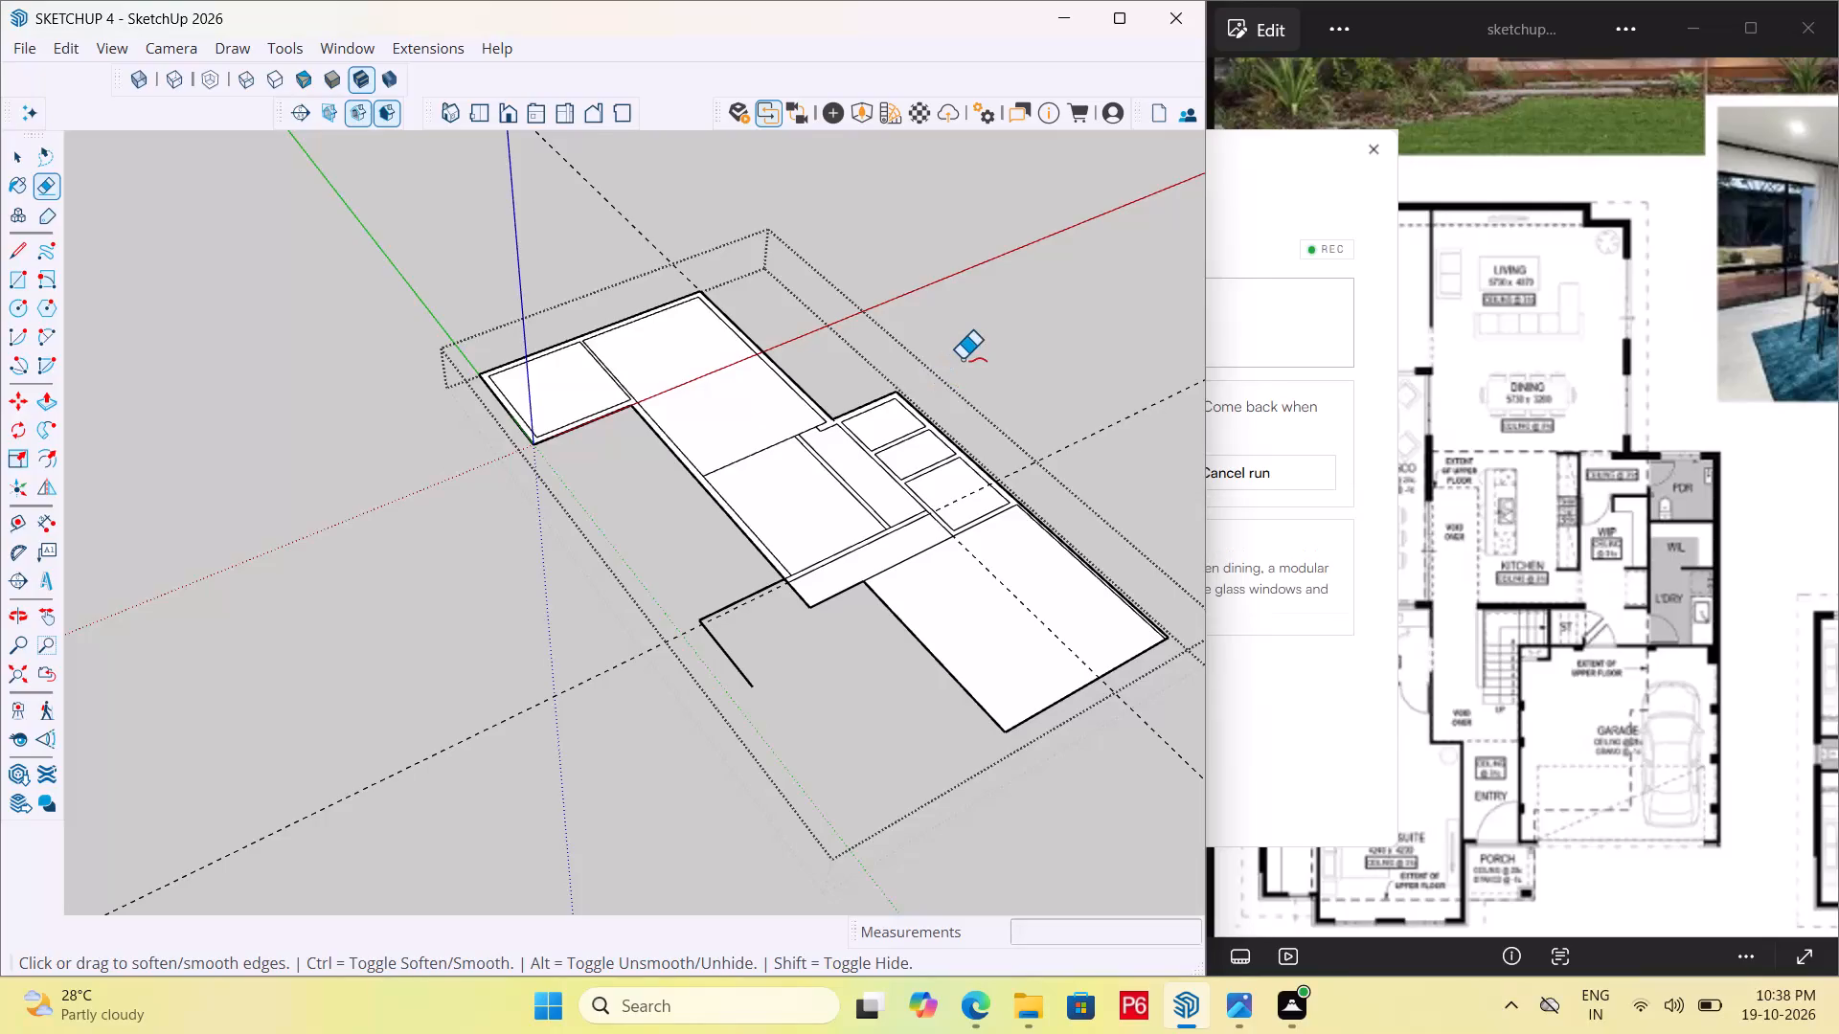
Save the model with the kitchen-pantry guides removed.
{"action": "key", "text": "ctrl+s"}
{"action": "key", "text": "ctrl+s"}
{"action": "key", "text": "ctrl+s"}
Place garage guides about 2' 6" in from its entry-side edge and about 13' 10" forward of its back edge.
{"action": "left_click", "coordinate": [1610, 387]}
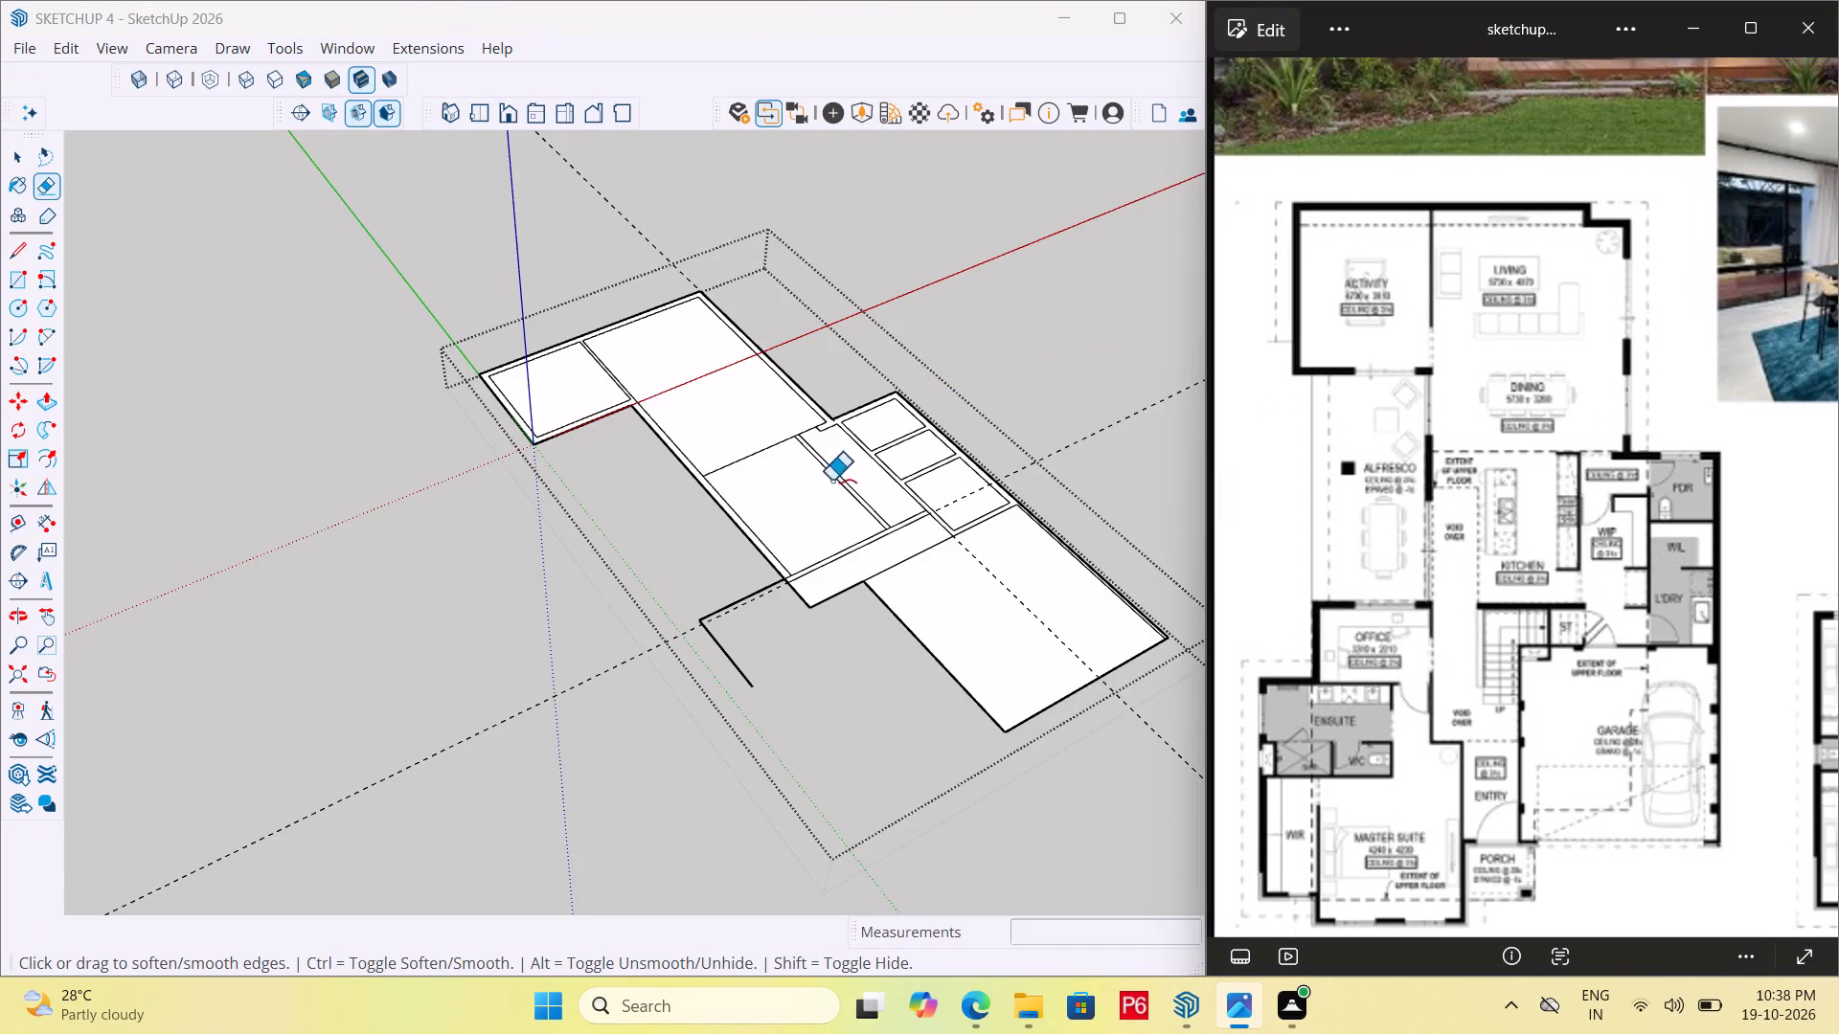
{"action": "scroll", "coordinate": [526, 553], "scroll_direction": "down", "scroll_amount": 5}
{"action": "middle_click_drag", "start_coordinate": [1028, 616], "coordinate": [927, 717]}
{"action": "scroll", "coordinate": [1008, 619], "scroll_direction": "down", "scroll_amount": 1}
{"action": "scroll", "coordinate": [818, 681], "scroll_direction": "up", "scroll_amount": 5}
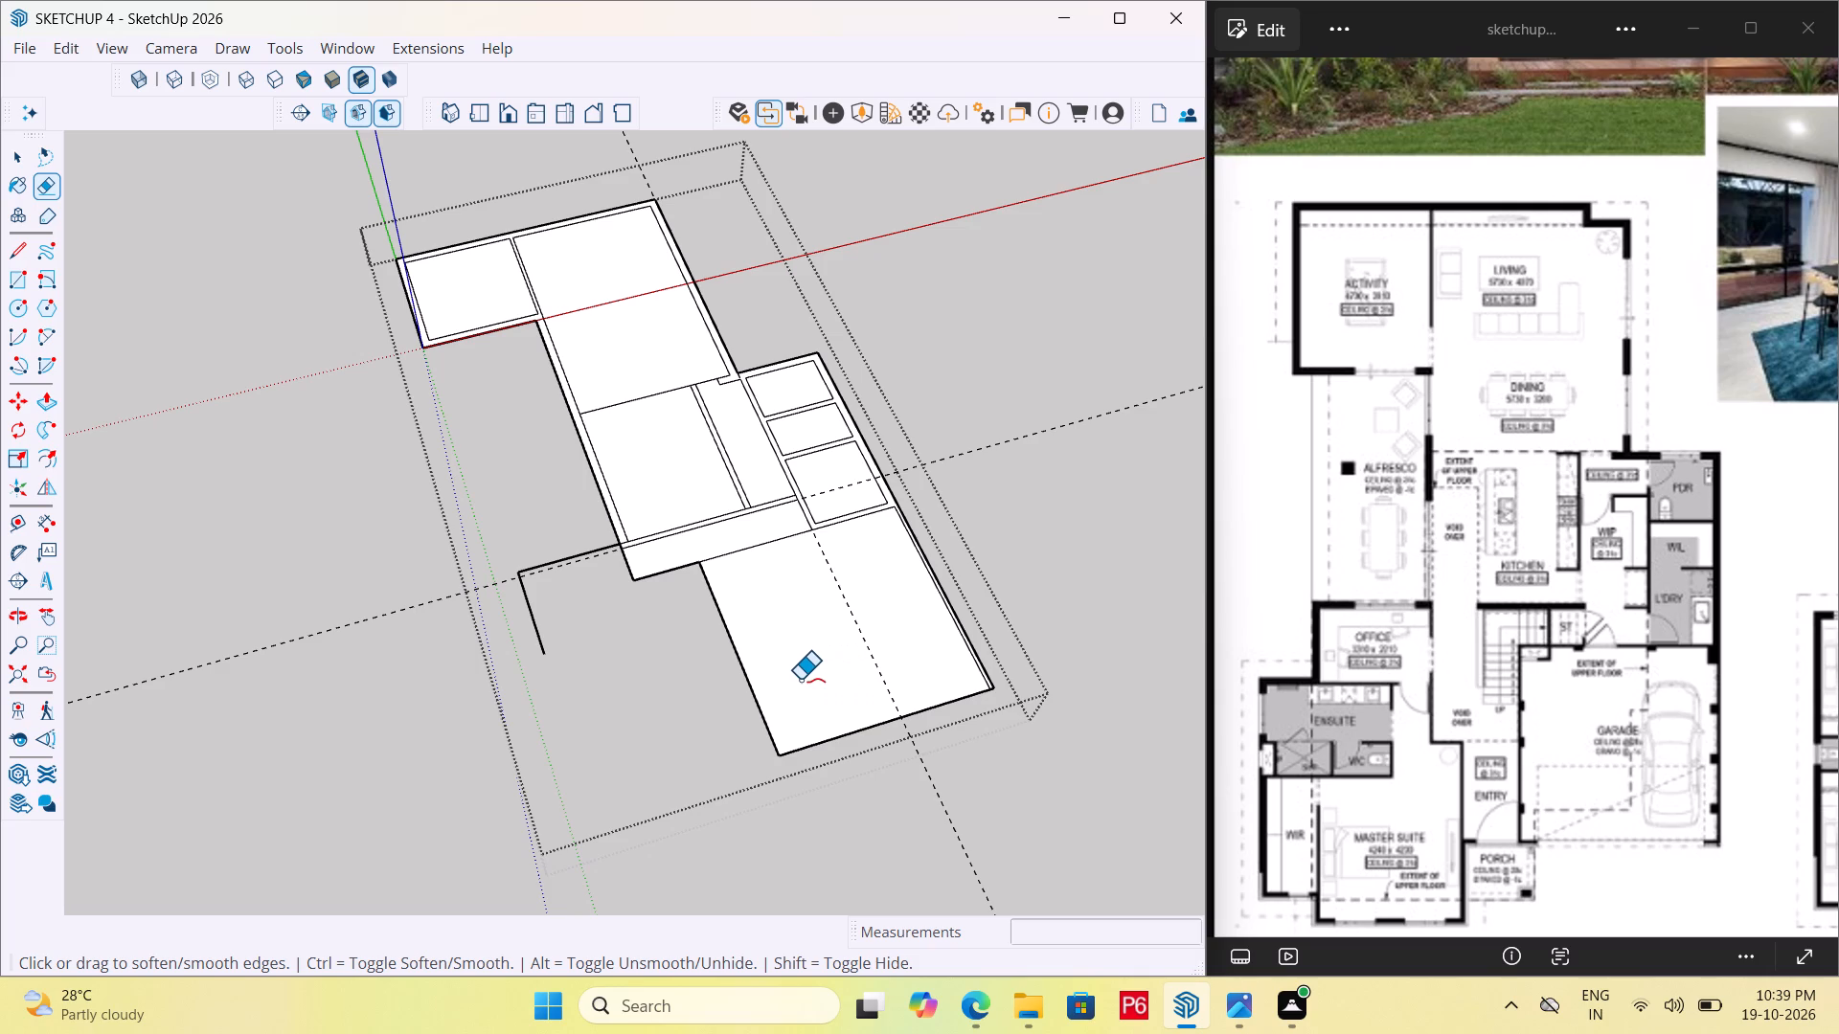
{"action": "key", "text": "t"}
{"action": "left_click", "coordinate": [734, 661]}
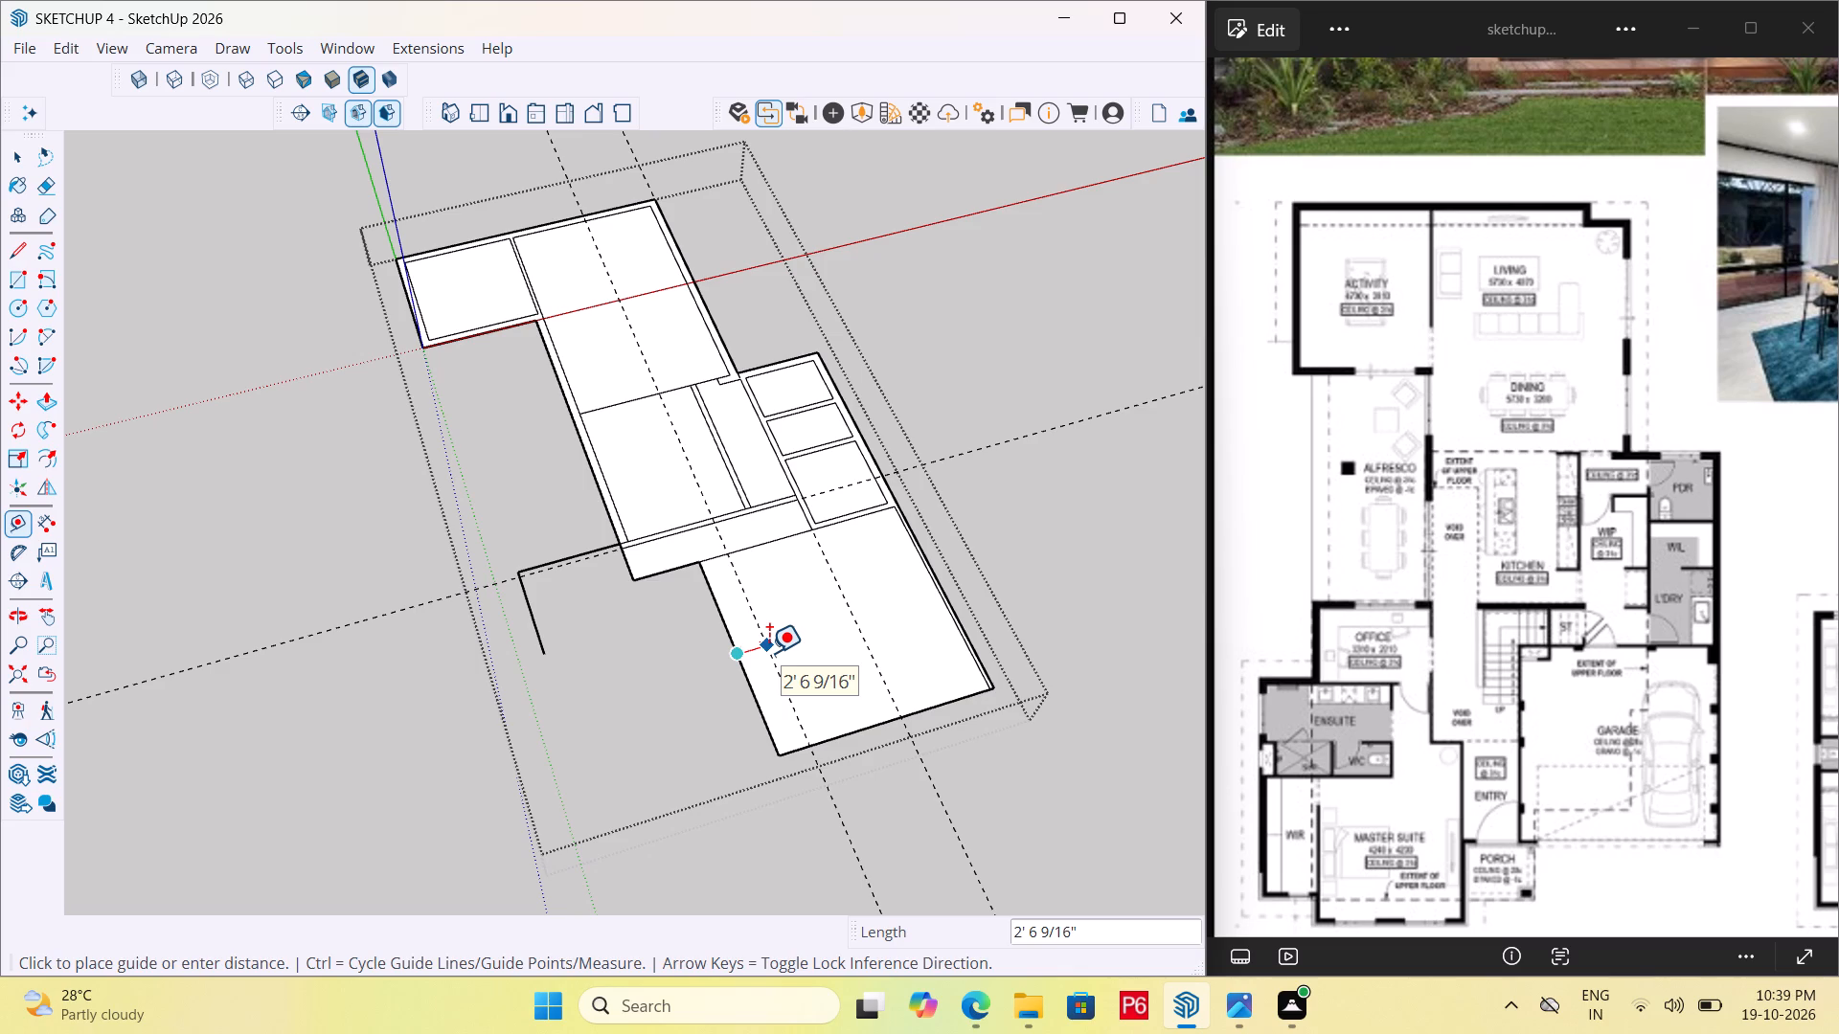
{"action": "left_click", "coordinate": [769, 653]}
{"action": "left_click", "coordinate": [790, 541]}
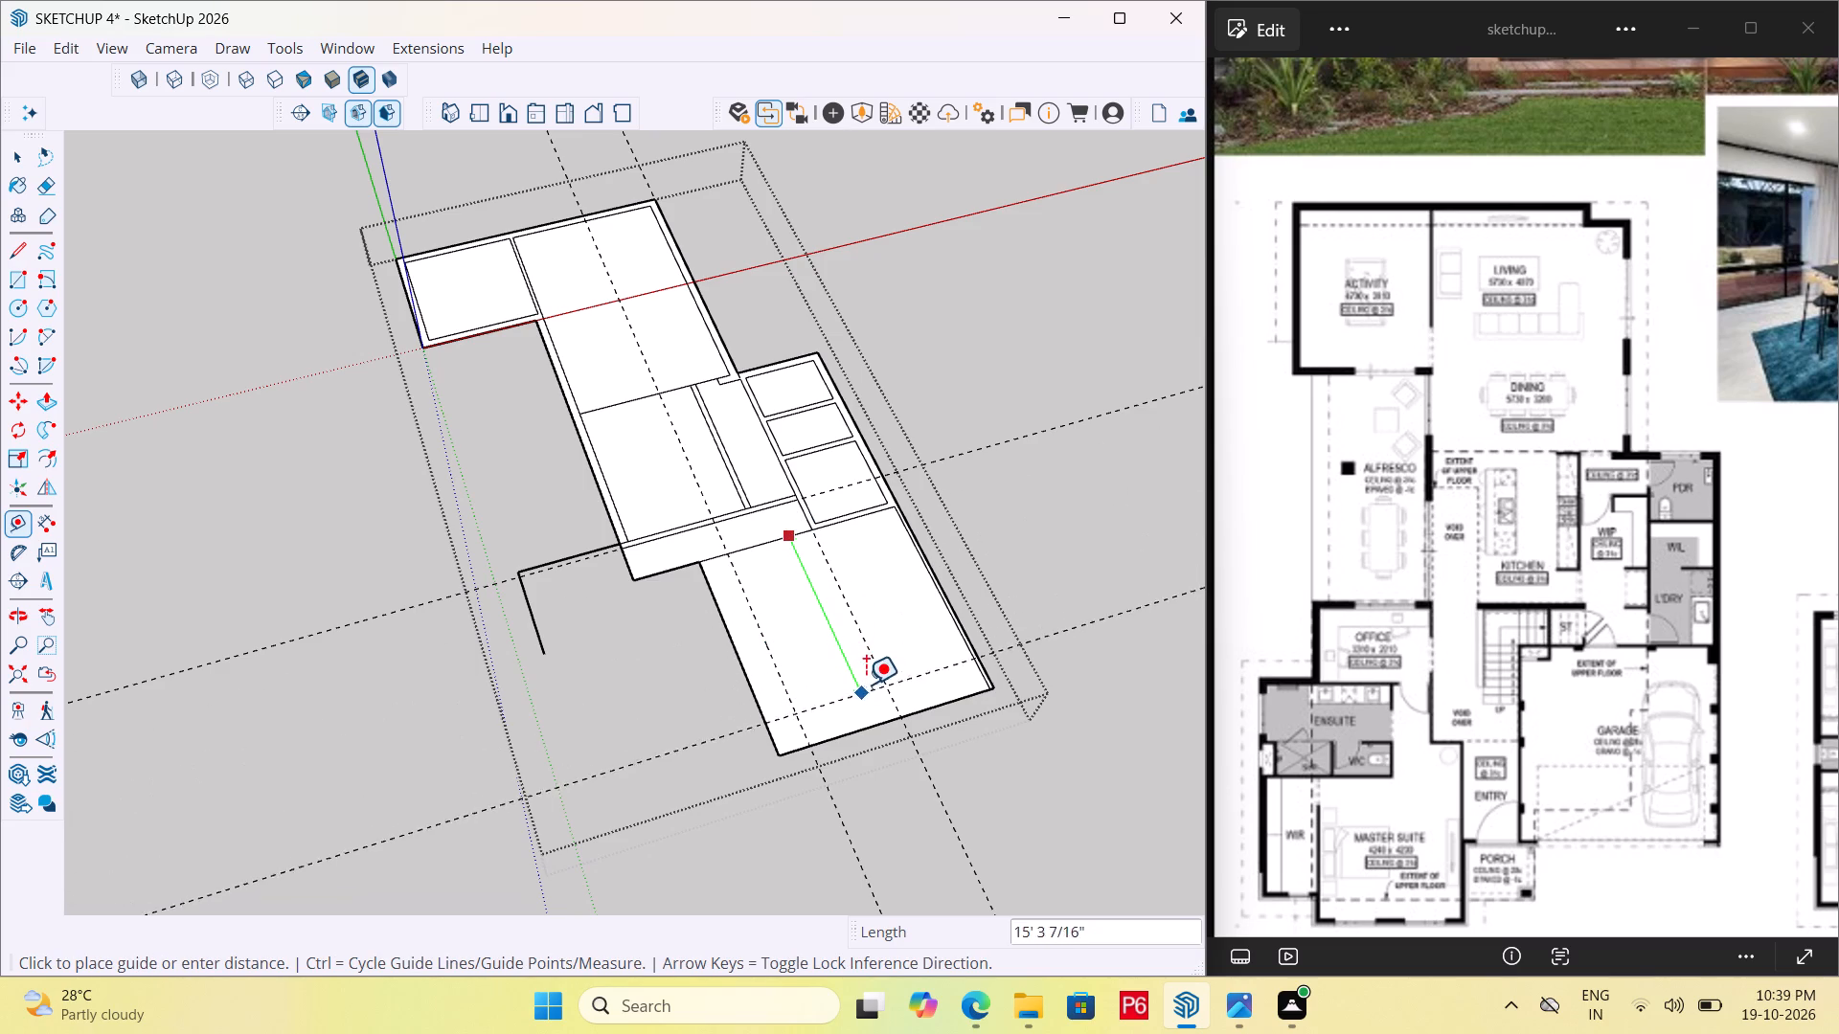
{"action": "left_click", "coordinate": [867, 672]}
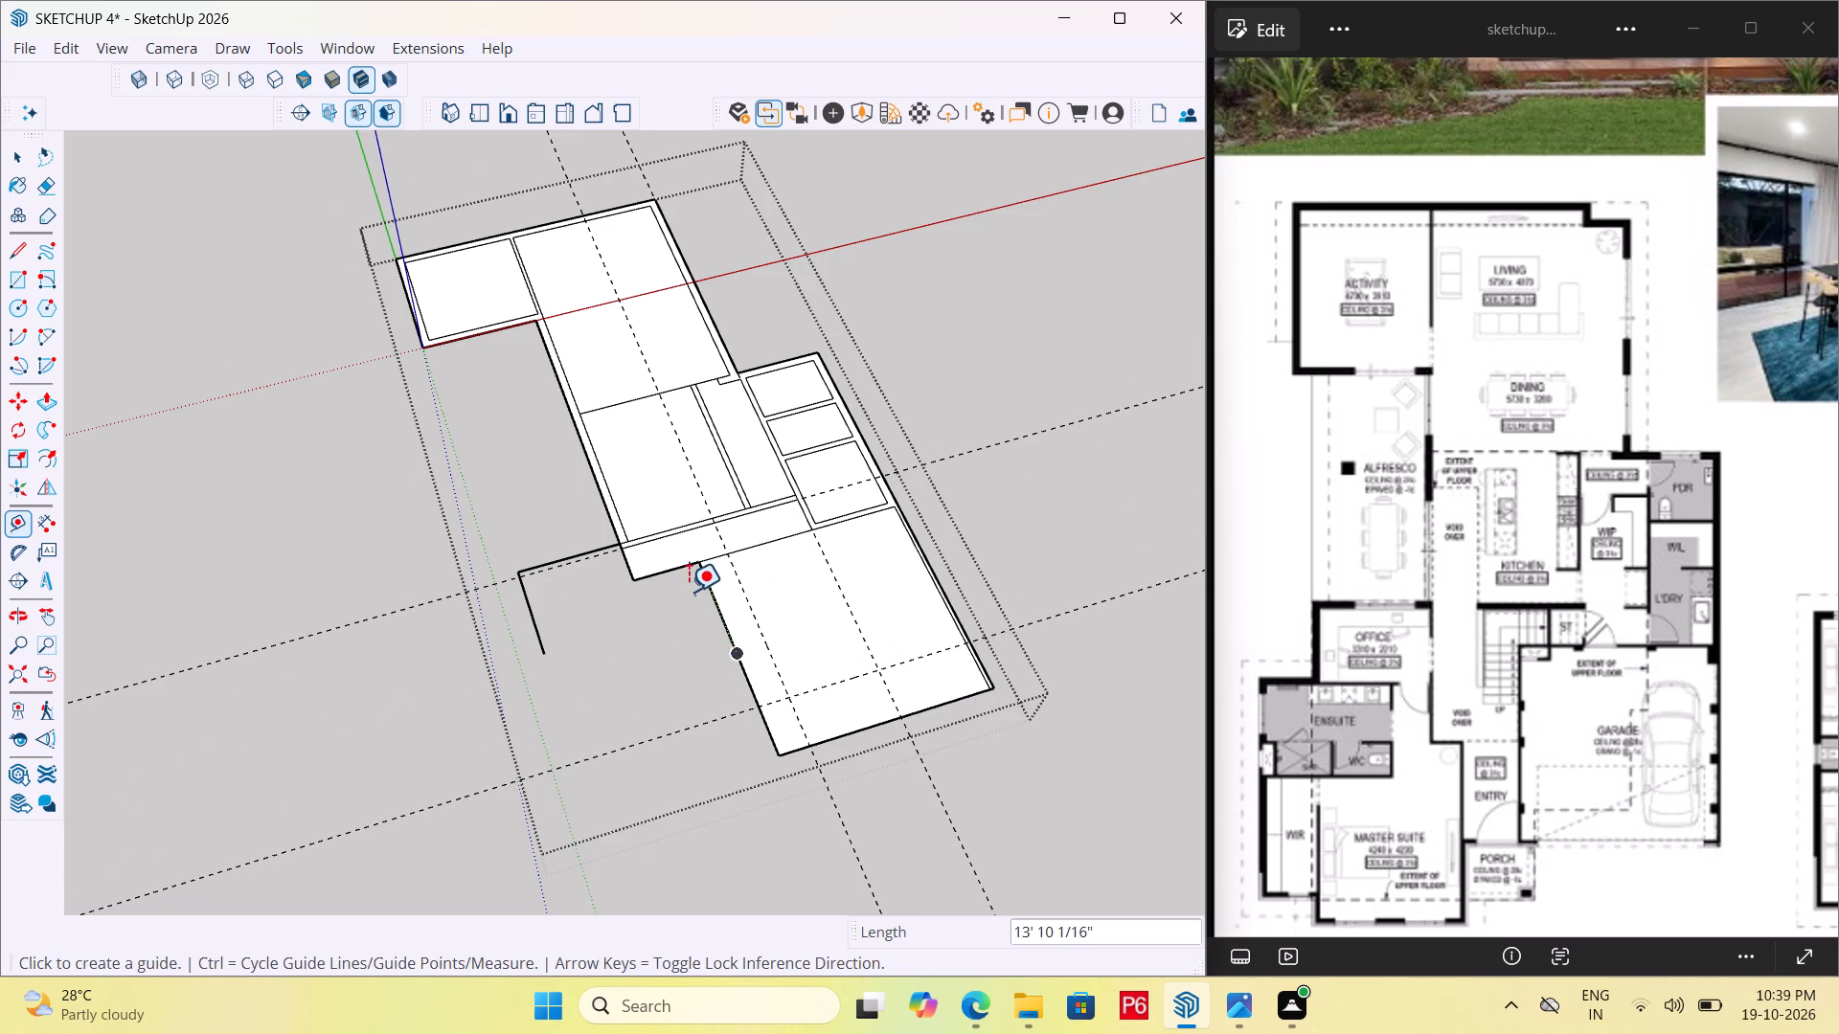
Draw the garage's new entry-side line, about 13' 10" long, and its front line, about 15' 8" long, along the guides.
{"action": "scroll", "coordinate": [689, 592], "scroll_direction": "up", "scroll_amount": 5}
{"action": "key", "text": "l"}
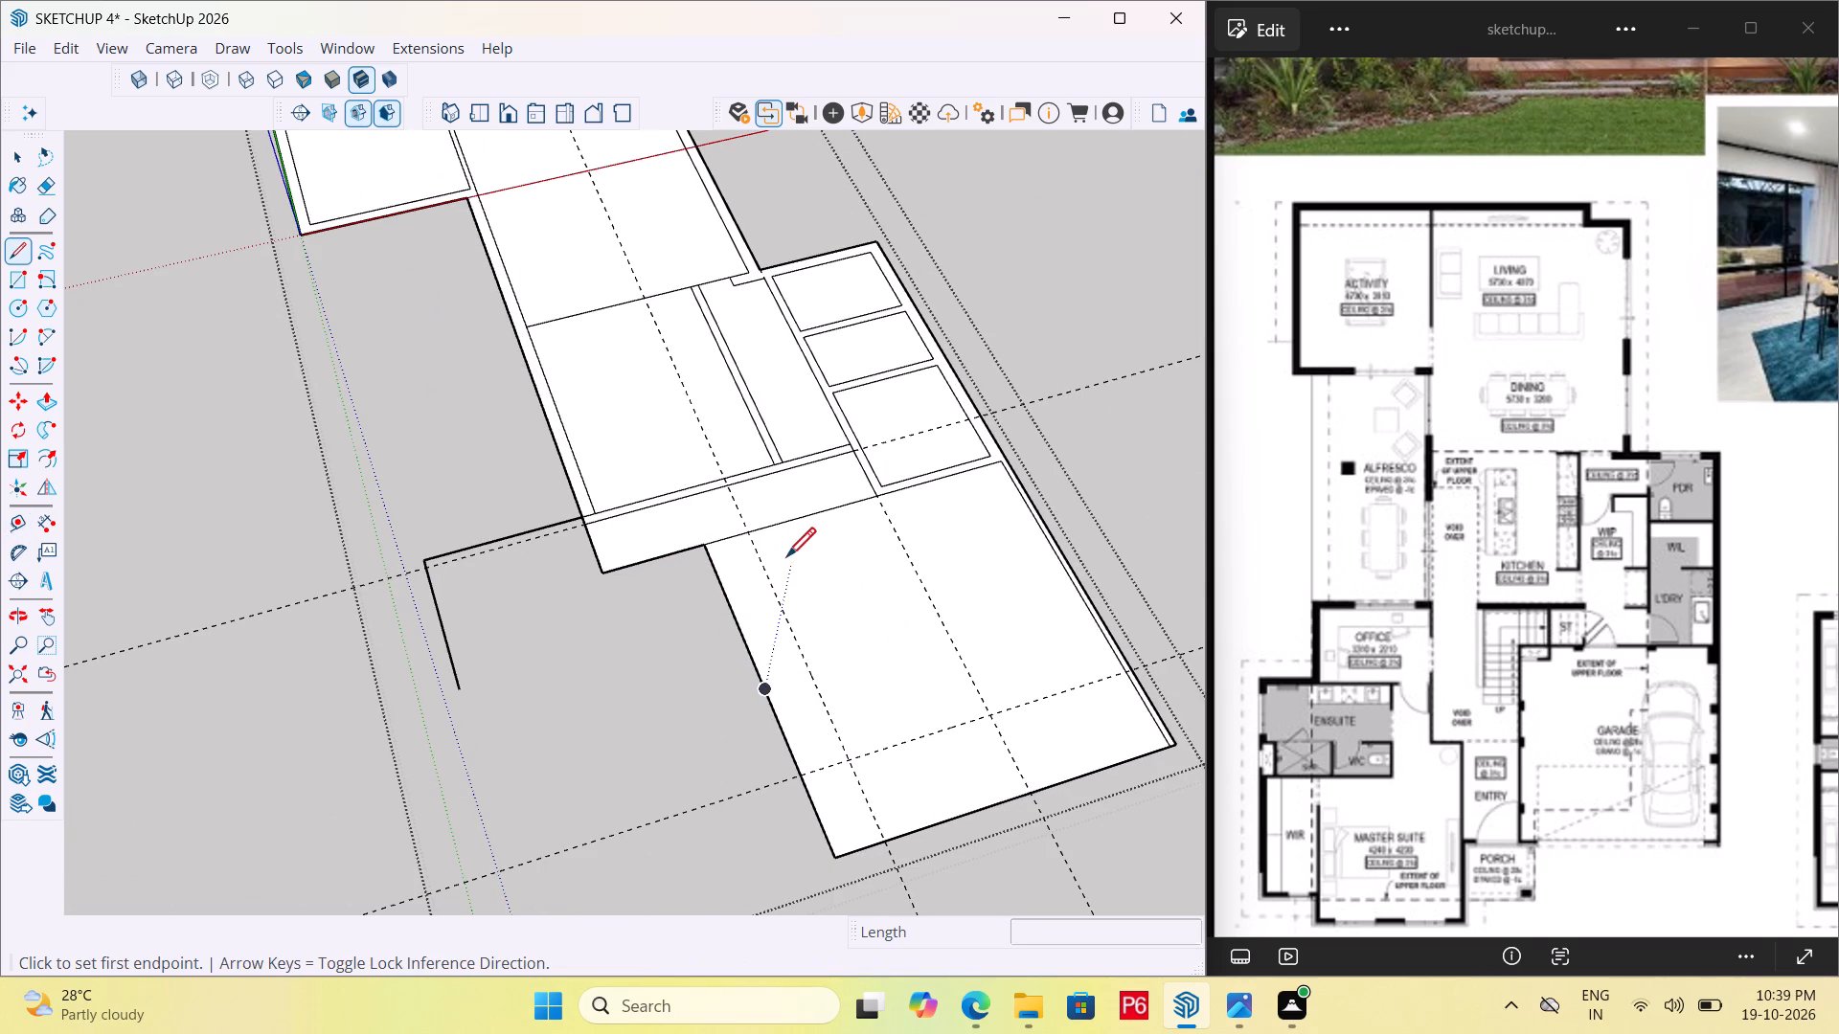
{"action": "double_click", "coordinate": [750, 531]}
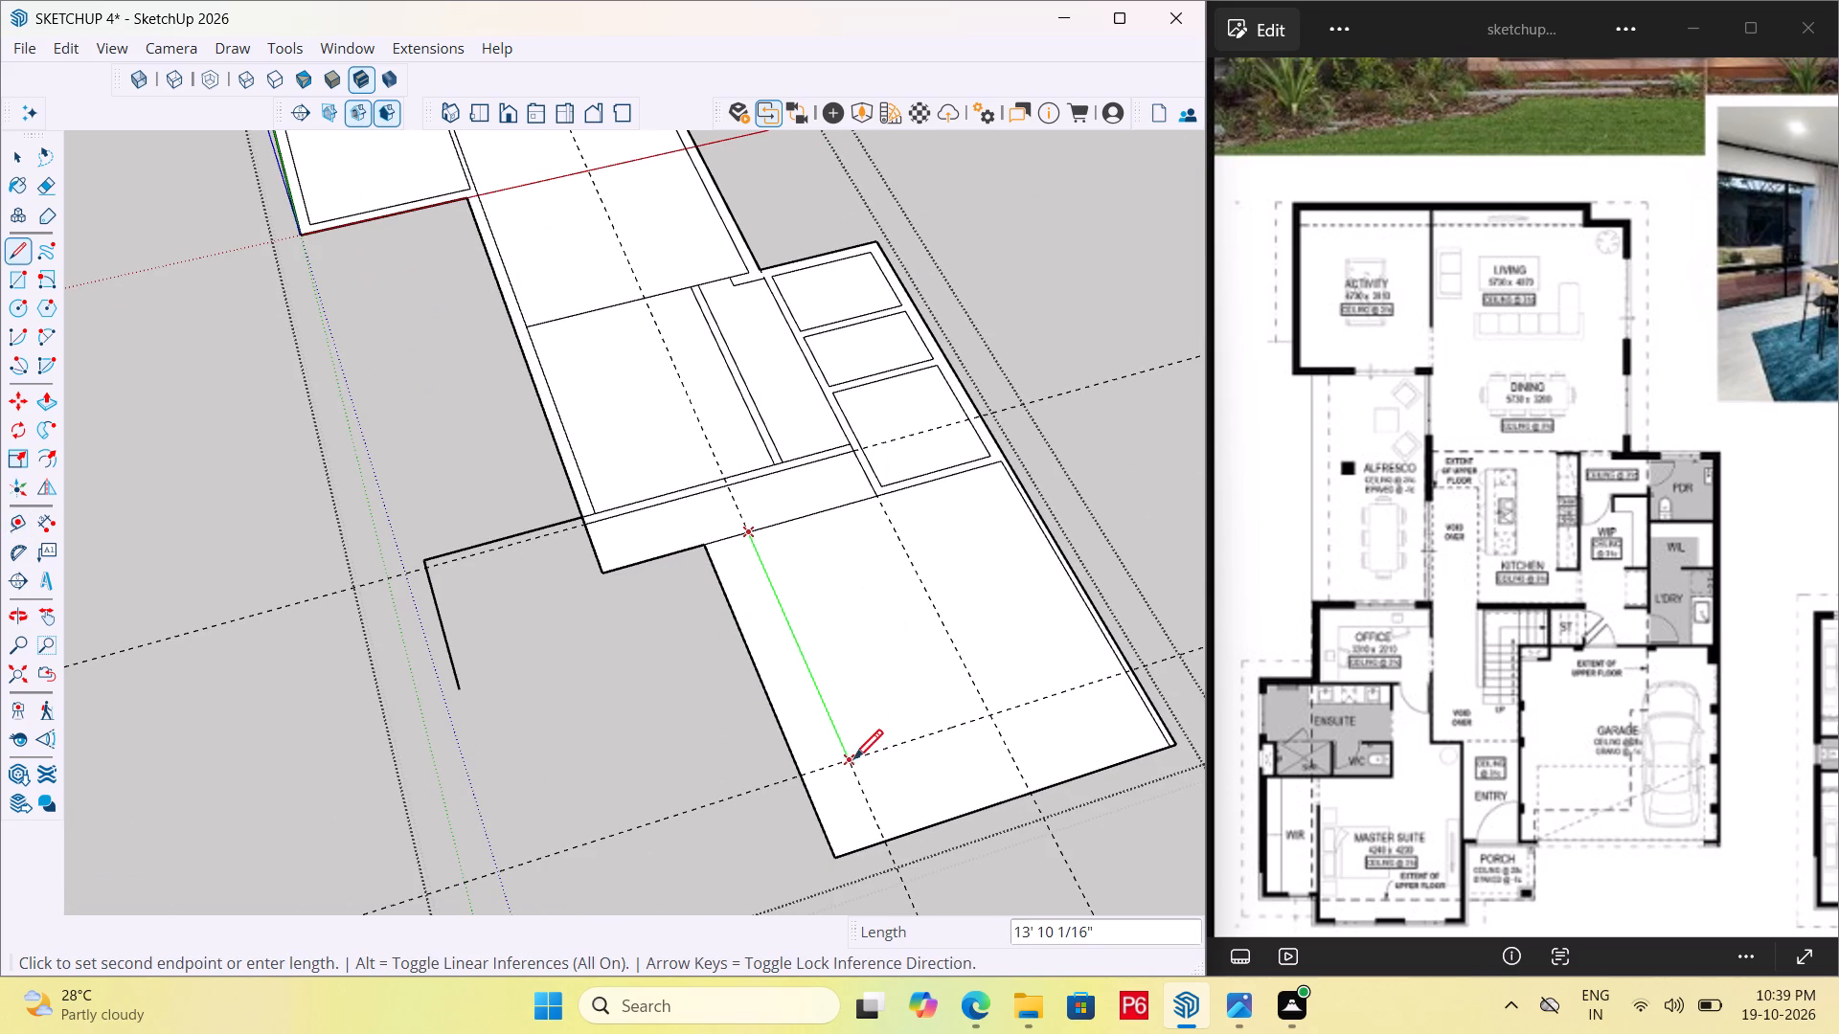
{"action": "left_click", "coordinate": [853, 760]}
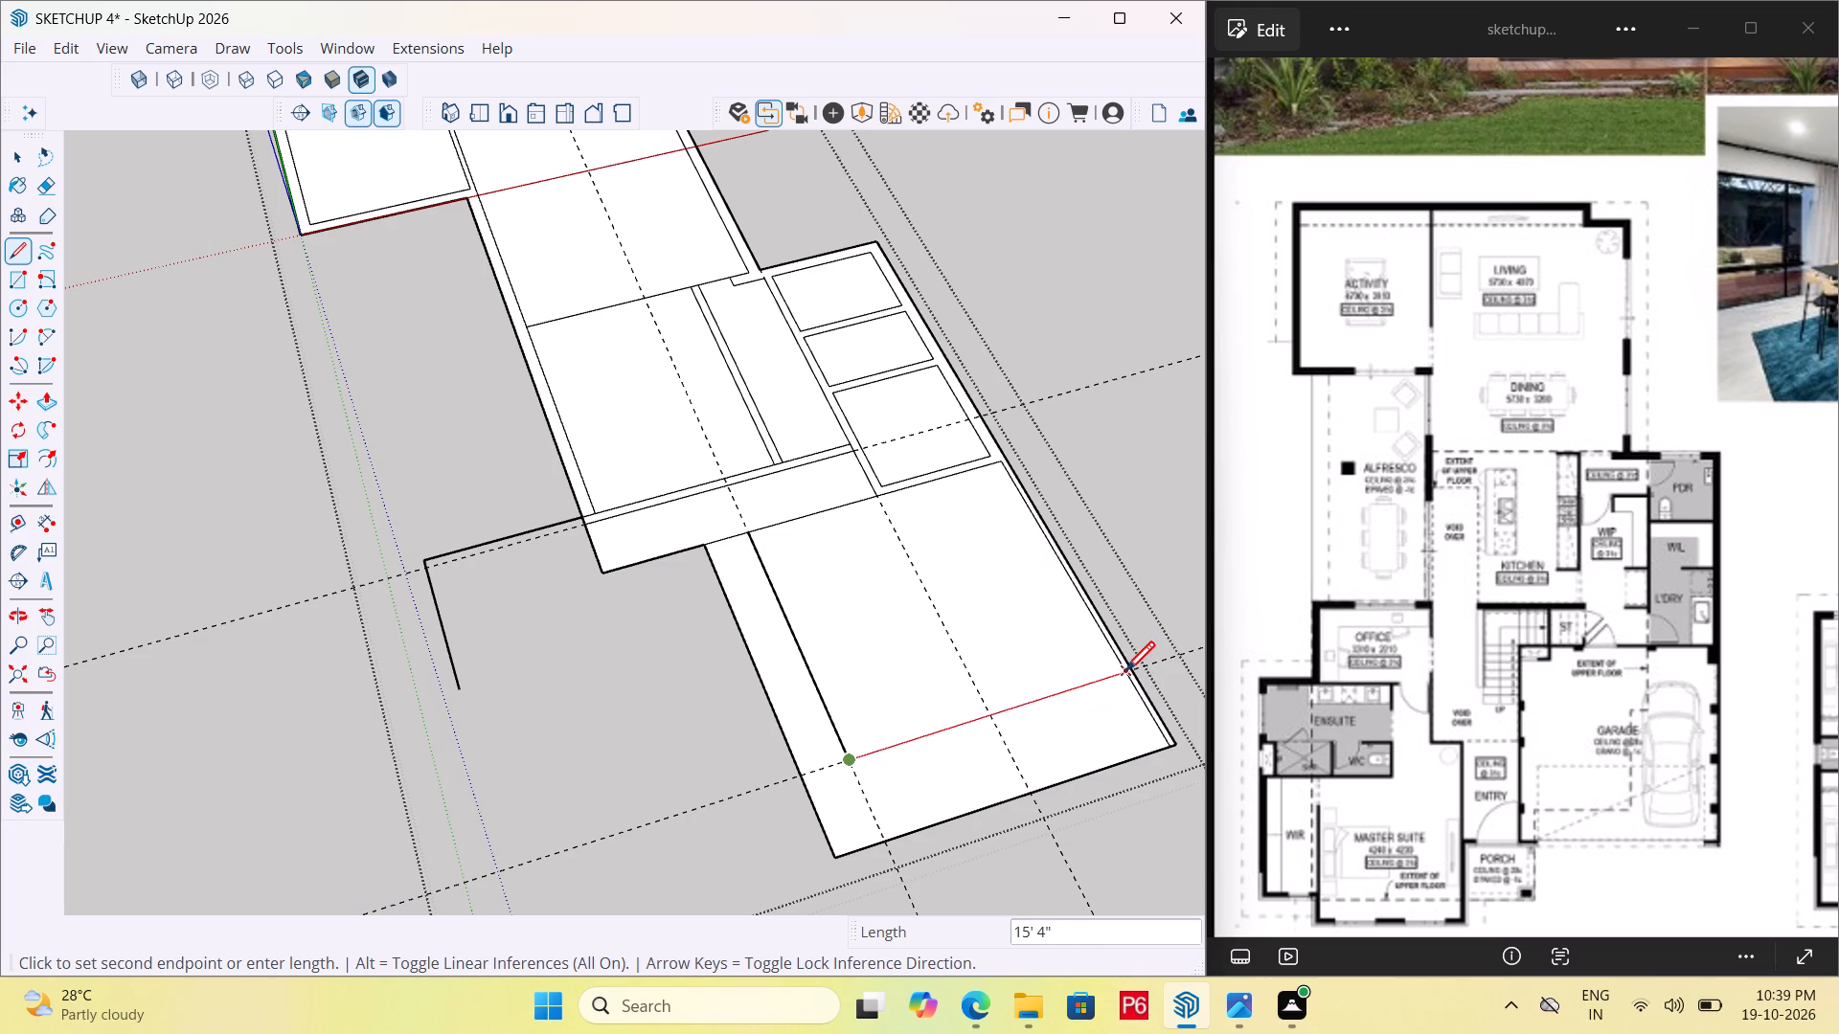
{"action": "scroll", "coordinate": [1130, 674], "scroll_direction": "up", "scroll_amount": 10}
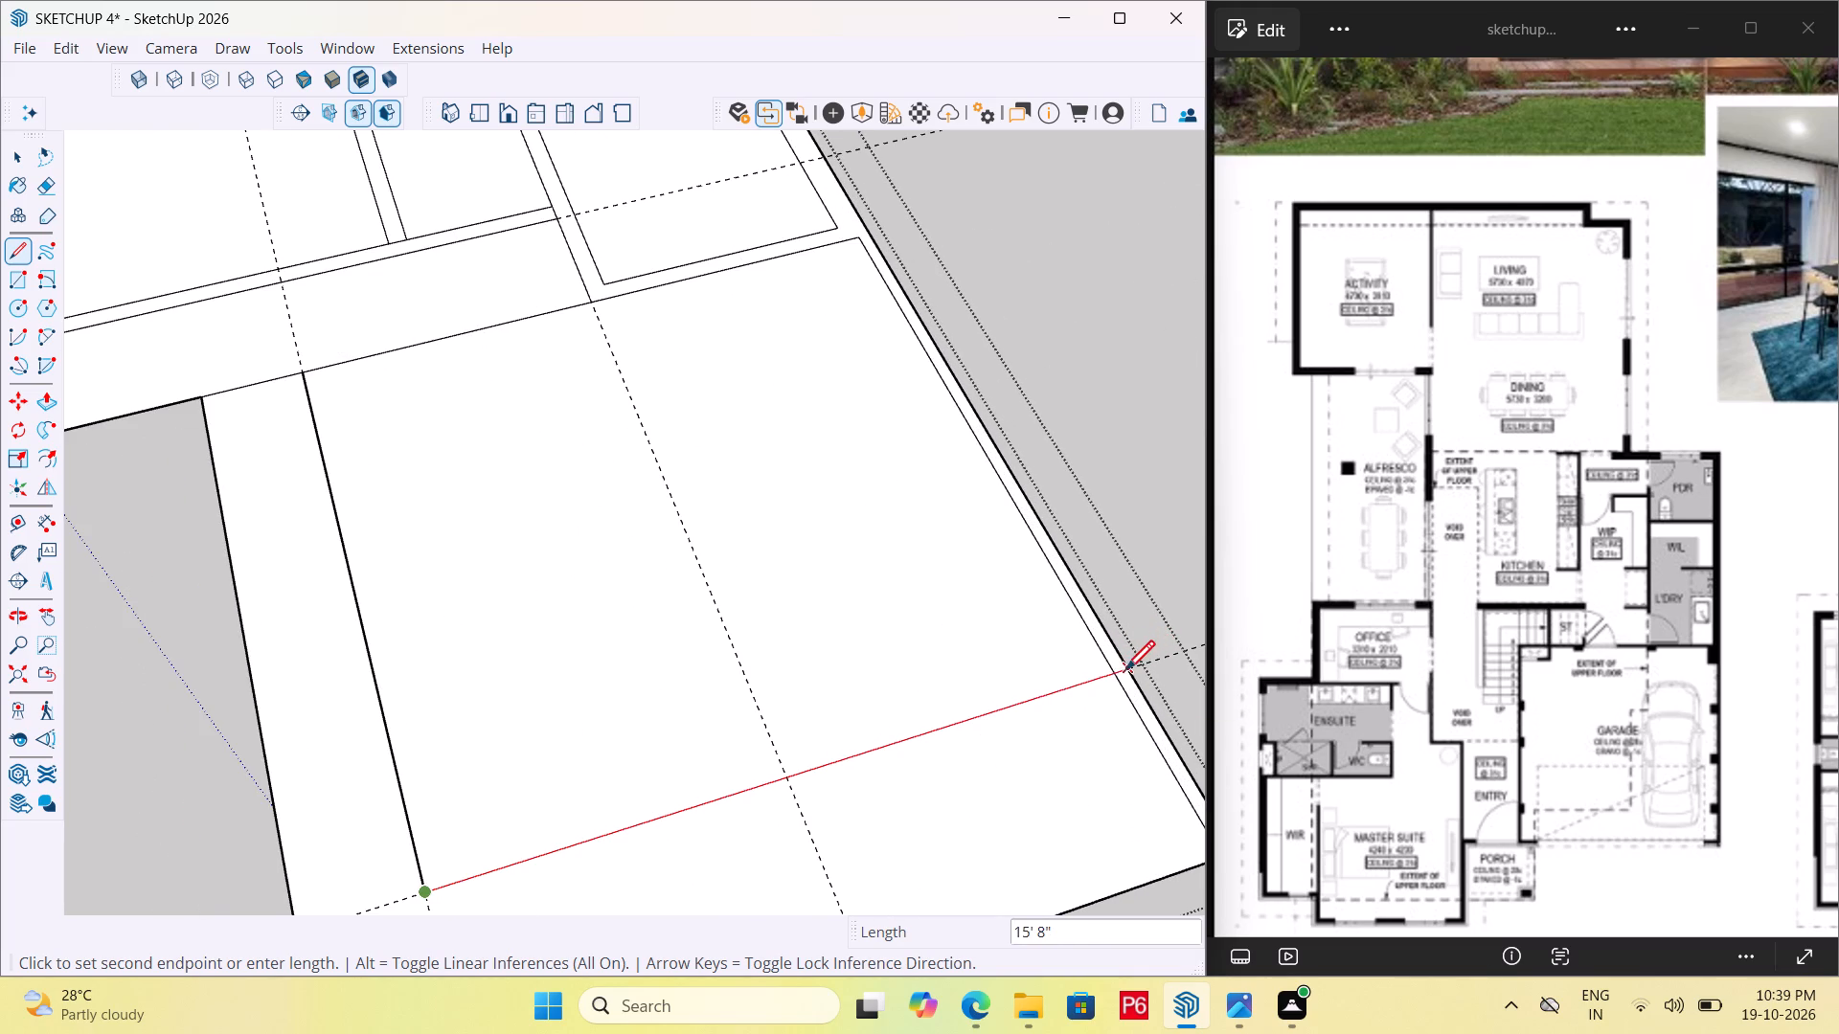
{"action": "left_click", "coordinate": [1125, 673]}
{"action": "scroll", "coordinate": [1124, 653], "scroll_direction": "down", "scroll_amount": 12}
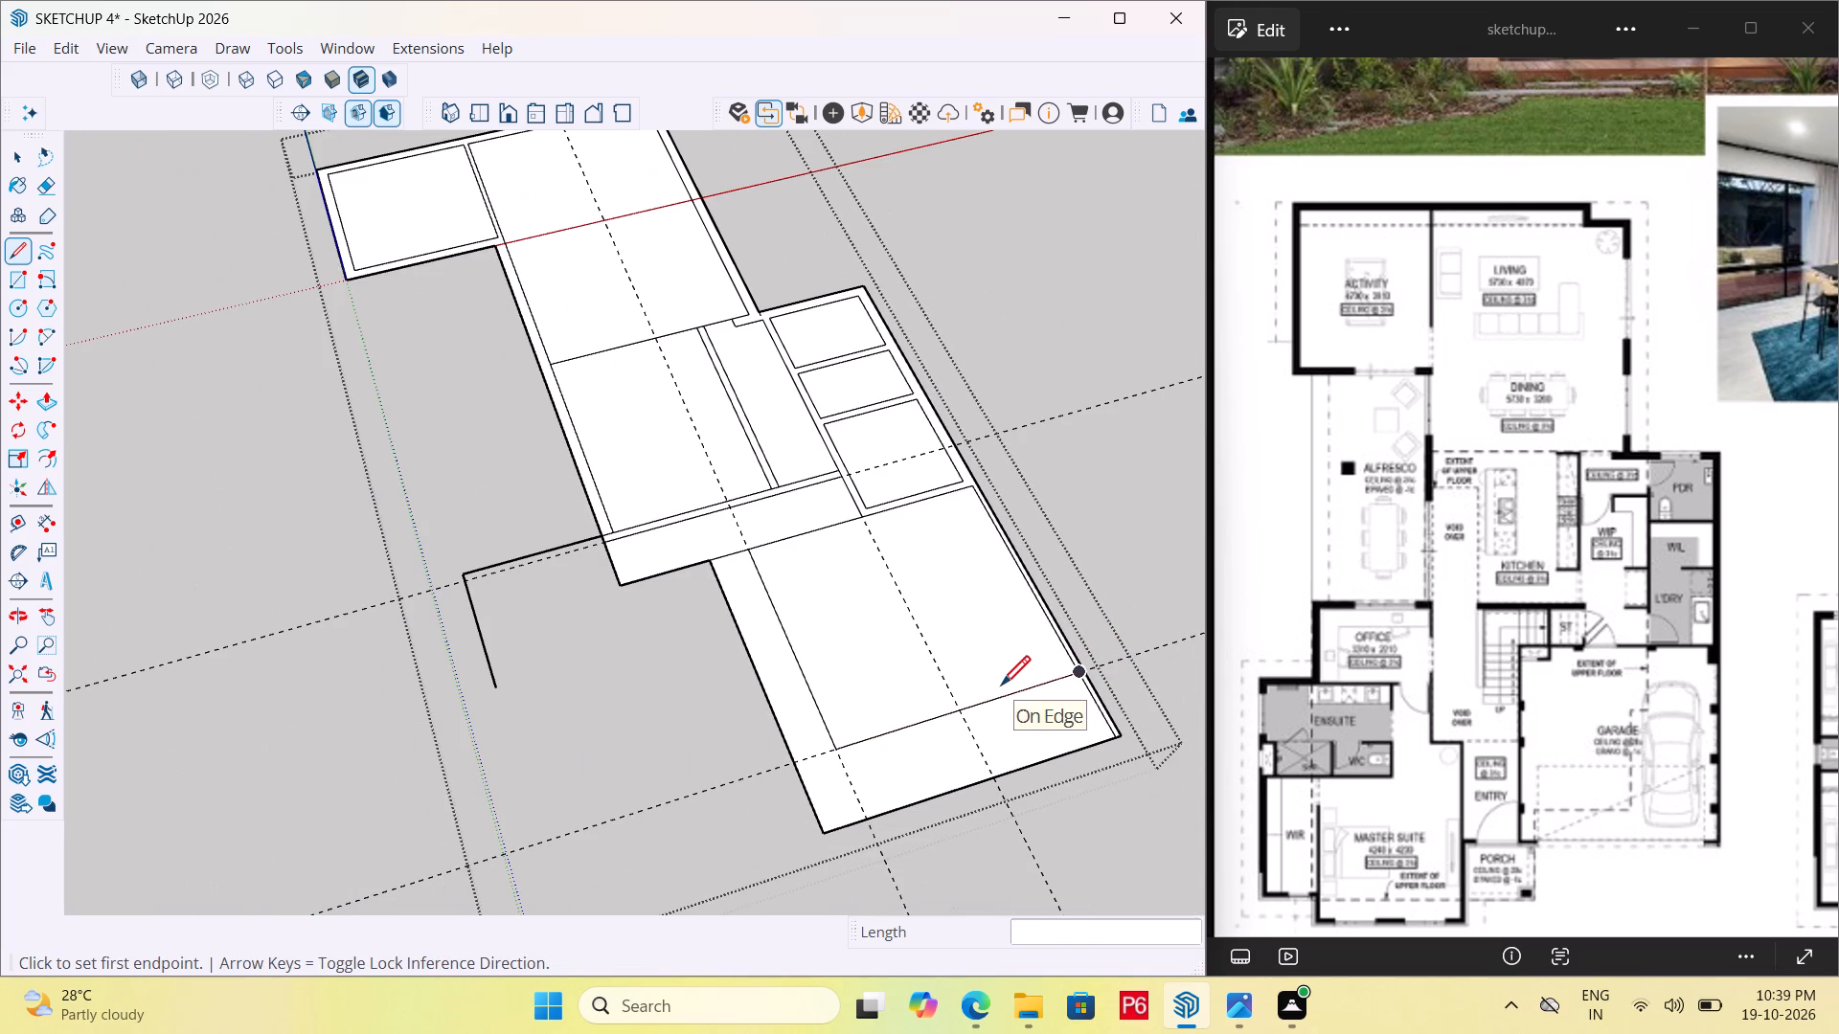
Erase the garage's old side and front edges, the side guide, and the outer-wall stub beyond the new front line.
{"action": "key", "text": "e"}
{"action": "left_click_drag", "start_coordinate": [769, 653], "coordinate": [756, 663]}
{"action": "left_click_drag", "start_coordinate": [859, 808], "coordinate": [867, 823]}
{"action": "left_click", "coordinate": [867, 823]}
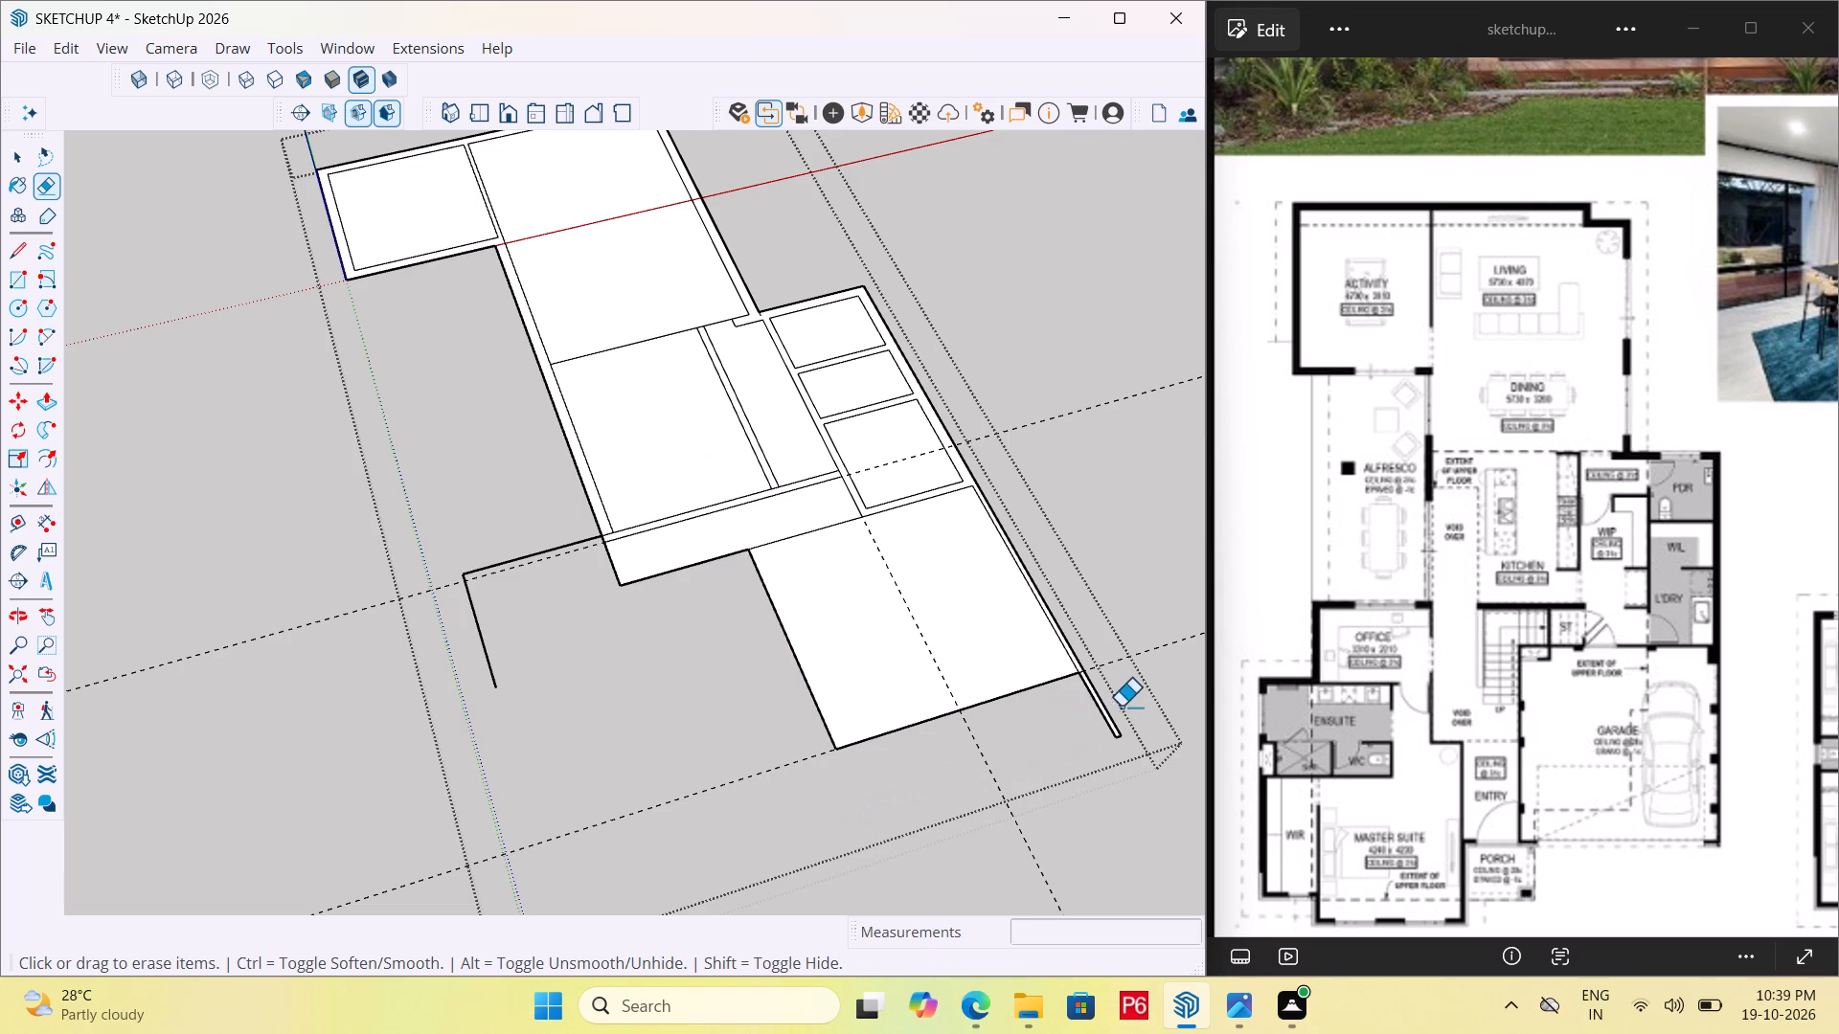
{"action": "left_click", "coordinate": [1122, 708]}
{"action": "left_click_drag", "start_coordinate": [1115, 711], "coordinate": [1106, 720]}
{"action": "double_click", "coordinate": [1123, 739]}
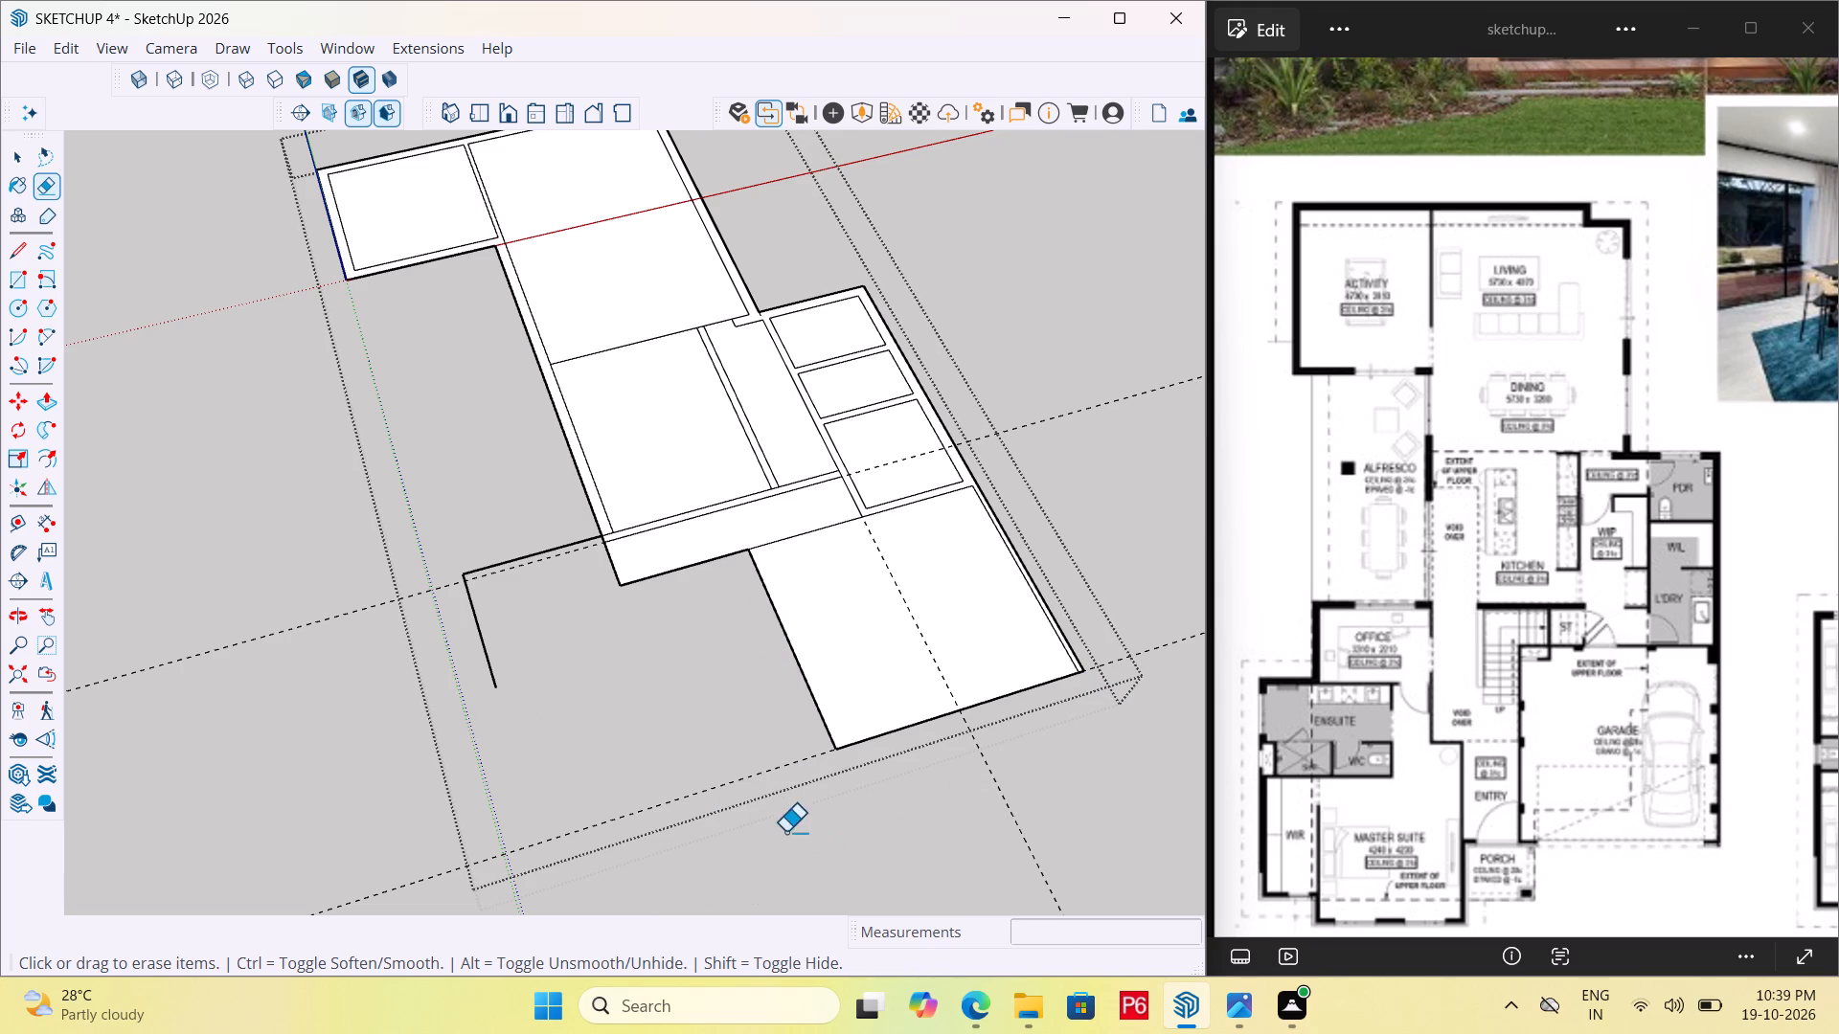
Extend the kitchen's inner side-wall line 3' 9" across the strip in front of the kitchen to its front edge.
{"action": "scroll", "coordinate": [772, 749], "scroll_direction": "up", "scroll_amount": 3}
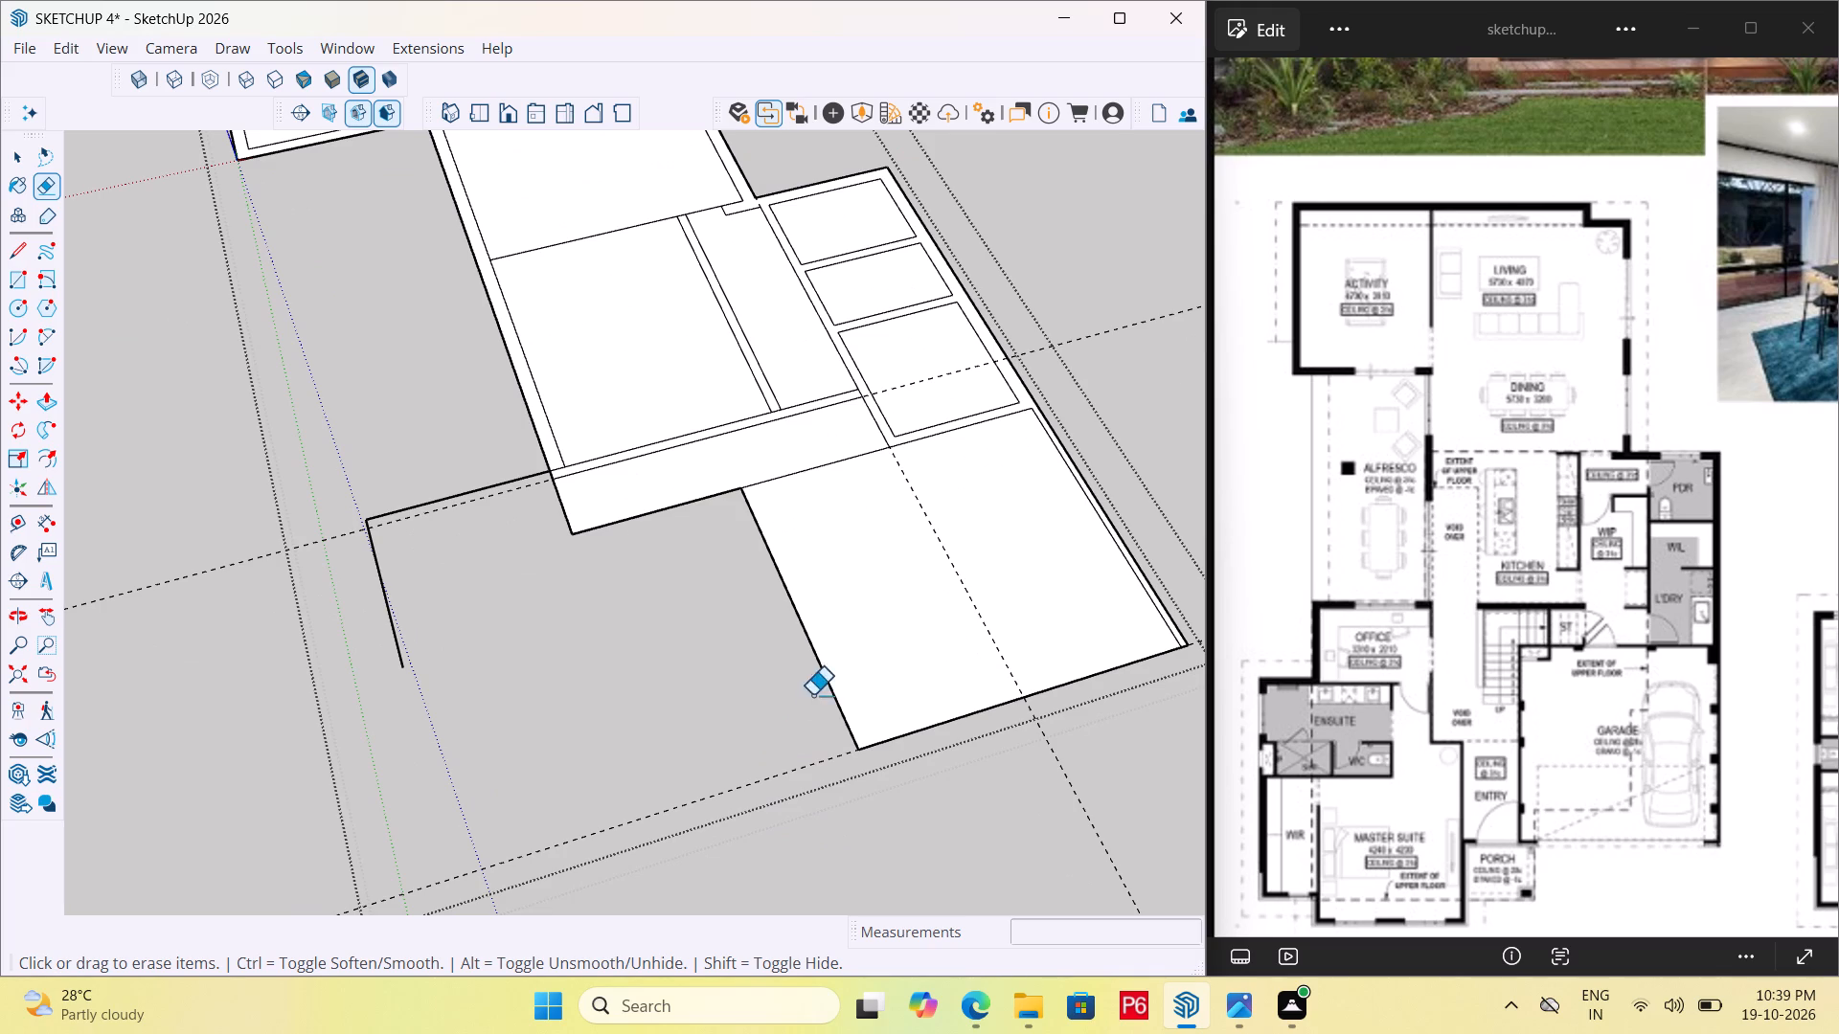
{"action": "middle_click_drag", "start_coordinate": [812, 695], "coordinate": [831, 809]}
{"action": "key", "text": "l"}
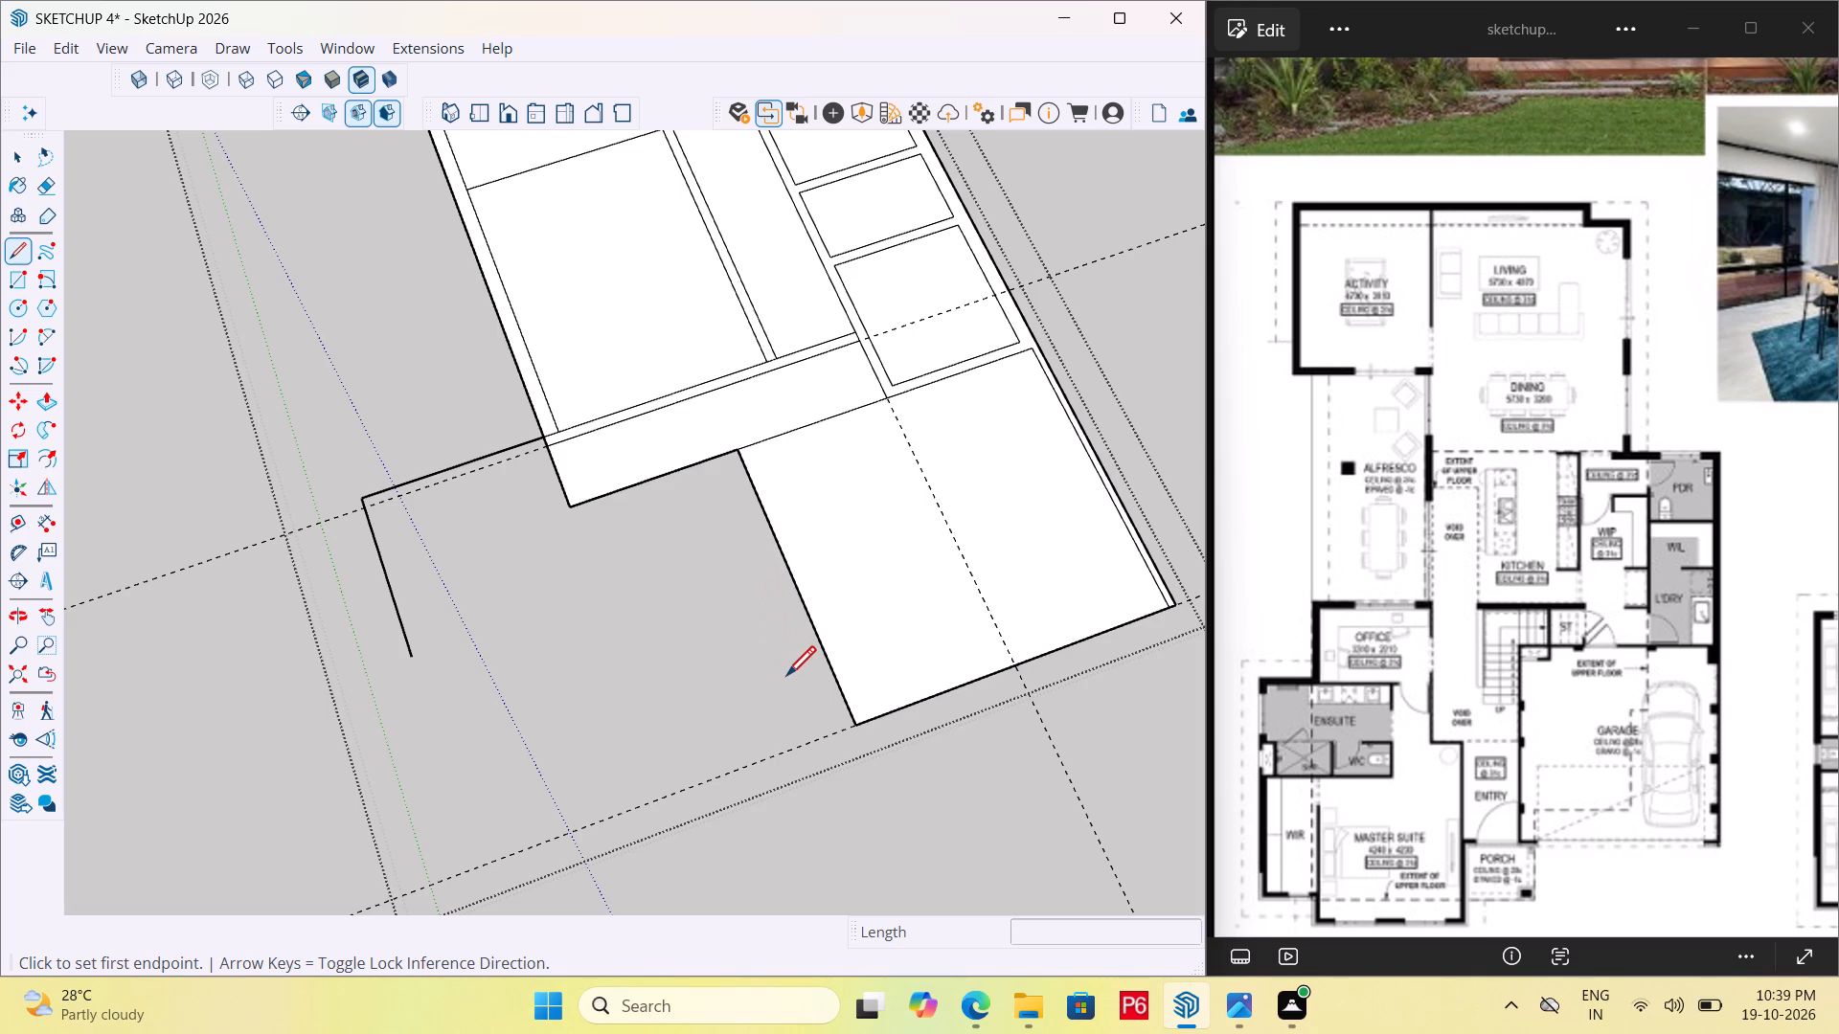
{"action": "left_click", "coordinate": [558, 426]}
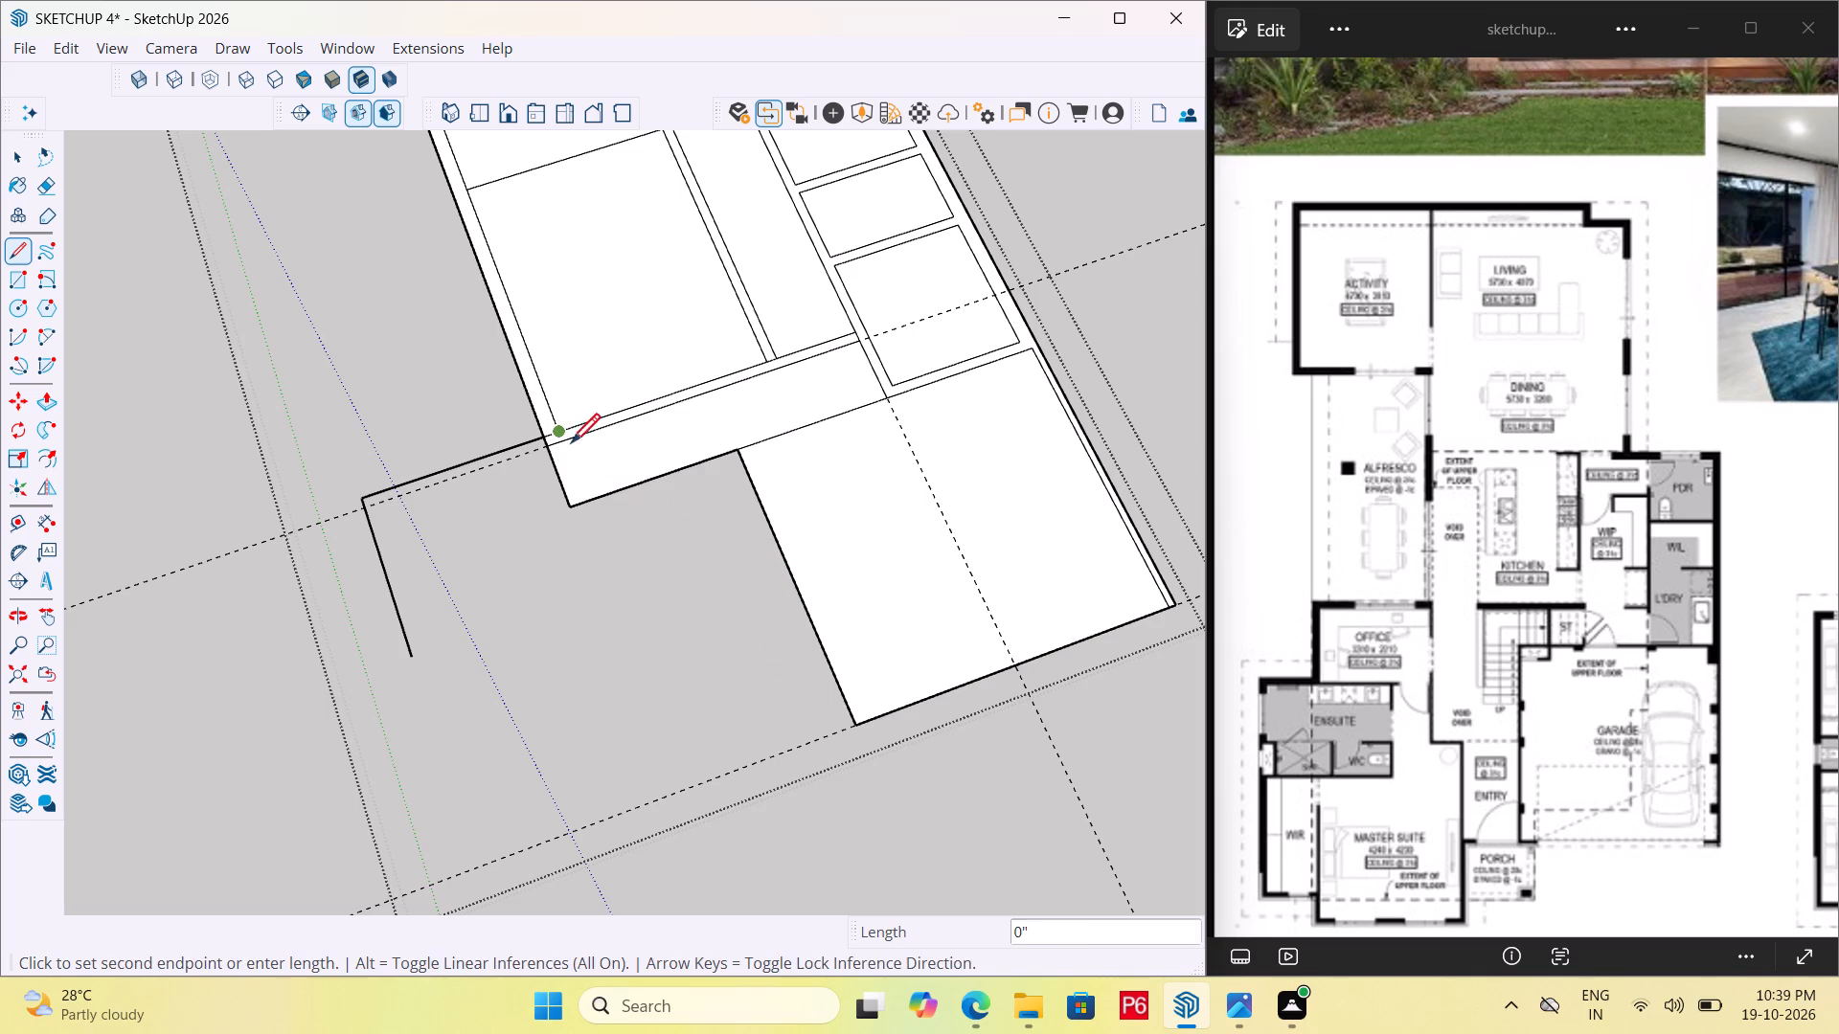
{"action": "left_click", "coordinate": [591, 497]}
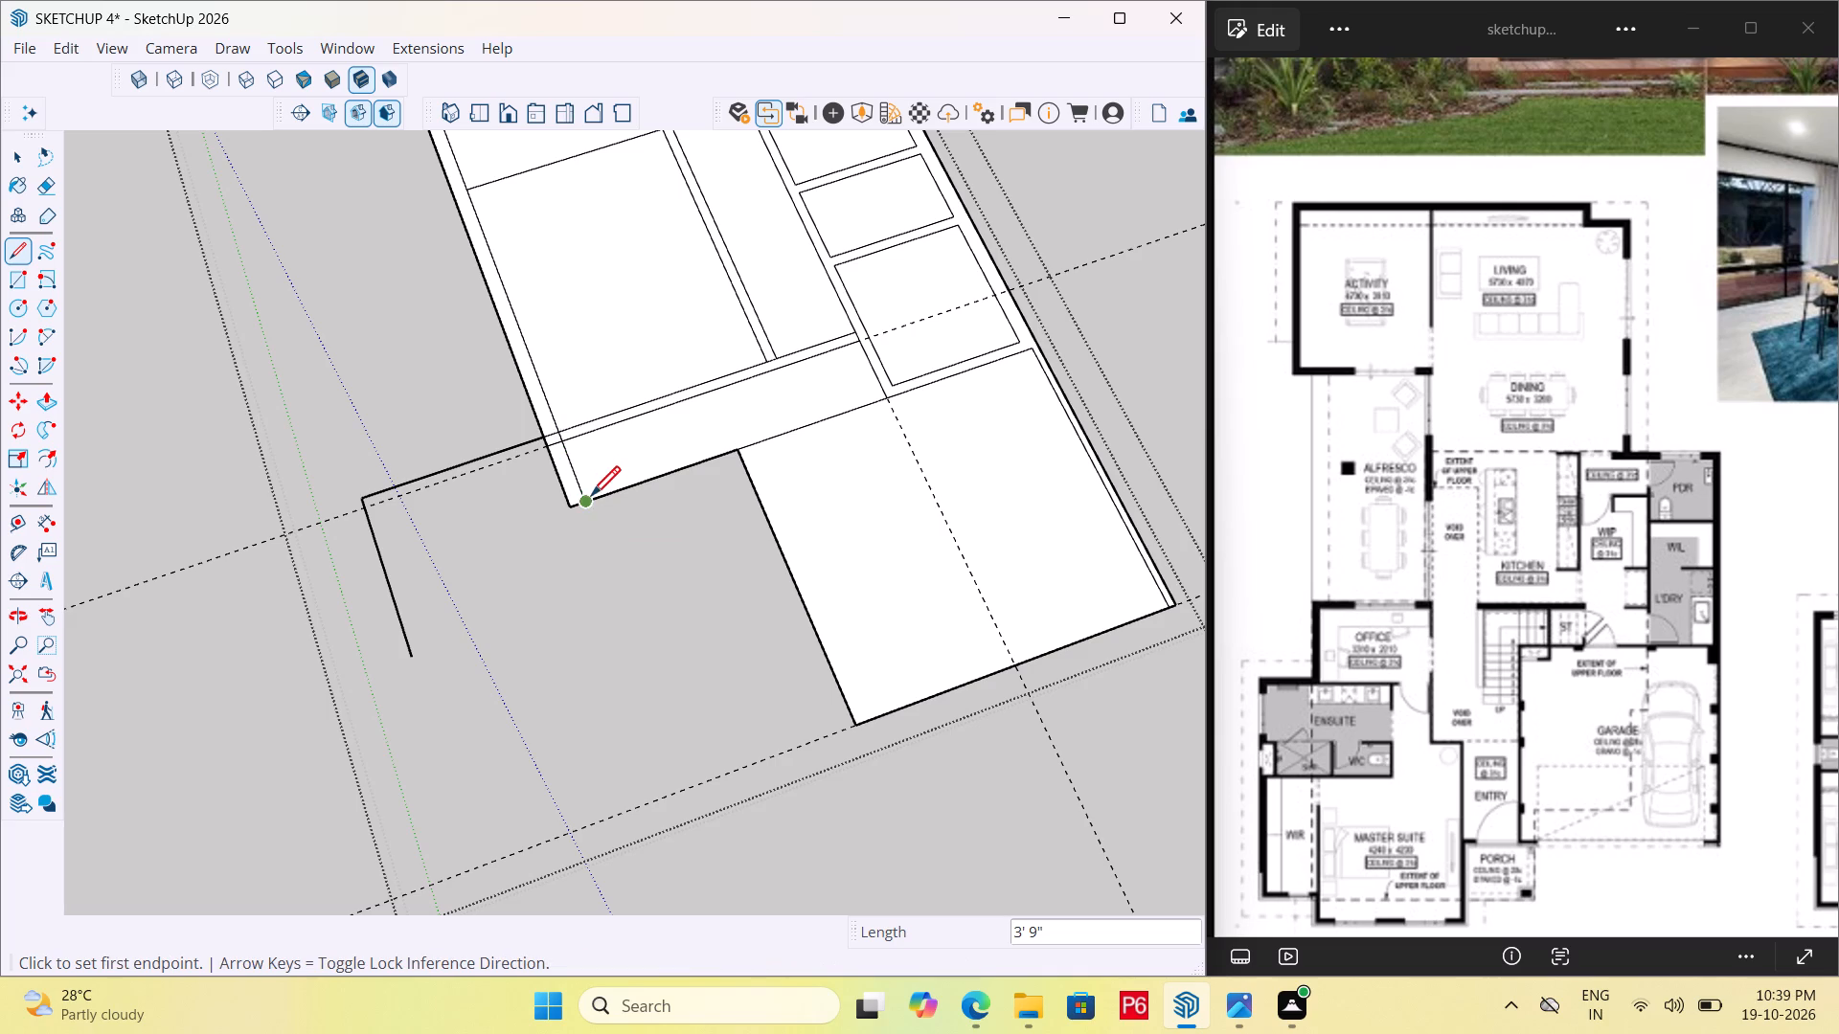
Outline the stair block with a side line in segments of about 5' 7" and 1' 4", and a 7' 7" line to the garage.
{"action": "left_click", "coordinate": [585, 502]}
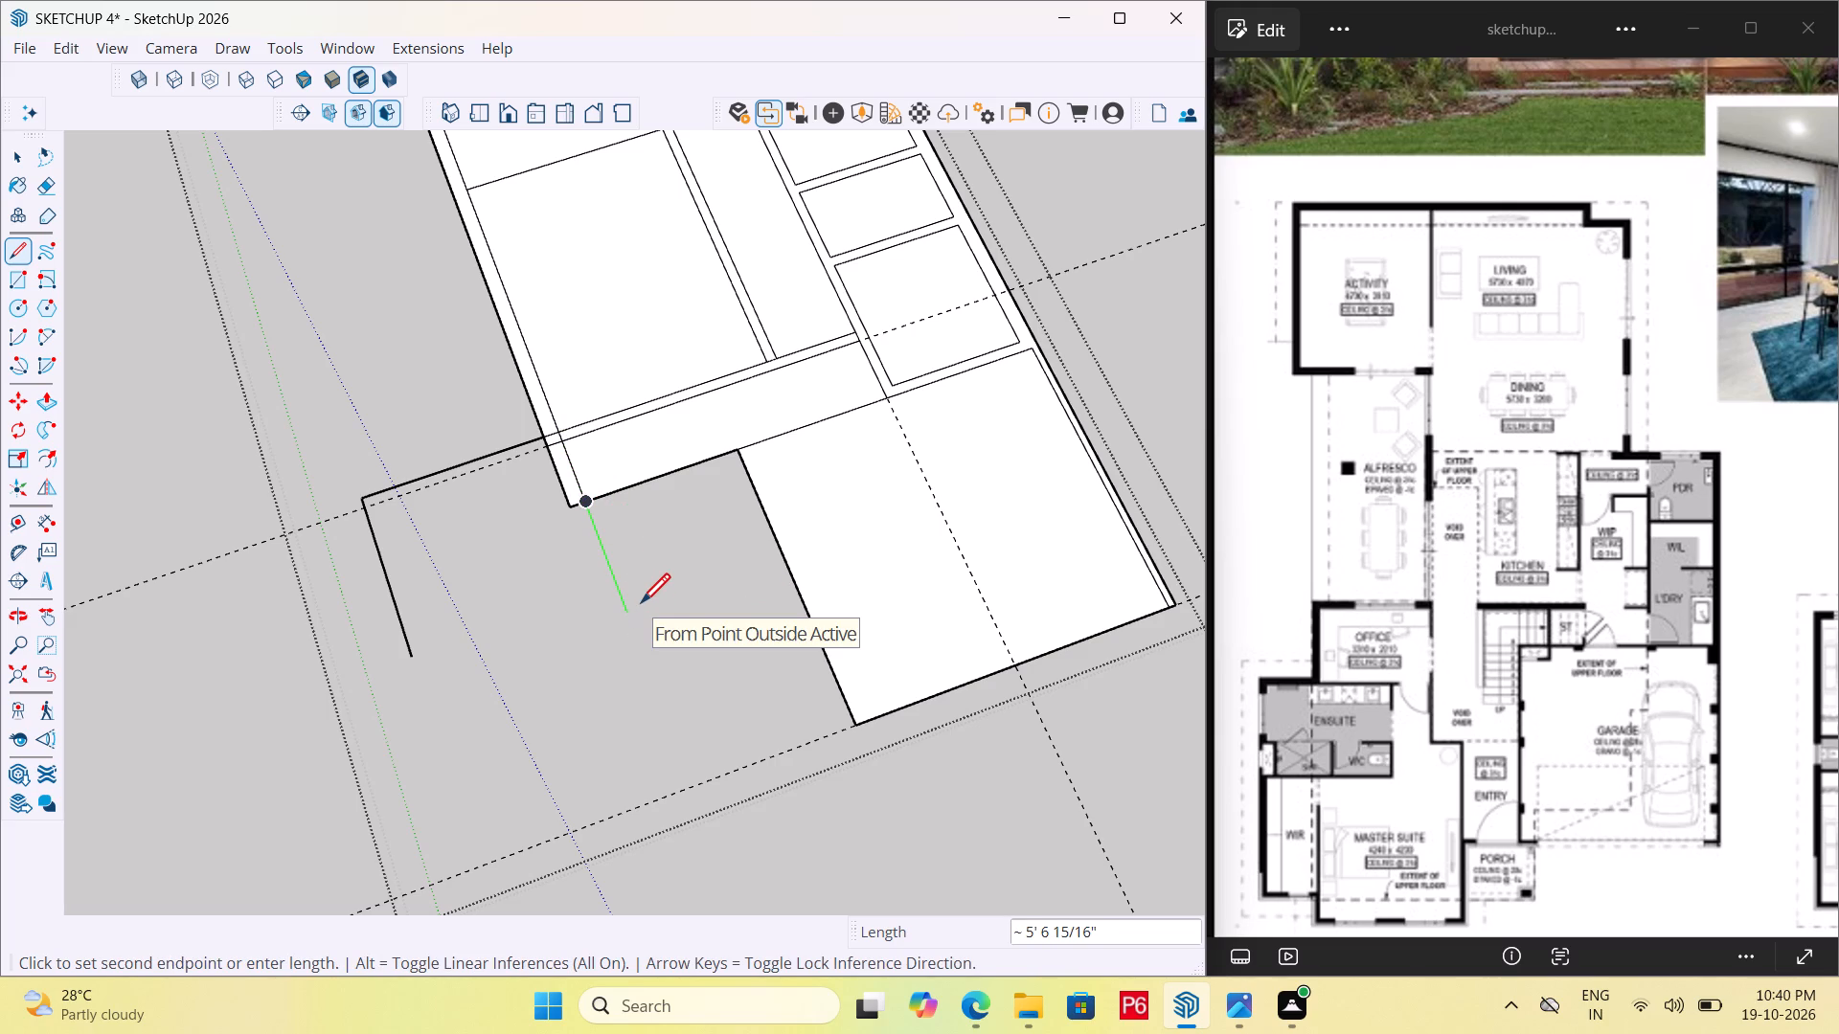
{"action": "double_click", "coordinate": [641, 606]}
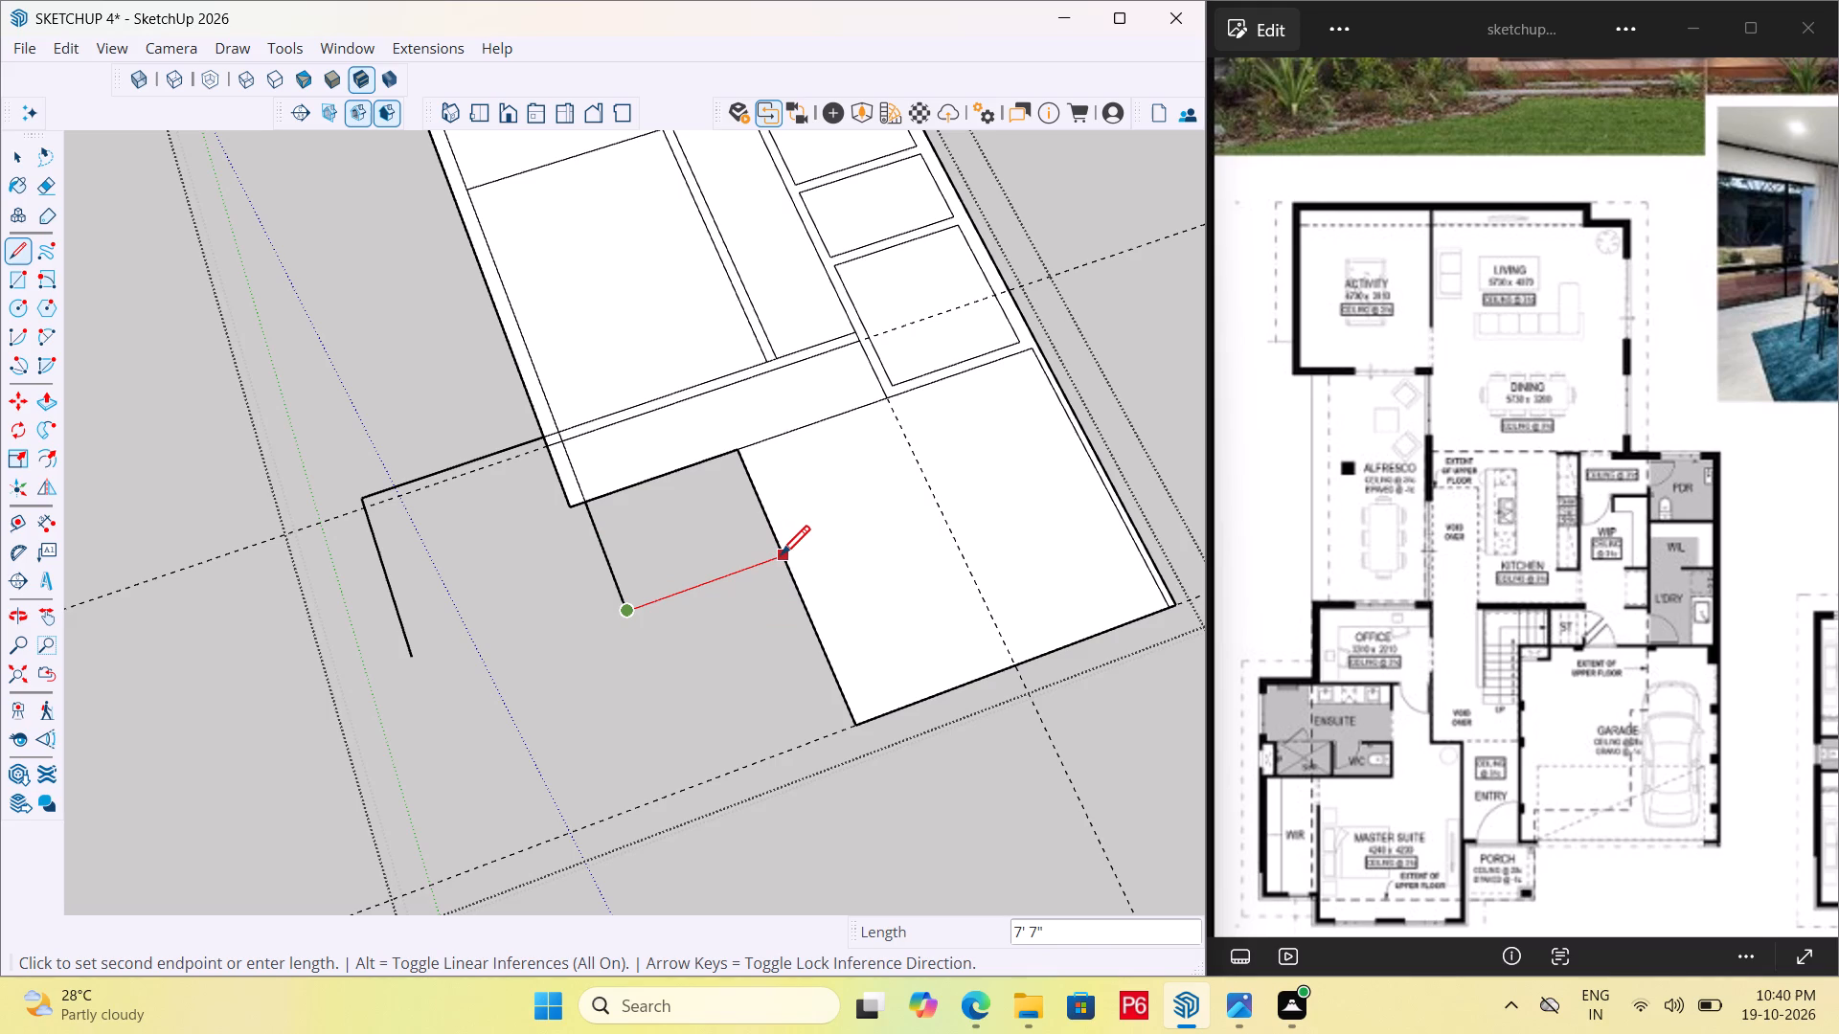
{"action": "key", "text": "ctrl+z"}
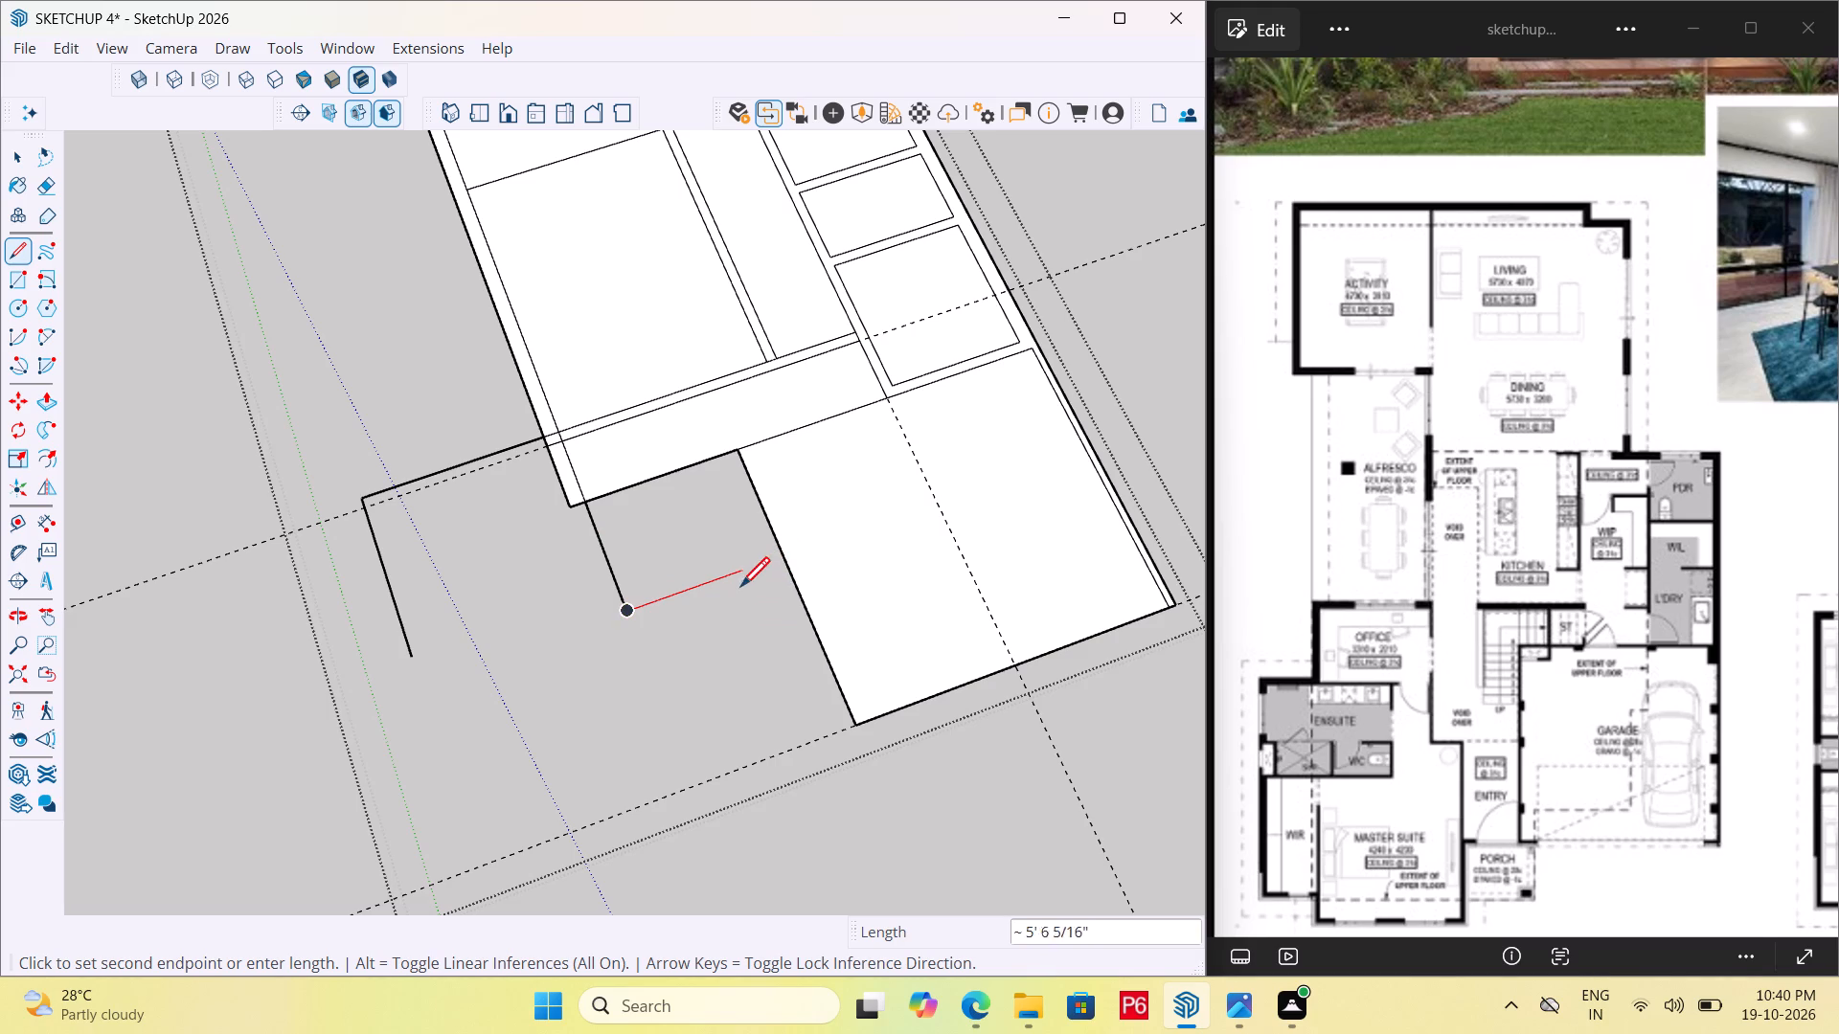
{"action": "left_click", "coordinate": [628, 613]}
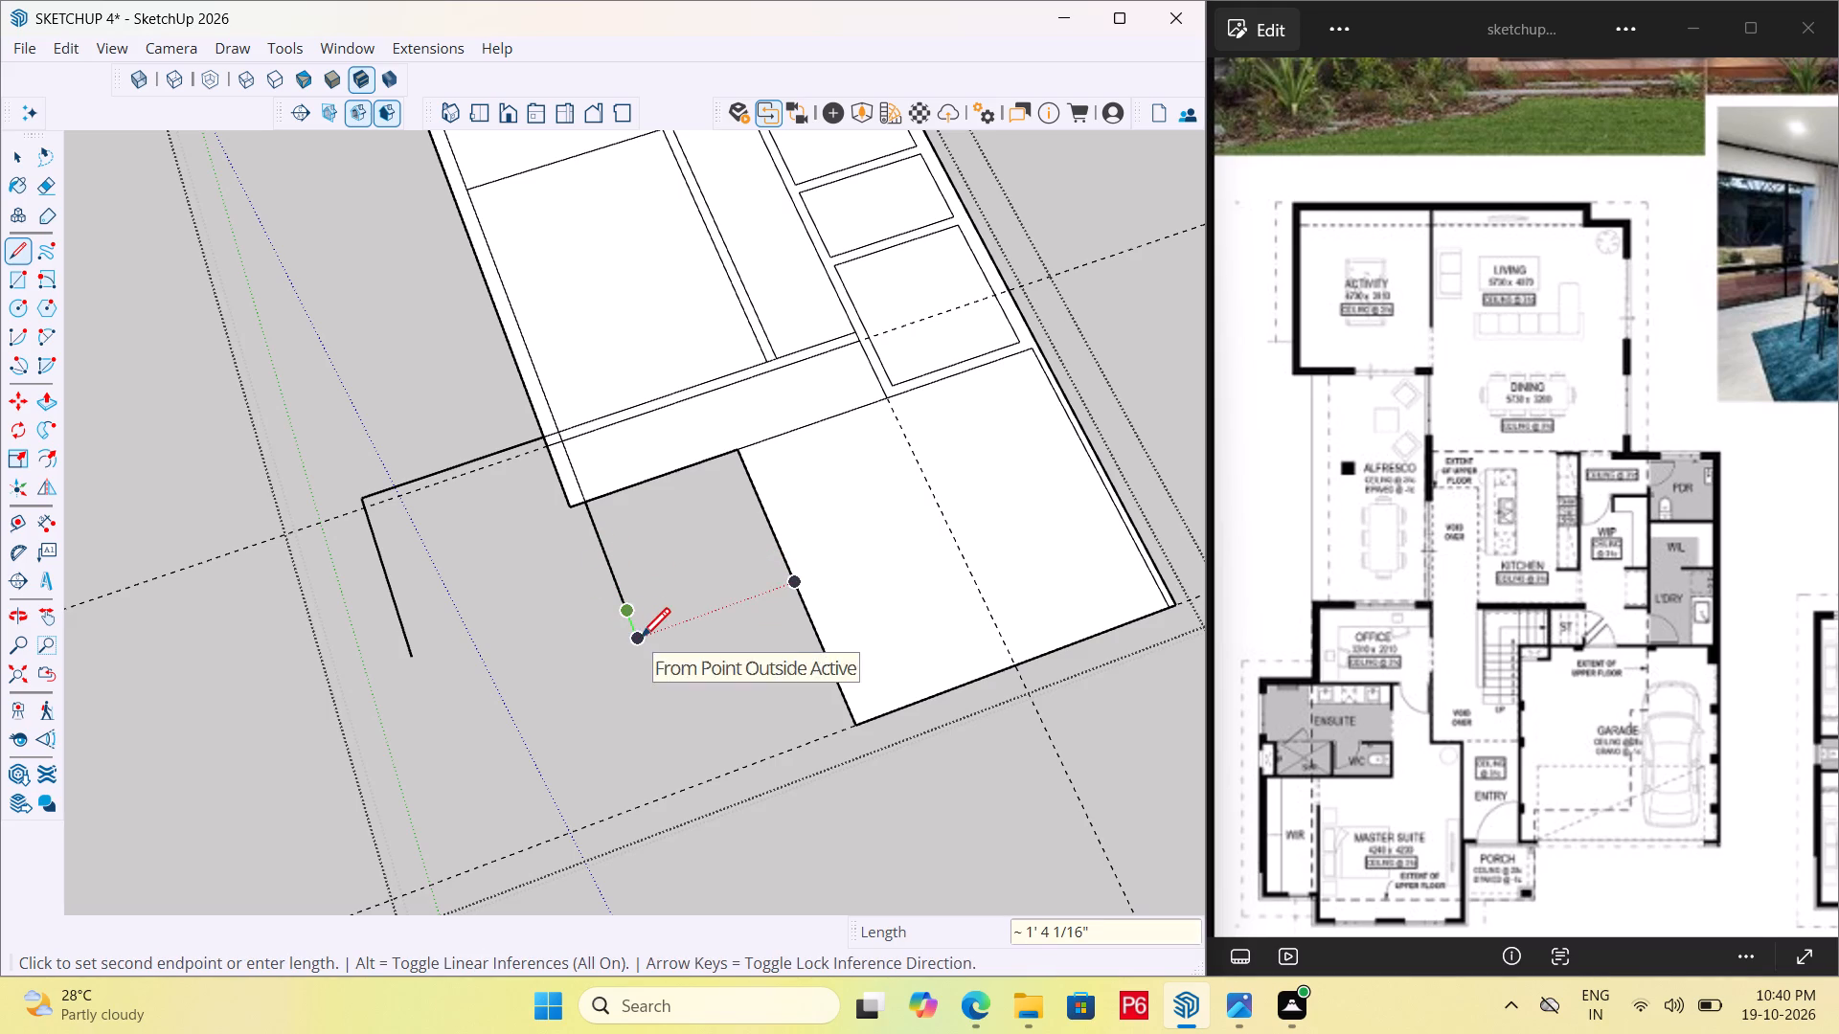
{"action": "left_click", "coordinate": [641, 641]}
{"action": "left_click", "coordinate": [803, 578]}
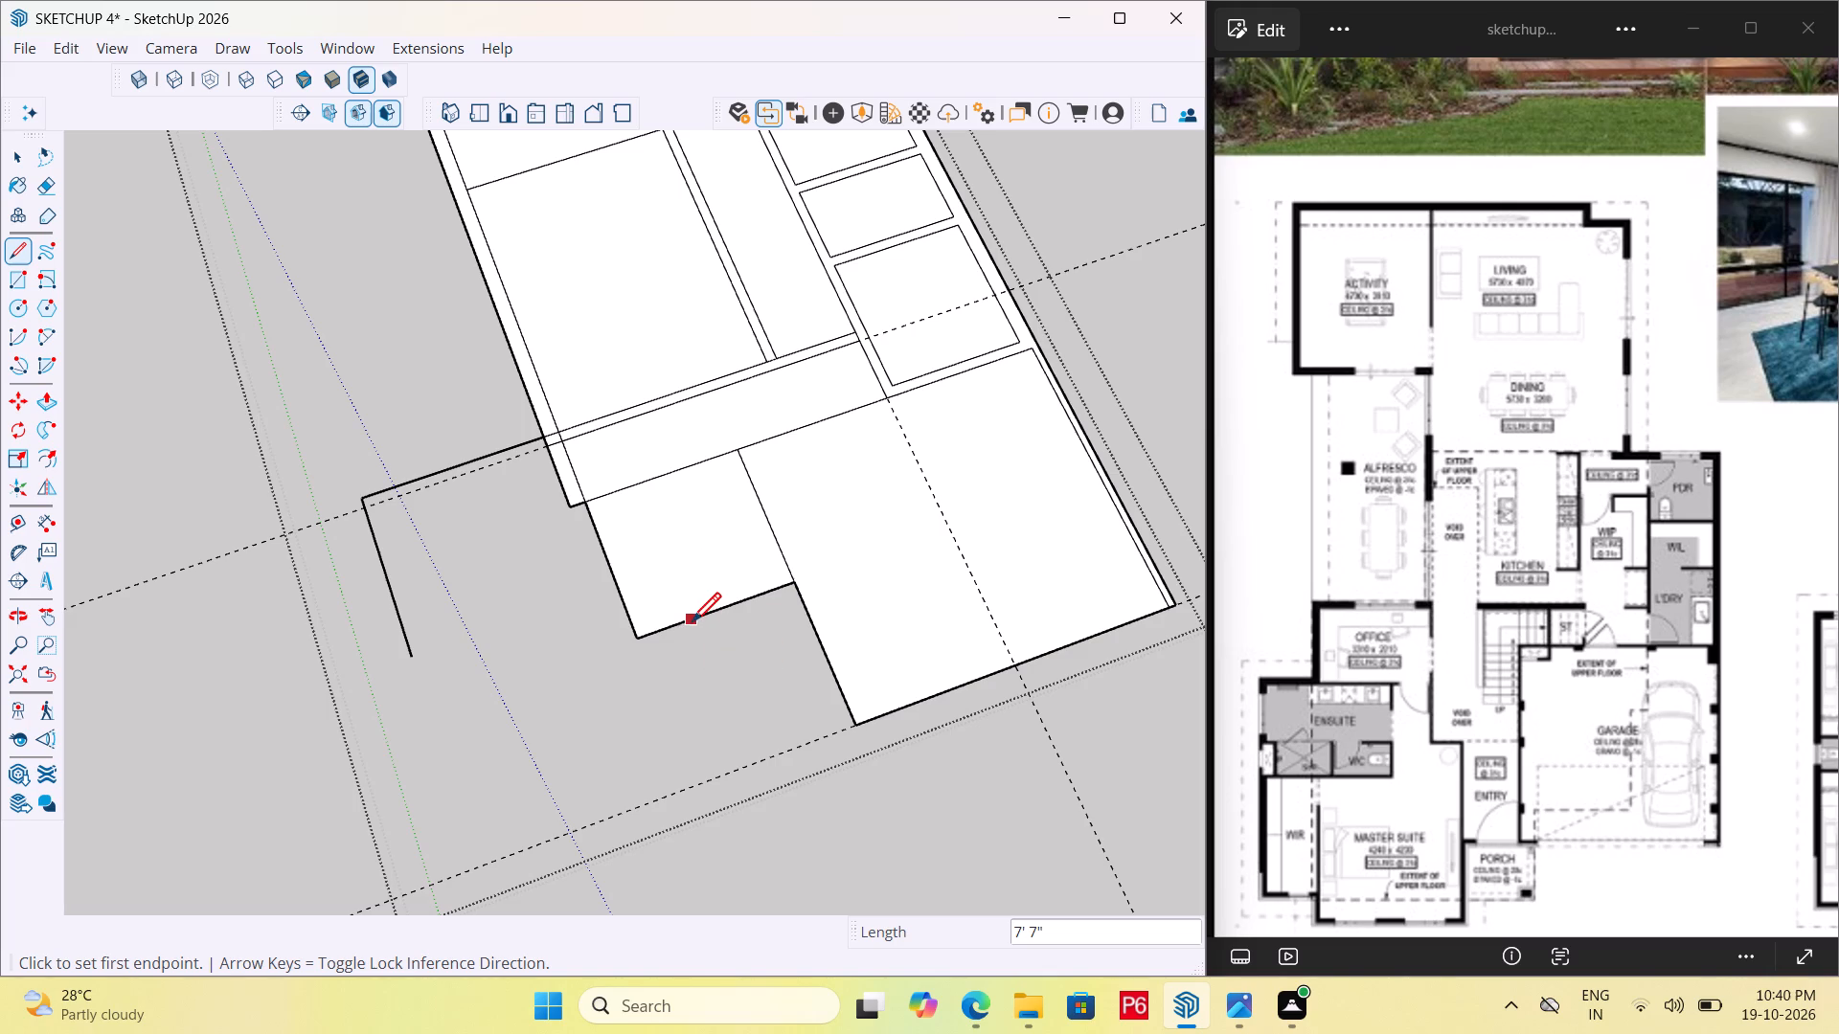
Outline the office and master suite block with a 10' 9" line from the stair block's front edge, a front line and the closing outer side line.
{"action": "left_click", "coordinate": [692, 625]}
{"action": "scroll", "coordinate": [747, 759], "scroll_direction": "down", "scroll_amount": 6}
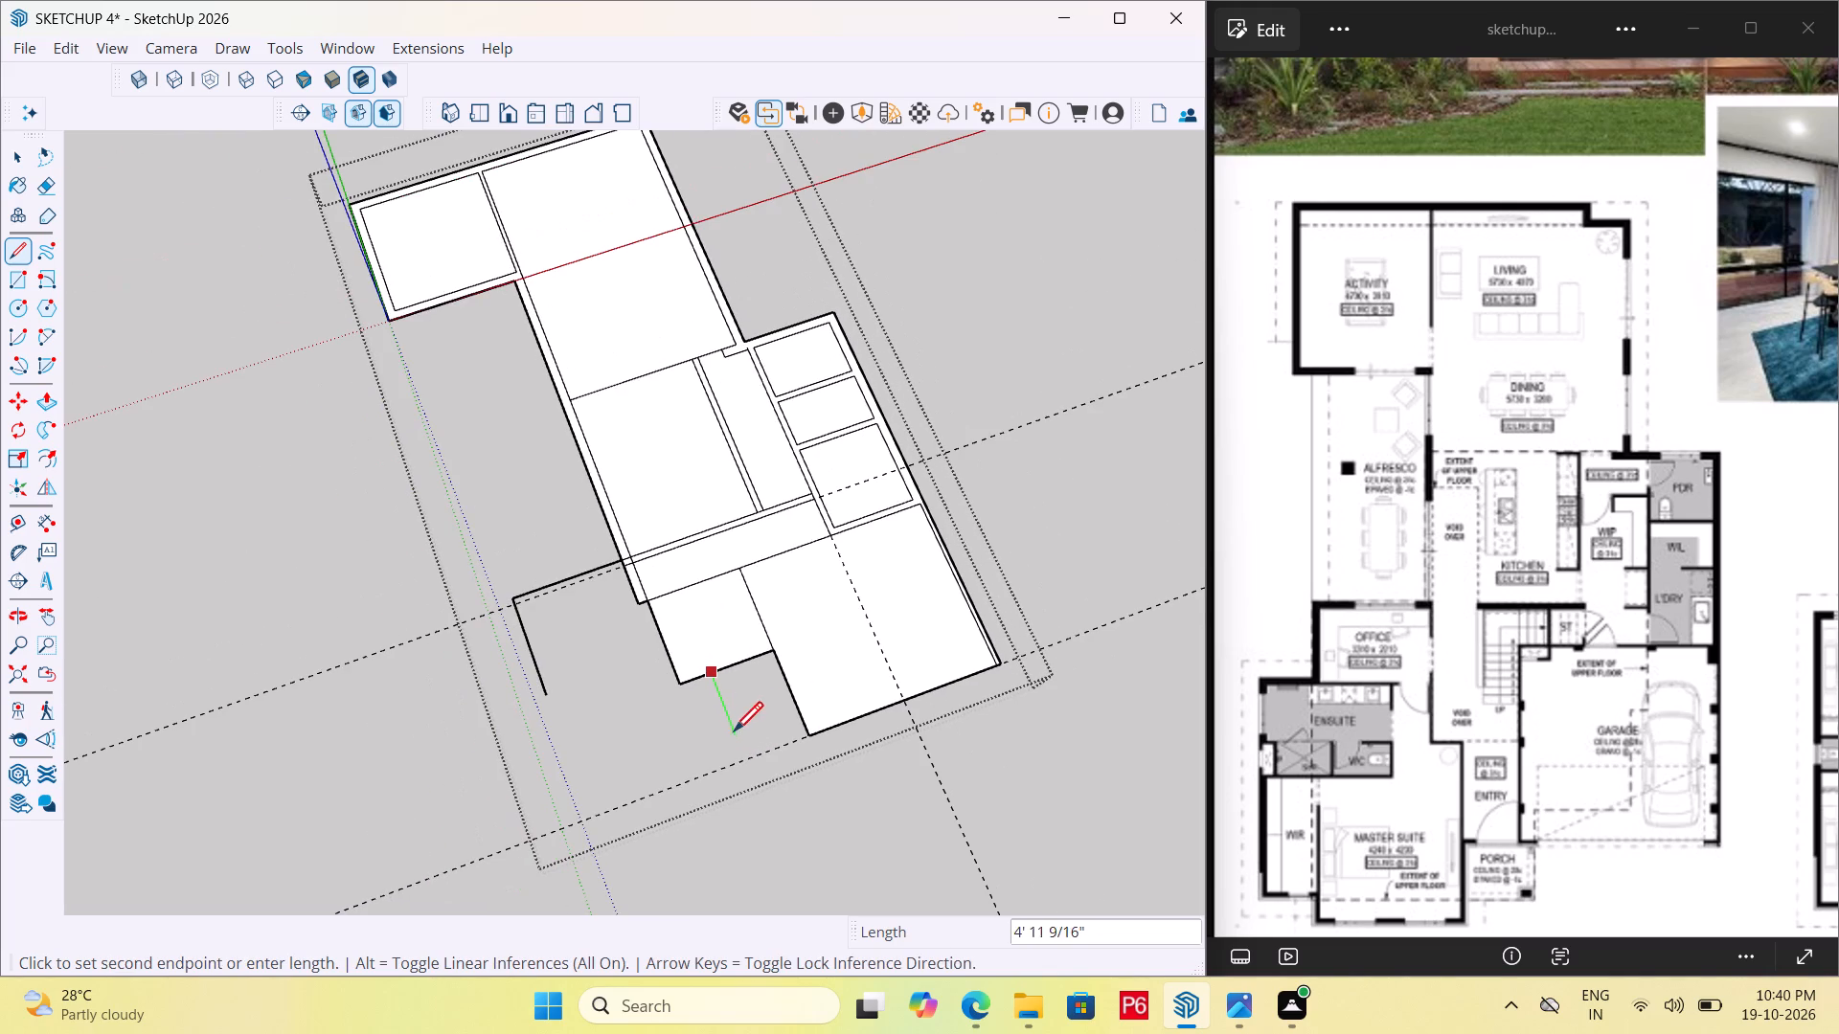
{"action": "left_click", "coordinate": [767, 809]}
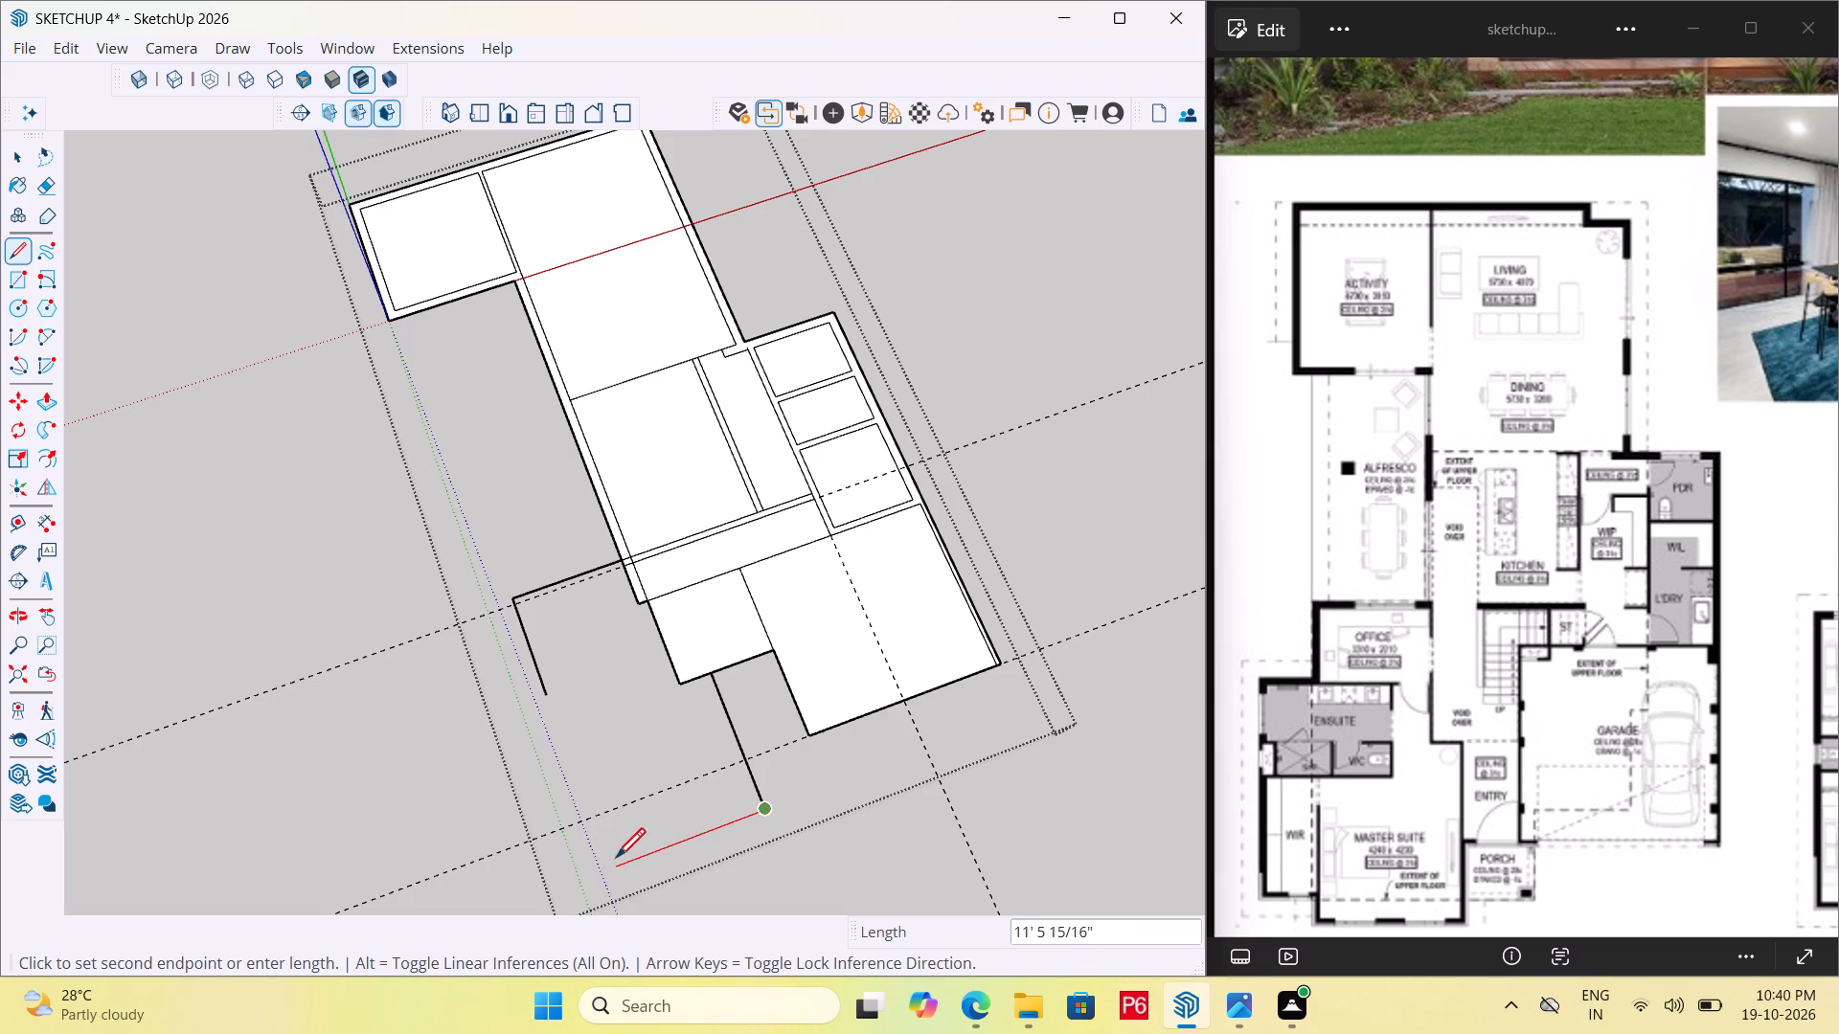
{"action": "left_click", "coordinate": [584, 875]}
{"action": "key", "text": "space"}
{"action": "key", "text": "l"}
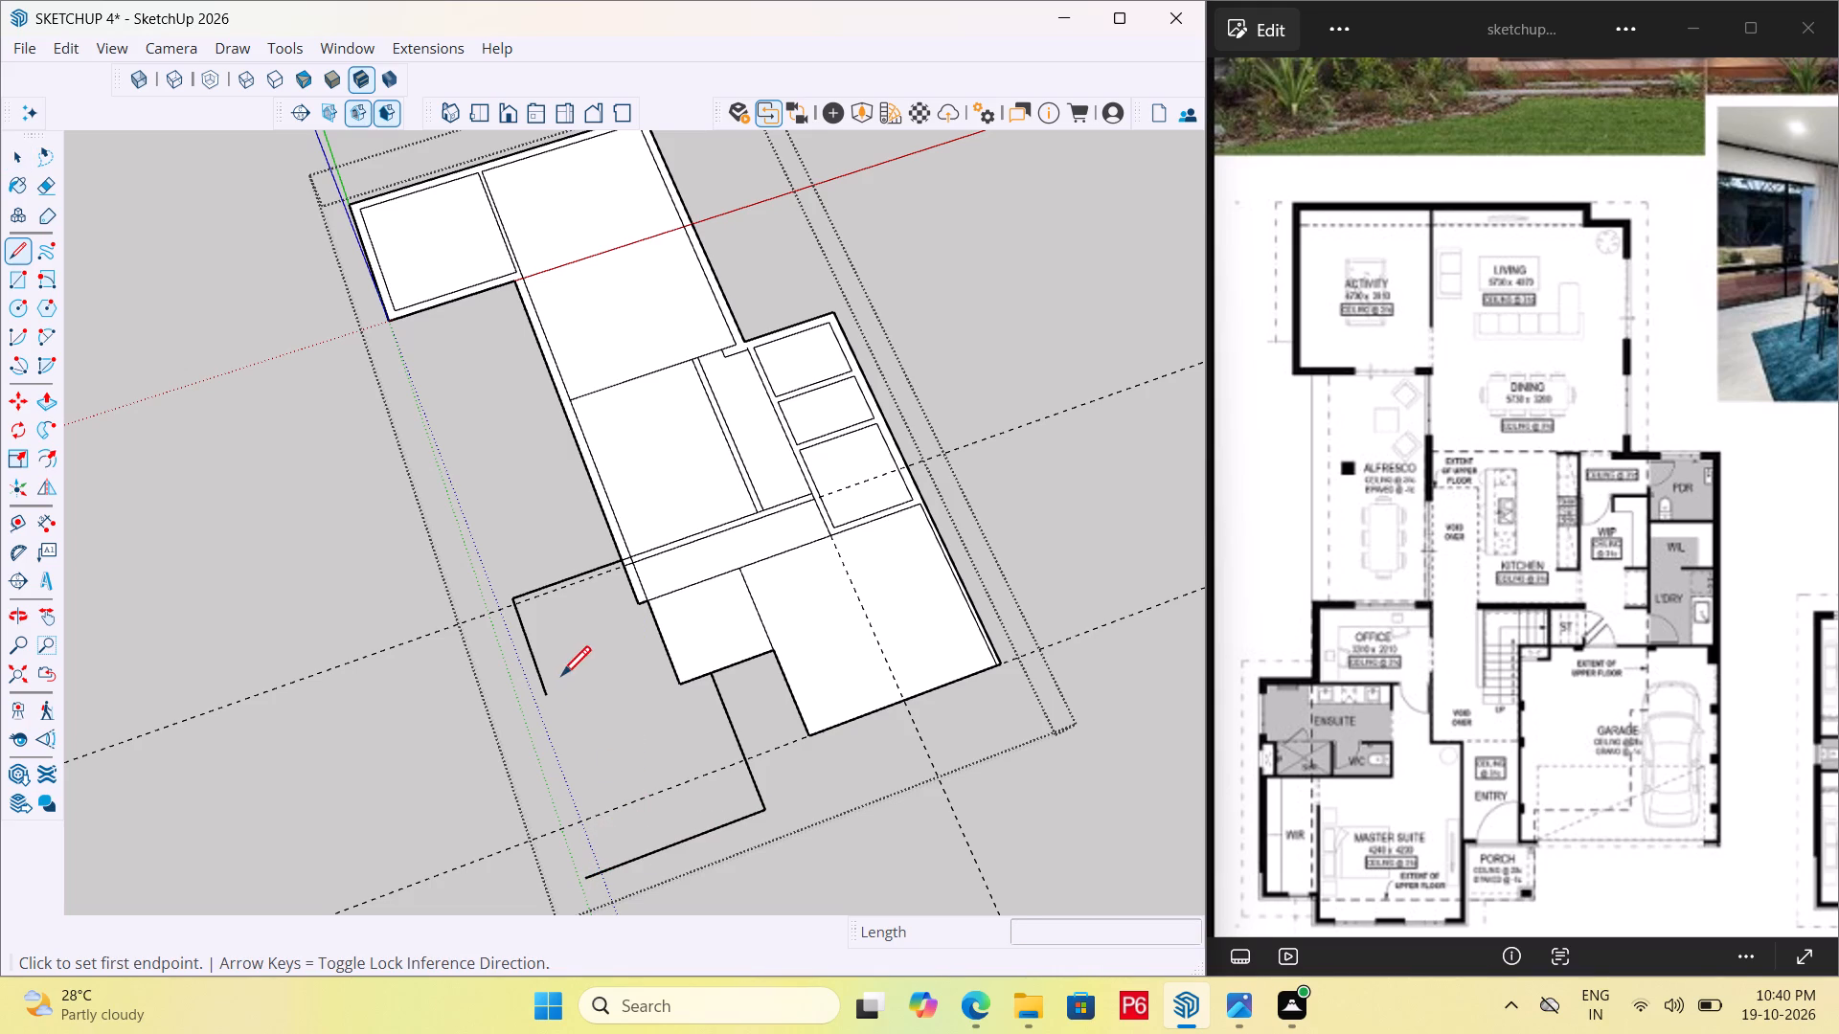
{"action": "left_click", "coordinate": [551, 702]}
{"action": "left_click", "coordinate": [599, 862]}
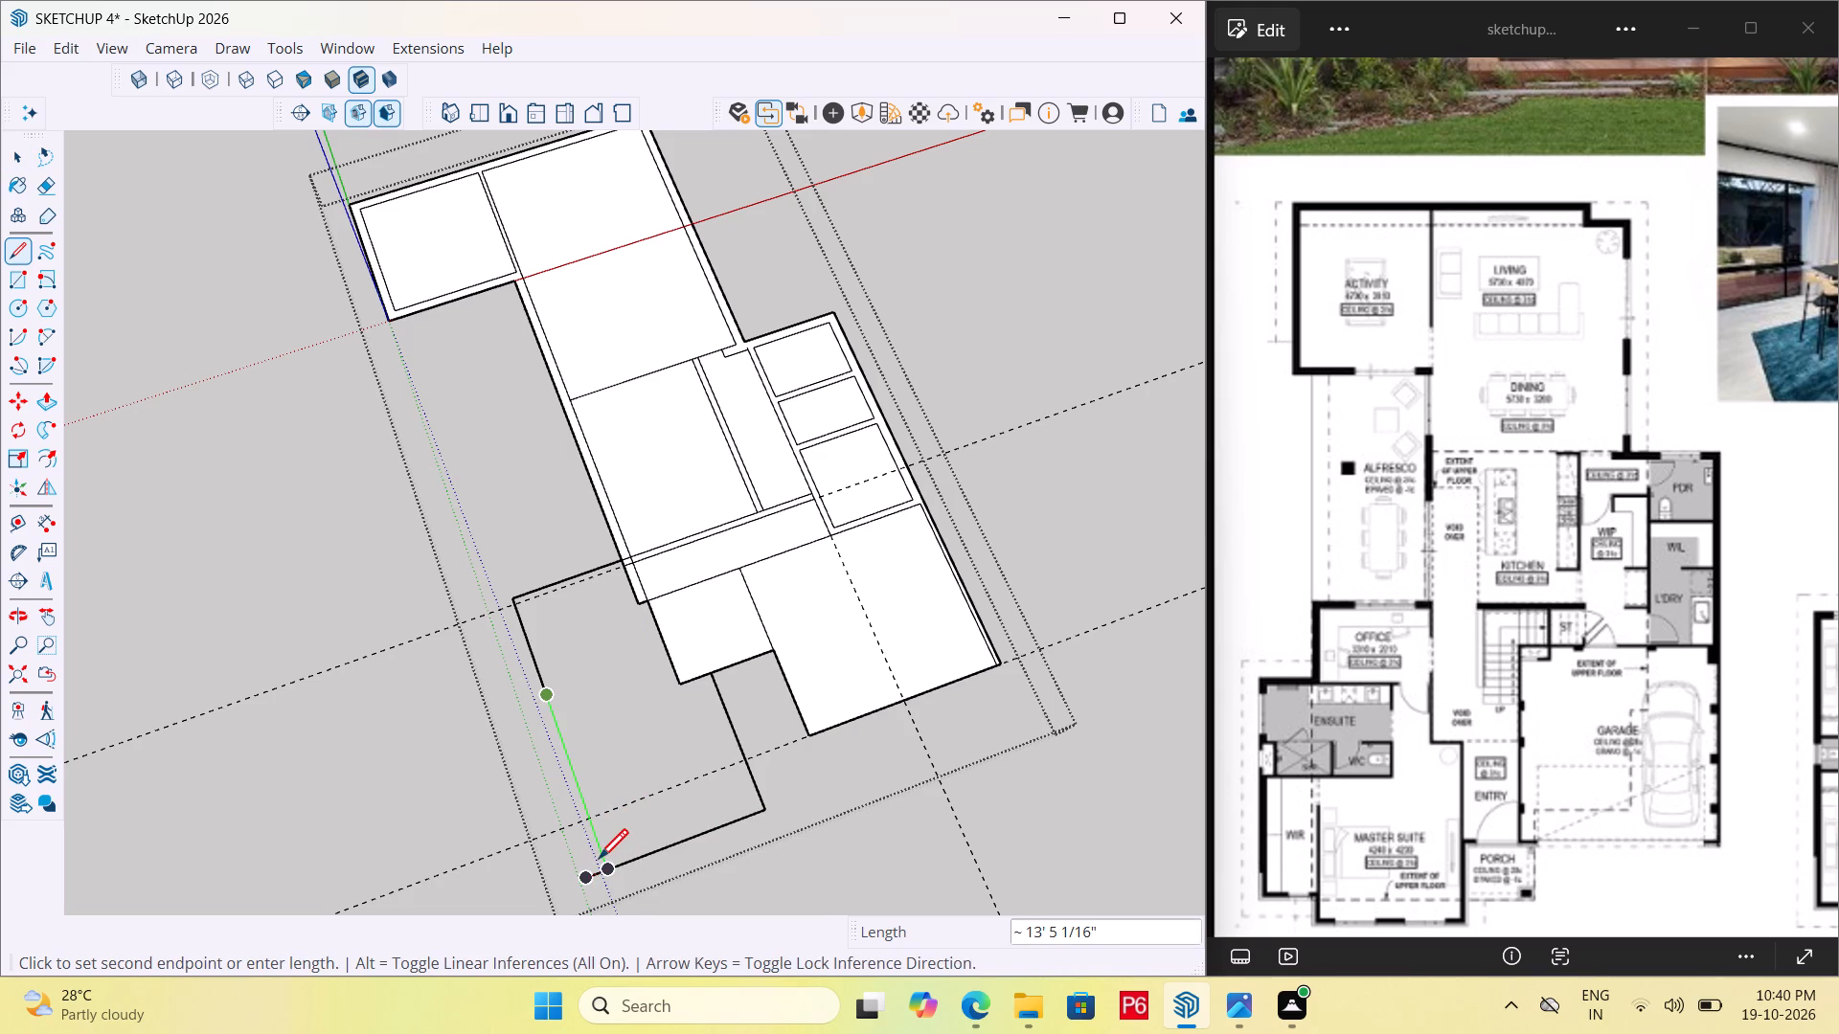
Erase the short front-line overhang beyond the master suite's outer front corner.
{"action": "scroll", "coordinate": [639, 886], "scroll_direction": "up", "scroll_amount": 2}
{"action": "scroll", "coordinate": [692, 569], "scroll_direction": "down", "scroll_amount": 6}
{"action": "scroll", "coordinate": [650, 798], "scroll_direction": "up", "scroll_amount": 8}
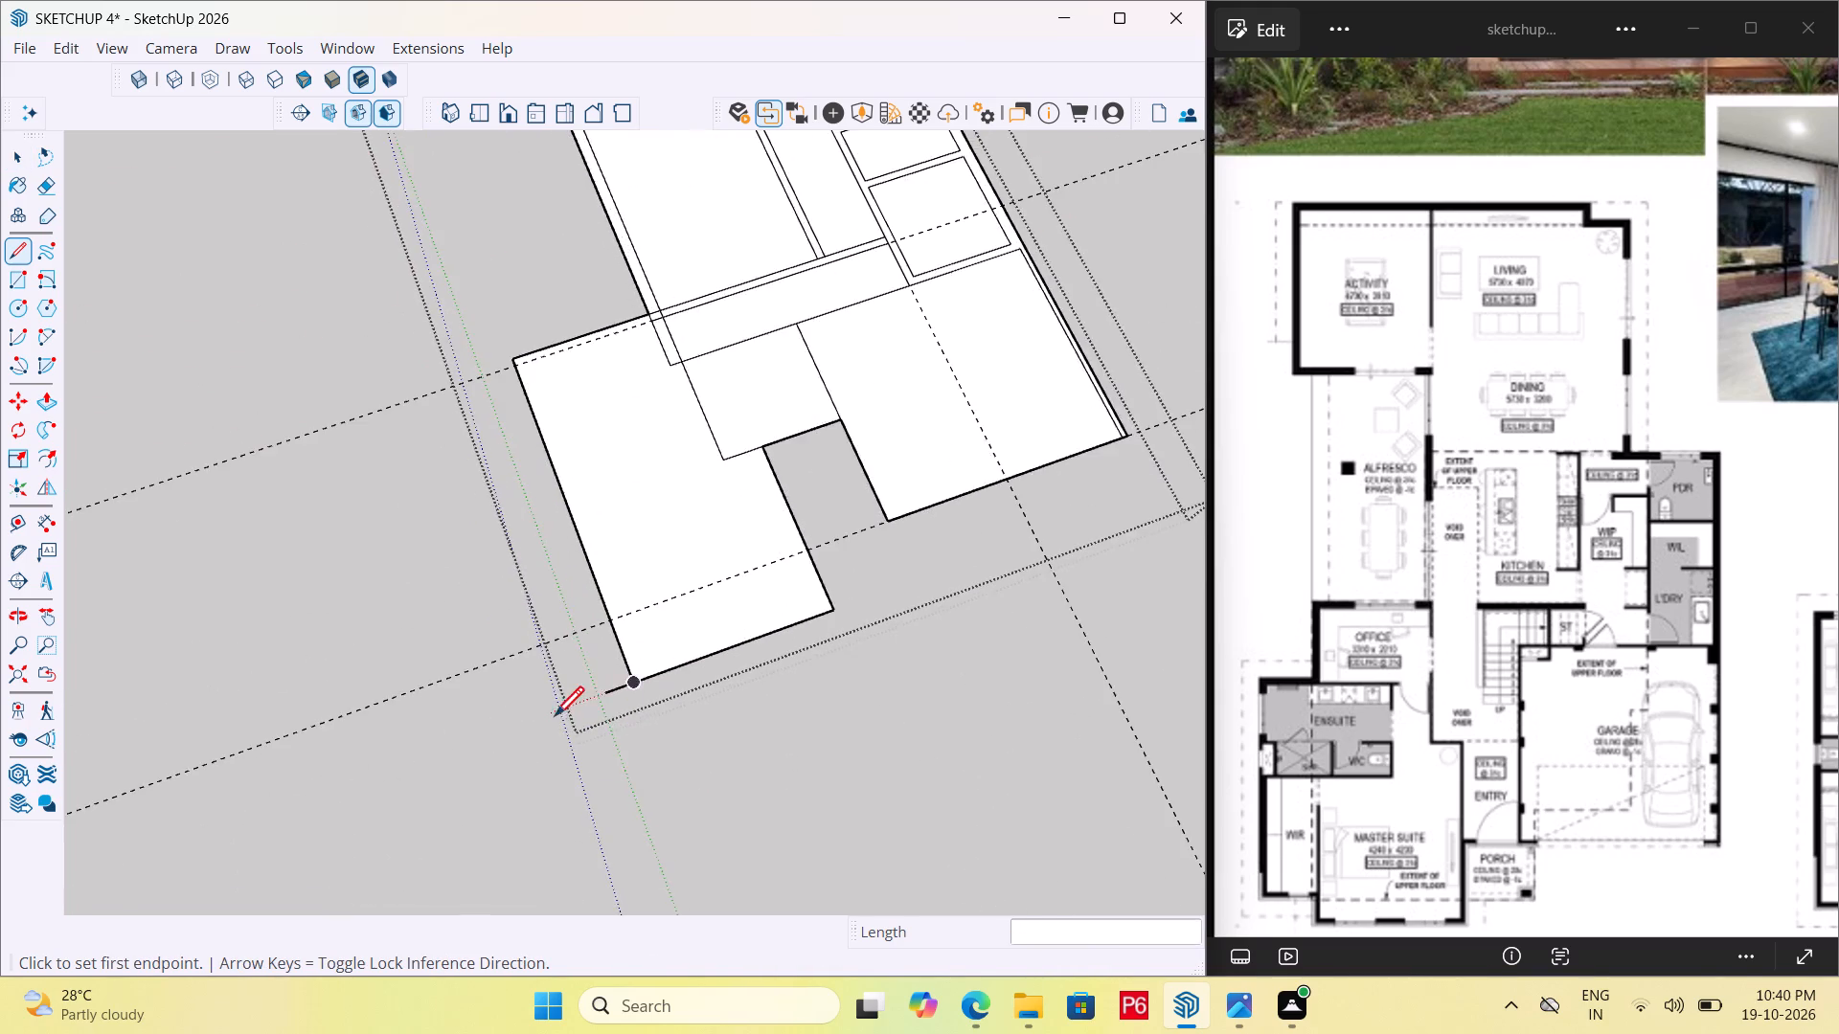
{"action": "scroll", "coordinate": [555, 719], "scroll_direction": "up", "scroll_amount": 5}
{"action": "key", "text": "e"}
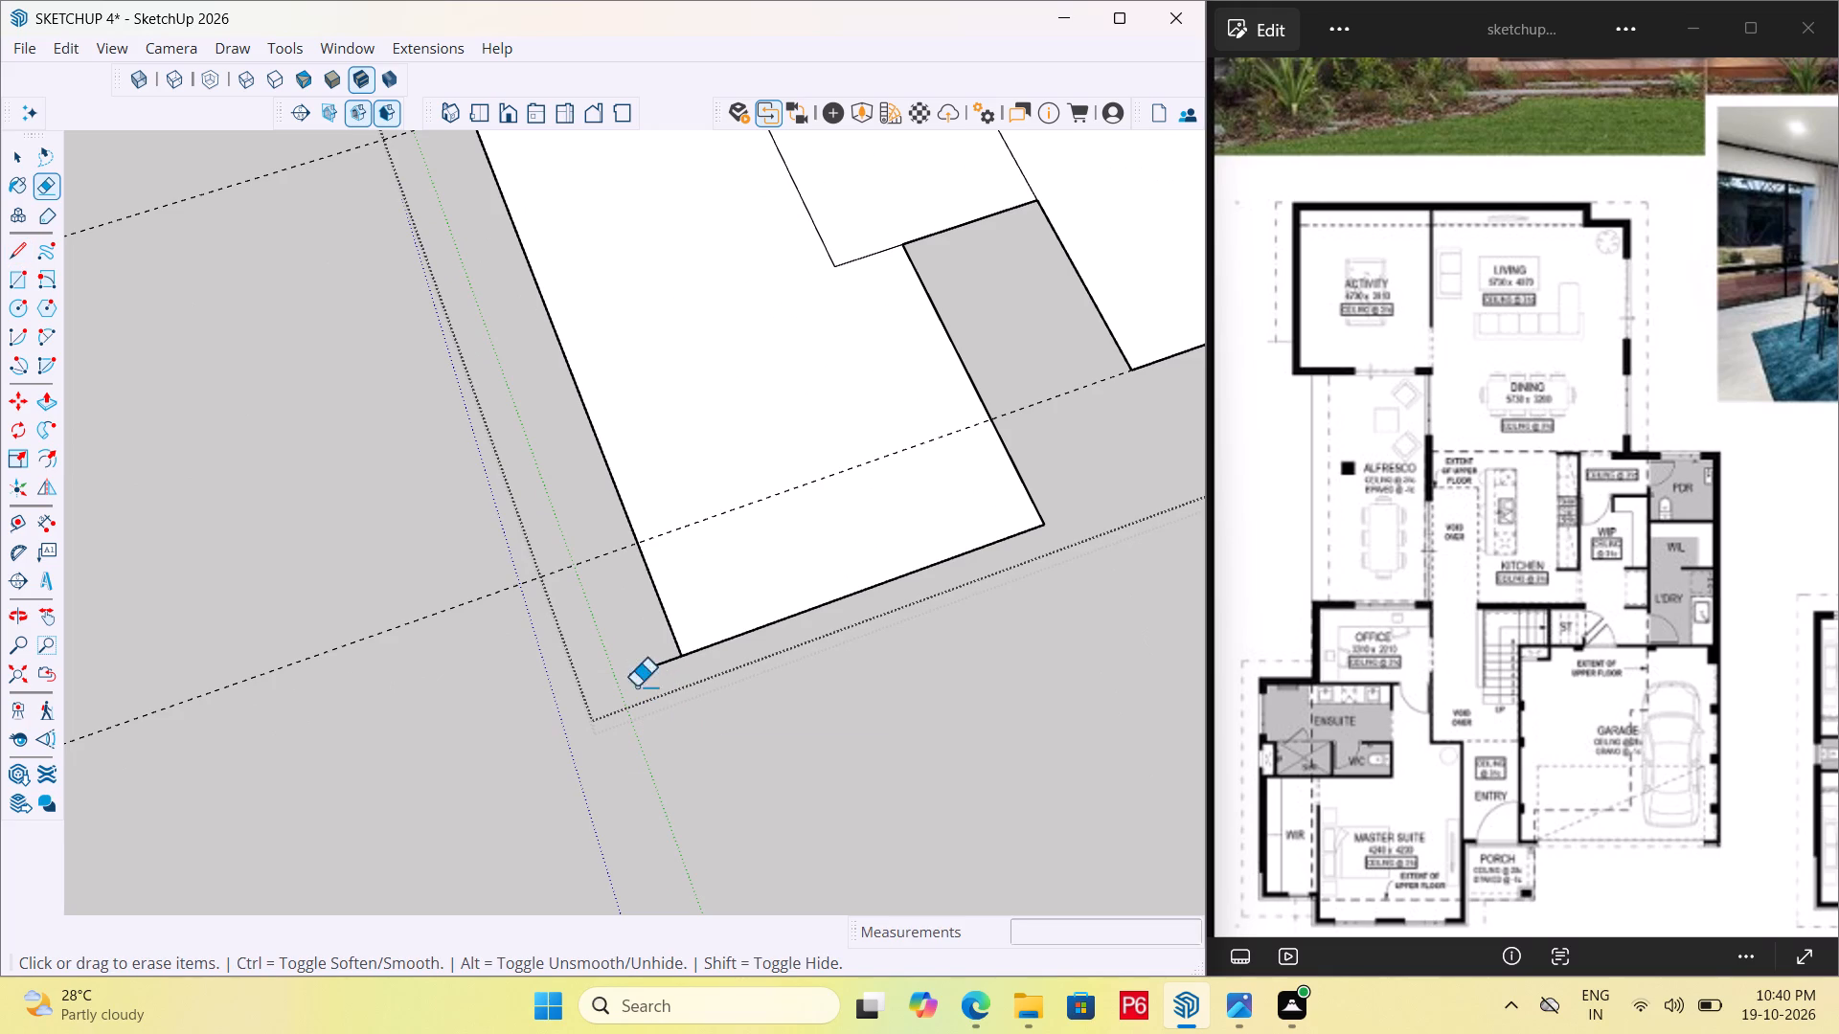
{"action": "left_click_drag", "start_coordinate": [653, 661], "coordinate": [654, 671]}
{"action": "left_click", "coordinate": [654, 672]}
{"action": "scroll", "coordinate": [558, 732], "scroll_direction": "down", "scroll_amount": 5}
Save the model with the office and master suite block outlined.
{"action": "key", "text": "ctrl+s"}
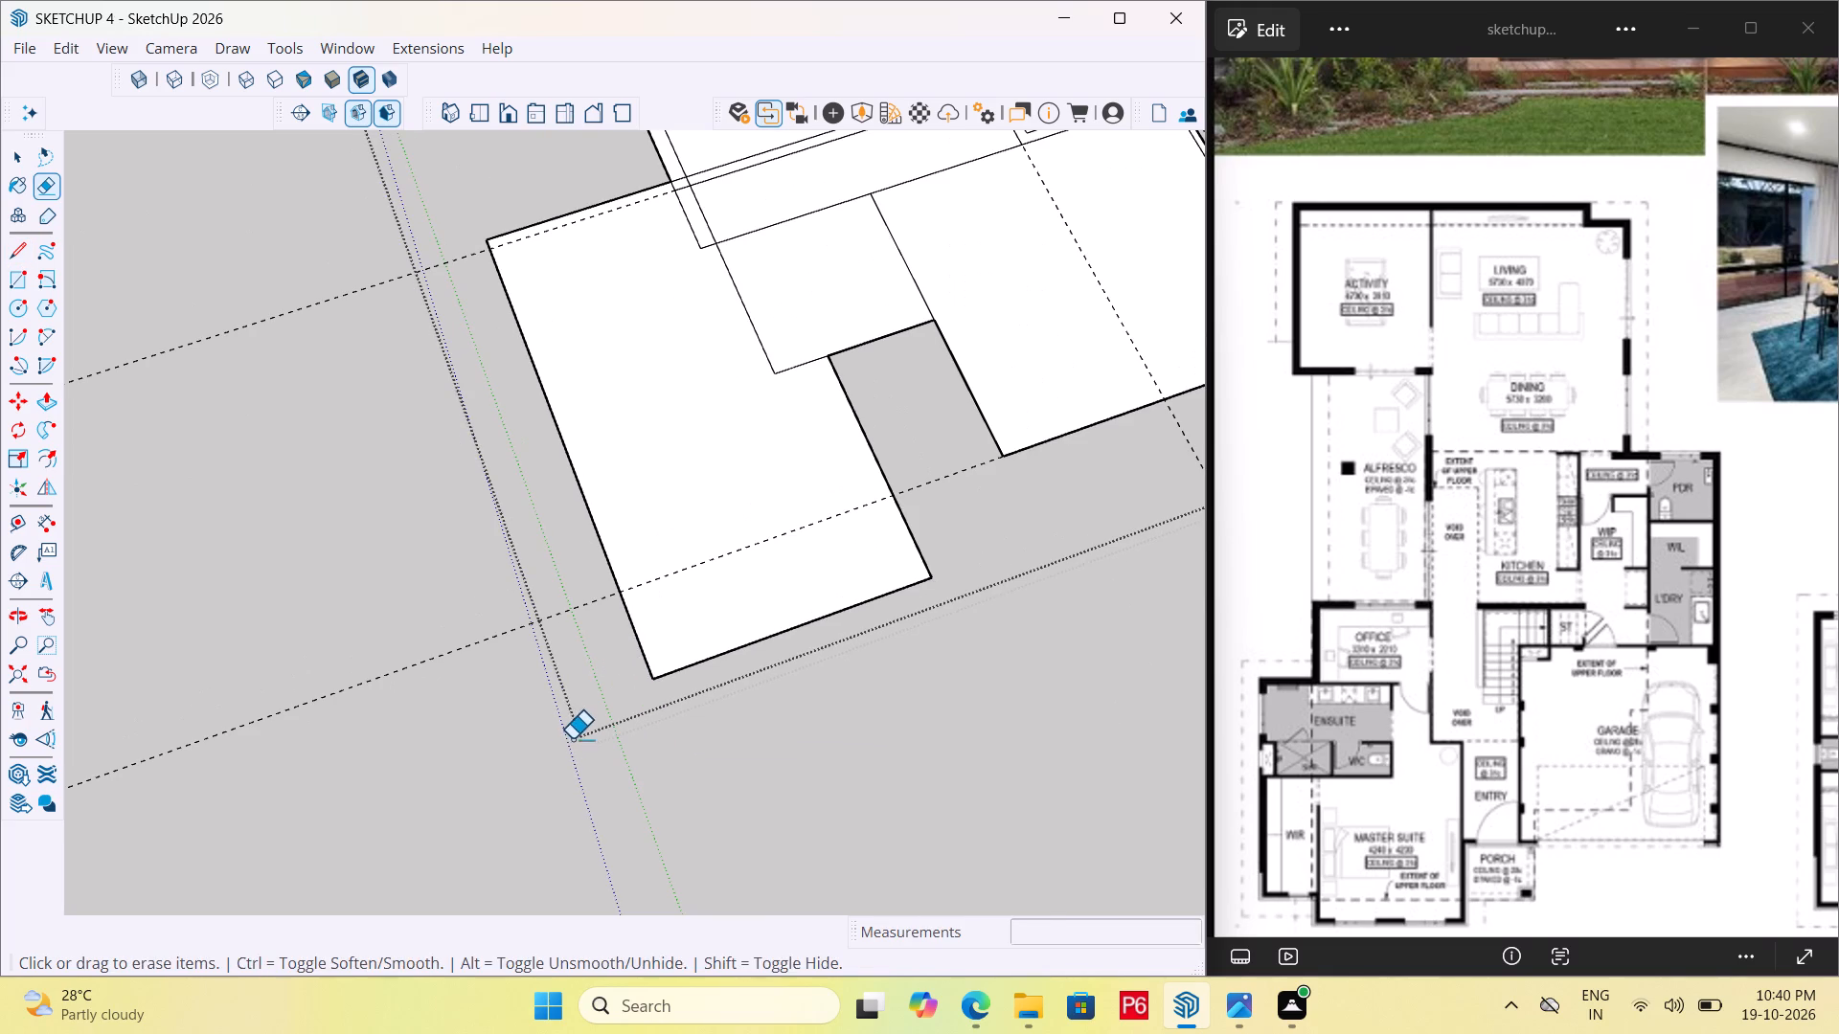
{"action": "key", "text": "ctrl+s"}
{"action": "key", "text": "ctrl+s"}
{"action": "key", "text": "ctrl+s"}
{"action": "key", "text": "ctrl+s"}
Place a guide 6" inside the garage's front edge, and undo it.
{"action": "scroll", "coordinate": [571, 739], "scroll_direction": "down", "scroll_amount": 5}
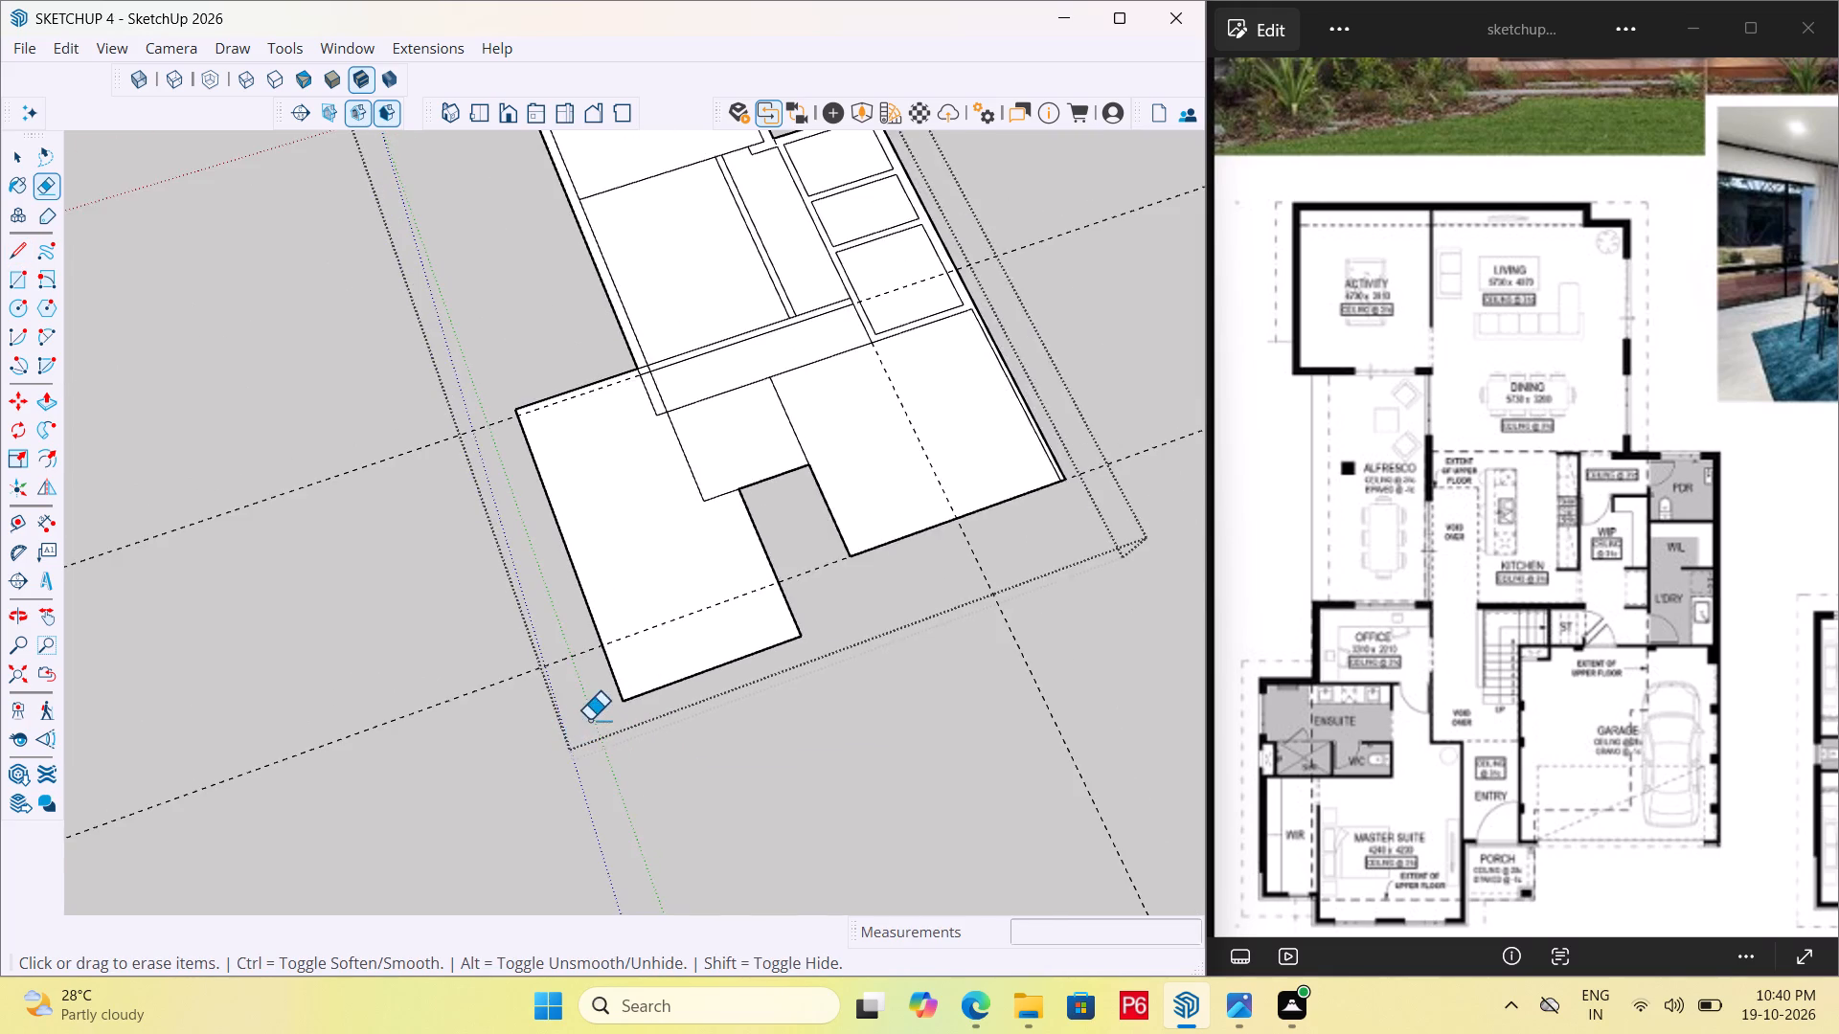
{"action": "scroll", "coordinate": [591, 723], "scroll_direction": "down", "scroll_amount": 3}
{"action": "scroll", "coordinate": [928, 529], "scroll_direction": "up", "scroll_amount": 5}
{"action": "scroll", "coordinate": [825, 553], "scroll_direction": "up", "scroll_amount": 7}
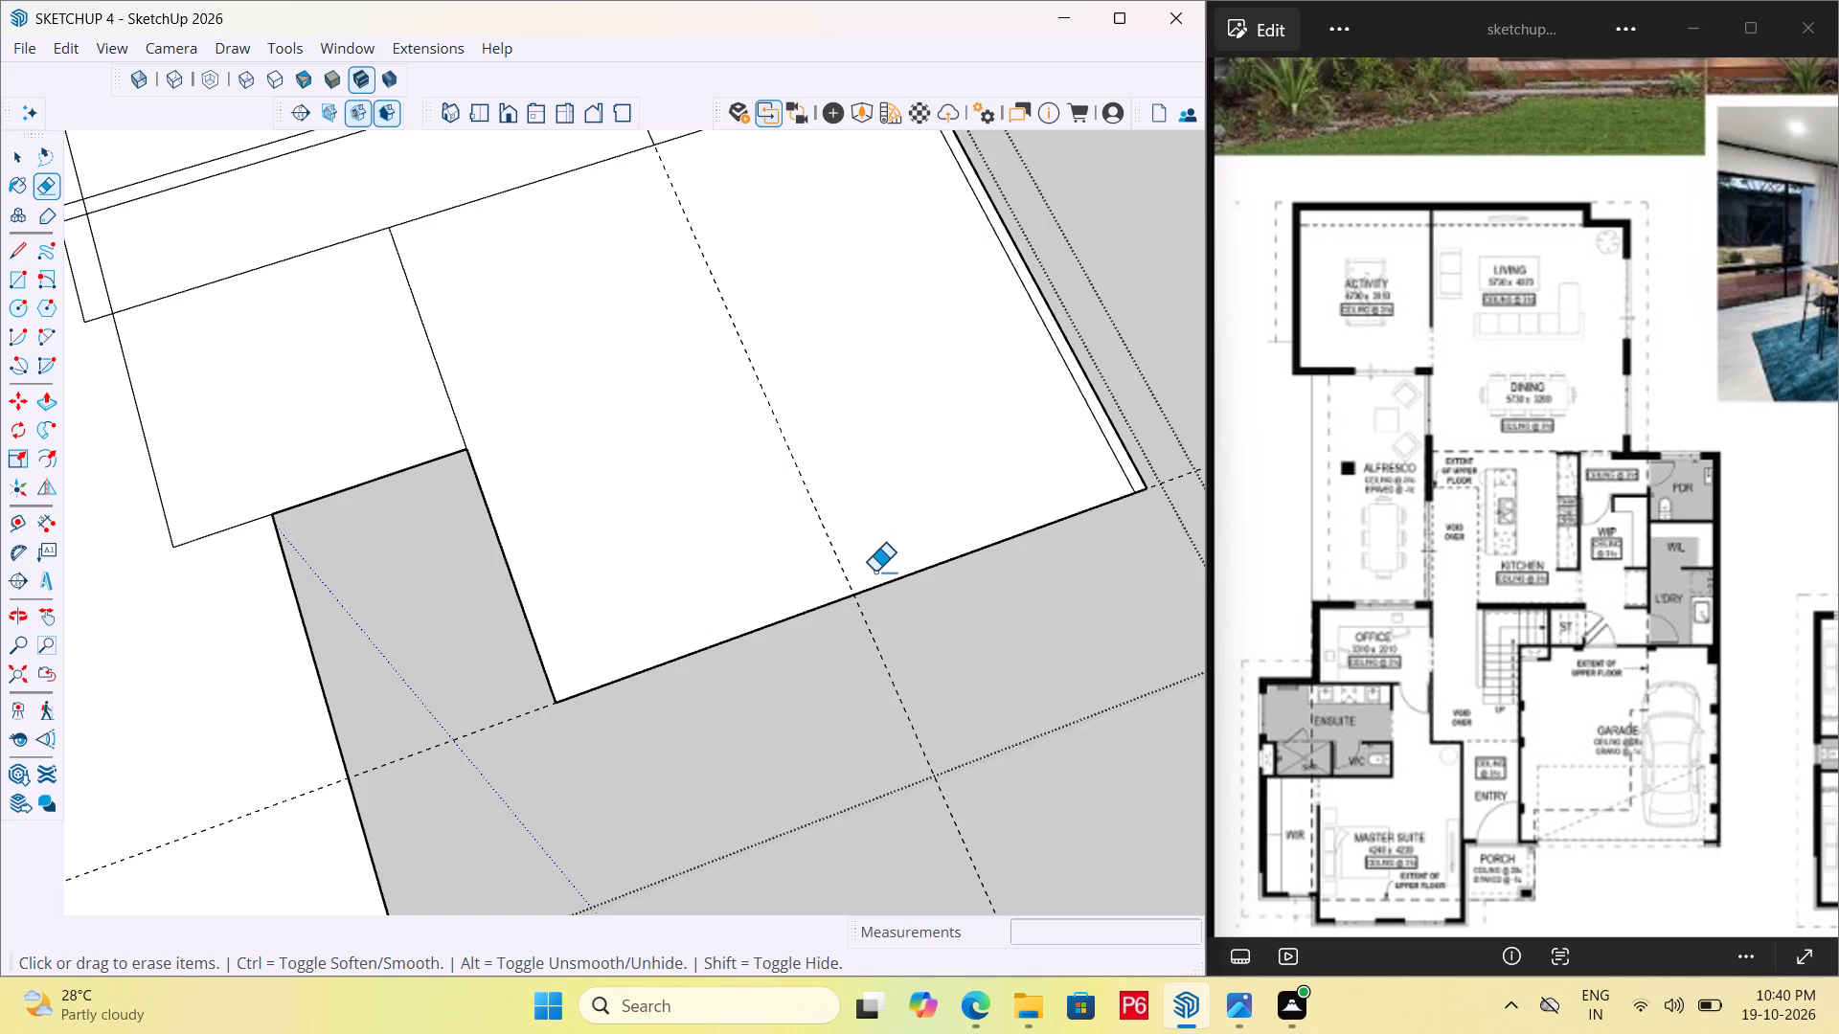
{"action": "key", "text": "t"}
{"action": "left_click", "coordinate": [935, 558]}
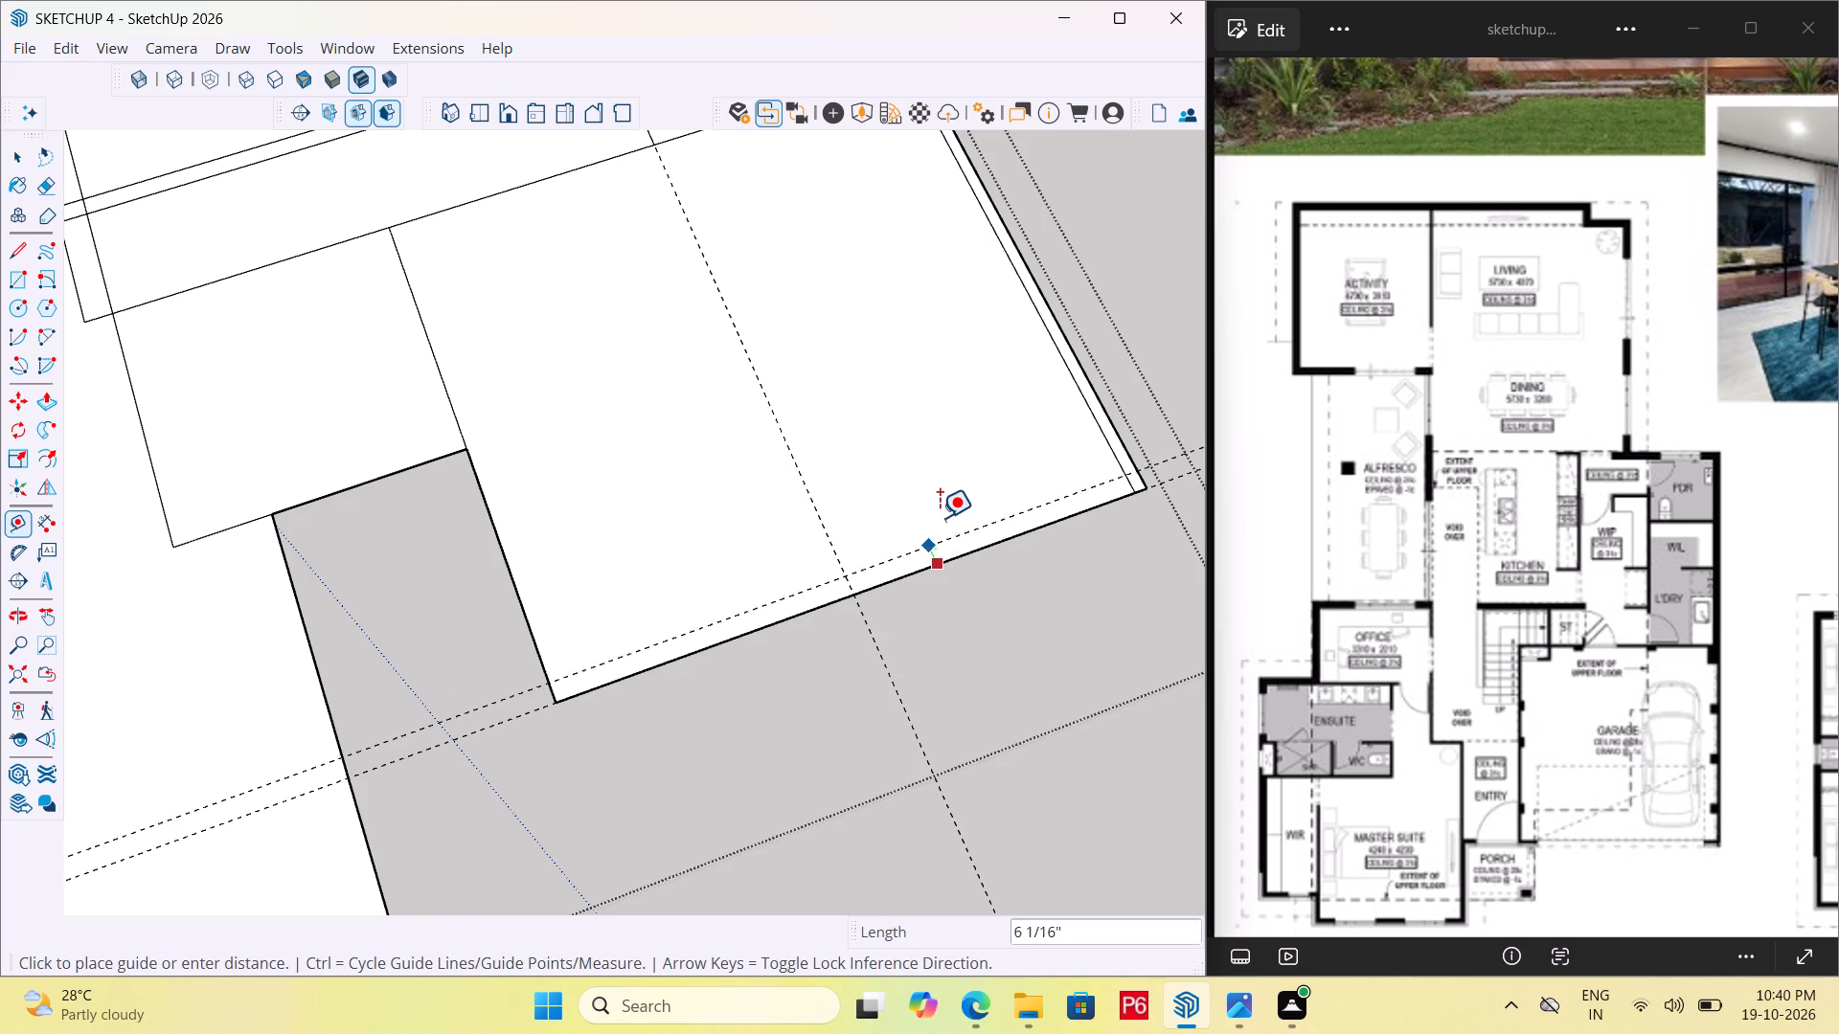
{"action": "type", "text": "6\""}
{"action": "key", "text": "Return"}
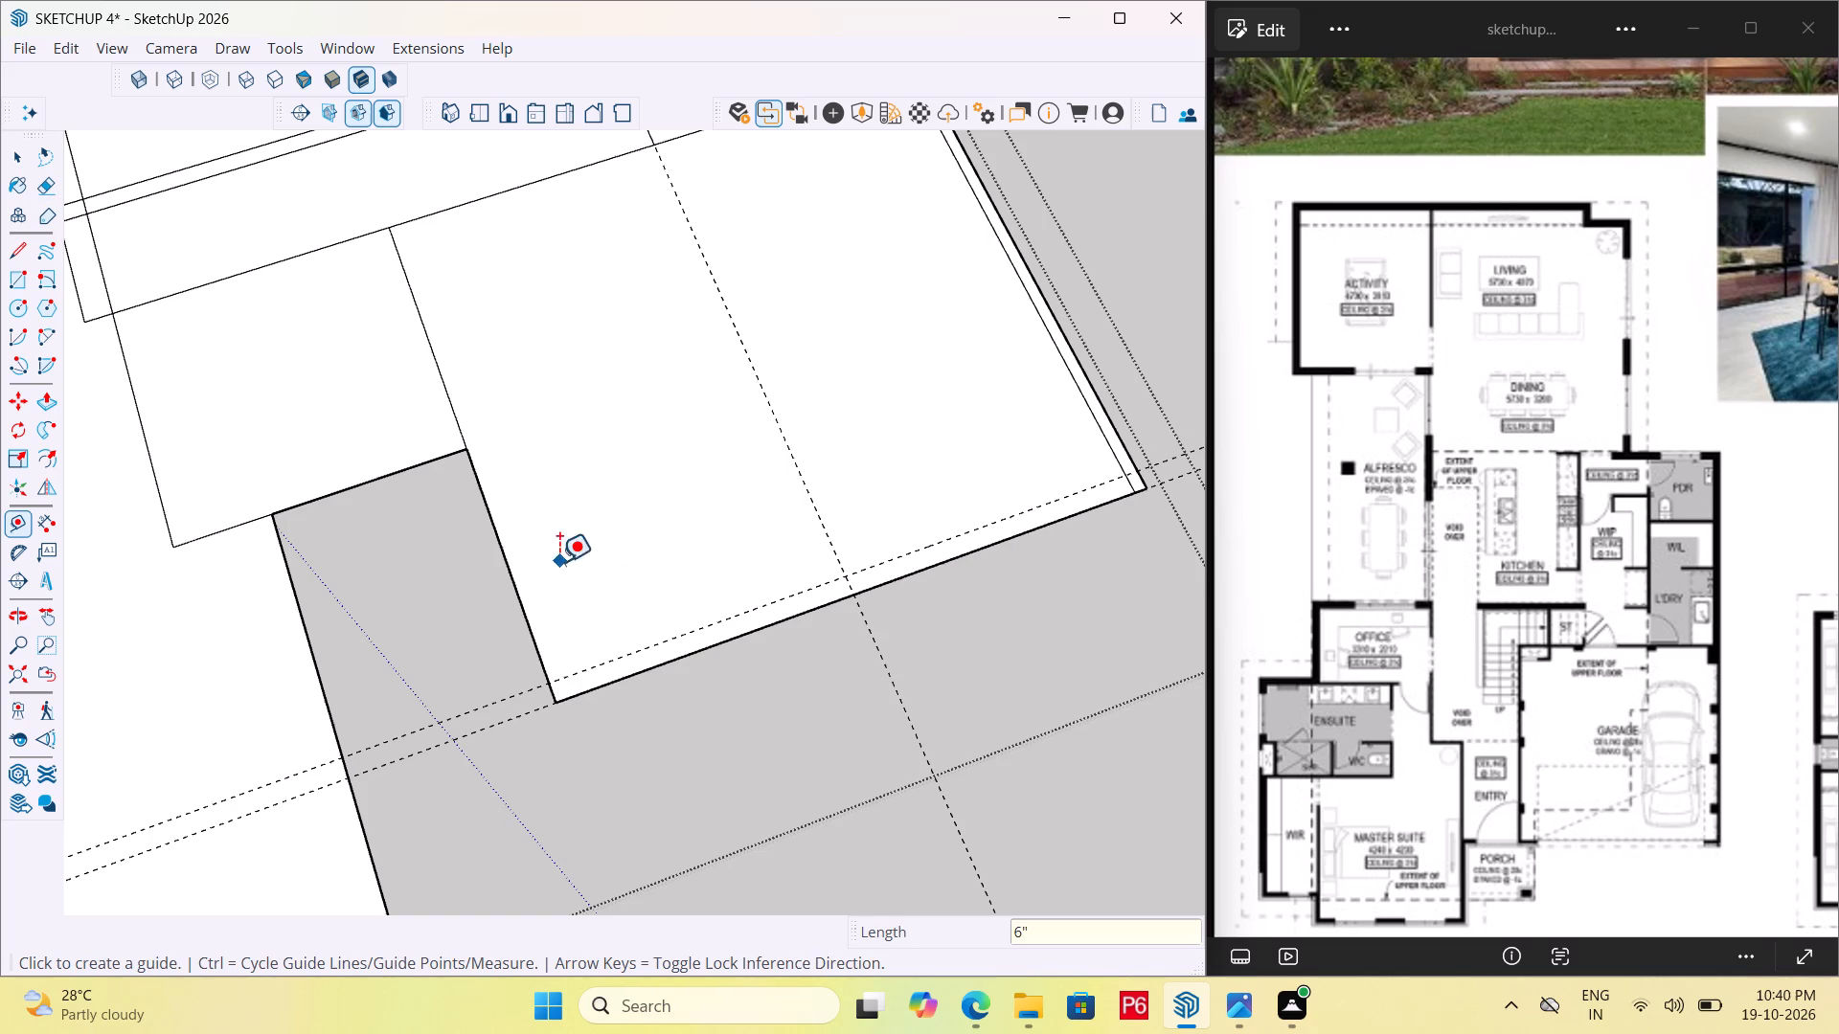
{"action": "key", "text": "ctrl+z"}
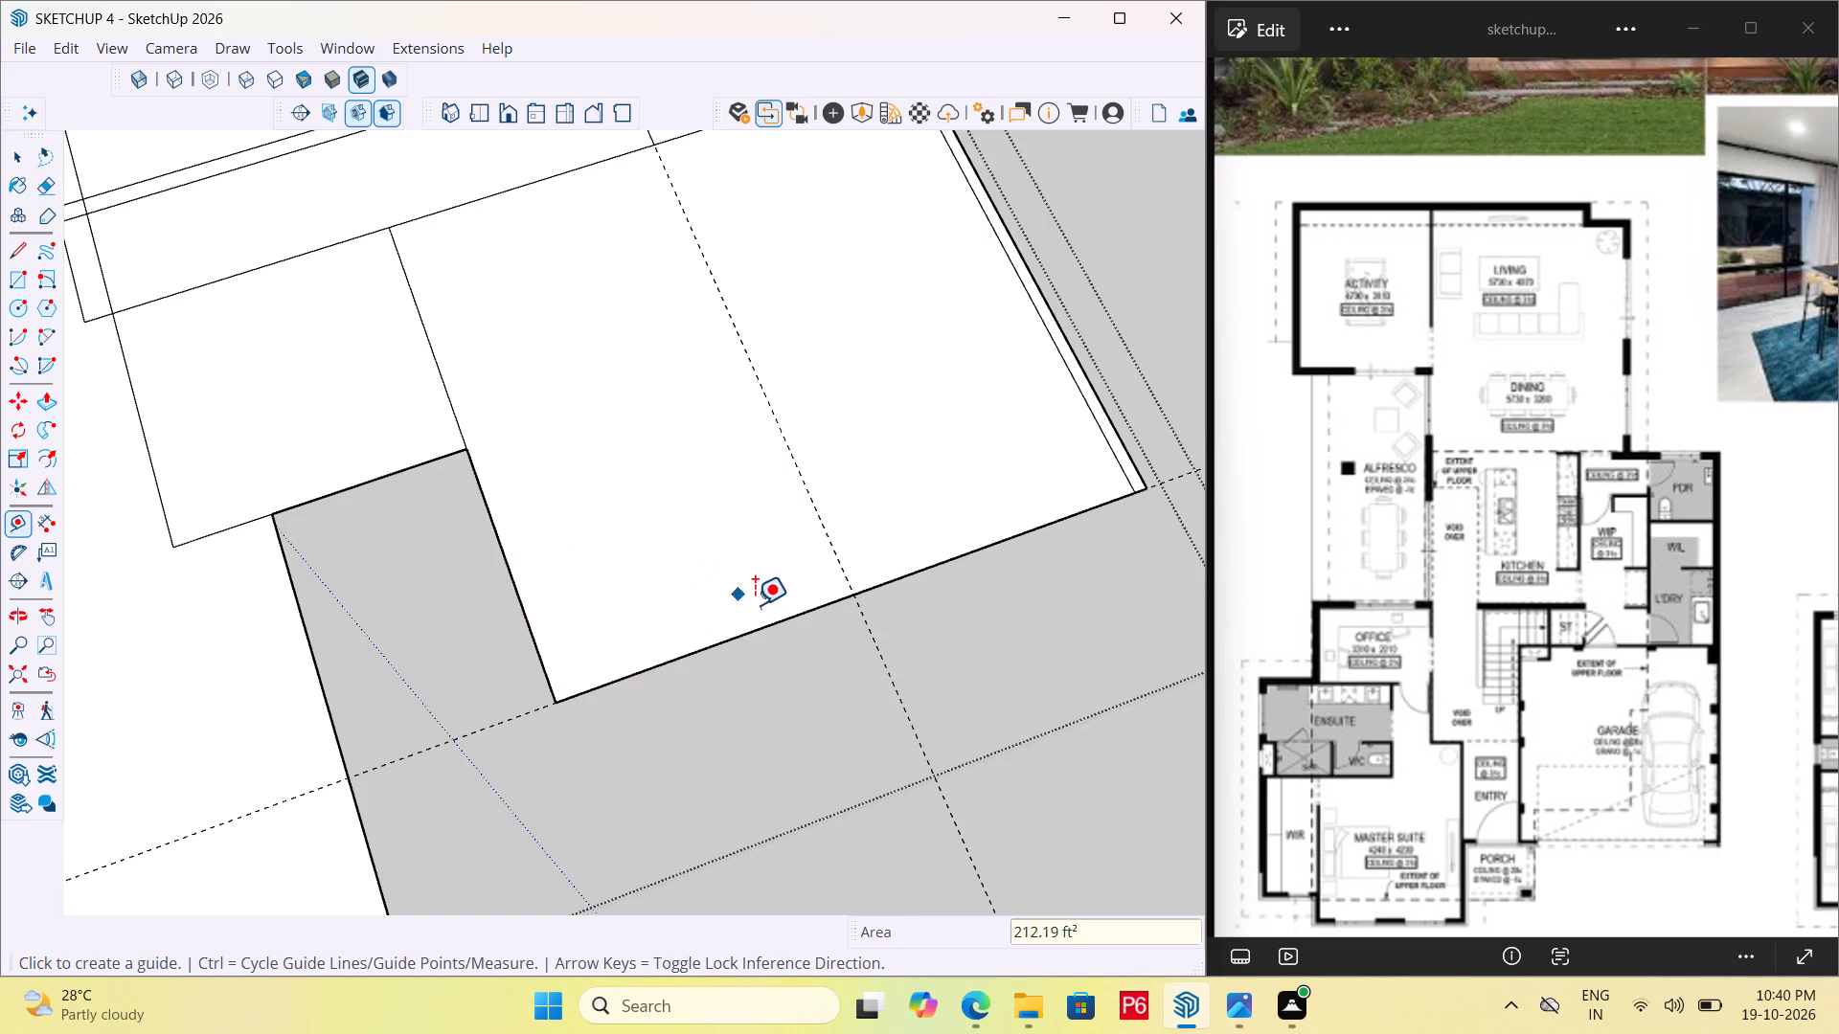
Place a guide along the garage's front edge.
{"action": "double_click", "coordinate": [760, 622]}
{"action": "double_click", "coordinate": [756, 626]}
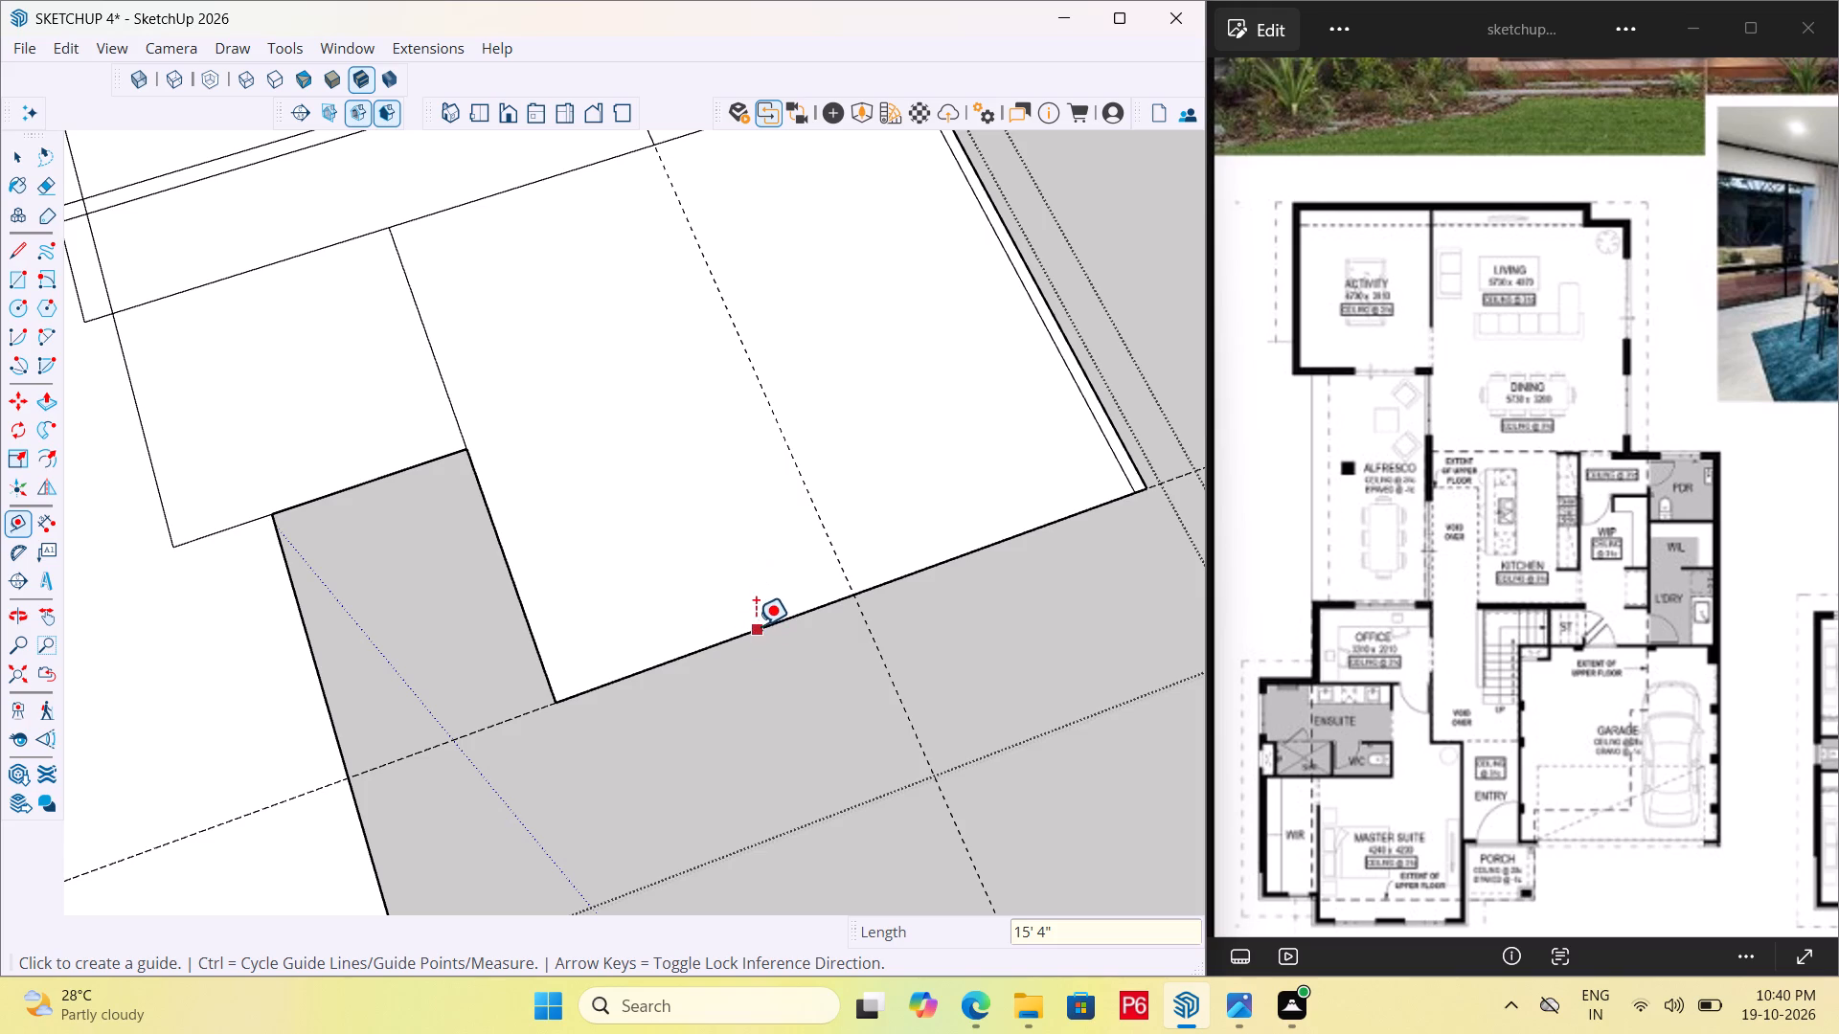
Place a guide 4" inside the garage's front edge.
{"action": "left_click", "coordinate": [754, 625]}
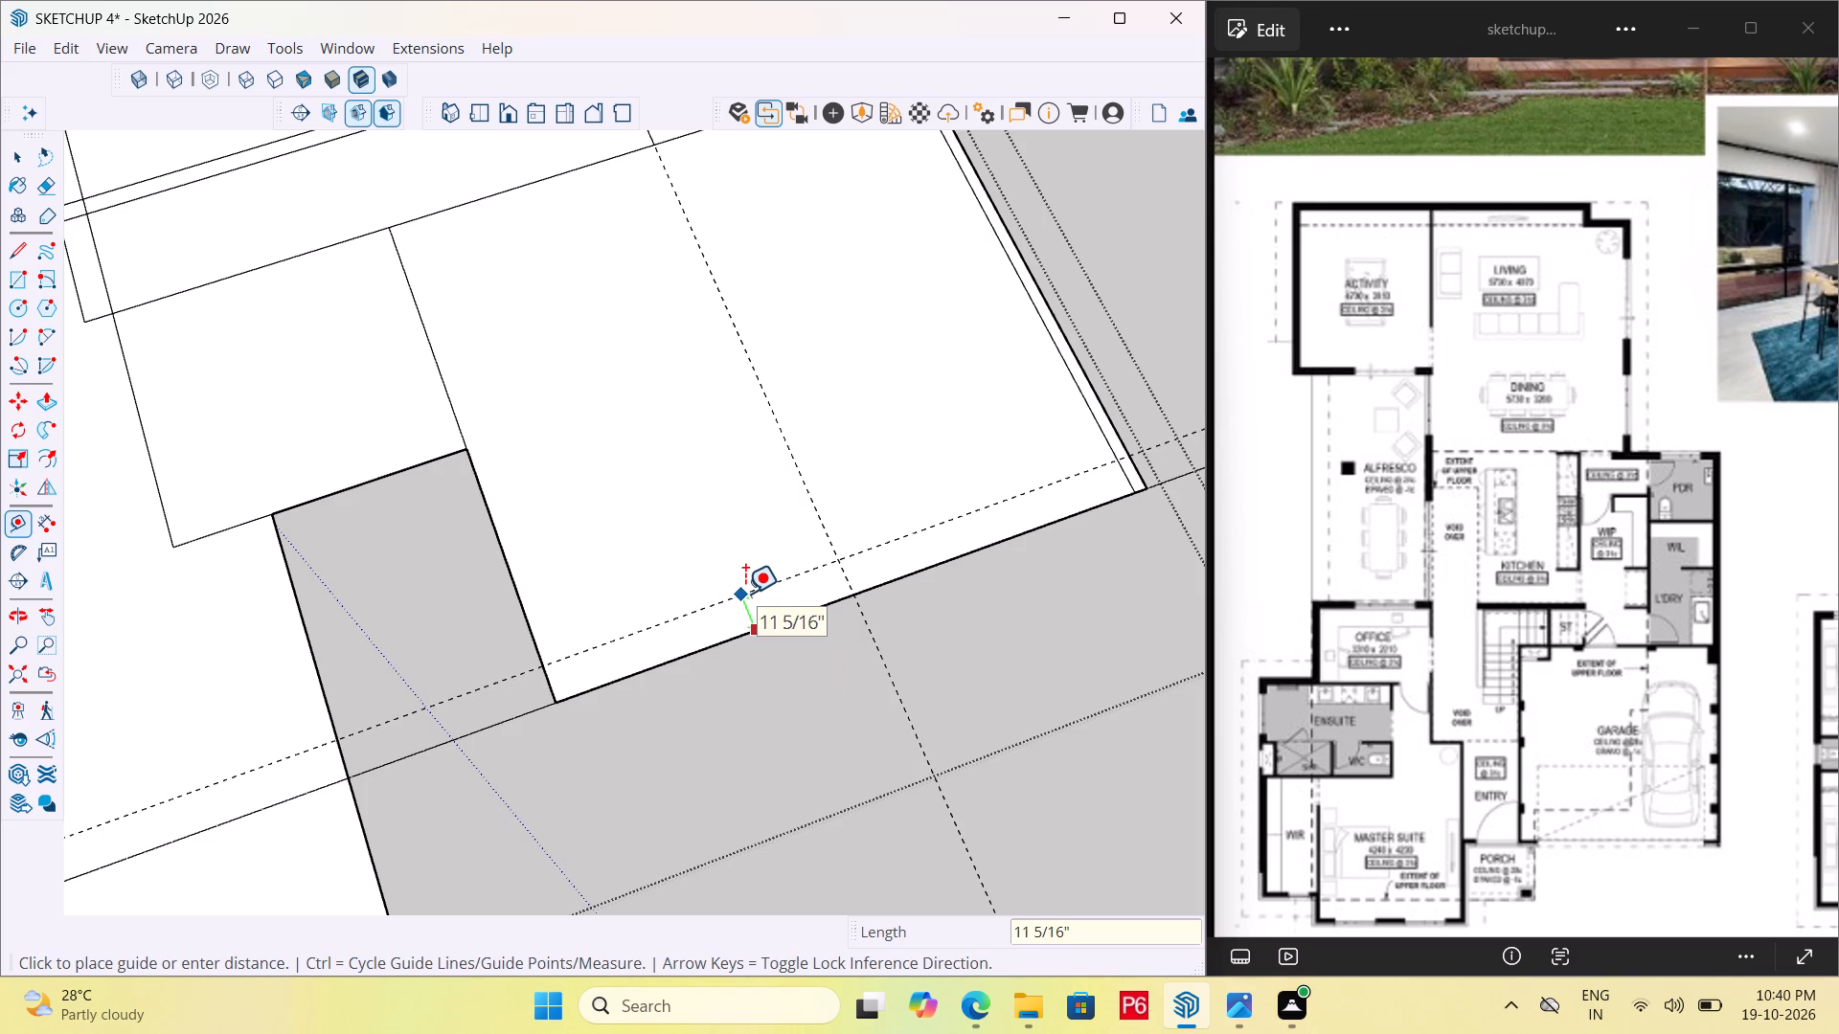
{"action": "type", "text": "4\""}
{"action": "key", "text": "Return"}
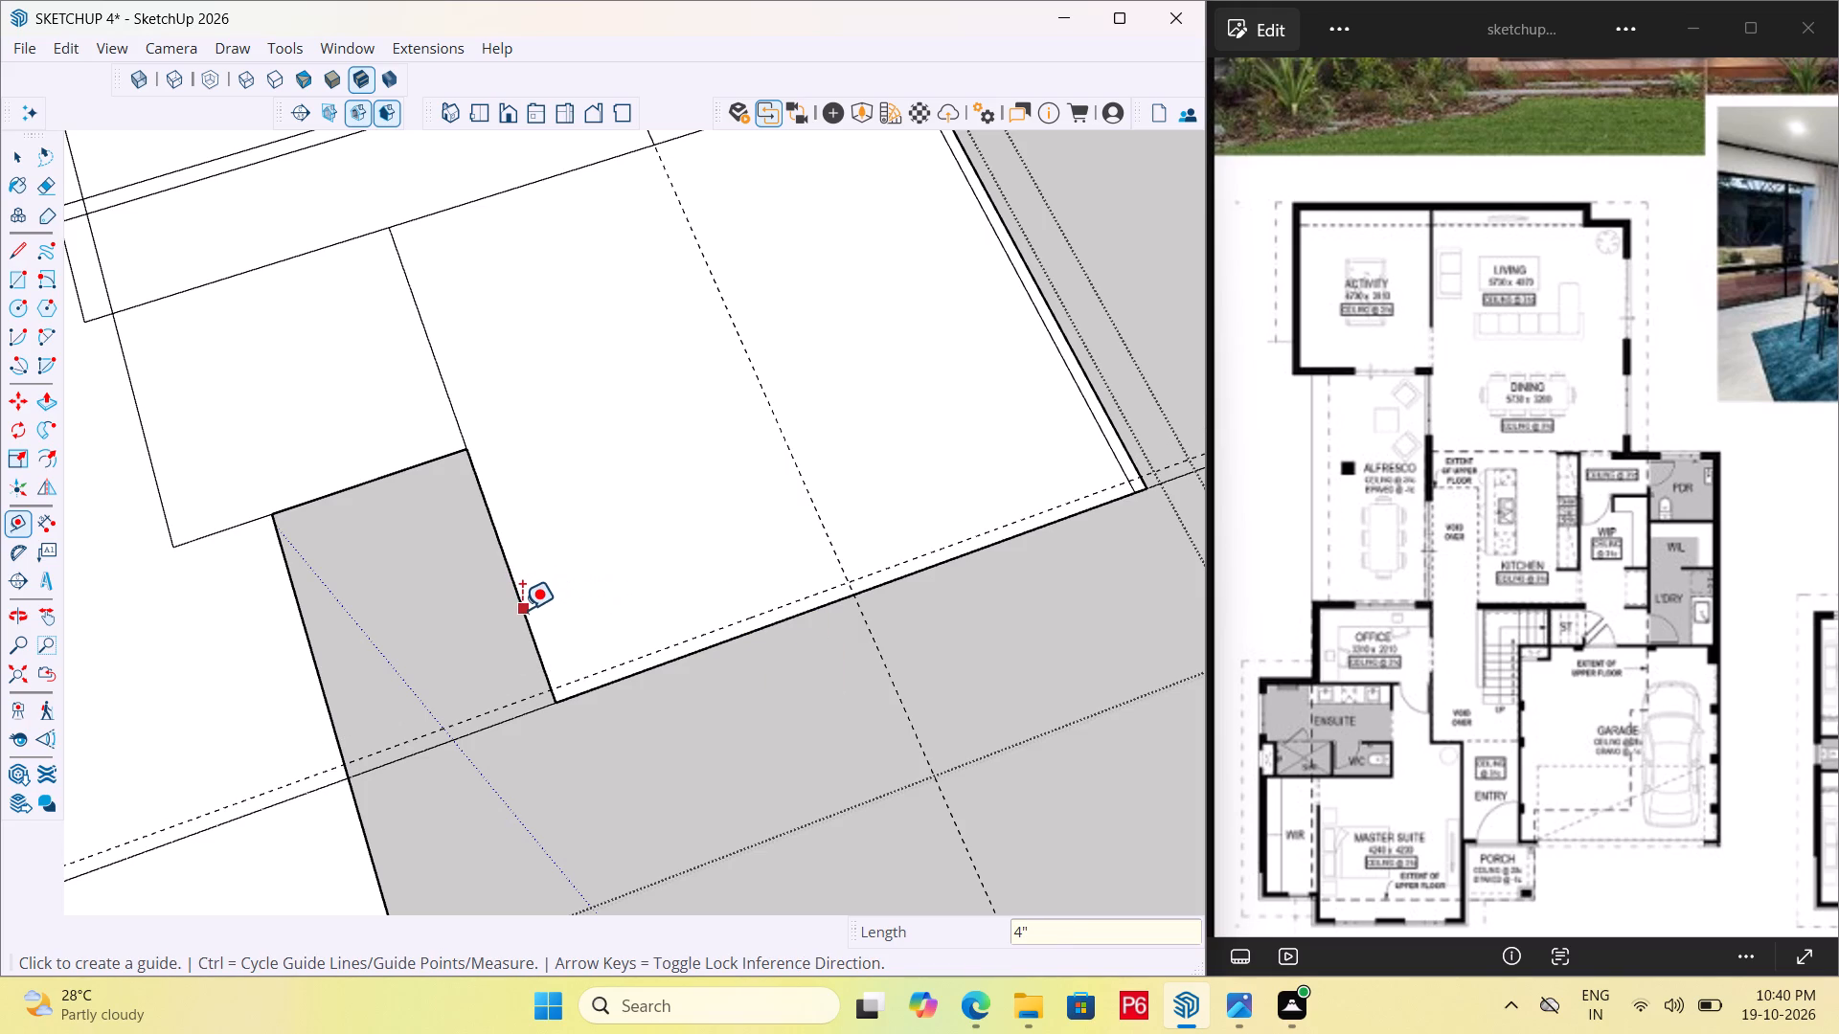
Place a guide 4" inside the garage's porch-side edge.
{"action": "left_click", "coordinate": [522, 610]}
{"action": "type", "text": "4\""}
{"action": "key", "text": "Return"}
Place a guide 4" from the wall line between the entry and the master suite, on the master suite side.
{"action": "scroll", "coordinate": [832, 664], "scroll_direction": "down", "scroll_amount": 4}
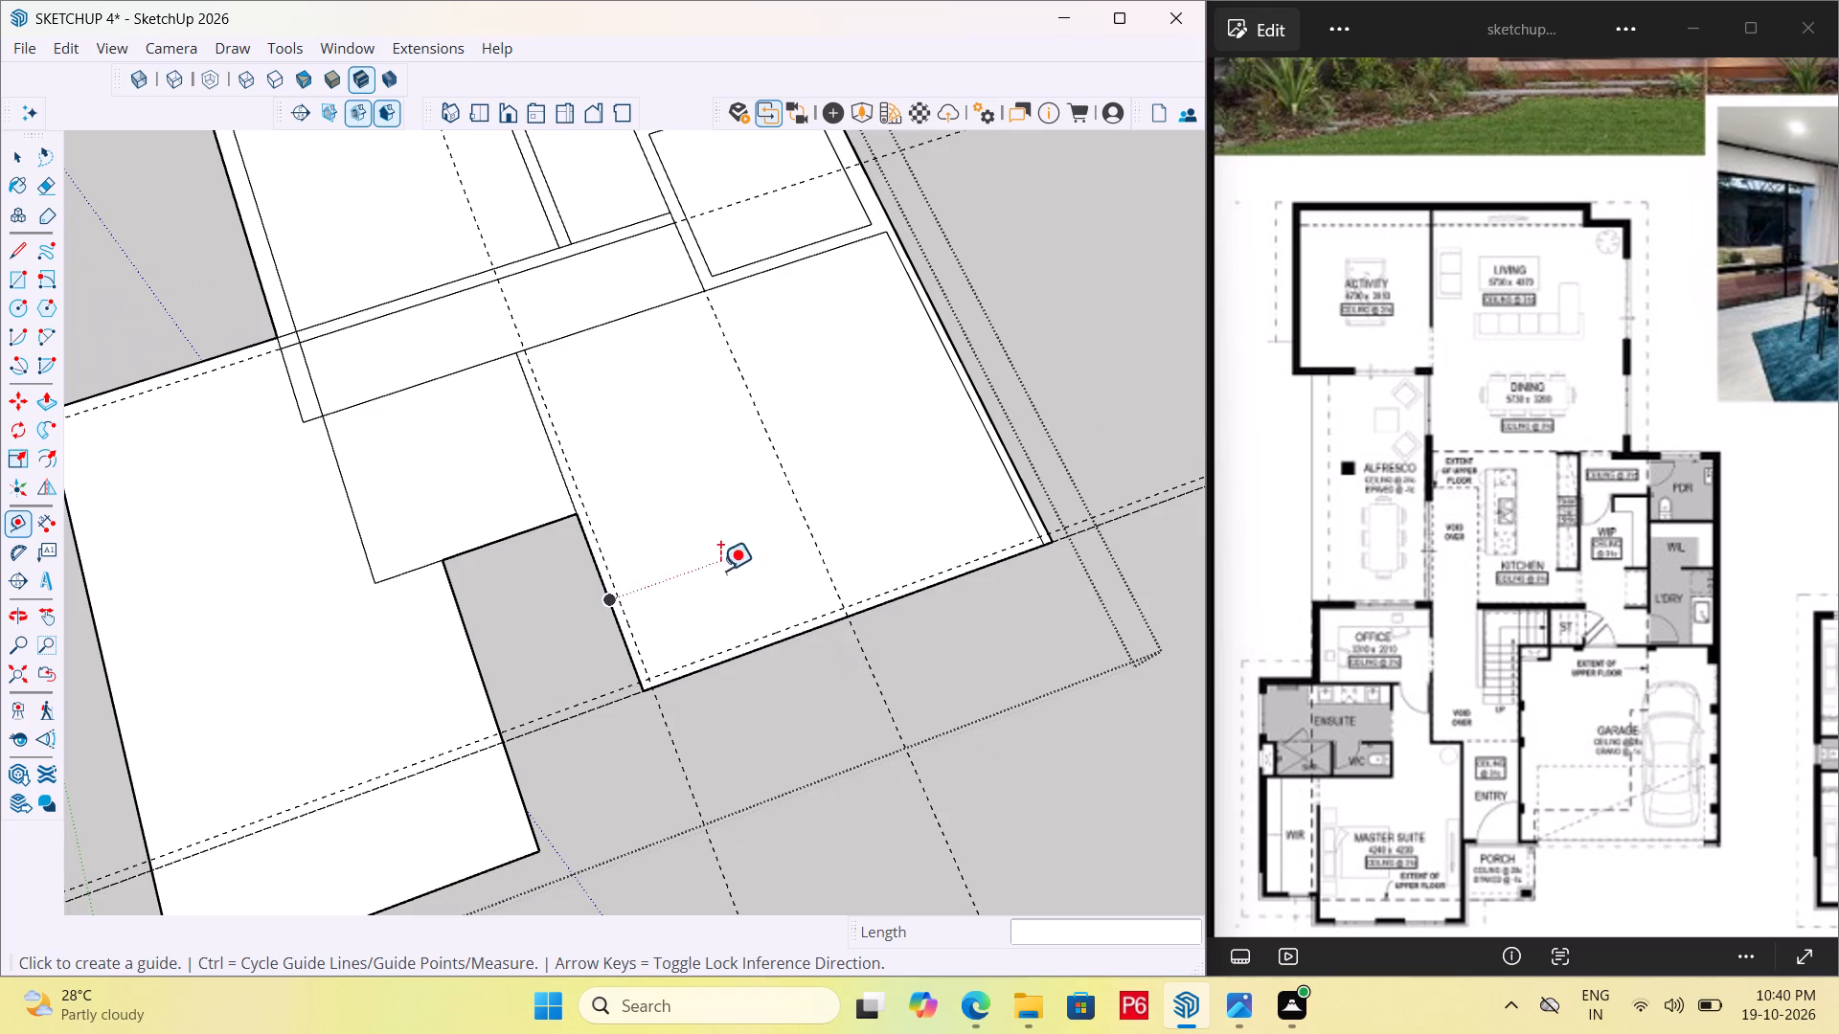
{"action": "scroll", "coordinate": [304, 474], "scroll_direction": "up", "scroll_amount": 6}
{"action": "scroll", "coordinate": [487, 526], "scroll_direction": "down", "scroll_amount": 1}
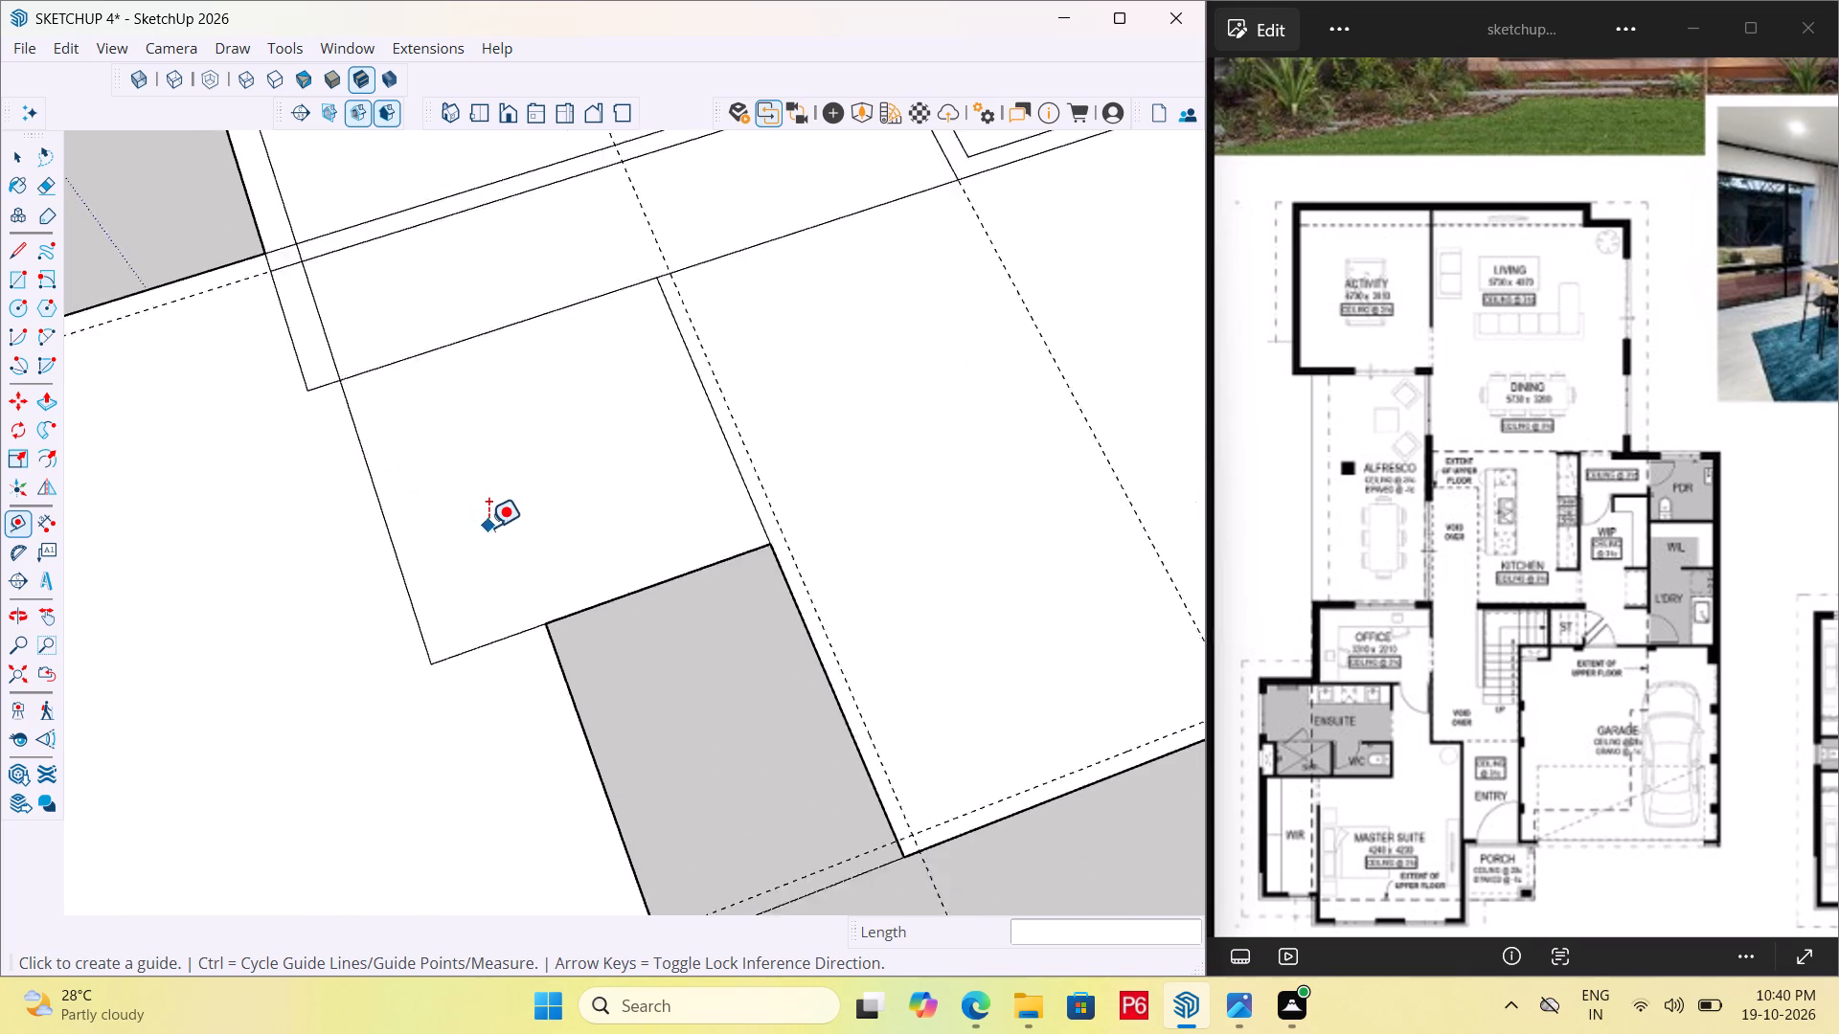
{"action": "scroll", "coordinate": [488, 528], "scroll_direction": "down", "scroll_amount": 2}
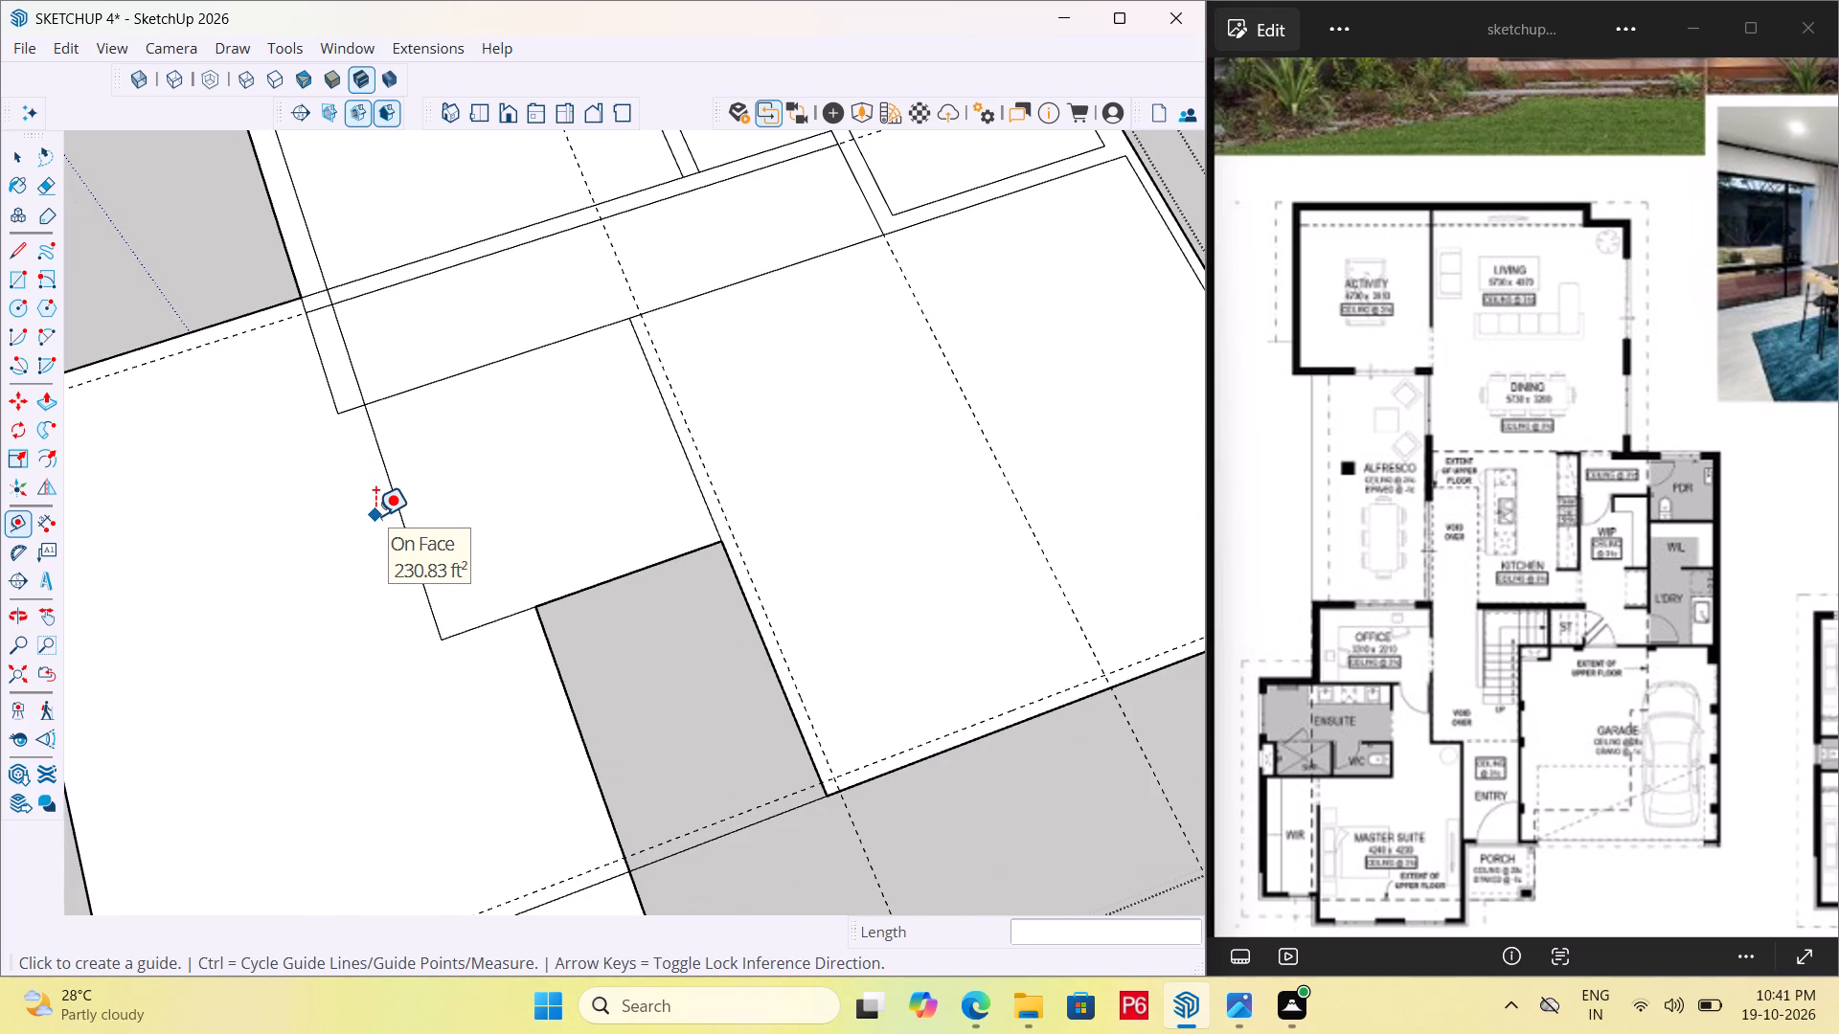
{"action": "scroll", "coordinate": [584, 499], "scroll_direction": "down", "scroll_amount": 2}
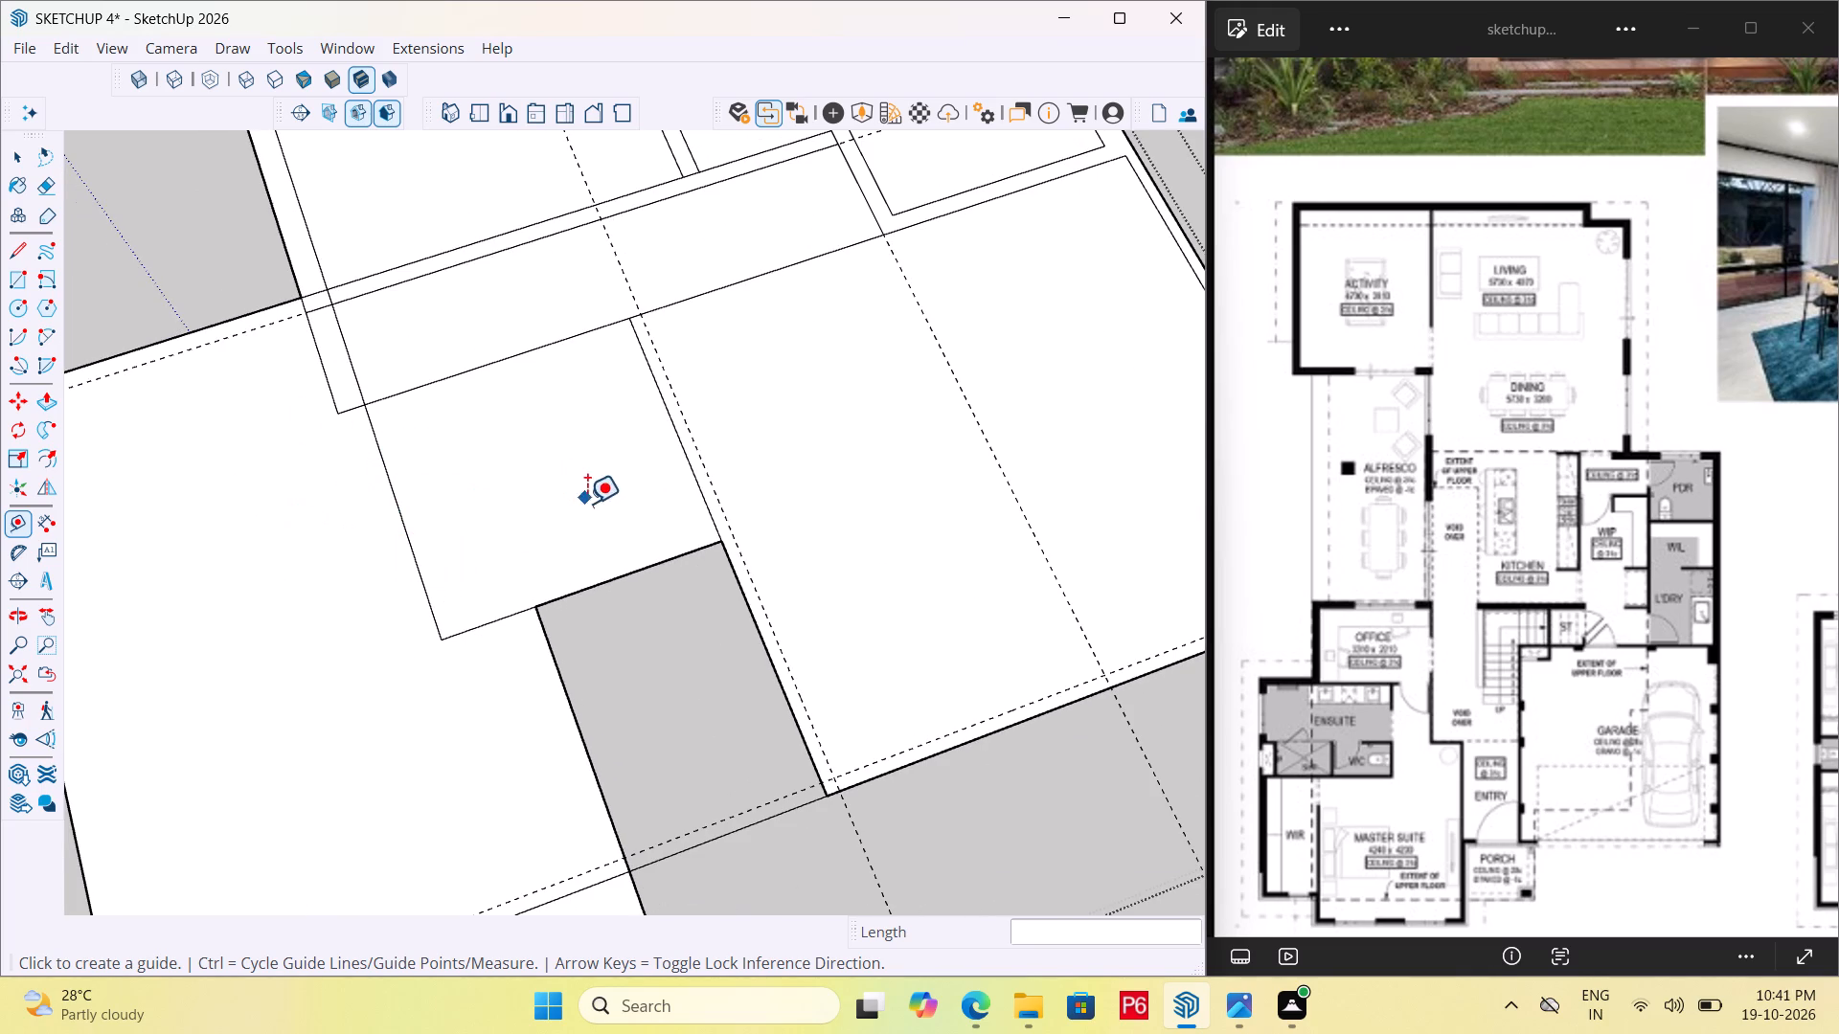
{"action": "scroll", "coordinate": [587, 504], "scroll_direction": "down", "scroll_amount": 1}
{"action": "scroll", "coordinate": [430, 488], "scroll_direction": "up", "scroll_amount": 6}
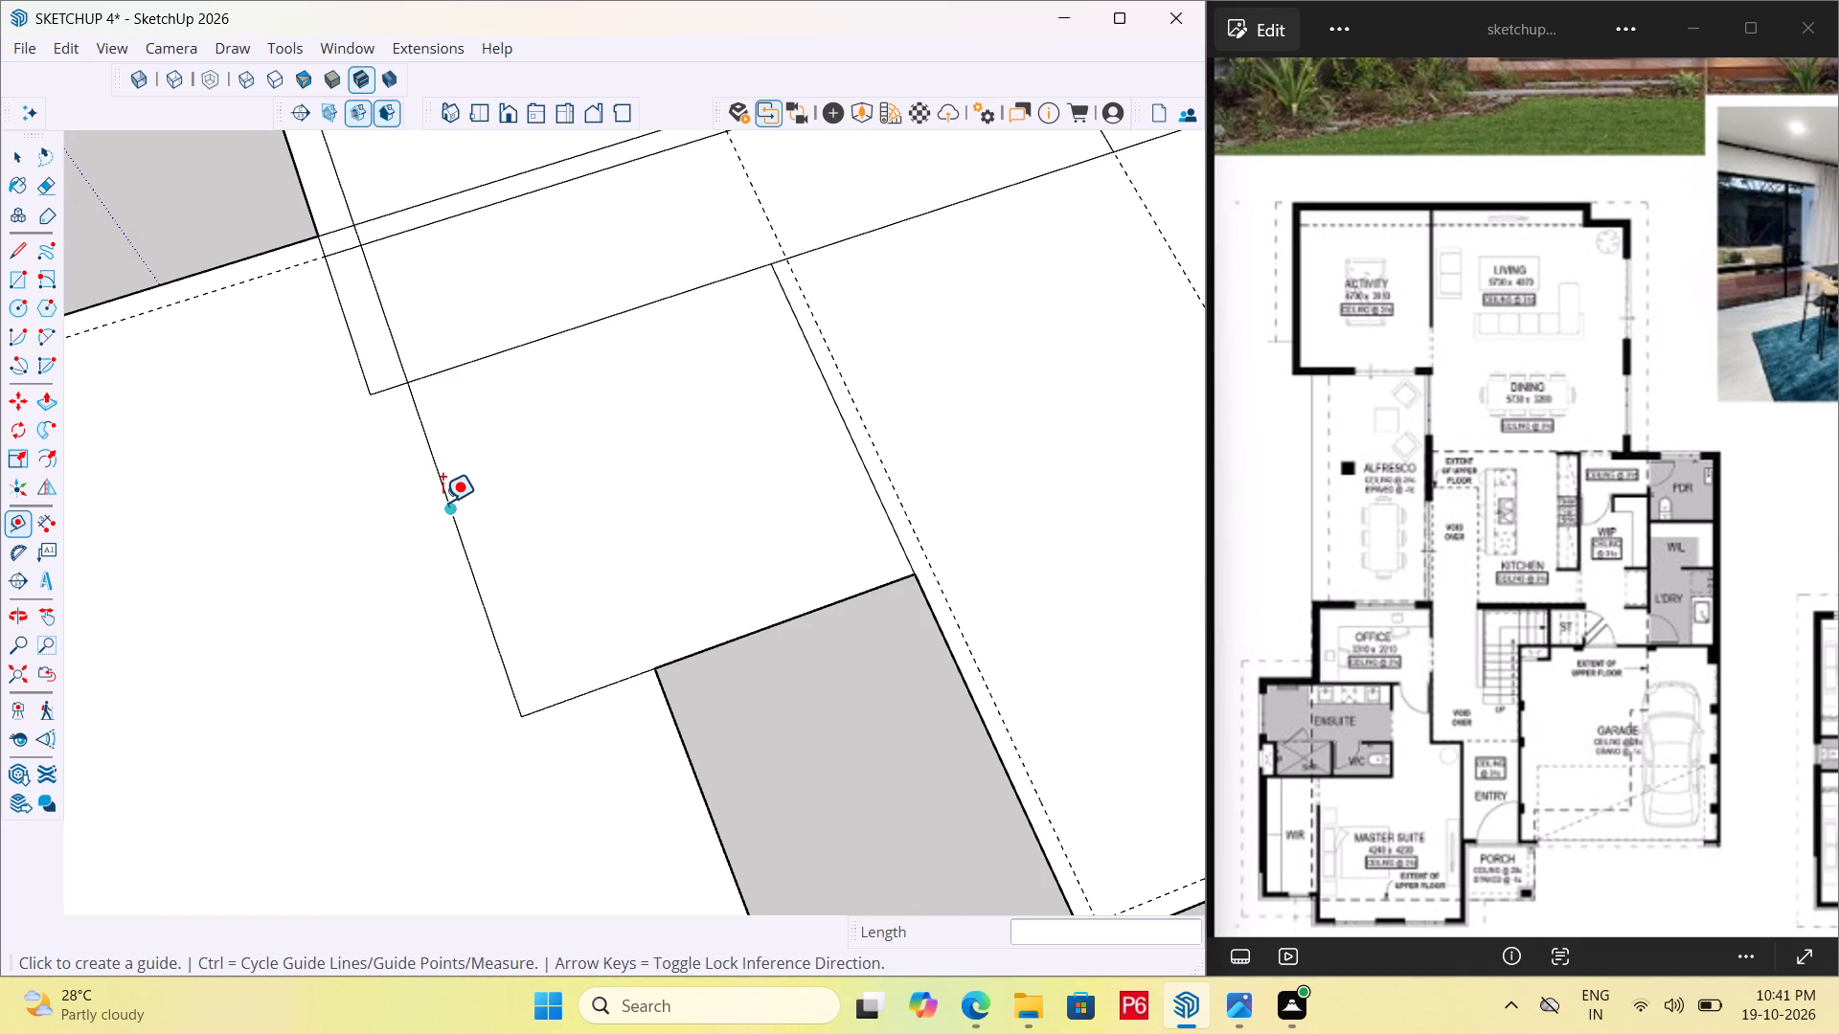
{"action": "left_click", "coordinate": [443, 503]}
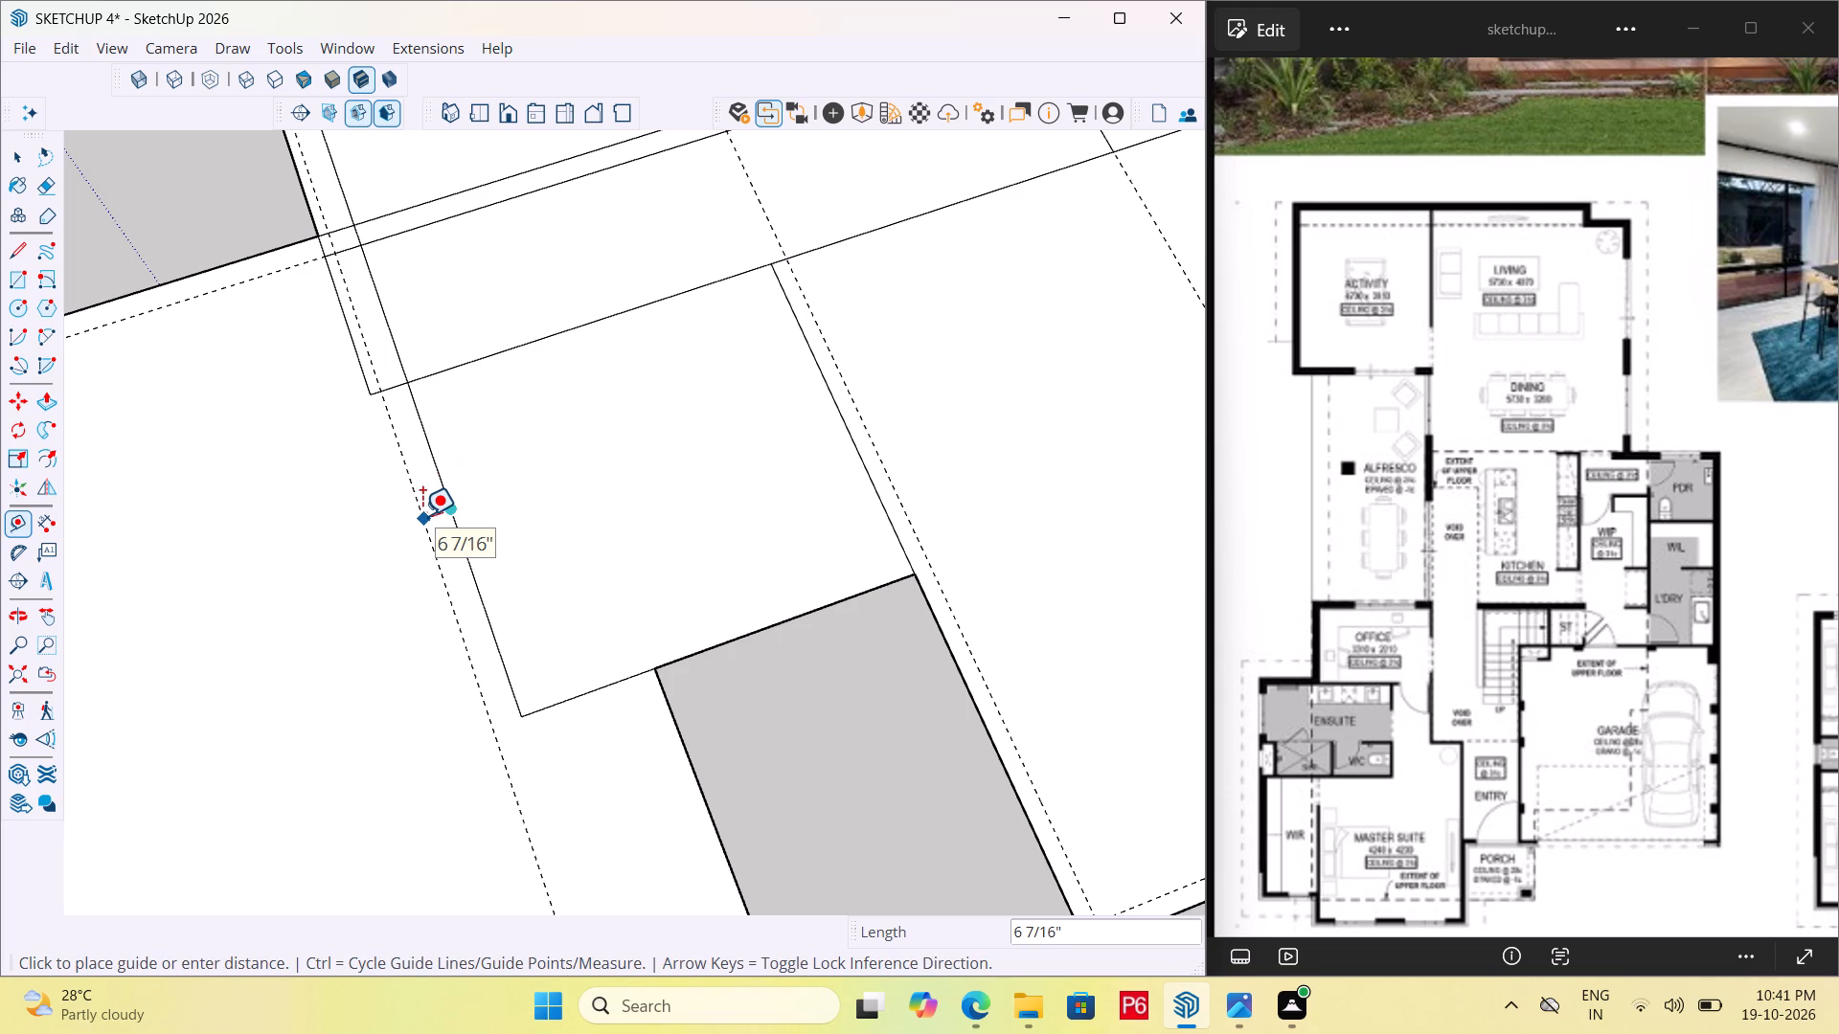
{"action": "type", "text": "4\""}
{"action": "key", "text": "Return"}
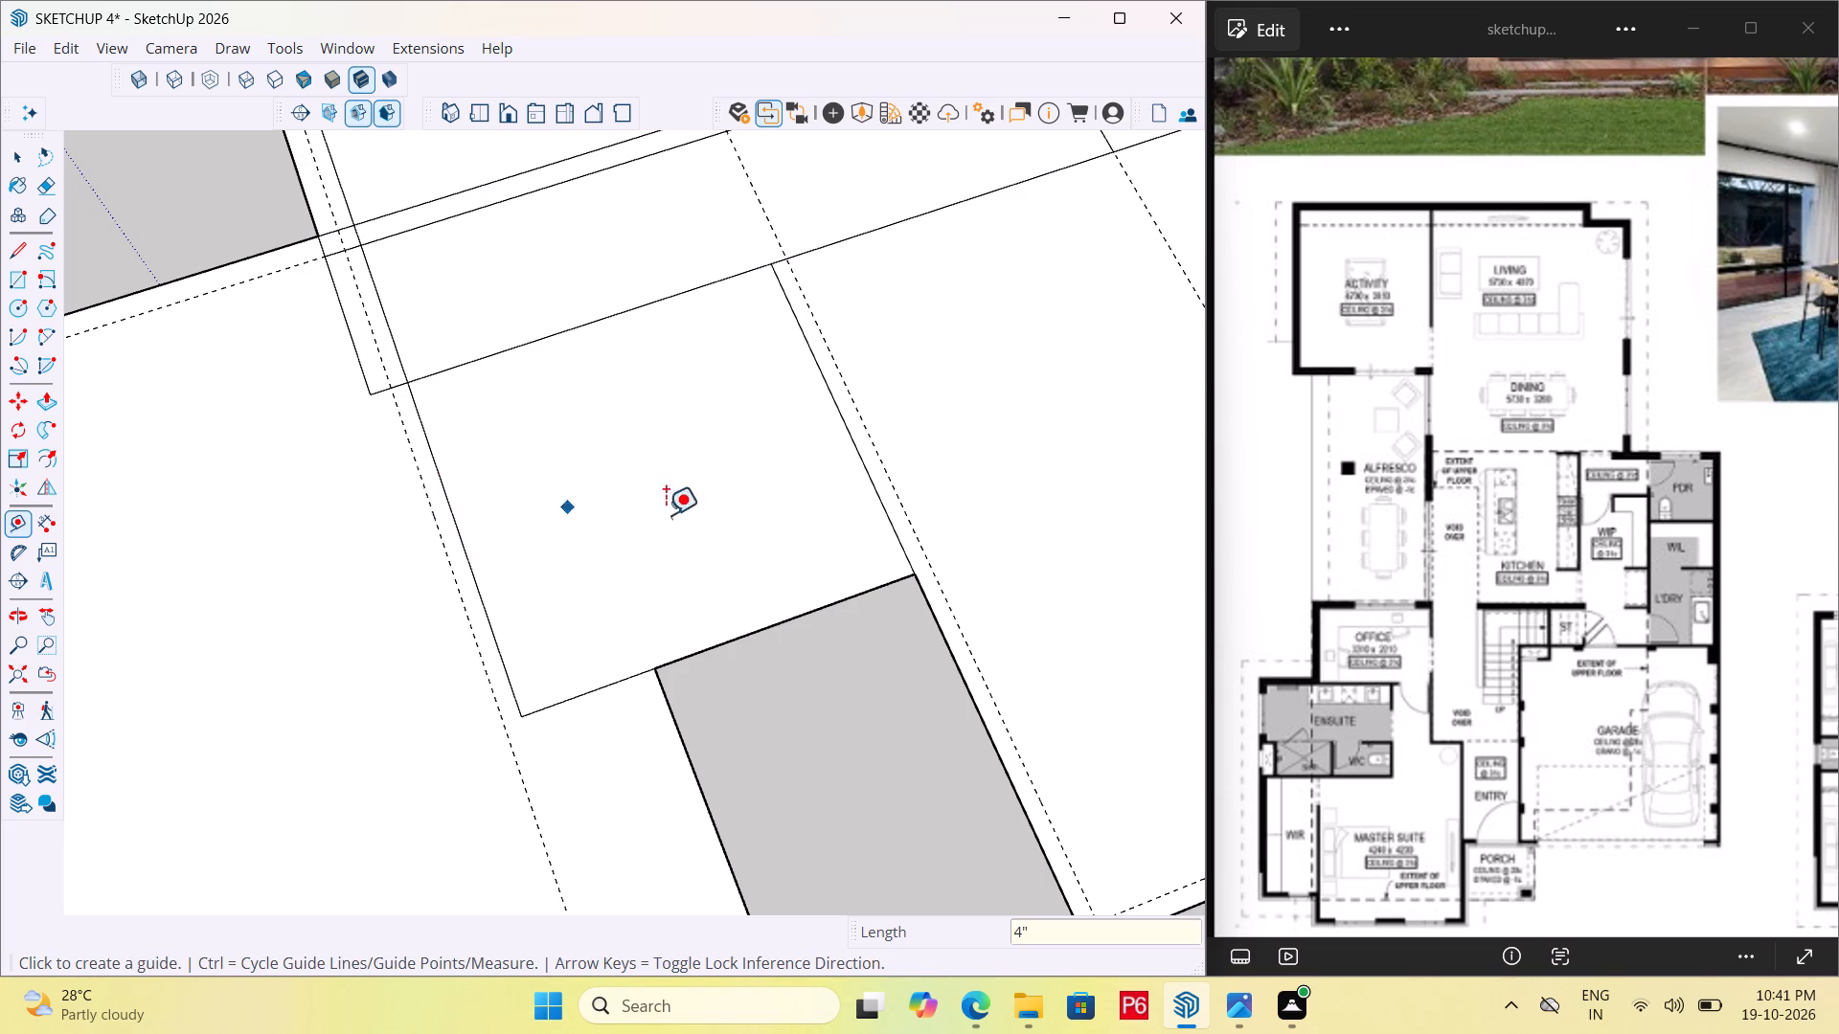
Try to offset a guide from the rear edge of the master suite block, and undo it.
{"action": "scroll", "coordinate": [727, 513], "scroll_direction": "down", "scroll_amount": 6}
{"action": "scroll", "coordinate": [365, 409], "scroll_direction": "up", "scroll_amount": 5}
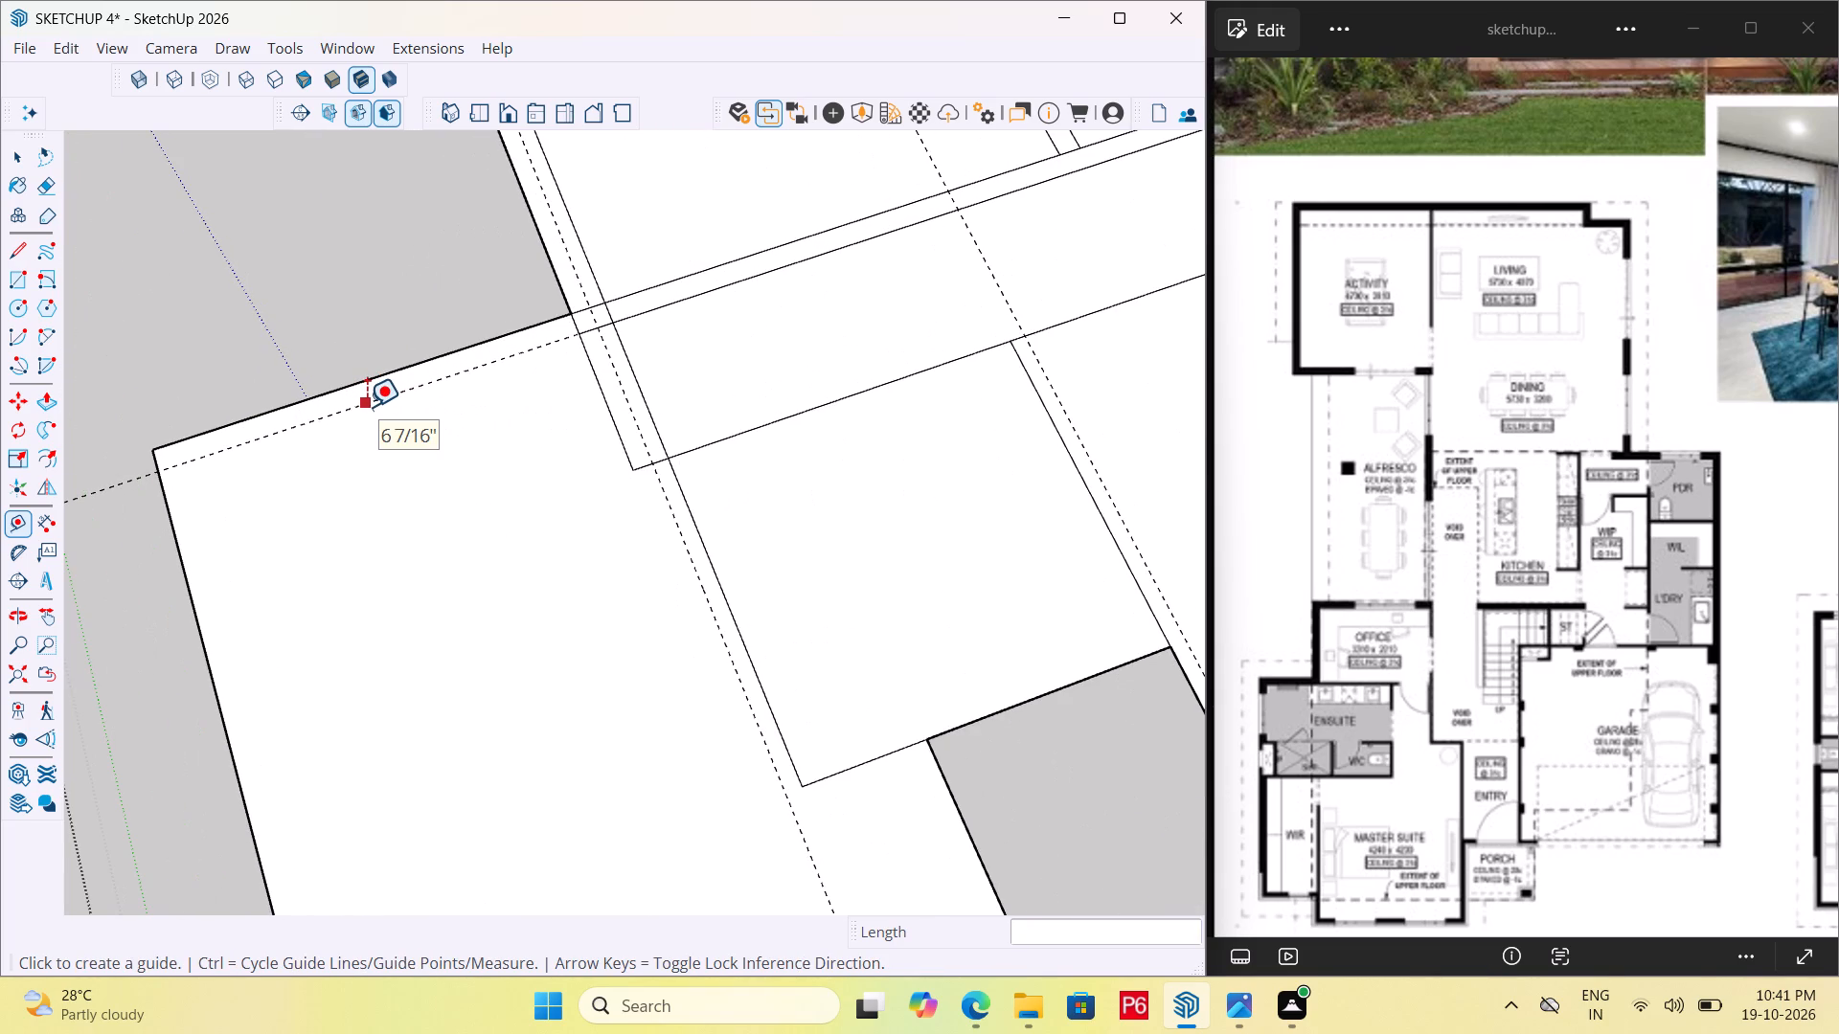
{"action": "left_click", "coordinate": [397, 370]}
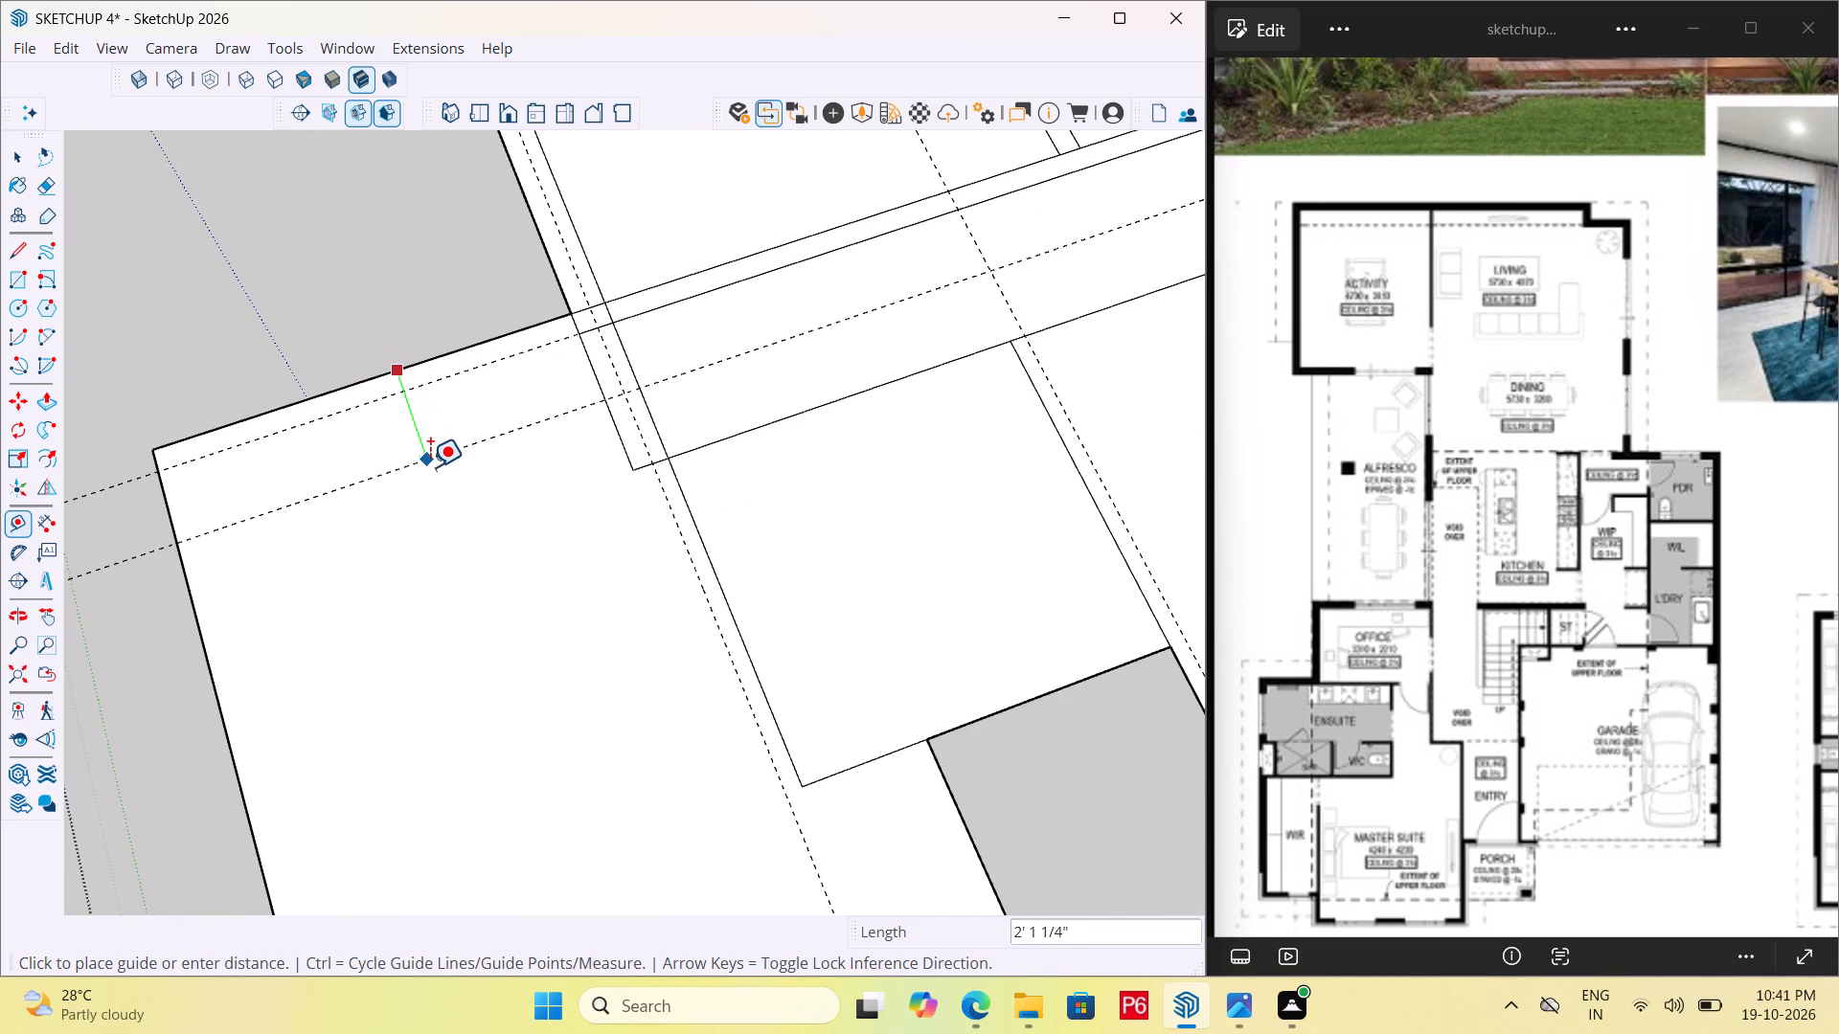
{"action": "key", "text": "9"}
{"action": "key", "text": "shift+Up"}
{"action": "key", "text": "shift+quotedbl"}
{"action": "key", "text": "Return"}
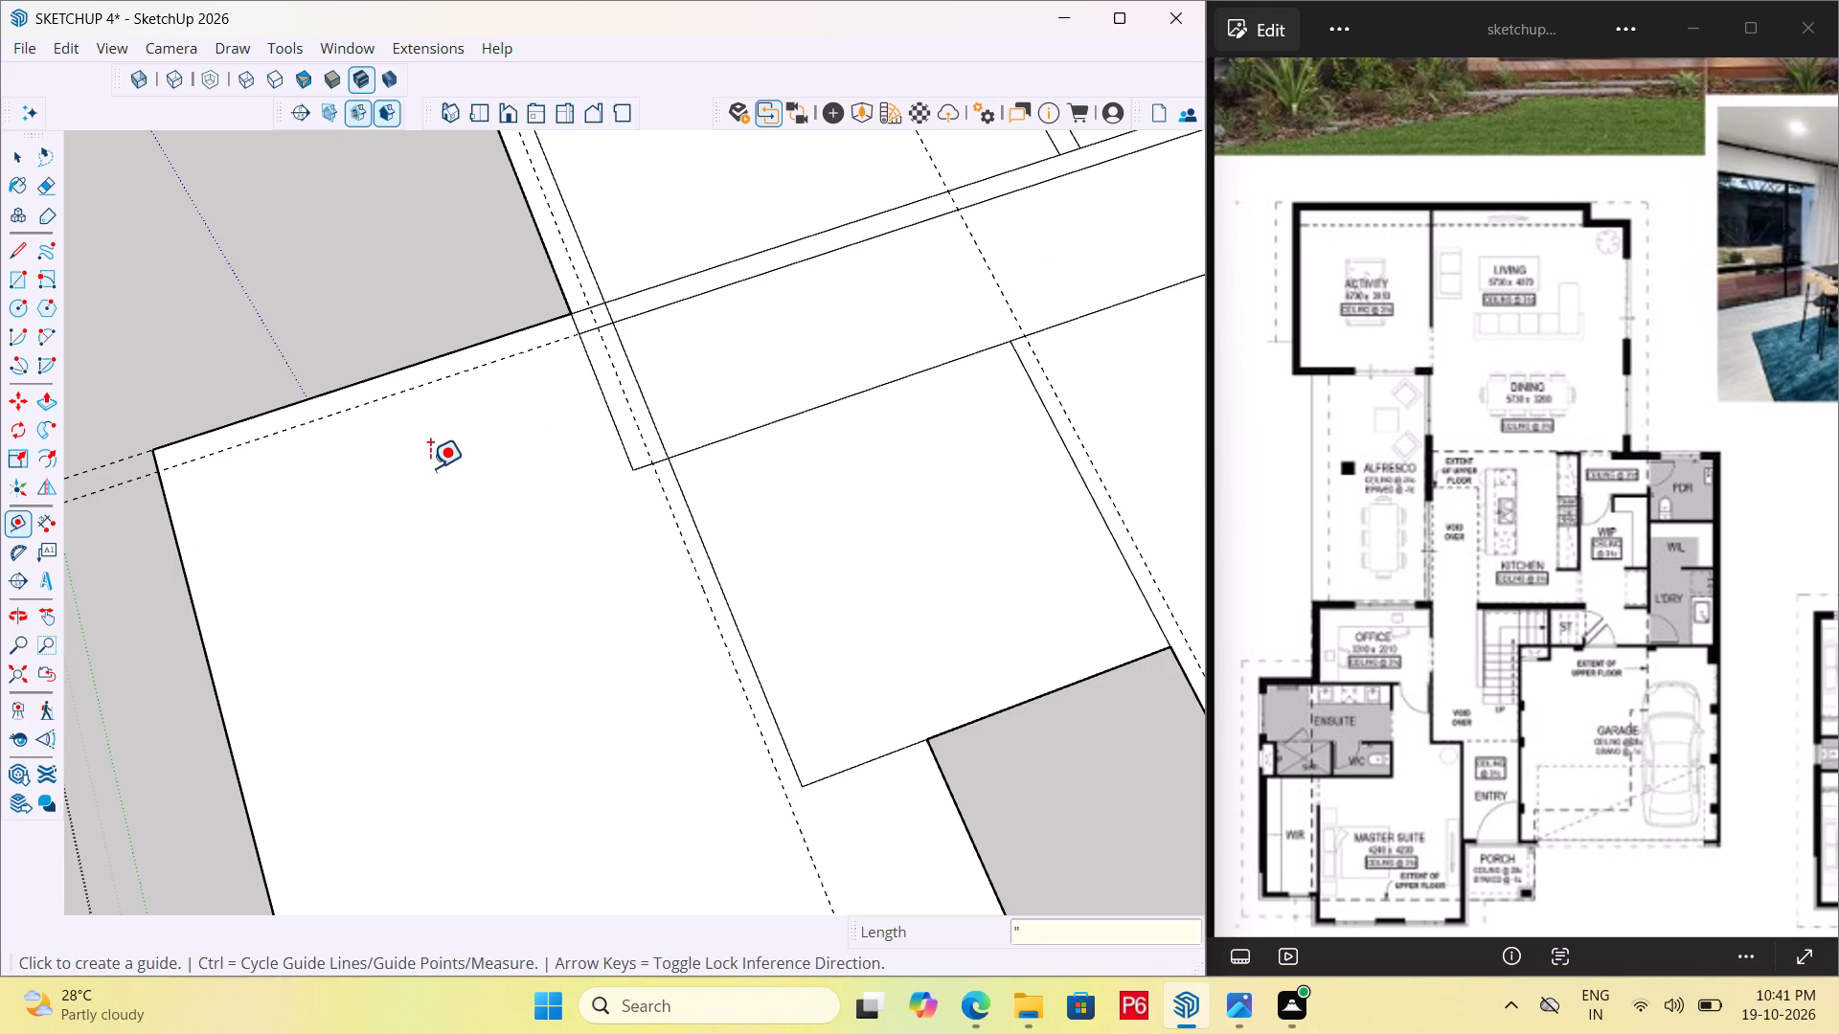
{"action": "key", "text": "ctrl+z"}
Place a guide 9" inside the rear edge of the master suite block.
{"action": "left_click", "coordinate": [398, 368]}
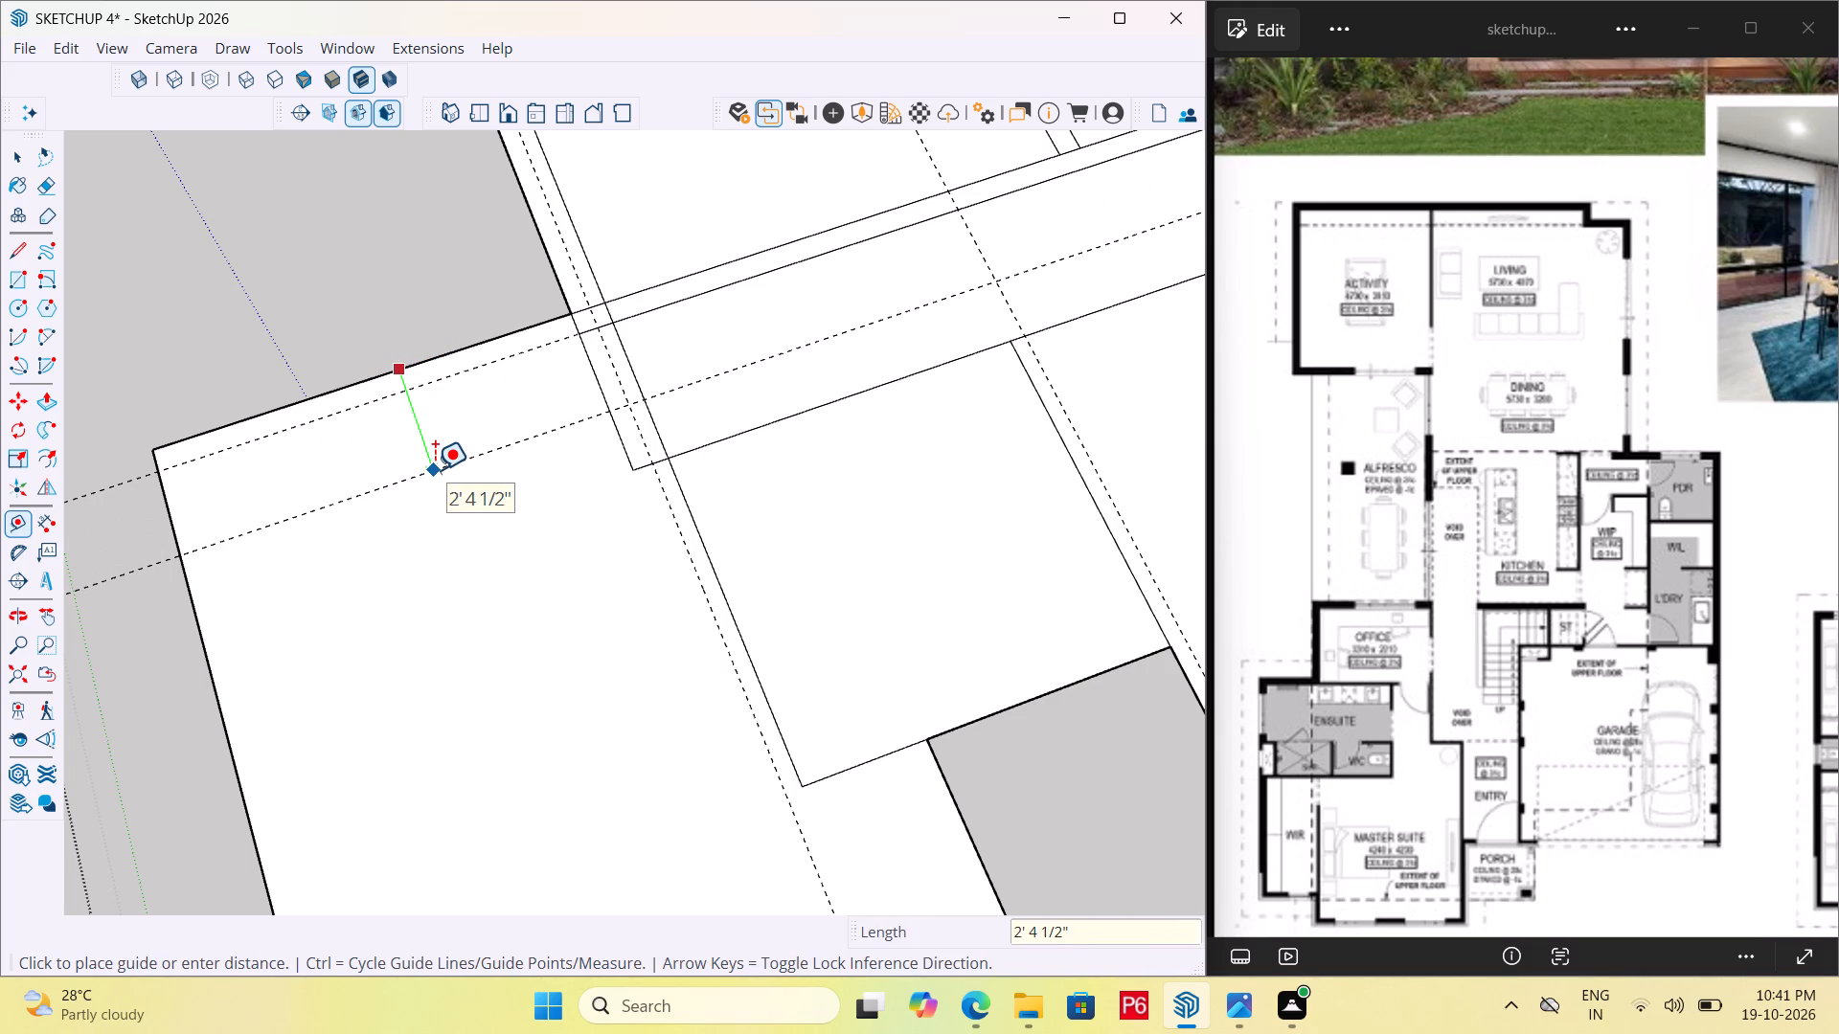
{"action": "key", "text": "9"}
{"action": "key", "text": "shift+quotedbl"}
{"action": "key", "text": "Return"}
Erase the surplus guide lying between the master suite block's rear edge and the 9" guide.
{"action": "scroll", "coordinate": [376, 403], "scroll_direction": "up", "scroll_amount": 3}
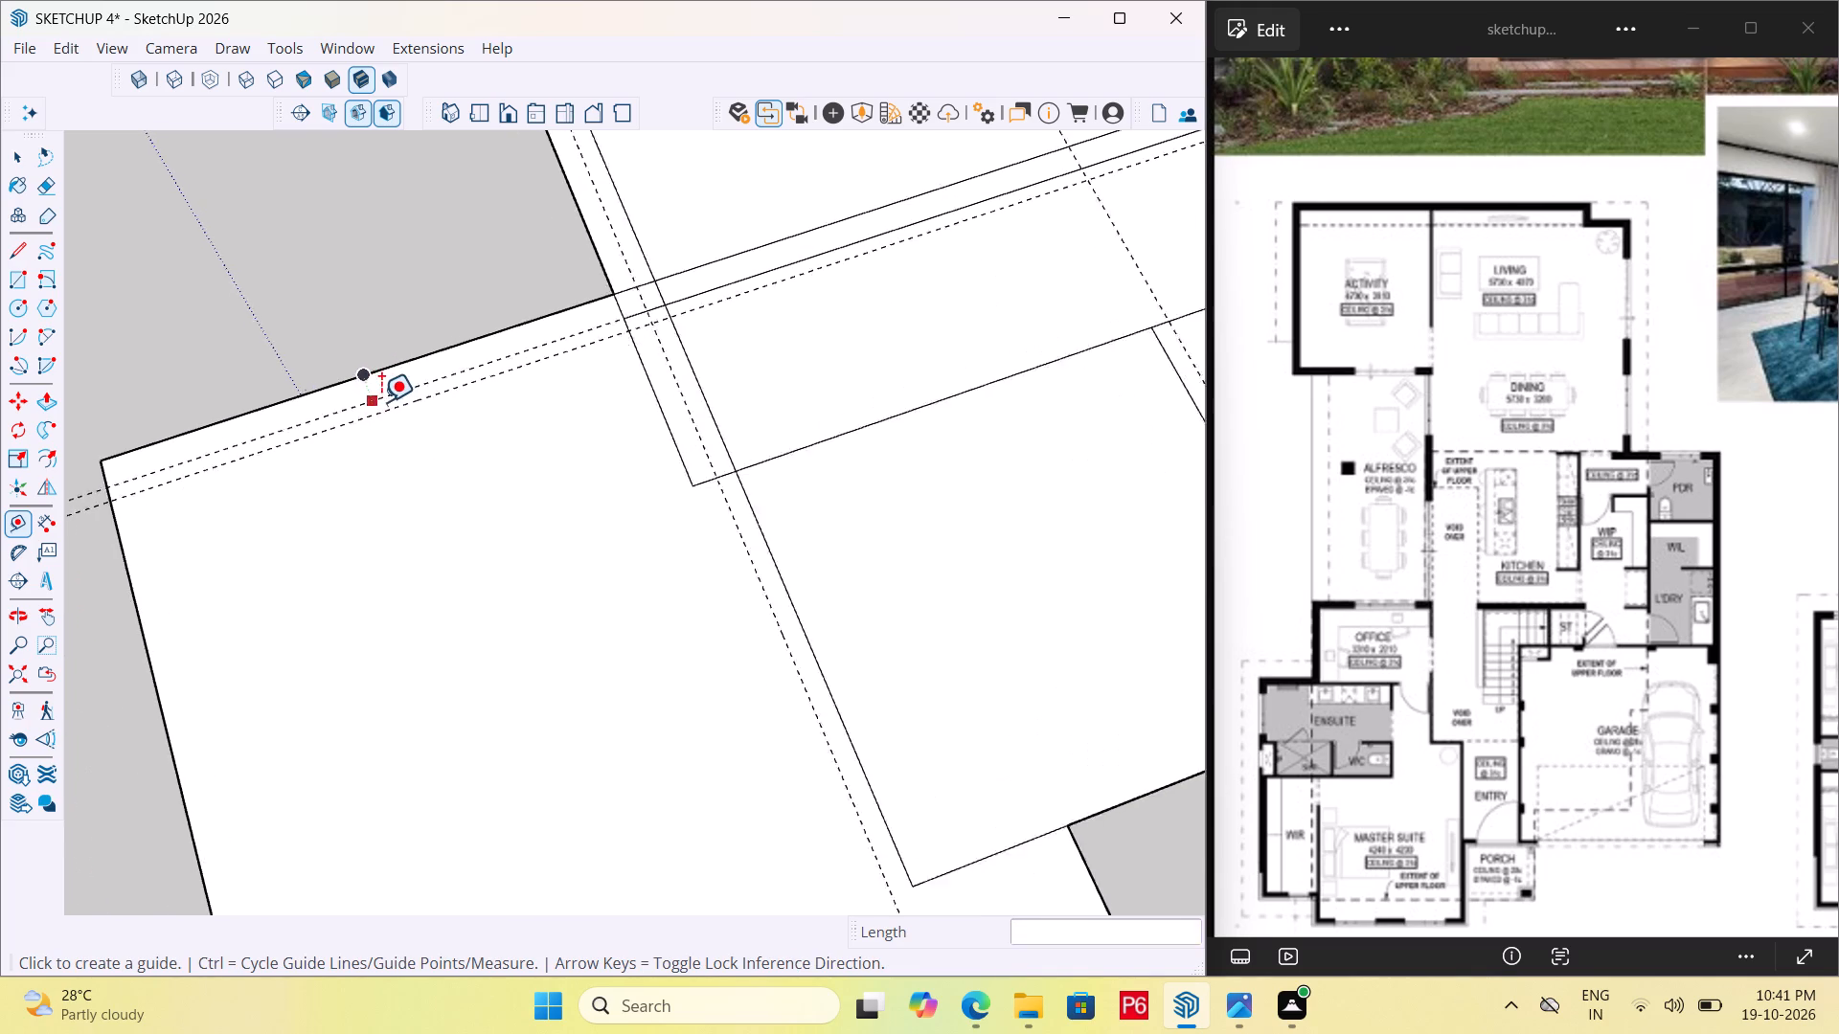
{"action": "scroll", "coordinate": [381, 402], "scroll_direction": "up", "scroll_amount": 1}
{"action": "key", "text": "space"}
{"action": "key", "text": "e"}
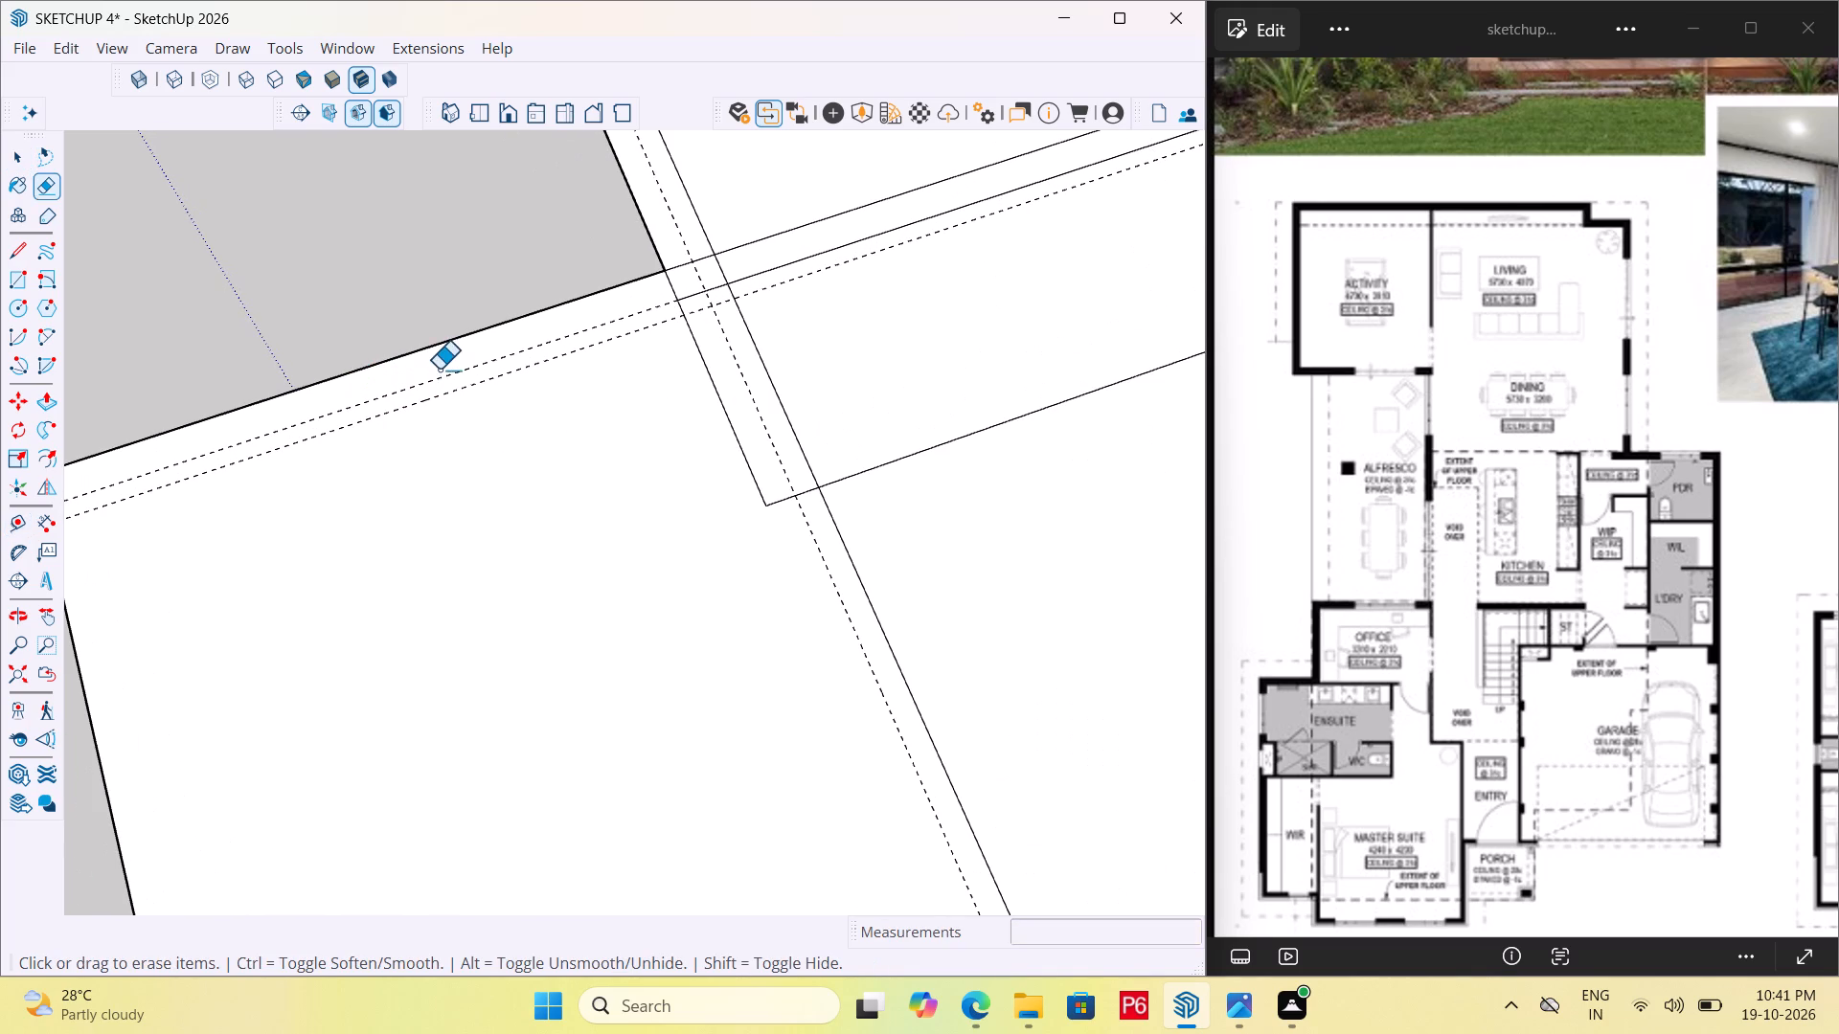
{"action": "left_click", "coordinate": [442, 366]}
{"action": "left_click_drag", "start_coordinate": [442, 368], "coordinate": [442, 376]}
{"action": "double_click", "coordinate": [442, 376]}
Replace the old inner wall line with one about 24' 11" long along the 9" guide, starting at the master suite block's outer side edge.
{"action": "scroll", "coordinate": [484, 415], "scroll_direction": "down", "scroll_amount": 6}
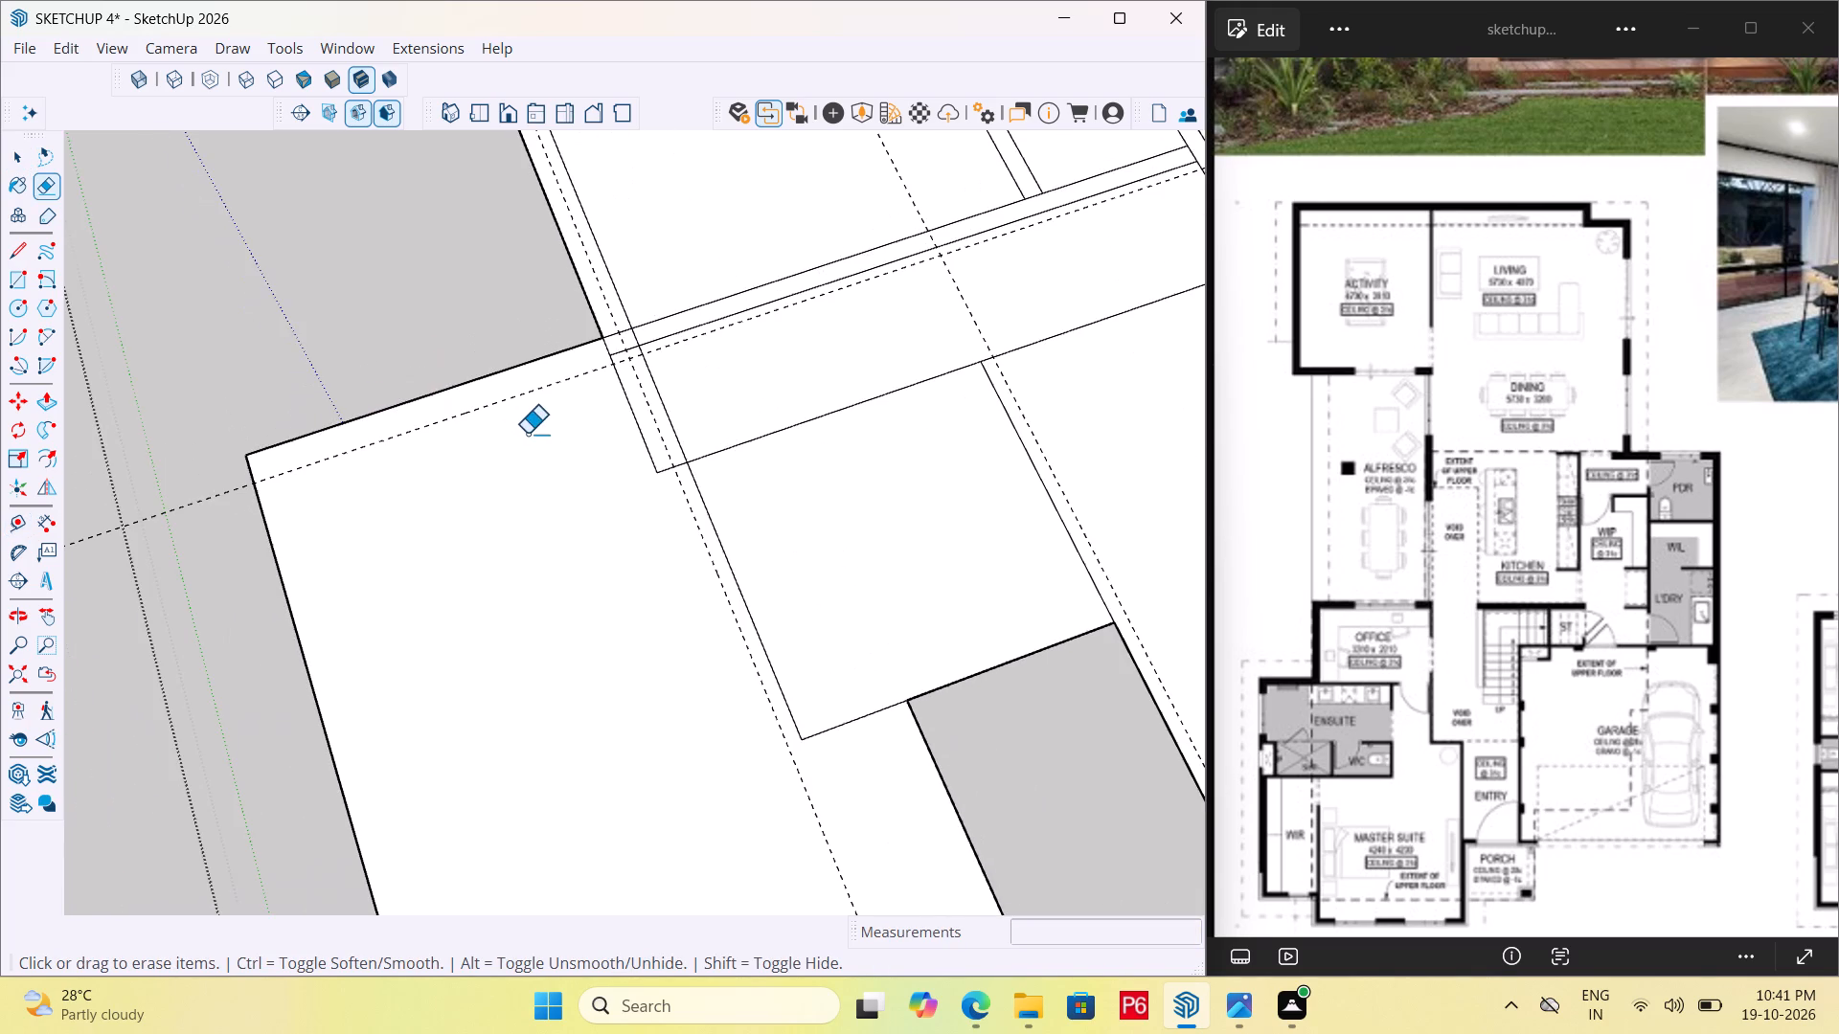
{"action": "scroll", "coordinate": [561, 456], "scroll_direction": "down", "scroll_amount": 2}
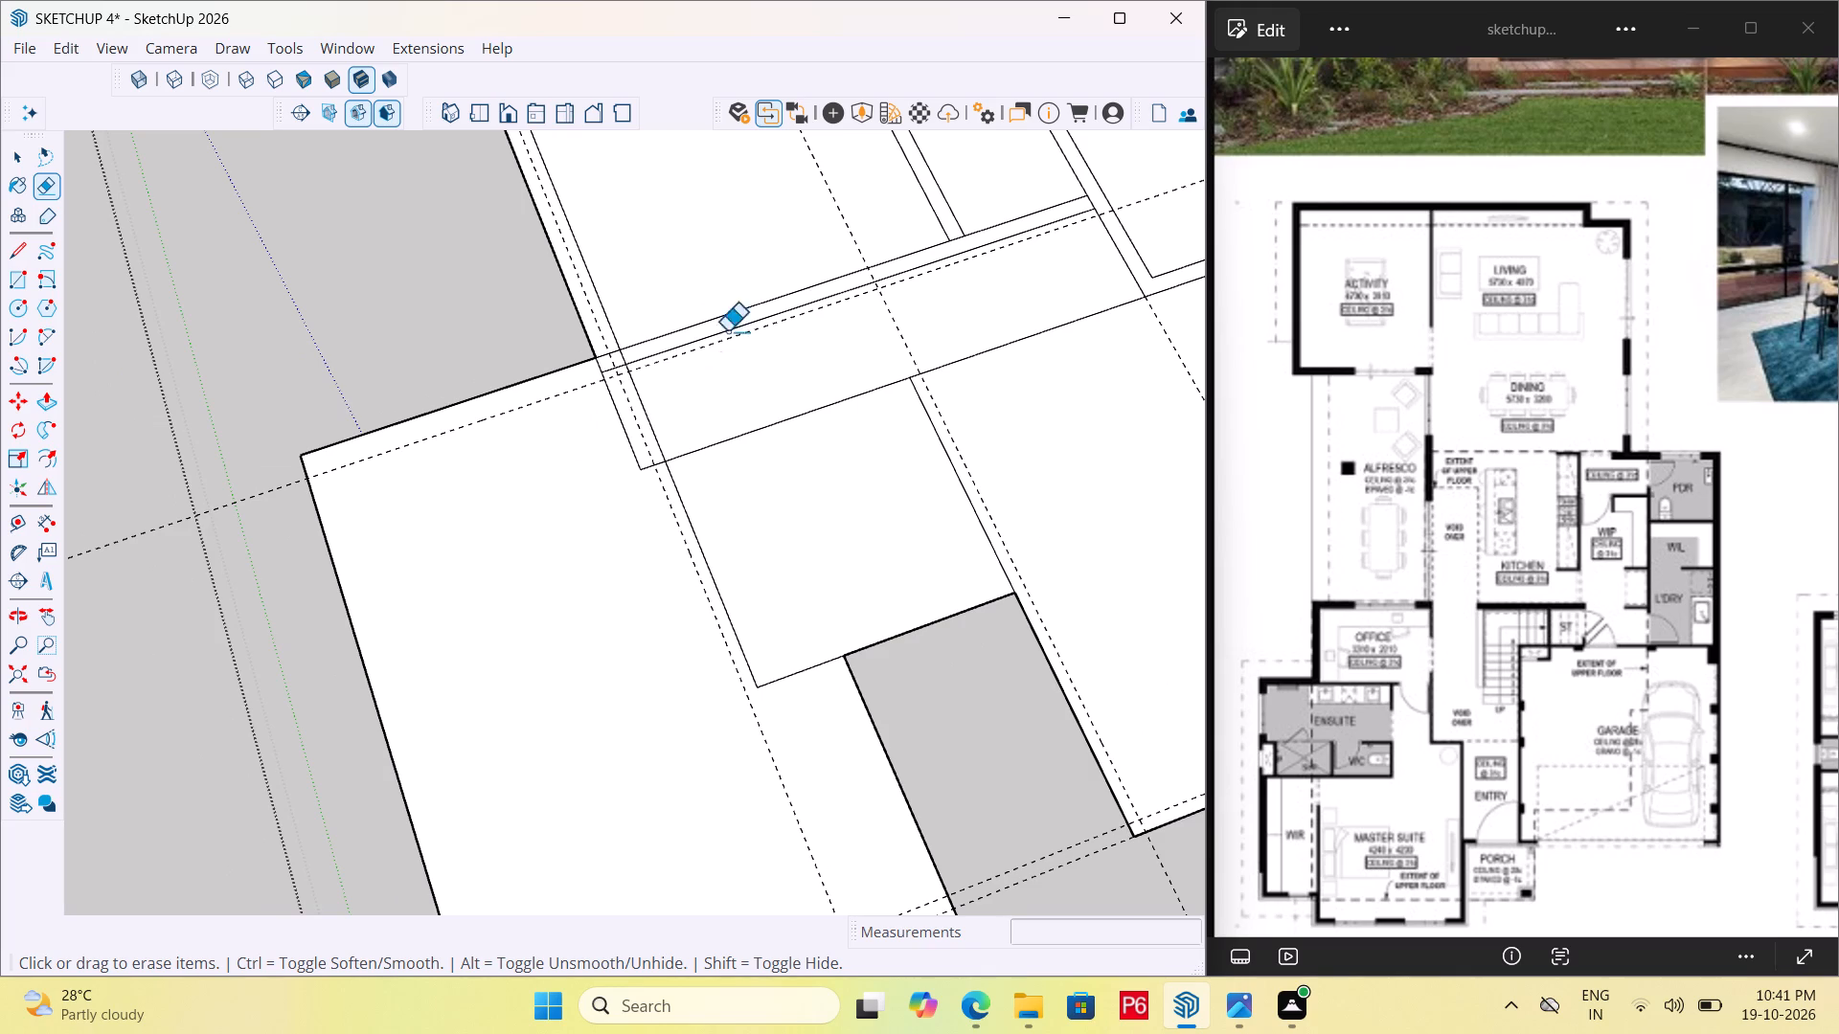
{"action": "left_click", "coordinate": [782, 310]}
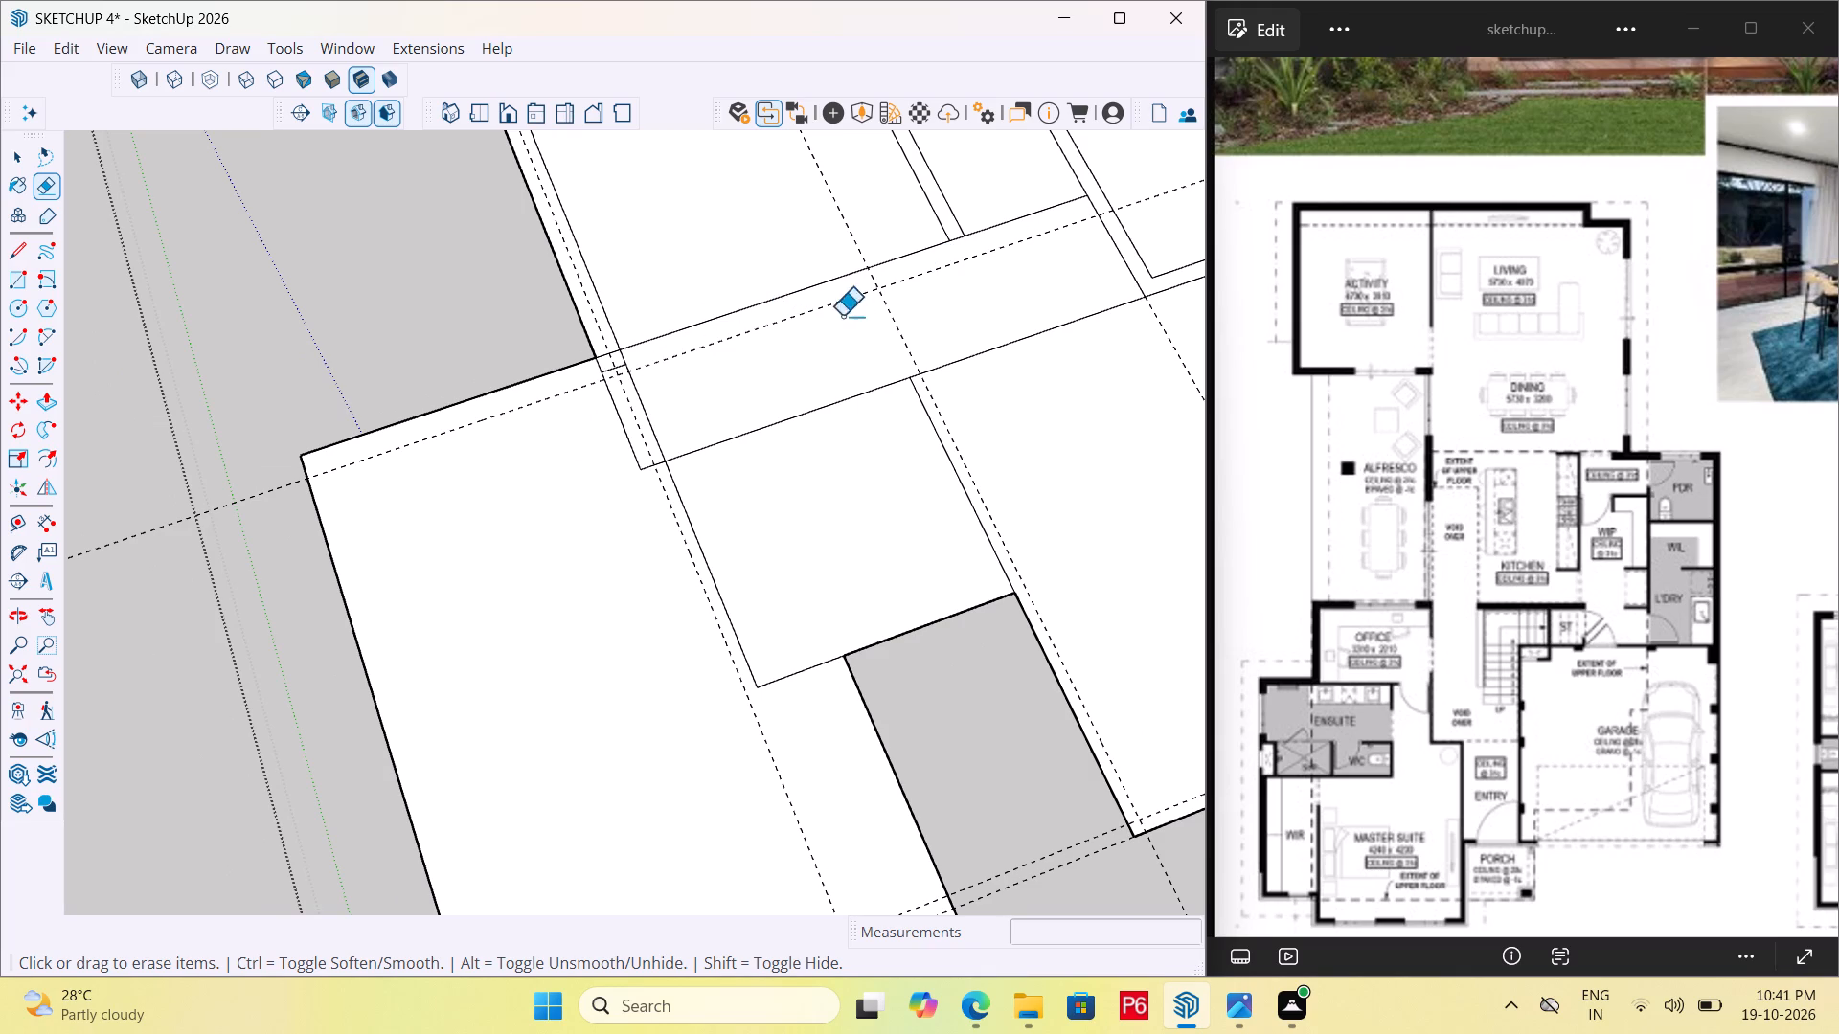
{"action": "key", "text": "l"}
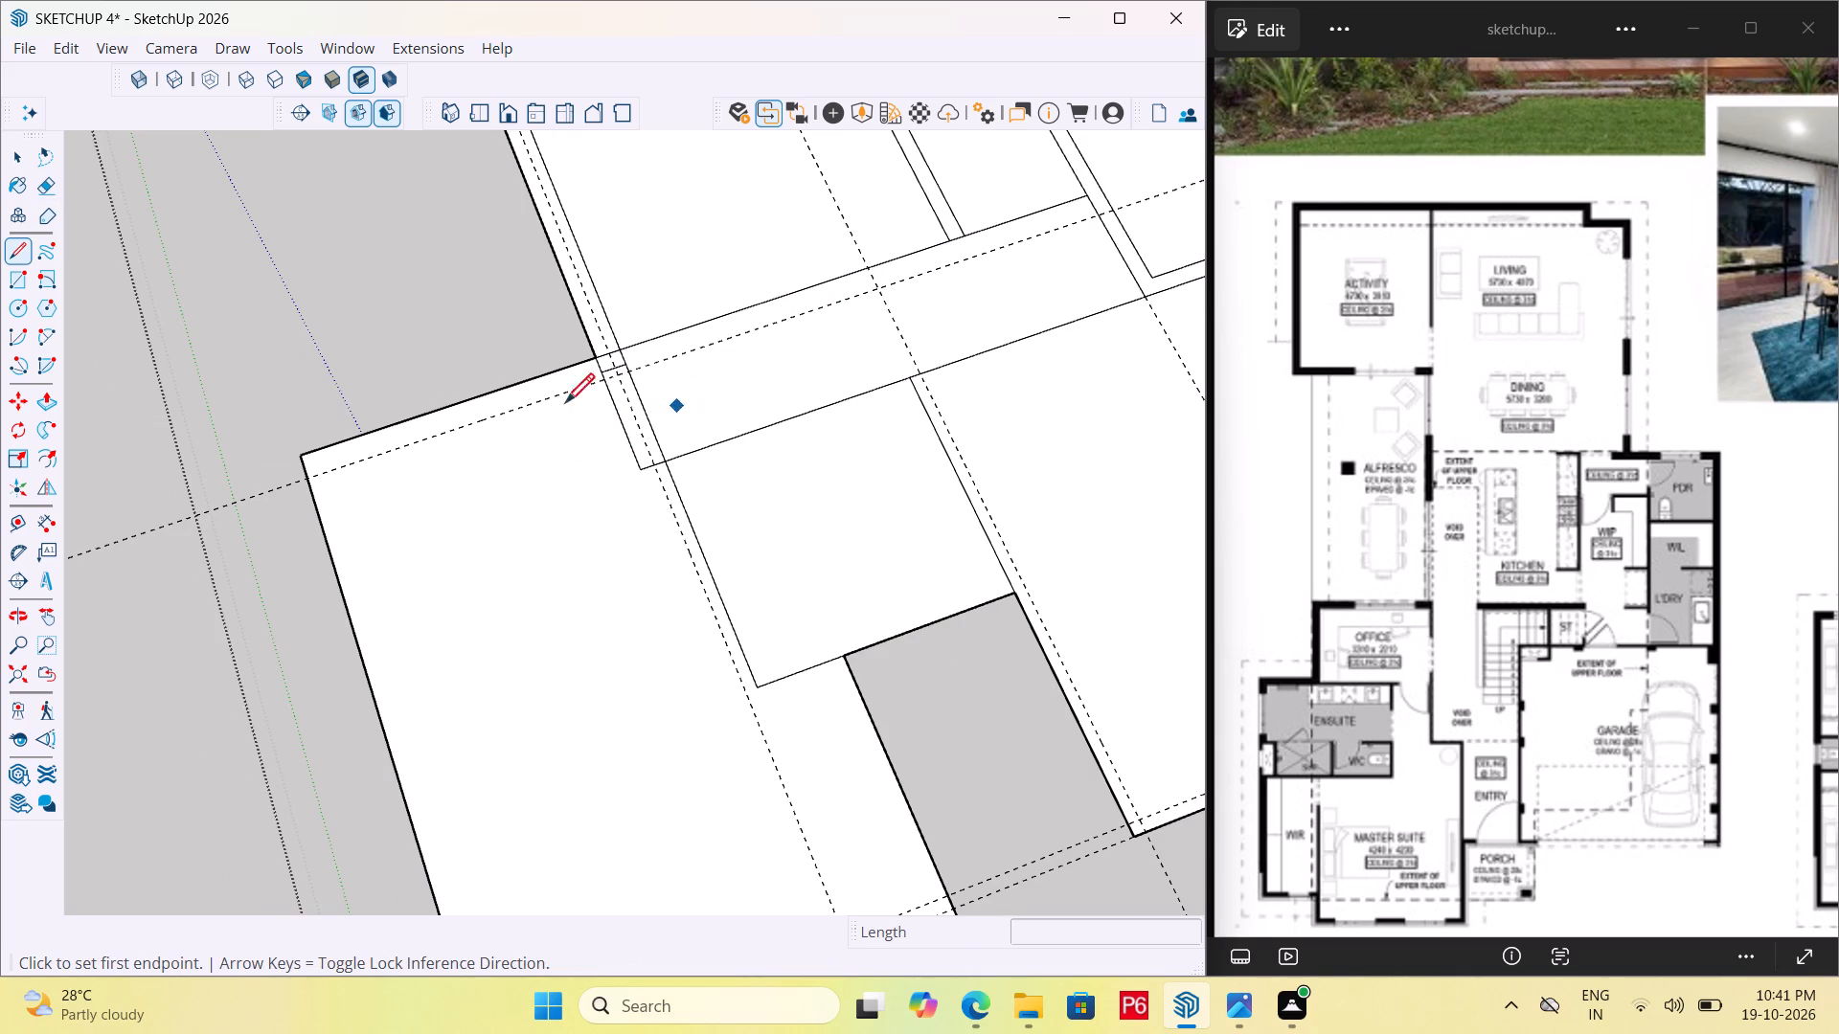
{"action": "left_click_drag", "start_coordinate": [310, 479], "coordinate": [331, 467]}
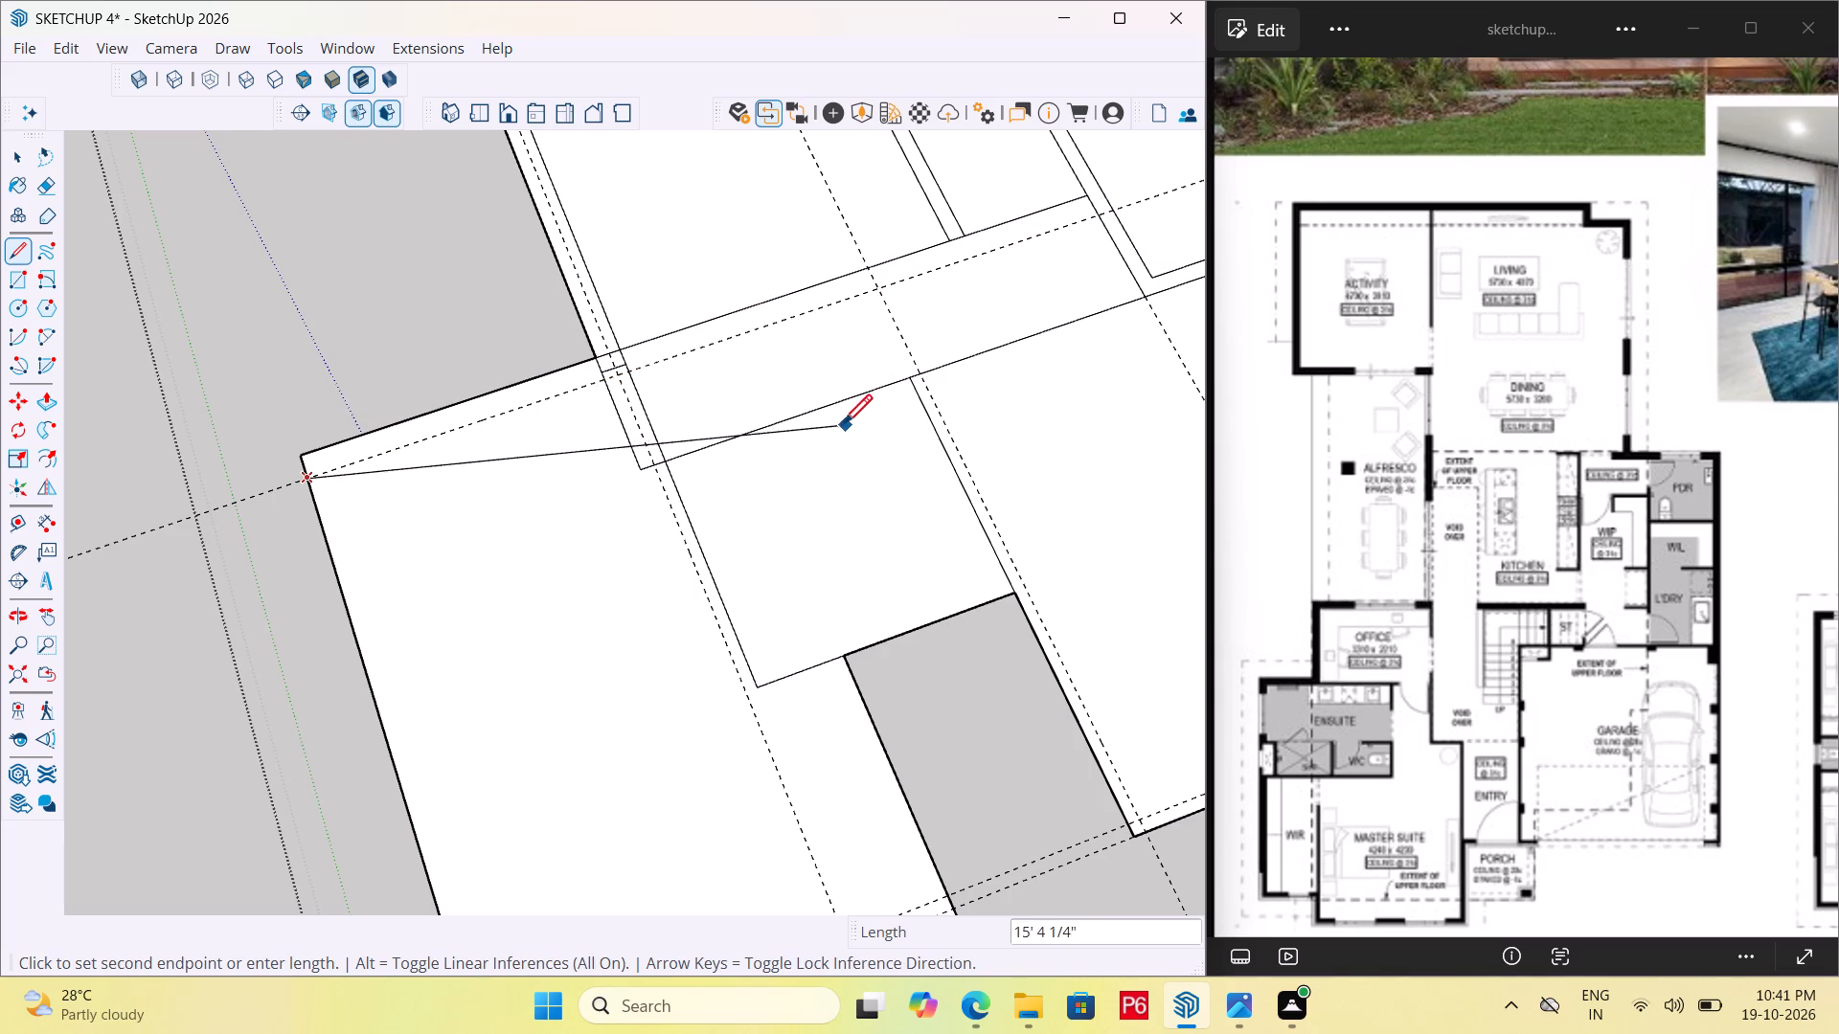
{"action": "left_click", "coordinate": [1094, 212]}
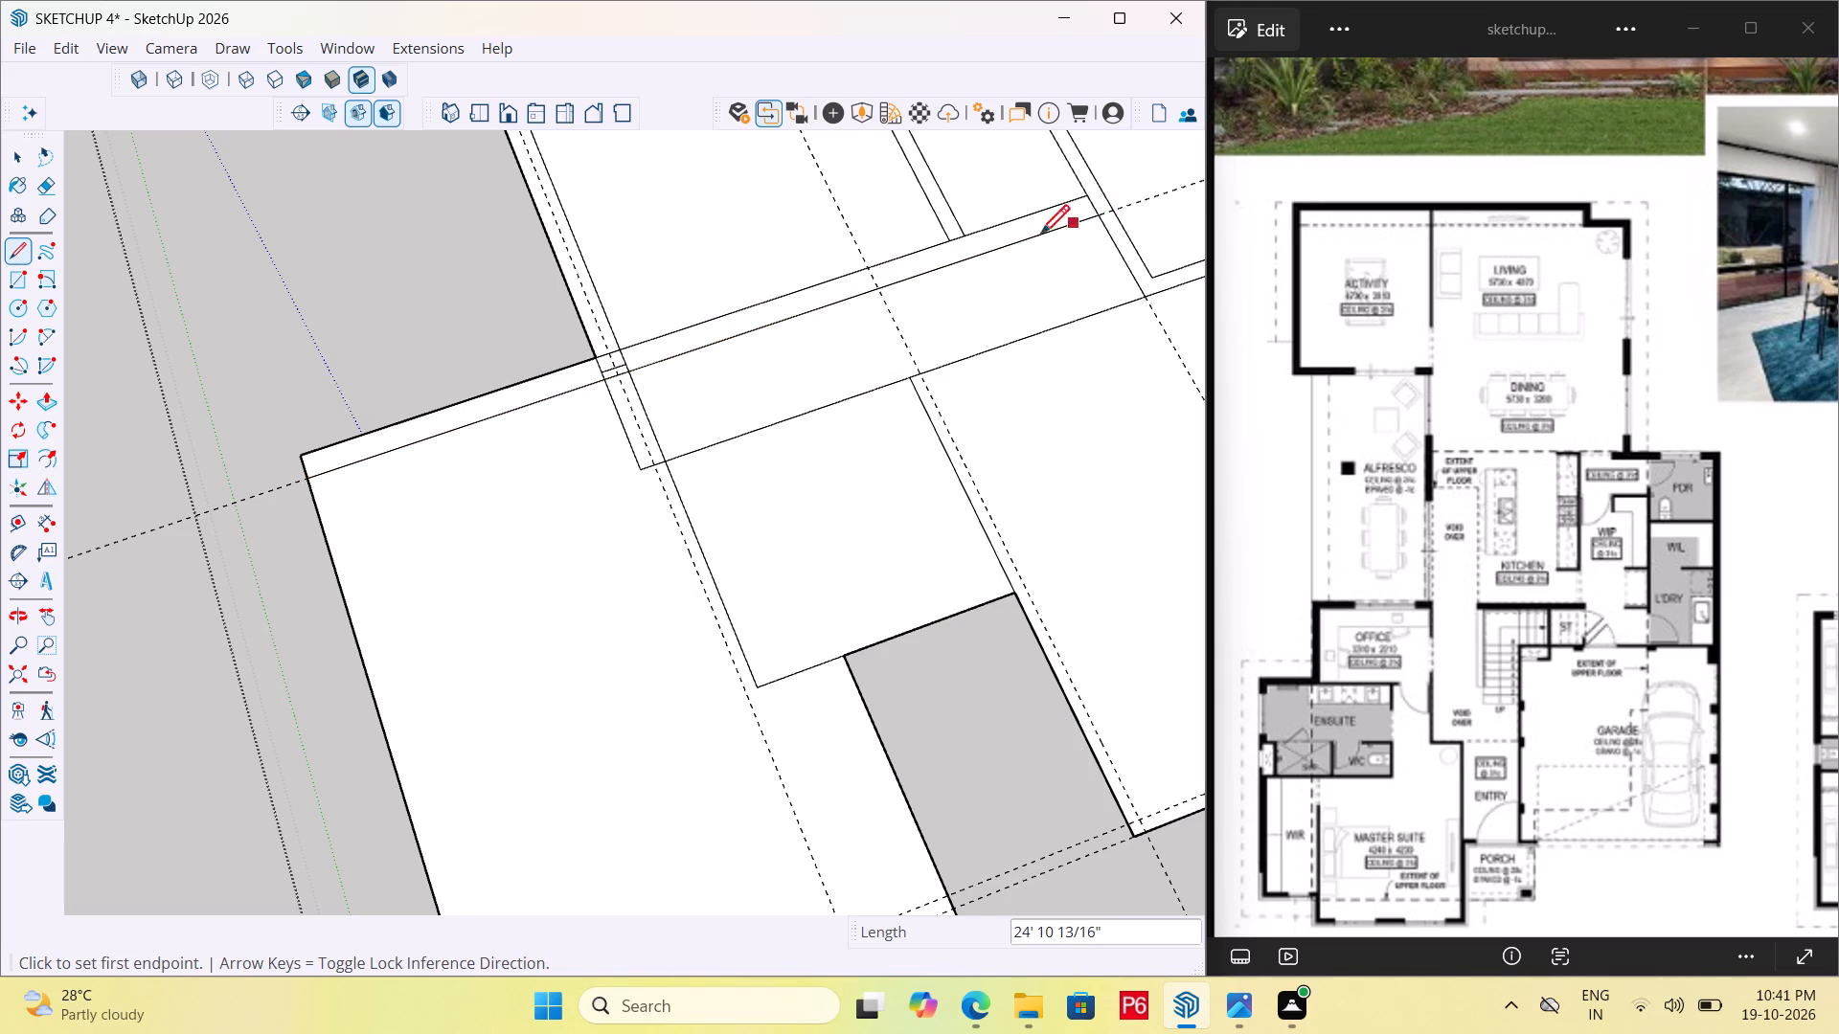
Erase the short leftover line segment beside the new wall line where the office wall meets the master suite block.
{"action": "scroll", "coordinate": [646, 325], "scroll_direction": "up", "scroll_amount": 16}
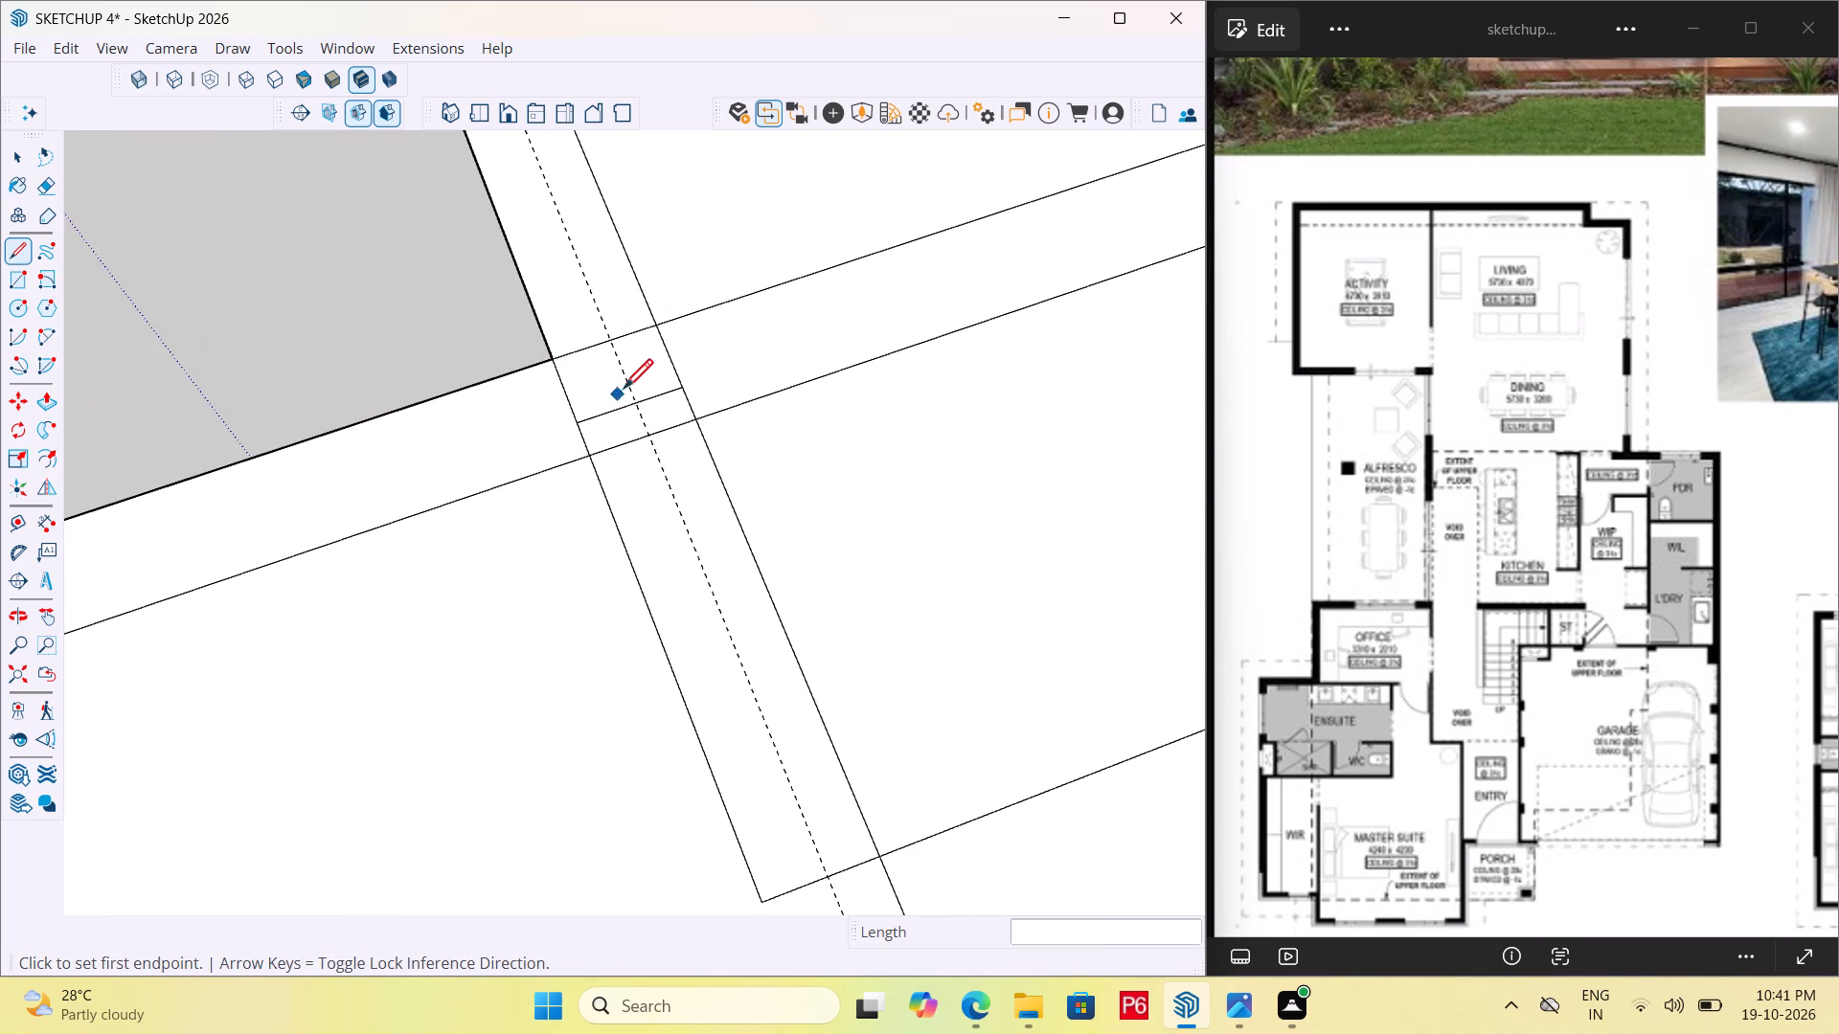
{"action": "key", "text": "e"}
{"action": "double_click", "coordinate": [629, 404]}
Place a guide 9" inside the outer side edge of the master suite block.
{"action": "scroll", "coordinate": [614, 344], "scroll_direction": "down", "scroll_amount": 6}
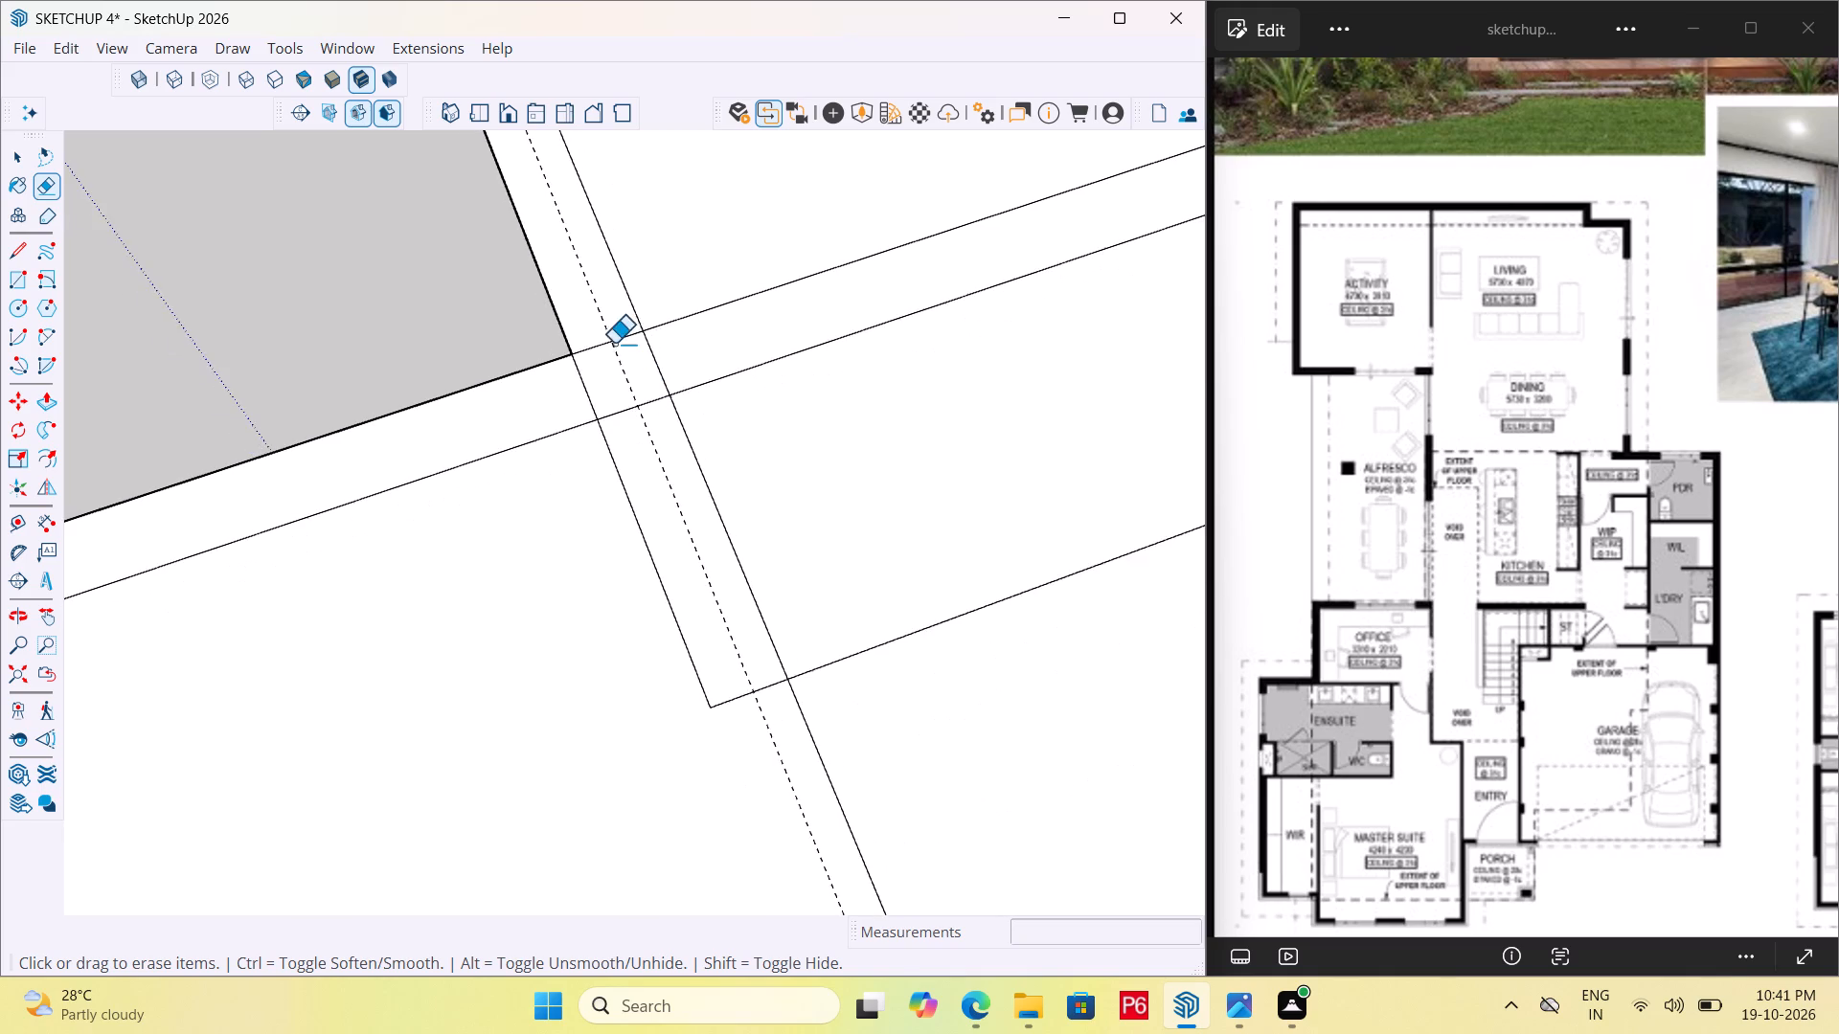
{"action": "scroll", "coordinate": [698, 310], "scroll_direction": "down", "scroll_amount": 18}
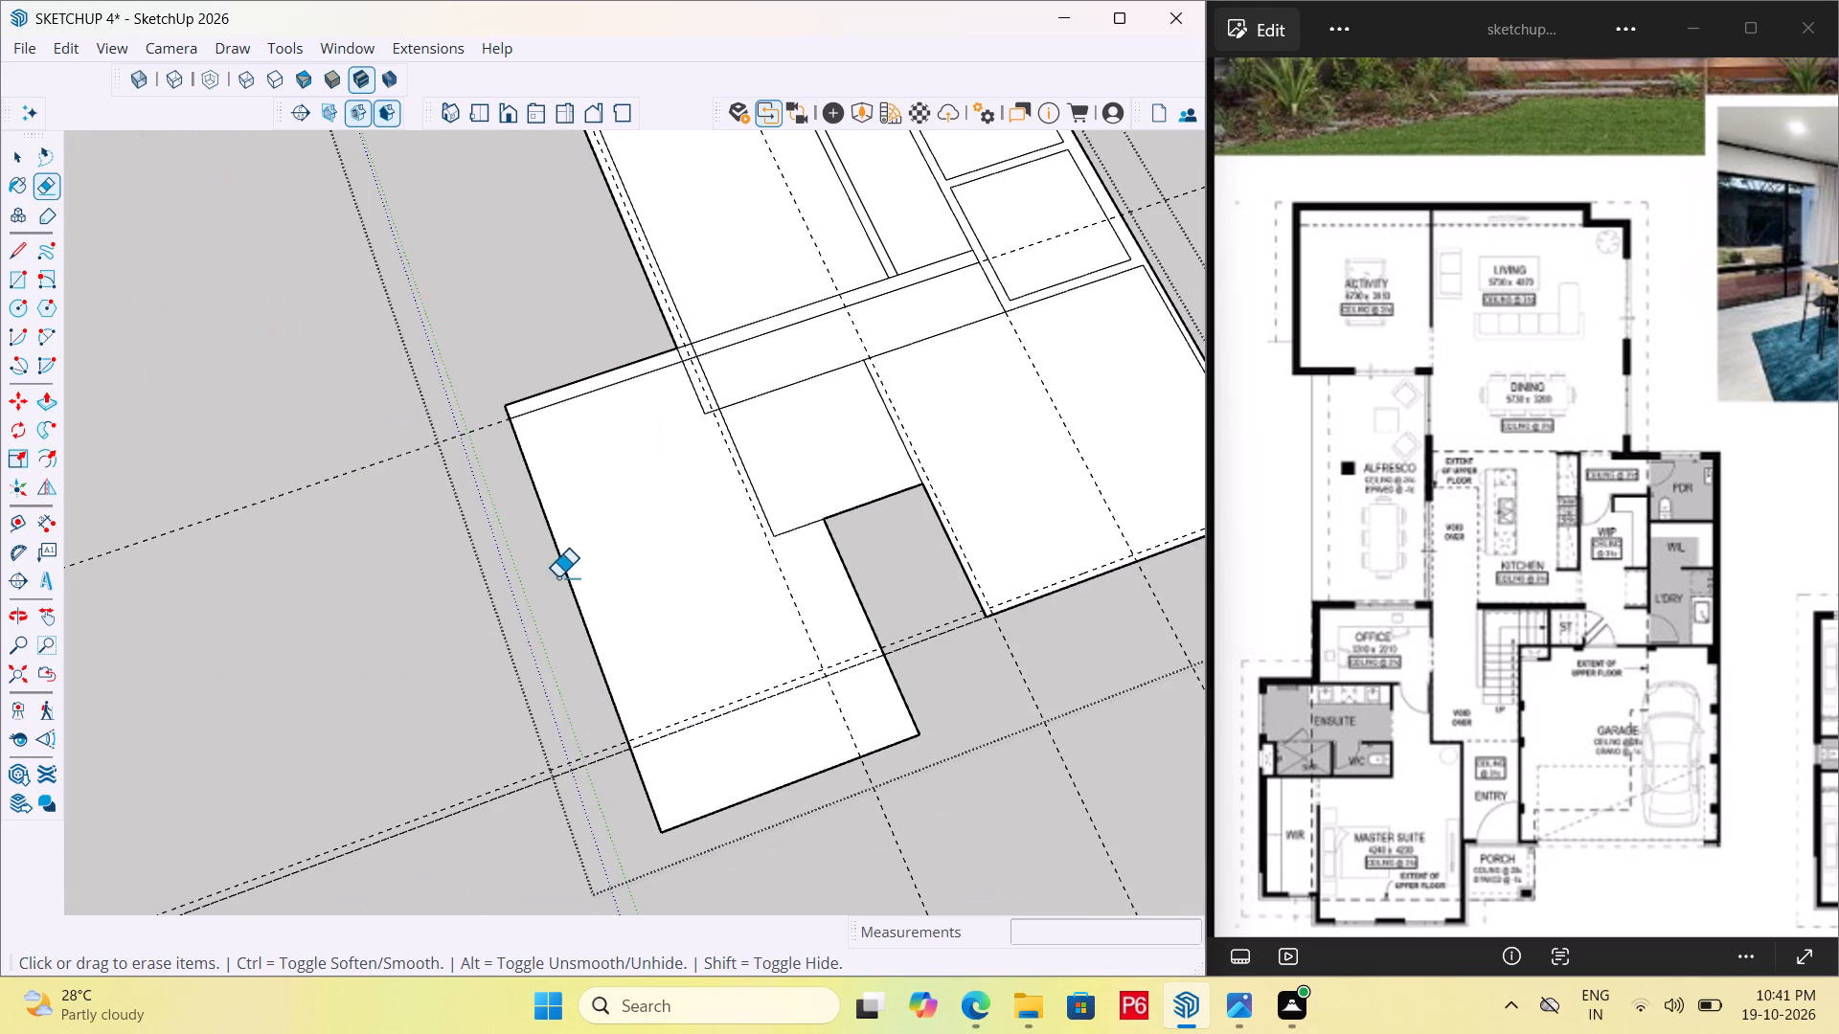
{"action": "key", "text": "t"}
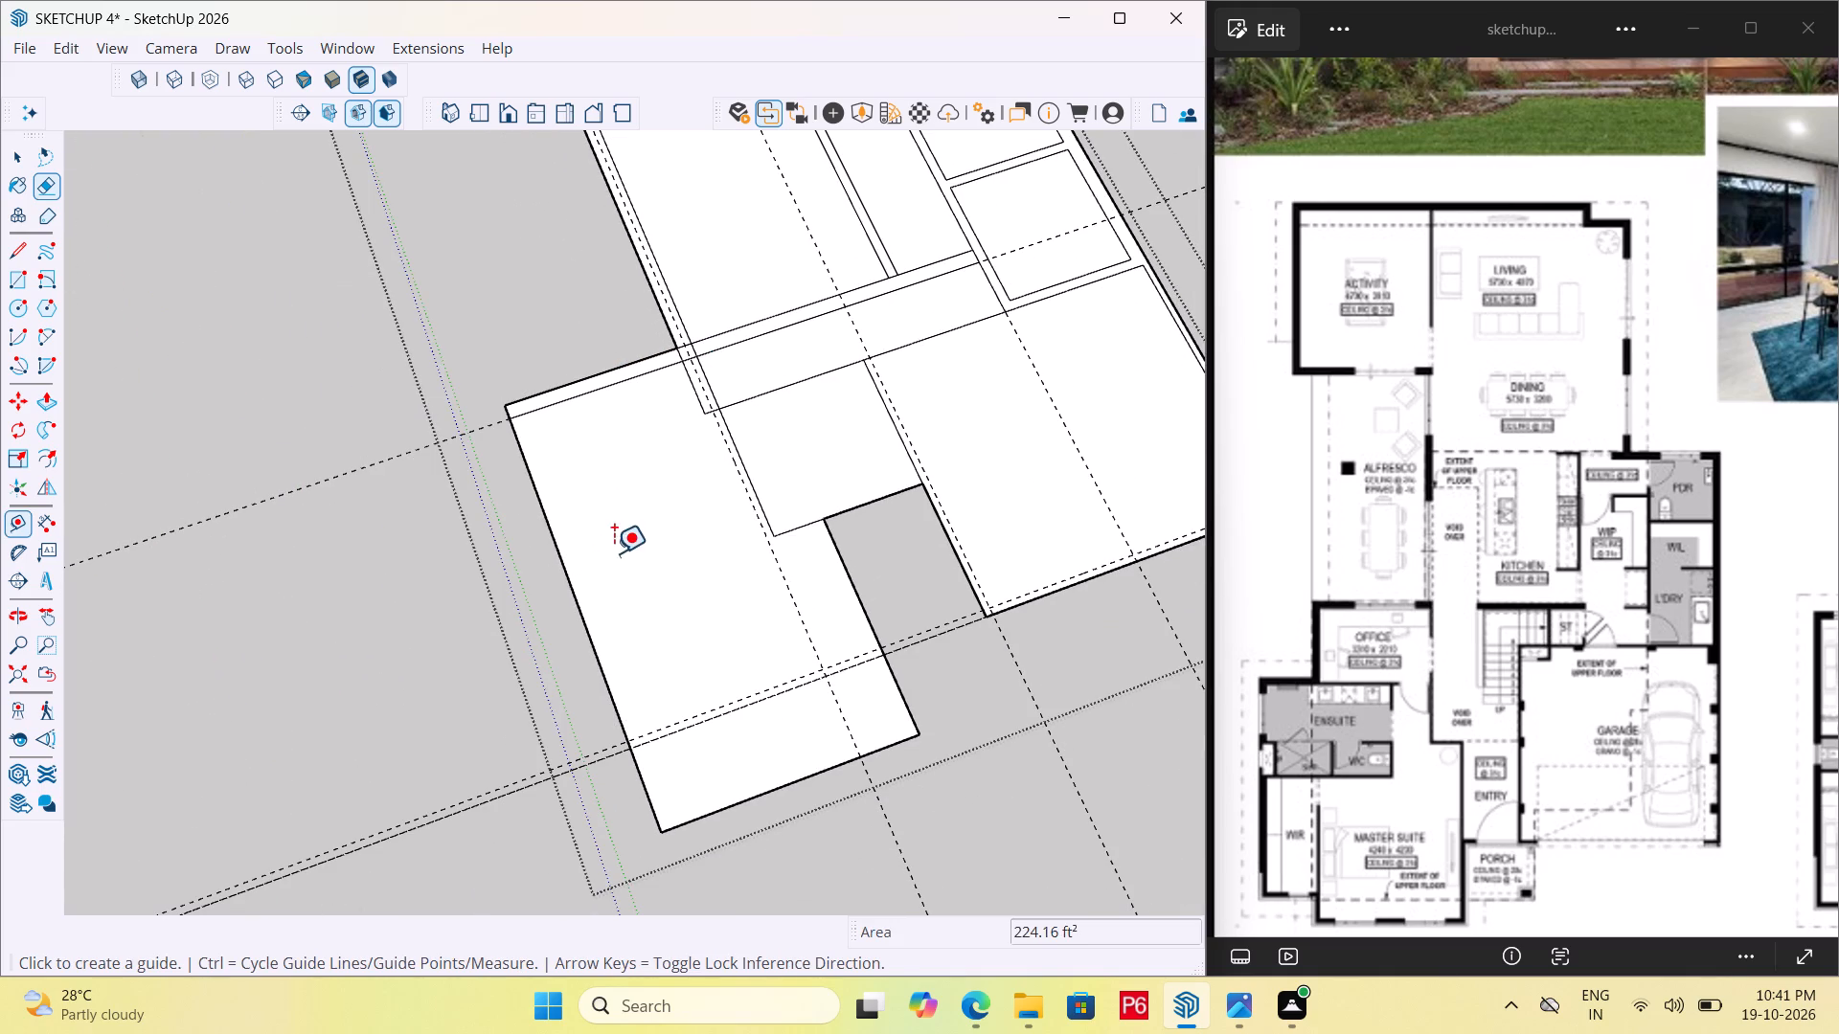
{"action": "left_click", "coordinate": [576, 618]}
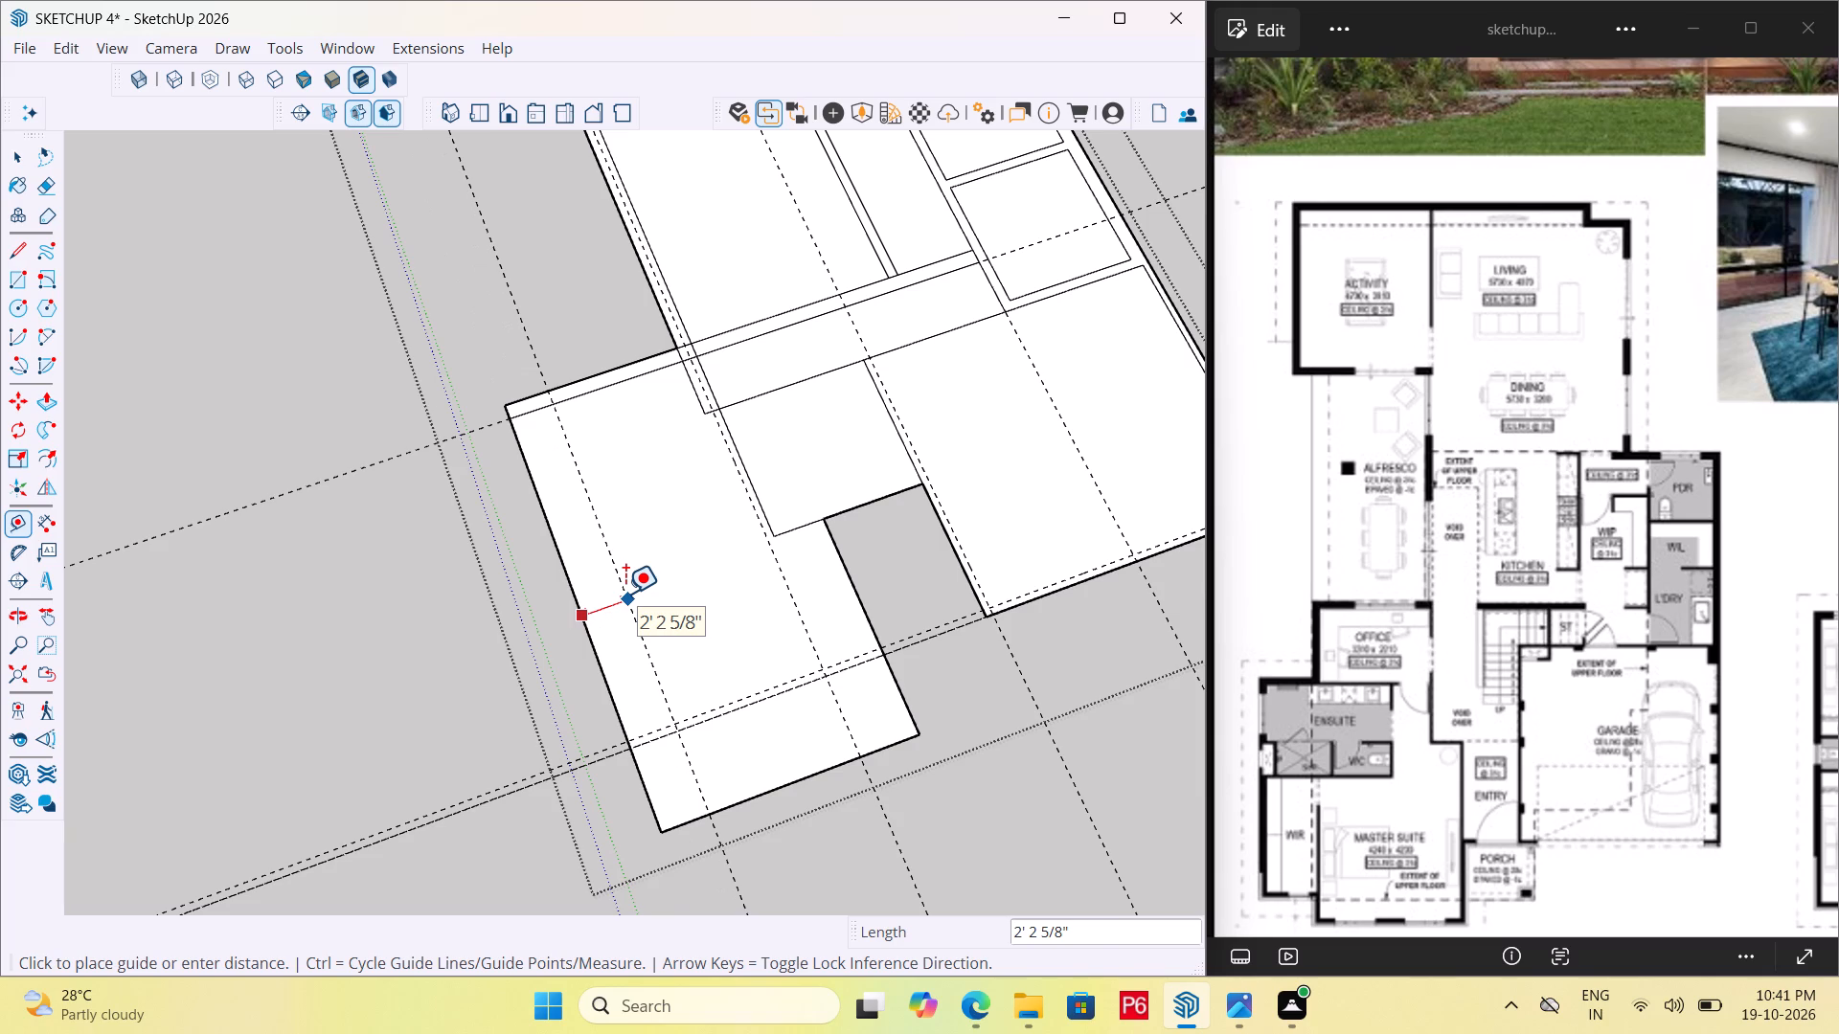
{"action": "type", "text": "9\""}
{"action": "key", "text": "Return"}
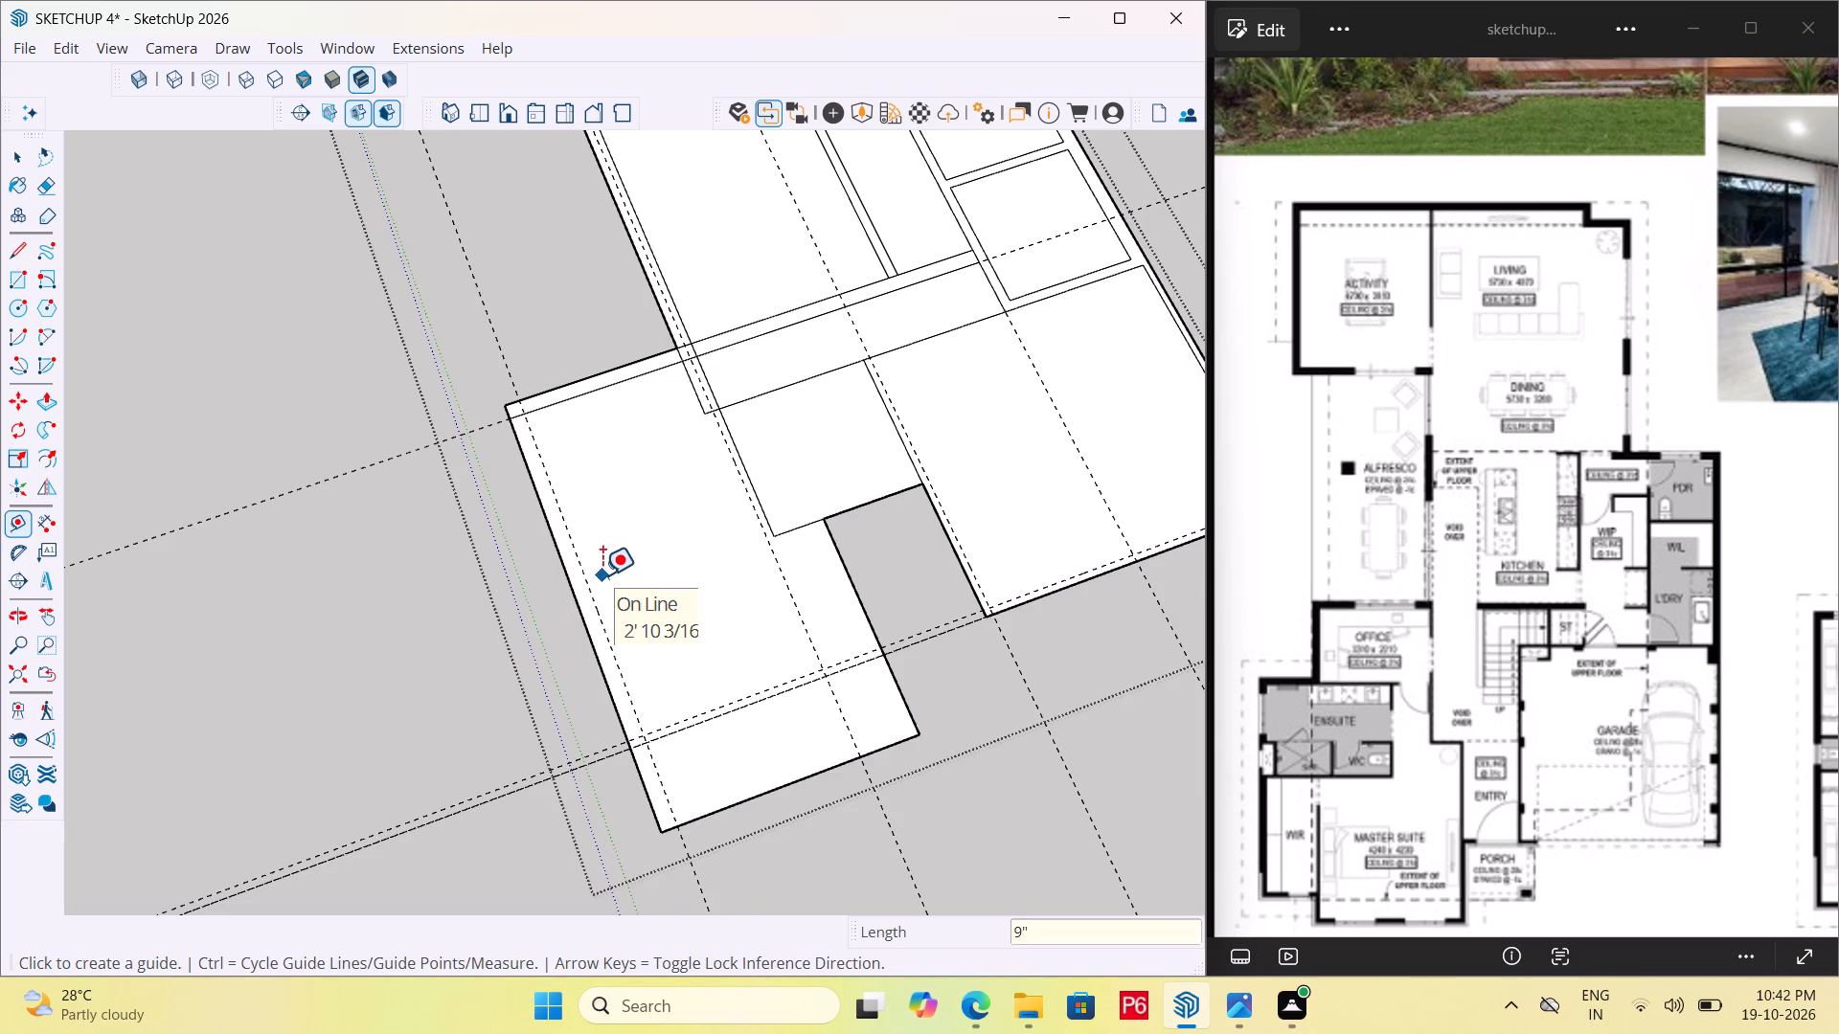
Draw the inner wall line about 21' 5" long along that guide, from the master suite block's rear edge to its front edge.
{"action": "key", "text": "l"}
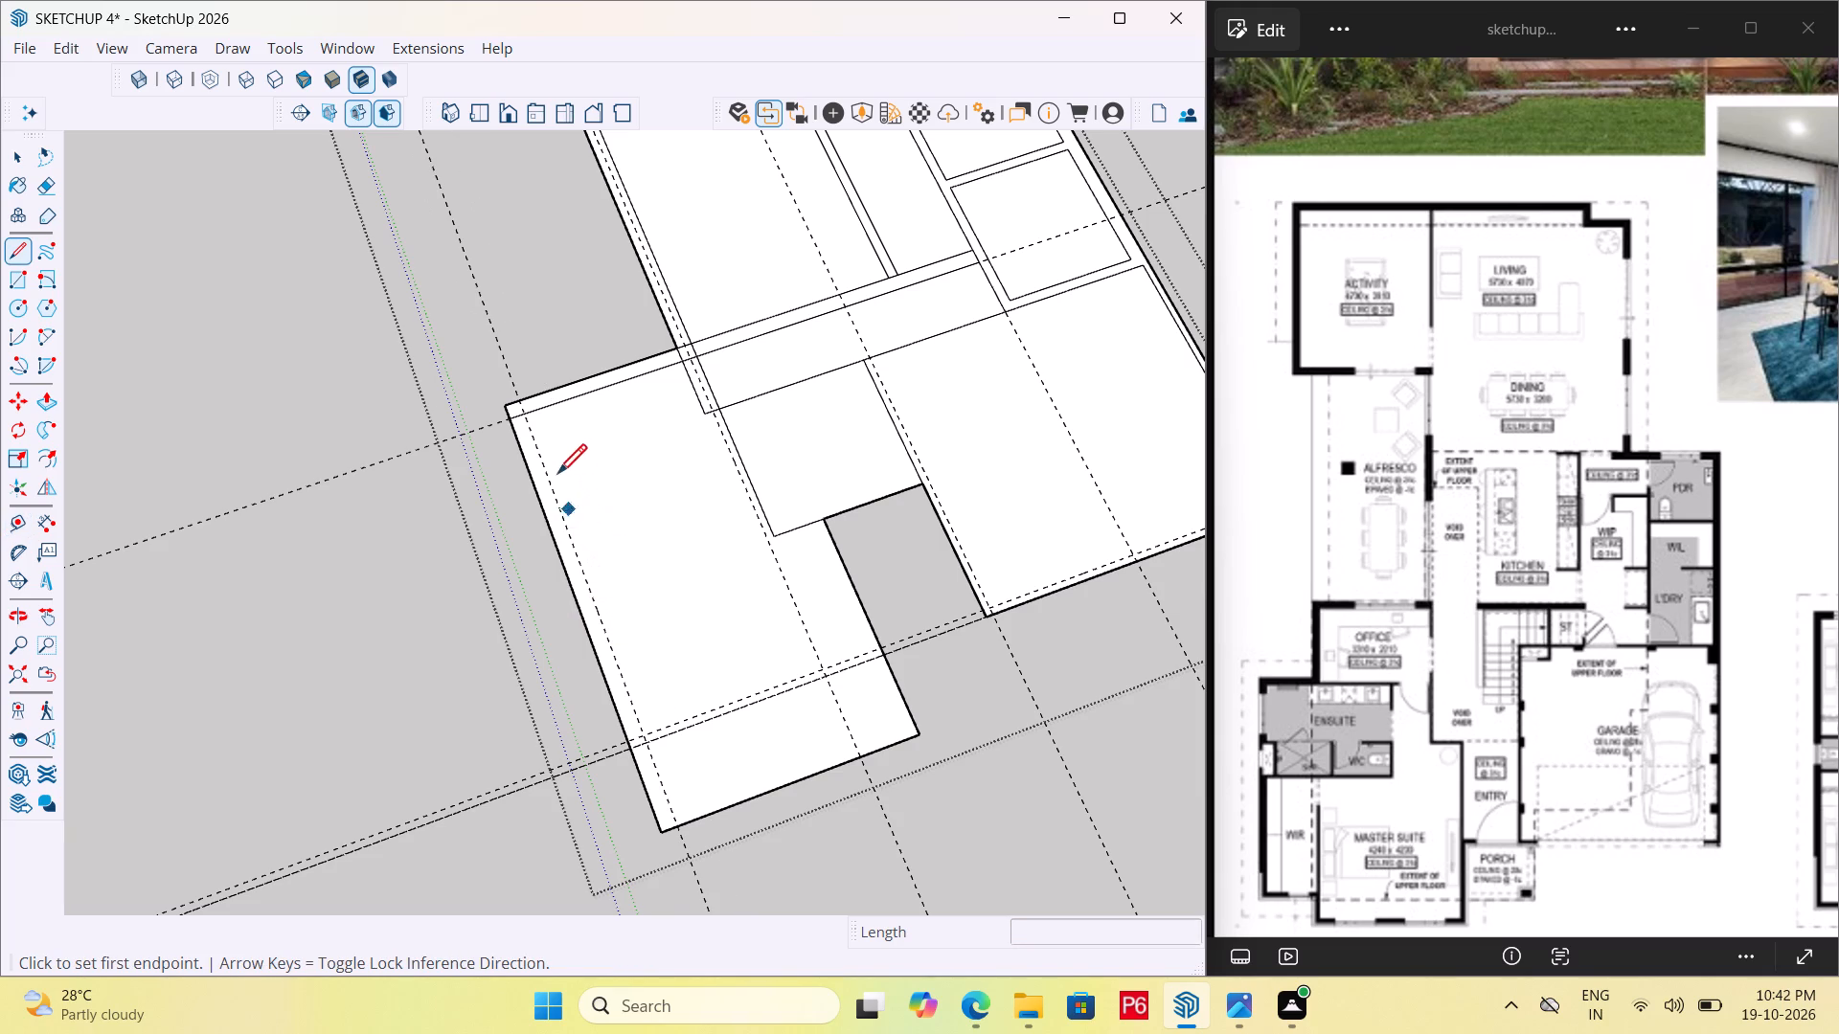
{"action": "left_click", "coordinate": [521, 405]}
{"action": "left_click", "coordinate": [683, 820]}
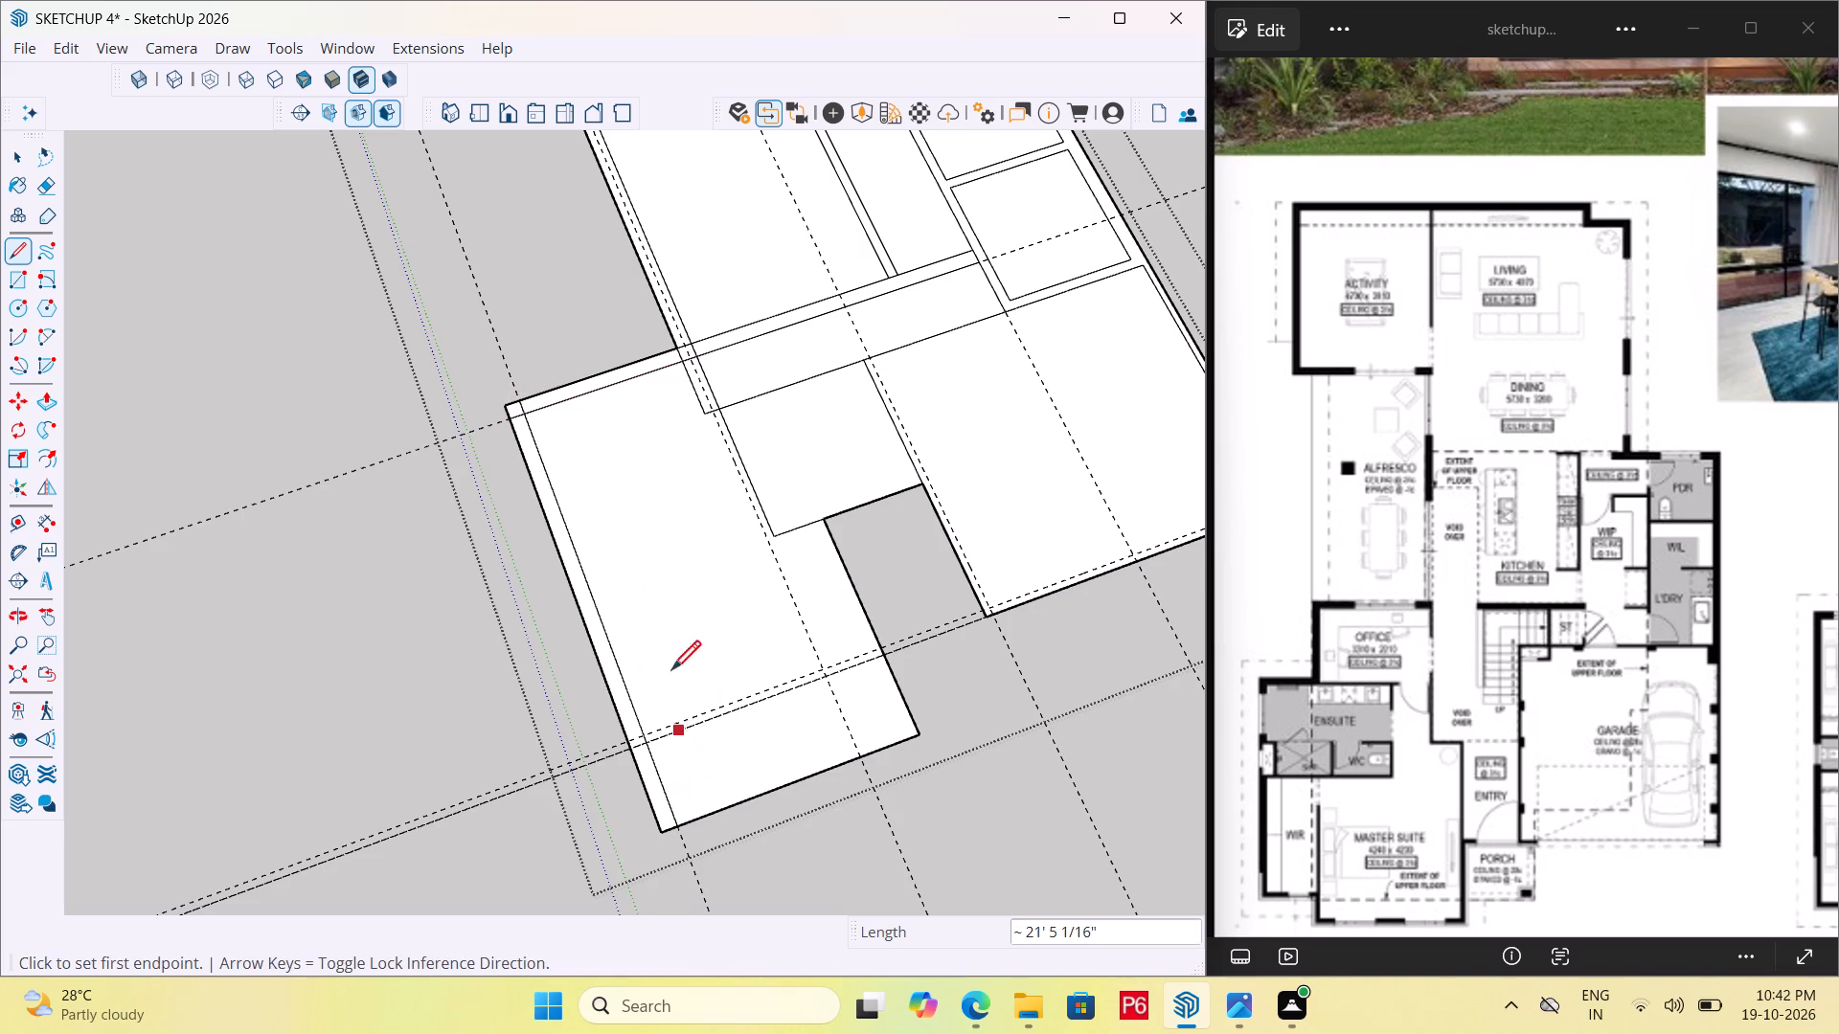
{"action": "key", "text": "space"}
Erase the wall line overruns at the outer rear corner of the master suite block to leave a clean inner corner.
{"action": "scroll", "coordinate": [561, 423], "scroll_direction": "up", "scroll_amount": 4}
{"action": "scroll", "coordinate": [468, 405], "scroll_direction": "up", "scroll_amount": 8}
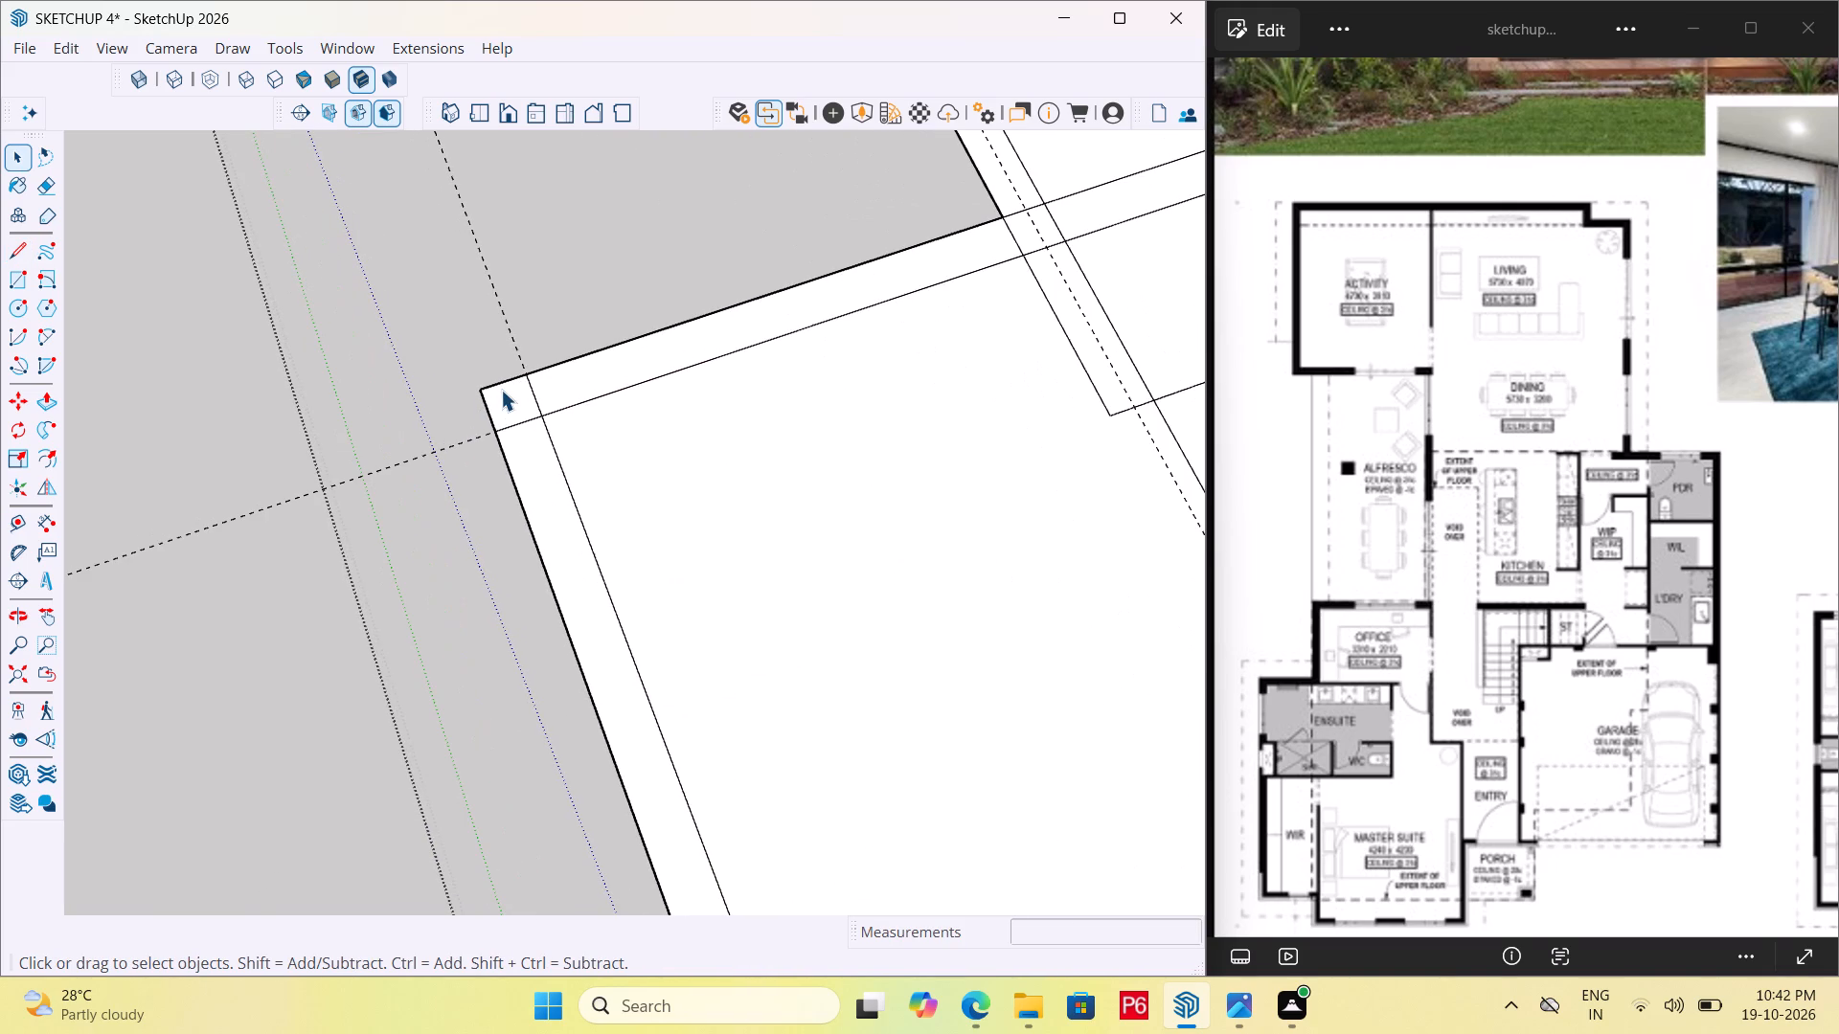
{"action": "key", "text": "e"}
{"action": "left_click", "coordinate": [534, 382]}
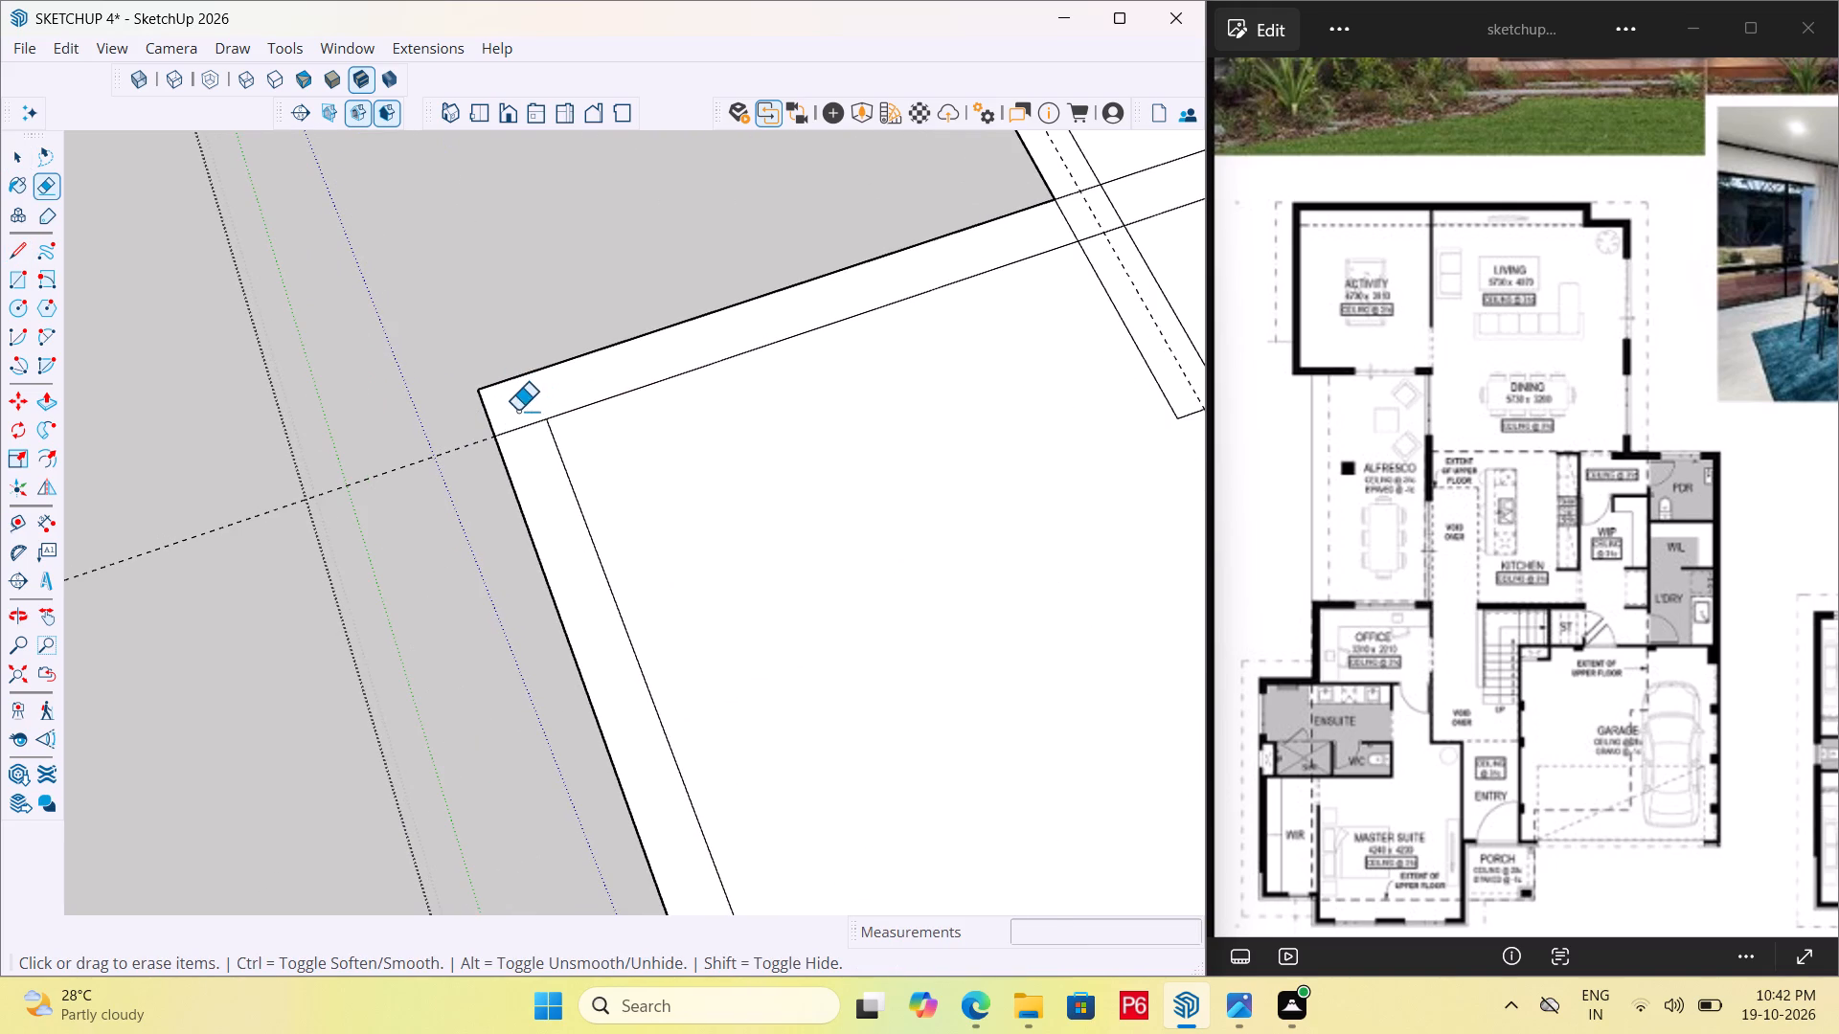
{"action": "left_click", "coordinate": [514, 424]}
{"action": "left_click", "coordinate": [514, 430]}
Draw the second line of the wall between the master suite and entry along the guide, from the inner rear wall line to the existing wall's front end.
{"action": "scroll", "coordinate": [450, 398], "scroll_direction": "down", "scroll_amount": 6}
{"action": "scroll", "coordinate": [566, 357], "scroll_direction": "down", "scroll_amount": 7}
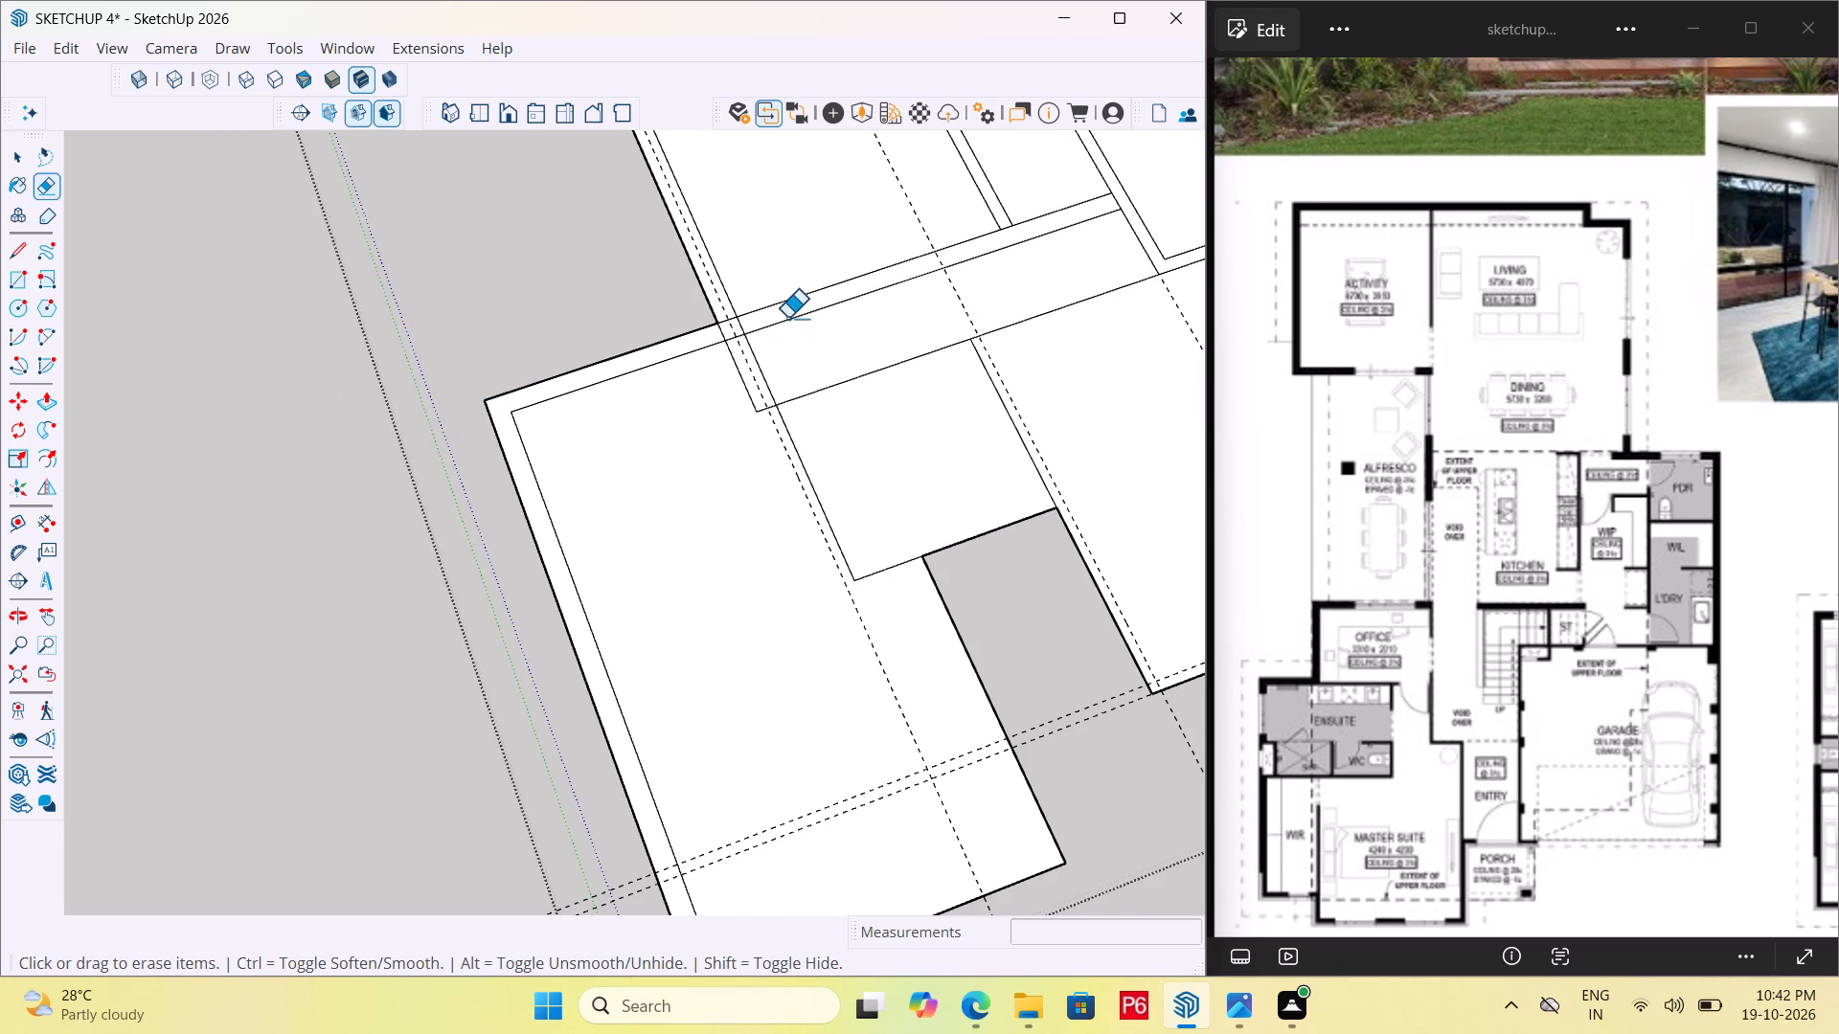
{"action": "scroll", "coordinate": [787, 308], "scroll_direction": "up", "scroll_amount": 5}
{"action": "key", "text": "l"}
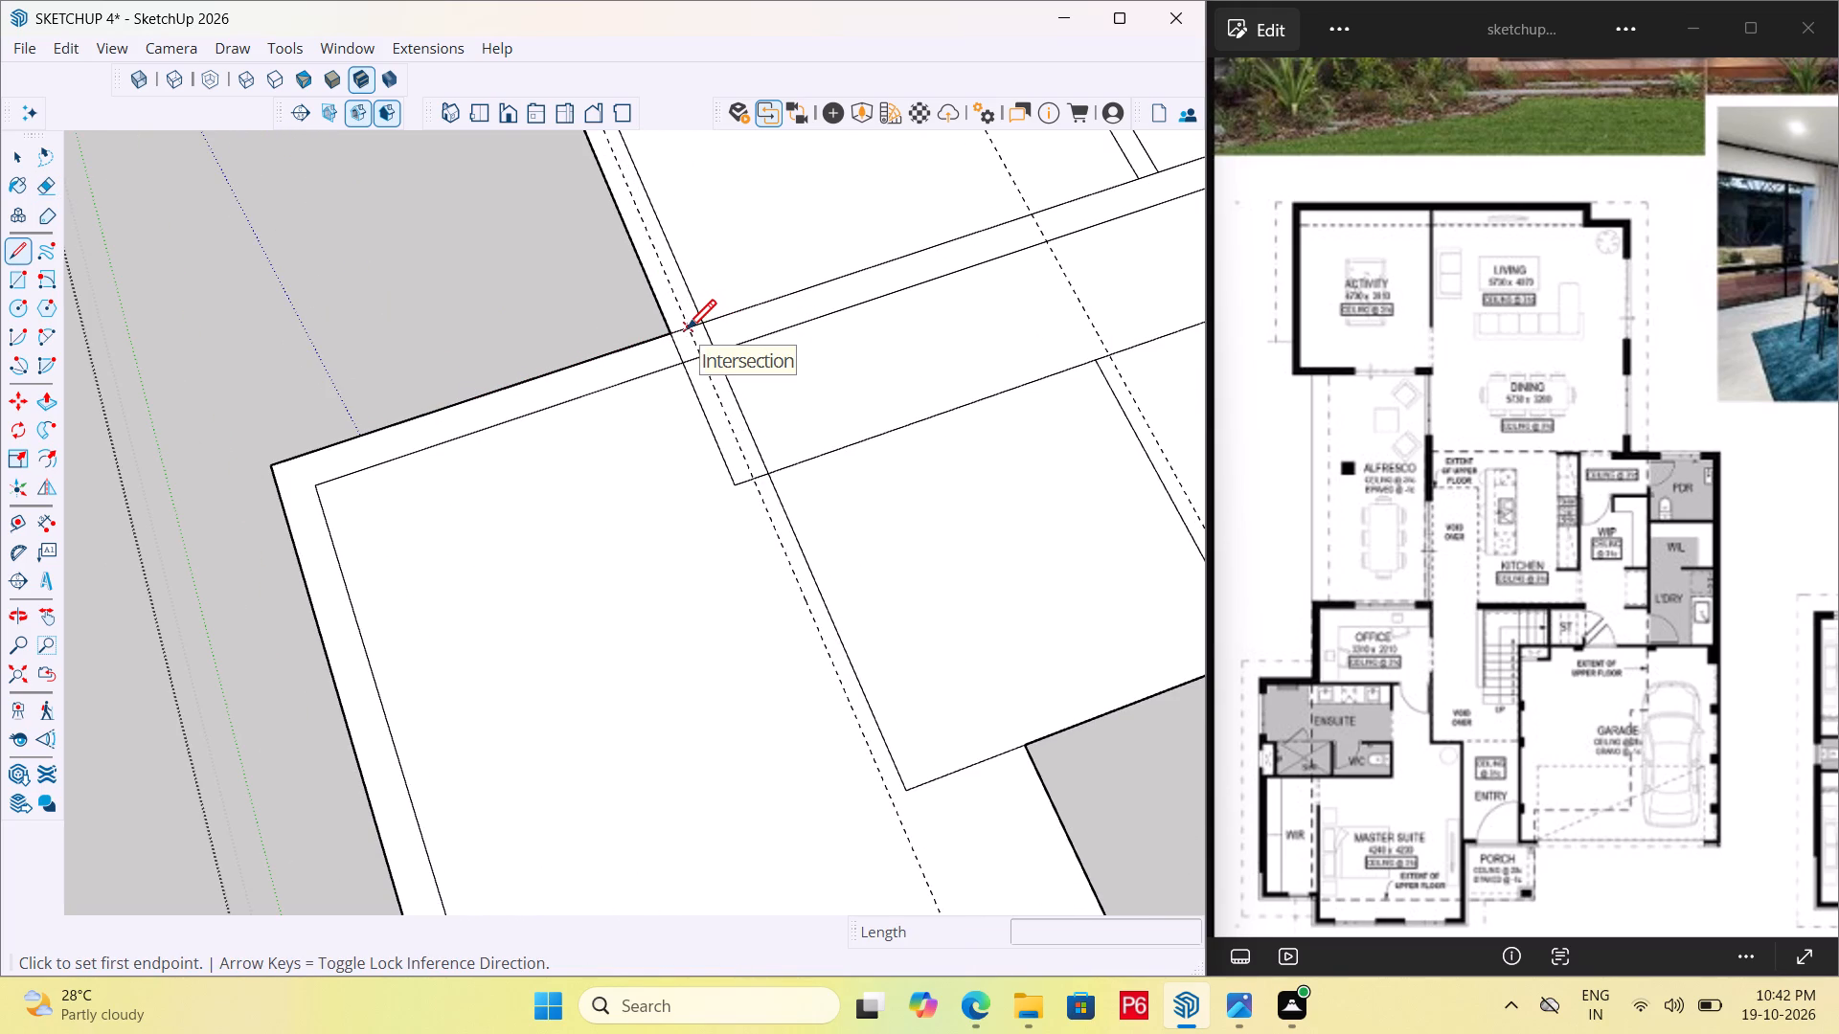
{"action": "left_click", "coordinate": [702, 361]}
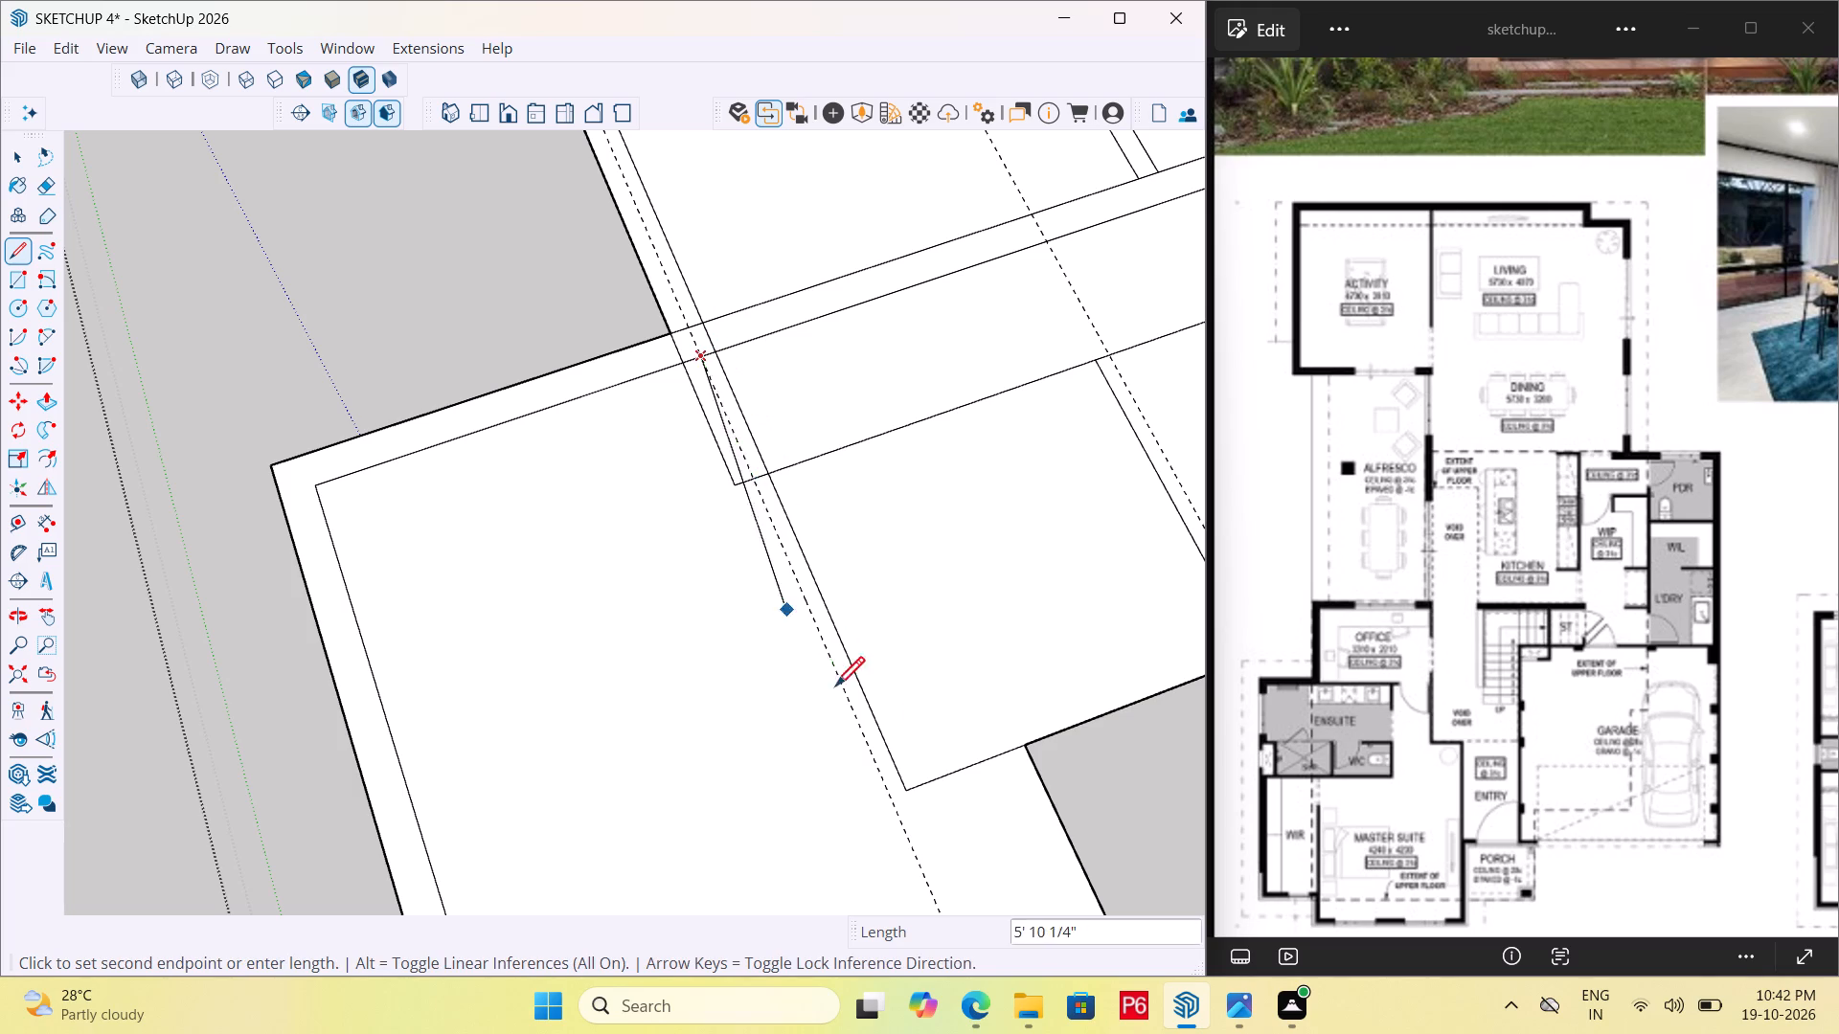
{"action": "left_click", "coordinate": [882, 798]}
{"action": "key", "text": "space"}
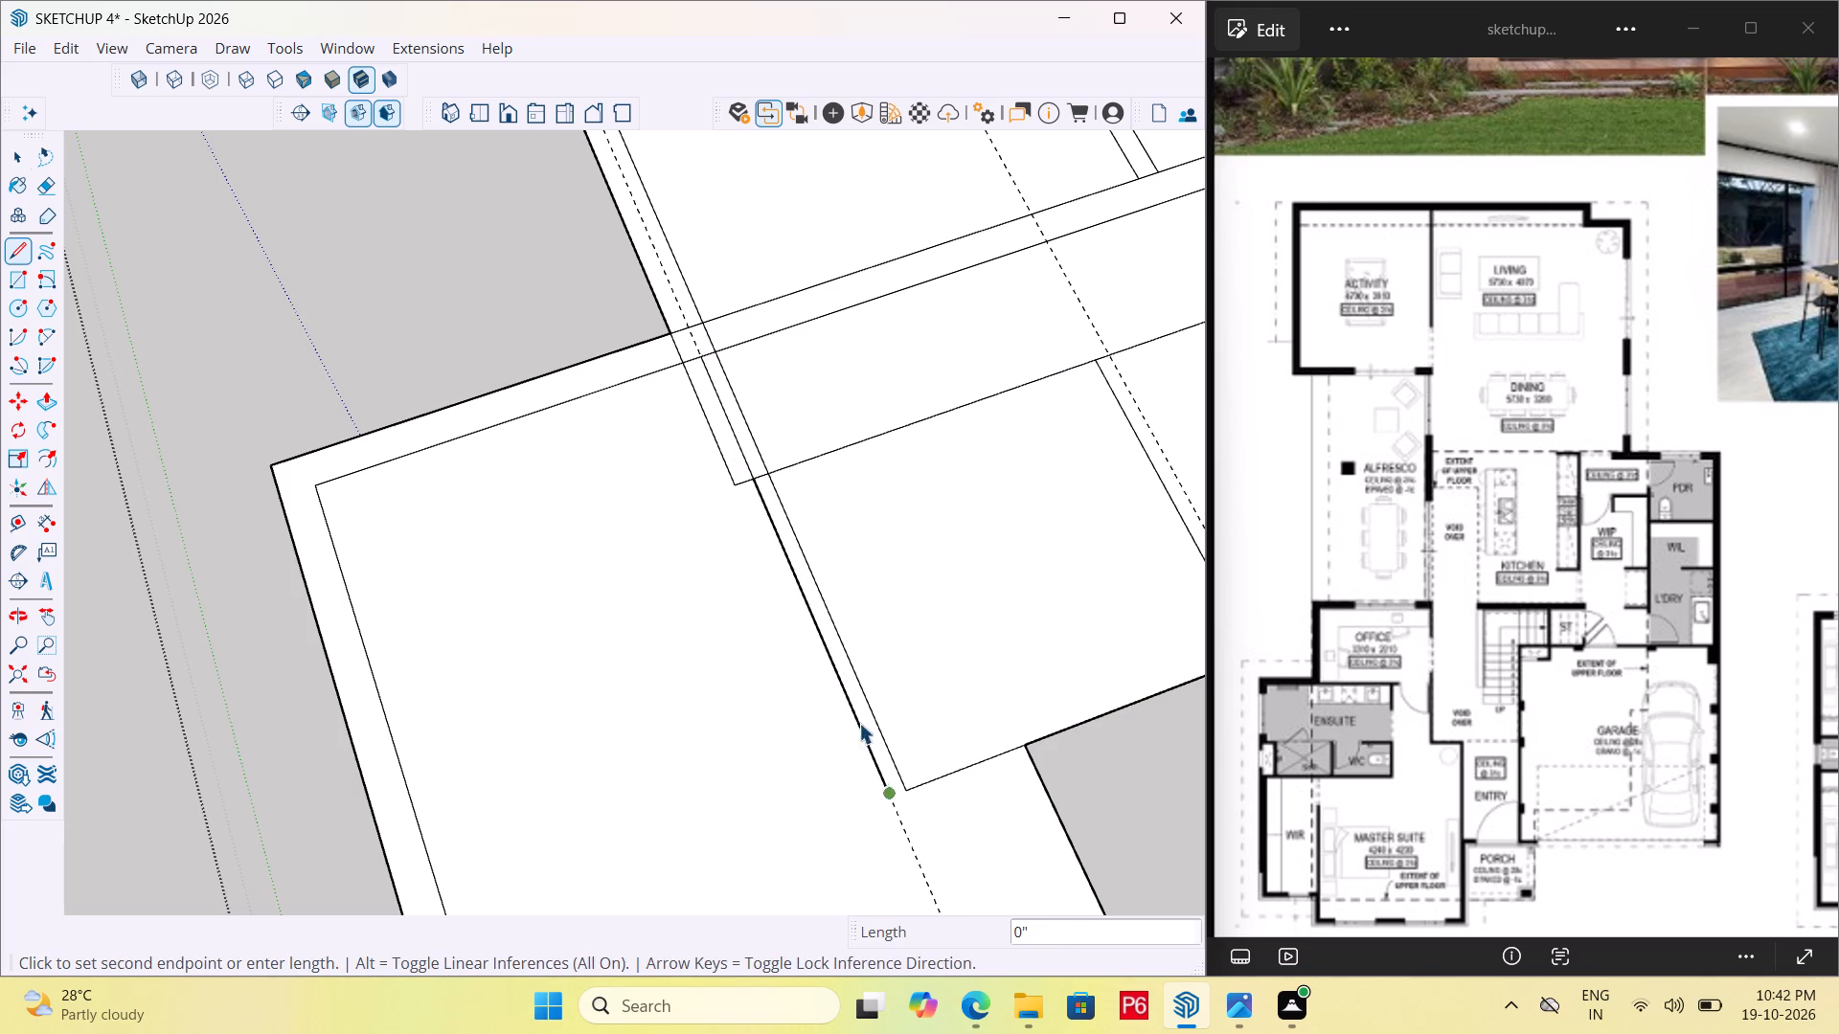
Erase the guide running along the new wall line between the master suite and the entry.
{"action": "scroll", "coordinate": [687, 380], "scroll_direction": "down", "scroll_amount": 6}
{"action": "key", "text": "e"}
{"action": "left_click_drag", "start_coordinate": [843, 656], "coordinate": [741, 657]}
{"action": "scroll", "coordinate": [706, 528], "scroll_direction": "down", "scroll_amount": 7}
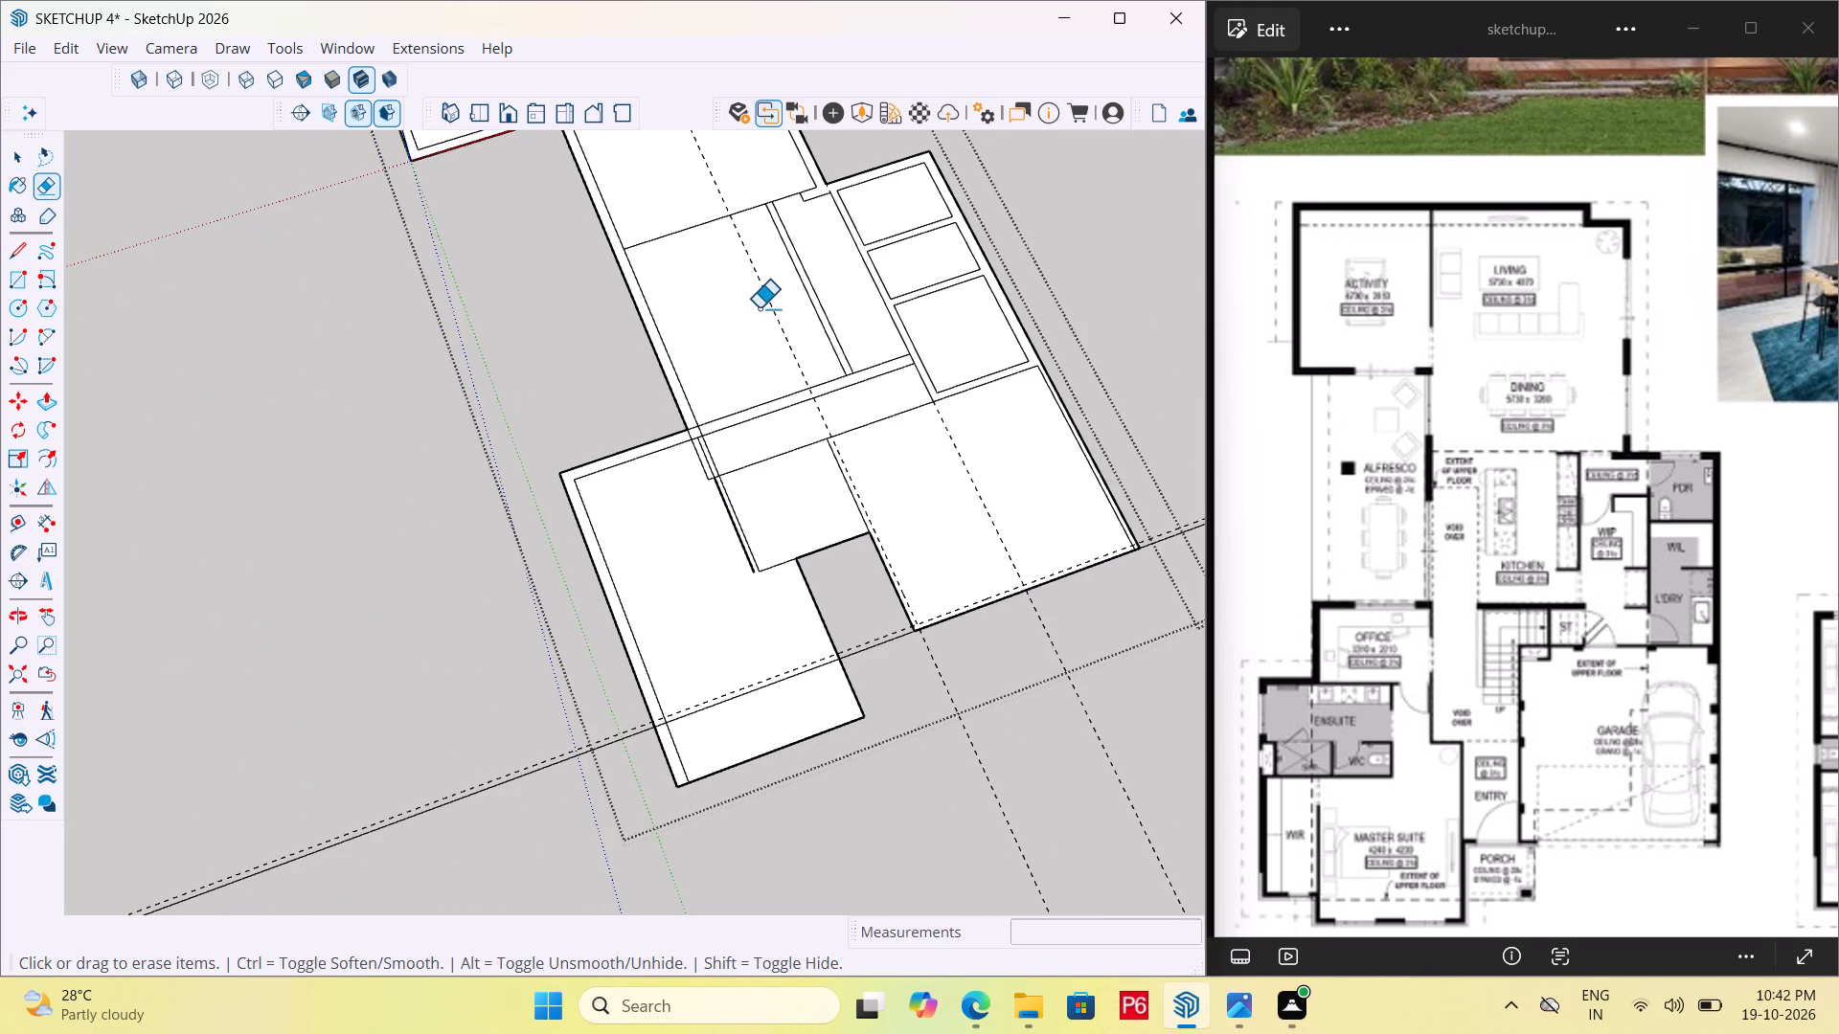
Place a guide 4" inside the garage from its rear wall line.
{"action": "scroll", "coordinate": [1086, 479], "scroll_direction": "up", "scroll_amount": 4}
{"action": "scroll", "coordinate": [1110, 607], "scroll_direction": "up", "scroll_amount": 7}
{"action": "scroll", "coordinate": [718, 644], "scroll_direction": "down", "scroll_amount": 1}
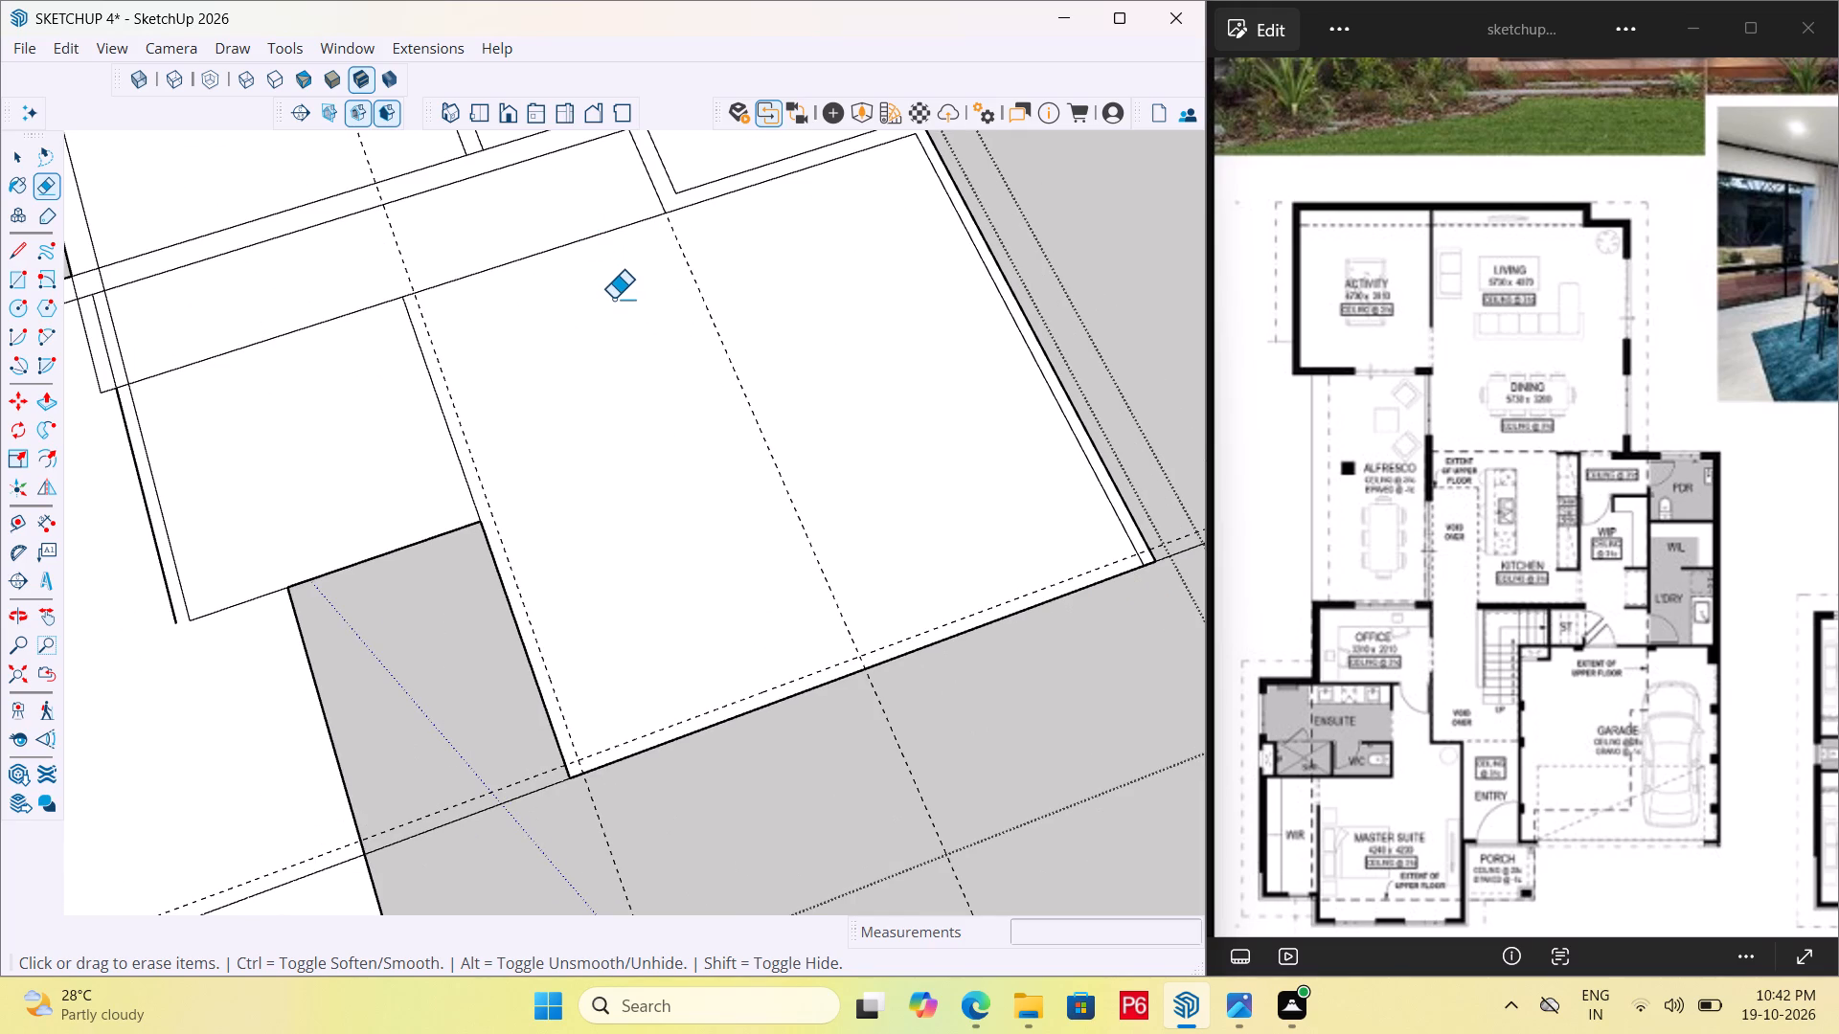
{"action": "key", "text": "t"}
{"action": "double_click", "coordinate": [595, 231]}
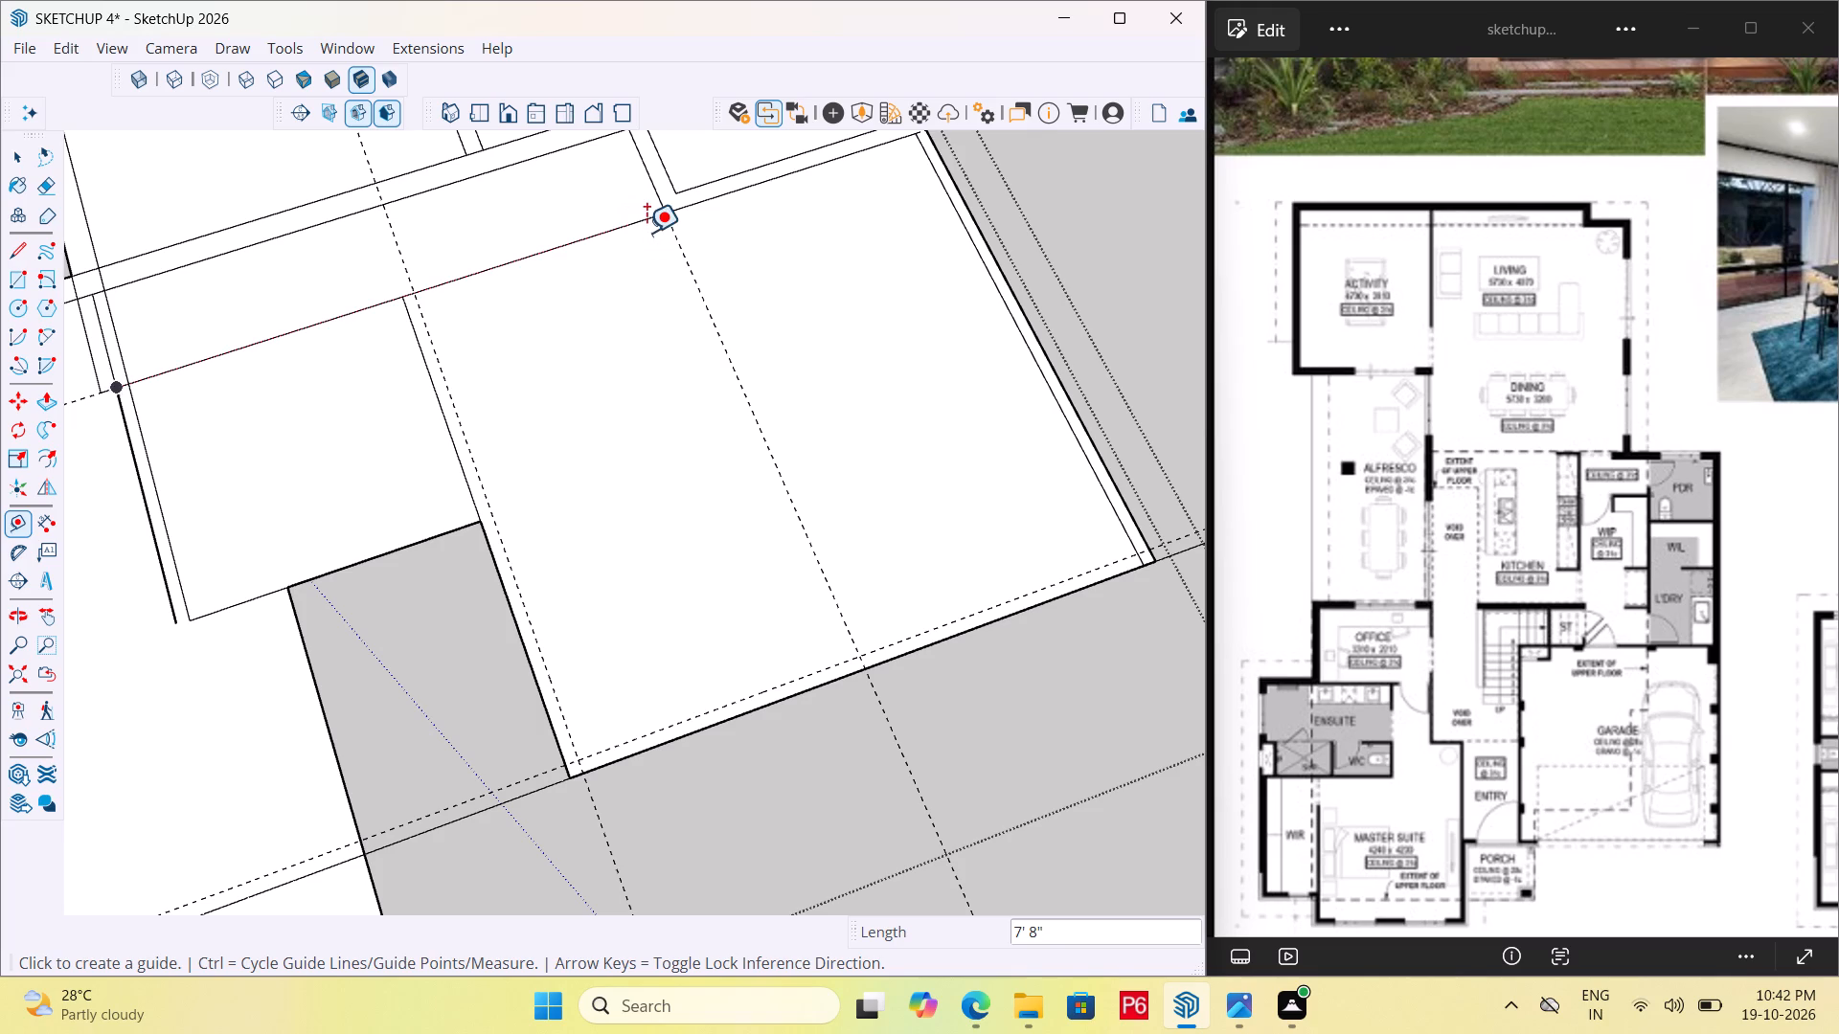
{"action": "left_click", "coordinate": [646, 227]}
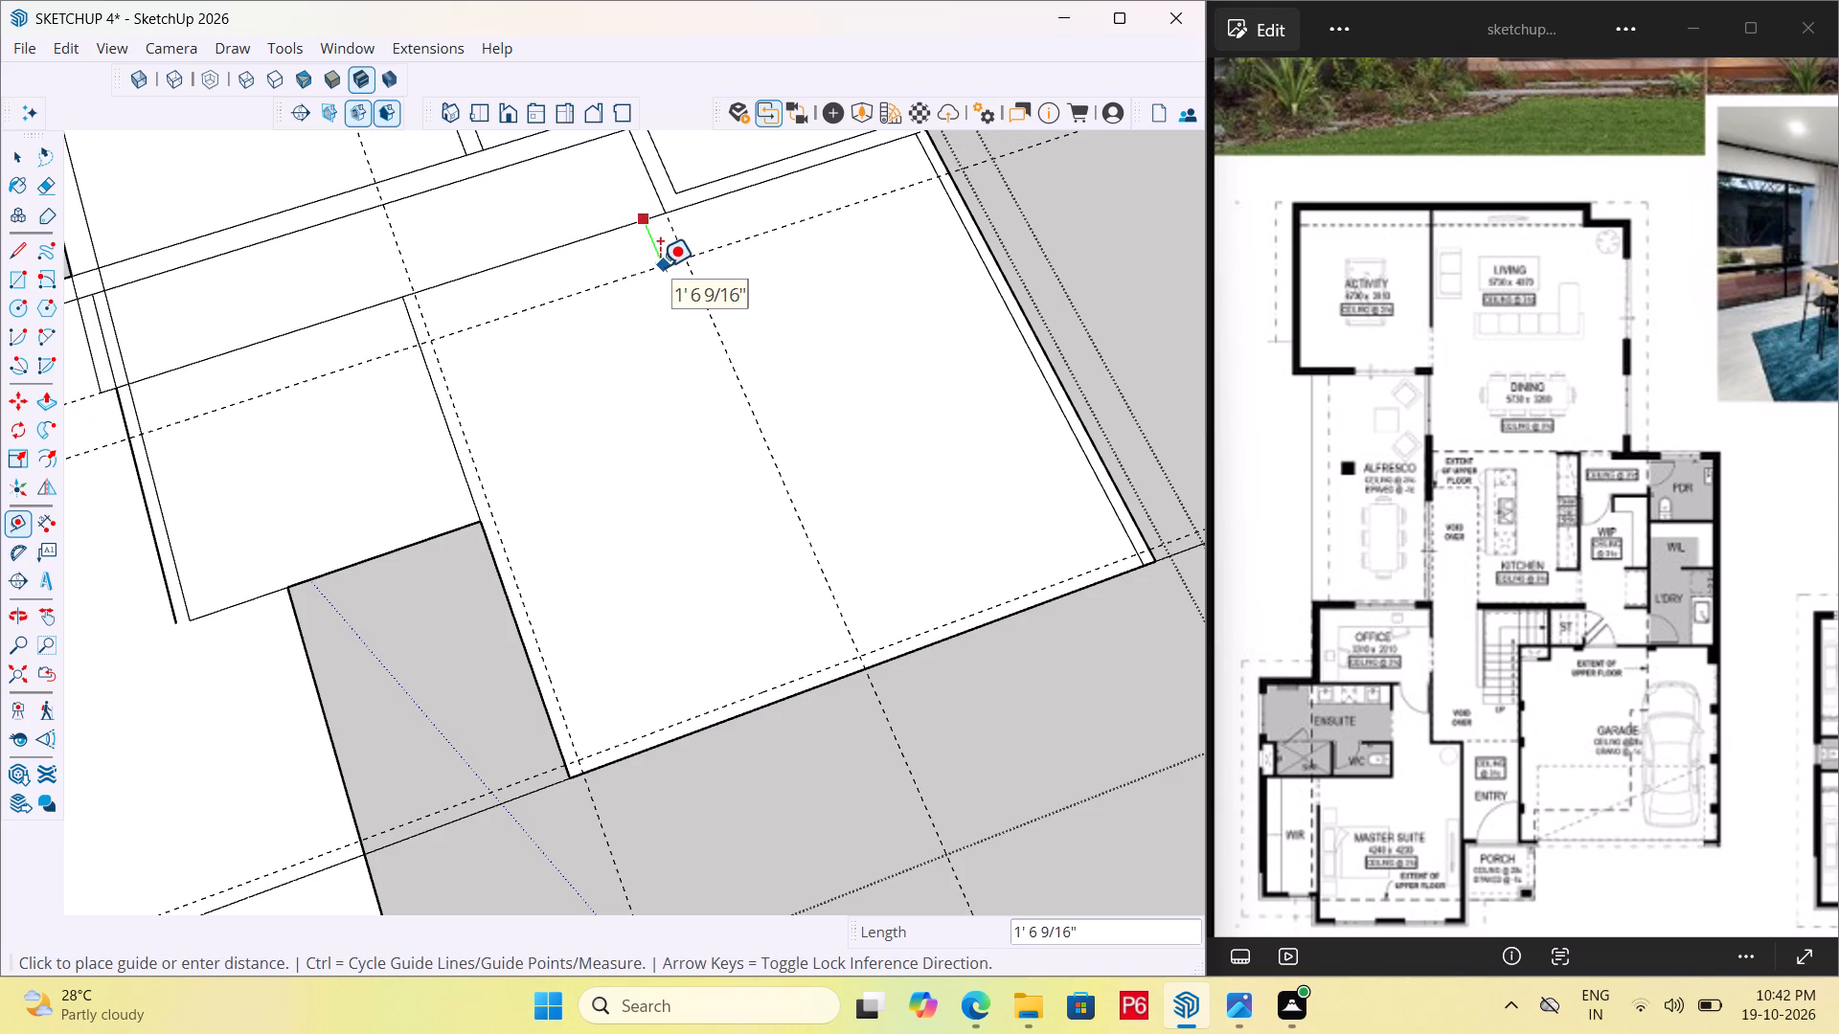
{"action": "type", "text": "4\""}
{"action": "key", "text": "Return"}
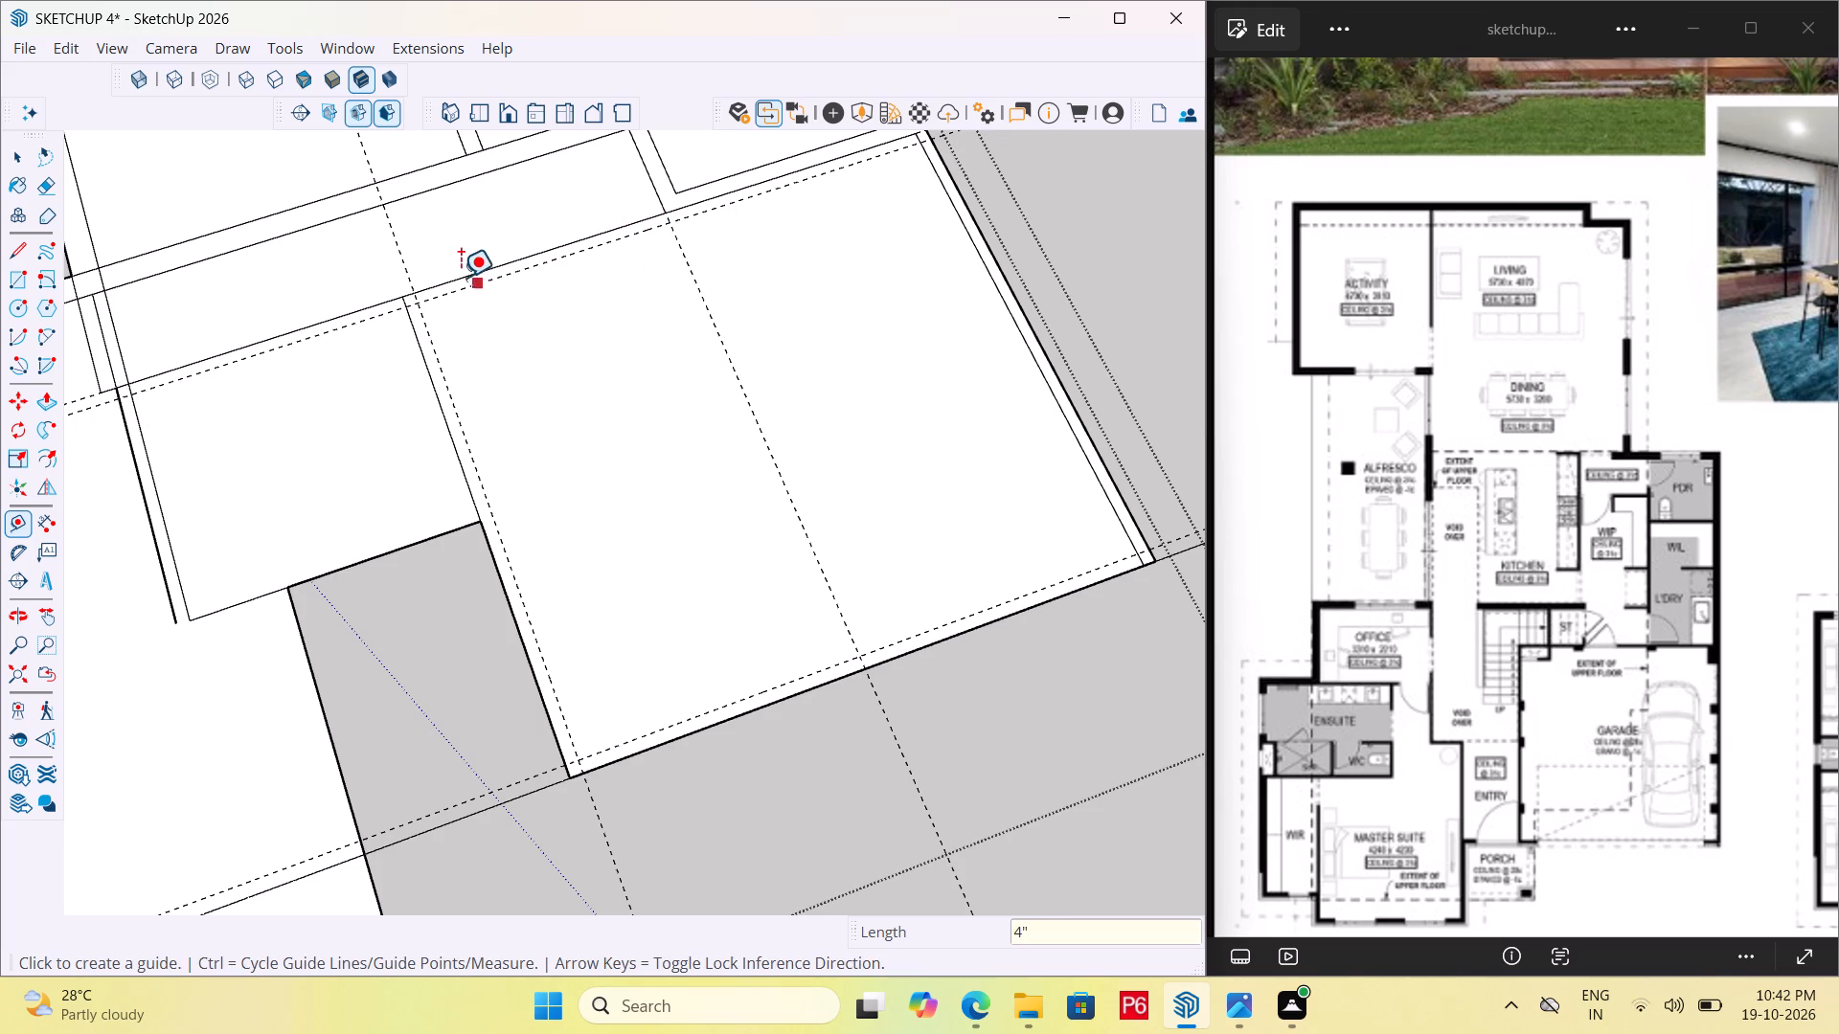
Draw the garage's inner side wall line next to the entry and its inner front wall line along the guides.
{"action": "scroll", "coordinate": [465, 269], "scroll_direction": "up", "scroll_amount": 6}
{"action": "scroll", "coordinate": [532, 306], "scroll_direction": "down", "scroll_amount": 6}
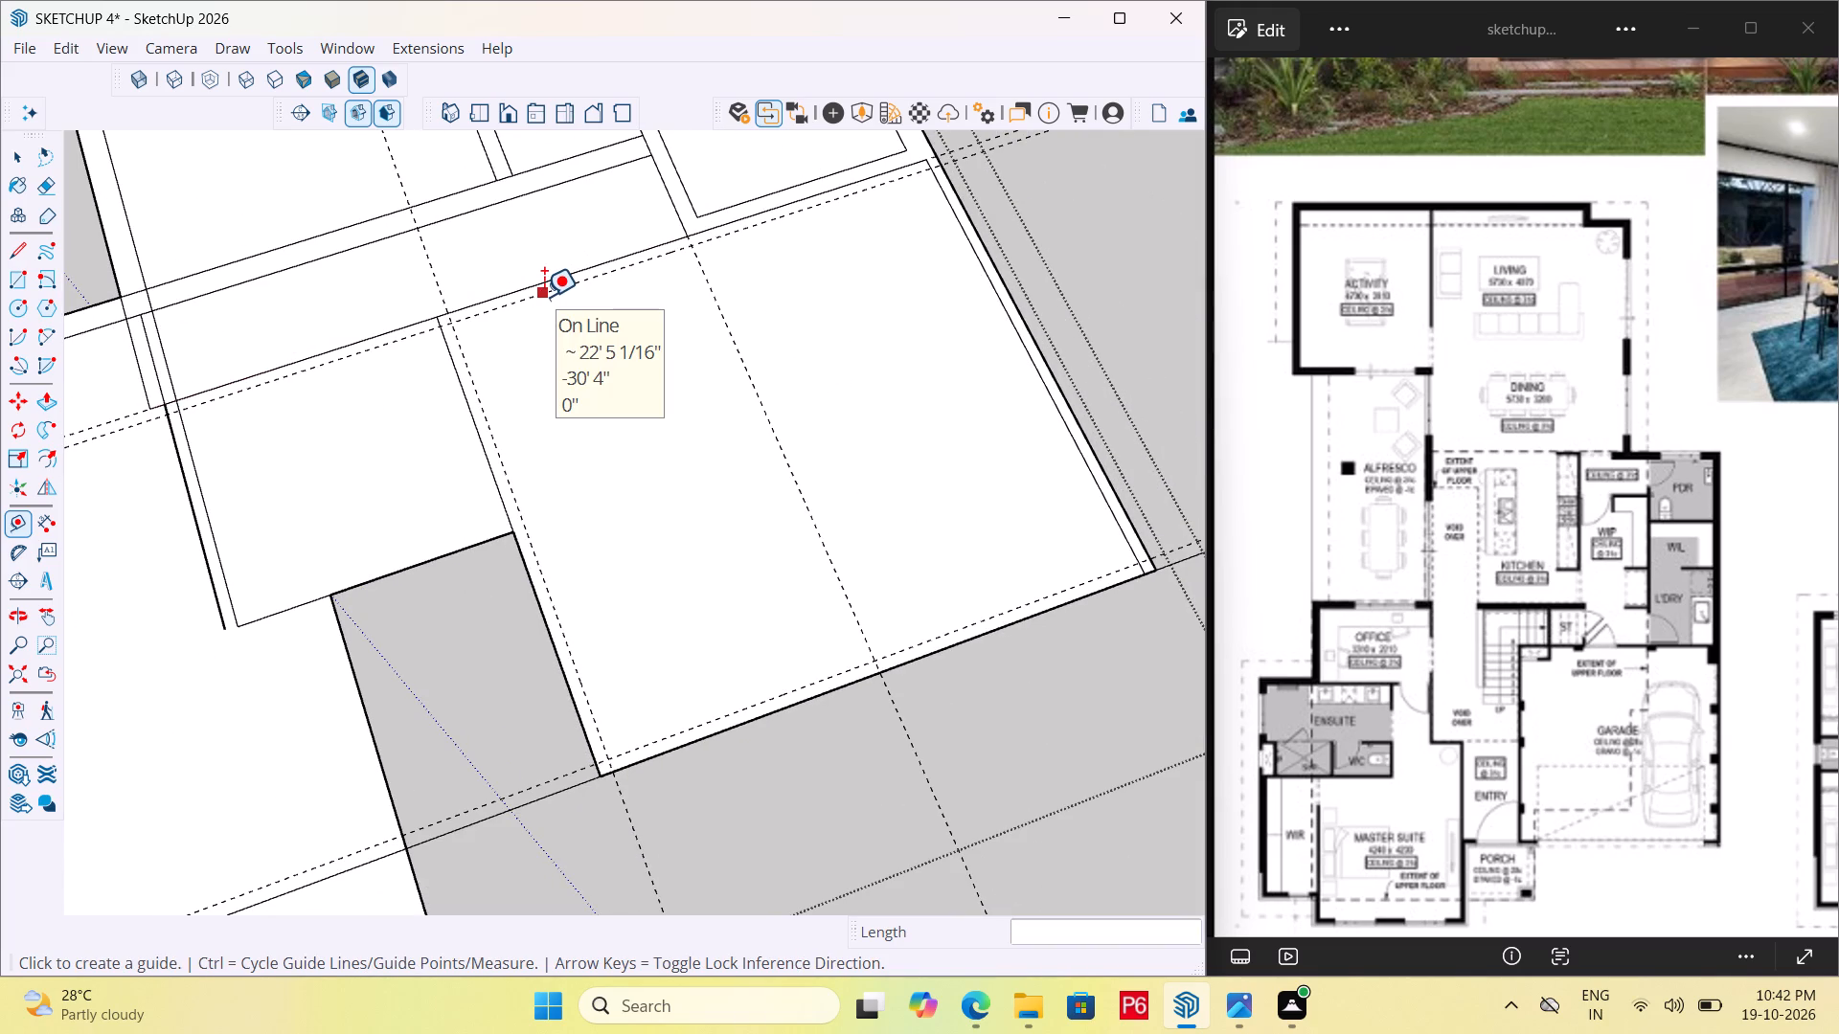
{"action": "key", "text": "l"}
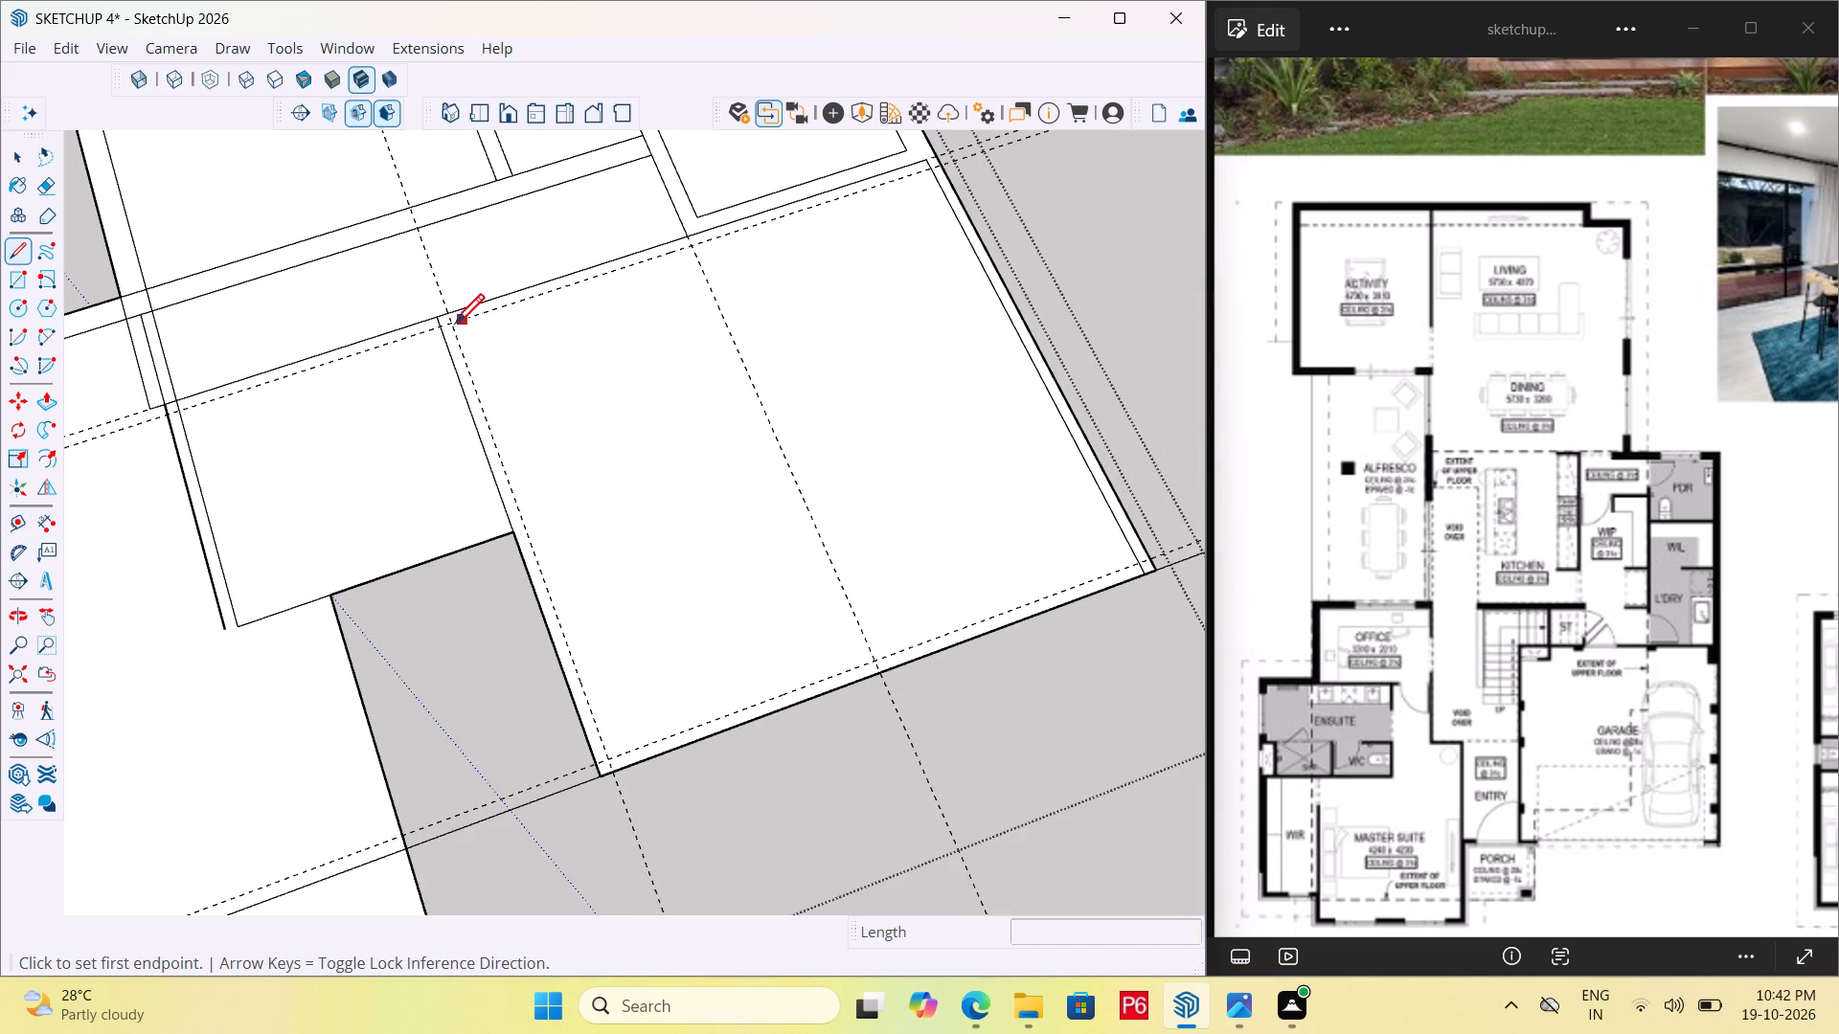
{"action": "left_click", "coordinate": [453, 327]}
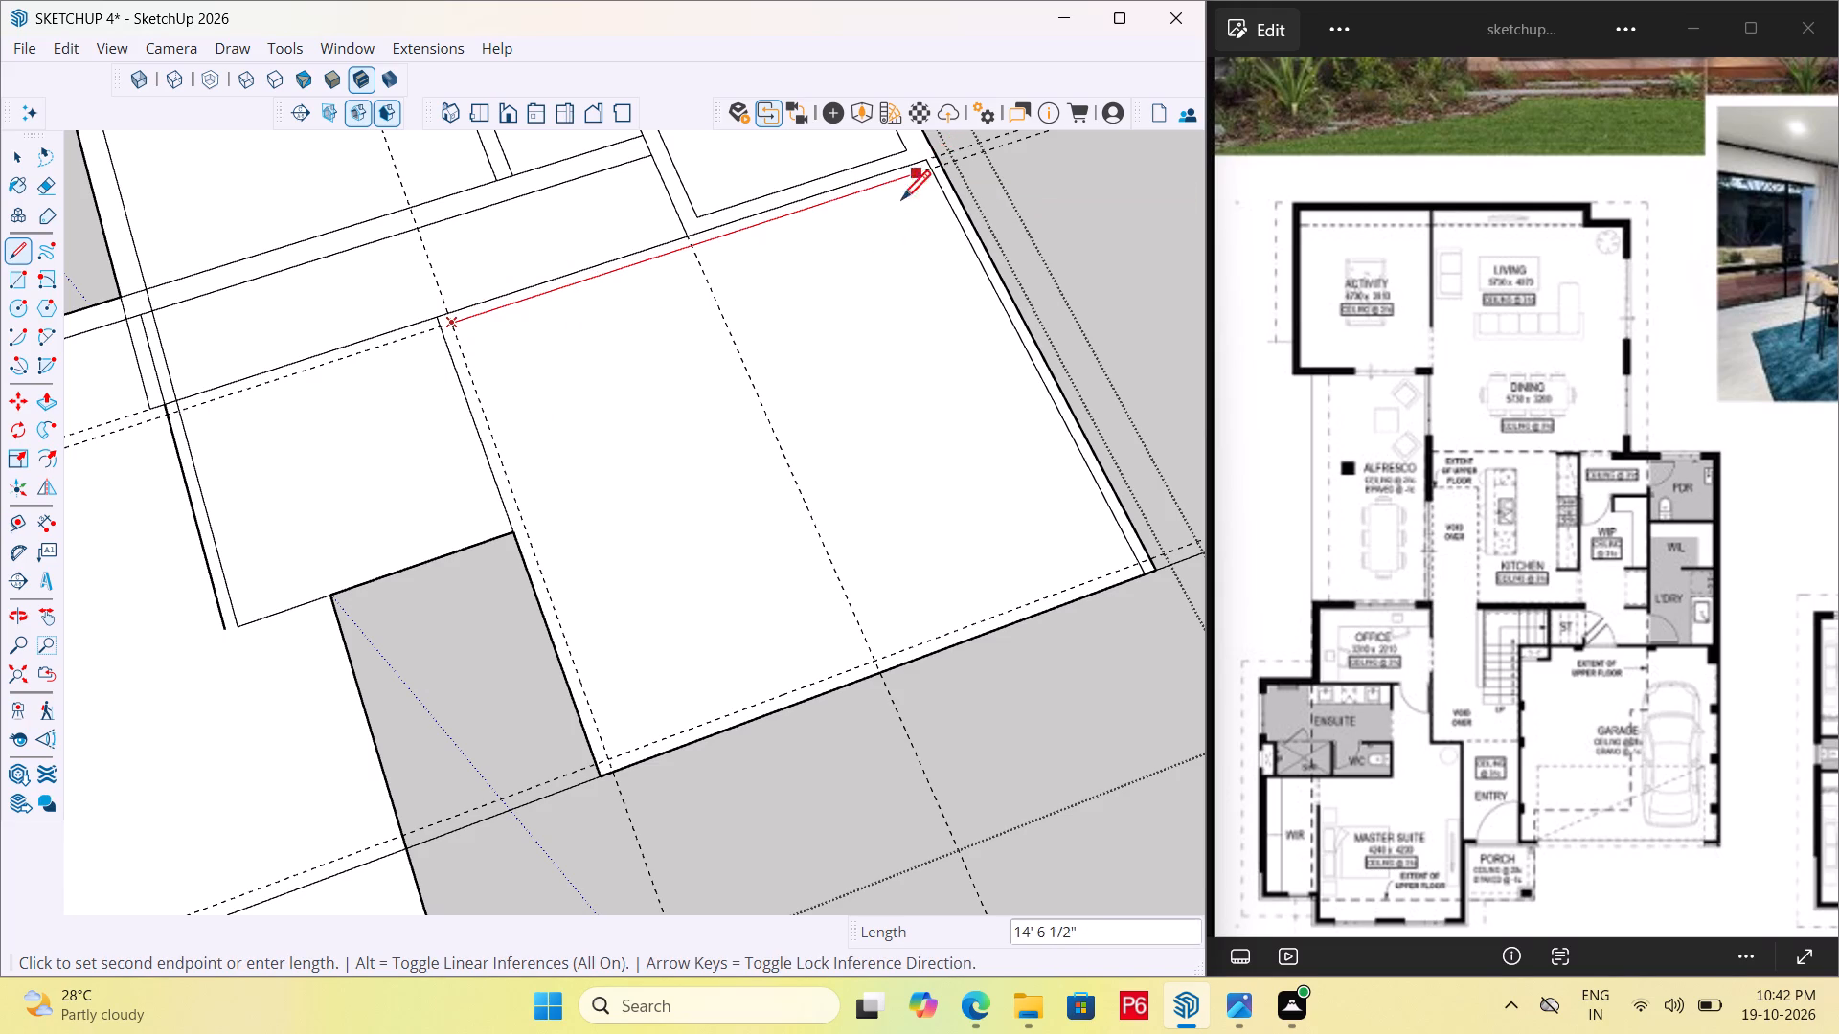
{"action": "left_click_drag", "start_coordinate": [606, 761], "coordinate": [635, 753]}
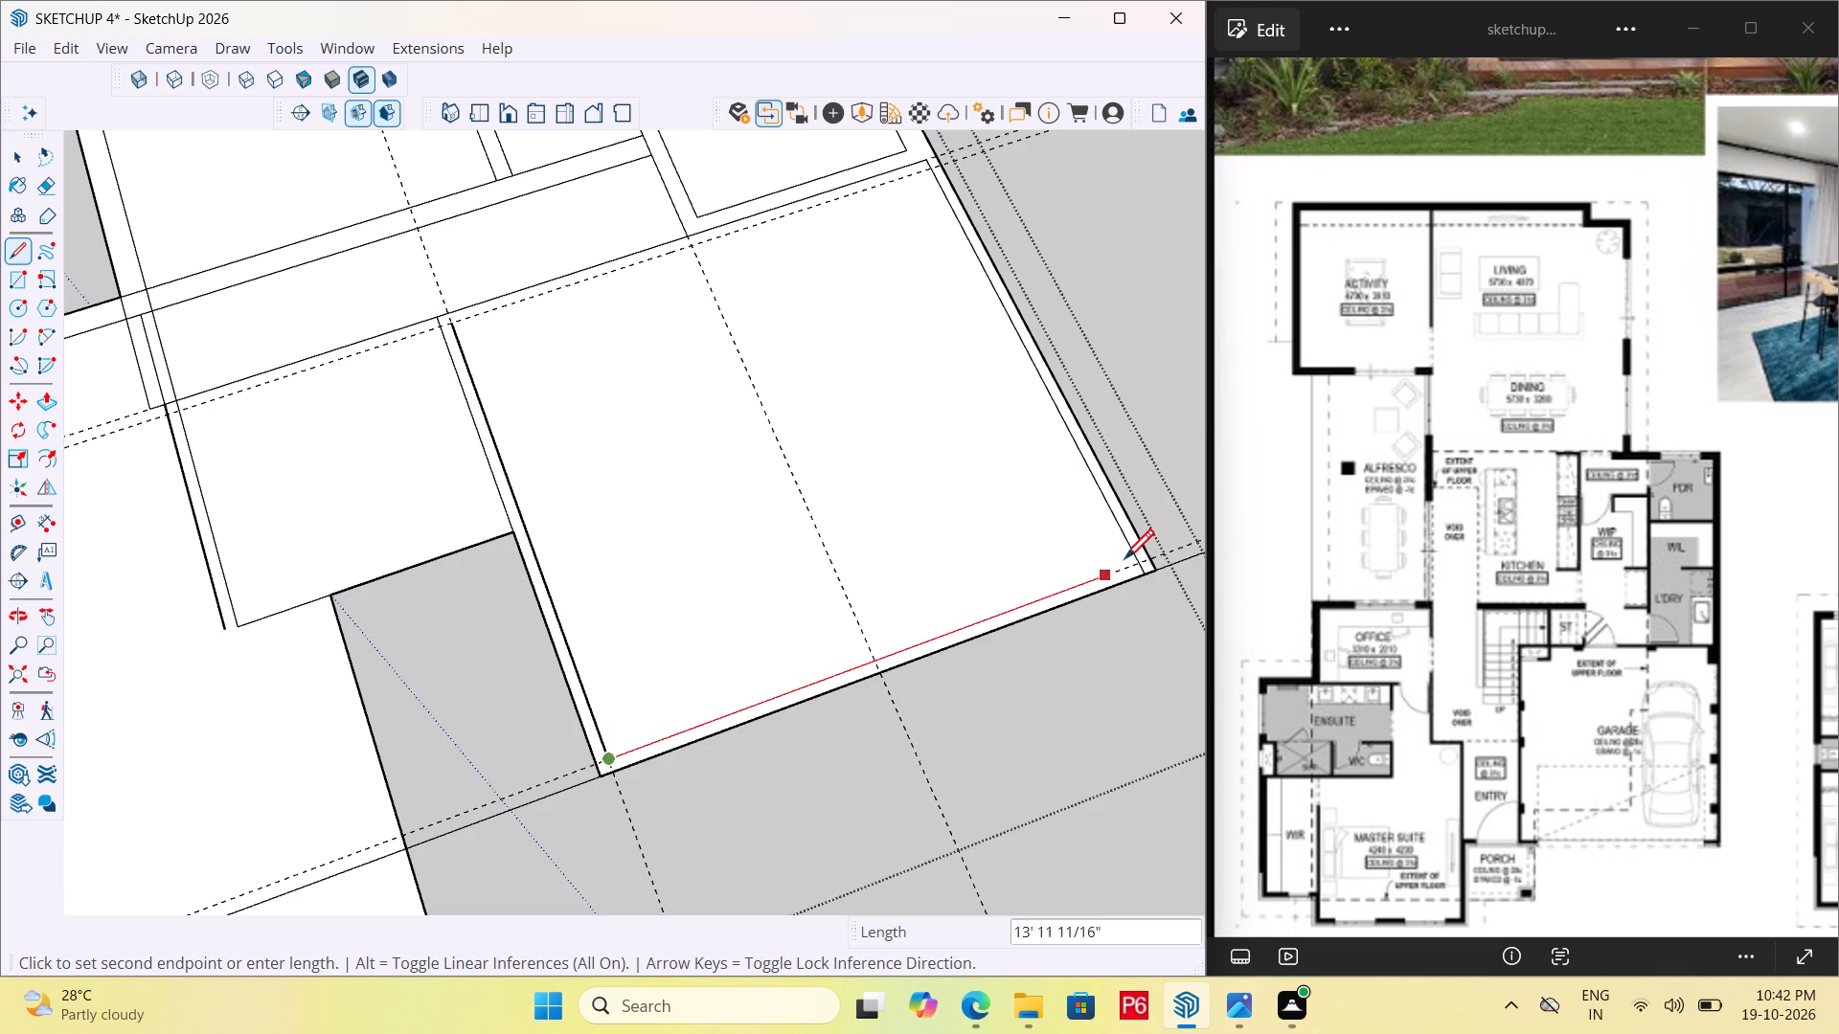
{"action": "left_click", "coordinate": [1139, 568]}
{"action": "key", "text": "space"}
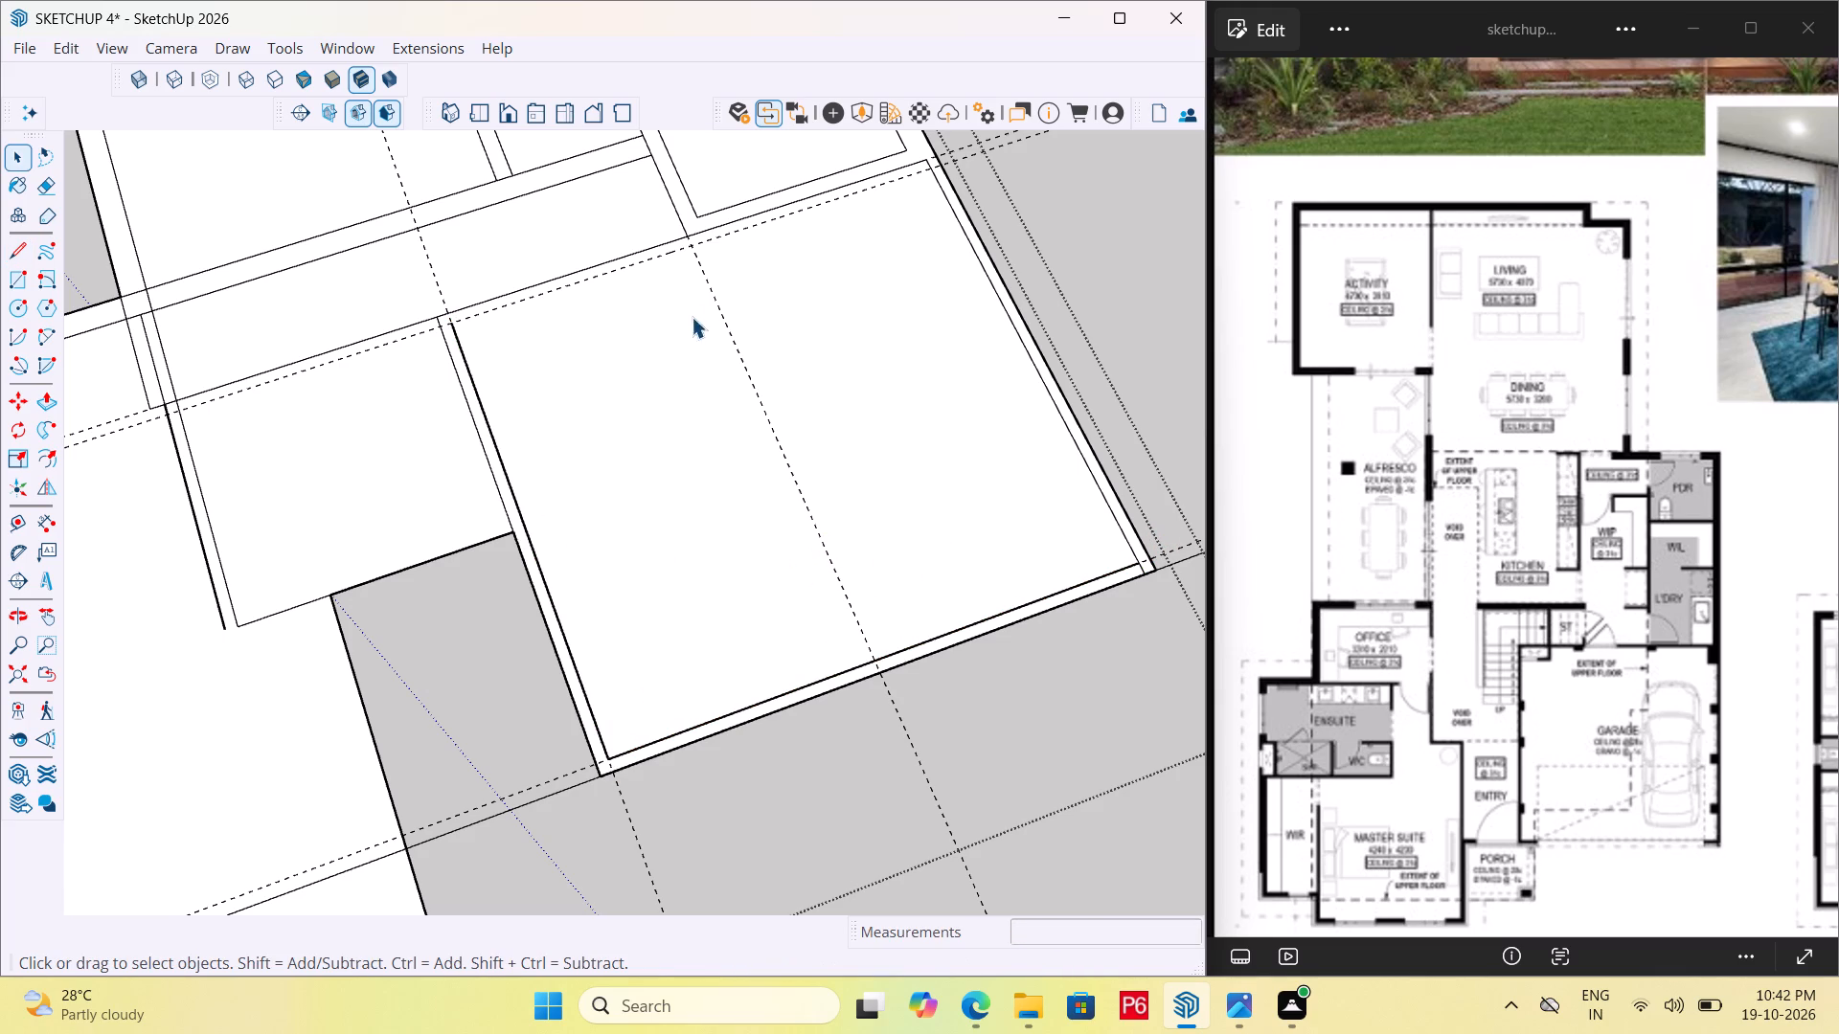
Examine the edges and faces around the garage's rear wall to see which areas are bounded.
{"action": "scroll", "coordinate": [648, 595], "scroll_direction": "down", "scroll_amount": 5}
{"action": "scroll", "coordinate": [701, 236], "scroll_direction": "up", "scroll_amount": 6}
{"action": "scroll", "coordinate": [643, 512], "scroll_direction": "up", "scroll_amount": 3}
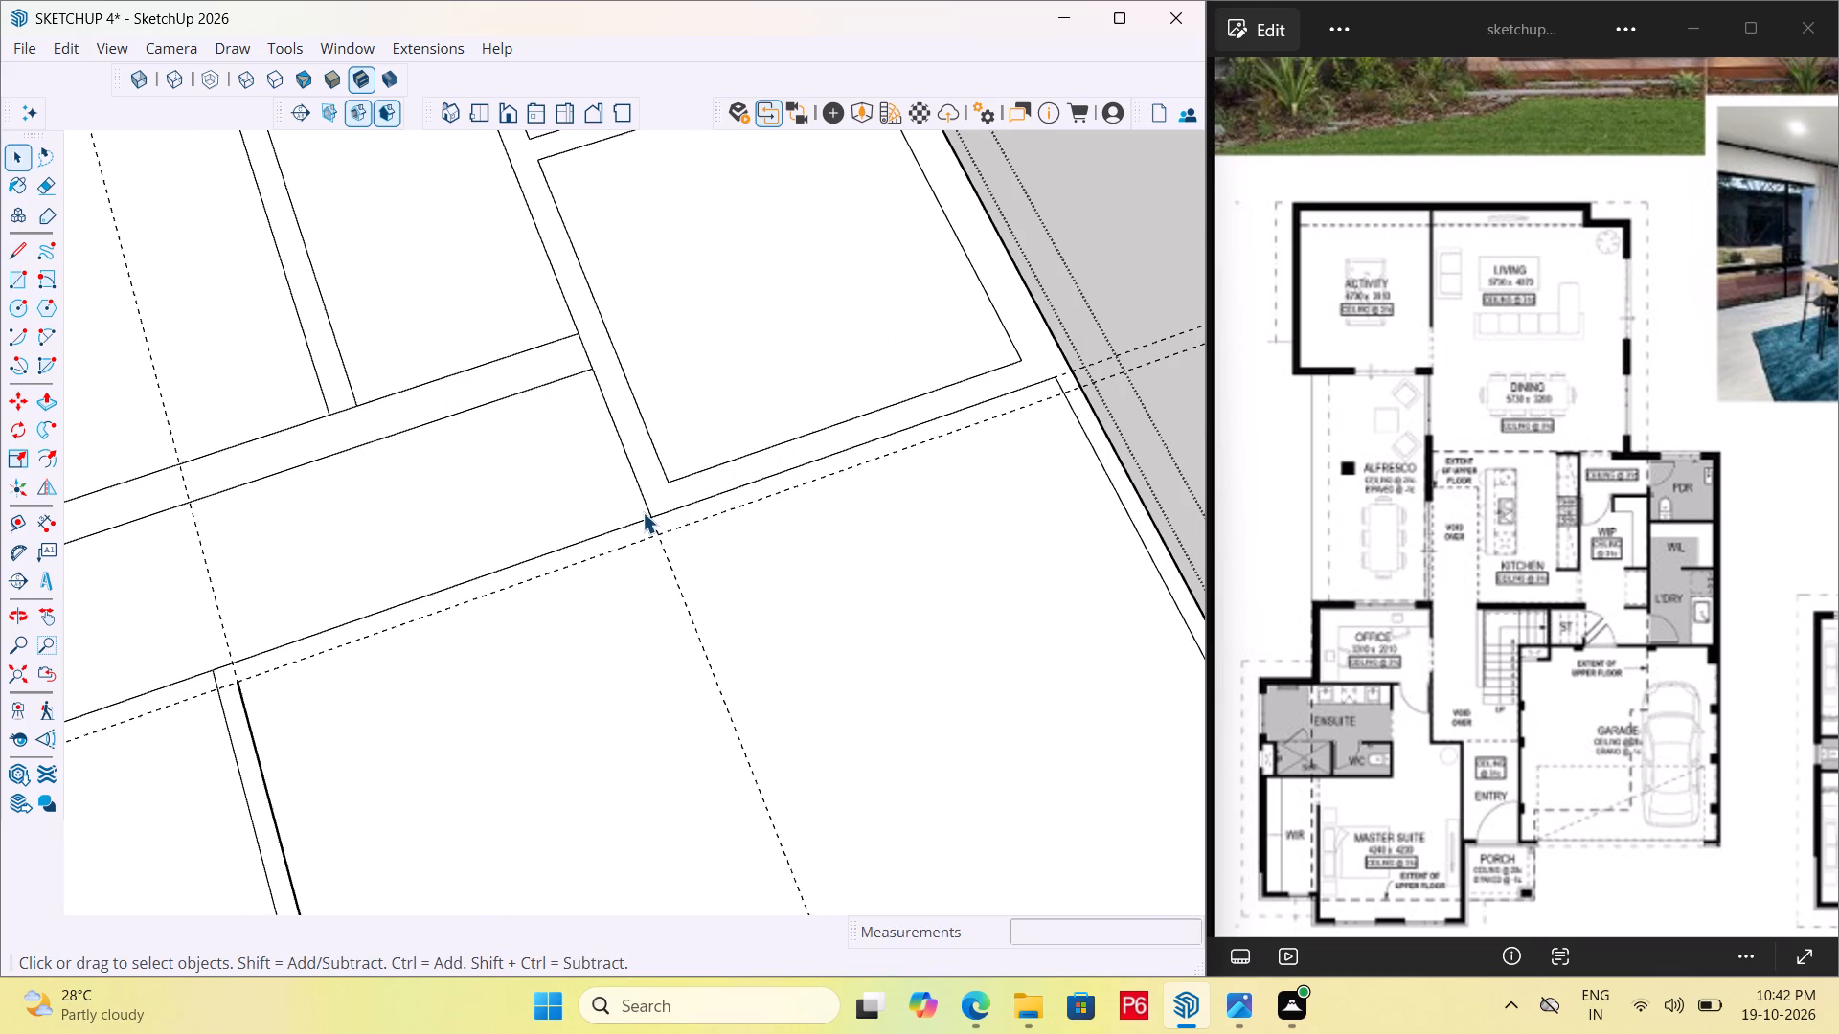
{"action": "left_click", "coordinate": [785, 469]}
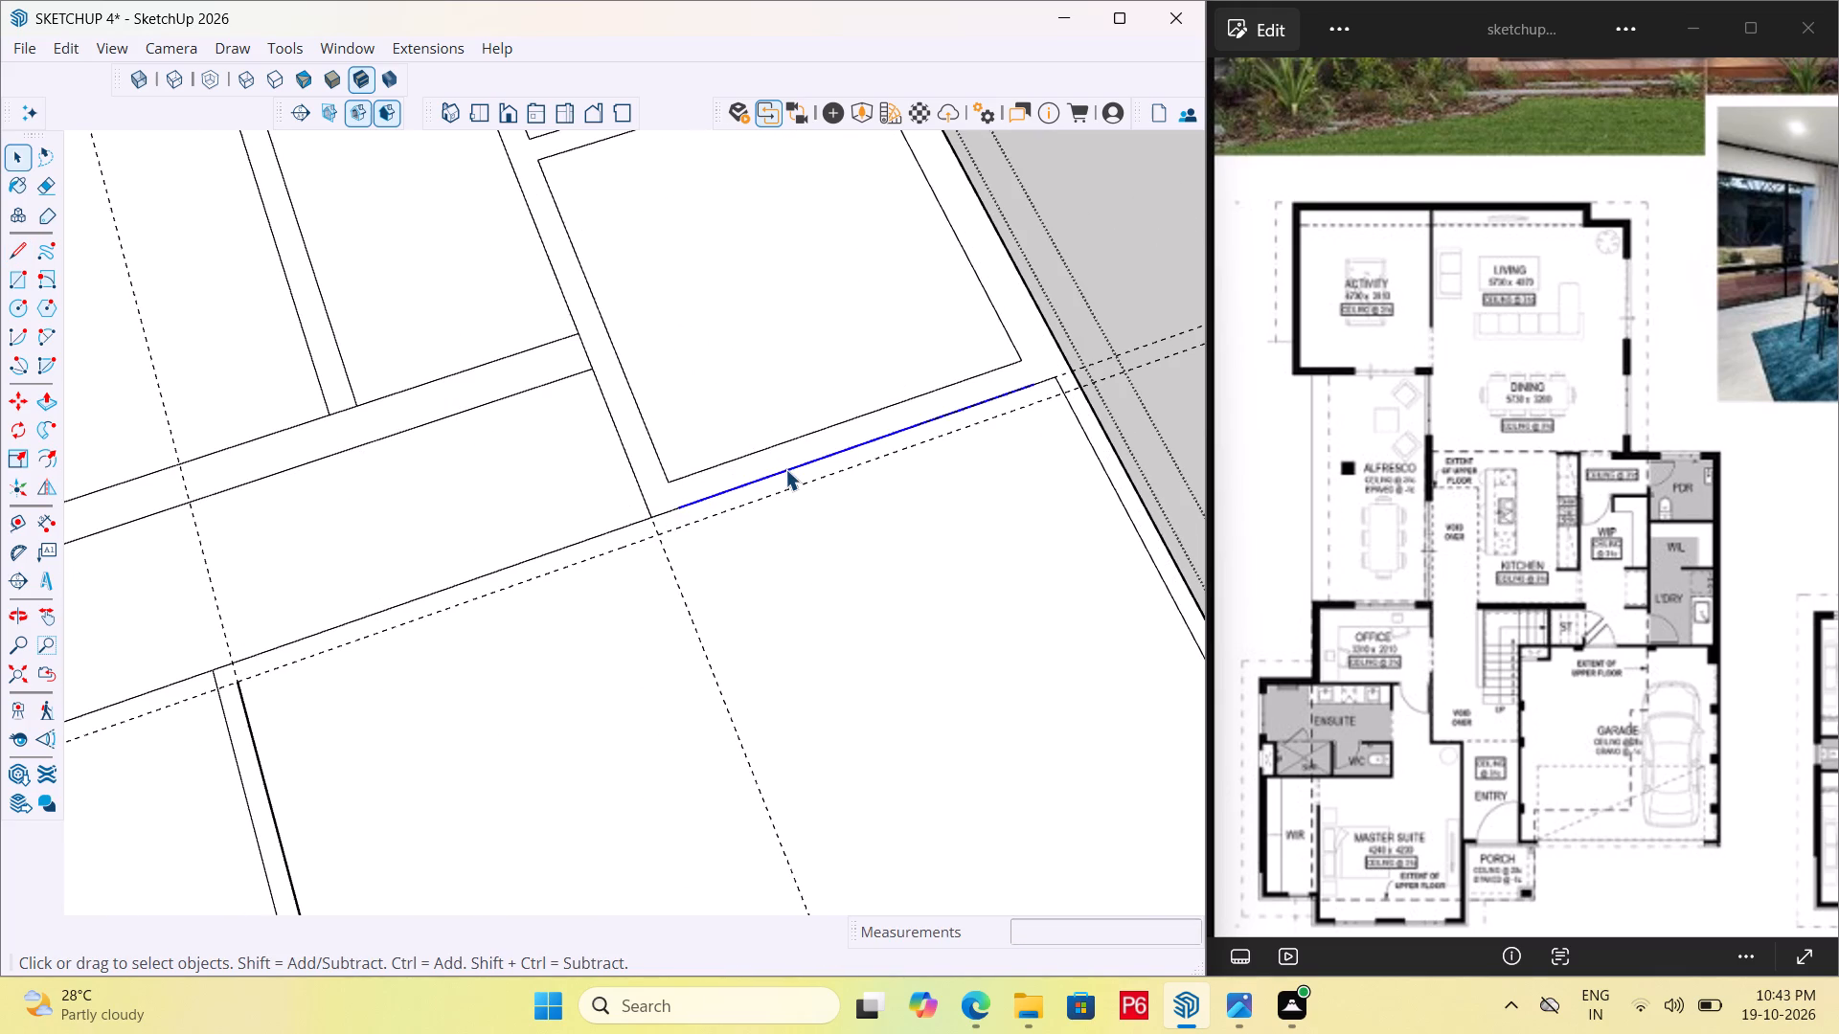
{"action": "scroll", "coordinate": [820, 454], "scroll_direction": "down", "scroll_amount": 2}
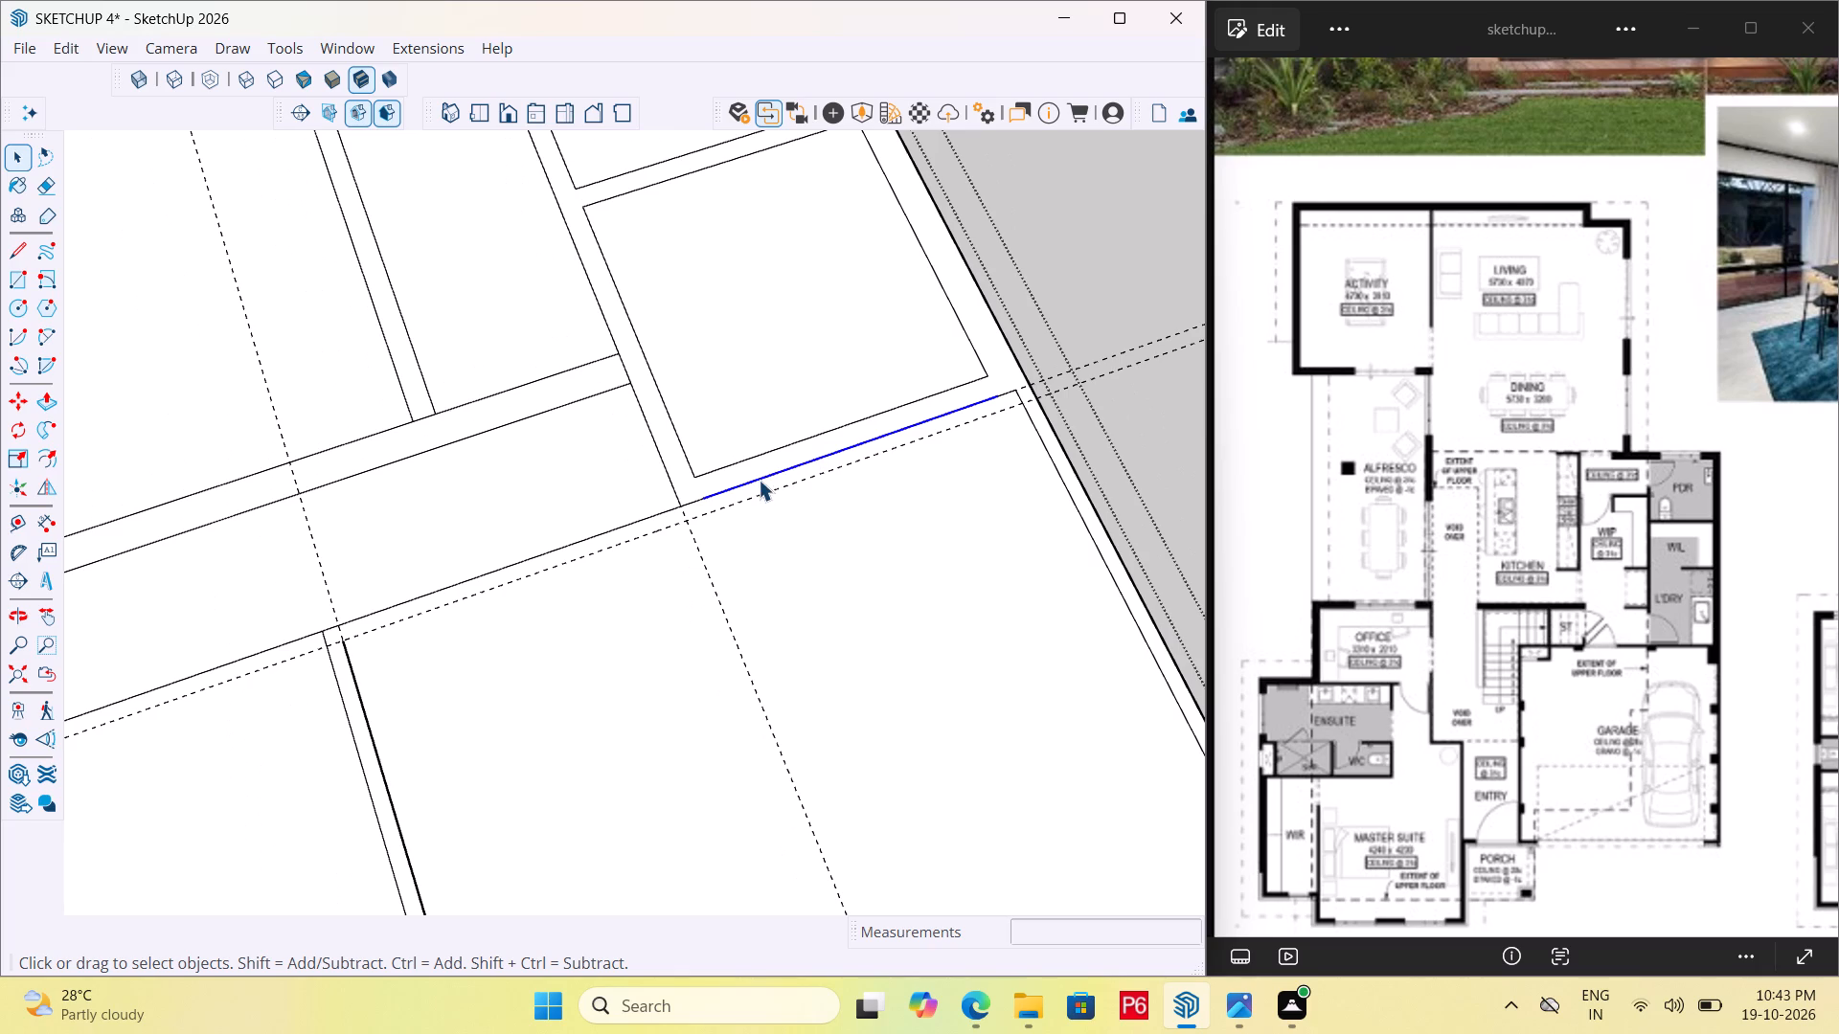
{"action": "left_click", "coordinate": [817, 582]}
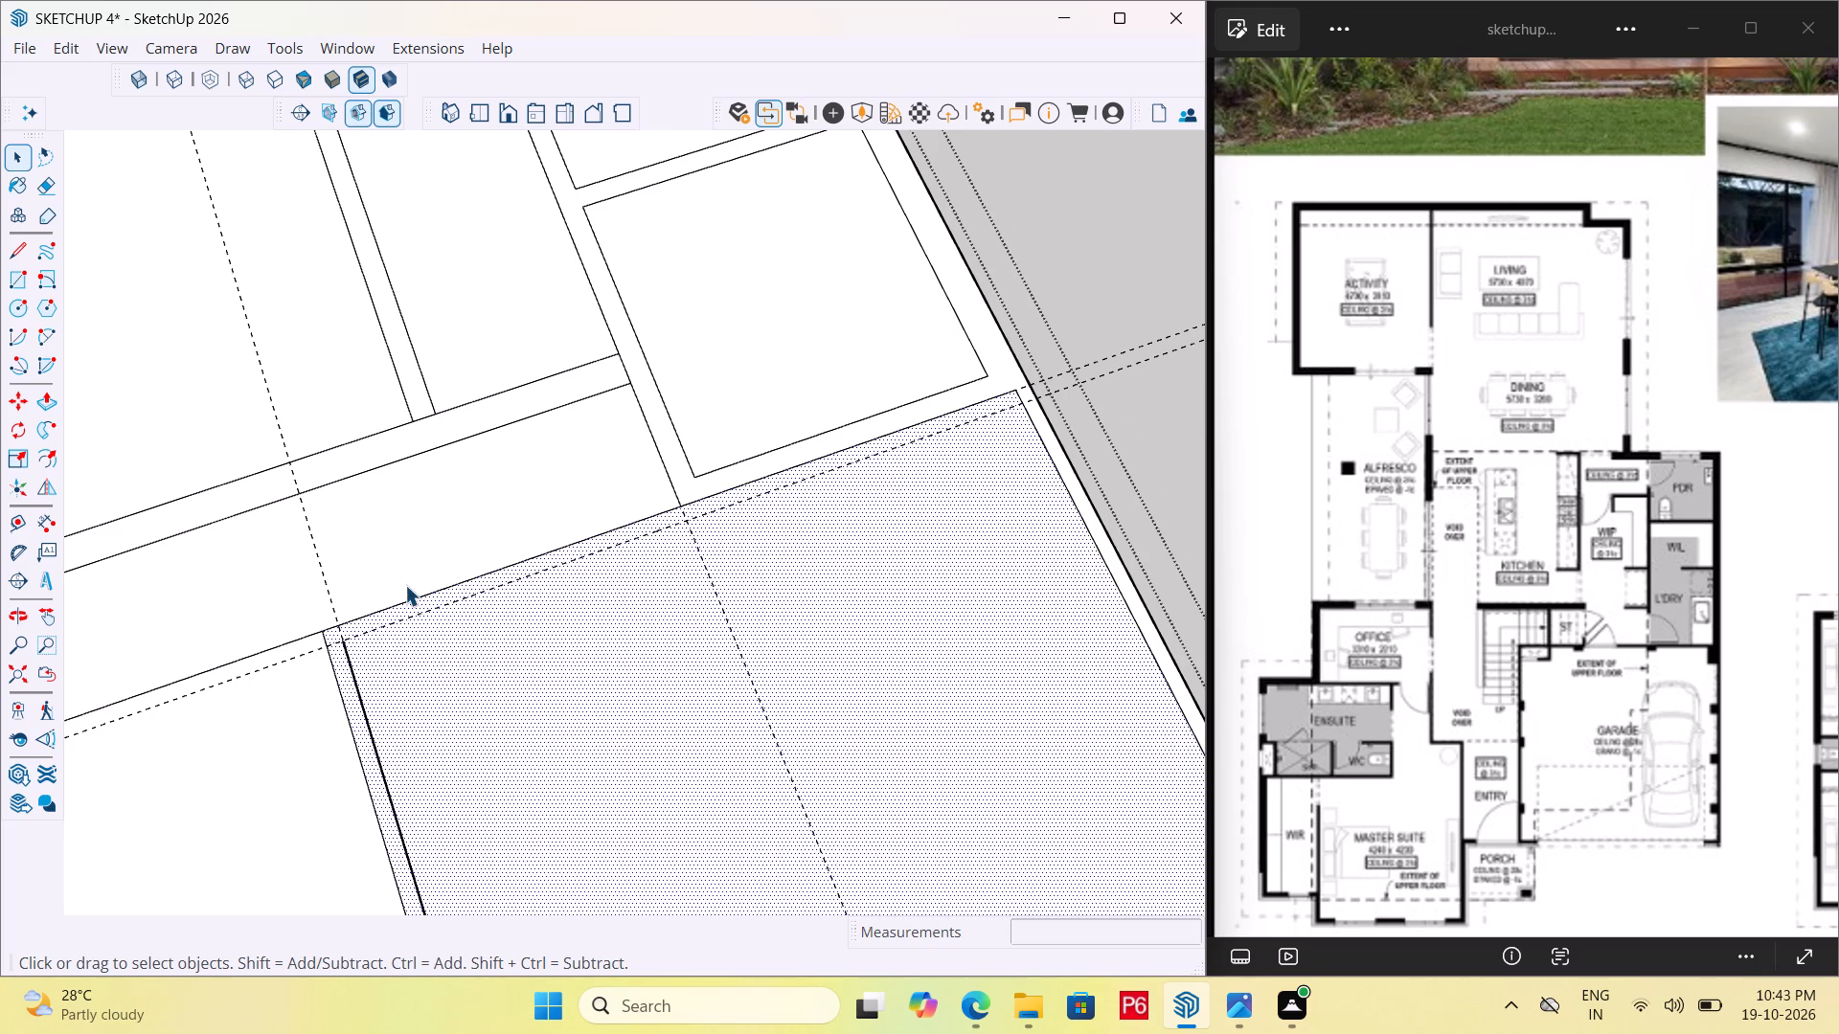
{"action": "left_click", "coordinate": [1141, 253]}
{"action": "double_click", "coordinate": [528, 503]}
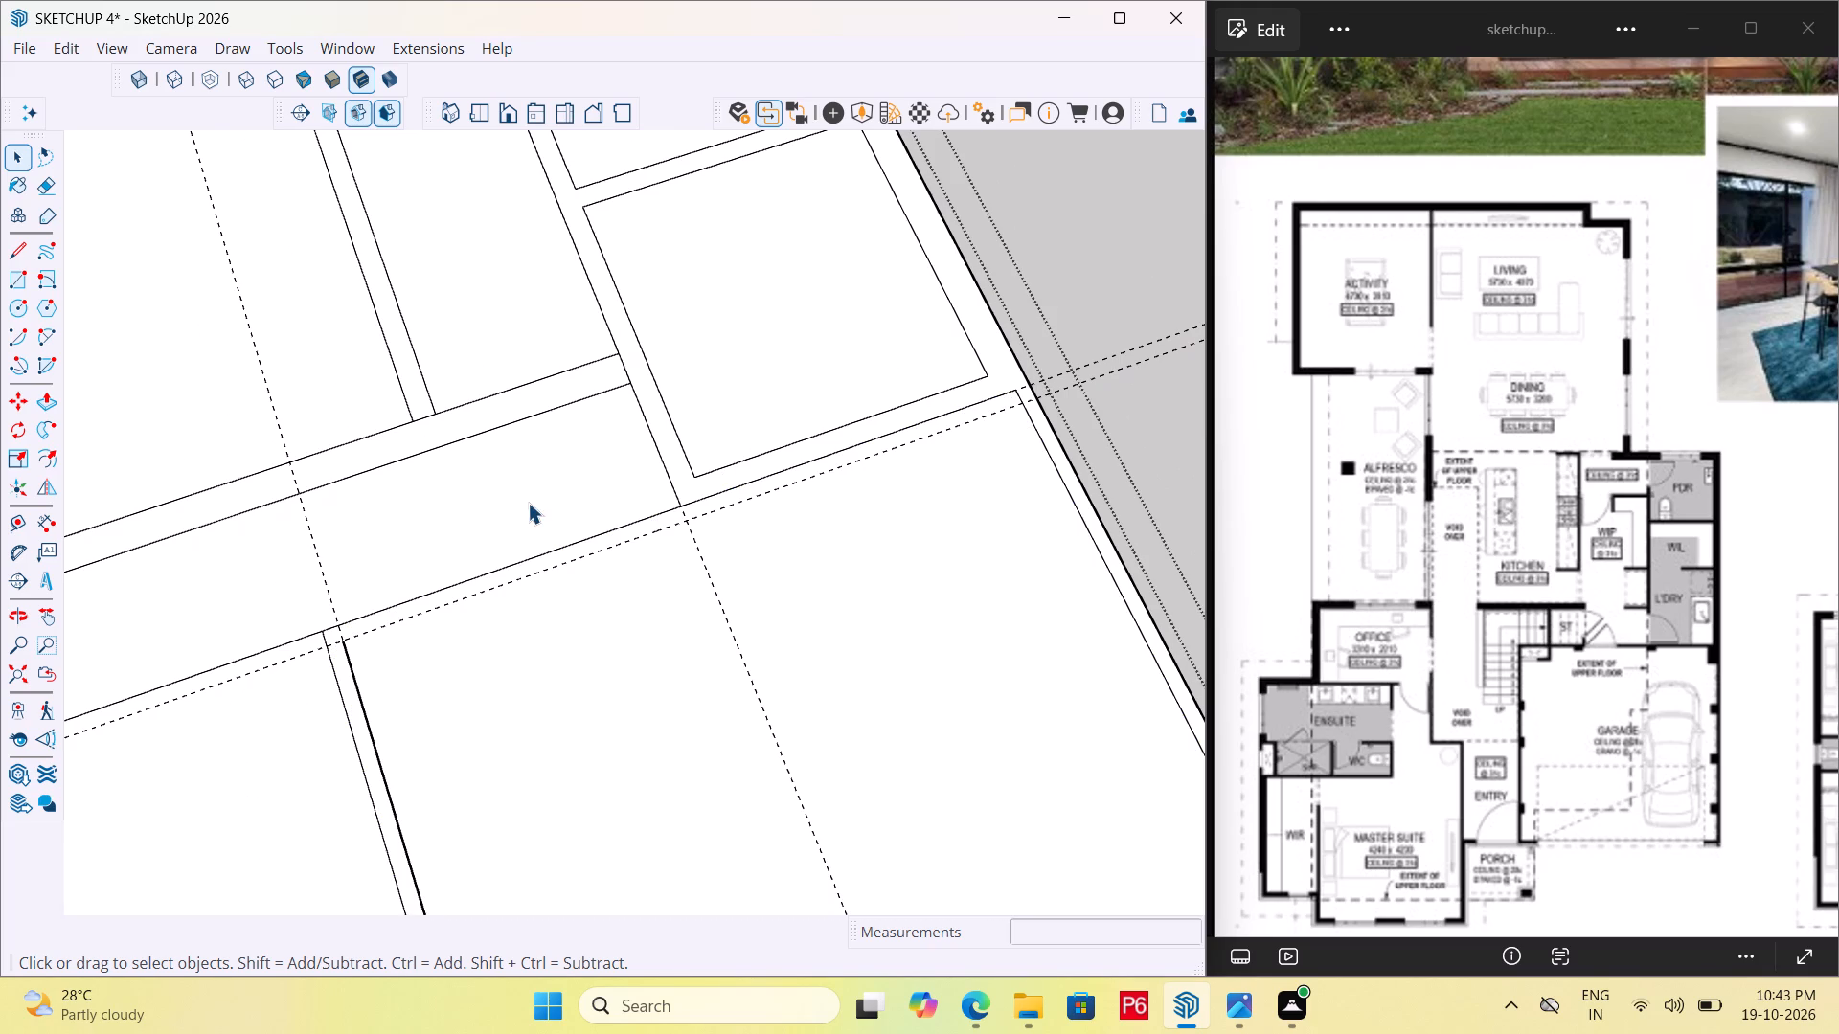
{"action": "left_click", "coordinate": [480, 532]}
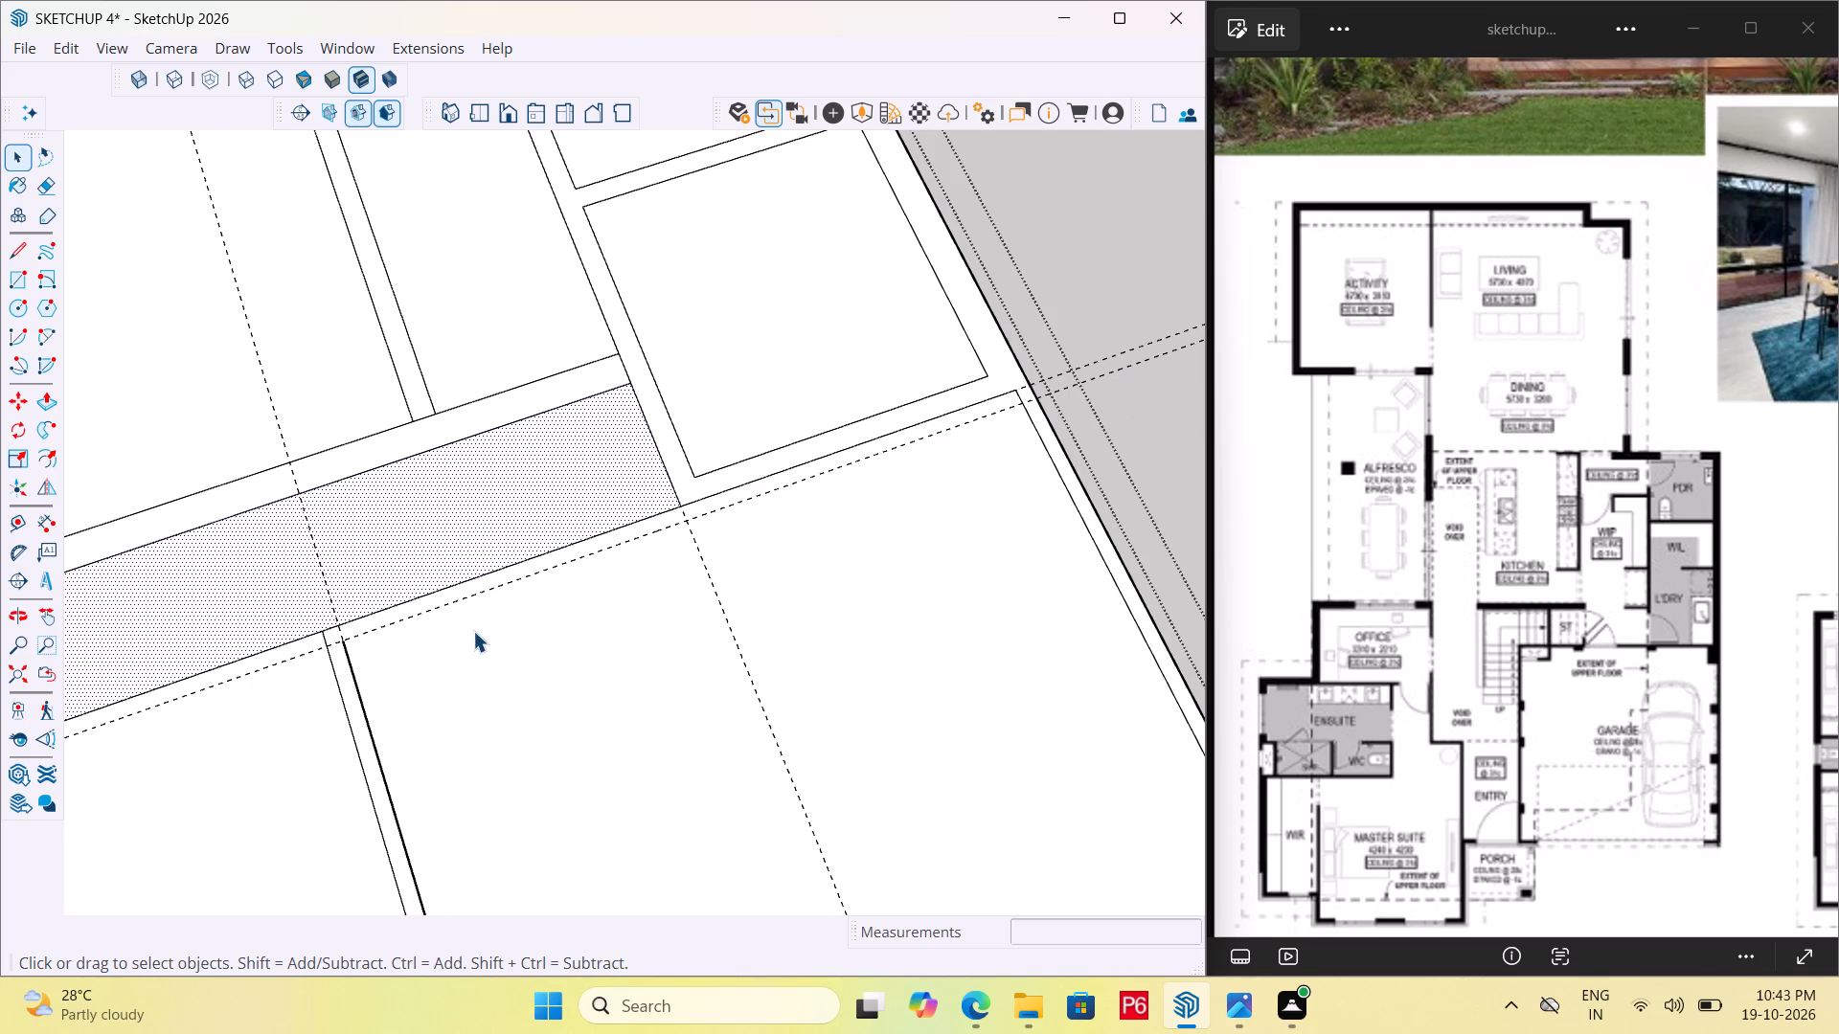
{"action": "left_click", "coordinate": [474, 631]}
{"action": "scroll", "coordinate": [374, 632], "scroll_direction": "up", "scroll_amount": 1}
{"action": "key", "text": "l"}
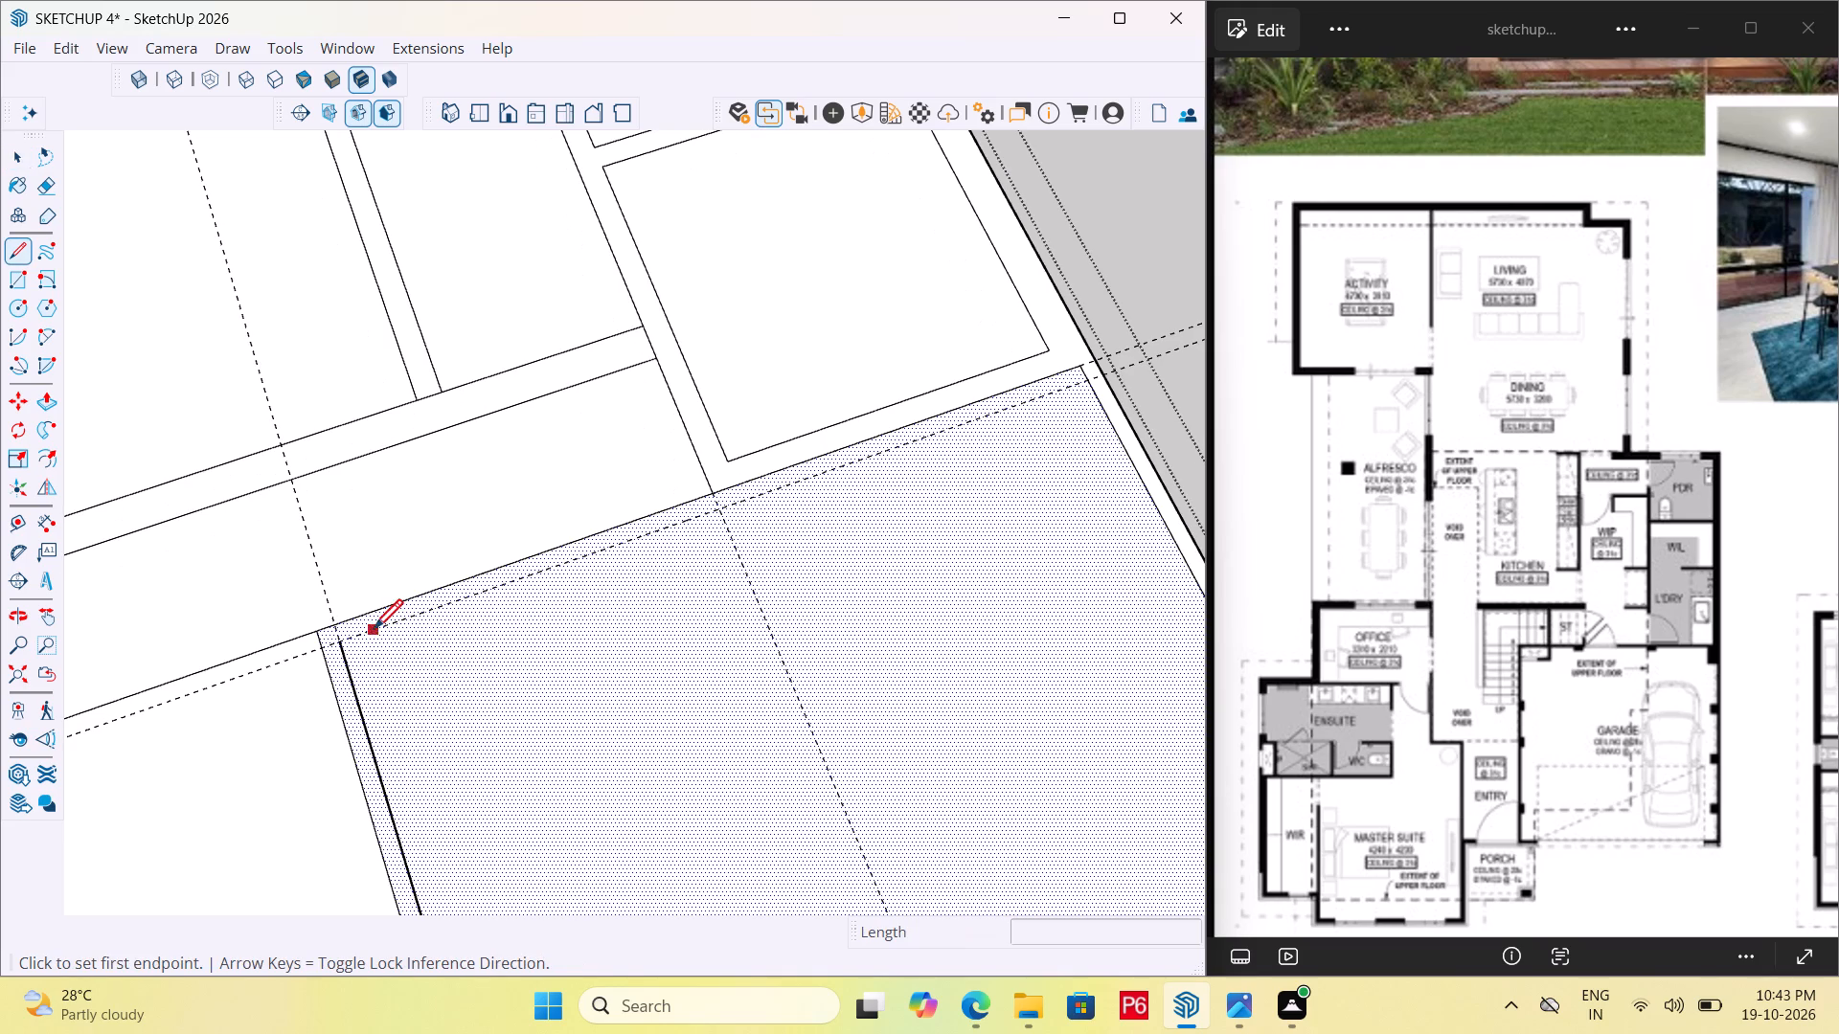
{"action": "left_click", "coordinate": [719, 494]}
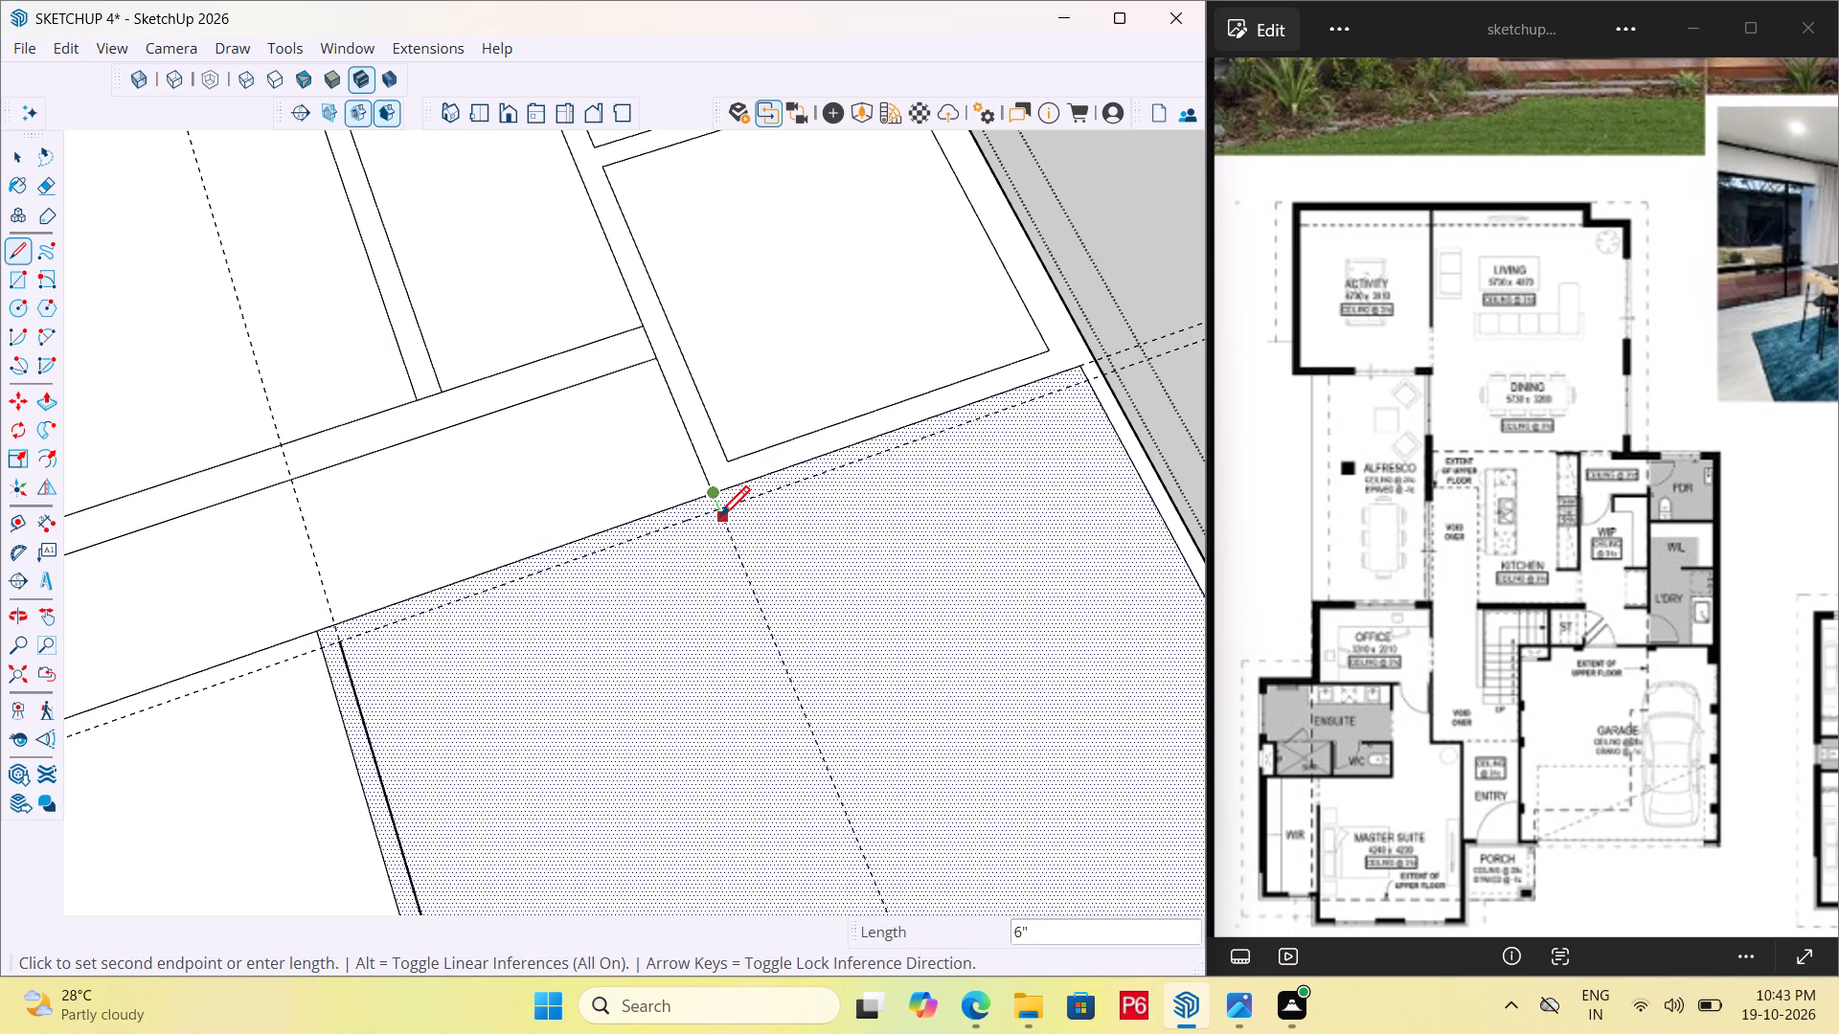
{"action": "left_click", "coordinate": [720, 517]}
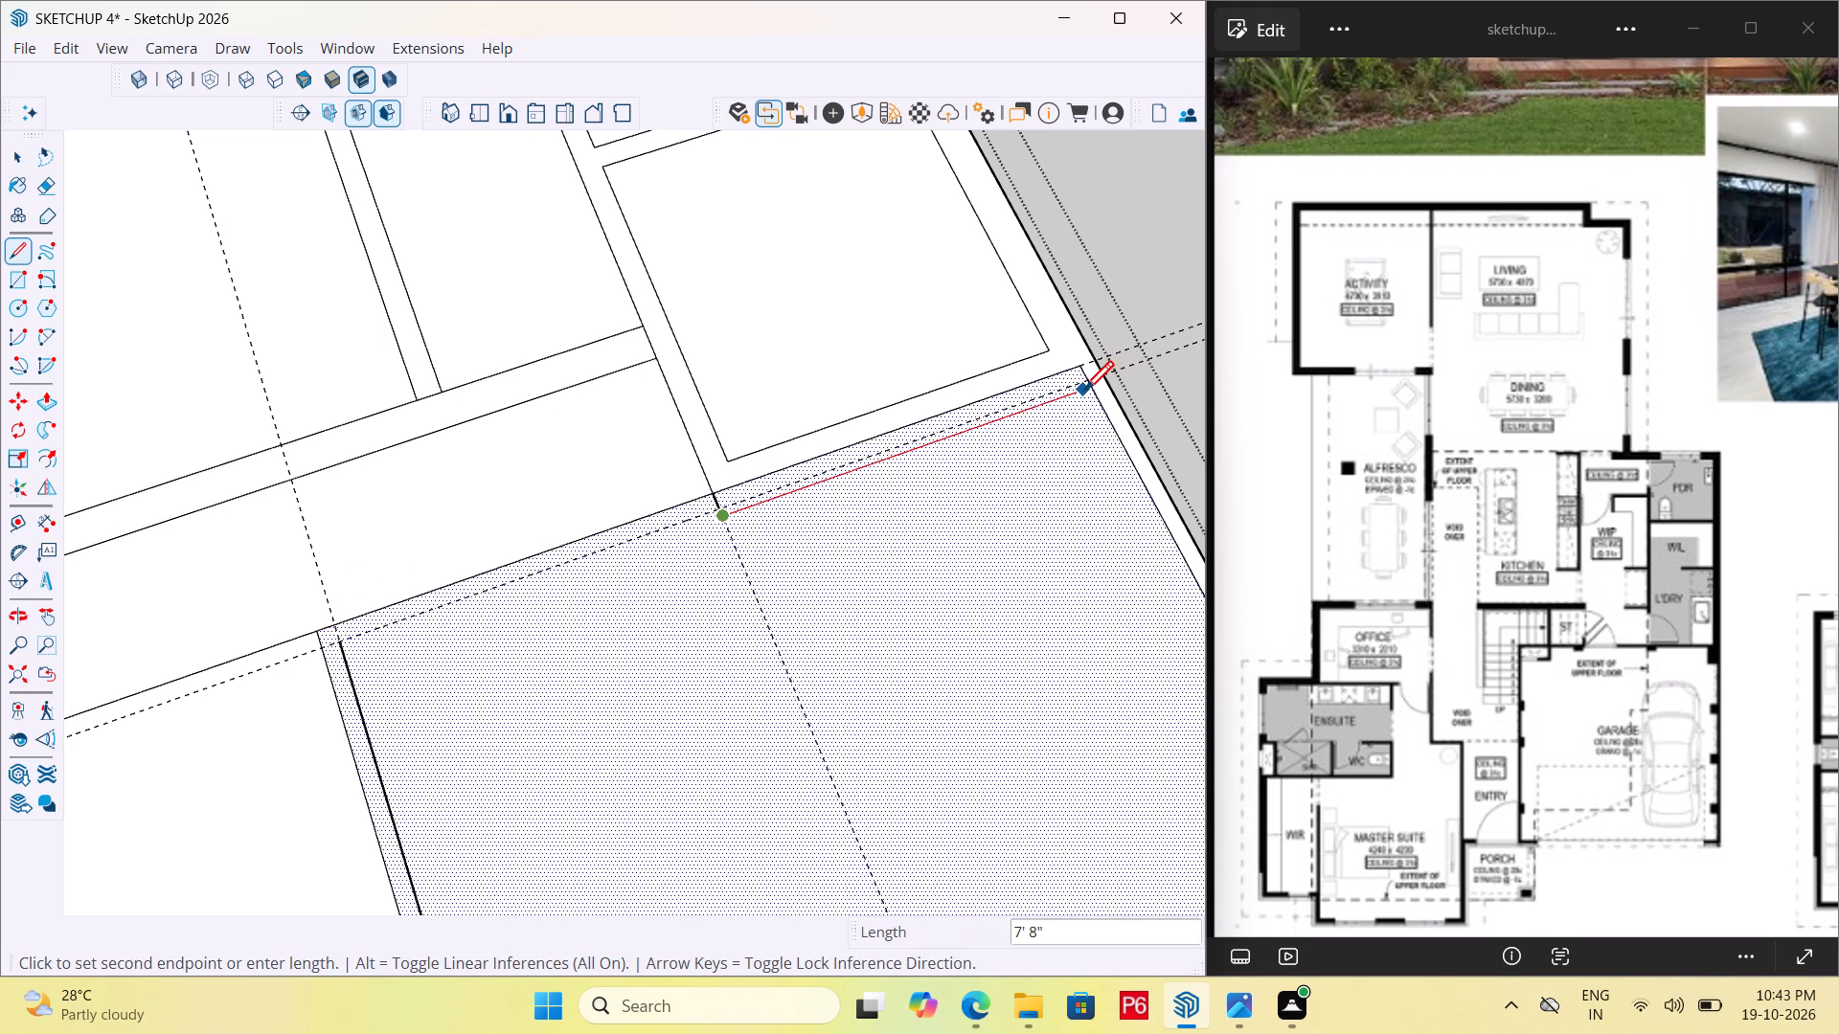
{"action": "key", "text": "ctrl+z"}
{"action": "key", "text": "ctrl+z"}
Draw the garage's inner rear wall line along the 4" guide across its full width, with the segment behind the laundry about 7' 8" long.
{"action": "scroll", "coordinate": [1093, 389], "scroll_direction": "up", "scroll_amount": 4}
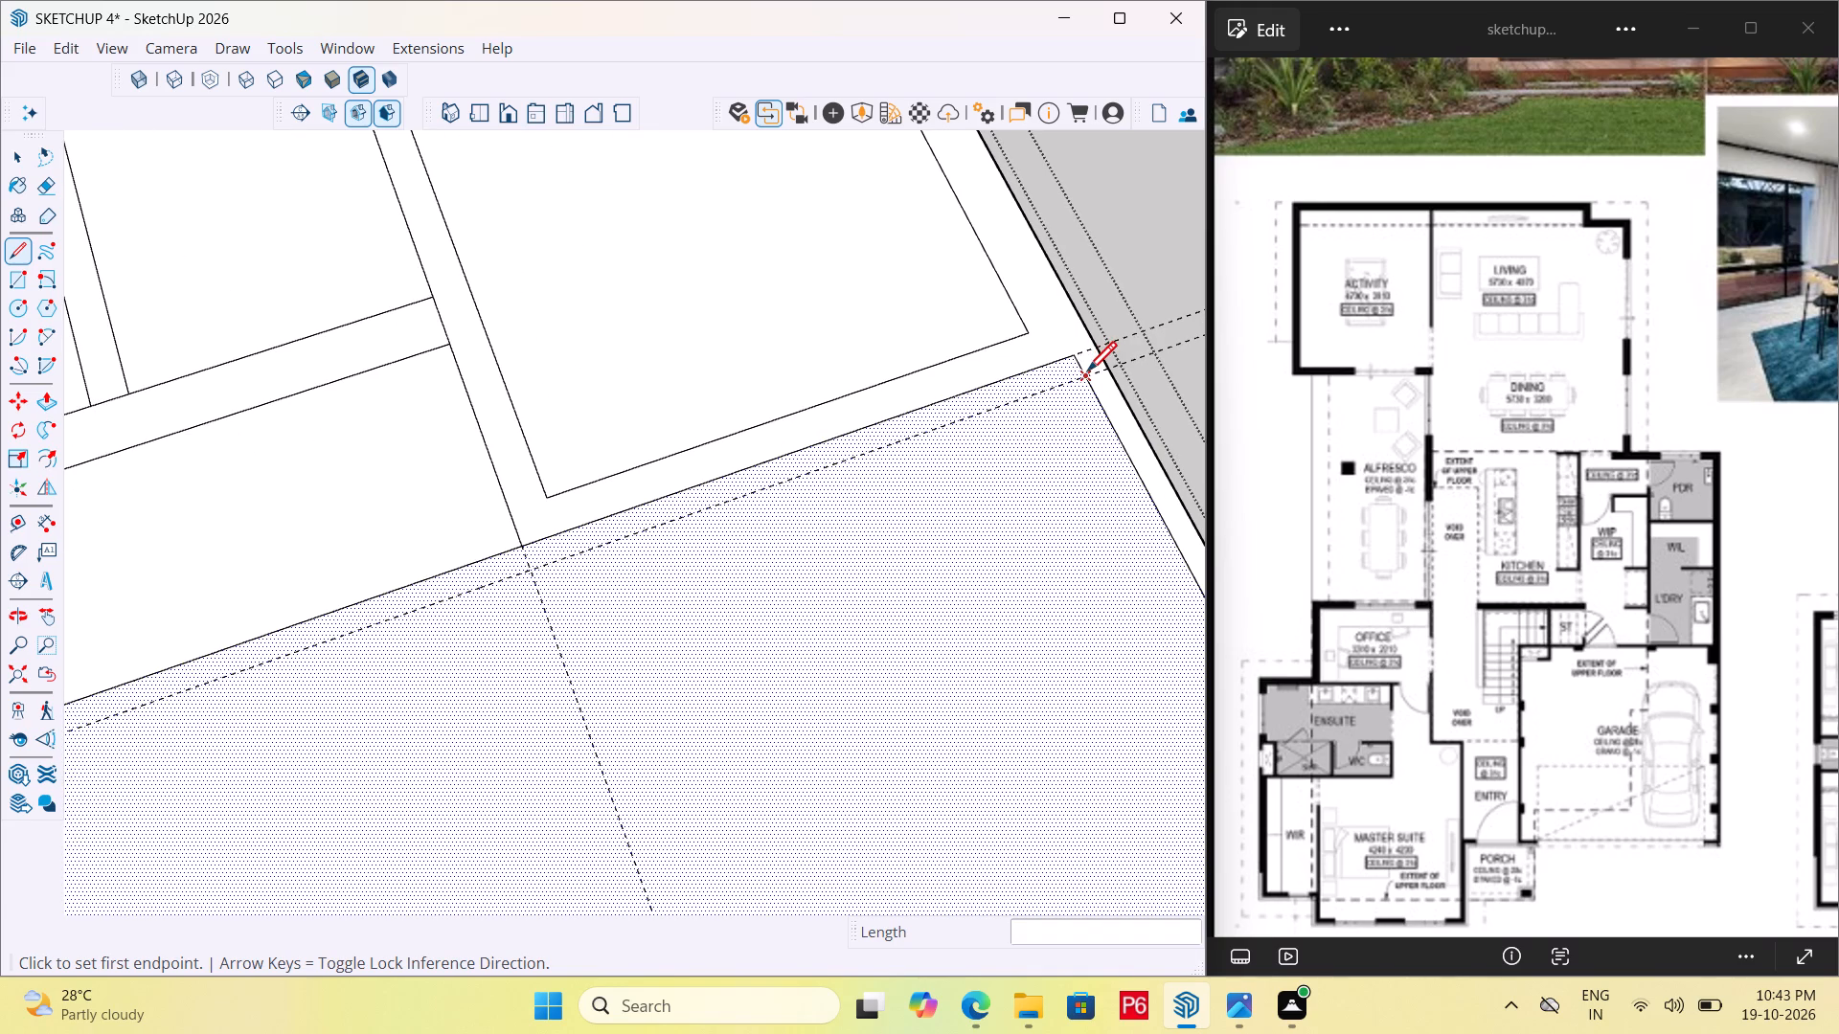
{"action": "left_click", "coordinate": [1087, 374]}
{"action": "double_click", "coordinate": [537, 576]}
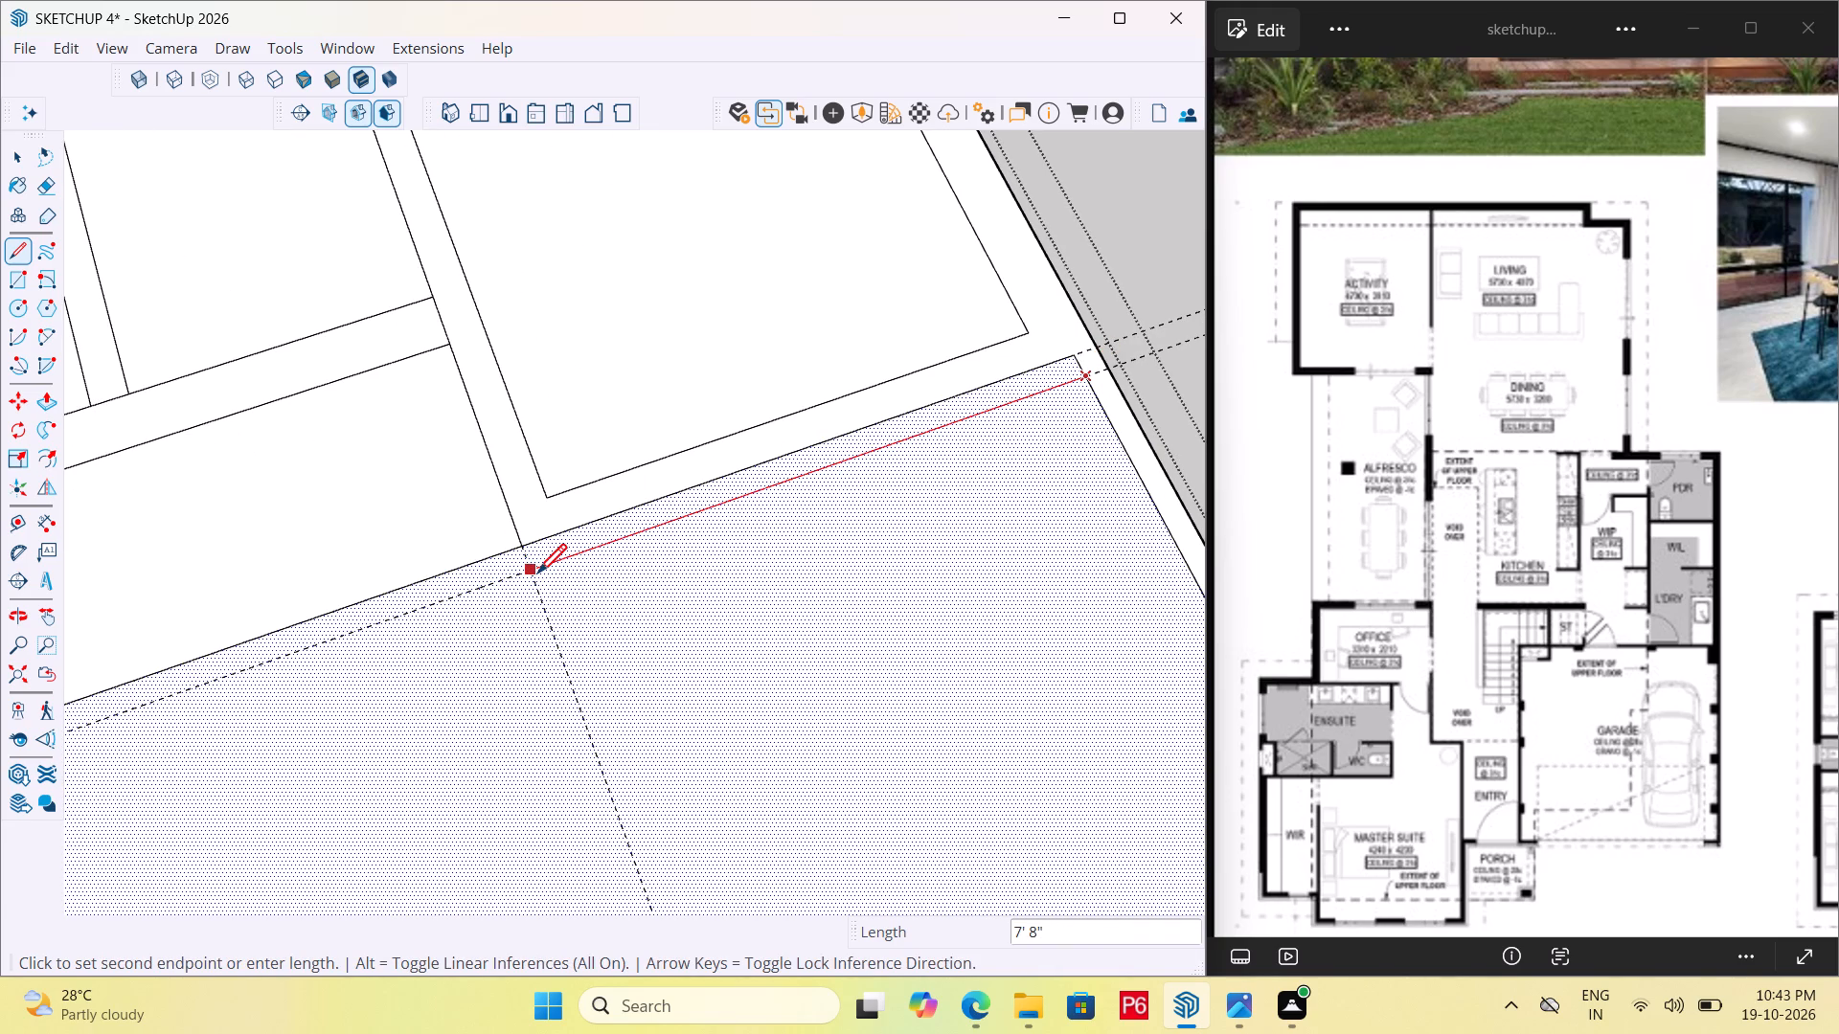
{"action": "scroll", "coordinate": [742, 504], "scroll_direction": "down", "scroll_amount": 3}
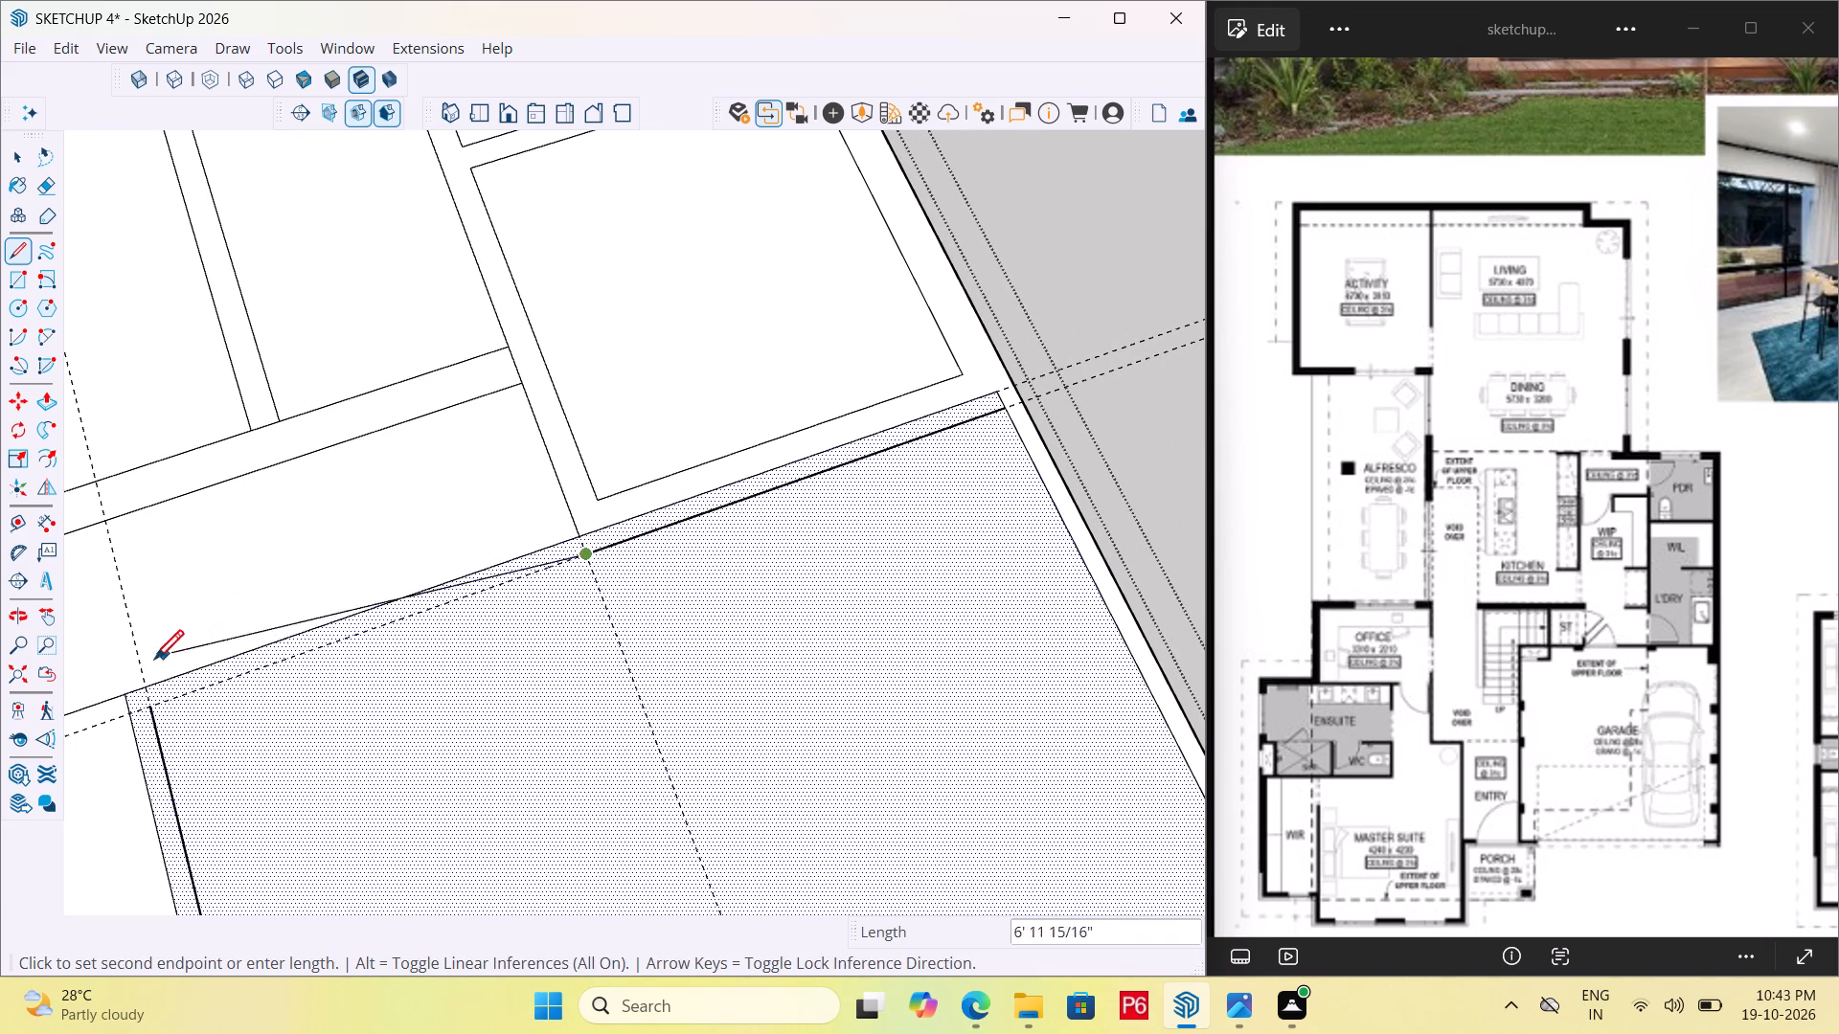
{"action": "double_click", "coordinate": [148, 710]}
{"action": "key", "text": "space"}
{"action": "scroll", "coordinate": [394, 691], "scroll_direction": "down", "scroll_amount": 5}
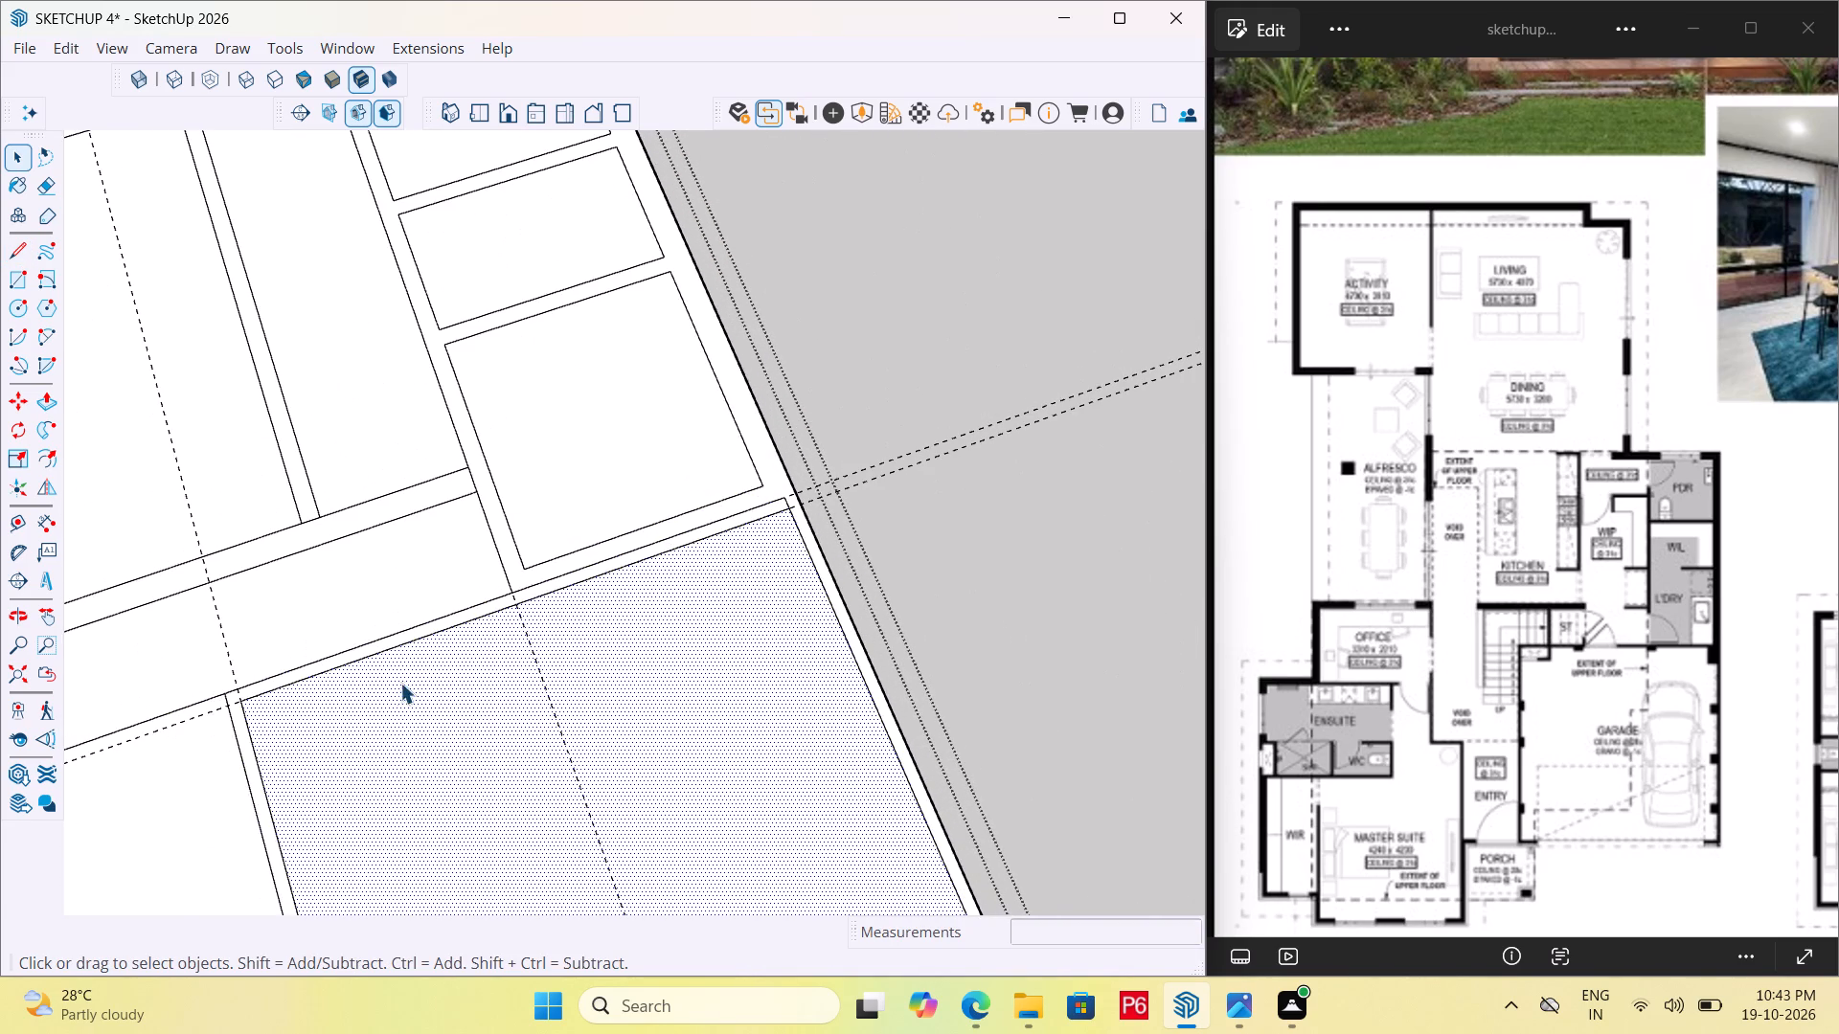
Erase the laundry's inner front and side lines, the old garage rear line segment in front of it, and the guide on that segment.
{"action": "scroll", "coordinate": [673, 478], "scroll_direction": "up", "scroll_amount": 3}
{"action": "key", "text": "e"}
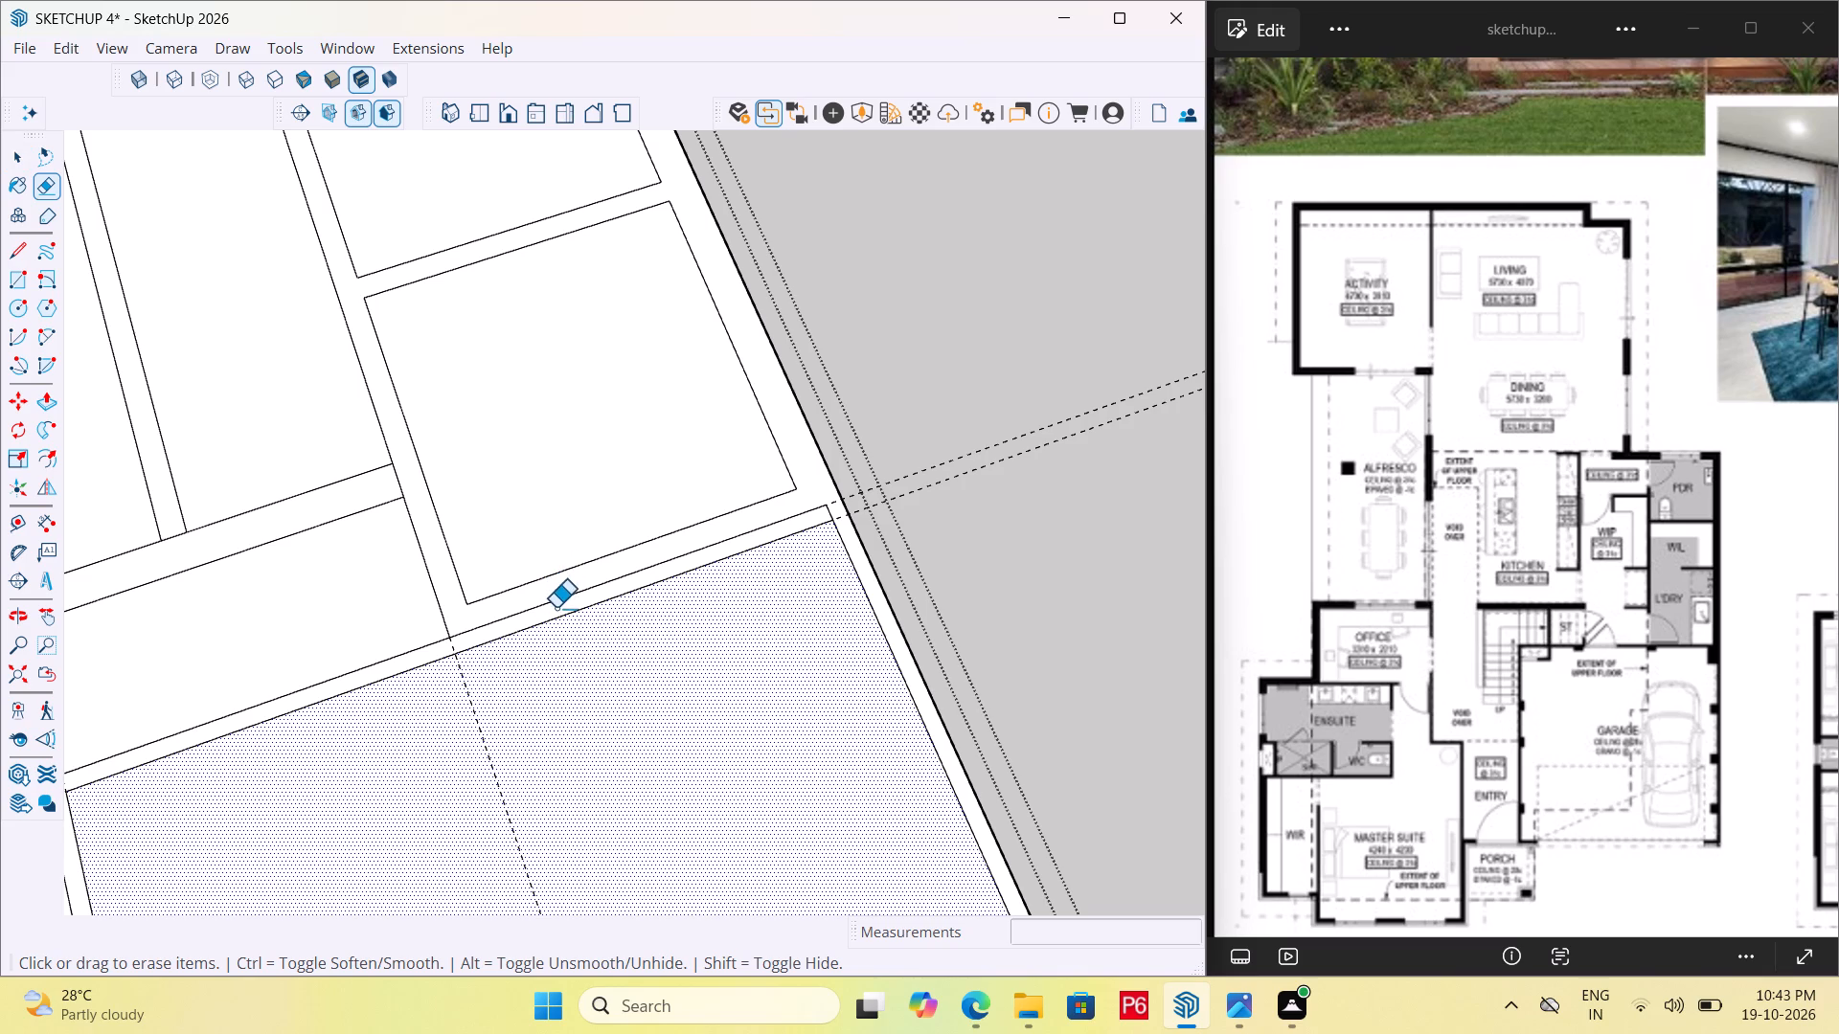
{"action": "left_click", "coordinate": [558, 601]}
{"action": "double_click", "coordinate": [566, 571]}
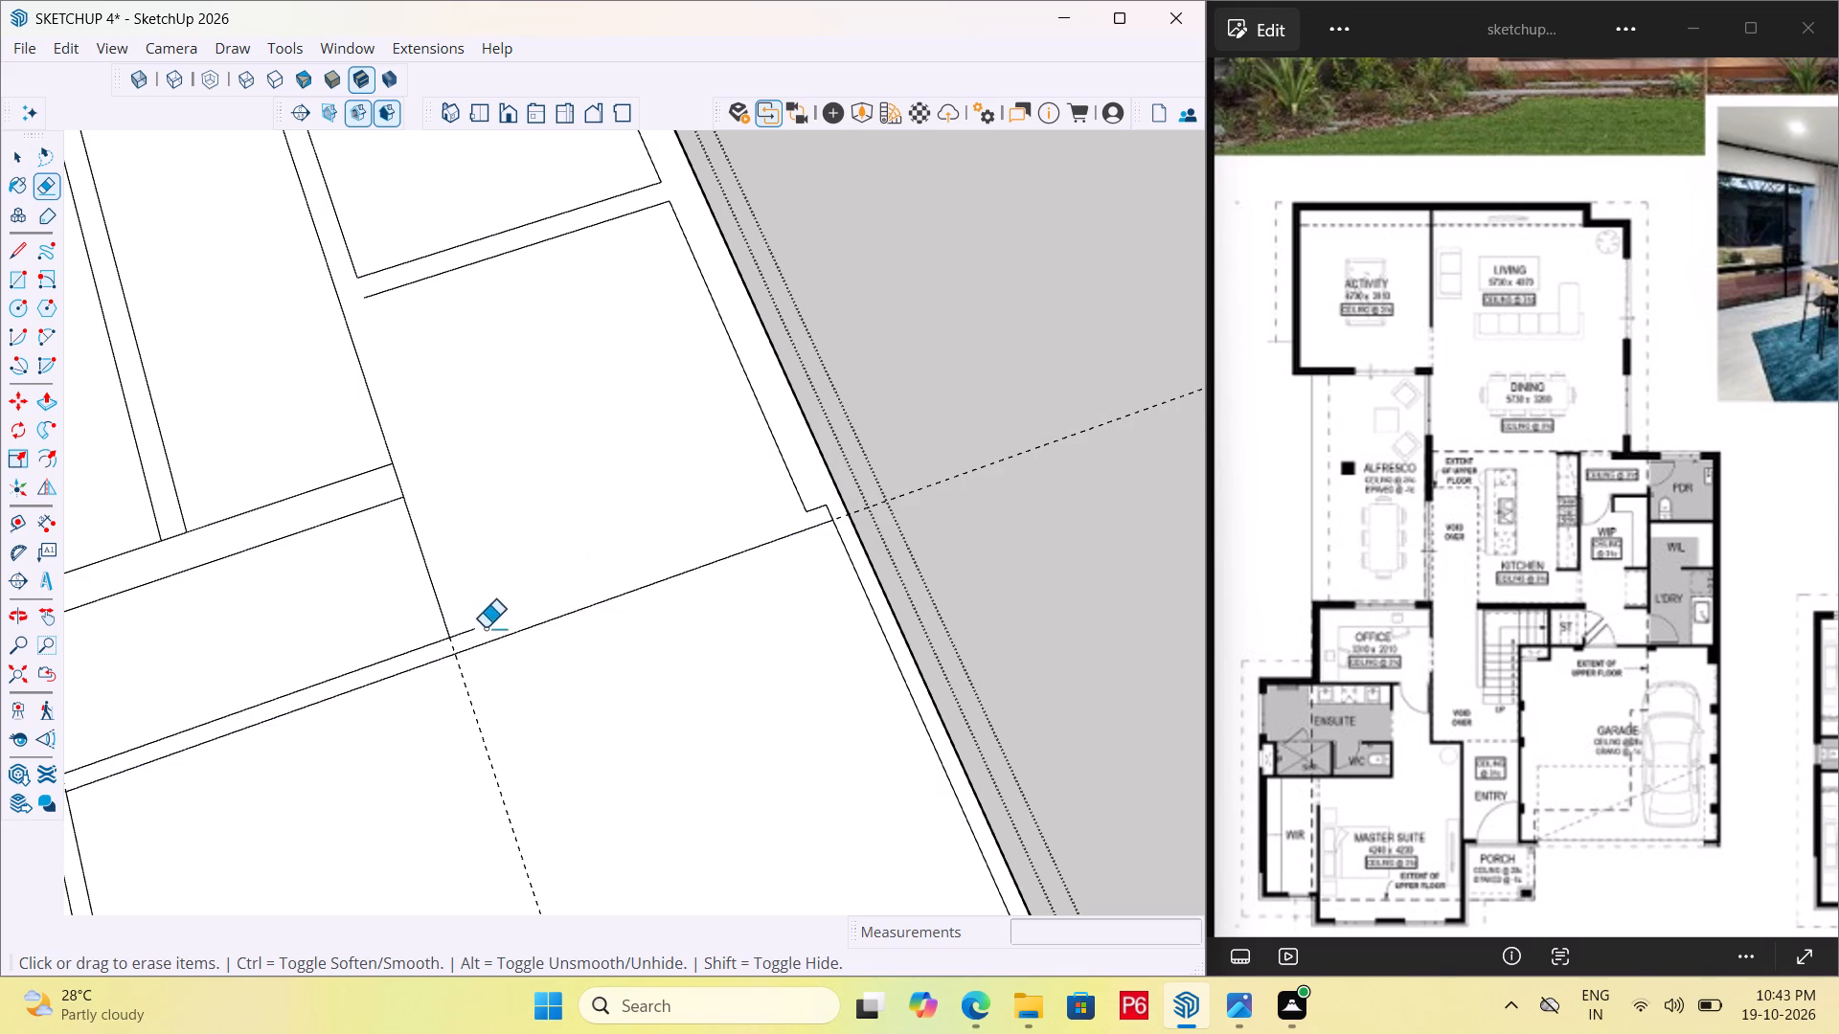
Place a guide 7' 6" from the laundry's inner rear line and draw a front wall line about 6' 9" long along it.
{"action": "key", "text": "t"}
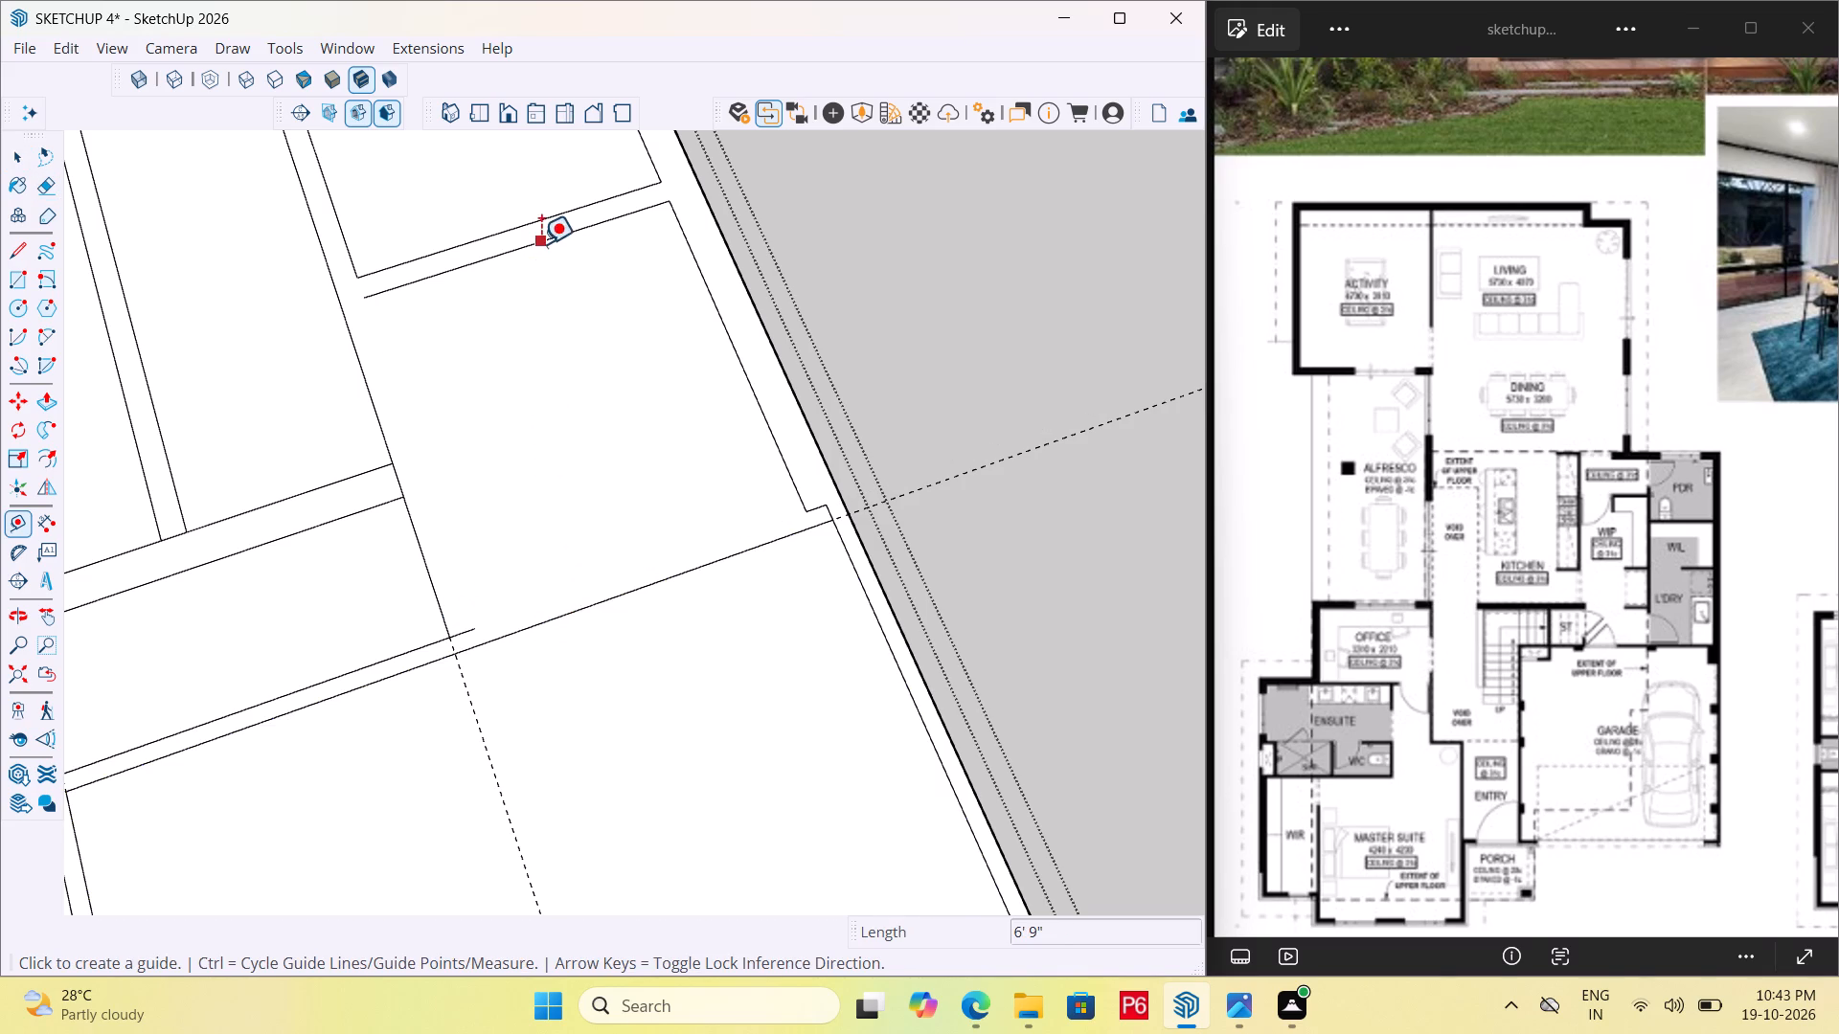
{"action": "left_click", "coordinate": [543, 241]}
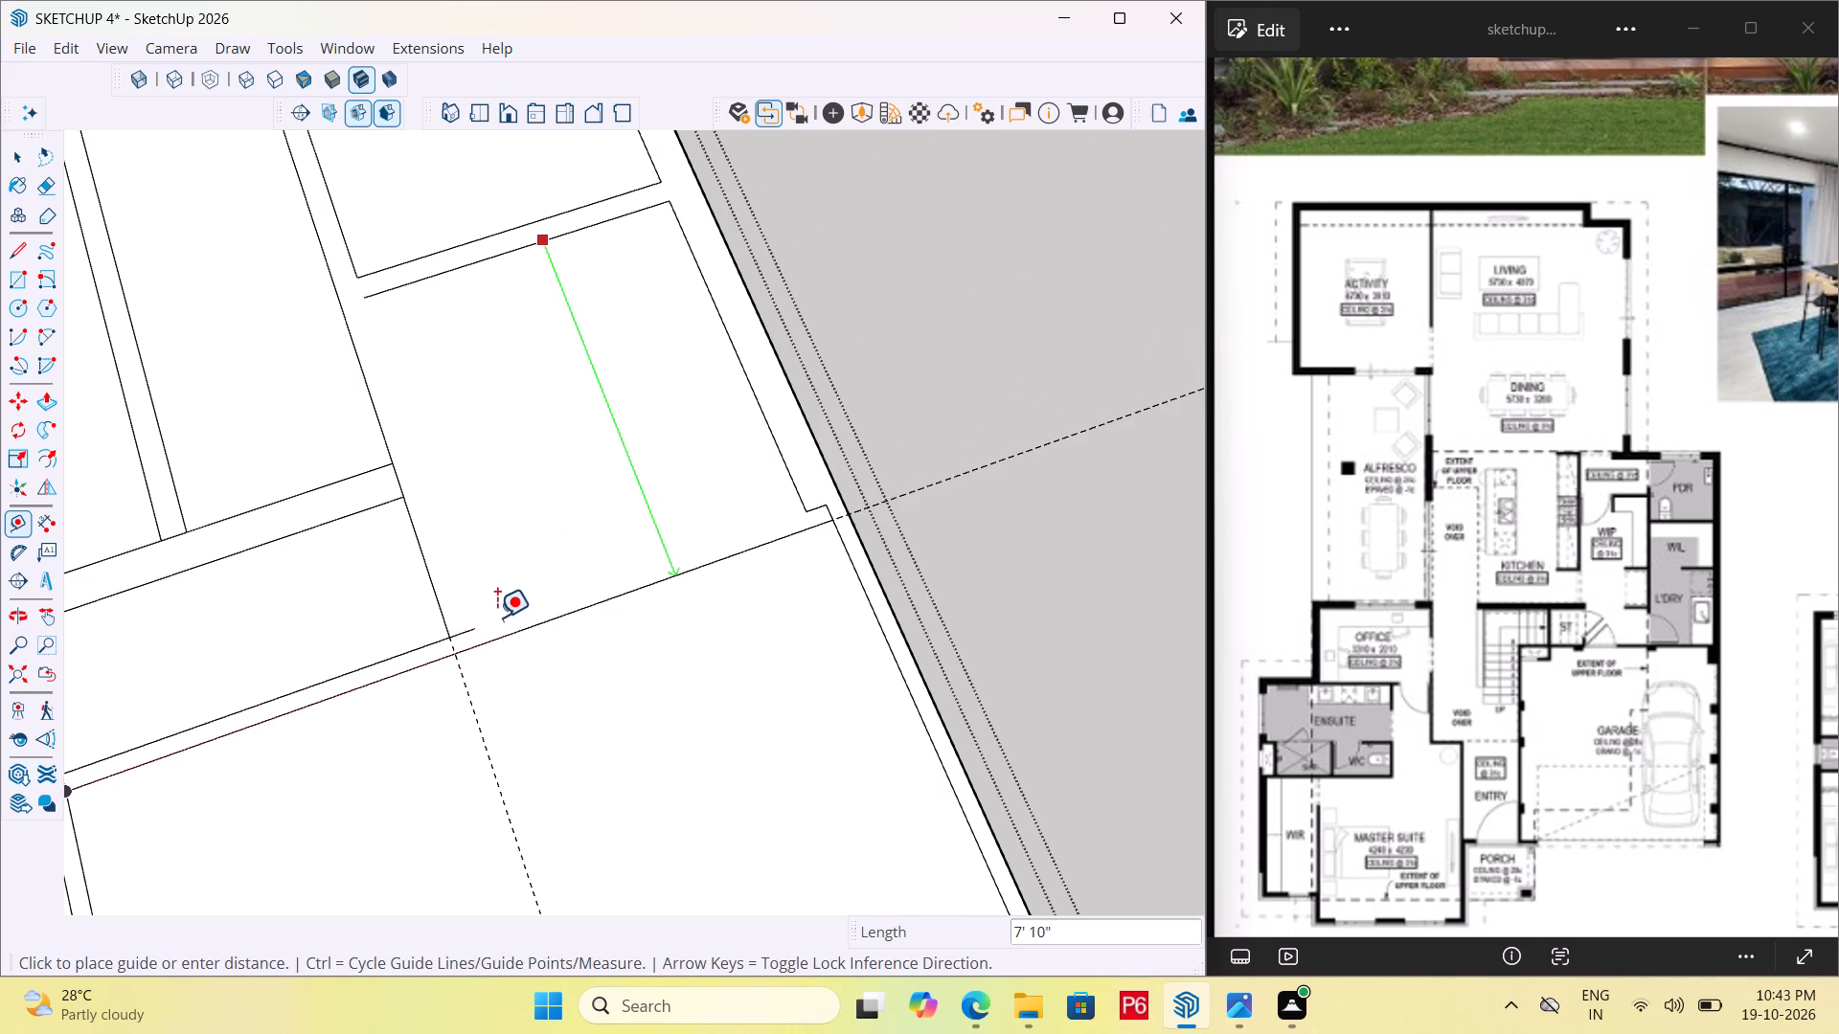
{"action": "left_click", "coordinate": [462, 629]}
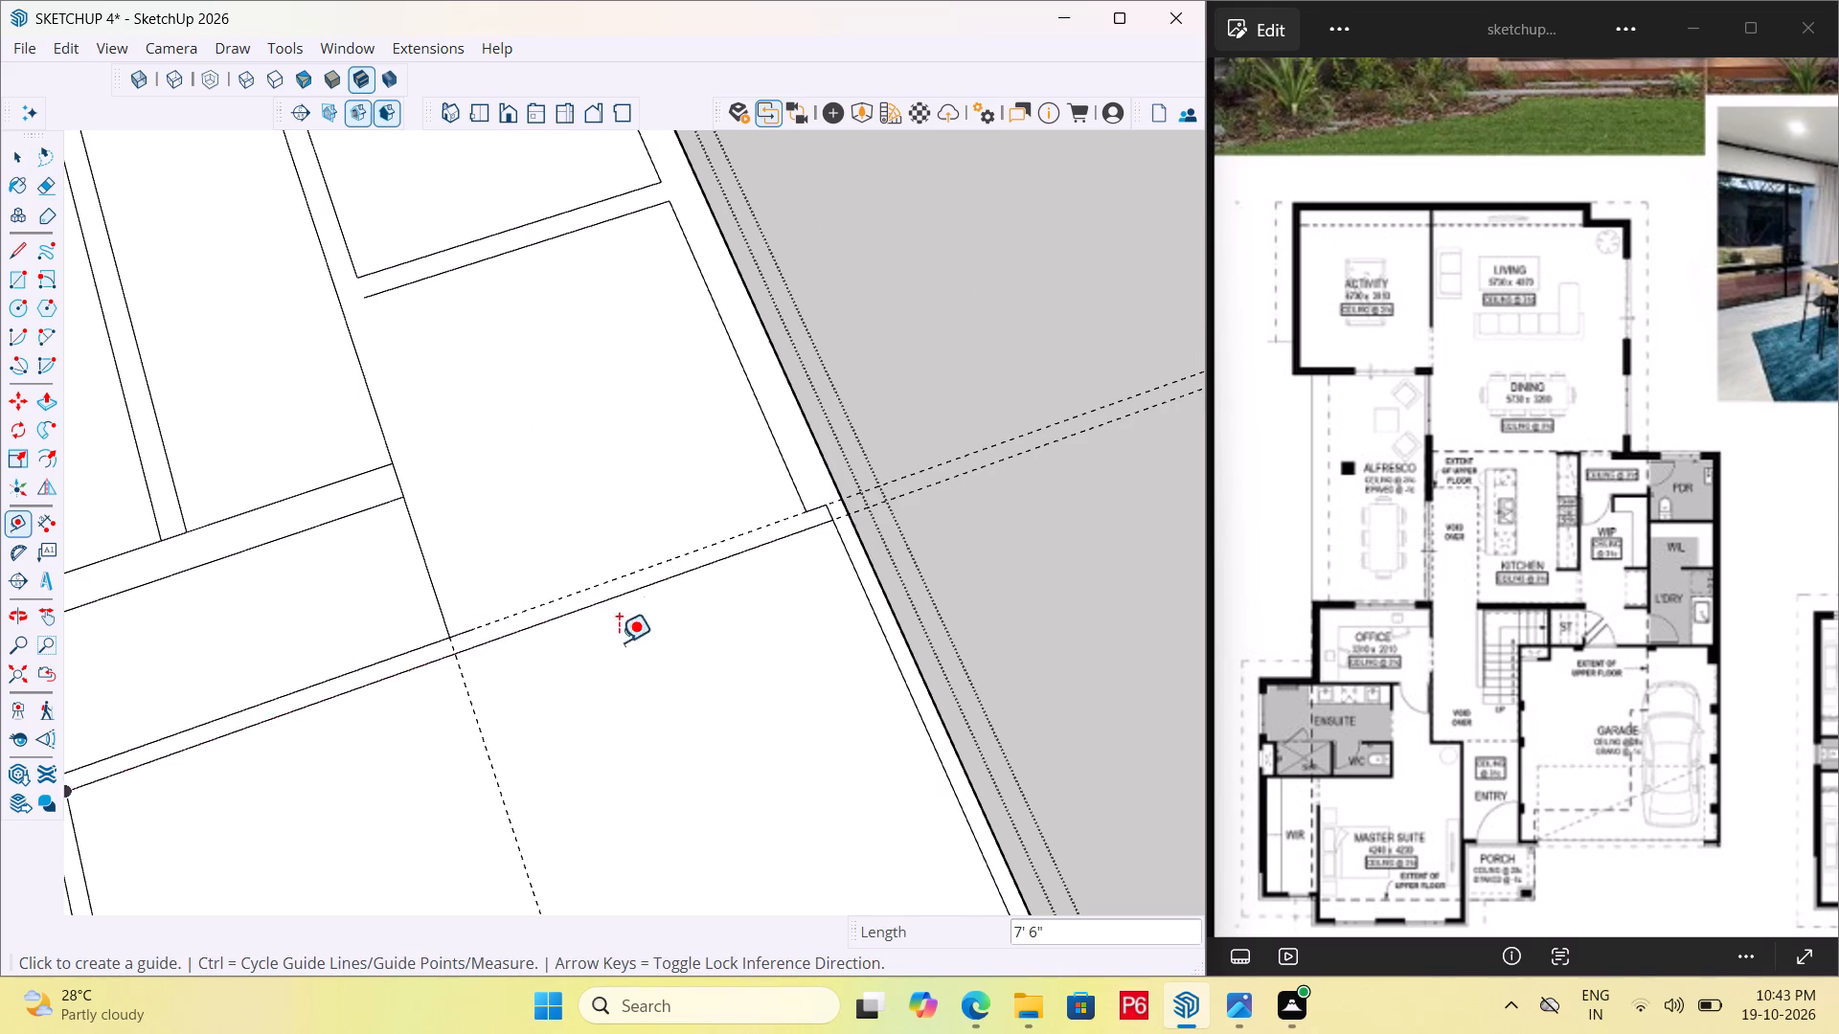
{"action": "key", "text": "l"}
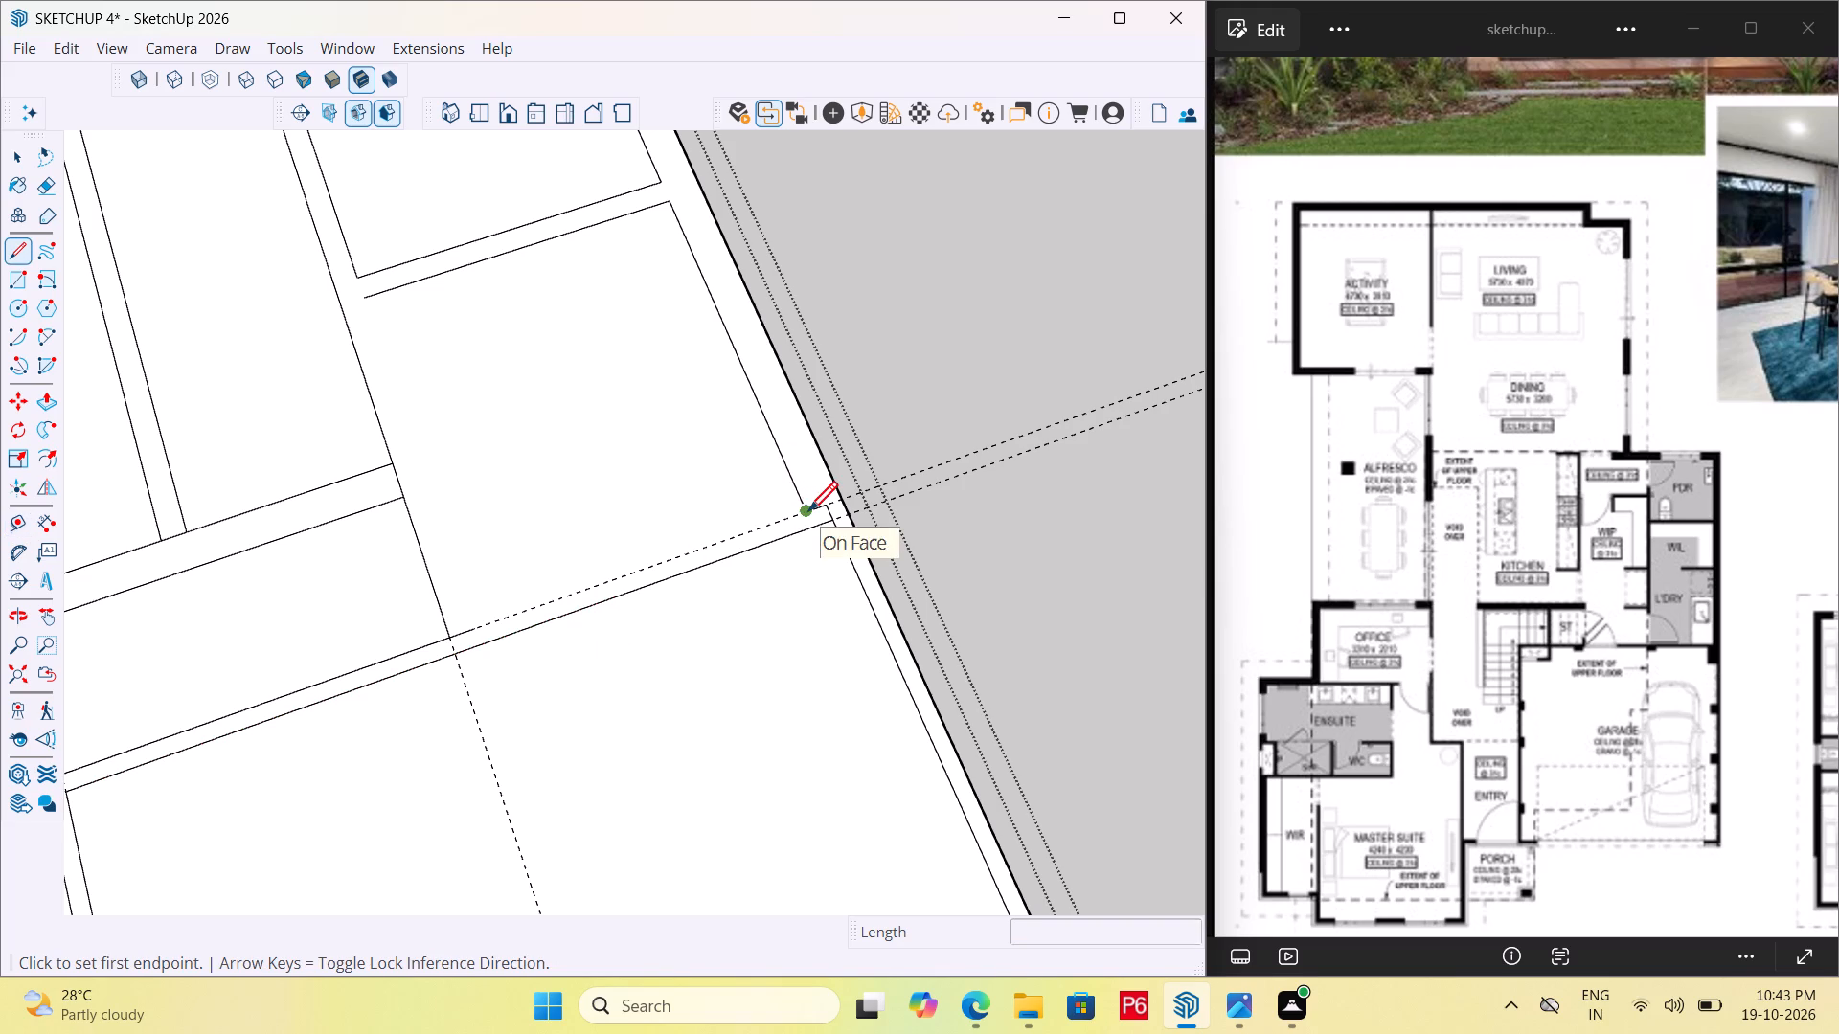
{"action": "left_click", "coordinate": [808, 514]}
{"action": "left_click", "coordinate": [464, 633]}
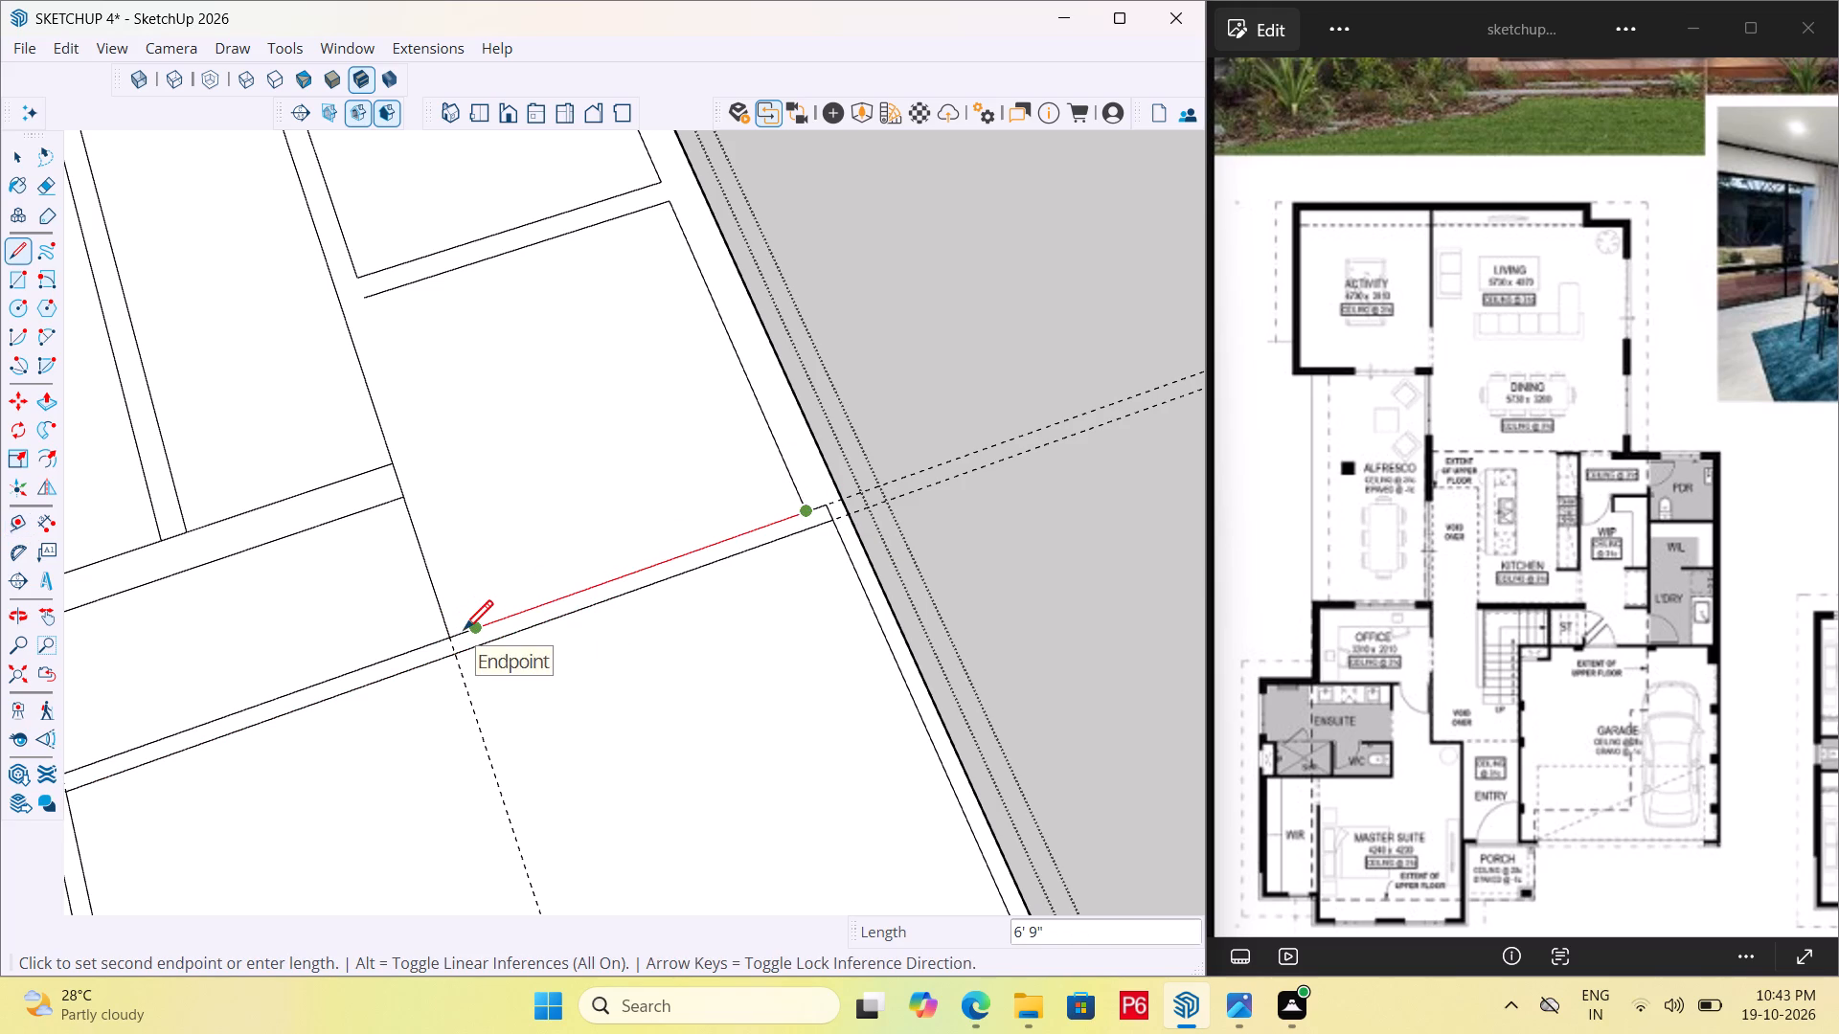
{"action": "scroll", "coordinate": [662, 620], "scroll_direction": "down", "scroll_amount": 2}
{"action": "key", "text": "space"}
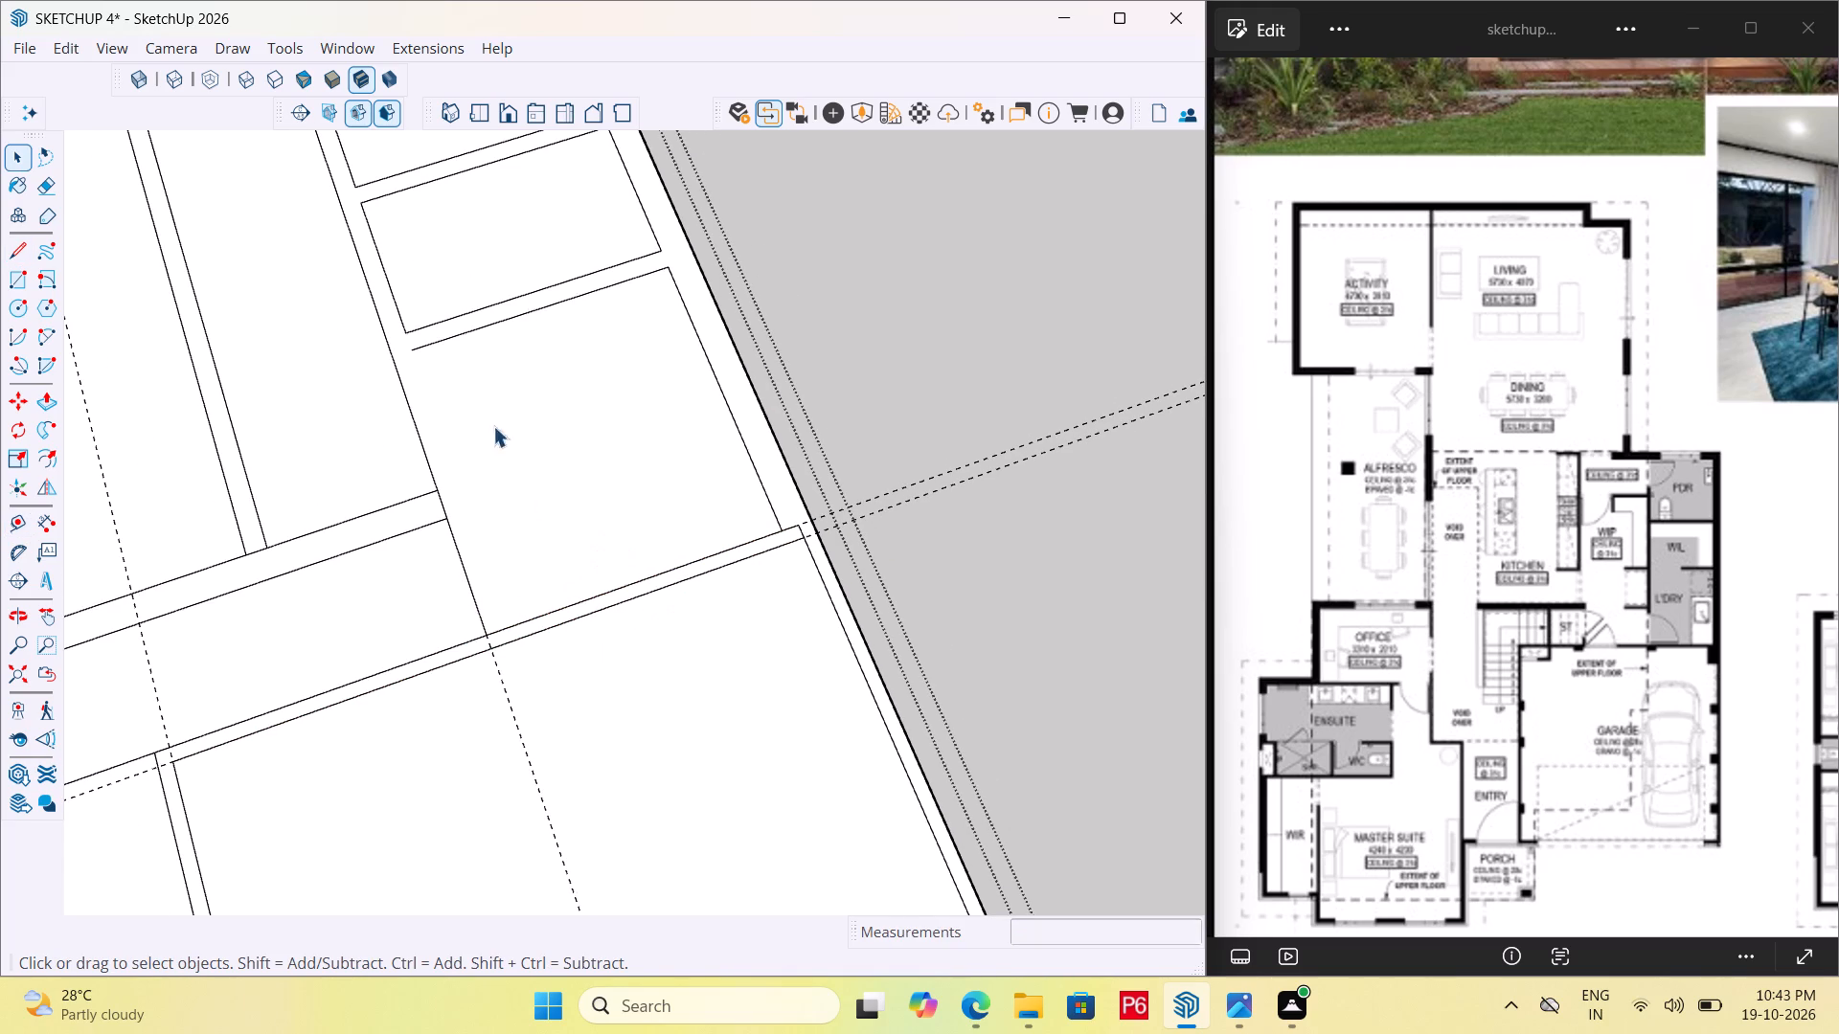
Draw the laundry's inner side wall line from the end of its rear line to the garage's rear wall line.
{"action": "key", "text": "l"}
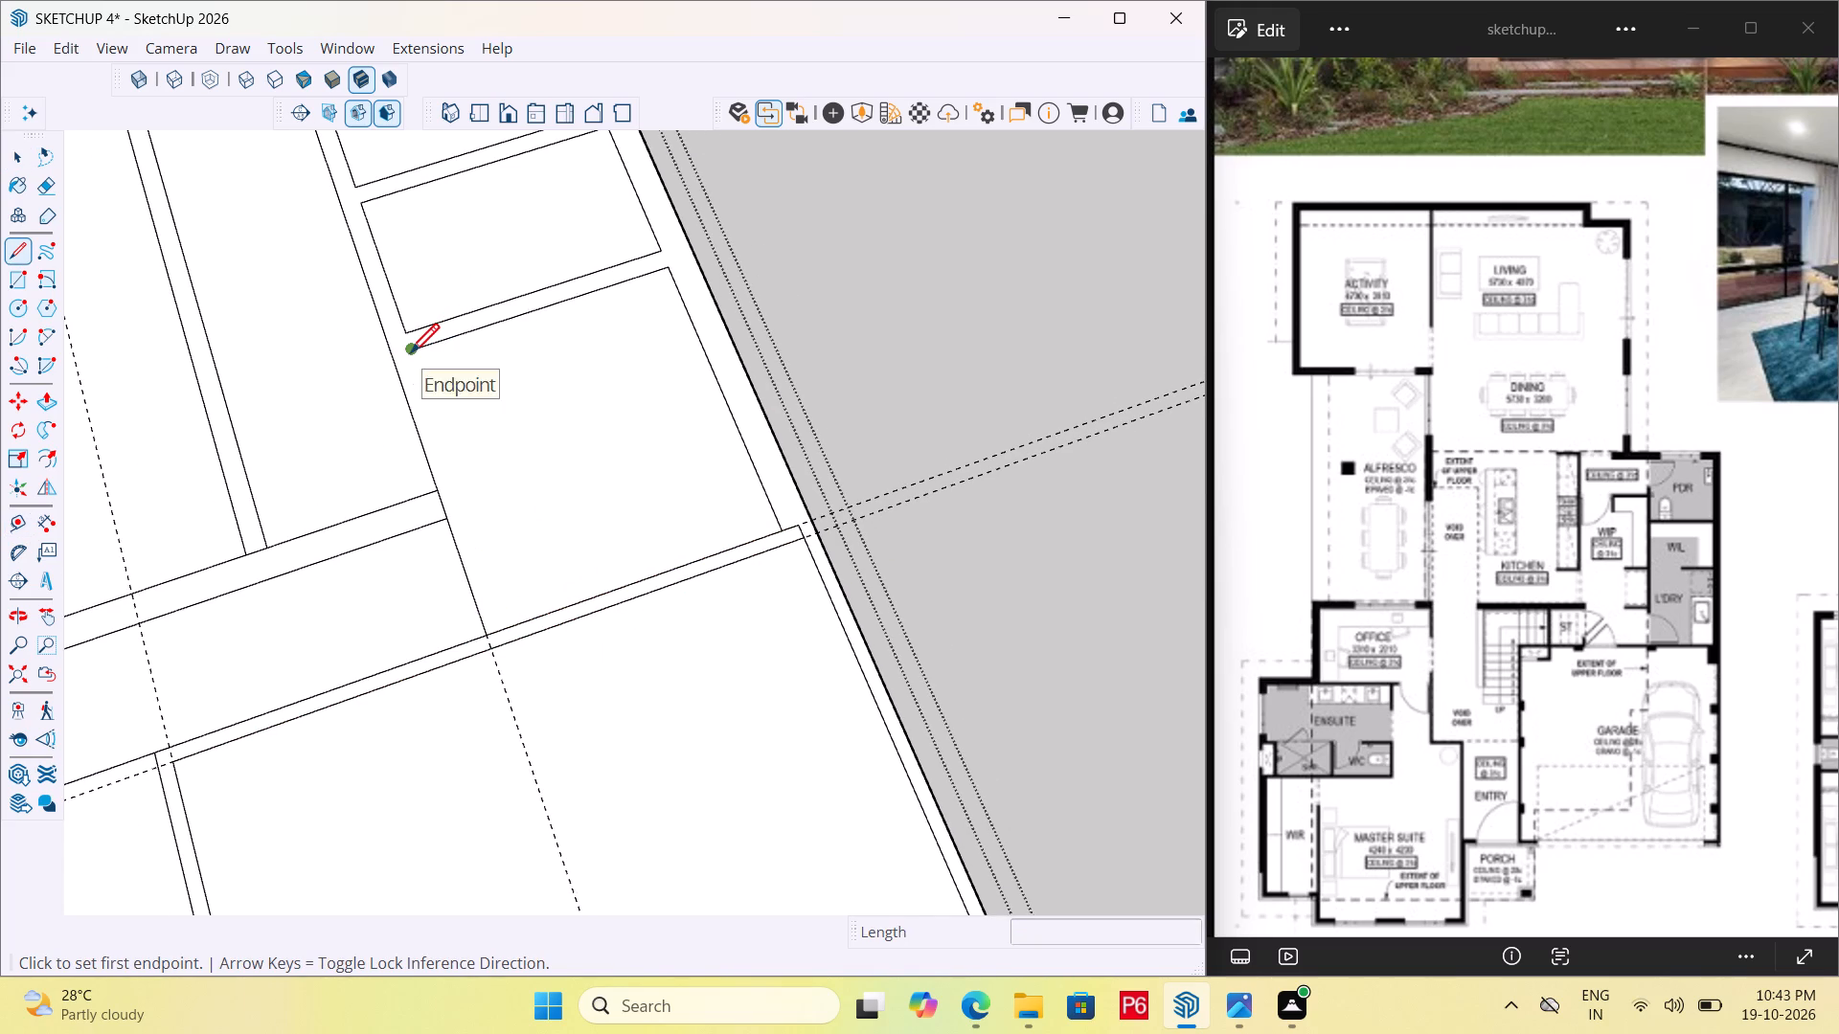
{"action": "left_click", "coordinate": [411, 356]}
{"action": "left_click", "coordinate": [512, 617]}
Erase the two long guides crossing the kitchen and the garage beside the laundry.
{"action": "scroll", "coordinate": [579, 557], "scroll_direction": "down", "scroll_amount": 5}
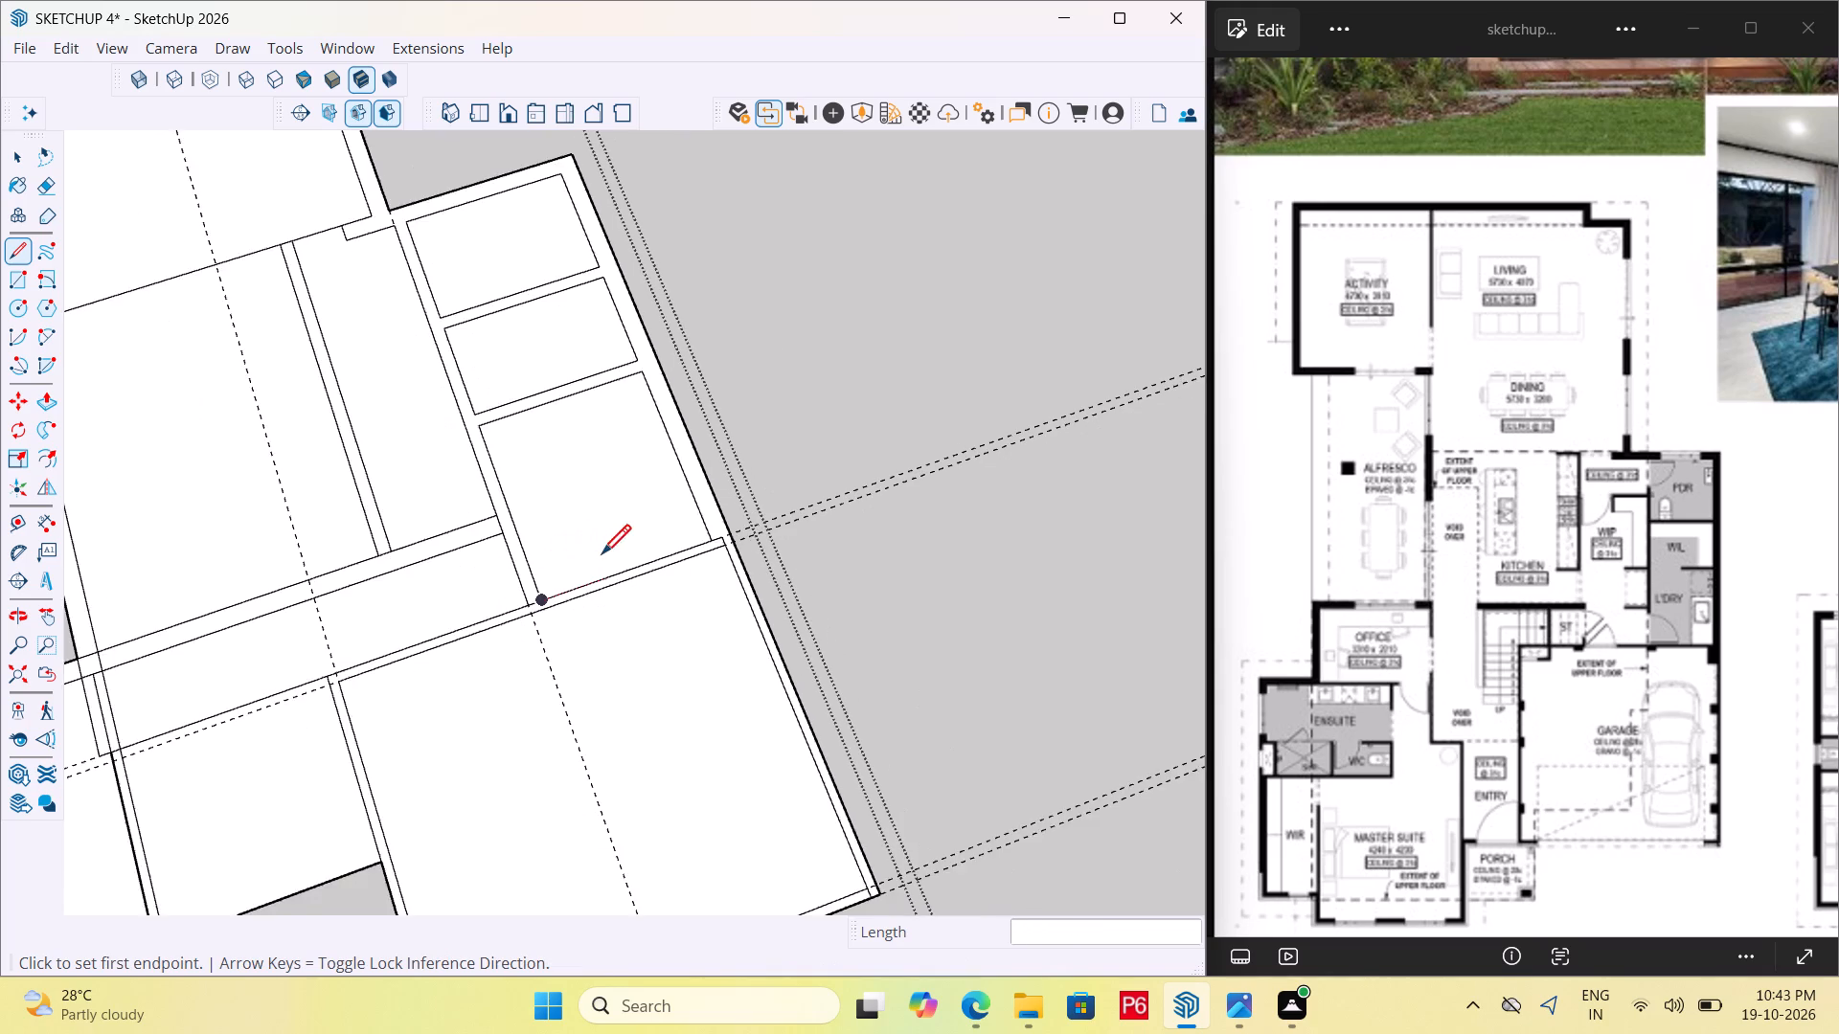
{"action": "scroll", "coordinate": [602, 557], "scroll_direction": "down", "scroll_amount": 1}
{"action": "scroll", "coordinate": [454, 677], "scroll_direction": "up", "scroll_amount": 6}
{"action": "key", "text": "e"}
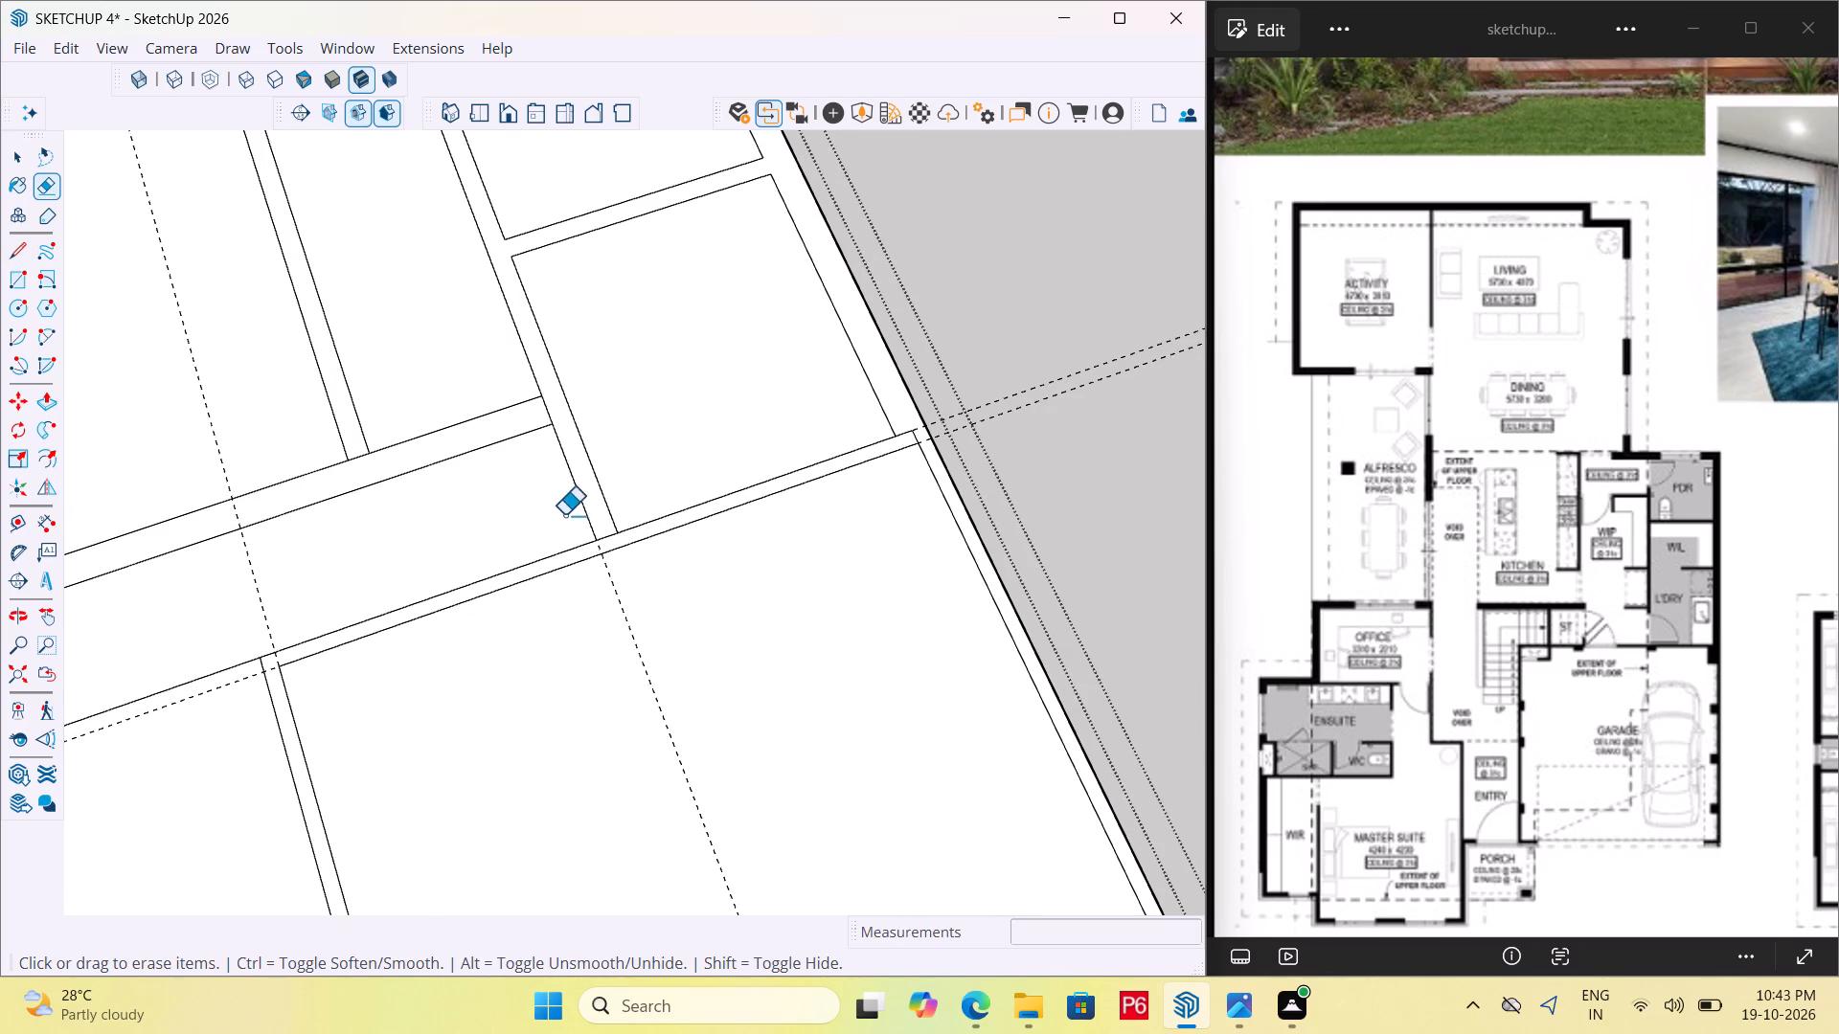
{"action": "left_click_drag", "start_coordinate": [667, 649], "coordinate": [615, 651]}
{"action": "left_click", "coordinate": [615, 651]}
{"action": "left_click_drag", "start_coordinate": [253, 574], "coordinate": [368, 557]}
Draw the porch's outer front line from the master suite's side edge to the garage's front corner, and a parallel inner line about 5' 1" long.
{"action": "scroll", "coordinate": [564, 510], "scroll_direction": "down", "scroll_amount": 5}
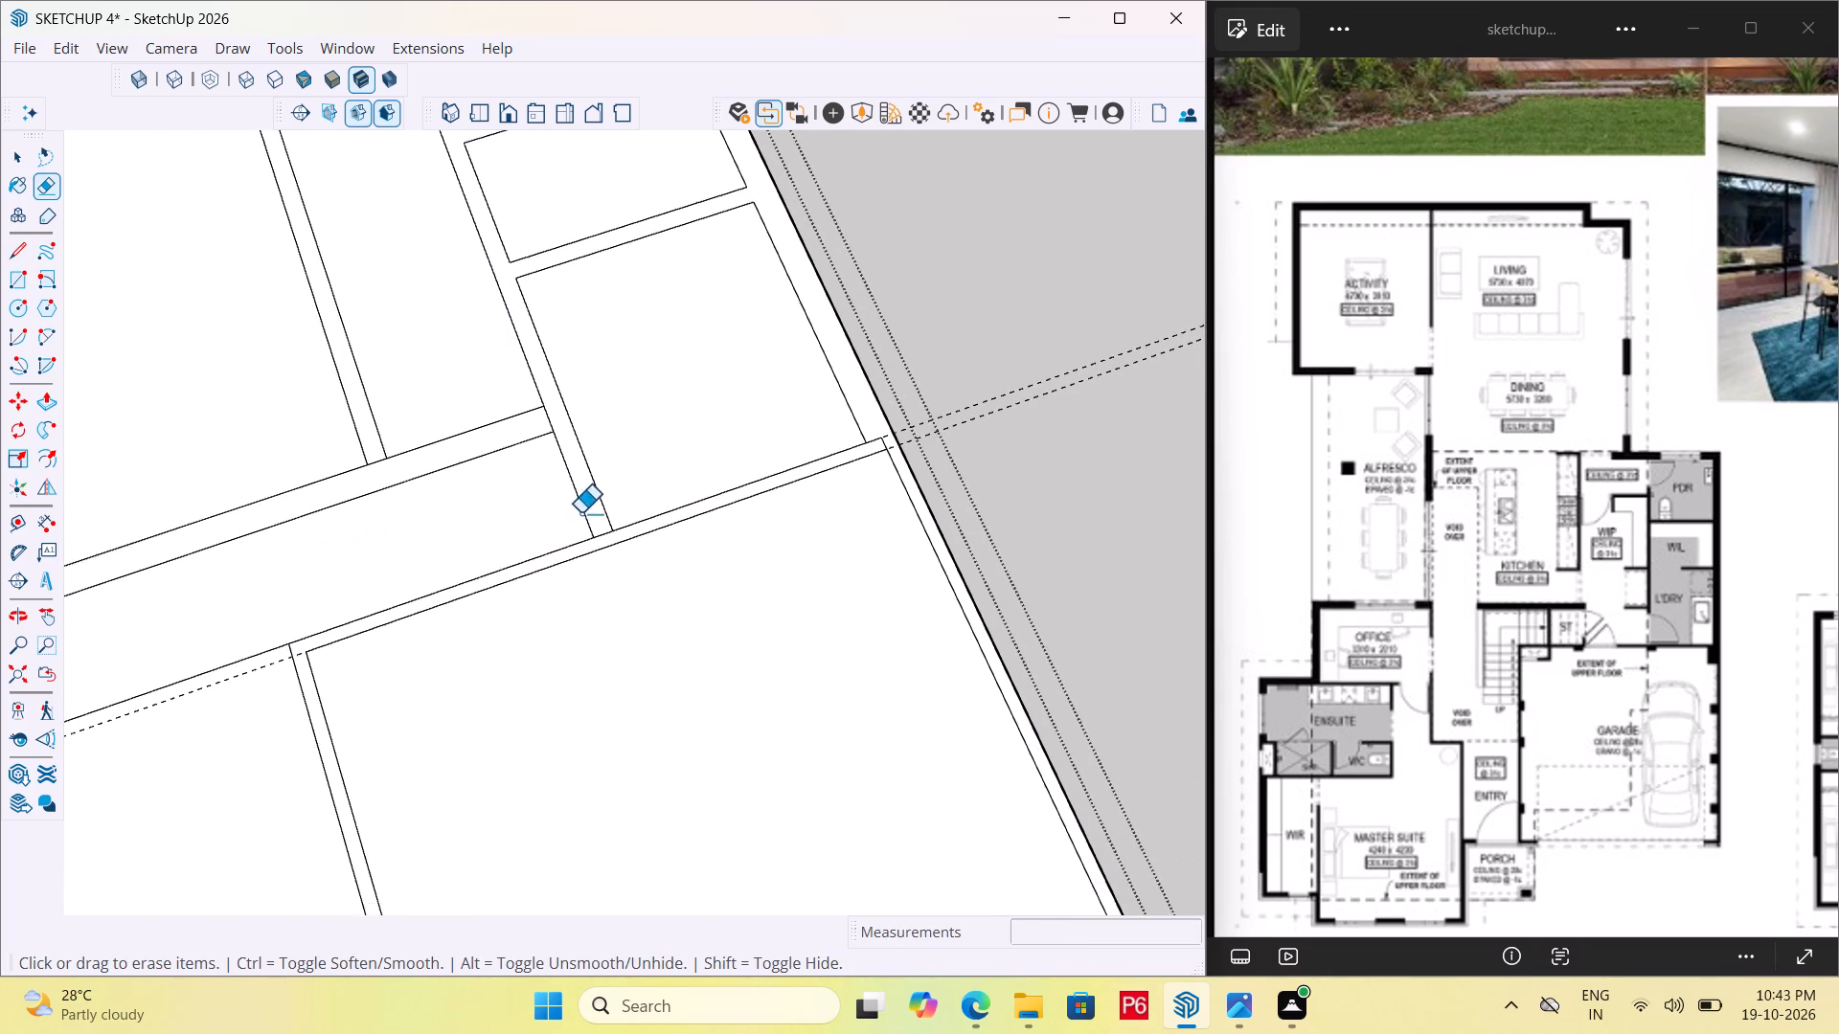
{"action": "scroll", "coordinate": [785, 709], "scroll_direction": "down", "scroll_amount": 5}
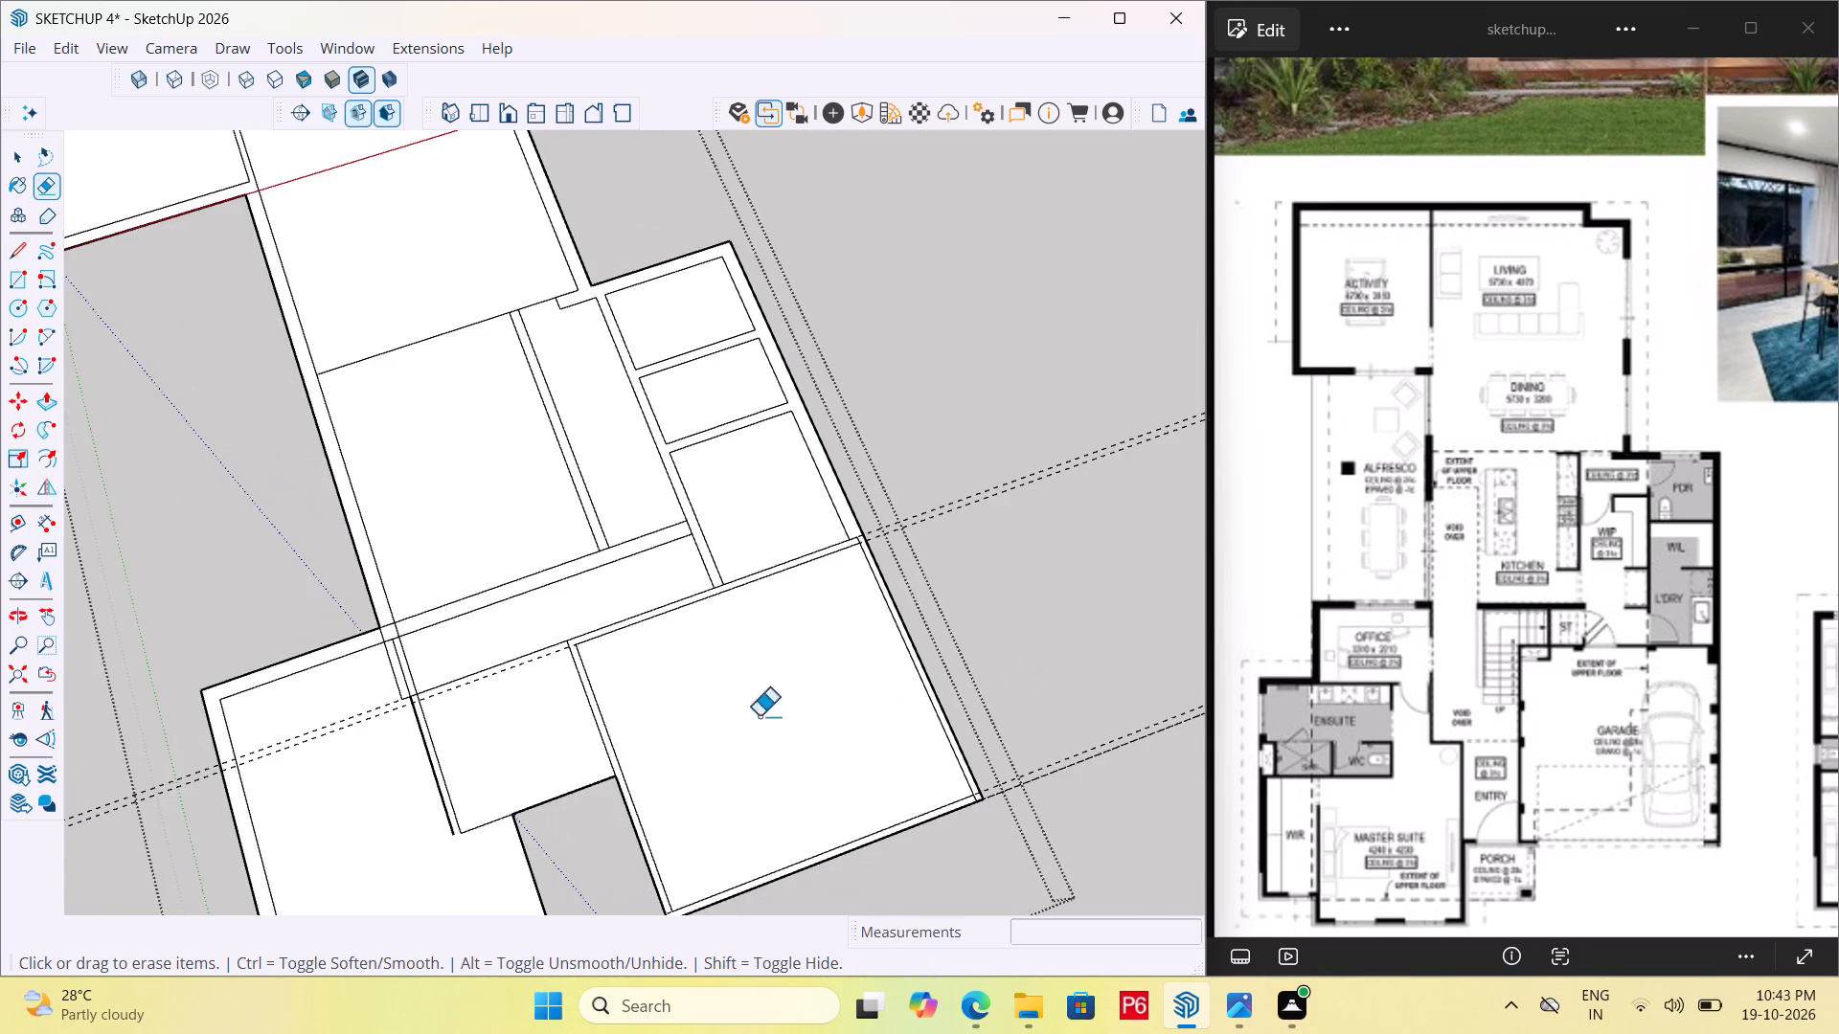
{"action": "scroll", "coordinate": [312, 769], "scroll_direction": "up", "scroll_amount": 7}
{"action": "scroll", "coordinate": [844, 539], "scroll_direction": "up", "scroll_amount": 2}
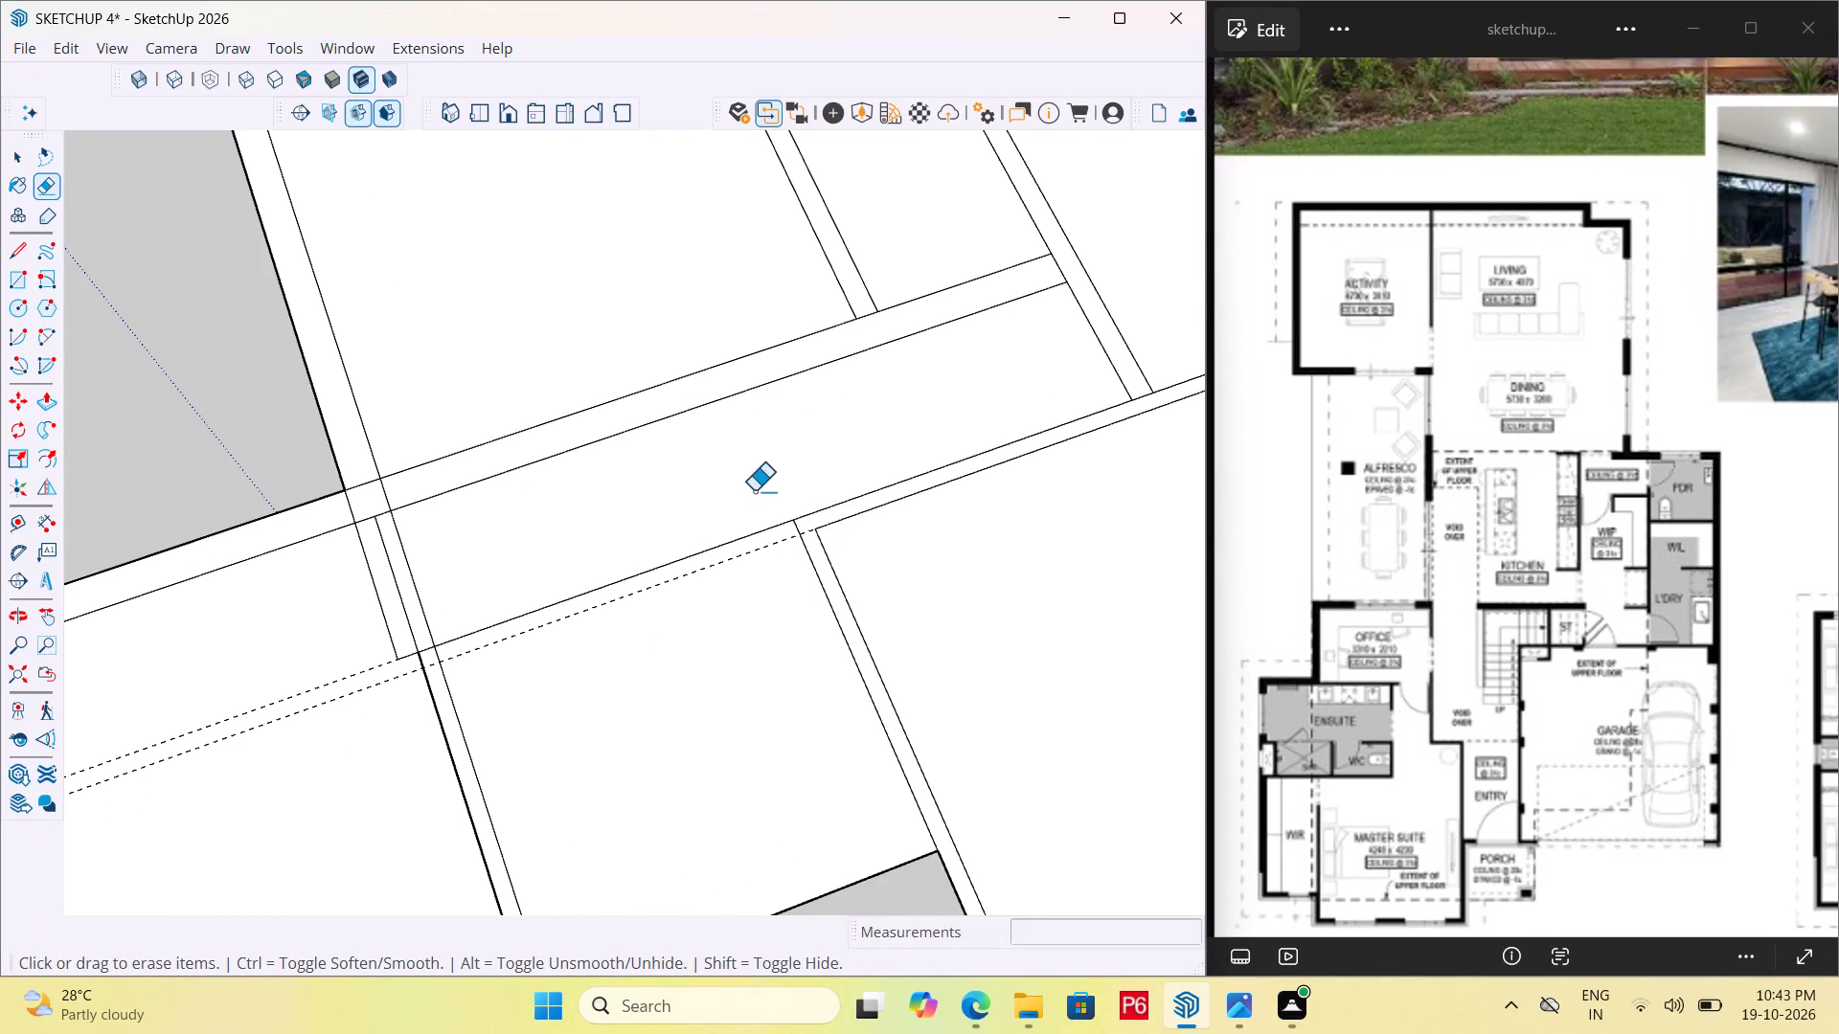
{"action": "scroll", "coordinate": [754, 491], "scroll_direction": "down", "scroll_amount": 10}
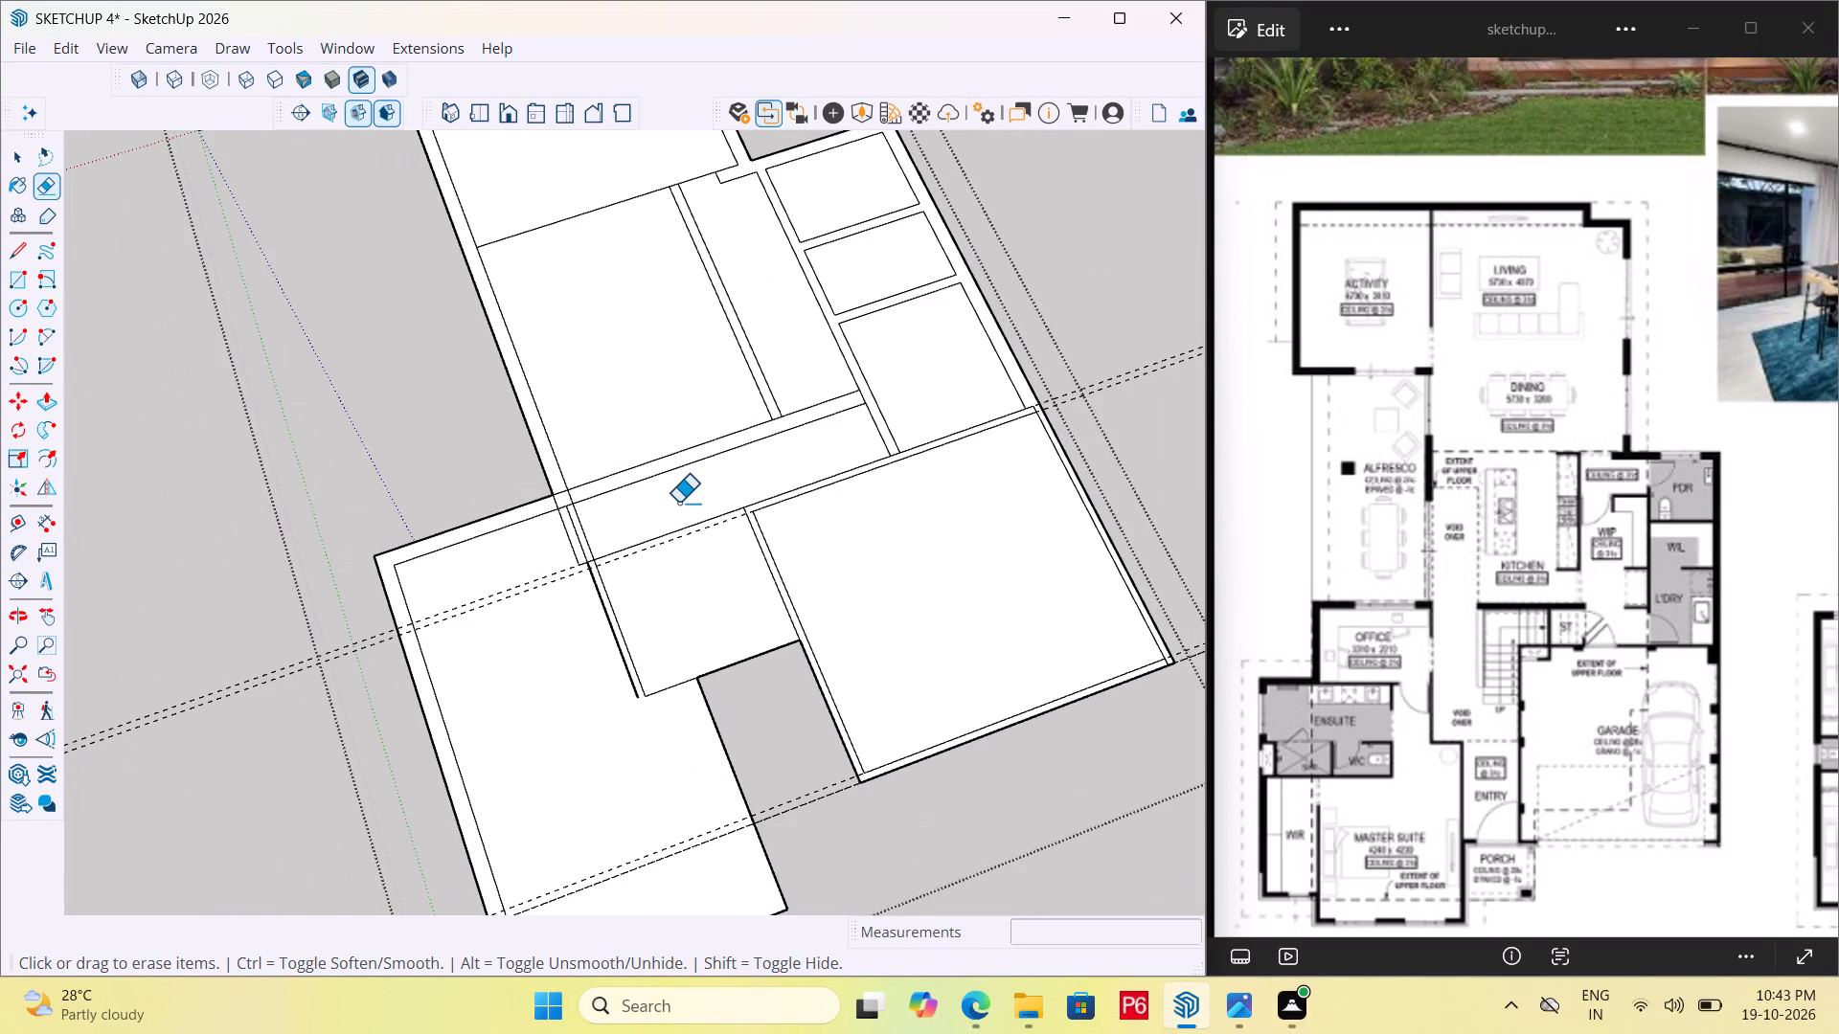
{"action": "scroll", "coordinate": [601, 506], "scroll_direction": "down", "scroll_amount": 2}
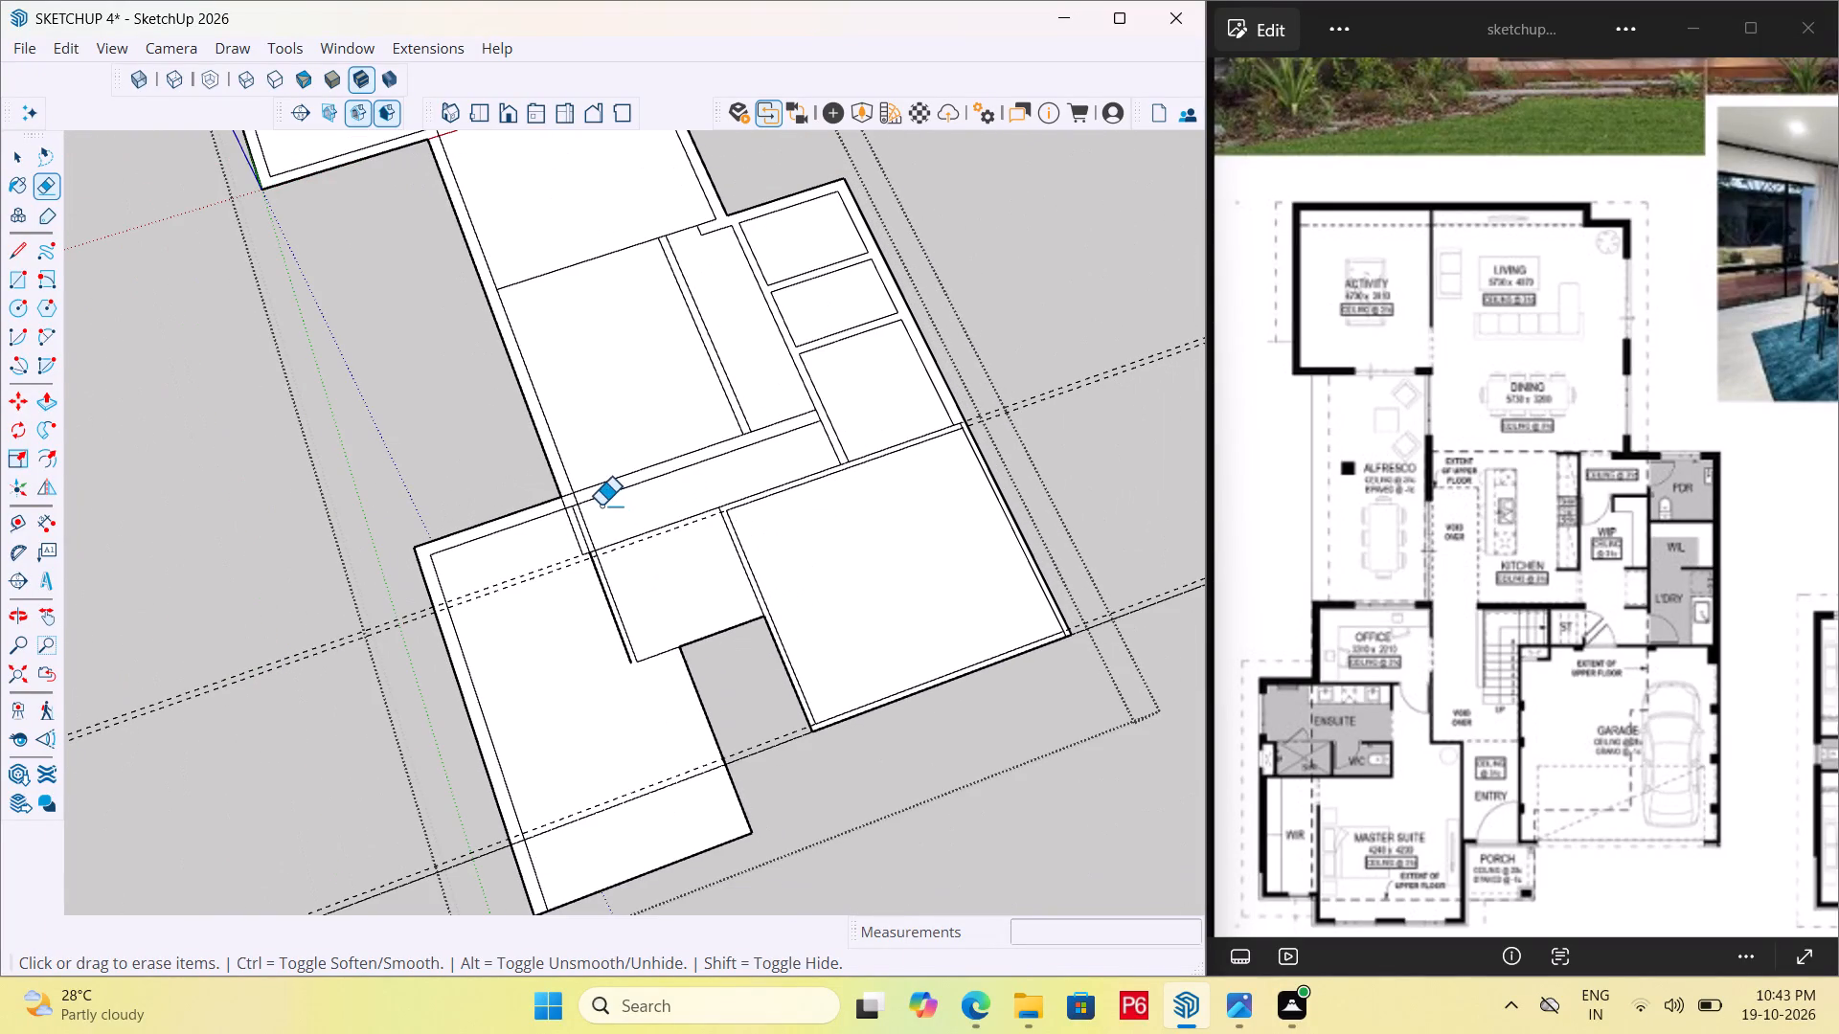
{"action": "scroll", "coordinate": [794, 824], "scroll_direction": "up", "scroll_amount": 6}
{"action": "scroll", "coordinate": [732, 740], "scroll_direction": "up", "scroll_amount": 4}
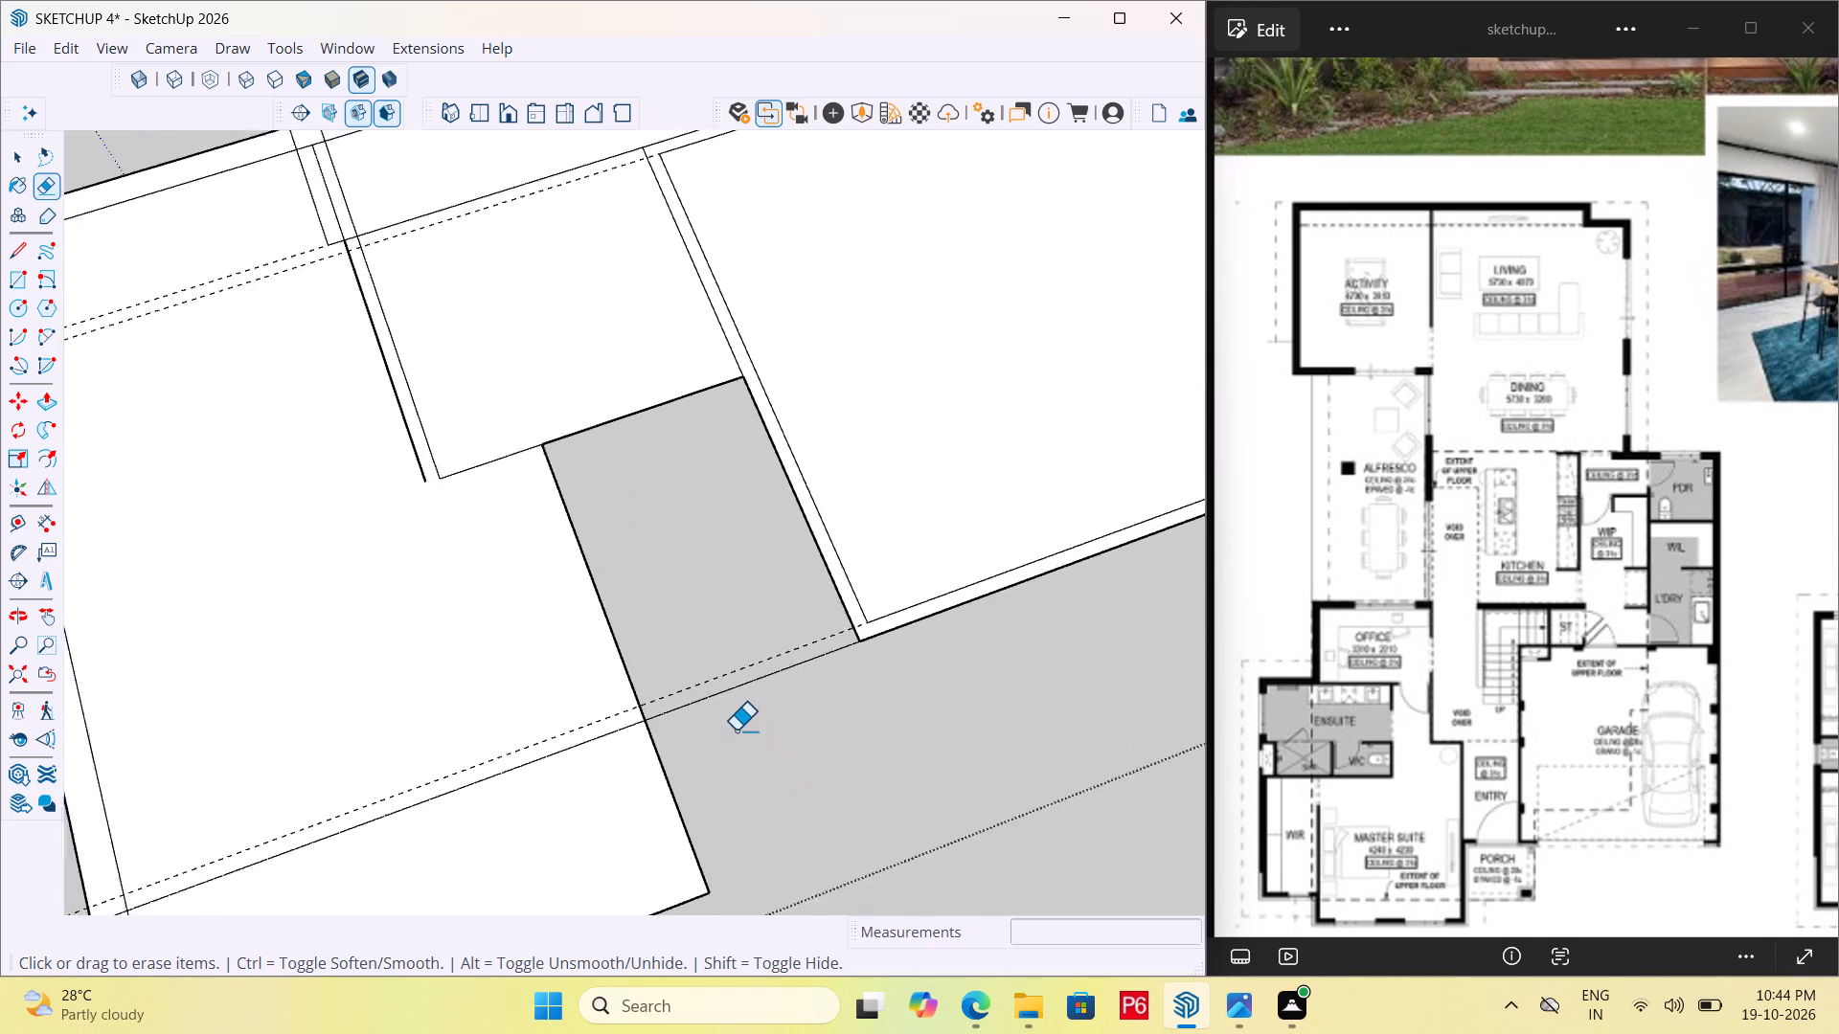
{"action": "scroll", "coordinate": [736, 731], "scroll_direction": "up", "scroll_amount": 3}
{"action": "key", "text": "l"}
{"action": "left_click_drag", "start_coordinate": [599, 712], "coordinate": [637, 702]}
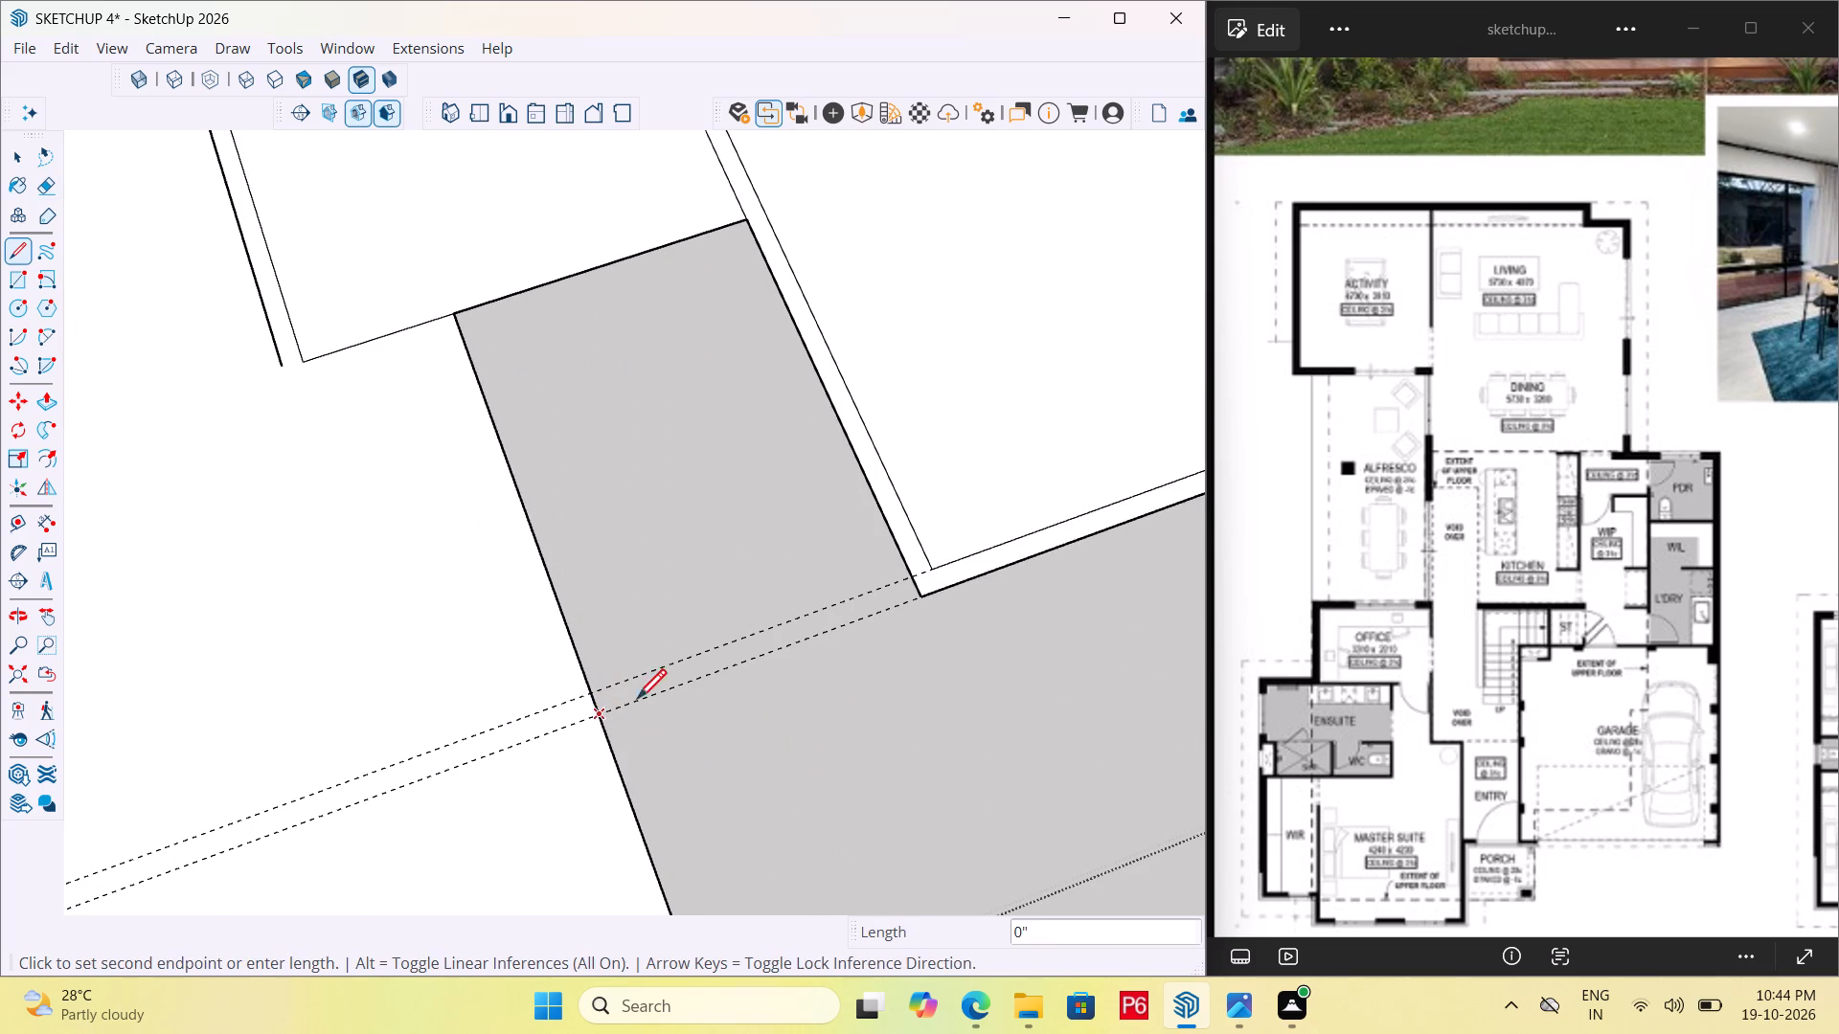
{"action": "left_click_drag", "start_coordinate": [637, 702], "coordinate": [646, 699]}
{"action": "left_click", "coordinate": [922, 597]}
{"action": "key", "text": "l"}
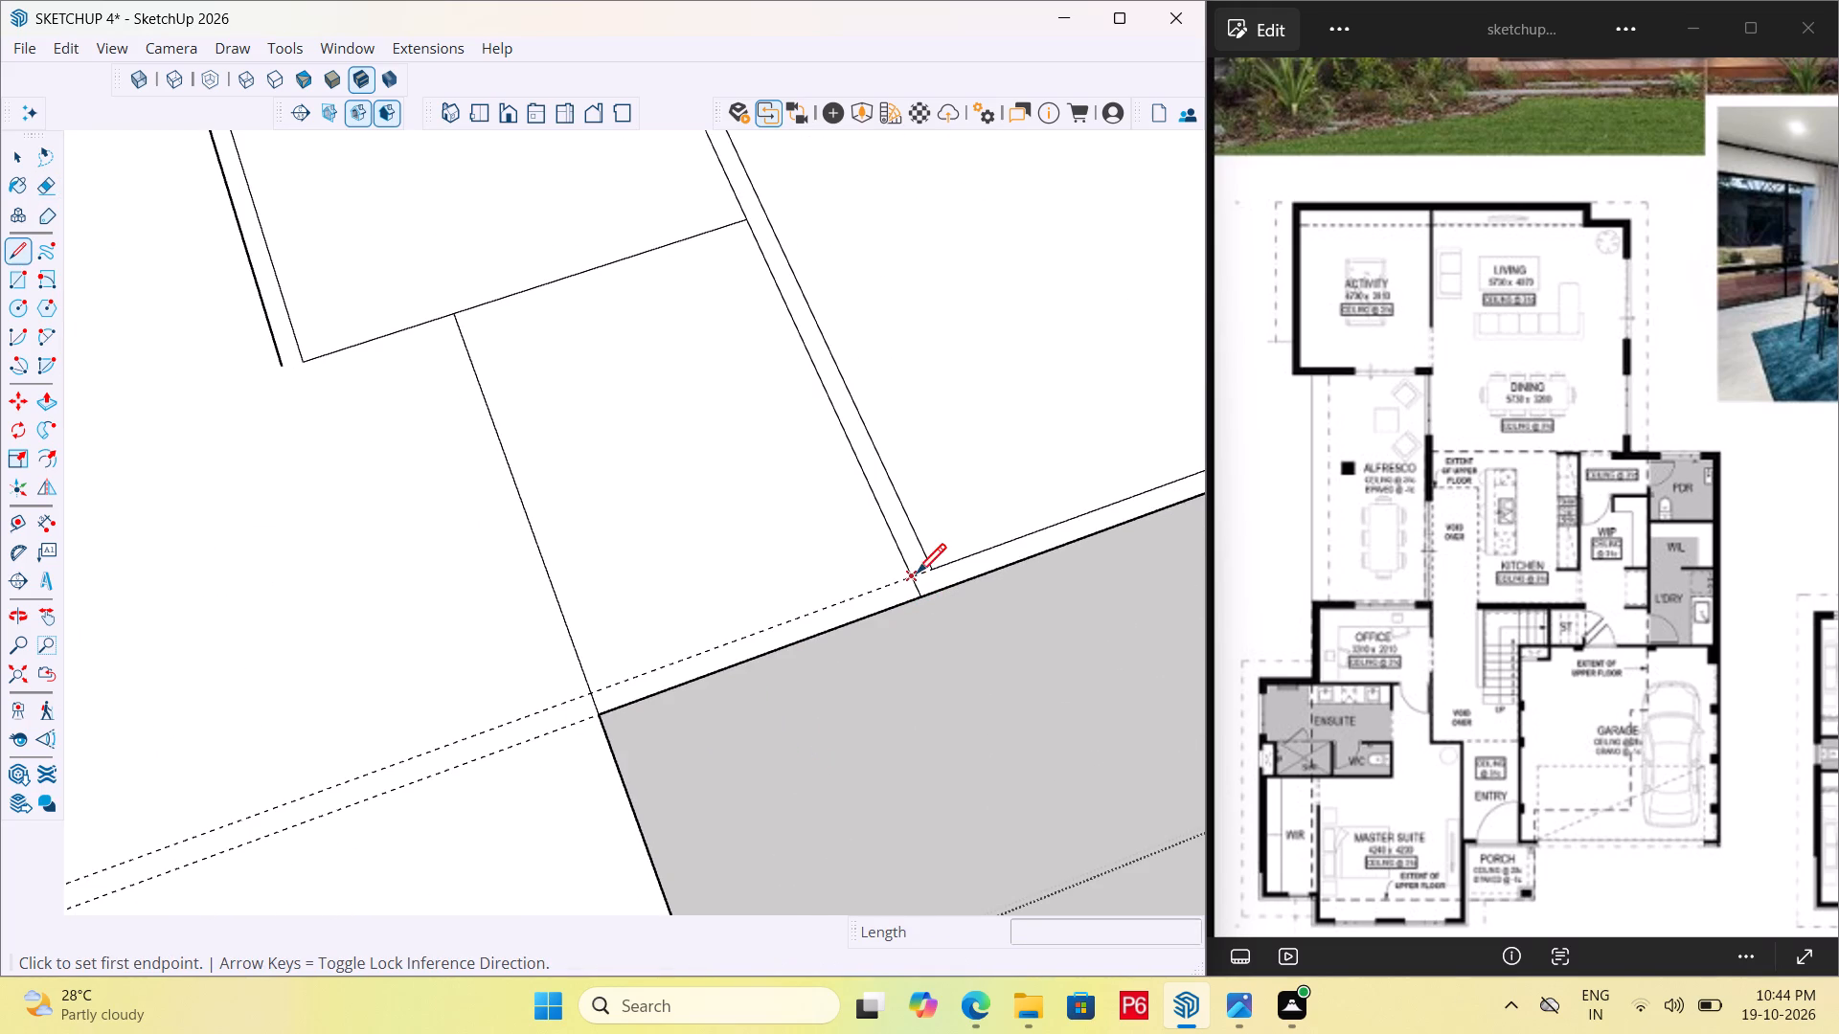
{"action": "left_click_drag", "start_coordinate": [589, 688], "coordinate": [603, 680]}
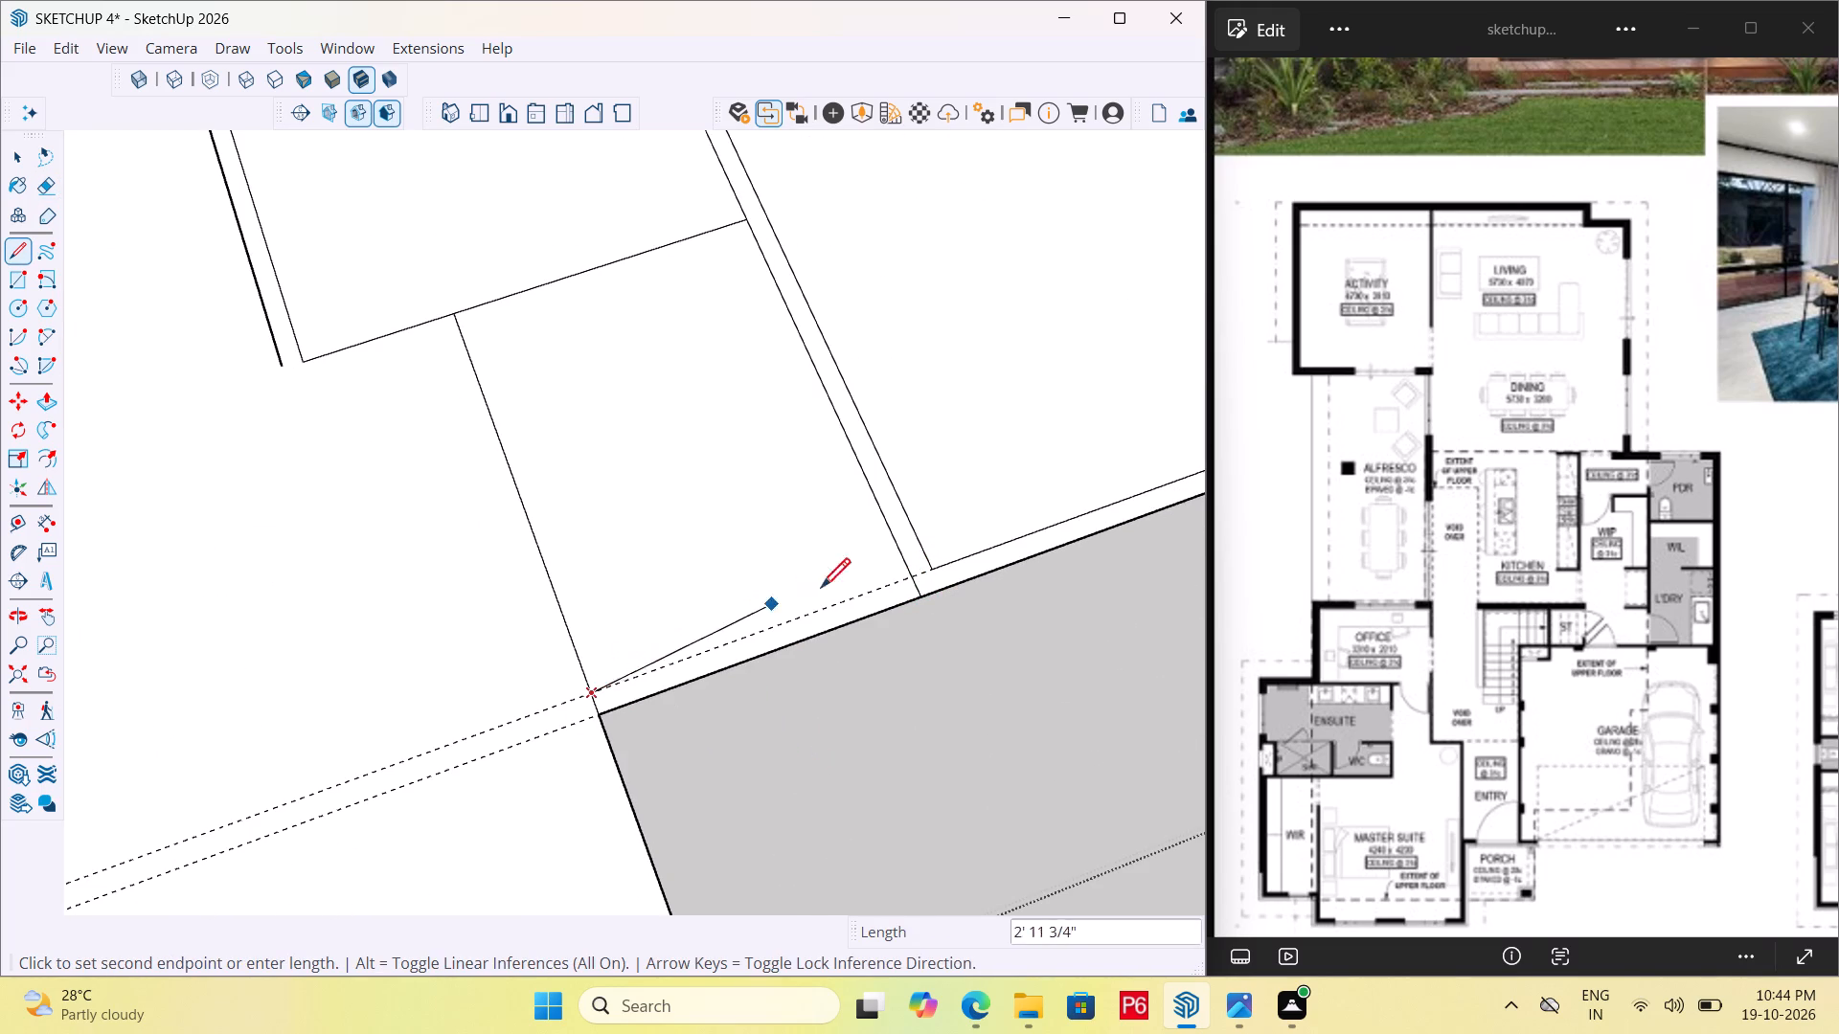
{"action": "left_click", "coordinate": [913, 578]}
{"action": "key", "text": "space"}
Place guides 4" inside the master suite's front edge and its short side edge beside the porch.
{"action": "scroll", "coordinate": [779, 554], "scroll_direction": "down", "scroll_amount": 7}
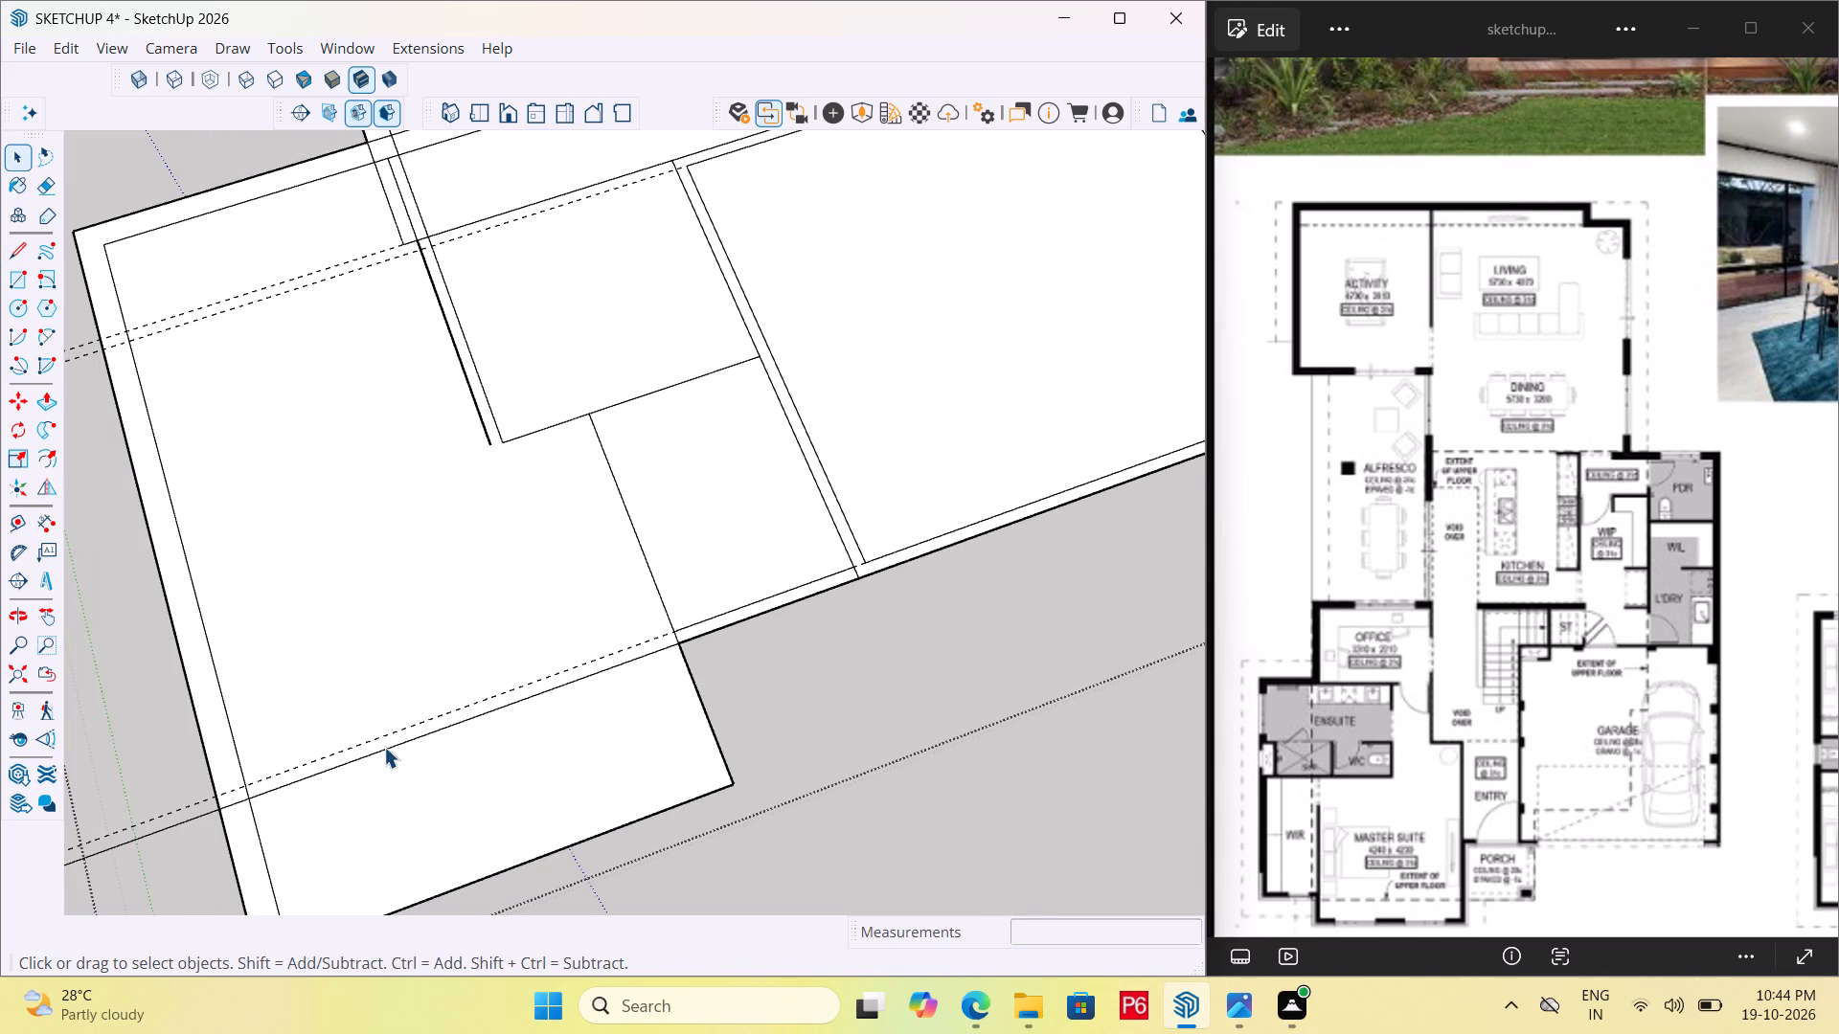
{"action": "scroll", "coordinate": [821, 584], "scroll_direction": "down", "scroll_amount": 2}
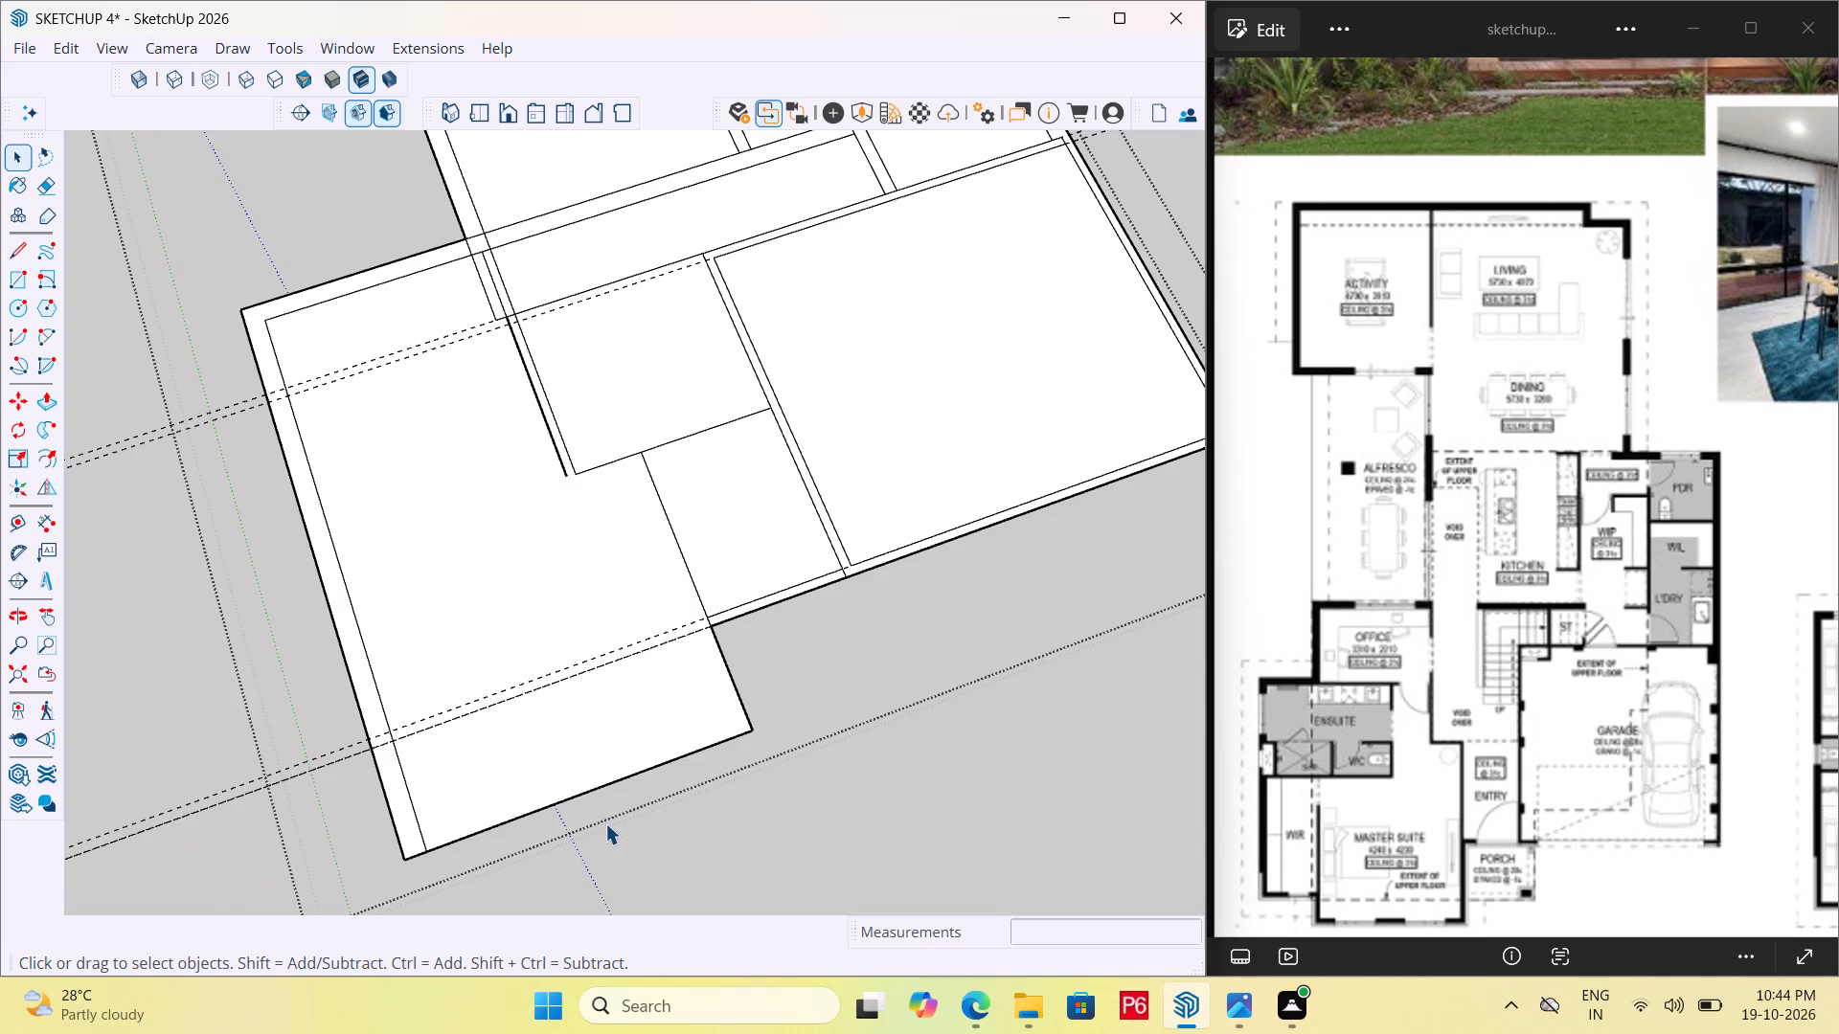
{"action": "scroll", "coordinate": [603, 790], "scroll_direction": "up", "scroll_amount": 2}
{"action": "key", "text": "t"}
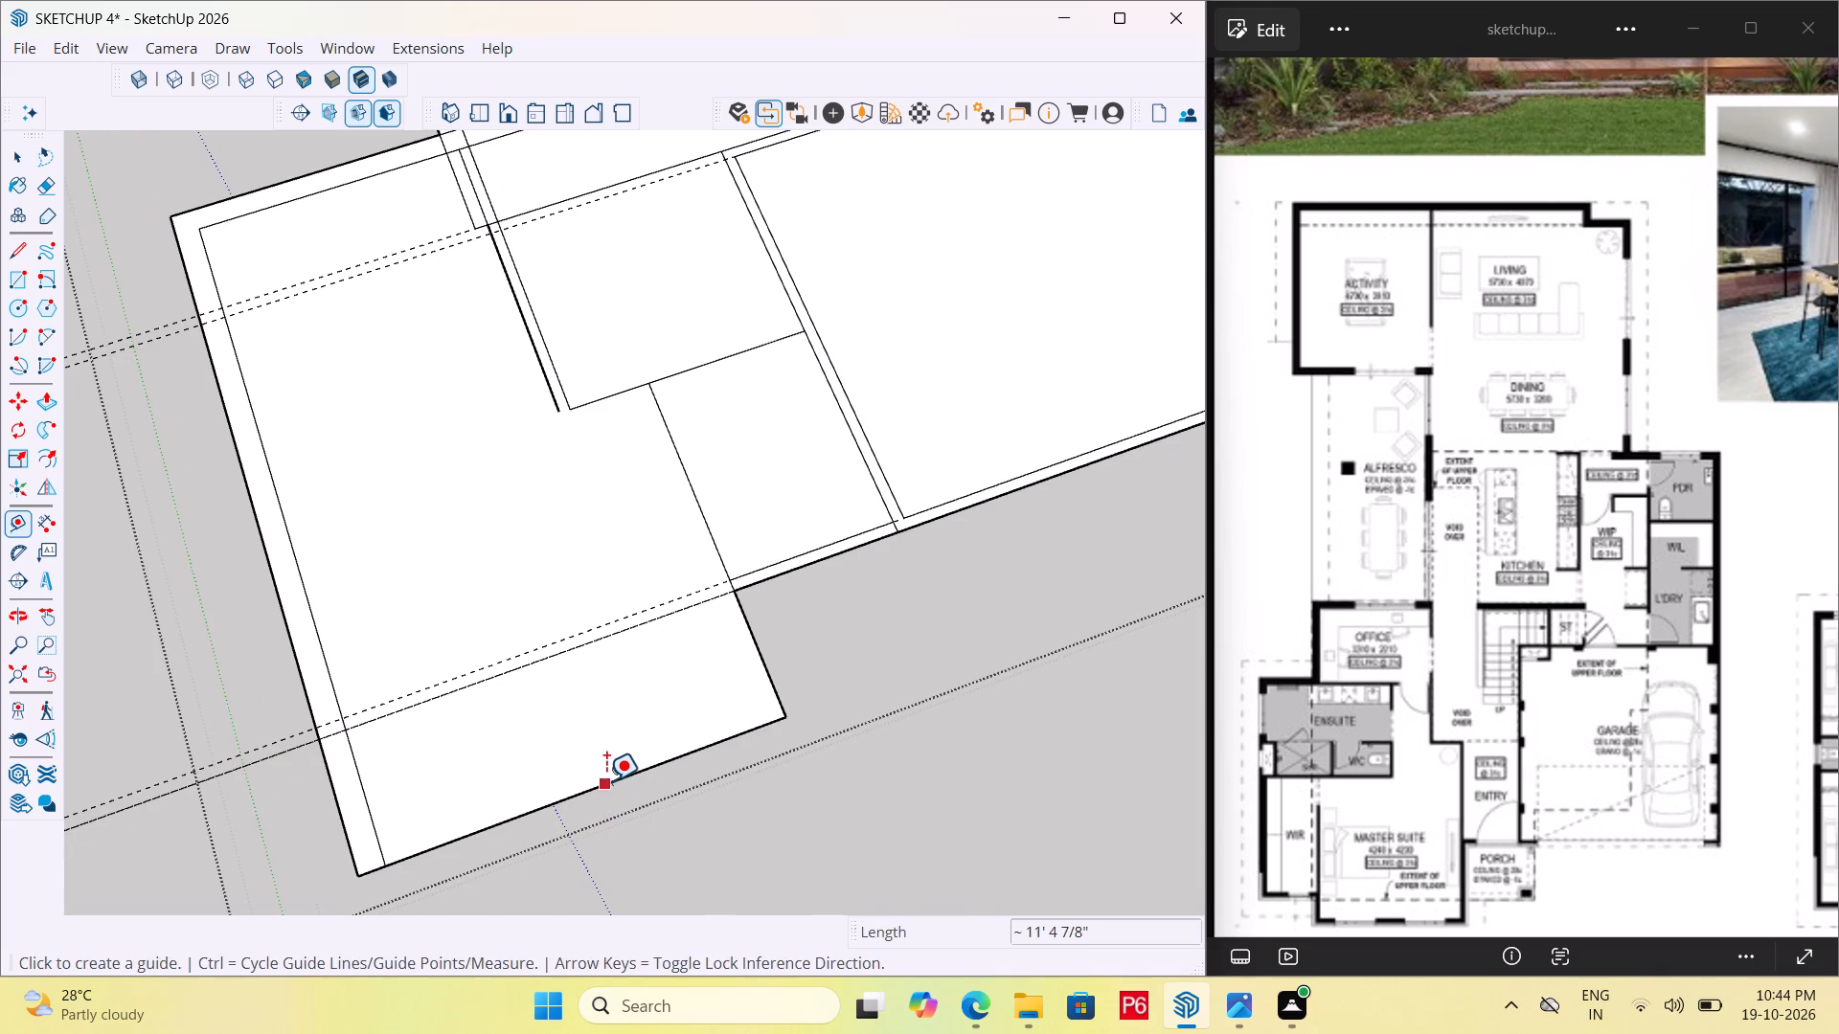
{"action": "left_click", "coordinate": [607, 781]}
{"action": "type", "text": "4\""}
{"action": "key", "text": "Return"}
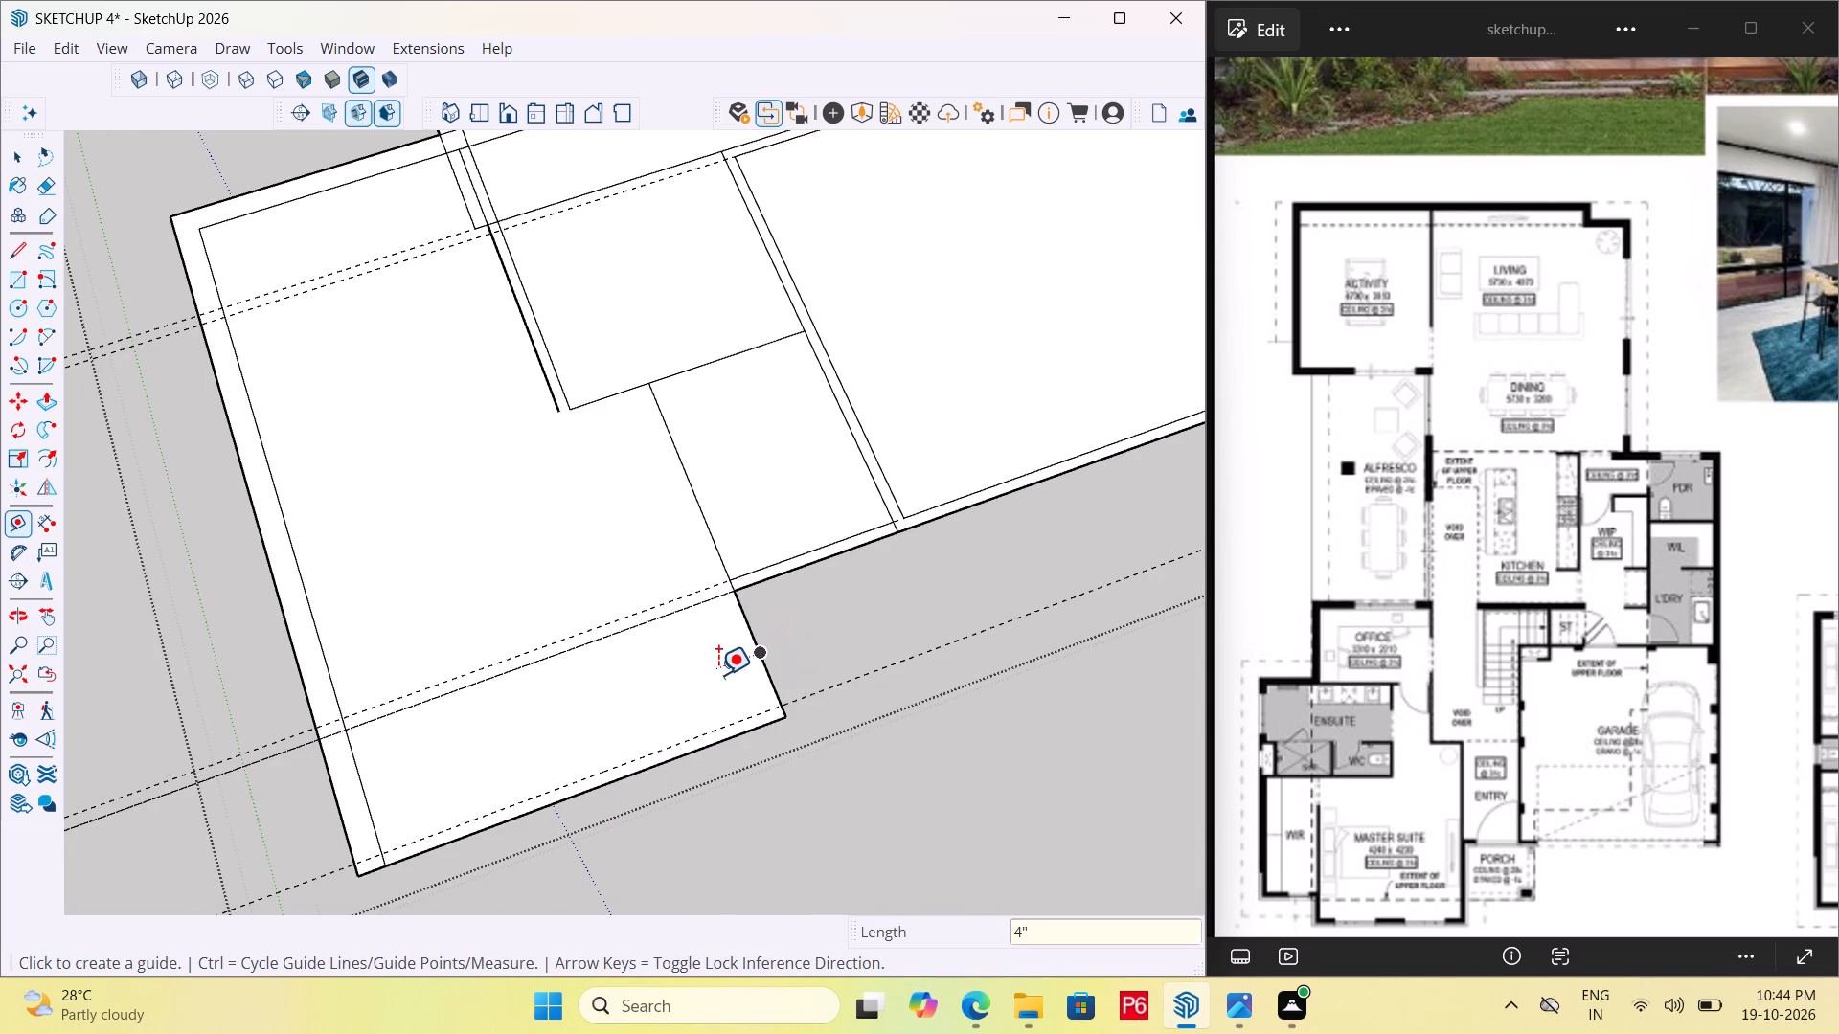
{"action": "left_click", "coordinate": [763, 677]}
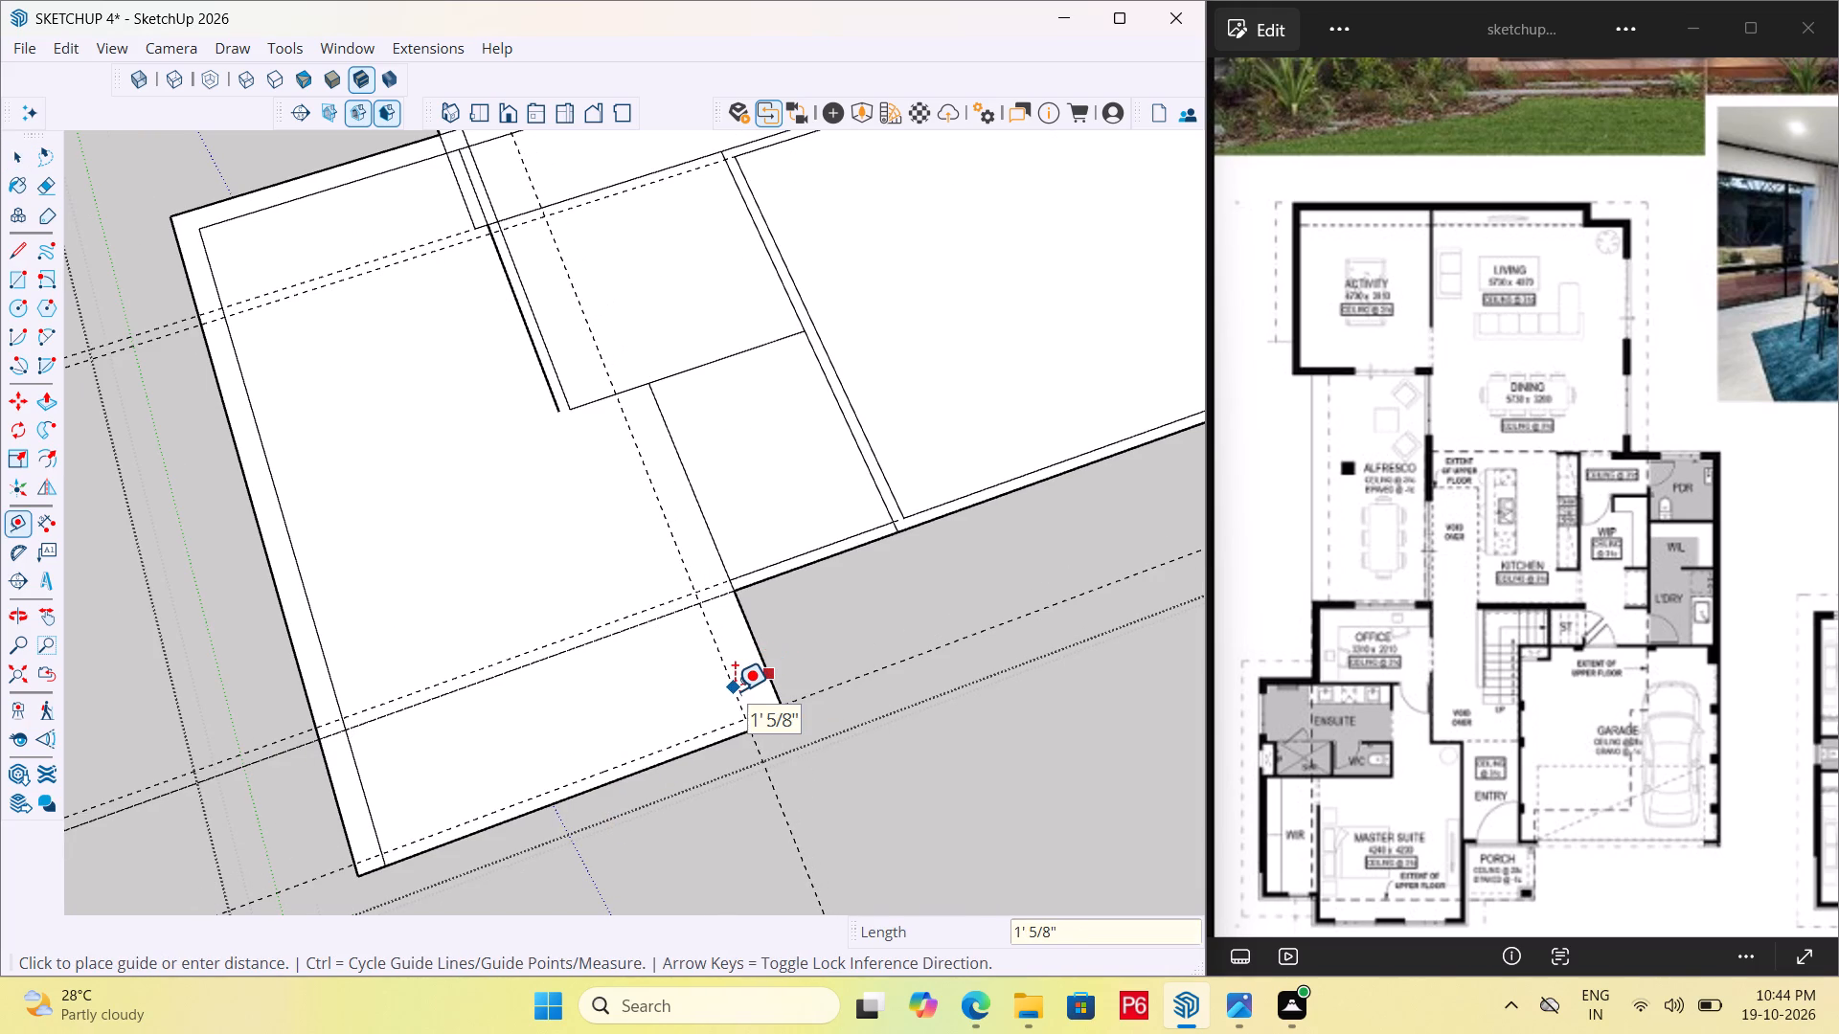
{"action": "key", "text": "4"}
{"action": "key", "text": "shift+quotedbl"}
{"action": "key", "text": "Return"}
{"action": "scroll", "coordinate": [762, 714], "scroll_direction": "up", "scroll_amount": 5}
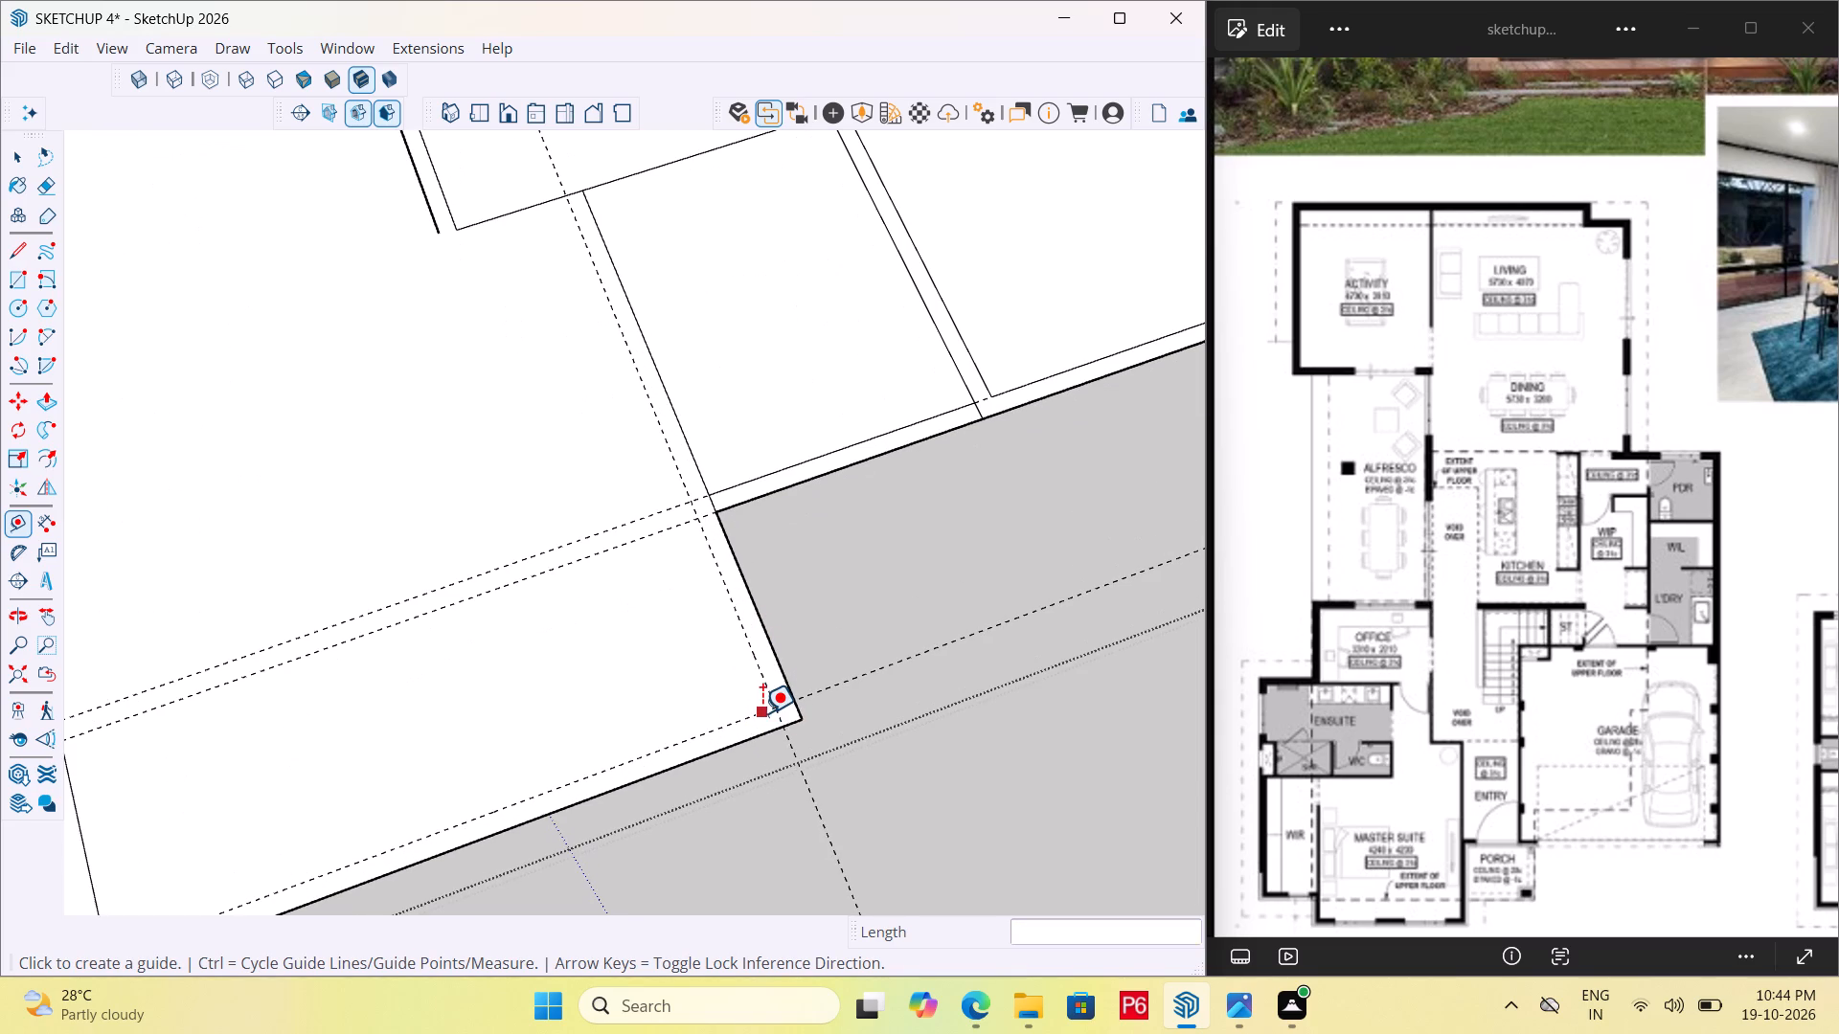
Draw the master suite's inner front wall line about 11' 1" long, continue up the side guide, and close with a 4" segment to the porch corner.
{"action": "key", "text": "l"}
{"action": "scroll", "coordinate": [597, 668], "scroll_direction": "down", "scroll_amount": 6}
{"action": "scroll", "coordinate": [334, 828], "scroll_direction": "up", "scroll_amount": 7}
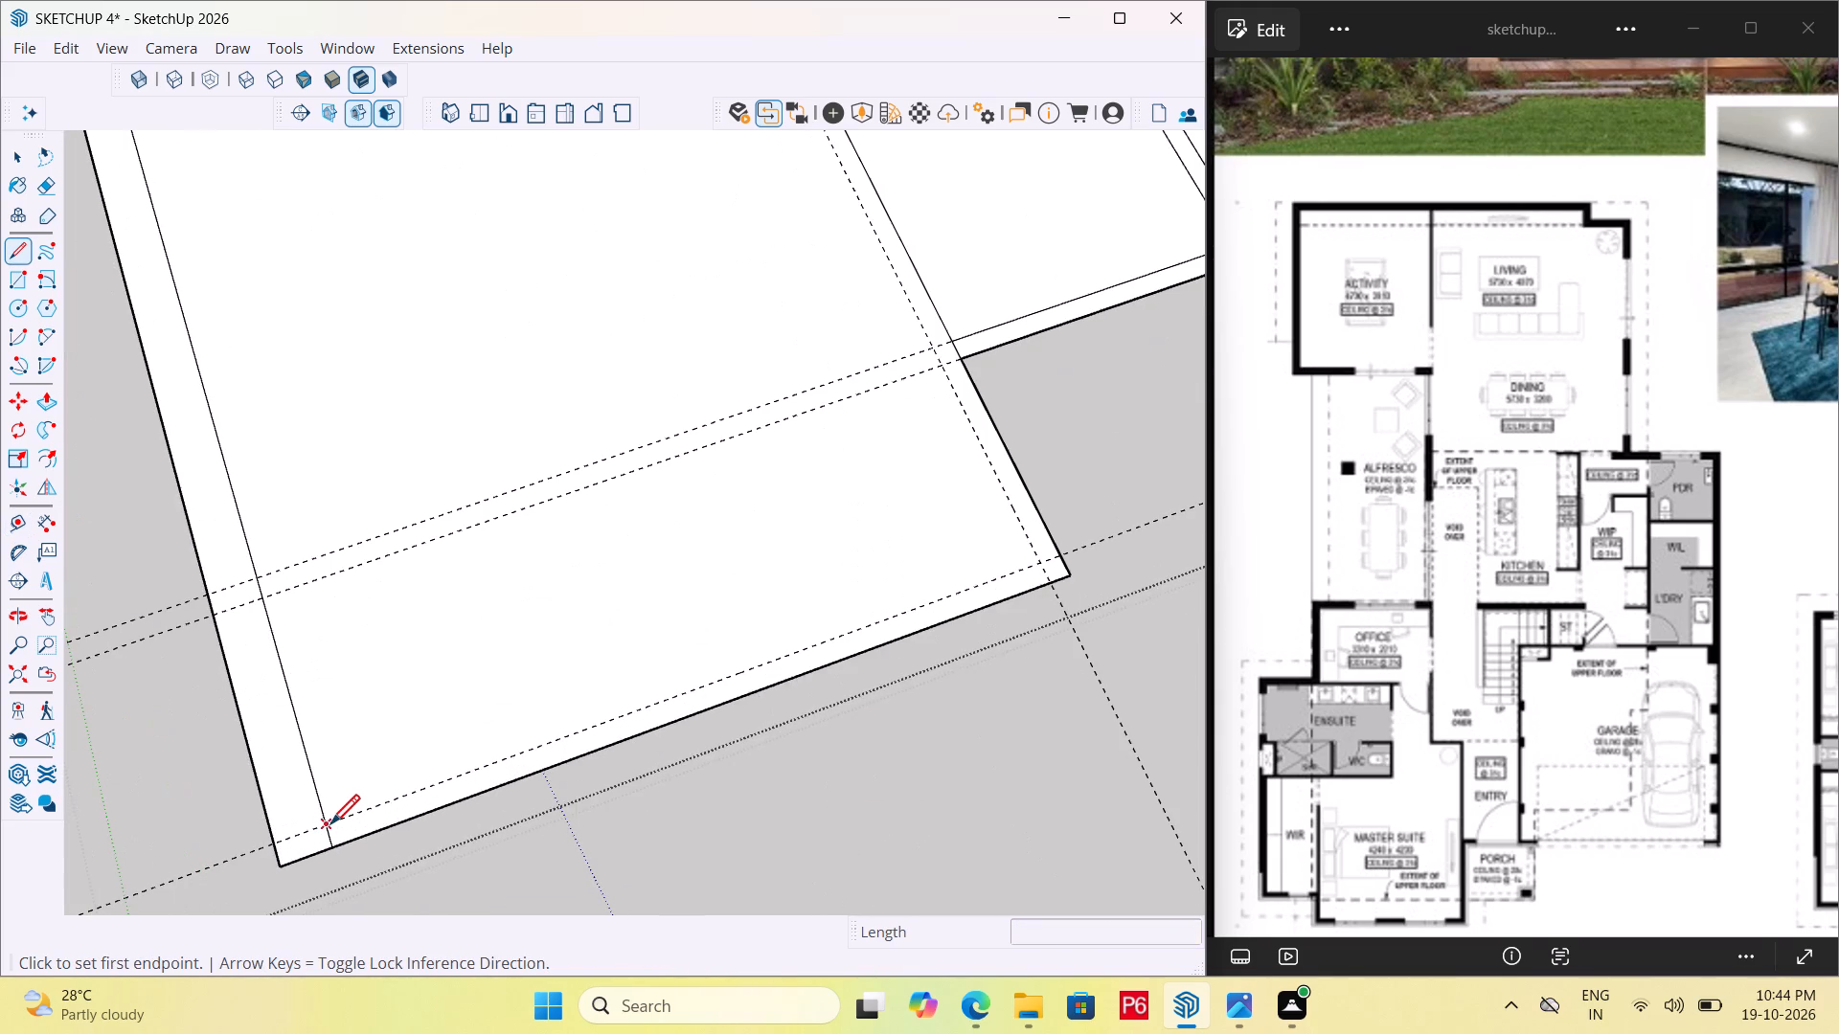
{"action": "left_click", "coordinate": [330, 827]}
{"action": "left_click", "coordinate": [1036, 560]}
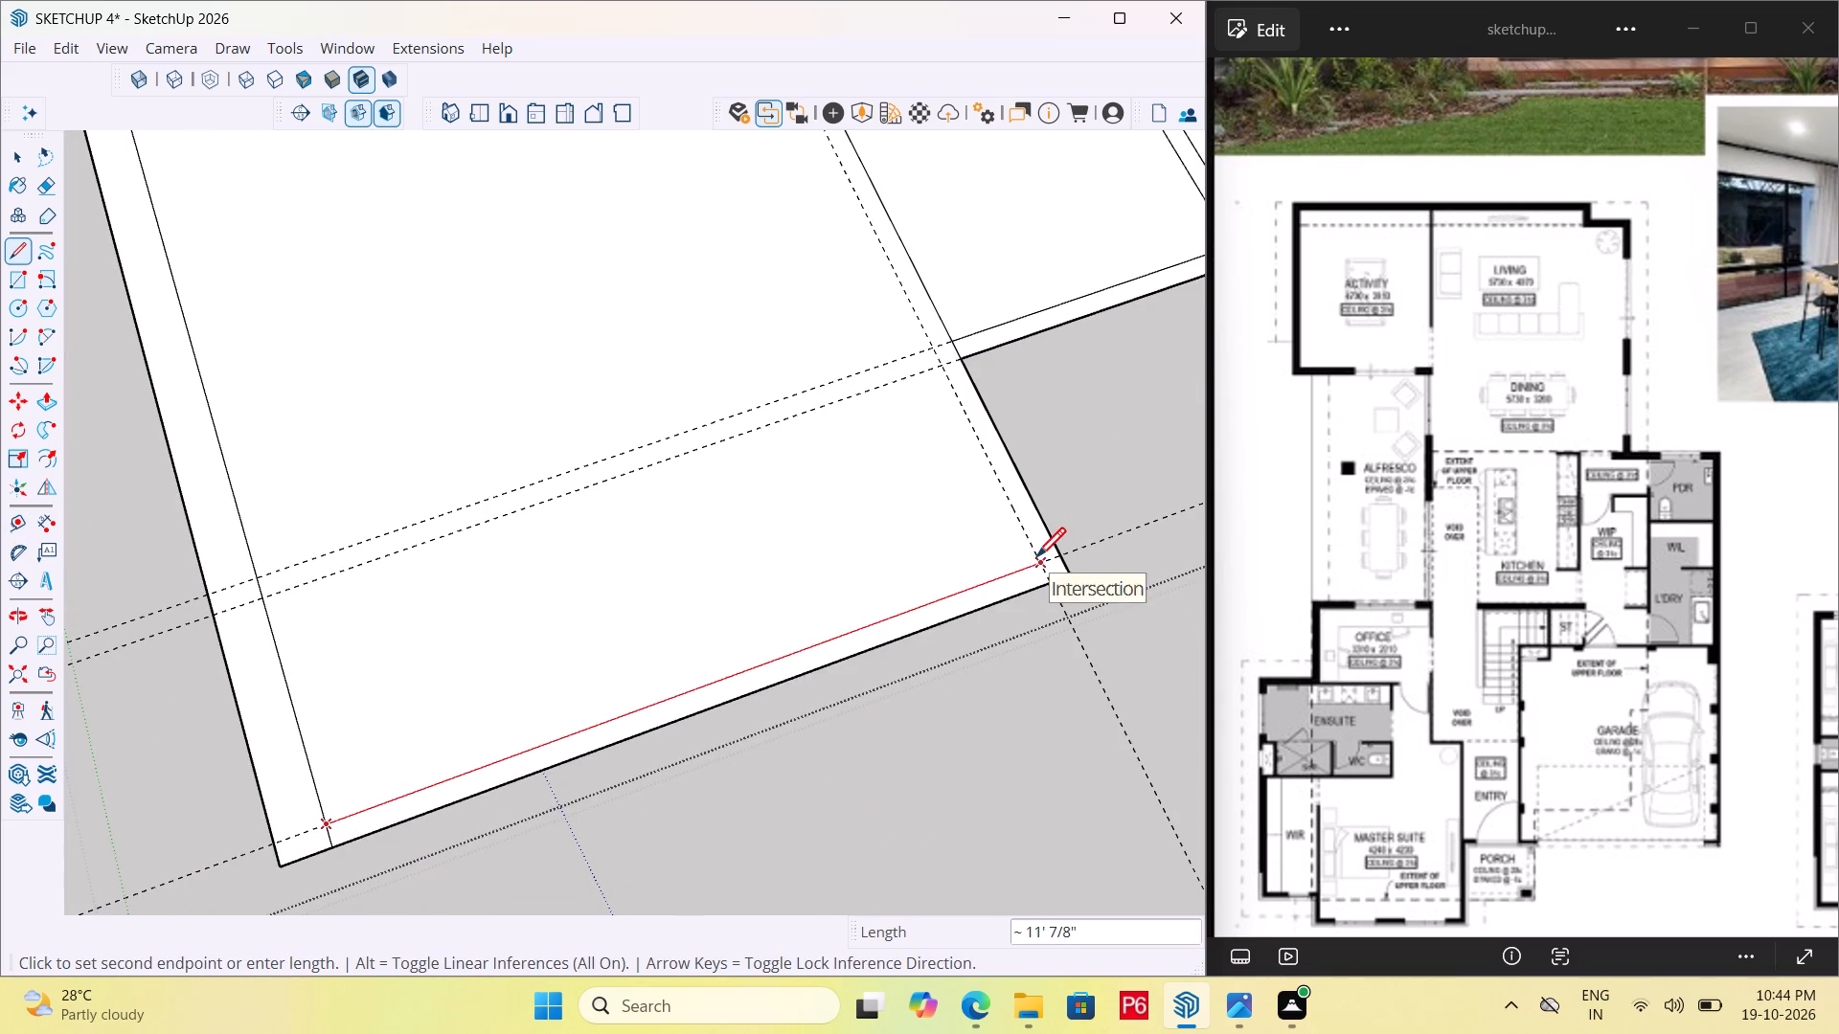
{"action": "left_click", "coordinate": [929, 352]}
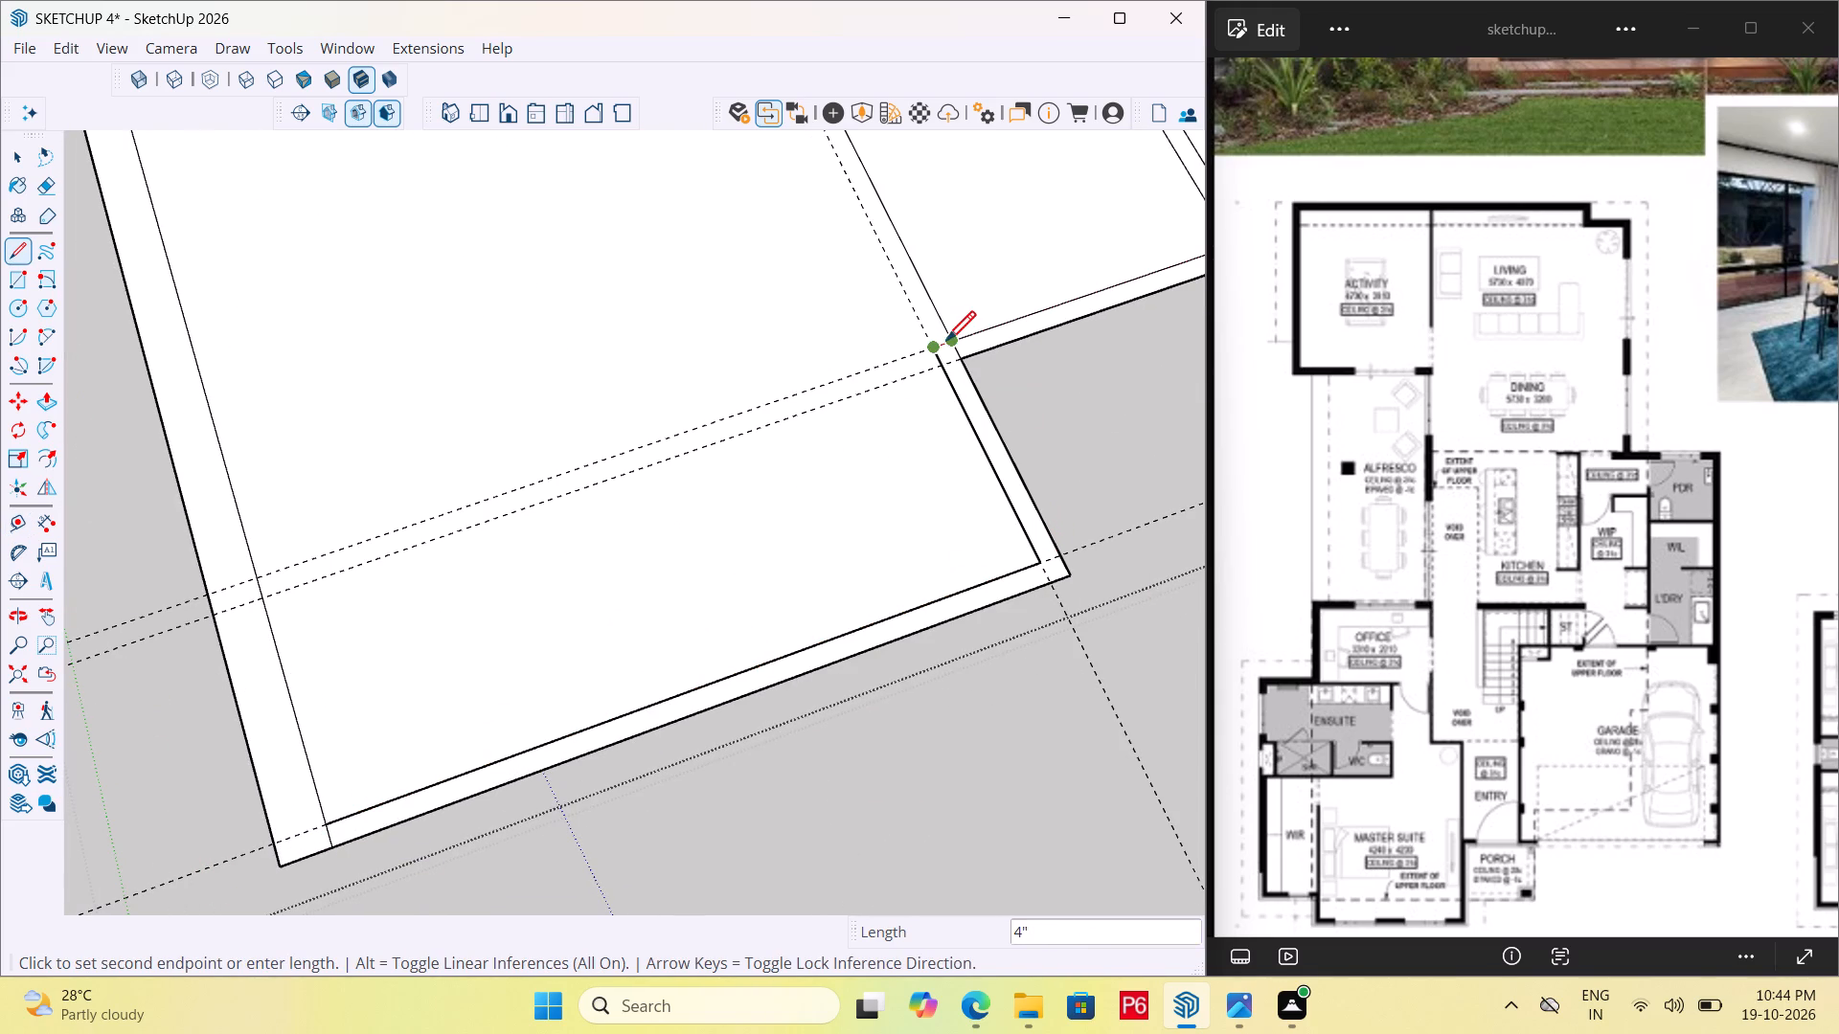
{"action": "left_click", "coordinate": [947, 344]}
Erase the guides at the master suite's front and side, plus the parallel guide pairs crossing it.
{"action": "scroll", "coordinate": [776, 457], "scroll_direction": "down", "scroll_amount": 10}
{"action": "key", "text": "e"}
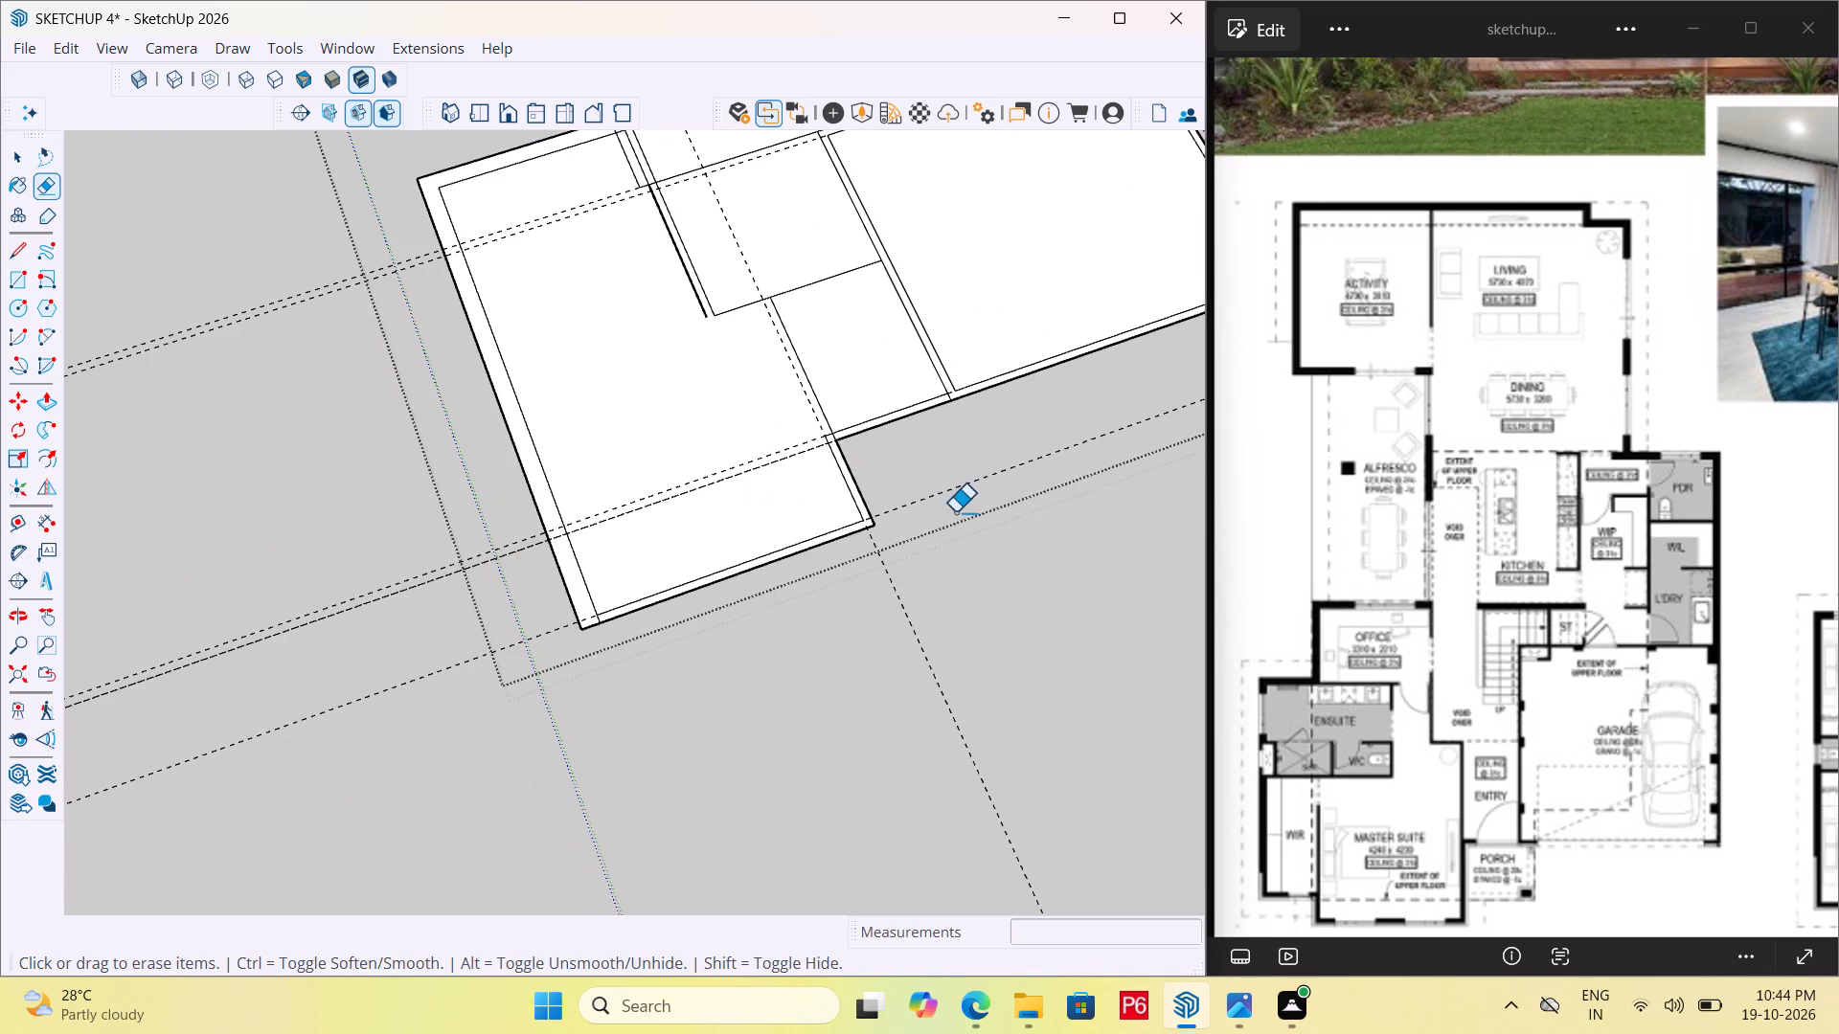
{"action": "triple_click", "coordinate": [955, 487]}
{"action": "left_click_drag", "start_coordinate": [880, 604], "coordinate": [892, 603]}
{"action": "left_click_drag", "start_coordinate": [908, 596], "coordinate": [918, 592]}
{"action": "left_click_drag", "start_coordinate": [918, 592], "coordinate": [896, 602]}
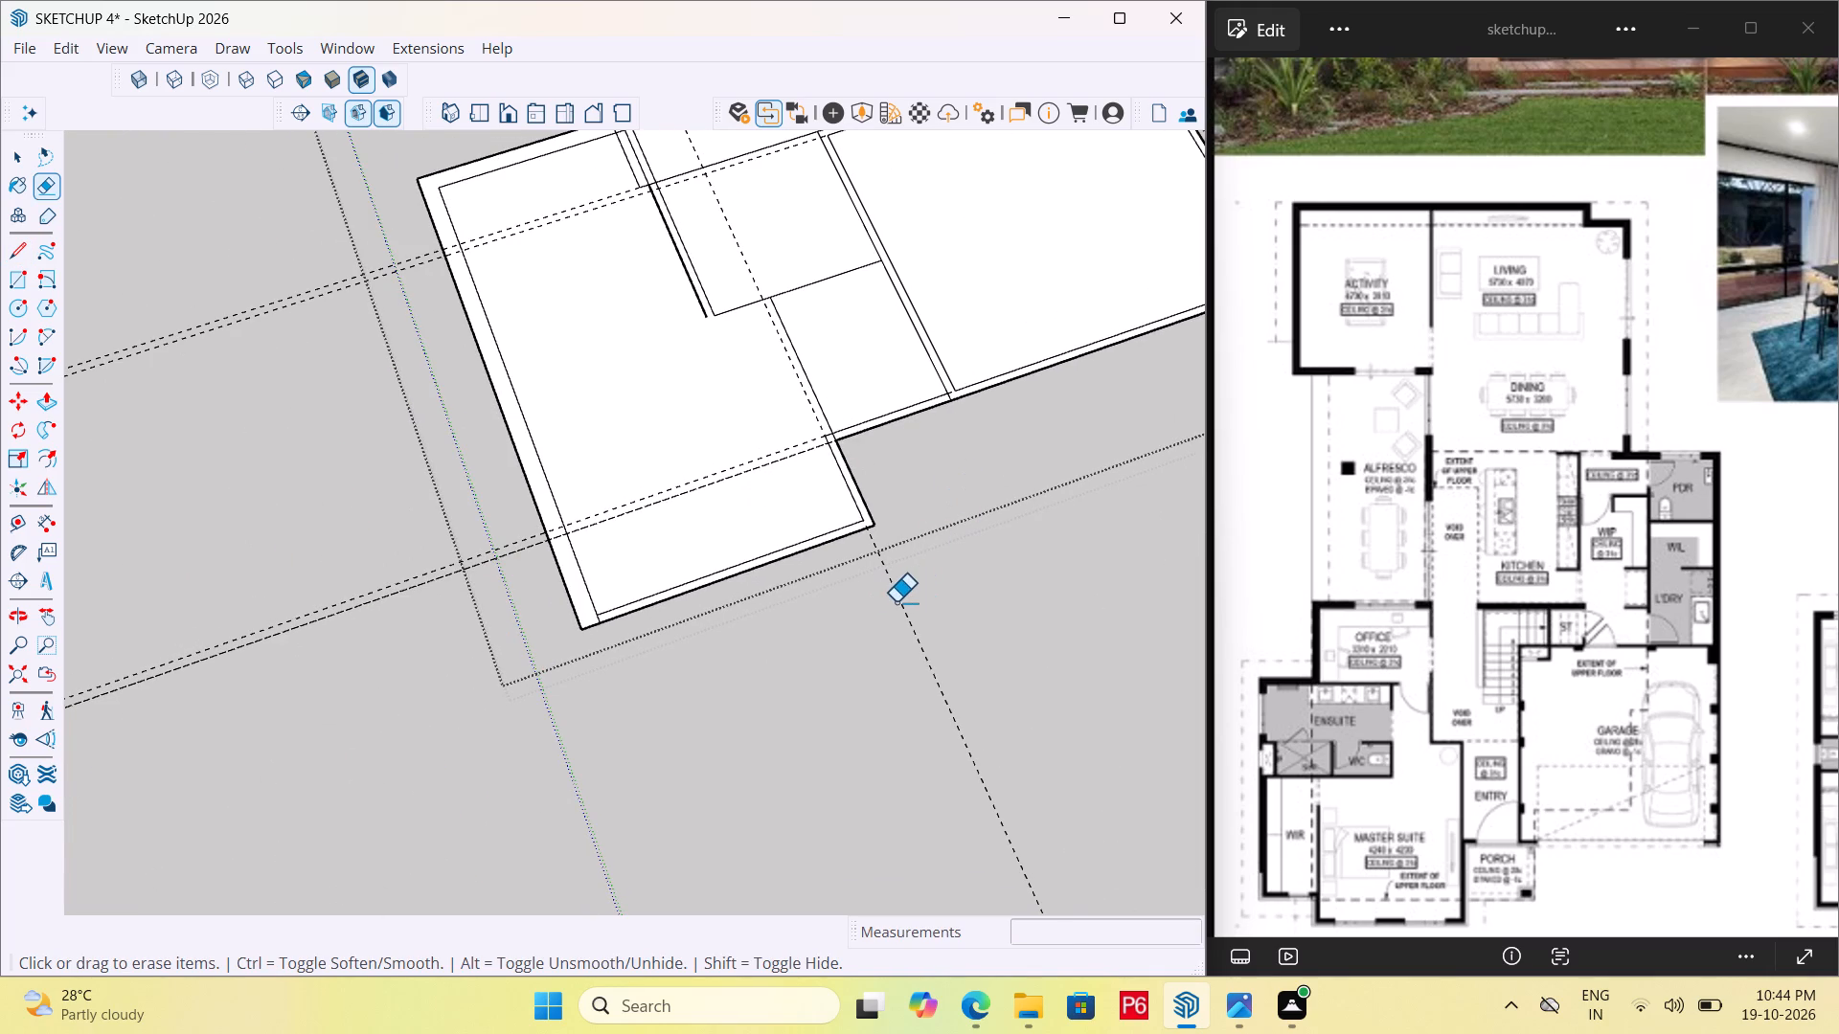
{"action": "left_click_drag", "start_coordinate": [896, 602], "coordinate": [894, 602]}
{"action": "left_click_drag", "start_coordinate": [889, 602], "coordinate": [874, 604]}
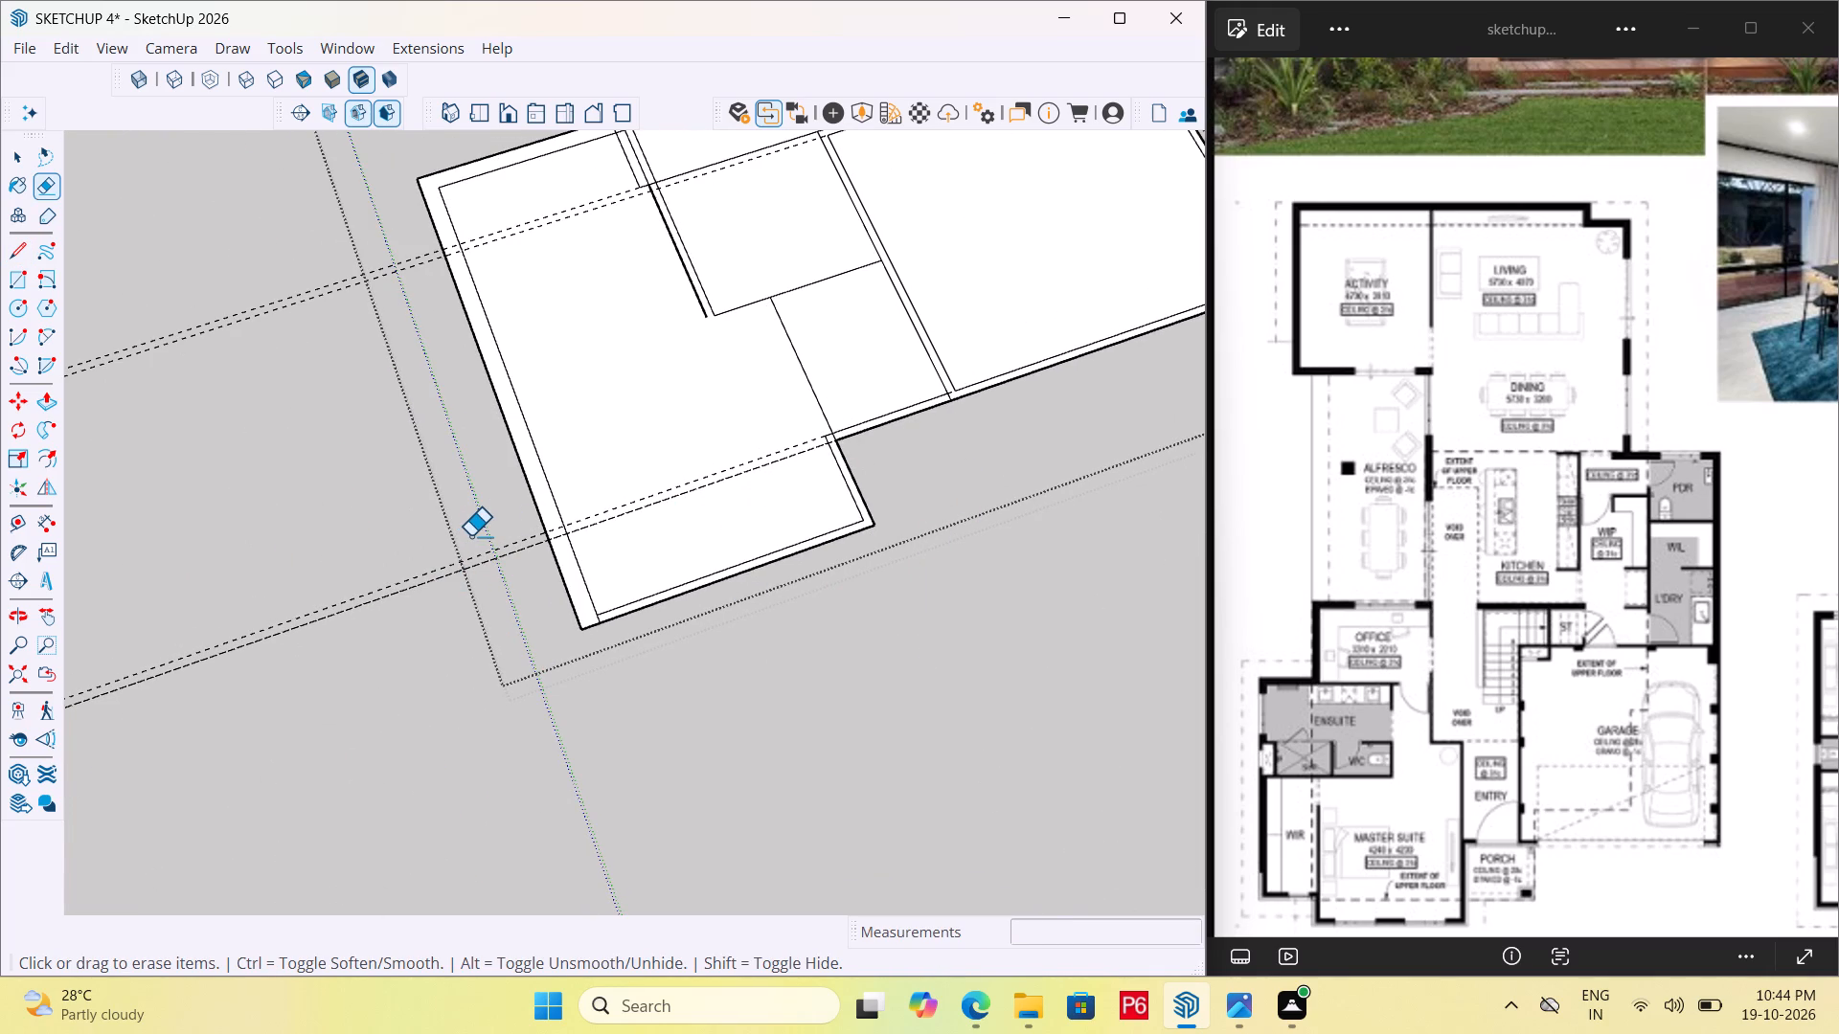
{"action": "left_click_drag", "start_coordinate": [432, 512], "coordinate": [496, 587]}
{"action": "left_click", "coordinate": [496, 587]}
{"action": "double_click", "coordinate": [333, 264]}
{"action": "left_click_drag", "start_coordinate": [333, 266], "coordinate": [352, 303]}
{"action": "left_click", "coordinate": [352, 303]}
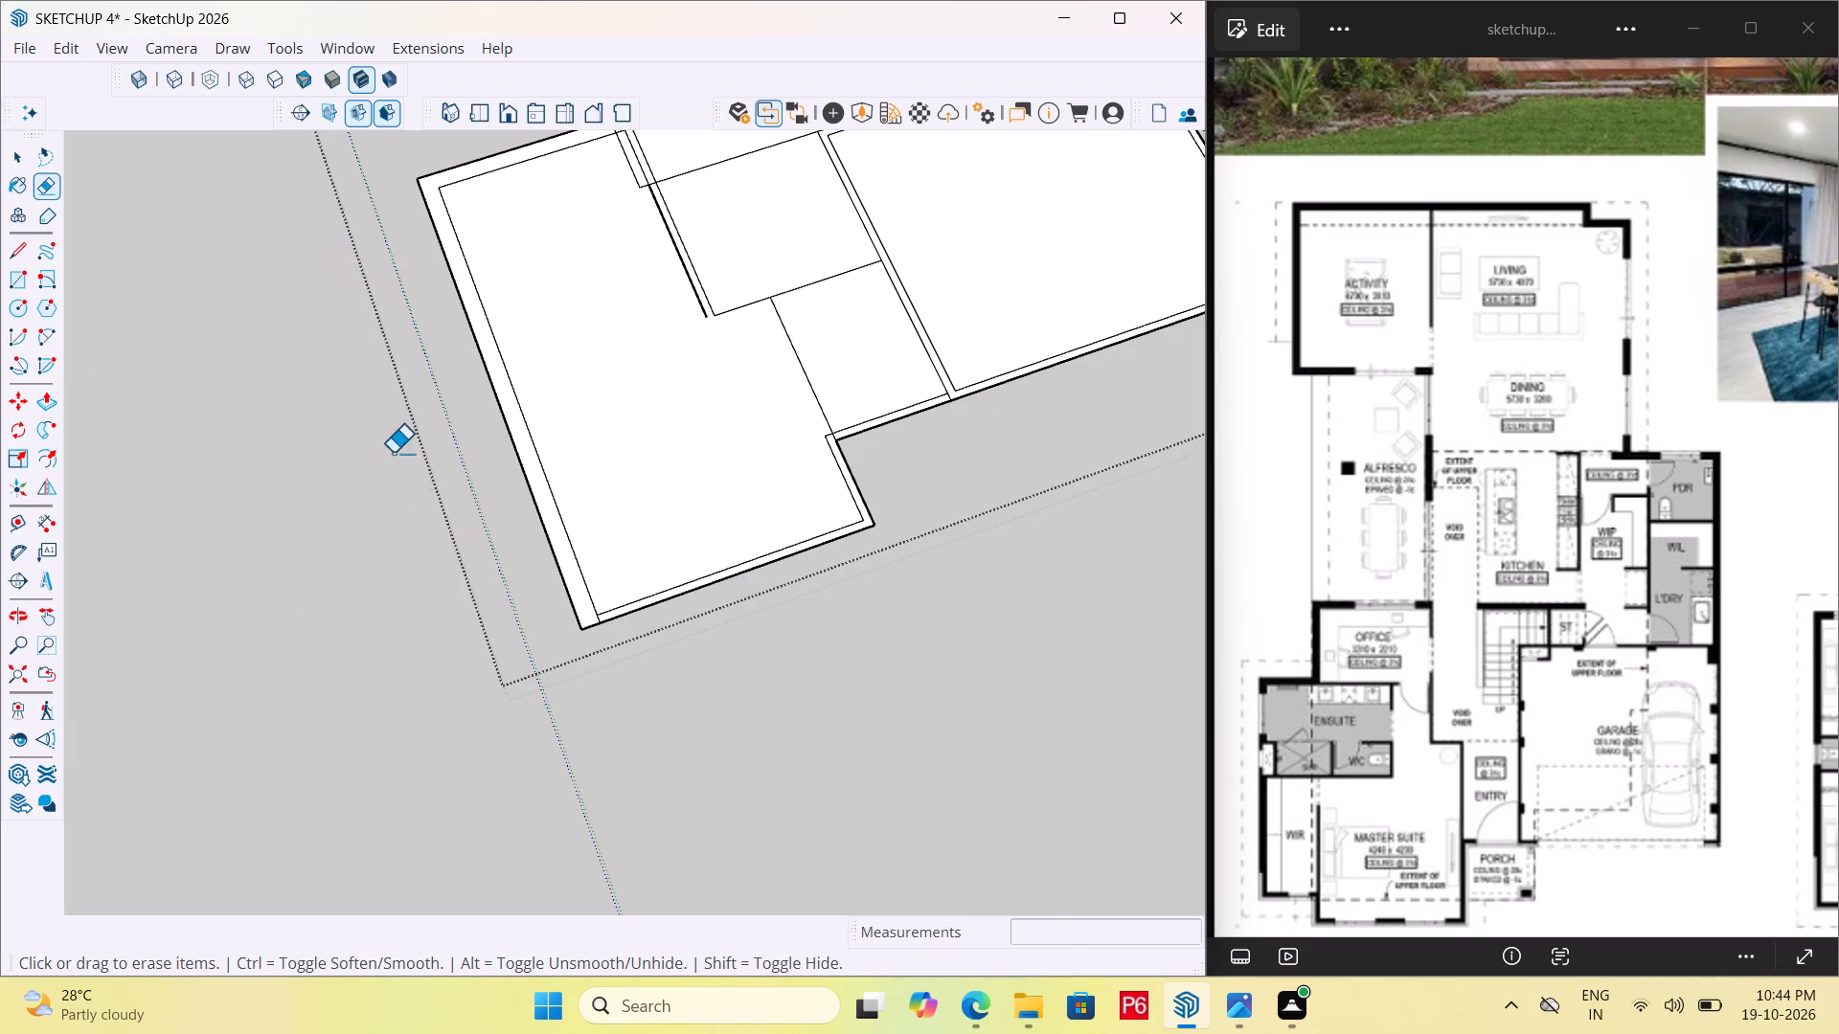
Erase the leftover line segments crossing the wall junction between the master suite, hall and entry.
{"action": "scroll", "coordinate": [483, 638], "scroll_direction": "down", "scroll_amount": 7}
{"action": "scroll", "coordinate": [566, 291], "scroll_direction": "up", "scroll_amount": 7}
{"action": "scroll", "coordinate": [594, 403], "scroll_direction": "up", "scroll_amount": 5}
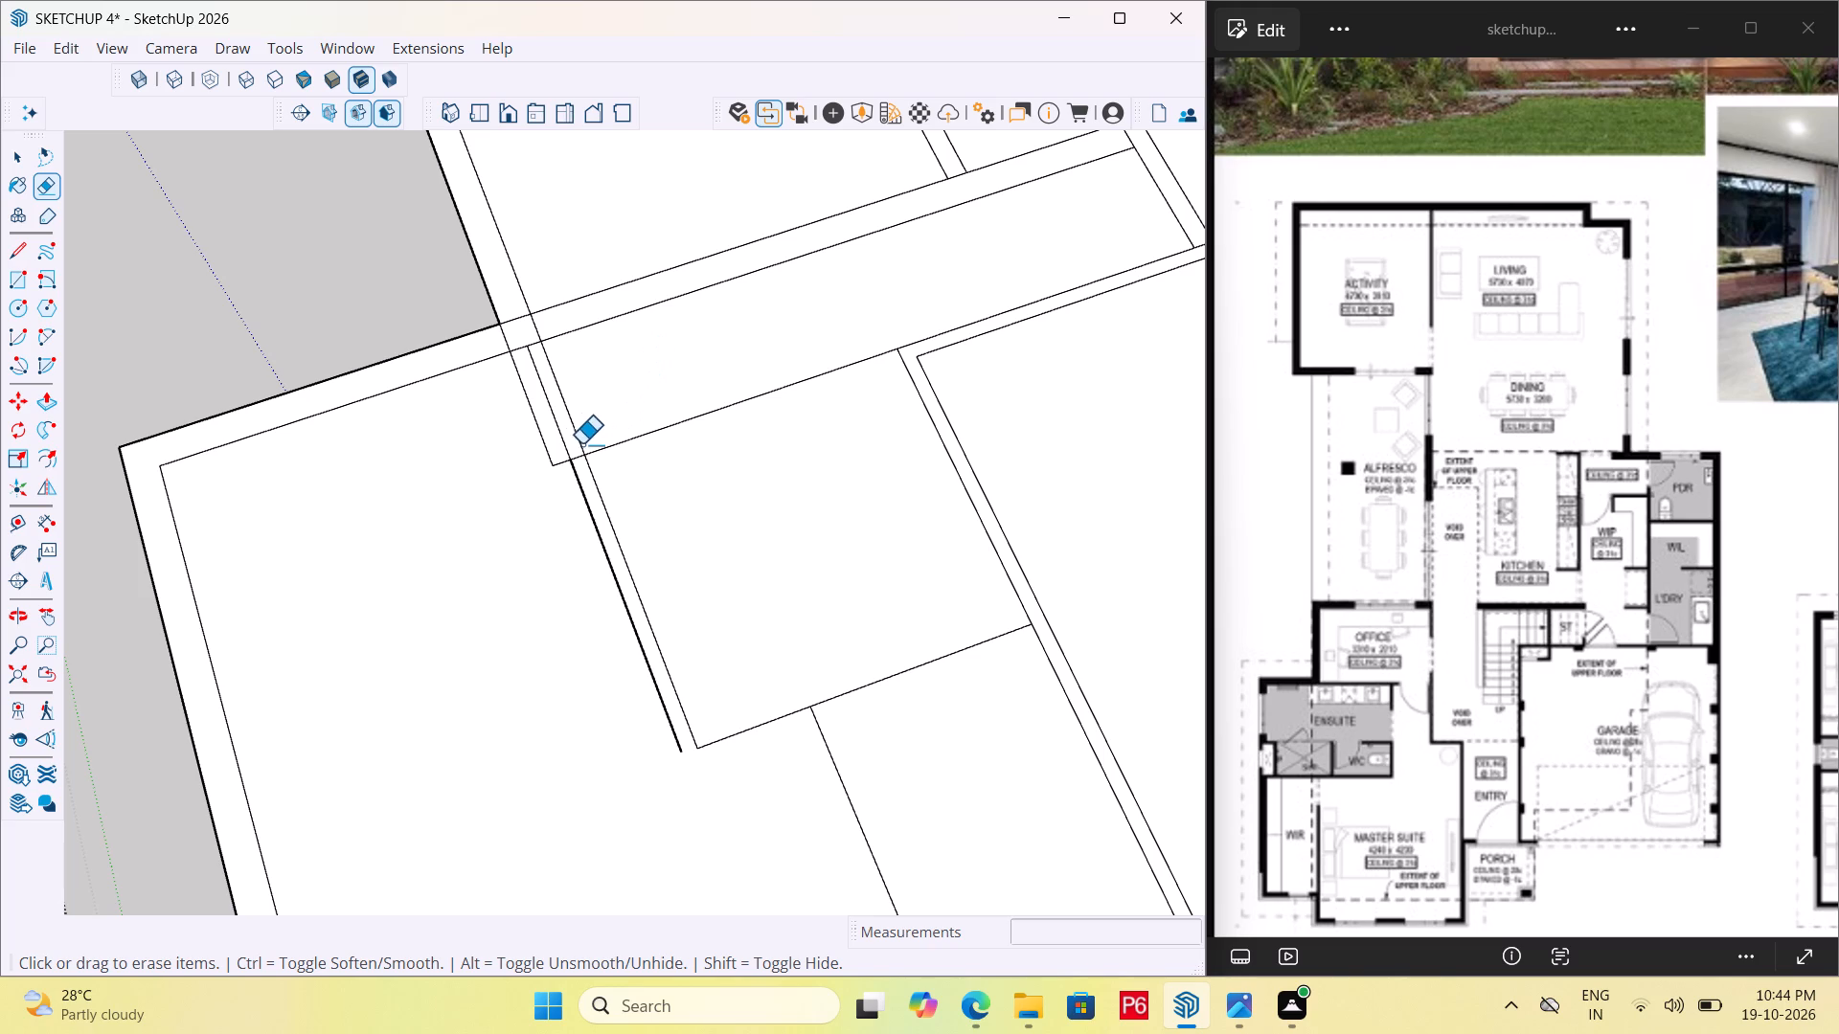
{"action": "left_click", "coordinate": [557, 461]}
{"action": "left_click", "coordinate": [549, 454]}
{"action": "left_click", "coordinate": [541, 454]}
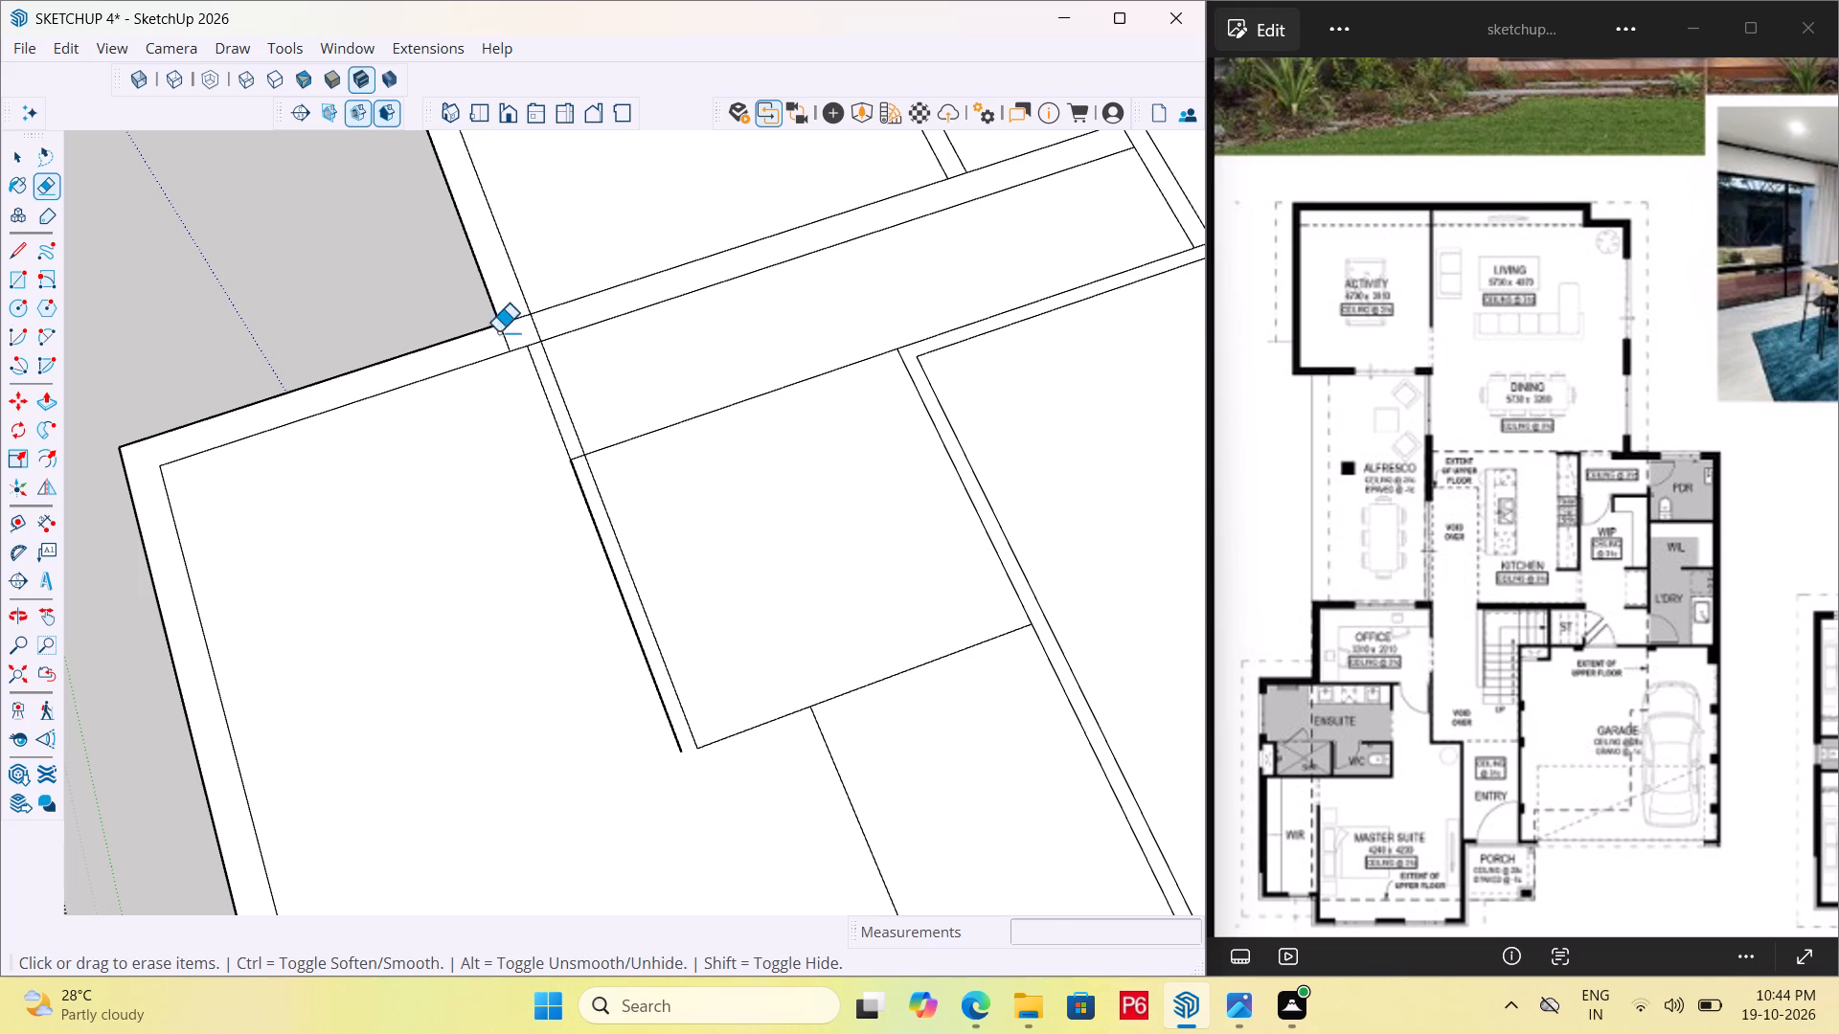
{"action": "scroll", "coordinate": [503, 326], "scroll_direction": "up", "scroll_amount": 3}
{"action": "double_click", "coordinate": [506, 343]}
{"action": "left_click", "coordinate": [524, 316]}
{"action": "scroll", "coordinate": [502, 321], "scroll_direction": "down", "scroll_amount": 2}
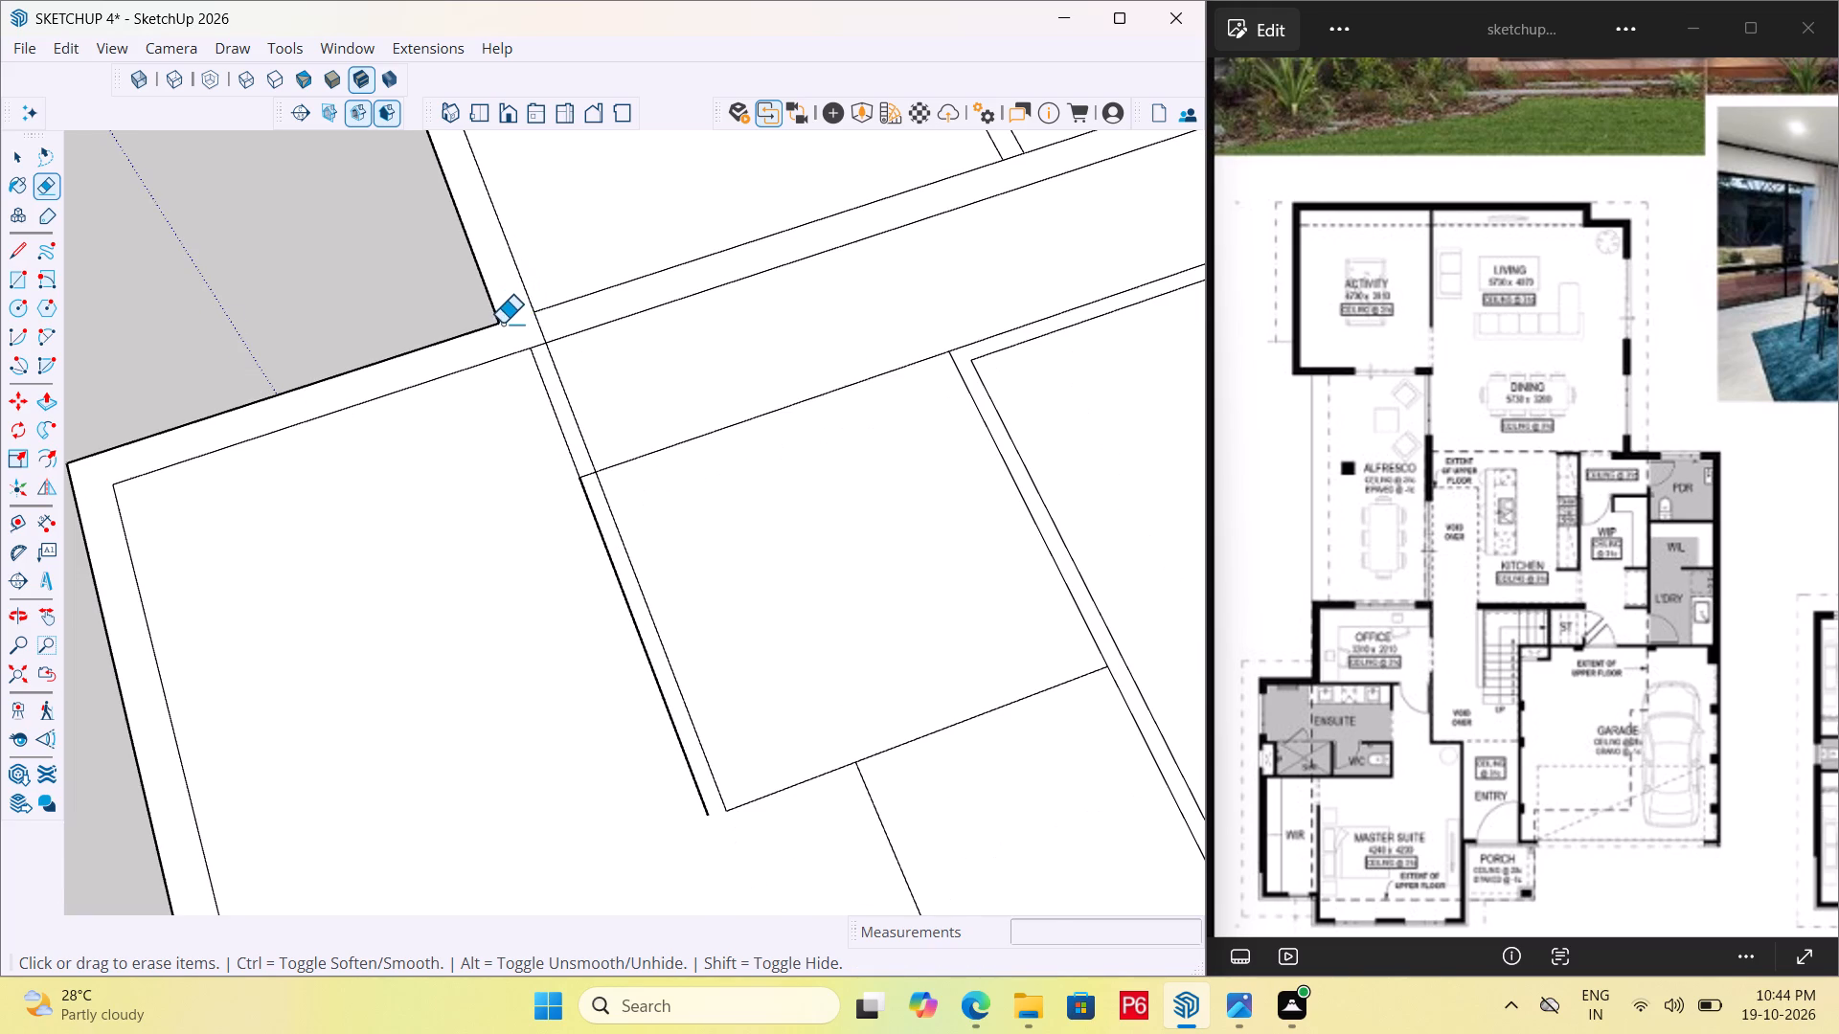
{"action": "scroll", "coordinate": [546, 342], "scroll_direction": "up", "scroll_amount": 5}
{"action": "left_click", "coordinate": [533, 348]}
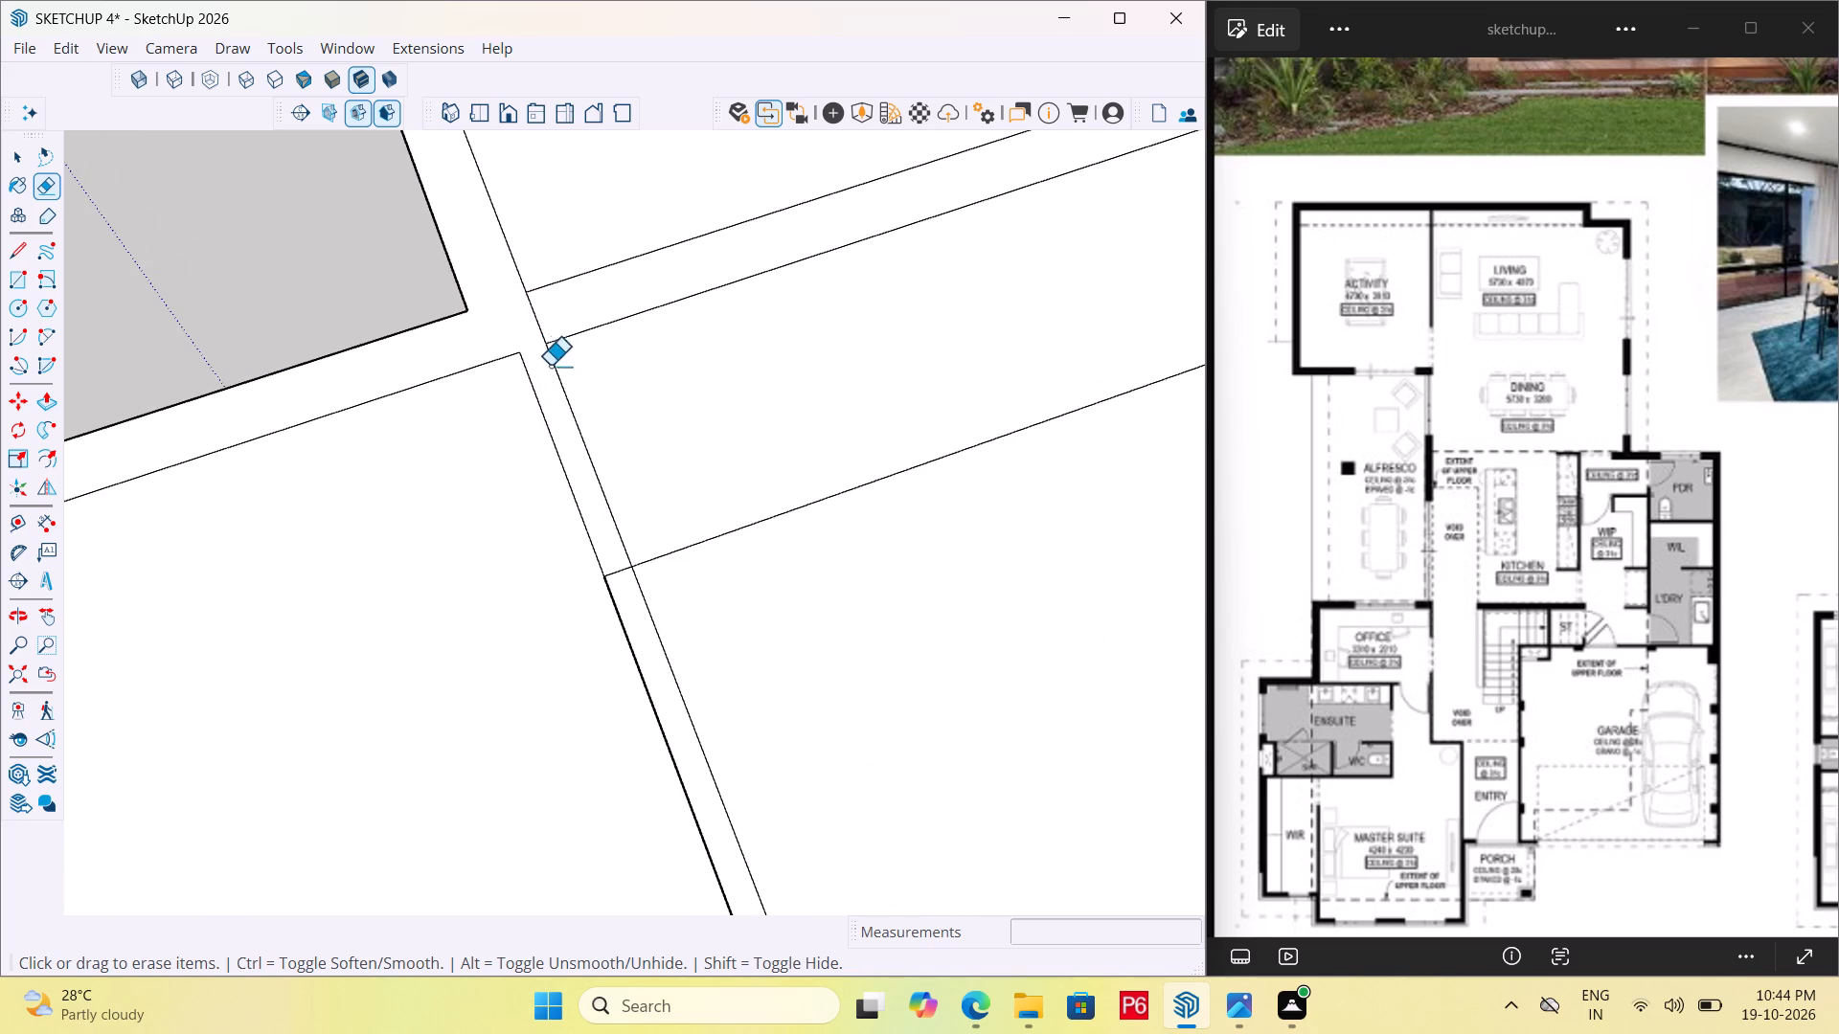
{"action": "scroll", "coordinate": [474, 390], "scroll_direction": "down", "scroll_amount": 4}
{"action": "scroll", "coordinate": [563, 522], "scroll_direction": "up", "scroll_amount": 5}
{"action": "left_click", "coordinate": [575, 505]}
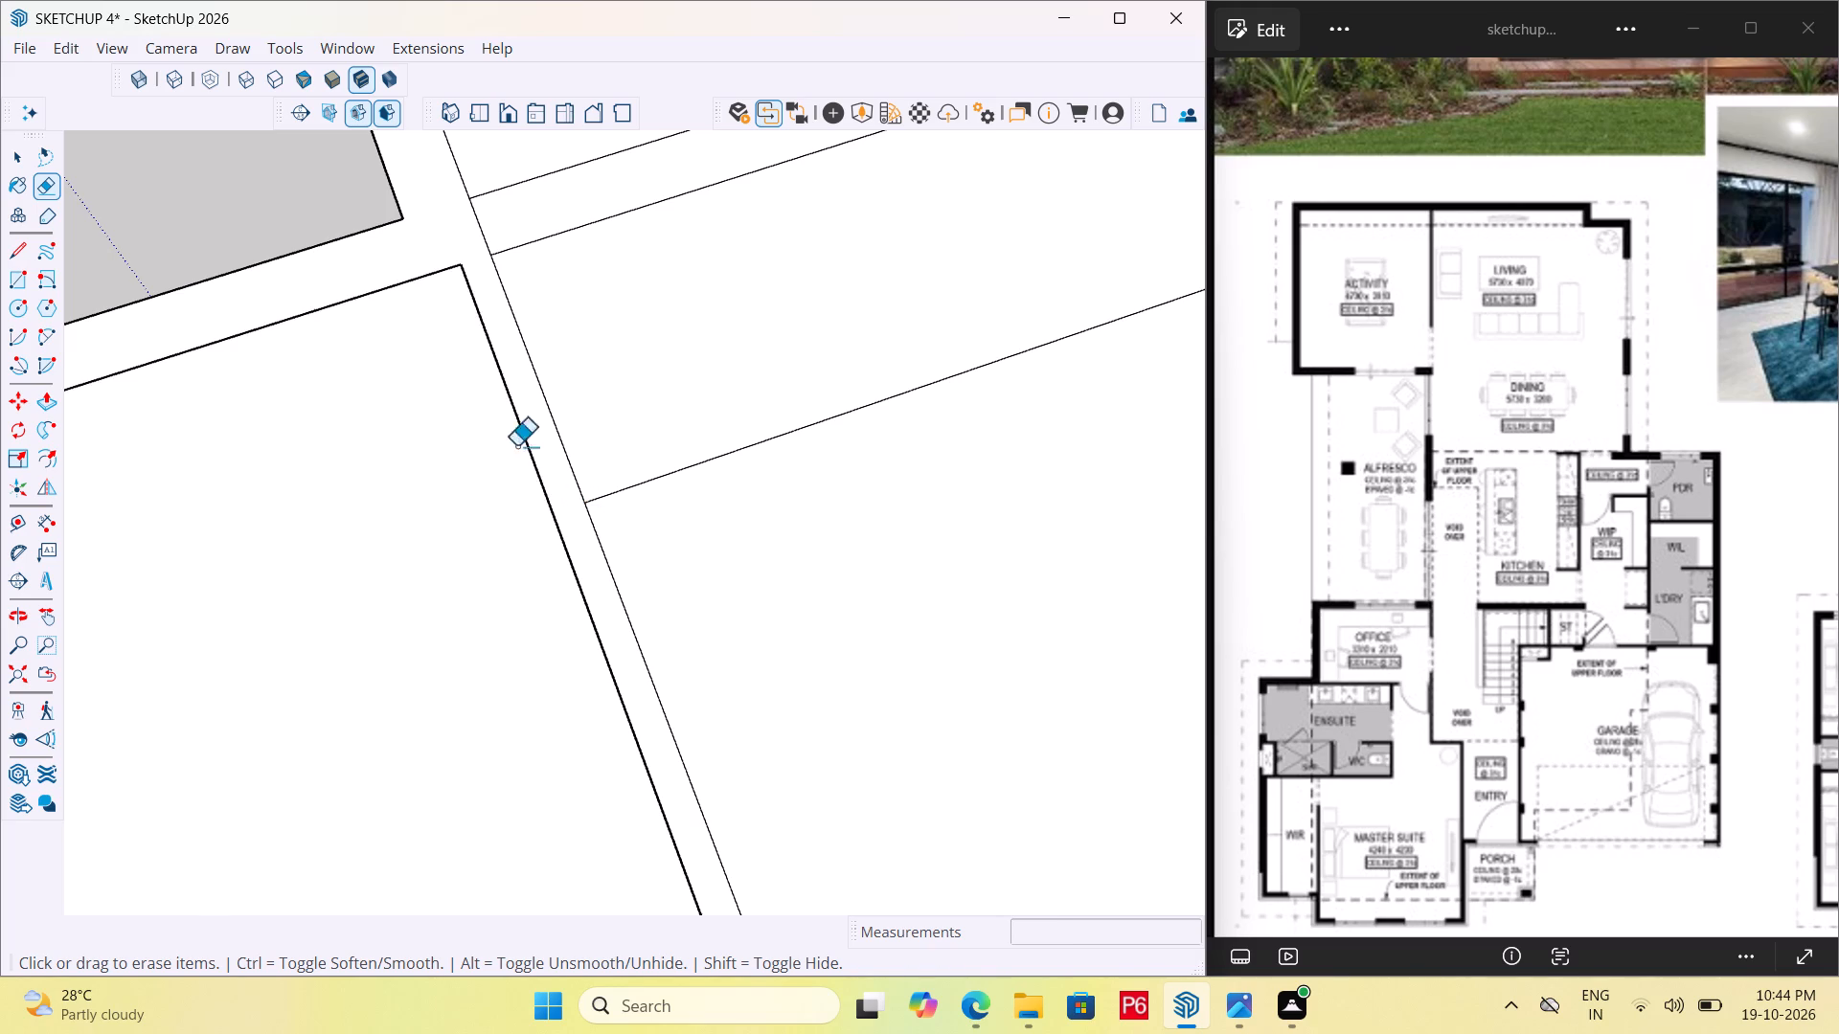
Place one guide 4" in front of the entry's front line and another 4" outside the porch's side line, towards the master suite.
{"action": "scroll", "coordinate": [471, 394], "scroll_direction": "down", "scroll_amount": 13}
{"action": "scroll", "coordinate": [595, 566], "scroll_direction": "down", "scroll_amount": 3}
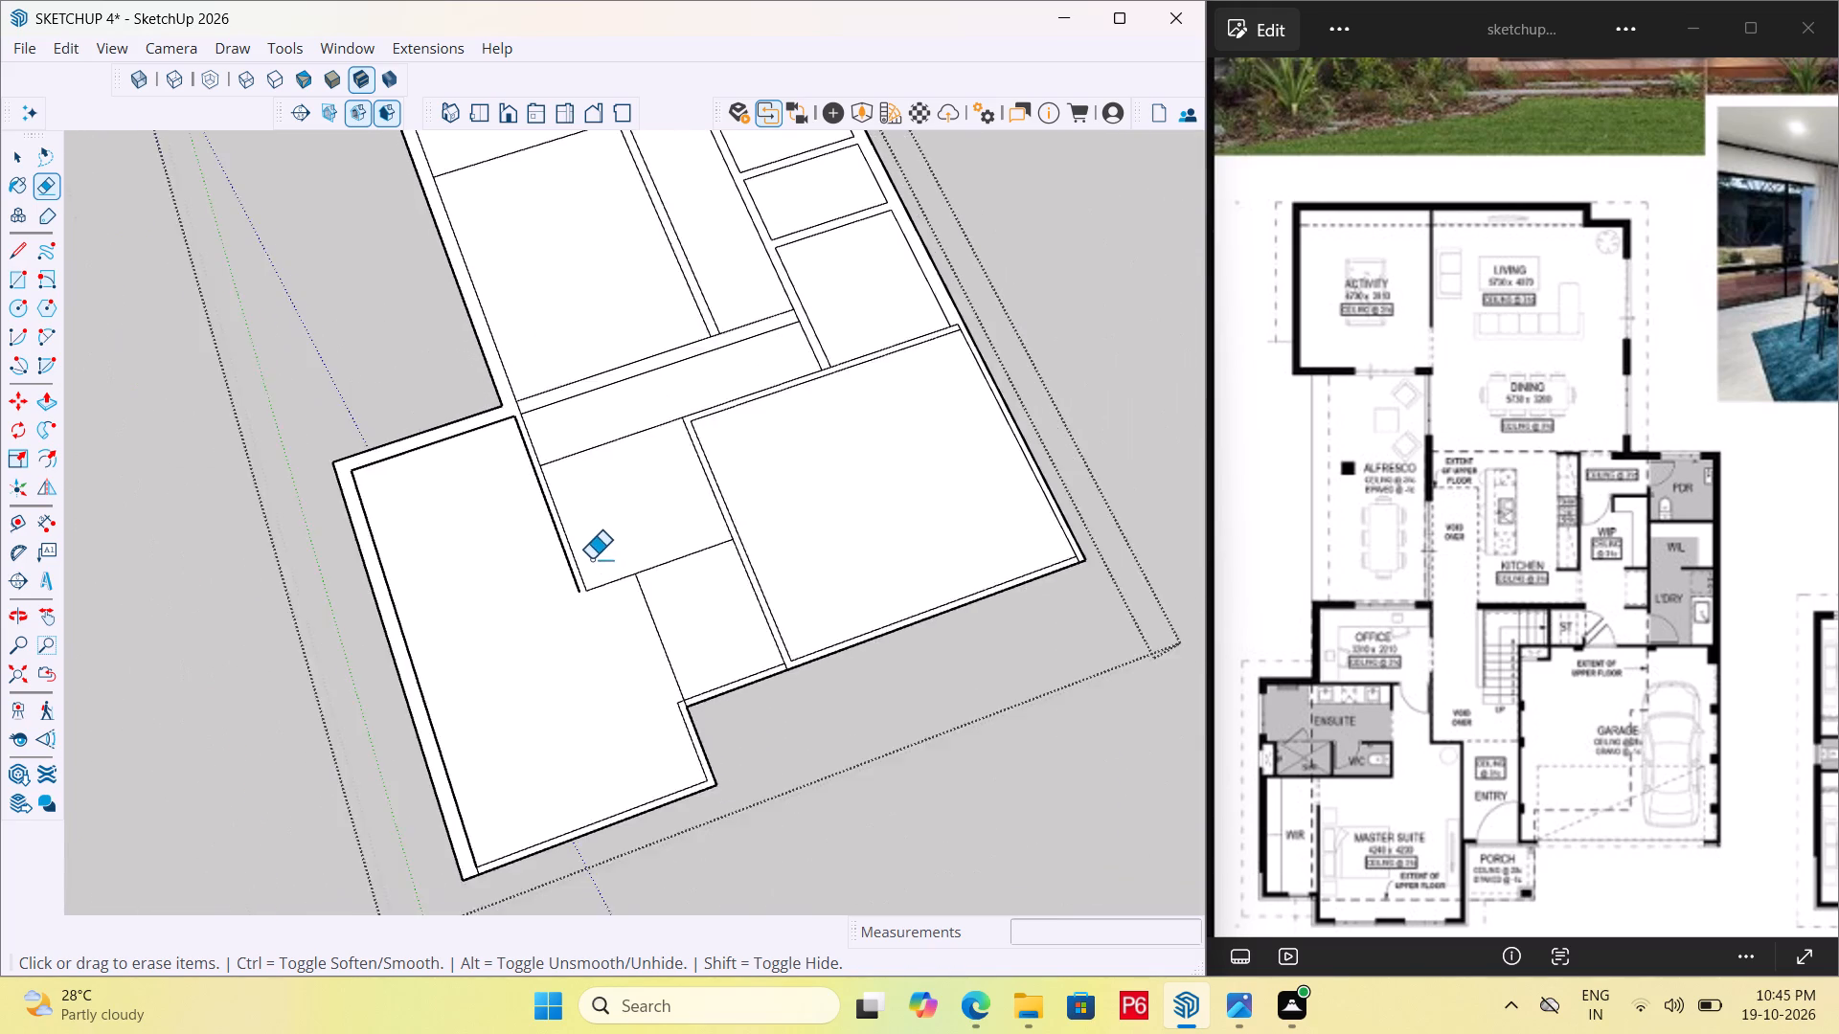
{"action": "scroll", "coordinate": [591, 559], "scroll_direction": "down", "scroll_amount": 2}
{"action": "scroll", "coordinate": [638, 608], "scroll_direction": "up", "scroll_amount": 12}
{"action": "key", "text": "t"}
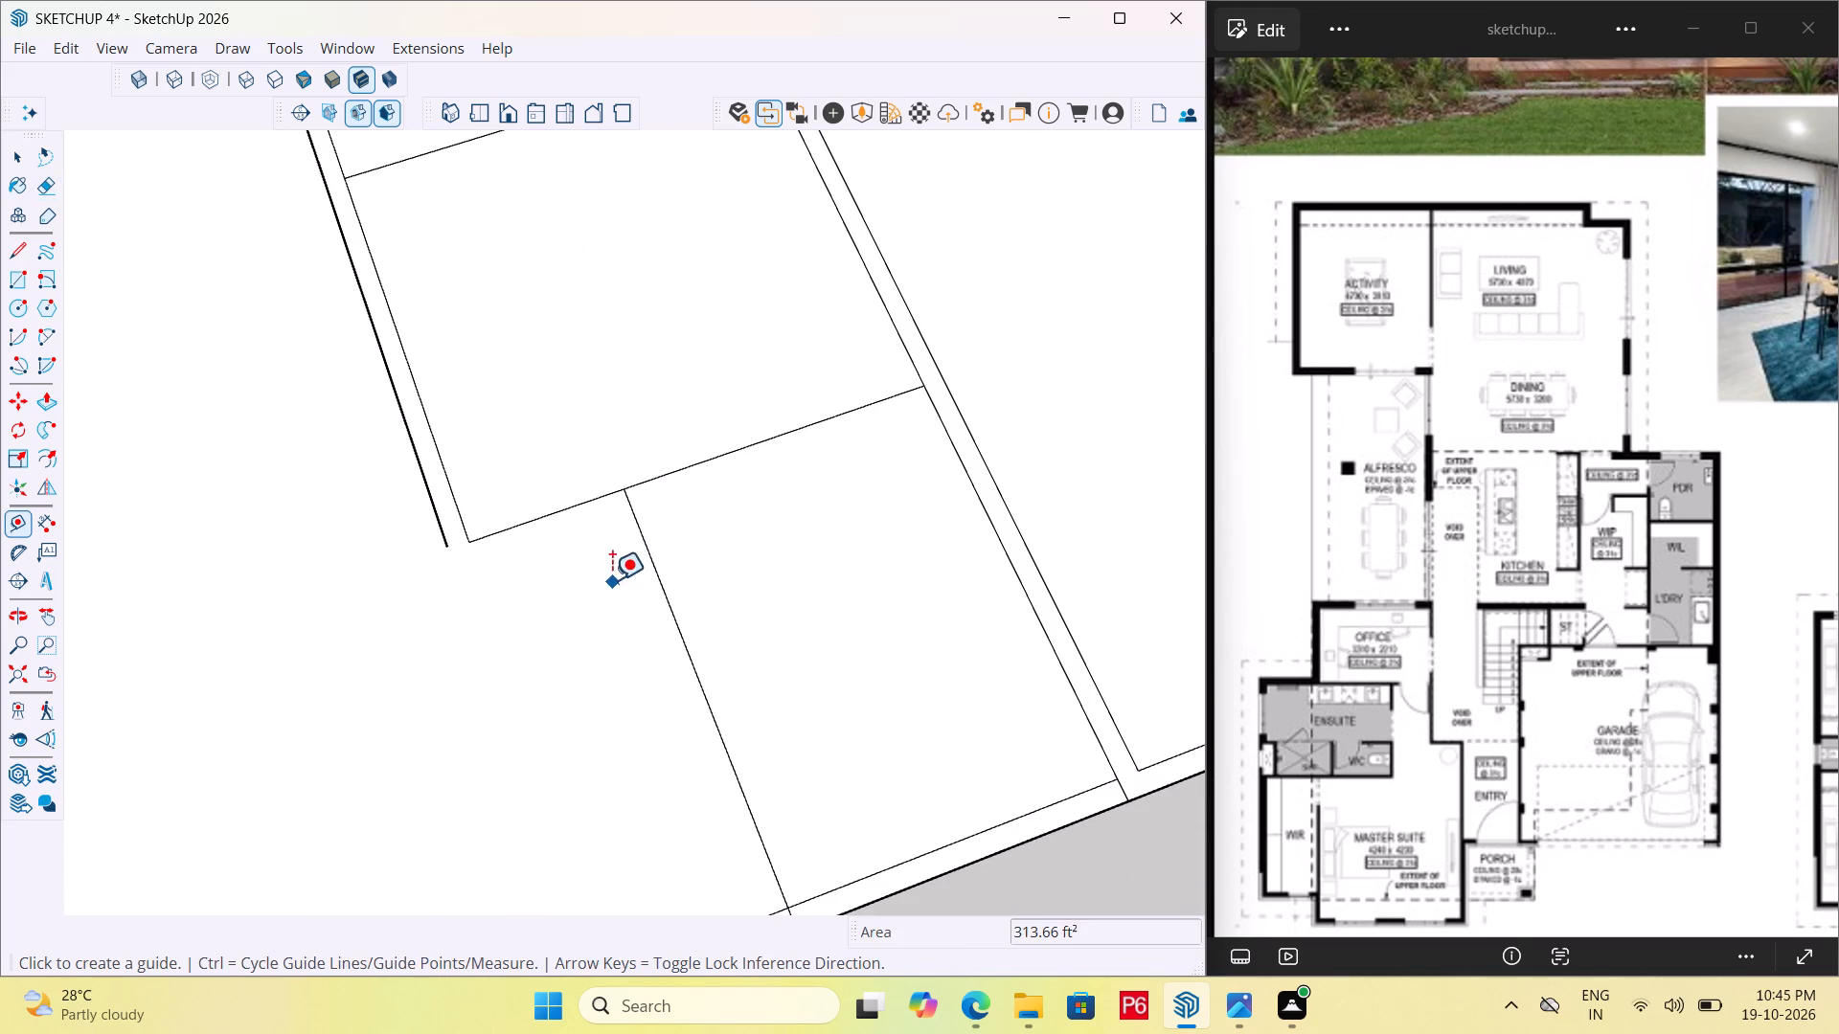
{"action": "left_click", "coordinate": [573, 504]}
{"action": "key", "text": "4"}
{"action": "key", "text": "shift+quotedbl"}
{"action": "key", "text": "Return"}
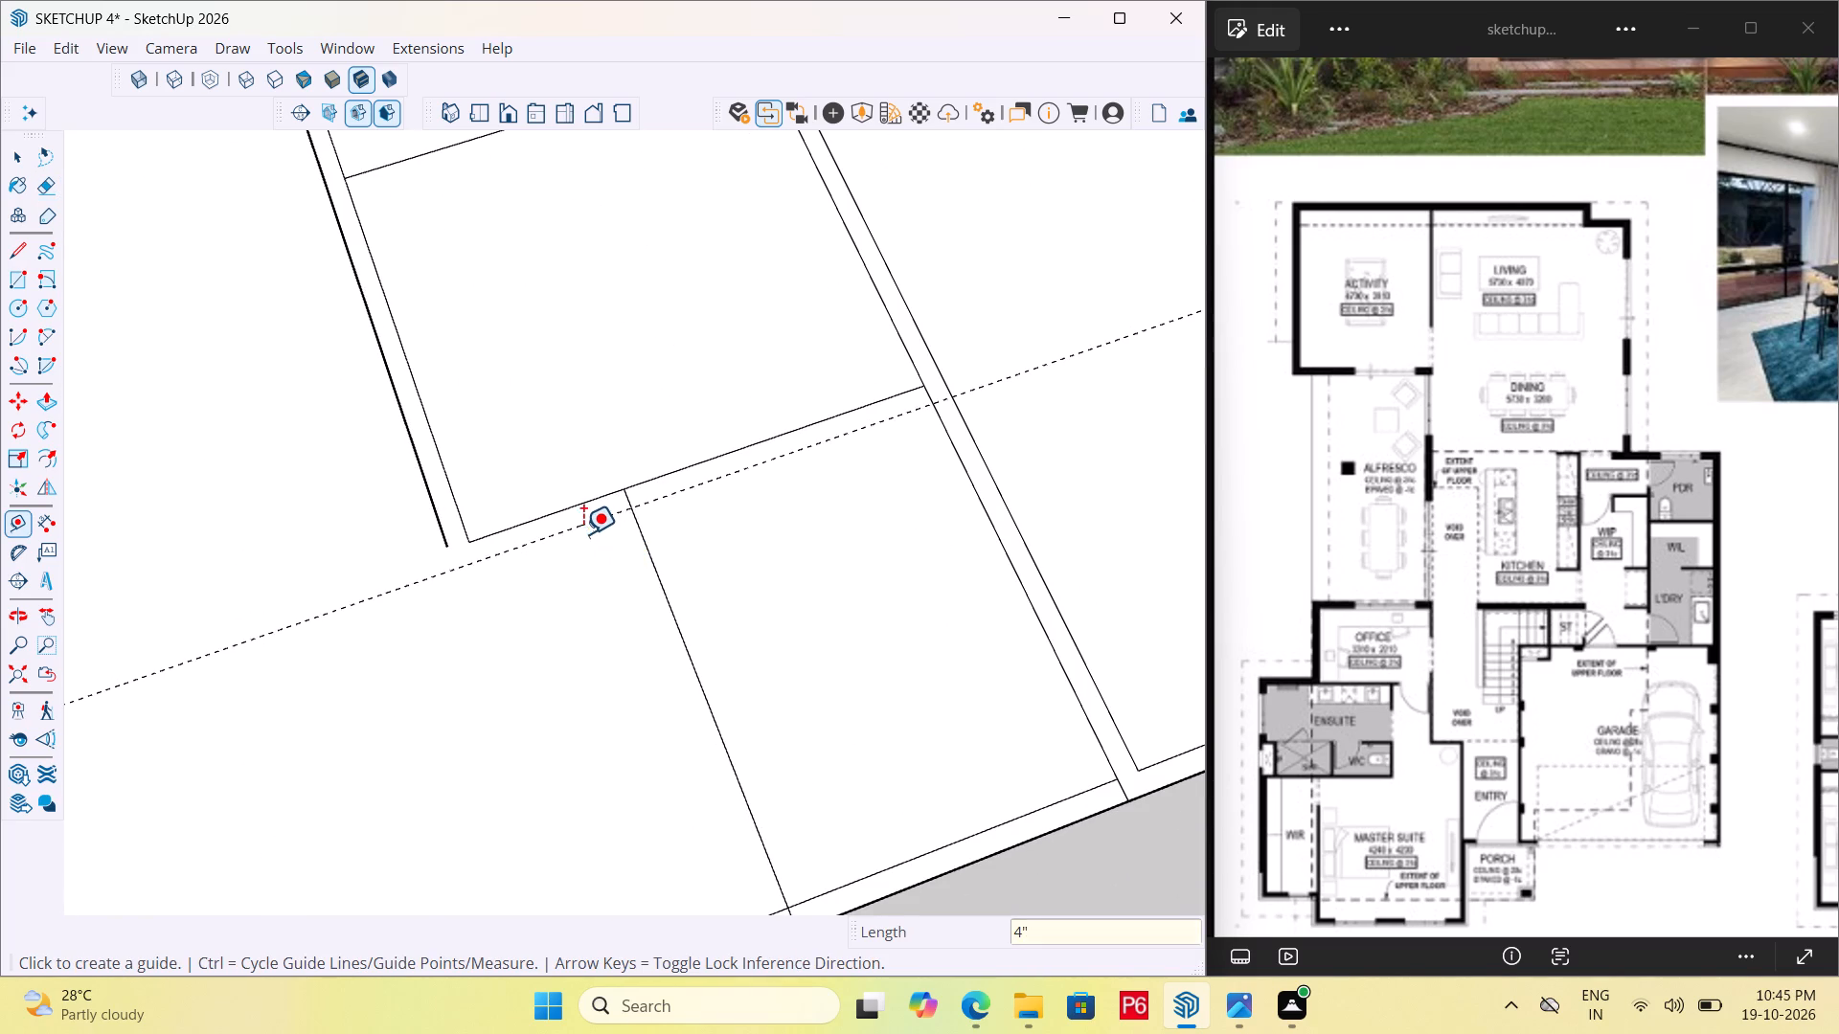
{"action": "scroll", "coordinate": [499, 400], "scroll_direction": "down", "scroll_amount": 3}
{"action": "left_click", "coordinate": [638, 604]}
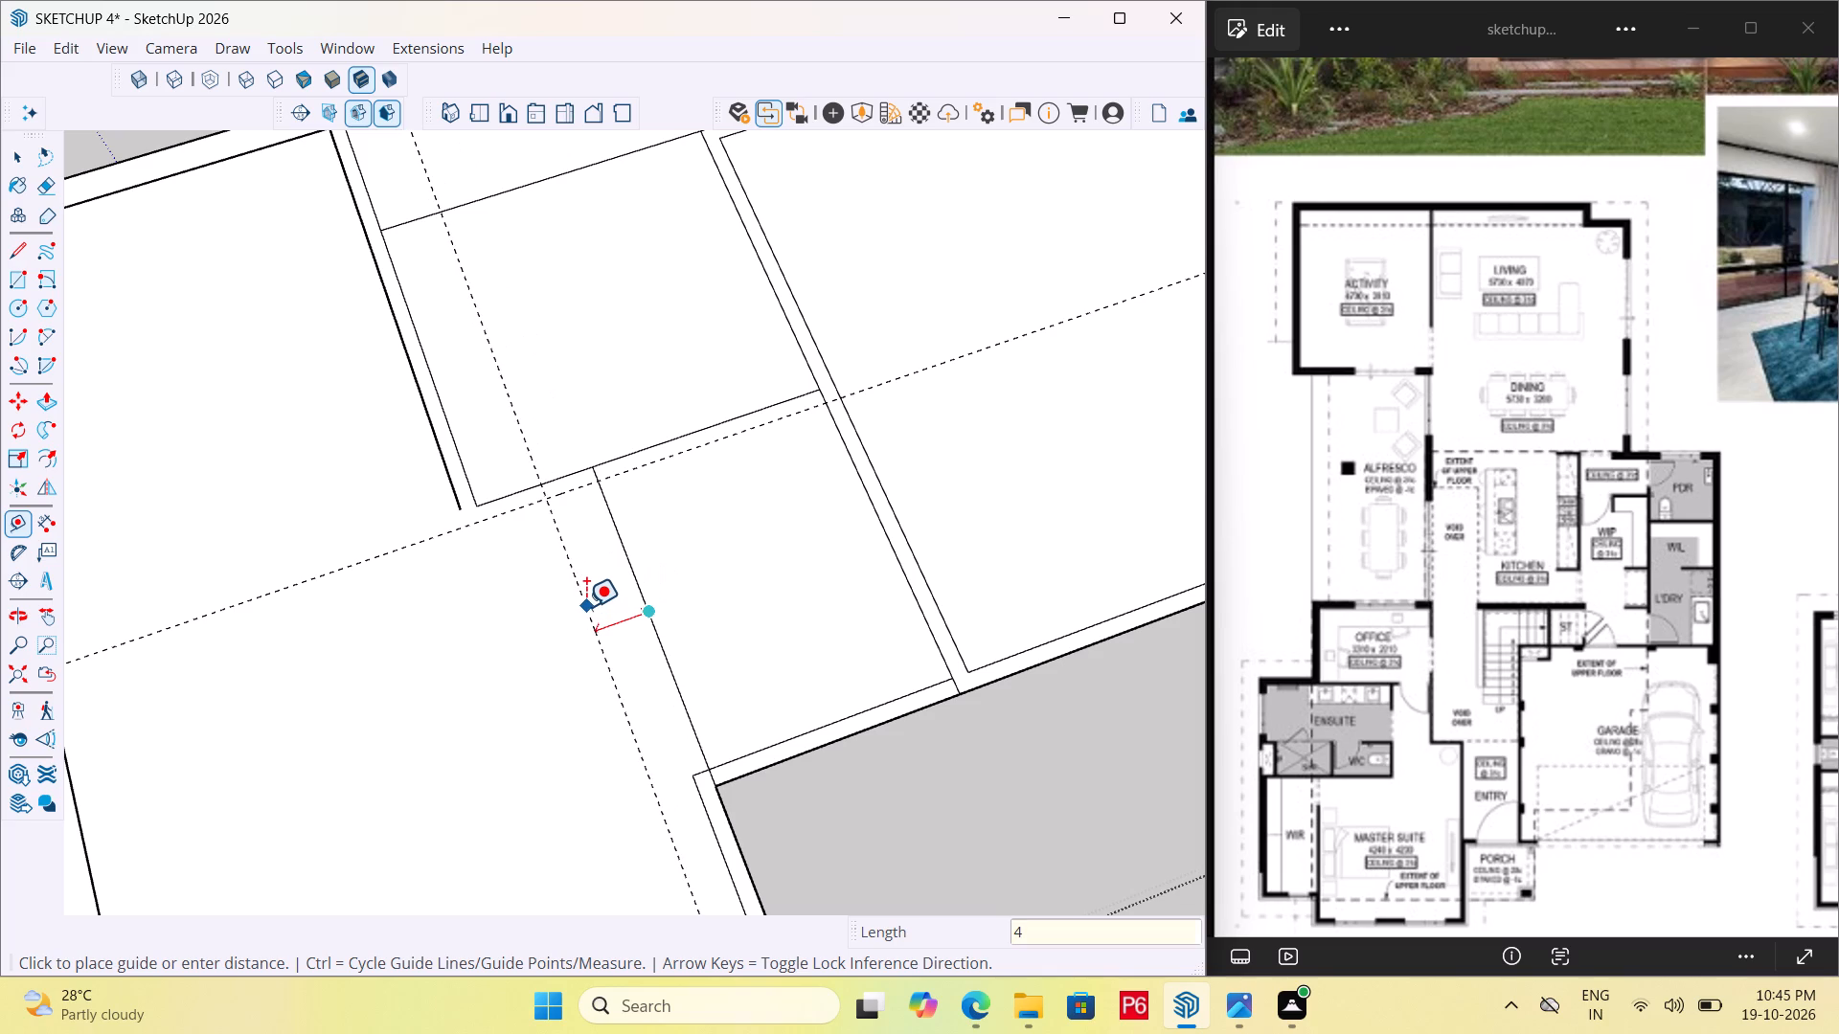
{"action": "key", "text": "4"}
{"action": "key", "text": "shift+quotedbl"}
{"action": "key", "text": "Return"}
Draw the outer wall line along the guides, extending the entry's side line, crossing the entry's front and continuing down the porch side to its front corner.
{"action": "scroll", "coordinate": [624, 598], "scroll_direction": "up", "scroll_amount": 5}
{"action": "key", "text": "l"}
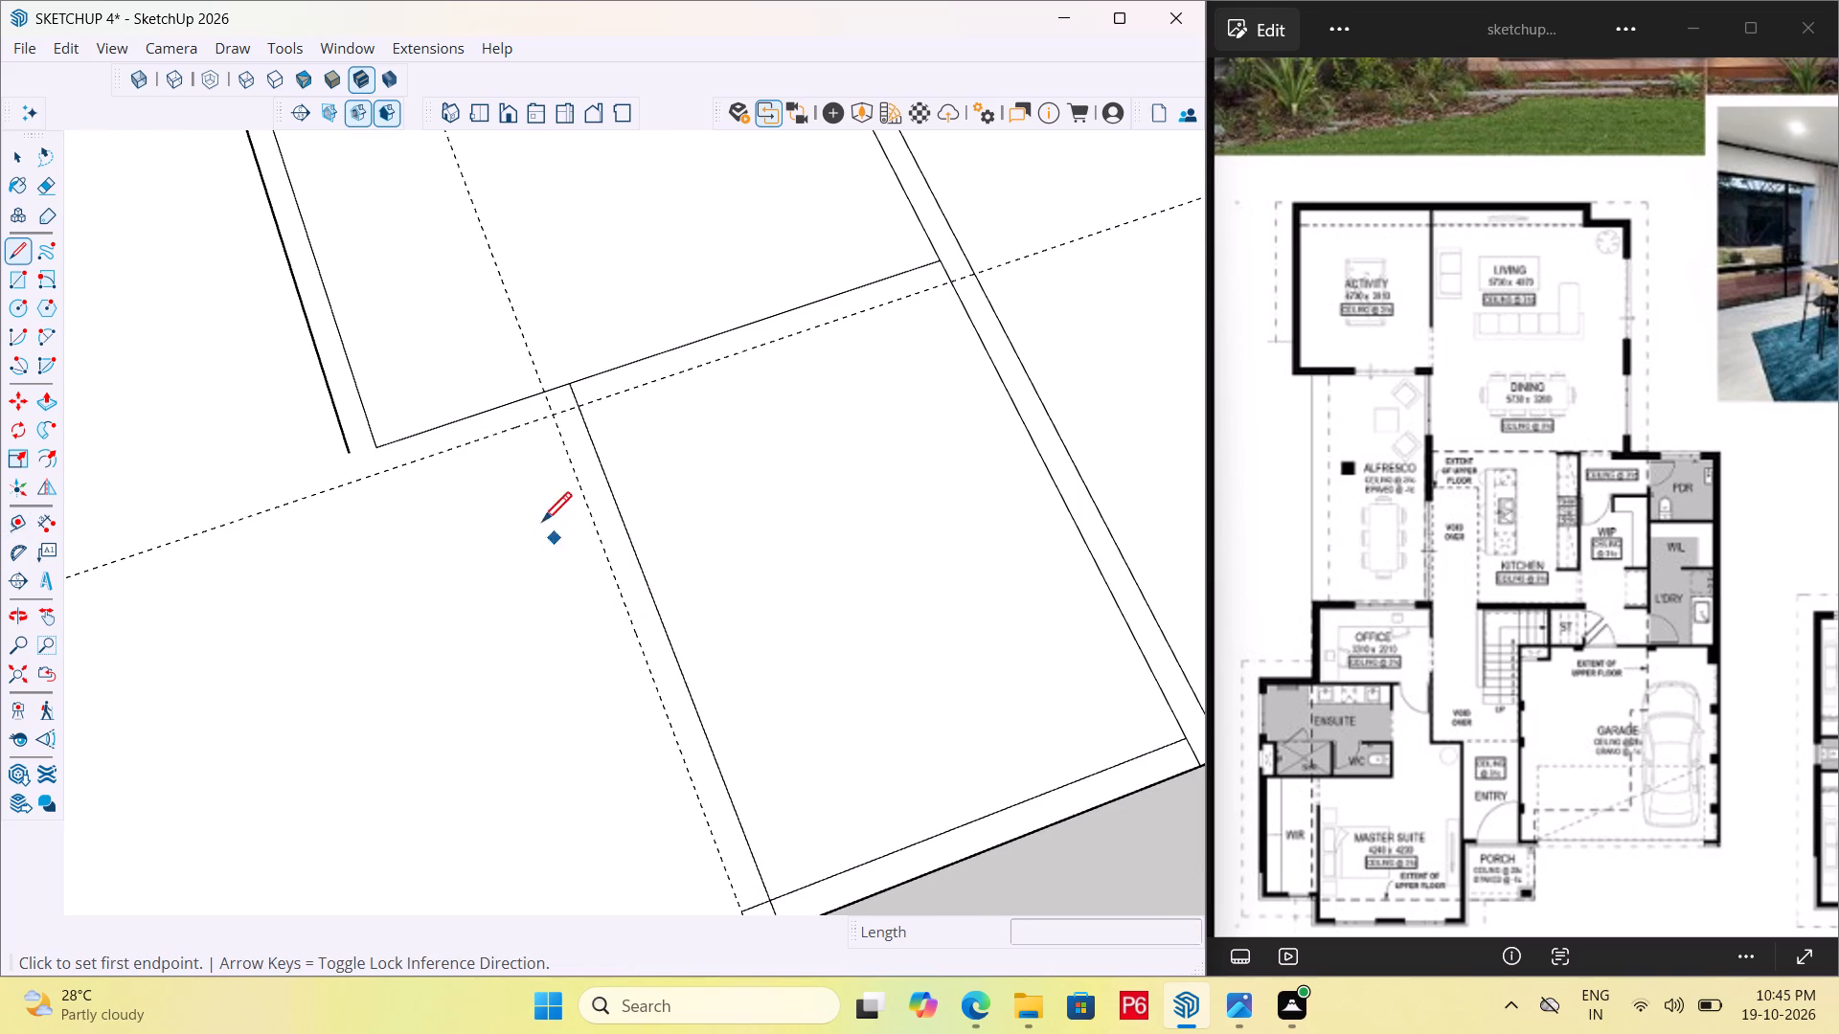
{"action": "left_click", "coordinate": [350, 455]}
{"action": "left_click_drag", "start_coordinate": [359, 482], "coordinate": [373, 477]}
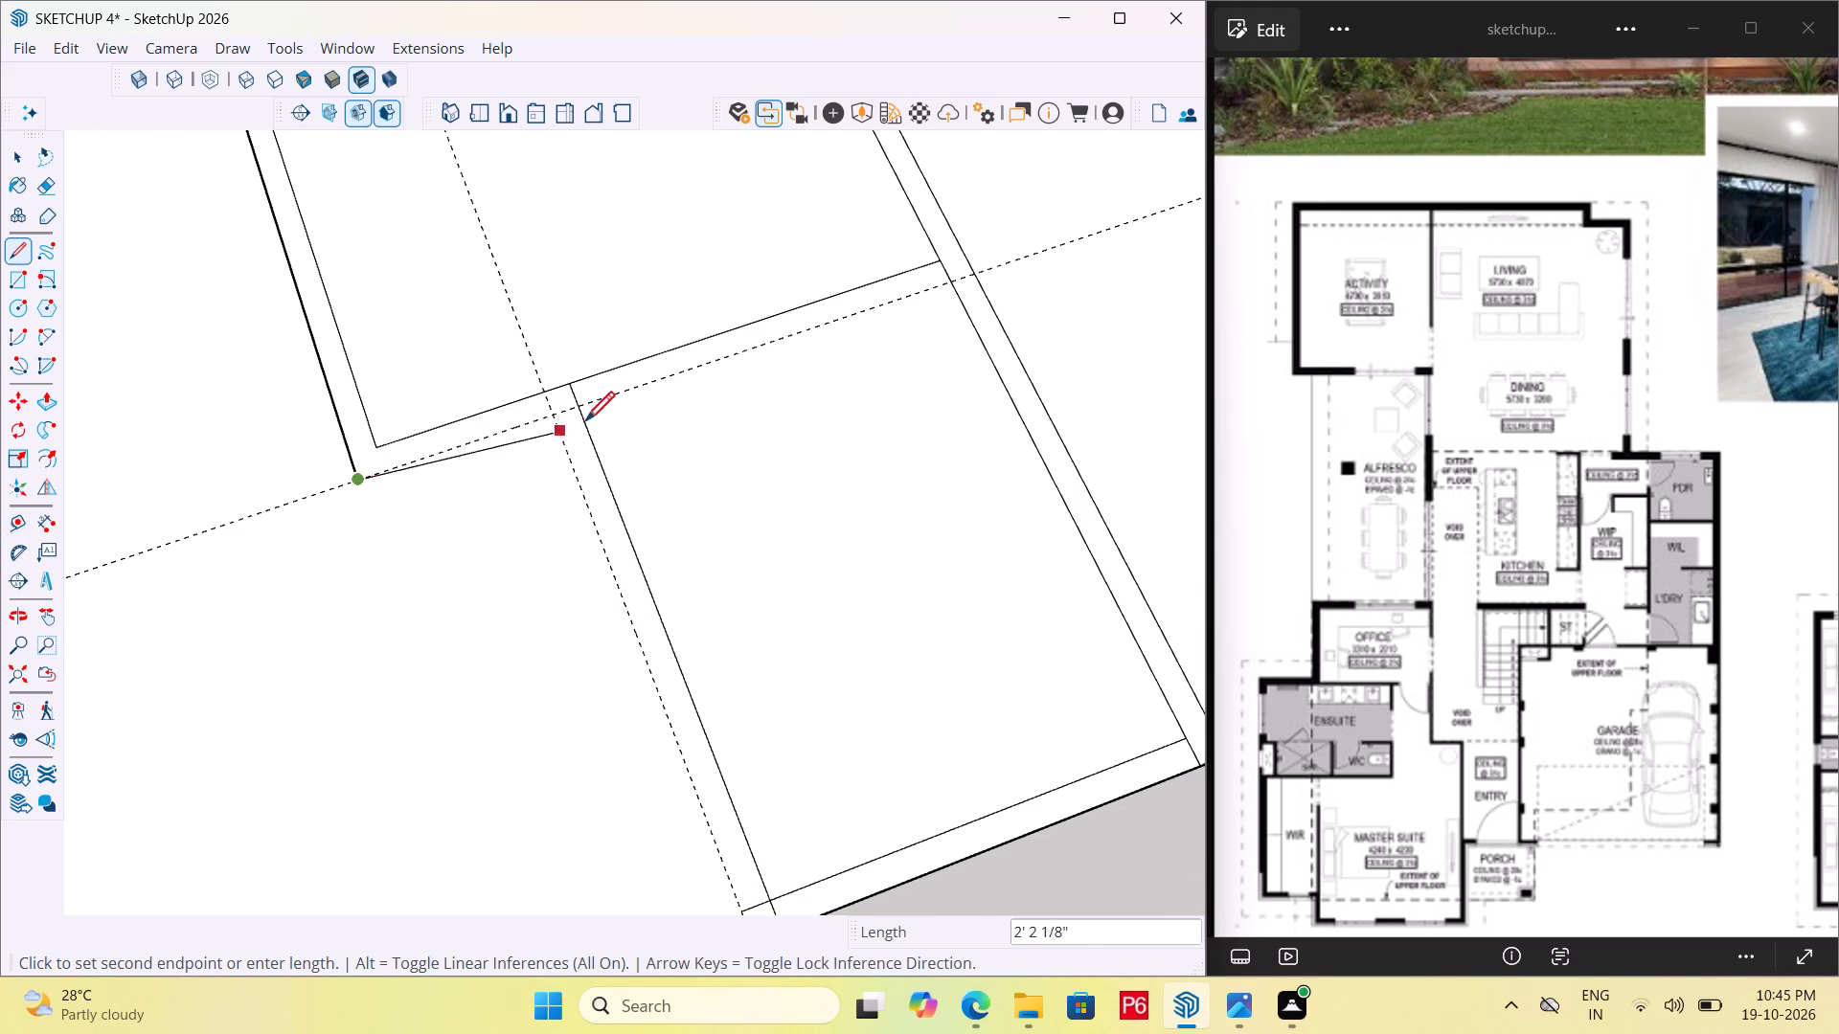
{"action": "left_click", "coordinate": [556, 414]}
{"action": "scroll", "coordinate": [505, 443], "scroll_direction": "down", "scroll_amount": 5}
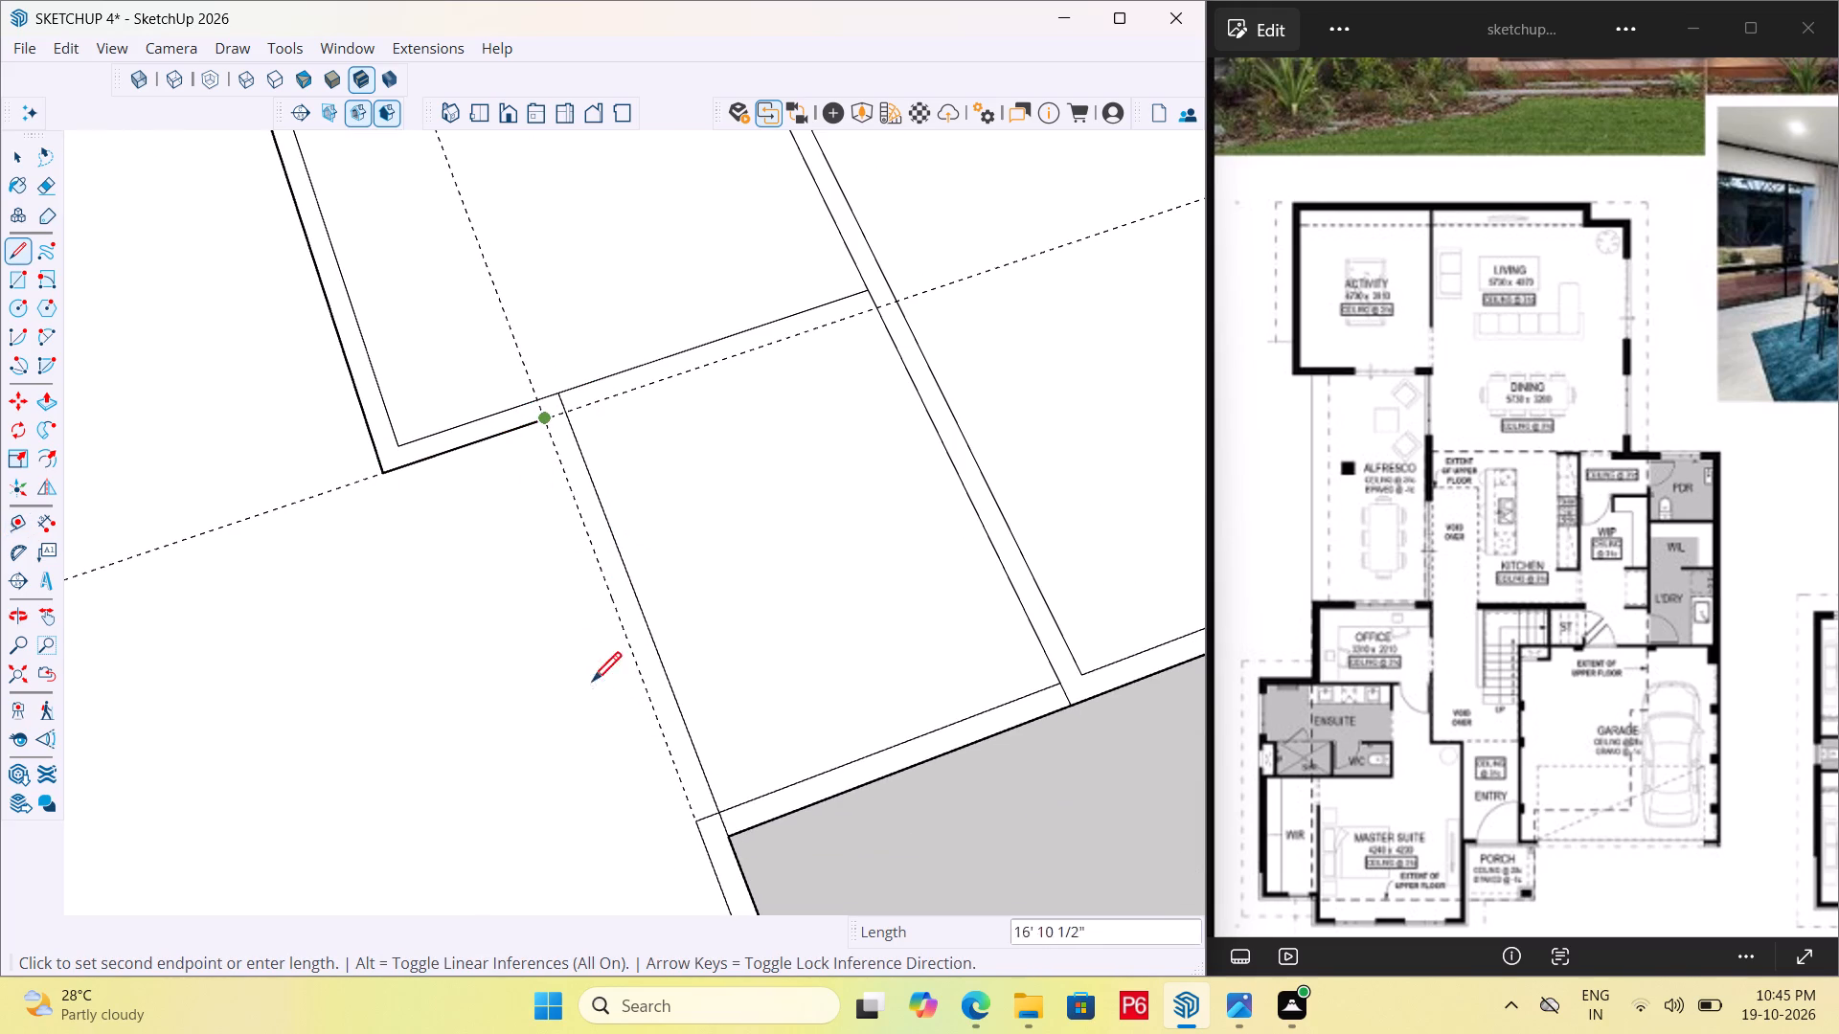
{"action": "left_click", "coordinate": [693, 823]}
{"action": "scroll", "coordinate": [426, 584], "scroll_direction": "down", "scroll_amount": 6}
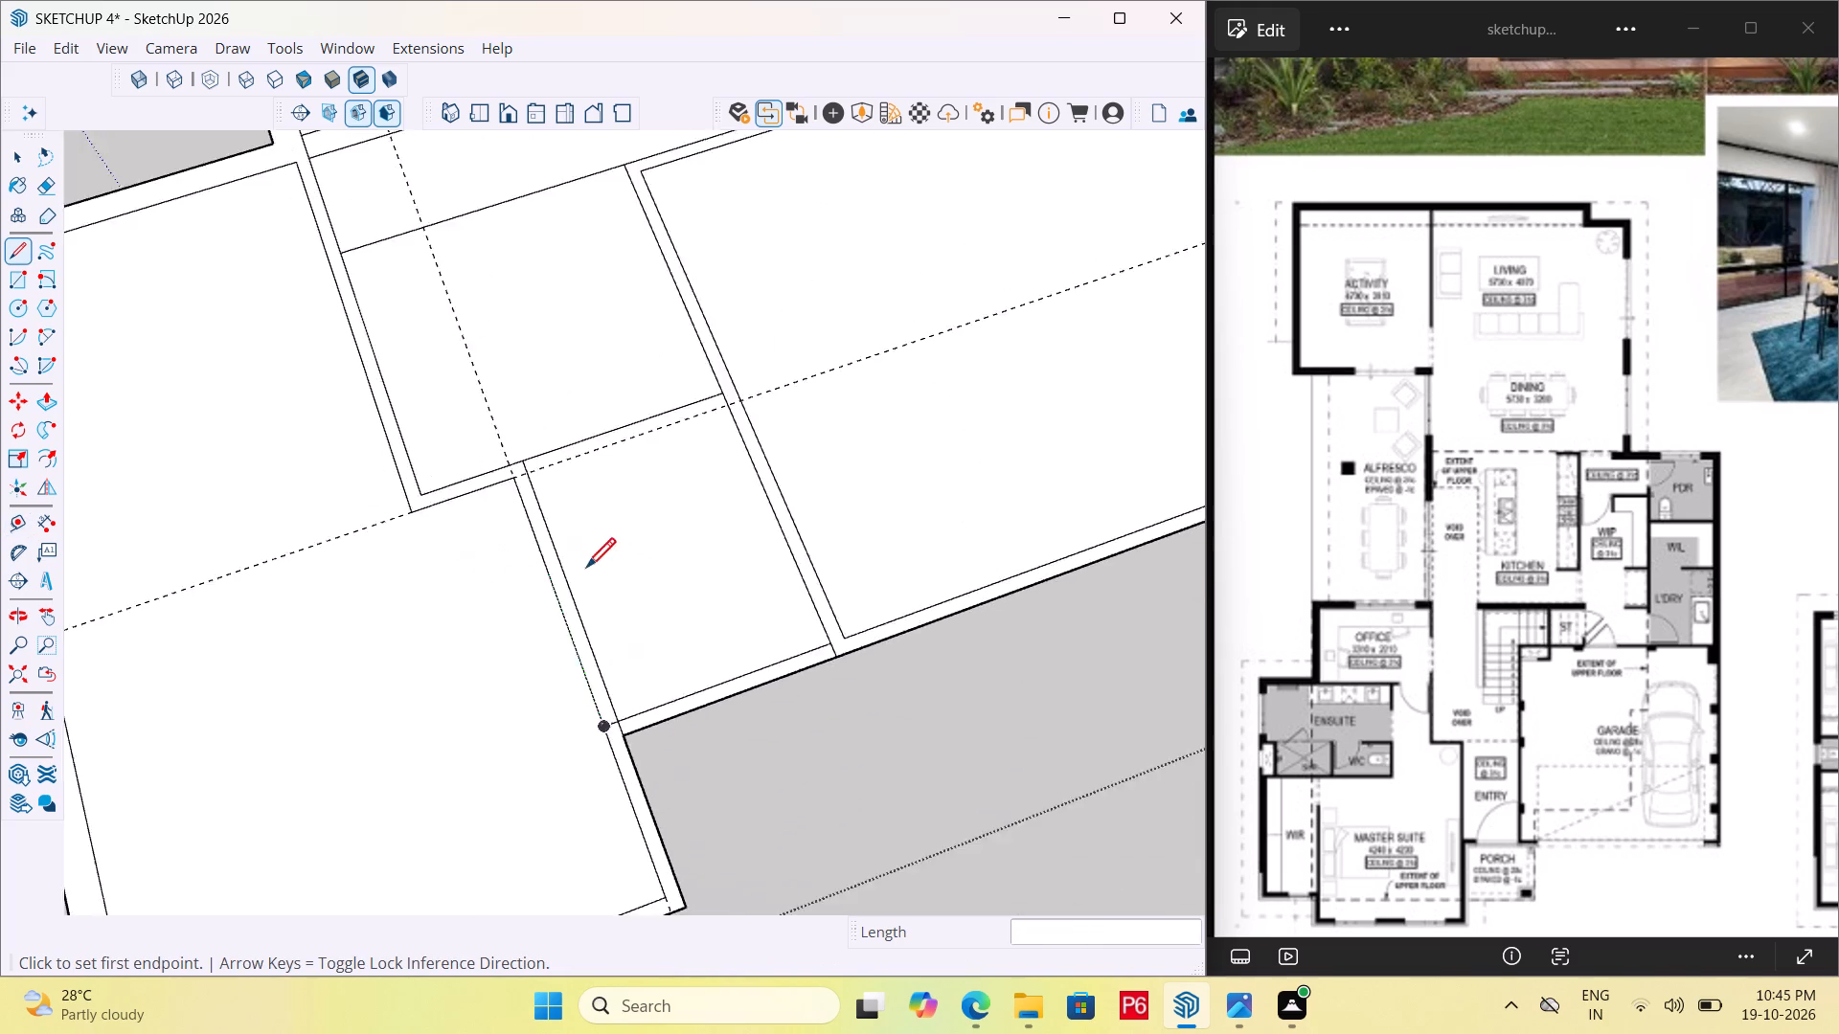
Erase the two guides crossing at the corner between the entry and porch.
{"action": "scroll", "coordinate": [658, 506], "scroll_direction": "down", "scroll_amount": 5}
{"action": "key", "text": "e"}
{"action": "left_click", "coordinate": [471, 514]}
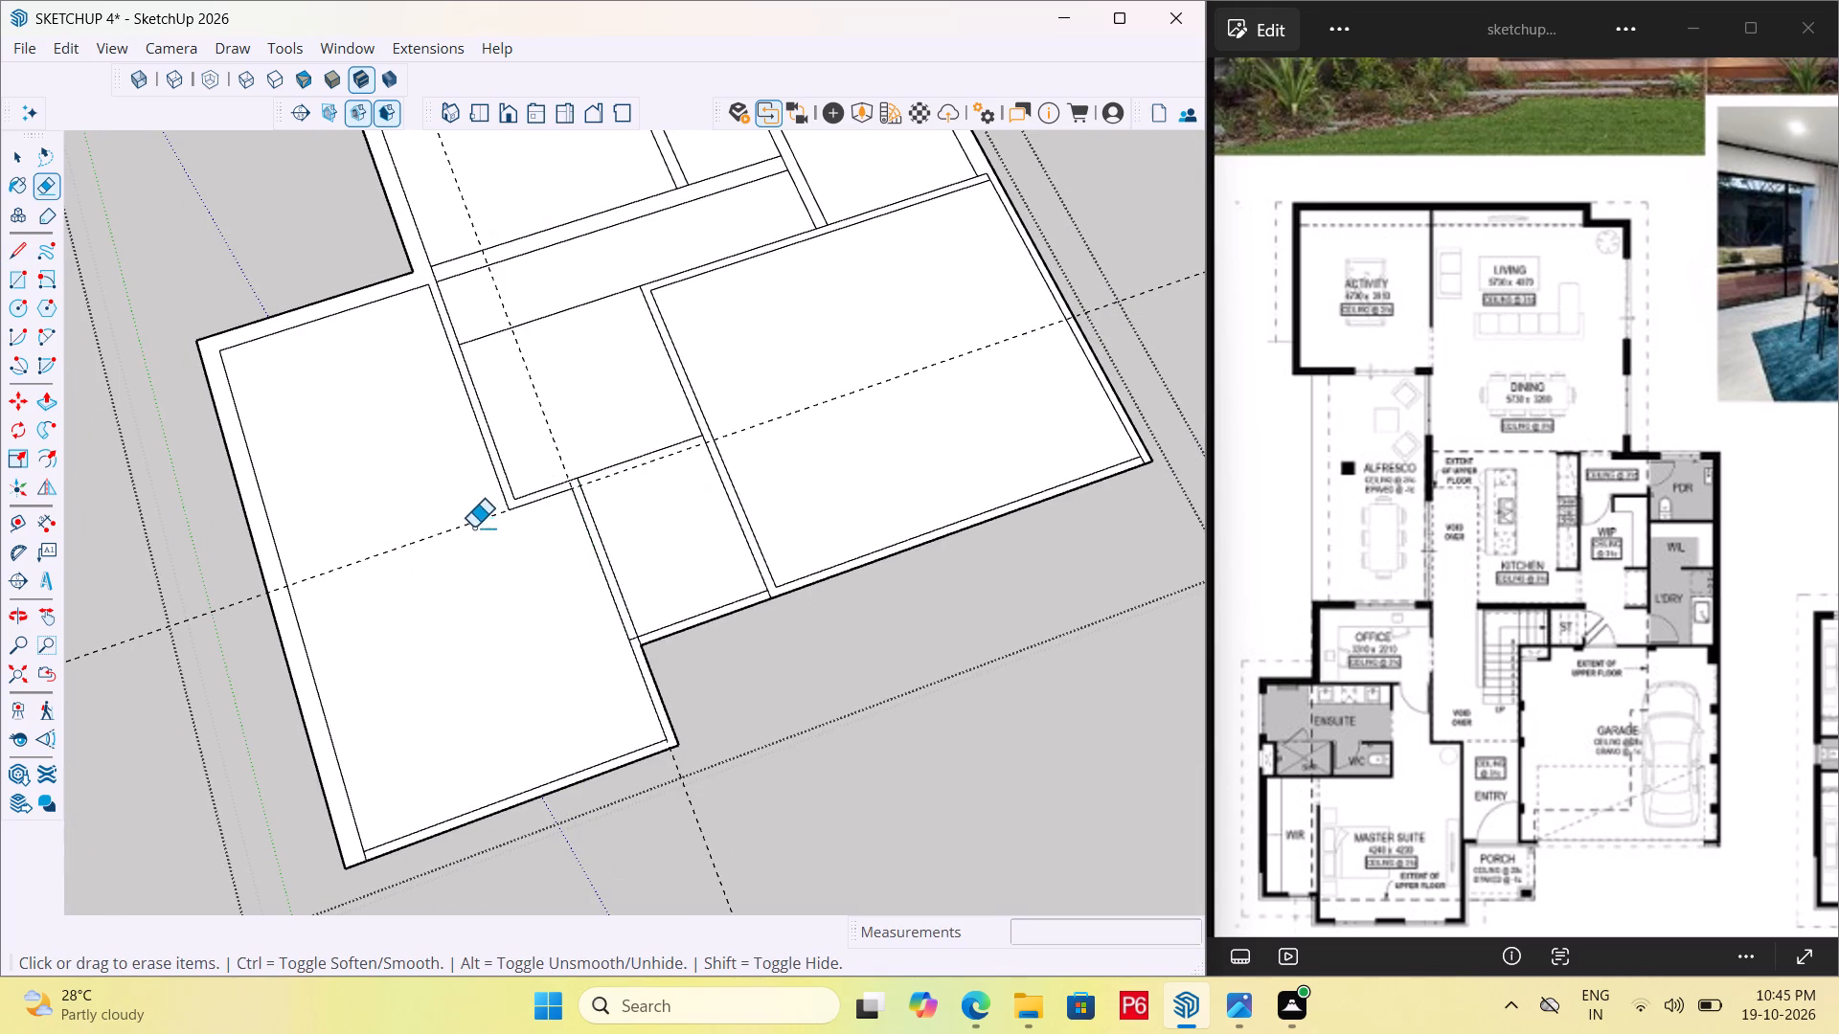
{"action": "left_click", "coordinate": [473, 529]}
{"action": "left_click", "coordinate": [527, 390]}
{"action": "left_click_drag", "start_coordinate": [528, 390], "coordinate": [546, 385]}
{"action": "double_click", "coordinate": [546, 385]}
{"action": "left_click_drag", "start_coordinate": [541, 388], "coordinate": [533, 391]}
{"action": "left_click_drag", "start_coordinate": [533, 391], "coordinate": [555, 380]}
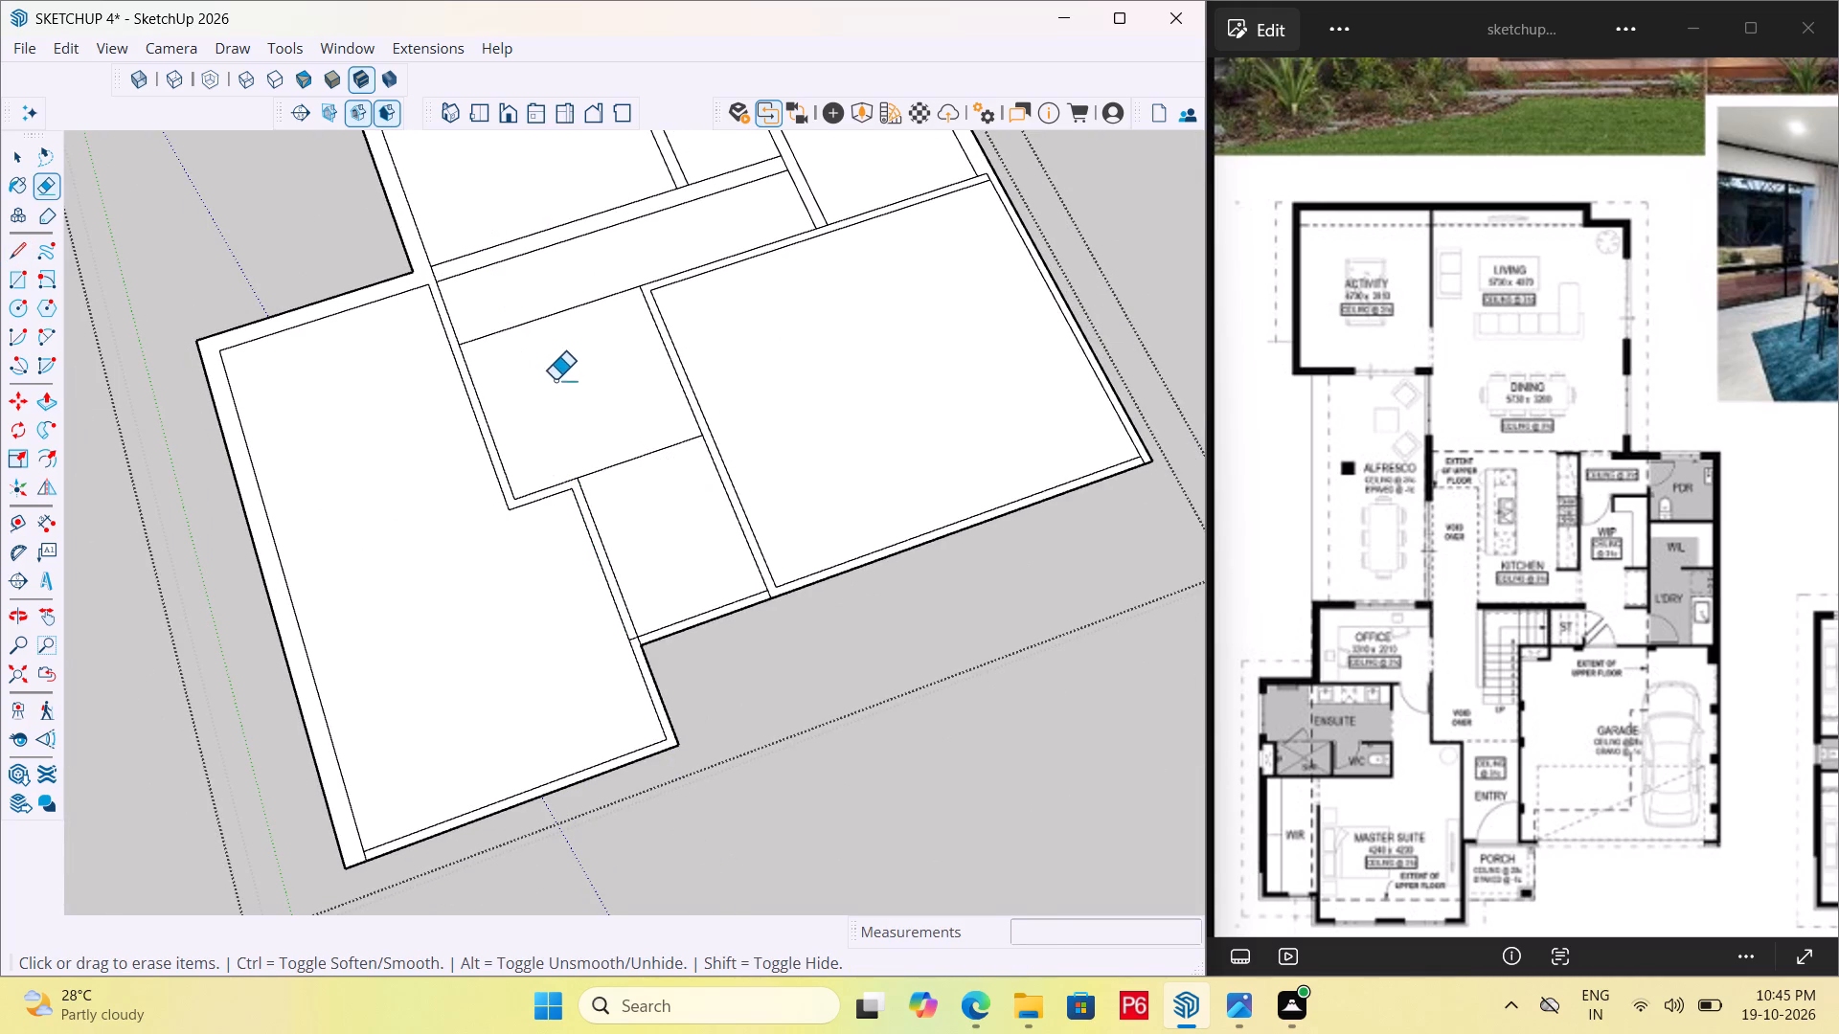
{"action": "left_click_drag", "start_coordinate": [555, 380], "coordinate": [556, 379]}
{"action": "left_click", "coordinate": [559, 377]}
Erase the line spanning the hall from the garage's inner corner to the master suite wall.
{"action": "left_click_drag", "start_coordinate": [556, 312], "coordinate": [569, 326]}
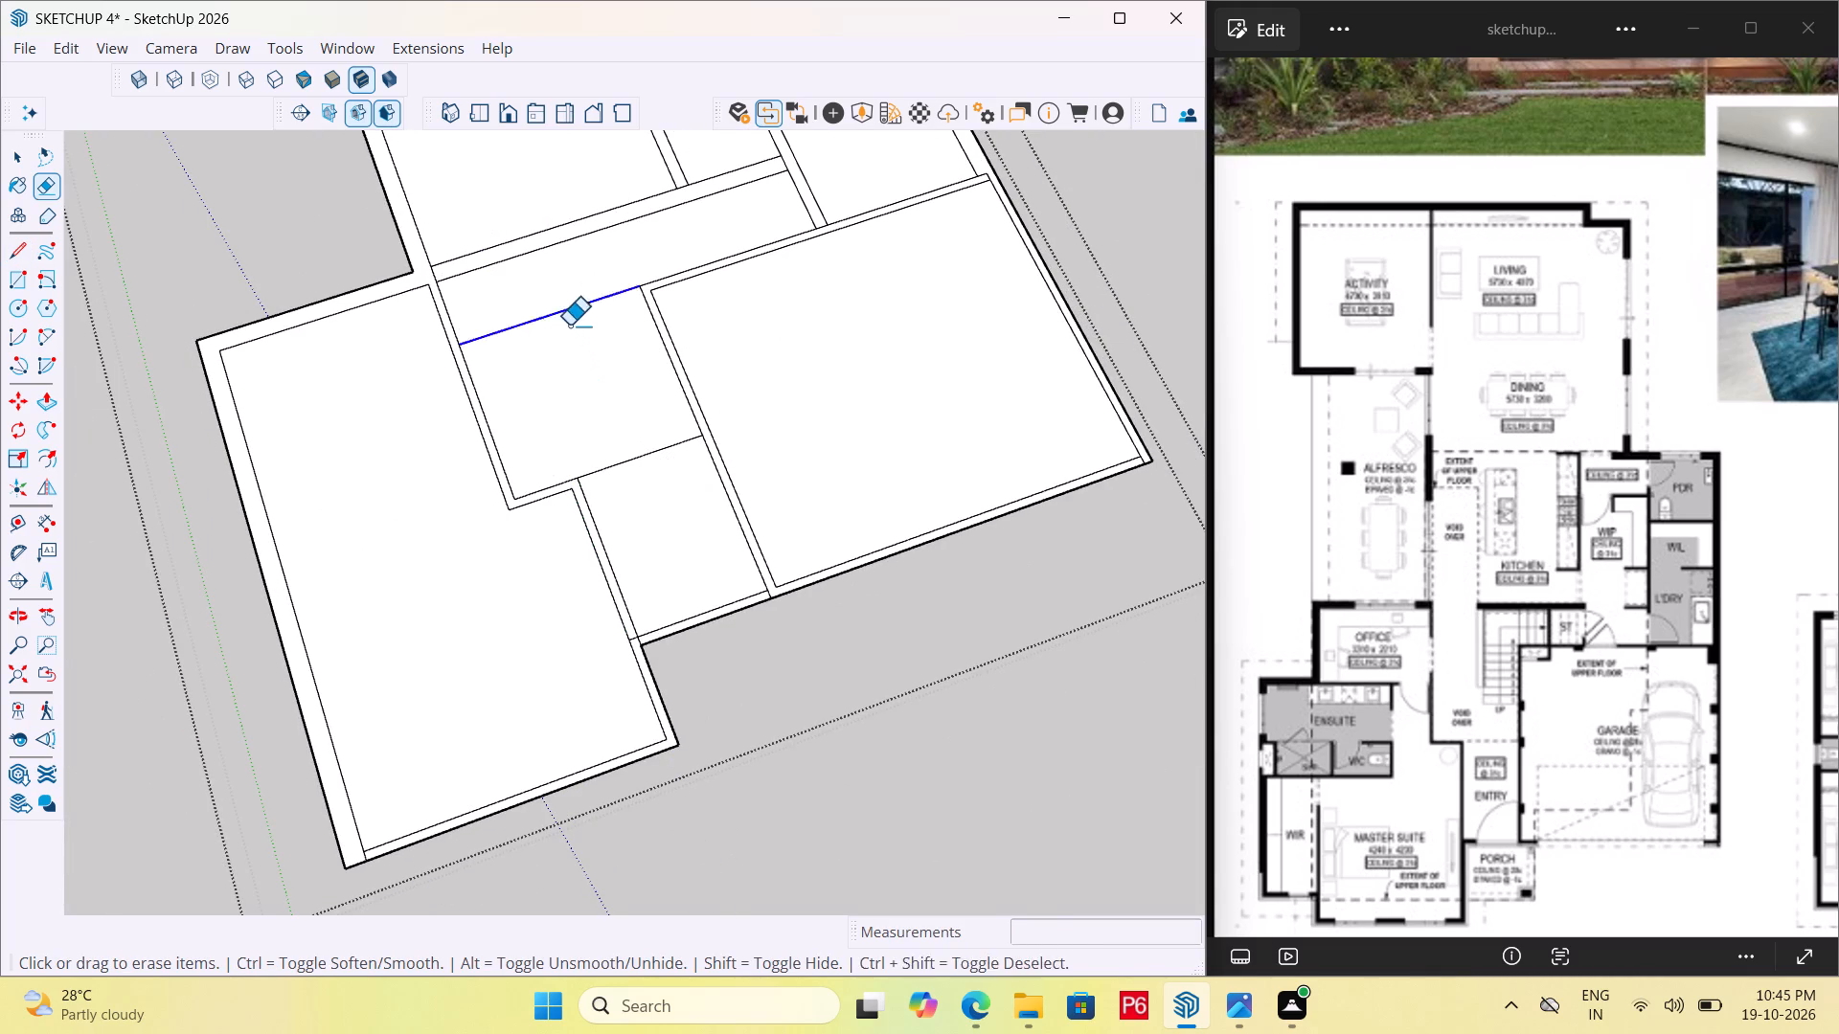
{"action": "left_click_drag", "start_coordinate": [569, 326], "coordinate": [575, 333]}
{"action": "double_click", "coordinate": [578, 334]}
Erase the leftover short segments crossing the wall at both ends of the porch's front wall.
{"action": "scroll", "coordinate": [618, 368], "scroll_direction": "down", "scroll_amount": 6}
{"action": "middle_click_drag", "start_coordinate": [686, 488], "coordinate": [666, 484]}
{"action": "scroll", "coordinate": [740, 592], "scroll_direction": "up", "scroll_amount": 6}
{"action": "scroll", "coordinate": [526, 523], "scroll_direction": "up", "scroll_amount": 6}
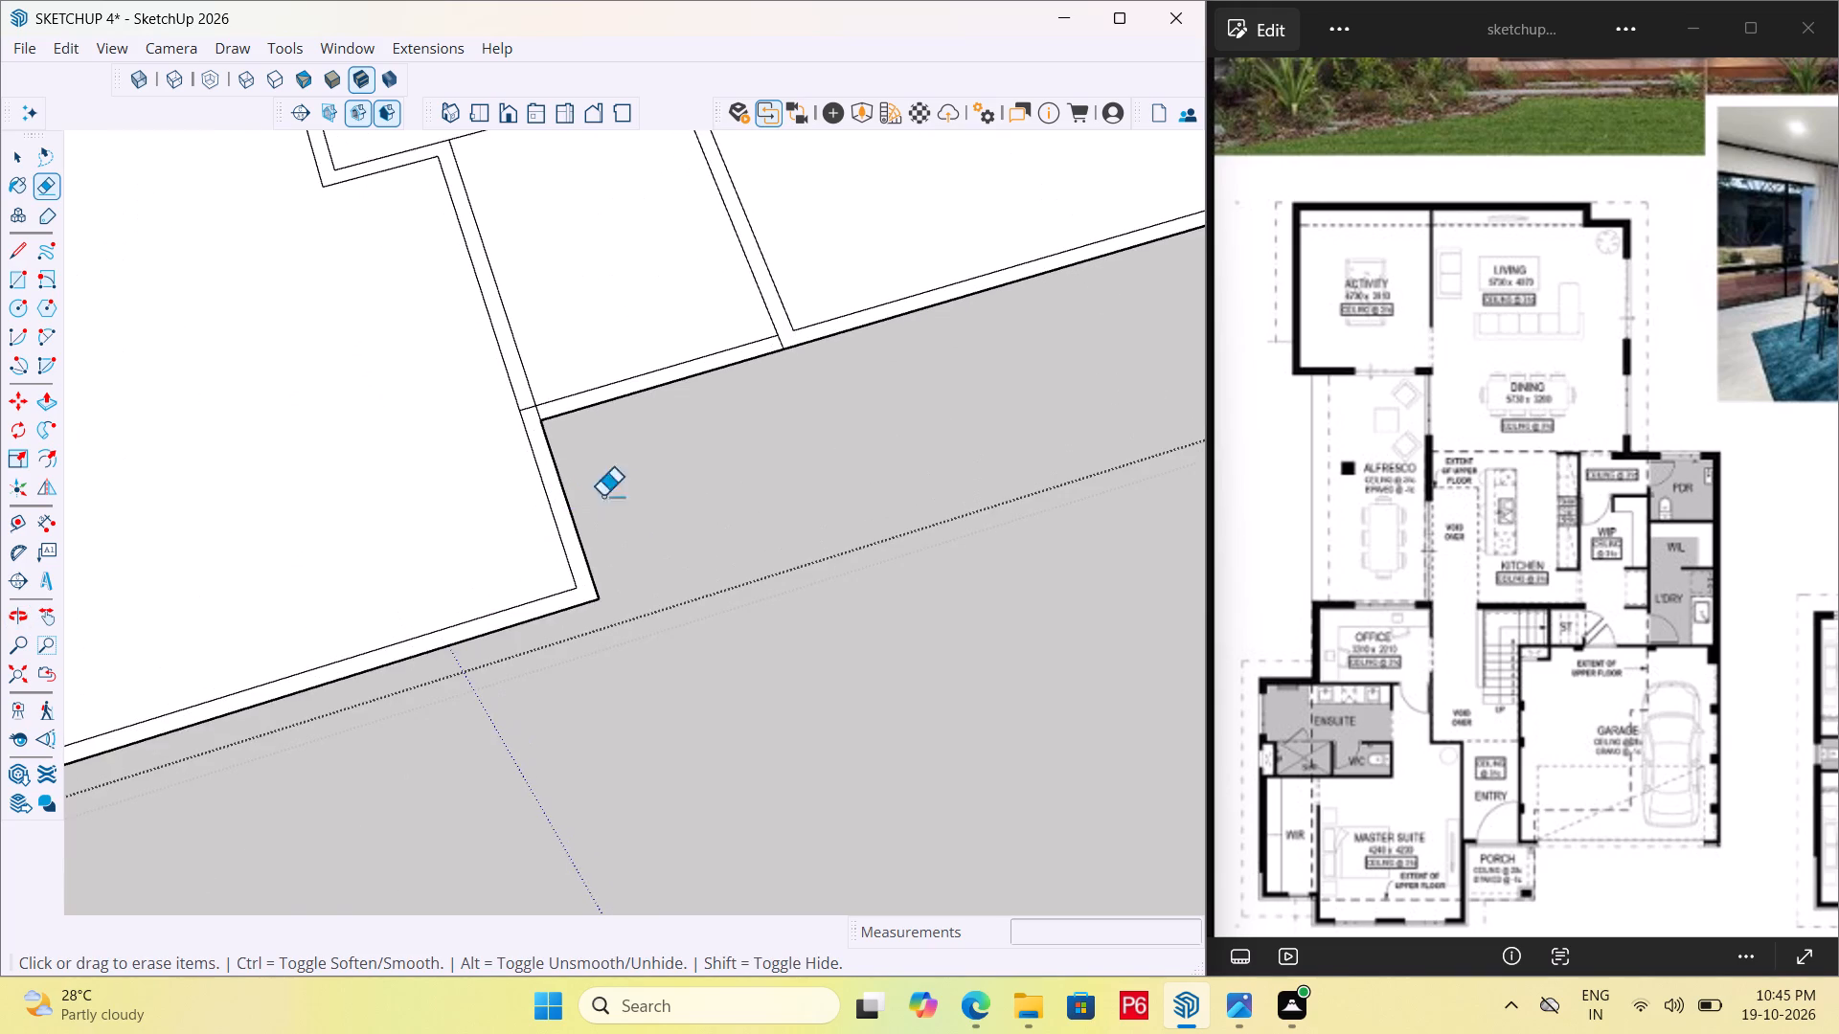
{"action": "scroll", "coordinate": [530, 414], "scroll_direction": "up", "scroll_amount": 5}
{"action": "left_click", "coordinate": [524, 406]}
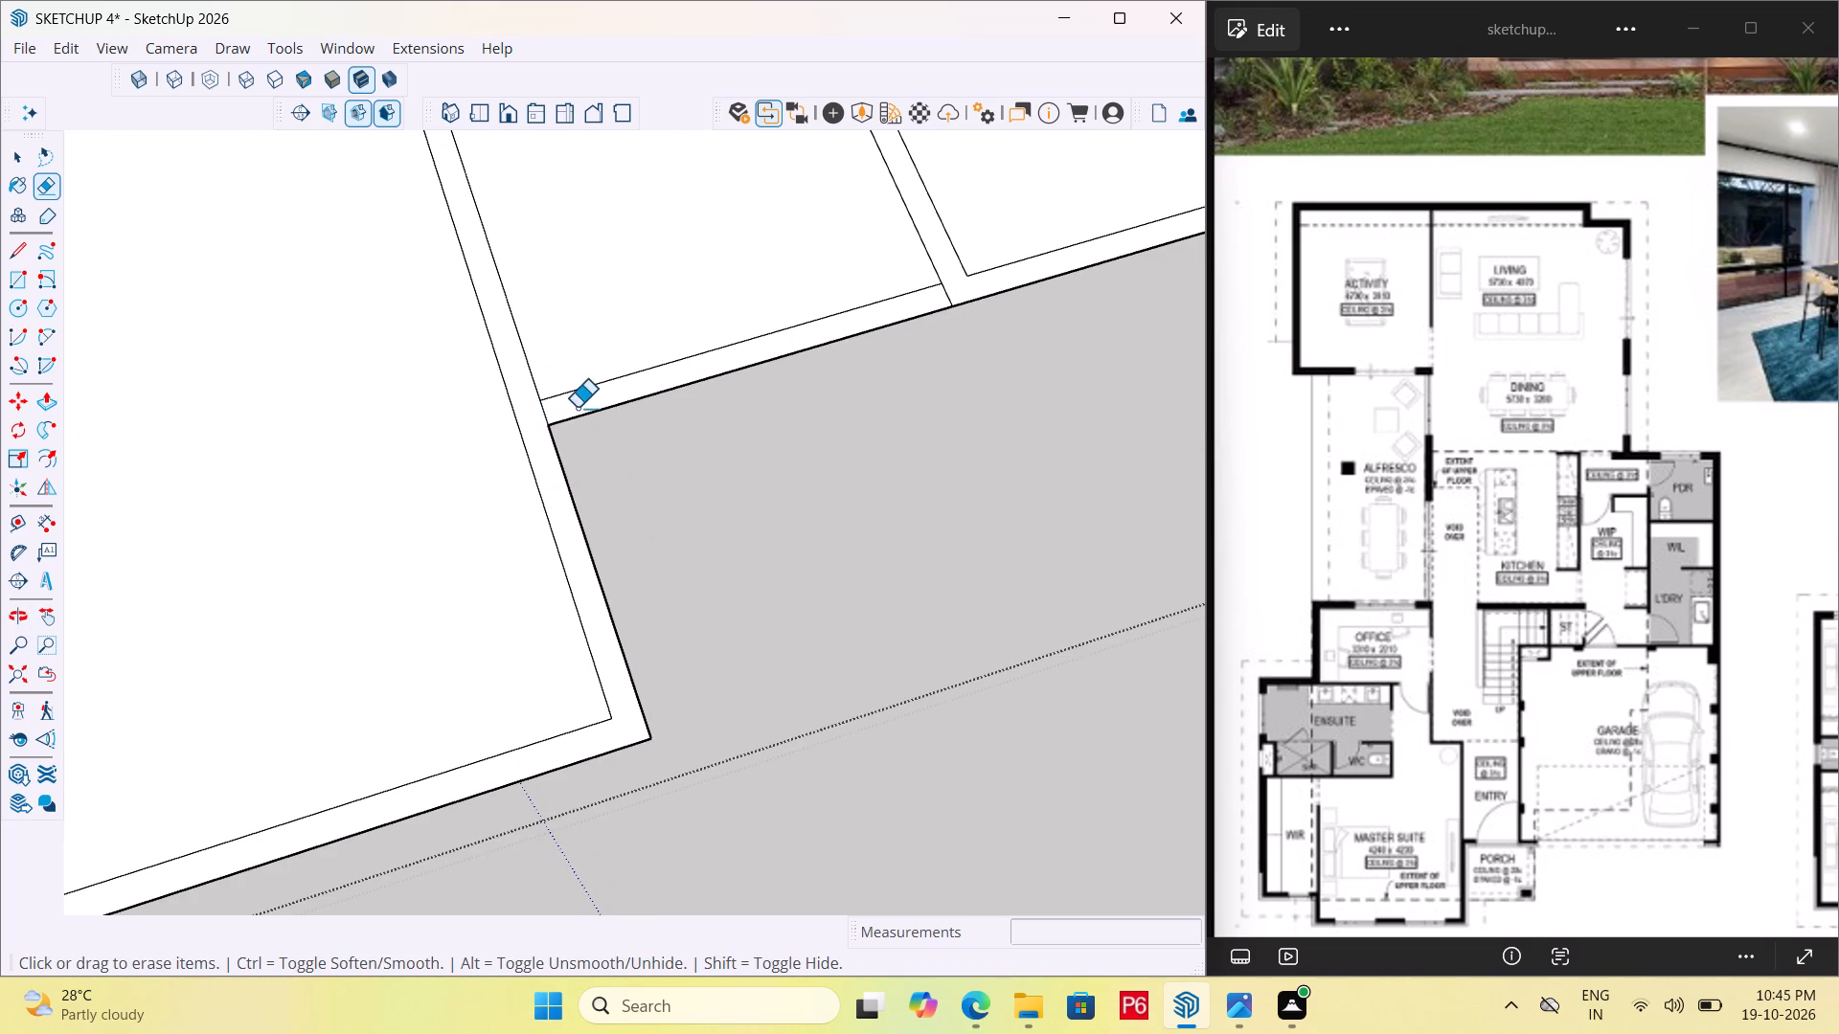
{"action": "double_click", "coordinate": [545, 414]}
{"action": "double_click", "coordinate": [944, 293]}
Erase the leftover segments at the master suite's rear wall junction, the kitchen partition's end and the laundry-garage wall junction.
{"action": "scroll", "coordinate": [559, 433], "scroll_direction": "down", "scroll_amount": 7}
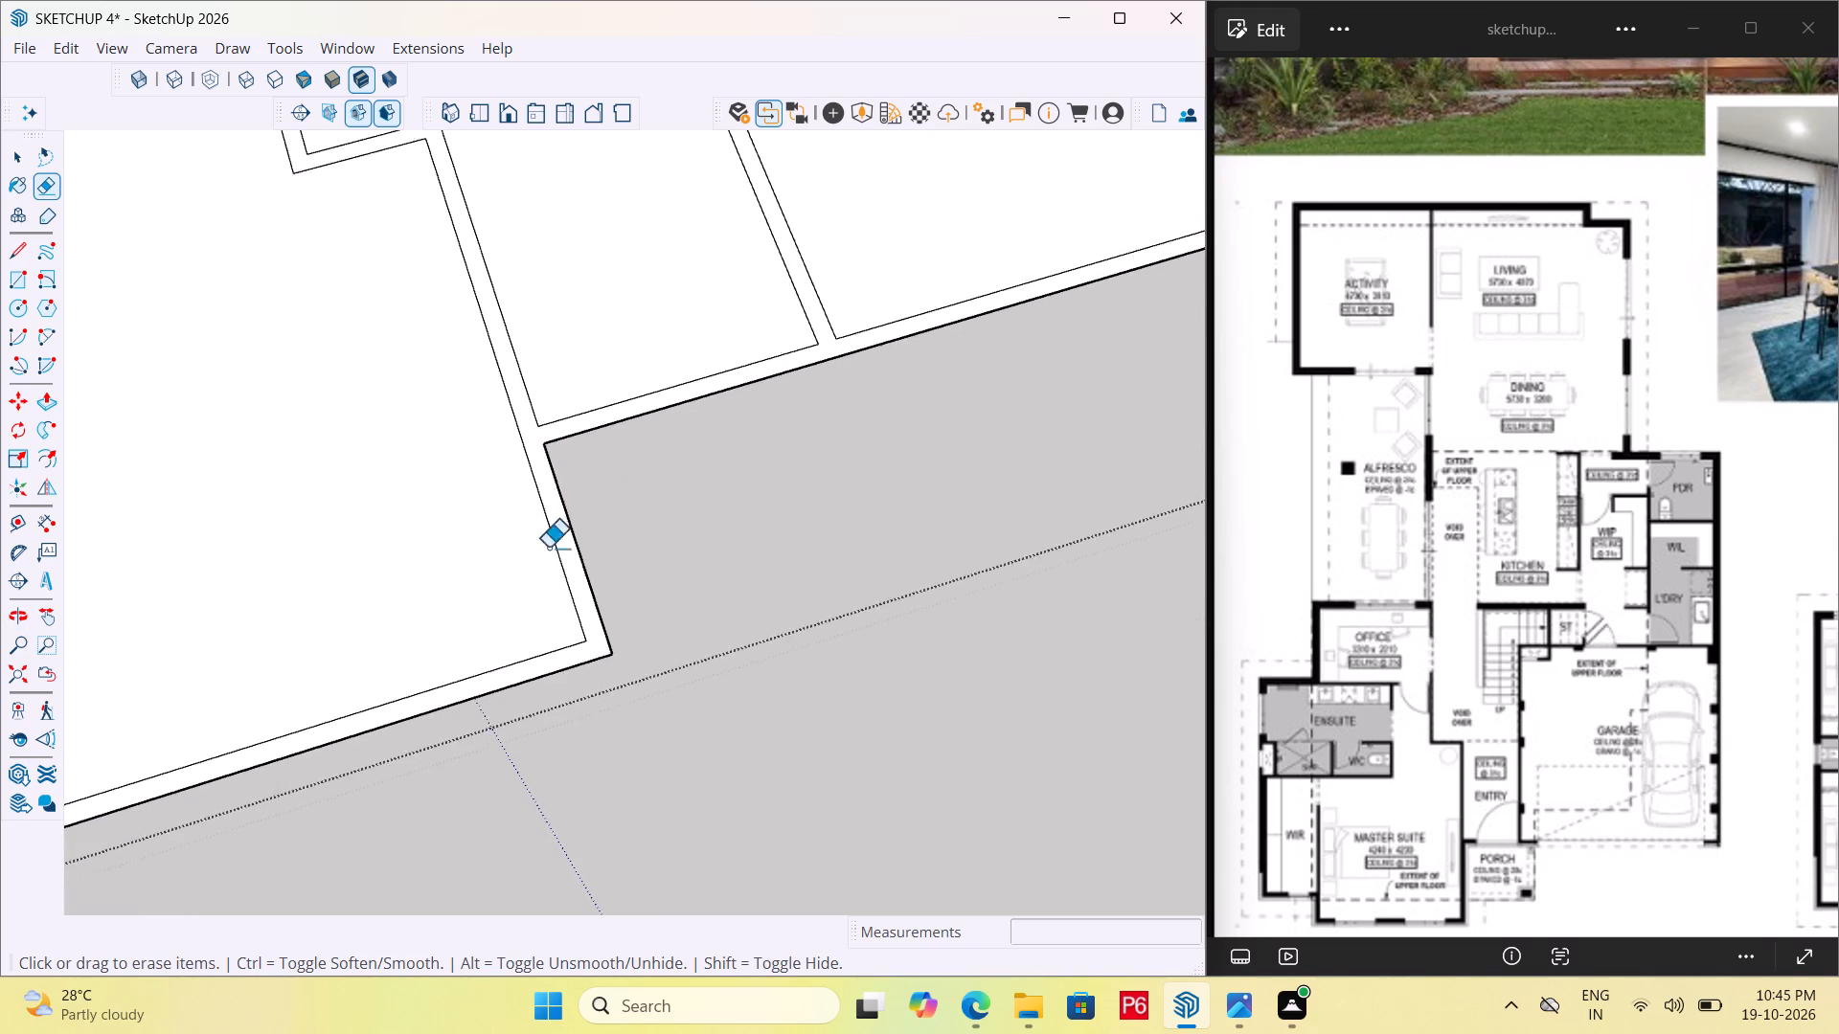
{"action": "scroll", "coordinate": [699, 573], "scroll_direction": "down", "scroll_amount": 13}
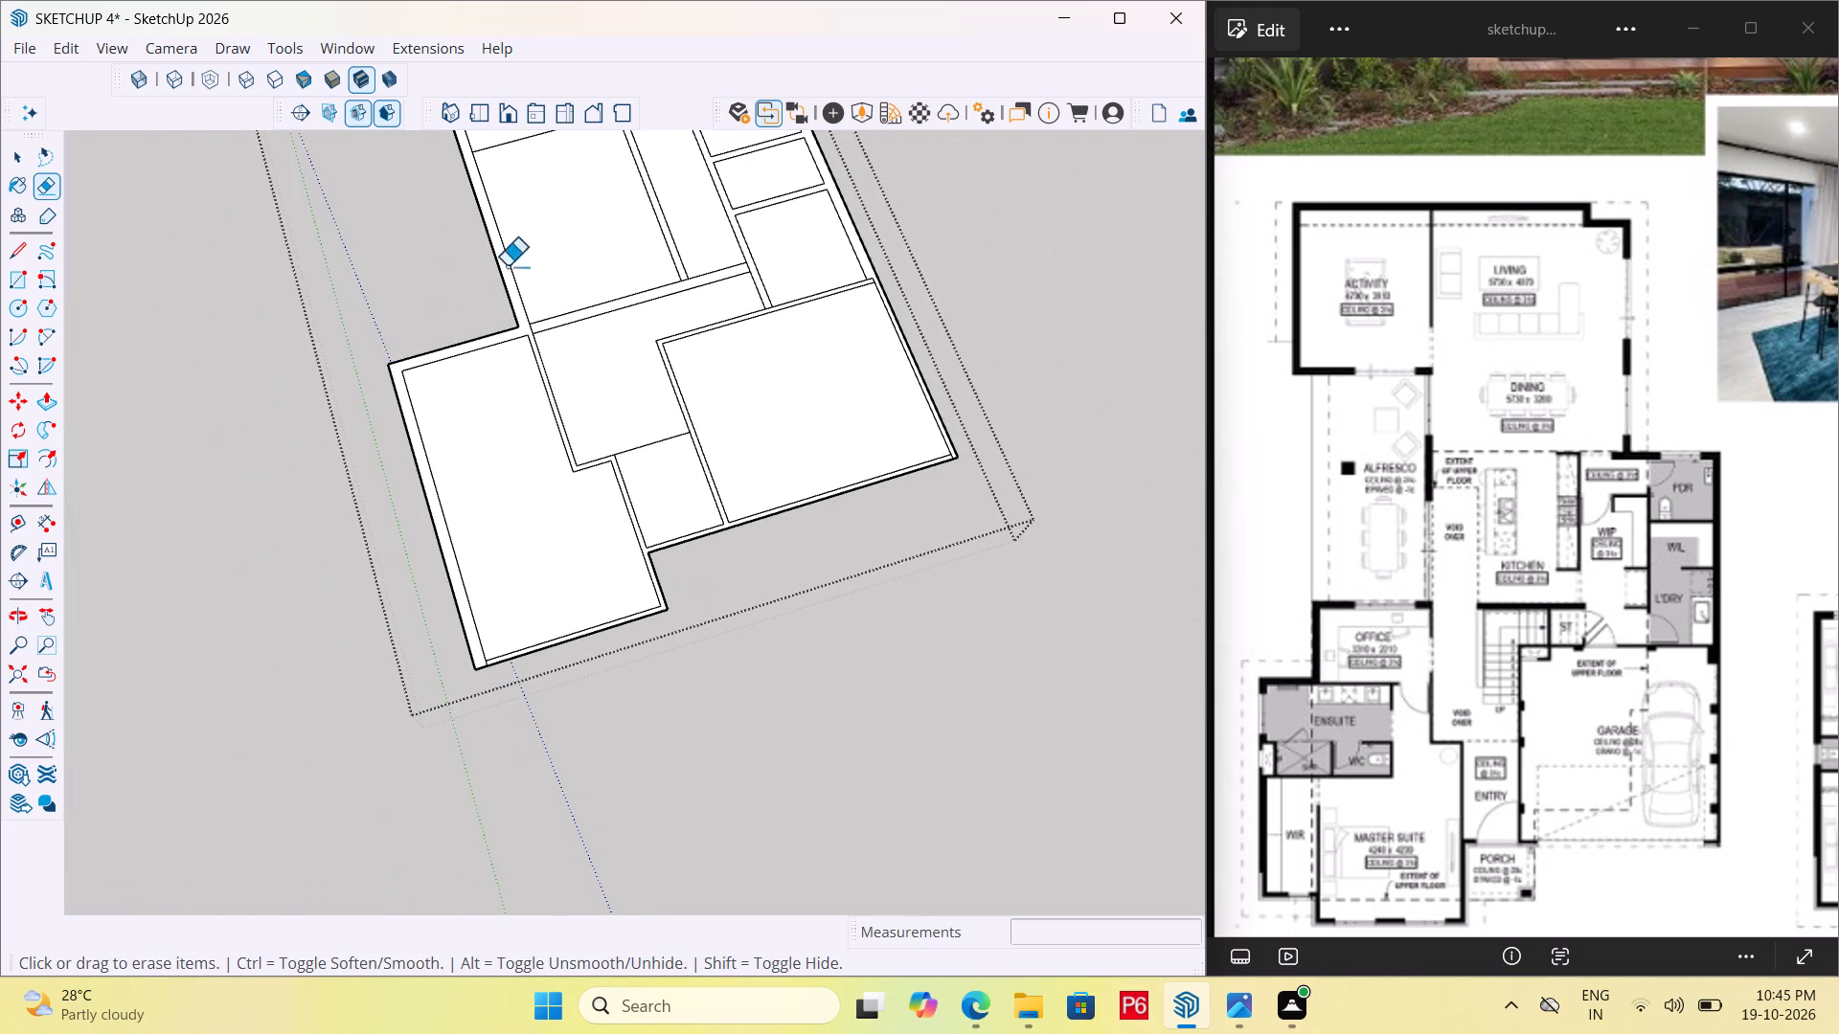
{"action": "scroll", "coordinate": [505, 254], "scroll_direction": "up", "scroll_amount": 11}
{"action": "left_click", "coordinate": [540, 402]}
{"action": "scroll", "coordinate": [430, 451], "scroll_direction": "down", "scroll_amount": 7}
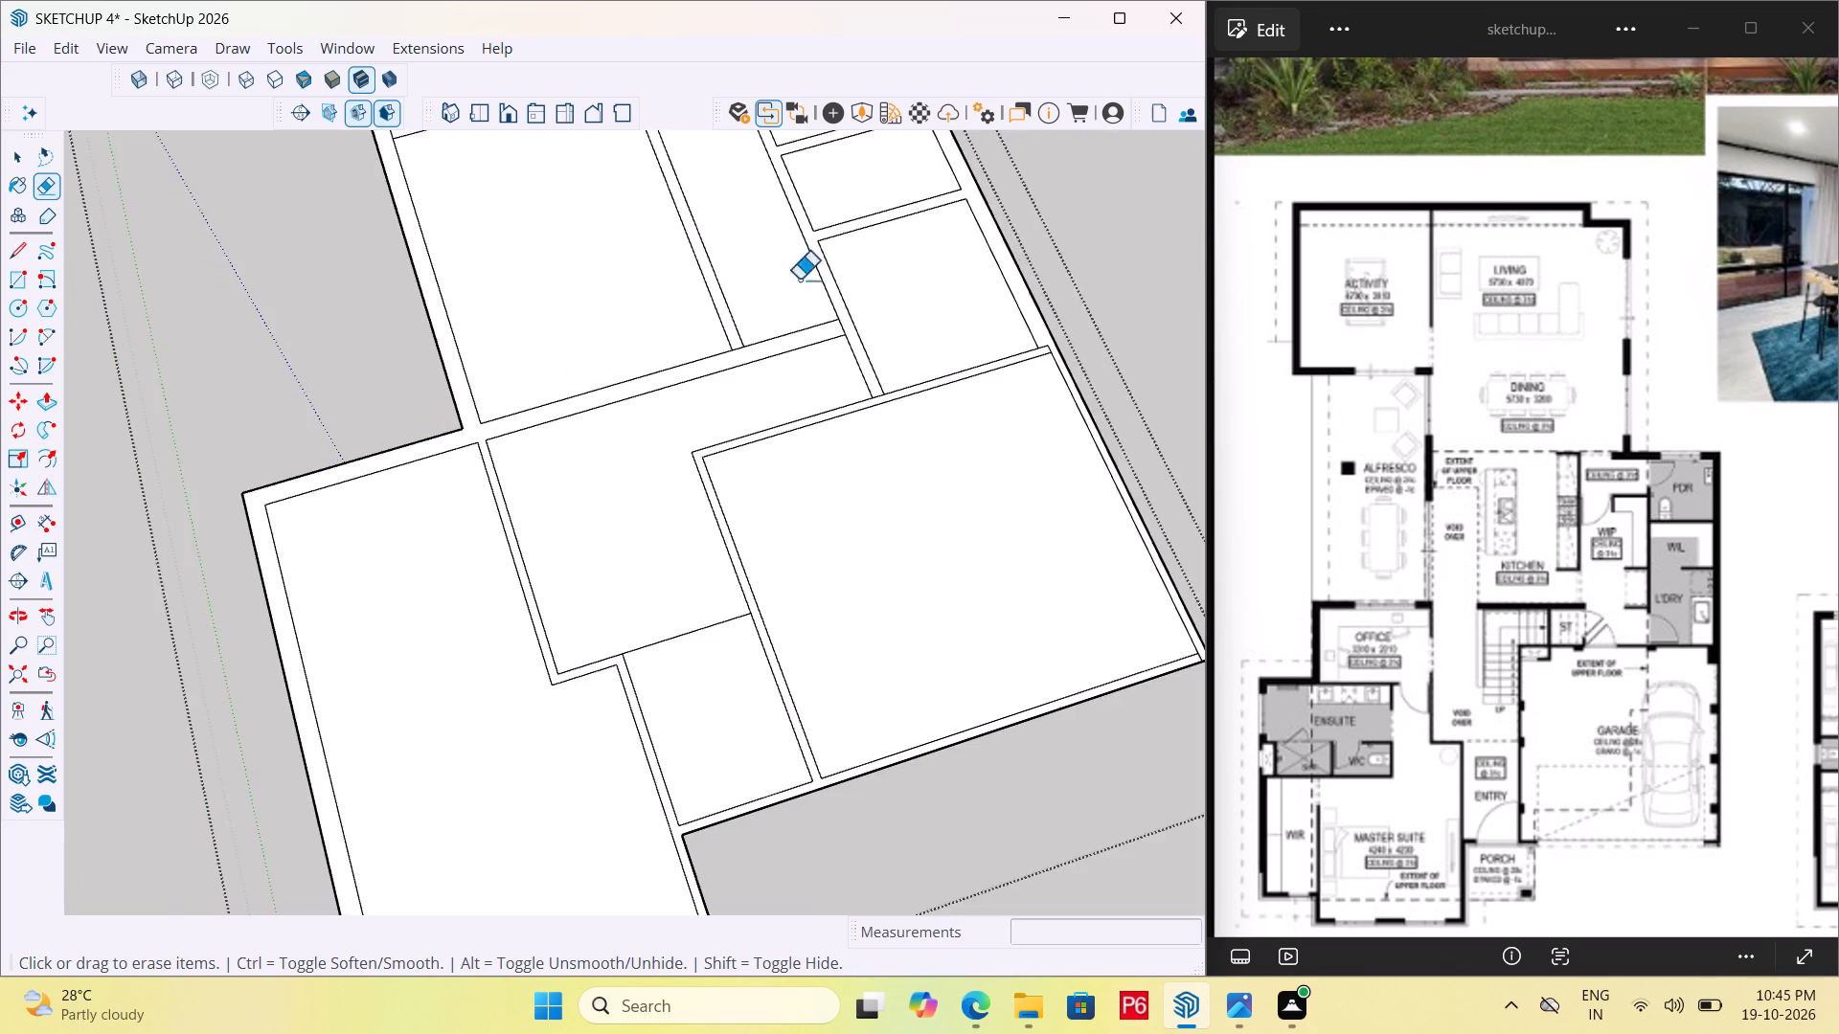
{"action": "scroll", "coordinate": [843, 265], "scroll_direction": "up", "scroll_amount": 7}
{"action": "left_click_drag", "start_coordinate": [625, 422], "coordinate": [627, 439]}
{"action": "left_click", "coordinate": [627, 439]}
{"action": "scroll", "coordinate": [598, 450], "scroll_direction": "down", "scroll_amount": 7}
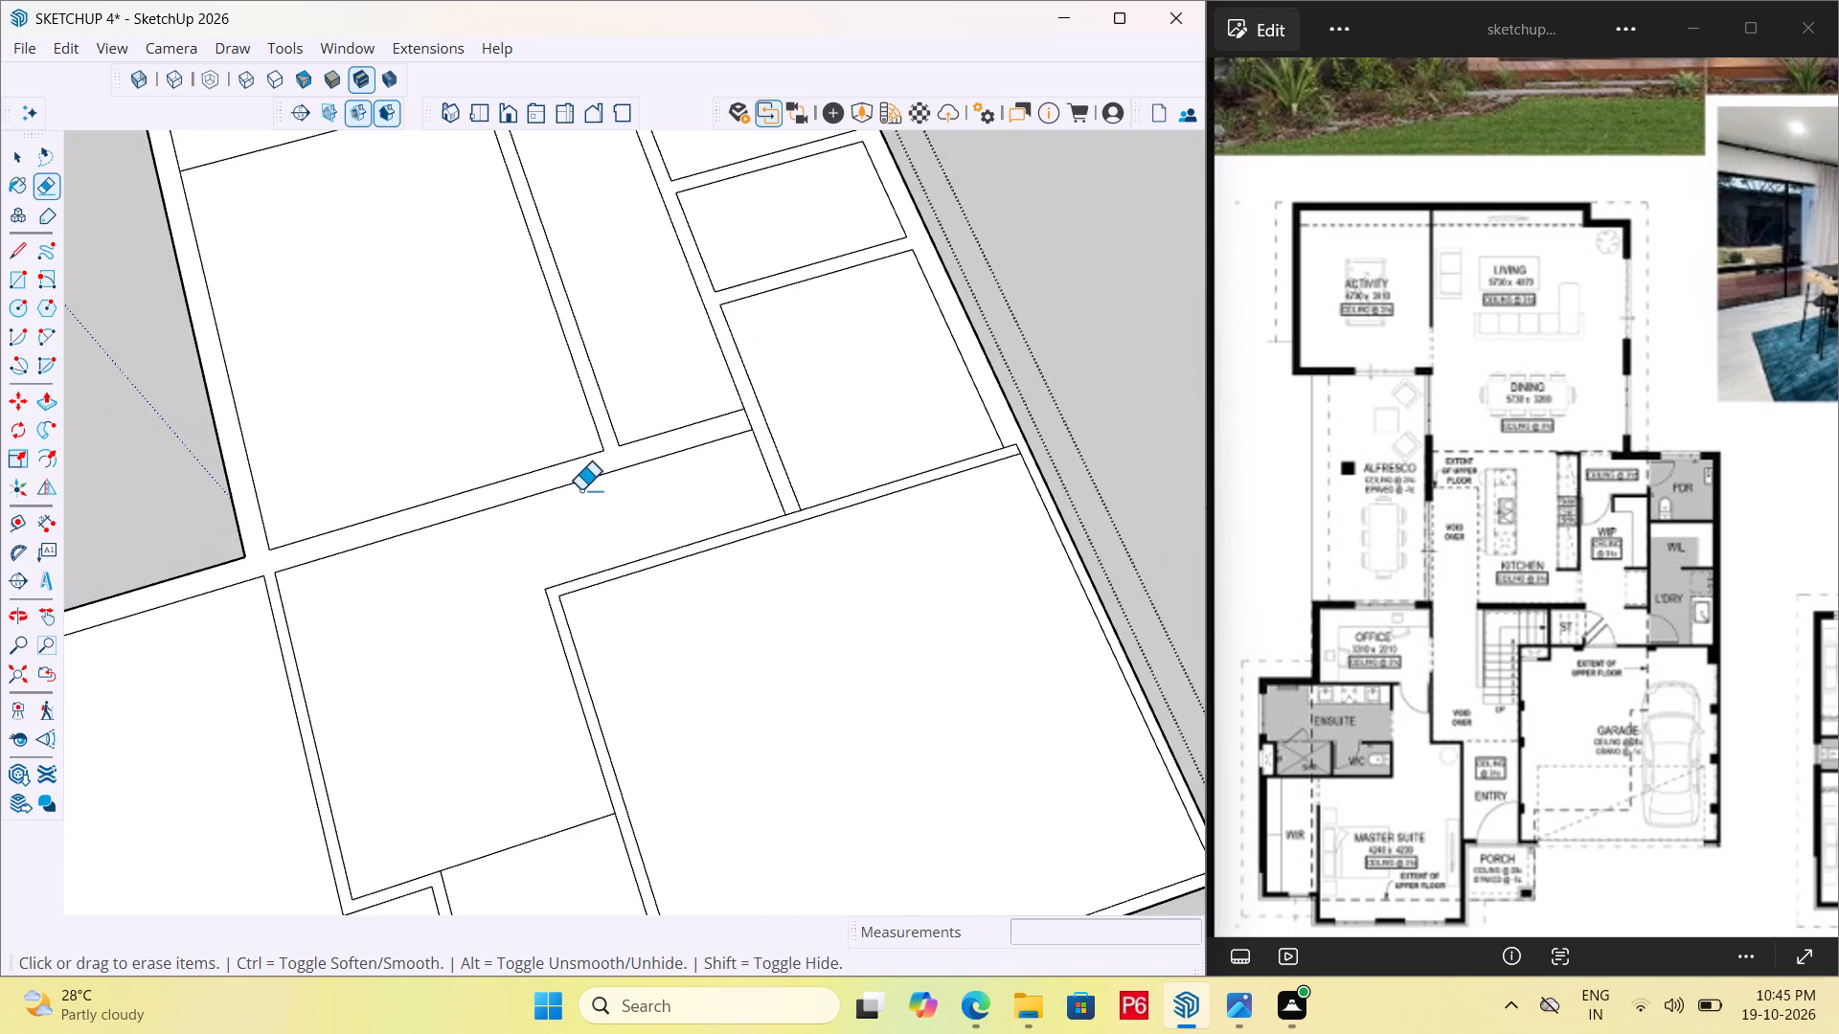
{"action": "scroll", "coordinate": [716, 477], "scroll_direction": "down", "scroll_amount": 5}
{"action": "scroll", "coordinate": [779, 489], "scroll_direction": "up", "scroll_amount": 14}
{"action": "left_click", "coordinate": [768, 495]}
{"action": "left_click_drag", "start_coordinate": [768, 495], "coordinate": [761, 476]}
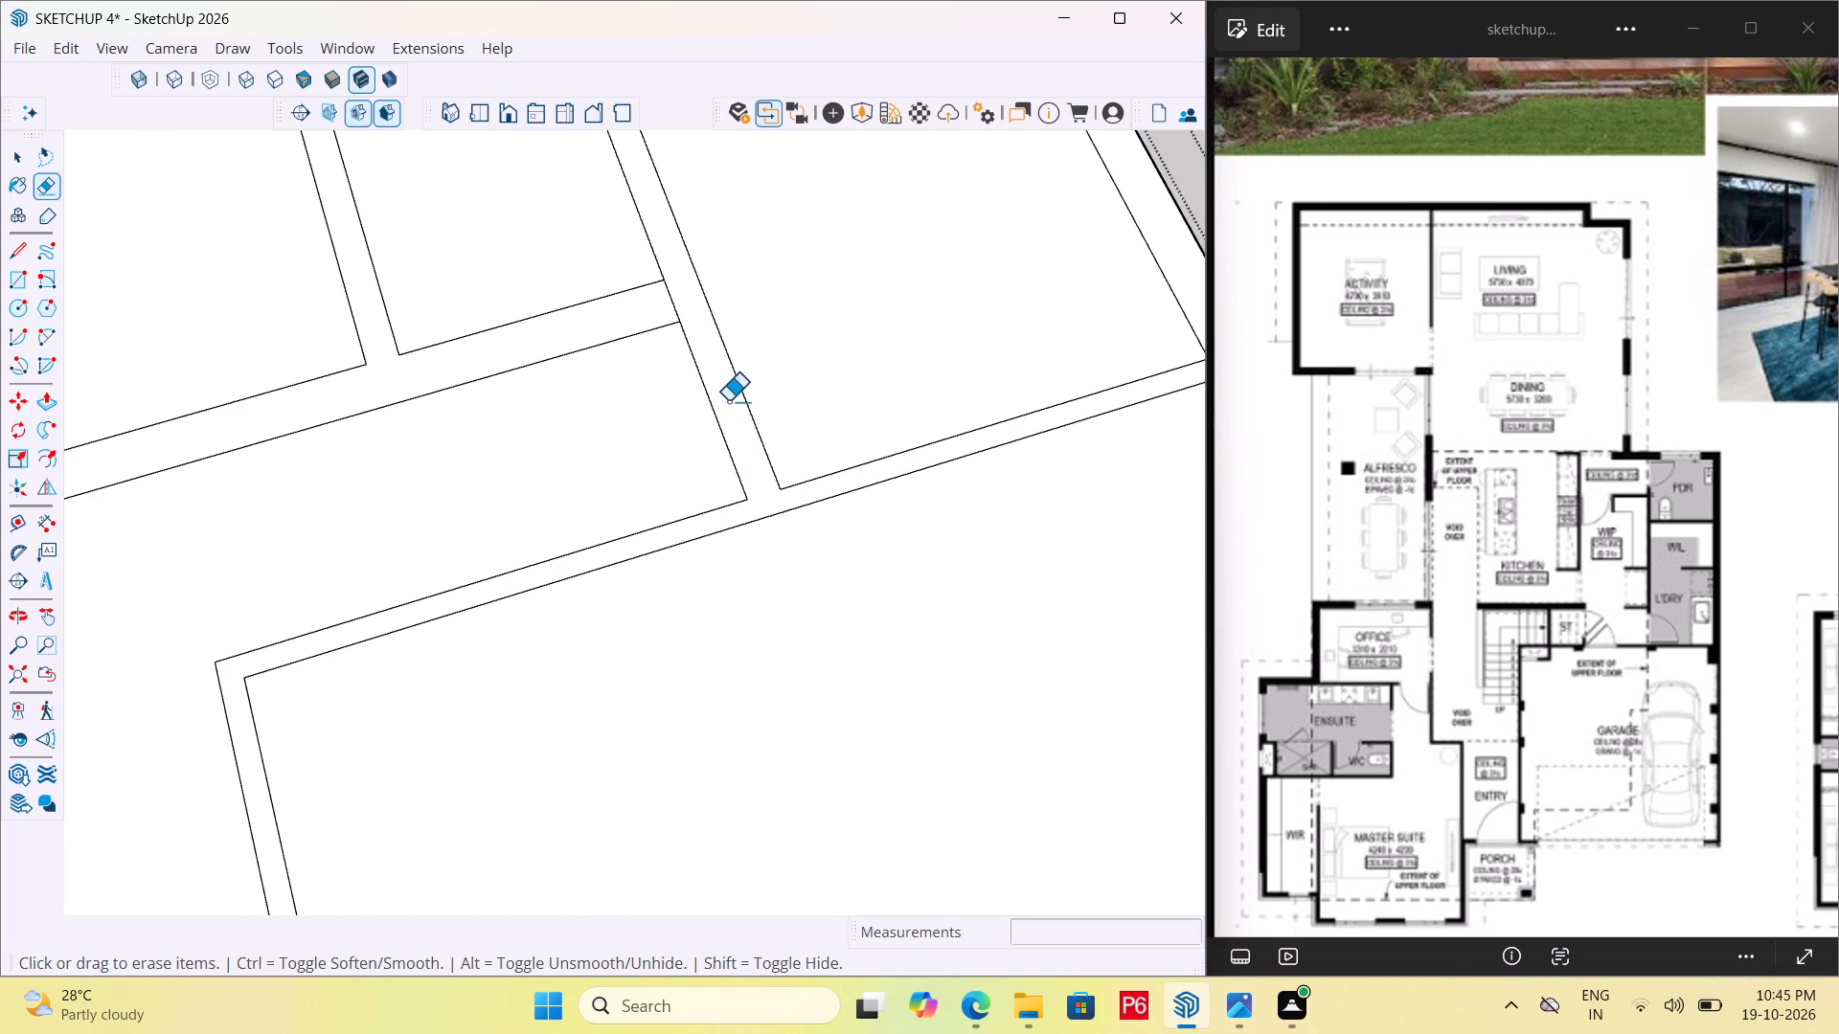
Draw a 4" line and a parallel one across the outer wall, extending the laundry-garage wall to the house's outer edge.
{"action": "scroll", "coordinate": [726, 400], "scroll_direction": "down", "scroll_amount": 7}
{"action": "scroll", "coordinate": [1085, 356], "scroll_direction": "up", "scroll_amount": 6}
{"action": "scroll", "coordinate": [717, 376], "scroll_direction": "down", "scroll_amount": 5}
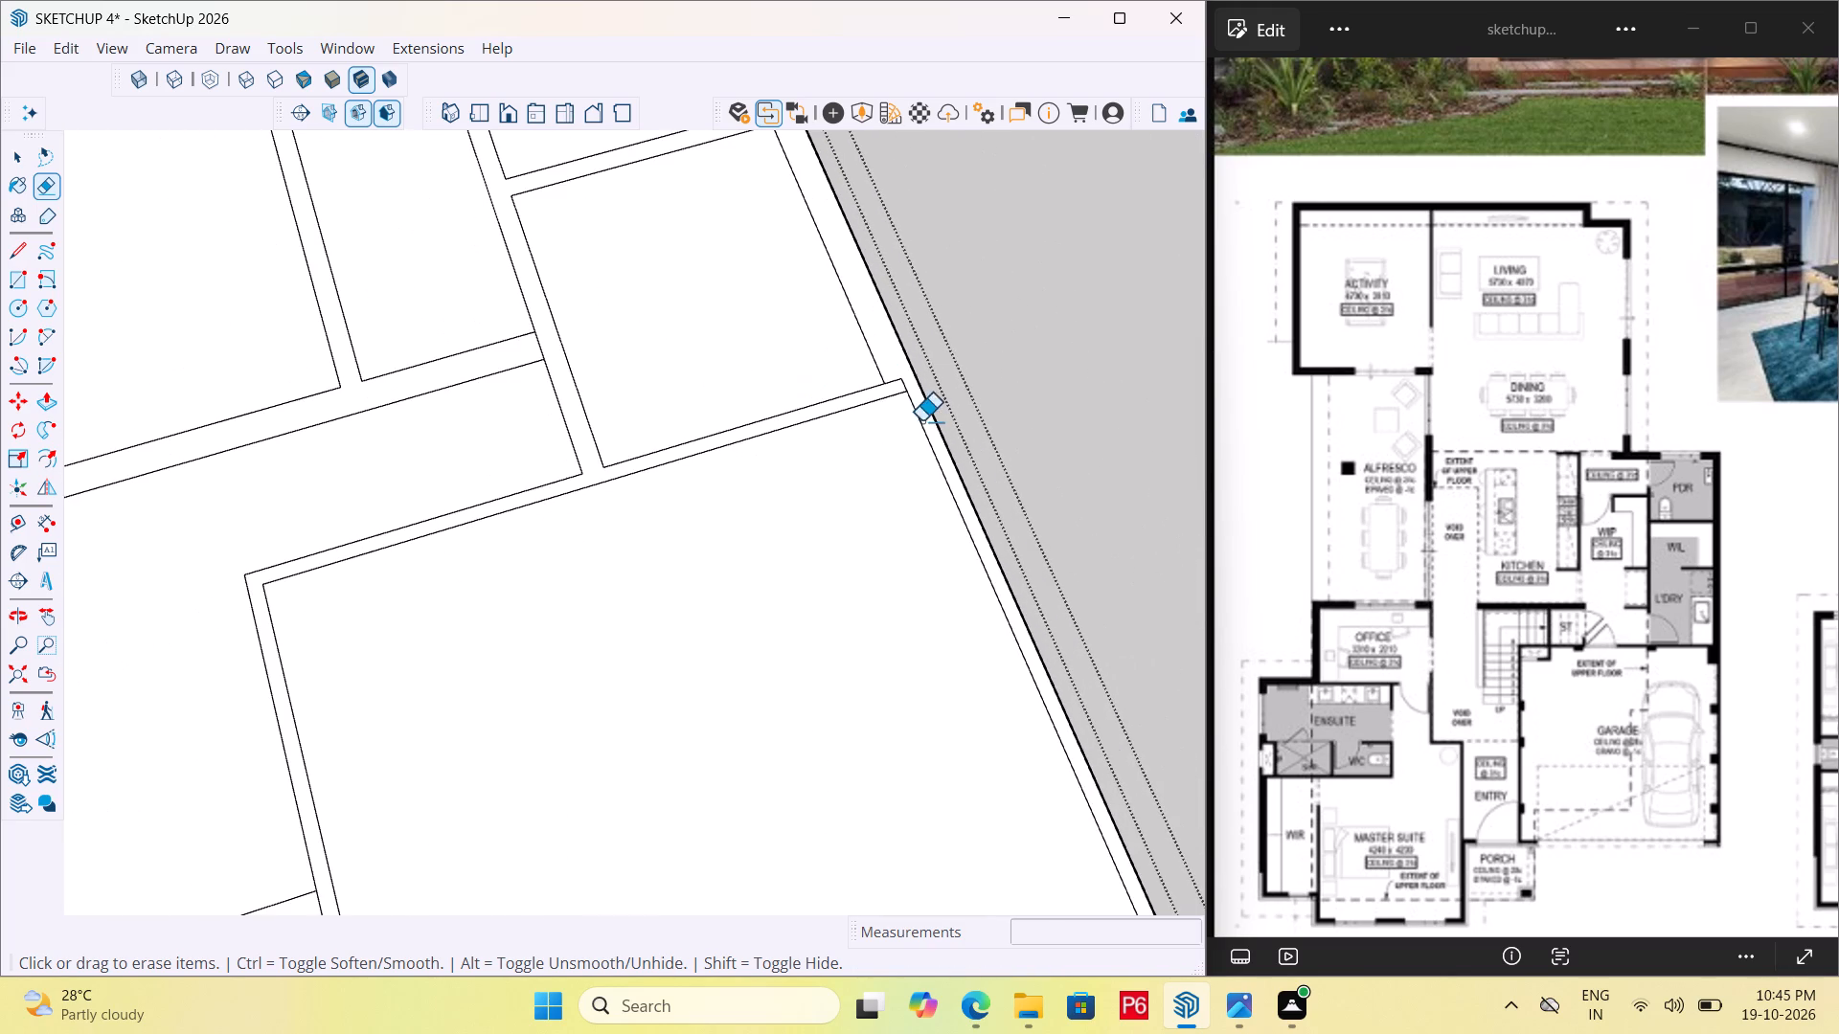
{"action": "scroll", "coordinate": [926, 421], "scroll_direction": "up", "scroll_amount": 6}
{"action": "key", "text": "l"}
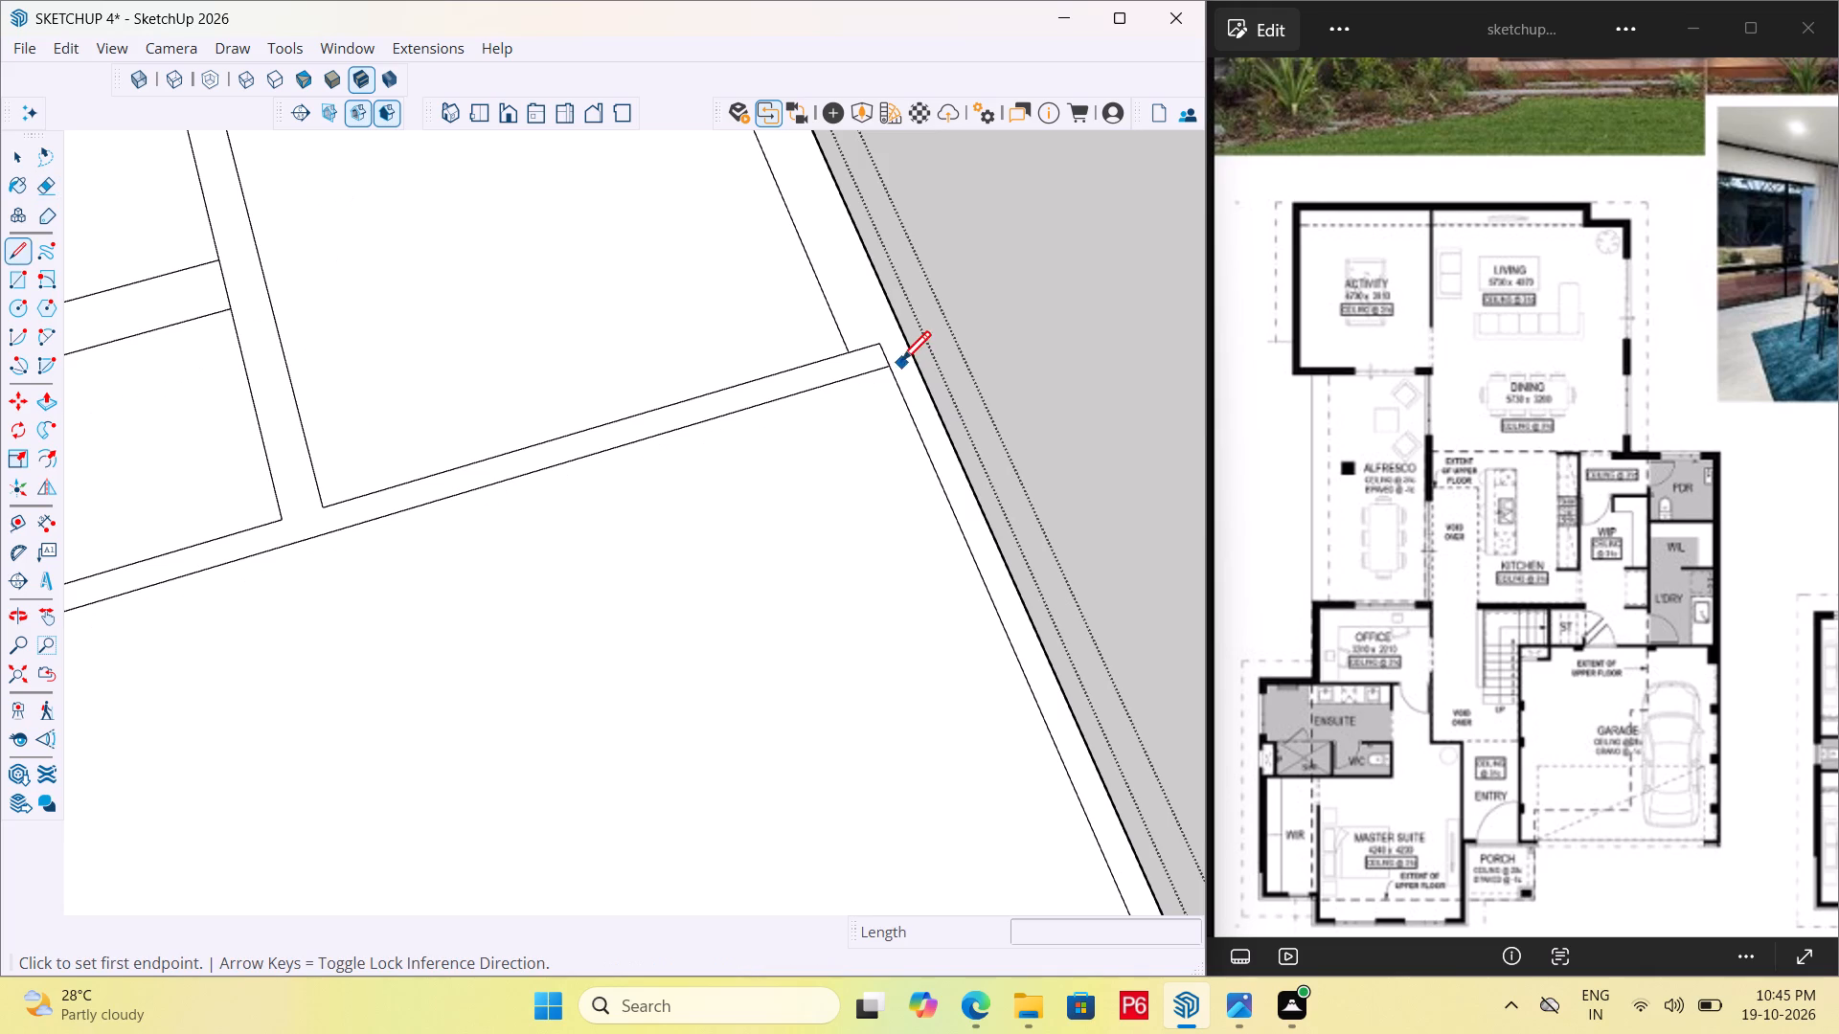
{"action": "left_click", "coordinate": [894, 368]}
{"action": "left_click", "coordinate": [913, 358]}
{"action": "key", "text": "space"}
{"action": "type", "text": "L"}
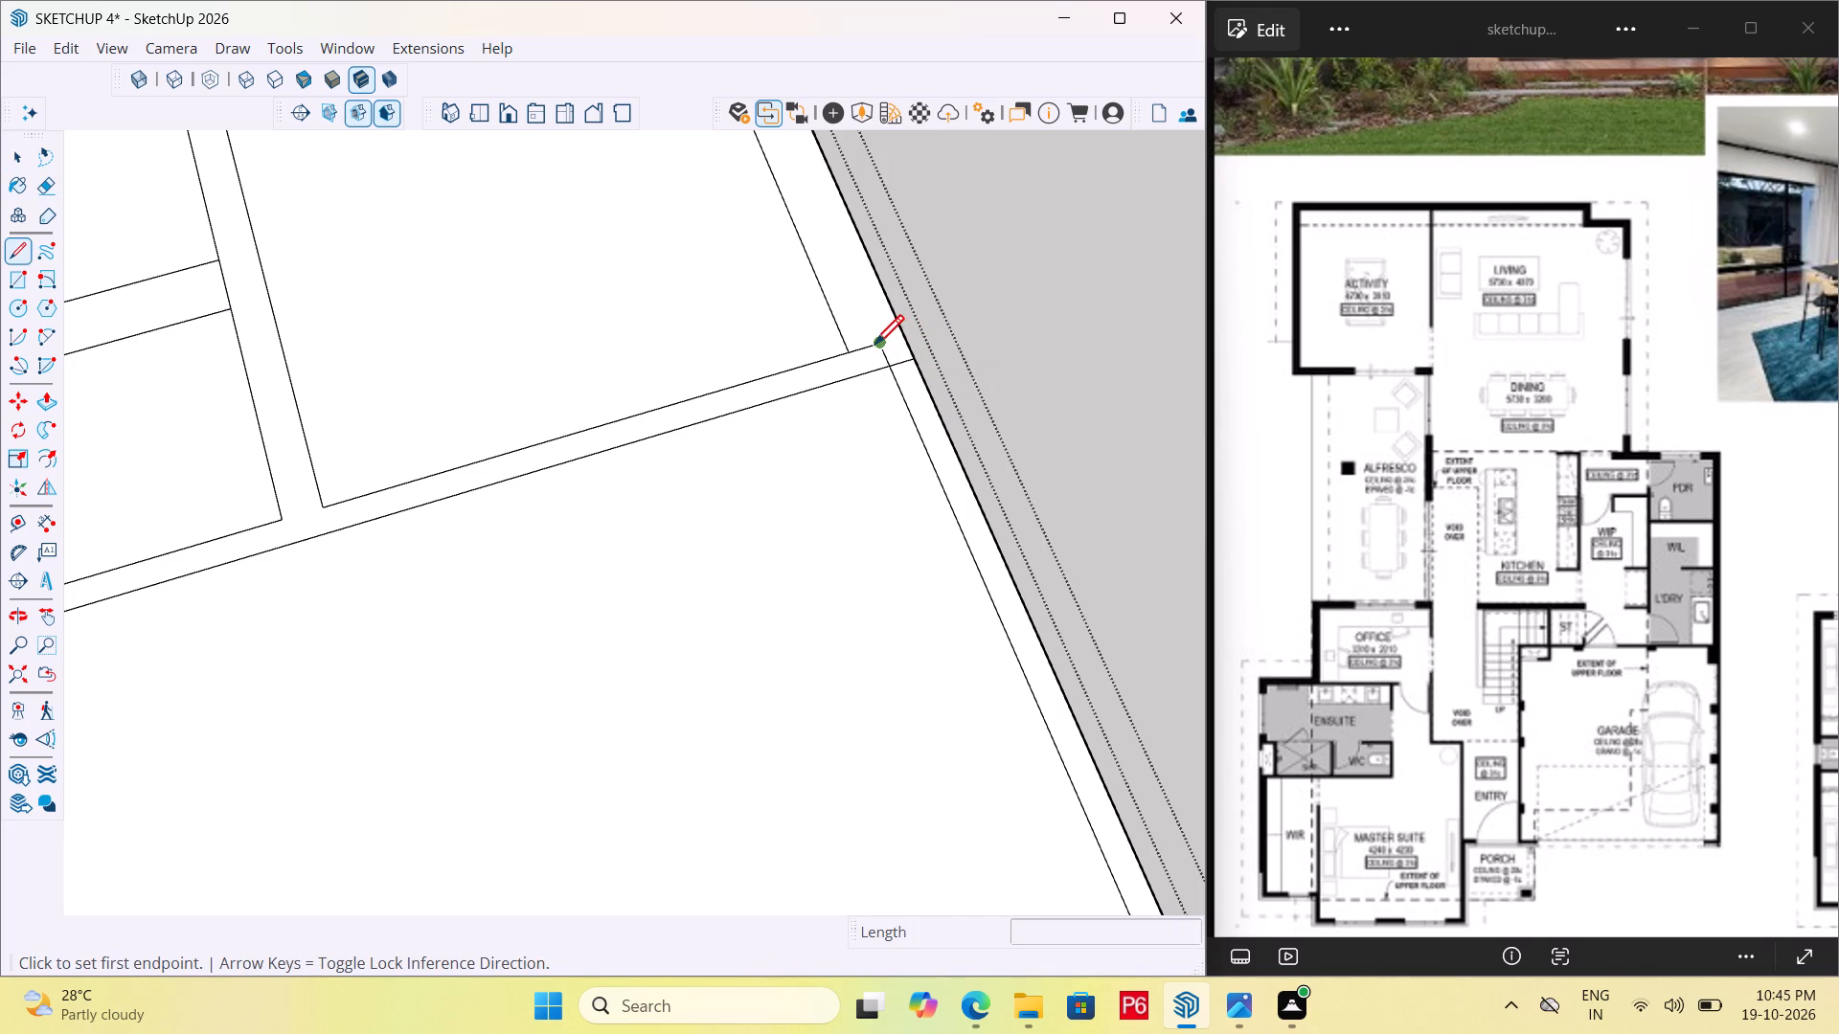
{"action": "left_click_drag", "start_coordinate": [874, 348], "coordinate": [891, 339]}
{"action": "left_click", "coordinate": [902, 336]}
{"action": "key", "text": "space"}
Erase the laundry-garage wall's end segment and the short lines crossing the outer wall there.
{"action": "key", "text": "e"}
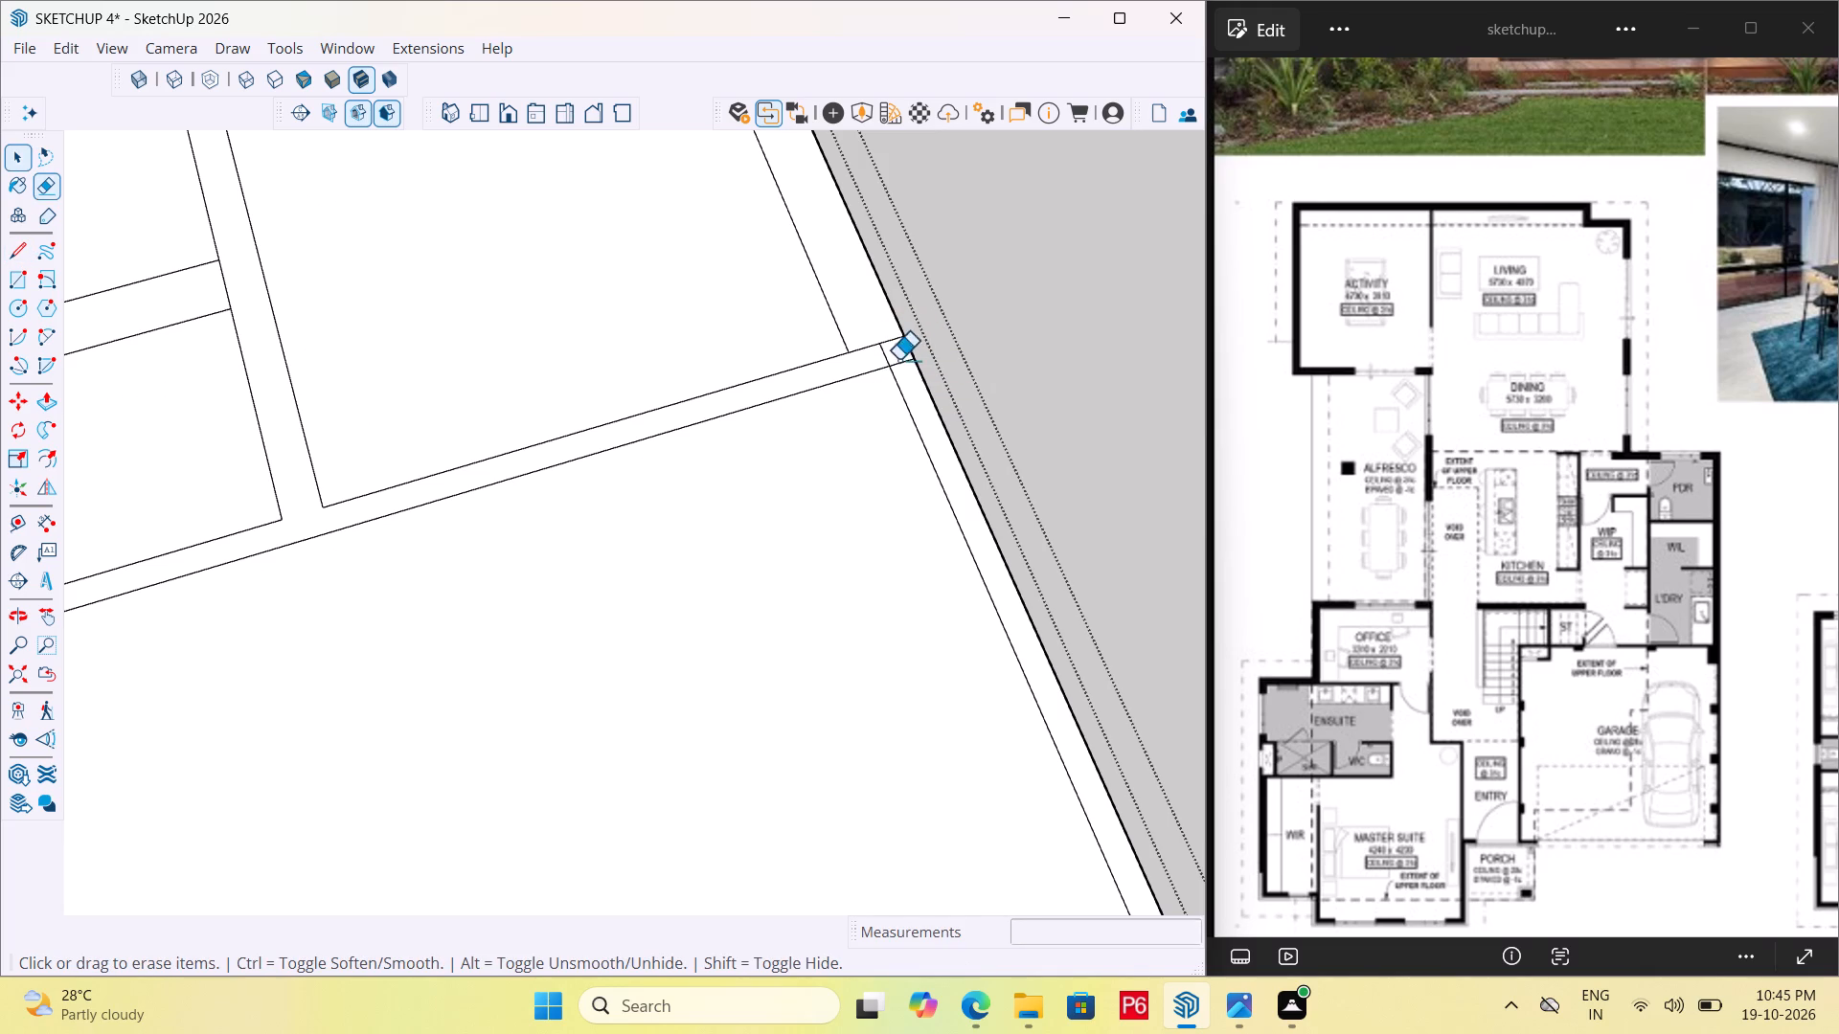
{"action": "left_click", "coordinate": [878, 362]}
{"action": "left_click_drag", "start_coordinate": [878, 362], "coordinate": [891, 359]}
{"action": "left_click", "coordinate": [891, 357]}
{"action": "double_click", "coordinate": [879, 356]}
{"action": "left_click_drag", "start_coordinate": [885, 354], "coordinate": [895, 349]}
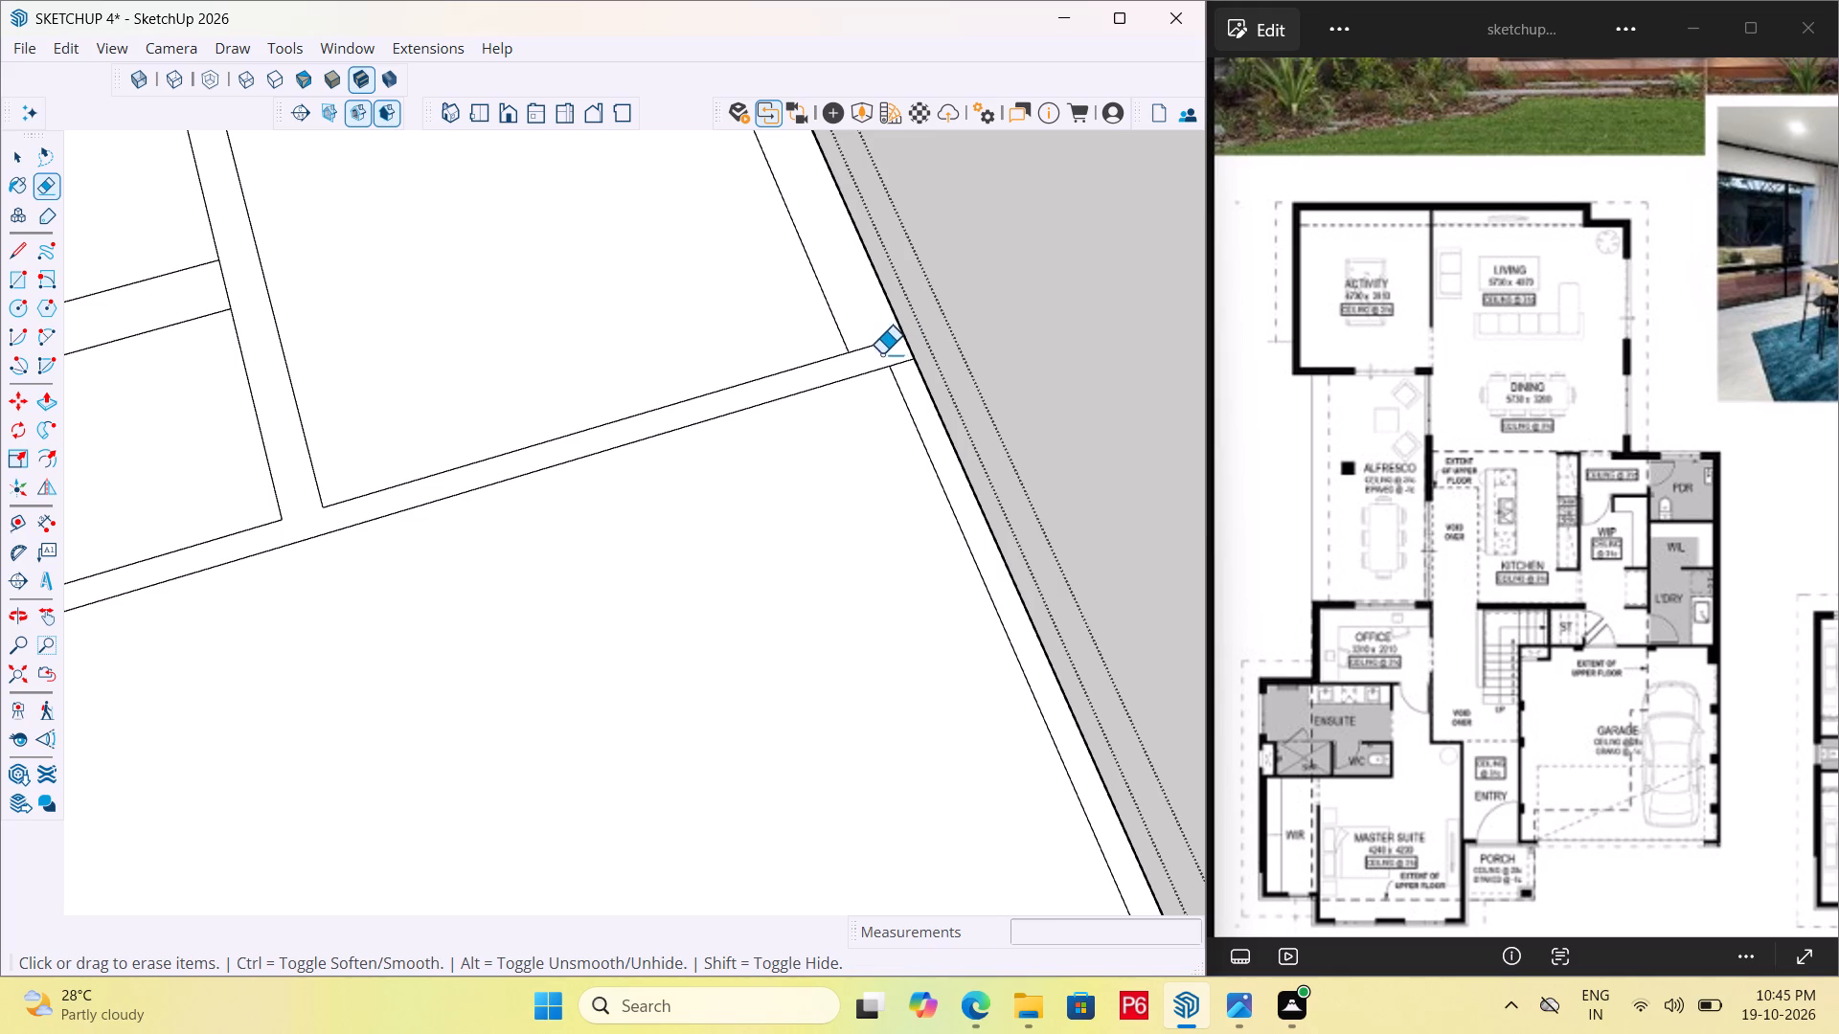
{"action": "double_click", "coordinate": [911, 366]}
{"action": "left_click_drag", "start_coordinate": [911, 366], "coordinate": [905, 344]}
{"action": "triple_click", "coordinate": [897, 339]}
Erase the leftover segment crossing the wall at the garage's outer front corner.
{"action": "scroll", "coordinate": [914, 329], "scroll_direction": "down", "scroll_amount": 20}
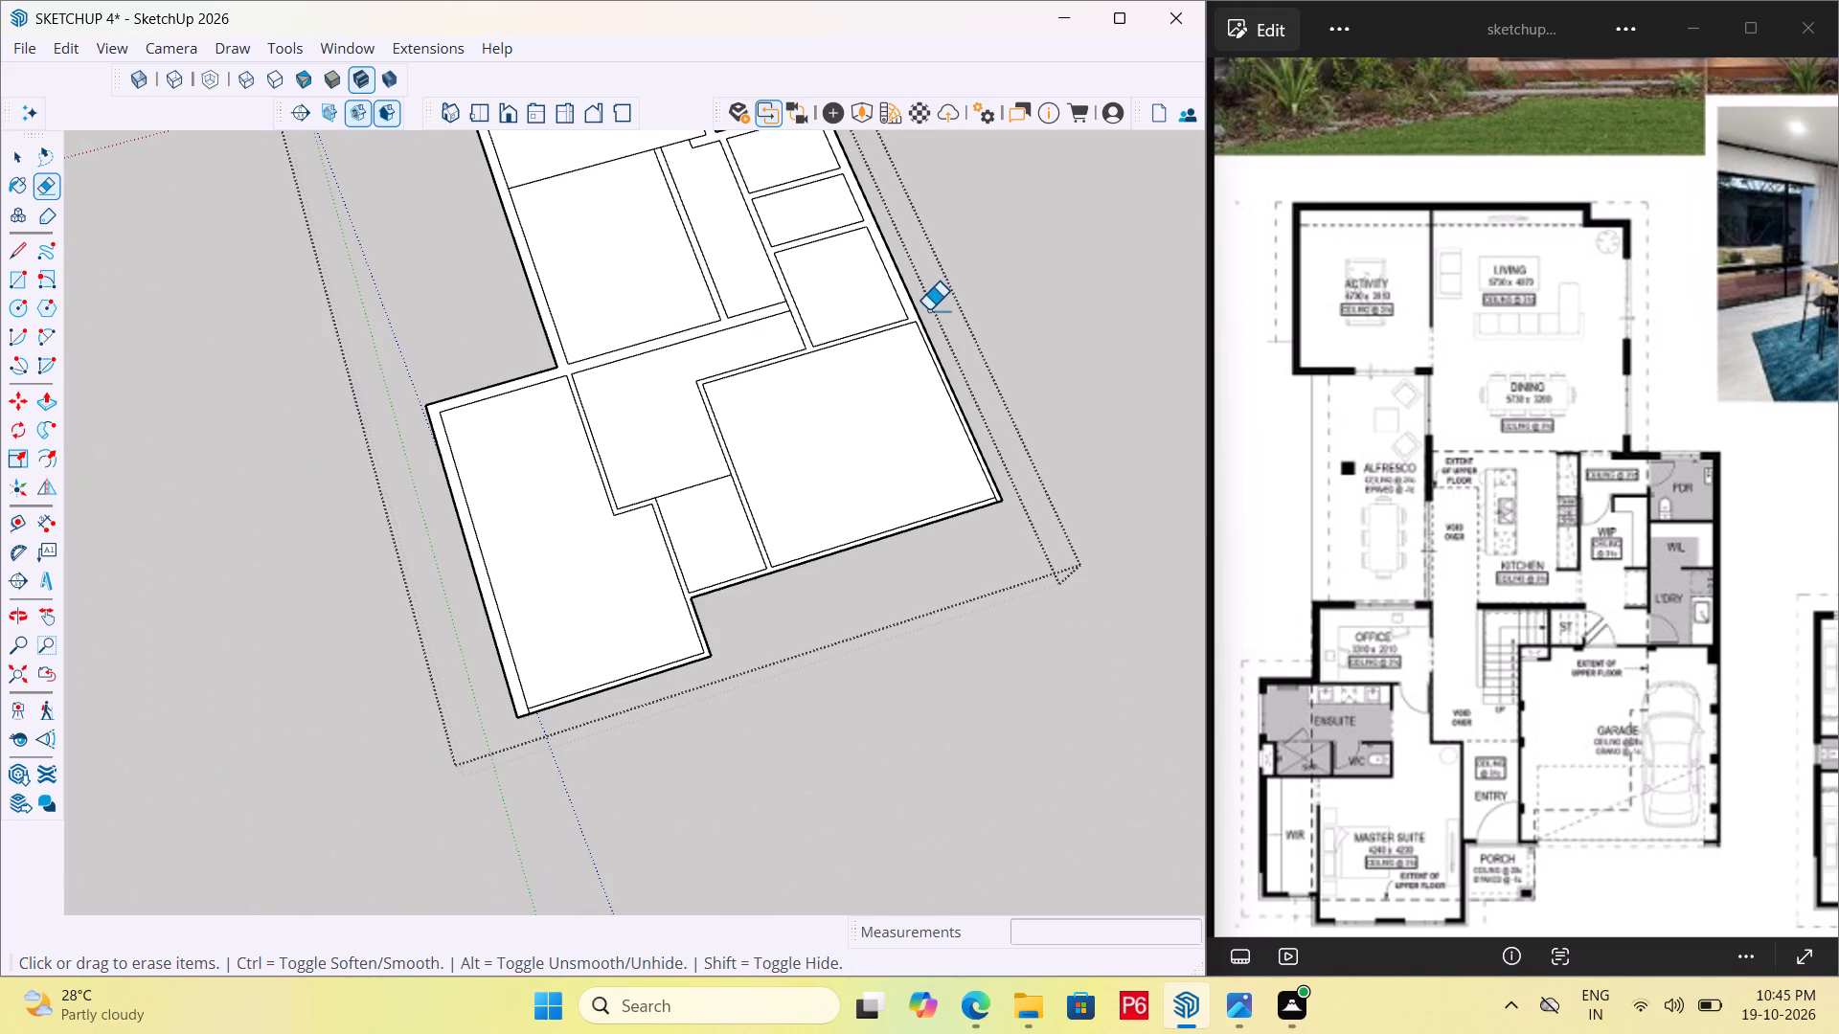
{"action": "scroll", "coordinate": [986, 347], "scroll_direction": "down", "scroll_amount": 1}
{"action": "scroll", "coordinate": [1008, 521], "scroll_direction": "up", "scroll_amount": 12}
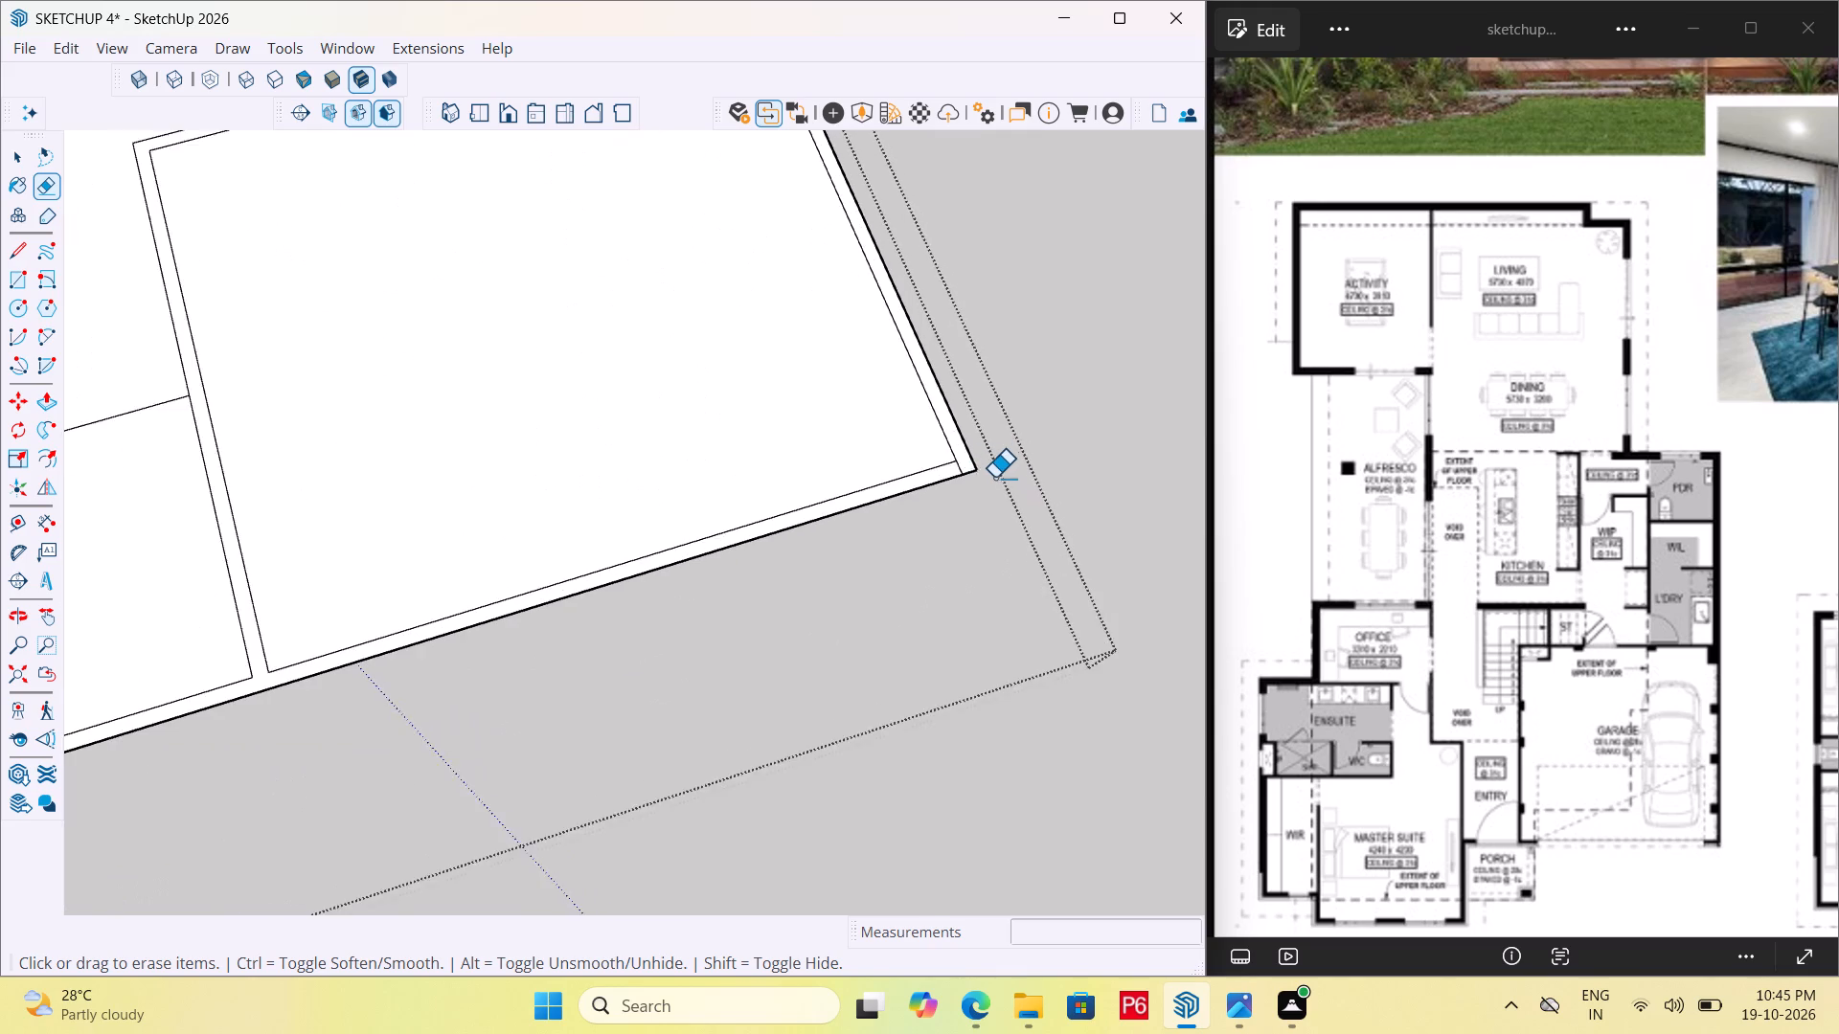
{"action": "scroll", "coordinate": [994, 478], "scroll_direction": "up", "scroll_amount": 7}
{"action": "left_click_drag", "start_coordinate": [950, 464], "coordinate": [963, 455]}
Erase the leftover segment where the wall between the kitchen and hall meets the laundry's side wall.
{"action": "scroll", "coordinate": [992, 441], "scroll_direction": "down", "scroll_amount": 10}
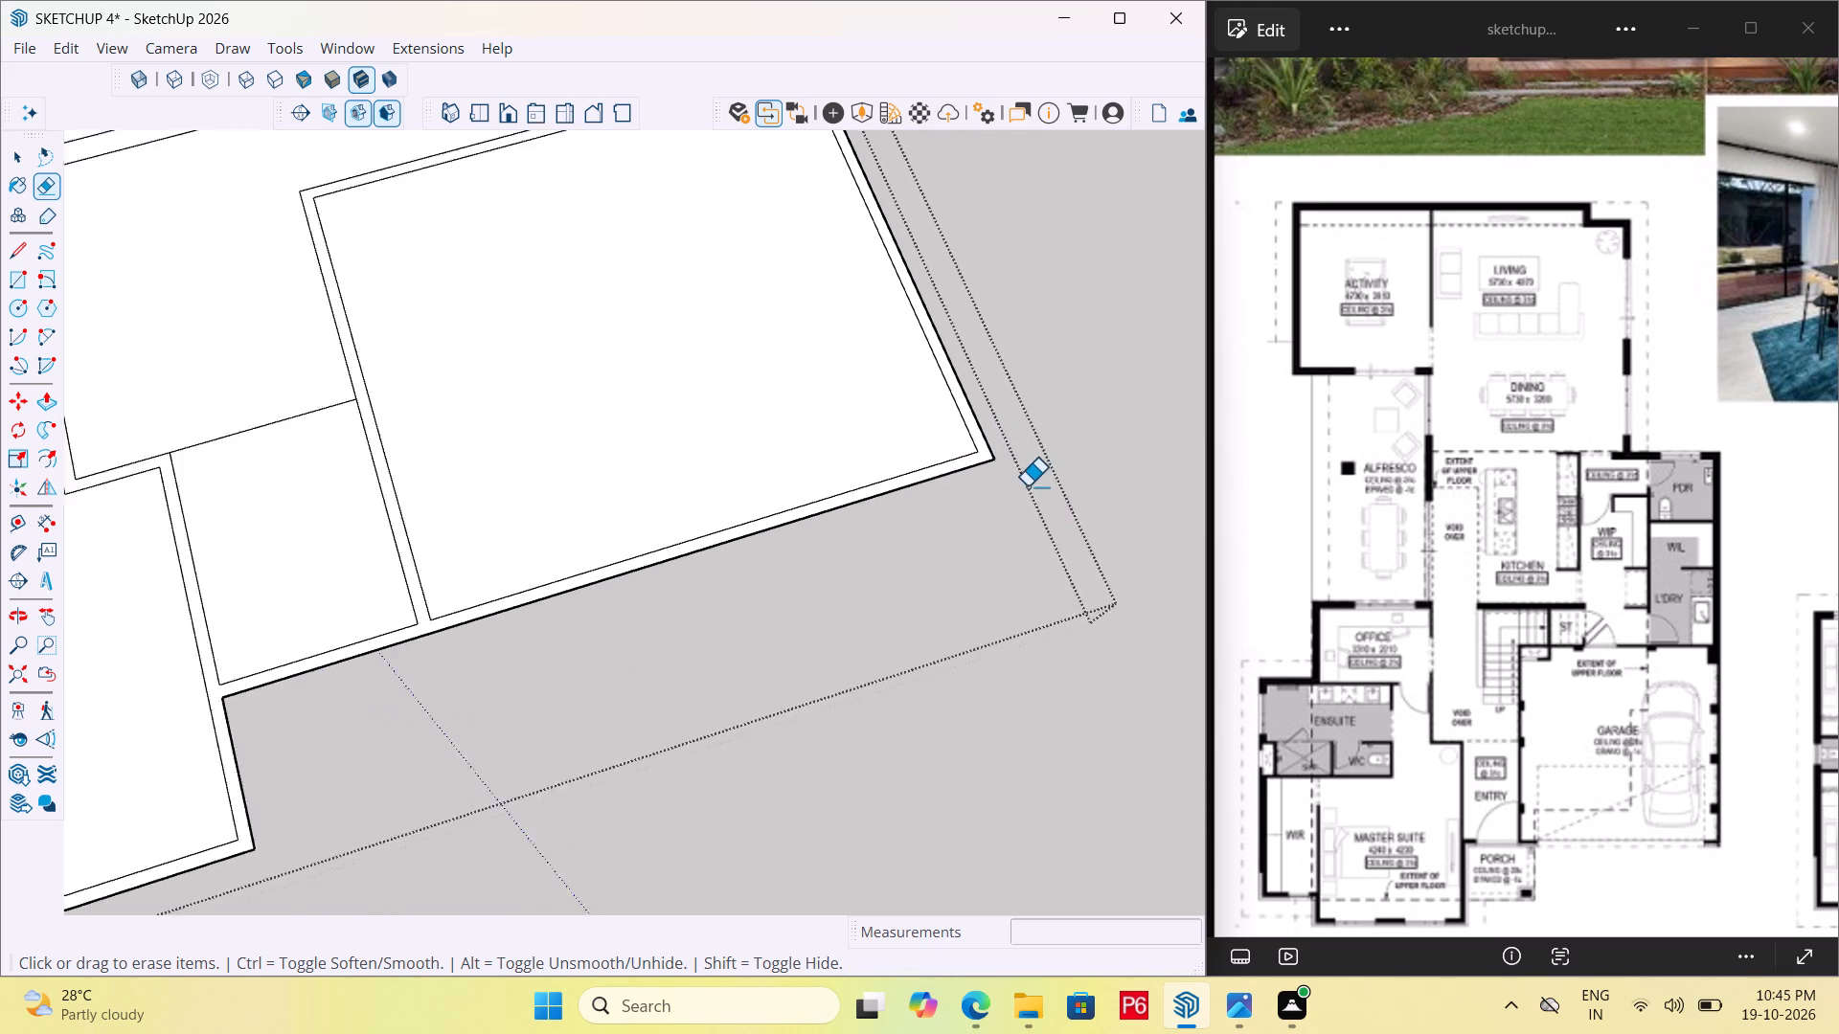
{"action": "scroll", "coordinate": [1027, 486], "scroll_direction": "down", "scroll_amount": 7}
{"action": "scroll", "coordinate": [845, 525], "scroll_direction": "down", "scroll_amount": 7}
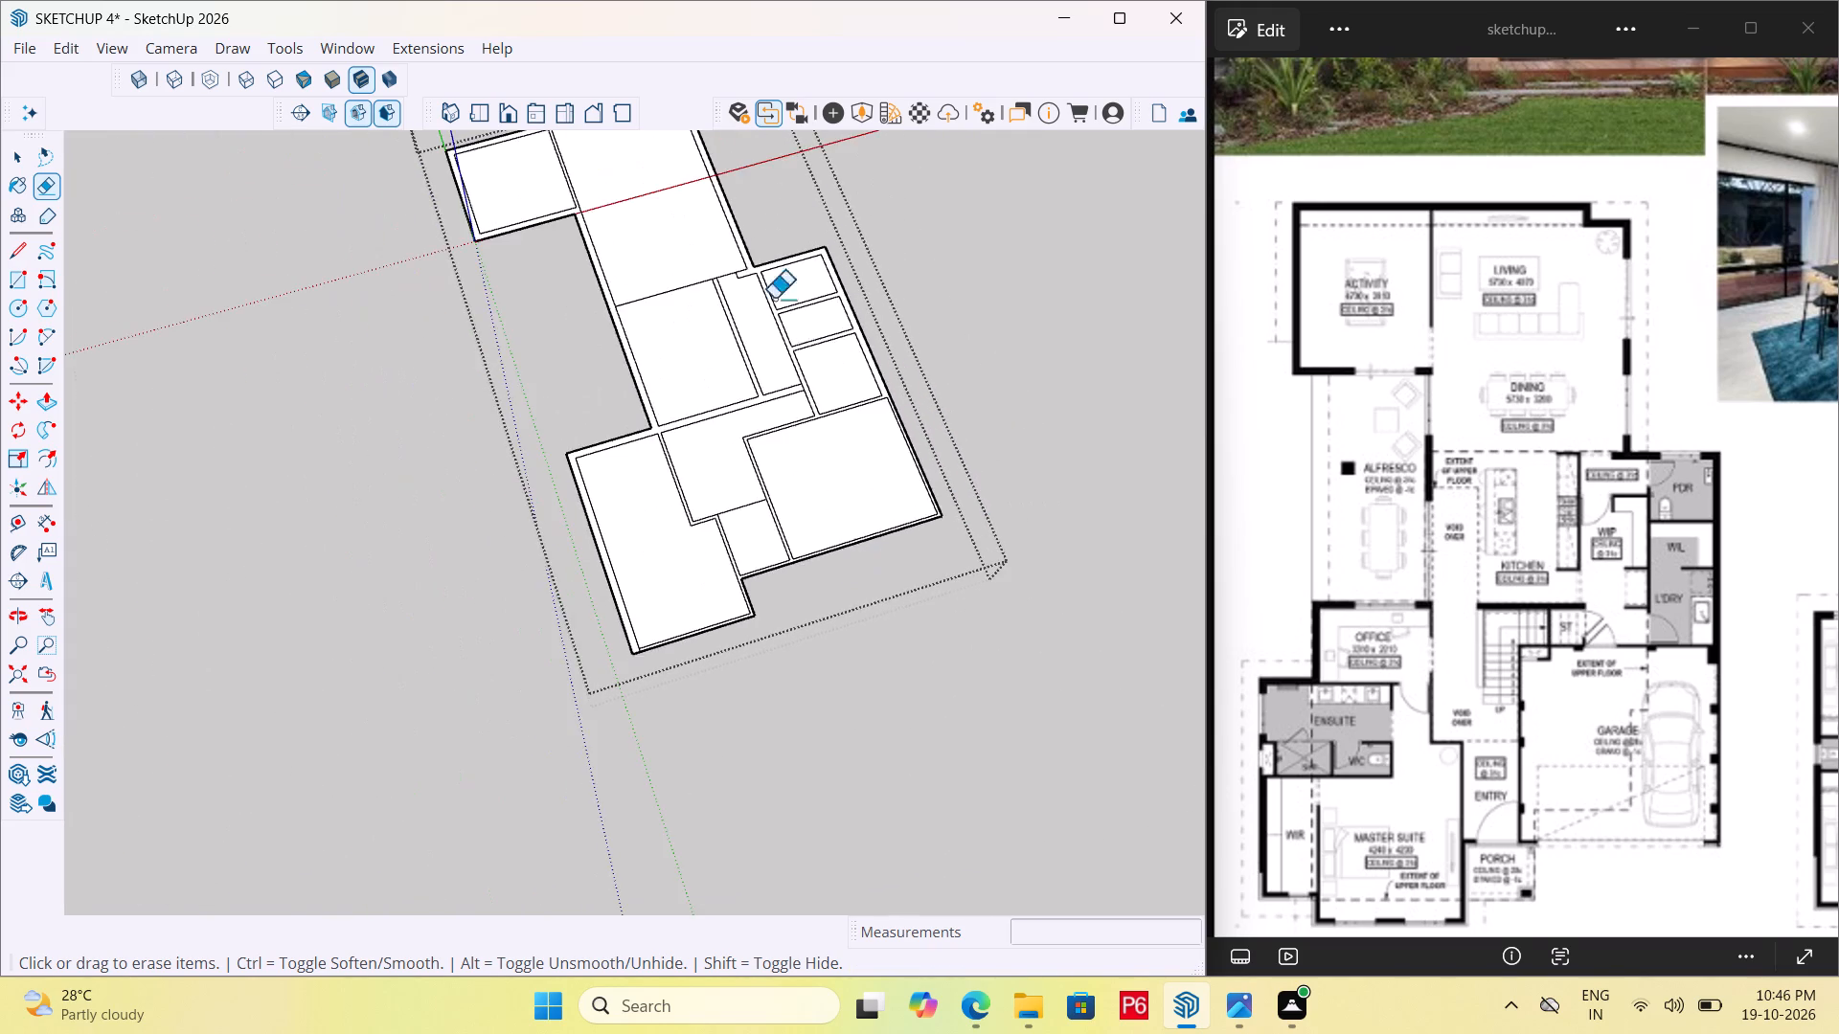
{"action": "scroll", "coordinate": [767, 290], "scroll_direction": "up", "scroll_amount": 6}
{"action": "scroll", "coordinate": [861, 496], "scroll_direction": "up", "scroll_amount": 11}
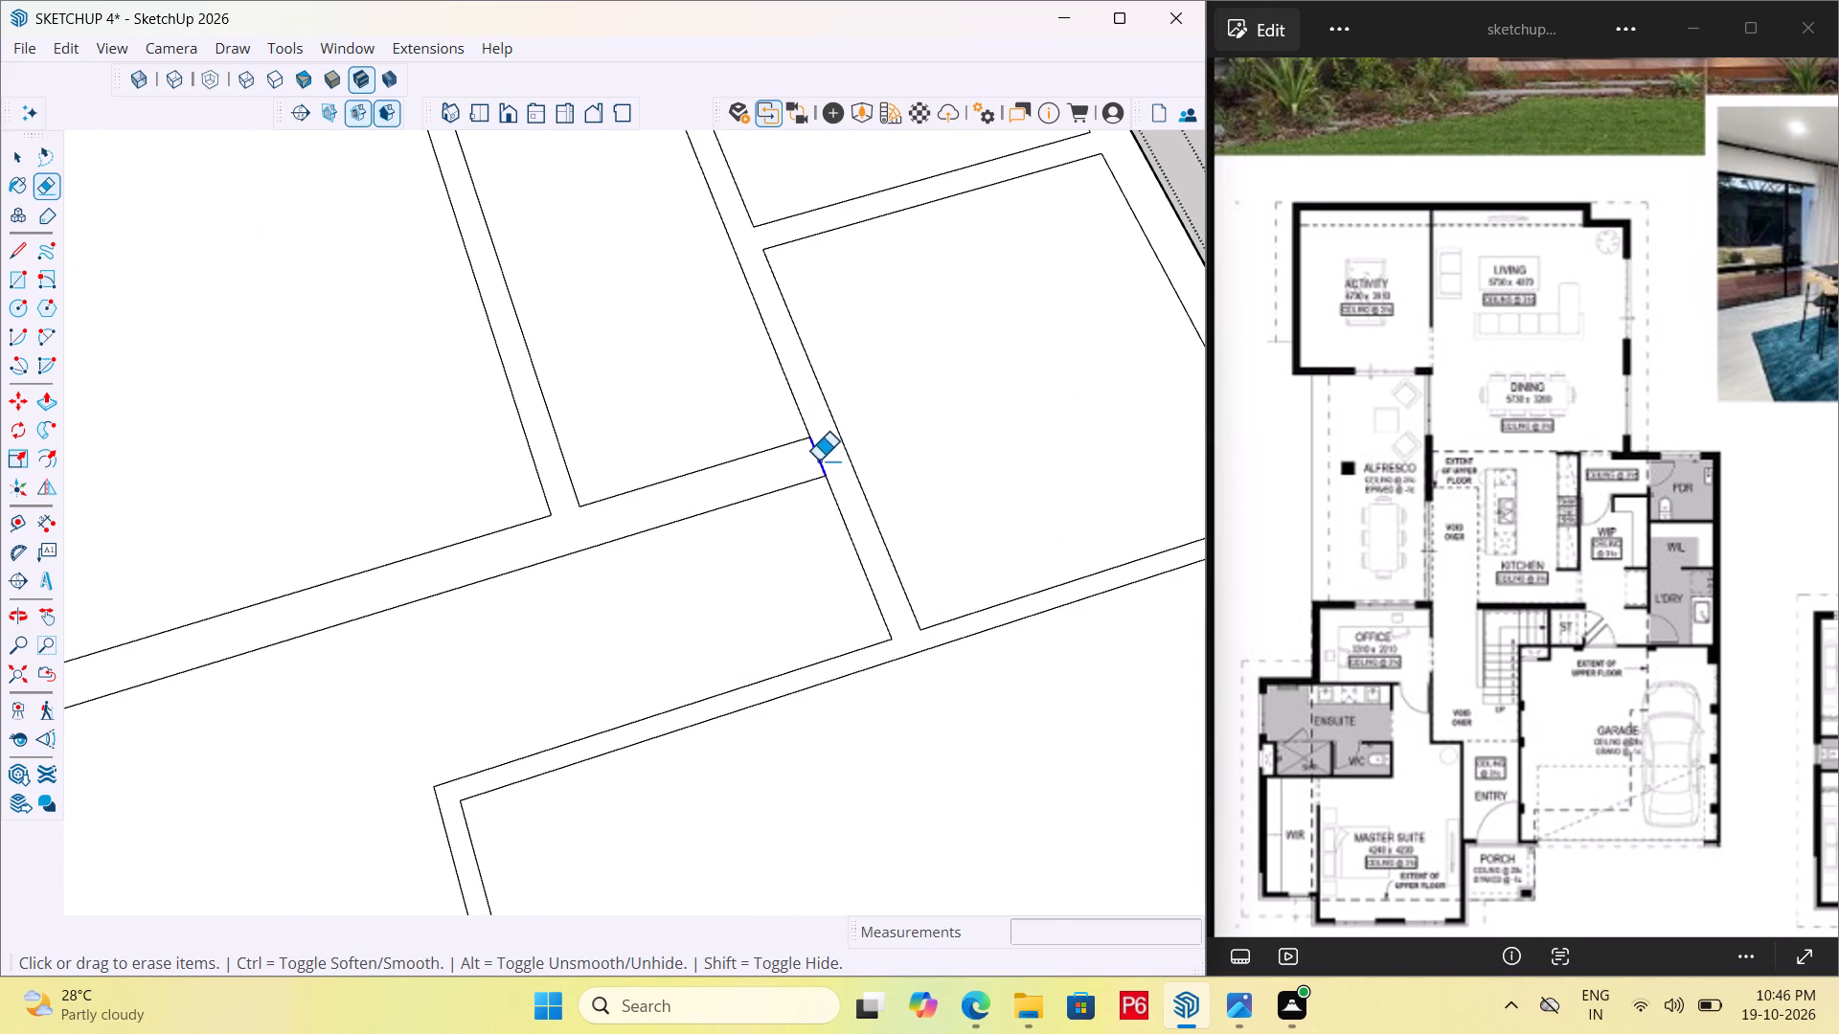
{"action": "left_click", "coordinate": [818, 461]}
Erase both lines of the partition wall dividing the kitchen from the walk-in pantry.
{"action": "scroll", "coordinate": [843, 498], "scroll_direction": "down", "scroll_amount": 8}
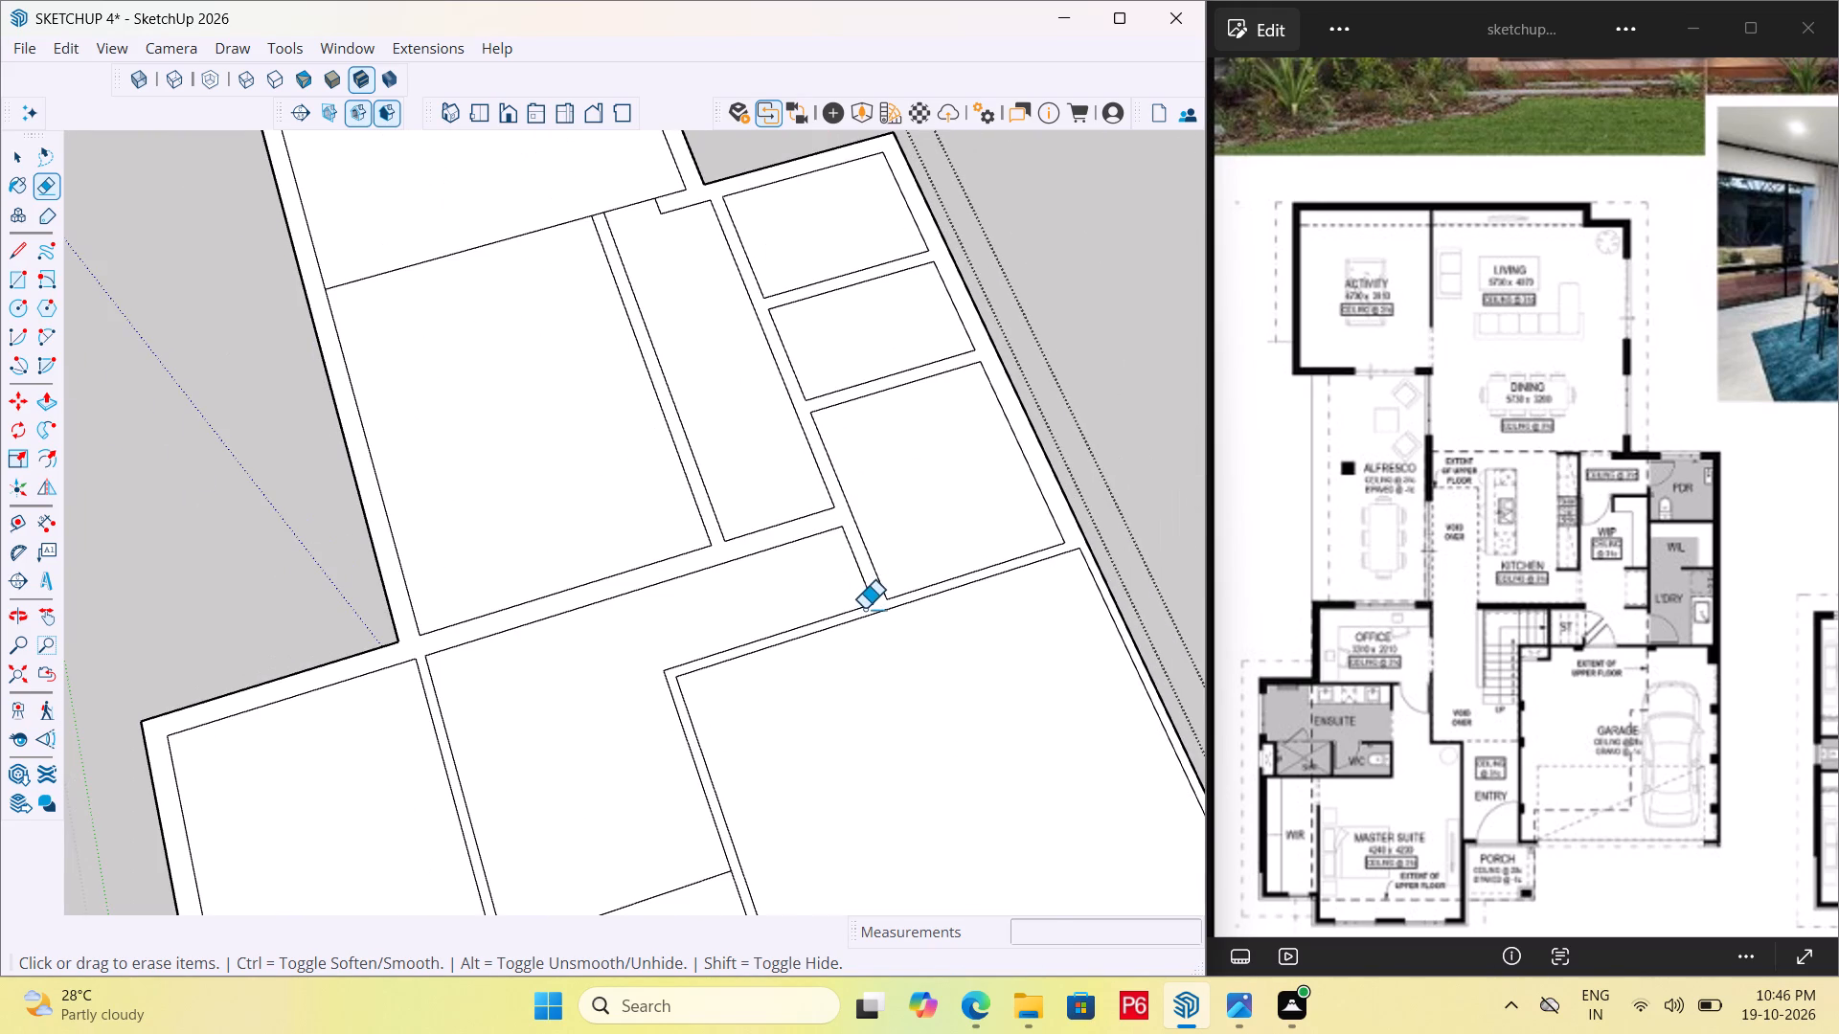
{"action": "scroll", "coordinate": [864, 609], "scroll_direction": "down", "scroll_amount": 7}
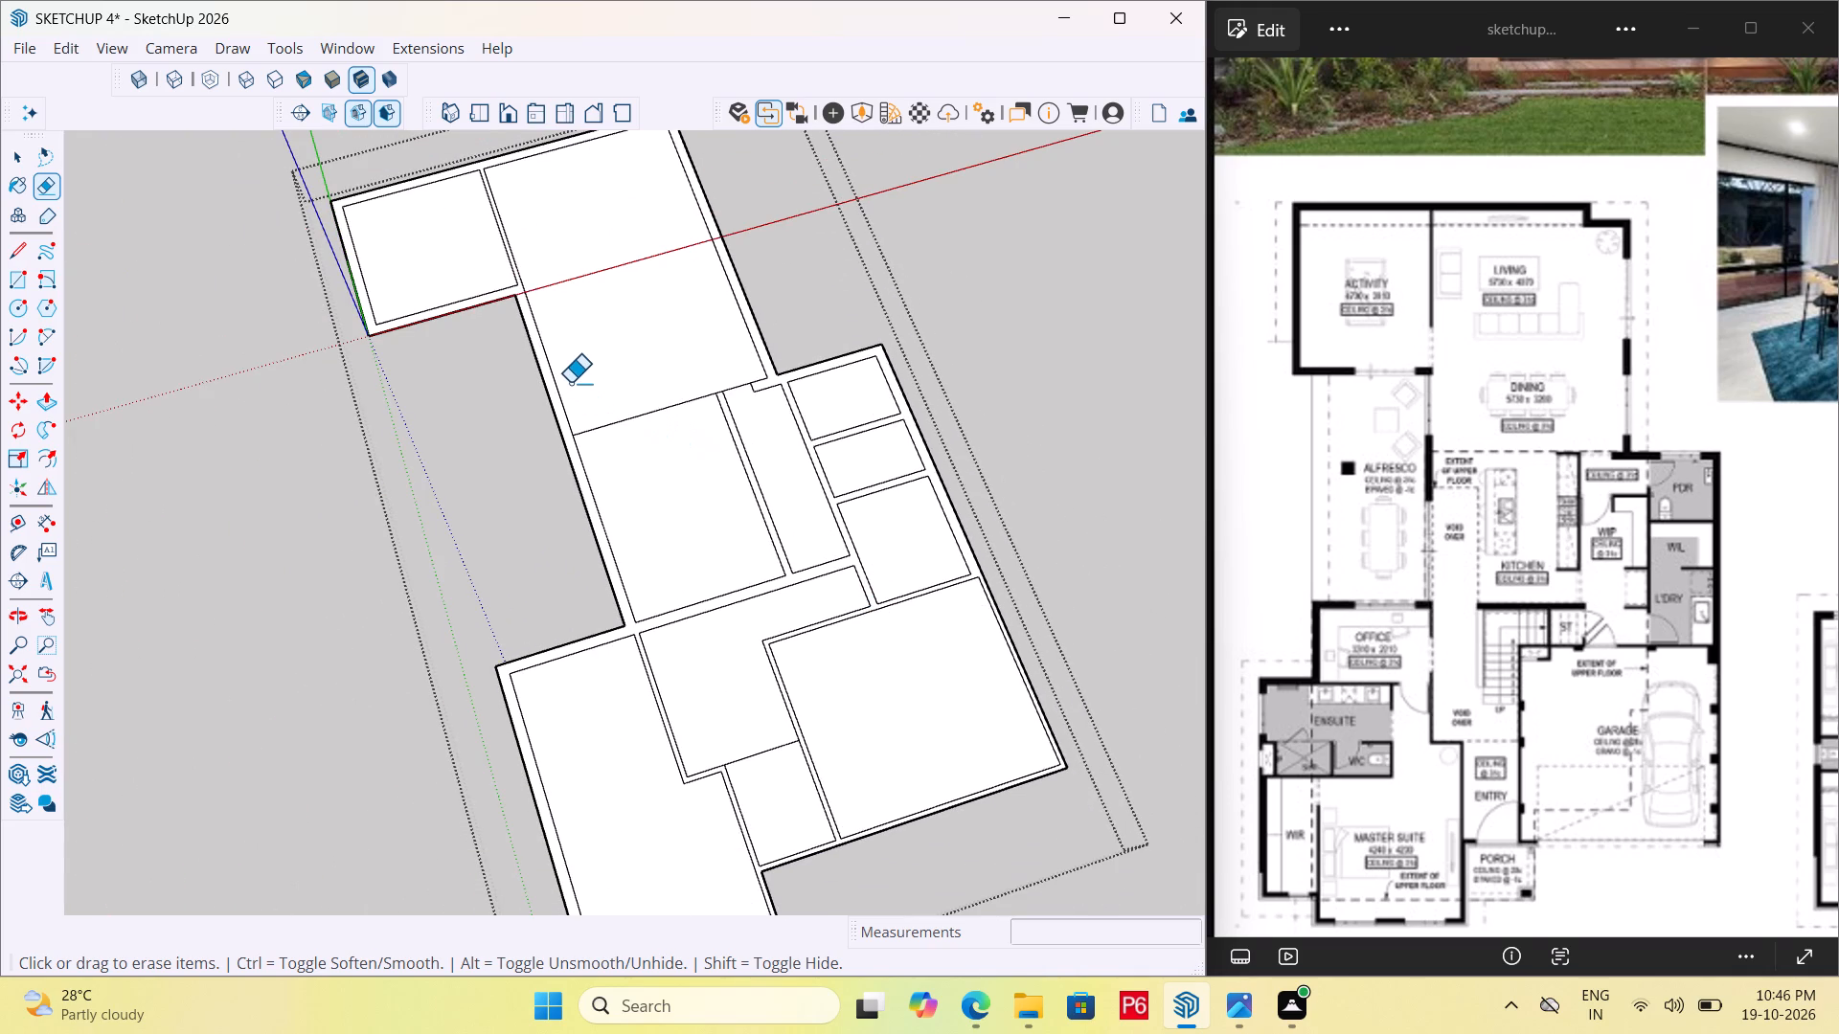
{"action": "scroll", "coordinate": [568, 373], "scroll_direction": "up", "scroll_amount": 2}
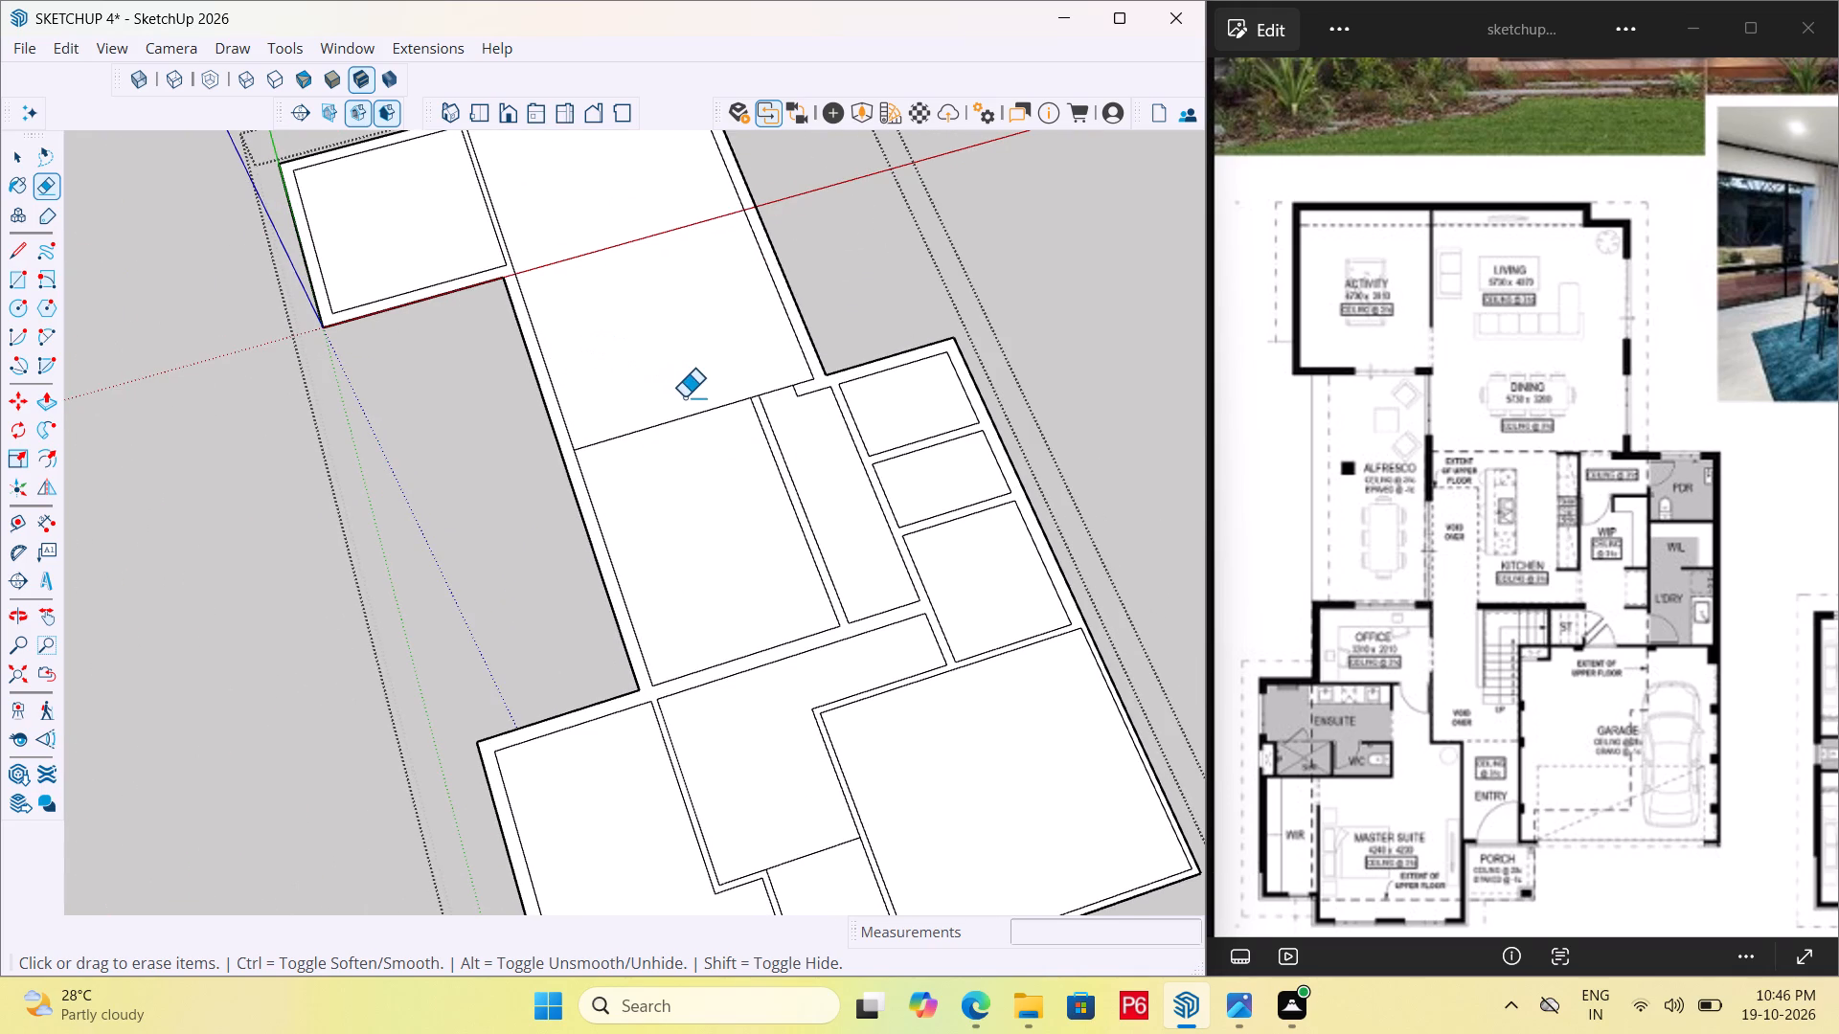
{"action": "scroll", "coordinate": [684, 397], "scroll_direction": "down", "scroll_amount": 1}
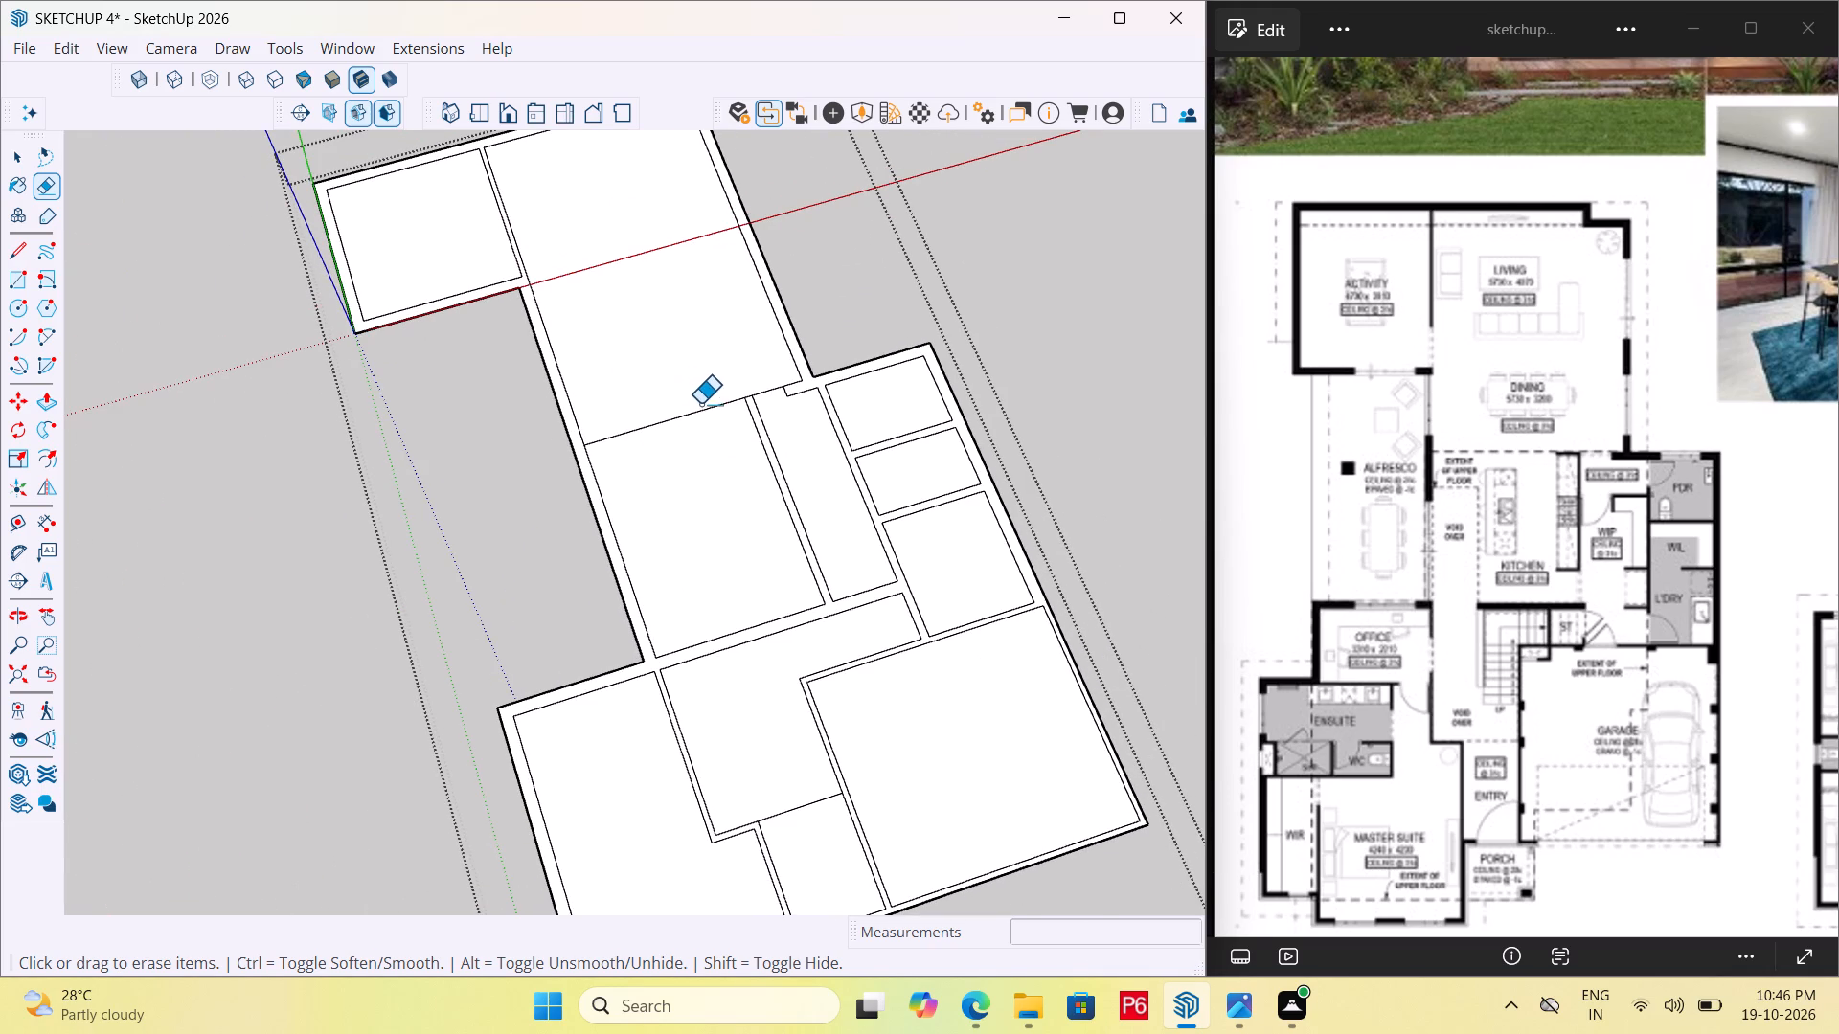
{"action": "left_click", "coordinate": [785, 463]}
{"action": "left_click_drag", "start_coordinate": [785, 463], "coordinate": [770, 470]}
{"action": "left_click", "coordinate": [770, 470]}
{"action": "left_click", "coordinate": [800, 515]}
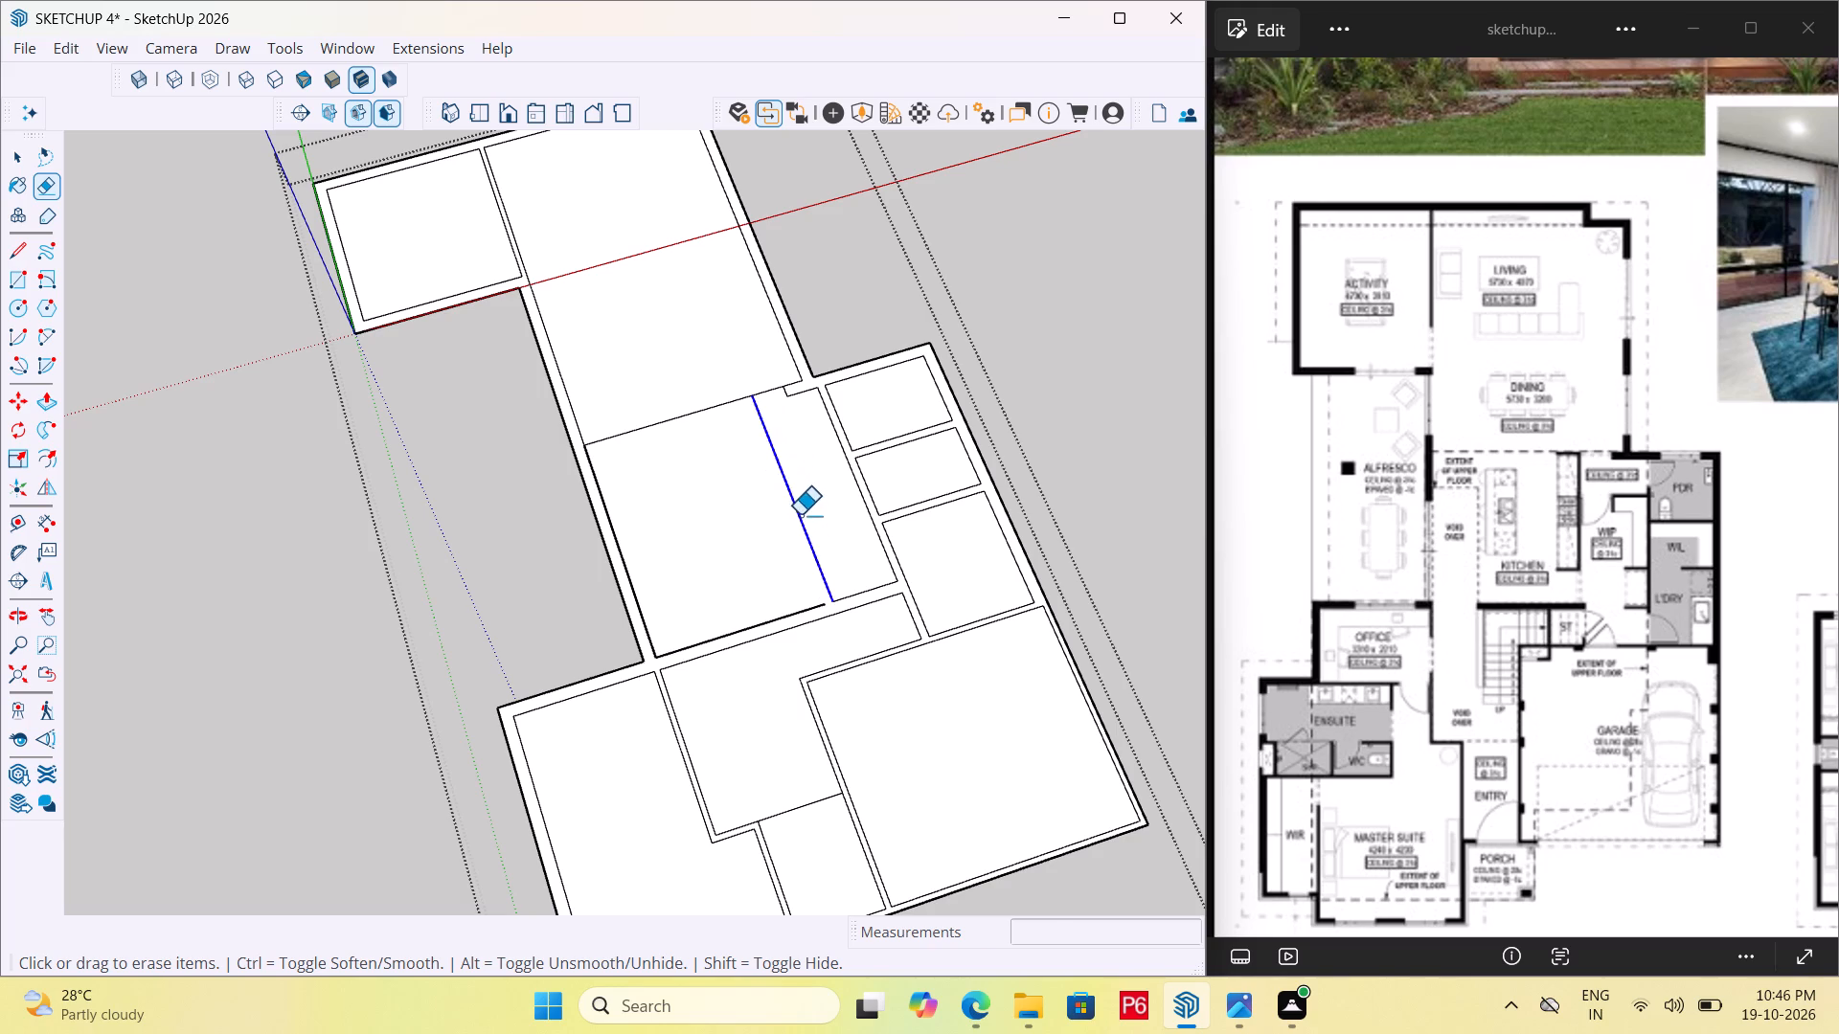
Draw a short line closing the gap the removed partition left in the kitchen-side line of the hall wall.
{"action": "scroll", "coordinate": [848, 678], "scroll_direction": "up", "scroll_amount": 12}
{"action": "key", "text": "l"}
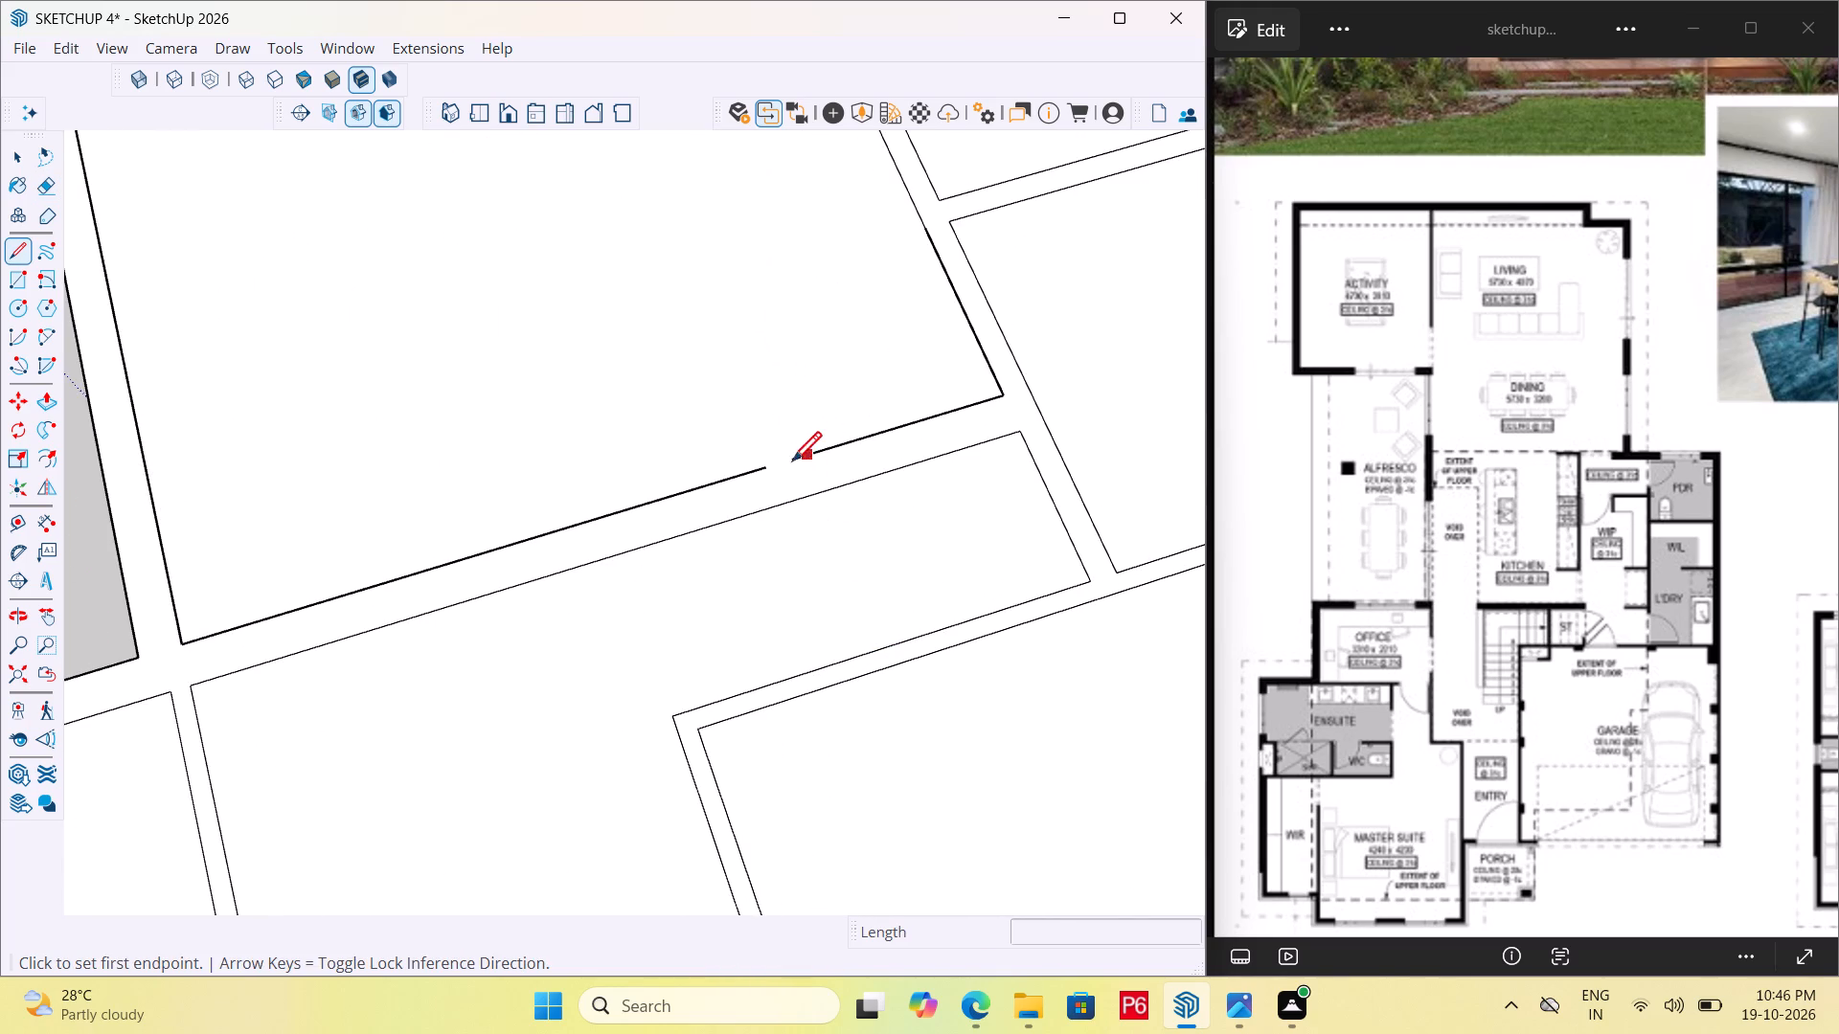
{"action": "left_click_drag", "start_coordinate": [762, 468], "coordinate": [782, 462]}
{"action": "left_click", "coordinate": [788, 461]}
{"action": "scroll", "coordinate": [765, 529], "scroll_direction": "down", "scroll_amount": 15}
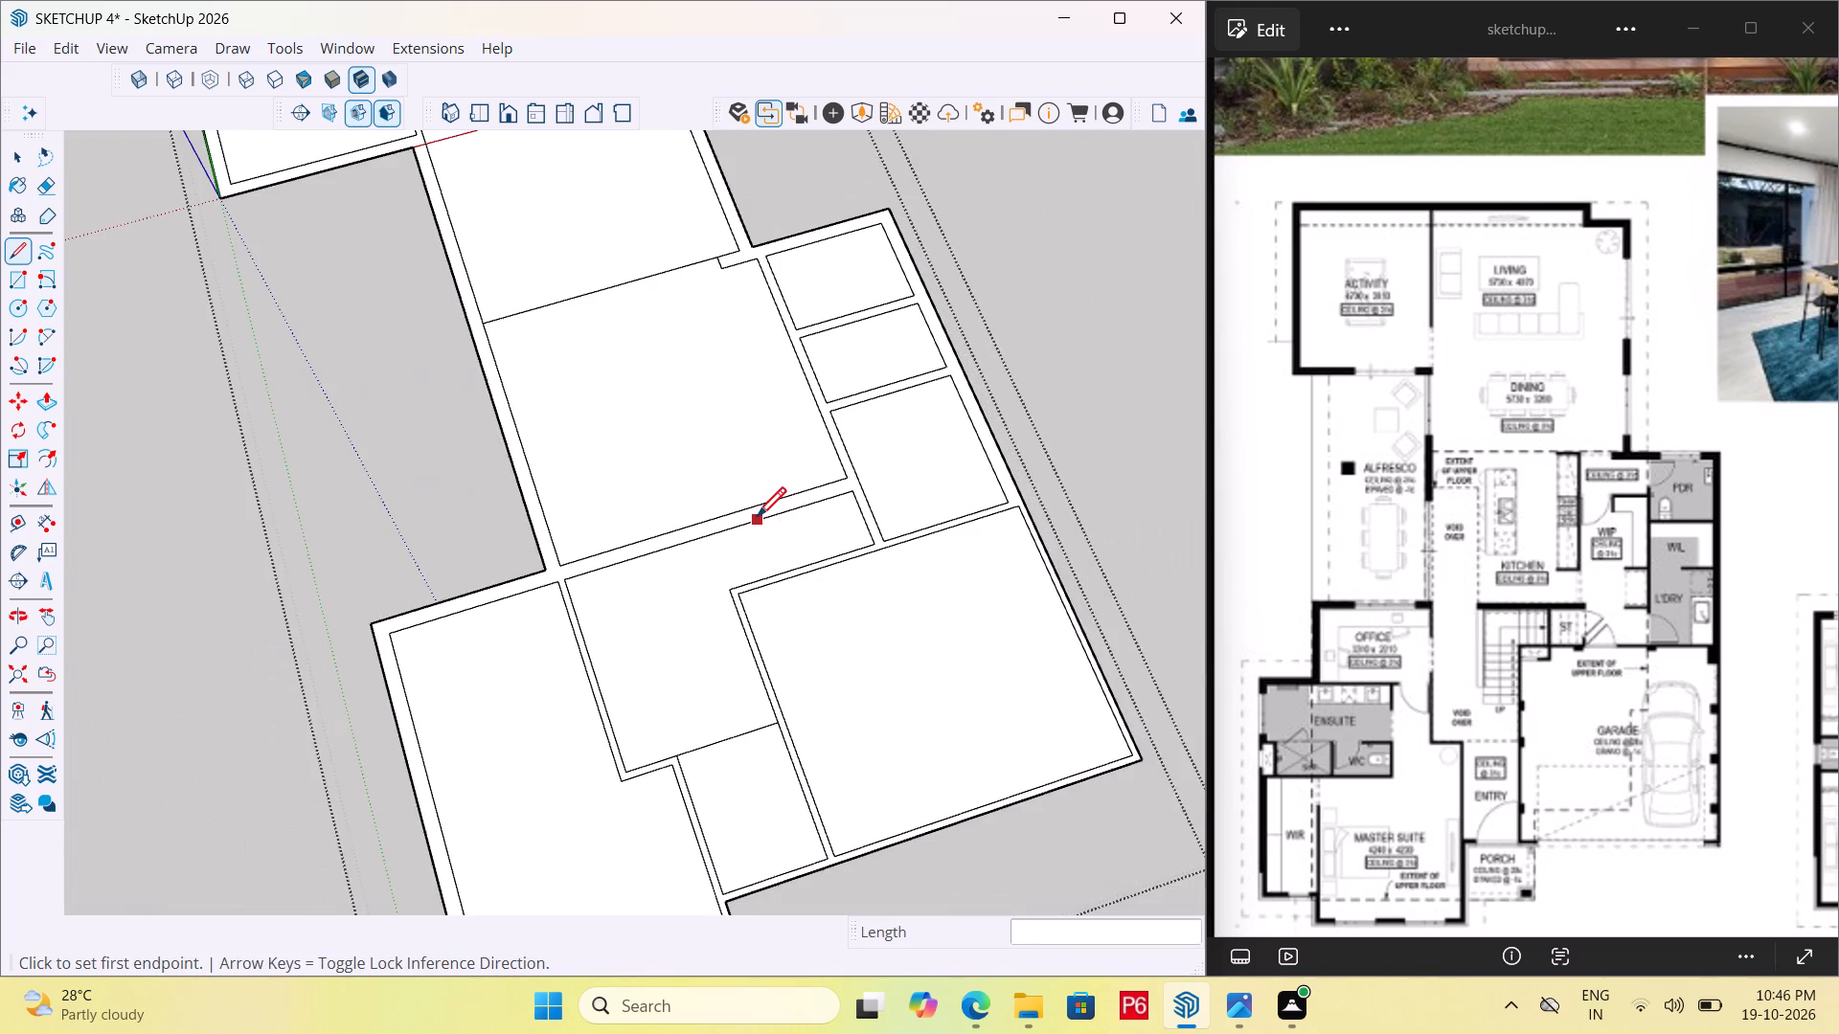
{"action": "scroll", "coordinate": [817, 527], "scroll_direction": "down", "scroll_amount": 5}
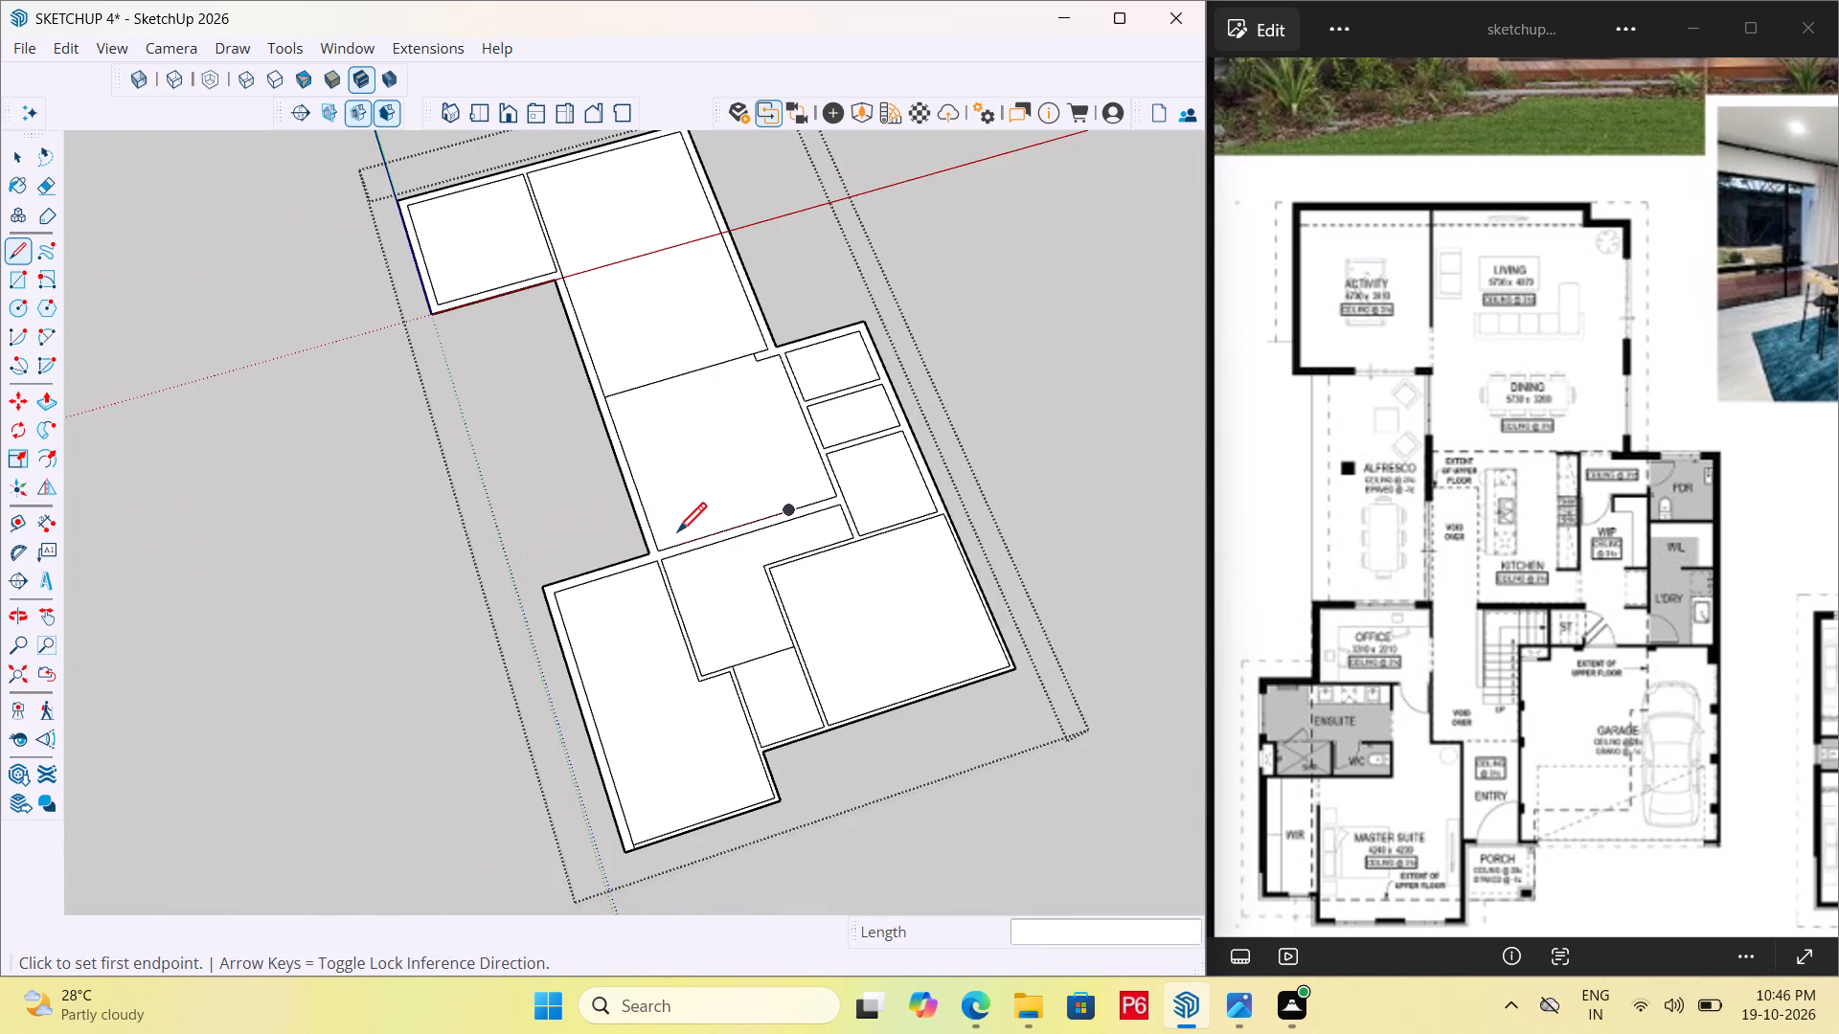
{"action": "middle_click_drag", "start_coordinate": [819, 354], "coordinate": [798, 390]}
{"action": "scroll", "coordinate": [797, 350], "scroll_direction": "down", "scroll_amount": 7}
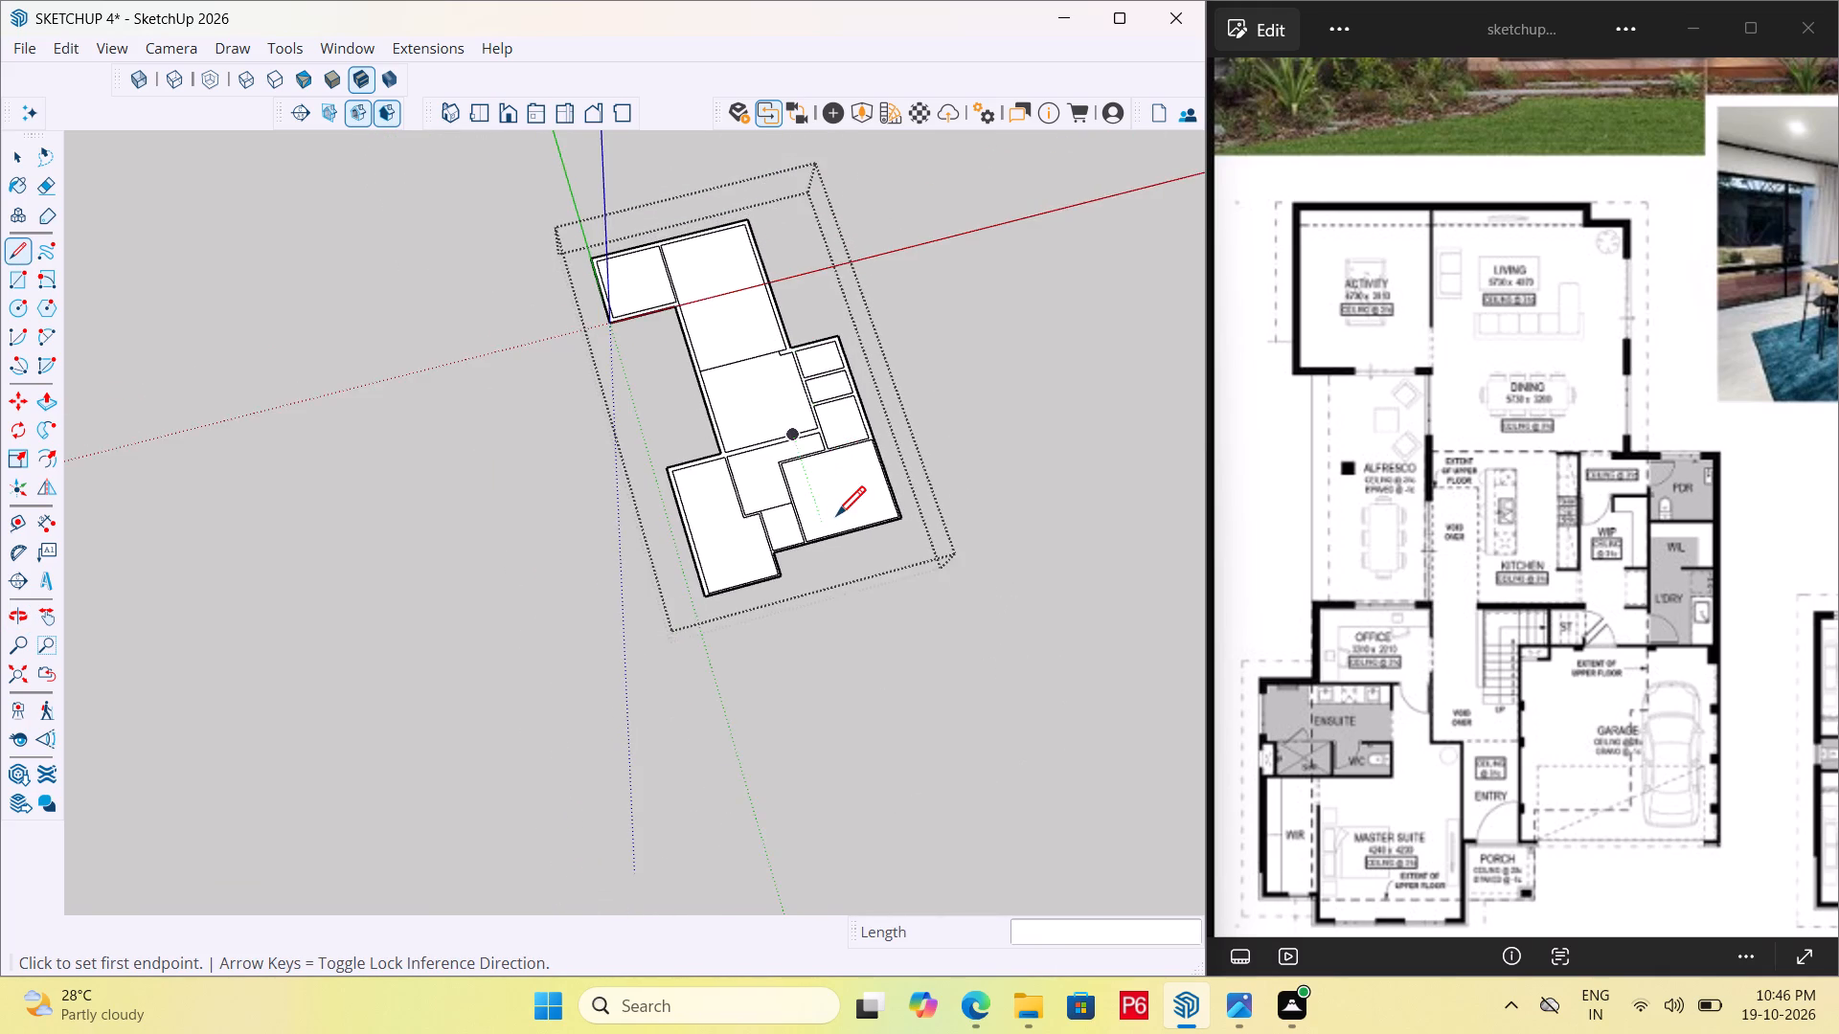
Draw the porch outline with a front line about 6' 2" long from the master suite's side wall and a side line meeting it from the entry's garage-side corner.
{"action": "scroll", "coordinate": [833, 523], "scroll_direction": "up", "scroll_amount": 7}
{"action": "scroll", "coordinate": [775, 650], "scroll_direction": "up", "scroll_amount": 5}
{"action": "scroll", "coordinate": [814, 556], "scroll_direction": "up", "scroll_amount": 6}
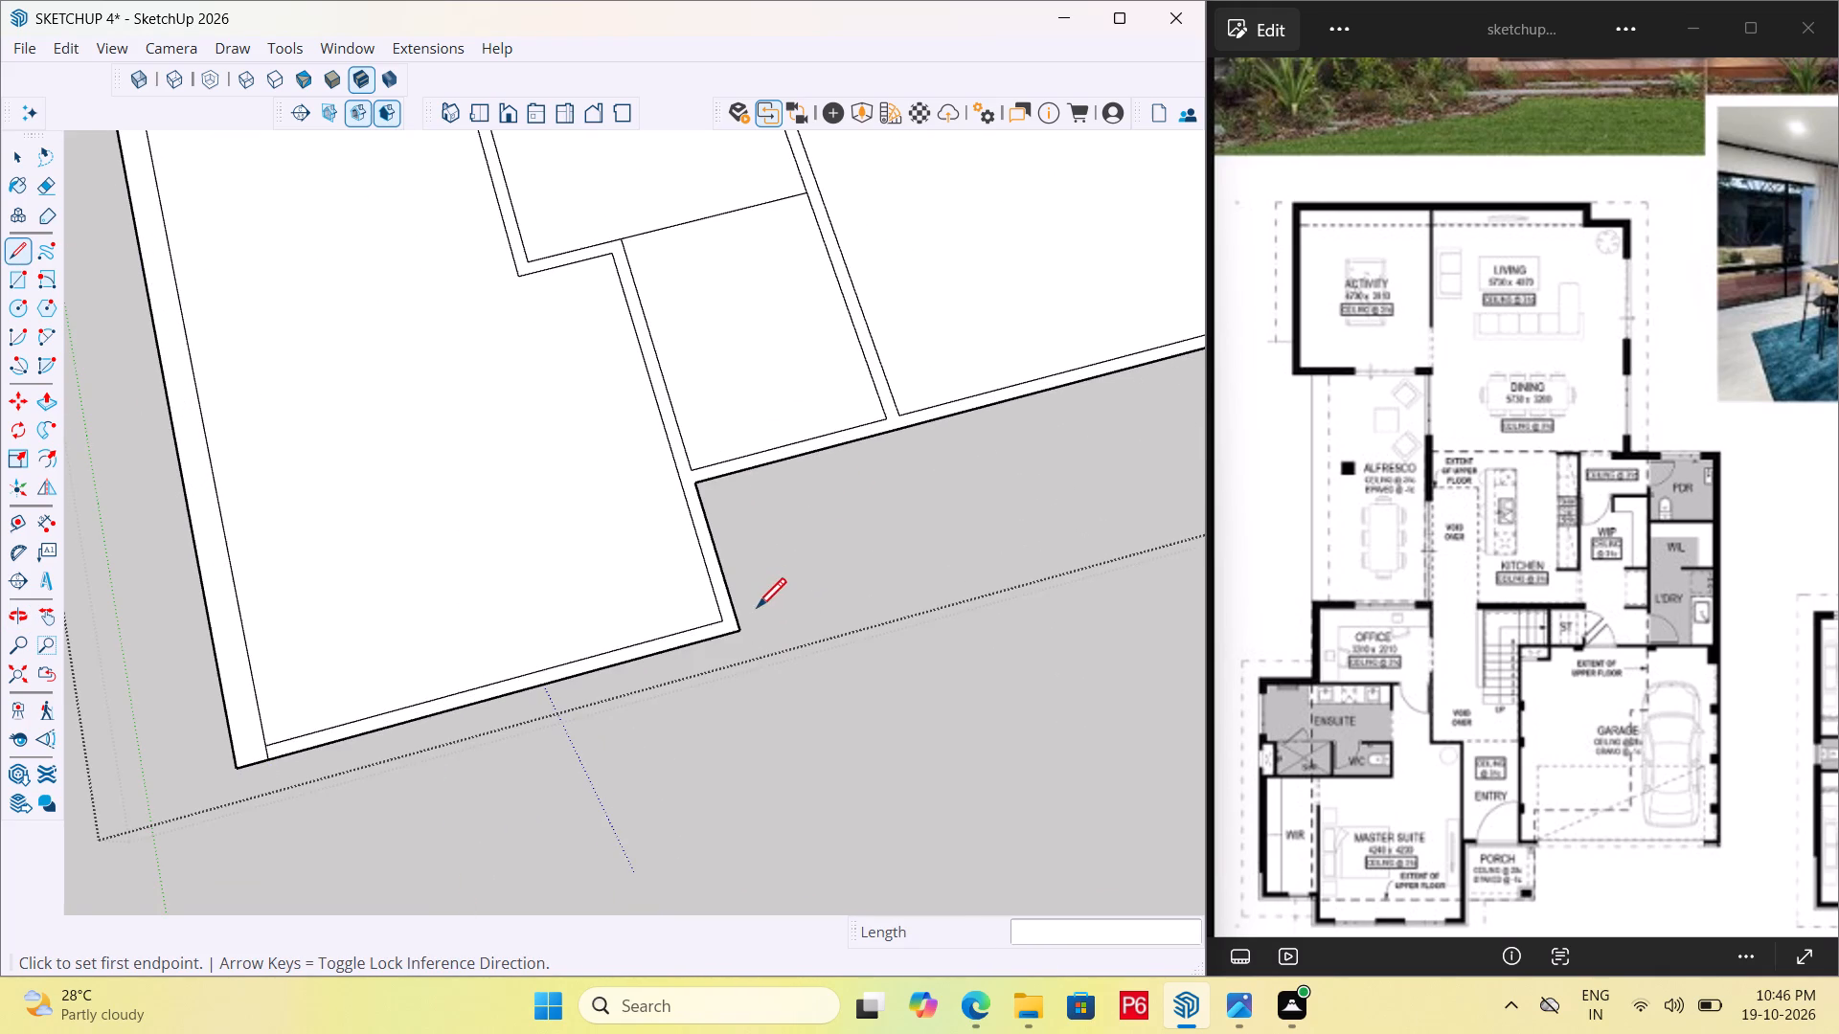
{"action": "double_click", "coordinate": [738, 636]}
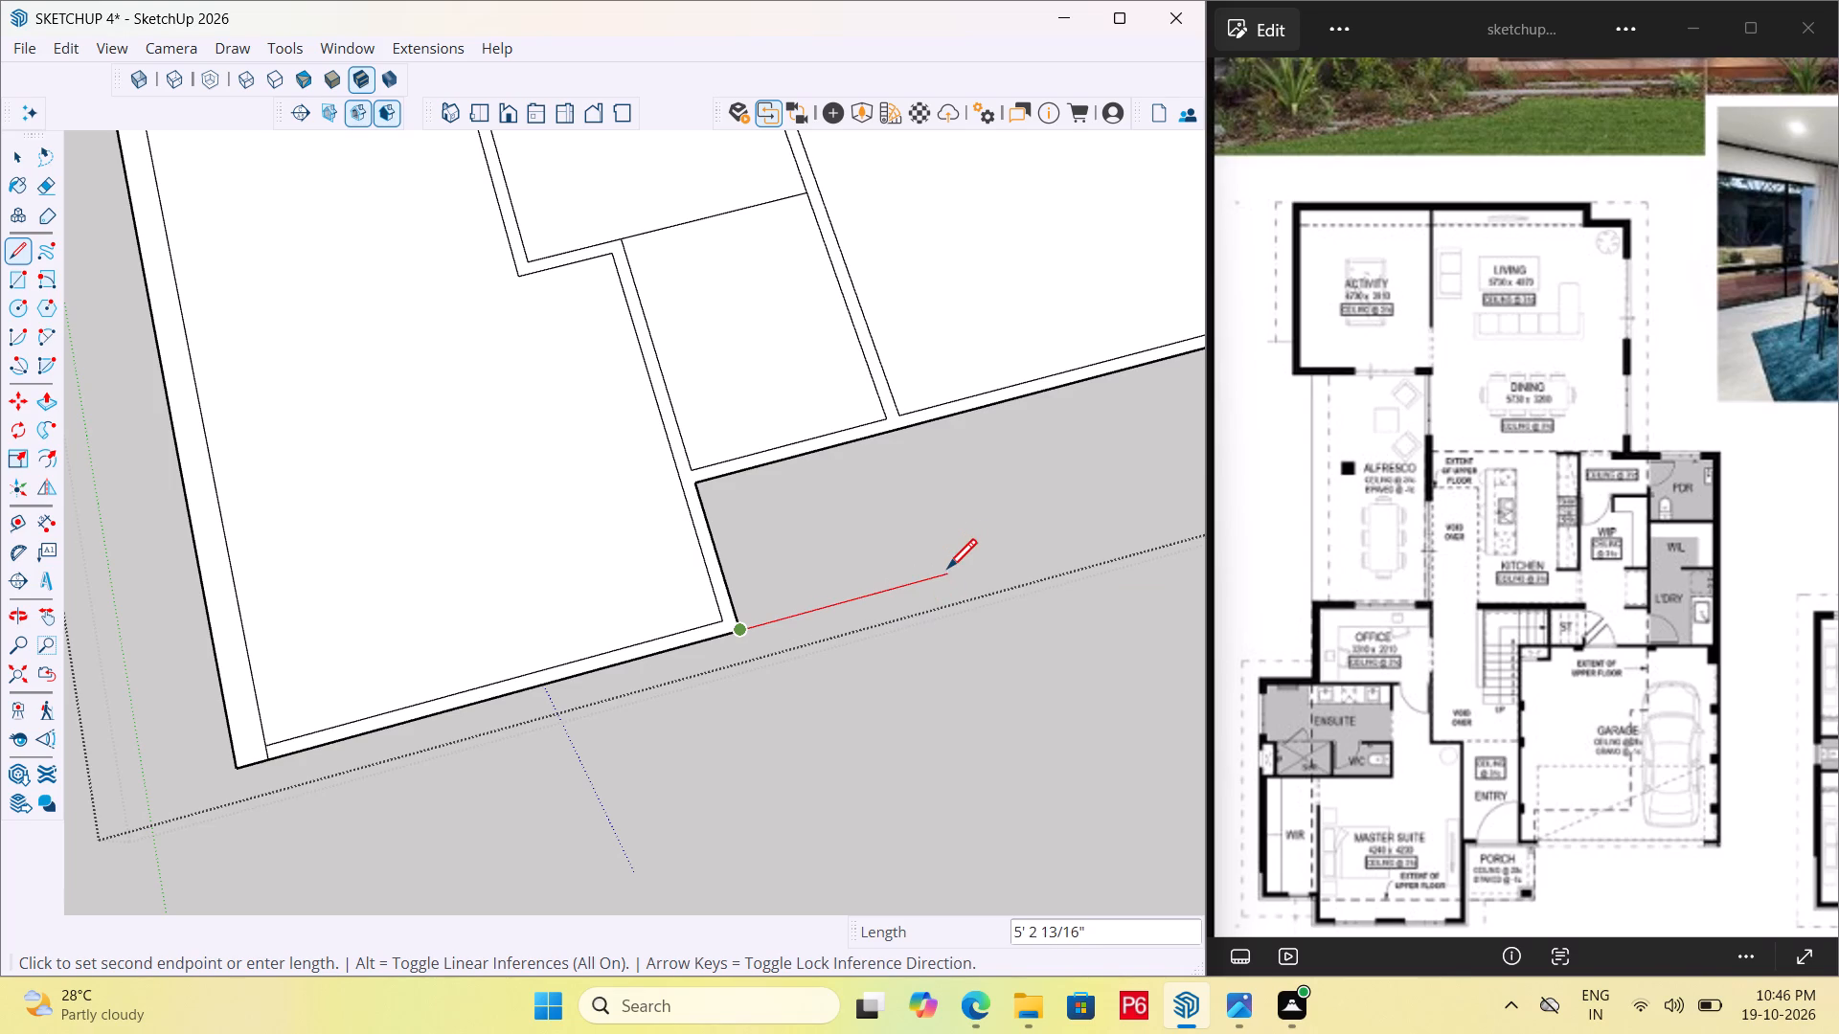
{"action": "key", "text": "space"}
{"action": "key", "text": "l"}
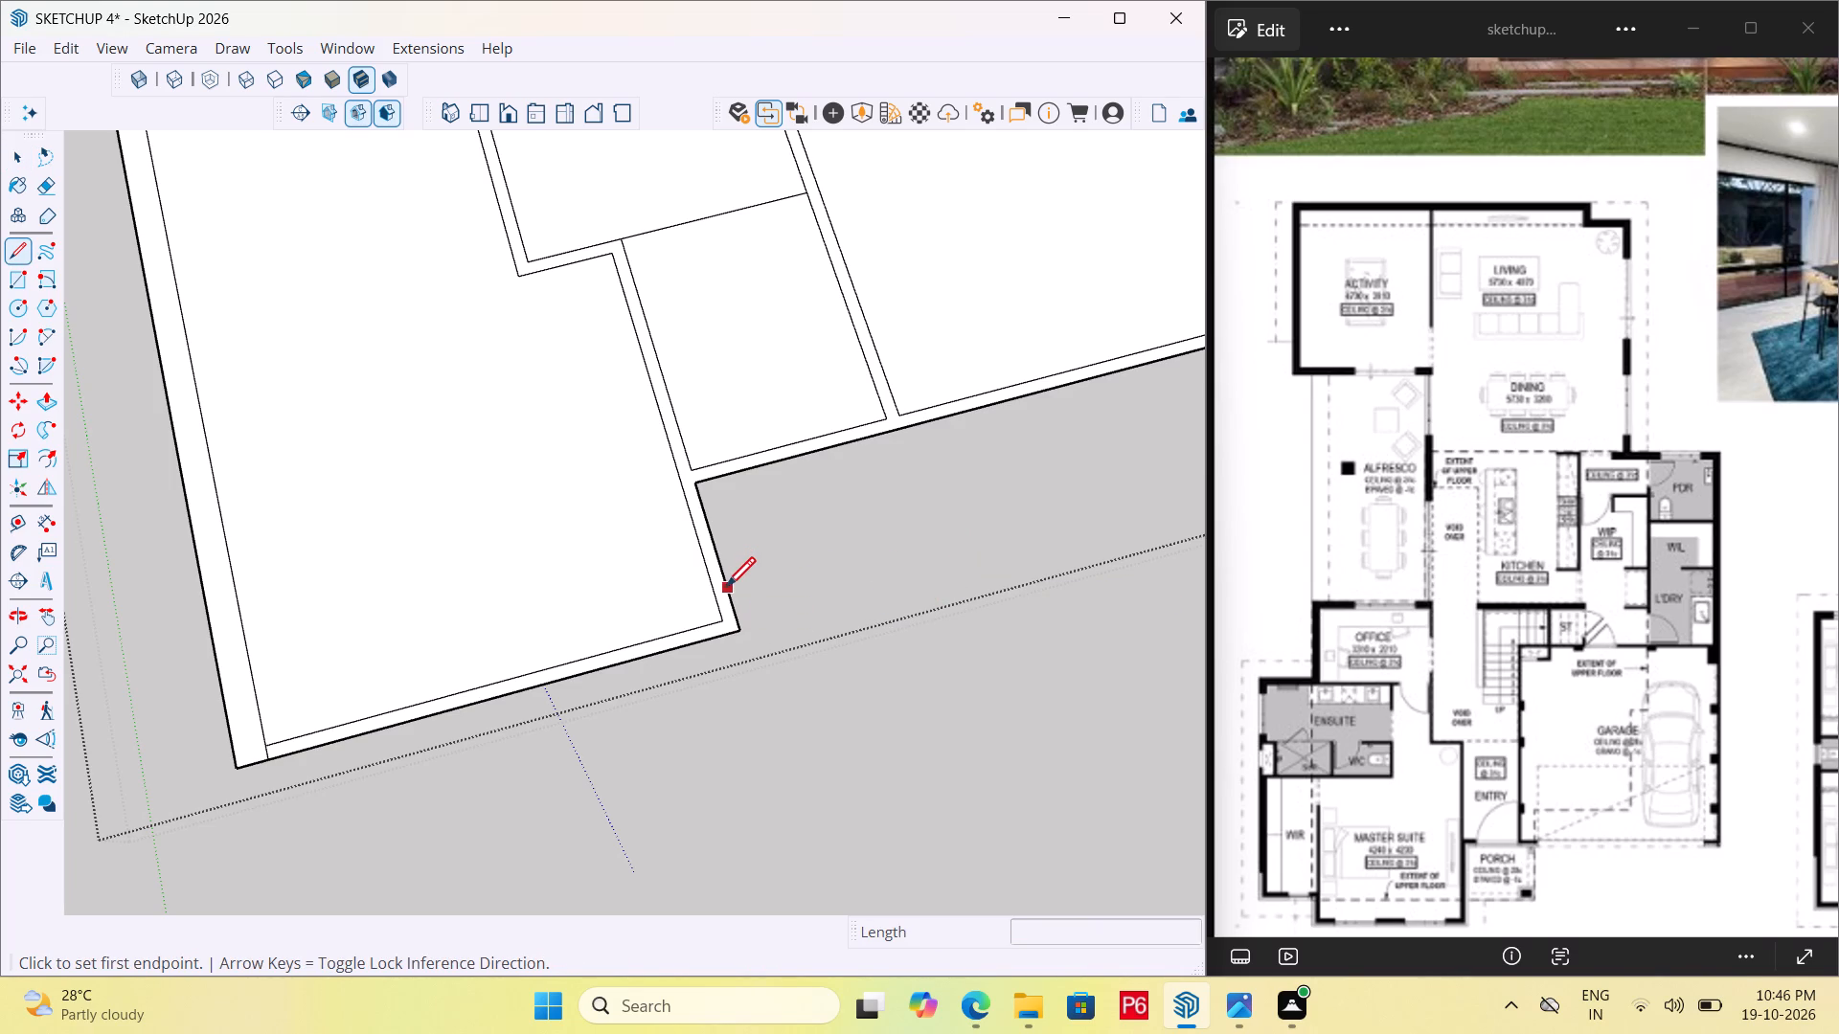
{"action": "left_click_drag", "start_coordinate": [728, 597], "coordinate": [741, 592]}
{"action": "left_click", "coordinate": [971, 530]}
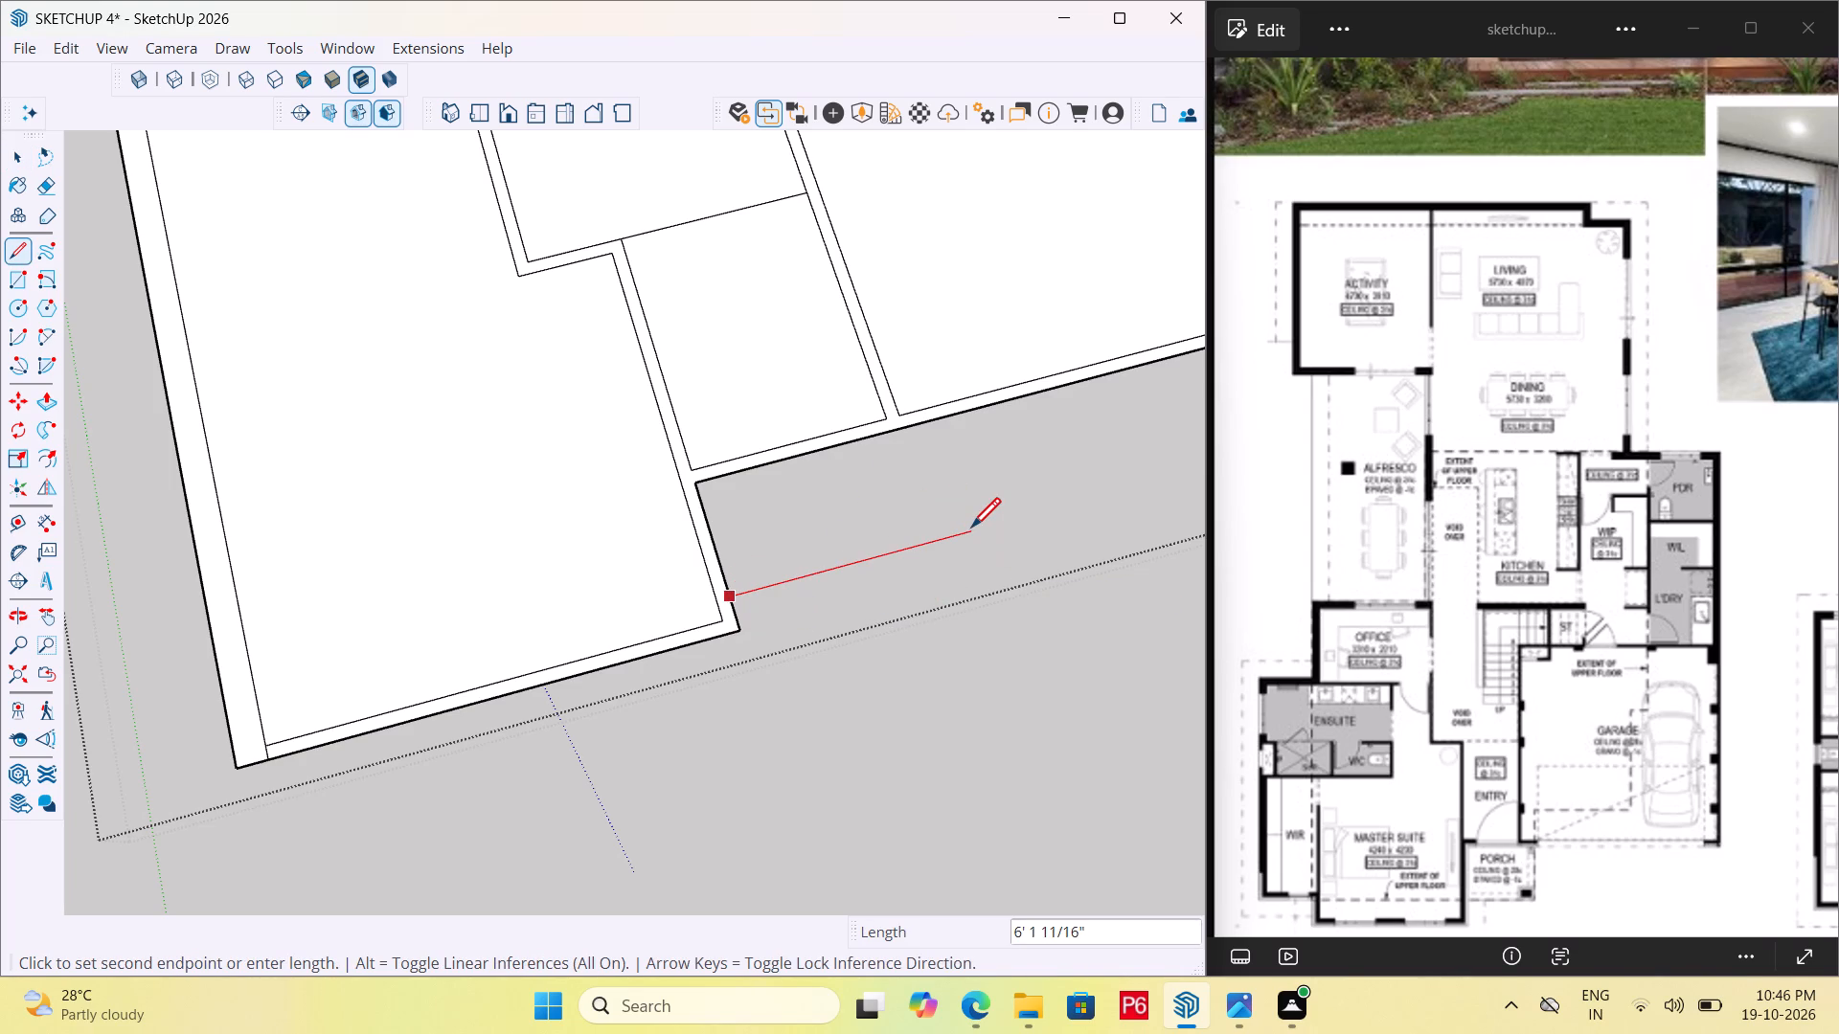
{"action": "key", "text": "l"}
{"action": "double_click", "coordinate": [890, 424]}
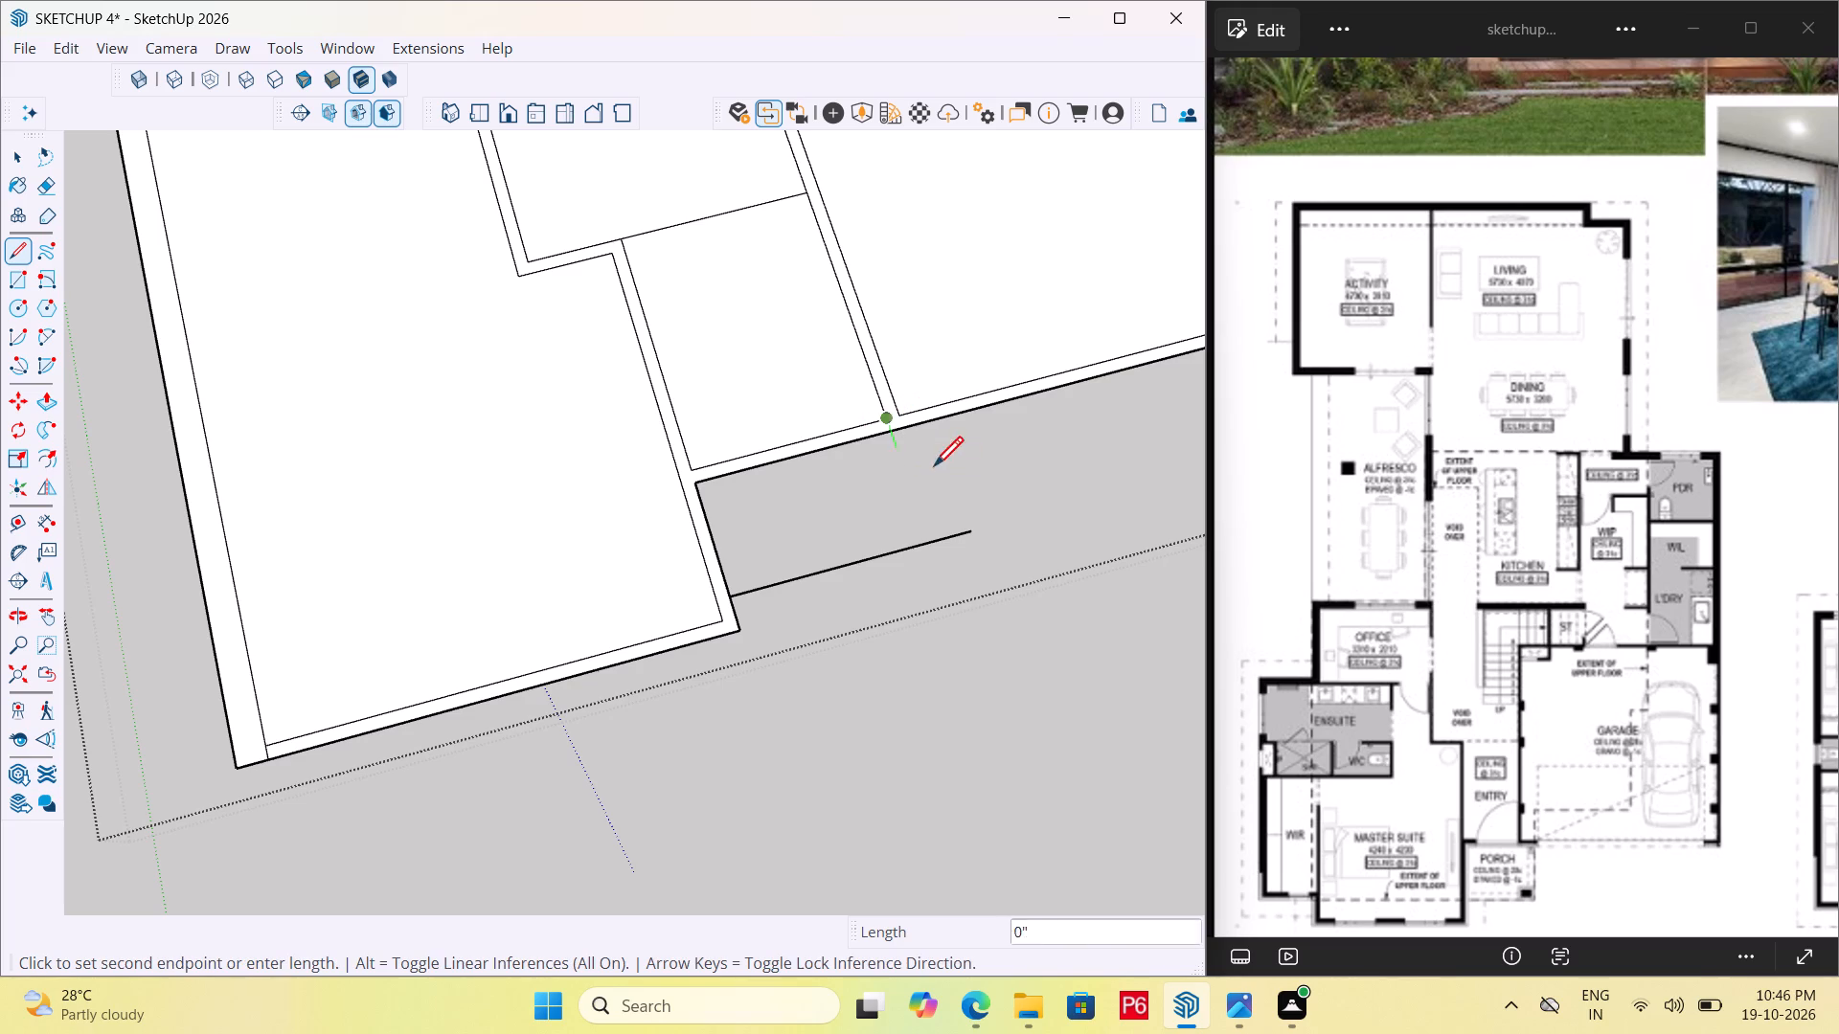
{"action": "left_click", "coordinate": [934, 548]}
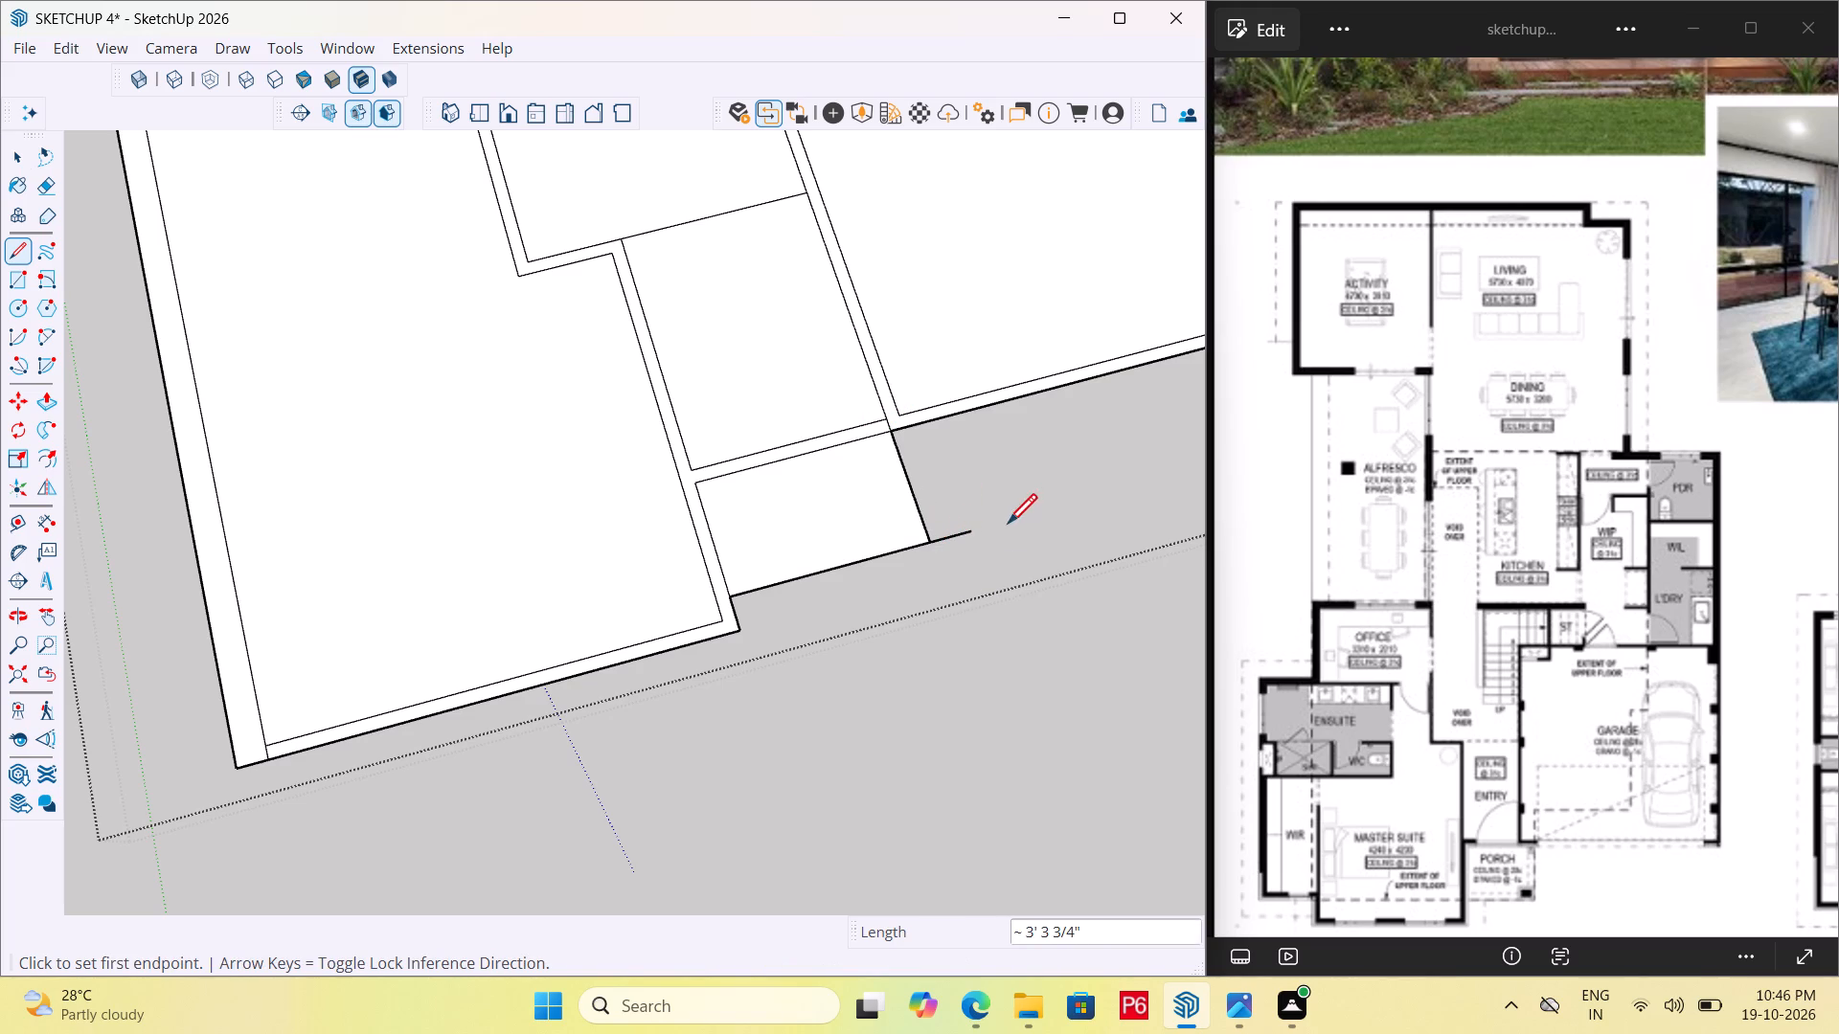
Erase the end of the porch's front line that overshoots its side line.
{"action": "key", "text": "space"}
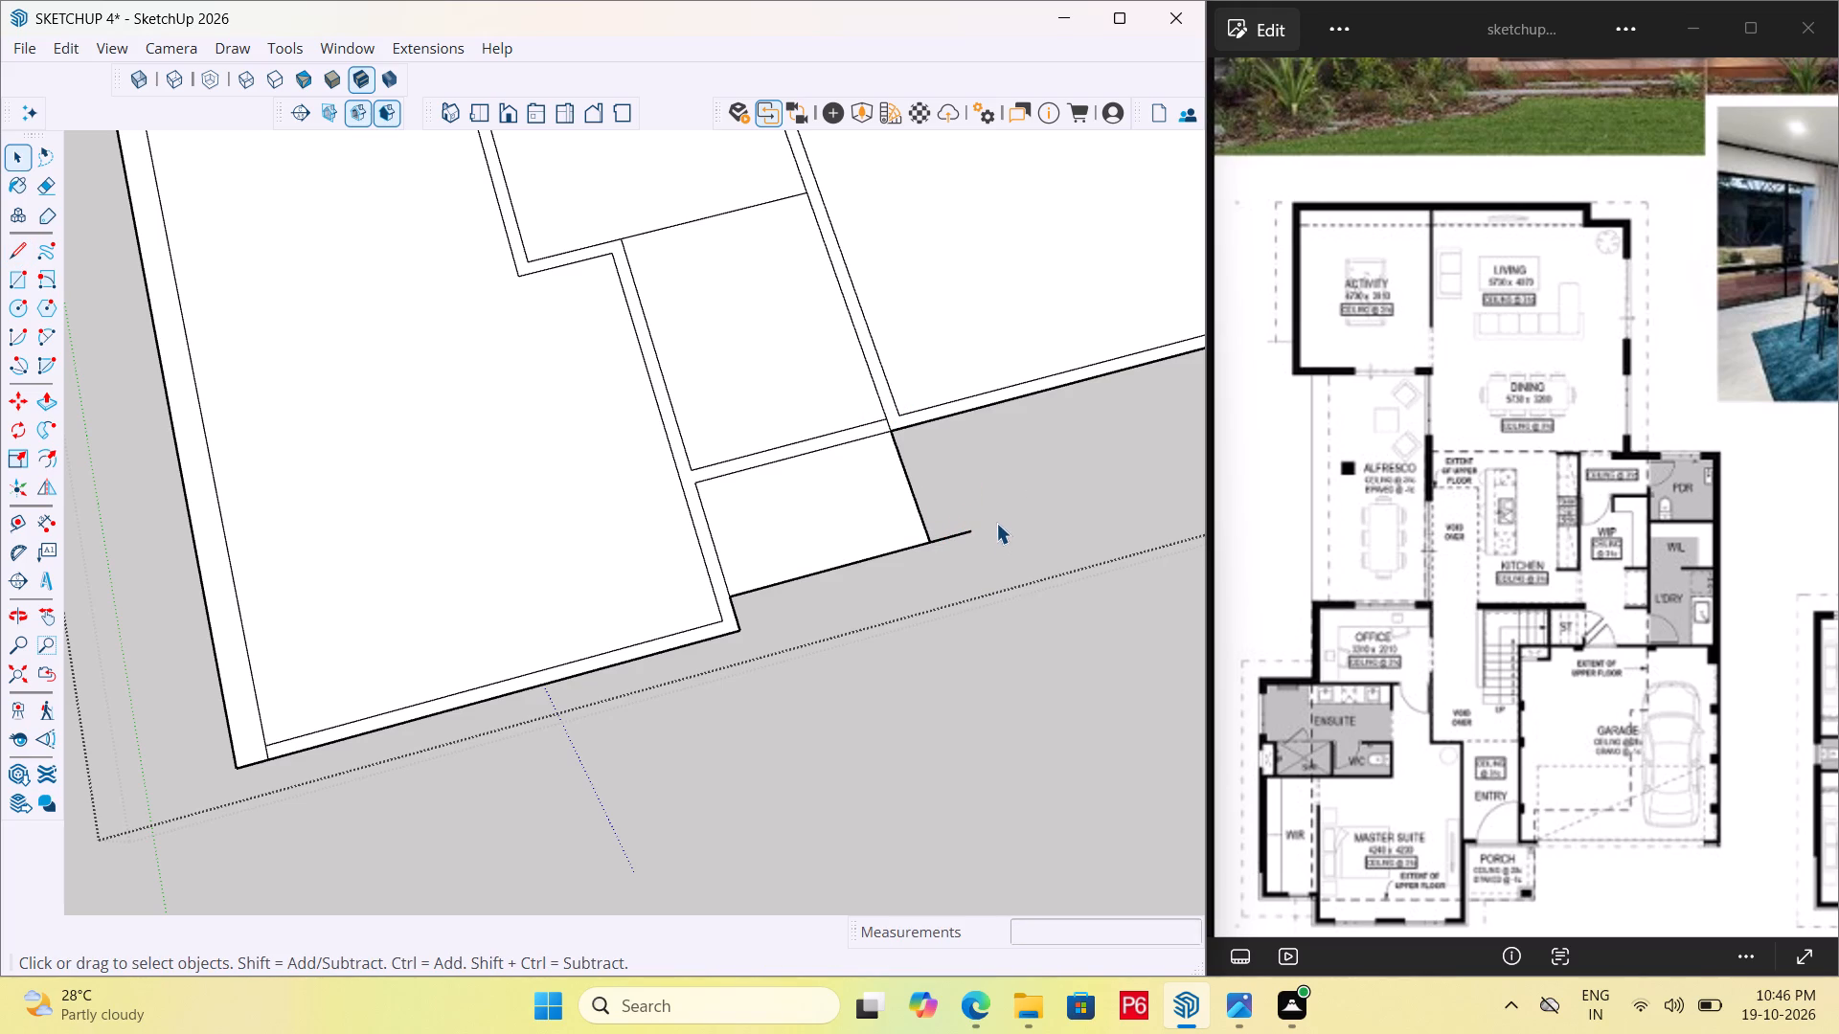
{"action": "key", "text": "e"}
{"action": "double_click", "coordinate": [967, 531]}
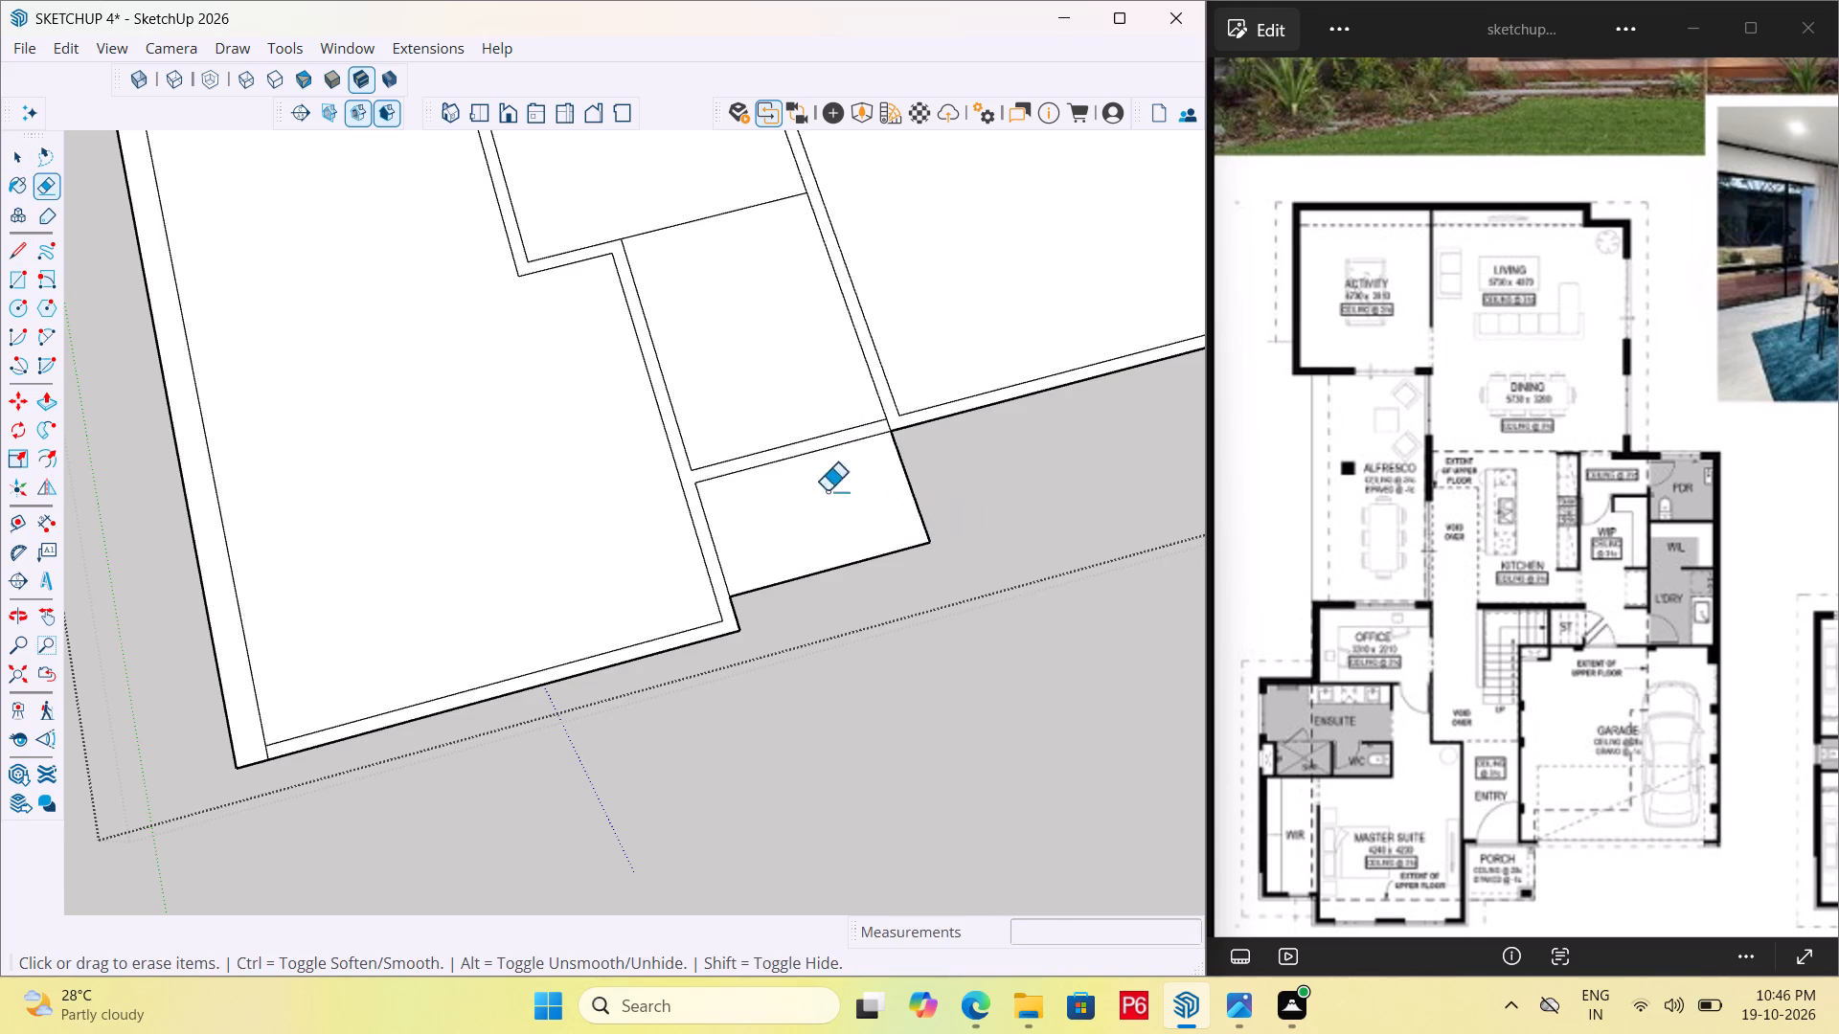
Place guides 4" inside the porch's garage-side edge and its front edge.
{"action": "scroll", "coordinate": [763, 510], "scroll_direction": "up", "scroll_amount": 3}
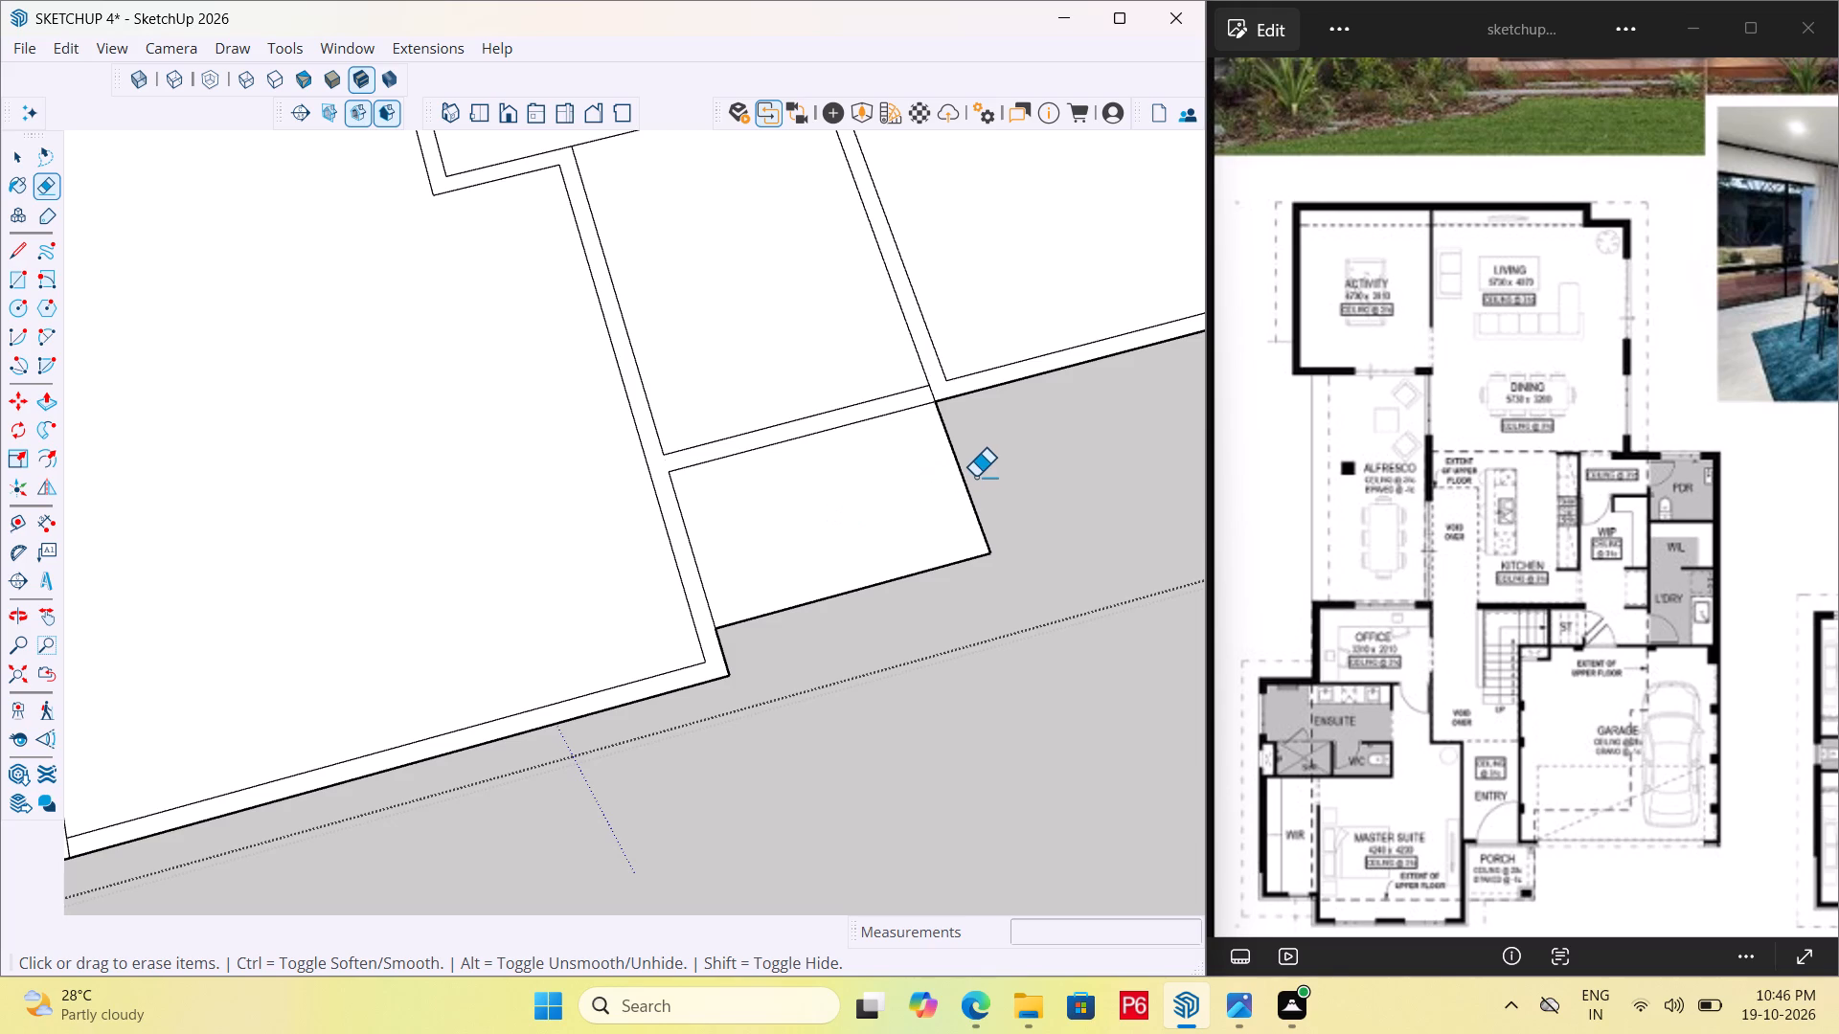
{"action": "key", "text": "t"}
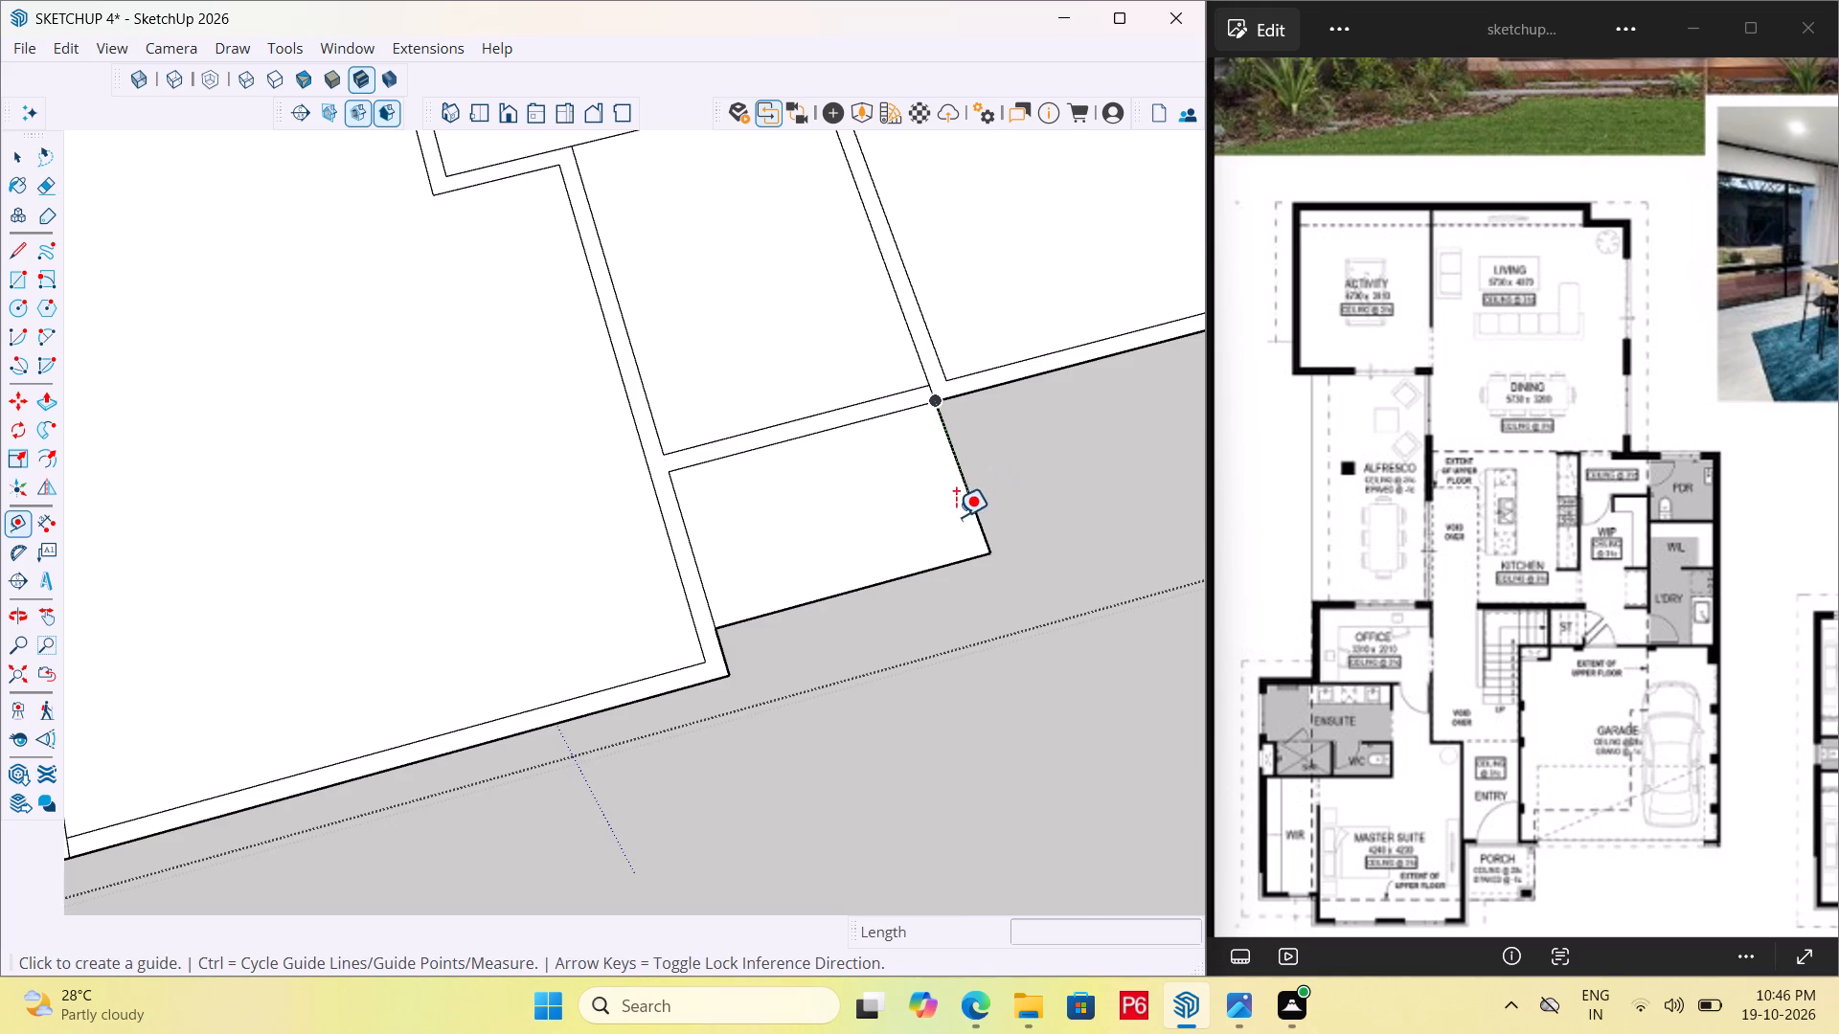
{"action": "left_click", "coordinate": [978, 511]}
{"action": "type", "text": "4\""}
{"action": "key", "text": "Return"}
{"action": "left_click", "coordinate": [885, 579]}
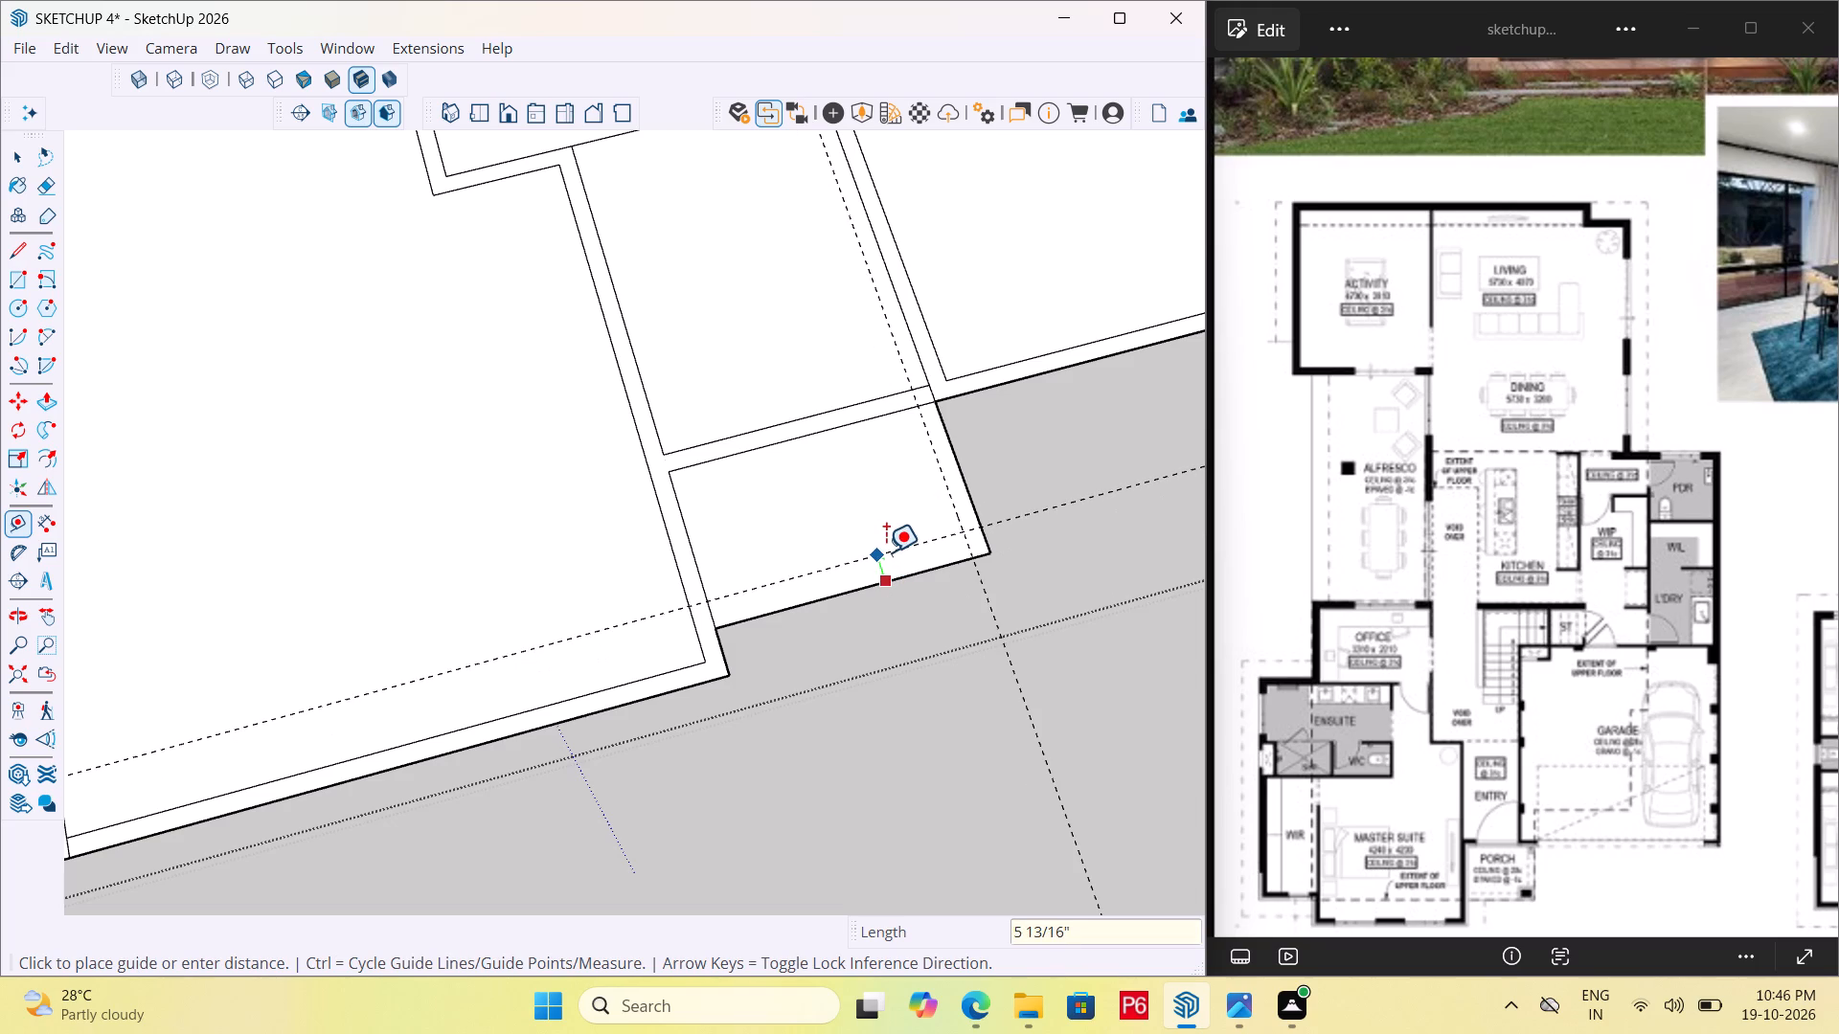
{"action": "key", "text": "4"}
{"action": "key", "text": "shift+quotedbl"}
{"action": "key", "text": "Return"}
Draw the porch's inner front and side wall lines along the two guides.
{"action": "scroll", "coordinate": [1167, 536], "scroll_direction": "up", "scroll_amount": 2}
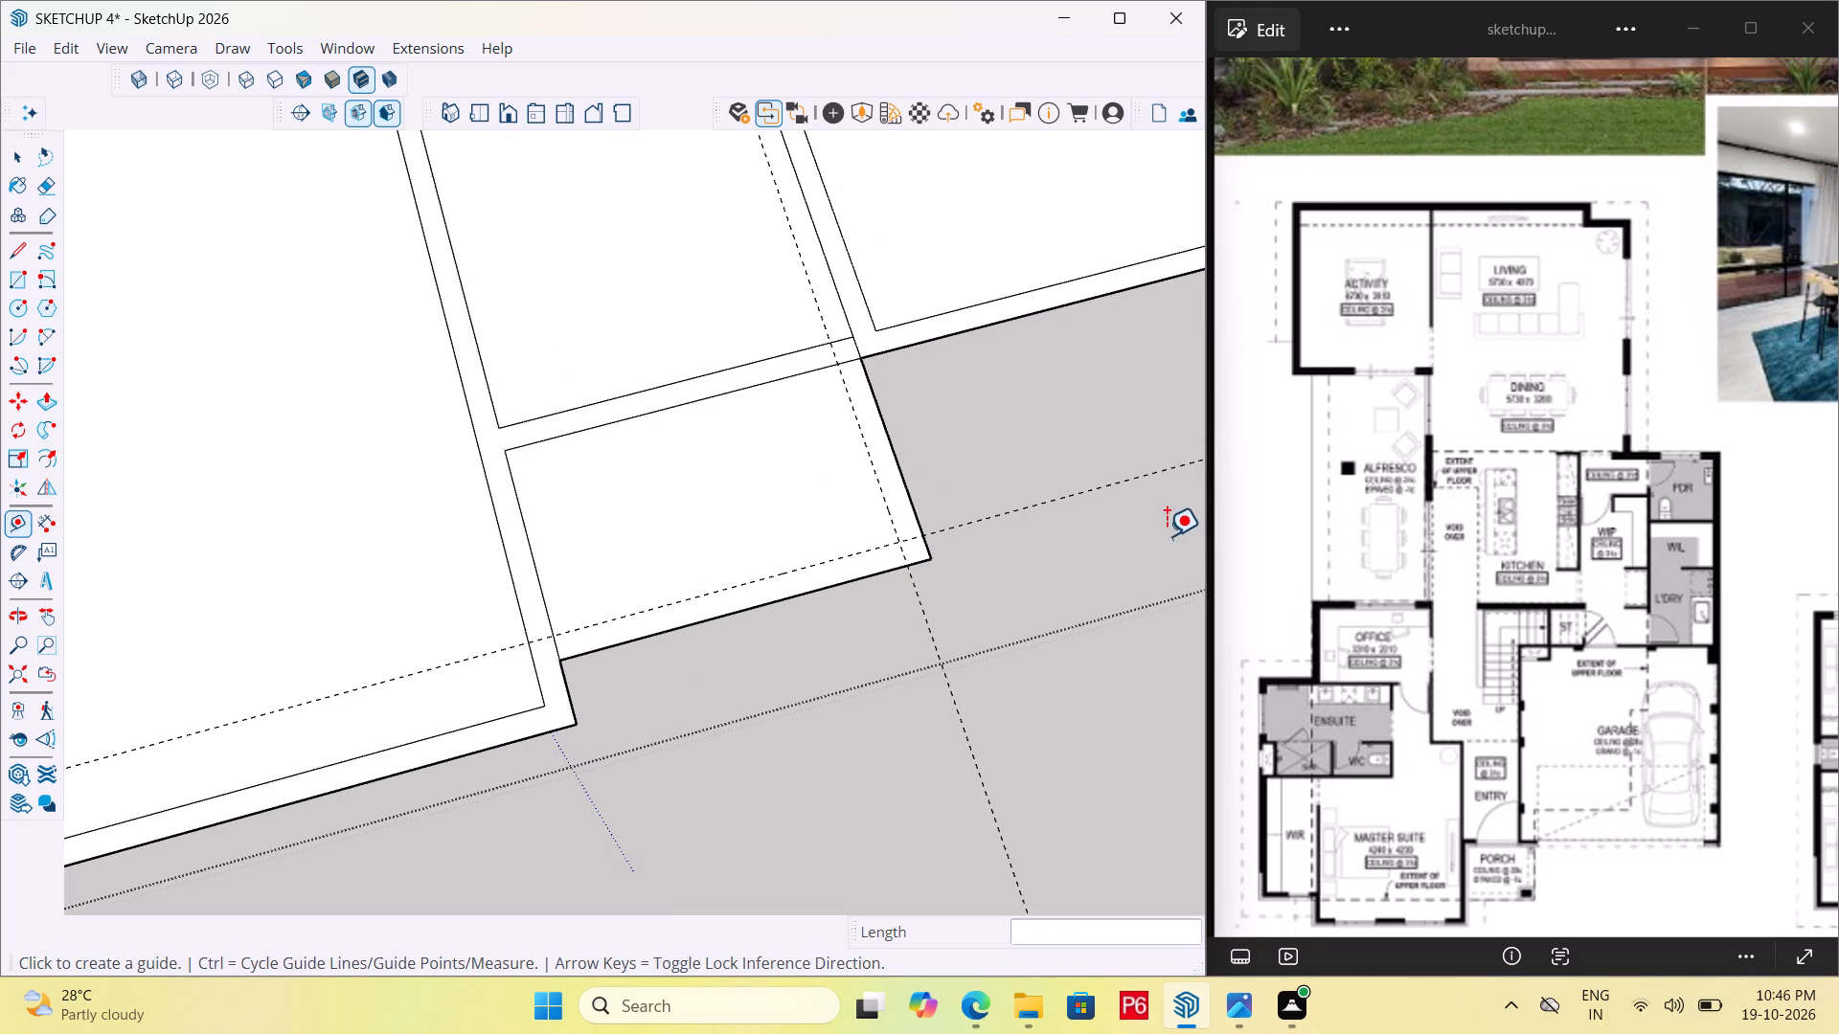
{"action": "scroll", "coordinate": [1167, 536], "scroll_direction": "up", "scroll_amount": 2}
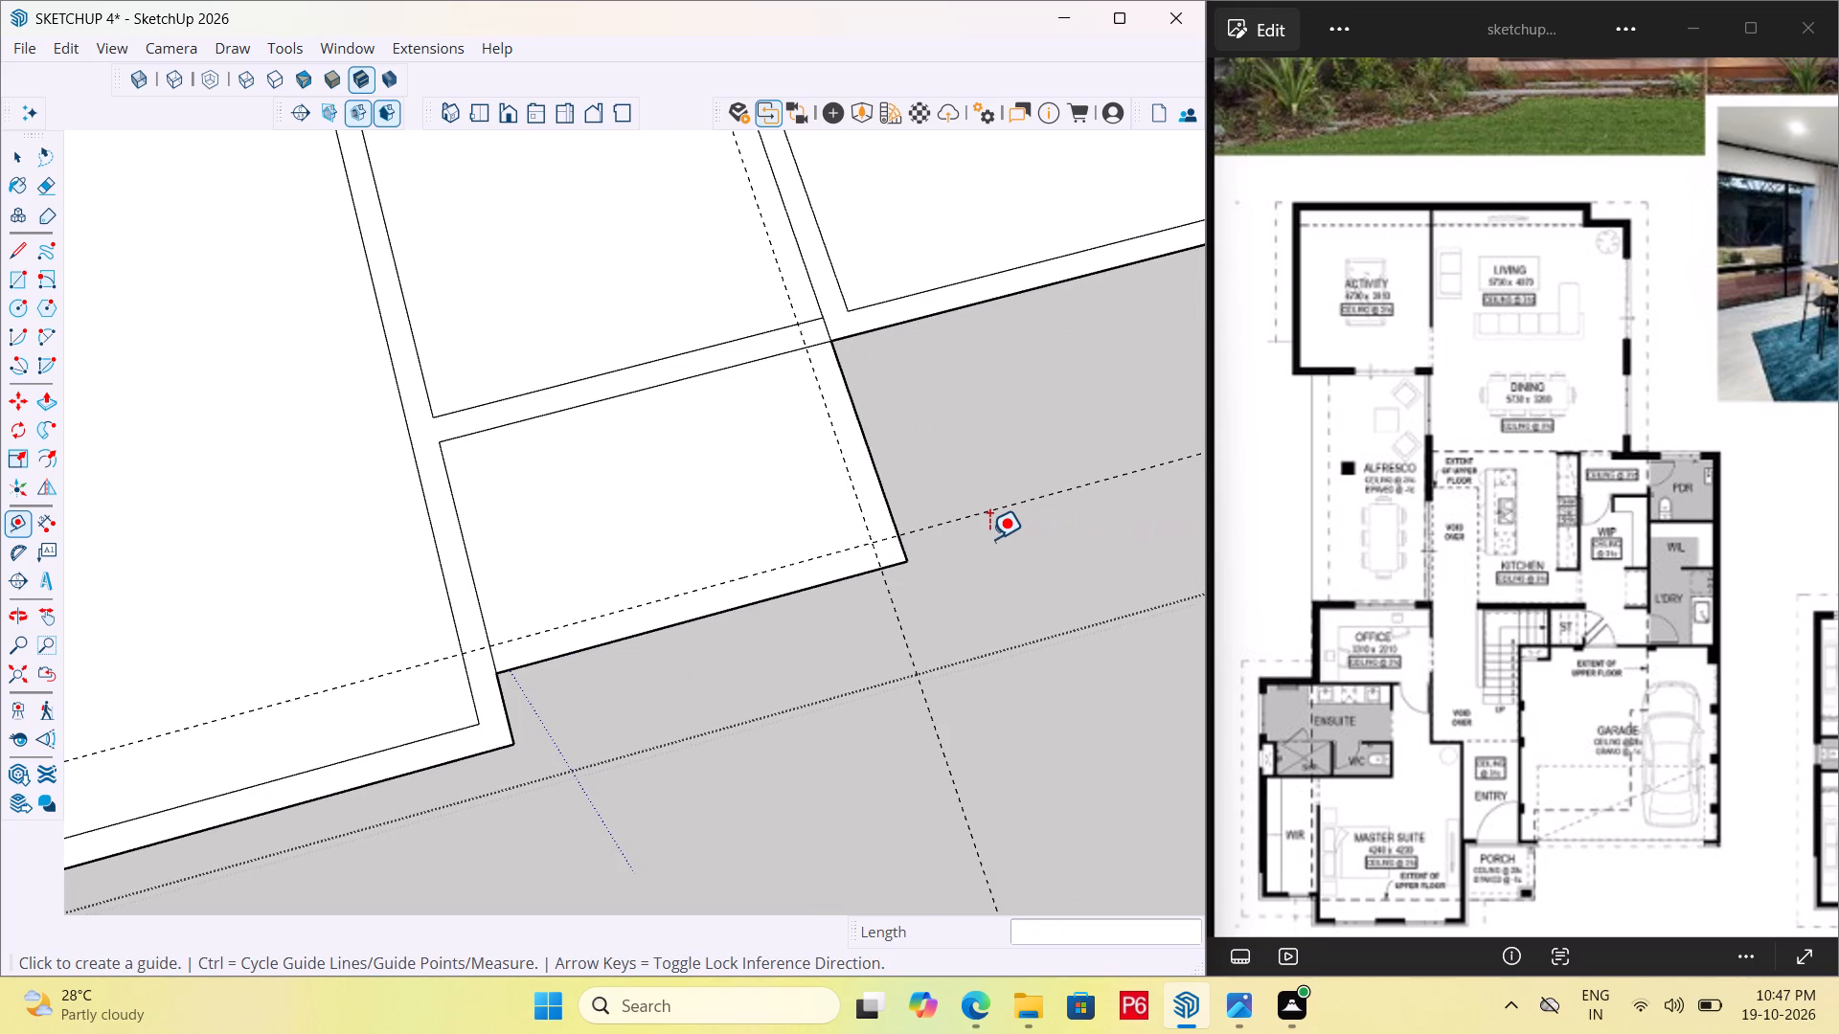
{"action": "key", "text": "l"}
{"action": "left_click_drag", "start_coordinate": [490, 648], "coordinate": [516, 636]}
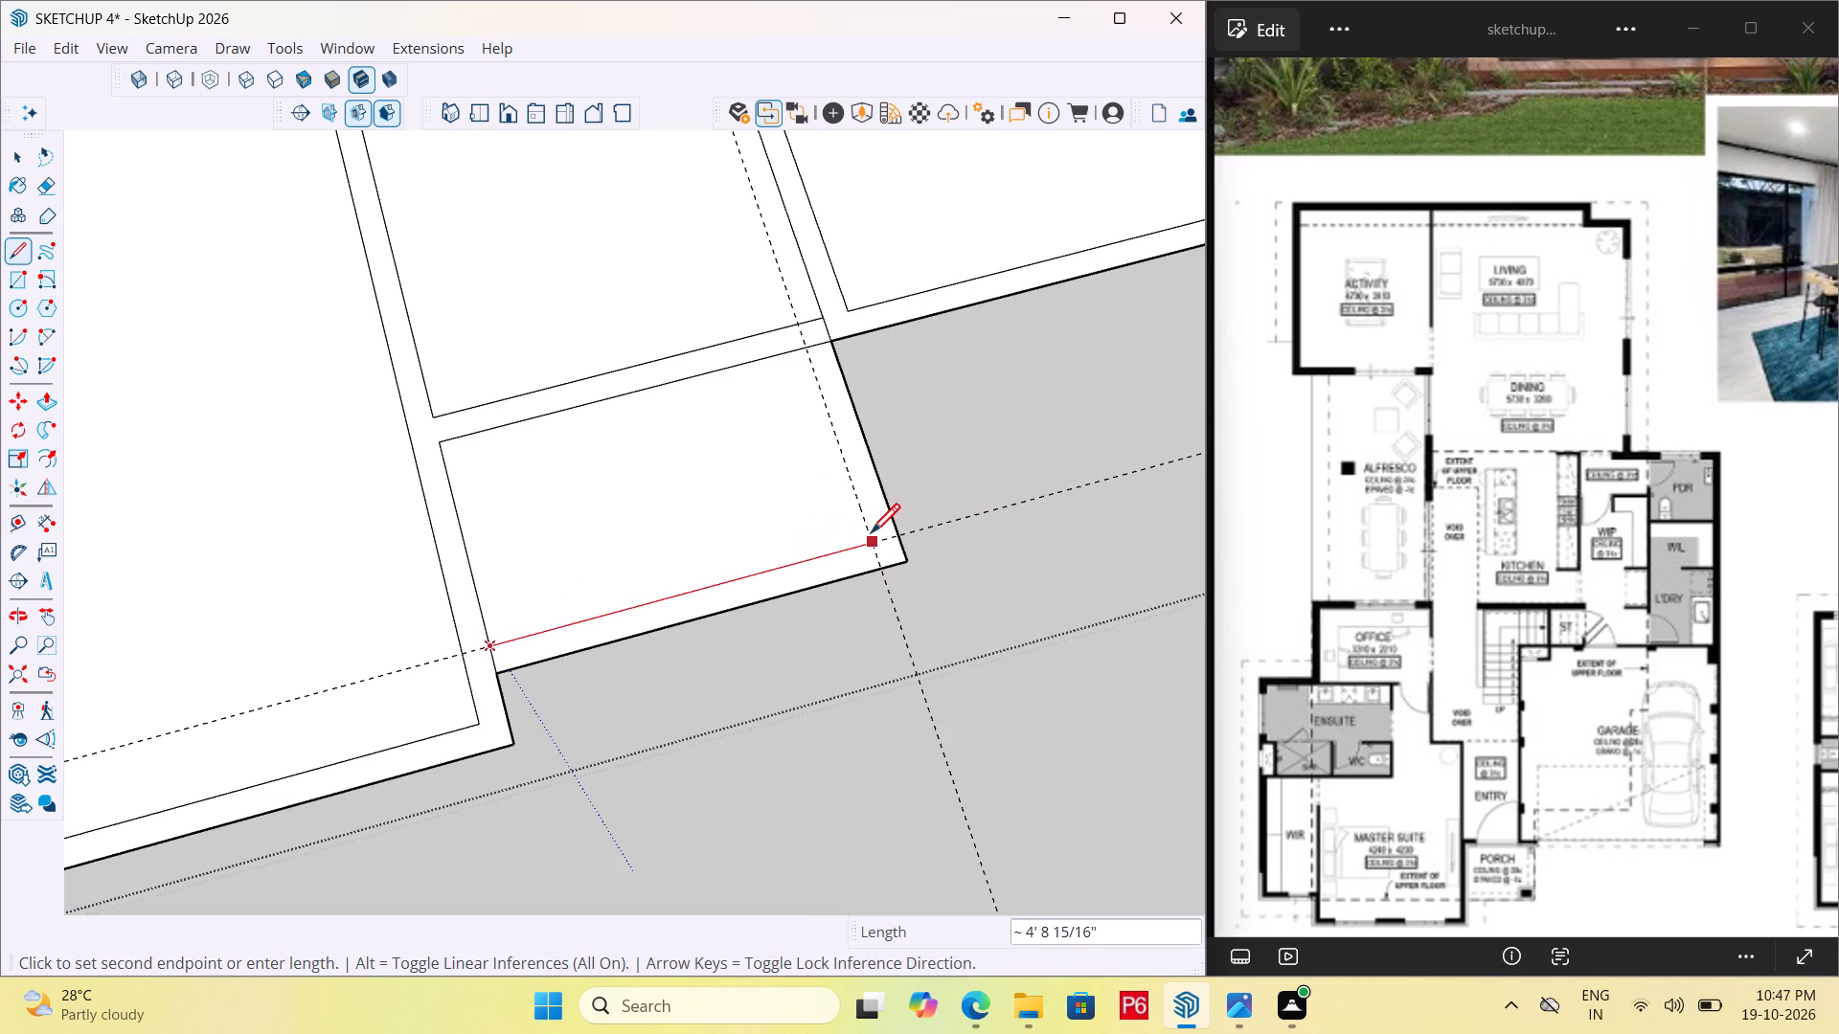
{"action": "double_click", "coordinate": [871, 536]}
{"action": "double_click", "coordinate": [811, 352]}
{"action": "scroll", "coordinate": [949, 439], "scroll_direction": "down", "scroll_amount": 4}
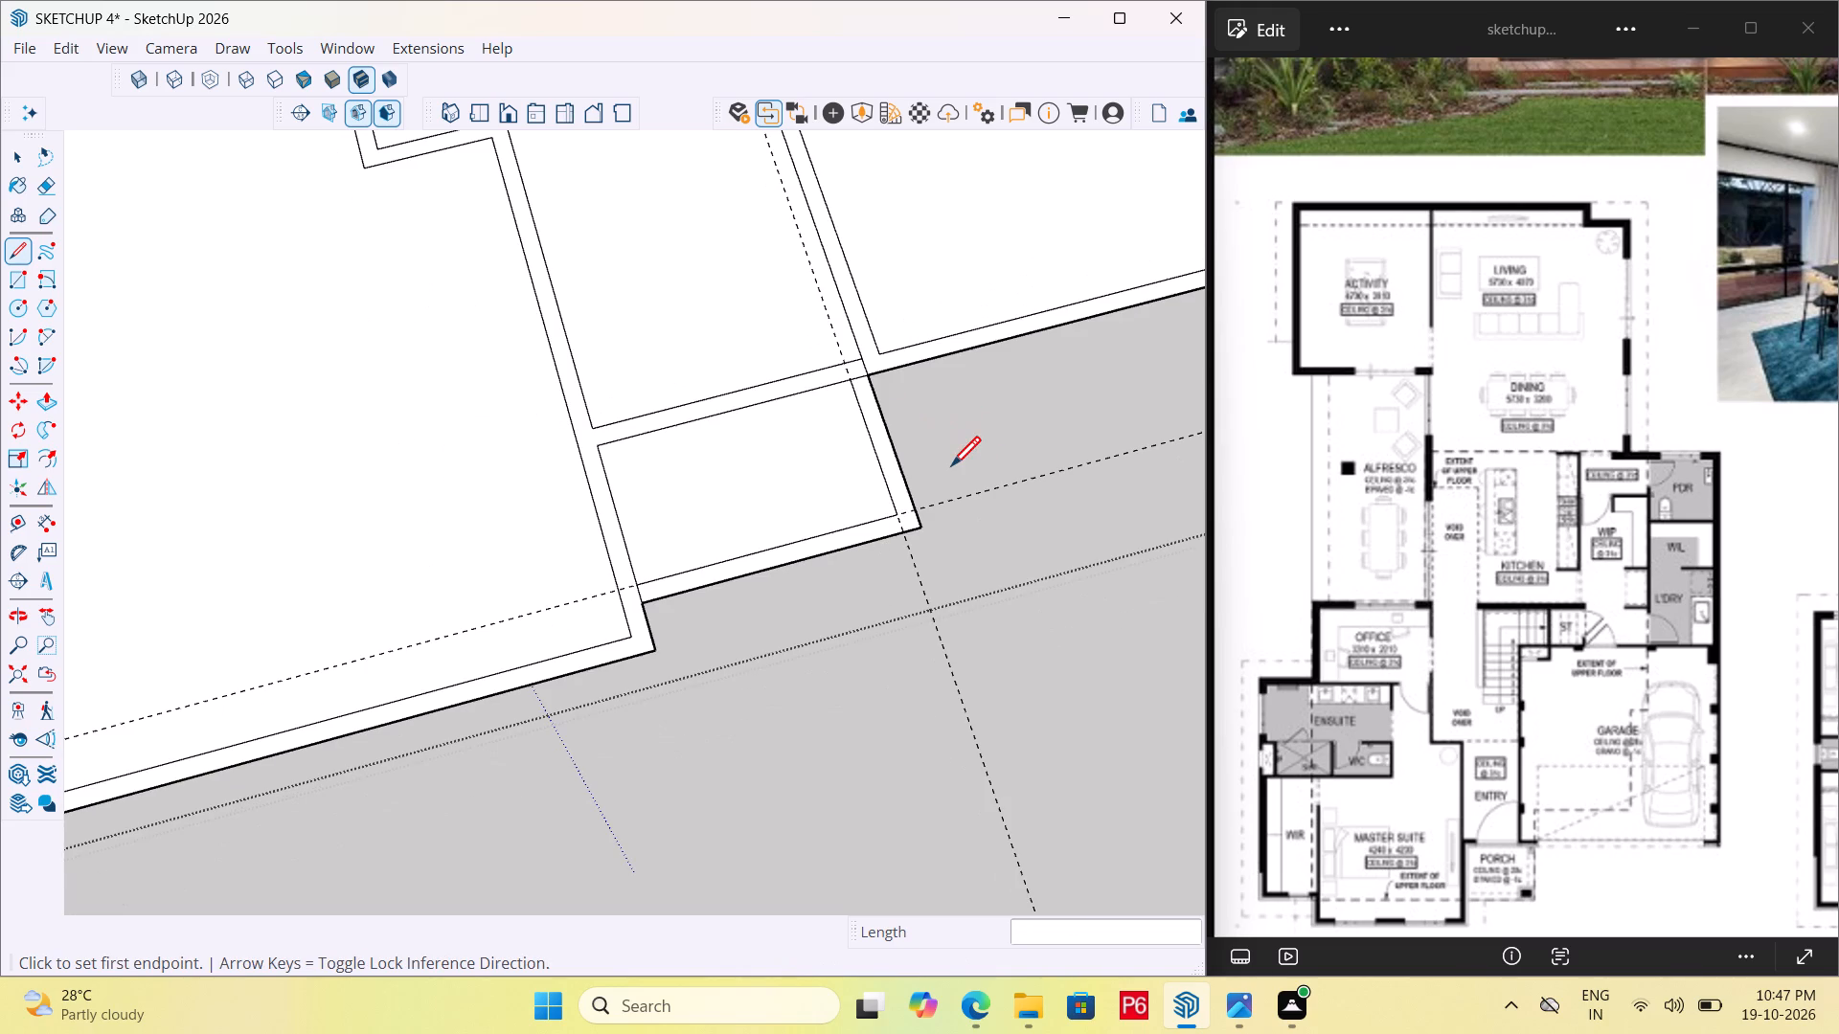
Erase both guides used for the porch walls.
{"action": "key", "text": "e"}
{"action": "left_click", "coordinate": [1088, 495]}
{"action": "left_click_drag", "start_coordinate": [1036, 466], "coordinate": [1033, 488]}
{"action": "left_click_drag", "start_coordinate": [1033, 488], "coordinate": [1024, 494]}
{"action": "double_click", "coordinate": [917, 577]}
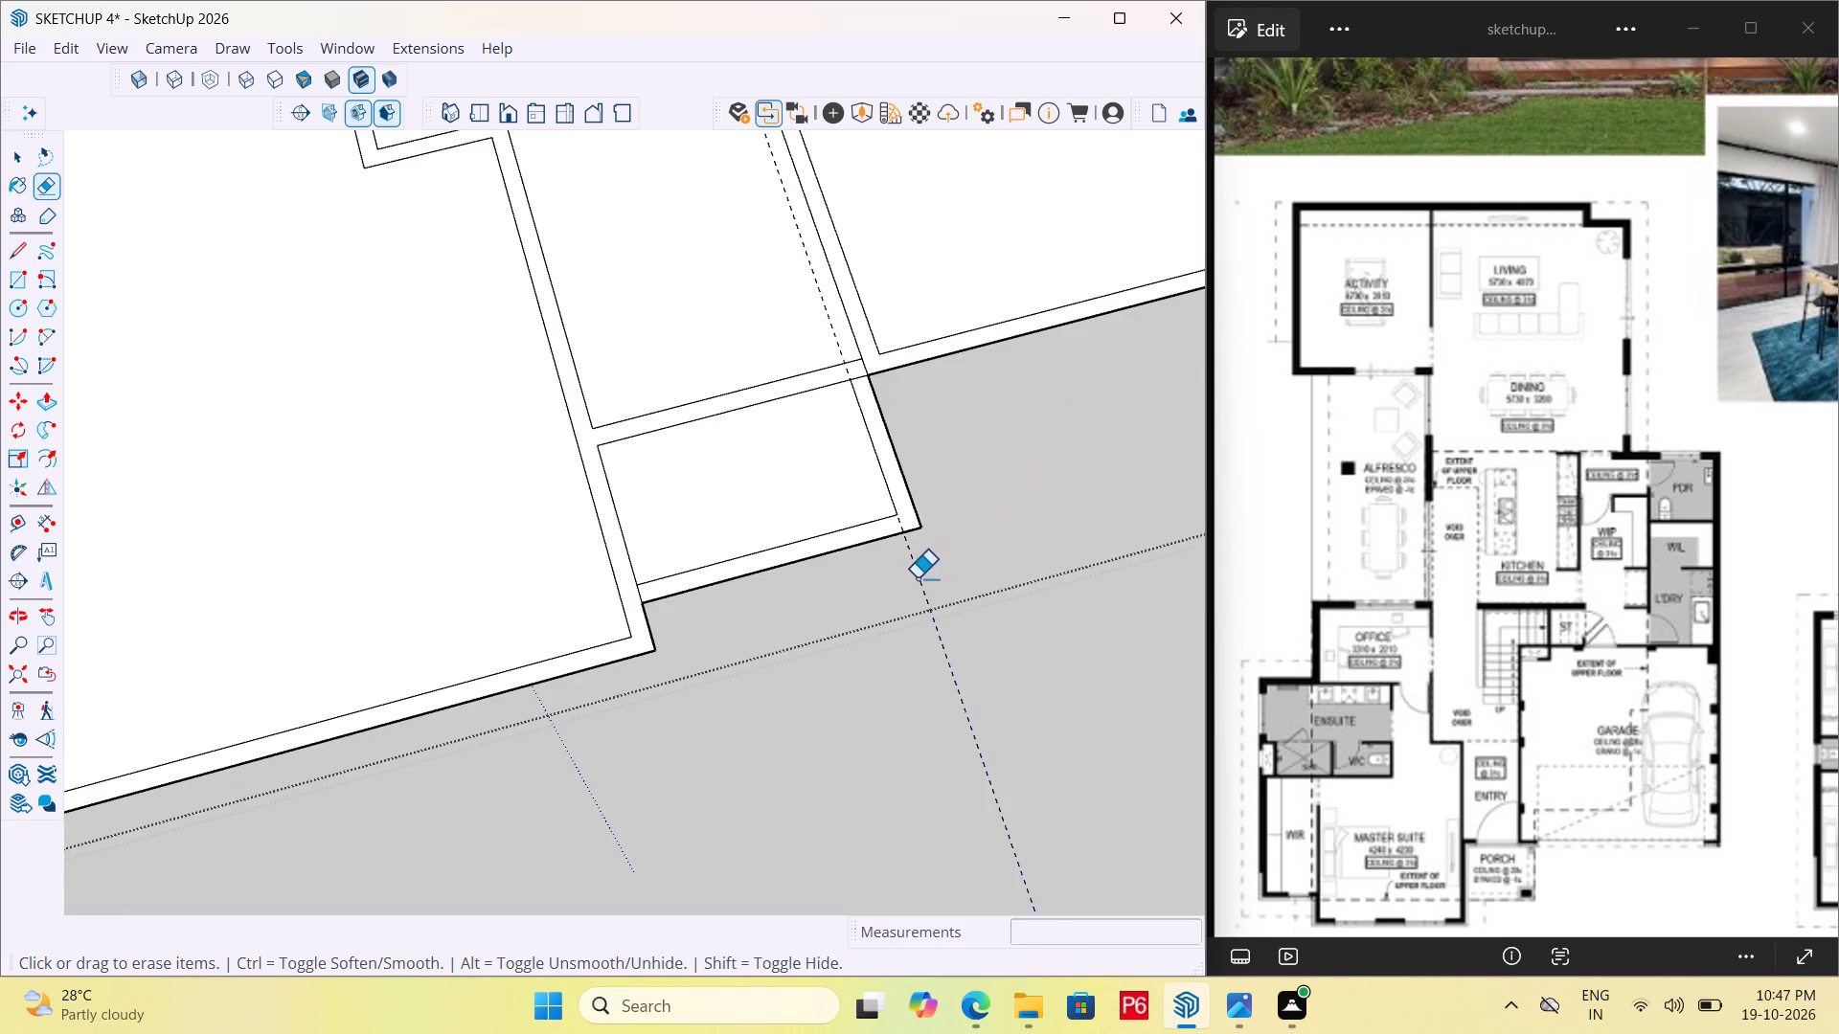
Erase the leftover segments where the porch walls meet the entry wall and the master suite's side wall.
{"action": "scroll", "coordinate": [861, 386], "scroll_direction": "up", "scroll_amount": 9}
{"action": "left_click", "coordinate": [858, 364]}
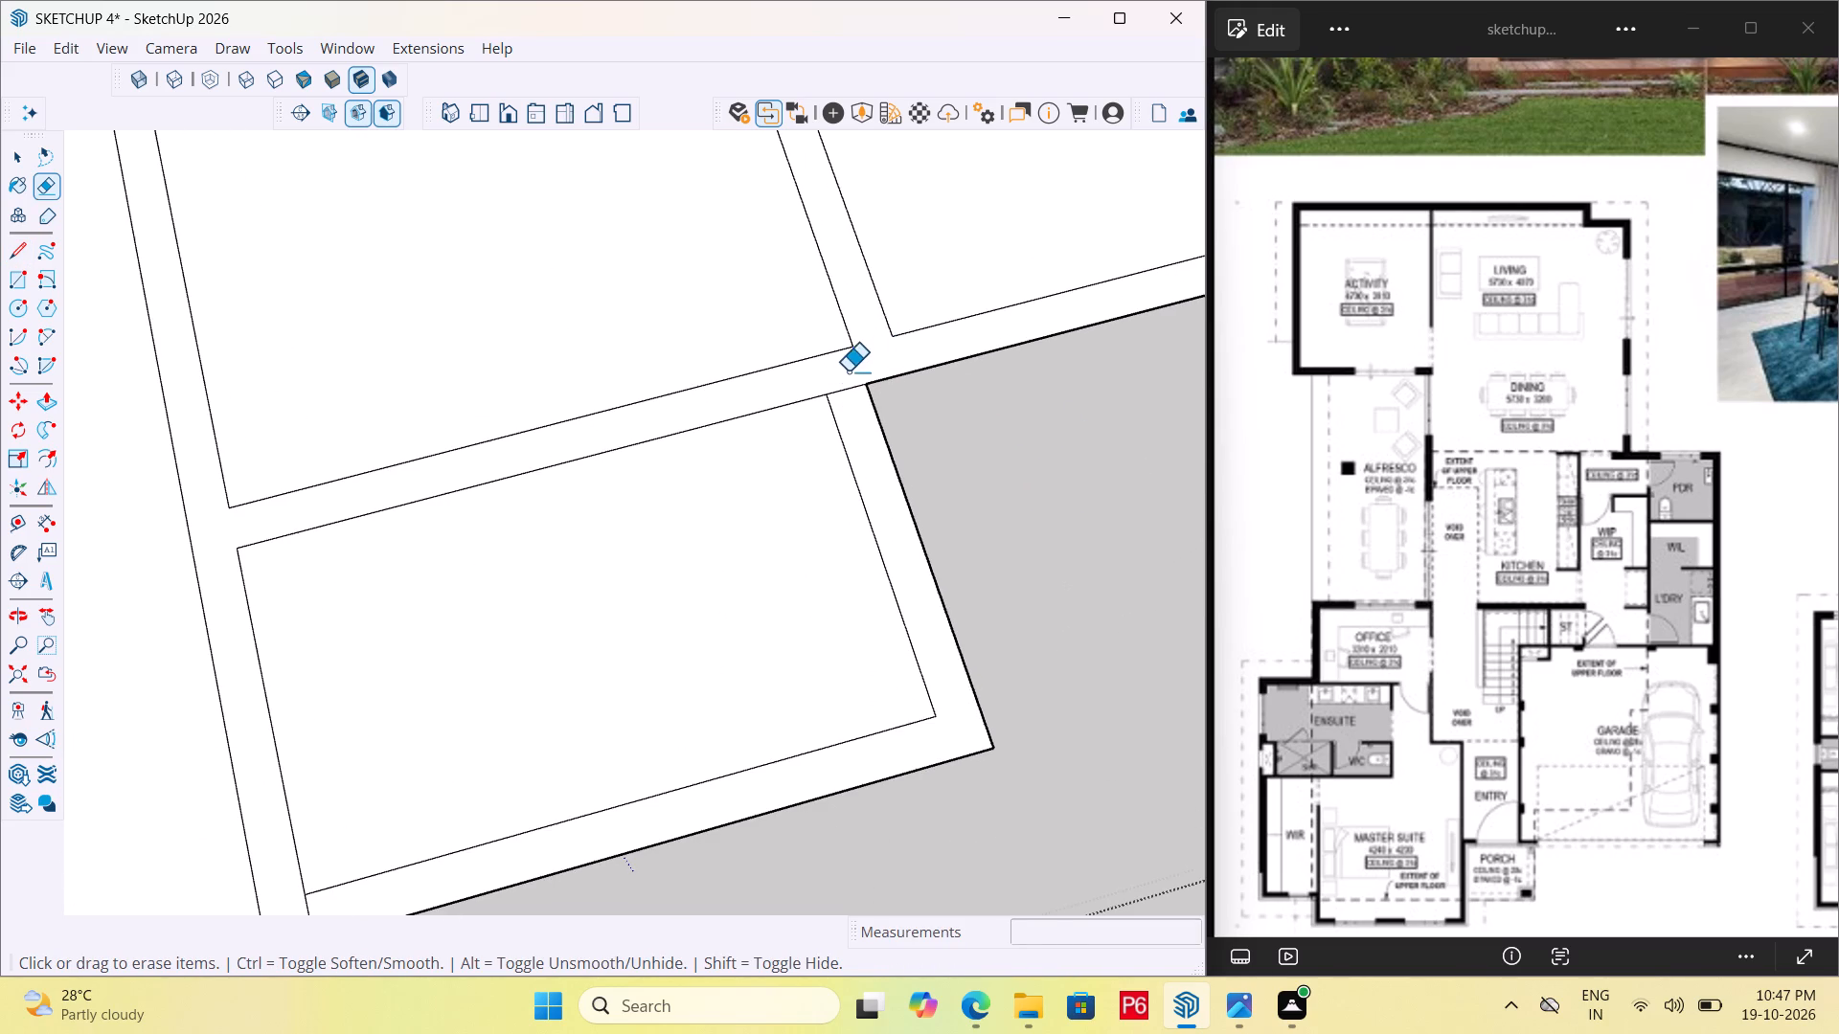
{"action": "left_click_drag", "start_coordinate": [840, 386], "coordinate": [855, 400]}
{"action": "scroll", "coordinate": [853, 364], "scroll_direction": "down", "scroll_amount": 5}
{"action": "scroll", "coordinate": [523, 699], "scroll_direction": "up", "scroll_amount": 4}
{"action": "left_click", "coordinate": [534, 687]}
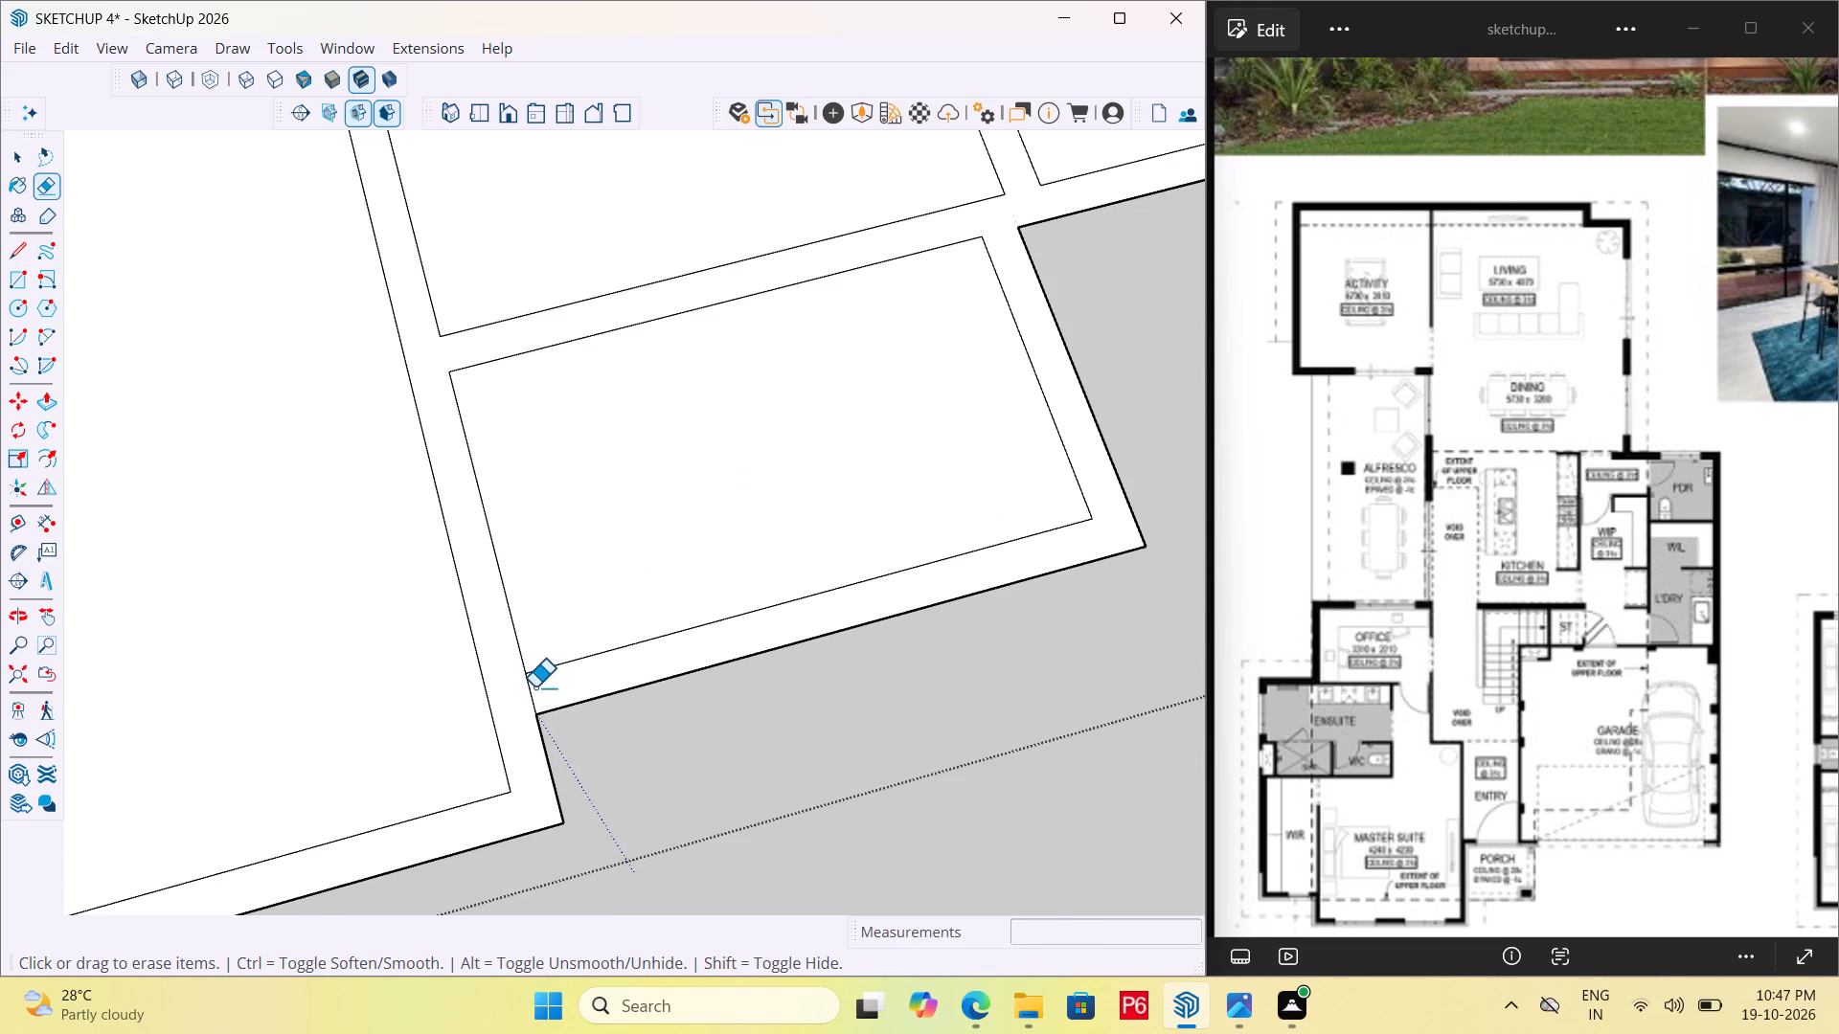
Save the model.
{"action": "scroll", "coordinate": [742, 652], "scroll_direction": "down", "scroll_amount": 13}
{"action": "key", "text": "ctrl+s"}
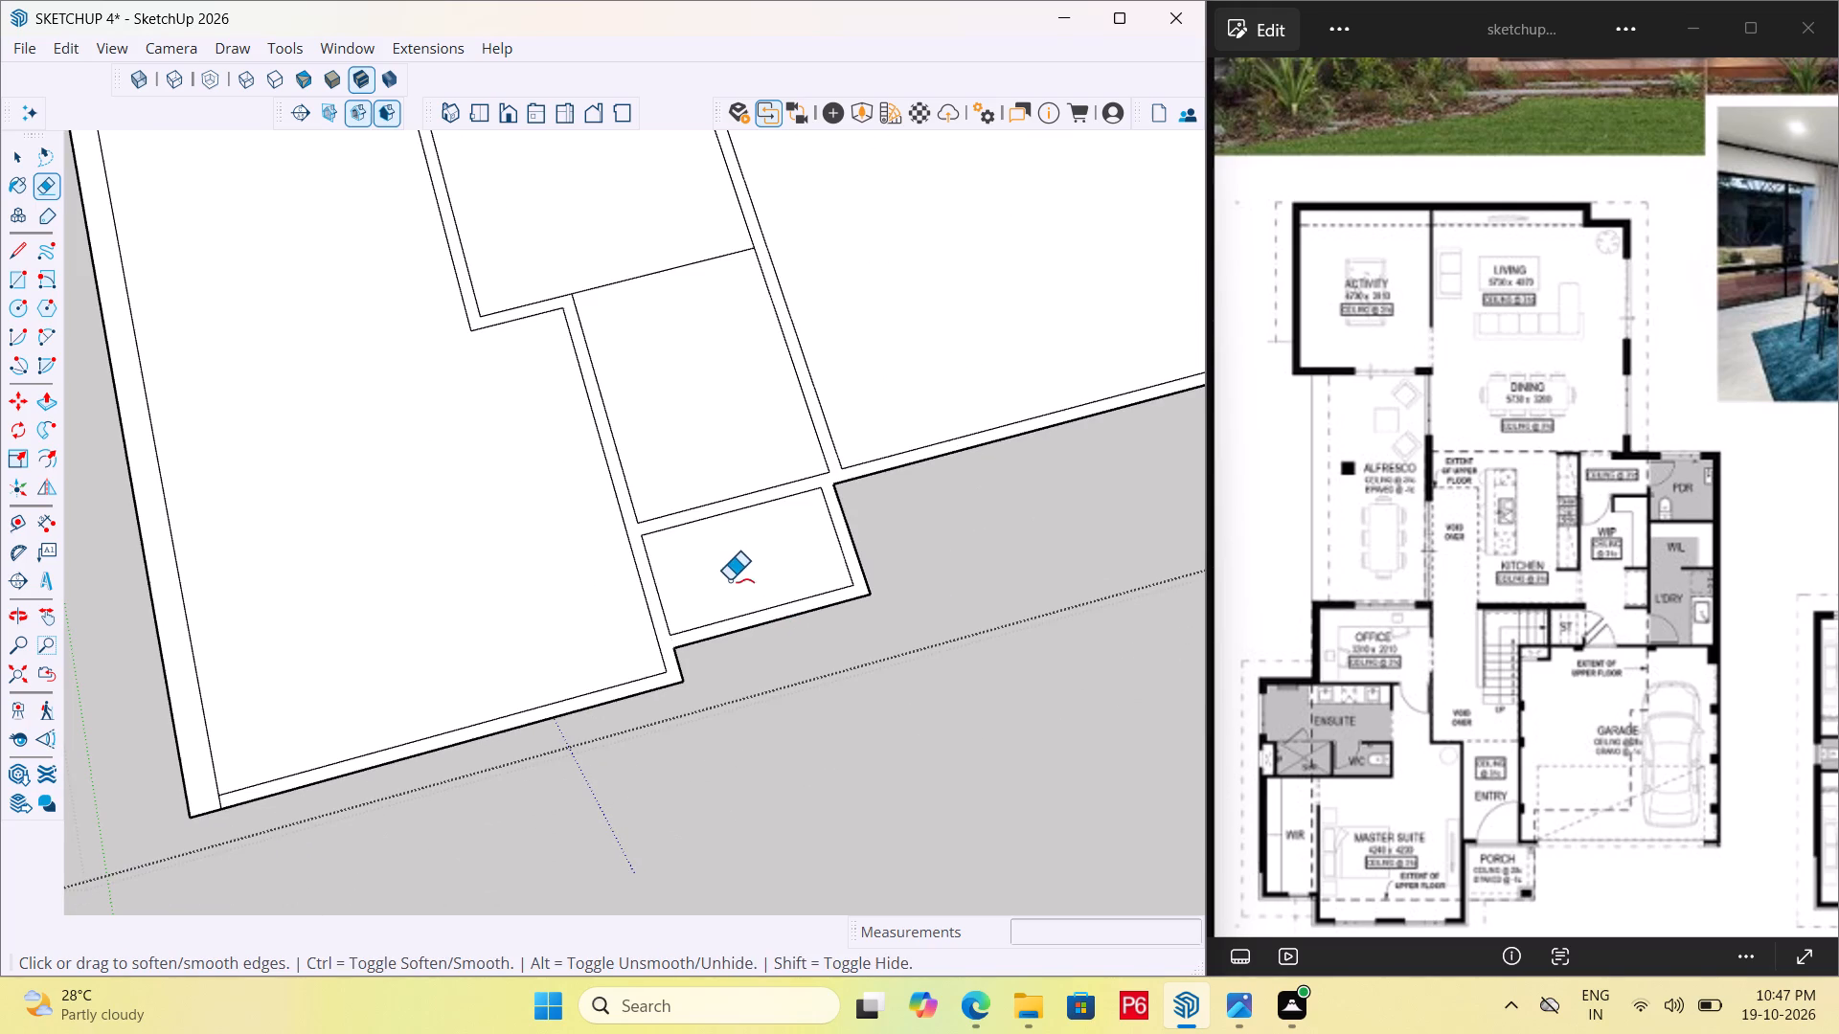
{"action": "key", "text": "ctrl+s"}
{"action": "key", "text": "ctrl+s"}
{"action": "key", "text": "ctrl+s"}
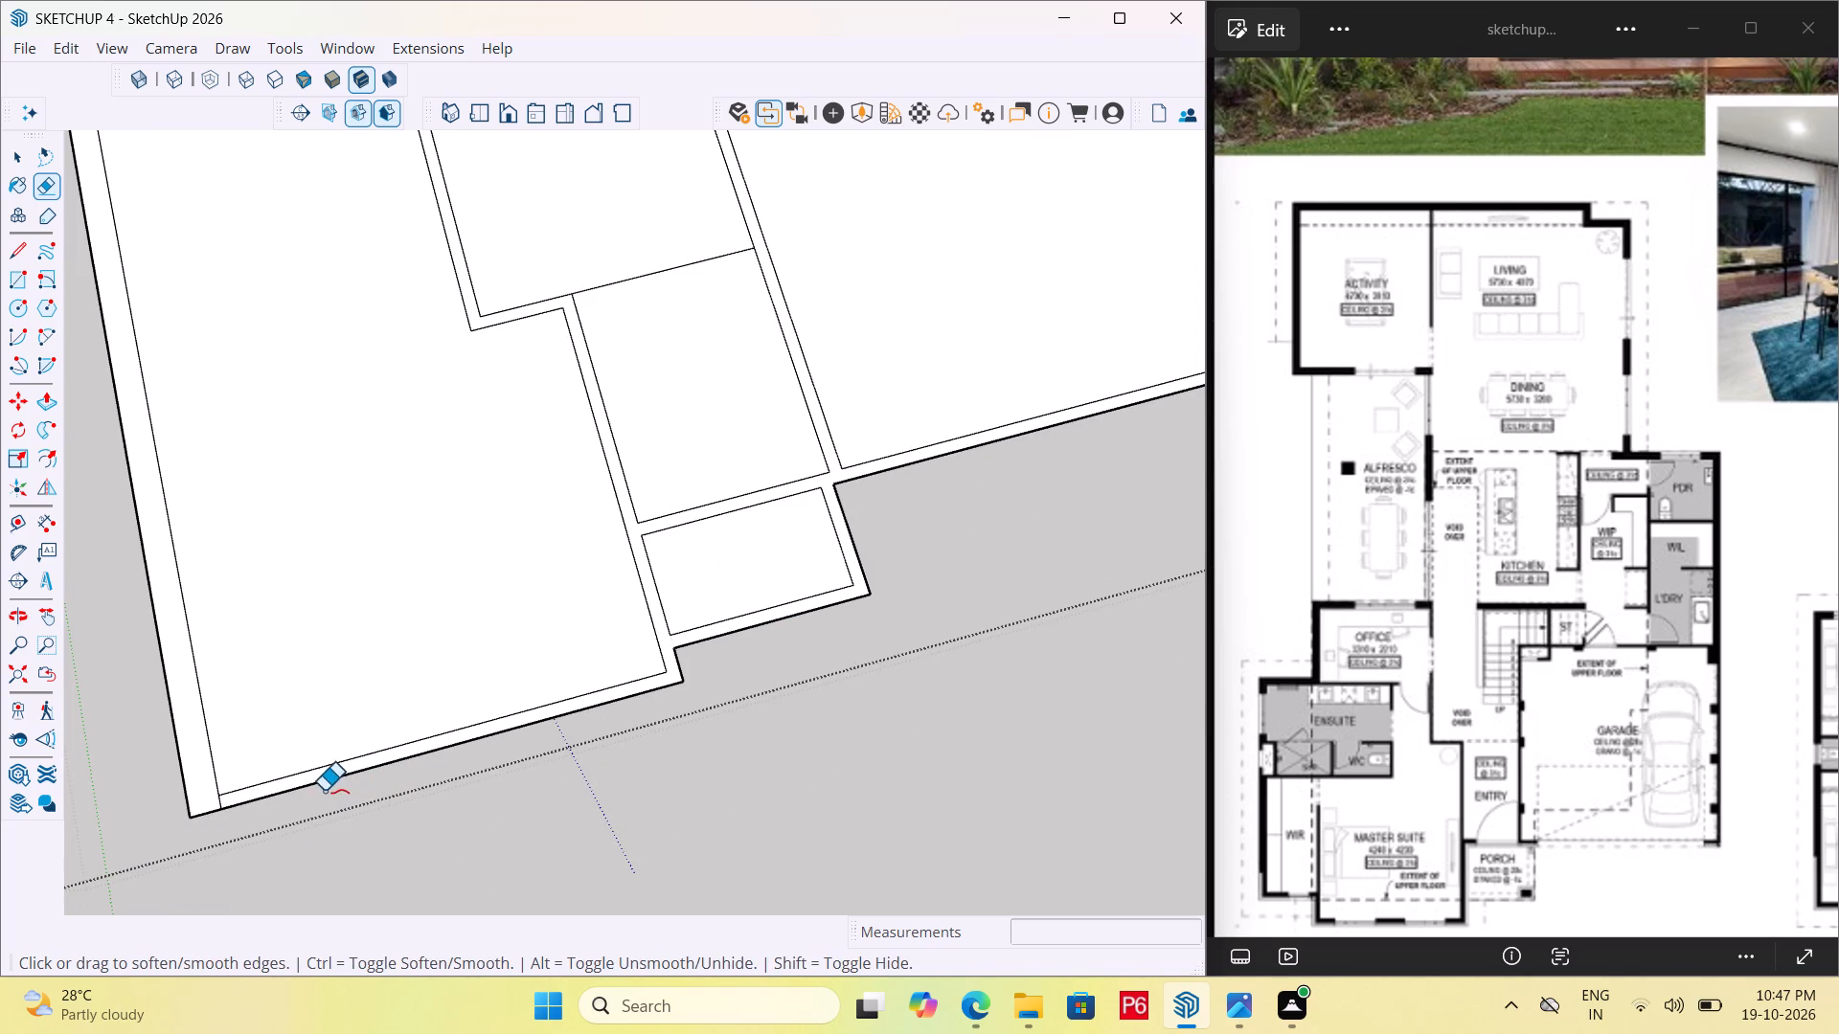
Remove the leftover segment crossing the wall at the master suite's outer front corner.
{"action": "scroll", "coordinate": [324, 788], "scroll_direction": "up", "scroll_amount": 8}
{"action": "scroll", "coordinate": [884, 666], "scroll_direction": "down", "scroll_amount": 7}
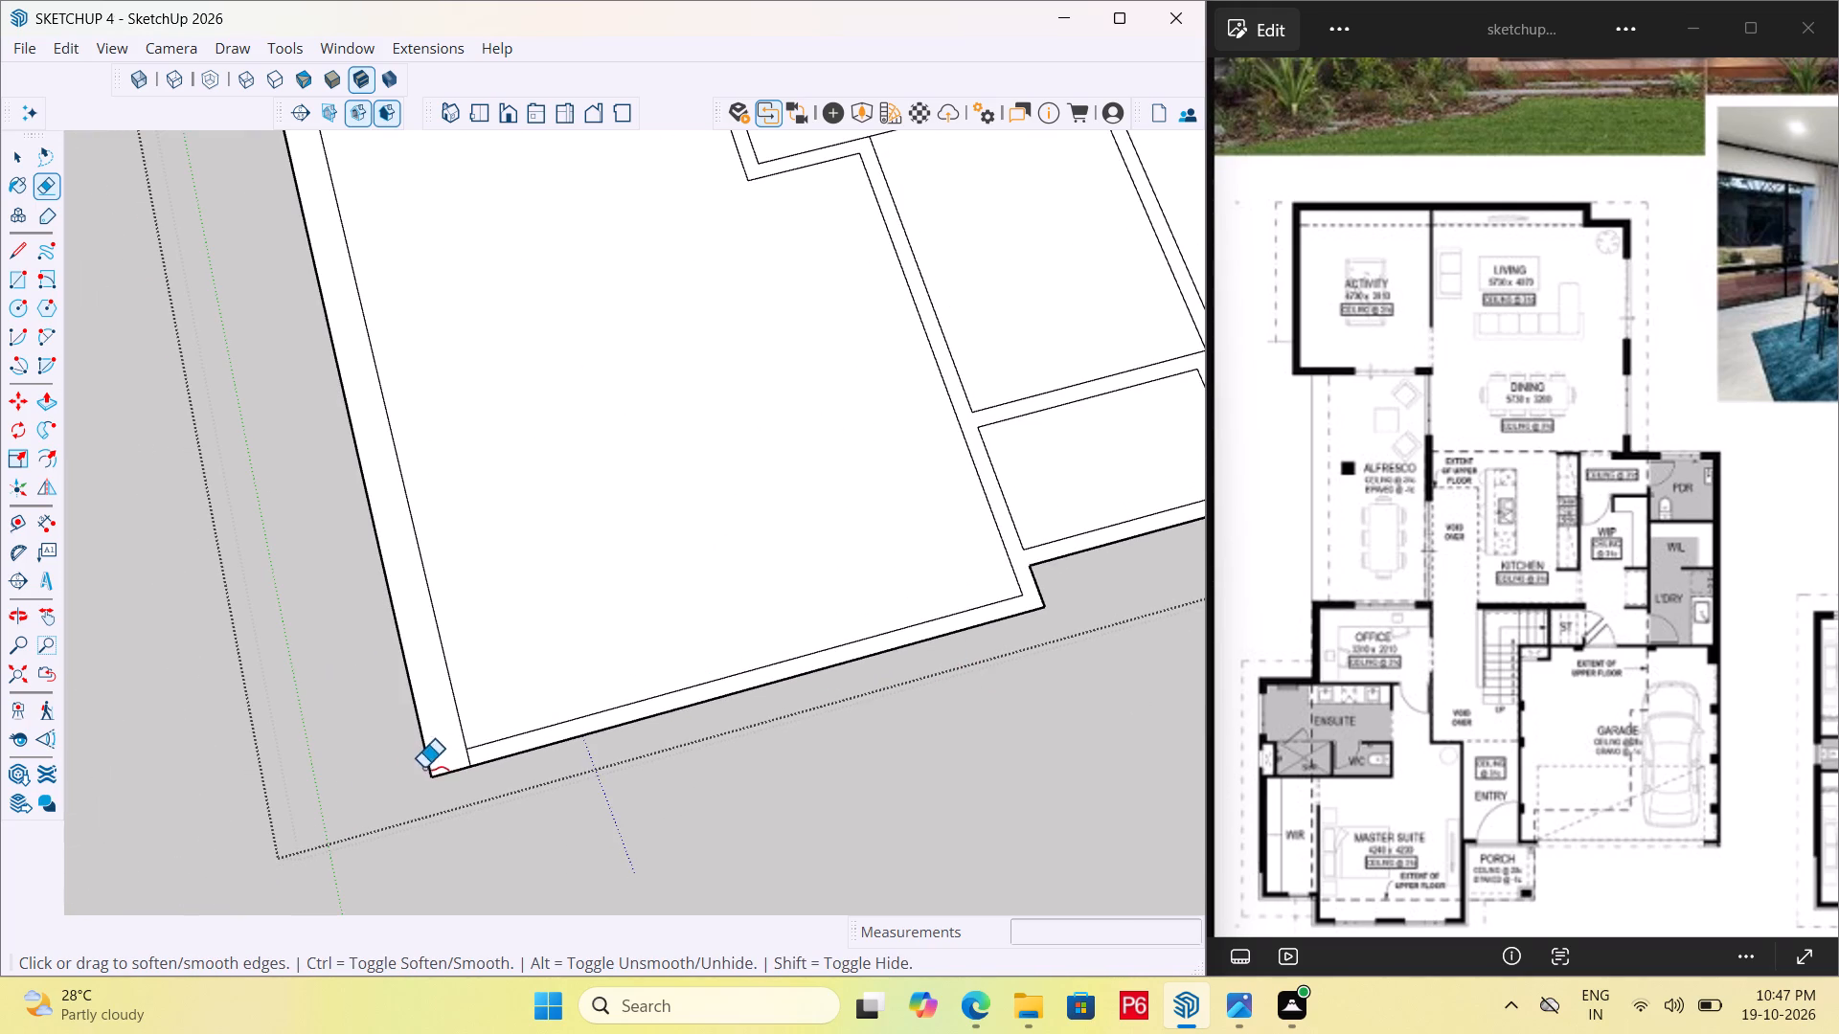
{"action": "scroll", "coordinate": [669, 635], "scroll_direction": "down", "scroll_amount": 7}
{"action": "scroll", "coordinate": [515, 737], "scroll_direction": "up", "scroll_amount": 10}
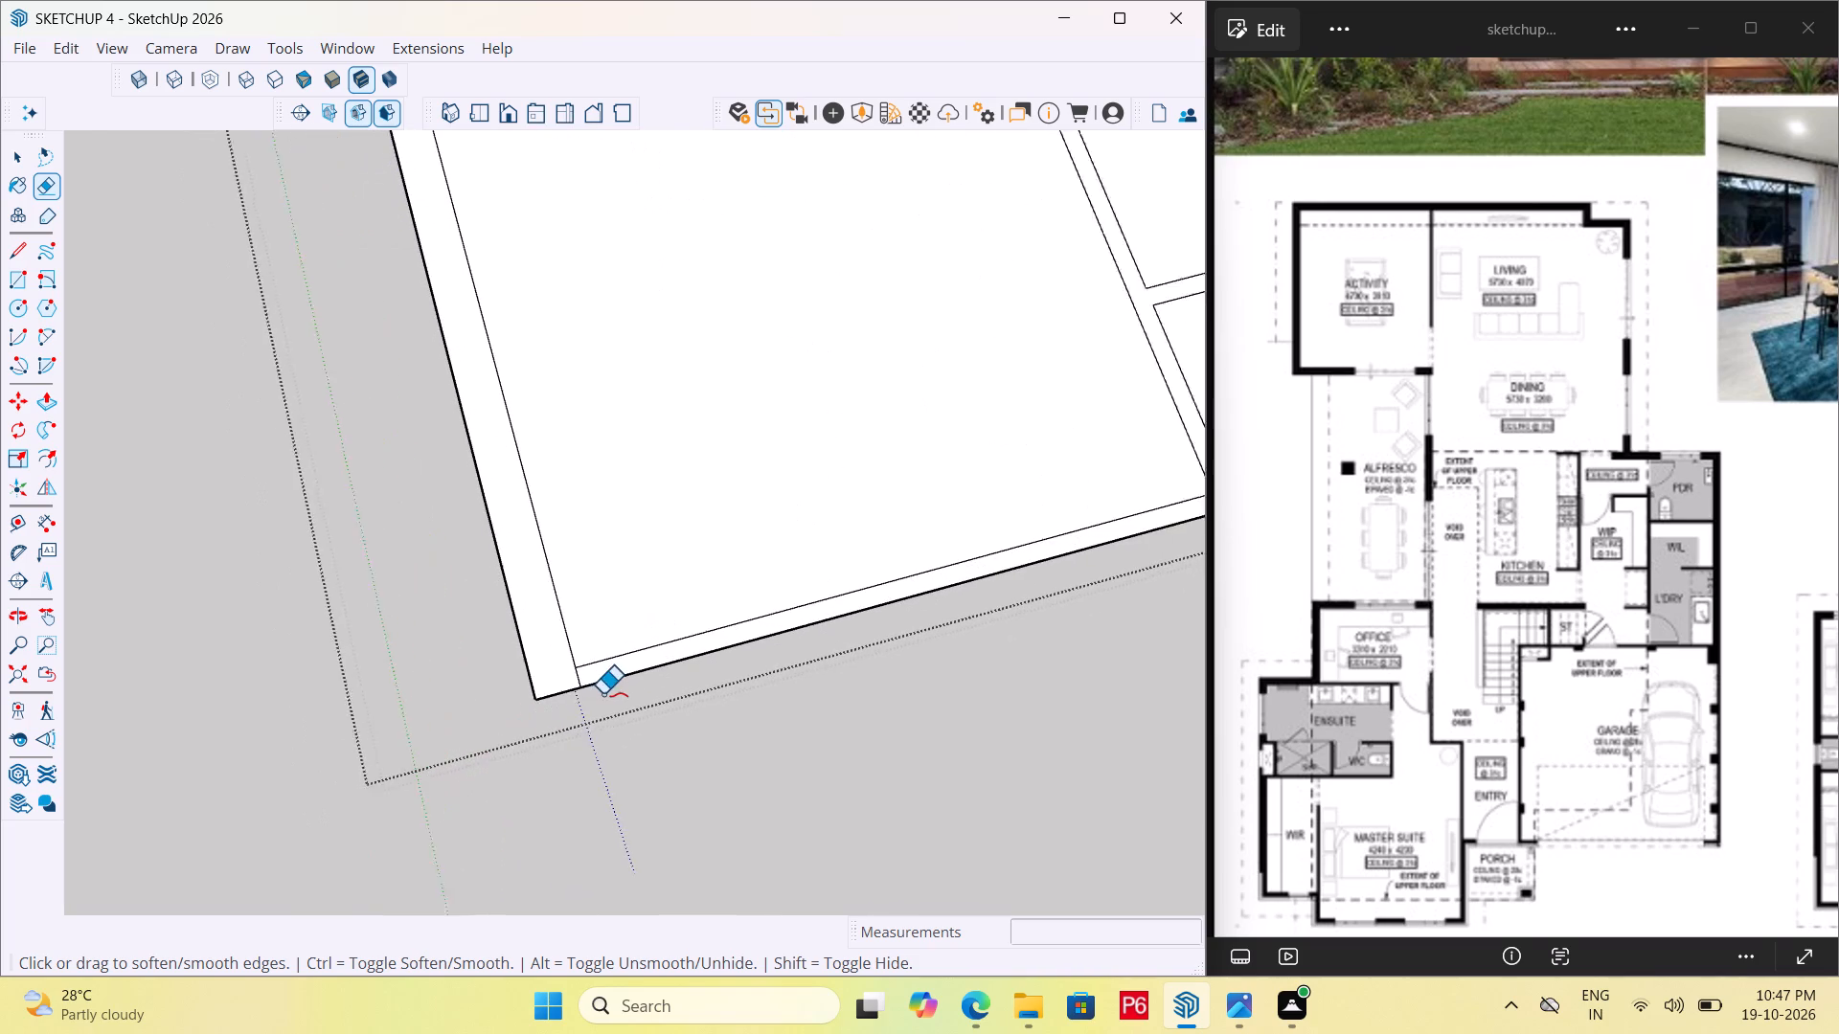
{"action": "scroll", "coordinate": [602, 694], "scroll_direction": "up", "scroll_amount": 3}
{"action": "left_click_drag", "start_coordinate": [568, 660], "coordinate": [548, 663]}
{"action": "scroll", "coordinate": [627, 669], "scroll_direction": "down", "scroll_amount": 15}
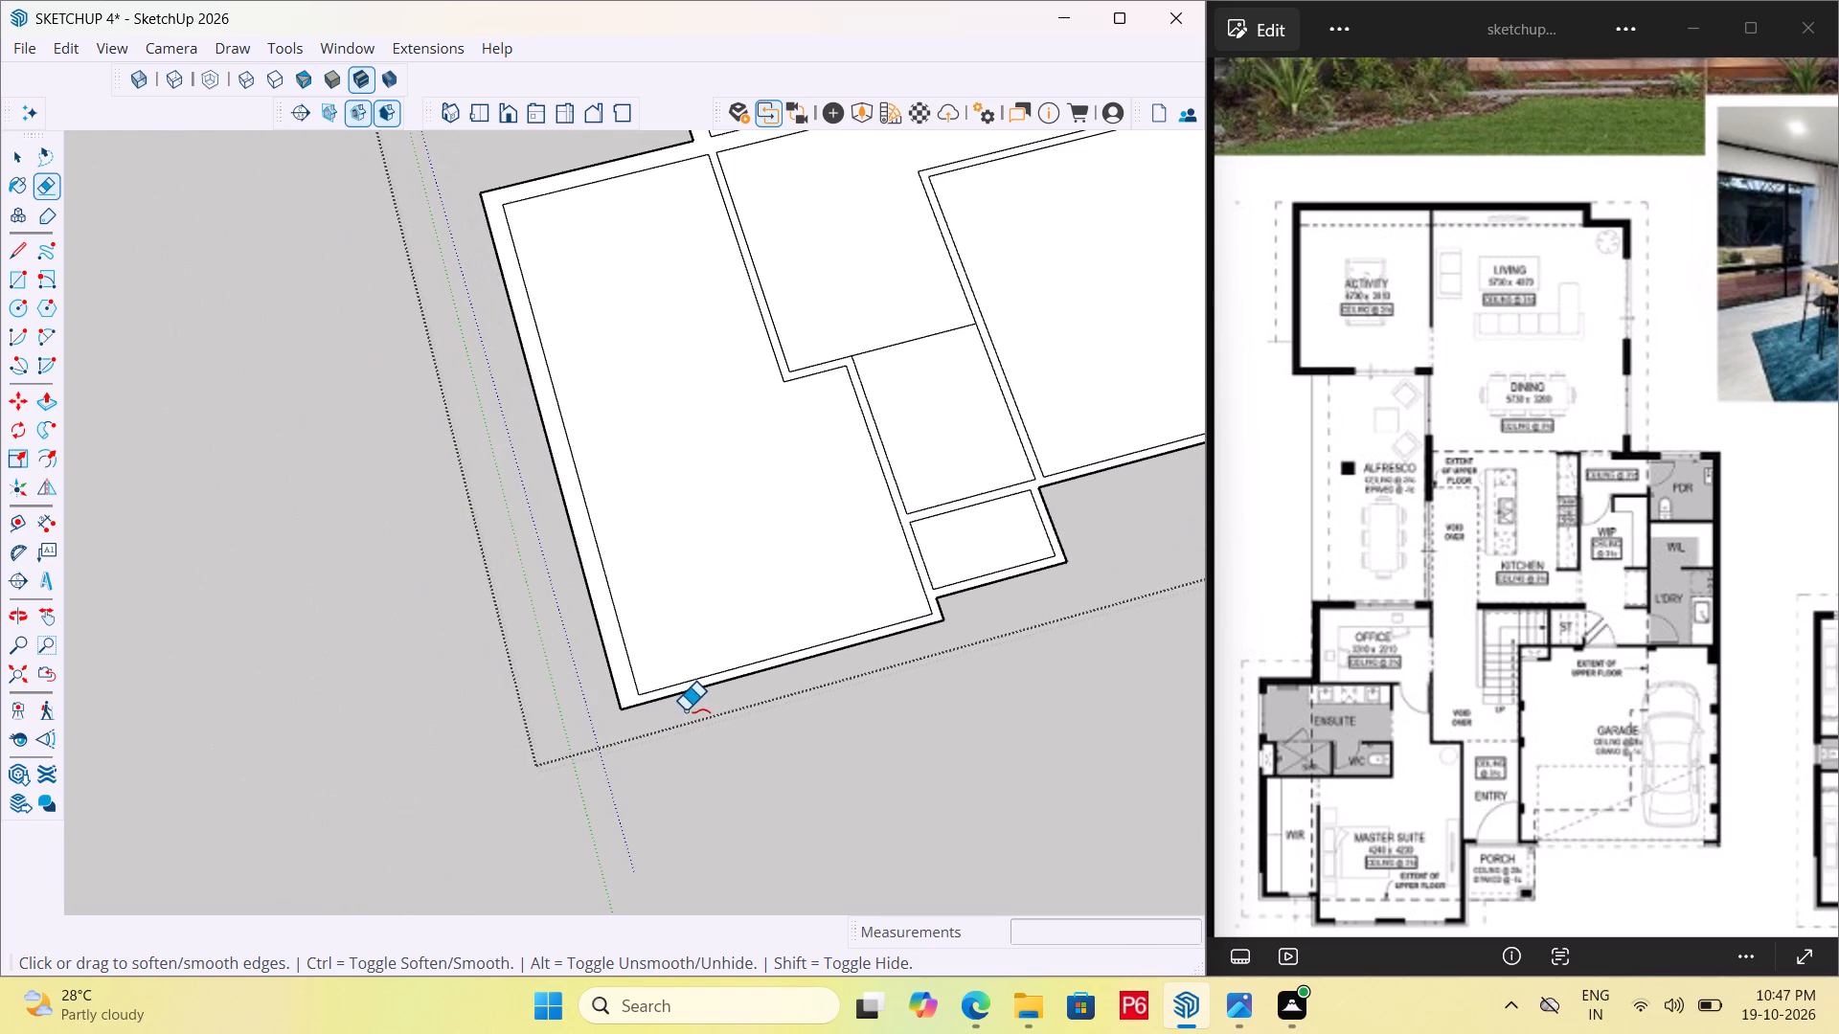
Draw the ensuite and WIR projection about 5' deep outside the master suite's outer wall, starting its rear line from the suite's hall-side wall.
{"action": "scroll", "coordinate": [330, 387], "scroll_direction": "up", "scroll_amount": 5}
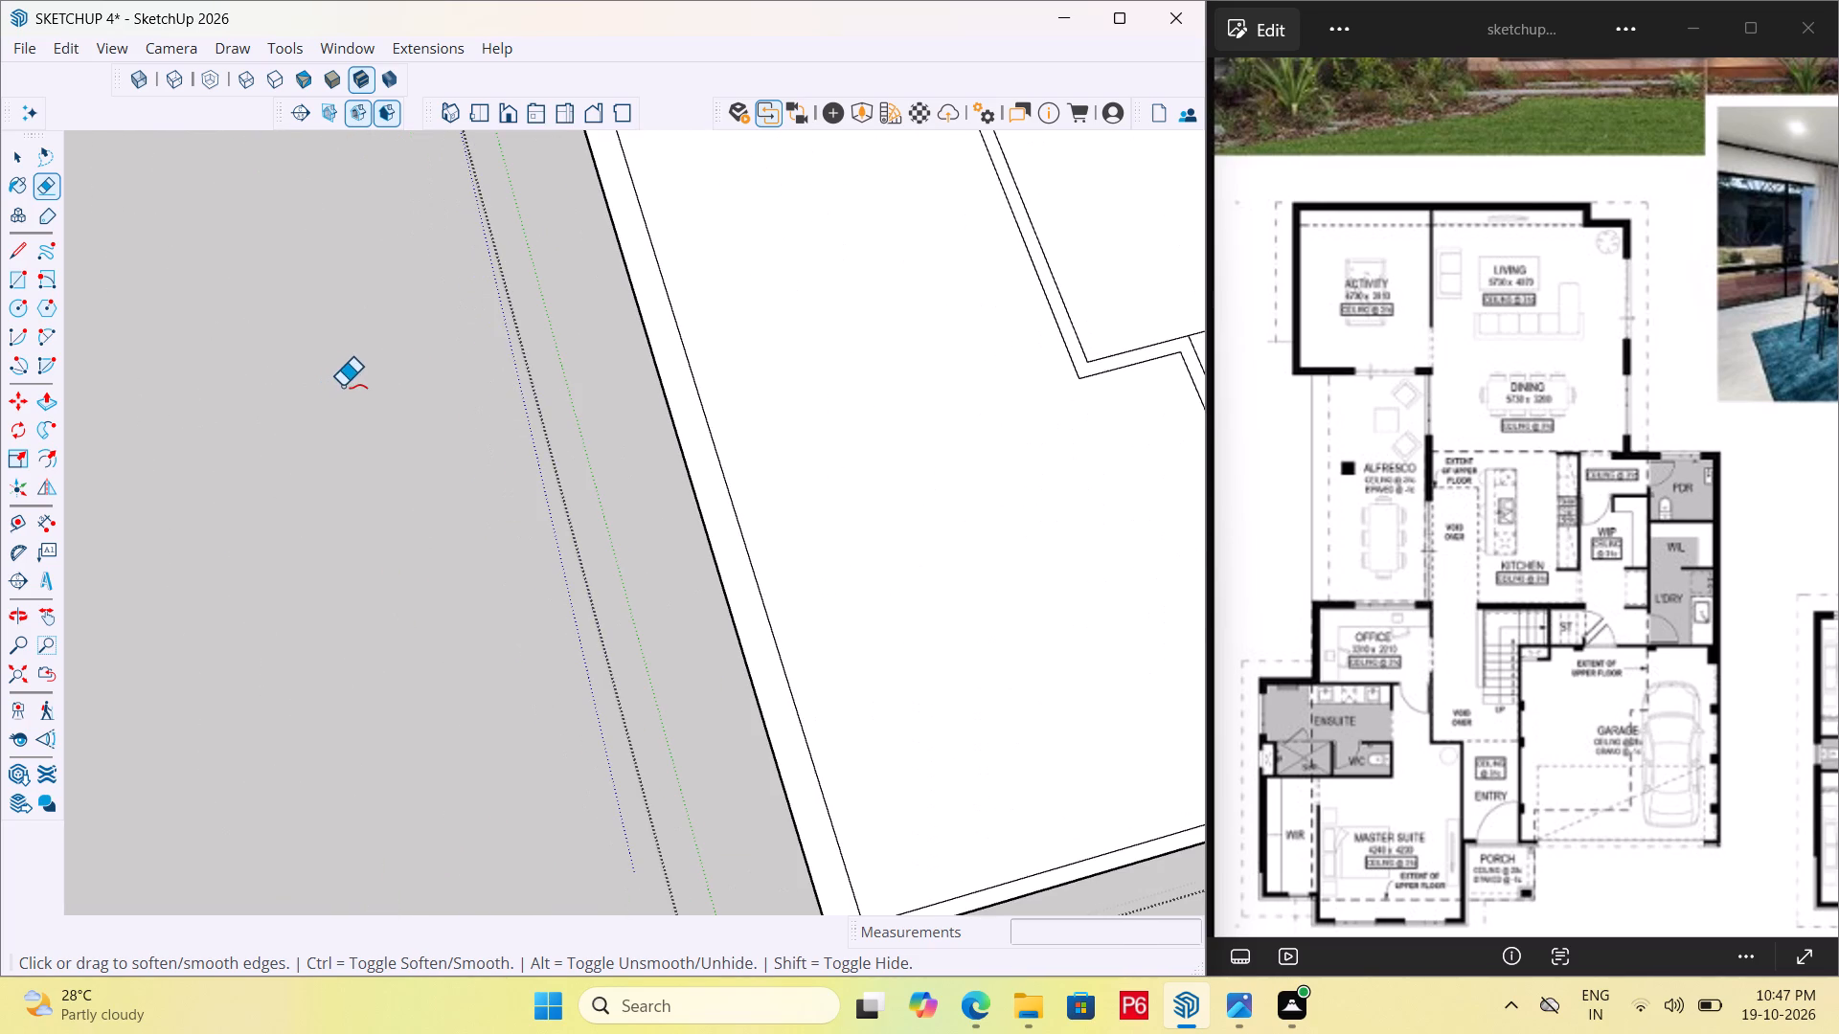
{"action": "key", "text": "l"}
{"action": "scroll", "coordinate": [420, 412], "scroll_direction": "down", "scroll_amount": 6}
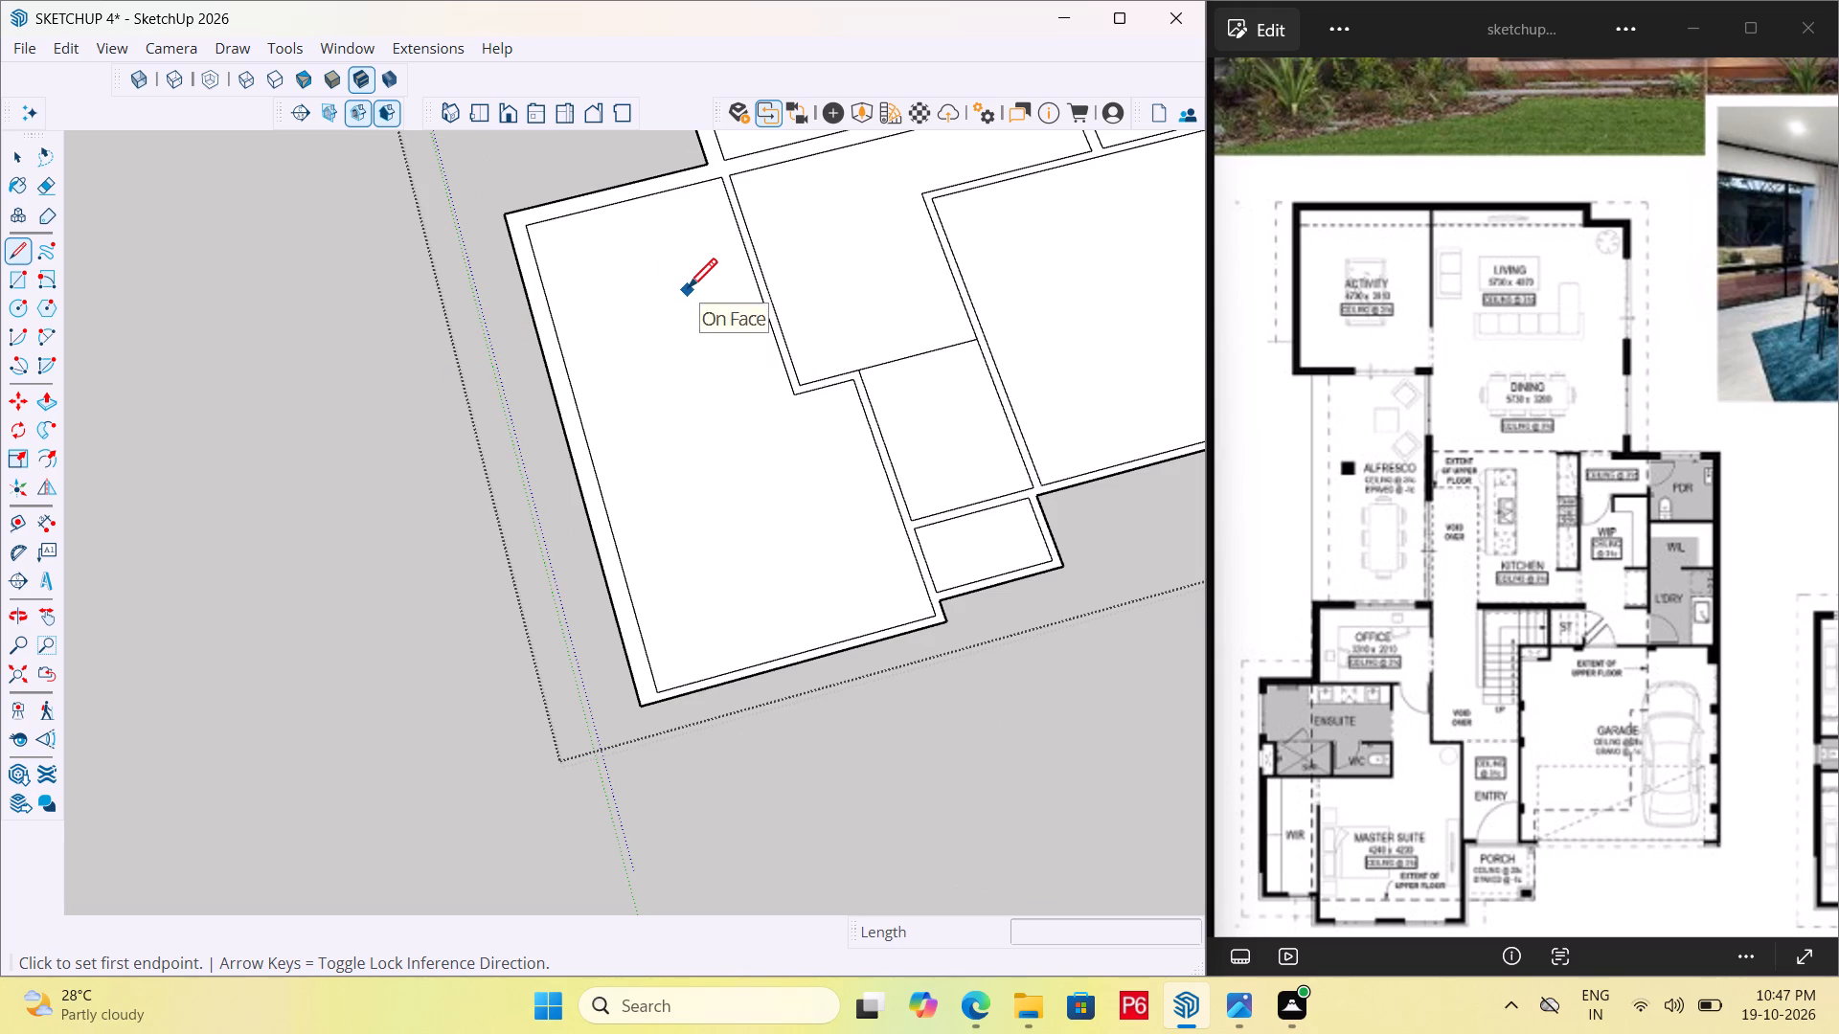
{"action": "left_click", "coordinate": [747, 278]}
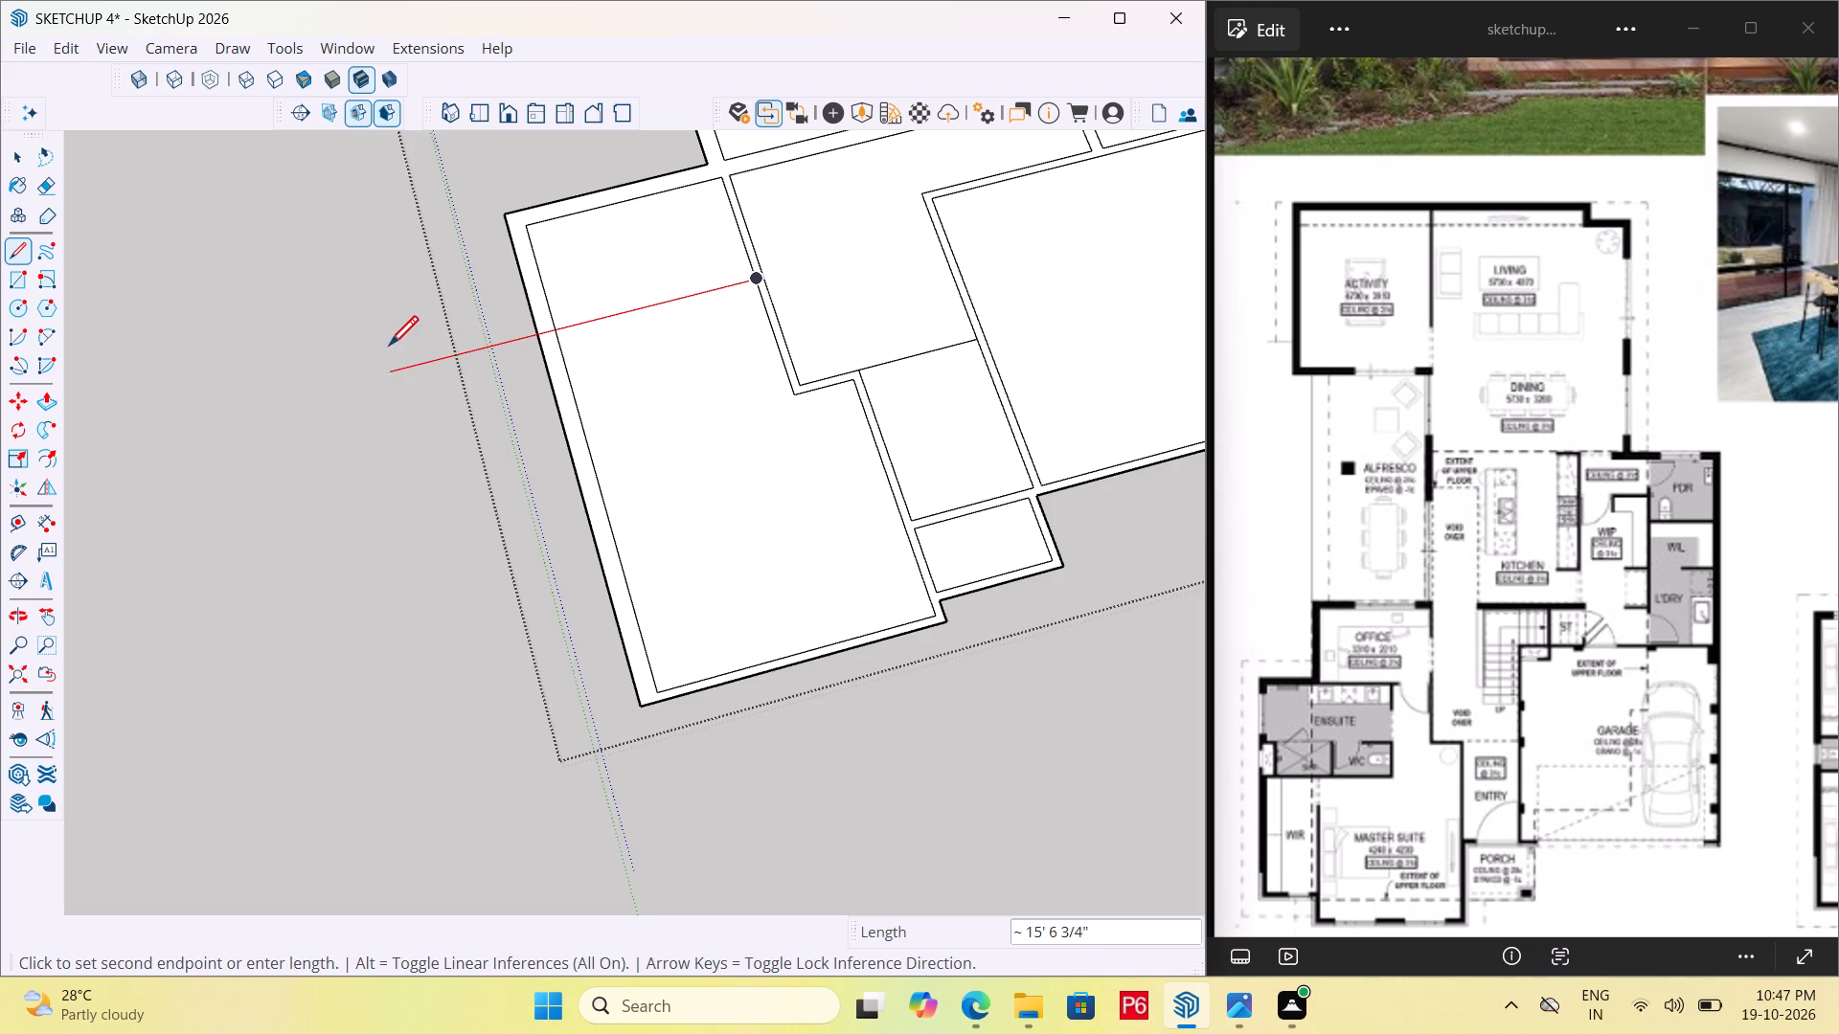
{"action": "double_click", "coordinate": [414, 347]}
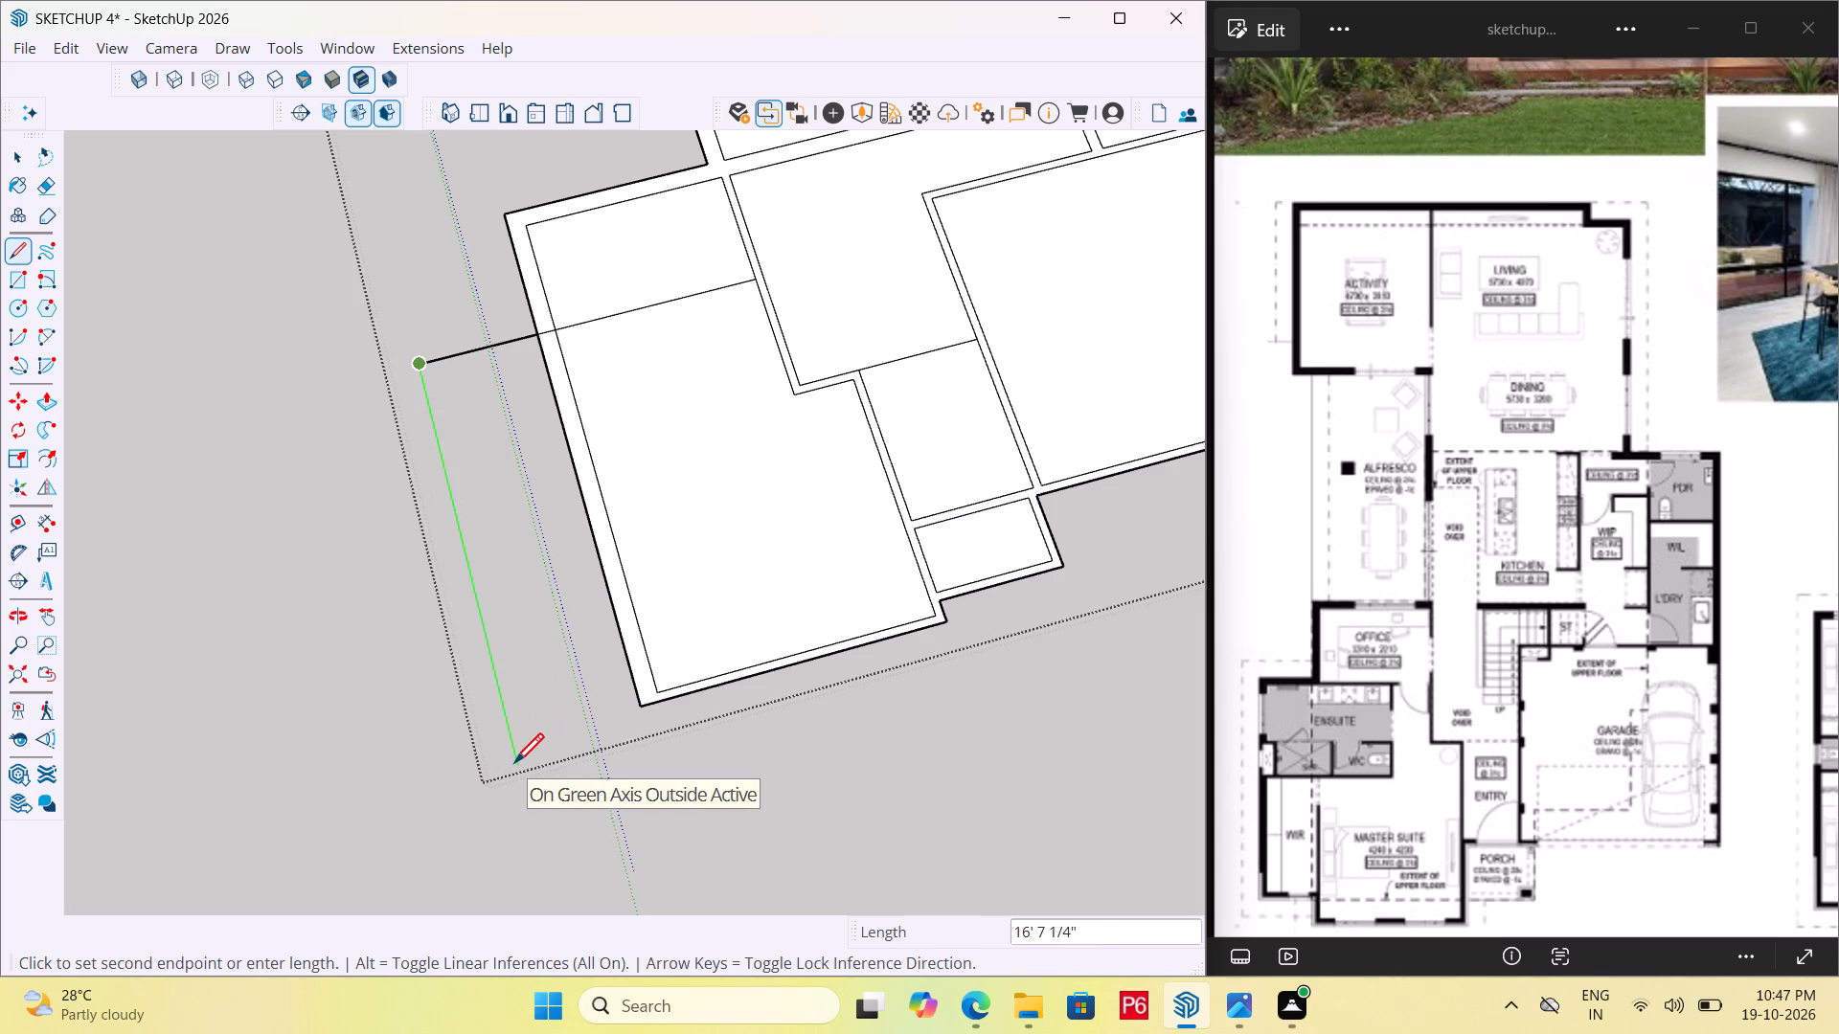
{"action": "scroll", "coordinate": [514, 754], "scroll_direction": "up", "scroll_amount": 1}
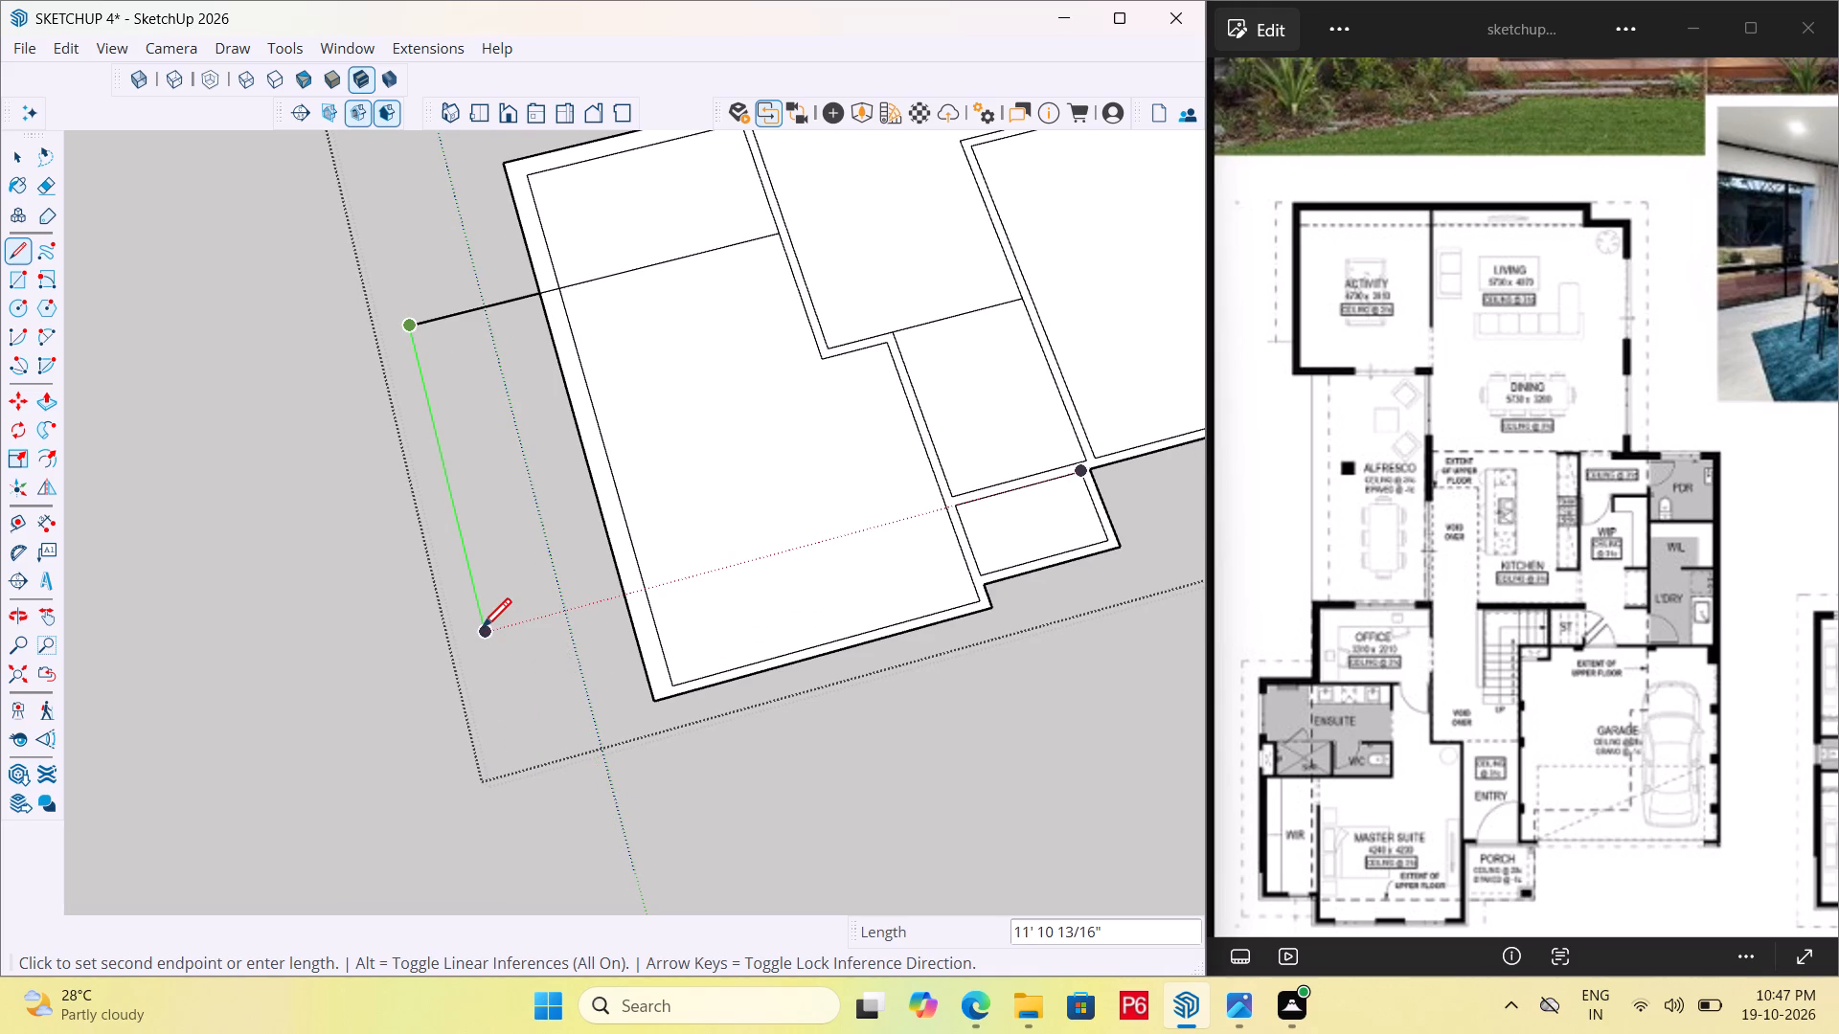
{"action": "left_click", "coordinate": [482, 631]}
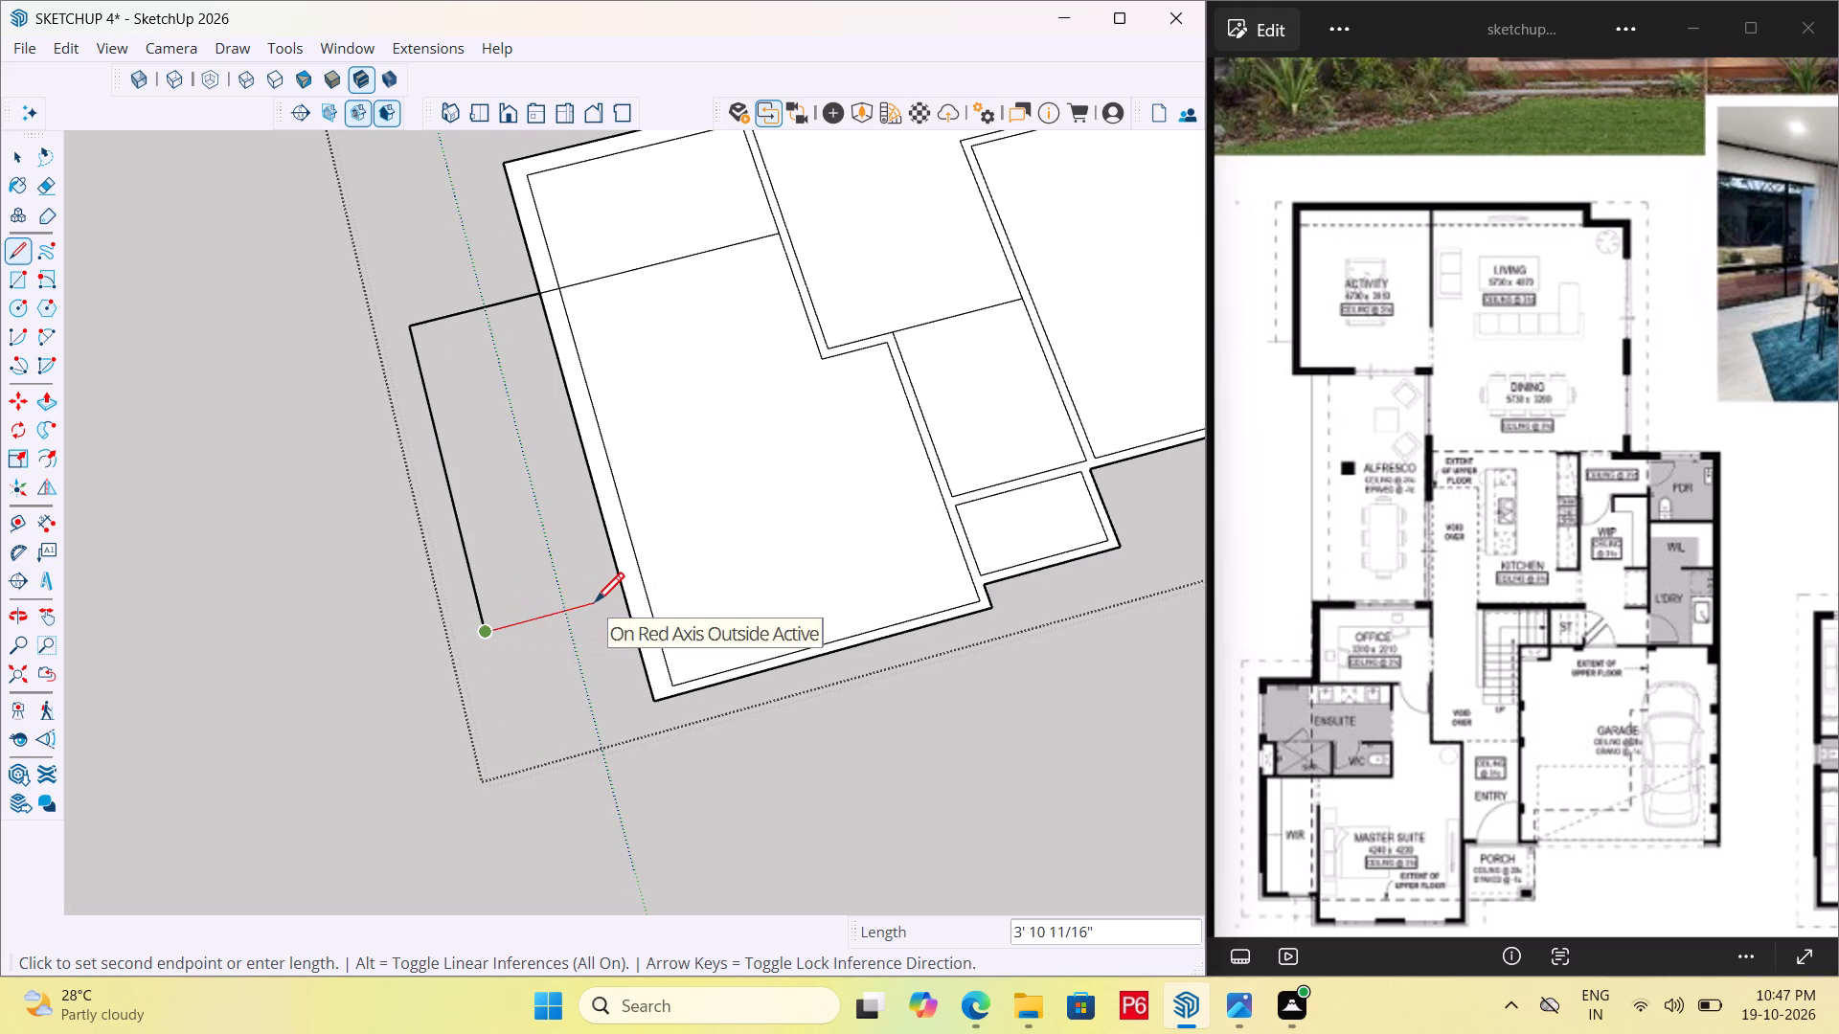
{"action": "left_click", "coordinate": [488, 701]}
{"action": "left_click_drag", "start_coordinate": [488, 701], "coordinate": [504, 693]}
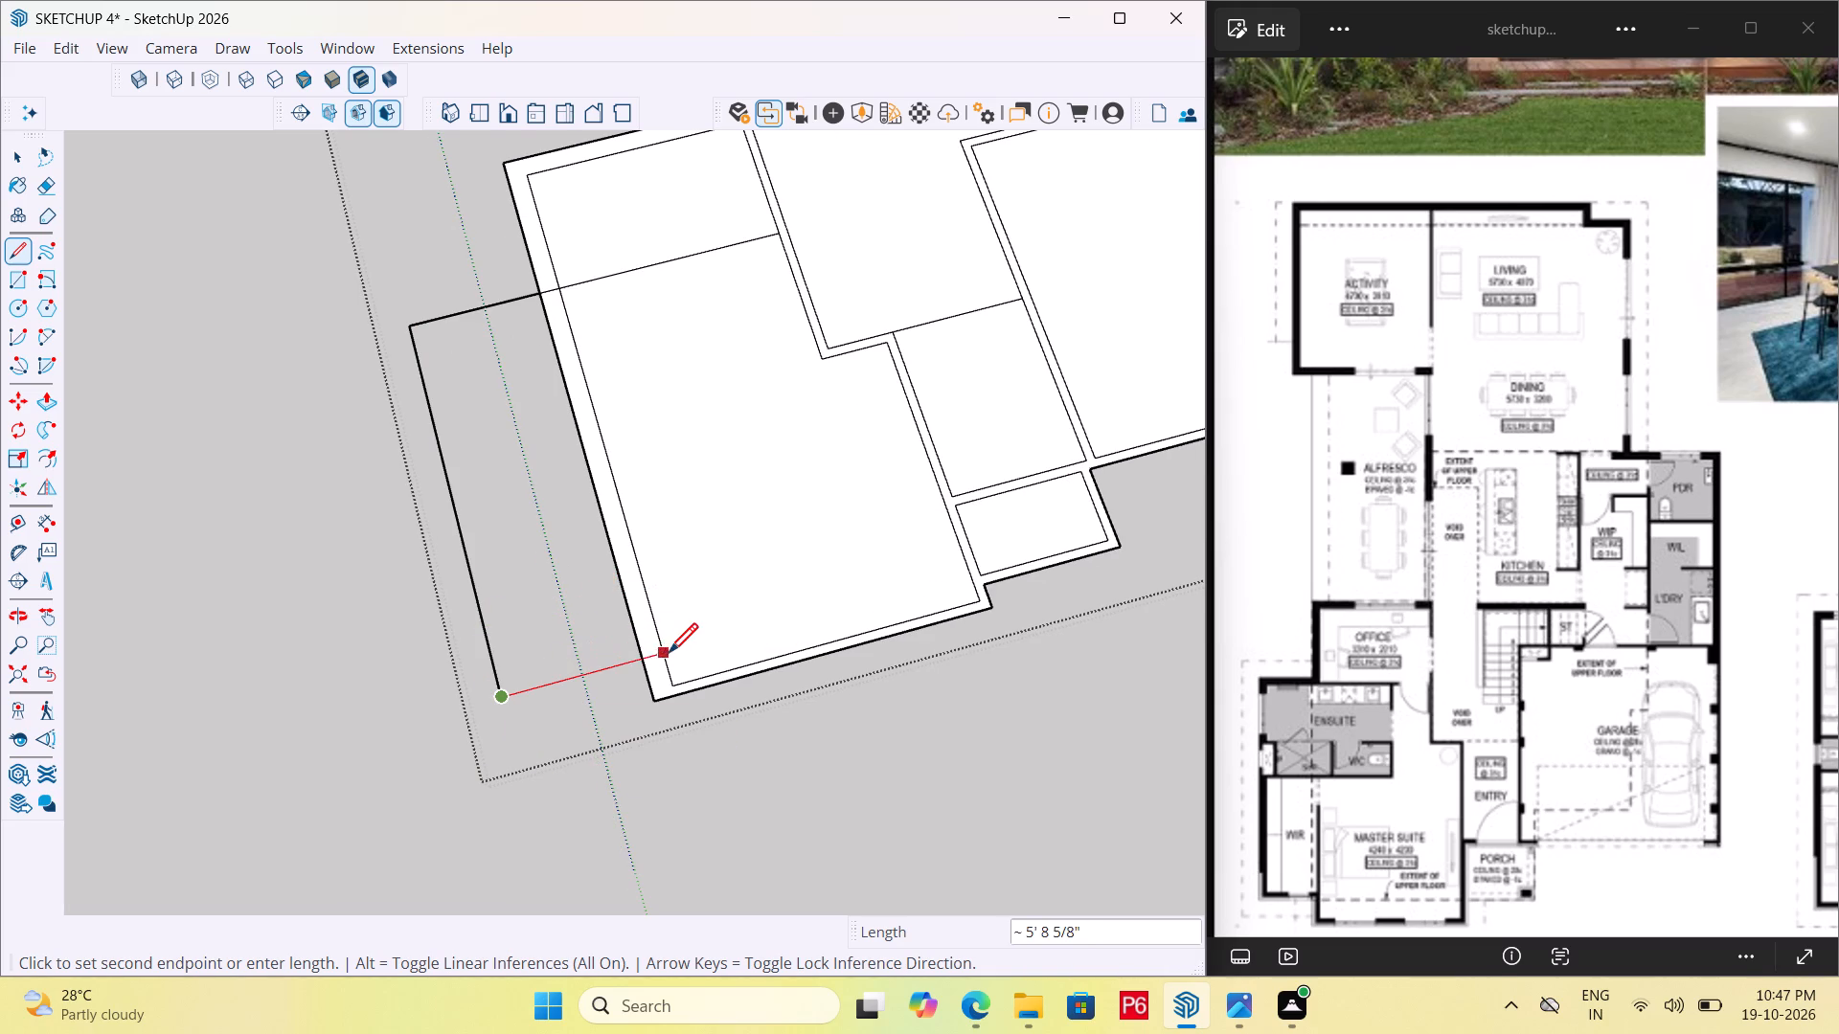
{"action": "left_click", "coordinate": [644, 663]}
{"action": "key", "text": "space"}
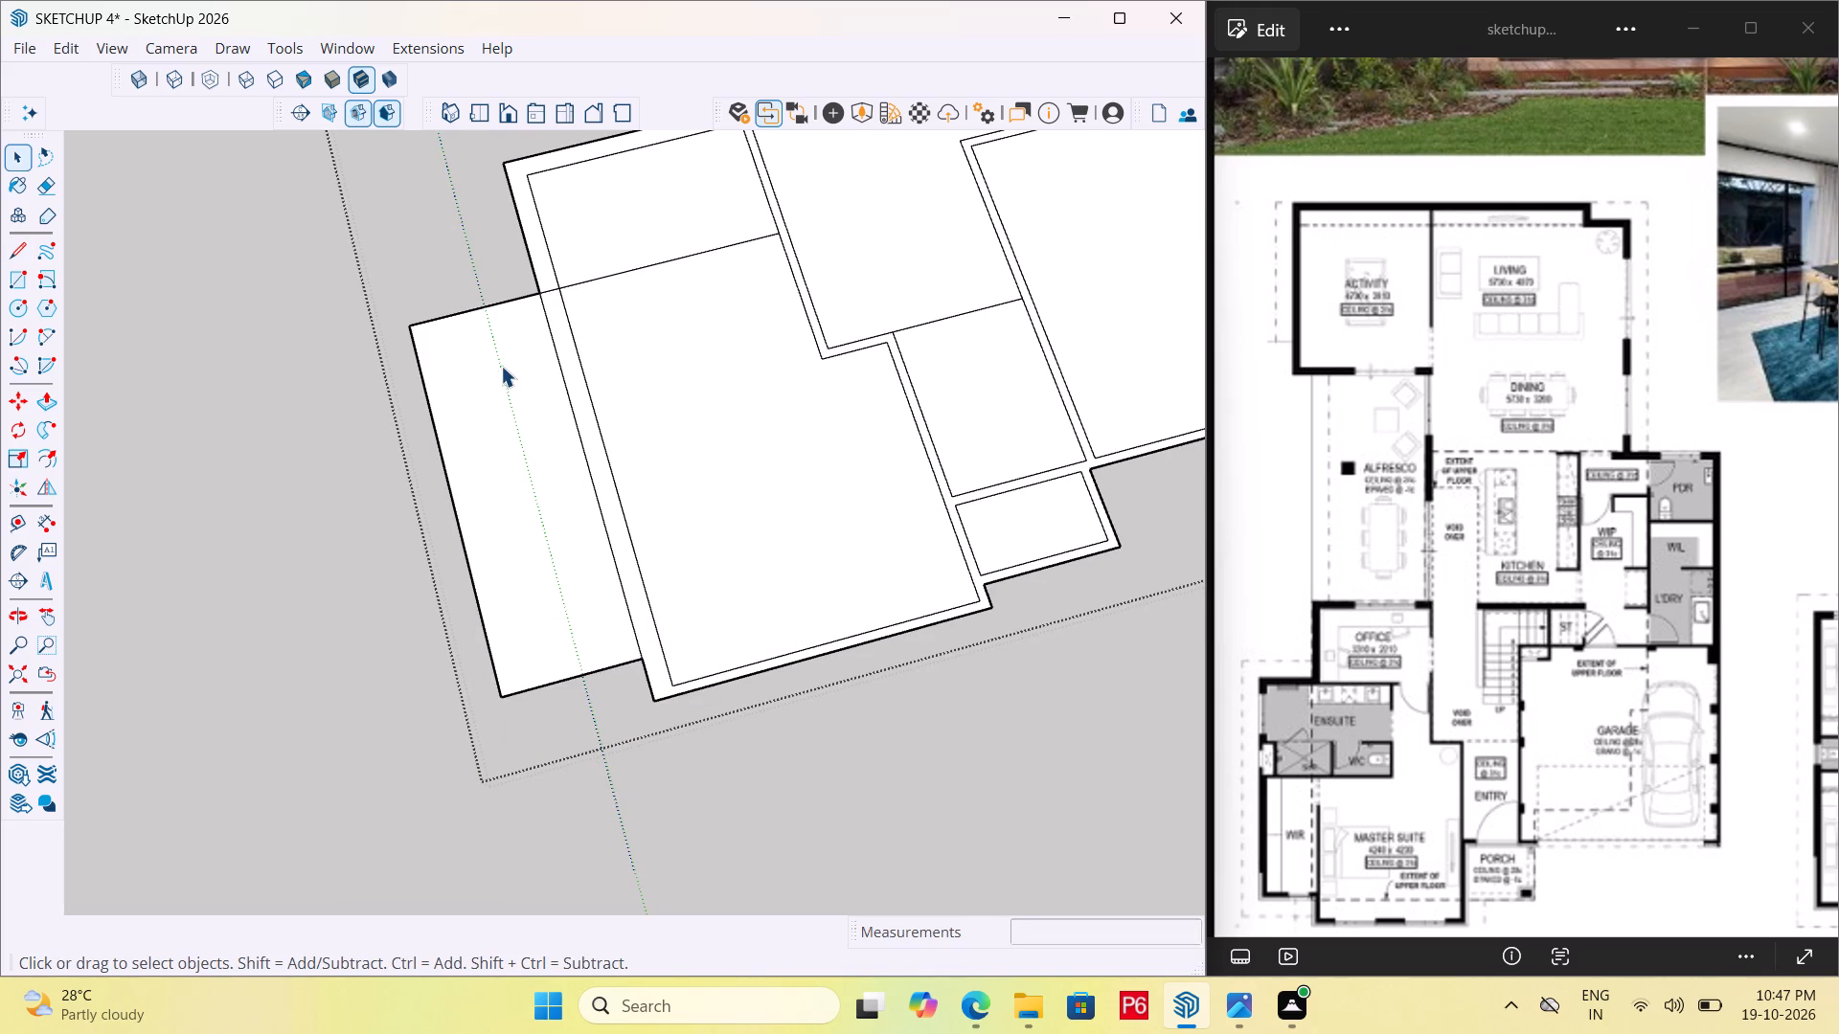
Place guides inside the ensuite and WIR projection, 9" from its rear and outer edges and 6" from its front edge.
{"action": "key", "text": "t"}
{"action": "left_click", "coordinate": [498, 298]}
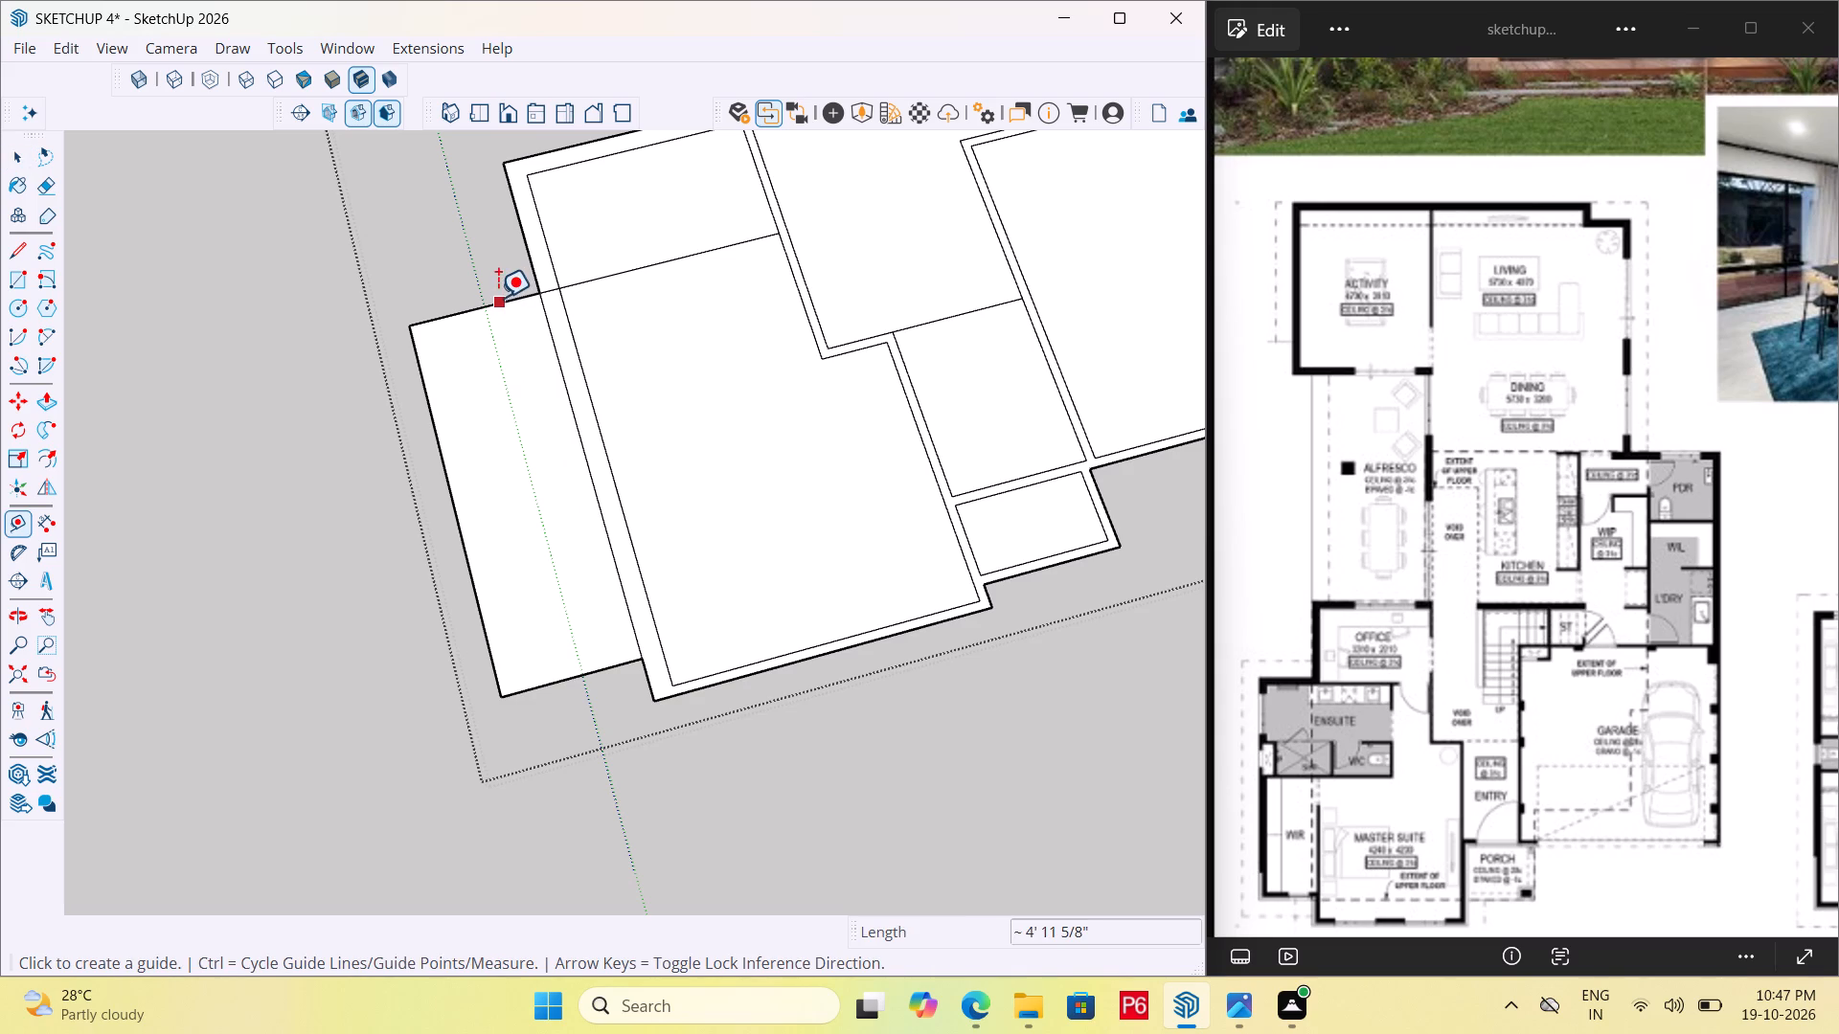
{"action": "type", "text": "9\""}
{"action": "key", "text": "Return"}
{"action": "left_click", "coordinate": [421, 414]}
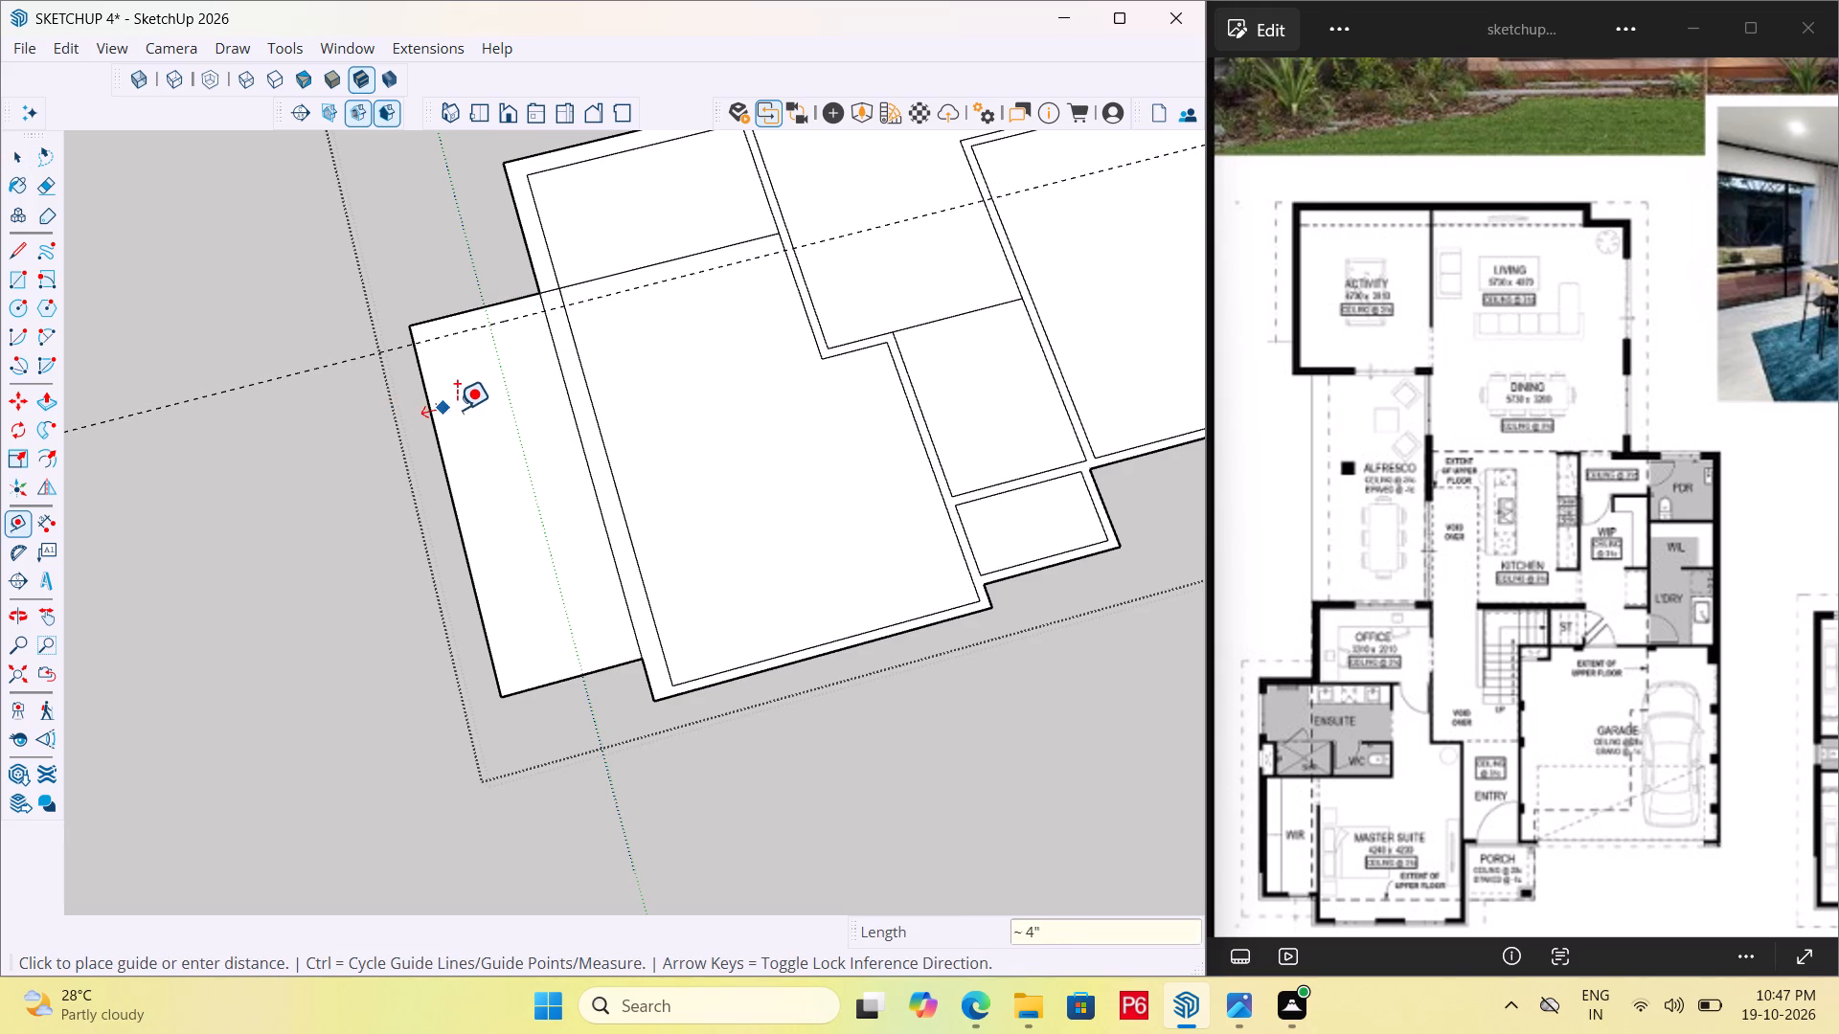
{"action": "key", "text": "space"}
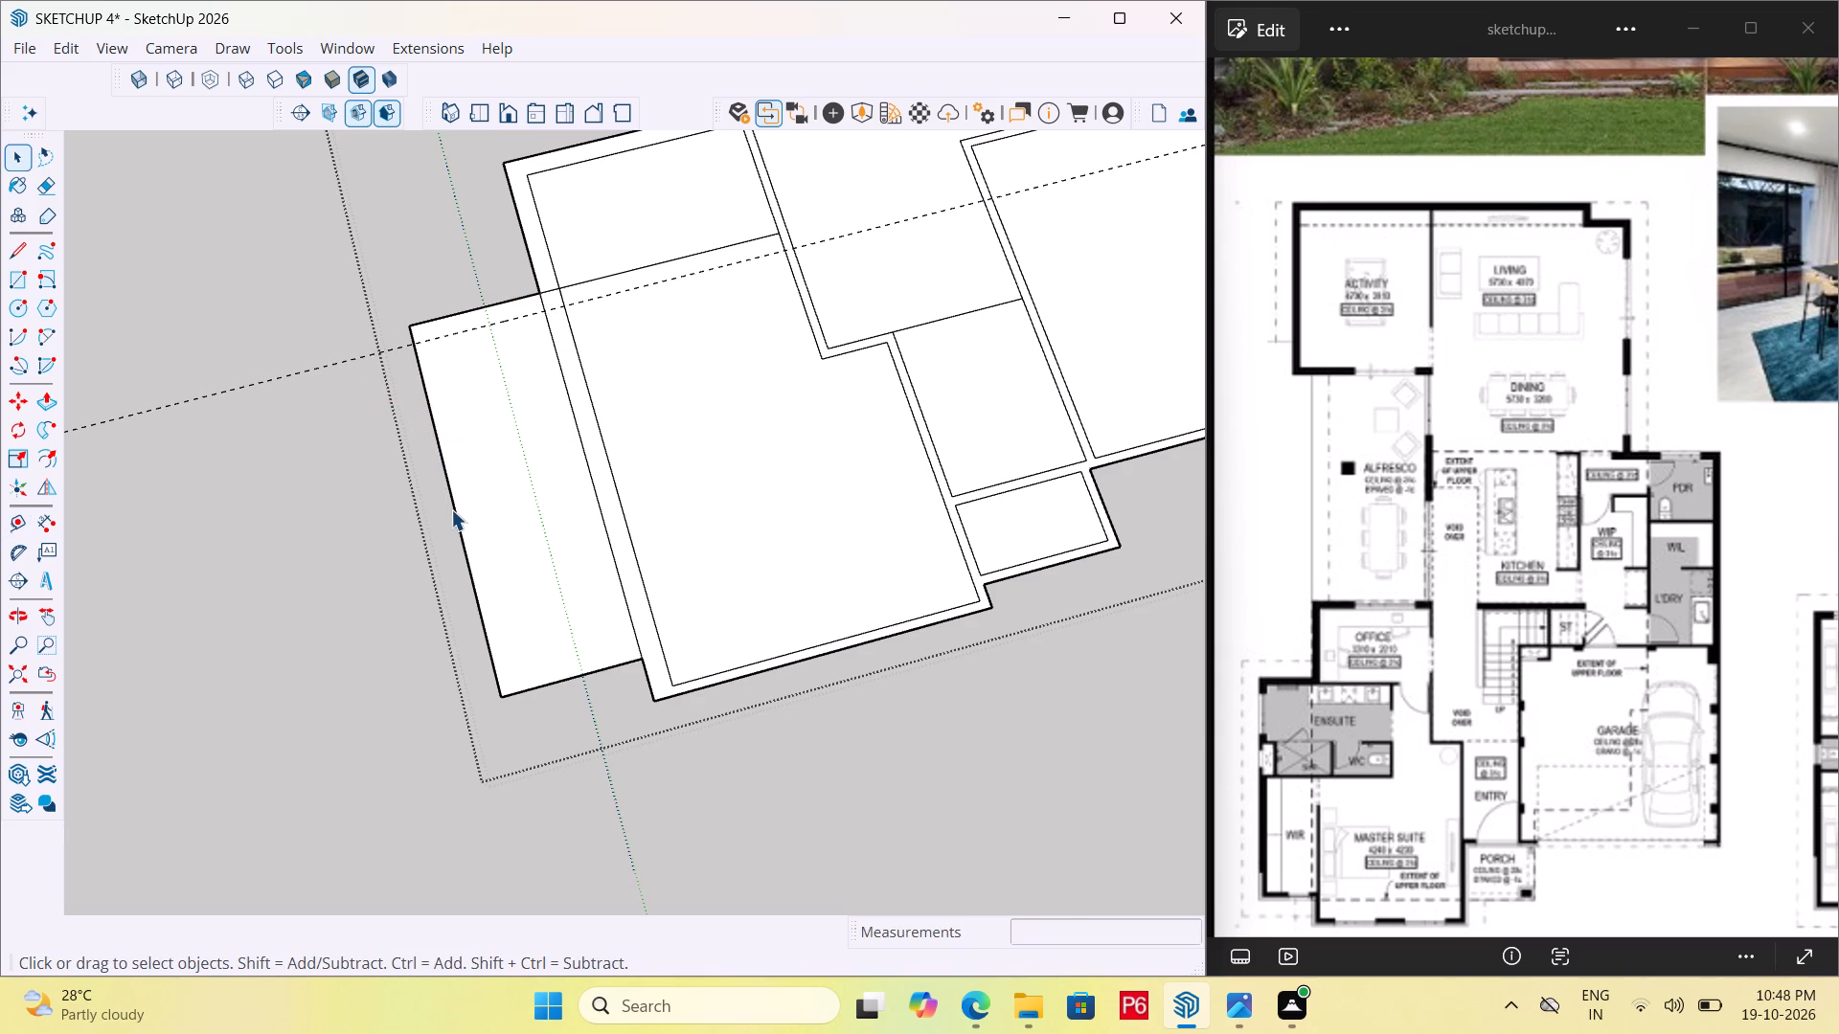
{"action": "type", "text": "YT"}
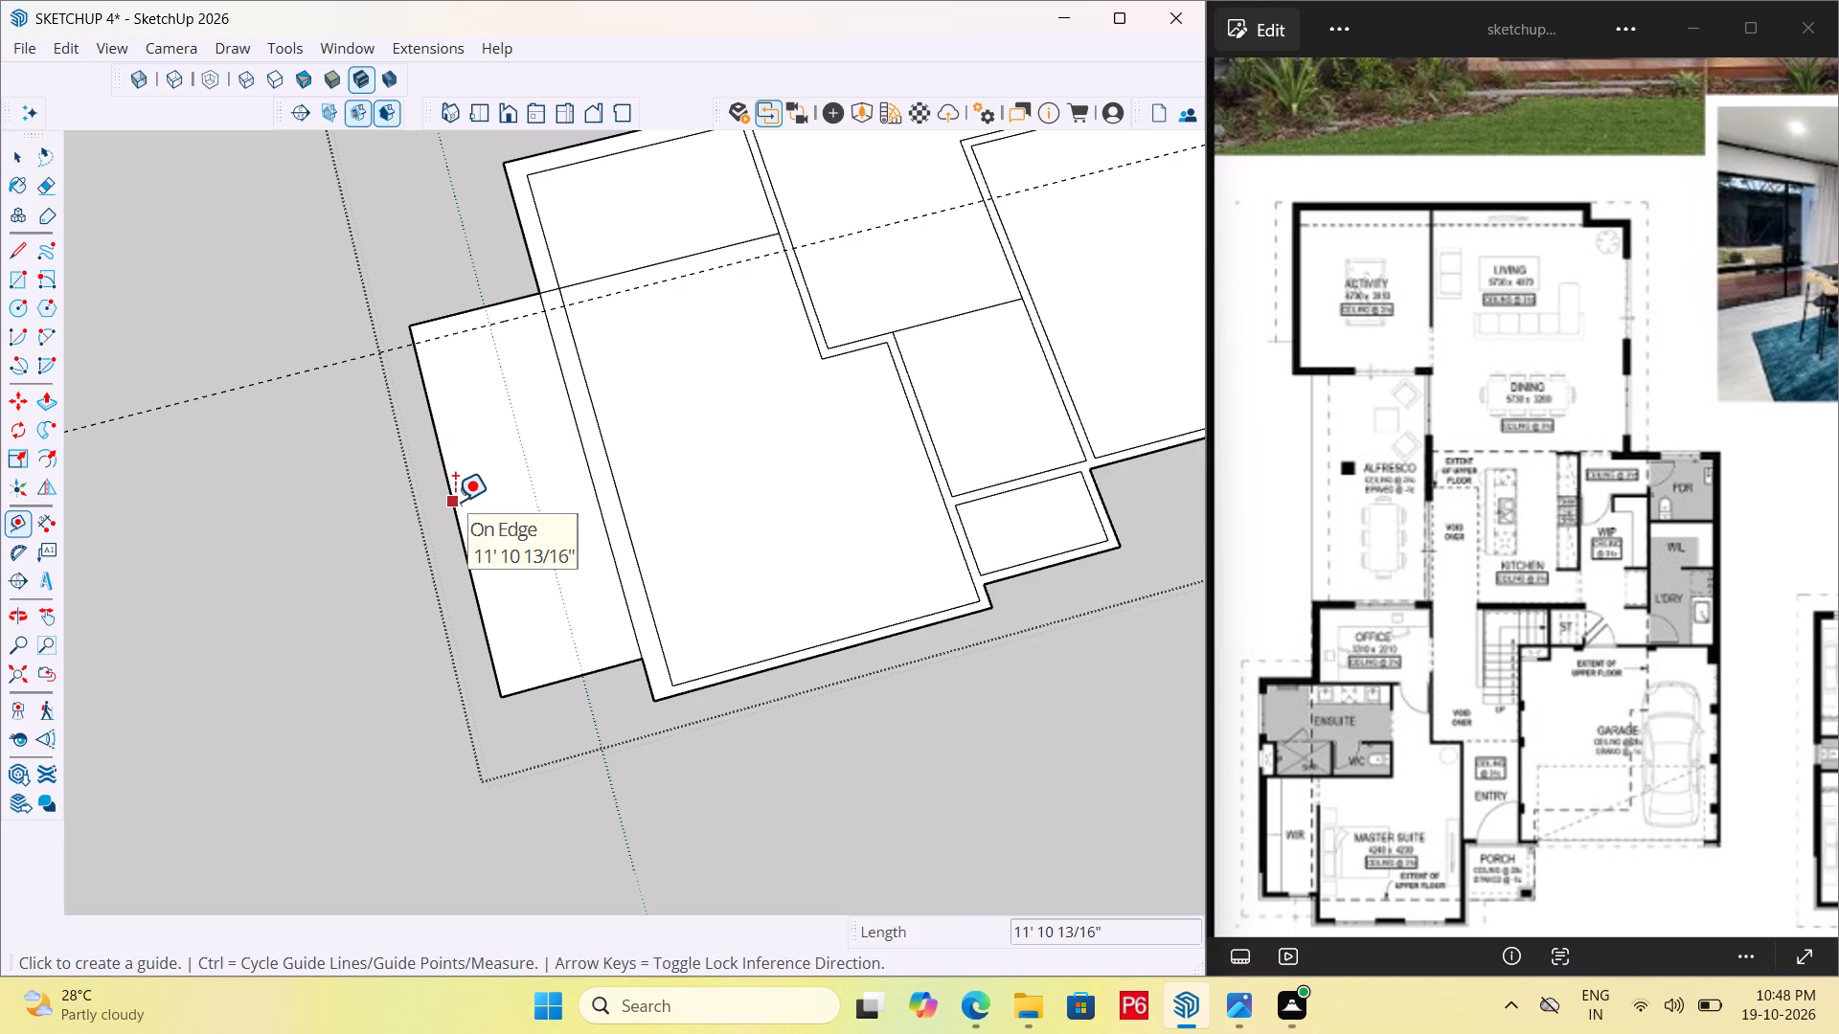
{"action": "left_click", "coordinate": [455, 502]}
{"action": "type", "text": "9\""}
{"action": "key", "text": "Return"}
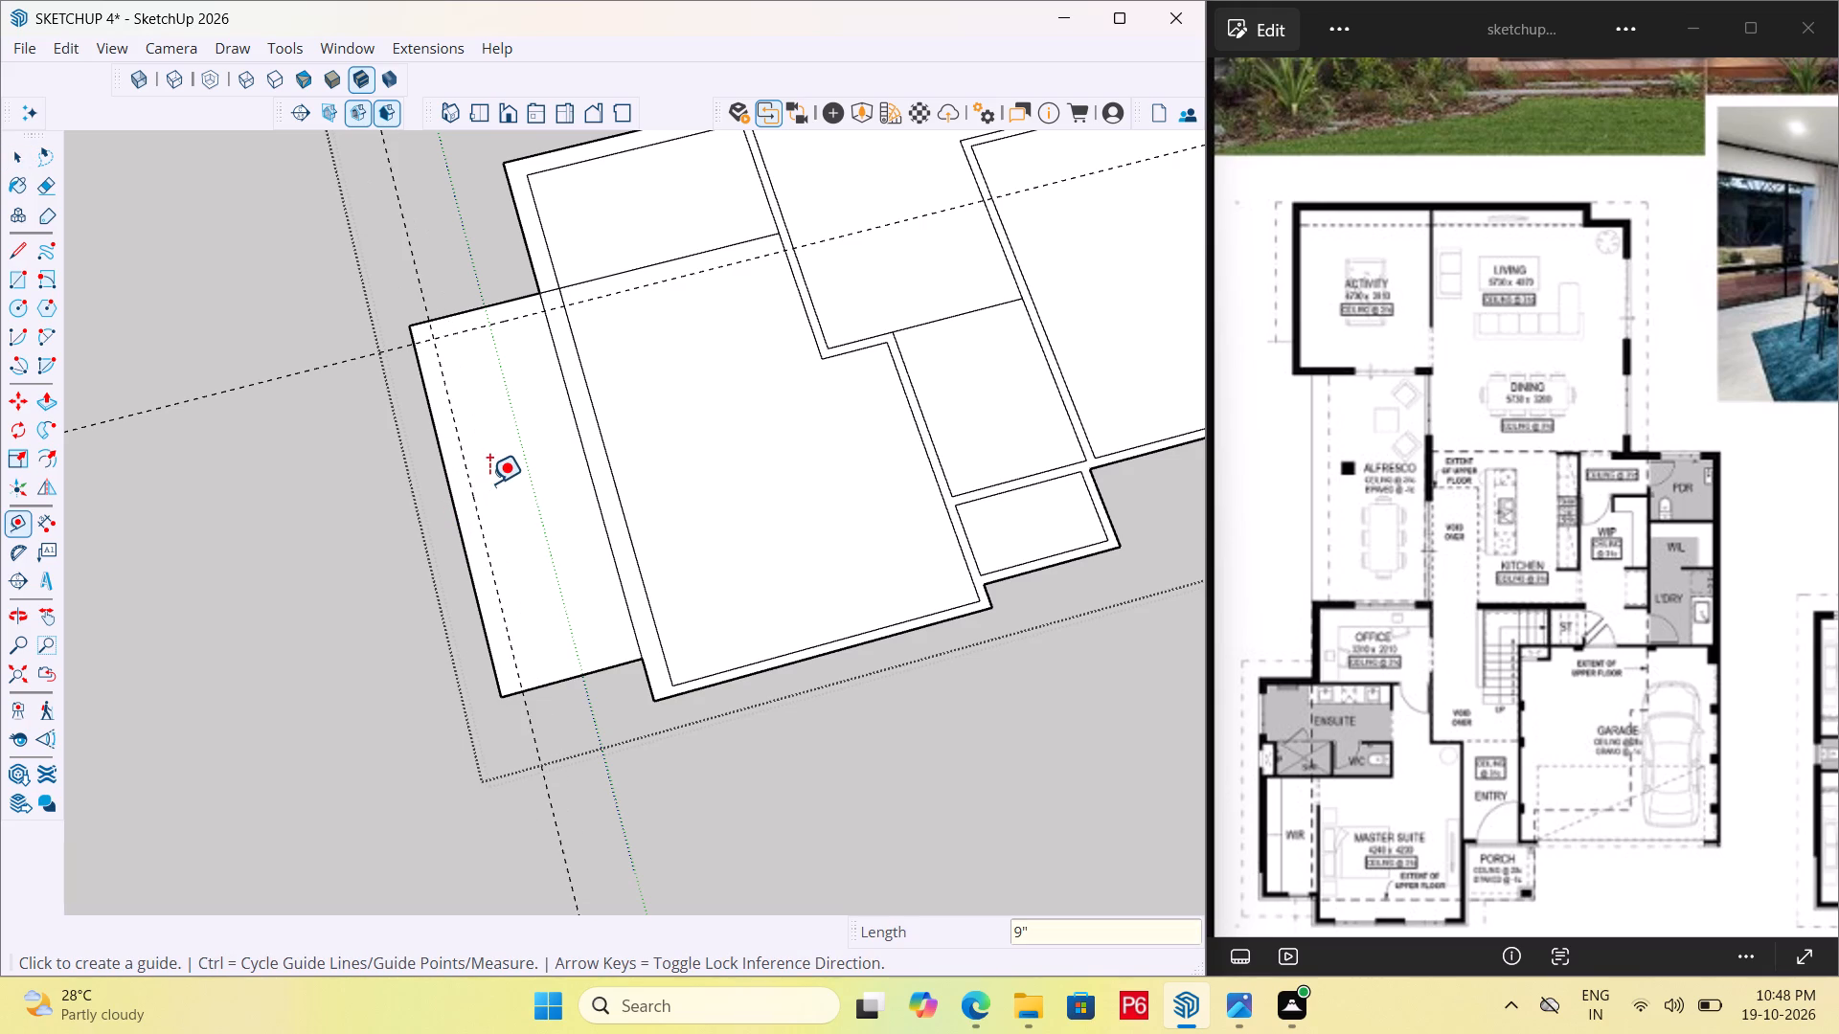
{"action": "scroll", "coordinate": [566, 657], "scroll_direction": "up", "scroll_amount": 5}
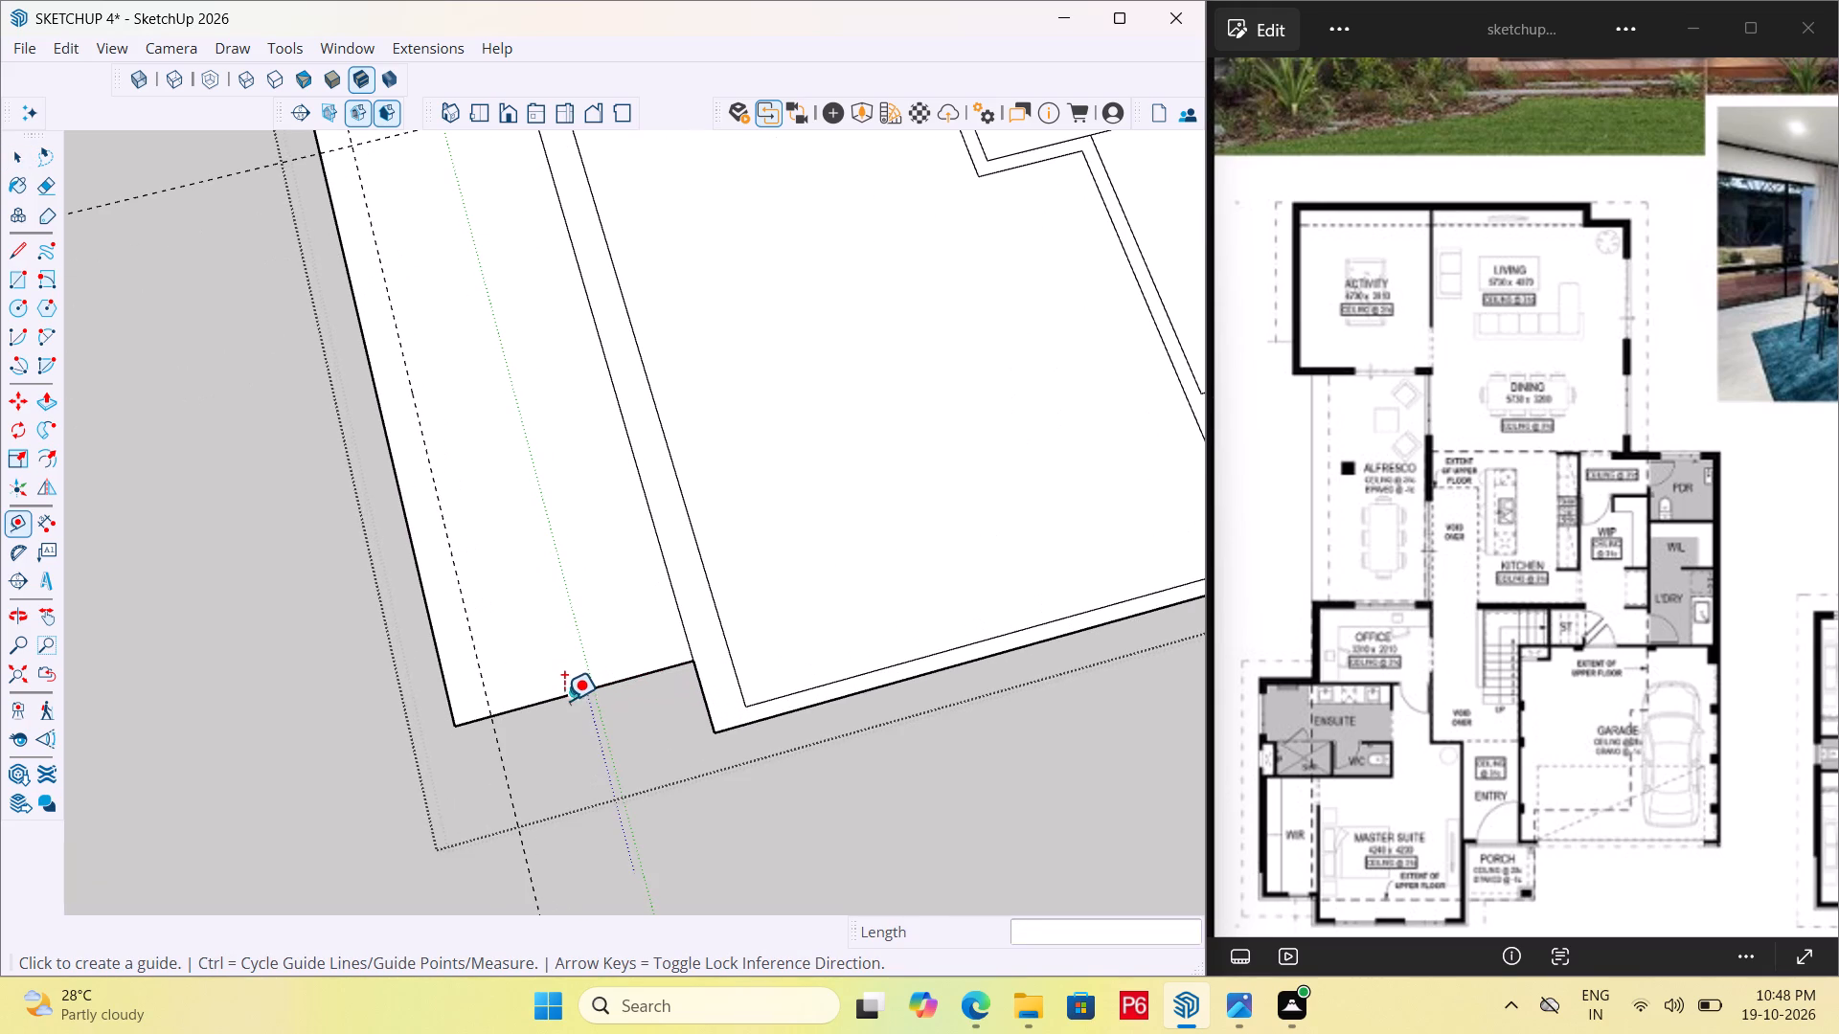
{"action": "left_click", "coordinate": [567, 694]}
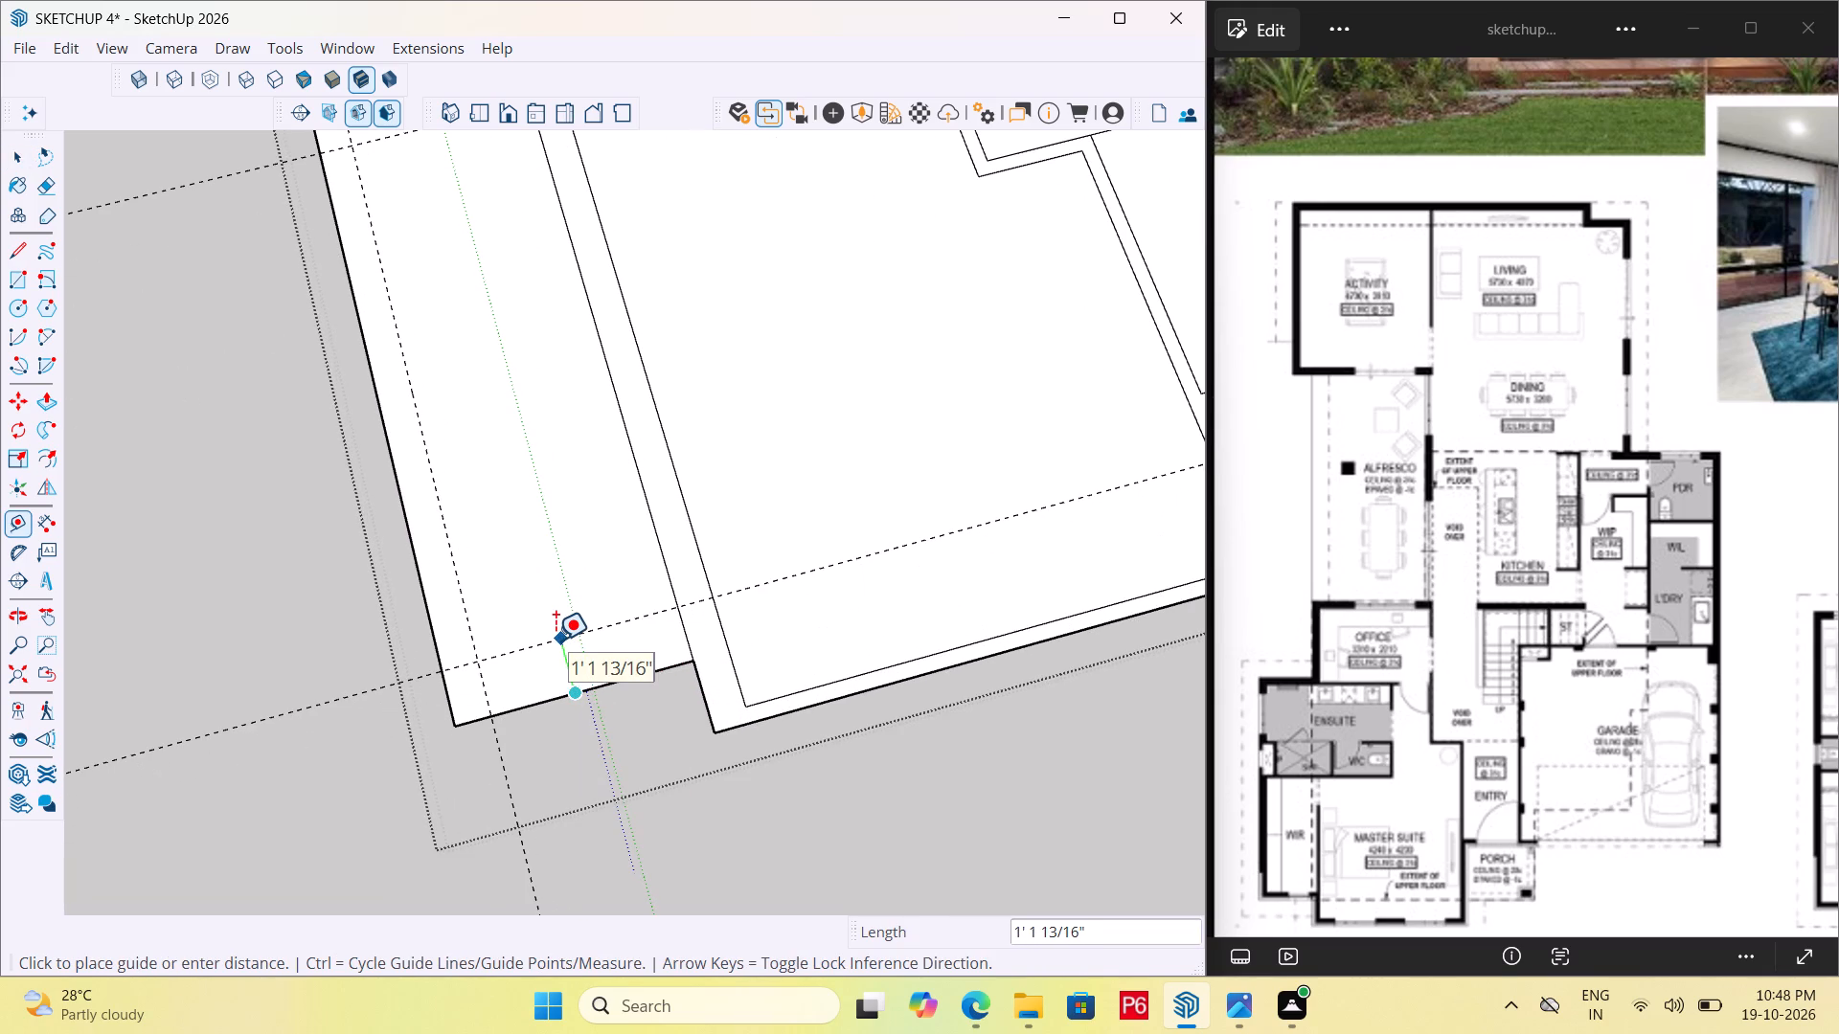
{"action": "type", "text": "6\""}
{"action": "key", "text": "Return"}
{"action": "scroll", "coordinate": [514, 681], "scroll_direction": "down", "scroll_amount": 7}
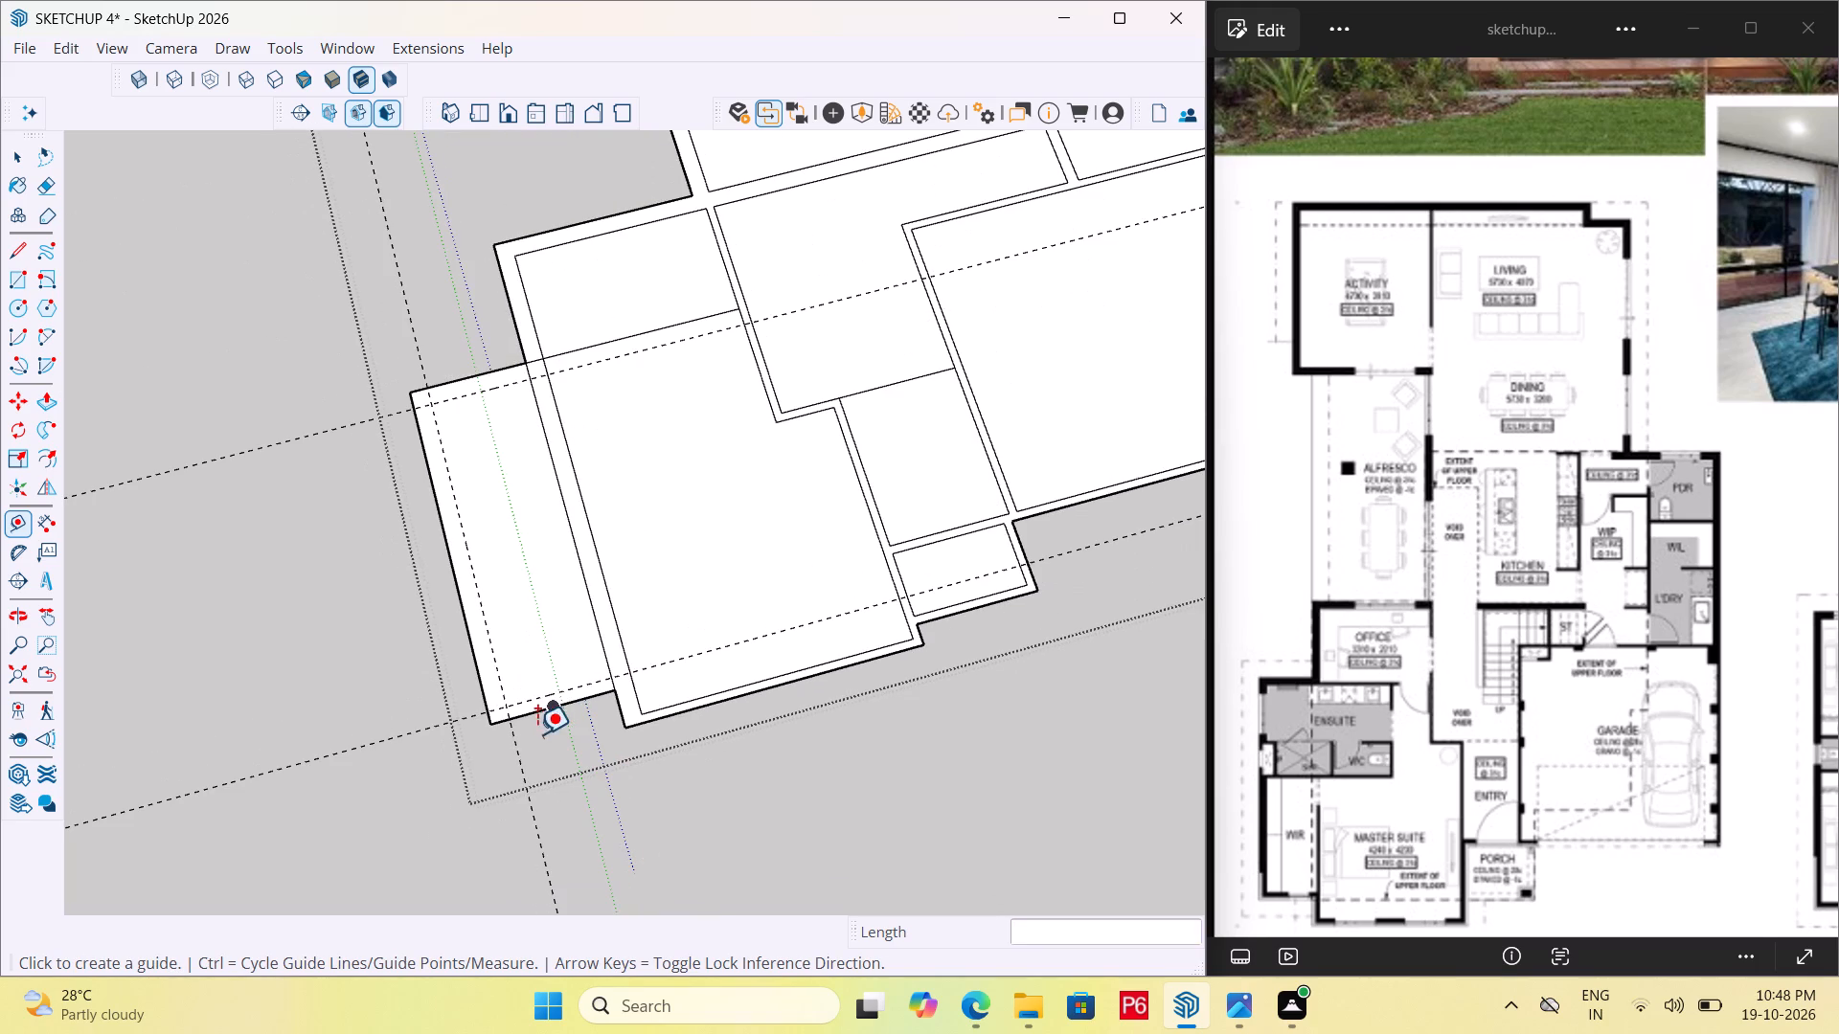
Draw the projection's inner wall lines along the guides, from the master suite's outer wall around the rear, outer and front sides.
{"action": "key", "text": "l"}
{"action": "scroll", "coordinate": [456, 386], "scroll_direction": "up", "scroll_amount": 6}
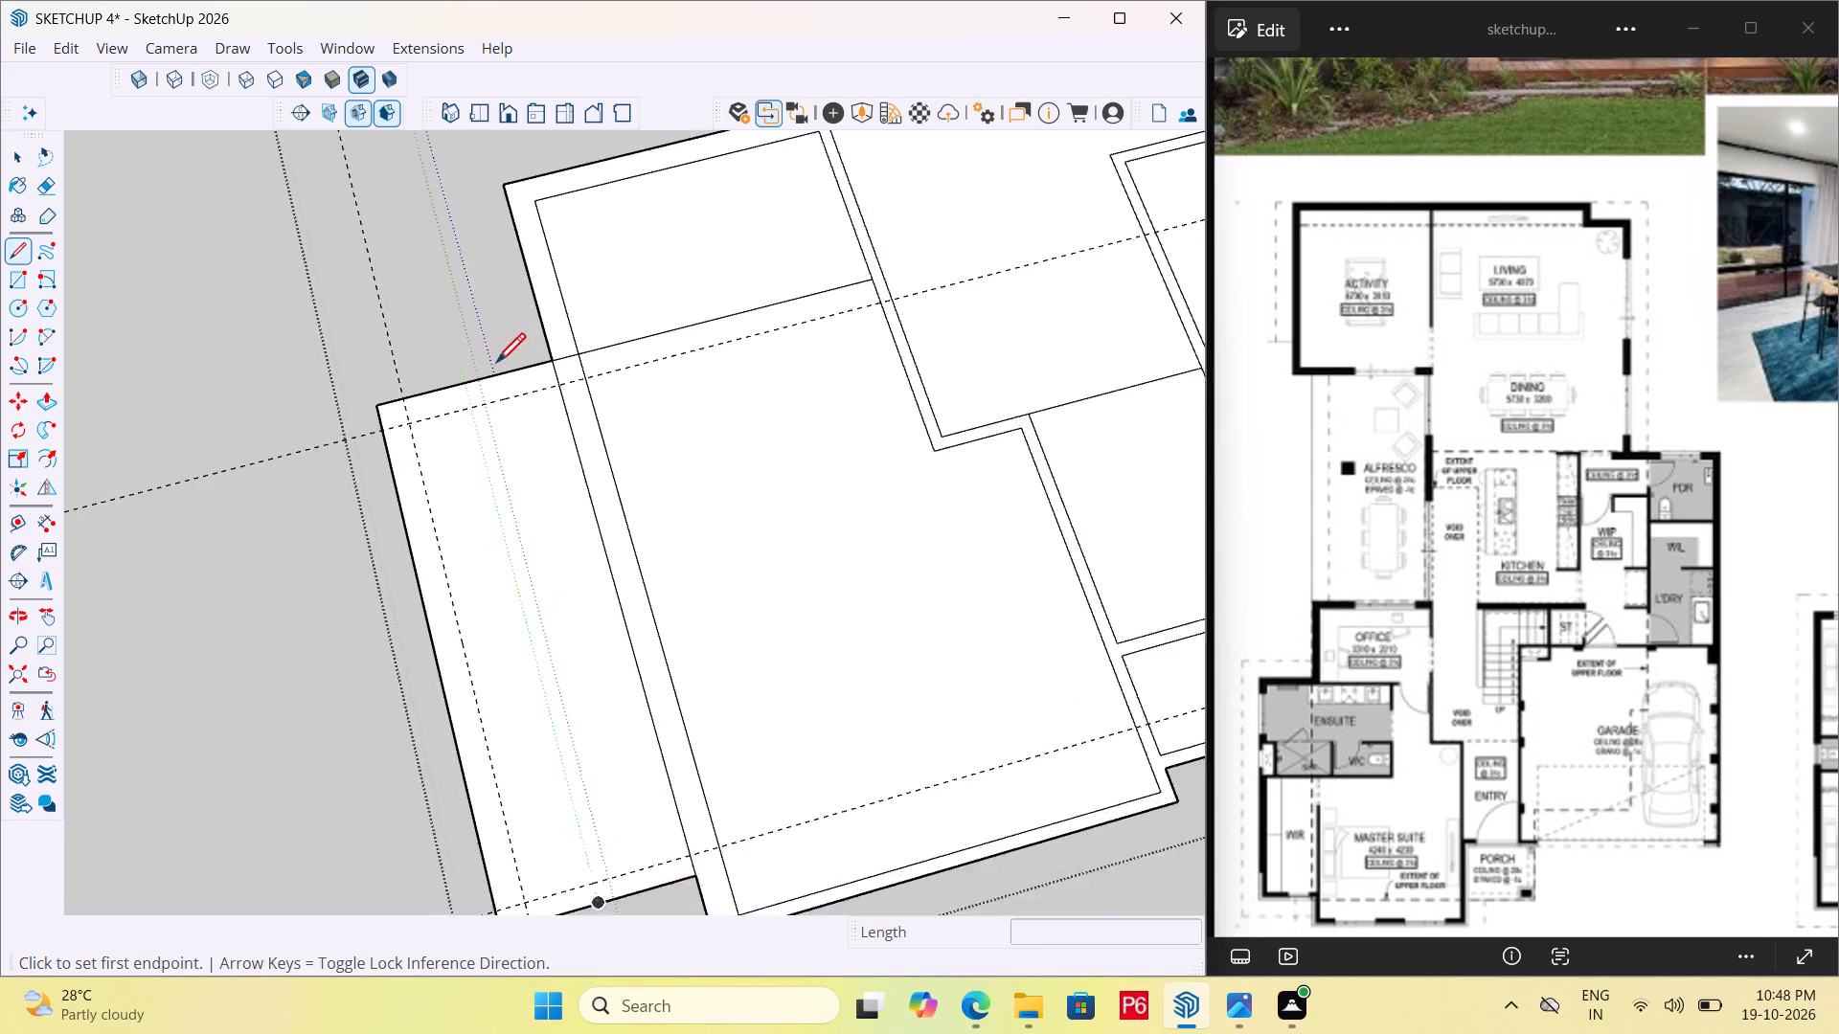
{"action": "scroll", "coordinate": [496, 366], "scroll_direction": "up", "scroll_amount": 6}
{"action": "left_click", "coordinate": [579, 378]}
{"action": "left_click", "coordinate": [327, 443]}
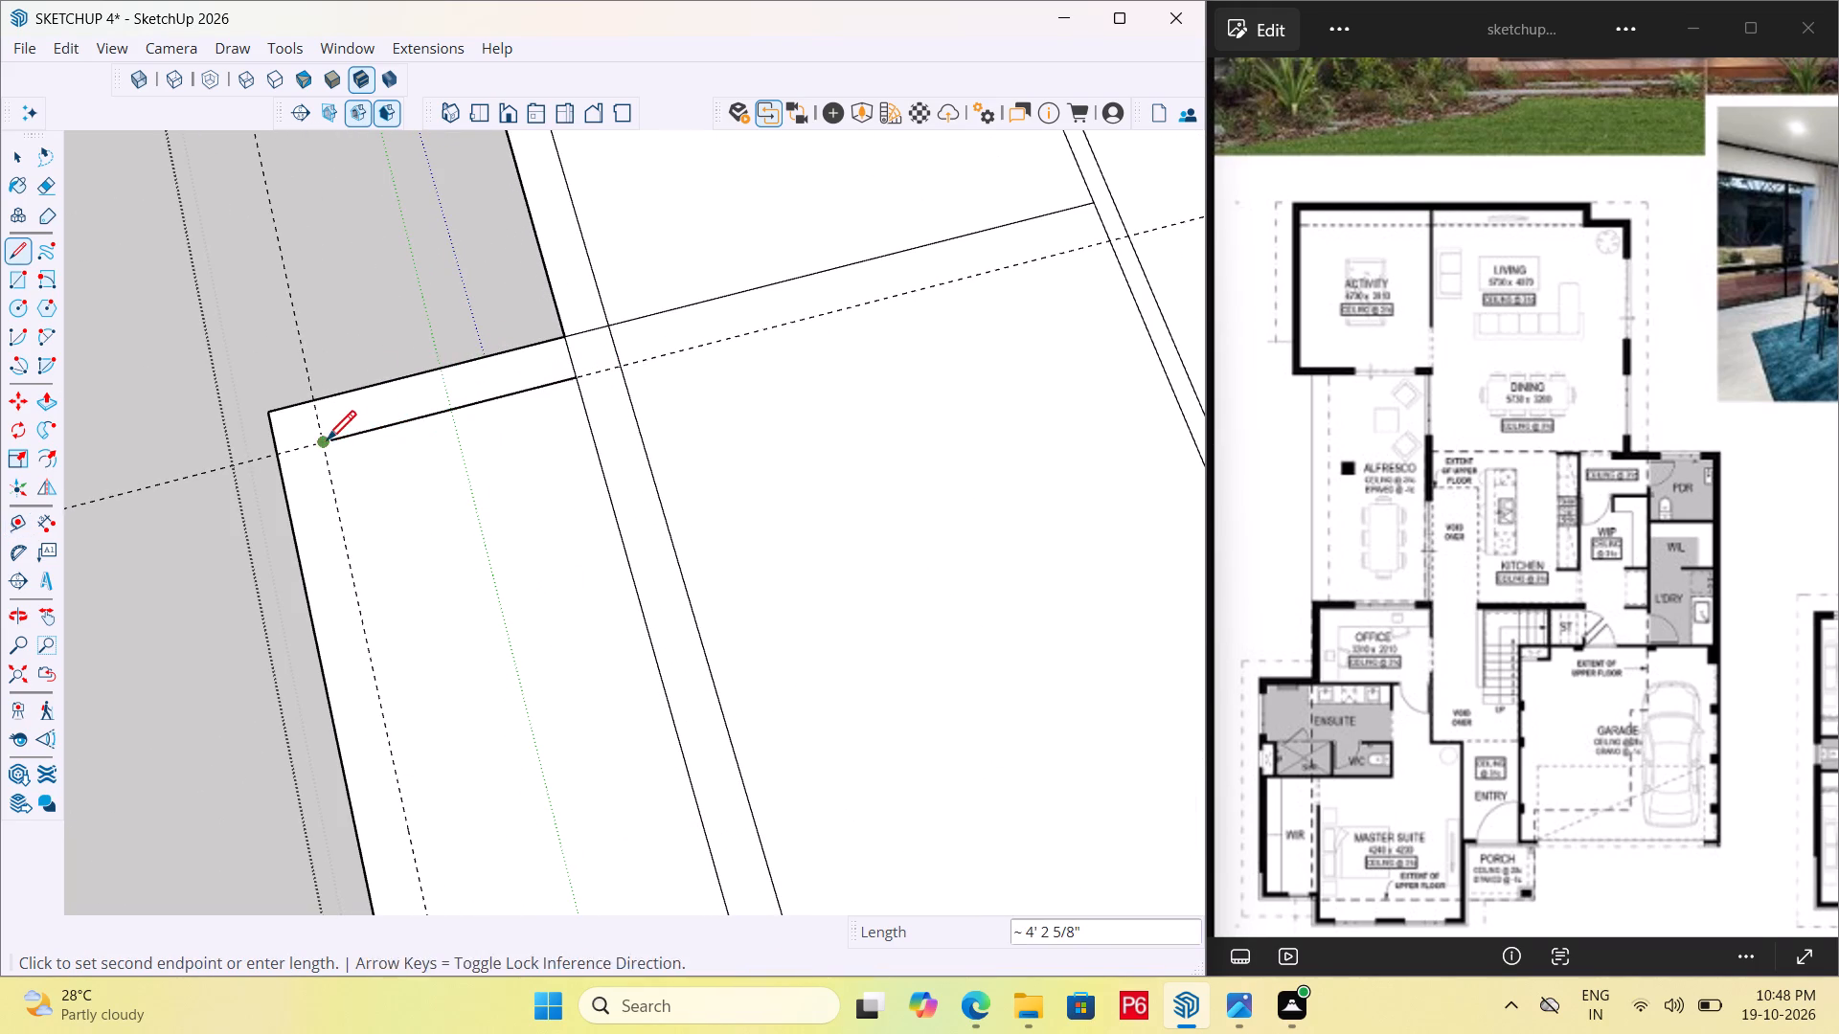
{"action": "scroll", "coordinate": [423, 286], "scroll_direction": "down", "scroll_amount": 7}
{"action": "scroll", "coordinate": [467, 769], "scroll_direction": "up", "scroll_amount": 6}
{"action": "left_click", "coordinate": [458, 772]}
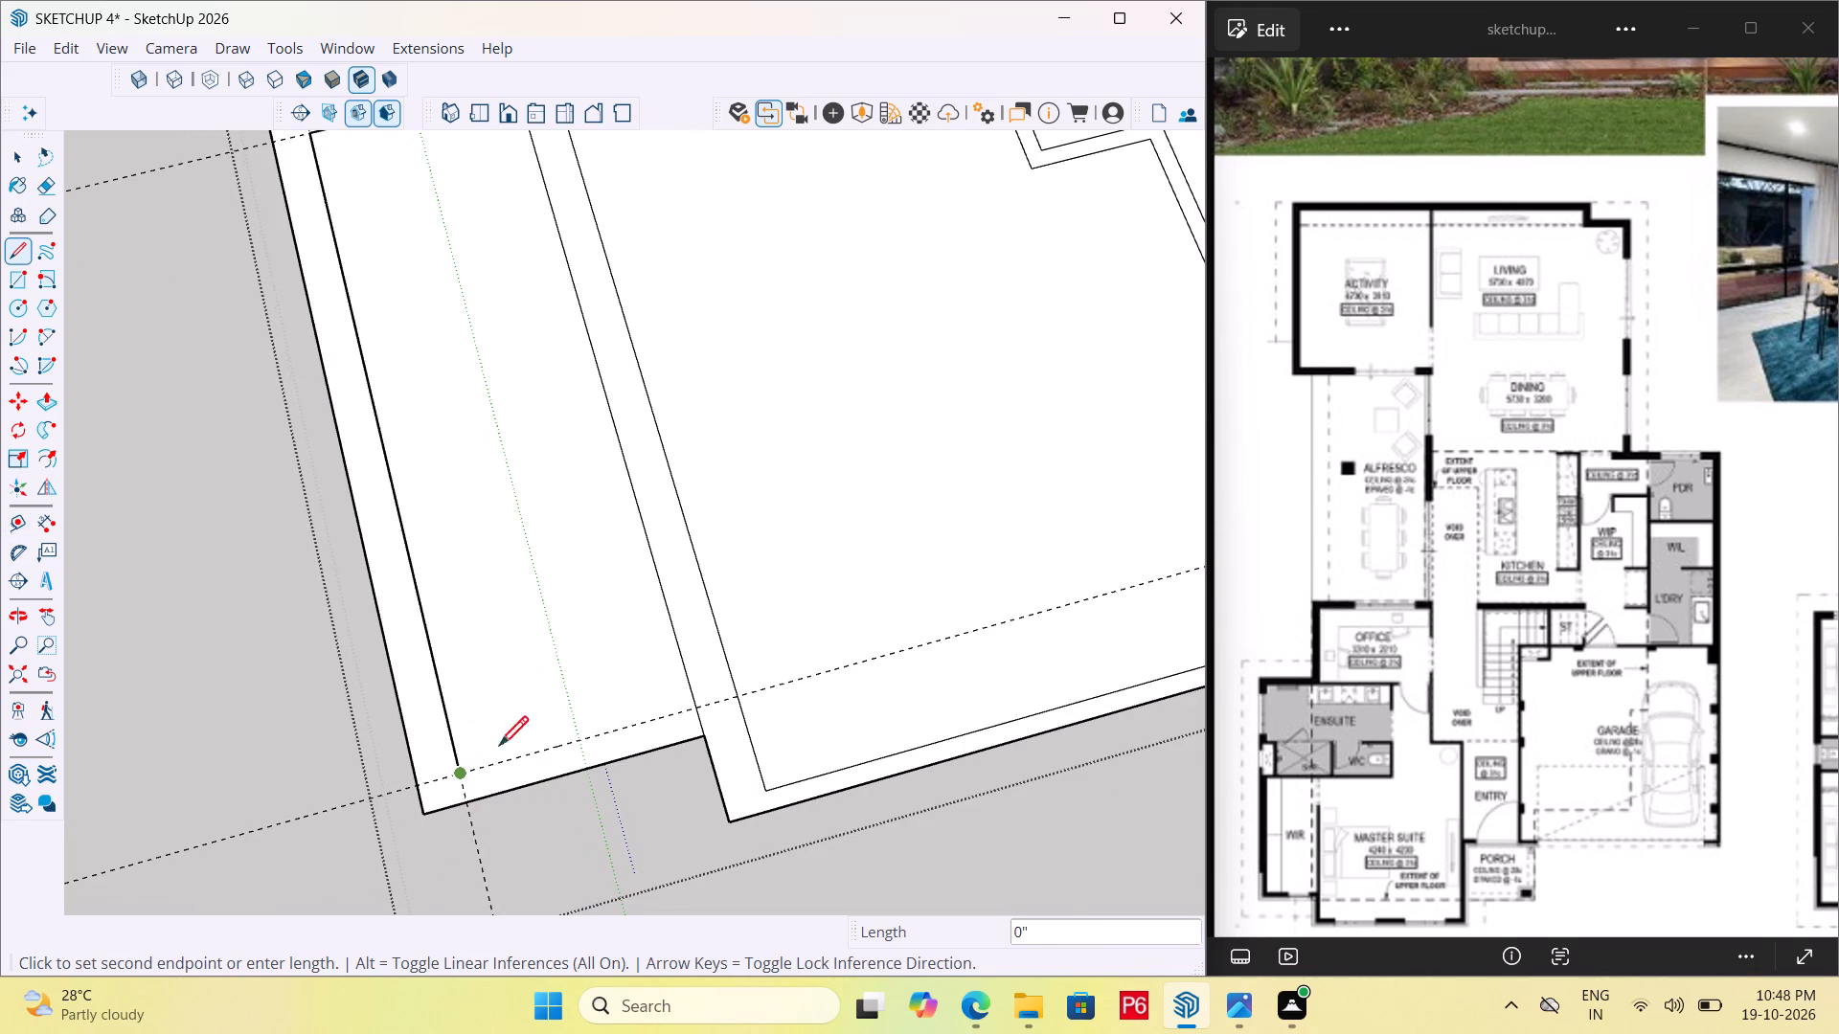
{"action": "left_click", "coordinate": [699, 708]}
{"action": "scroll", "coordinate": [579, 690], "scroll_direction": "down", "scroll_amount": 6}
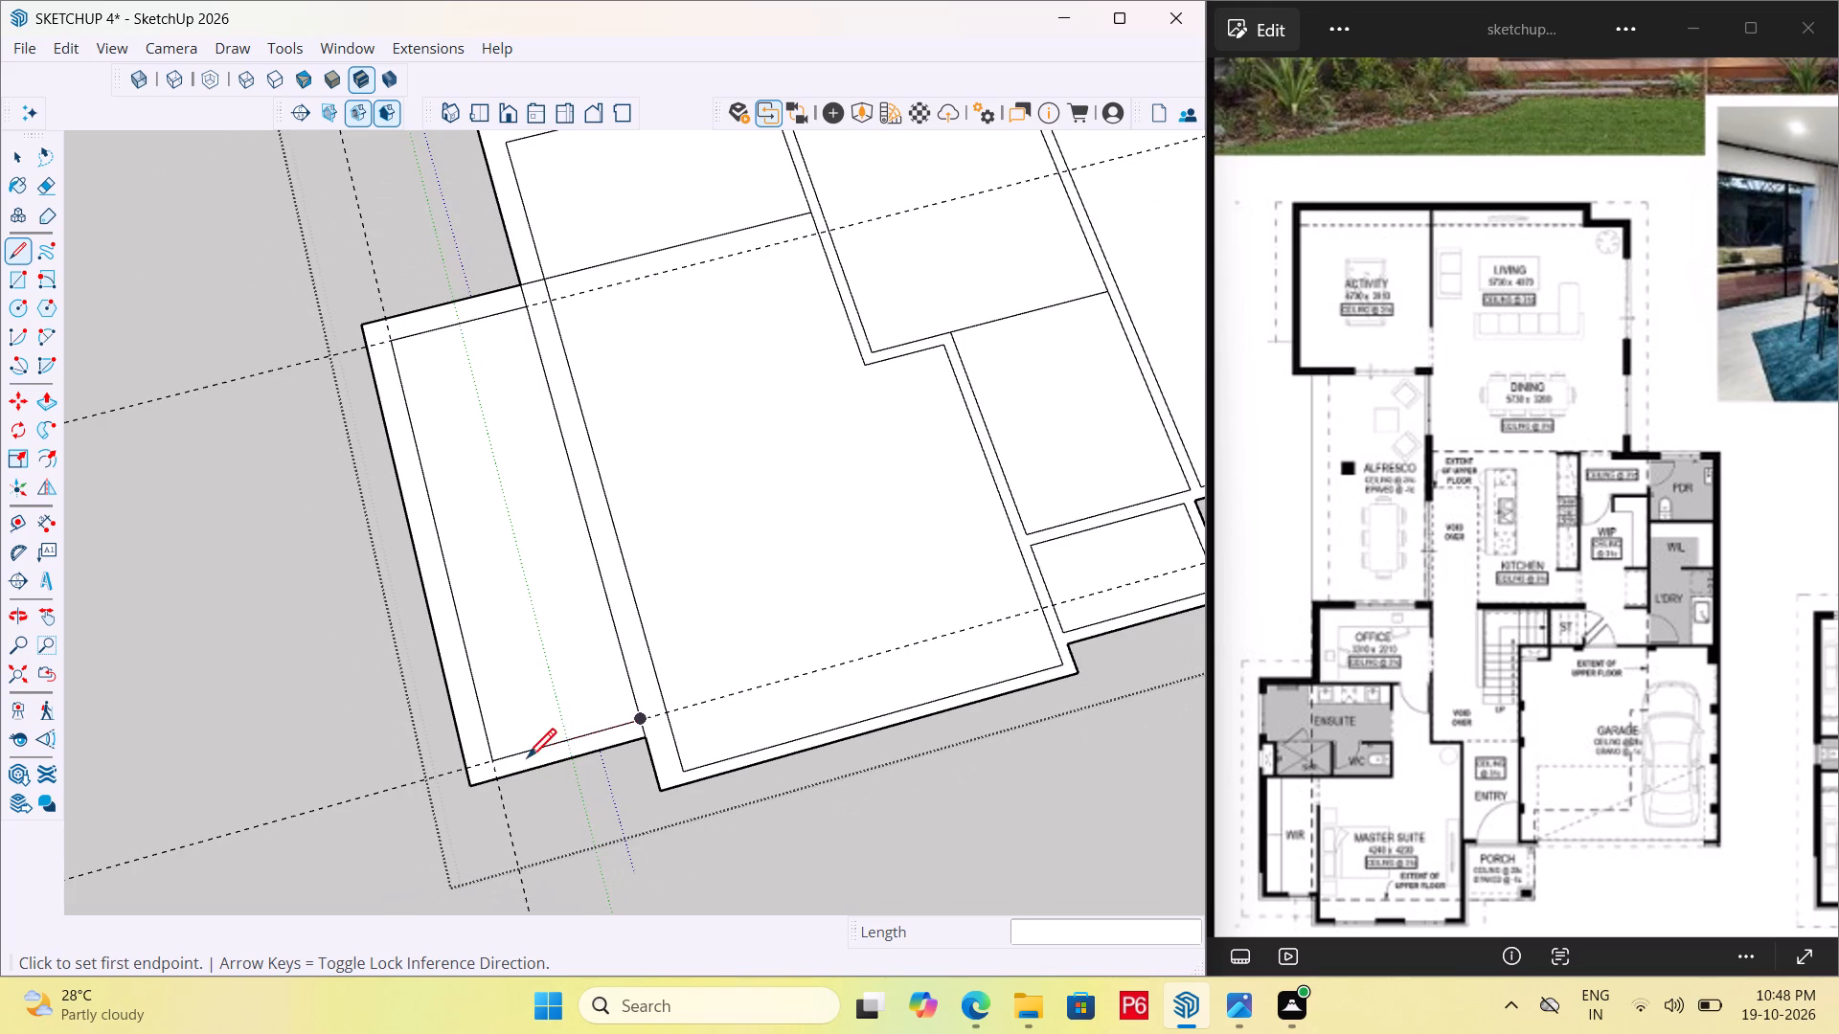
Erase the guides and the leftover segments where the projection's walls meet the master suite's outer wall.
{"action": "key", "text": "e"}
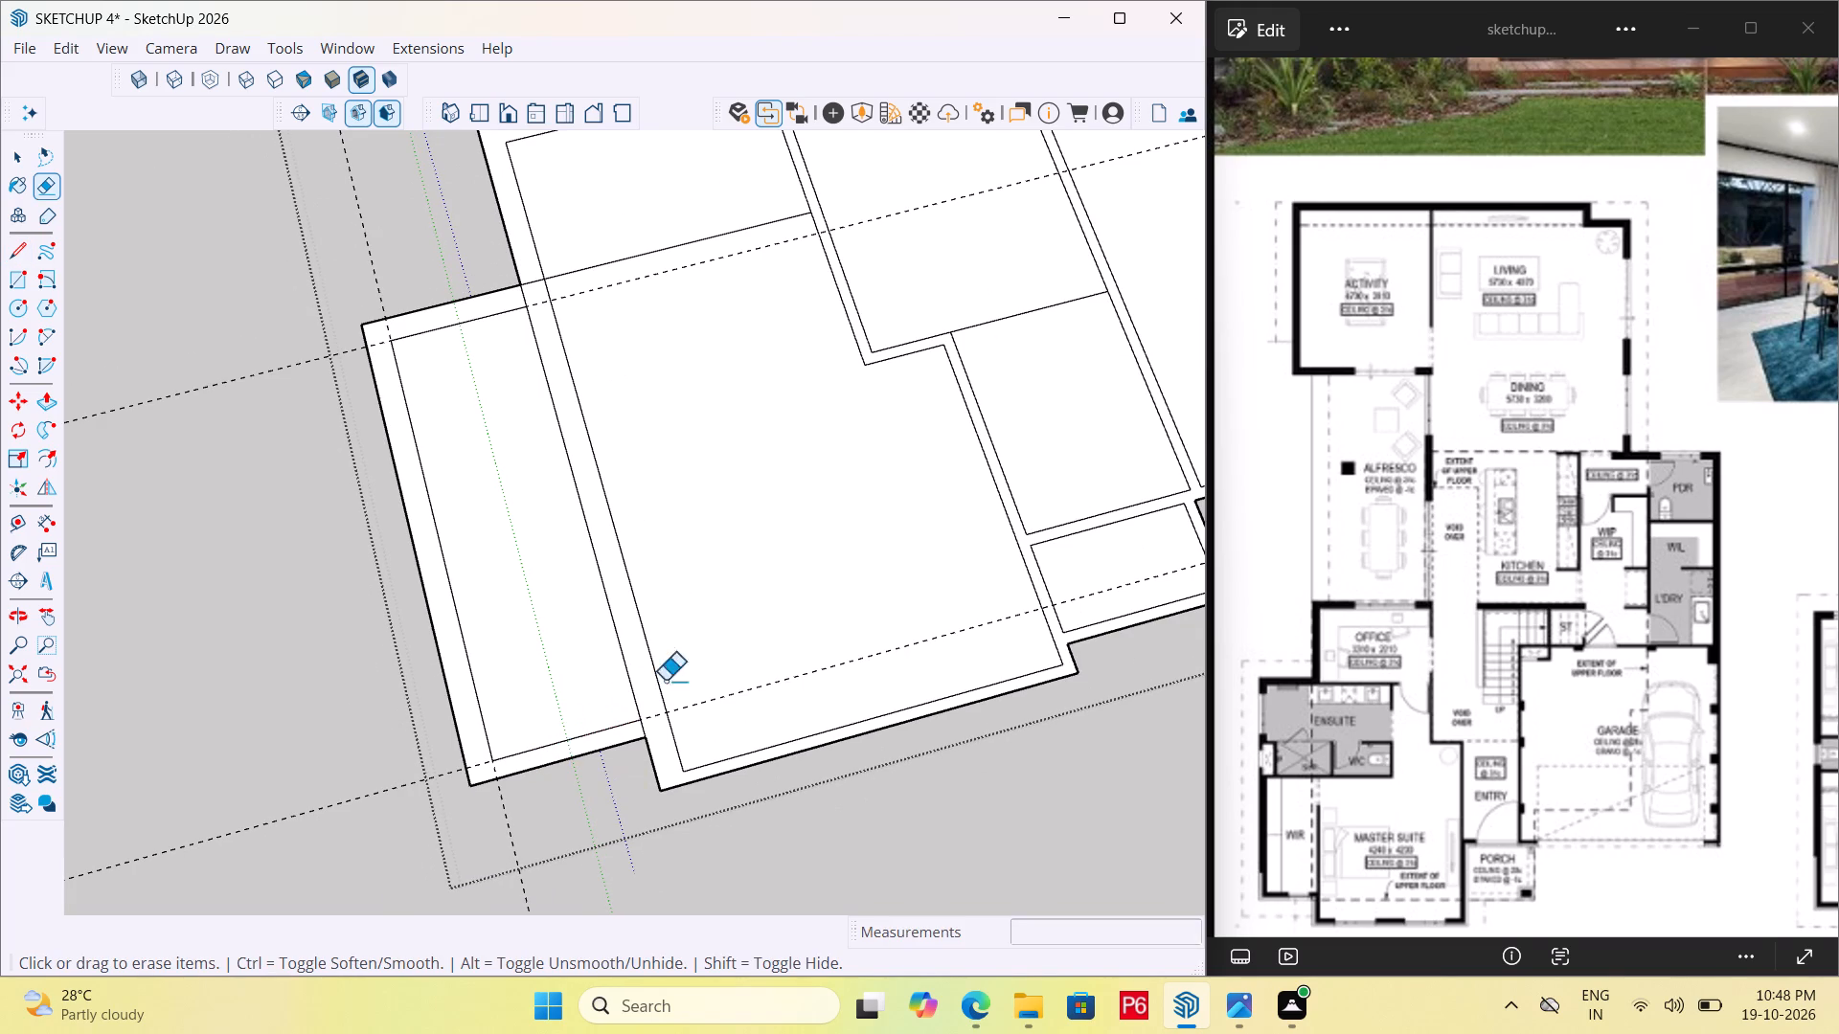
{"action": "scroll", "coordinate": [643, 713], "scroll_direction": "up", "scroll_amount": 6}
{"action": "left_click", "coordinate": [651, 717]}
{"action": "left_click", "coordinate": [655, 725]}
{"action": "left_click_drag", "start_coordinate": [406, 865], "coordinate": [394, 865]}
{"action": "left_click_drag", "start_coordinate": [631, 746], "coordinate": [646, 738]}
{"action": "scroll", "coordinate": [584, 808], "scroll_direction": "down", "scroll_amount": 7}
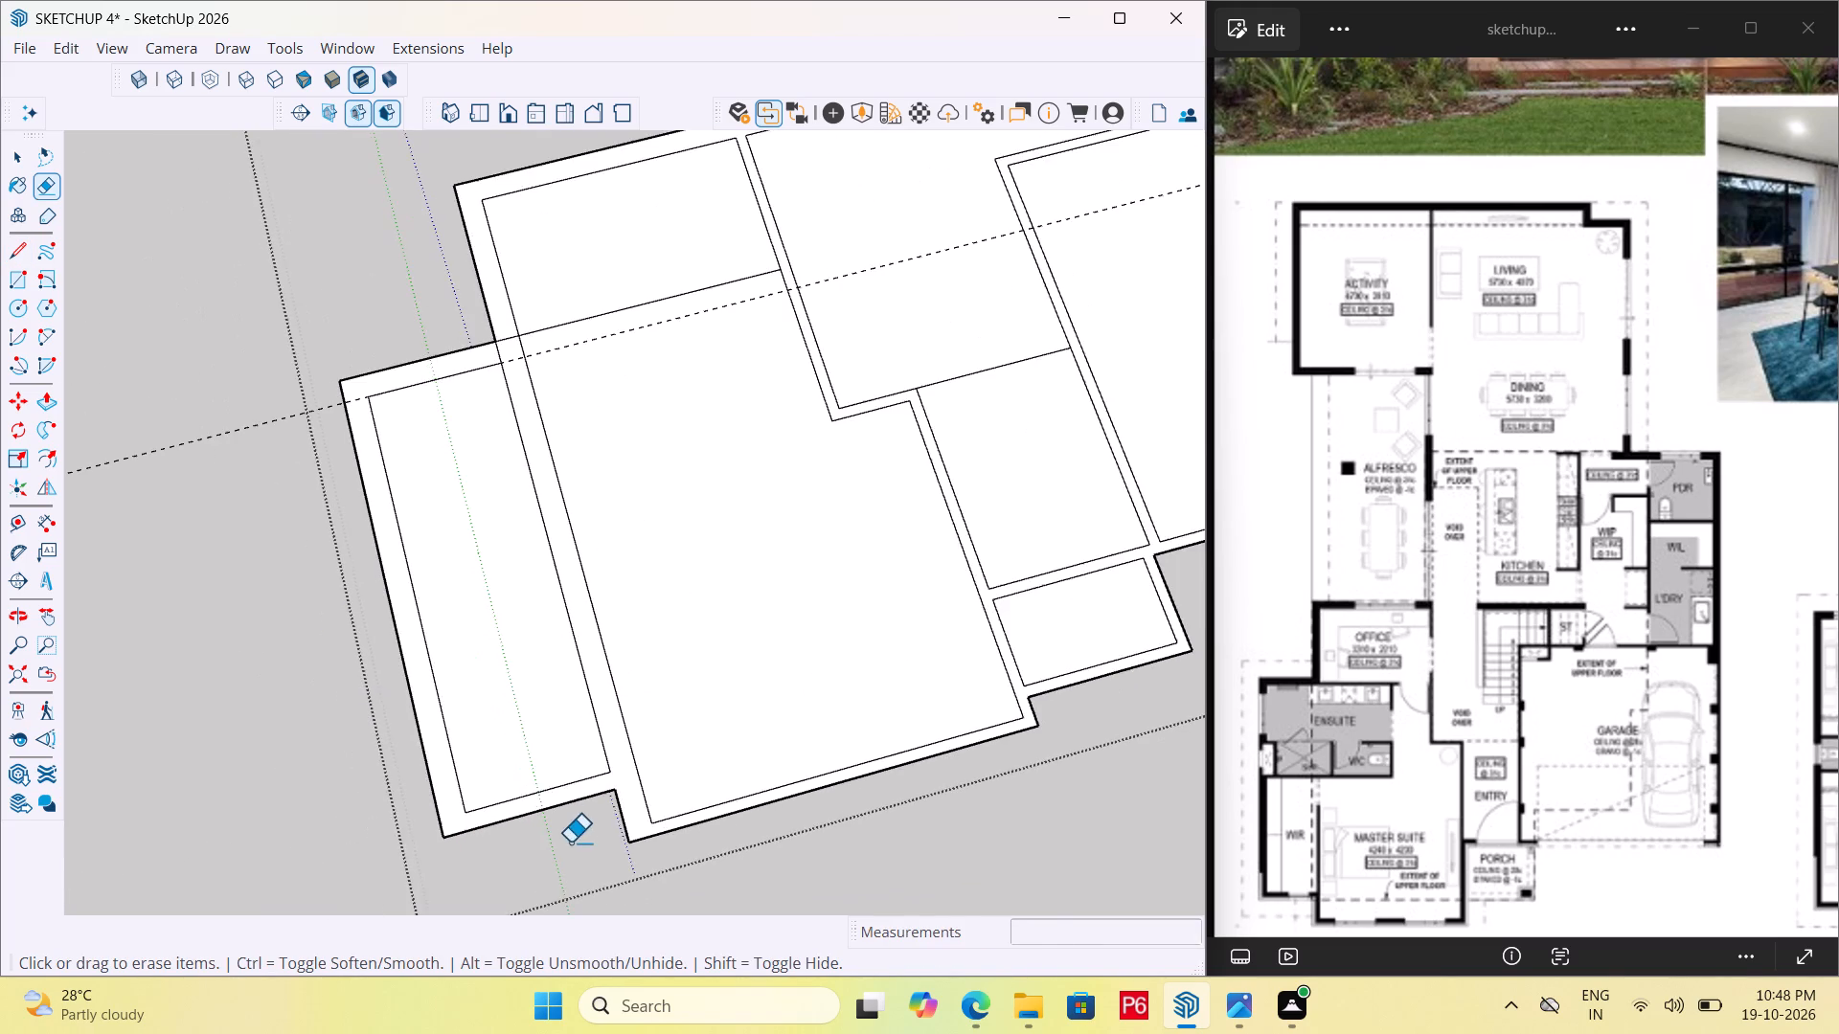
{"action": "scroll", "coordinate": [567, 583], "scroll_direction": "up", "scroll_amount": 6}
{"action": "left_click", "coordinate": [487, 271]}
{"action": "double_click", "coordinate": [468, 261]}
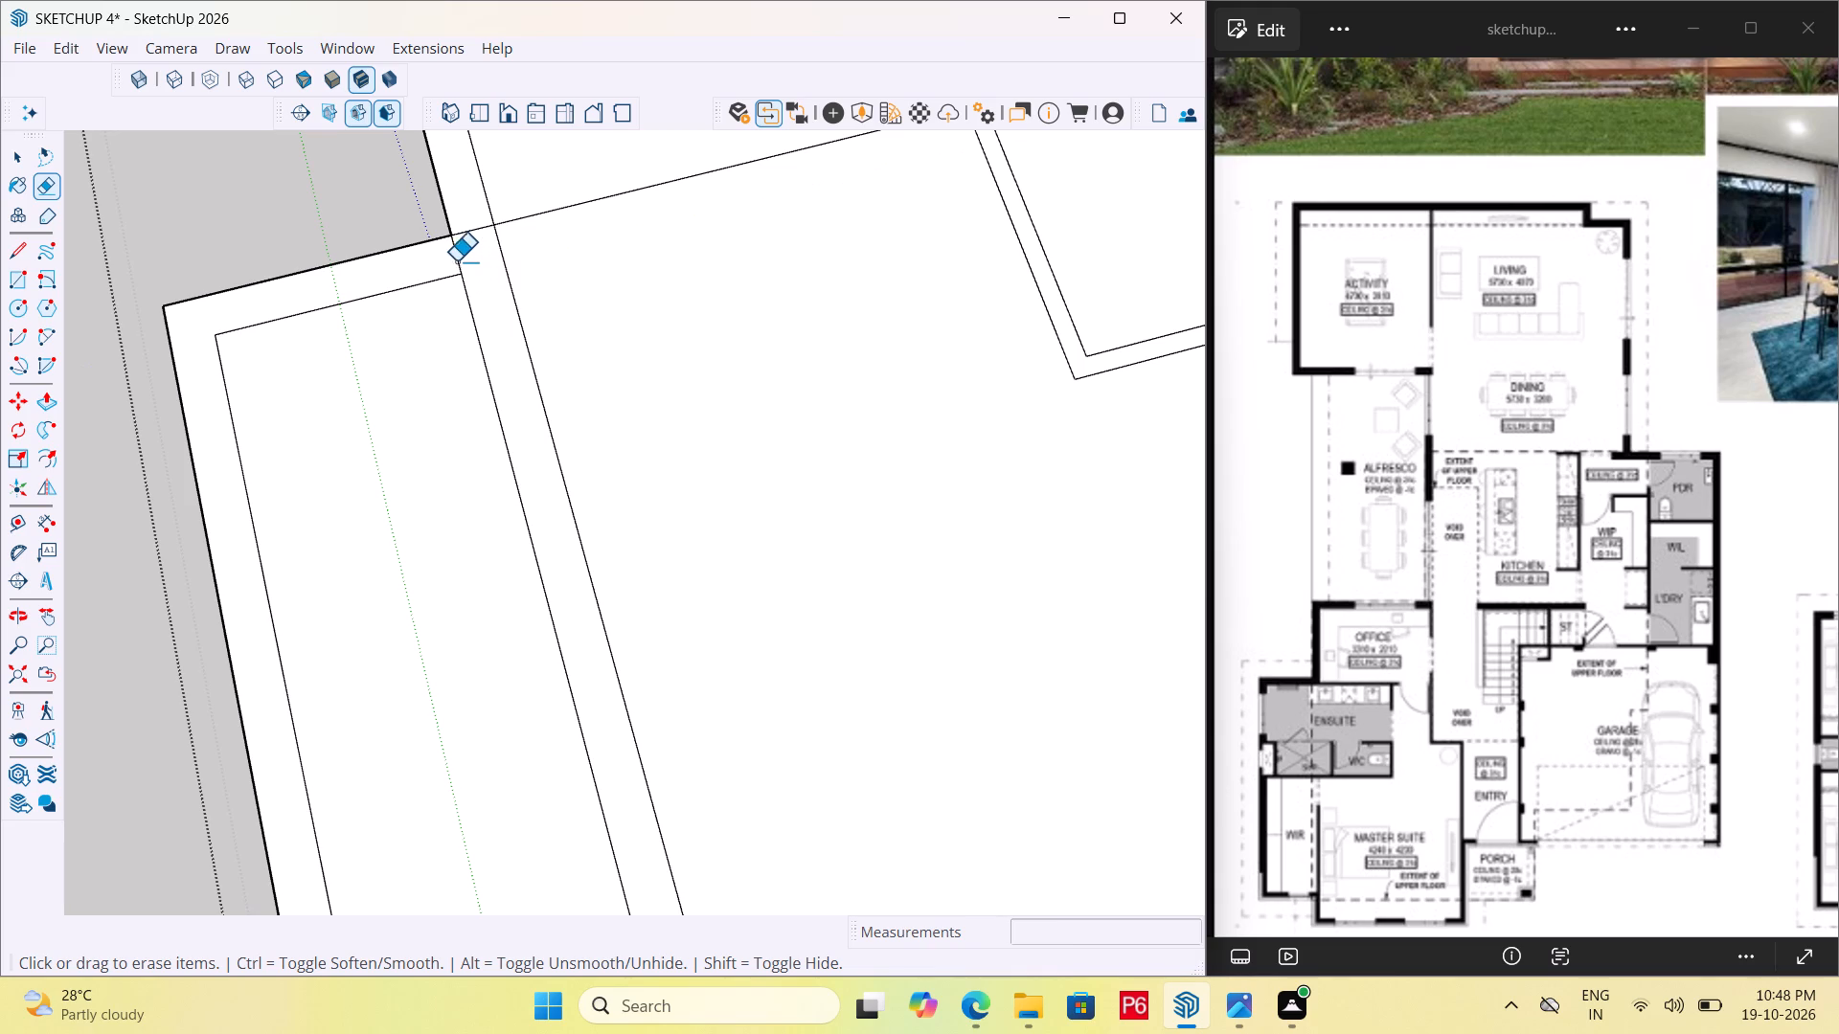
{"action": "left_click_drag", "start_coordinate": [454, 261], "coordinate": [438, 264]}
{"action": "left_click_drag", "start_coordinate": [465, 232], "coordinate": [499, 259]}
{"action": "scroll", "coordinate": [489, 291], "scroll_direction": "down", "scroll_amount": 6}
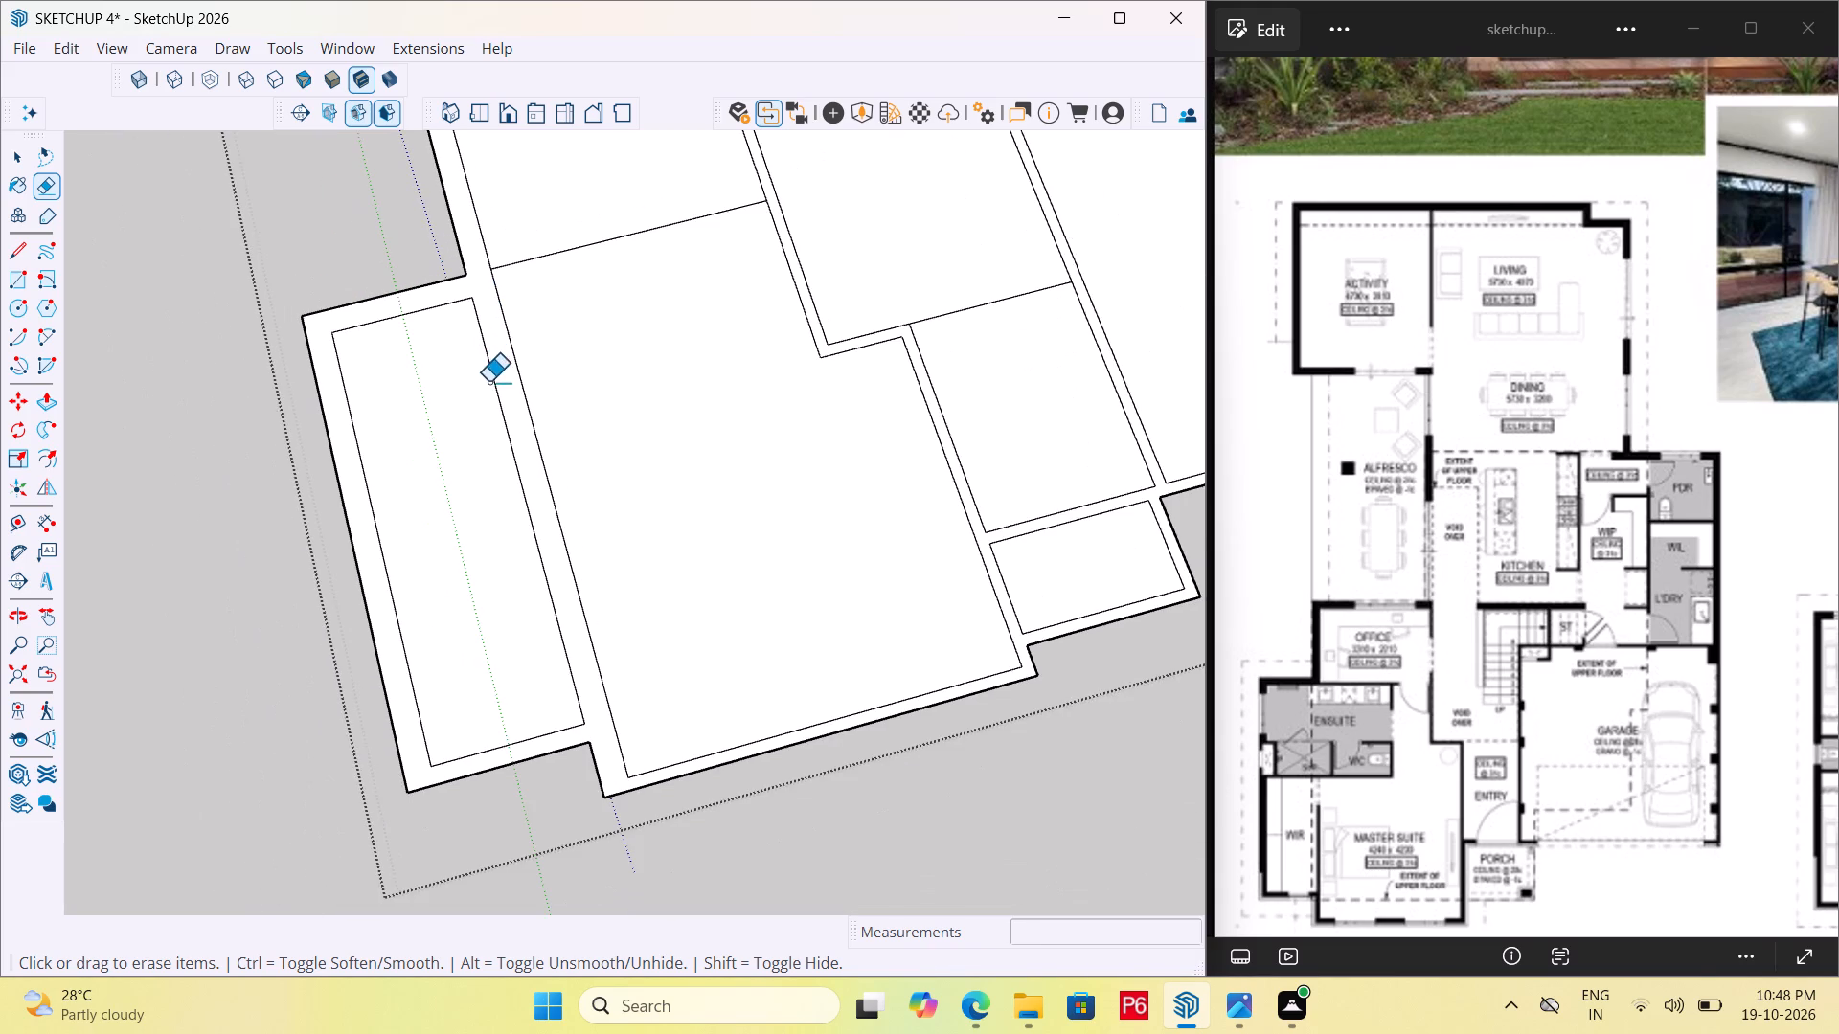
Draw the second face of the wall between the office and the master suite, using a guide offset 4" toward the suite.
{"action": "scroll", "coordinate": [557, 501], "scroll_direction": "down", "scroll_amount": 6}
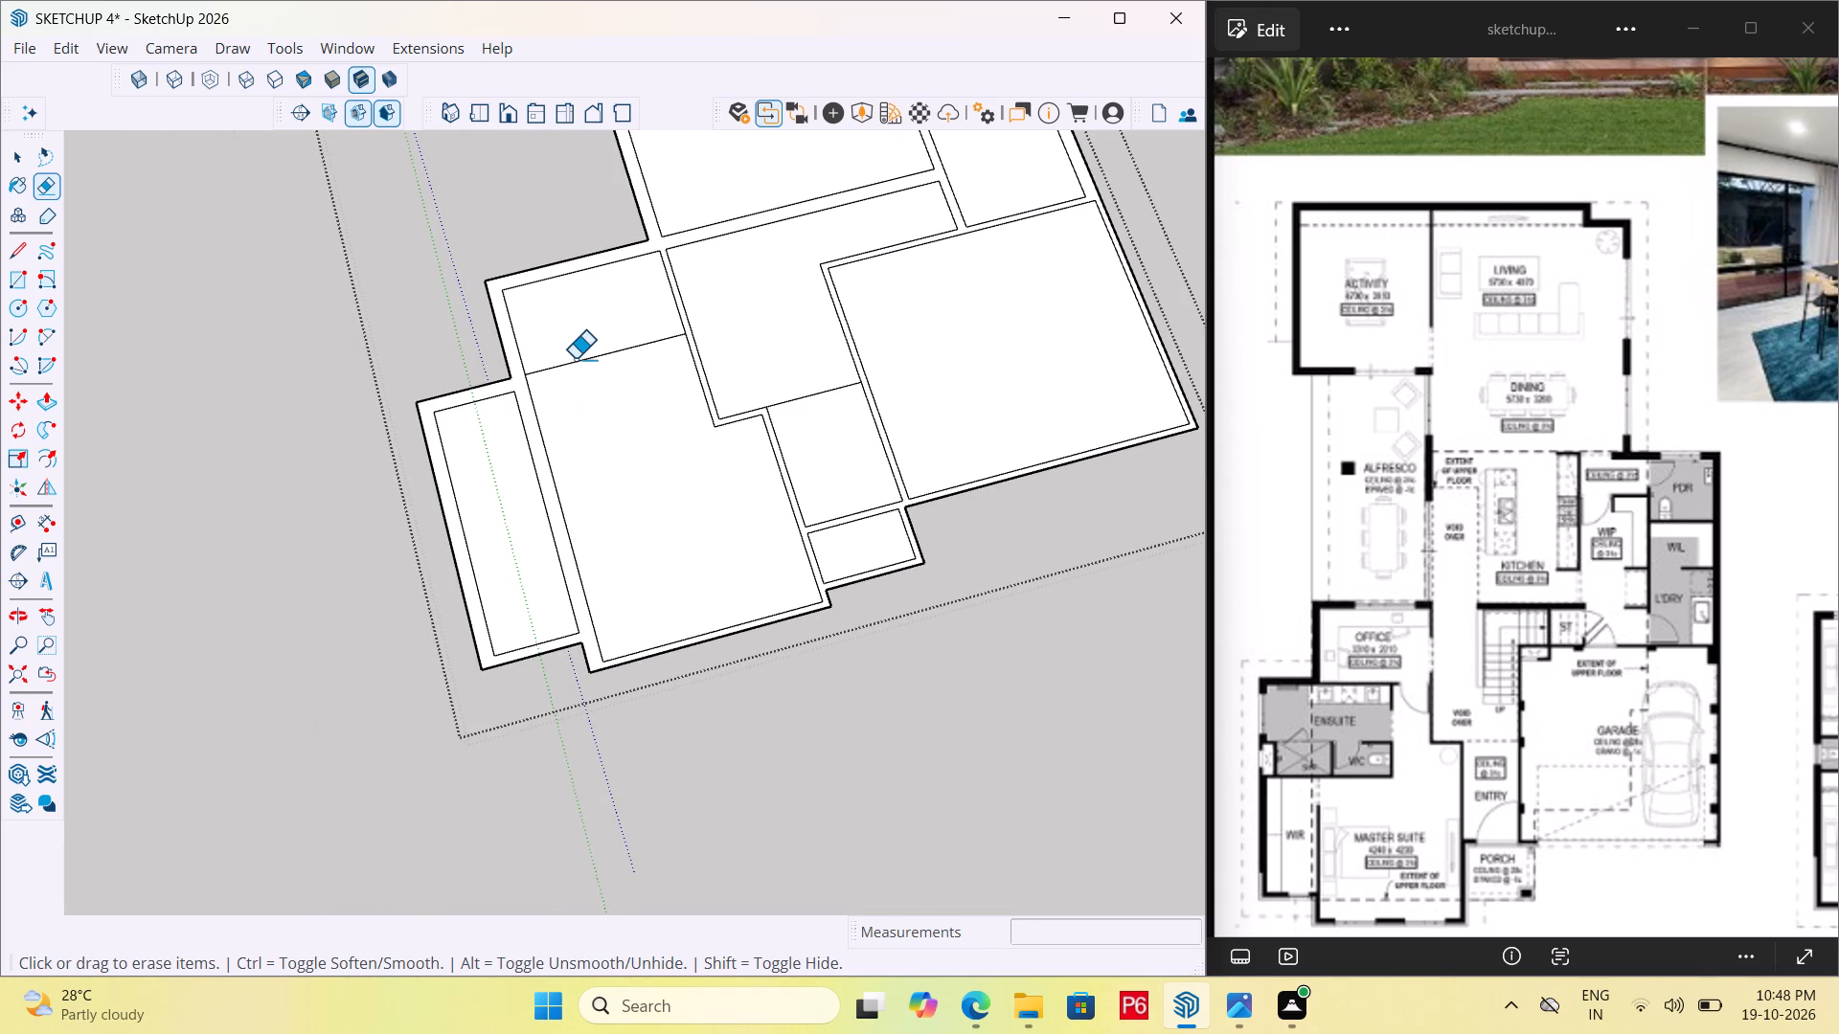
{"action": "scroll", "coordinate": [539, 335], "scroll_direction": "up", "scroll_amount": 11}
{"action": "key", "text": "t"}
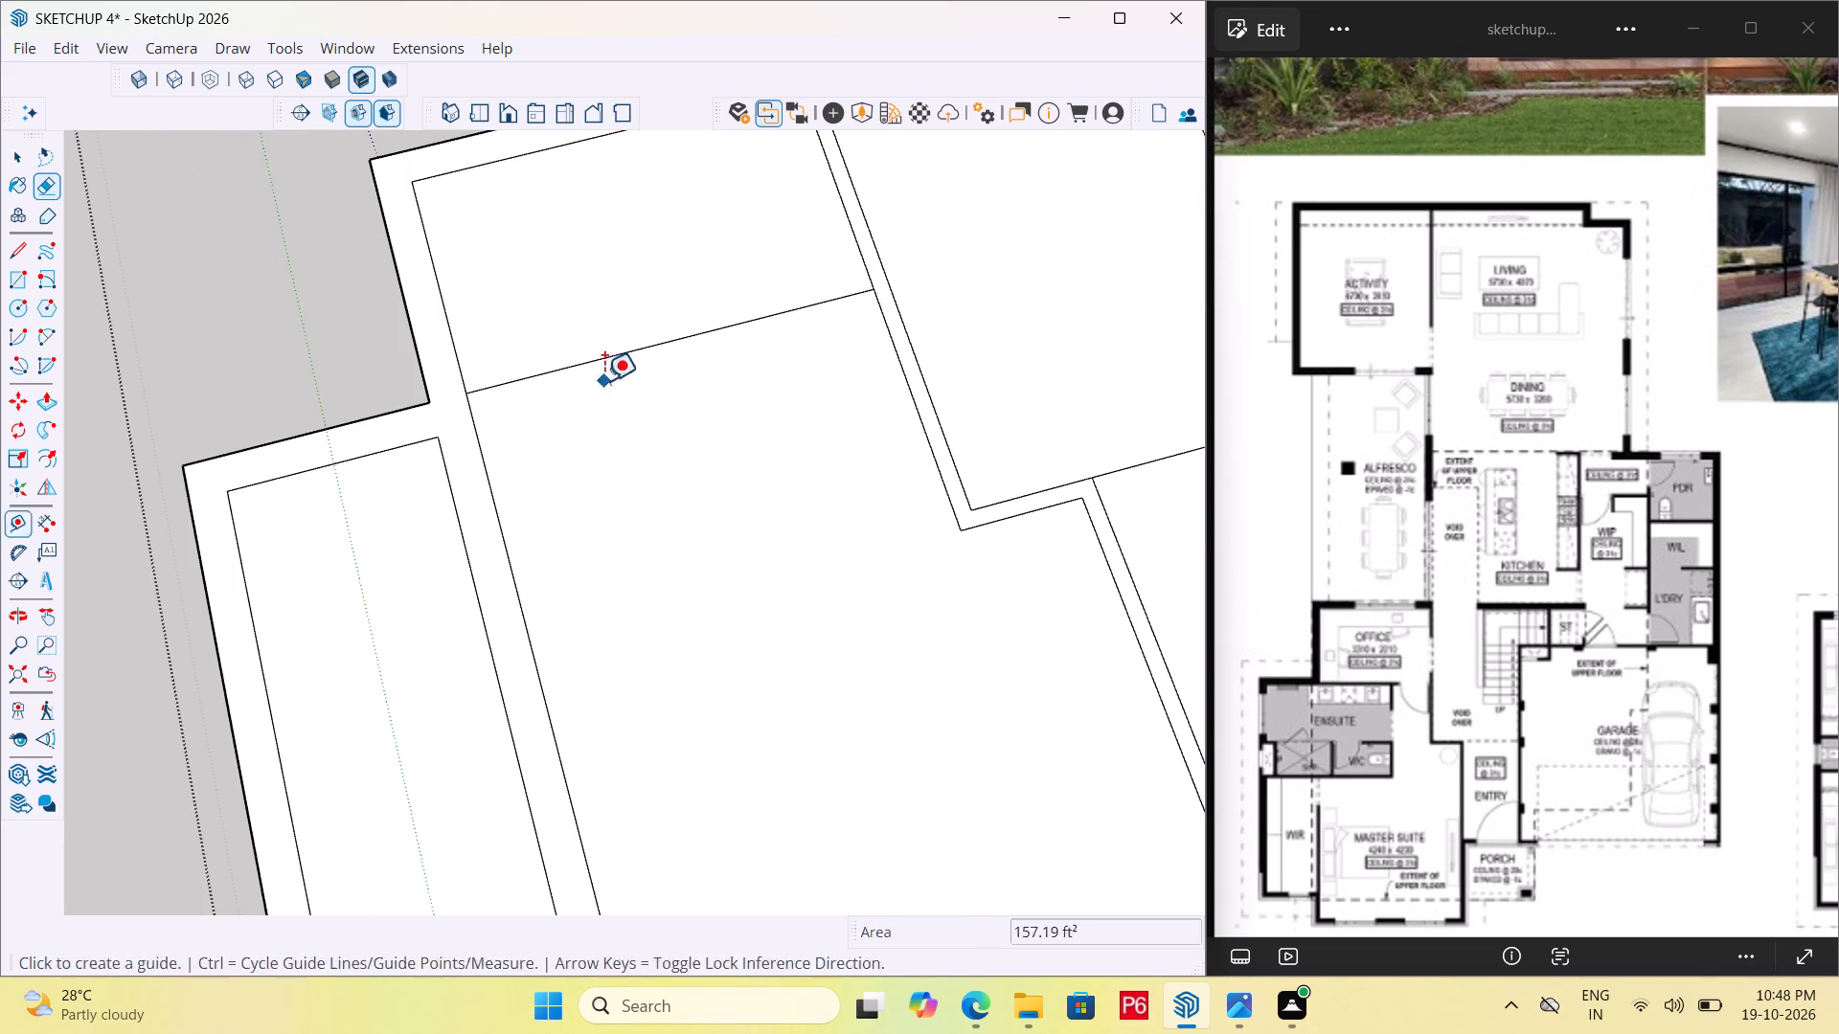
{"action": "left_click", "coordinate": [630, 349]}
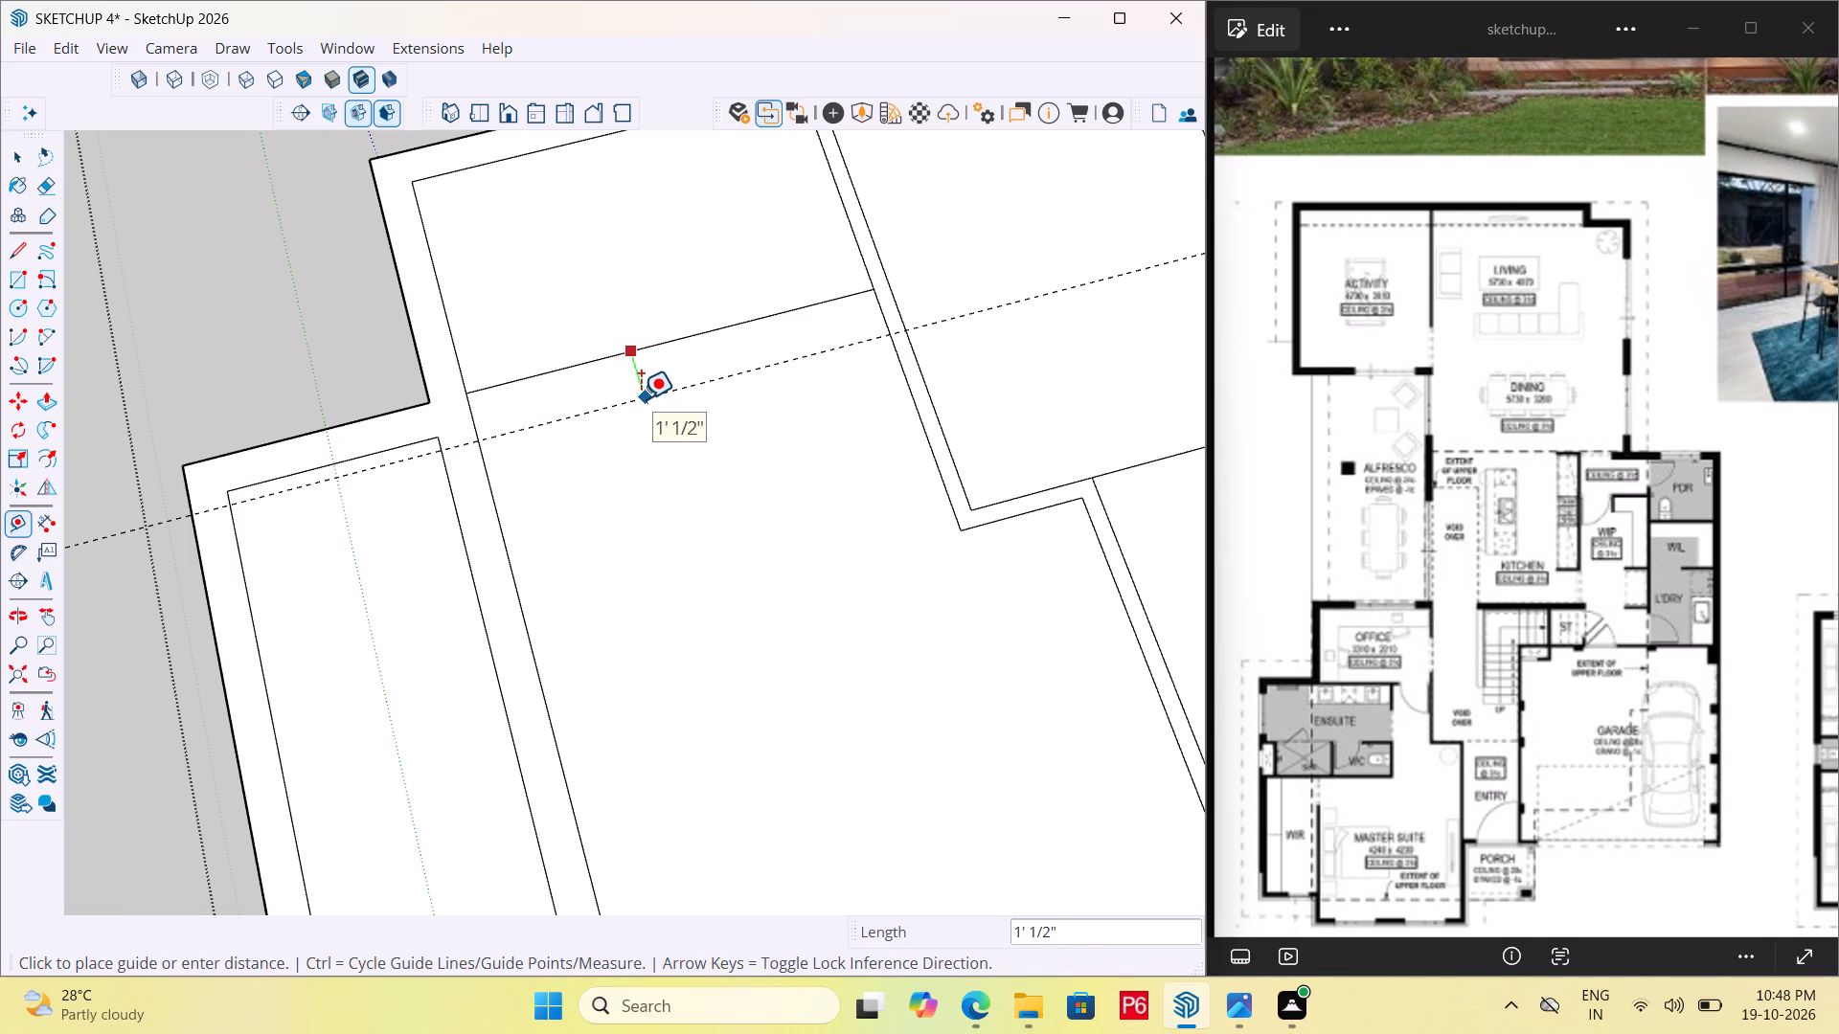
{"action": "key", "text": "6"}
{"action": "key", "text": "BackSpace"}
{"action": "type", "text": "4\""}
{"action": "key", "text": "Return"}
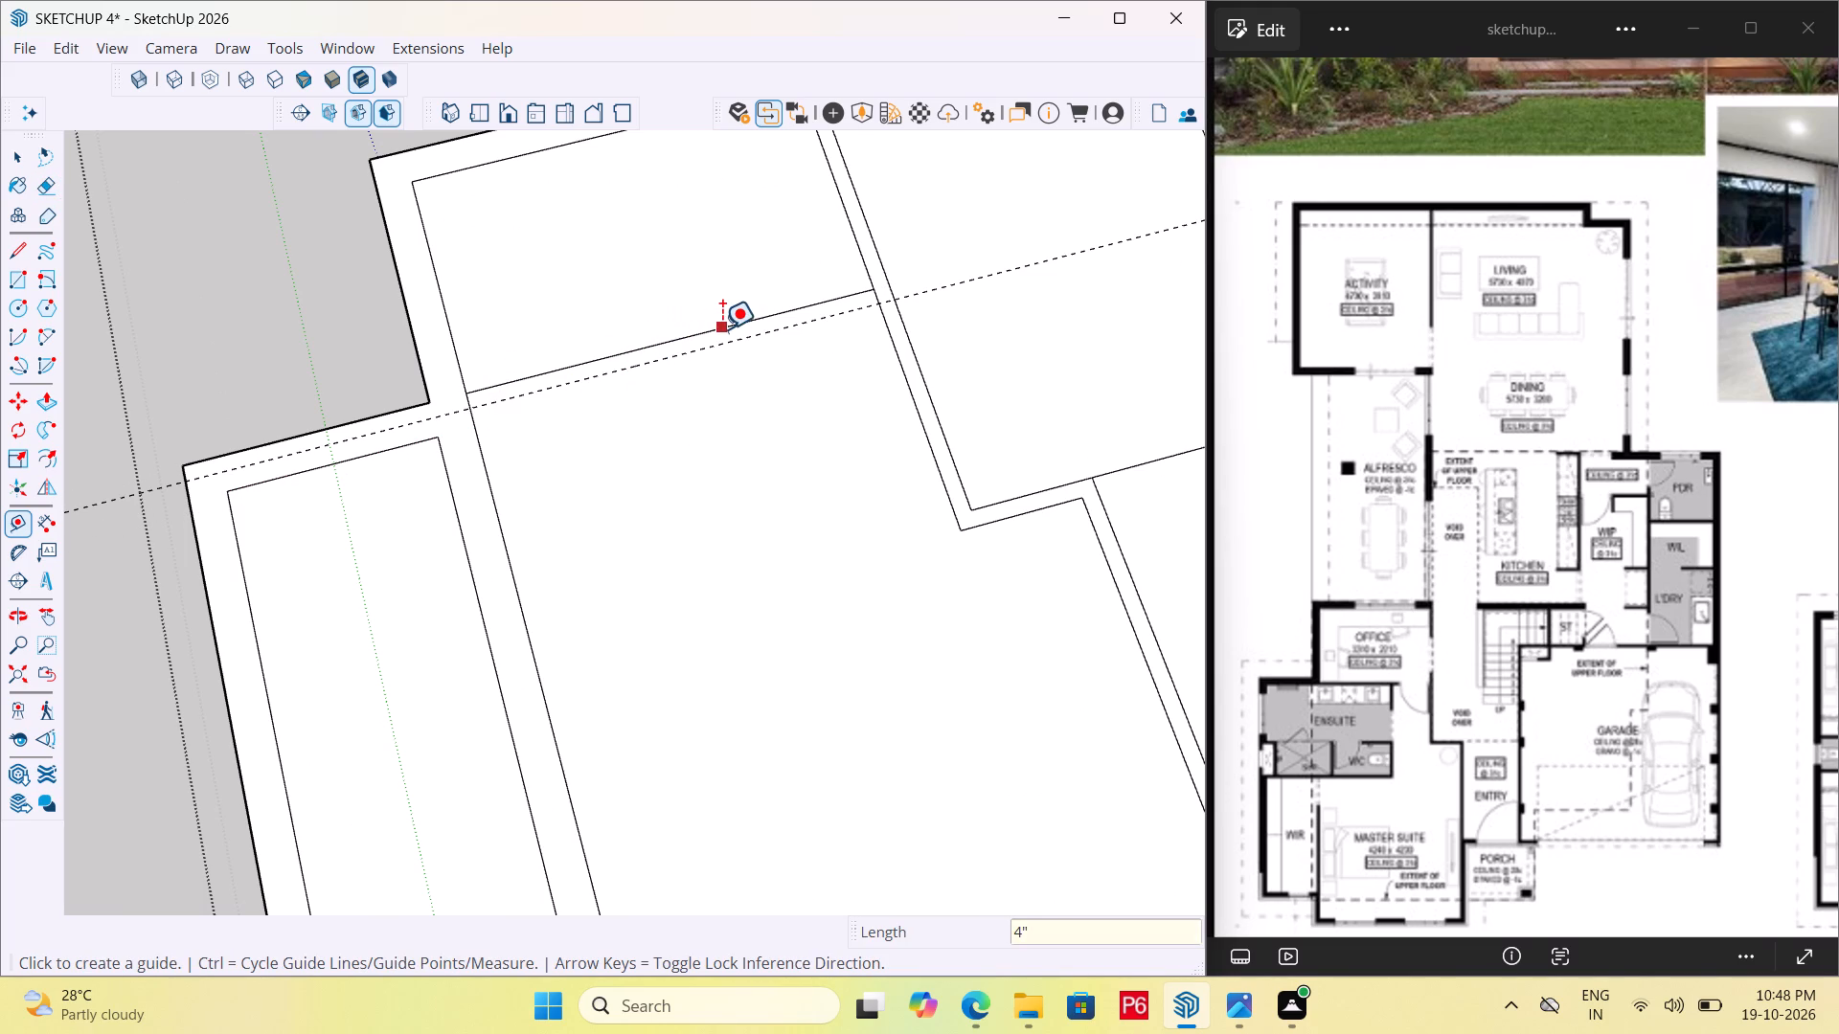
{"action": "scroll", "coordinate": [495, 460], "scroll_direction": "down", "scroll_amount": 6}
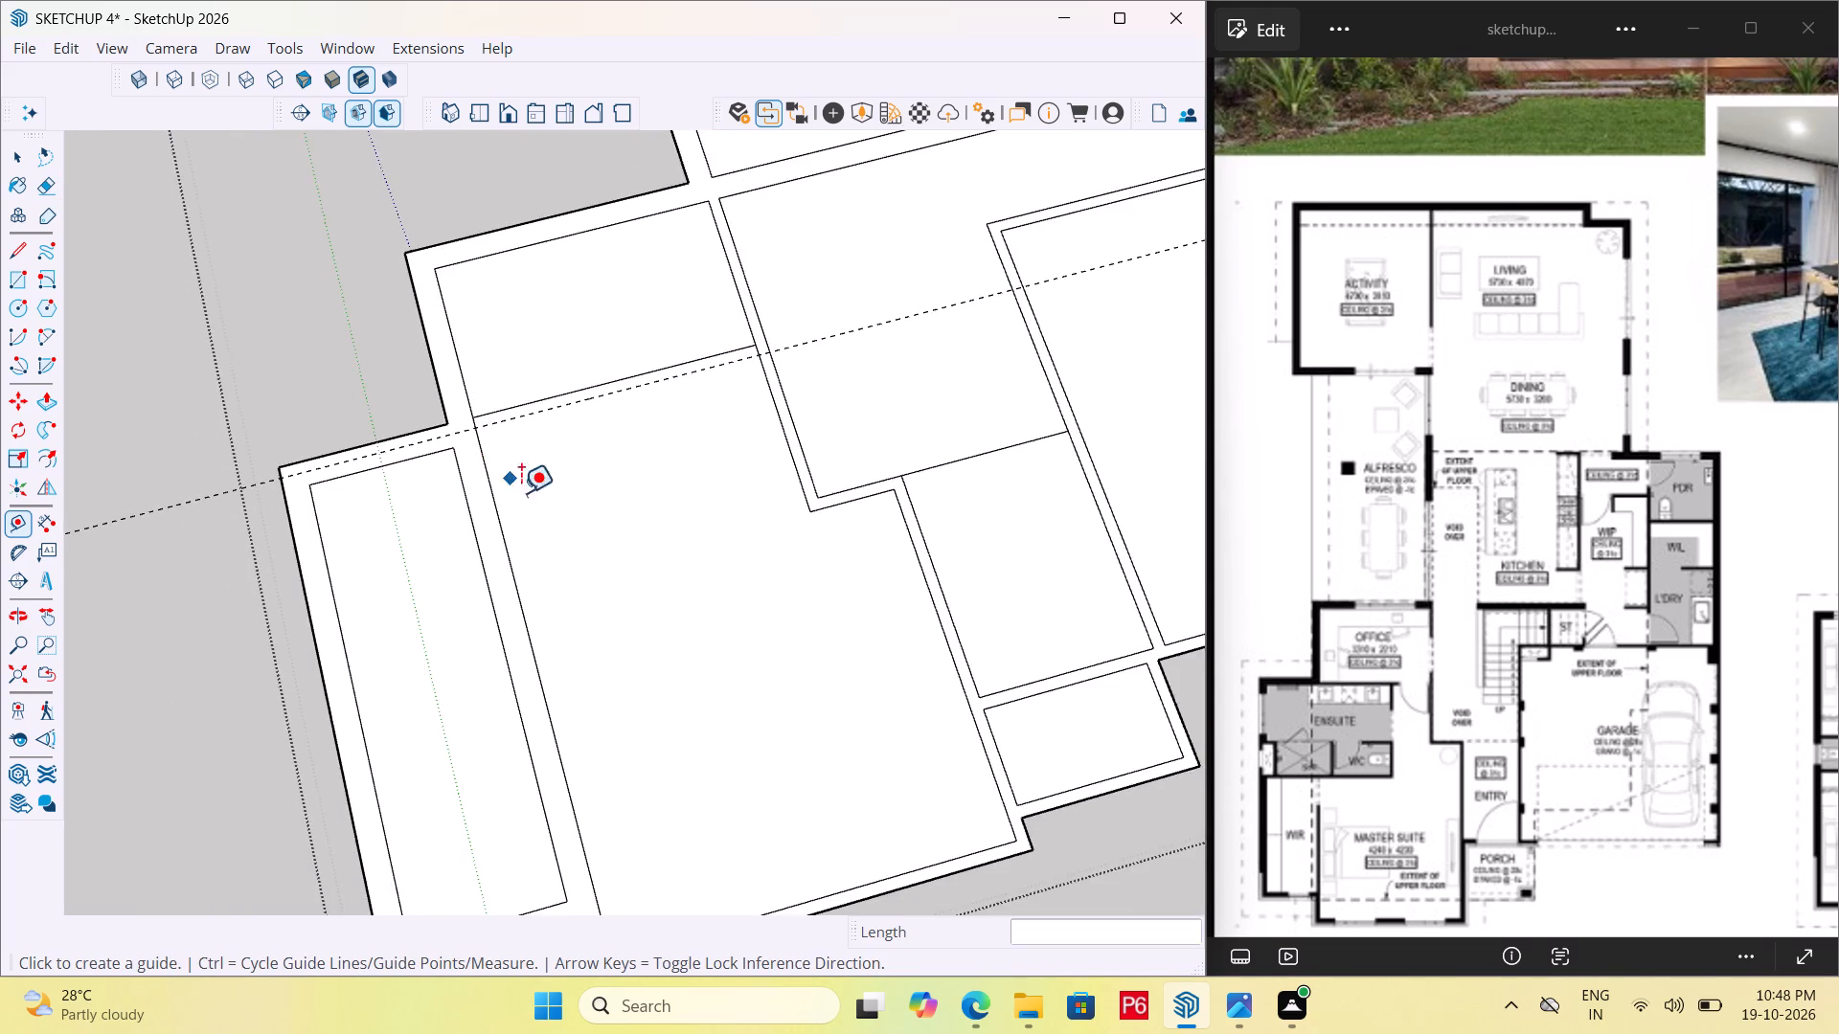
{"action": "scroll", "coordinate": [523, 496], "scroll_direction": "down", "scroll_amount": 6}
{"action": "scroll", "coordinate": [527, 459], "scroll_direction": "up", "scroll_amount": 3}
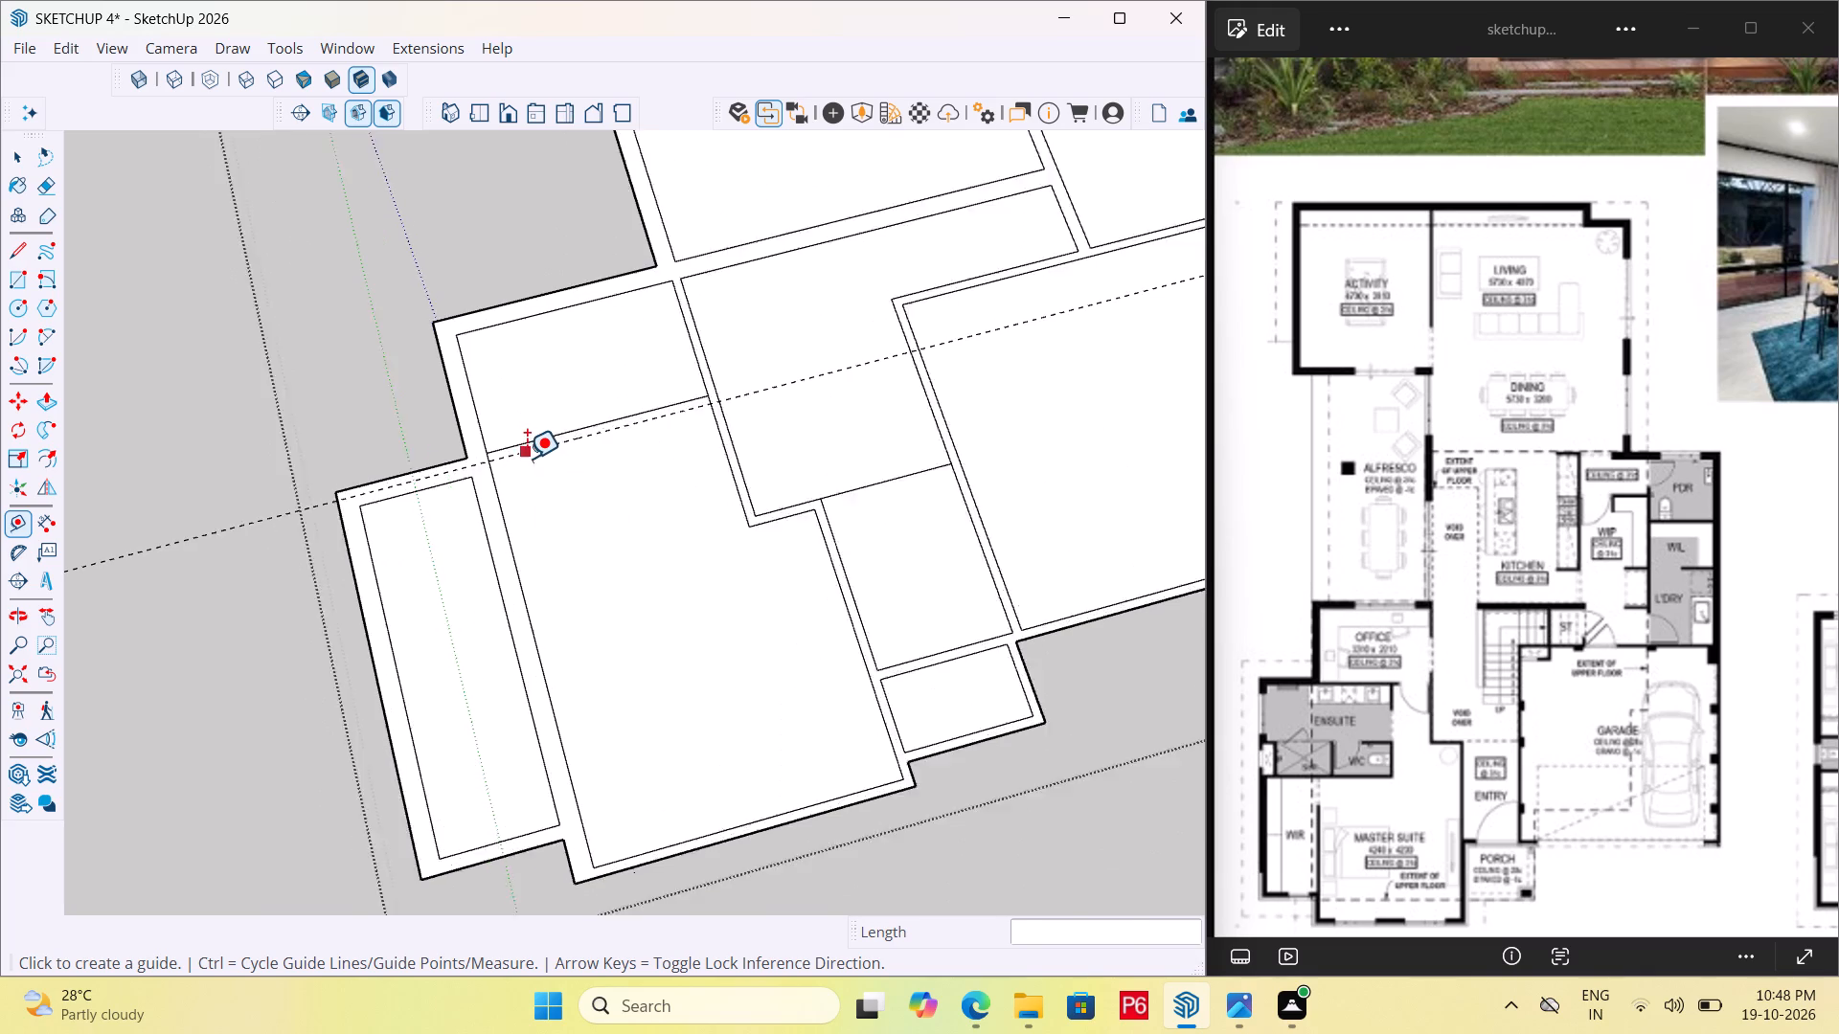
{"action": "scroll", "coordinate": [527, 459], "scroll_direction": "up", "scroll_amount": 3}
{"action": "key", "text": "l"}
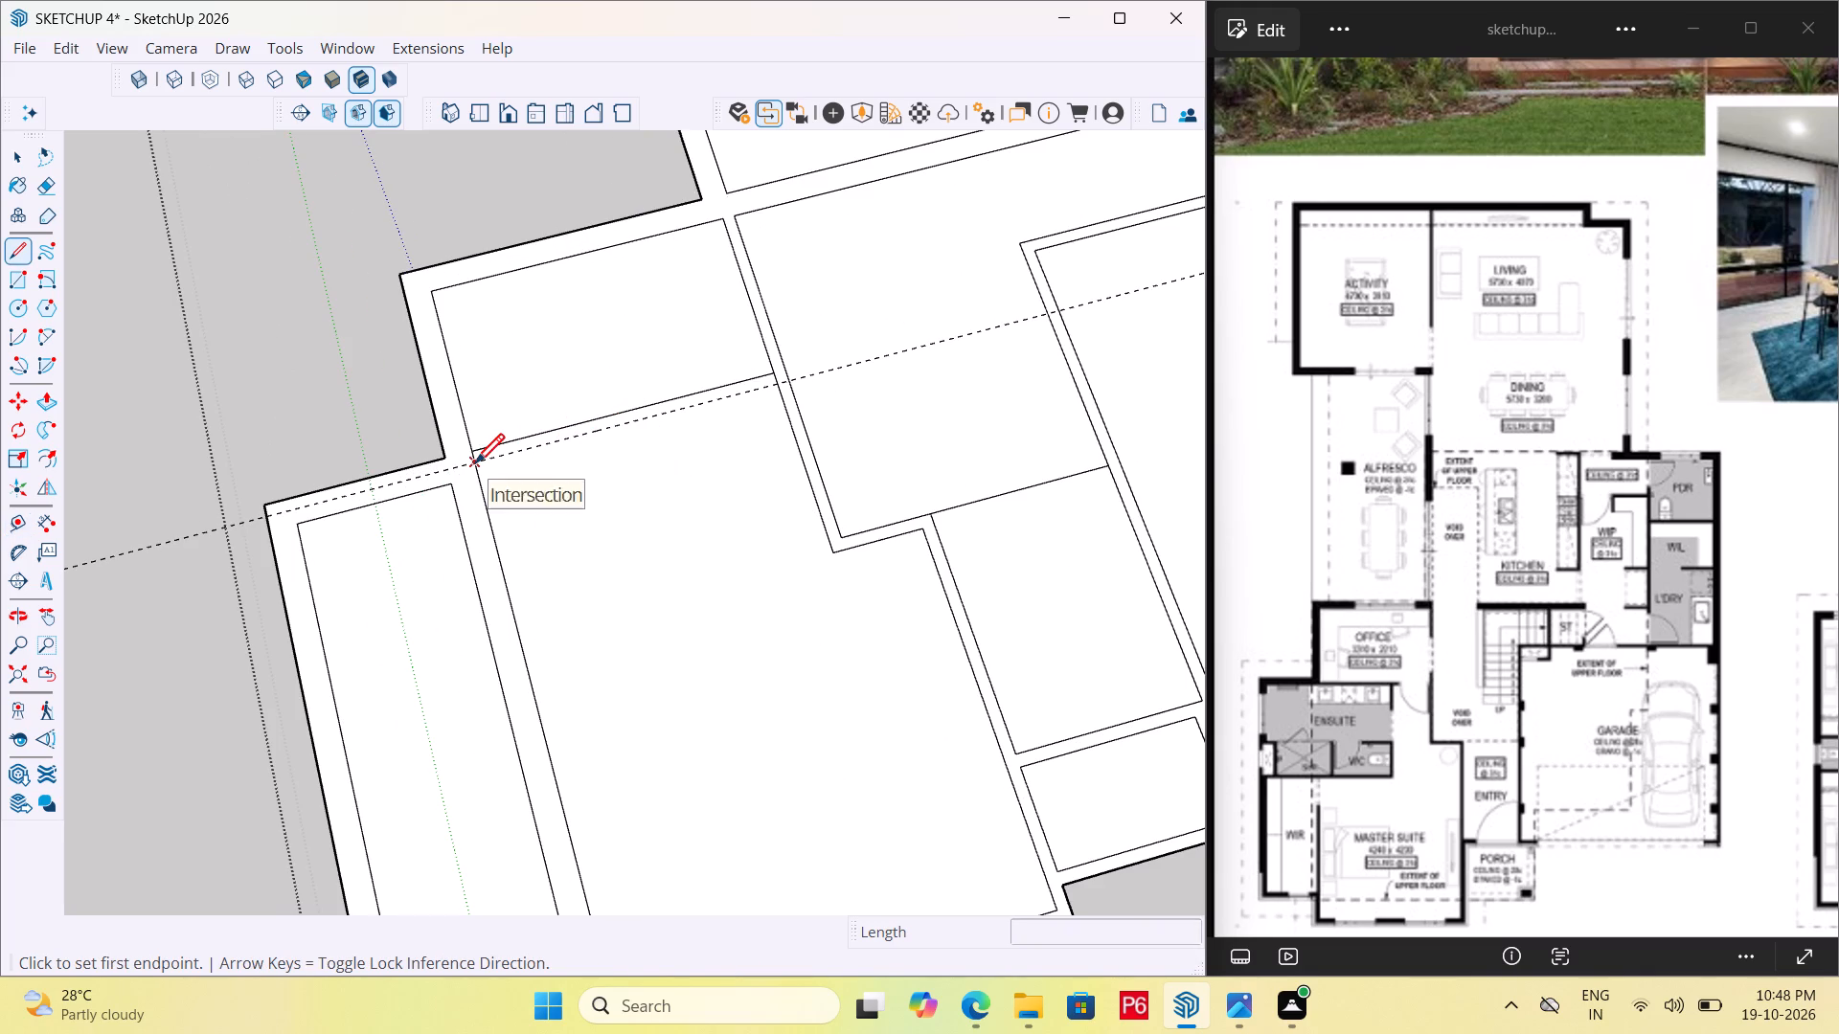
{"action": "left_click", "coordinate": [475, 466]}
{"action": "left_click", "coordinate": [777, 393]}
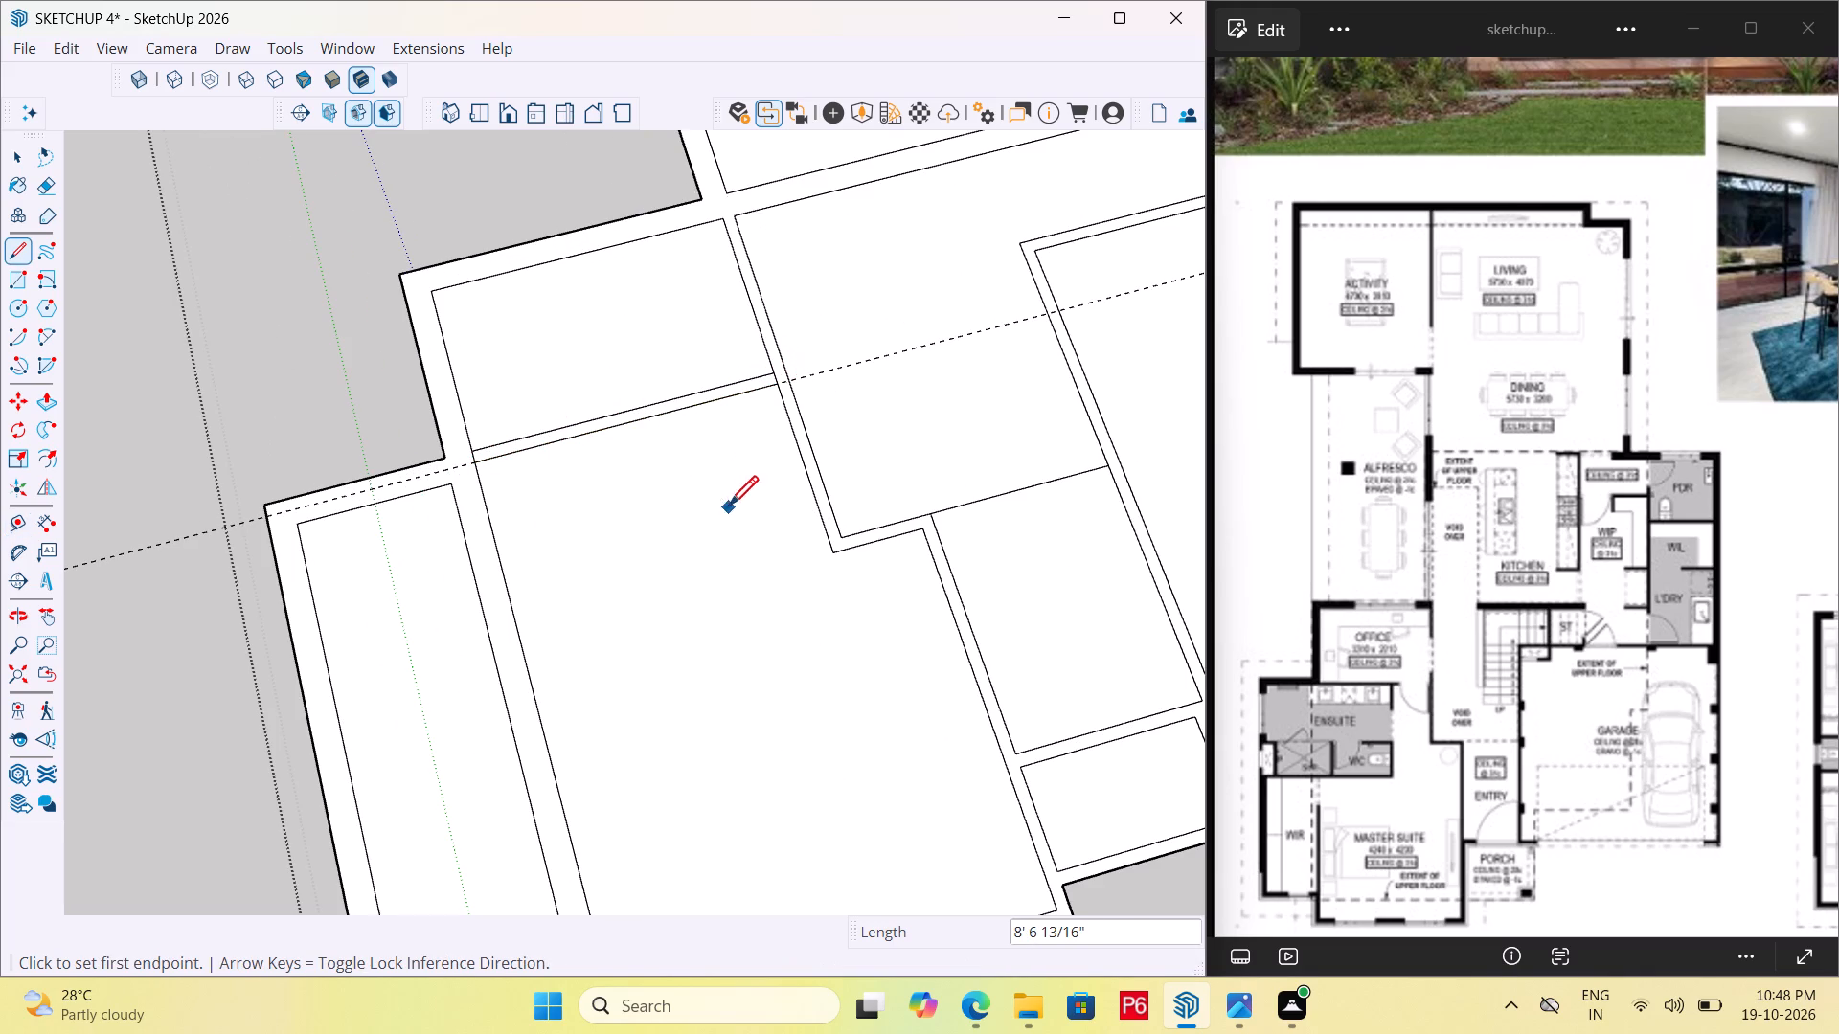
Erase the guide and the leftover segments at both ends of the wall between the office and the master suite.
{"action": "scroll", "coordinate": [482, 542], "scroll_direction": "up", "scroll_amount": 5}
{"action": "key", "text": "e"}
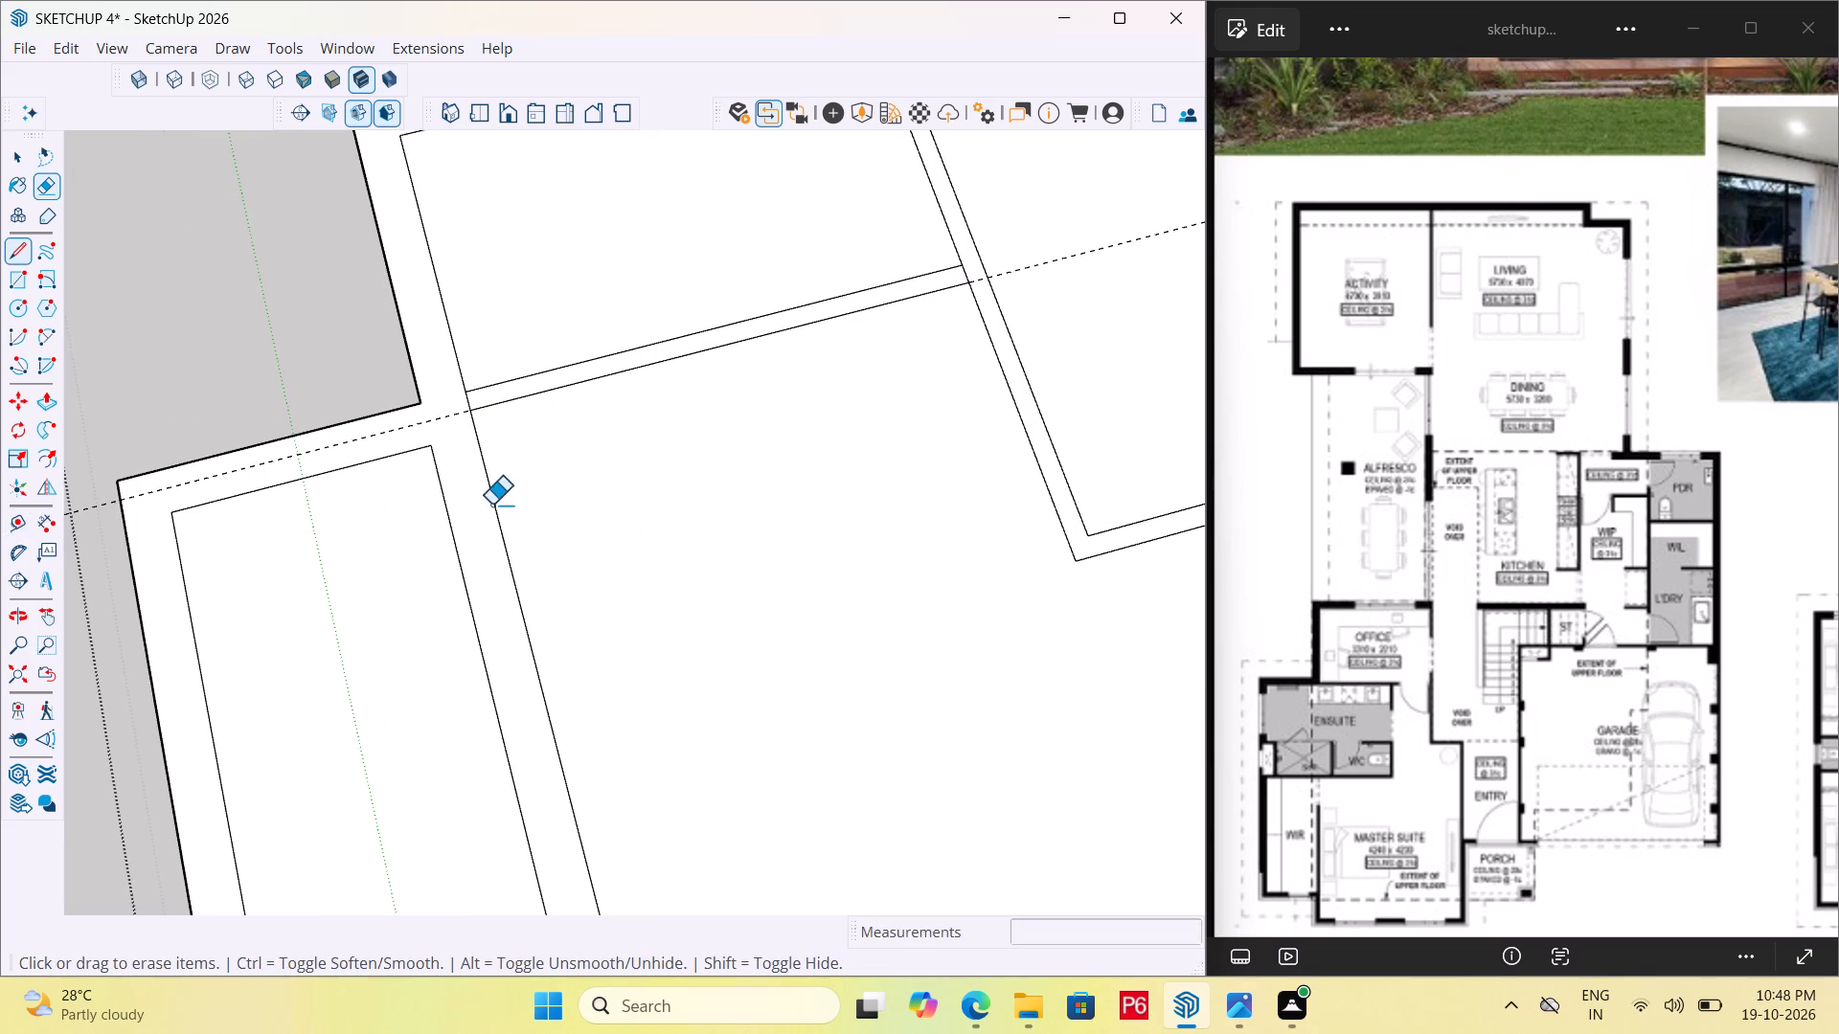
{"action": "left_click", "coordinate": [441, 423]}
{"action": "left_click", "coordinate": [462, 403]}
{"action": "double_click", "coordinate": [470, 399]}
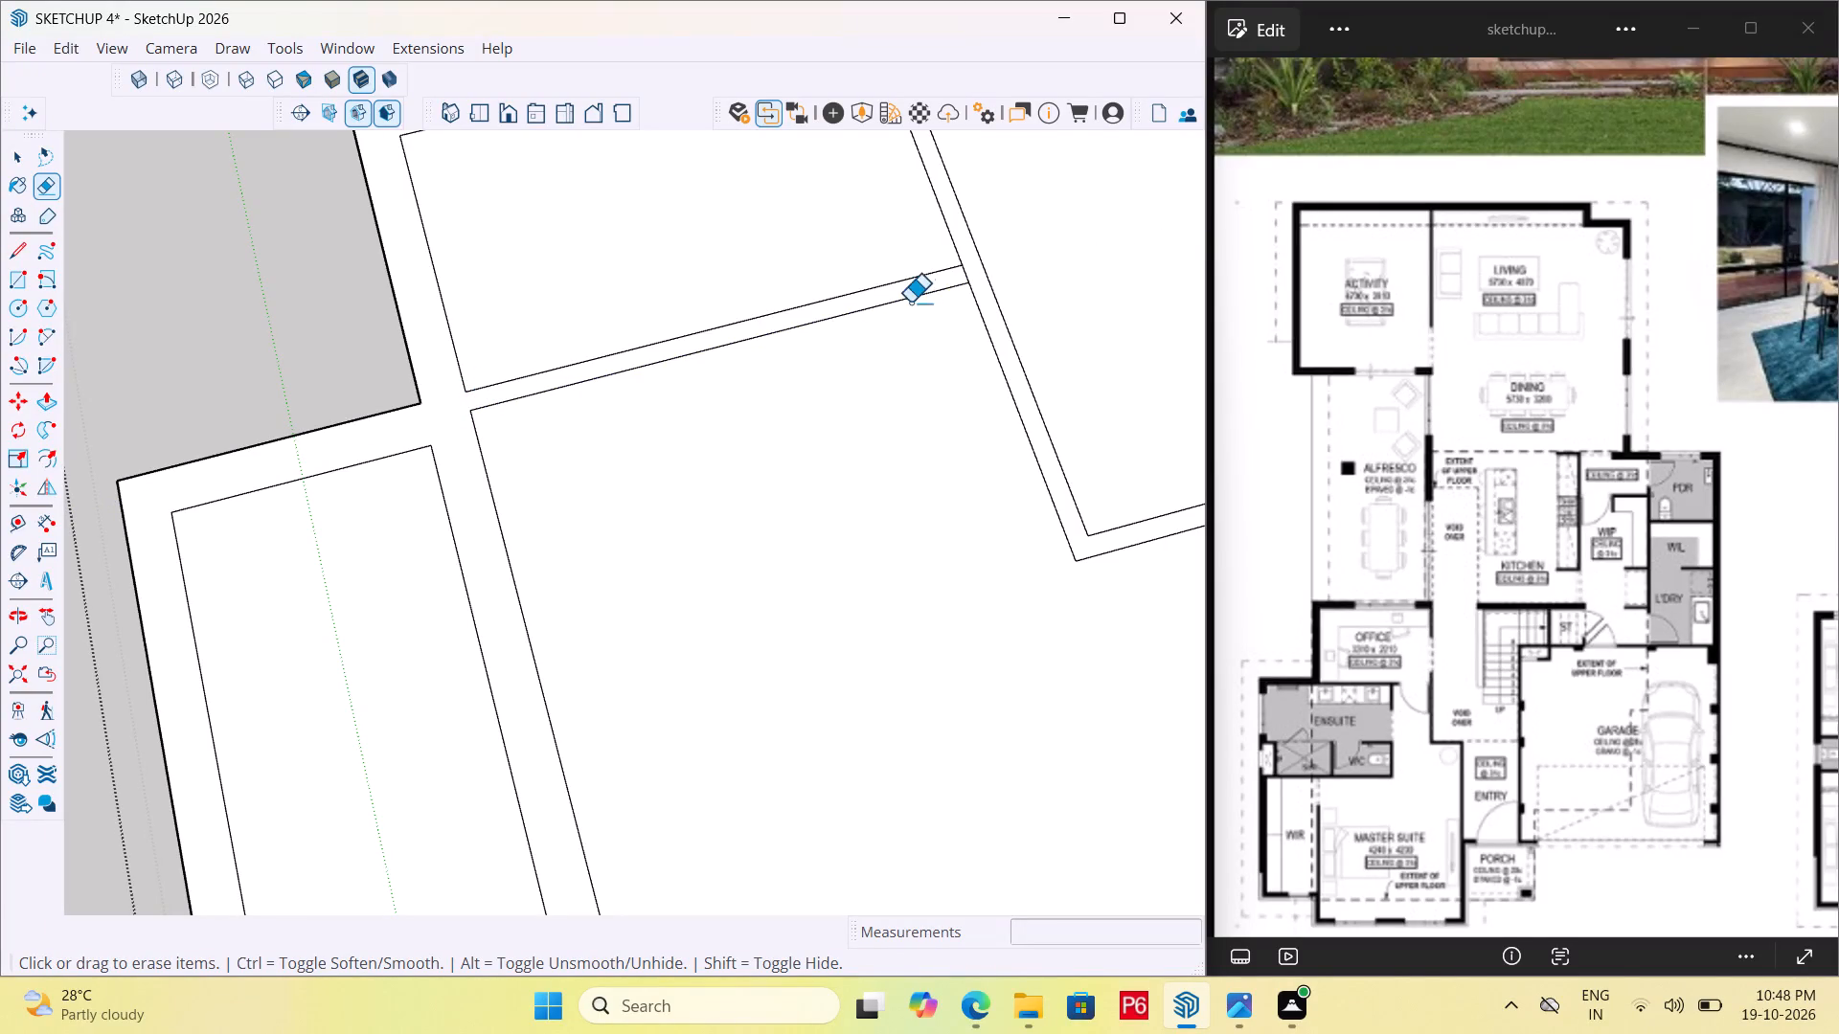
{"action": "double_click", "coordinate": [970, 273]}
Draw the alfresco's outer edge along the green axis, about 31' 11" long, from the activity room's front wall to the ensuite's rear wall.
{"action": "scroll", "coordinate": [511, 528], "scroll_direction": "down", "scroll_amount": 11}
{"action": "scroll", "coordinate": [568, 582], "scroll_direction": "down", "scroll_amount": 5}
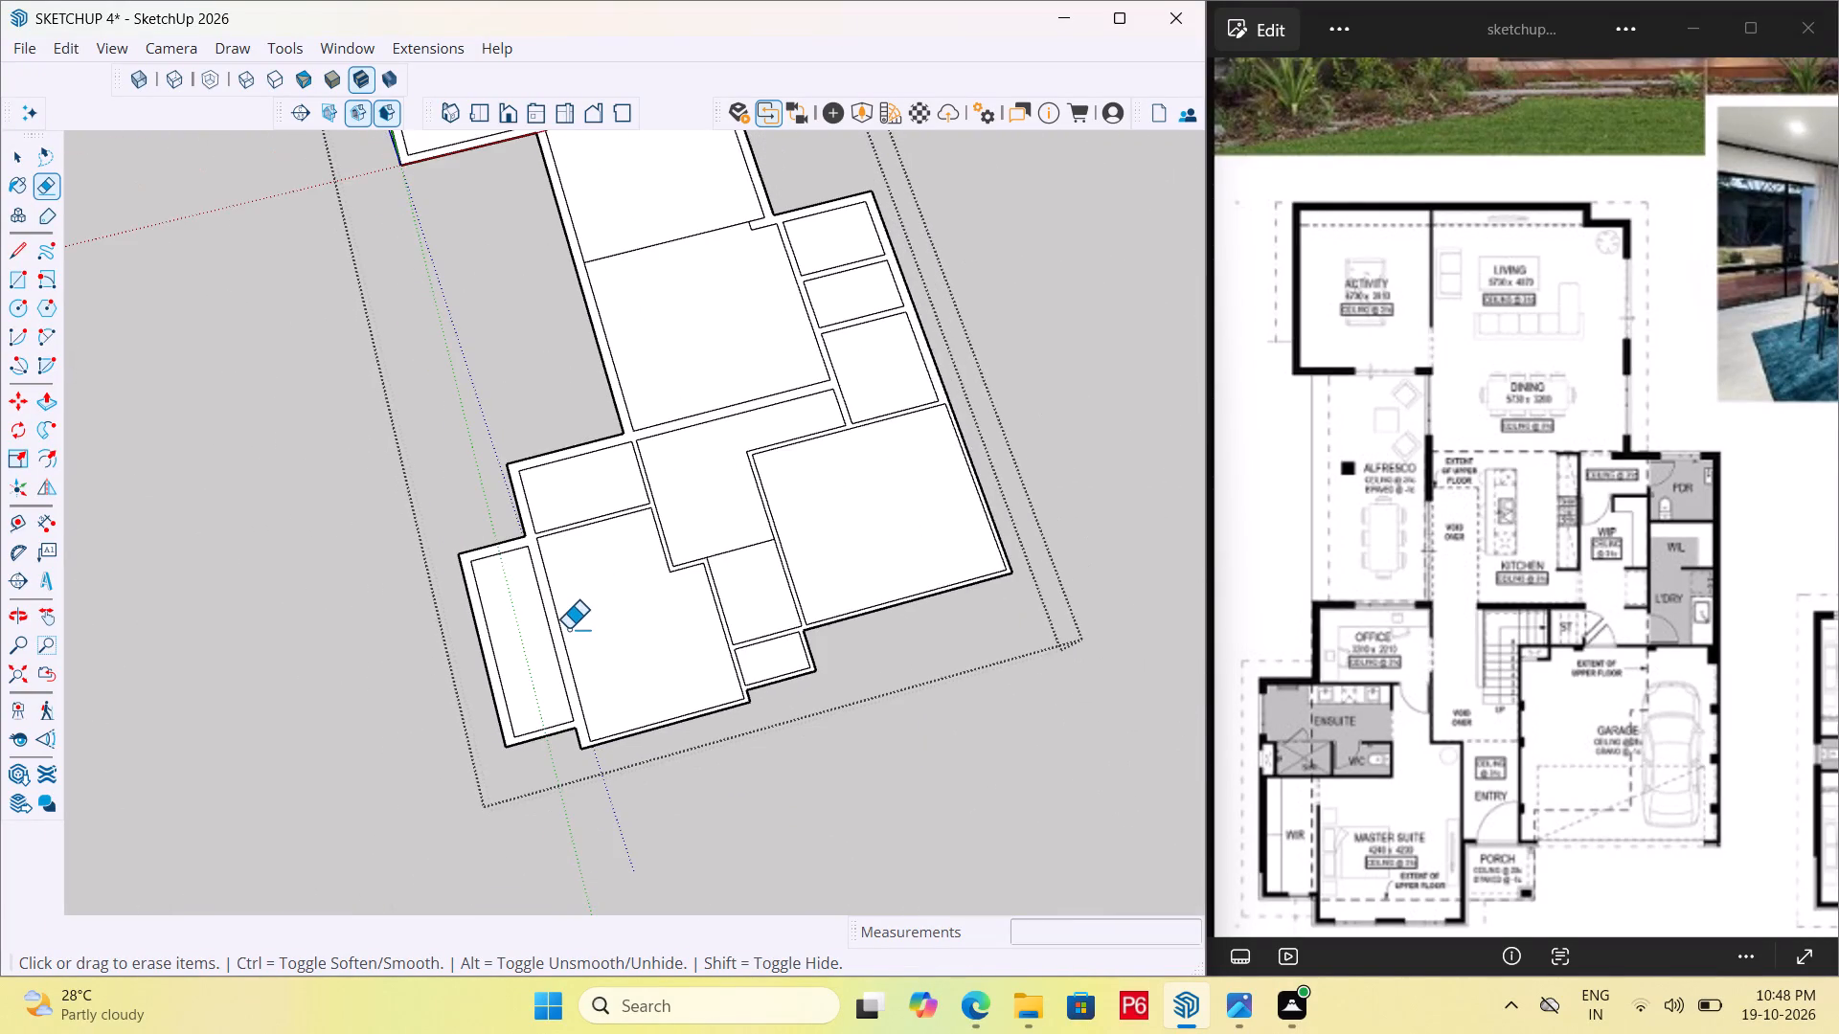
{"action": "scroll", "coordinate": [568, 629], "scroll_direction": "down", "scroll_amount": 4}
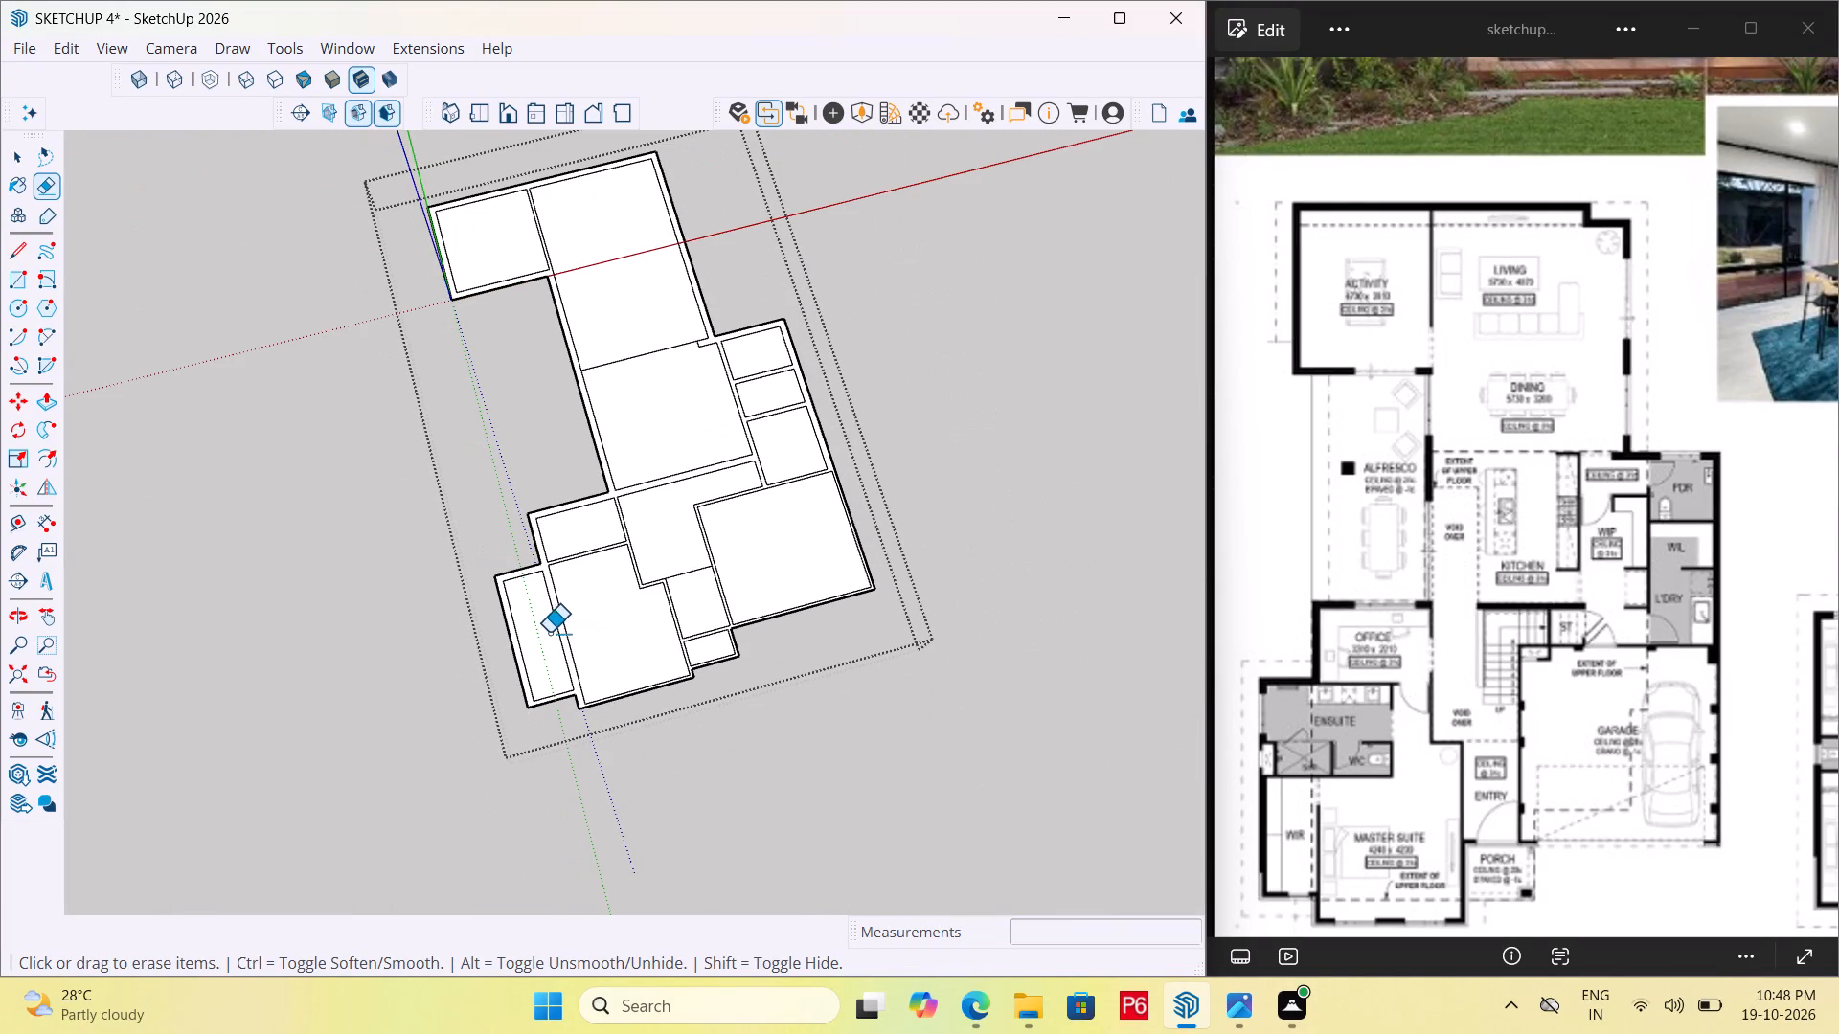
{"action": "scroll", "coordinate": [539, 636], "scroll_direction": "up", "scroll_amount": 1}
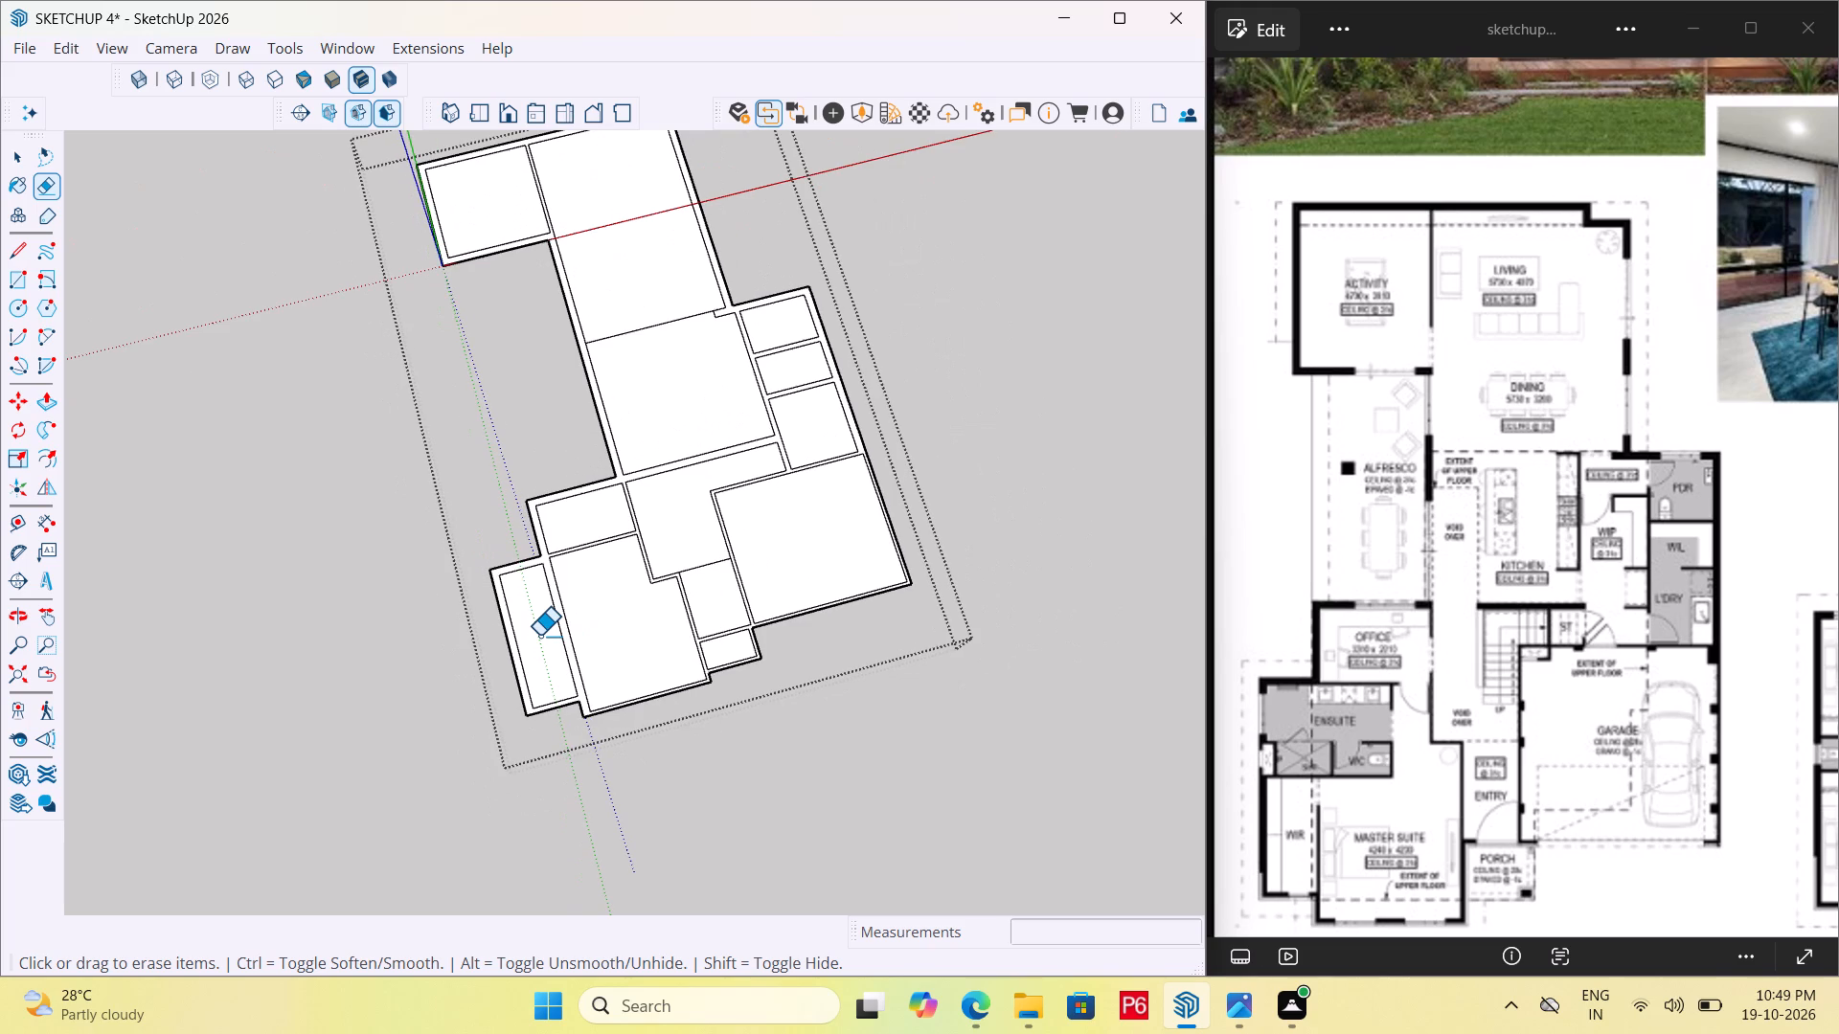
{"action": "scroll", "coordinate": [583, 649], "scroll_direction": "down", "scroll_amount": 4}
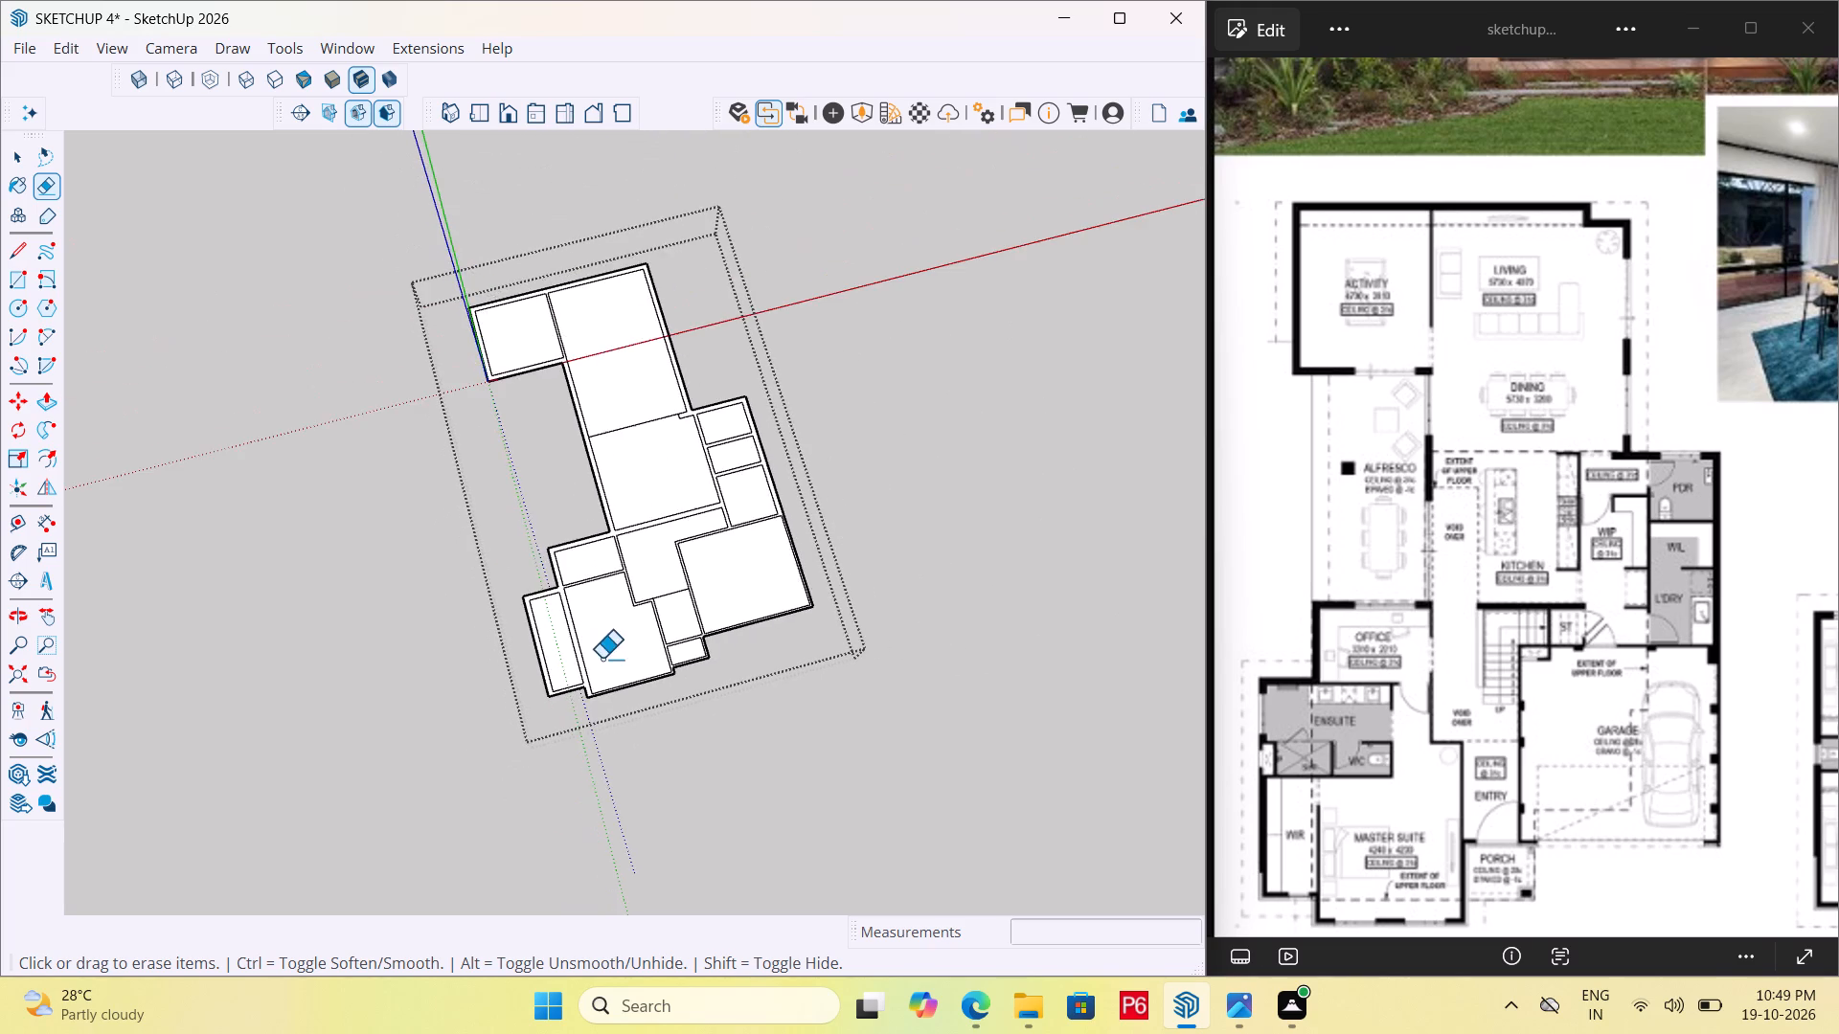
{"action": "scroll", "coordinate": [479, 481], "scroll_direction": "up", "scroll_amount": 6}
{"action": "key", "text": "l"}
{"action": "scroll", "coordinate": [509, 333], "scroll_direction": "up", "scroll_amount": 5}
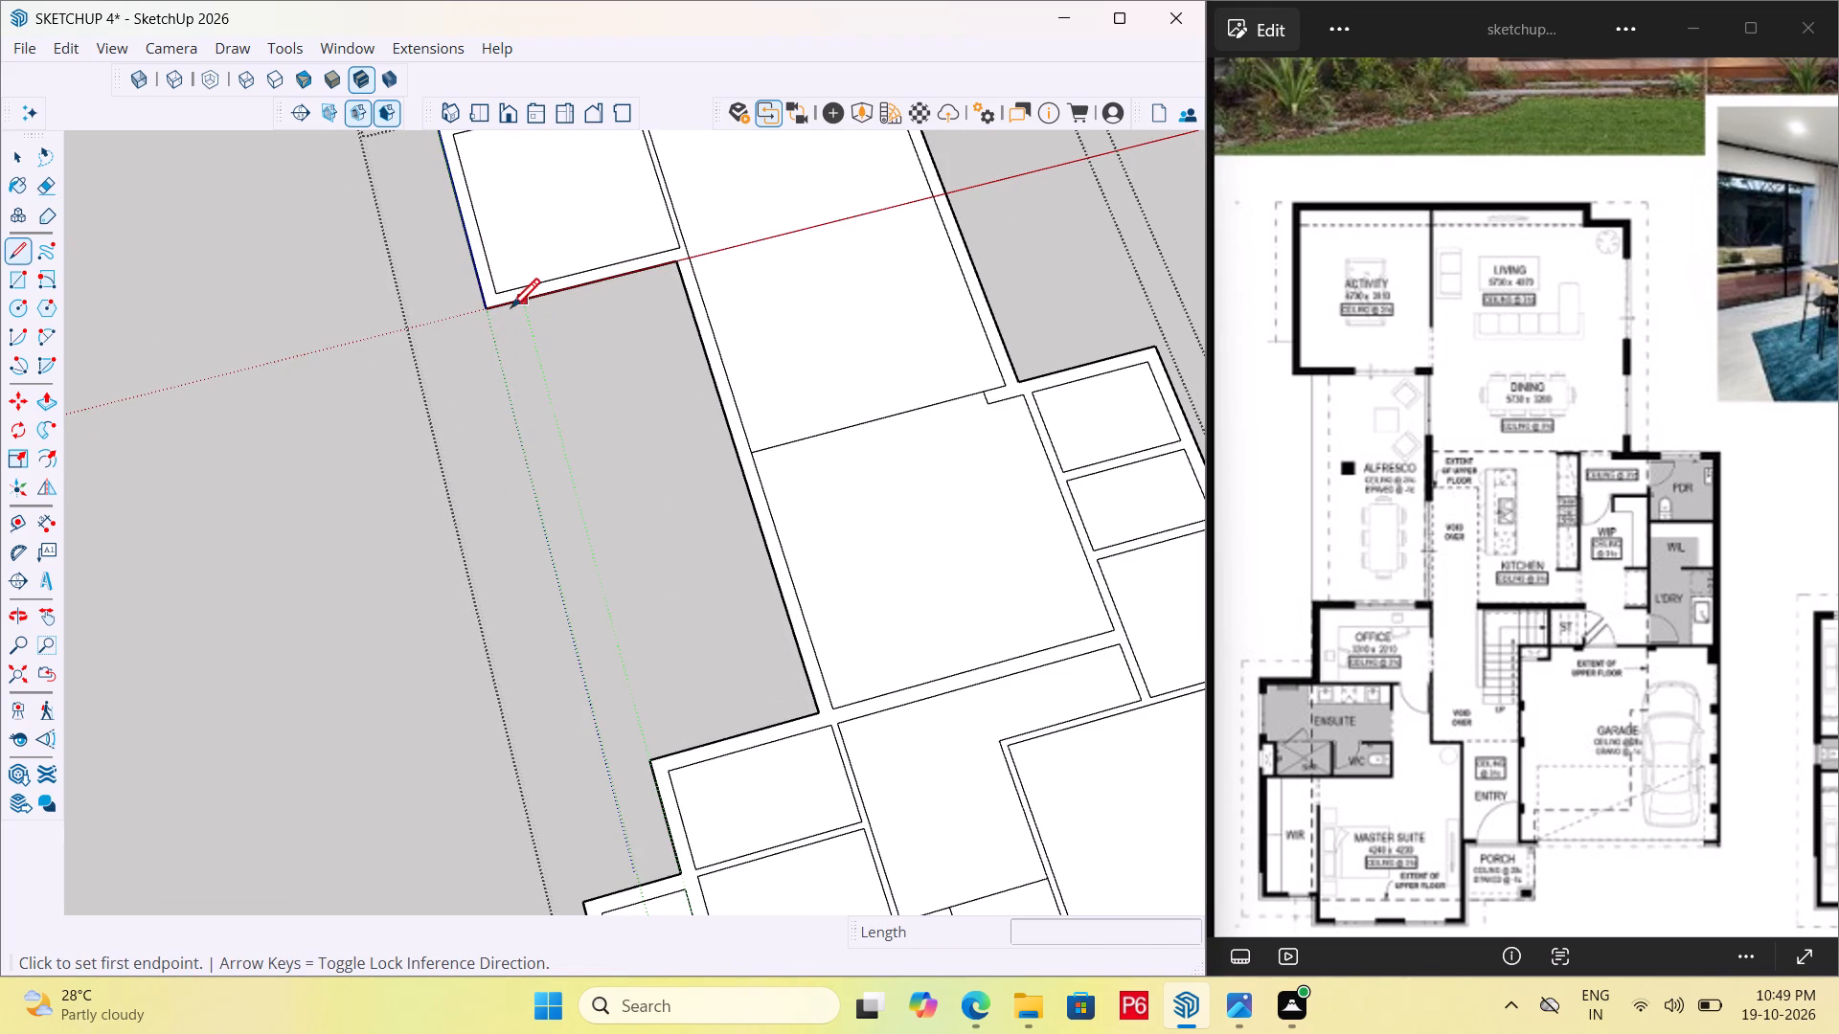
{"action": "scroll", "coordinate": [508, 315], "scroll_direction": "up", "scroll_amount": 4}
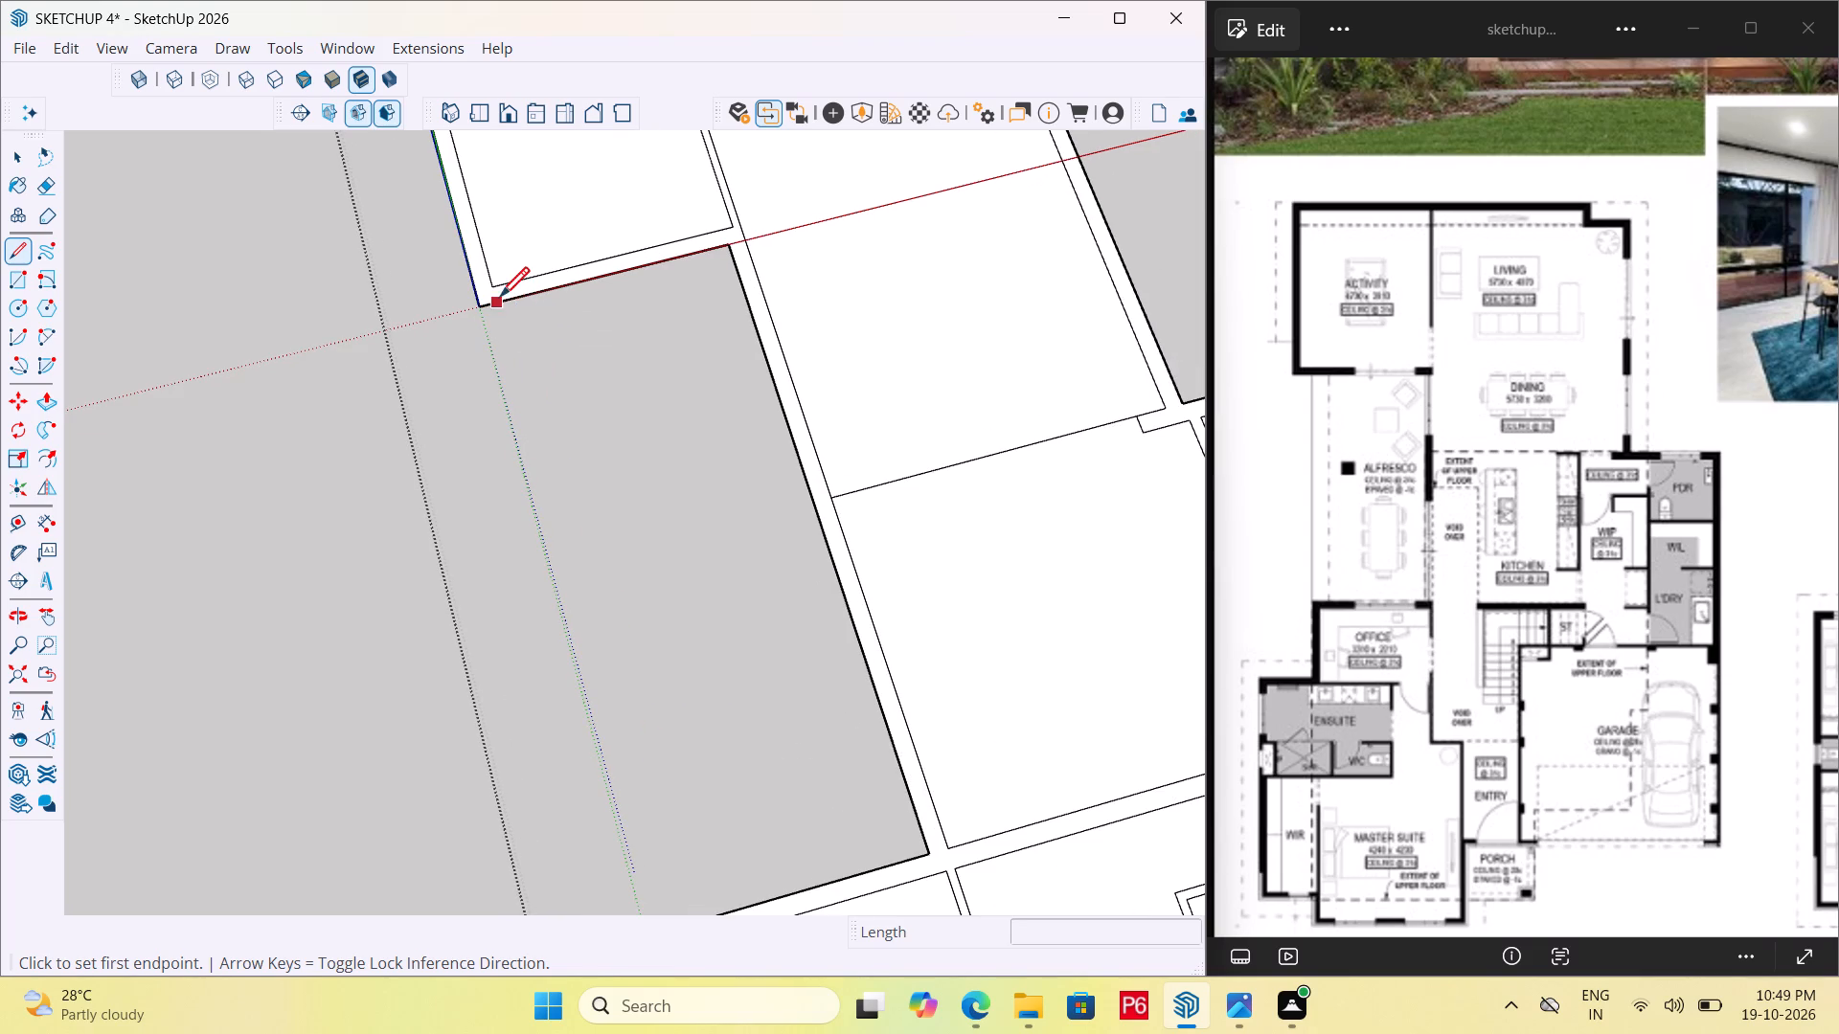
{"action": "left_click", "coordinate": [513, 300]}
{"action": "scroll", "coordinate": [554, 546], "scroll_direction": "down", "scroll_amount": 6}
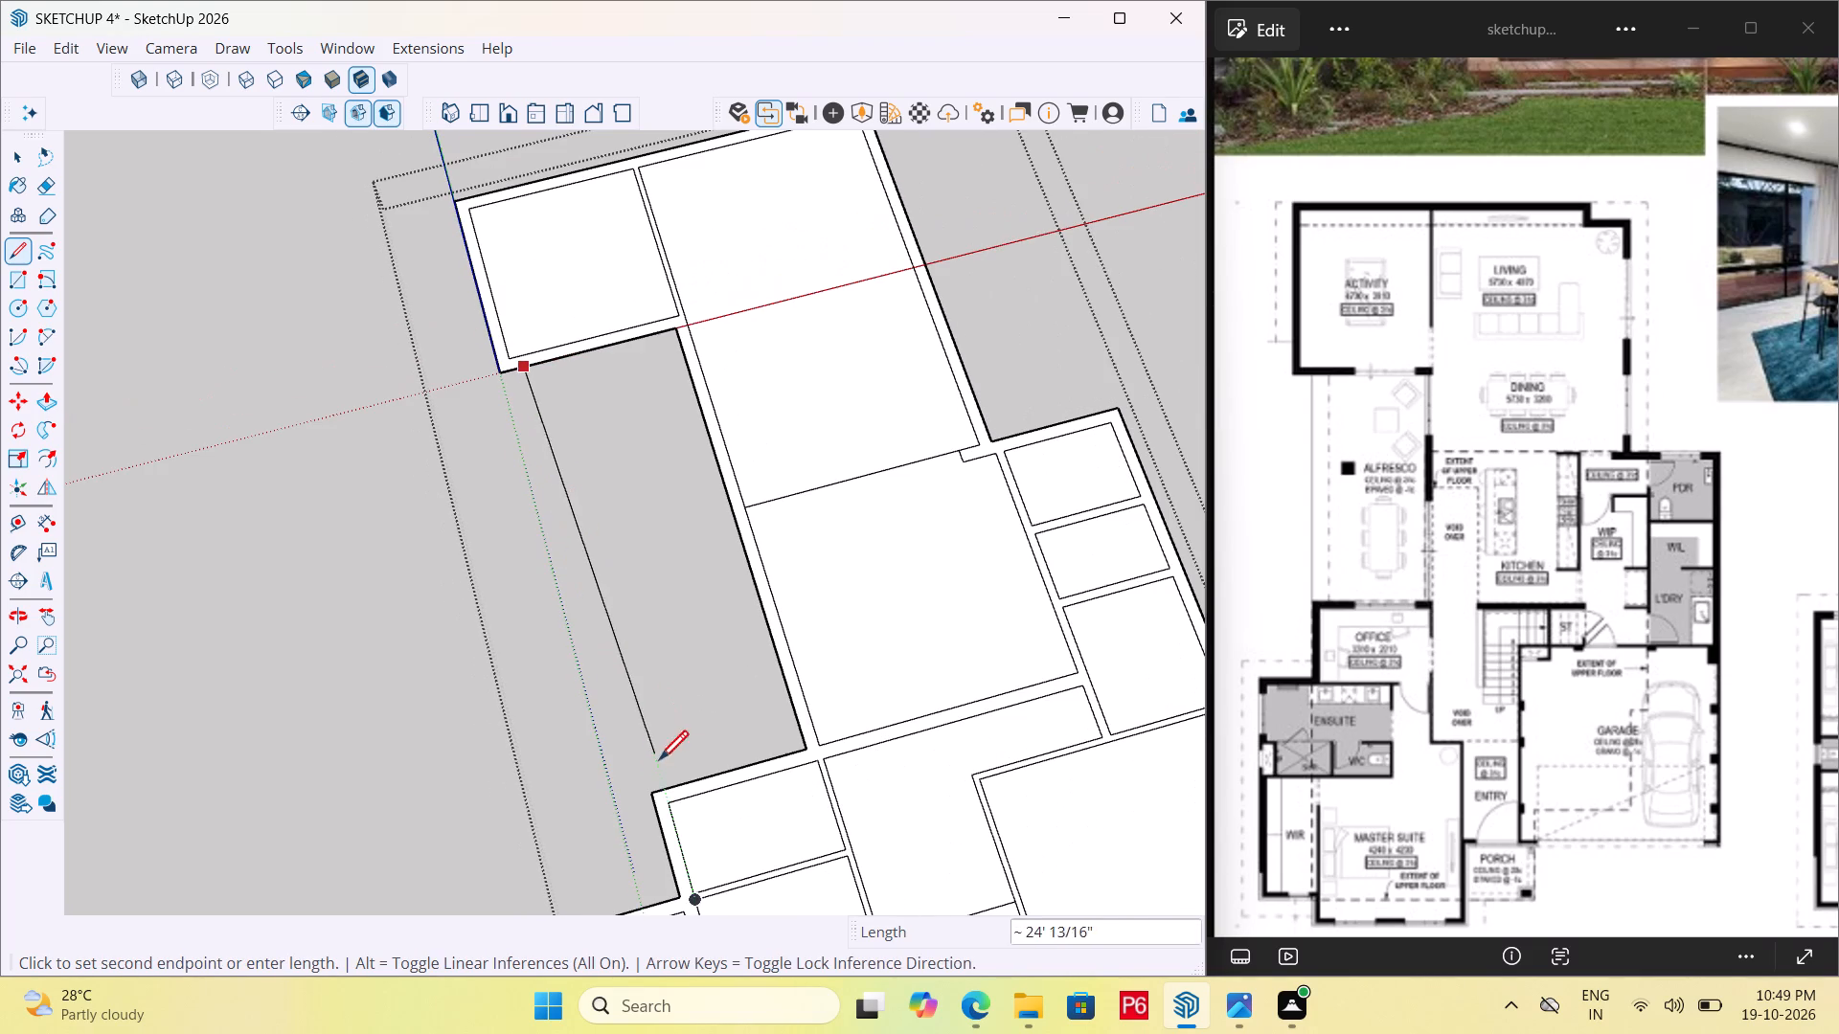
{"action": "scroll", "coordinate": [658, 782], "scroll_direction": "up", "scroll_amount": 5}
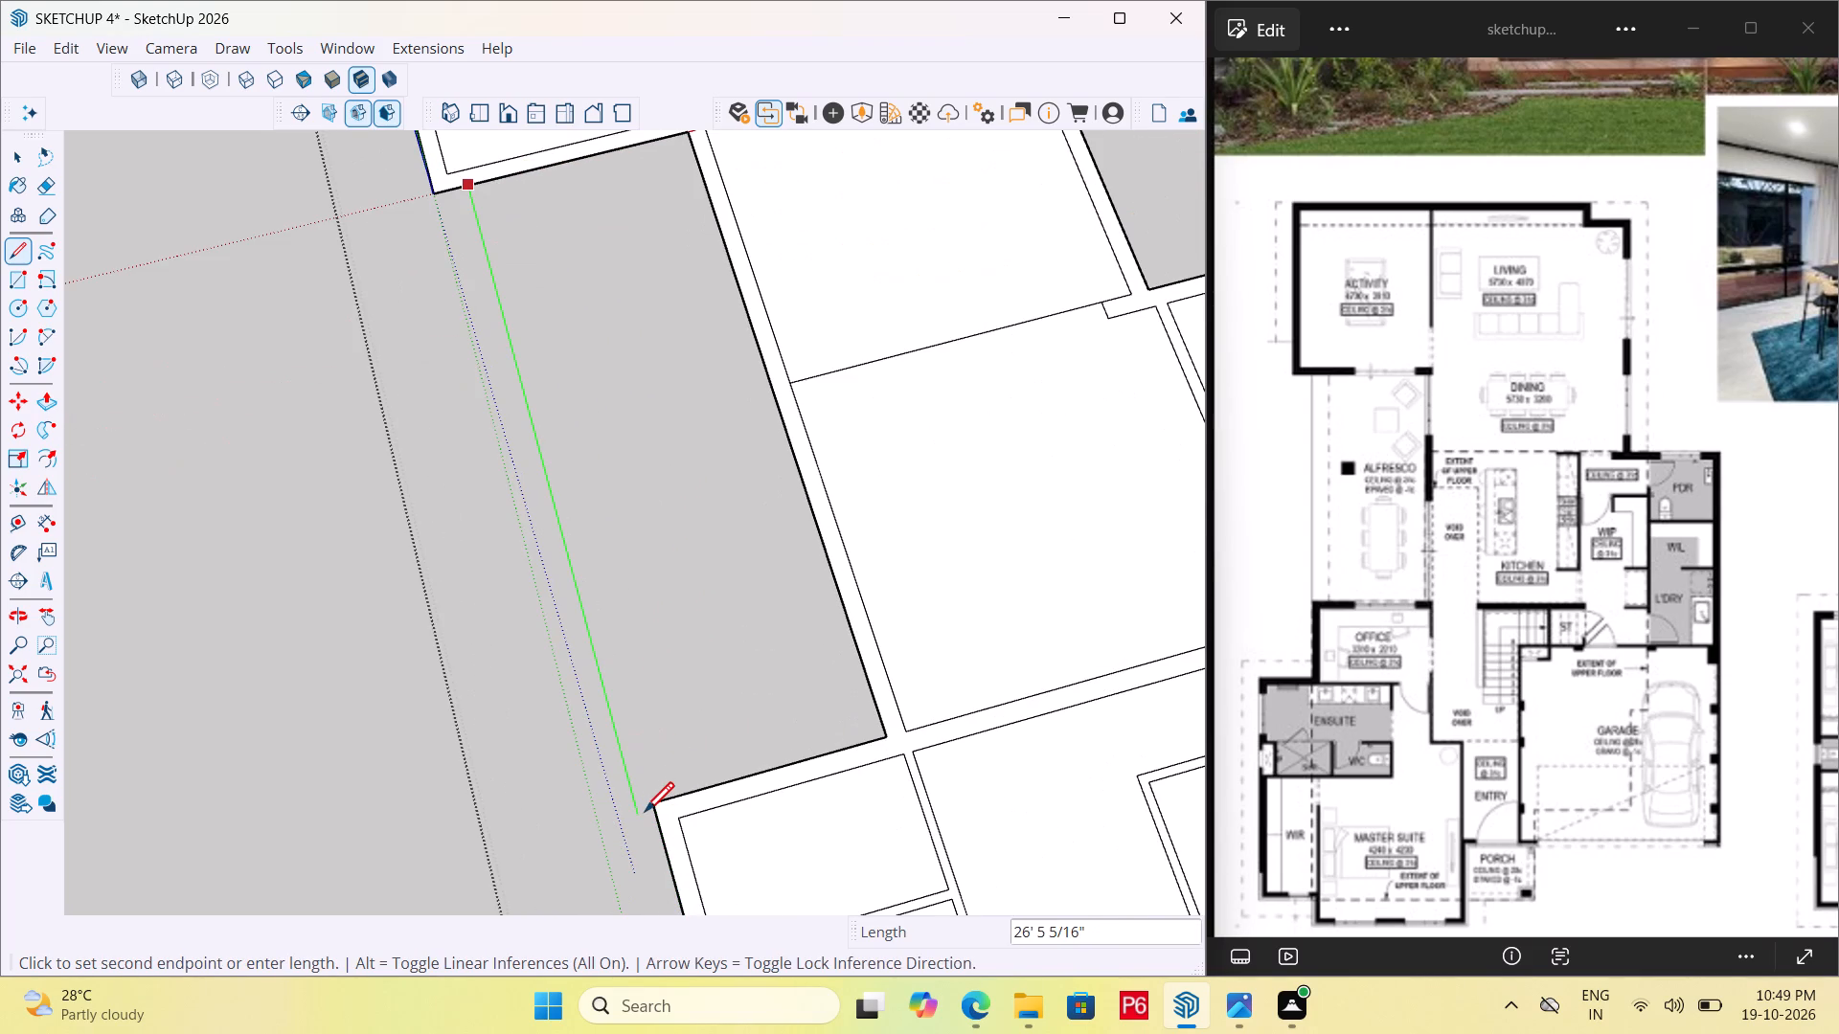
{"action": "scroll", "coordinate": [602, 738], "scroll_direction": "down", "scroll_amount": 7}
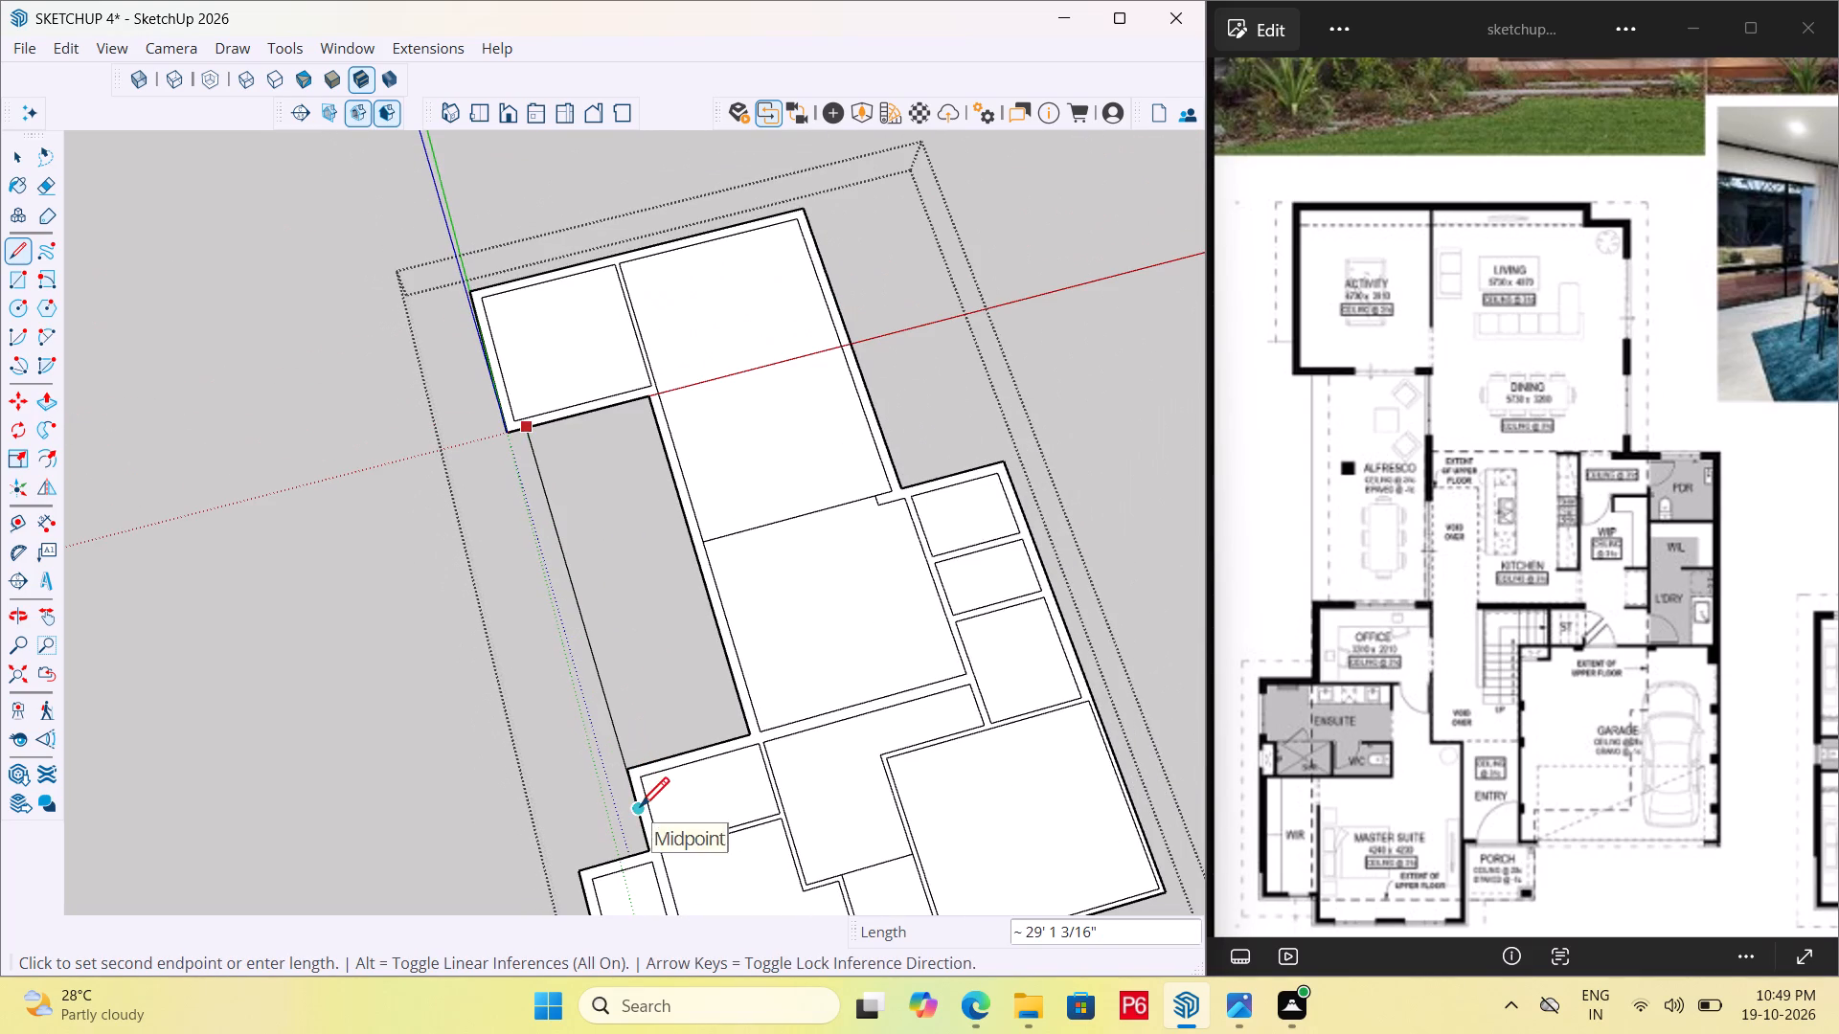
{"action": "left_click", "coordinate": [642, 859]}
Erase both faces of the office's old outer side wall inside the new edge line.
{"action": "scroll", "coordinate": [631, 836], "scroll_direction": "up", "scroll_amount": 12}
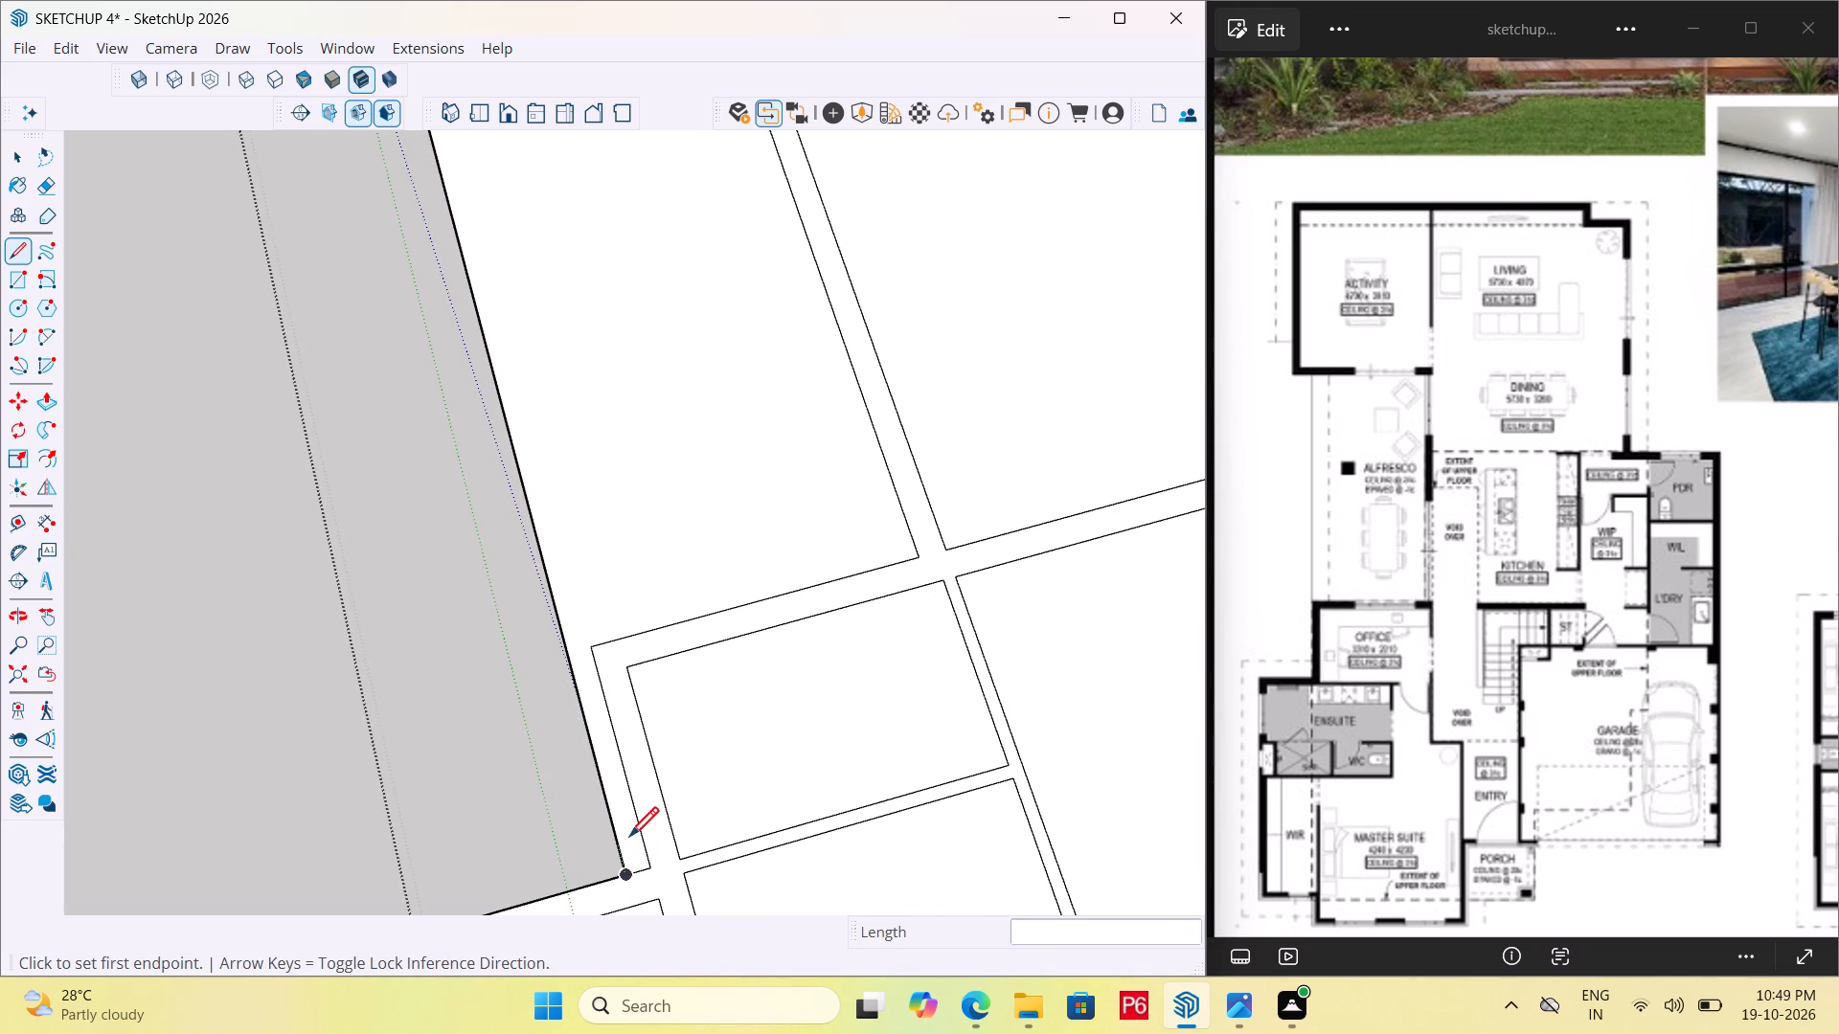
{"action": "key", "text": "space"}
{"action": "key", "text": "e"}
{"action": "double_click", "coordinate": [630, 805]}
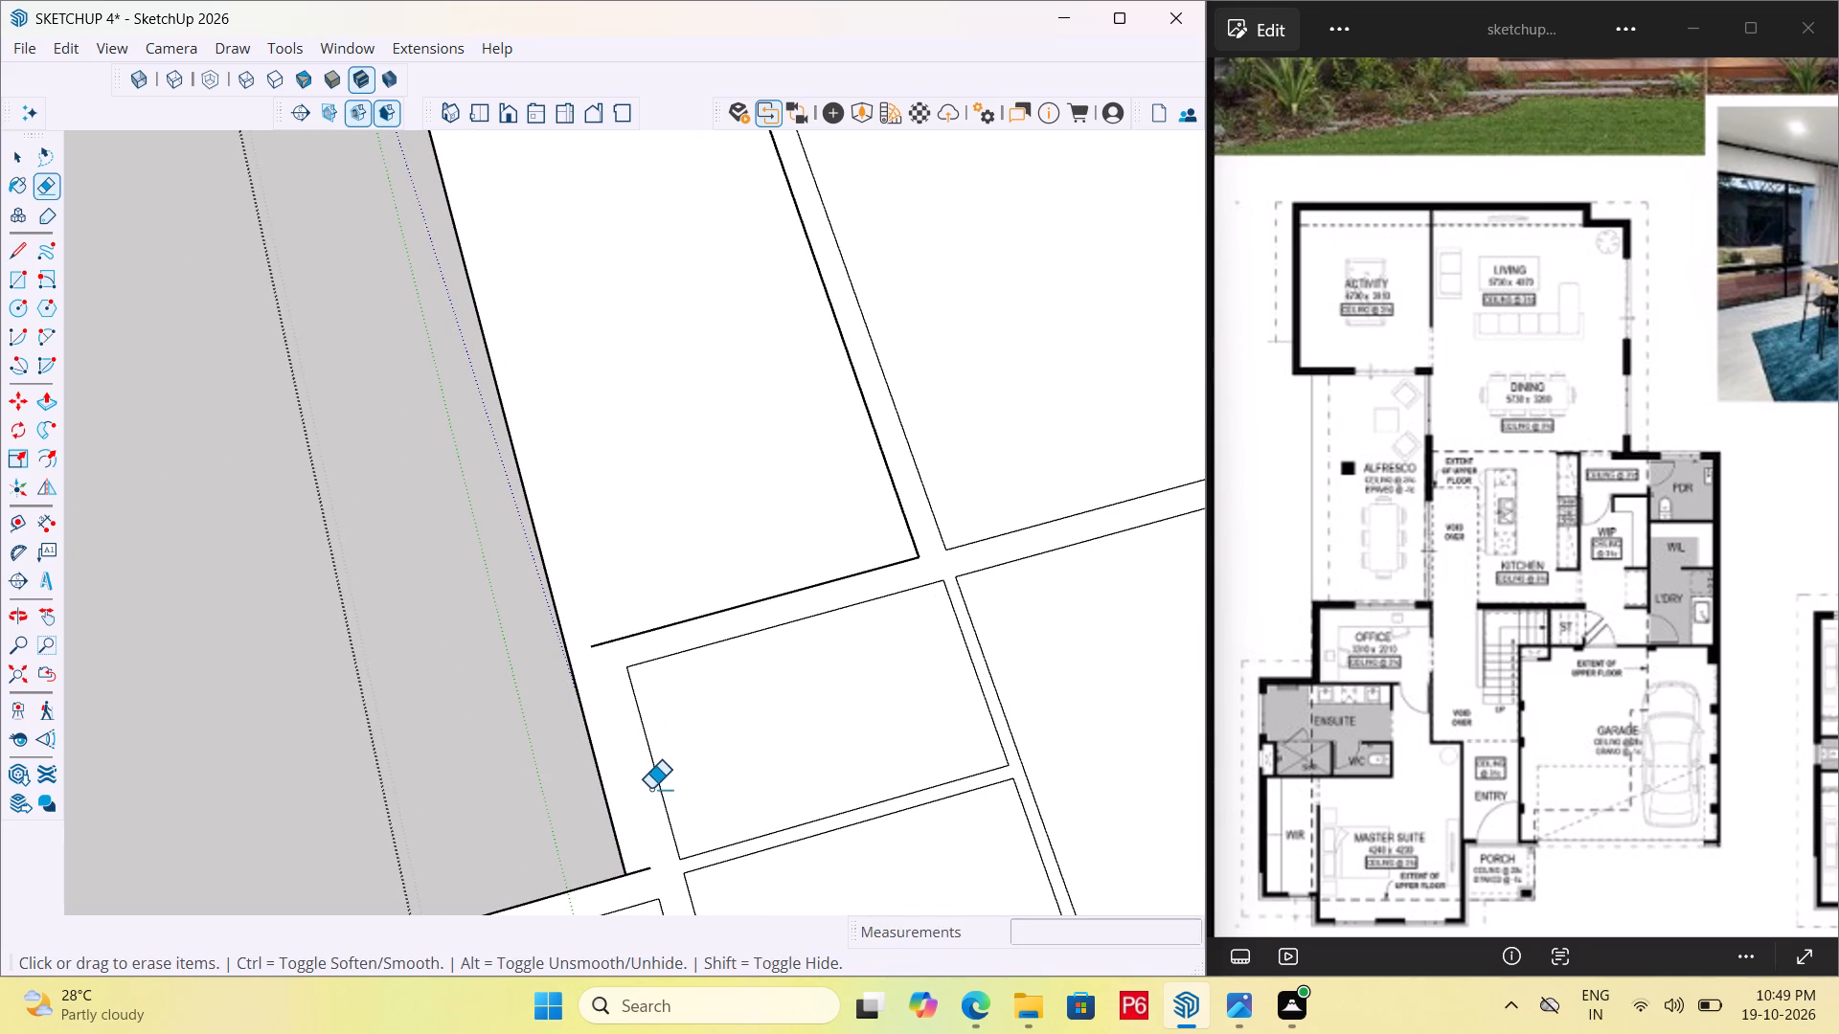
{"action": "left_click", "coordinate": [655, 784]}
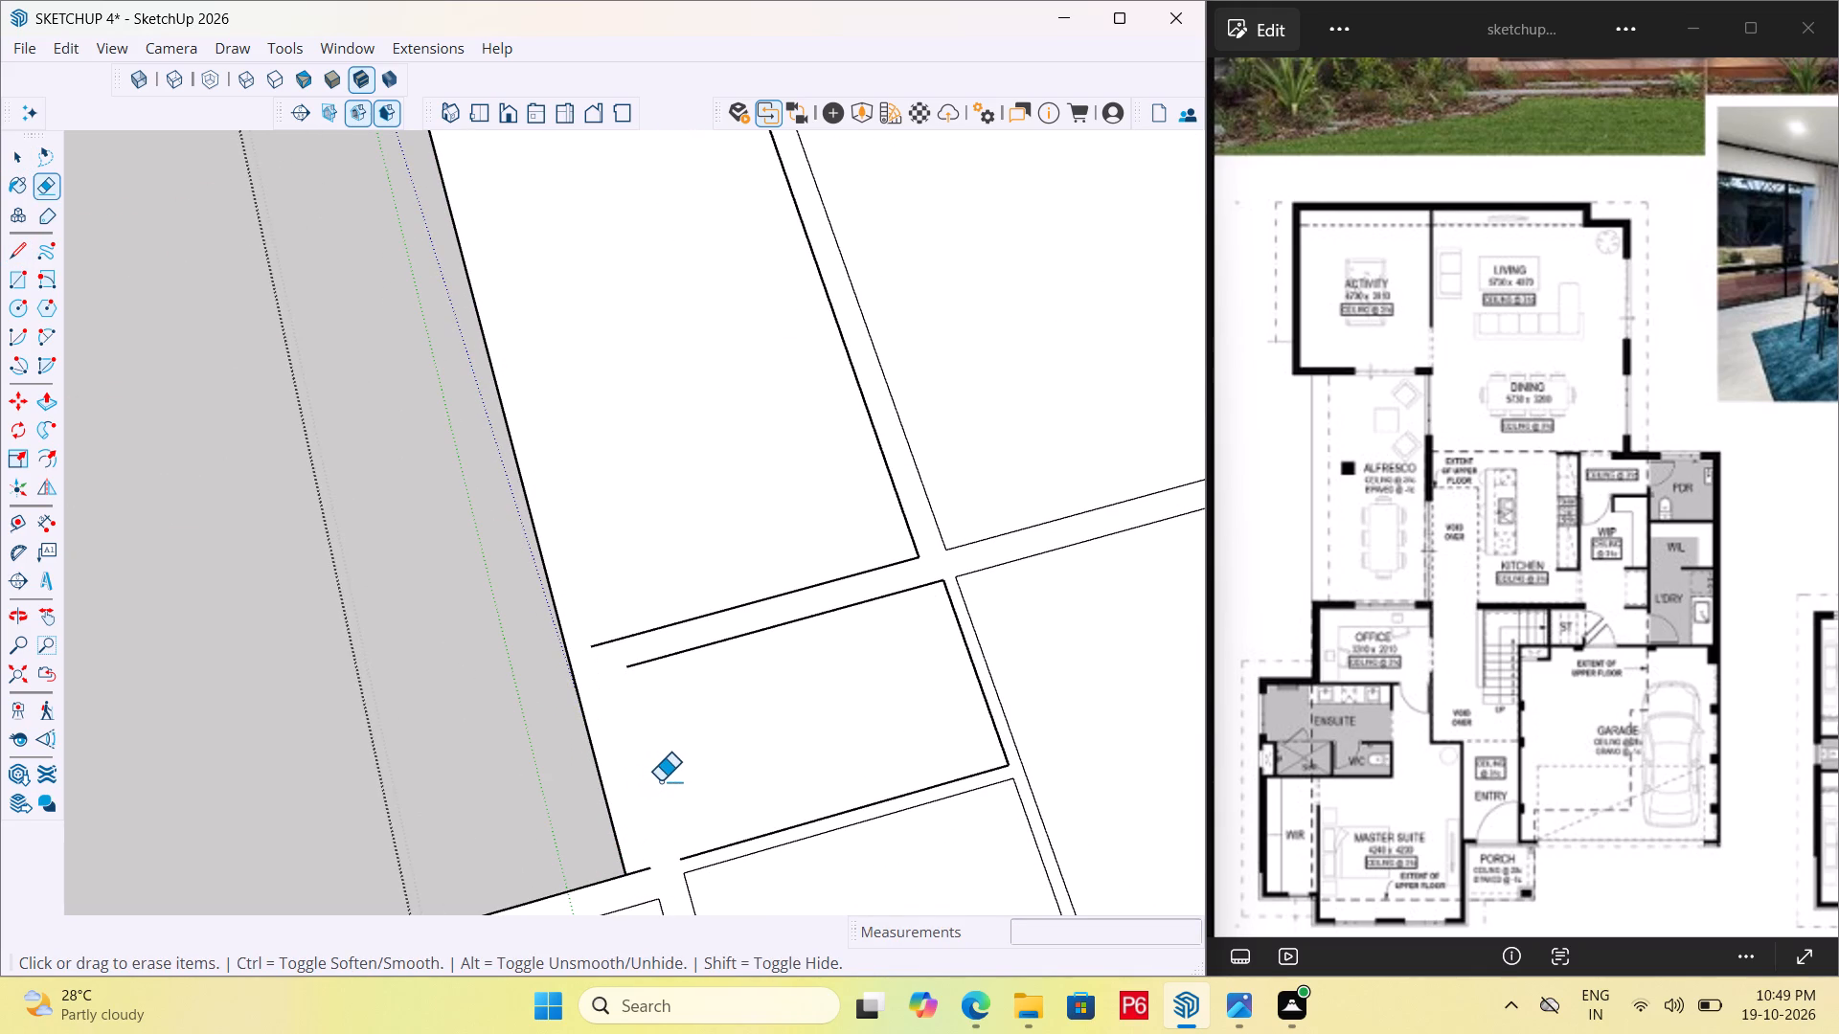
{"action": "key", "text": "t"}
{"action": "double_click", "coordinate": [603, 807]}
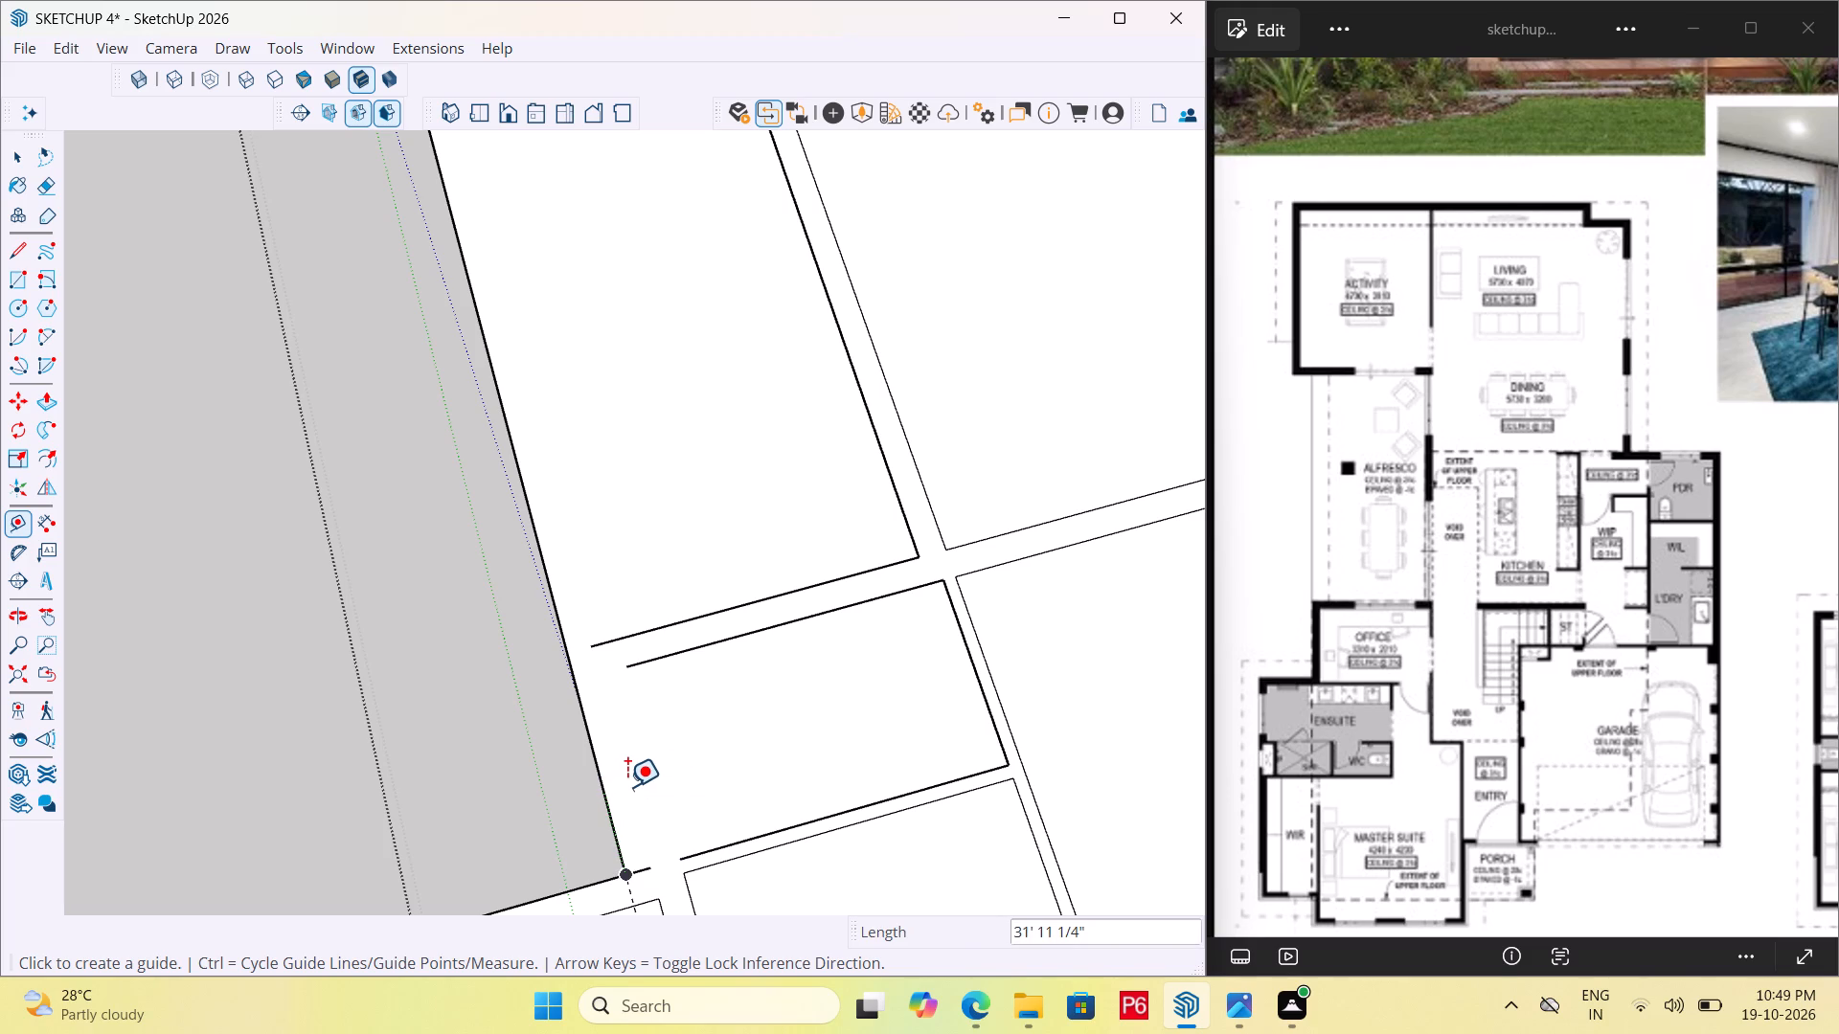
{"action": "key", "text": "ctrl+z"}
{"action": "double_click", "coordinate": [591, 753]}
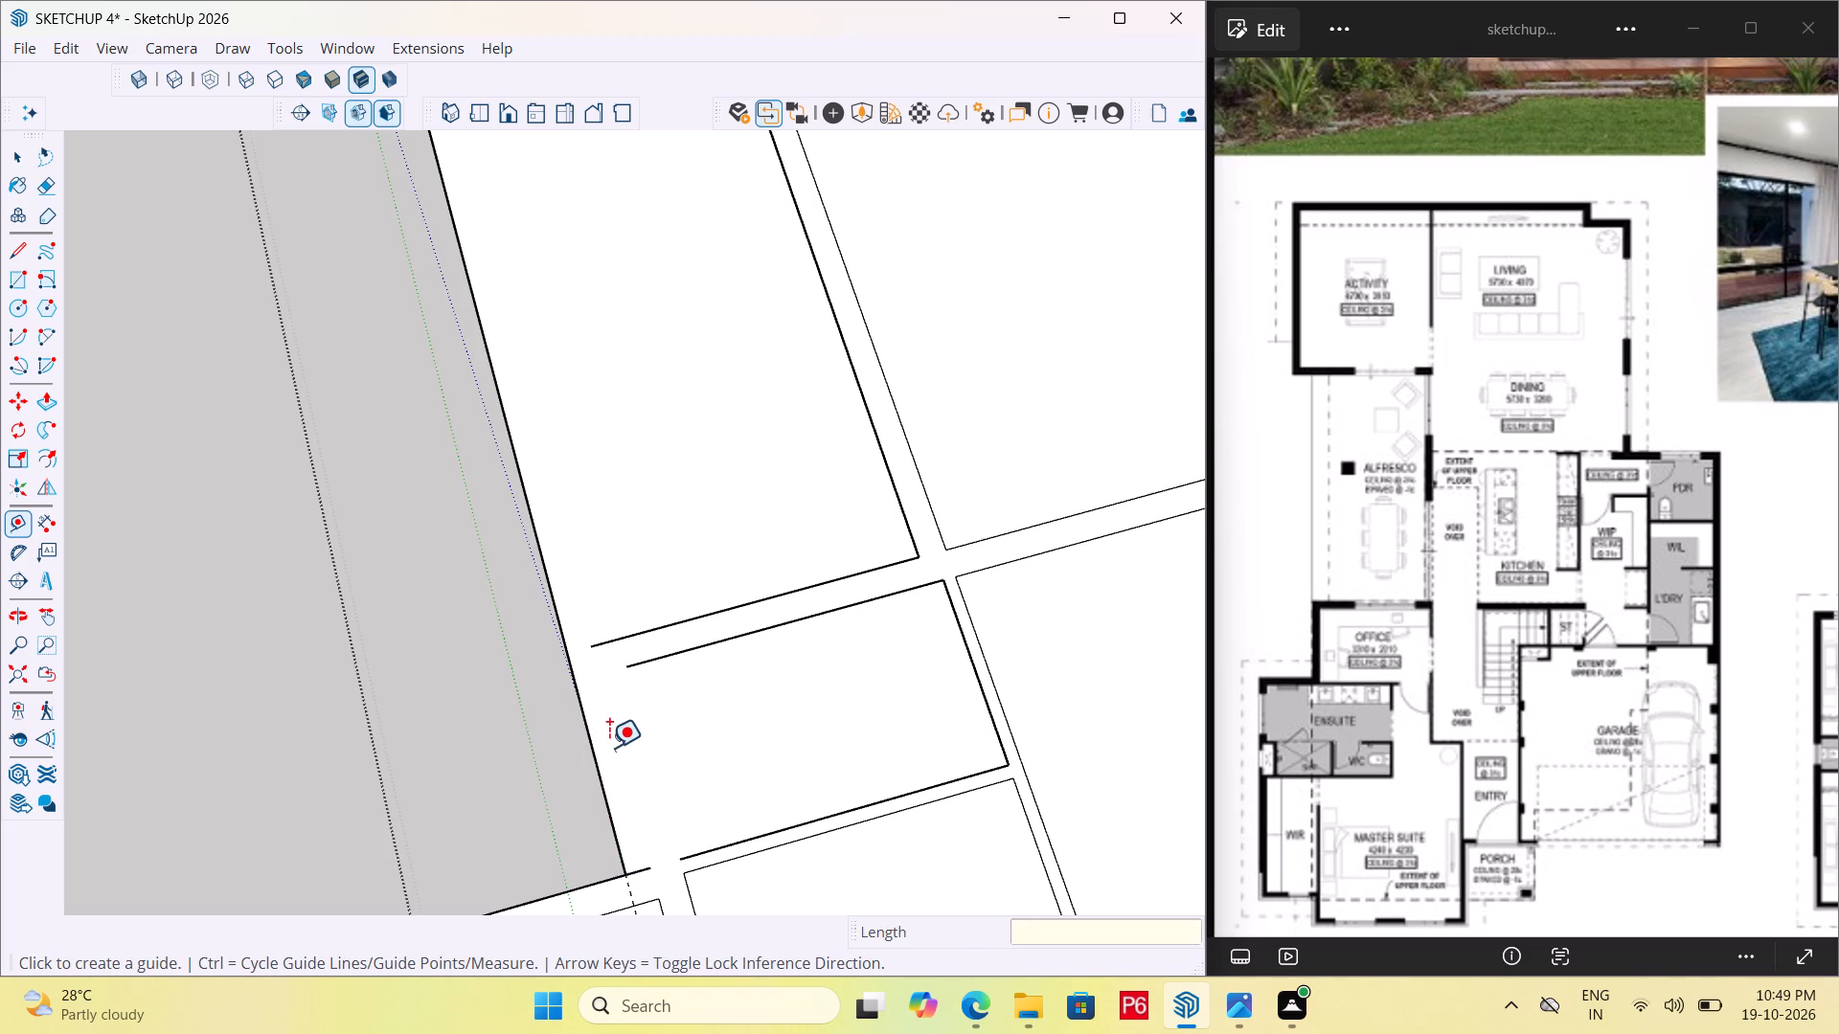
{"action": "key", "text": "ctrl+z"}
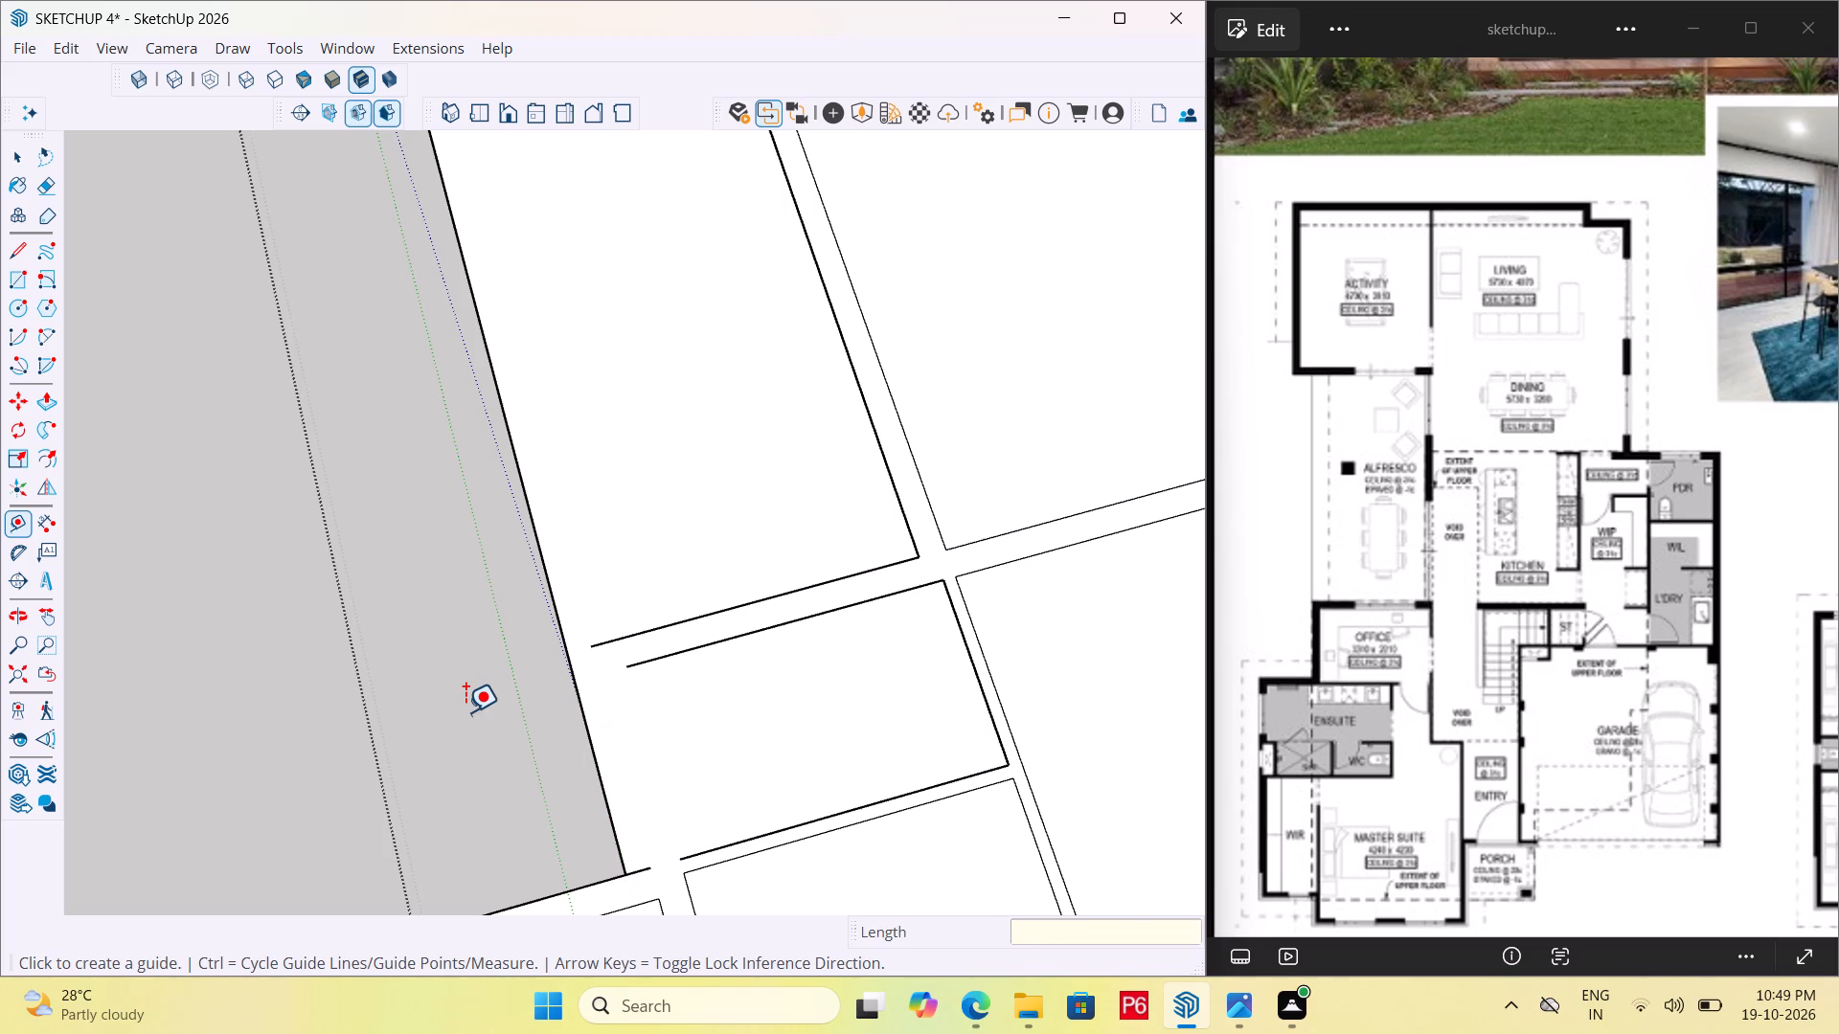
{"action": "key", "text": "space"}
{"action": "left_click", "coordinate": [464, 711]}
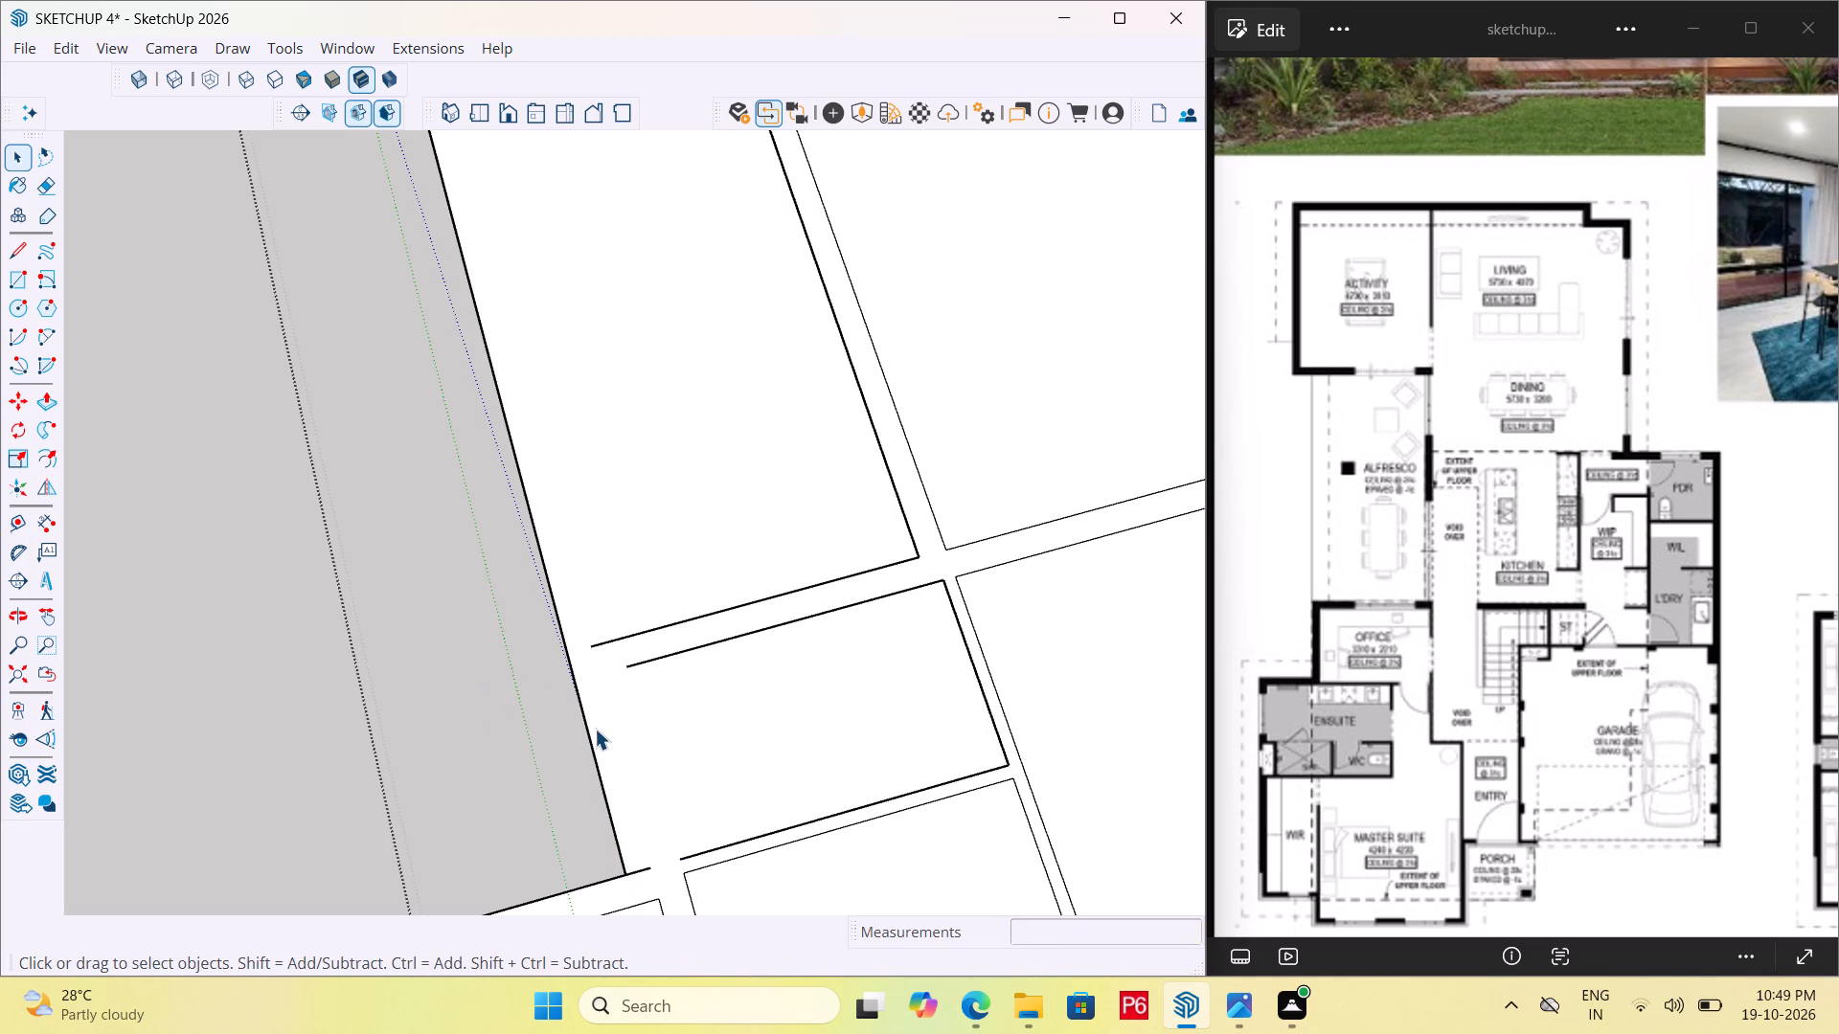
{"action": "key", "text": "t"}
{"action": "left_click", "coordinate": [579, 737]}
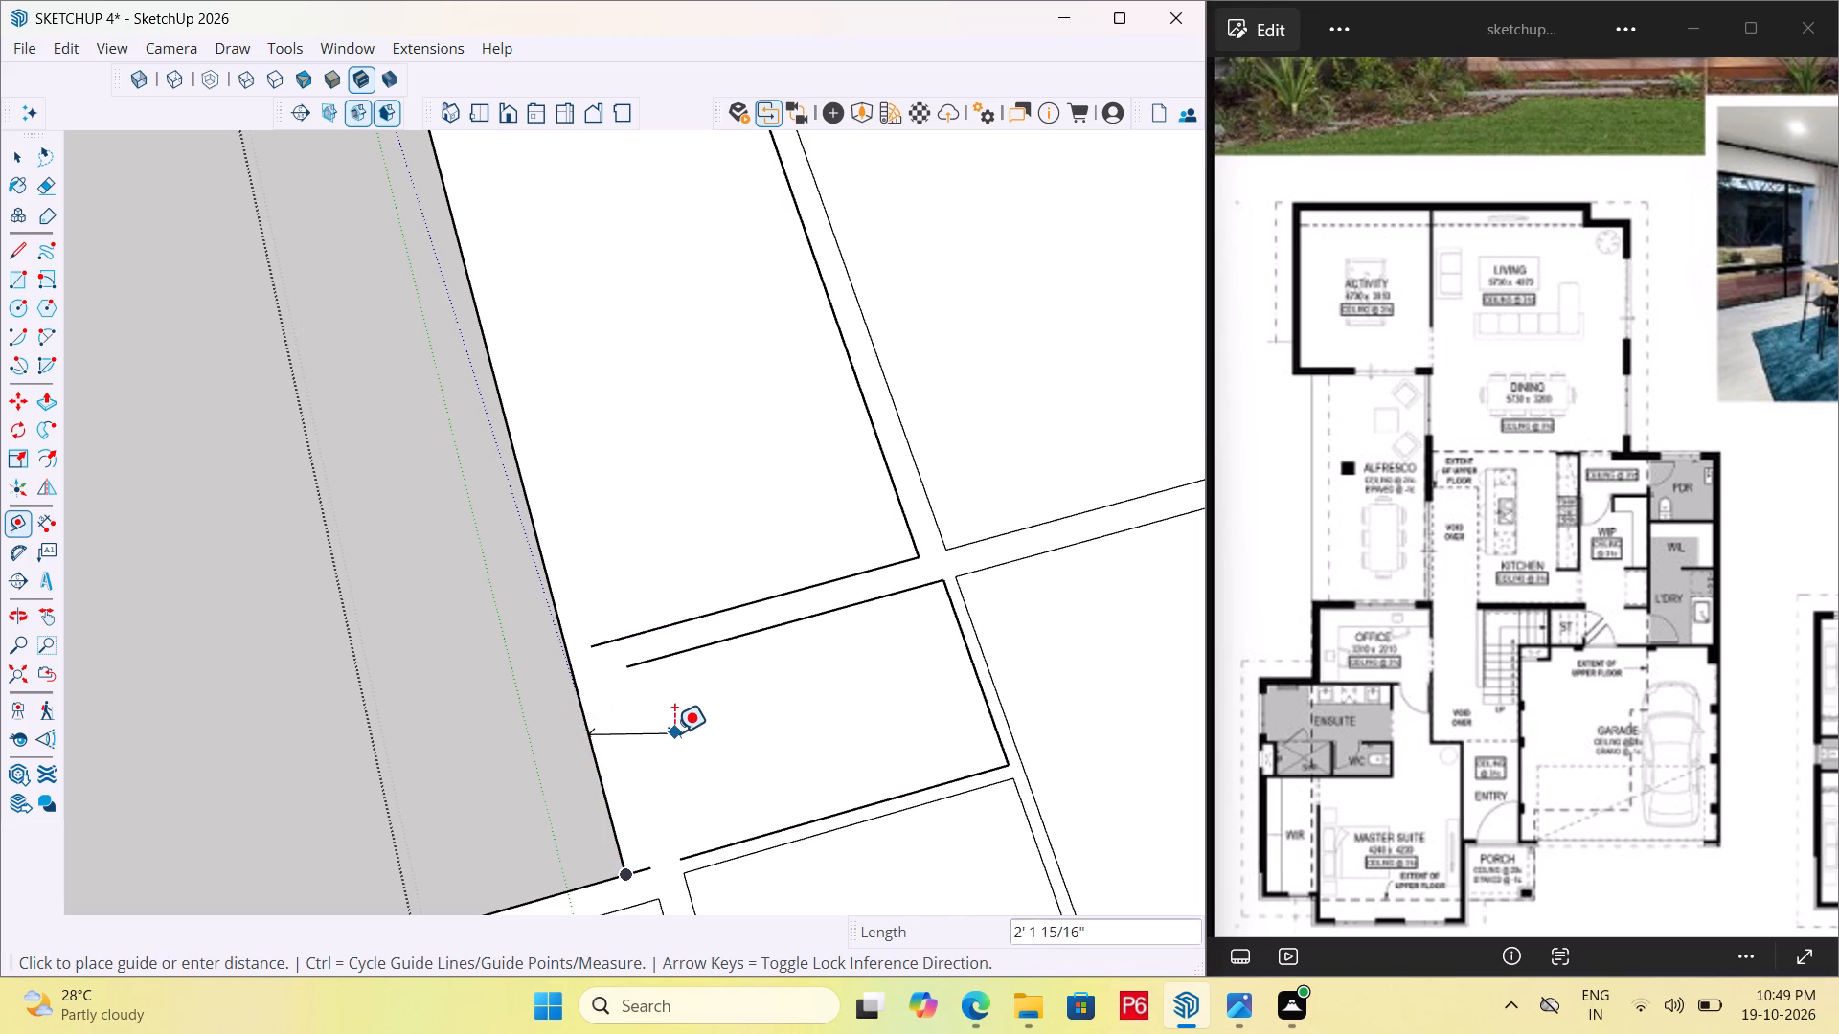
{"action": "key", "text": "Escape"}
Place a guide 6" inside the new outer edge and extend the inner line of the office's rear wall to it.
{"action": "key", "text": "t"}
{"action": "left_click", "coordinate": [576, 713]}
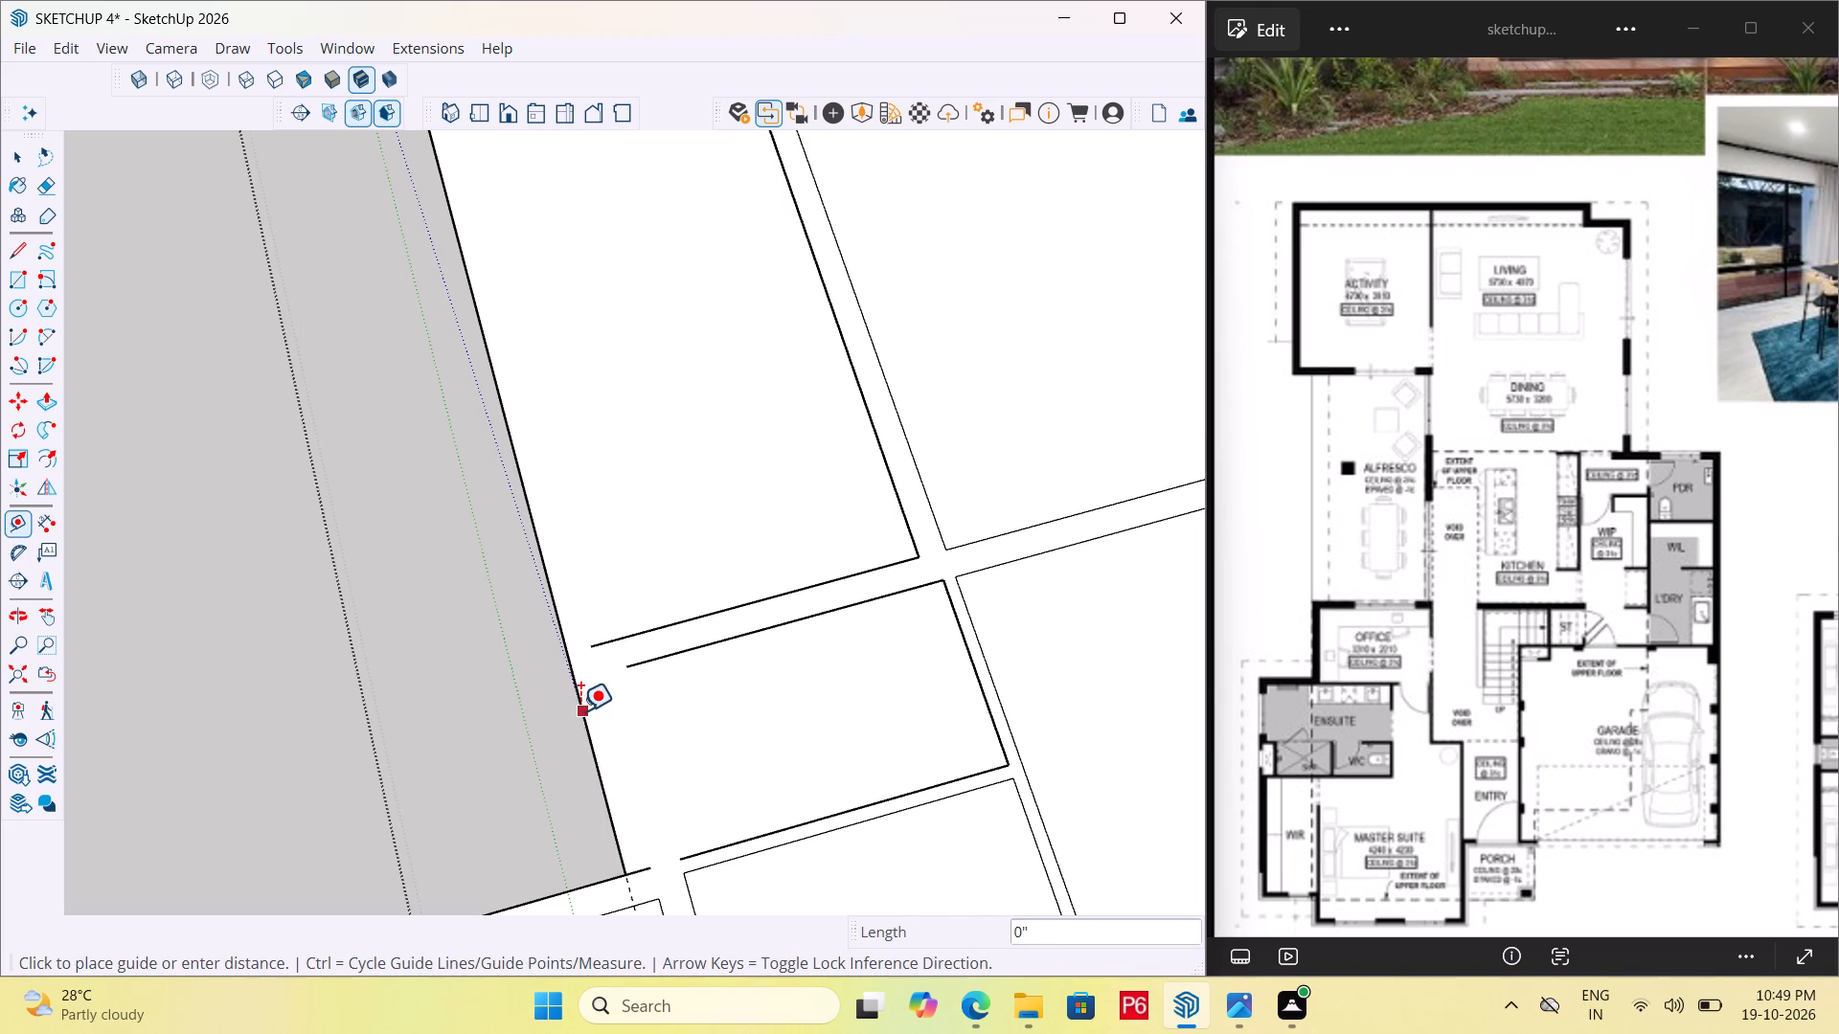
{"action": "type", "text": "6\""}
{"action": "key", "text": "Return"}
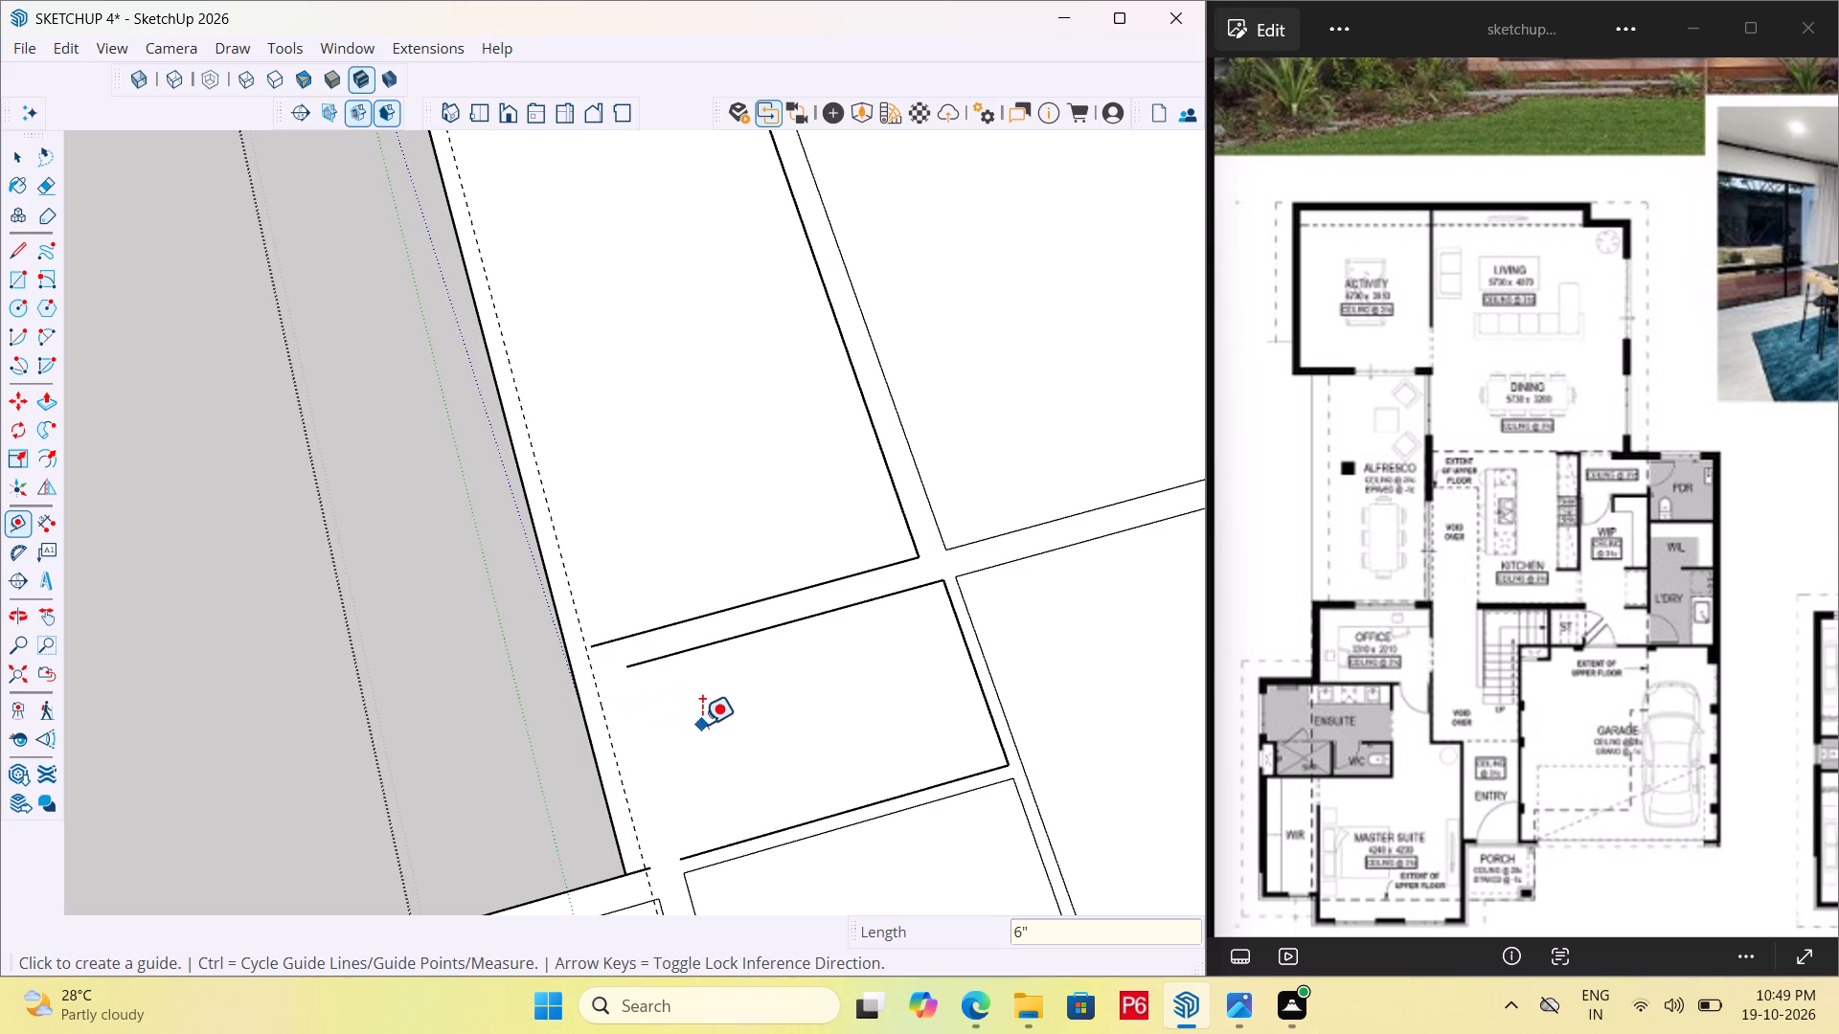
{"action": "key", "text": "l"}
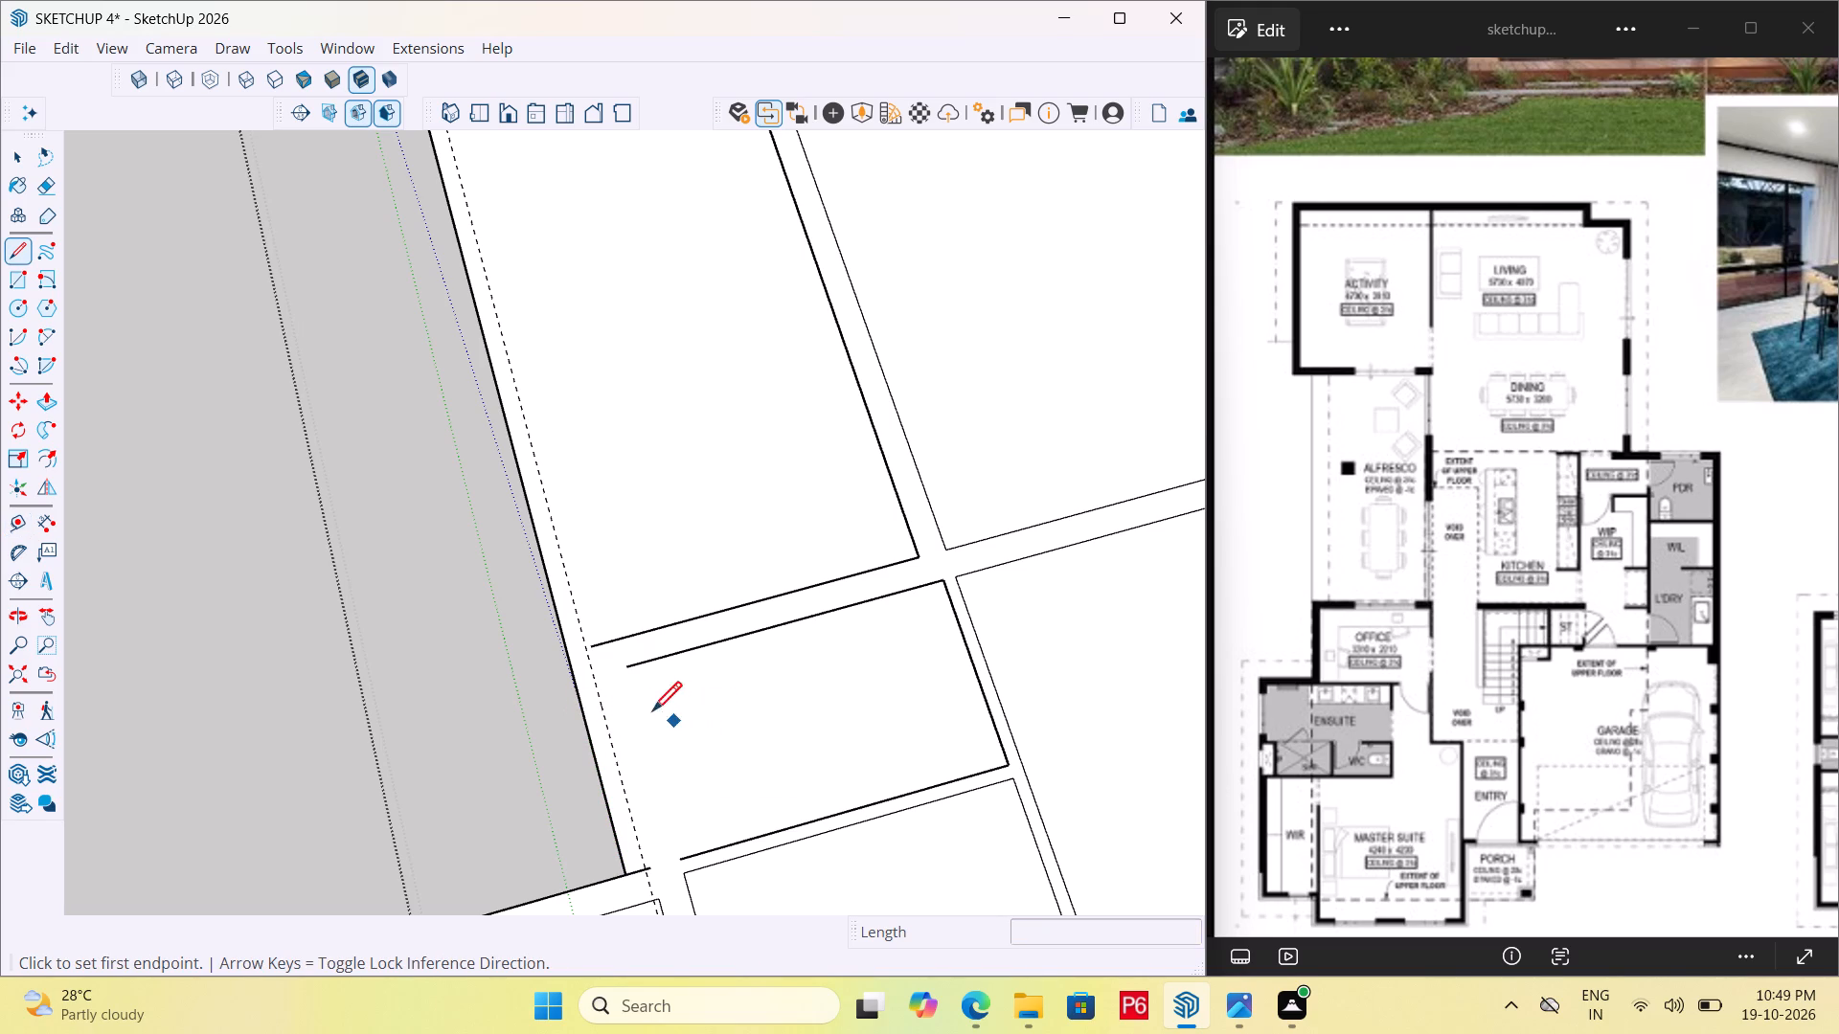
{"action": "left_click", "coordinate": [628, 670]}
{"action": "left_click", "coordinate": [592, 676]}
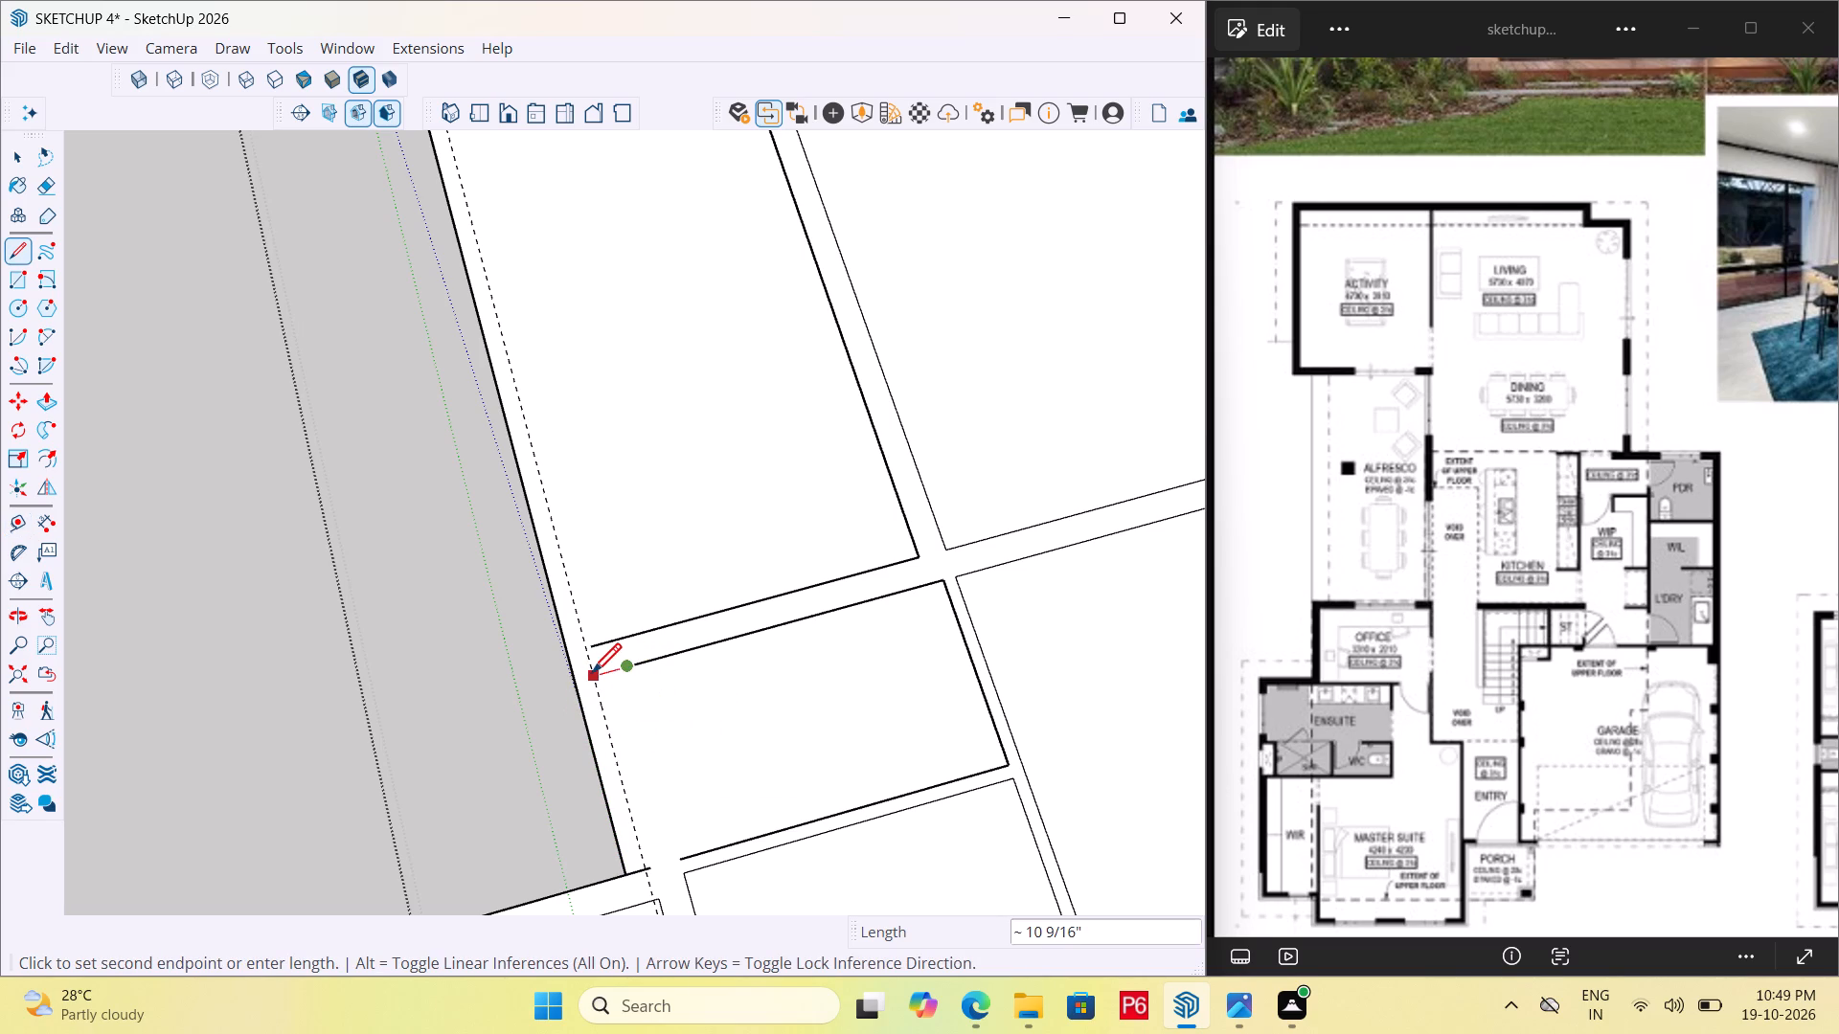
{"action": "key", "text": "space"}
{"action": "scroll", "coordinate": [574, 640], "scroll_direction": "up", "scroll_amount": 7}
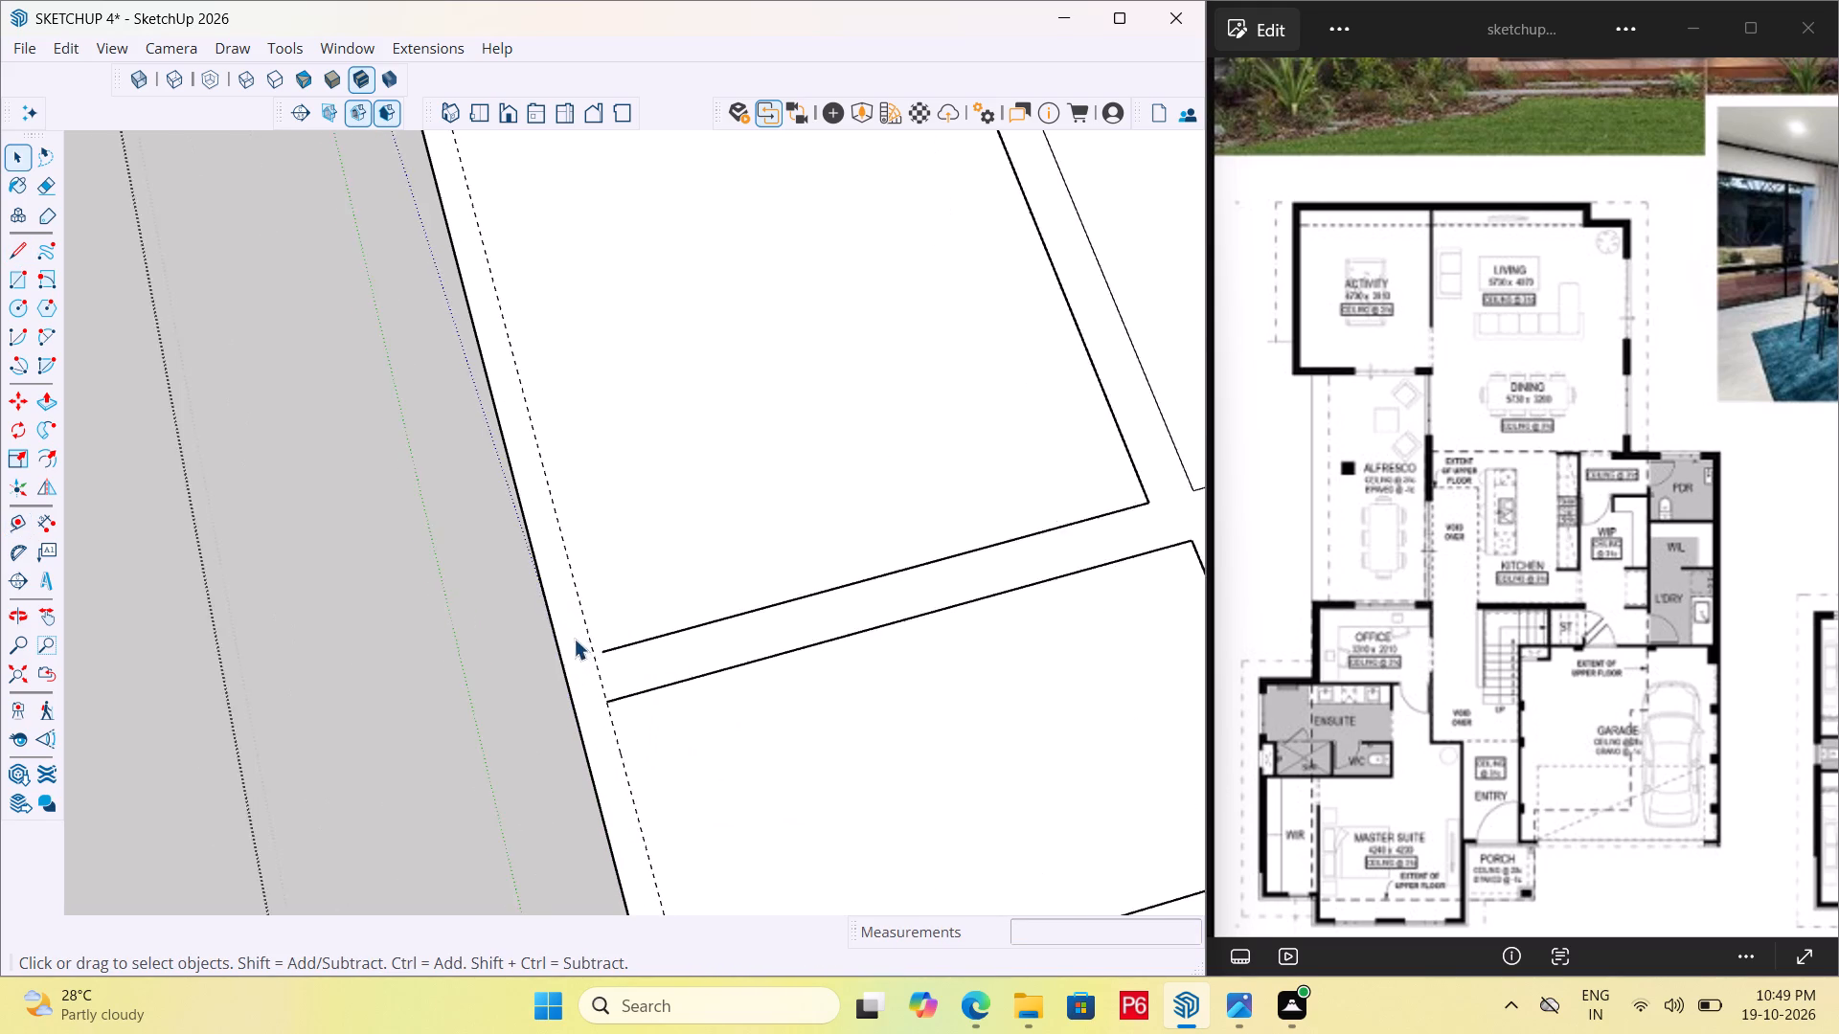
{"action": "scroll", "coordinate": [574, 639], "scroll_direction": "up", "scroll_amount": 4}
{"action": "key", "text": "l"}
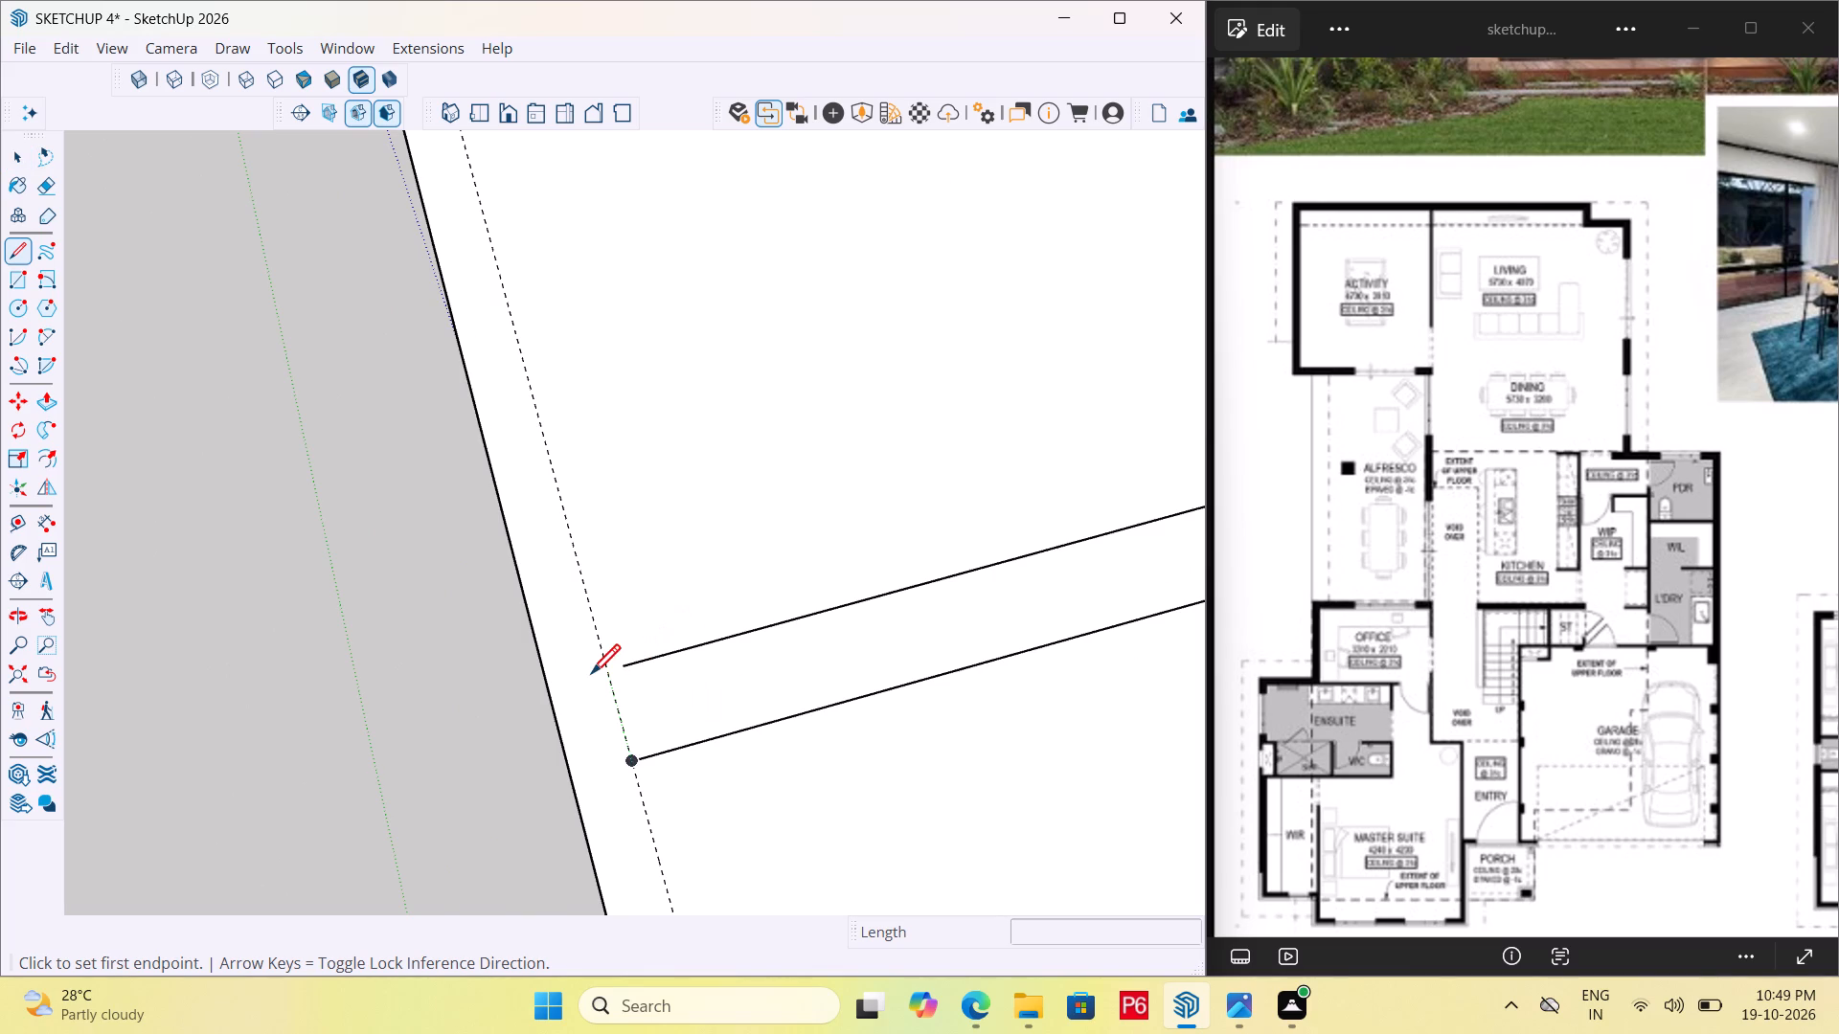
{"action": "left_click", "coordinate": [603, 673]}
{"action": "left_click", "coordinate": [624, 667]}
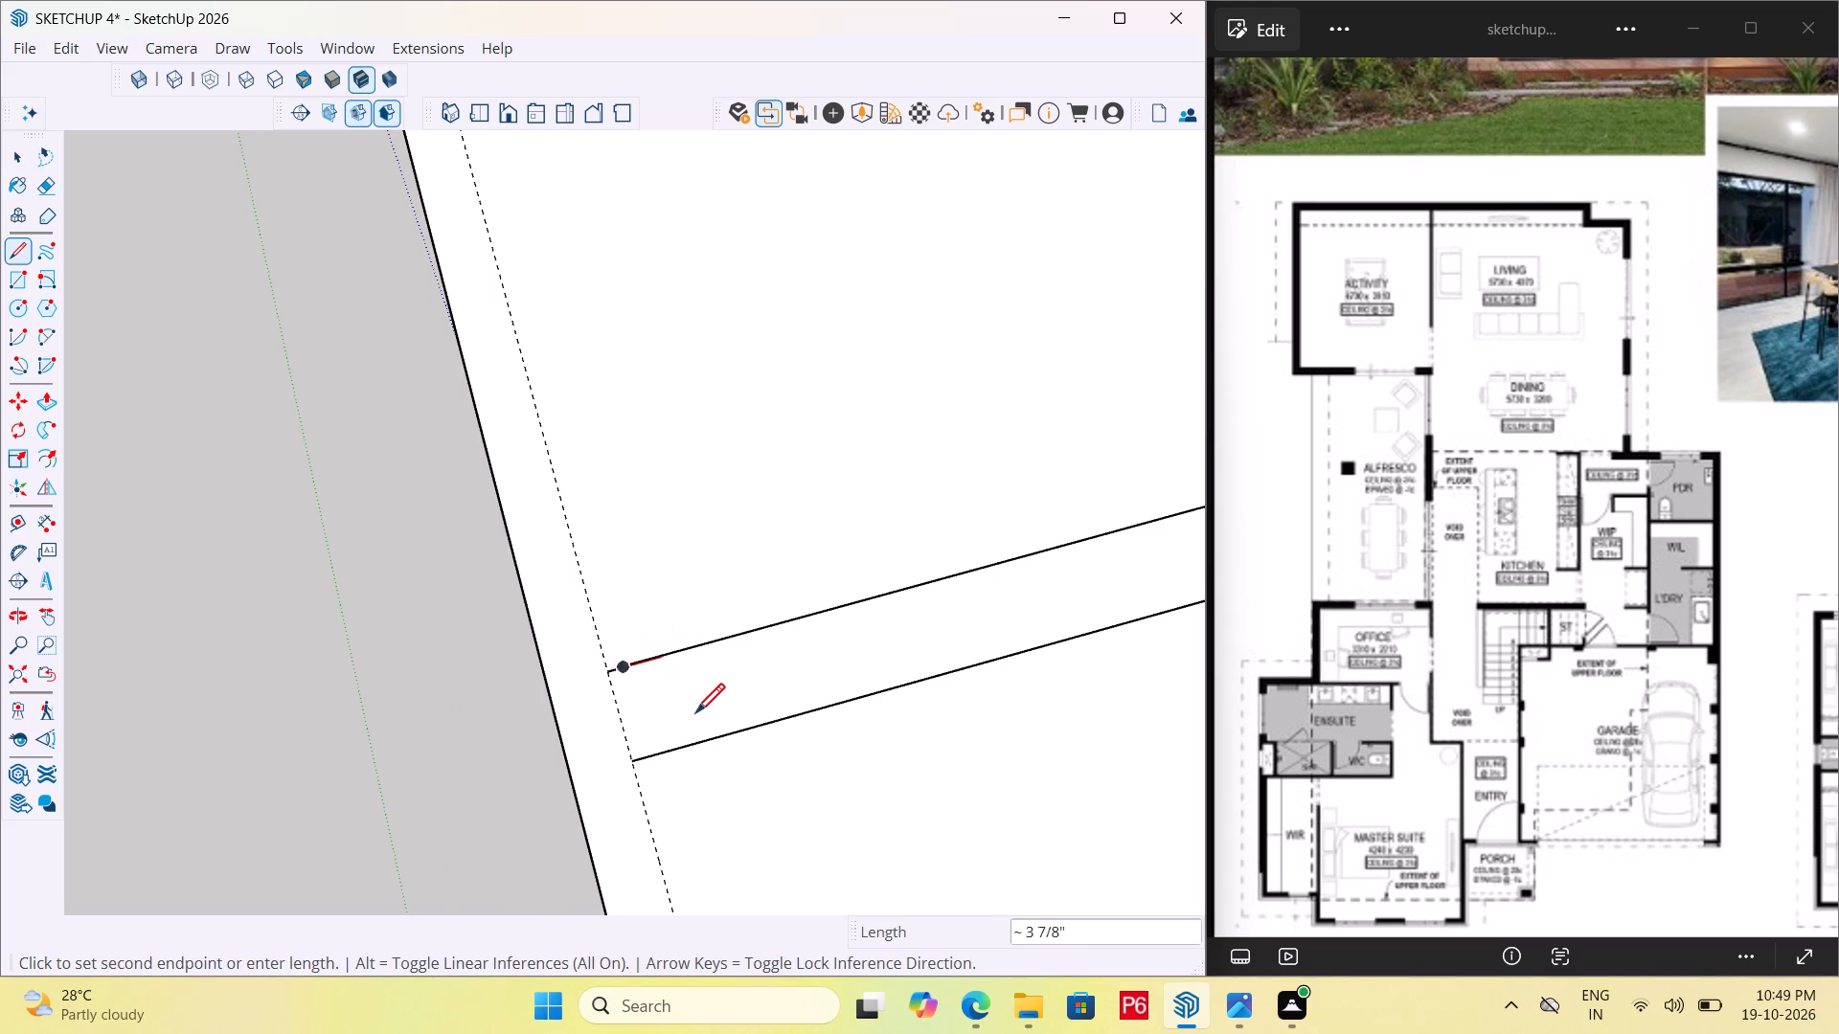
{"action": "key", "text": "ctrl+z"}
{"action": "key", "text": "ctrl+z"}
Extend the outer line of the office's rear wall to the guide and draw the side wall's inner face, about 5' 8" long, to the ensuite wall.
{"action": "scroll", "coordinate": [625, 664], "scroll_direction": "up", "scroll_amount": 5}
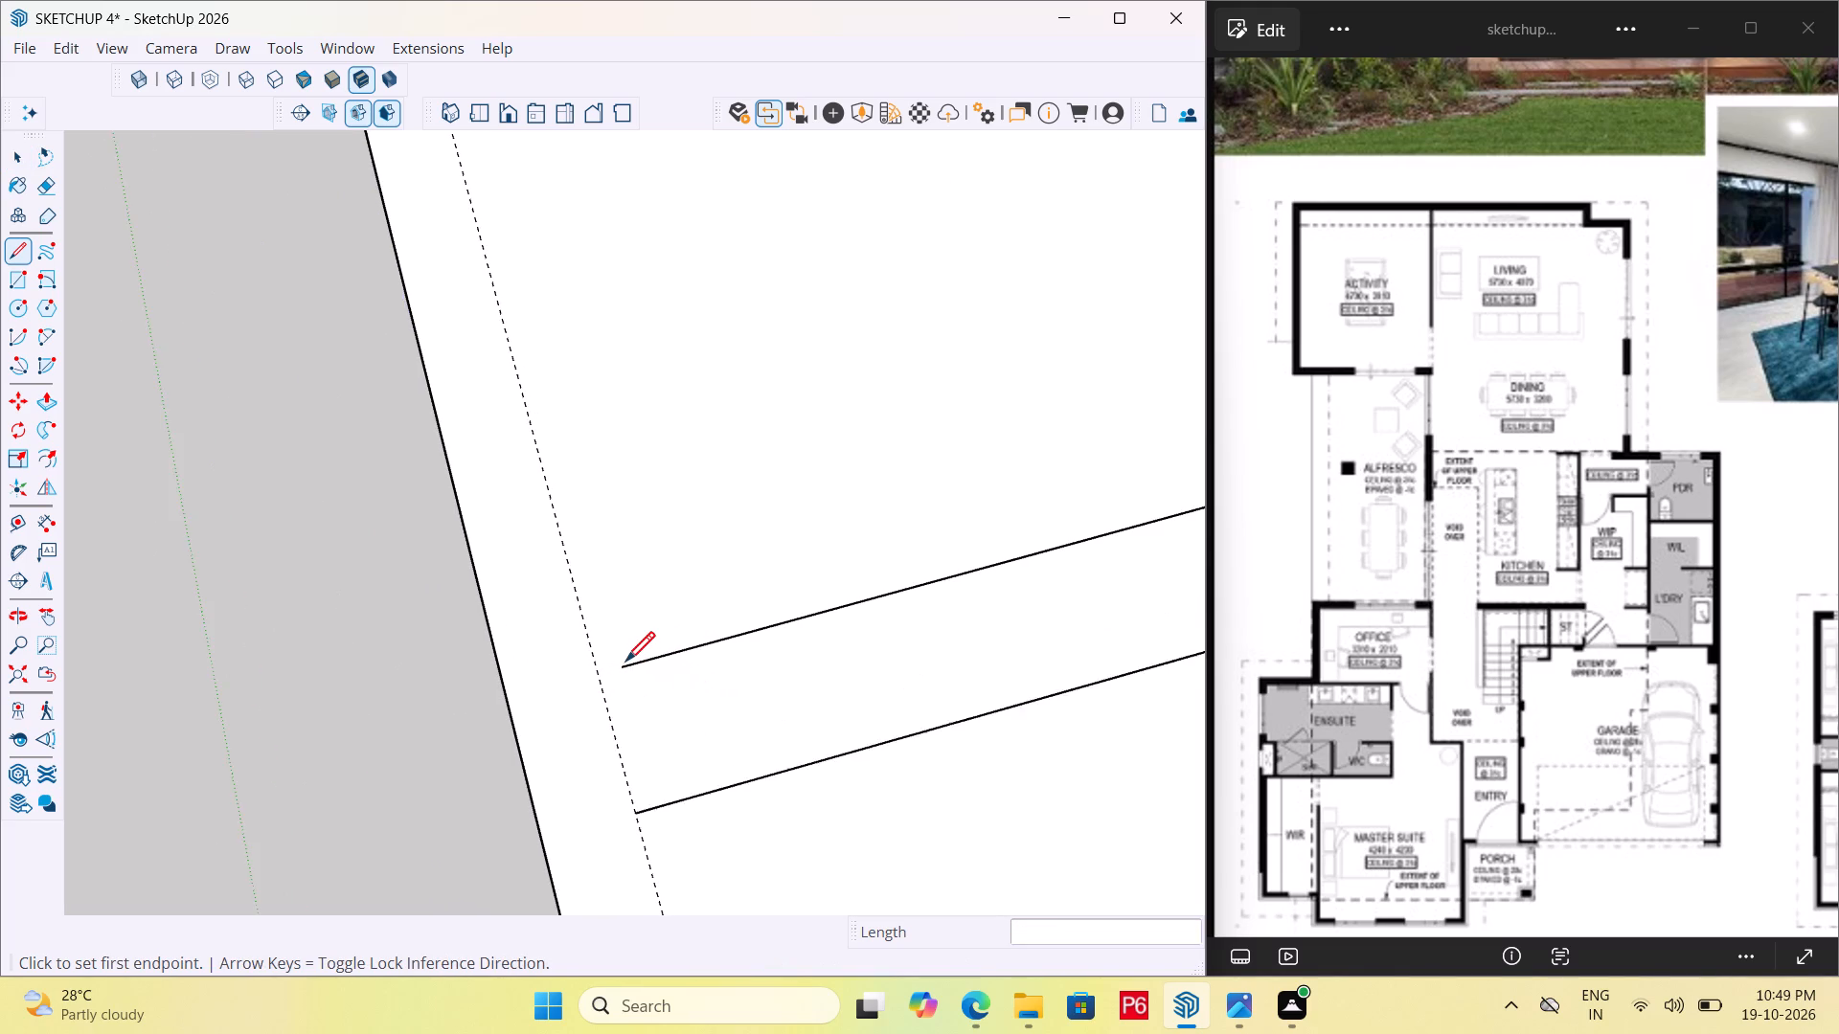
{"action": "left_click", "coordinate": [625, 665]}
{"action": "left_click", "coordinate": [599, 676]}
{"action": "scroll", "coordinate": [559, 553], "scroll_direction": "down", "scroll_amount": 5}
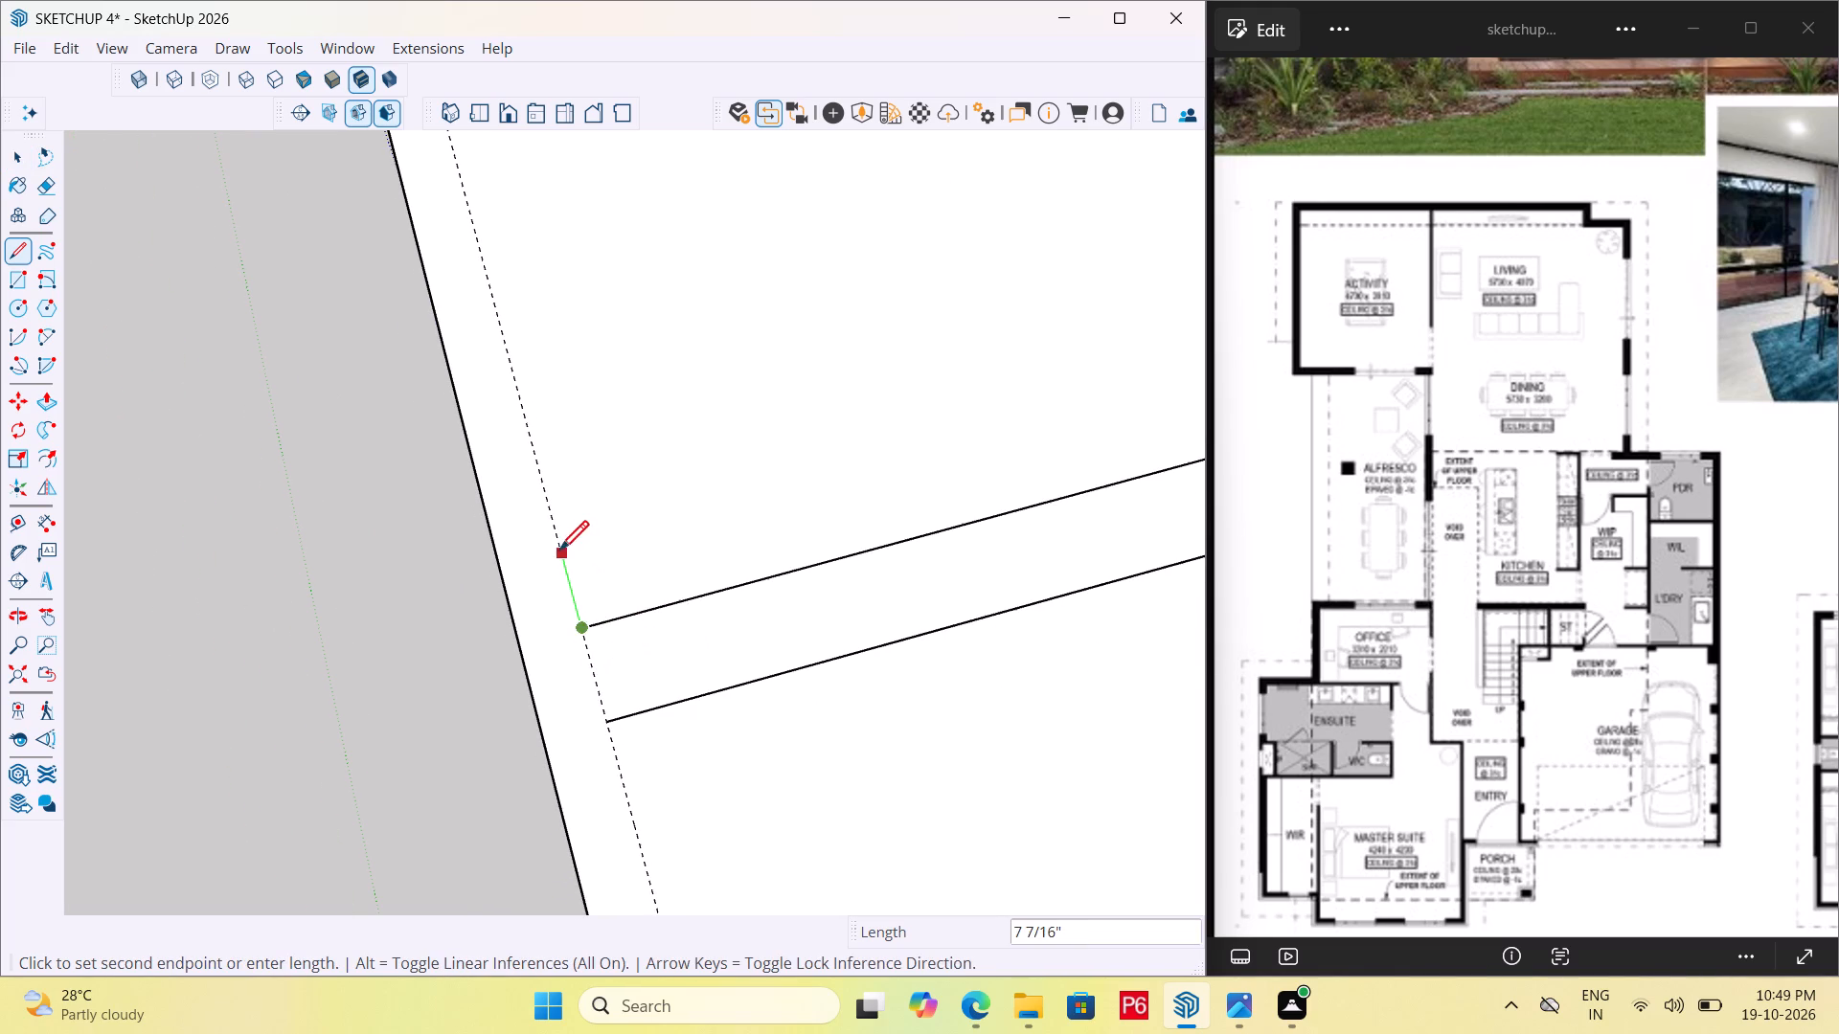
{"action": "key", "text": "l"}
{"action": "left_click", "coordinate": [579, 626]}
{"action": "scroll", "coordinate": [536, 658], "scroll_direction": "down", "scroll_amount": 19}
{"action": "scroll", "coordinate": [621, 790], "scroll_direction": "up", "scroll_amount": 6}
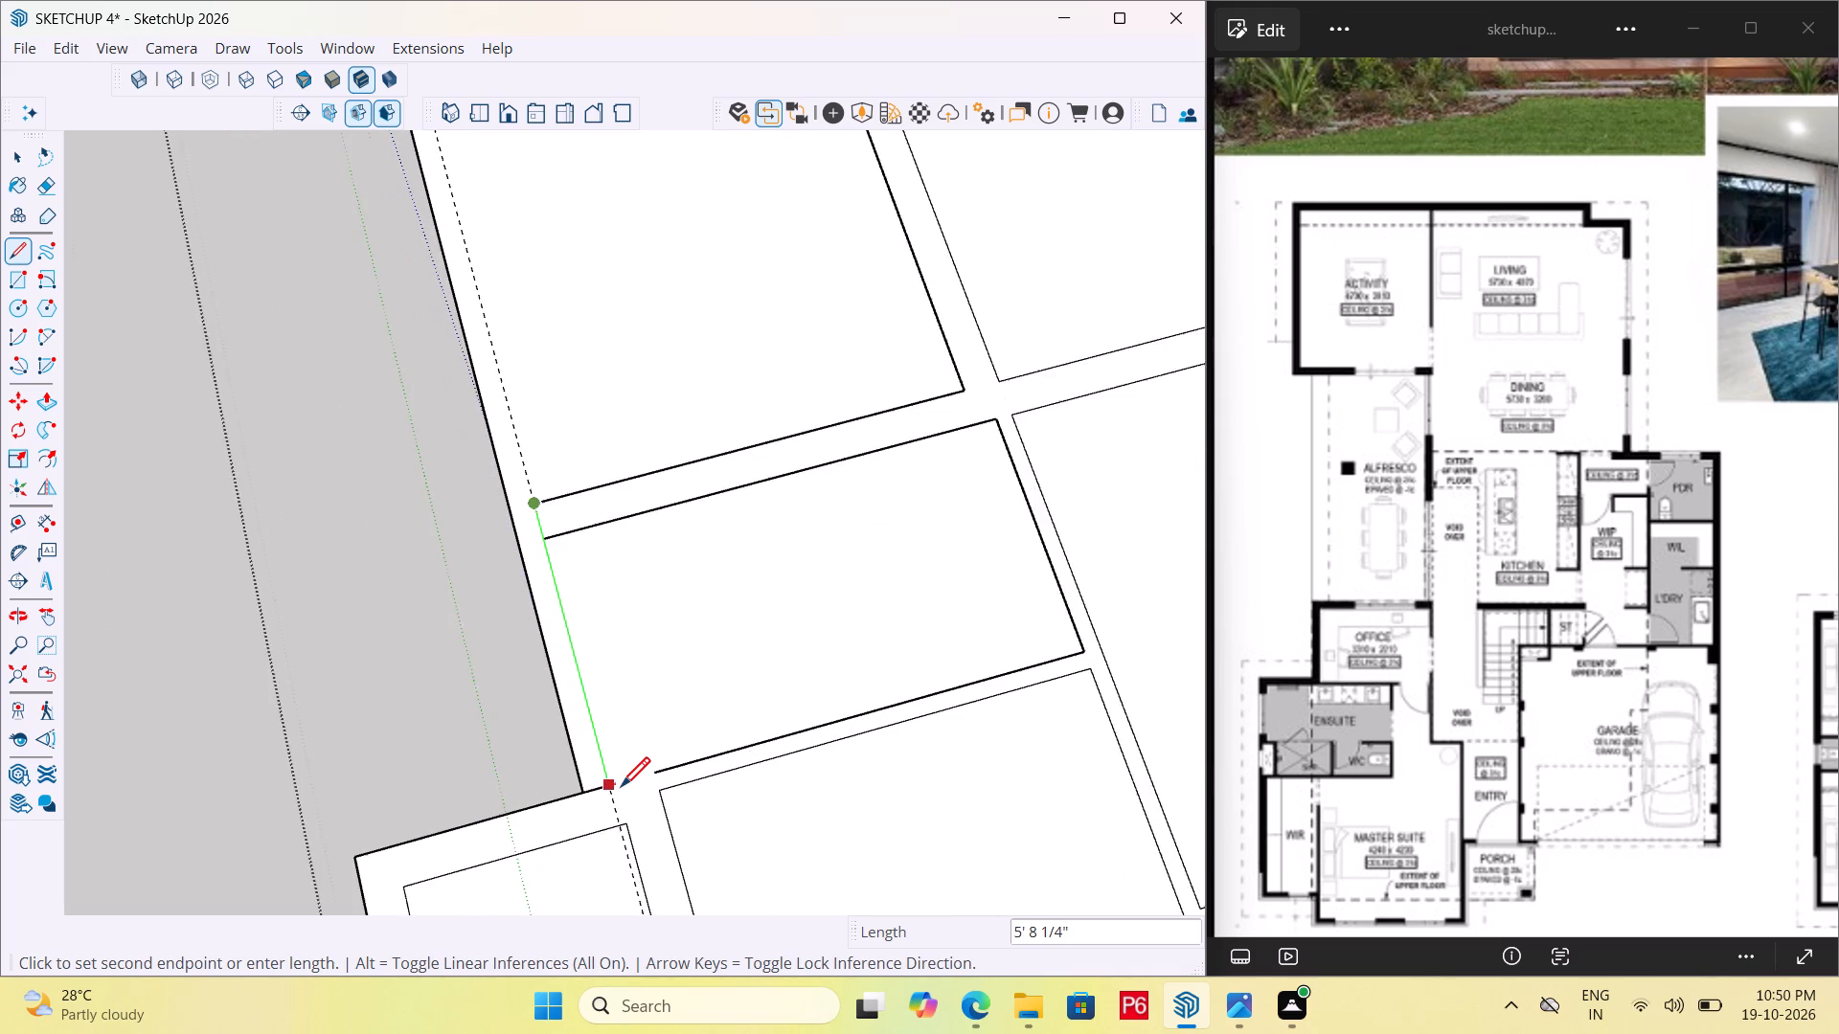
{"action": "scroll", "coordinate": [609, 783], "scroll_direction": "up", "scroll_amount": 12}
{"action": "left_click", "coordinate": [611, 786]}
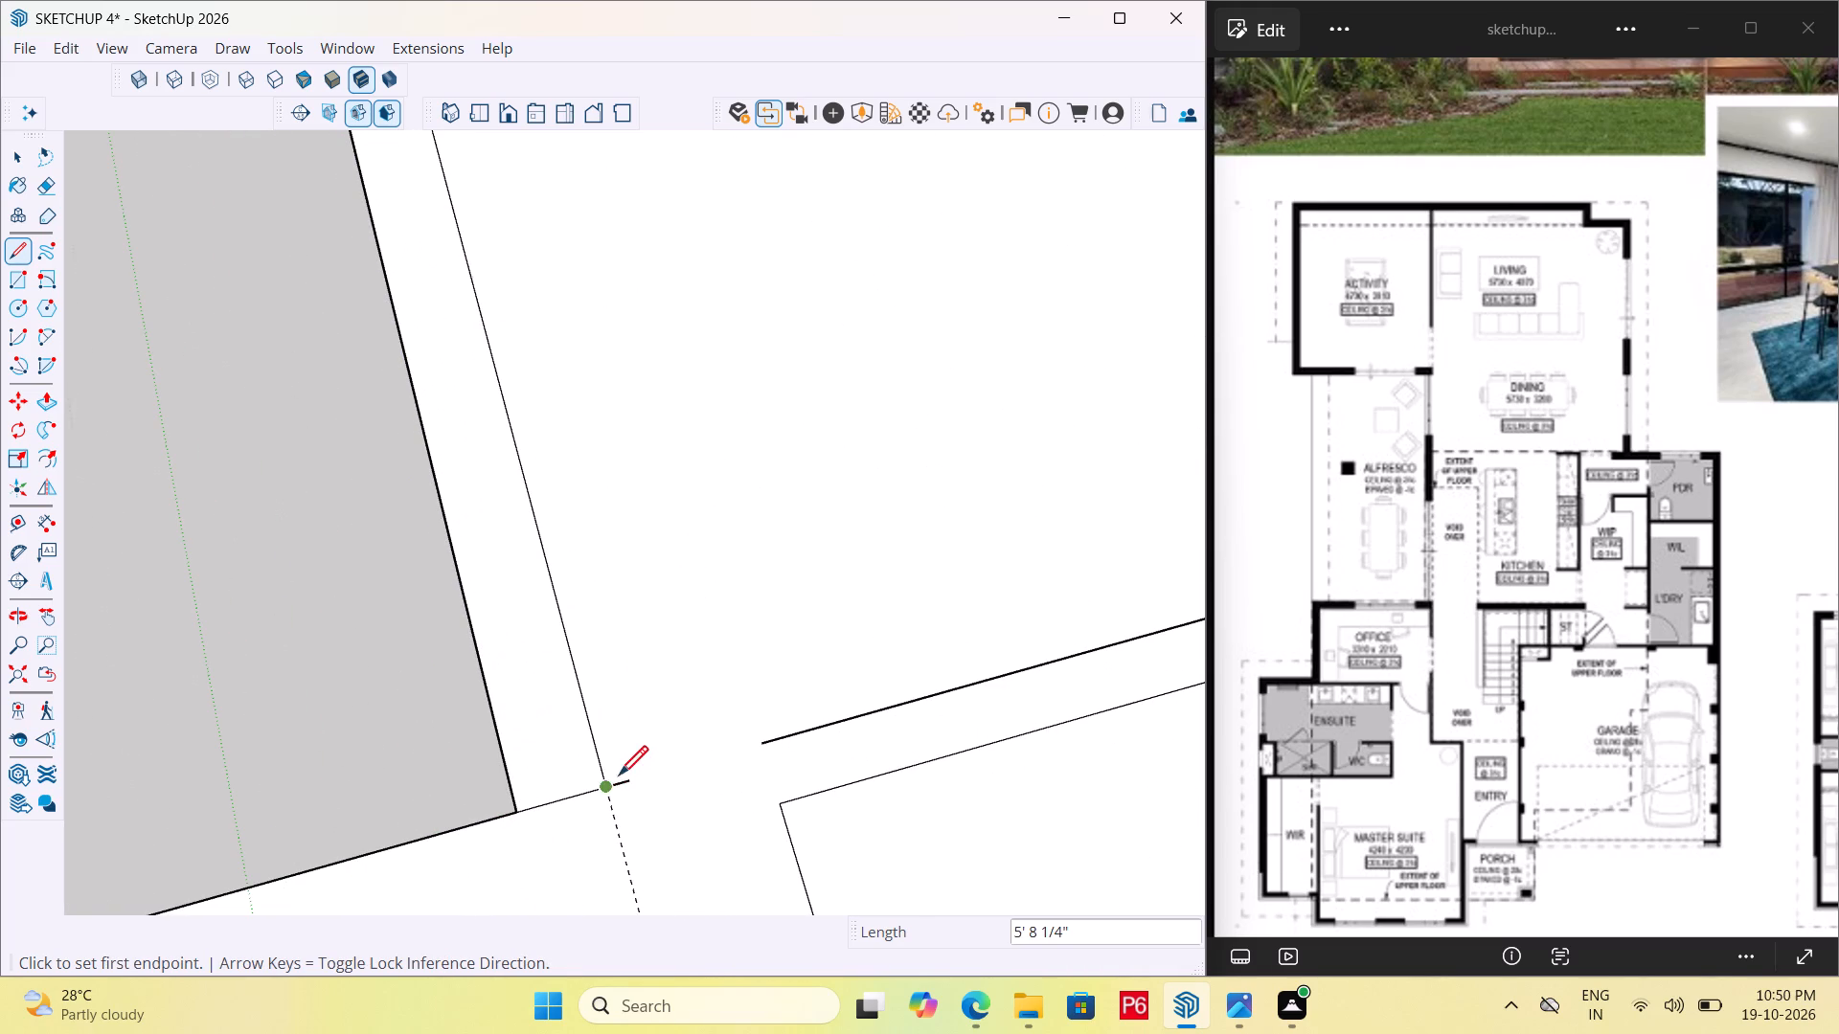
Erase the leftover stub at the office's ensuite-side corner and close the gap in the inner wall line with a 9" segment.
{"action": "key", "text": "space"}
{"action": "key", "text": "e"}
{"action": "left_click", "coordinate": [631, 780]}
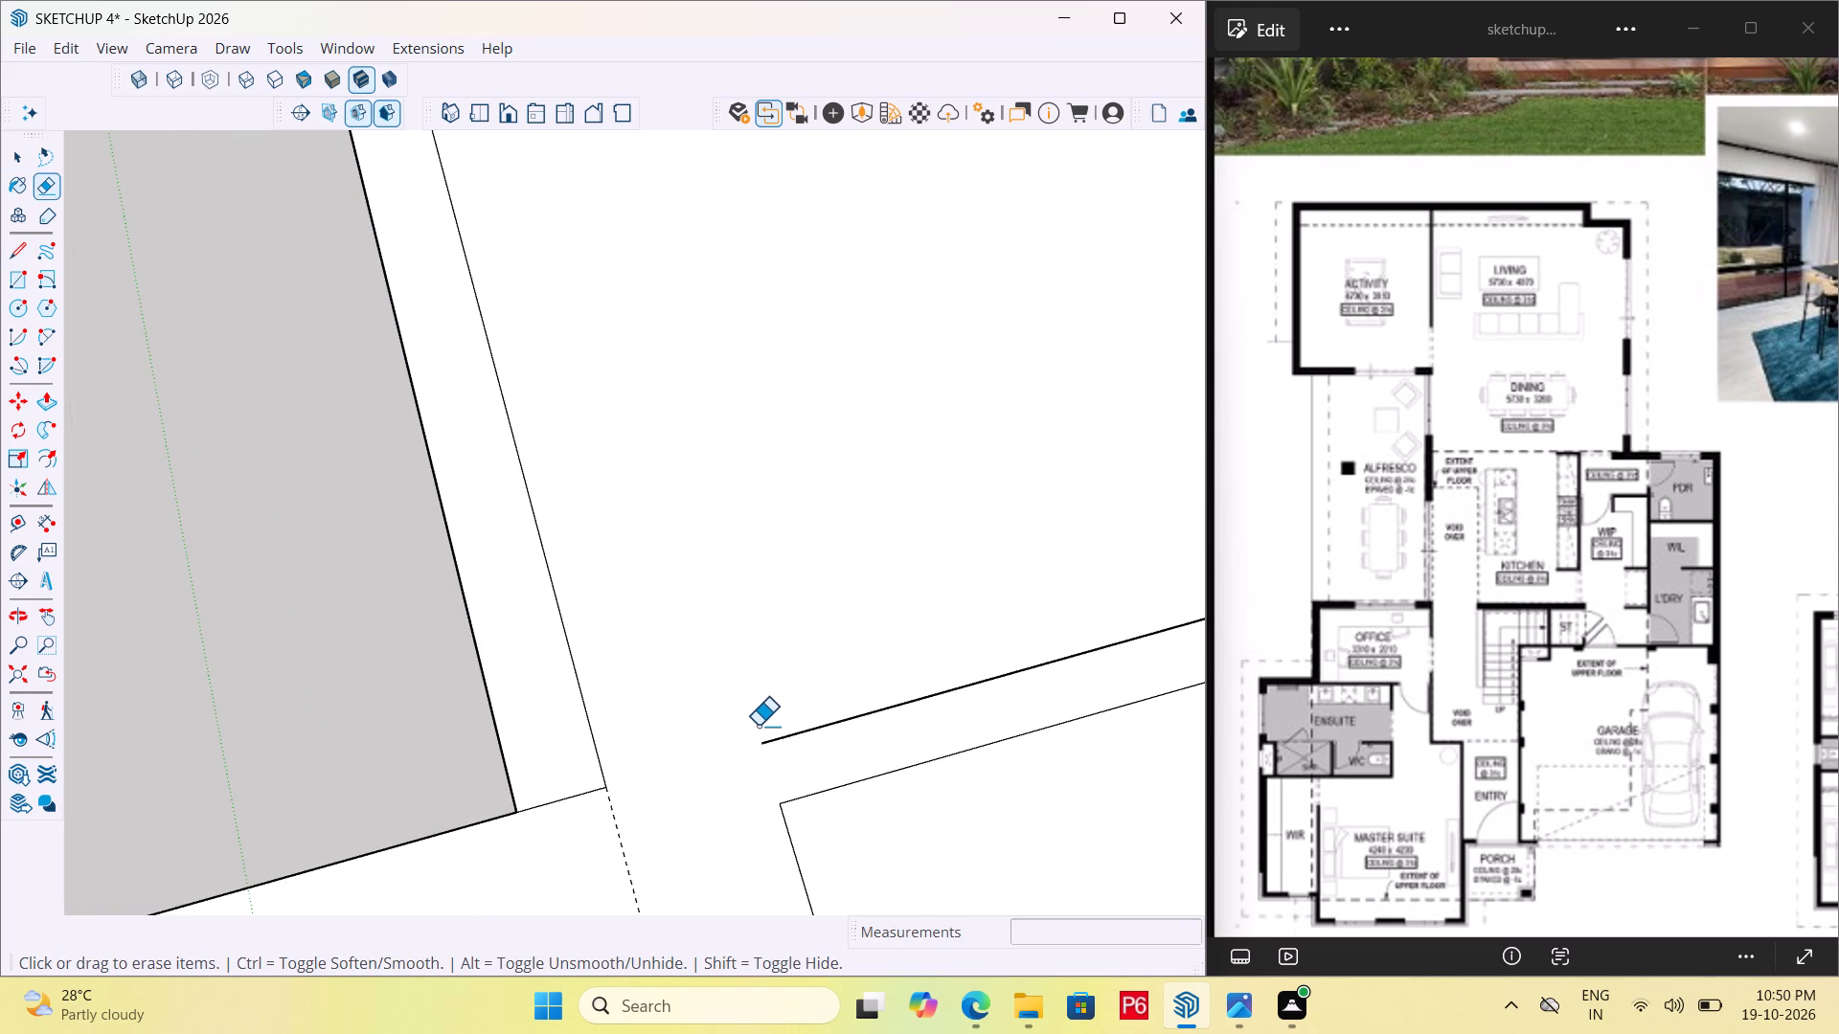
{"action": "key", "text": "l"}
{"action": "left_click", "coordinate": [766, 747]}
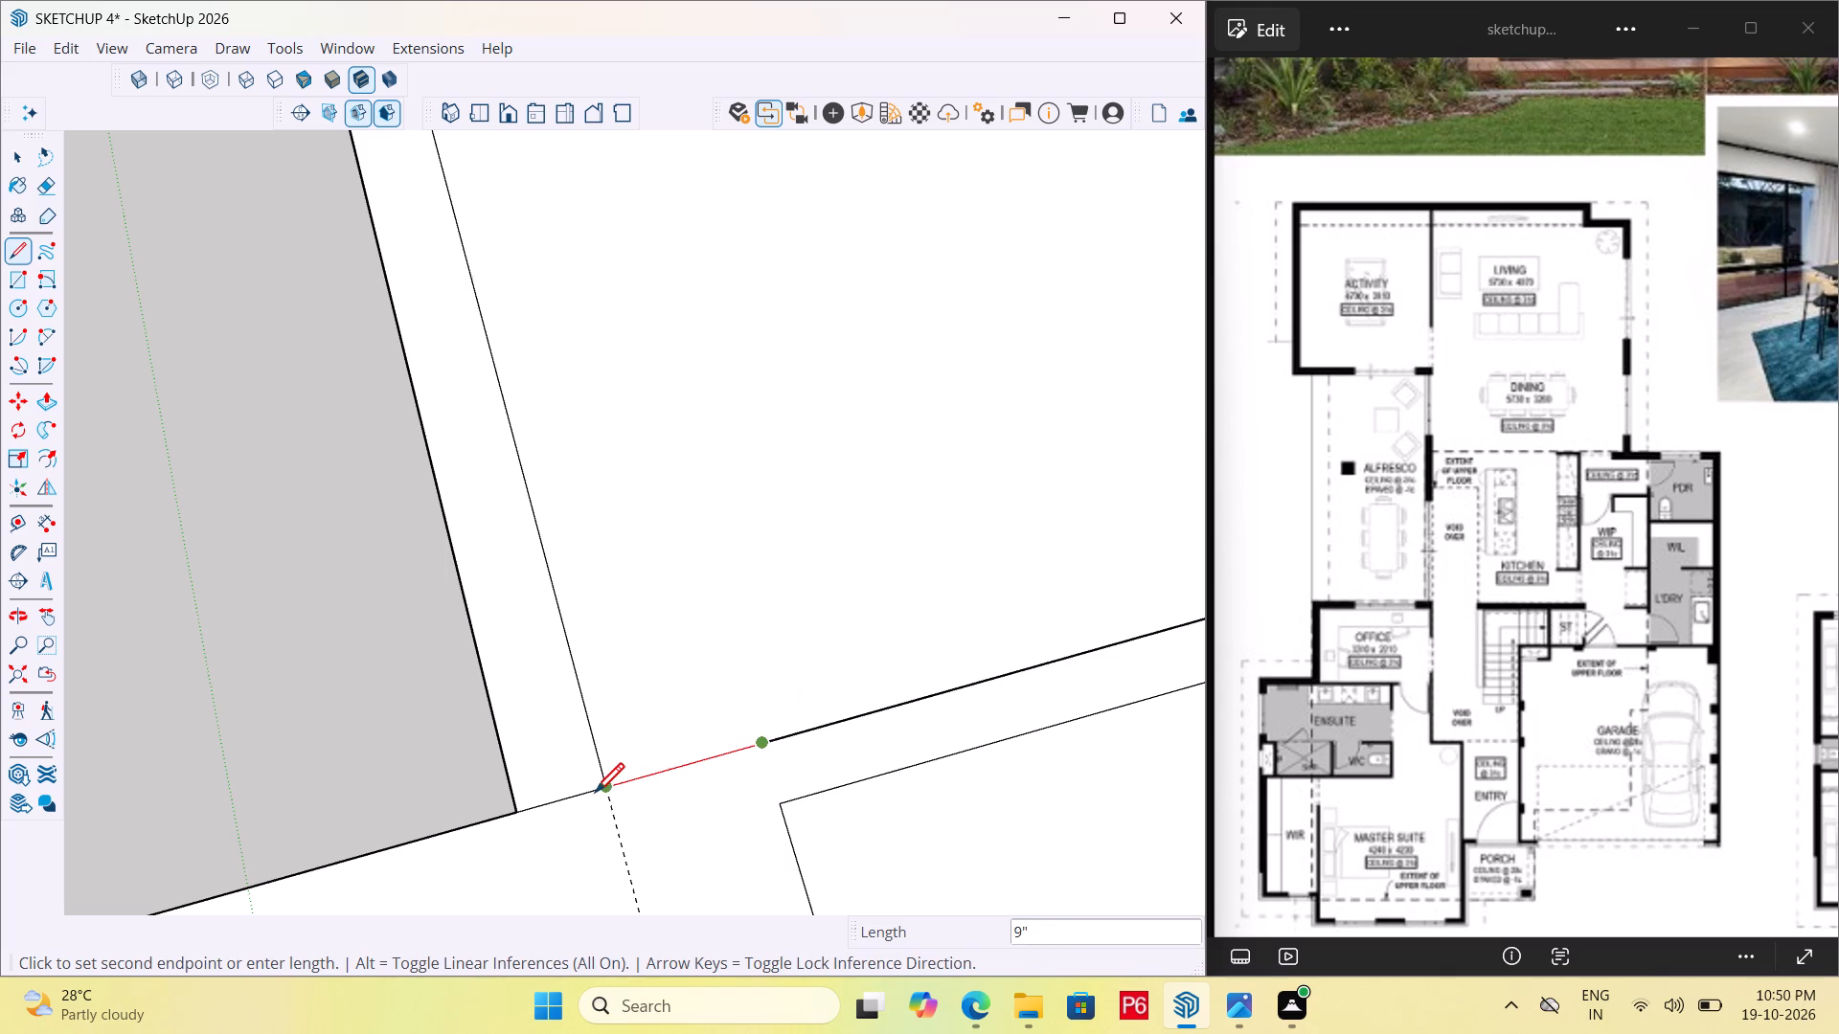
{"action": "left_click", "coordinate": [595, 794]}
Erase the guide along the inner face of the office's side wall.
{"action": "scroll", "coordinate": [624, 772], "scroll_direction": "down", "scroll_amount": 12}
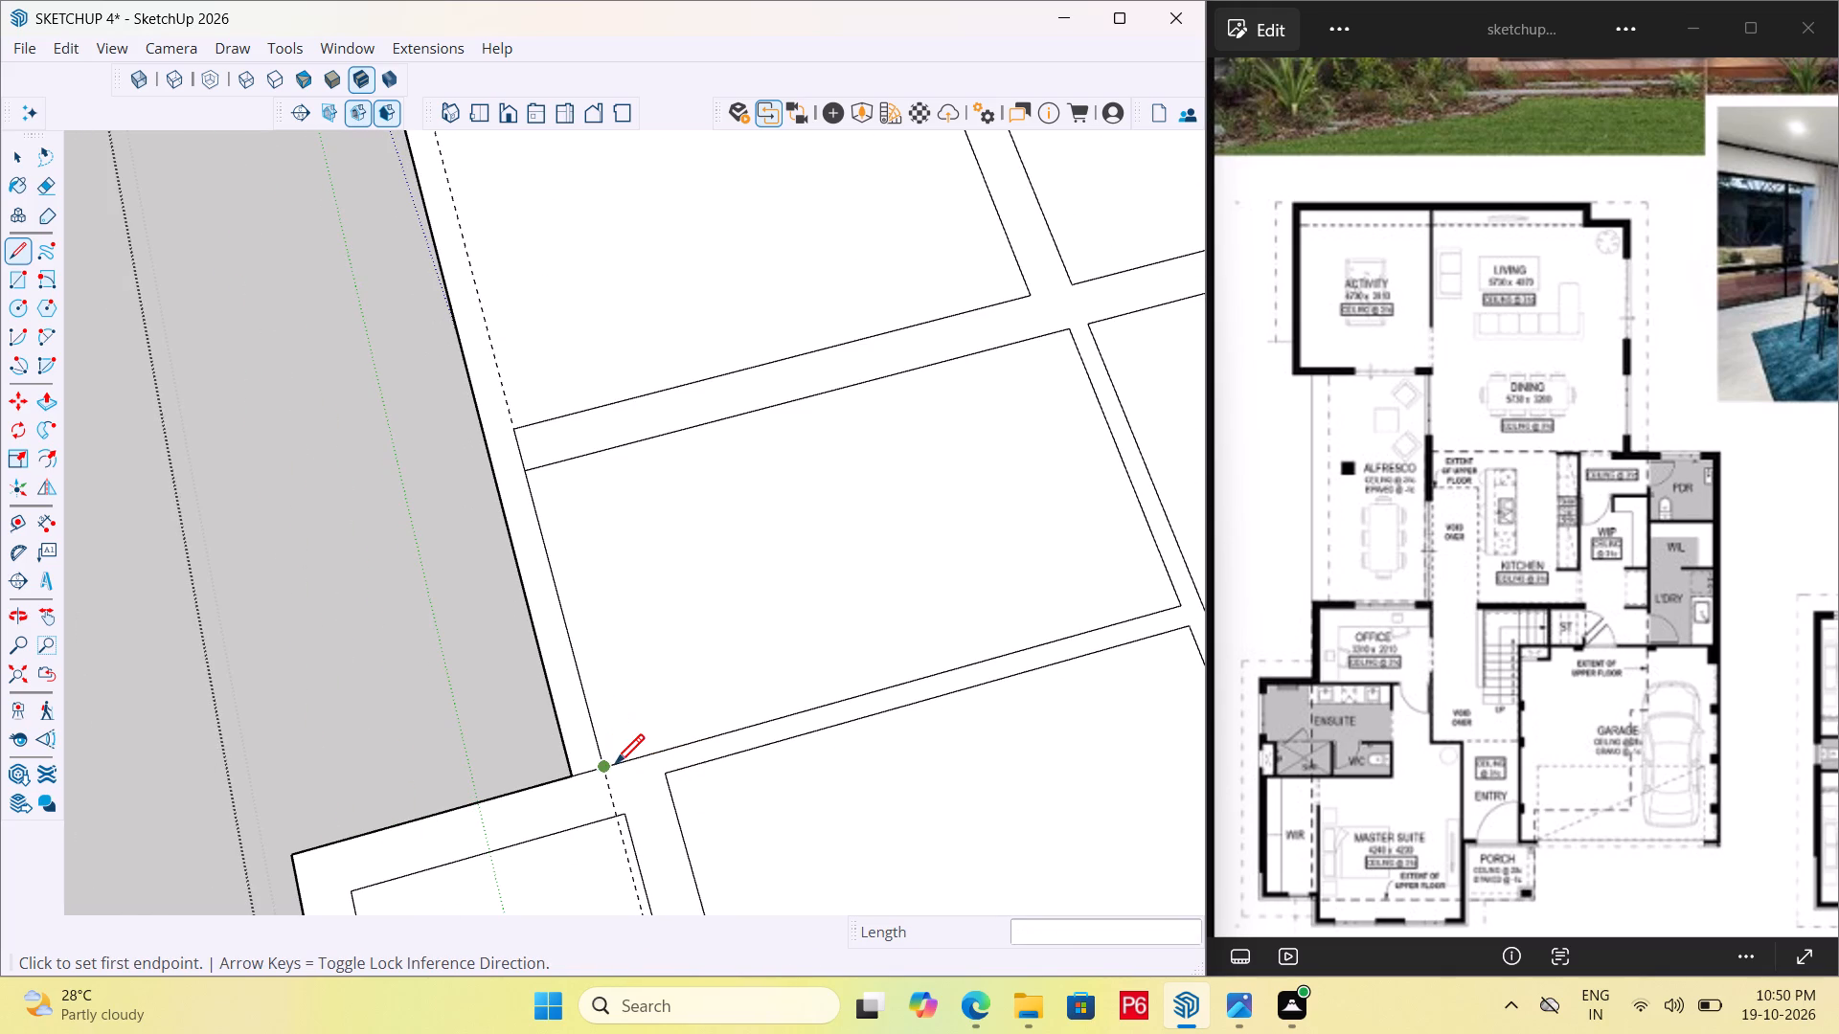
{"action": "key", "text": "e"}
{"action": "left_click_drag", "start_coordinate": [613, 781], "coordinate": [604, 783]}
{"action": "double_click", "coordinate": [601, 783]}
{"action": "left_click_drag", "start_coordinate": [589, 776], "coordinate": [589, 768]}
{"action": "left_click_drag", "start_coordinate": [589, 761], "coordinate": [588, 738]}
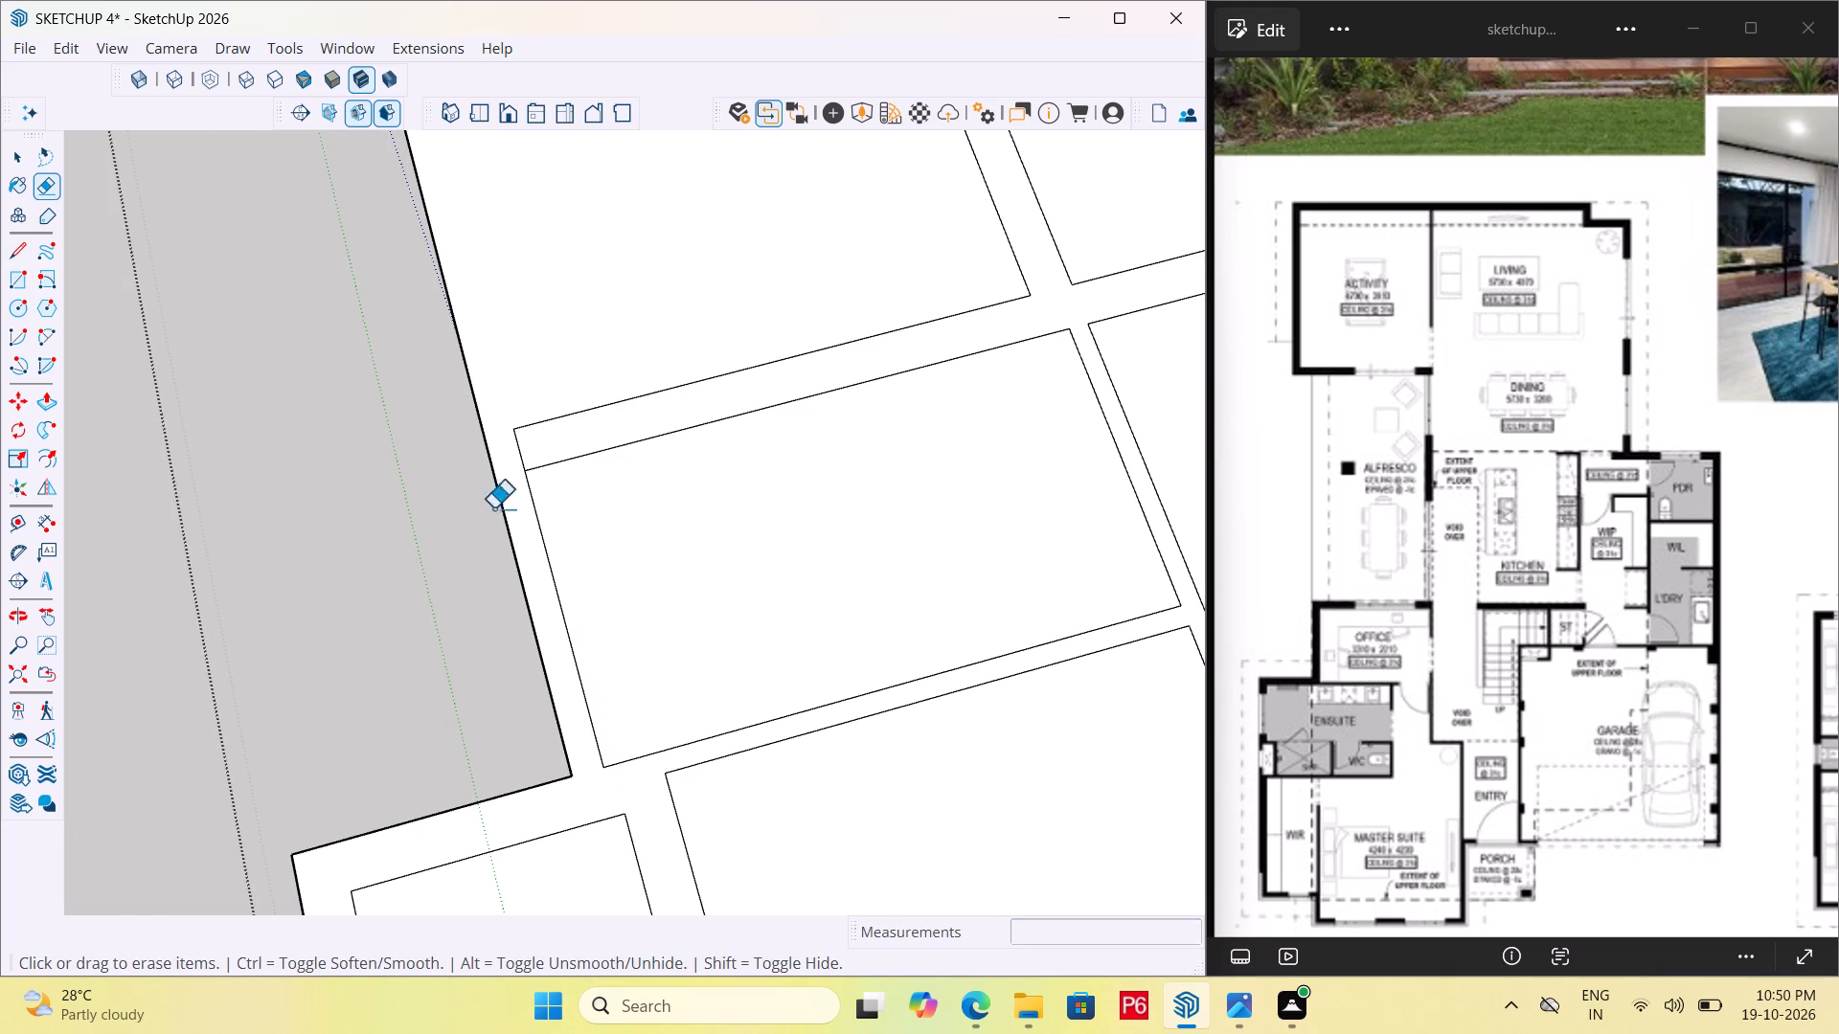
Extend the outer line of the office's rear wall to the new outer edge and erase the leftover segment across the wall thickness.
{"action": "scroll", "coordinate": [506, 340], "scroll_direction": "up", "scroll_amount": 5}
{"action": "key", "text": "l"}
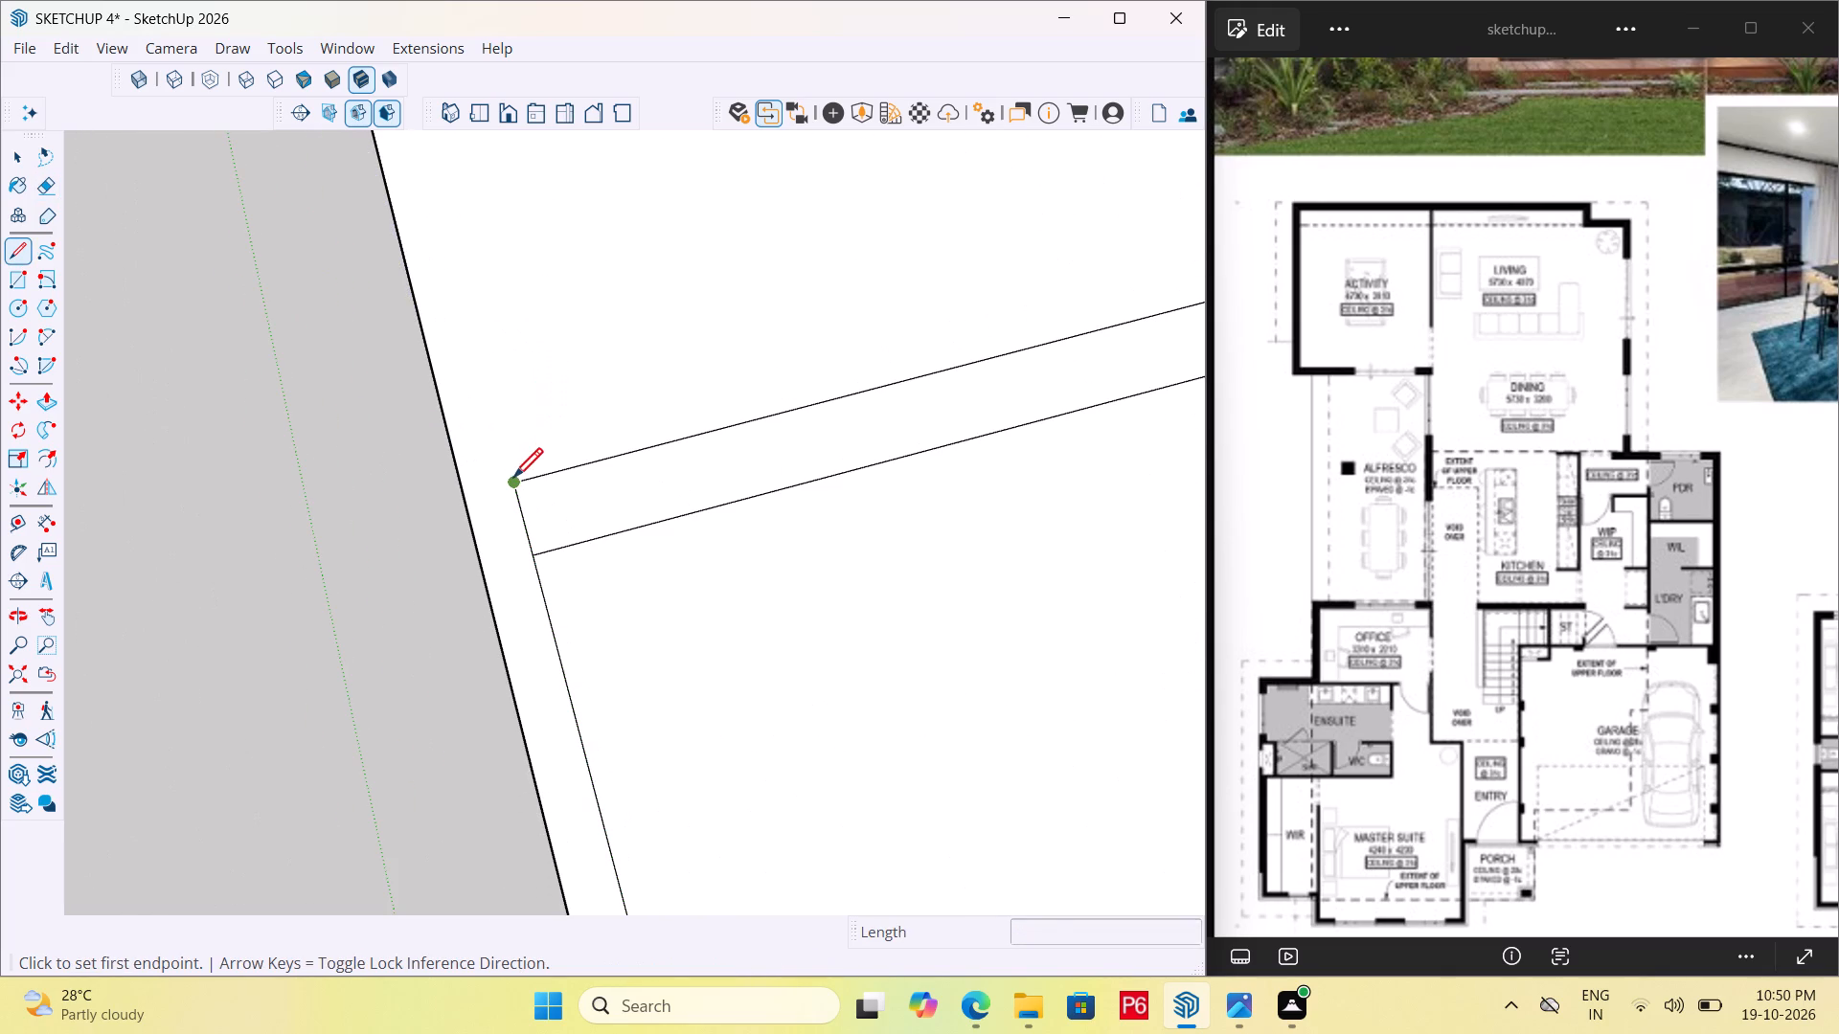
{"action": "double_click", "coordinate": [513, 481]}
{"action": "left_click", "coordinate": [467, 495]}
{"action": "scroll", "coordinate": [579, 471], "scroll_direction": "down", "scroll_amount": 1}
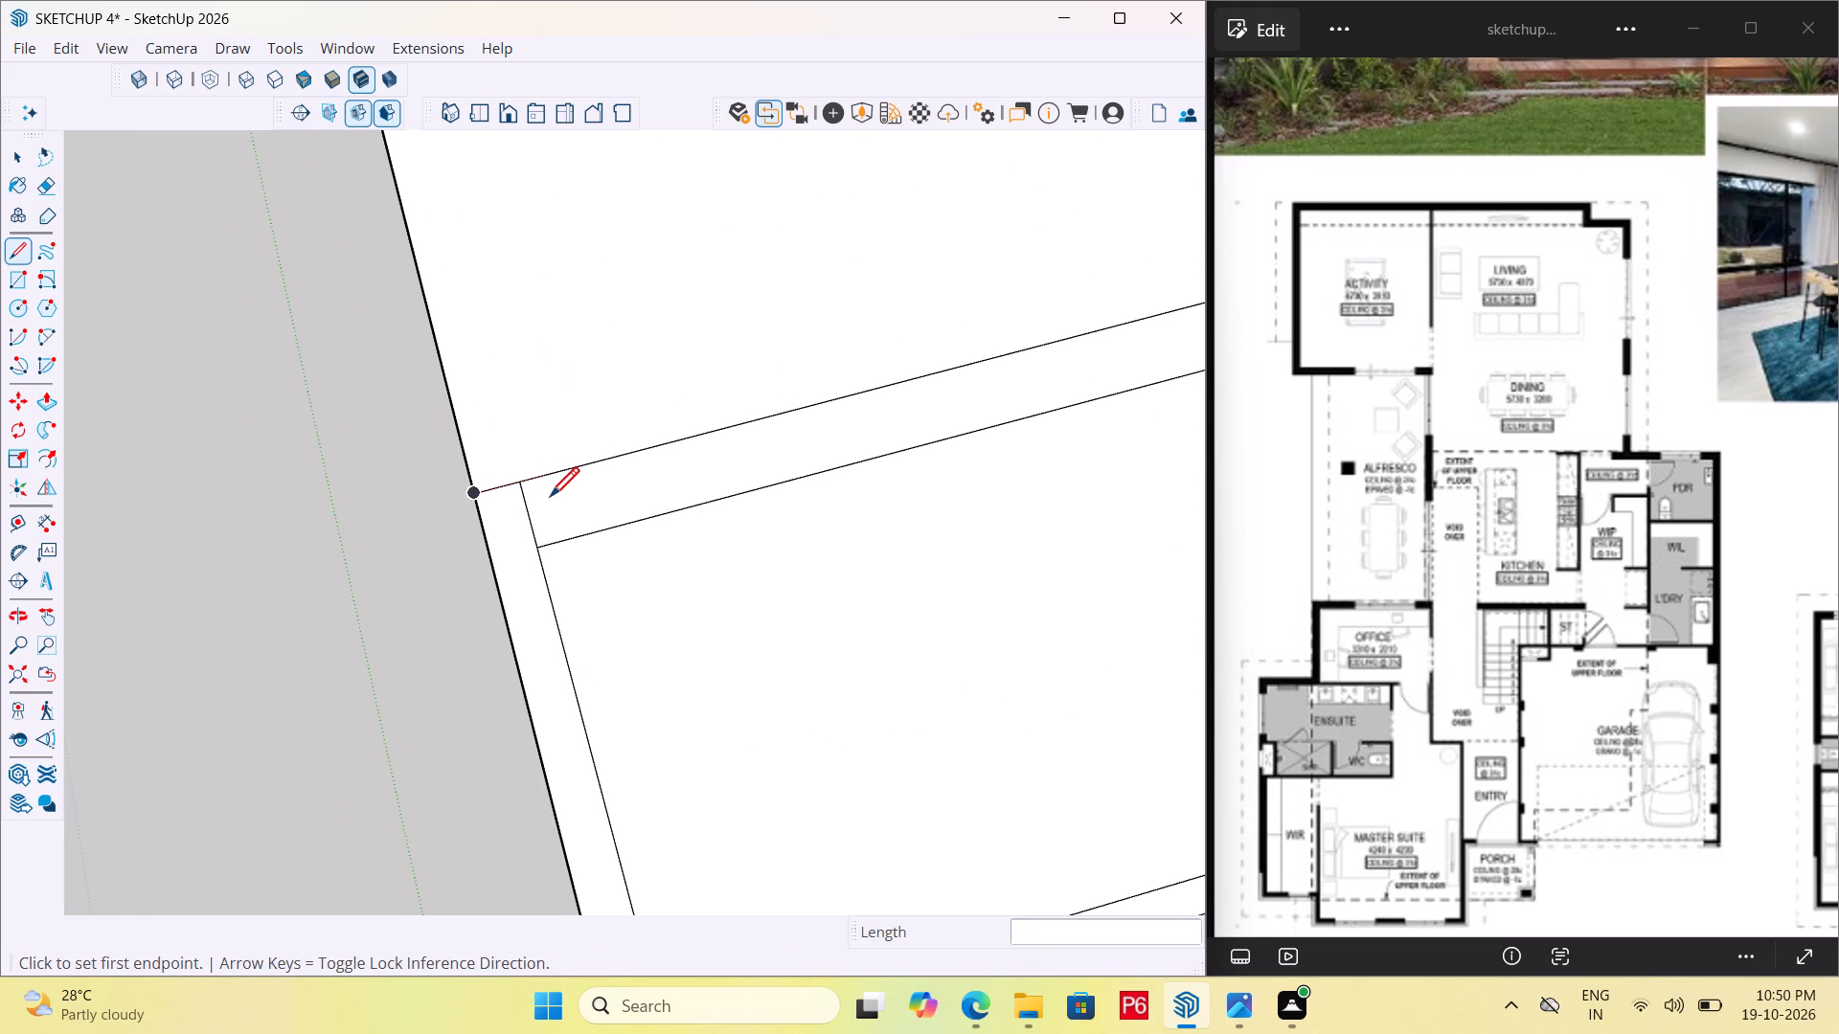
{"action": "key", "text": "e"}
{"action": "double_click", "coordinate": [532, 521]}
{"action": "scroll", "coordinate": [506, 426], "scroll_direction": "down", "scroll_amount": 6}
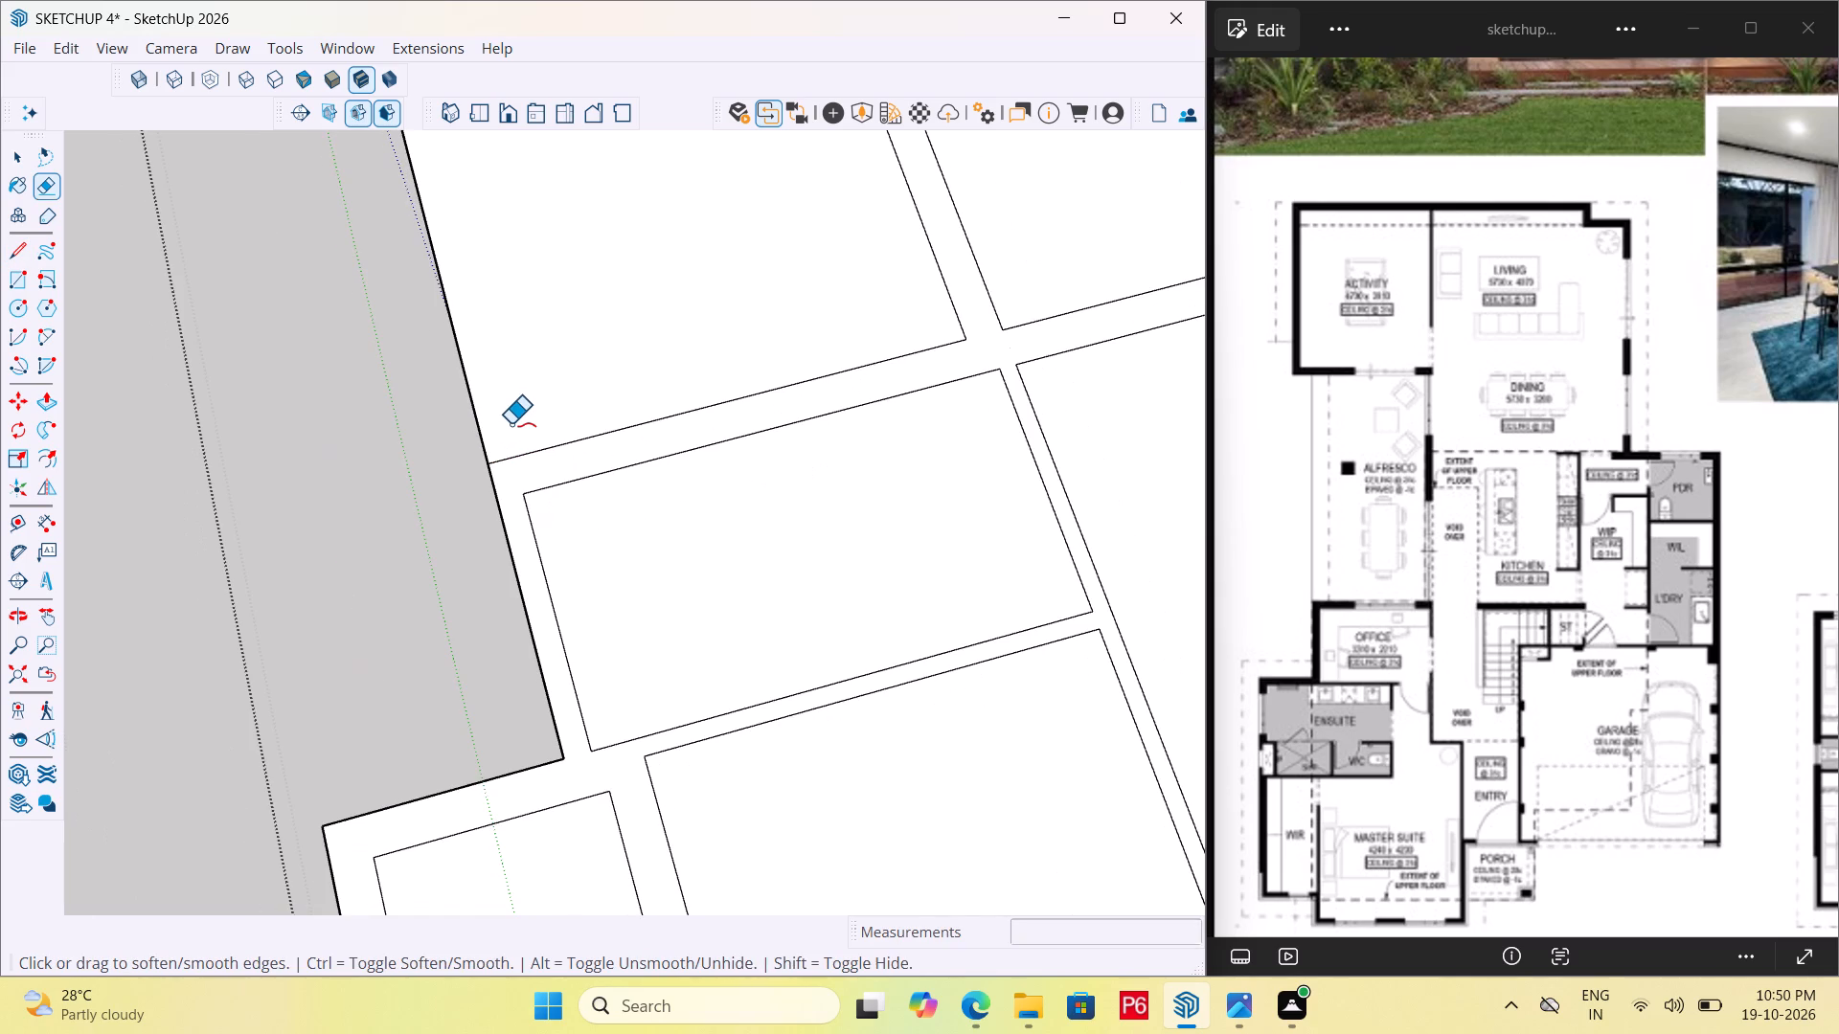
Save the model.
{"action": "key", "text": "ctrl+s"}
{"action": "key", "text": "ctrl+s"}
{"action": "key", "text": "ctrl+s"}
{"action": "key", "text": "ctrl+s"}
Undo the recent office side-wall edits, including the erased guide, back to the open office wall lines.
{"action": "scroll", "coordinate": [553, 438], "scroll_direction": "down", "scroll_amount": 3}
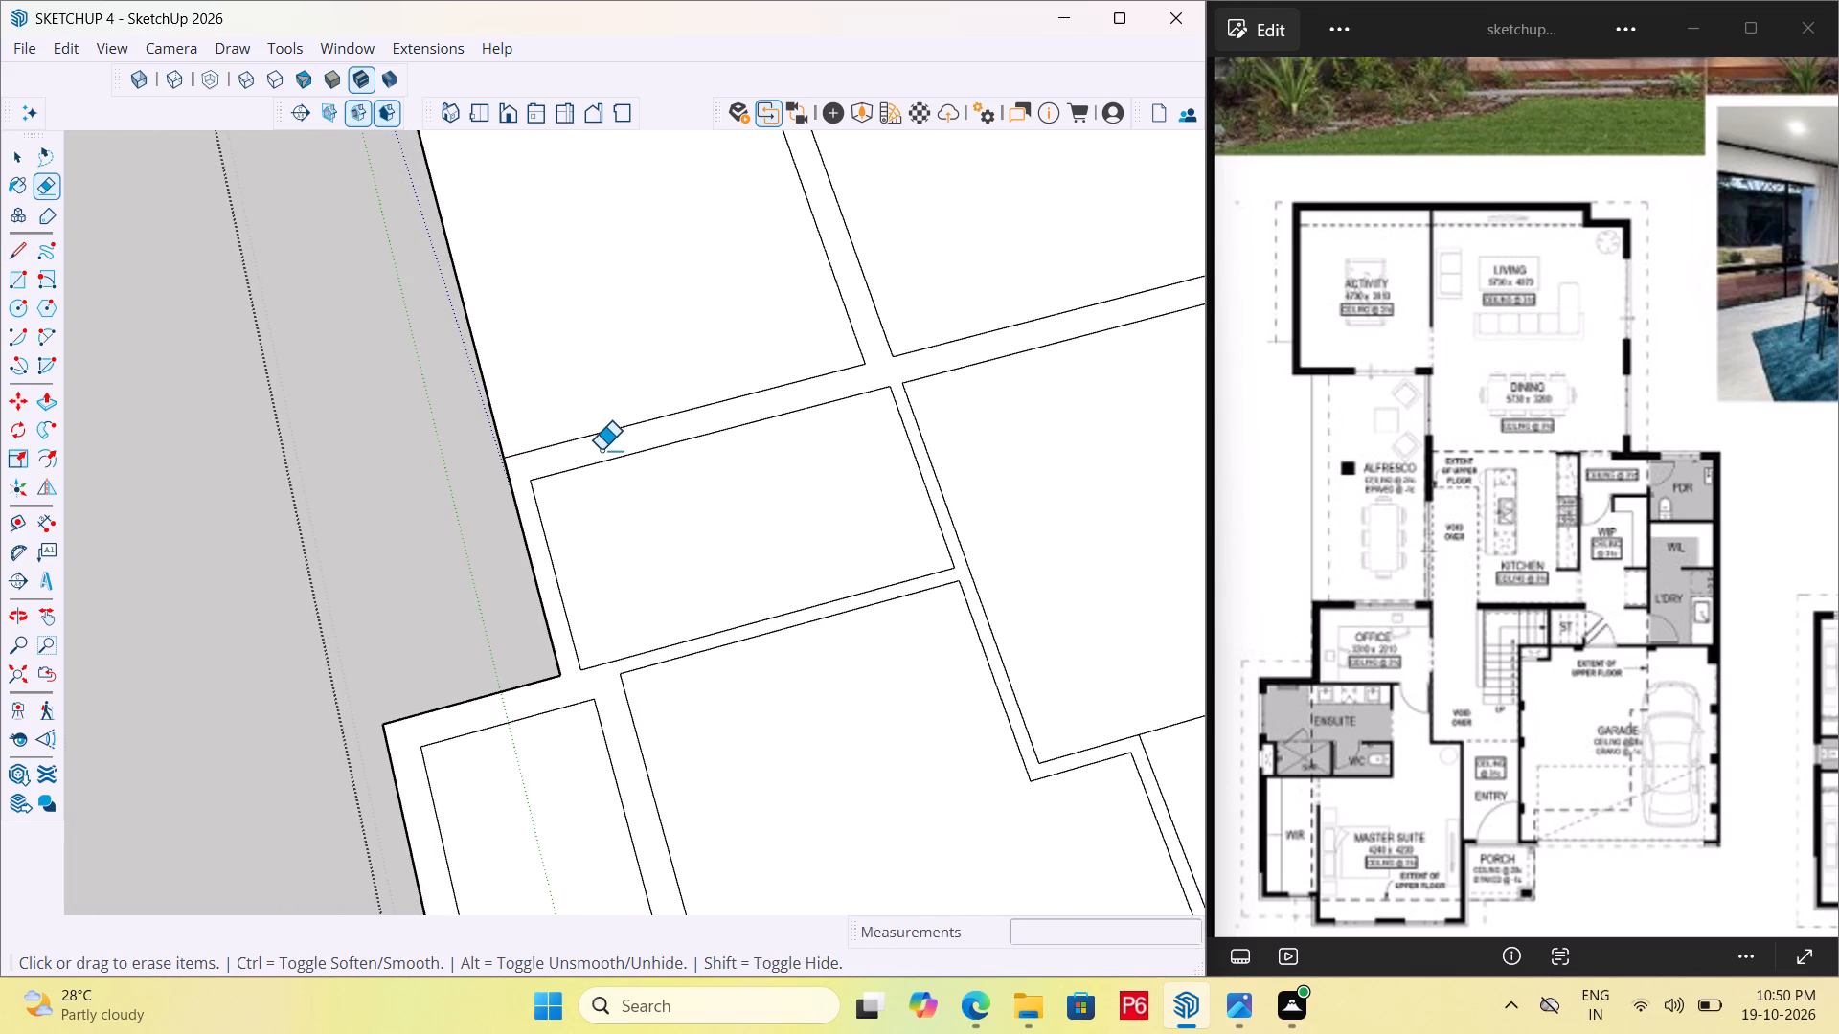
{"action": "scroll", "coordinate": [601, 450], "scroll_direction": "down", "scroll_amount": 4}
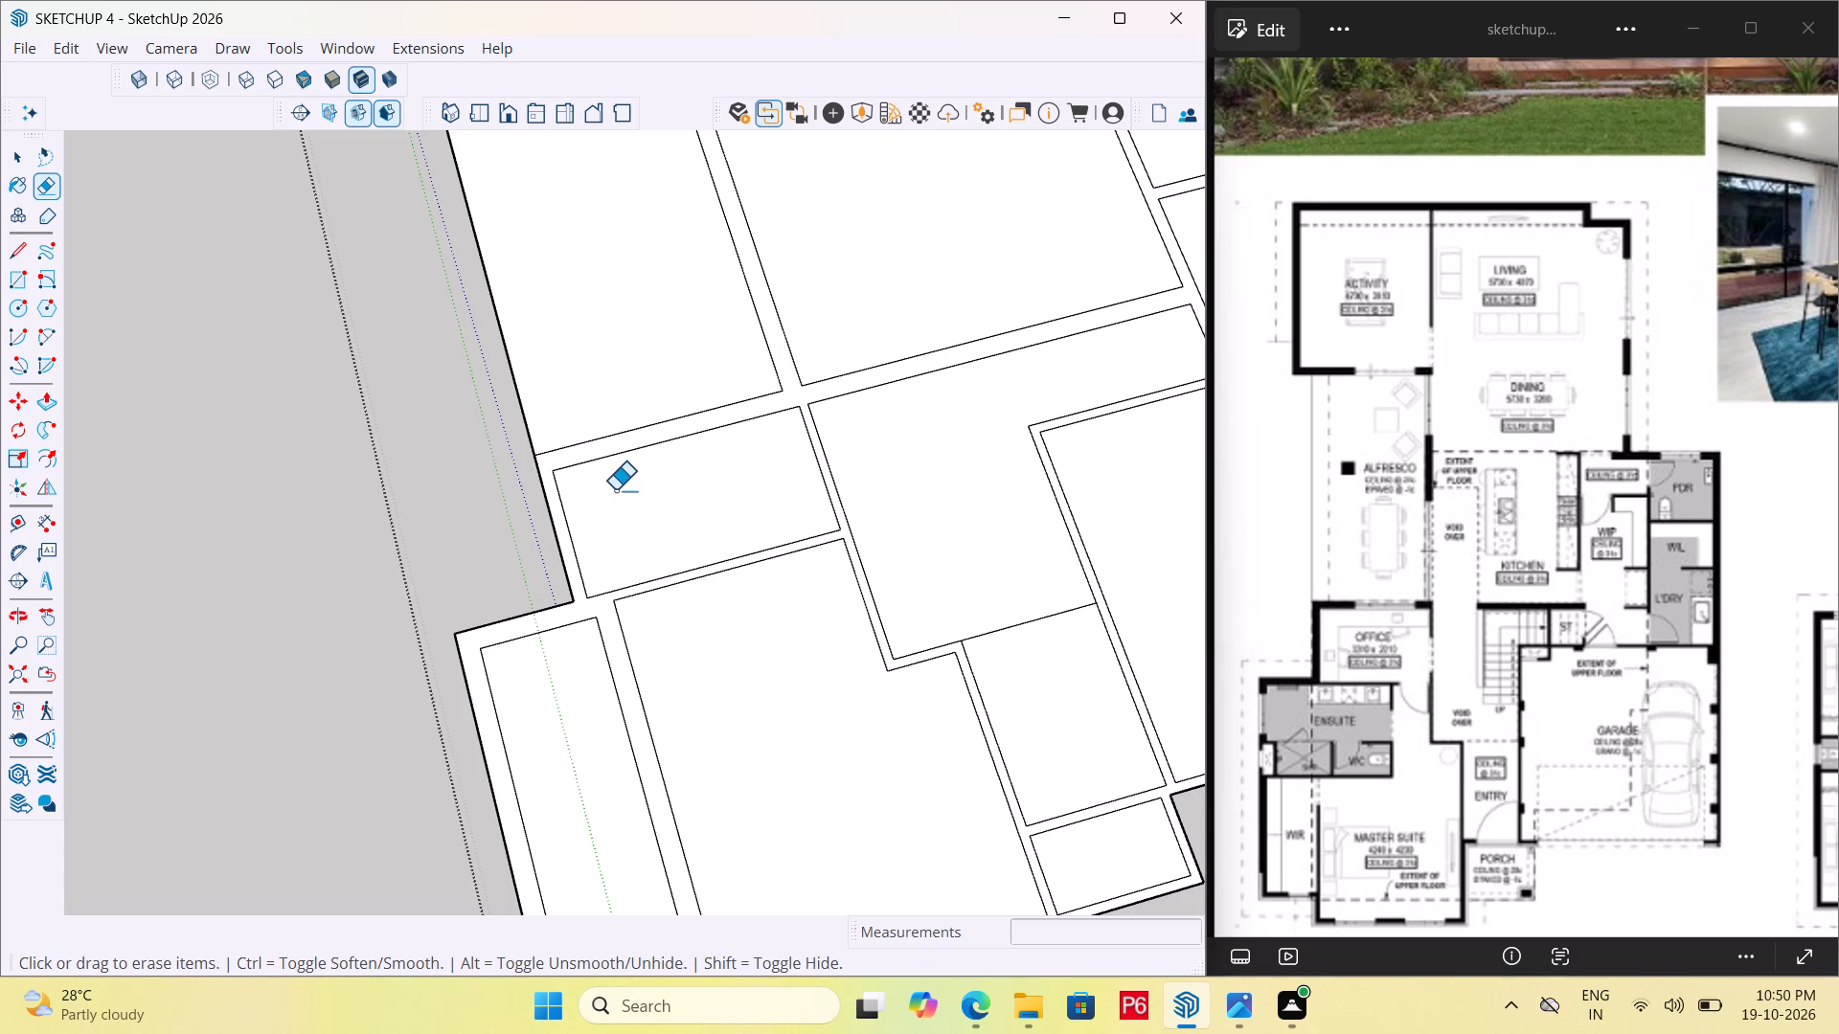
{"action": "scroll", "coordinate": [745, 582], "scroll_direction": "down", "scroll_amount": 6}
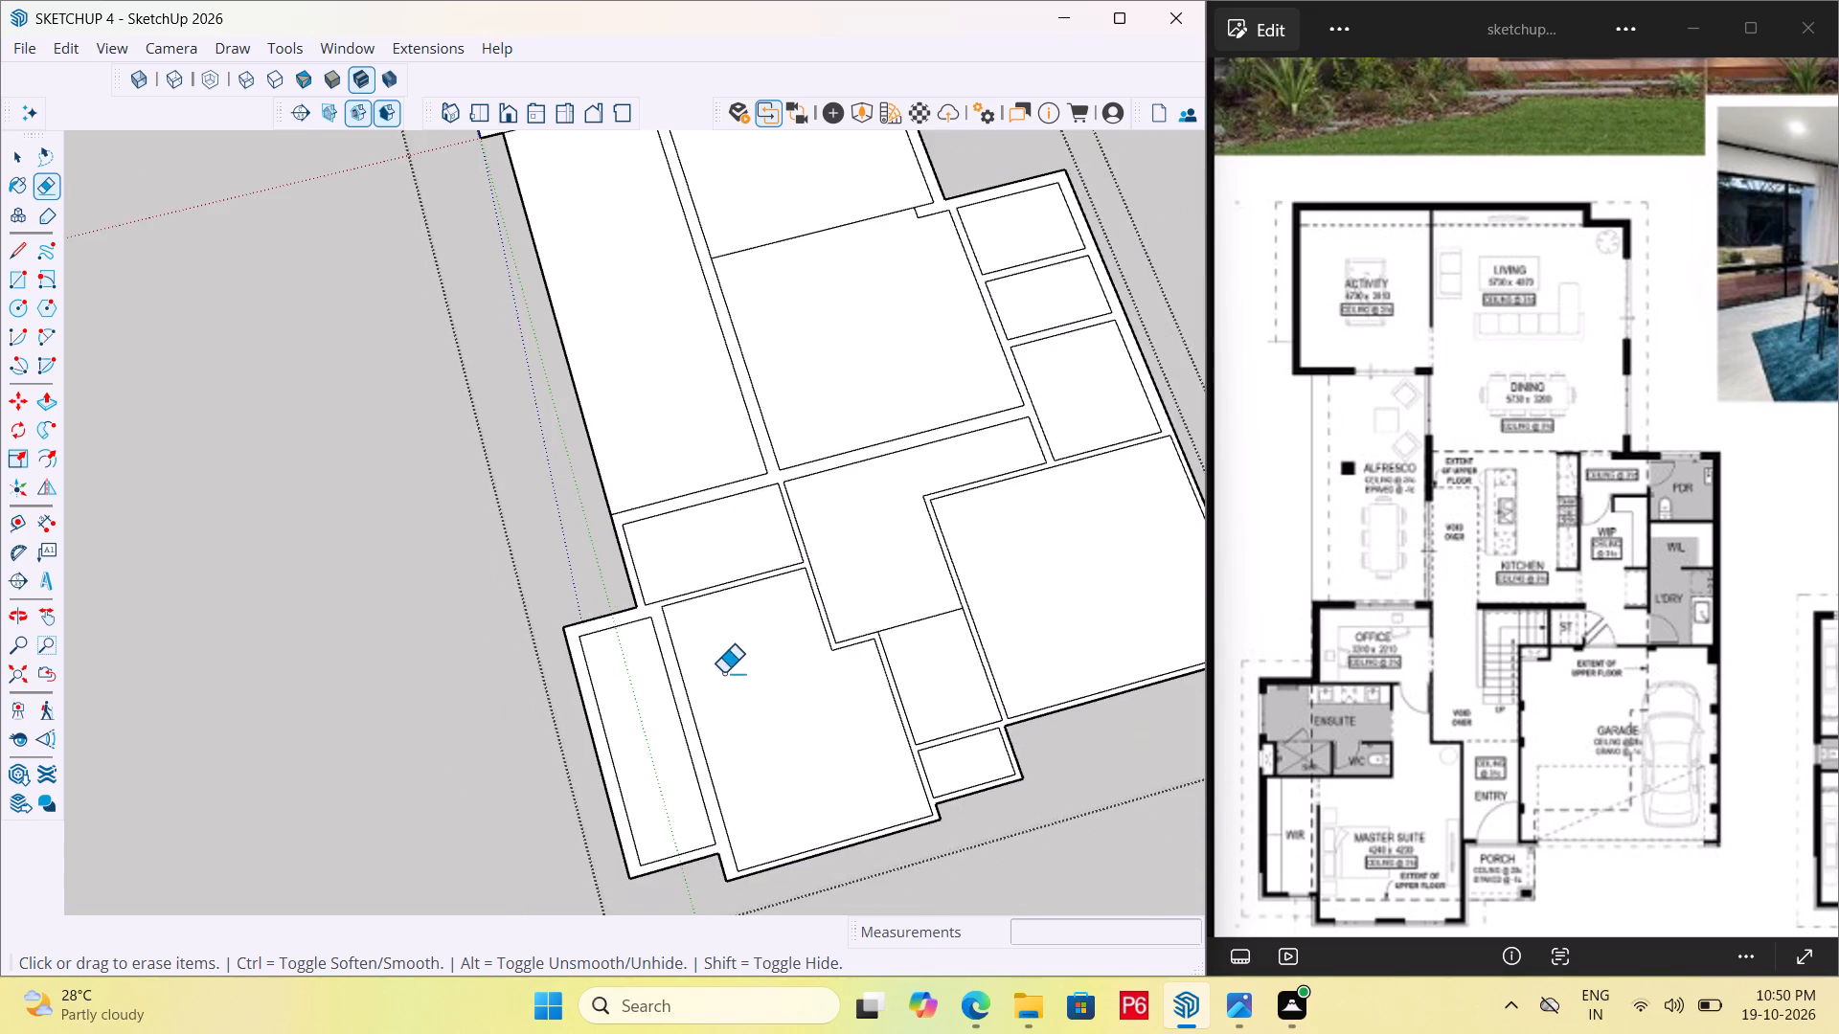
{"action": "scroll", "coordinate": [722, 666], "scroll_direction": "down", "scroll_amount": 2}
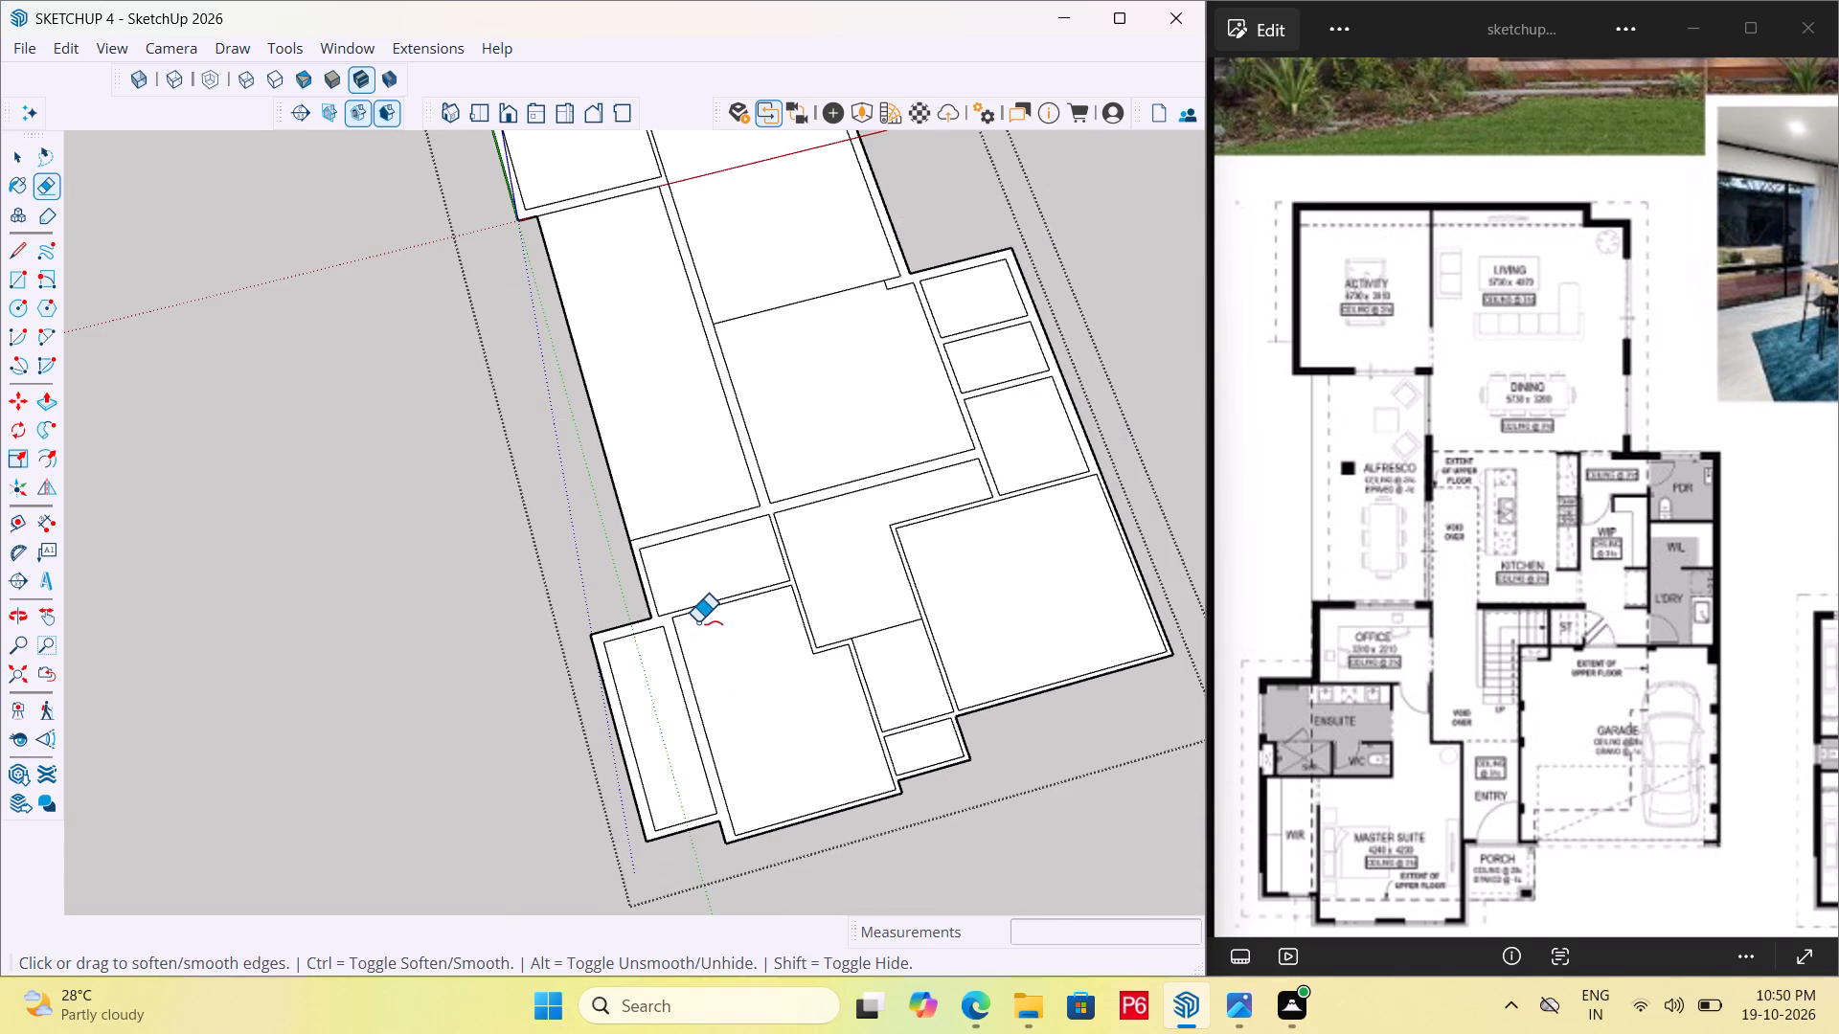
{"action": "key", "text": "ctrl+z"}
{"action": "key", "text": "ctrl+z"}
{"action": "key", "text": "ctrl+z"}
{"action": "key", "text": "ctrl+z"}
{"action": "key", "text": "ctrl+z"}
{"action": "key", "text": "ctrl+z"}
{"action": "key", "text": "ctrl+z"}
{"action": "key", "text": "ctrl+z"}
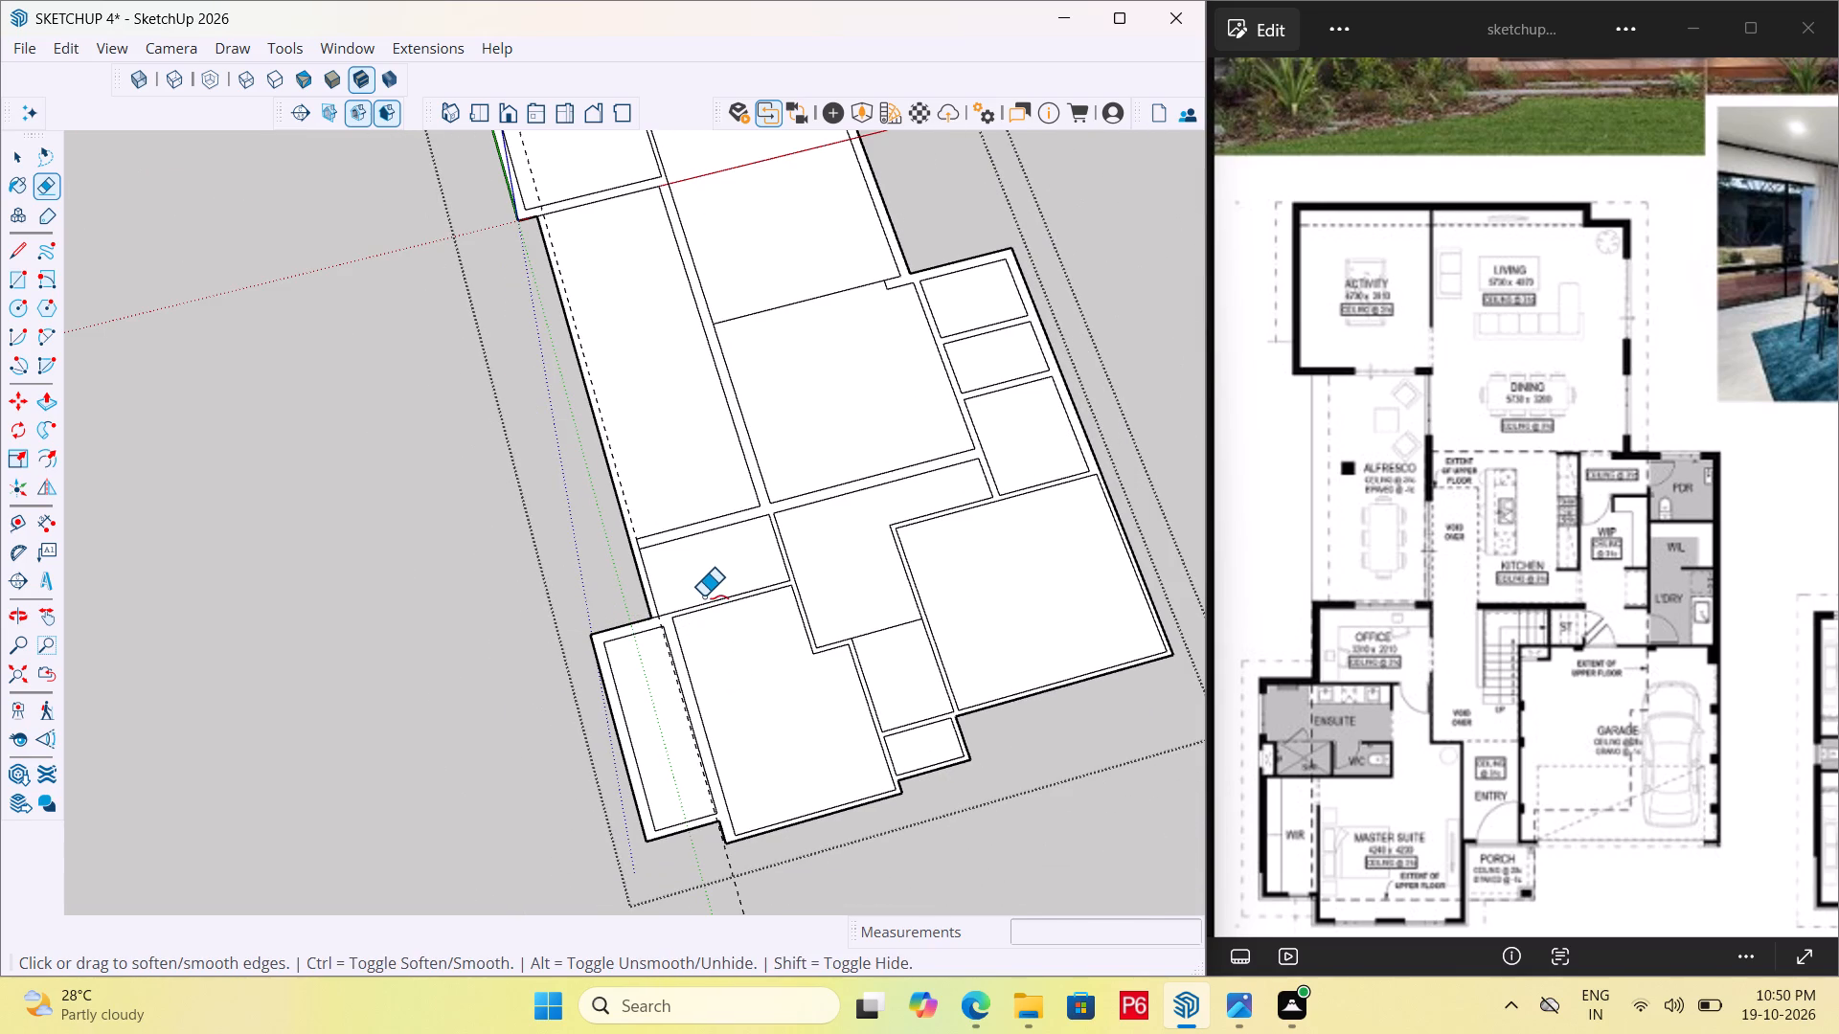
{"action": "key", "text": "ctrl+z"}
{"action": "key", "text": "ctrl+z"}
{"action": "key", "text": "ctrl+z"}
{"action": "key", "text": "ctrl+z"}
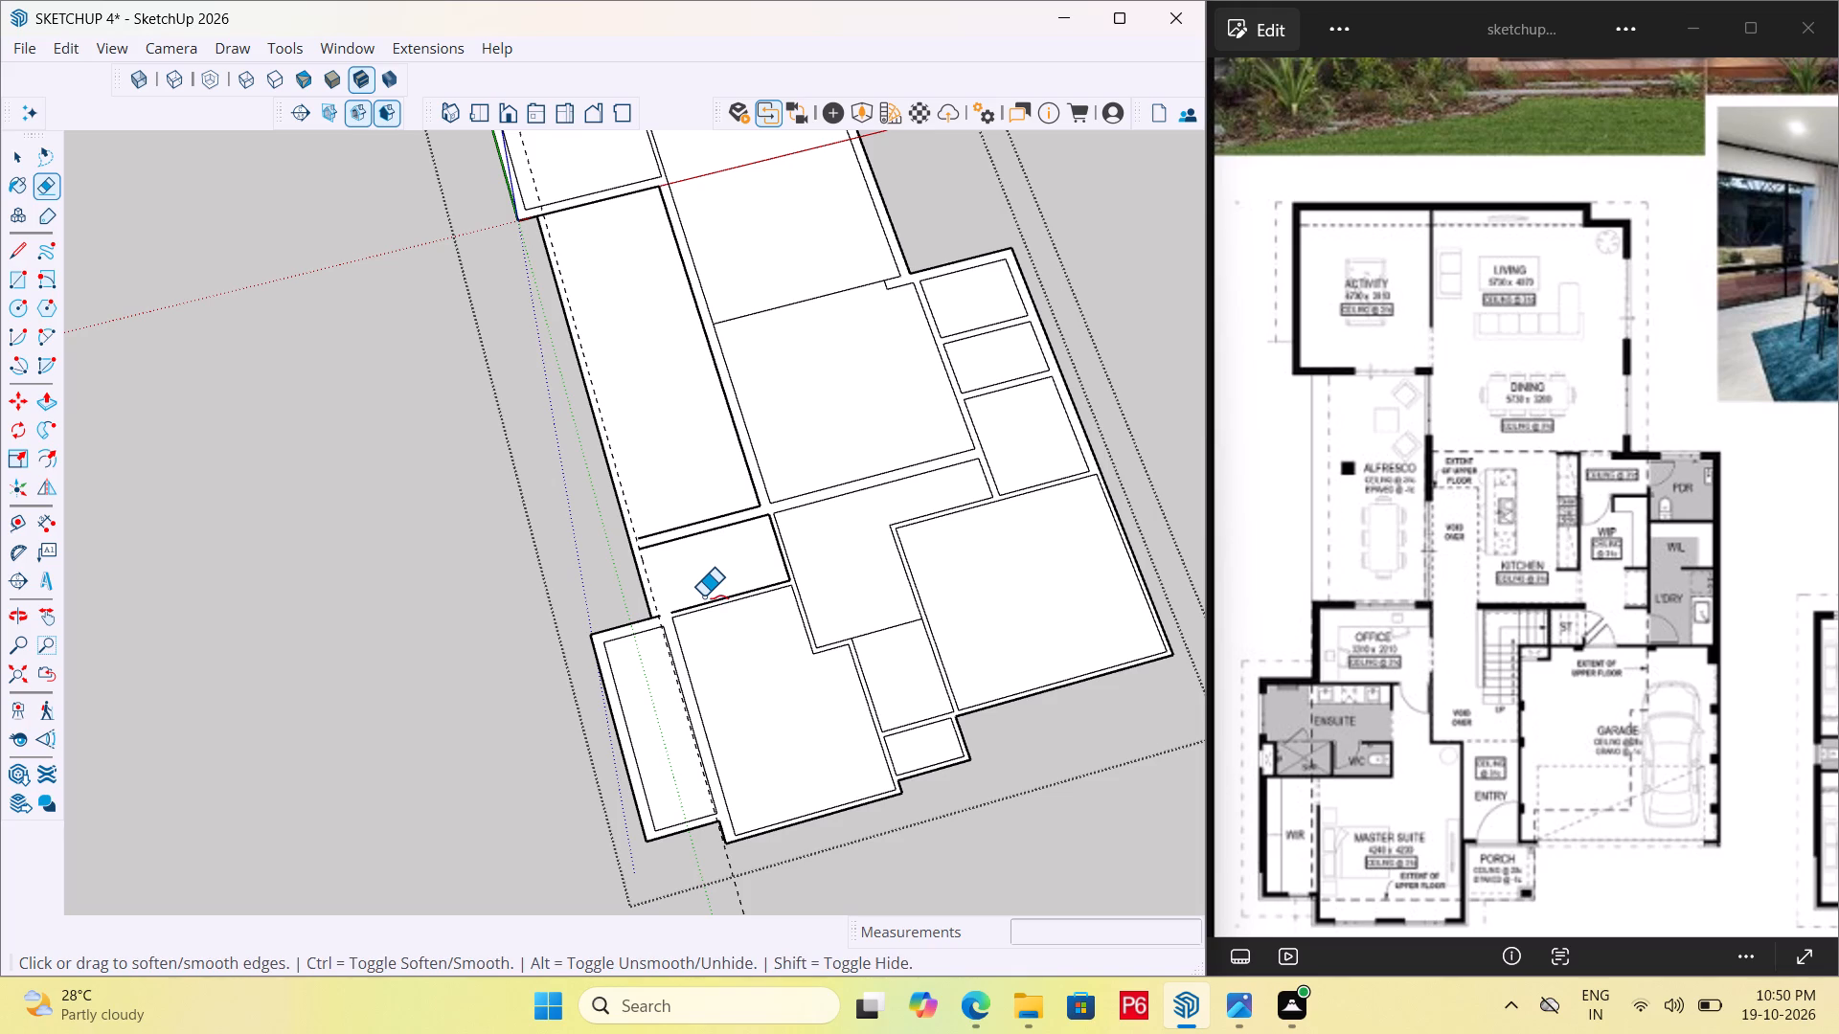
{"action": "key", "text": "ctrl+z"}
{"action": "key", "text": "ctrl+z"}
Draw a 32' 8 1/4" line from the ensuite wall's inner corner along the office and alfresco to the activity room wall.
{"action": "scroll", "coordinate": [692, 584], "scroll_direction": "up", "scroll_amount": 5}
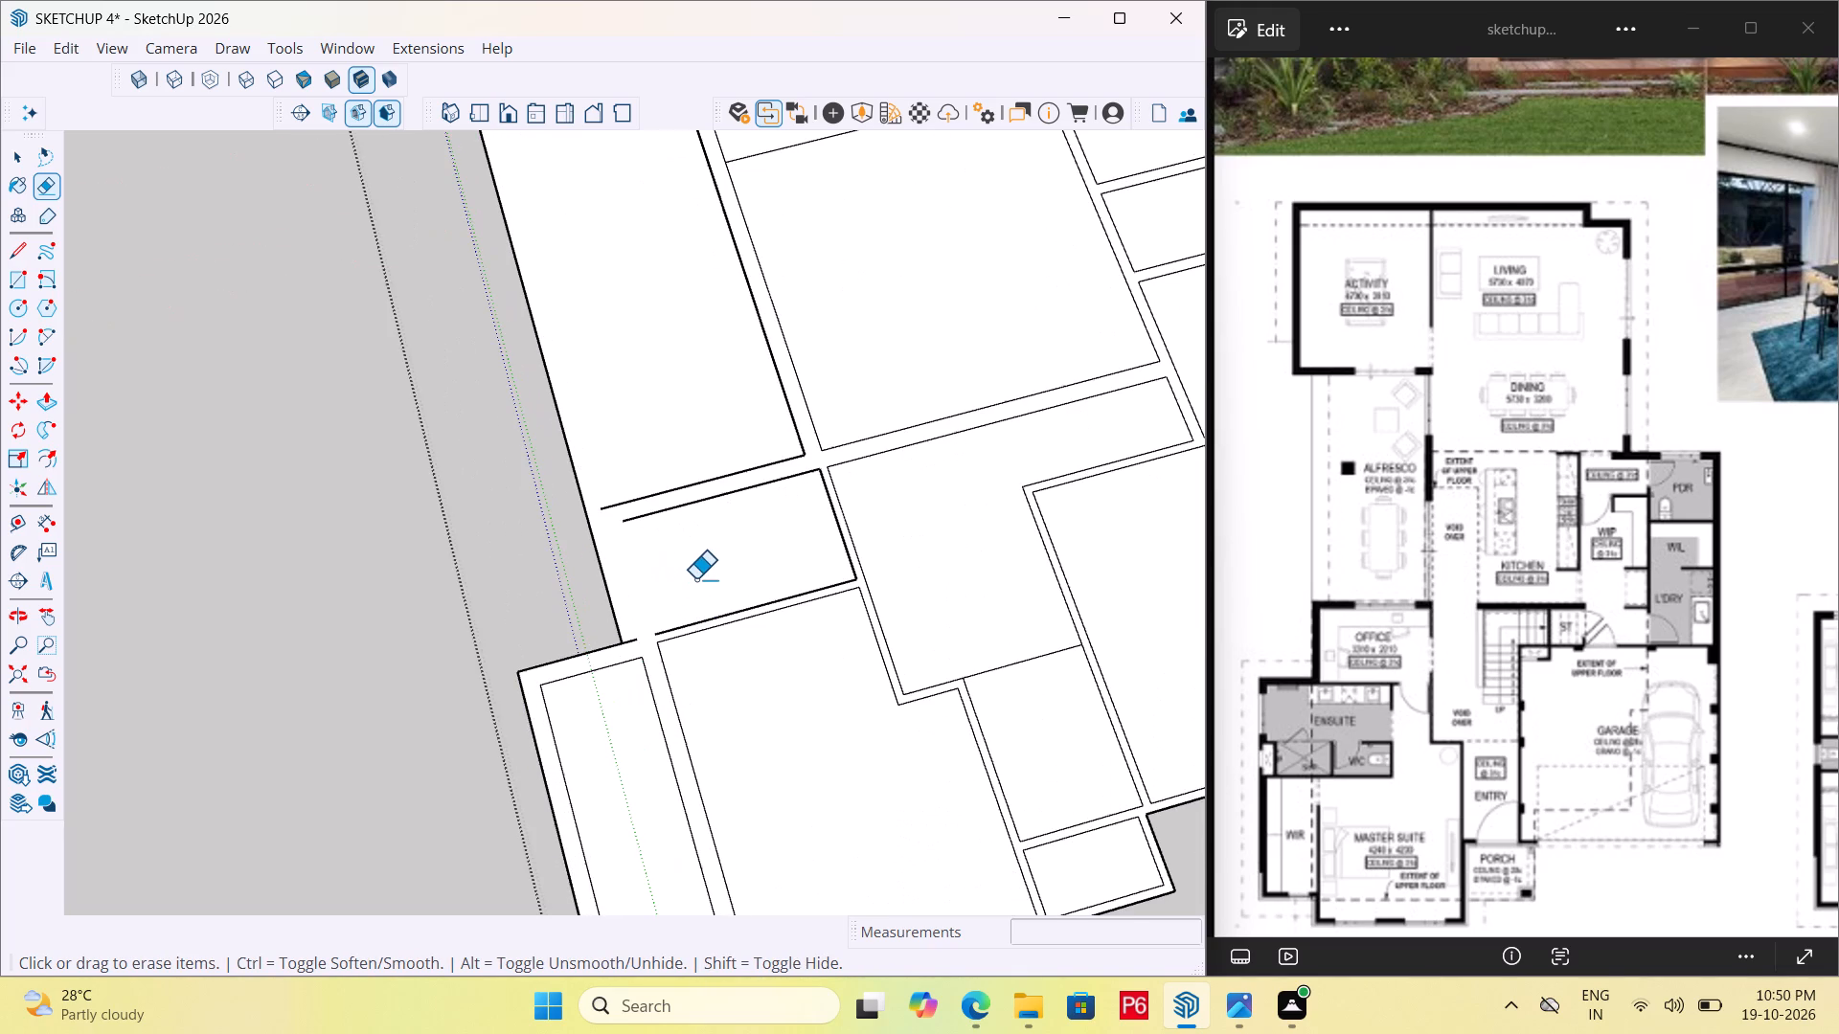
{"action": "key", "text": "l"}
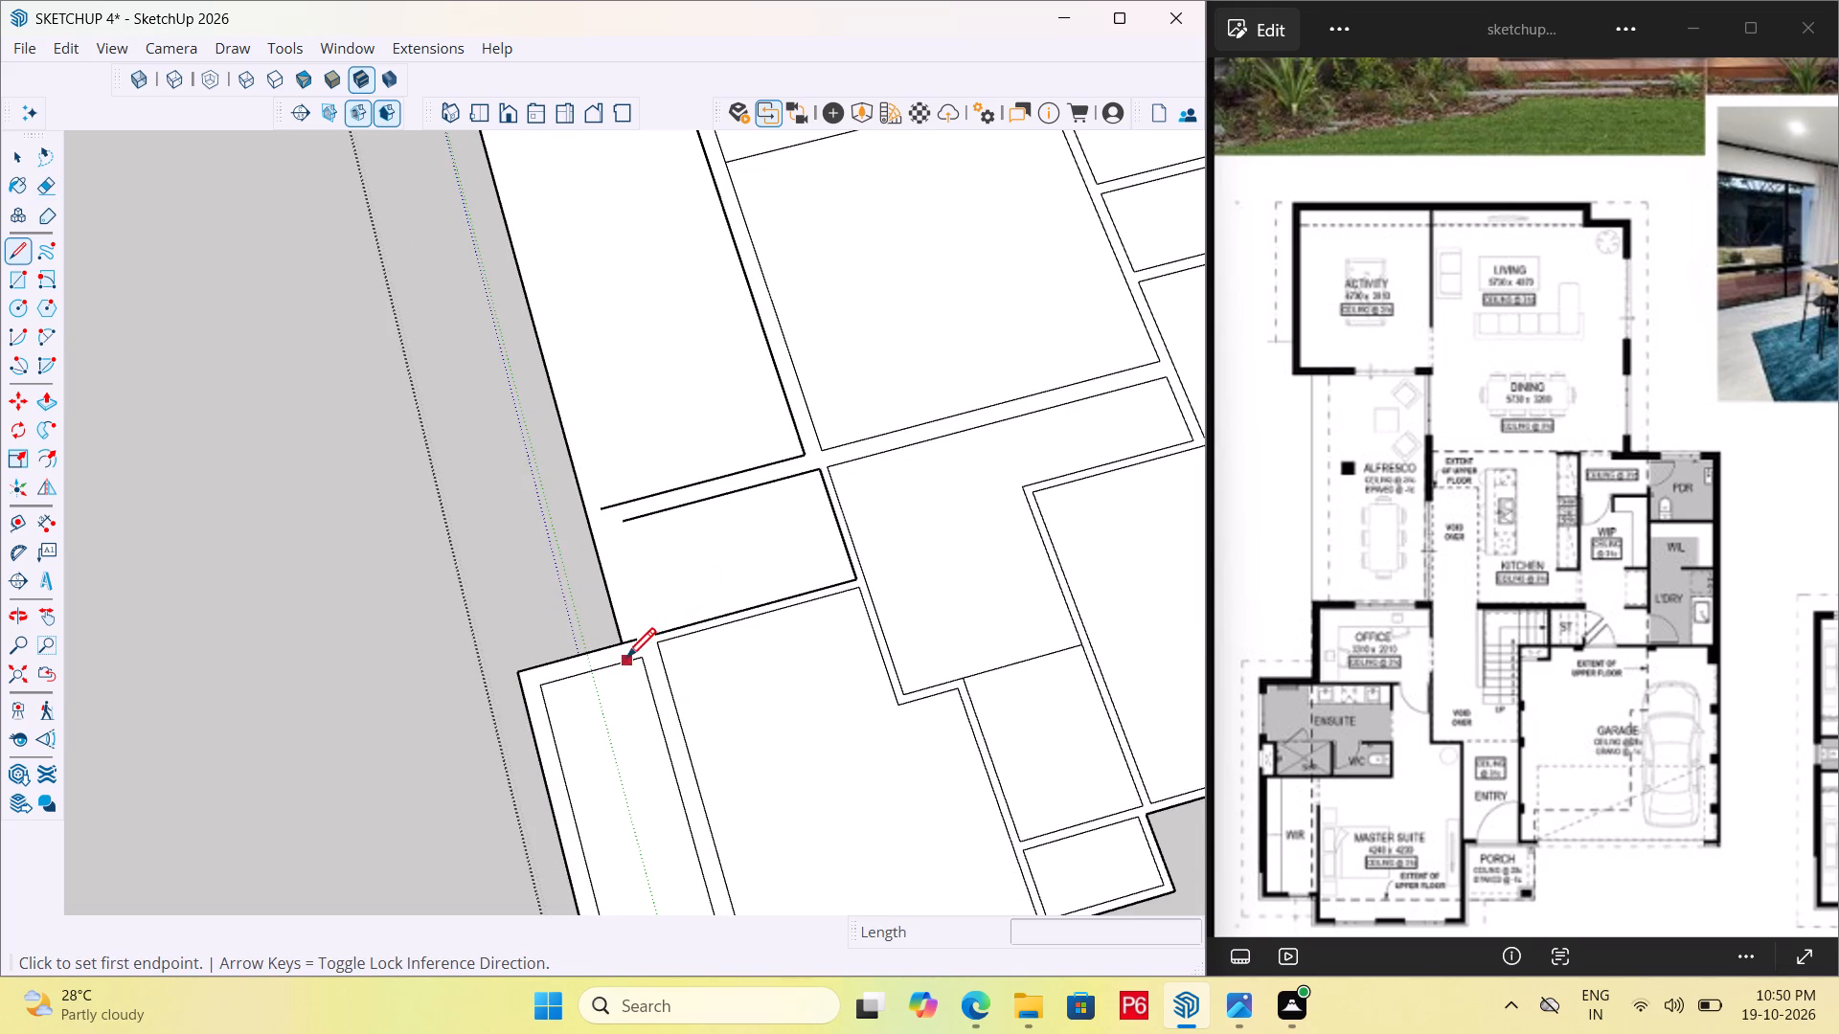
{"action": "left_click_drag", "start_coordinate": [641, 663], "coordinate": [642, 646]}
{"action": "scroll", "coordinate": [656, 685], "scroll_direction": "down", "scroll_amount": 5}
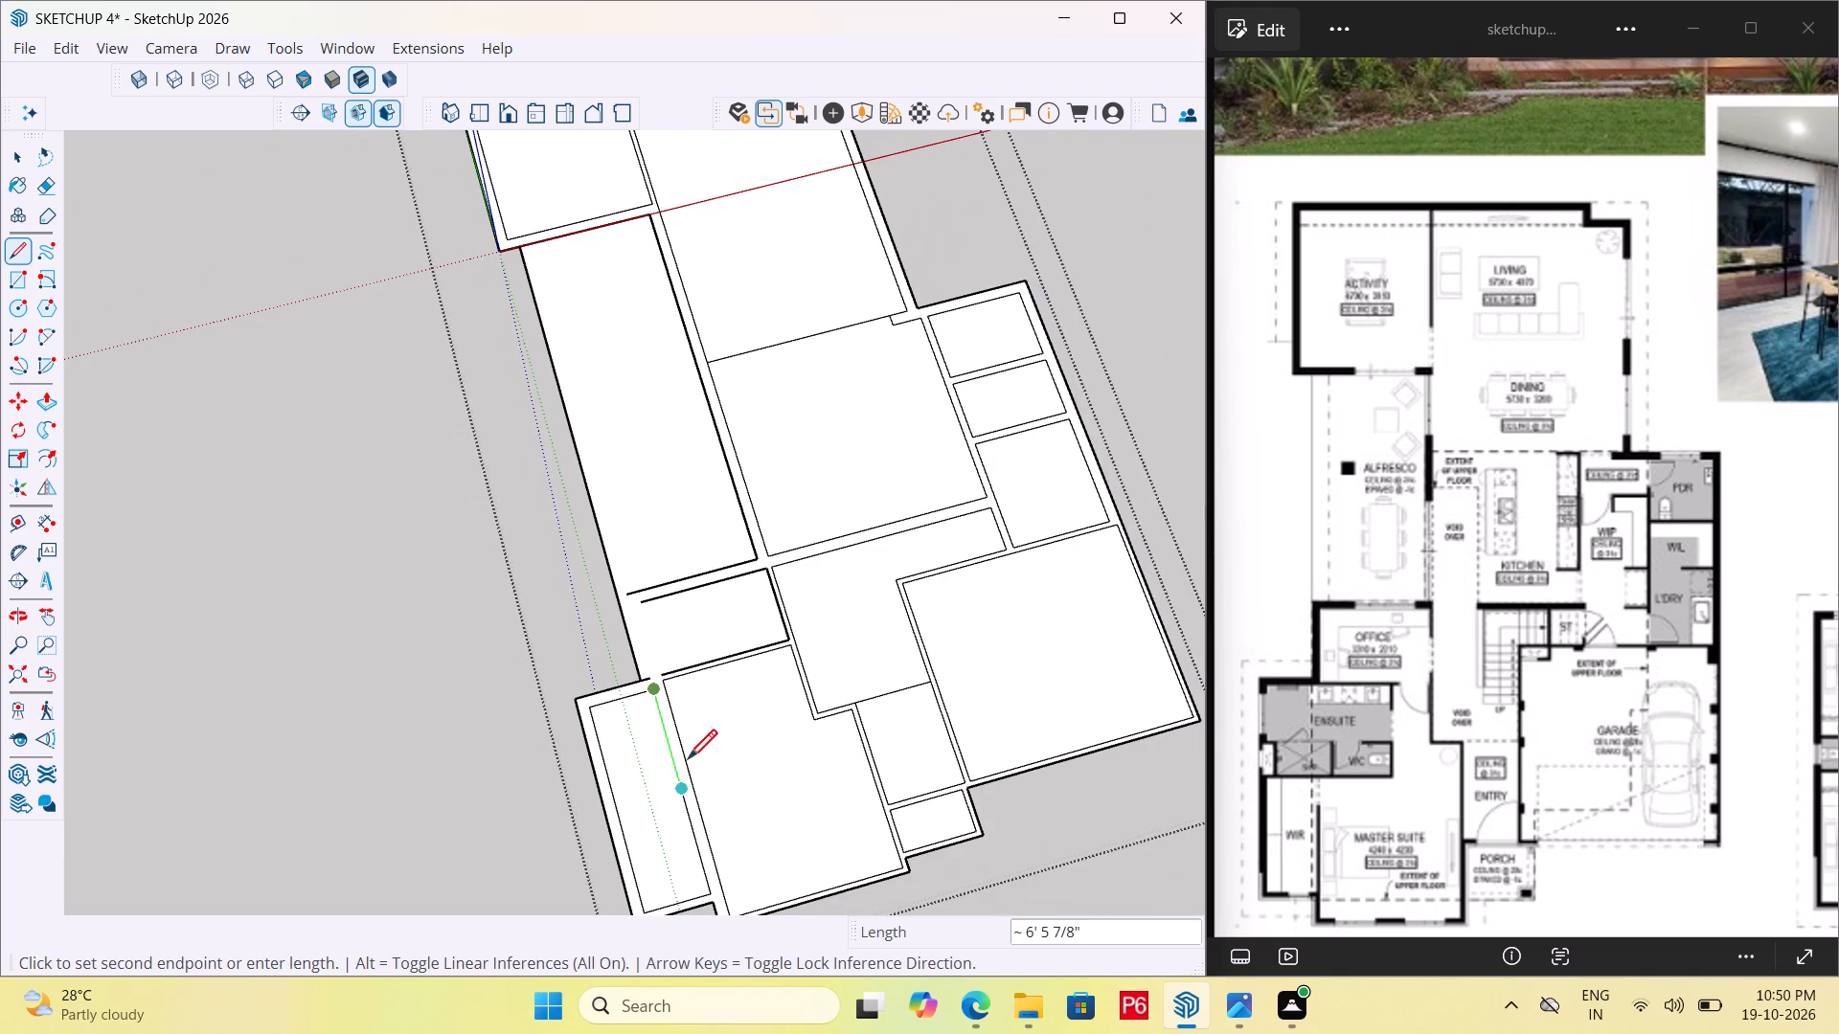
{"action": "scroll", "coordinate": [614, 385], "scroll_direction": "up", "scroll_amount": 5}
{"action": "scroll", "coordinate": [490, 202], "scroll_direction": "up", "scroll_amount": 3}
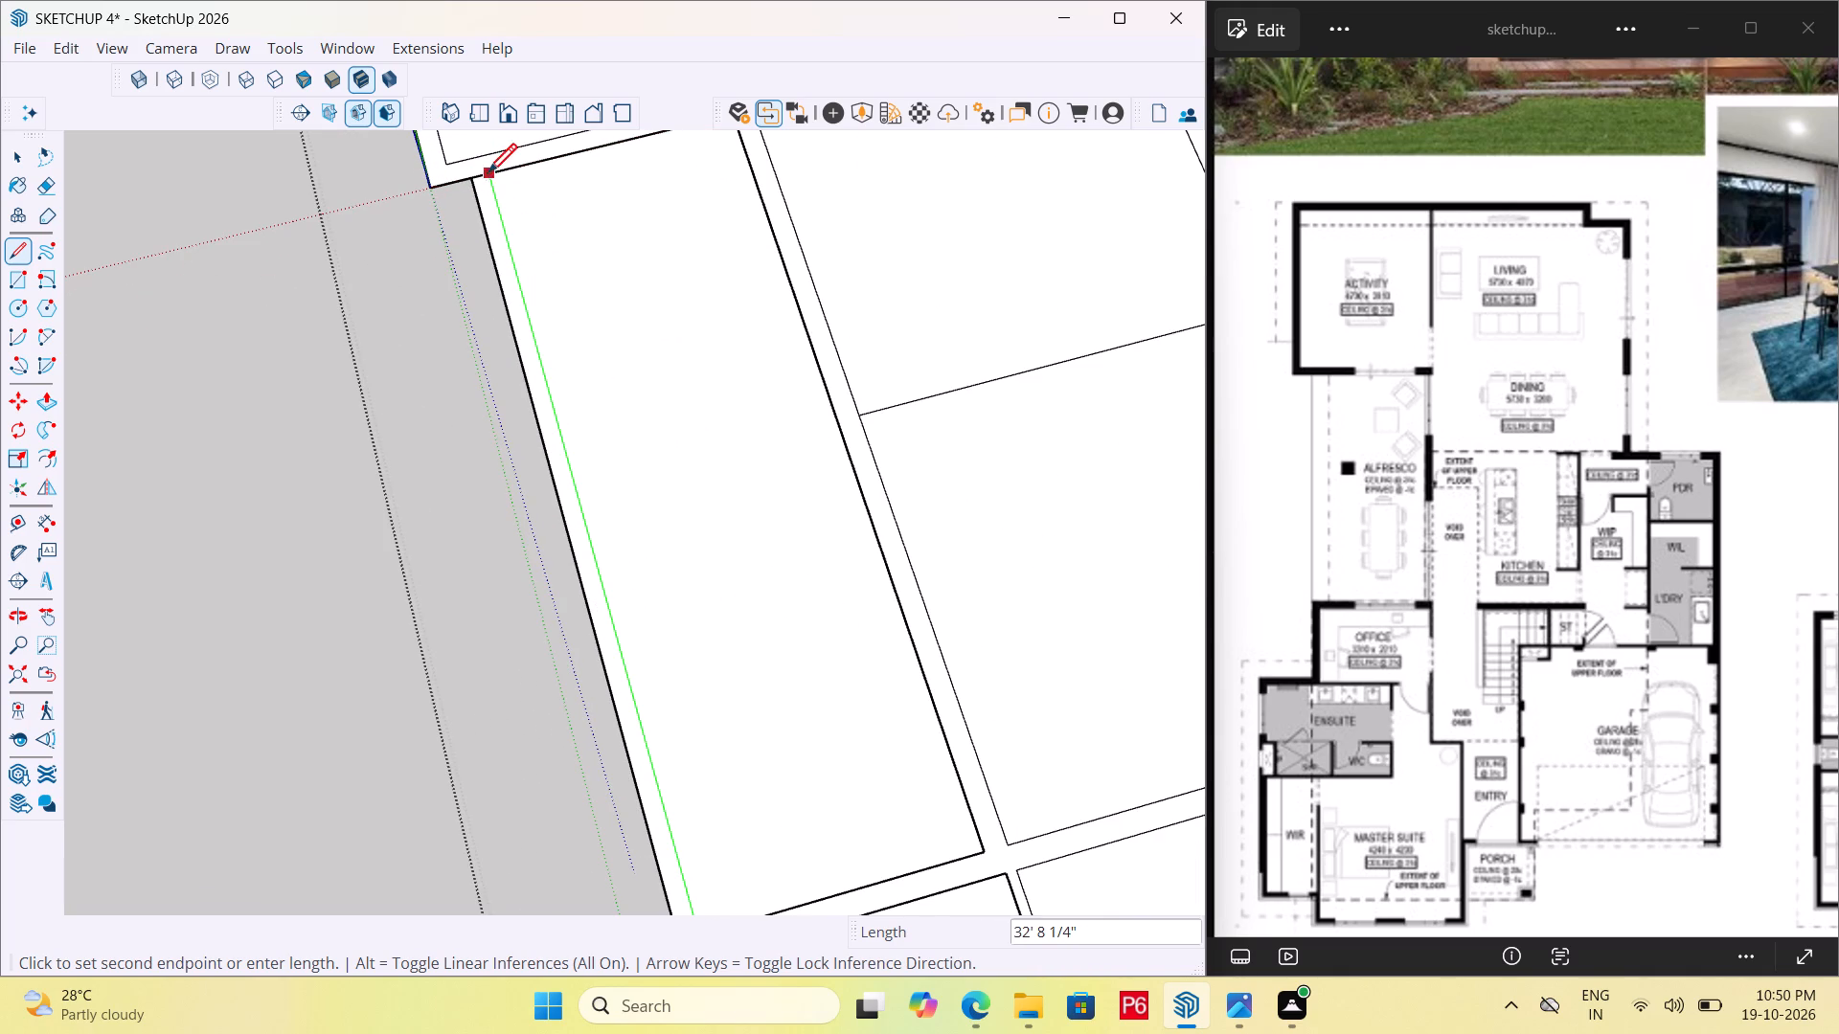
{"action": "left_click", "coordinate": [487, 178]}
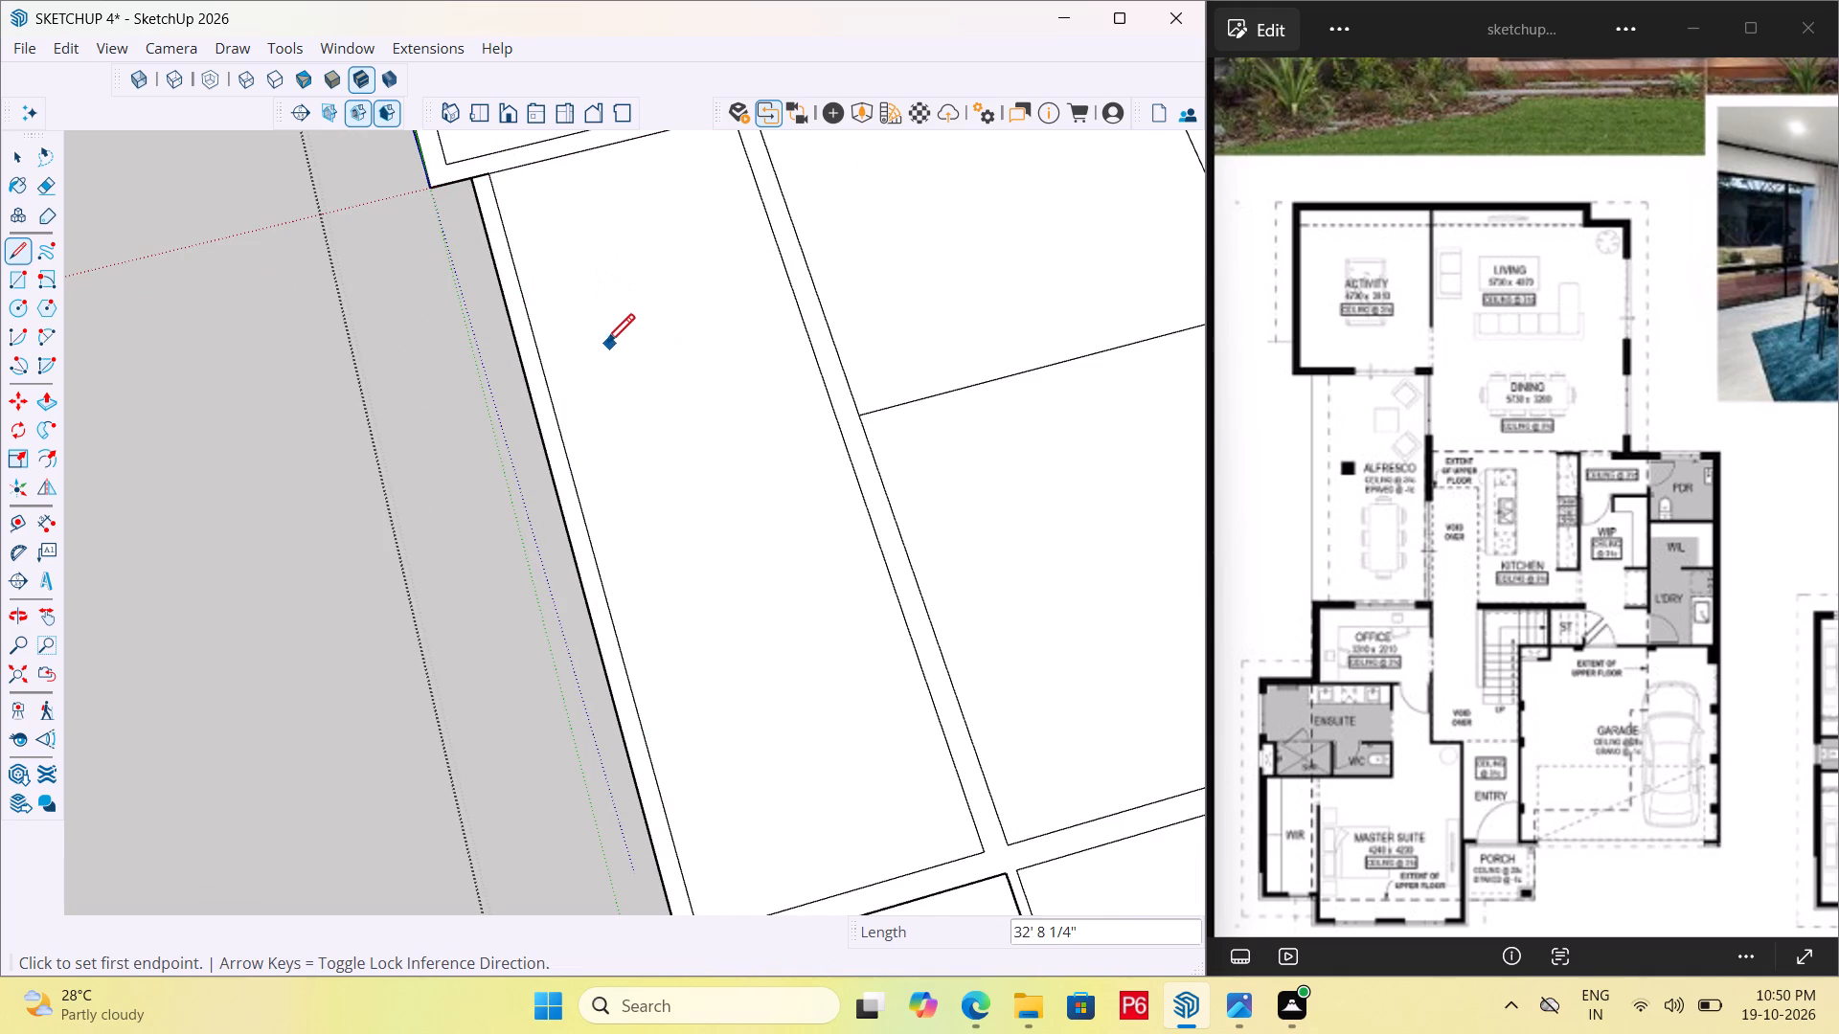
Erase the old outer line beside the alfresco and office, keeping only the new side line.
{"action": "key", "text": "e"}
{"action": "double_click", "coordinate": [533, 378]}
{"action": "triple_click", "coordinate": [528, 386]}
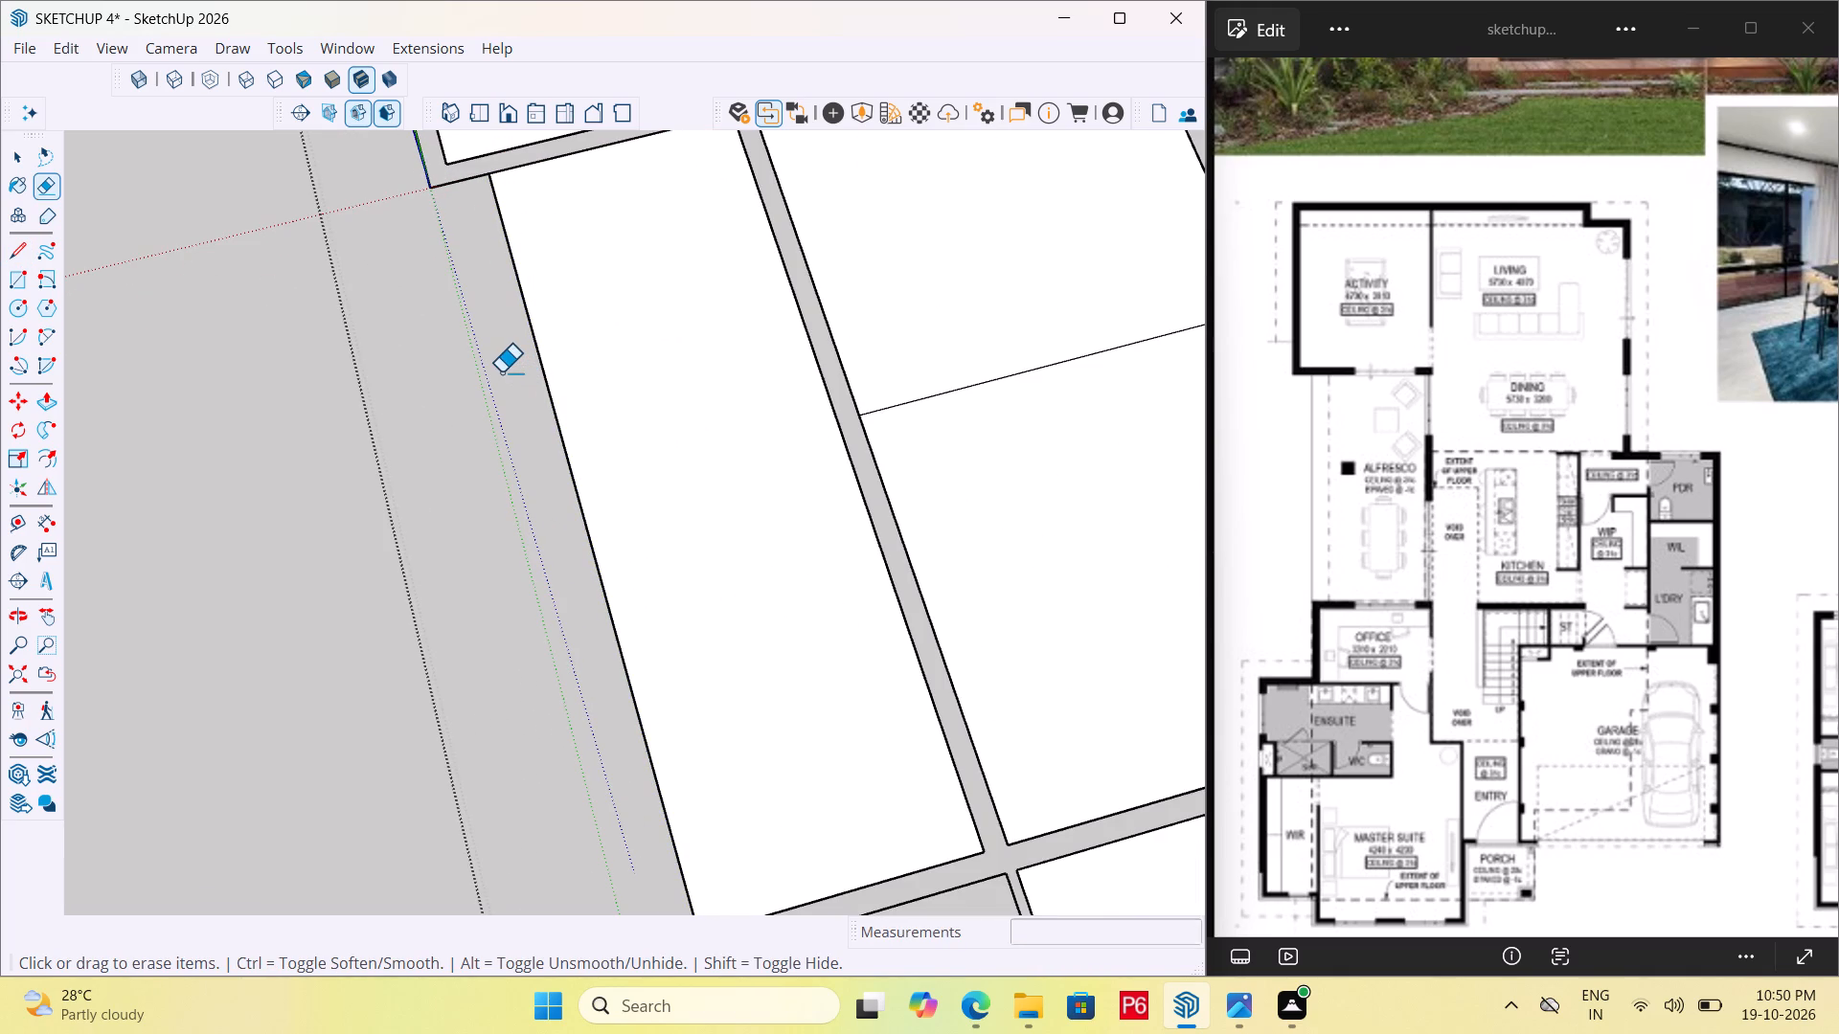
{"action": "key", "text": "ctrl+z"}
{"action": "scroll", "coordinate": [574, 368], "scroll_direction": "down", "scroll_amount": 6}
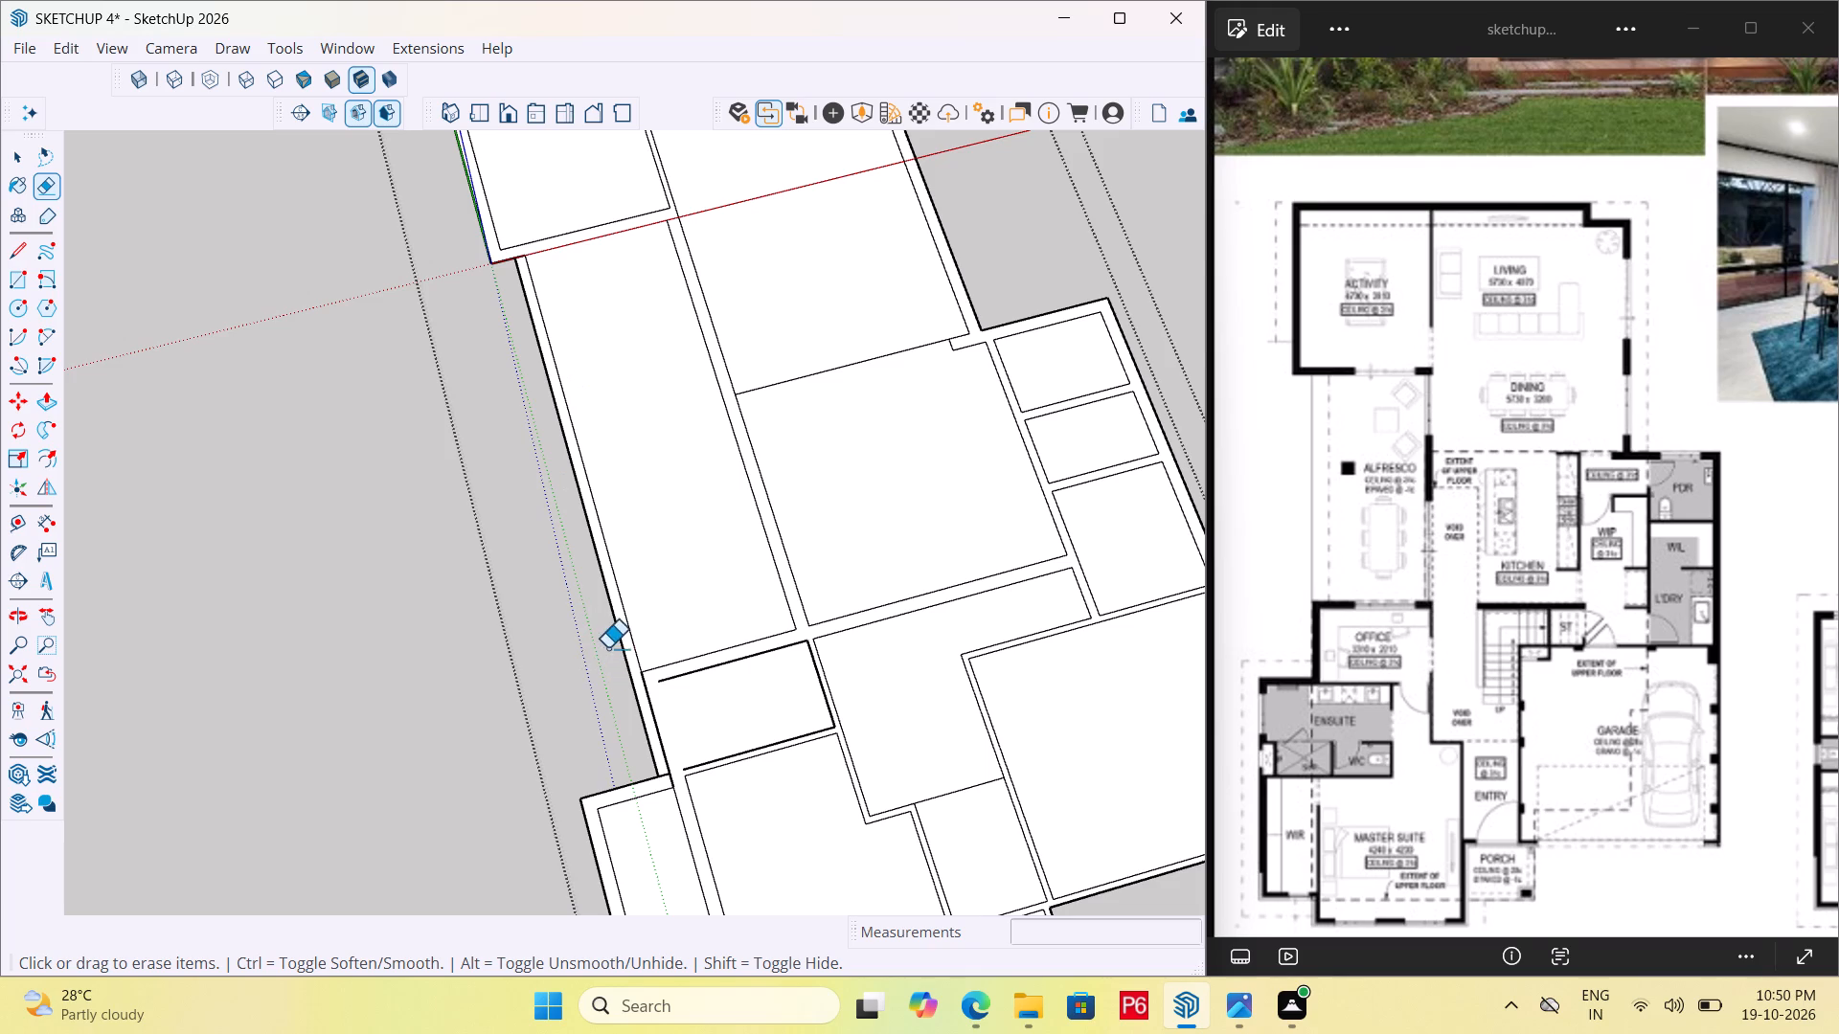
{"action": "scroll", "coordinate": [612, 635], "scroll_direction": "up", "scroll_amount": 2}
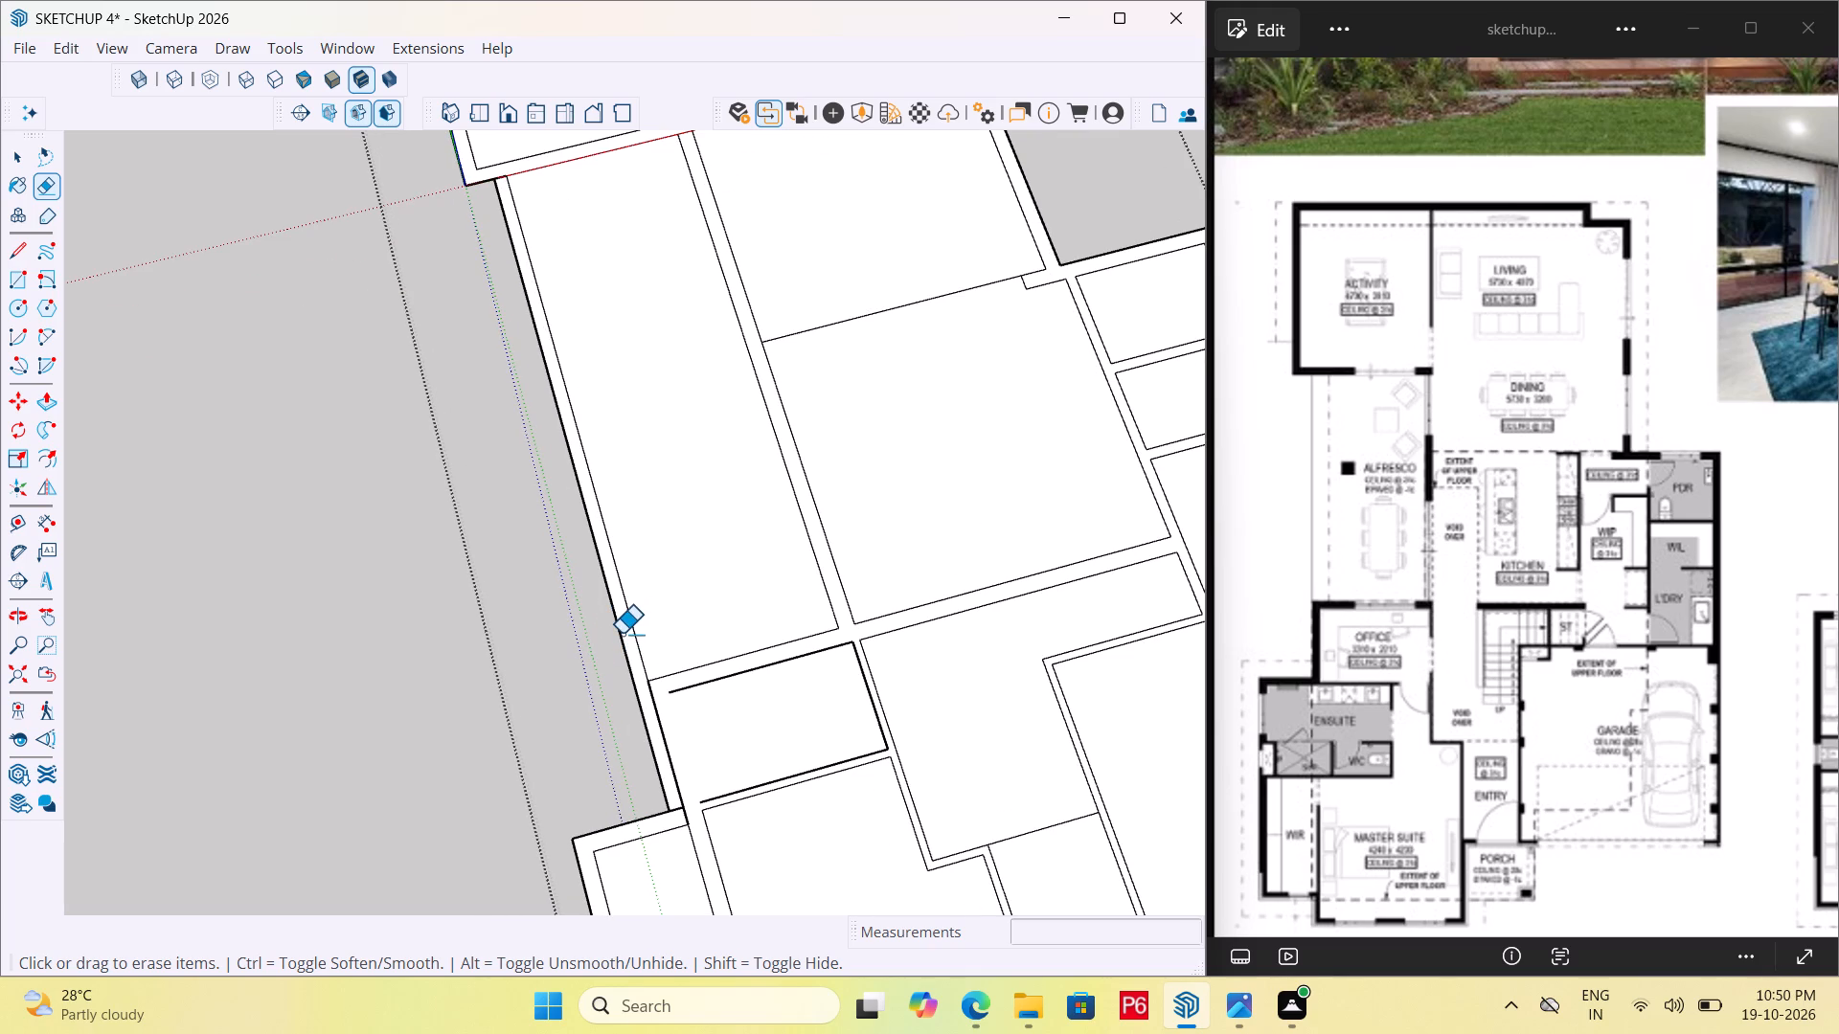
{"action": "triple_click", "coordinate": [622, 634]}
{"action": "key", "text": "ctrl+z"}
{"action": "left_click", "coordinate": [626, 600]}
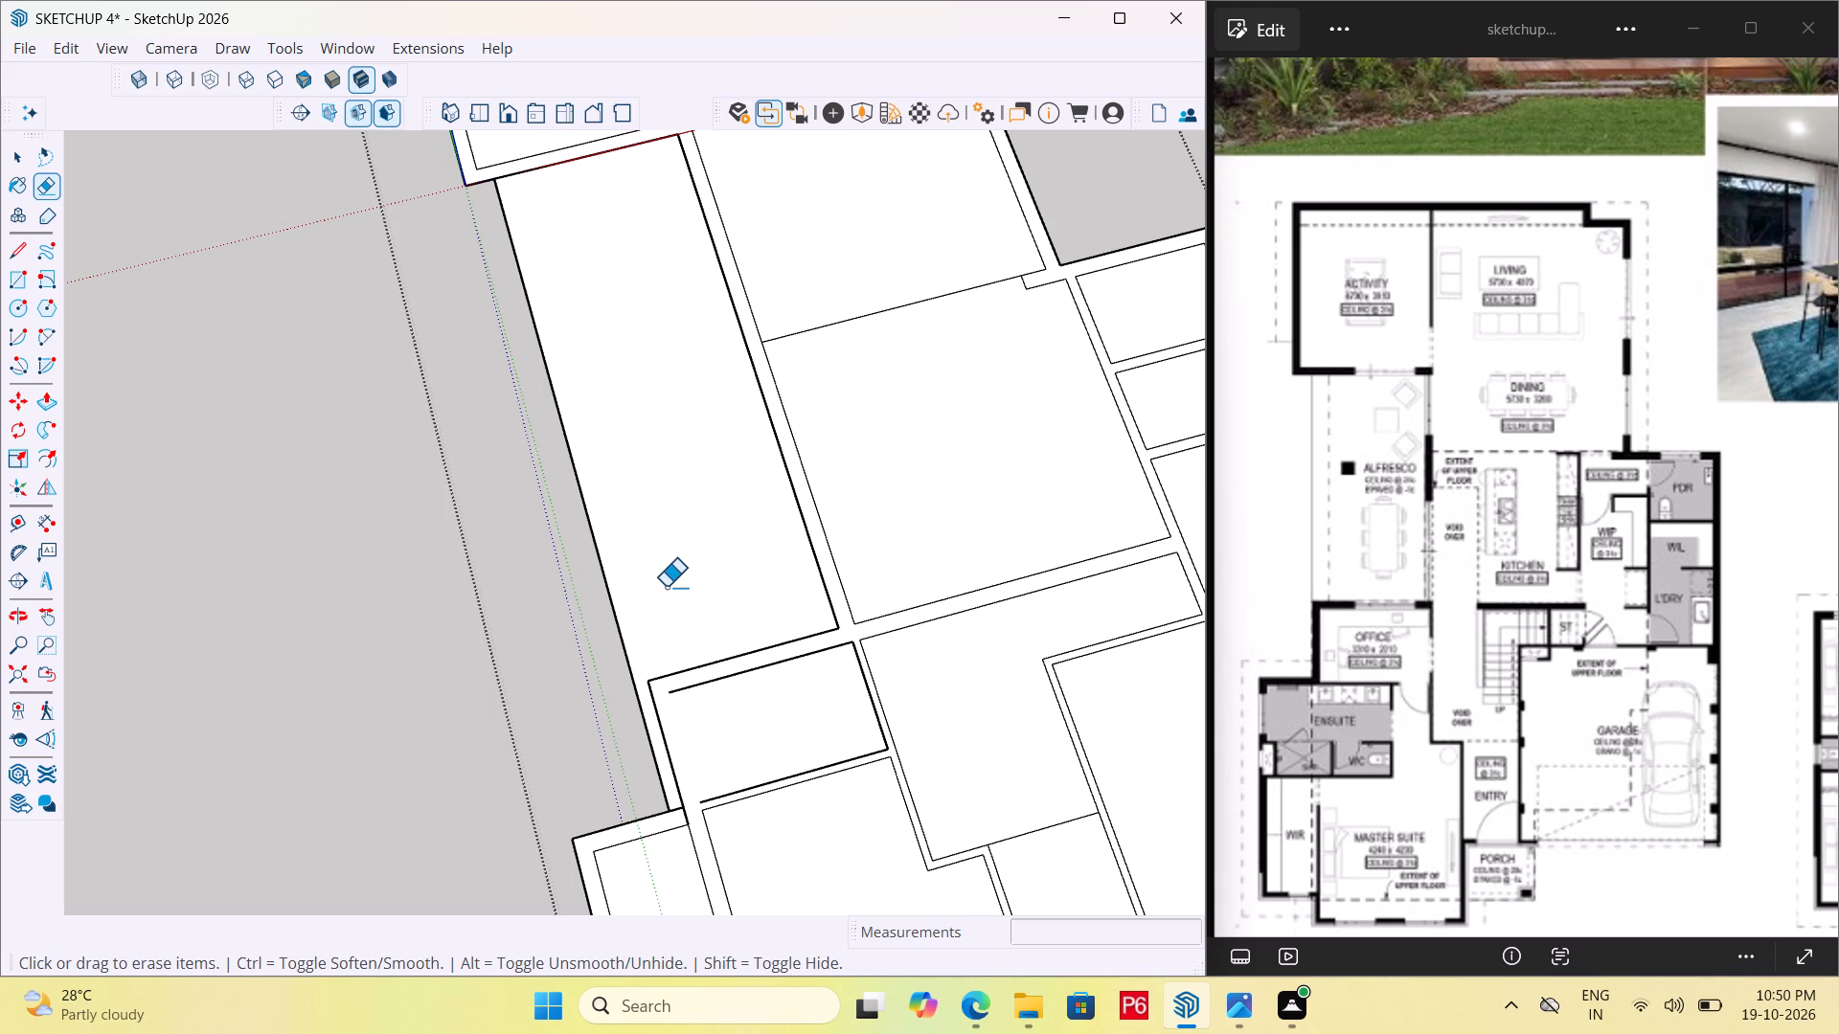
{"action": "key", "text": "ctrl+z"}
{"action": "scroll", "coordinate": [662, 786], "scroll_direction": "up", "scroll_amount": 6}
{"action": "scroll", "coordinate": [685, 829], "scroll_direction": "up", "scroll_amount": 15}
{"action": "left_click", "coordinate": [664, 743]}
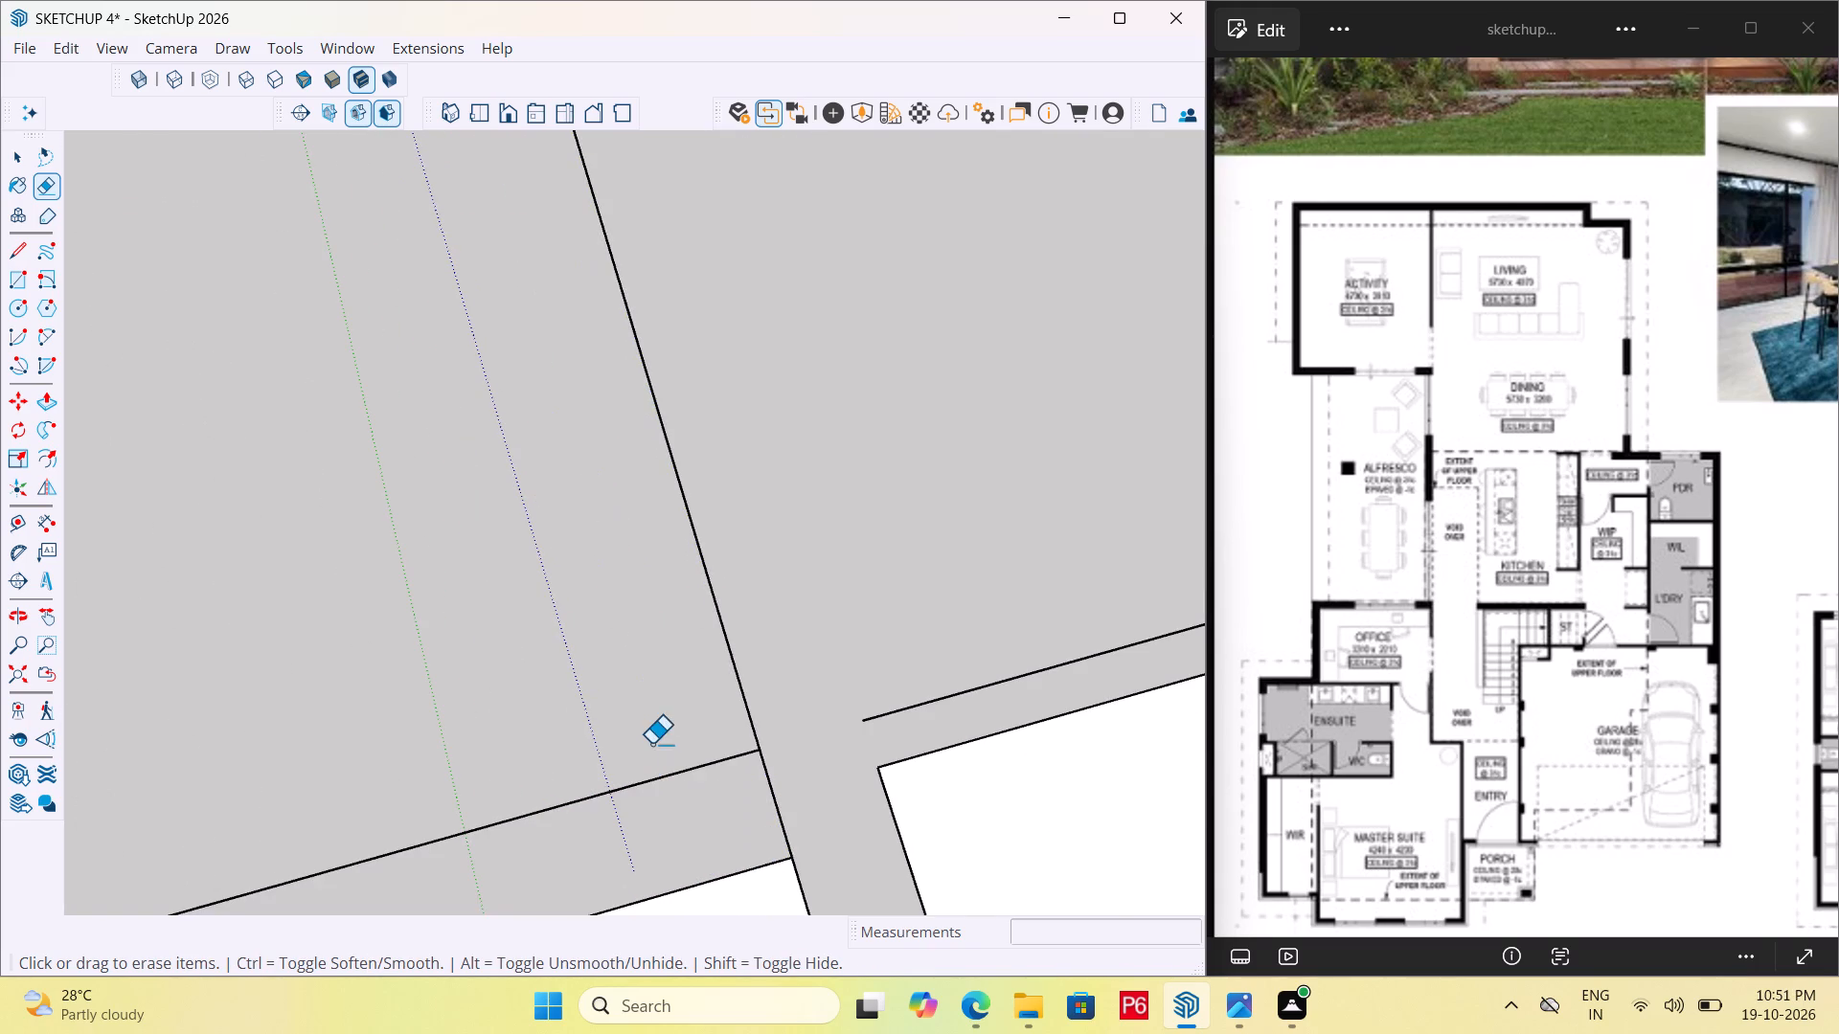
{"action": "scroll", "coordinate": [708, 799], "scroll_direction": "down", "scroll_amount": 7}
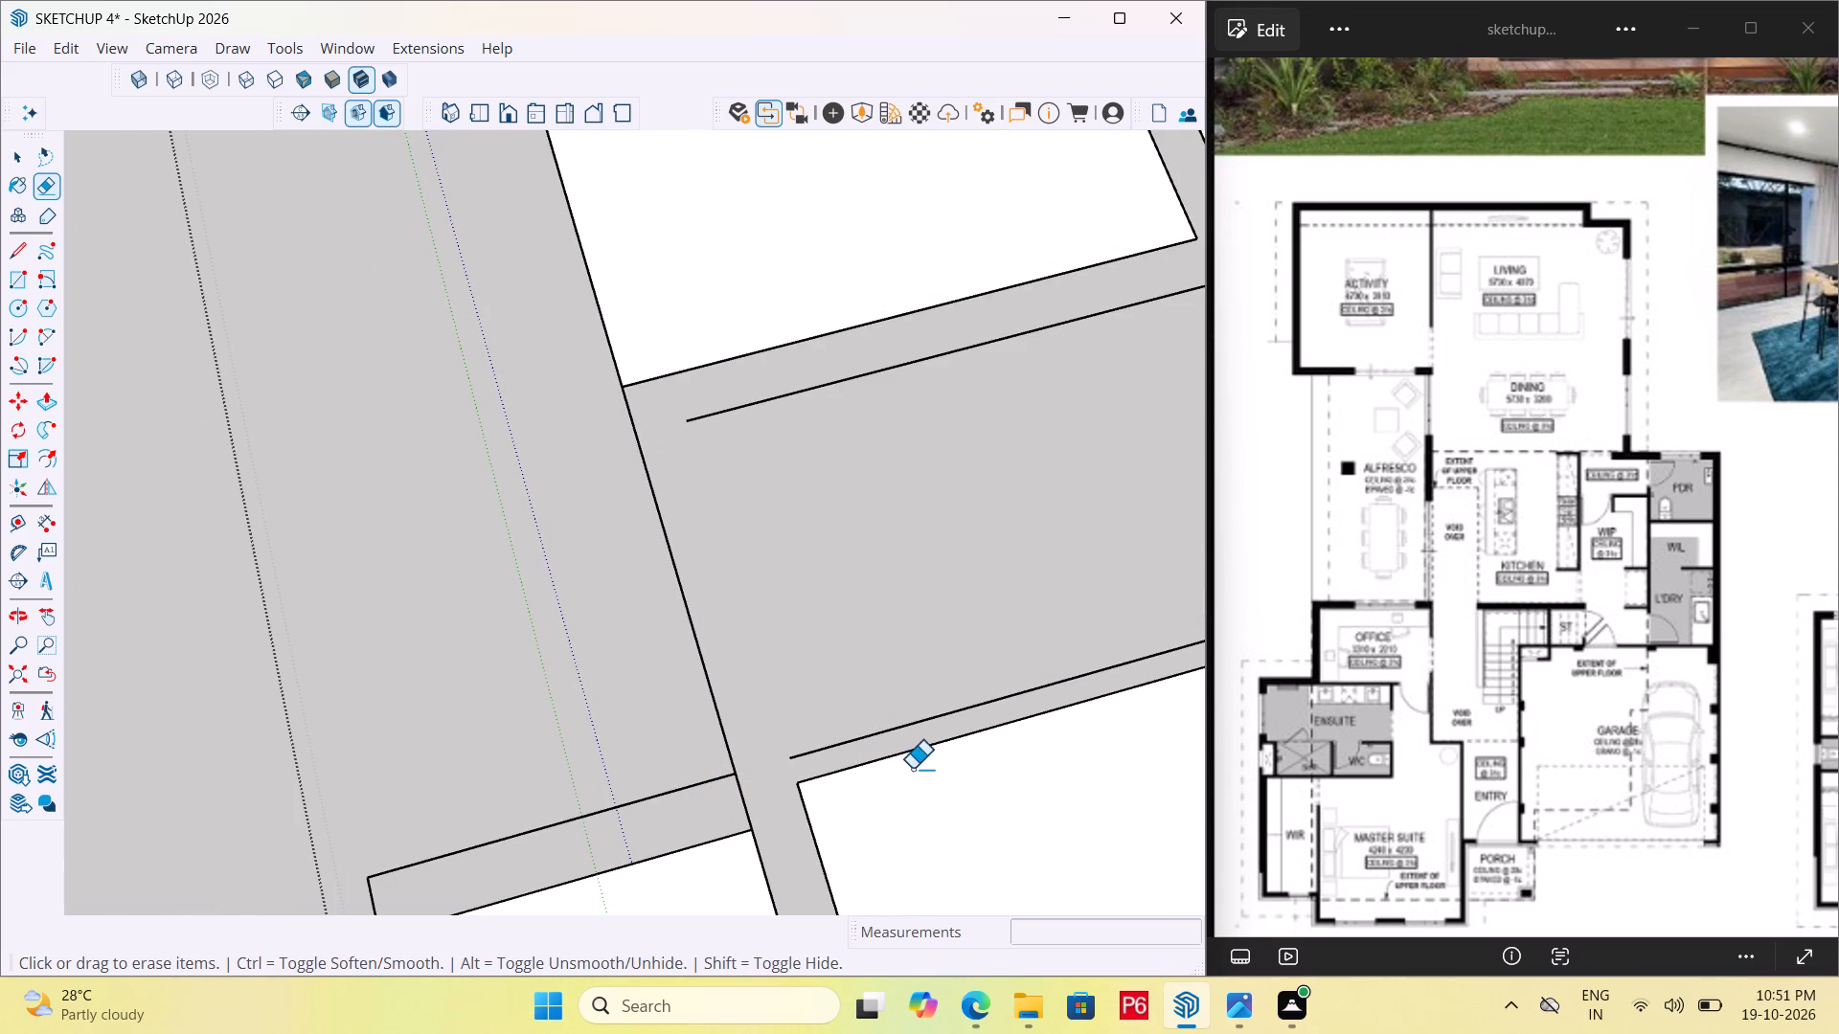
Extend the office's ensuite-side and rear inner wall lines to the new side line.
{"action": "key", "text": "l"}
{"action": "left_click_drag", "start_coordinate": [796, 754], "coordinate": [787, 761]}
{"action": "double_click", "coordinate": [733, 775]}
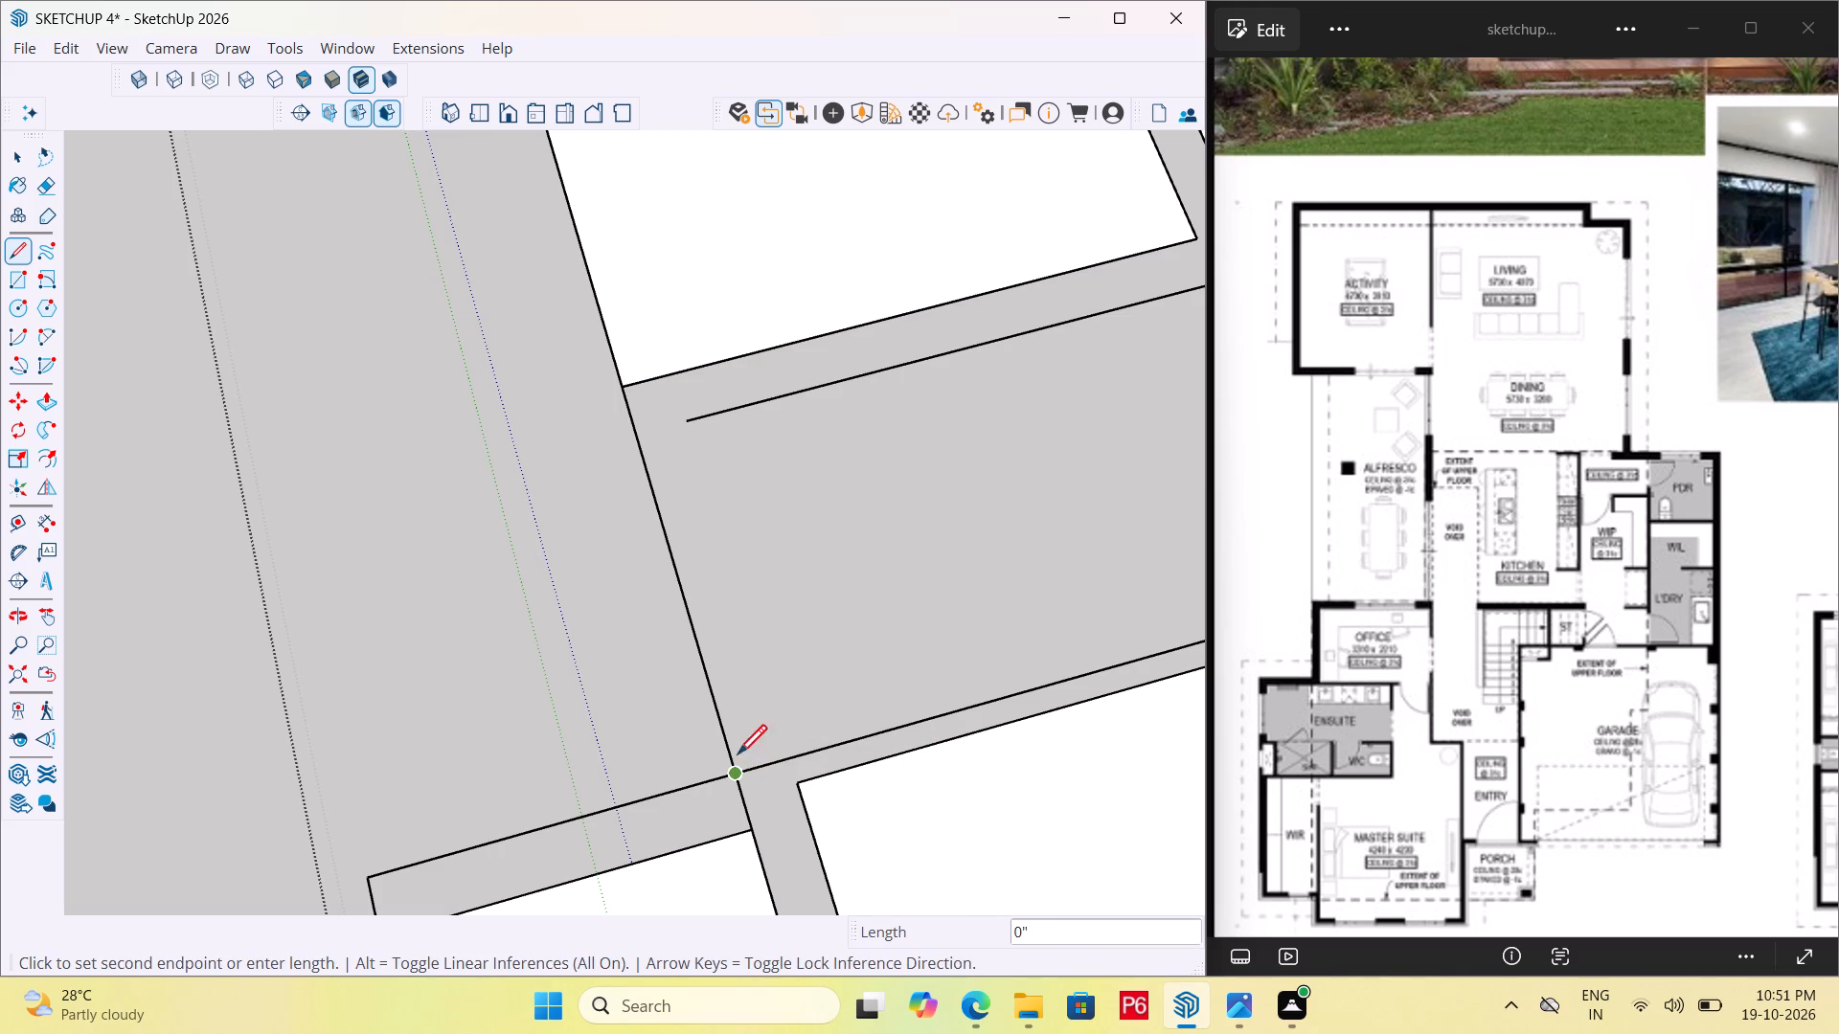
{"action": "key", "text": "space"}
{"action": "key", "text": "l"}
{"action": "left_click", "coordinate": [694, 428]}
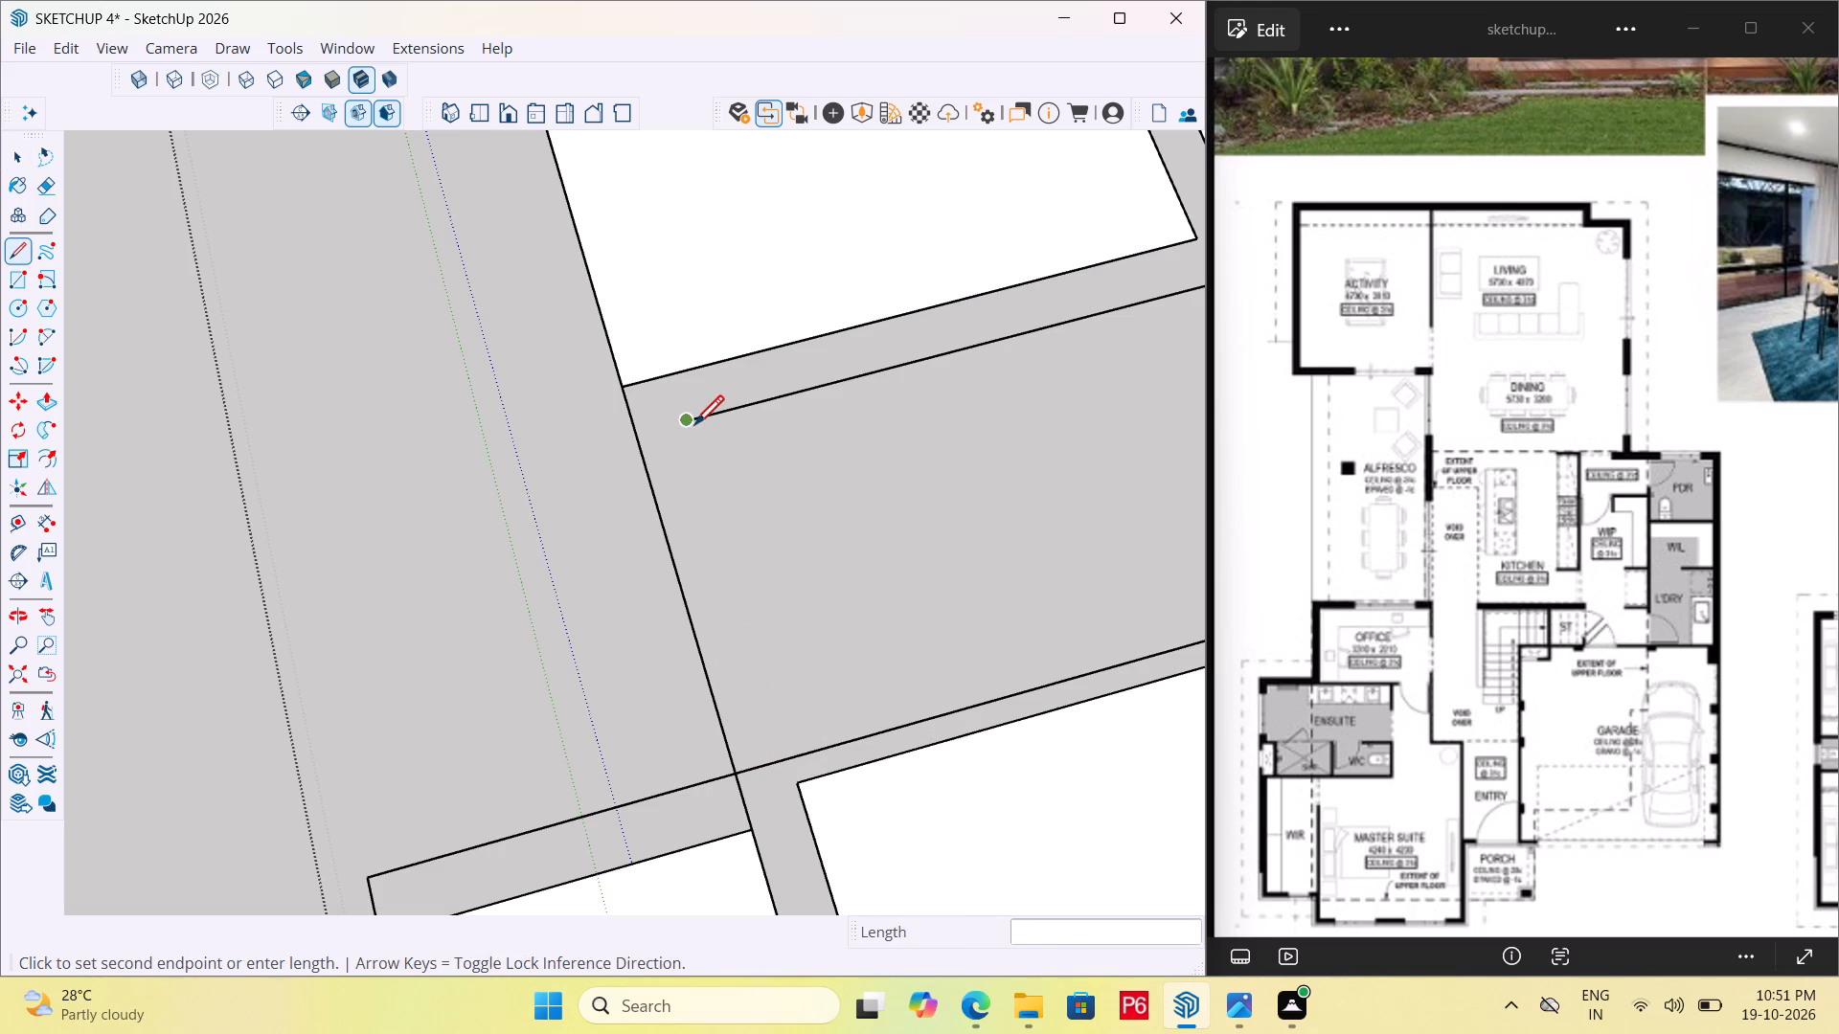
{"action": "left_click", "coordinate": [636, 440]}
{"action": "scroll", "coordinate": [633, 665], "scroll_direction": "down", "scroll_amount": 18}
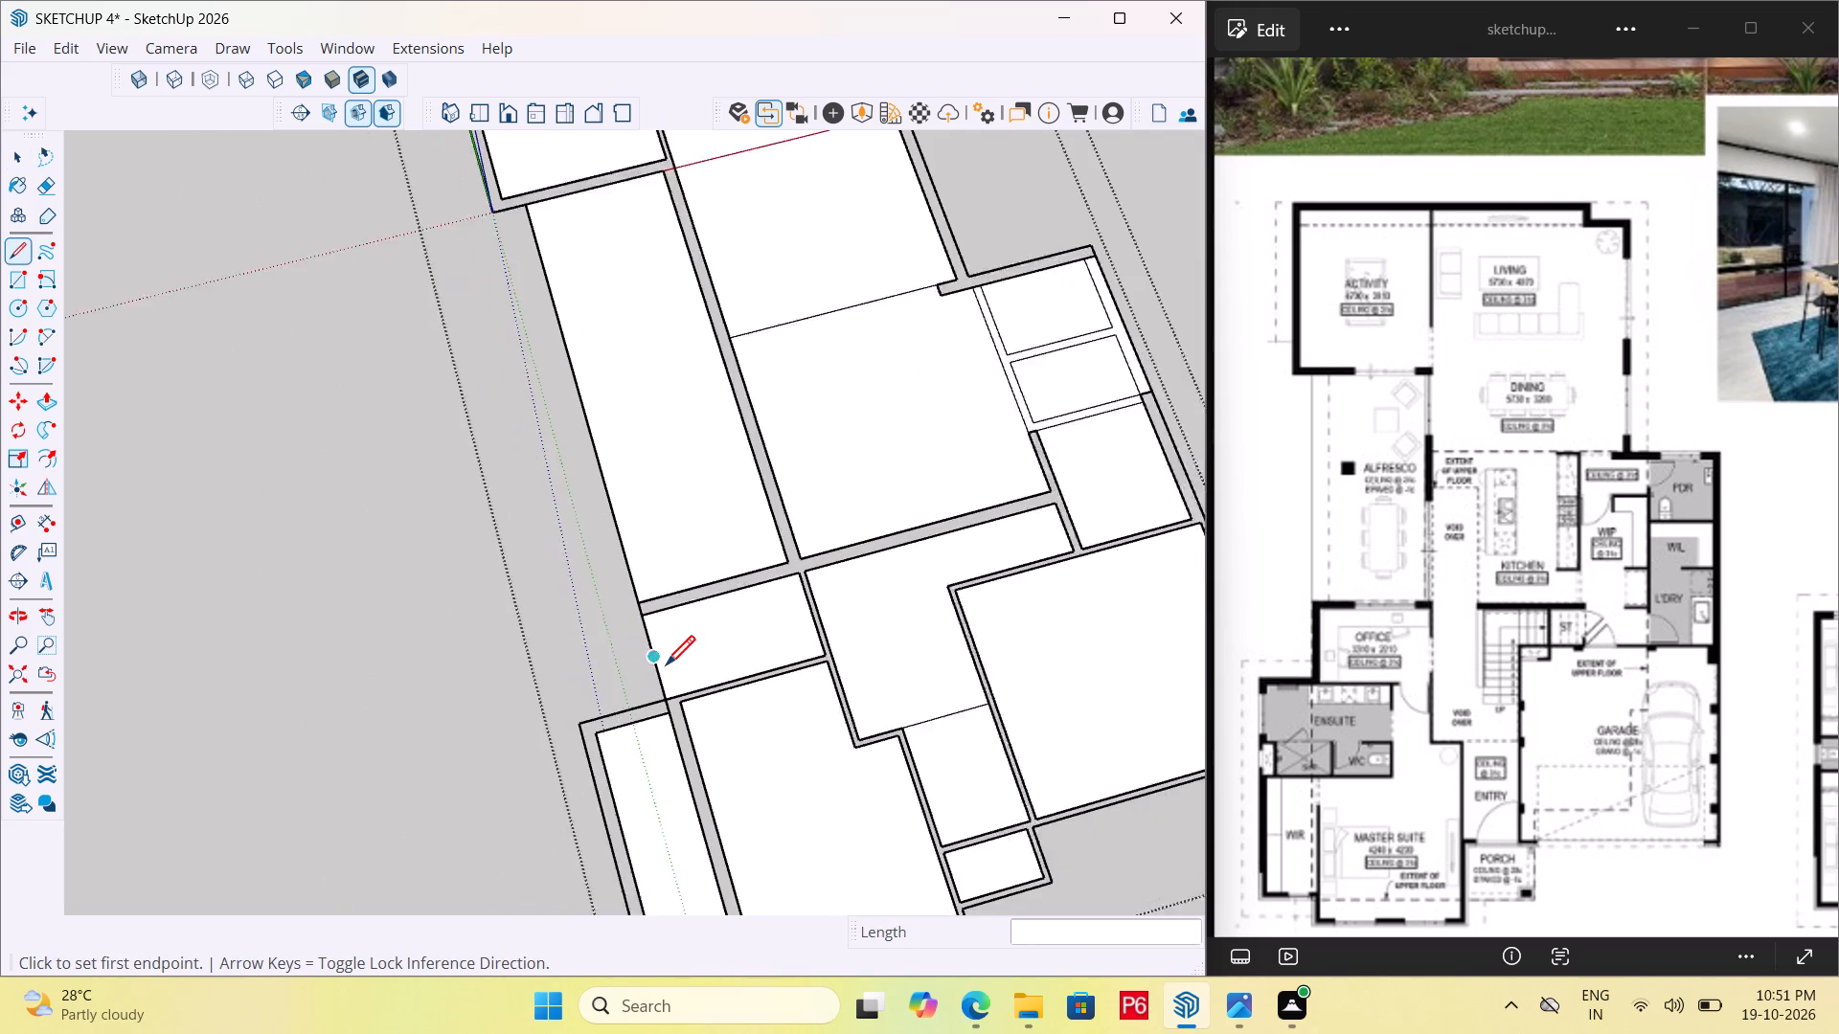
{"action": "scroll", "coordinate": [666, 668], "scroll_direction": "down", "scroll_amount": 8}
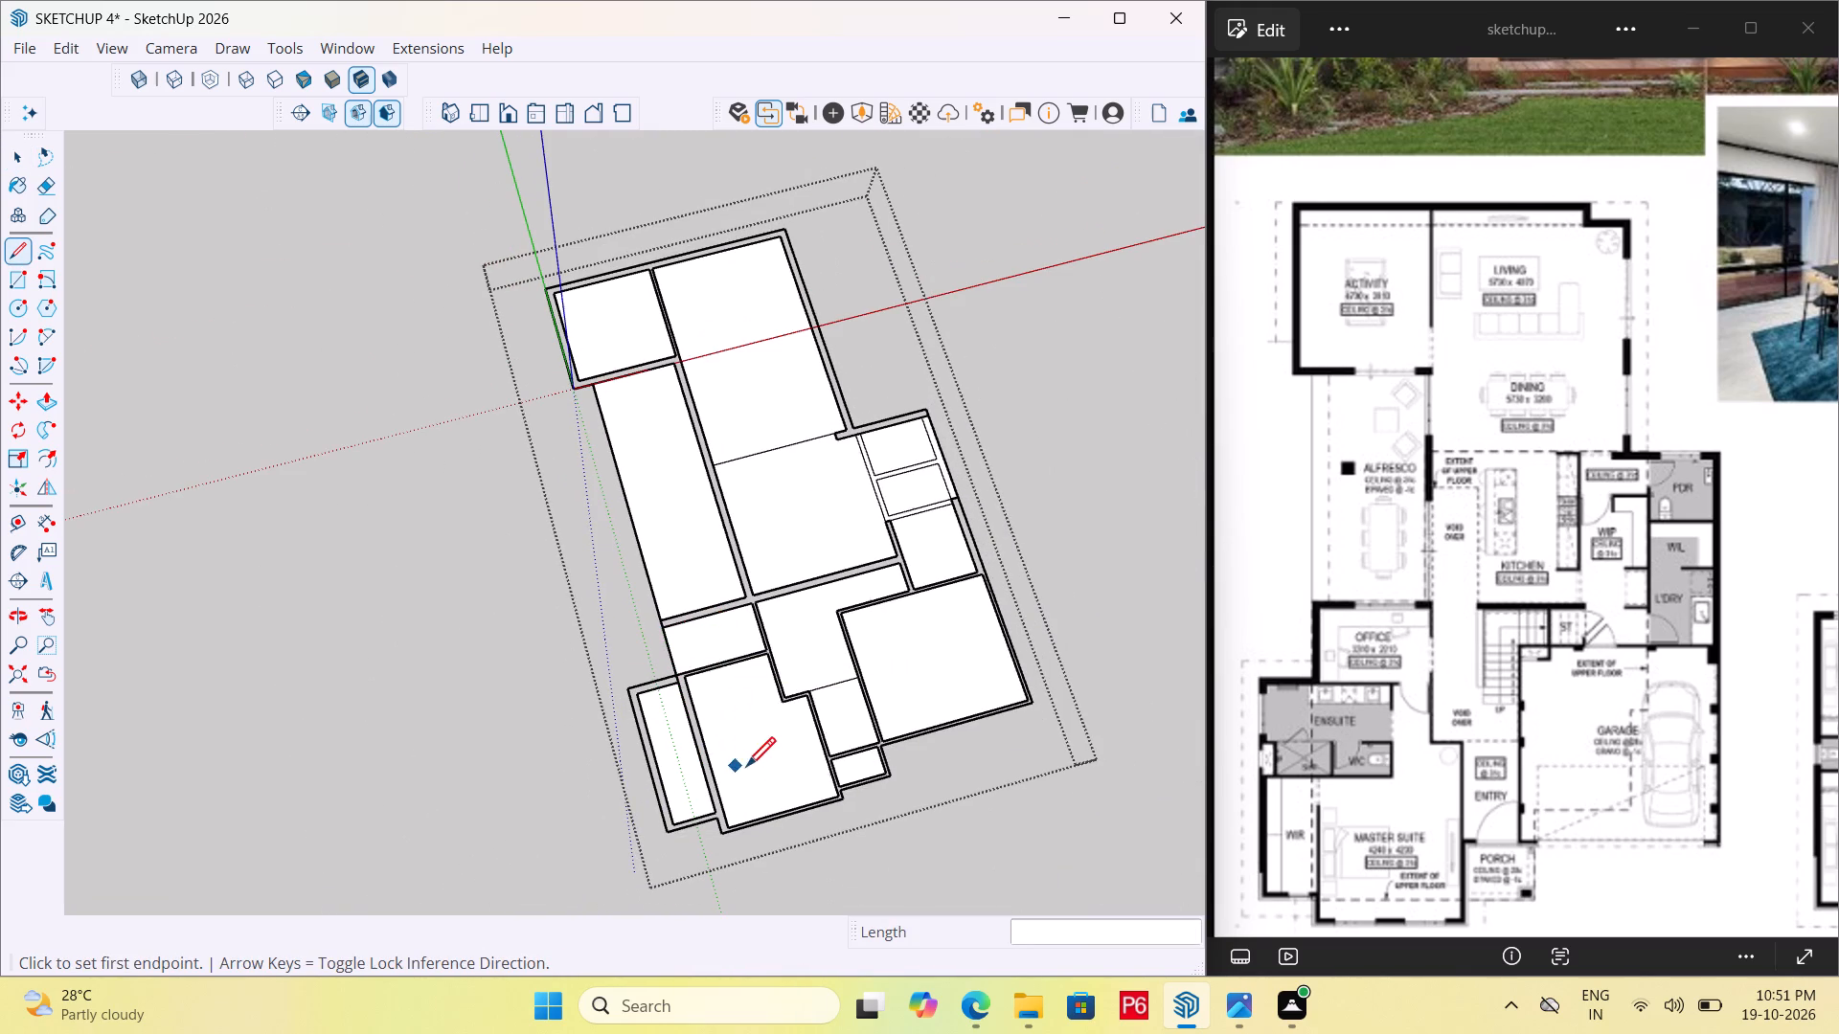
Undo the wall-line extensions and all alfresco side-line edits, back to the closed office outline with the alfresco open.
{"action": "scroll", "coordinate": [576, 643], "scroll_direction": "up", "scroll_amount": 5}
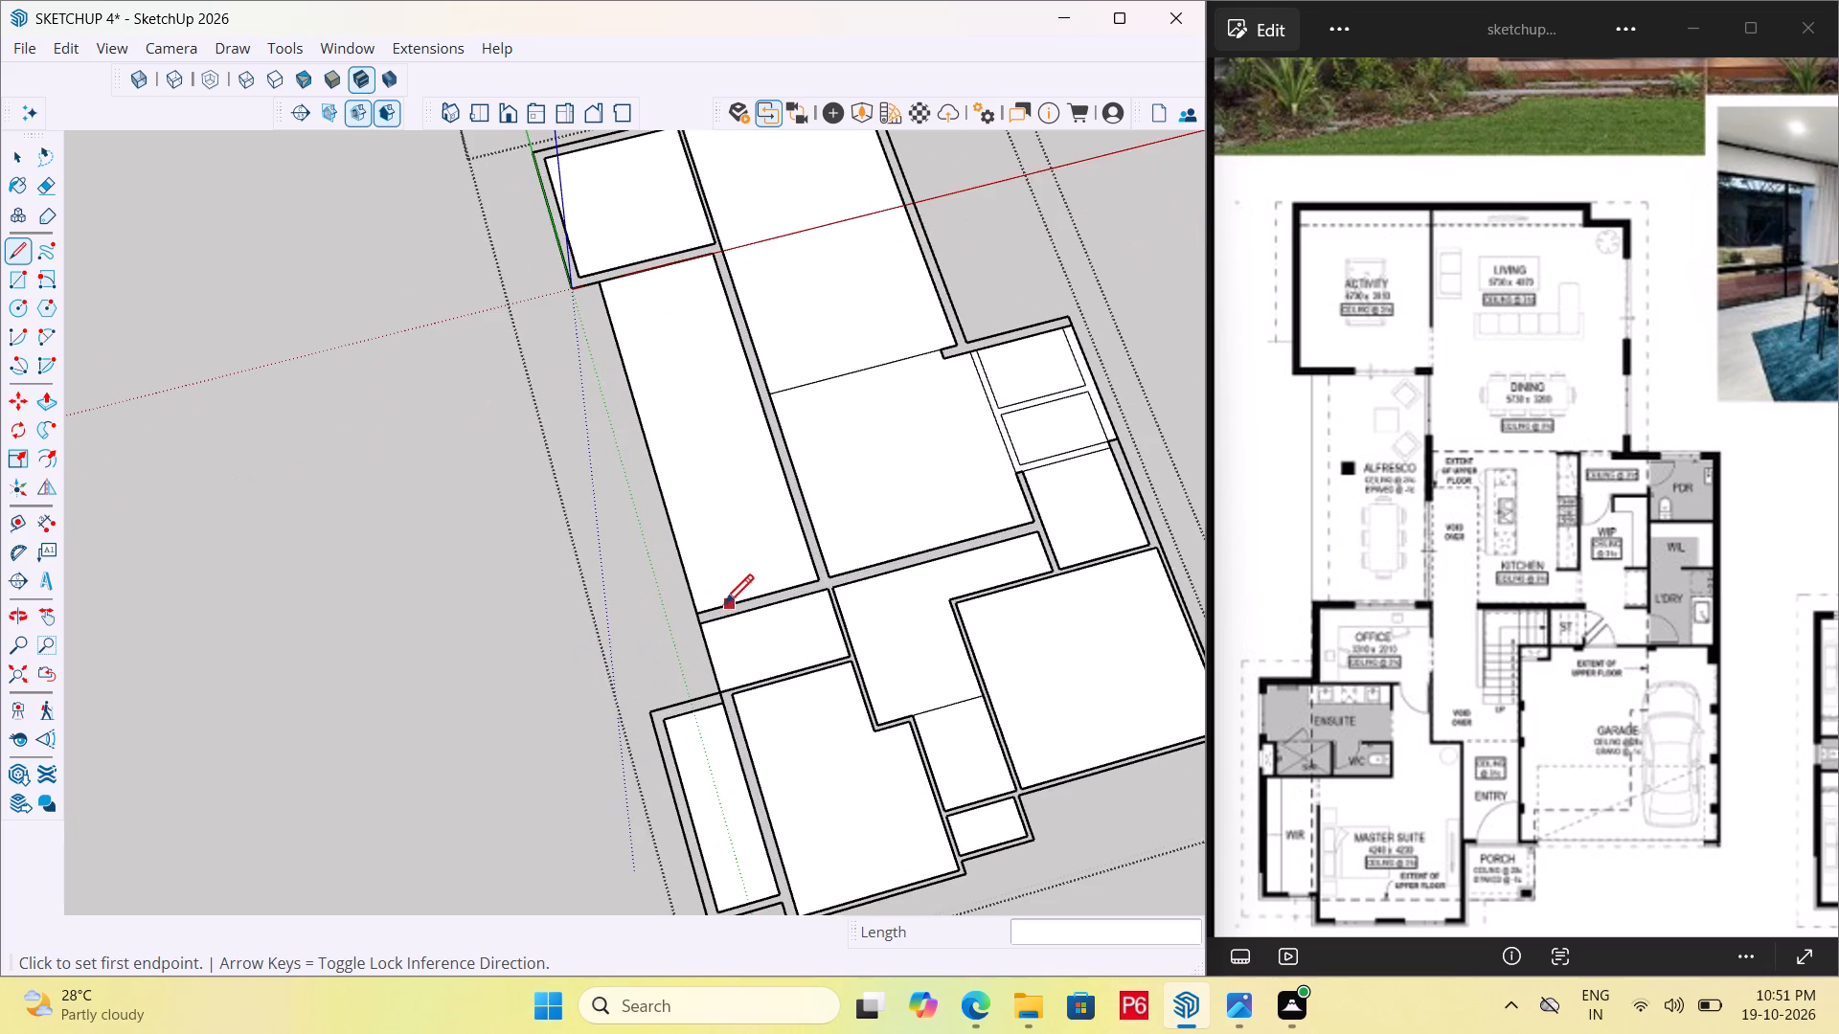
{"action": "scroll", "coordinate": [718, 607], "scroll_direction": "up", "scroll_amount": 7}
{"action": "key", "text": "ctrl+z"}
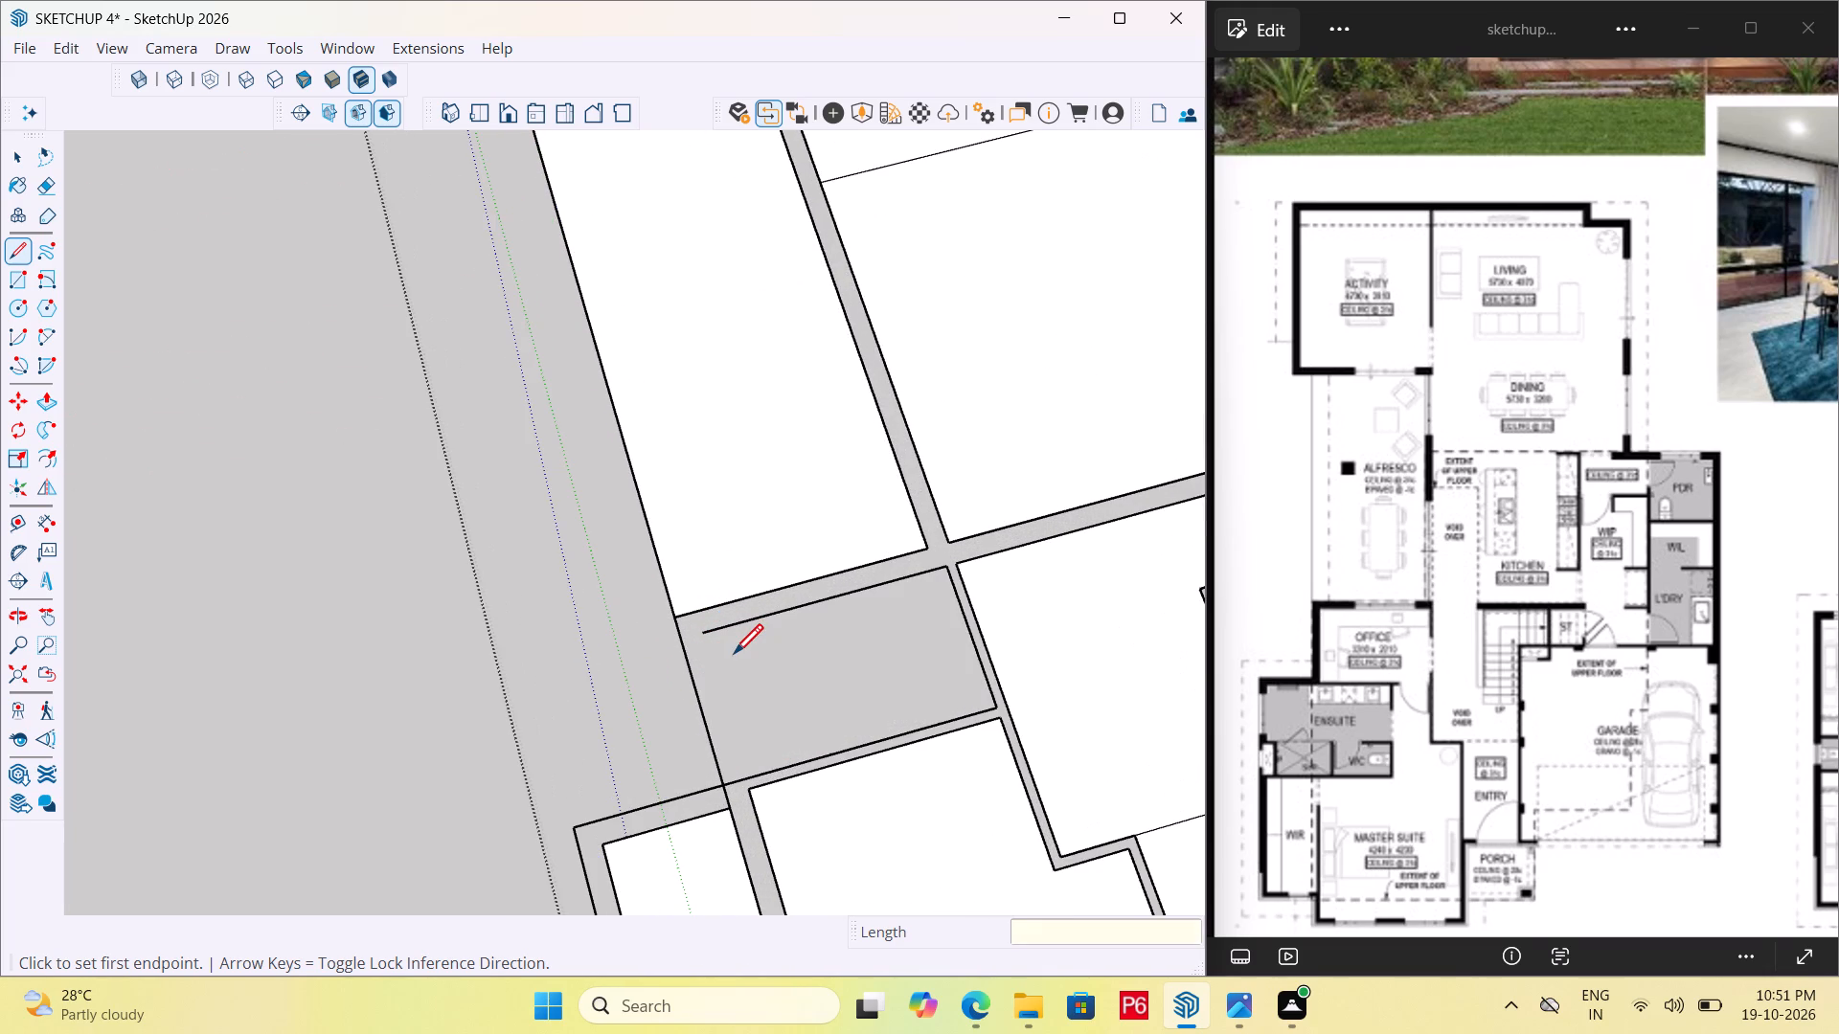
{"action": "key", "text": "ctrl+z"}
{"action": "key", "text": "ctrl+z"}
{"action": "scroll", "coordinate": [733, 679], "scroll_direction": "down", "scroll_amount": 2}
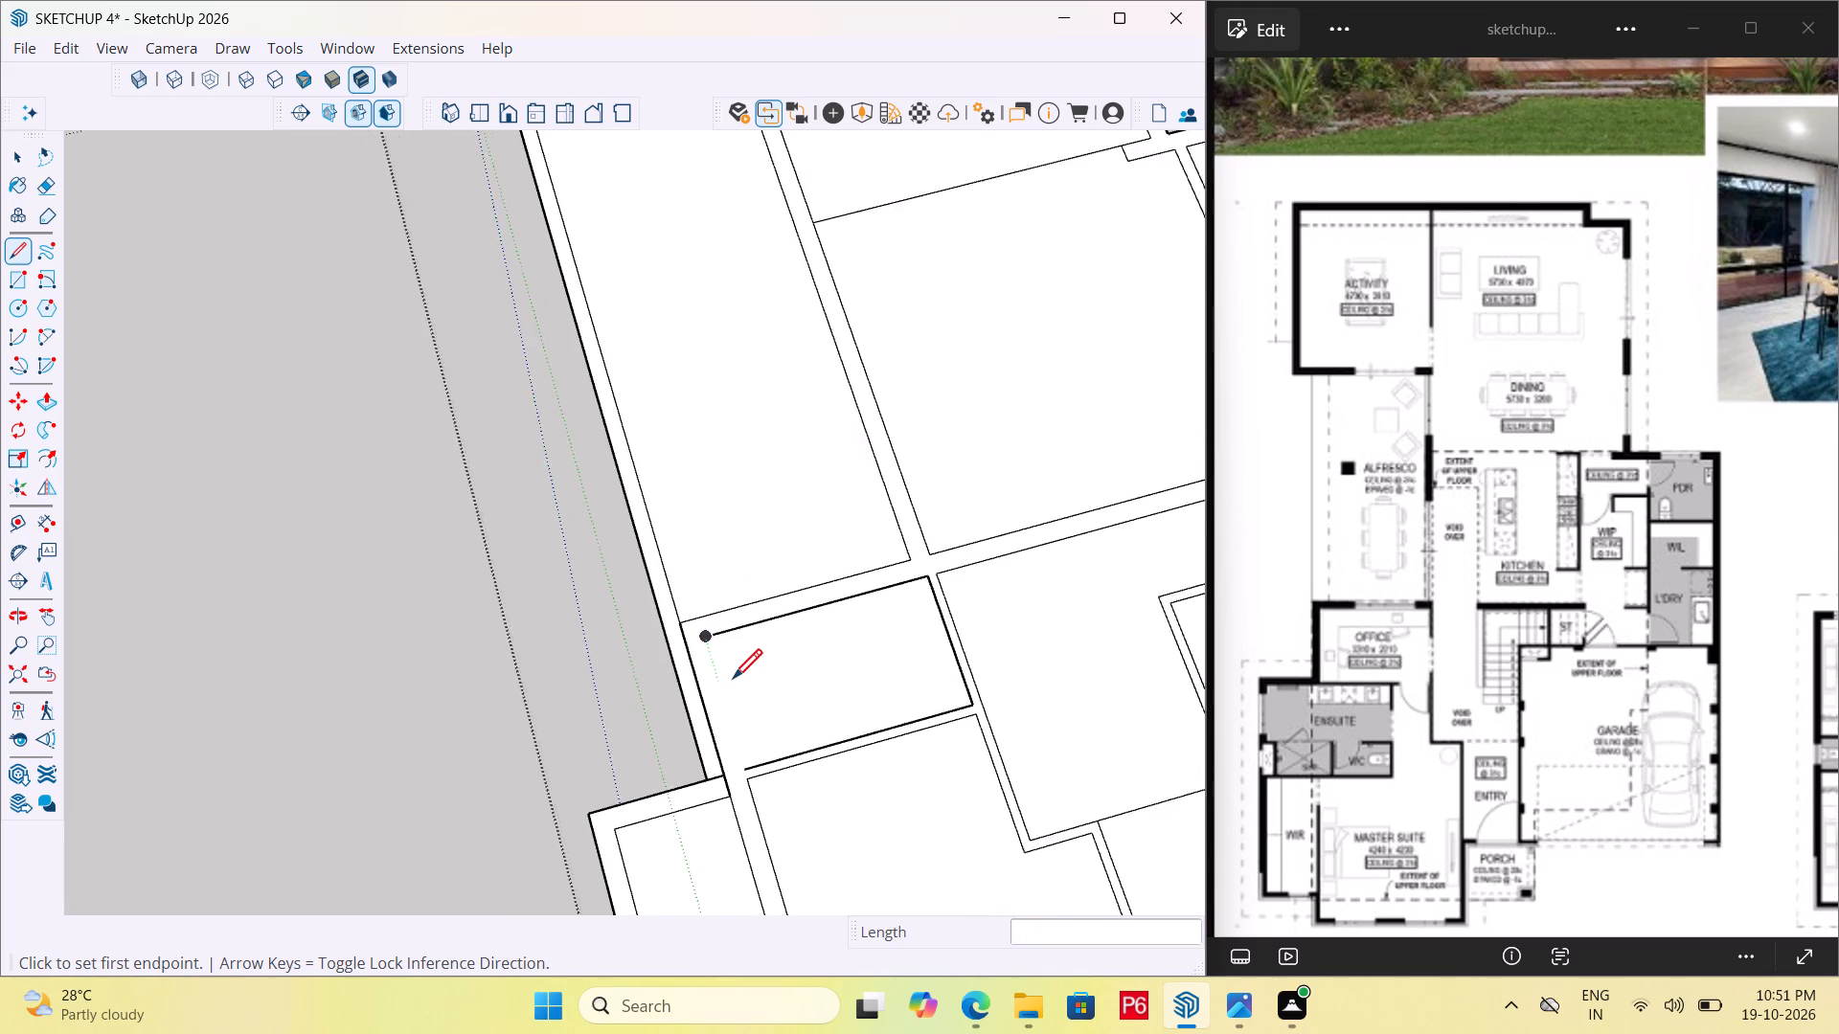
{"action": "scroll", "coordinate": [733, 682], "scroll_direction": "down", "scroll_amount": 3}
{"action": "middle_click_drag", "start_coordinate": [713, 676], "coordinate": [722, 564]}
{"action": "key", "text": "ctrl+z"}
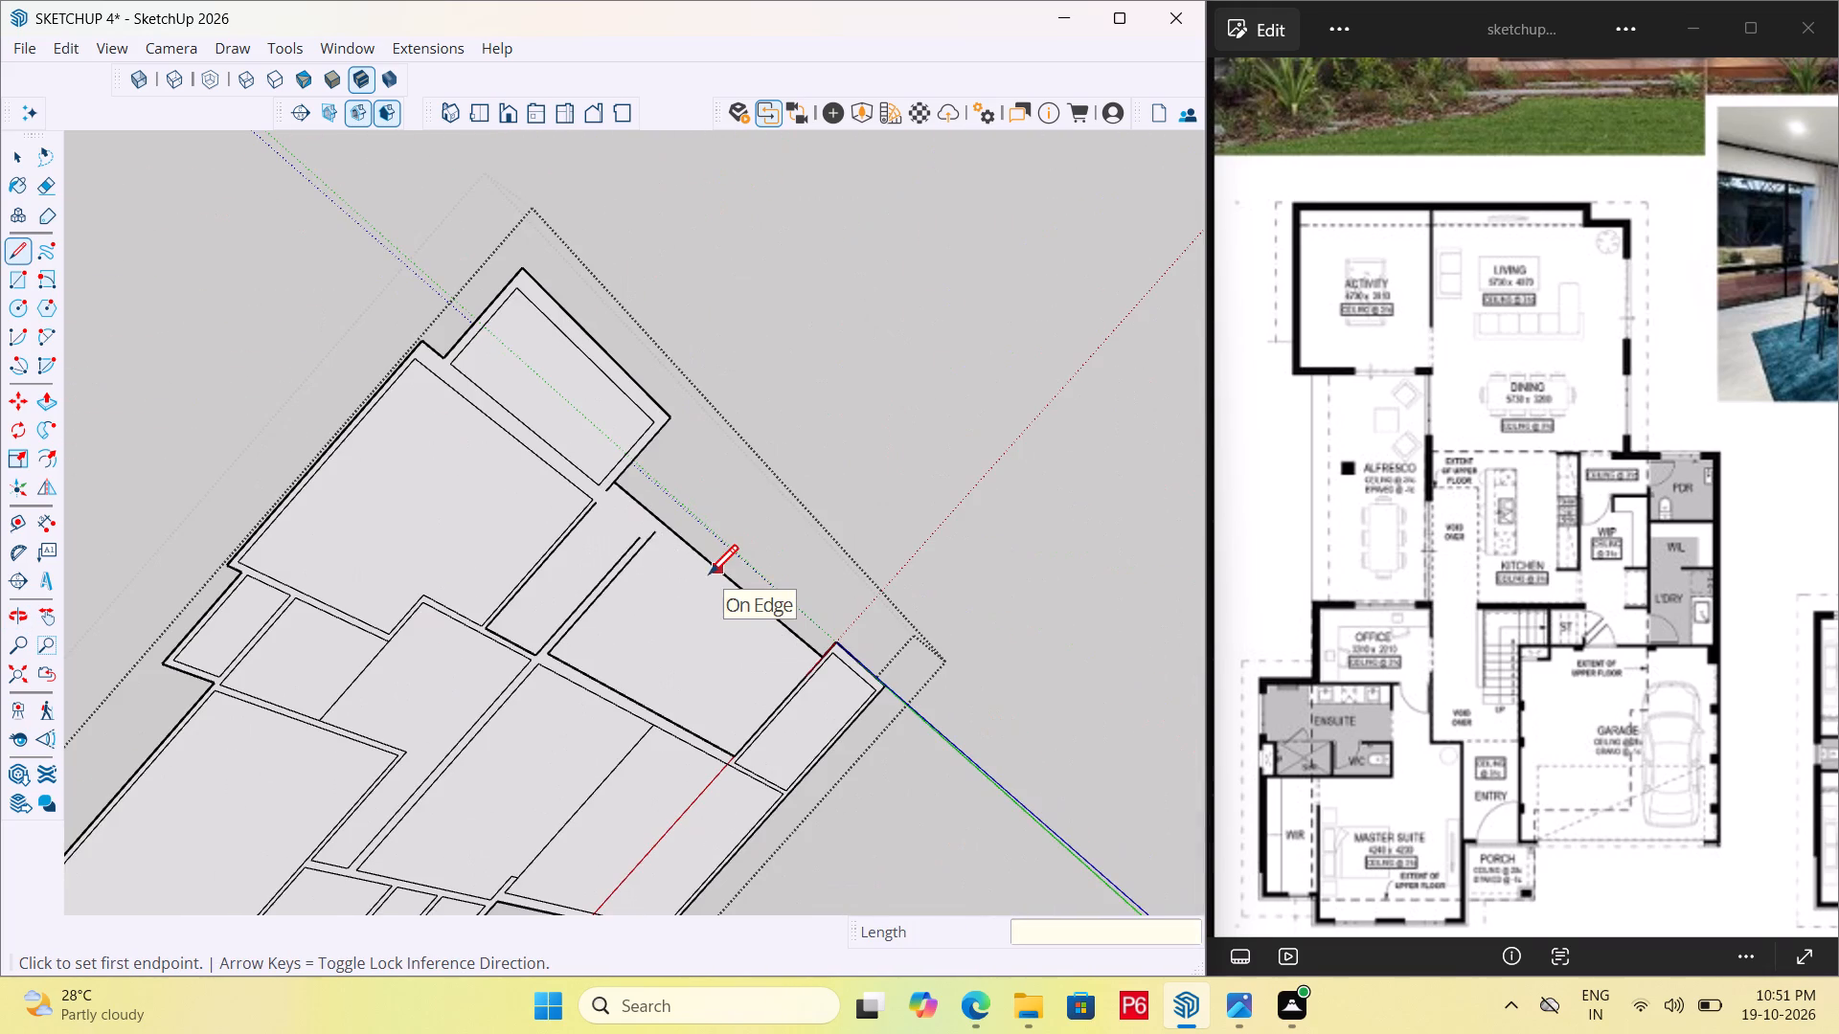
{"action": "scroll", "coordinate": [466, 636], "scroll_direction": "down", "scroll_amount": 2}
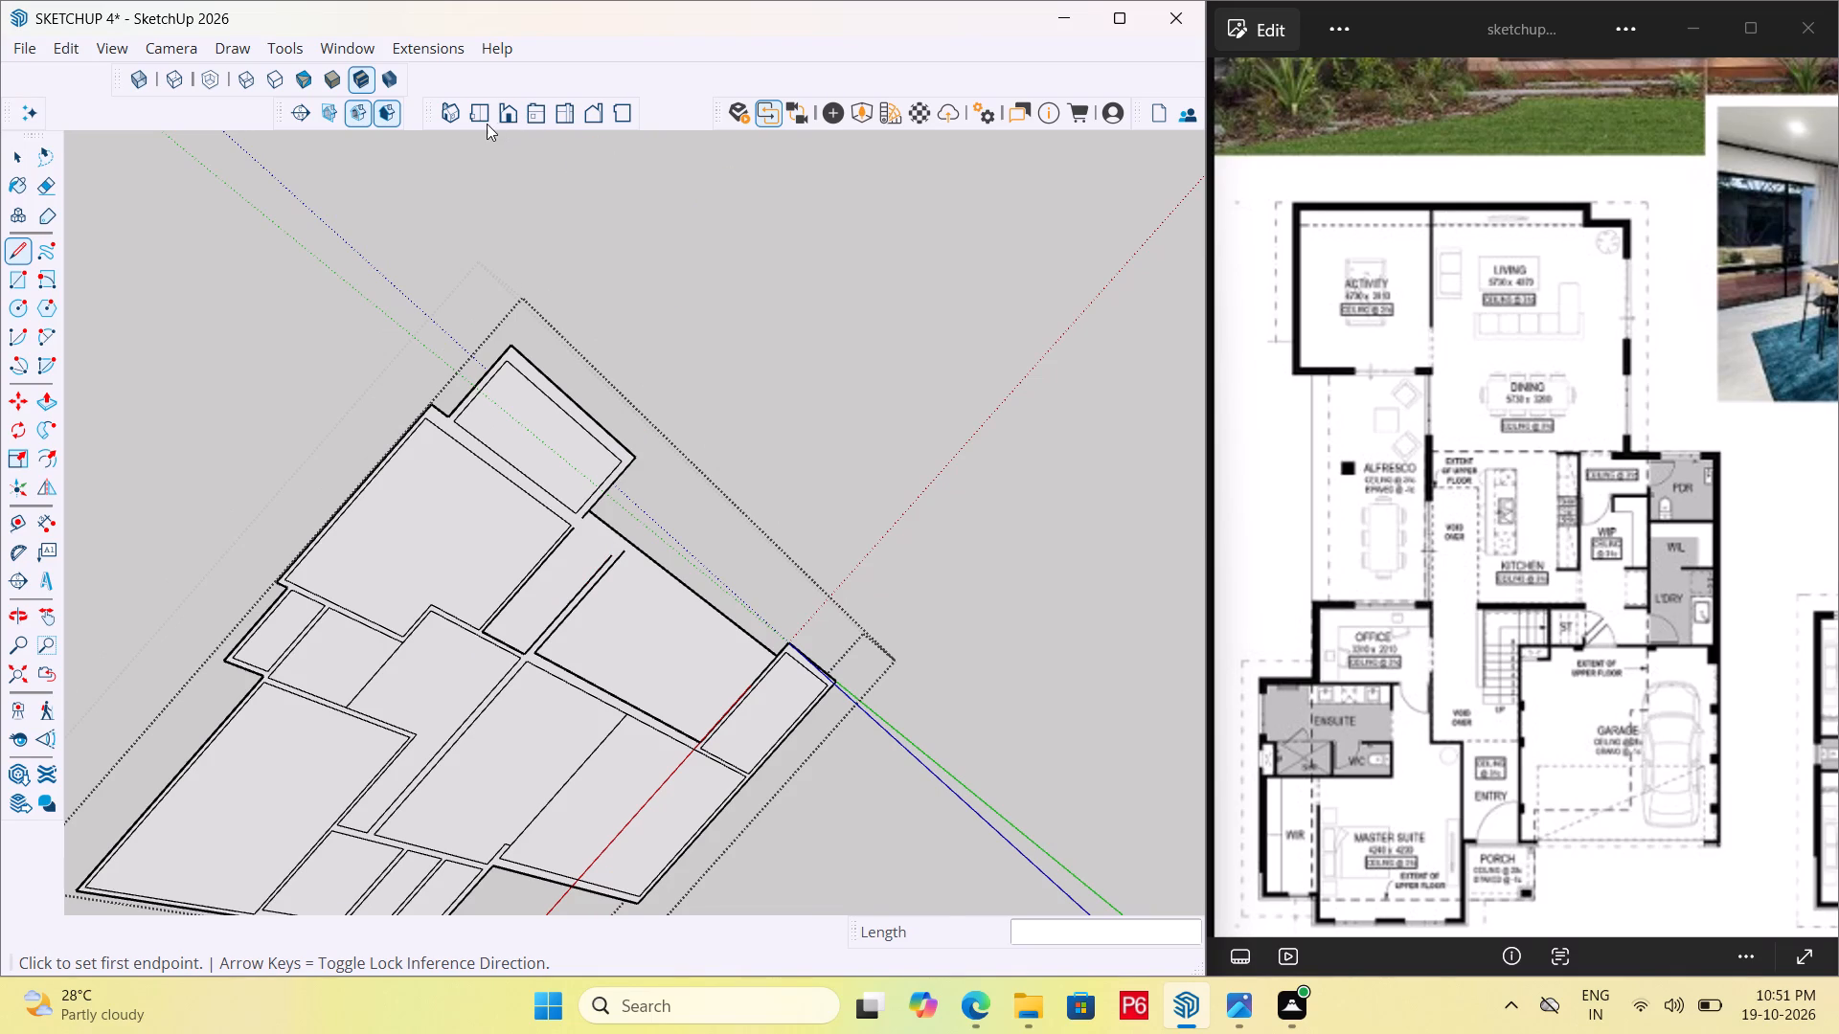
{"action": "left_click", "coordinate": [487, 124]}
{"action": "scroll", "coordinate": [455, 557], "scroll_direction": "down", "scroll_amount": 4}
{"action": "key", "text": "ctrl+z"}
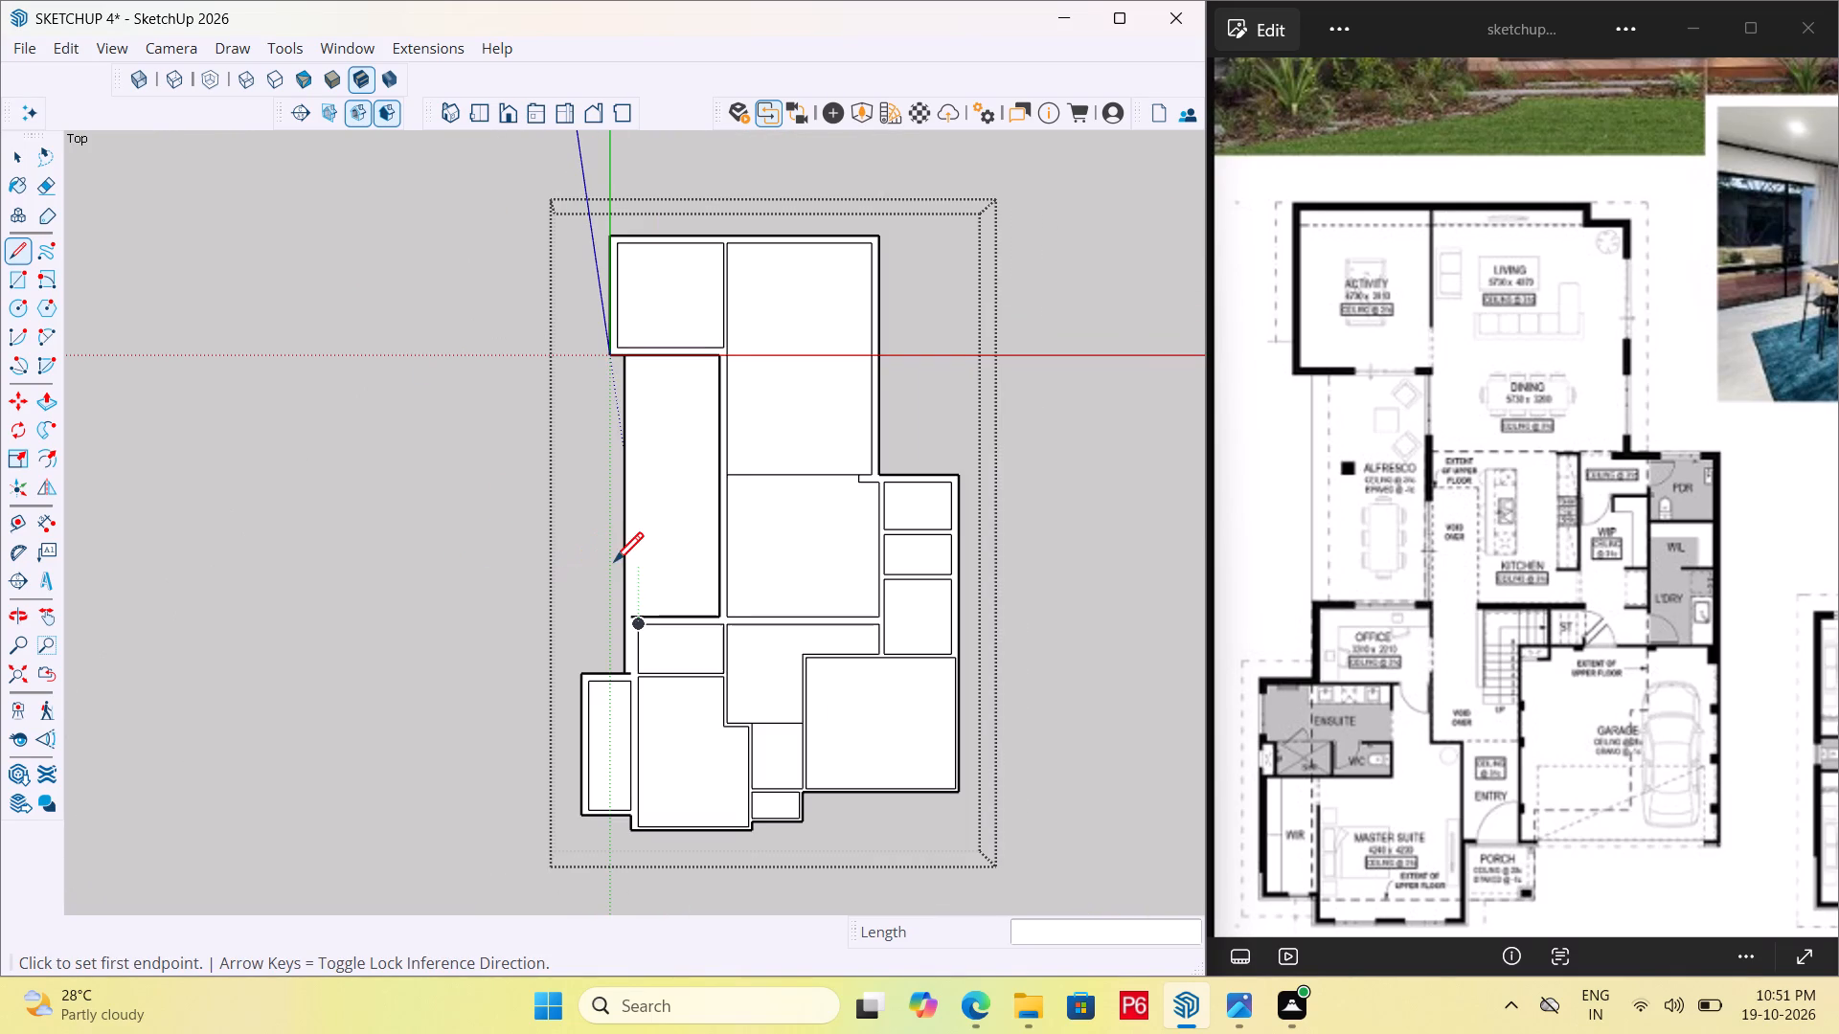
{"action": "key", "text": "ctrl+z"}
{"action": "key", "text": "ctrl+z"}
{"action": "key", "text": "ctrl+z"}
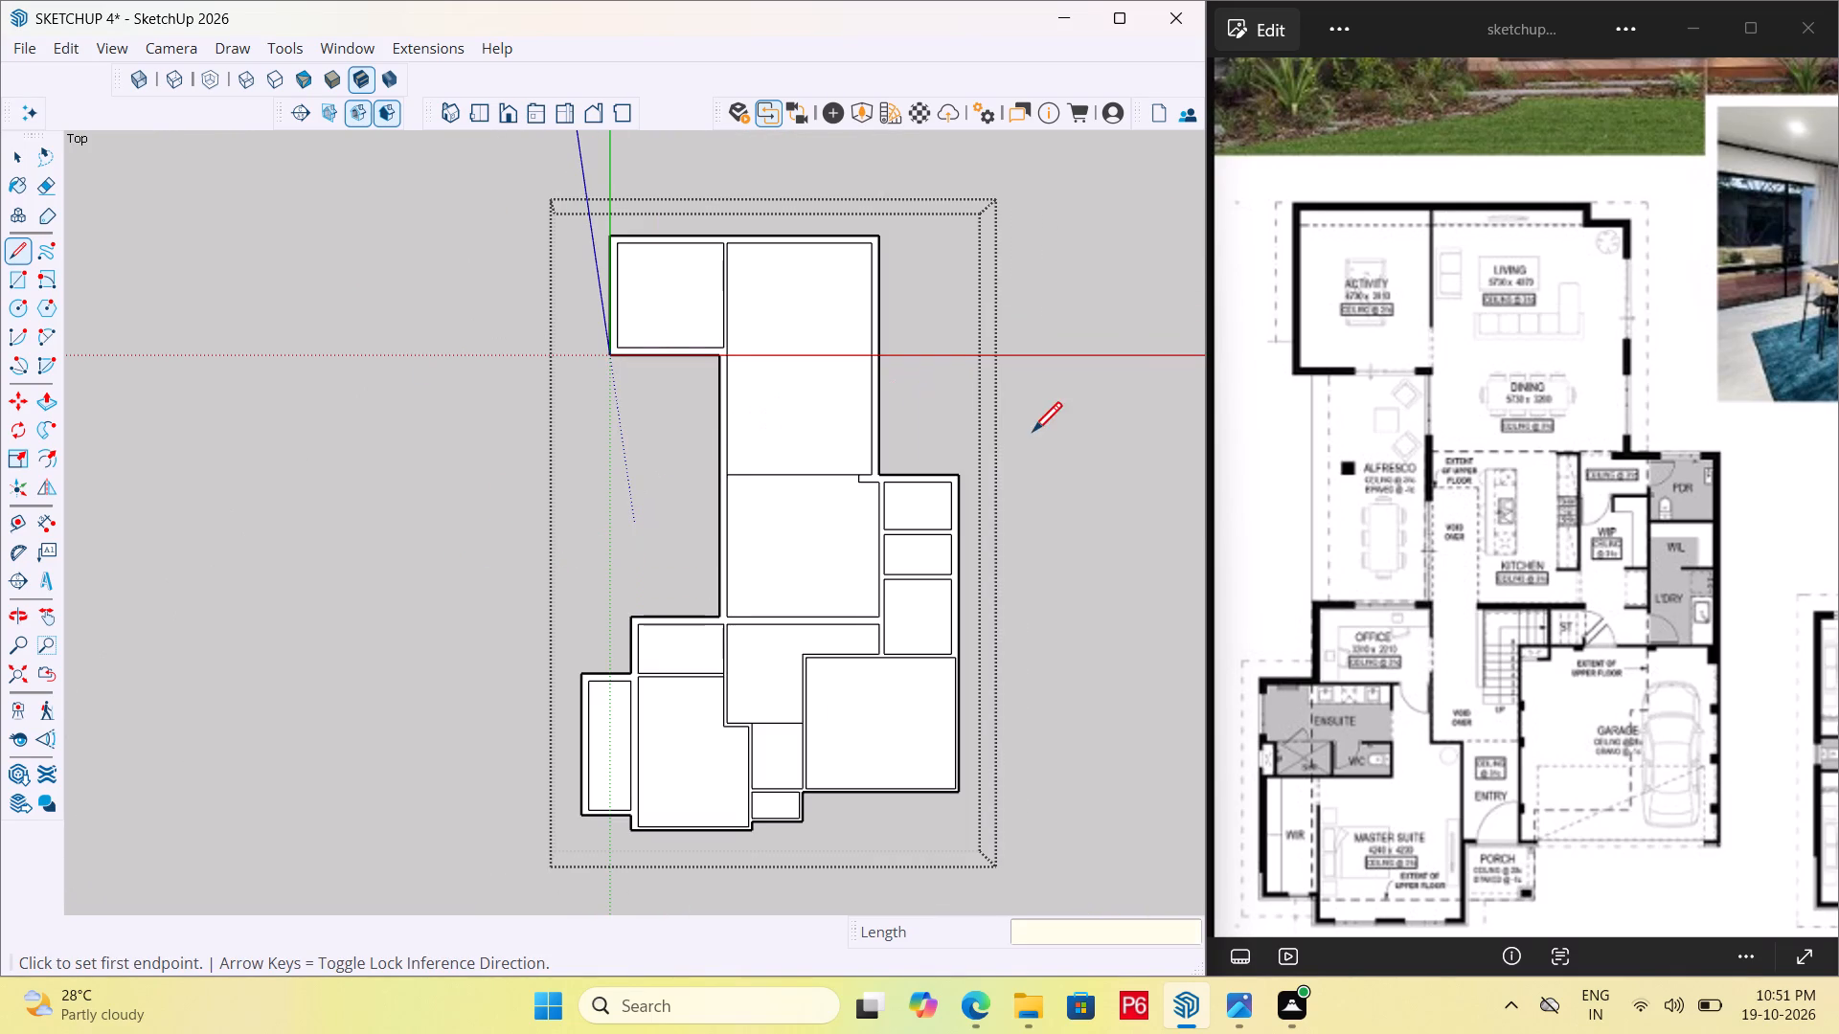
Reopen the floor-plan group and close the alfresco's open side with a 26' 3" line from the office's outer rear corner to the activity room wall.
{"action": "key", "text": "space"}
{"action": "double_click", "coordinate": [1045, 435]}
{"action": "scroll", "coordinate": [670, 677], "scroll_direction": "up", "scroll_amount": 6}
{"action": "double_click", "coordinate": [653, 614]}
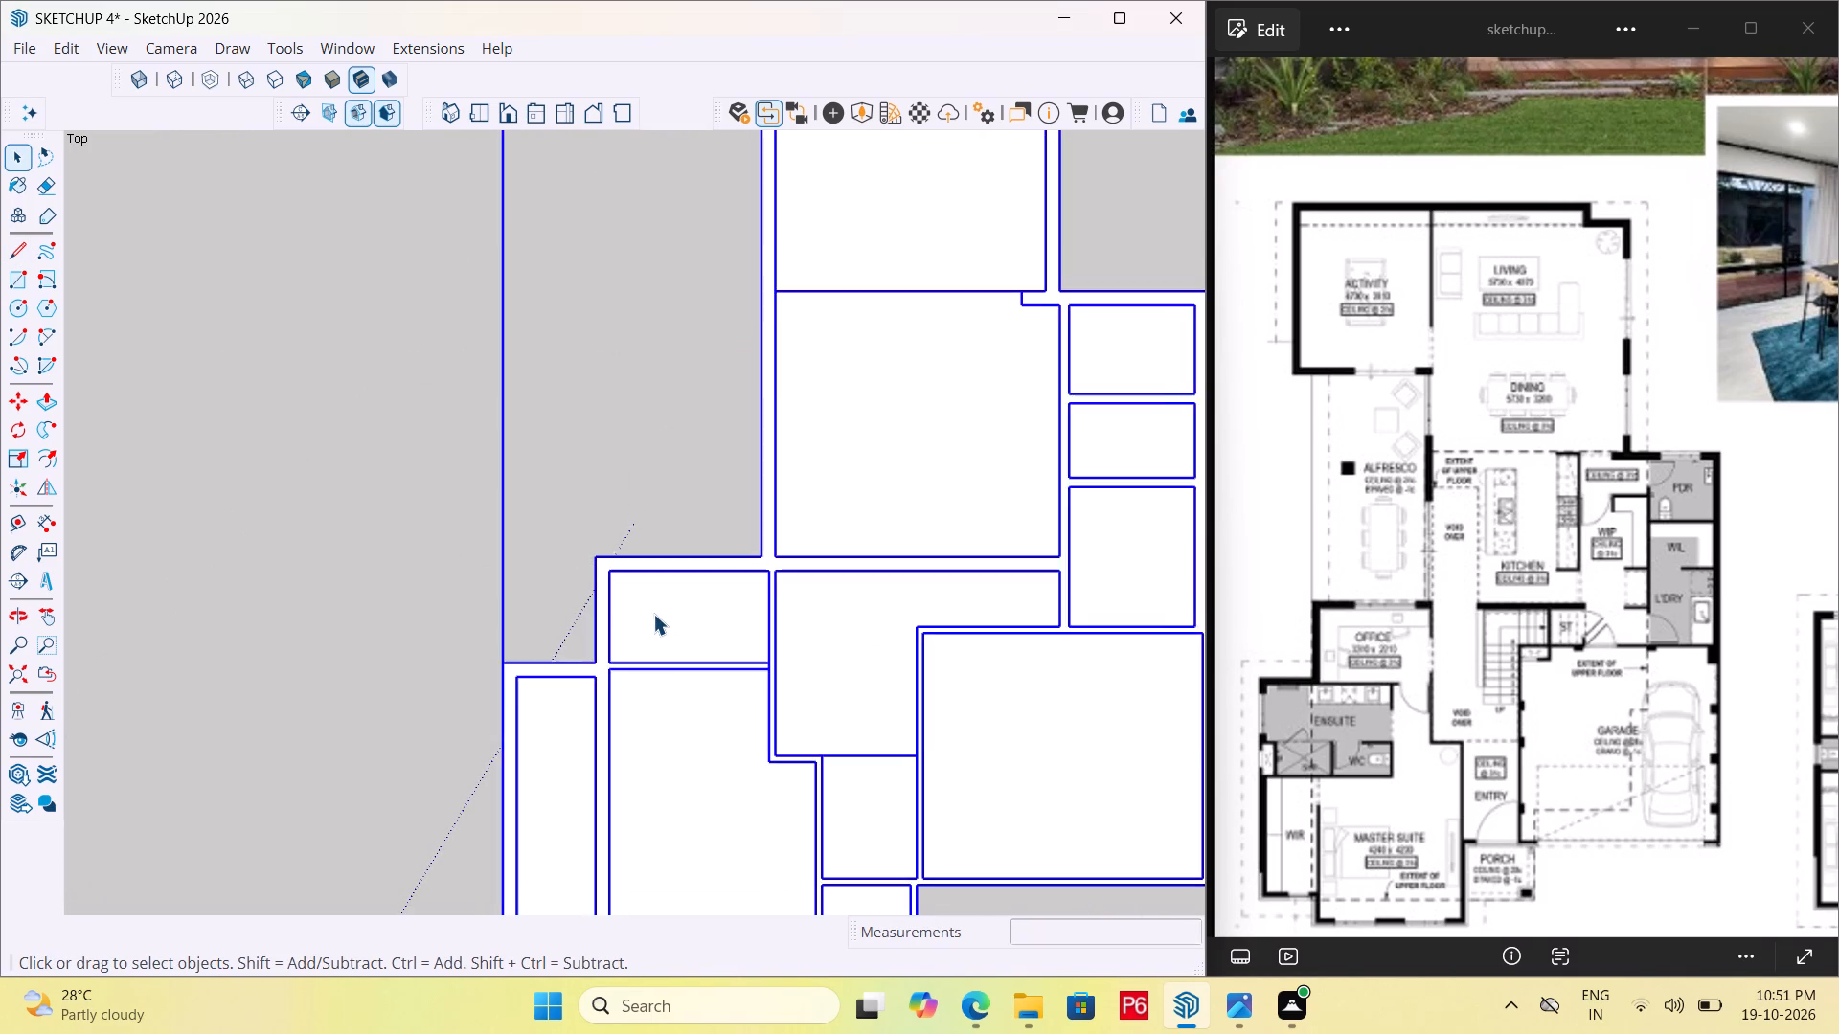
{"action": "double_click", "coordinate": [626, 586]}
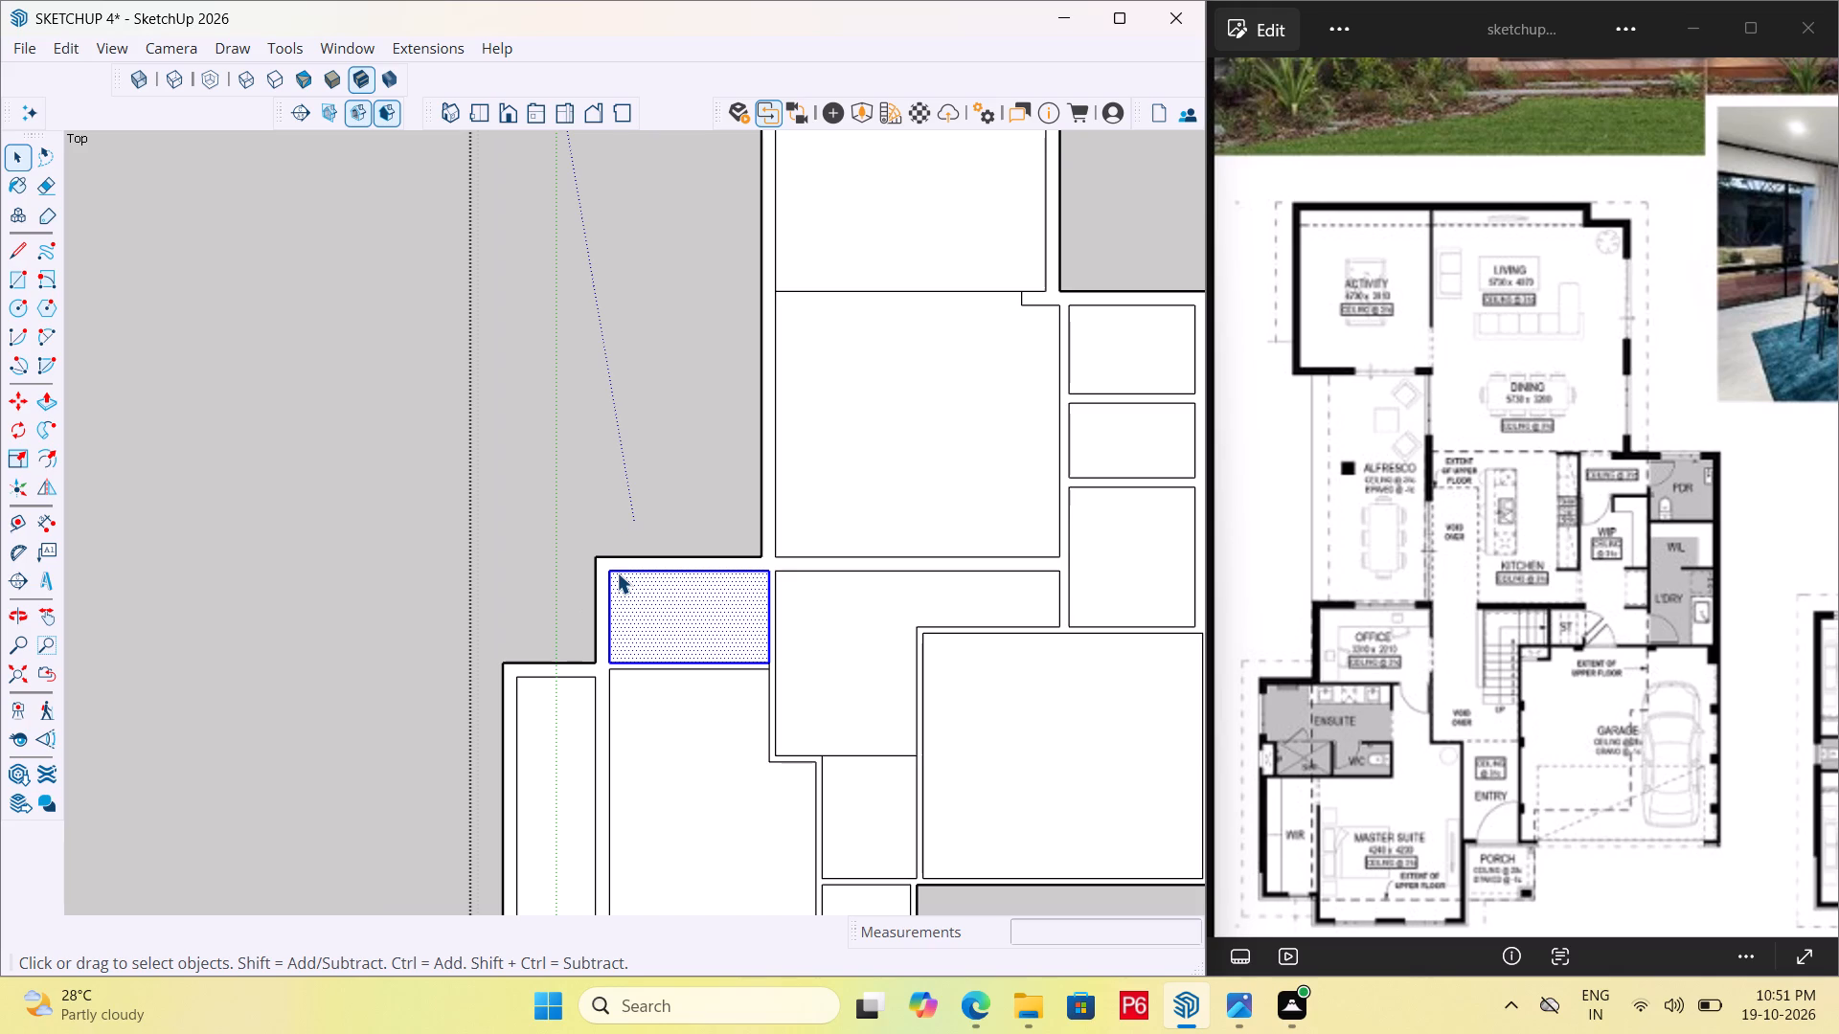
{"action": "key", "text": "l"}
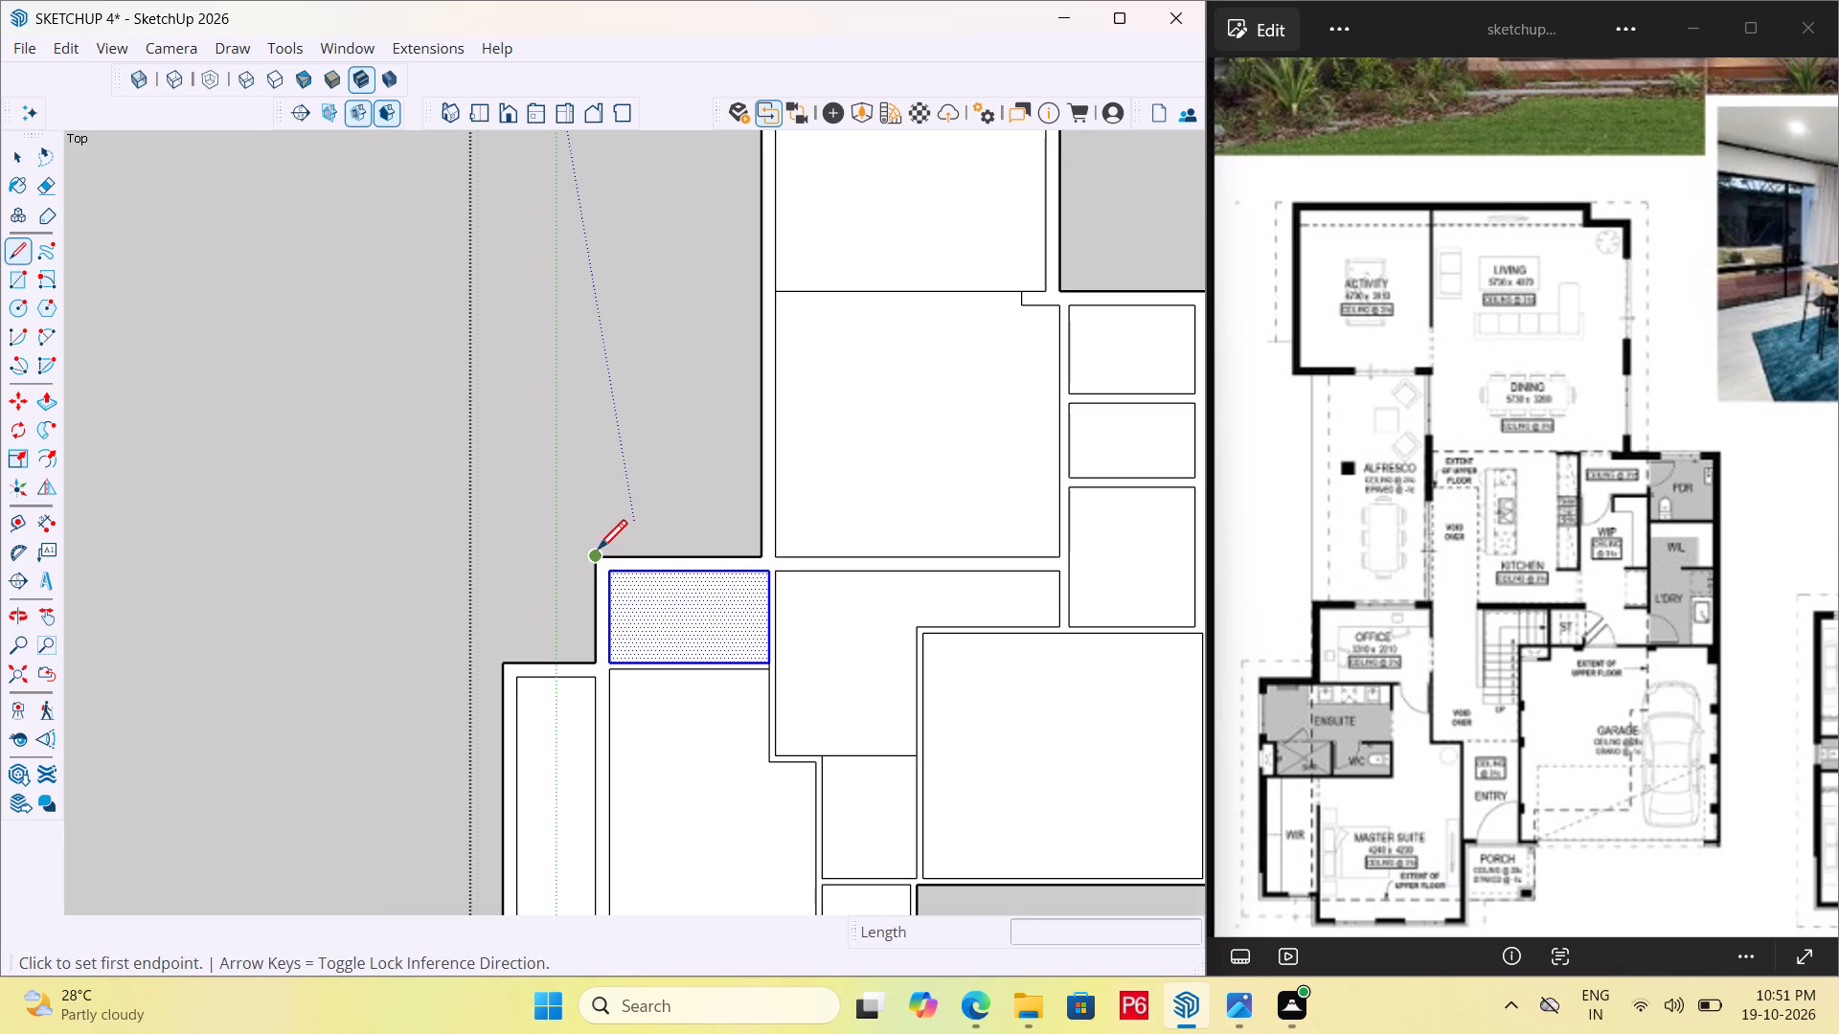
{"action": "left_click_drag", "start_coordinate": [598, 552], "coordinate": [600, 542]}
{"action": "scroll", "coordinate": [616, 330], "scroll_direction": "down", "scroll_amount": 7}
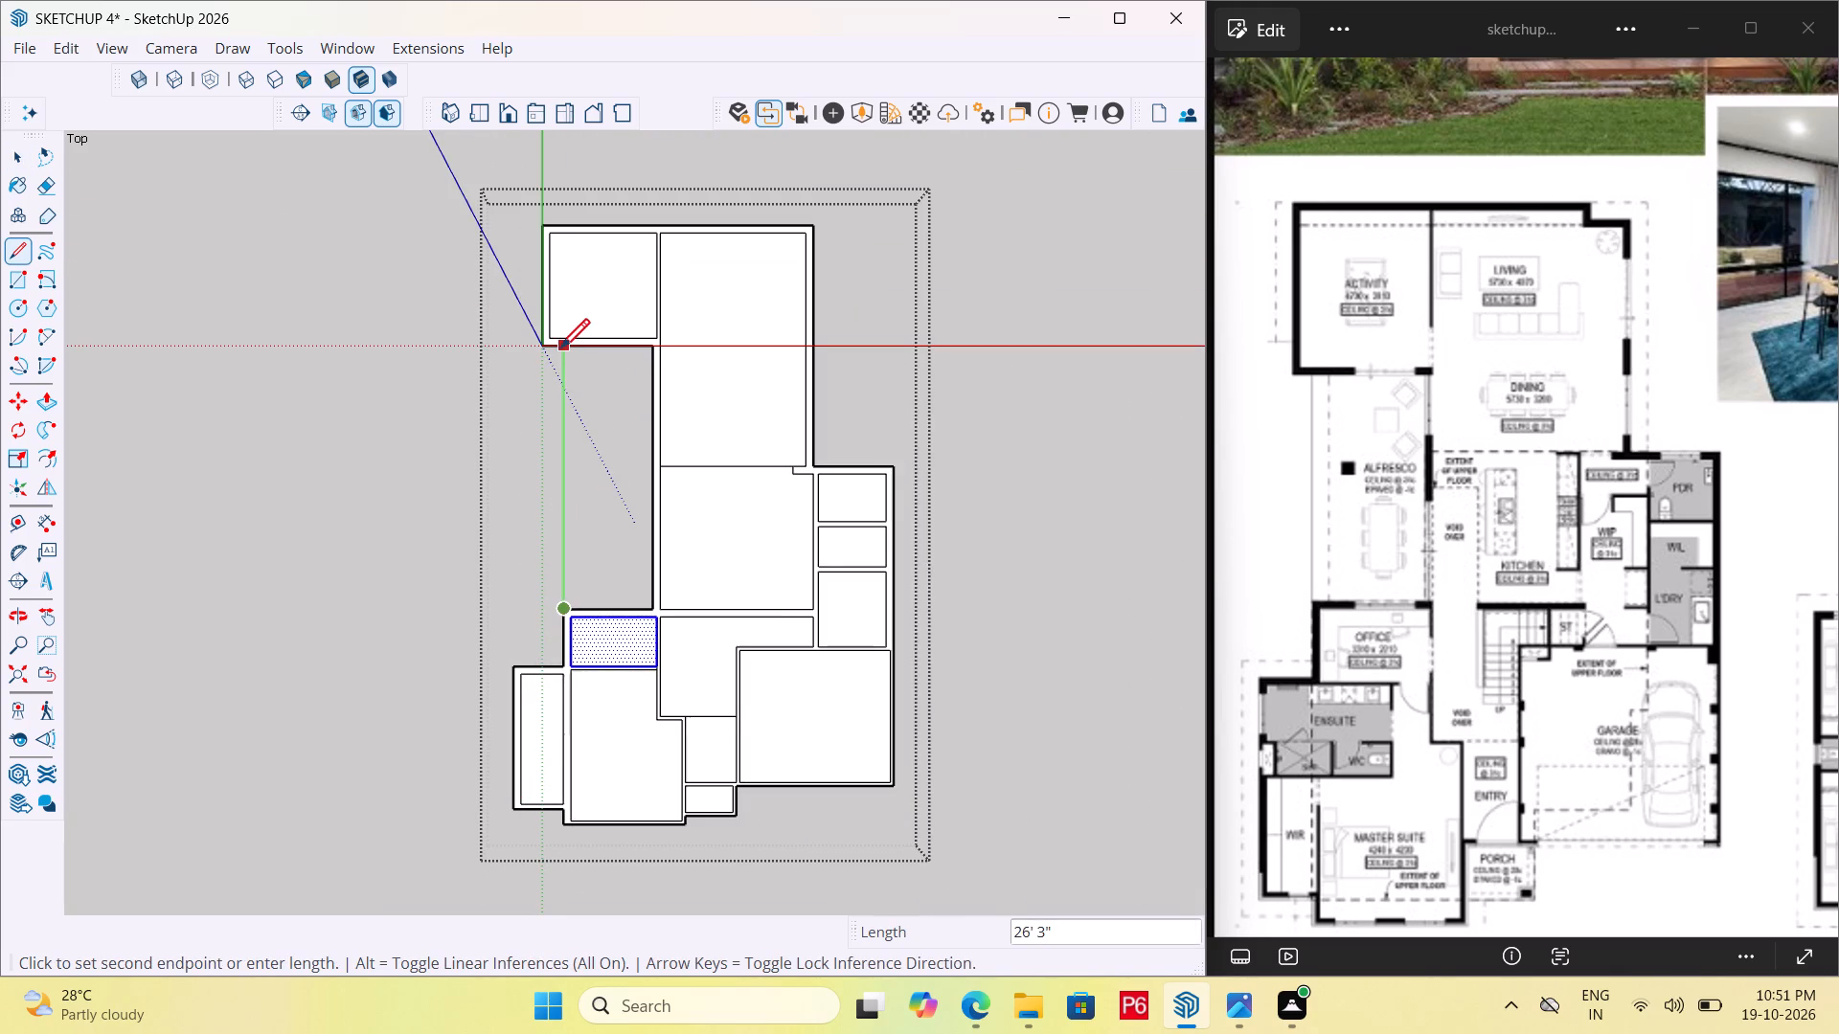
{"action": "left_click", "coordinate": [560, 352]}
{"action": "key", "text": "space"}
{"action": "middle_click_drag", "start_coordinate": [567, 565], "coordinate": [777, 452]}
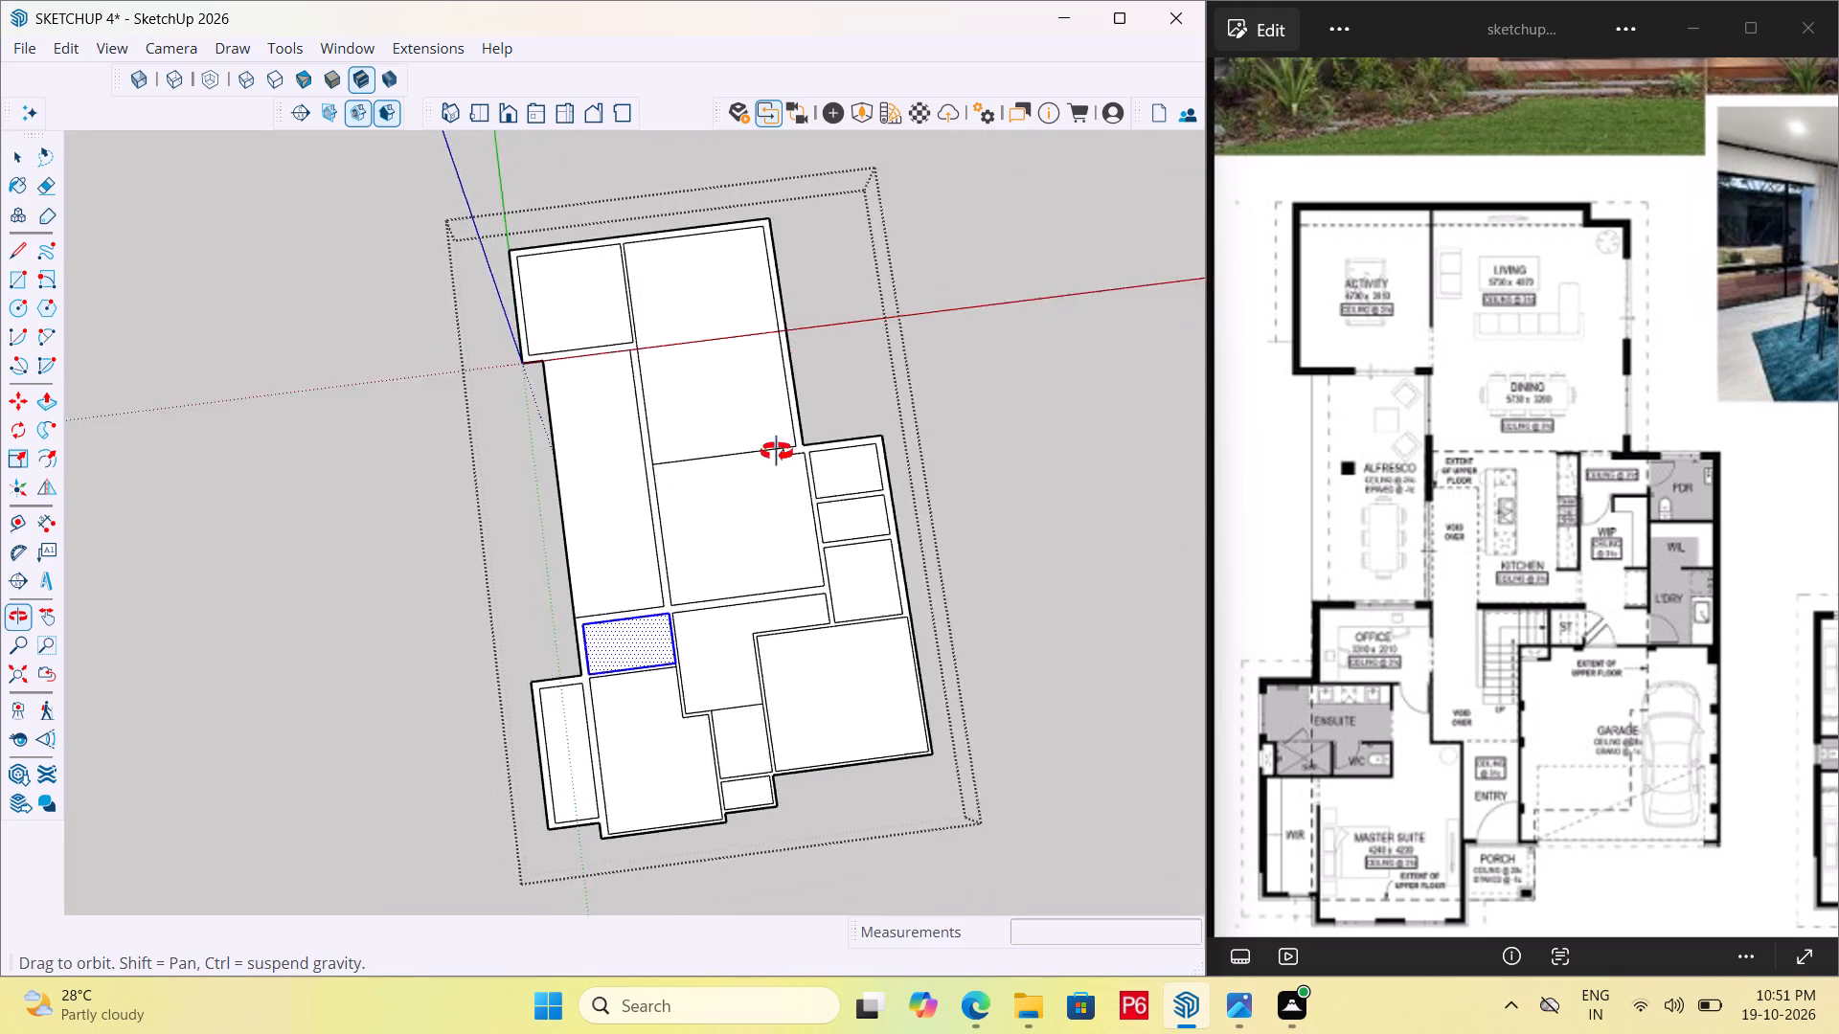
{"action": "middle_click_drag", "start_coordinate": [777, 452], "coordinate": [817, 380]}
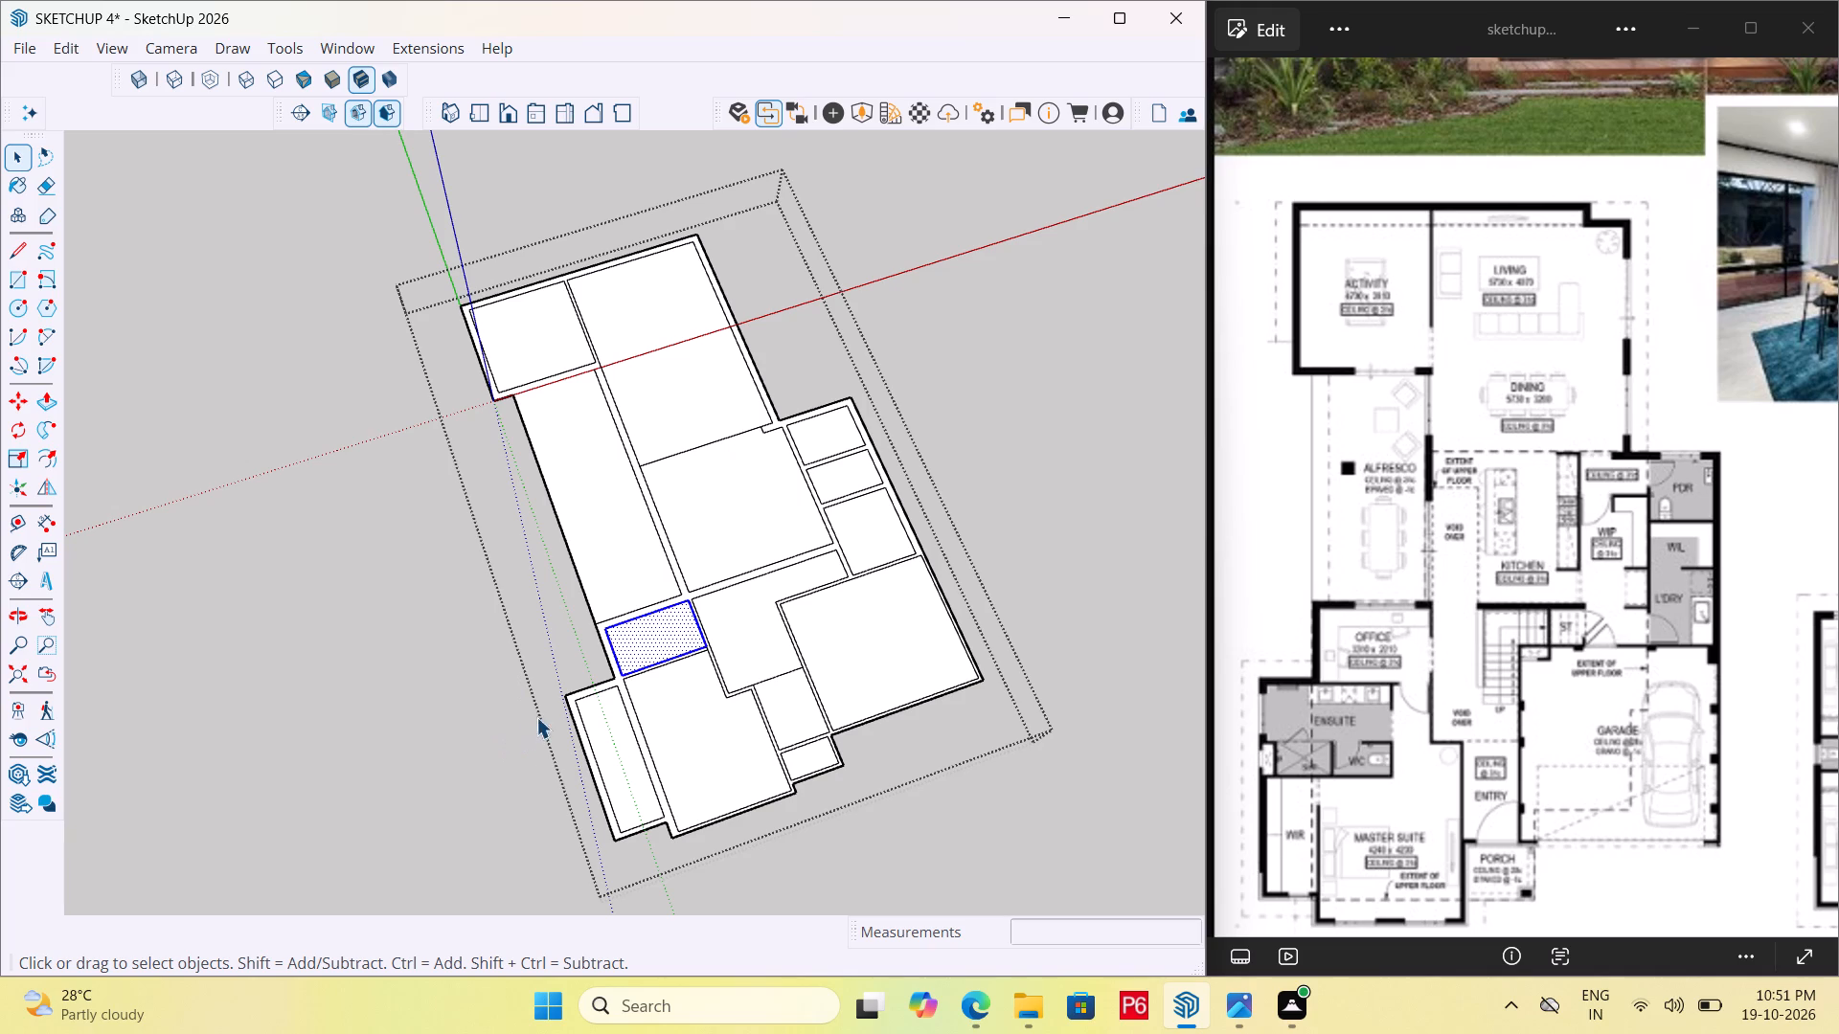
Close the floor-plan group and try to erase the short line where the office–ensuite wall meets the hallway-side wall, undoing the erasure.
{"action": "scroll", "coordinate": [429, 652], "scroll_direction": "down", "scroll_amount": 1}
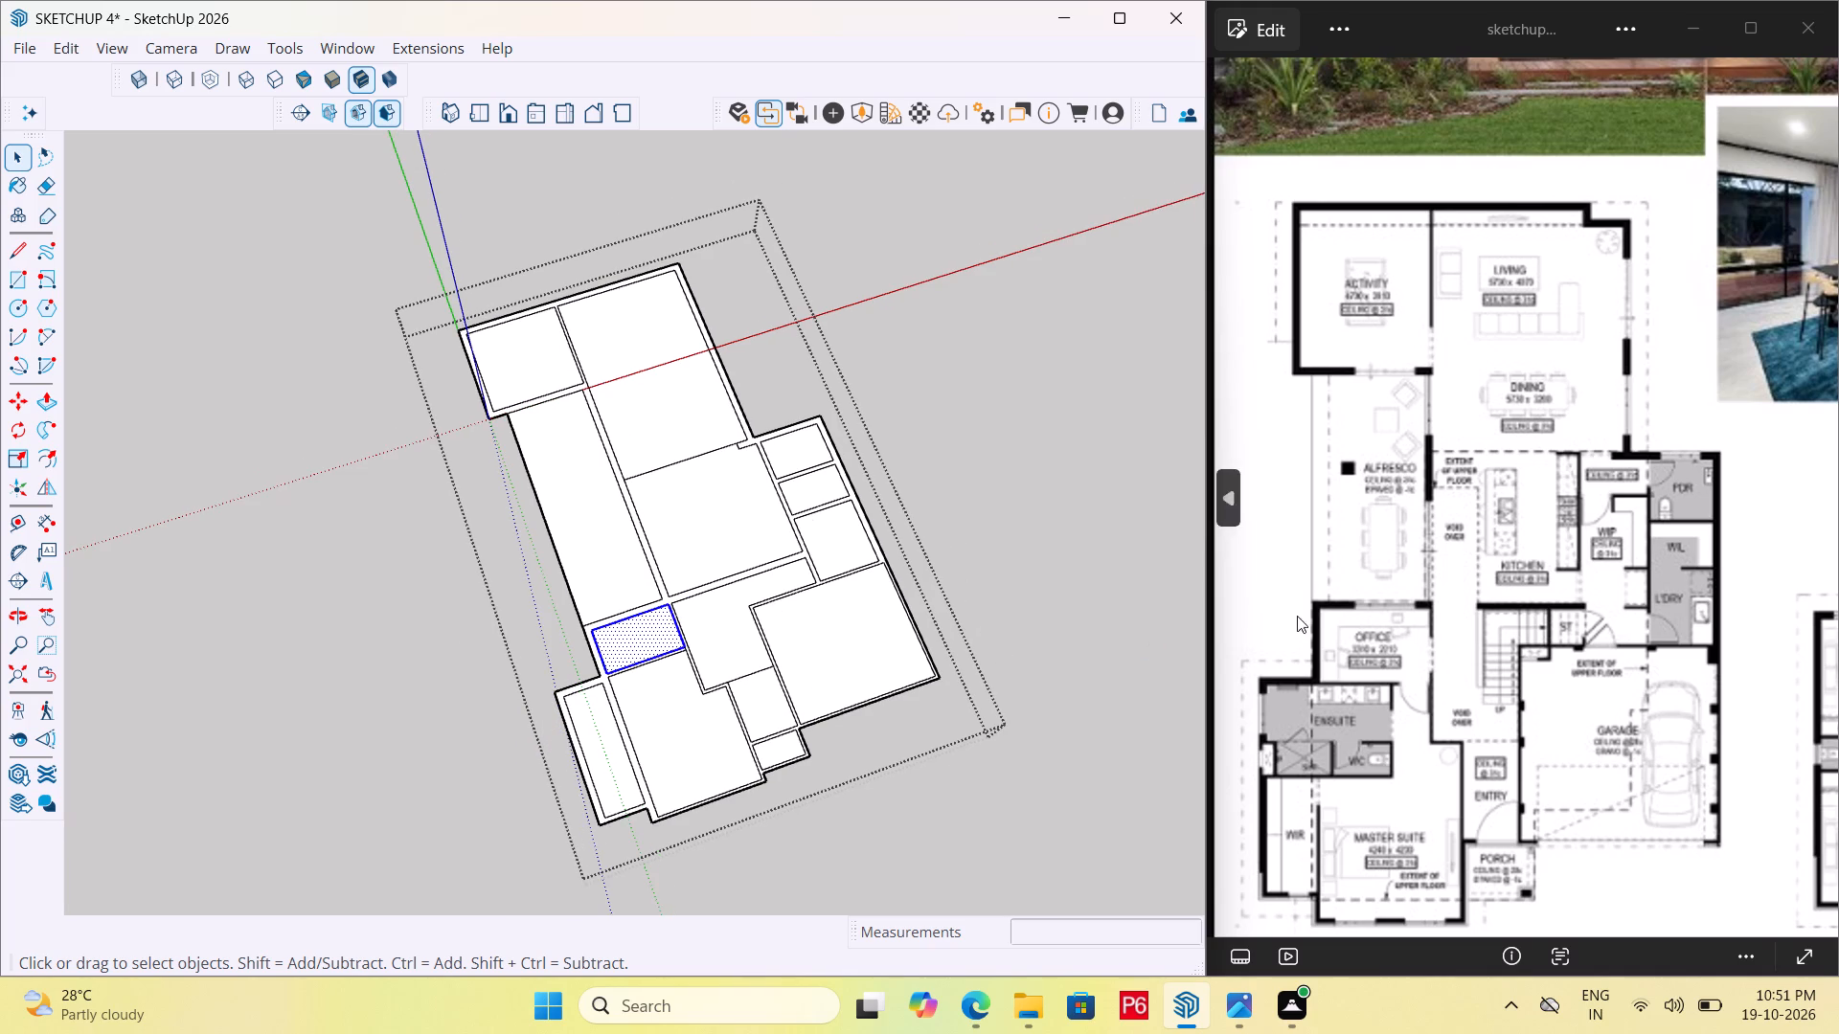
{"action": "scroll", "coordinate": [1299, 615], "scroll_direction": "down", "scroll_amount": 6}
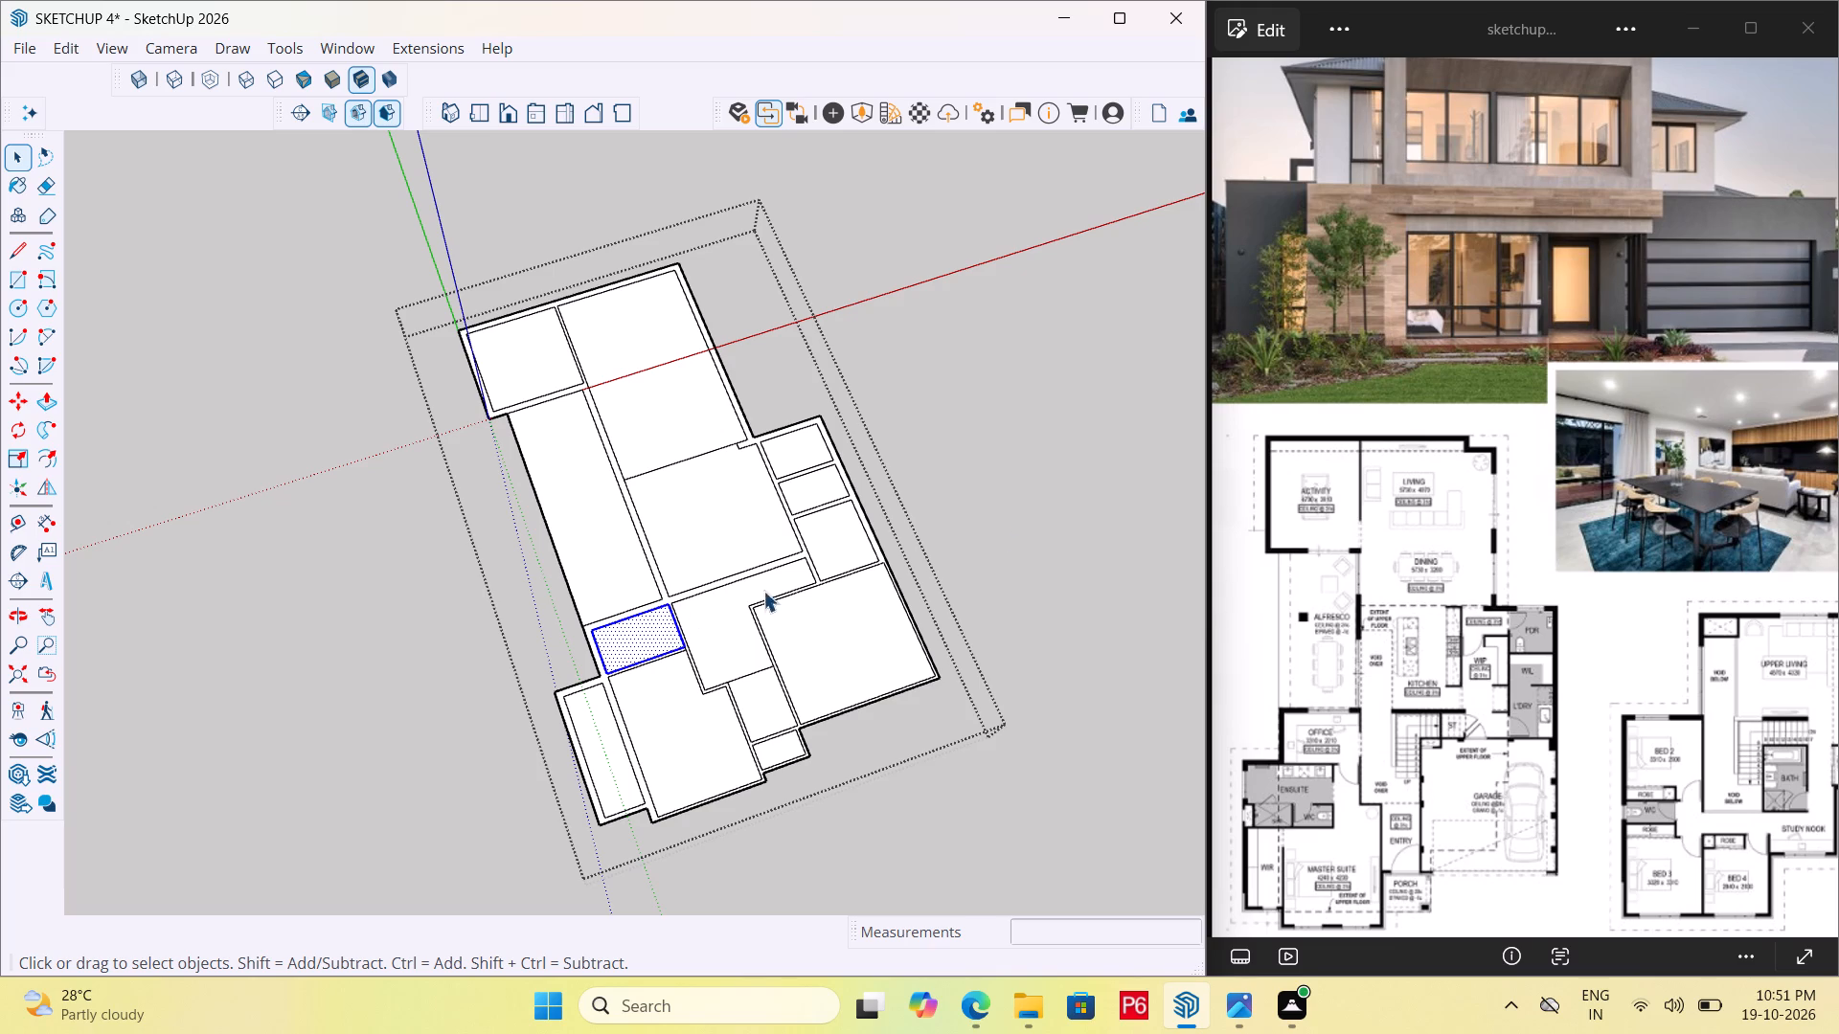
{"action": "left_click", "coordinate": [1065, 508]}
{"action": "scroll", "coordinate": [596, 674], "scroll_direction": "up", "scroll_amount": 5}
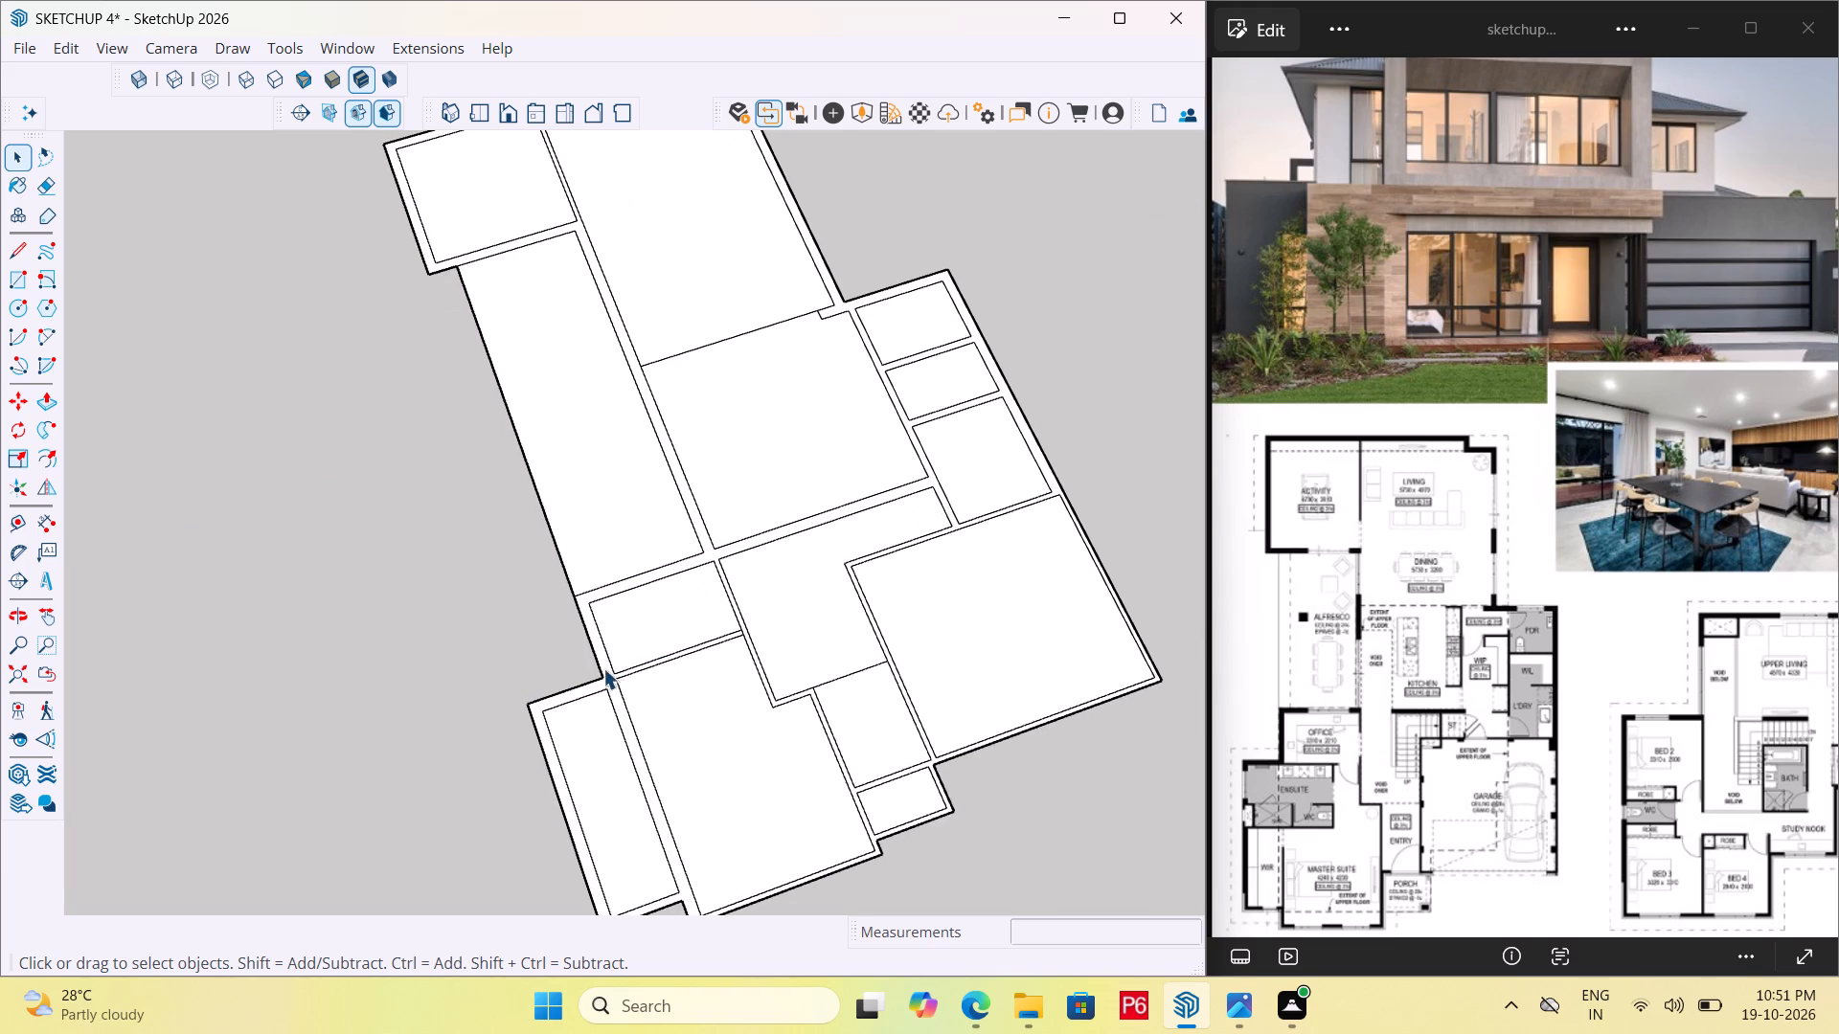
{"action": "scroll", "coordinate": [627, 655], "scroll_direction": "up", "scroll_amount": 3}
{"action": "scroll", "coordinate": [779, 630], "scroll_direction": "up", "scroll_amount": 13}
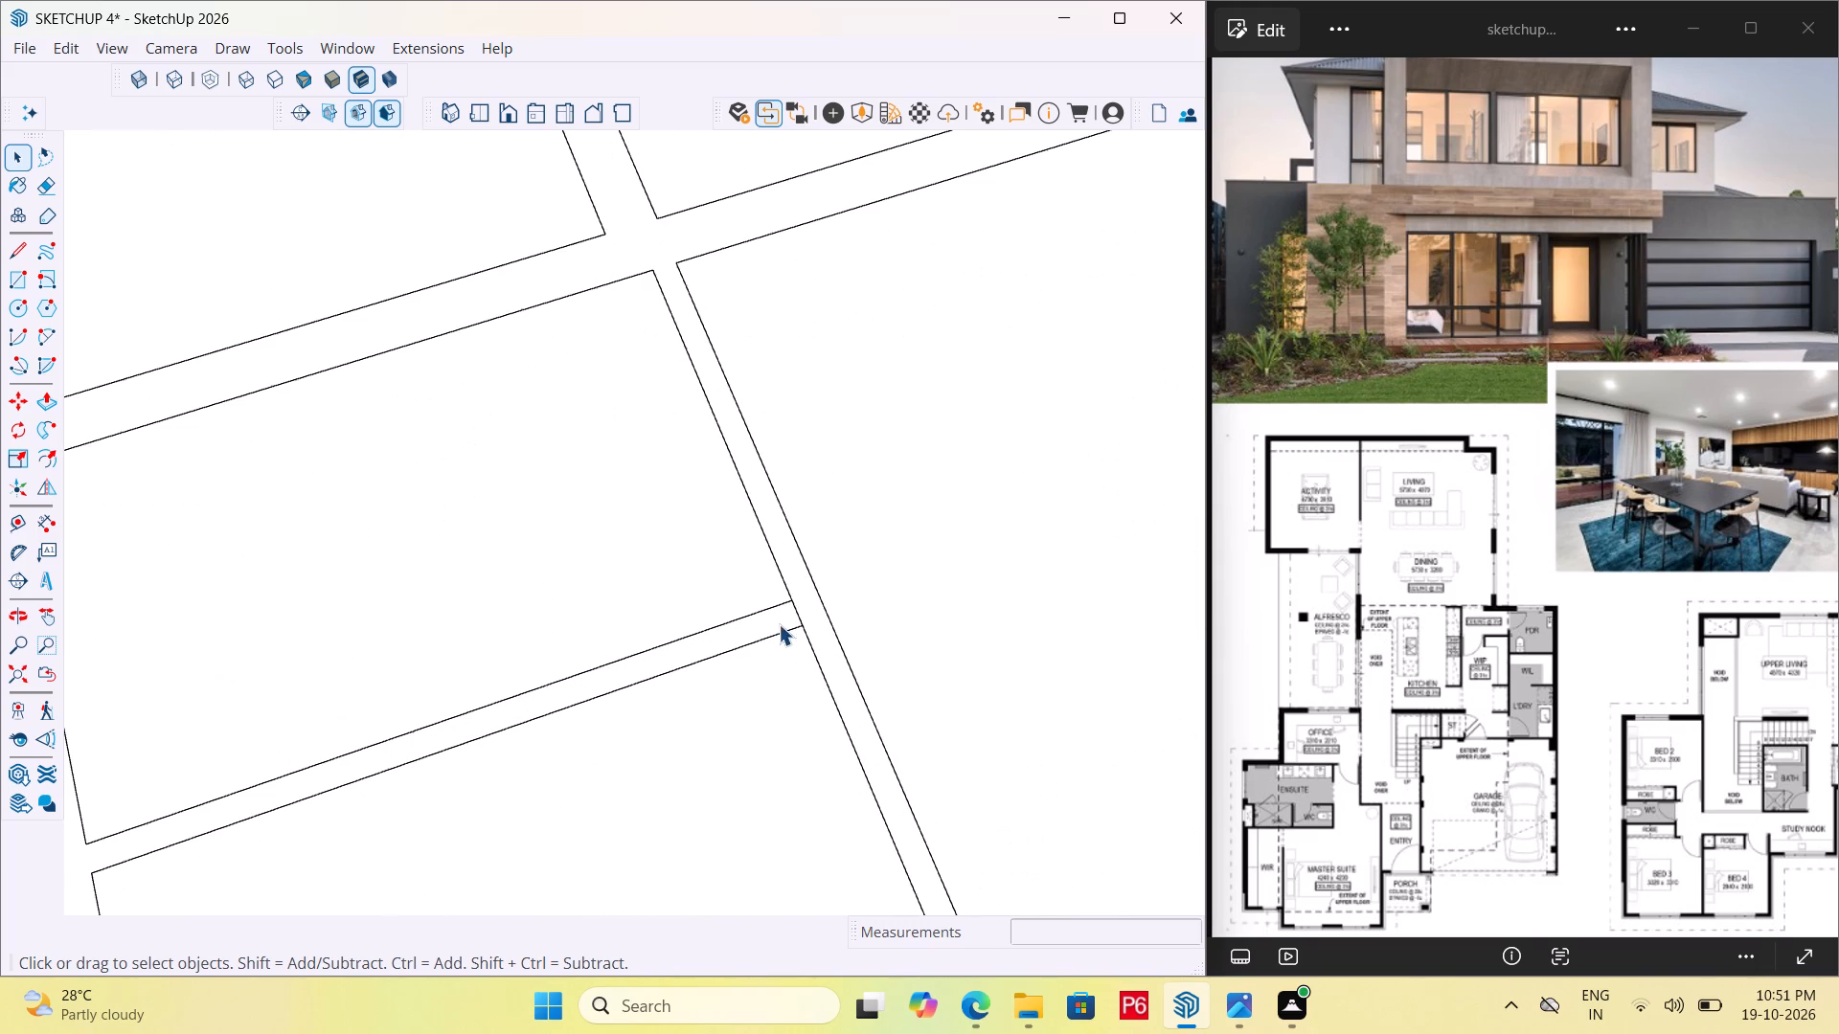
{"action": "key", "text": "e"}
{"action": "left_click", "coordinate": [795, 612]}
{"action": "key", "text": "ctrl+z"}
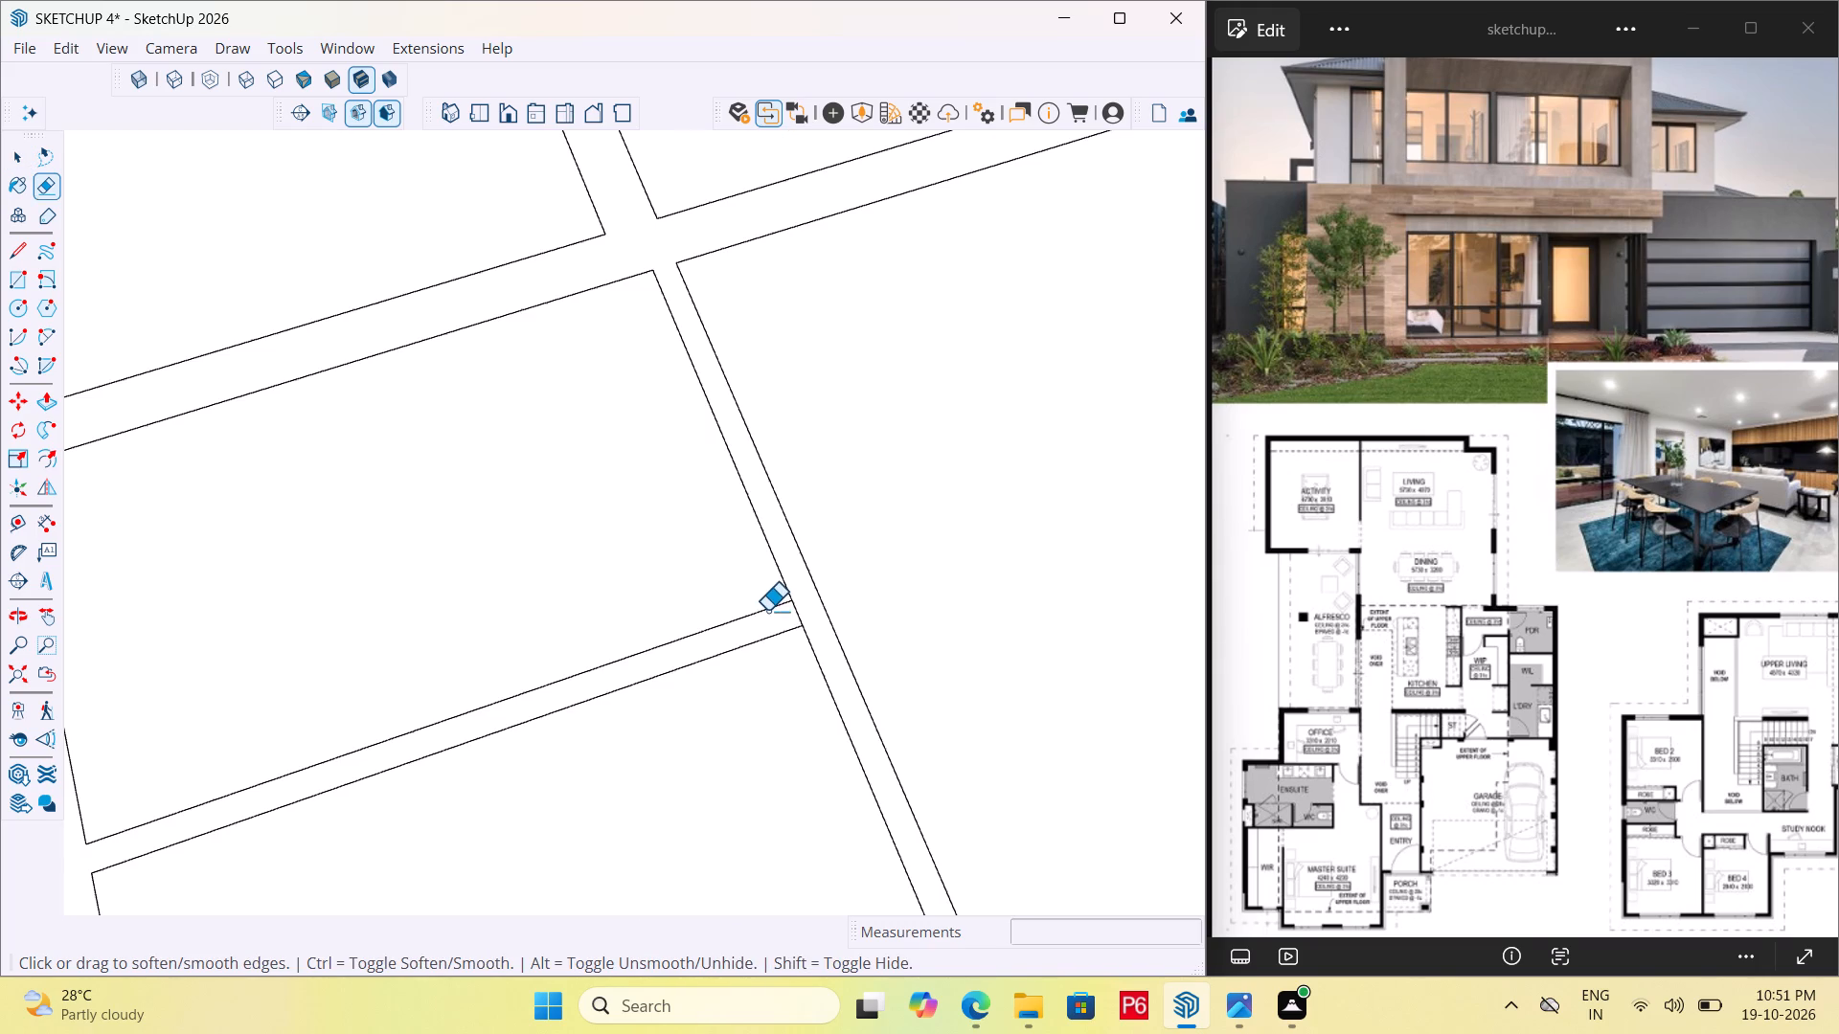
Reopen the floor-plan group and erase the short line across the junction of the office–ensuite wall and the hallway-side wall.
{"action": "key", "text": "space"}
{"action": "double_click", "coordinate": [759, 592]}
{"action": "left_click", "coordinate": [757, 573]}
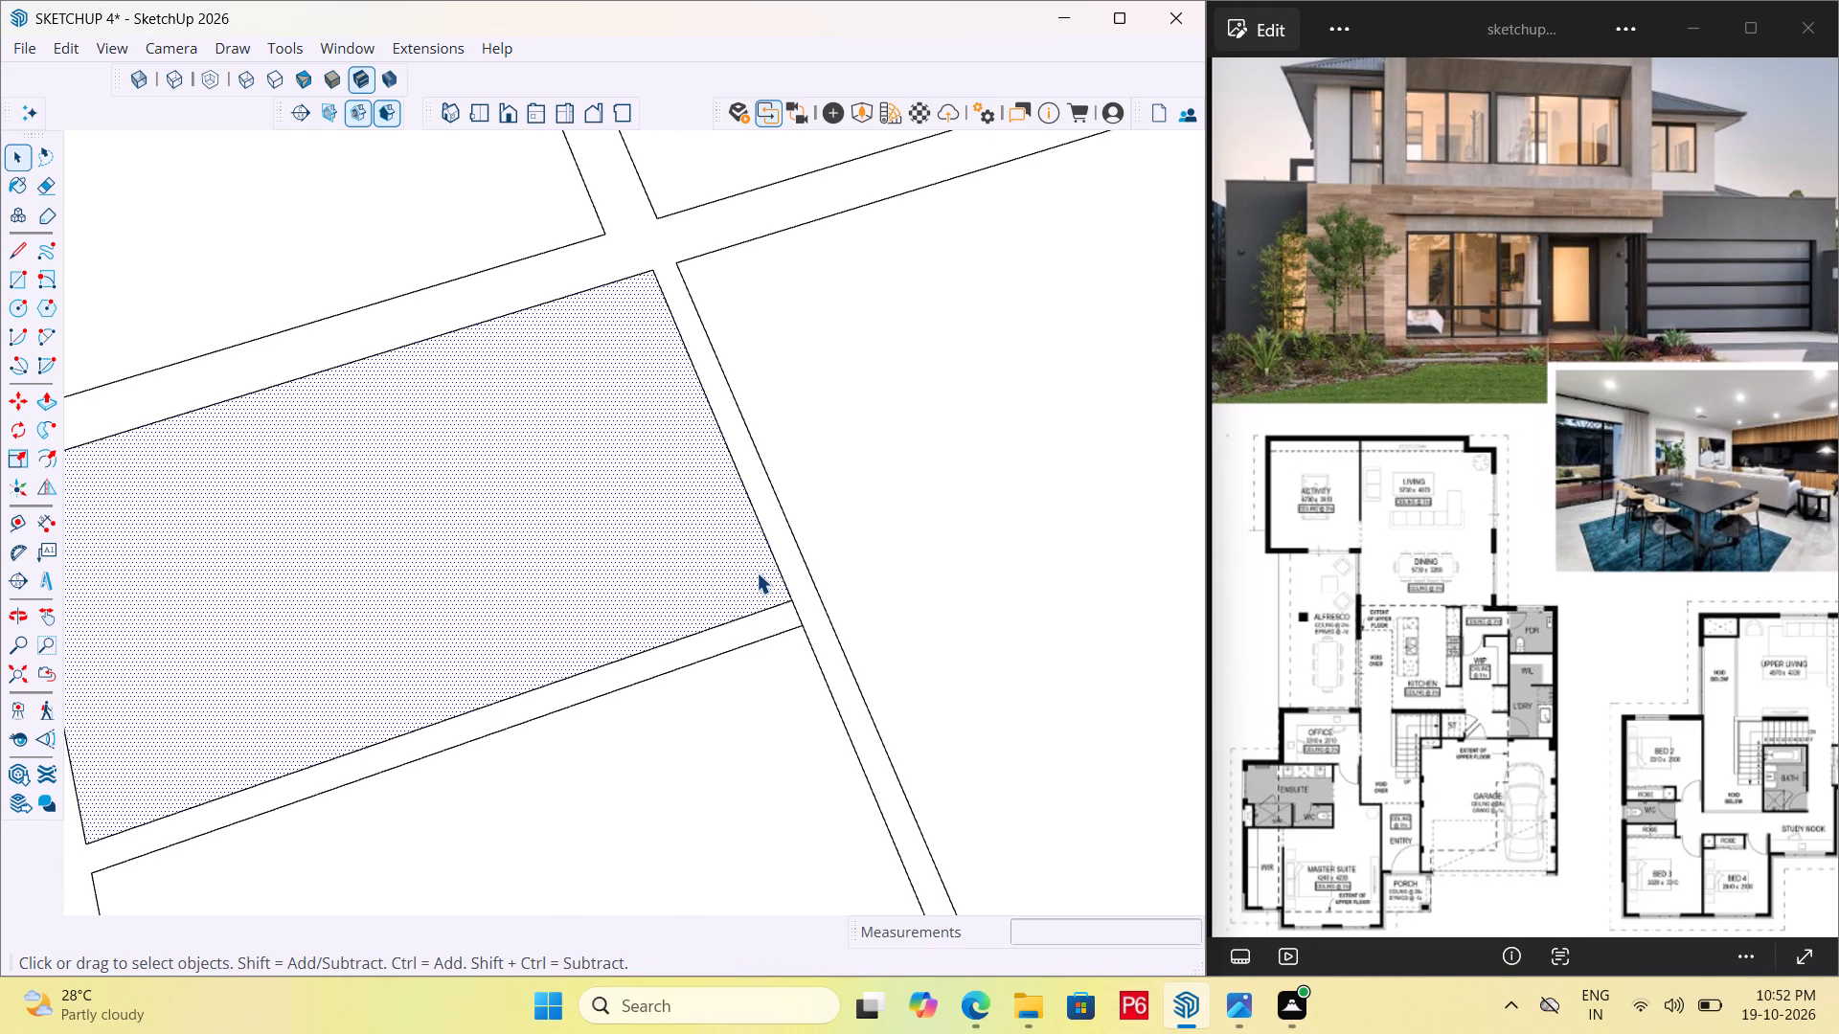
{"action": "key", "text": "e"}
{"action": "left_click_drag", "start_coordinate": [790, 614], "coordinate": [806, 607]}
{"action": "scroll", "coordinate": [755, 595], "scroll_direction": "down", "scroll_amount": 6}
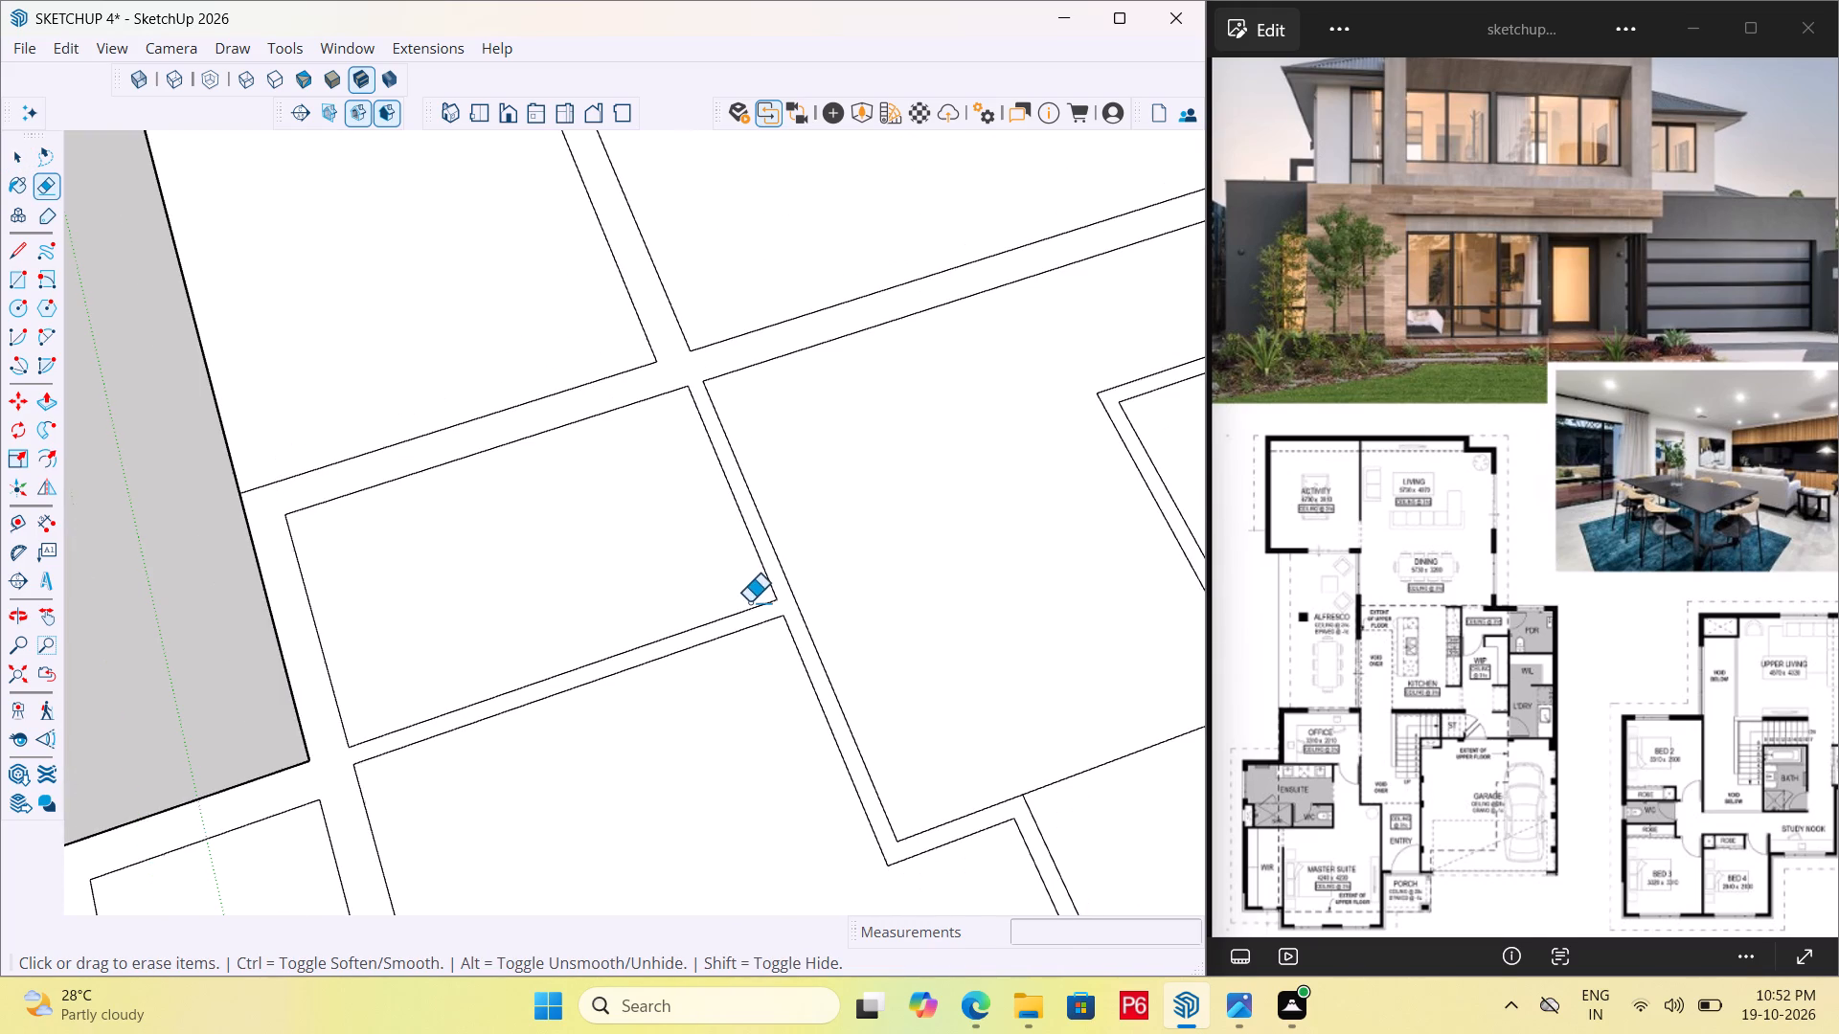
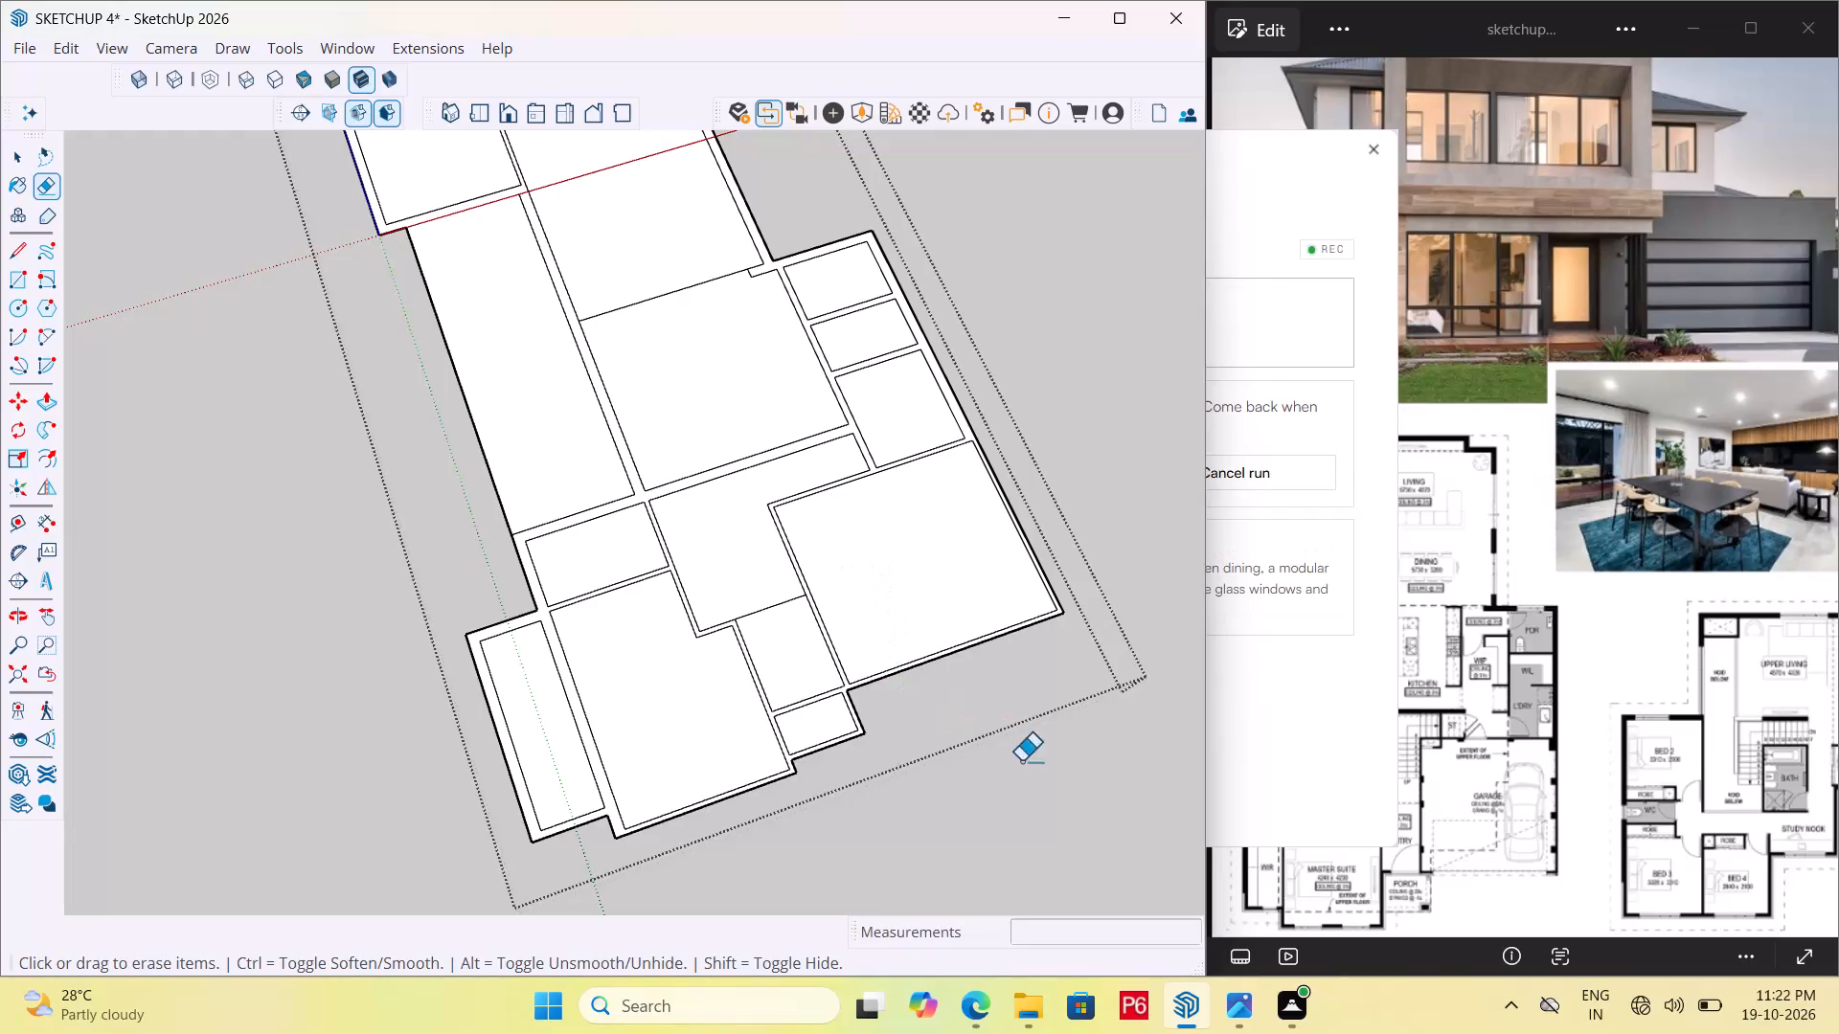
Save the house model with the cleaned-up wall junction.
{"action": "left_click", "coordinate": [1049, 814]}
{"action": "scroll", "coordinate": [488, 712], "scroll_direction": "up", "scroll_amount": 11}
{"action": "scroll", "coordinate": [593, 658], "scroll_direction": "down", "scroll_amount": 5}
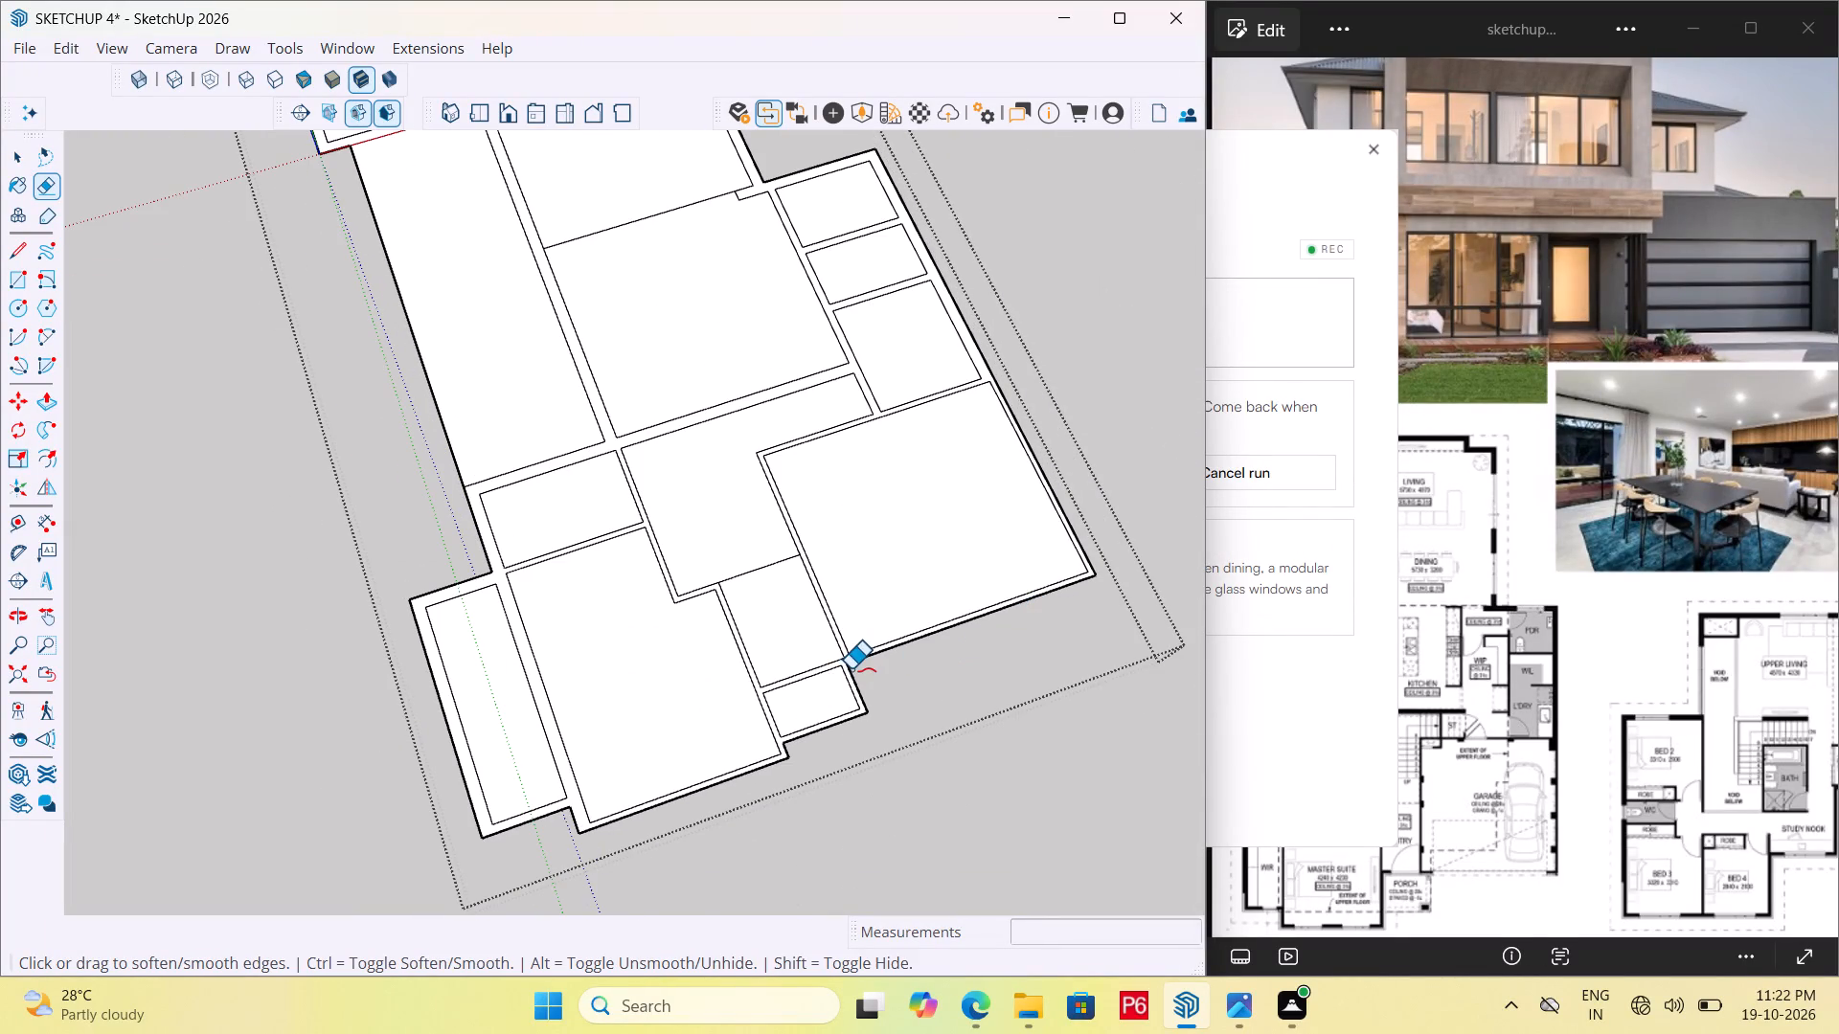
{"action": "key", "text": "ctrl+s"}
{"action": "key", "text": "ctrl+s"}
{"action": "key", "text": "ctrl+s"}
{"action": "key", "text": "ctrl+s"}
{"action": "key", "text": "ctrl+s"}
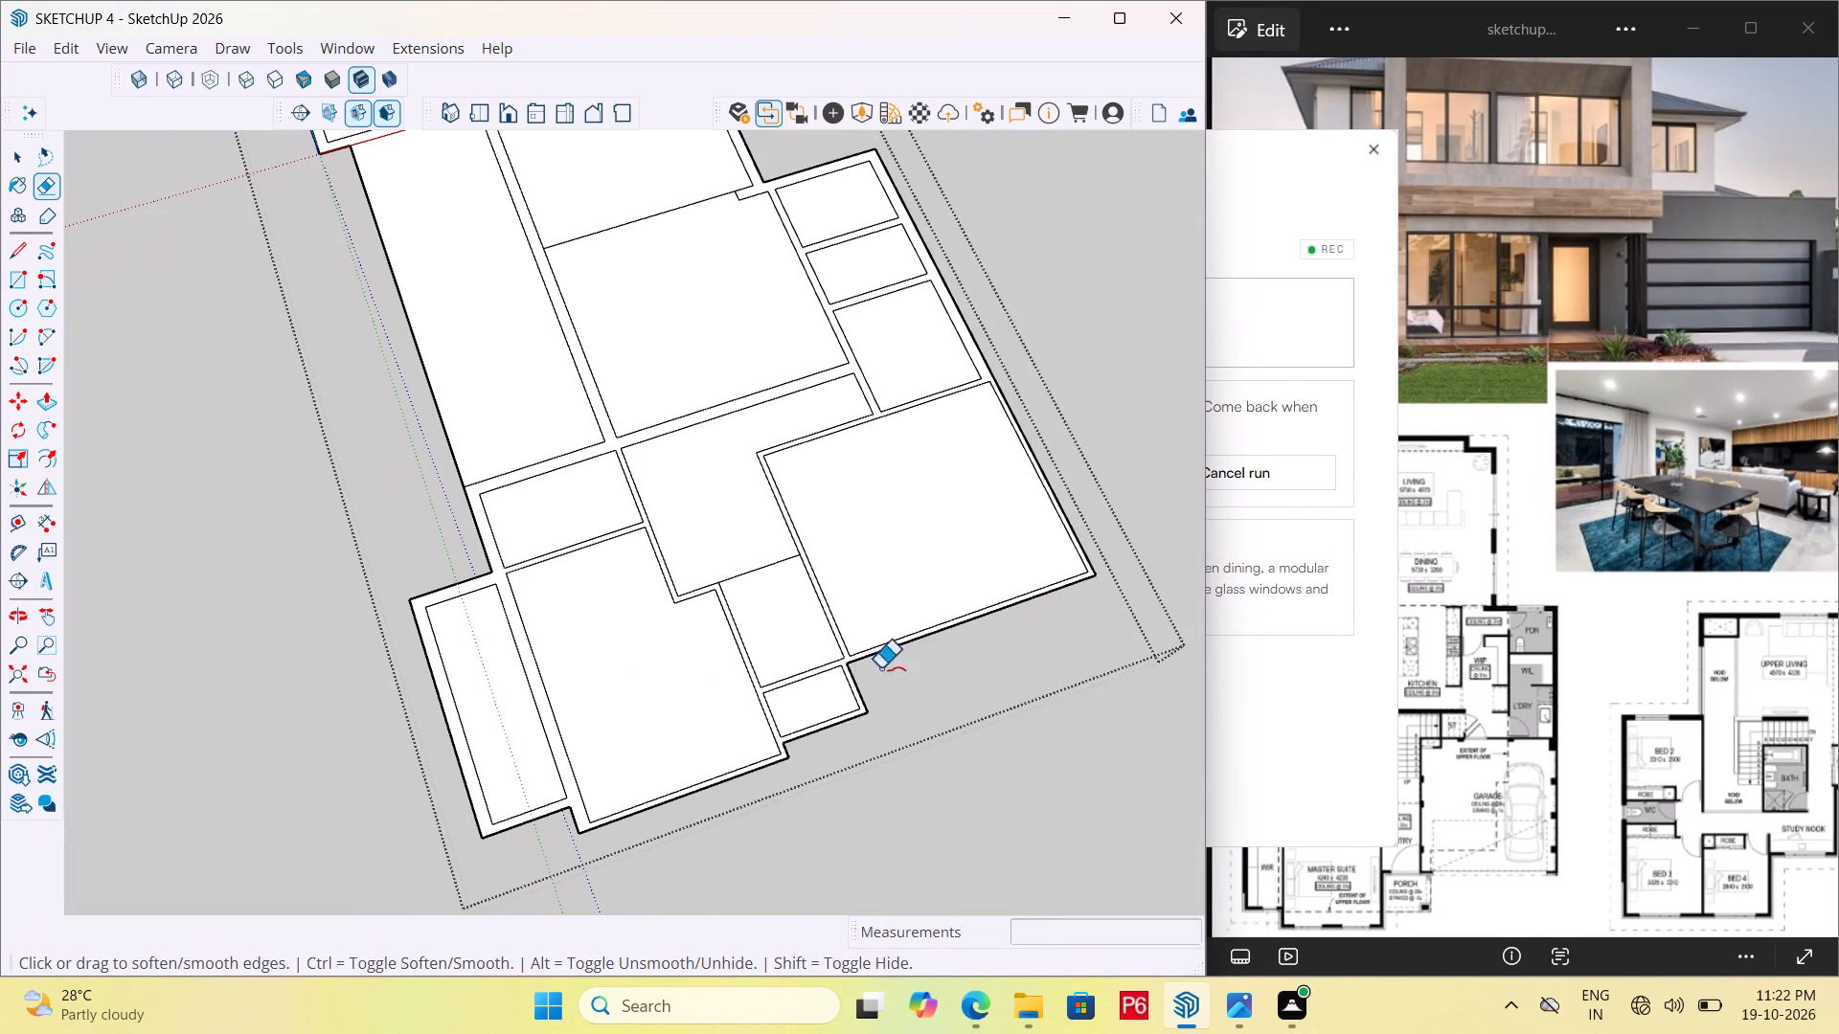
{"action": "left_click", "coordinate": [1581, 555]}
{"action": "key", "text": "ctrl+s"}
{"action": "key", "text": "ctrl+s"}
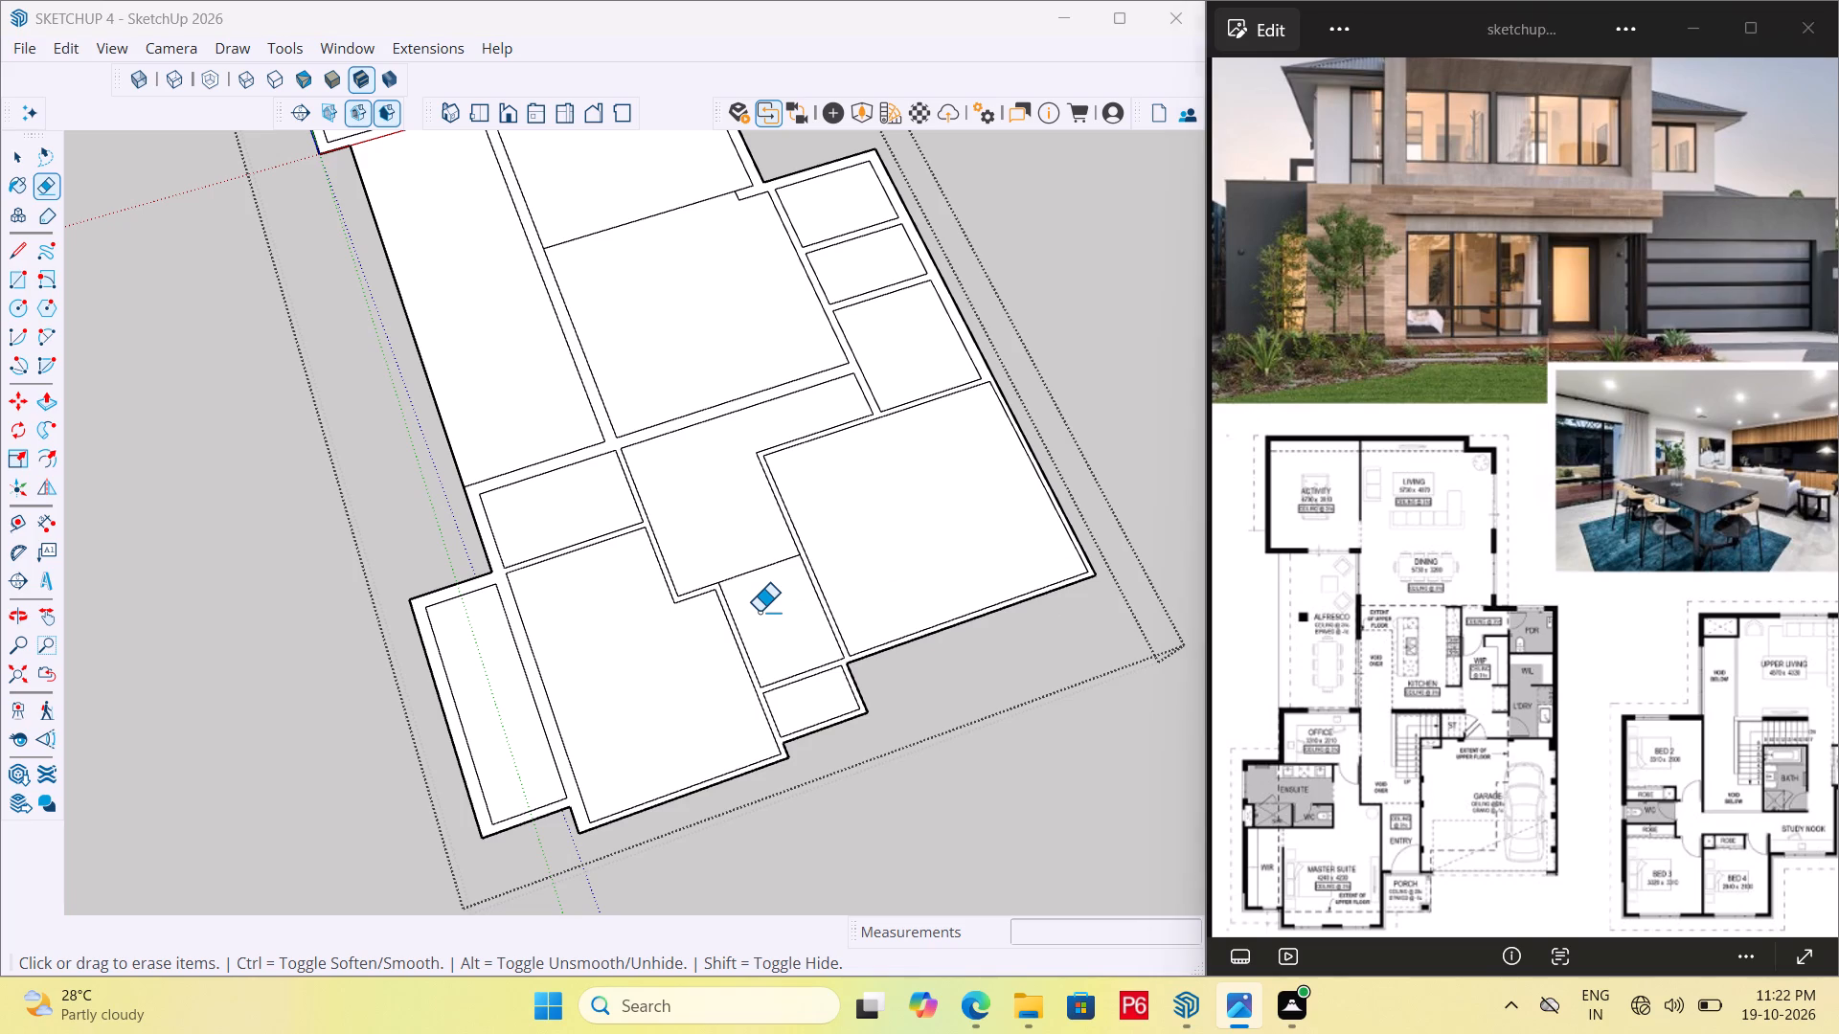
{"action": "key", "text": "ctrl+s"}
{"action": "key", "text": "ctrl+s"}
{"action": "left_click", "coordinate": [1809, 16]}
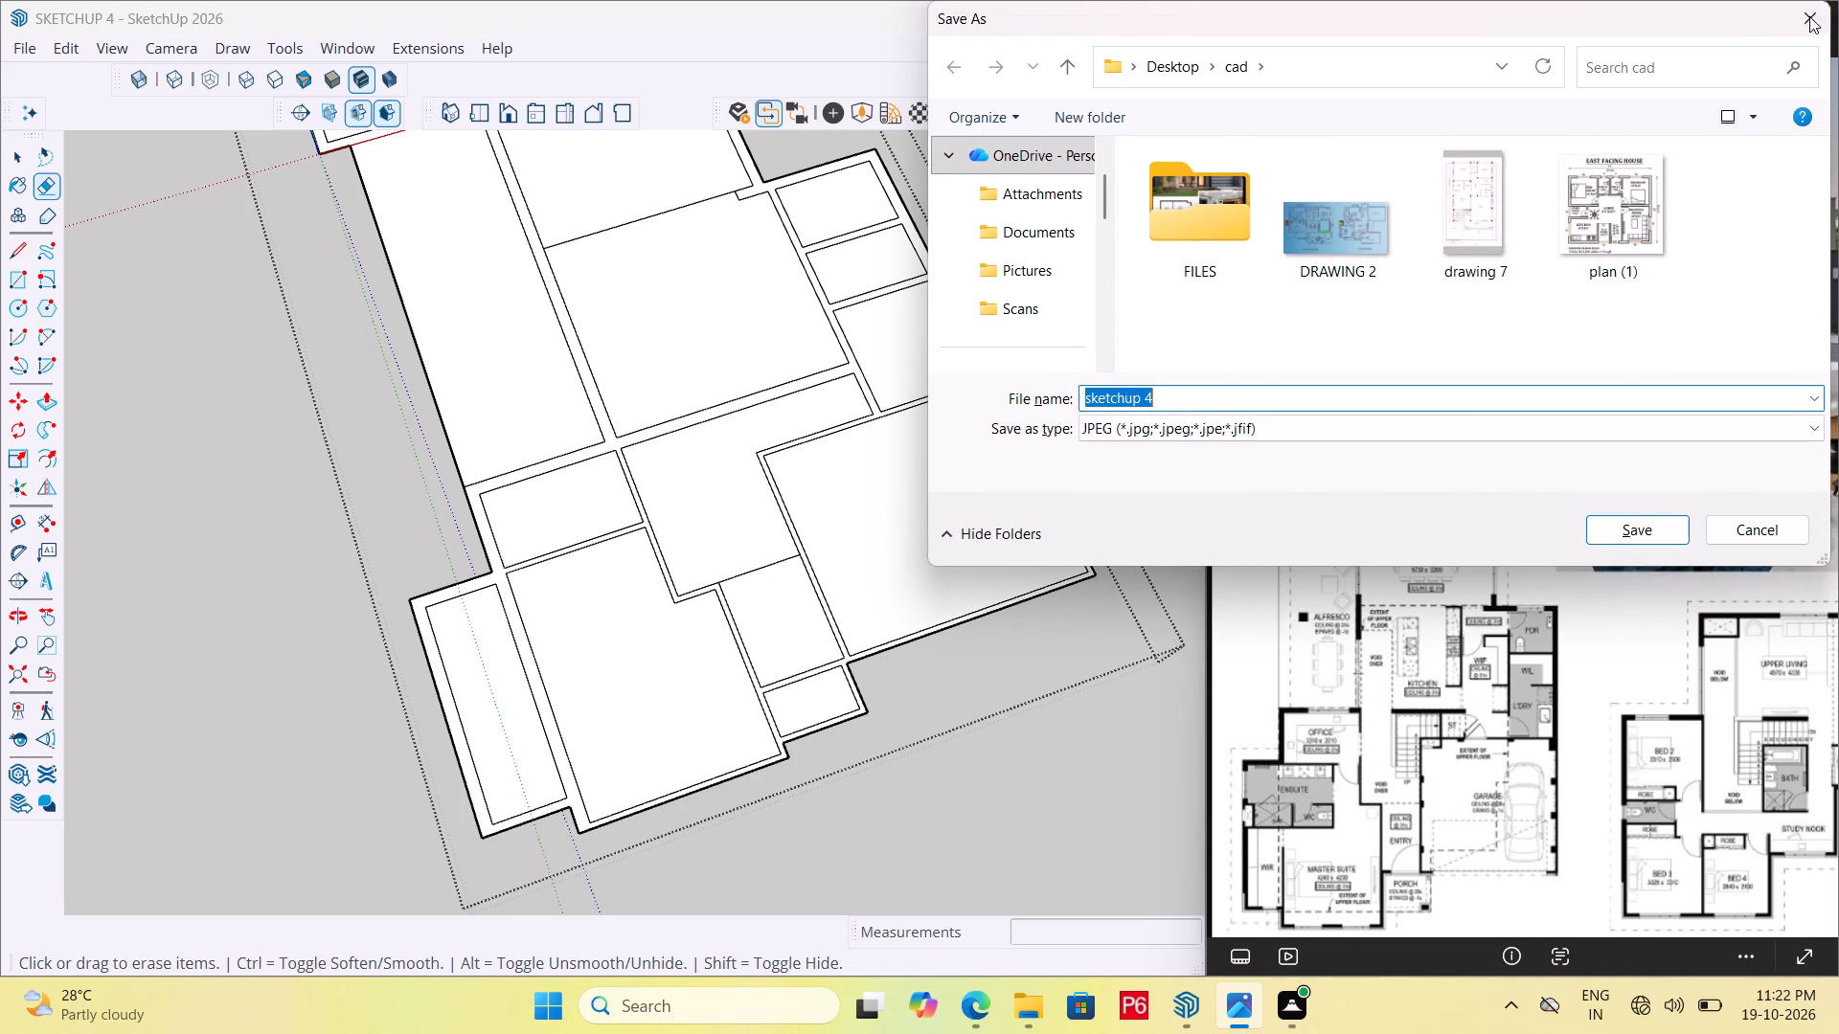
Return to the SketchUp model and save it again.
{"action": "left_click", "coordinate": [1046, 641]}
{"action": "key", "text": "ctrl+s"}
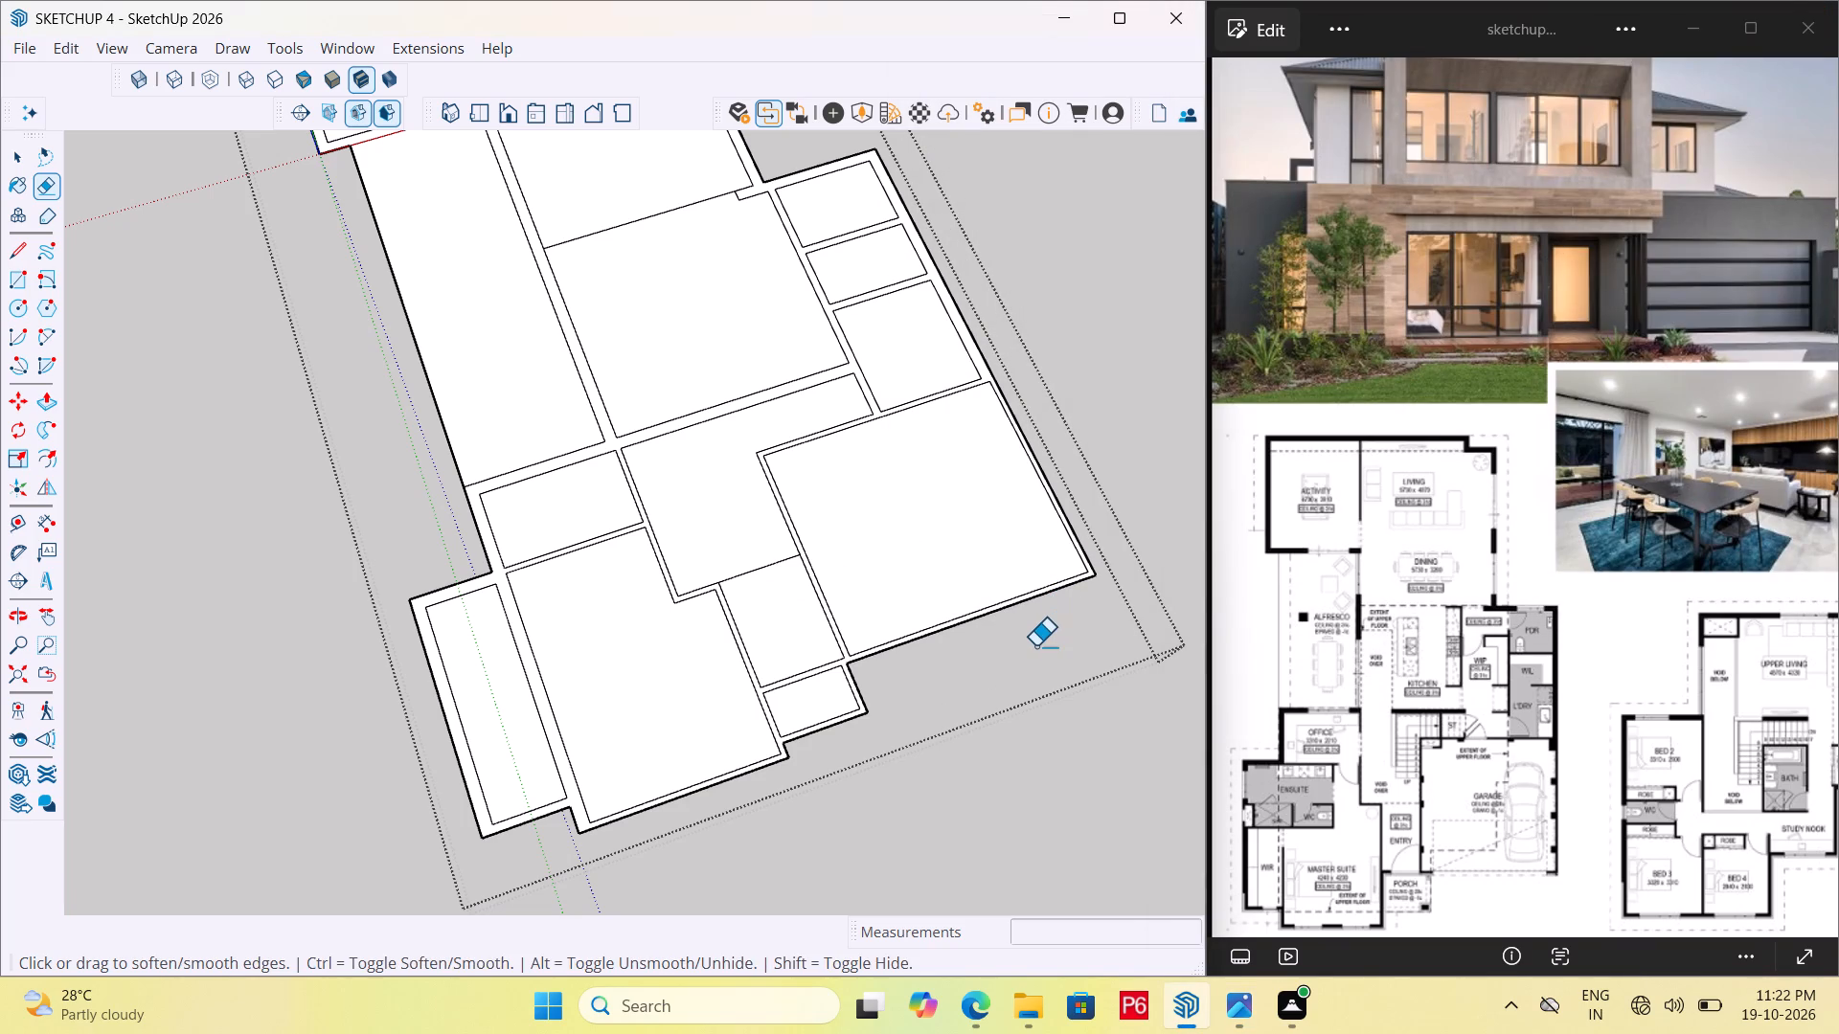
{"action": "key", "text": "ctrl+s"}
{"action": "key", "text": "ctrl+s"}
{"action": "key", "text": "ctrl+s"}
{"action": "key", "text": "ctrl+s"}
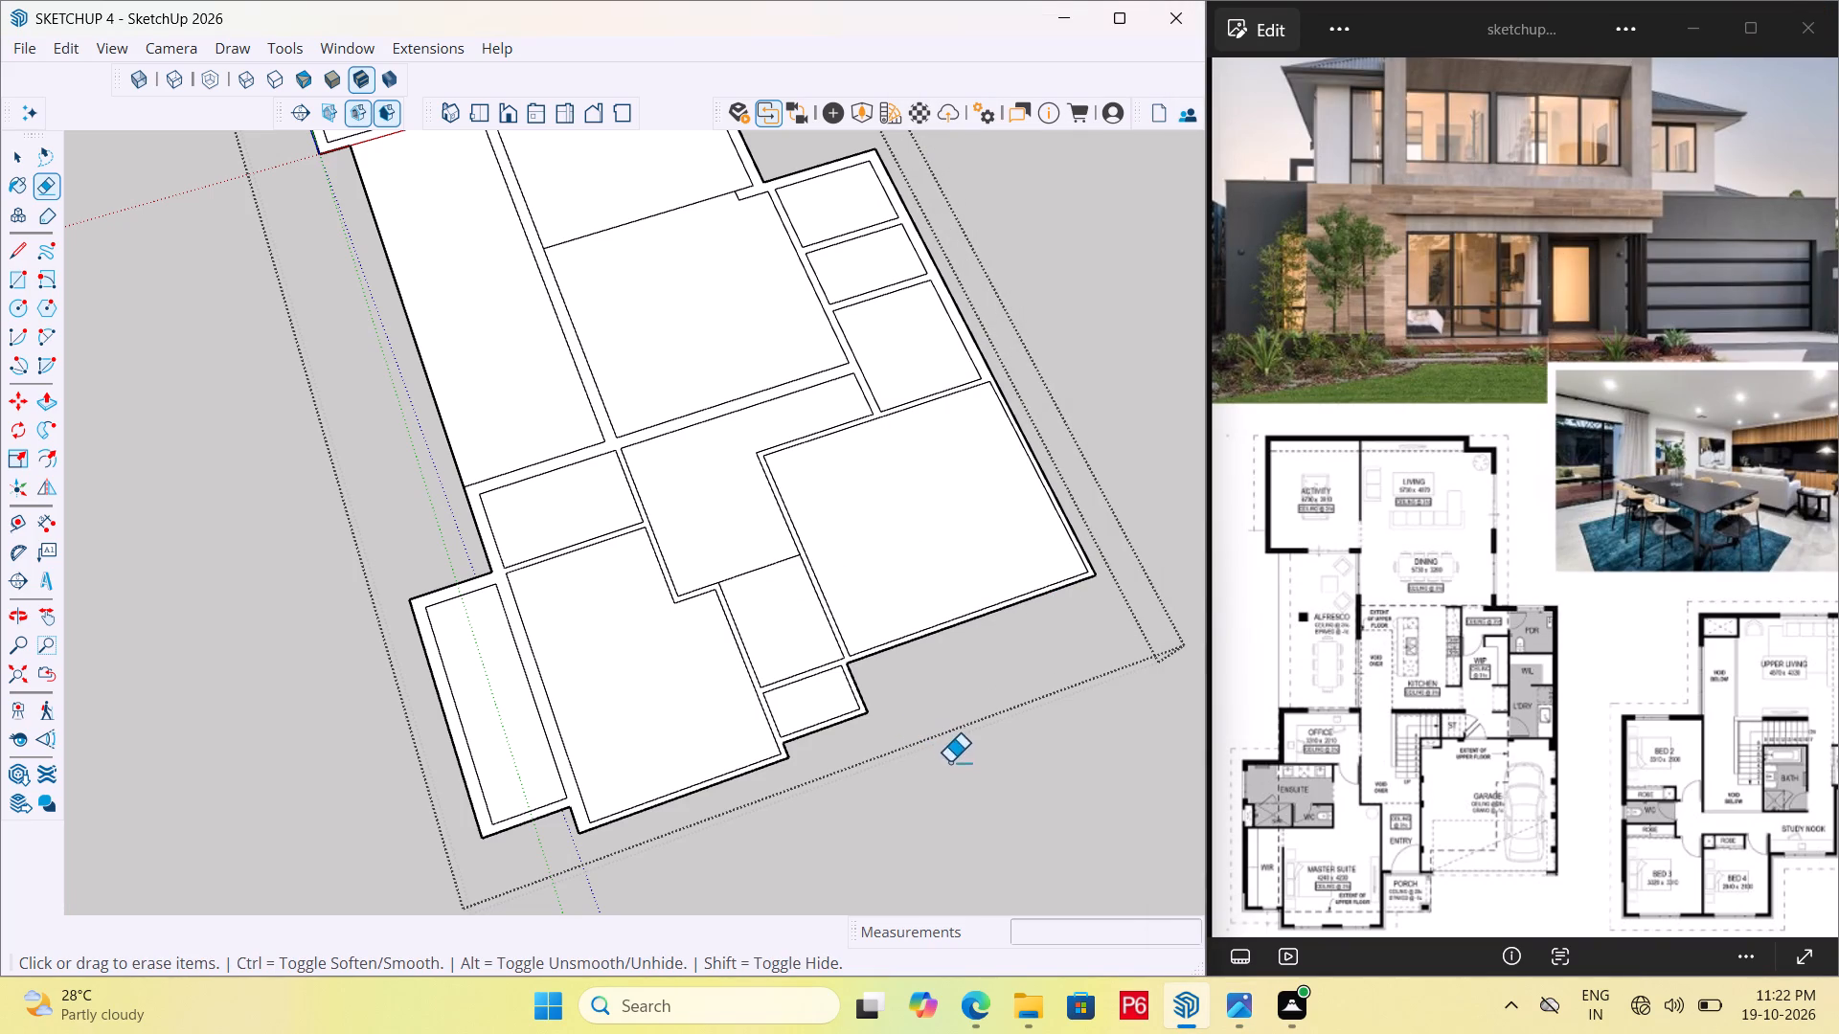
Draw a short line across the garage's front wall, from the inner corner nearest the porch to the outer wall edge.
{"action": "key", "text": "space"}
{"action": "left_click", "coordinate": [1018, 713]}
{"action": "double_click", "coordinate": [965, 580]}
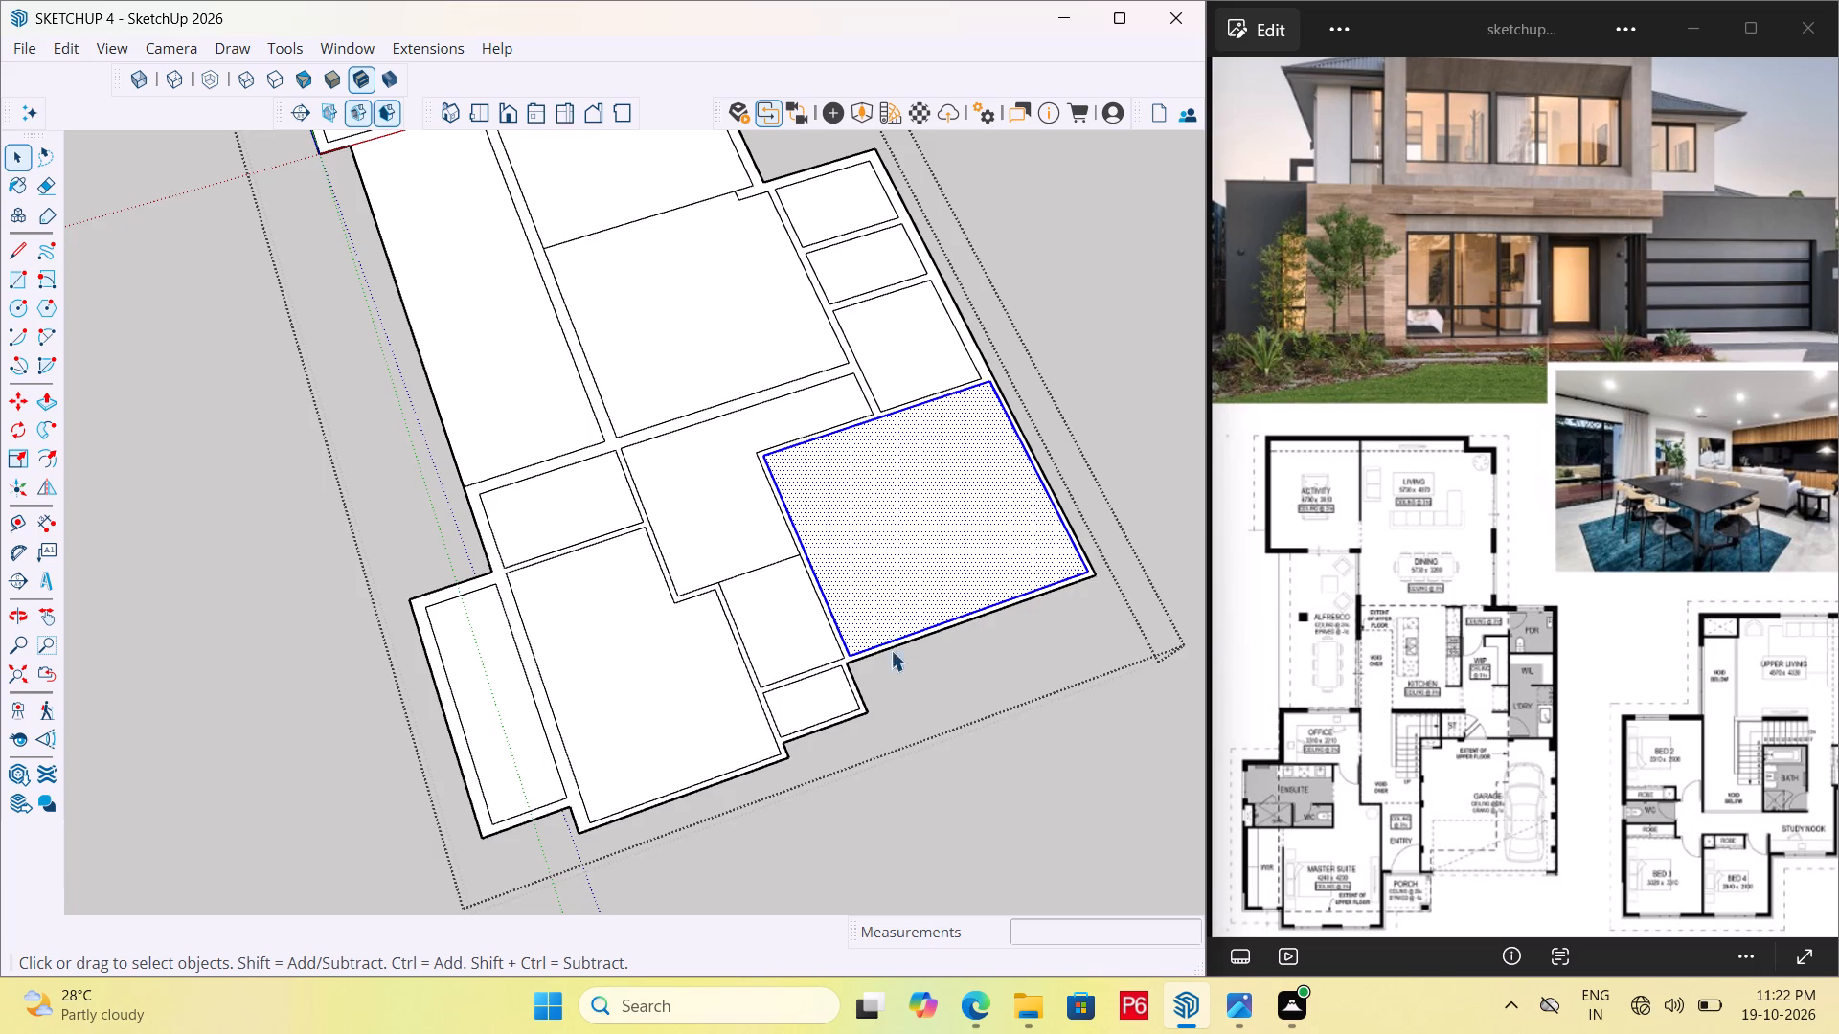
{"action": "scroll", "coordinate": [912, 709], "scroll_direction": "down", "scroll_amount": 4}
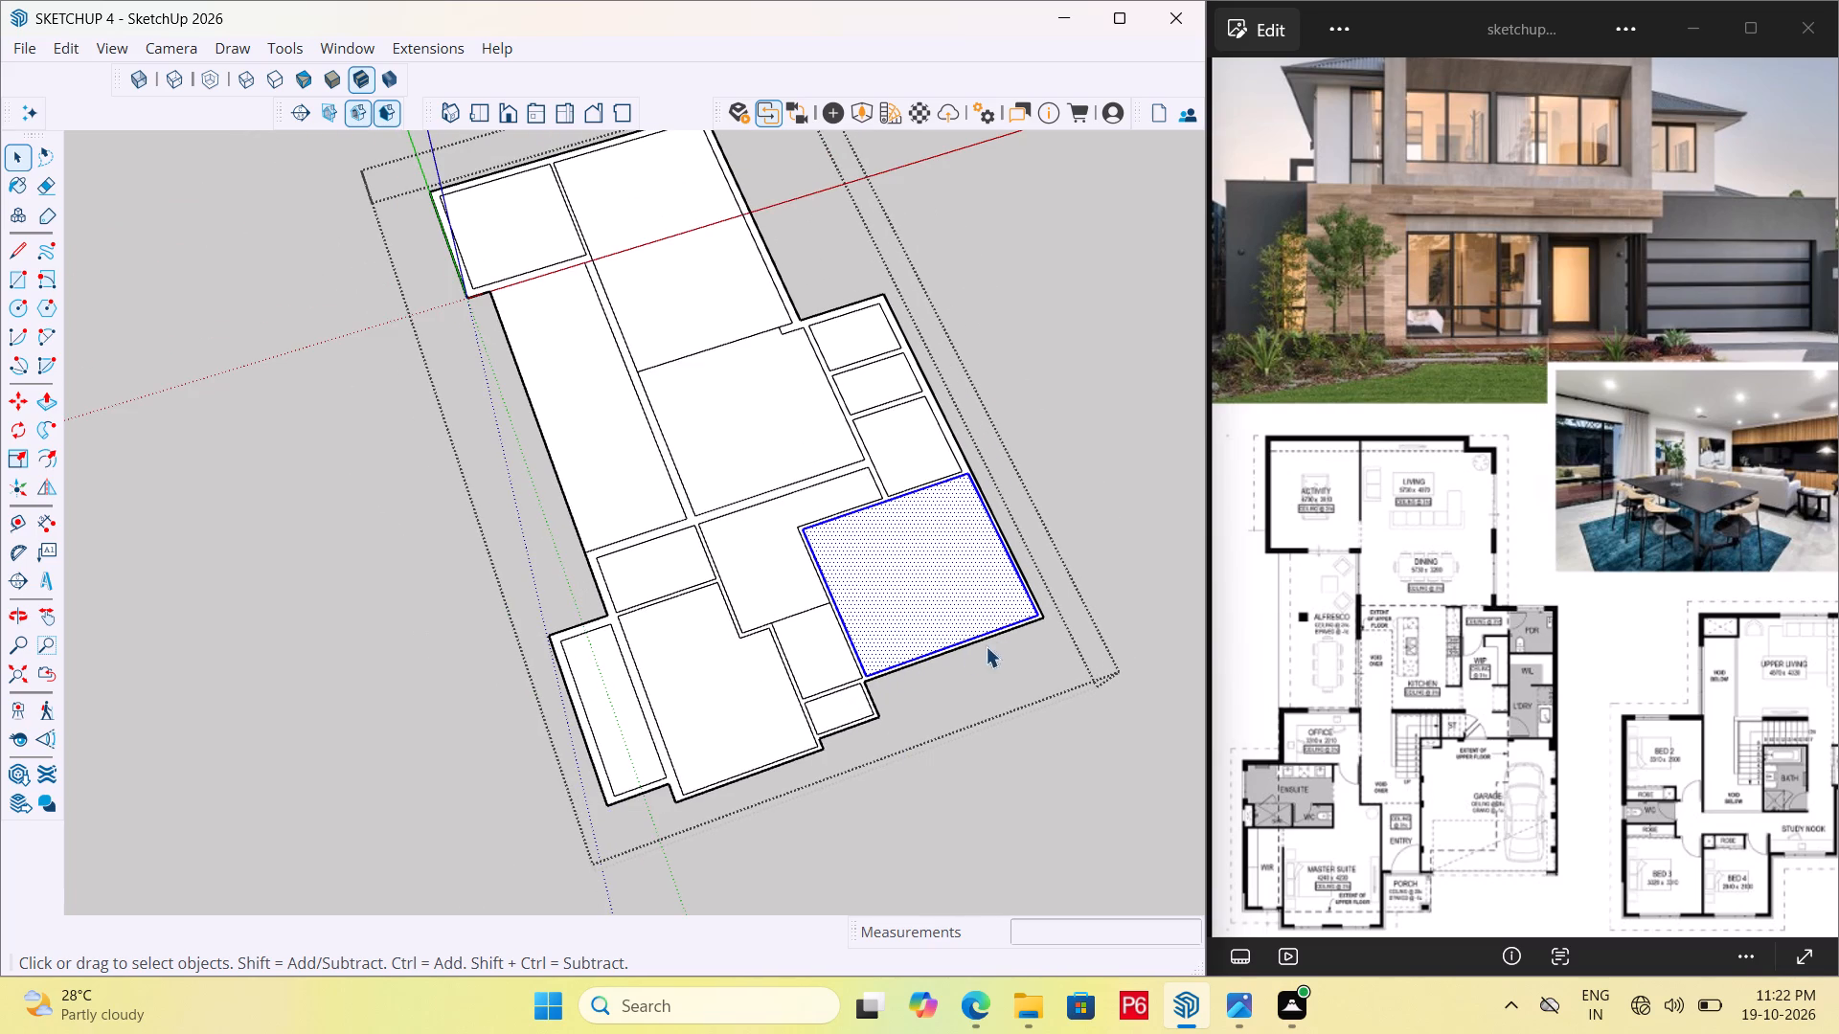
{"action": "scroll", "coordinate": [1044, 642], "scroll_direction": "up", "scroll_amount": 6}
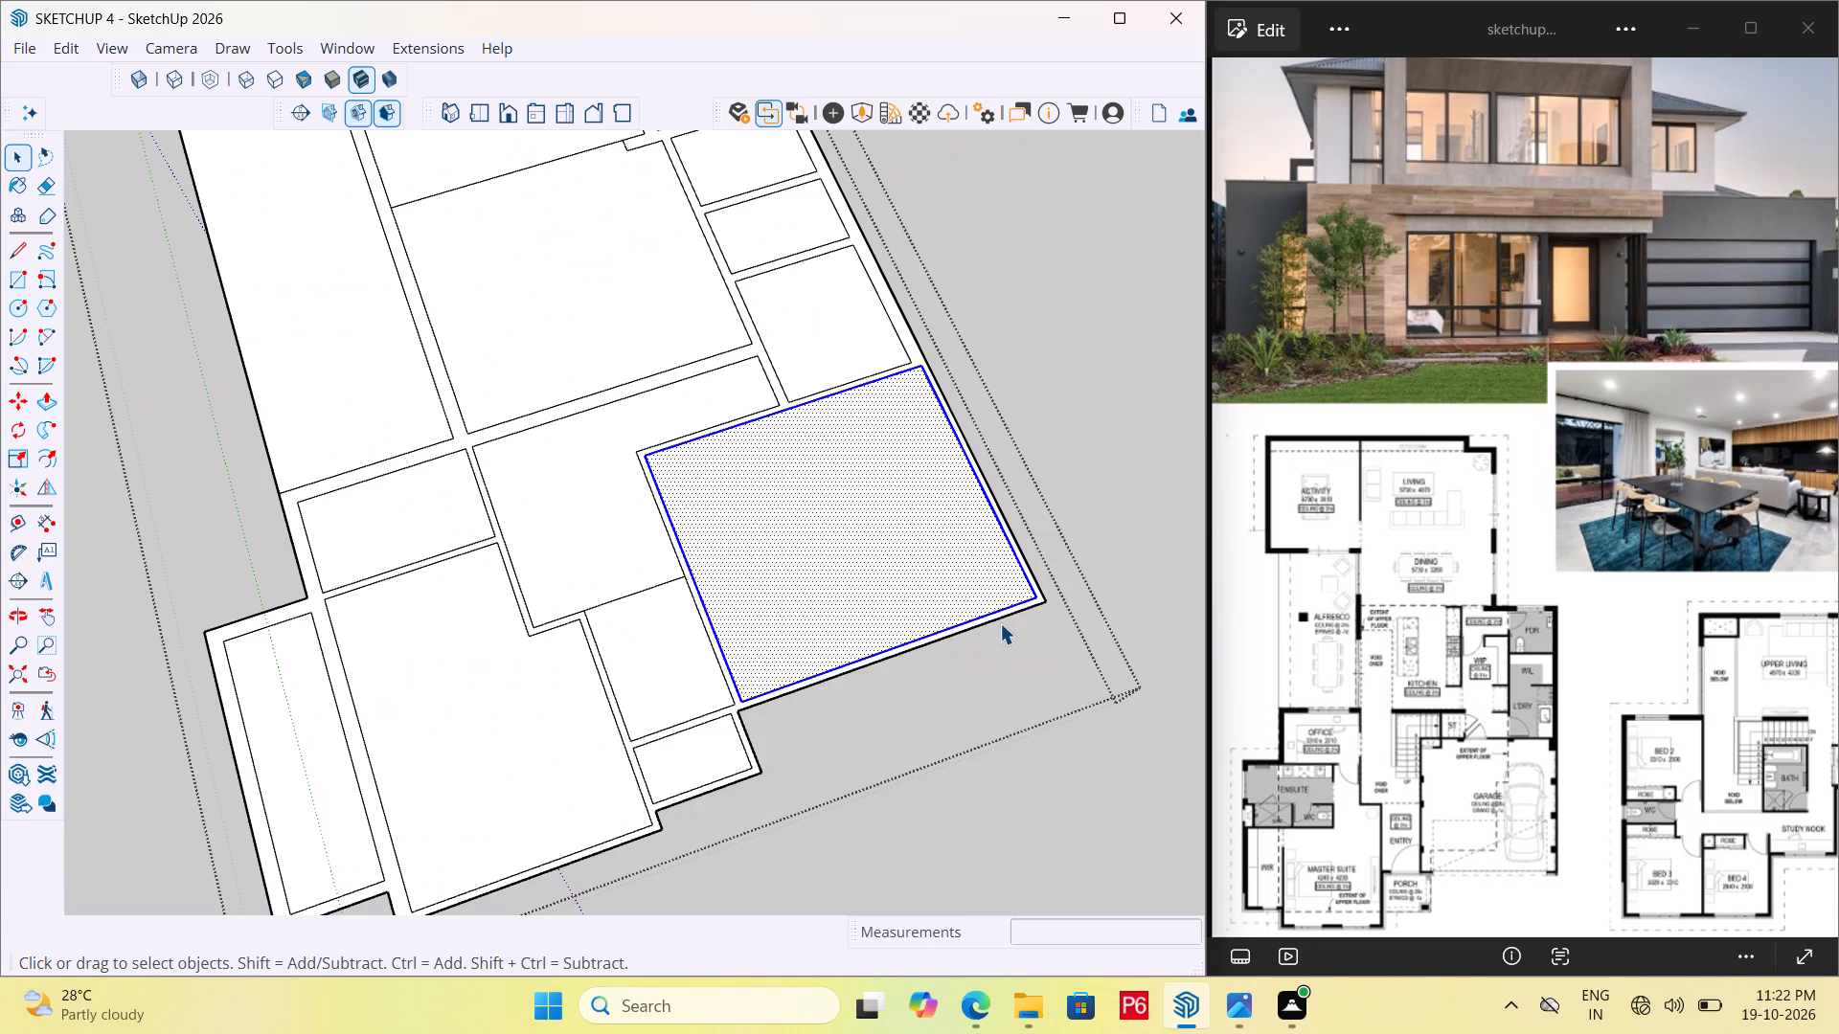
{"action": "scroll", "coordinate": [738, 711], "scroll_direction": "up", "scroll_amount": 12}
{"action": "key", "text": "l"}
{"action": "scroll", "coordinate": [752, 691], "scroll_direction": "up", "scroll_amount": 5}
{"action": "left_click", "coordinate": [722, 696]}
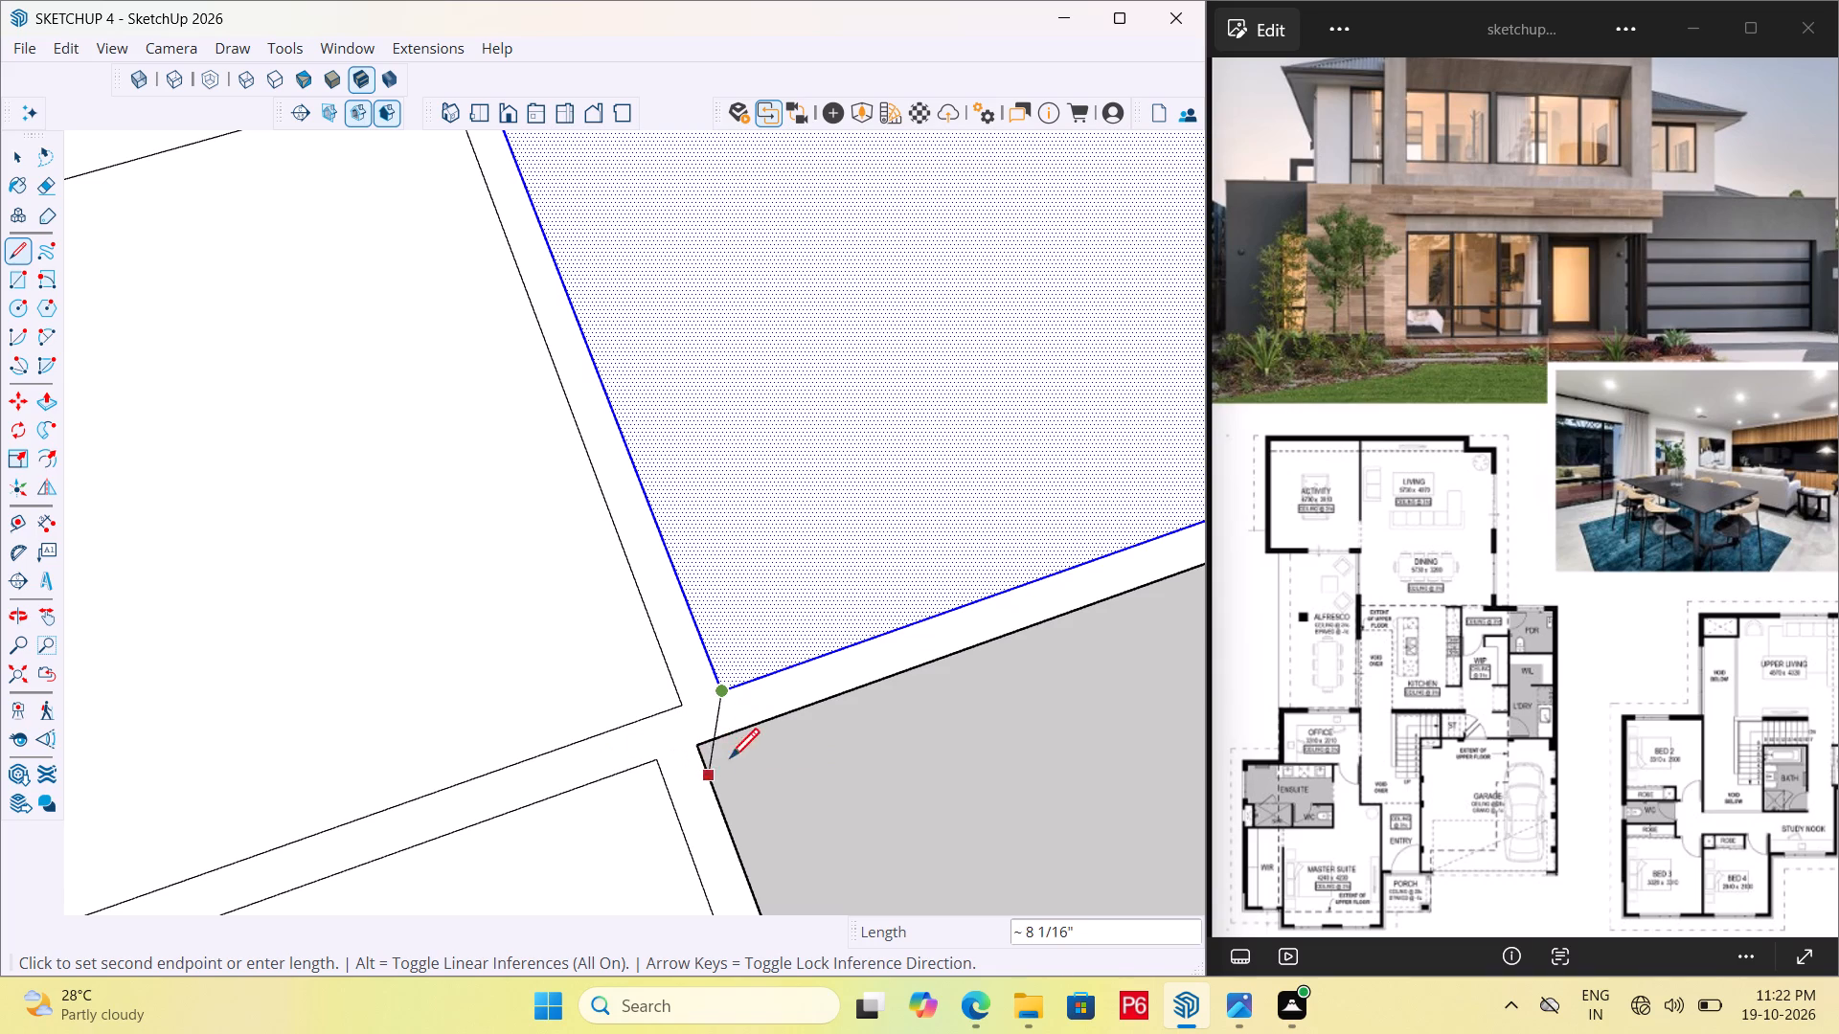
{"action": "left_click", "coordinate": [749, 730]}
Draw a short line across the garage front wall from its other inner corner to the outer edge, and save the model.
{"action": "scroll", "coordinate": [537, 819], "scroll_direction": "down", "scroll_amount": 16}
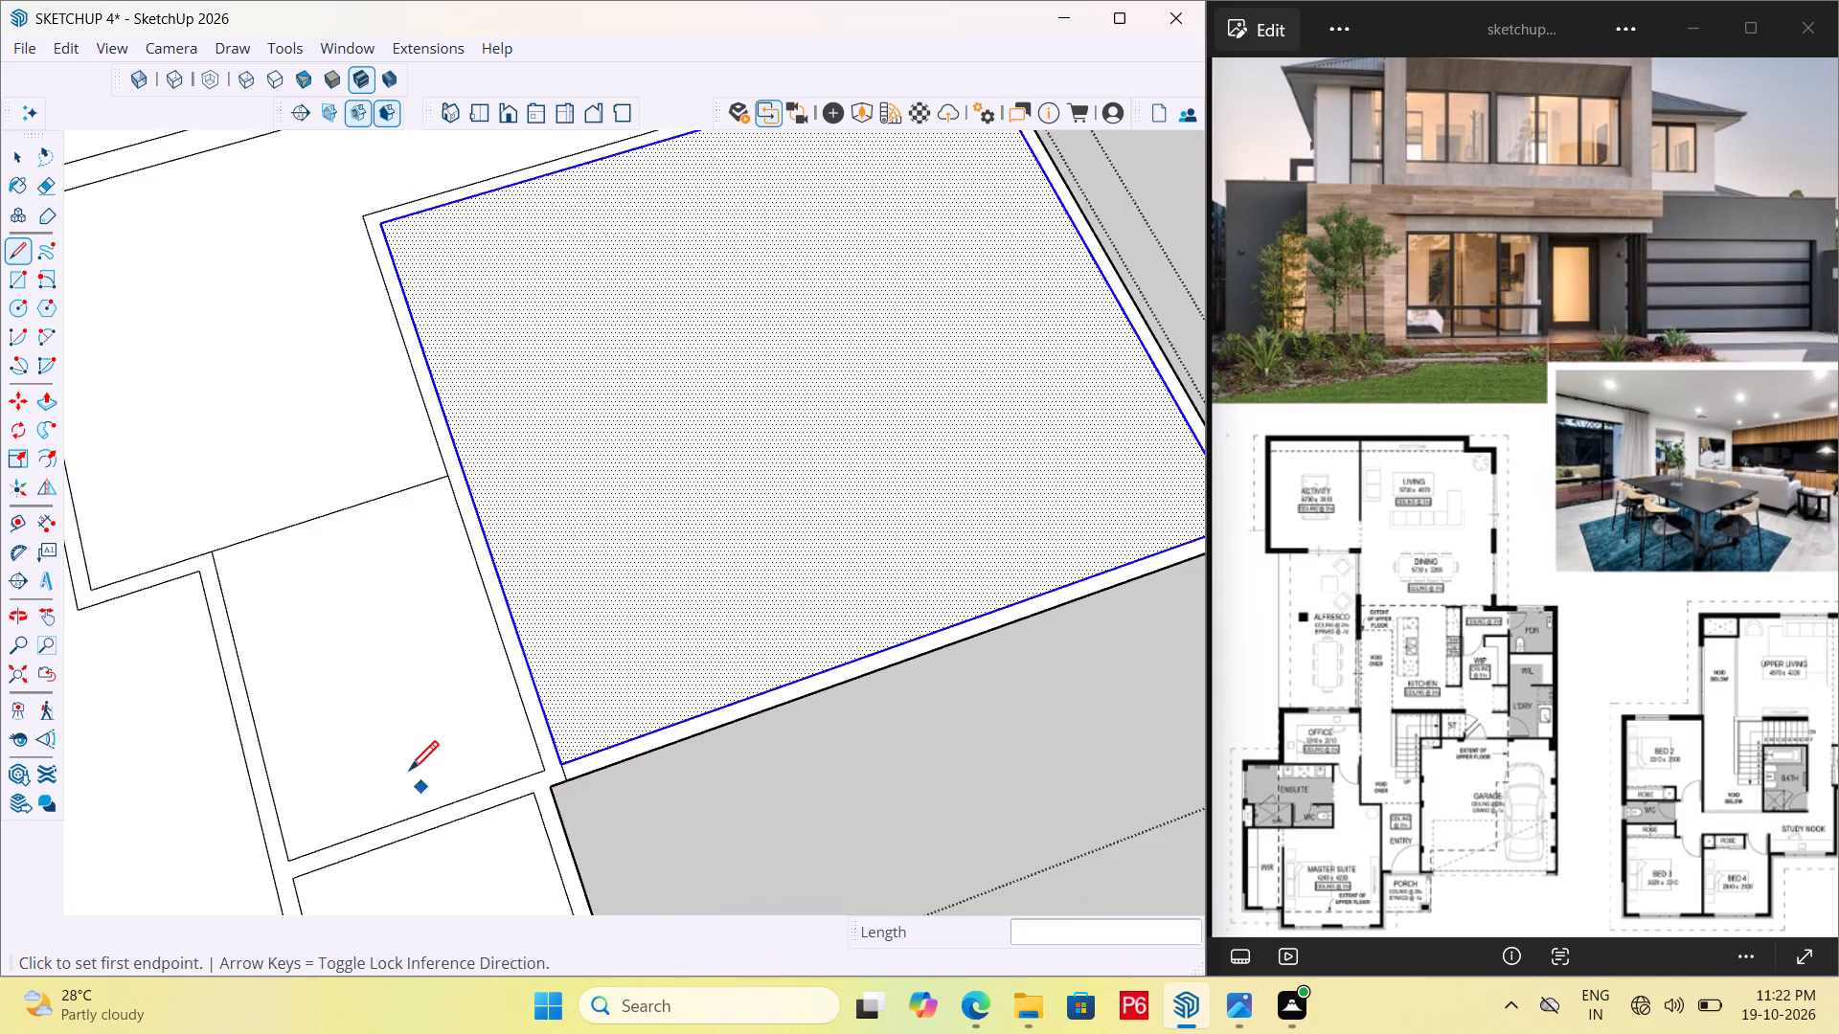
{"action": "scroll", "coordinate": [409, 774], "scroll_direction": "down", "scroll_amount": 5}
{"action": "scroll", "coordinate": [1047, 673], "scroll_direction": "up", "scroll_amount": 13}
{"action": "left_click", "coordinate": [770, 569]}
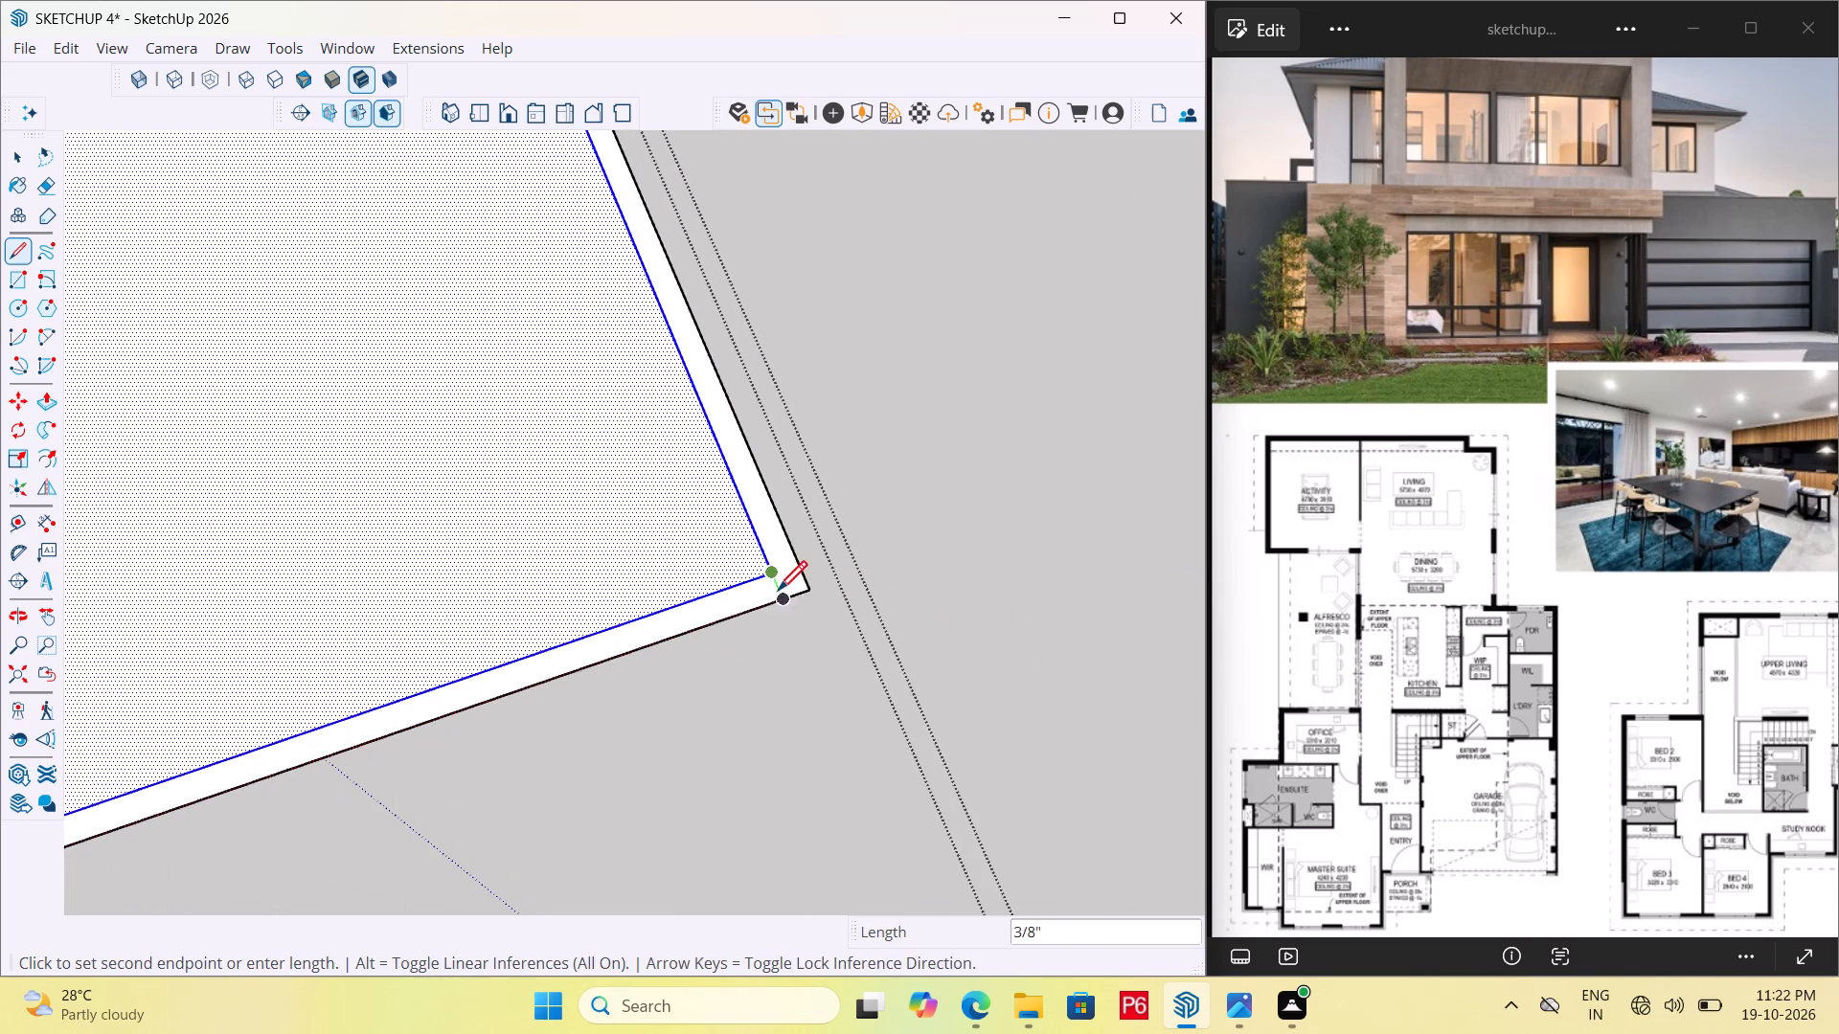
{"action": "left_click", "coordinate": [779, 596]}
{"action": "scroll", "coordinate": [867, 579], "scroll_direction": "down", "scroll_amount": 7}
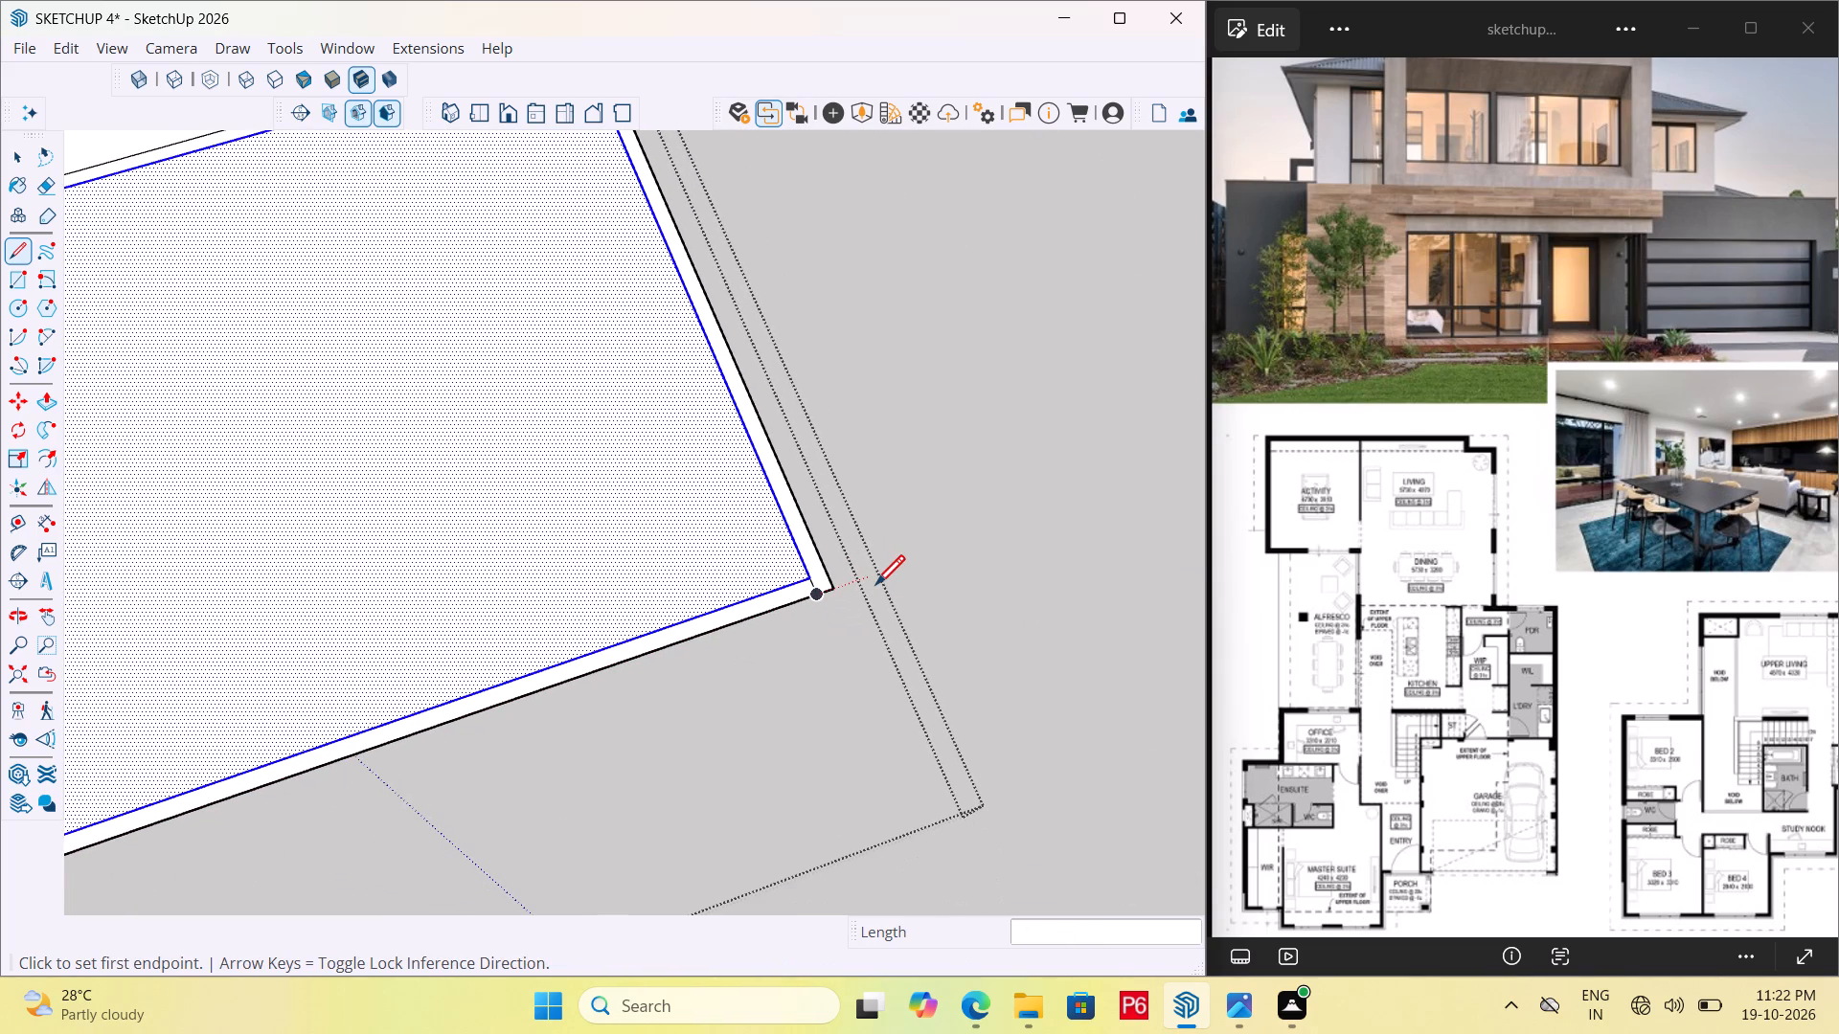
{"action": "key", "text": "ctrl+s"}
{"action": "key", "text": "ctrl+s"}
Close the floor-plan group.
{"action": "scroll", "coordinate": [946, 605], "scroll_direction": "down", "scroll_amount": 2}
{"action": "key", "text": "space"}
{"action": "left_click", "coordinate": [984, 540]}
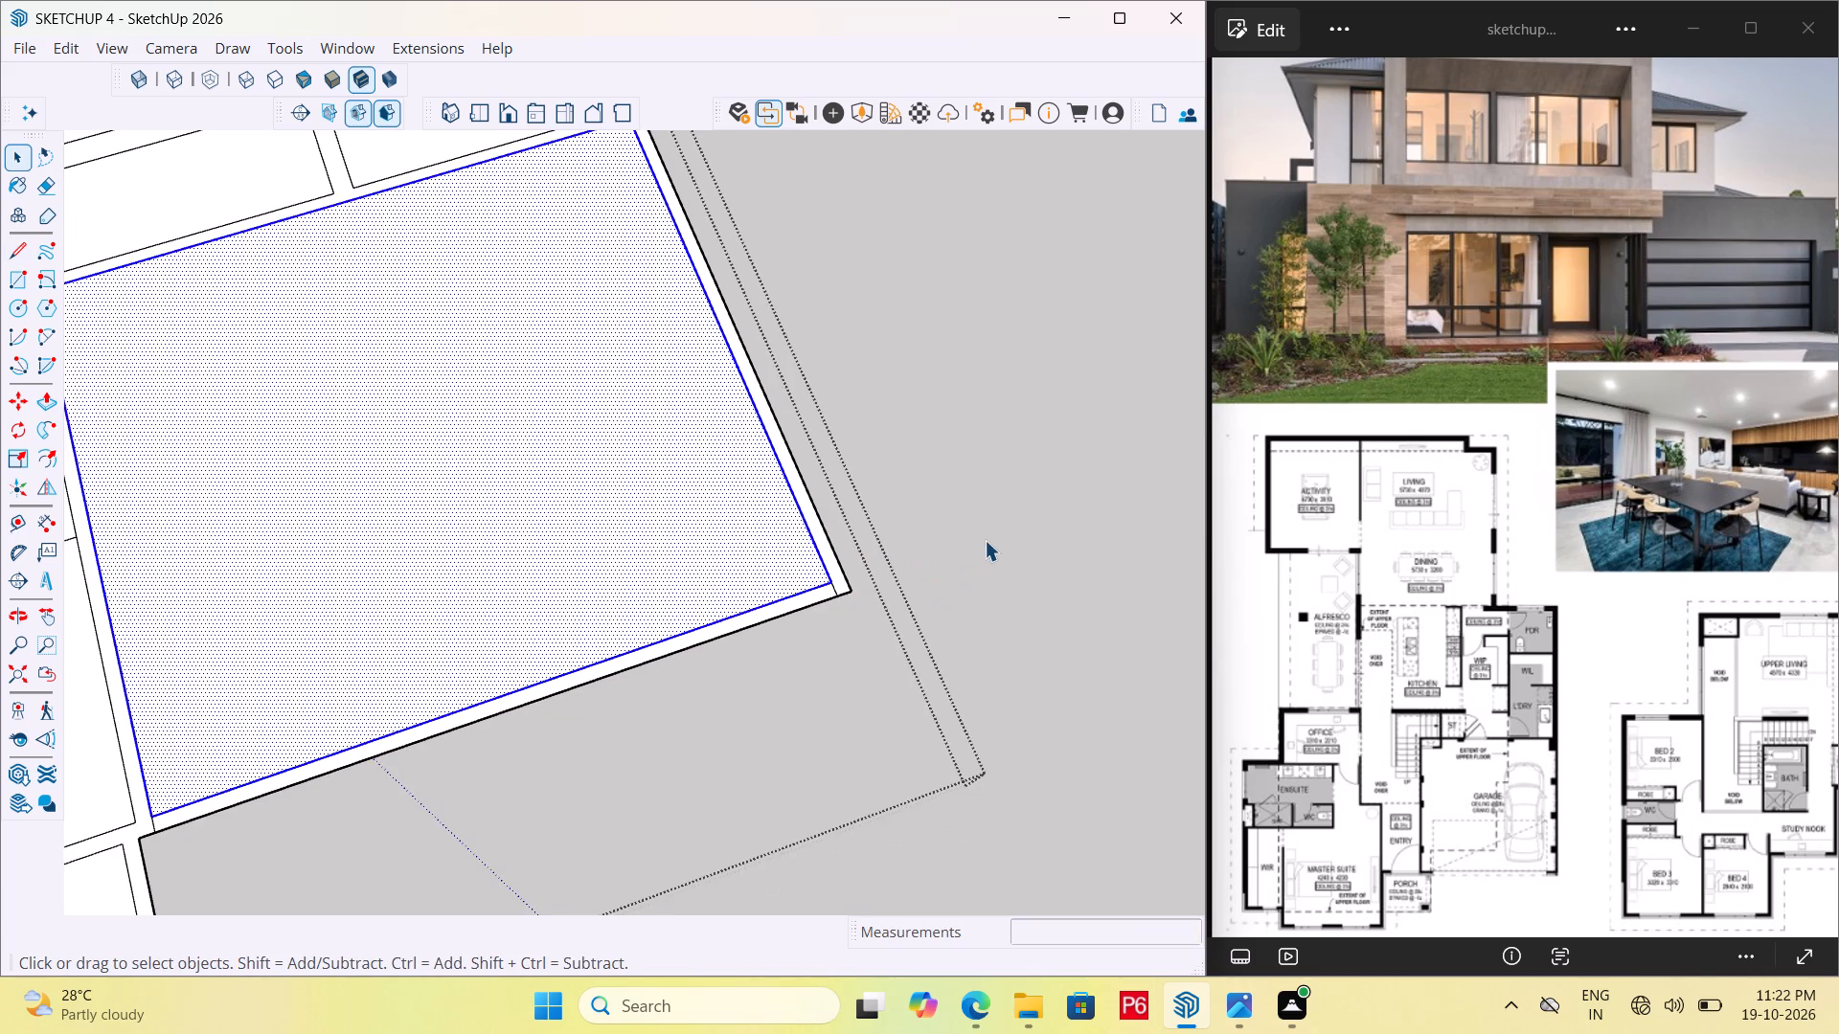
{"action": "left_click", "coordinate": [983, 542]}
Draw a rectangle about 55' 5" by 74' 4" on the open ground beside the garage side of the floor plan.
{"action": "scroll", "coordinate": [998, 628], "scroll_direction": "down", "scroll_amount": 6}
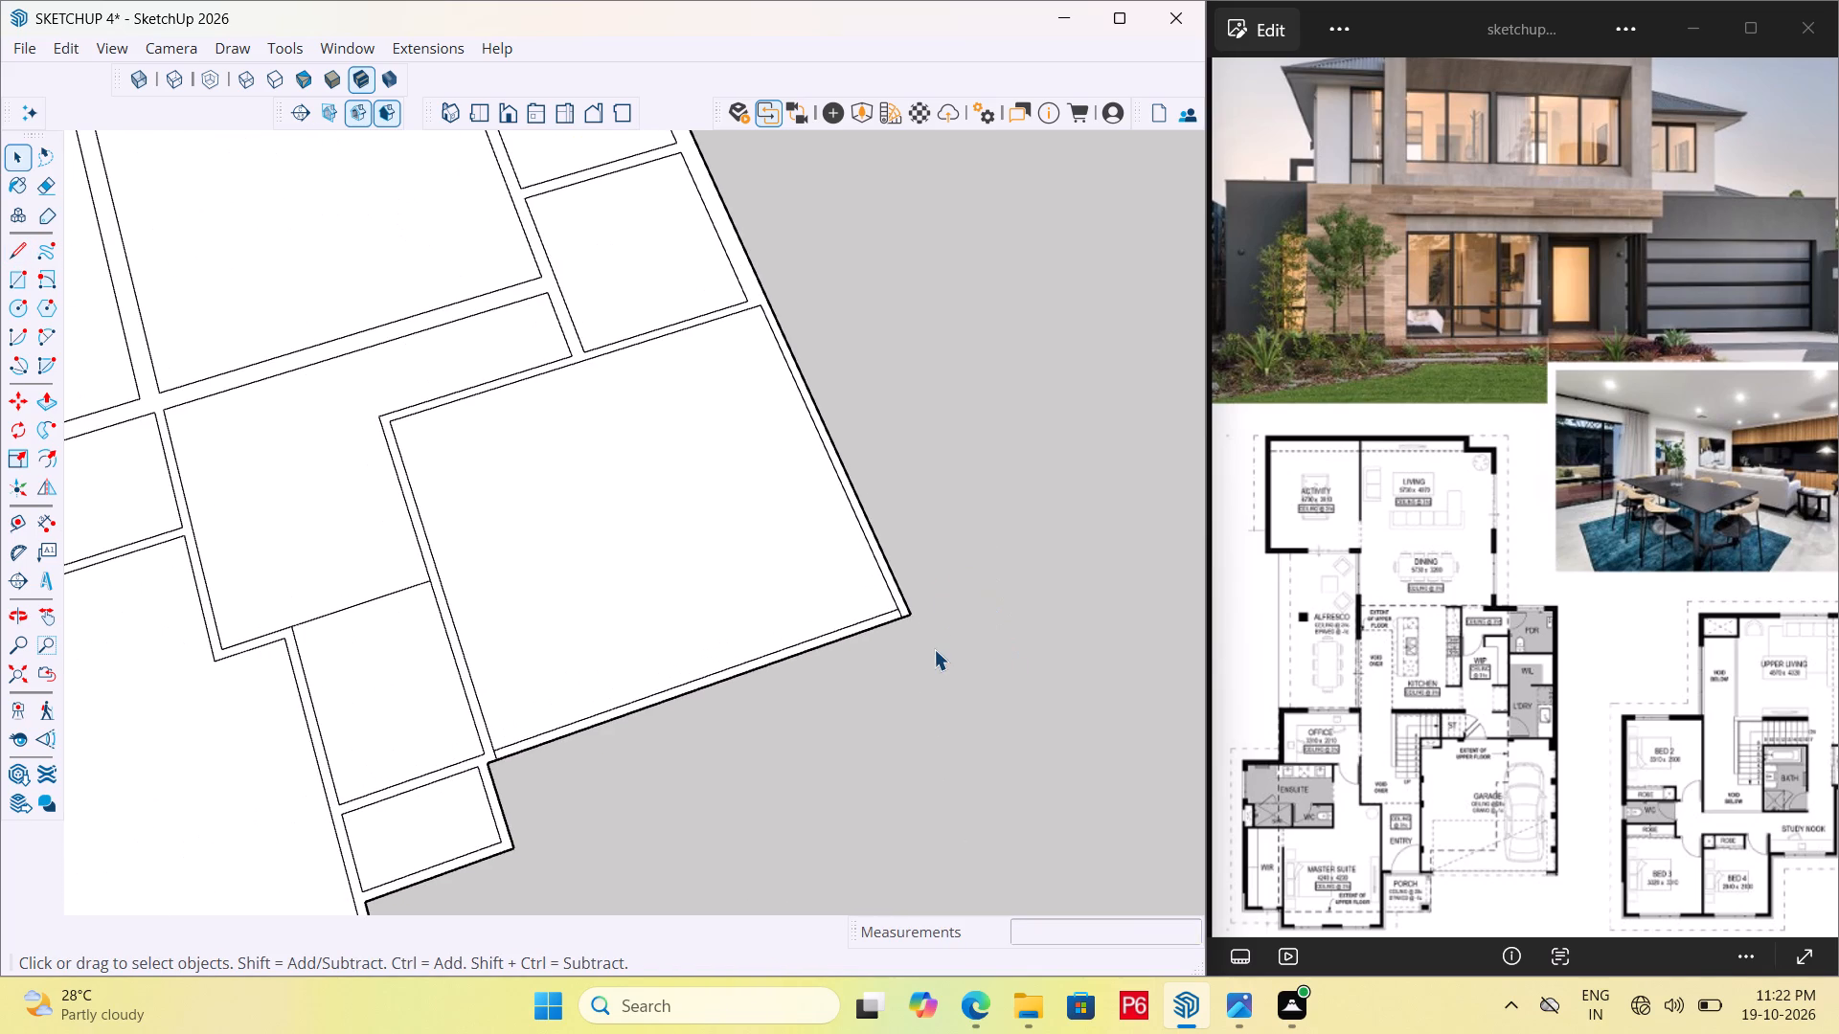
{"action": "scroll", "coordinate": [933, 649], "scroll_direction": "down", "scroll_amount": 1}
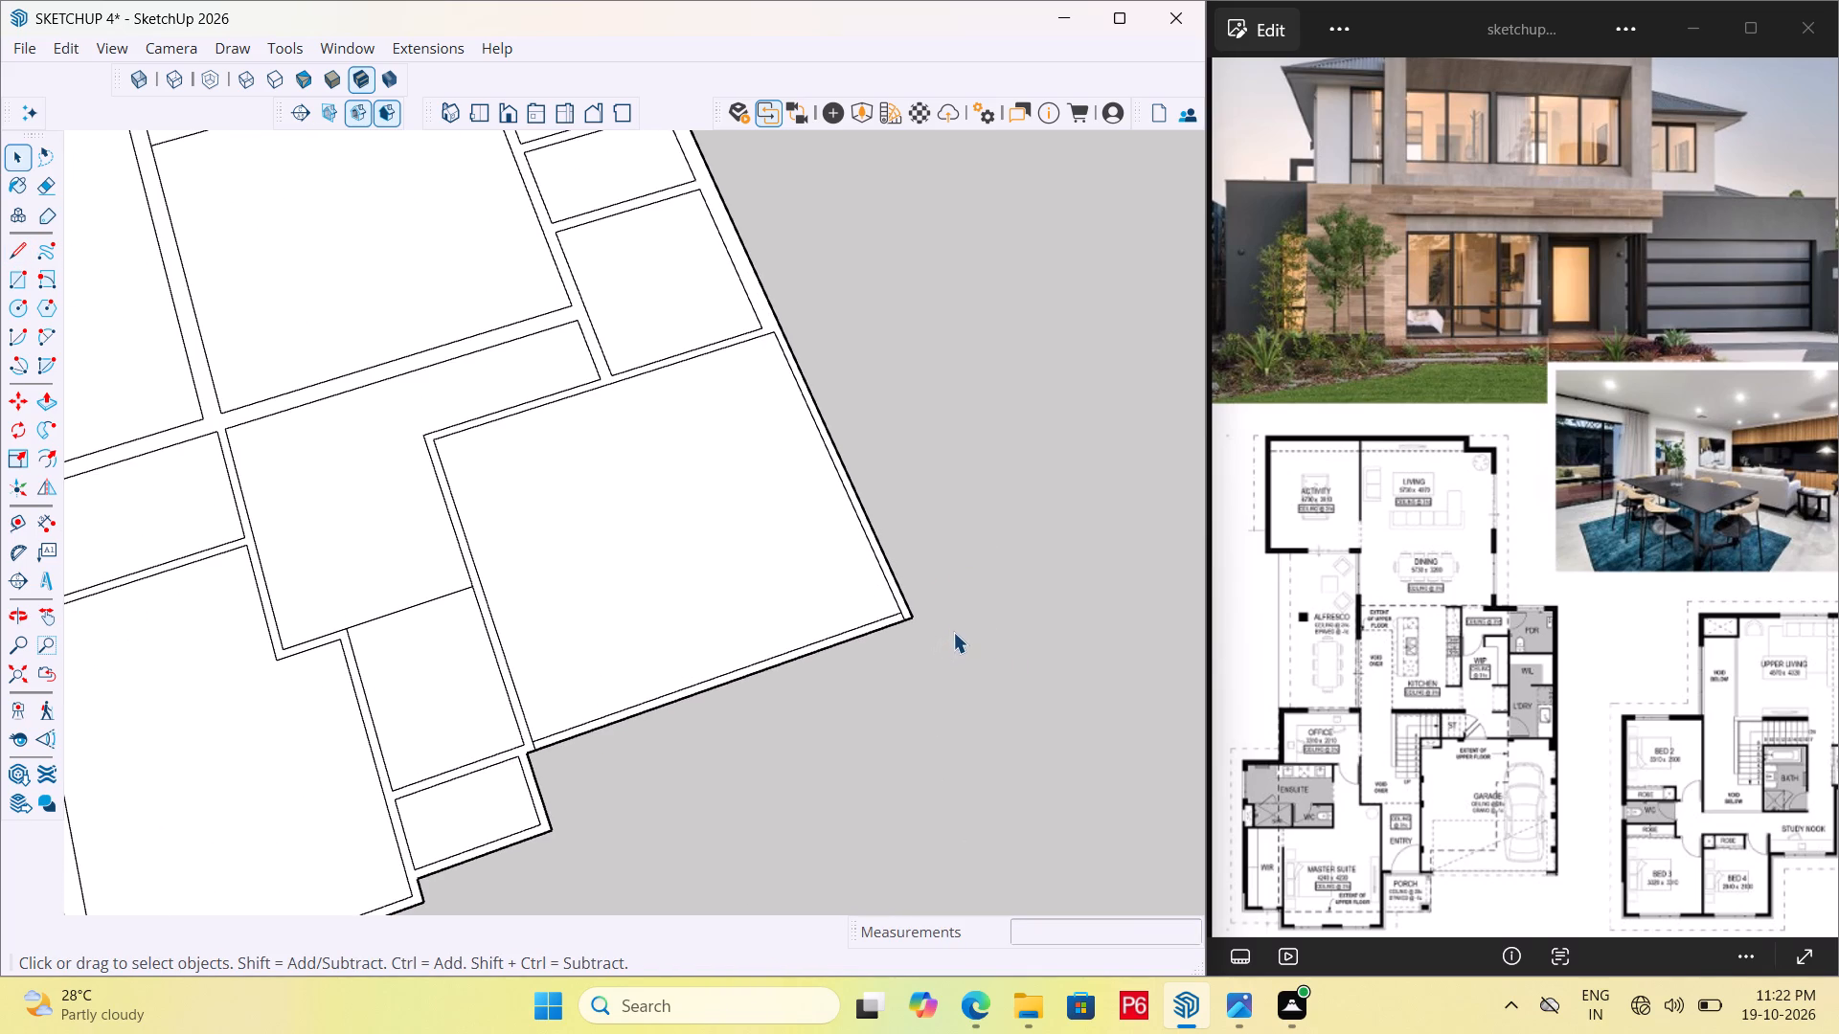
{"action": "scroll", "coordinate": [953, 632], "scroll_direction": "down", "scroll_amount": 2}
{"action": "scroll", "coordinate": [1008, 479], "scroll_direction": "down", "scroll_amount": 6}
{"action": "scroll", "coordinate": [540, 532], "scroll_direction": "down", "scroll_amount": 4}
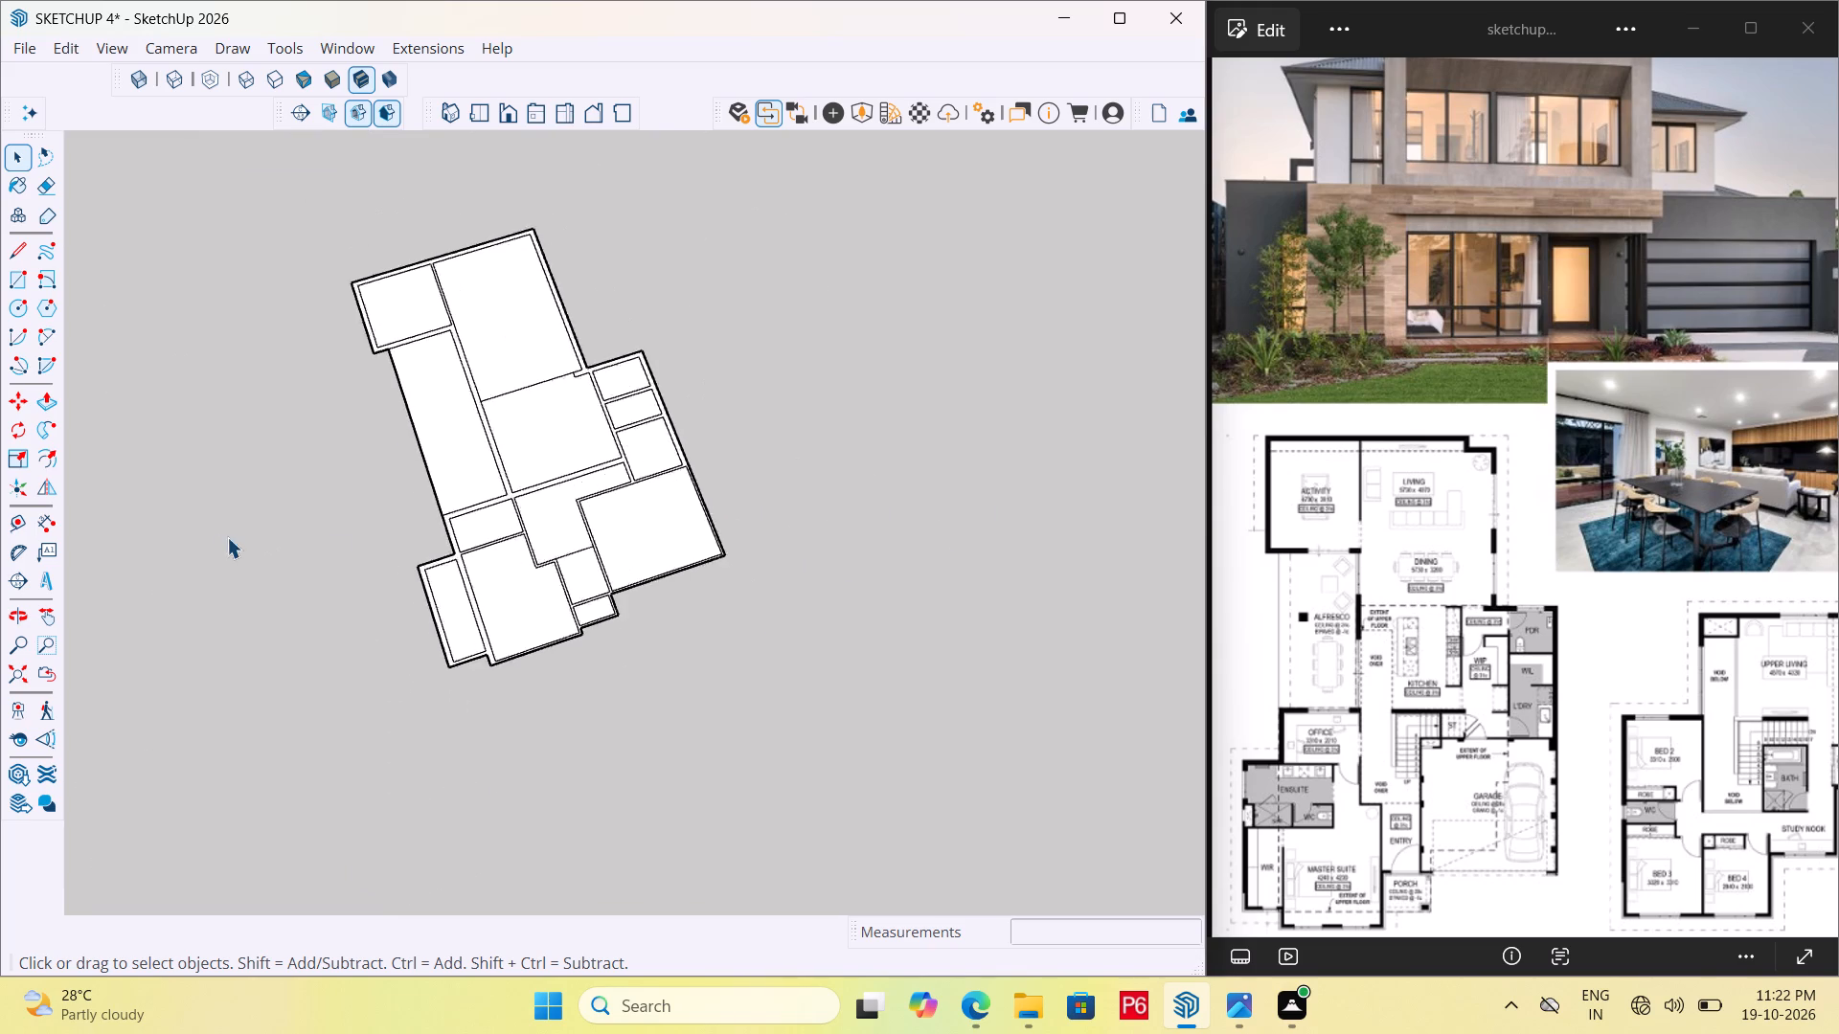
{"action": "scroll", "coordinate": [227, 537], "scroll_direction": "down", "scroll_amount": 4}
{"action": "scroll", "coordinate": [564, 557], "scroll_direction": "down", "scroll_amount": 2}
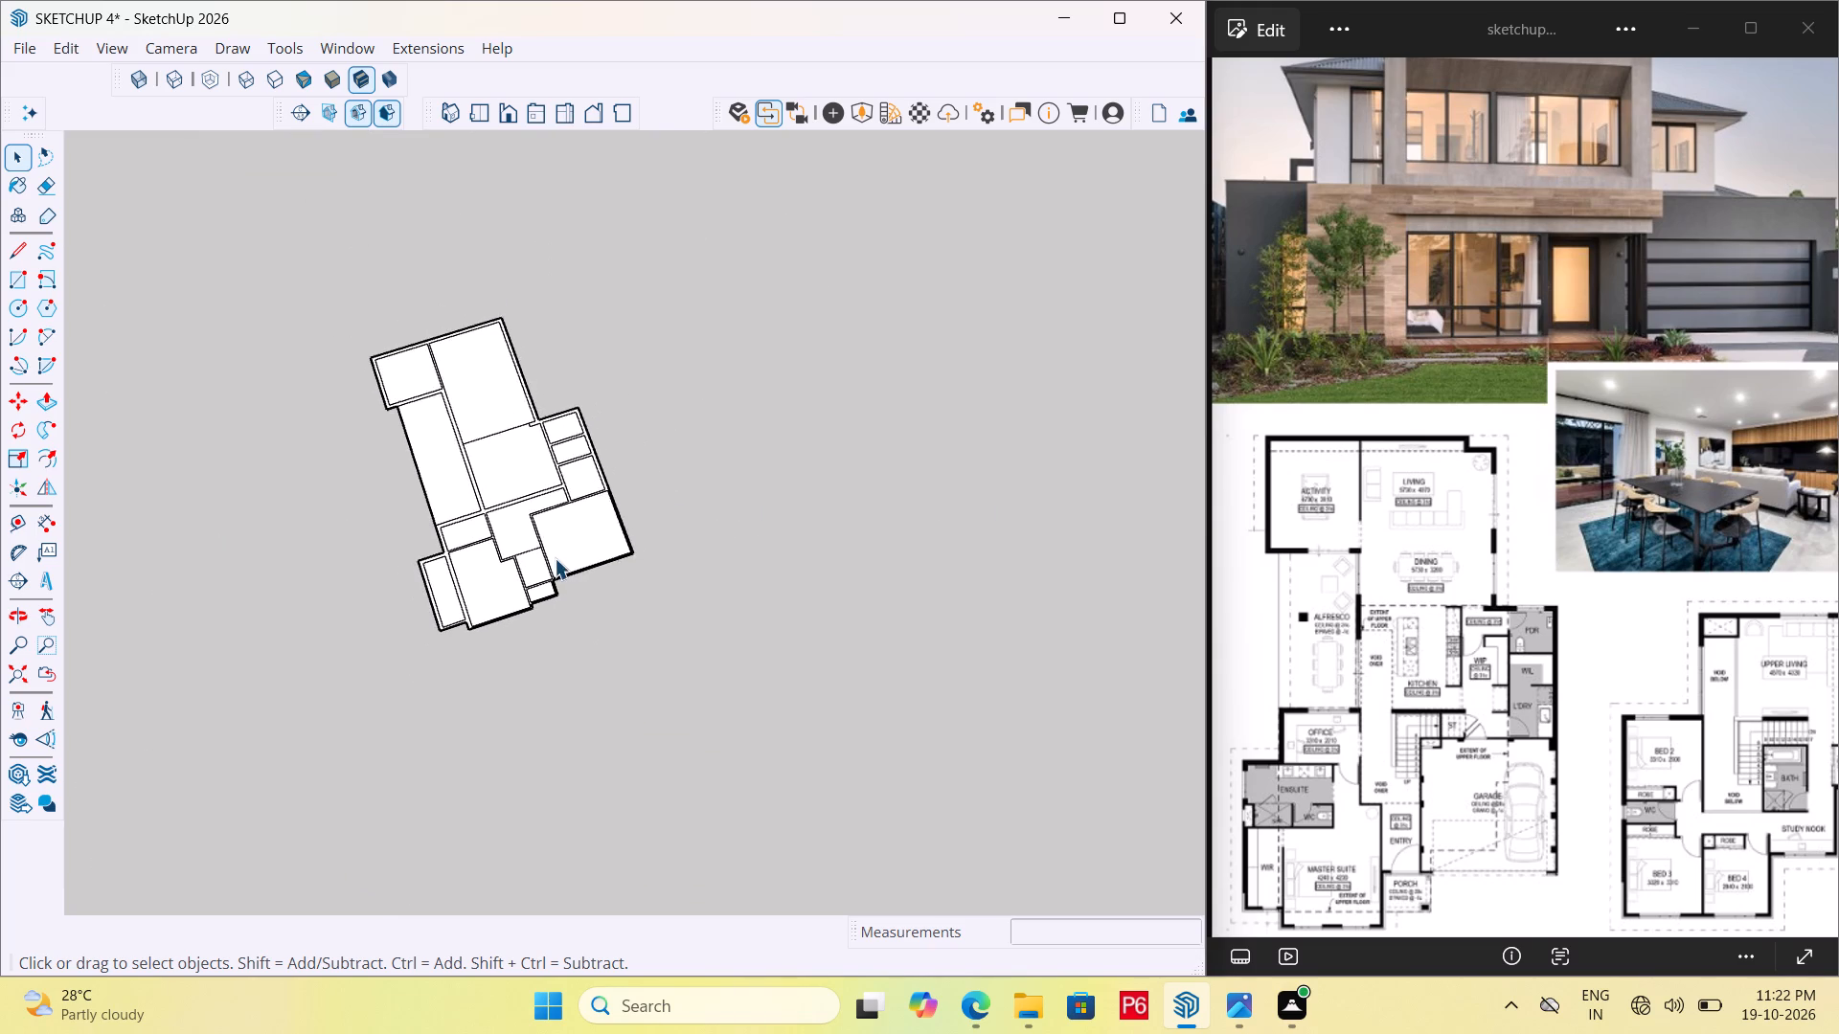
{"action": "scroll", "coordinate": [555, 558], "scroll_direction": "down", "scroll_amount": 1}
{"action": "scroll", "coordinate": [765, 549], "scroll_direction": "up", "scroll_amount": 1}
{"action": "middle_click_drag", "start_coordinate": [715, 547], "coordinate": [647, 555]}
{"action": "scroll", "coordinate": [676, 547], "scroll_direction": "up", "scroll_amount": 2}
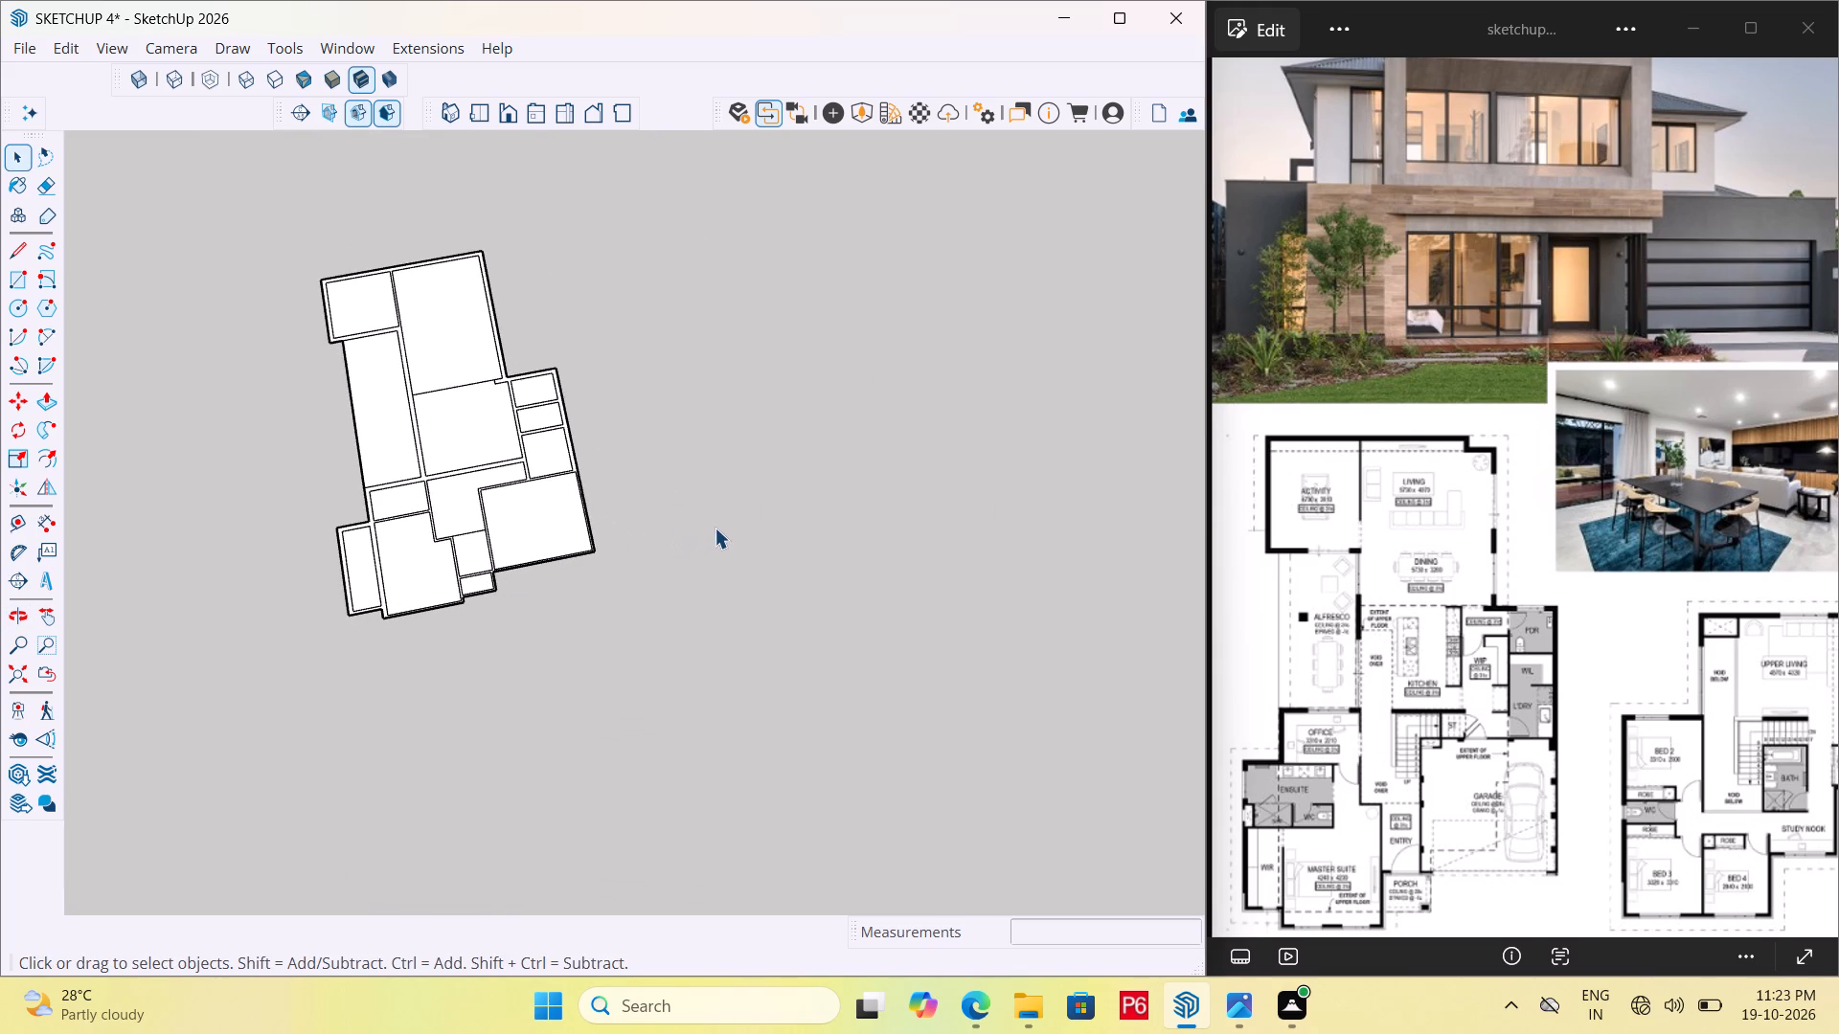
{"action": "key", "text": "p"}
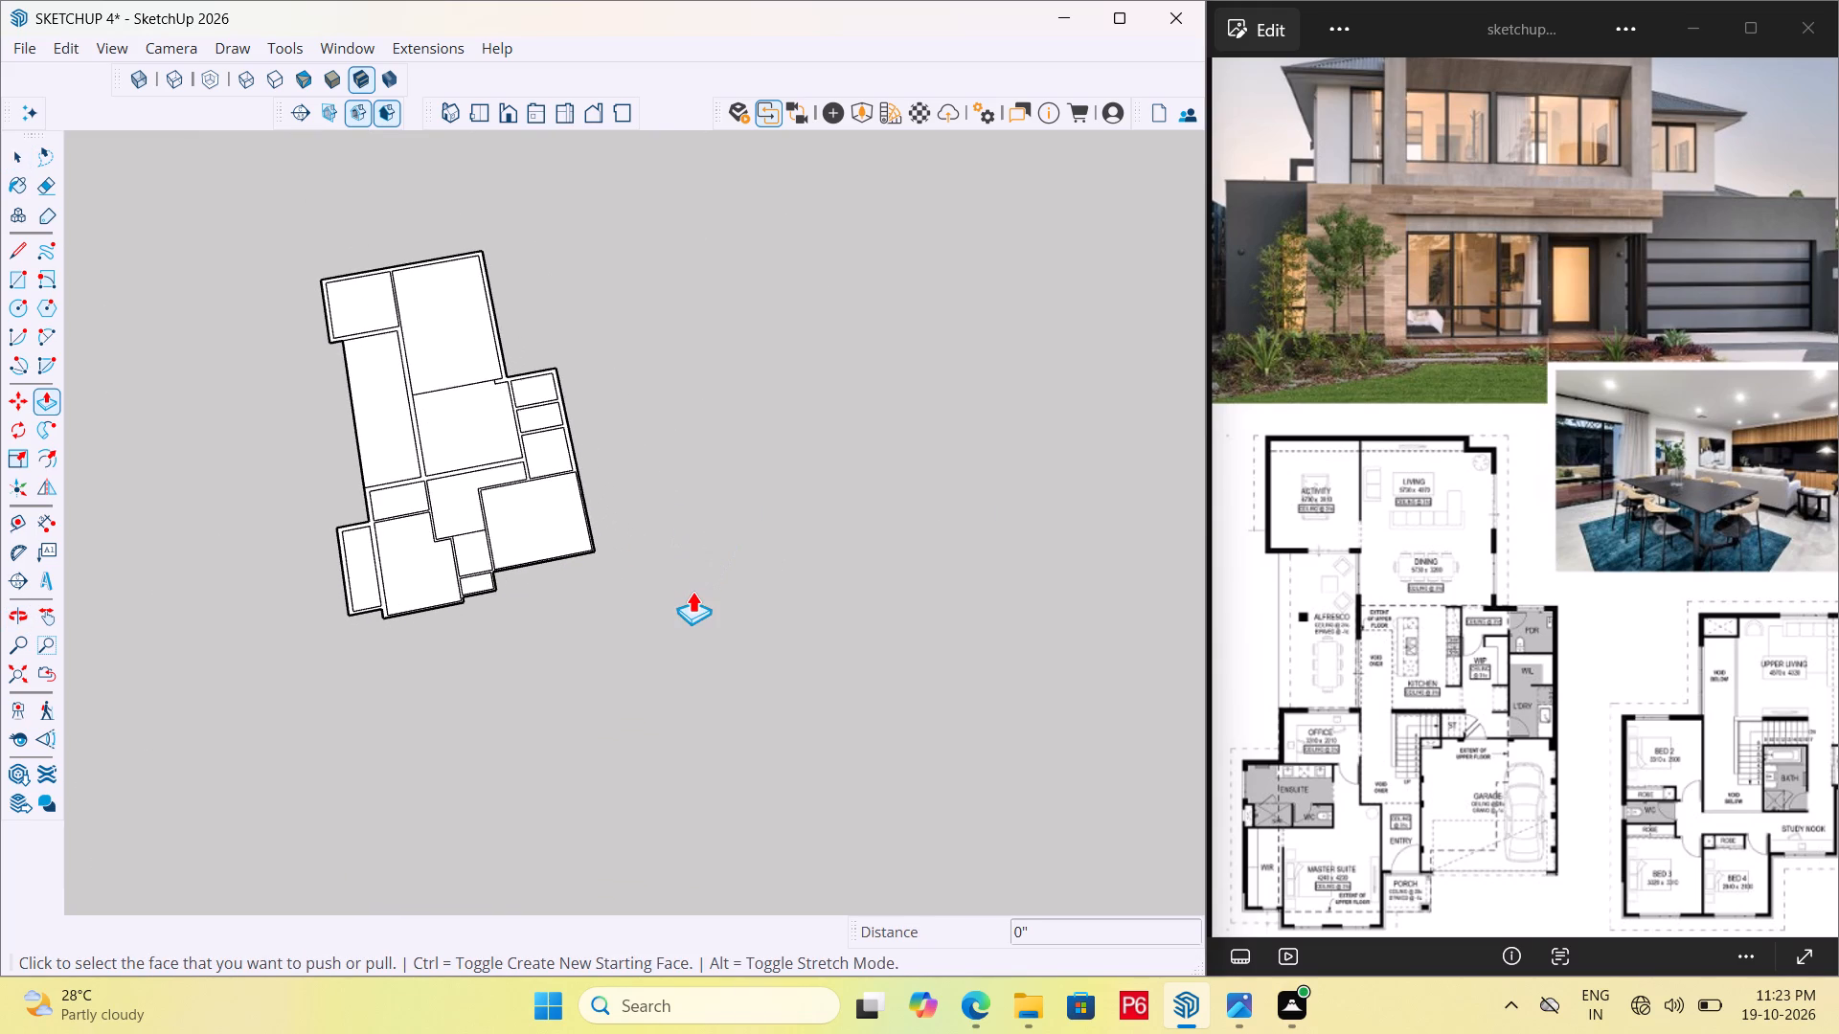
{"action": "key", "text": "r"}
{"action": "left_click_drag", "start_coordinate": [695, 618], "coordinate": [693, 593]}
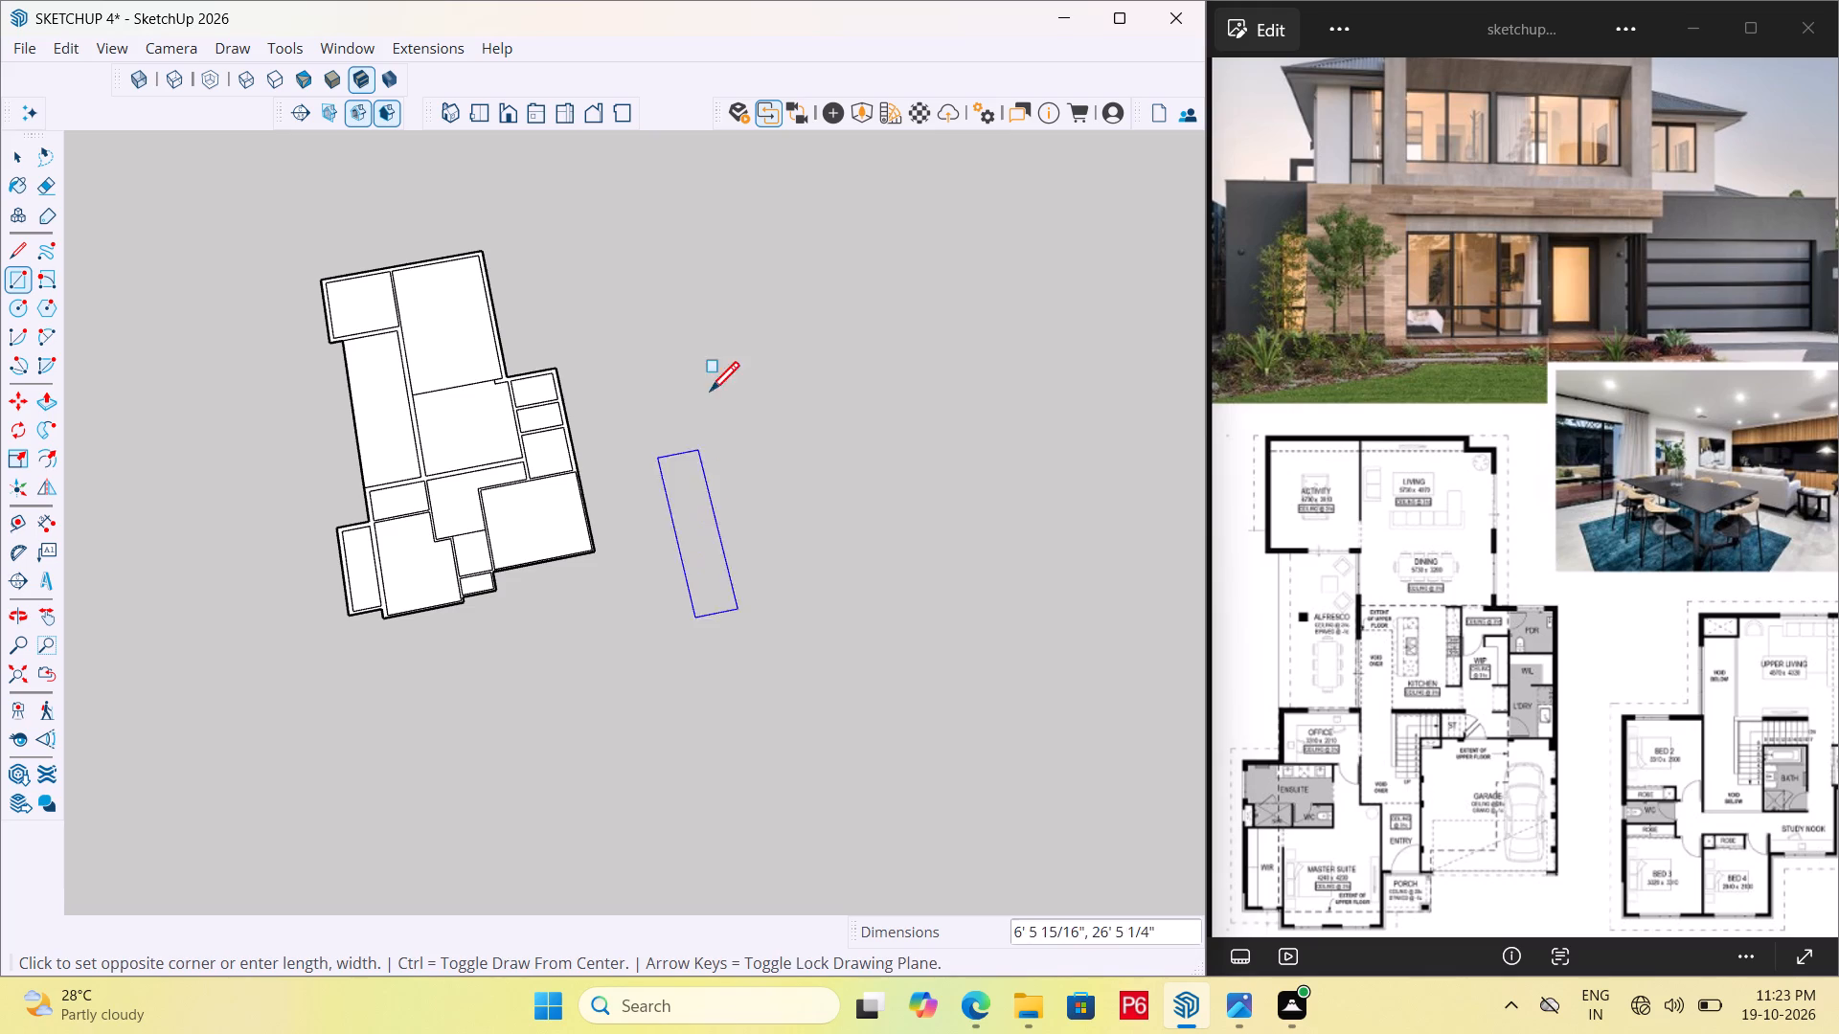
{"action": "scroll", "coordinate": [643, 492], "scroll_direction": "down", "scroll_amount": 4}
{"action": "scroll", "coordinate": [466, 556], "scroll_direction": "down", "scroll_amount": 1}
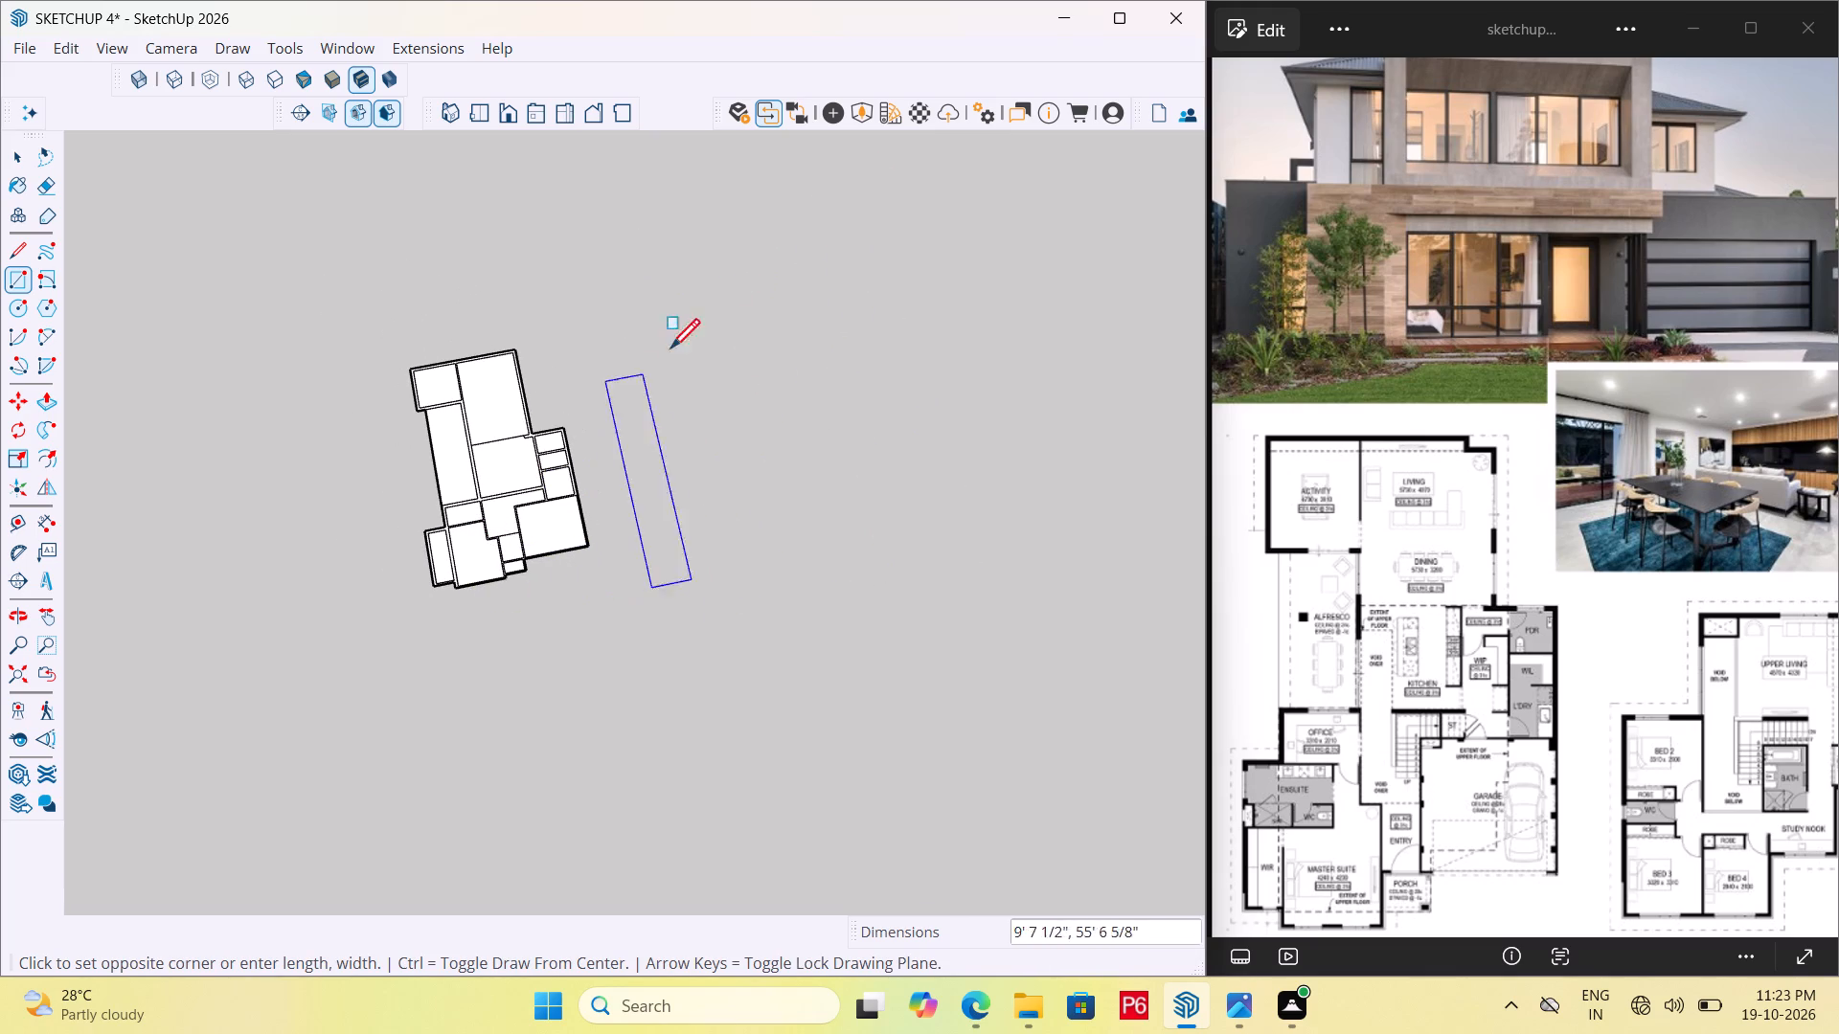
{"action": "left_click", "coordinate": [800, 279]}
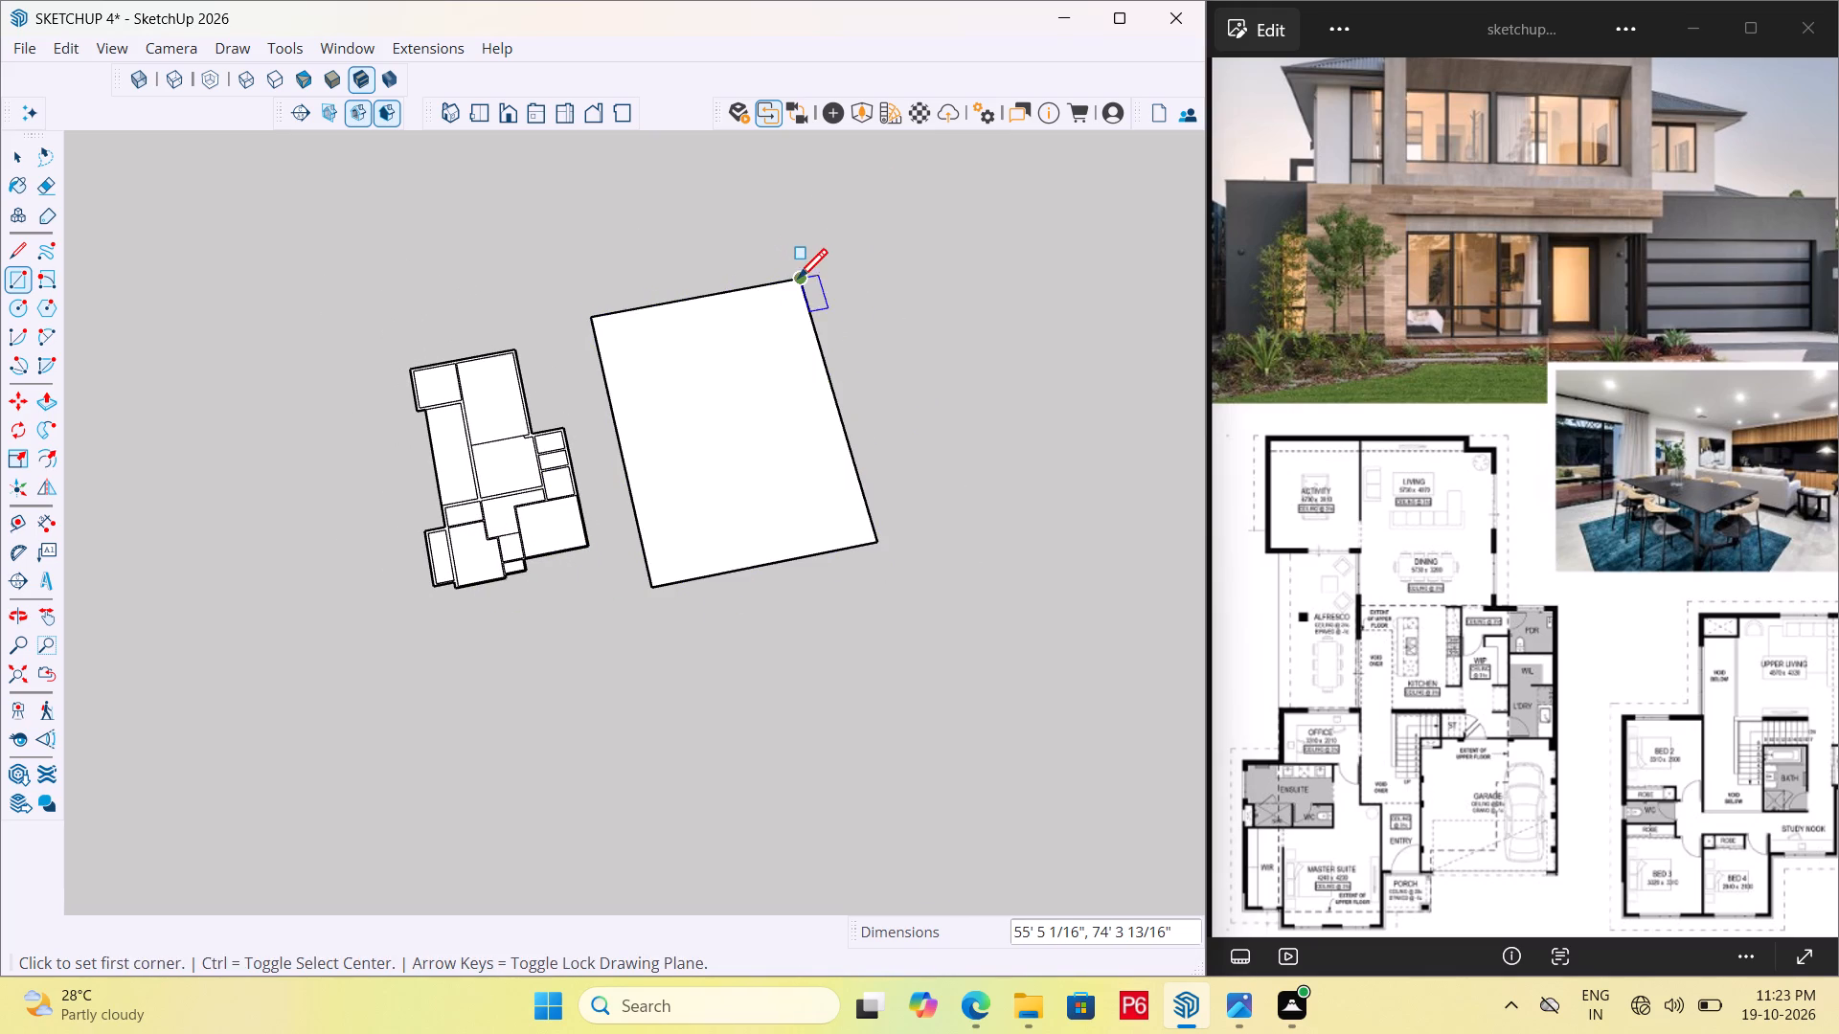
Make the new rectangle's face and edges into a group.
{"action": "key", "text": "space"}
{"action": "triple_click", "coordinate": [767, 375]}
{"action": "right_click", "coordinate": [768, 375]}
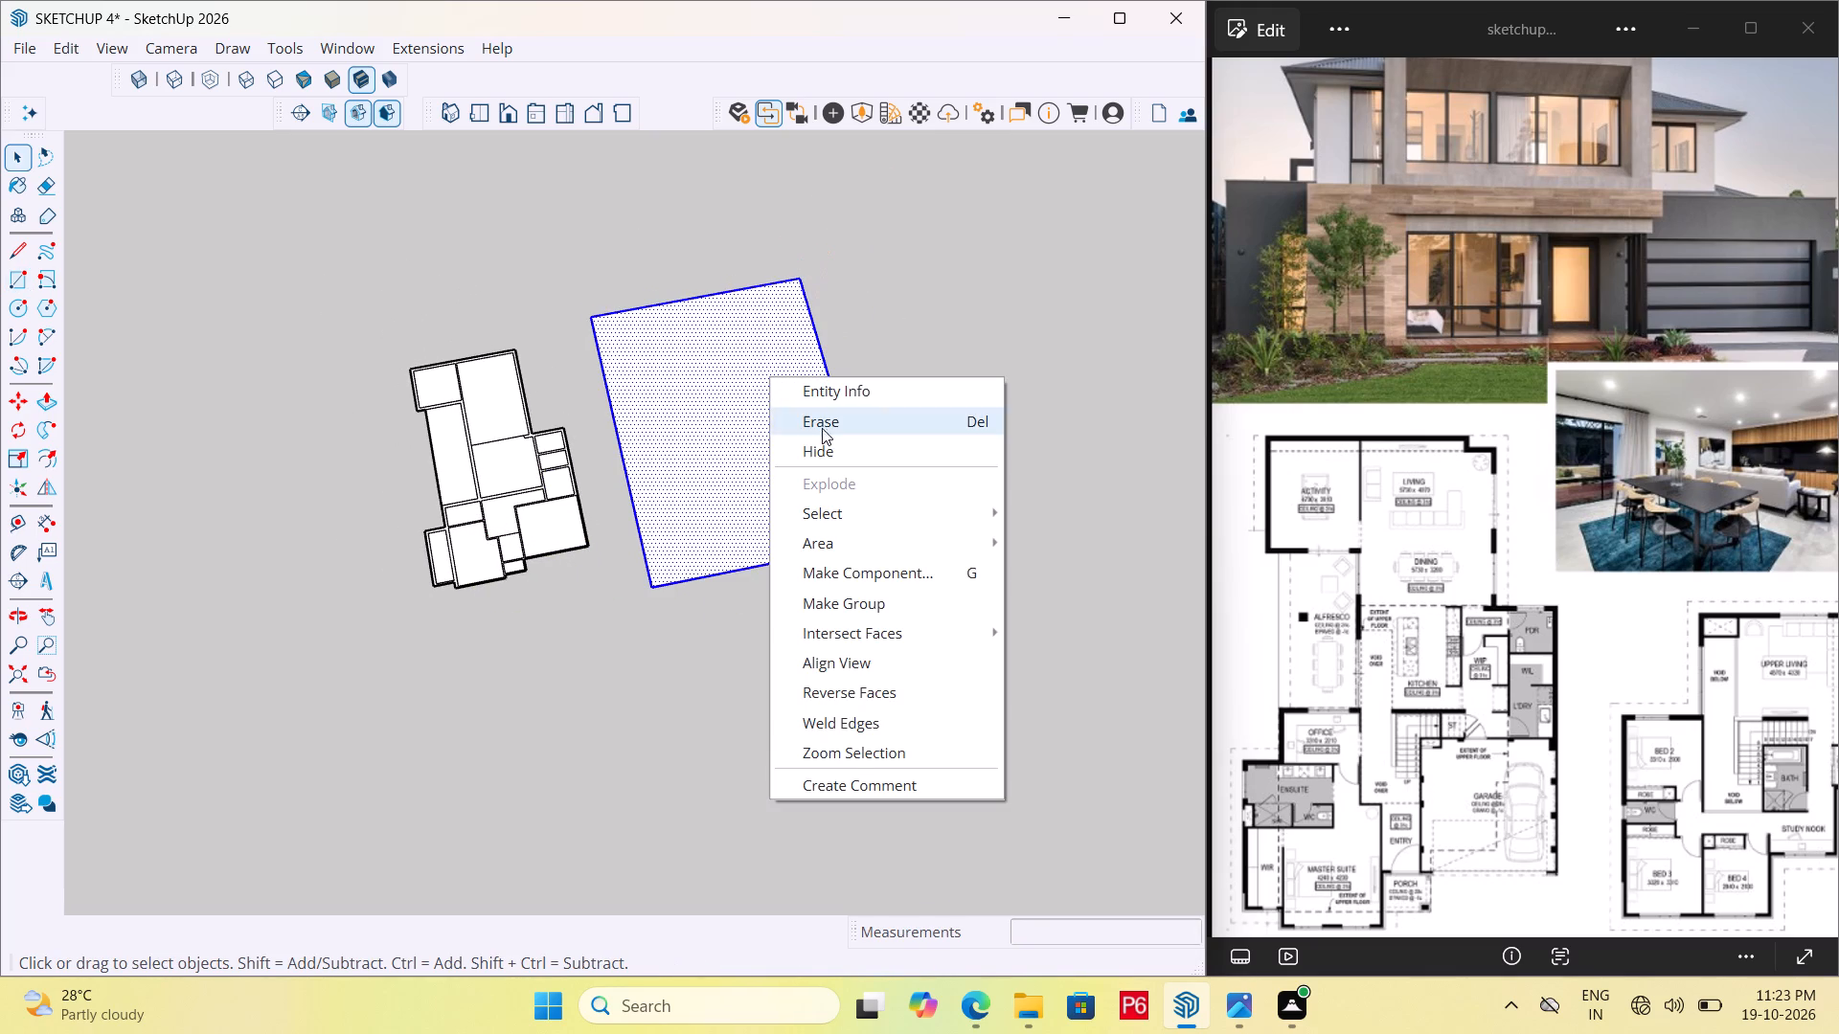
{"action": "left_click", "coordinate": [897, 599]}
Open the rectangle's group, pull its face up 9" to form a slab, and close the group.
{"action": "left_click", "coordinate": [759, 481]}
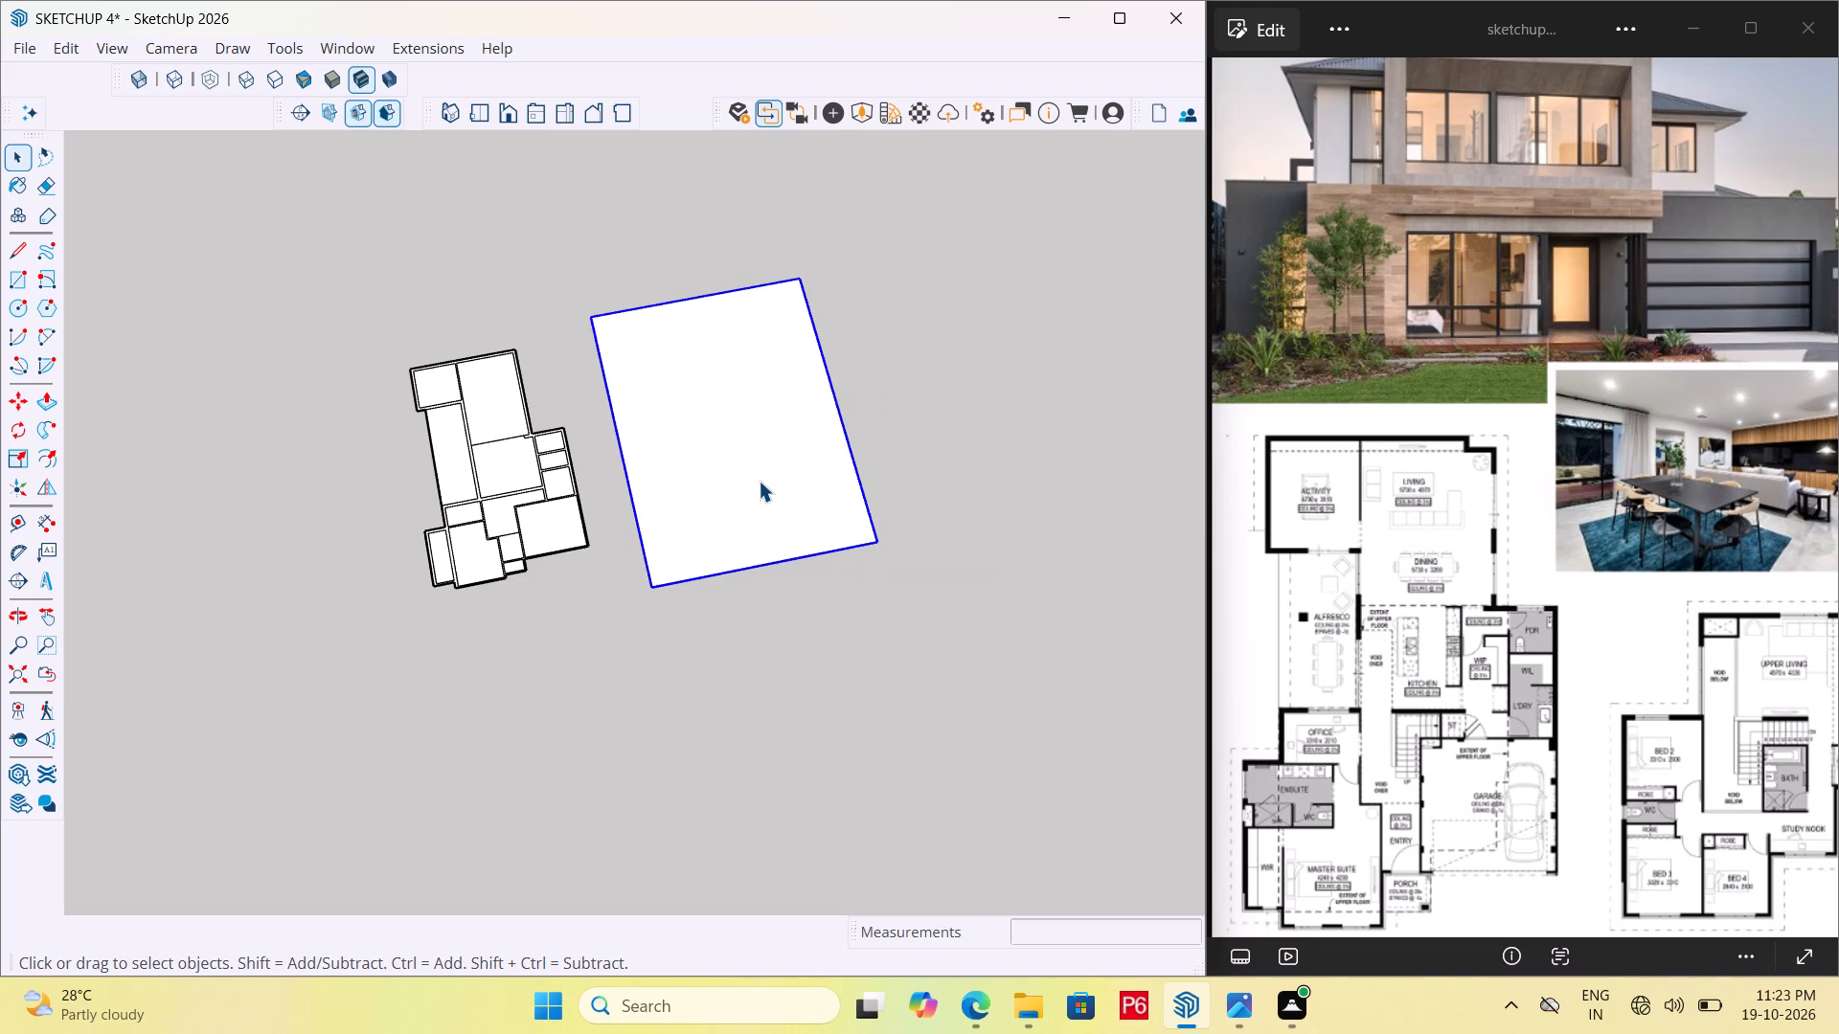
{"action": "triple_click", "coordinate": [759, 481]}
{"action": "key", "text": "p"}
{"action": "left_click", "coordinate": [757, 480]}
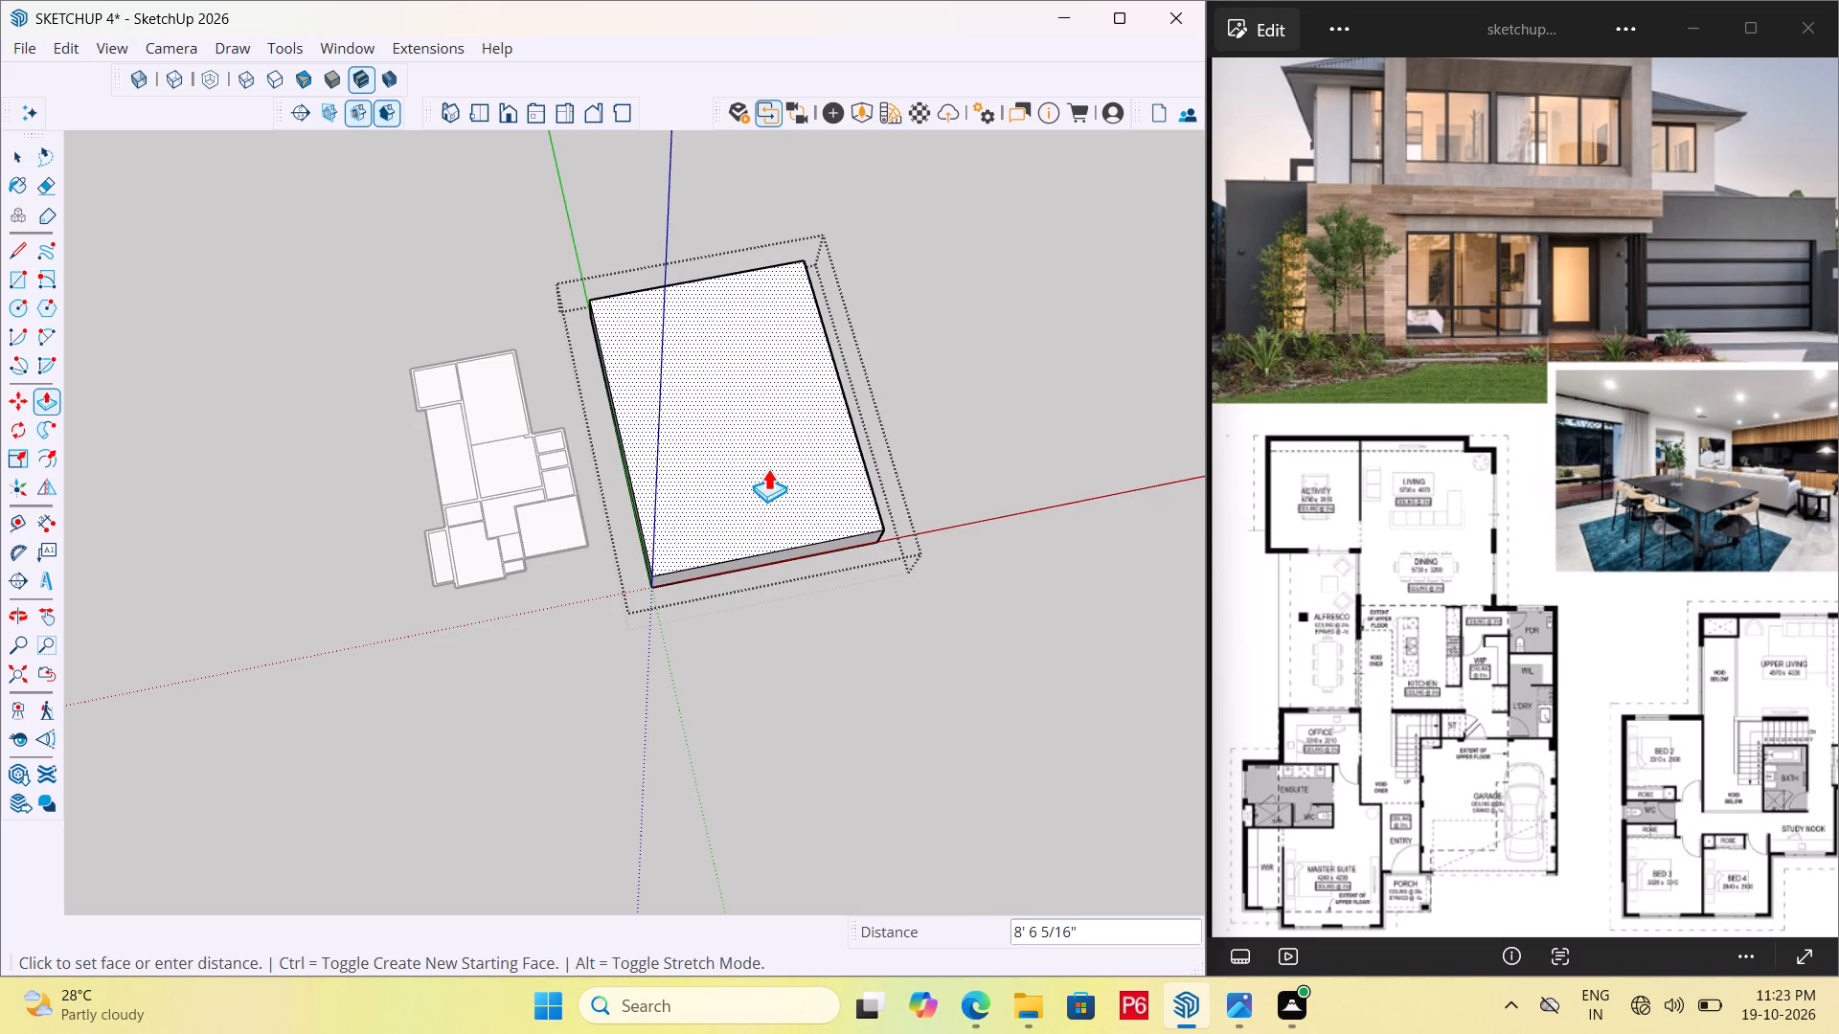
{"action": "type", "text": "9\""}
{"action": "key", "text": "Return"}
{"action": "key", "text": "space"}
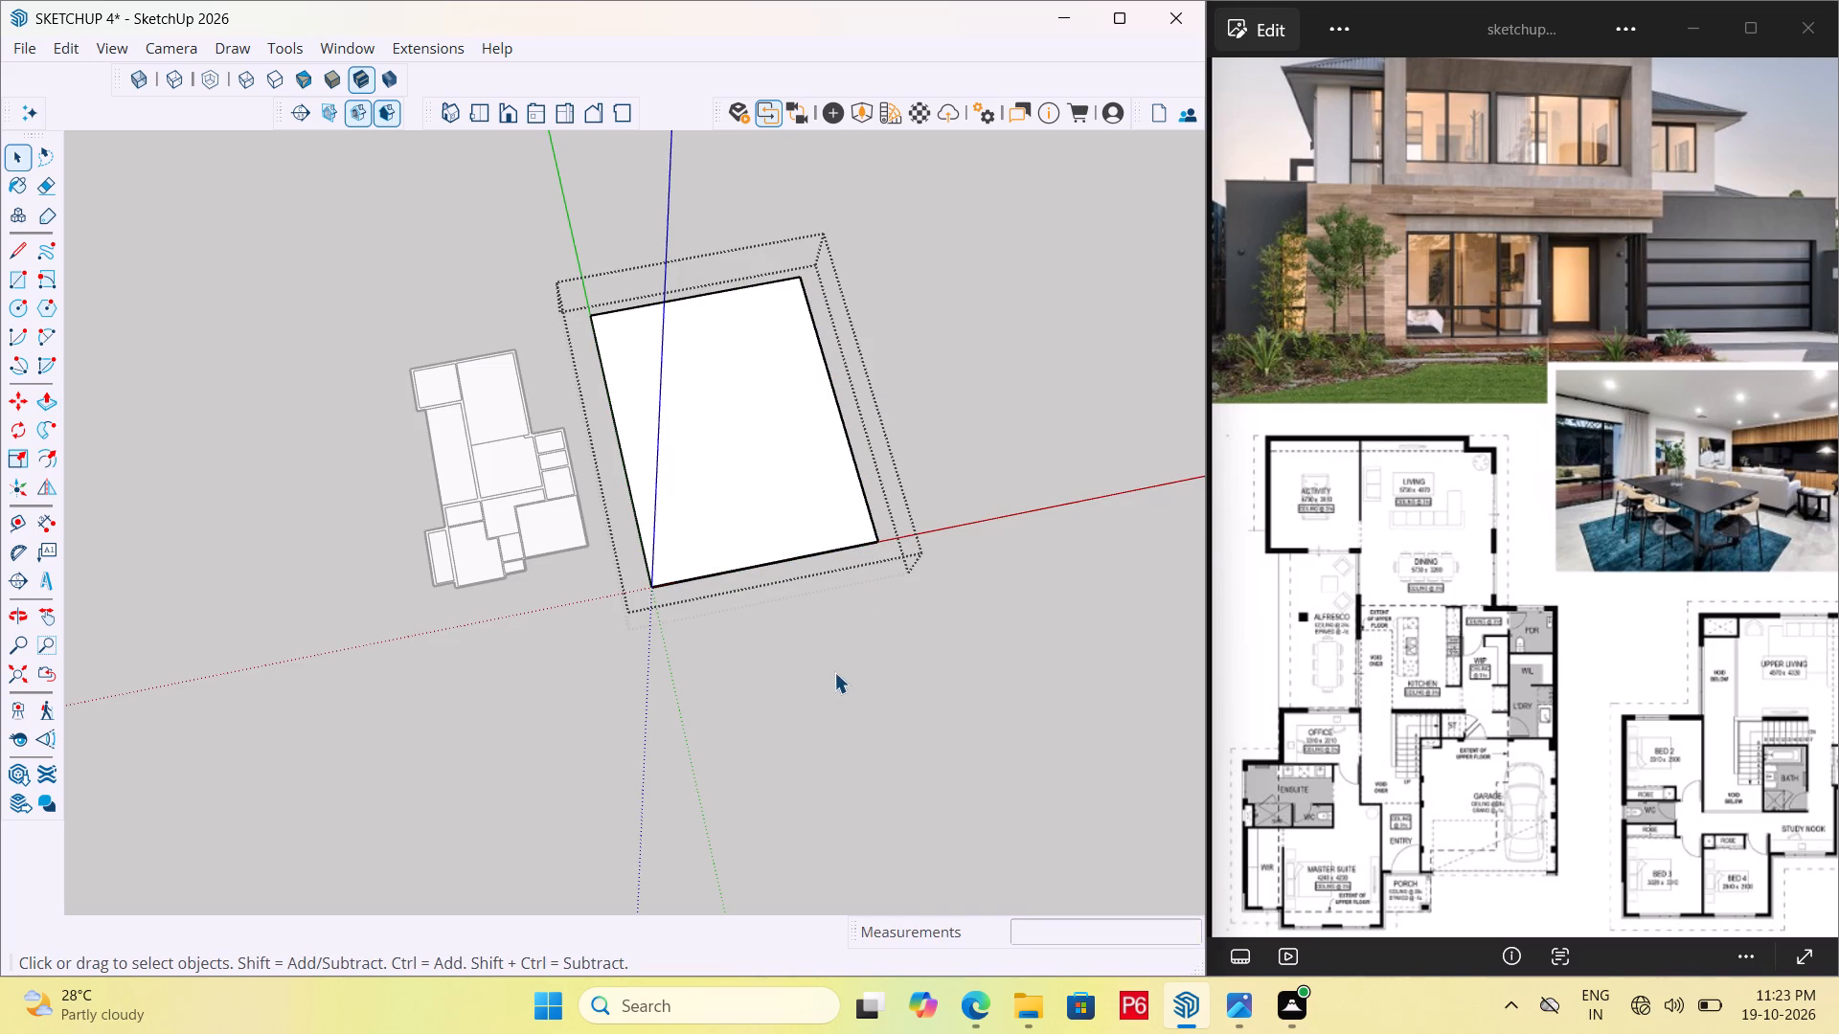
{"action": "left_click", "coordinate": [834, 657]}
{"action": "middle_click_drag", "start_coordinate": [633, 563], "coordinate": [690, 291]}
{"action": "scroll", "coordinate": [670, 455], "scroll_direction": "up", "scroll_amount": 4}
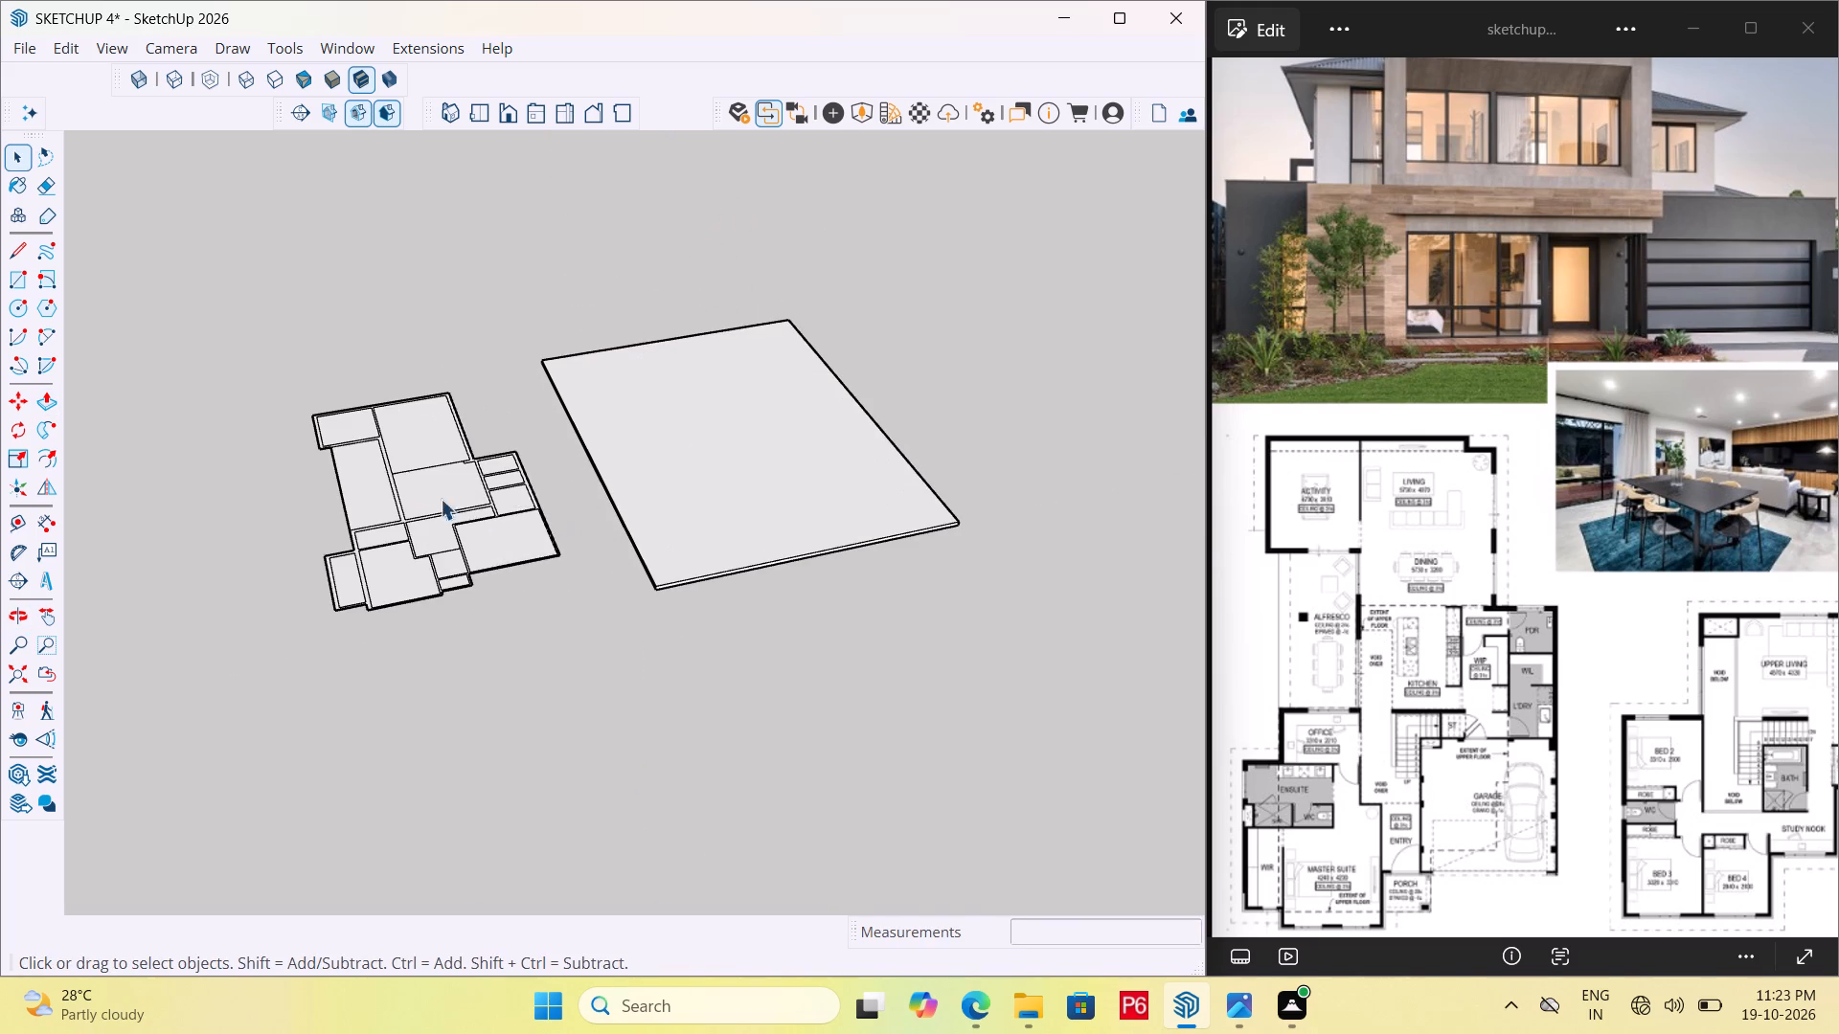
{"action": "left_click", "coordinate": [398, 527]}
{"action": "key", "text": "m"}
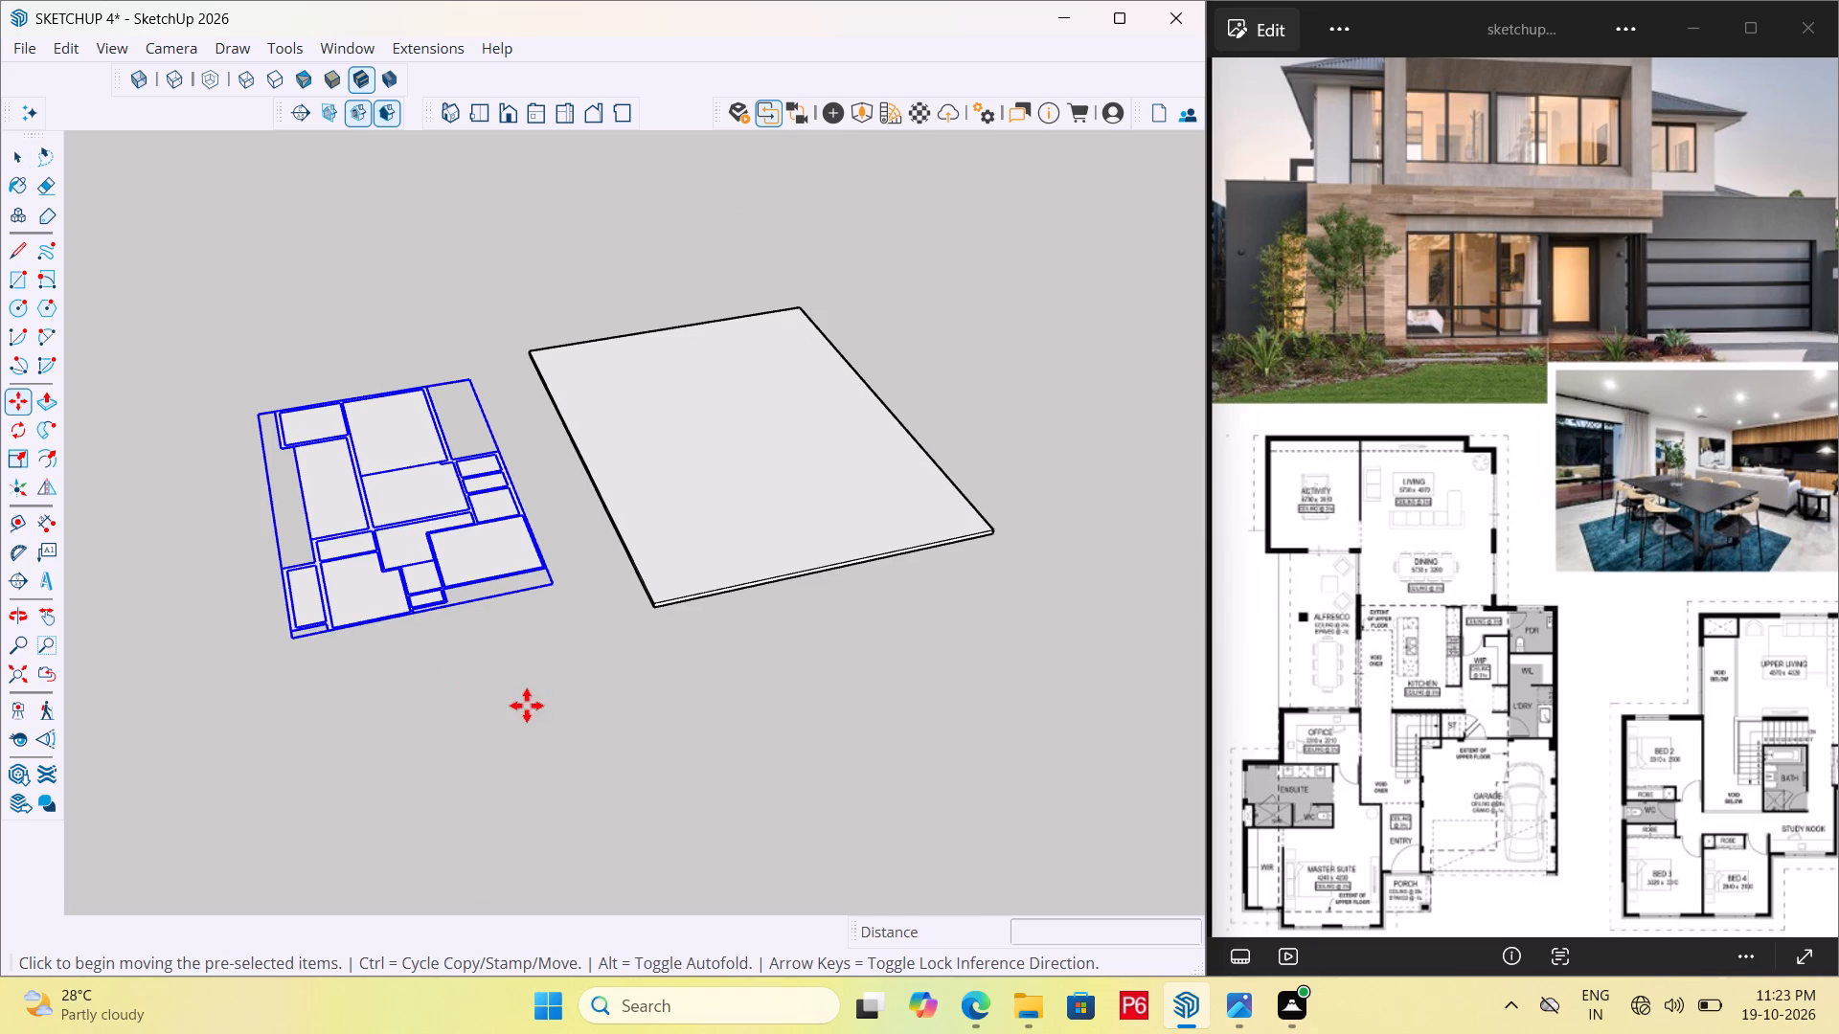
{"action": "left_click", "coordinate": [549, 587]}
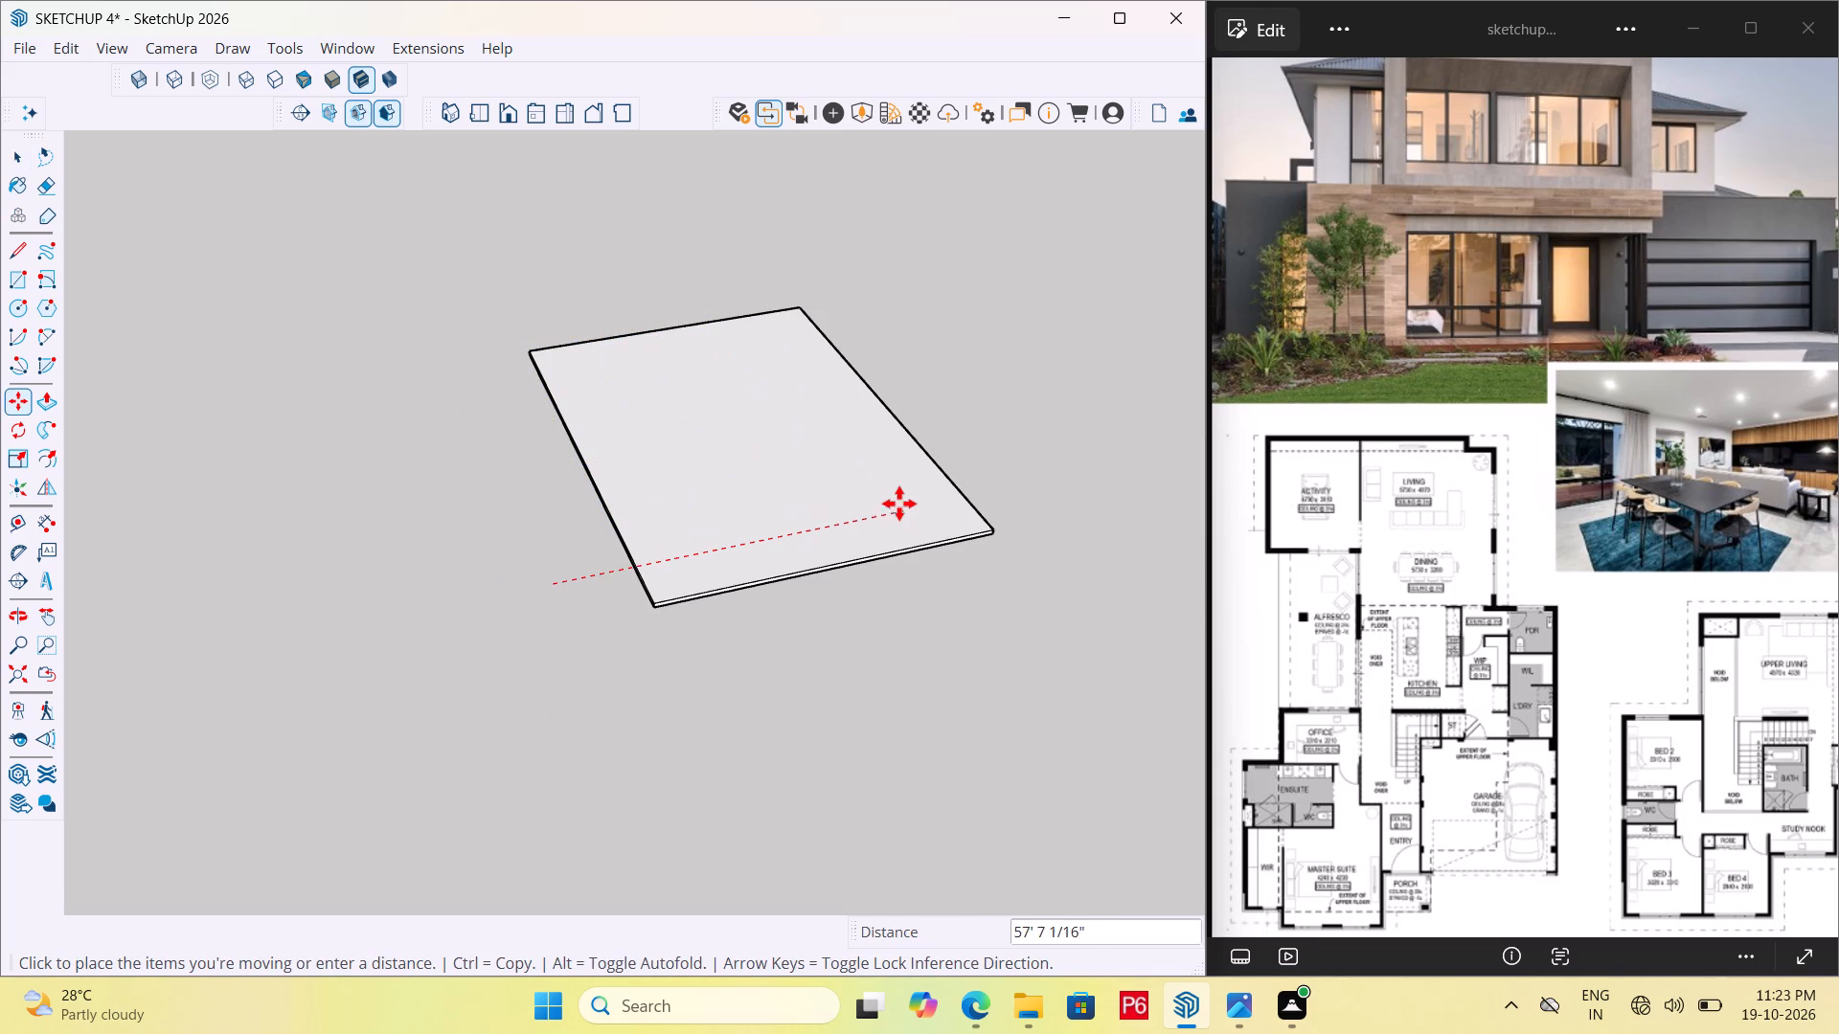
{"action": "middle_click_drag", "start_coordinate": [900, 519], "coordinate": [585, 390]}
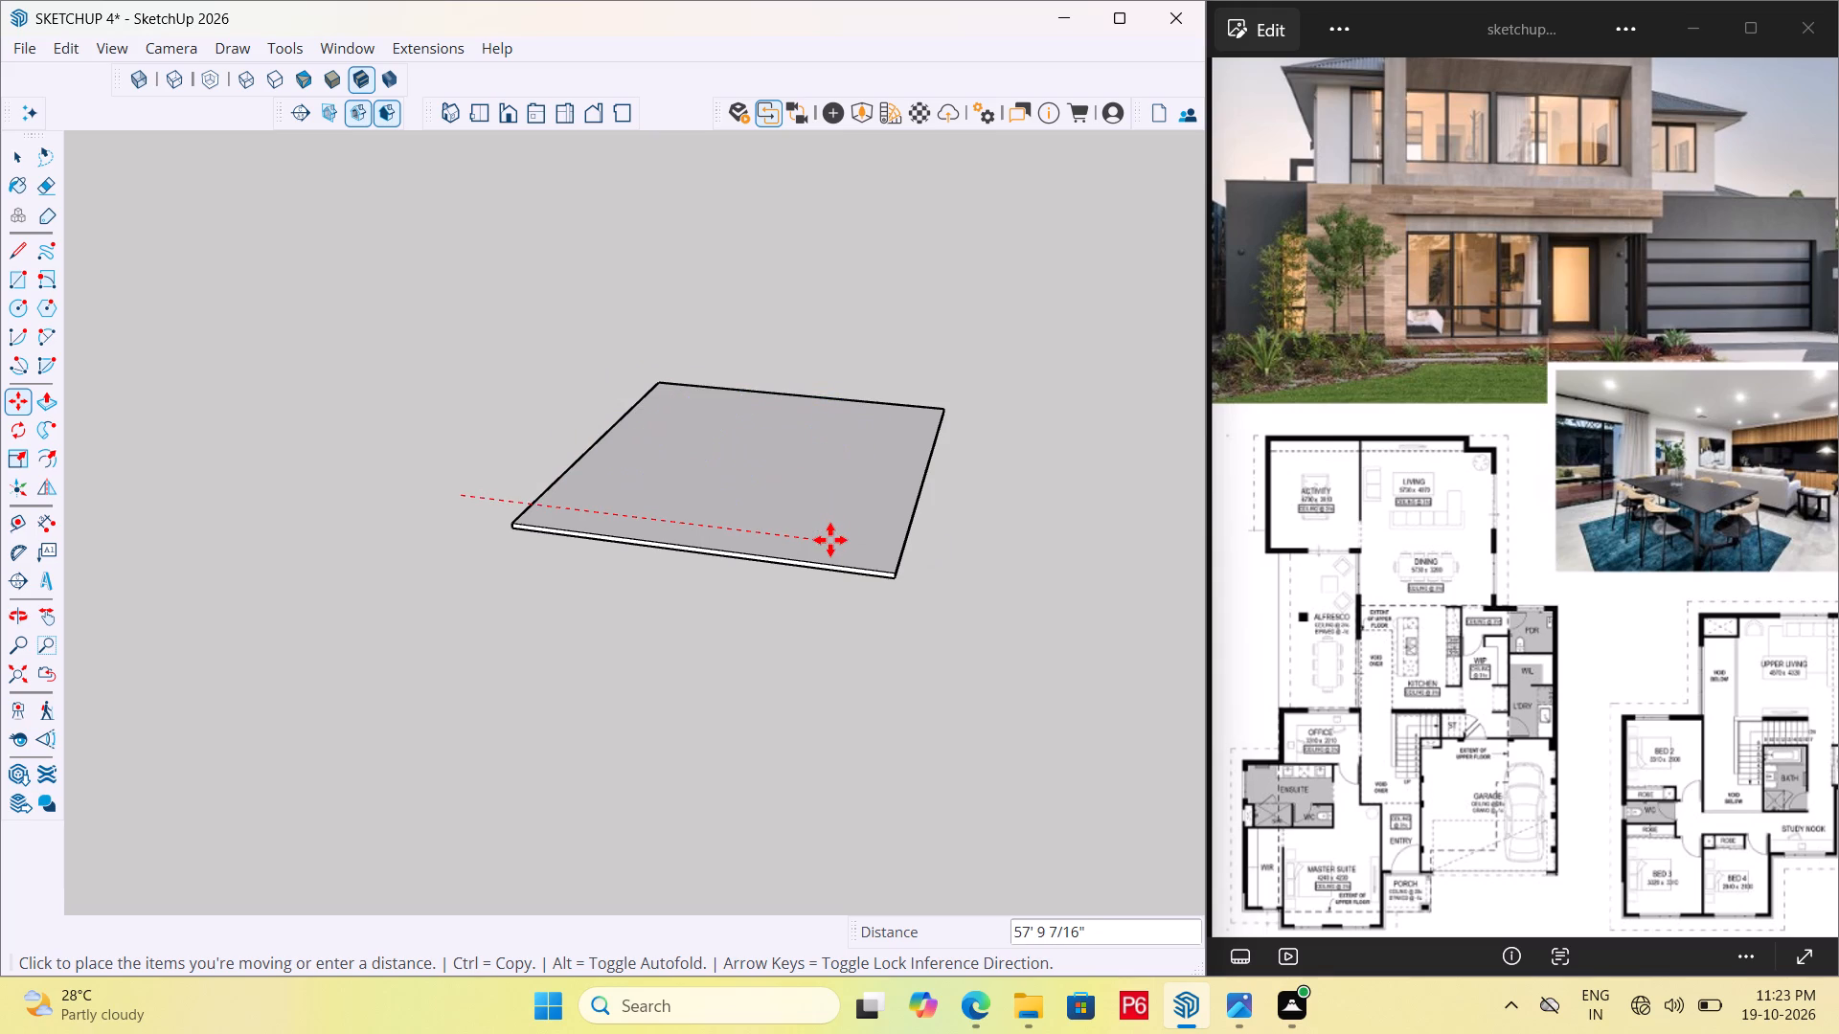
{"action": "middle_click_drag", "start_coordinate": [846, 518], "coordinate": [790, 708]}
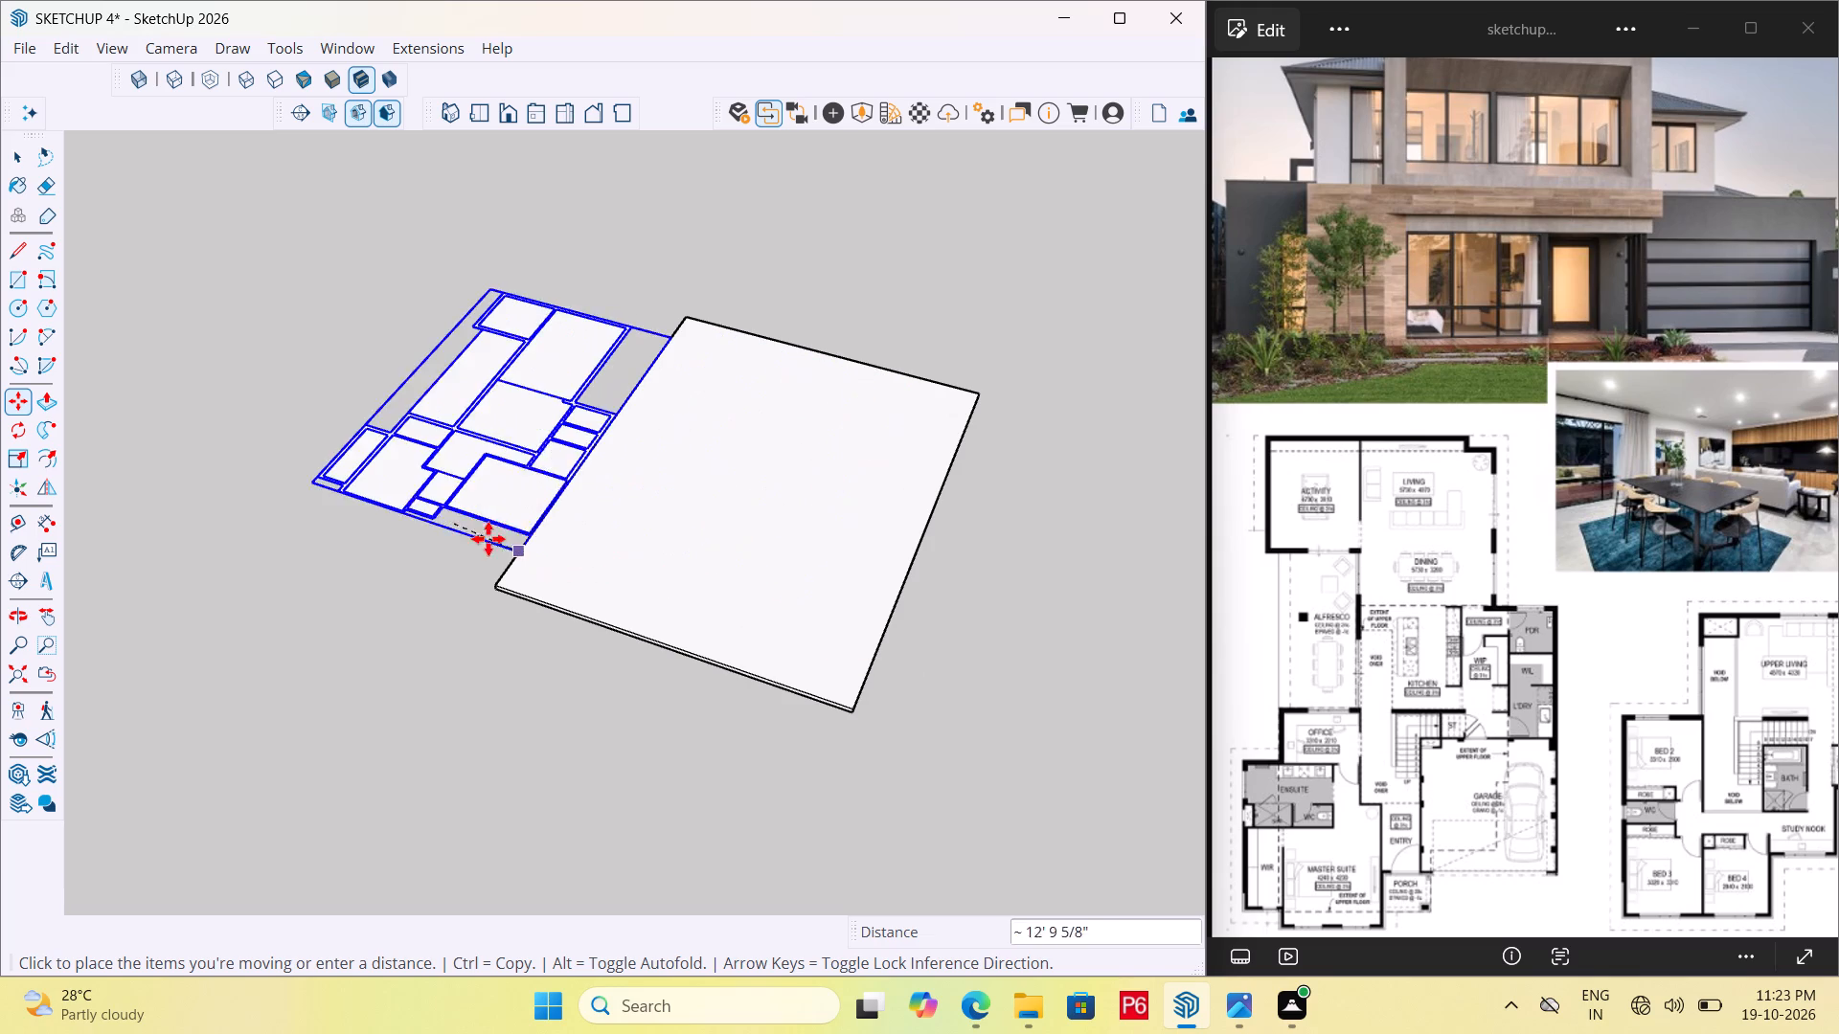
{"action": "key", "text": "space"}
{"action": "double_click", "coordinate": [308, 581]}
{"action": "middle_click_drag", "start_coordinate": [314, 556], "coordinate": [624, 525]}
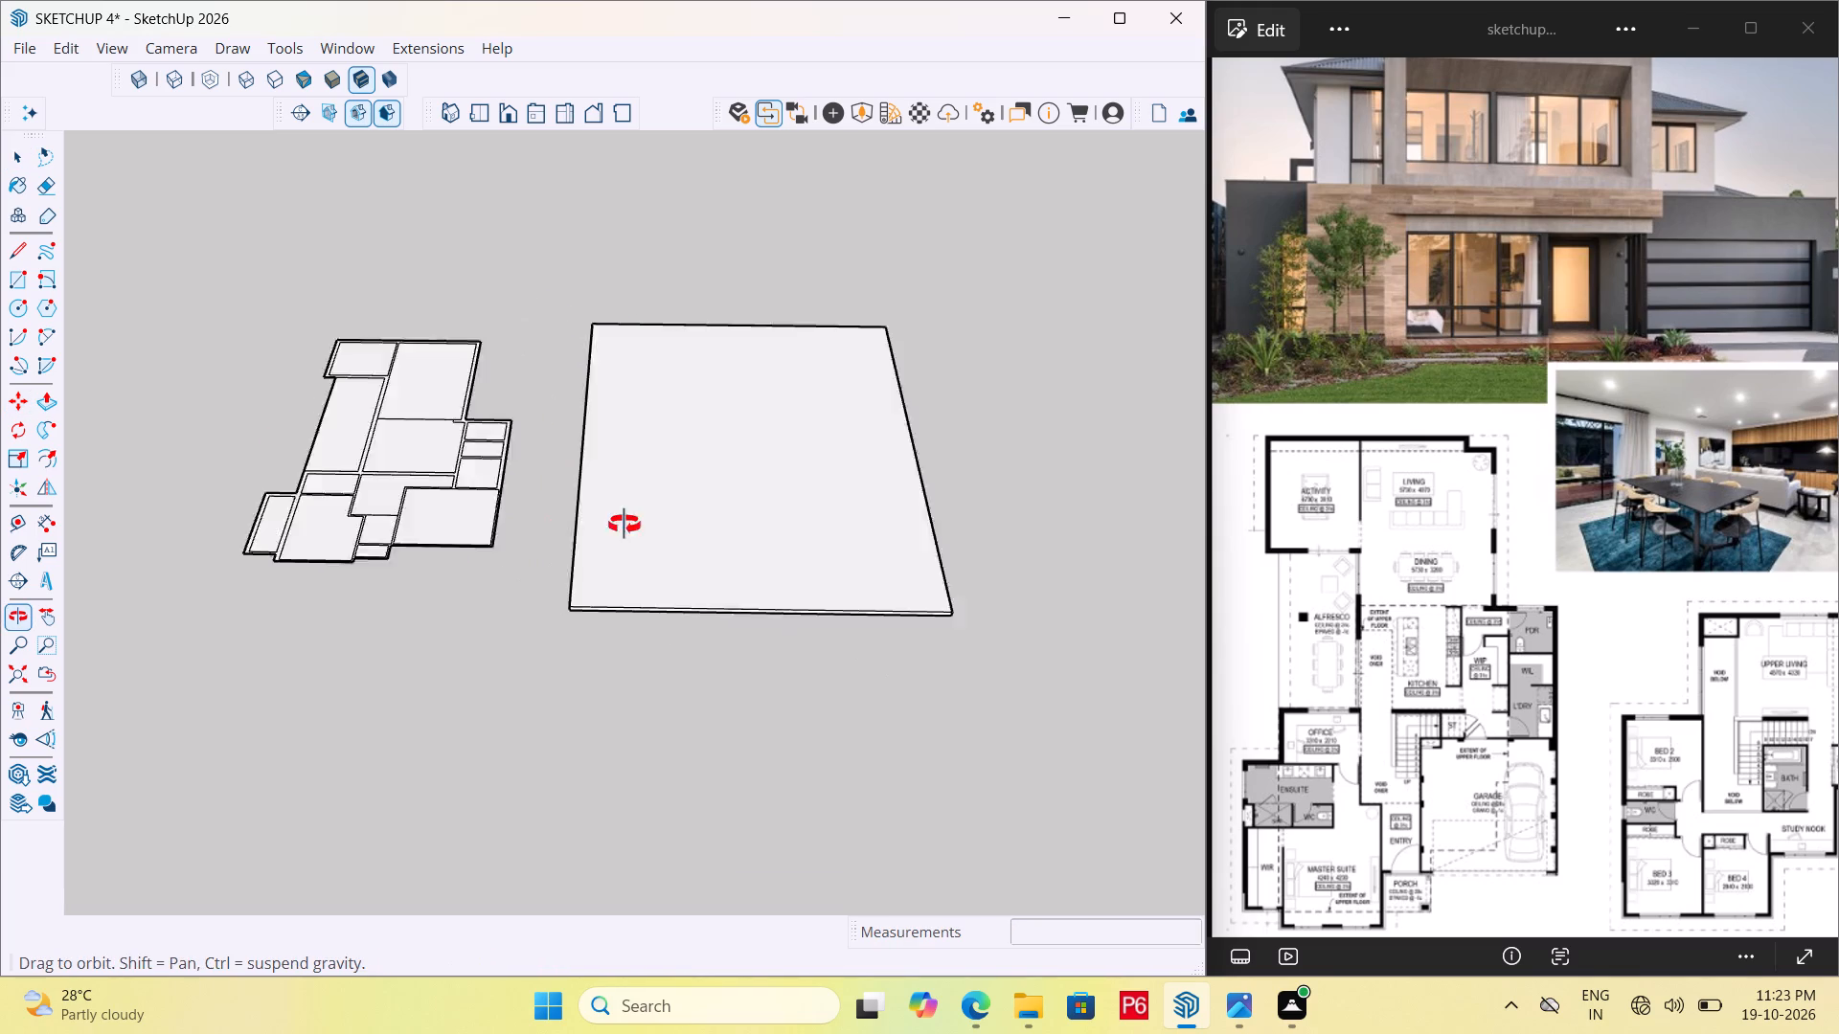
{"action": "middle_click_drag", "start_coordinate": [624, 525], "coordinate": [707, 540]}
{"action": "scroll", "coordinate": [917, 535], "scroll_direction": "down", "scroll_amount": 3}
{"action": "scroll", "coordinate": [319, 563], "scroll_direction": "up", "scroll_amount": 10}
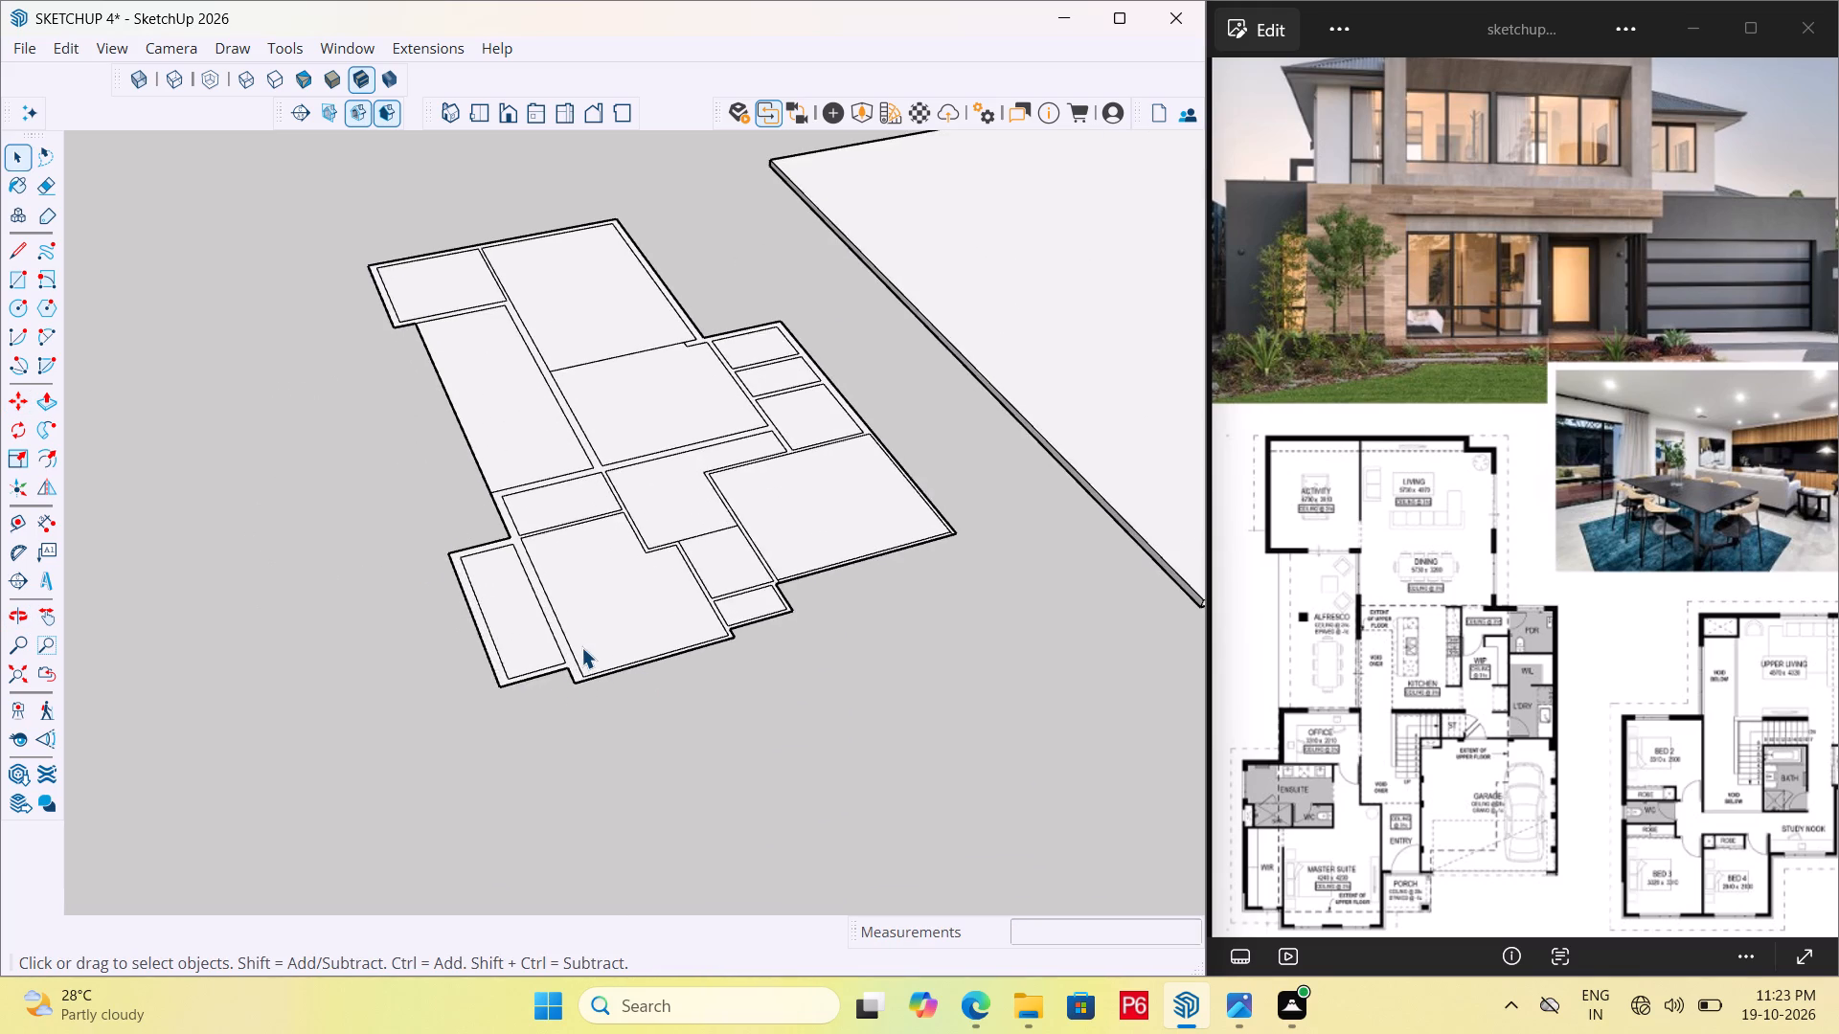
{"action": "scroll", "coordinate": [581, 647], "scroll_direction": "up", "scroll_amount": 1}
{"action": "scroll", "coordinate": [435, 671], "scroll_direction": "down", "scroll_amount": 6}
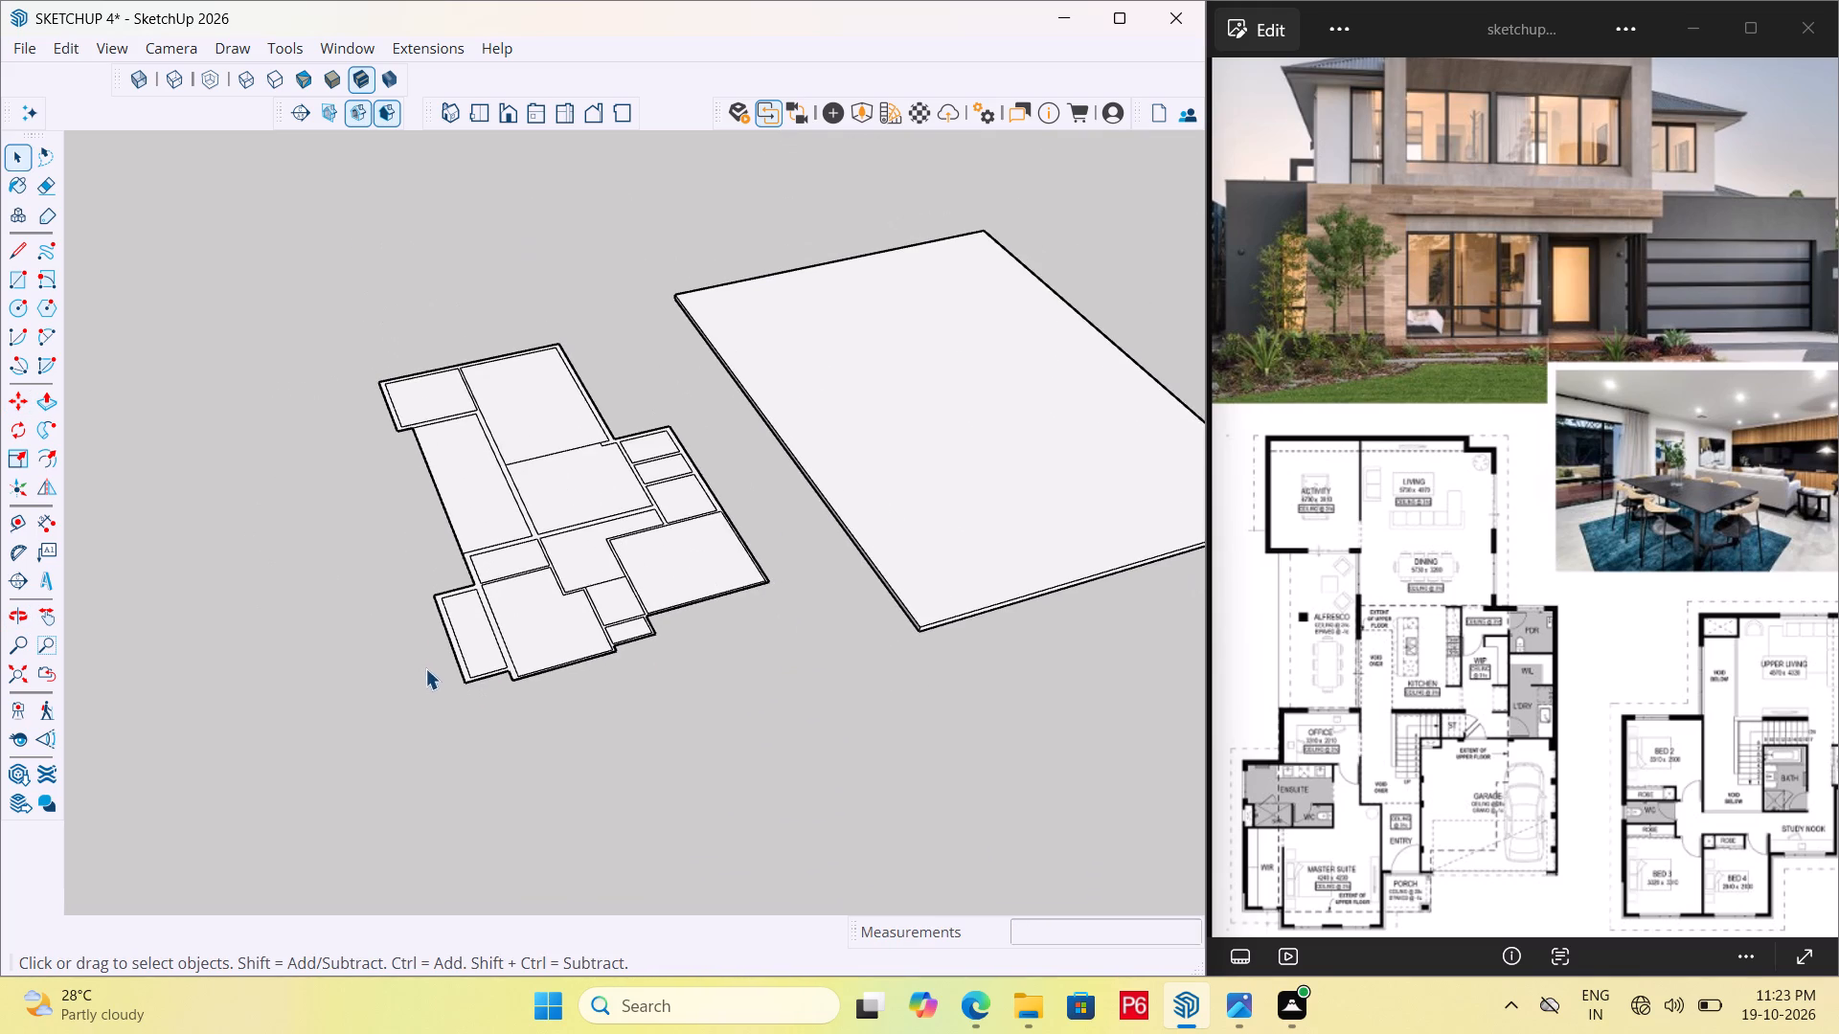
Move the floor-plan group onto the slab, aligning its outer front corner with the slab's top corner.
{"action": "scroll", "coordinate": [425, 668], "scroll_direction": "down", "scroll_amount": 1}
{"action": "scroll", "coordinate": [452, 665], "scroll_direction": "up", "scroll_amount": 6}
{"action": "double_click", "coordinate": [585, 598]}
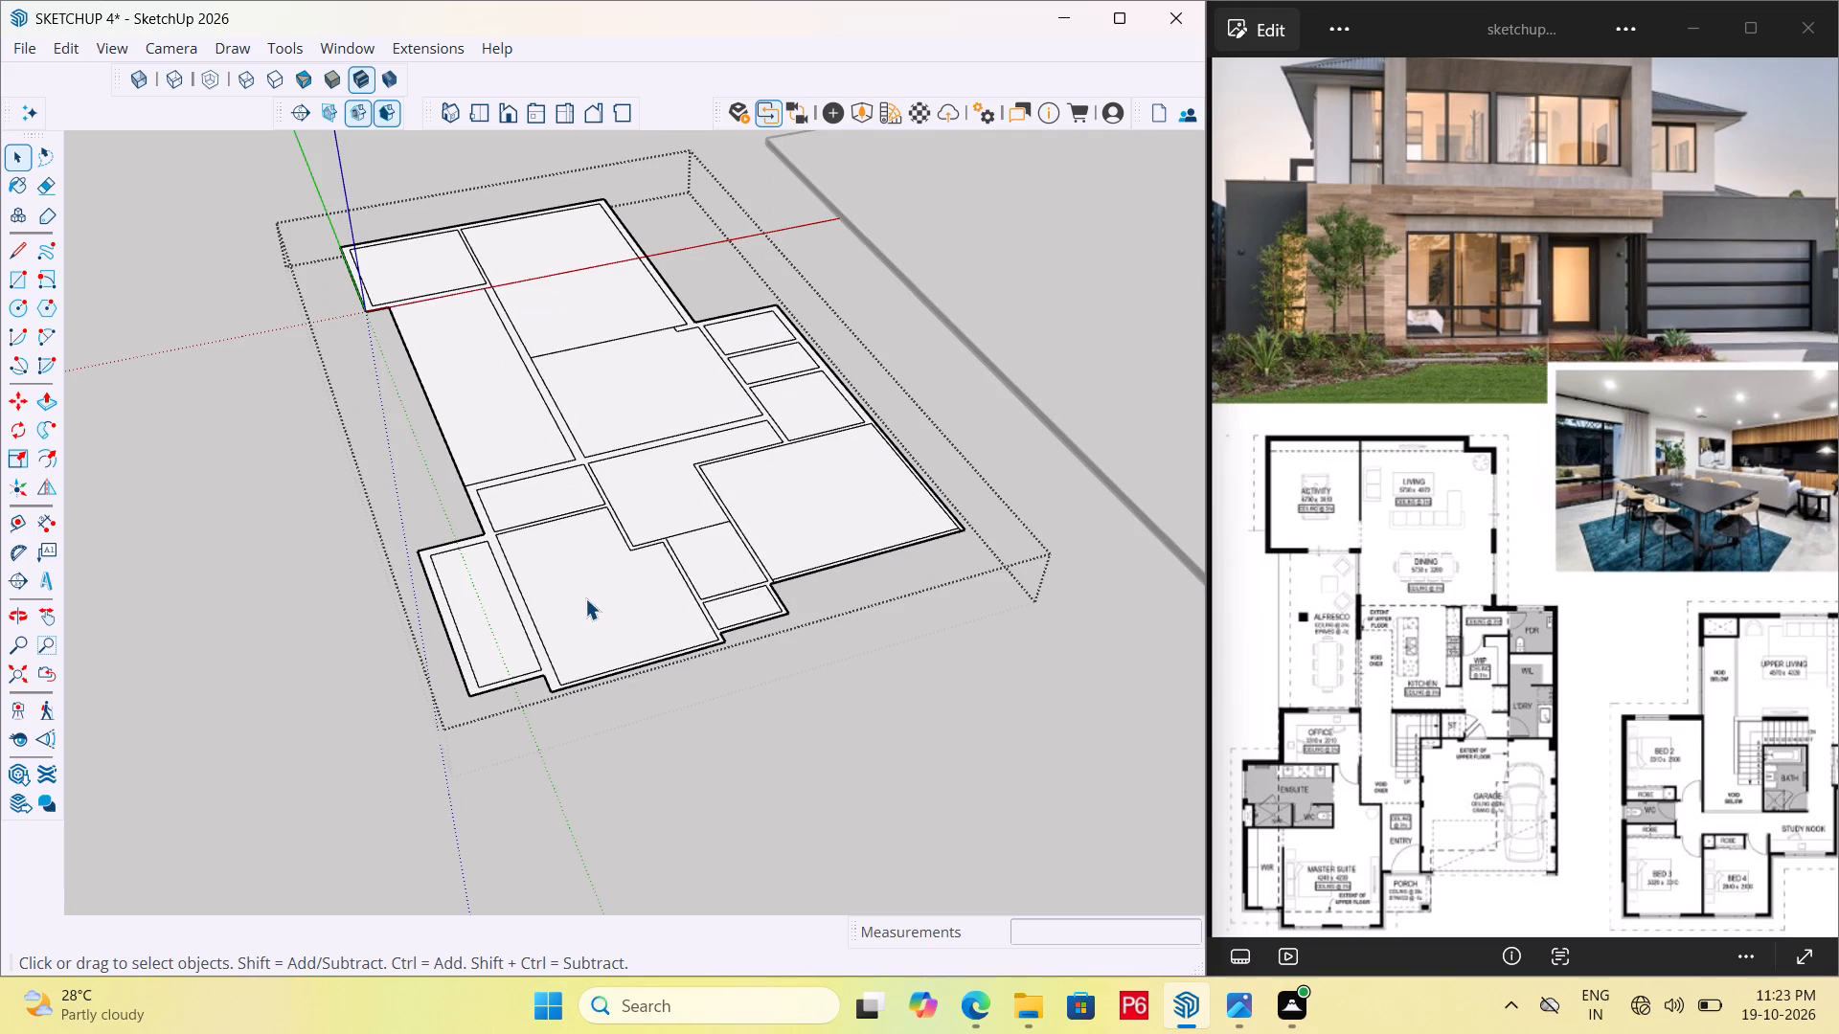
{"action": "left_click", "coordinate": [624, 783]}
{"action": "left_click", "coordinate": [559, 605]}
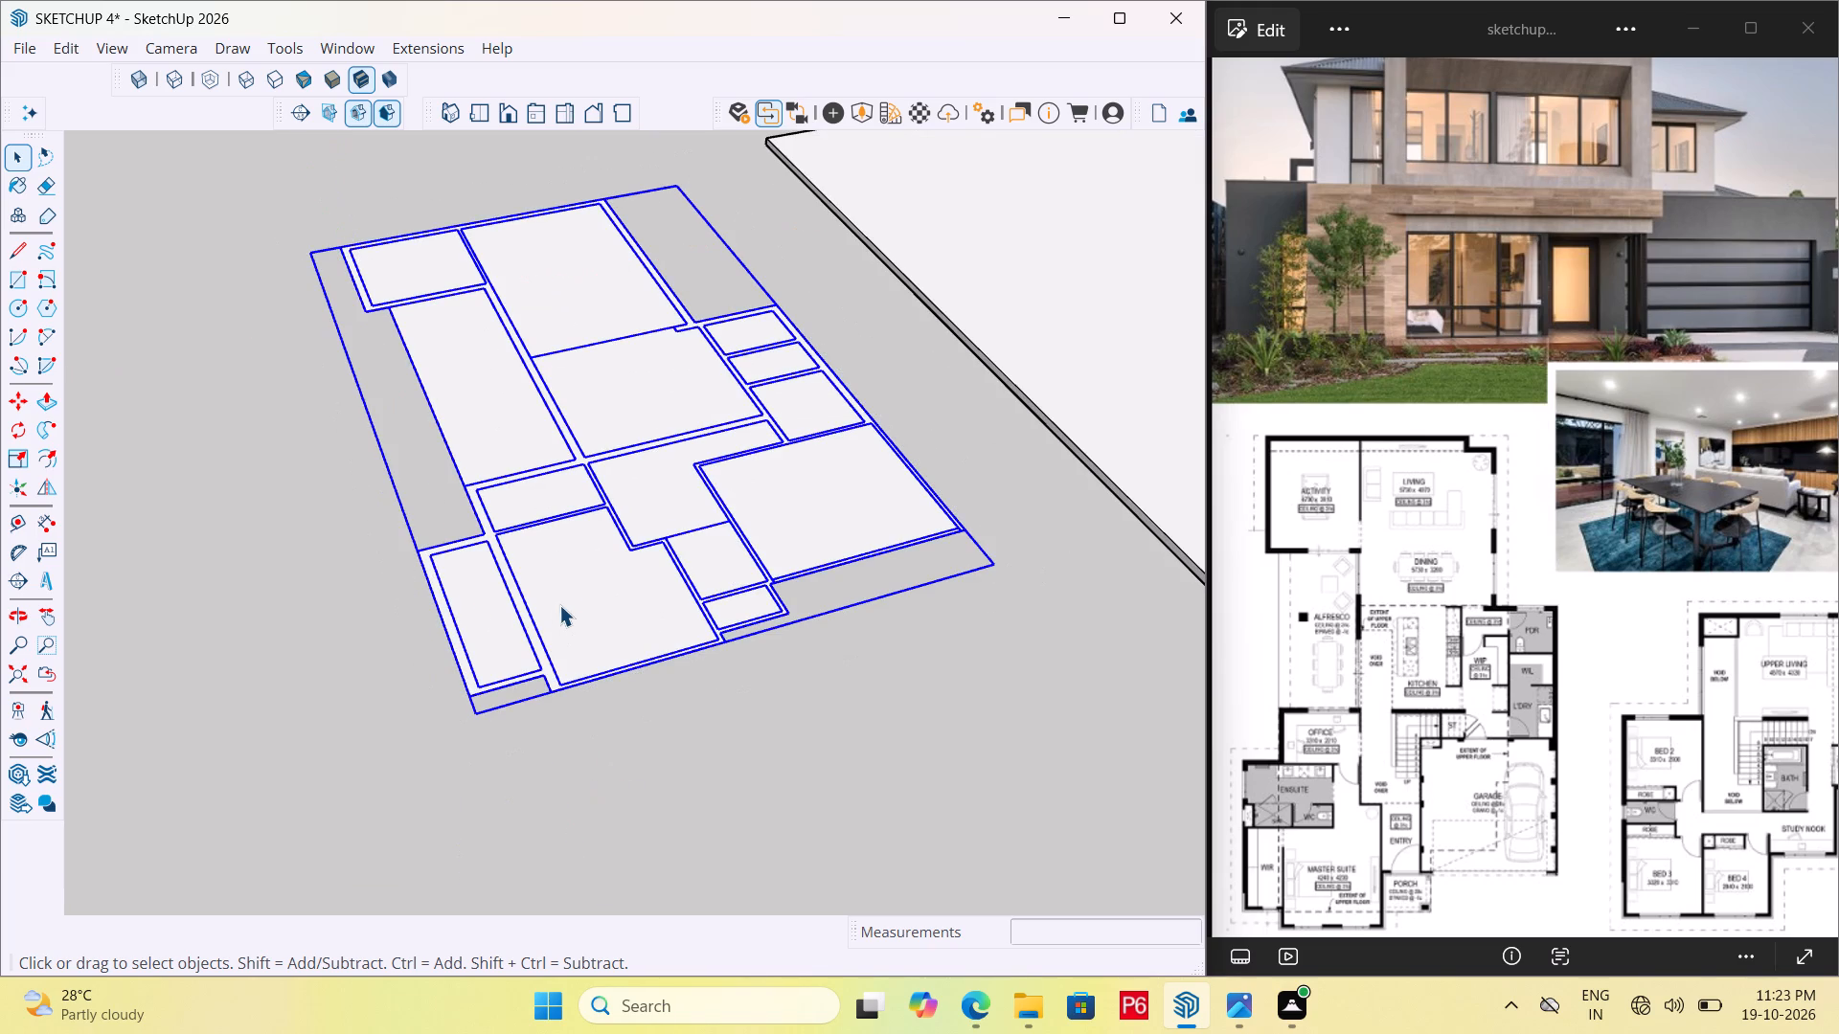
{"action": "key", "text": "m"}
{"action": "left_click", "coordinate": [482, 727]}
{"action": "scroll", "coordinate": [794, 400], "scroll_direction": "down", "scroll_amount": 4}
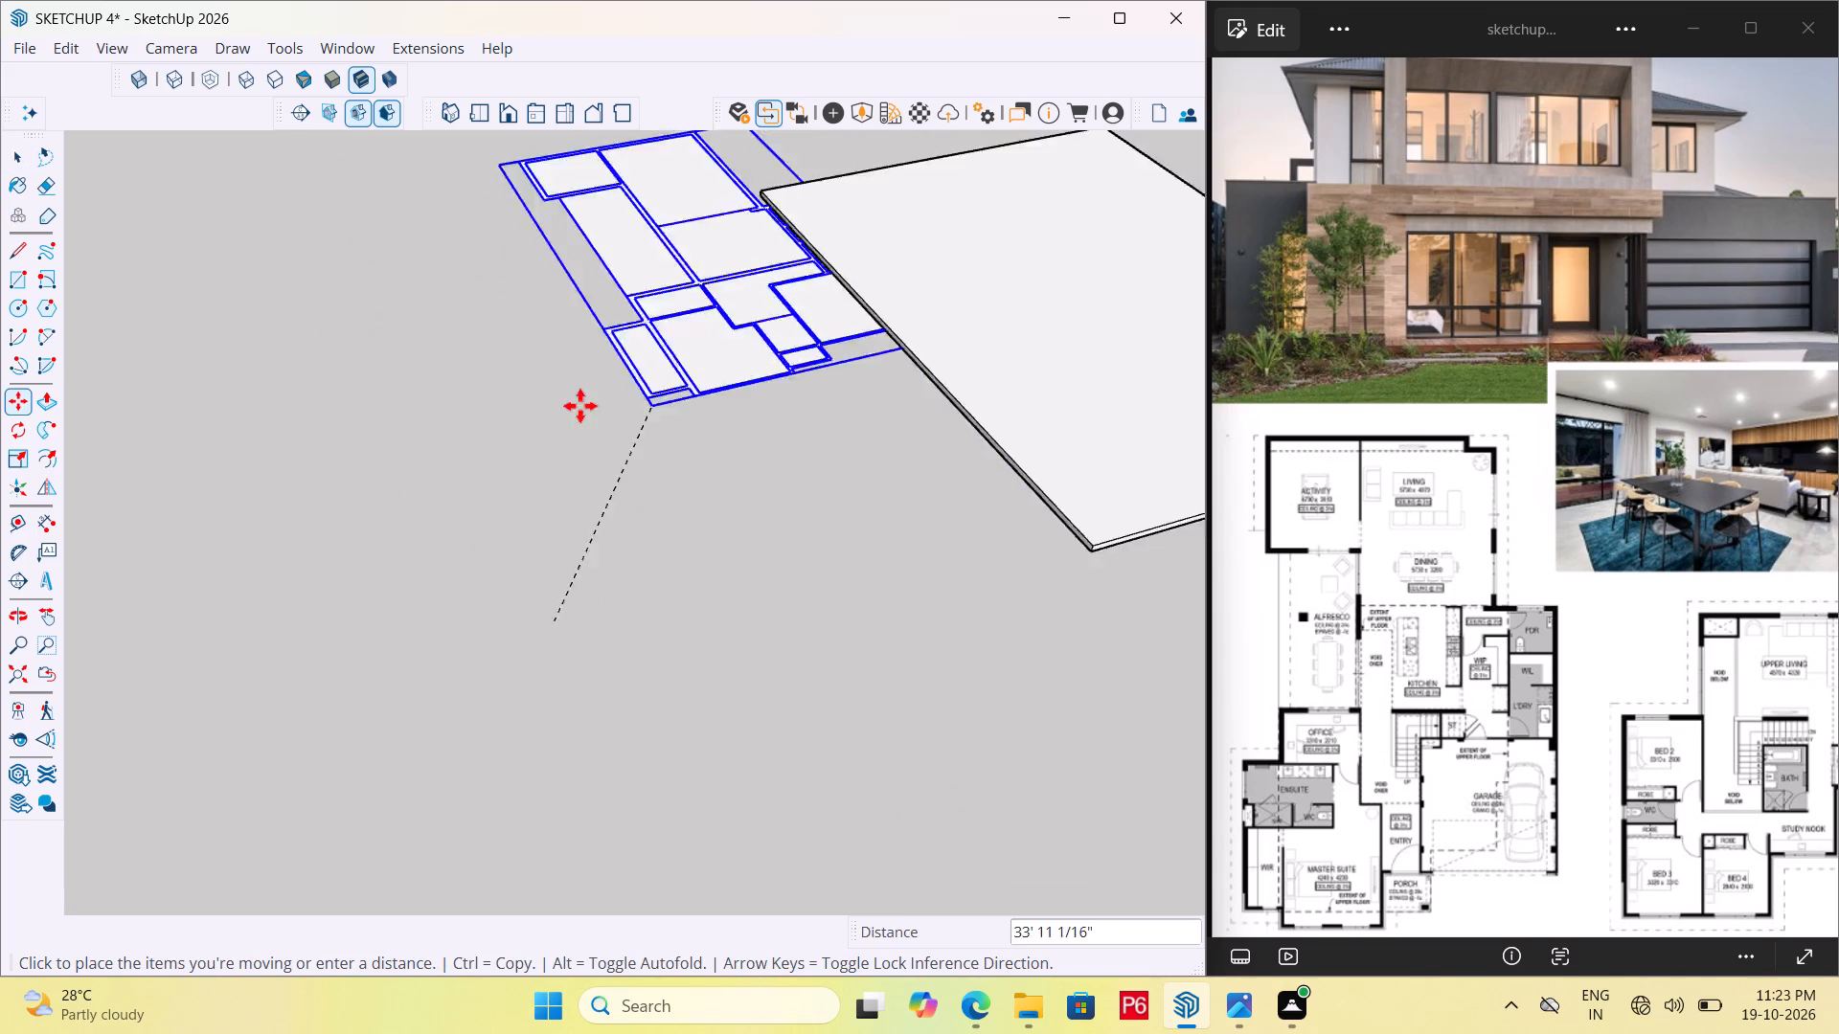
{"action": "scroll", "coordinate": [580, 406], "scroll_direction": "down", "scroll_amount": 4}
{"action": "scroll", "coordinate": [863, 460], "scroll_direction": "up", "scroll_amount": 14}
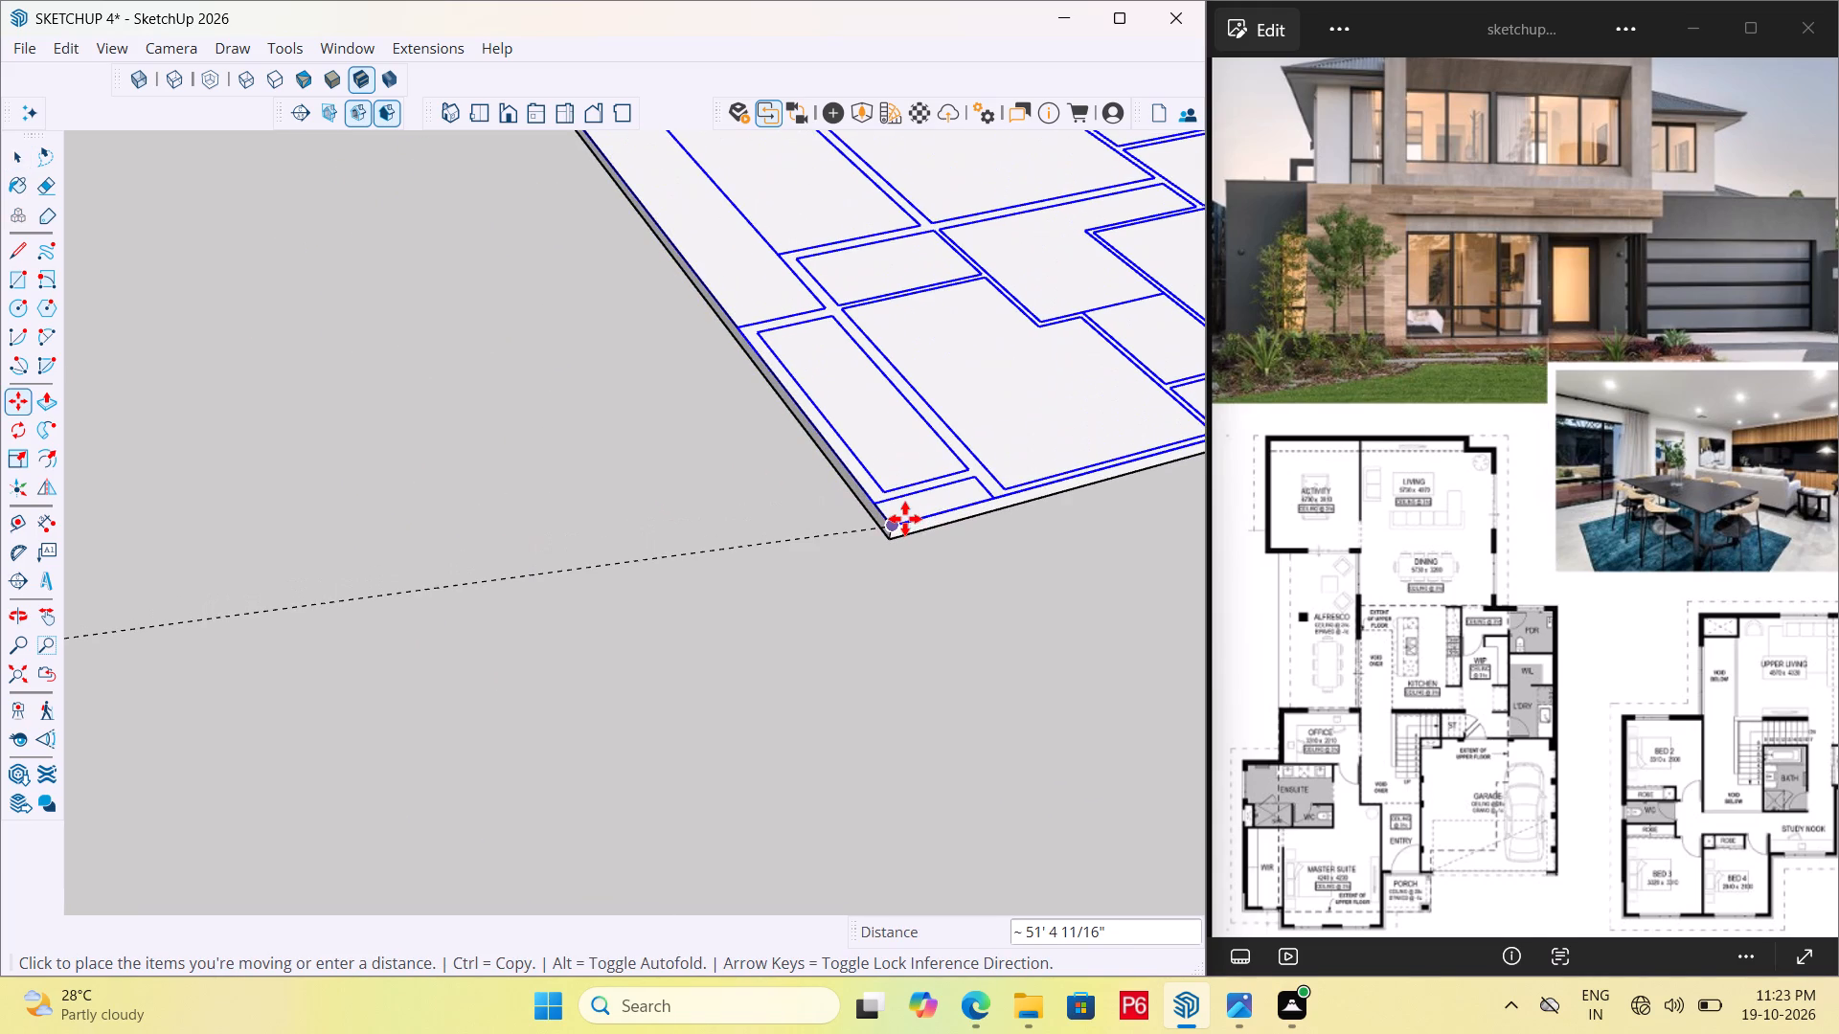
{"action": "left_click", "coordinate": [903, 520]}
Move the floor-plan group inward from the slab's edges so the house sits within the slab with a margin around it.
{"action": "scroll", "coordinate": [645, 575], "scroll_direction": "down", "scroll_amount": 12}
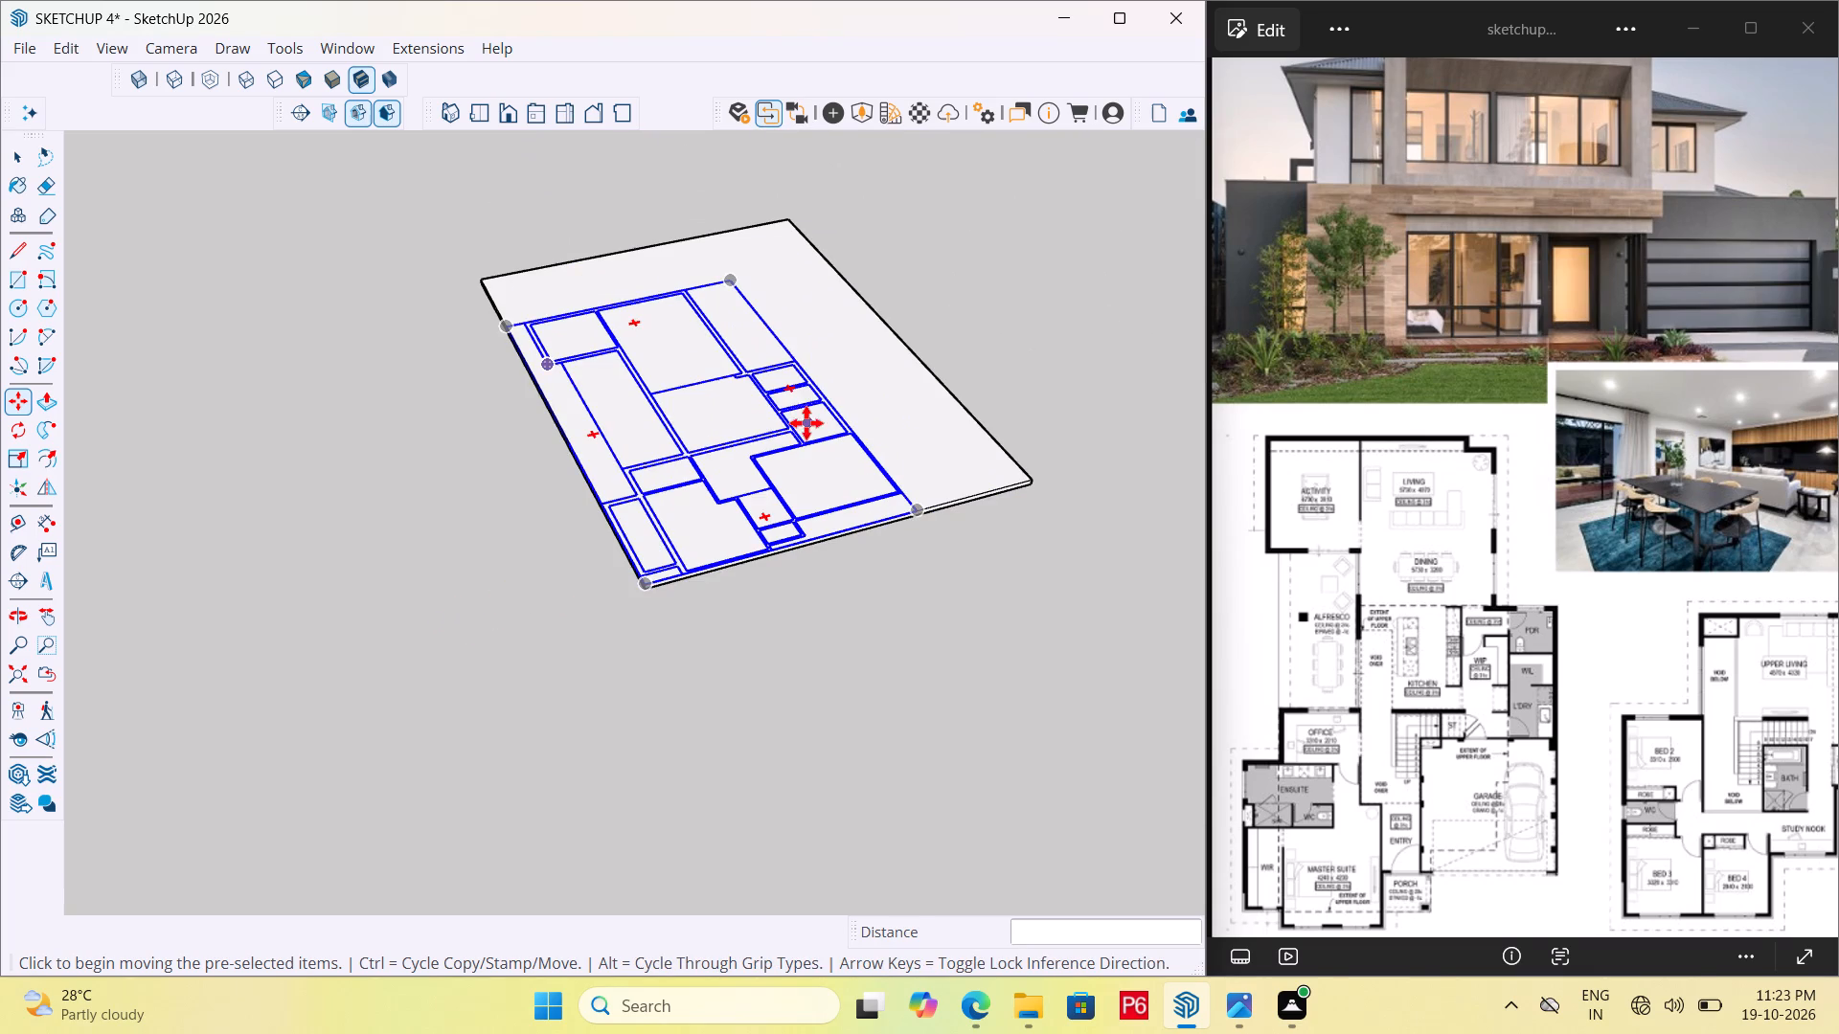
{"action": "left_click", "coordinate": [836, 450]}
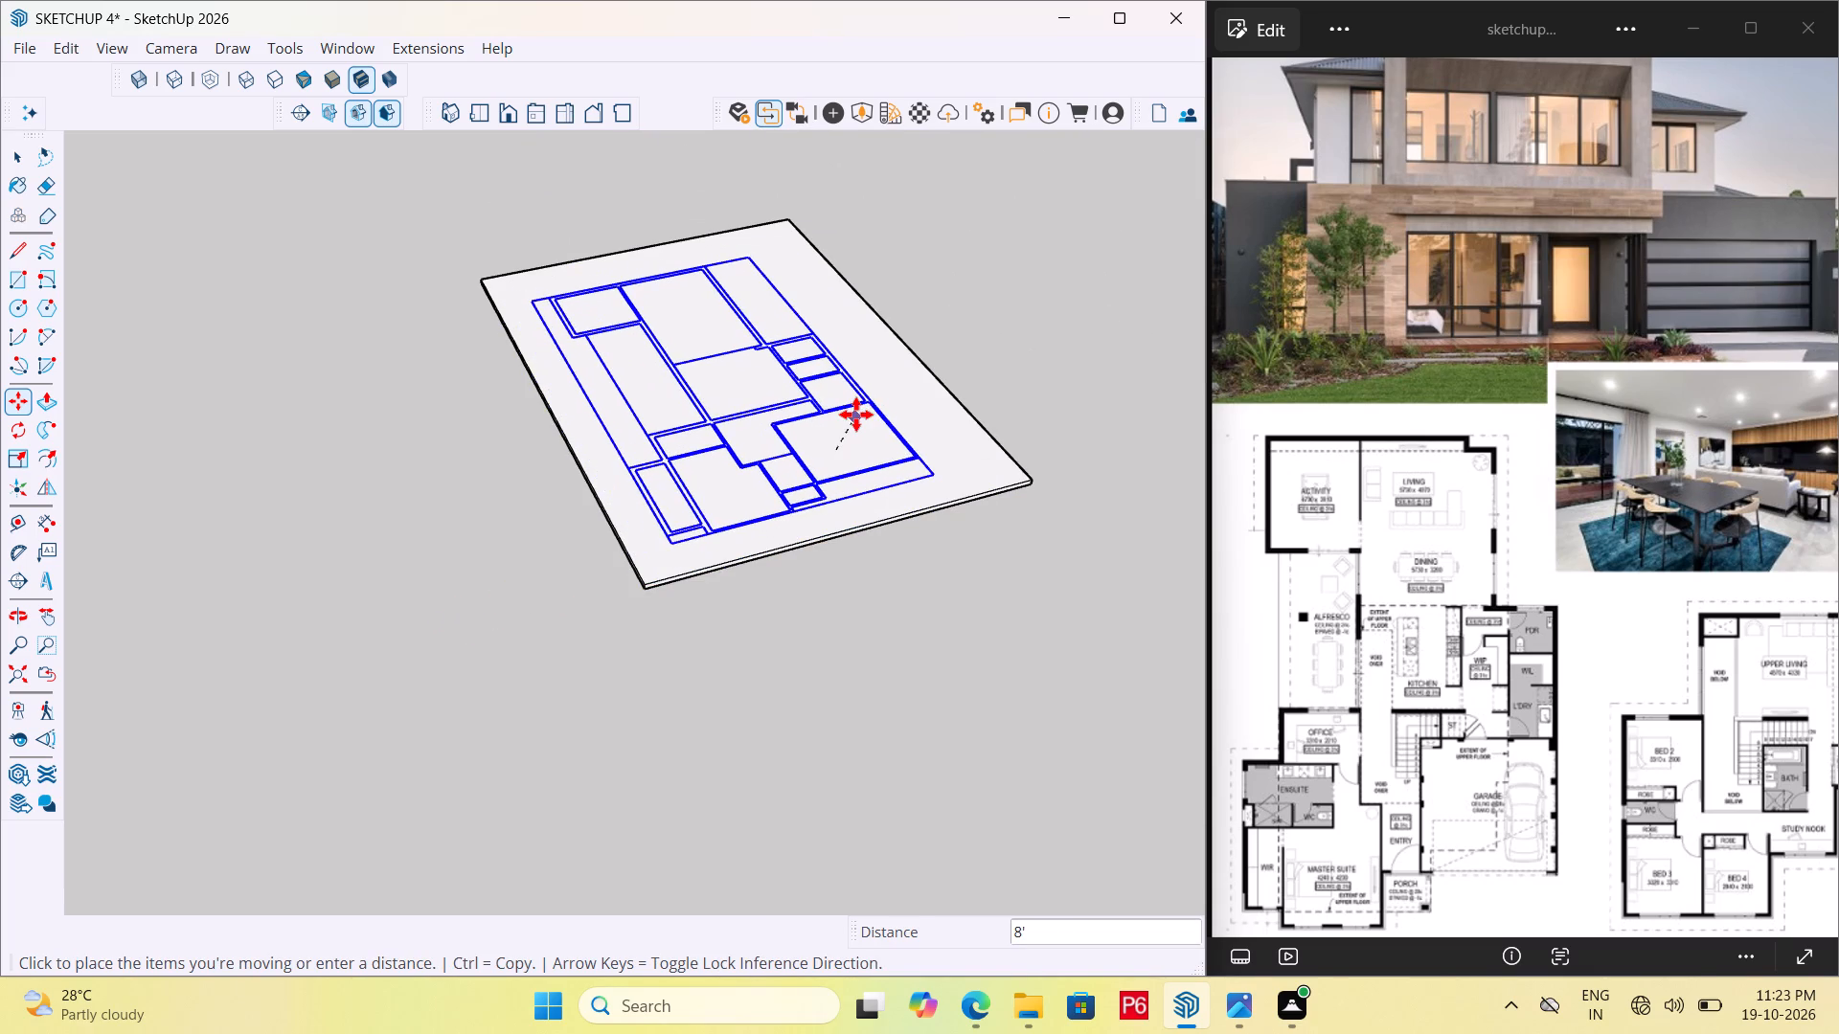
{"action": "left_click", "coordinate": [865, 409]}
{"action": "scroll", "coordinate": [755, 408], "scroll_direction": "up", "scroll_amount": 6}
{"action": "scroll", "coordinate": [900, 418], "scroll_direction": "up", "scroll_amount": 2}
{"action": "key", "text": "space"}
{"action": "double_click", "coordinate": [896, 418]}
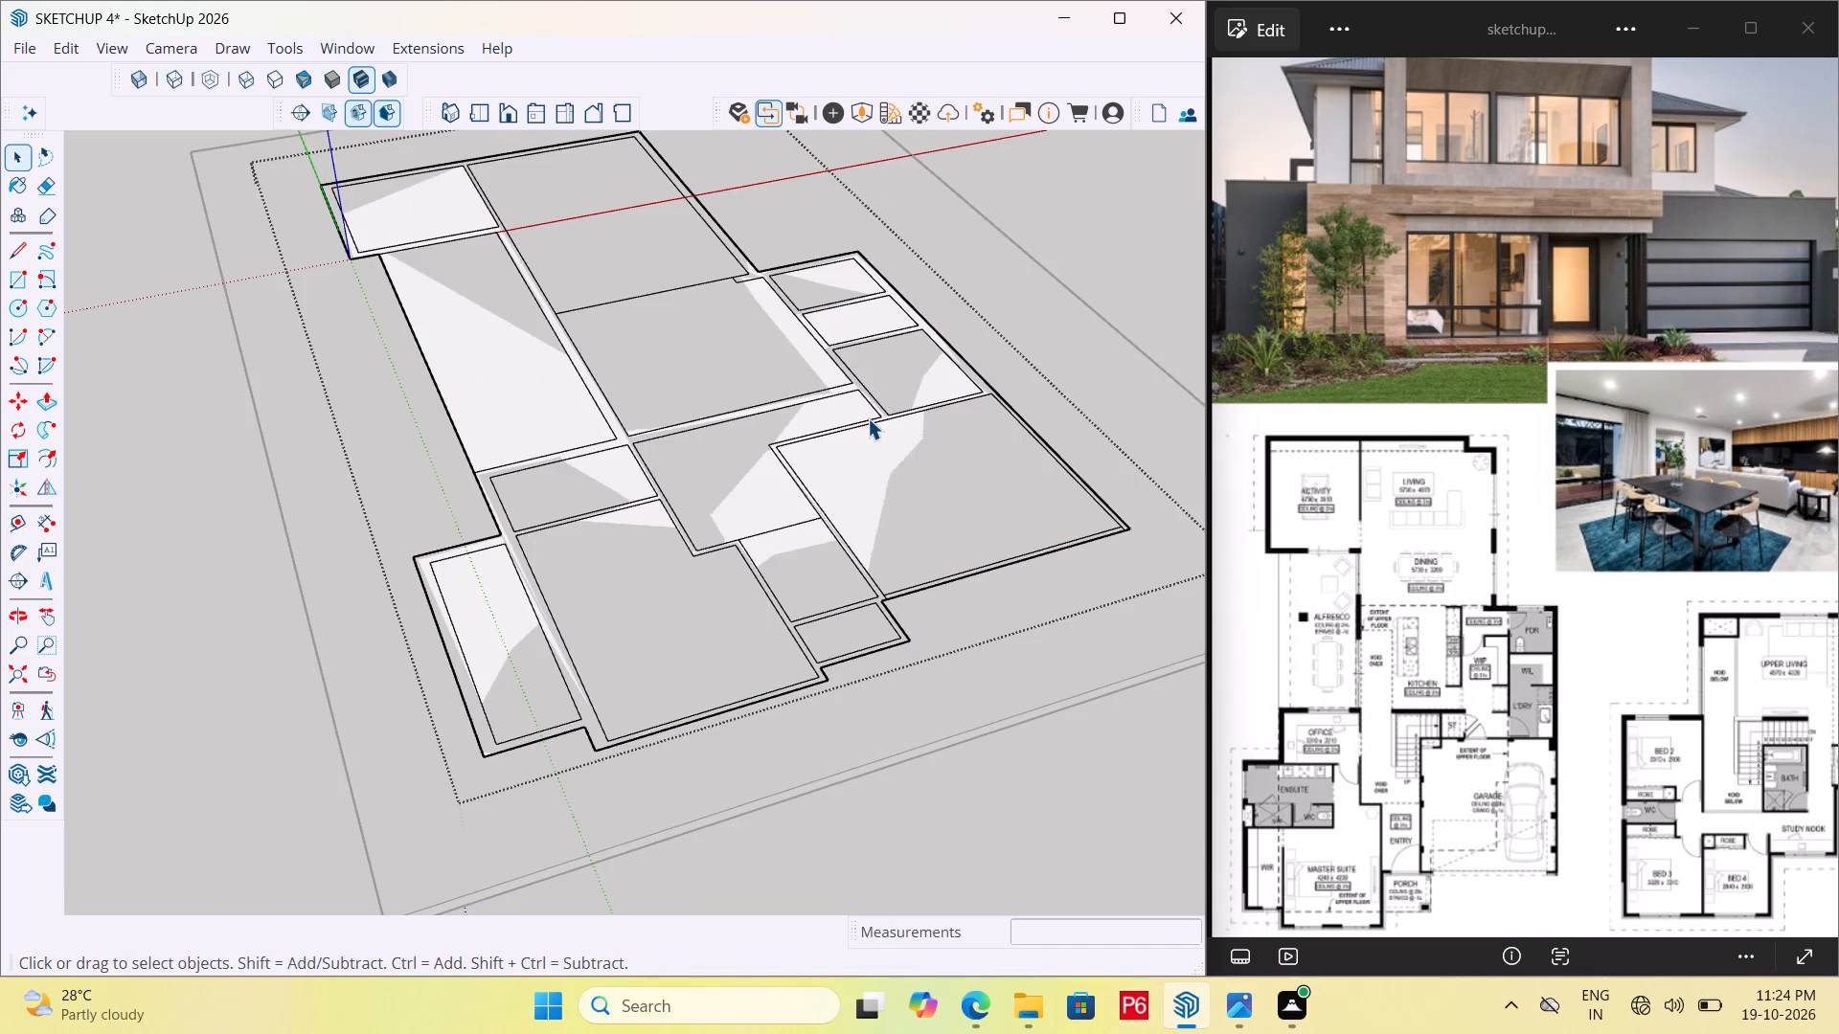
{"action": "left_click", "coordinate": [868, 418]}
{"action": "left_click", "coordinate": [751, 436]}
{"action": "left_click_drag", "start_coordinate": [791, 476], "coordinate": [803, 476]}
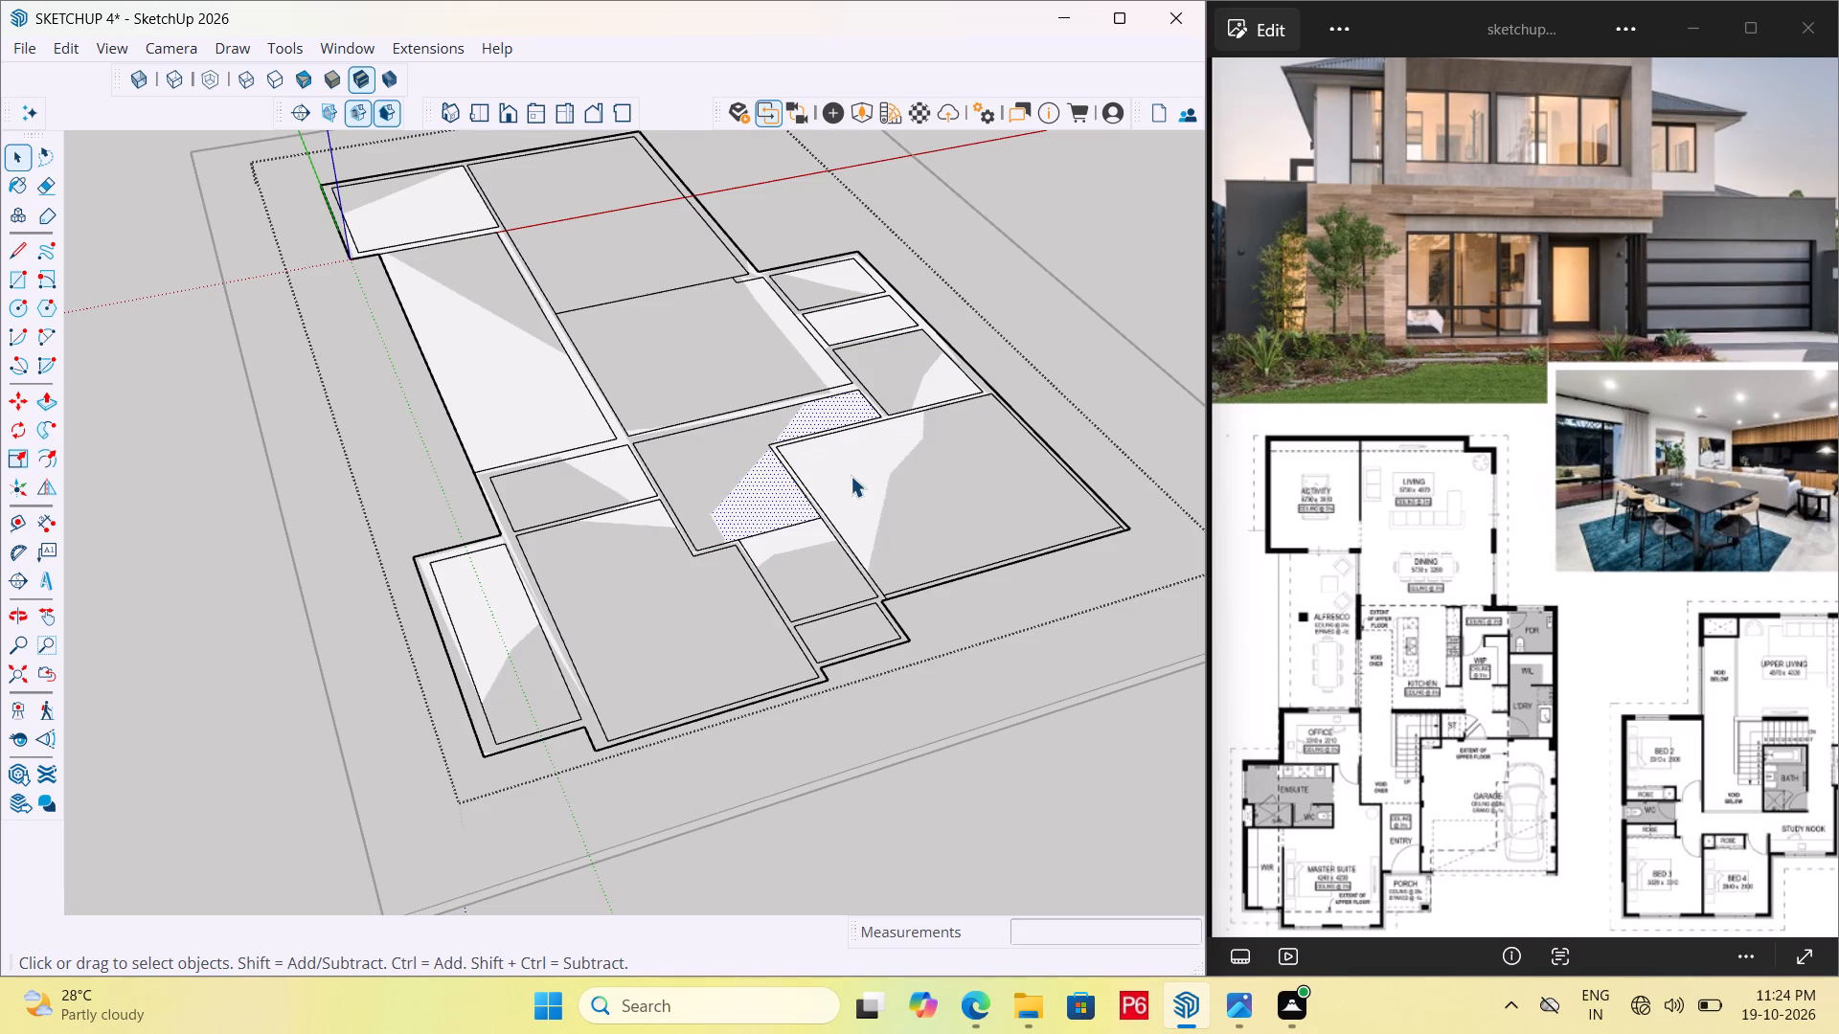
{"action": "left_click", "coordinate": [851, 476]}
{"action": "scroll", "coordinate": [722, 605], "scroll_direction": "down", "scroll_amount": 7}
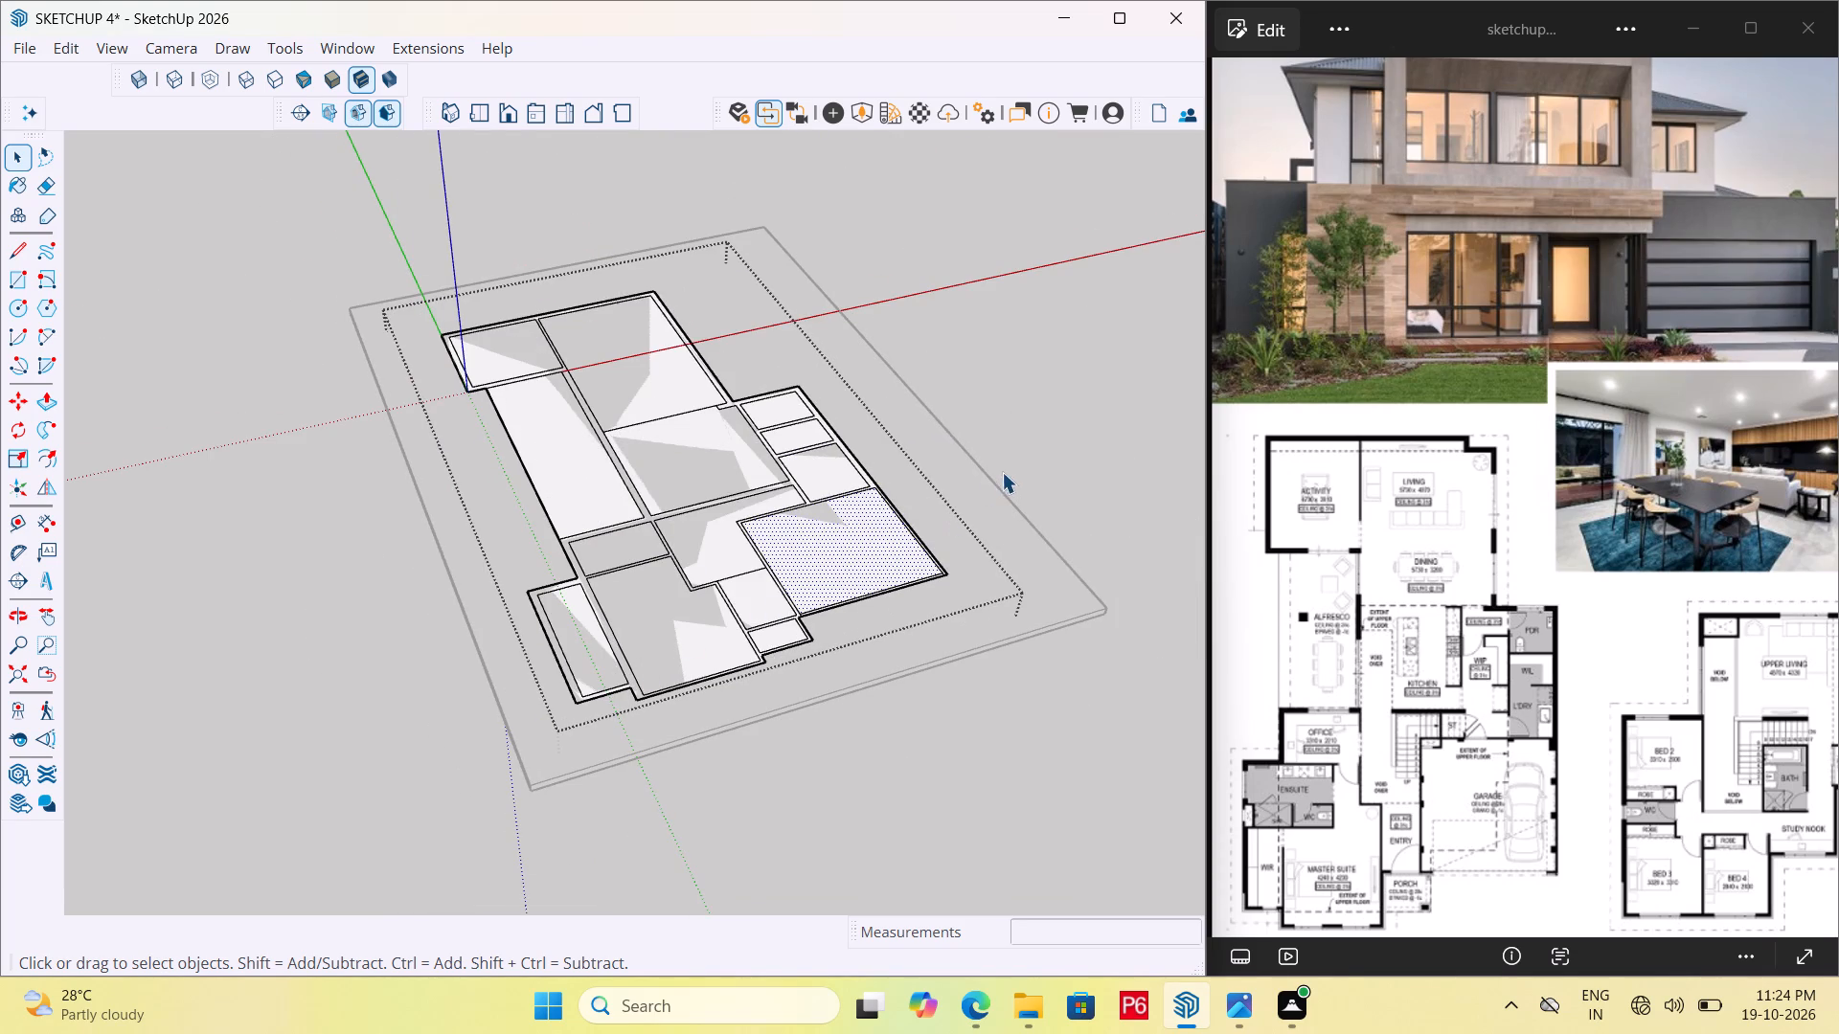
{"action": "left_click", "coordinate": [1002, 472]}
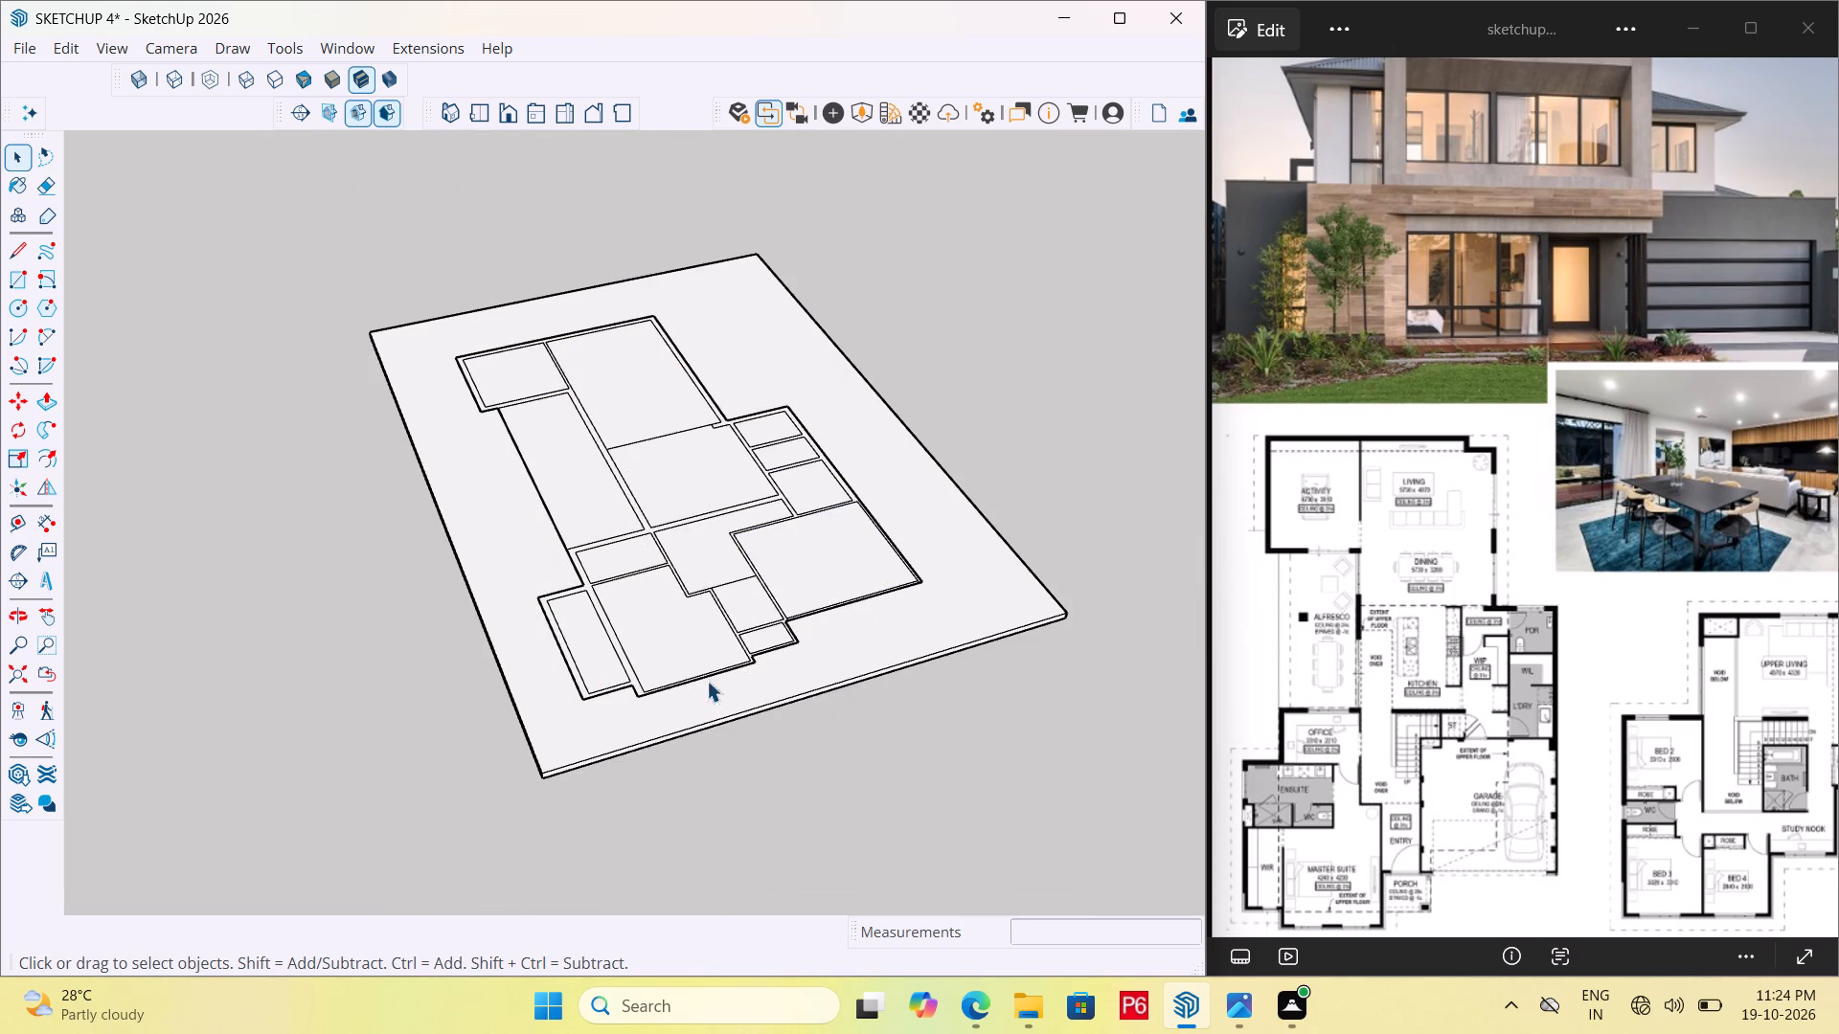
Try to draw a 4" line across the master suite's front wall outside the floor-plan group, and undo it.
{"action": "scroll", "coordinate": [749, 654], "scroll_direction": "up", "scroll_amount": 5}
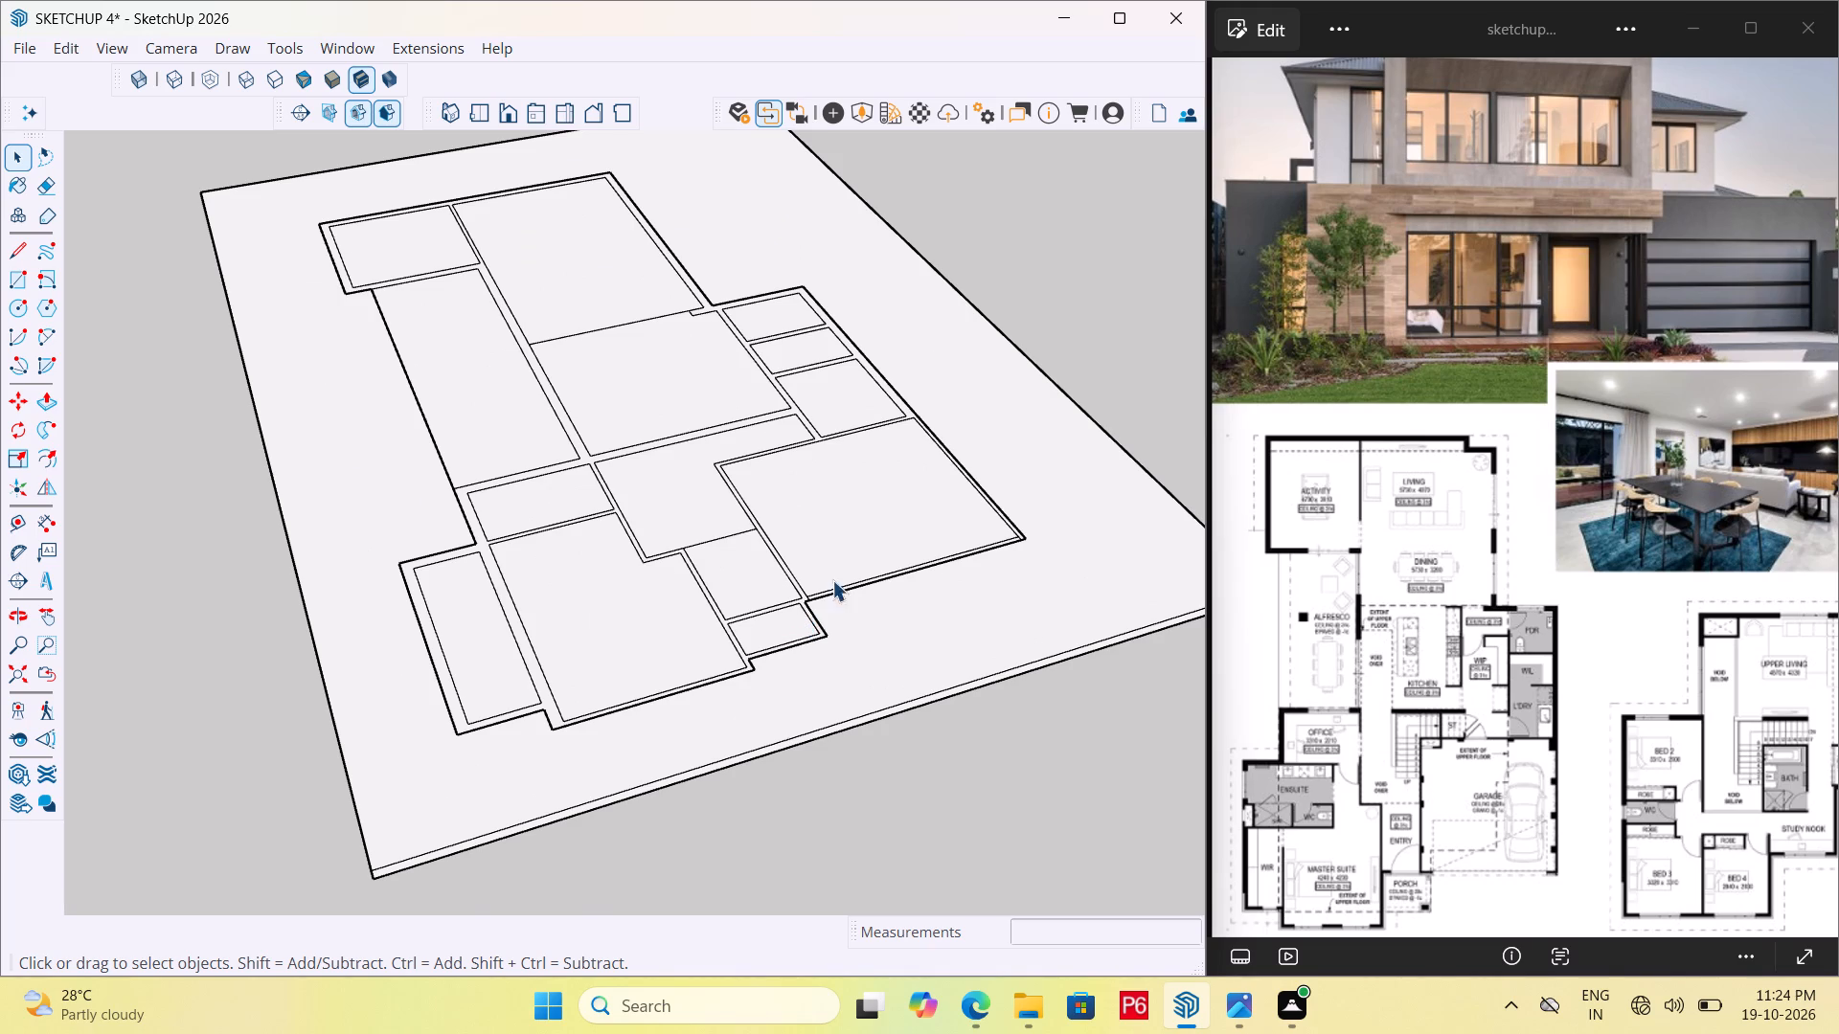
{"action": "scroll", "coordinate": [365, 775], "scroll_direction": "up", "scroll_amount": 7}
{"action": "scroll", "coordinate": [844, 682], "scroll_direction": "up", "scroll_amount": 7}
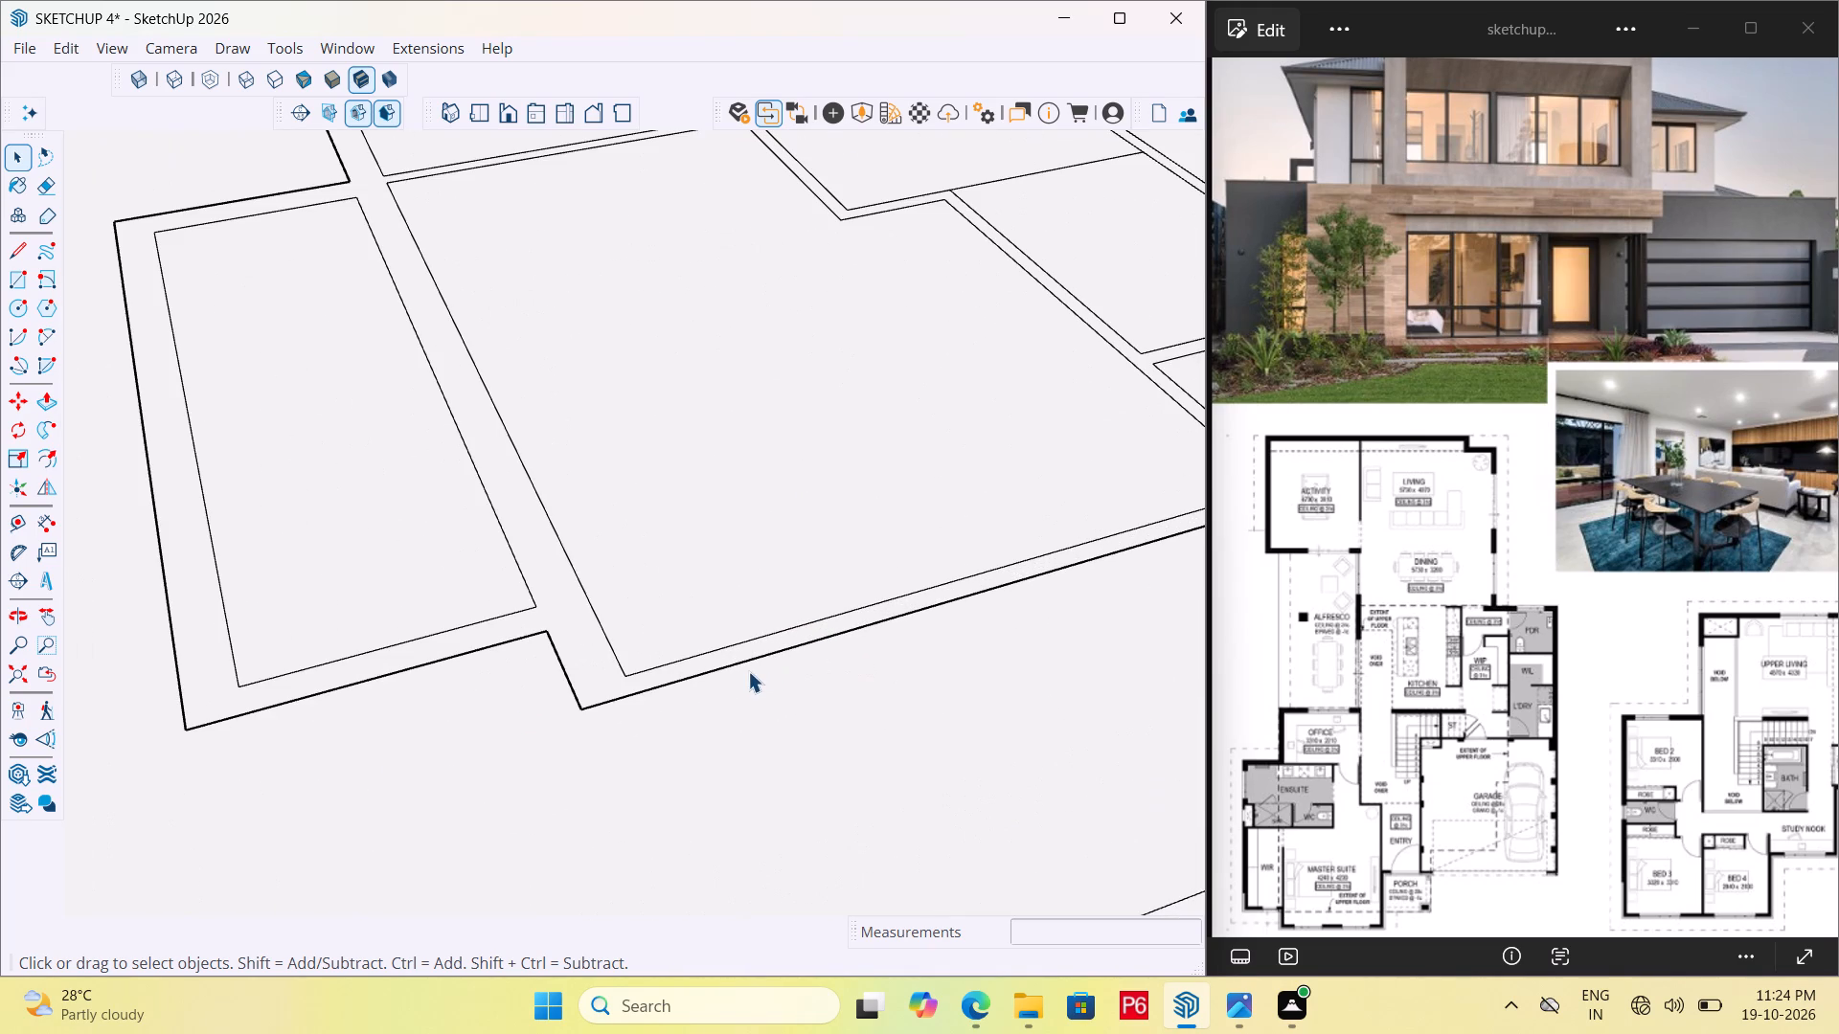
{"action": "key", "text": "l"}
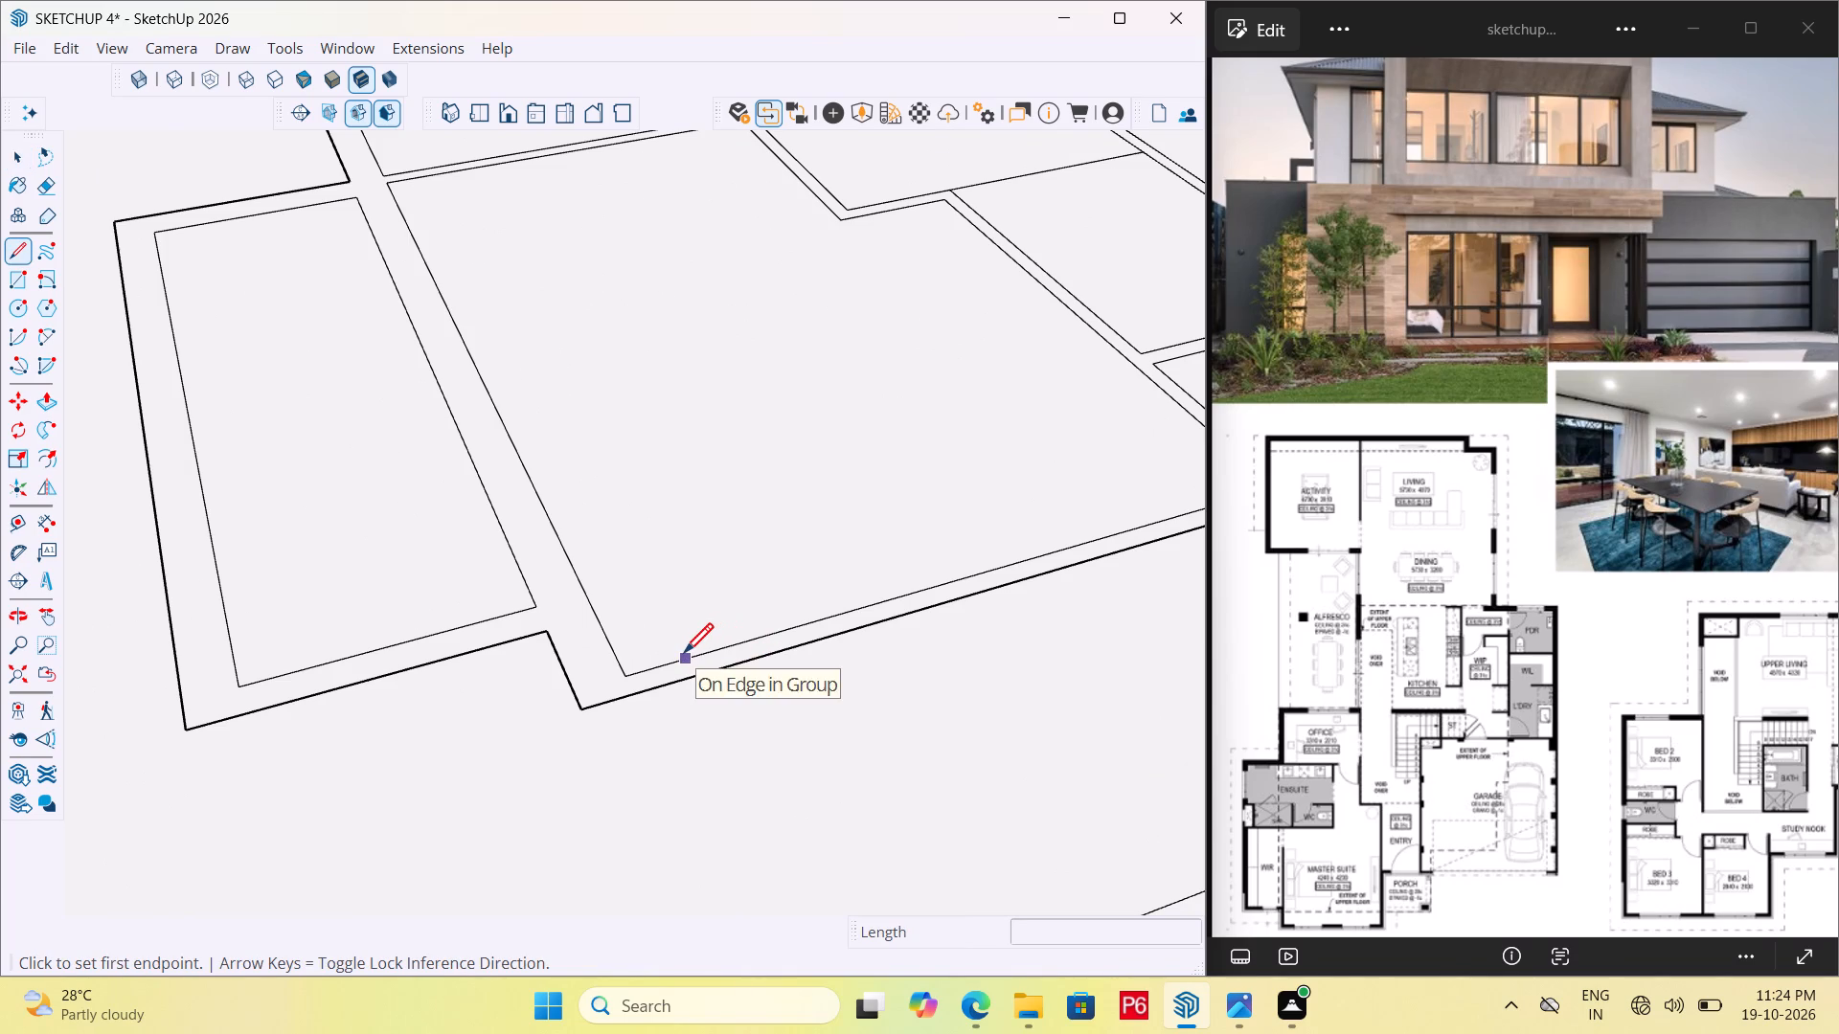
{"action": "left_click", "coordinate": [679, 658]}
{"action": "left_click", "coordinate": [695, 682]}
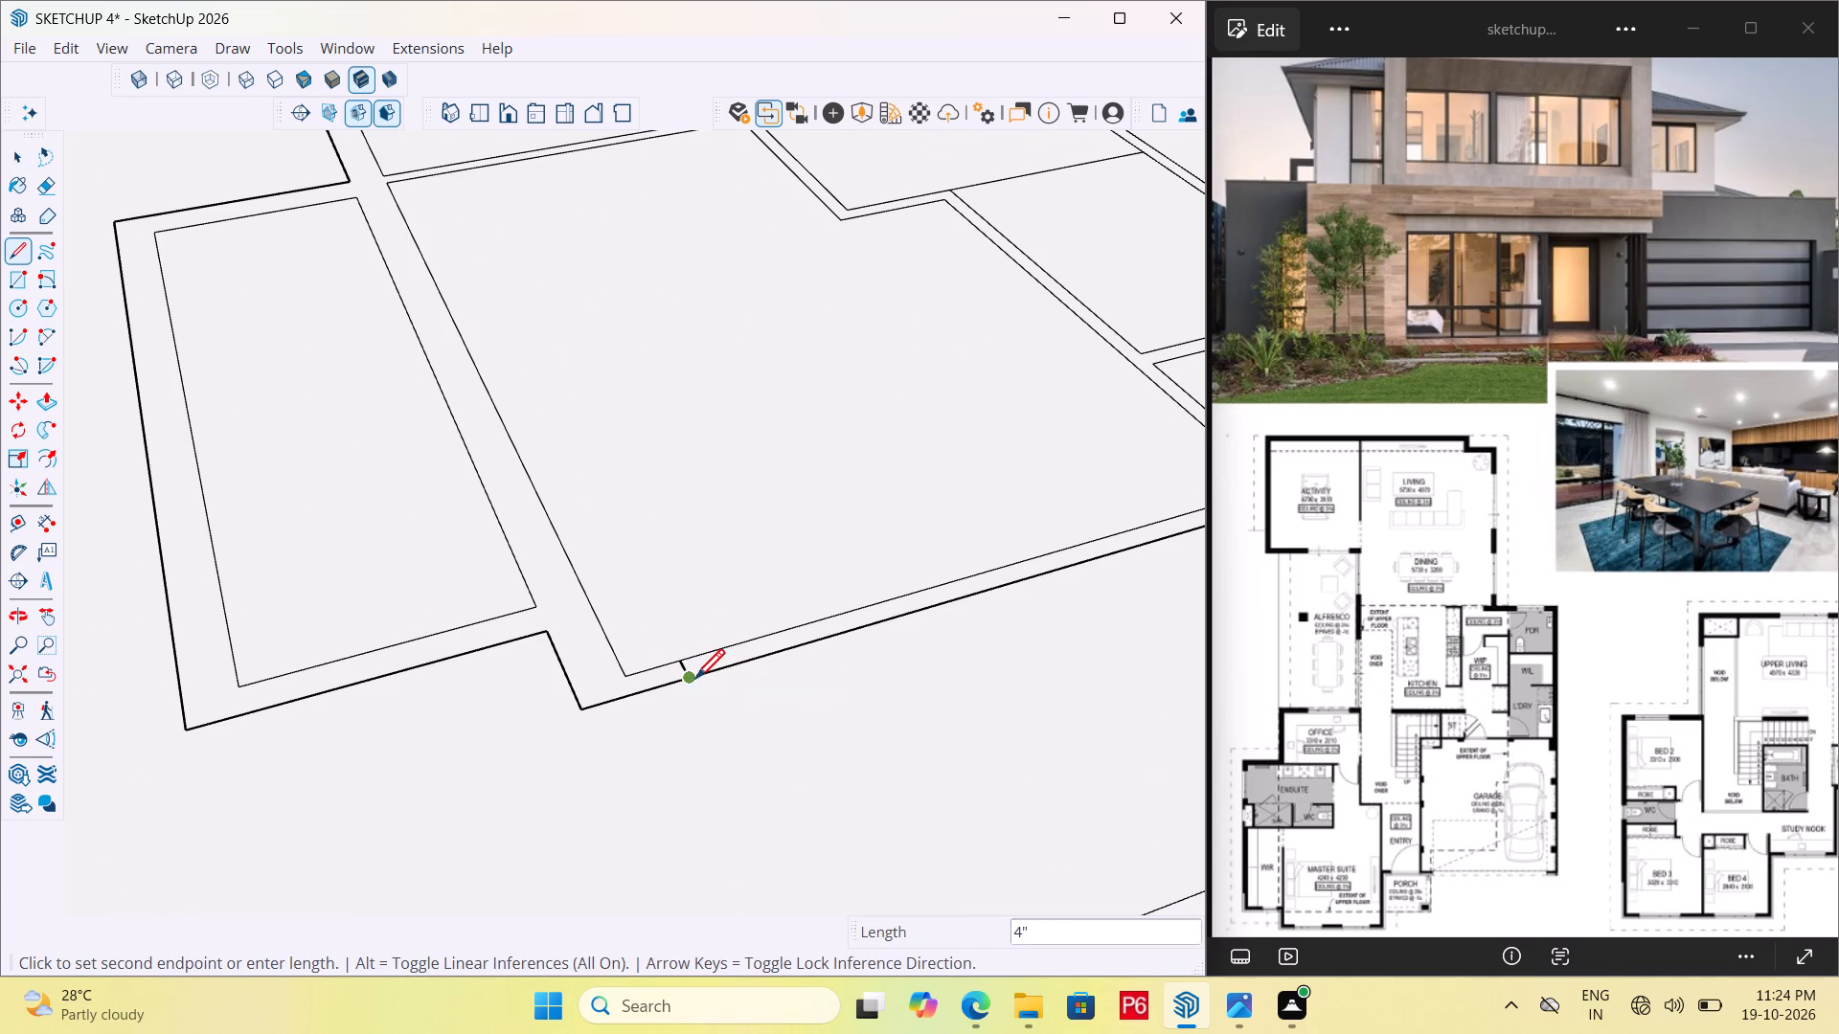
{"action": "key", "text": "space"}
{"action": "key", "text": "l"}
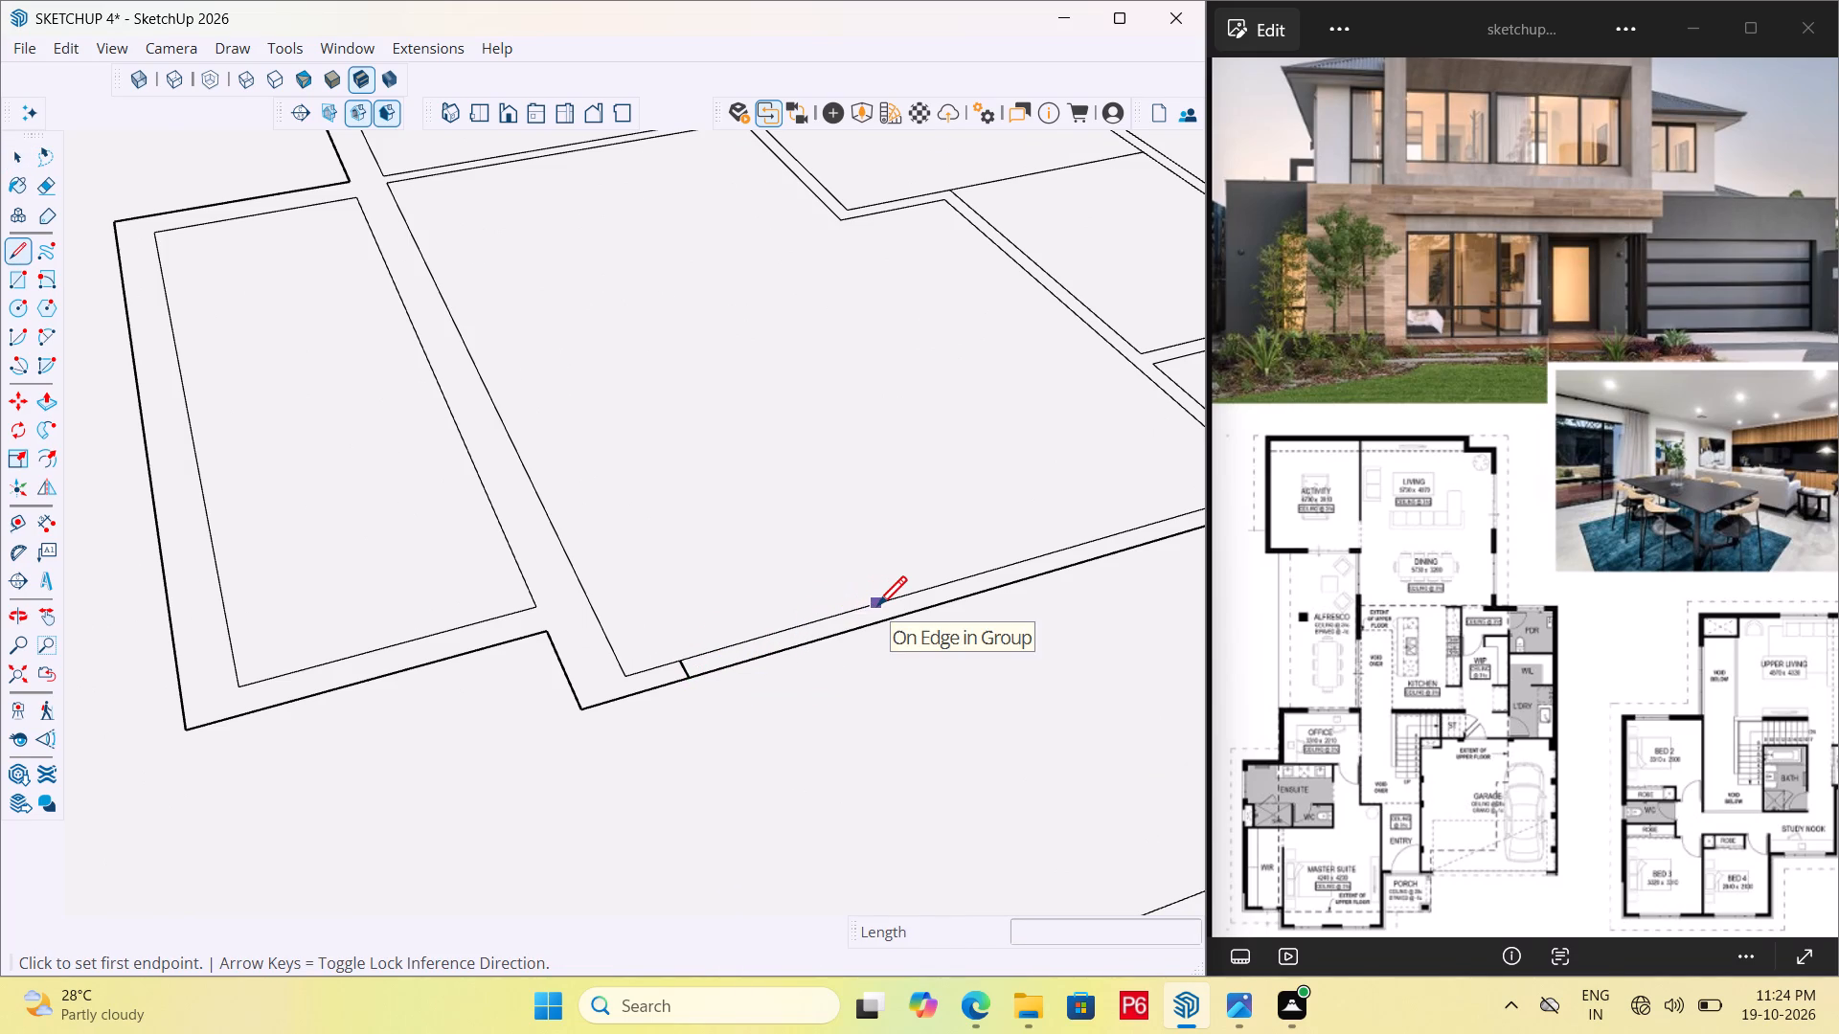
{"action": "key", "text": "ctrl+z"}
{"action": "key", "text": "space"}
Open the floor-plan group and draw two 4" lines across the master suite's front wall, starting near its robe-side corner.
{"action": "triple_click", "coordinate": [825, 574]}
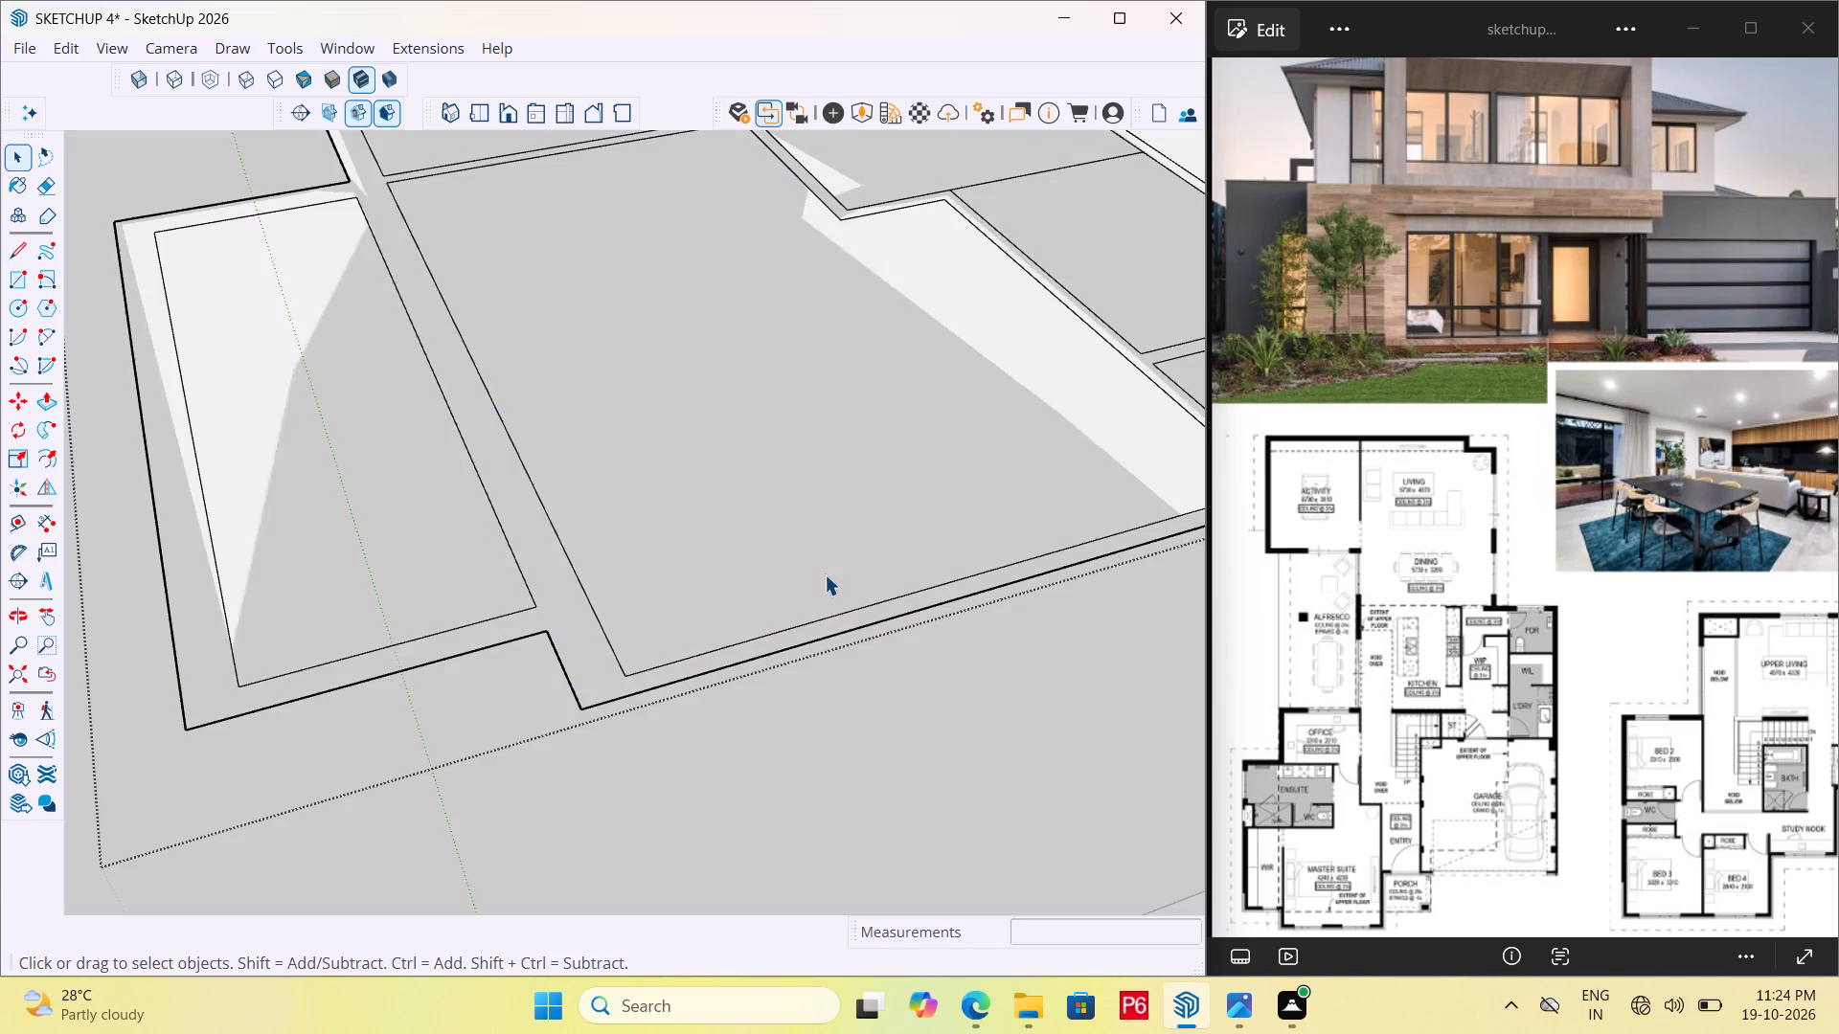
{"action": "left_click", "coordinate": [747, 559]}
{"action": "left_click", "coordinate": [747, 559]}
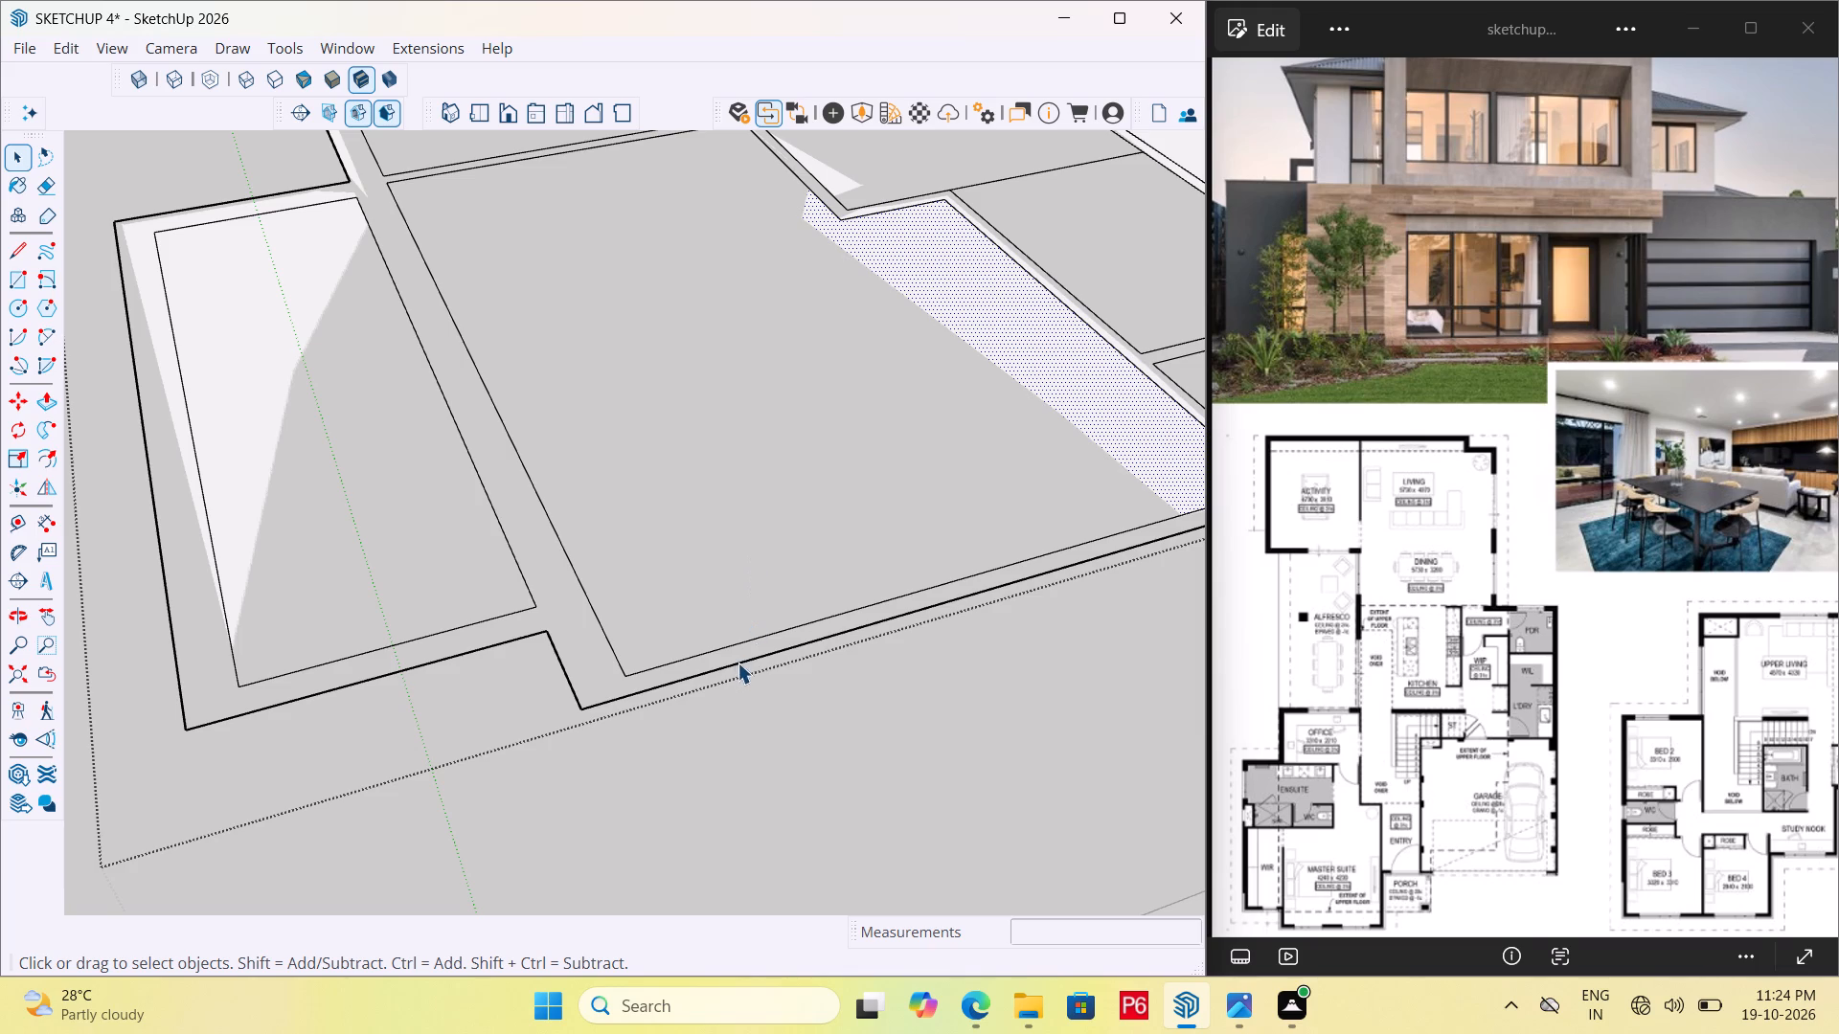
{"action": "type", "text": "L;"}
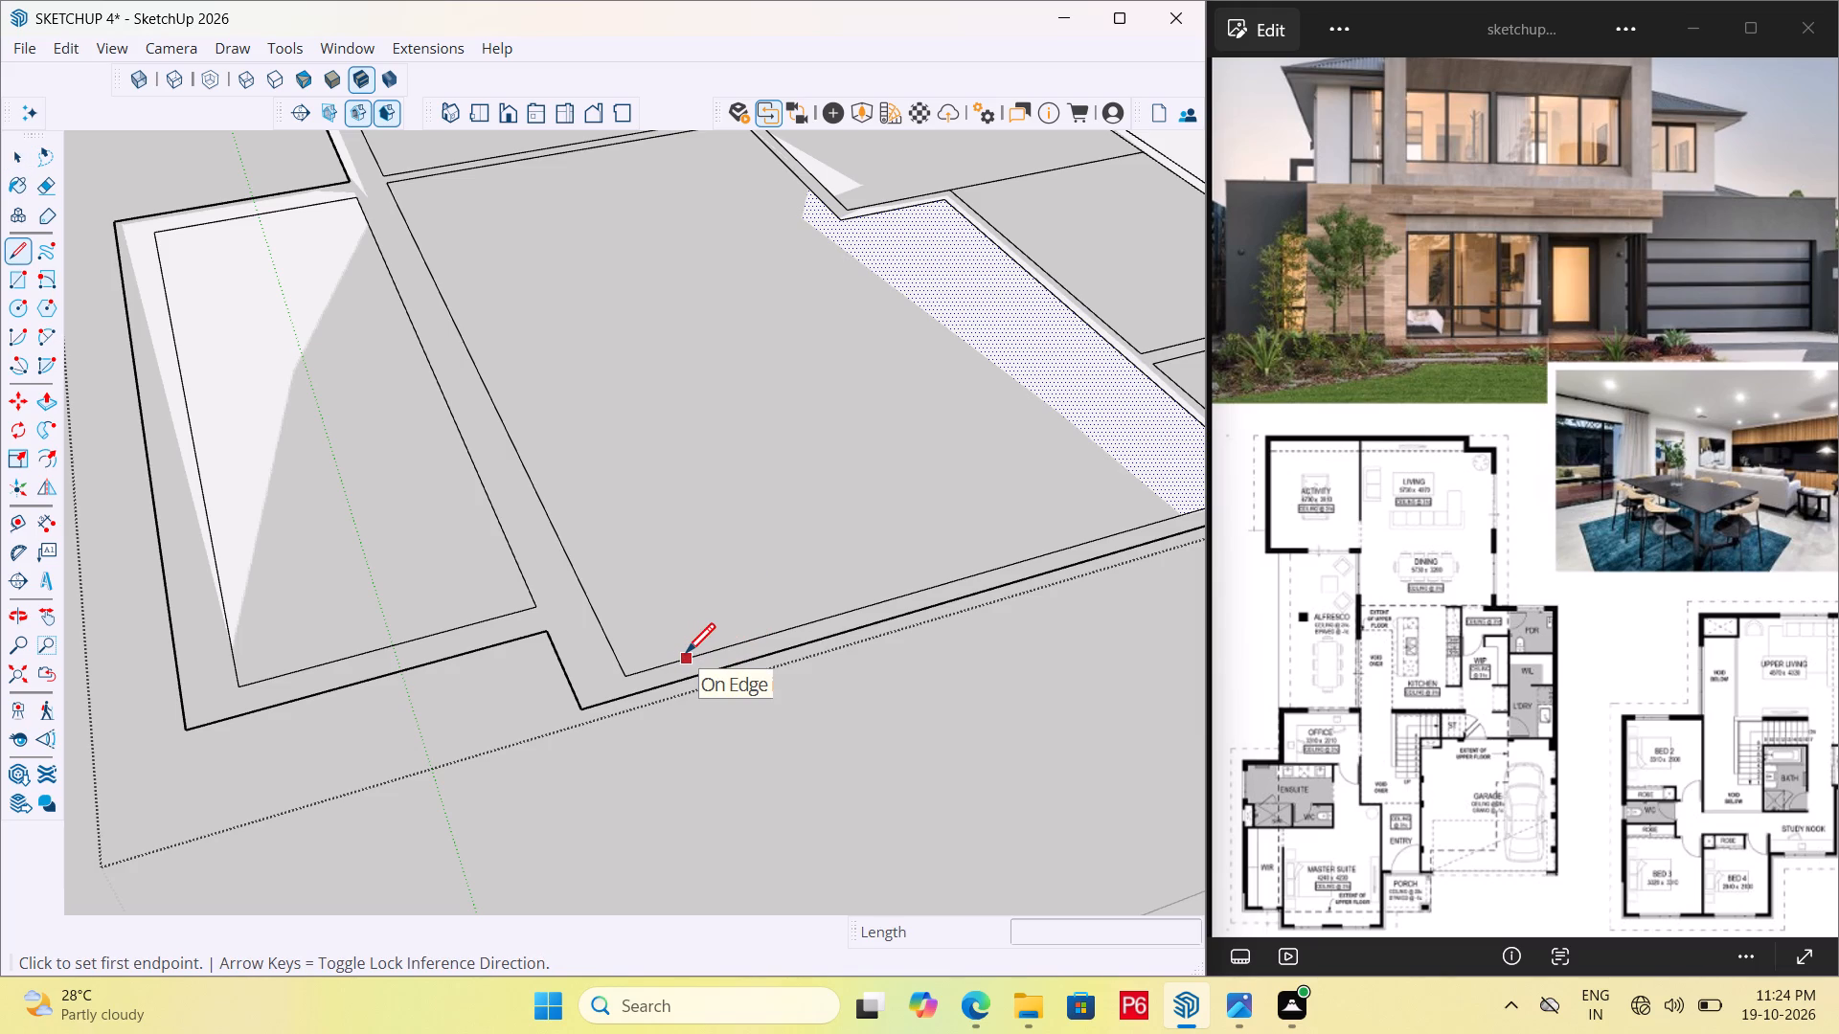
{"action": "left_click", "coordinate": [676, 660]}
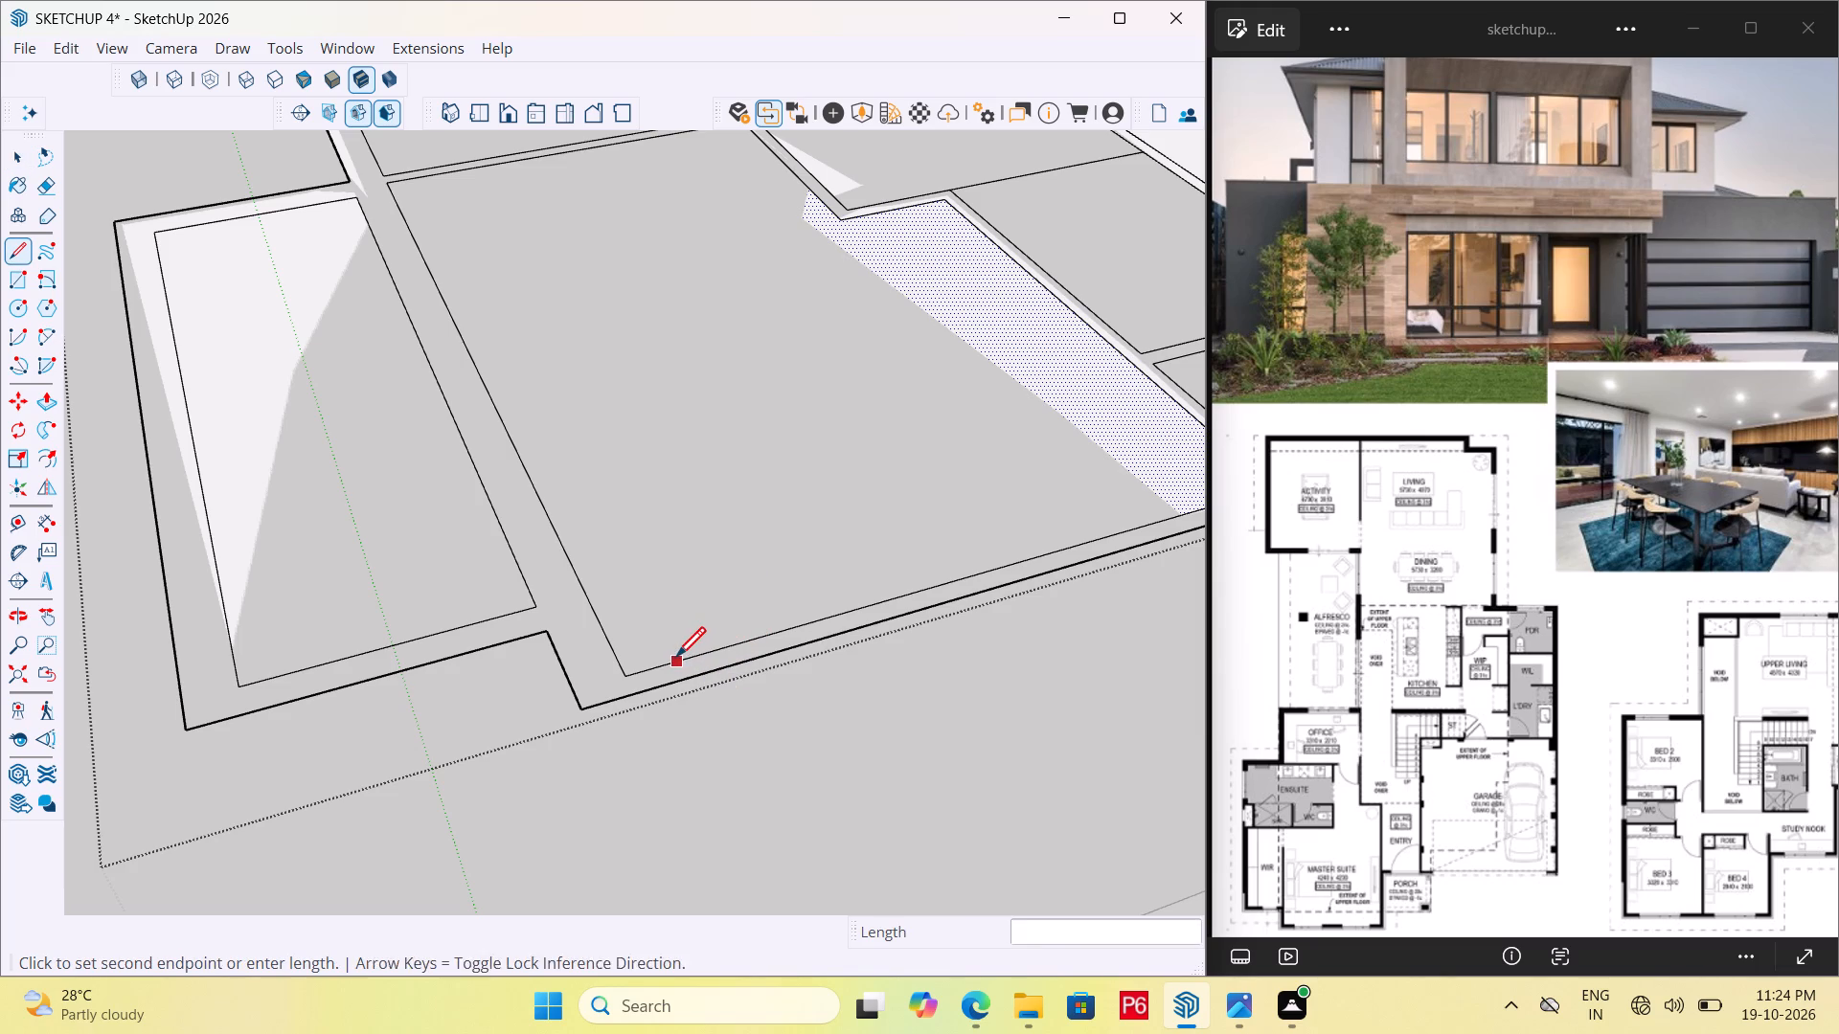
{"action": "left_click", "coordinate": [686, 674]}
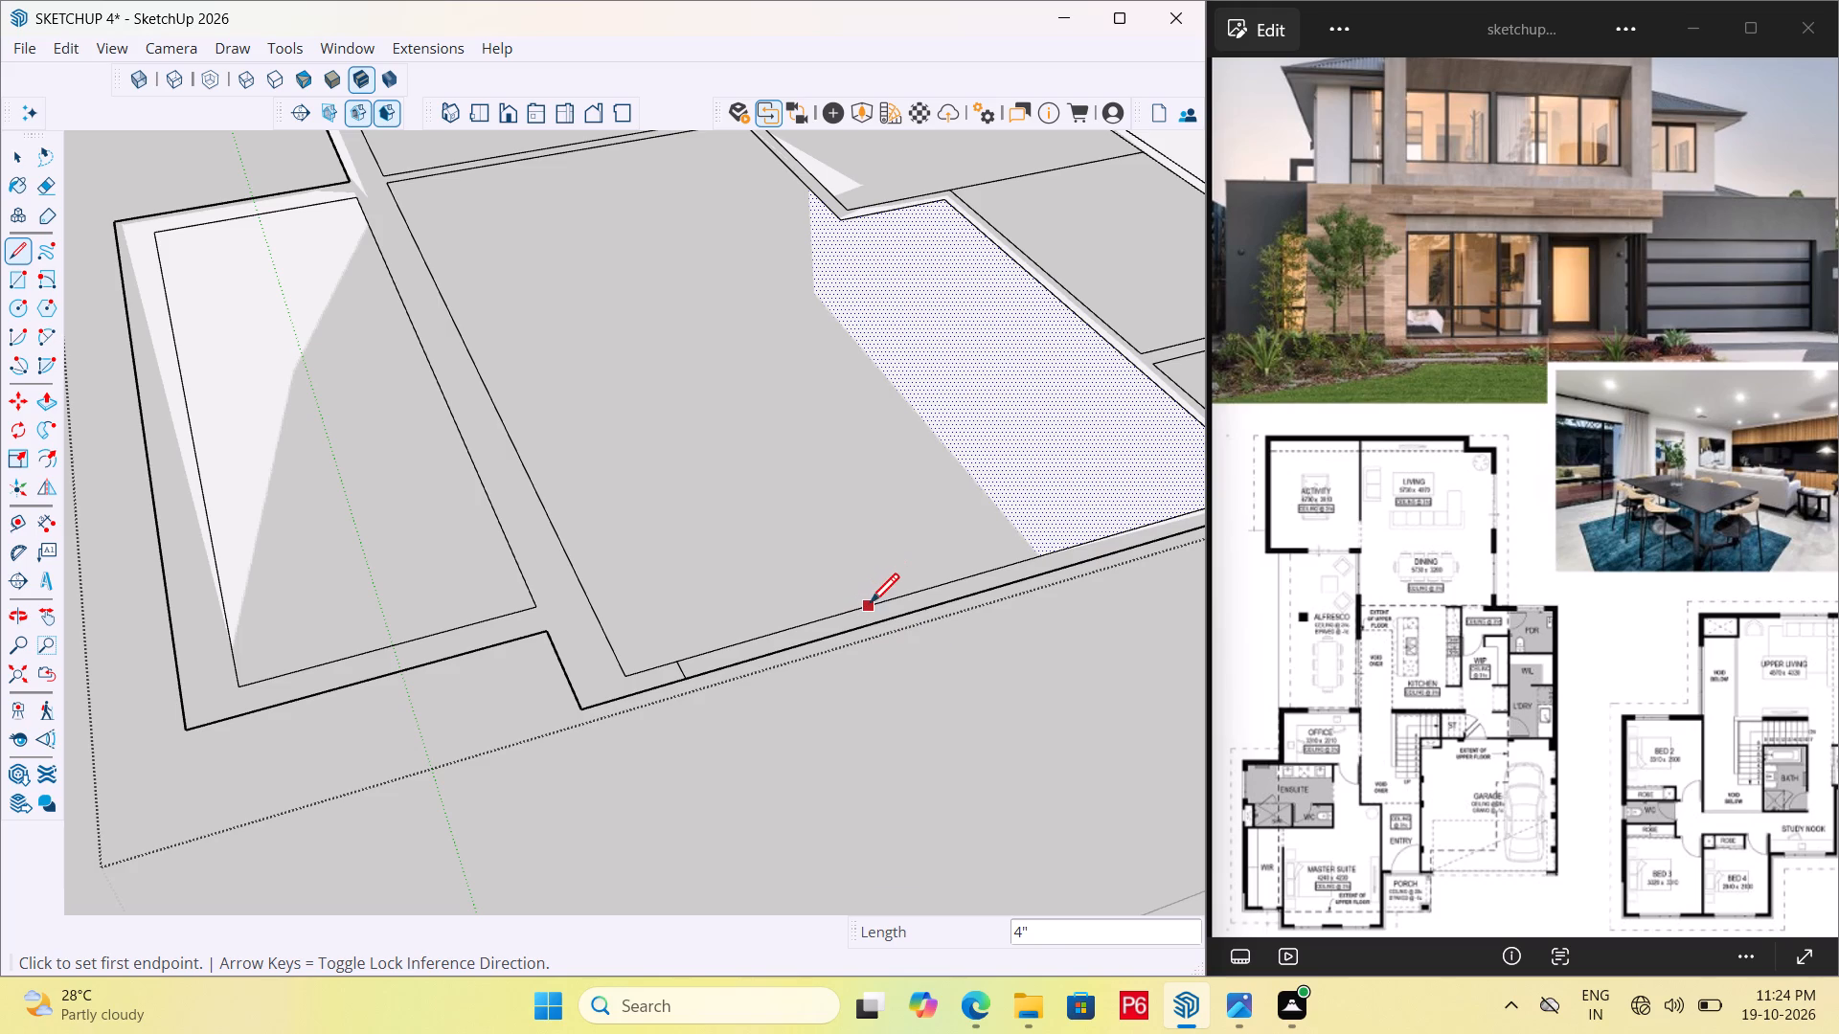
{"action": "left_click", "coordinate": [872, 603]}
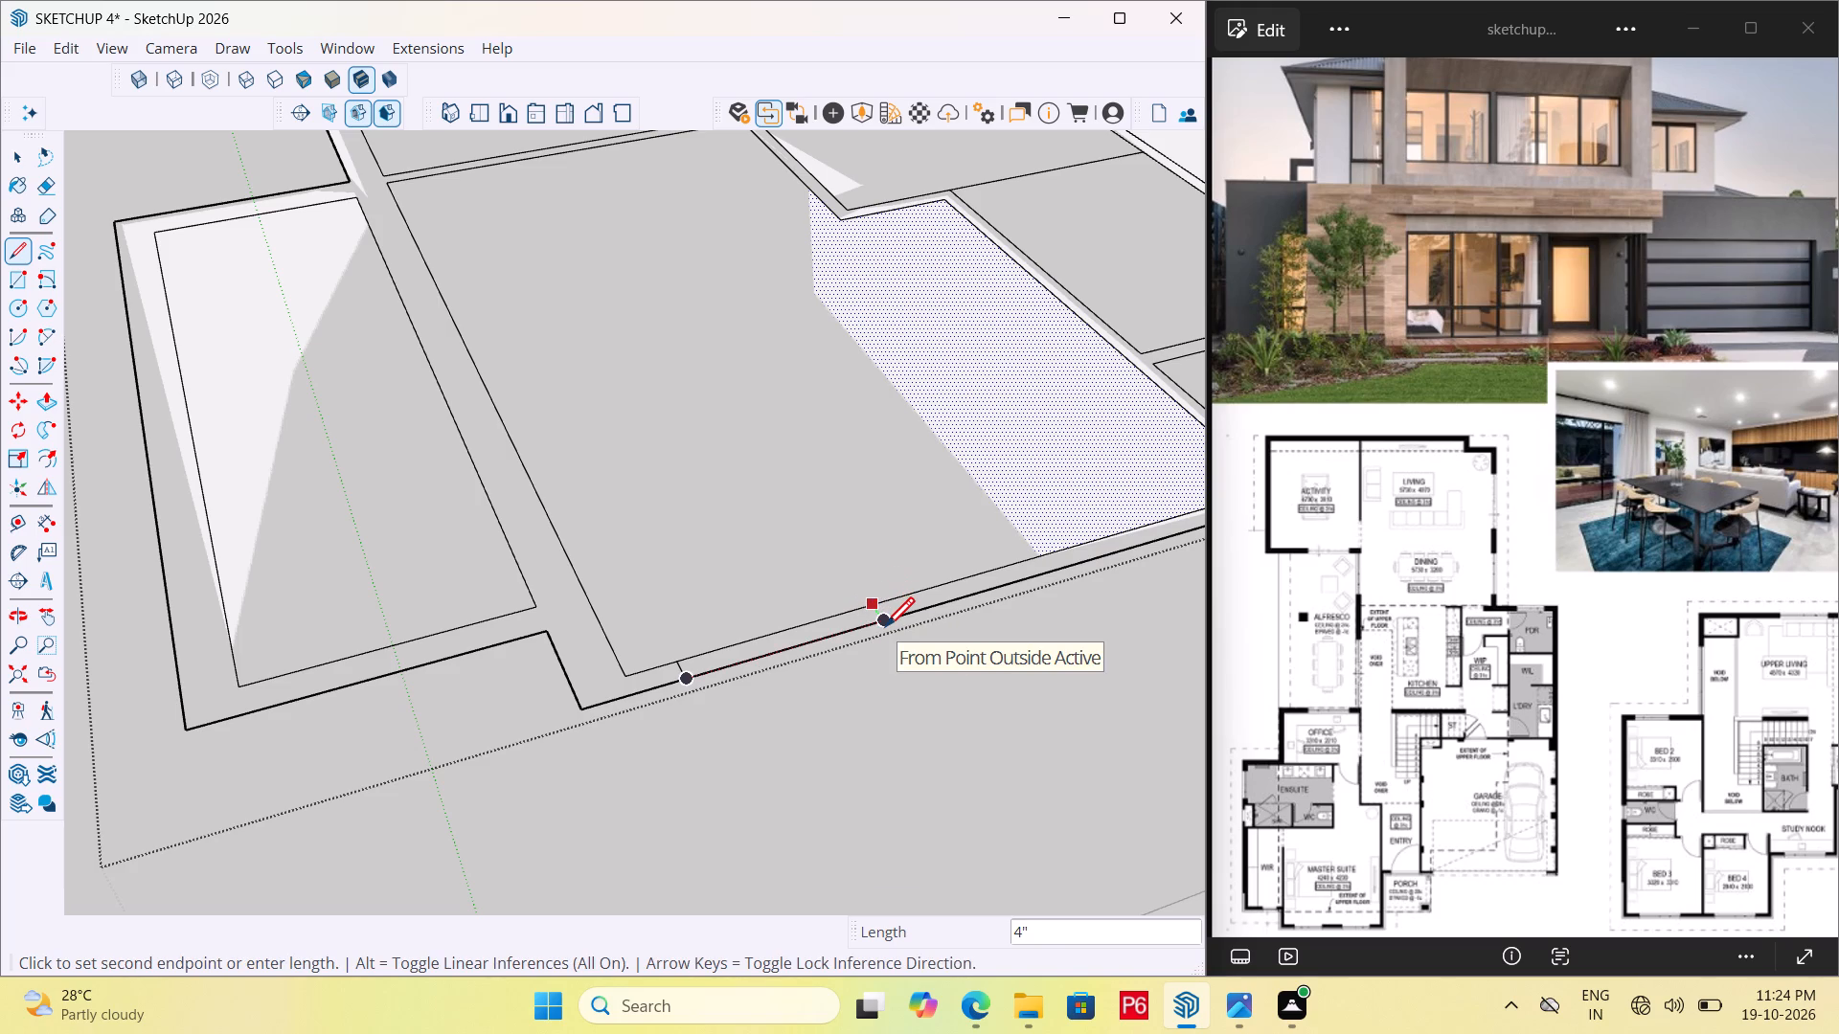
{"action": "left_click", "coordinate": [885, 630]}
Draw two more 4" lines across the master suite's front wall, between the existing pair and its porch-side end.
{"action": "scroll", "coordinate": [597, 642], "scroll_direction": "down", "scroll_amount": 3}
{"action": "scroll", "coordinate": [984, 585], "scroll_direction": "up", "scroll_amount": 1}
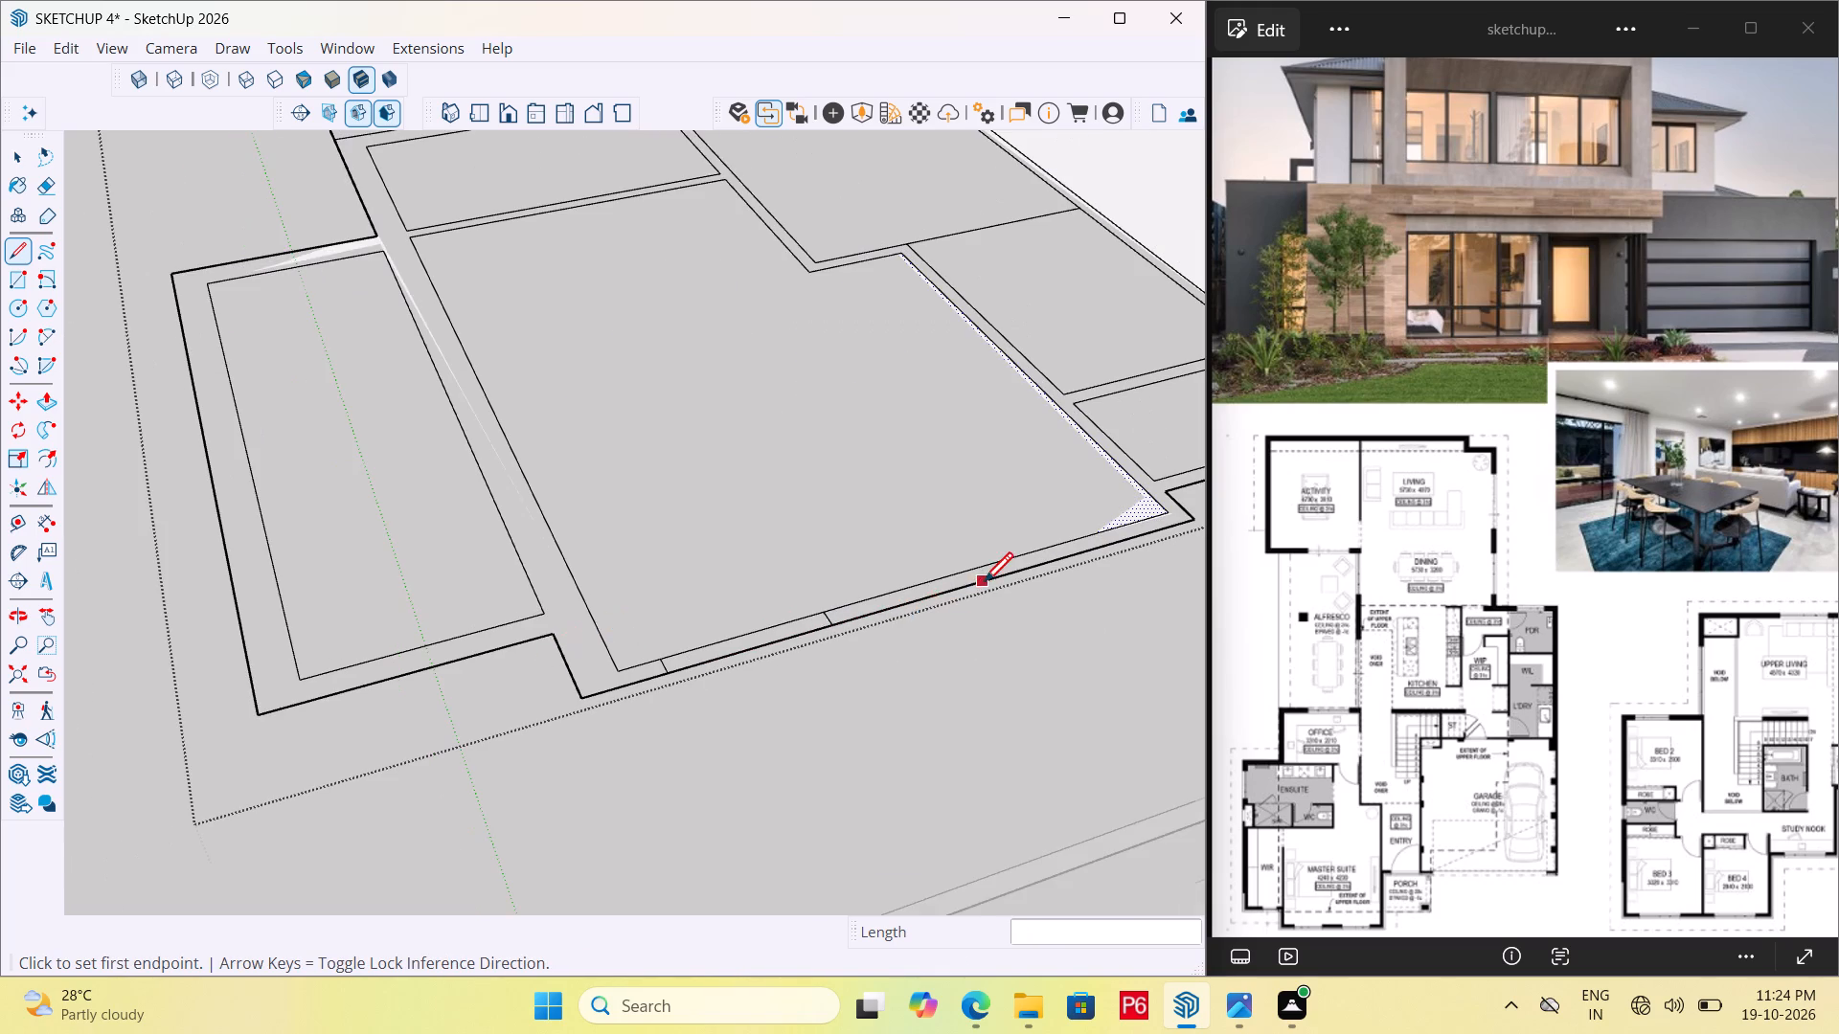
{"action": "scroll", "coordinate": [984, 585], "scroll_direction": "up", "scroll_amount": 2}
{"action": "left_click", "coordinate": [923, 579]}
{"action": "left_click", "coordinate": [938, 589]}
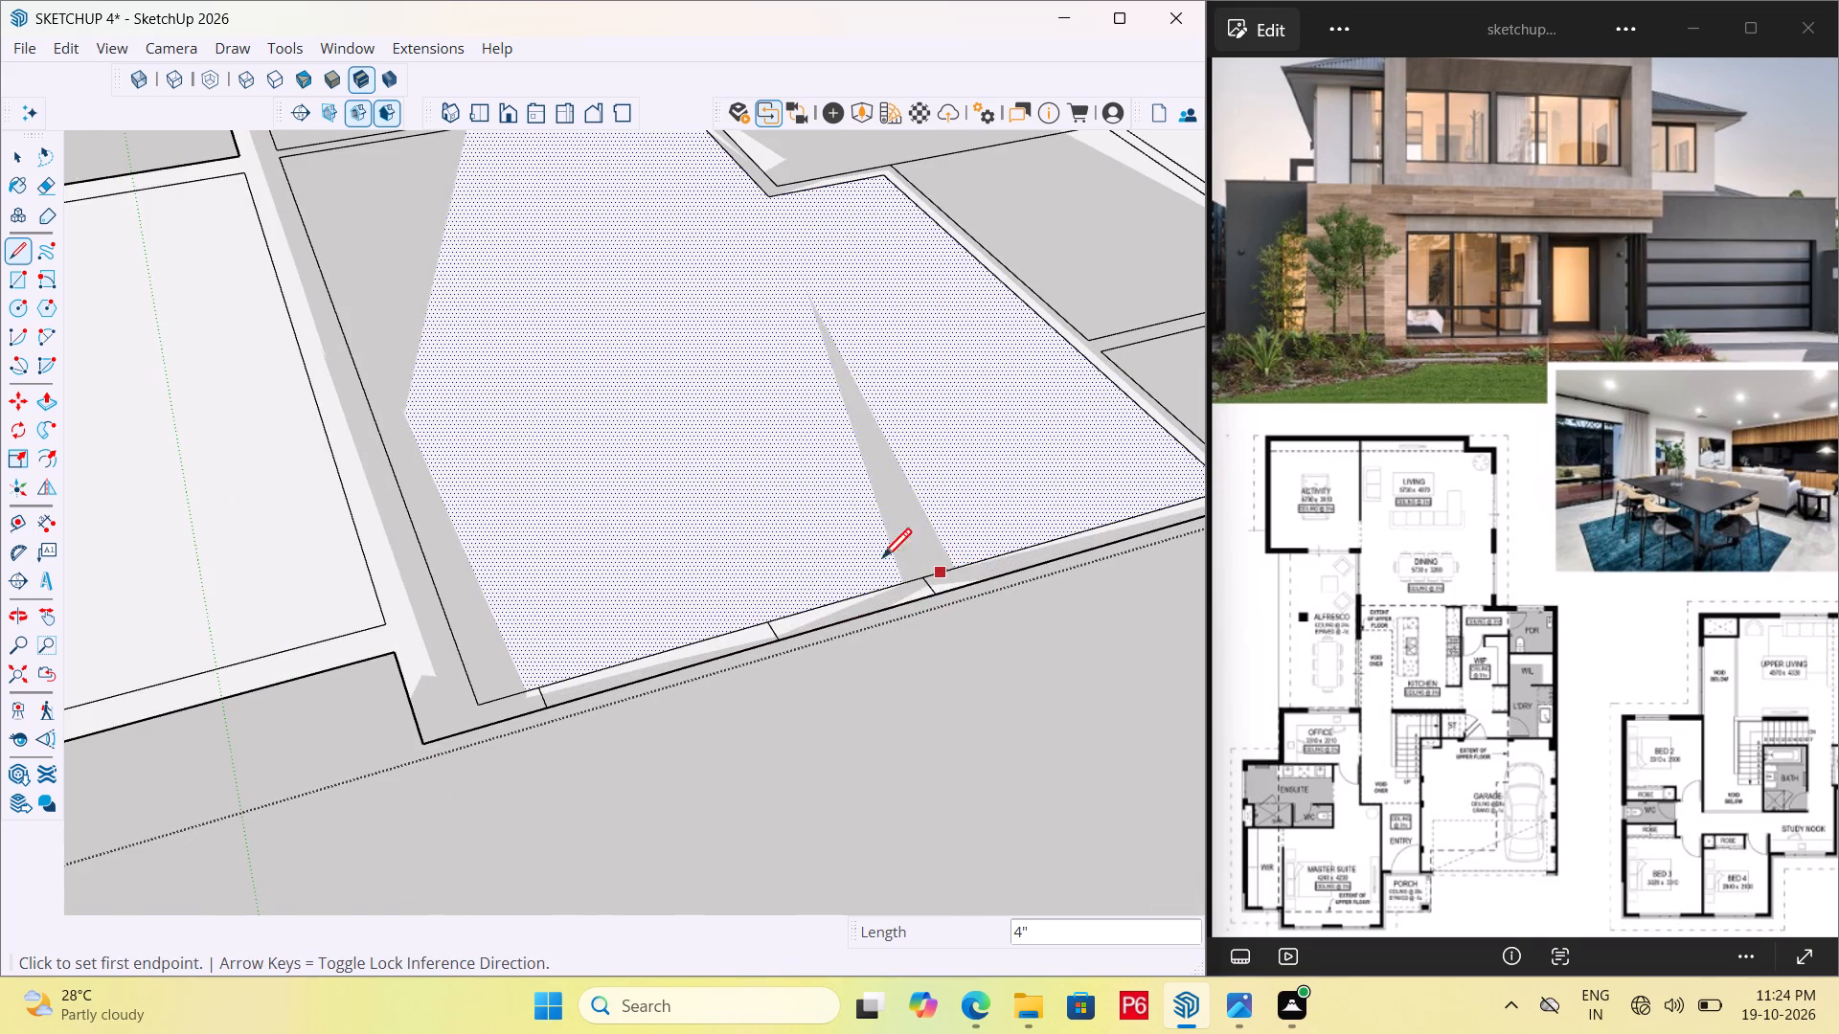
{"action": "scroll", "coordinate": [706, 603], "scroll_direction": "down", "scroll_amount": 3}
{"action": "left_click", "coordinate": [1067, 532]}
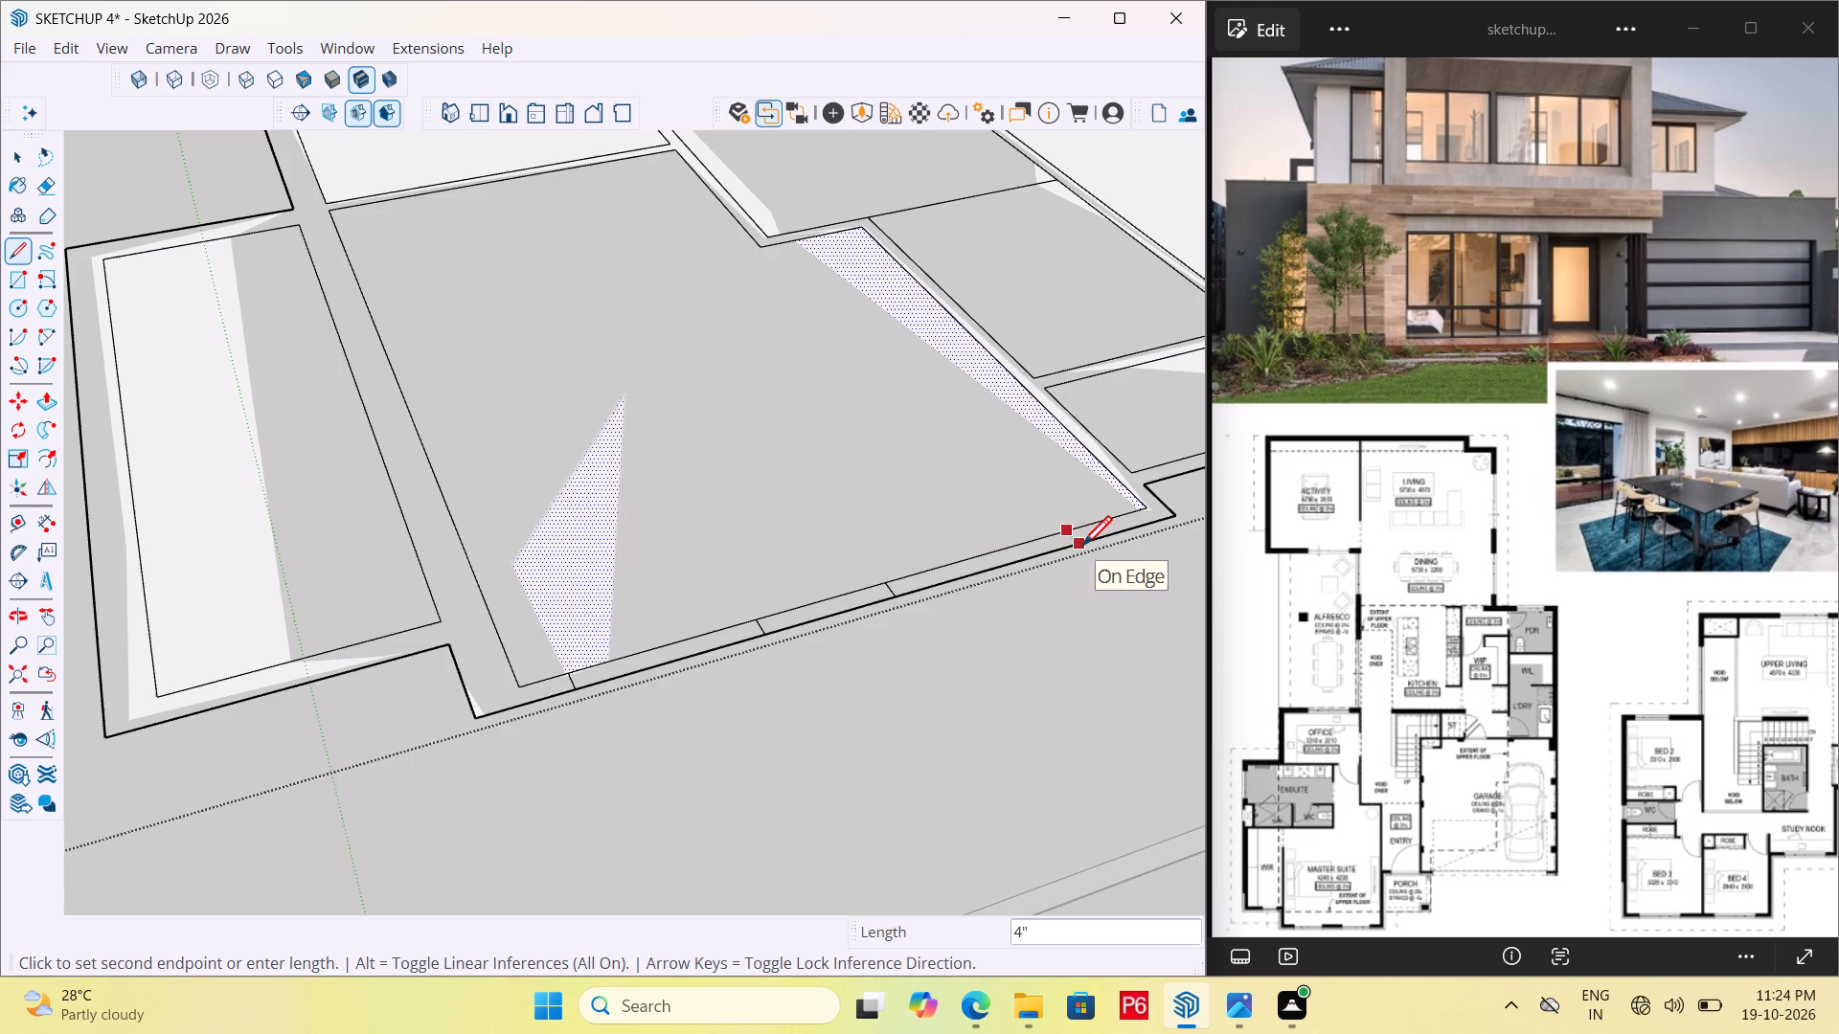
{"action": "left_click", "coordinate": [1082, 549]}
{"action": "scroll", "coordinate": [730, 604], "scroll_direction": "down", "scroll_amount": 6}
{"action": "key", "text": "space"}
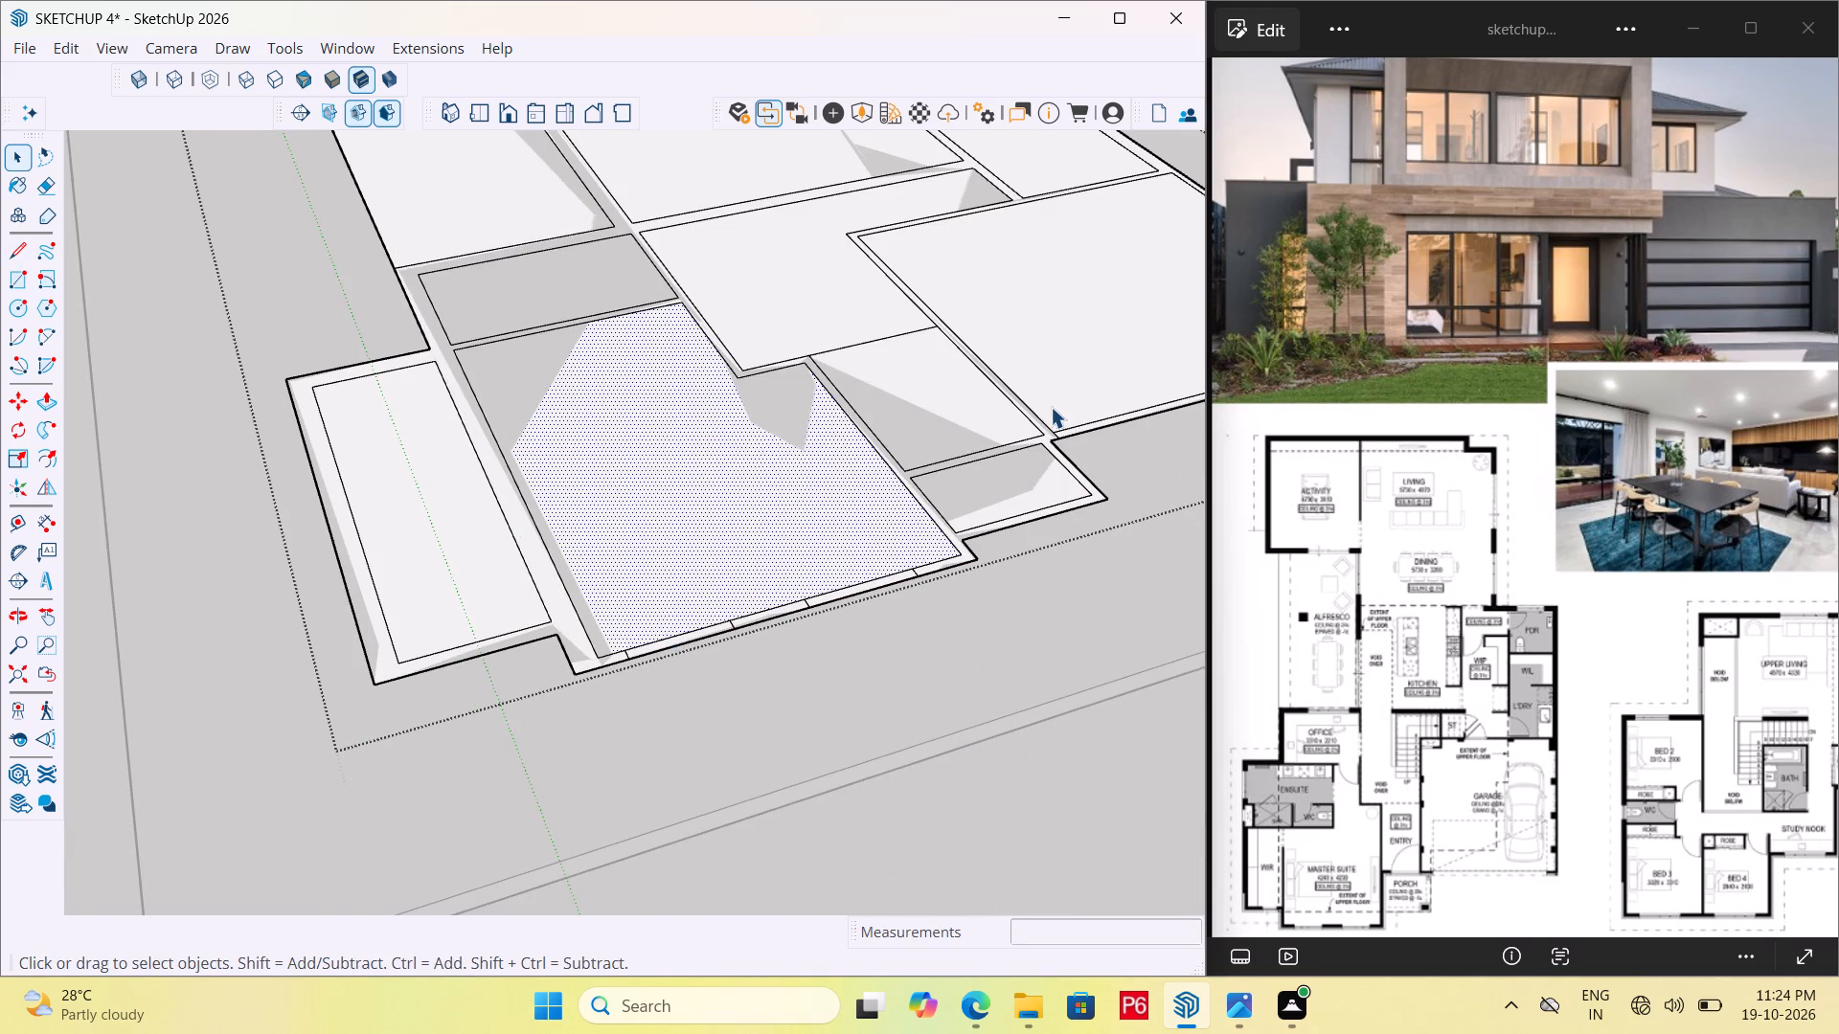
Draw a 4" line across the wall between entry and porch, close to the garage corner.
{"action": "scroll", "coordinate": [1051, 407], "scroll_direction": "up", "scroll_amount": 16}
{"action": "key", "text": "l"}
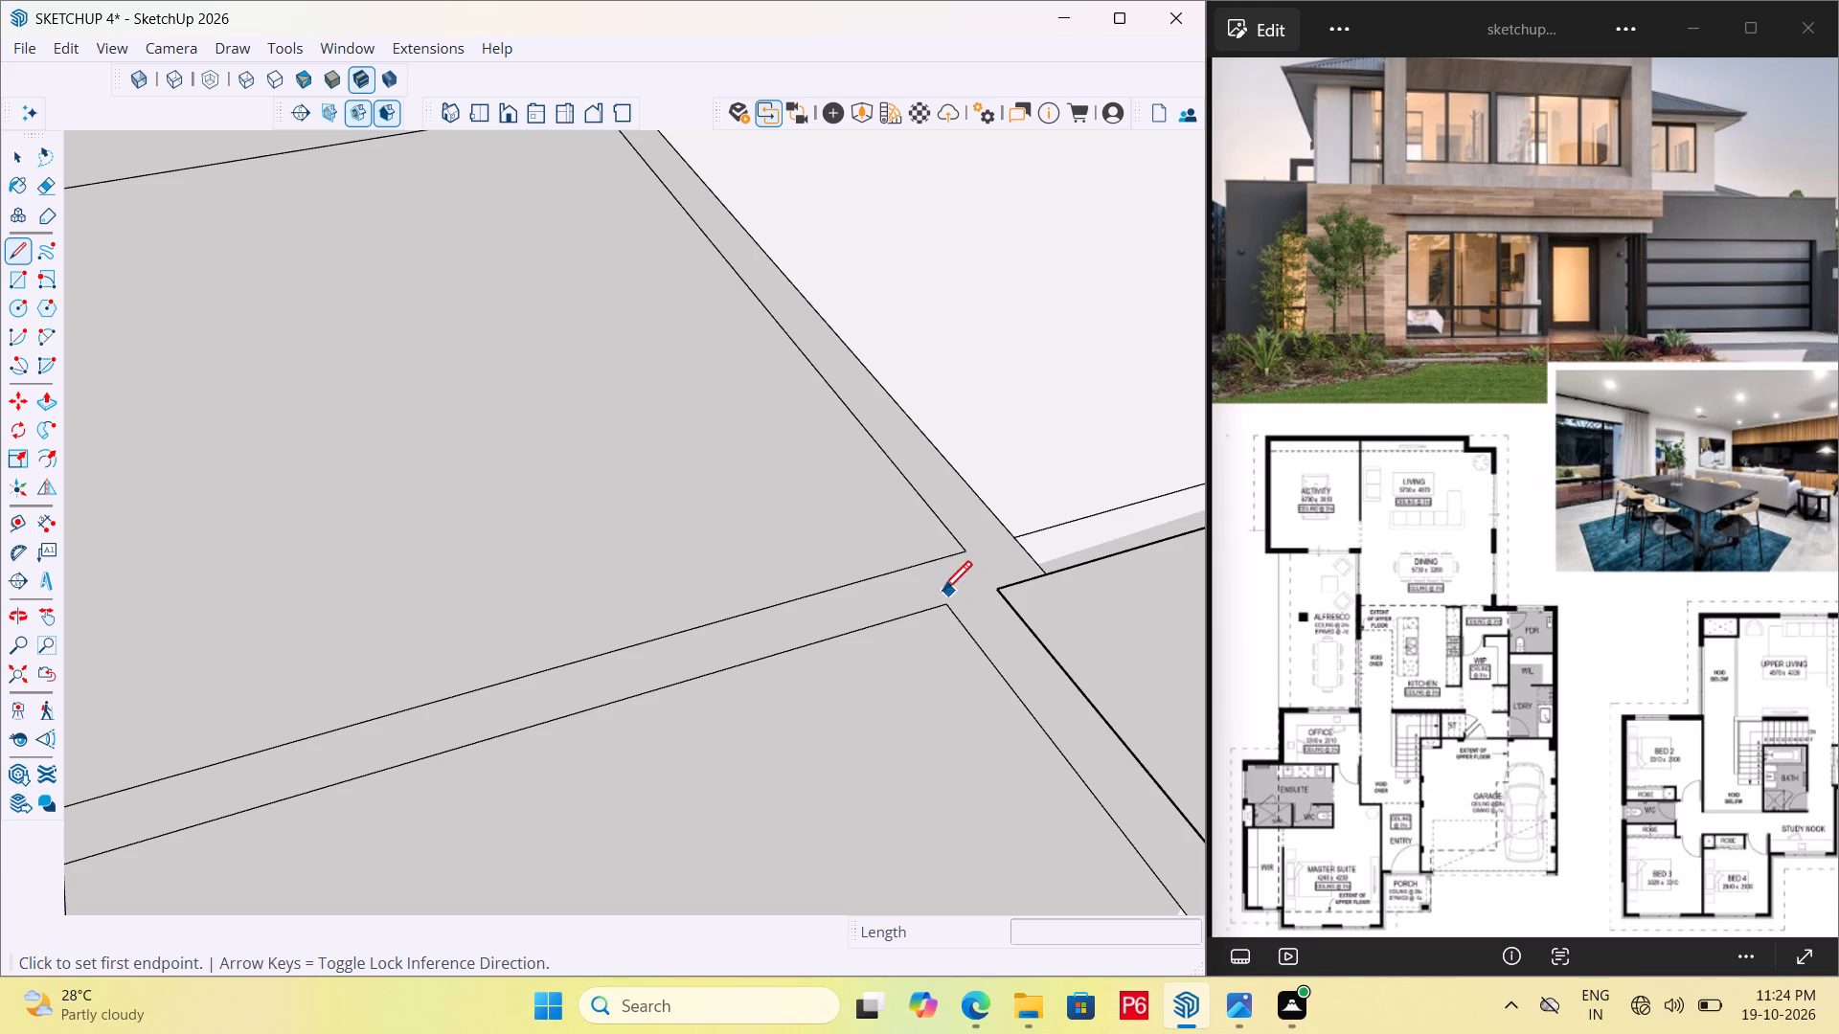
{"action": "left_click_drag", "start_coordinate": [927, 610], "coordinate": [924, 599]}
{"action": "left_click", "coordinate": [902, 568]}
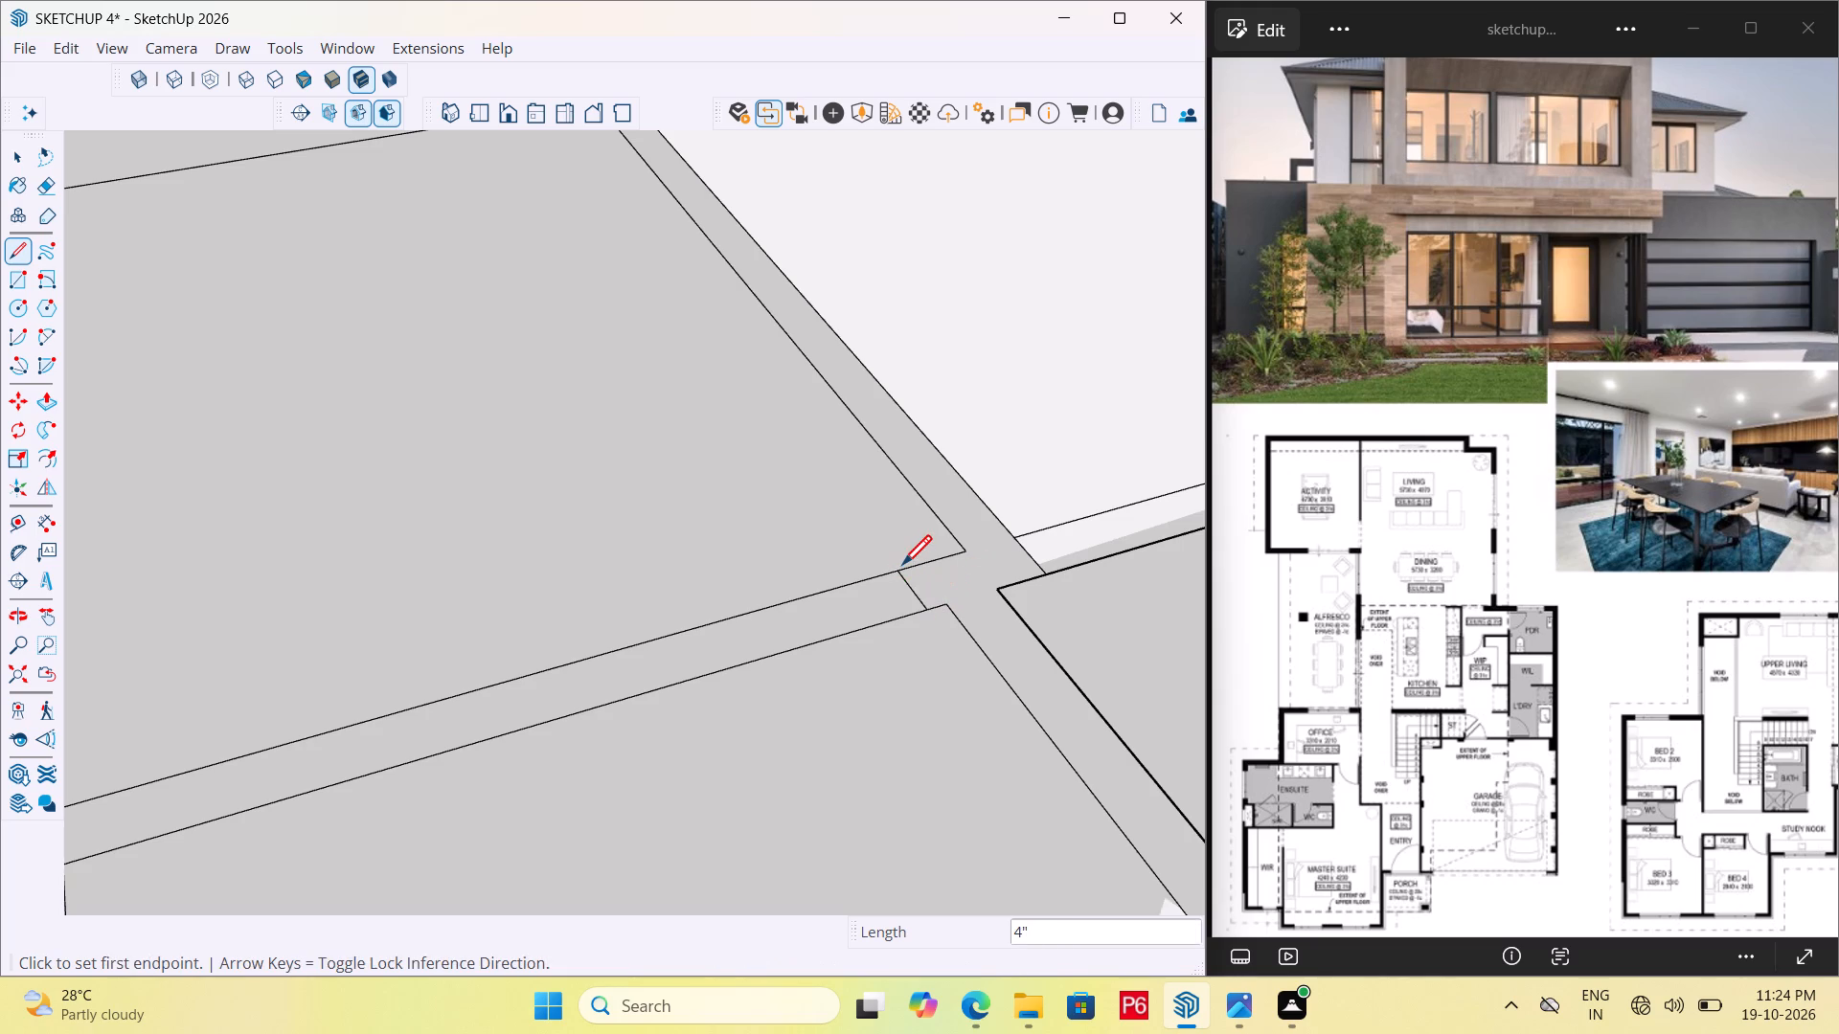
{"action": "key", "text": "space"}
Place a guide 4' from the new line on the entry wall, towards the master suite.
{"action": "scroll", "coordinate": [844, 598], "scroll_direction": "down", "scroll_amount": 6}
{"action": "scroll", "coordinate": [870, 588], "scroll_direction": "up", "scroll_amount": 5}
{"action": "key", "text": "t"}
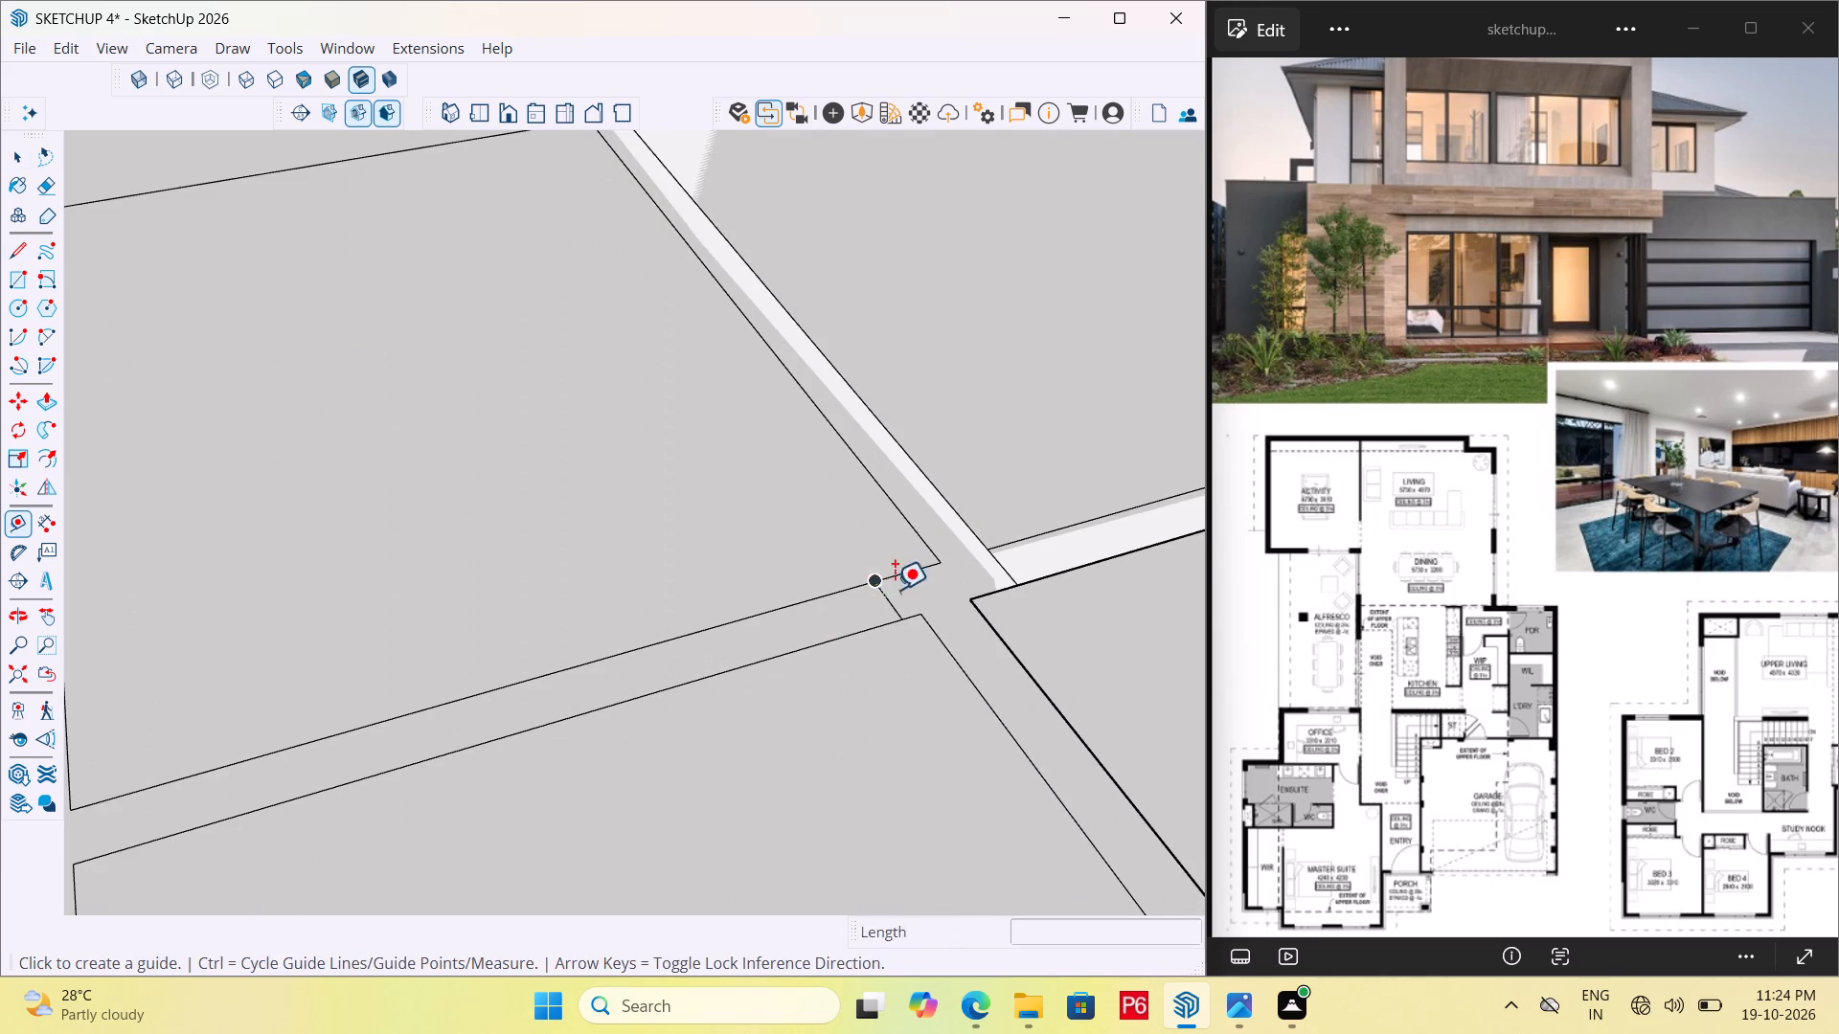
{"action": "left_click", "coordinate": [886, 599]}
{"action": "scroll", "coordinate": [581, 600], "scroll_direction": "down", "scroll_amount": 4}
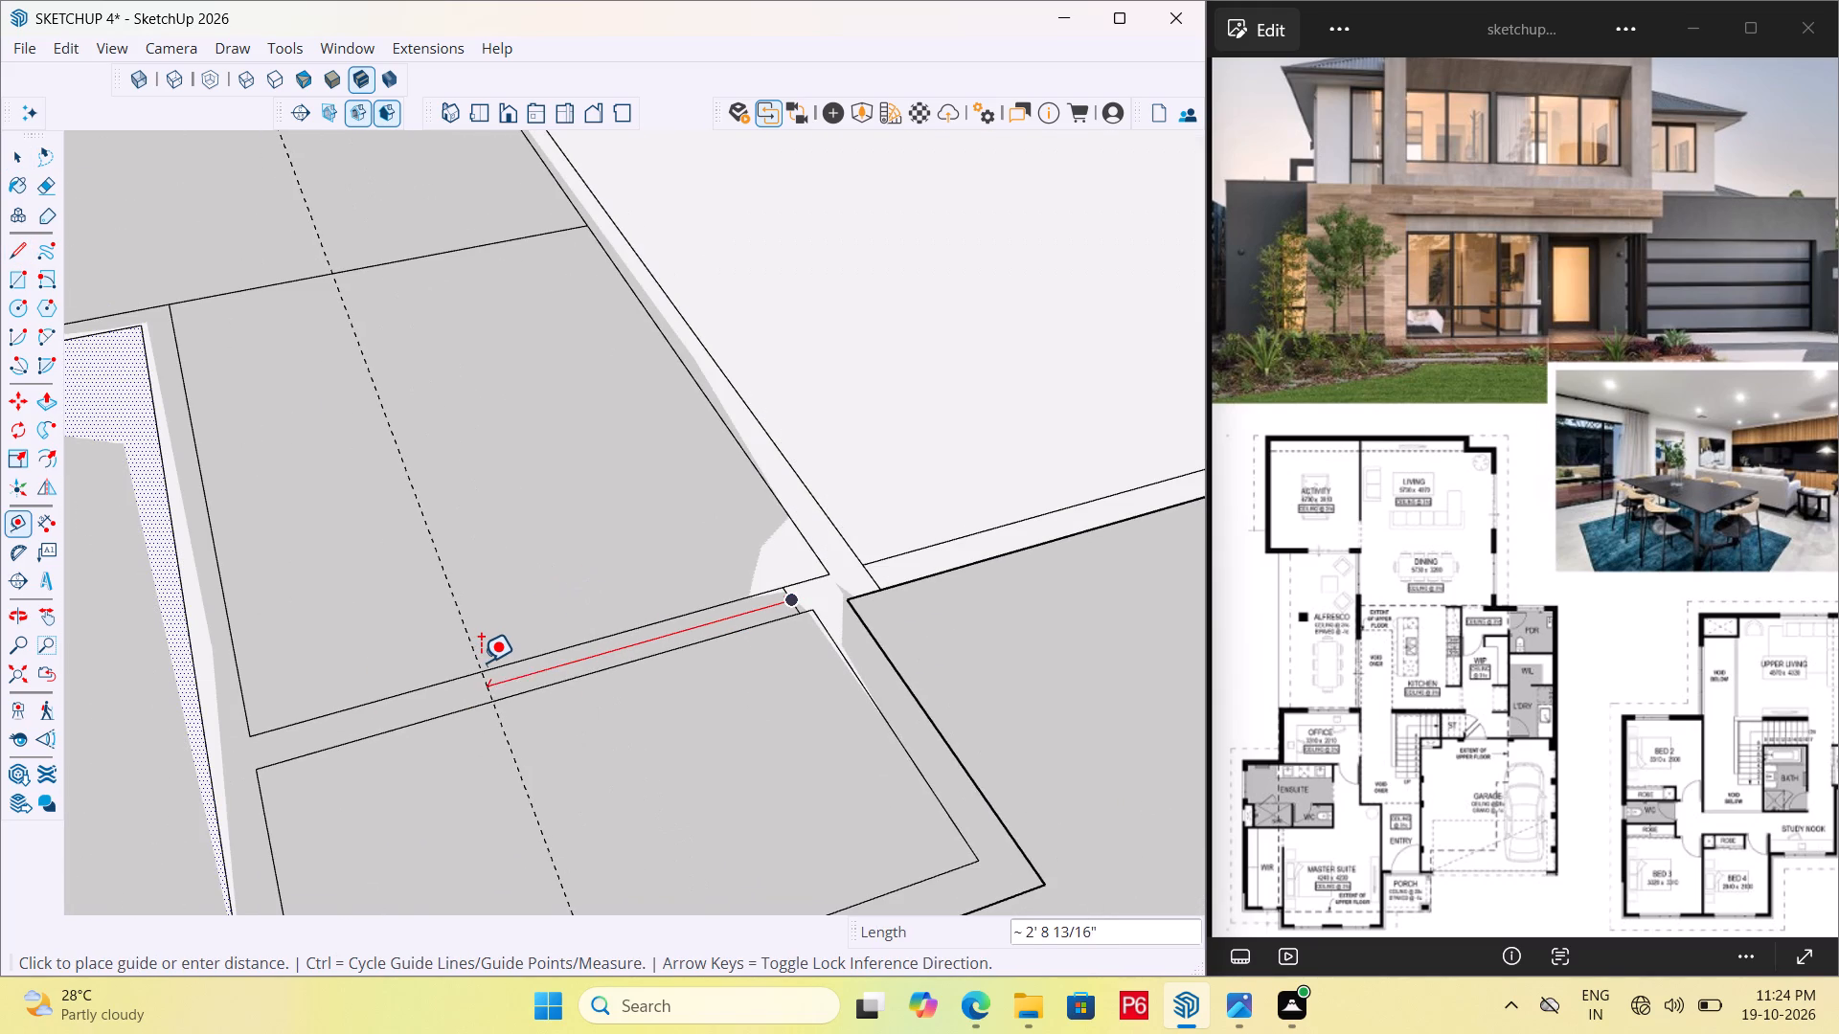
{"action": "type", "text": "4'"}
{"action": "key", "text": "Return"}
{"action": "scroll", "coordinate": [689, 609], "scroll_direction": "down", "scroll_amount": 3}
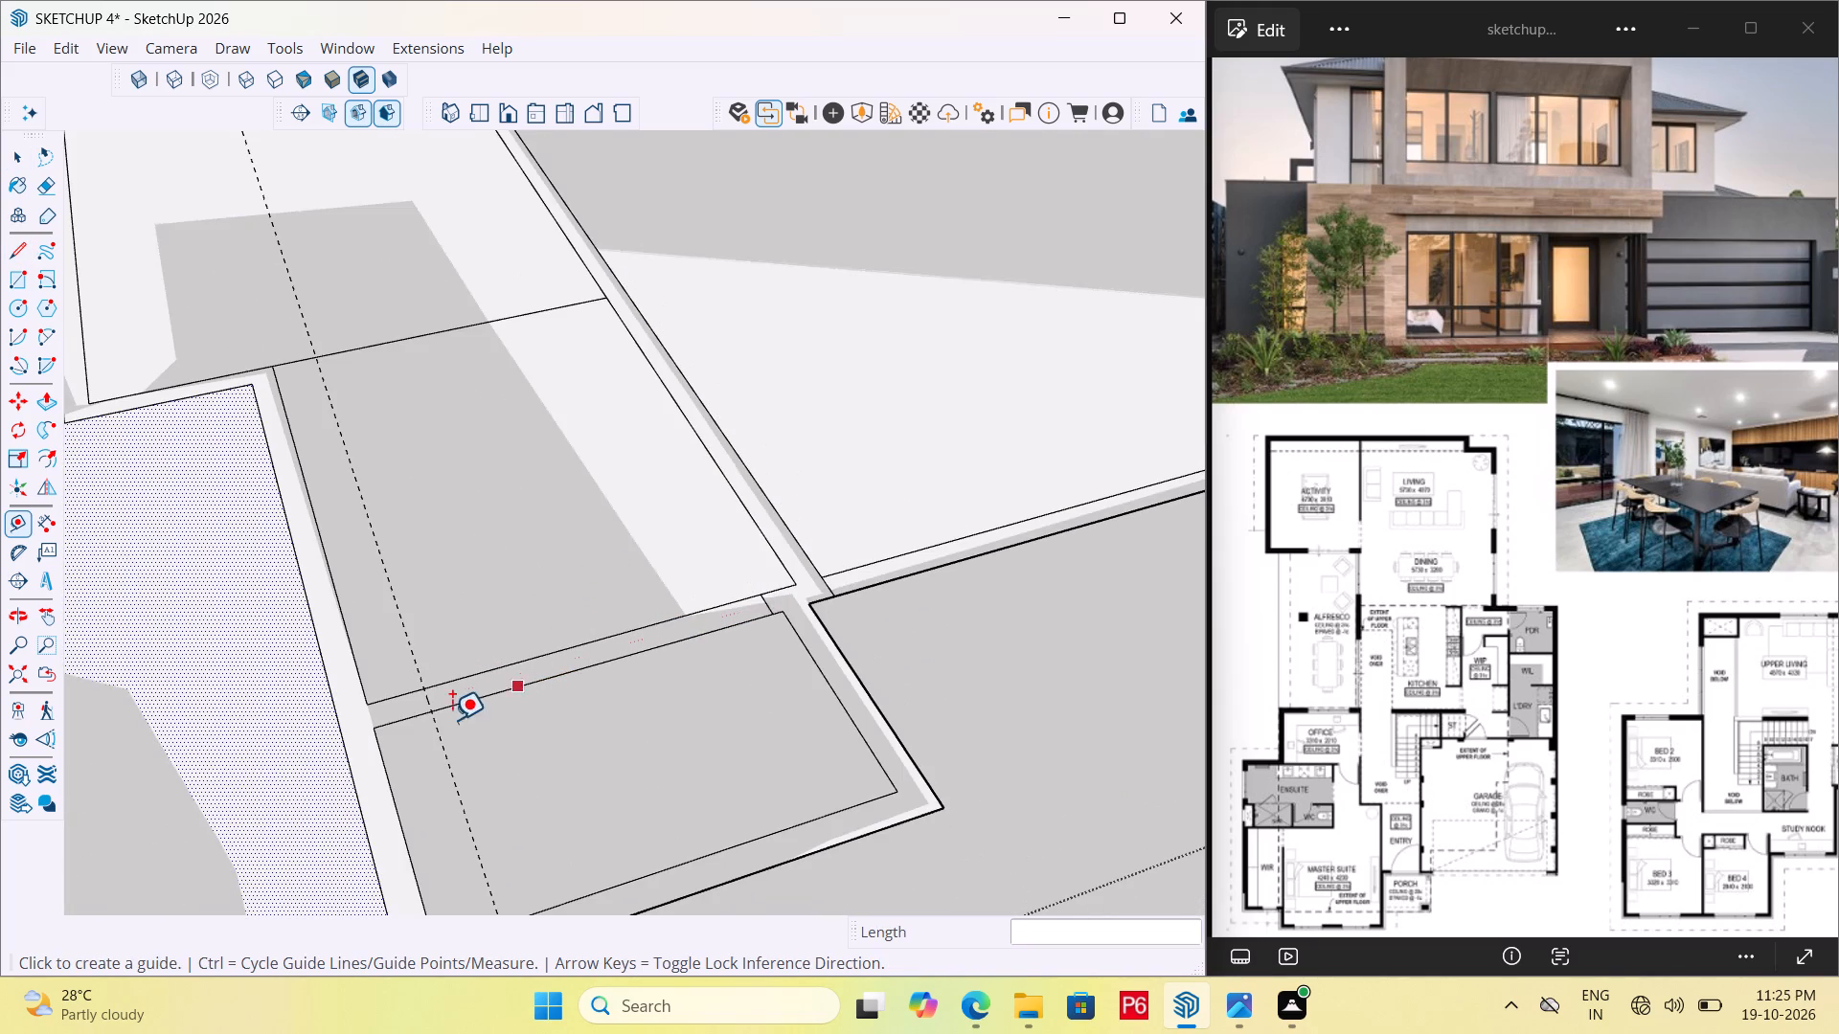
{"action": "key", "text": "space"}
Draw a line across the entry wall along the guide to mark the other side of the door opening.
{"action": "scroll", "coordinate": [421, 716], "scroll_direction": "up", "scroll_amount": 6}
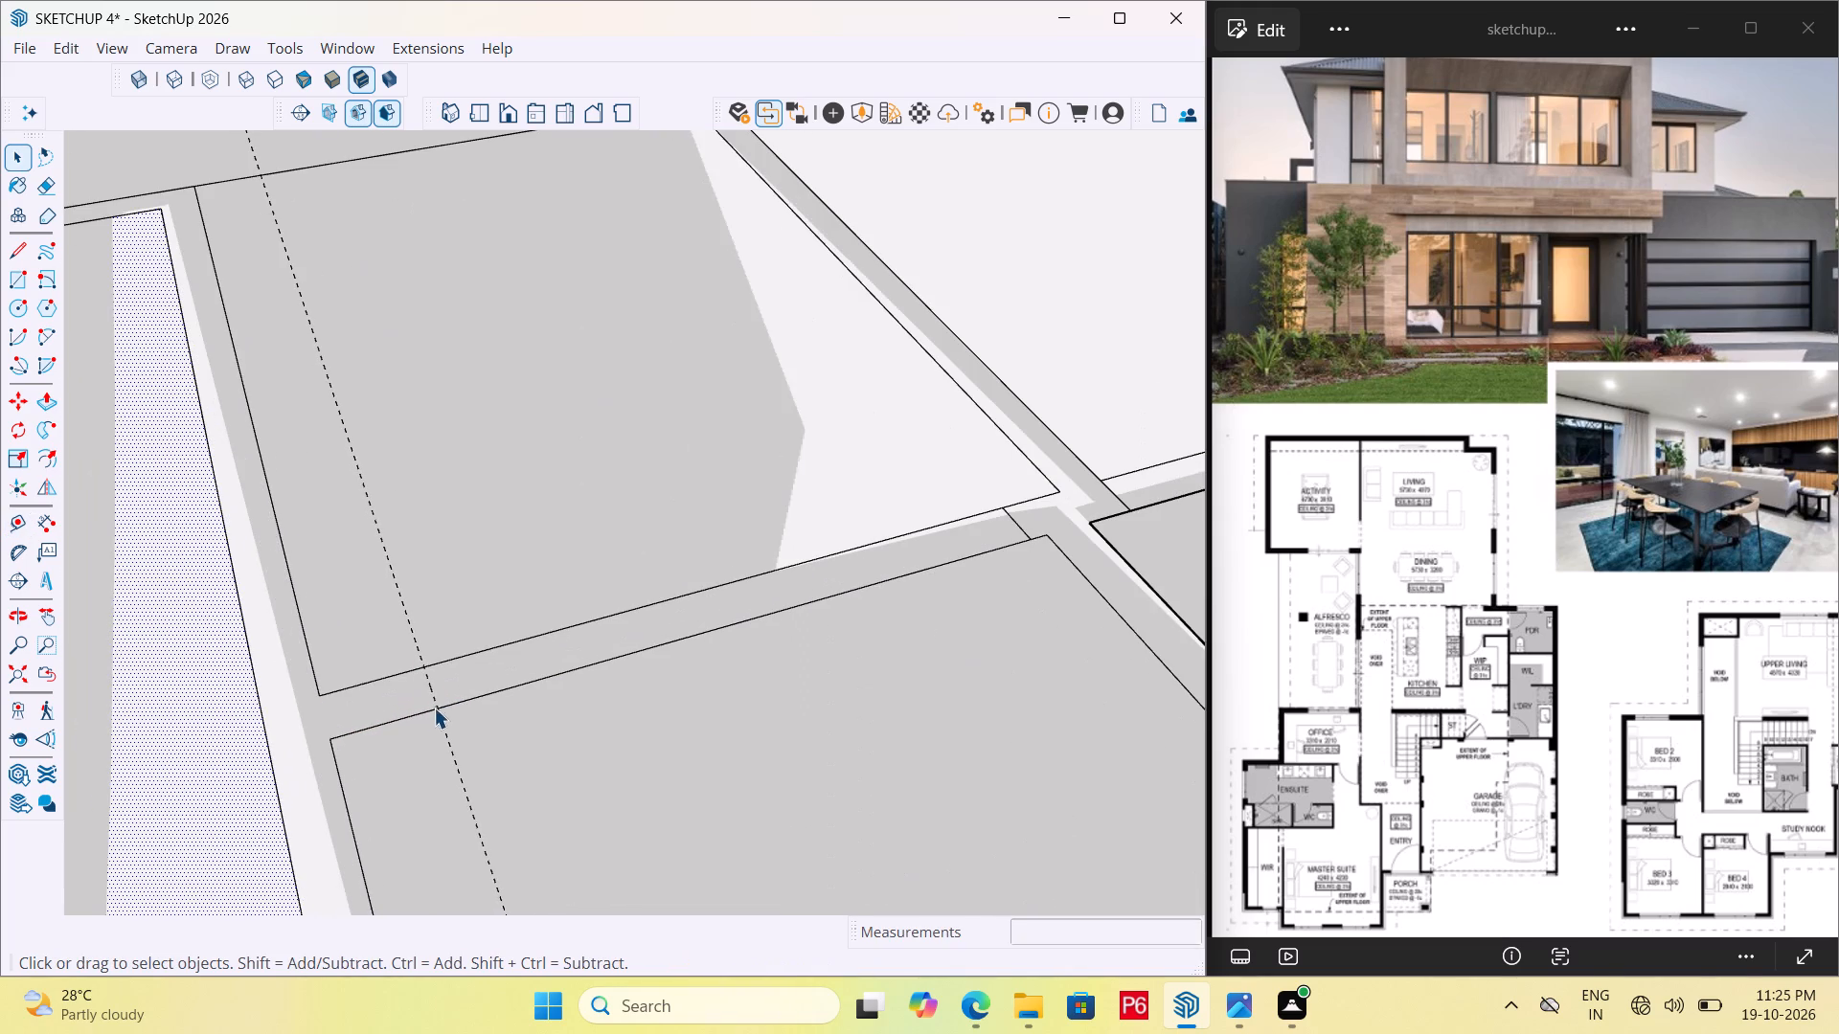
{"action": "key", "text": "l"}
{"action": "left_click", "coordinate": [439, 712]}
{"action": "left_click", "coordinate": [431, 666]}
{"action": "key", "text": "space"}
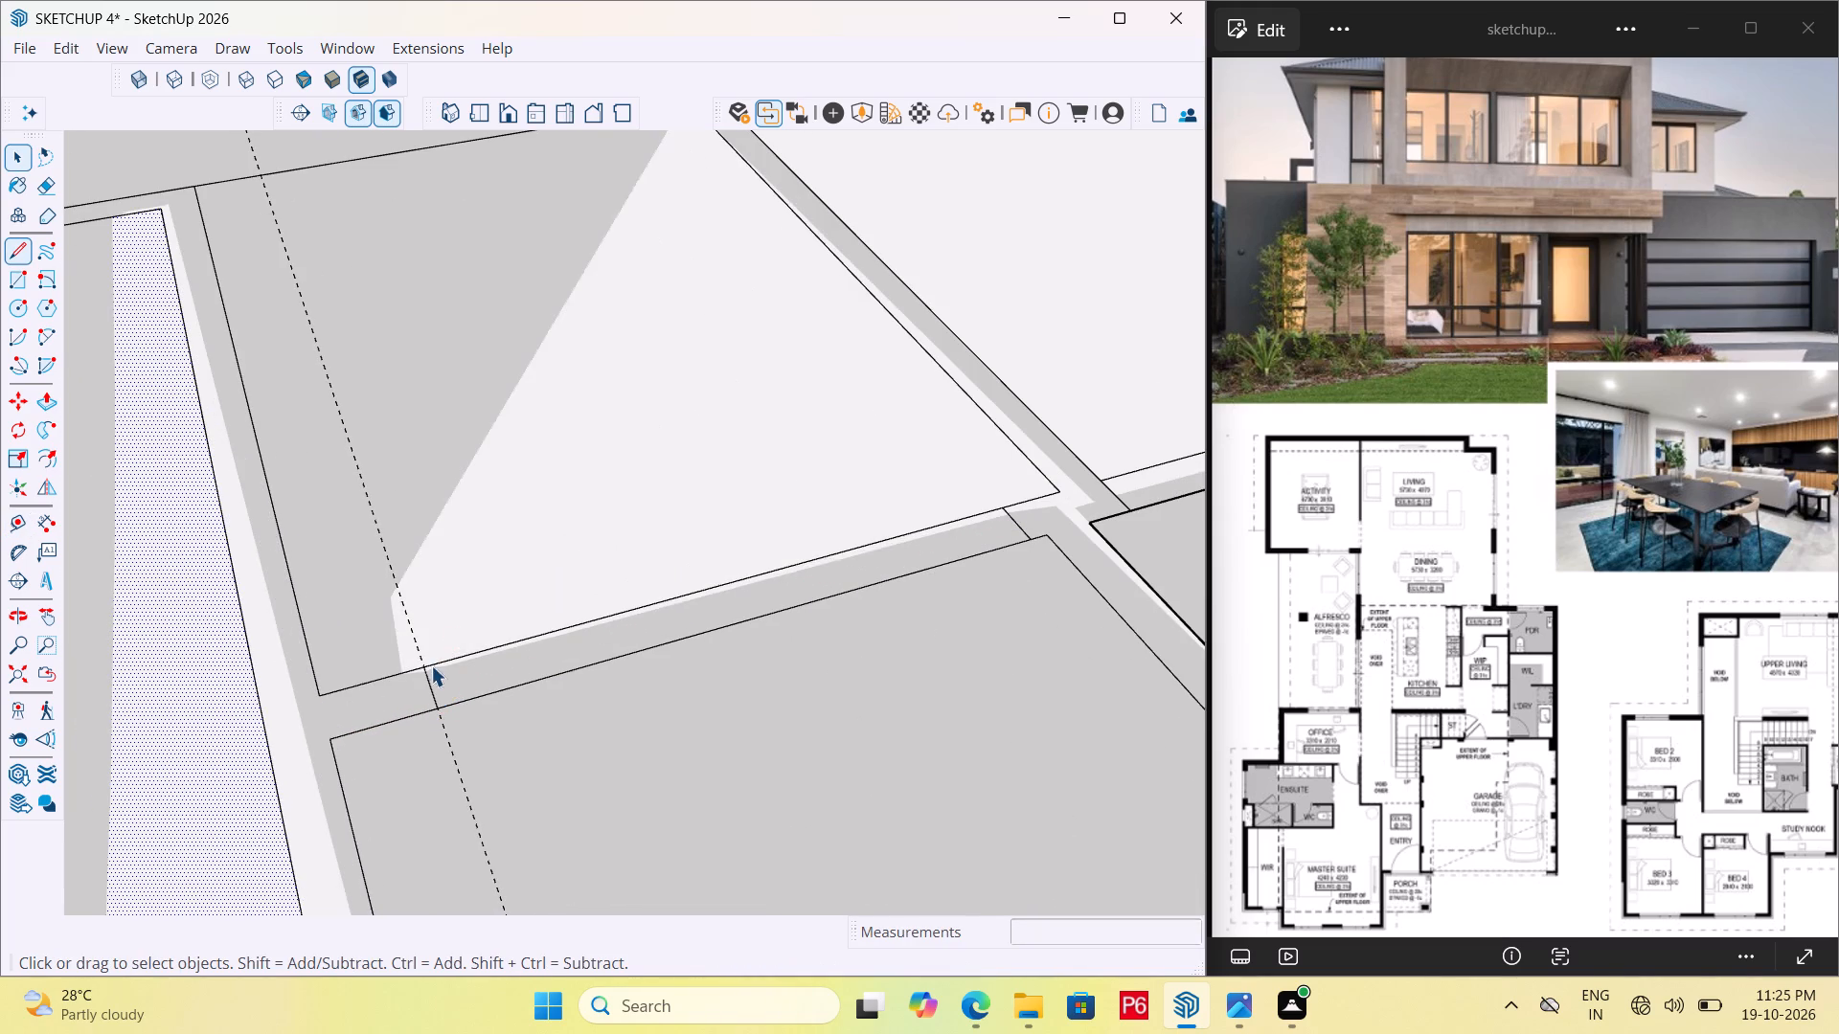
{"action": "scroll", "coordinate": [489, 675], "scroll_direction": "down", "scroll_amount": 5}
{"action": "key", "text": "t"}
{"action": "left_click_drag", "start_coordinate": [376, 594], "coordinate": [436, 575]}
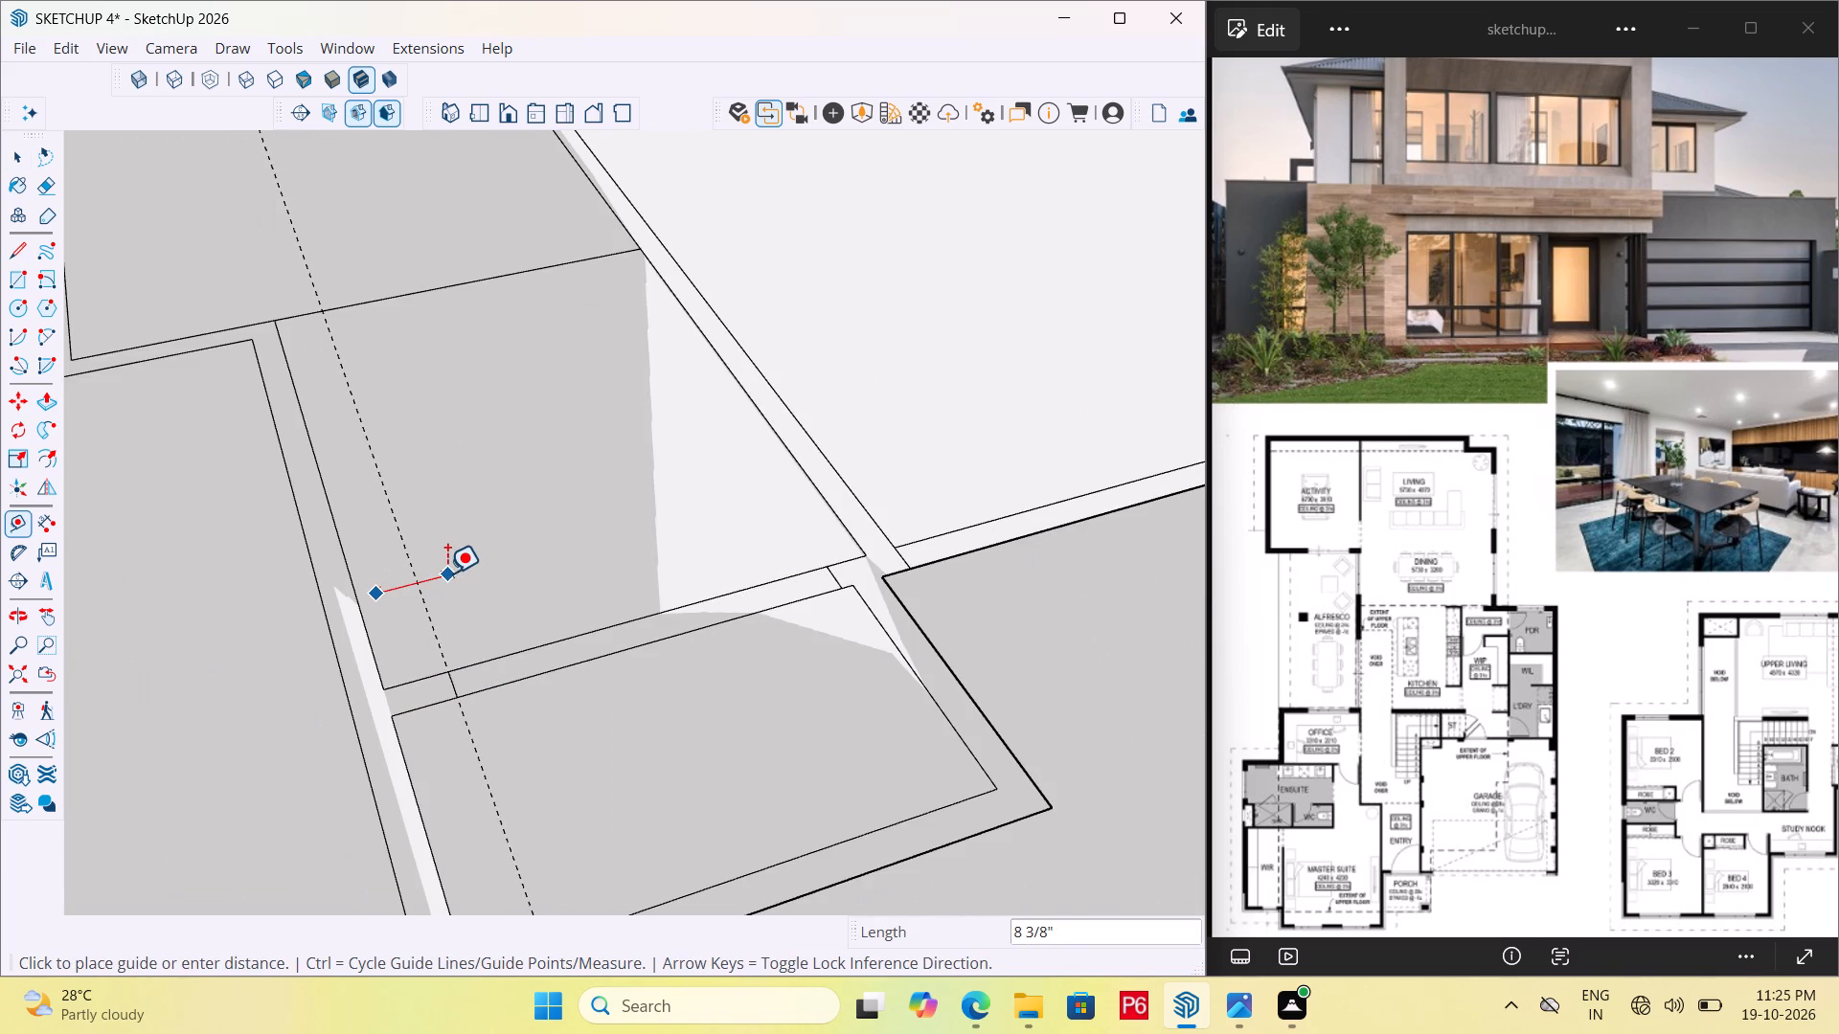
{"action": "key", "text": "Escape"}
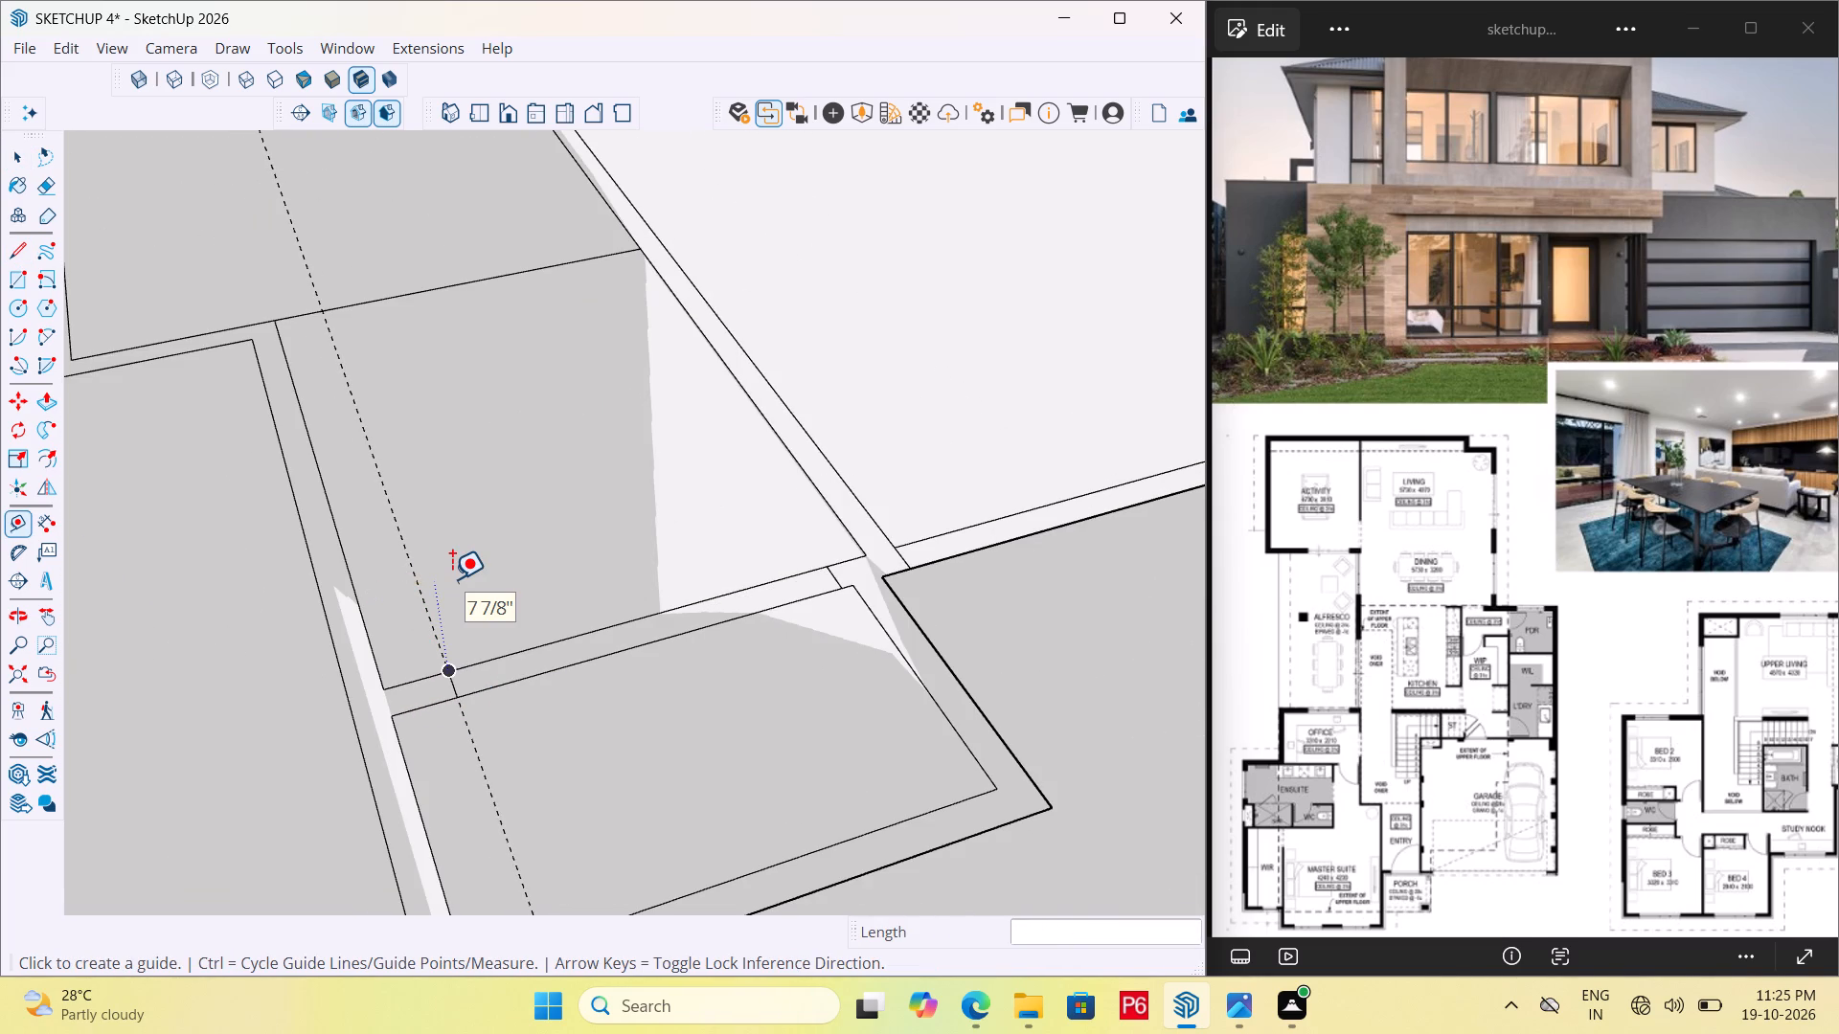
Erase the guide used to mark the door opening in the entry wall.
{"action": "key", "text": "e"}
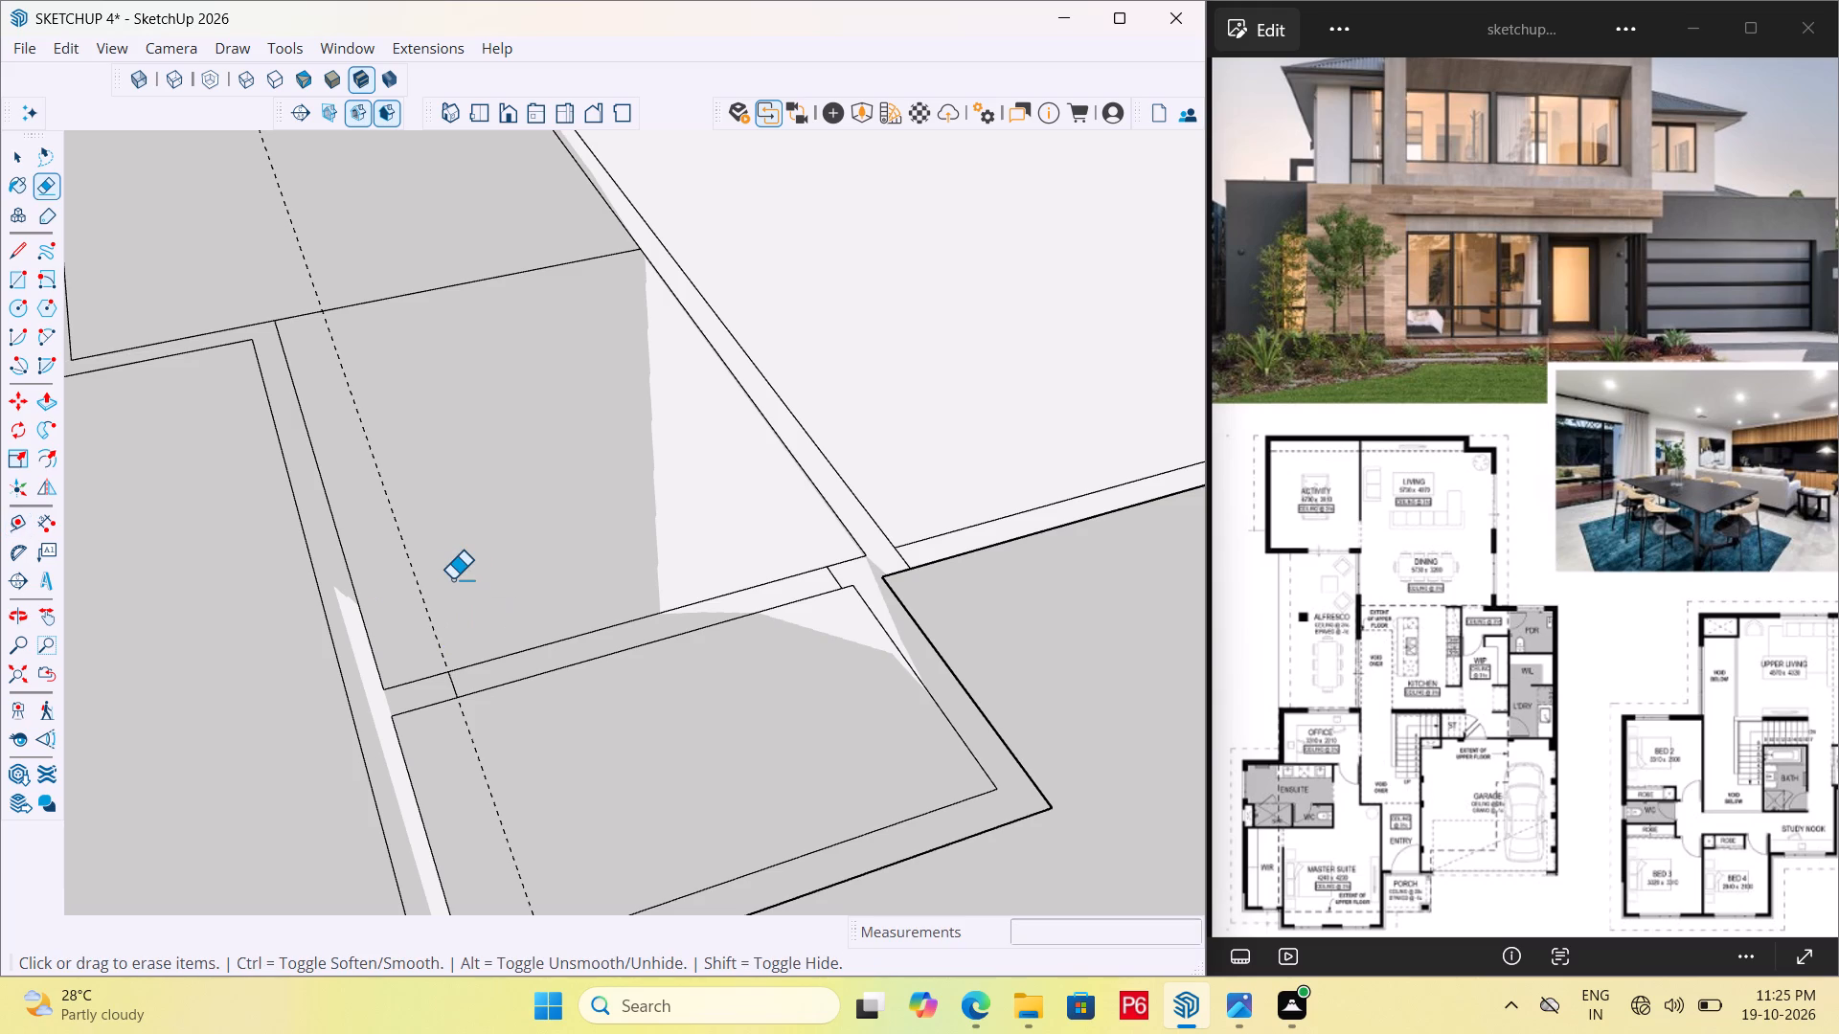
{"action": "left_click_drag", "start_coordinate": [453, 579], "coordinate": [409, 603]}
Draw centre lines joining the midpoints of both marked pairs in the master suite's front wall, the one farther from the porch about 3' long.
{"action": "scroll", "coordinate": [561, 600], "scroll_direction": "down", "scroll_amount": 6}
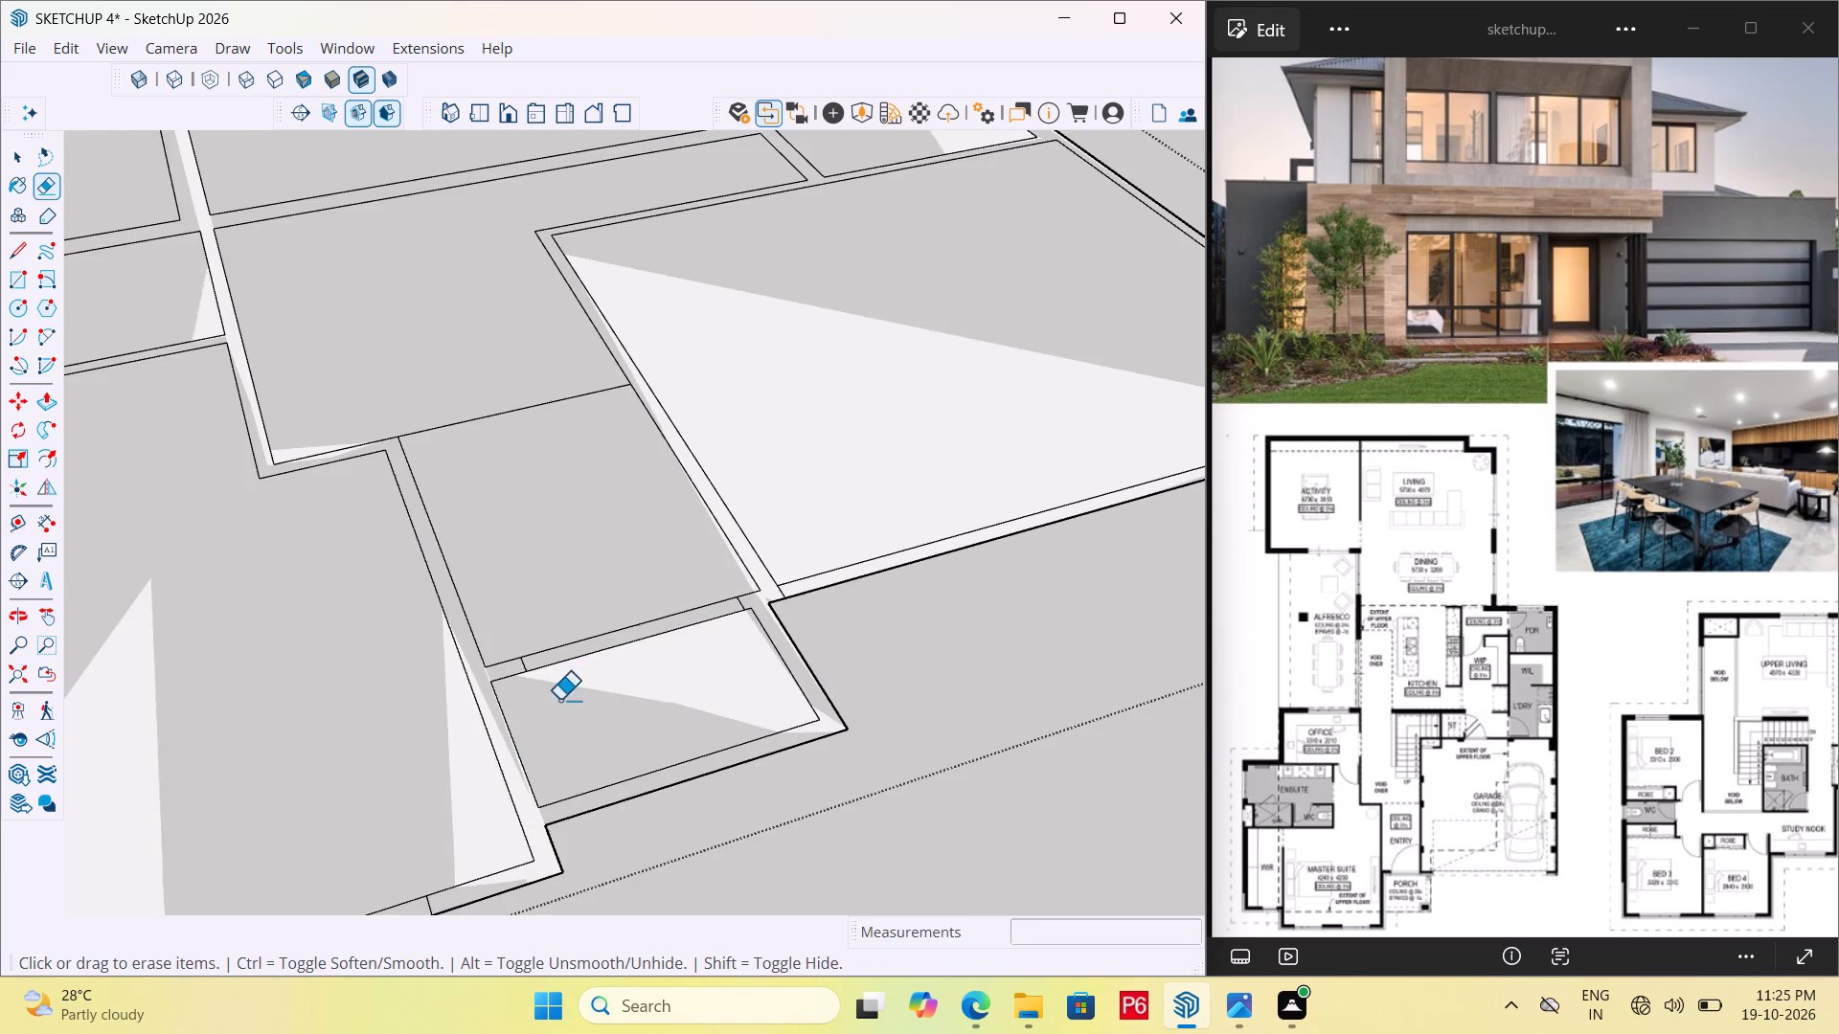
{"action": "scroll", "coordinate": [791, 606], "scroll_direction": "down", "scroll_amount": 4}
{"action": "scroll", "coordinate": [1090, 523], "scroll_direction": "down", "scroll_amount": 5}
{"action": "scroll", "coordinate": [728, 706], "scroll_direction": "up", "scroll_amount": 12}
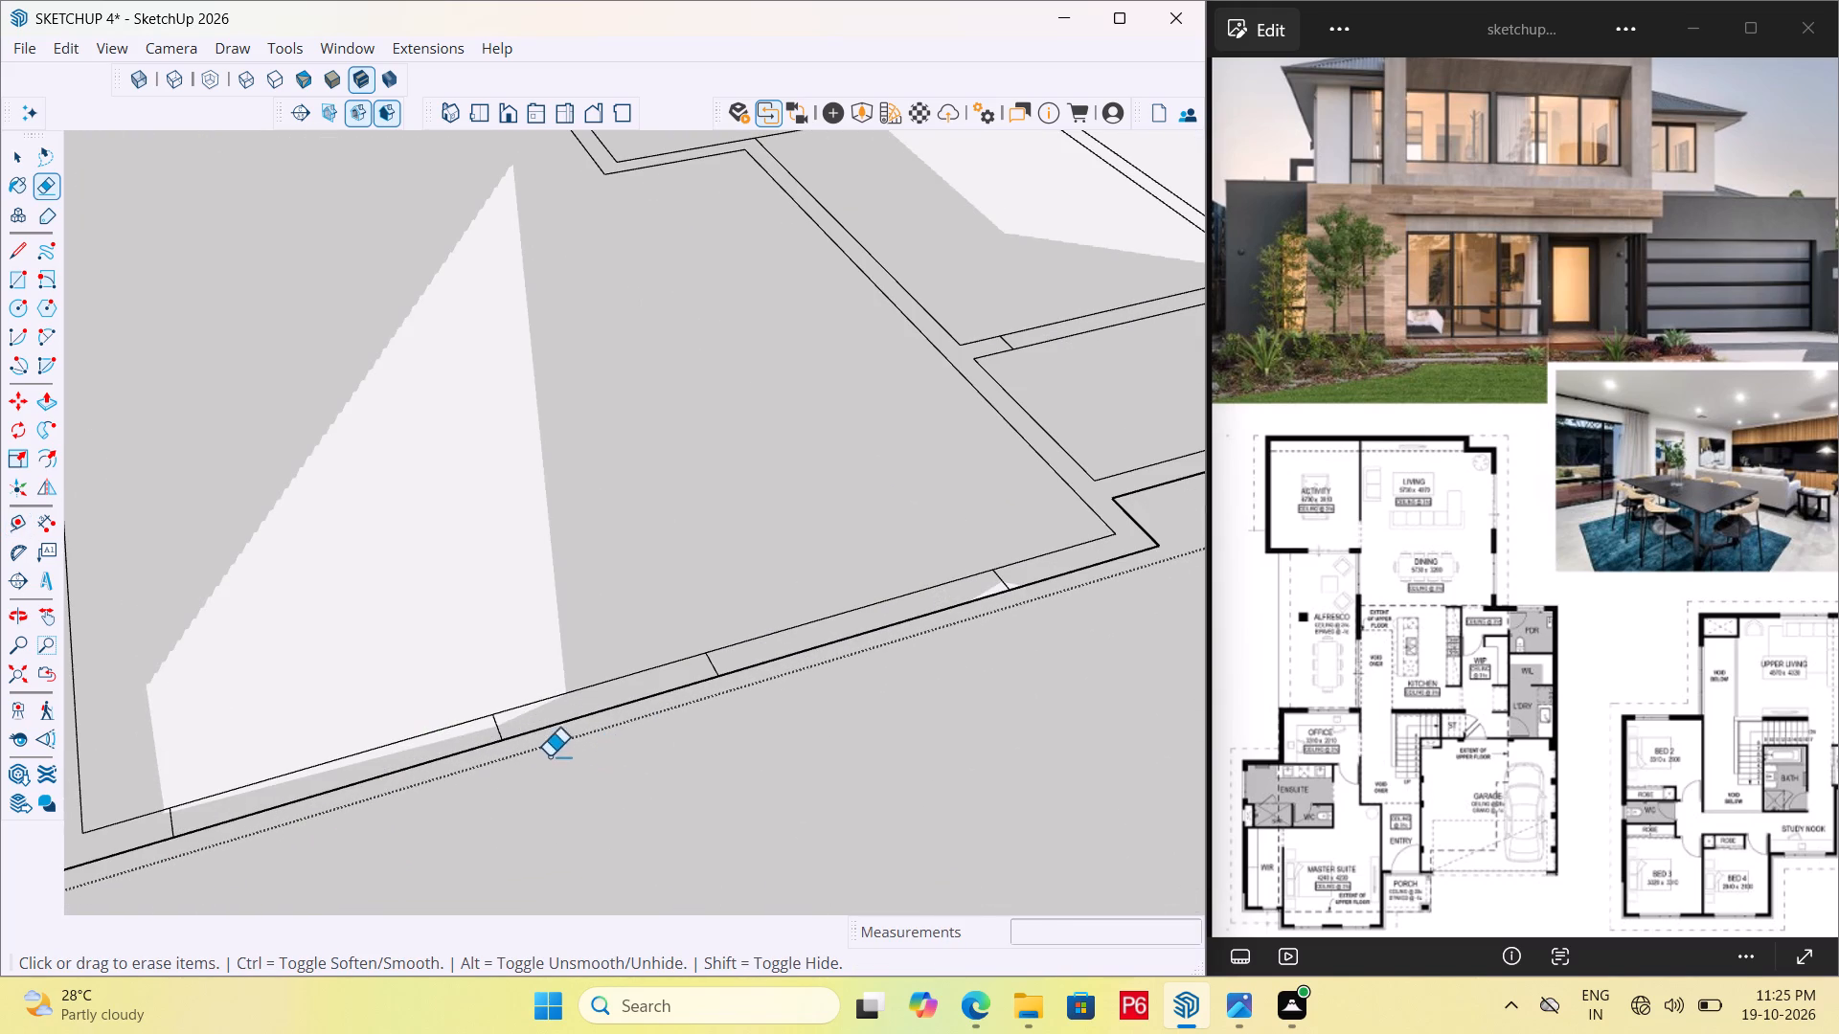
{"action": "key", "text": "l"}
{"action": "scroll", "coordinate": [380, 724], "scroll_direction": "up", "scroll_amount": 5}
{"action": "scroll", "coordinate": [795, 714], "scroll_direction": "down", "scroll_amount": 3}
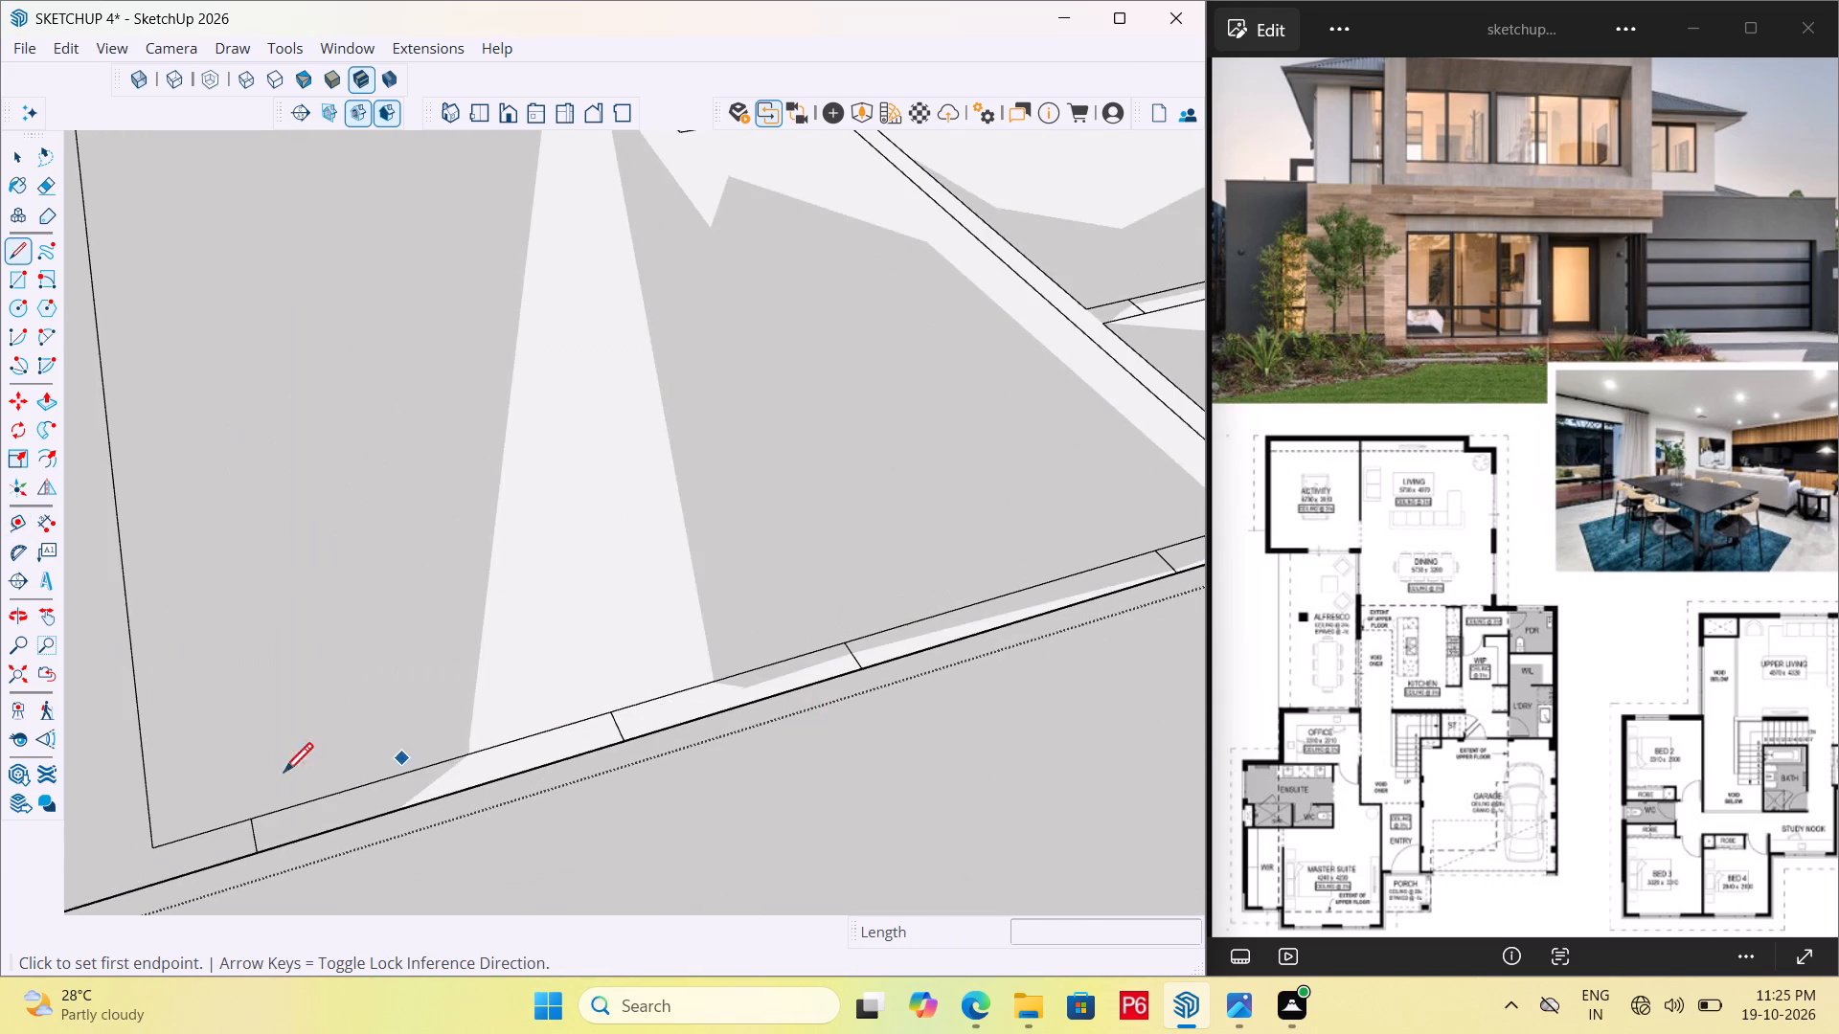
{"action": "scroll", "coordinate": [263, 787], "scroll_direction": "up", "scroll_amount": 2}
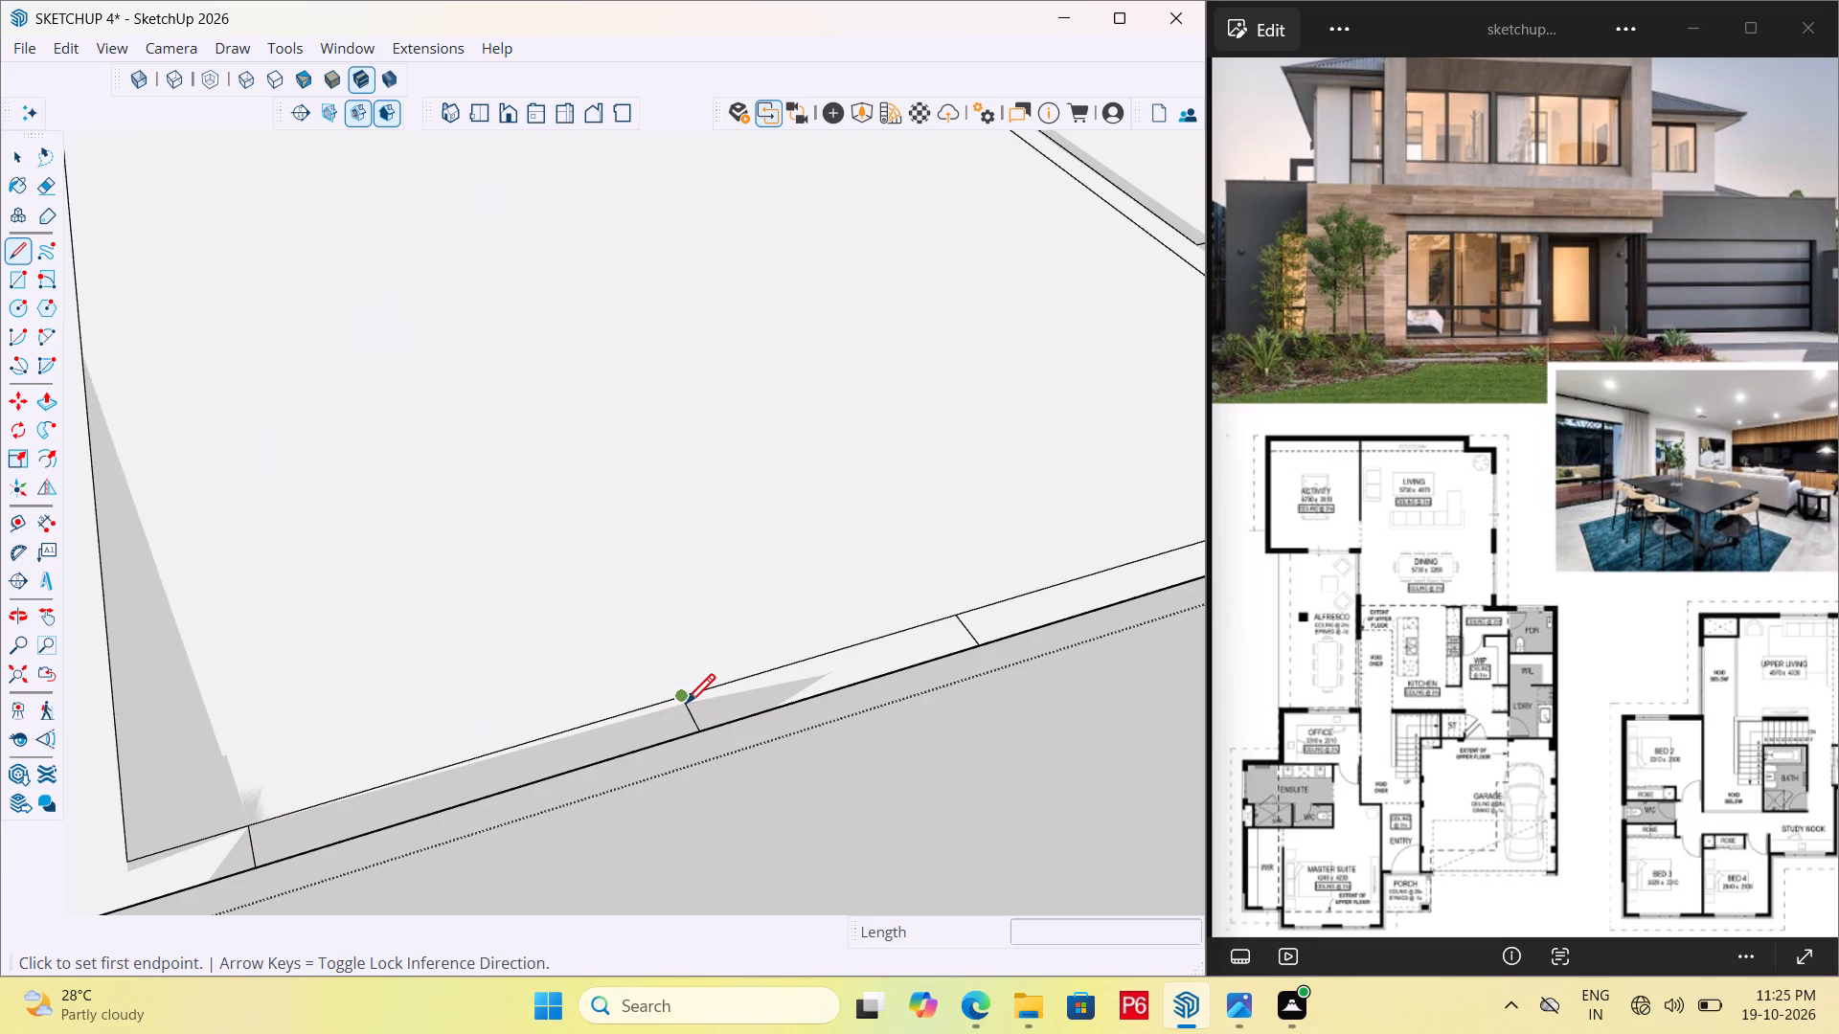
{"action": "left_click", "coordinate": [688, 712]}
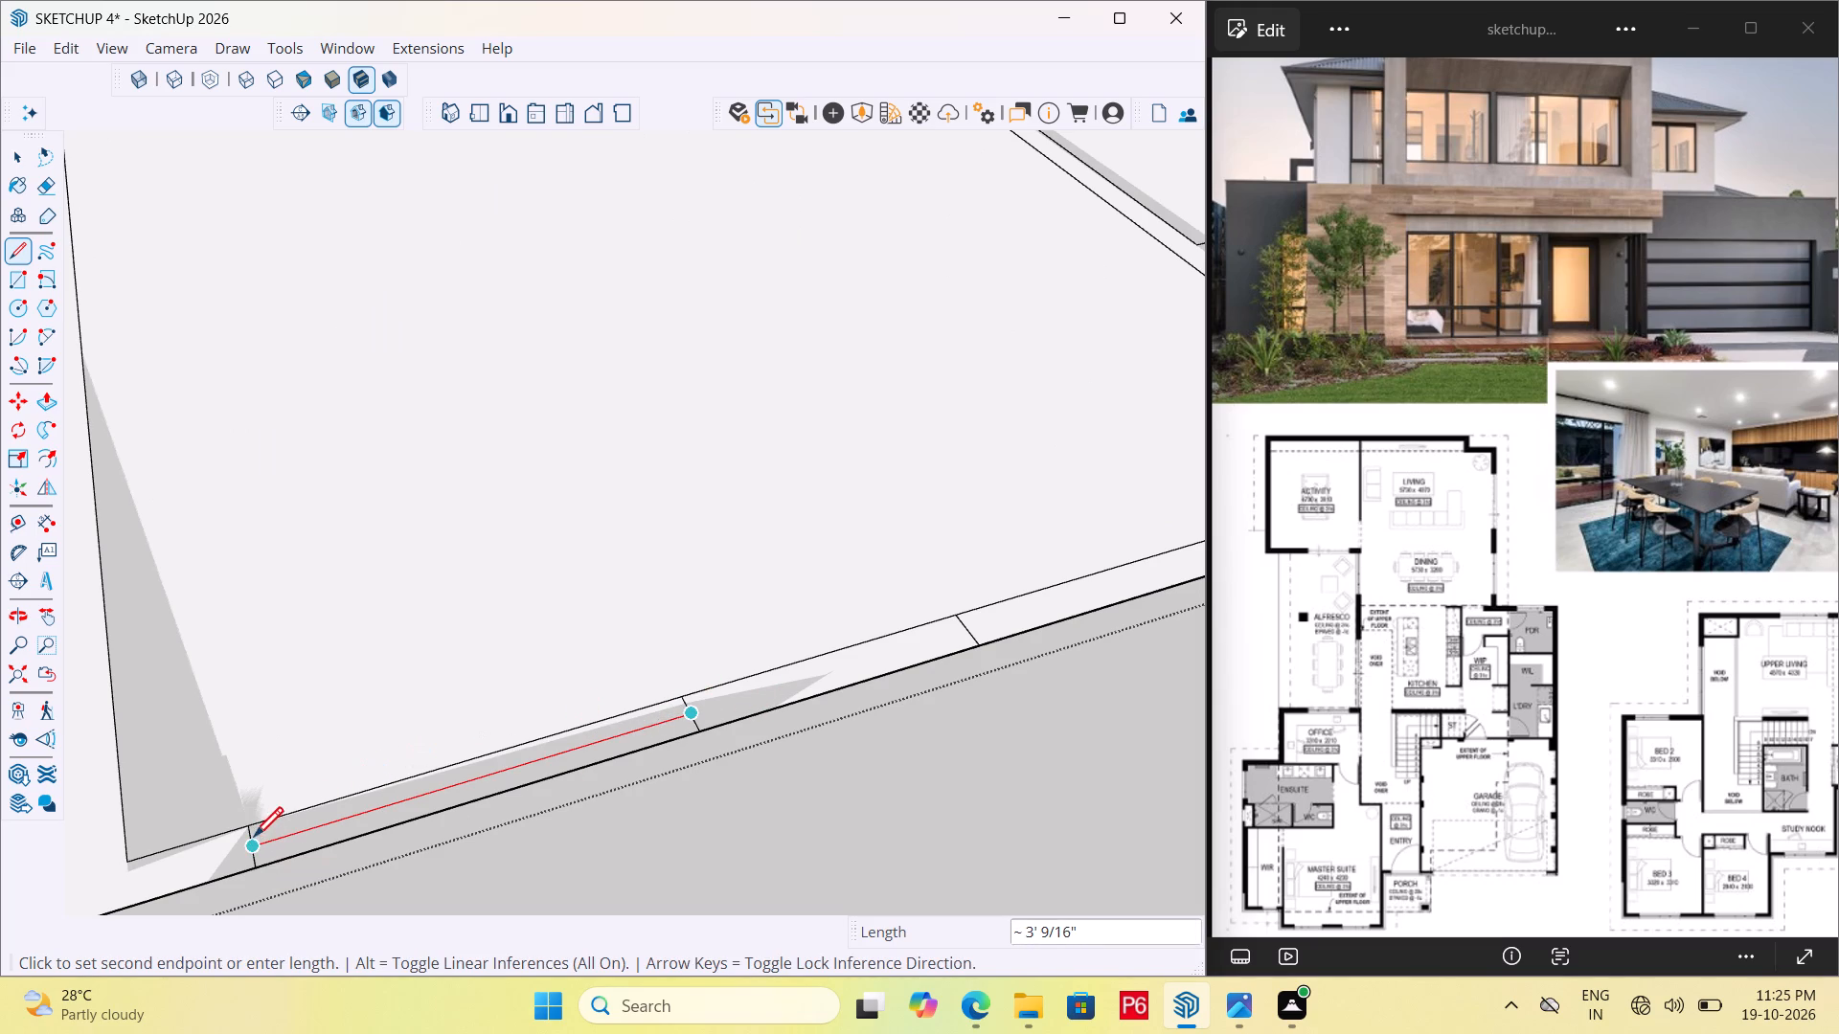
{"action": "left_click", "coordinate": [251, 849]}
{"action": "scroll", "coordinate": [354, 727], "scroll_direction": "down", "scroll_amount": 5}
{"action": "scroll", "coordinate": [1135, 539], "scroll_direction": "up", "scroll_amount": 5}
{"action": "left_click", "coordinate": [1097, 590]}
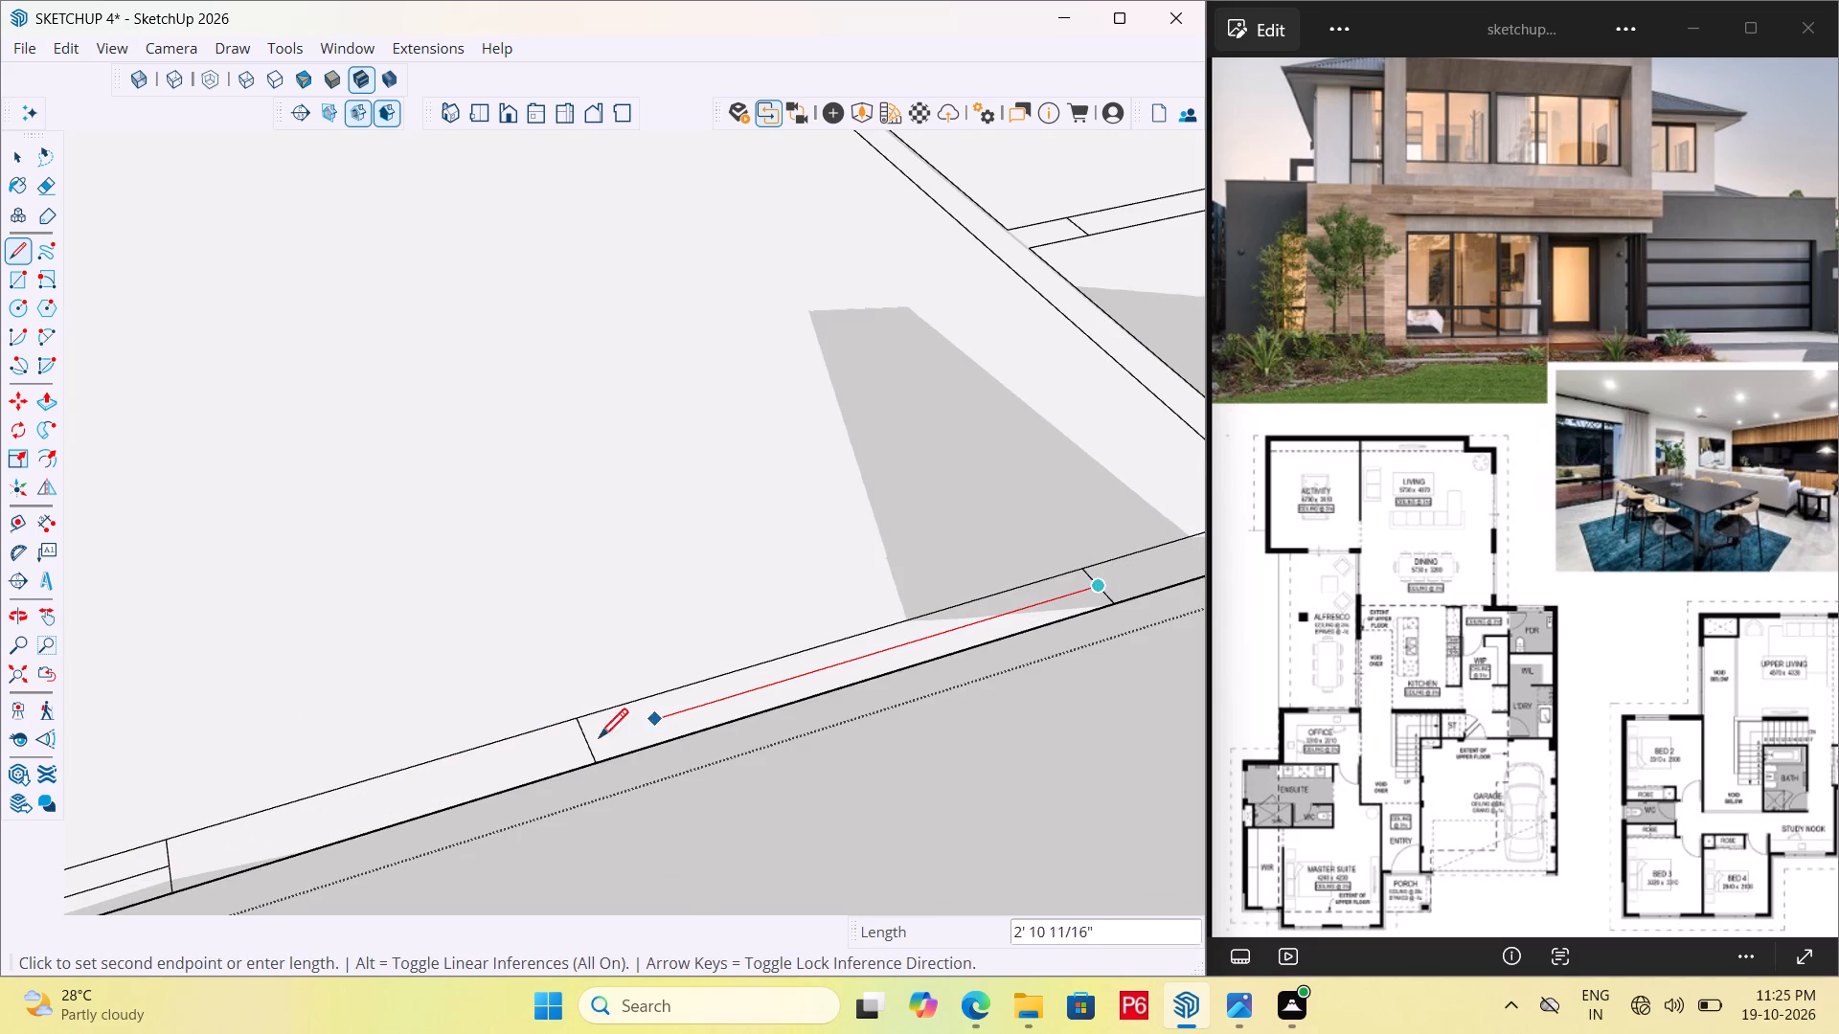
{"action": "left_click", "coordinate": [581, 740]}
Reopen the floor plan group and Push/Pull the garage floor up 6".
{"action": "scroll", "coordinate": [524, 747], "scroll_direction": "down", "scroll_amount": 14}
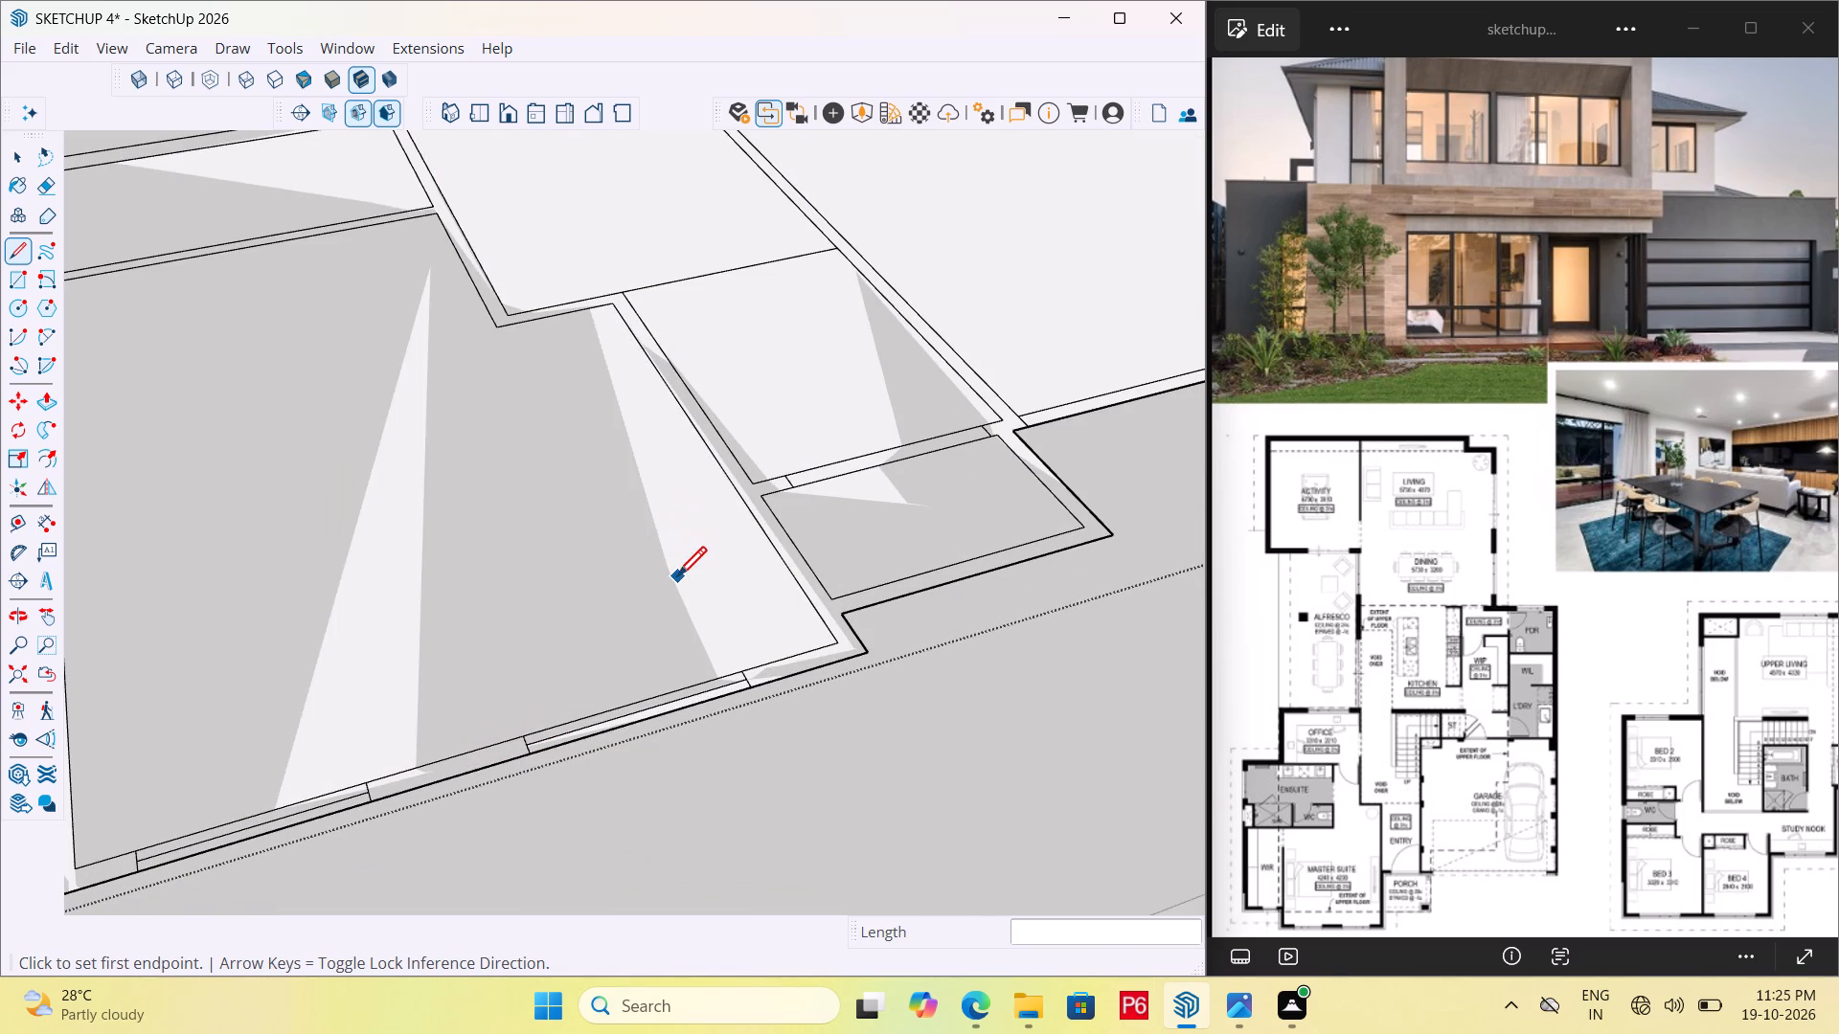
{"action": "scroll", "coordinate": [672, 596], "scroll_direction": "down", "scroll_amount": 10}
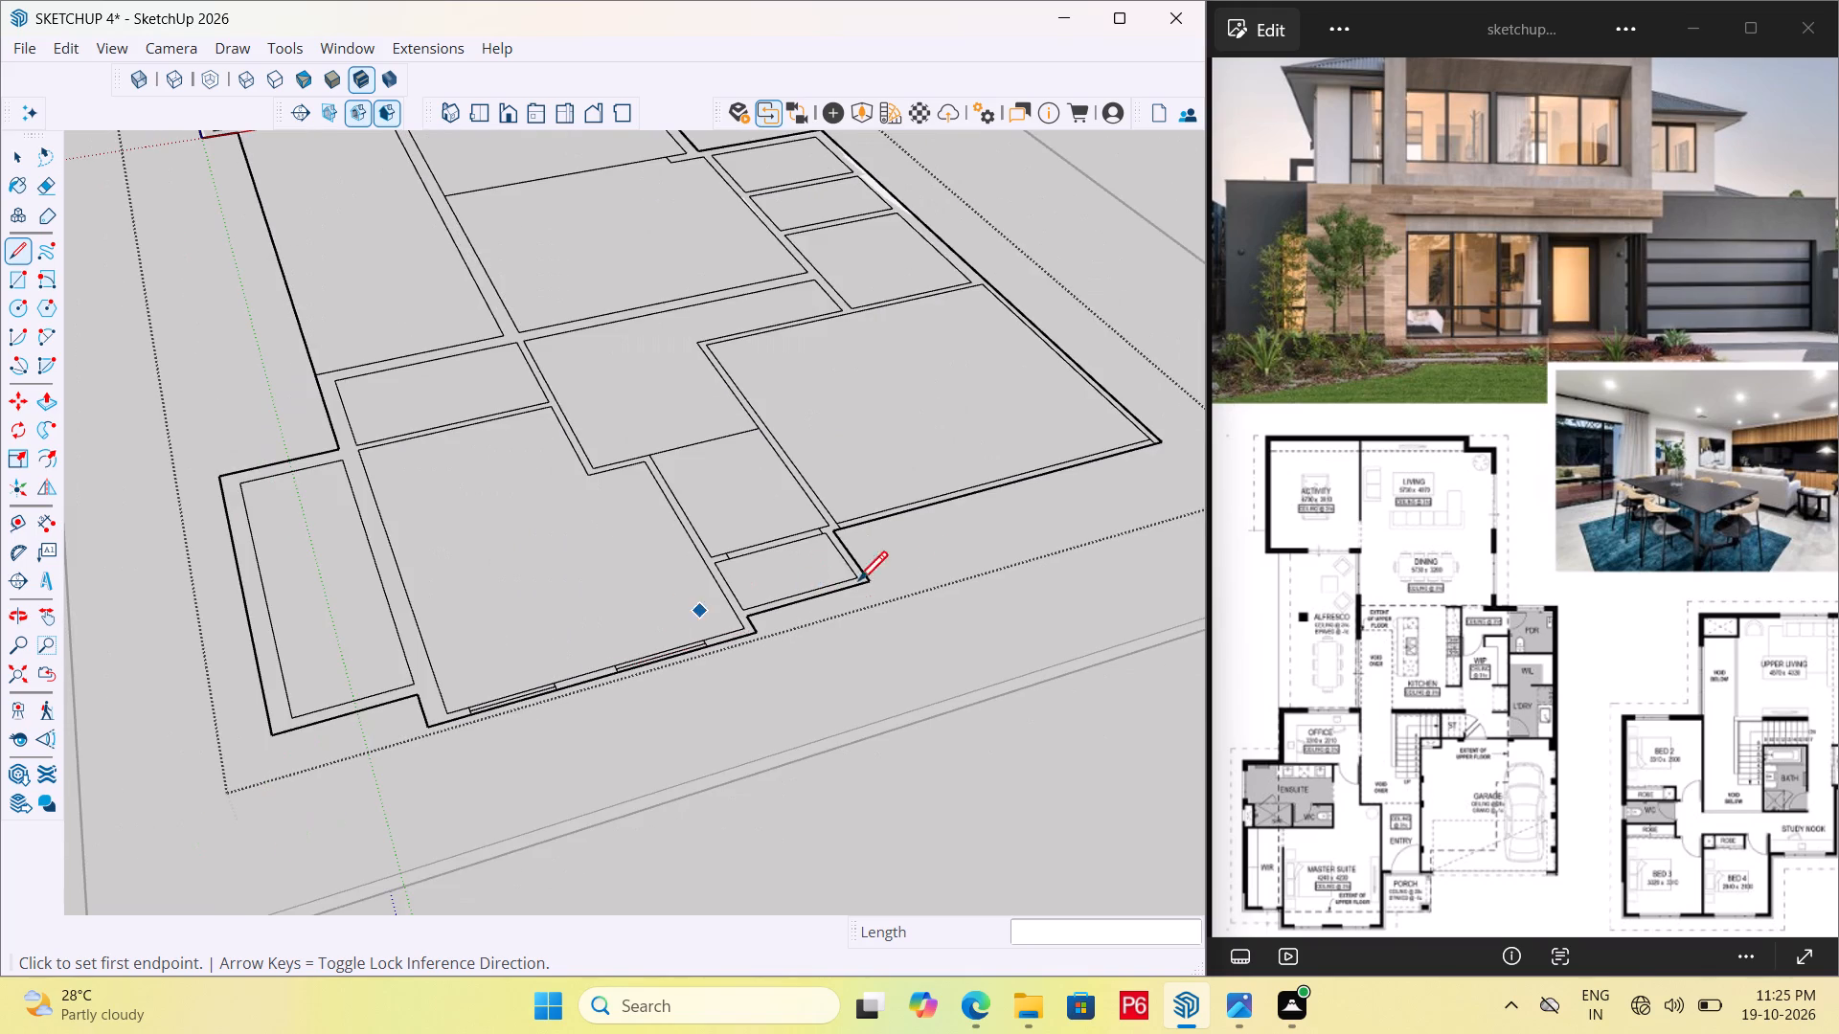
{"action": "scroll", "coordinate": [805, 569], "scroll_direction": "down", "scroll_amount": 4}
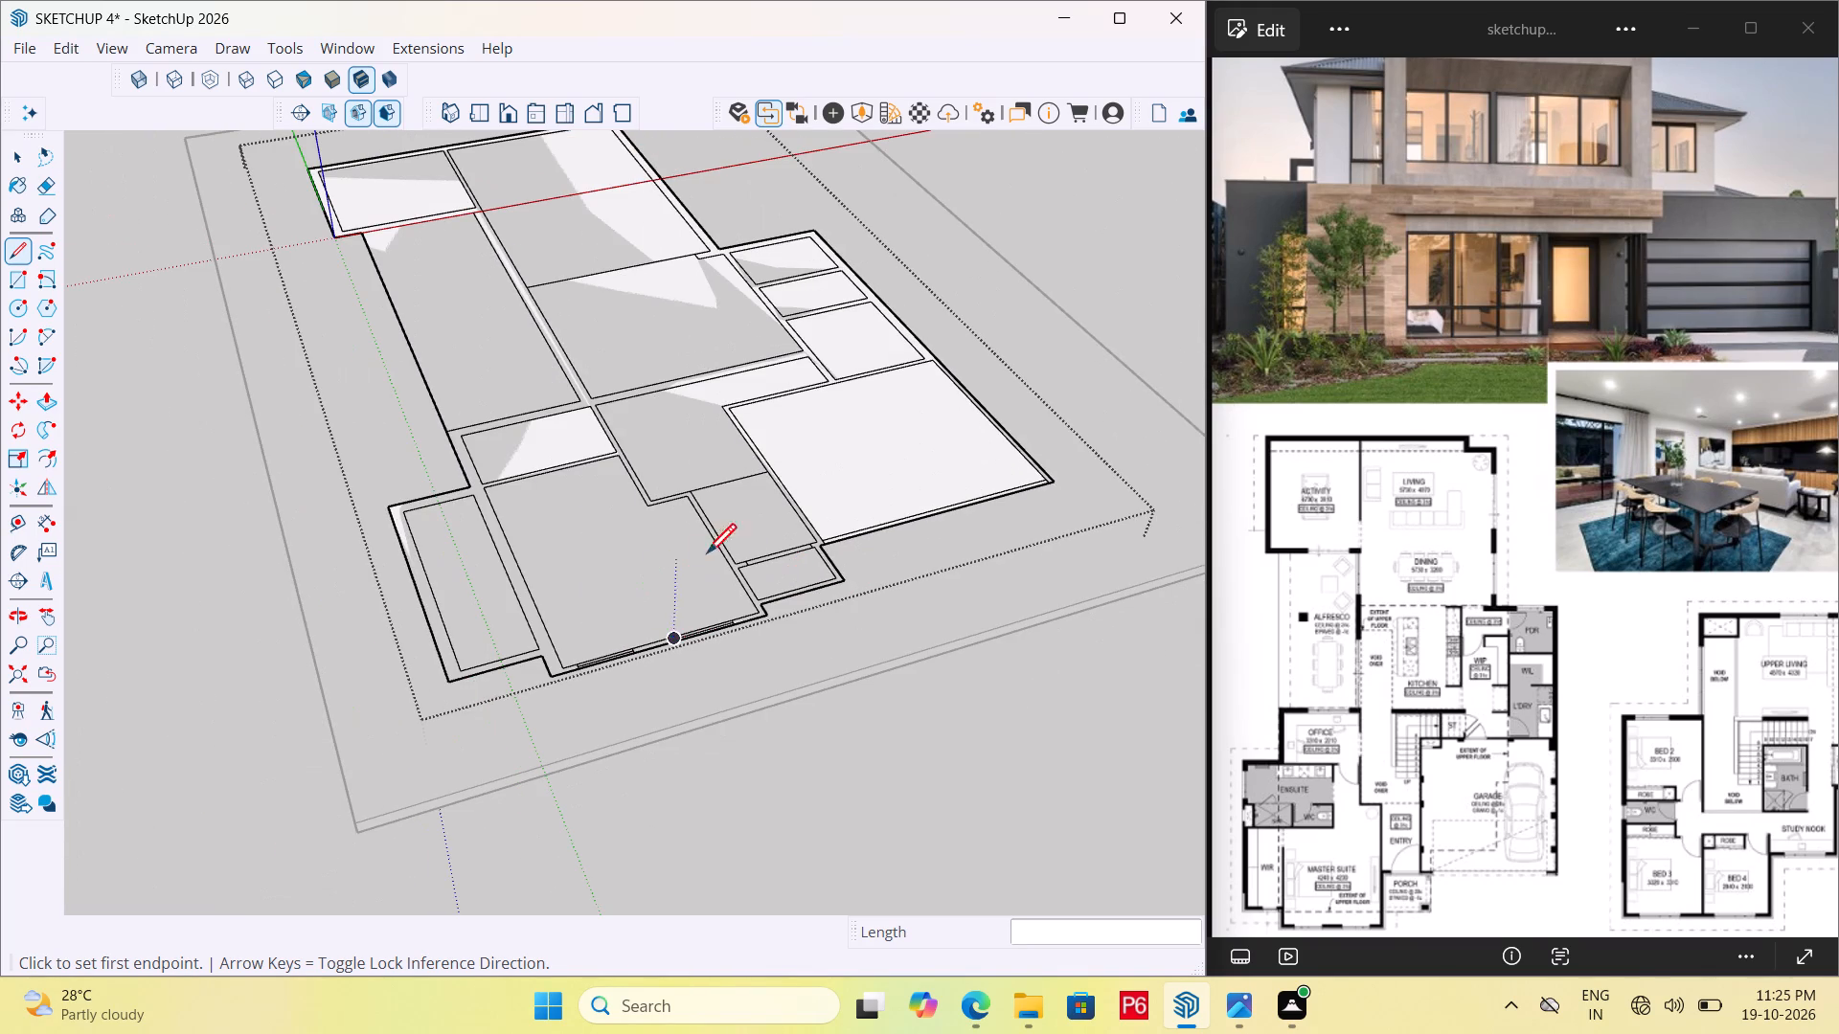
{"action": "scroll", "coordinate": [559, 592], "scroll_direction": "down", "scroll_amount": 2}
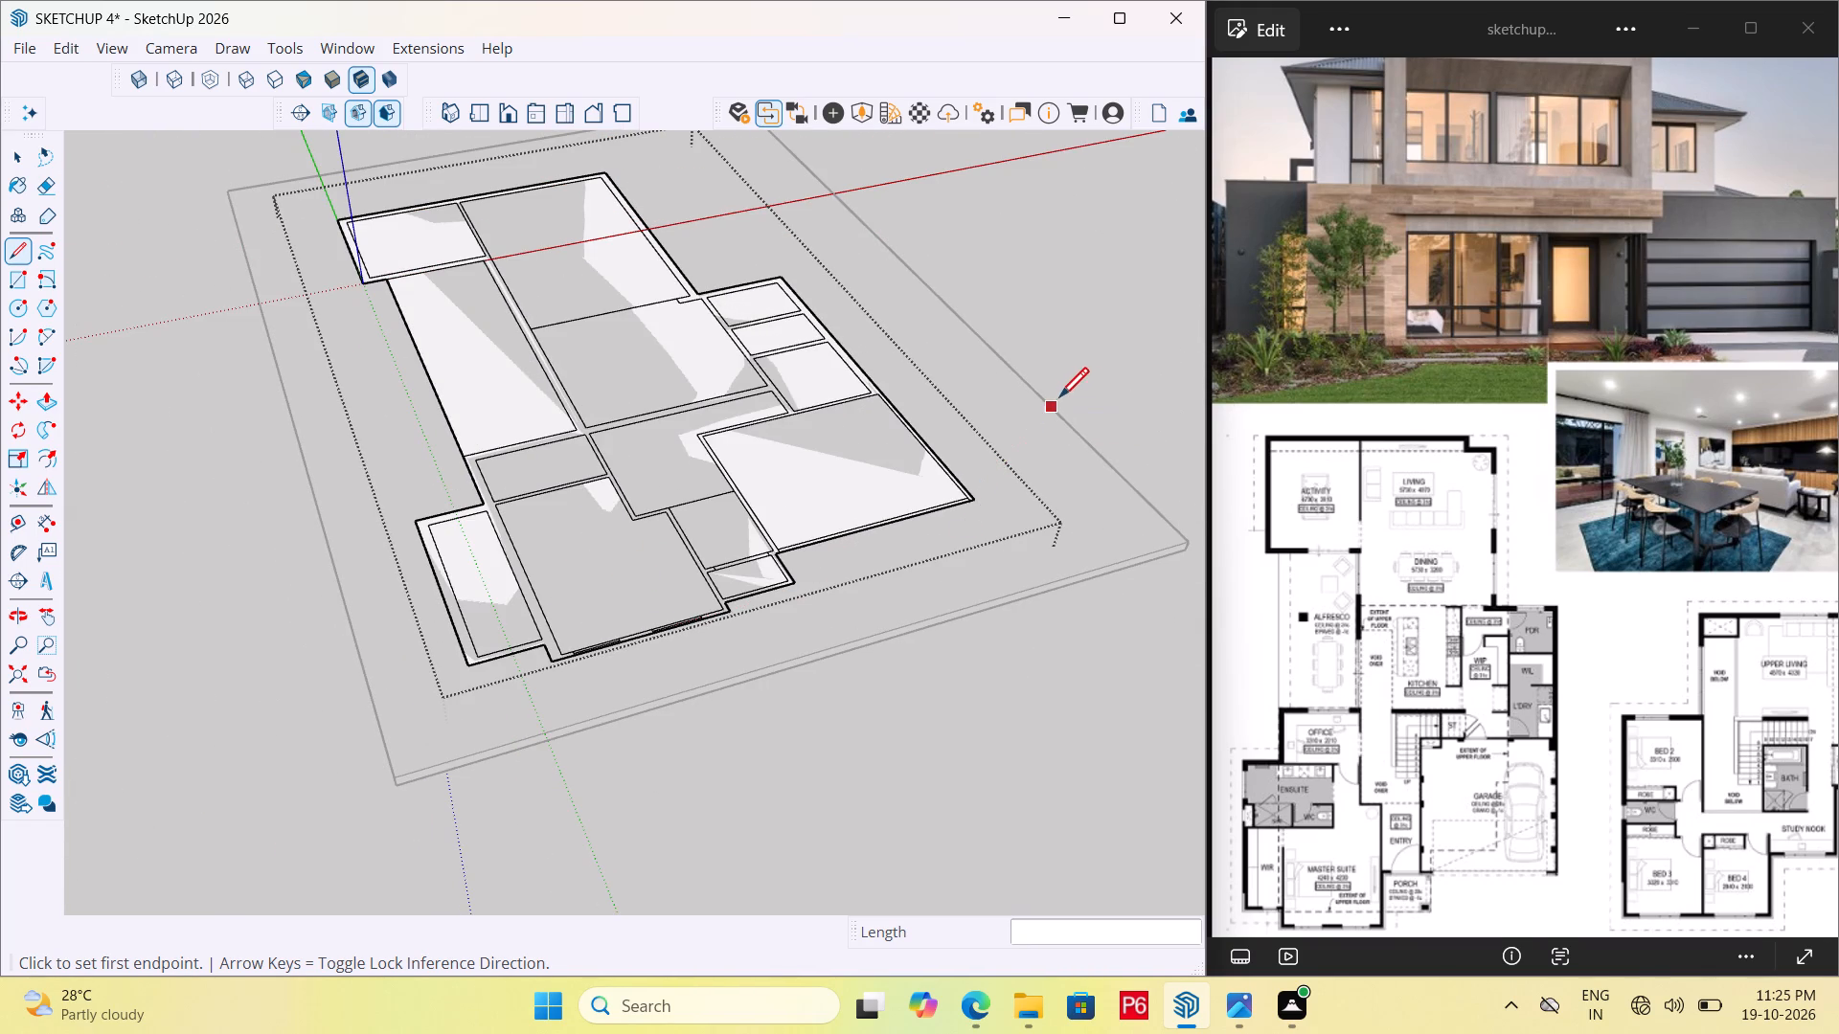
{"action": "scroll", "coordinate": [1064, 396], "scroll_direction": "up", "scroll_amount": 5}
{"action": "scroll", "coordinate": [1082, 419], "scroll_direction": "down", "scroll_amount": 2}
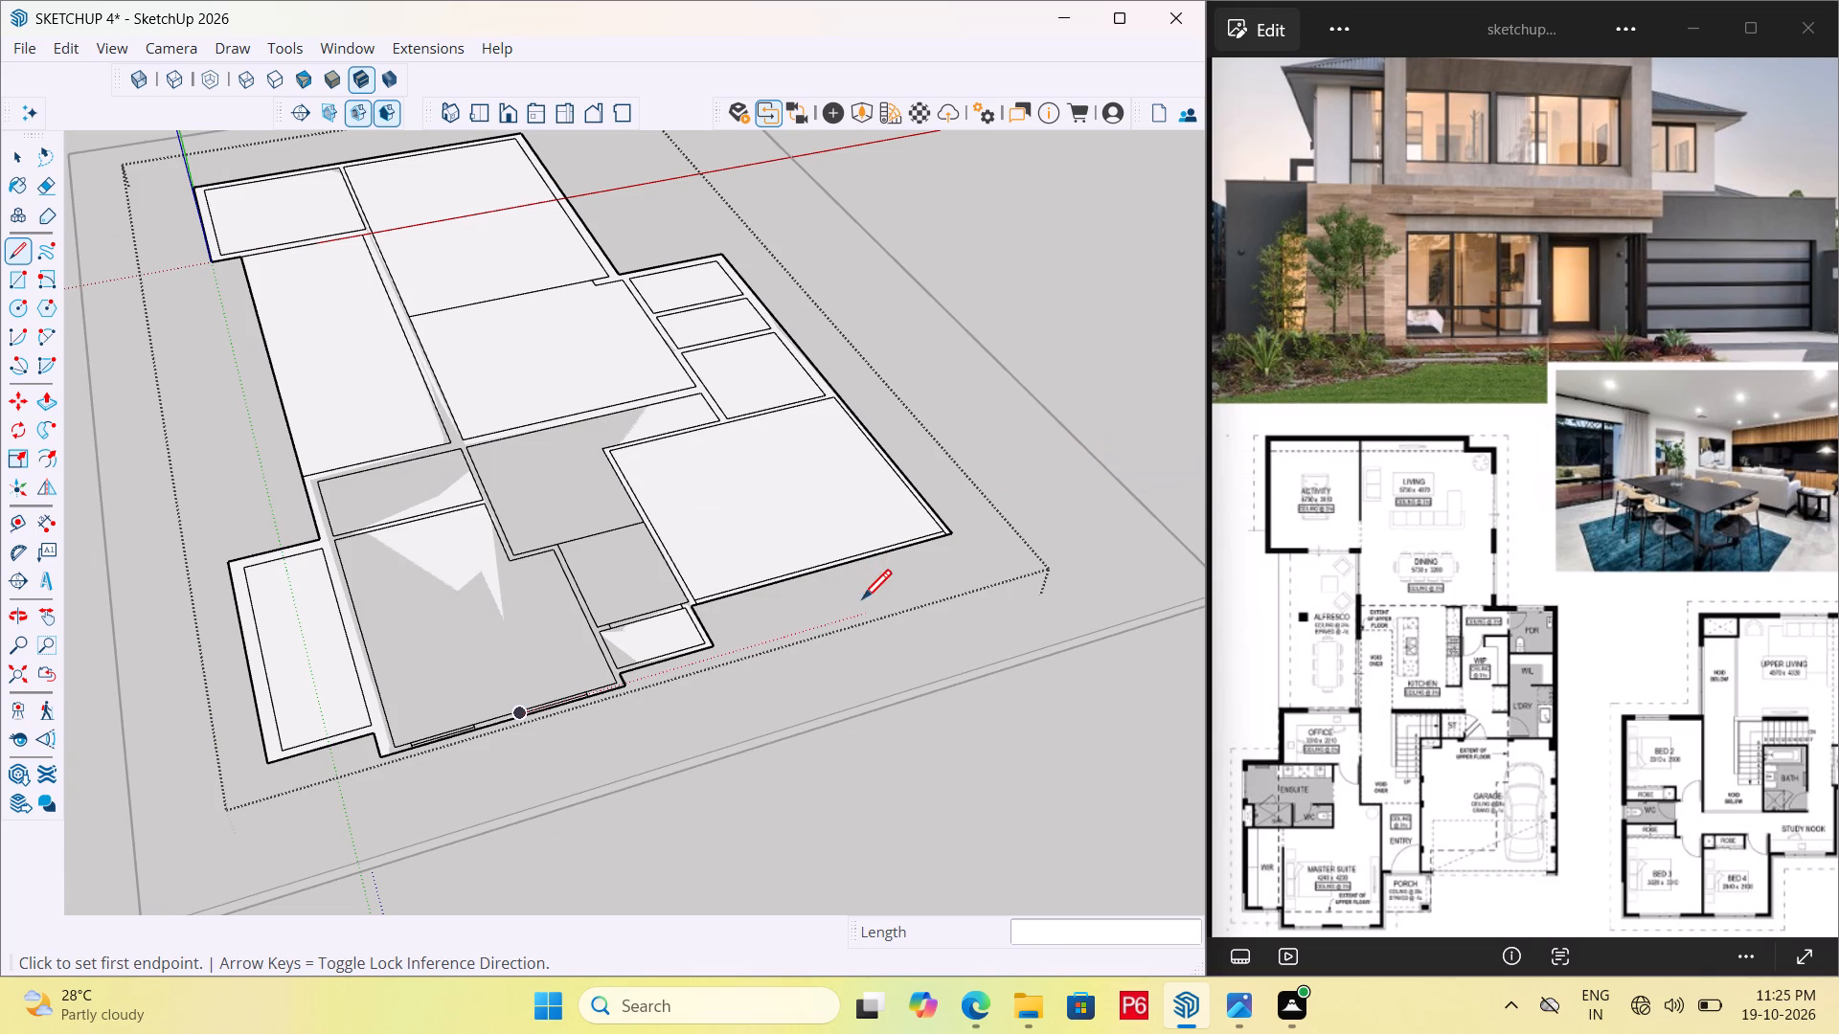
{"action": "key", "text": "space"}
{"action": "left_click", "coordinate": [929, 719]}
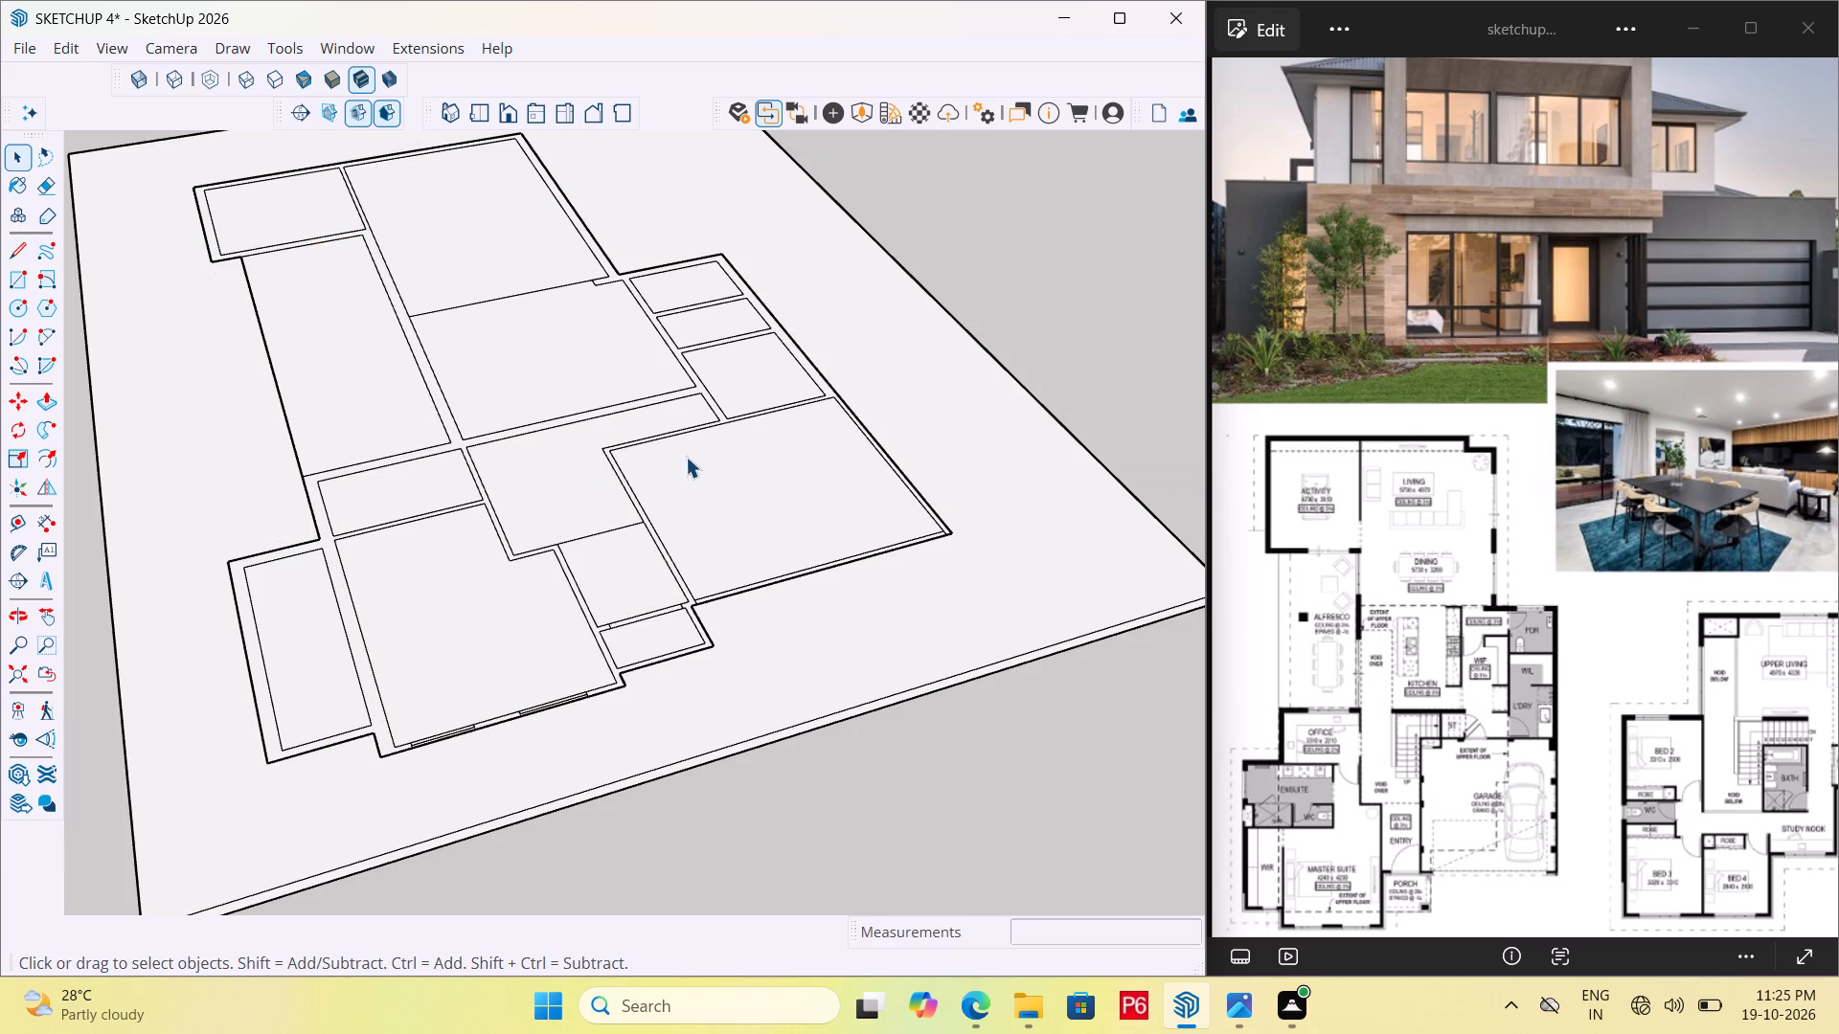
{"action": "left_click", "coordinate": [724, 473]}
{"action": "triple_click", "coordinate": [724, 473]}
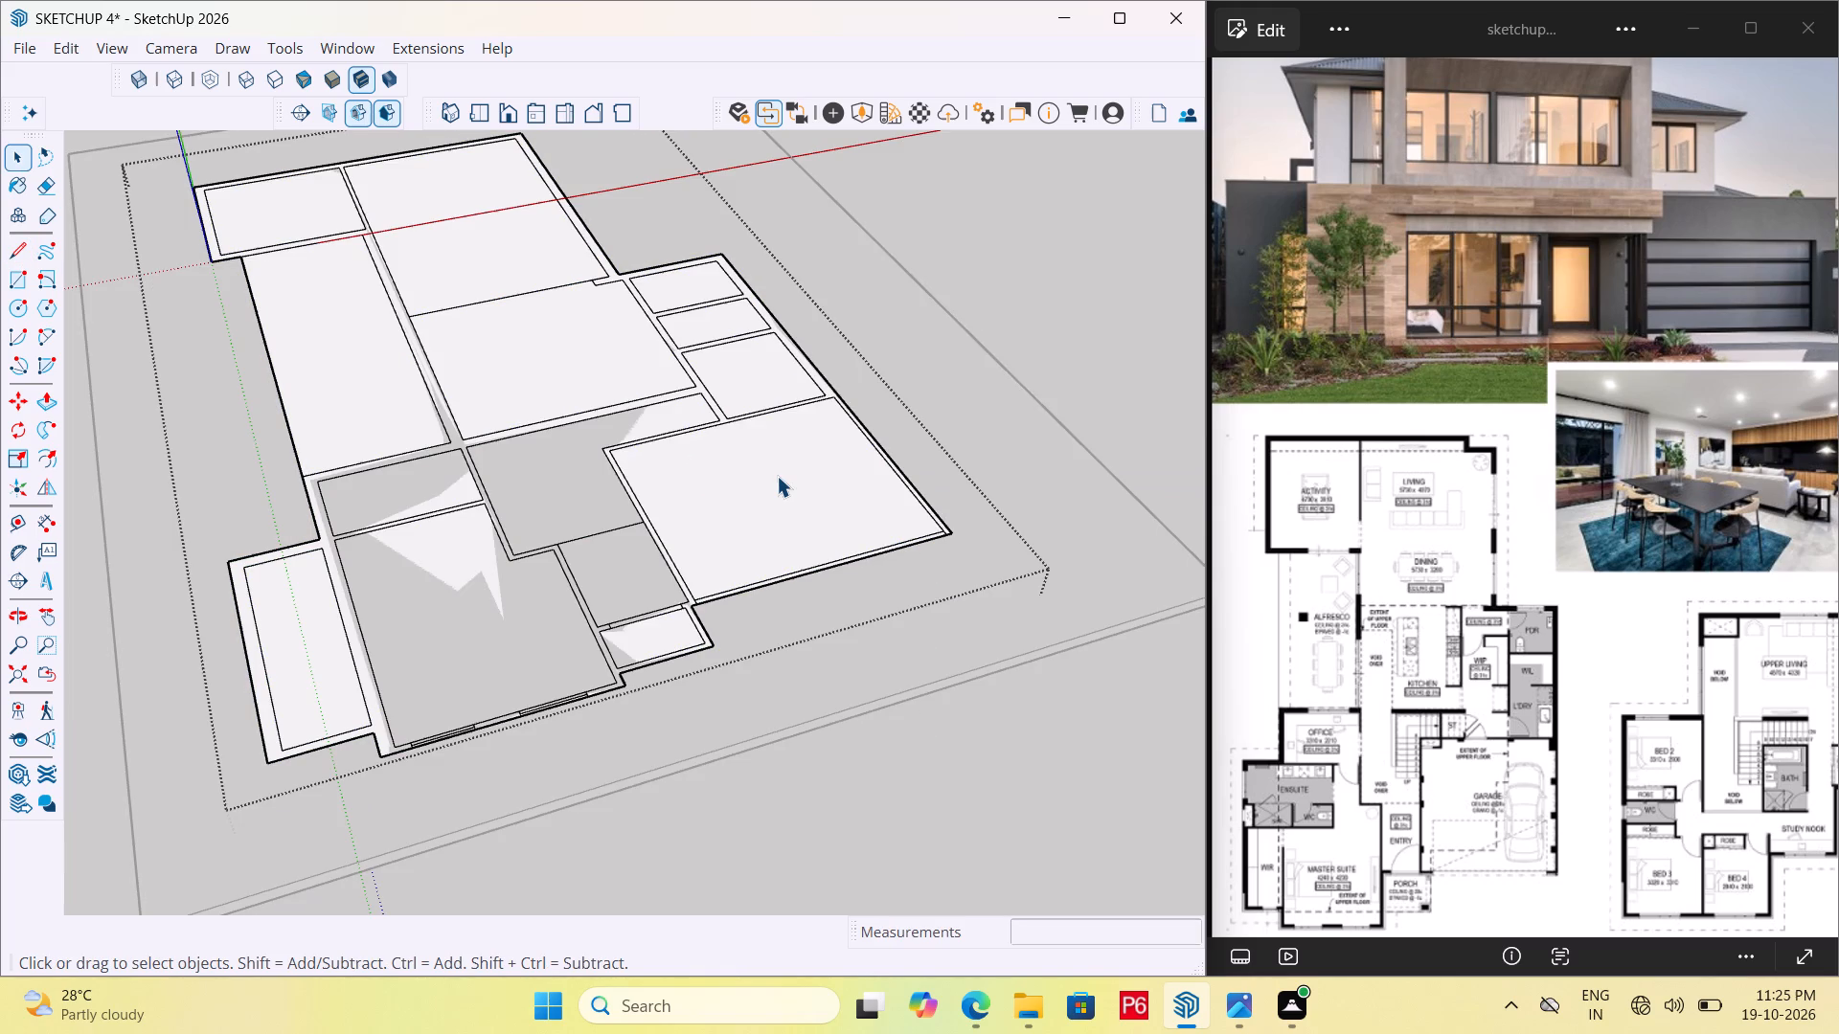
{"action": "key", "text": "p"}
{"action": "left_click", "coordinate": [775, 502]}
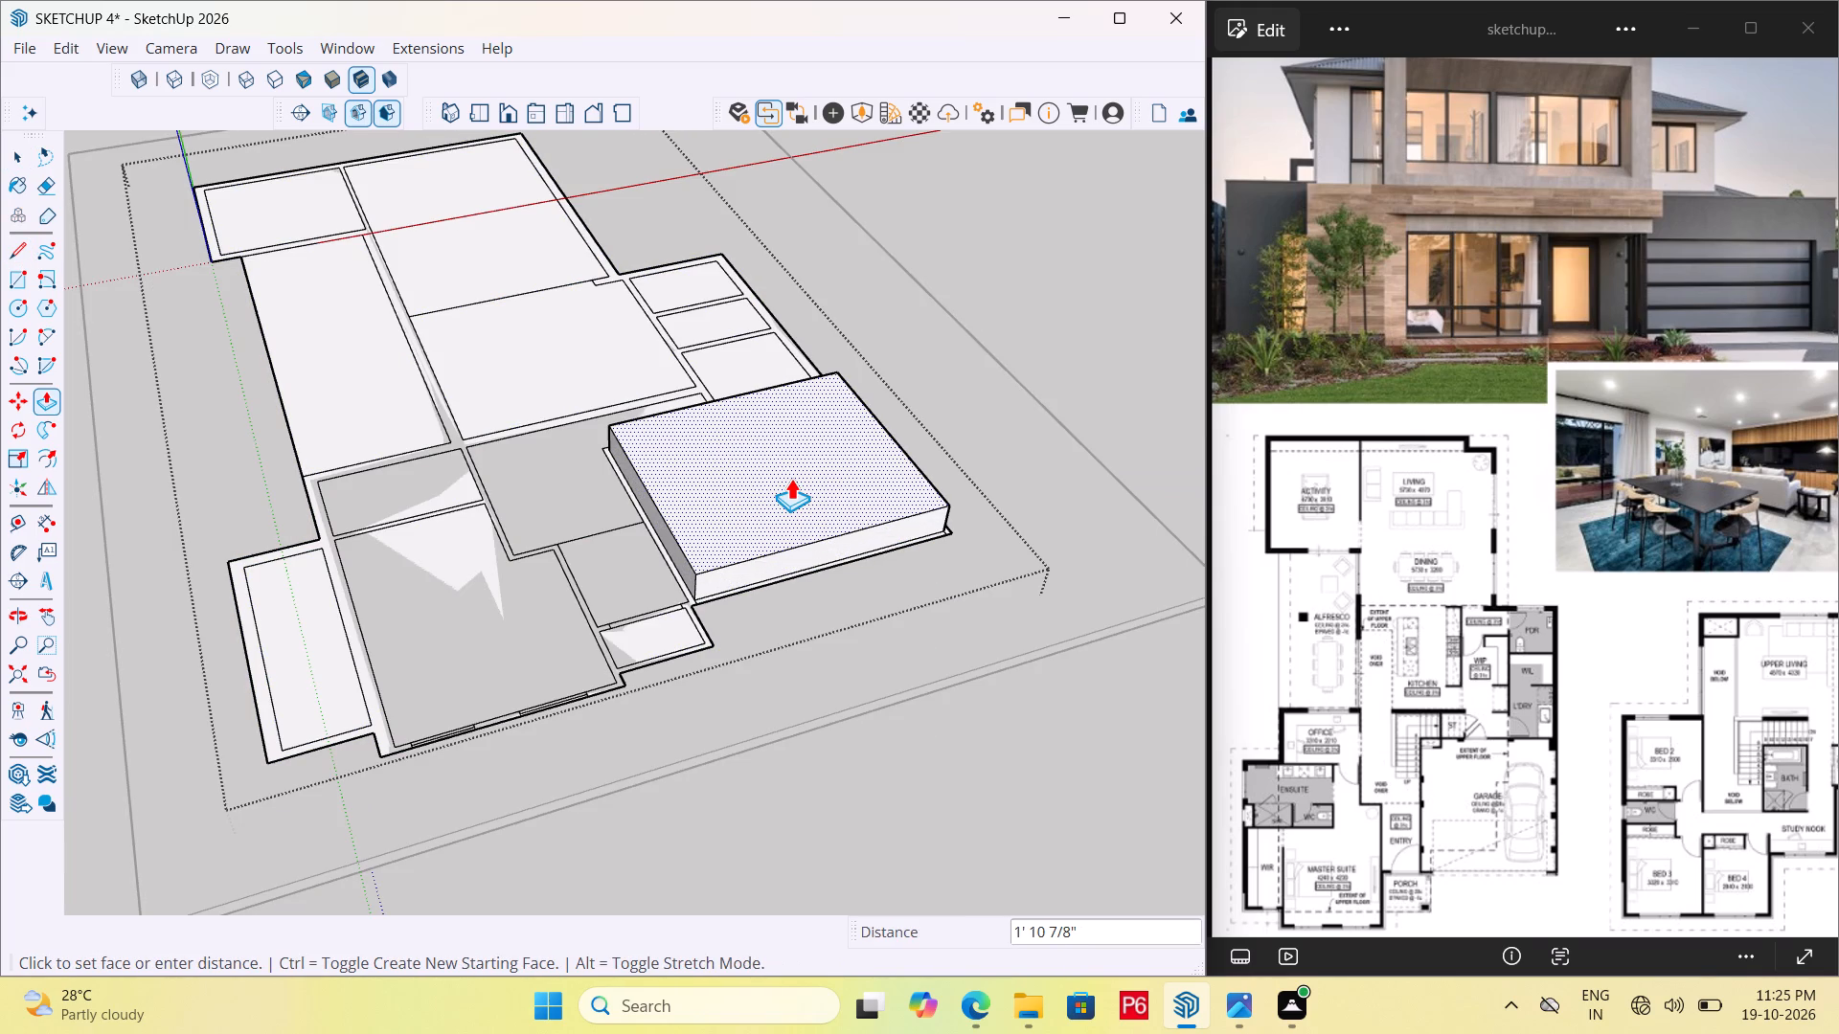
{"action": "type", "text": "6\""}
{"action": "key", "text": "Return"}
Push/Pull the garage door strip, the entry floor, the hall behind it and the porch floor up 6", level with the garage floor.
{"action": "scroll", "coordinate": [653, 602], "scroll_direction": "up", "scroll_amount": 10}
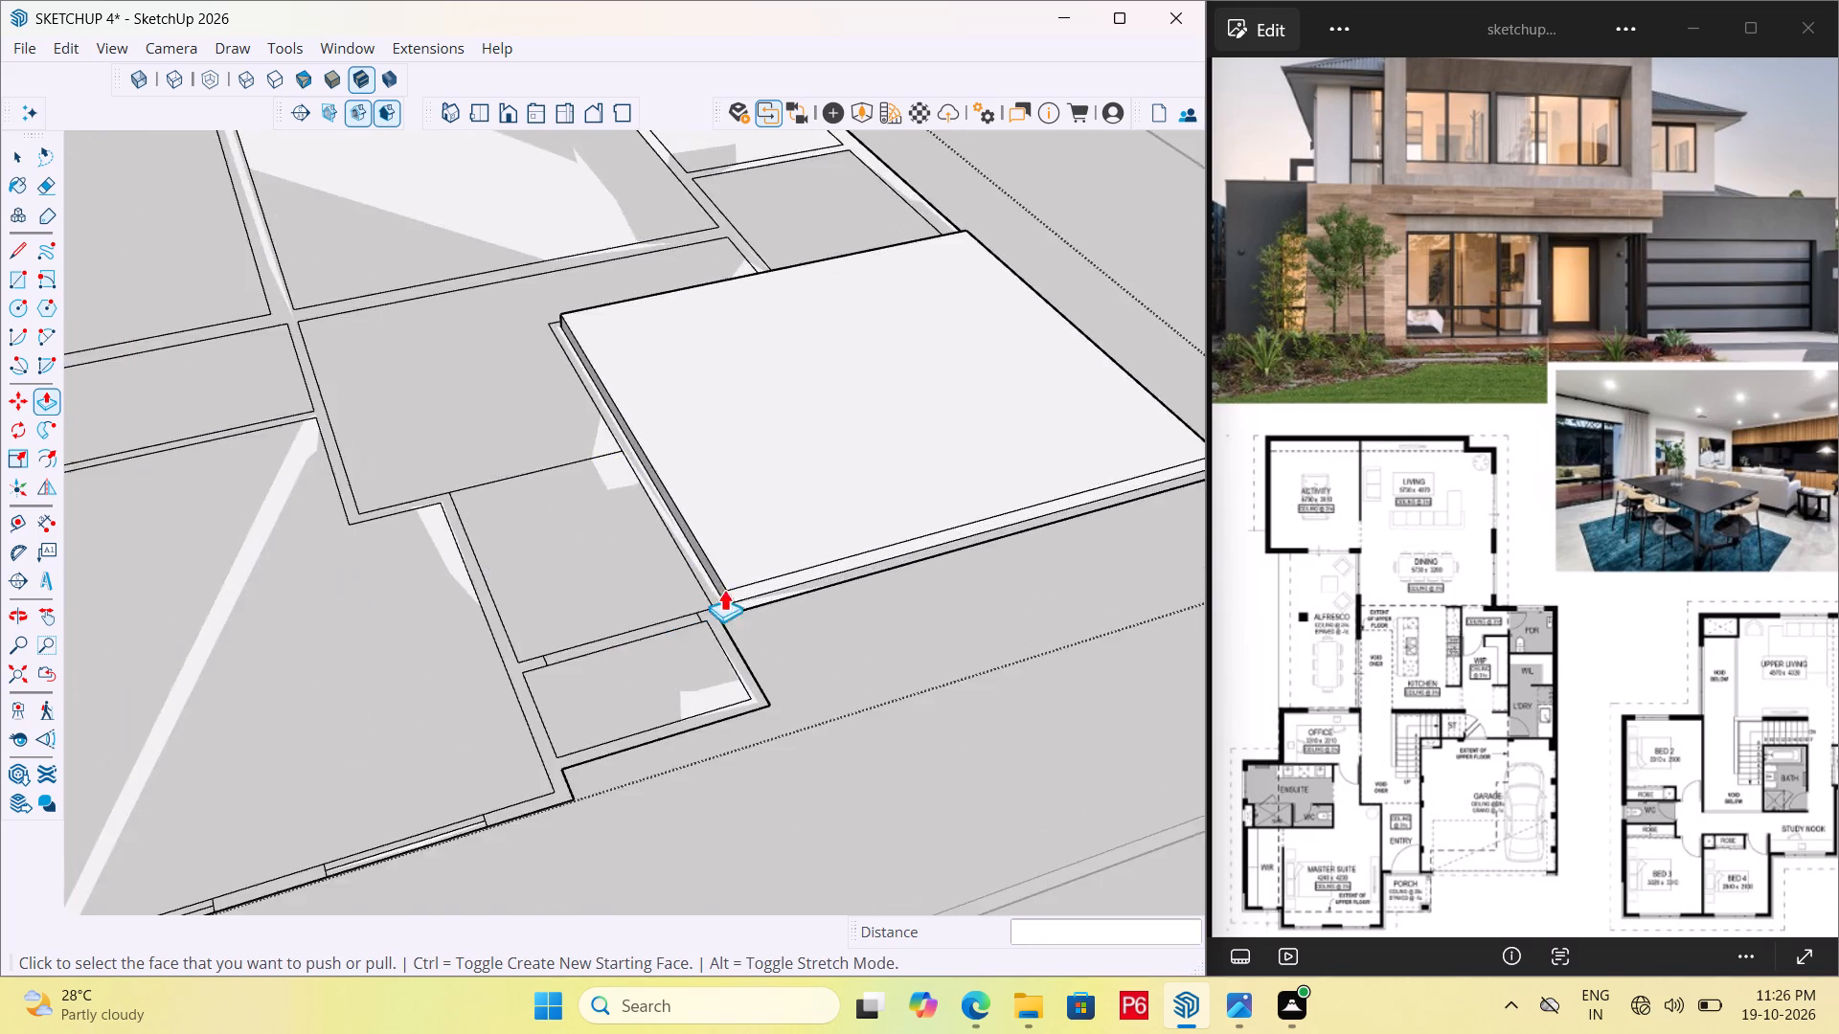
{"action": "scroll", "coordinate": [724, 589], "scroll_direction": "up", "scroll_amount": 4}
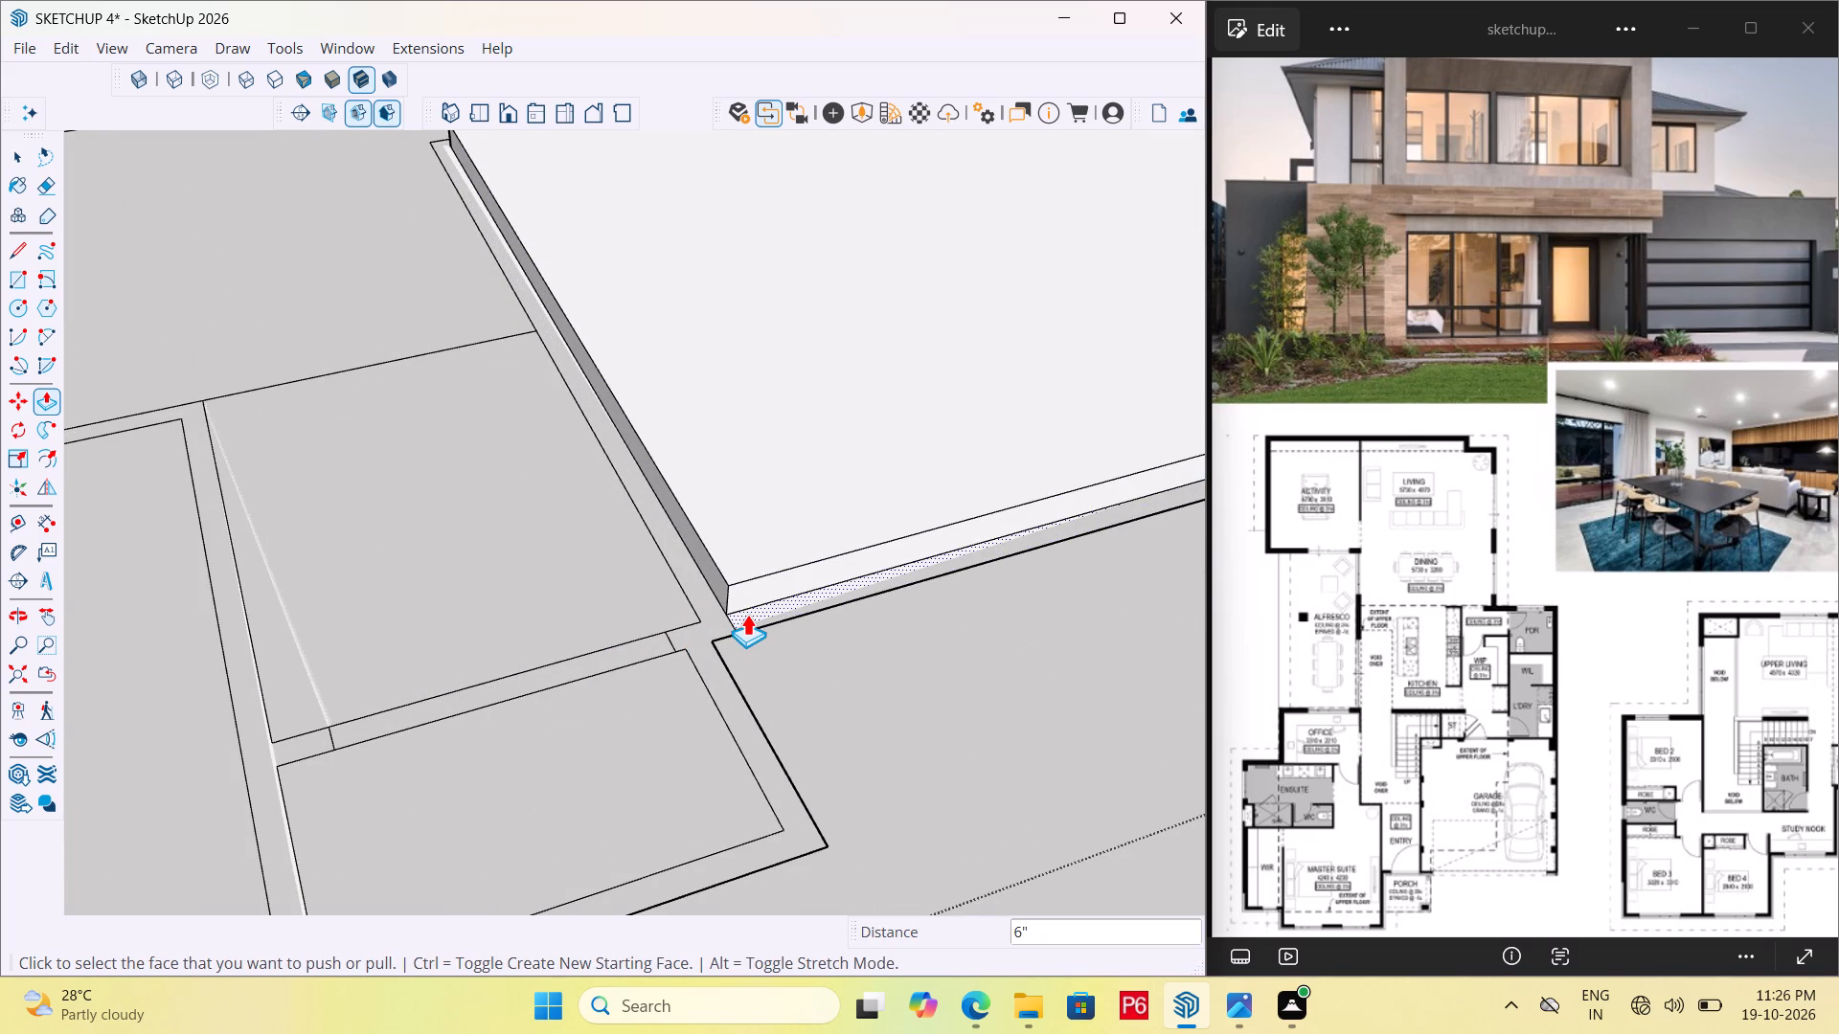
{"action": "double_click", "coordinate": [747, 614]}
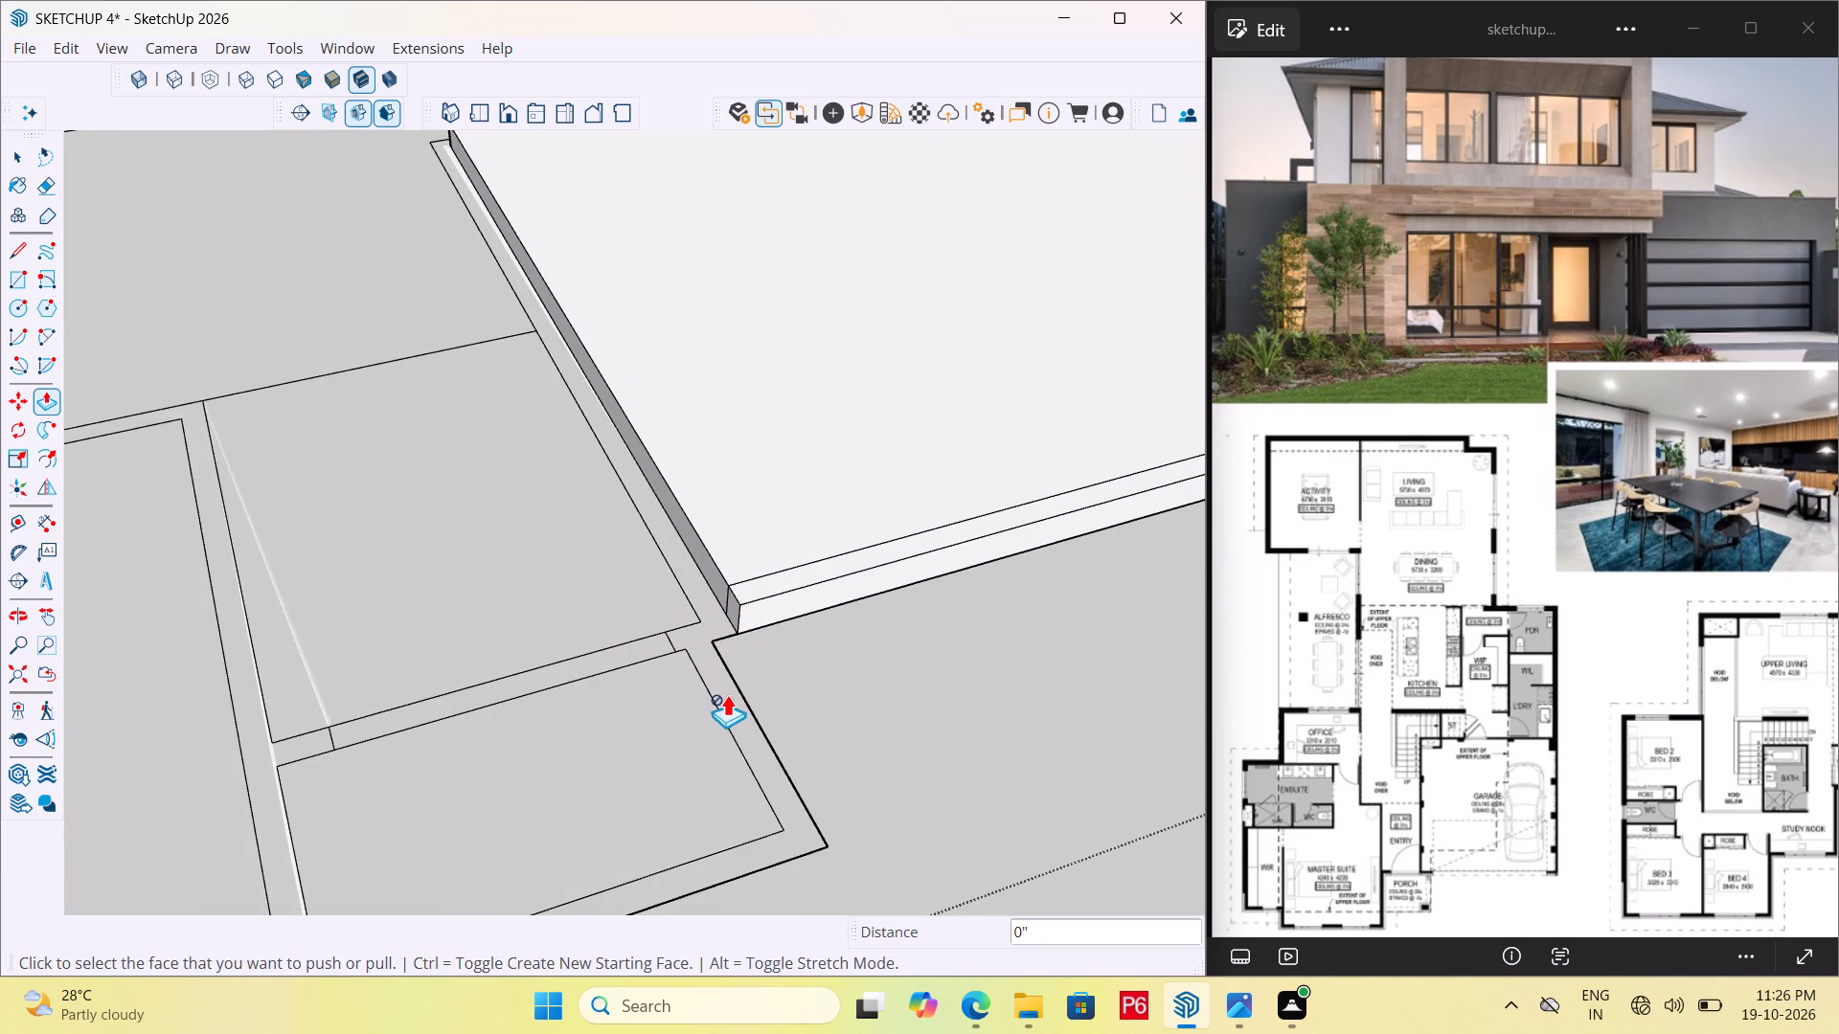
{"action": "double_click", "coordinate": [727, 694]}
{"action": "scroll", "coordinate": [697, 611], "scroll_direction": "down", "scroll_amount": 6}
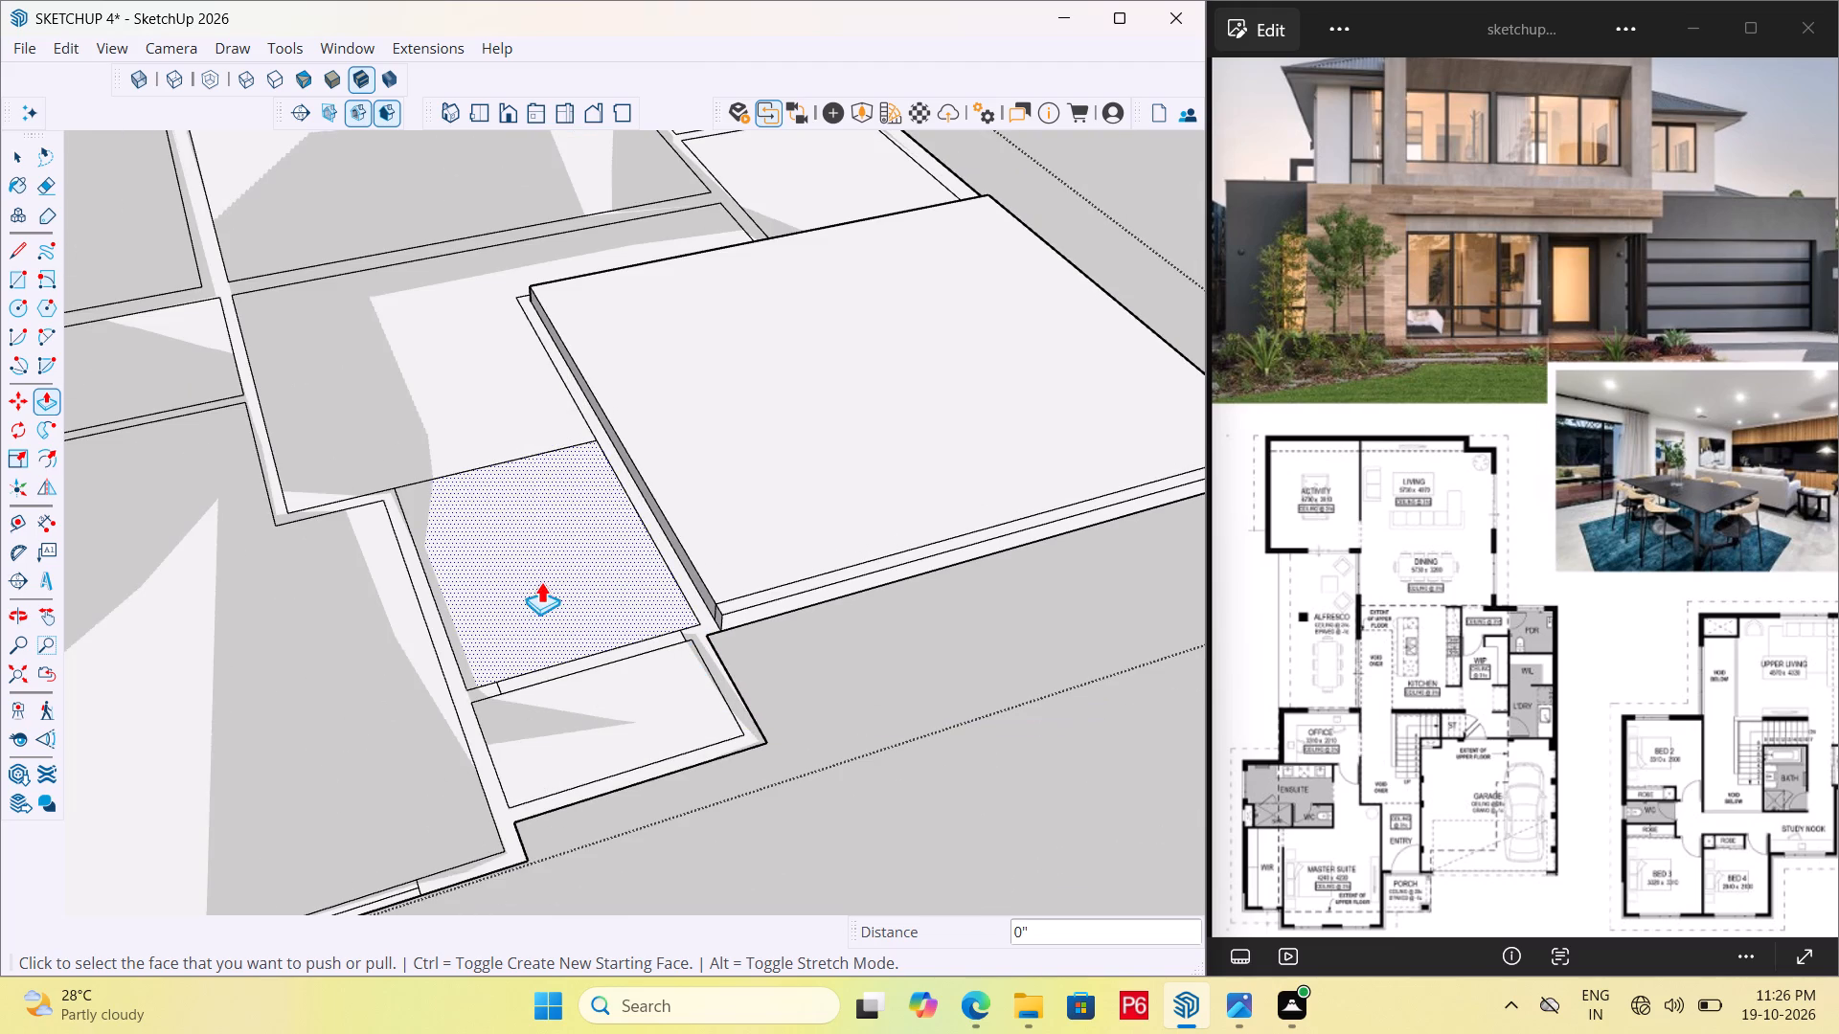
{"action": "double_click", "coordinate": [541, 581]}
{"action": "double_click", "coordinate": [429, 393]}
{"action": "triple_click", "coordinate": [344, 596]}
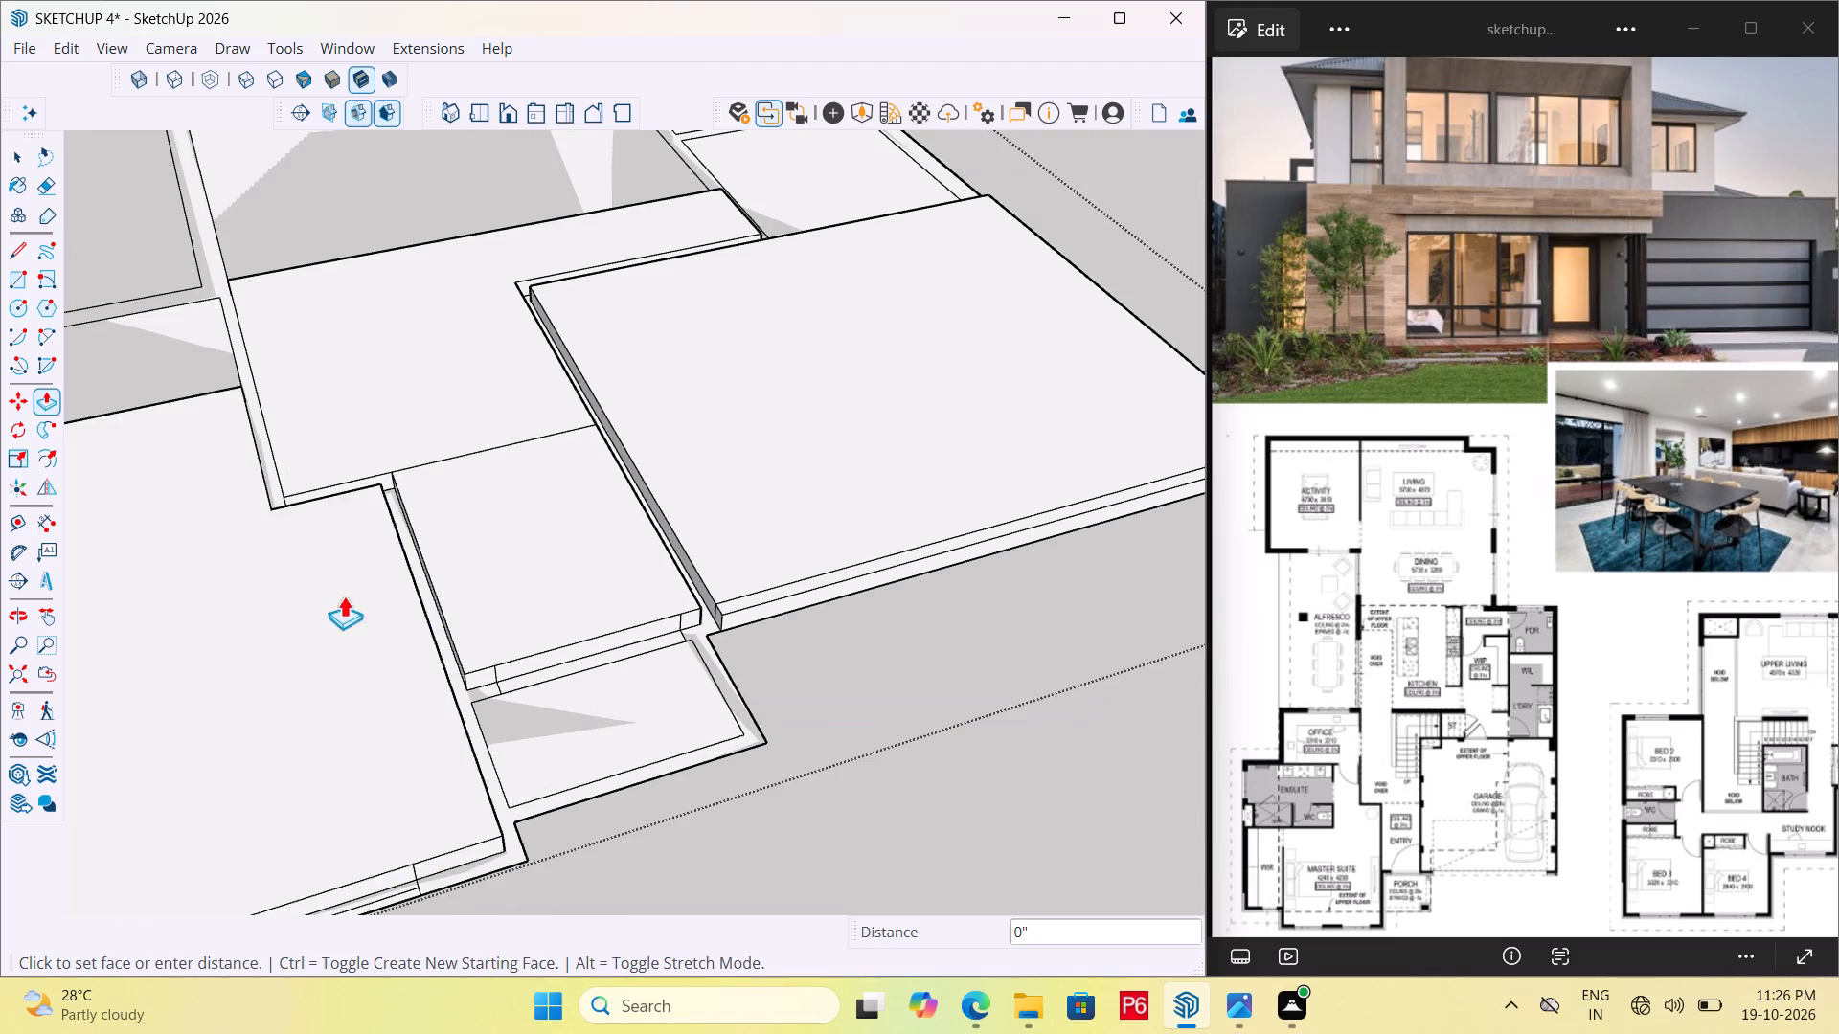
{"action": "double_click", "coordinate": [602, 726]}
{"action": "left_click", "coordinate": [628, 717]}
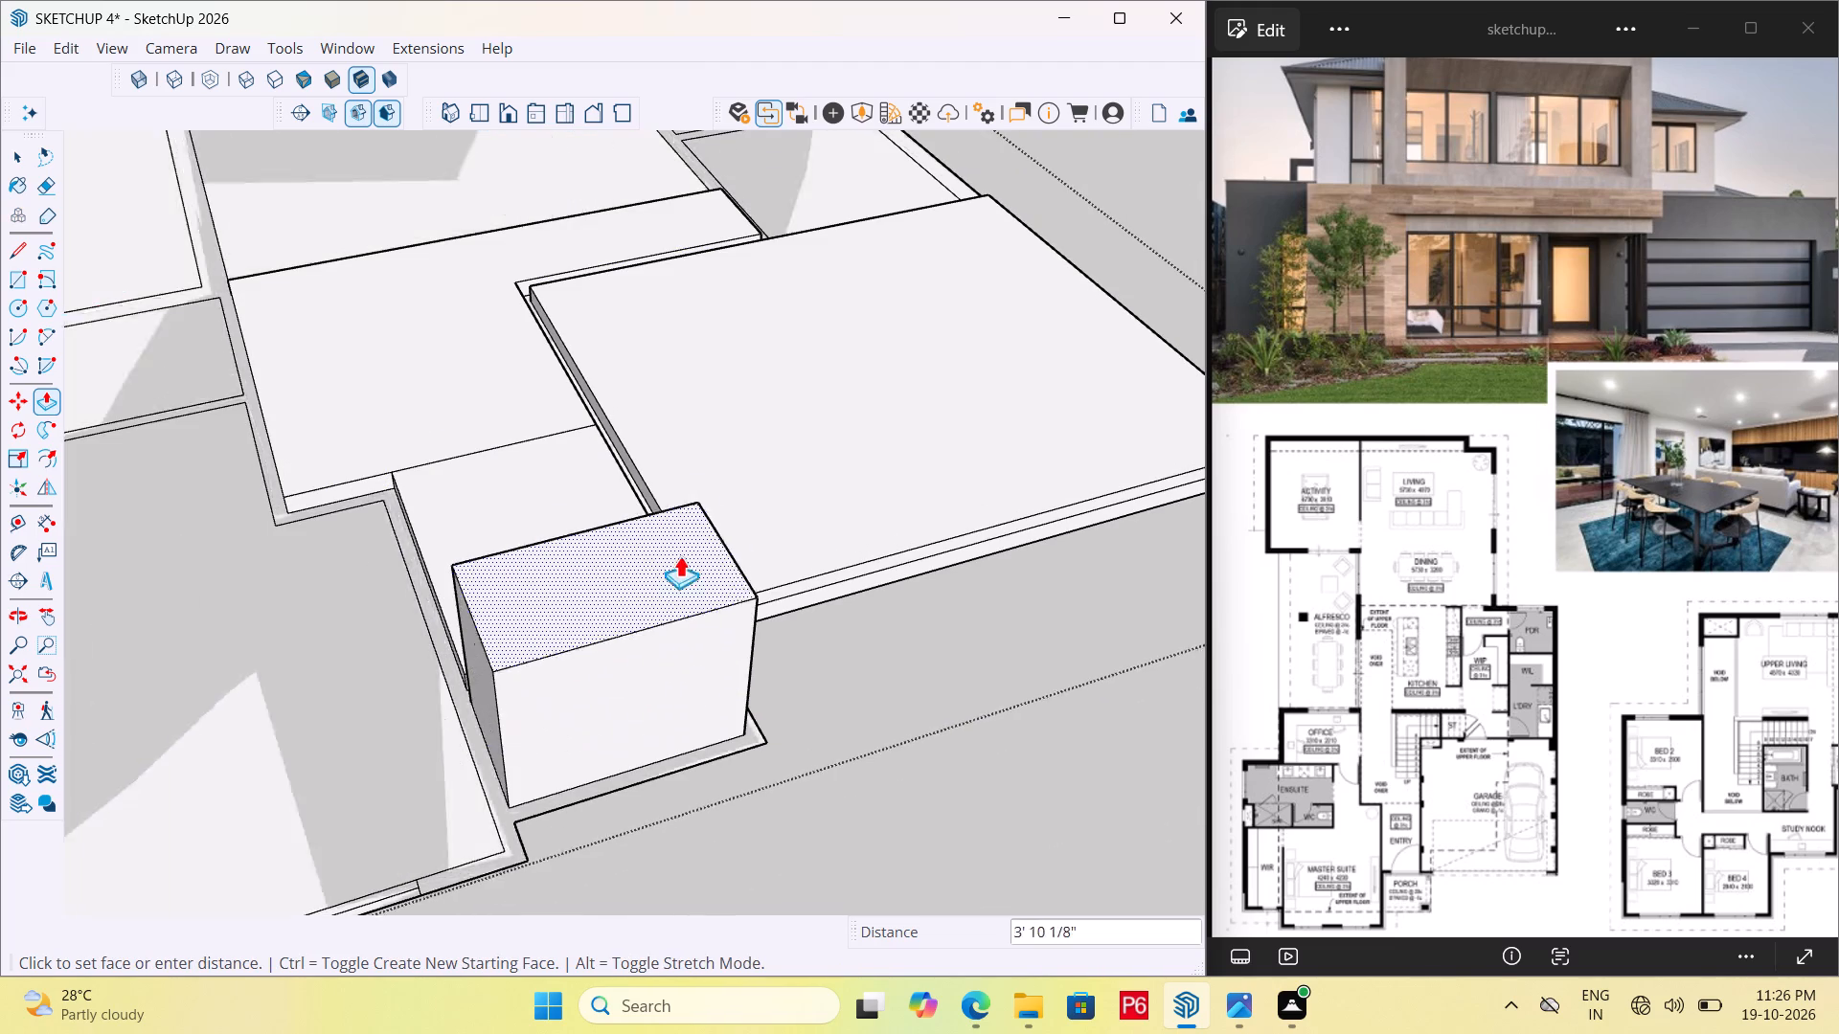
{"action": "left_click", "coordinate": [866, 439]}
Push/Pull the floors of the master suite, the two rooms beside and behind it, the alfresco and the kitchen area up 6".
{"action": "scroll", "coordinate": [982, 455], "scroll_direction": "down", "scroll_amount": 6}
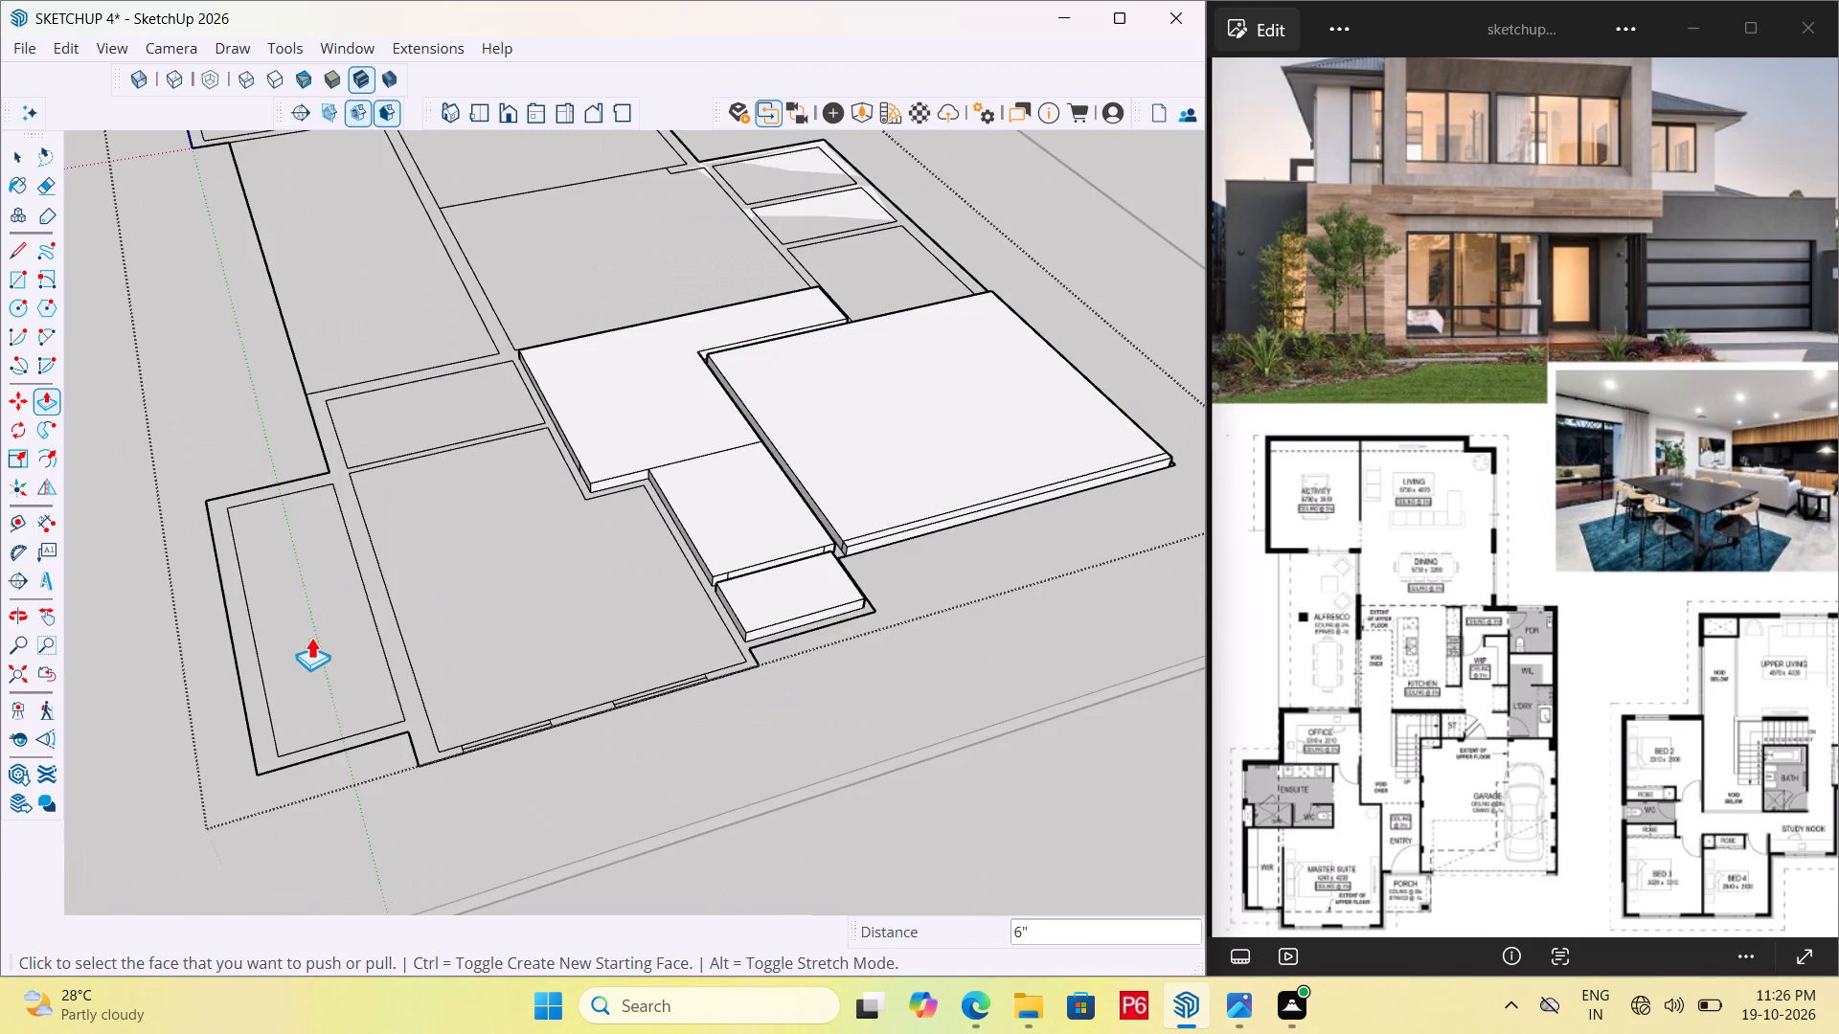
{"action": "left_click", "coordinate": [506, 608]}
{"action": "left_click", "coordinate": [848, 452]}
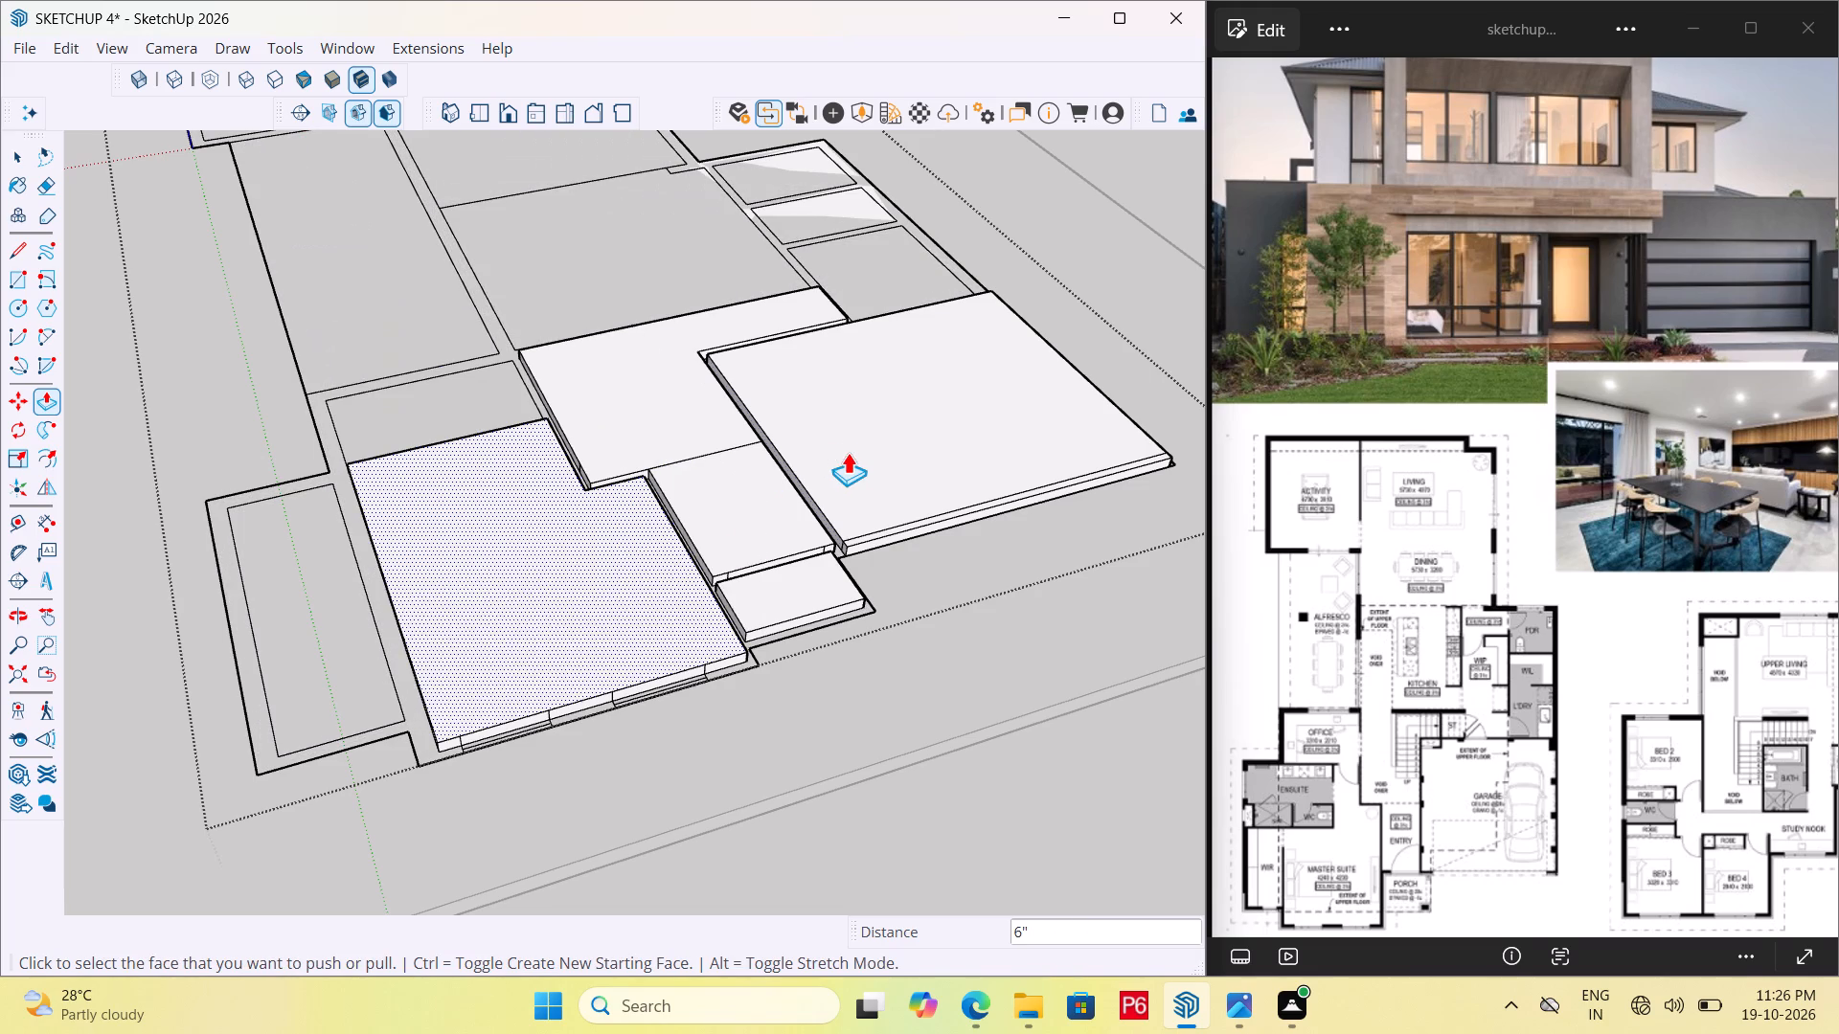
{"action": "double_click", "coordinate": [293, 676]}
{"action": "double_click", "coordinate": [434, 402]}
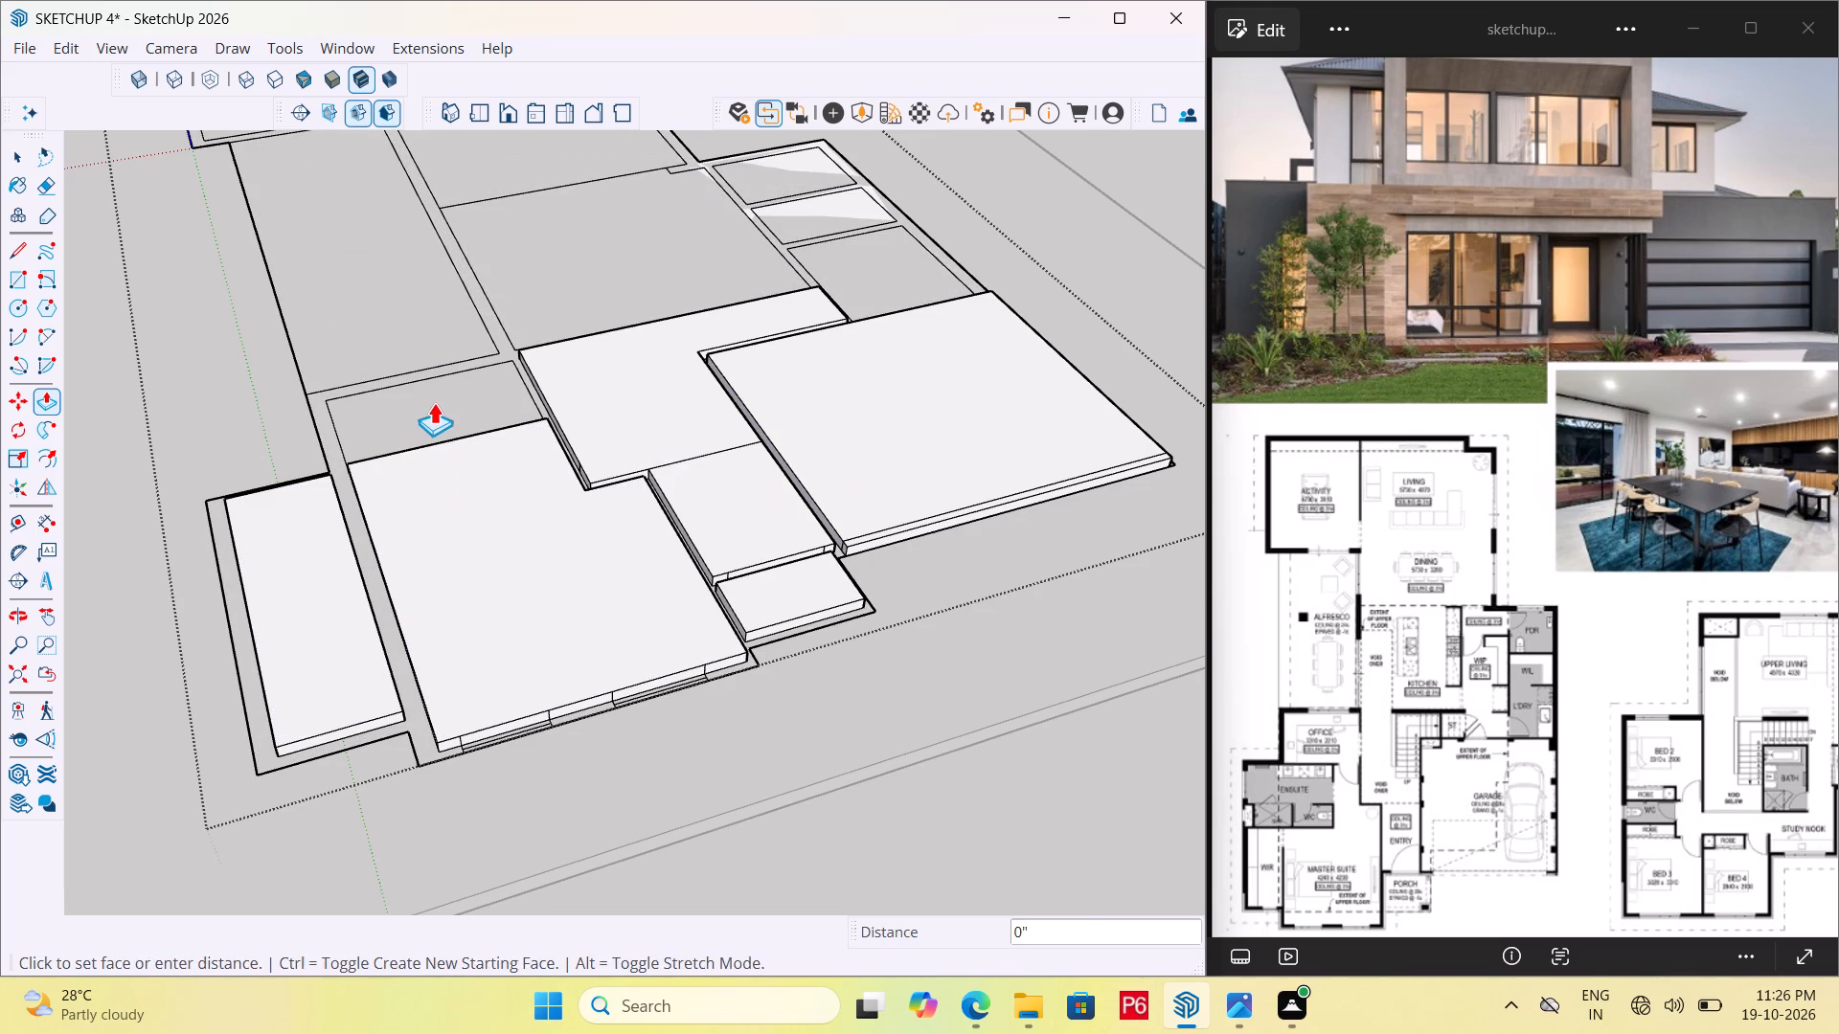
{"action": "double_click", "coordinate": [396, 320]}
{"action": "double_click", "coordinate": [537, 255]}
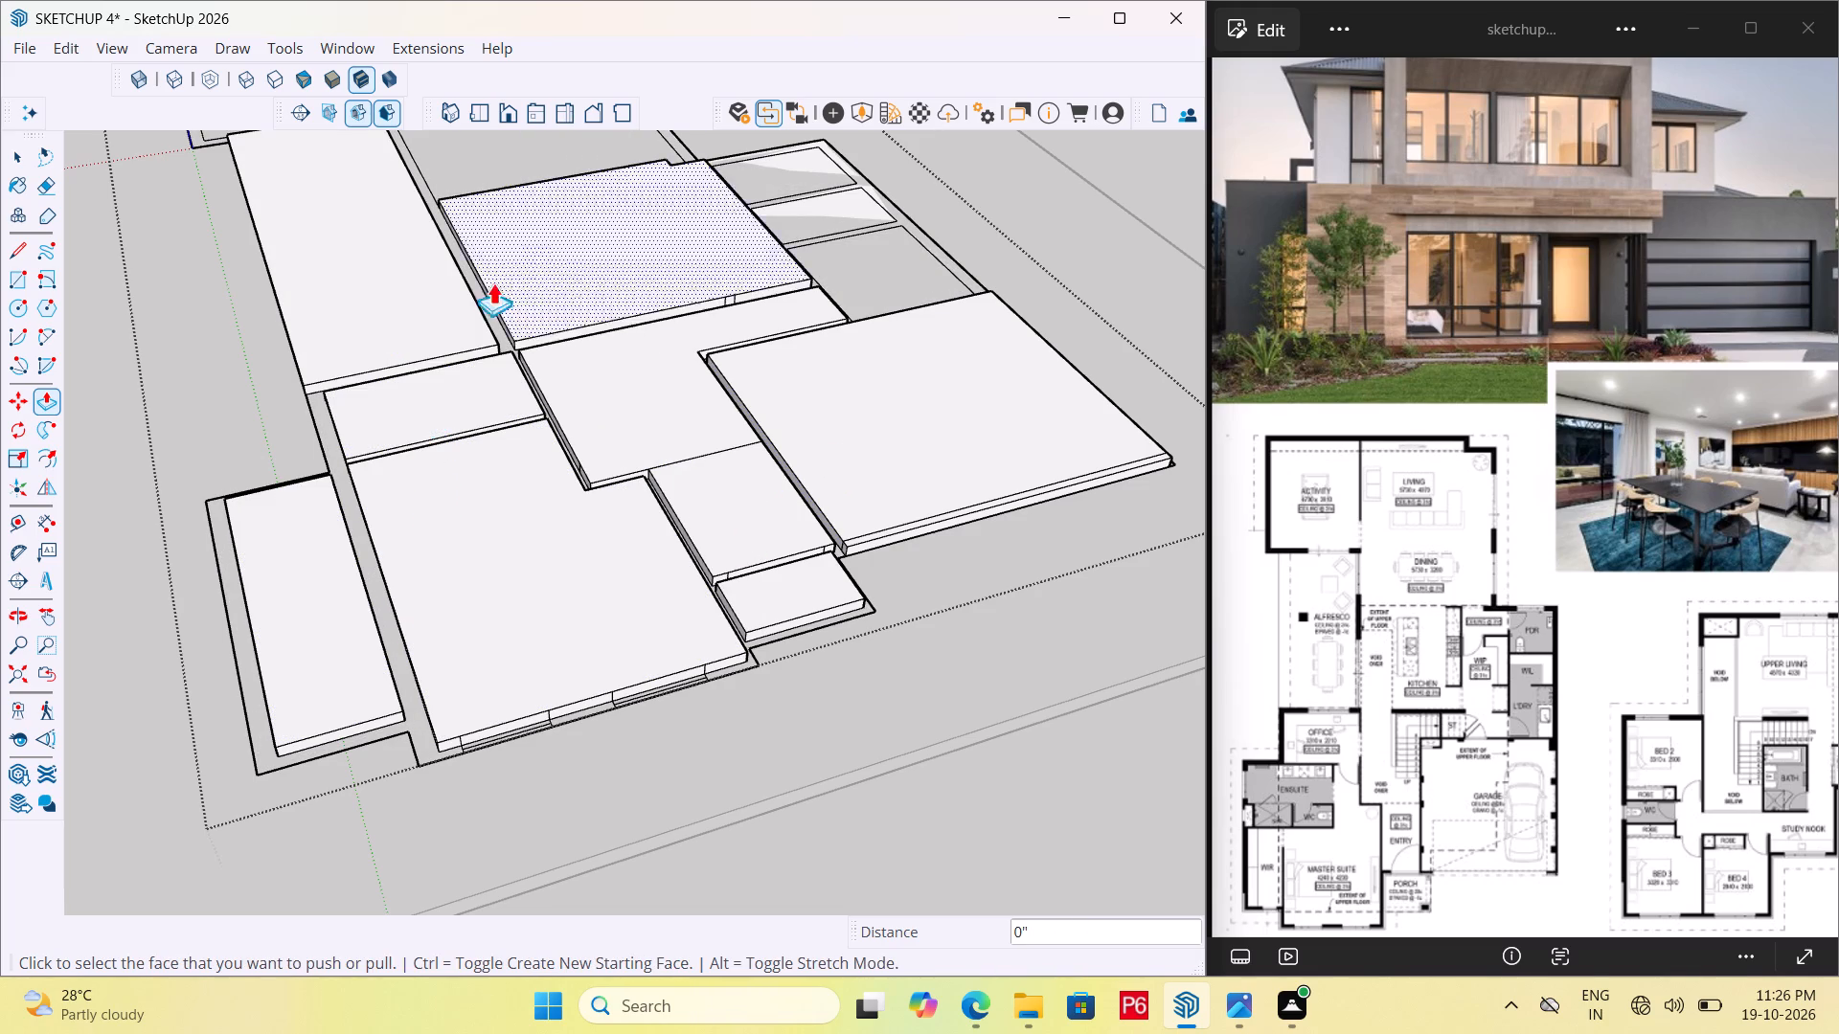
Raise the floors of the three small rooms behind the garage, the living area and the activity room by 6".
{"action": "scroll", "coordinate": [219, 587], "scroll_direction": "down", "scroll_amount": 6}
{"action": "scroll", "coordinate": [696, 185], "scroll_direction": "up", "scroll_amount": 6}
{"action": "double_click", "coordinate": [600, 512]}
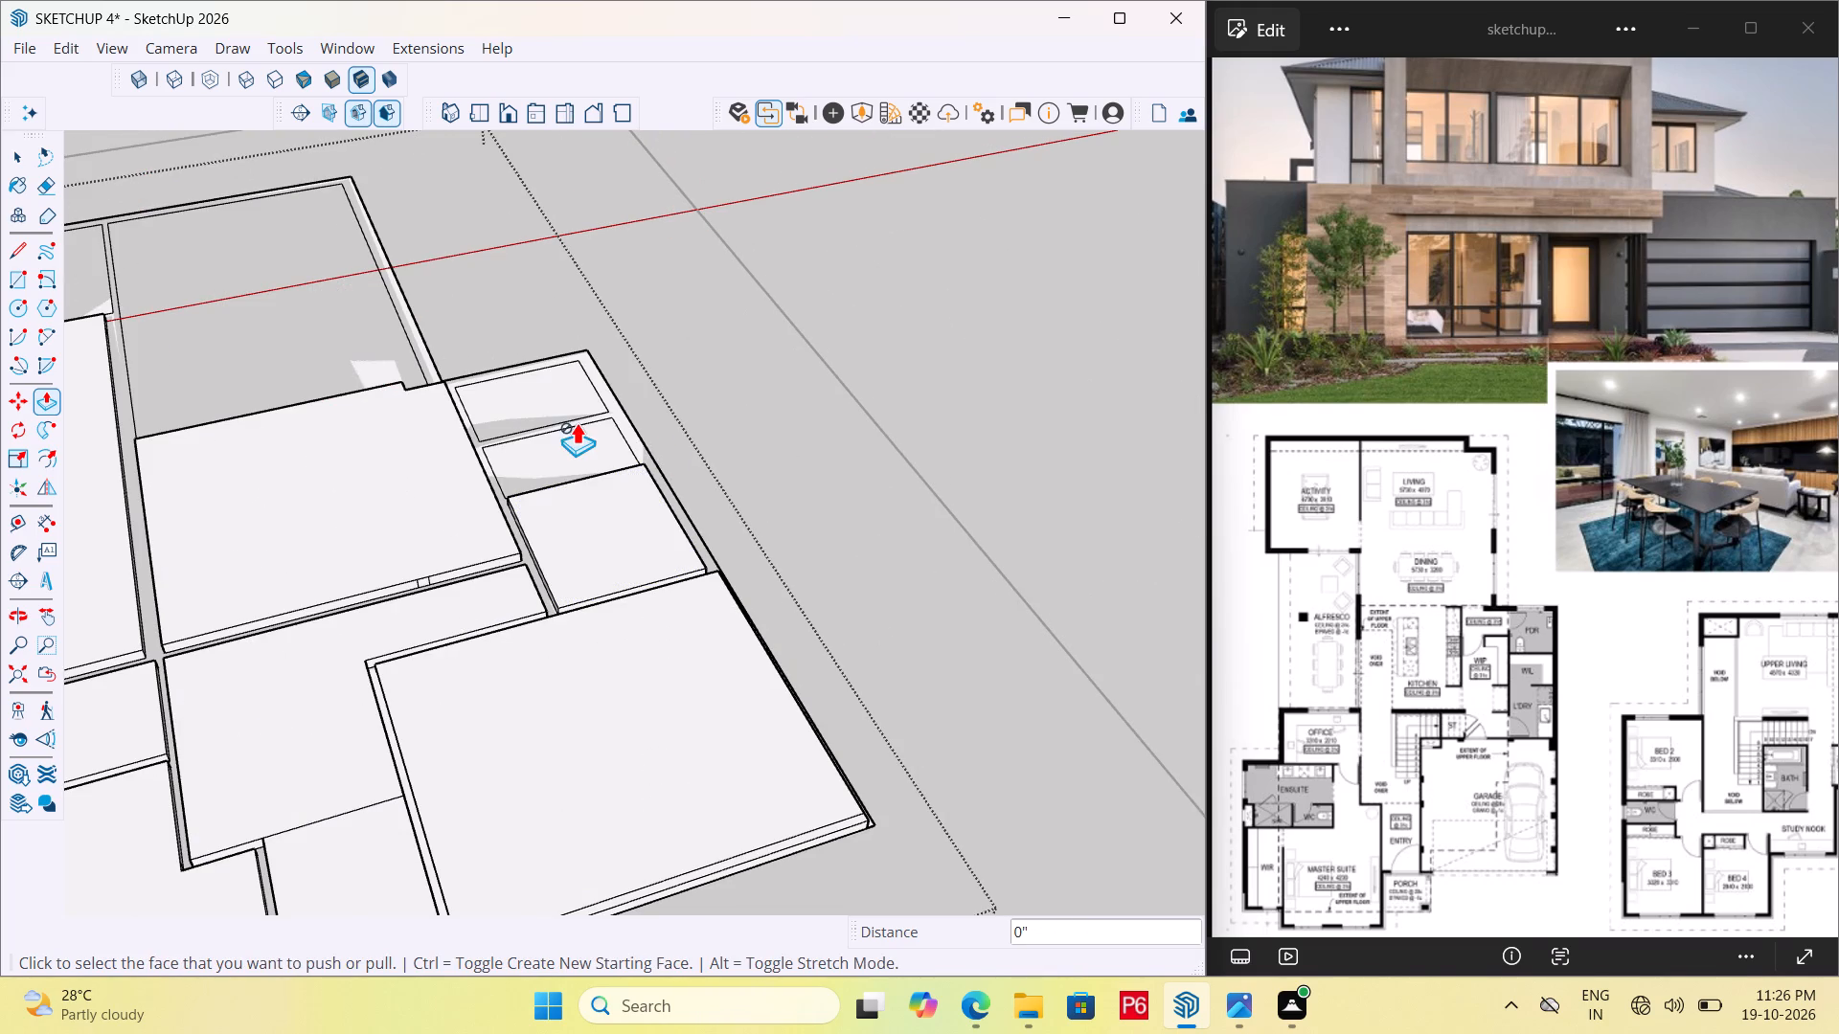
{"action": "double_click", "coordinate": [575, 431]}
{"action": "double_click", "coordinate": [571, 386]}
{"action": "left_click", "coordinate": [357, 334]}
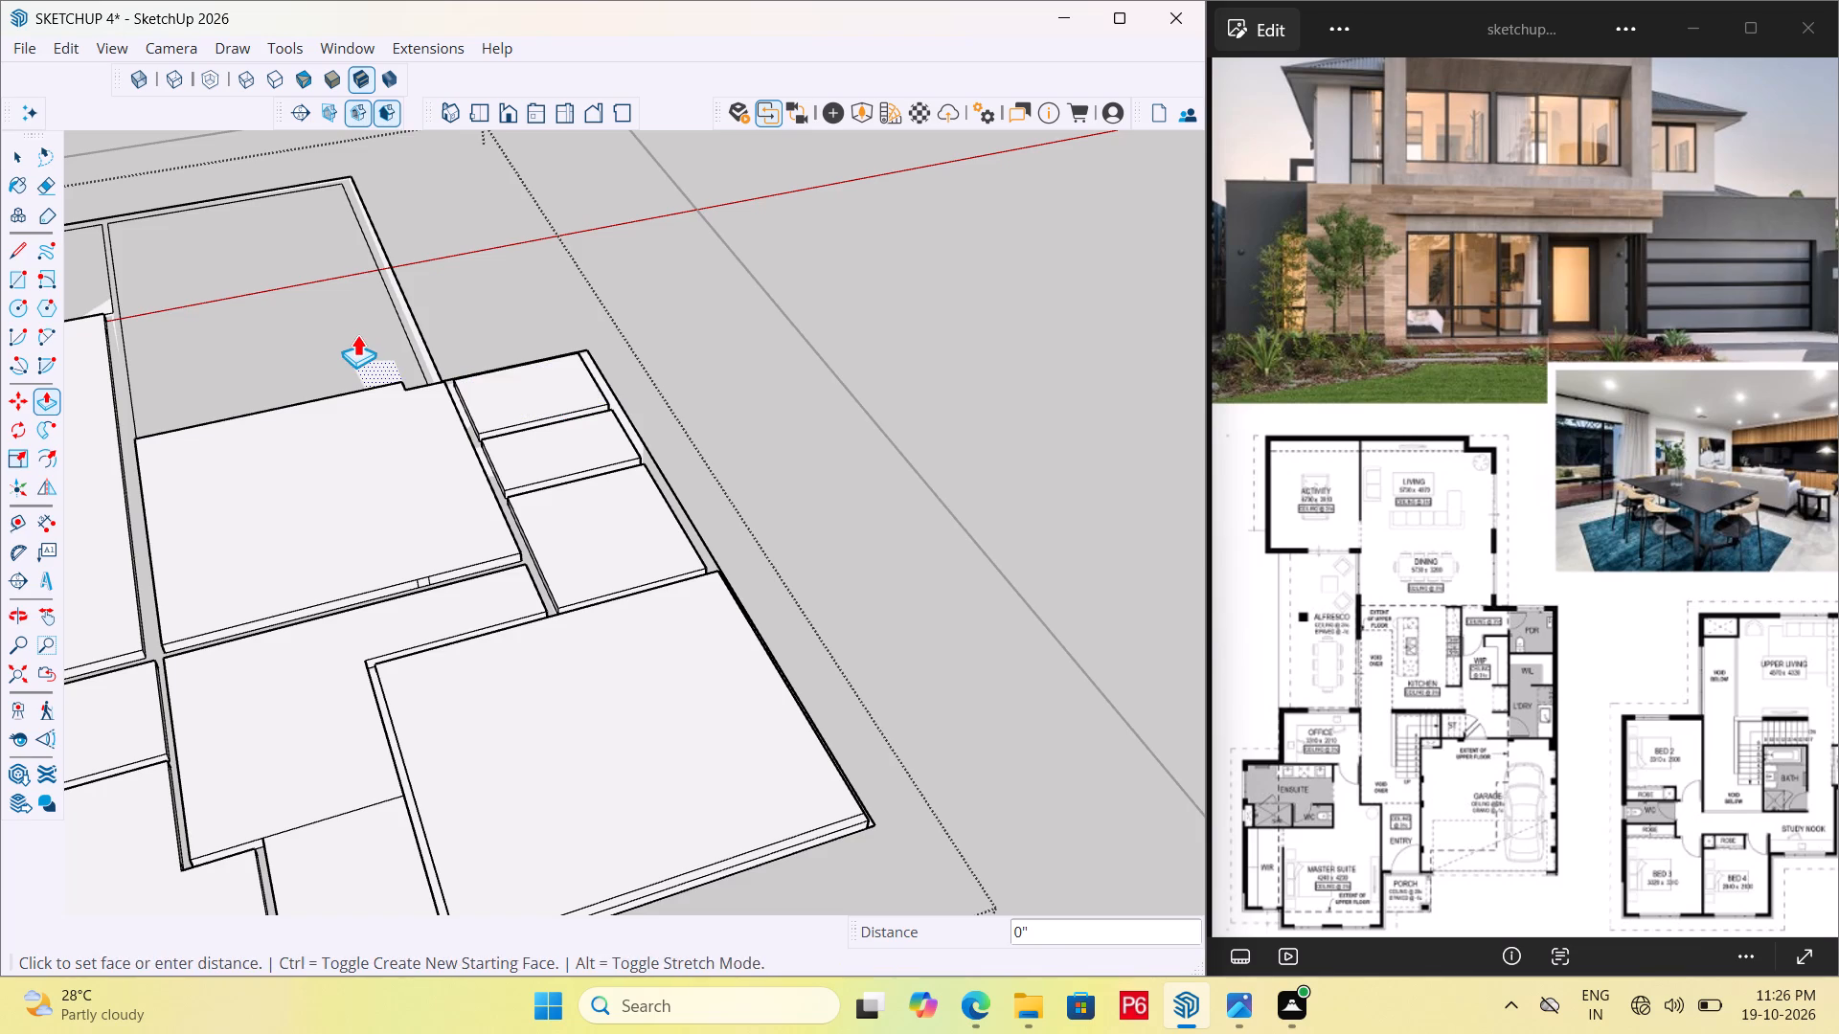
{"action": "left_click", "coordinate": [357, 332]}
{"action": "scroll", "coordinate": [582, 343], "scroll_direction": "down", "scroll_amount": 4}
{"action": "double_click", "coordinate": [200, 286]}
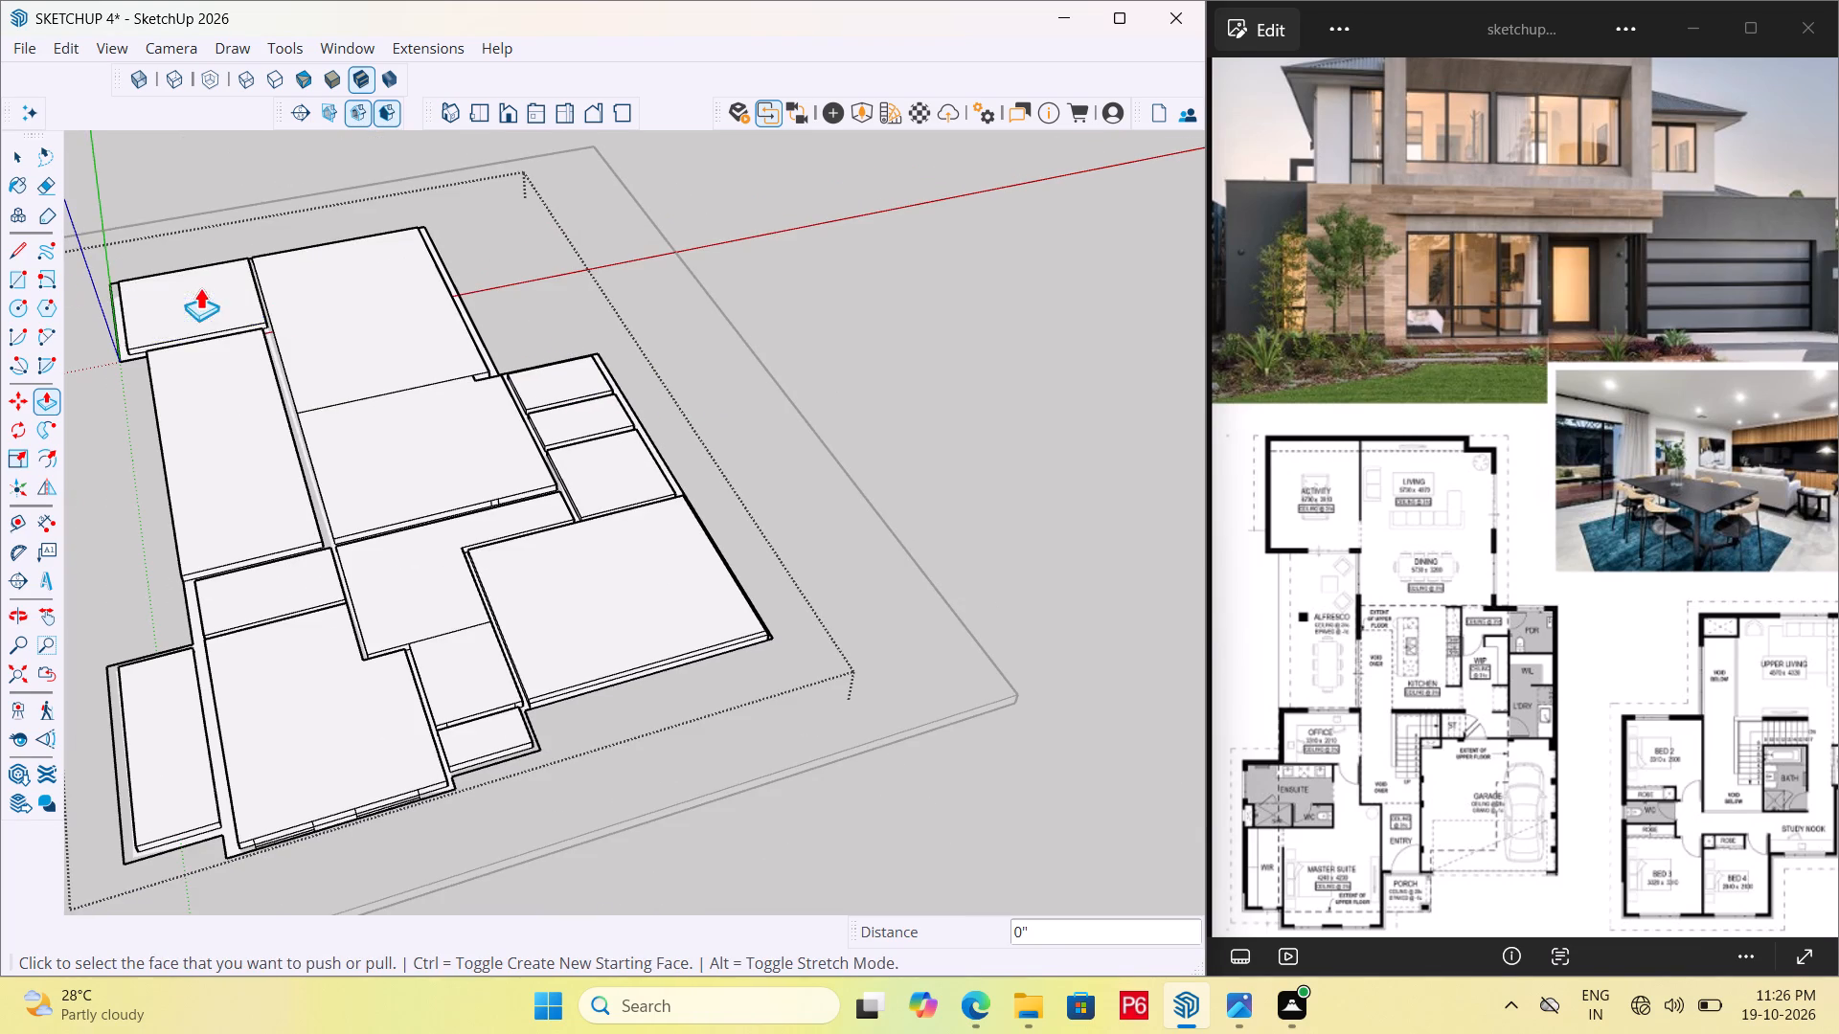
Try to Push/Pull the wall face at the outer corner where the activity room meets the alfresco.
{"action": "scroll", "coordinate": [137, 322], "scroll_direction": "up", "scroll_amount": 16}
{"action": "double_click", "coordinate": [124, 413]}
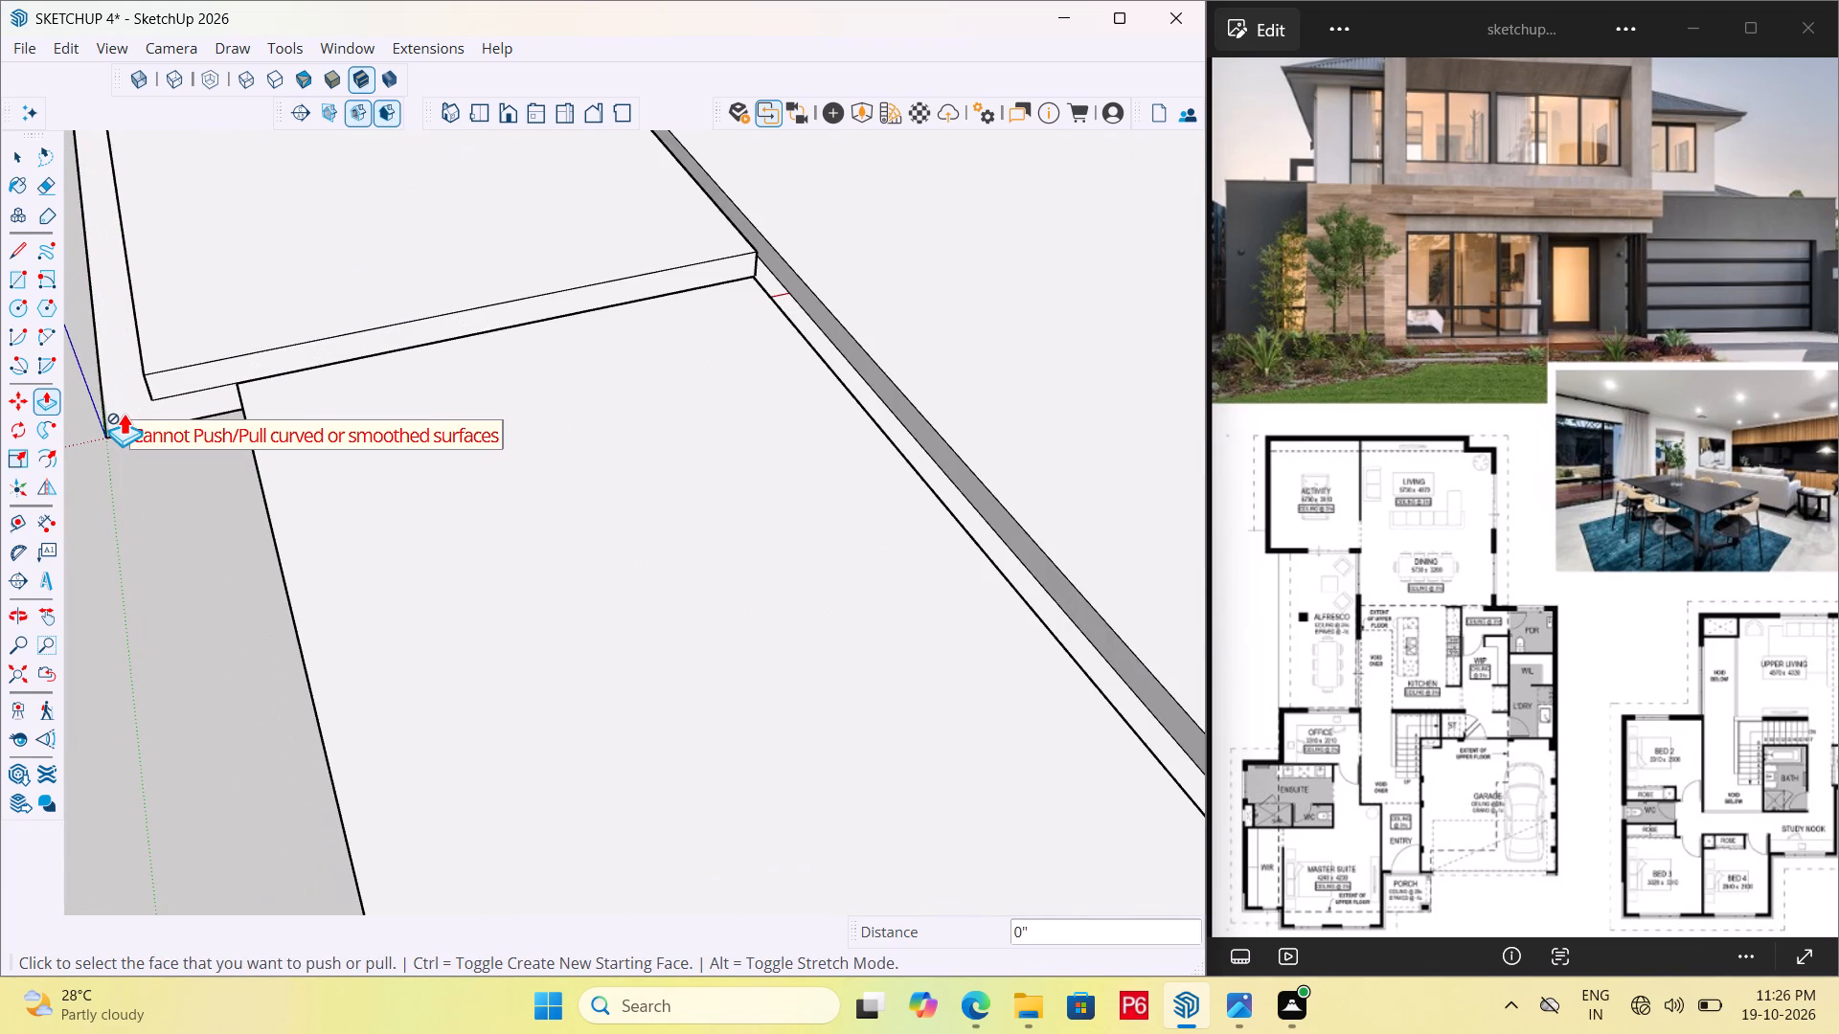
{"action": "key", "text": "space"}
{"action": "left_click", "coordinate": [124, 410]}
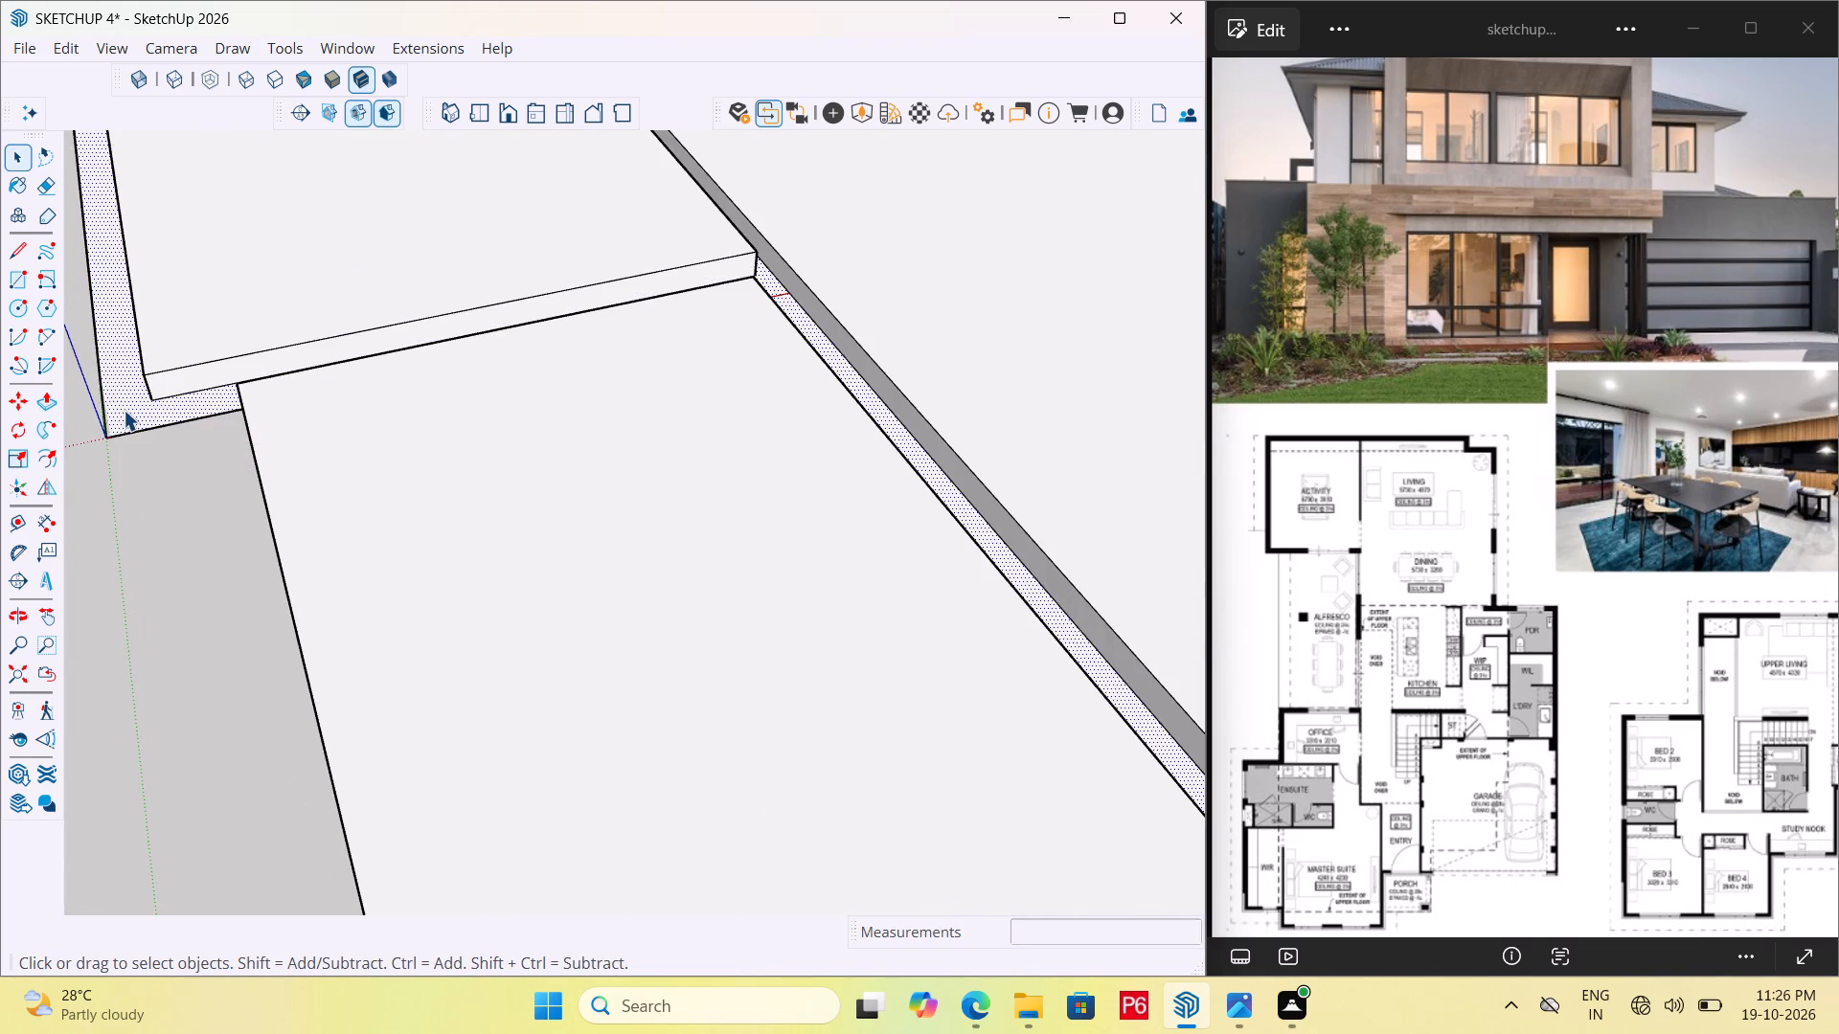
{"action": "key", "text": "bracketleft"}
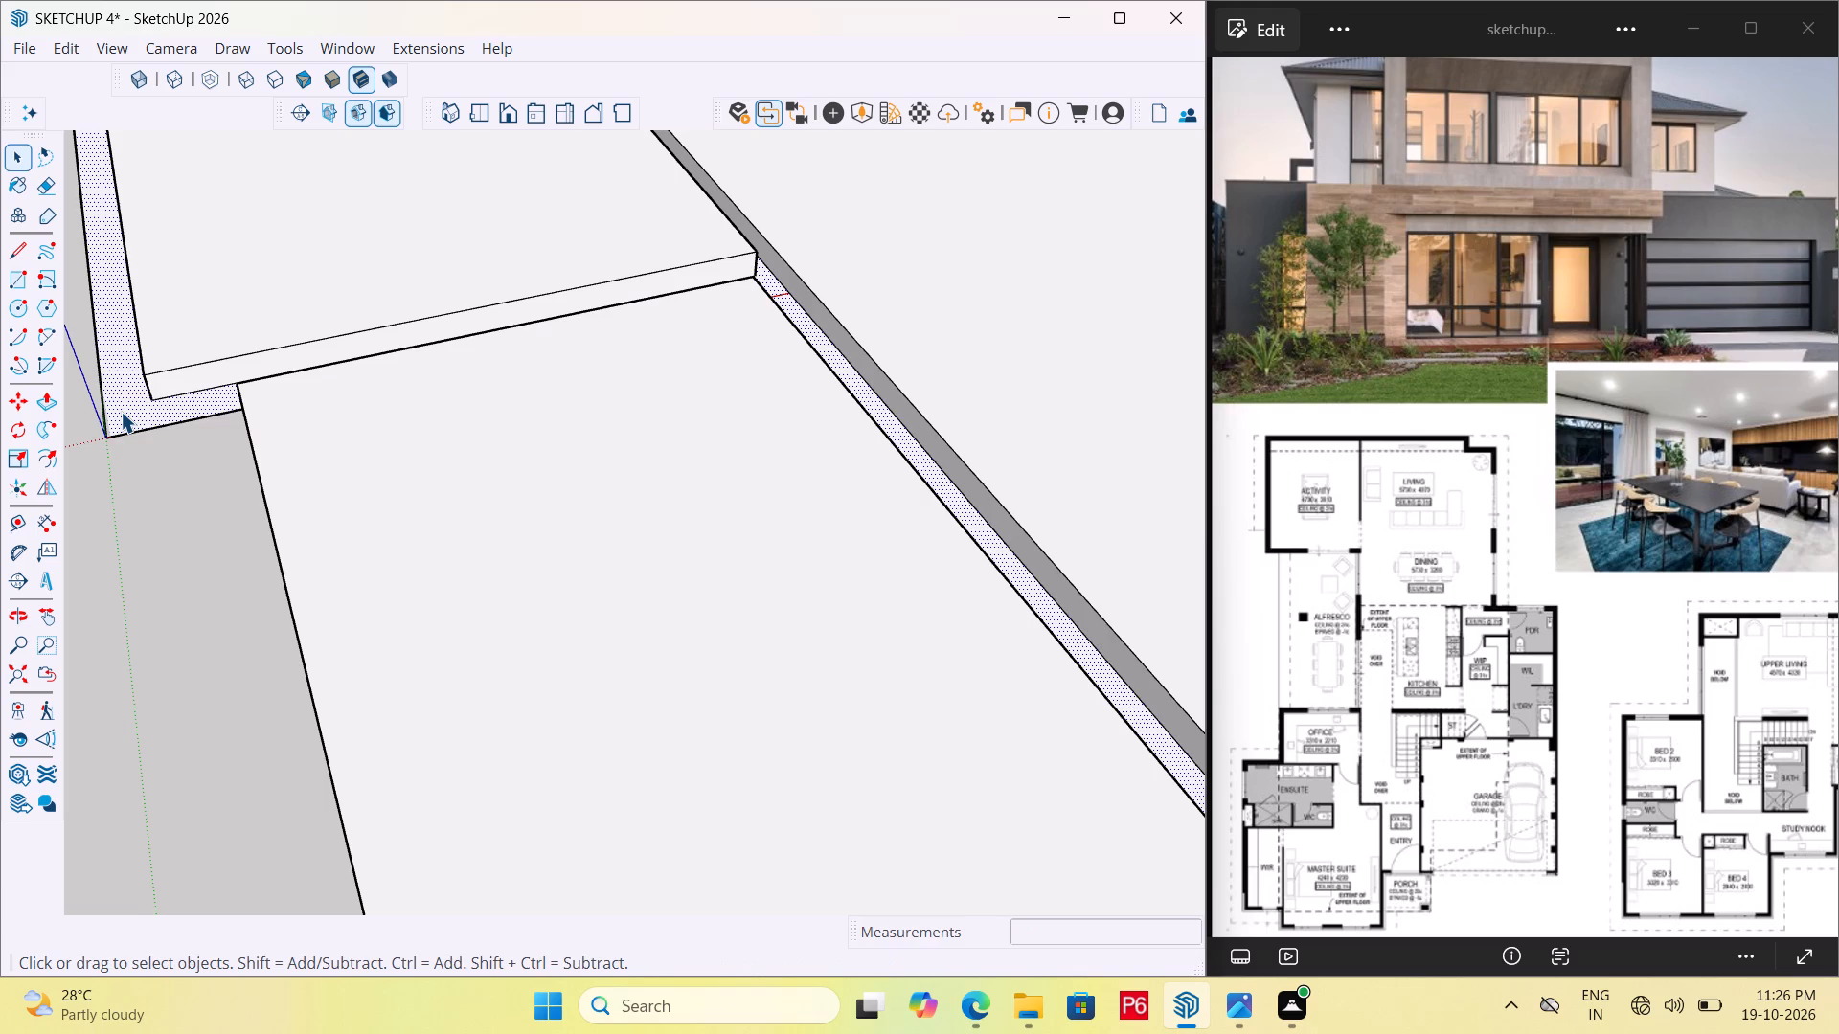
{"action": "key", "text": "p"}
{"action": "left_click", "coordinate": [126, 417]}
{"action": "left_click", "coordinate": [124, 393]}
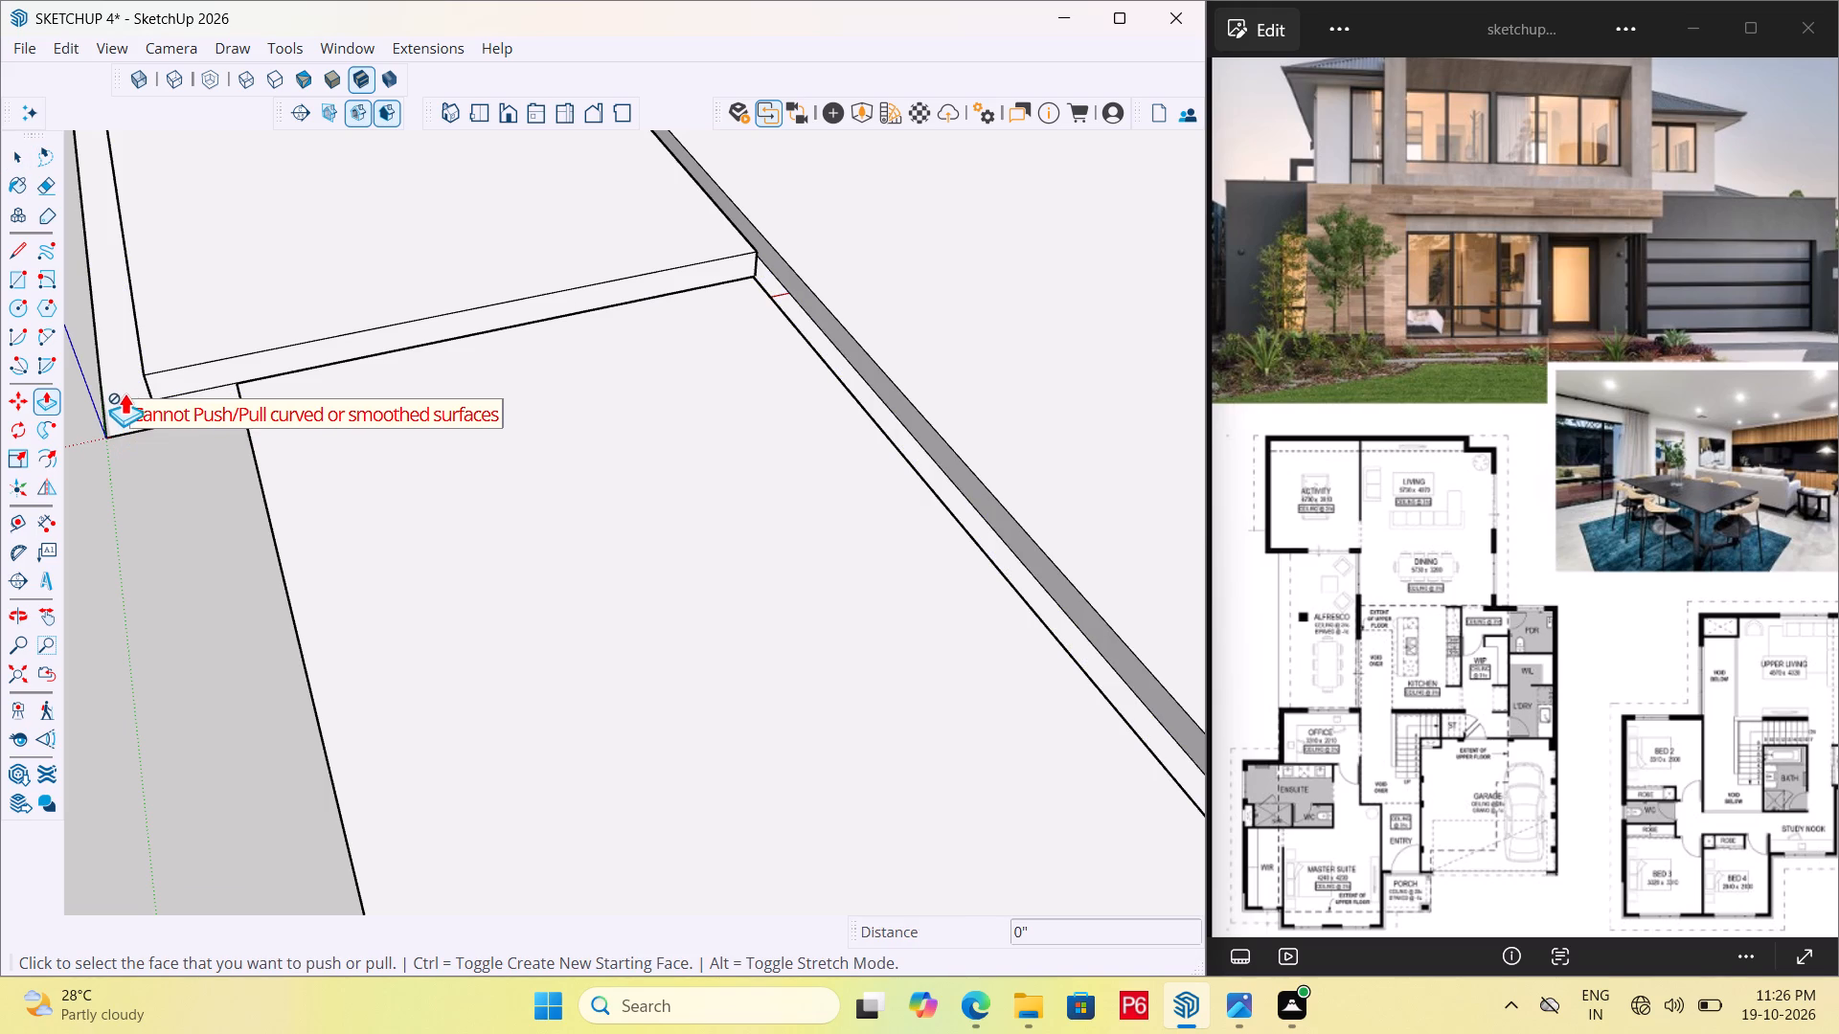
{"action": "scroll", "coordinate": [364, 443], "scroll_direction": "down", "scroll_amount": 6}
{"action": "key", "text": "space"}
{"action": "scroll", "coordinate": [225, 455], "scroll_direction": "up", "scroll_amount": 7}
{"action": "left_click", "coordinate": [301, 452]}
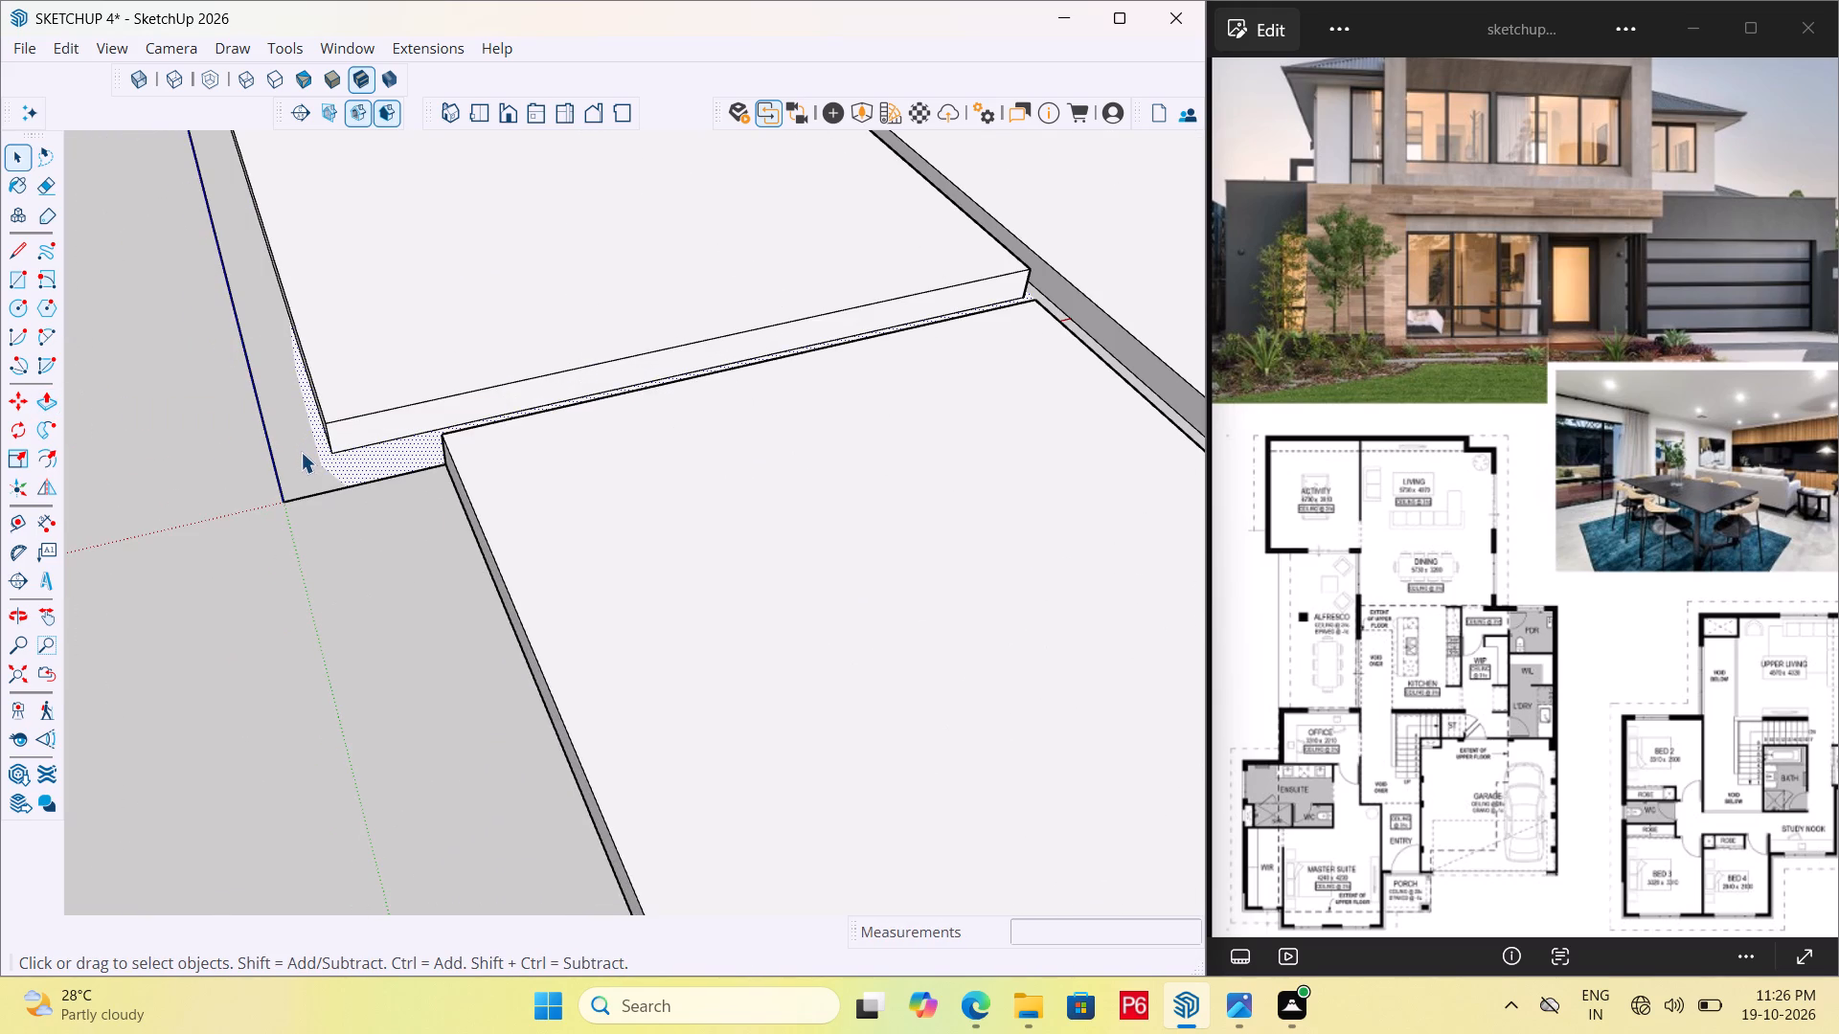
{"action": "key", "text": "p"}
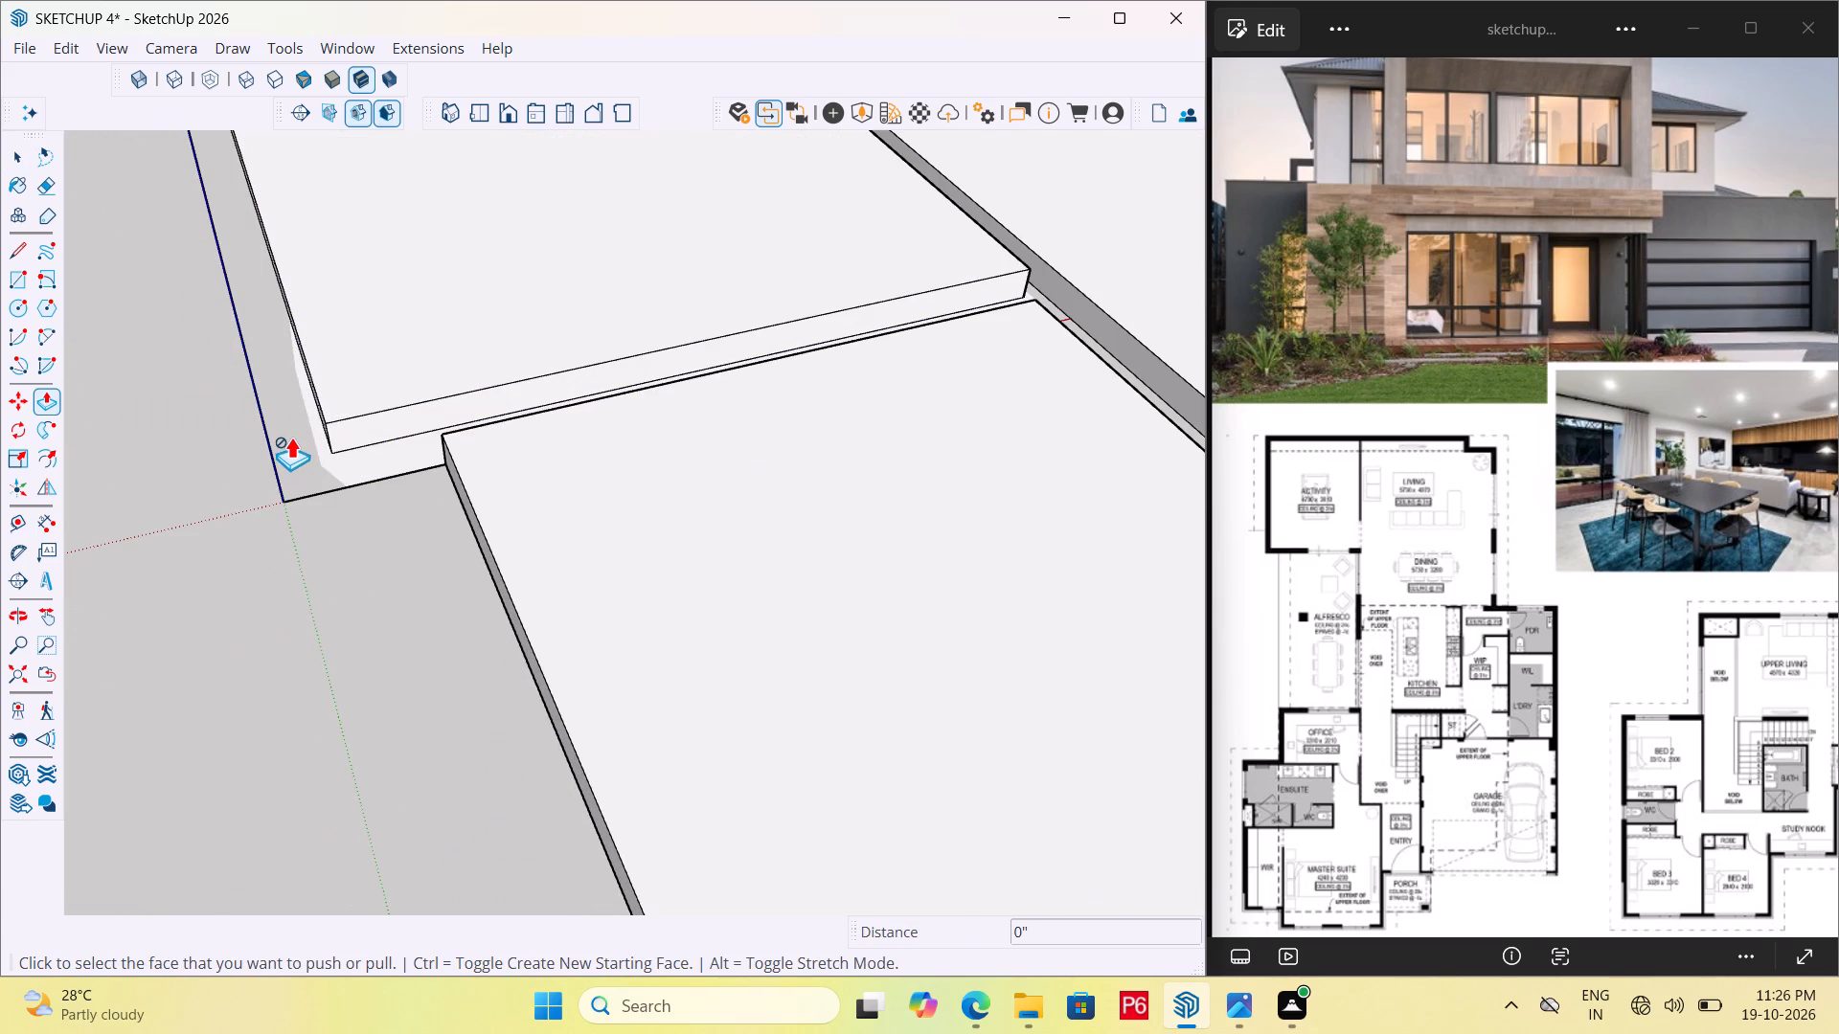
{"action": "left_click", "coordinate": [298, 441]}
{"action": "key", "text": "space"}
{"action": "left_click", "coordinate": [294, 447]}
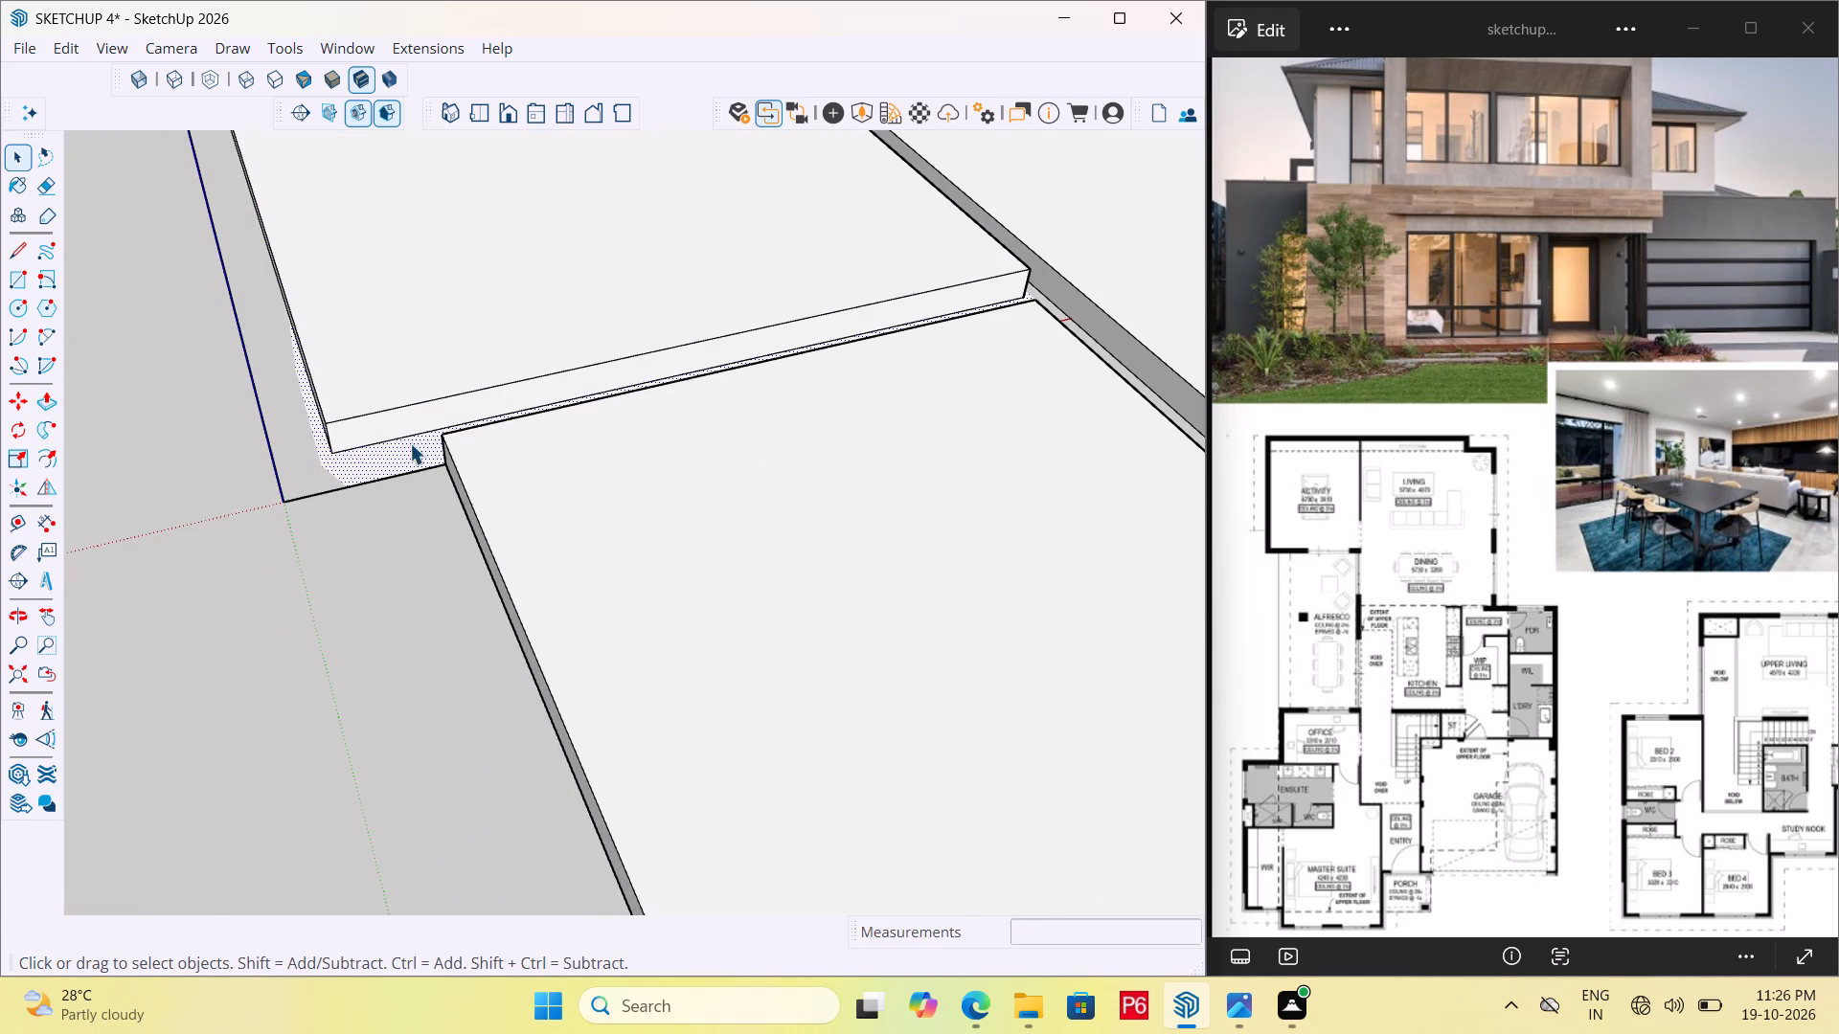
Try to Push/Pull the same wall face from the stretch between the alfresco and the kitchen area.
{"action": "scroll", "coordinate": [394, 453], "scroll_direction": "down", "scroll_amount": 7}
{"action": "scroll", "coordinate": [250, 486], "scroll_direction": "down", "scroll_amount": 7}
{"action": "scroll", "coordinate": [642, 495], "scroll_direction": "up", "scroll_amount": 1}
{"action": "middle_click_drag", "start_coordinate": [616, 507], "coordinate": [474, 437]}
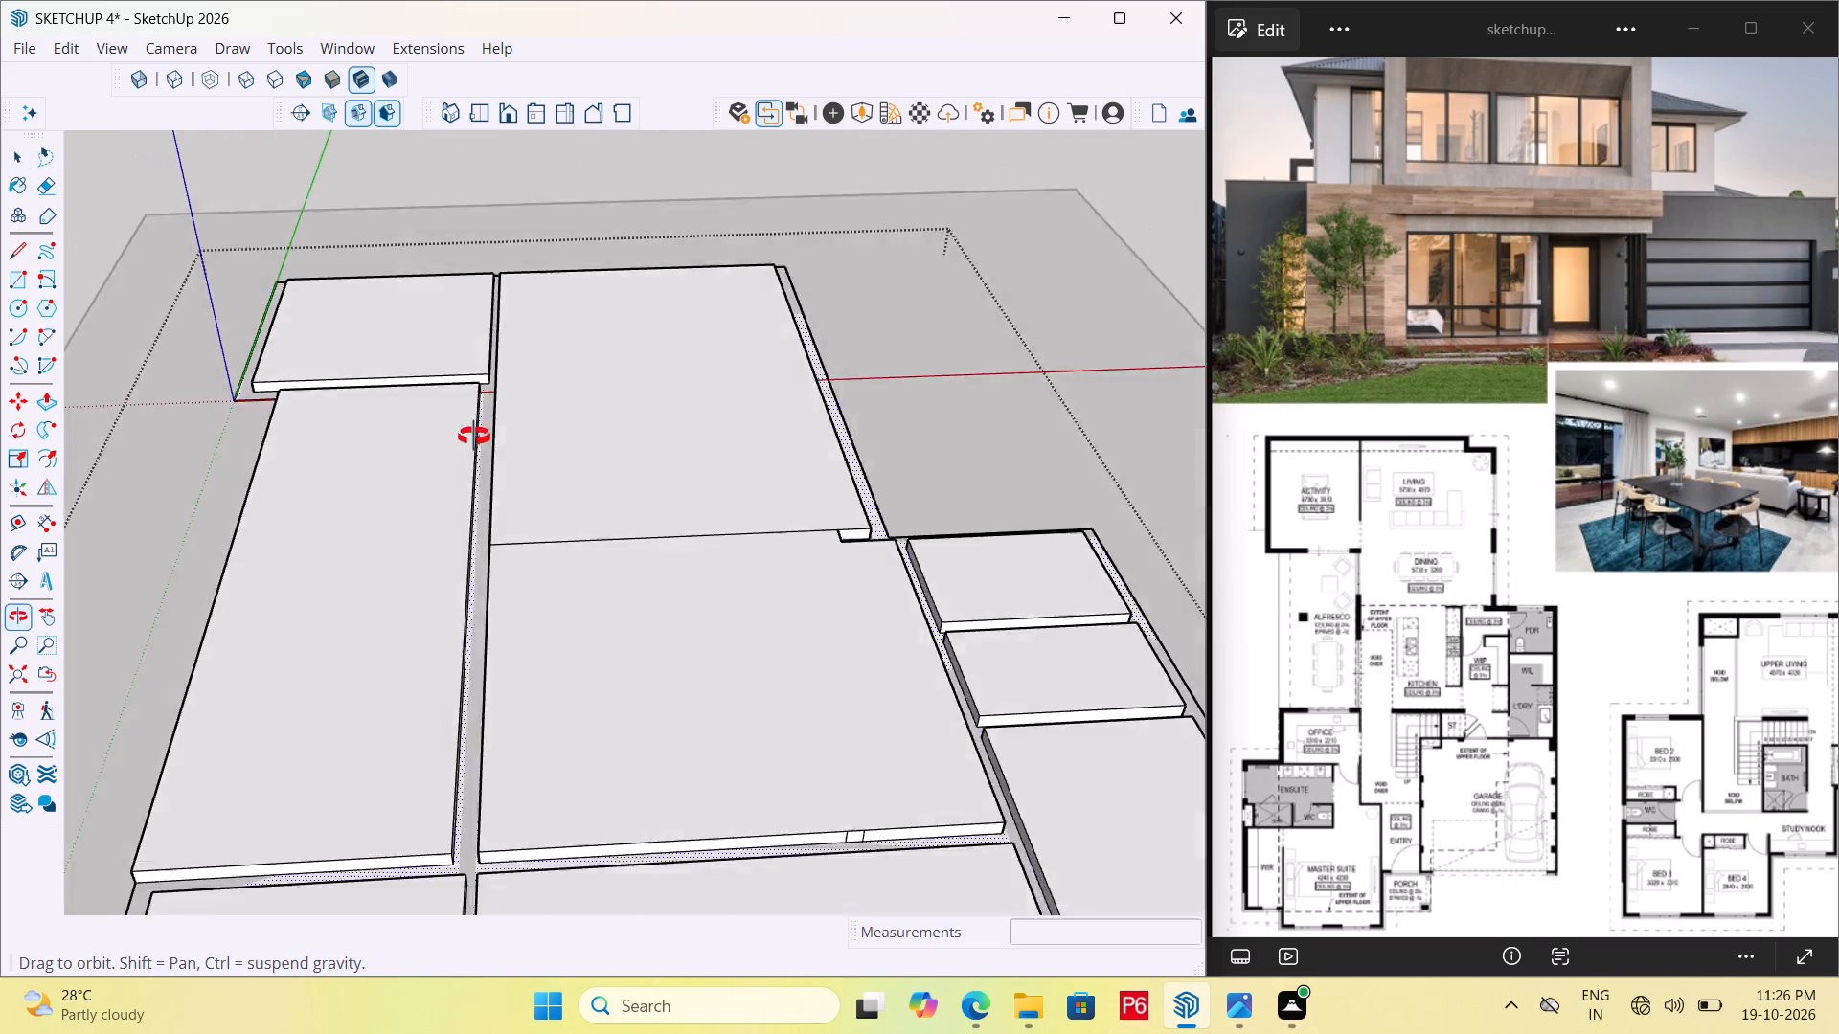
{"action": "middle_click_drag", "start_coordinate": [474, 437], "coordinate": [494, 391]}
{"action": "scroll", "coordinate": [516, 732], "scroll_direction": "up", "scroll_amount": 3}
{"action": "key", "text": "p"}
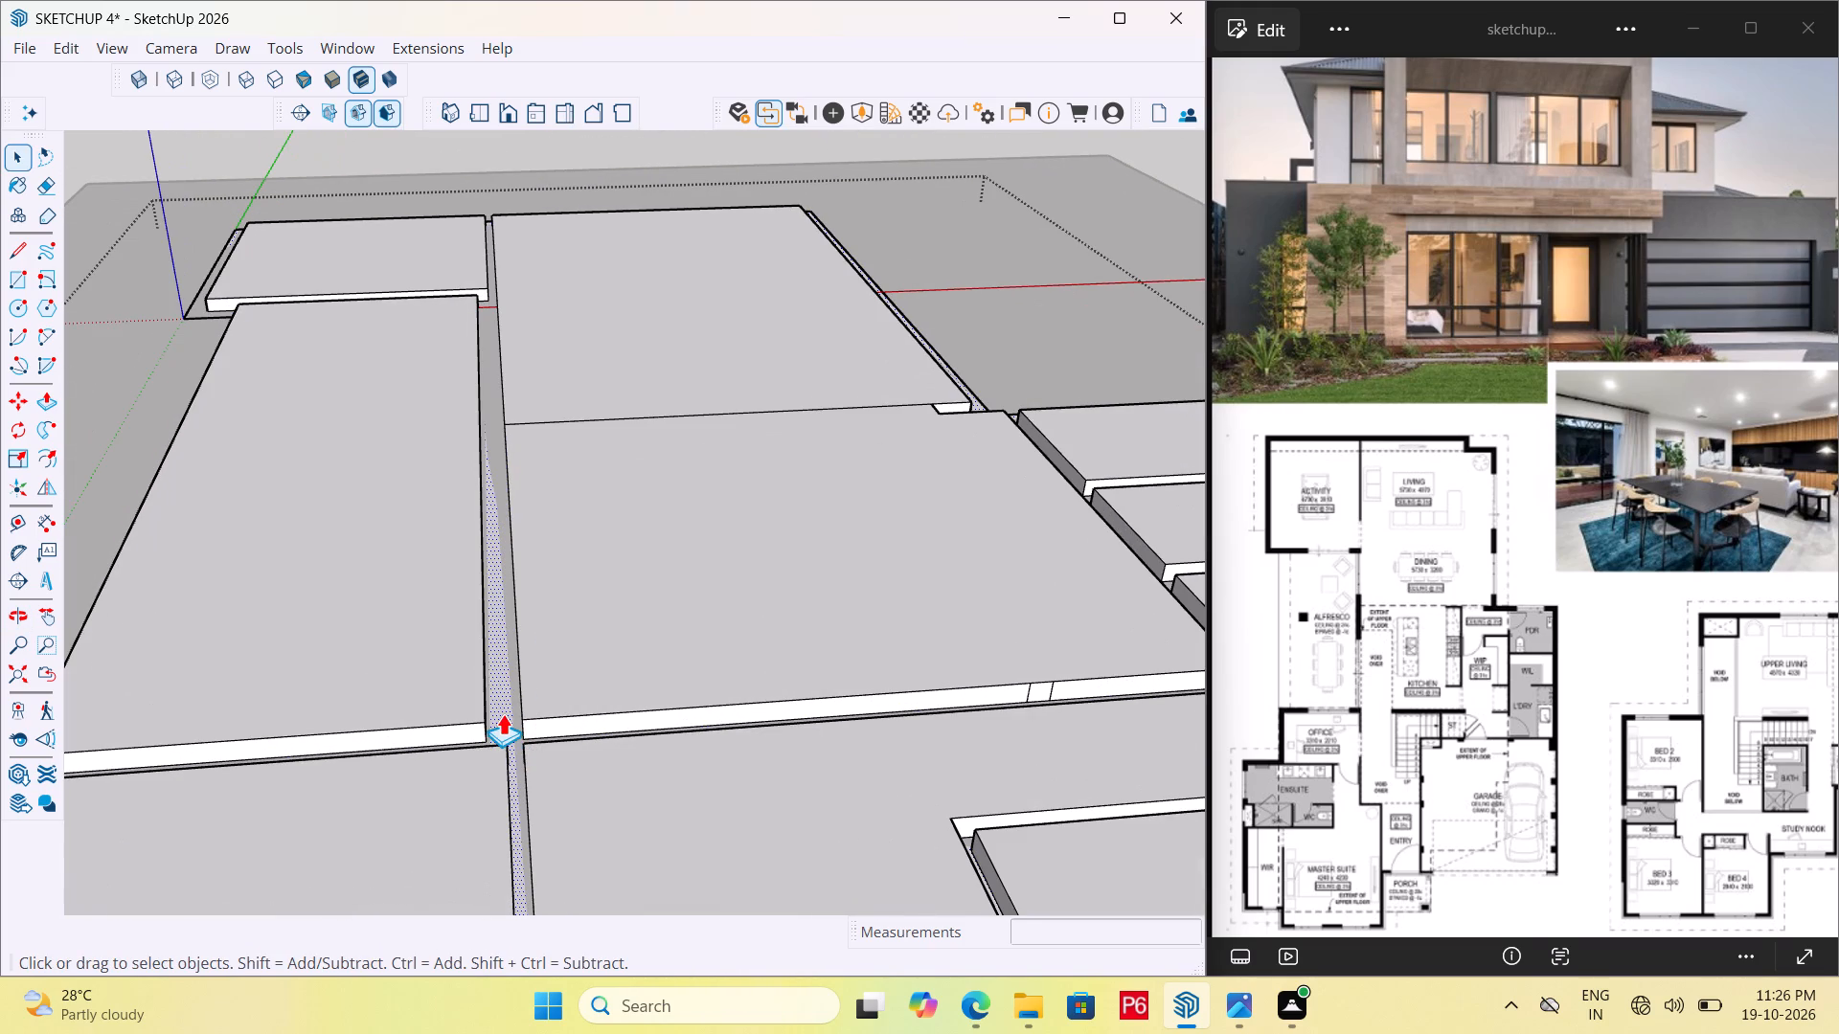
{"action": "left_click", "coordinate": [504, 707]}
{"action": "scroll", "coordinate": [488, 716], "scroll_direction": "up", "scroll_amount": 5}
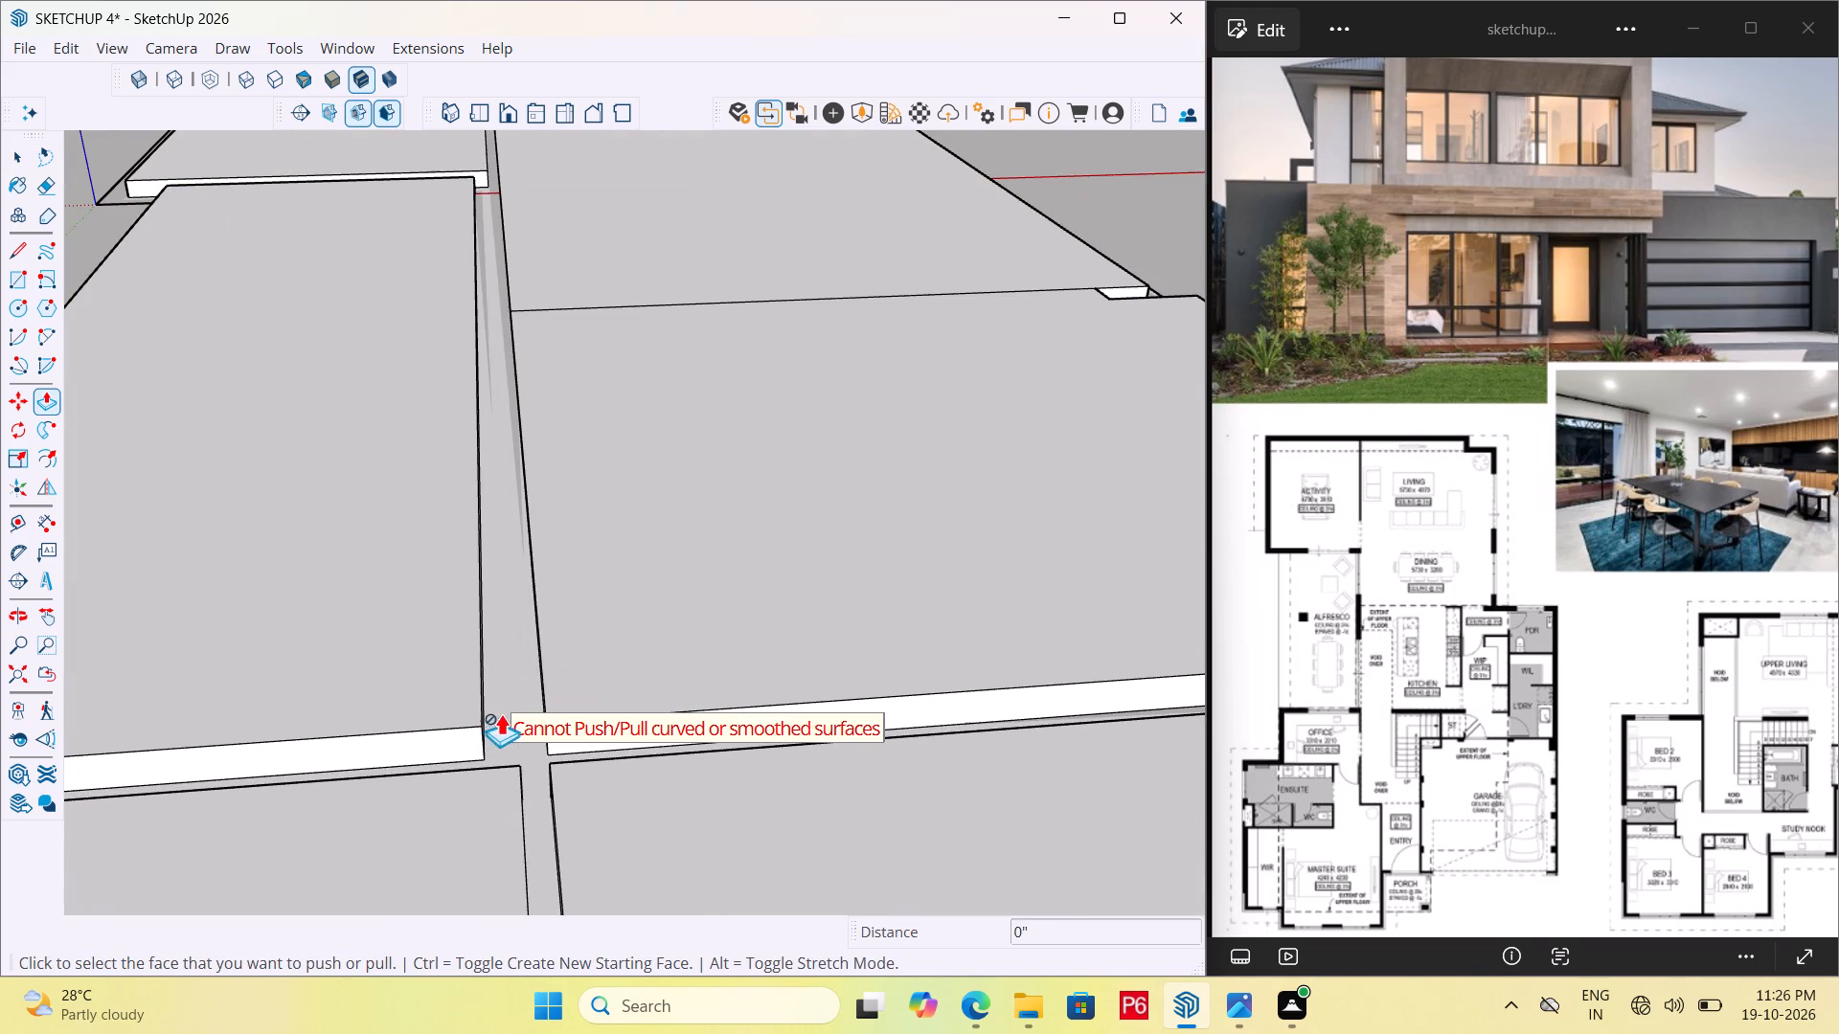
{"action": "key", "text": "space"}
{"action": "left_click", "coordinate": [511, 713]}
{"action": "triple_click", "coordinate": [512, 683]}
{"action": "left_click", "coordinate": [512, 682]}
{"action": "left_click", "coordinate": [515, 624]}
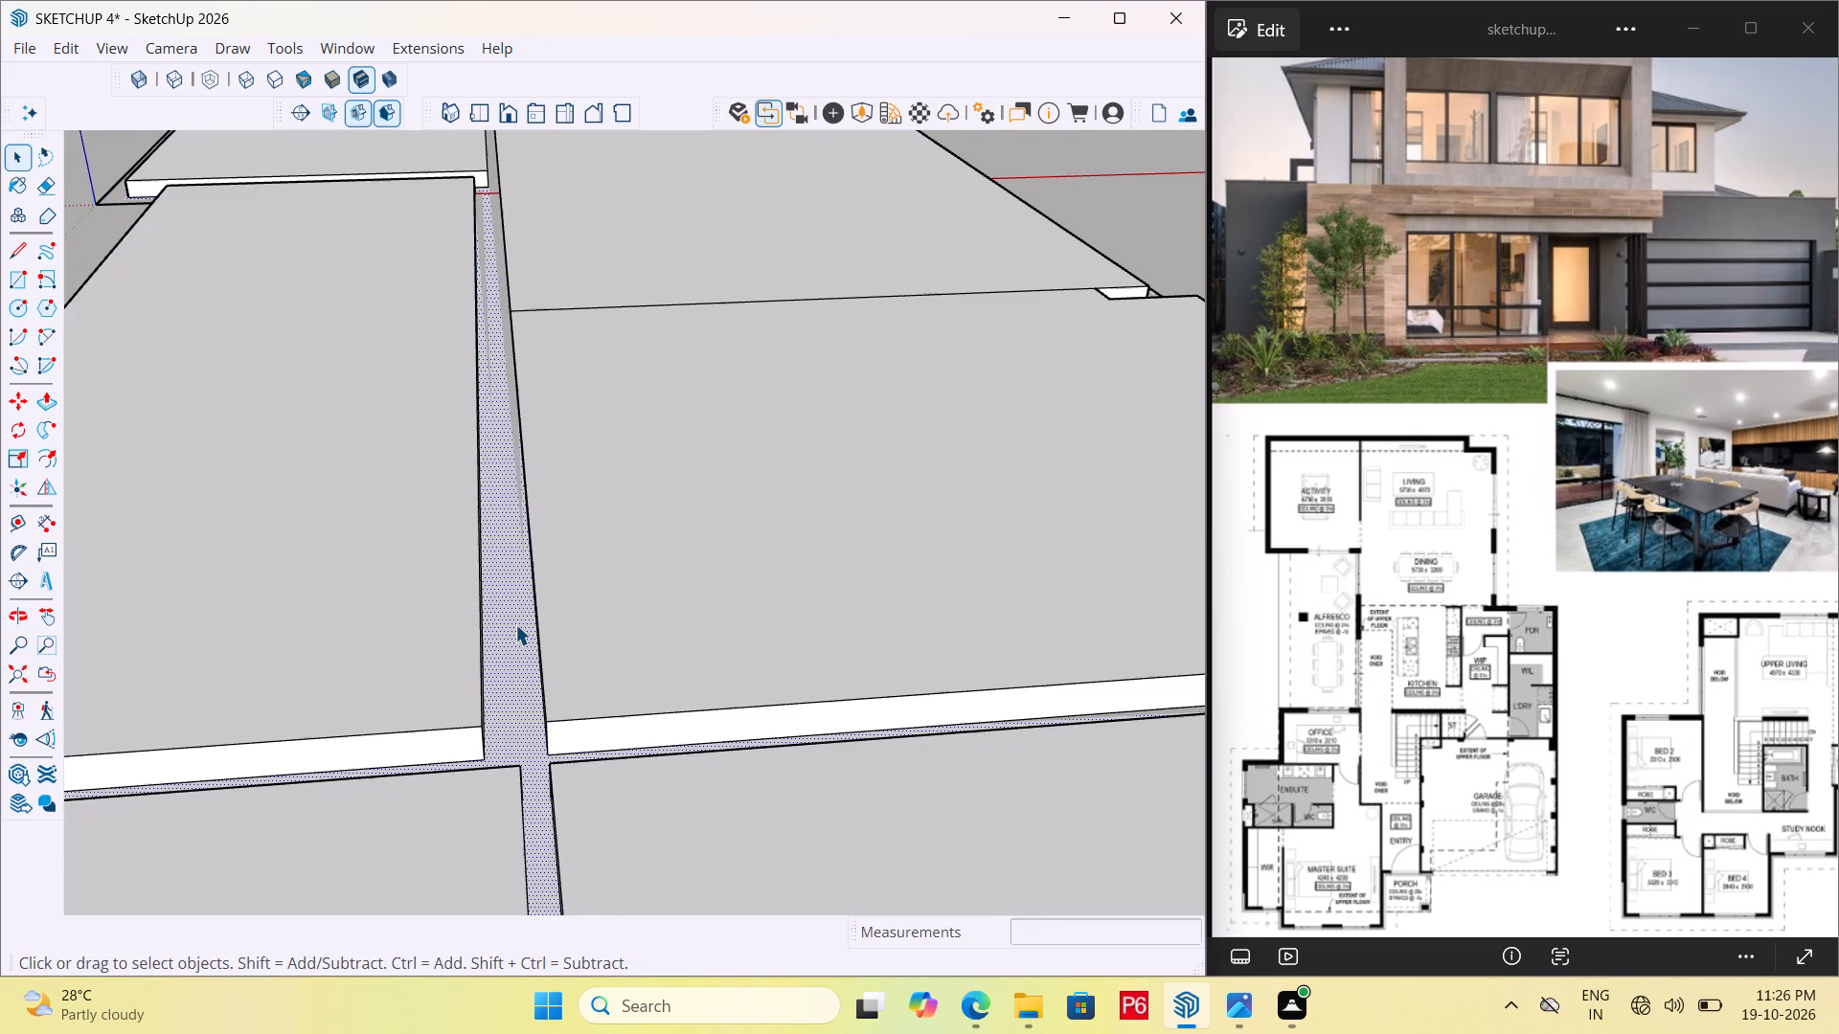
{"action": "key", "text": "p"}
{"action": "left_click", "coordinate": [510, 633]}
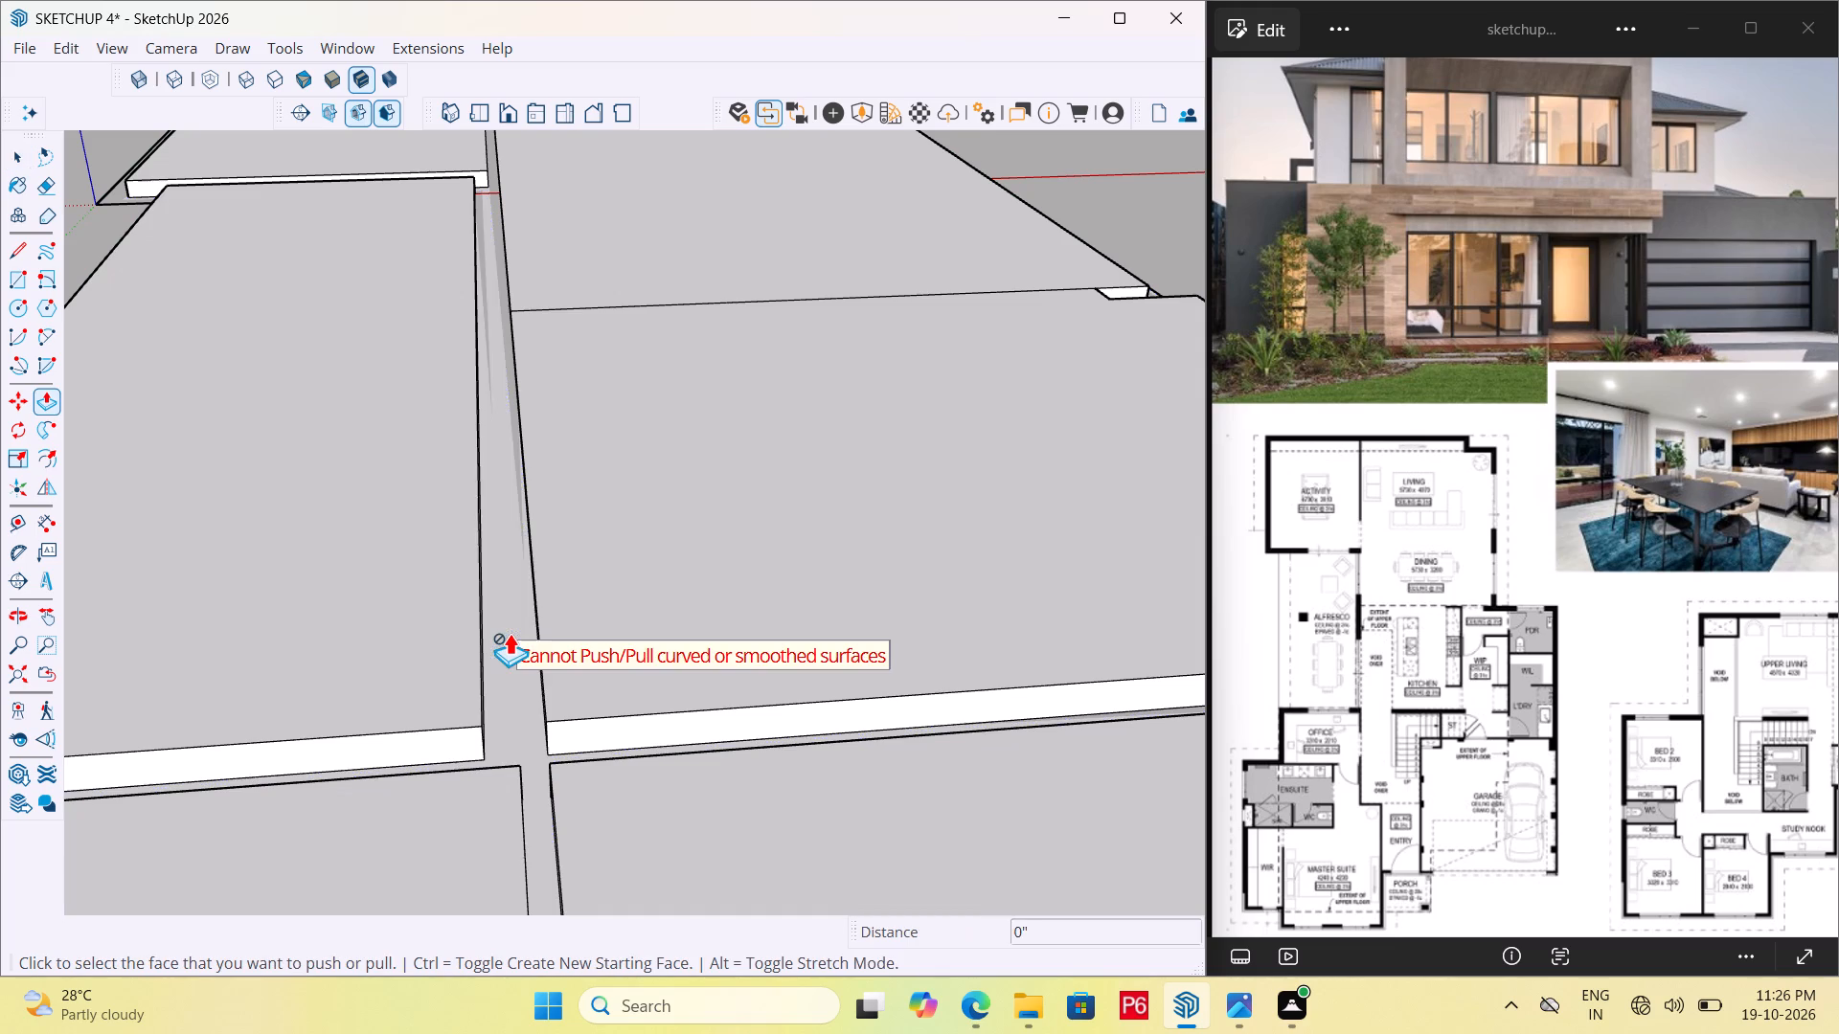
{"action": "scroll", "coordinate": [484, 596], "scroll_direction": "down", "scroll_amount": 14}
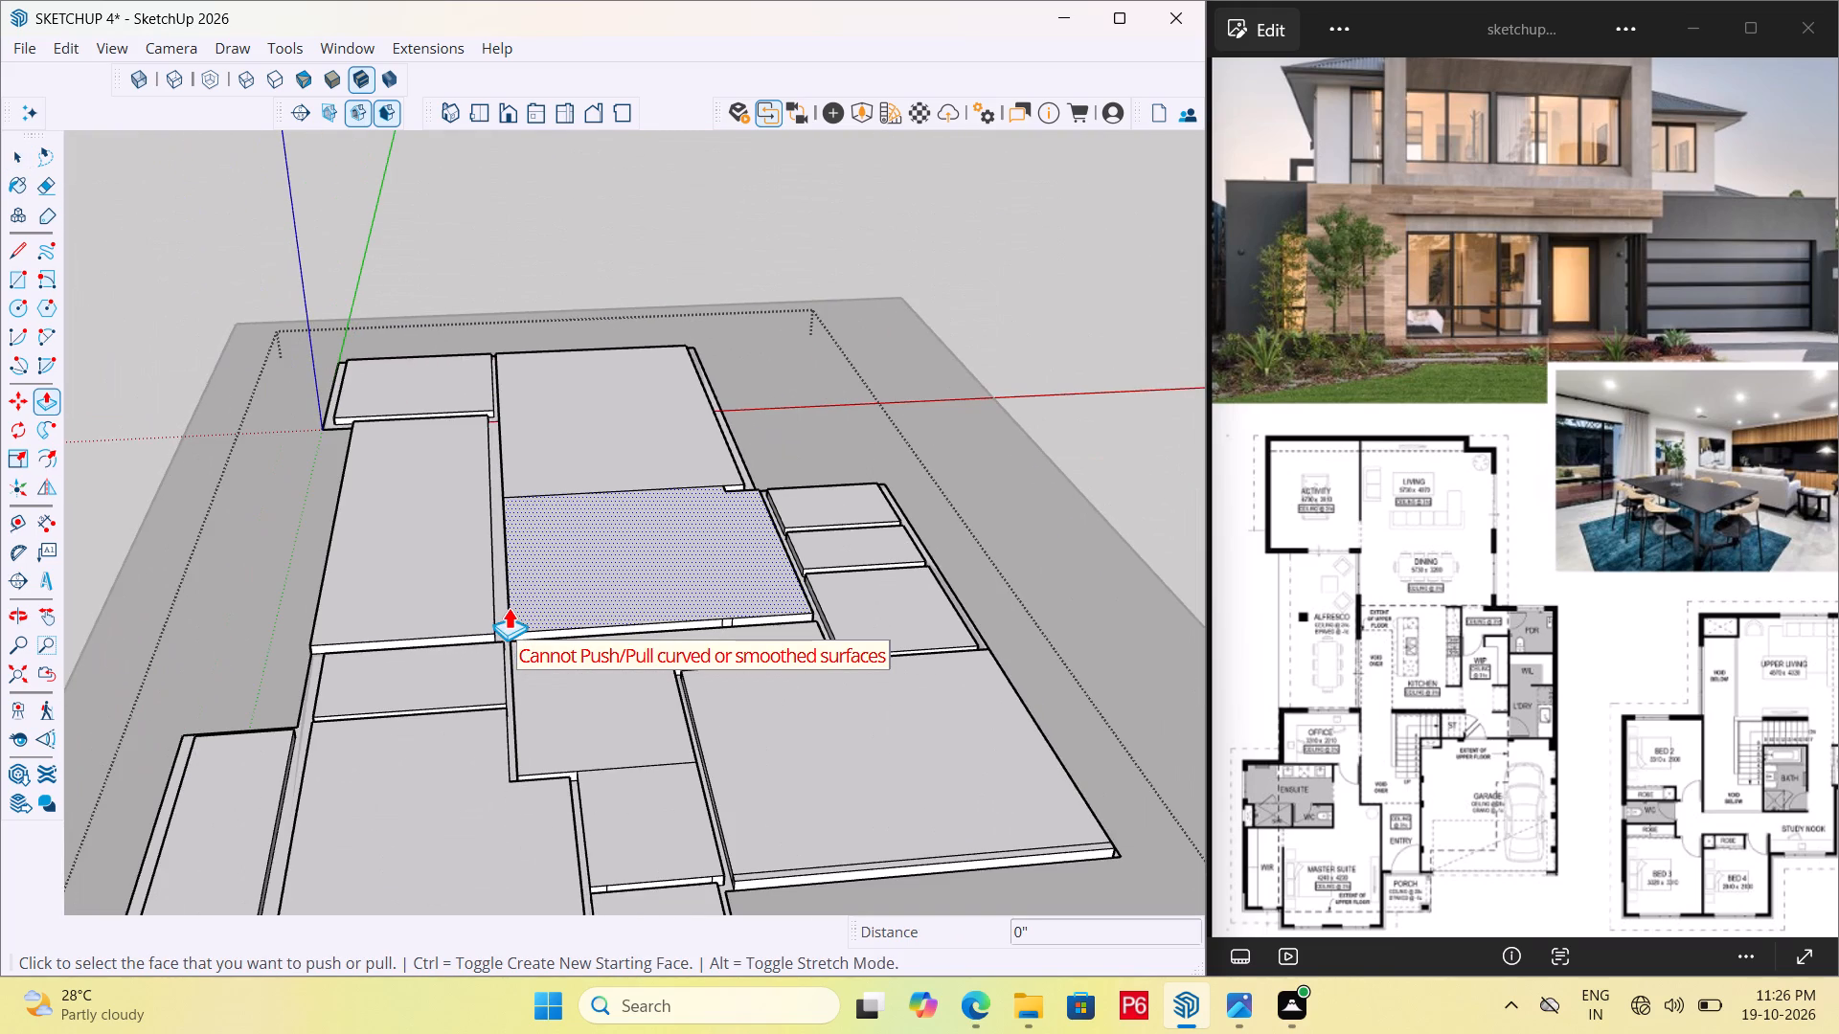
Undo all the 6" floor raises of the ground-floor rooms, back to the flat floor plan with its group closed.
{"action": "key", "text": "ctrl+z"}
{"action": "key", "text": "ctrl+z"}
{"action": "key", "text": "ctrl+z"}
{"action": "key", "text": "ctrl+z"}
{"action": "key", "text": "ctrl+z"}
{"action": "key", "text": "ctrl+z"}
{"action": "key", "text": "ctrl+z"}
{"action": "key", "text": "ctrl+z"}
{"action": "key", "text": "ctrl+z"}
{"action": "key", "text": "ctrl+z"}
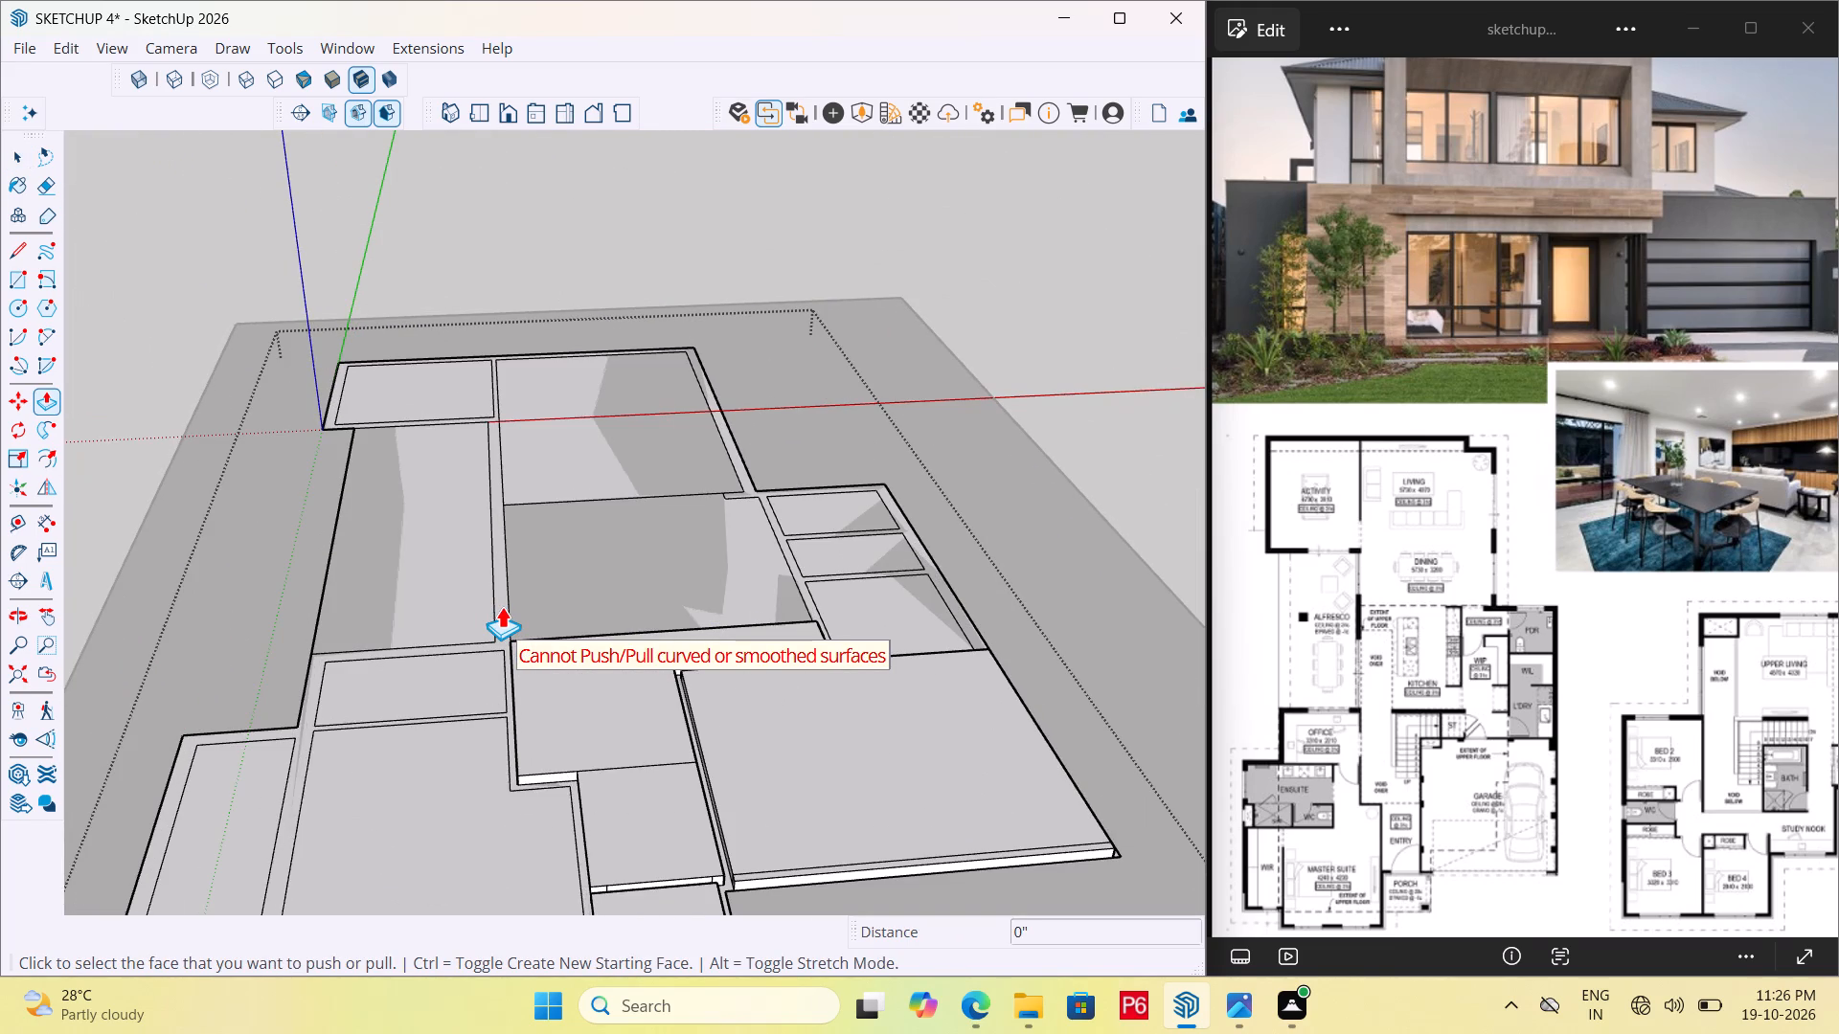
{"action": "key", "text": "ctrl+z"}
{"action": "key", "text": "ctrl+z"}
{"action": "key", "text": "ctrl+z"}
{"action": "key", "text": "ctrl+z"}
{"action": "key", "text": "ctrl+z"}
{"action": "key", "text": "ctrl+z"}
{"action": "key", "text": "ctrl+z"}
{"action": "key", "text": "ctrl+z"}
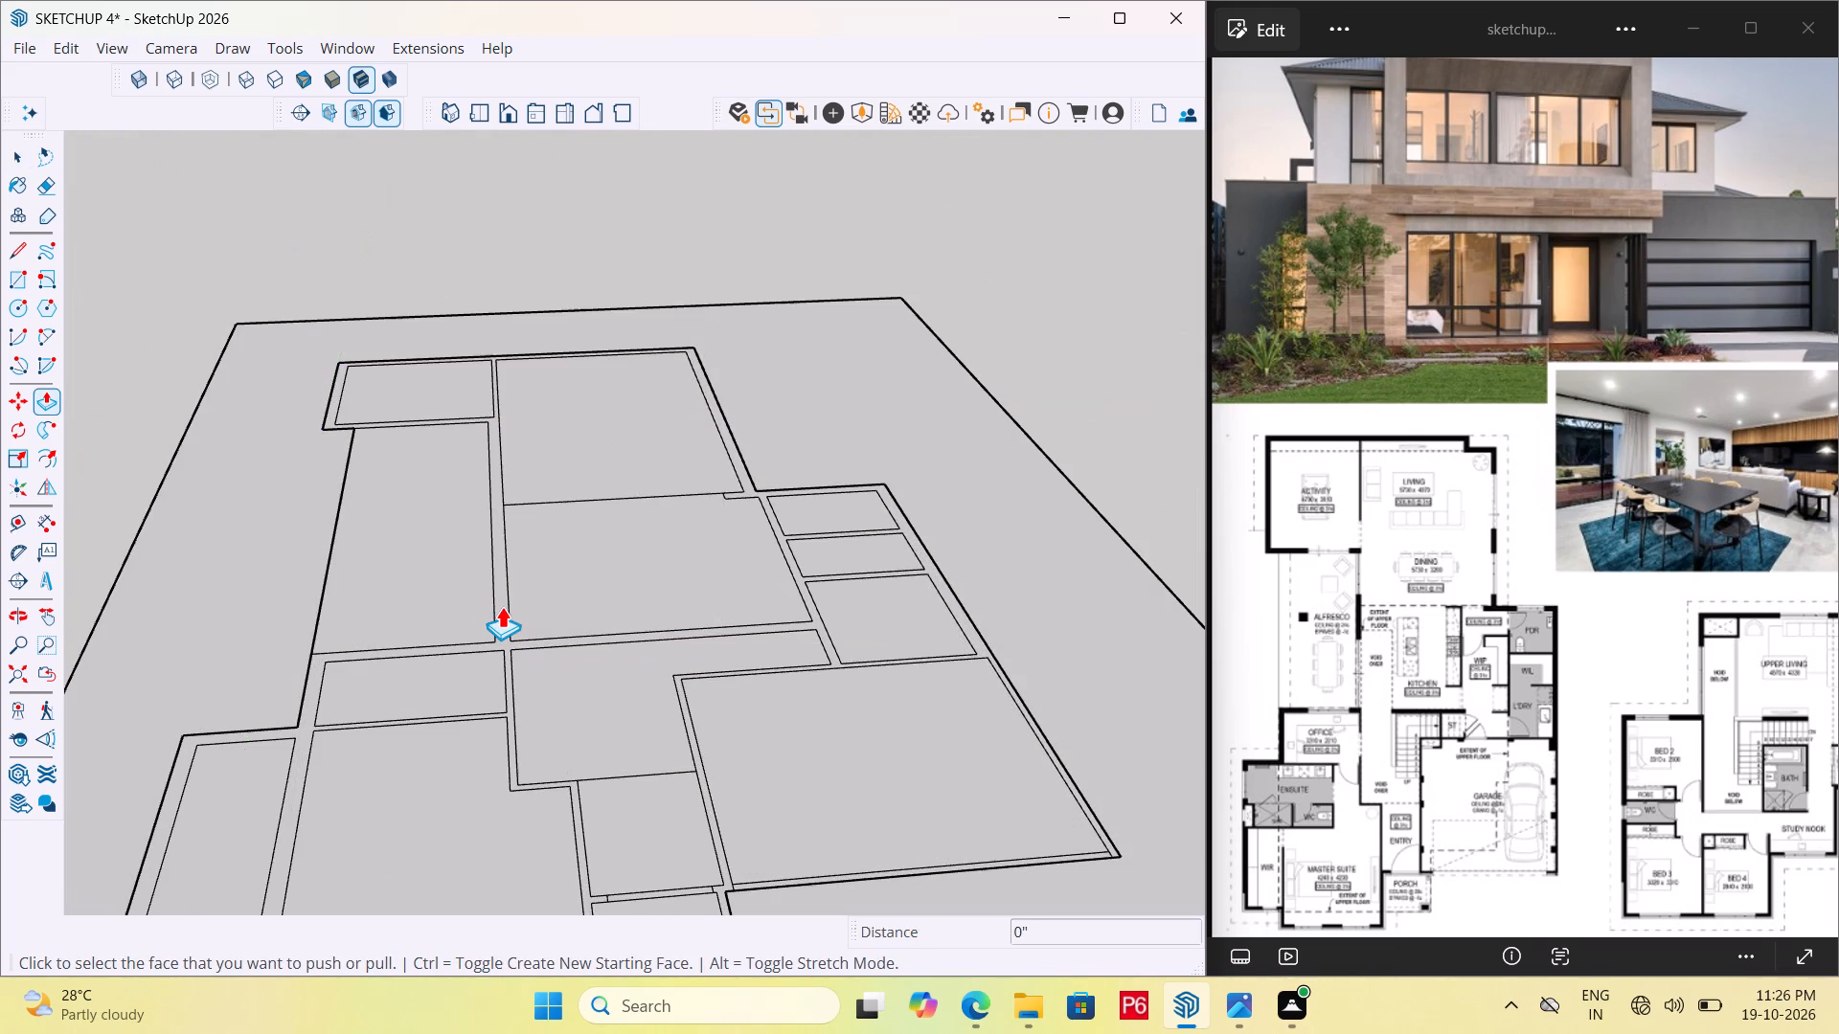
Reopen the floor plan group and try to Push/Pull the wall face between the master suite and the hall.
{"action": "scroll", "coordinate": [610, 498], "scroll_direction": "down", "scroll_amount": 5}
{"action": "key", "text": "space"}
{"action": "scroll", "coordinate": [581, 681], "scroll_direction": "up", "scroll_amount": 5}
{"action": "double_click", "coordinate": [582, 670]}
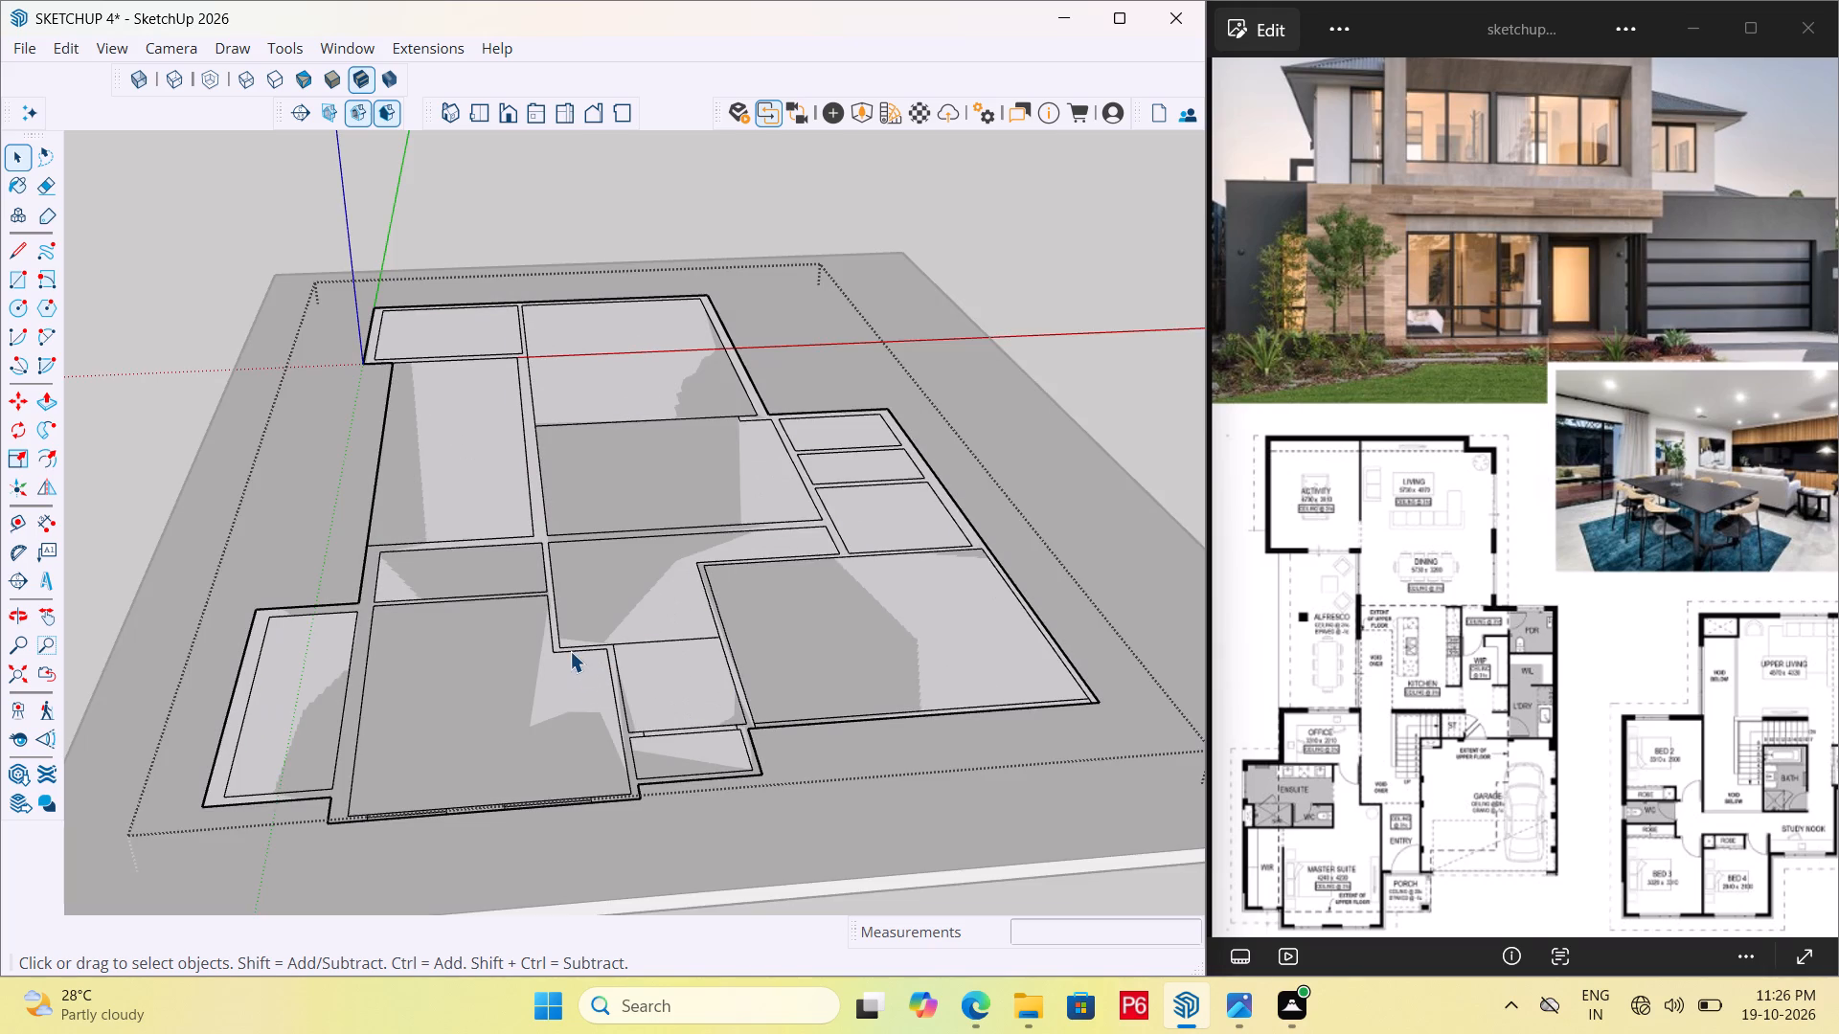
{"action": "double_click", "coordinate": [570, 651]}
{"action": "double_click", "coordinate": [549, 640]}
{"action": "scroll", "coordinate": [554, 626], "scroll_direction": "up", "scroll_amount": 6}
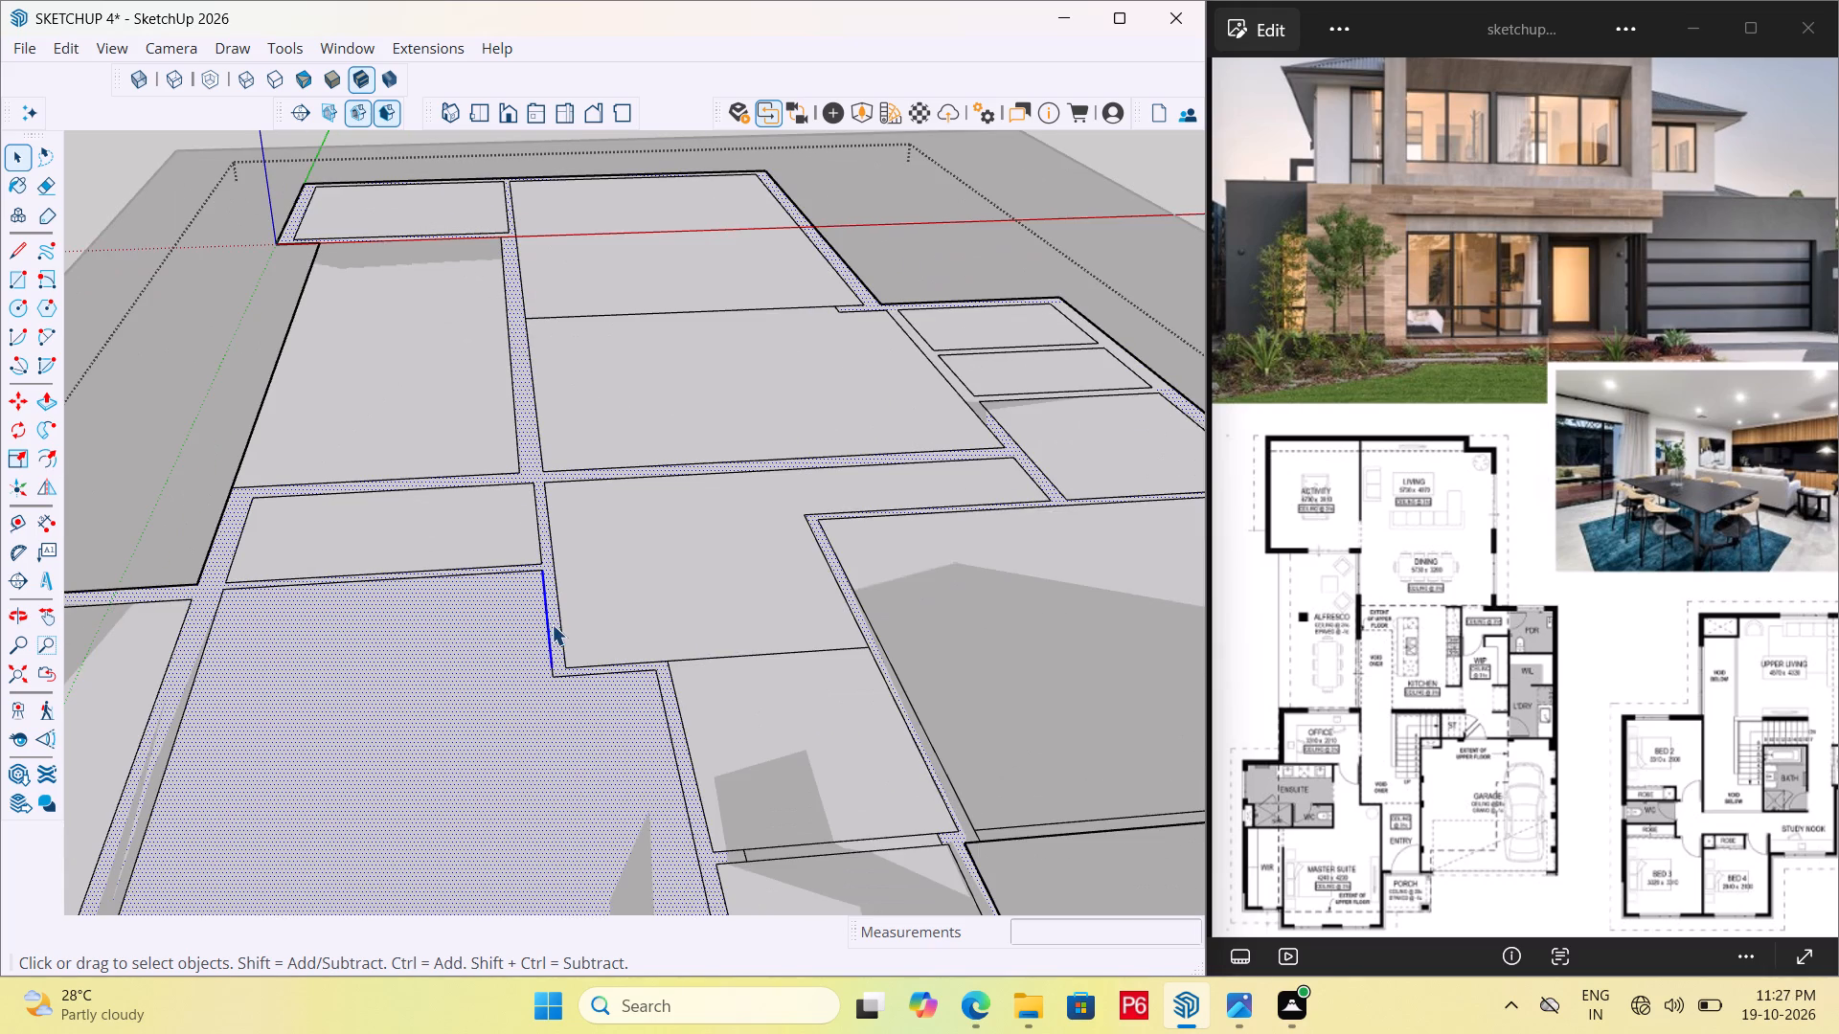
{"action": "left_click", "coordinate": [556, 621]}
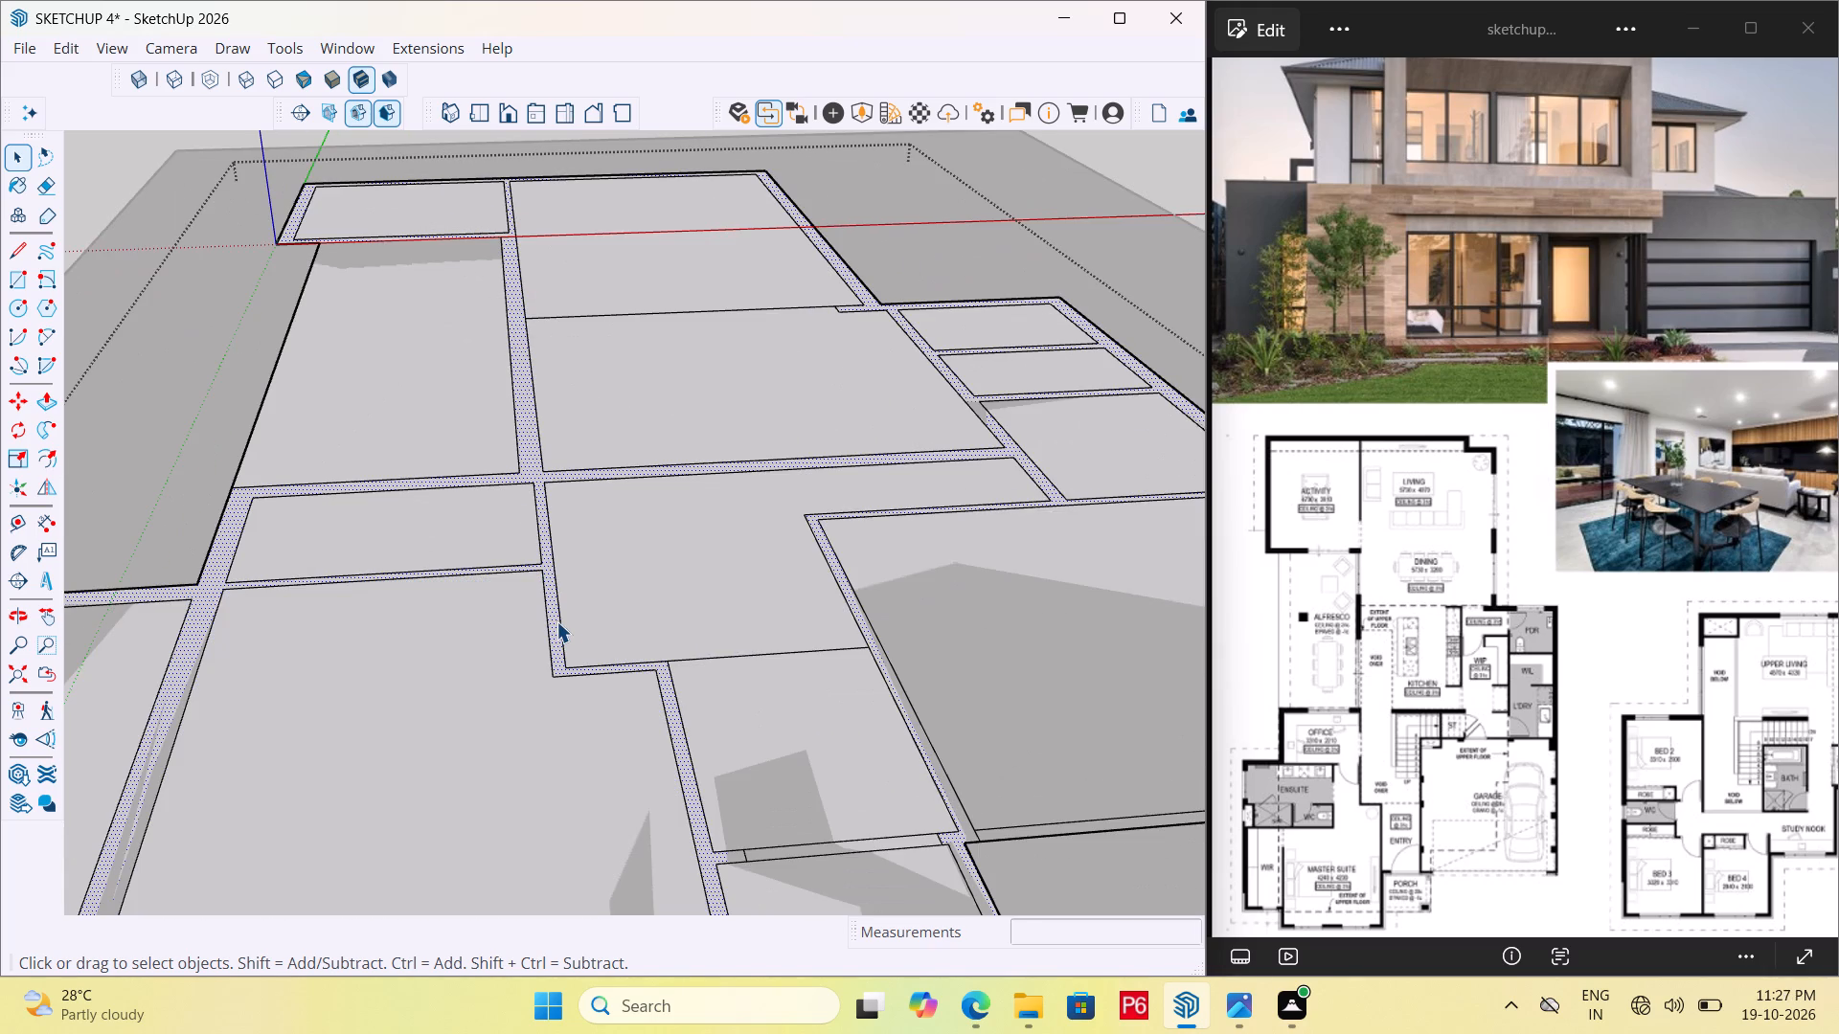
{"action": "key", "text": "p"}
{"action": "left_click", "coordinate": [556, 621]}
{"action": "left_click", "coordinate": [554, 623]}
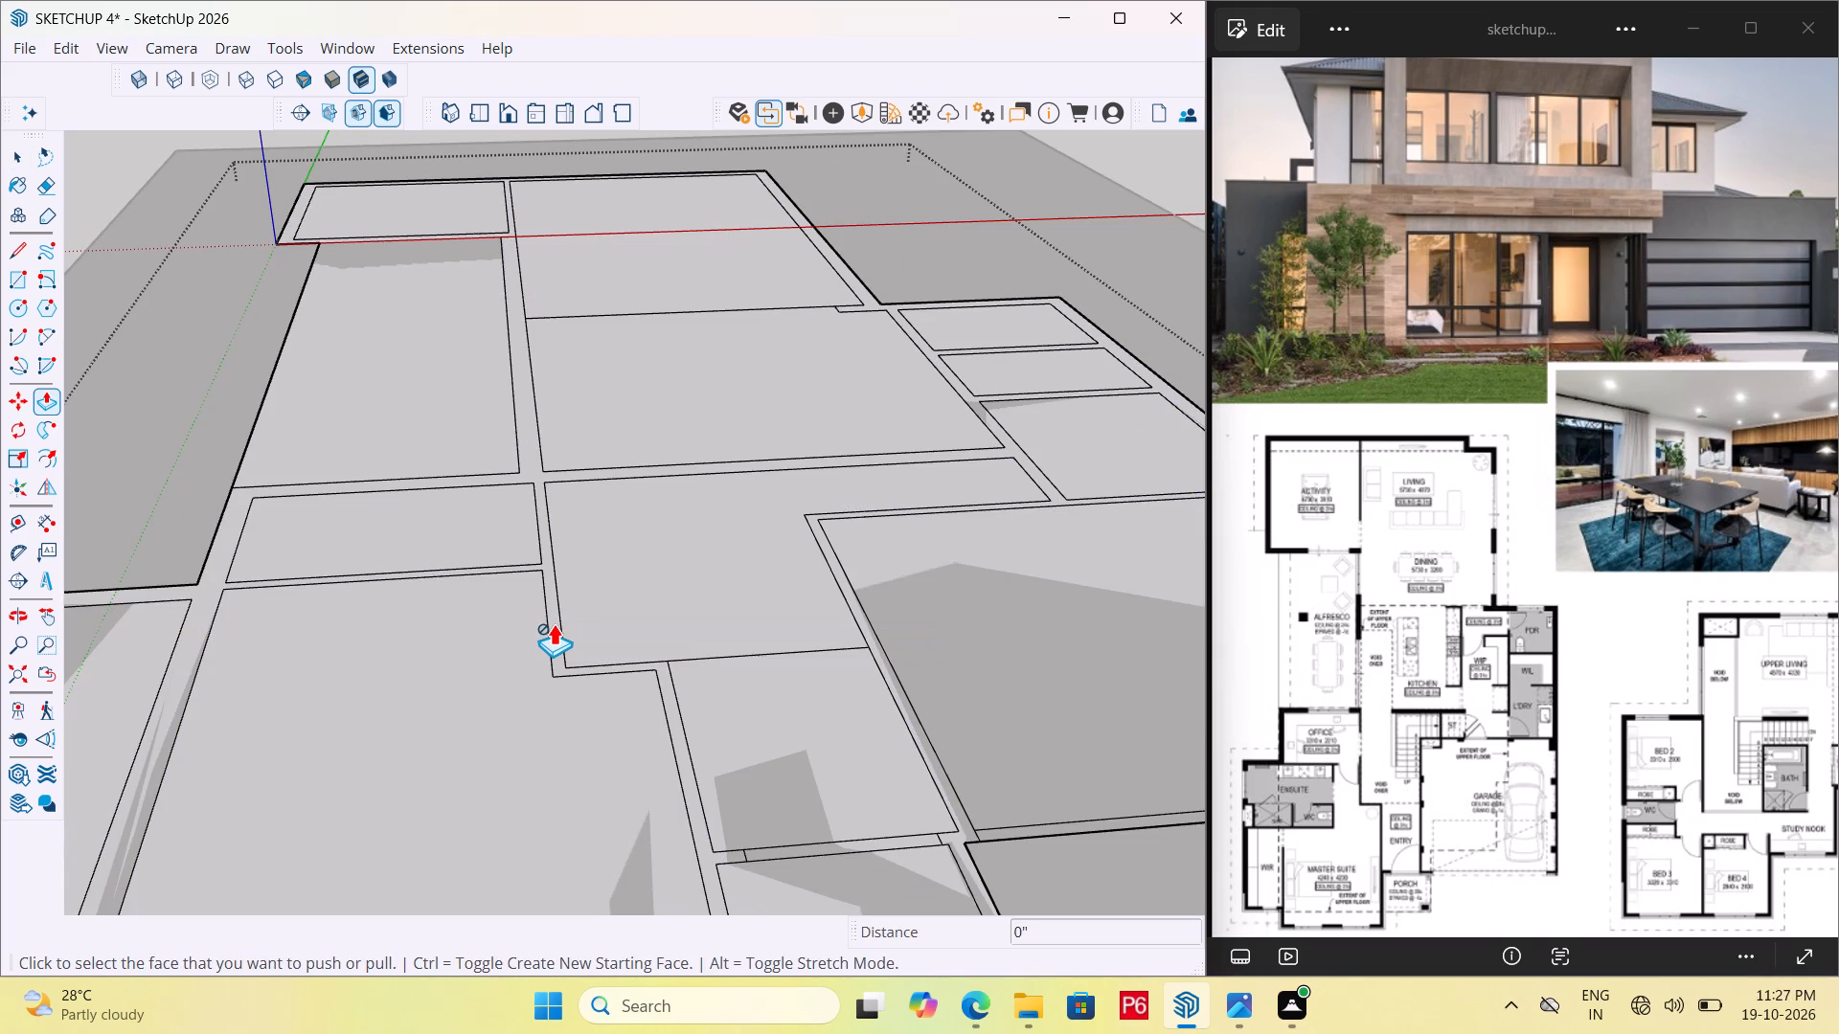
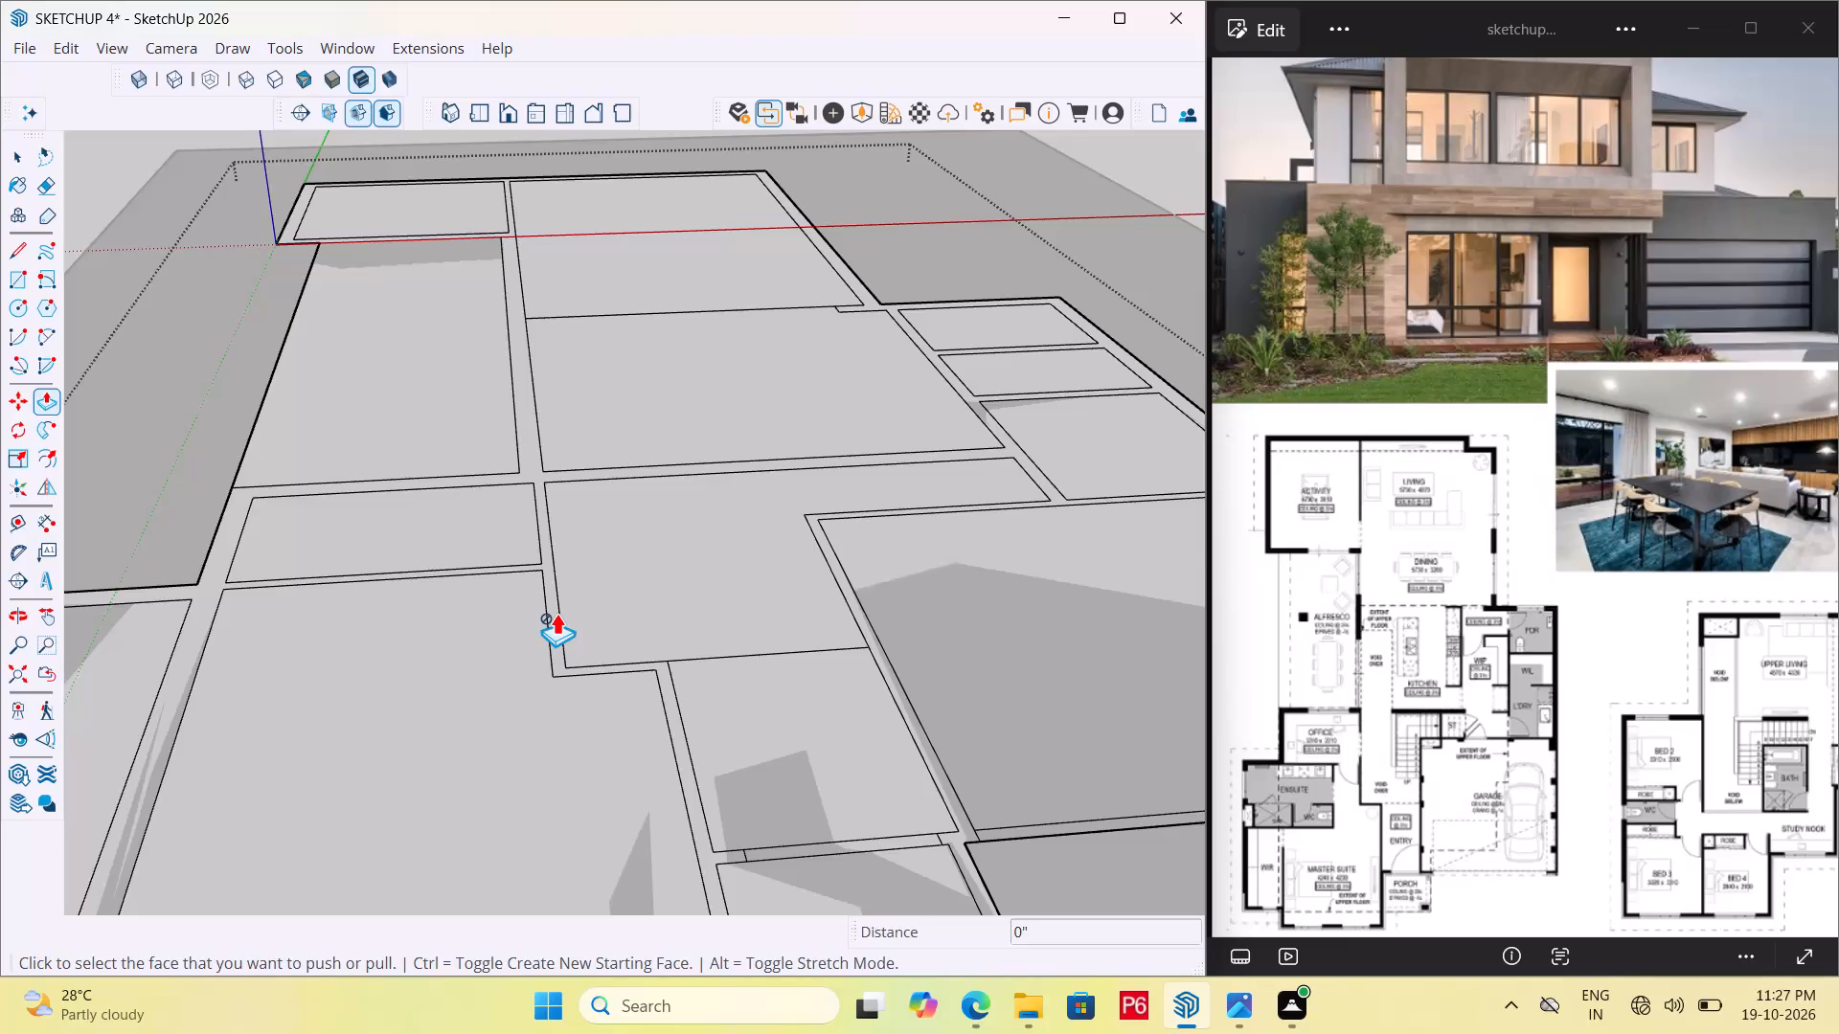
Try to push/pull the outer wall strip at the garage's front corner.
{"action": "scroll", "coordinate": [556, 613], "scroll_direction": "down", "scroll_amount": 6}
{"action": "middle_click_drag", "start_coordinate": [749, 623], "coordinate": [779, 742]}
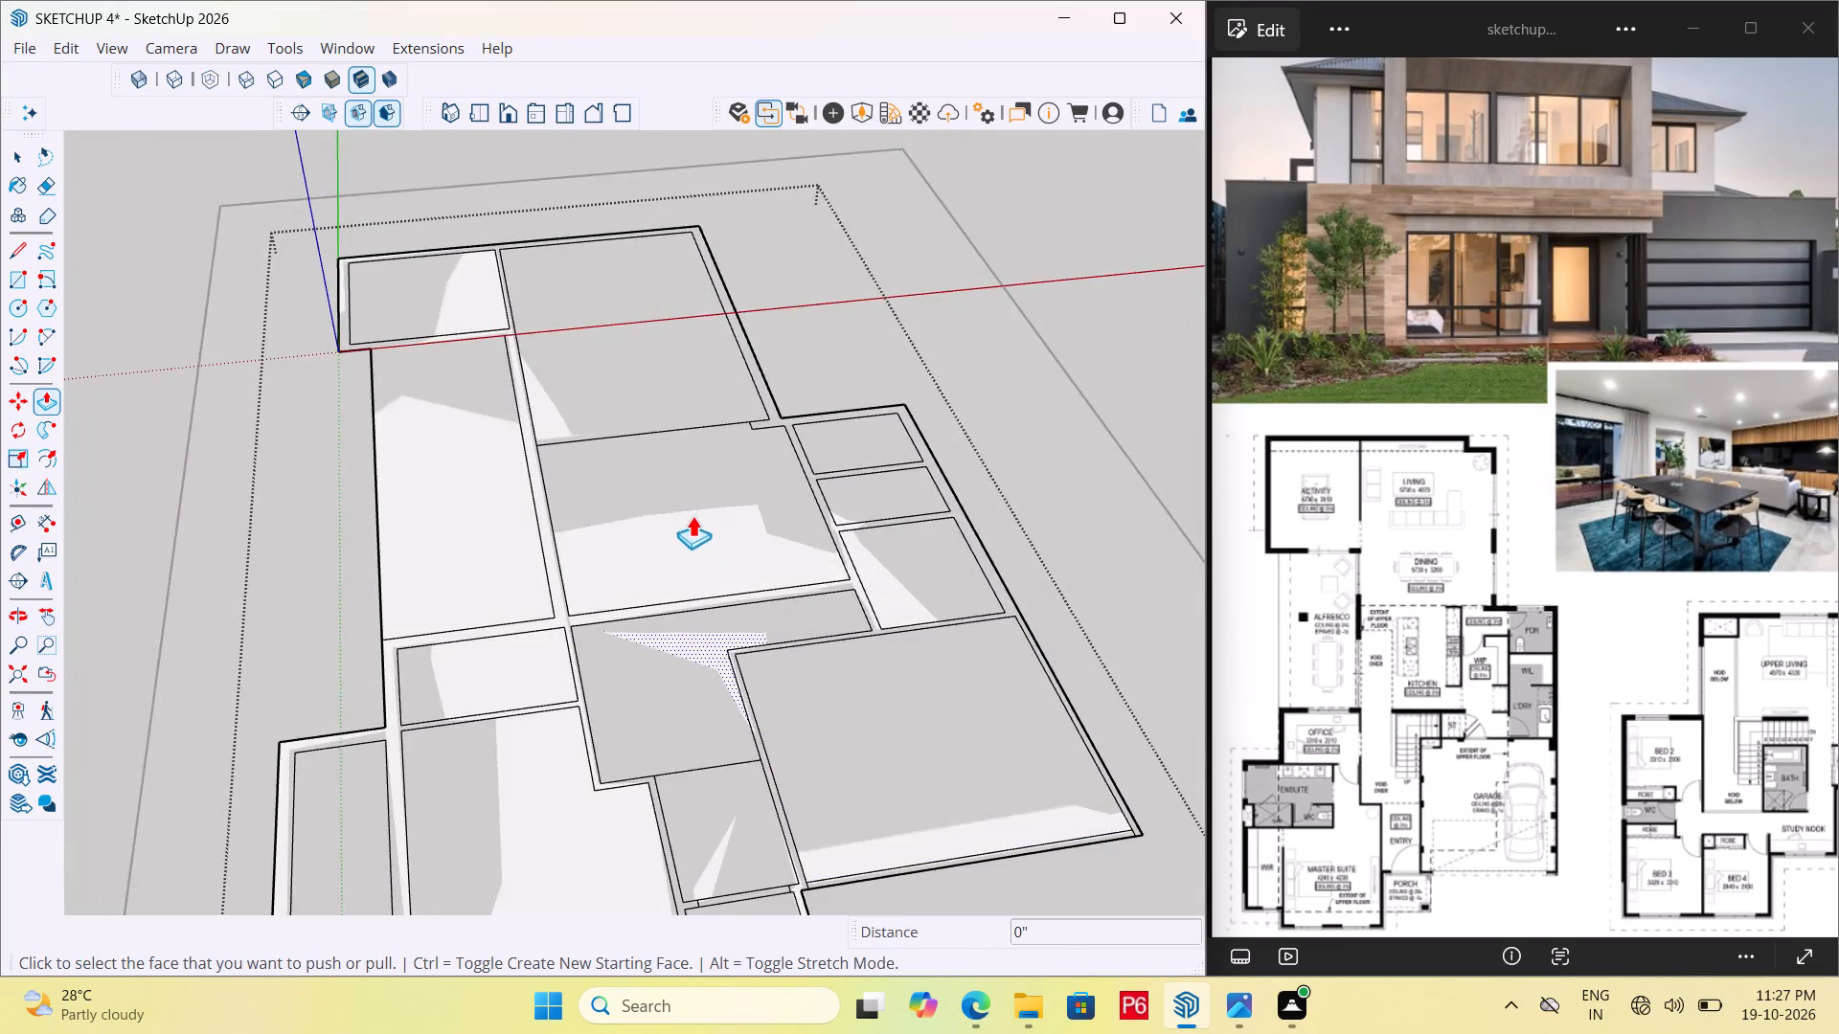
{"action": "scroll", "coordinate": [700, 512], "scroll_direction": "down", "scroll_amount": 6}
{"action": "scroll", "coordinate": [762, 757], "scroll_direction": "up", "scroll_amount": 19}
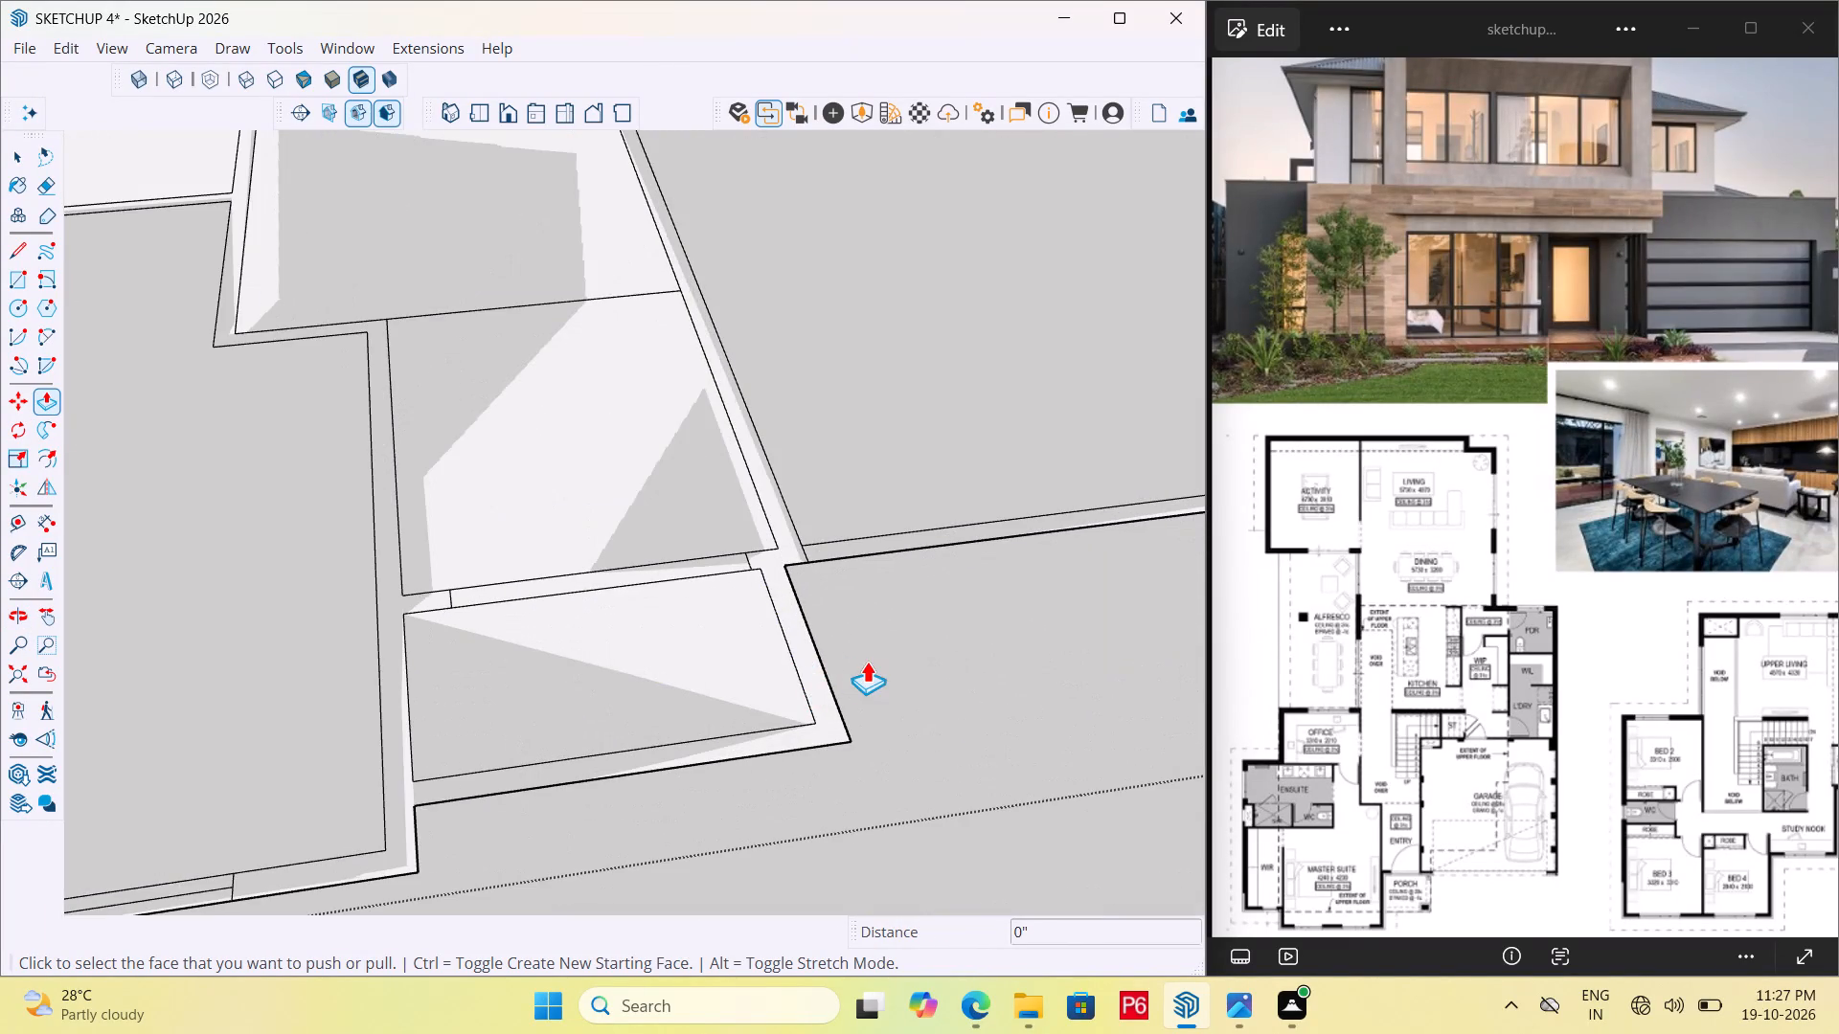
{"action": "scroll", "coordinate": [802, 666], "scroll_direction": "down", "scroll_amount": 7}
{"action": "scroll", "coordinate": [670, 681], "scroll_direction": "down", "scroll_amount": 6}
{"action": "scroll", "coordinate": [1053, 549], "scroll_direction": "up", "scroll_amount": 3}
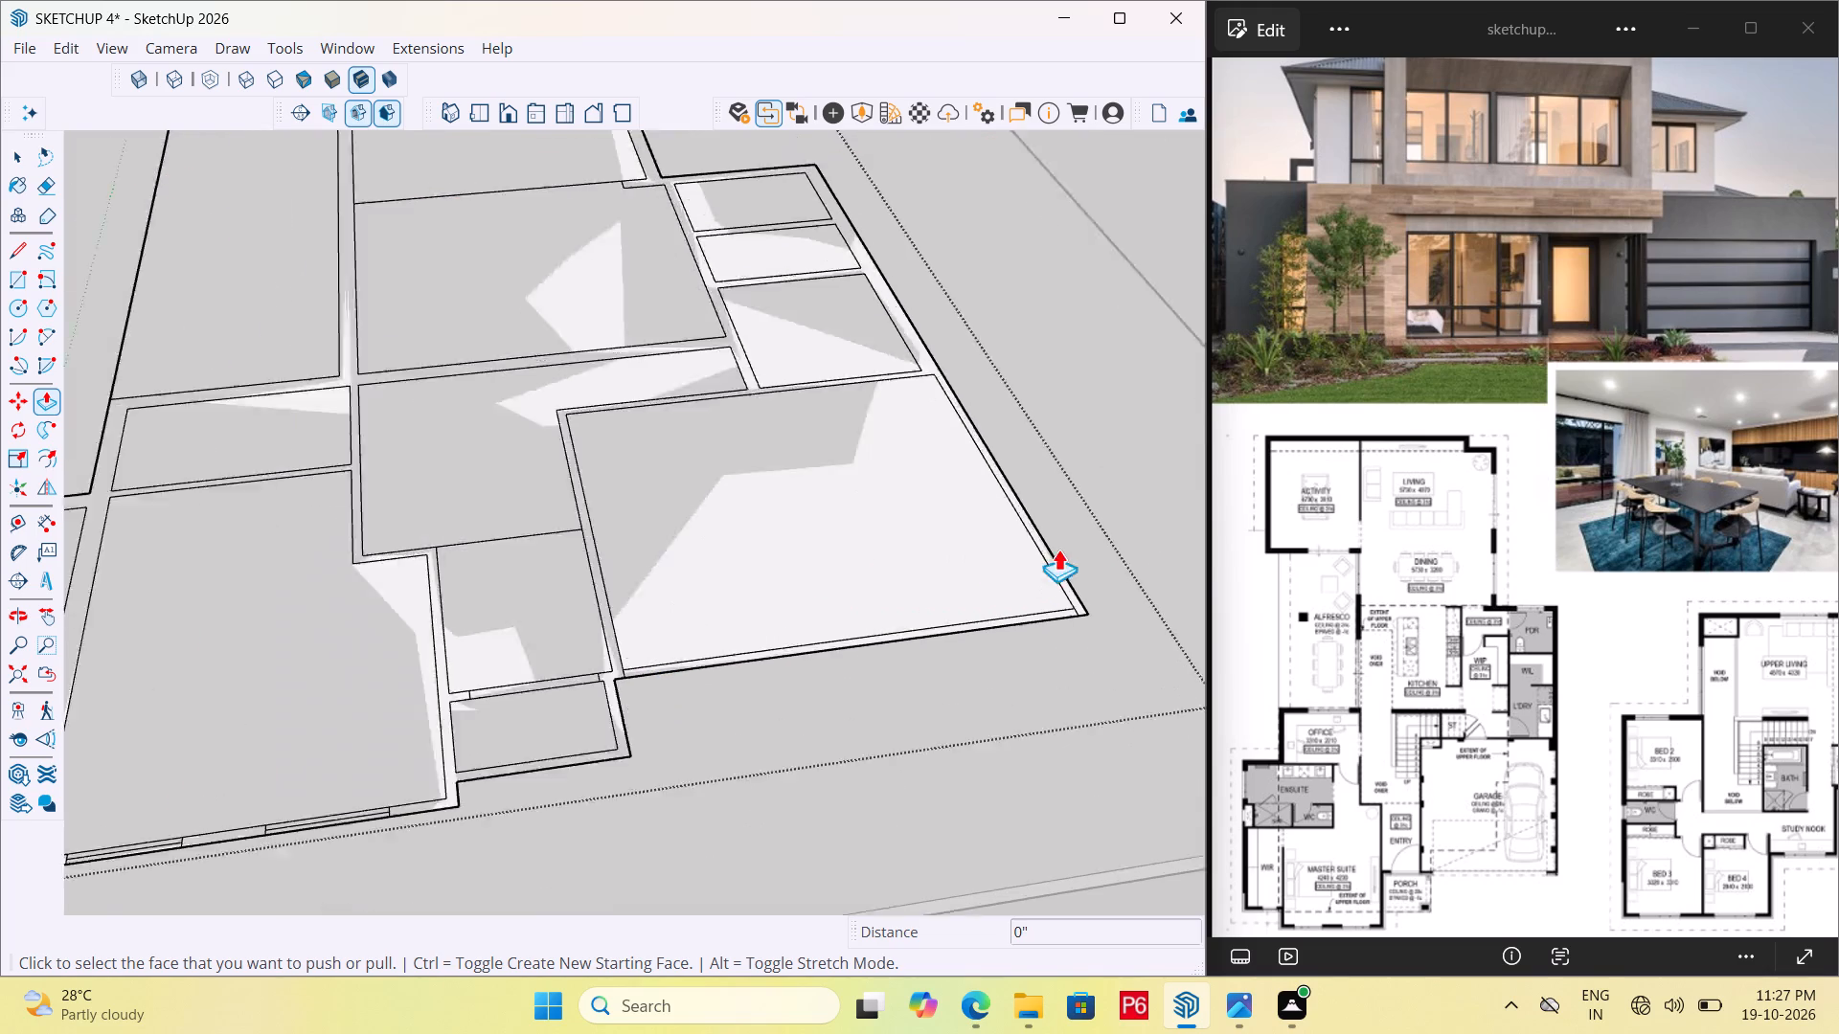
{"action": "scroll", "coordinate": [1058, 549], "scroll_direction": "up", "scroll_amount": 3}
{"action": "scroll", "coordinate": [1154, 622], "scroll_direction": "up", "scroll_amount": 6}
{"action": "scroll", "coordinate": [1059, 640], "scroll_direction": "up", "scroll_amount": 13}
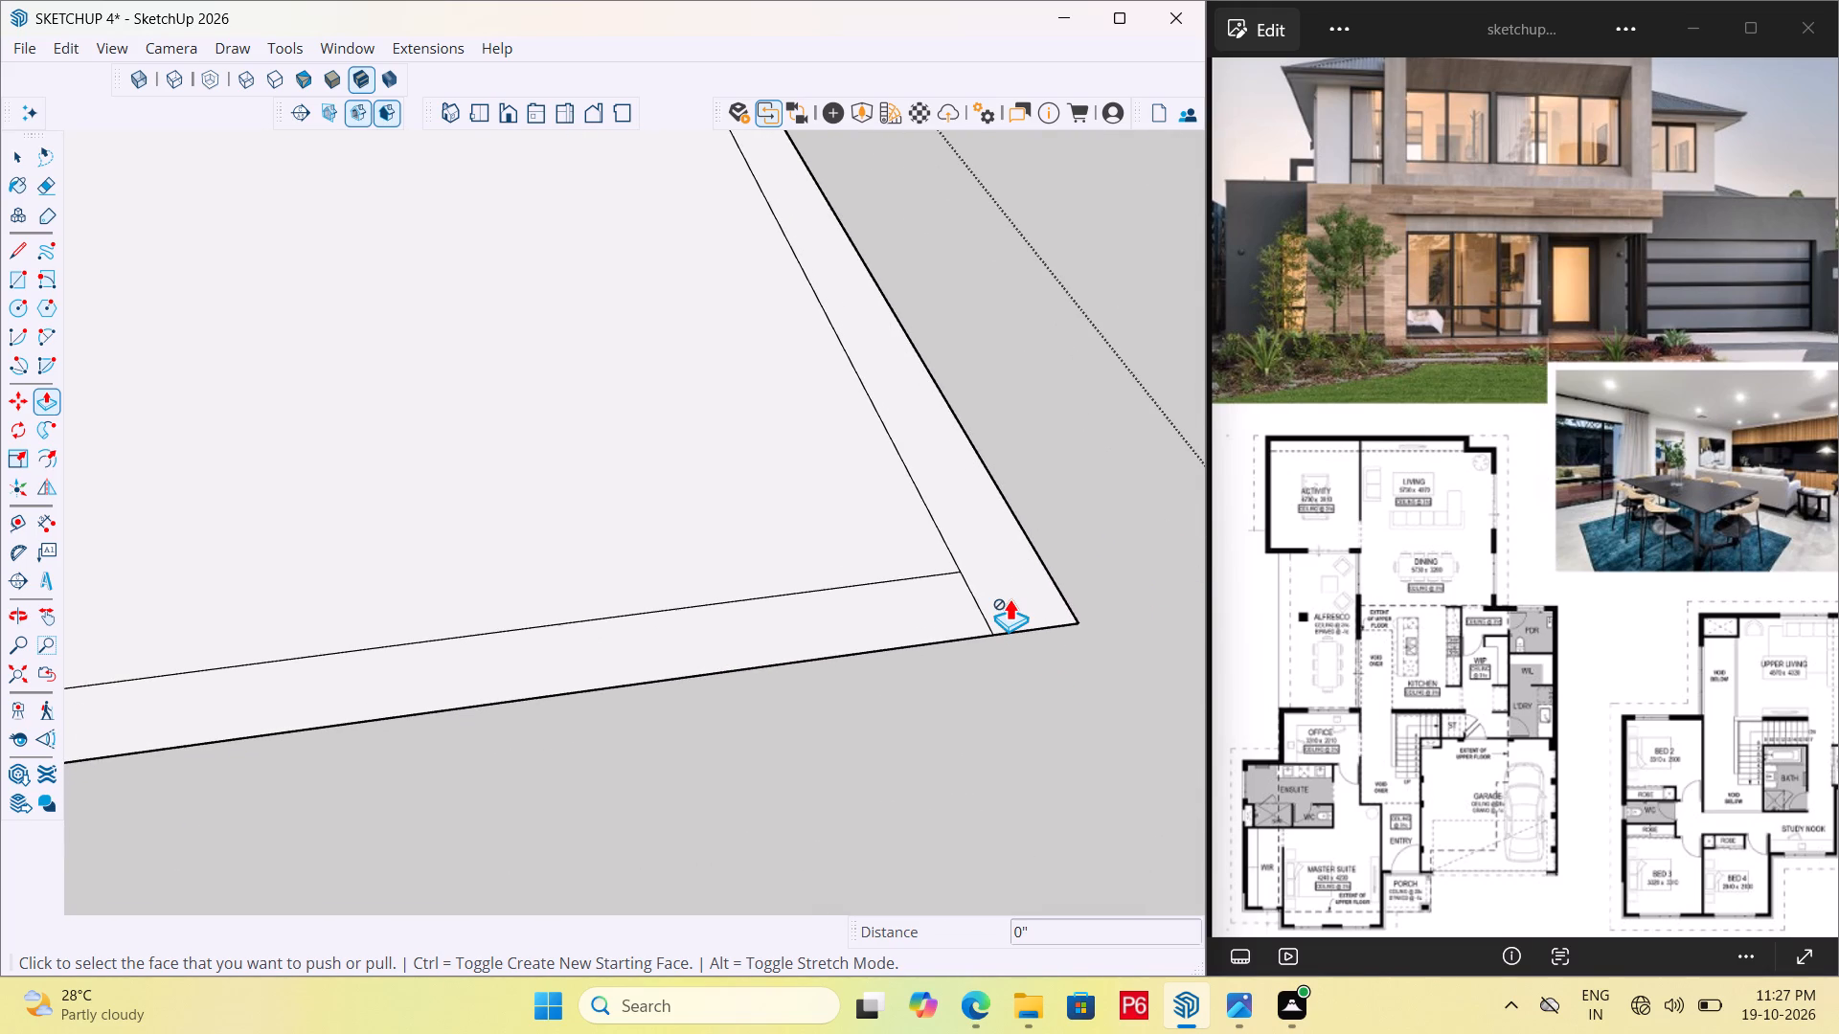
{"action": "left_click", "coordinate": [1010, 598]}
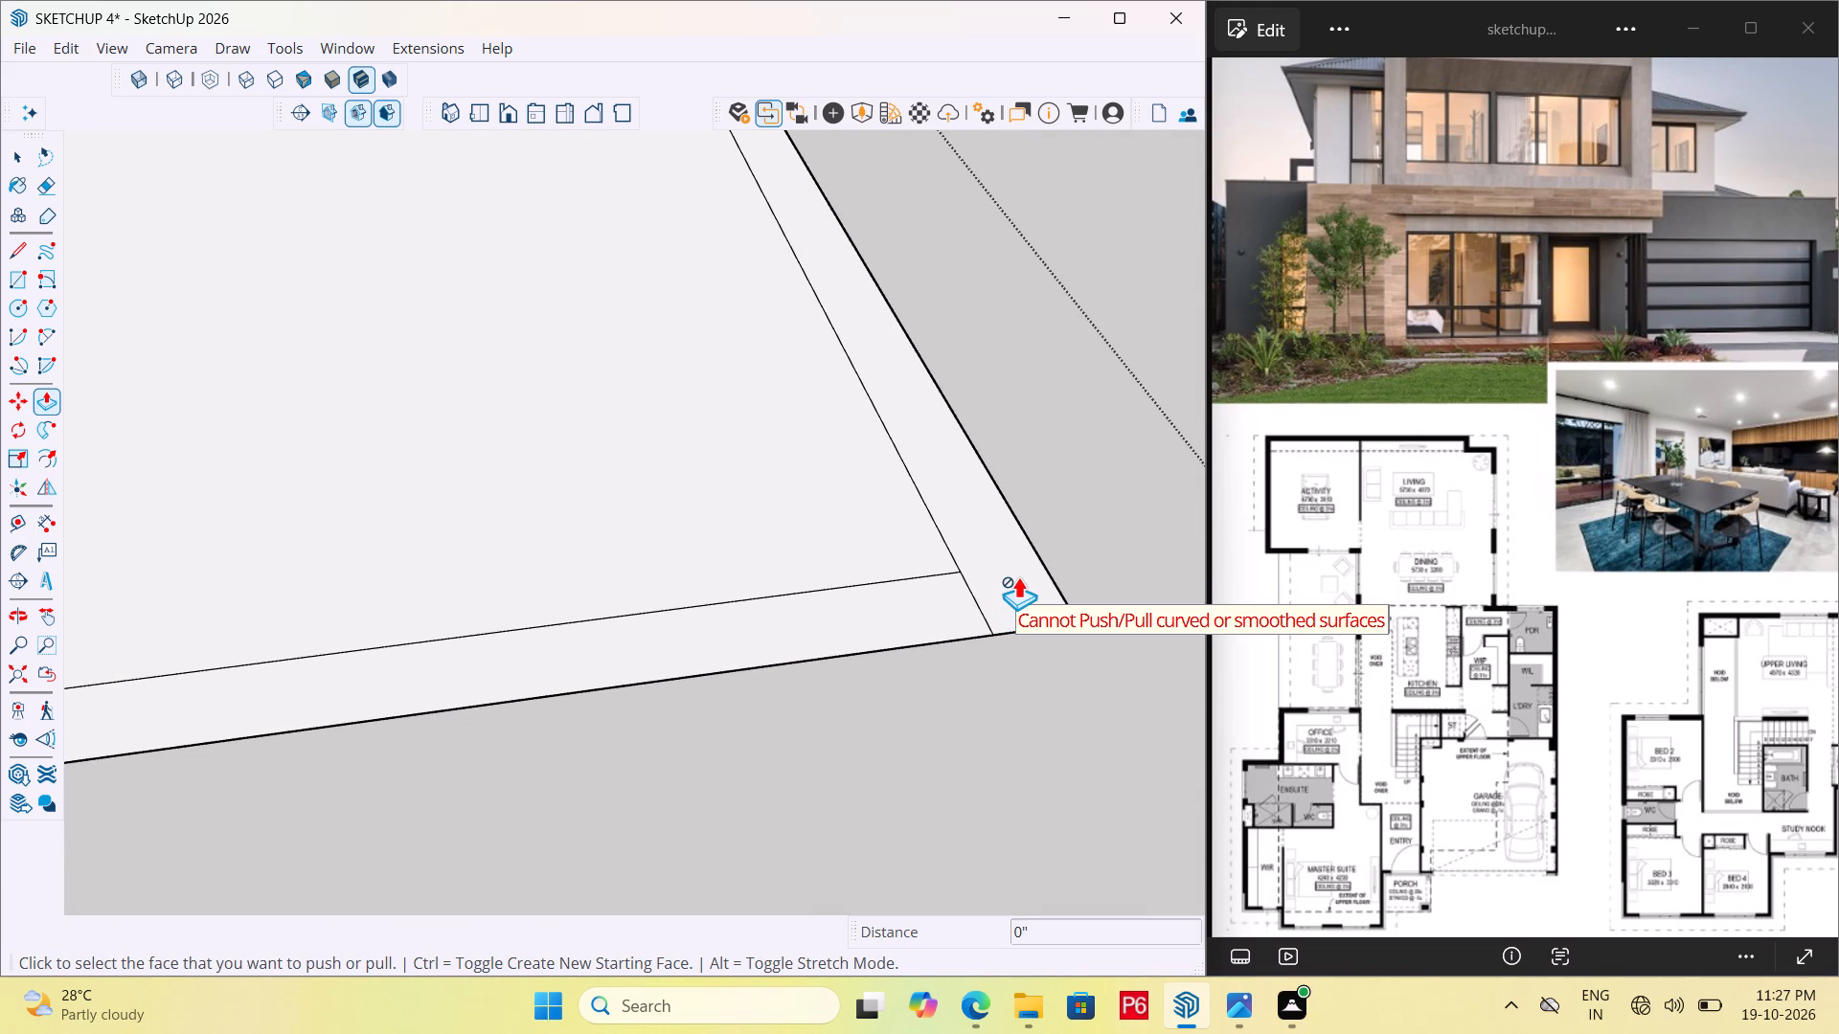
Trace the narrow ensuite wing's outer wall edges with lines, about 14' 2 11/16" along the side and 4' 11 5/8" across its back.
{"action": "scroll", "coordinate": [989, 653], "scroll_direction": "down", "scroll_amount": 20}
{"action": "scroll", "coordinate": [1030, 624], "scroll_direction": "down", "scroll_amount": 2}
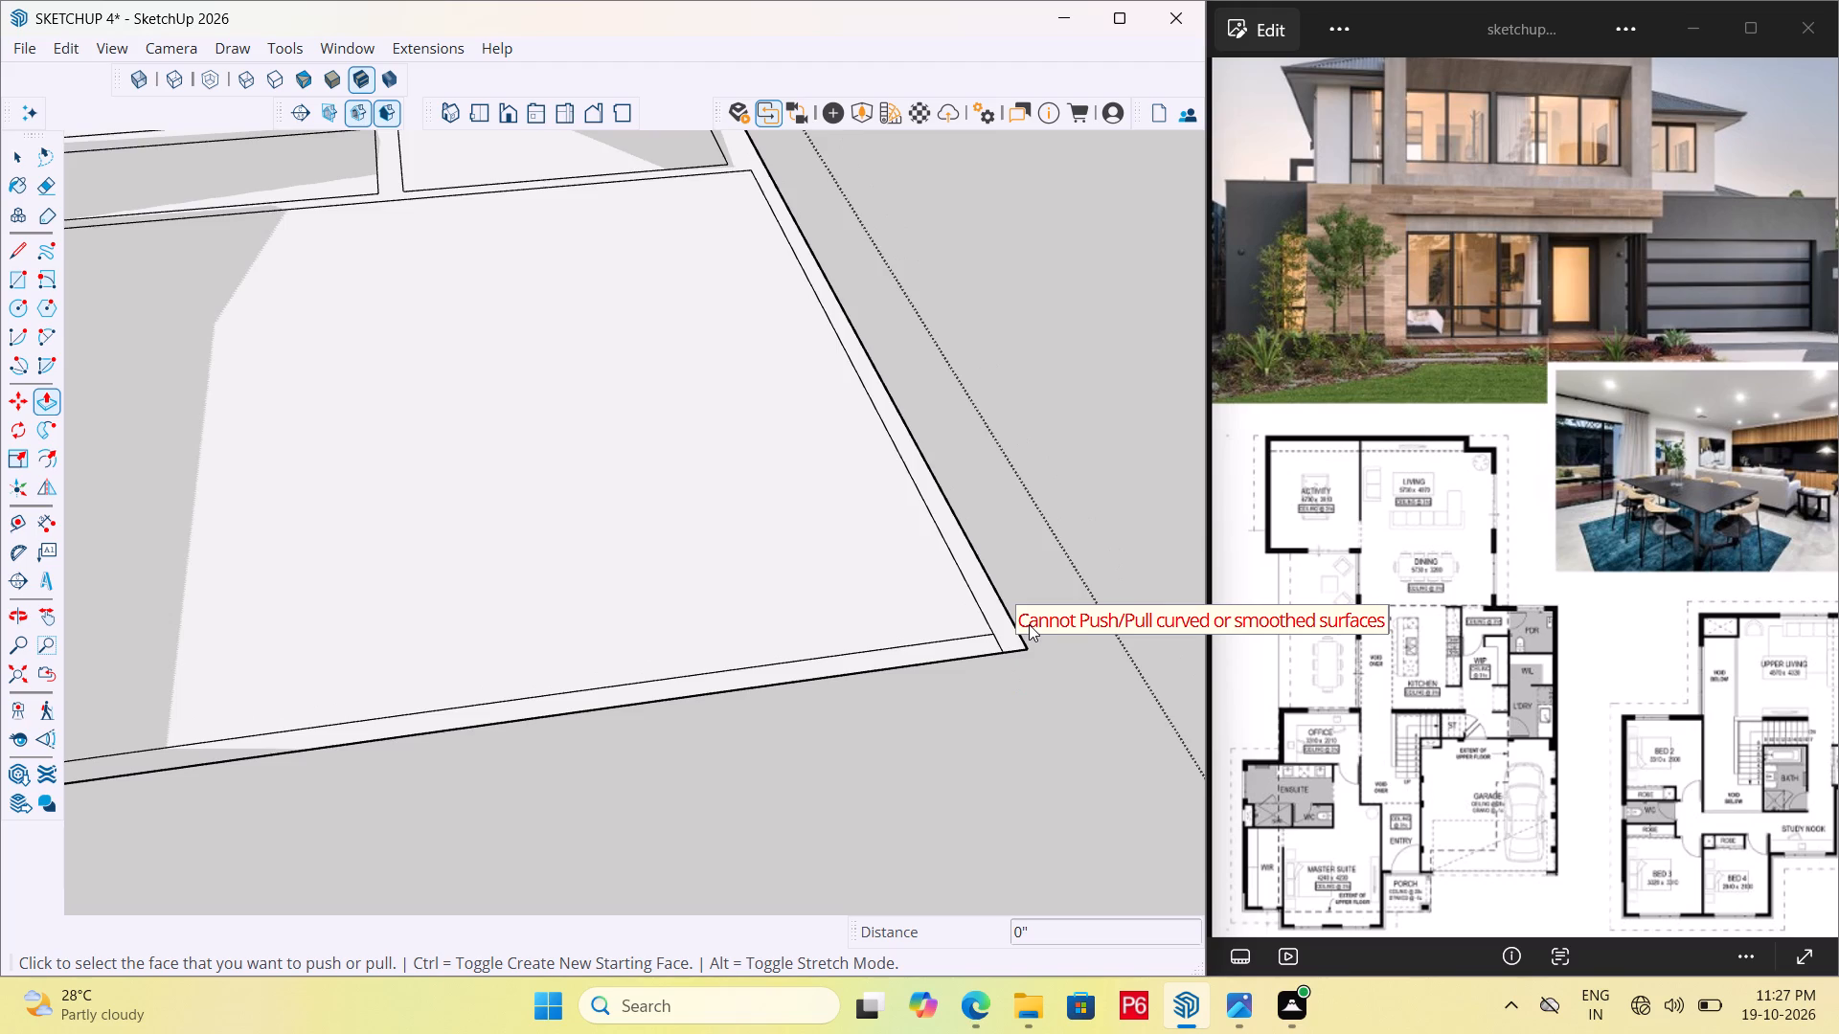
{"action": "scroll", "coordinate": [1029, 624], "scroll_direction": "down", "scroll_amount": 4}
{"action": "scroll", "coordinate": [897, 595], "scroll_direction": "down", "scroll_amount": 13}
{"action": "middle_click_drag", "start_coordinate": [632, 621], "coordinate": [624, 731]}
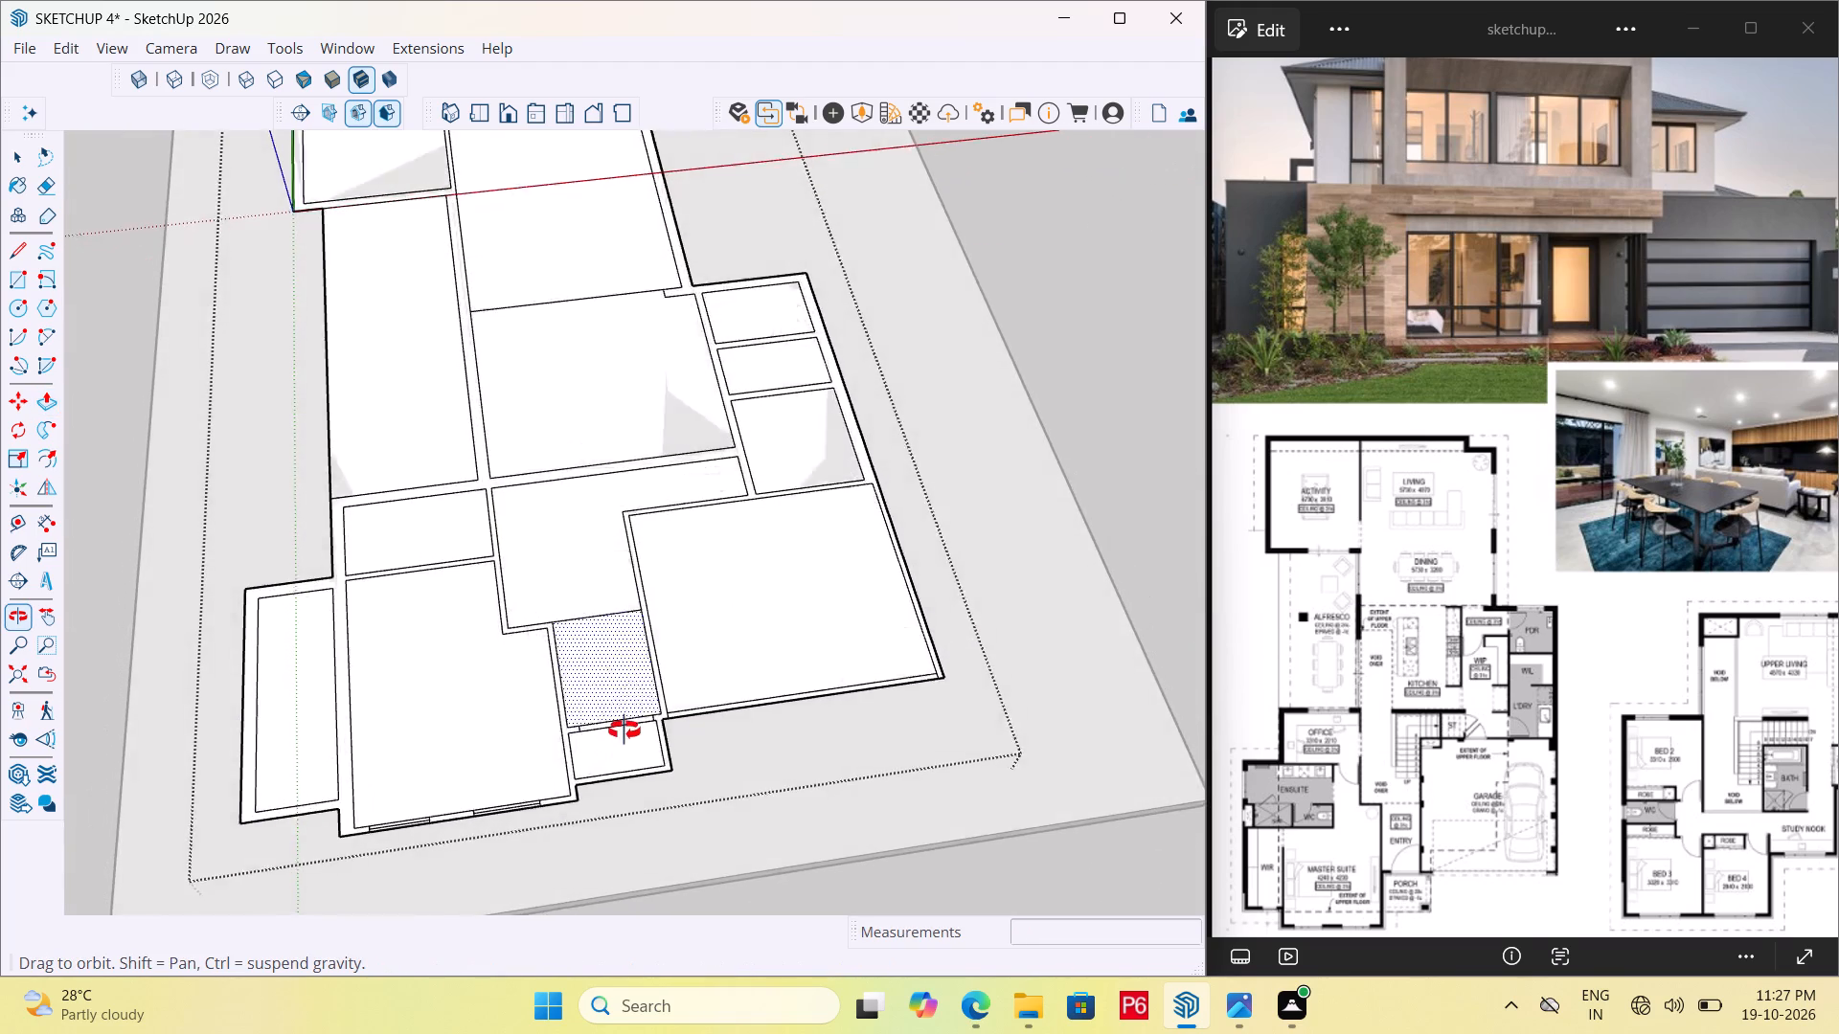
{"action": "middle_click_drag", "start_coordinate": [624, 731], "coordinate": [572, 711]}
{"action": "scroll", "coordinate": [551, 755], "scroll_direction": "down", "scroll_amount": 4}
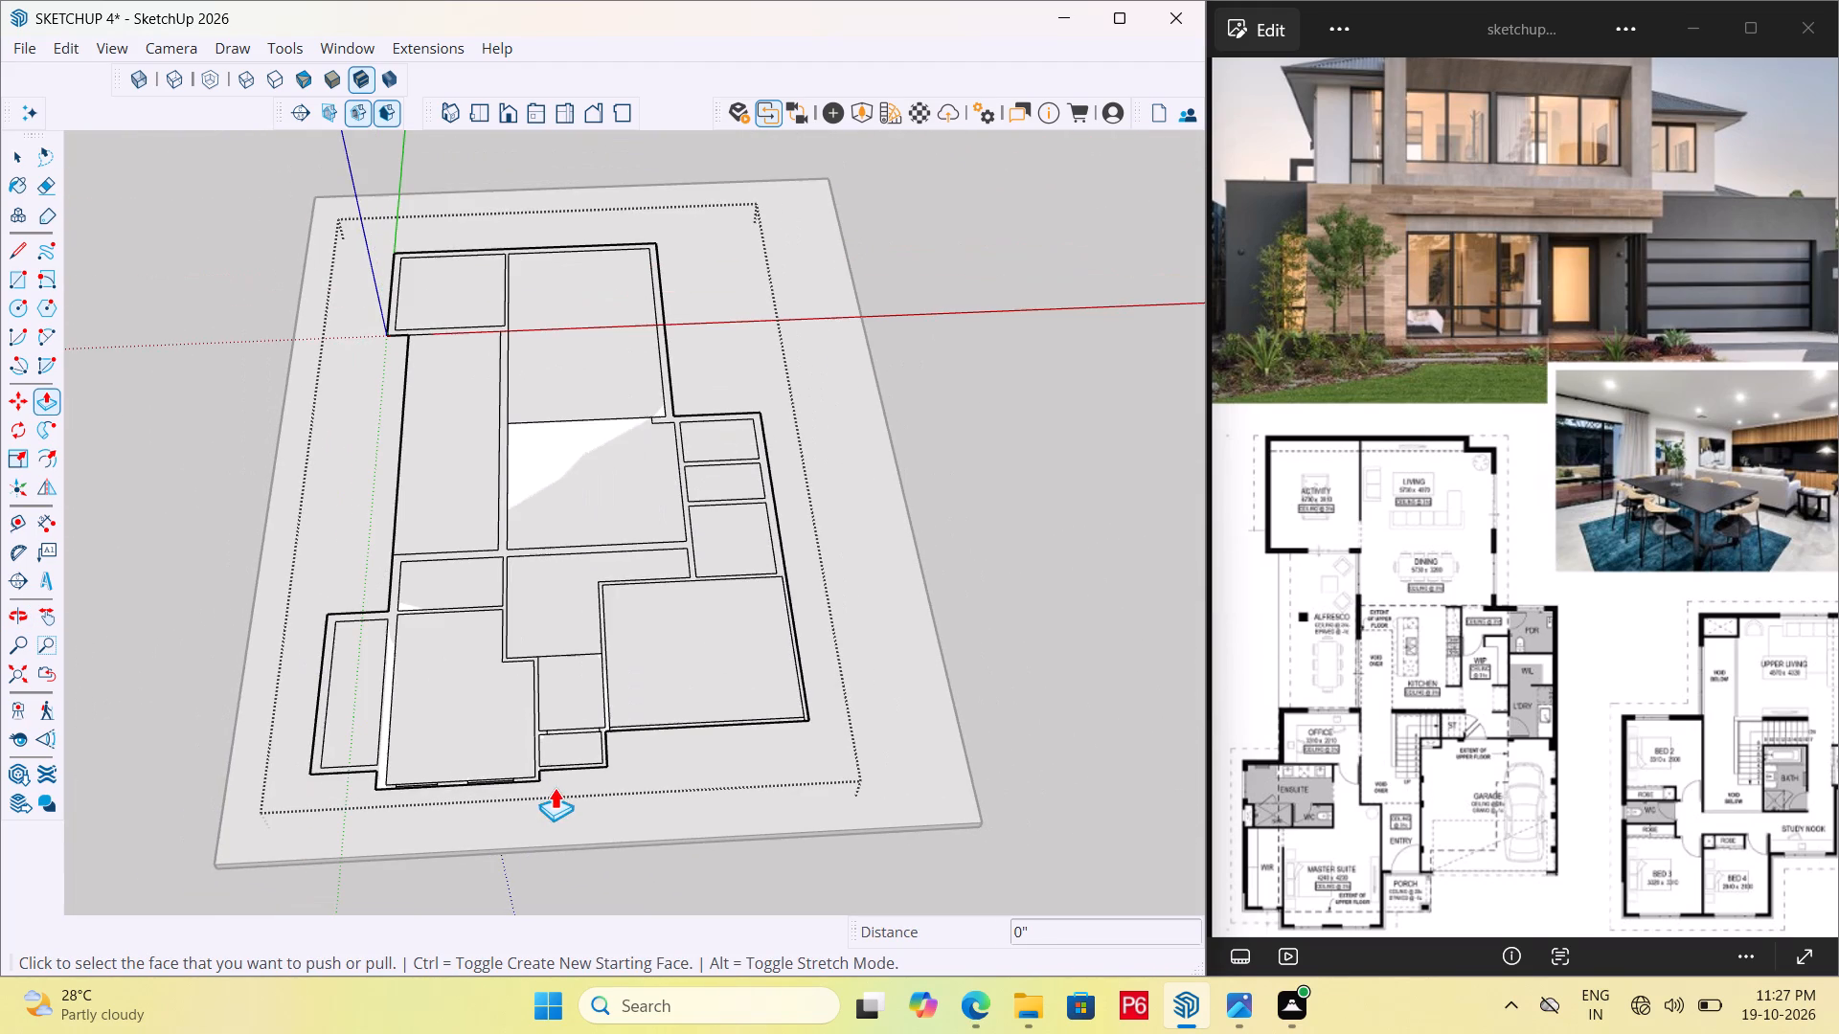
{"action": "scroll", "coordinate": [584, 746], "scroll_direction": "up", "scroll_amount": 4}
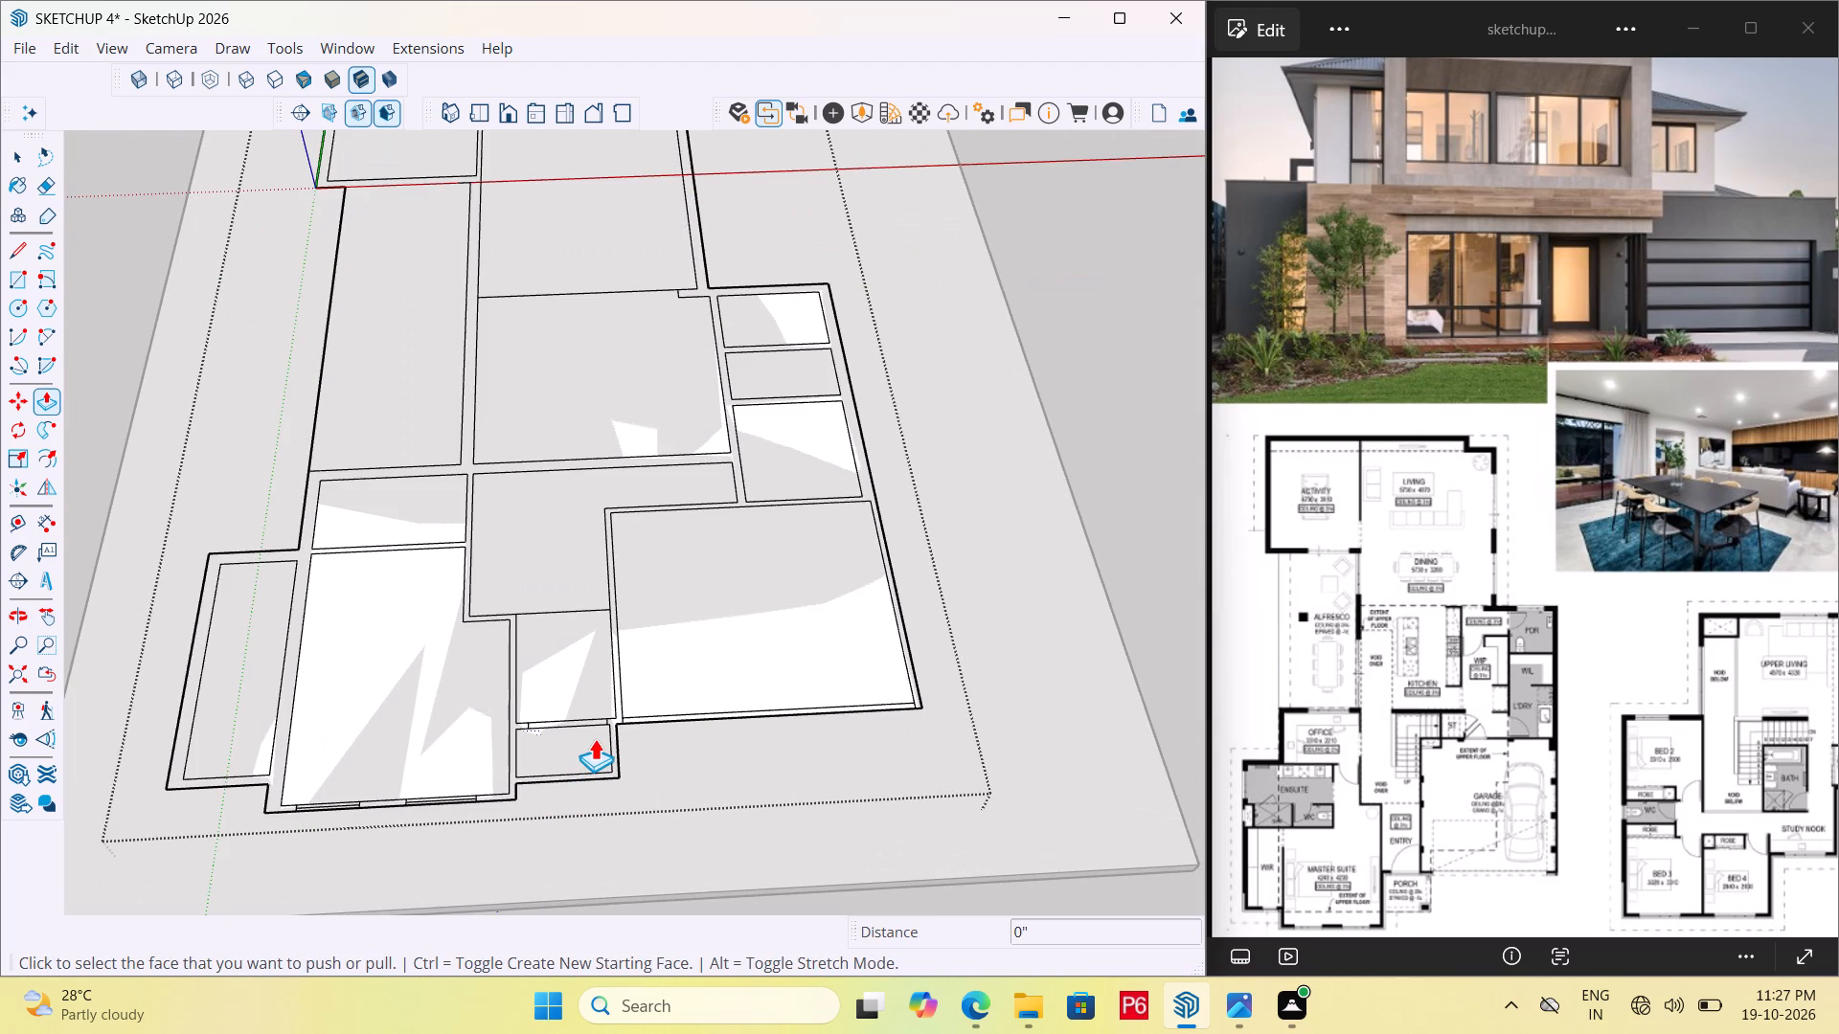
{"action": "key", "text": "l"}
{"action": "scroll", "coordinate": [822, 720], "scroll_direction": "down", "scroll_amount": 3}
{"action": "scroll", "coordinate": [289, 740], "scroll_direction": "up", "scroll_amount": 5}
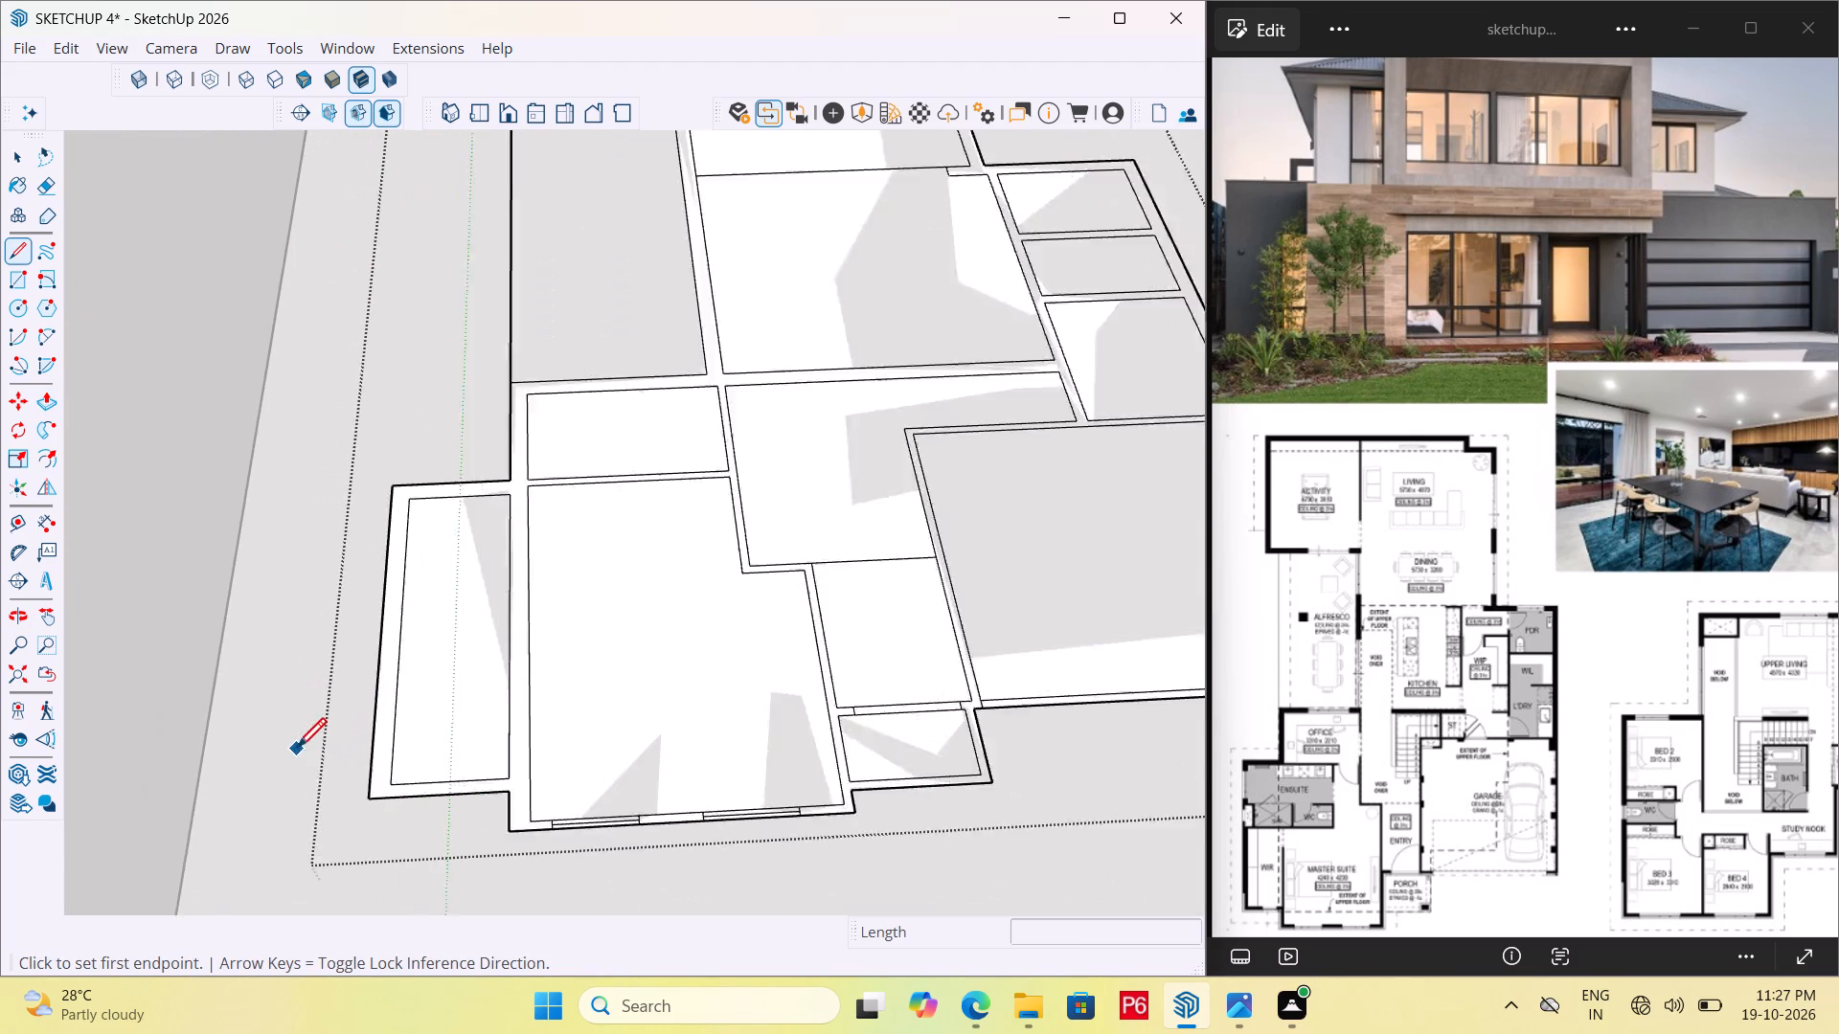
{"action": "scroll", "coordinate": [297, 751], "scroll_direction": "up", "scroll_amount": 4}
{"action": "left_click_drag", "start_coordinate": [381, 807], "coordinate": [387, 788]}
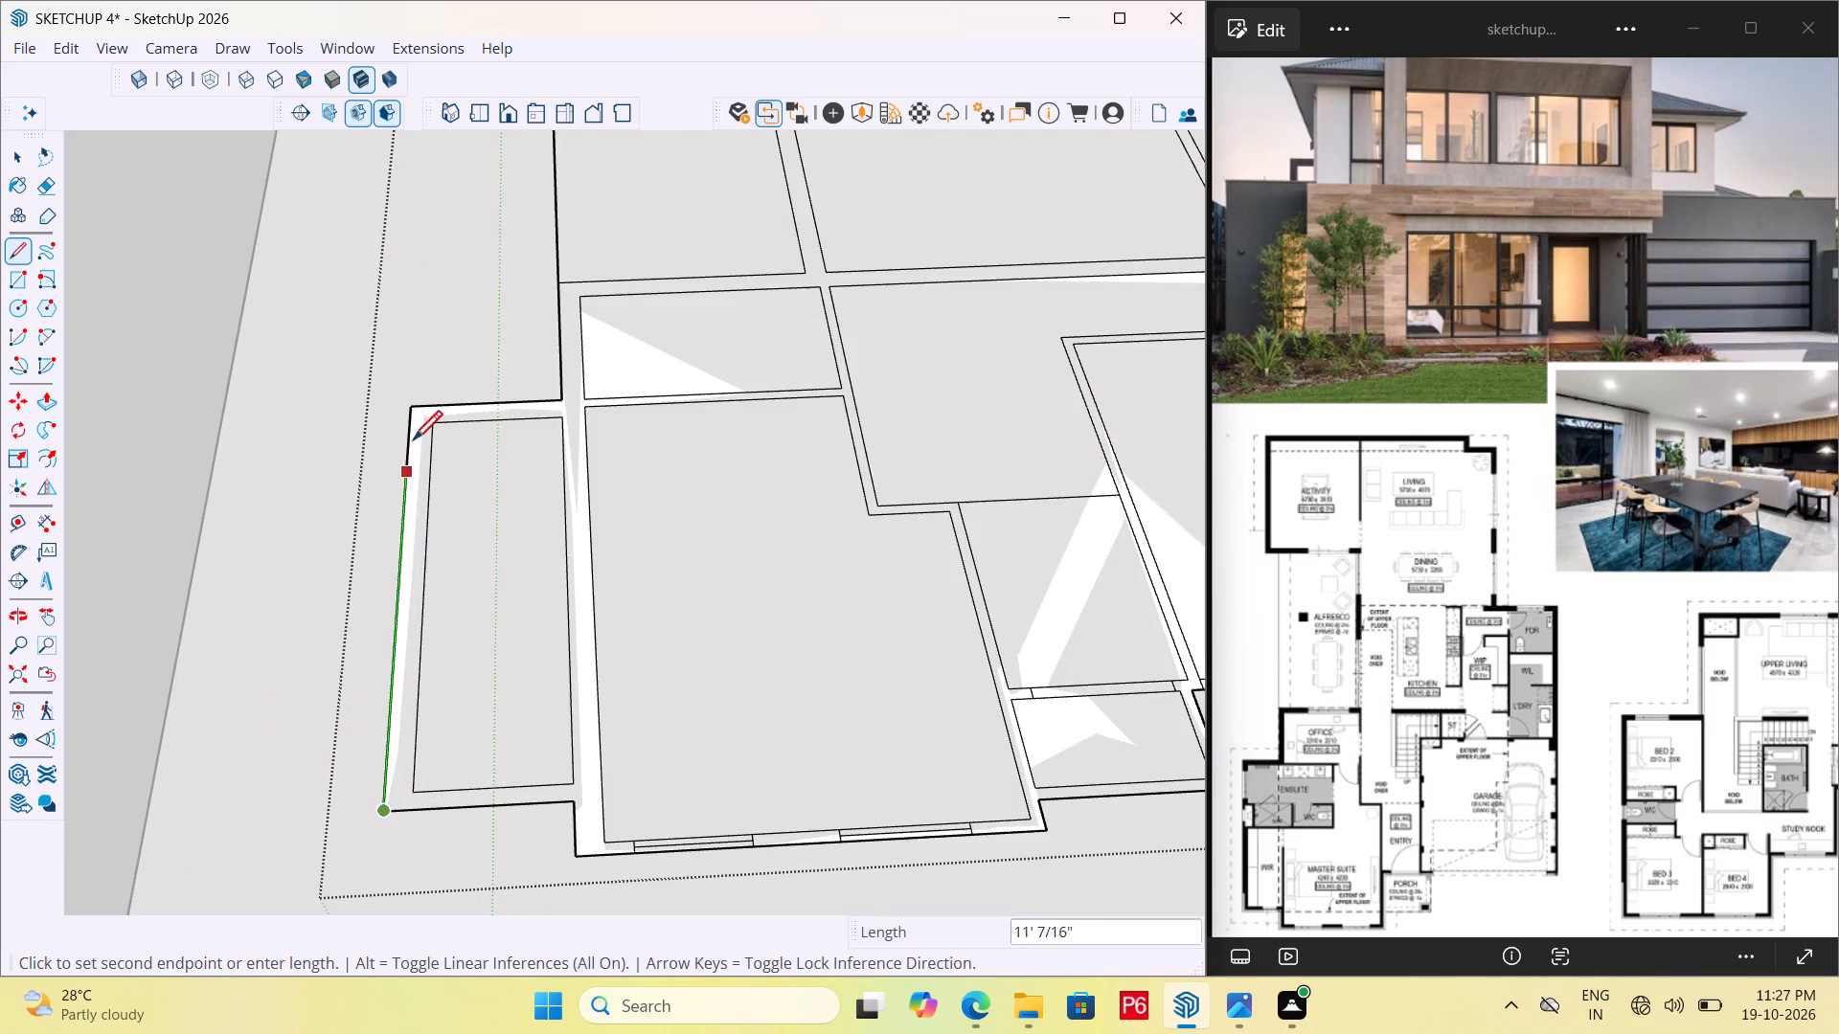
{"action": "left_click", "coordinate": [416, 412]}
{"action": "left_click", "coordinate": [558, 395]}
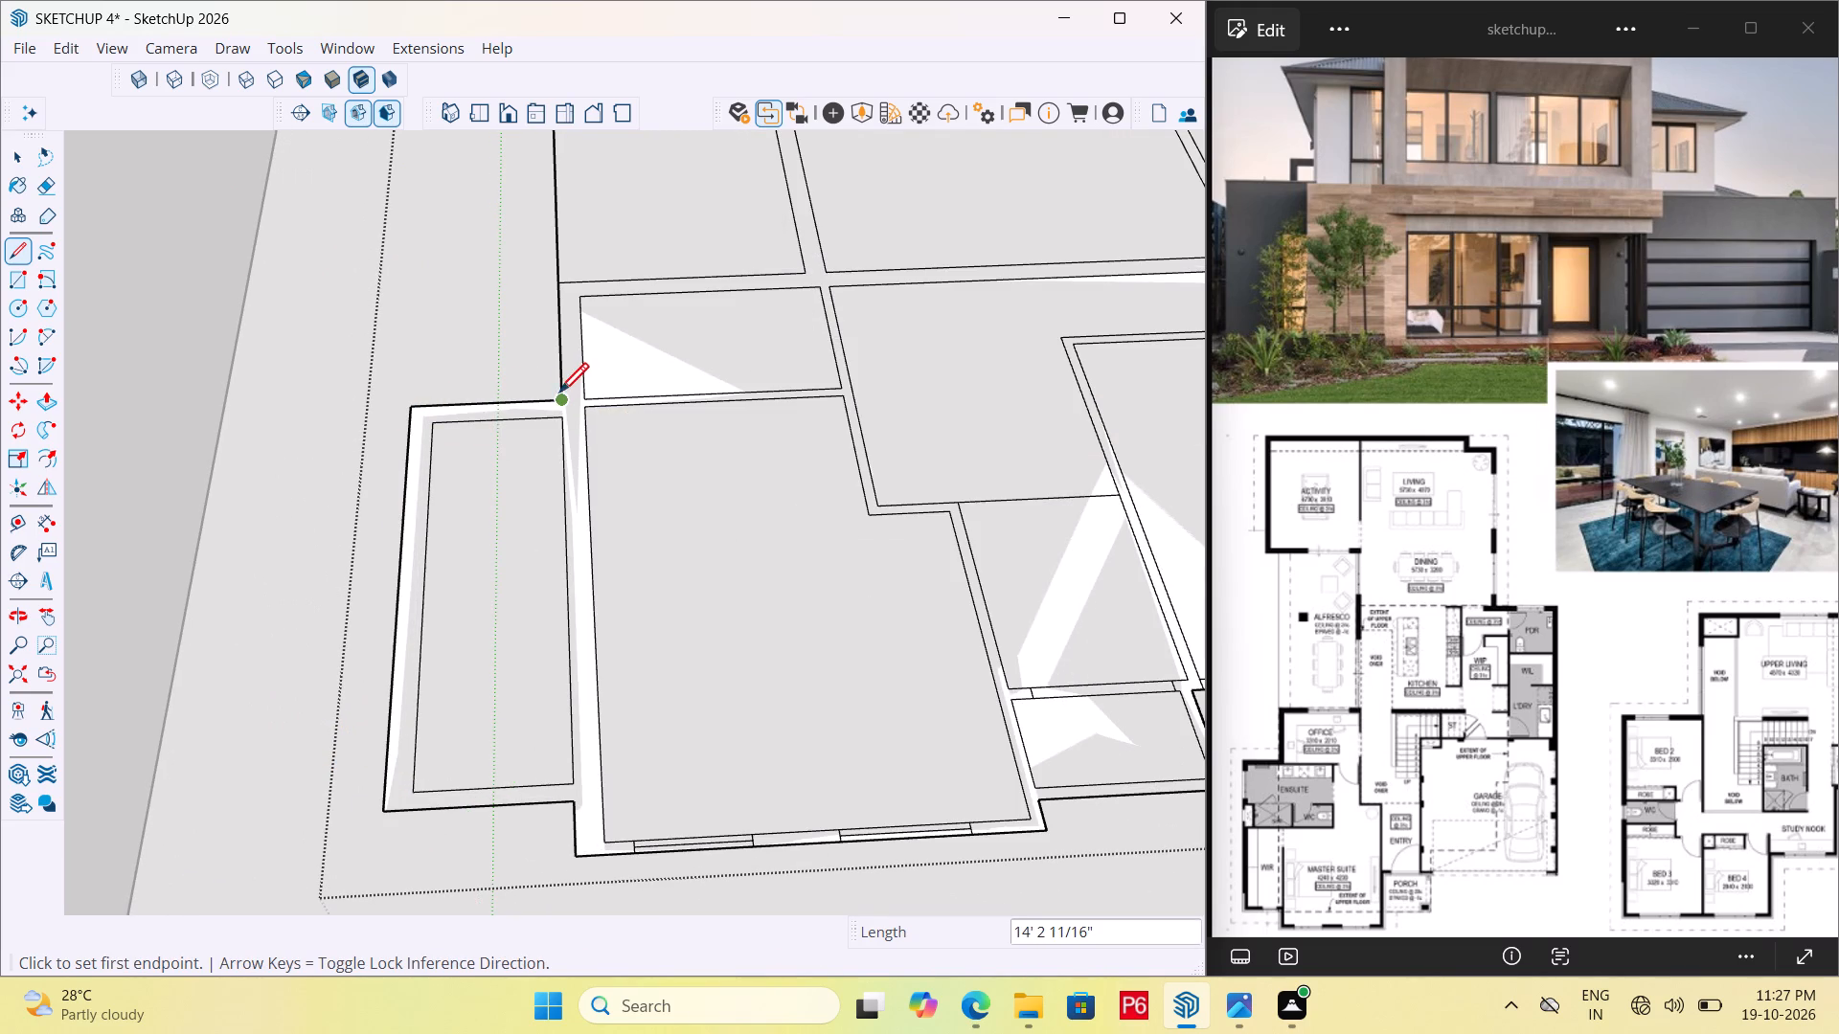
{"action": "left_click", "coordinate": [417, 410]}
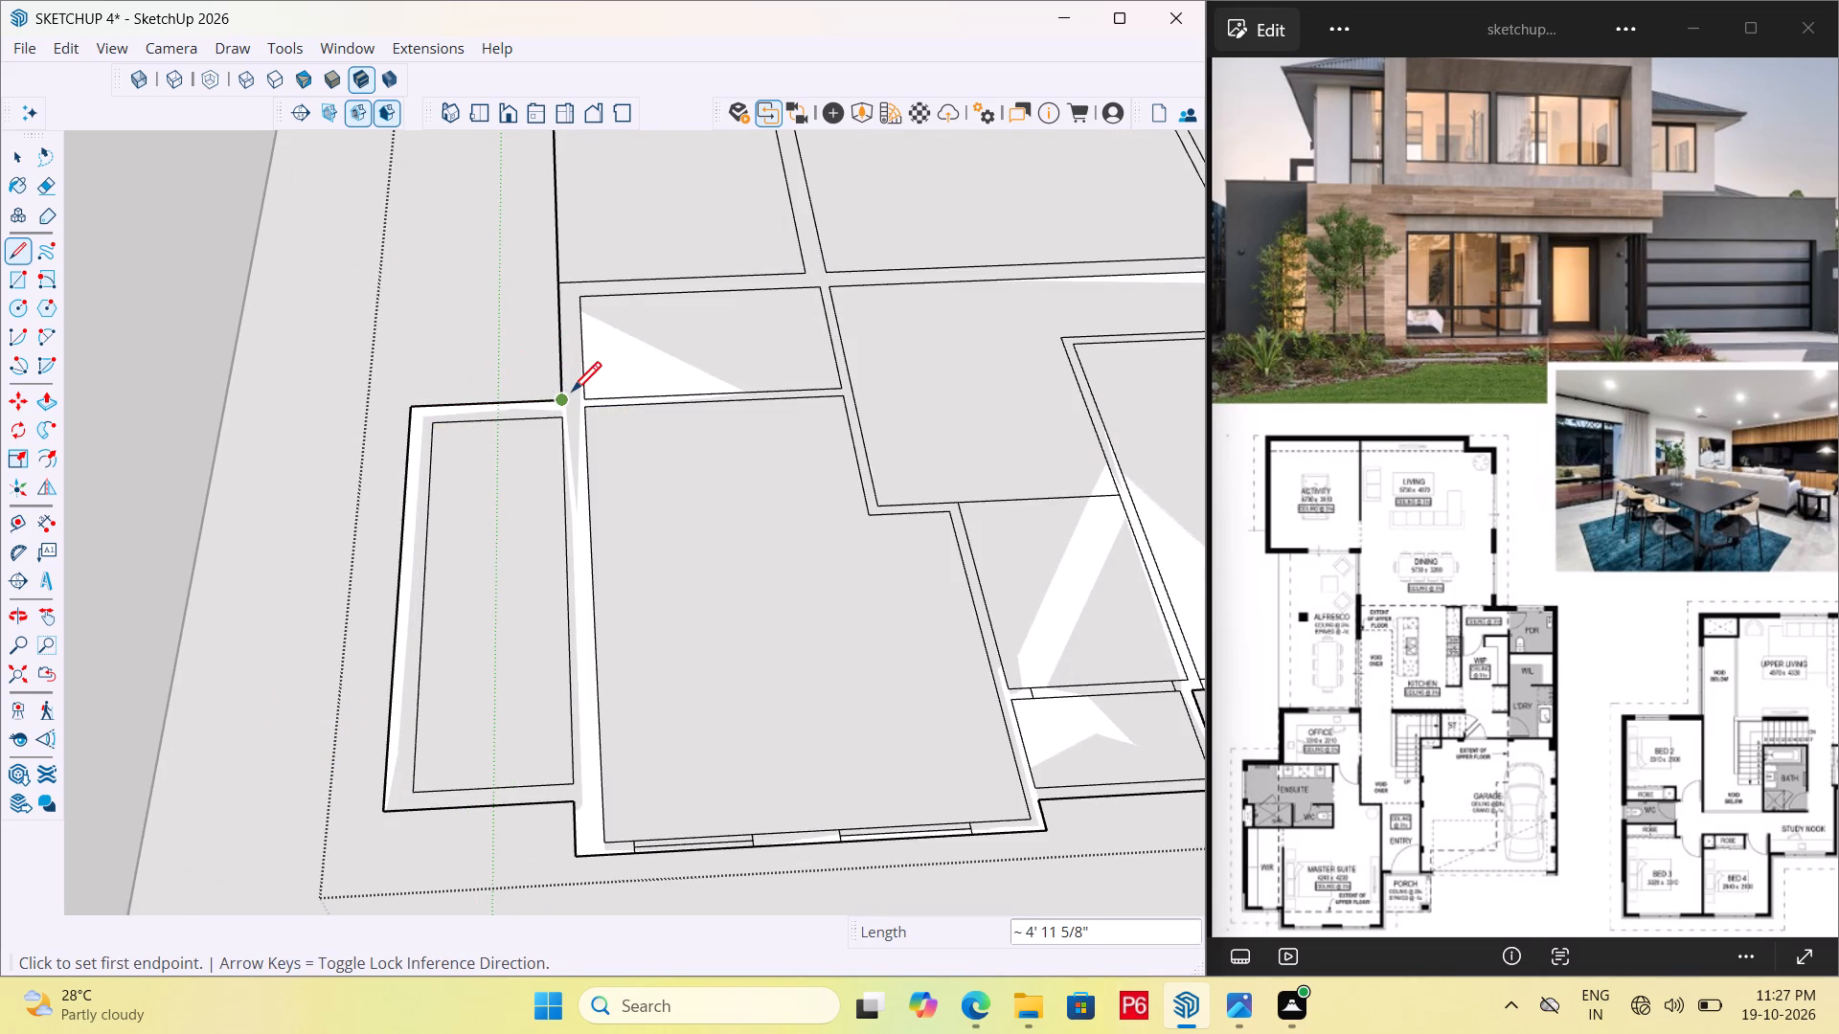
Trace the alfresco's outer edge 31' 11 1/4", the short offset to the origin corner, and the activity room's side about 12'.
{"action": "left_click", "coordinate": [562, 399]}
{"action": "scroll", "coordinate": [514, 415], "scroll_direction": "down", "scroll_amount": 7}
{"action": "scroll", "coordinate": [495, 683], "scroll_direction": "down", "scroll_amount": 7}
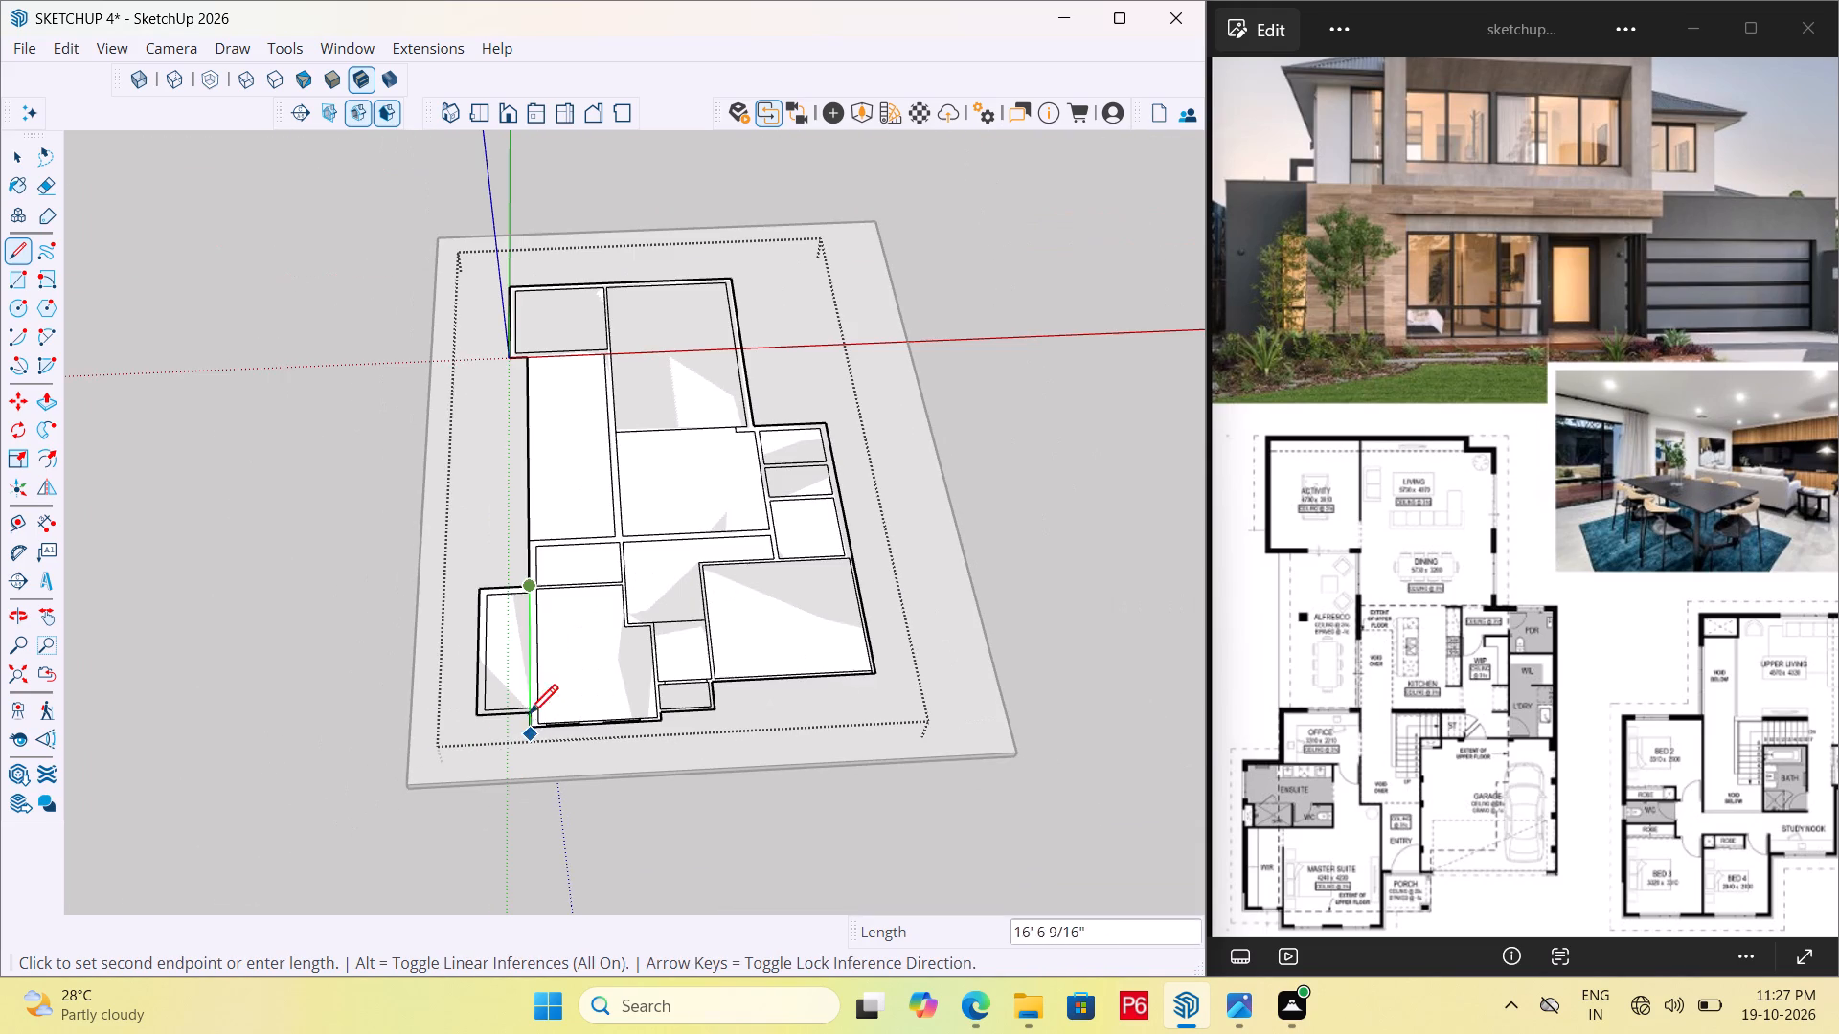
{"action": "scroll", "coordinate": [535, 353], "scroll_direction": "up", "scroll_amount": 19}
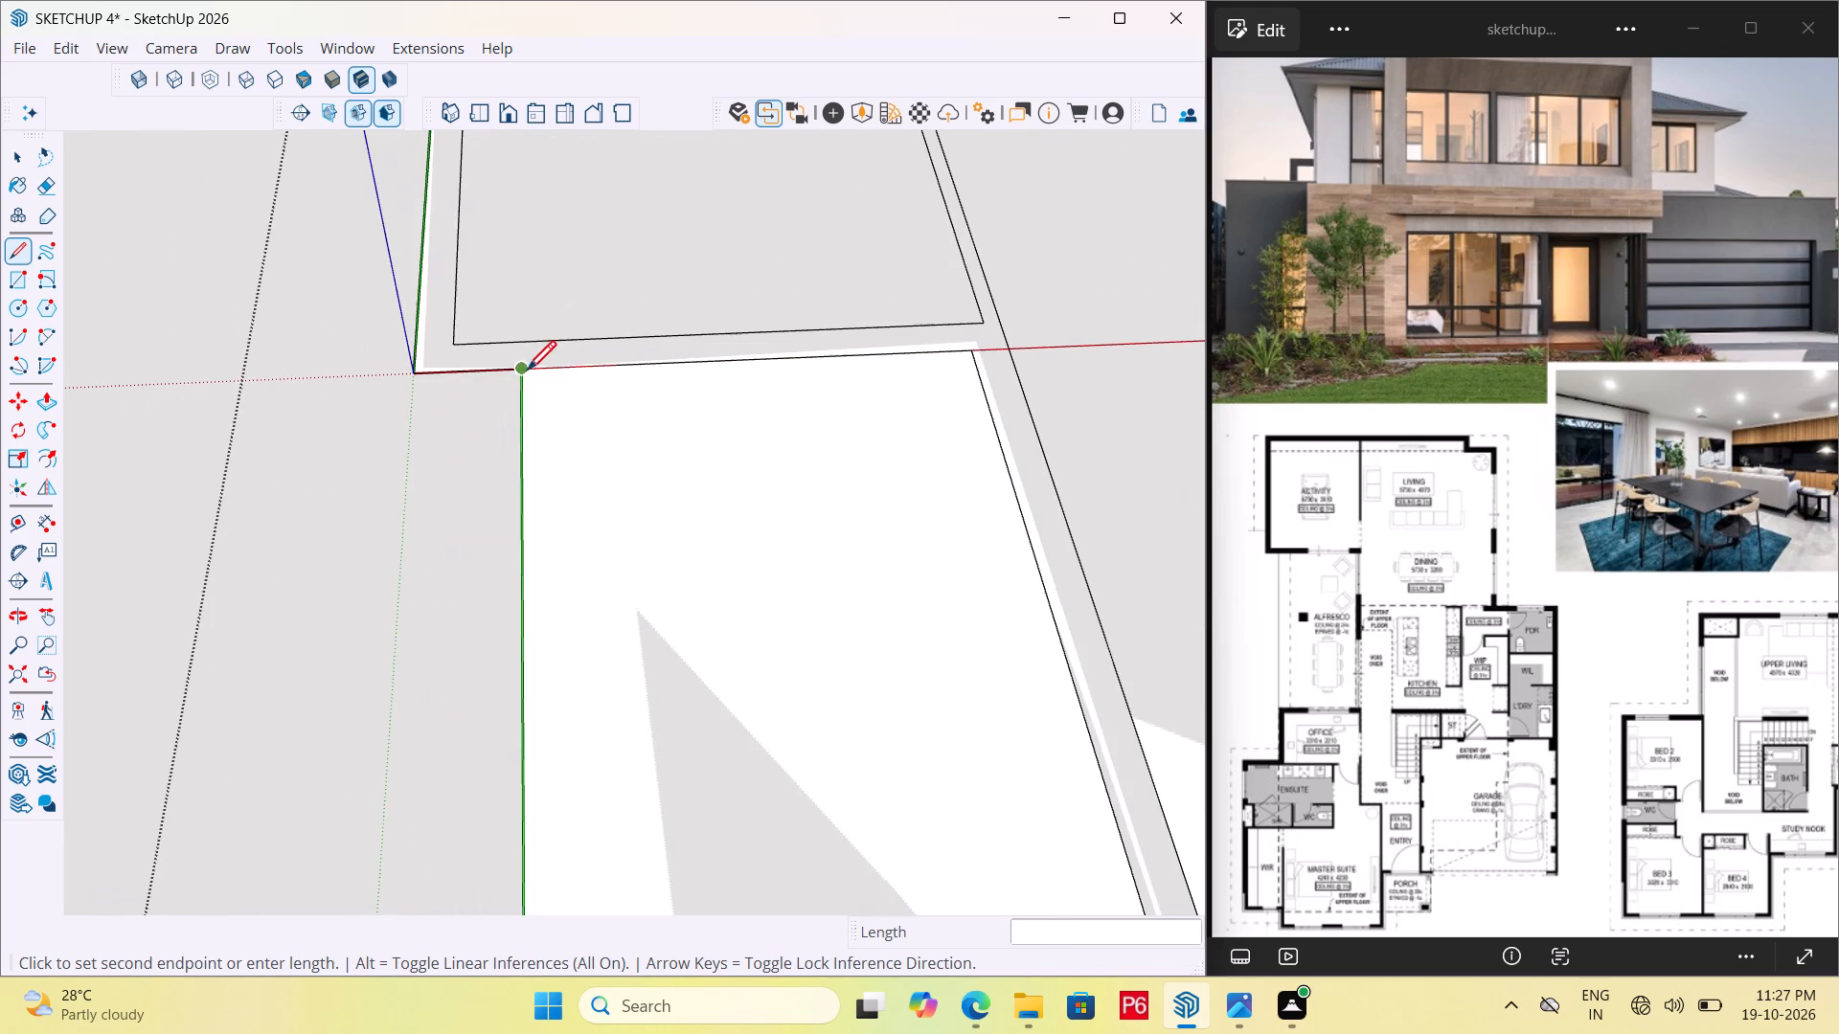
{"action": "double_click", "coordinate": [527, 371]}
{"action": "left_click", "coordinate": [525, 373]}
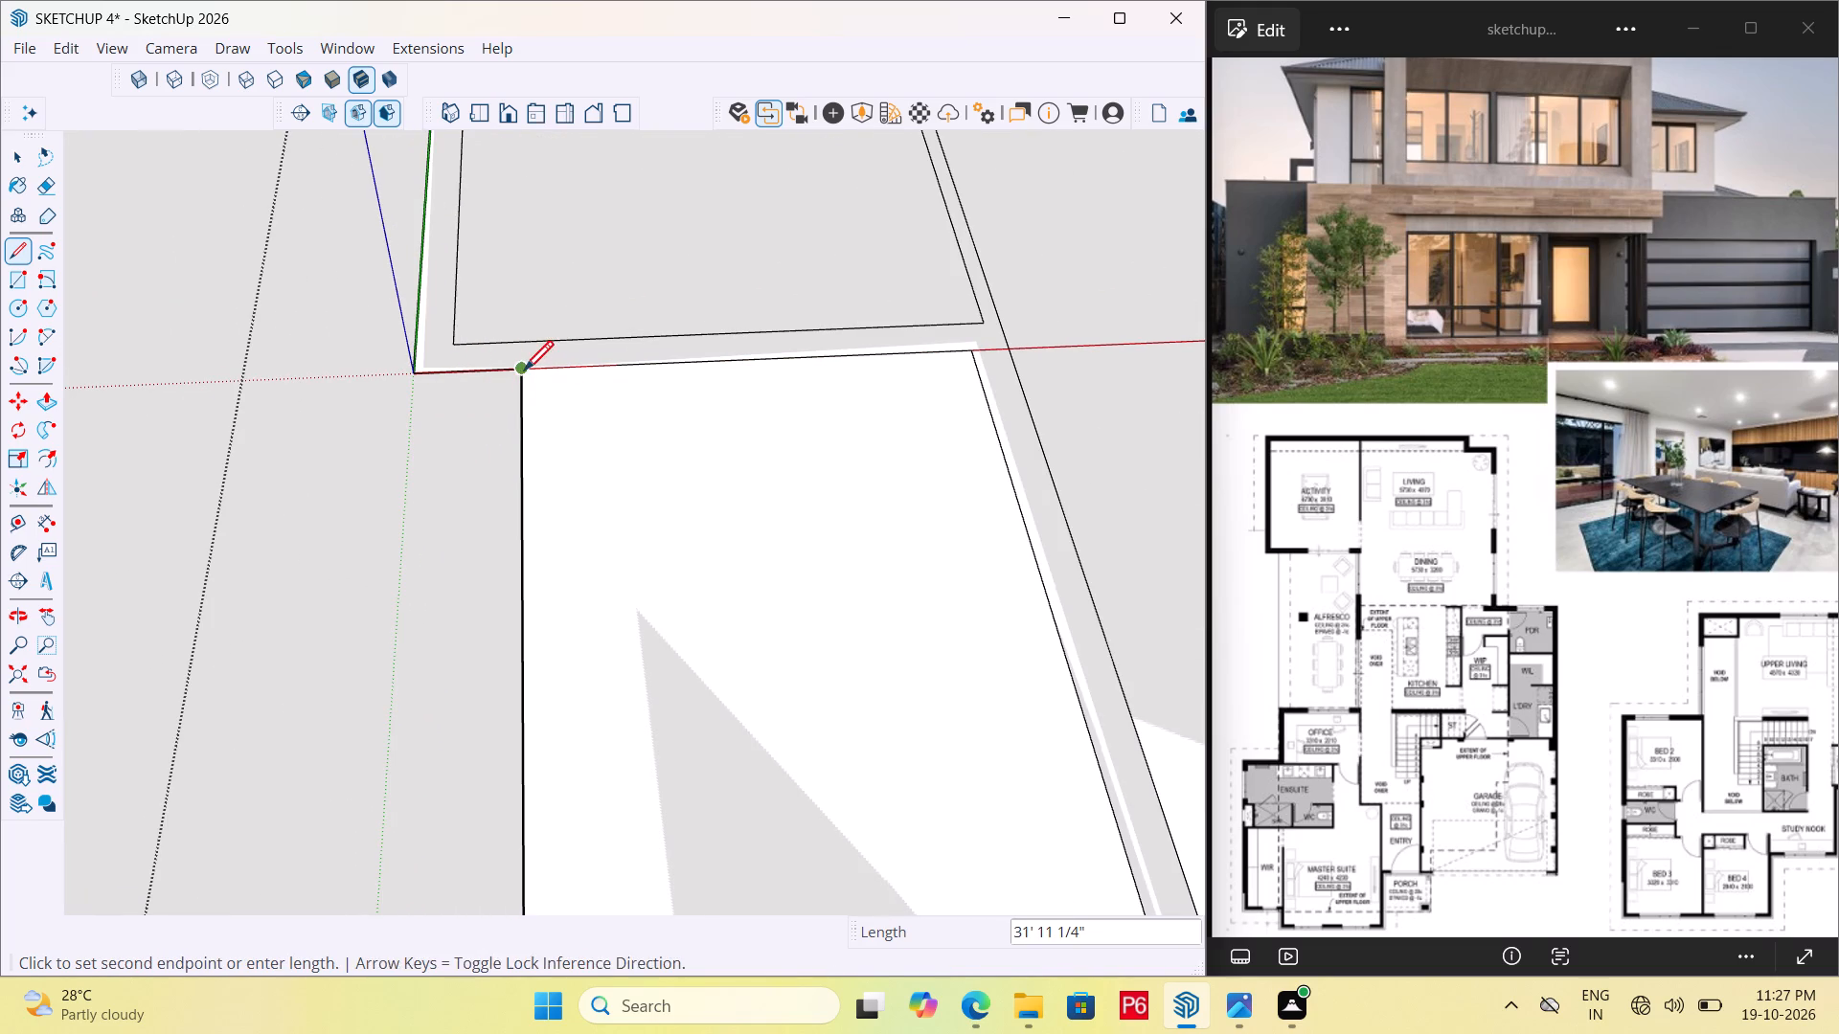
{"action": "left_click", "coordinate": [407, 376]}
{"action": "left_click", "coordinate": [412, 377]}
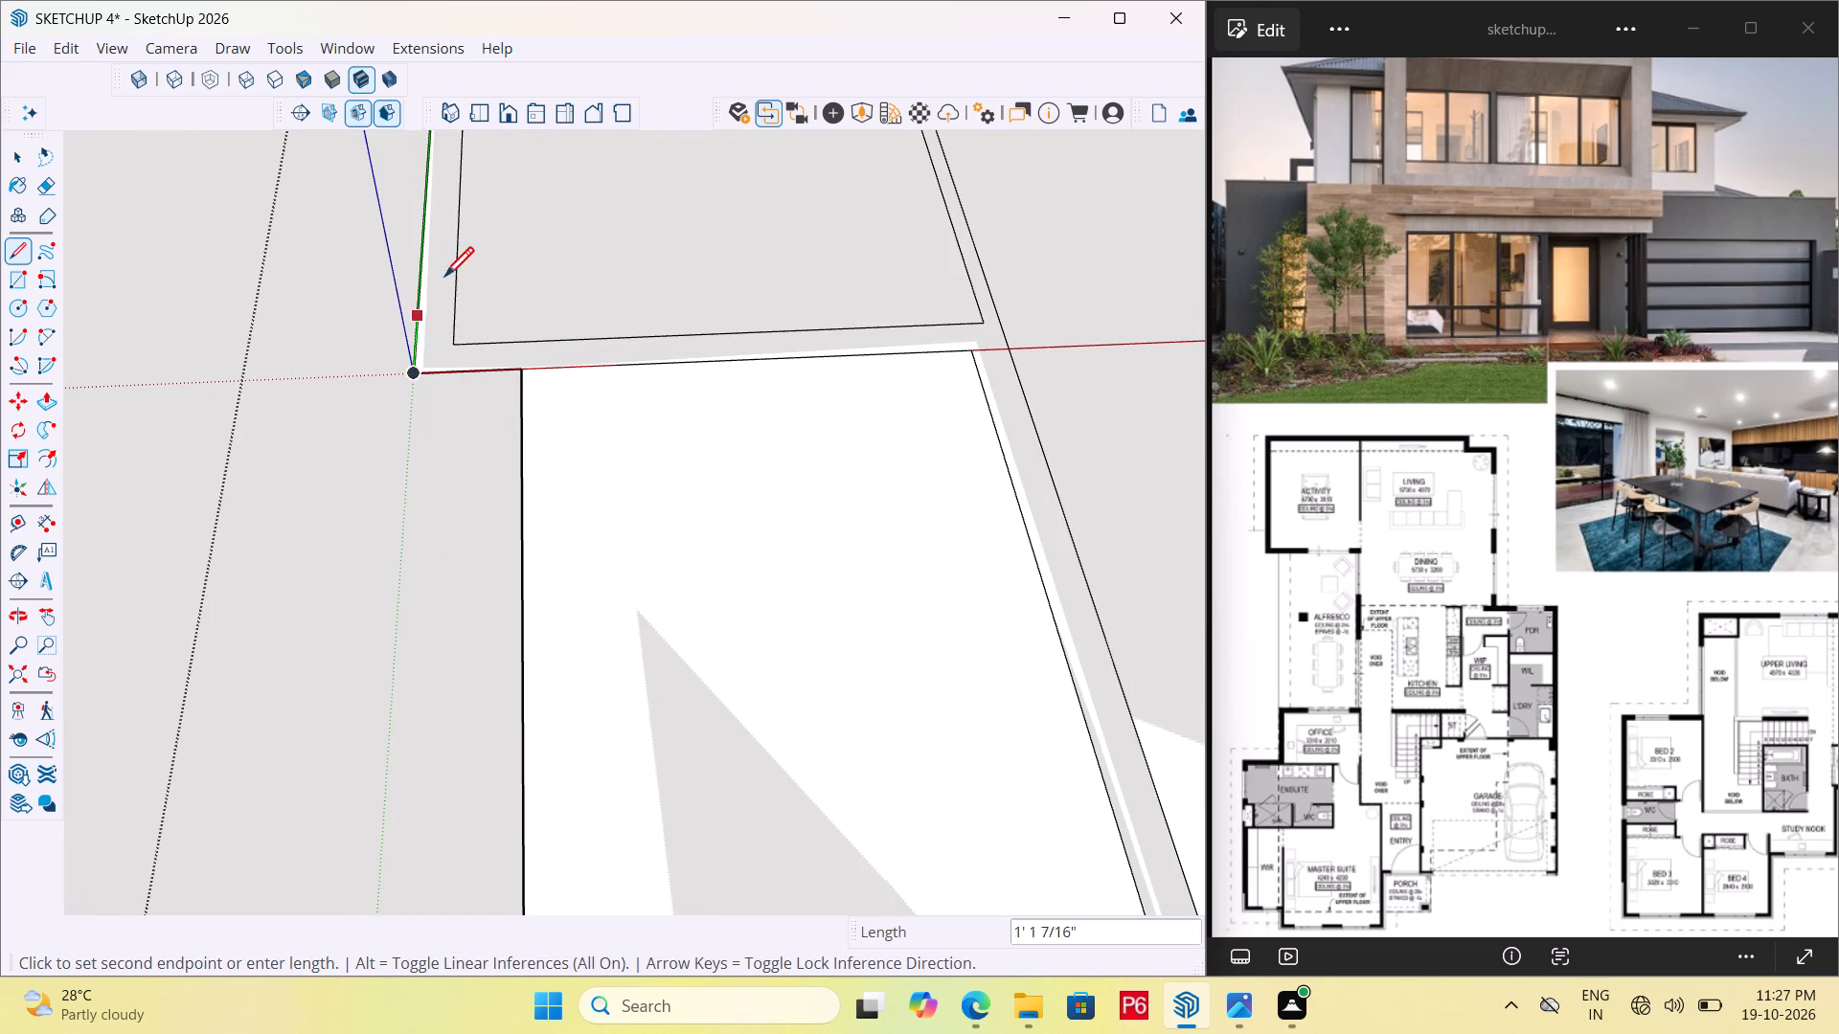
{"action": "scroll", "coordinate": [422, 406], "scroll_direction": "down", "scroll_amount": 6}
{"action": "scroll", "coordinate": [451, 193], "scroll_direction": "up", "scroll_amount": 12}
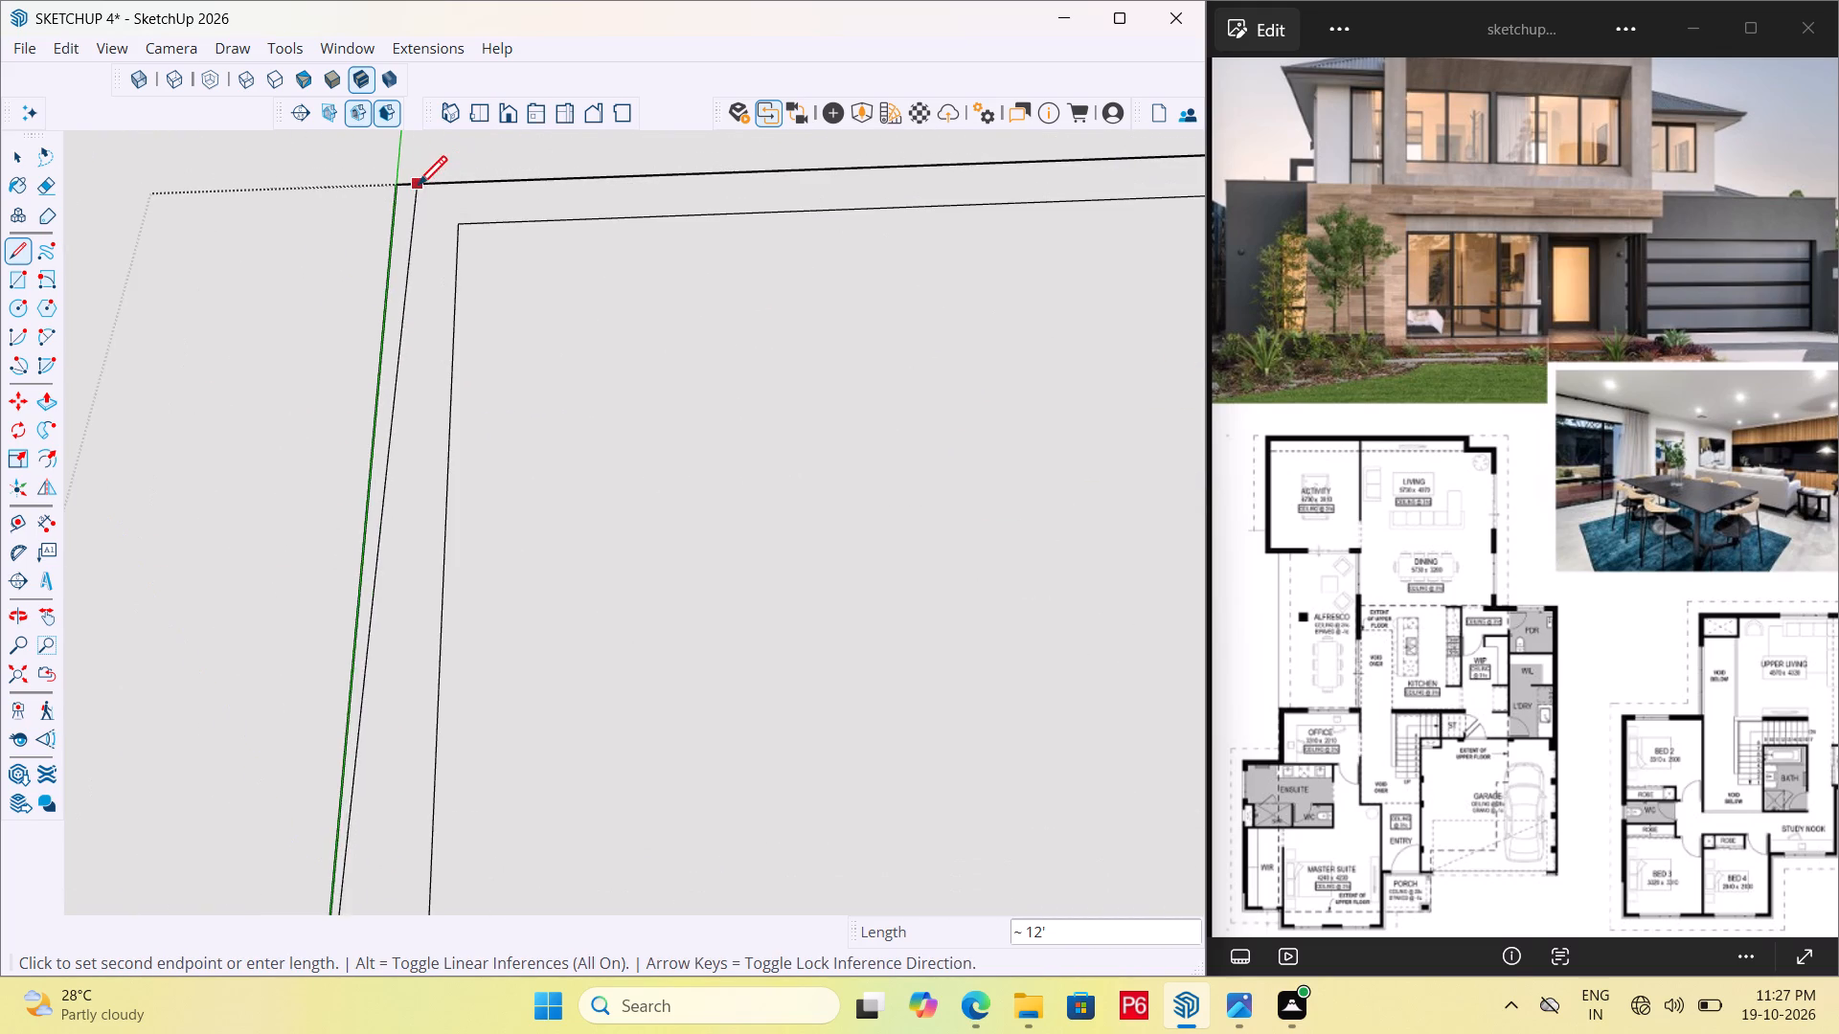
{"action": "left_click", "coordinate": [394, 190]}
Trace the house's outer back wall edge 27' and the living and dining side wall edge 24'.
{"action": "scroll", "coordinate": [214, 386], "scroll_direction": "down", "scroll_amount": 7}
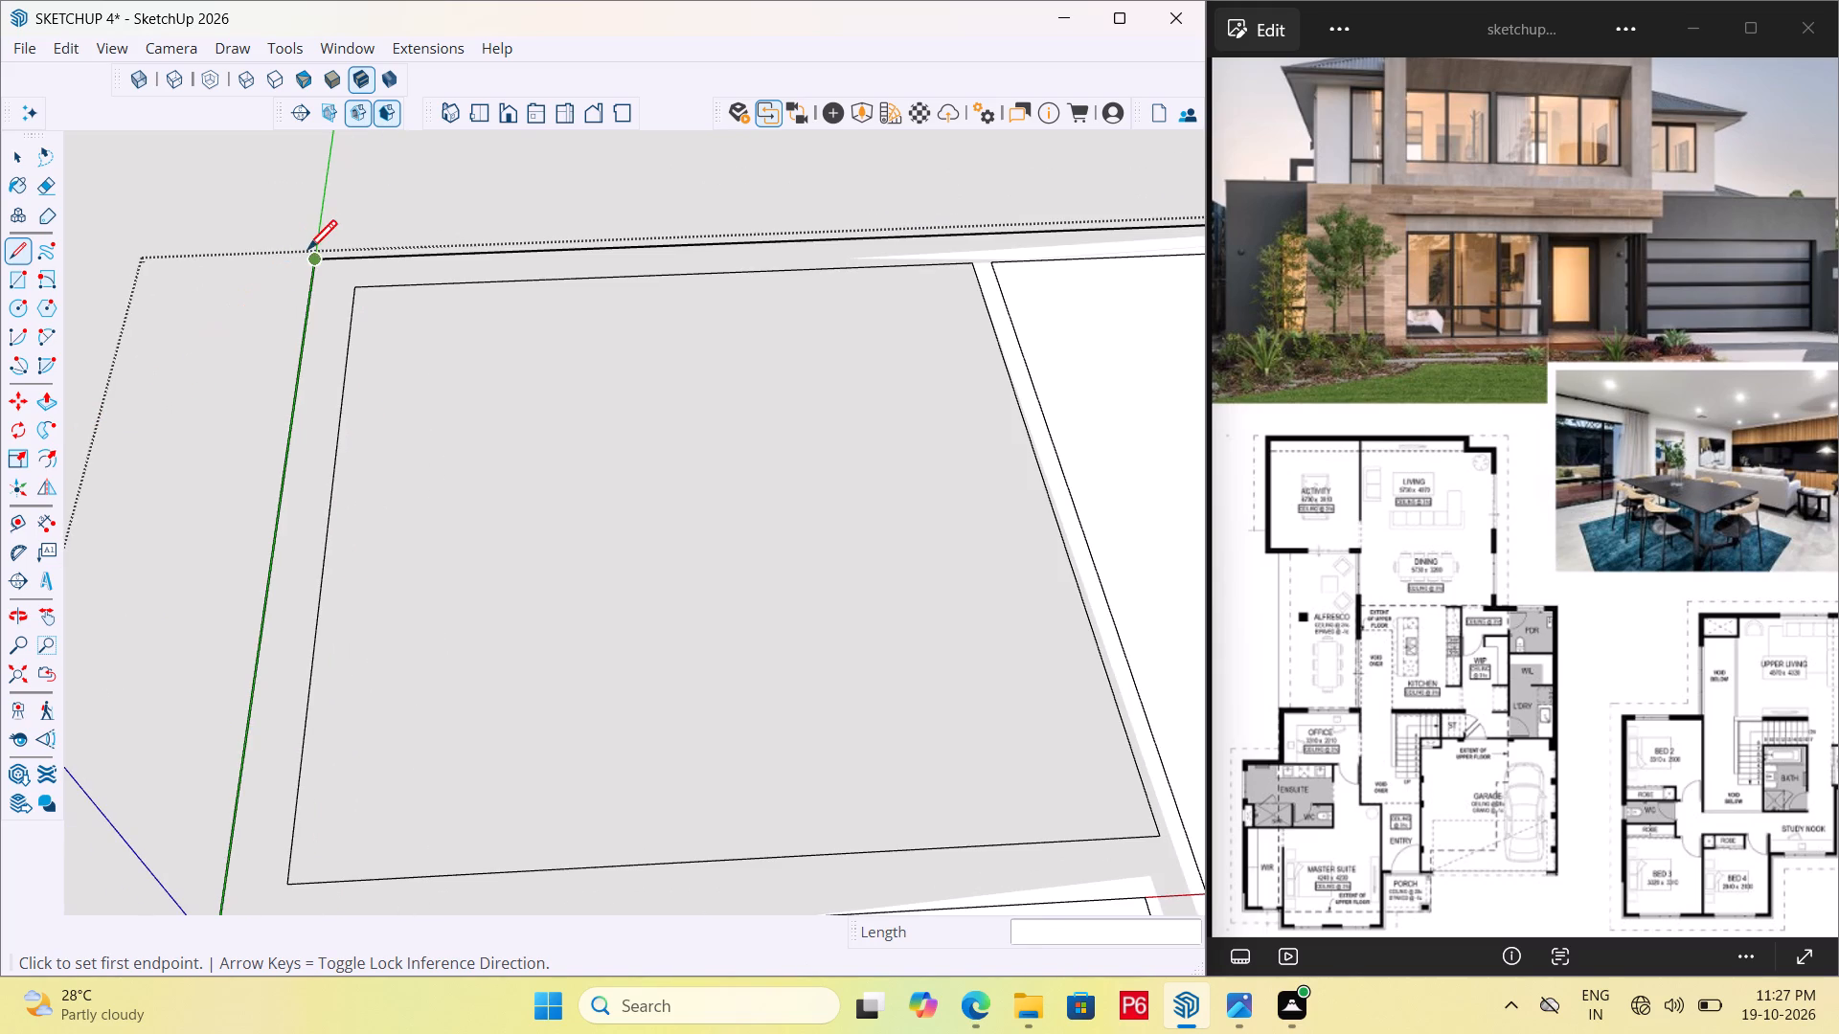
{"action": "left_click_drag", "start_coordinate": [308, 259], "coordinate": [322, 259]}
{"action": "scroll", "coordinate": [532, 266], "scroll_direction": "down", "scroll_amount": 7}
{"action": "scroll", "coordinate": [255, 343], "scroll_direction": "down", "scroll_amount": 5}
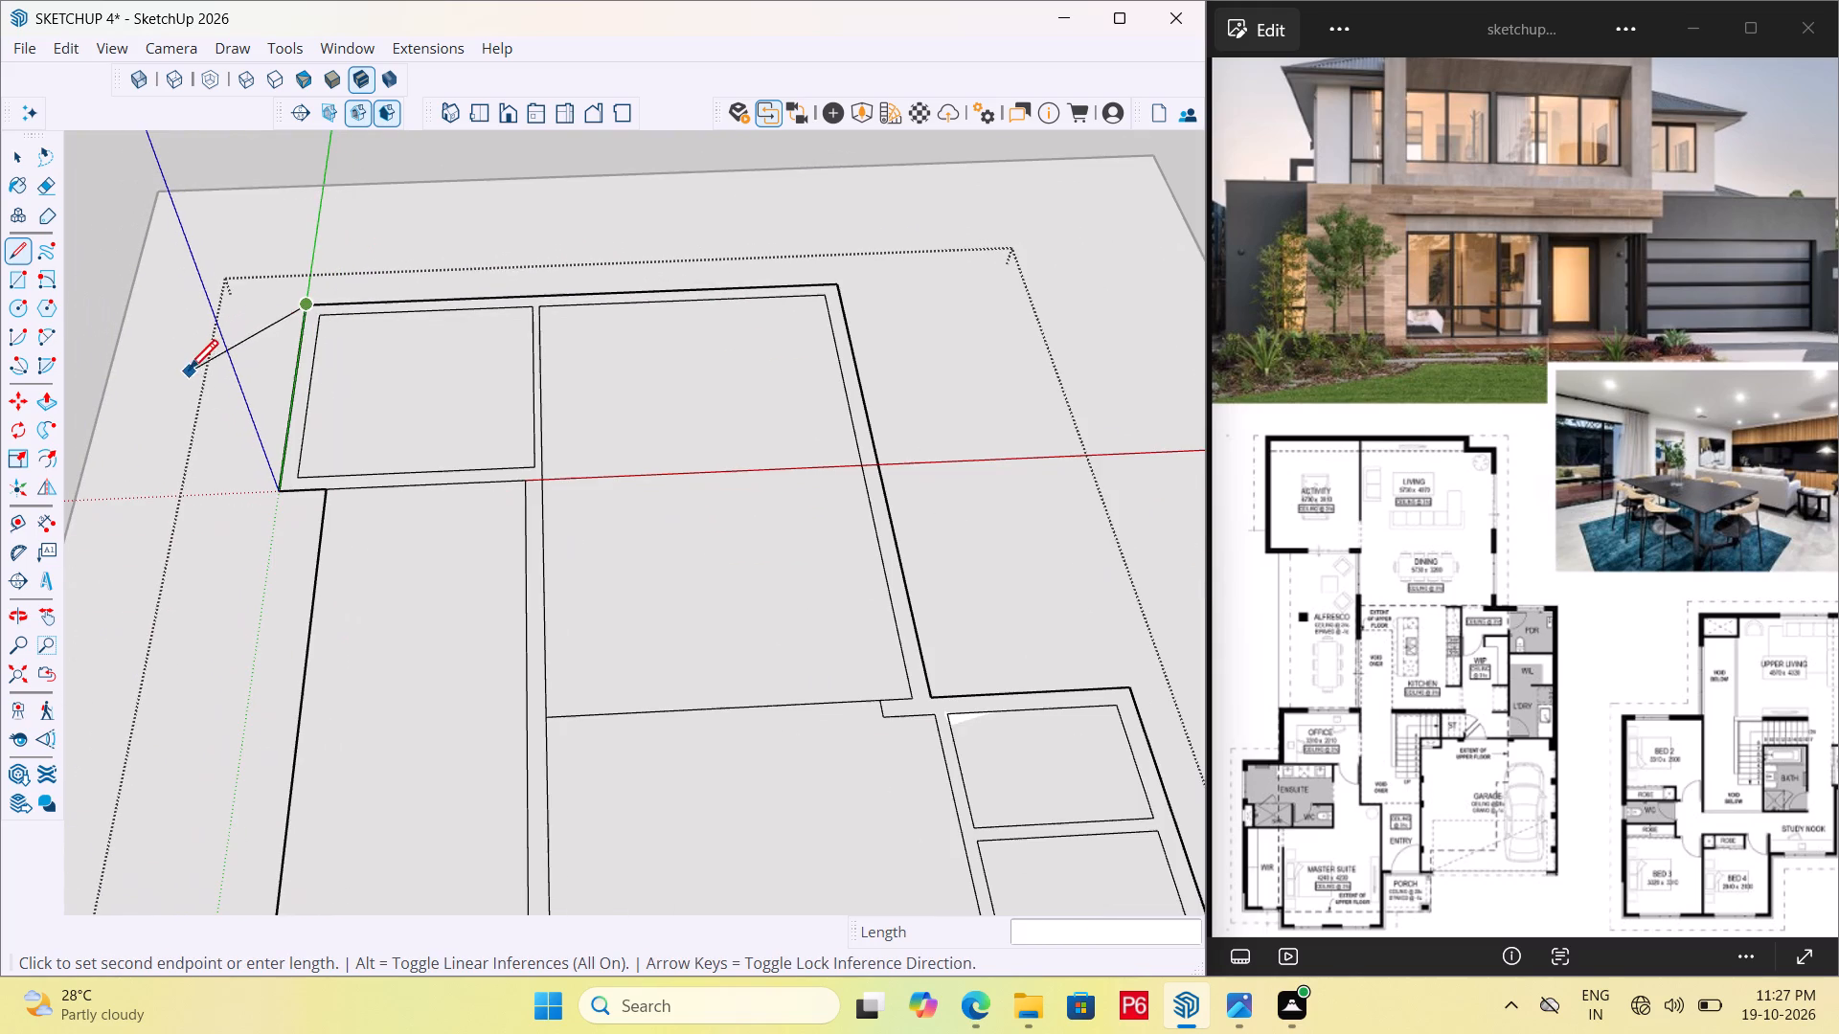
{"action": "scroll", "coordinate": [844, 265], "scroll_direction": "up", "scroll_amount": 3}
{"action": "left_click", "coordinate": [832, 291]}
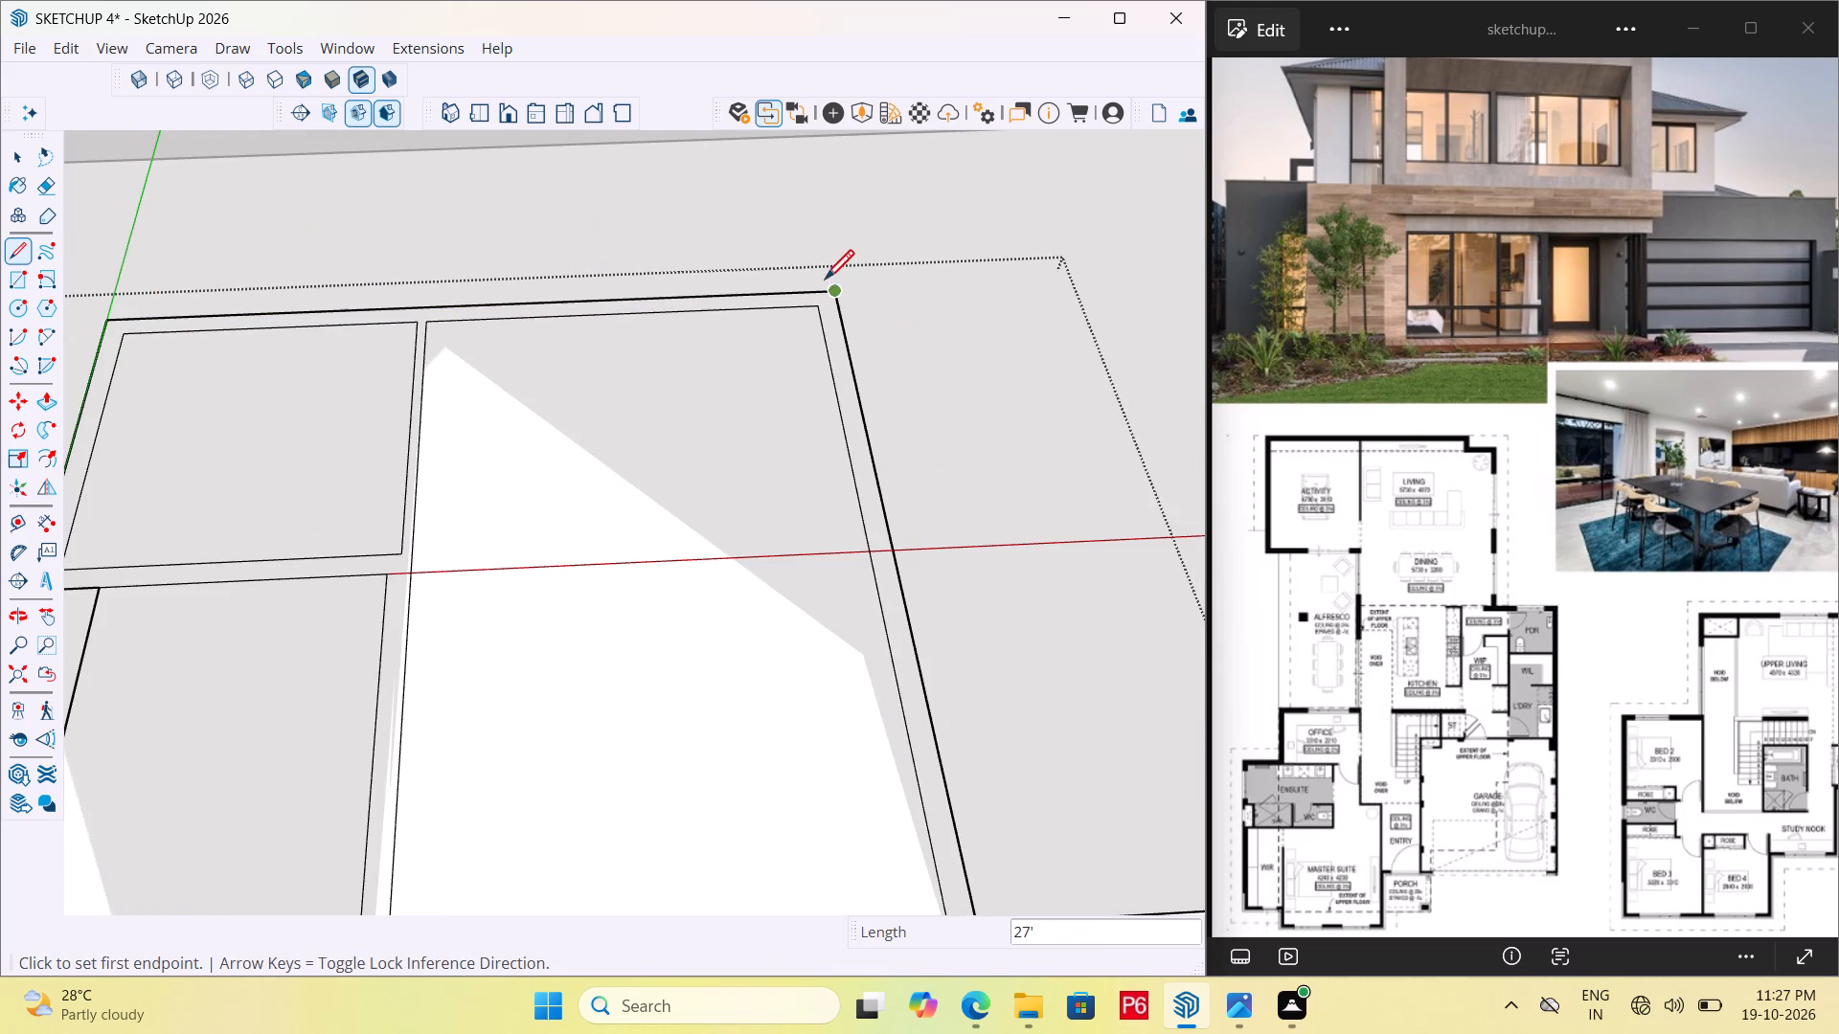
{"action": "left_click", "coordinate": [838, 289]}
{"action": "scroll", "coordinate": [735, 345], "scroll_direction": "down", "scroll_amount": 8}
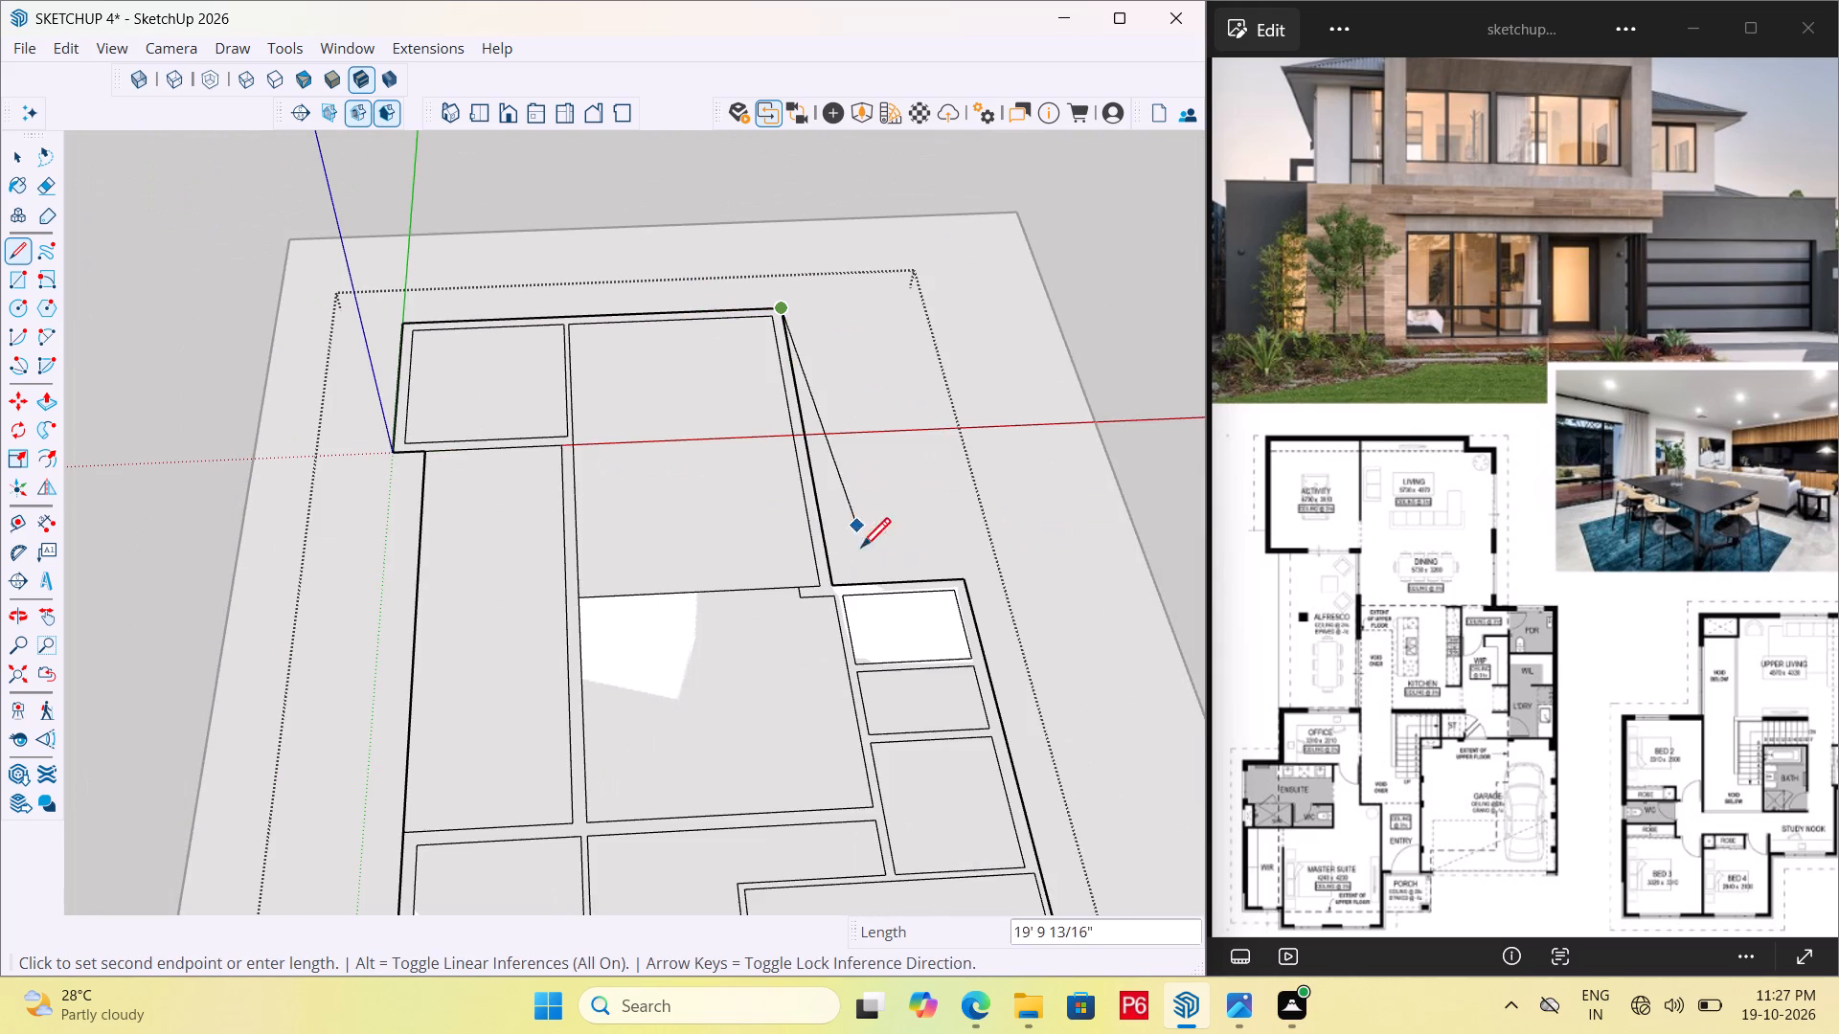
{"action": "scroll", "coordinate": [863, 583], "scroll_direction": "up", "scroll_amount": 11}
{"action": "left_click", "coordinate": [806, 589]}
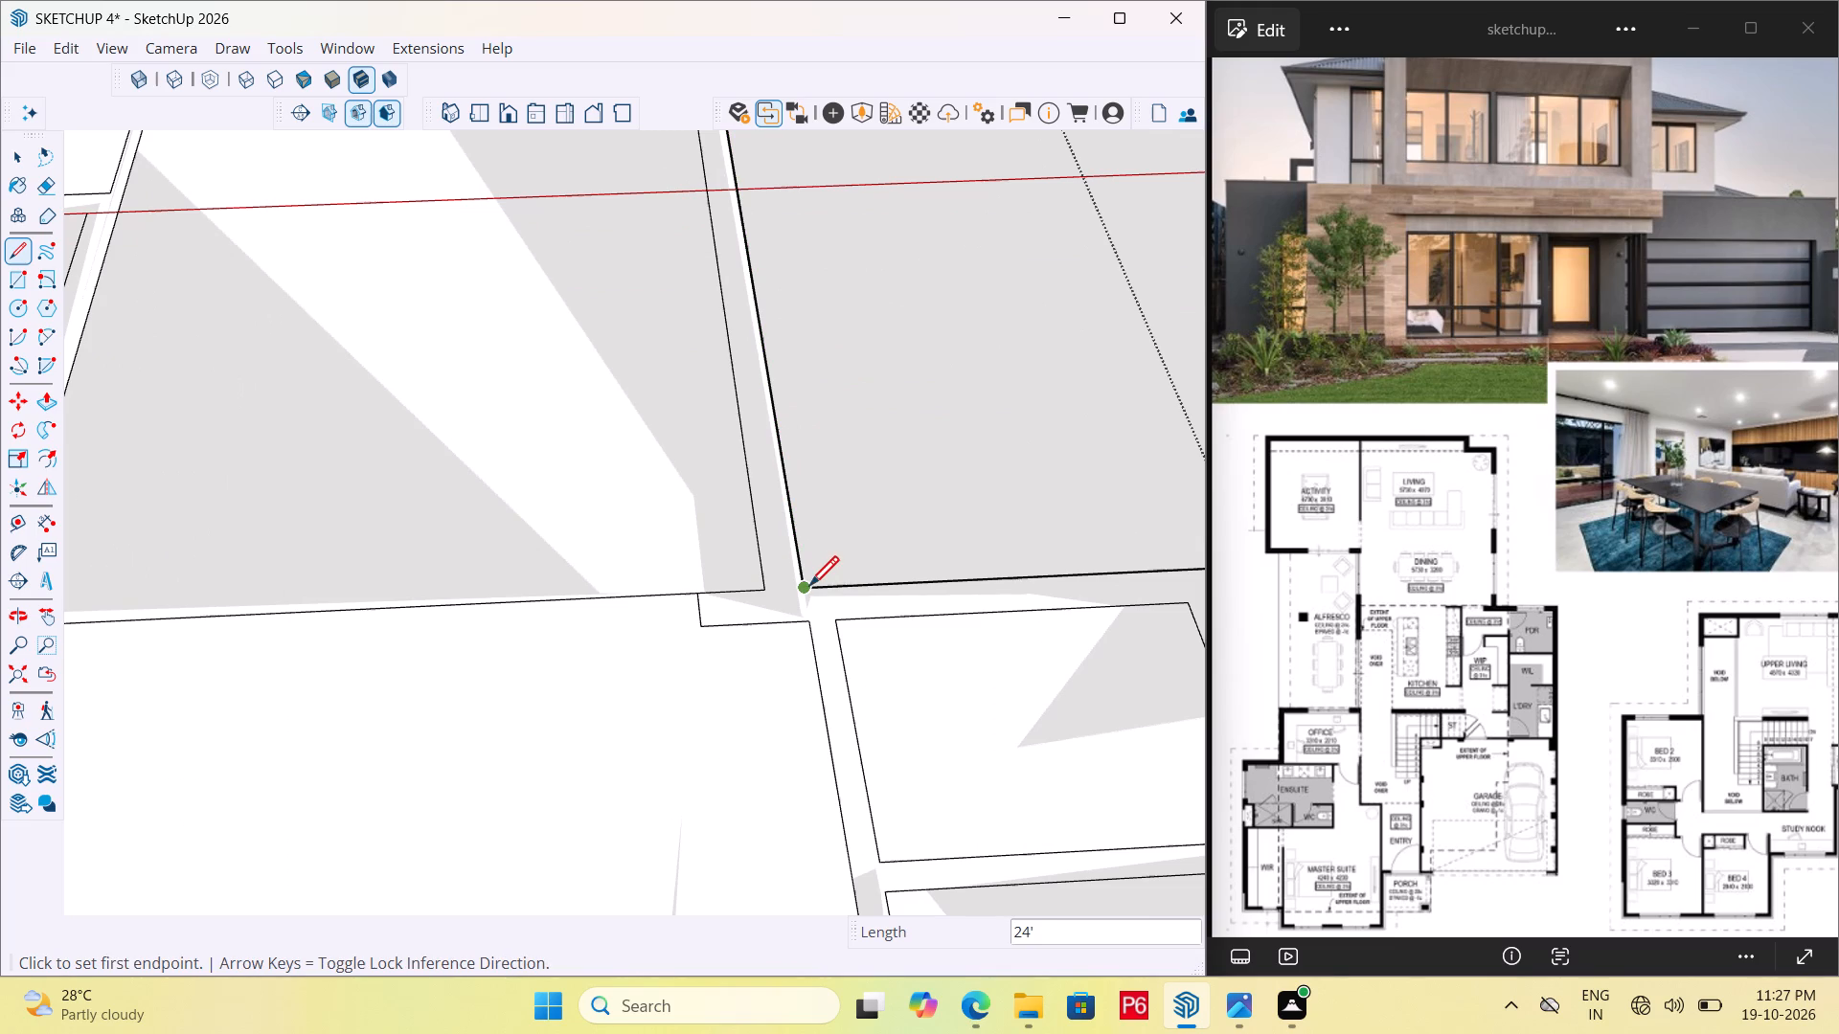
Trace the outer step-out edge behind the powder room, about 8' 6", and the long side wall to the garage's front corner, 31' 10 1/16".
{"action": "left_click", "coordinate": [809, 589]}
{"action": "scroll", "coordinate": [692, 494], "scroll_direction": "down", "scroll_amount": 7}
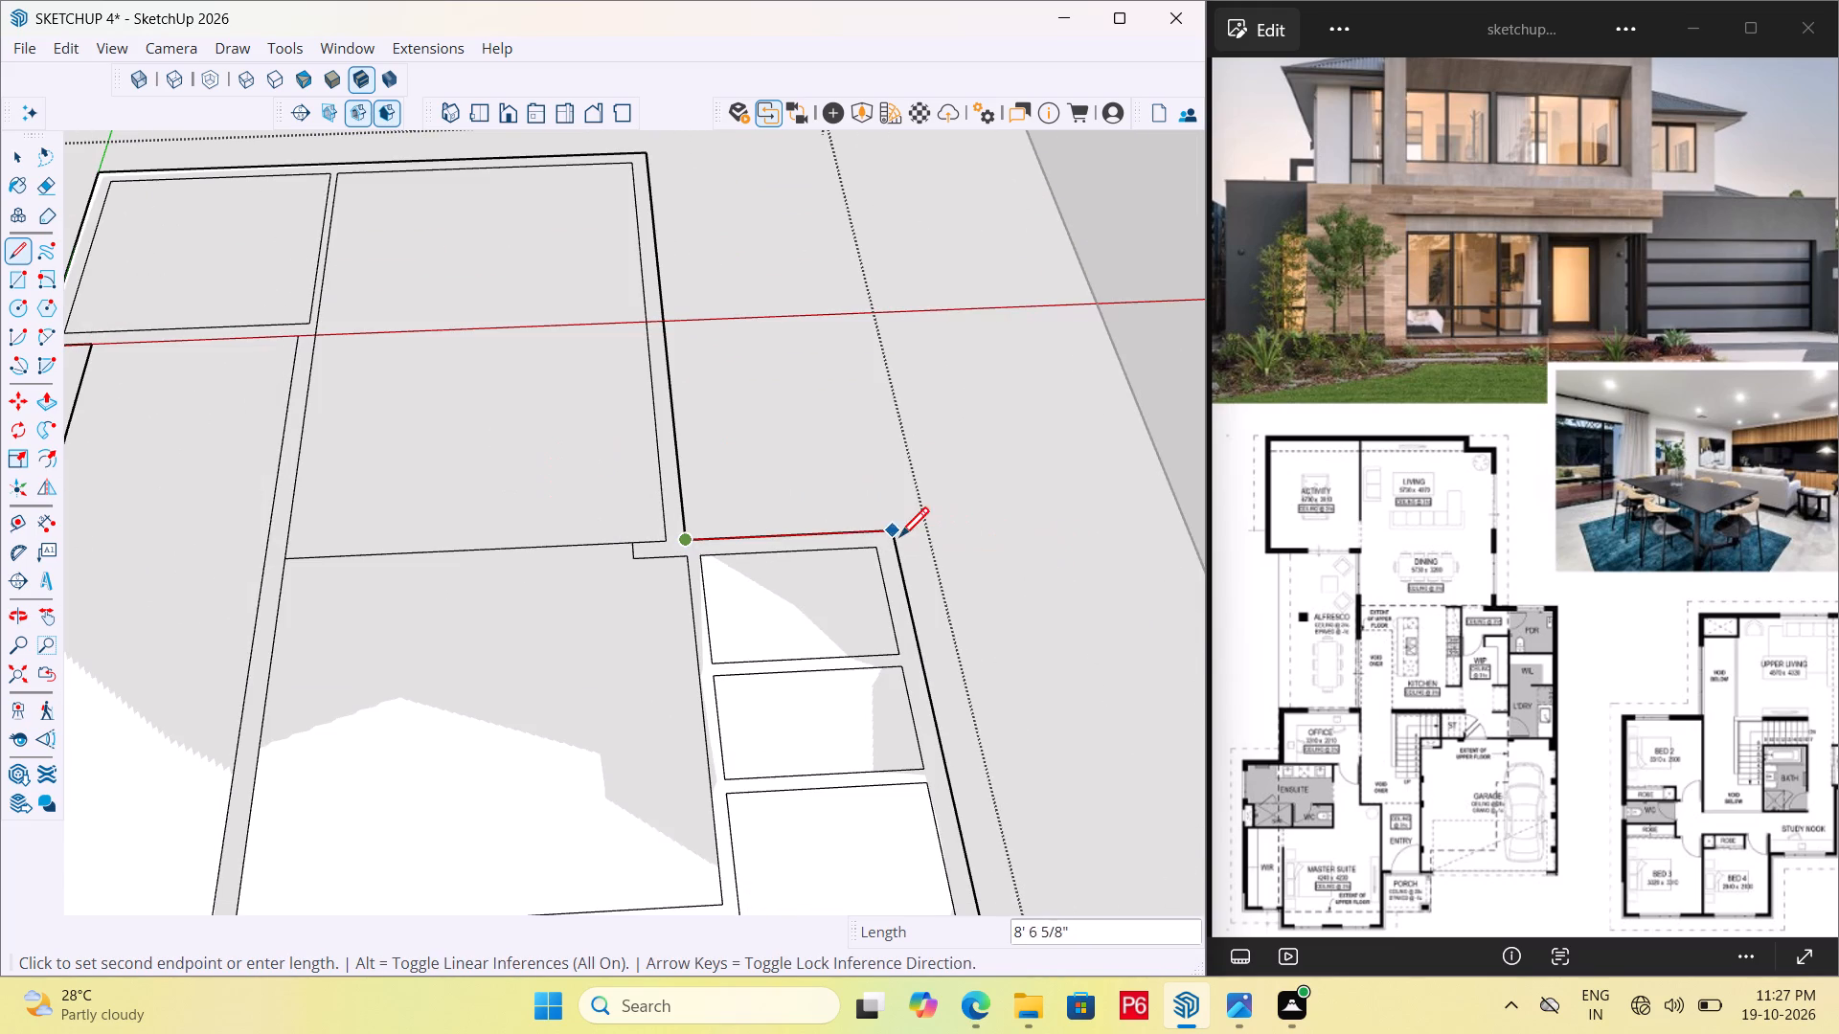
{"action": "left_click", "coordinate": [889, 533]}
{"action": "scroll", "coordinate": [874, 427], "scroll_direction": "down", "scroll_amount": 7}
{"action": "scroll", "coordinate": [888, 483], "scroll_direction": "up", "scroll_amount": 5}
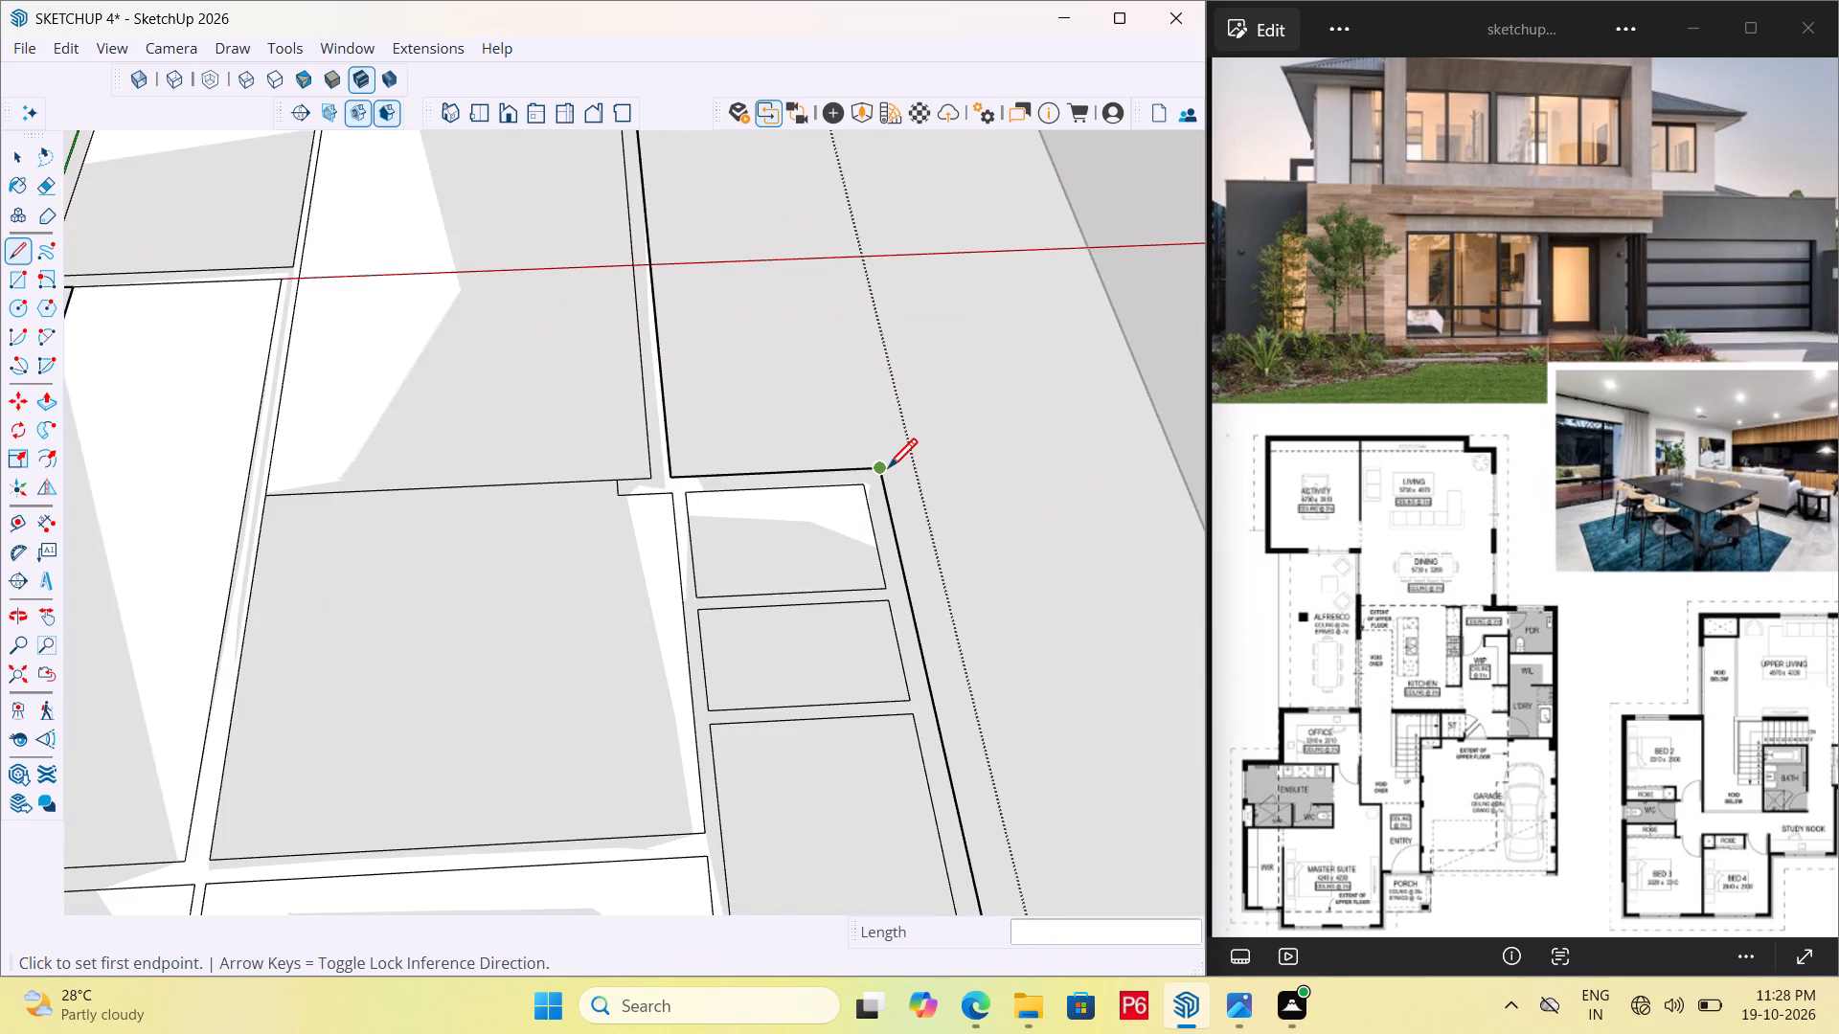
{"action": "left_click", "coordinate": [888, 471]}
{"action": "scroll", "coordinate": [830, 433], "scroll_direction": "down", "scroll_amount": 14}
{"action": "scroll", "coordinate": [887, 699], "scroll_direction": "up", "scroll_amount": 18}
{"action": "left_click", "coordinate": [884, 692]}
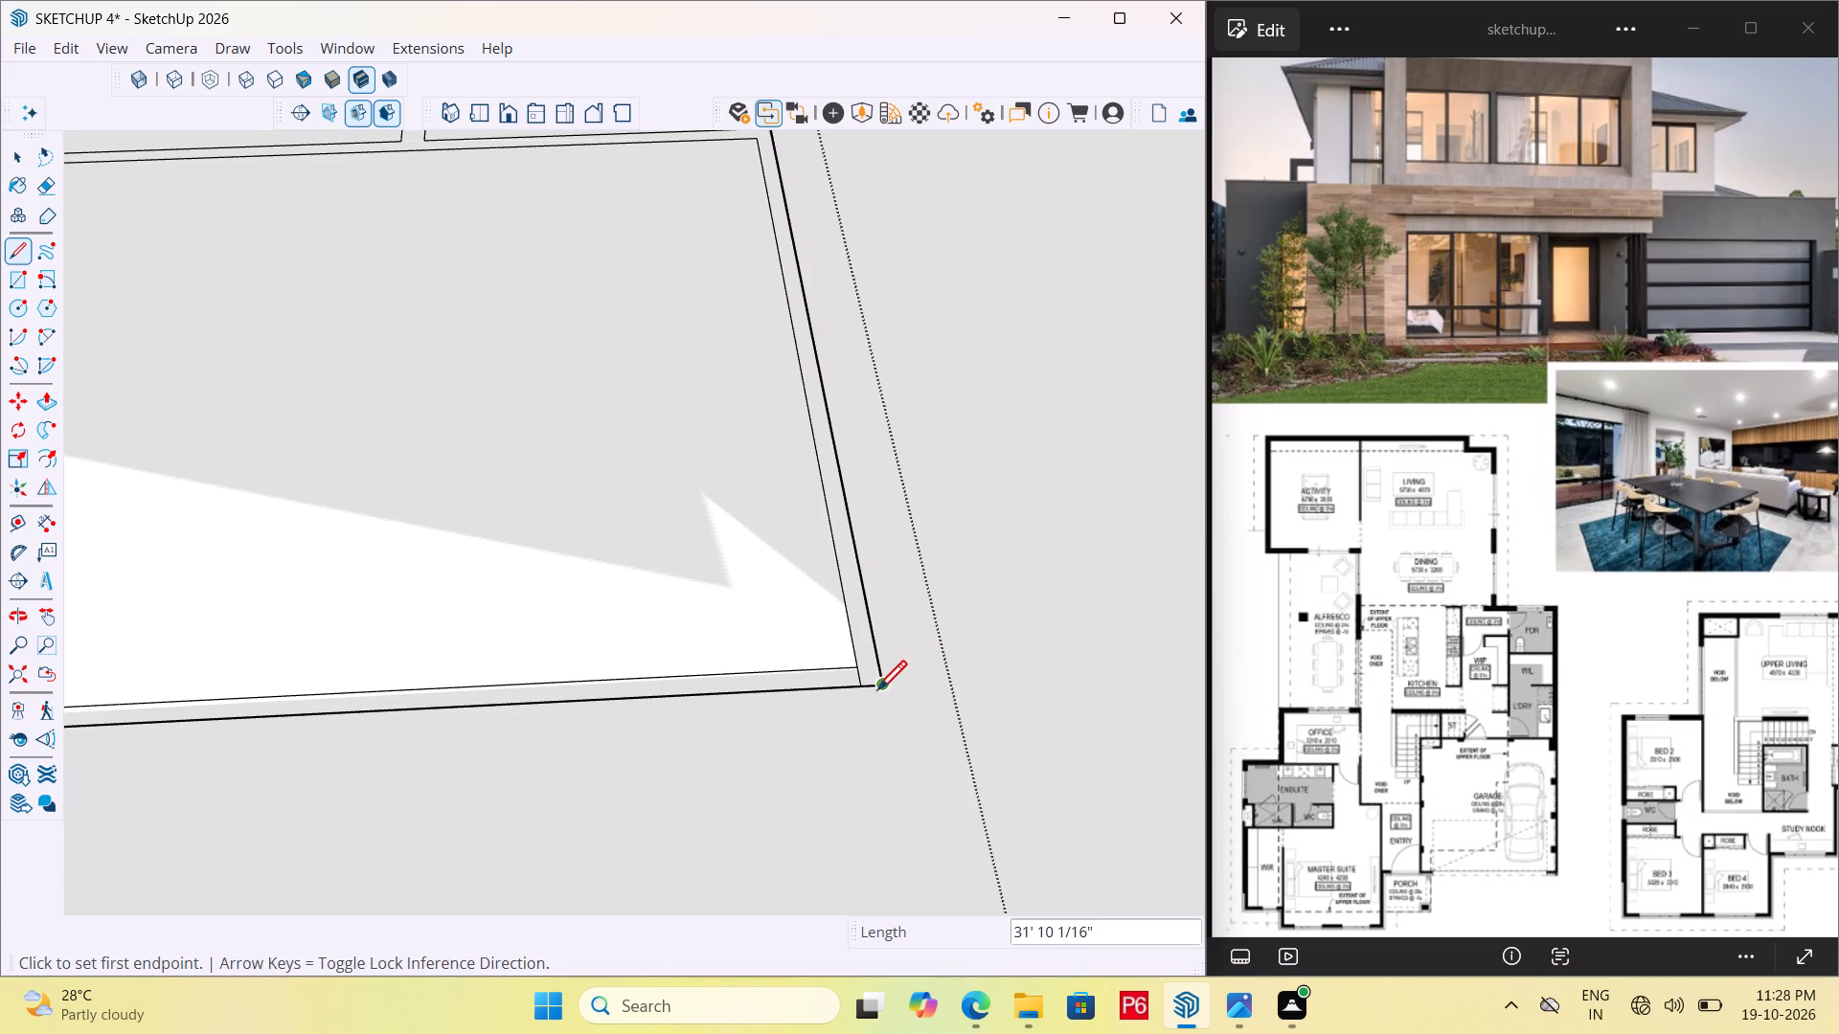
Trace the garage front, porch side and front, and the short return to the master suite's front corner with lines.
{"action": "double_click", "coordinate": [884, 689]}
{"action": "scroll", "coordinate": [883, 707], "scroll_direction": "down", "scroll_amount": 7}
{"action": "scroll", "coordinate": [313, 763], "scroll_direction": "up", "scroll_amount": 3}
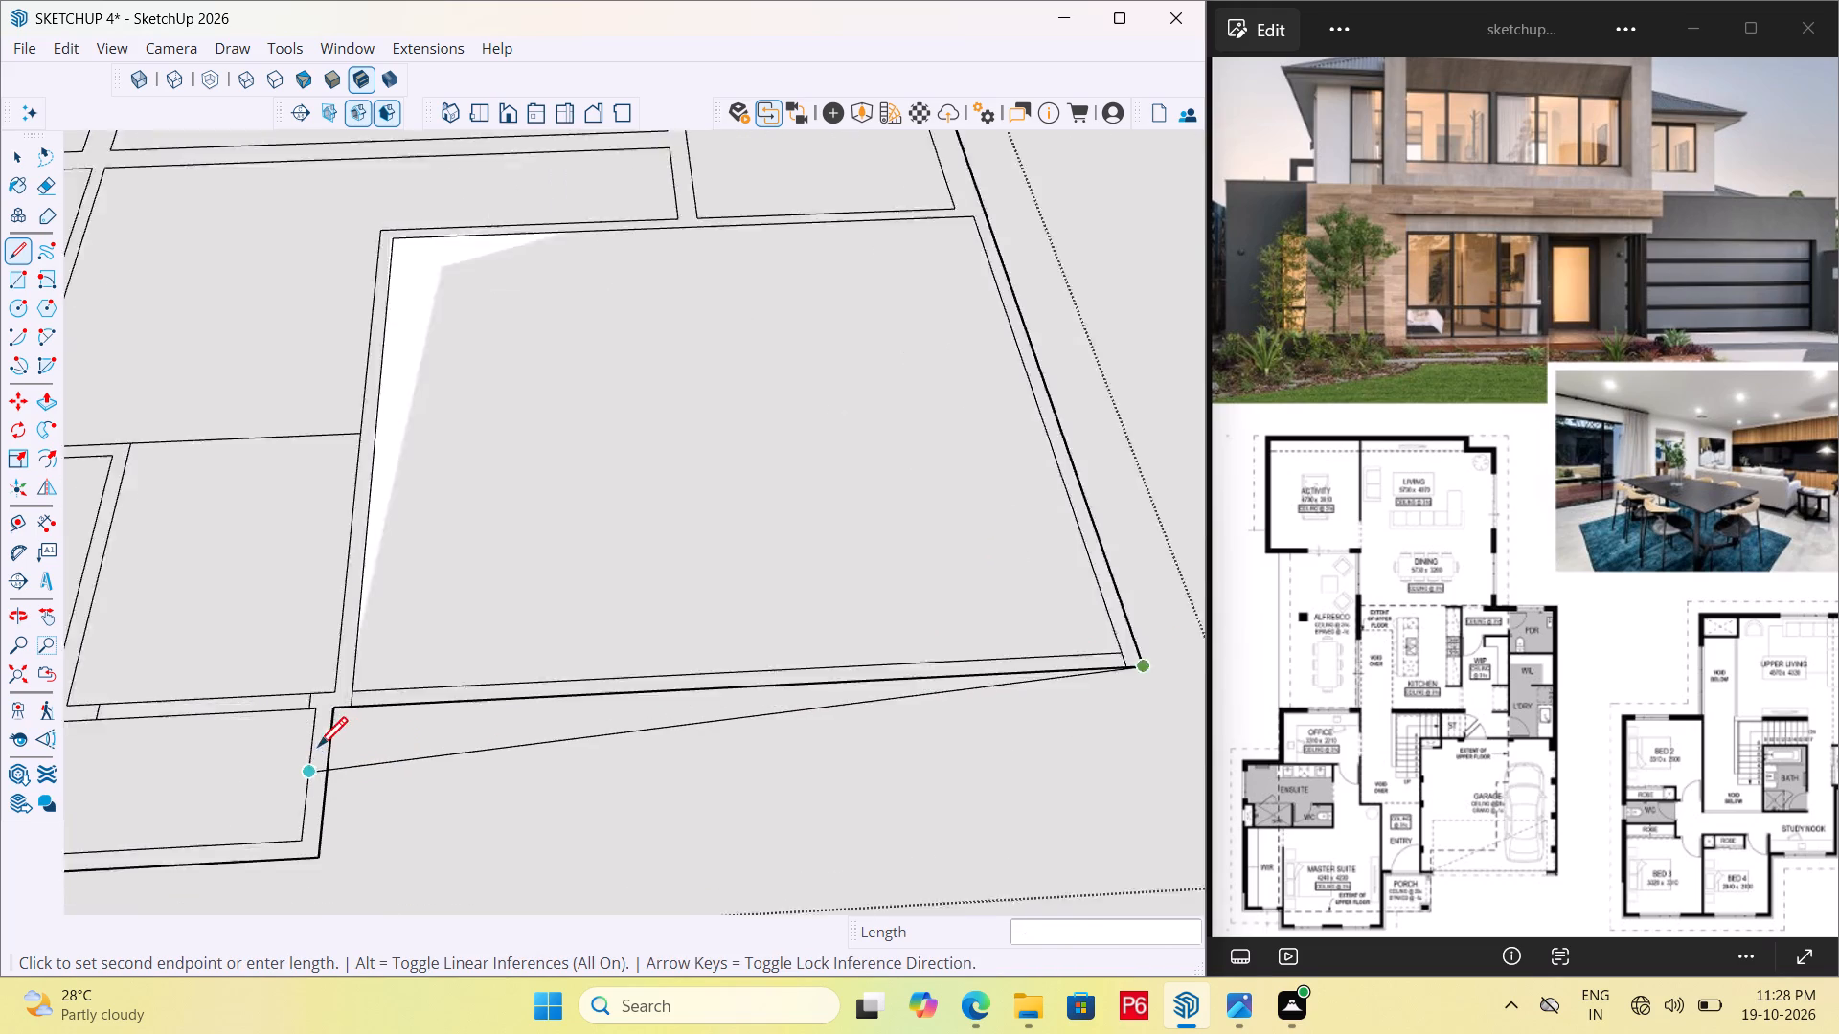
{"action": "scroll", "coordinate": [318, 750], "scroll_direction": "up", "scroll_amount": 9}
{"action": "left_click", "coordinate": [344, 679]}
{"action": "left_click", "coordinate": [343, 687]}
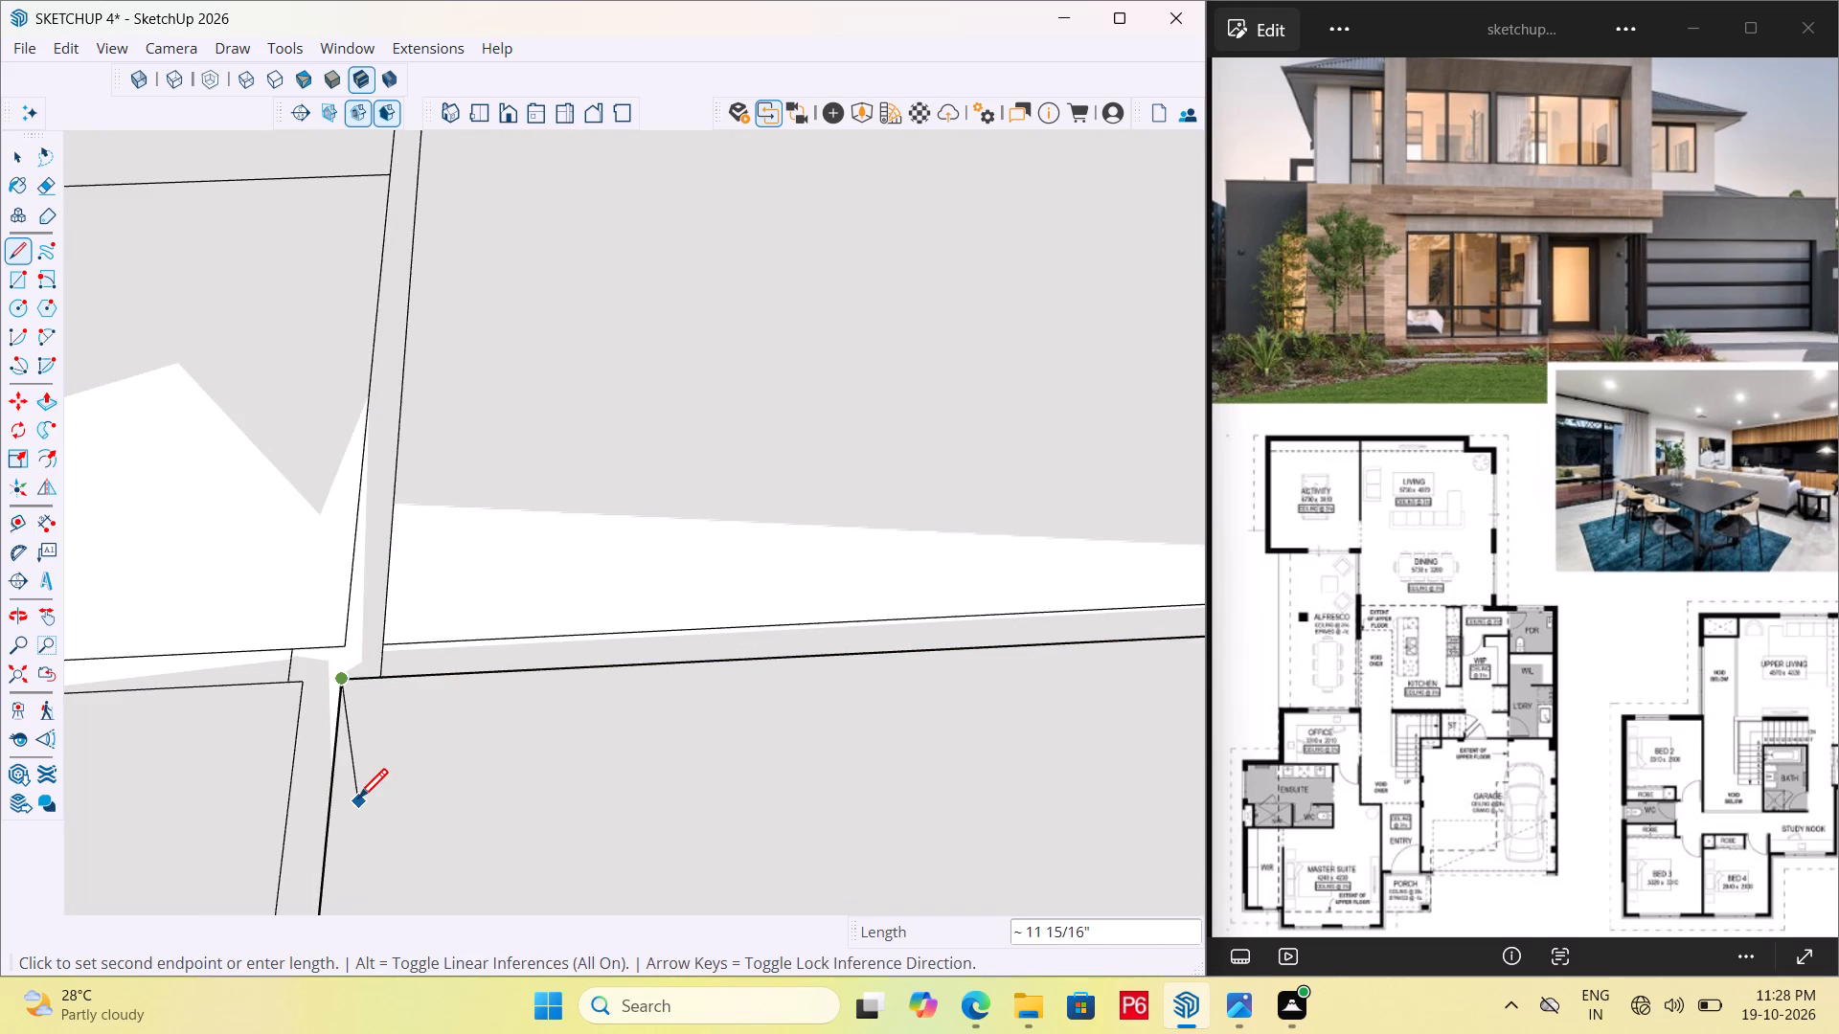
{"action": "scroll", "coordinate": [402, 592], "scroll_direction": "down", "scroll_amount": 8}
{"action": "left_click", "coordinate": [374, 816]}
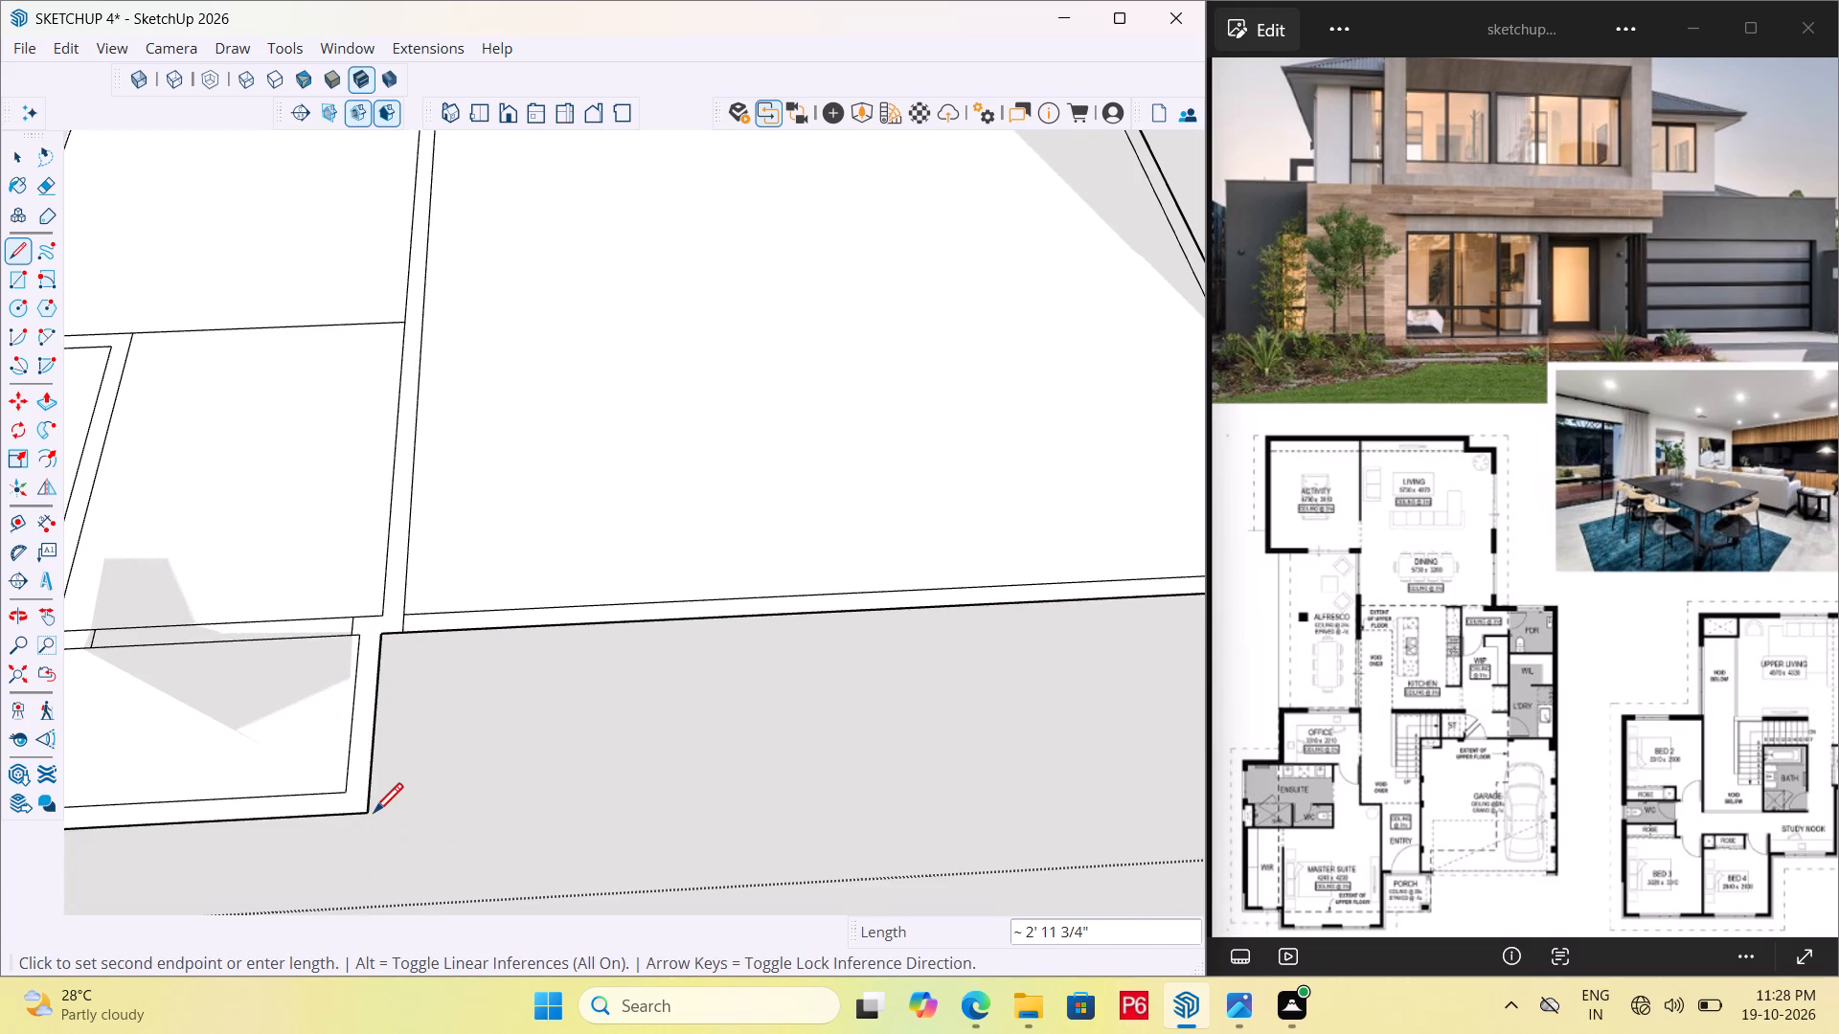
{"action": "left_click", "coordinate": [371, 816]}
{"action": "scroll", "coordinate": [570, 672], "scroll_direction": "down", "scroll_amount": 8}
{"action": "scroll", "coordinate": [346, 724], "scroll_direction": "up", "scroll_amount": 6}
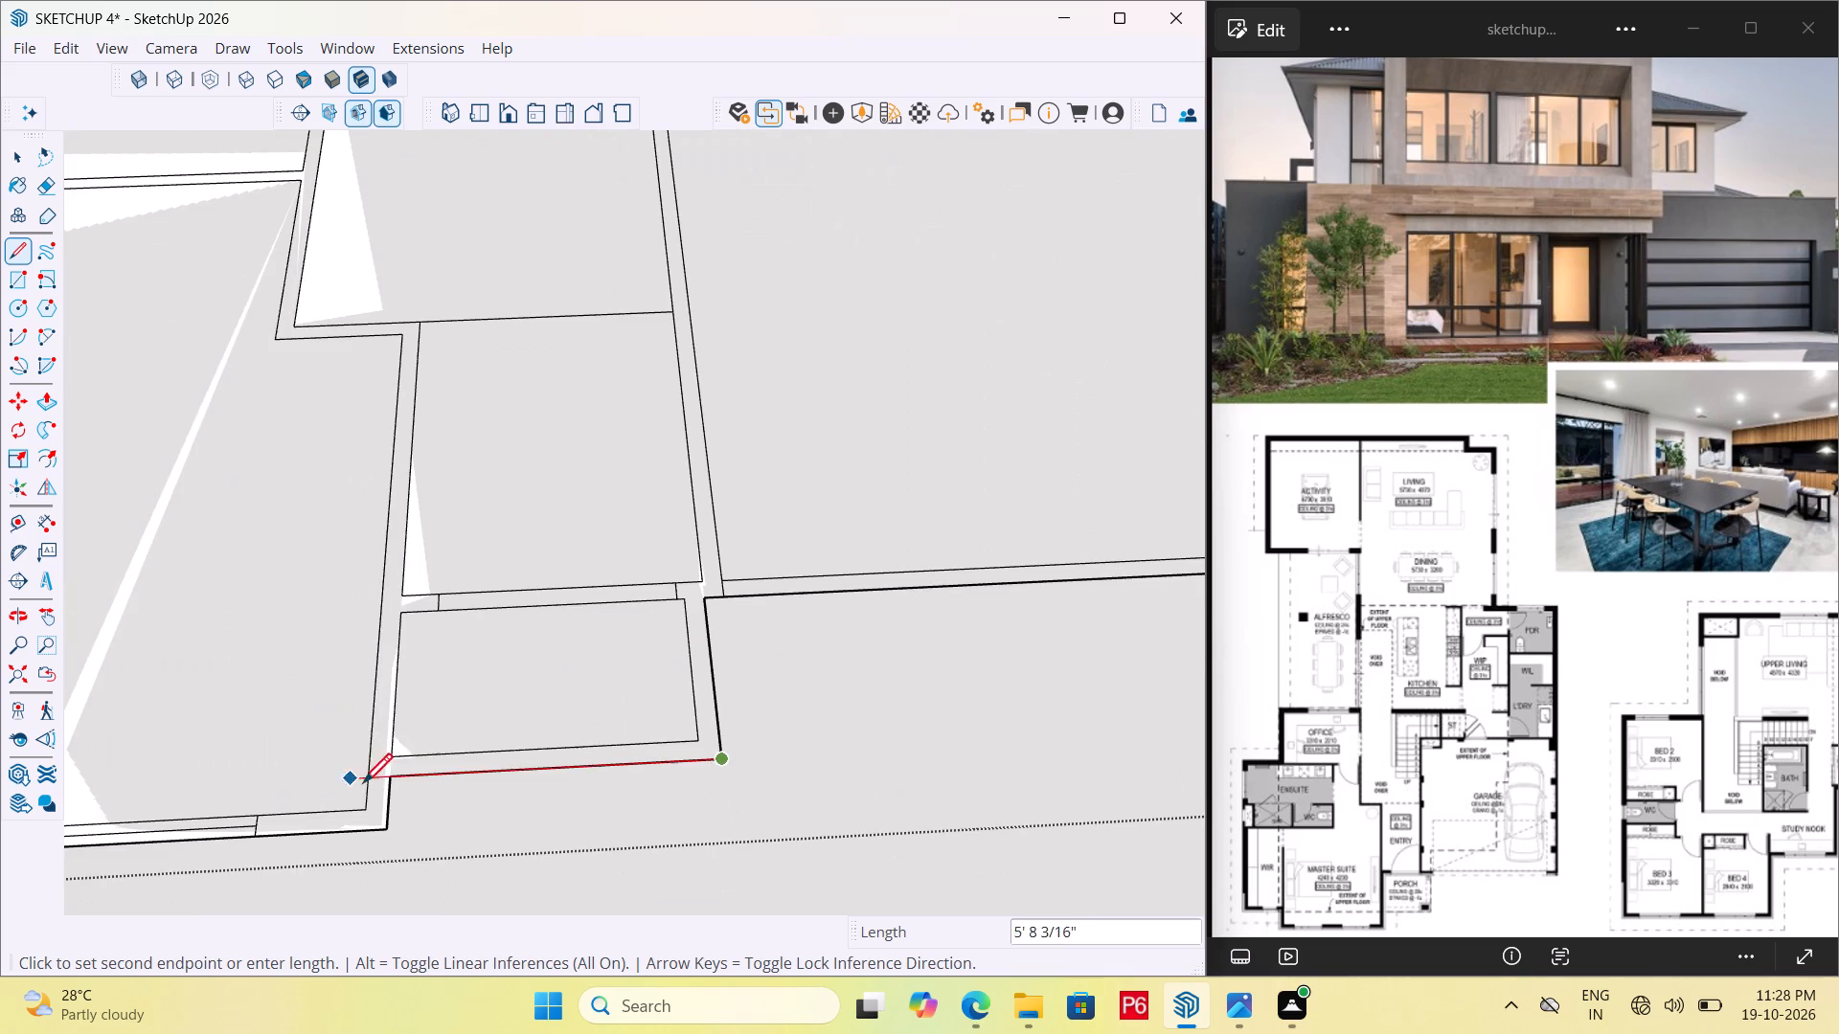
{"action": "left_click", "coordinate": [393, 781]}
{"action": "left_click", "coordinate": [391, 777]}
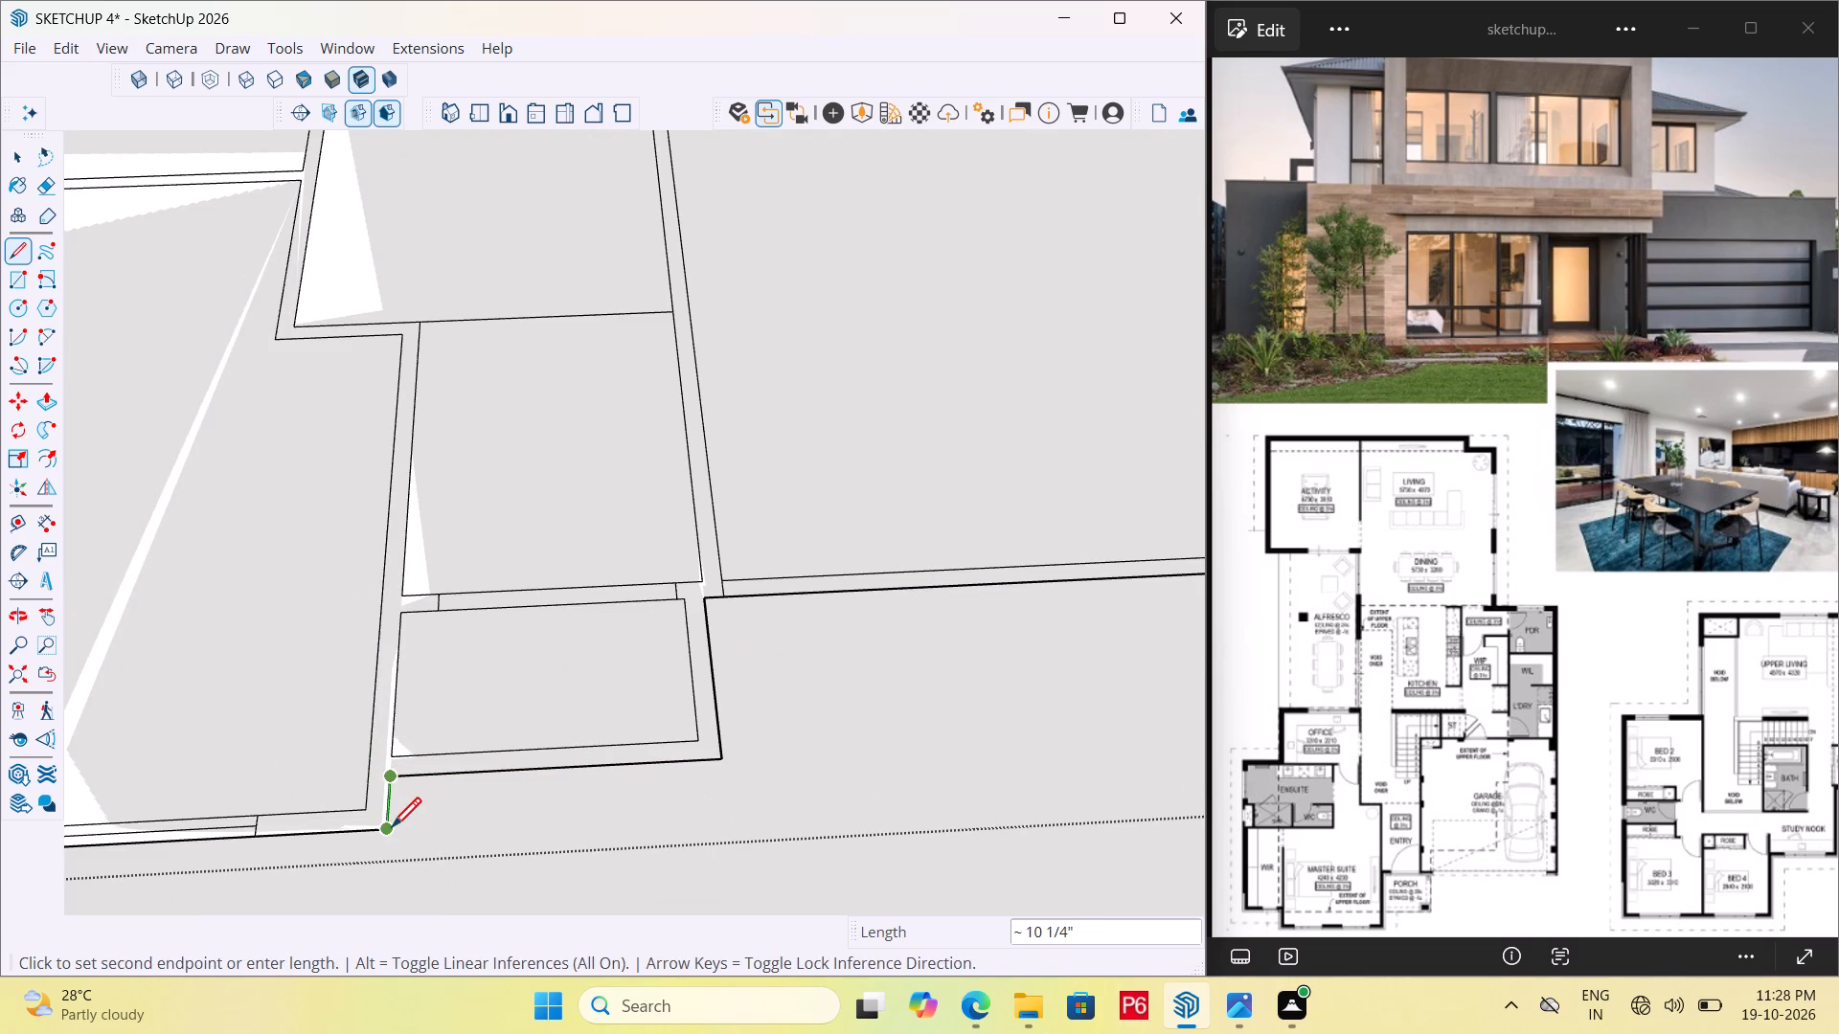
{"action": "left_click", "coordinate": [392, 832]}
{"action": "scroll", "coordinate": [678, 698], "scroll_direction": "down", "scroll_amount": 6}
{"action": "scroll", "coordinate": [513, 706], "scroll_direction": "down", "scroll_amount": 7}
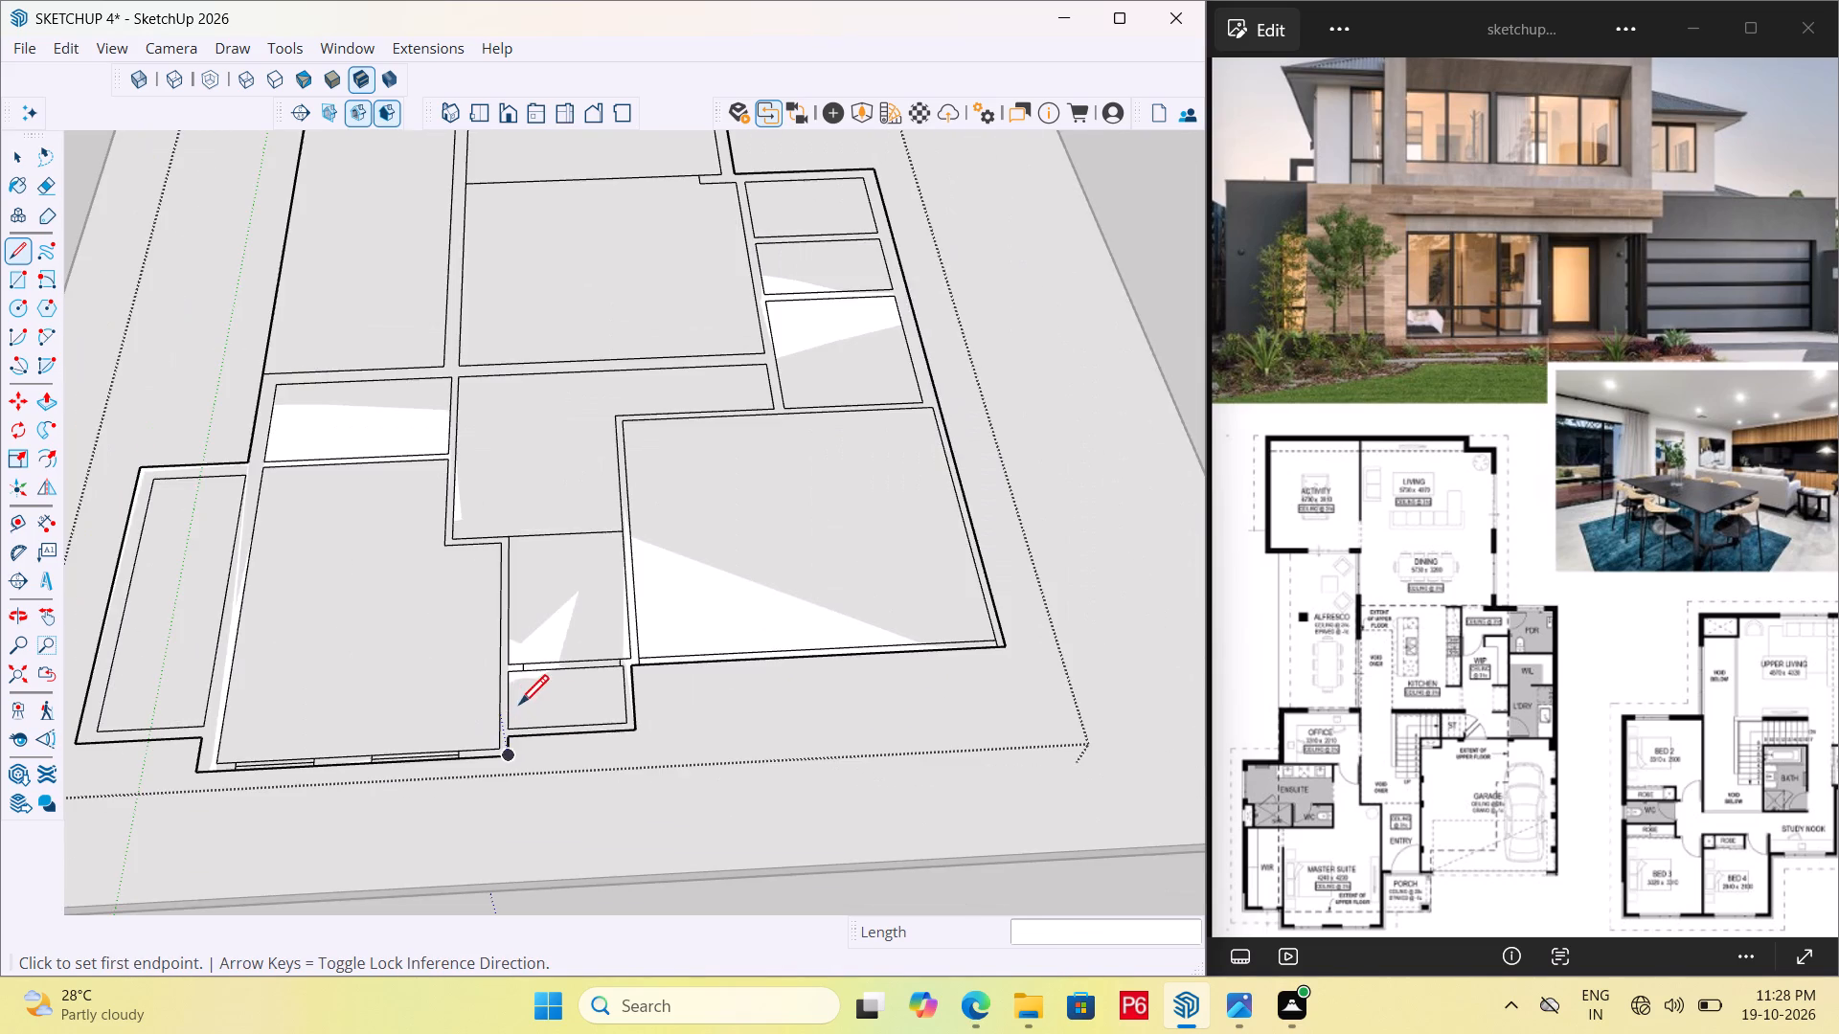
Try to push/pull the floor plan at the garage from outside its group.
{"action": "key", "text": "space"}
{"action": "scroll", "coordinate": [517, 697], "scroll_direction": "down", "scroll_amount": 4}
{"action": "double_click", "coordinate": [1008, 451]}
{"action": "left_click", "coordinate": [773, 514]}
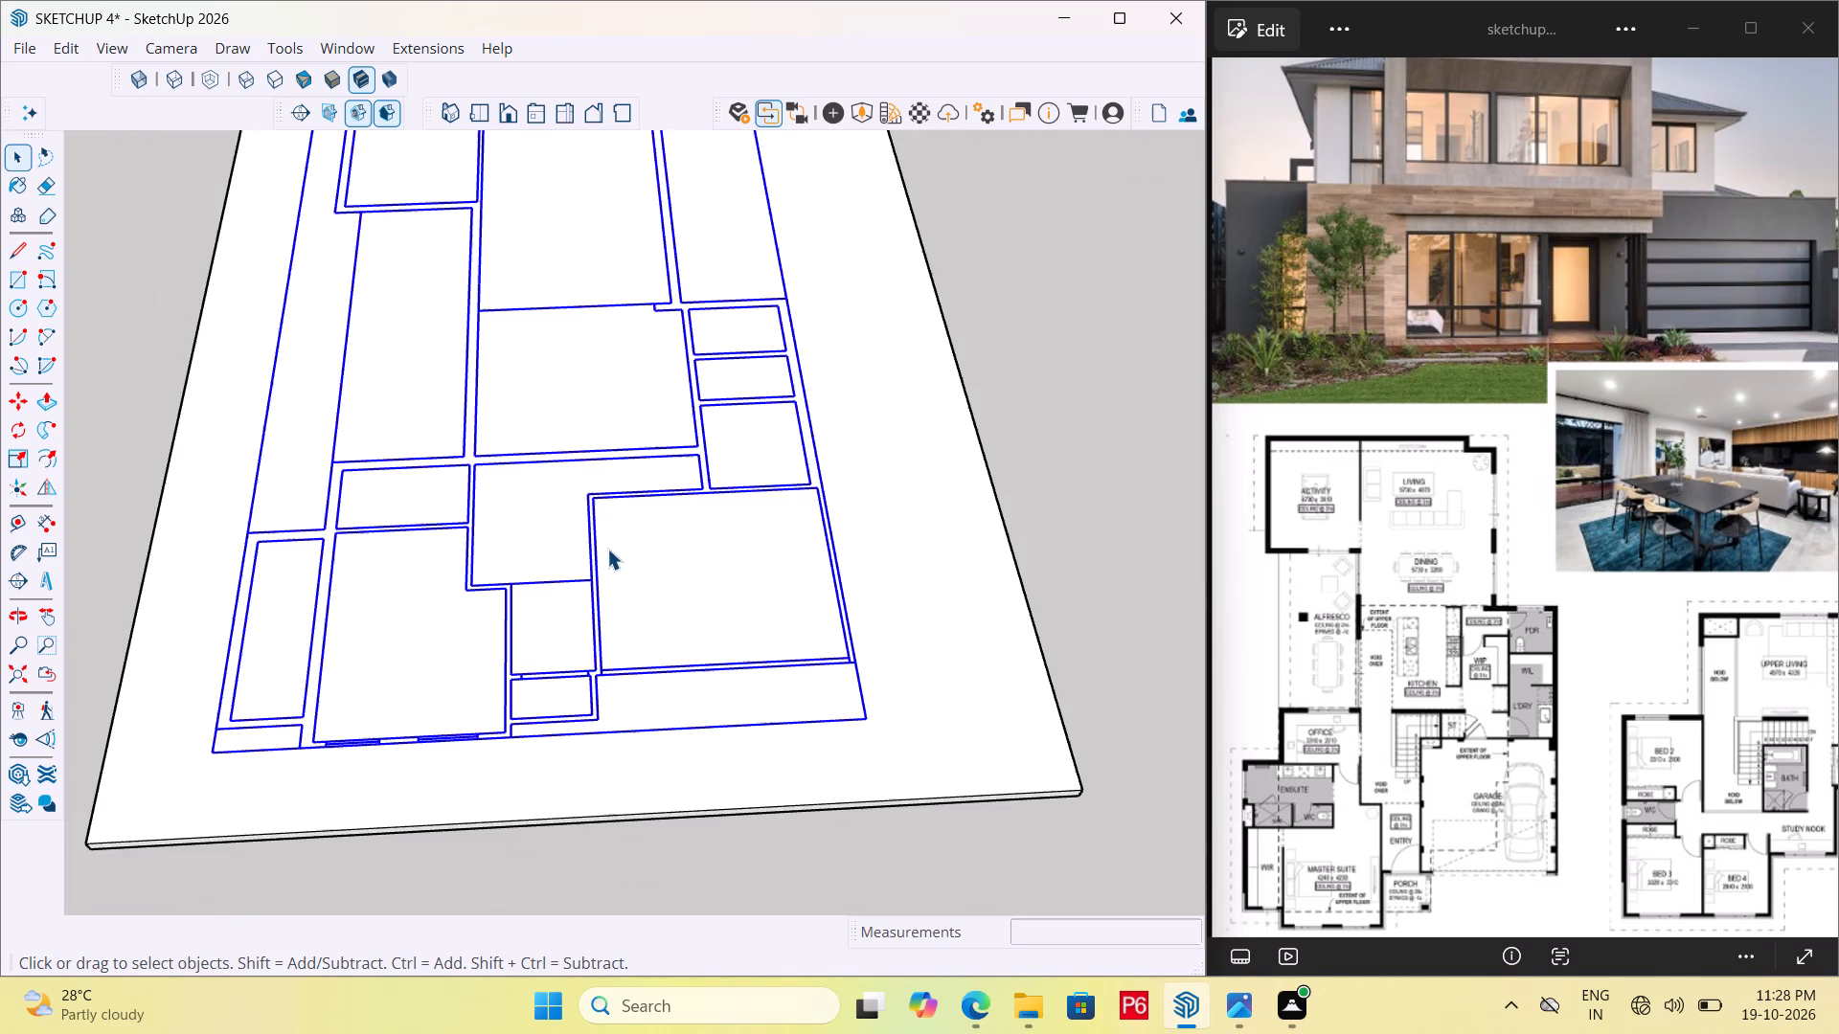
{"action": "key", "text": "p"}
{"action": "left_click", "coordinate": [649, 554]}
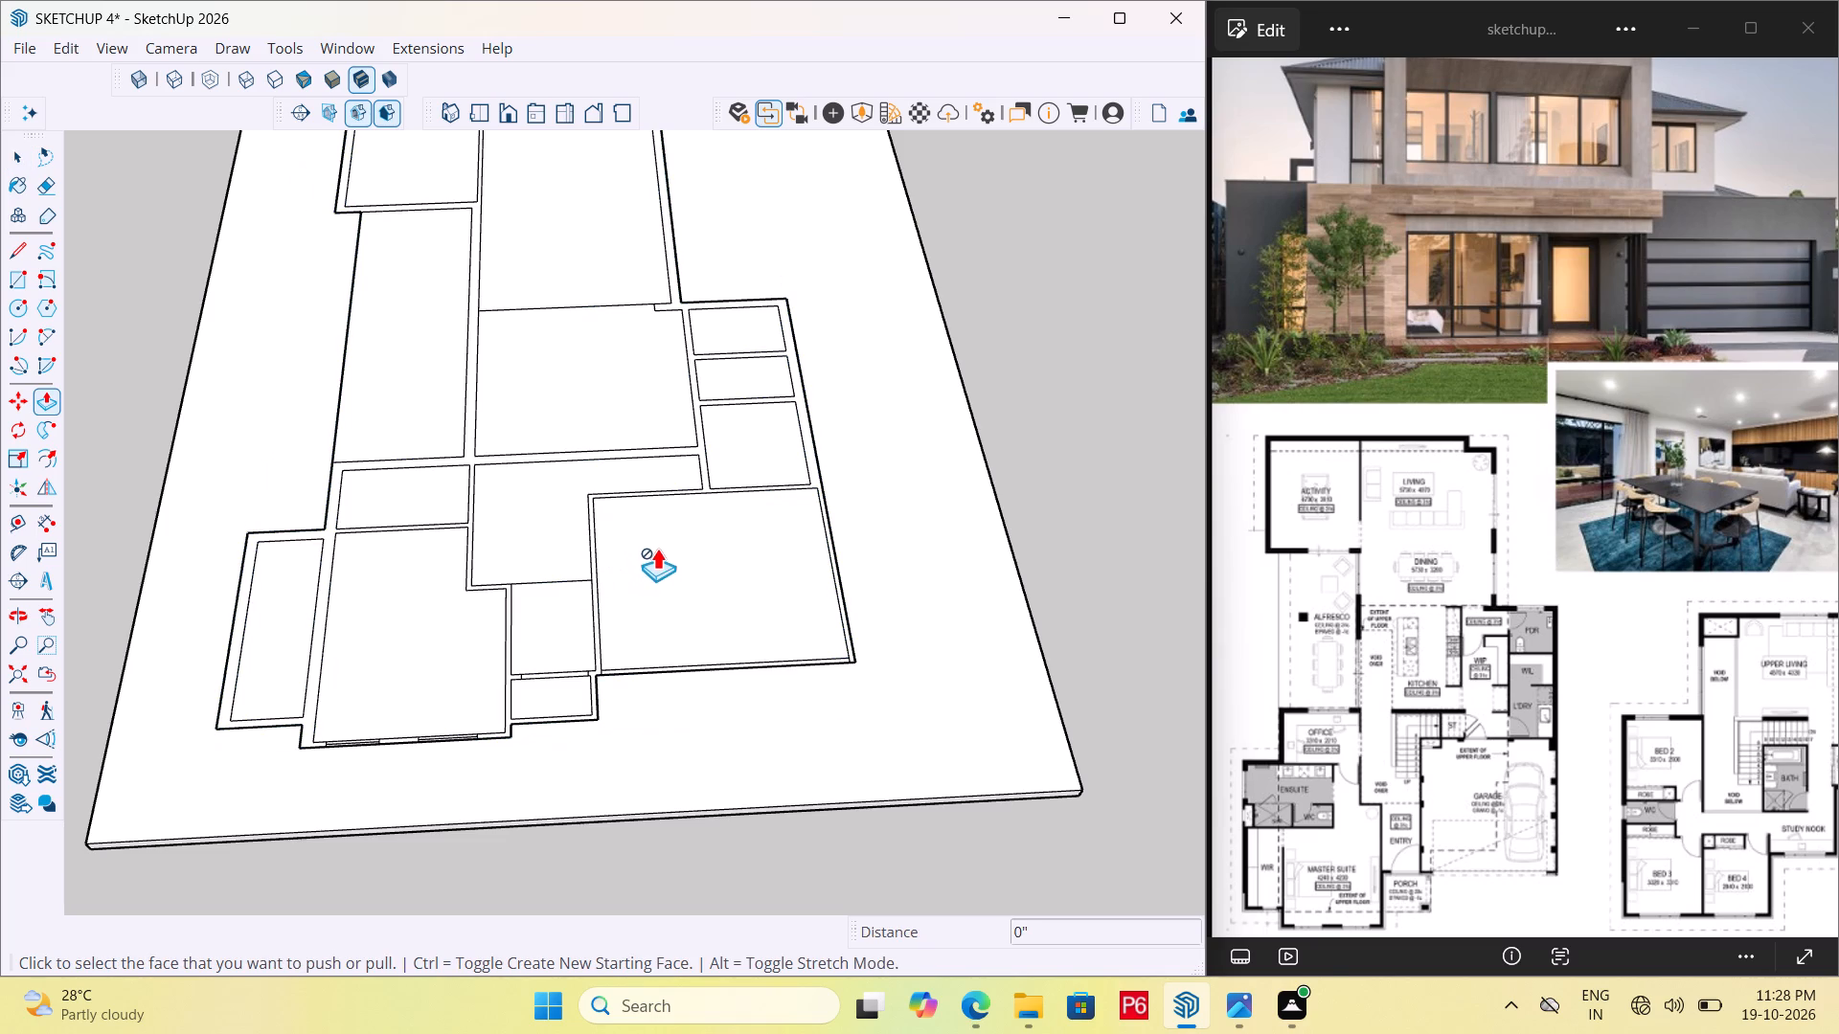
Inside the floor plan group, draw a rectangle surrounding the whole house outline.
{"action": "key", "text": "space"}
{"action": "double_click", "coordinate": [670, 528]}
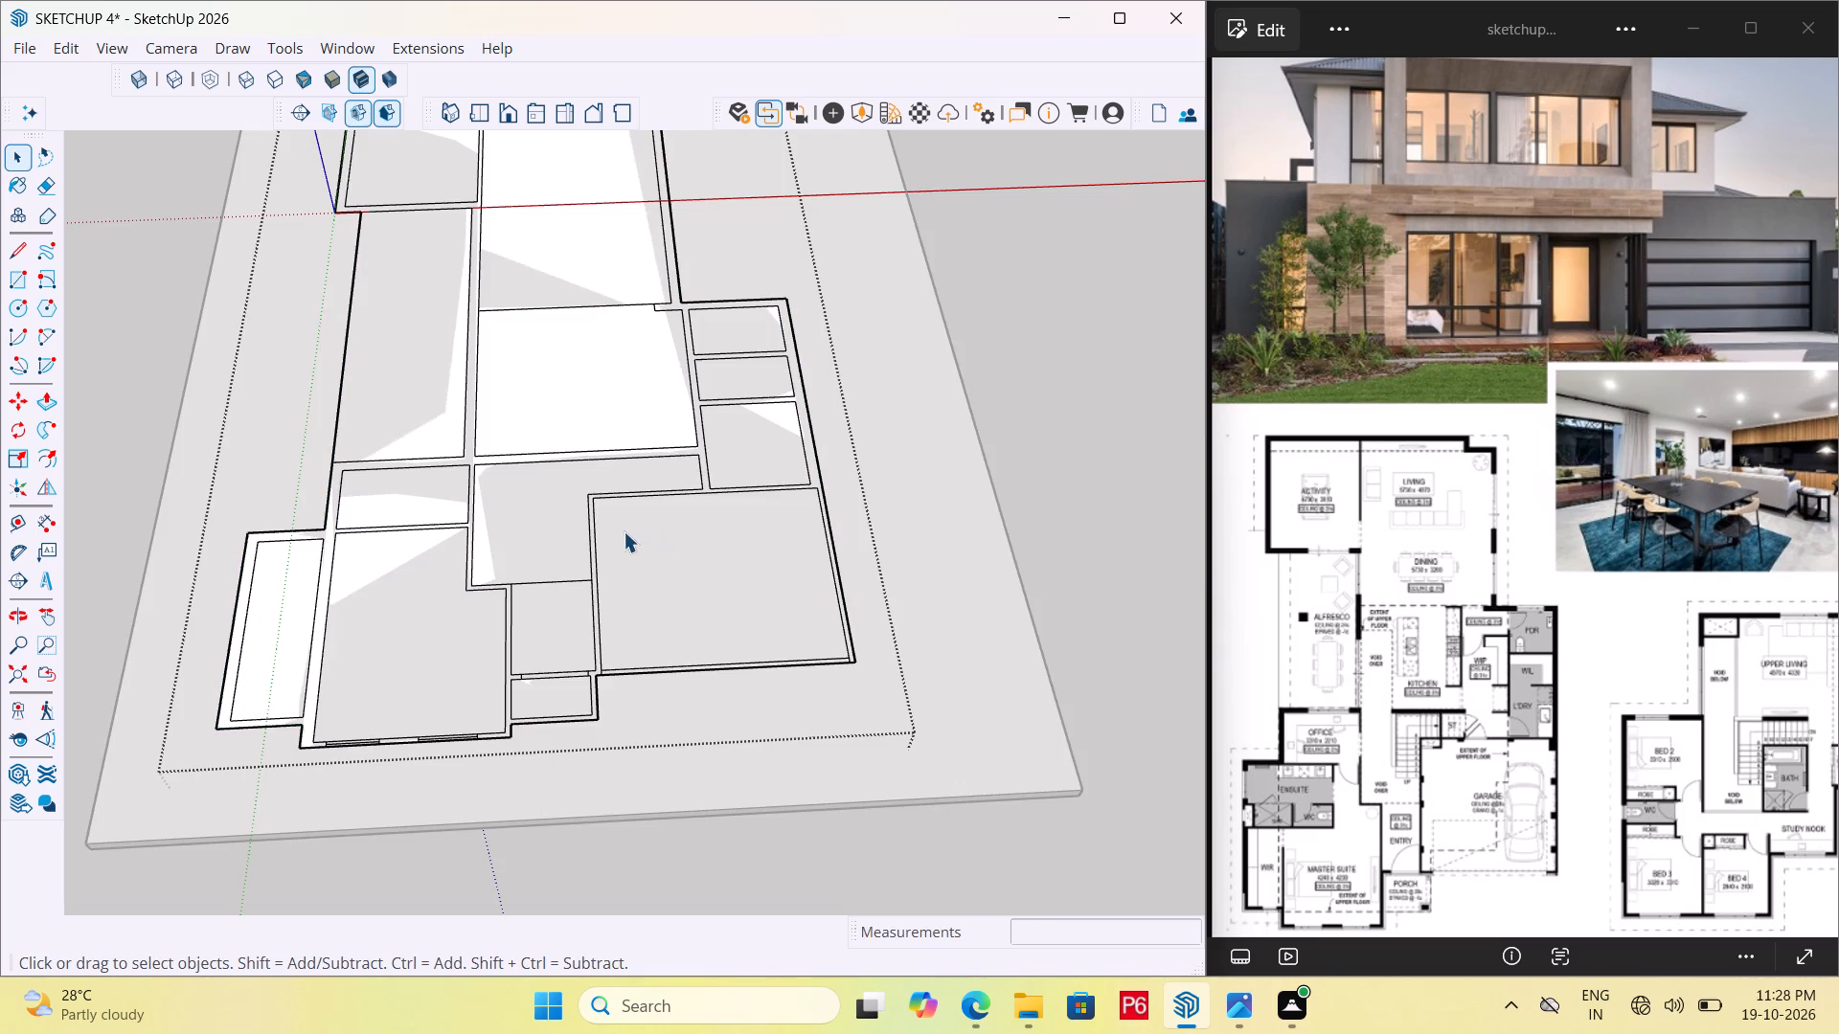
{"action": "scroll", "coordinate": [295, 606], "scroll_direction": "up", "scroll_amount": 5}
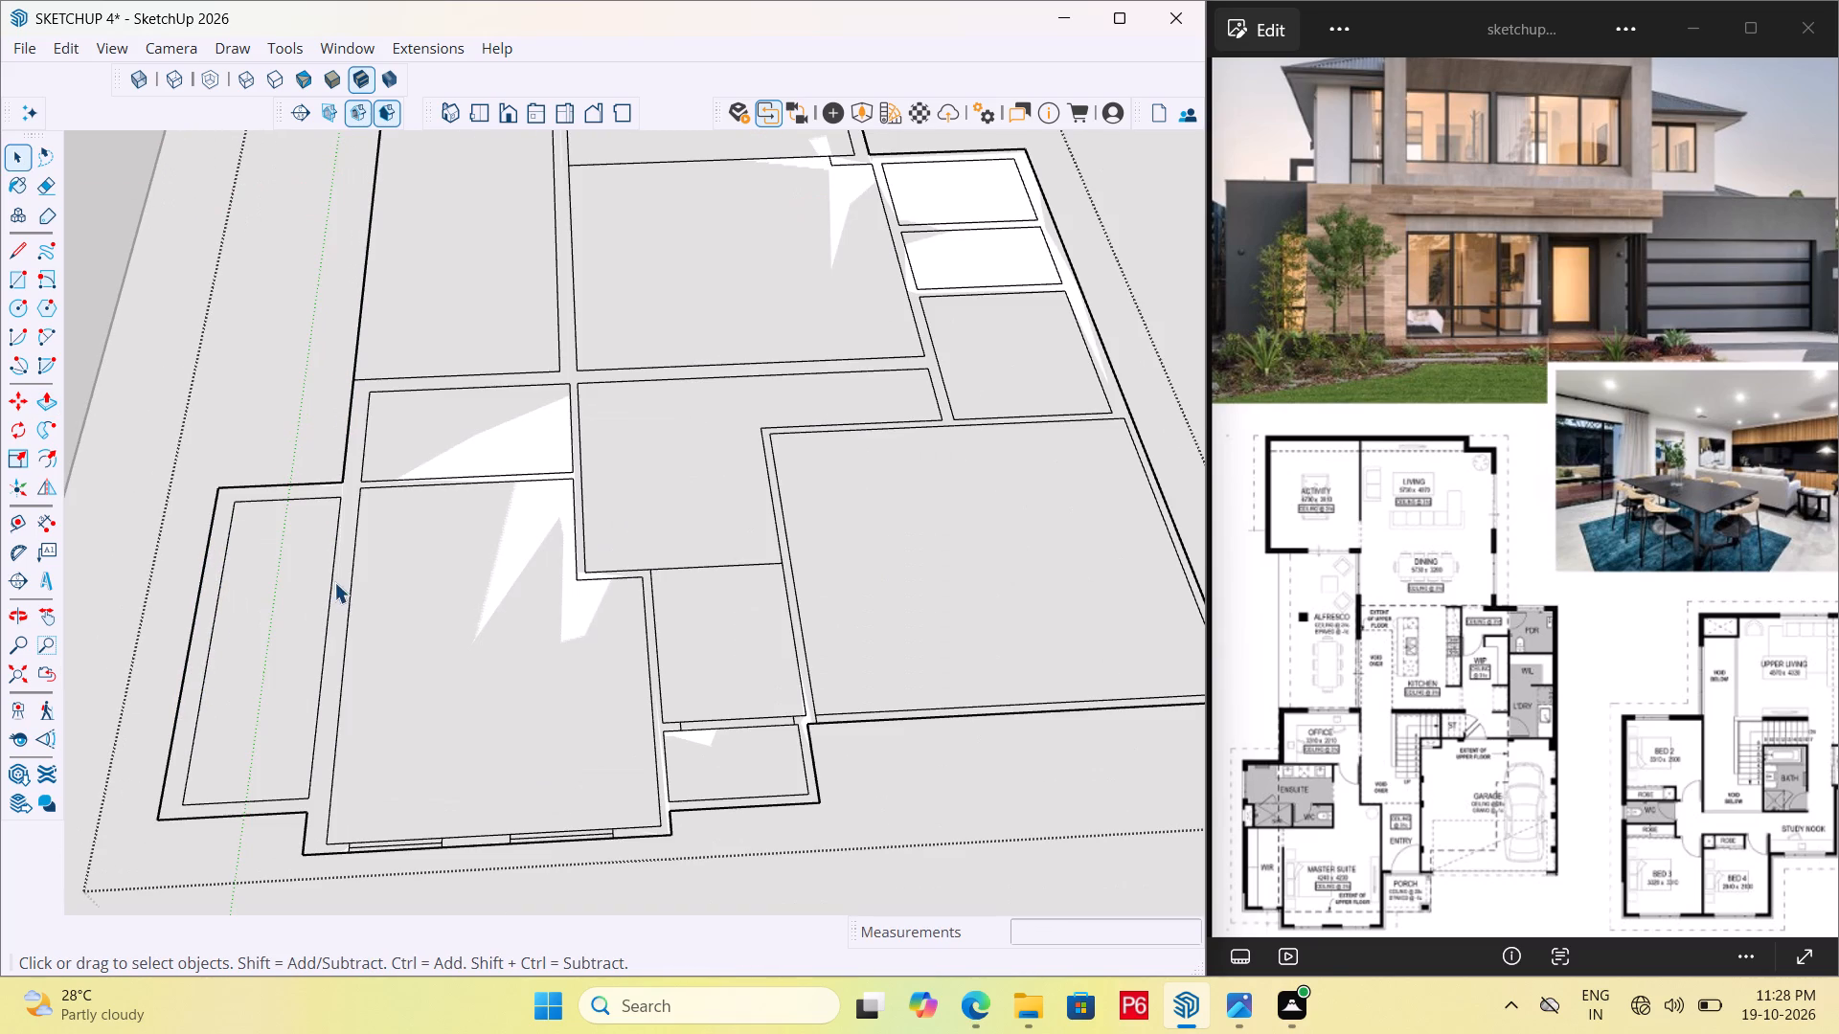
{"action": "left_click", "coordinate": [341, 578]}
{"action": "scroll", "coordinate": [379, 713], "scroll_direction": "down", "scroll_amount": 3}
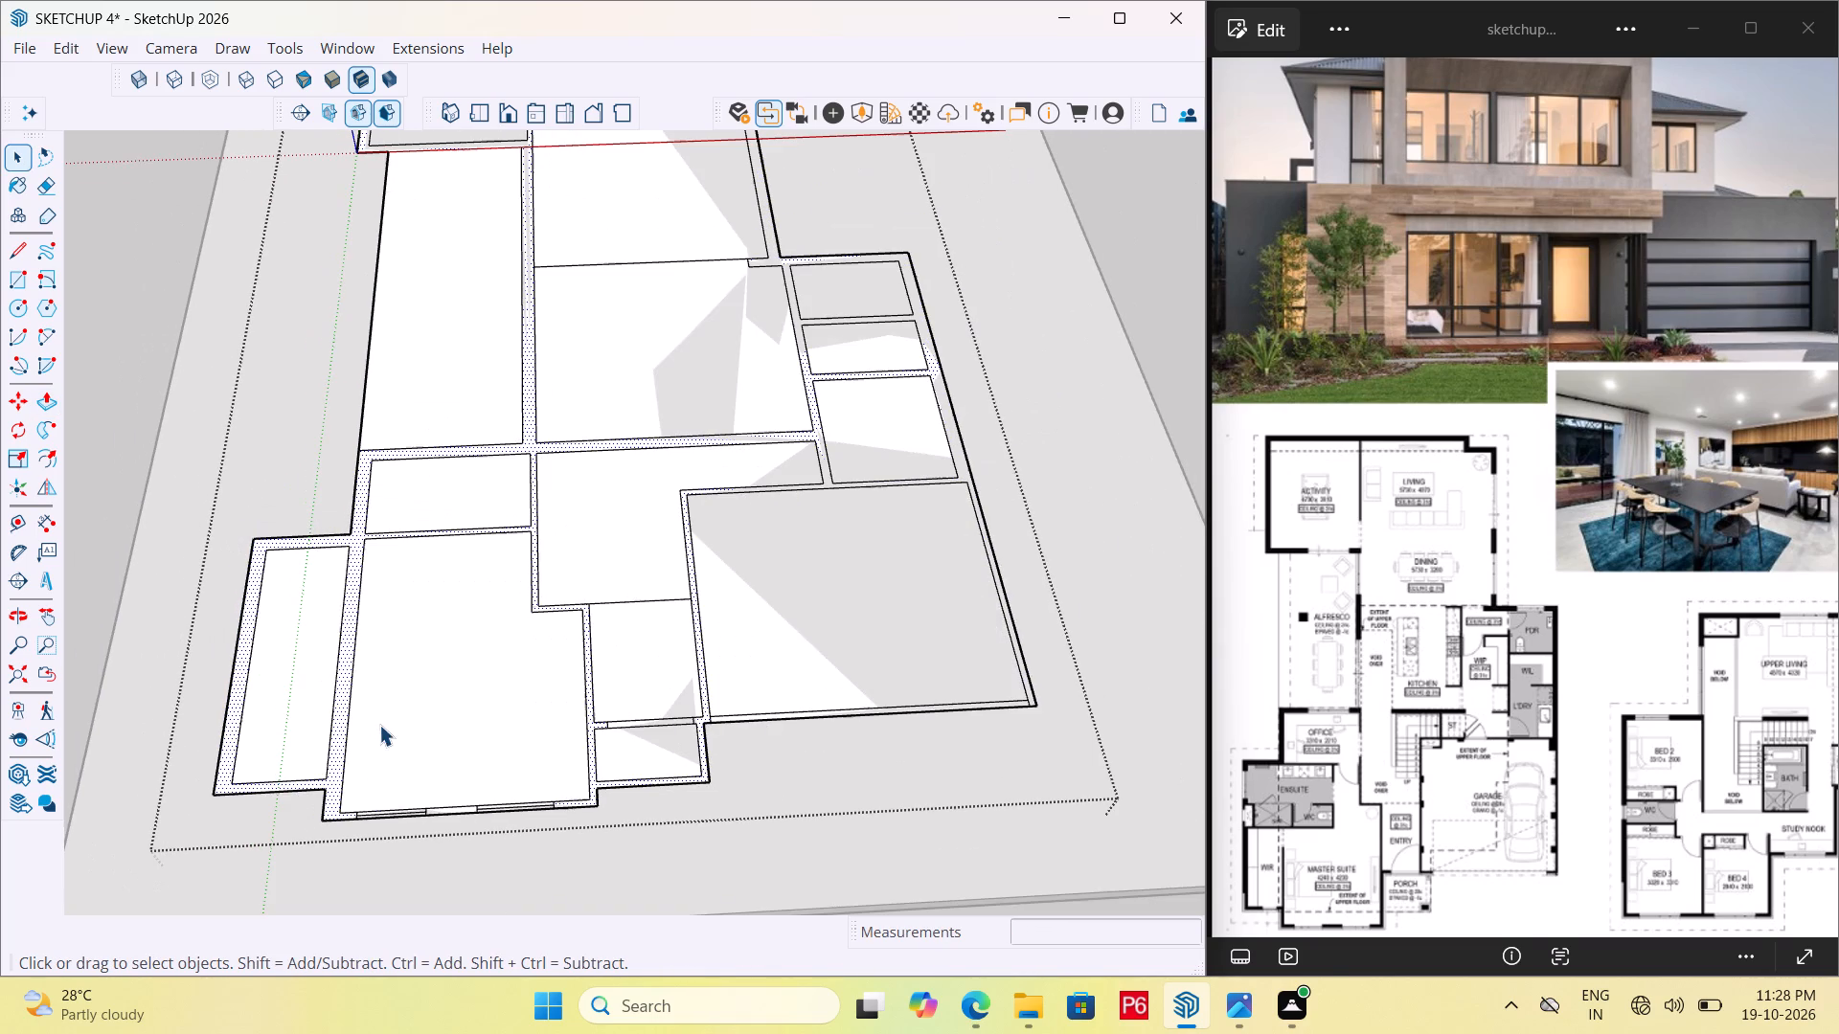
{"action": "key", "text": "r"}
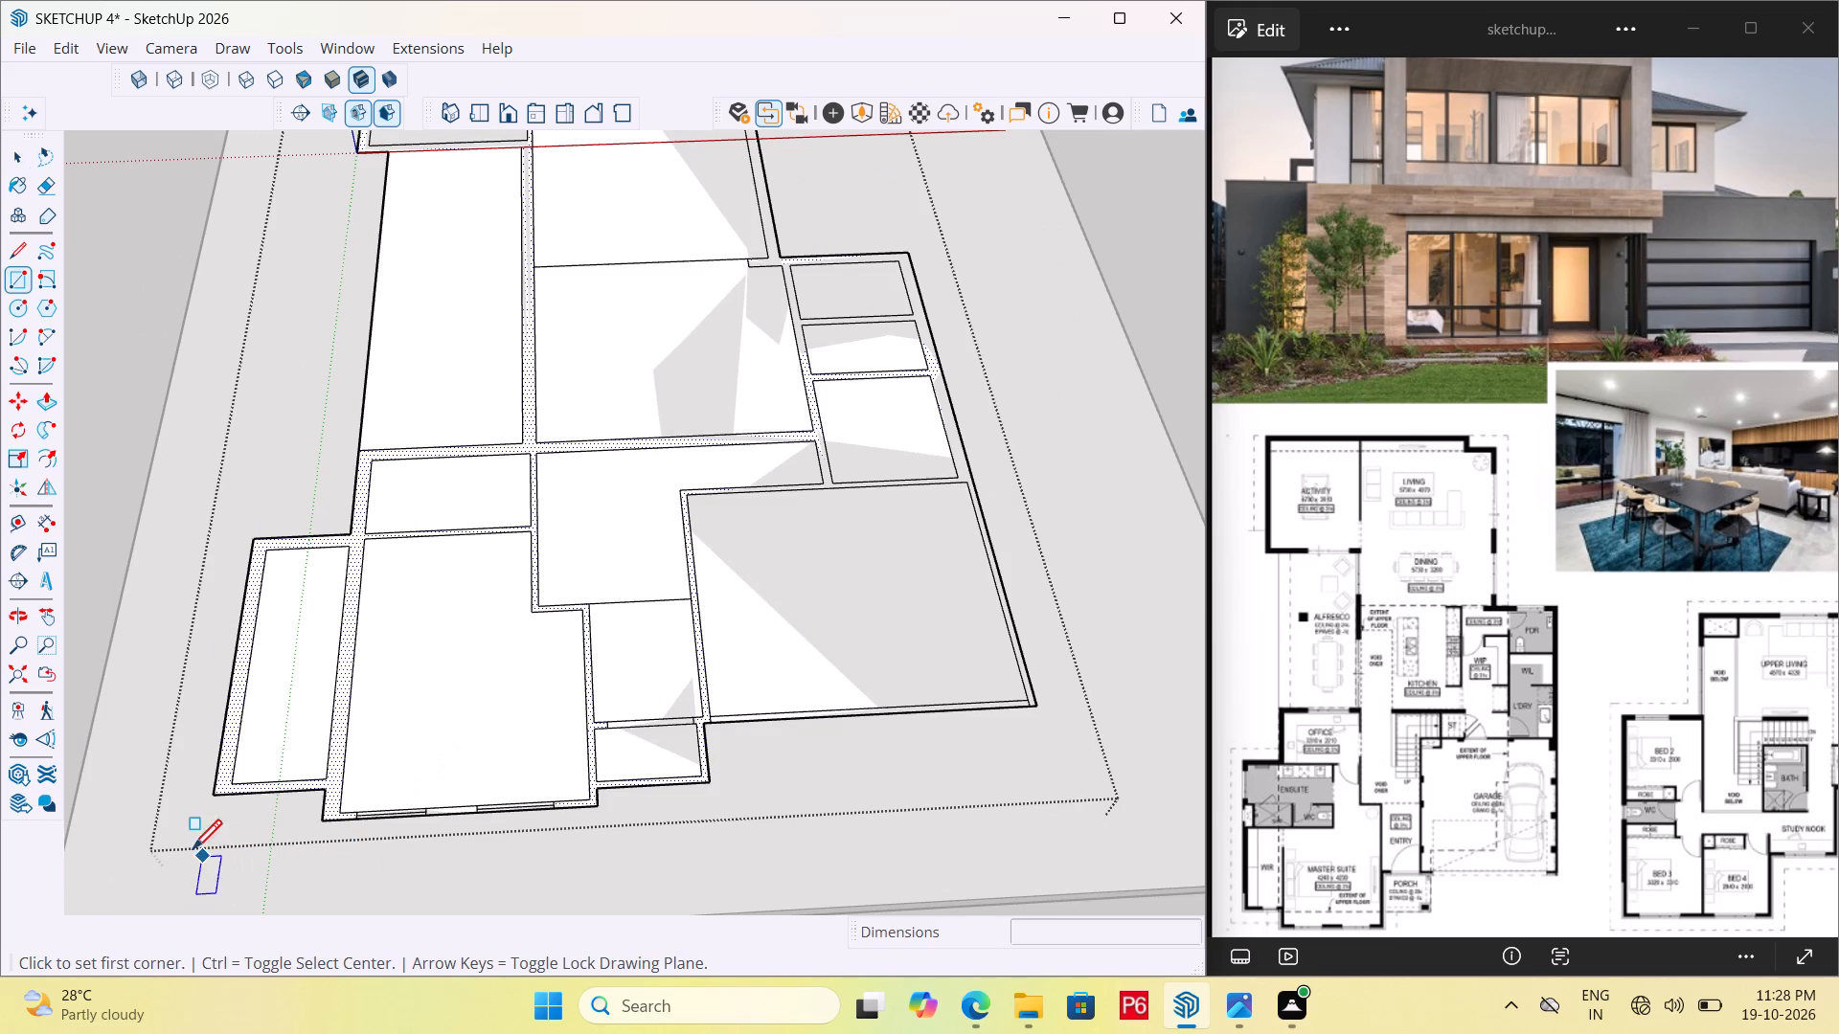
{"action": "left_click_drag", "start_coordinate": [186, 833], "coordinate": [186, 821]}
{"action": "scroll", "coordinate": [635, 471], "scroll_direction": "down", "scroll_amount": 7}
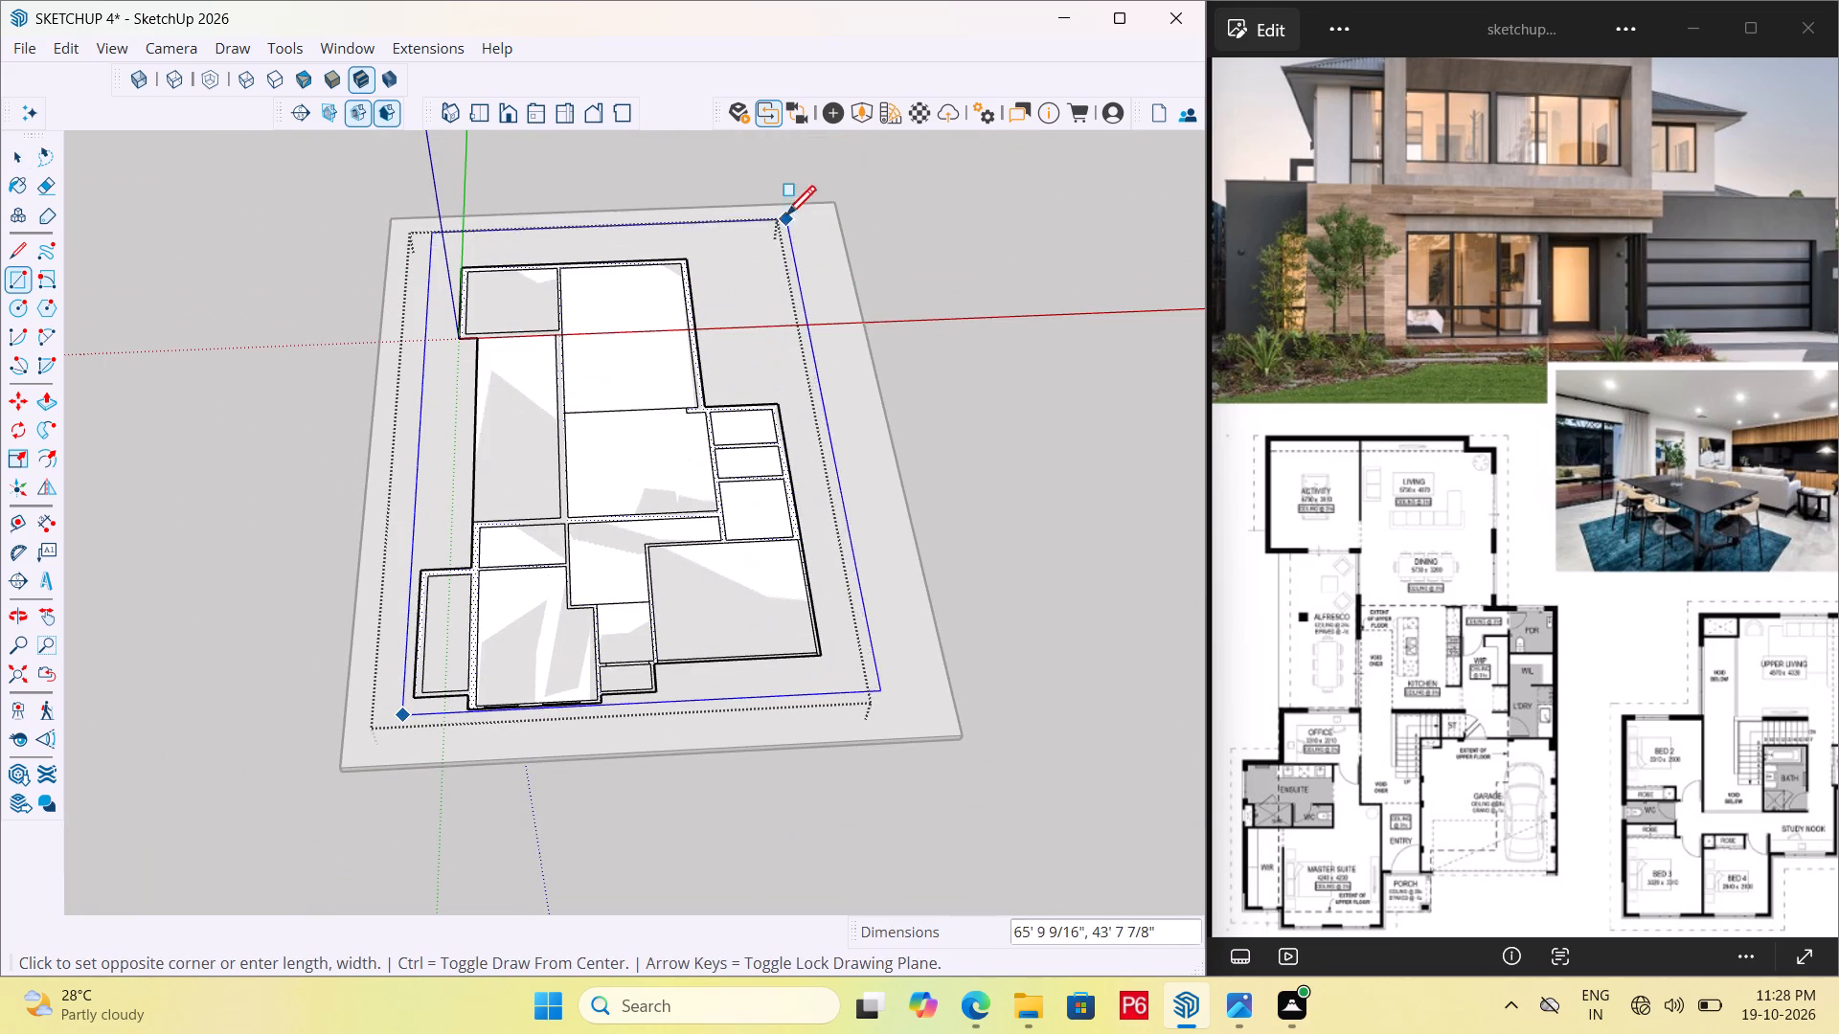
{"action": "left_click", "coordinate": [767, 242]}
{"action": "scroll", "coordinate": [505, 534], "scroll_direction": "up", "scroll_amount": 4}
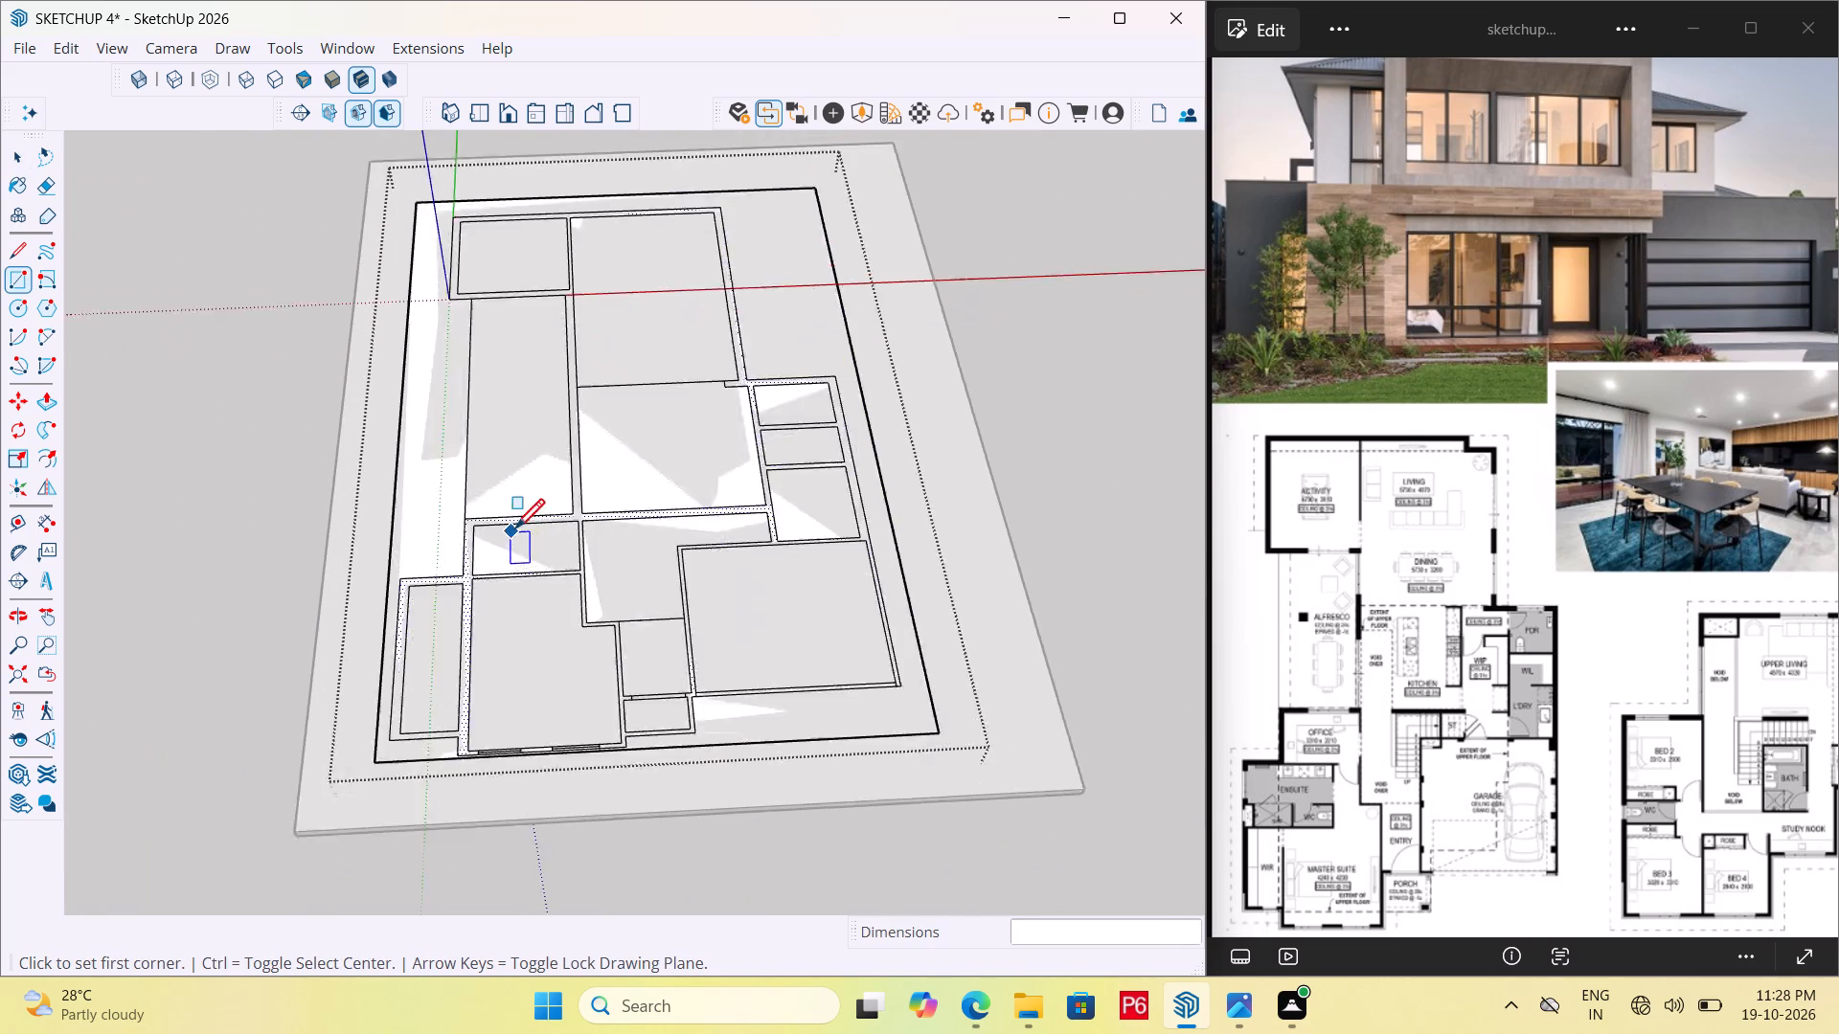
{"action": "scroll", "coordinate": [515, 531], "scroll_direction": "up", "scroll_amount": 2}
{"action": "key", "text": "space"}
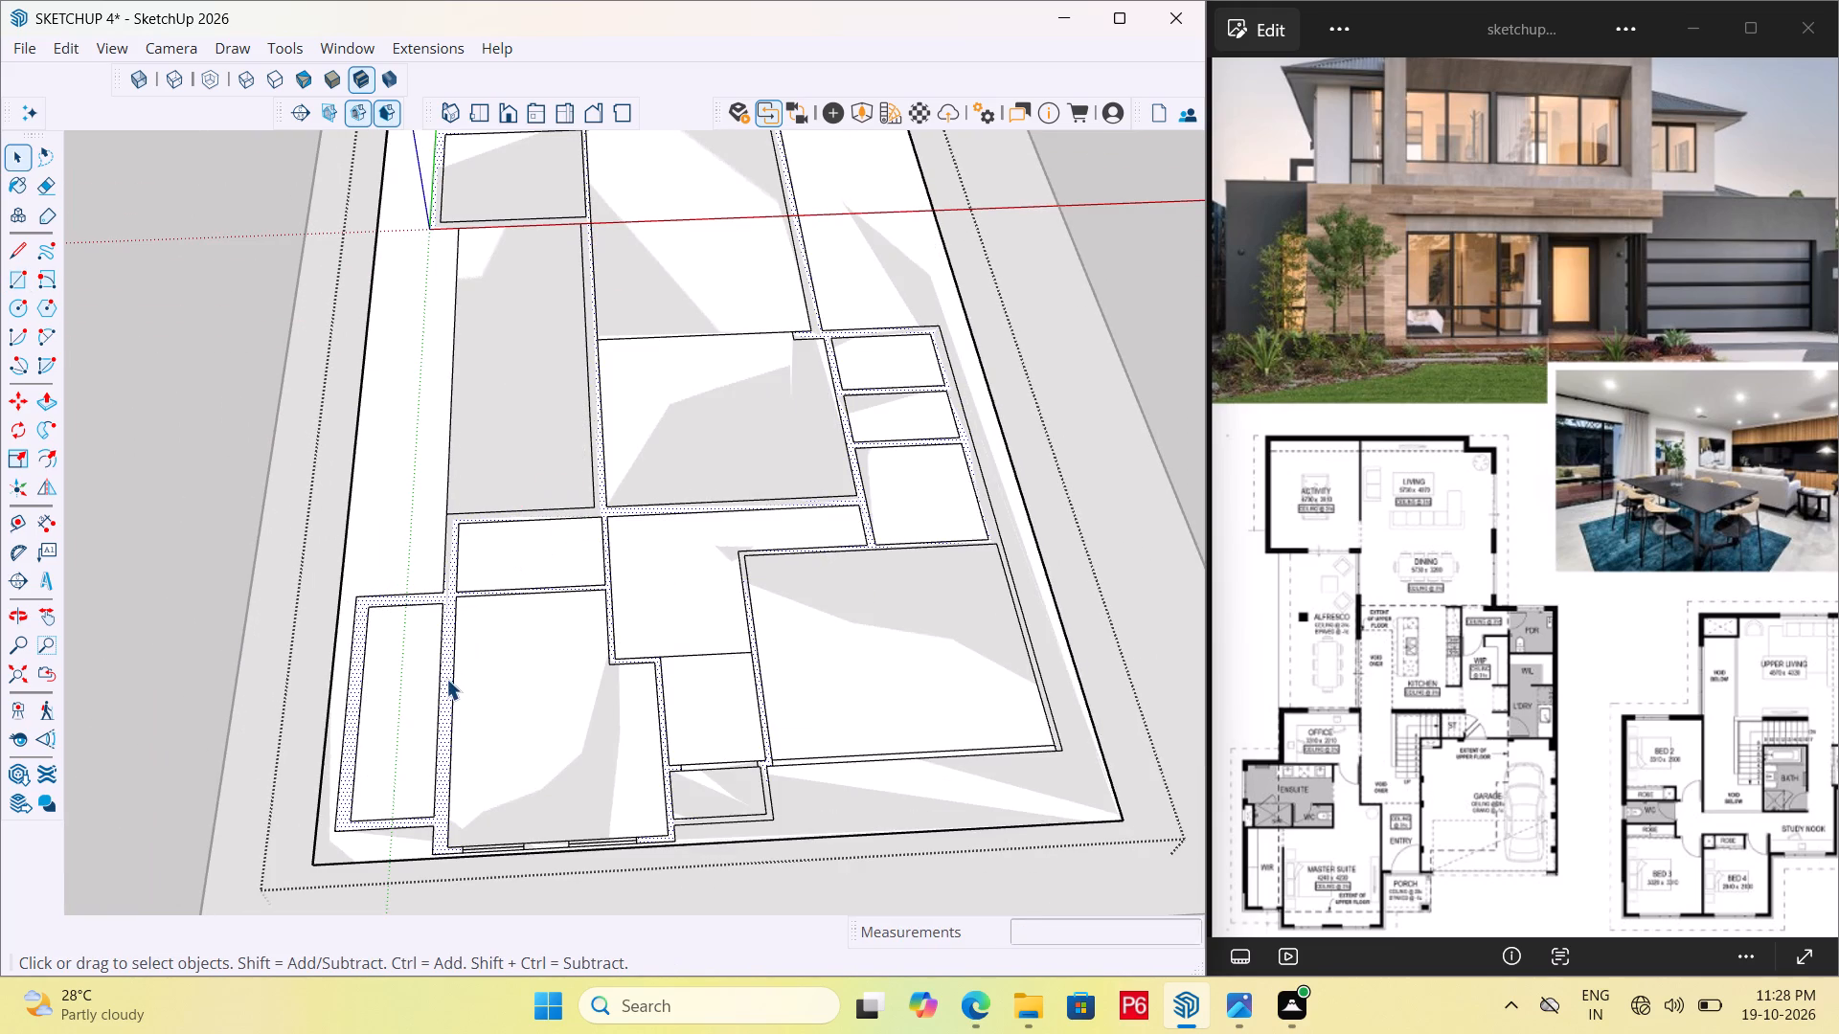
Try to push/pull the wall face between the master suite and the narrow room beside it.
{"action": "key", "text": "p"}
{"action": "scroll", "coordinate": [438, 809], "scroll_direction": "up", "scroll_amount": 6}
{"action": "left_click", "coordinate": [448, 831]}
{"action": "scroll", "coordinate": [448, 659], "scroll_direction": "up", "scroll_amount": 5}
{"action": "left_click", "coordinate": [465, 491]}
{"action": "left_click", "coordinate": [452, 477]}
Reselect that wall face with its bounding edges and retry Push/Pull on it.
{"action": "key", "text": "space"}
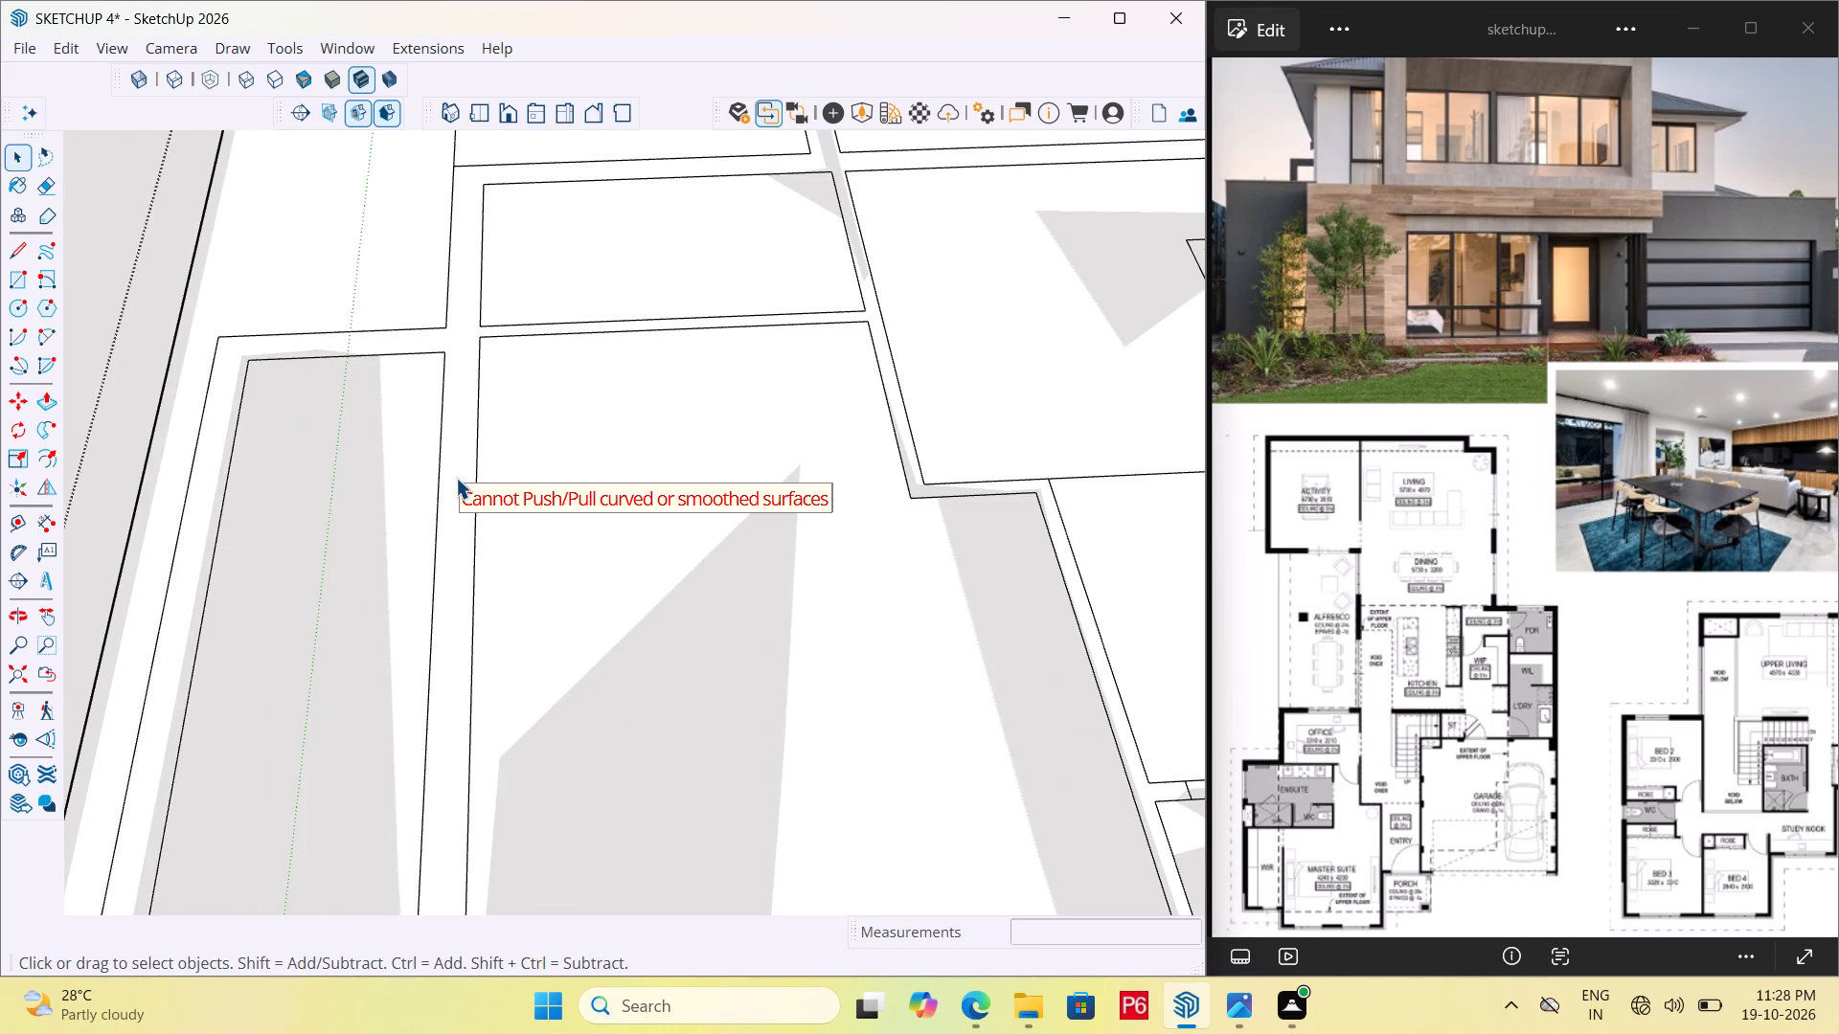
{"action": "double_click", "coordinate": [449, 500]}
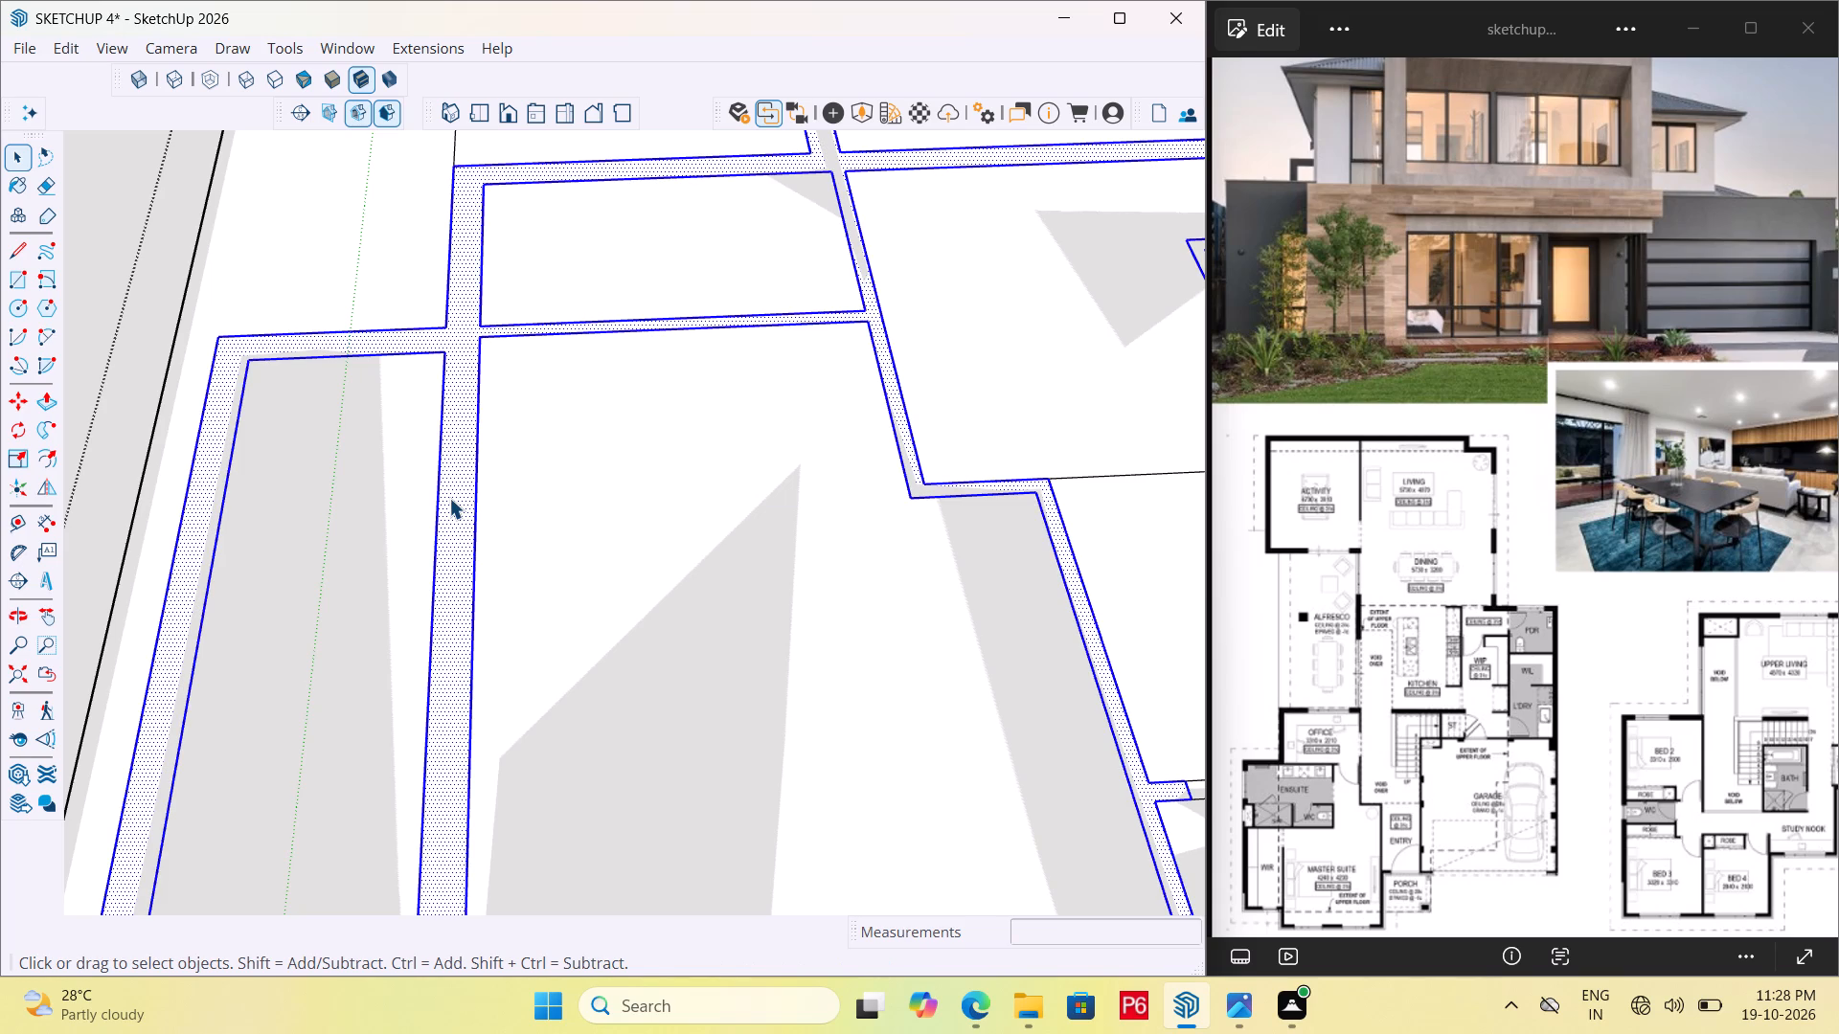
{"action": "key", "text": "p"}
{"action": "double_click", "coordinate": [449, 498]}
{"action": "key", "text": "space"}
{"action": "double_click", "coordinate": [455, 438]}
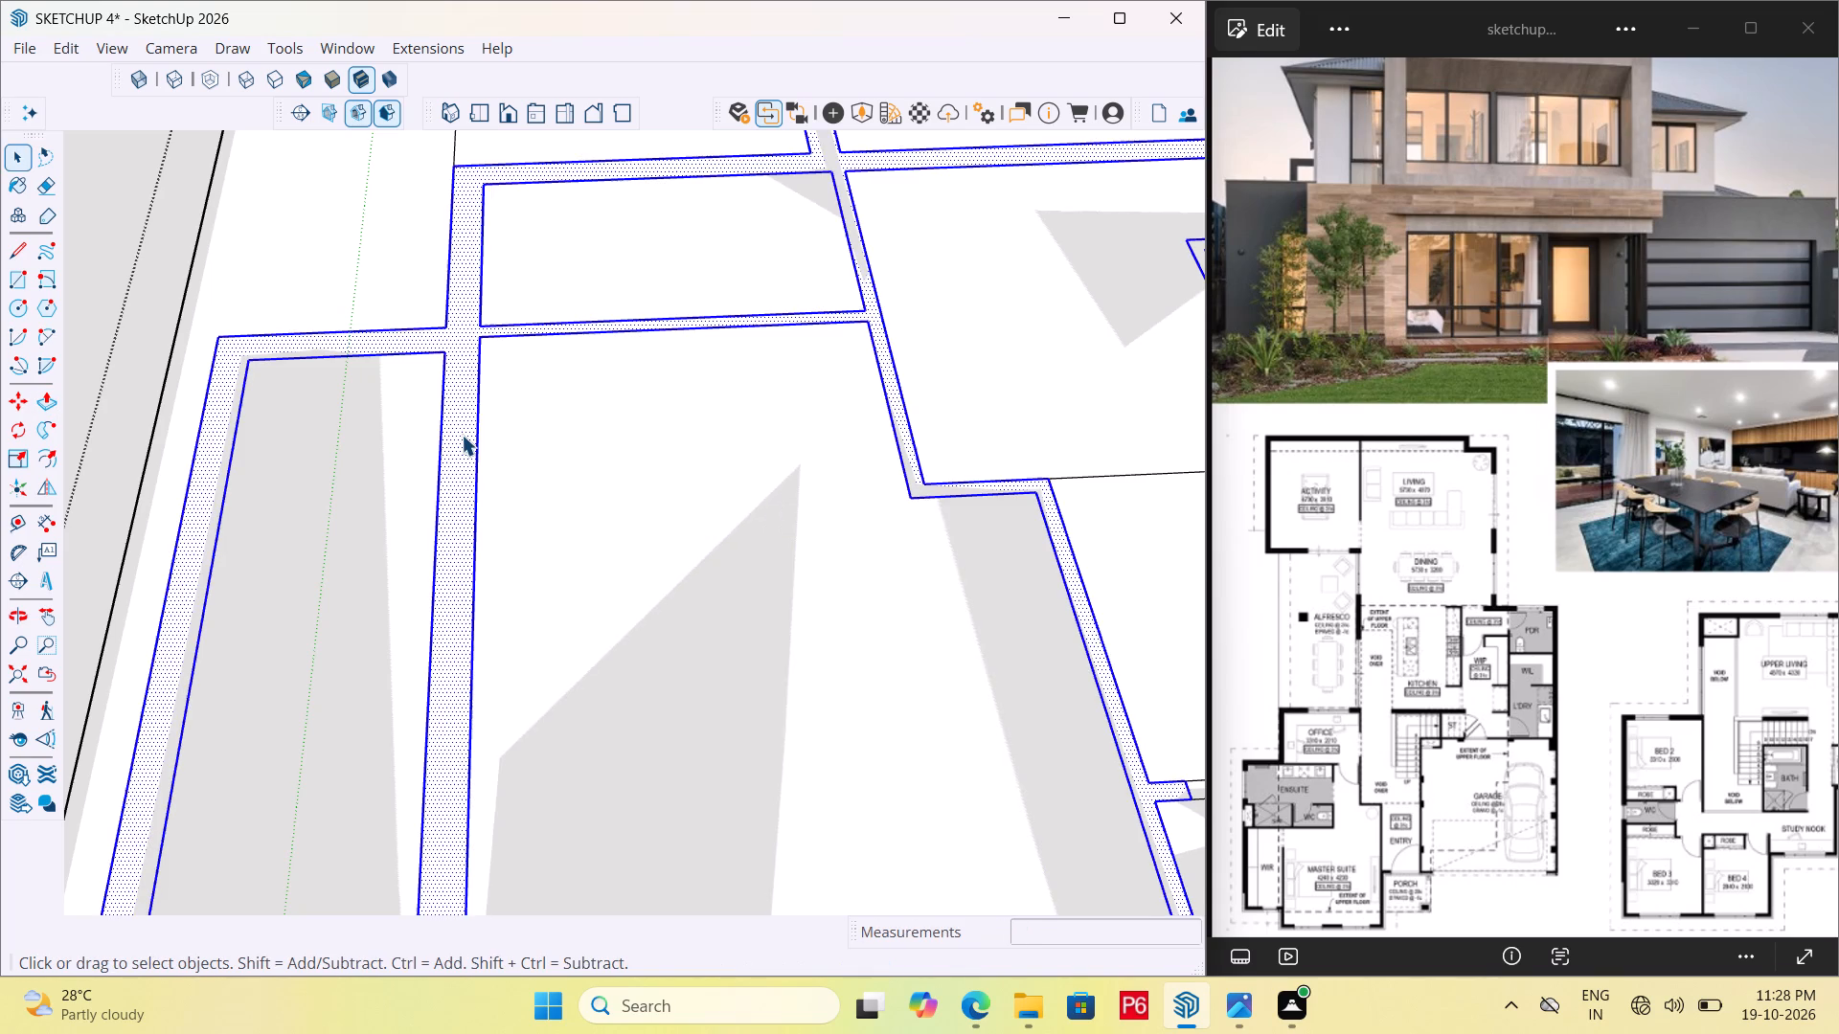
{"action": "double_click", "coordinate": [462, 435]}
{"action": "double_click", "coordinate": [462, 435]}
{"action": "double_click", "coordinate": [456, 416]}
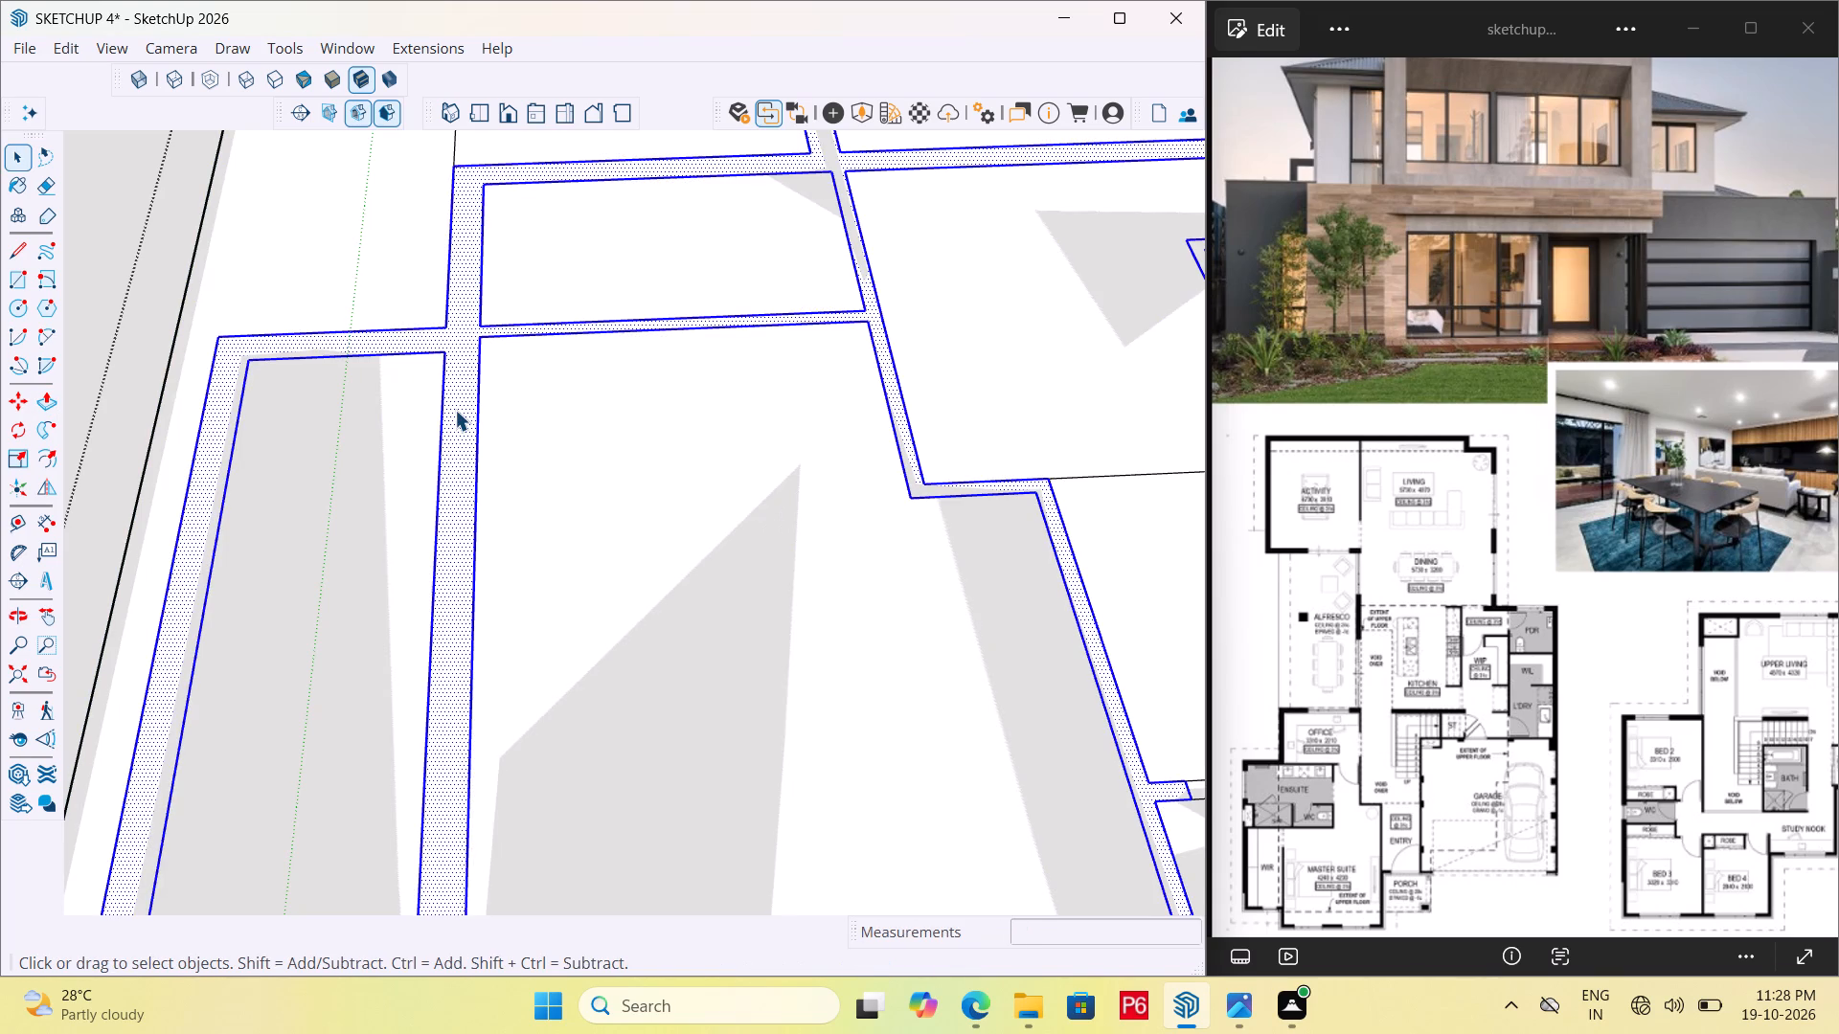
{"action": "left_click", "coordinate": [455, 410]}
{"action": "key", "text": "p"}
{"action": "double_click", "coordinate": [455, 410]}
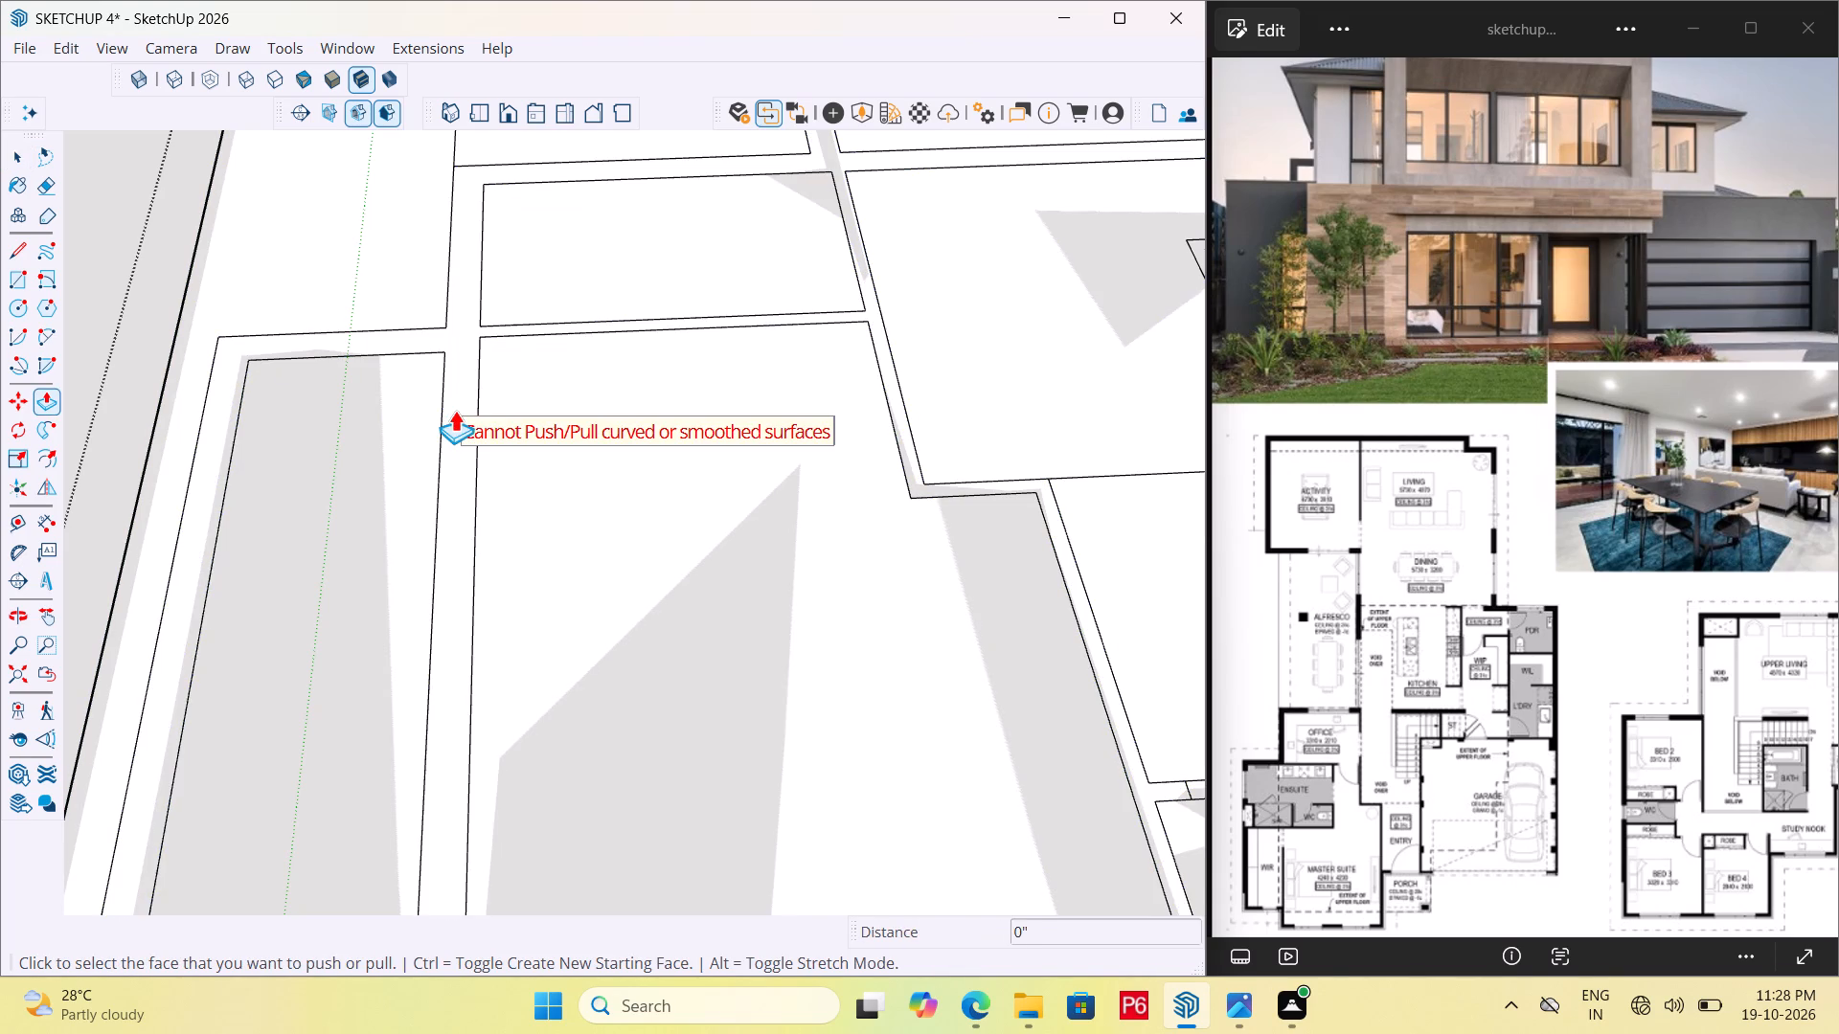
Examine the floor plan and base slab from low and overhead angles to find why the wall face resists extrusion.
{"action": "scroll", "coordinate": [423, 400], "scroll_direction": "down", "scroll_amount": 5}
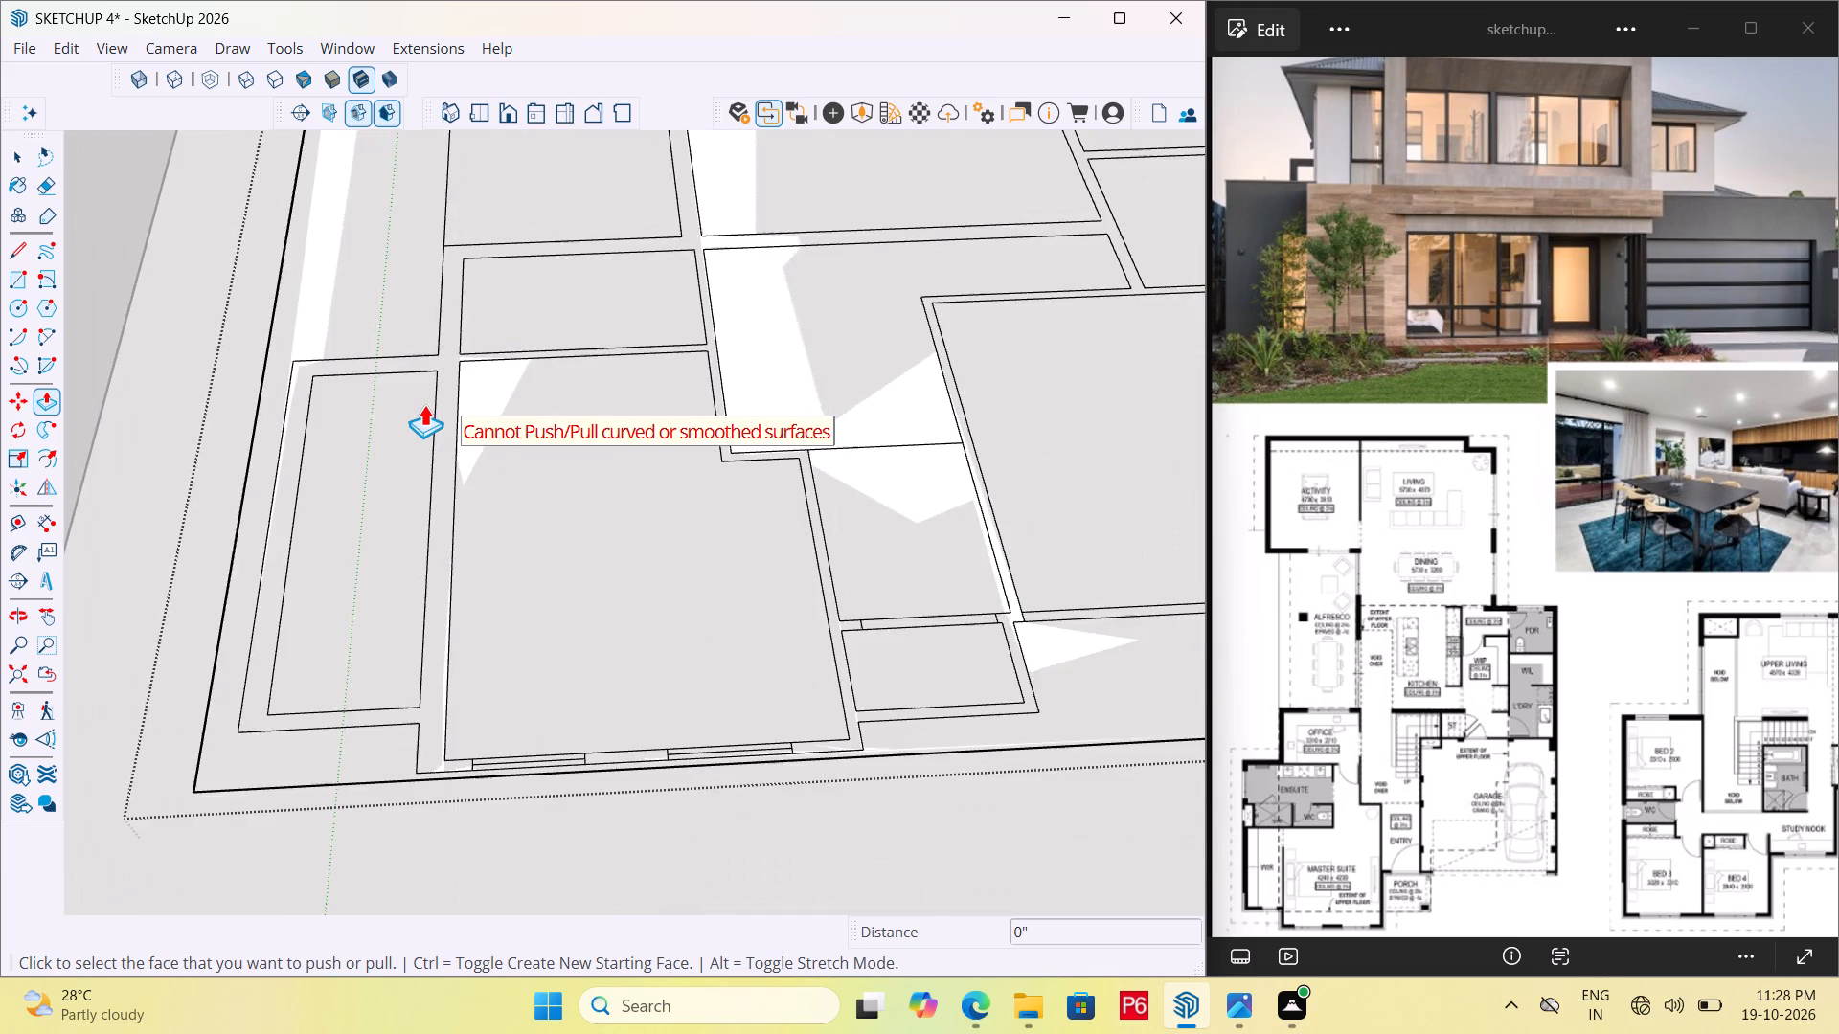
{"action": "scroll", "coordinate": [426, 425], "scroll_direction": "down", "scroll_amount": 2}
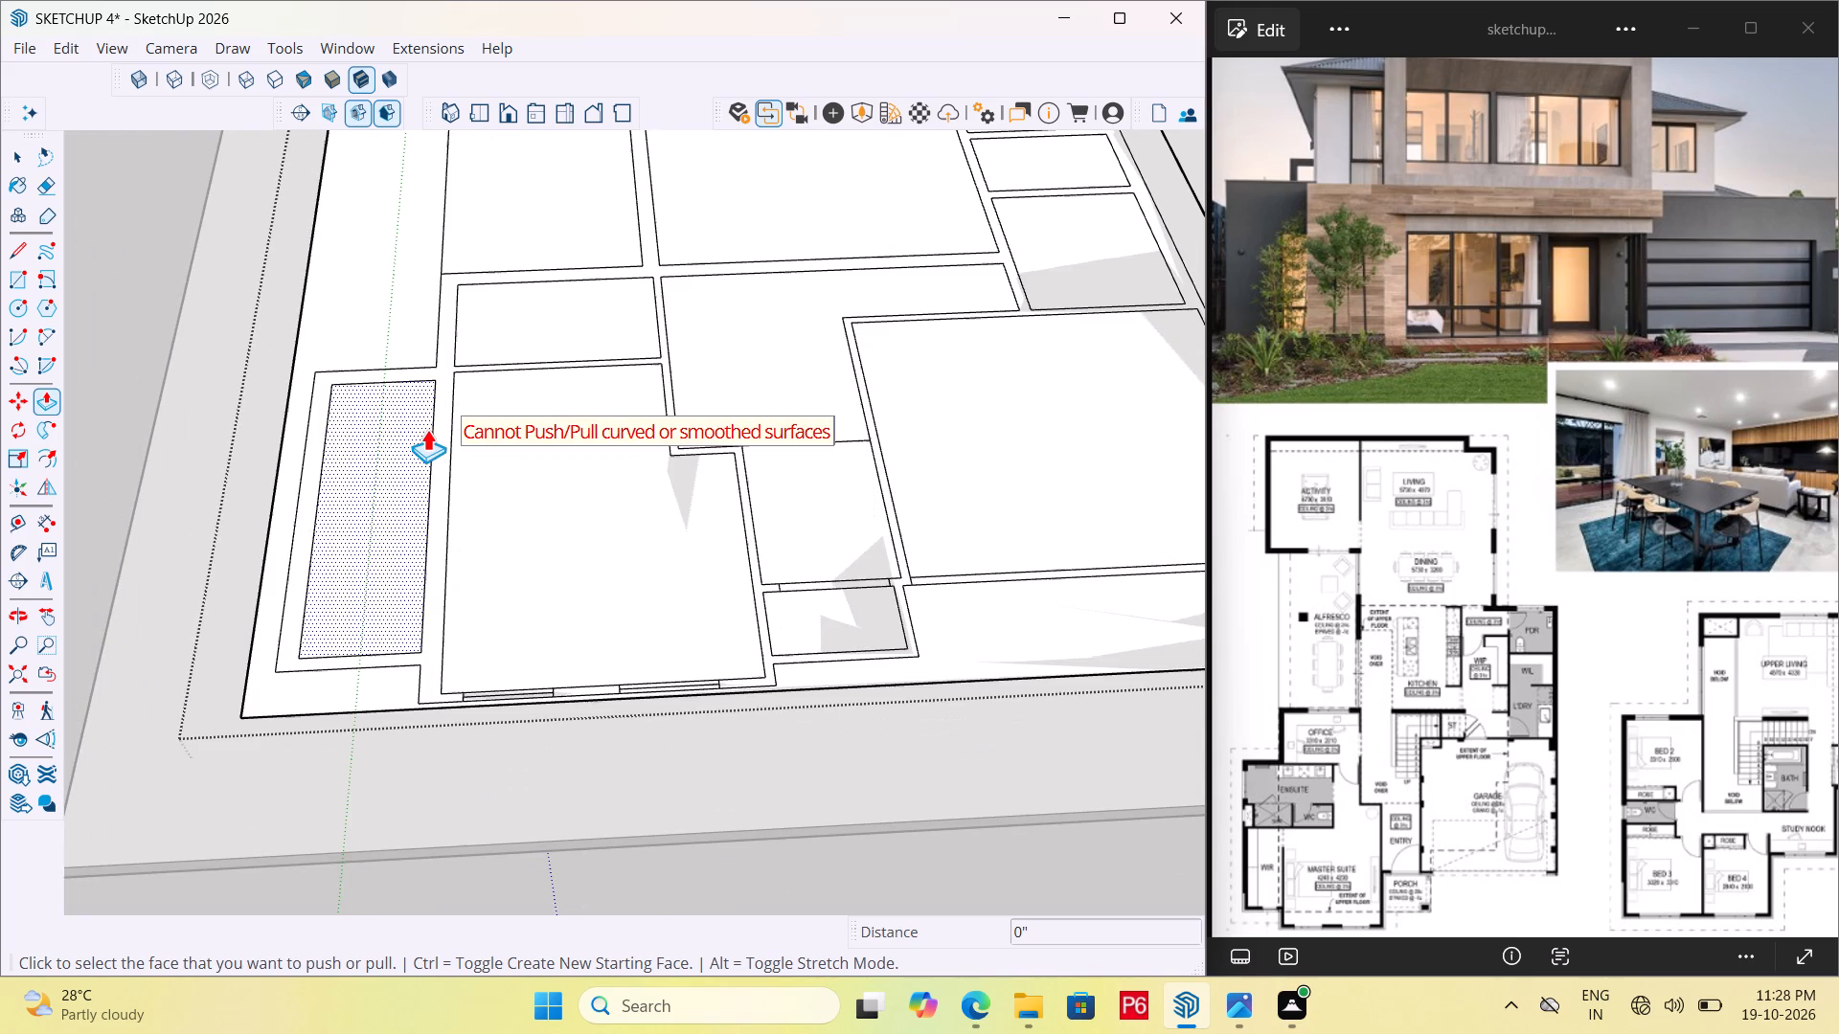
{"action": "middle_click_drag", "start_coordinate": [759, 481], "coordinate": [738, 606]}
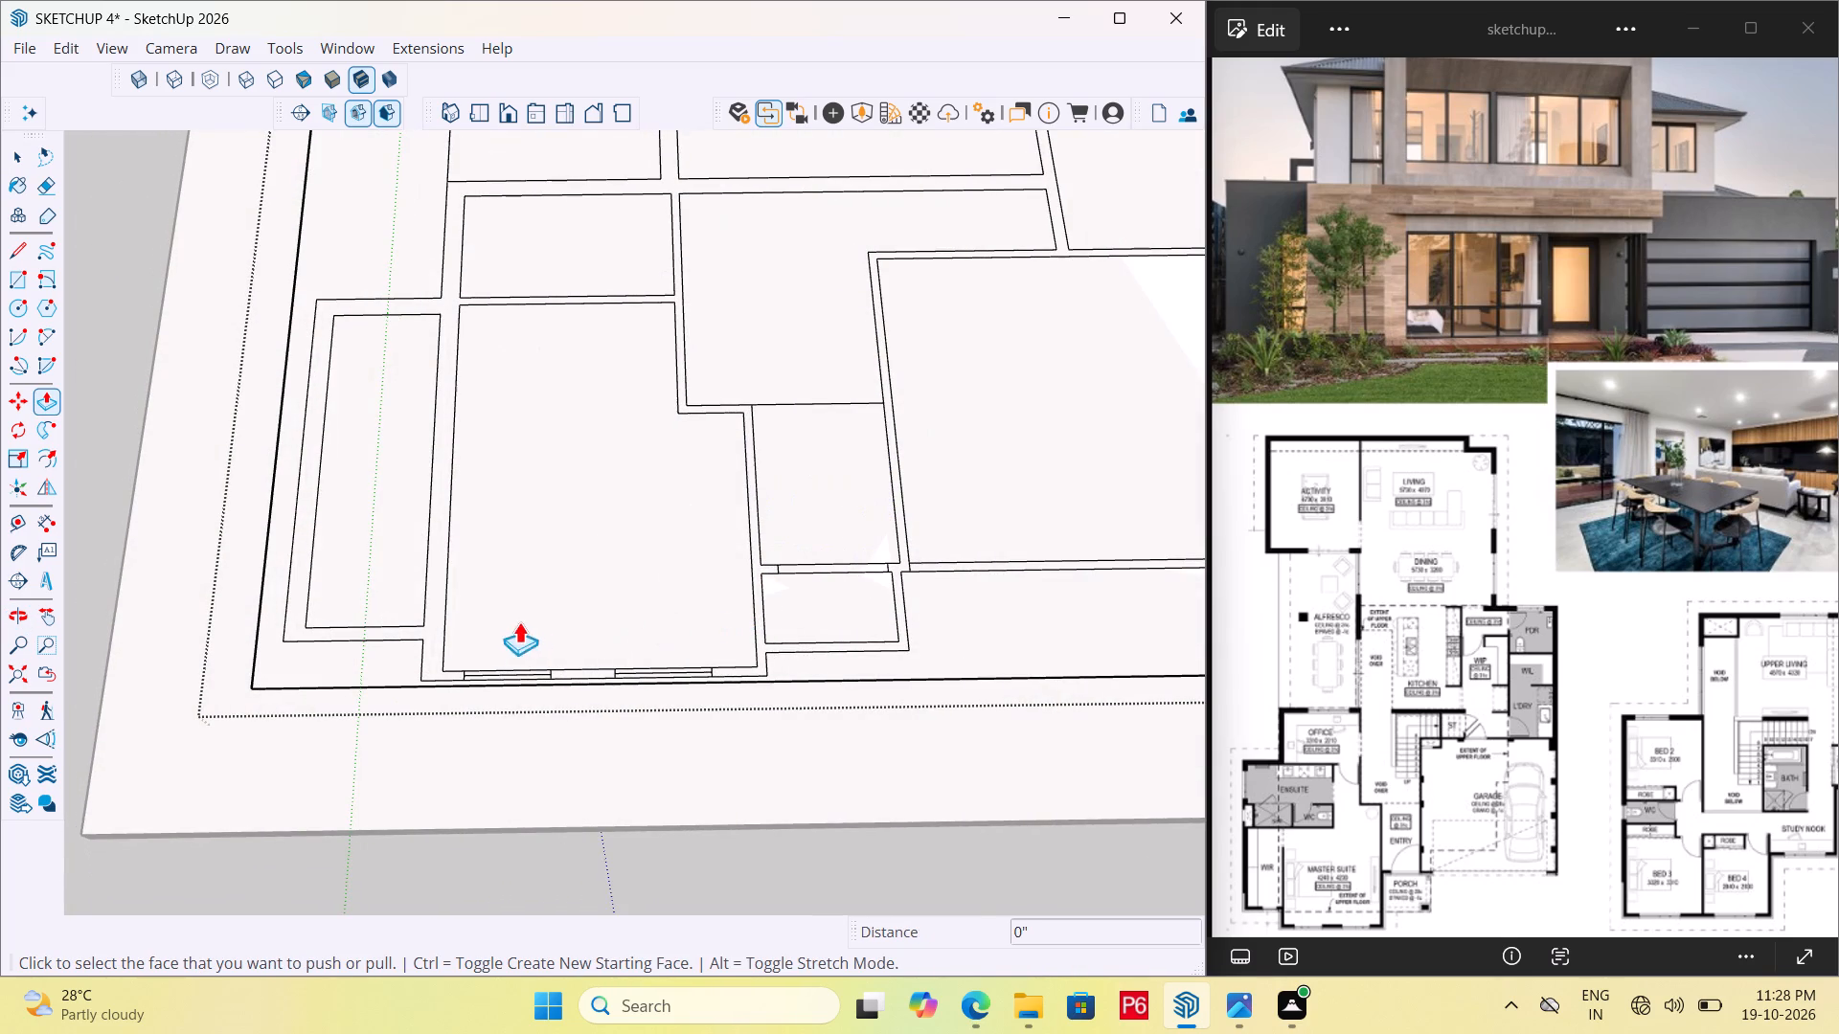
{"action": "scroll", "coordinate": [396, 684], "scroll_direction": "down", "scroll_amount": 2}
{"action": "middle_click_drag", "start_coordinate": [501, 638], "coordinate": [725, 90]}
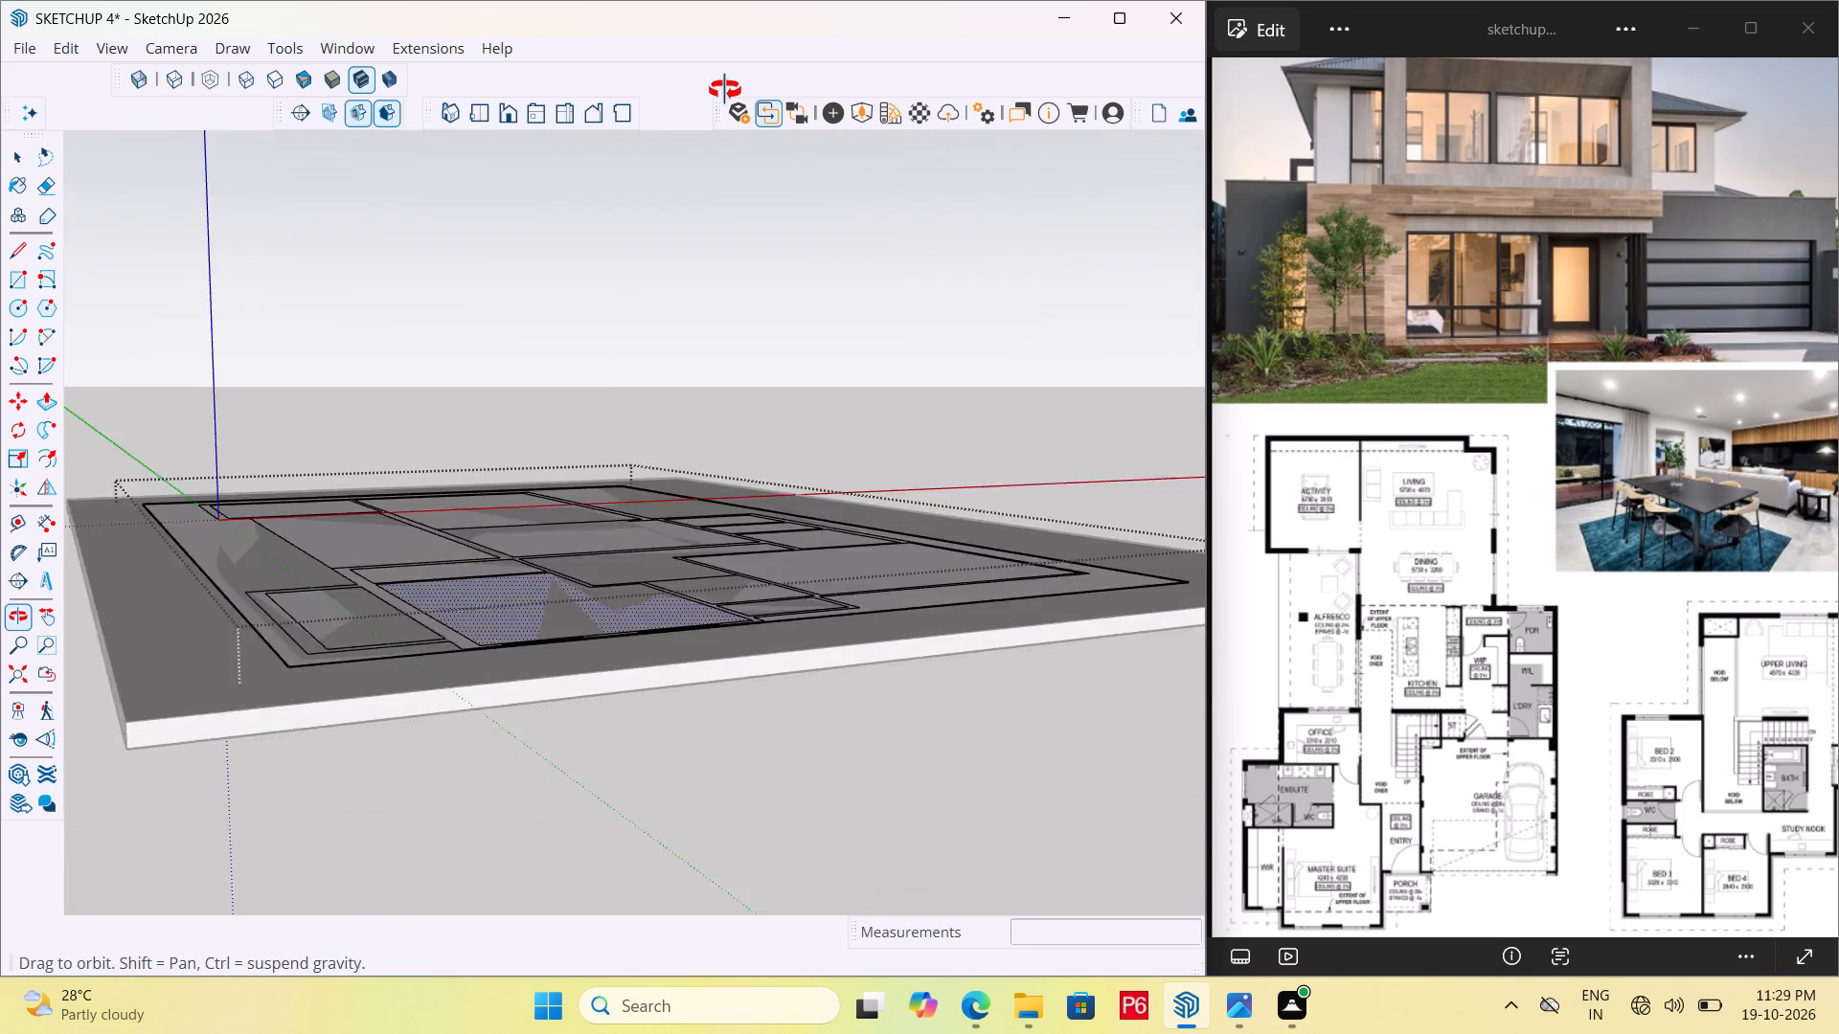
{"action": "middle_click_drag", "start_coordinate": [725, 90], "coordinate": [482, 64]}
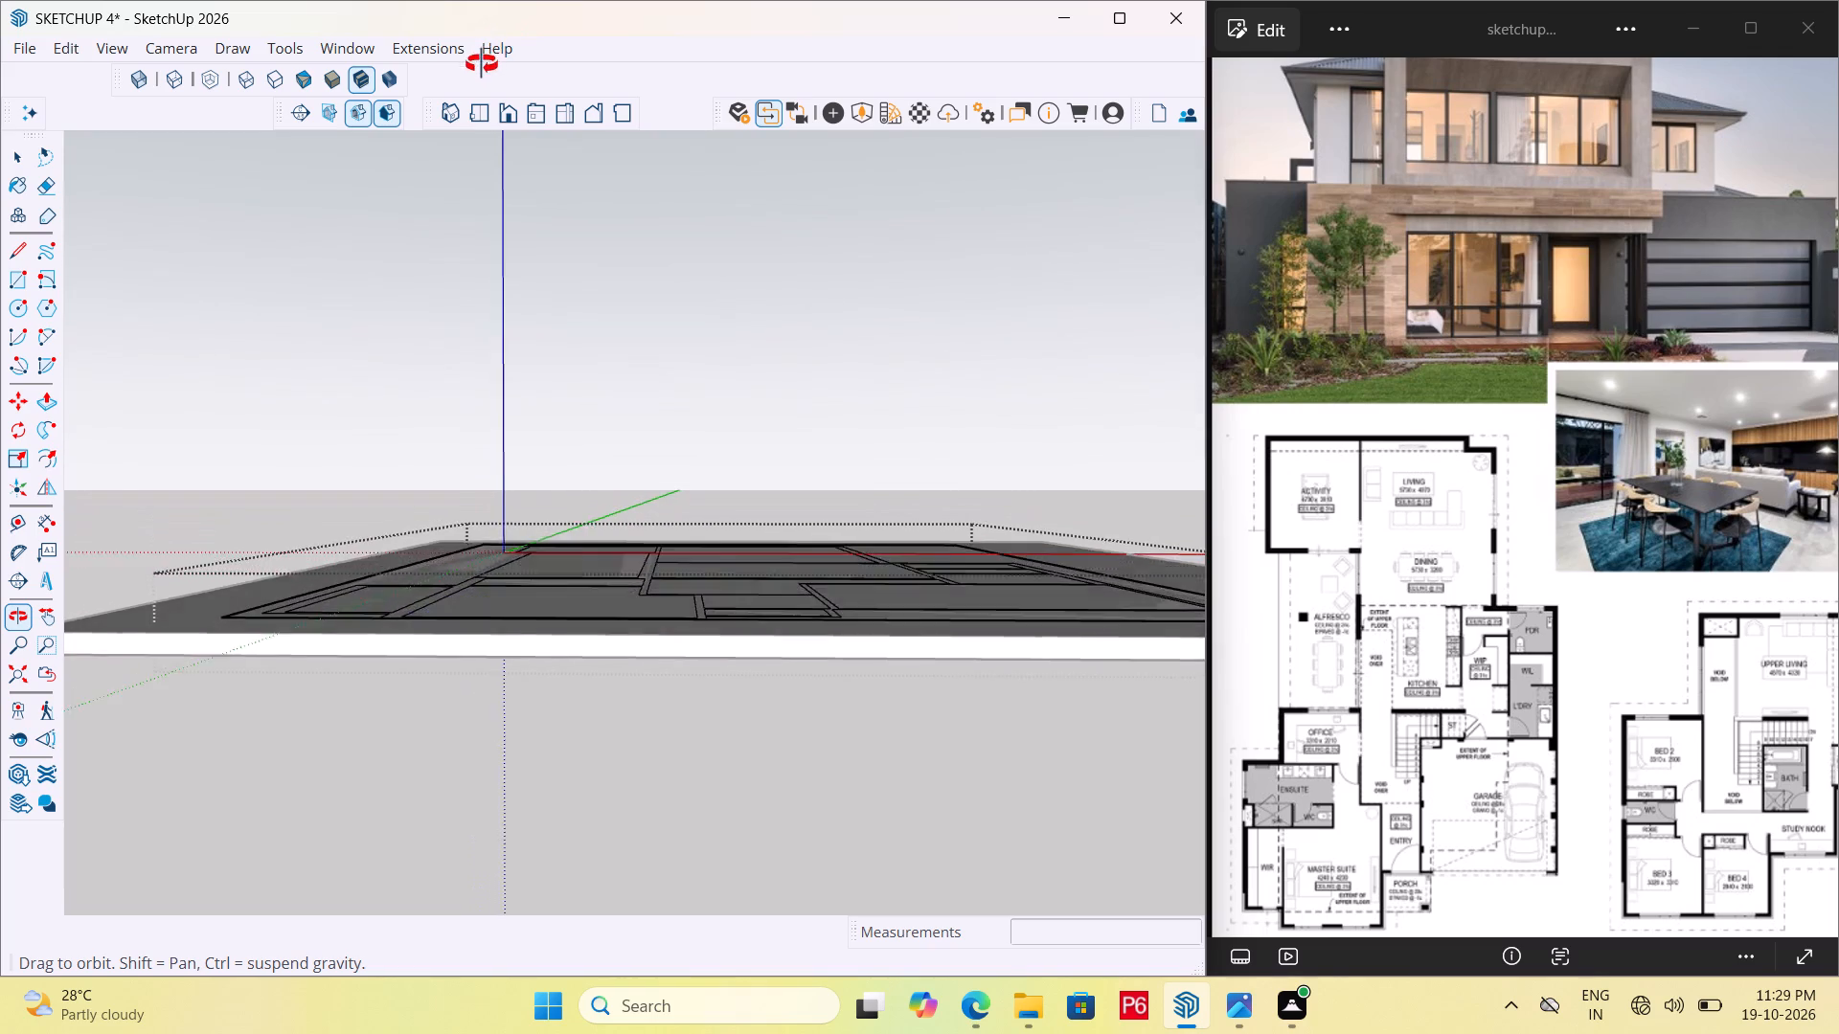
{"action": "middle_click_drag", "start_coordinate": [482, 64], "coordinate": [538, 23]}
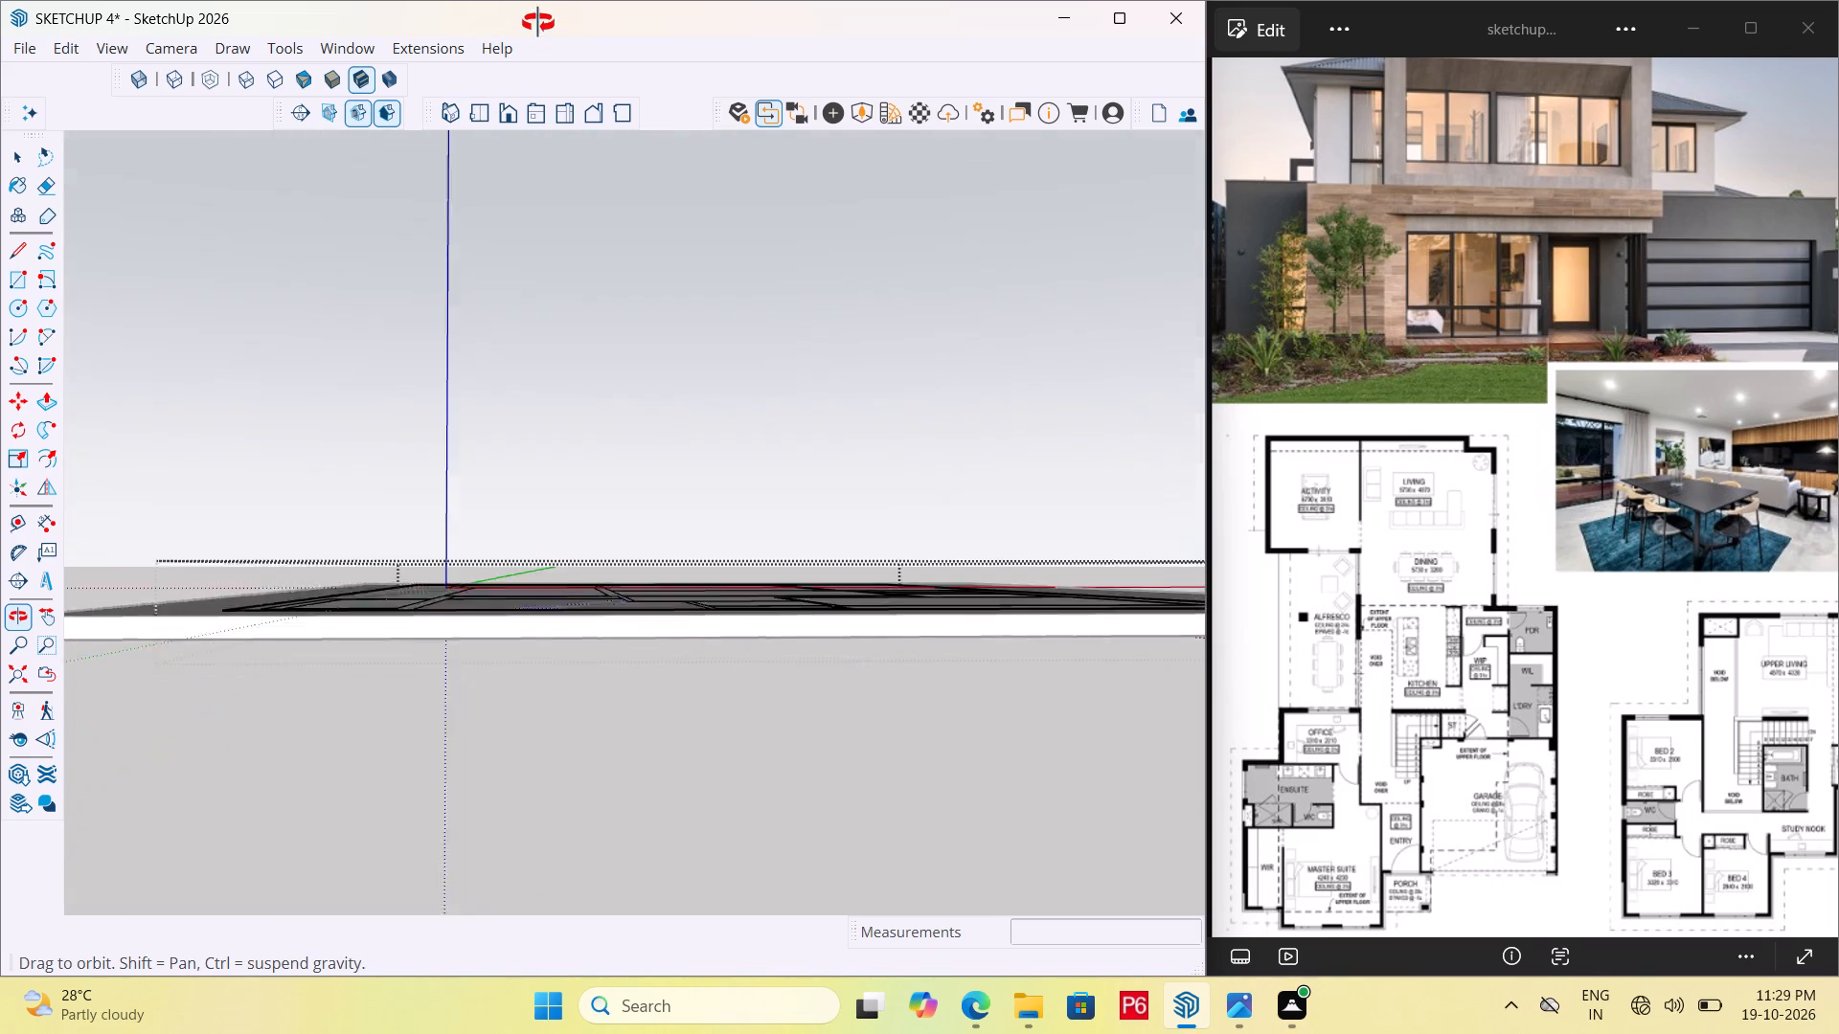
{"action": "middle_click_drag", "start_coordinate": [538, 23], "coordinate": [469, 566]}
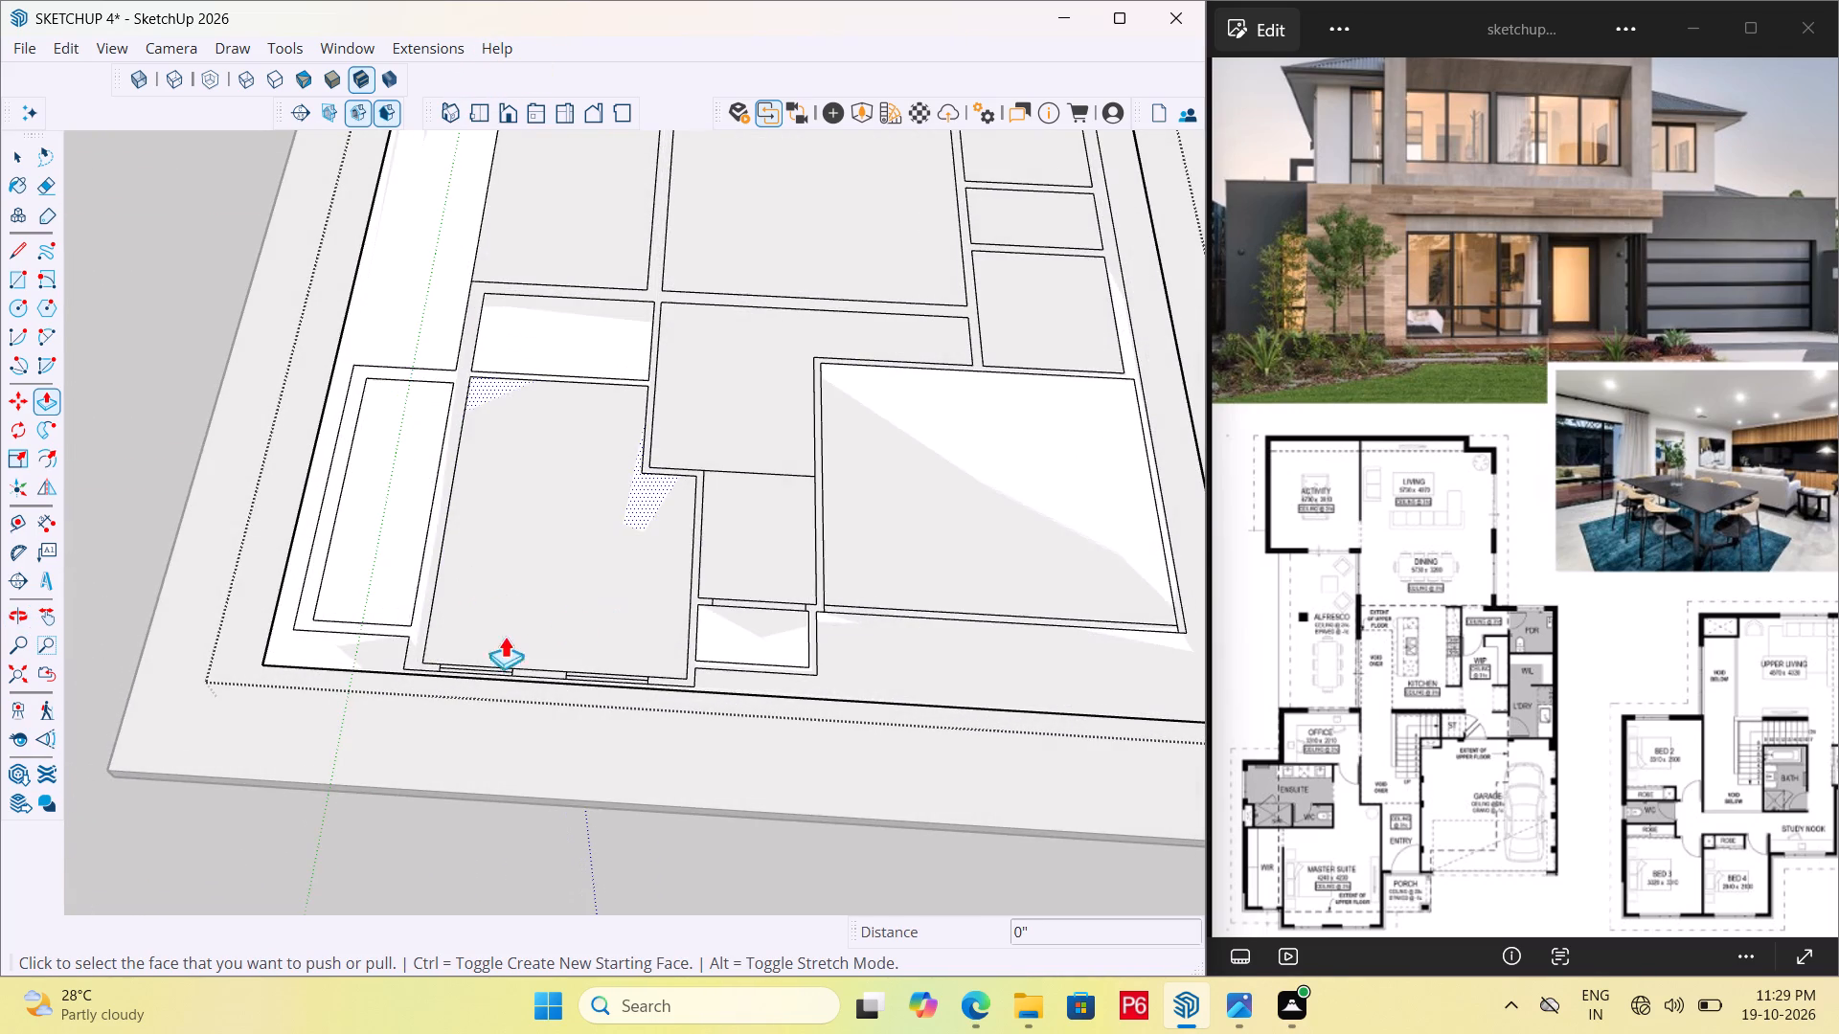
{"action": "scroll", "coordinate": [494, 641], "scroll_direction": "down", "scroll_amount": 4}
{"action": "middle_click_drag", "start_coordinate": [461, 533], "coordinate": [703, 514]}
{"action": "scroll", "coordinate": [471, 200], "scroll_direction": "up", "scroll_amount": 4}
{"action": "middle_click_drag", "start_coordinate": [561, 360], "coordinate": [521, 402]}
{"action": "scroll", "coordinate": [562, 364], "scroll_direction": "down", "scroll_amount": 4}
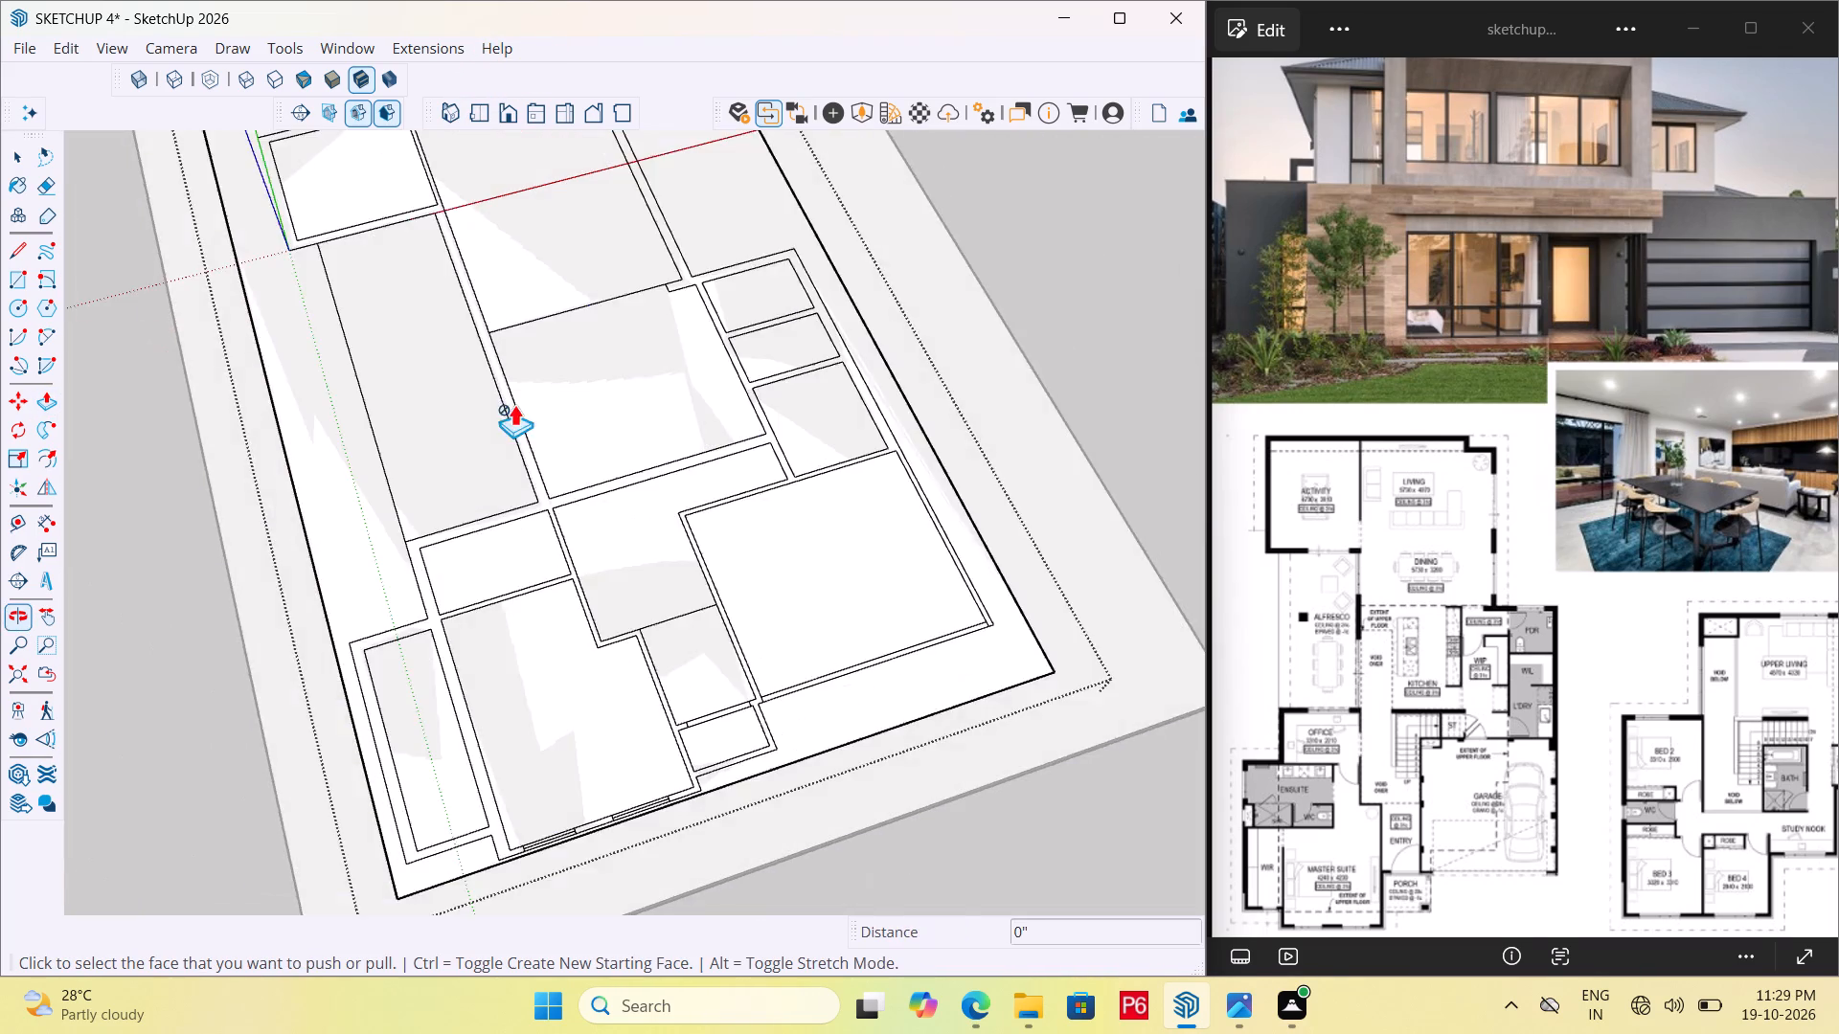
{"action": "scroll", "coordinate": [552, 580], "scroll_direction": "down", "scroll_amount": 5}
{"action": "scroll", "coordinate": [393, 158], "scroll_direction": "up", "scroll_amount": 20}
{"action": "scroll", "coordinate": [393, 158], "scroll_direction": "up", "scroll_amount": 1}
Check which geometry connects to the activity room's wall face by selecting it, and exit the floor plan group.
{"action": "key", "text": "space"}
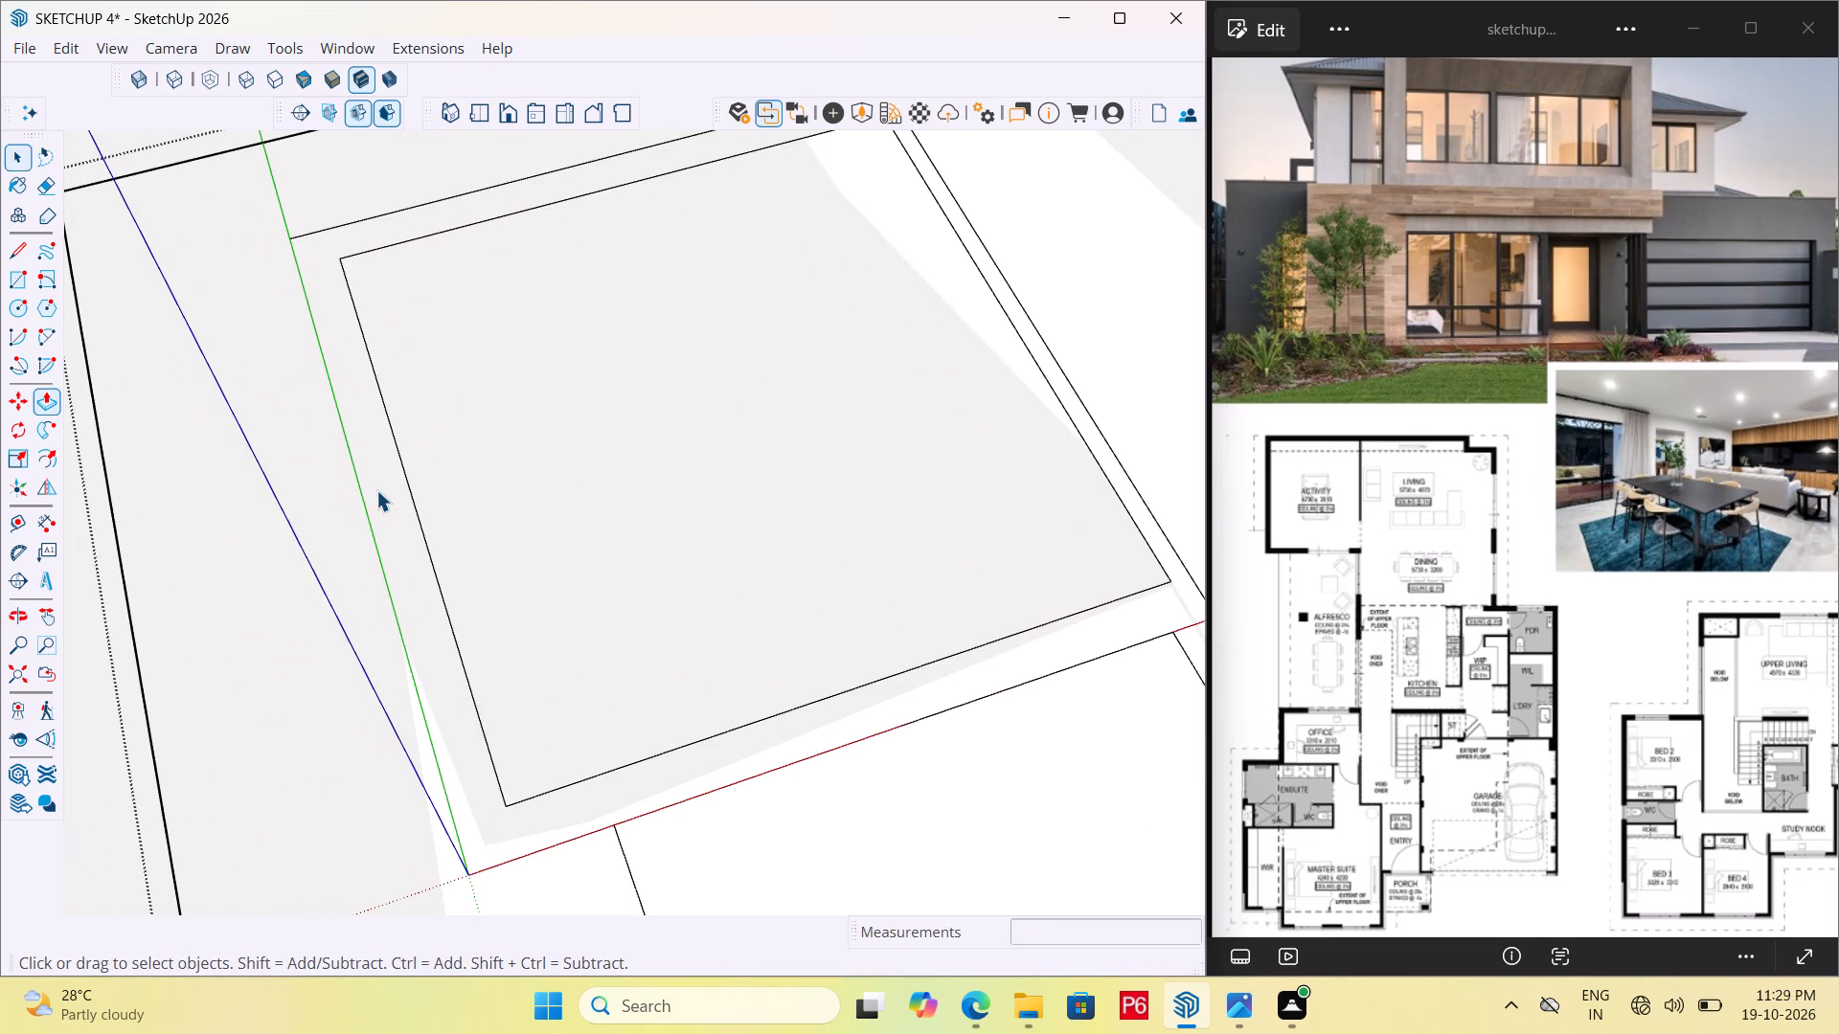
{"action": "left_click", "coordinate": [376, 490]}
{"action": "double_click", "coordinate": [391, 472]}
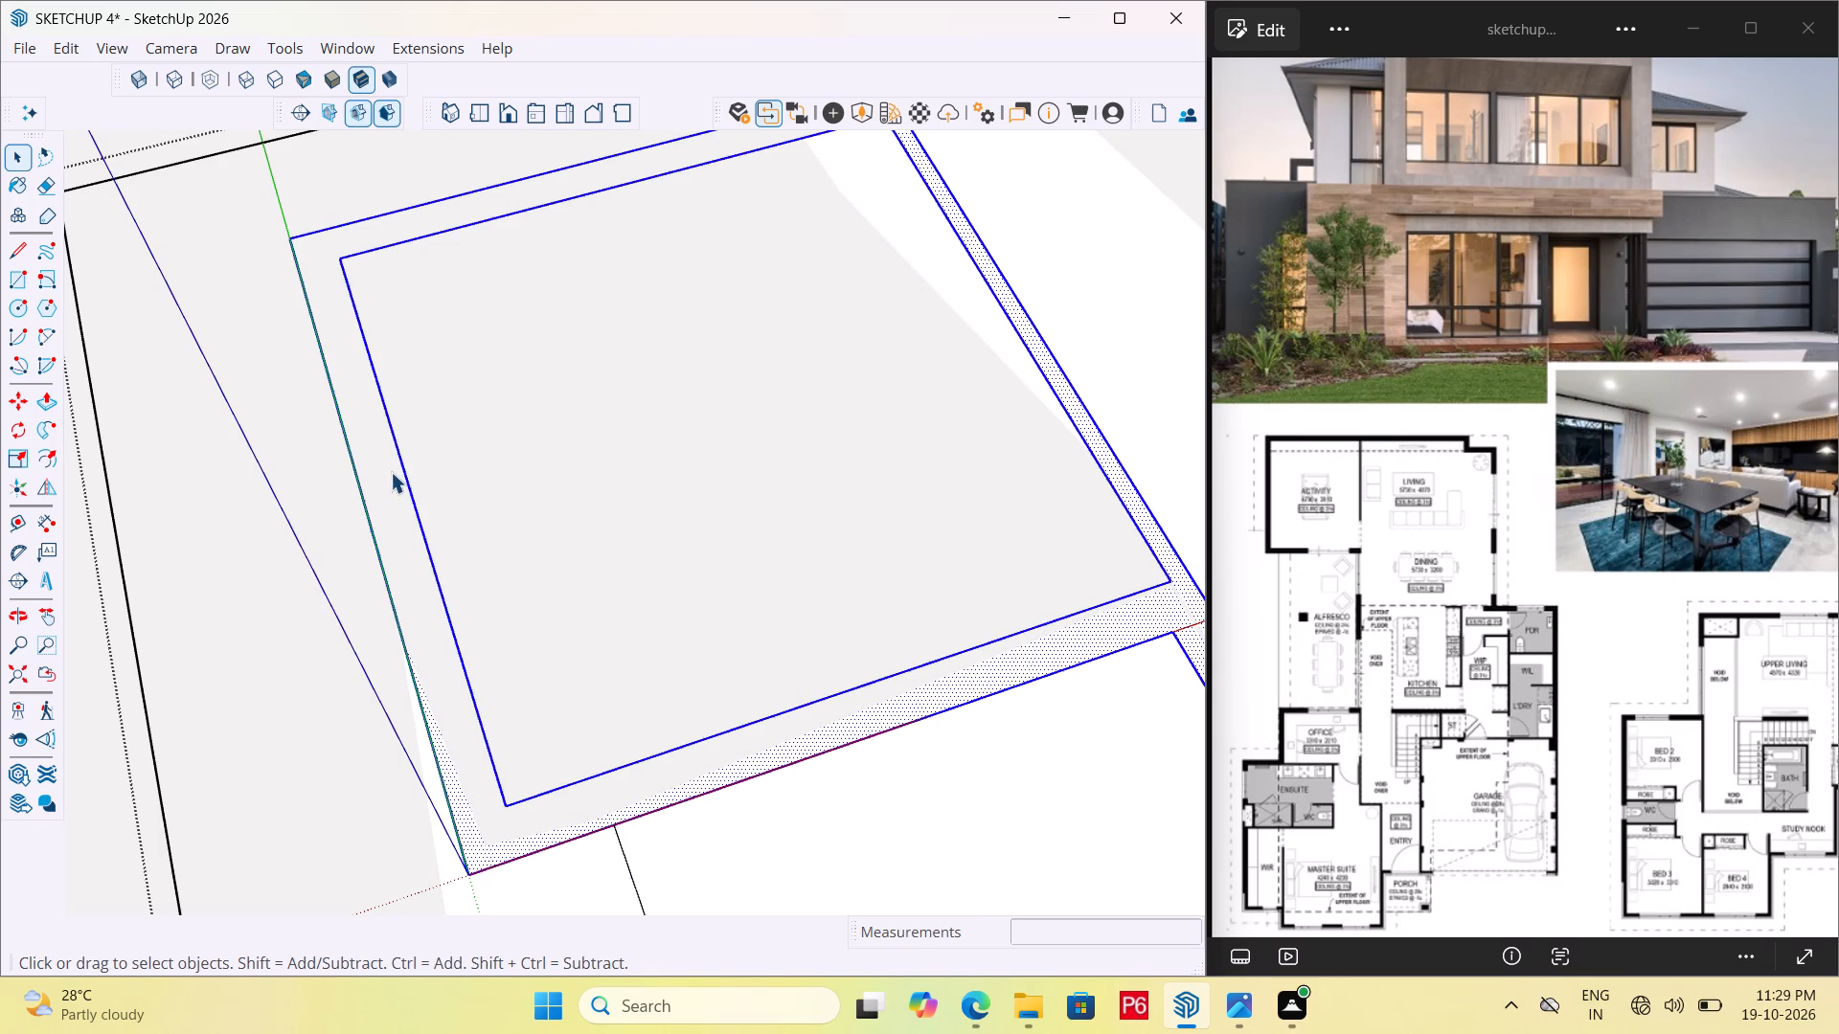
{"action": "double_click", "coordinate": [380, 461]}
{"action": "triple_click", "coordinate": [368, 433]}
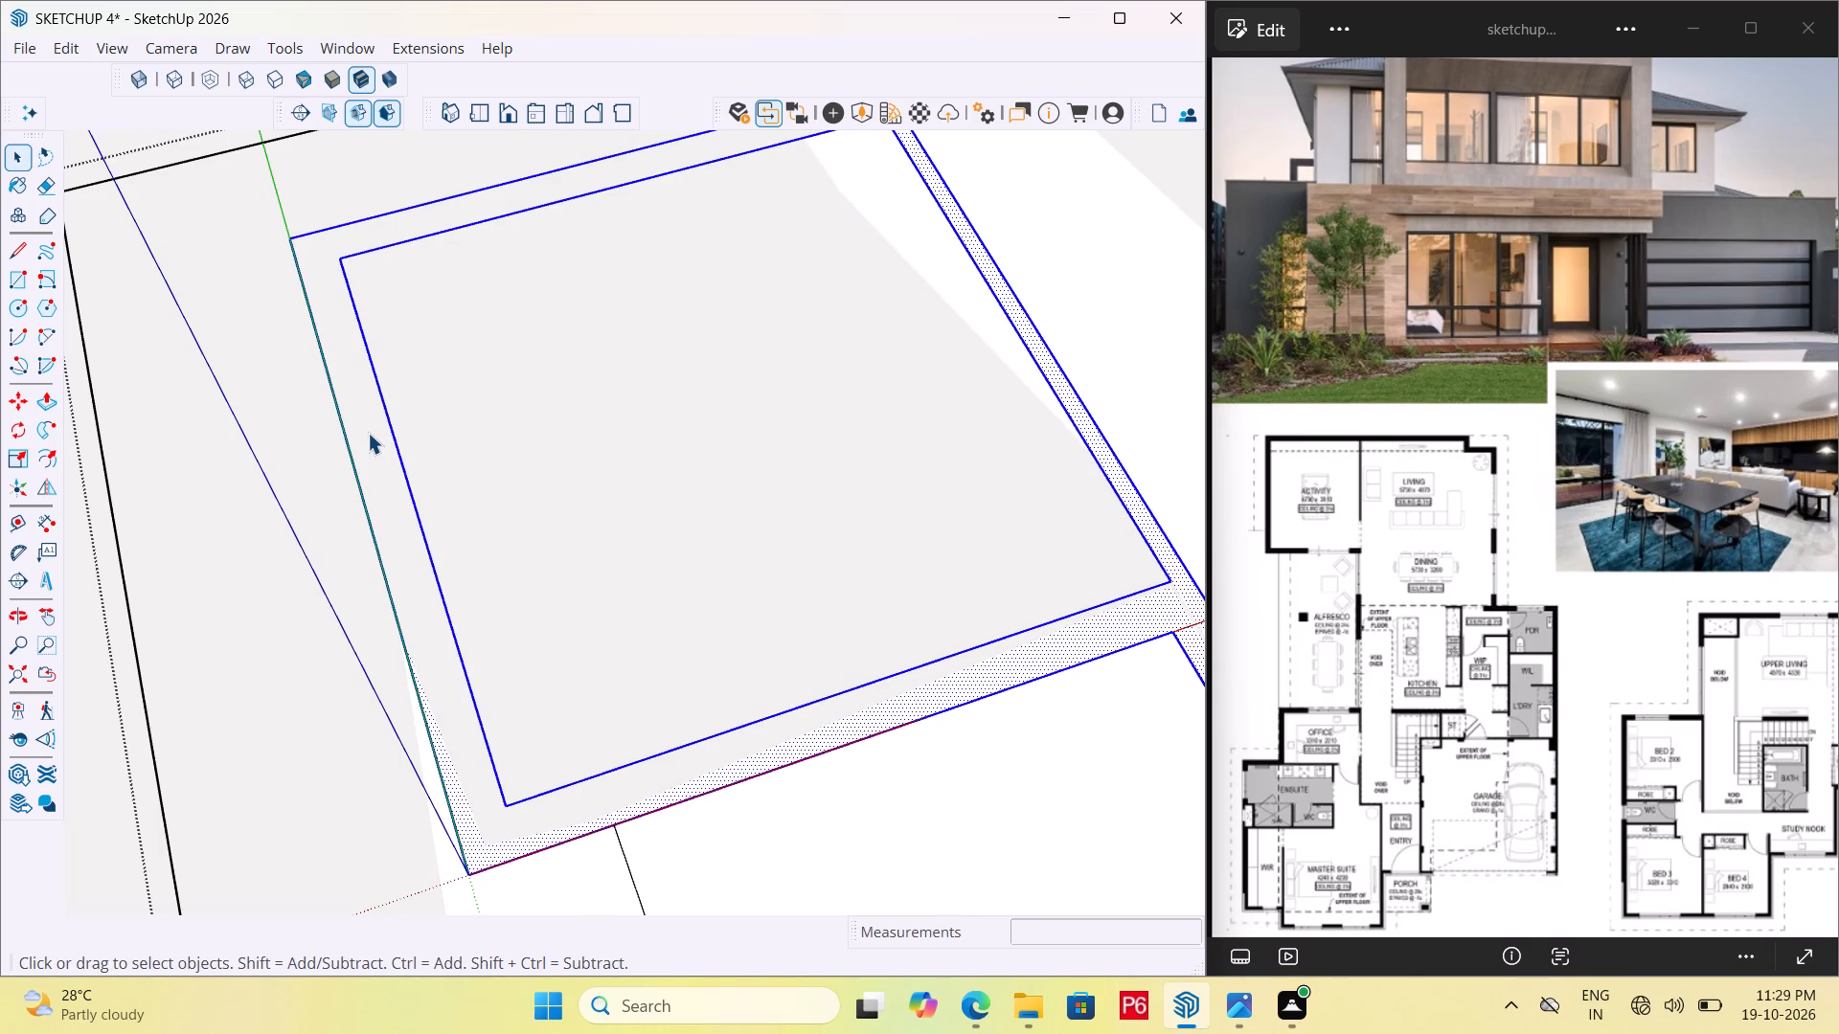
{"action": "triple_click", "coordinate": [368, 433]}
{"action": "triple_click", "coordinate": [368, 433]}
{"action": "left_click", "coordinate": [368, 433]}
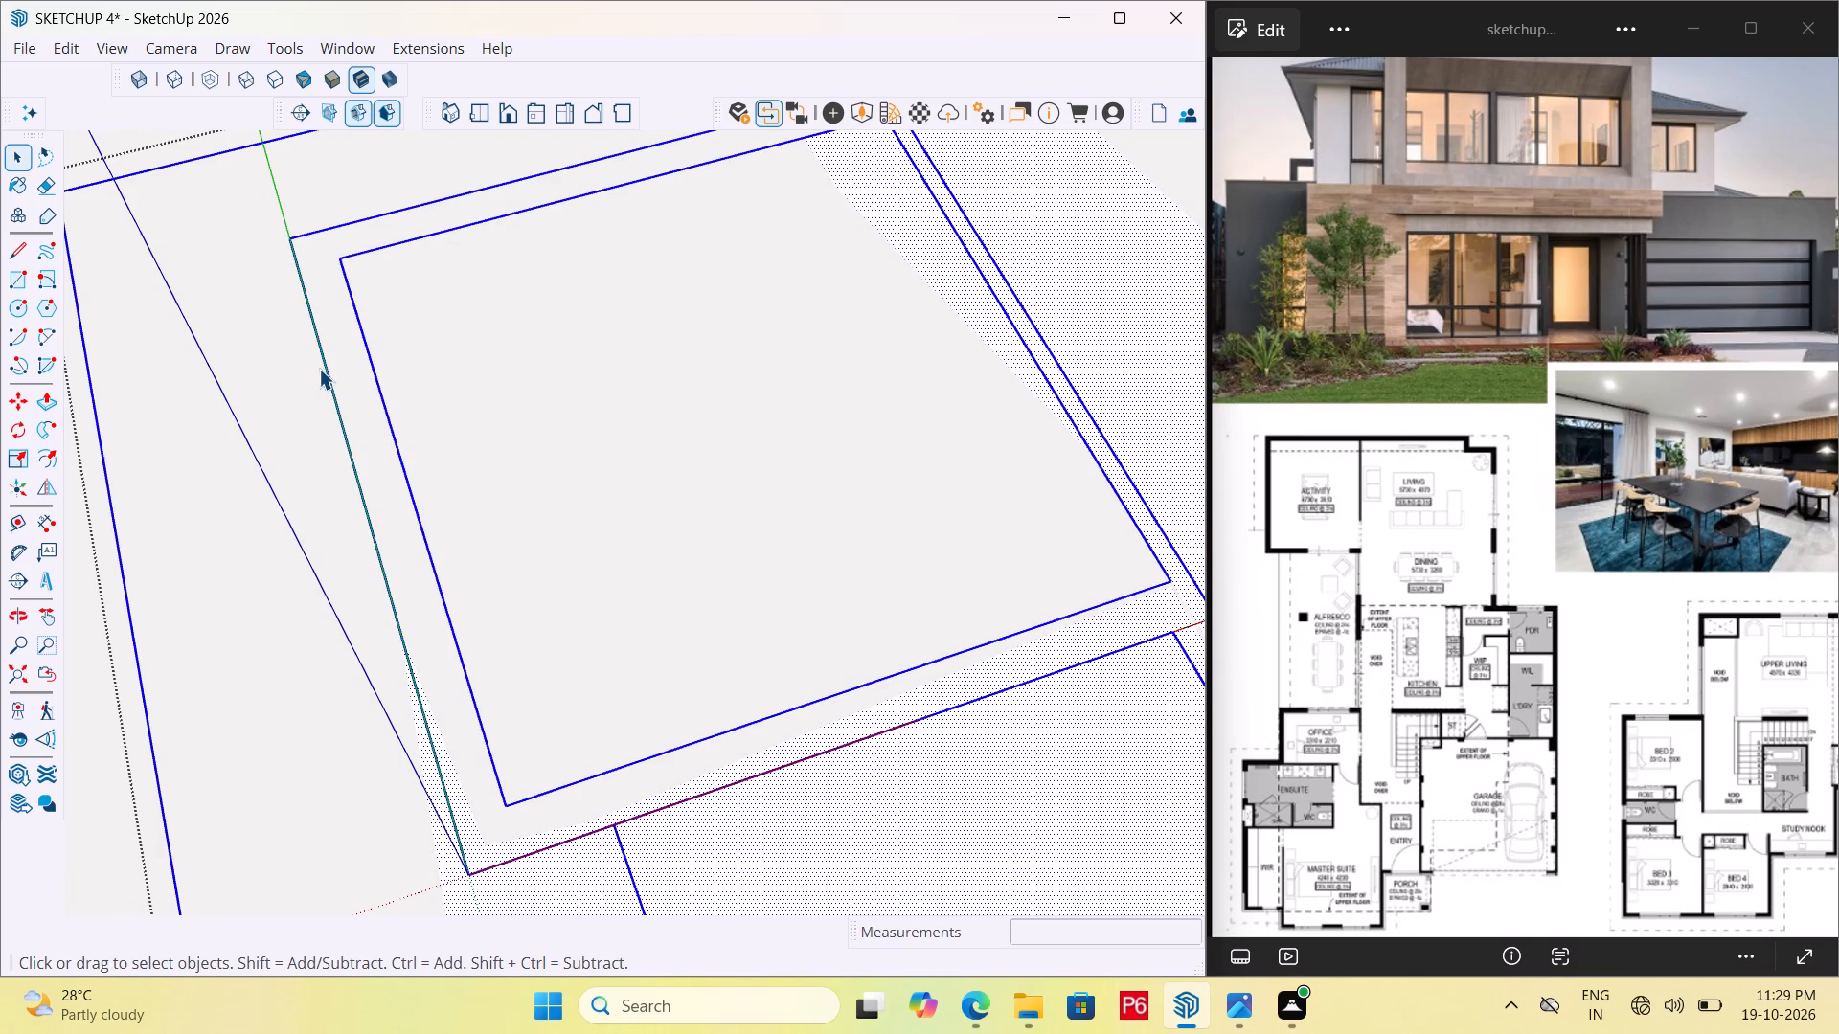
{"action": "scroll", "coordinate": [318, 369], "scroll_direction": "down", "scroll_amount": 20}
{"action": "scroll", "coordinate": [328, 337], "scroll_direction": "down", "scroll_amount": 1}
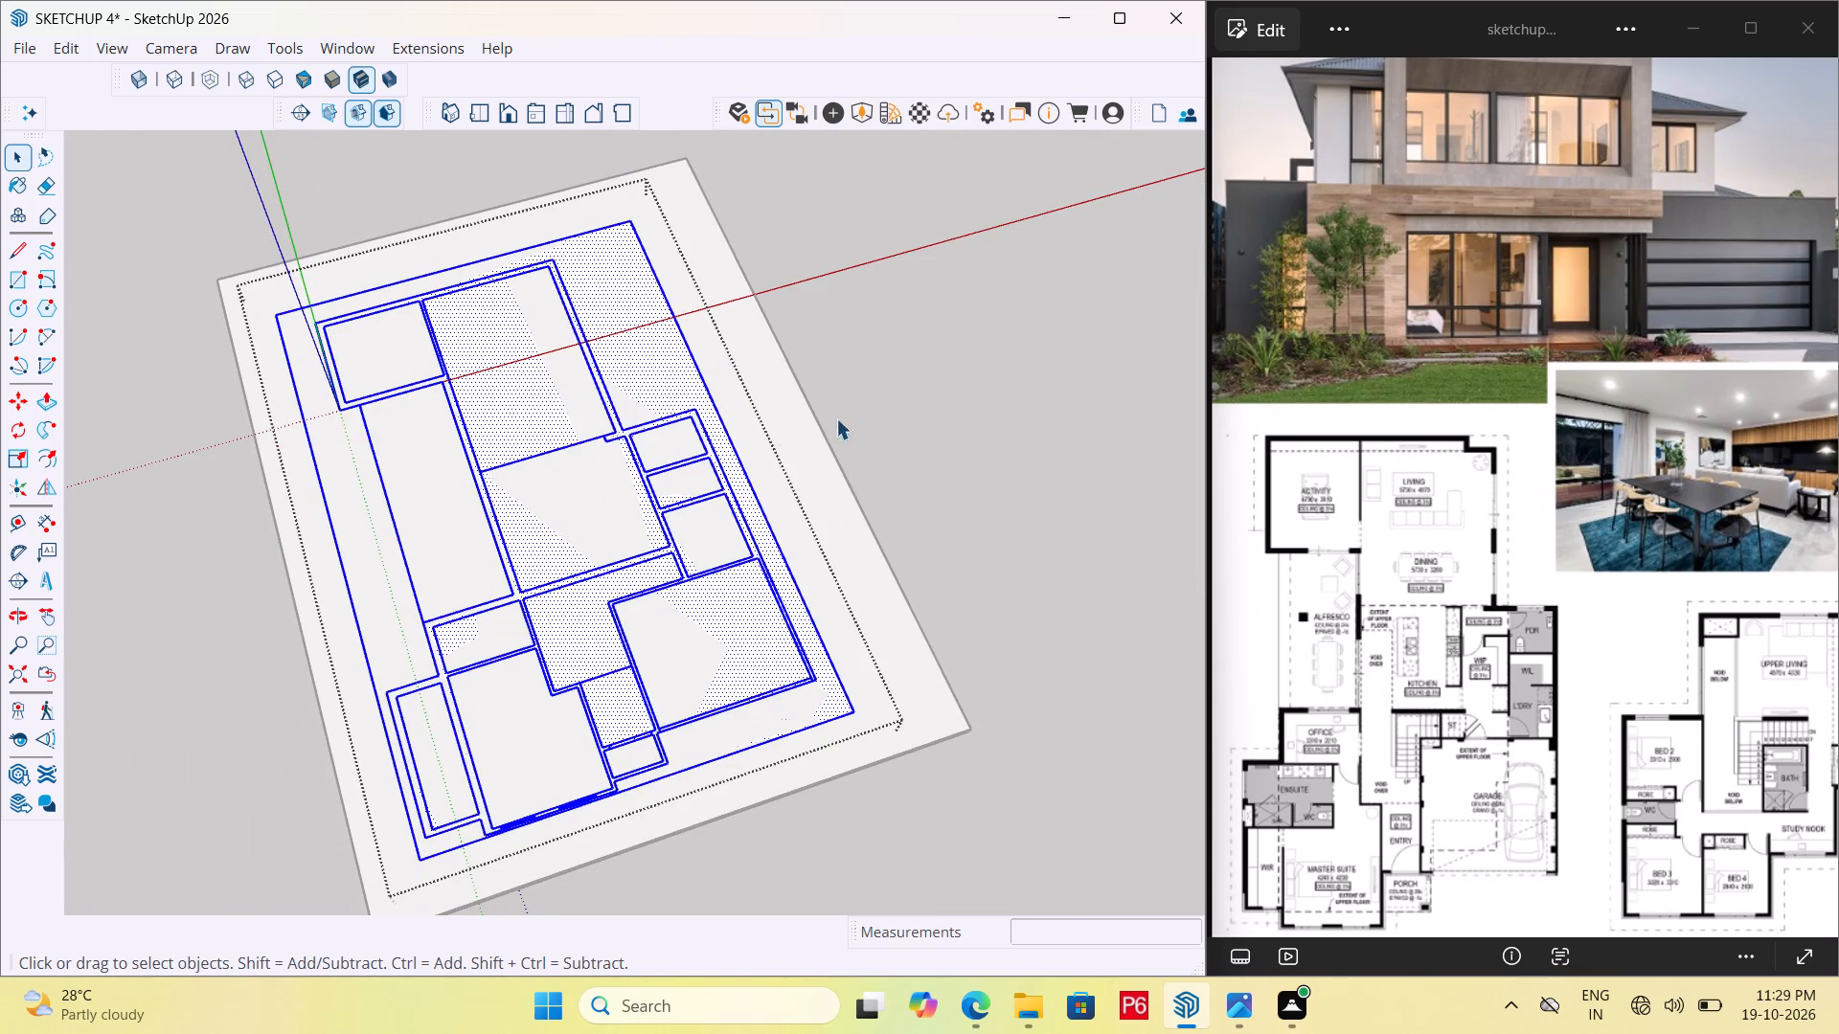
{"action": "key", "text": "space"}
{"action": "left_click", "coordinate": [909, 408]}
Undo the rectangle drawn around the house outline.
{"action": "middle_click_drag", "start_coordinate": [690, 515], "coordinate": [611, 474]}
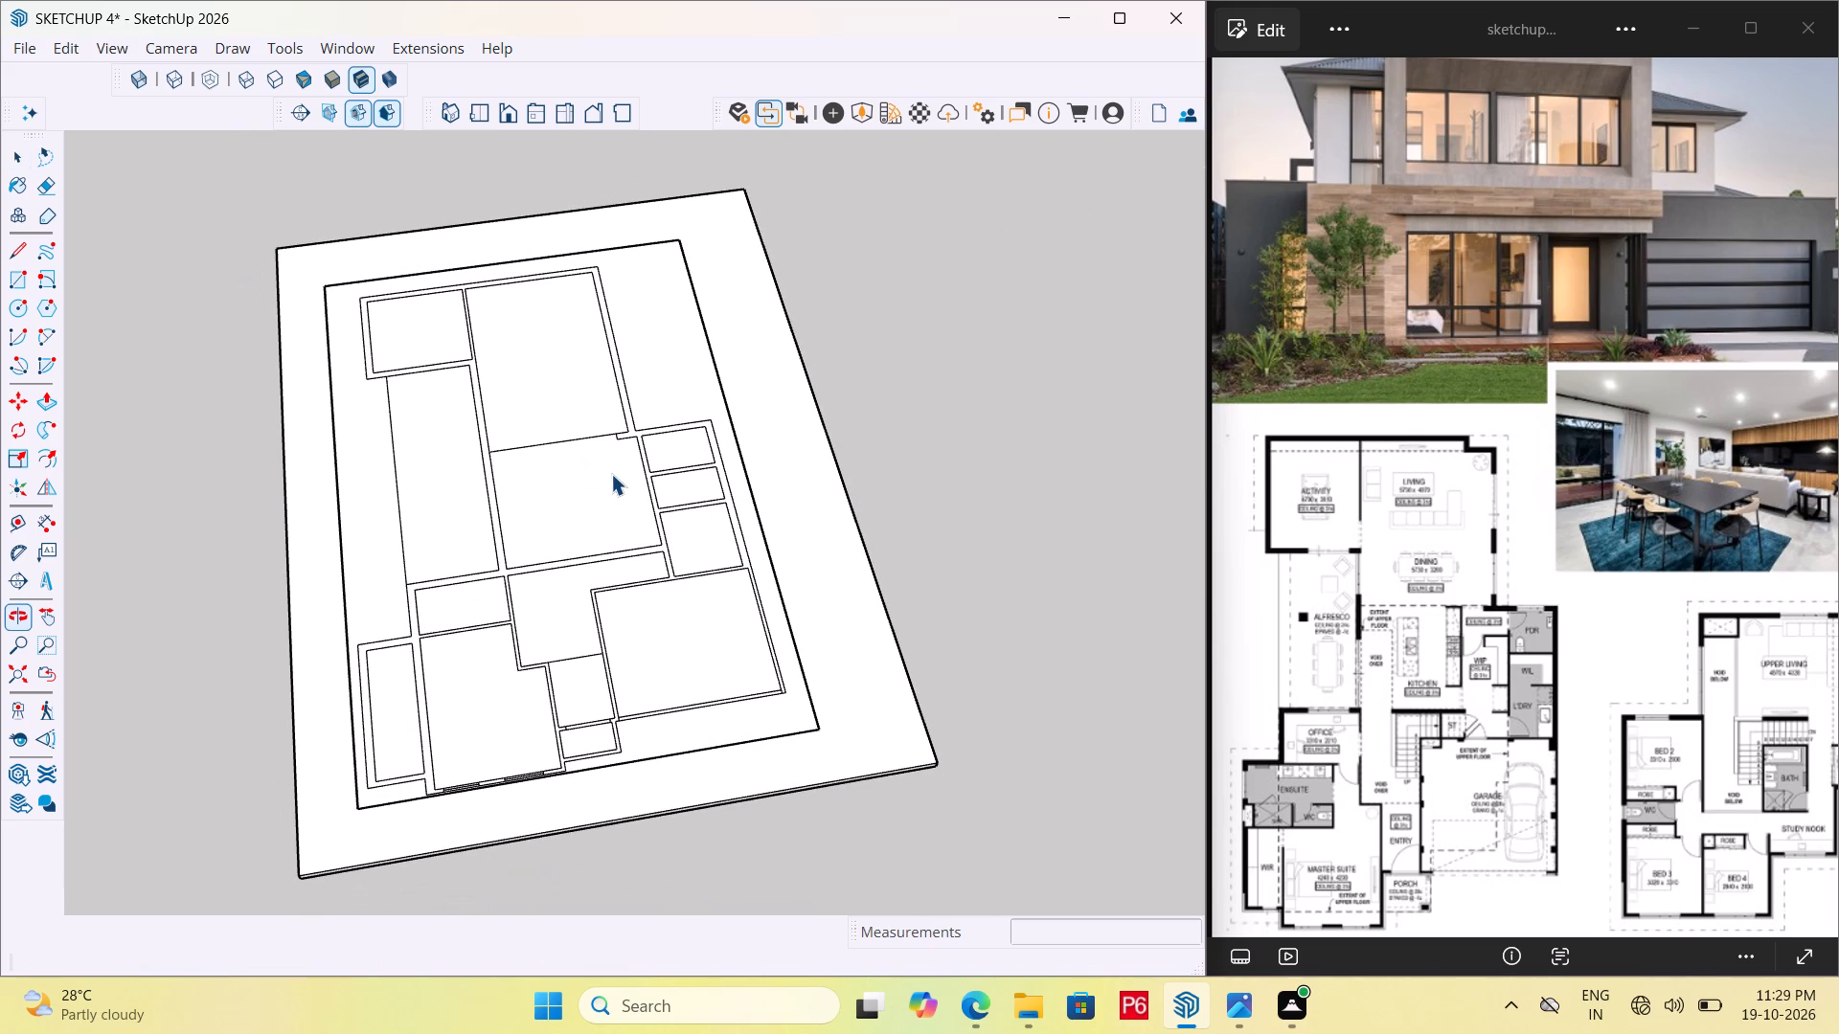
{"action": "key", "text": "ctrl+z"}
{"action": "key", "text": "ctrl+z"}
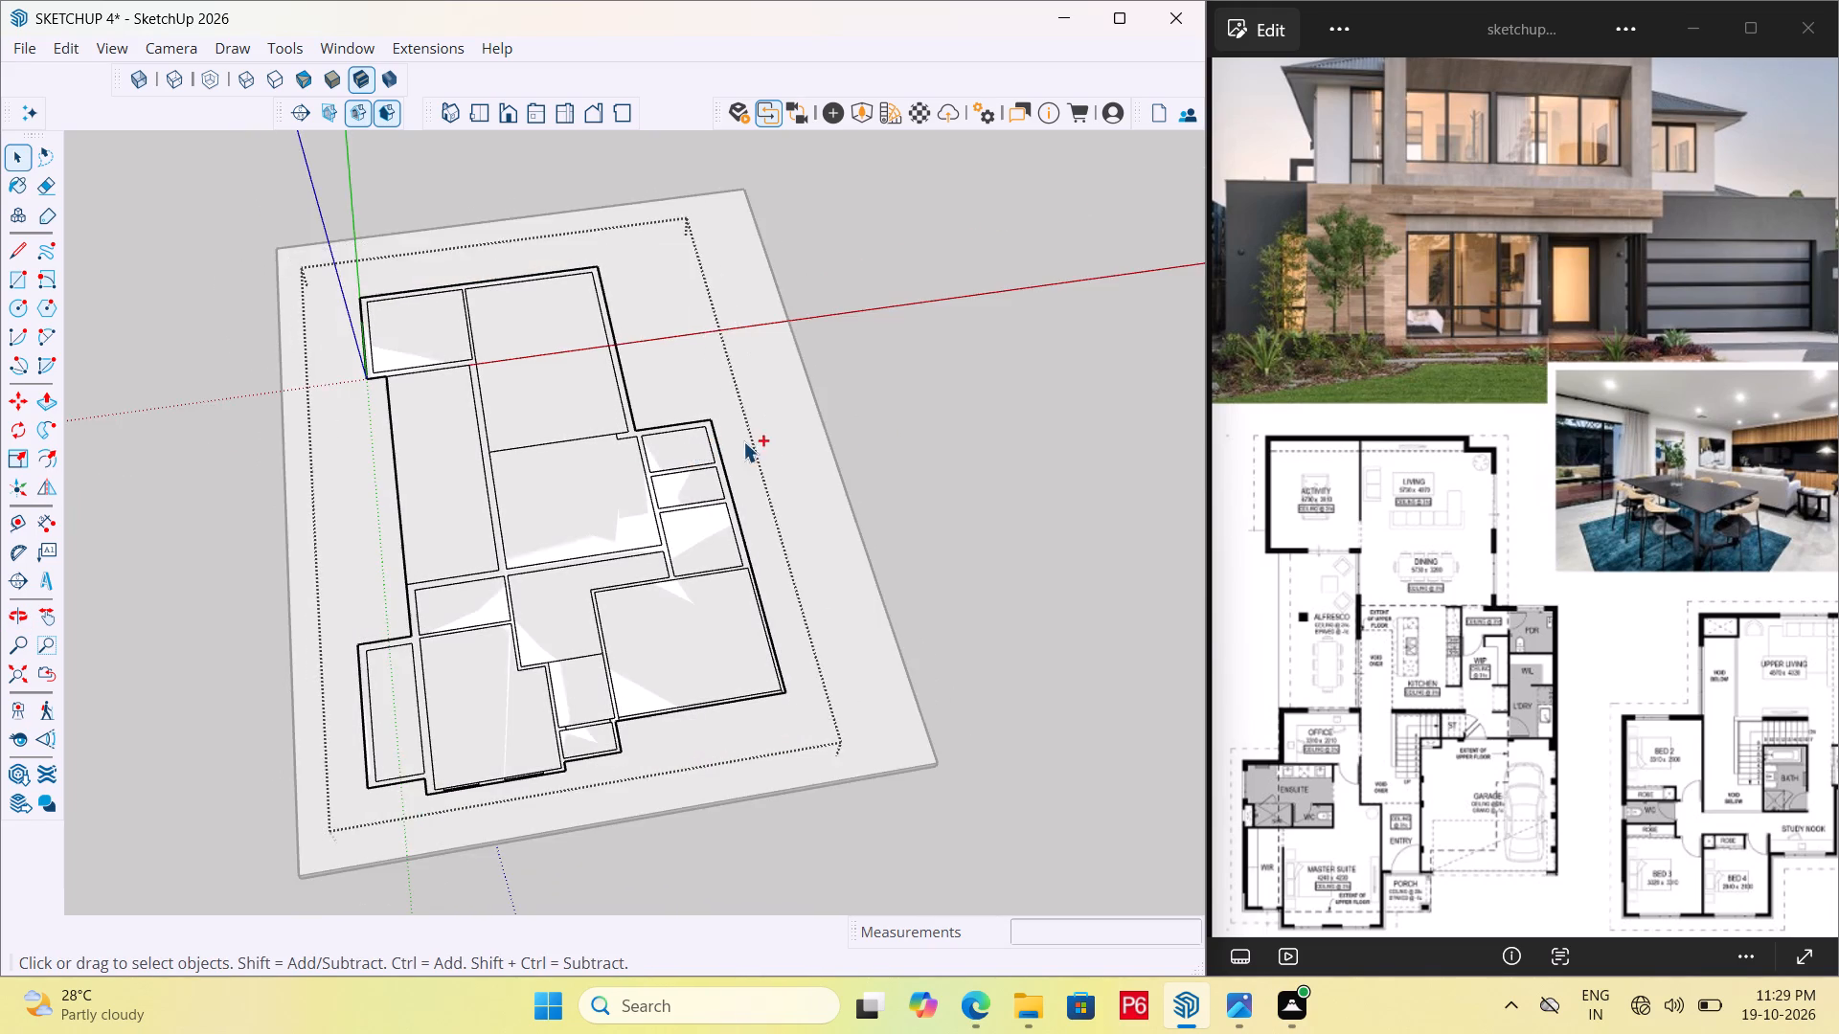
Undo the earlier floor plan edits back to before the plan was moved onto the base slab.
{"action": "key", "text": "ctrl+z"}
{"action": "key", "text": "ctrl+z"}
{"action": "key", "text": "ctrl+z"}
{"action": "key", "text": "ctrl+z"}
{"action": "key", "text": "ctrl+z"}
{"action": "key", "text": "ctrl+z"}
{"action": "key", "text": "ctrl+z"}
{"action": "key", "text": "ctrl+z"}
{"action": "key", "text": "ctrl+z"}
{"action": "key", "text": "ctrl+z"}
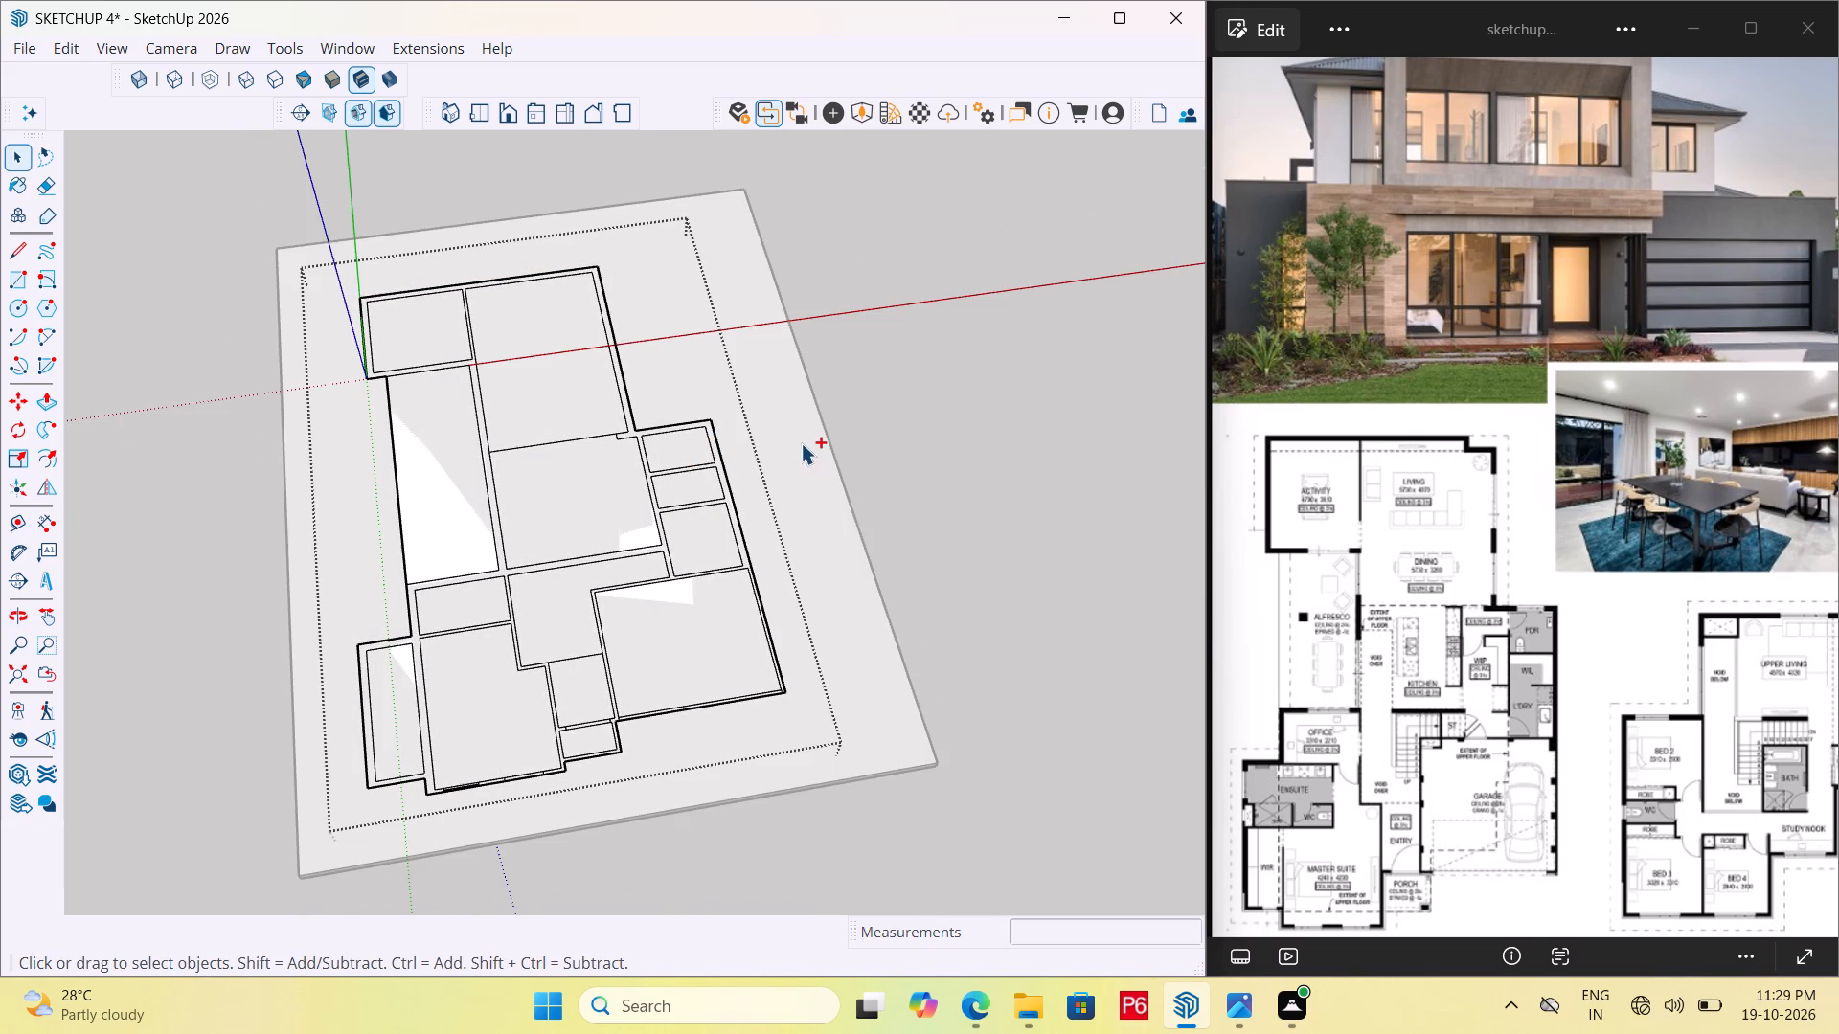
{"action": "key", "text": "ctrl+z"}
{"action": "key", "text": "ctrl+z"}
{"action": "key", "text": "ctrl+z"}
{"action": "key", "text": "ctrl+z"}
{"action": "key", "text": "ctrl+z"}
{"action": "key", "text": "ctrl+z"}
{"action": "key", "text": "ctrl+z"}
{"action": "key", "text": "ctrl+z"}
{"action": "key", "text": "ctrl+z"}
{"action": "key", "text": "ctrl+z"}
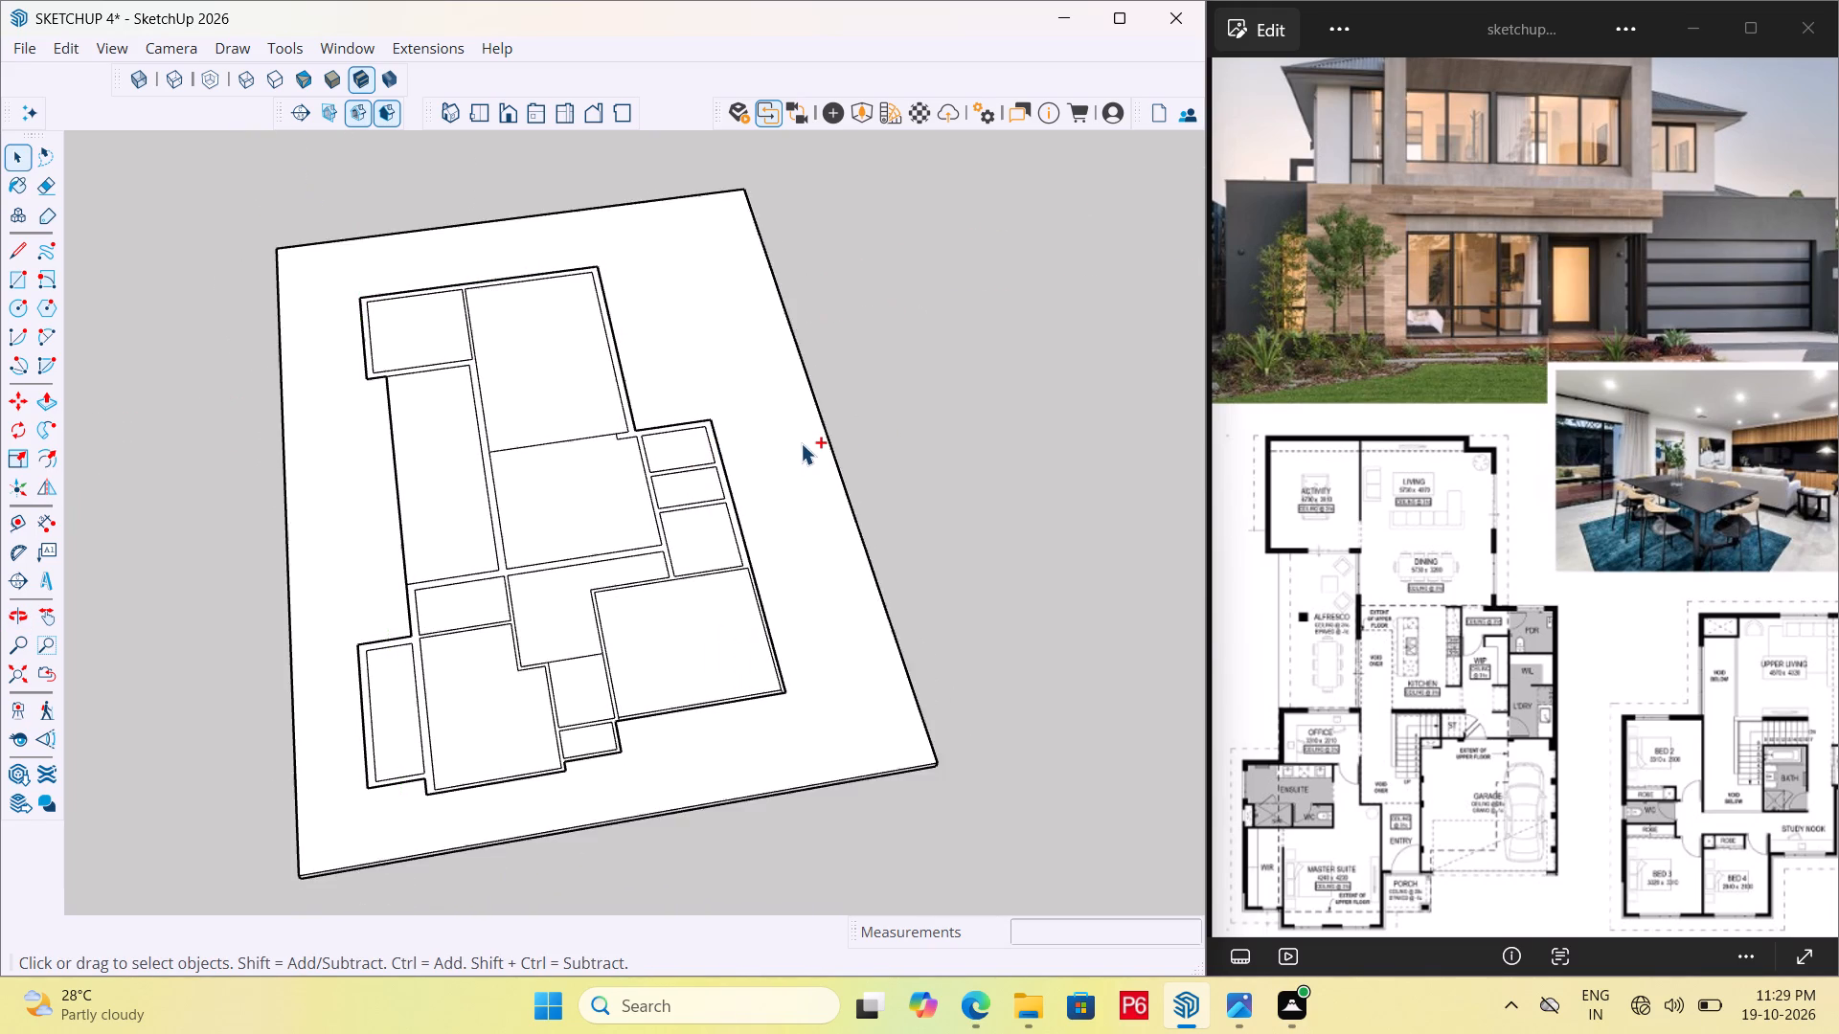
{"action": "key", "text": "ctrl+z"}
{"action": "key", "text": "ctrl+z"}
{"action": "key", "text": "ctrl+z"}
{"action": "key", "text": "ctrl+z"}
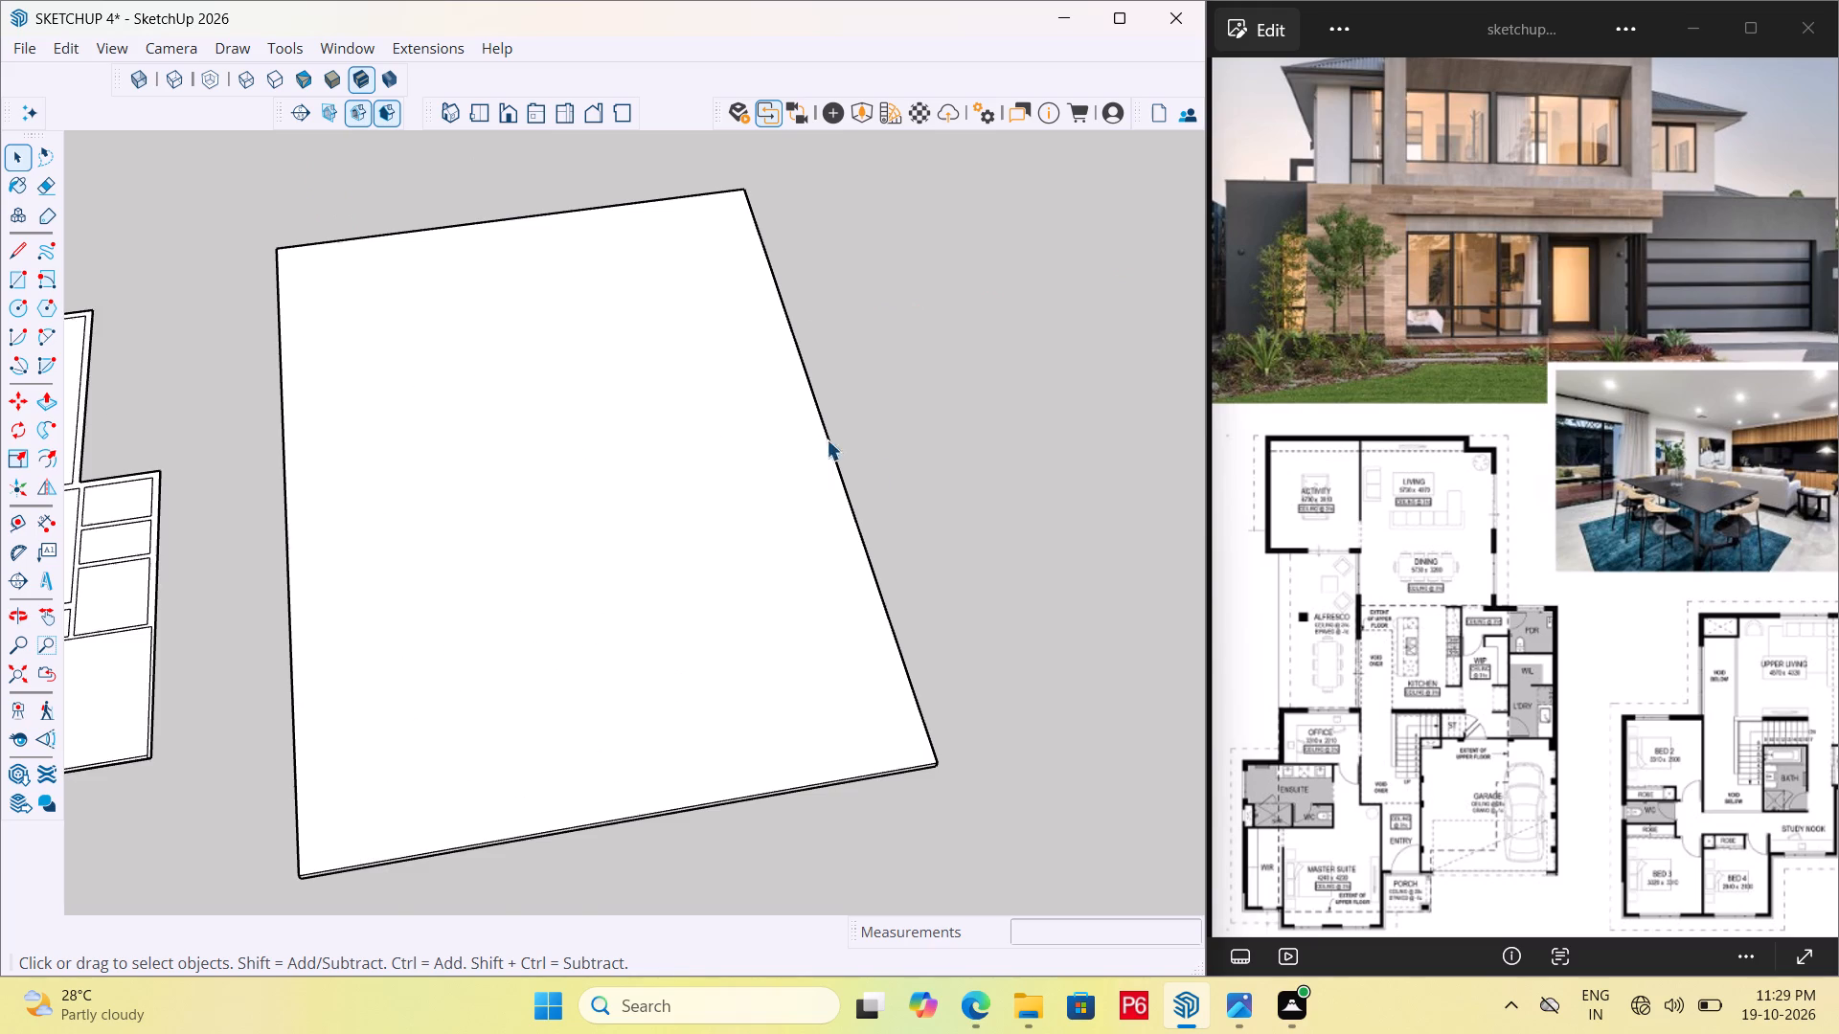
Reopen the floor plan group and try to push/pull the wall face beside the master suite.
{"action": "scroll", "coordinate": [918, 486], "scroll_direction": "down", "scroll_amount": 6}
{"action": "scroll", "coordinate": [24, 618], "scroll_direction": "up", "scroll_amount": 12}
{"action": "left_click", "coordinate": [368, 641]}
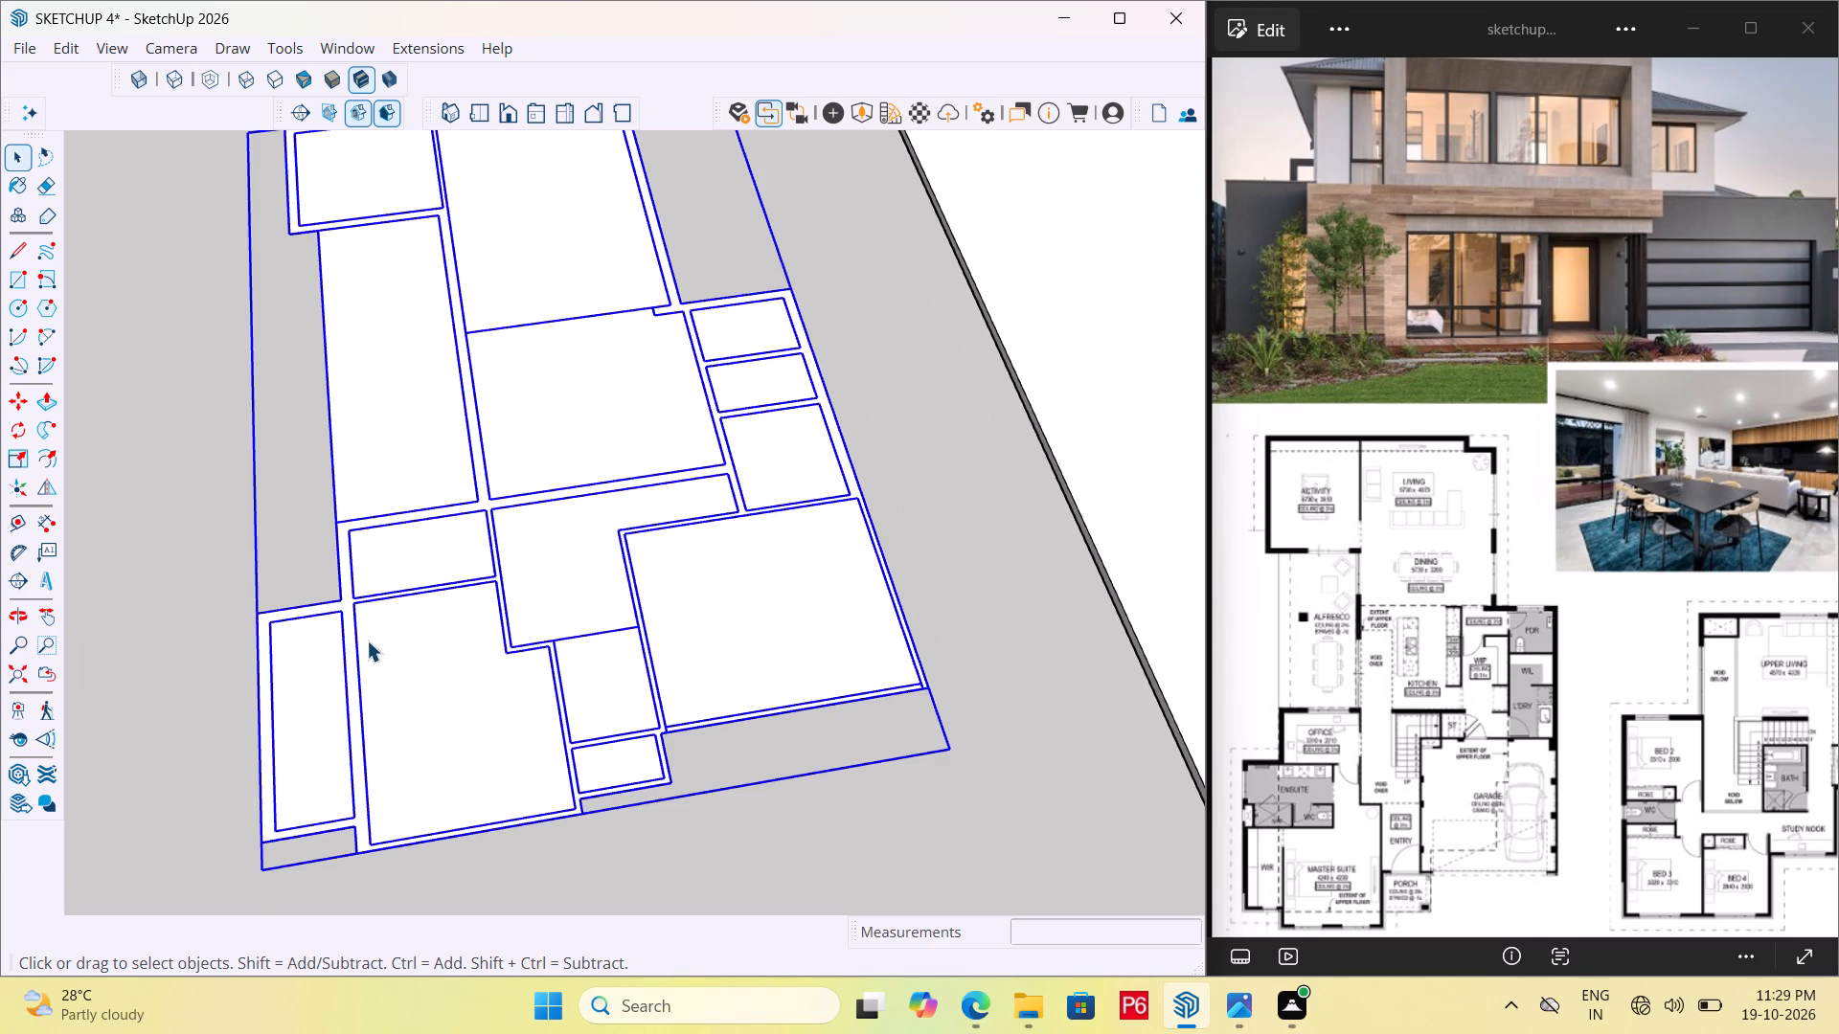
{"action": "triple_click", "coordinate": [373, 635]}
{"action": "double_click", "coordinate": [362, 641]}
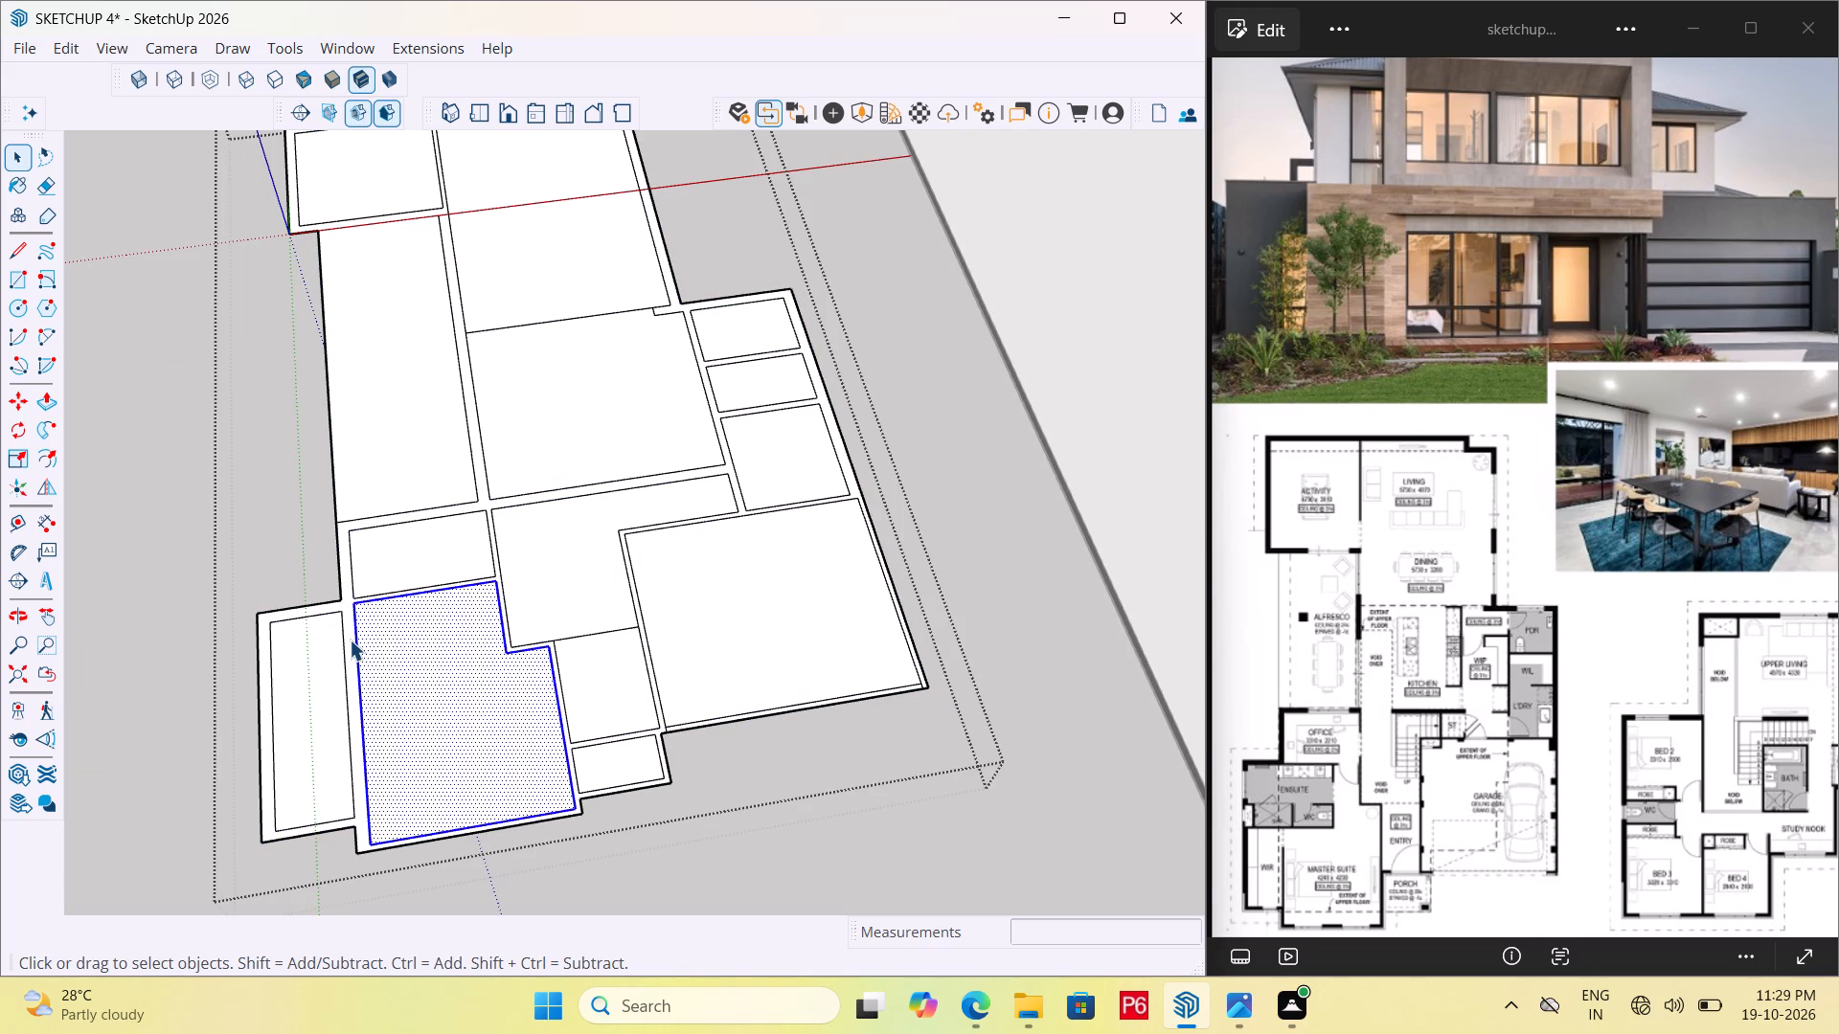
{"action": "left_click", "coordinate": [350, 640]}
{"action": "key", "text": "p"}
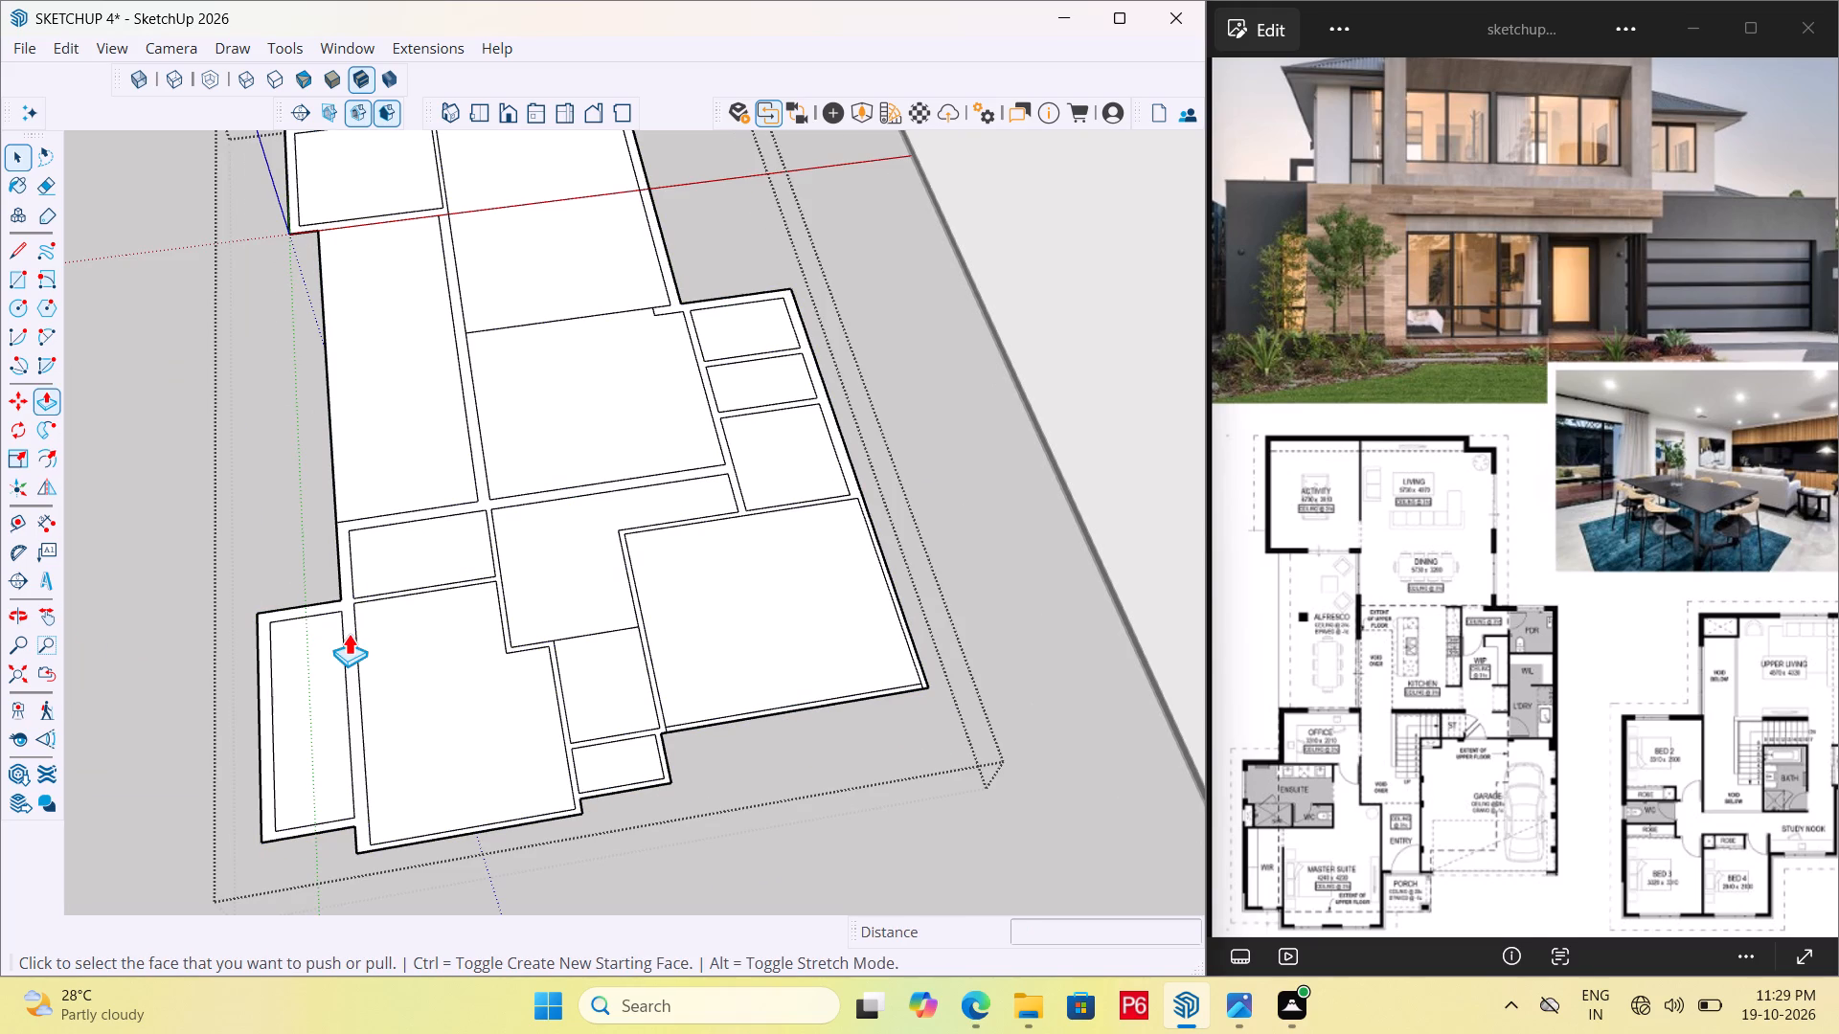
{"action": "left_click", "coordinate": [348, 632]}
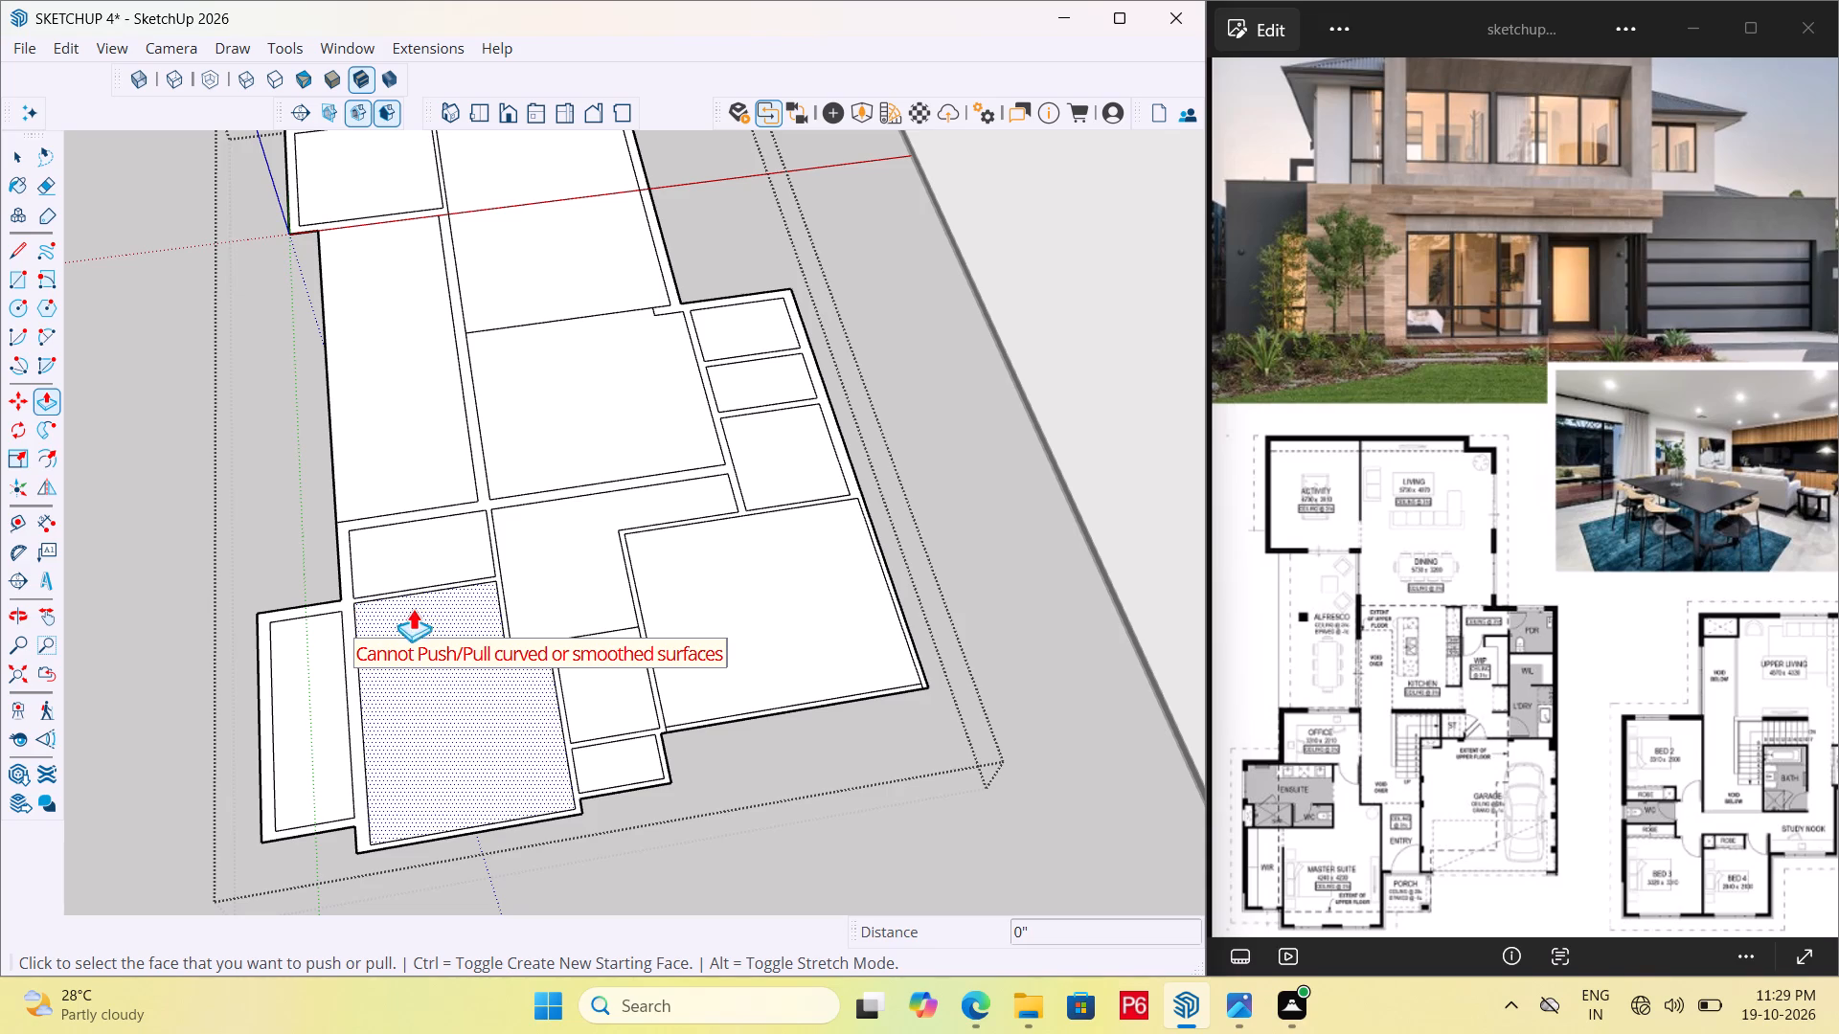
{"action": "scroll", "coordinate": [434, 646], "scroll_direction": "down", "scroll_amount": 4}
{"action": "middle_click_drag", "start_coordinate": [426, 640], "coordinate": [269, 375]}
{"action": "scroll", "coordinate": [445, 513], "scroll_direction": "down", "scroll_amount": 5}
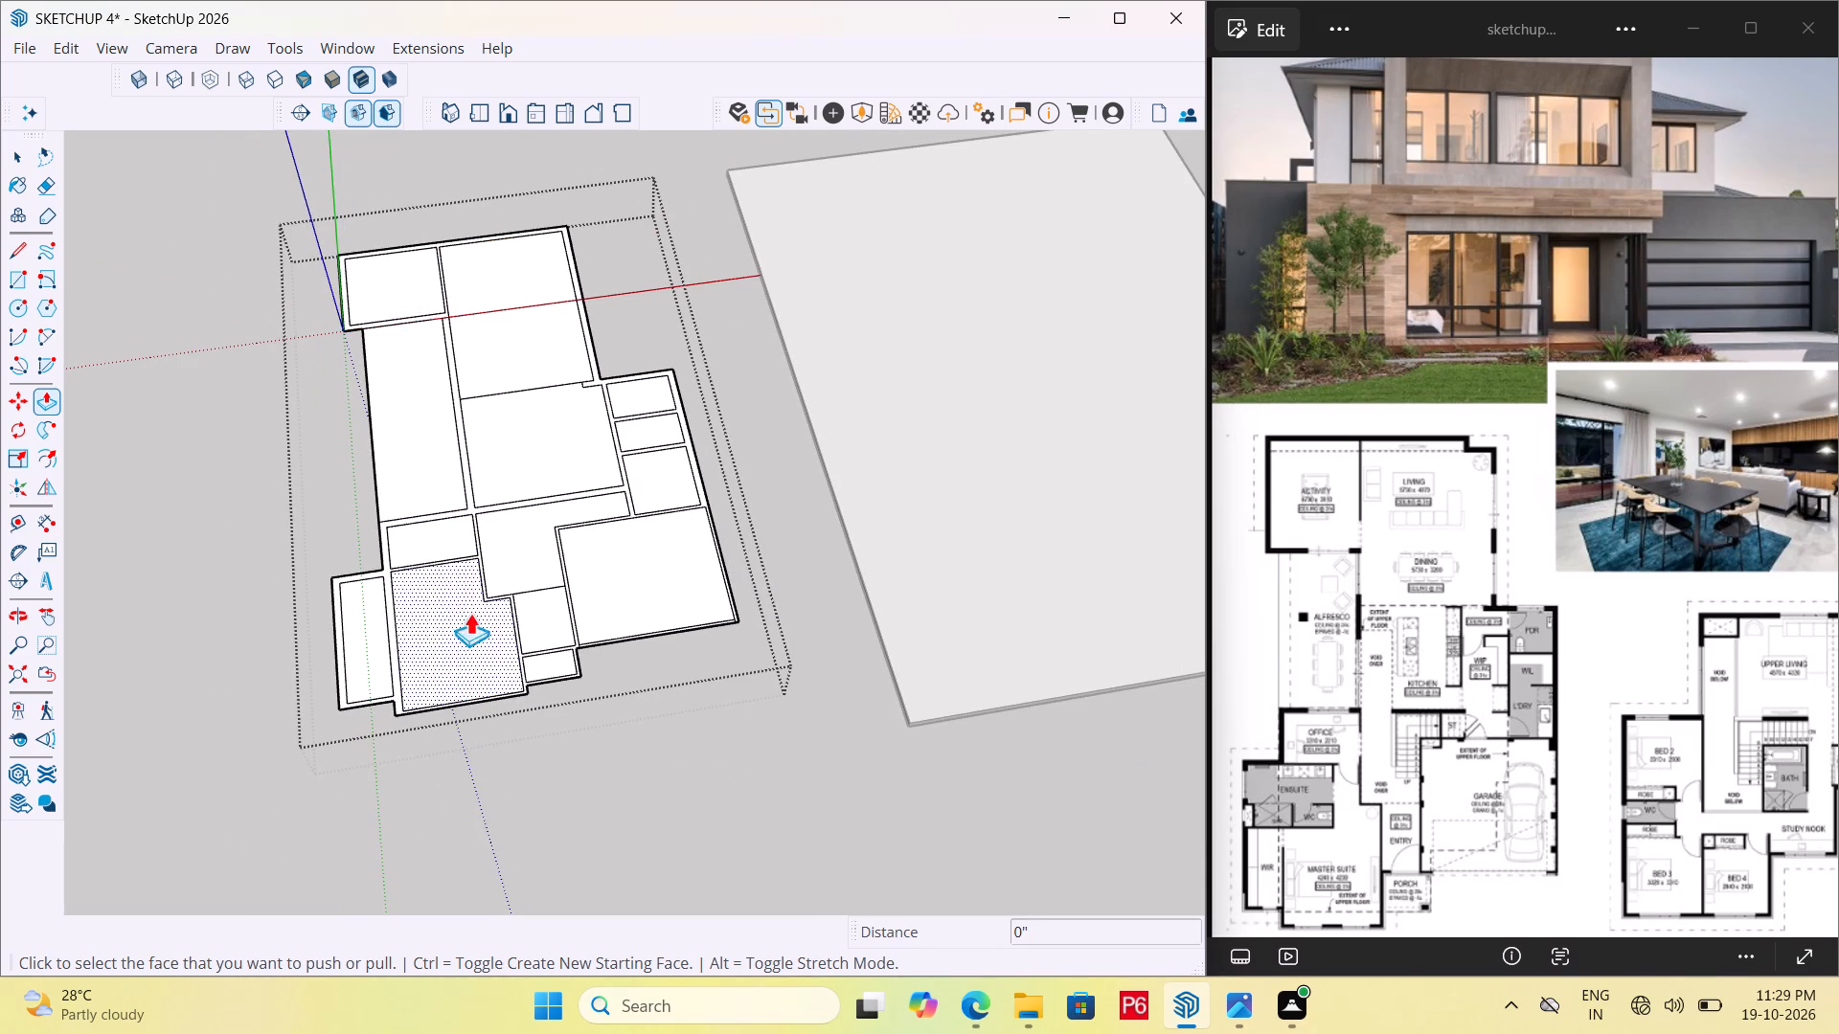
Examine the floor plan group edge-on for flatness and inspect the wall lines around the garage and porch.
{"action": "left_click", "coordinate": [676, 726]}
{"action": "key", "text": "space"}
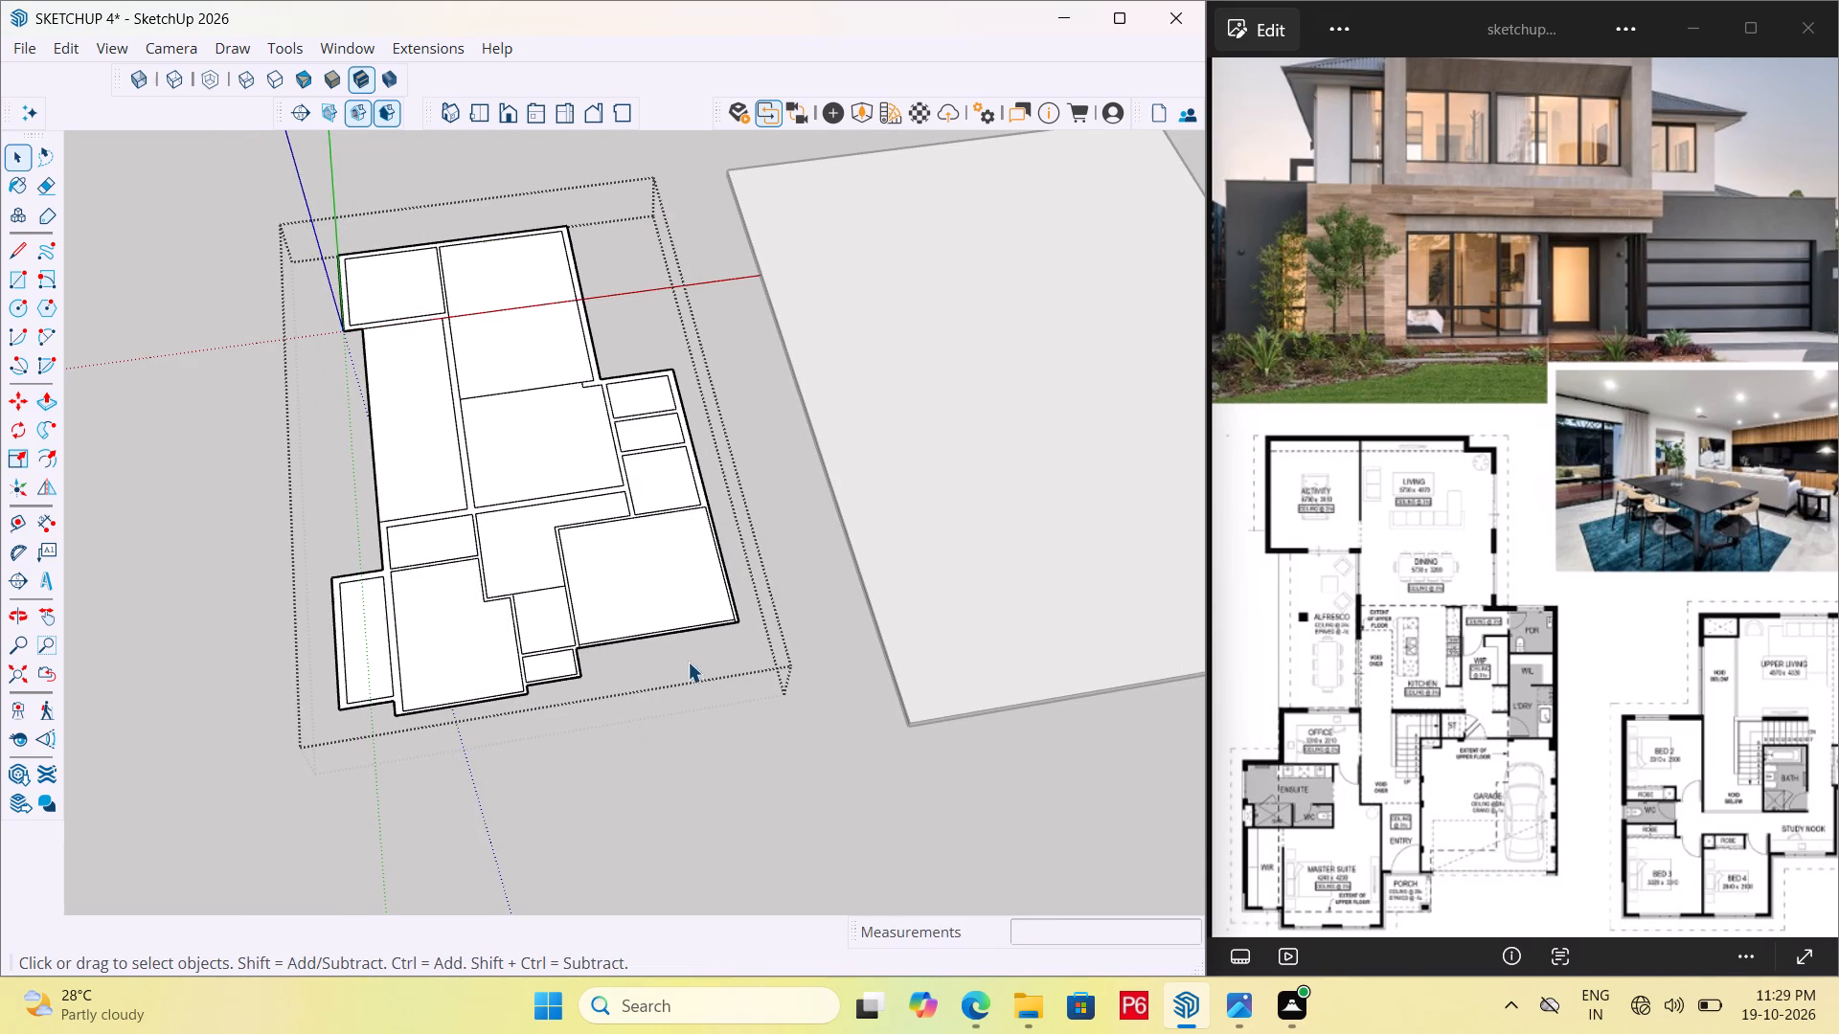
{"action": "left_click", "coordinate": [689, 653]}
{"action": "middle_click_drag", "start_coordinate": [642, 601], "coordinate": [579, 99]}
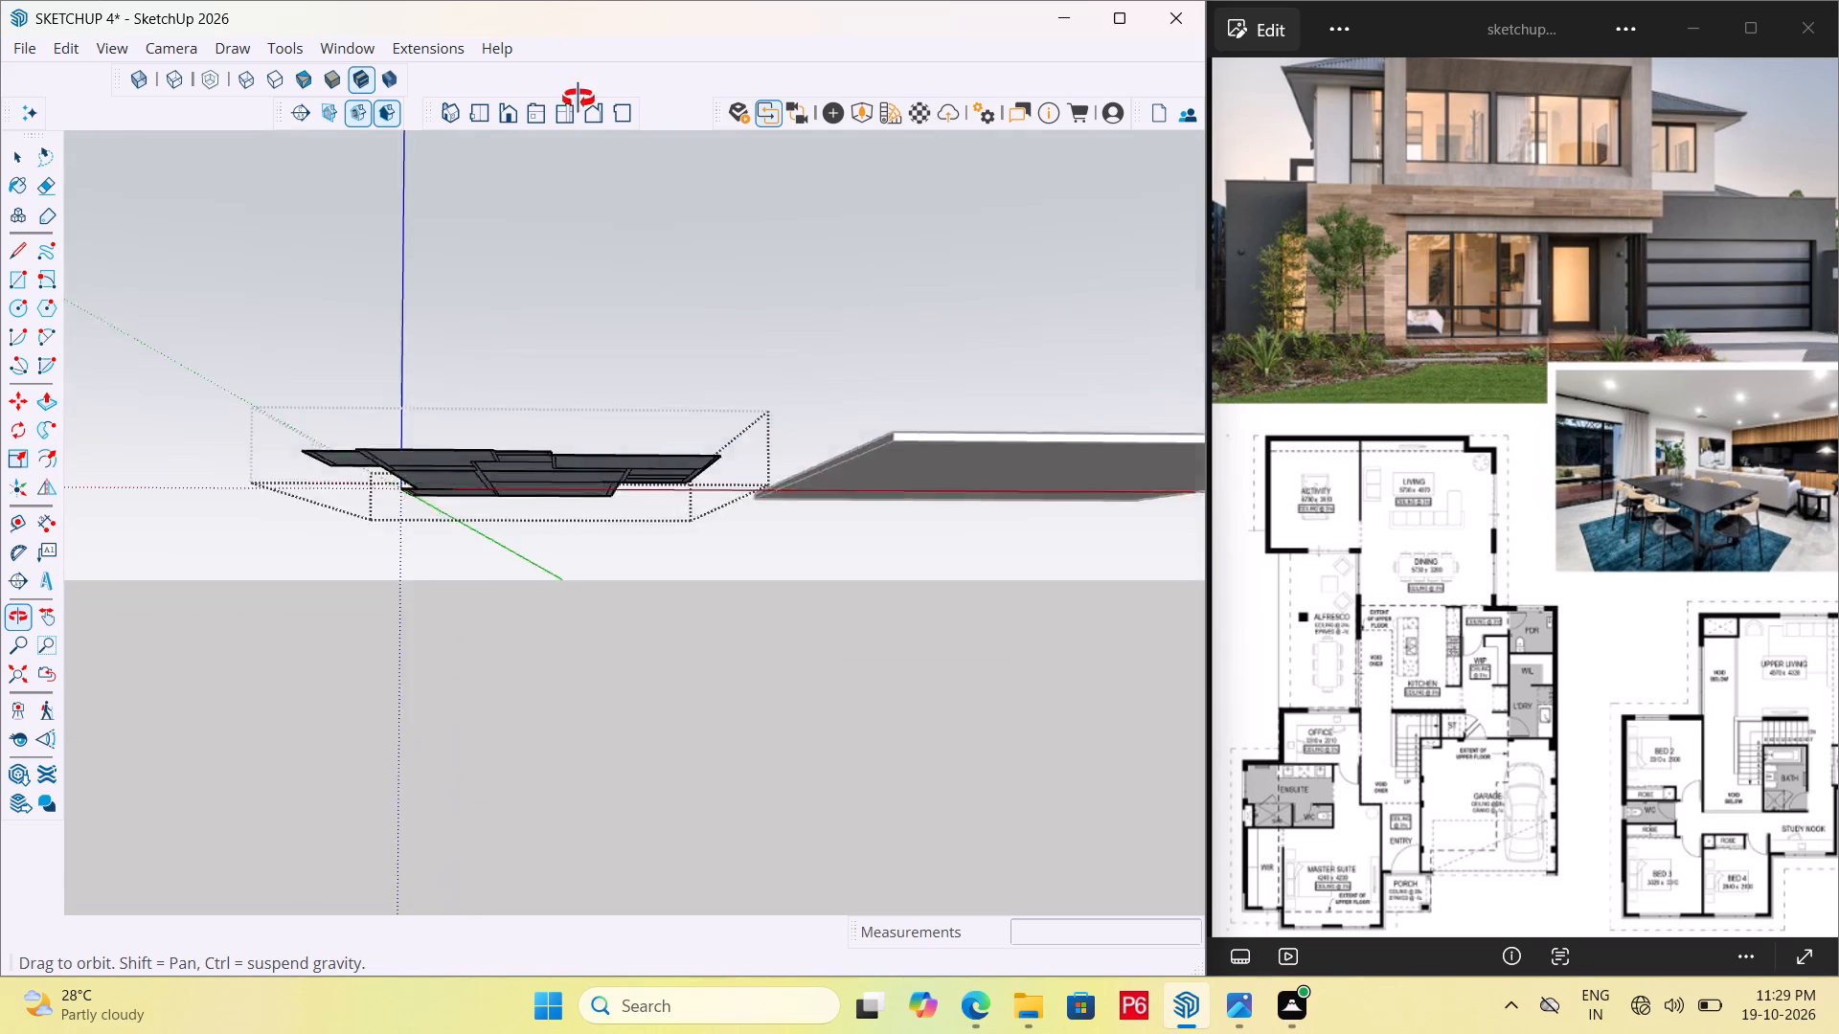
{"action": "middle_click_drag", "start_coordinate": [579, 99], "coordinate": [620, 129]}
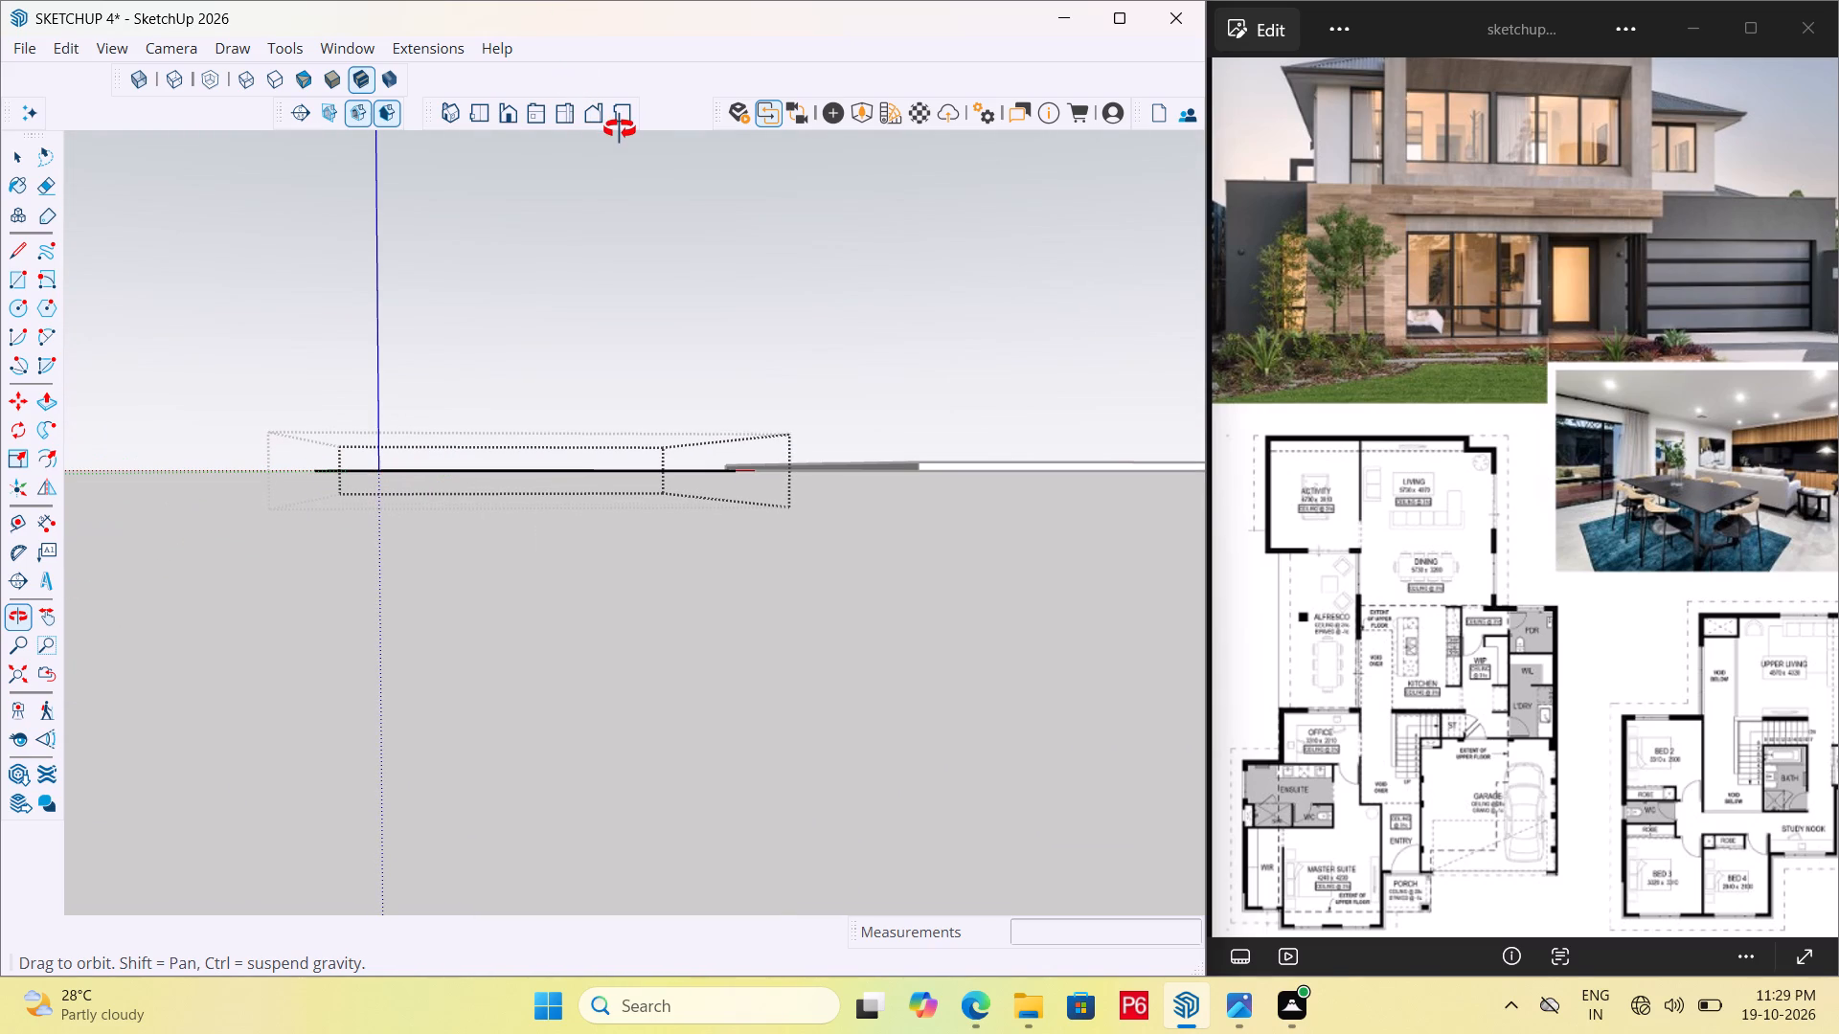
{"action": "middle_click_drag", "start_coordinate": [620, 129], "coordinate": [624, 339]}
{"action": "key", "text": "space"}
{"action": "middle_click_drag", "start_coordinate": [602, 377], "coordinate": [599, 475]}
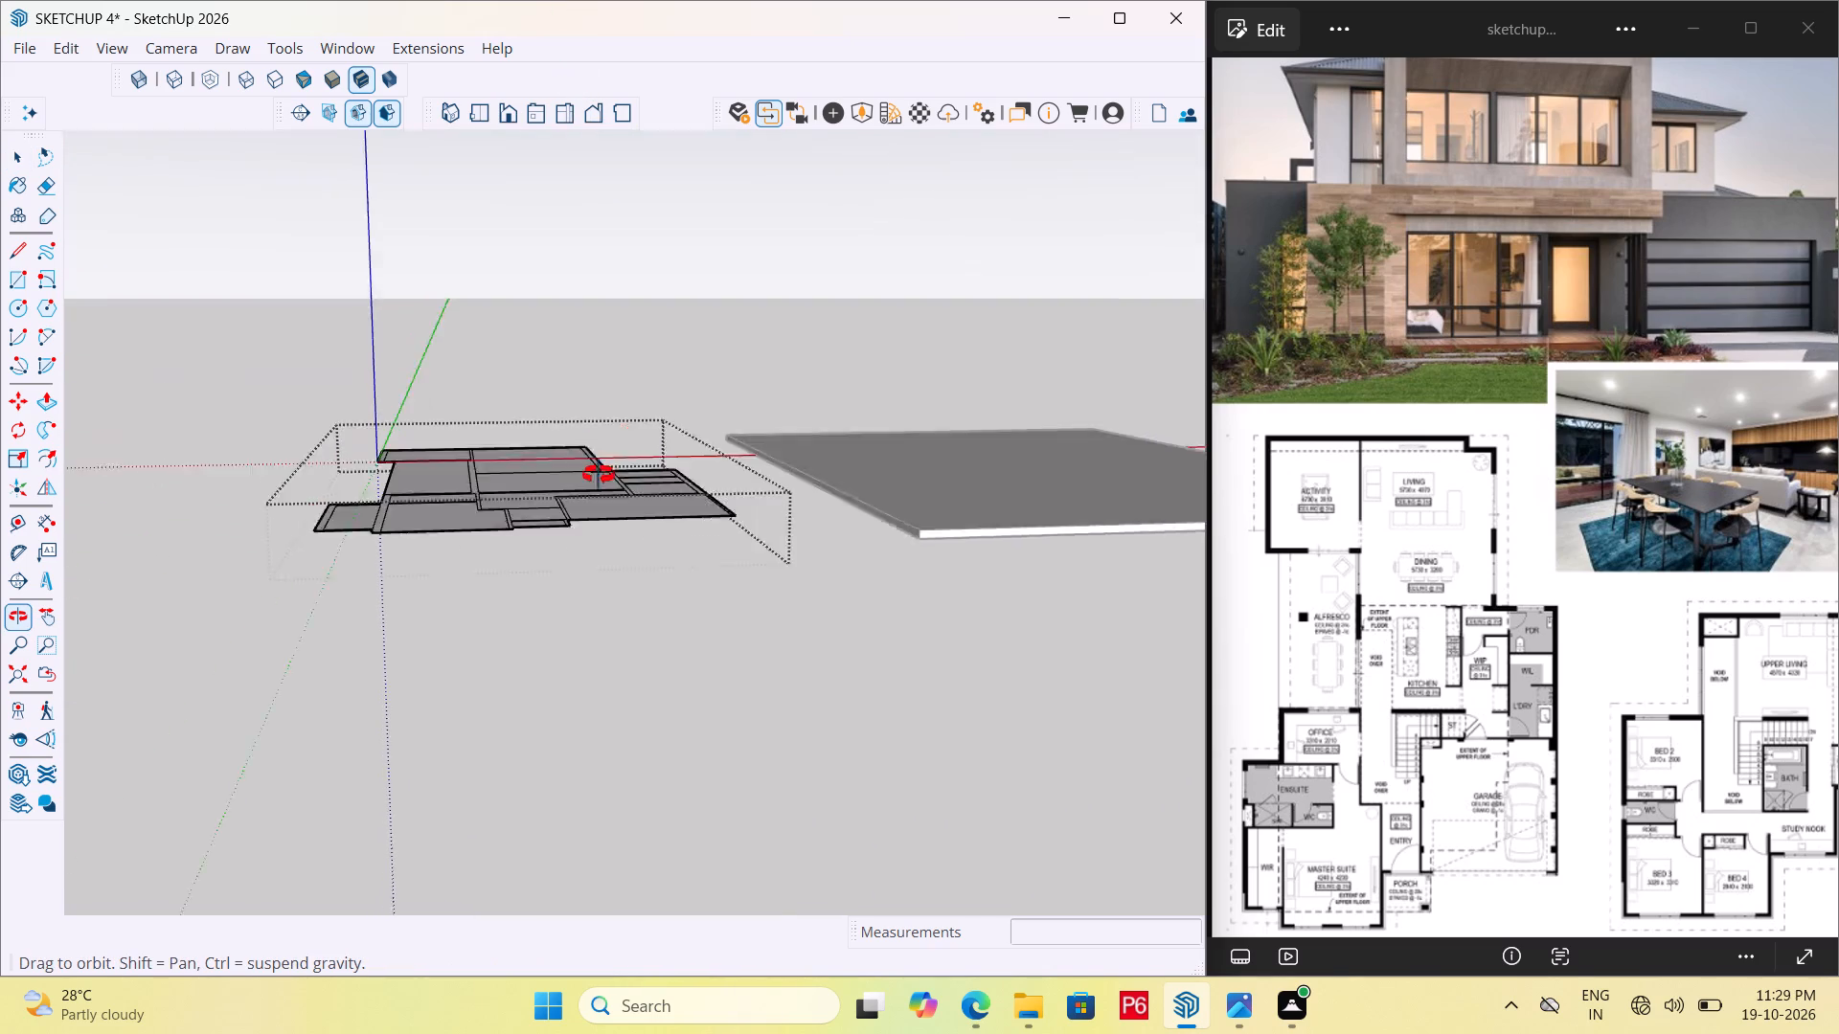
{"action": "middle_click_drag", "start_coordinate": [599, 475], "coordinate": [534, 733]}
{"action": "scroll", "coordinate": [528, 715], "scroll_direction": "up", "scroll_amount": 12}
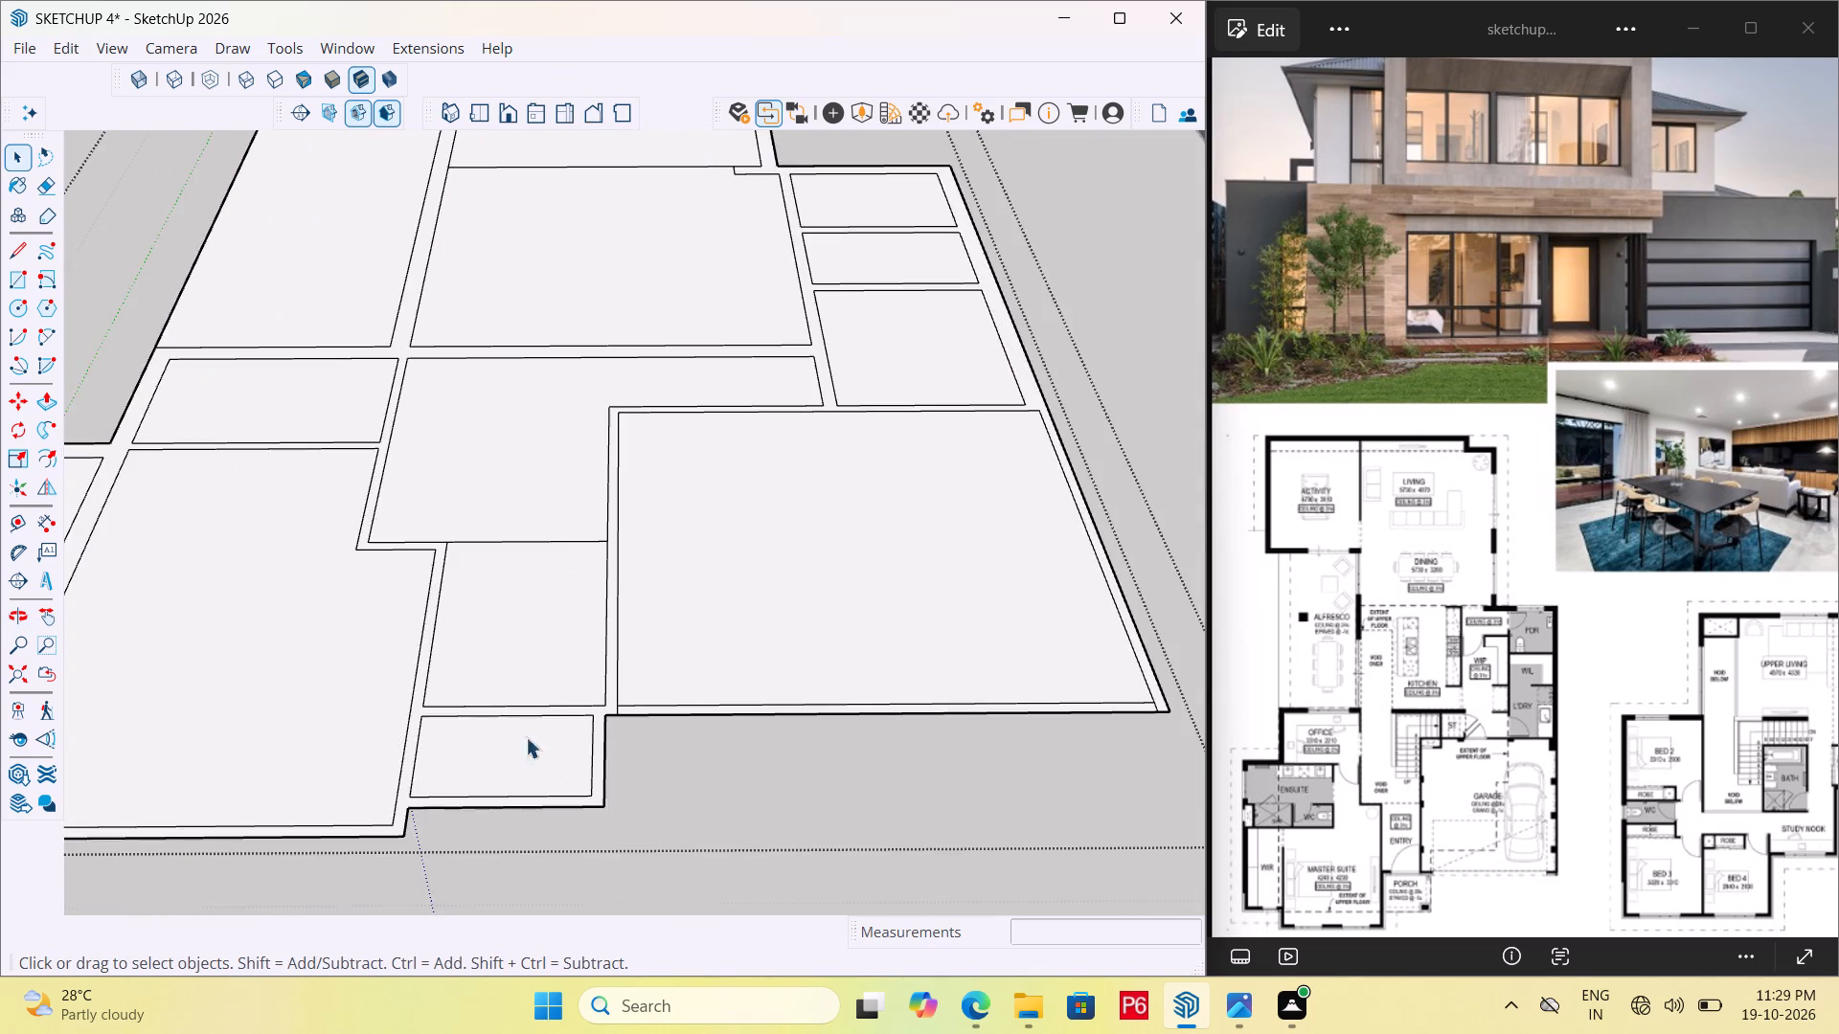
{"action": "scroll", "coordinate": [576, 764], "scroll_direction": "up", "scroll_amount": 13}
{"action": "scroll", "coordinate": [561, 551], "scroll_direction": "down", "scroll_amount": 4}
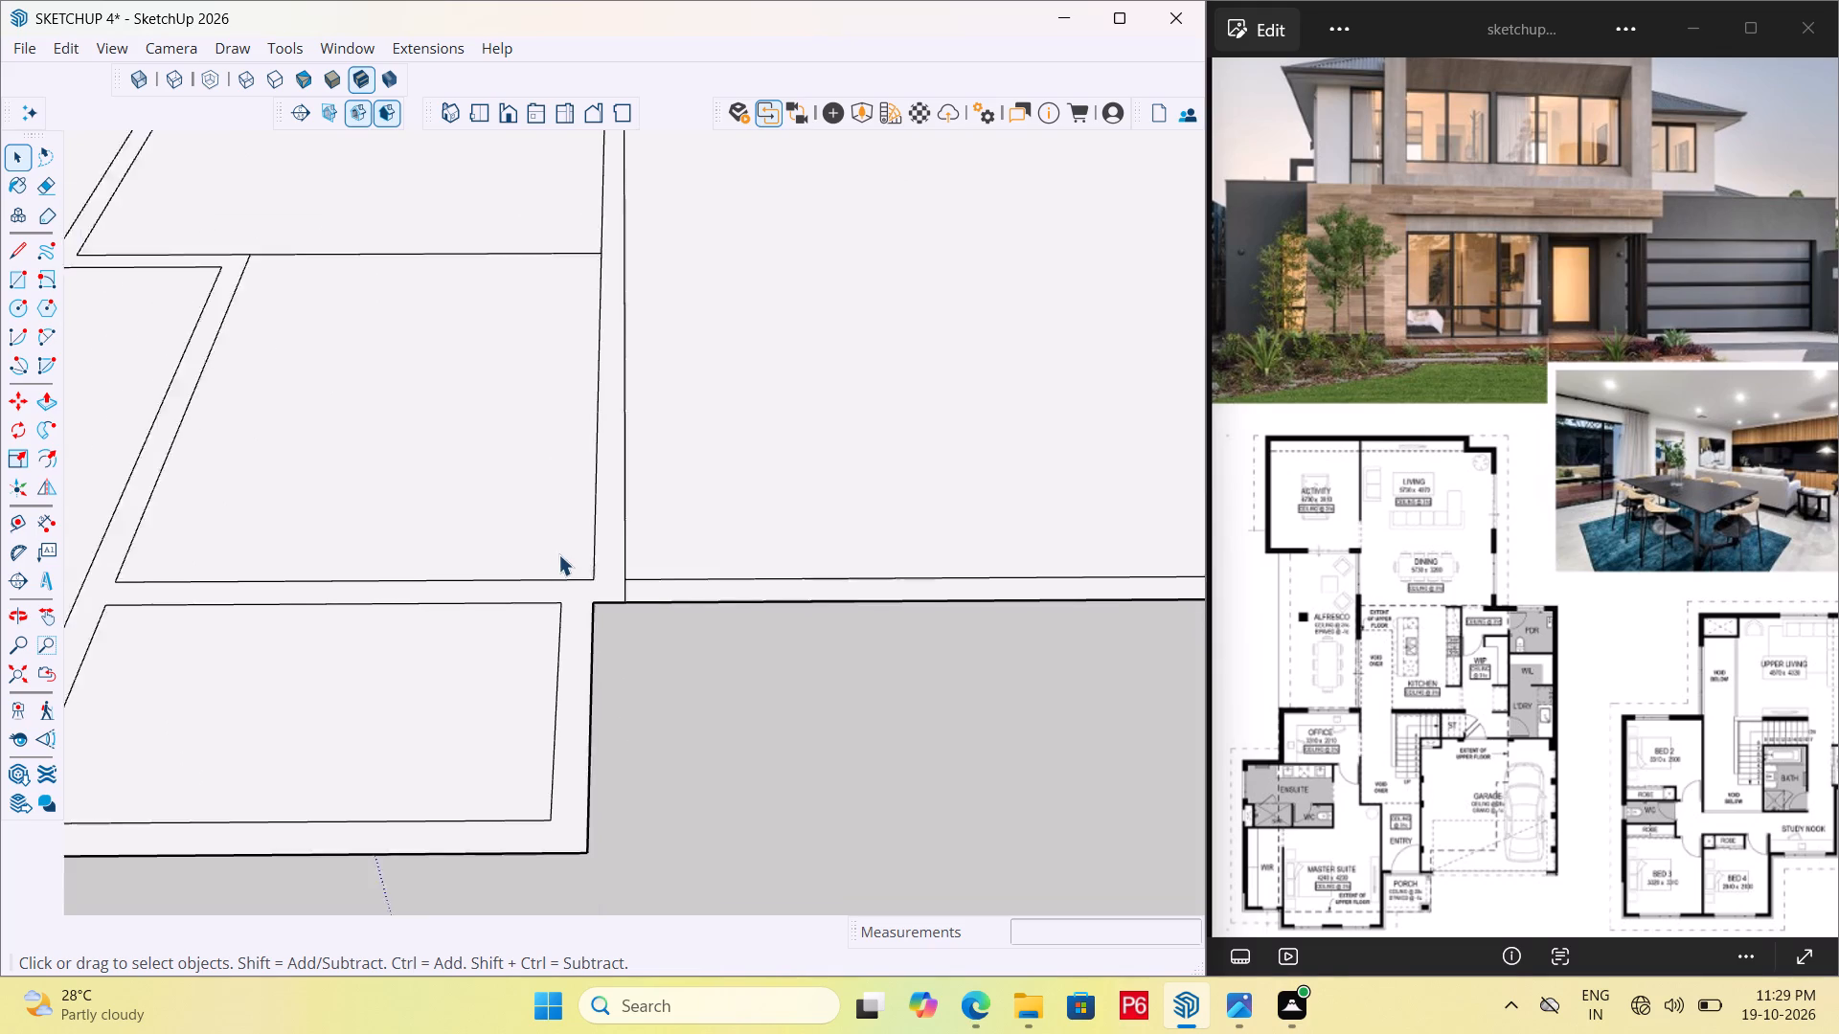
{"action": "scroll", "coordinate": [558, 554], "scroll_direction": "down", "scroll_amount": 11}
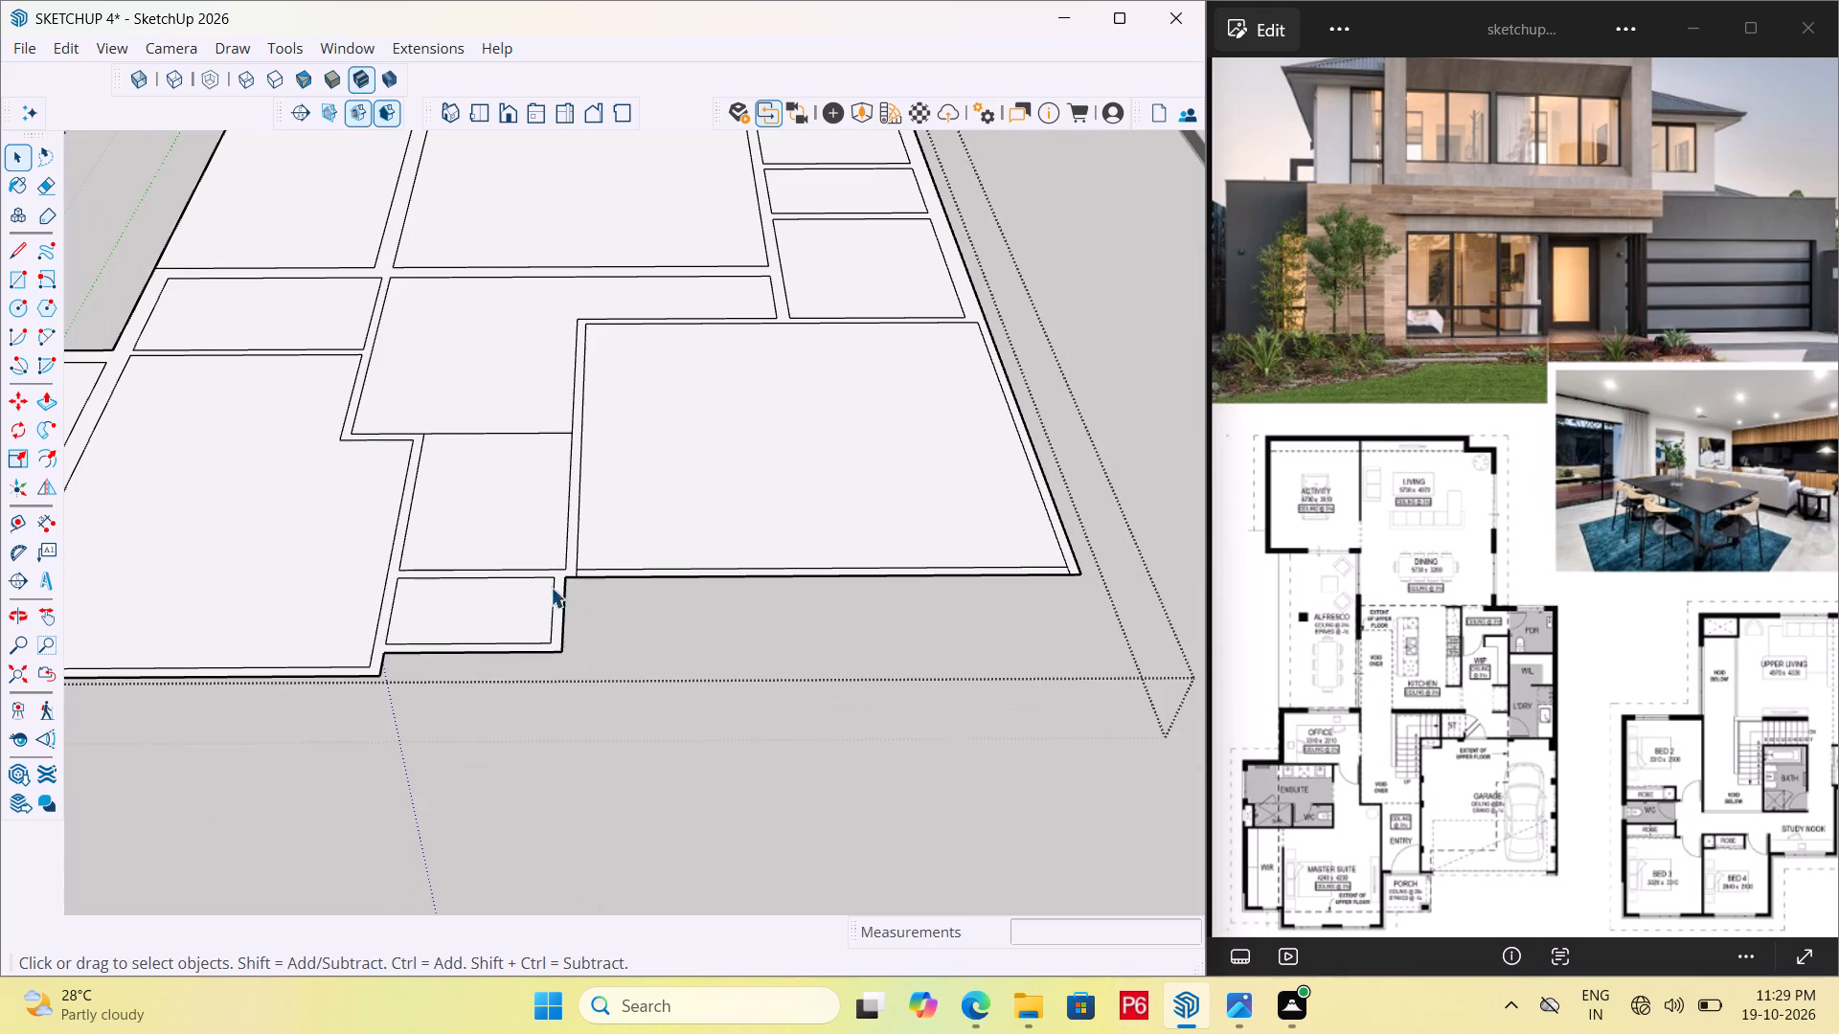
{"action": "scroll", "coordinate": [650, 612], "scroll_direction": "down", "scroll_amount": 9}
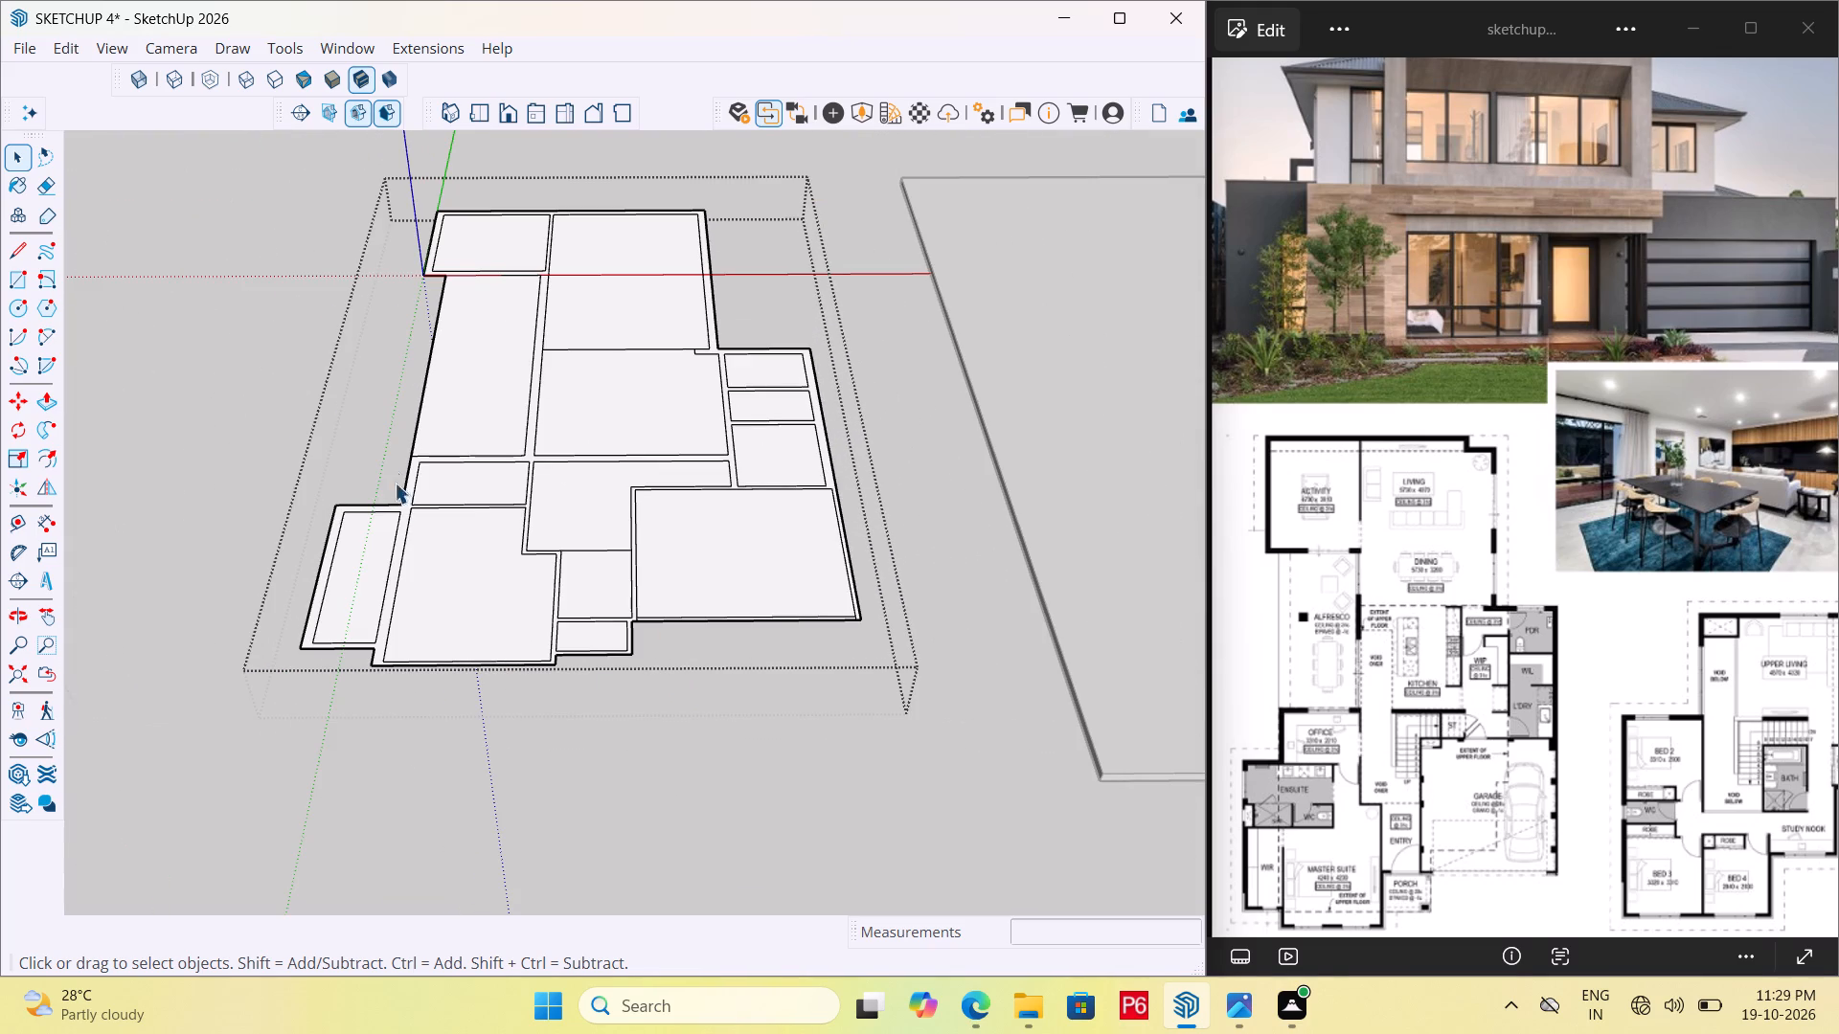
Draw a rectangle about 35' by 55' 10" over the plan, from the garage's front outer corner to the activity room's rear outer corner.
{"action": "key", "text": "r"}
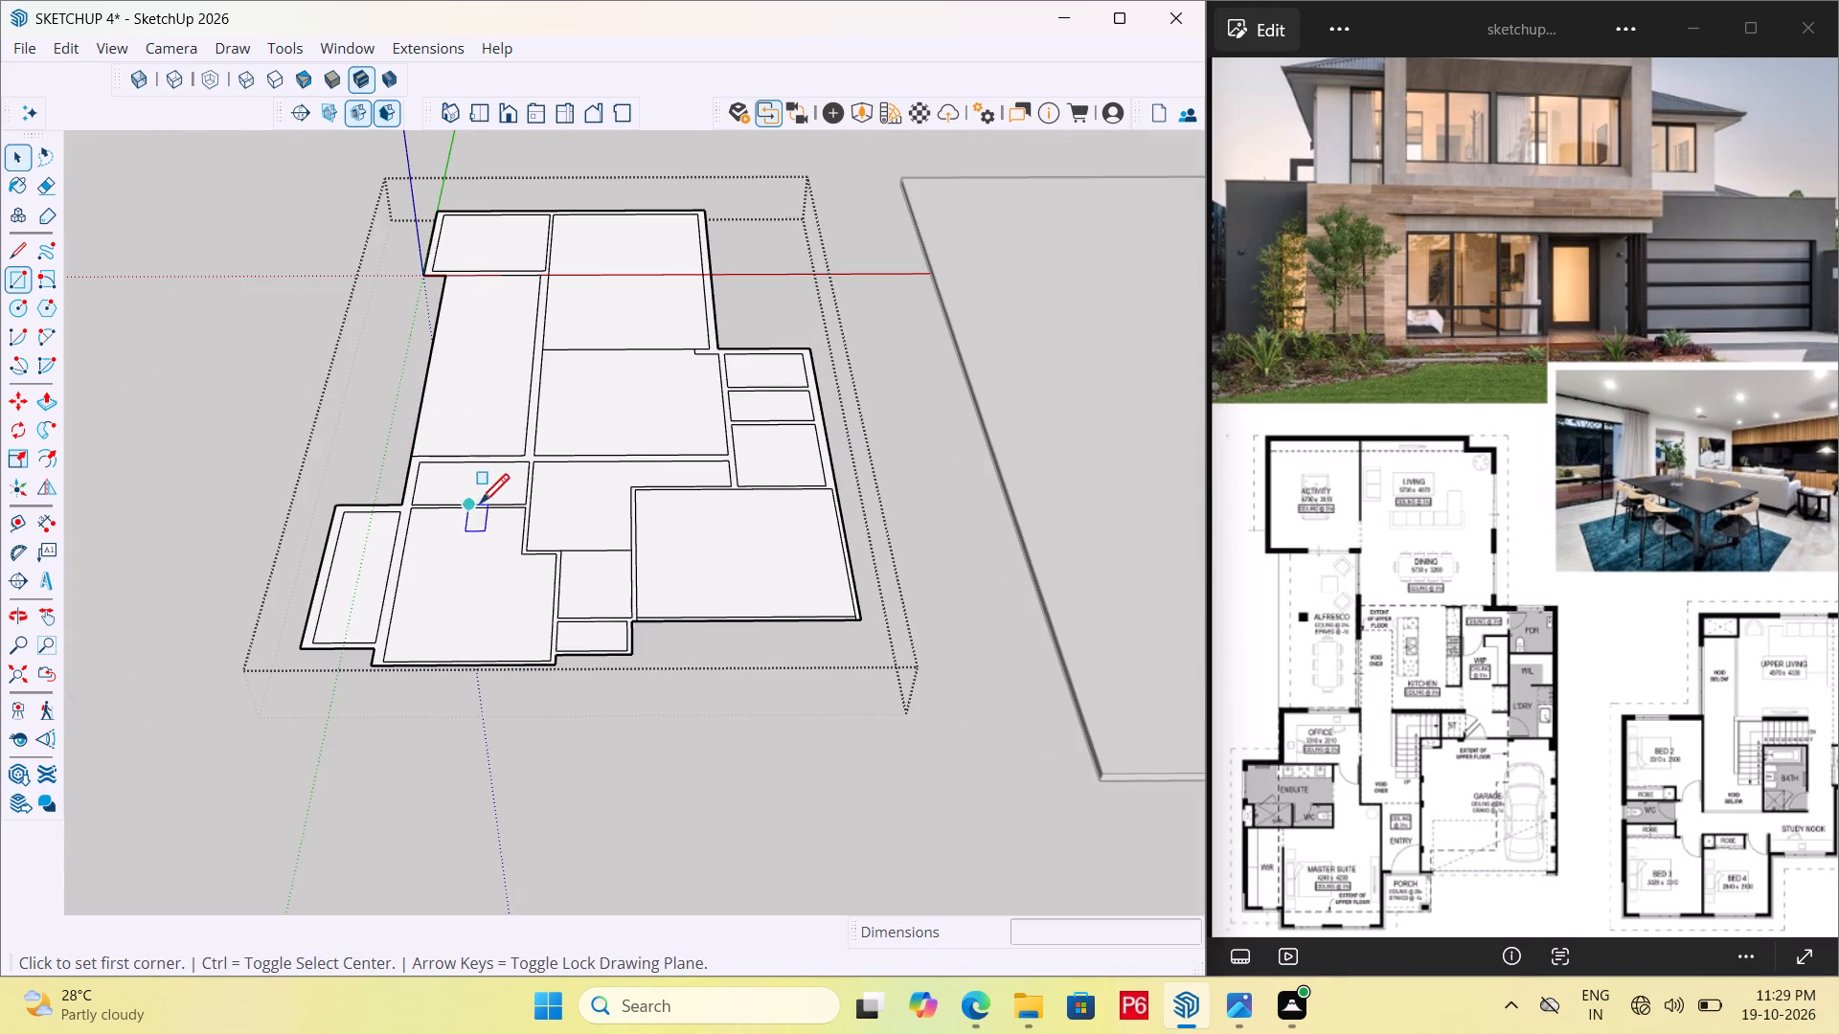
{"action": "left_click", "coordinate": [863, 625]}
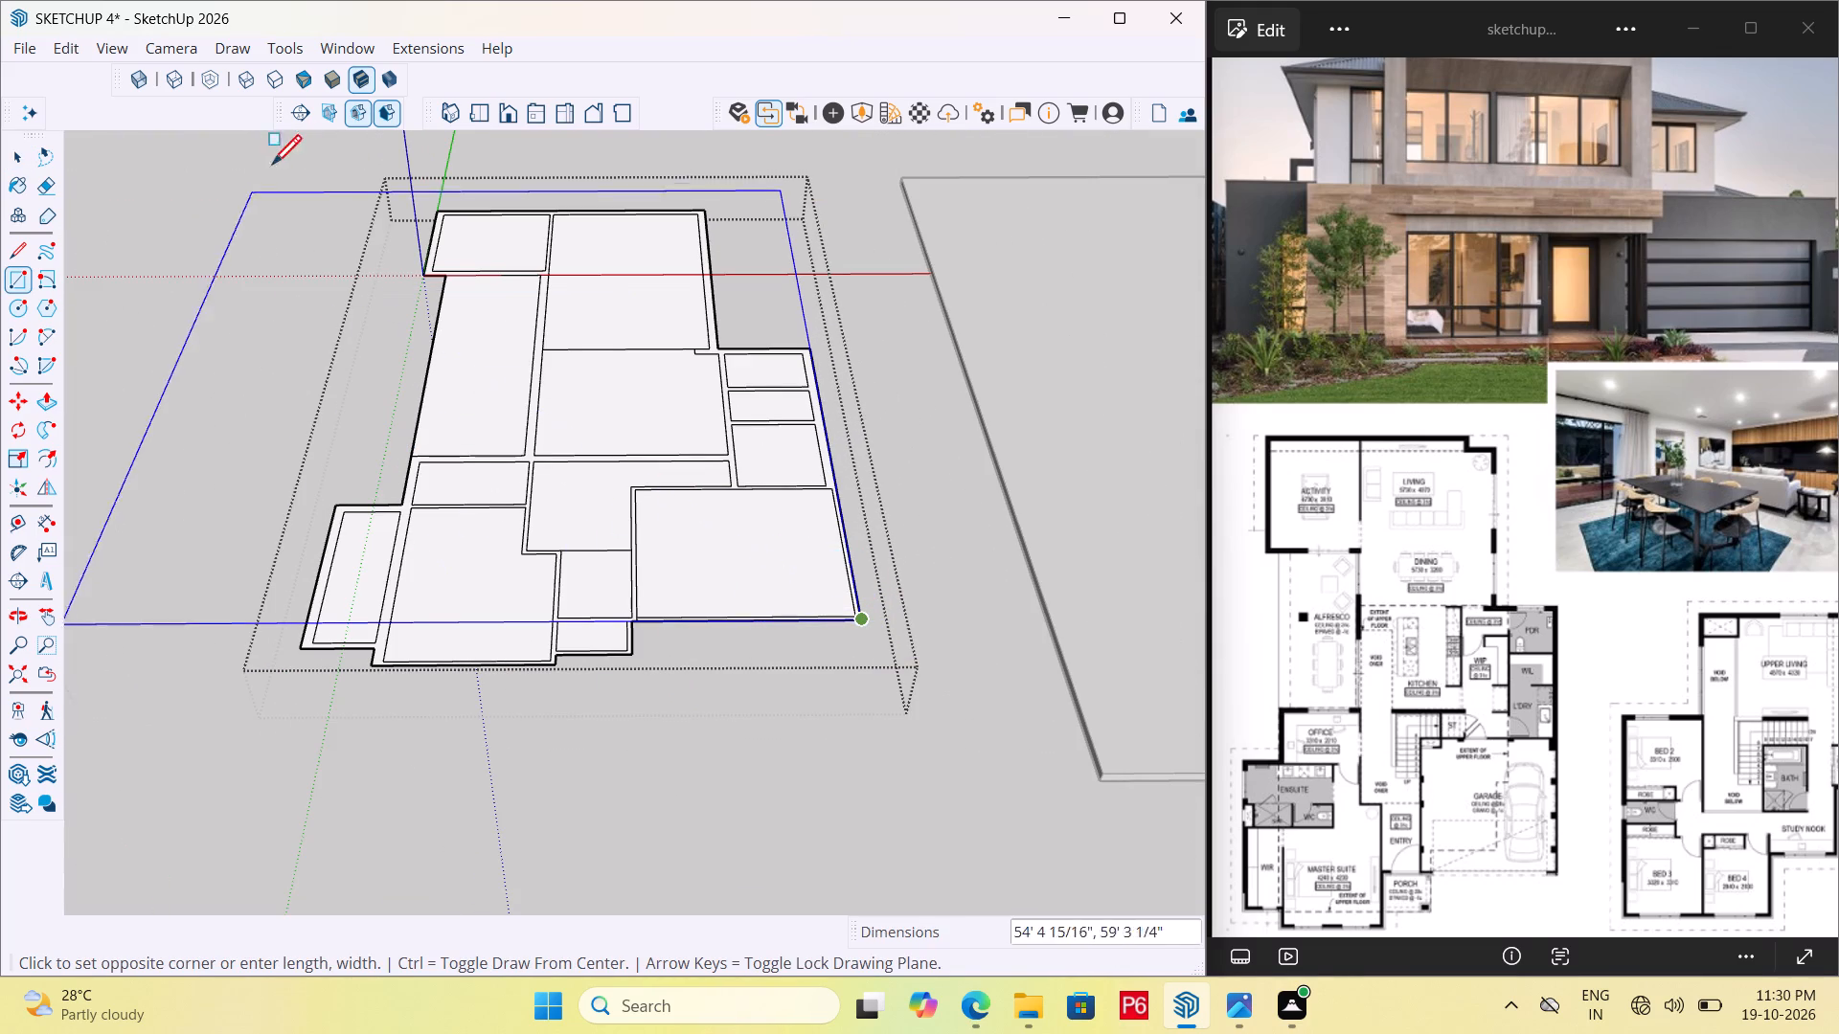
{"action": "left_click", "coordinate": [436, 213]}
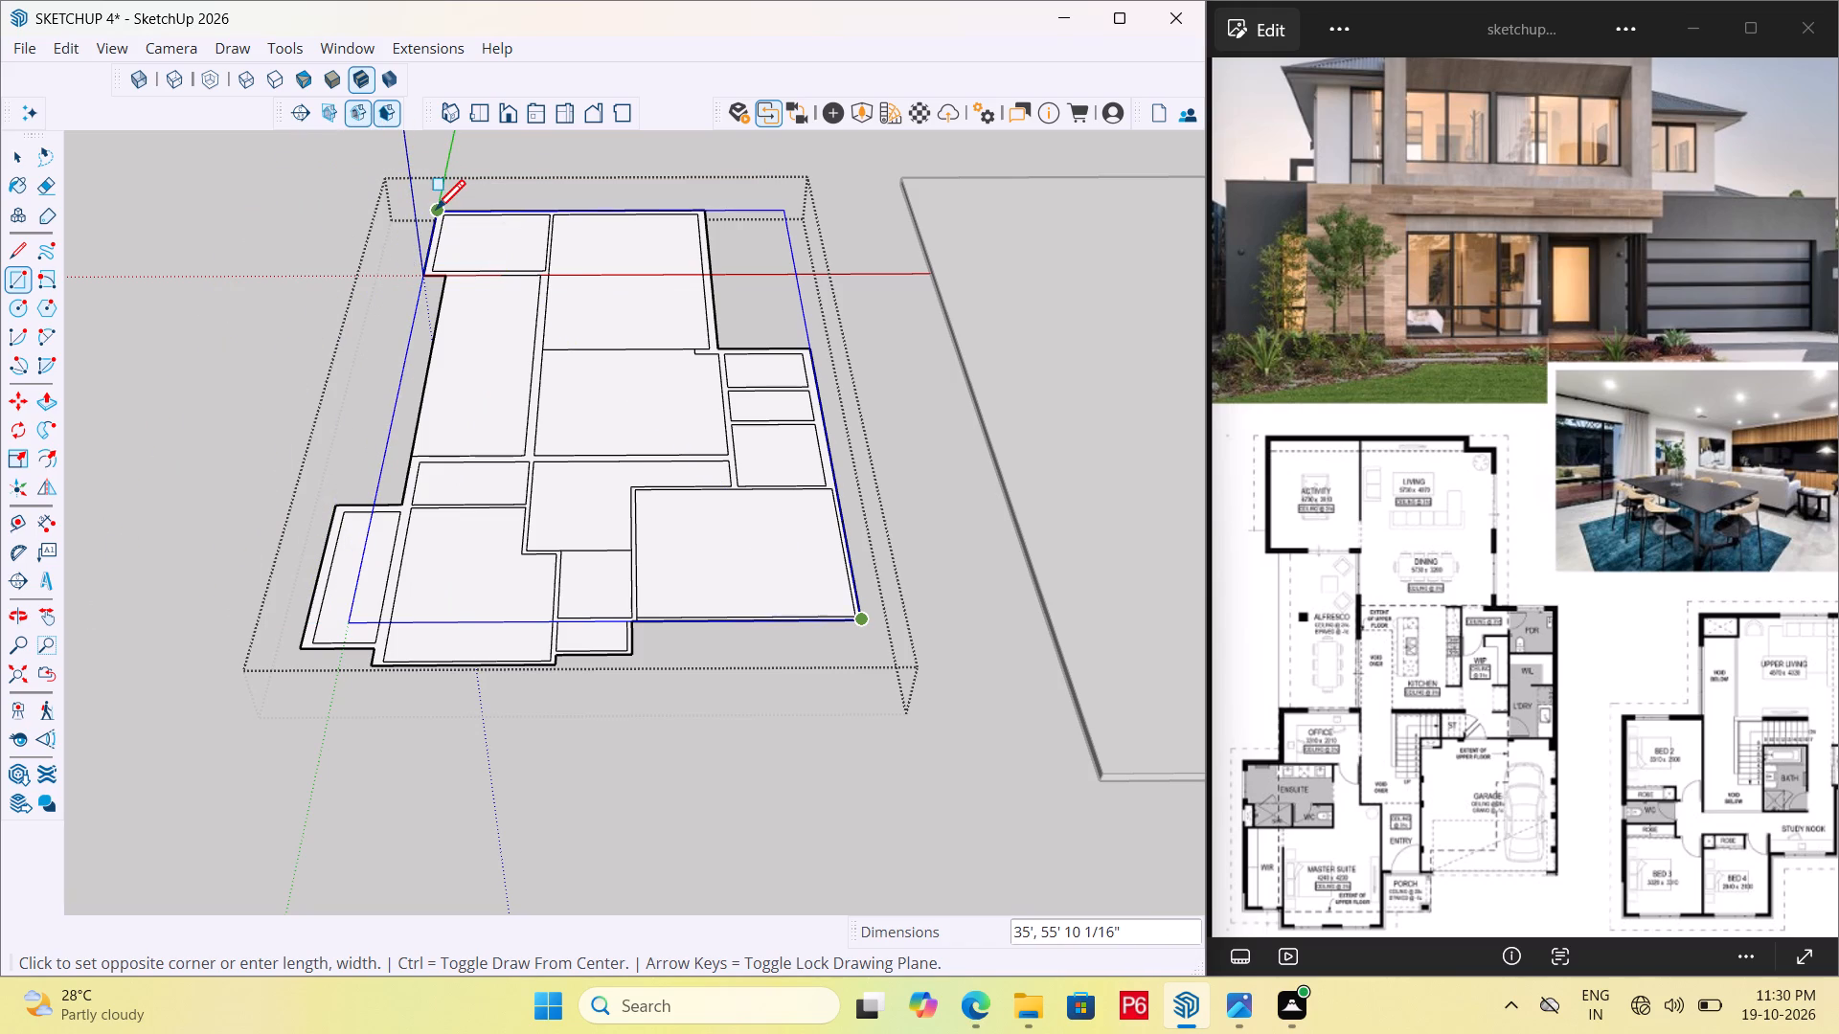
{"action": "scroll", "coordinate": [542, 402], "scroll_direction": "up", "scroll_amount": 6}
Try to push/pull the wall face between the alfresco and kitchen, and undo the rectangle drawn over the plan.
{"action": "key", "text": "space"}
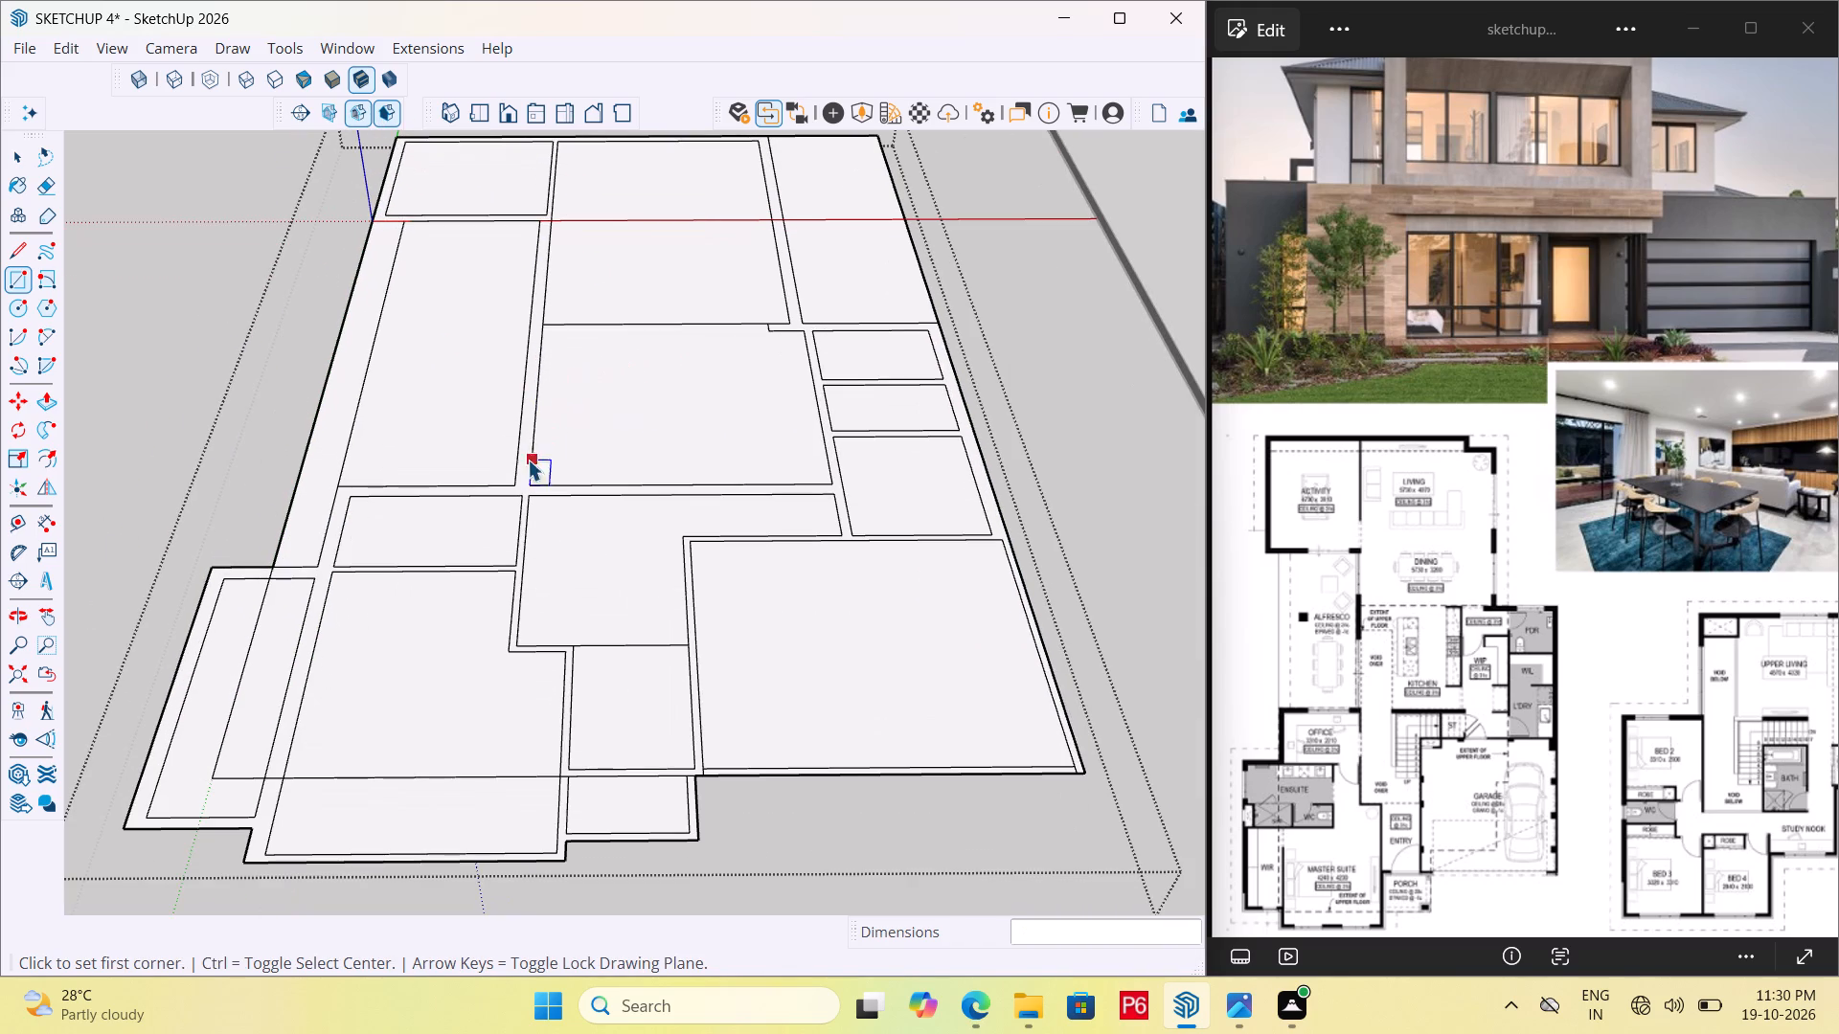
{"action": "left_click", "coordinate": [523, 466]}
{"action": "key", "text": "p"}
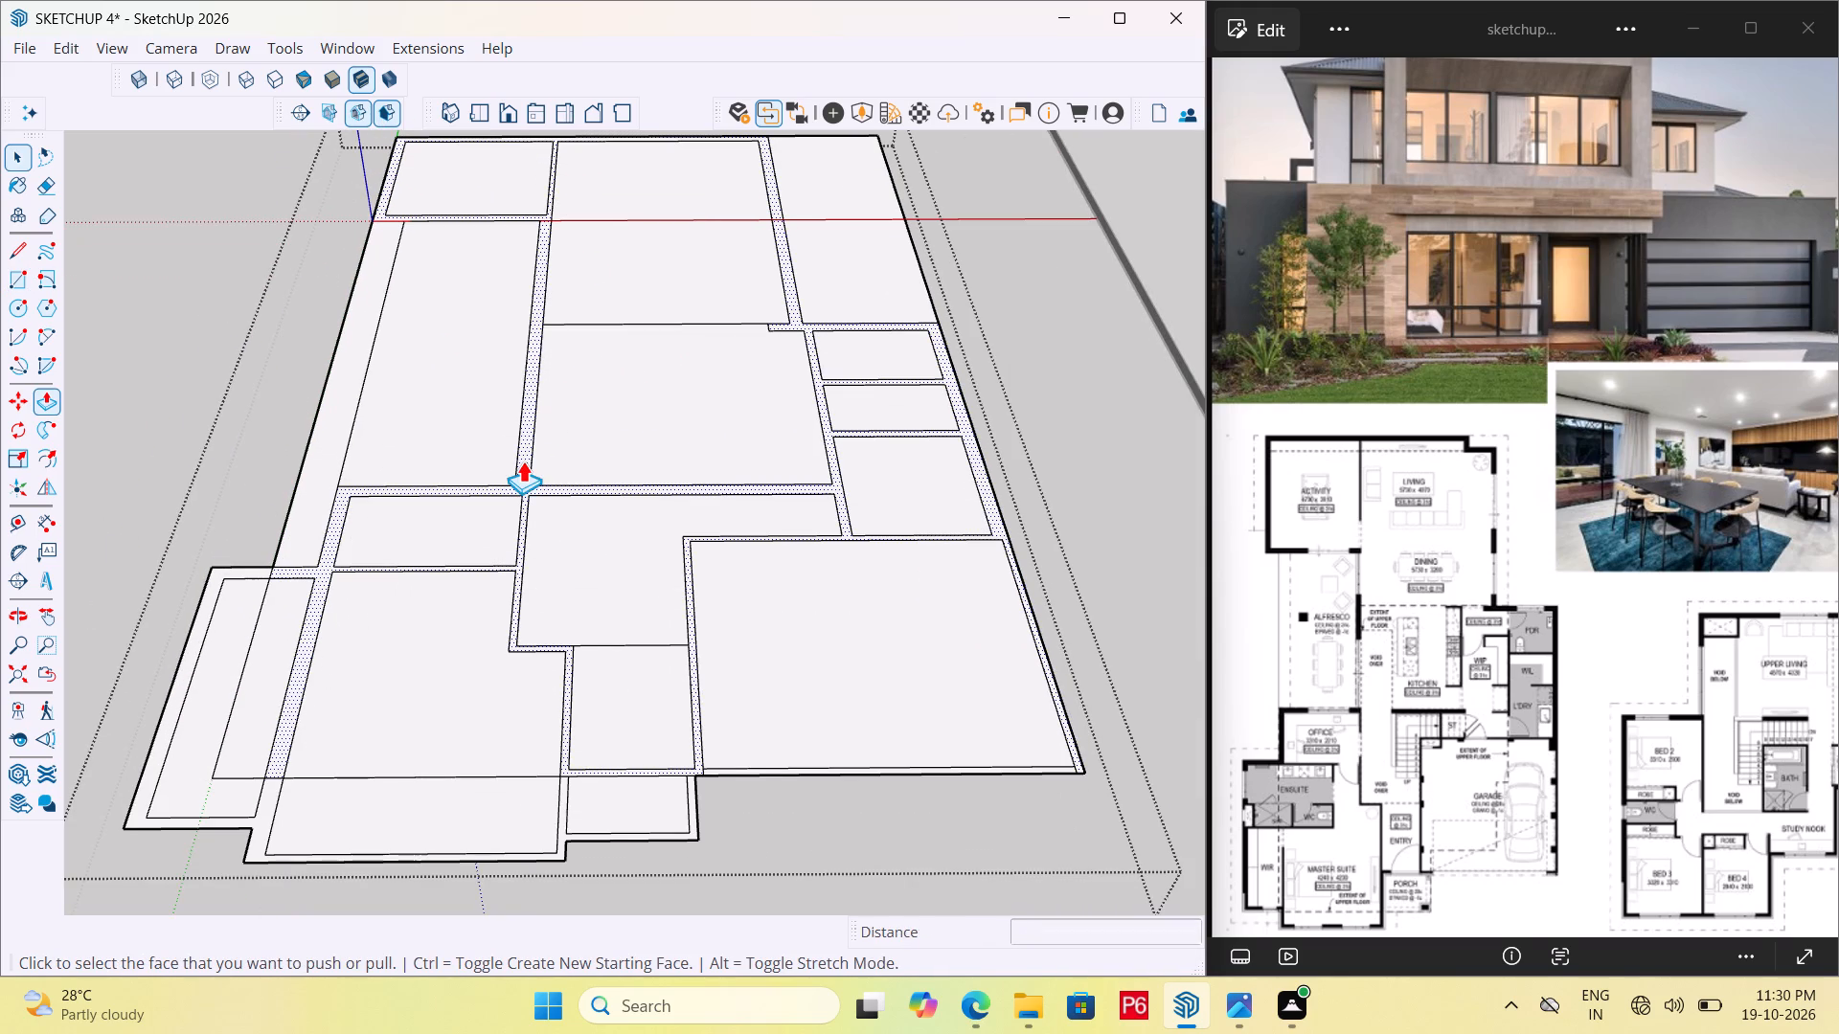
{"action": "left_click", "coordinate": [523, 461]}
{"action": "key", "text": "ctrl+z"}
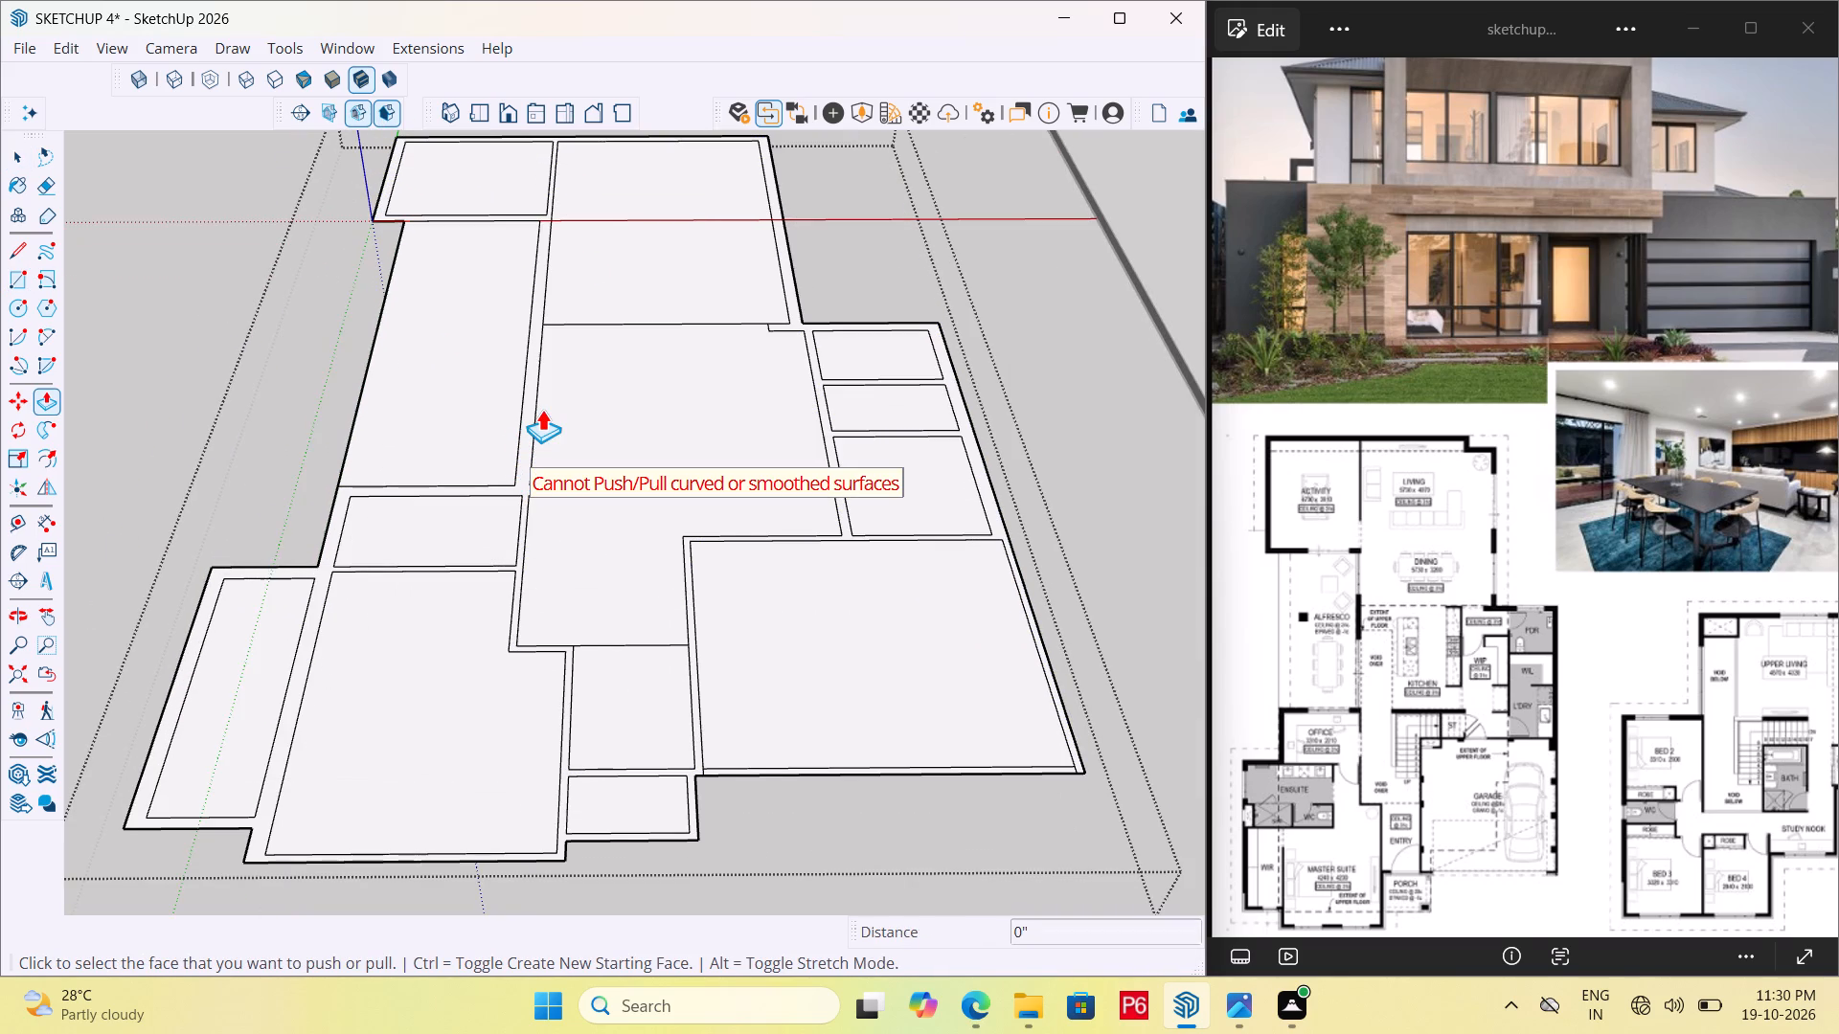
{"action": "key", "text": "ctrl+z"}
Reopen the floor plan group and extrude the garage floor face upward 6".
{"action": "scroll", "coordinate": [540, 382], "scroll_direction": "down", "scroll_amount": 4}
{"action": "key", "text": "space"}
{"action": "left_click", "coordinate": [787, 266]}
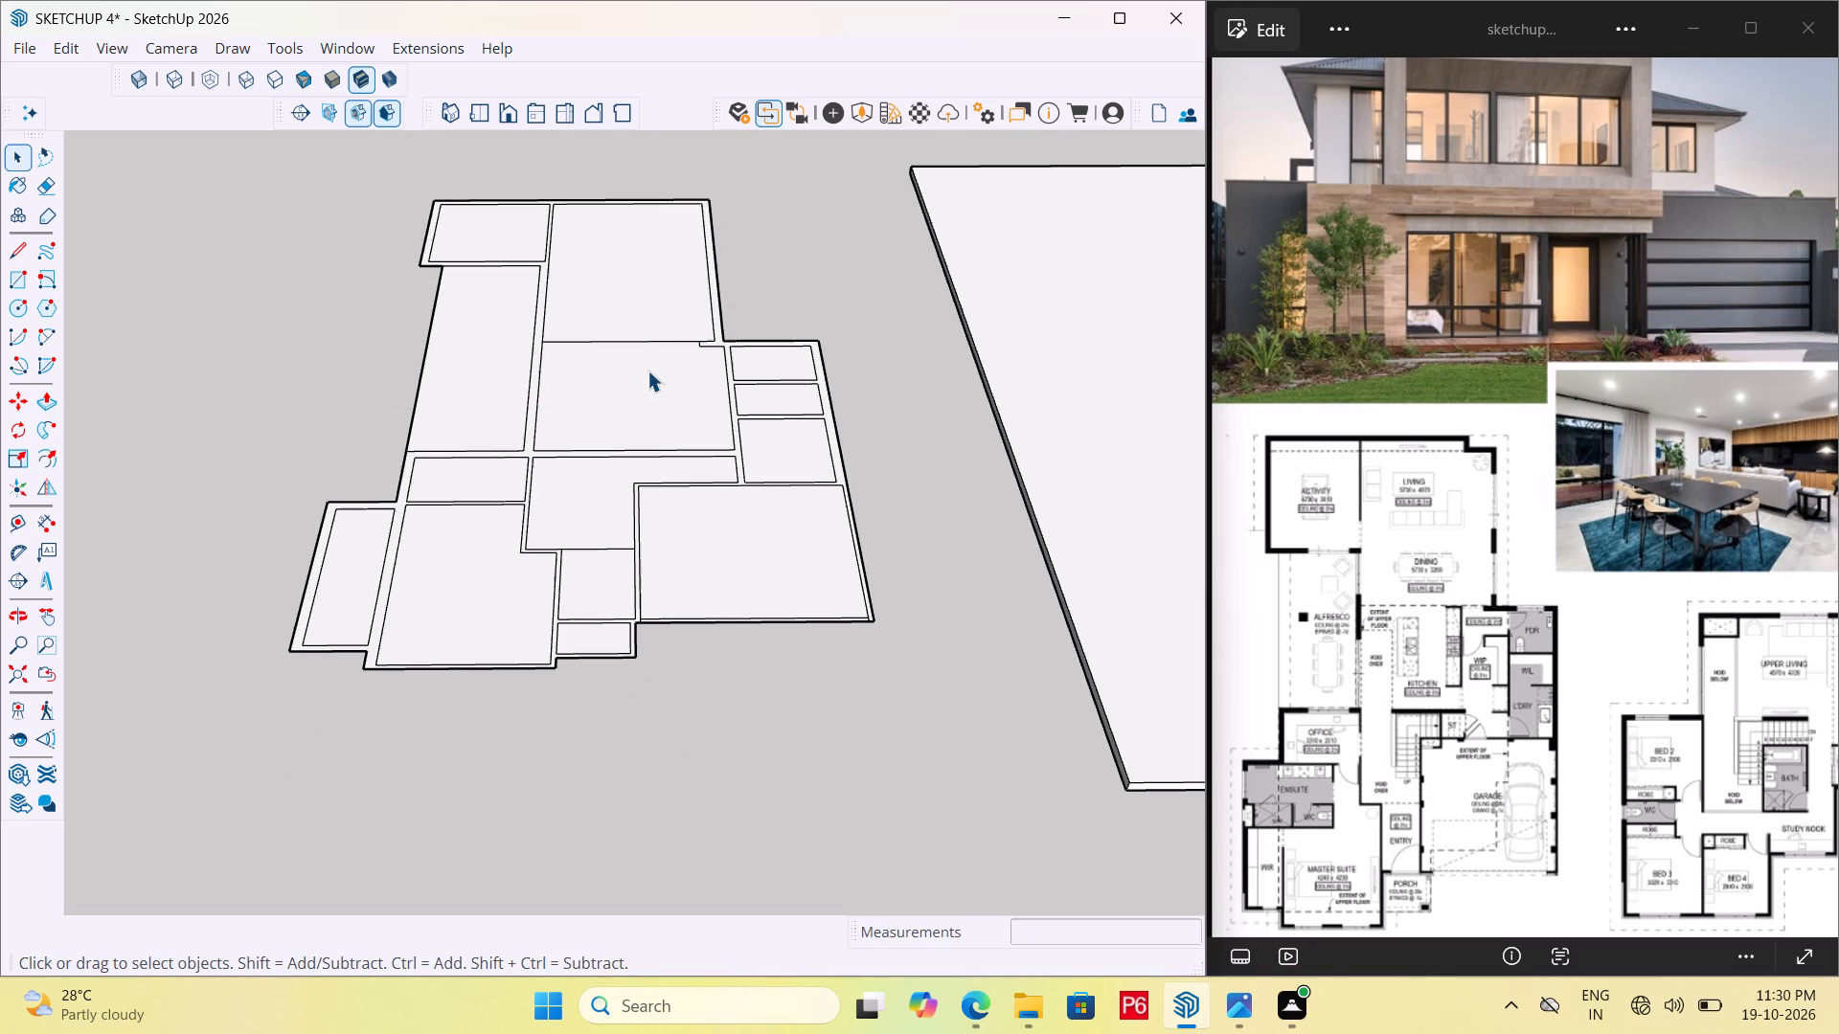
{"action": "left_click", "coordinate": [498, 387]}
{"action": "double_click", "coordinate": [441, 386]}
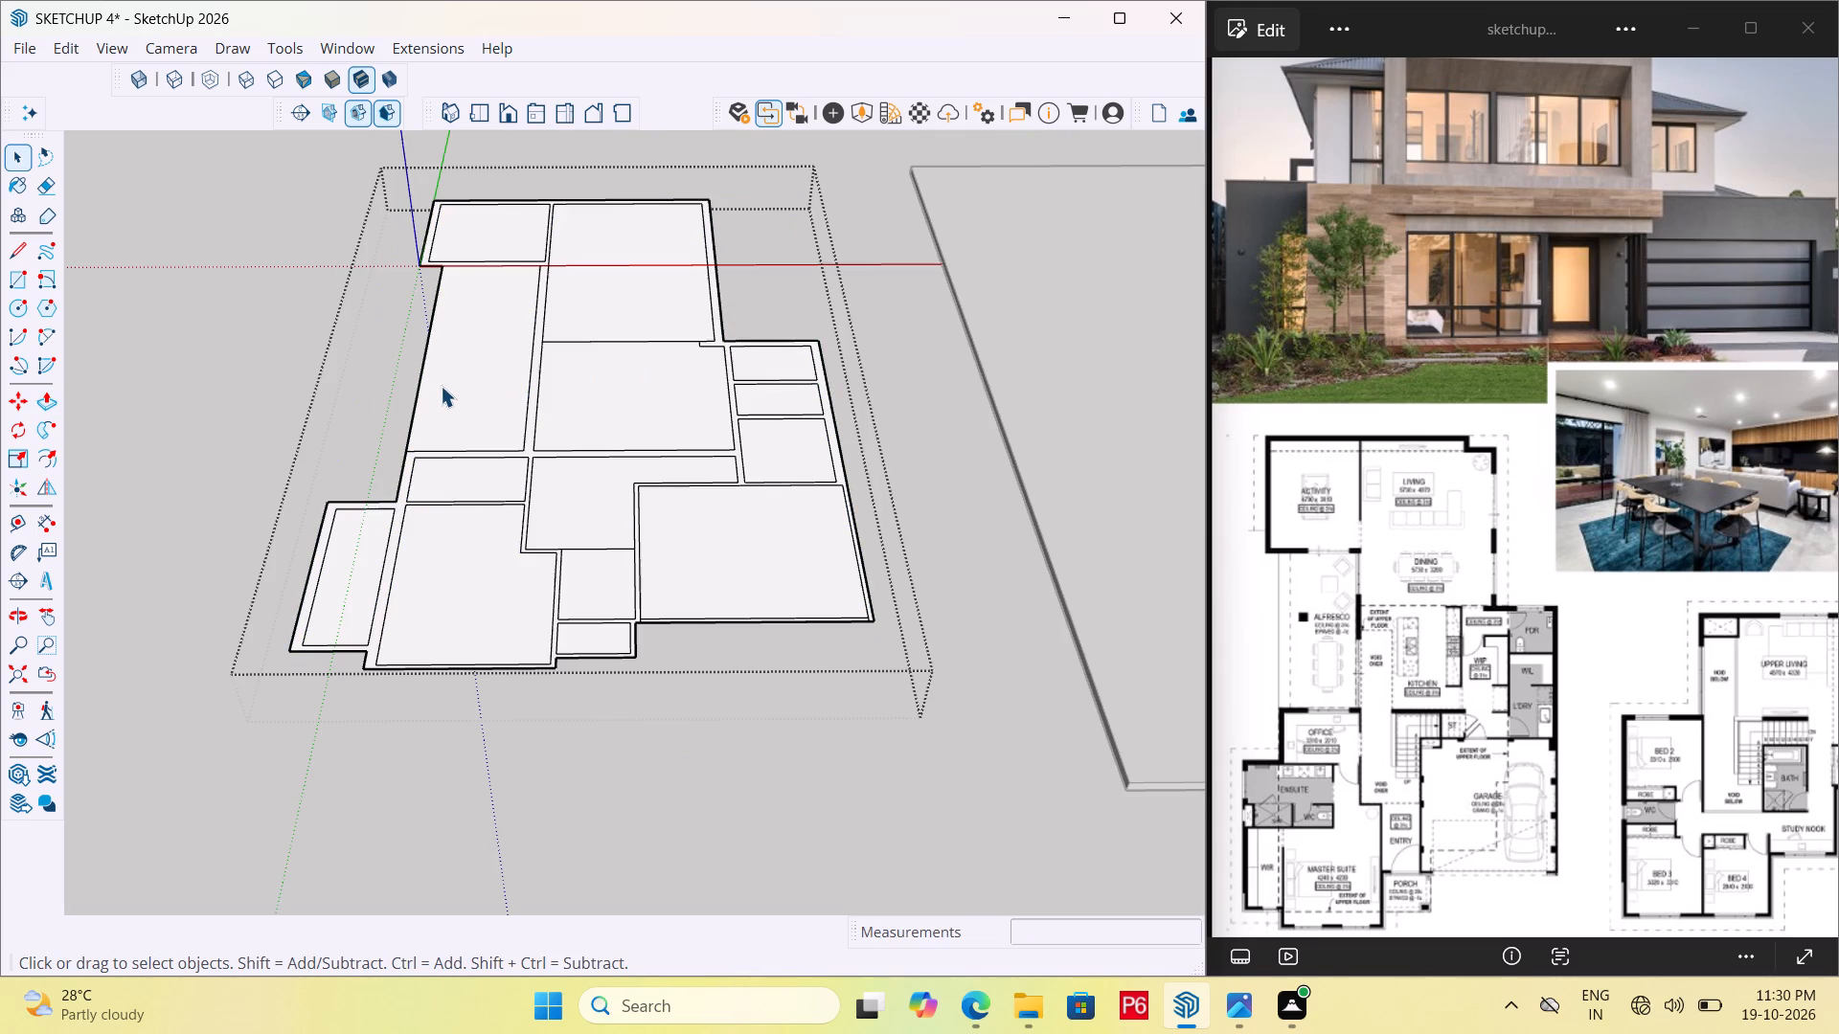
{"action": "left_click", "coordinate": [436, 393]}
{"action": "scroll", "coordinate": [846, 554], "scroll_direction": "up", "scroll_amount": 4}
{"action": "left_click", "coordinate": [715, 554]}
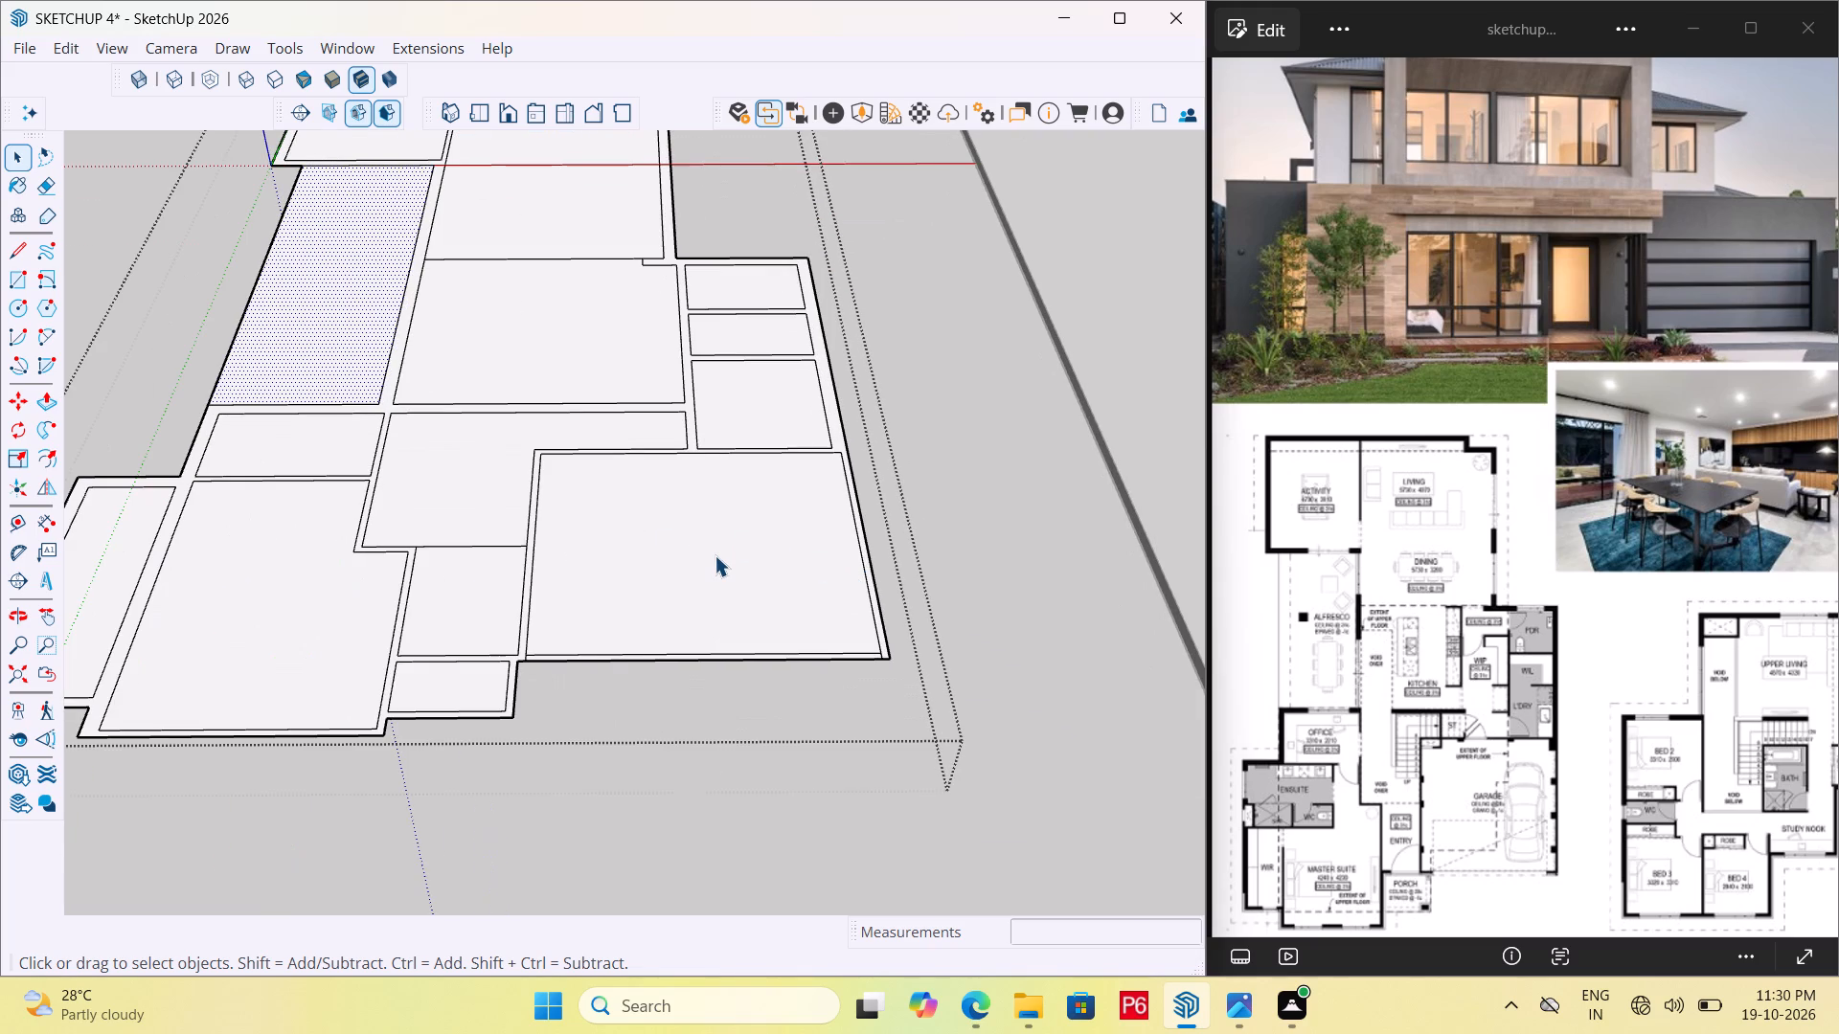
{"action": "key", "text": "p"}
{"action": "left_click", "coordinate": [715, 556]}
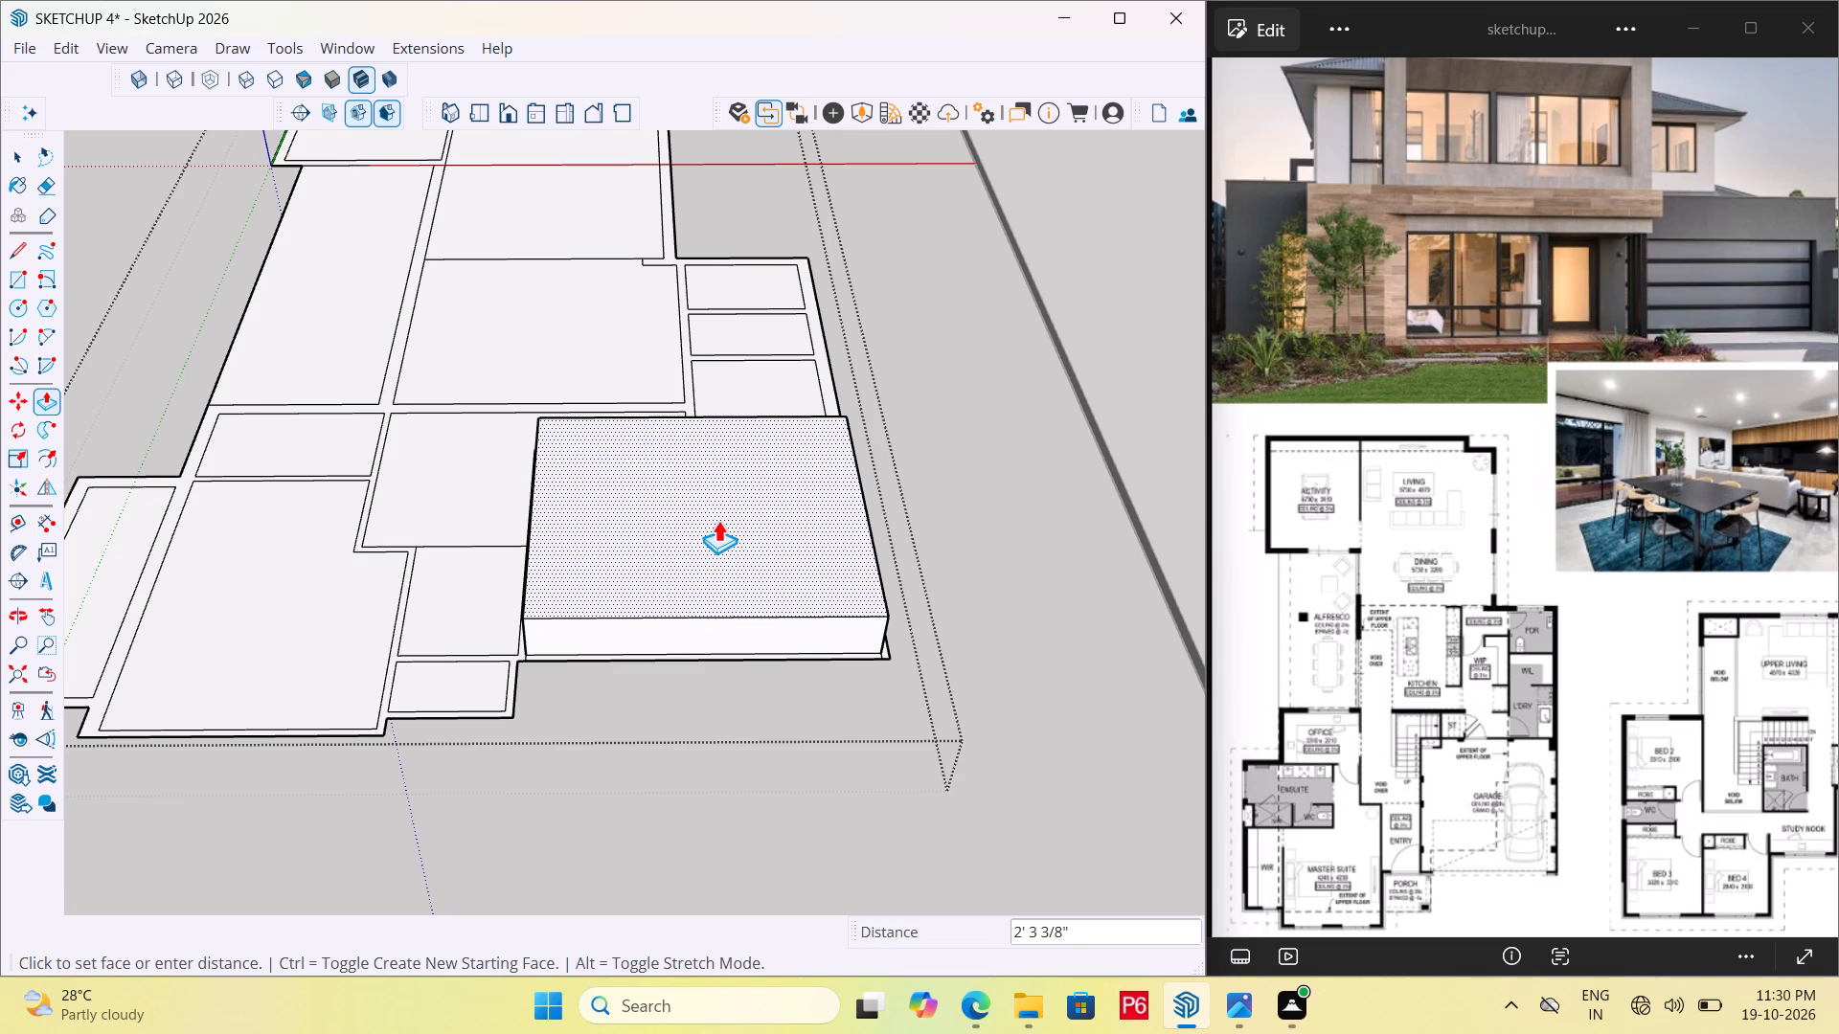
{"action": "key", "text": "9"}
{"action": "key", "text": "BackSpace"}
{"action": "key", "text": "6"}
{"action": "key", "text": "shift+quotedbl"}
{"action": "key", "text": "Return"}
Extend the raised garage block outward 4" on its entry side and front side, and fill the corner between them.
{"action": "scroll", "coordinate": [549, 677], "scroll_direction": "up", "scroll_amount": 12}
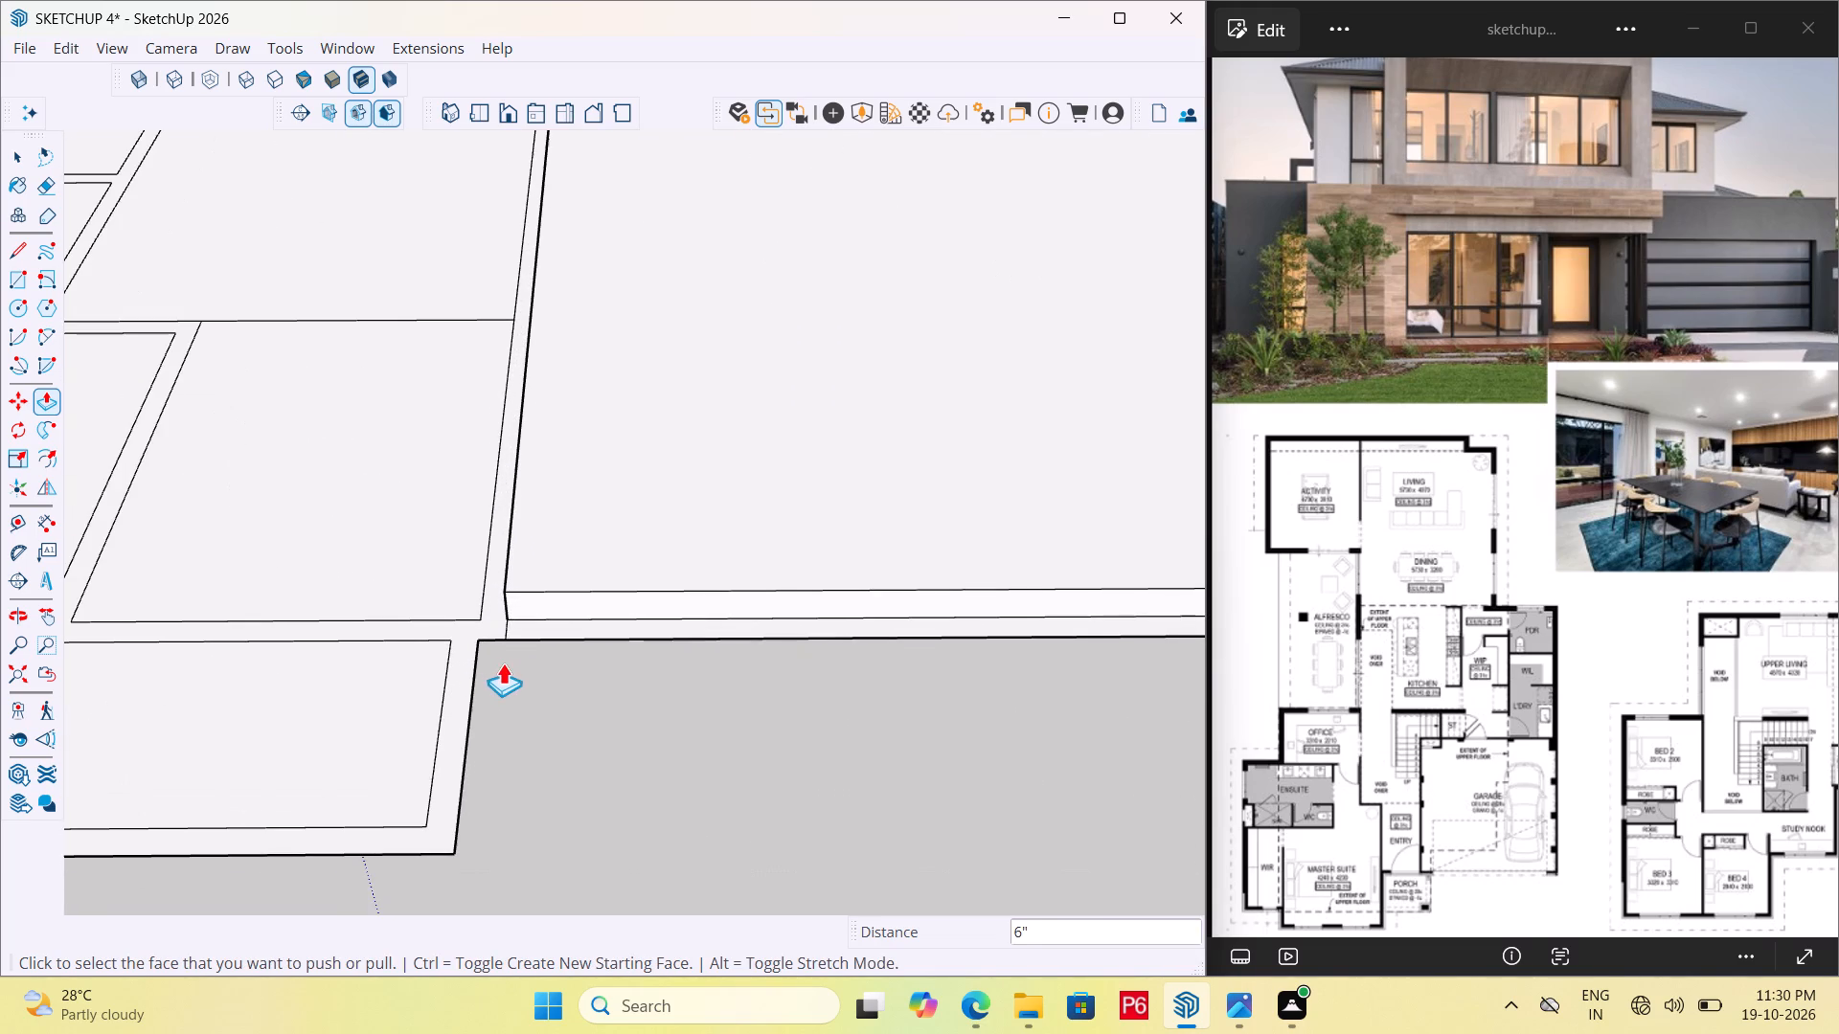
{"action": "middle_click_drag", "start_coordinate": [449, 569], "coordinate": [900, 518]}
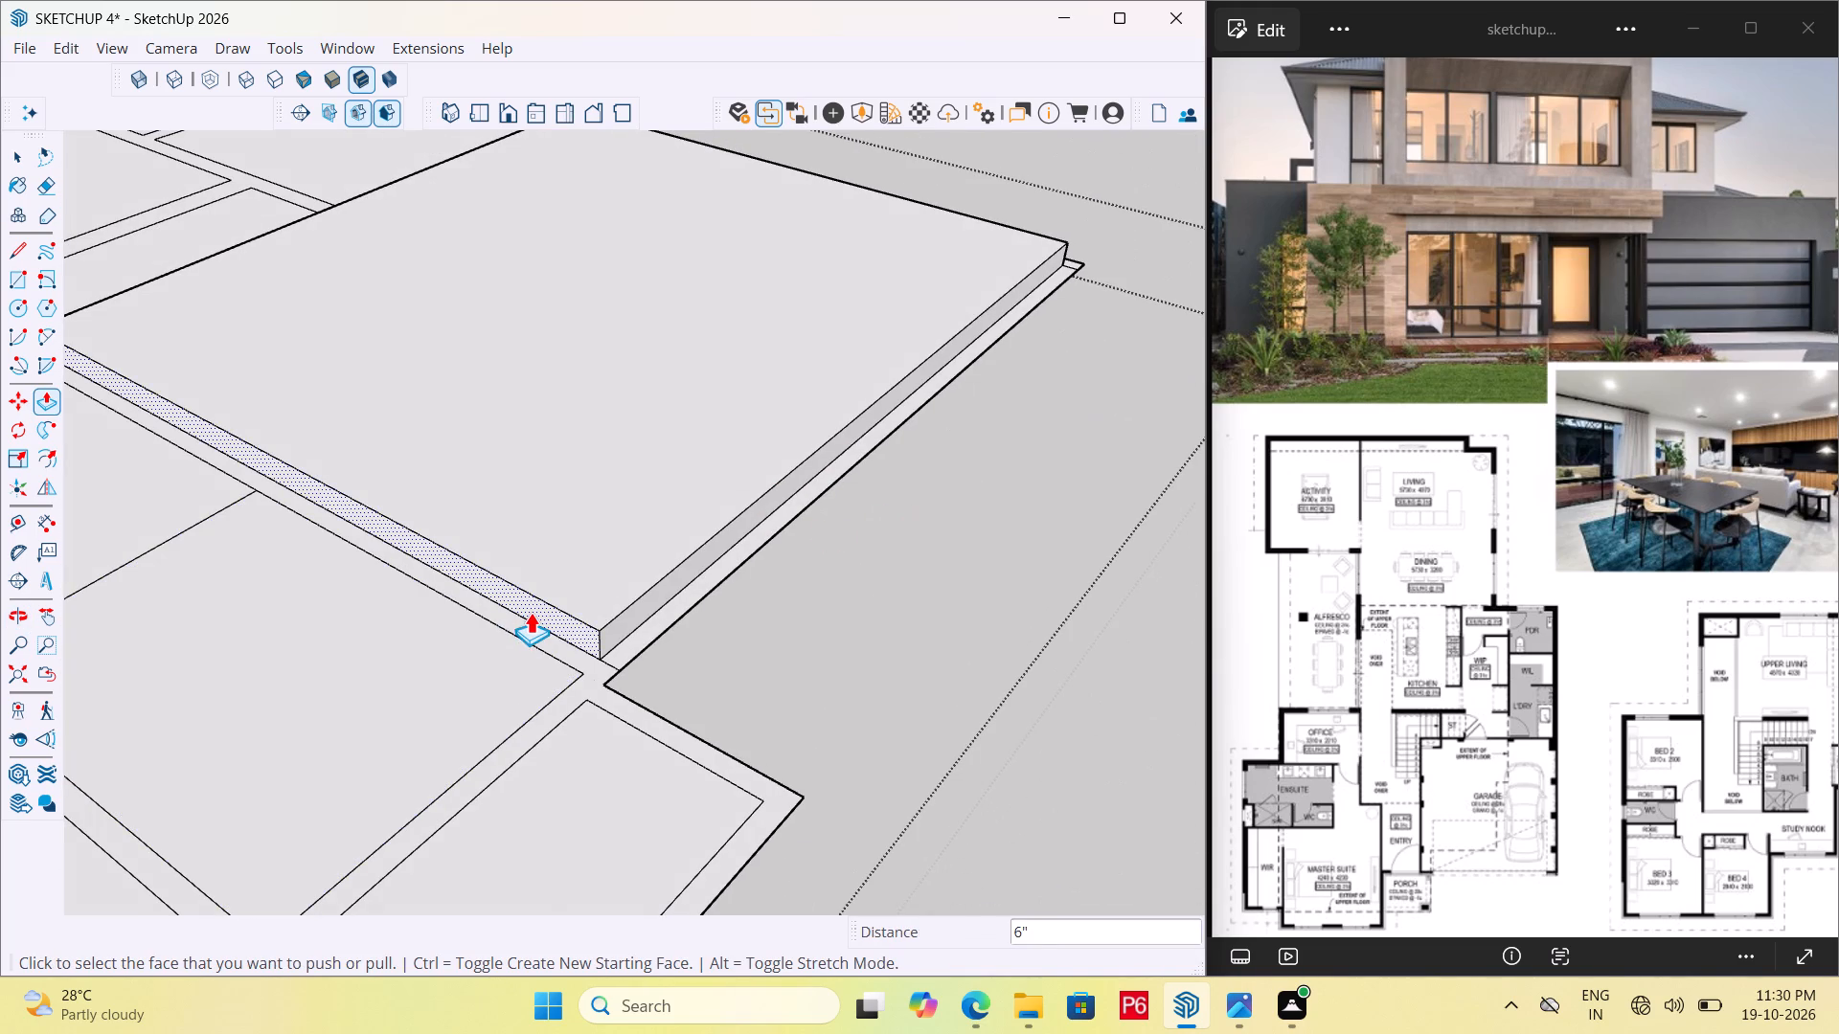
{"action": "left_click", "coordinate": [548, 616]}
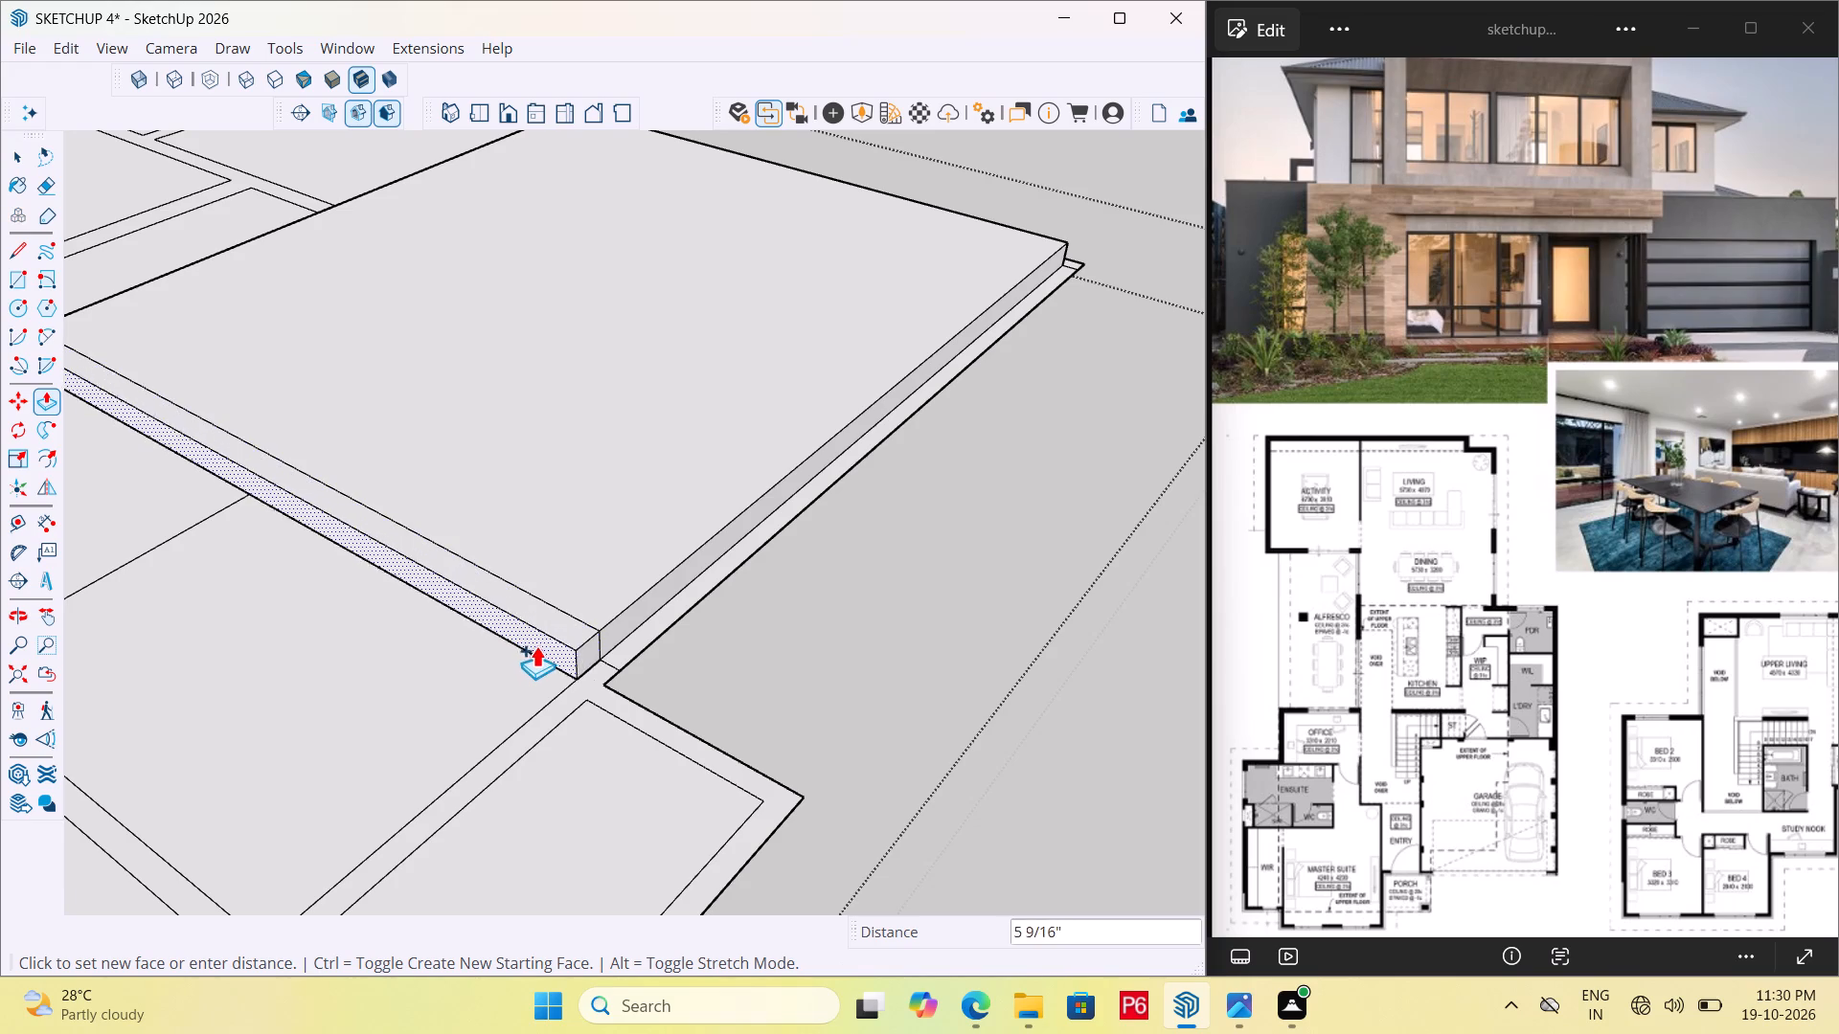
{"action": "left_click", "coordinate": [579, 666]}
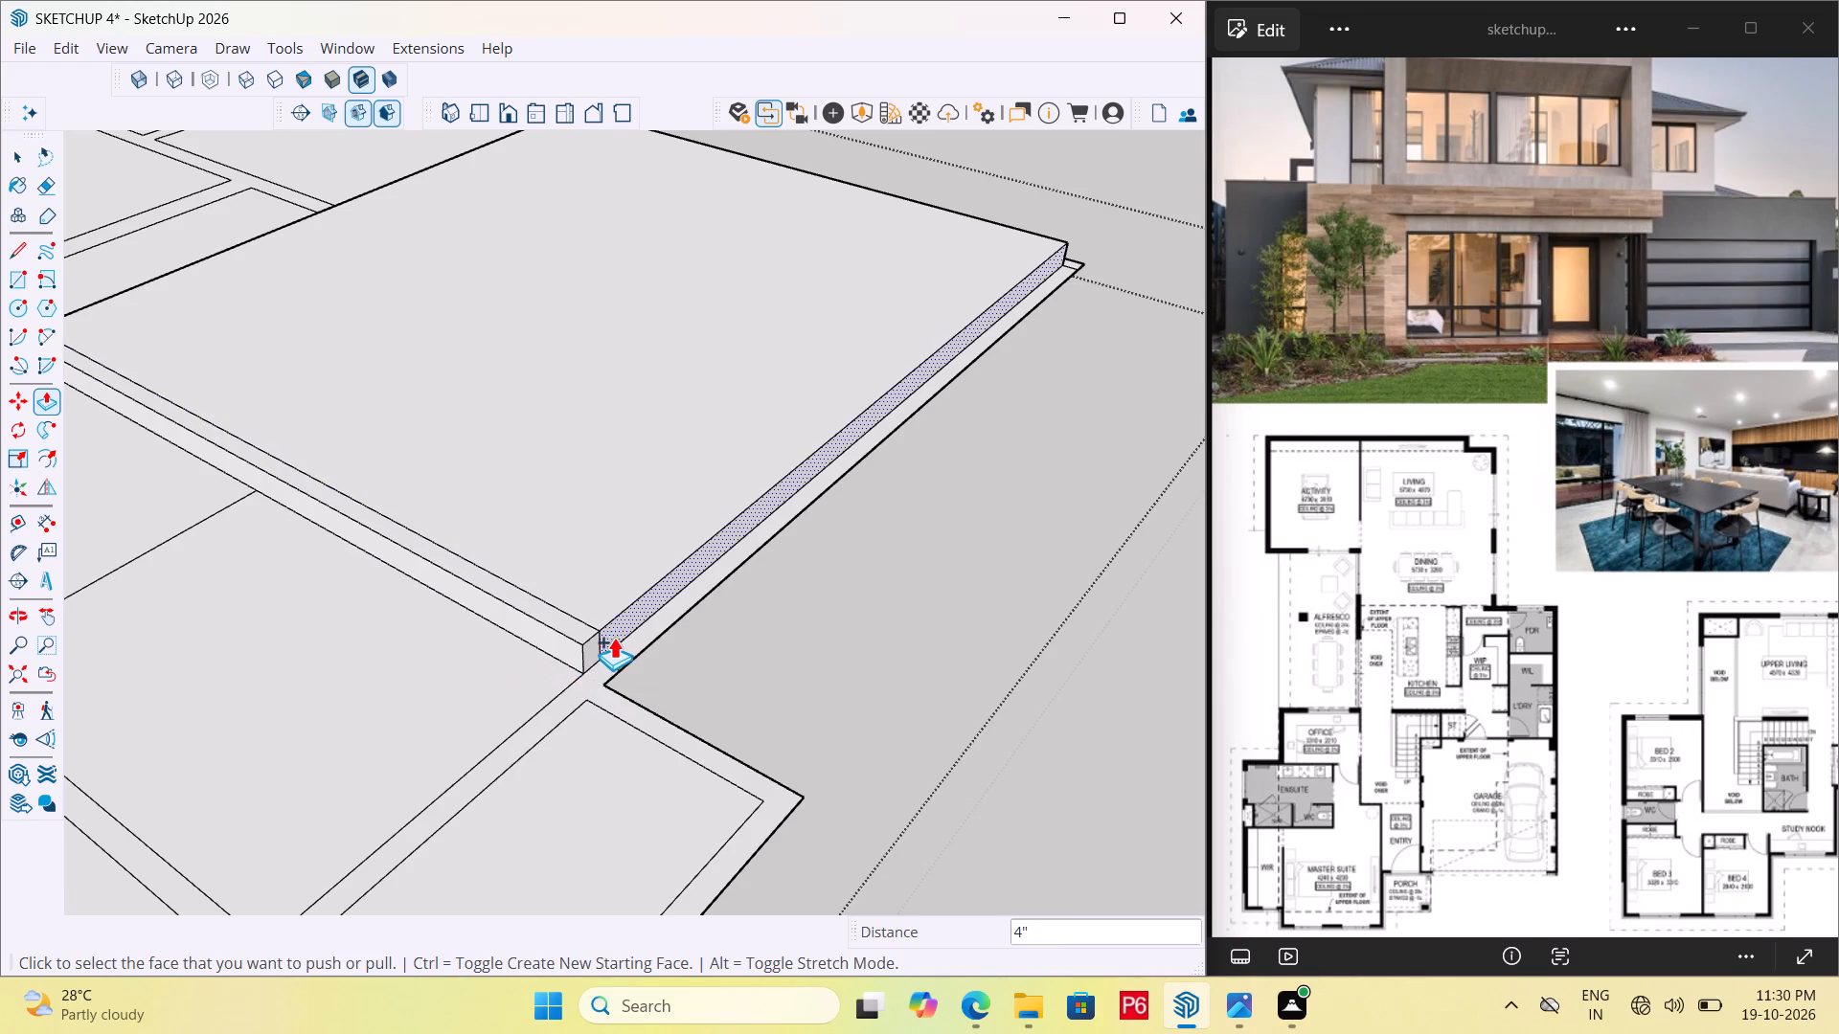
{"action": "double_click", "coordinate": [622, 629]}
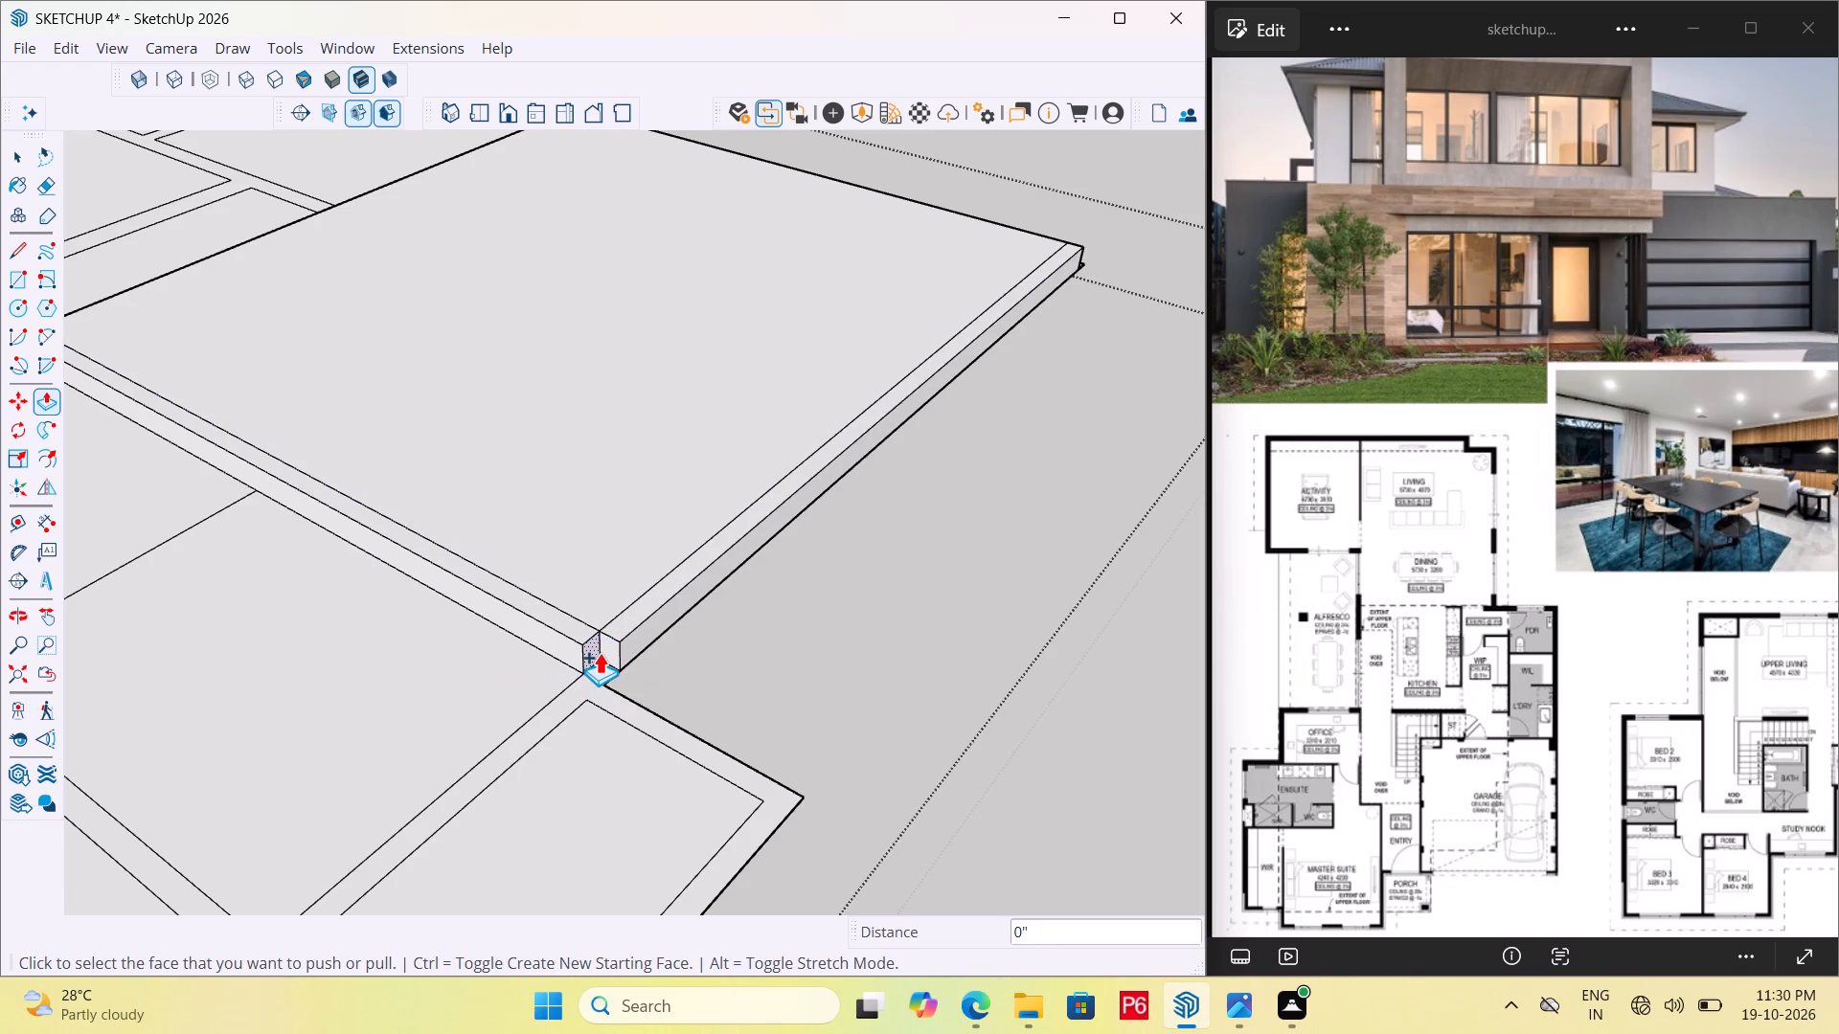
{"action": "double_click", "coordinate": [601, 654]}
Extend the garage block's outer side face outward 4" over the wall strip and fill the front outer corner.
{"action": "scroll", "coordinate": [643, 607], "scroll_direction": "down", "scroll_amount": 7}
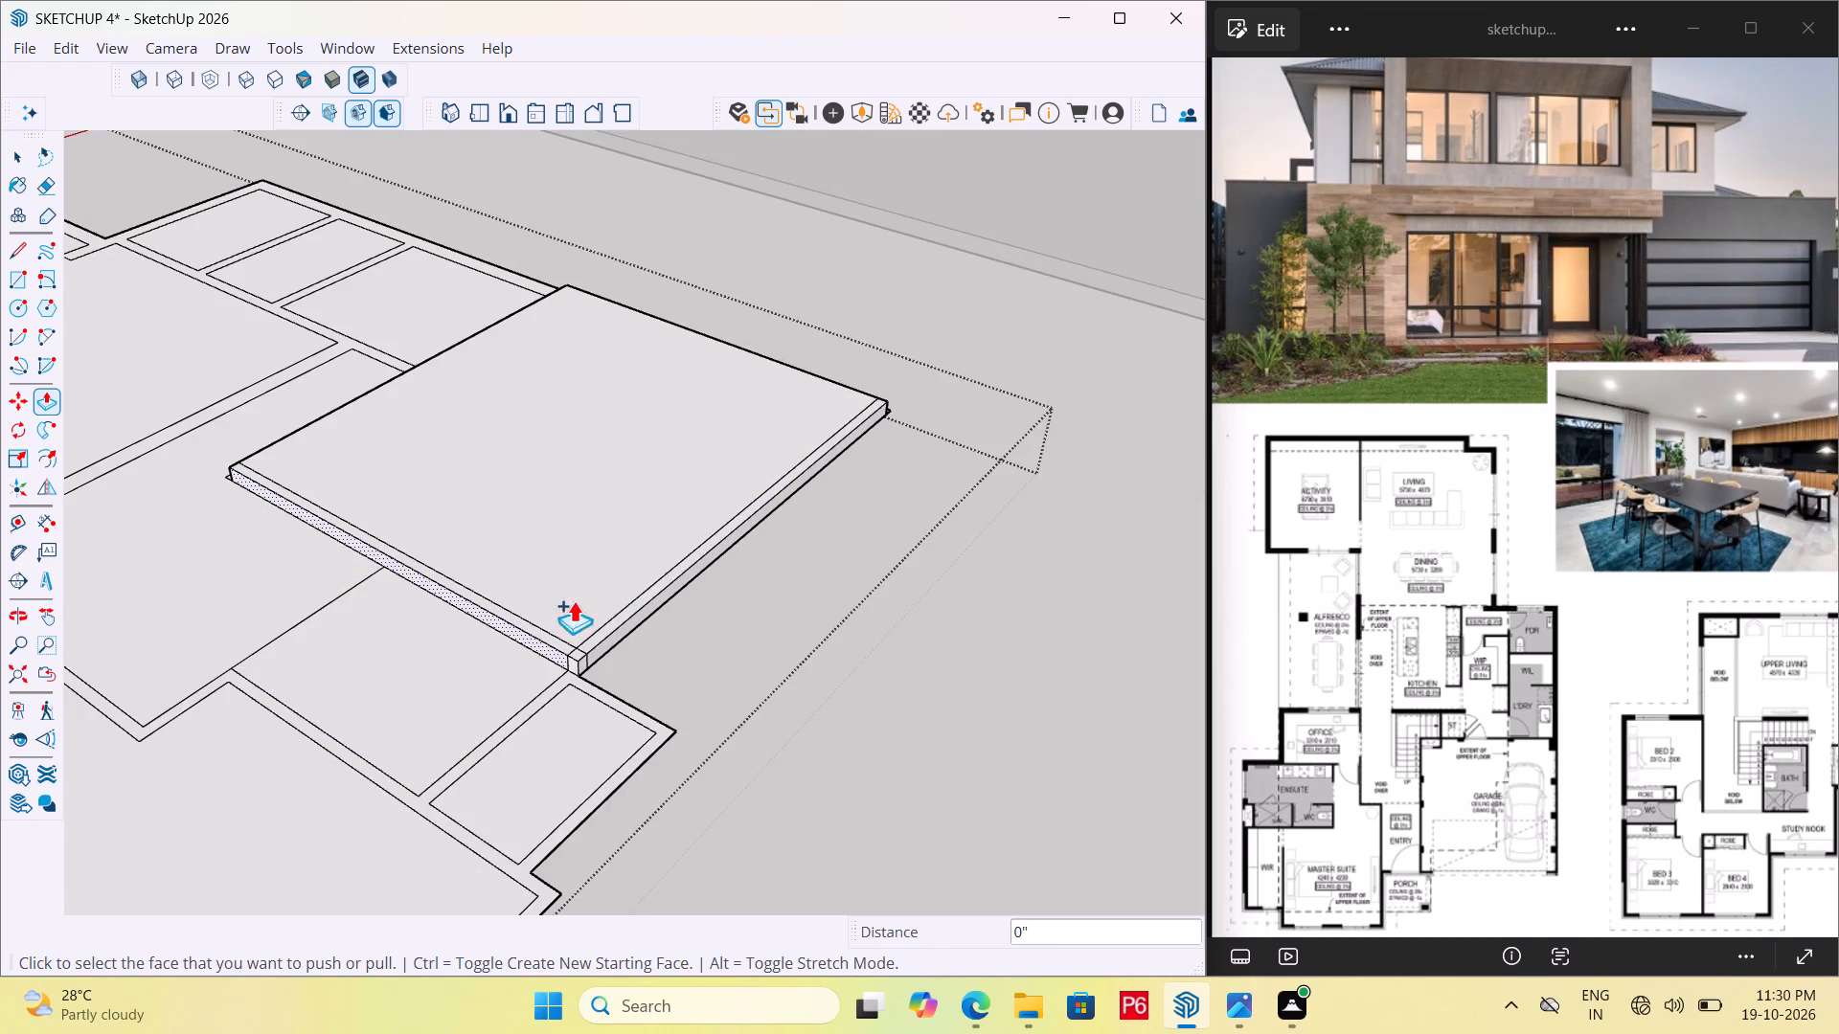
{"action": "middle_click_drag", "start_coordinate": [781, 512], "coordinate": [0, 522]}
{"action": "scroll", "coordinate": [1277, 709], "scroll_direction": "up", "scroll_amount": 5}
{"action": "scroll", "coordinate": [891, 636], "scroll_direction": "up", "scroll_amount": 10}
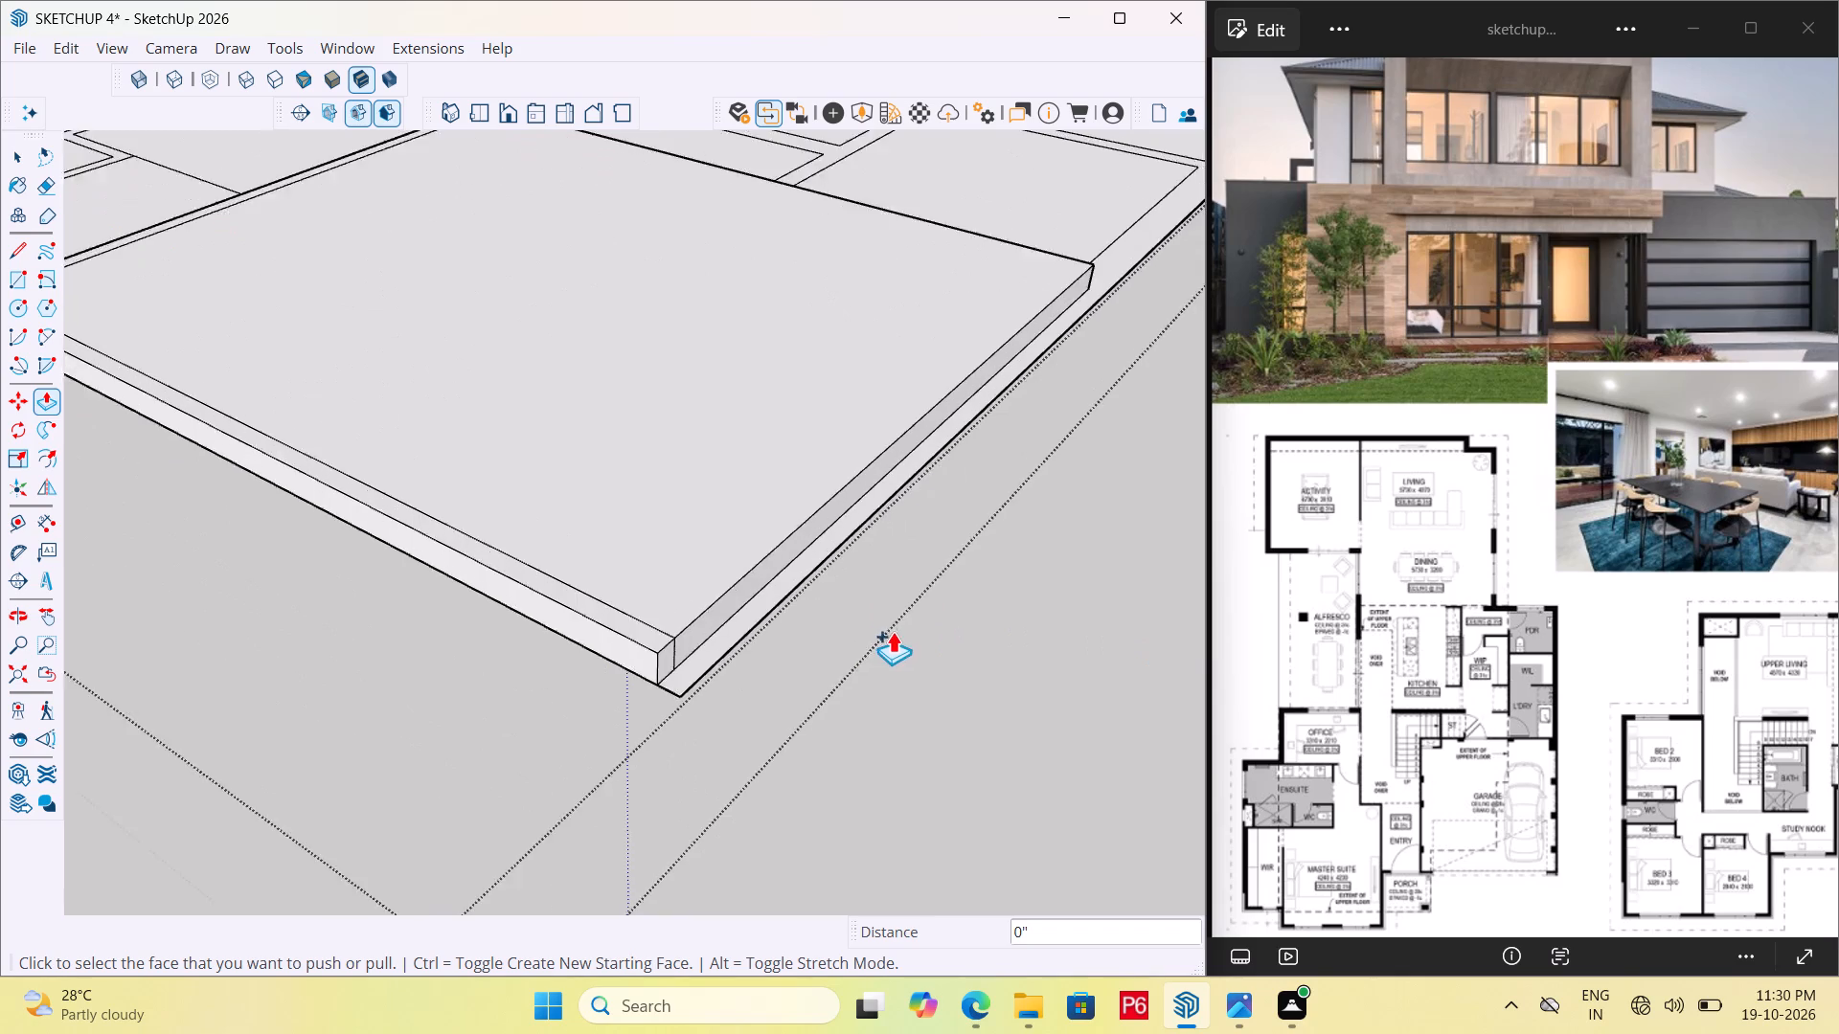
{"action": "scroll", "coordinate": [893, 631], "scroll_direction": "up", "scroll_amount": 2}
{"action": "double_click", "coordinate": [562, 646]}
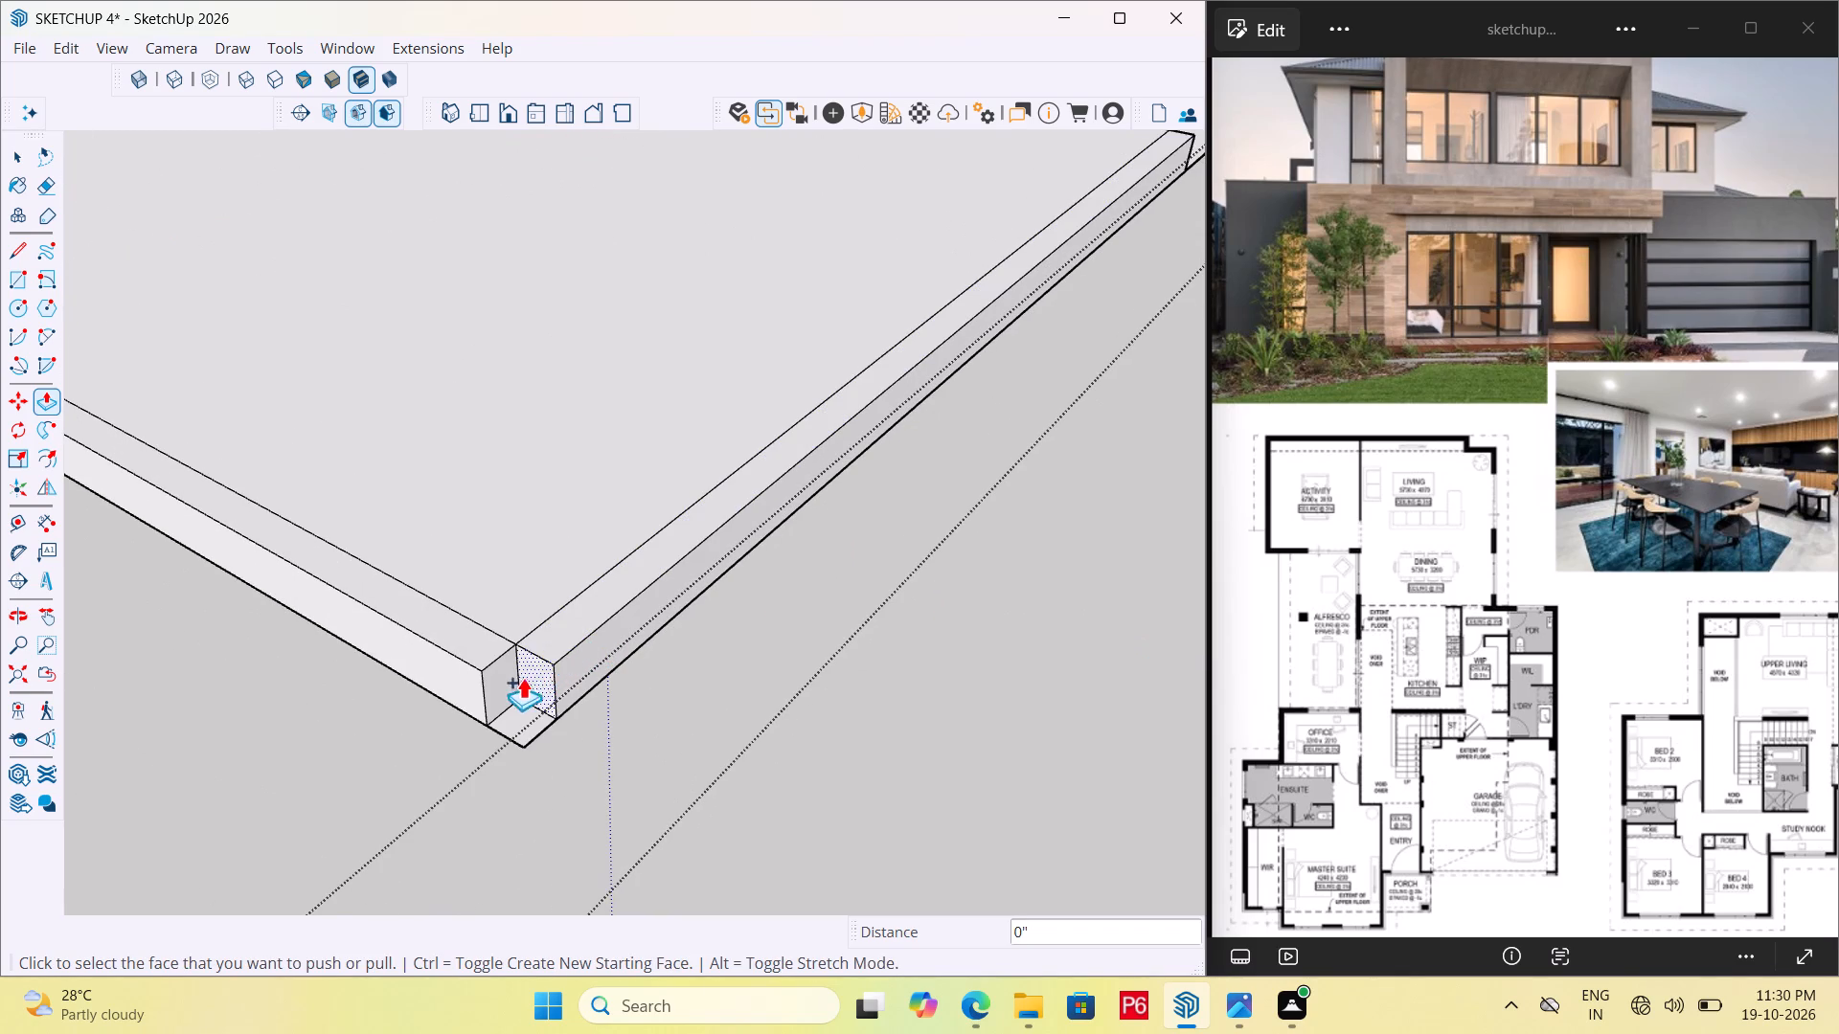
{"action": "triple_click", "coordinate": [507, 689]}
{"action": "scroll", "coordinate": [417, 751], "scroll_direction": "down", "scroll_amount": 6}
{"action": "key", "text": "space"}
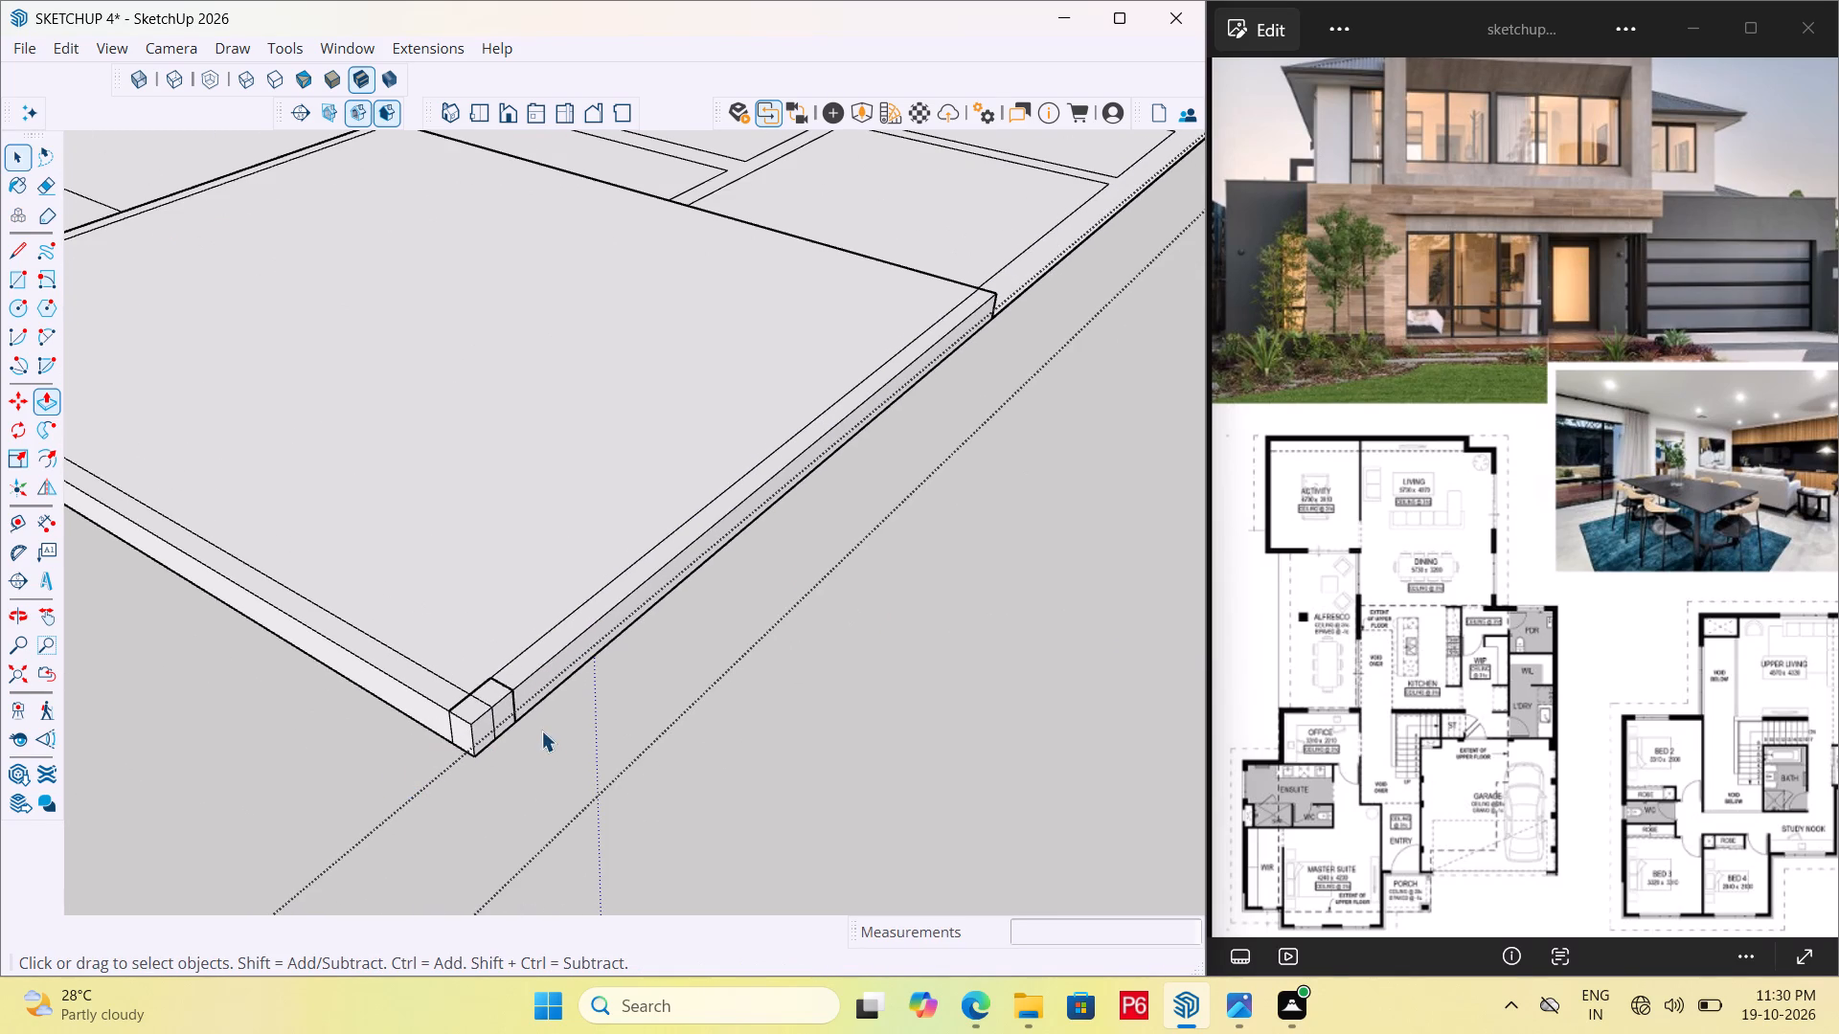
Extend the garage block's face beside the adjoining outer-wall room outward 4" over the wall strip, and extend its outer corner 4" to match.
{"action": "scroll", "coordinate": [414, 630], "scroll_direction": "down", "scroll_amount": 6}
{"action": "middle_click_drag", "start_coordinate": [1017, 537], "coordinate": [346, 616]}
{"action": "scroll", "coordinate": [343, 463], "scroll_direction": "down", "scroll_amount": 6}
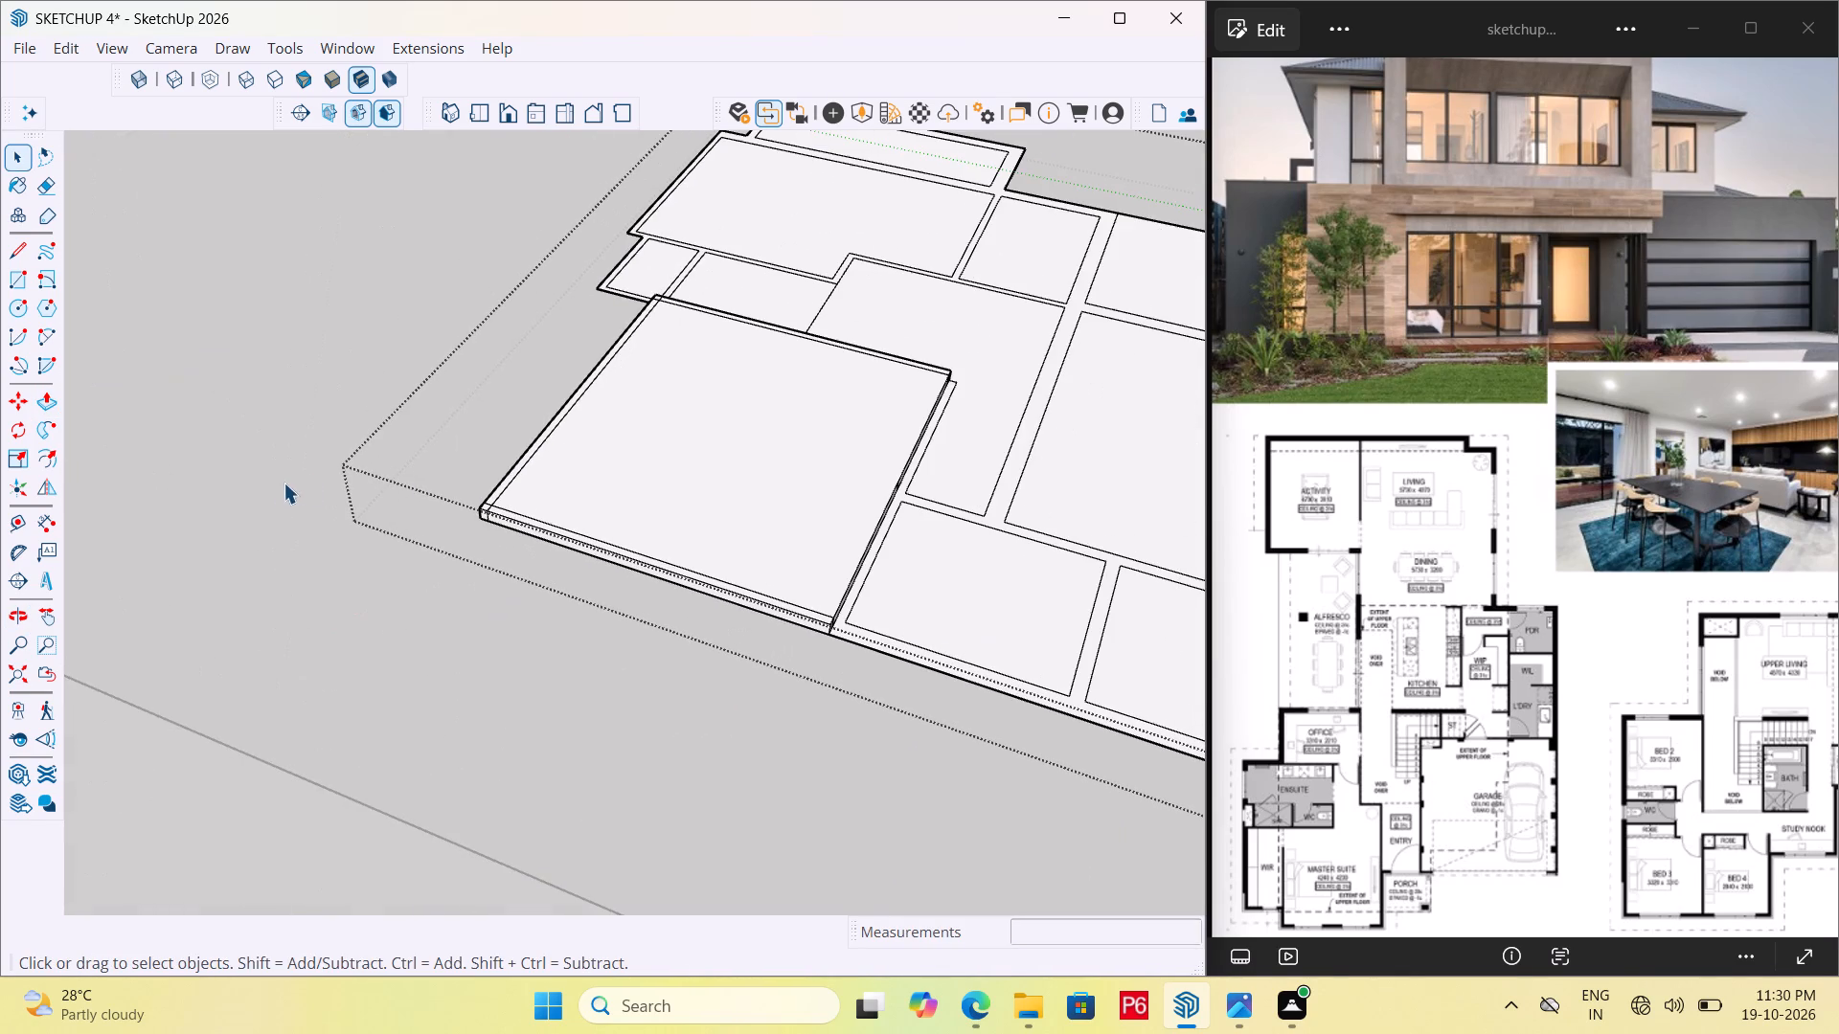
{"action": "key", "text": "p"}
{"action": "scroll", "coordinate": [959, 543], "scroll_direction": "up", "scroll_amount": 11}
{"action": "middle_click_drag", "start_coordinate": [820, 587], "coordinate": [682, 535]}
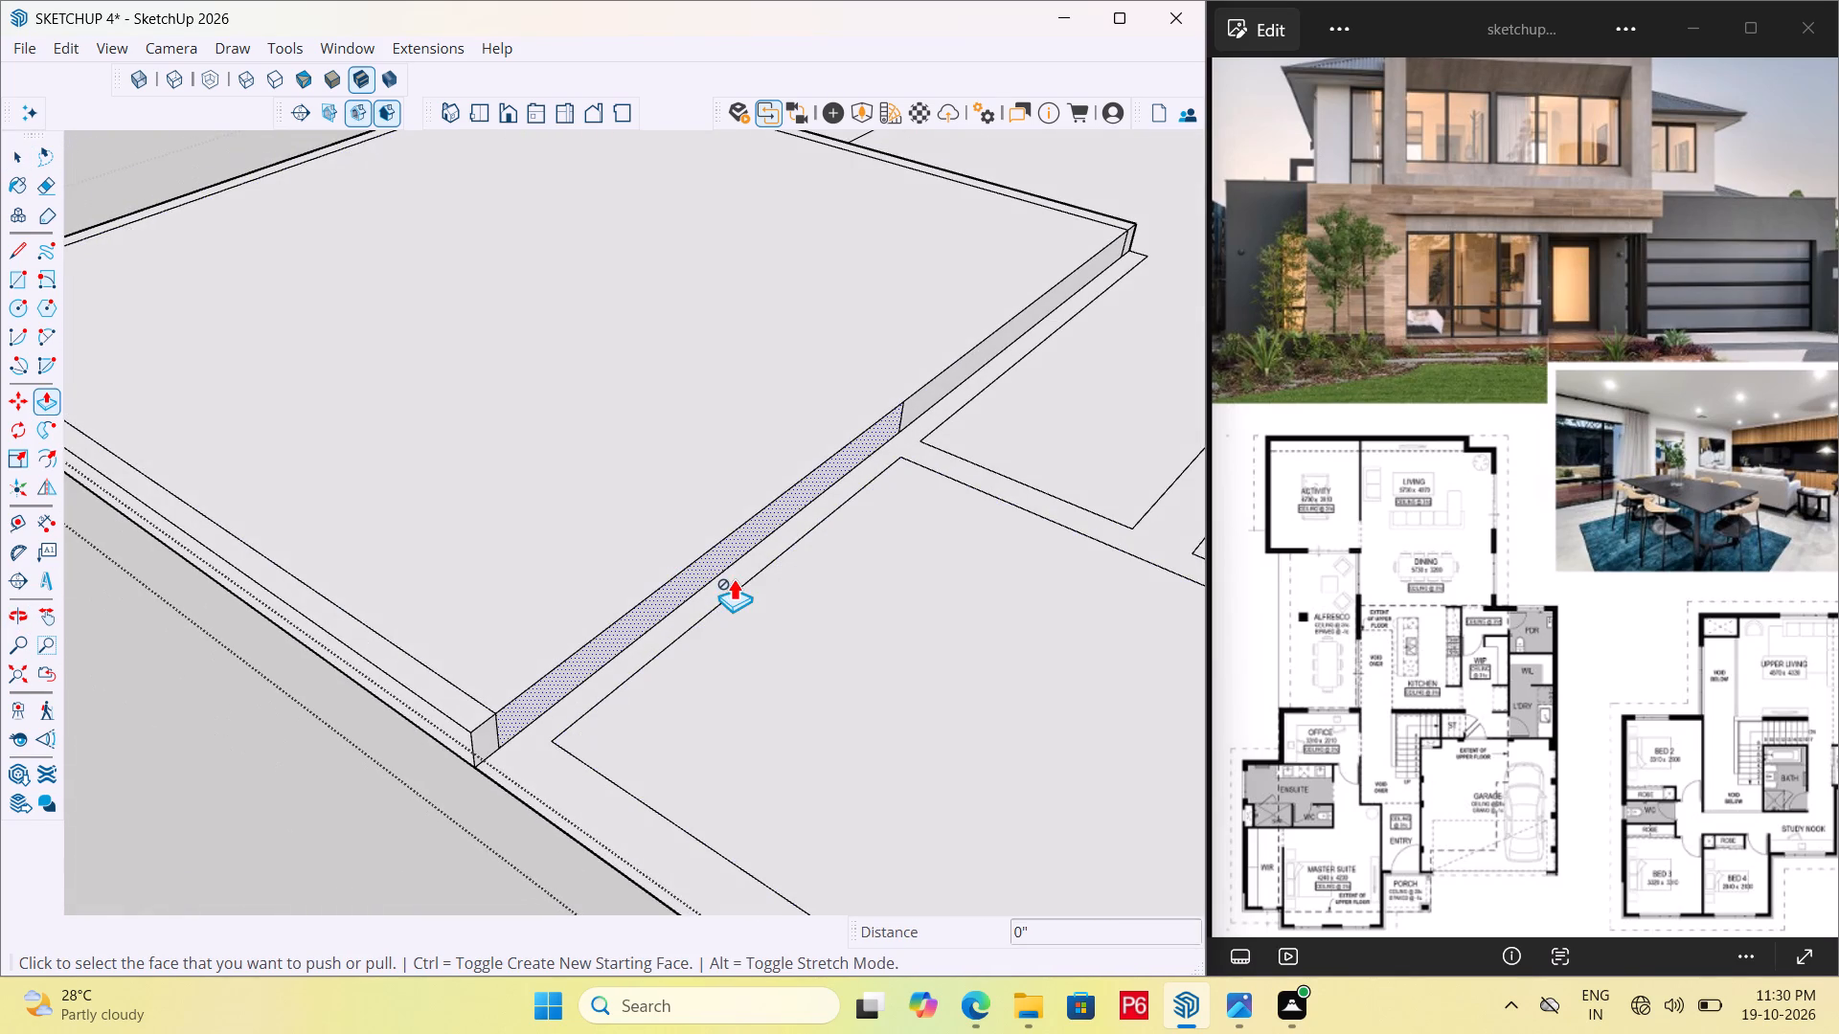
{"action": "double_click", "coordinate": [717, 573]}
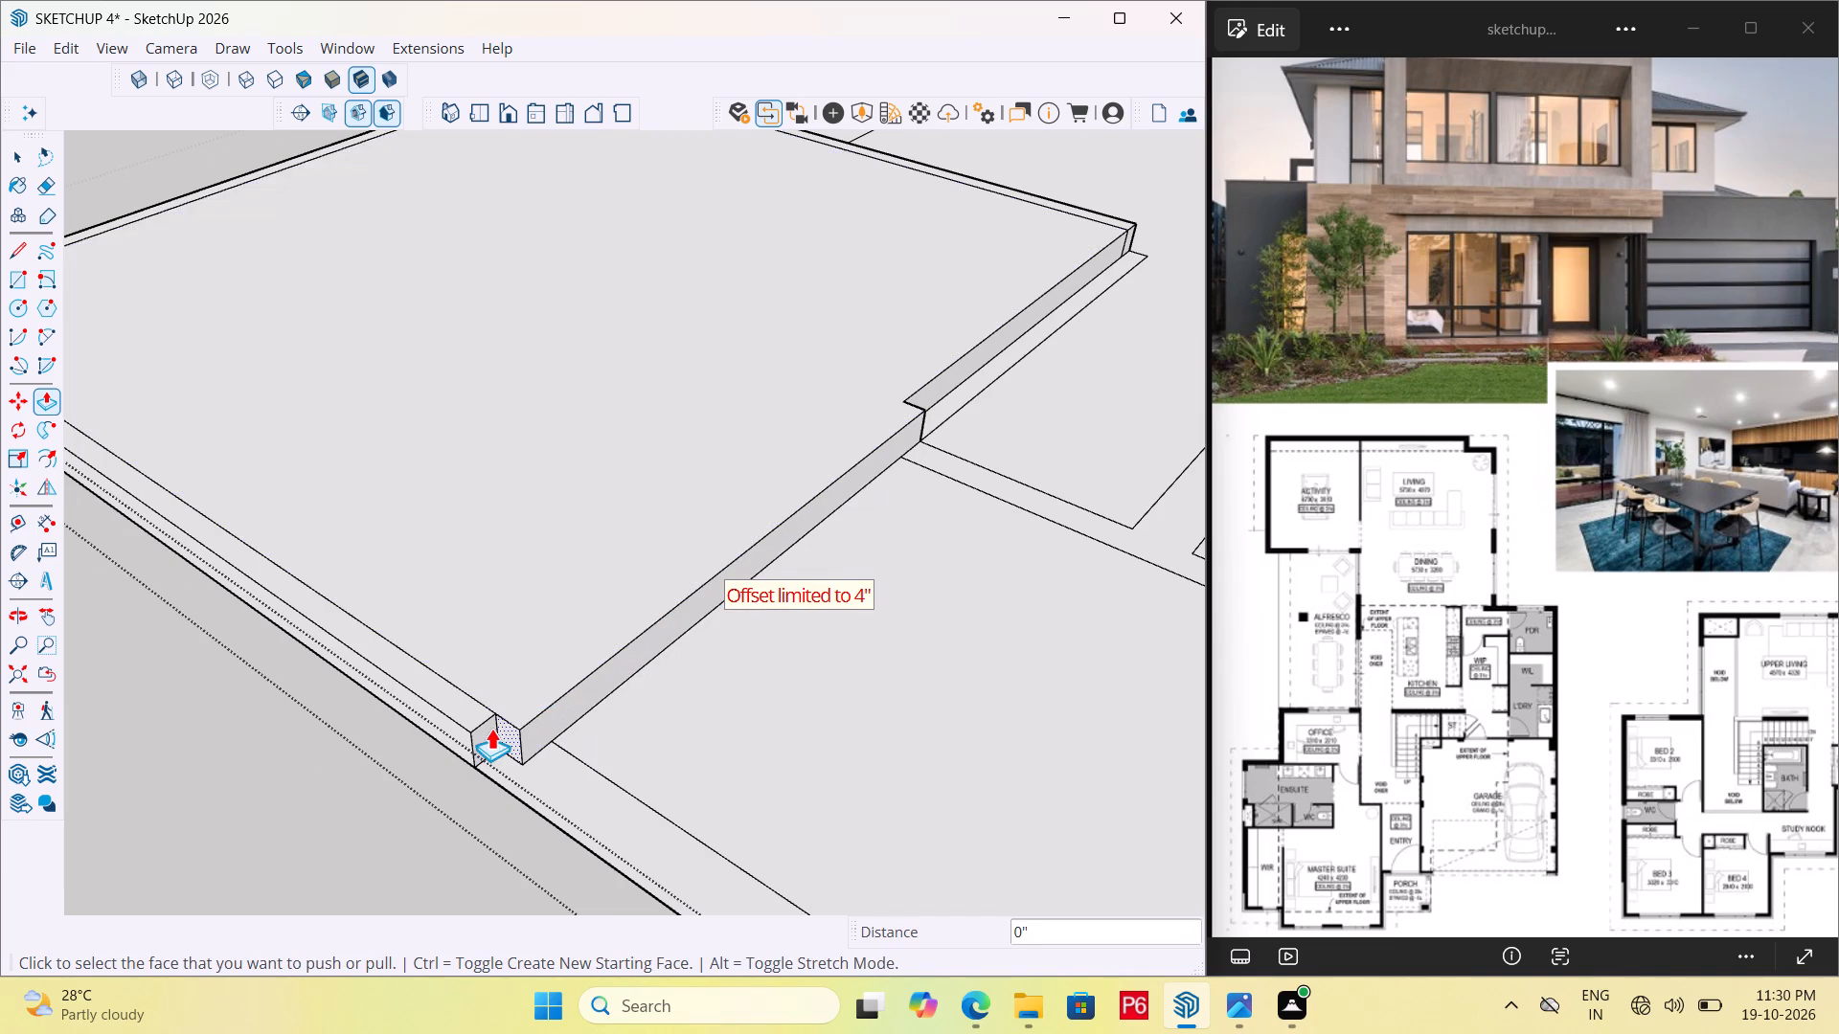
{"action": "double_click", "coordinate": [487, 731]}
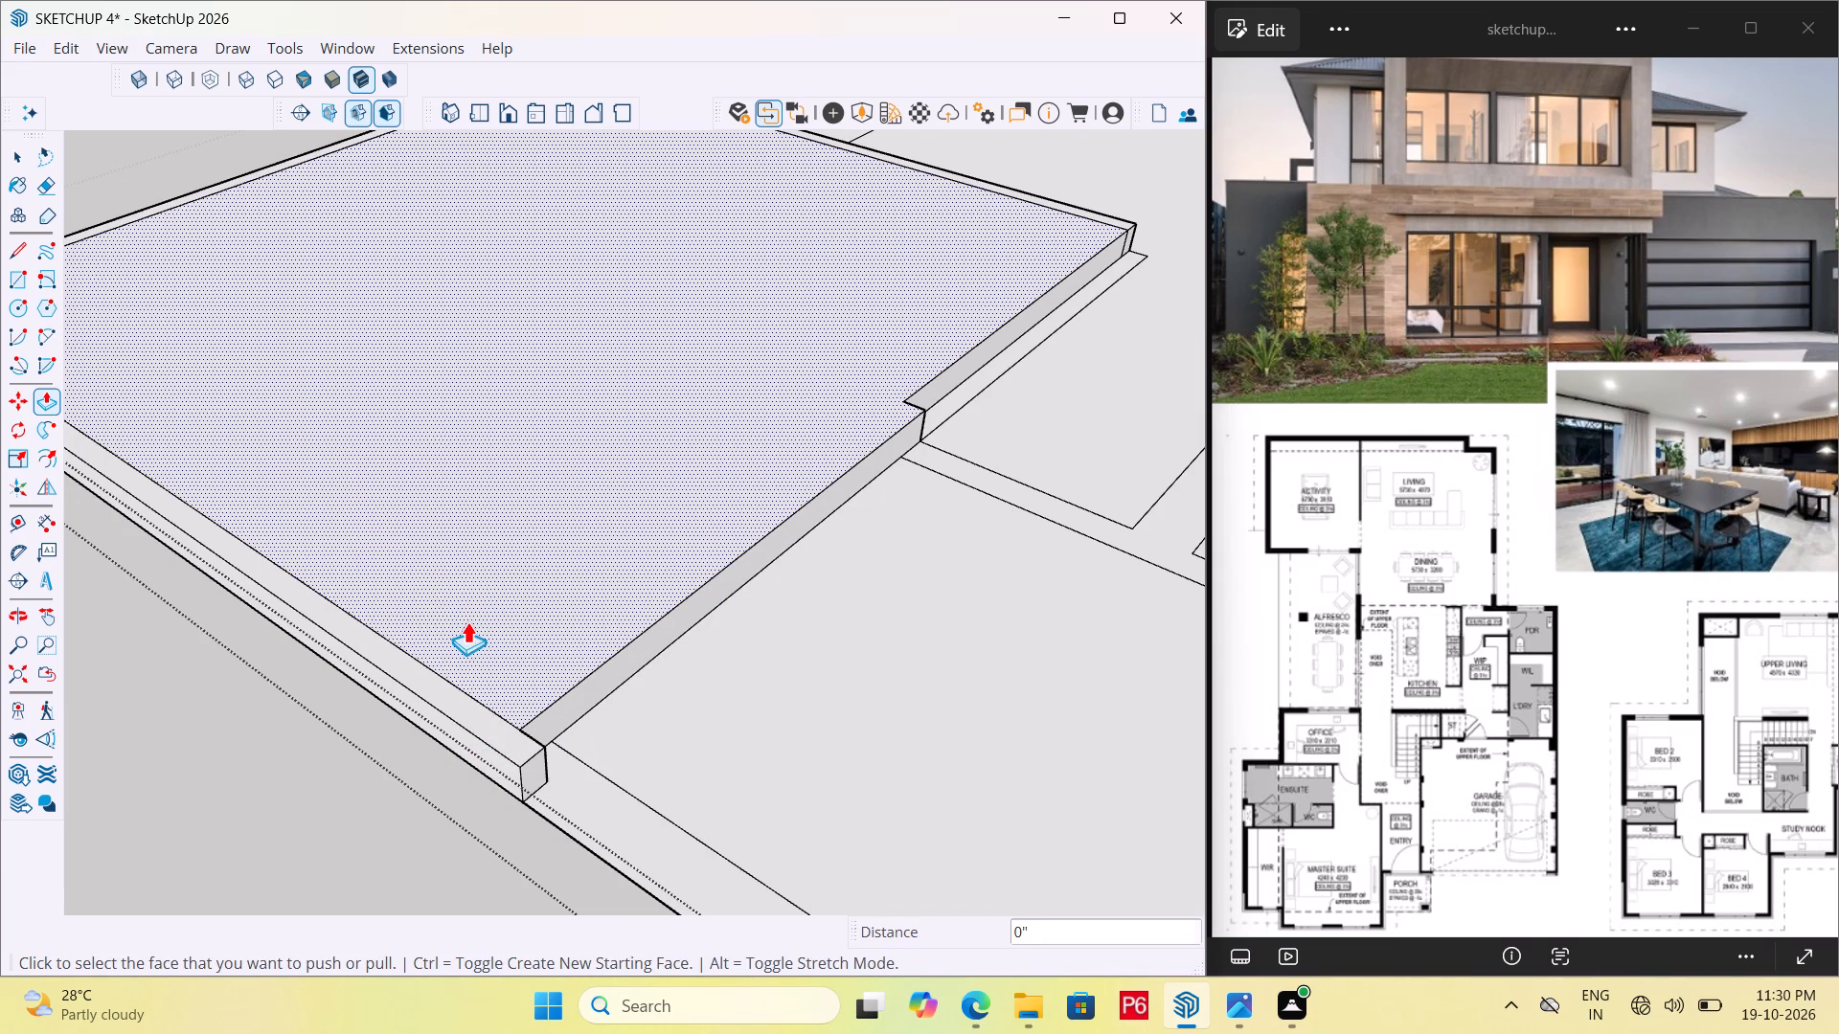
{"action": "key", "text": "ctrl+z"}
{"action": "left_click", "coordinate": [482, 738]}
{"action": "left_click", "coordinate": [561, 702]}
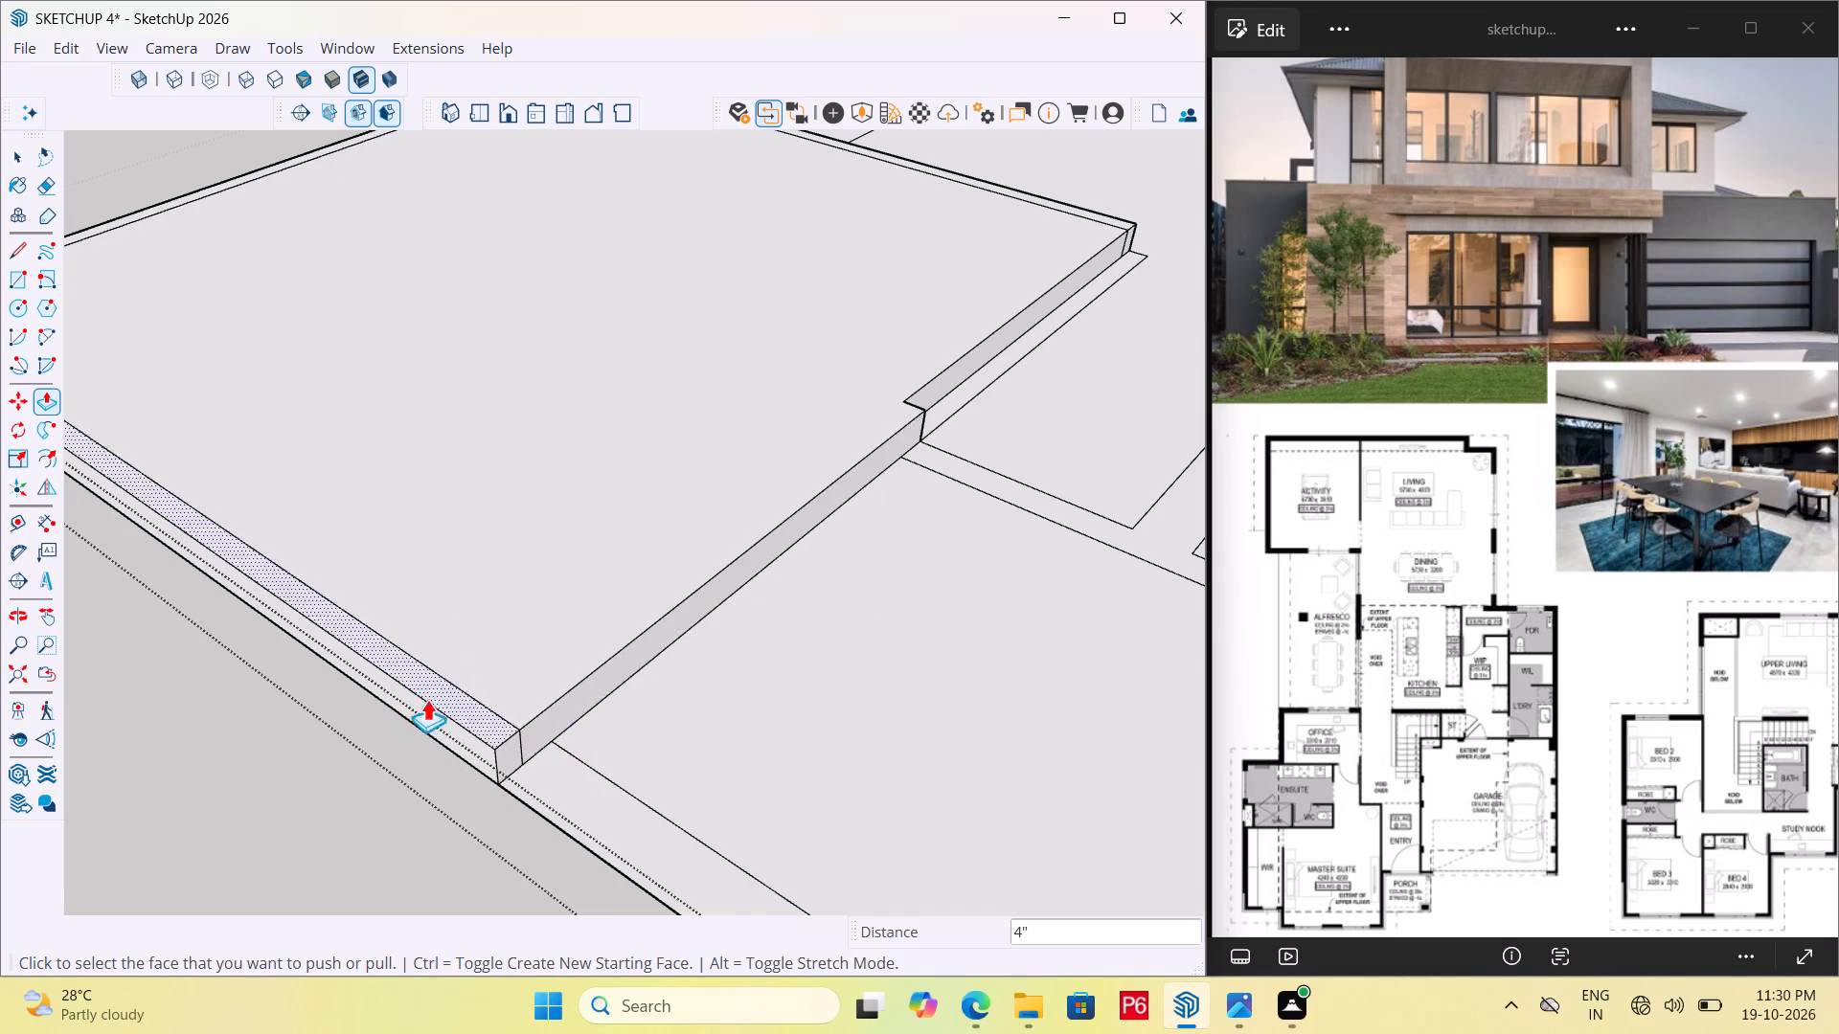
Extend the remaining section of that garage side face 4" over the wall strip and fill the inner corner flush.
{"action": "scroll", "coordinate": [335, 753], "scroll_direction": "down", "scroll_amount": 5}
{"action": "scroll", "coordinate": [932, 419], "scroll_direction": "up", "scroll_amount": 5}
{"action": "left_click", "coordinate": [738, 480]}
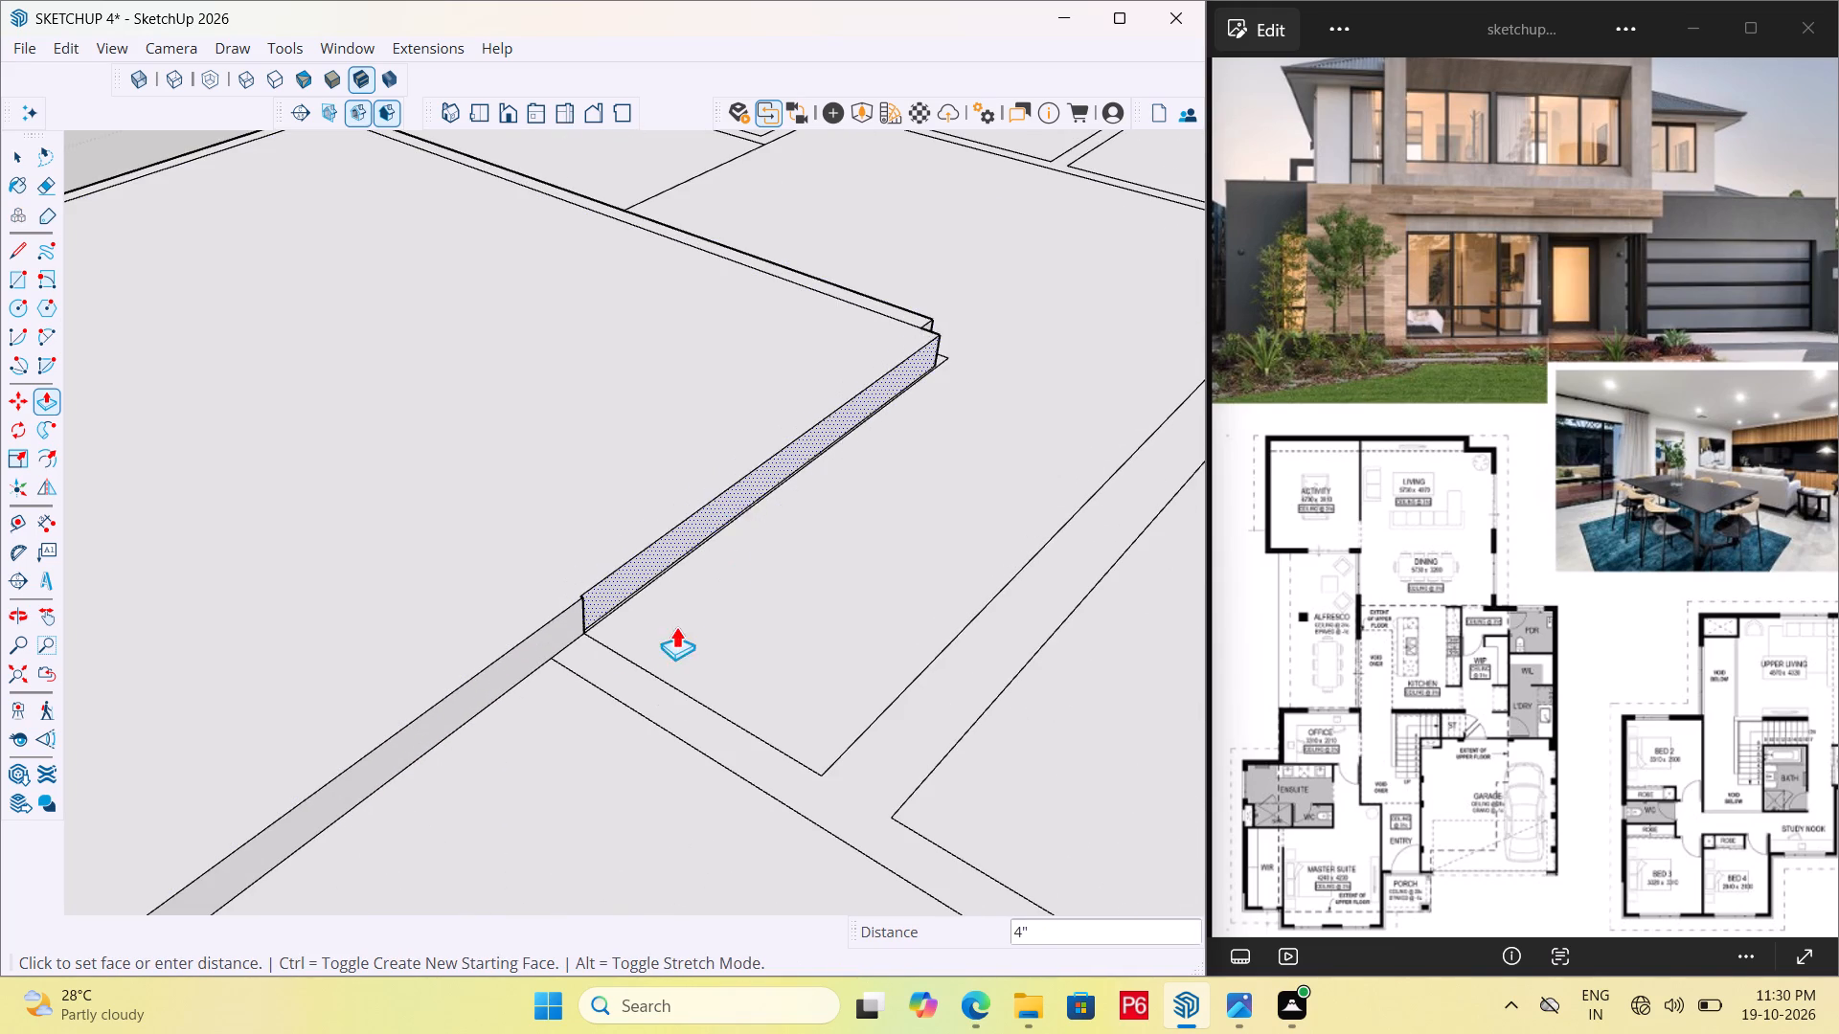
{"action": "left_click_drag", "start_coordinate": [537, 655], "coordinate": [547, 642]}
{"action": "scroll", "coordinate": [1054, 241], "scroll_direction": "up", "scroll_amount": 7}
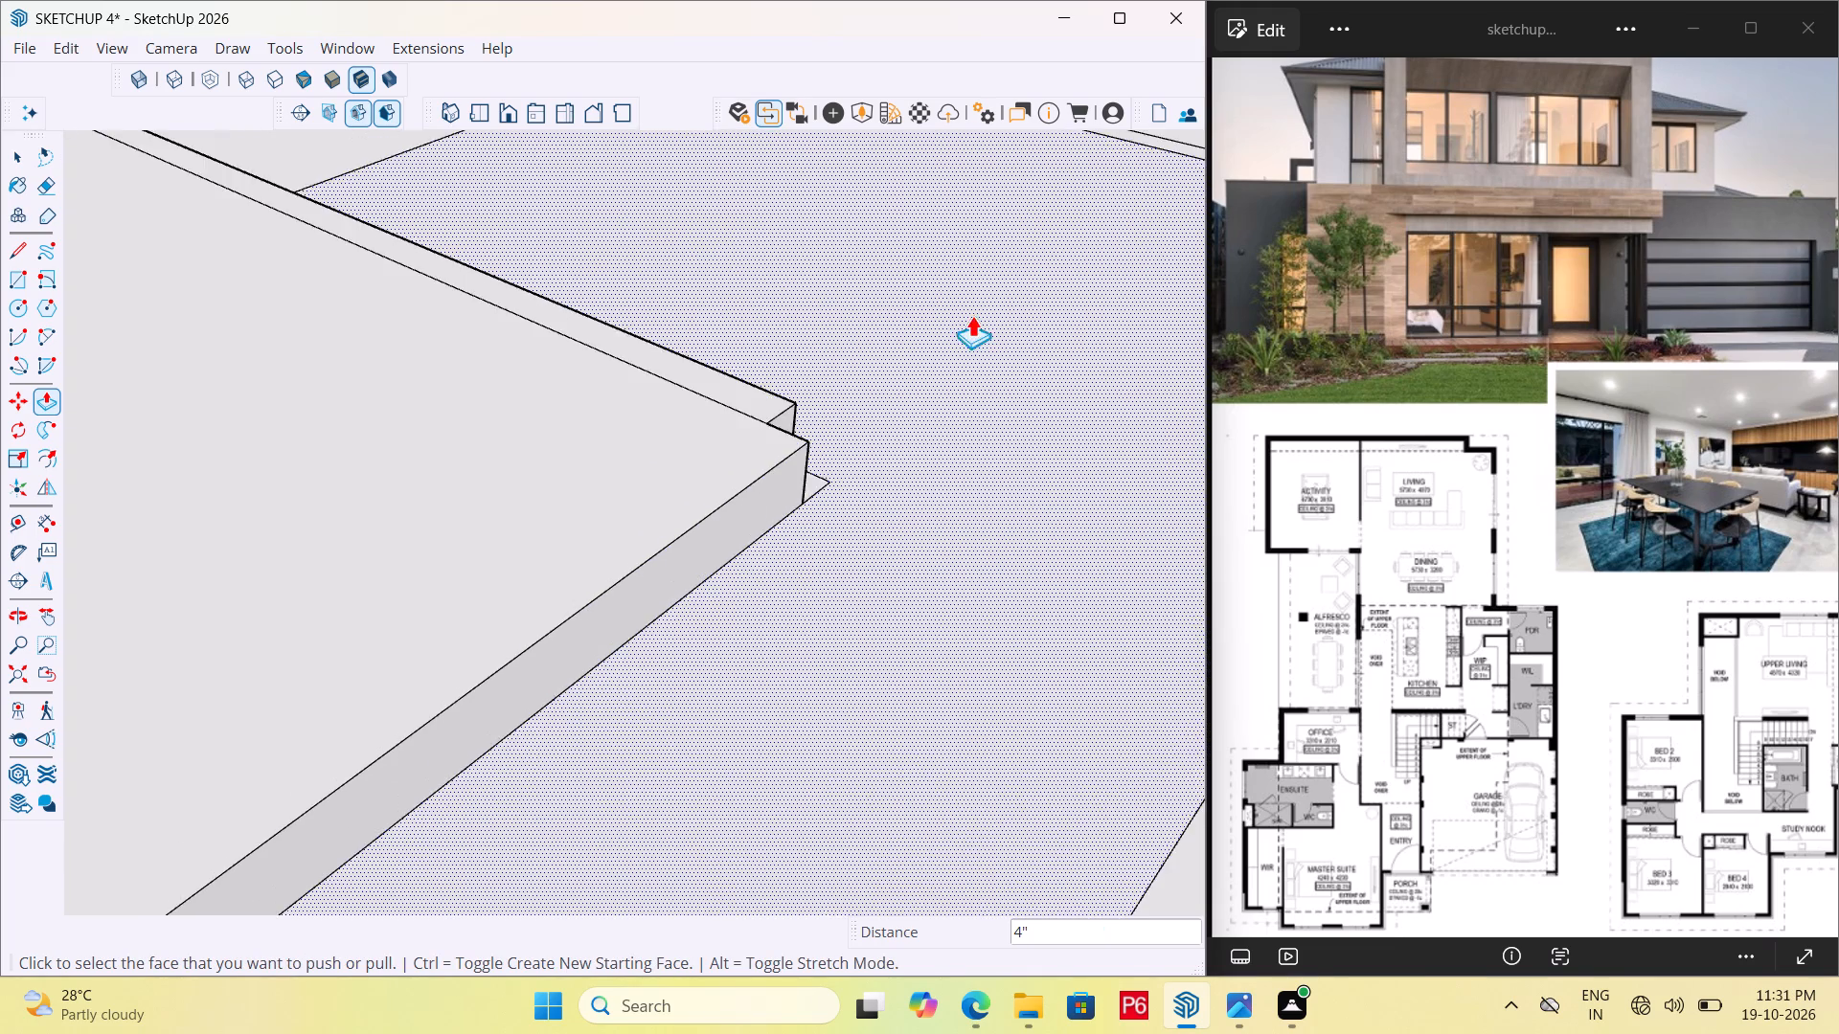
{"action": "scroll", "coordinate": [972, 315], "scroll_direction": "up", "scroll_amount": 3}
{"action": "triple_click", "coordinate": [678, 477]}
{"action": "scroll", "coordinate": [917, 399], "scroll_direction": "down", "scroll_amount": 5}
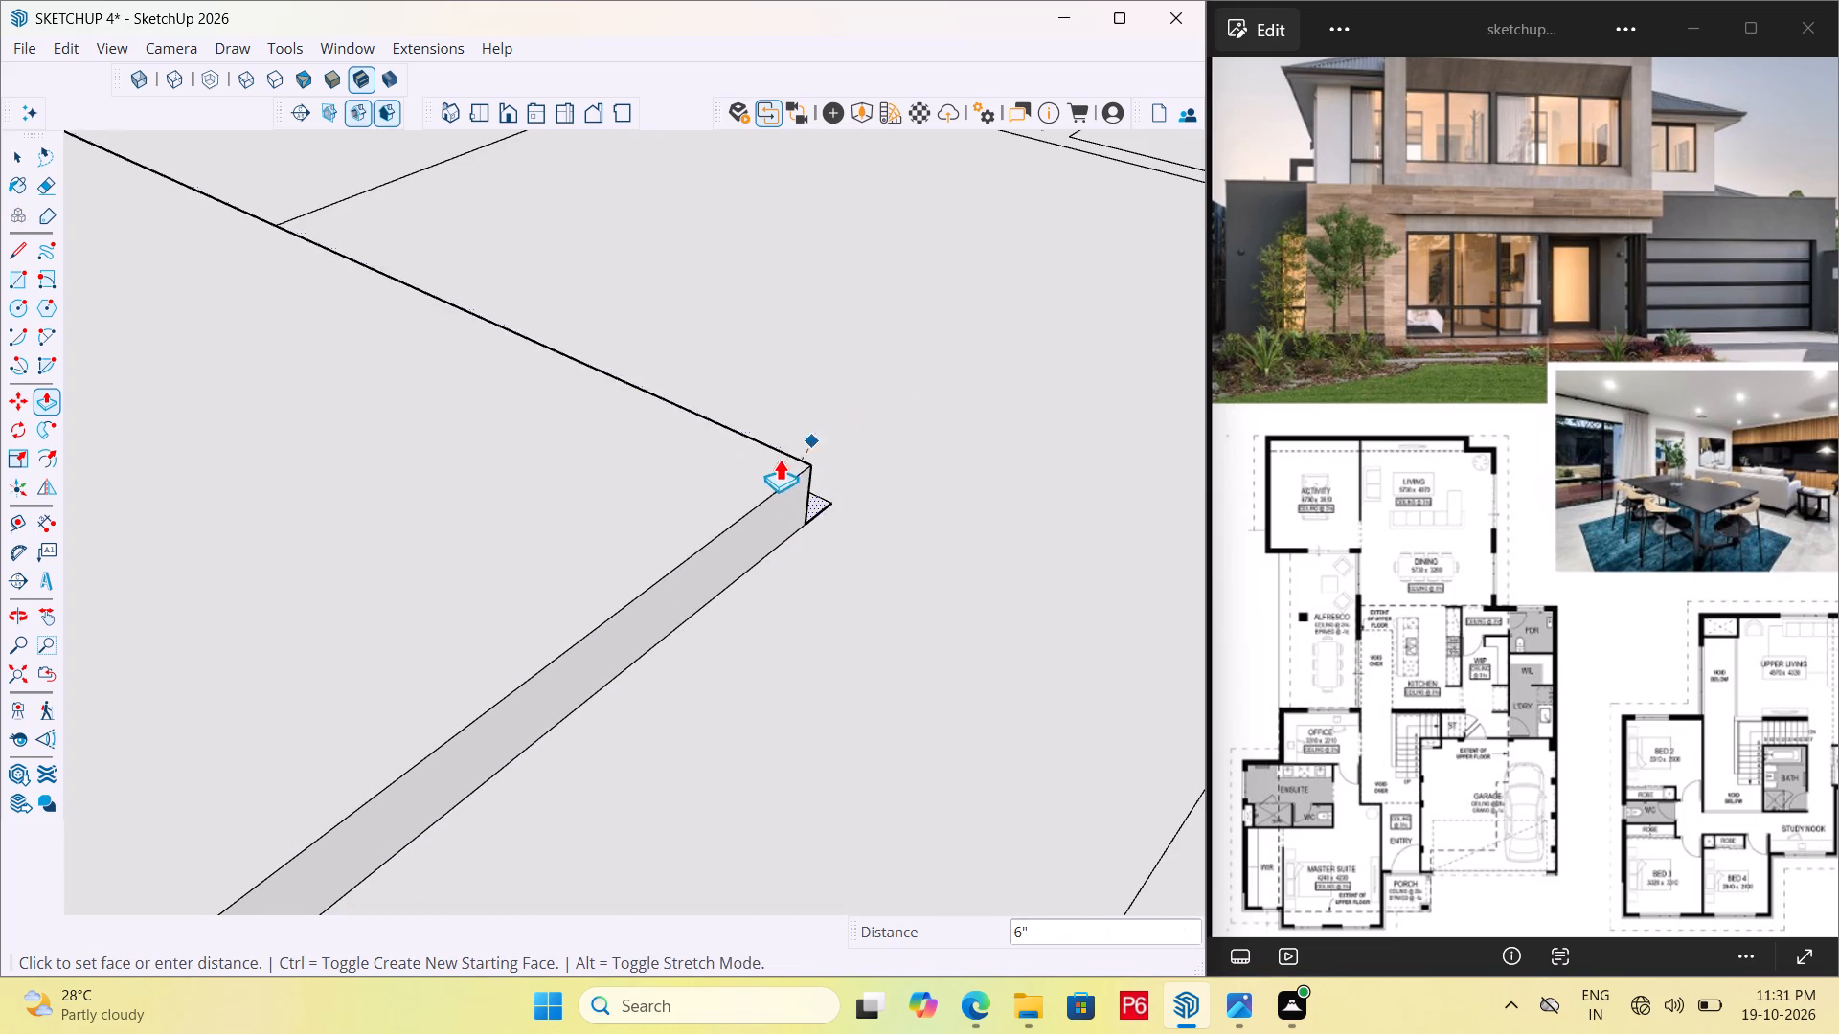
{"action": "key", "text": "space"}
{"action": "scroll", "coordinate": [988, 347], "scroll_direction": "down", "scroll_amount": 17}
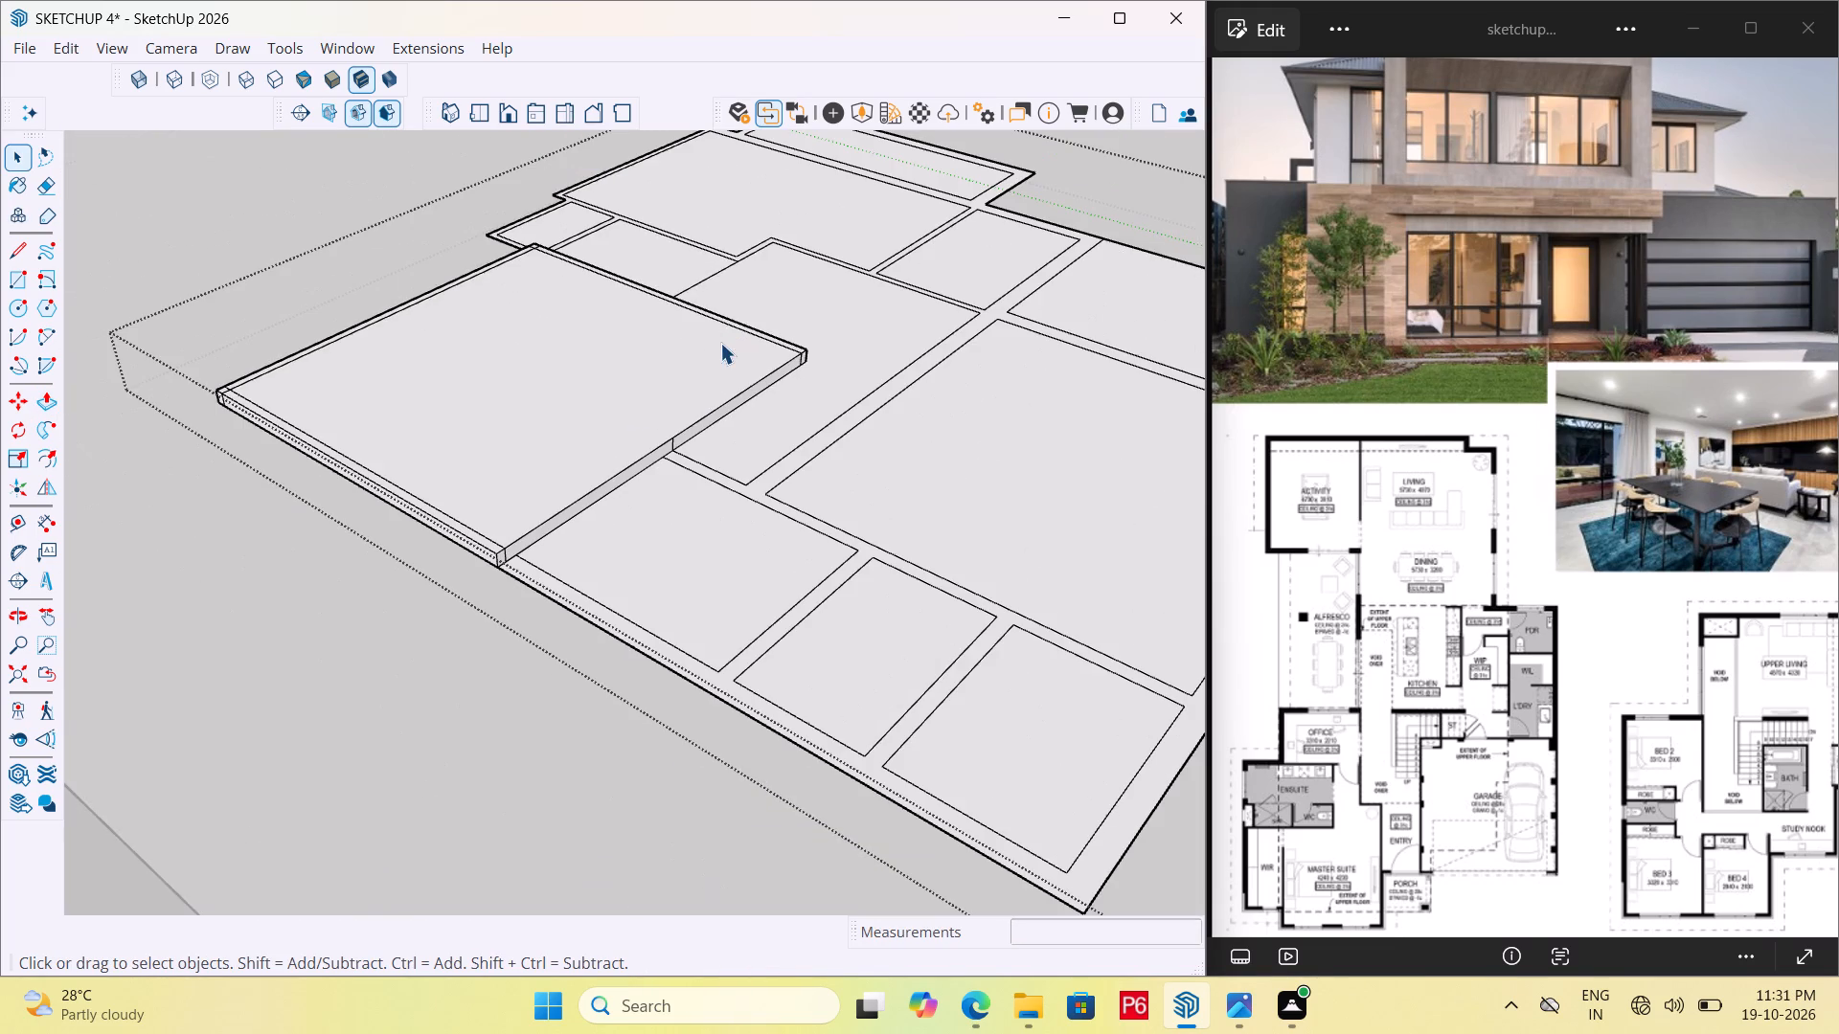
Save the model.
{"action": "key", "text": "ctrl+s"}
{"action": "key", "text": "ctrl+s"}
Extrude the floor face of the room adjoining the garage along the outer wall upward 6", level with the garage block.
{"action": "middle_click_drag", "start_coordinate": [528, 466], "coordinate": [1033, 472]}
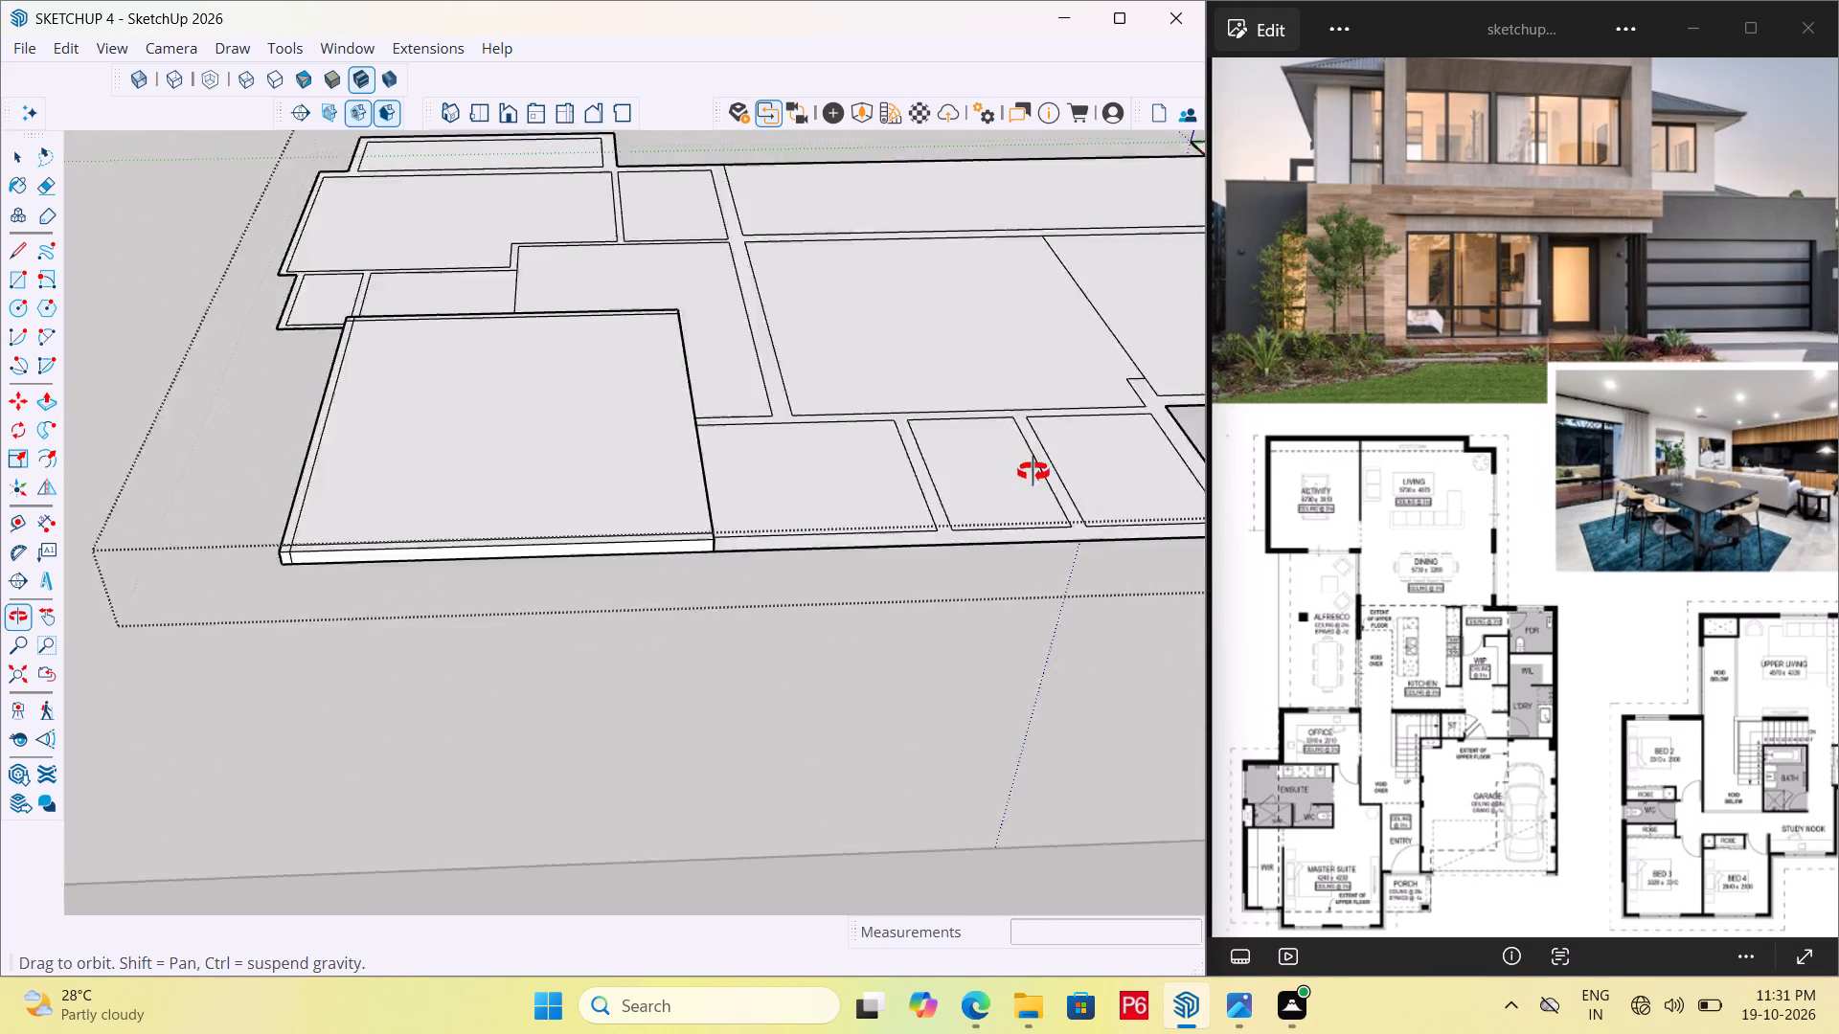
{"action": "middle_click_drag", "start_coordinate": [1033, 472], "coordinate": [1189, 463]}
{"action": "scroll", "coordinate": [805, 518], "scroll_direction": "down", "scroll_amount": 3}
{"action": "scroll", "coordinate": [864, 429], "scroll_direction": "up", "scroll_amount": 9}
{"action": "left_click", "coordinate": [820, 435]}
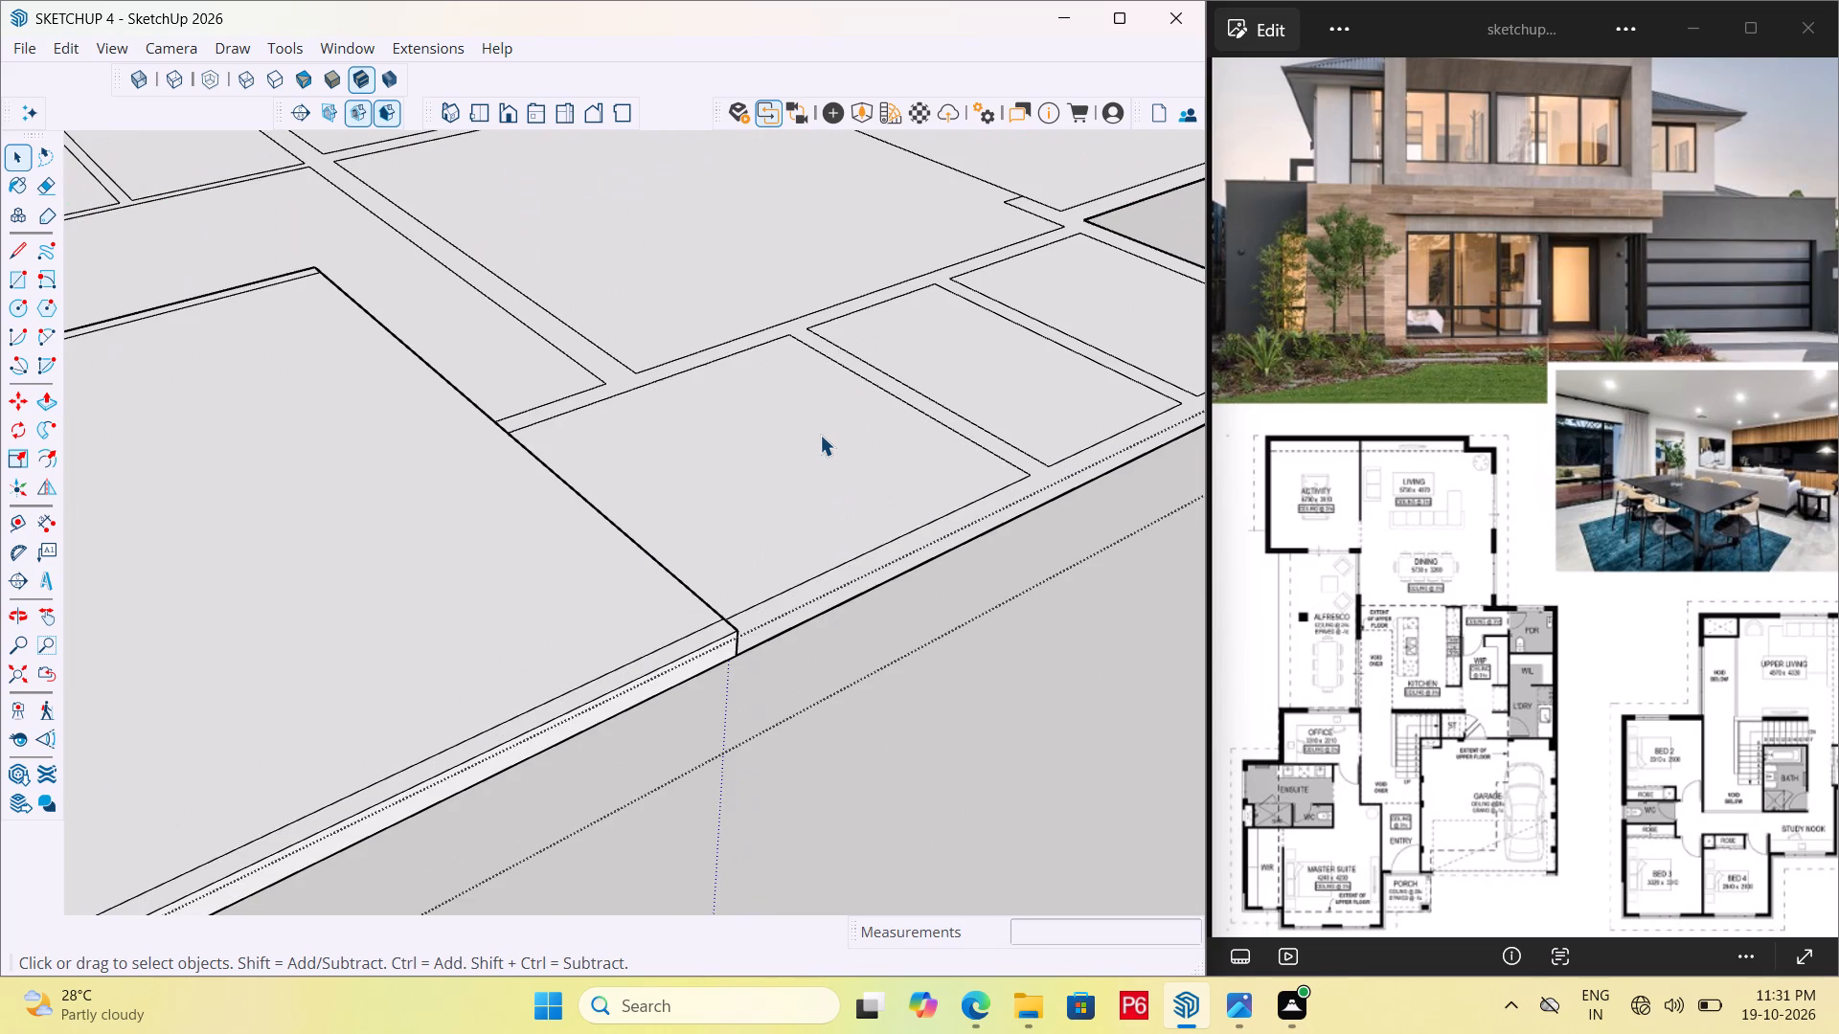
{"action": "key", "text": "p"}
{"action": "left_click", "coordinate": [813, 435]}
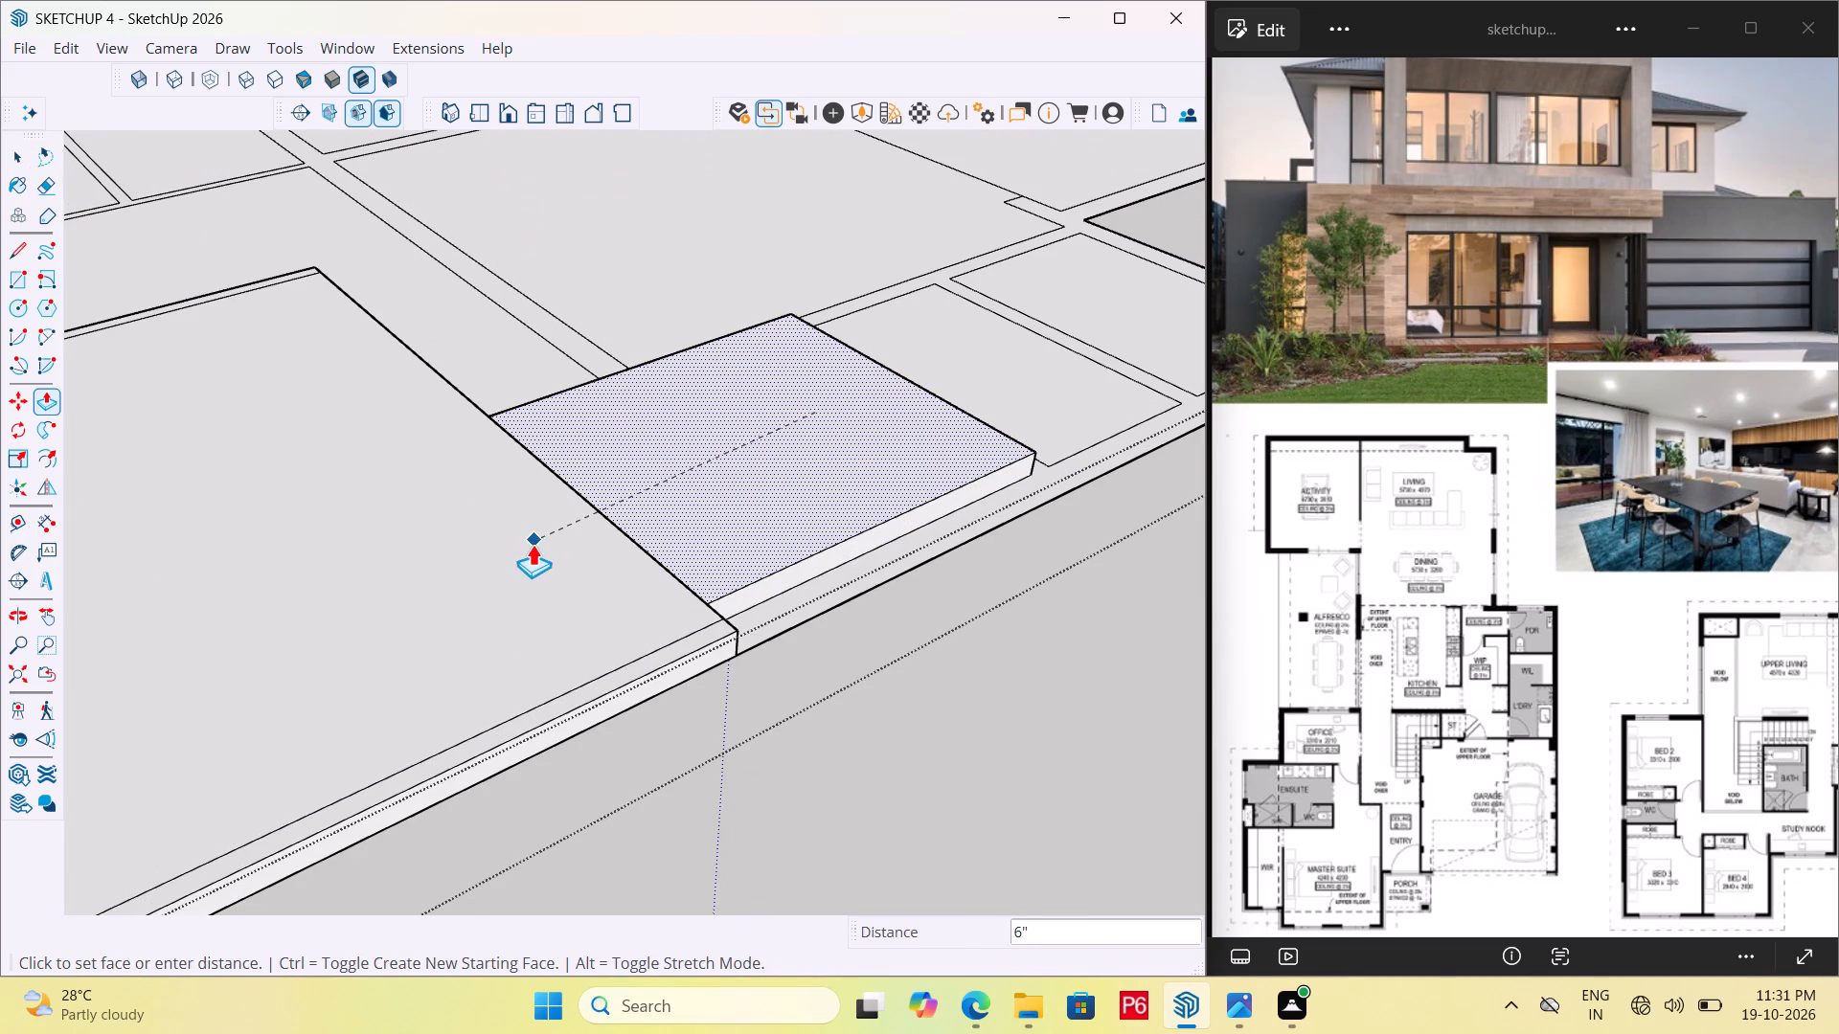
{"action": "left_click", "coordinate": [535, 533]}
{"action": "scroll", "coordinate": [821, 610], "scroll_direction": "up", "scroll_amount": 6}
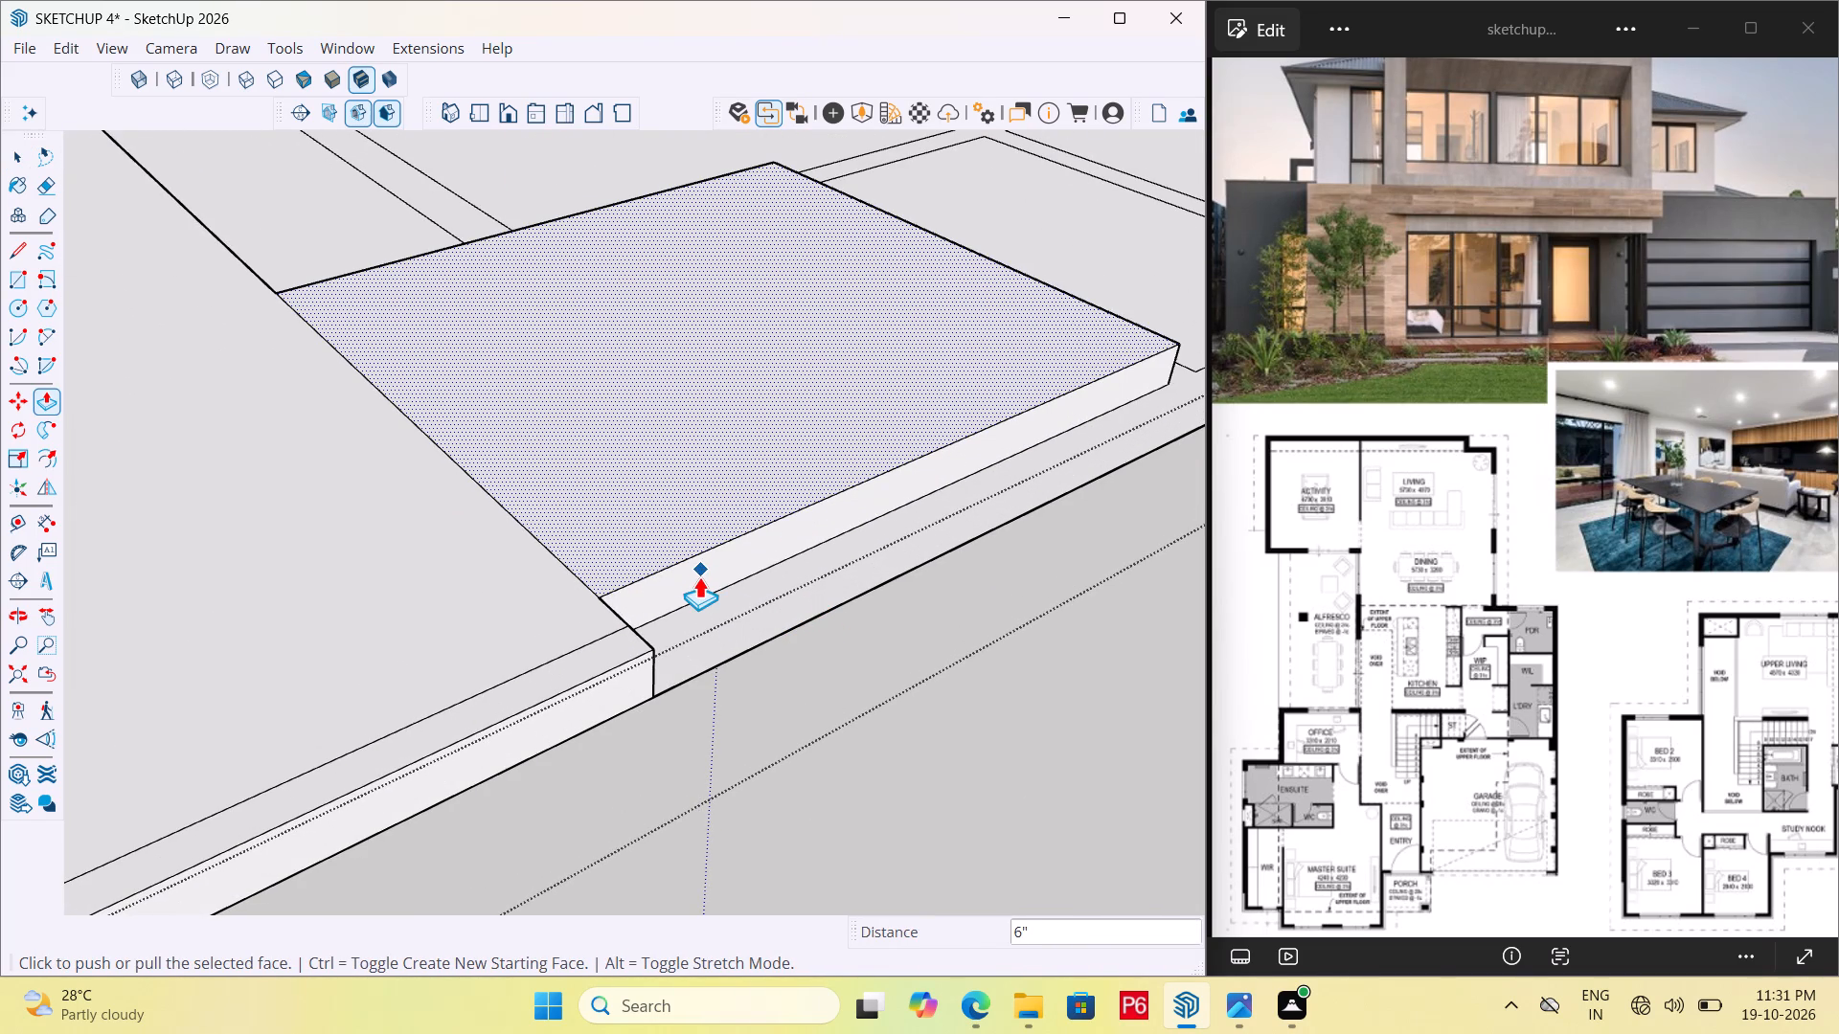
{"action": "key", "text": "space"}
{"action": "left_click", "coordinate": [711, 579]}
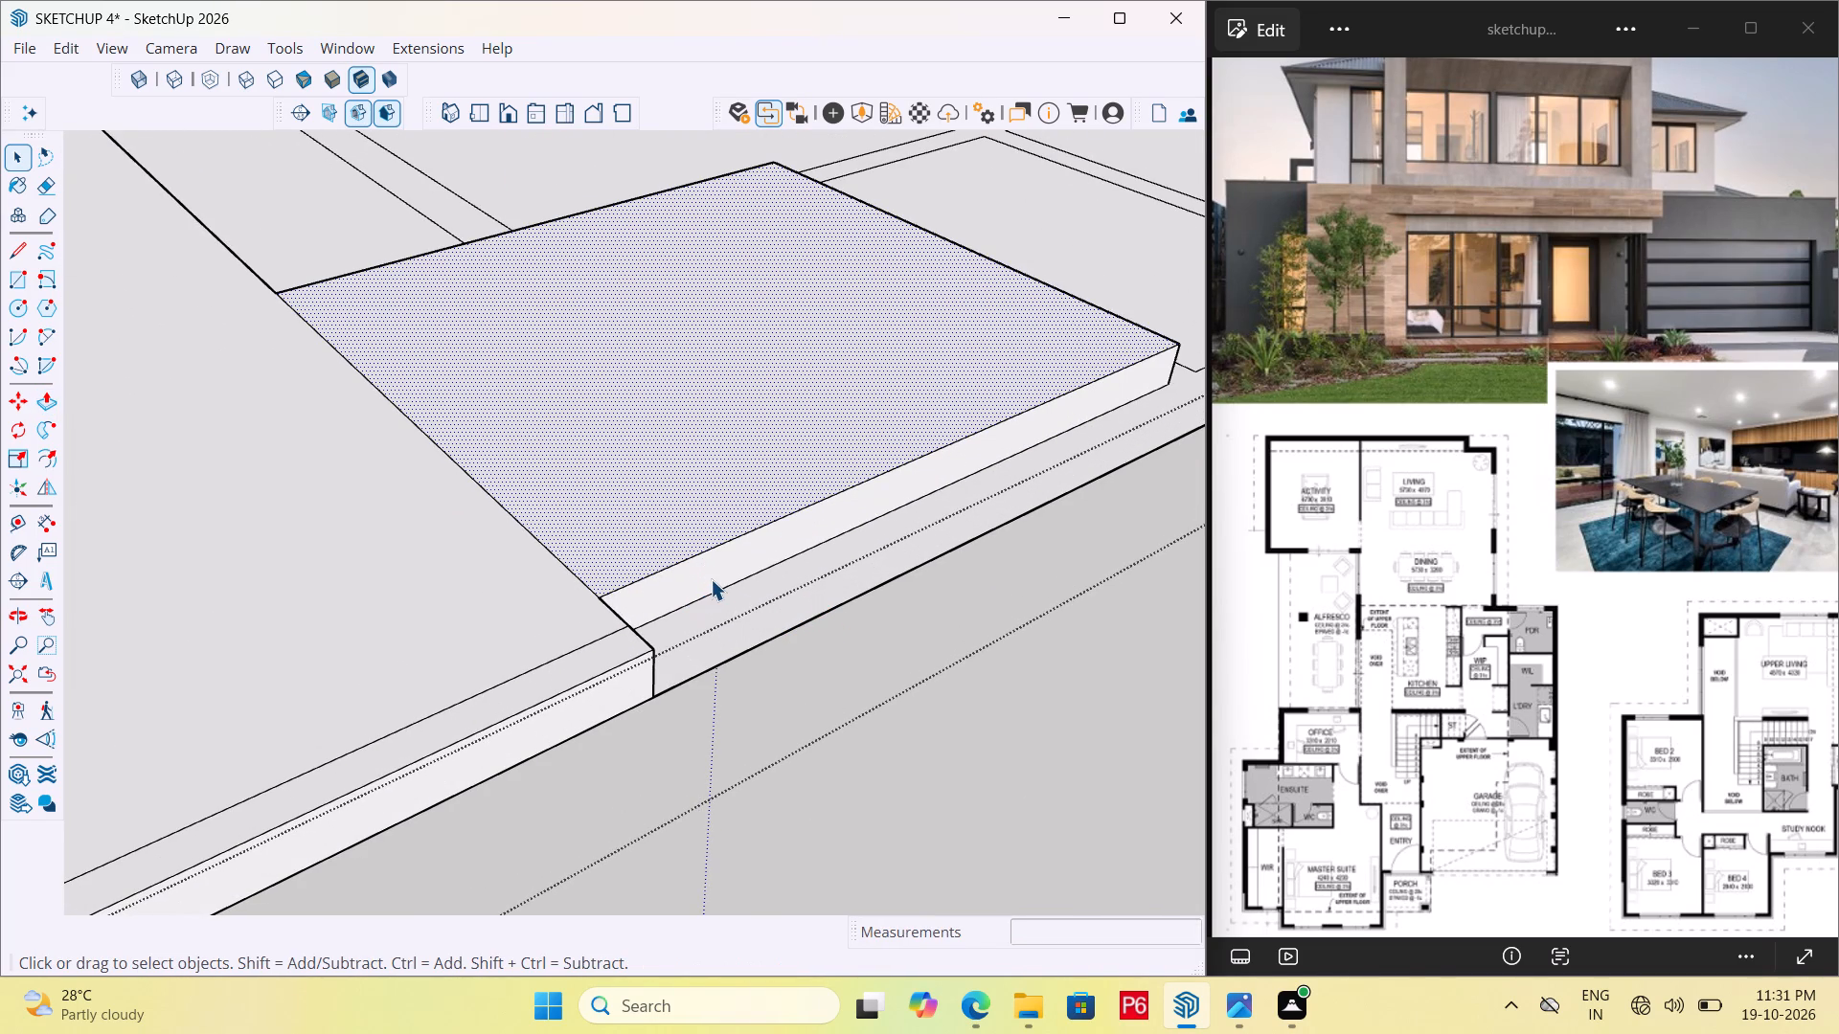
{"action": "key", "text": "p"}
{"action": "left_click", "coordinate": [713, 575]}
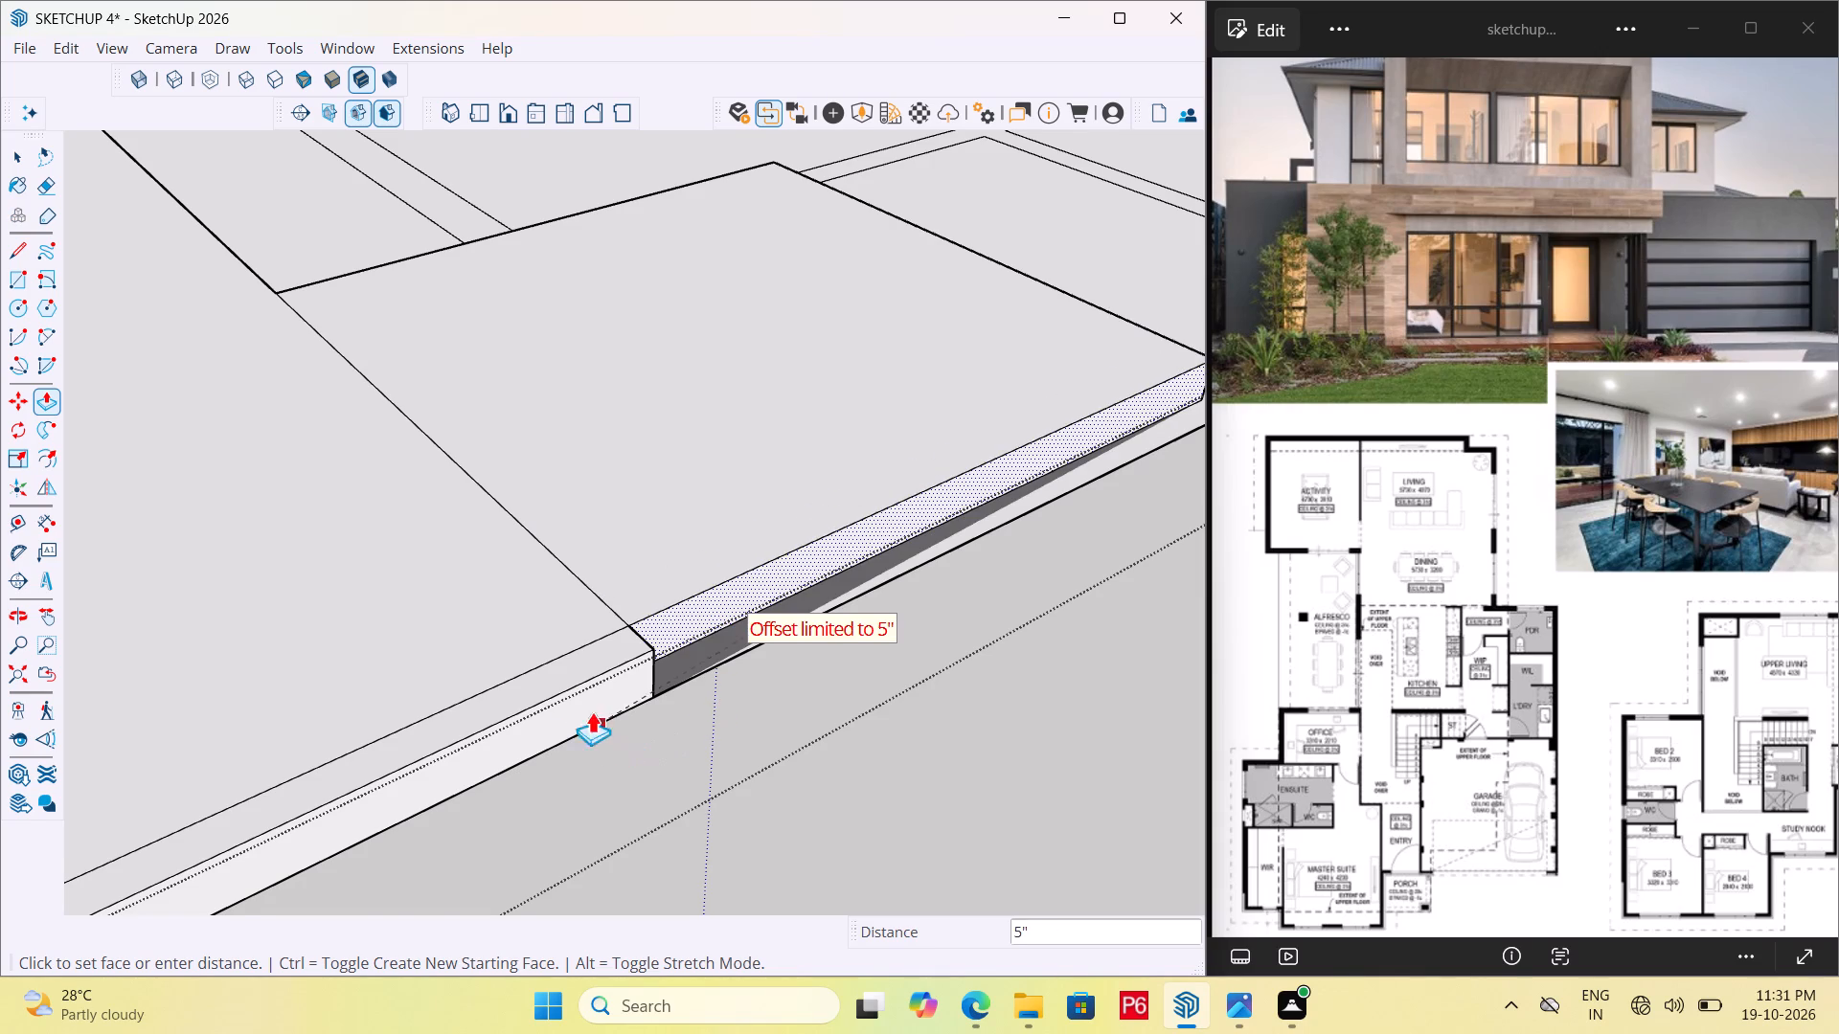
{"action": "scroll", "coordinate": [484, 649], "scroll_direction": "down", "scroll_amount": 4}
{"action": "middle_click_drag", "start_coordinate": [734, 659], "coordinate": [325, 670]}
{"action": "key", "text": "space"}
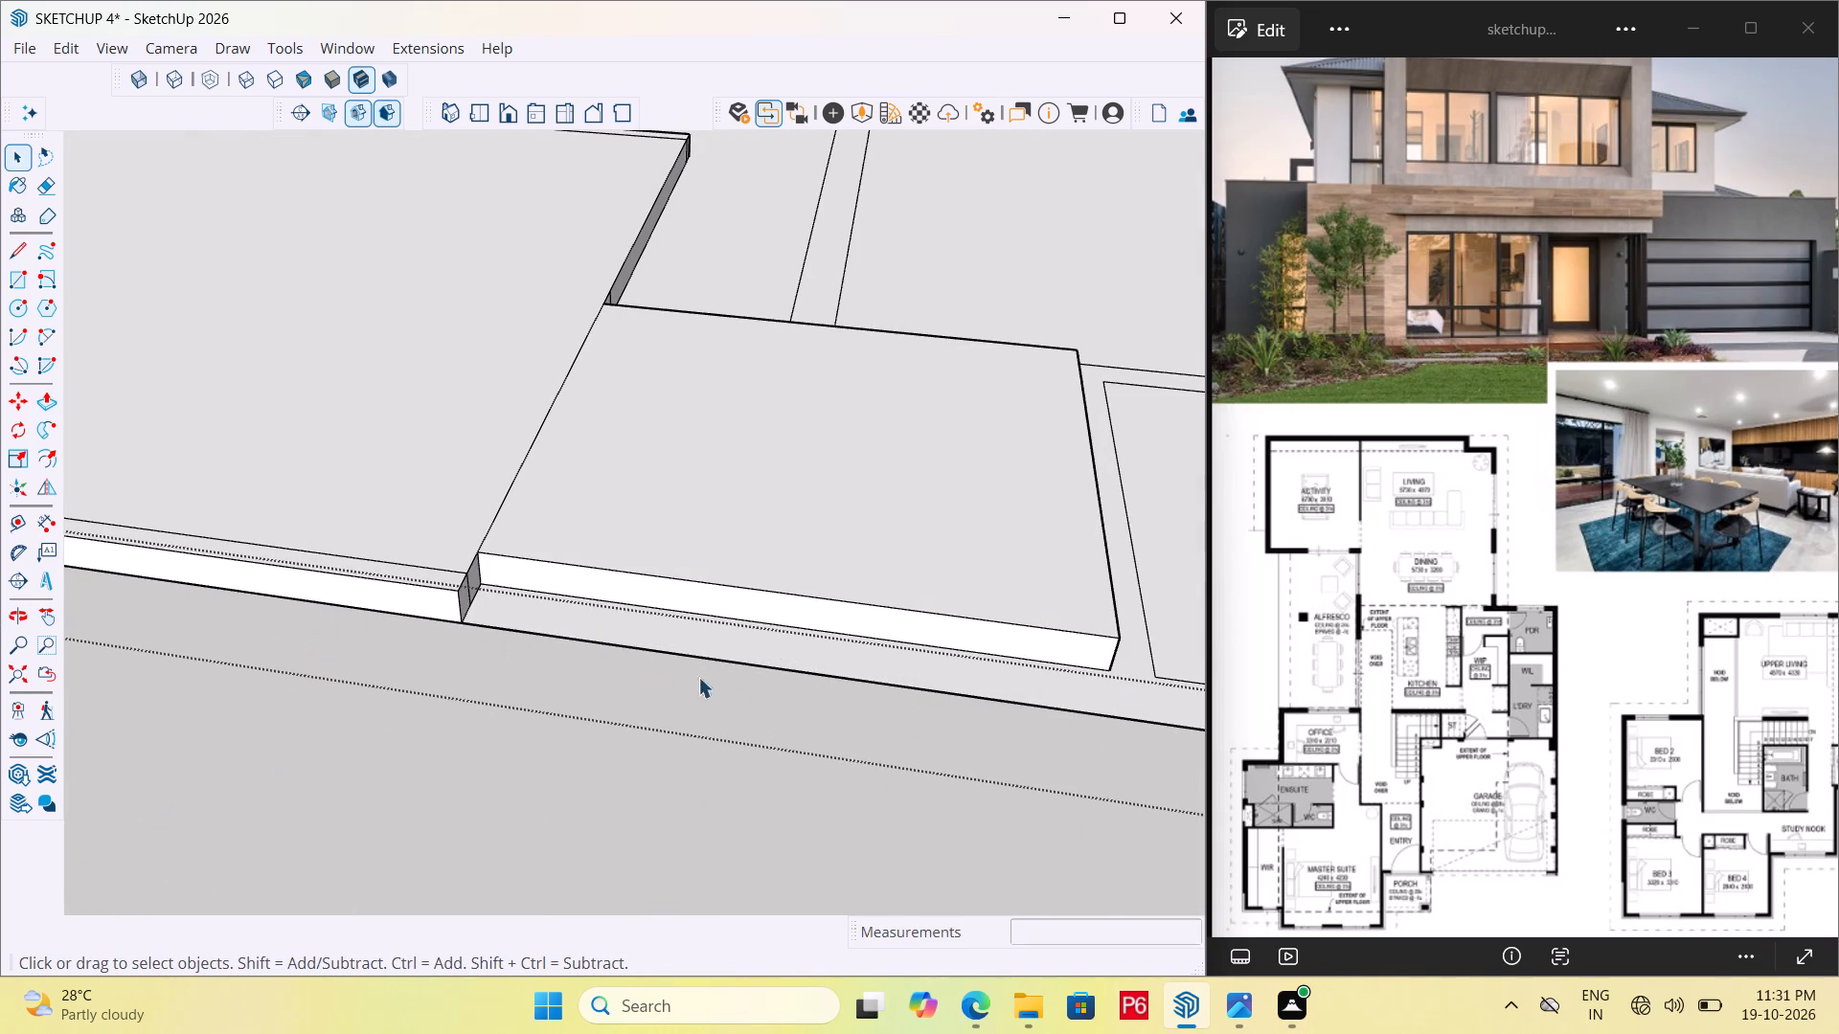
Extend the raised adjoining room's outer side face outward 9", flush with the garage block's outer face.
{"action": "scroll", "coordinate": [326, 532], "scroll_direction": "down", "scroll_amount": 5}
{"action": "scroll", "coordinate": [1009, 613], "scroll_direction": "up", "scroll_amount": 1}
{"action": "middle_click_drag", "start_coordinate": [897, 566], "coordinate": [395, 478]}
{"action": "scroll", "coordinate": [437, 478], "scroll_direction": "up", "scroll_amount": 5}
{"action": "scroll", "coordinate": [702, 526], "scroll_direction": "up", "scroll_amount": 4}
{"action": "left_click", "coordinate": [683, 531]}
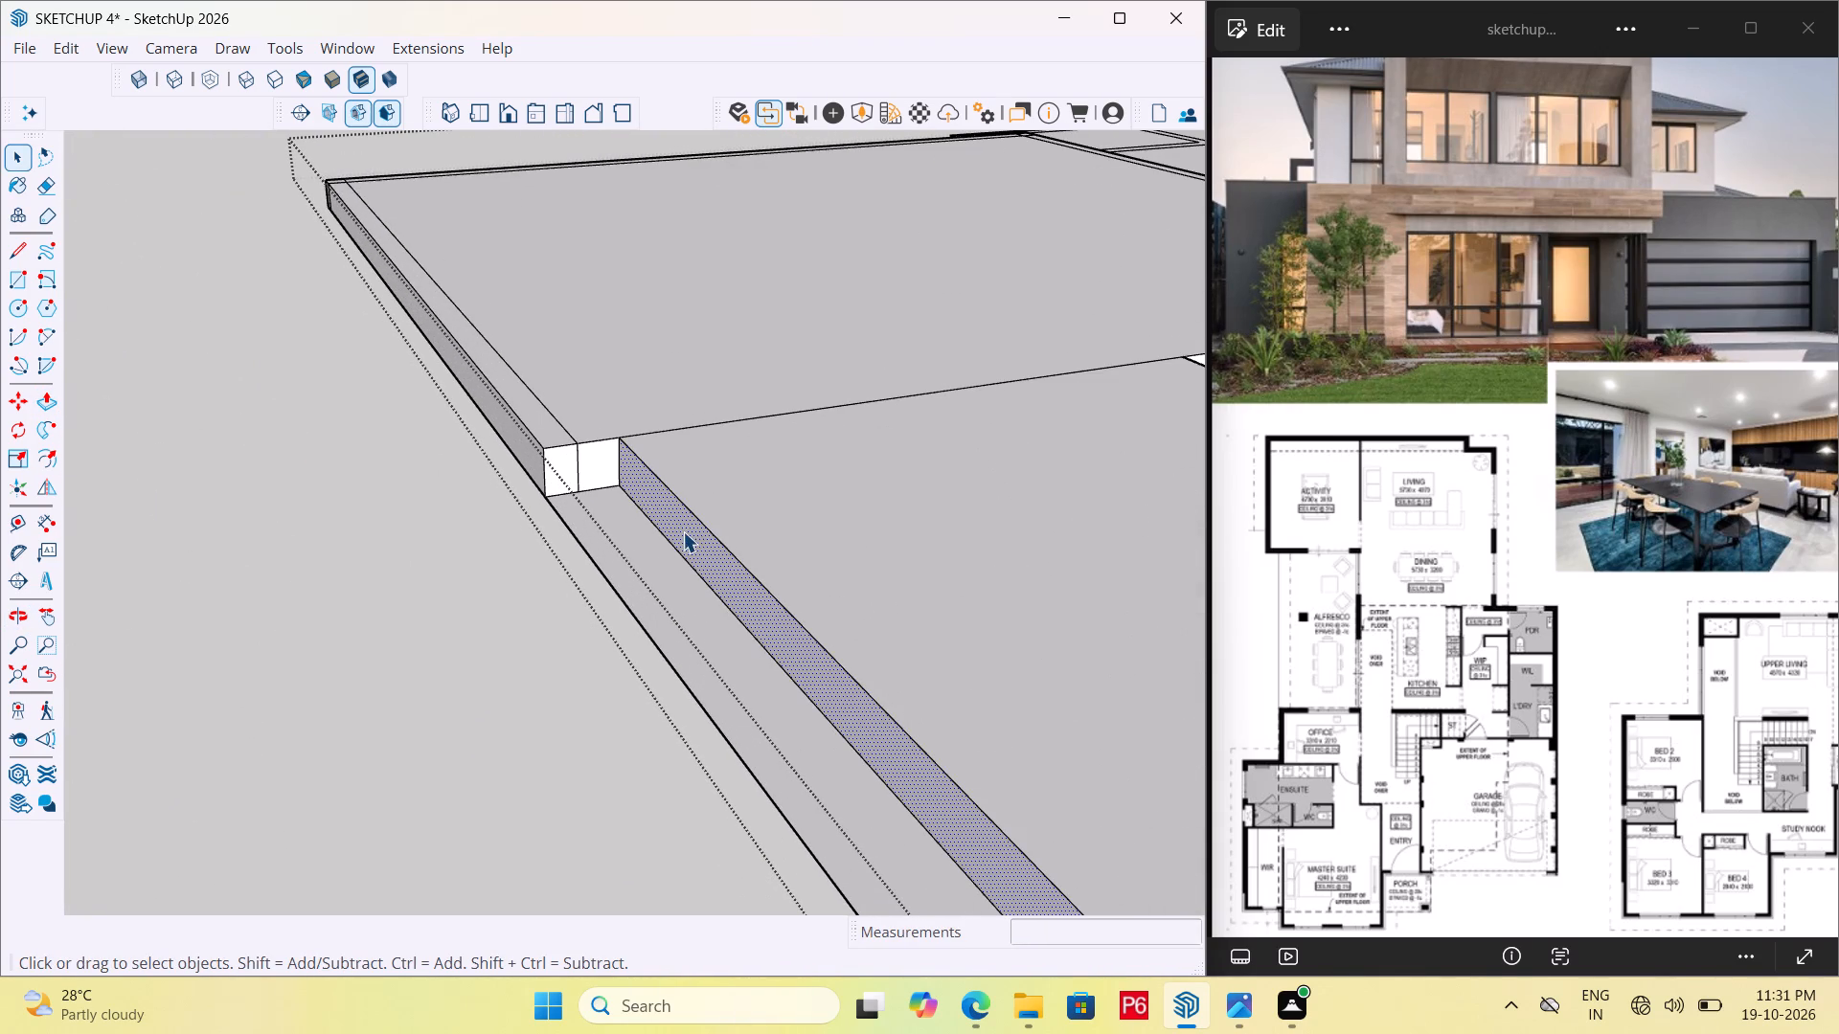
{"action": "key", "text": "p"}
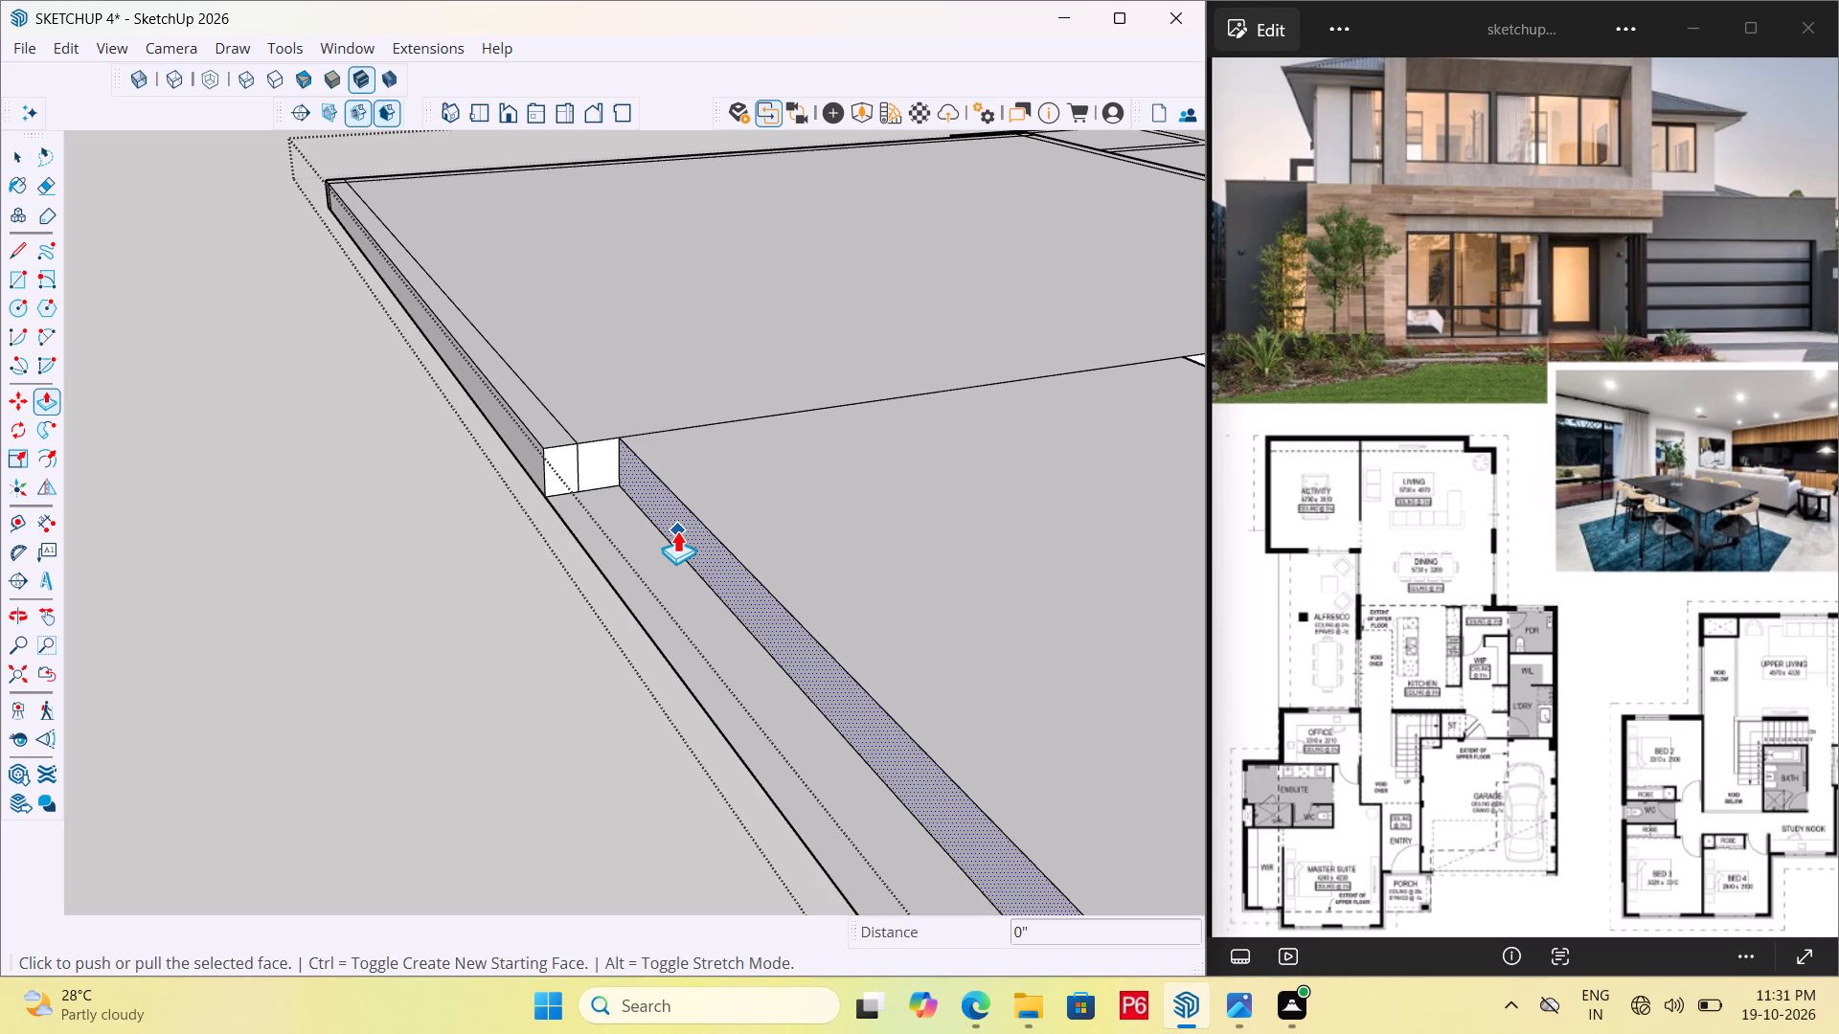
{"action": "double_click", "coordinate": [677, 530]}
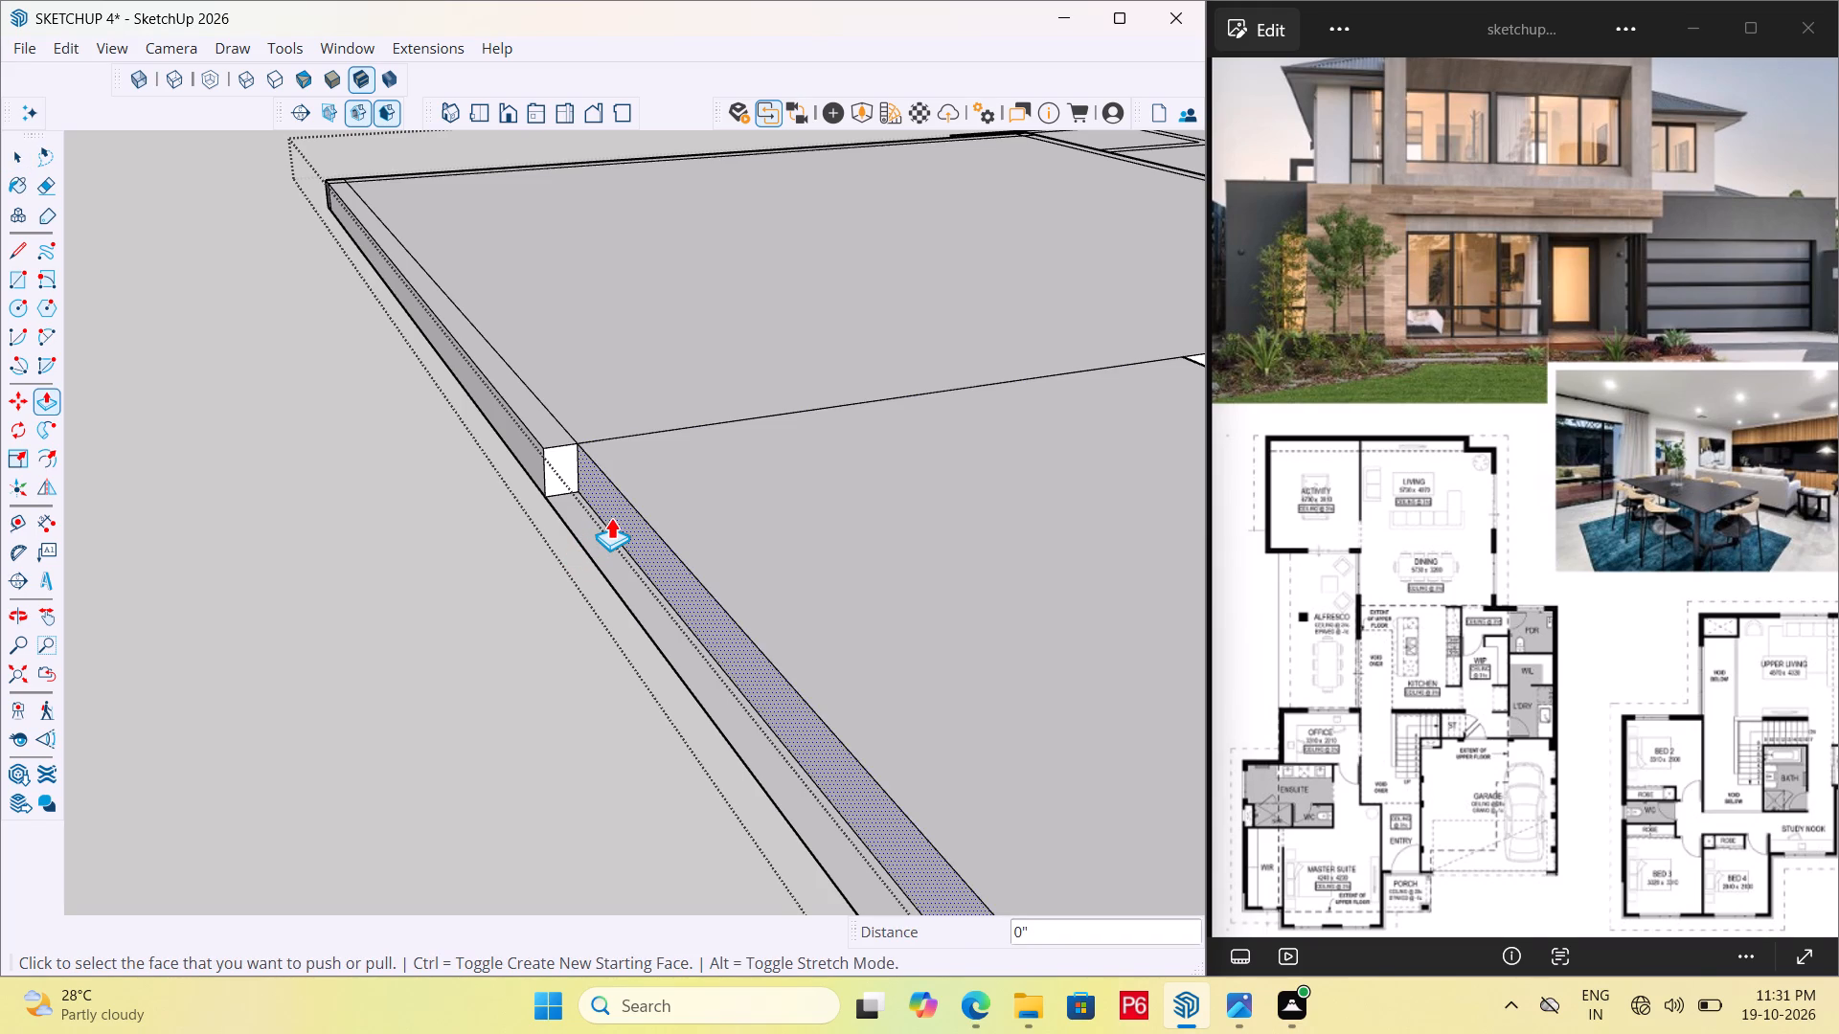
{"action": "key", "text": "ctrl+z"}
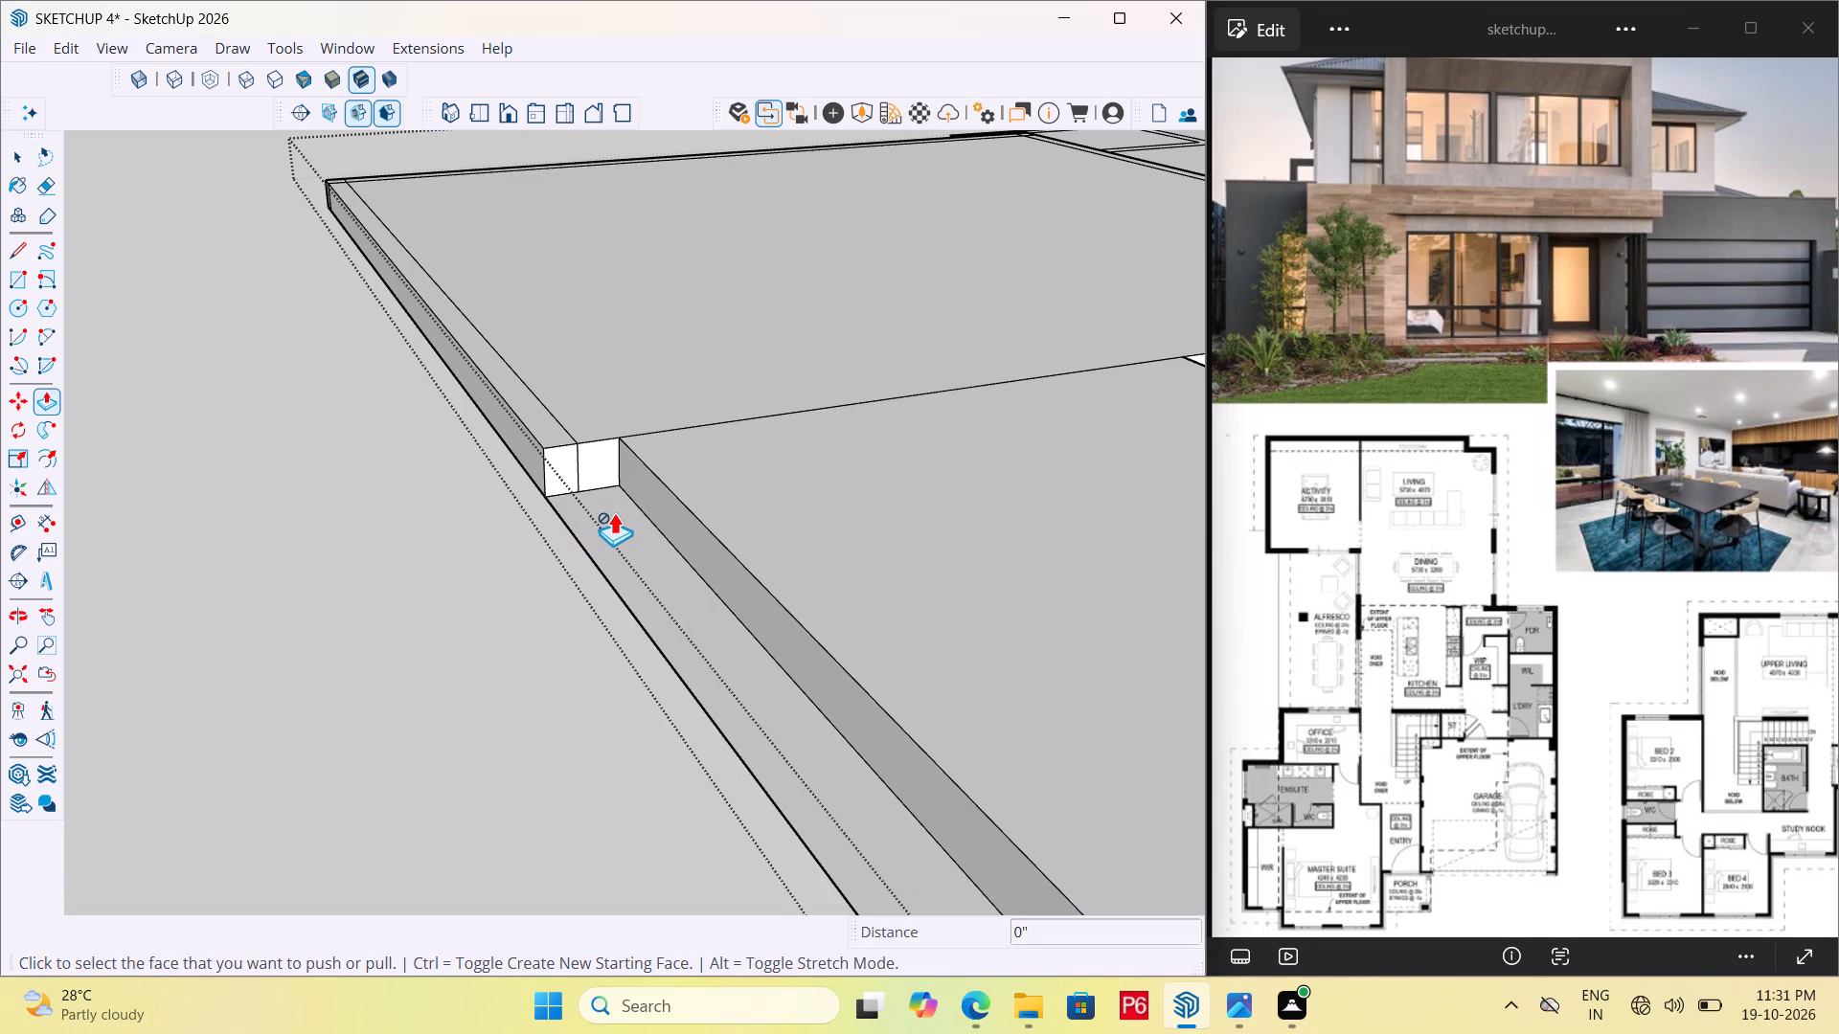
{"action": "left_click", "coordinate": [669, 501]}
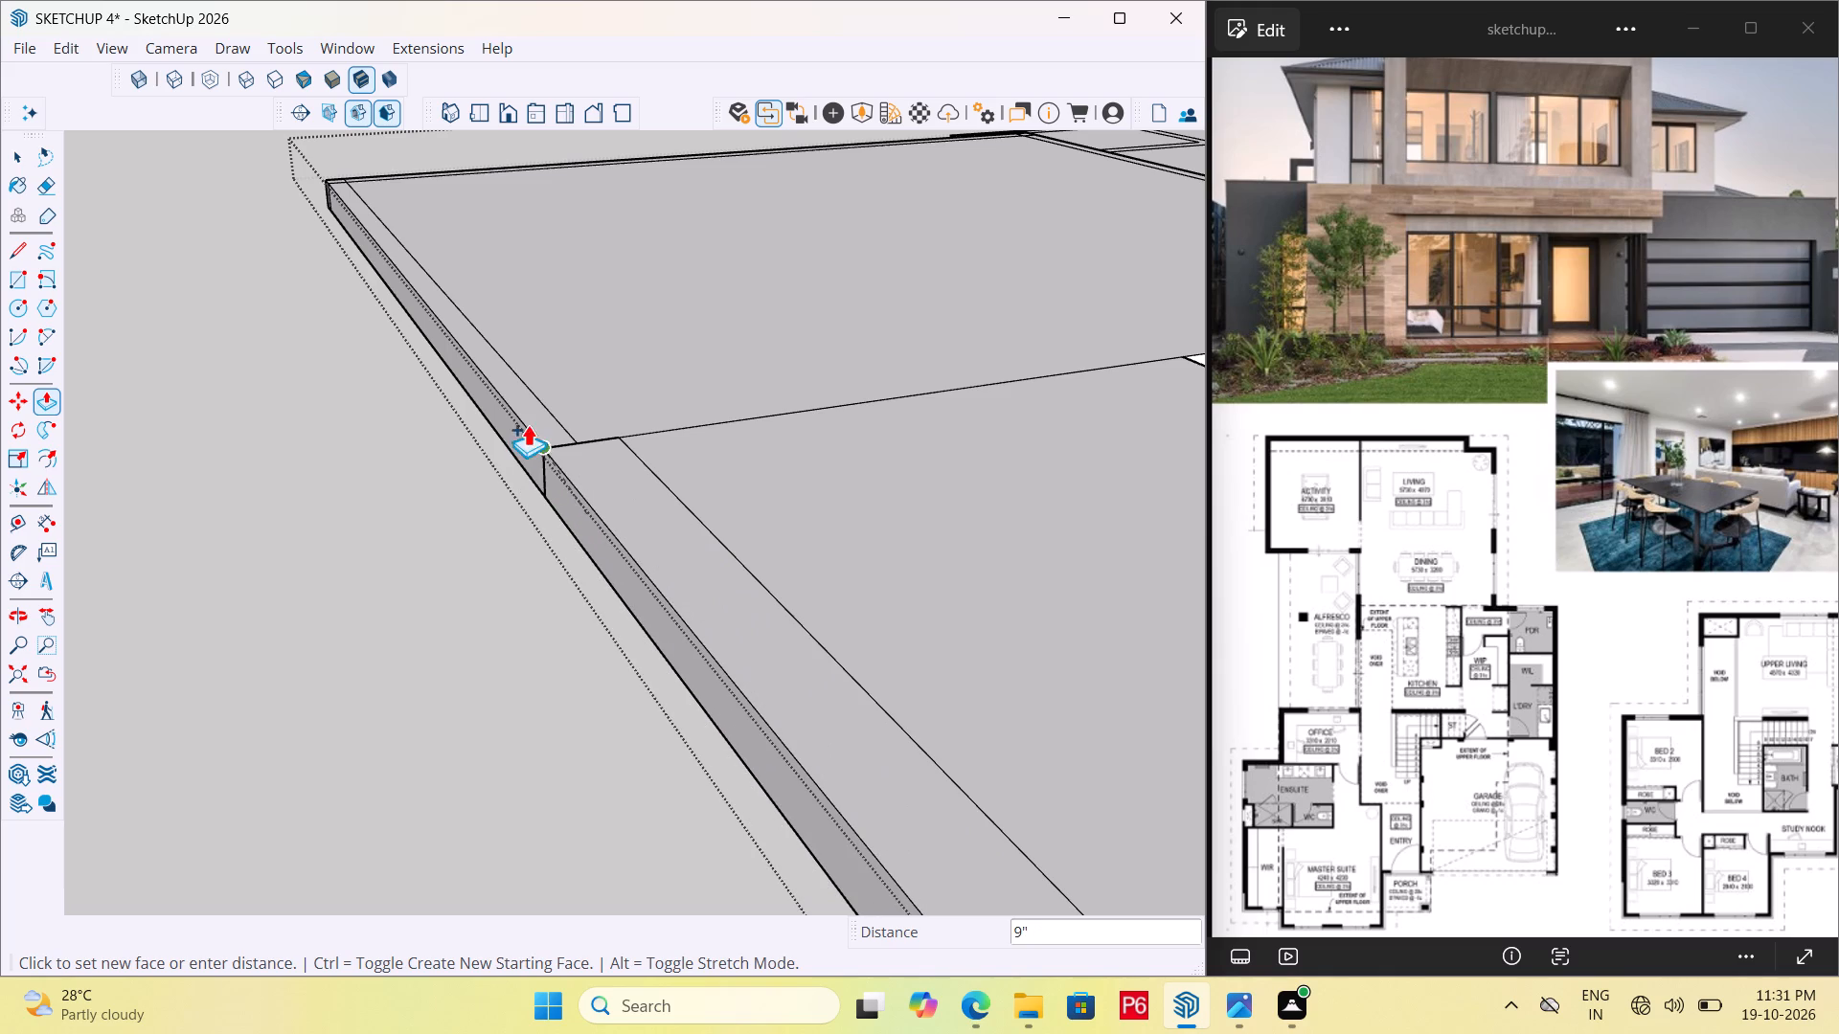
{"action": "left_click", "coordinate": [504, 416]}
Extend the raised room's inner side face 6" over the wall strip facing the large interior space.
{"action": "scroll", "coordinate": [442, 309], "scroll_direction": "down", "scroll_amount": 7}
{"action": "scroll", "coordinate": [356, 348], "scroll_direction": "down", "scroll_amount": 3}
{"action": "middle_click_drag", "start_coordinate": [682, 477], "coordinate": [695, 481]}
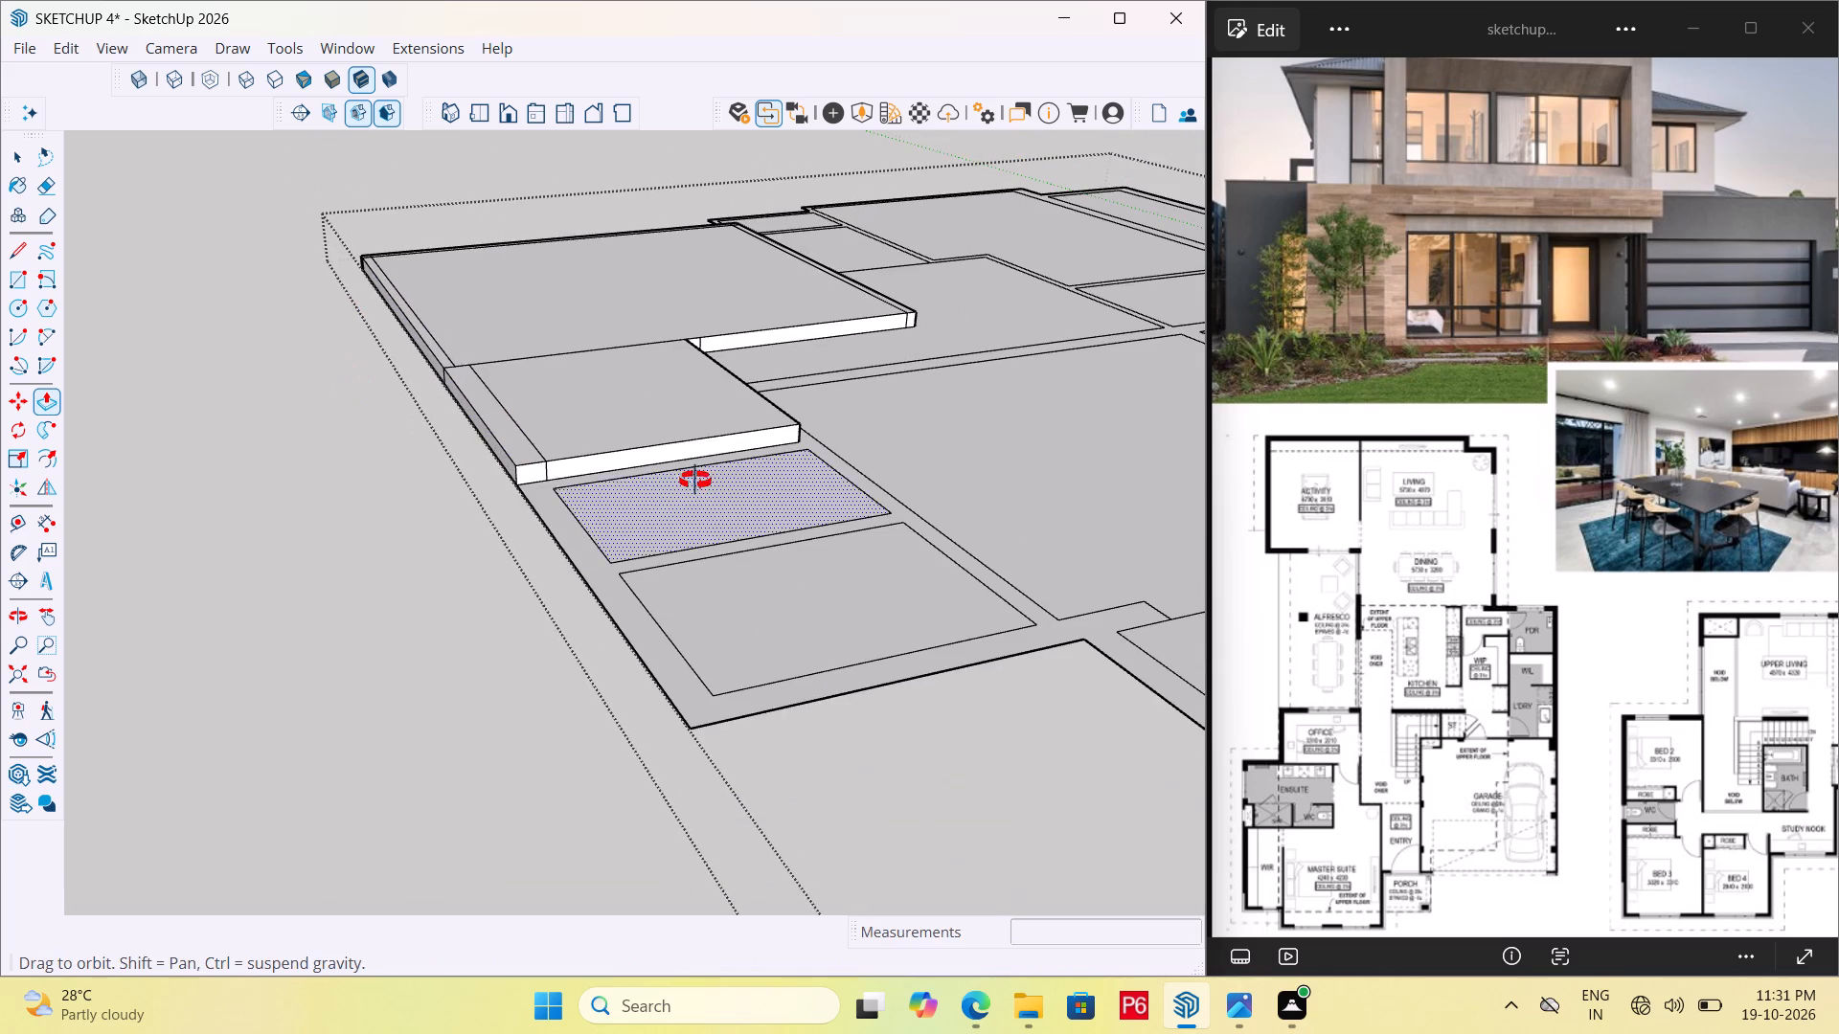
{"action": "middle_click_drag", "start_coordinate": [695, 481], "coordinate": [767, 535]}
{"action": "middle_click_drag", "start_coordinate": [964, 507], "coordinate": [286, 536]}
{"action": "scroll", "coordinate": [246, 463], "scroll_direction": "up", "scroll_amount": 2}
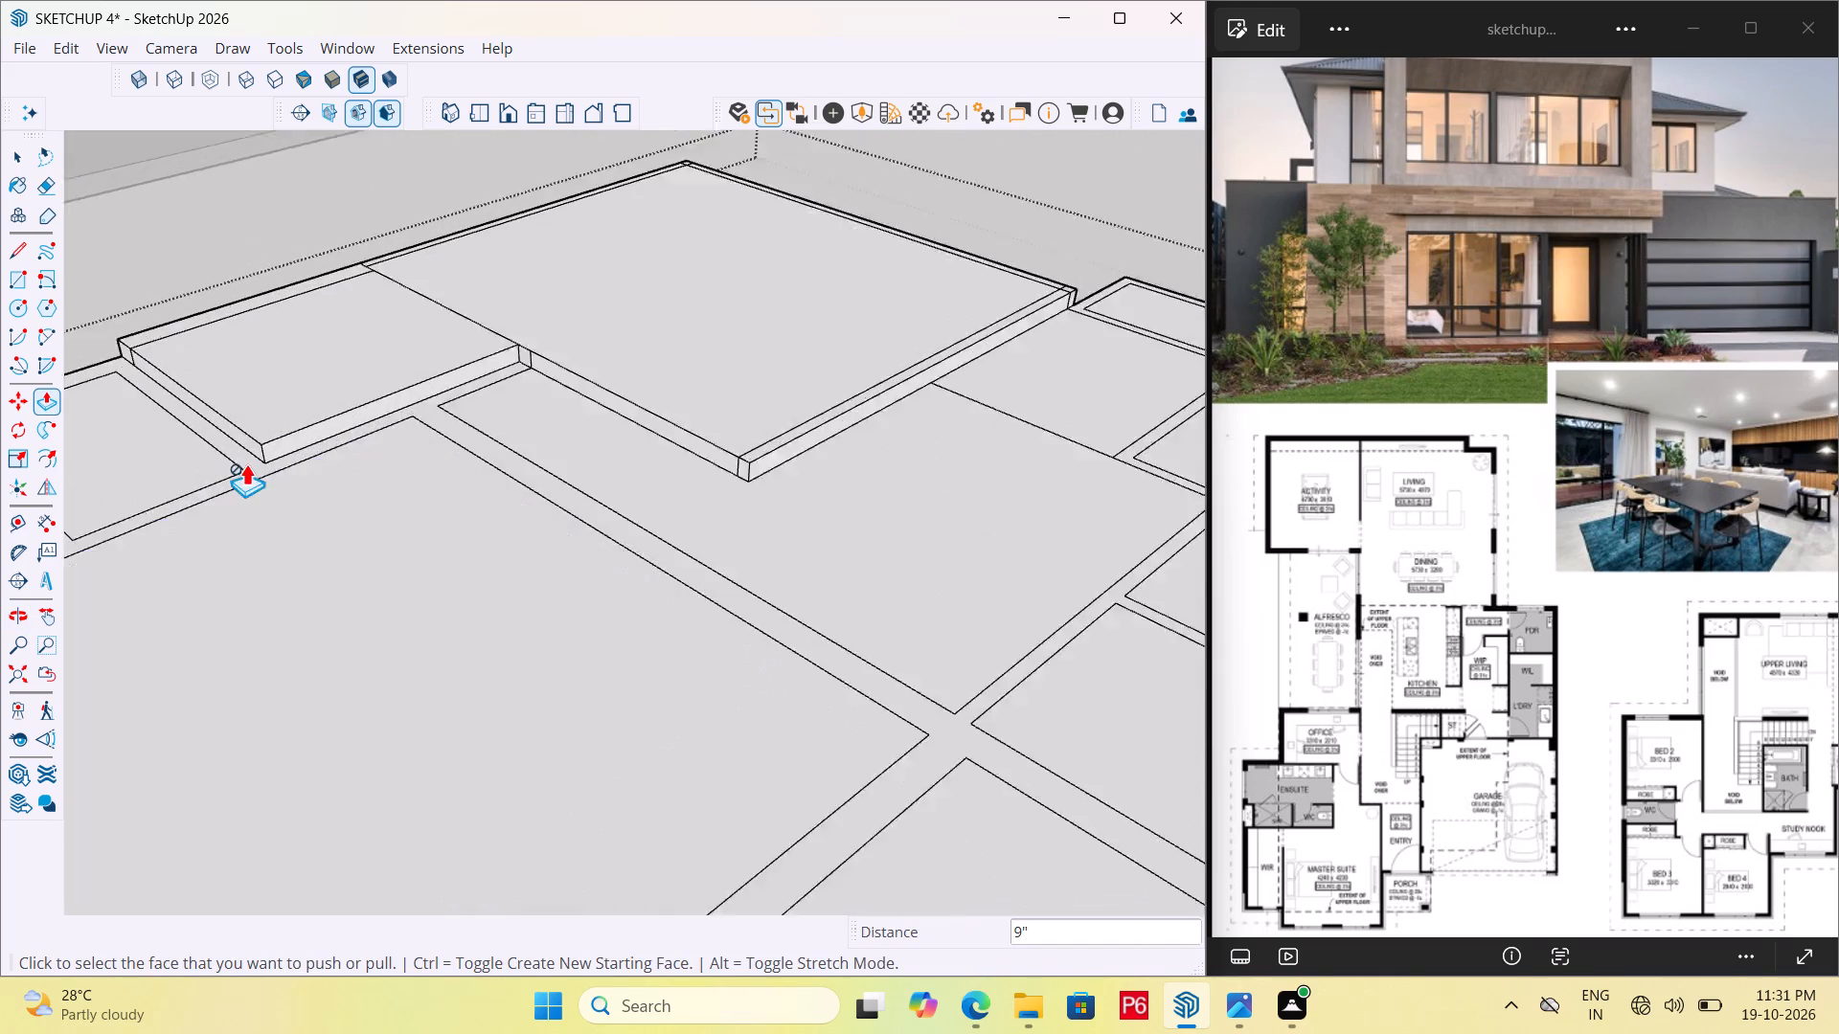
{"action": "scroll", "coordinate": [246, 463], "scroll_direction": "up", "scroll_amount": 8}
{"action": "left_click", "coordinate": [343, 417]}
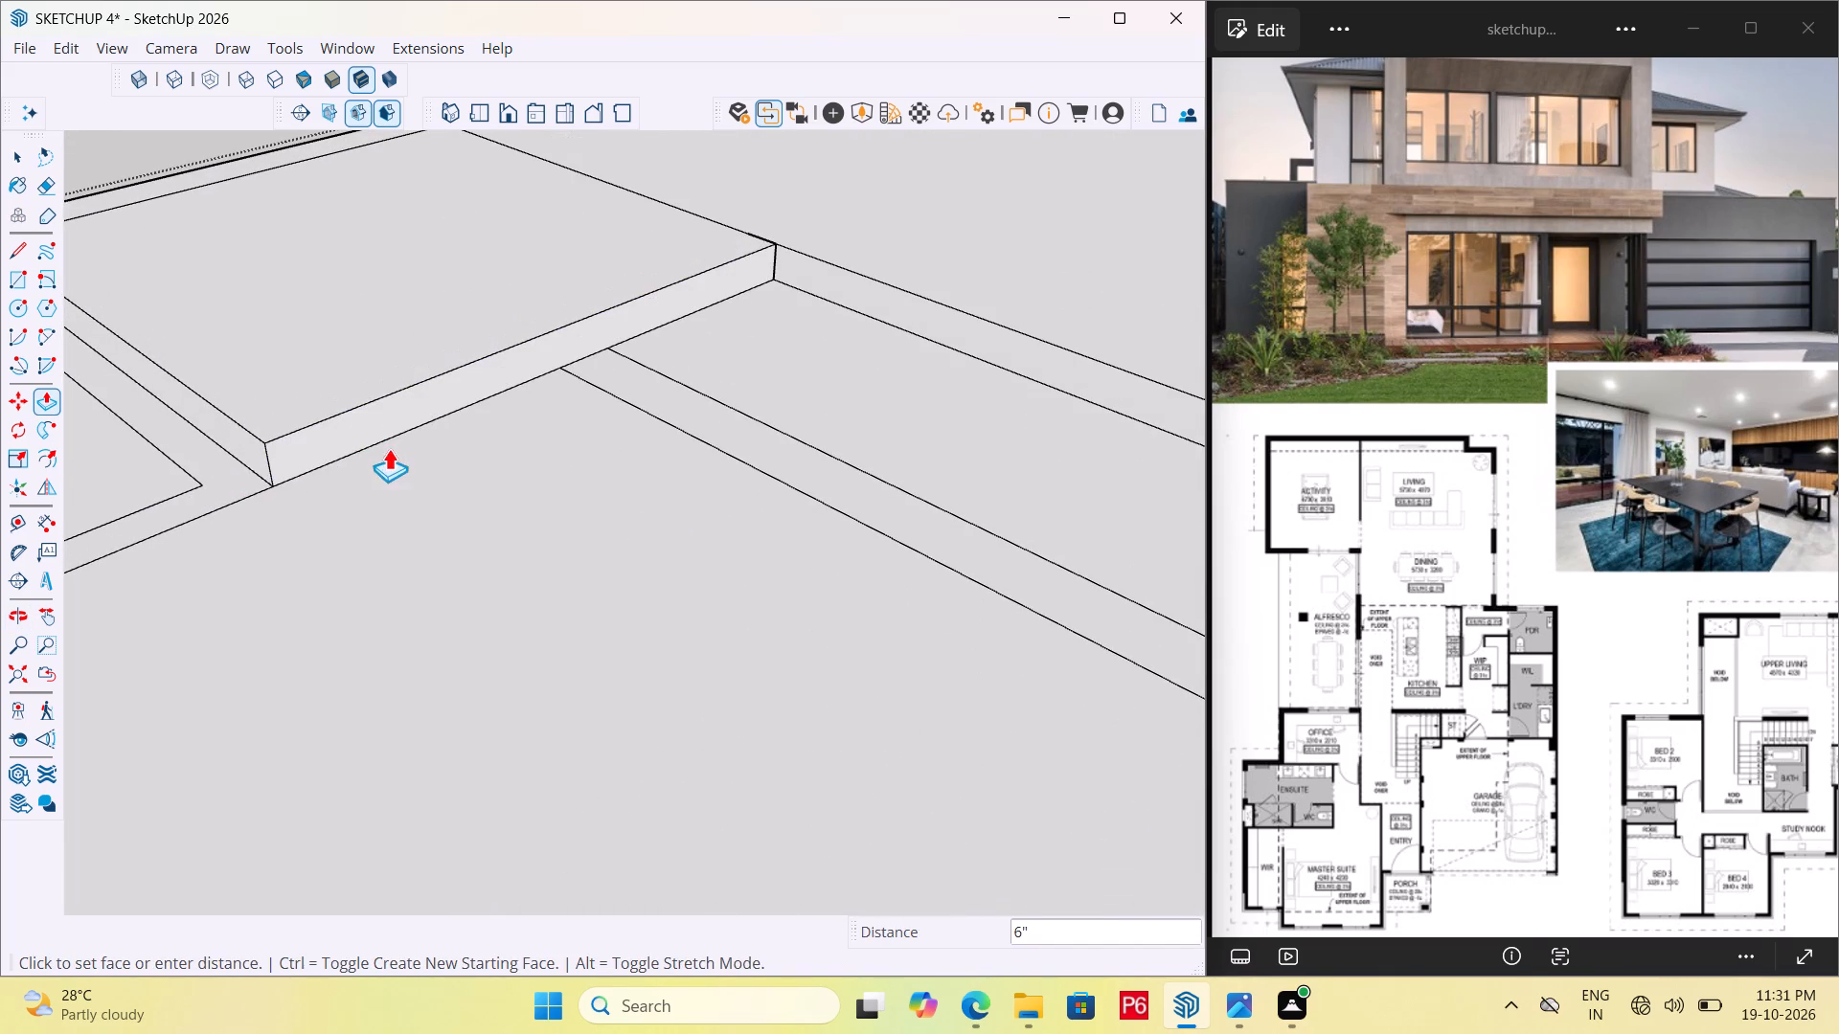
{"action": "left_click_drag", "start_coordinate": [245, 497], "coordinate": [262, 488]}
Extend the raised room's far side face 6" over the wall strip, up to the edge of the neighbouring room.
{"action": "scroll", "coordinate": [691, 462], "scroll_direction": "down", "scroll_amount": 7}
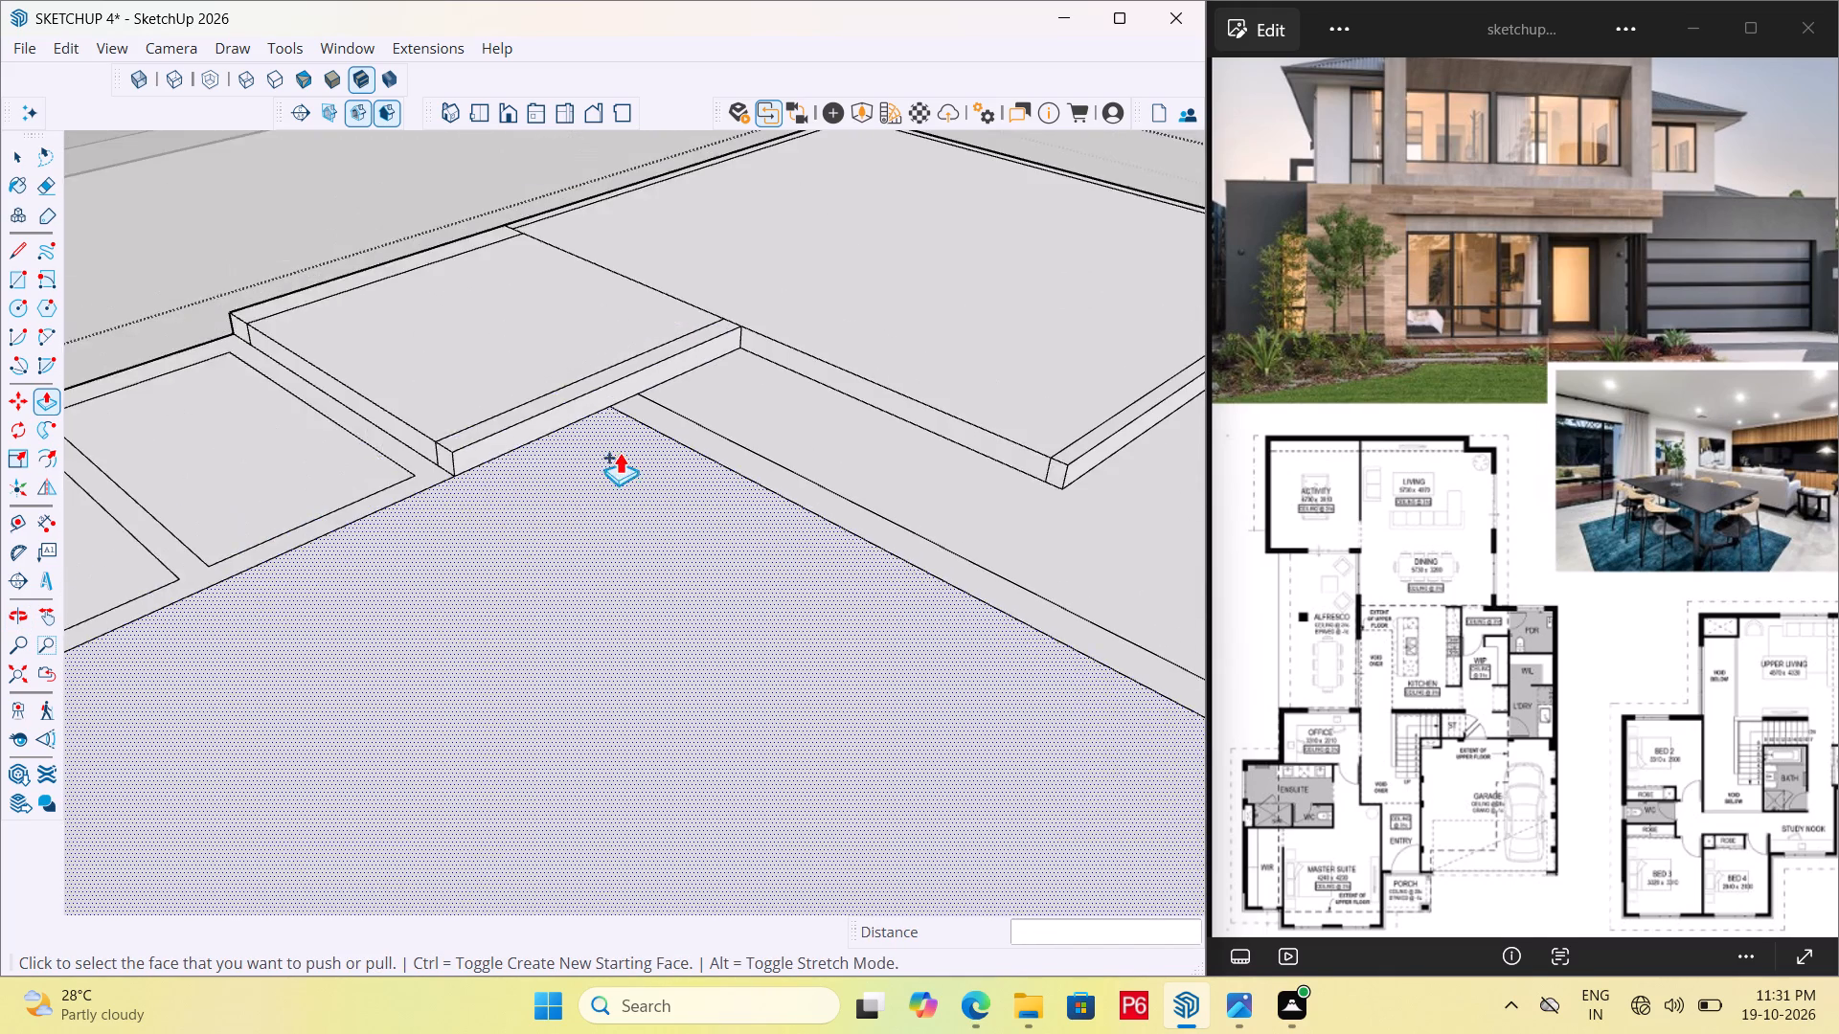
{"action": "scroll", "coordinate": [703, 399], "scroll_direction": "down", "scroll_amount": 5}
{"action": "scroll", "coordinate": [221, 435], "scroll_direction": "up", "scroll_amount": 6}
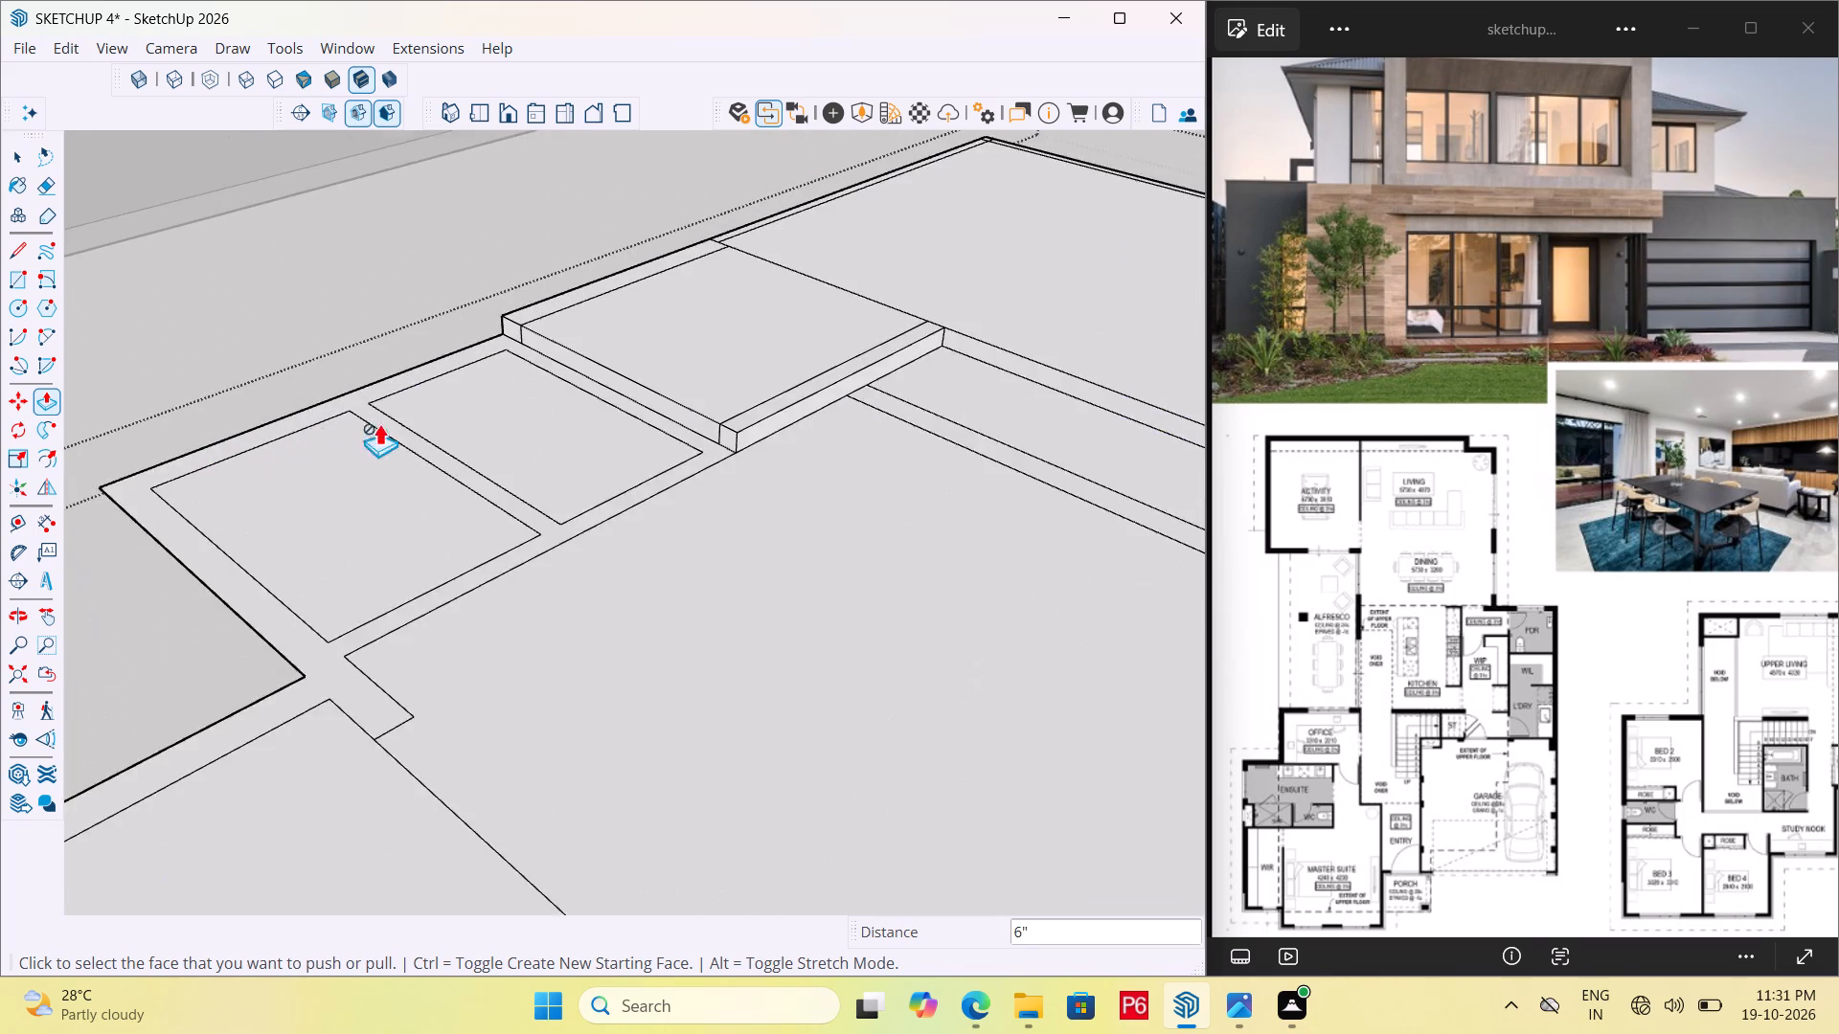
{"action": "scroll", "coordinate": [701, 386], "scroll_direction": "up", "scroll_amount": 6}
{"action": "left_click", "coordinate": [689, 404]}
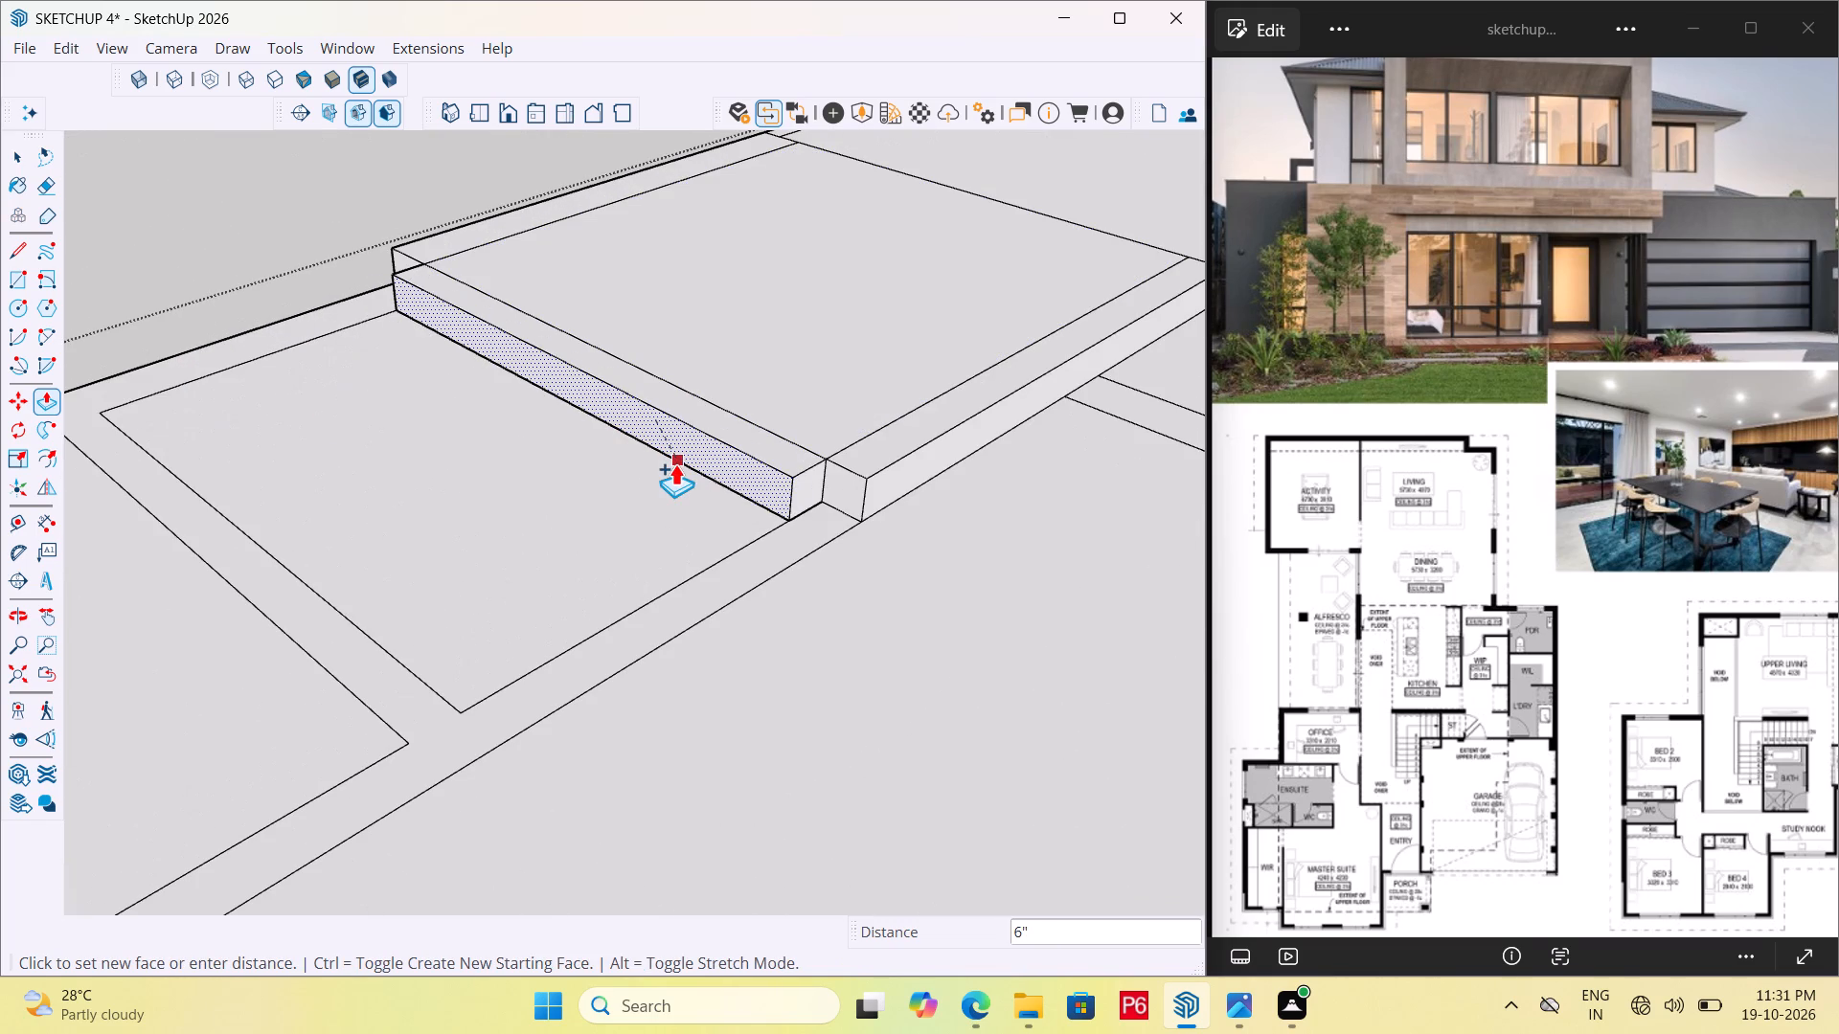
{"action": "left_click", "coordinate": [675, 463]}
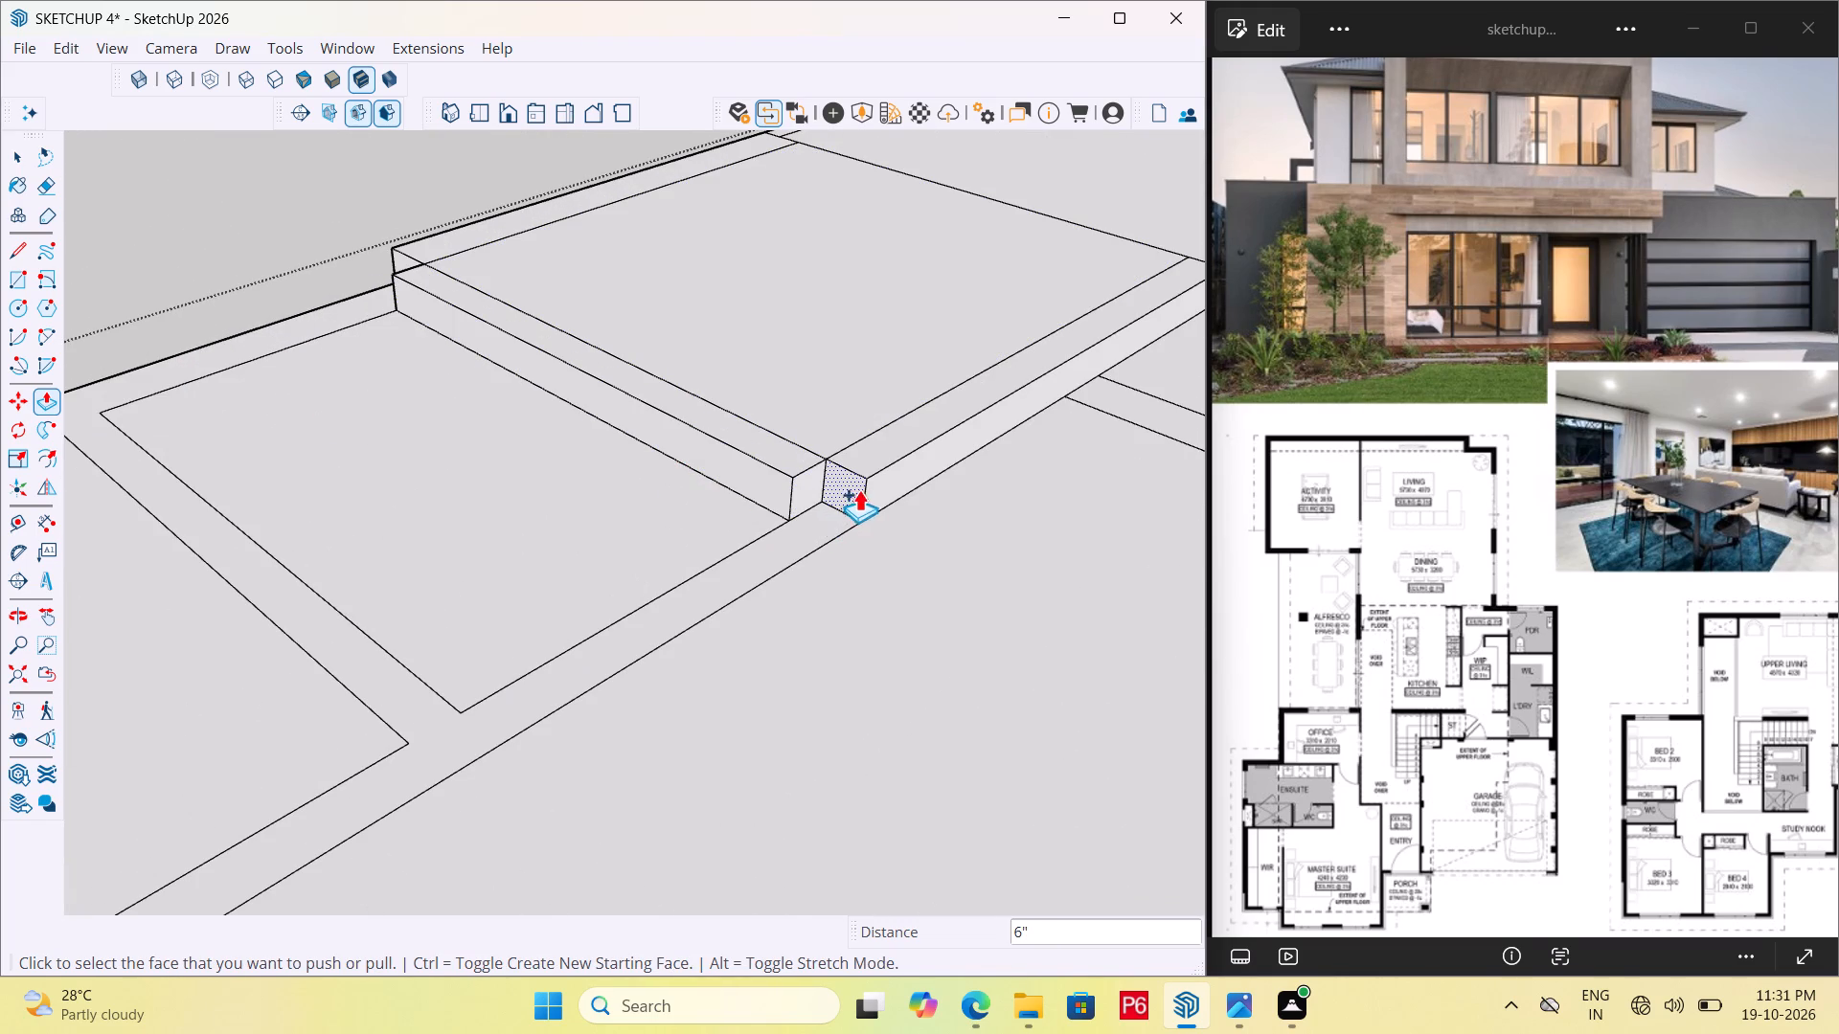
Extrude the neighbouring room's floor face upward 6", level with the raised room beside it.
{"action": "scroll", "coordinate": [972, 552], "scroll_direction": "down", "scroll_amount": 5}
{"action": "middle_click_drag", "start_coordinate": [562, 558], "coordinate": [1271, 566]}
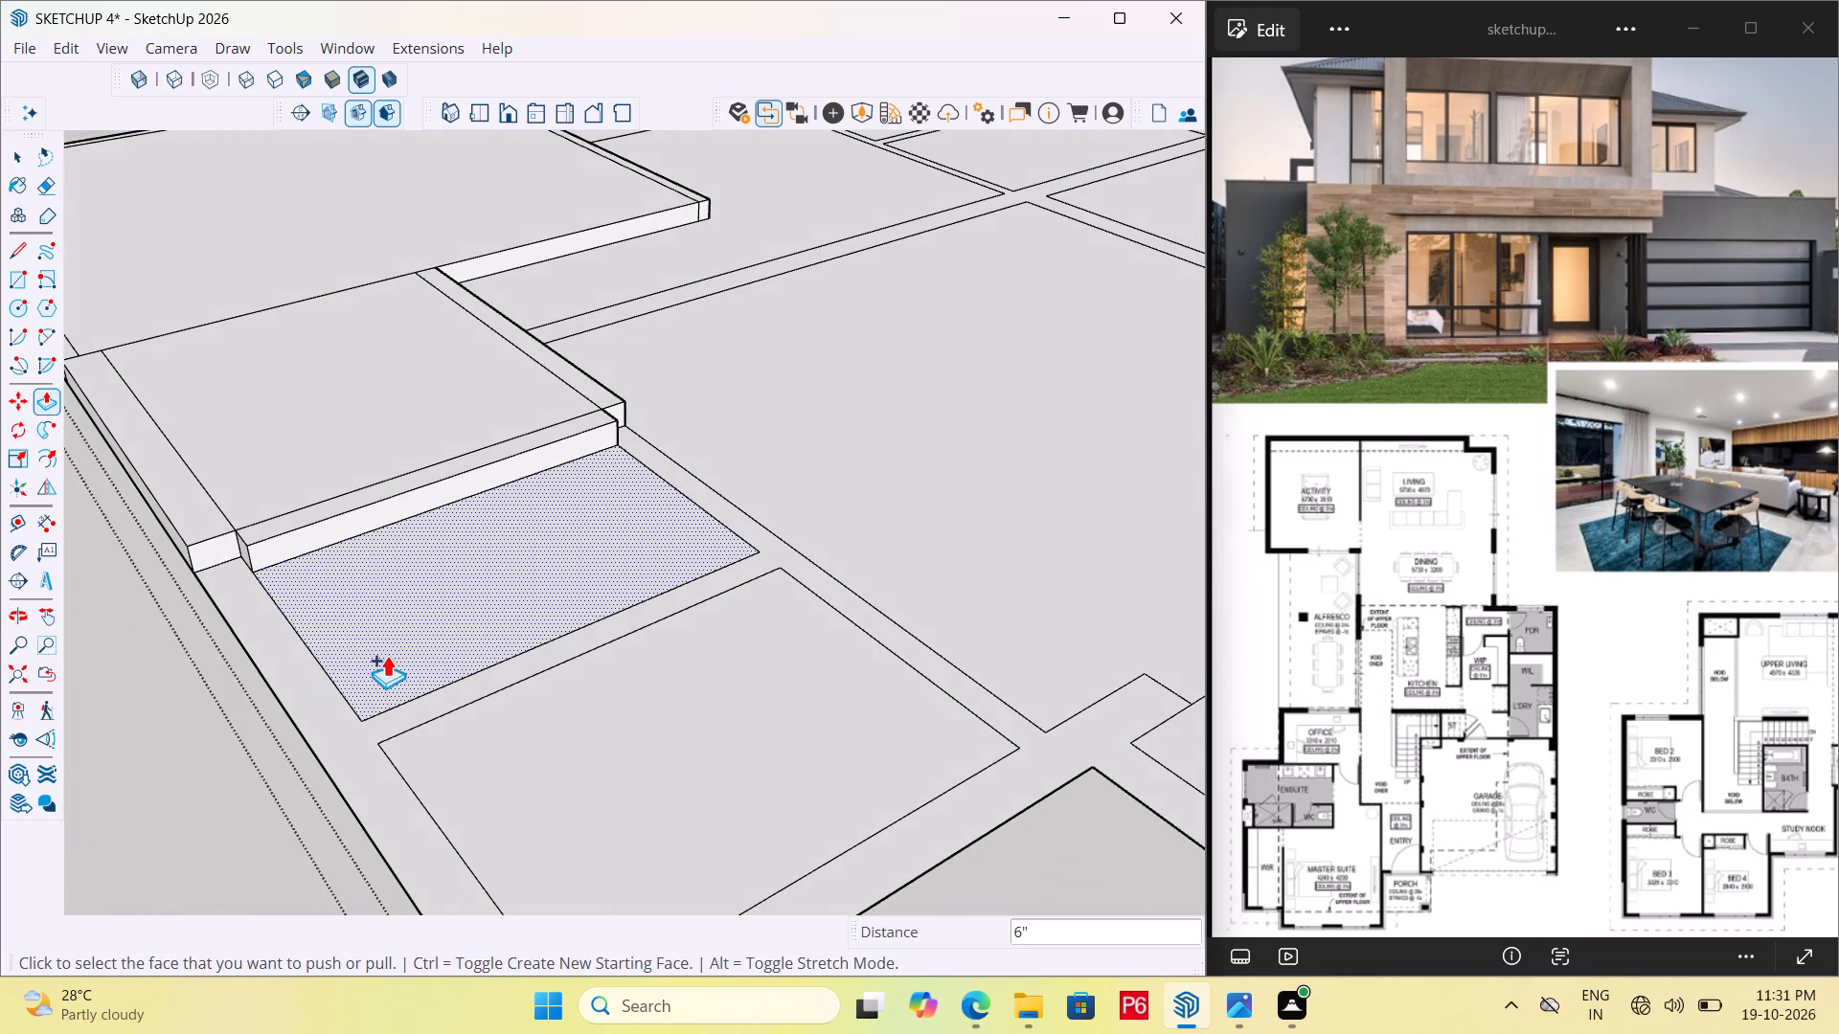
{"action": "left_click", "coordinate": [397, 648]}
{"action": "left_click", "coordinate": [200, 438]}
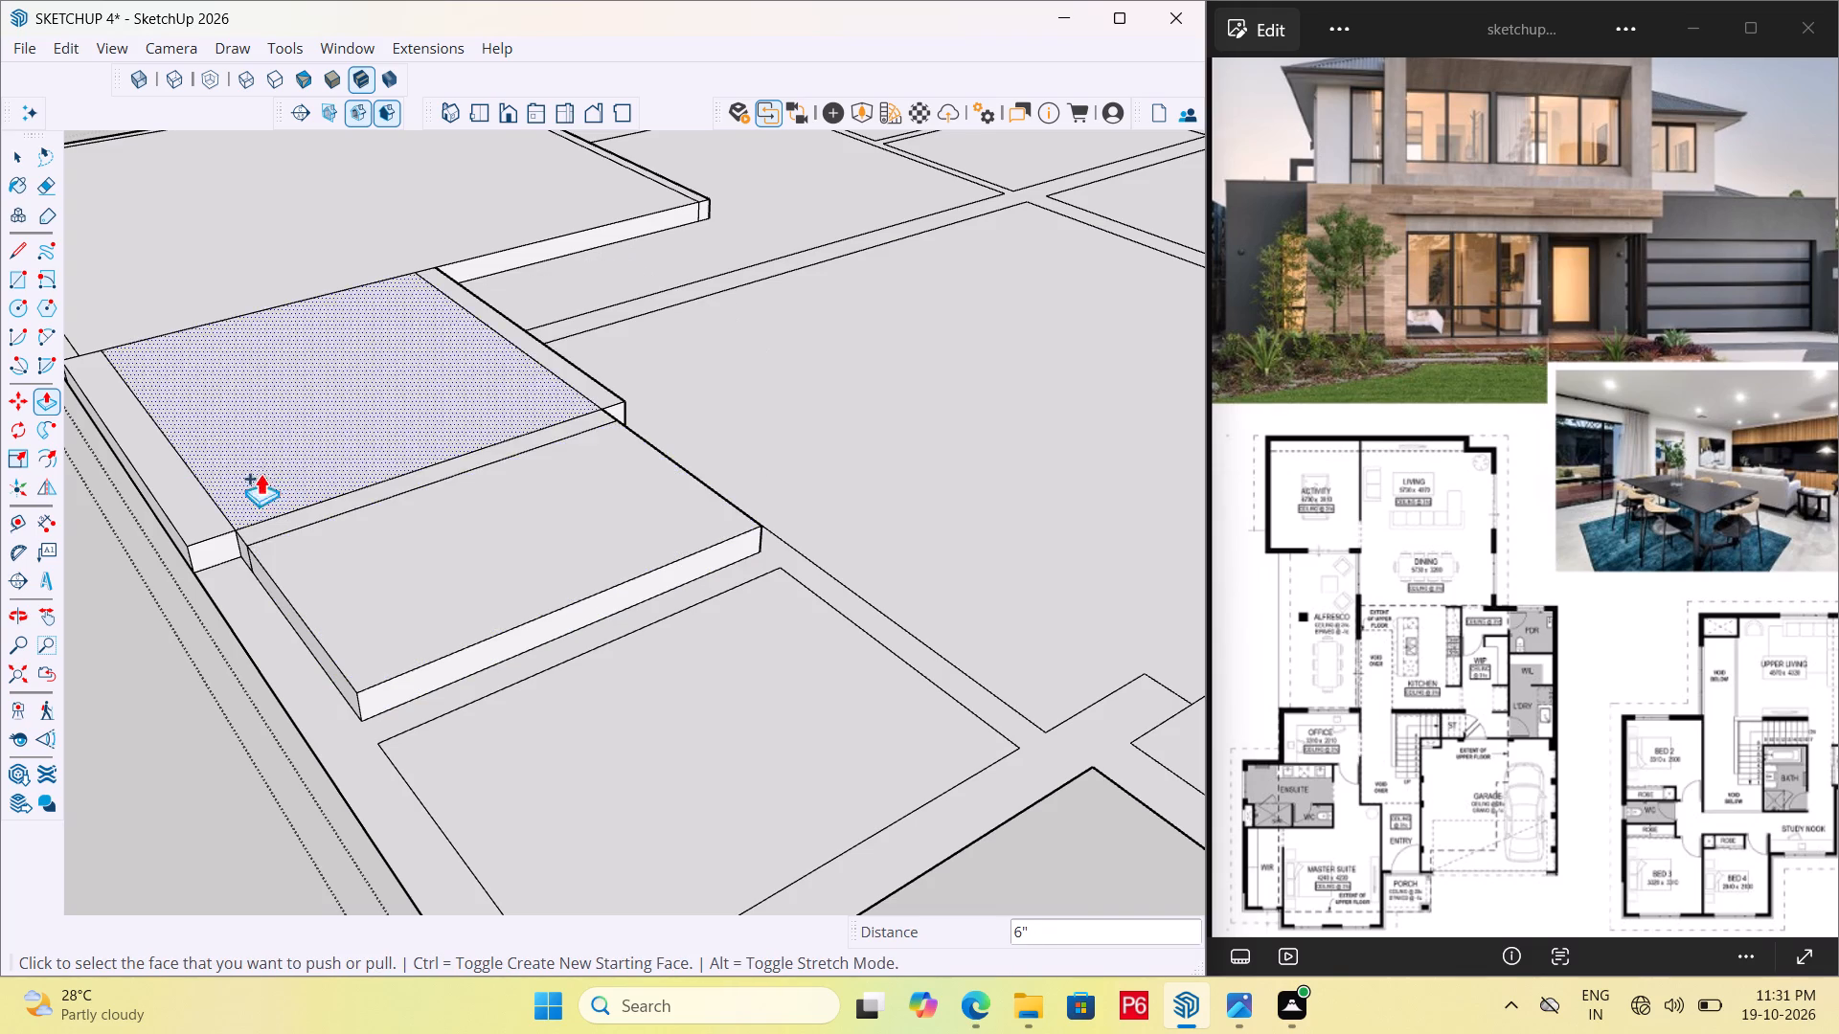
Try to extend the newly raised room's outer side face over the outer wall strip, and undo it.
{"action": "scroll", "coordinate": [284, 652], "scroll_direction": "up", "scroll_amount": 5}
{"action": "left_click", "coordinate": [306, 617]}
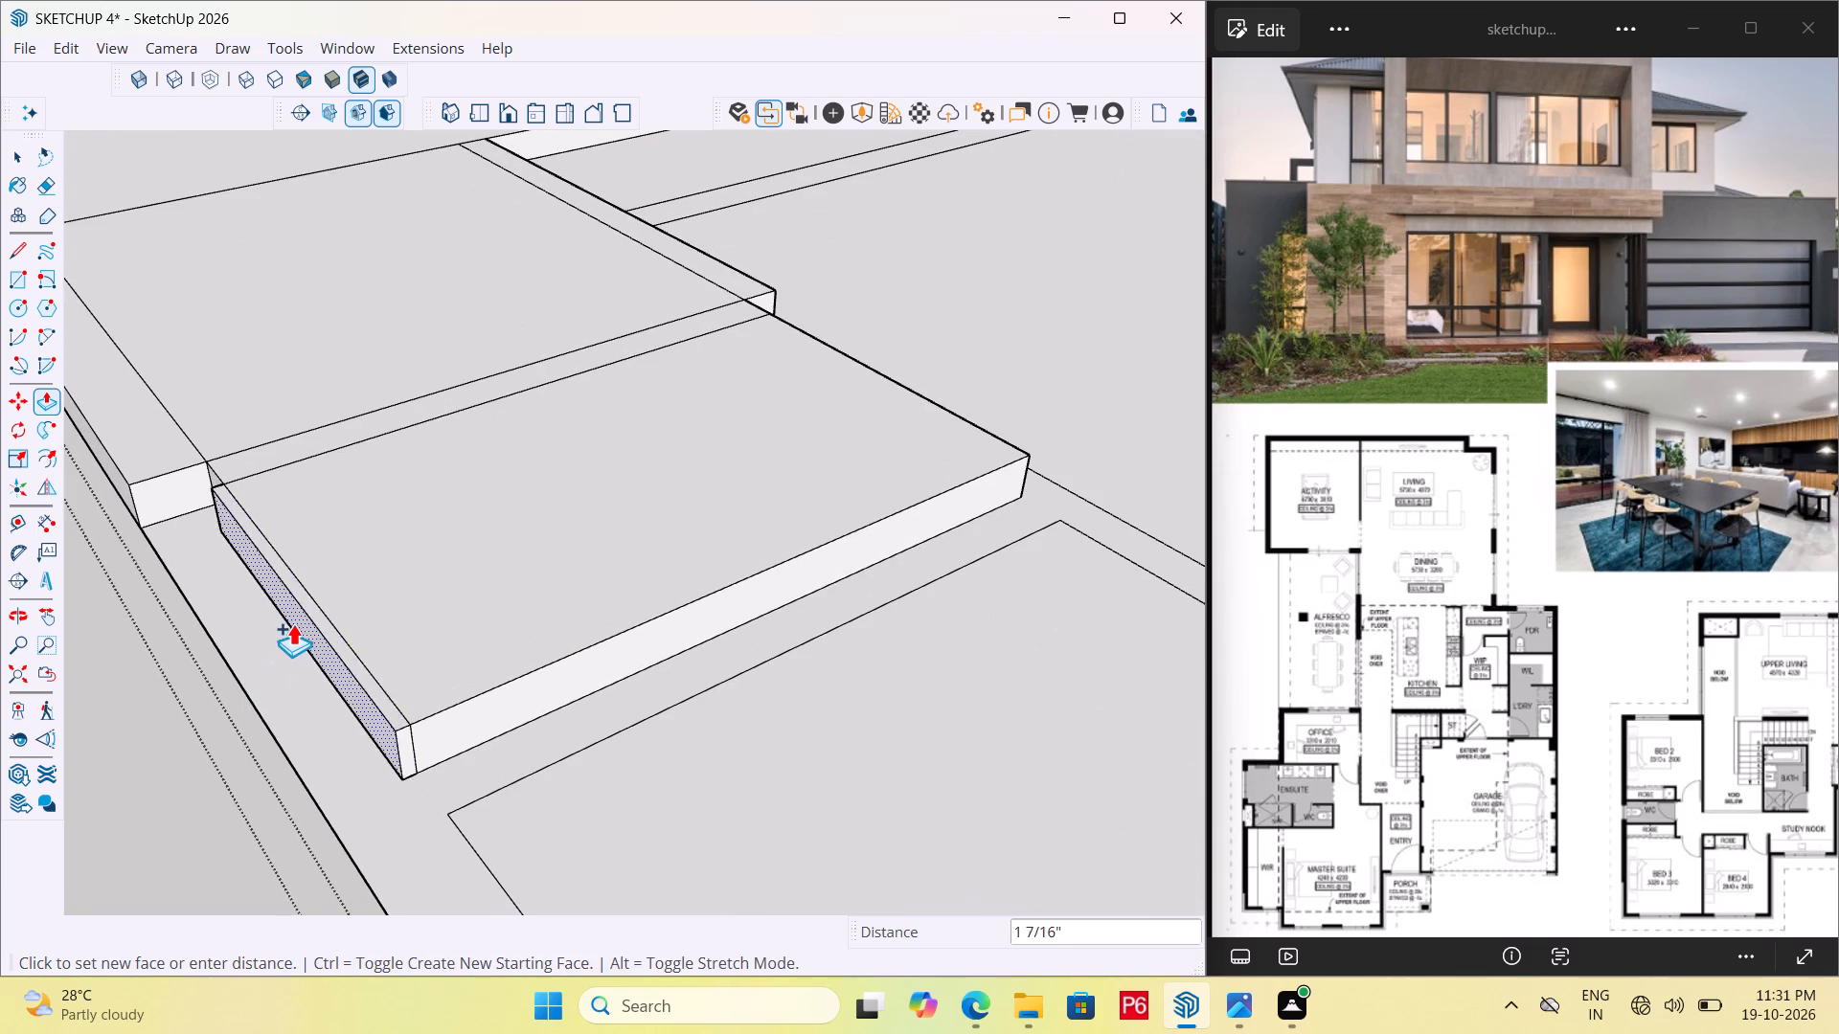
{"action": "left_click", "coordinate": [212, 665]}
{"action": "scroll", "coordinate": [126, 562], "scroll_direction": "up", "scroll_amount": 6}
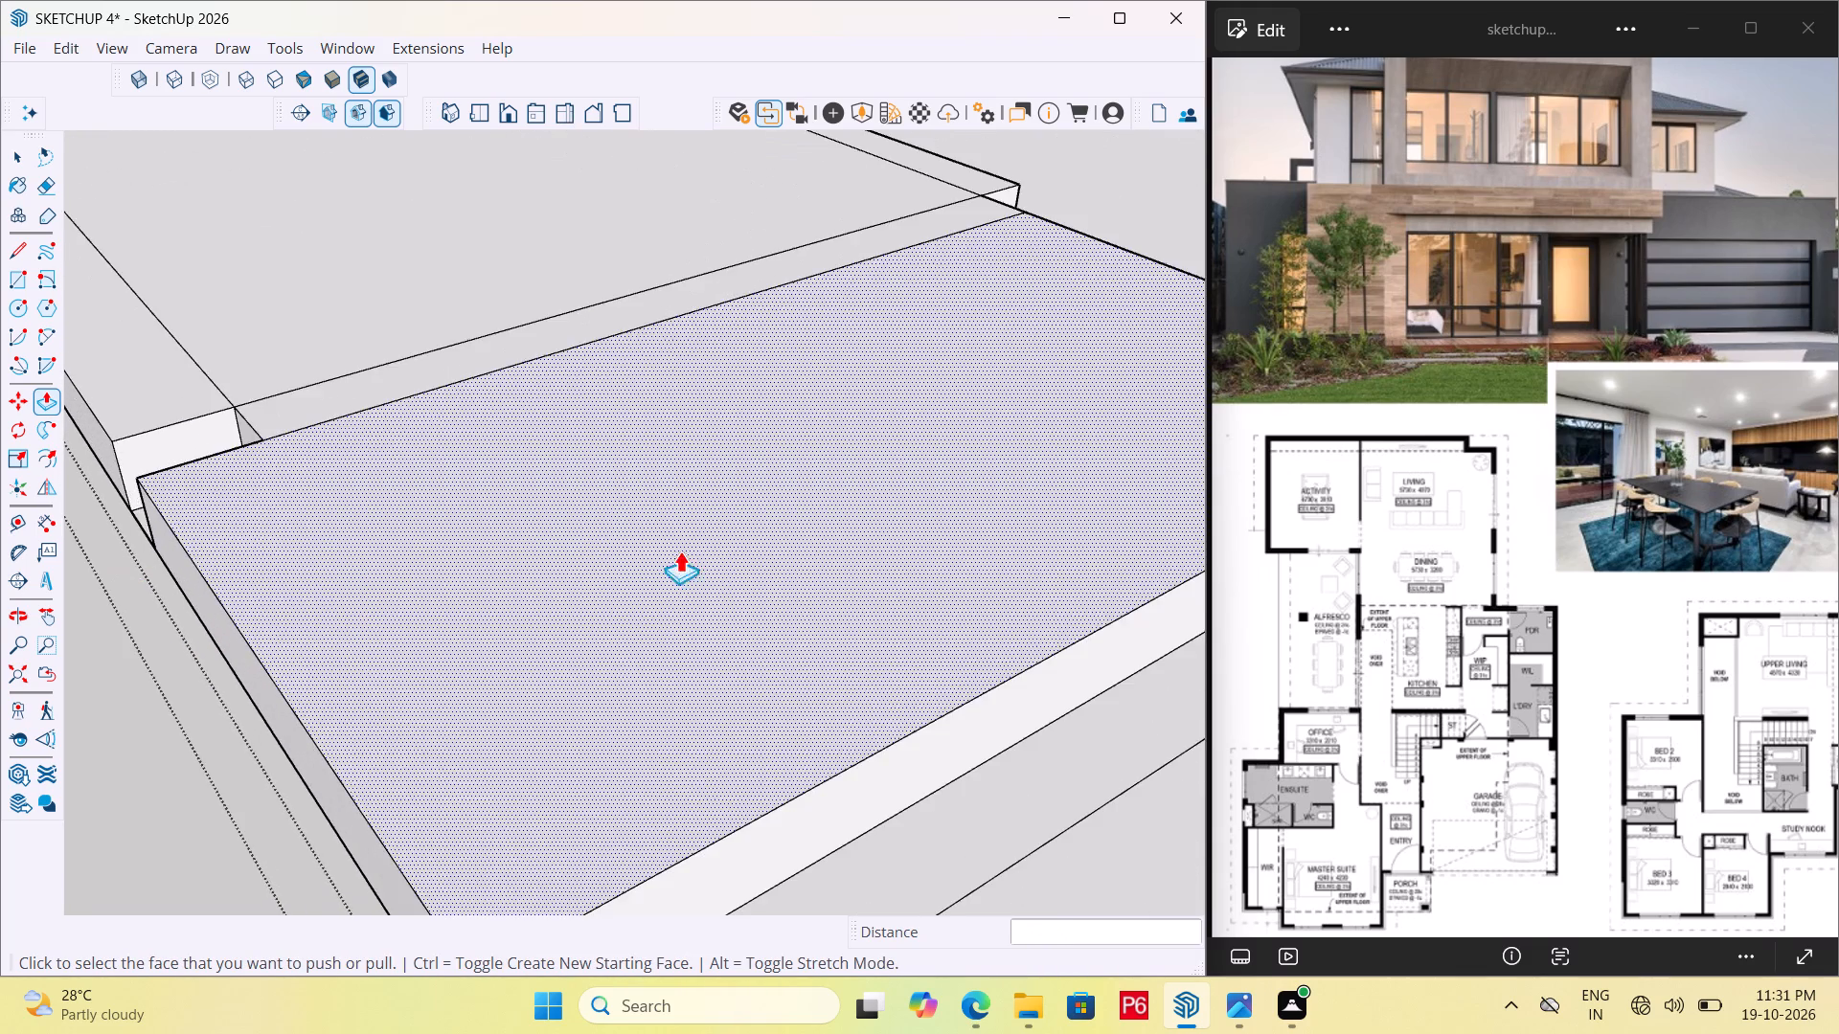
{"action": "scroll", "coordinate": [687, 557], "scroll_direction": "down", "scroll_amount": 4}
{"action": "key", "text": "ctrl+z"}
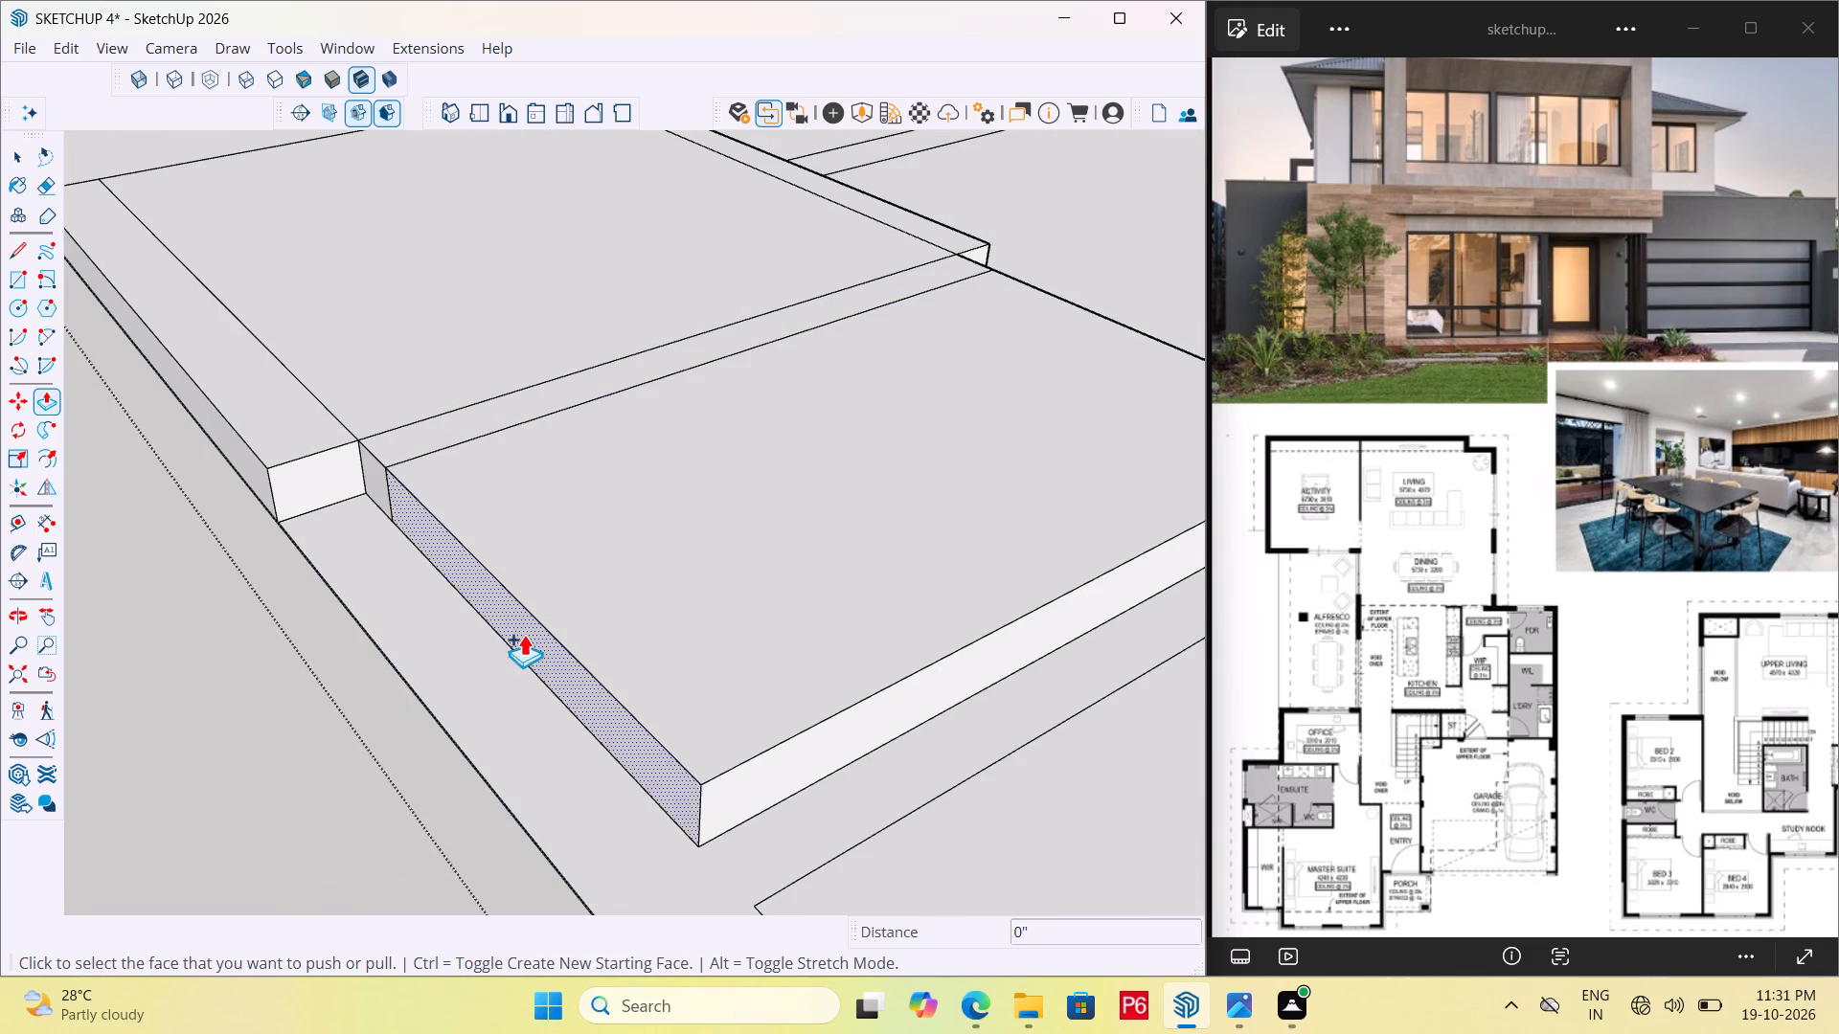
Extend the newly raised room's outer side face outward 9" to the plan's outer edge.
{"action": "left_click", "coordinate": [519, 639]}
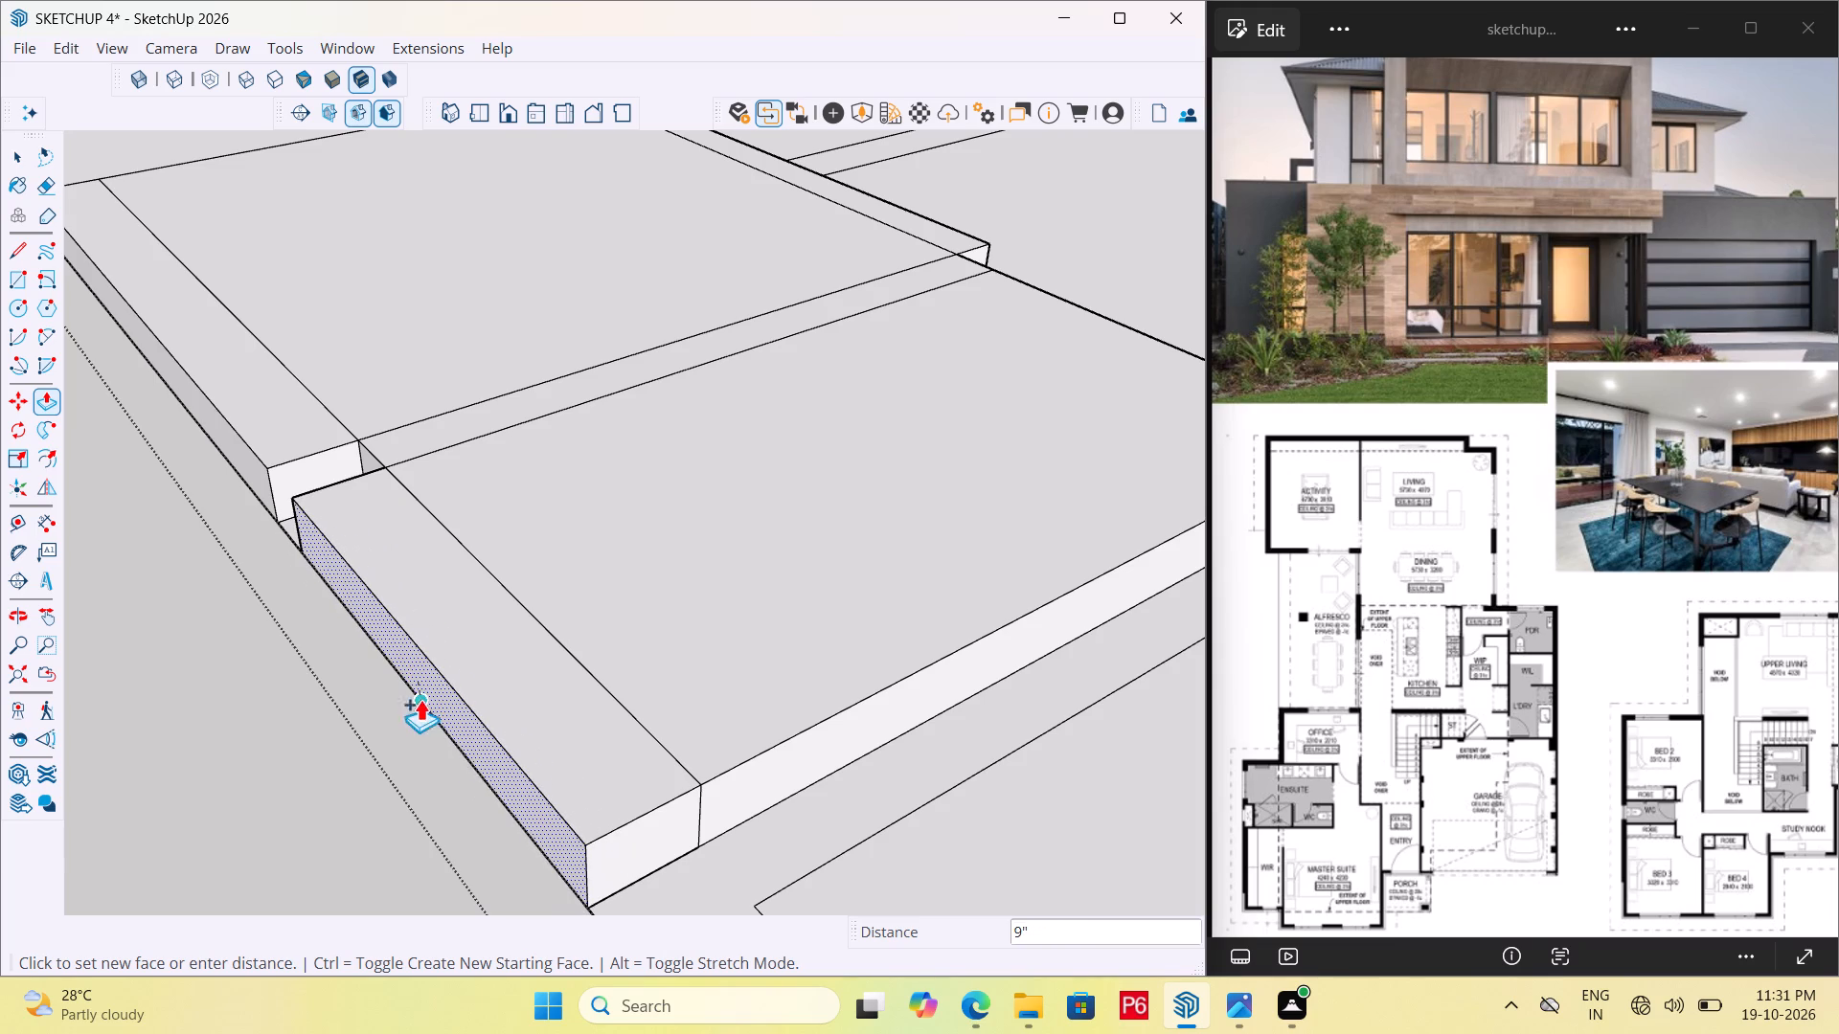
{"action": "left_click", "coordinate": [502, 795]}
{"action": "scroll", "coordinate": [195, 460], "scroll_direction": "up", "scroll_amount": 10}
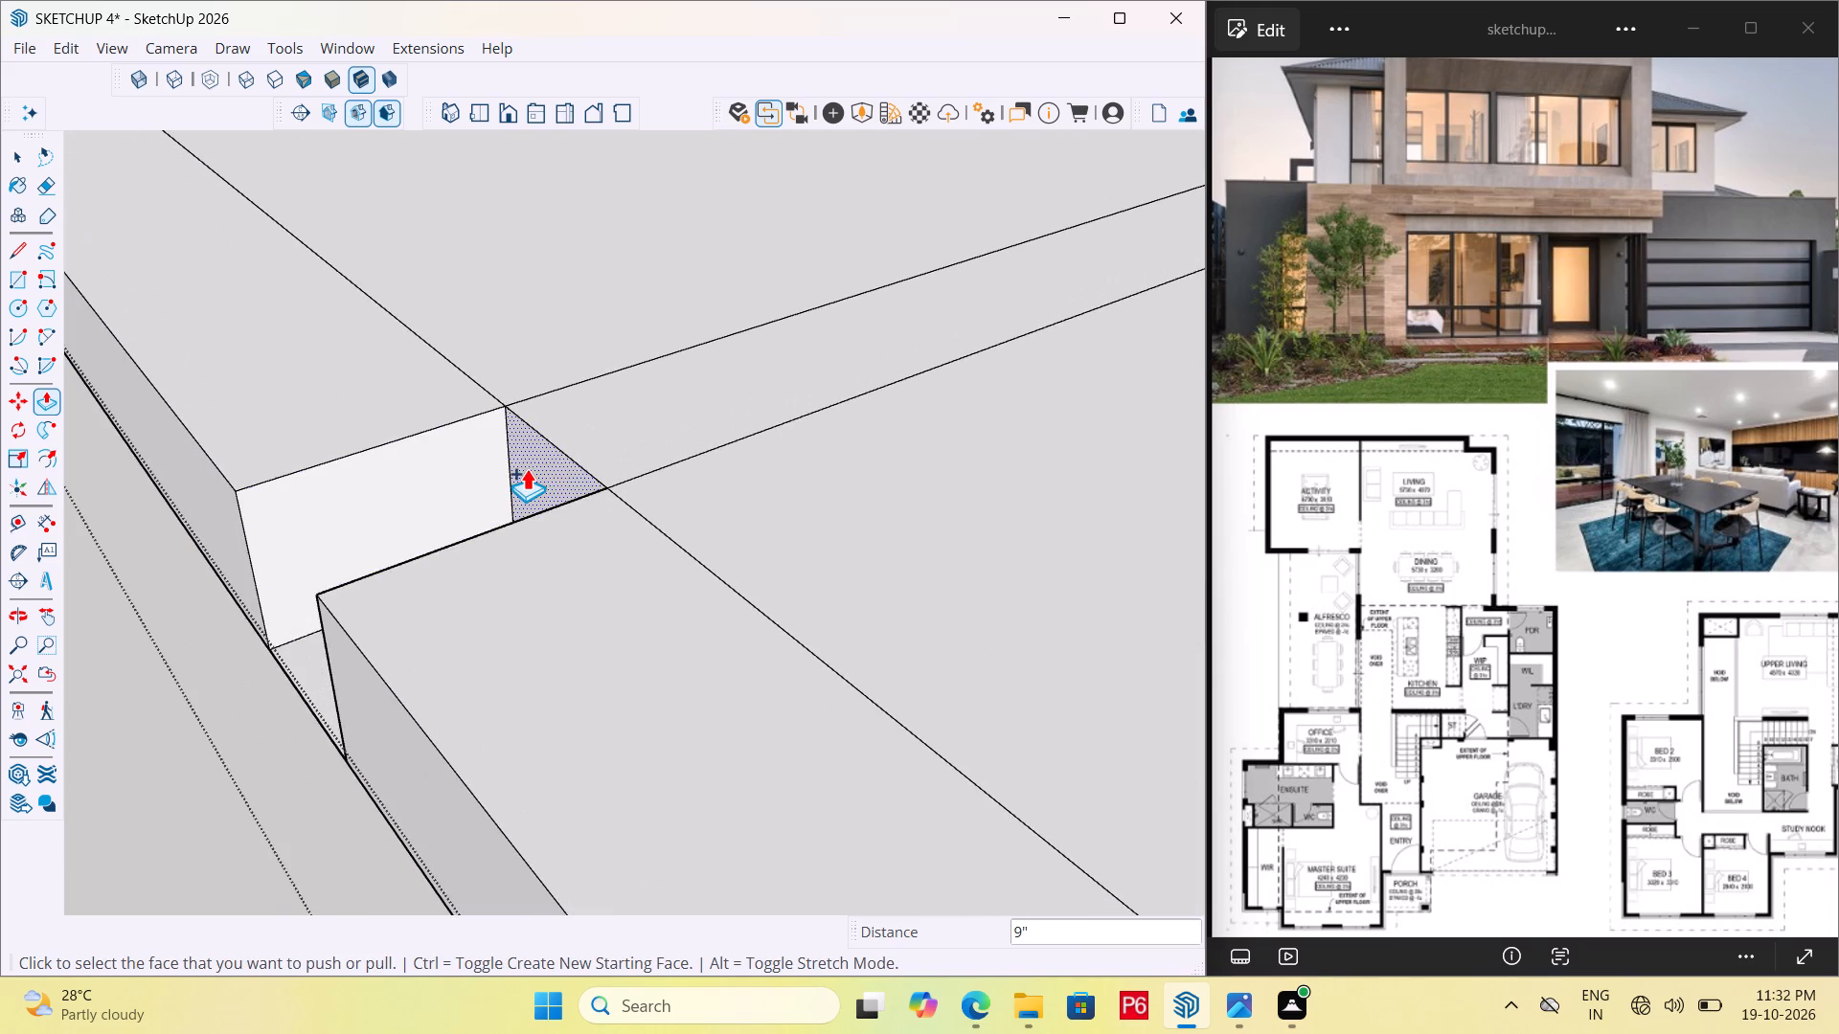
Fill the small gap in the outer wall strip at the junction of the two raised rooms.
{"action": "double_click", "coordinate": [527, 468]}
Extend the last raised room's inner side face 6" over the wall strip and fill the gap to the neighbouring room's strip.
{"action": "scroll", "coordinate": [287, 448], "scroll_direction": "down", "scroll_amount": 15}
{"action": "scroll", "coordinate": [254, 428], "scroll_direction": "down", "scroll_amount": 6}
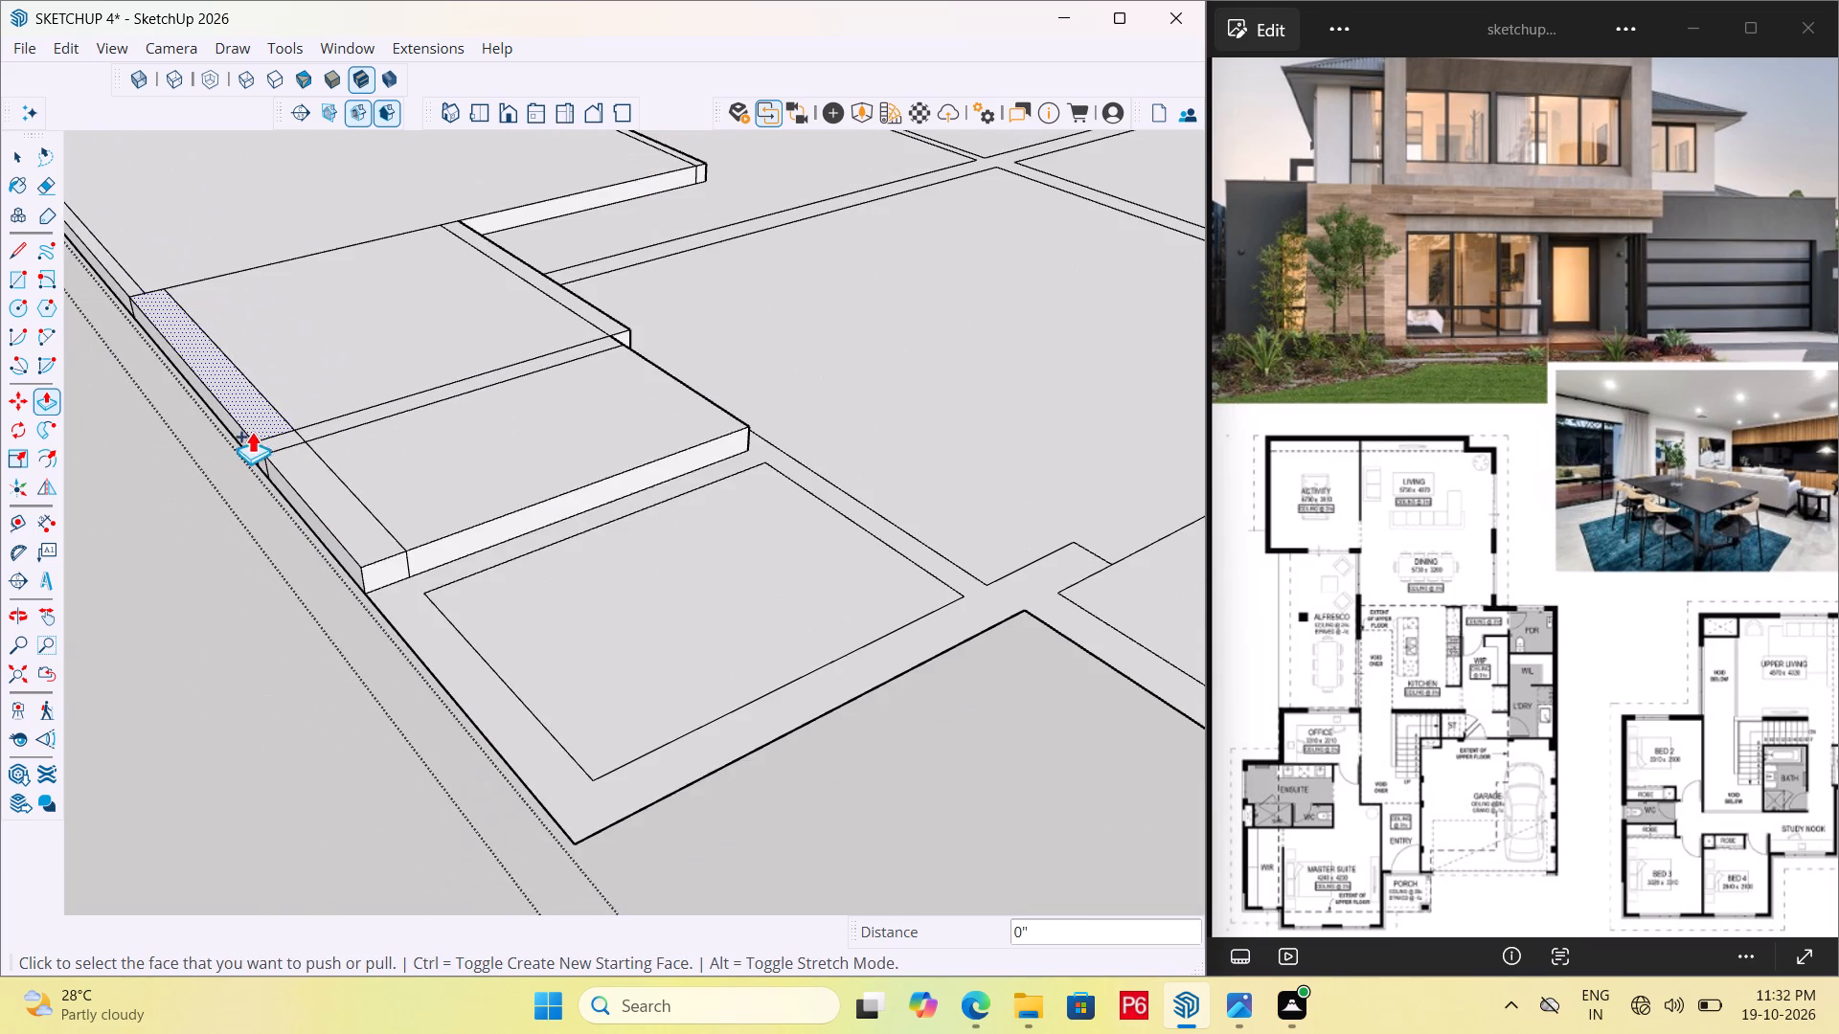
{"action": "middle_click_drag", "start_coordinate": [746, 435], "coordinate": [0, 429]}
{"action": "scroll", "coordinate": [329, 441], "scroll_direction": "down", "scroll_amount": 1}
{"action": "scroll", "coordinate": [964, 499], "scroll_direction": "up", "scroll_amount": 6}
{"action": "left_click", "coordinate": [670, 514]}
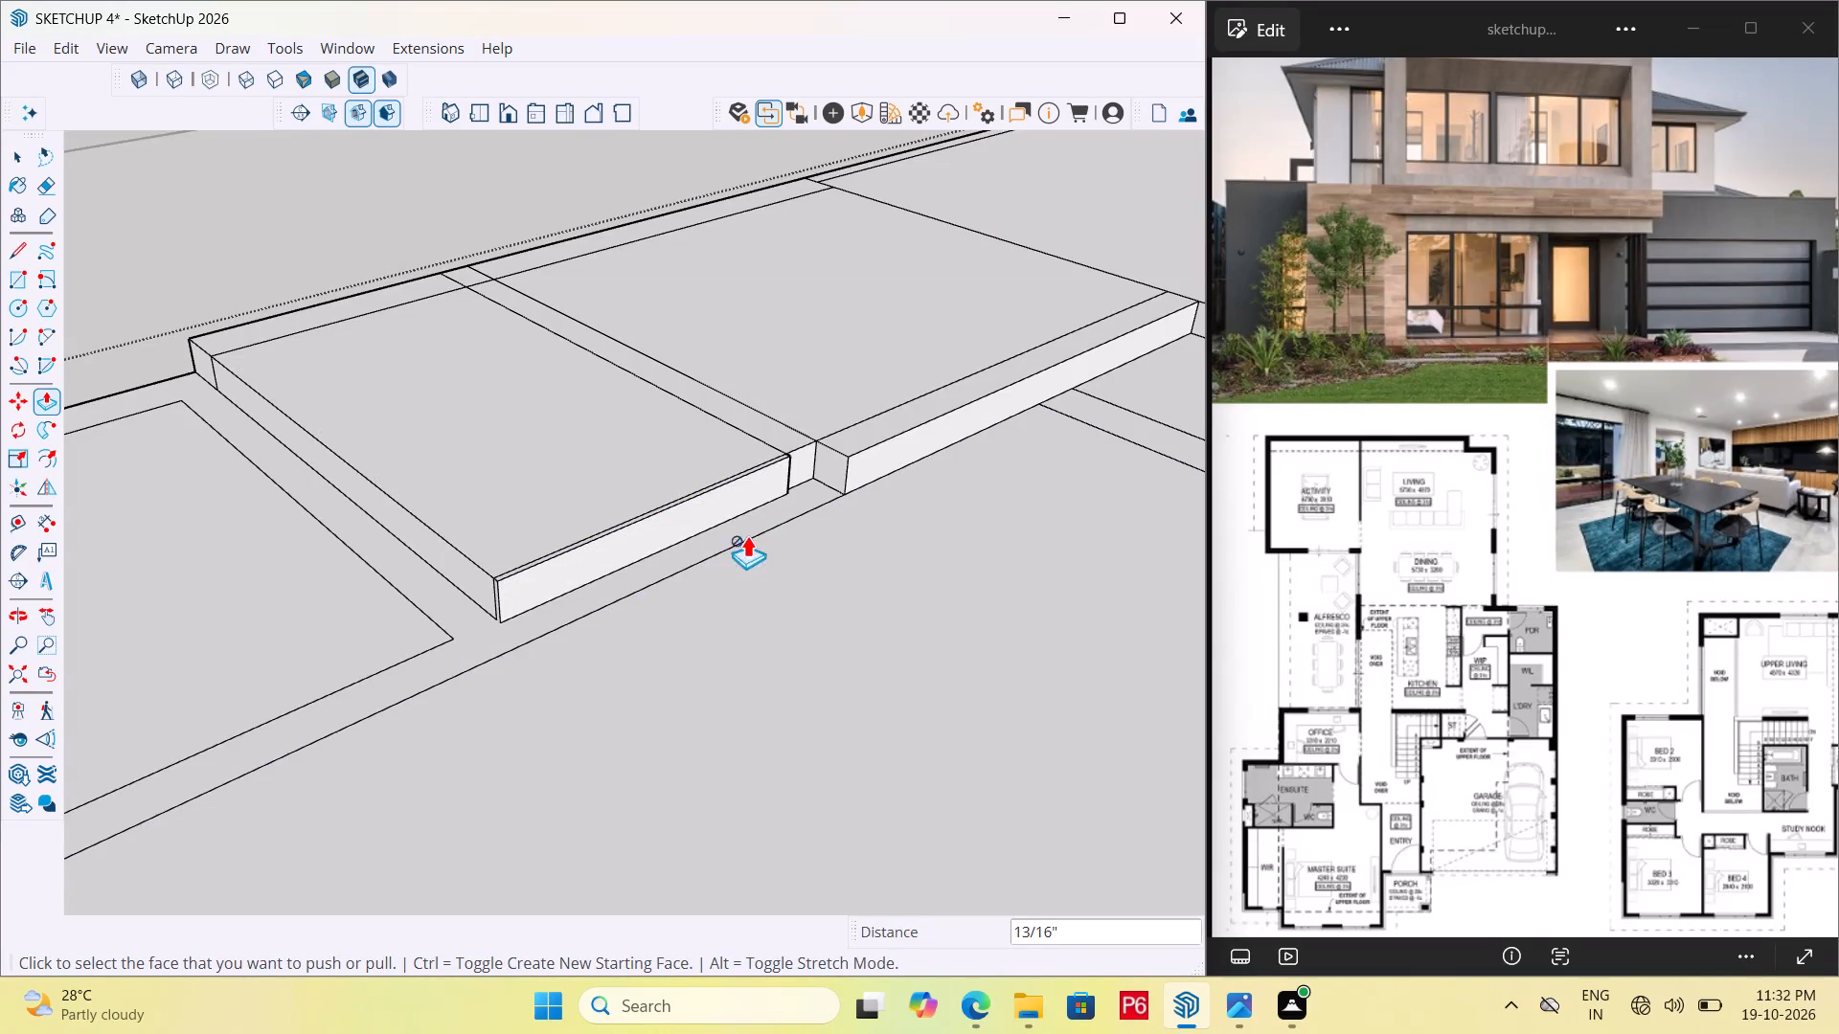
{"action": "key", "text": "ctrl+z"}
{"action": "left_click", "coordinate": [710, 517]}
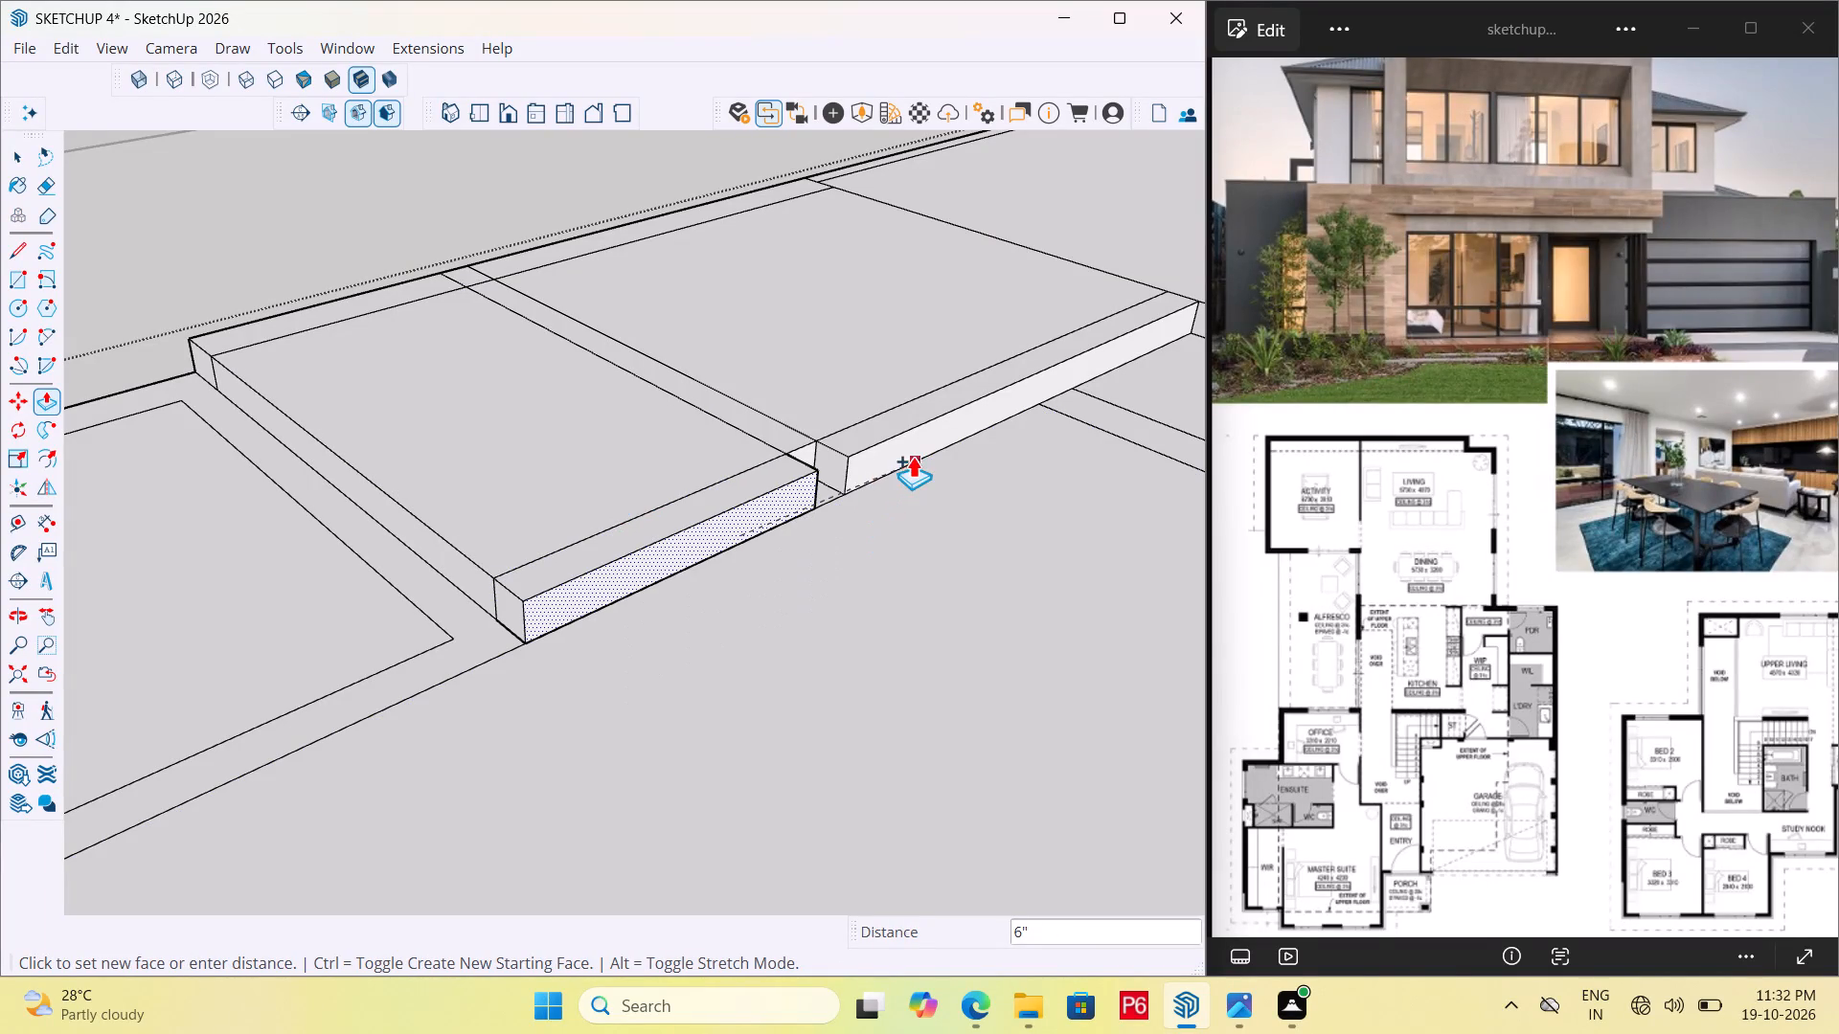
{"action": "left_click", "coordinate": [905, 447]}
{"action": "scroll", "coordinate": [914, 441], "scroll_direction": "up", "scroll_amount": 10}
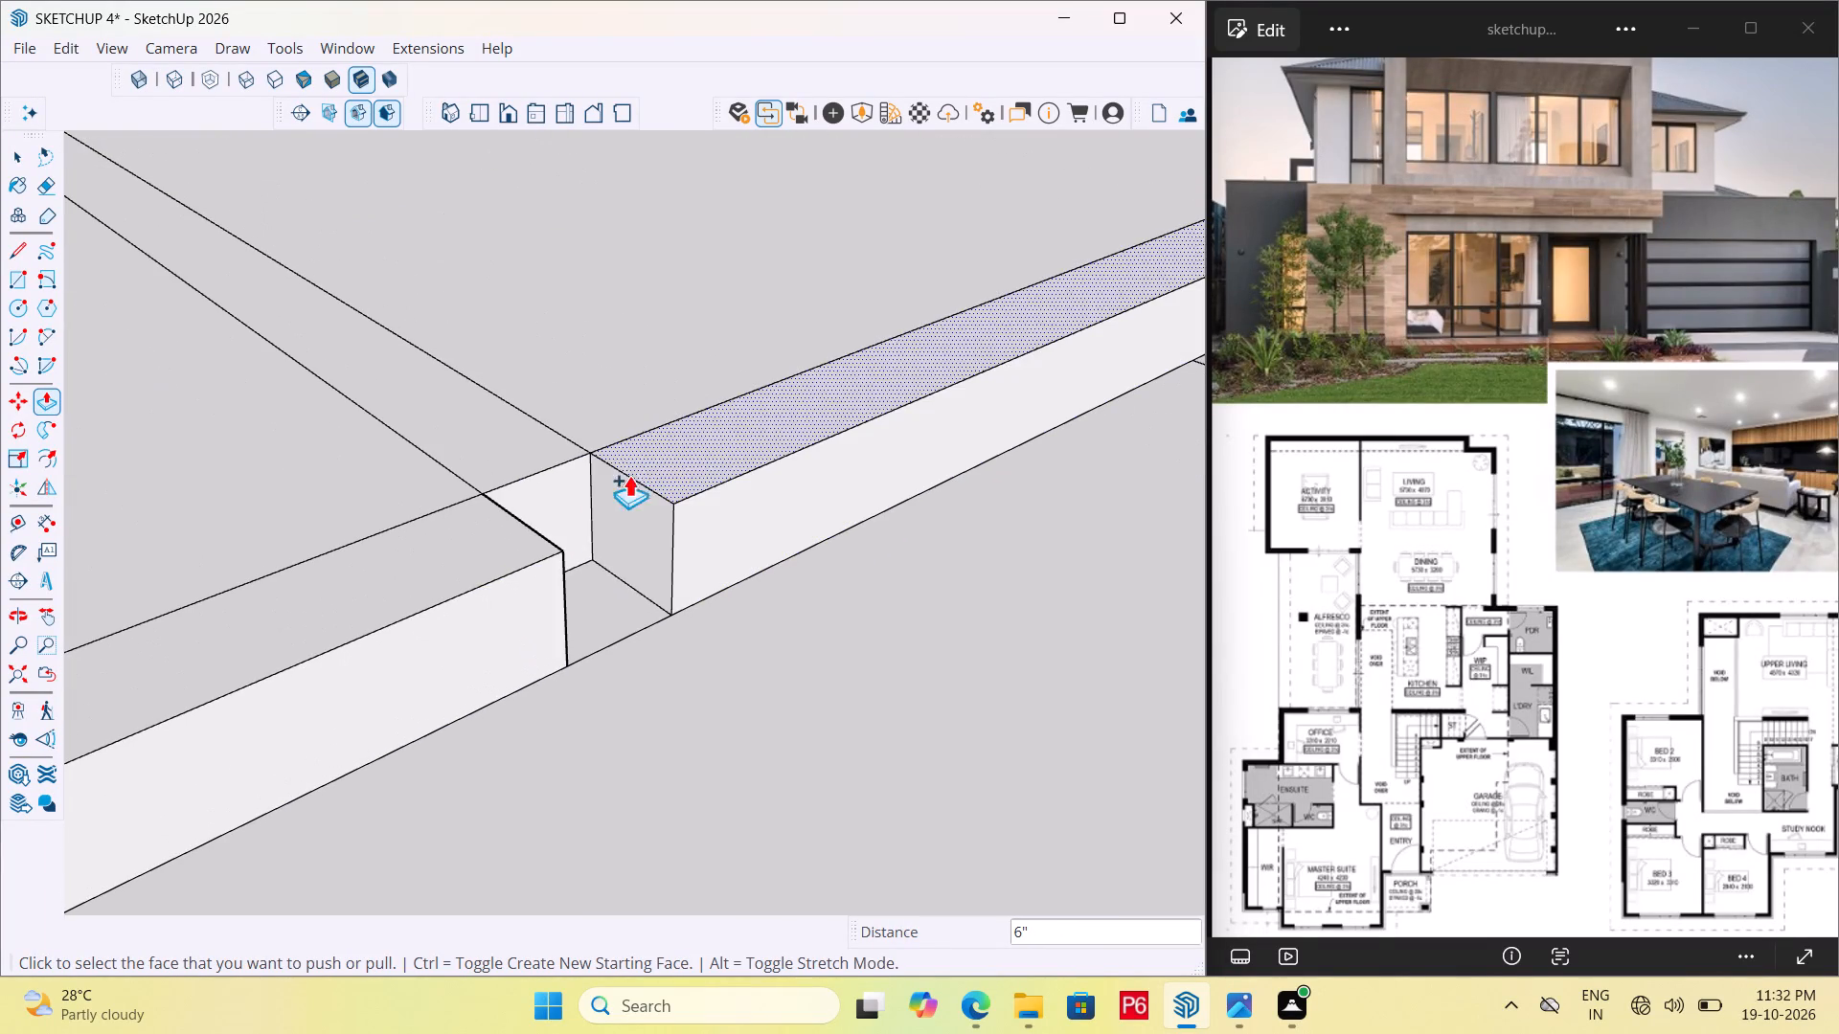
{"action": "double_click", "coordinate": [585, 511]}
Extrude the floor face of the end room in the row upward 6", level with the raised rooms.
{"action": "scroll", "coordinate": [884, 464], "scroll_direction": "down", "scroll_amount": 14}
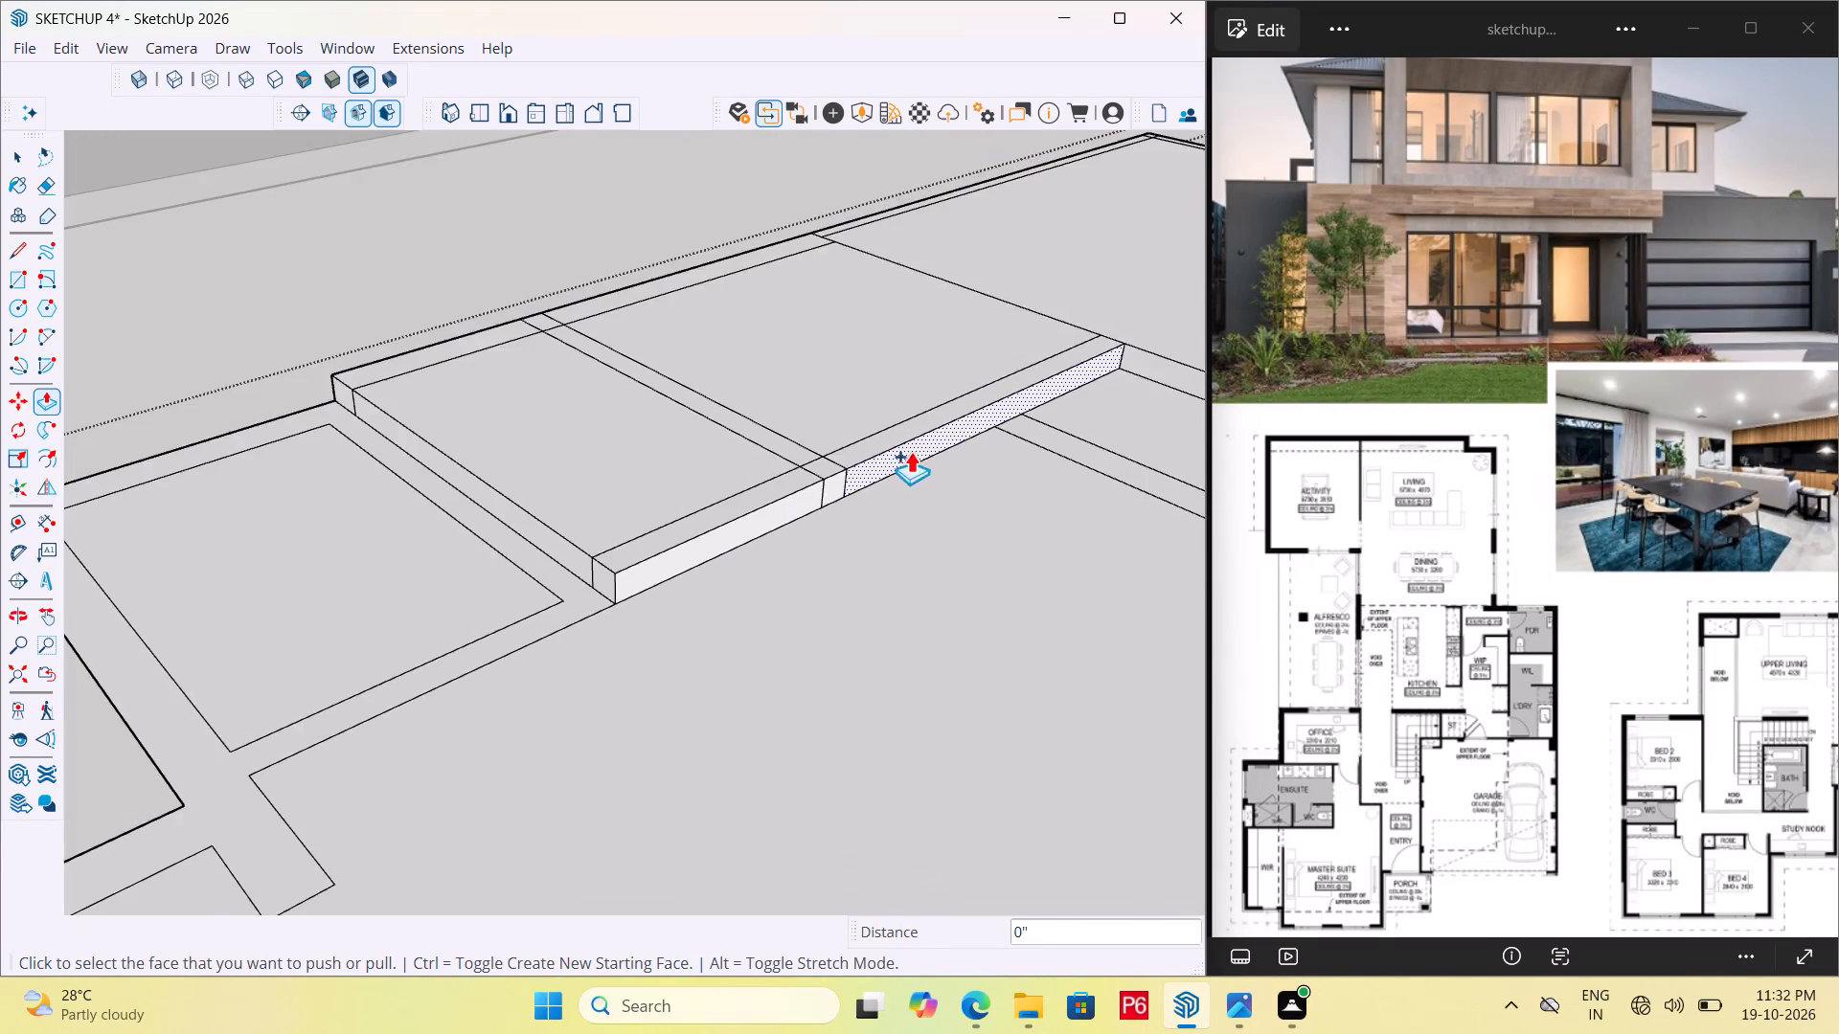
{"action": "scroll", "coordinate": [911, 451], "scroll_direction": "down", "scroll_amount": 7}
{"action": "scroll", "coordinate": [457, 636], "scroll_direction": "up", "scroll_amount": 6}
{"action": "left_click", "coordinate": [712, 483]}
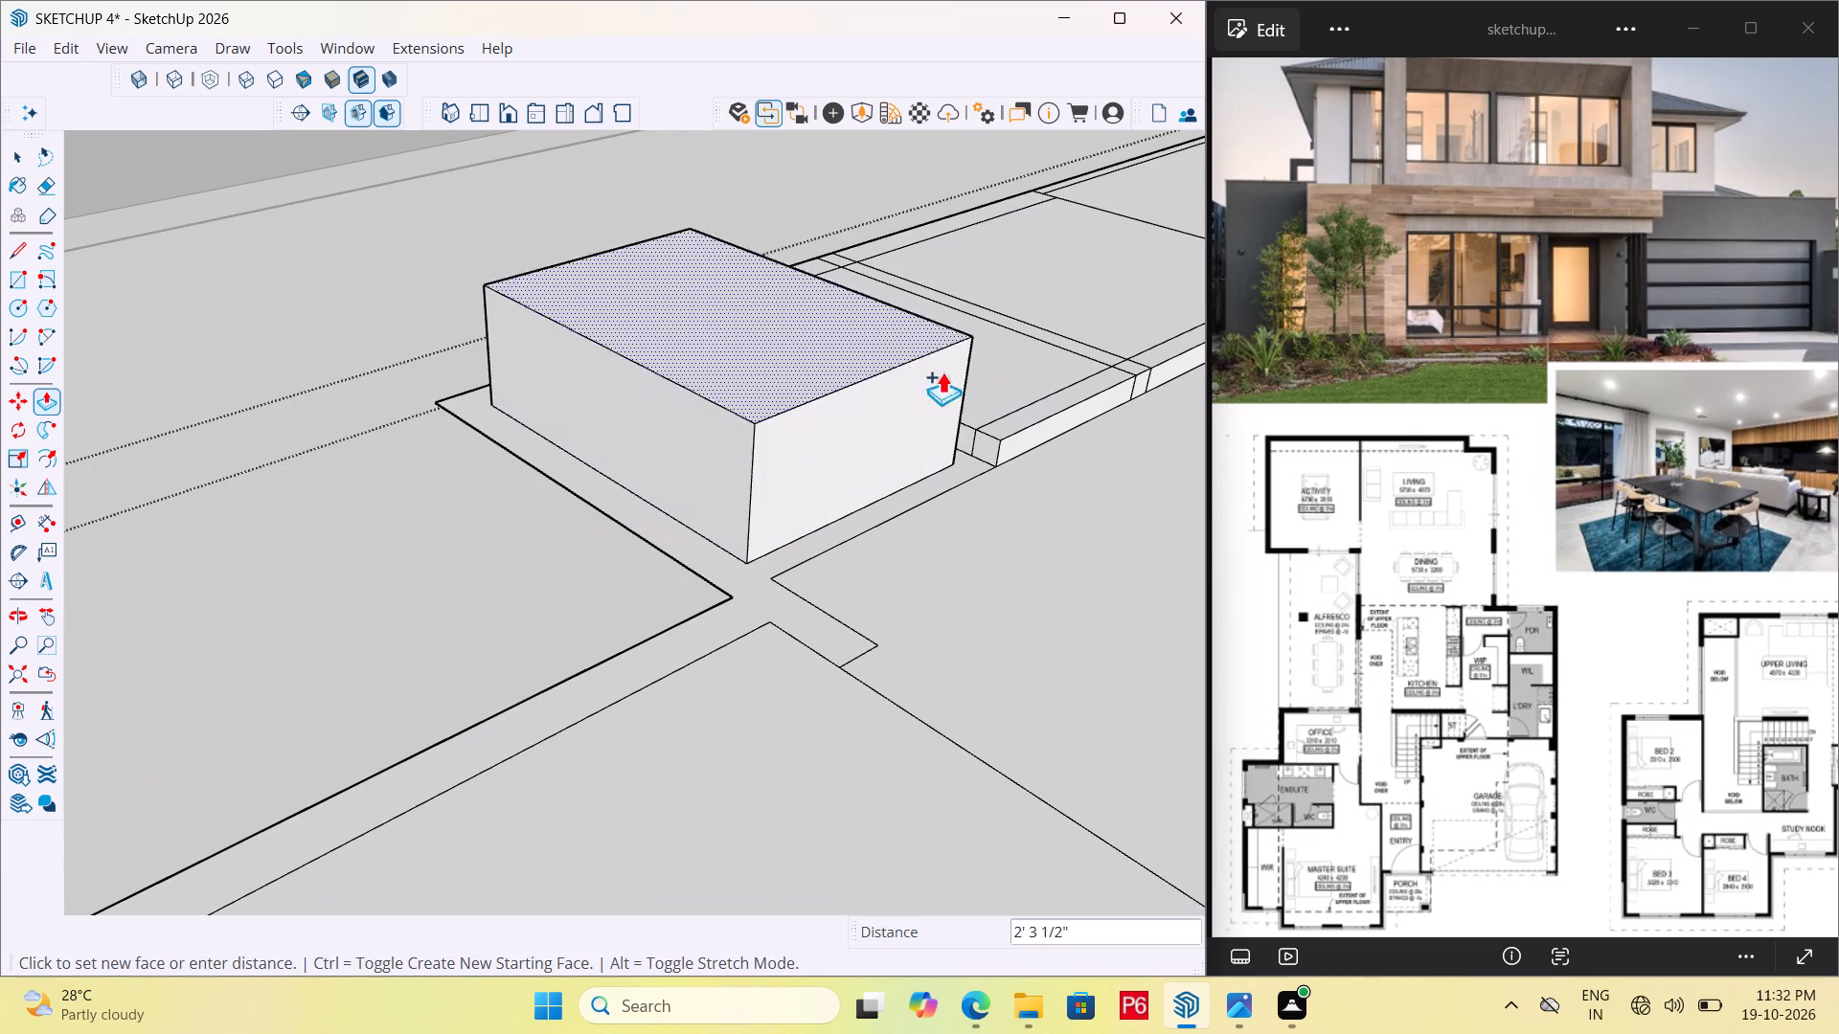
{"action": "left_click", "coordinate": [1032, 369]}
Extend the neighbouring room's facing side 6" across the dividing wall strip to meet the newly raised end room.
{"action": "scroll", "coordinate": [993, 428], "scroll_direction": "up", "scroll_amount": 6}
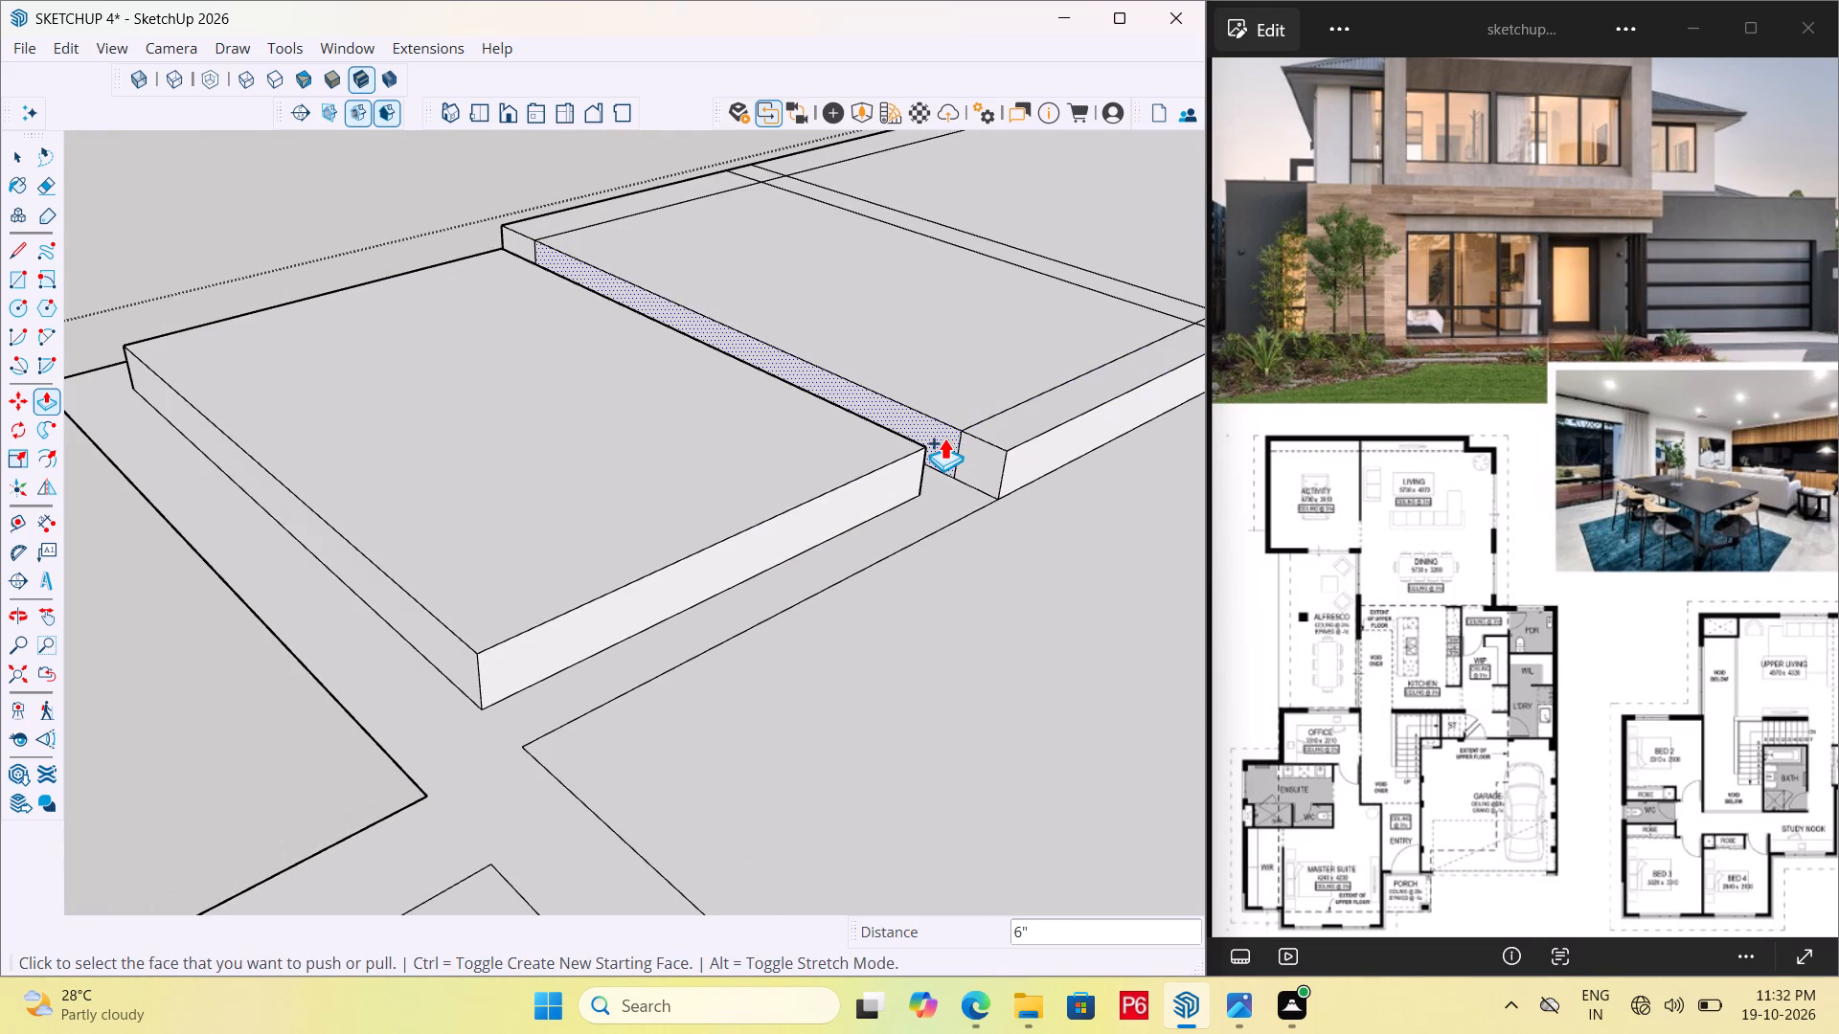
{"action": "left_click", "coordinate": [944, 438]}
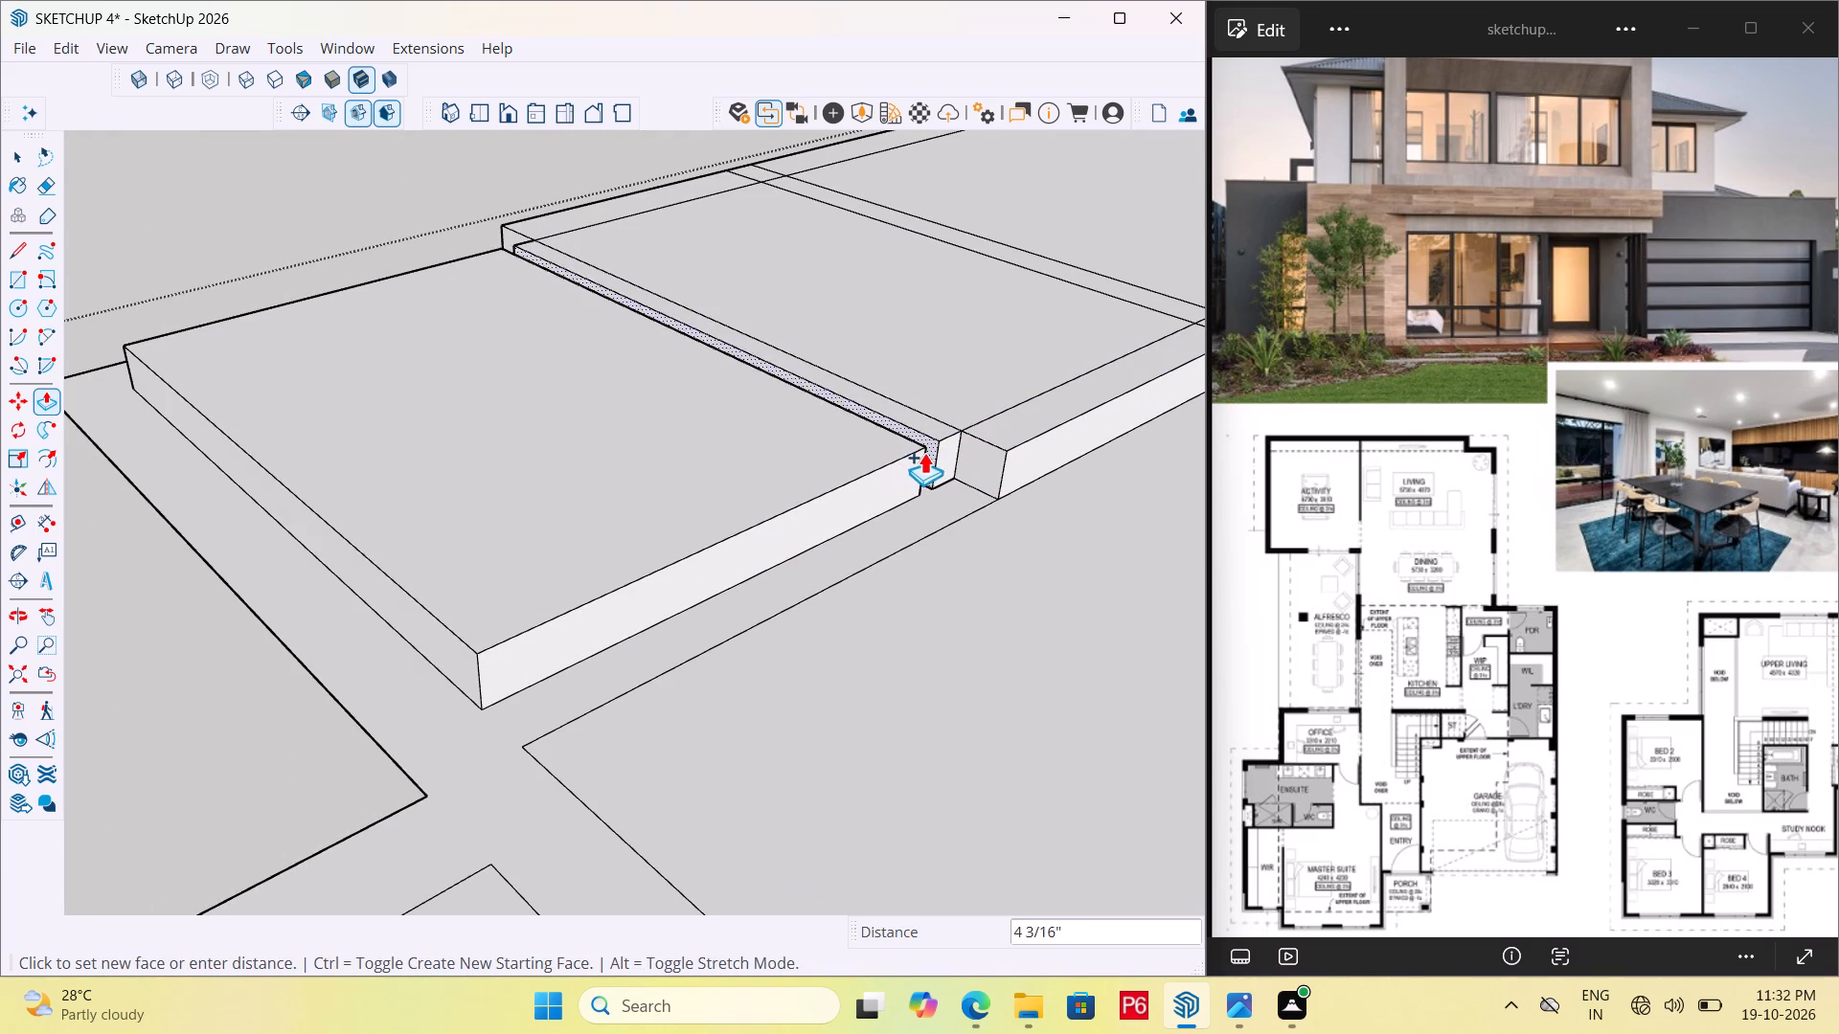
{"action": "scroll", "coordinate": [937, 454], "scroll_direction": "up", "scroll_amount": 8}
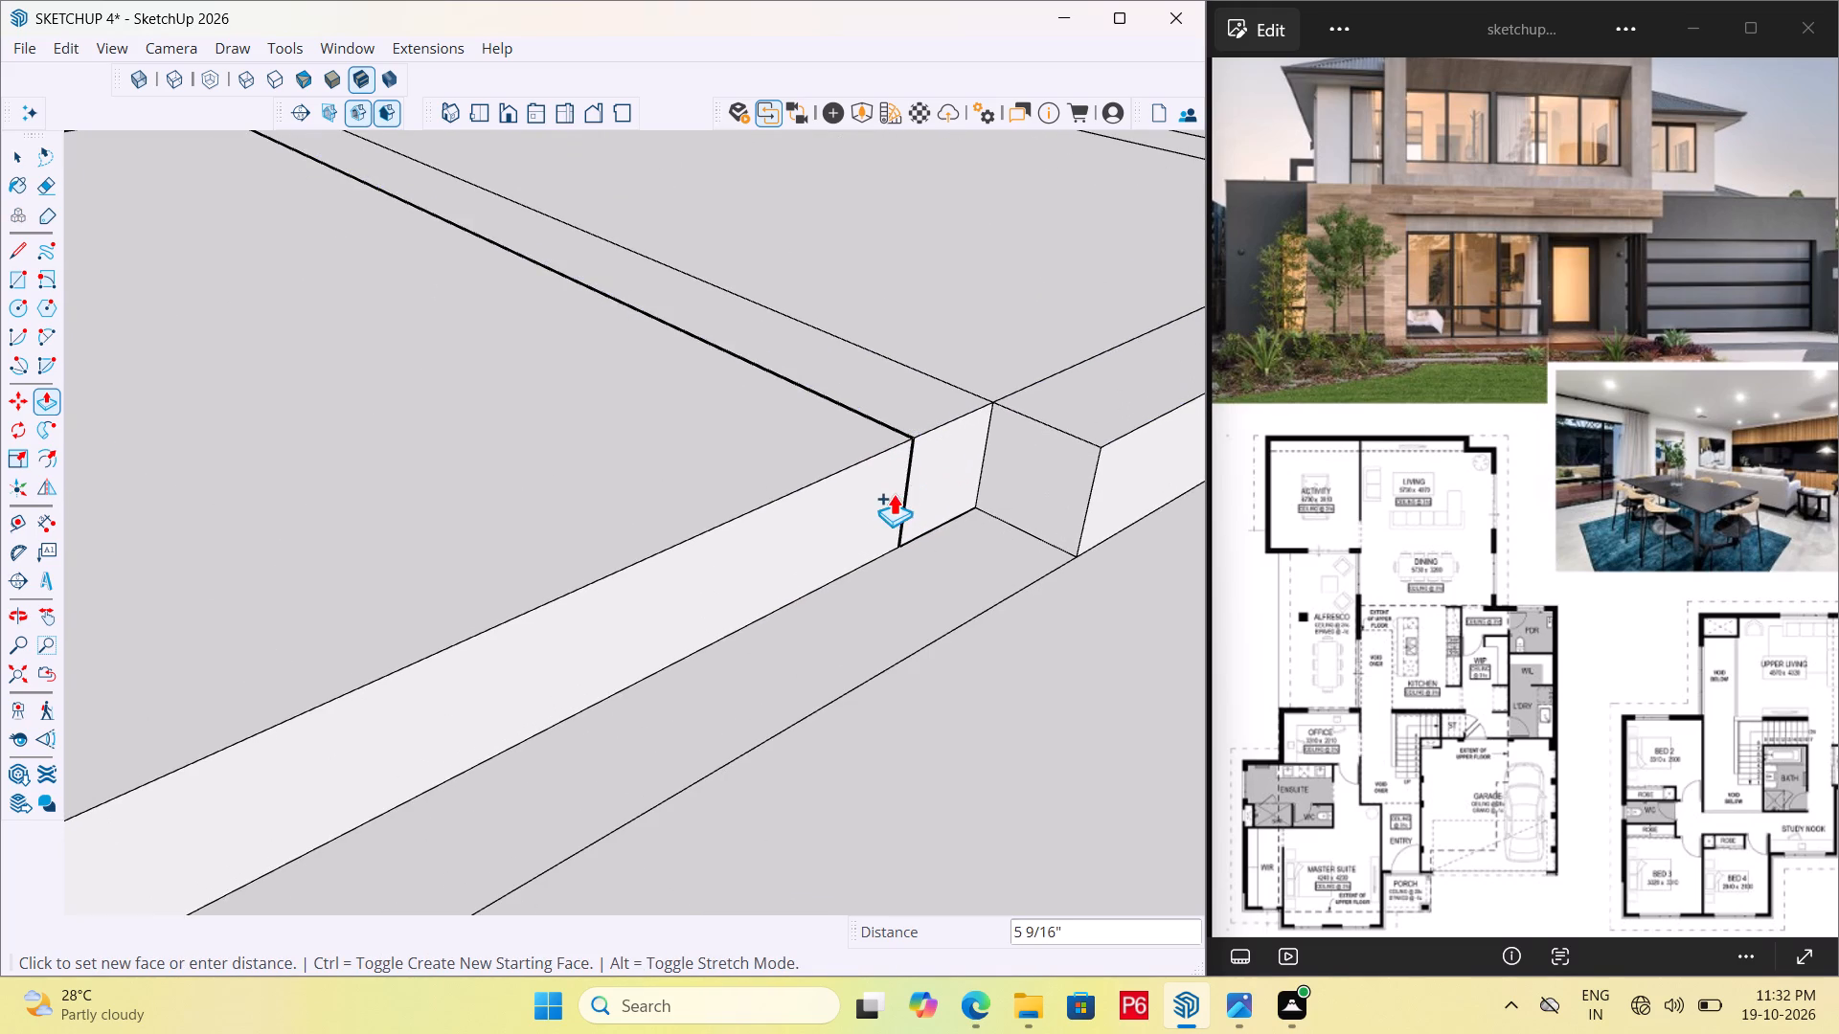
{"action": "left_click", "coordinate": [902, 494]}
Extend the end room's free end face outward 9" over the wall strip to the plan's edge.
{"action": "scroll", "coordinate": [675, 415], "scroll_direction": "down", "scroll_amount": 7}
{"action": "scroll", "coordinate": [999, 487], "scroll_direction": "down", "scroll_amount": 7}
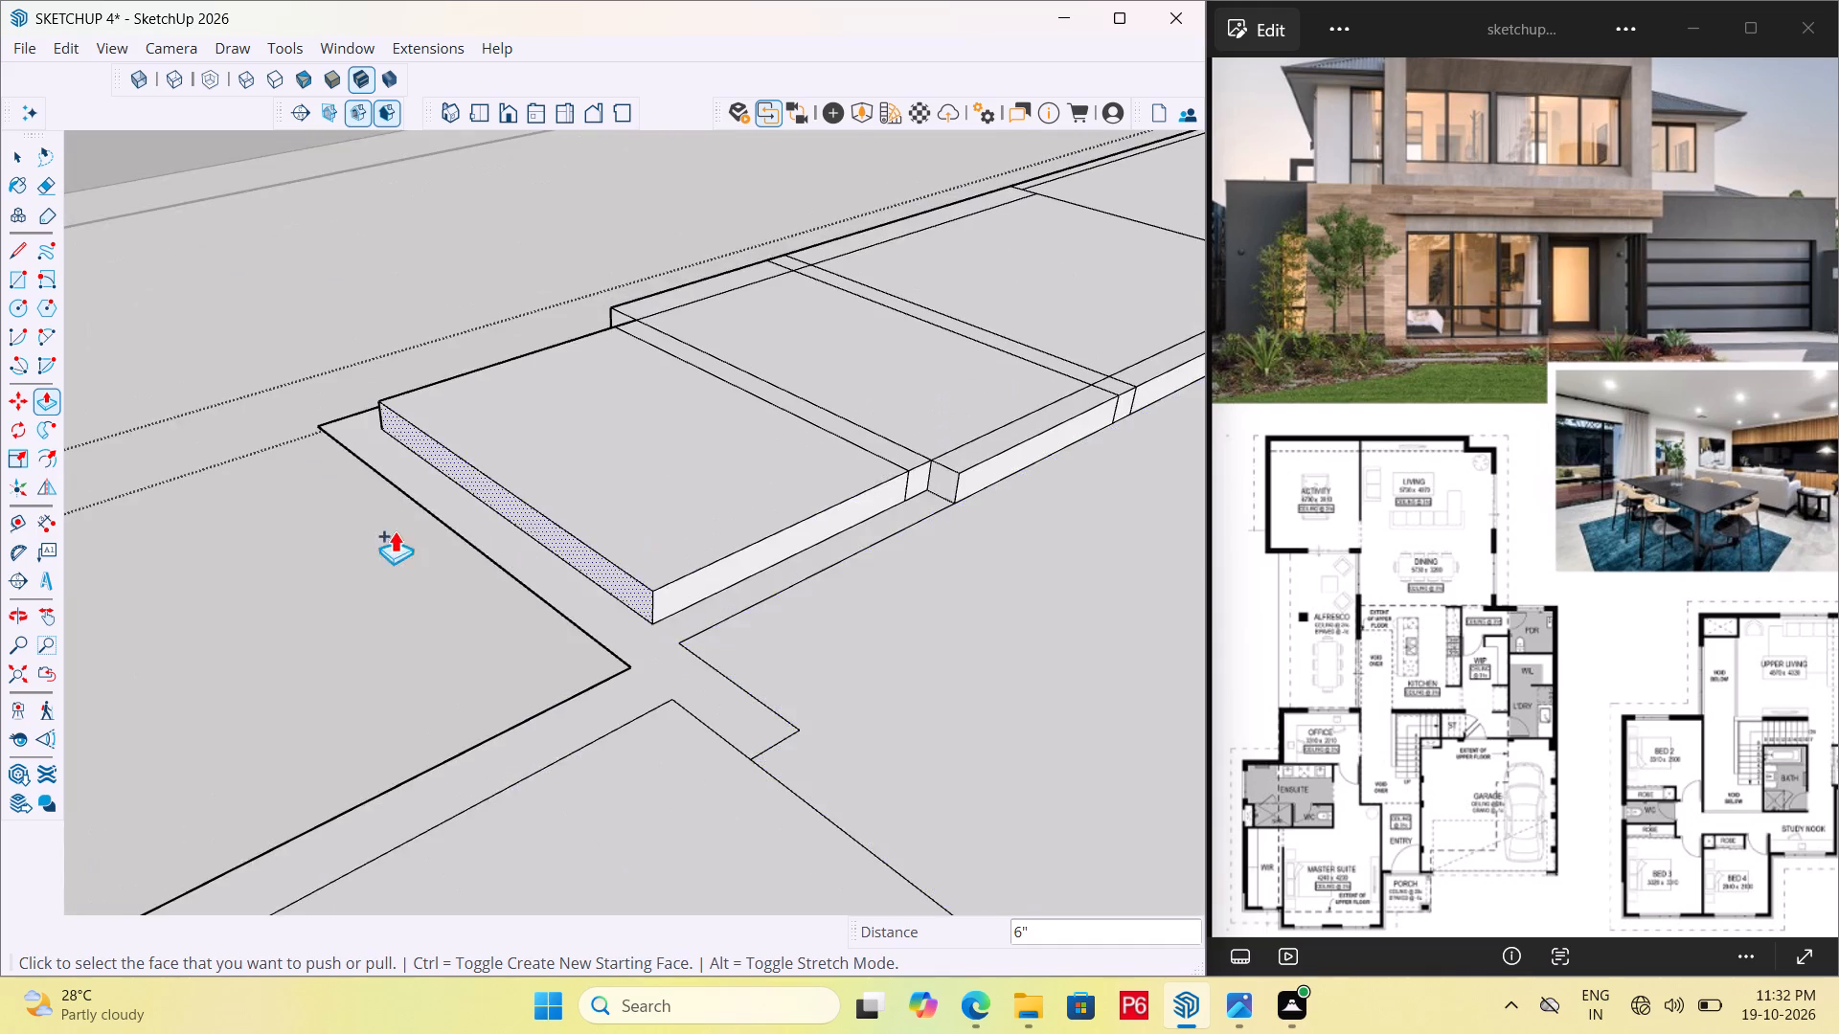
{"action": "middle_click_drag", "start_coordinate": [395, 530], "coordinate": [1272, 563]}
{"action": "scroll", "coordinate": [876, 539], "scroll_direction": "down", "scroll_amount": 2}
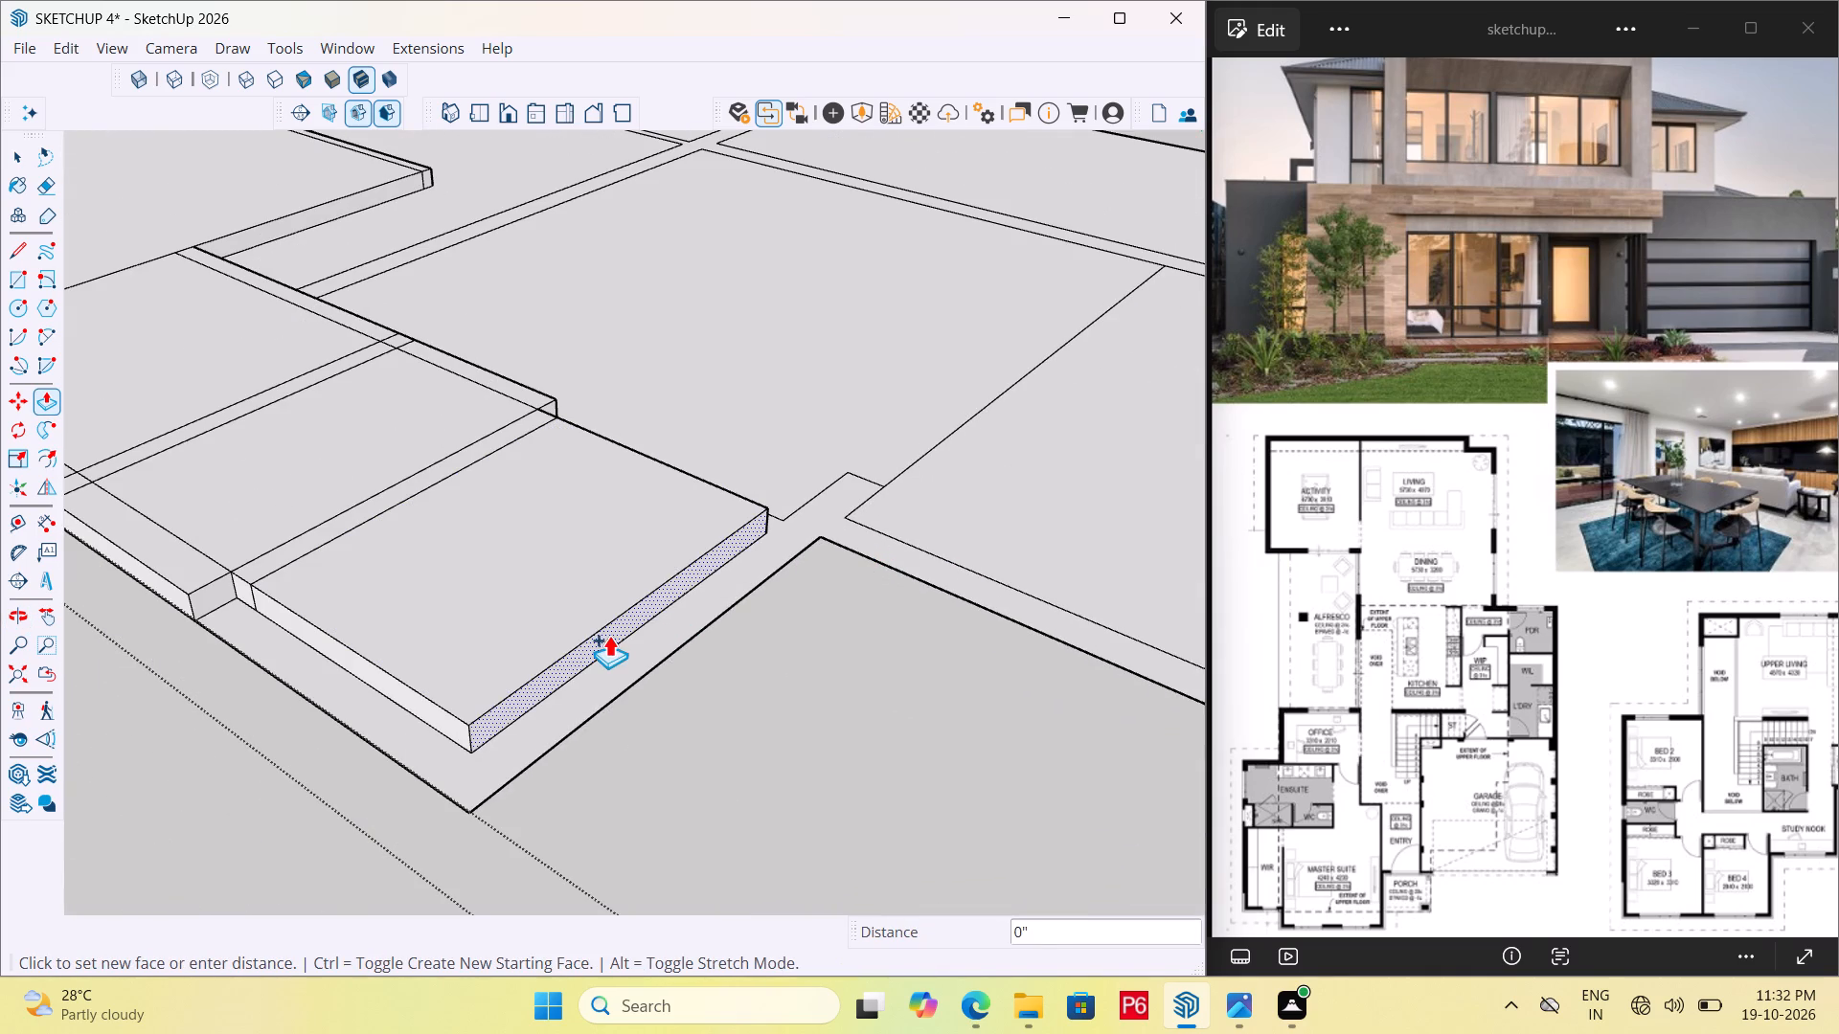
{"action": "left_click", "coordinate": [609, 635]}
{"action": "left_click_drag", "start_coordinate": [488, 787], "coordinate": [496, 780]}
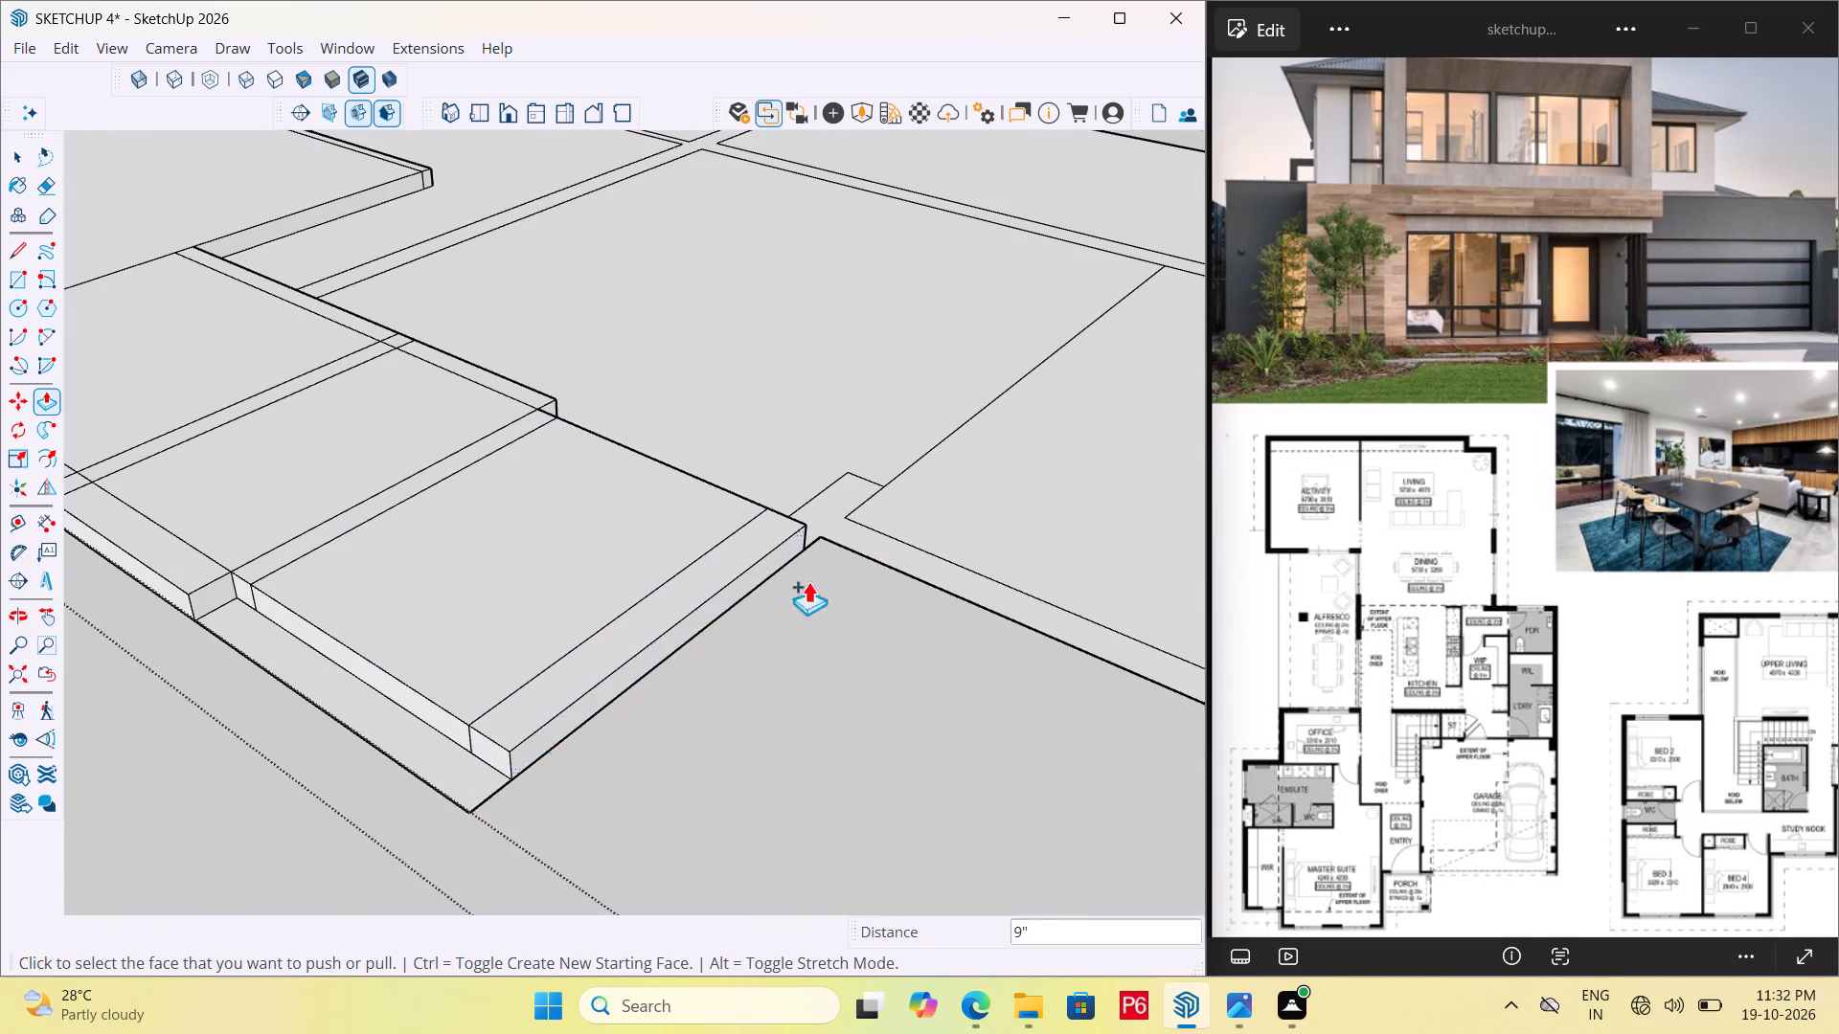
Extend the end room's outer side face outward 9" and fill the outer wall strip's gaps at the corner and dividing wall.
{"action": "scroll", "coordinate": [889, 575], "scroll_direction": "down", "scroll_amount": 5}
{"action": "scroll", "coordinate": [544, 698], "scroll_direction": "up", "scroll_amount": 7}
{"action": "left_click", "coordinate": [591, 594]}
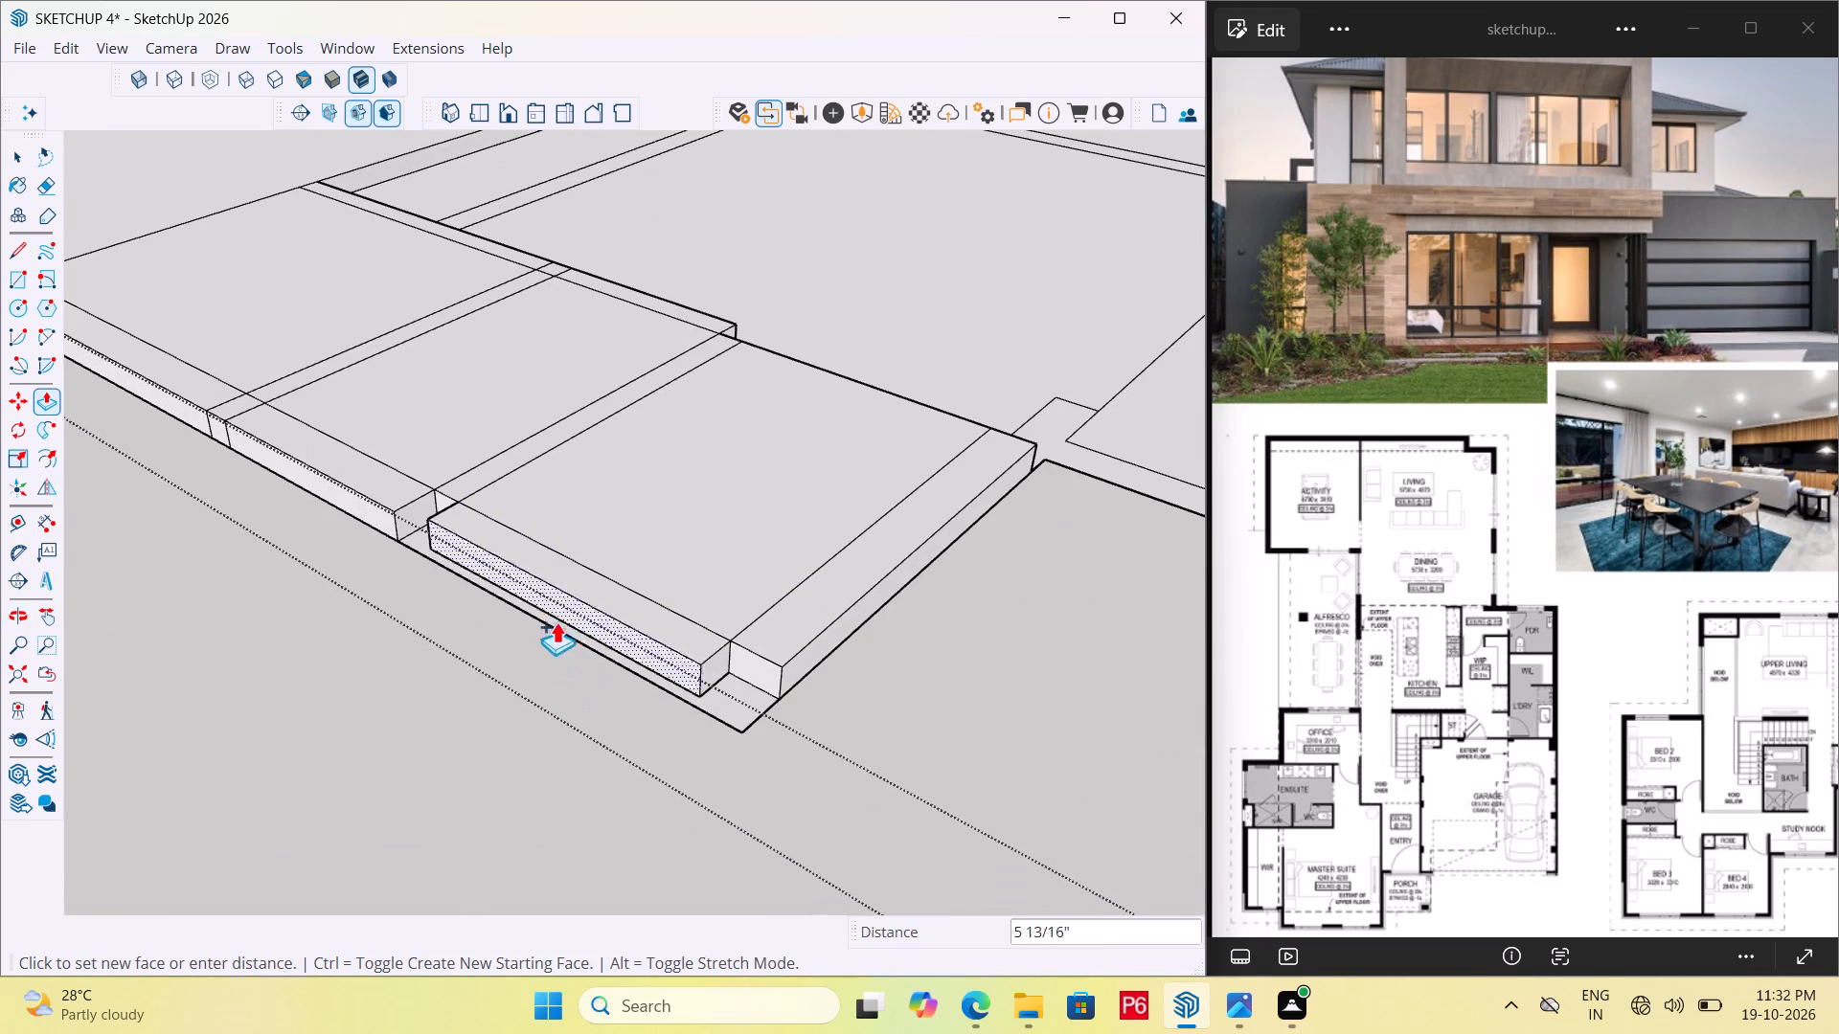
{"action": "left_click", "coordinate": [710, 708]}
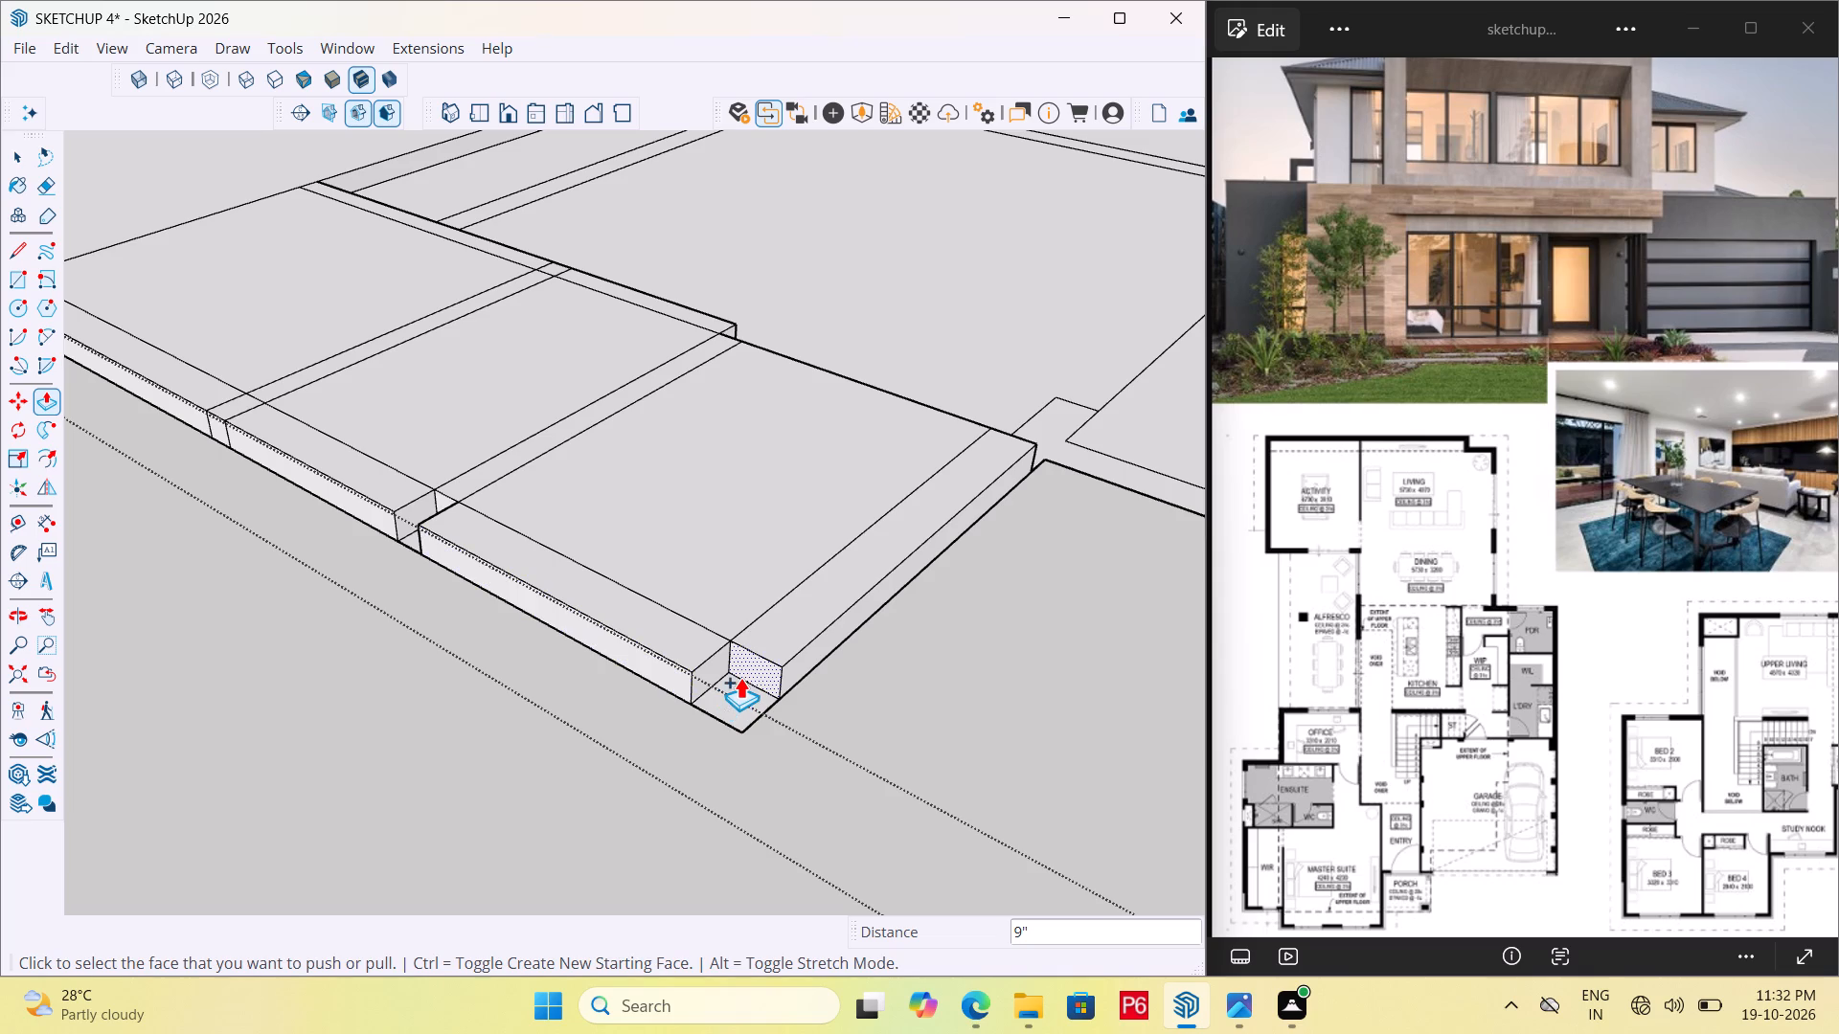
{"action": "double_click", "coordinate": [741, 676]}
{"action": "scroll", "coordinate": [433, 486], "scroll_direction": "up", "scroll_amount": 6}
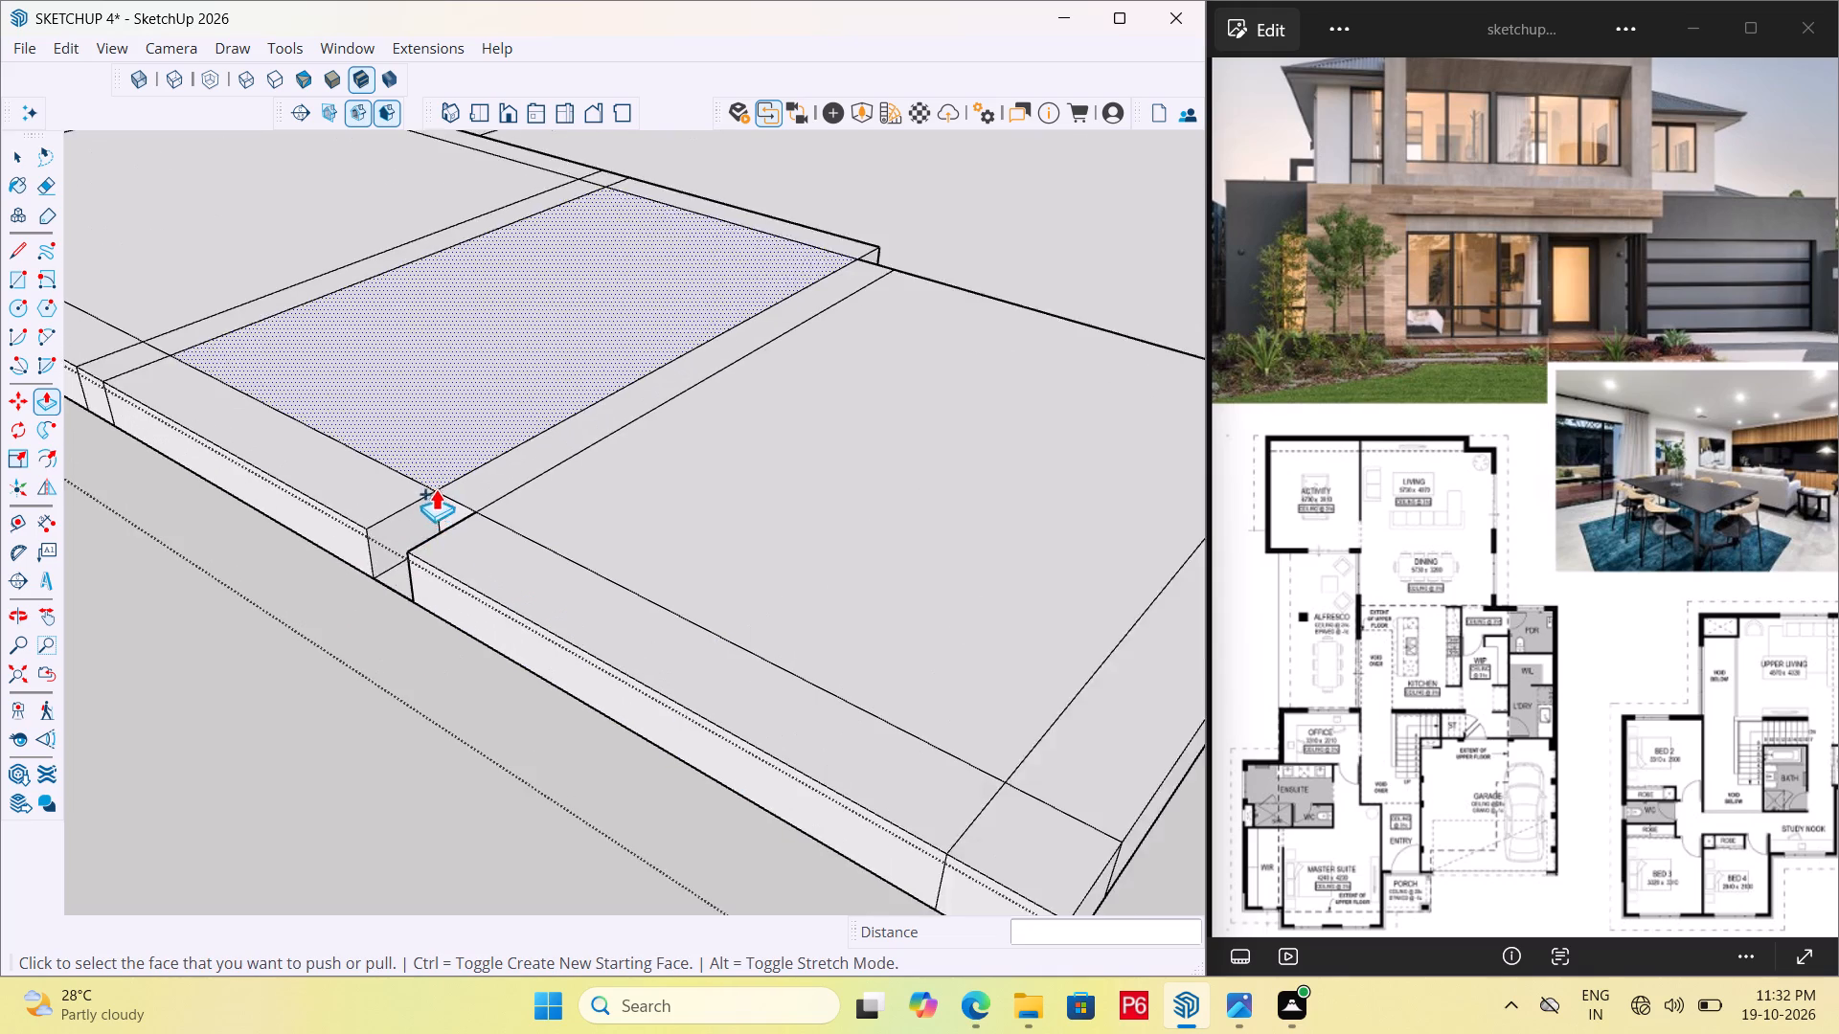
{"action": "double_click", "coordinate": [442, 509]}
Extend the end room's inner side face 6" over the wall strip and fill the gap beside the neighbouring room's strip.
{"action": "scroll", "coordinate": [433, 512], "scroll_direction": "down", "scroll_amount": 7}
{"action": "scroll", "coordinate": [340, 498], "scroll_direction": "down", "scroll_amount": 6}
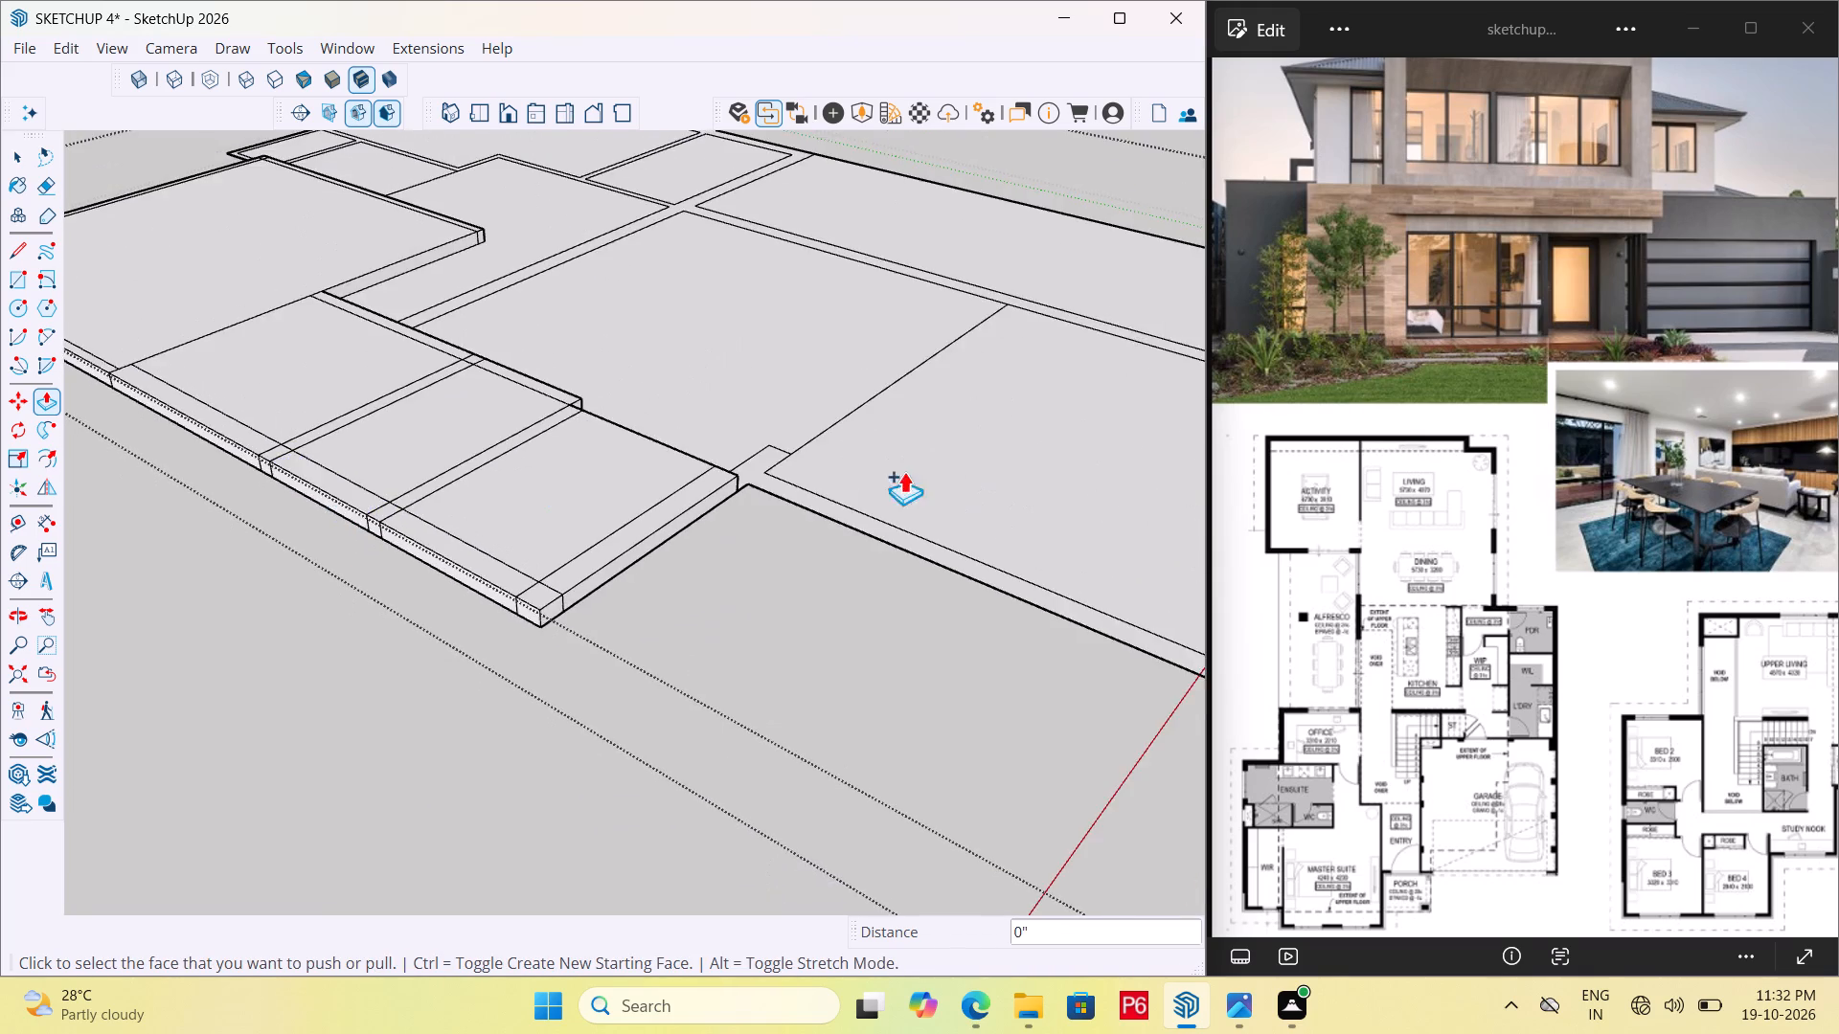
{"action": "middle_click_drag", "start_coordinate": [936, 471], "coordinate": [0, 482]}
{"action": "scroll", "coordinate": [666, 528], "scroll_direction": "down", "scroll_amount": 4}
{"action": "scroll", "coordinate": [860, 591], "scroll_direction": "up", "scroll_amount": 6}
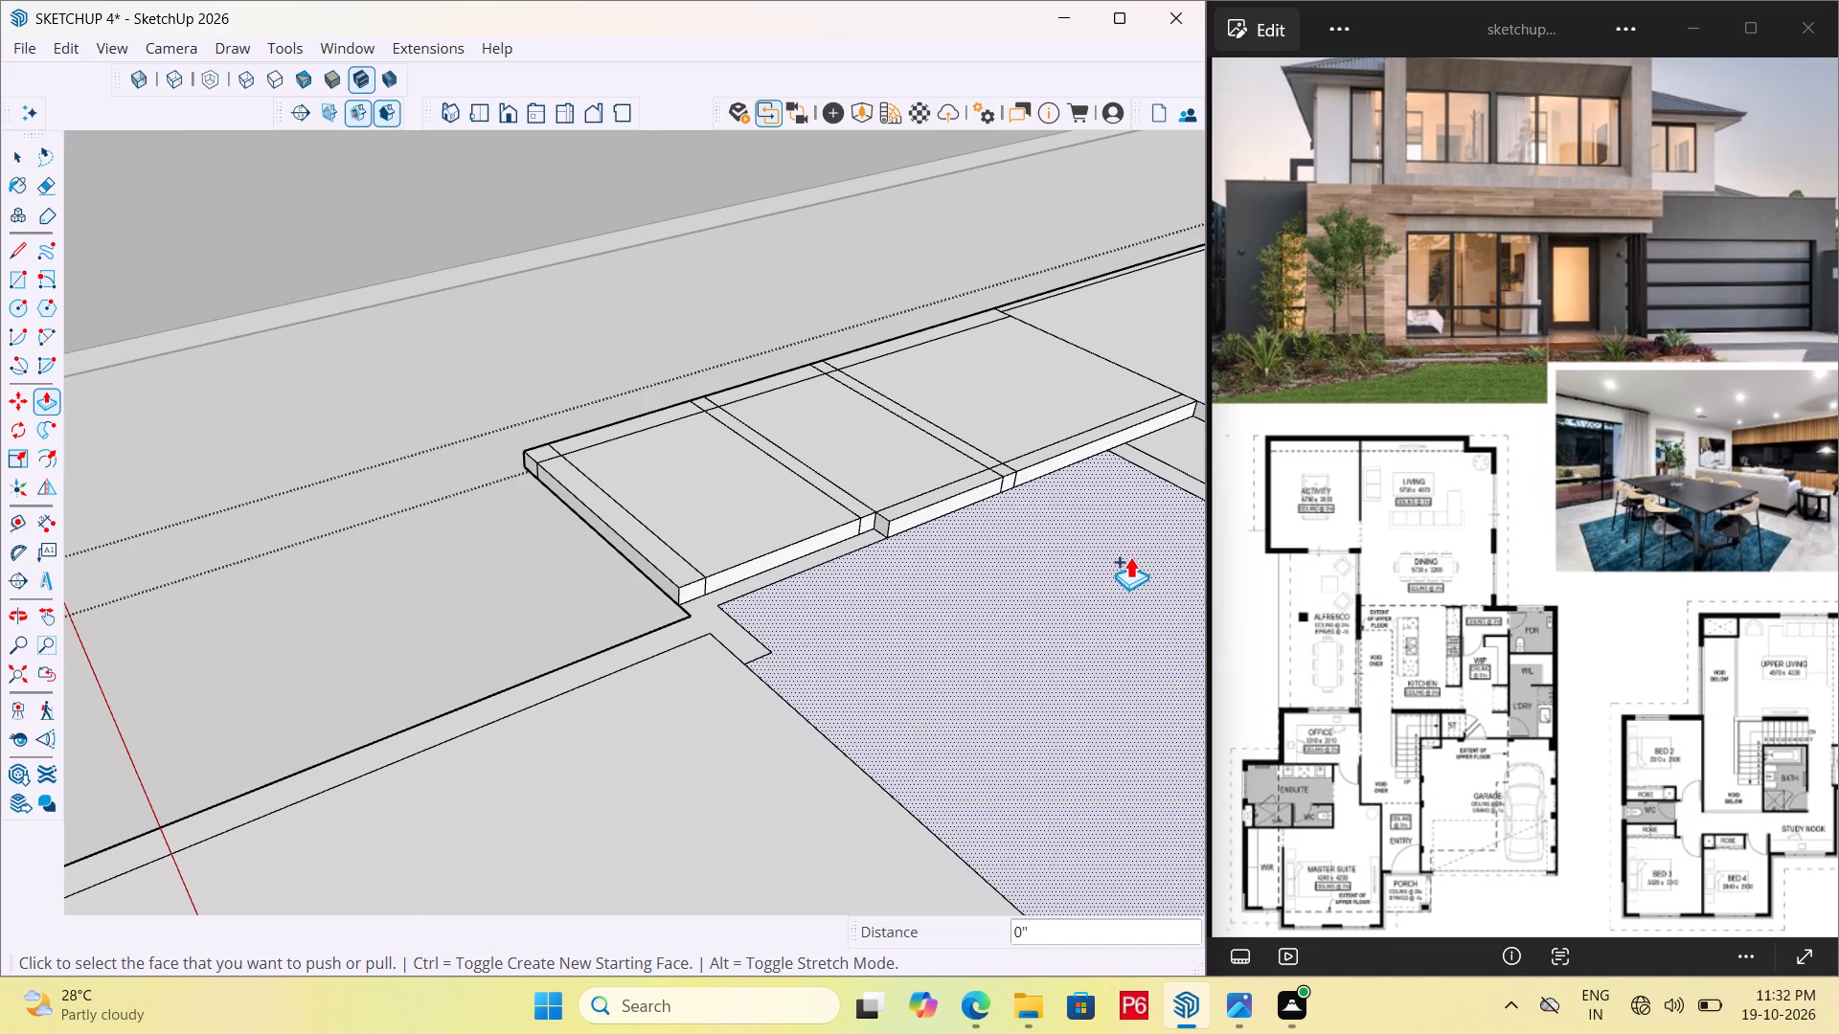
{"action": "scroll", "coordinate": [913, 550], "scroll_direction": "up", "scroll_amount": 12}
{"action": "left_click", "coordinate": [724, 527]}
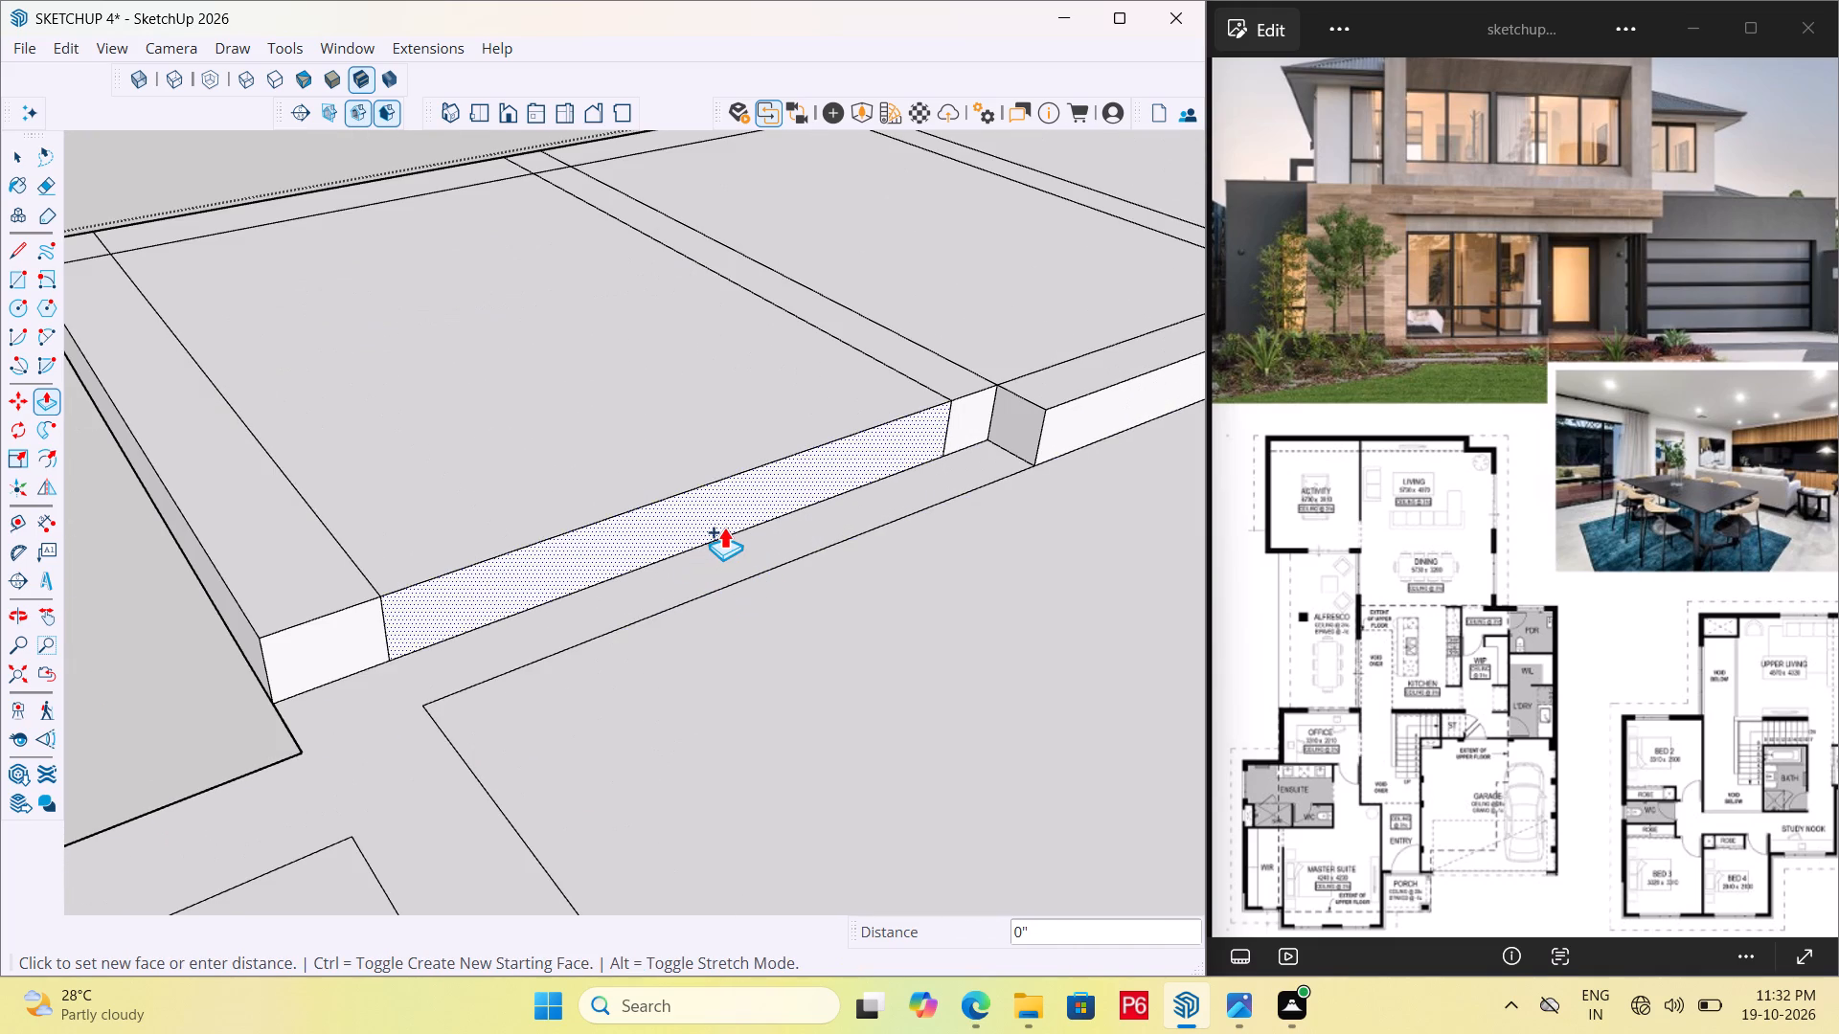
{"action": "left_click", "coordinate": [474, 686]}
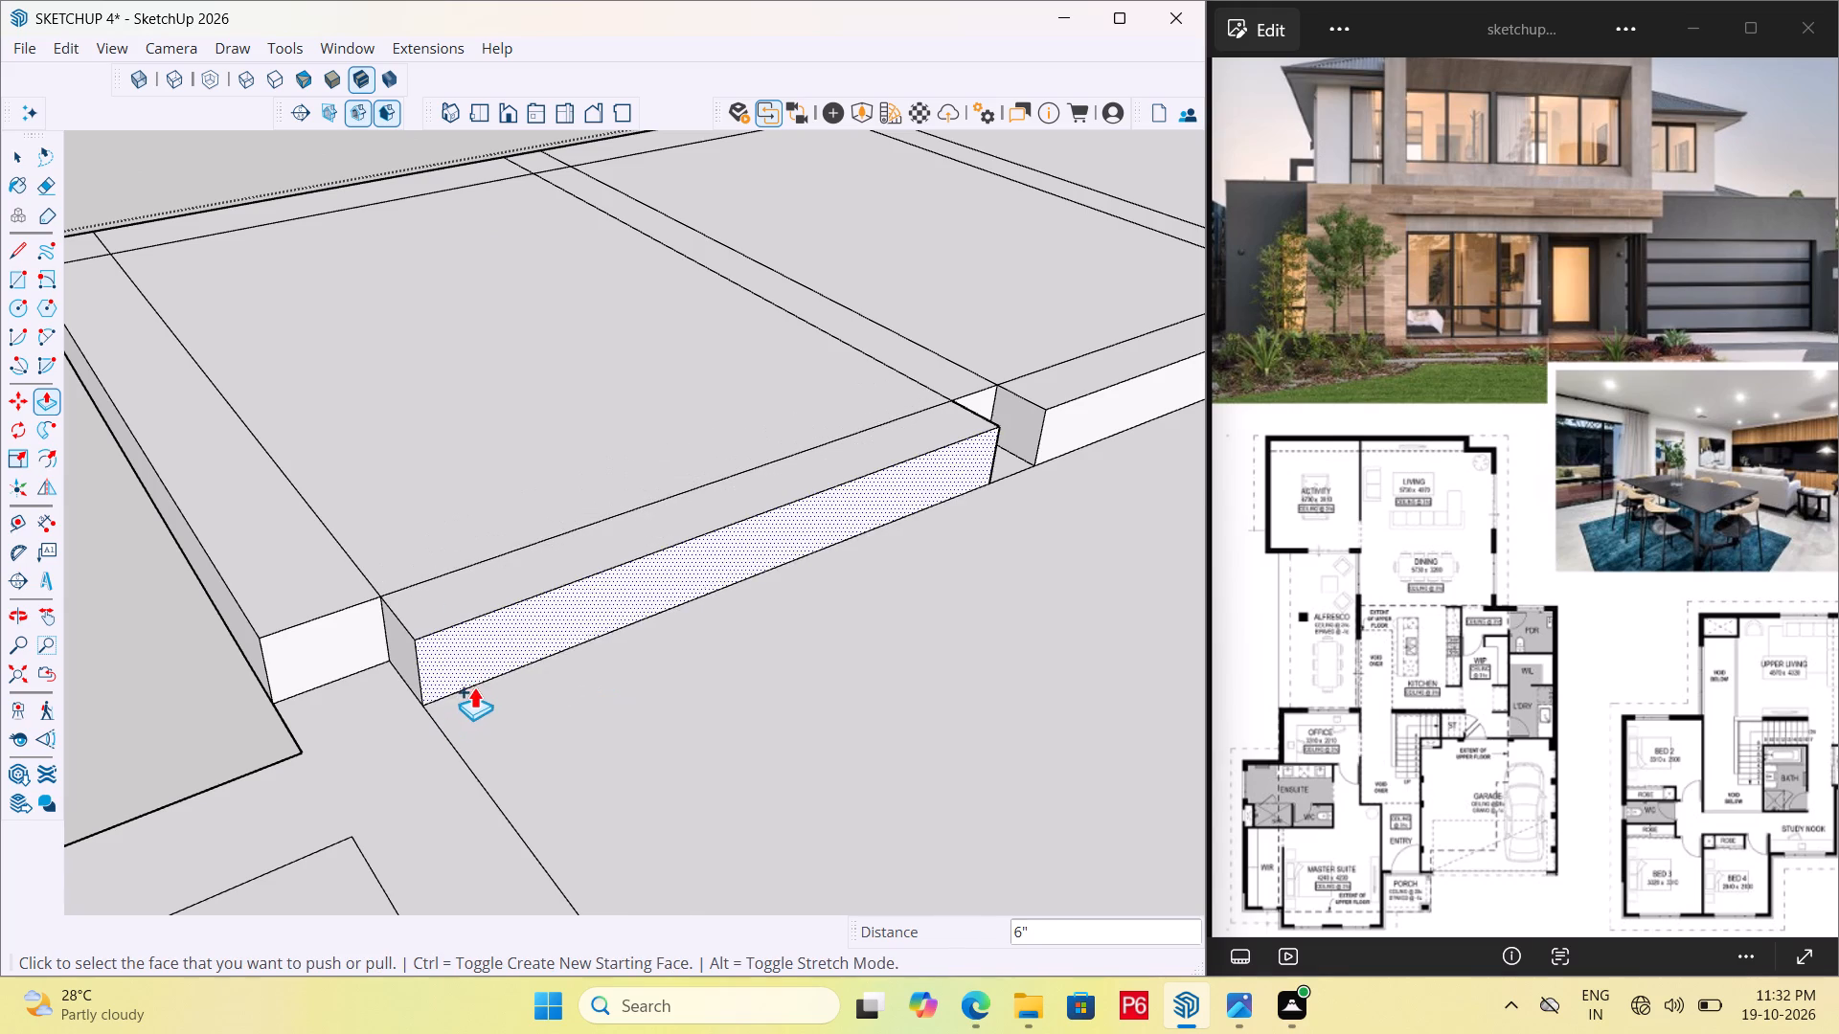
{"action": "scroll", "coordinate": [1126, 386], "scroll_direction": "up", "scroll_amount": 5}
{"action": "triple_click", "coordinate": [893, 417]}
{"action": "scroll", "coordinate": [1056, 396], "scroll_direction": "down", "scroll_amount": 2}
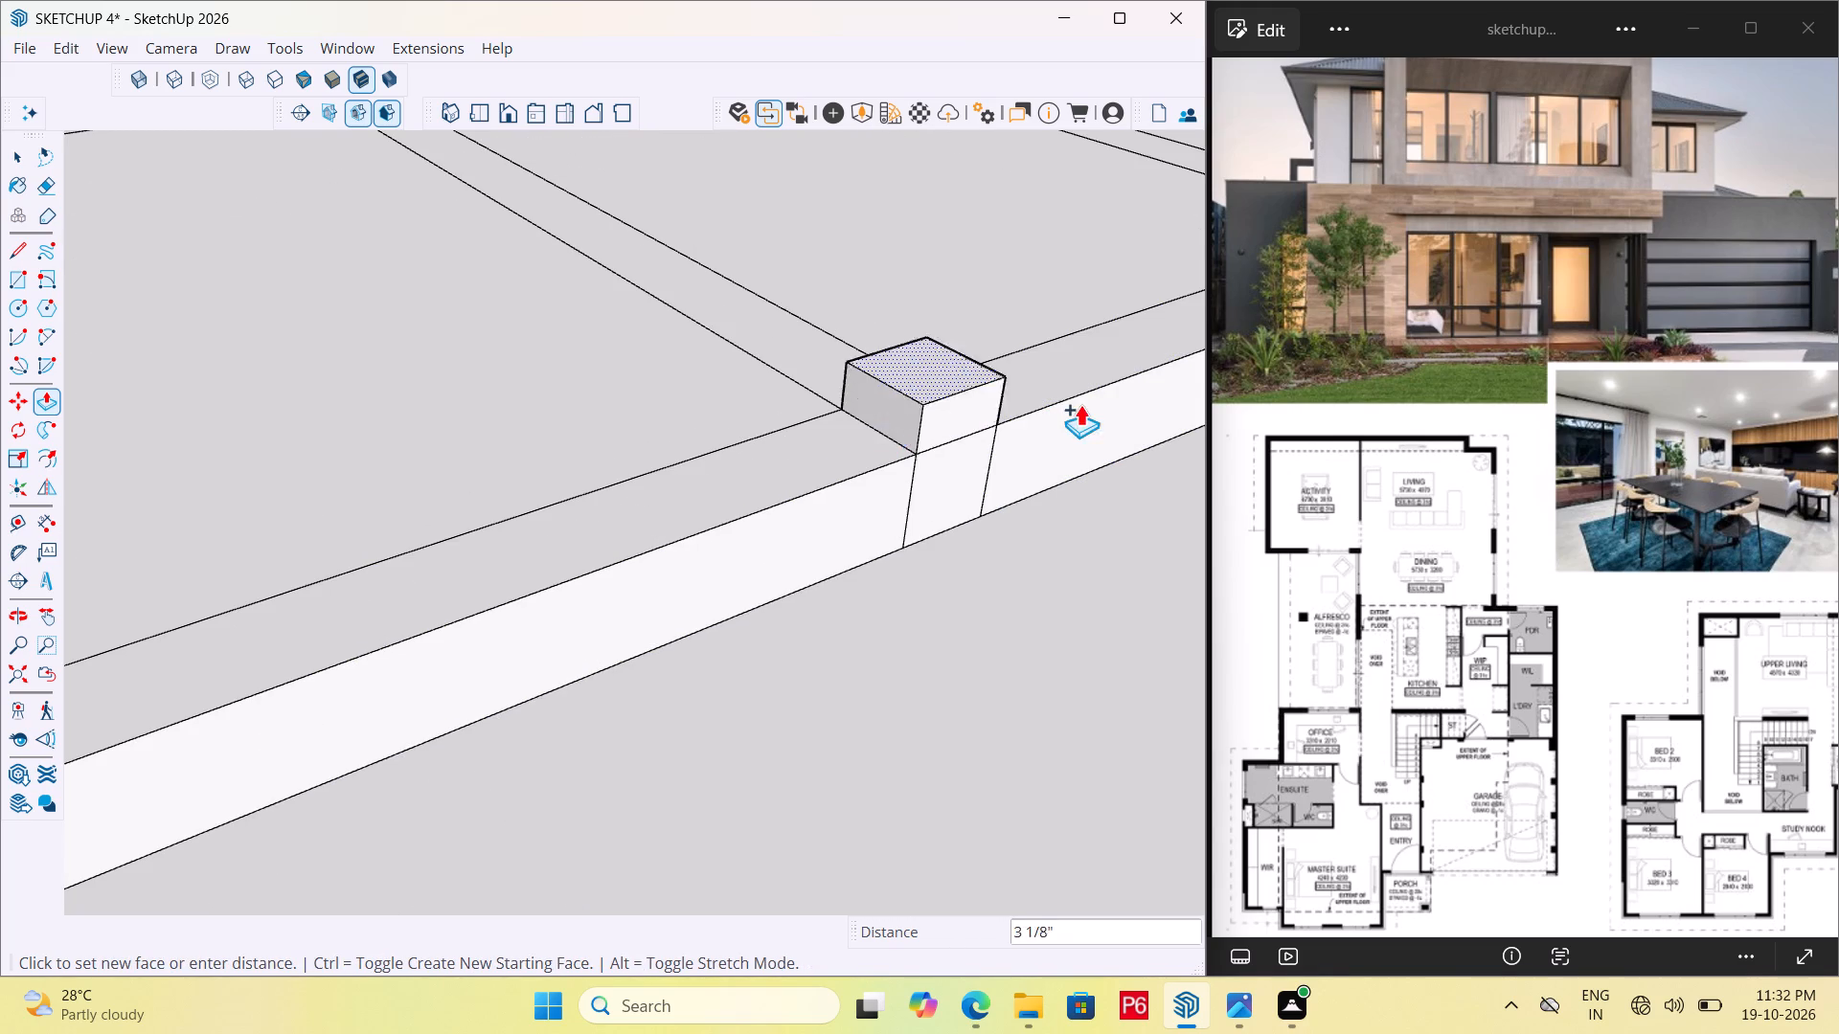
{"action": "scroll", "coordinate": [1080, 404], "scroll_direction": "down", "scroll_amount": 4}
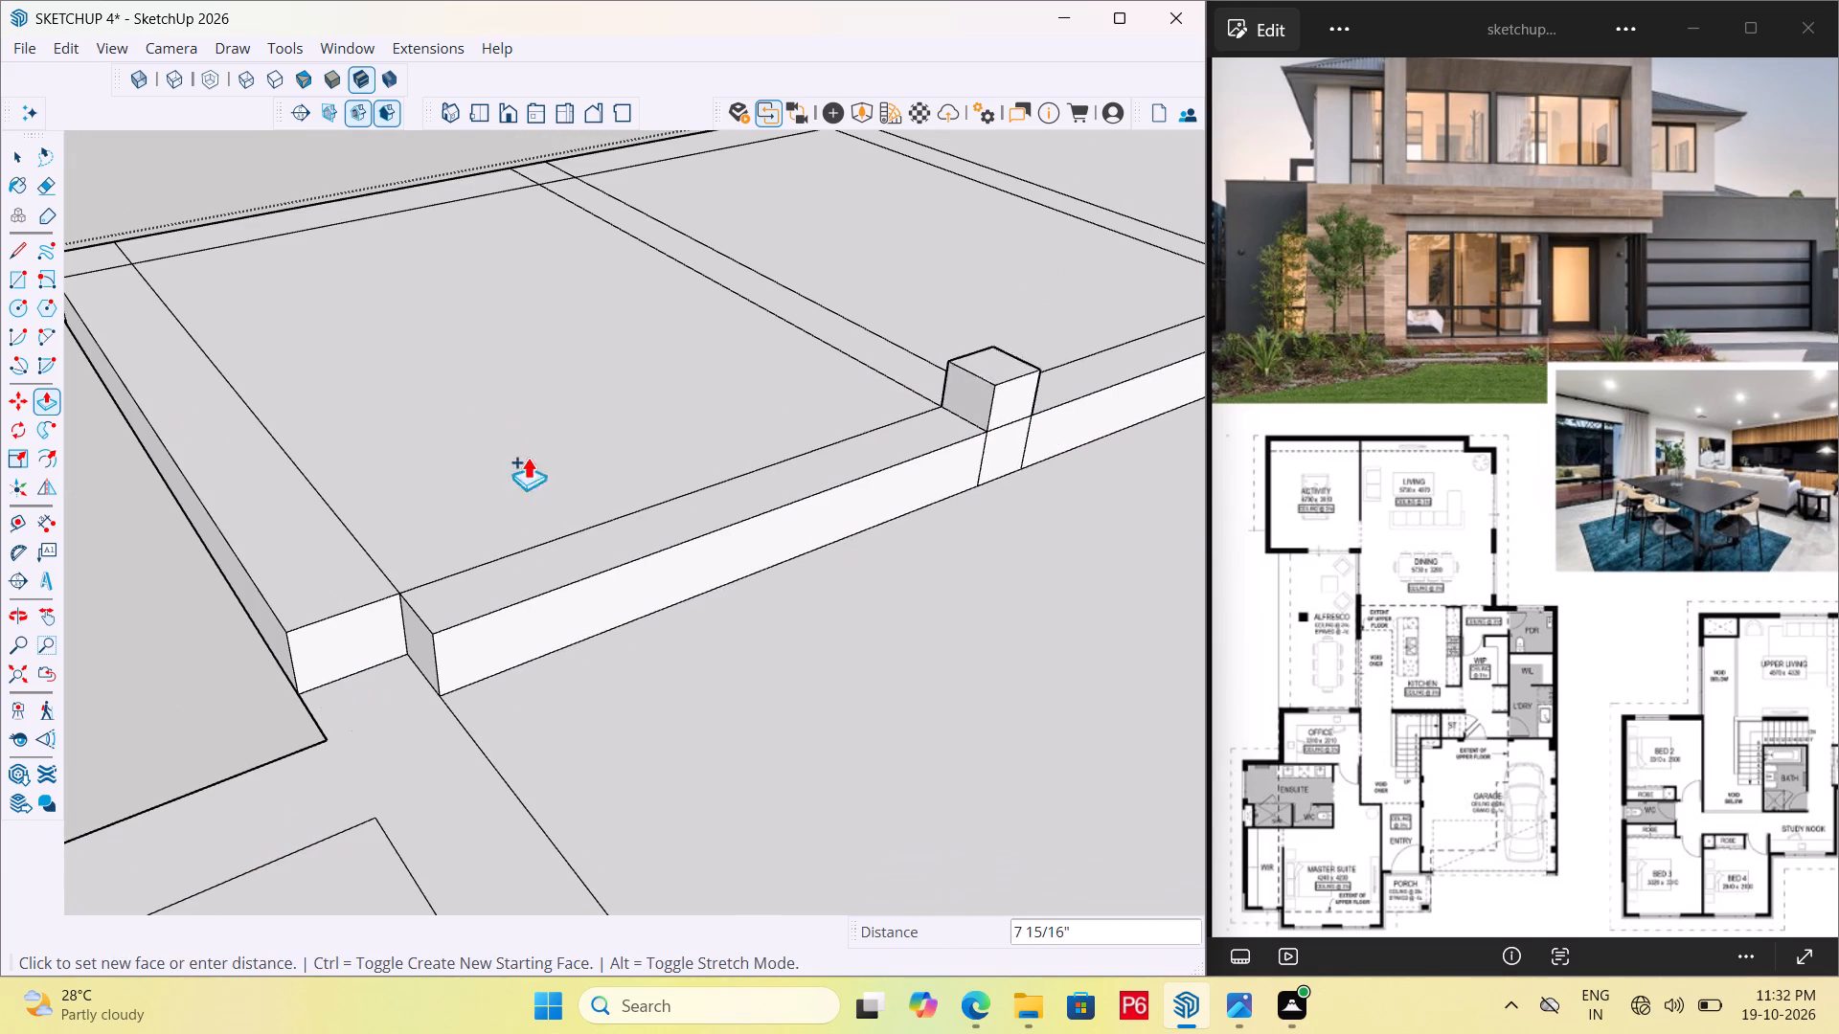
{"action": "key", "text": "space"}
Extend the inner end of the end room's 9" wall strip by 6", flush with the inner side strip.
{"action": "left_click", "coordinate": [357, 636]}
{"action": "key", "text": "p"}
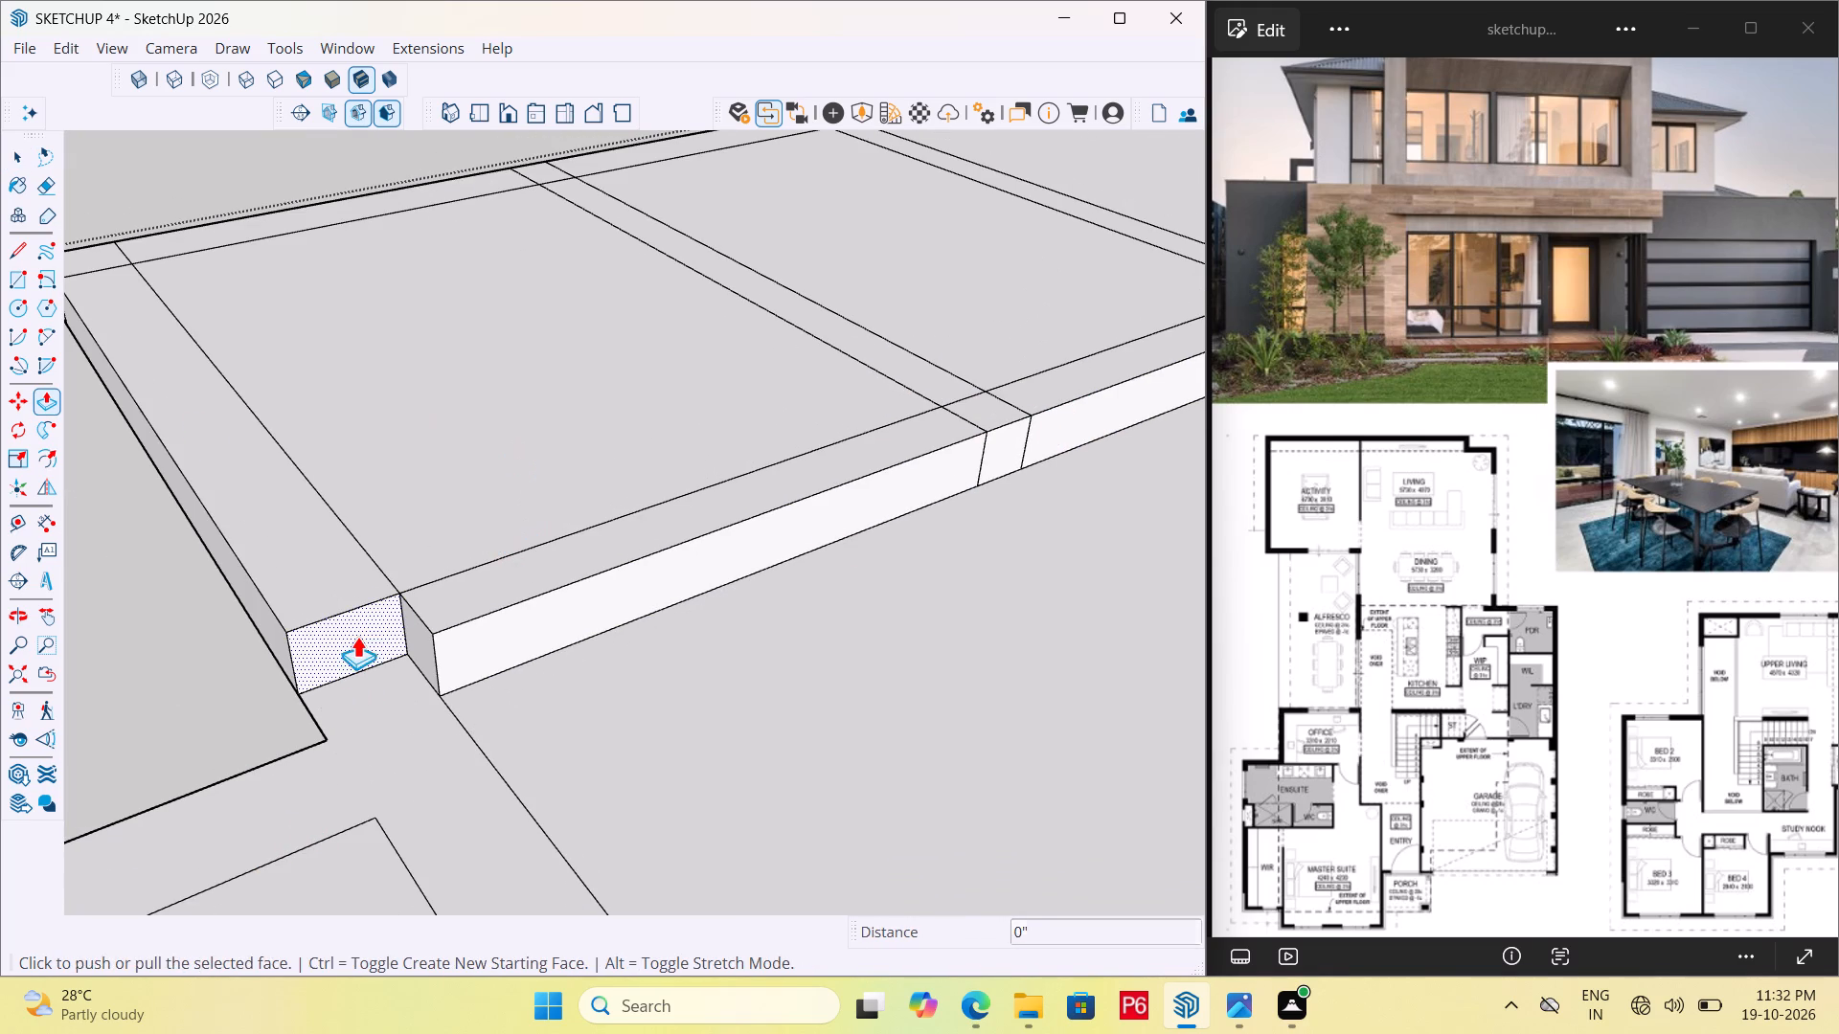
{"action": "left_click", "coordinate": [357, 636]}
{"action": "left_click", "coordinate": [471, 652]}
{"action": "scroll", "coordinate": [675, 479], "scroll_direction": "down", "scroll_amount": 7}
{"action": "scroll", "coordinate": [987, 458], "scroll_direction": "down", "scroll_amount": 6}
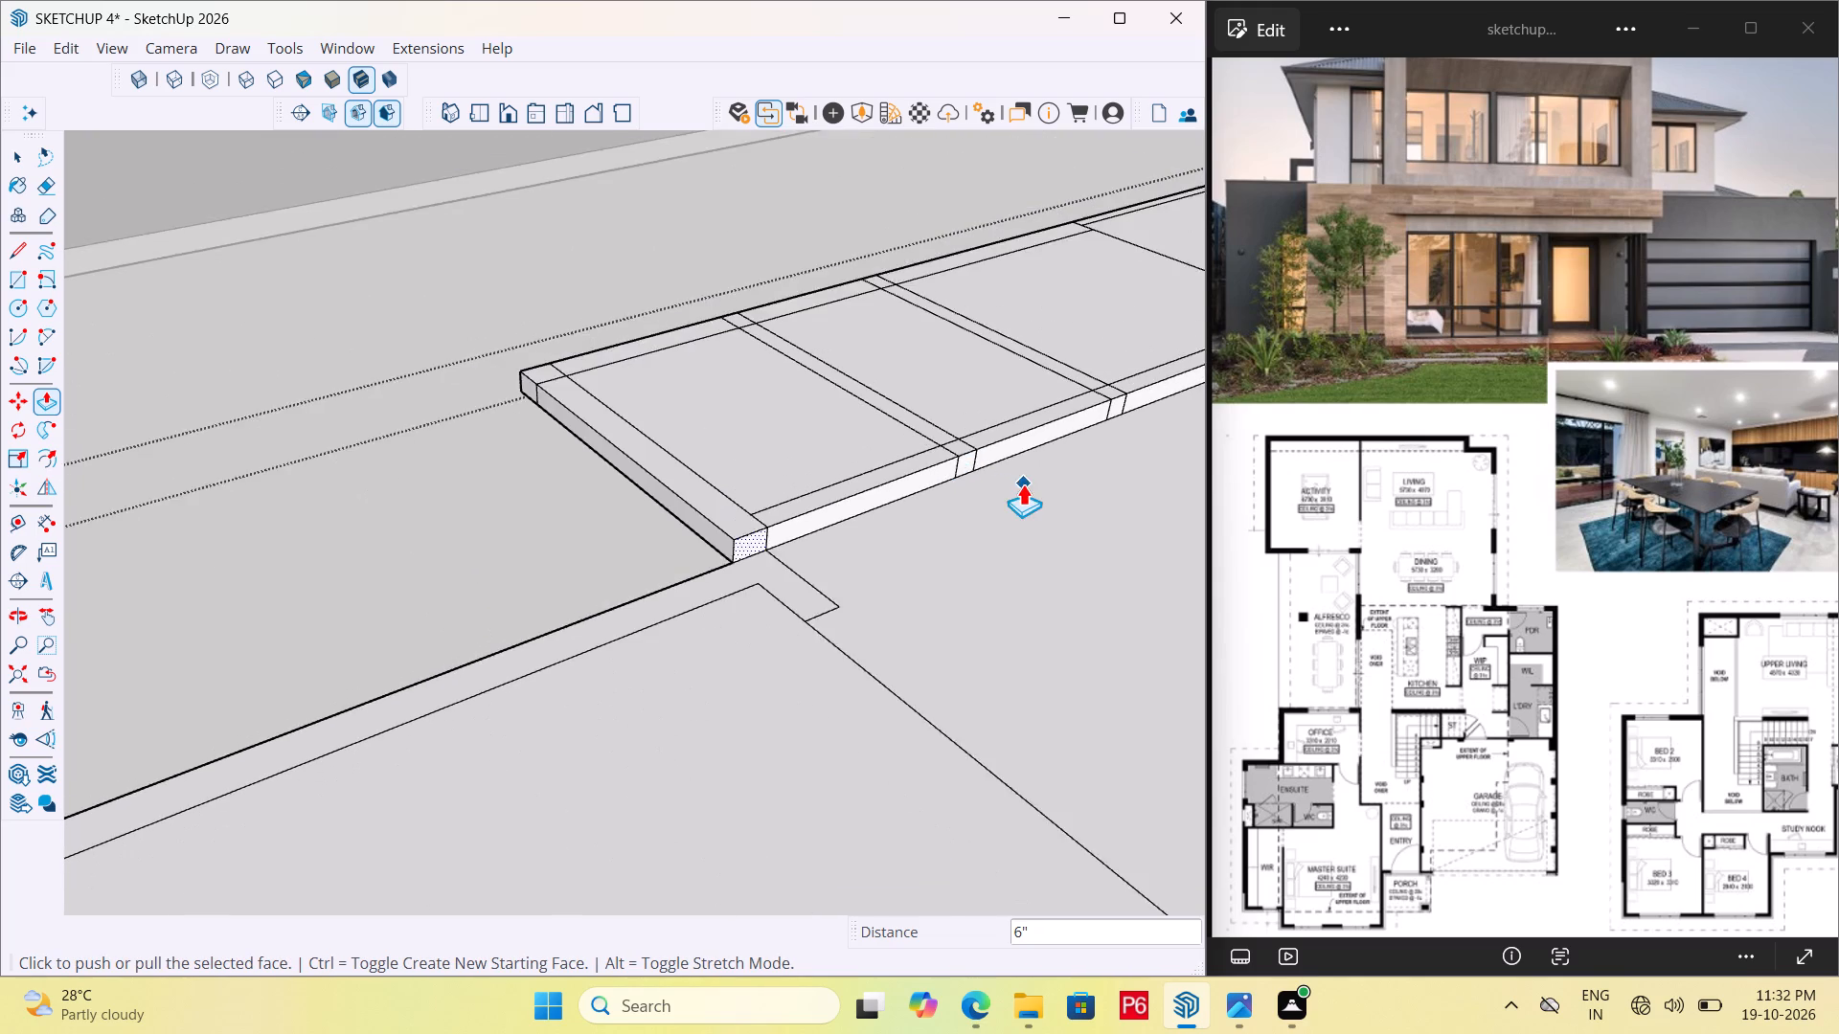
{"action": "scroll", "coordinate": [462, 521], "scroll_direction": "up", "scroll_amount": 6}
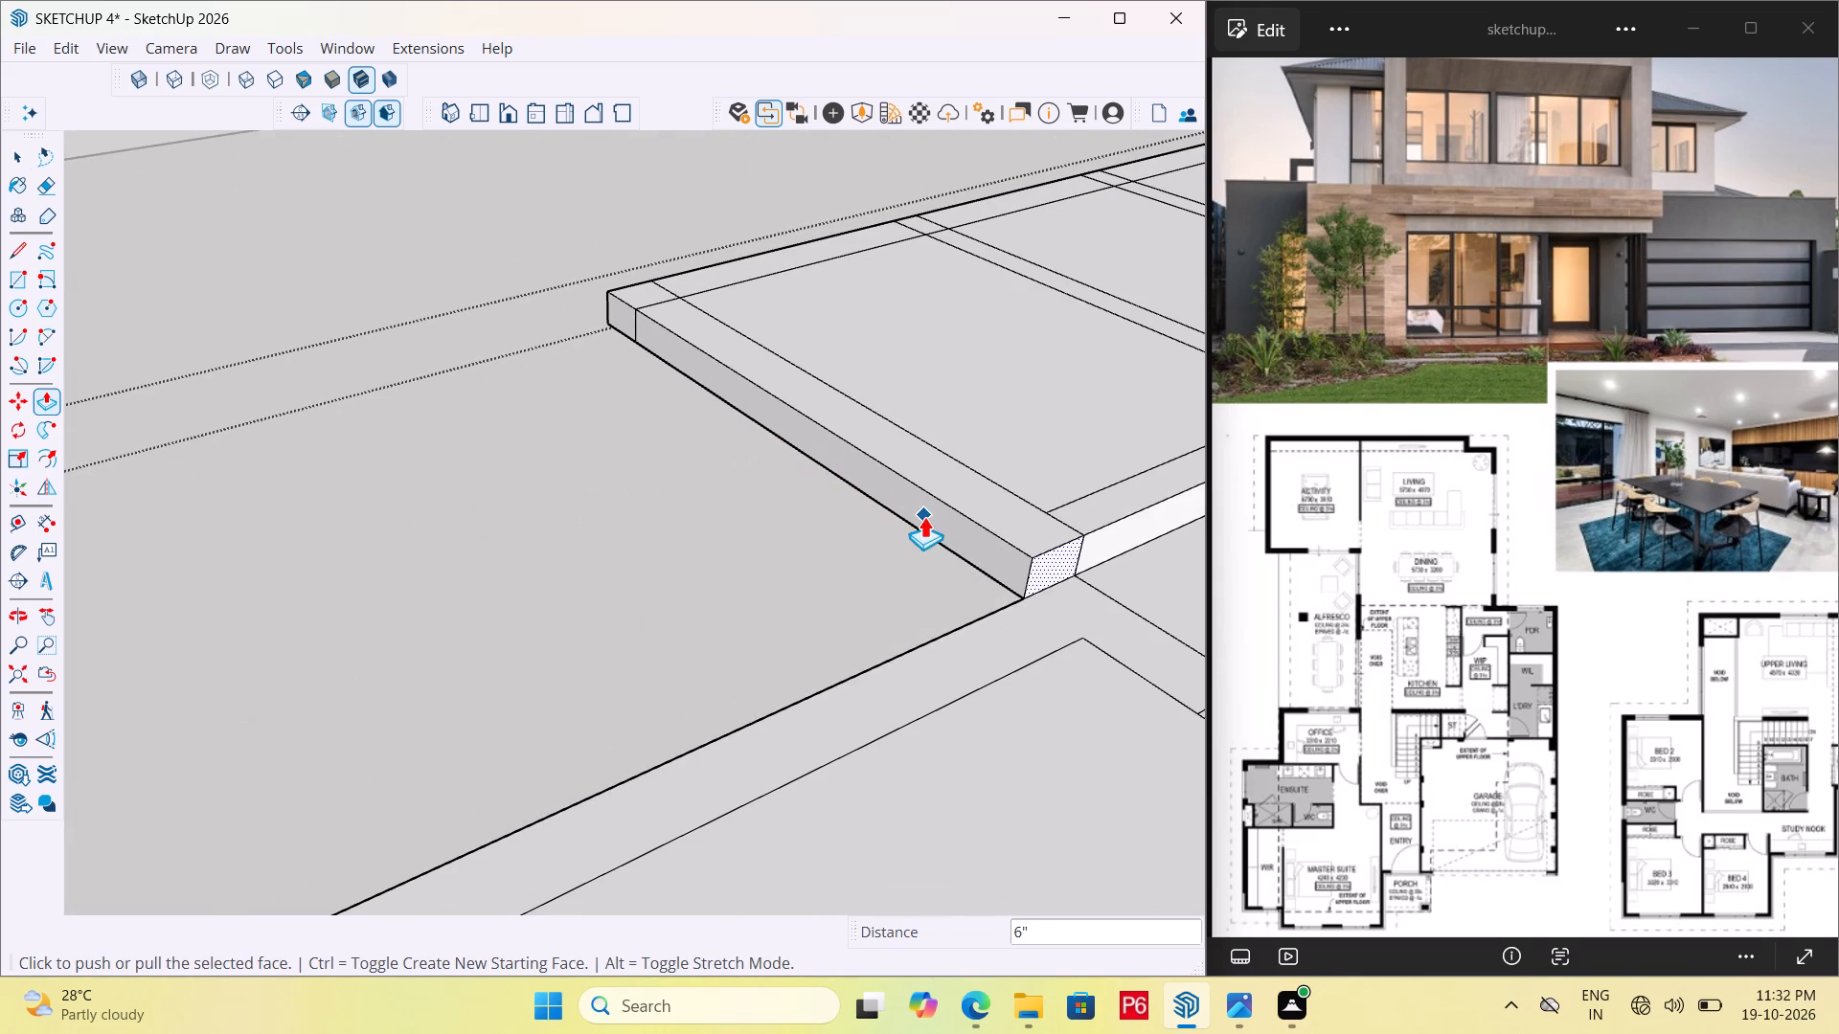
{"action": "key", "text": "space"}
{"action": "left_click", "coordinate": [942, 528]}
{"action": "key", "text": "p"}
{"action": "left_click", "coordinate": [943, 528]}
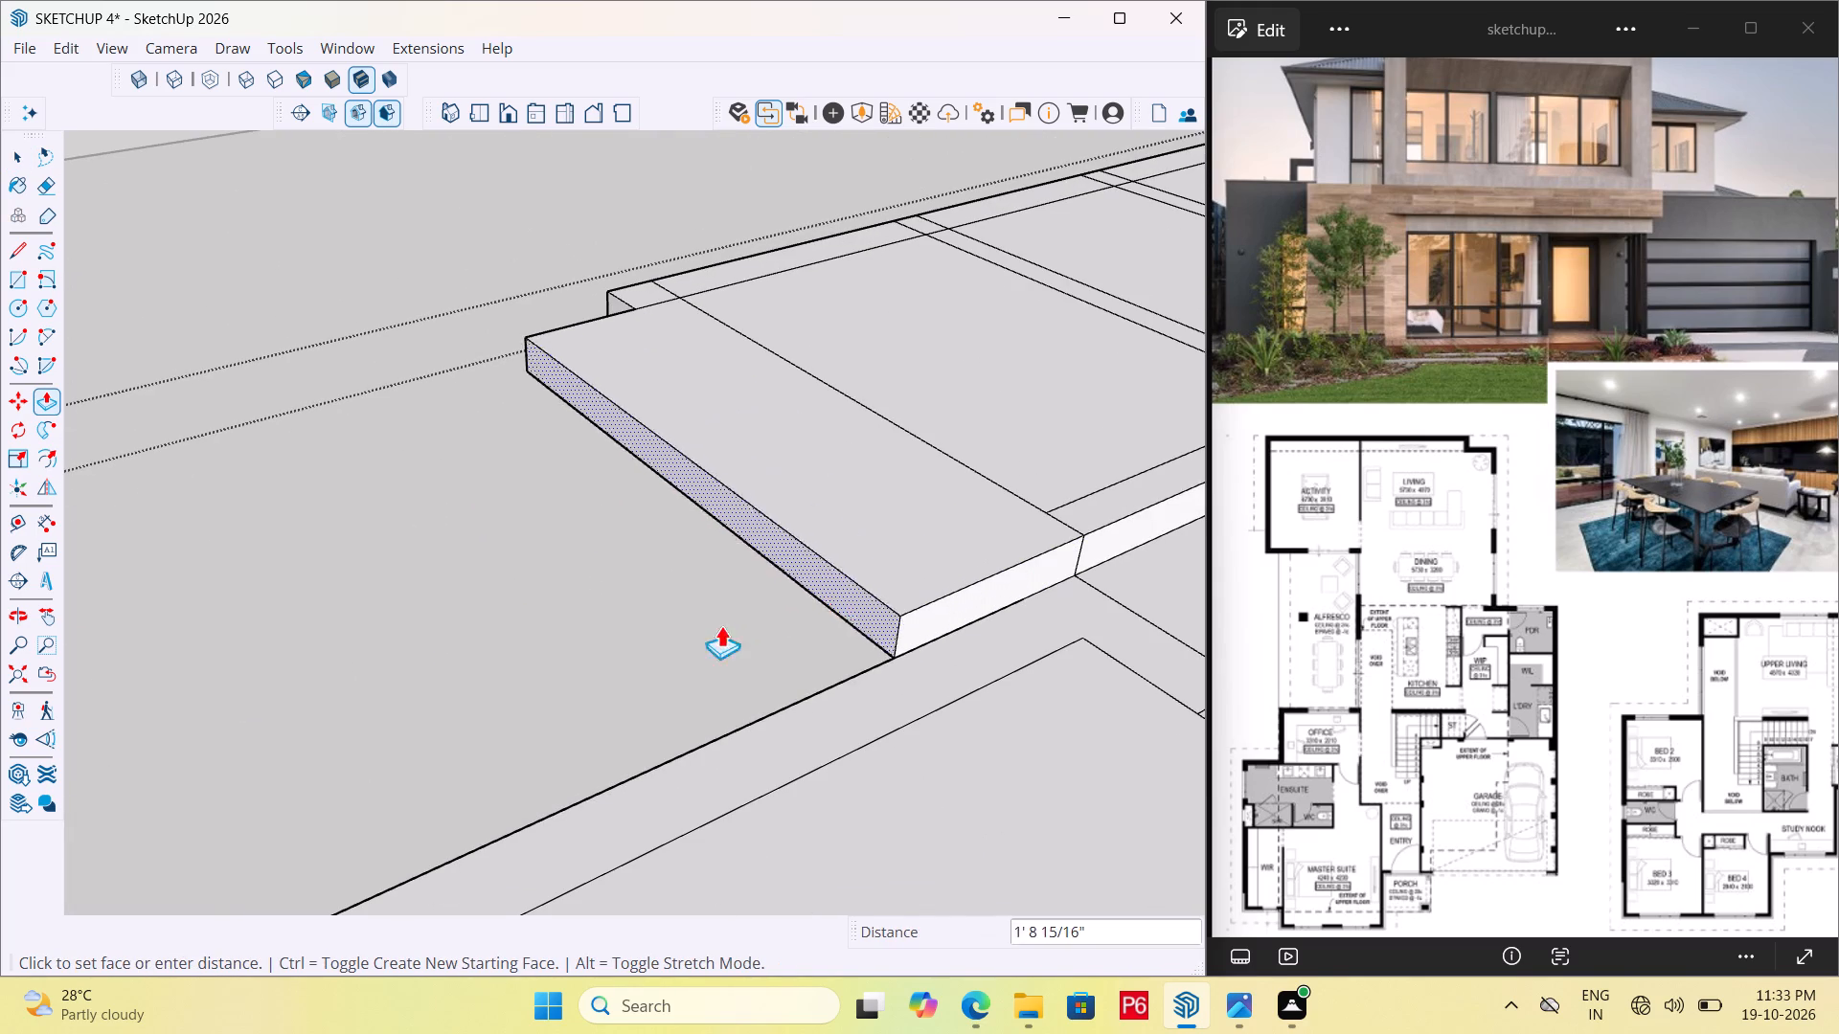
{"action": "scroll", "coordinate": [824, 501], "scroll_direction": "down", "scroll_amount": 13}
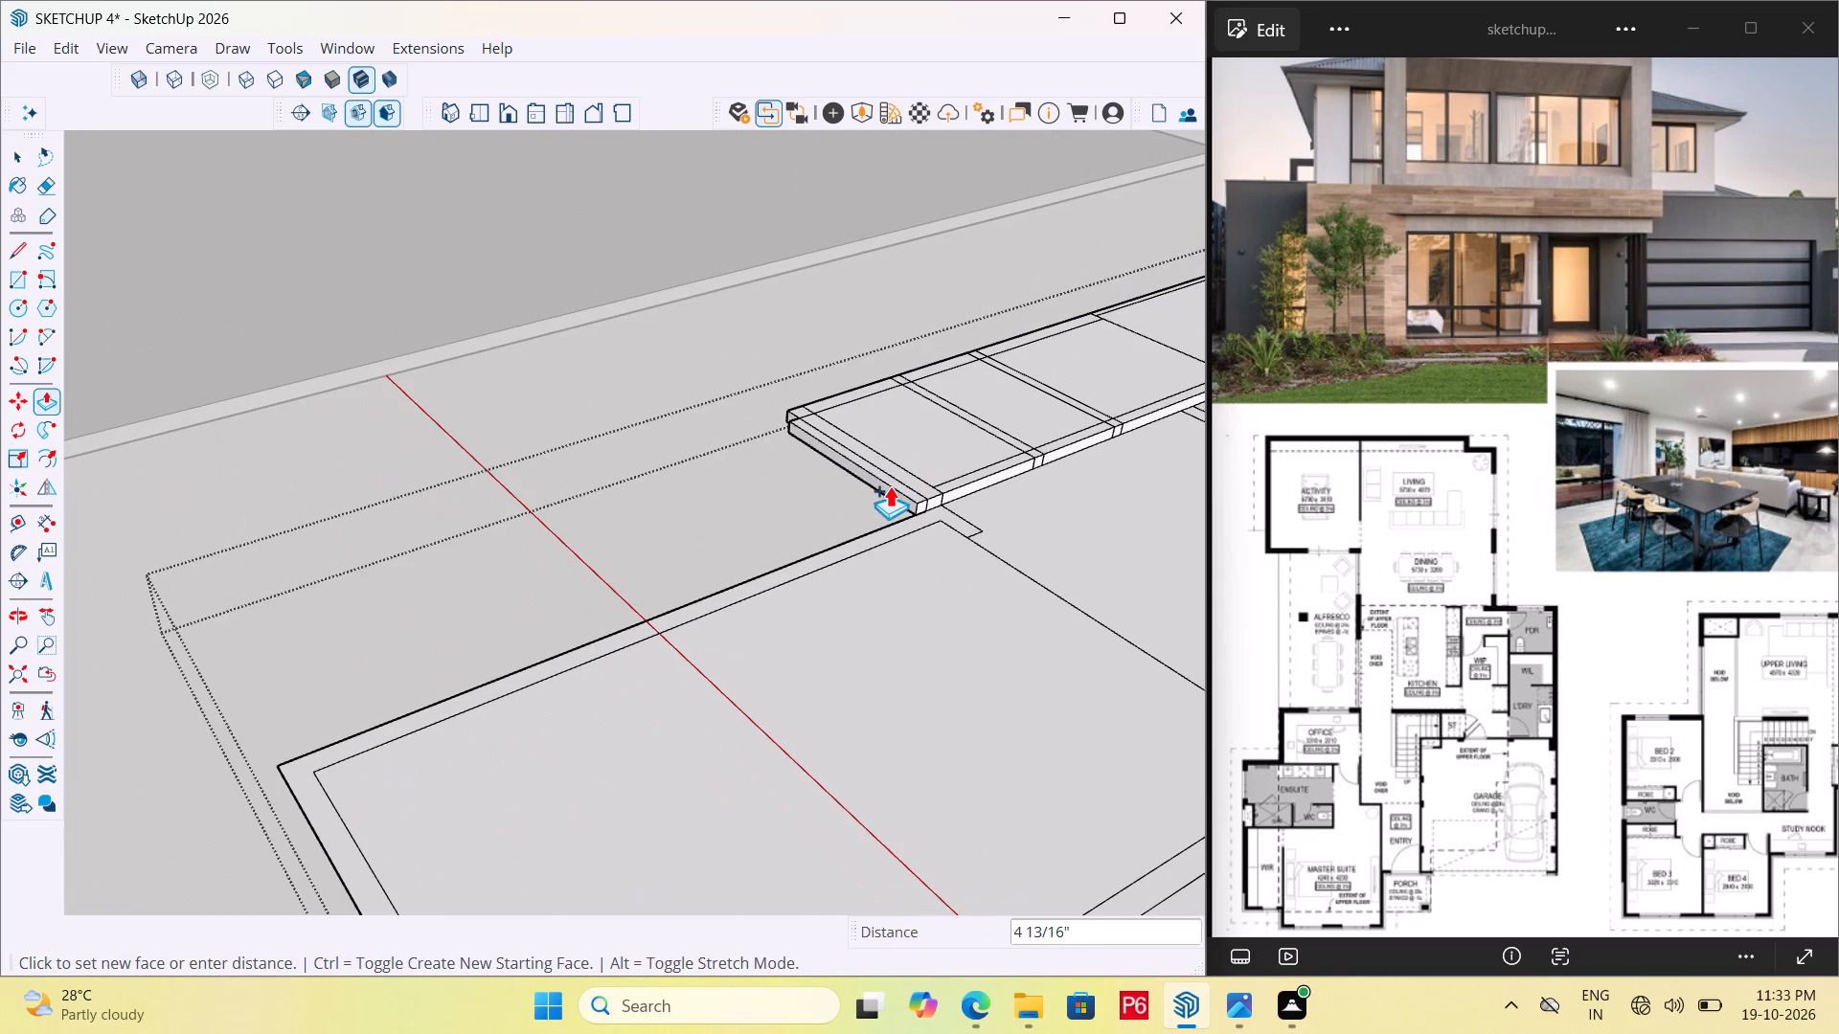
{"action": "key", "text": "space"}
Extrude the floor face of the large room beyond the raised row upward 6".
{"action": "scroll", "coordinate": [492, 509], "scroll_direction": "down", "scroll_amount": 5}
{"action": "scroll", "coordinate": [725, 710], "scroll_direction": "up", "scroll_amount": 3}
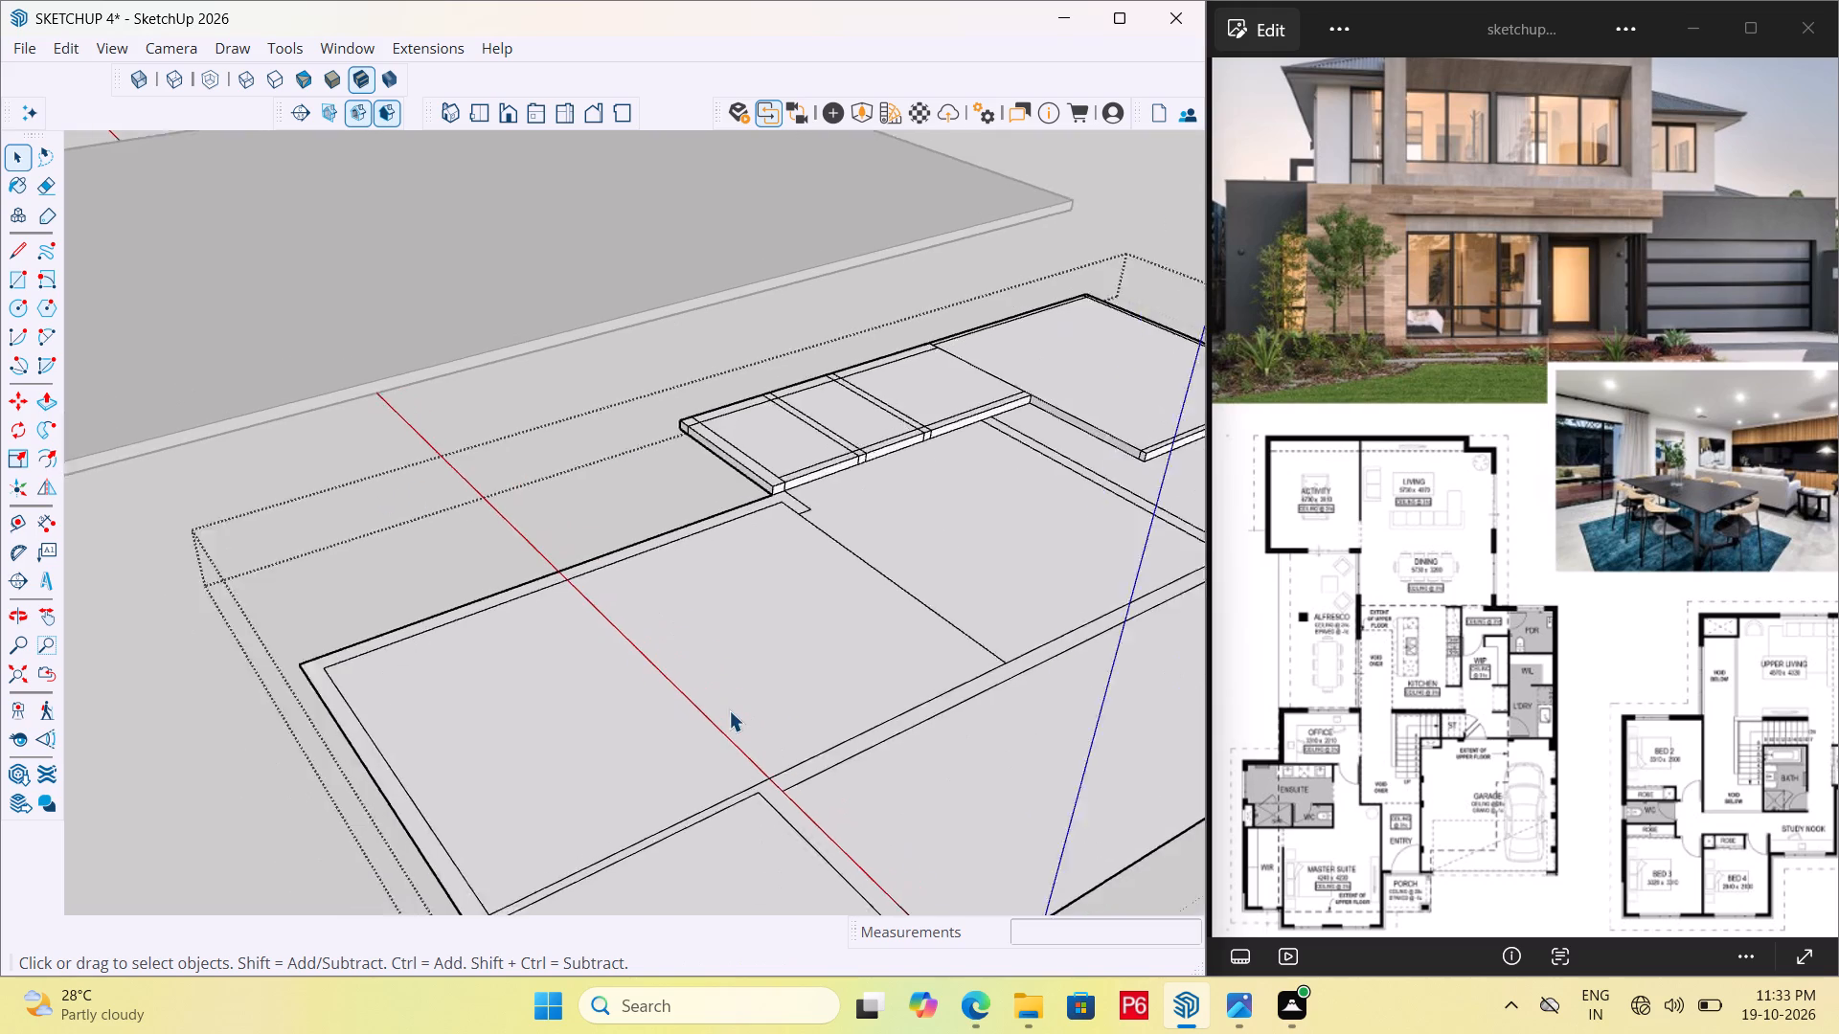
{"action": "scroll", "coordinate": [729, 710], "scroll_direction": "up", "scroll_amount": 3}
{"action": "left_click", "coordinate": [740, 678]}
{"action": "key", "text": "p"}
{"action": "left_click", "coordinate": [748, 667]}
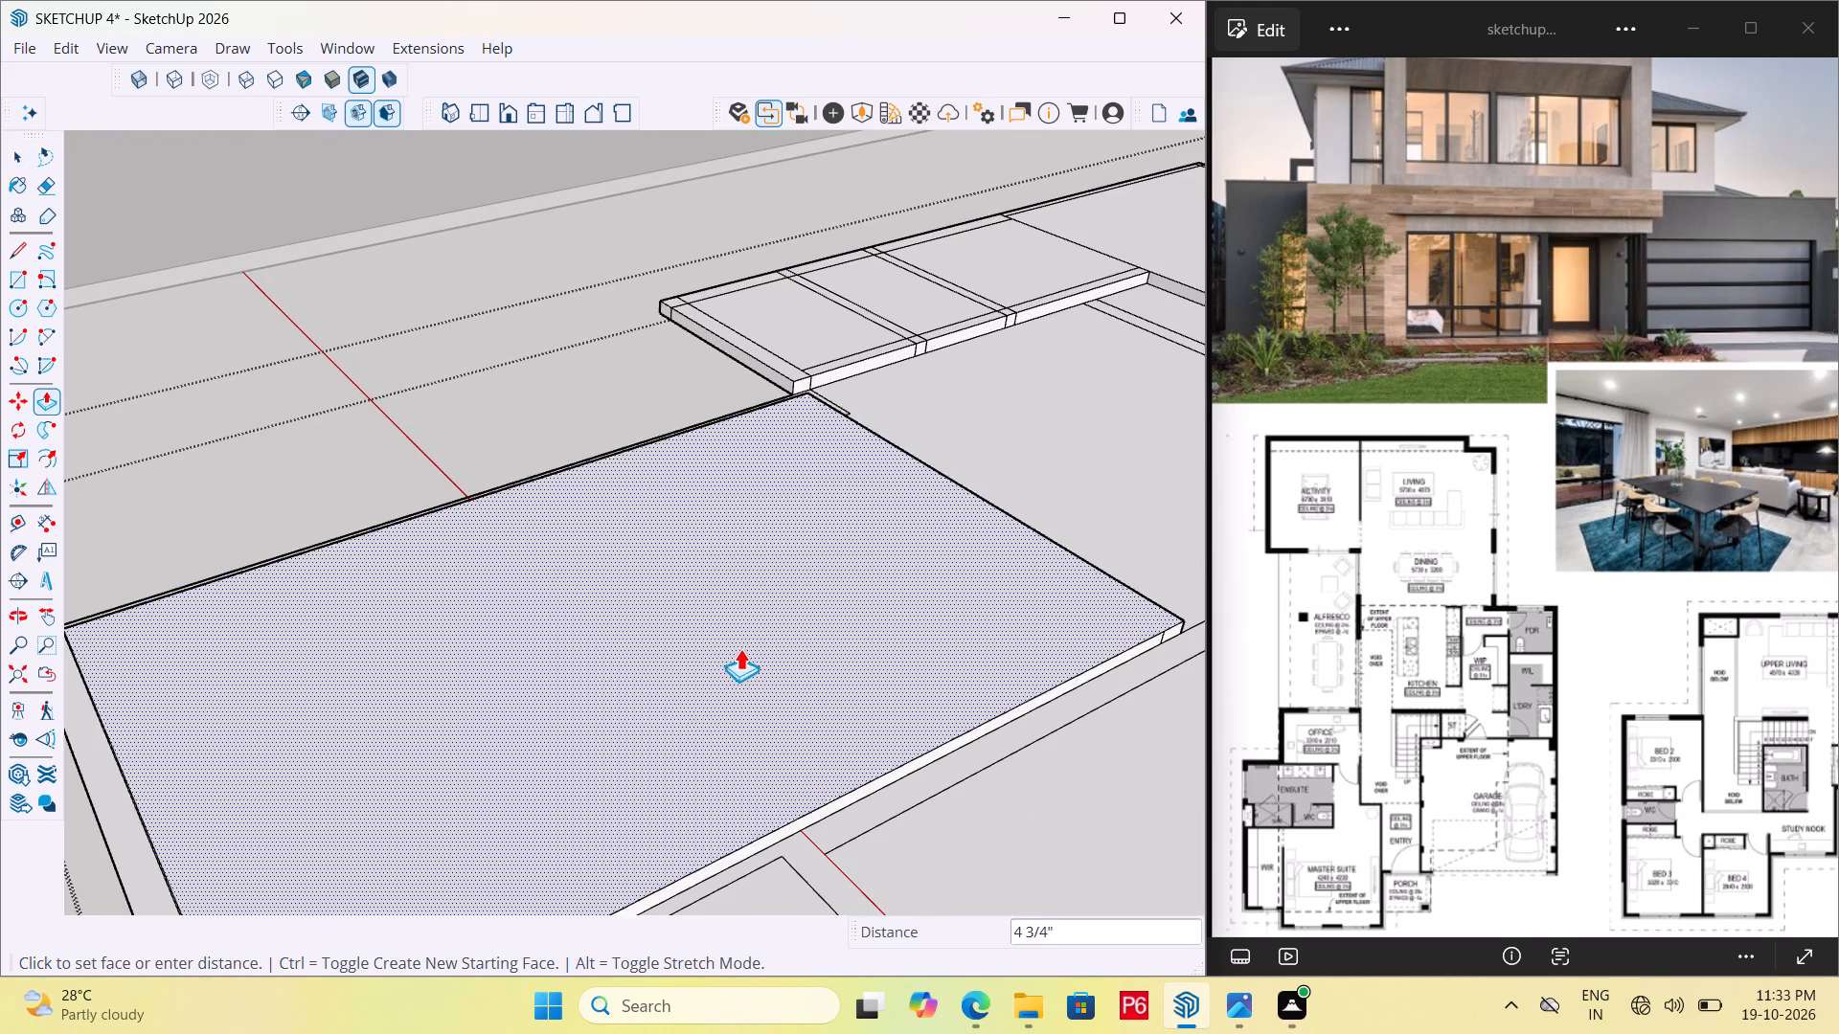
{"action": "type", "text": "6\""}
{"action": "key", "text": "Return"}
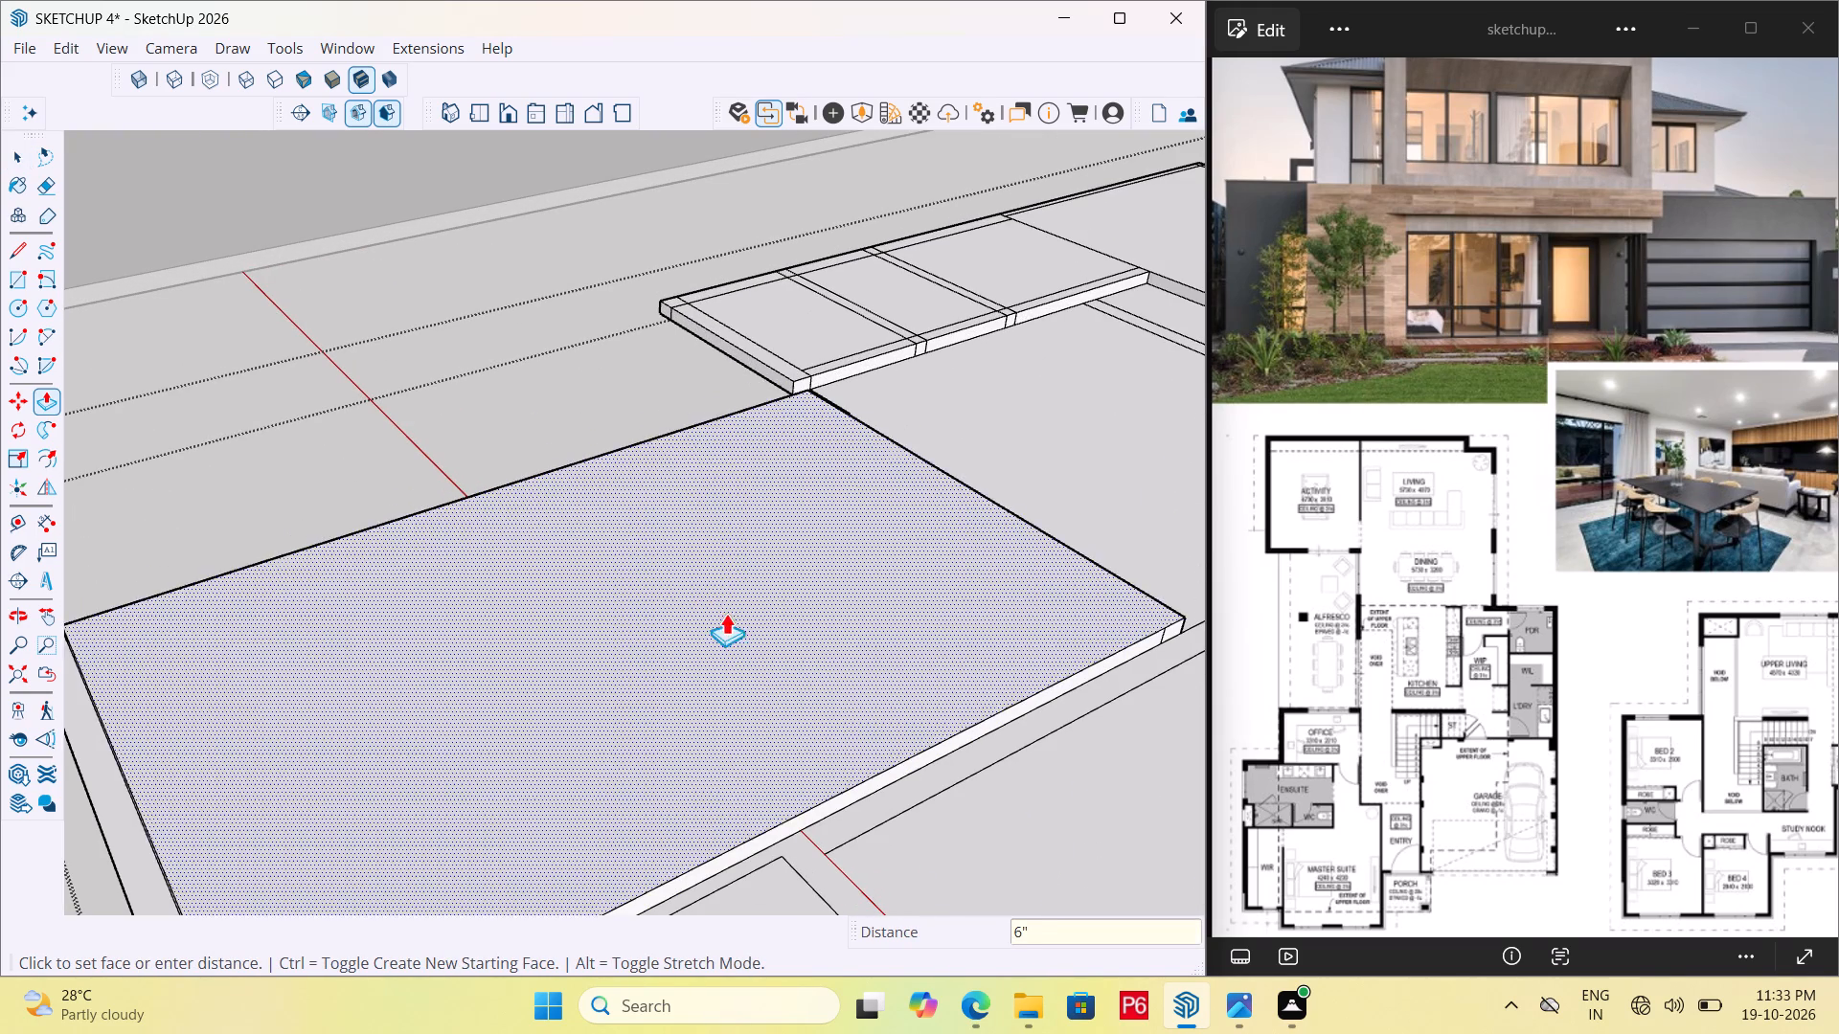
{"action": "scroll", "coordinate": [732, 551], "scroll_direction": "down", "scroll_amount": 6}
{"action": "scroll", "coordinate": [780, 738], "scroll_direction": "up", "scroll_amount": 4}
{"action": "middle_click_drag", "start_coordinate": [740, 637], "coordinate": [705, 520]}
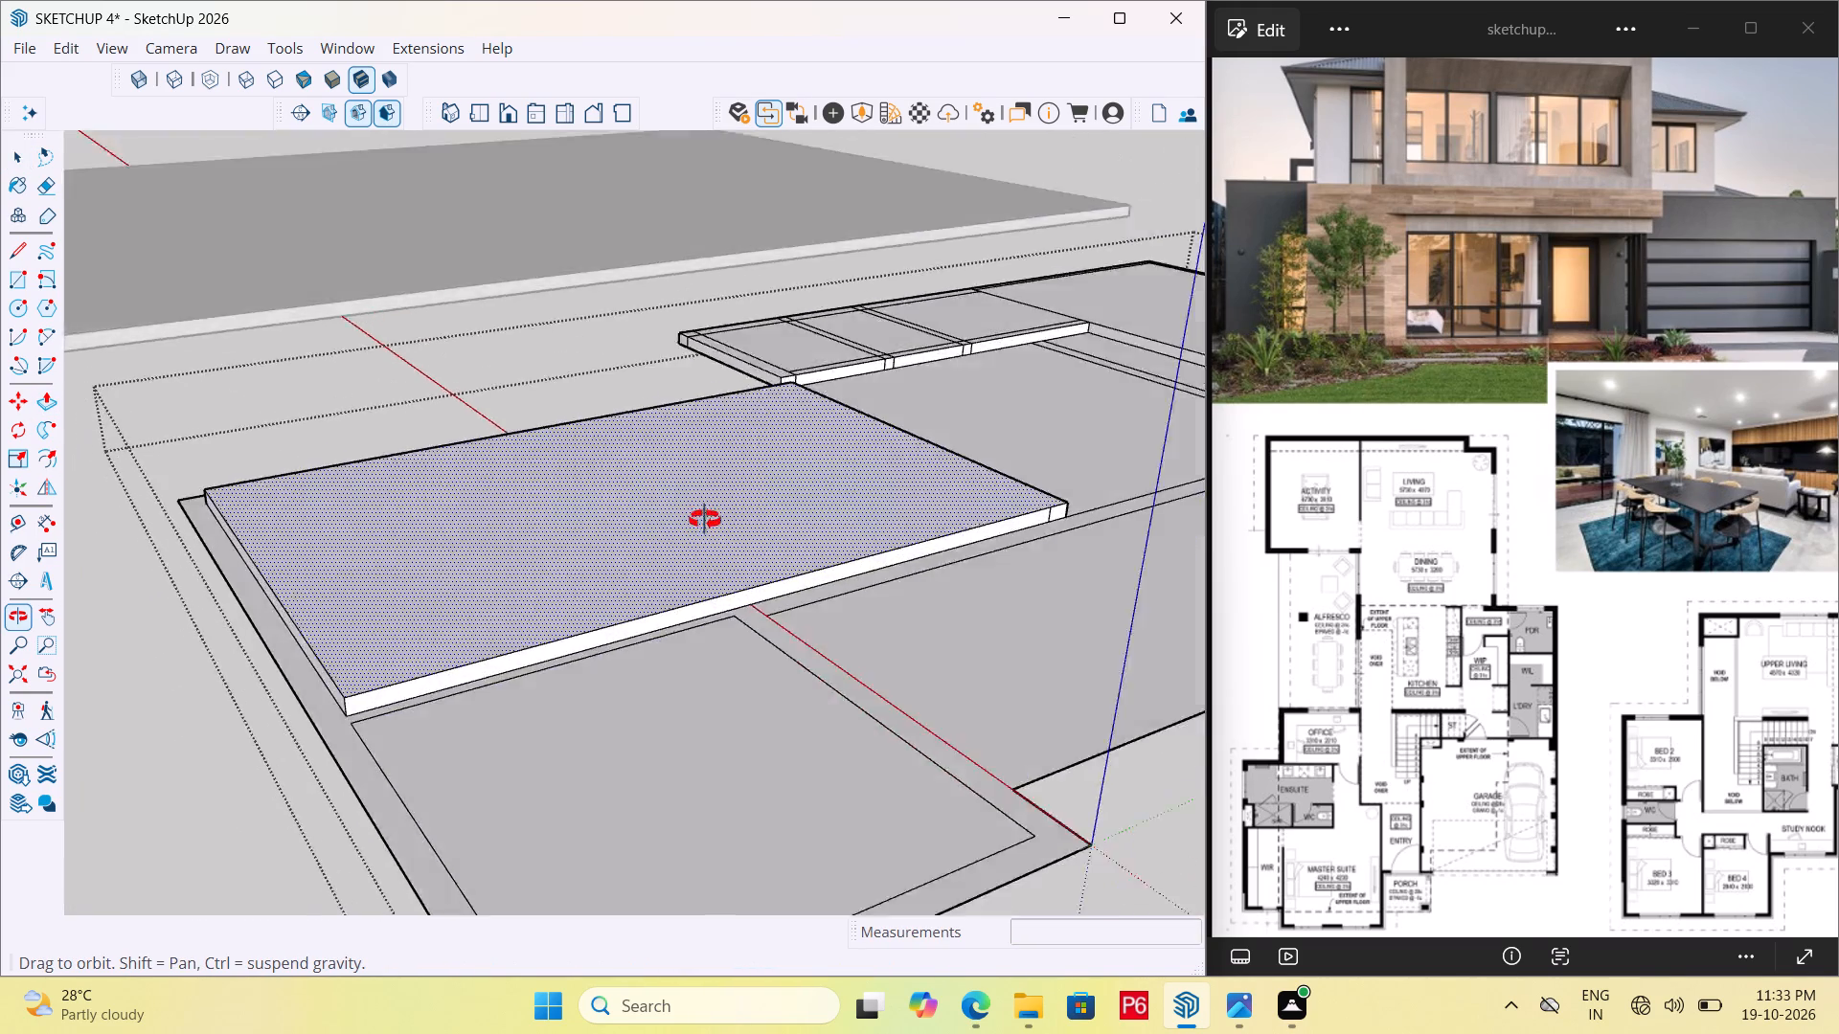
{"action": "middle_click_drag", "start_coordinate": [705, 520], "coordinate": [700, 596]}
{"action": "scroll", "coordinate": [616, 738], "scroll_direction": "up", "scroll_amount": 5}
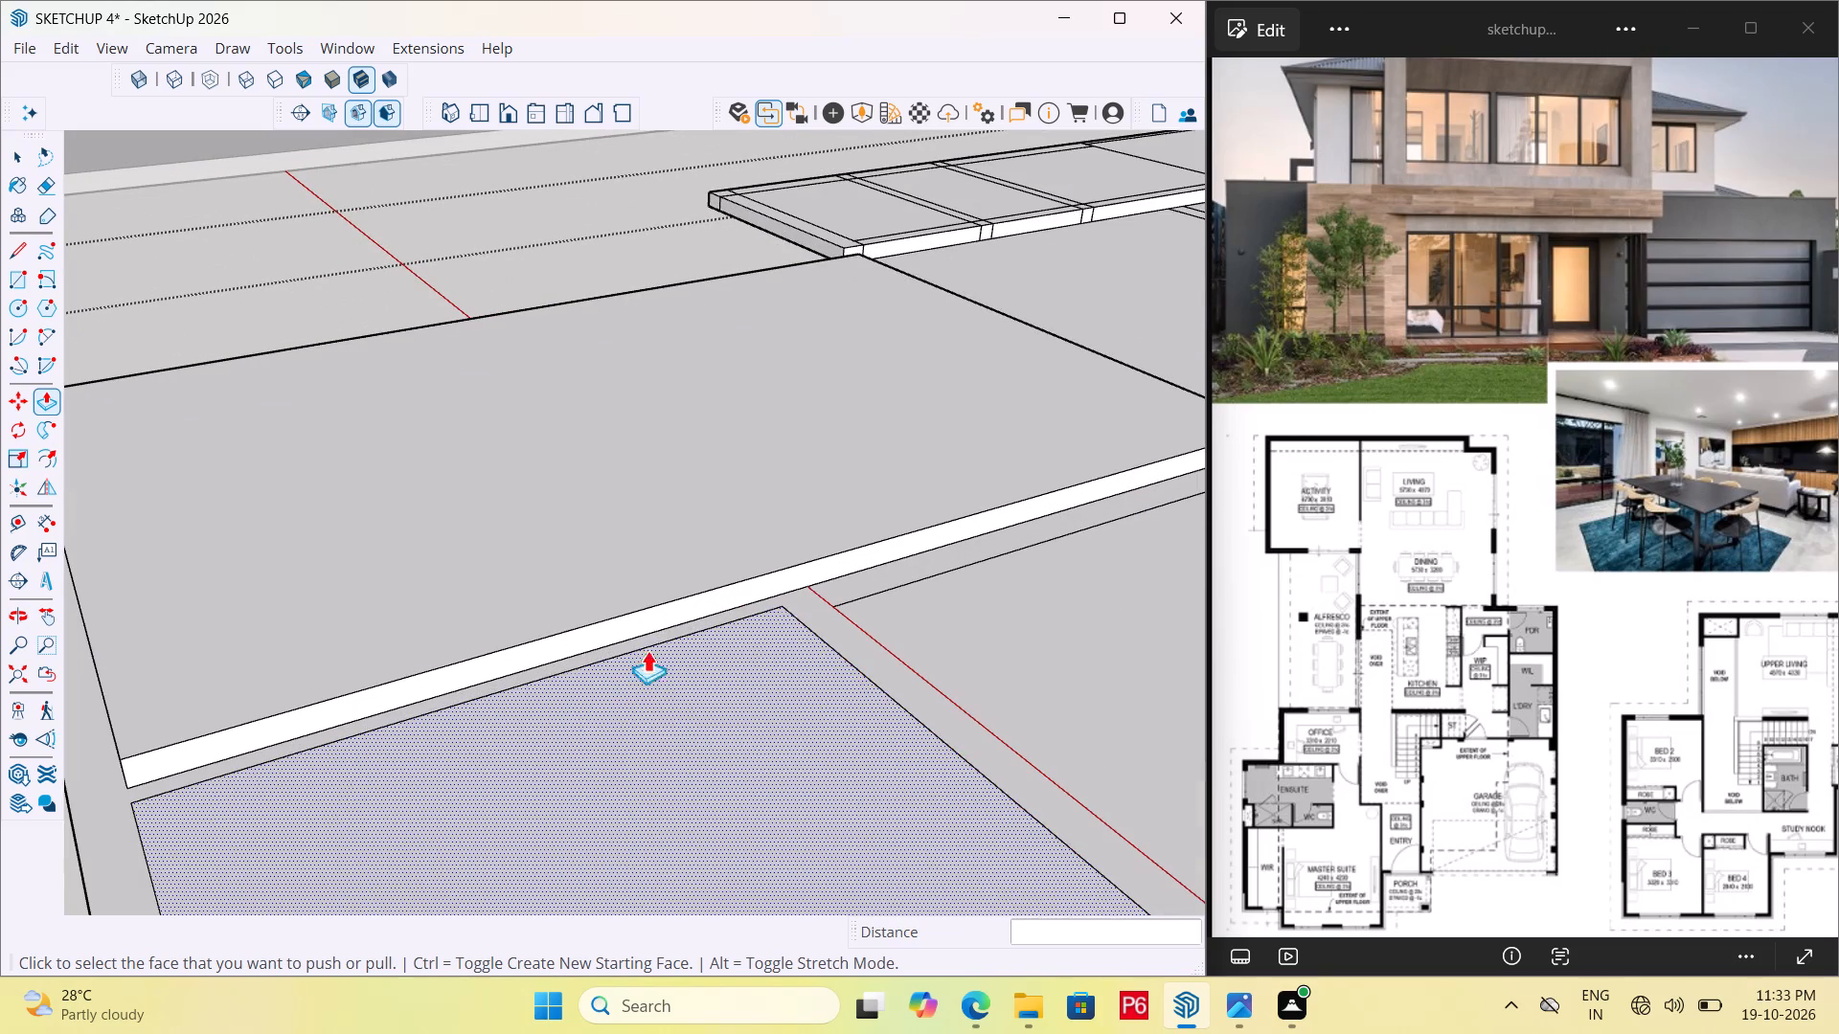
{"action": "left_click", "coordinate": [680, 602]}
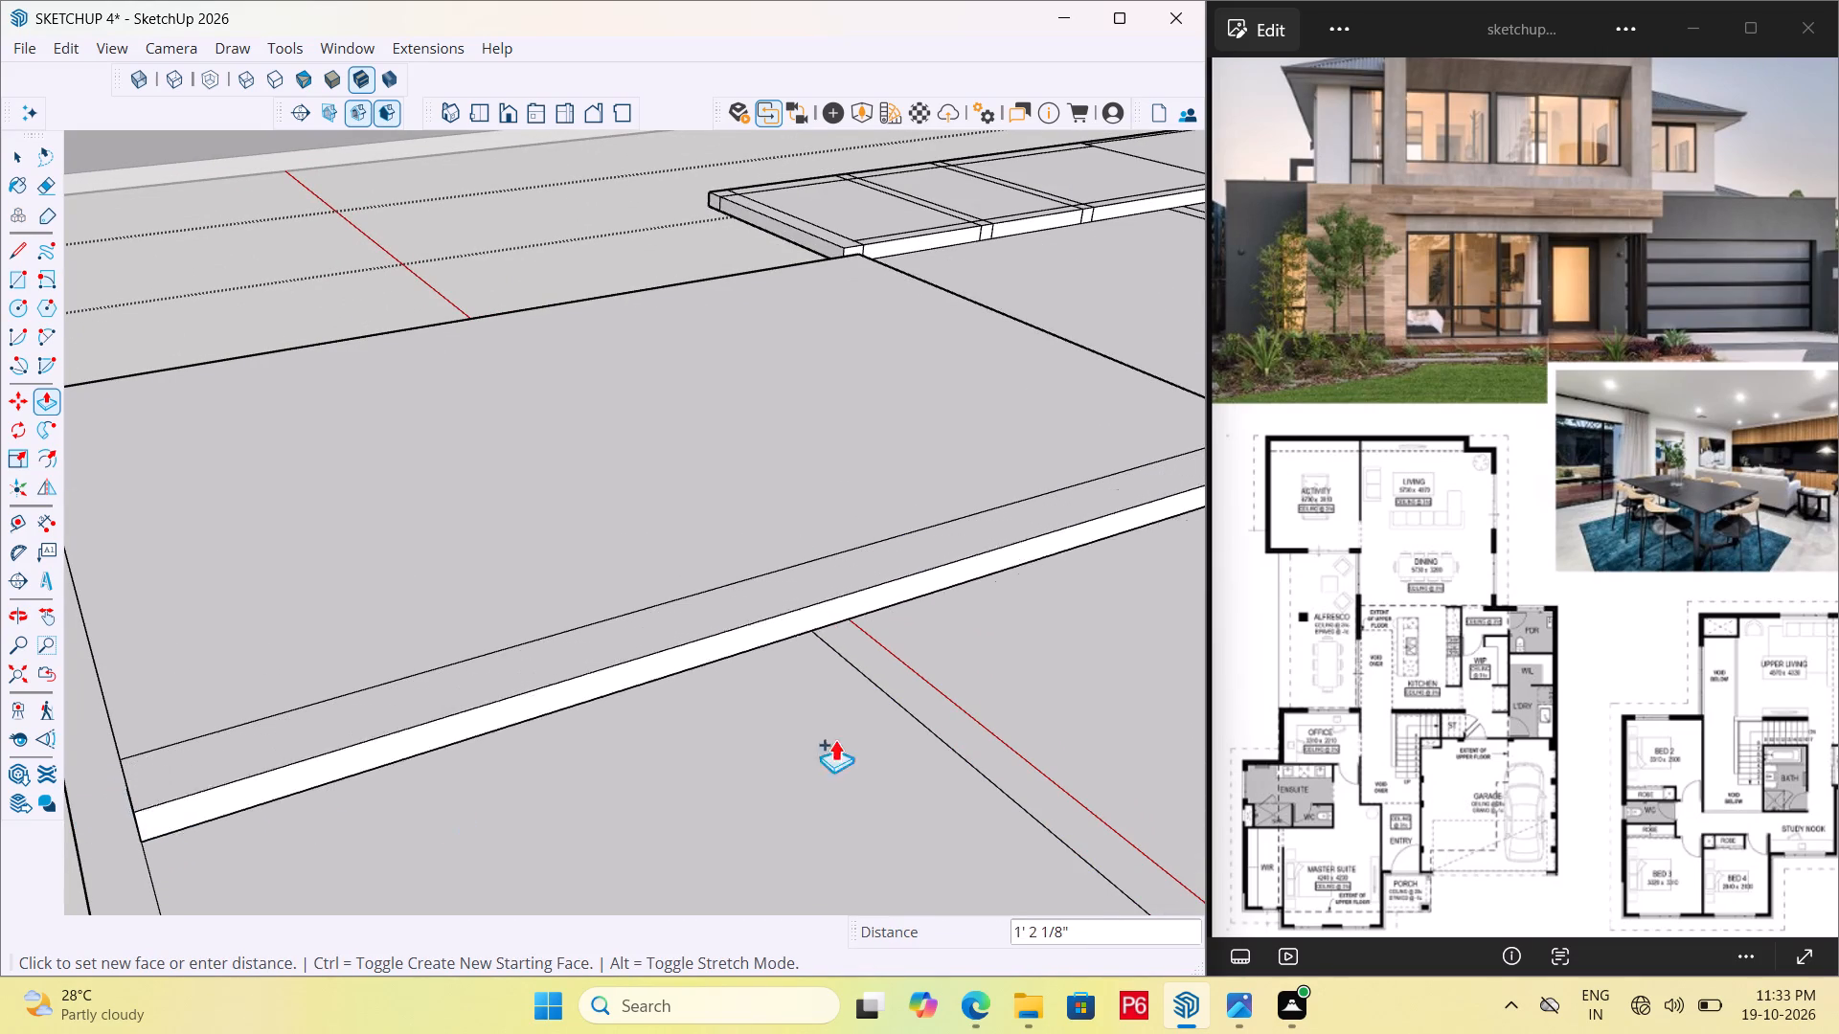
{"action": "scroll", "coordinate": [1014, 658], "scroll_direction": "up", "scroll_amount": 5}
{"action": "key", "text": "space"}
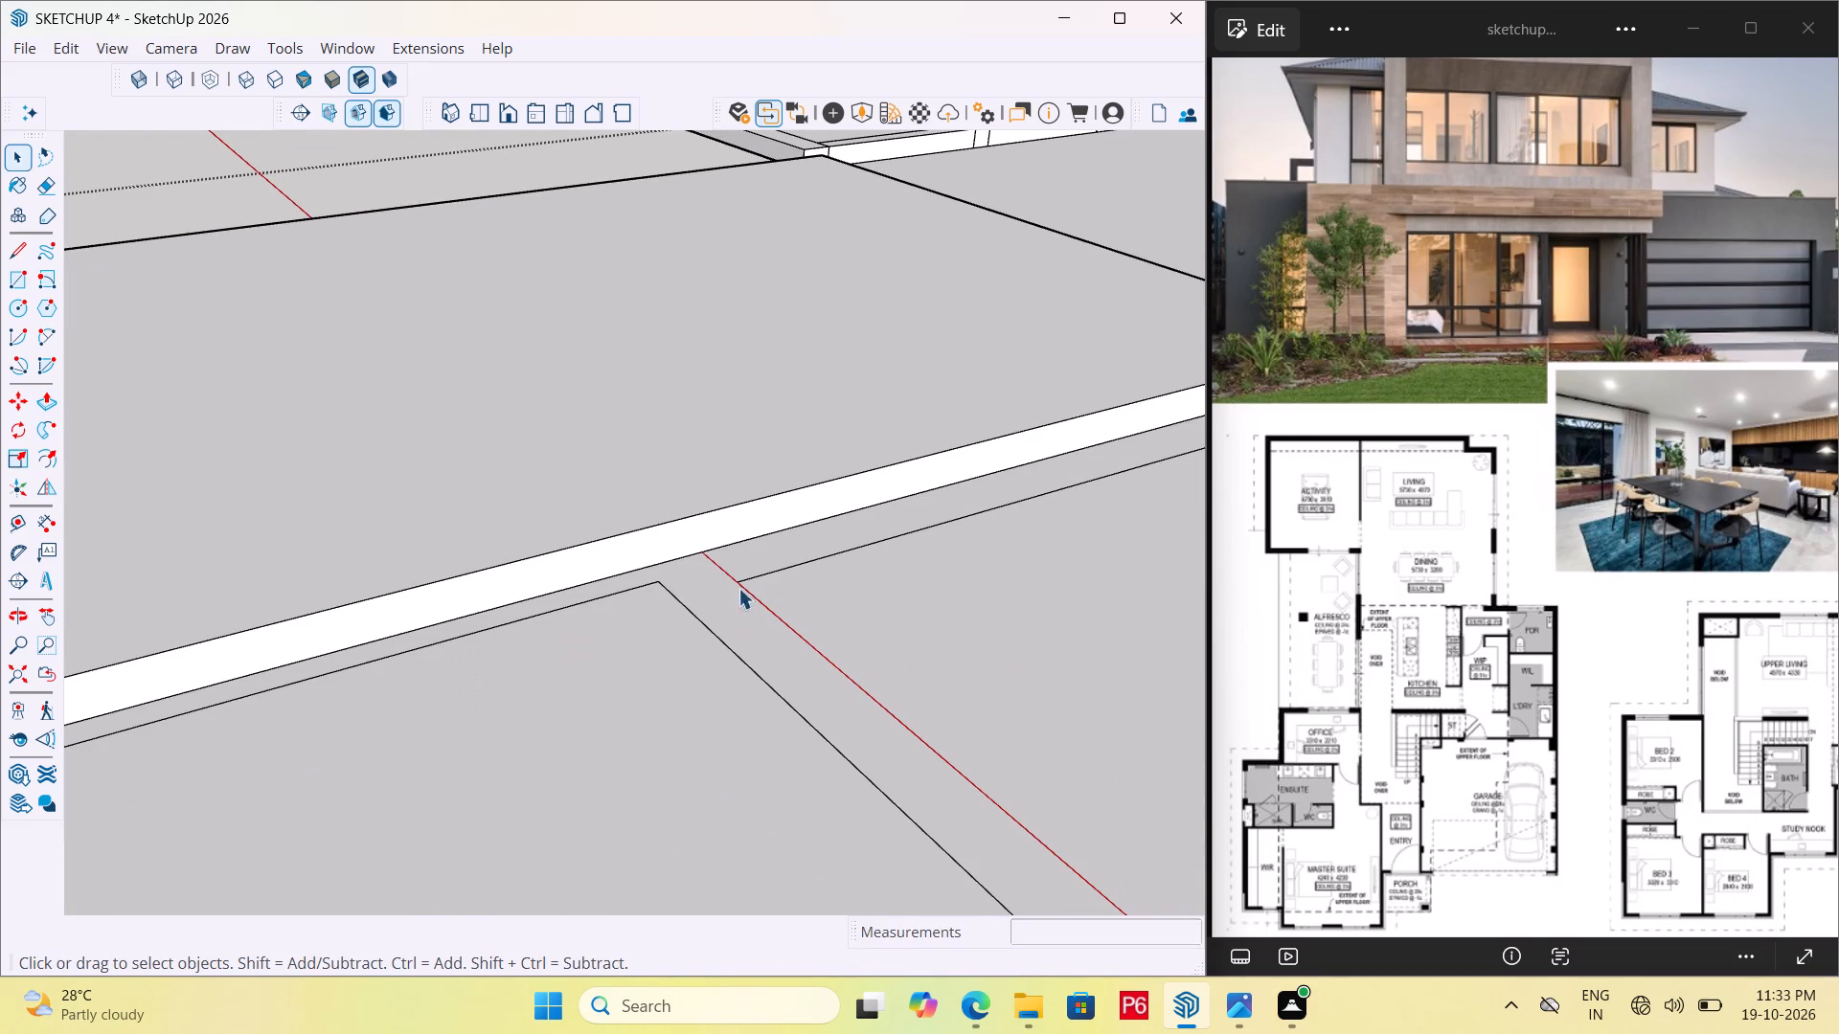
Extend the large room's inner long side face 4" over the dividing strip beside the smaller corner room.
{"action": "left_click", "coordinate": [681, 541]}
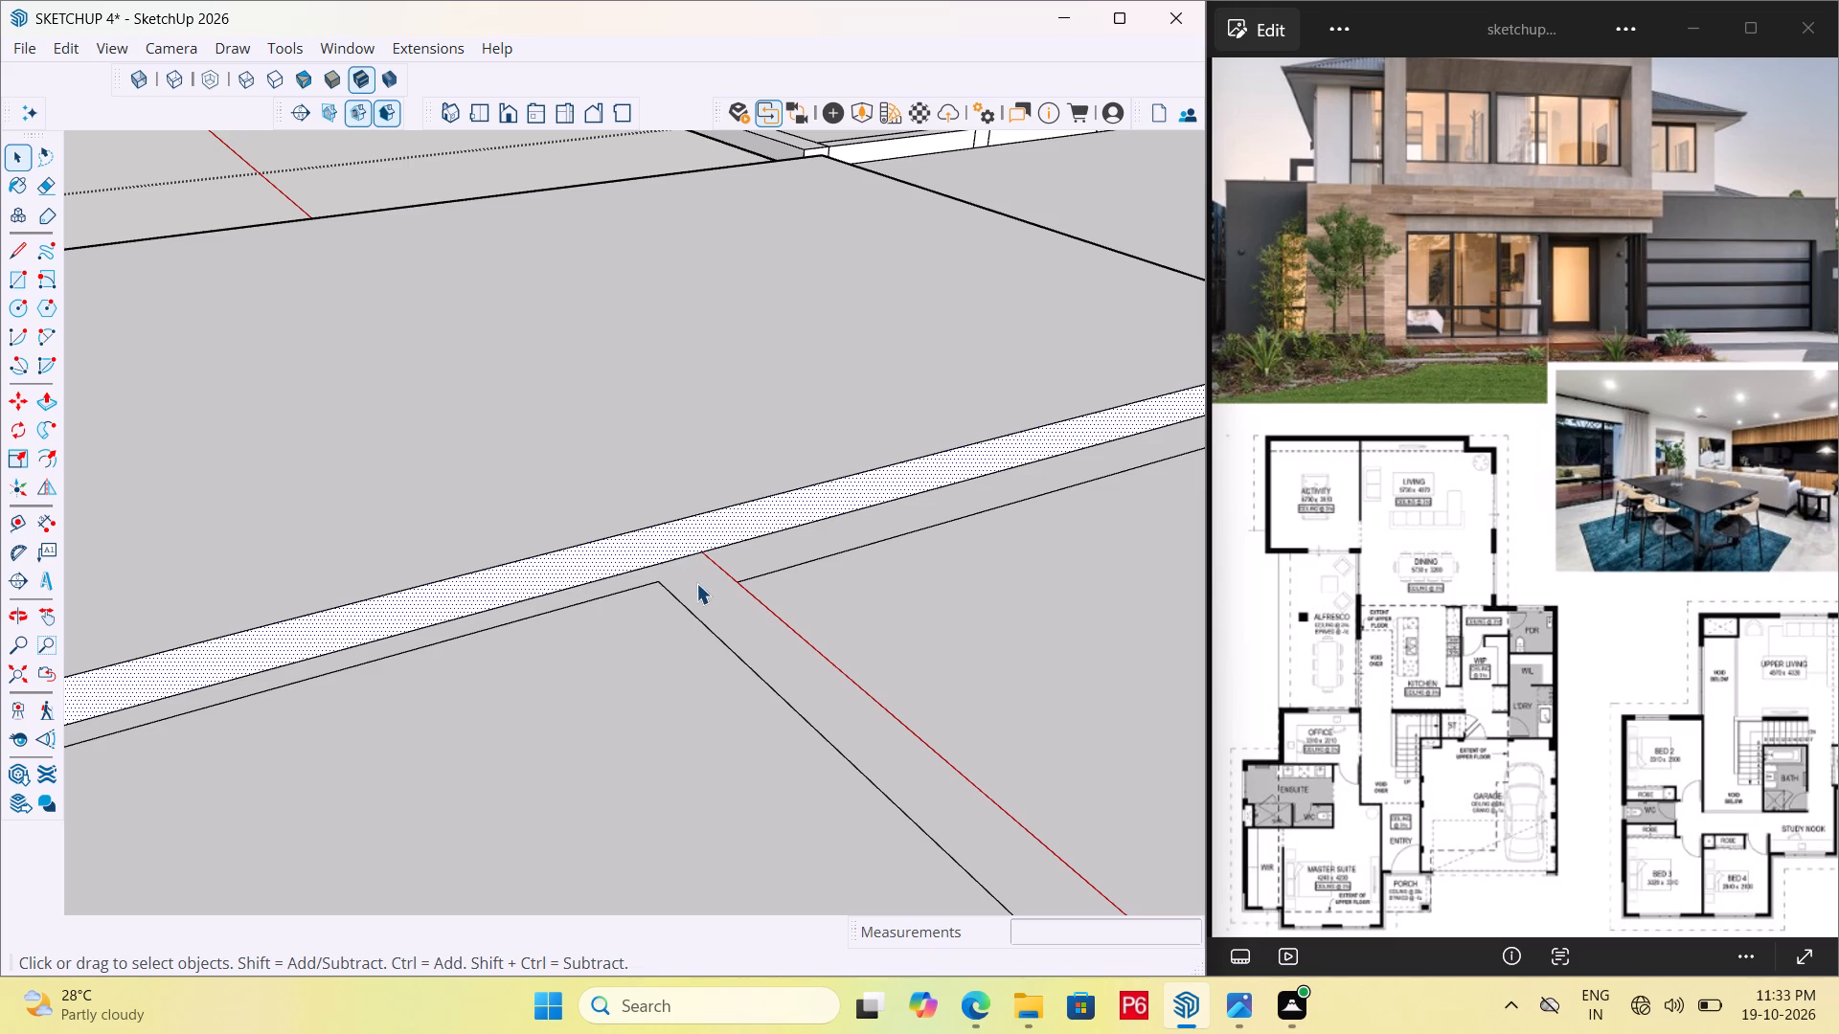
{"action": "key", "text": "p"}
{"action": "left_click", "coordinate": [579, 561]}
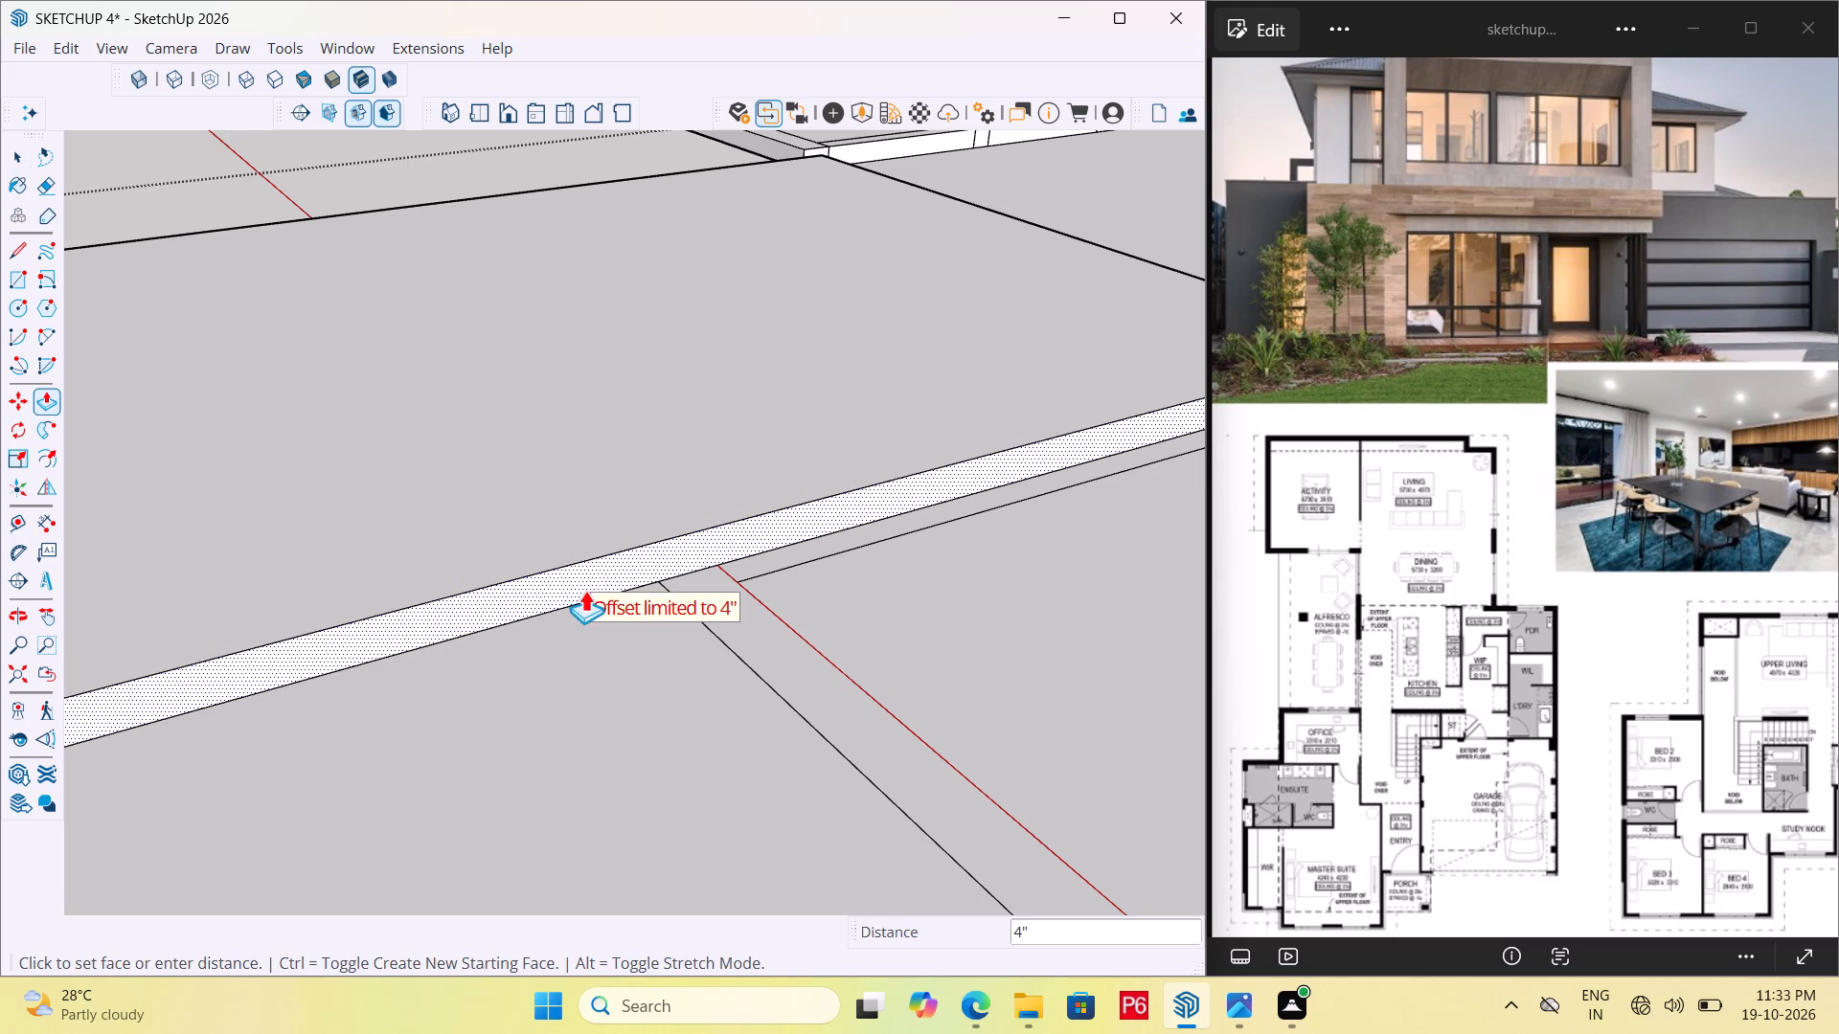
{"action": "left_click", "coordinate": [513, 620]}
{"action": "scroll", "coordinate": [763, 566], "scroll_direction": "up", "scroll_amount": 4}
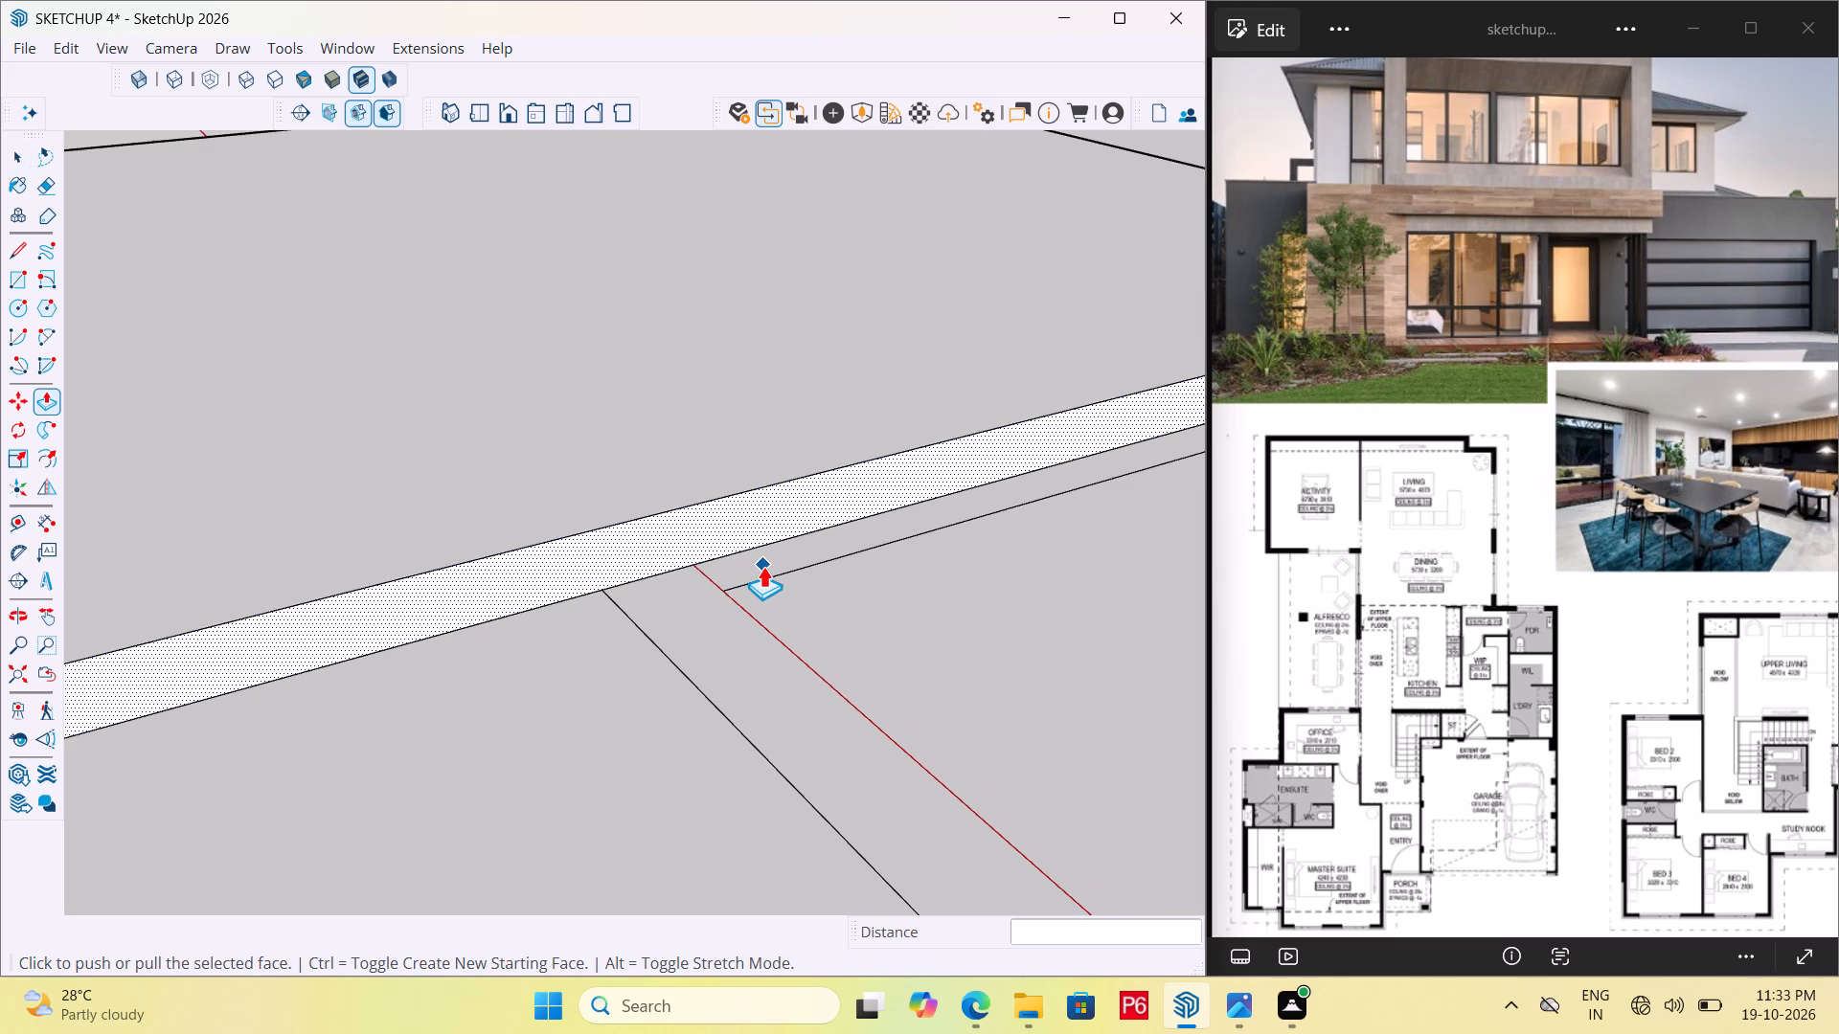
Split the extended side face with a 6" vertical line at the corner room's edge and extend the portion beyond that room another 5".
{"action": "key", "text": "l"}
{"action": "left_click_drag", "start_coordinate": [607, 589], "coordinate": [606, 578]}
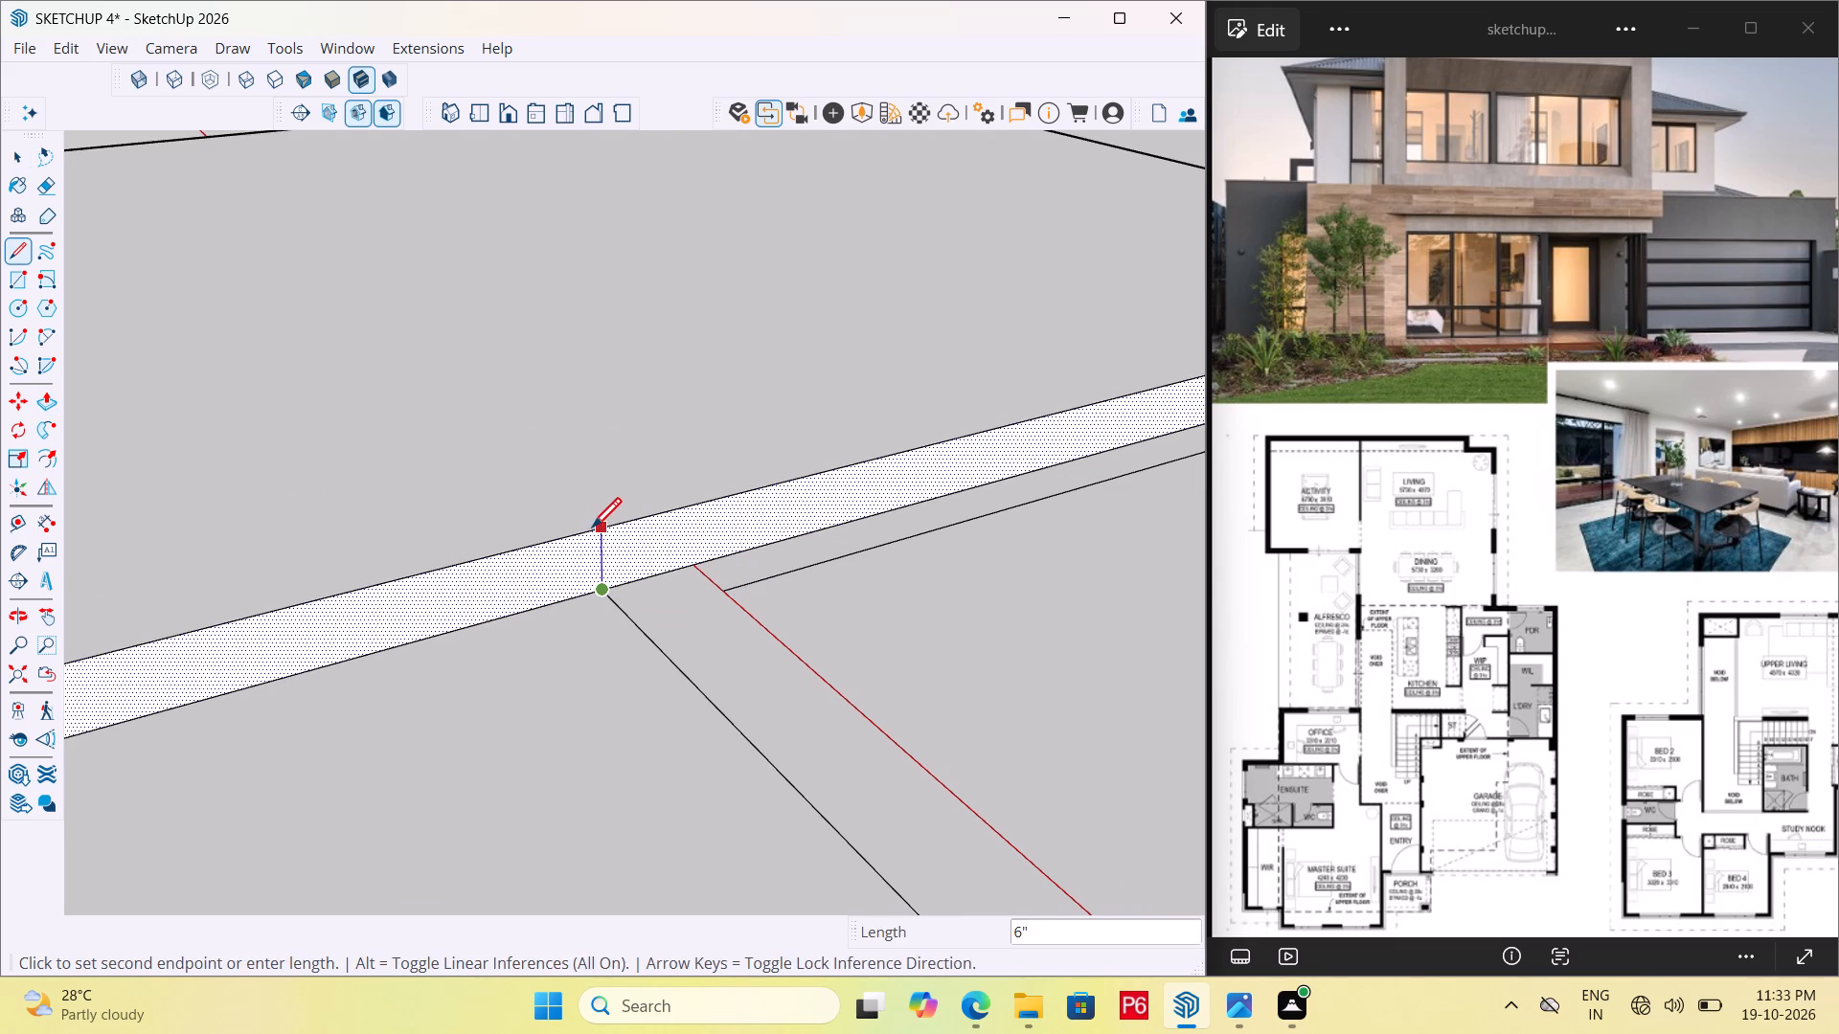
{"action": "double_click", "coordinate": [597, 534]}
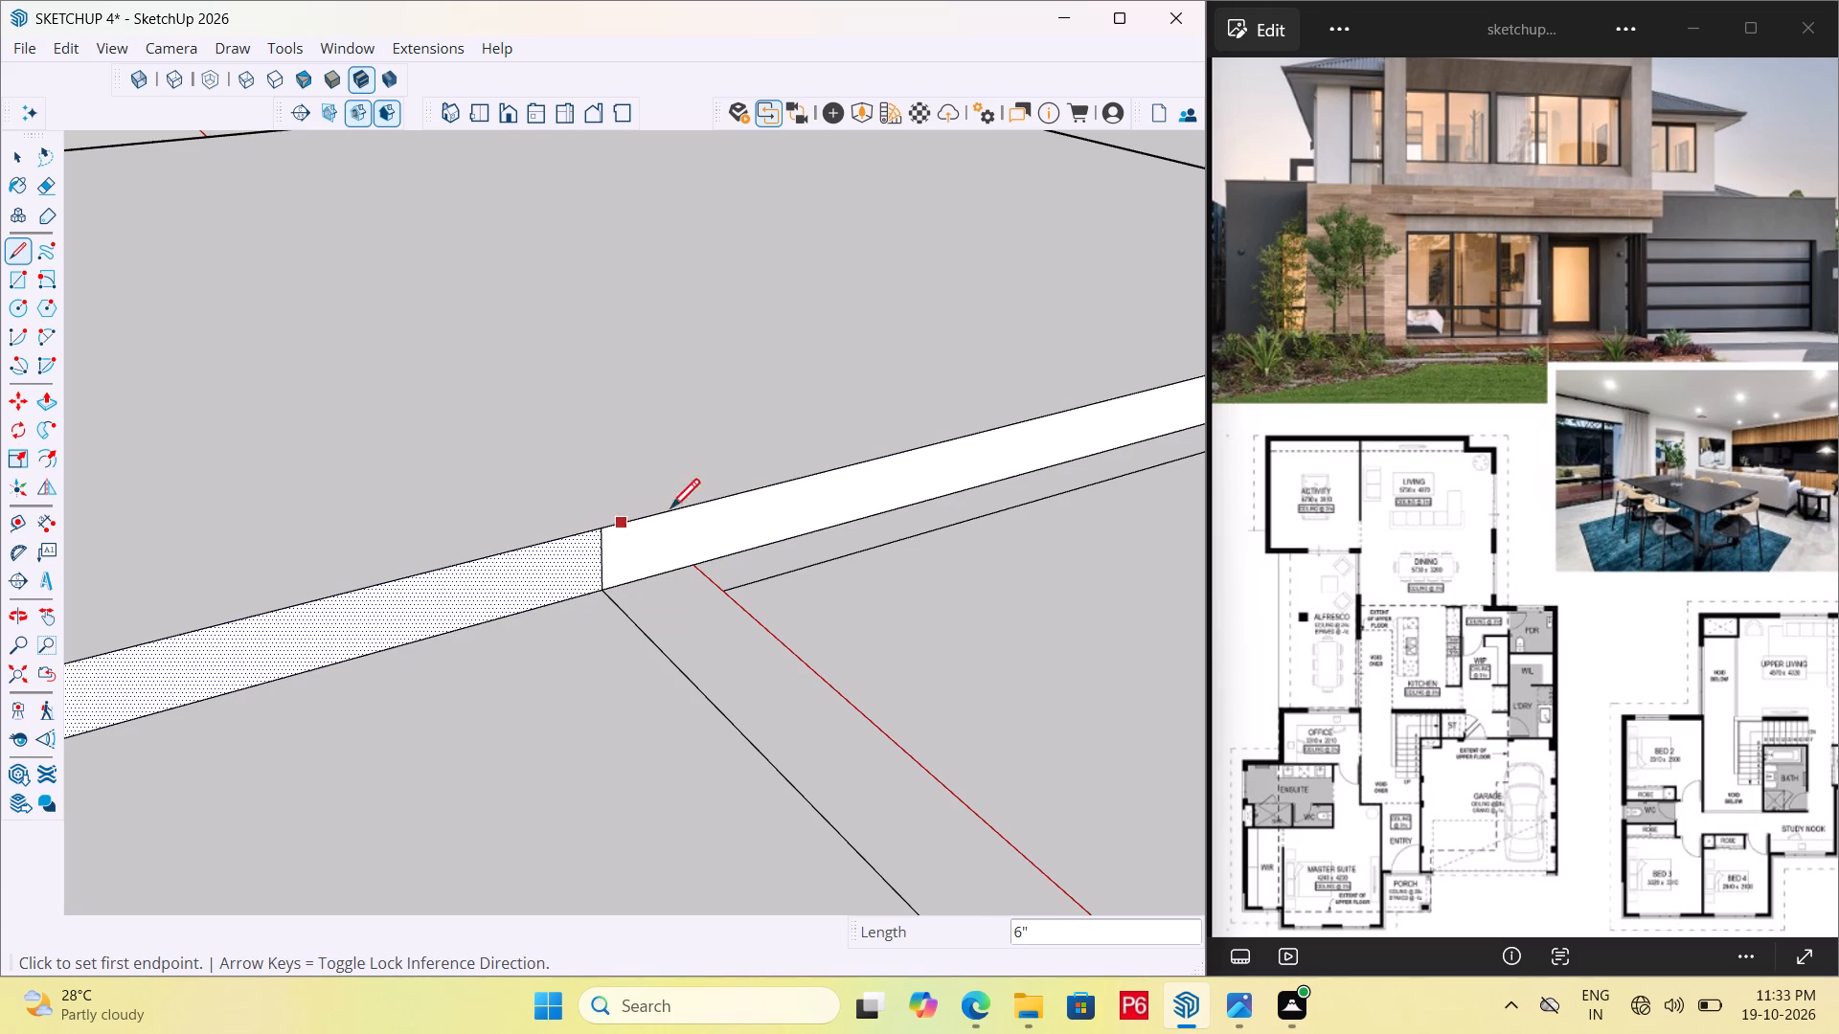
{"action": "key", "text": "p"}
{"action": "key", "text": "space"}
{"action": "left_click", "coordinate": [748, 519]}
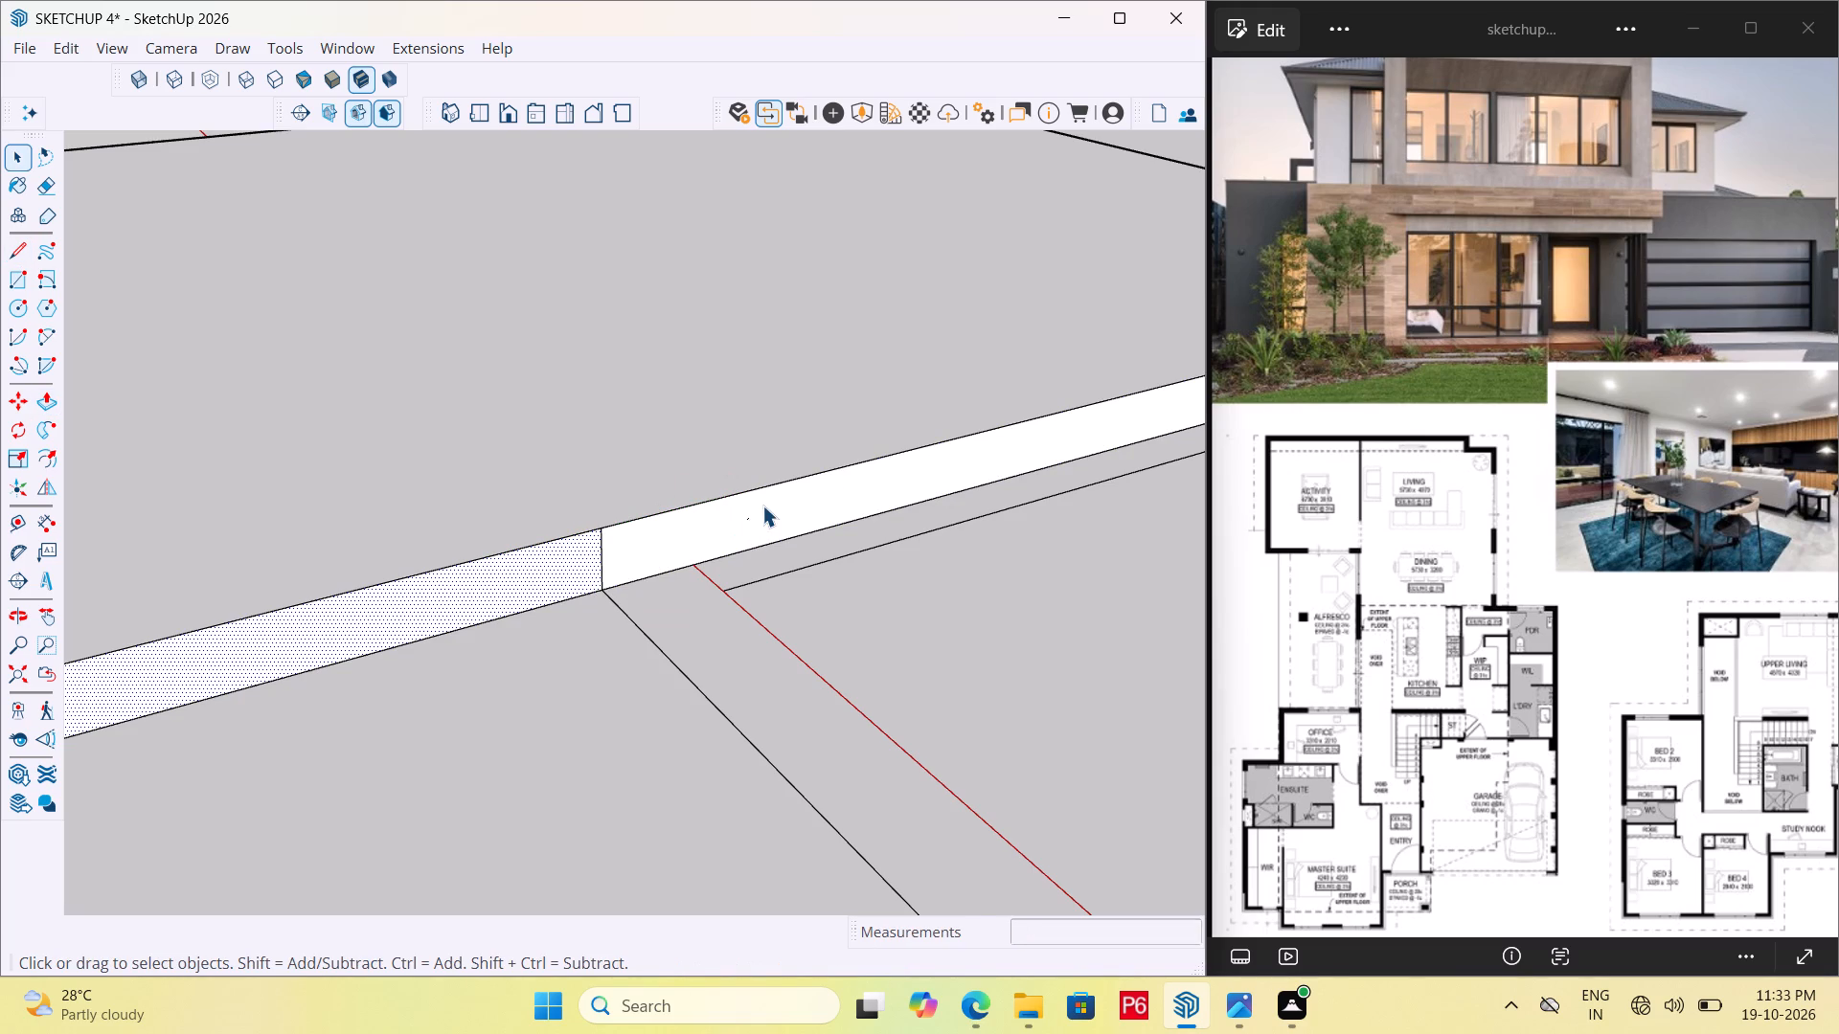
{"action": "key", "text": "p"}
{"action": "left_click", "coordinate": [762, 506]}
{"action": "left_click", "coordinate": [767, 580]}
Extend the large room's outer long side face 9" over the outer wall strip.
{"action": "scroll", "coordinate": [559, 498], "scroll_direction": "down", "scroll_amount": 5}
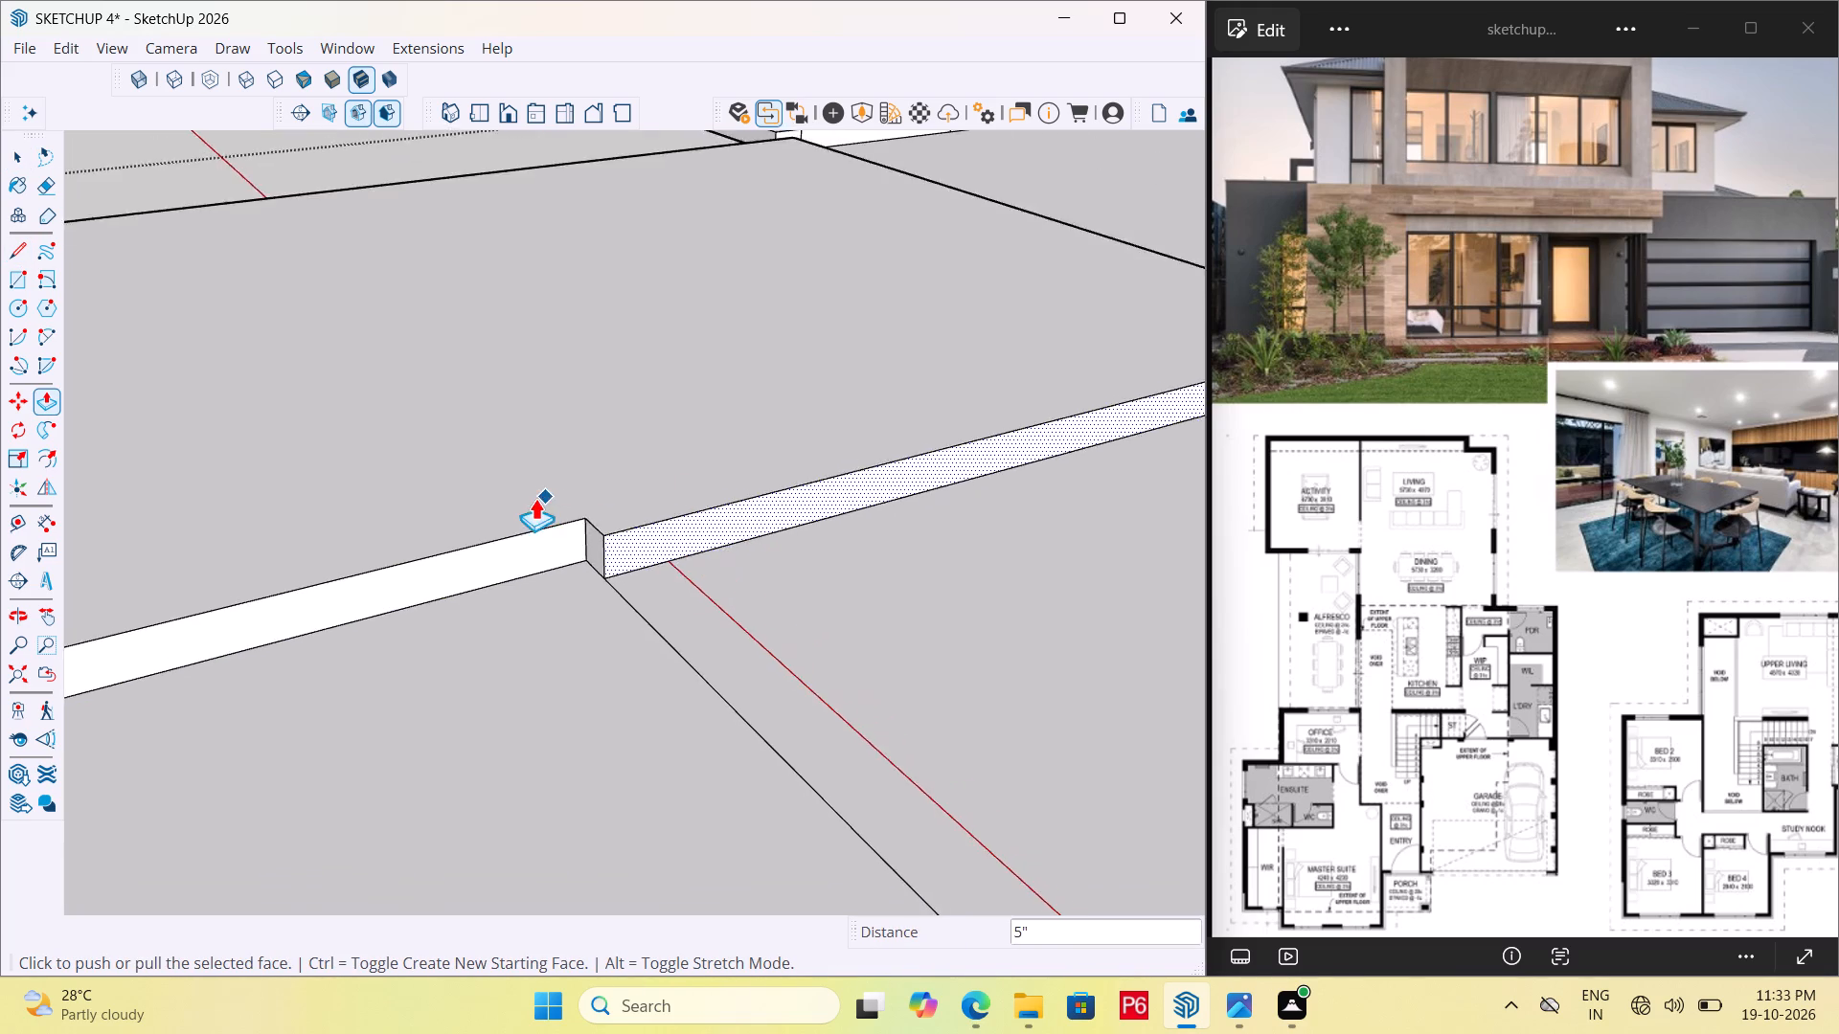
{"action": "scroll", "coordinate": [535, 498], "scroll_direction": "down", "scroll_amount": 1}
{"action": "scroll", "coordinate": [713, 445], "scroll_direction": "down", "scroll_amount": 6}
{"action": "scroll", "coordinate": [907, 476], "scroll_direction": "down", "scroll_amount": 4}
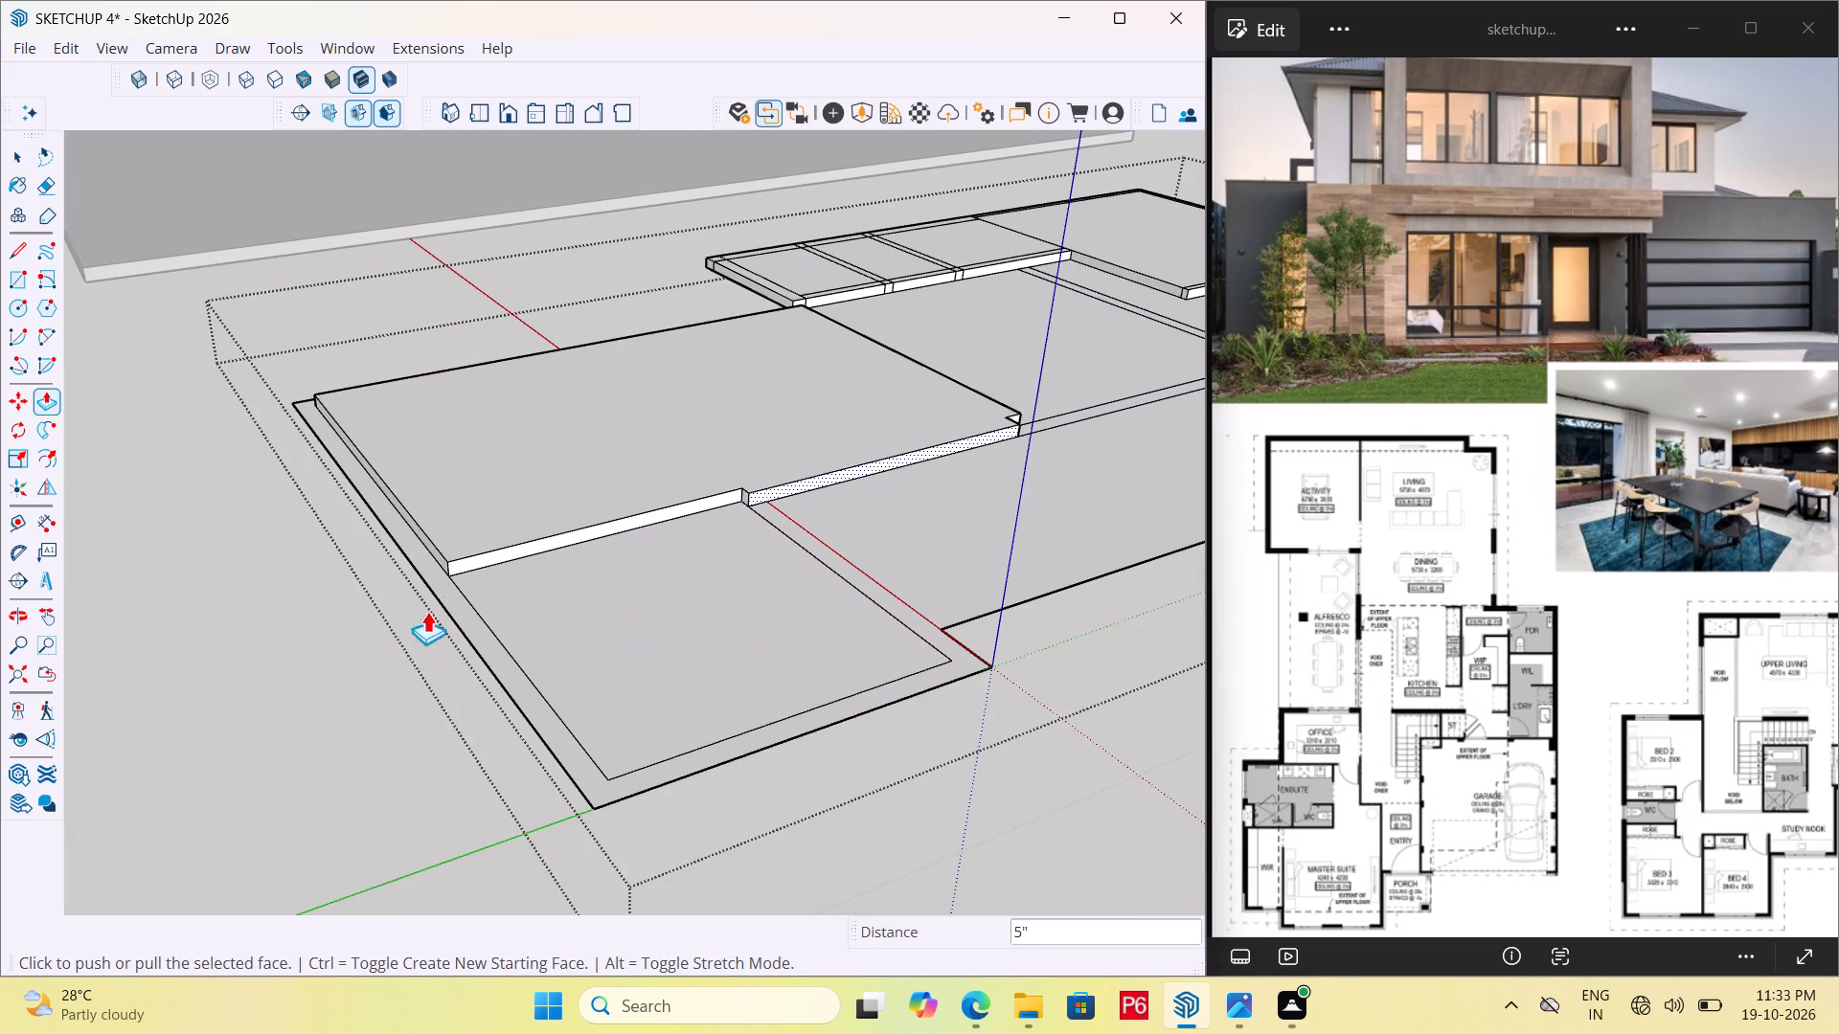
{"action": "middle_click_drag", "start_coordinate": [430, 609], "coordinate": [698, 642]}
{"action": "middle_click_drag", "start_coordinate": [343, 506], "coordinate": [1262, 633]}
{"action": "scroll", "coordinate": [471, 641], "scroll_direction": "up", "scroll_amount": 3}
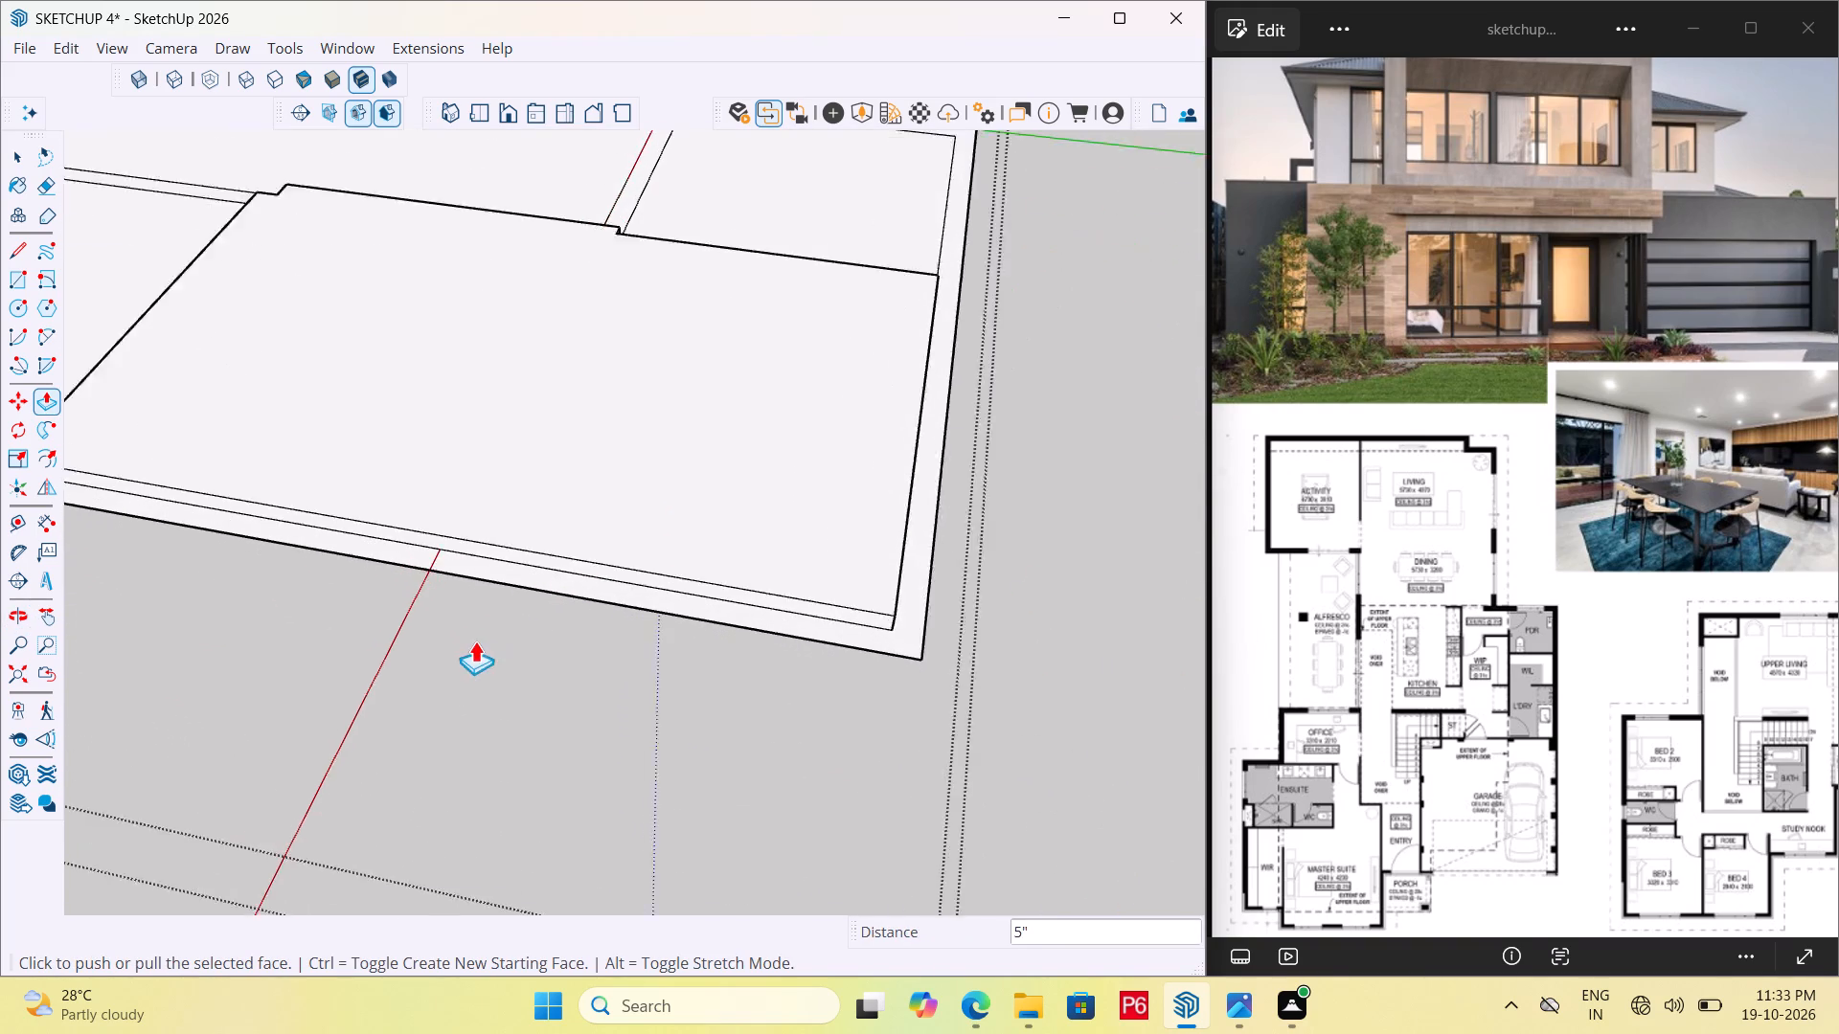
{"action": "scroll", "coordinate": [475, 641], "scroll_direction": "up", "scroll_amount": 3}
{"action": "scroll", "coordinate": [609, 514], "scroll_direction": "down", "scroll_amount": 2}
{"action": "scroll", "coordinate": [773, 522], "scroll_direction": "down", "scroll_amount": 5}
{"action": "middle_click_drag", "start_coordinate": [638, 559], "coordinate": [515, 445]}
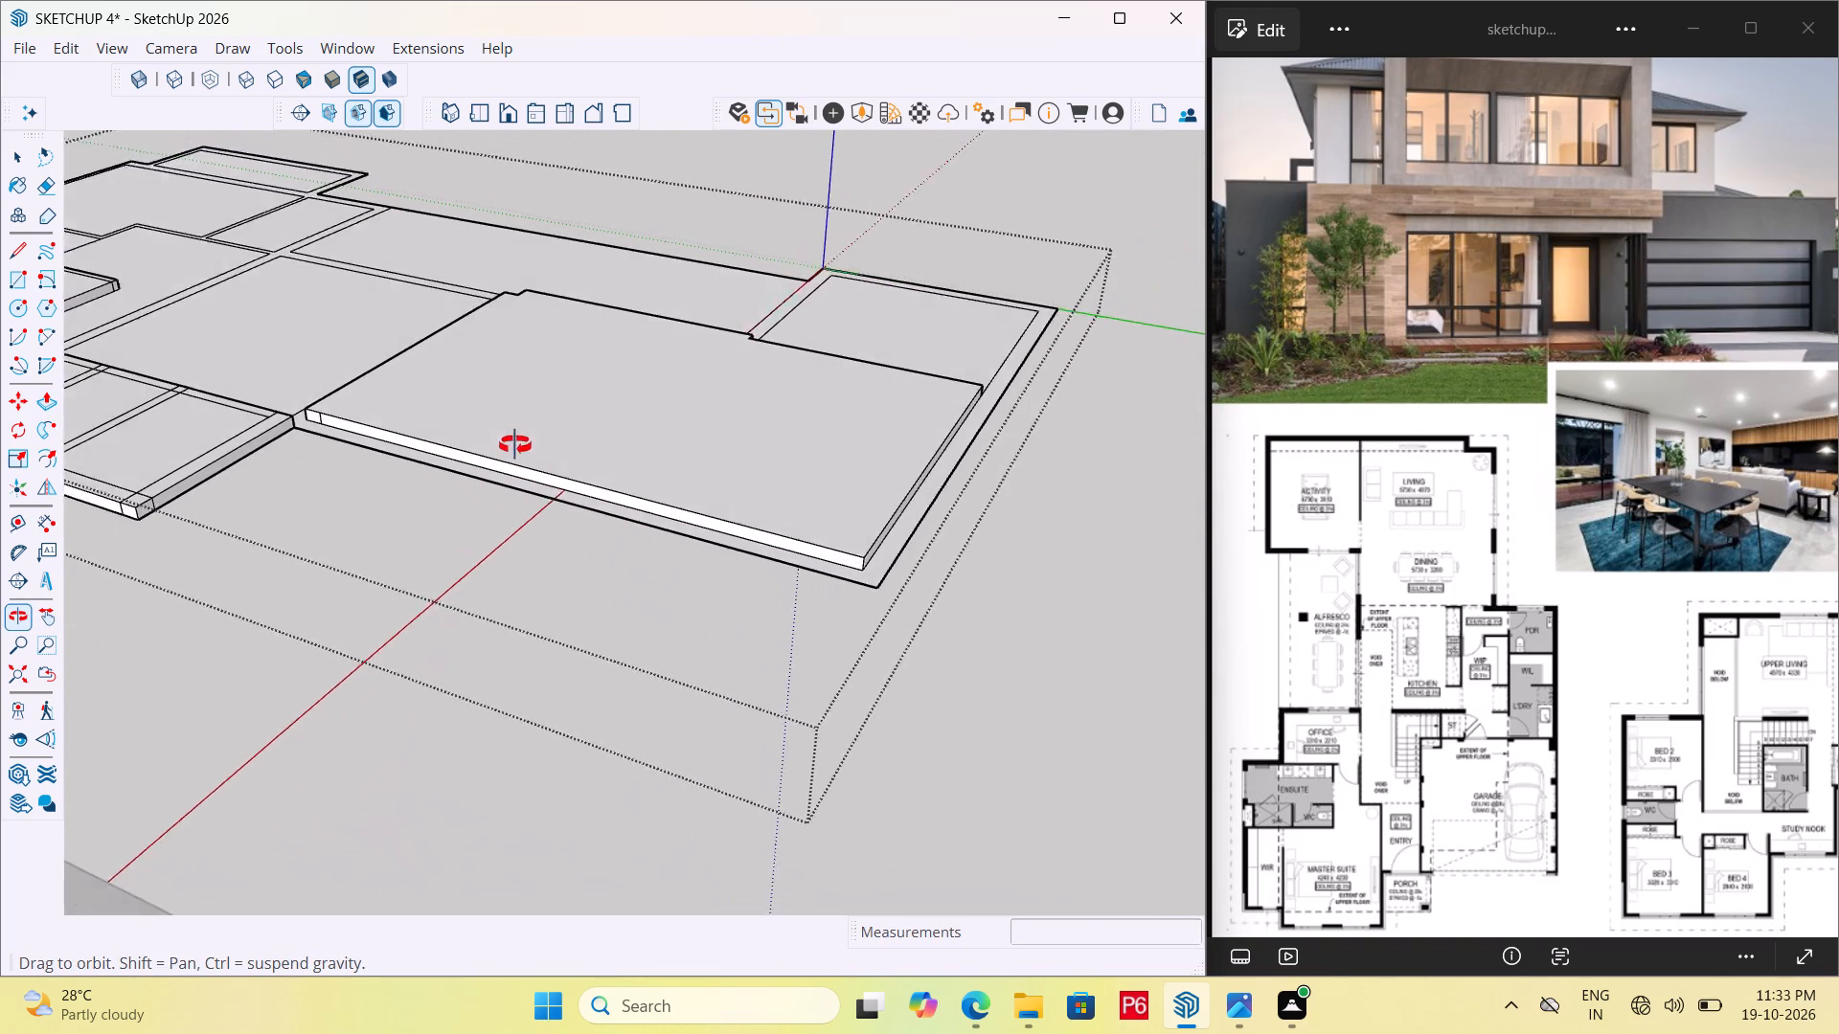
{"action": "middle_click_drag", "start_coordinate": [515, 445], "coordinate": [531, 428]}
{"action": "scroll", "coordinate": [529, 432], "scroll_direction": "up", "scroll_amount": 4}
{"action": "scroll", "coordinate": [613, 509], "scroll_direction": "up", "scroll_amount": 4}
{"action": "key", "text": "space"}
{"action": "left_click", "coordinate": [687, 536]}
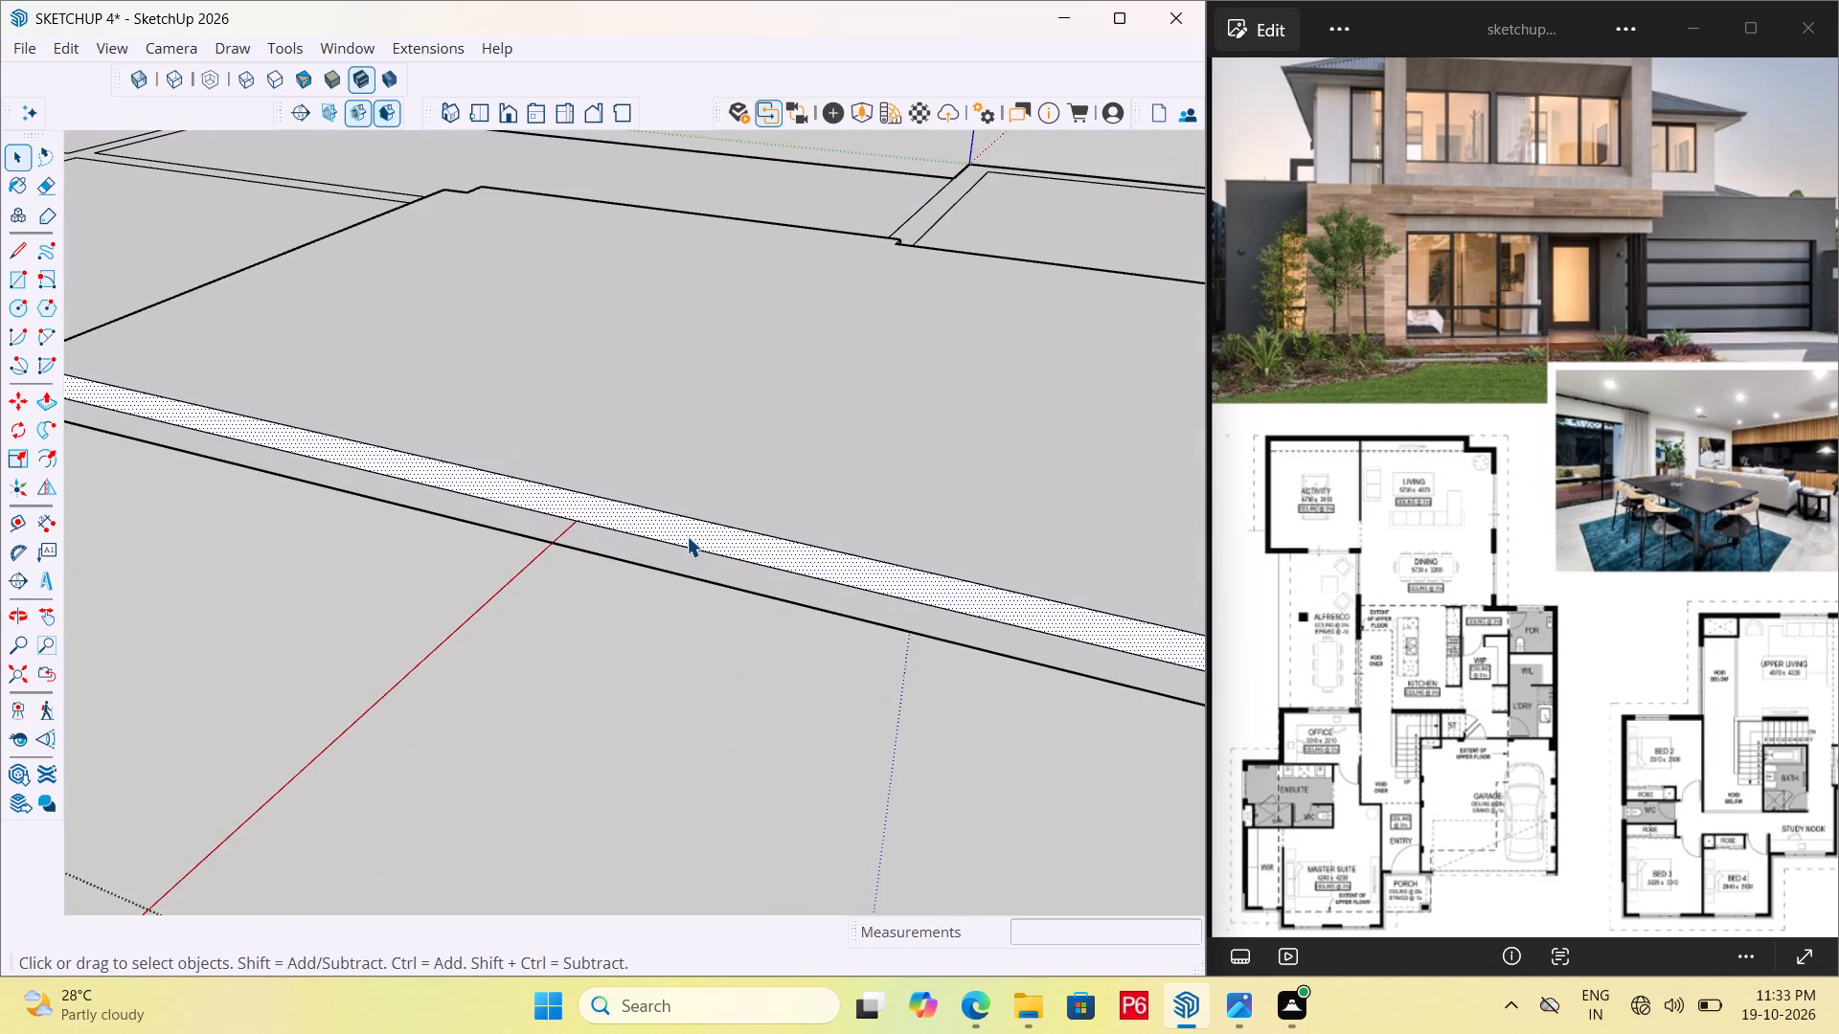
{"action": "key", "text": "p"}
{"action": "left_click", "coordinate": [717, 528]}
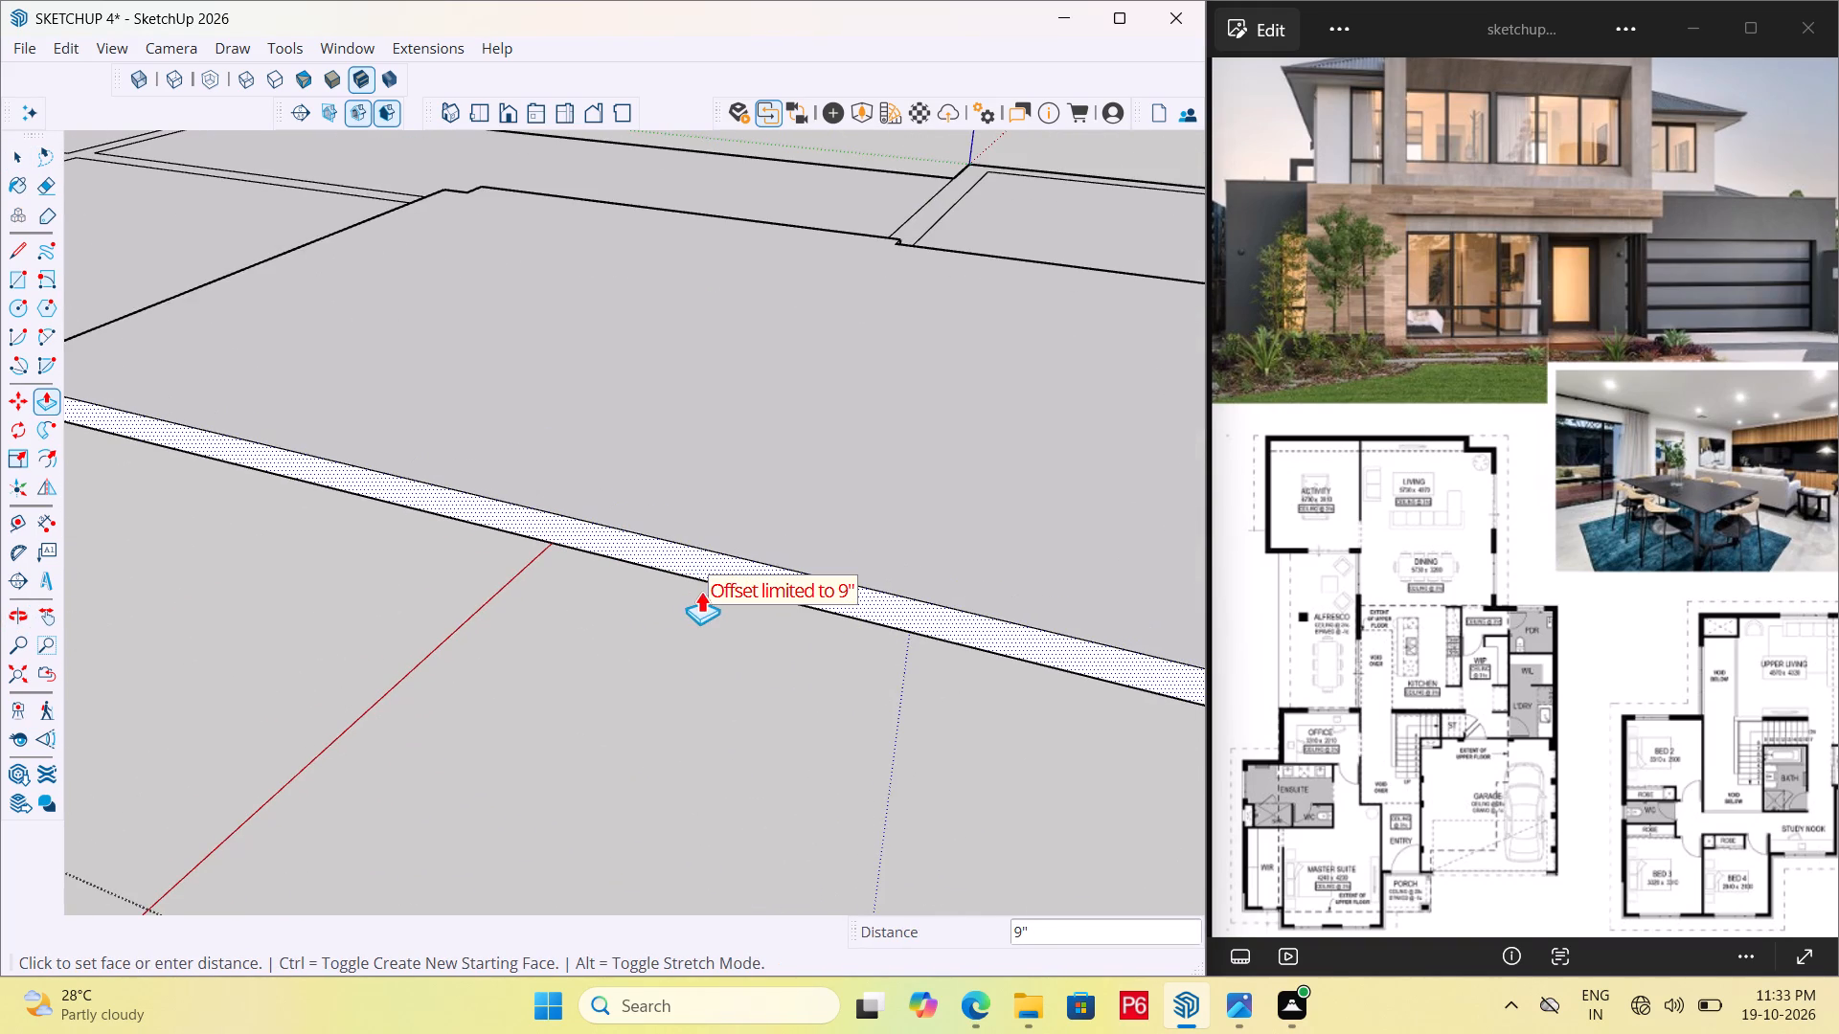
{"action": "left_click", "coordinate": [789, 603]}
Fill the gap at the end of the outer wall strip beside the raised row by extending the small end face 9".
{"action": "scroll", "coordinate": [563, 537], "scroll_direction": "down", "scroll_amount": 6}
{"action": "scroll", "coordinate": [211, 440], "scroll_direction": "up", "scroll_amount": 12}
{"action": "middle_click", "coordinate": [197, 423]}
{"action": "left_click", "coordinate": [241, 440]}
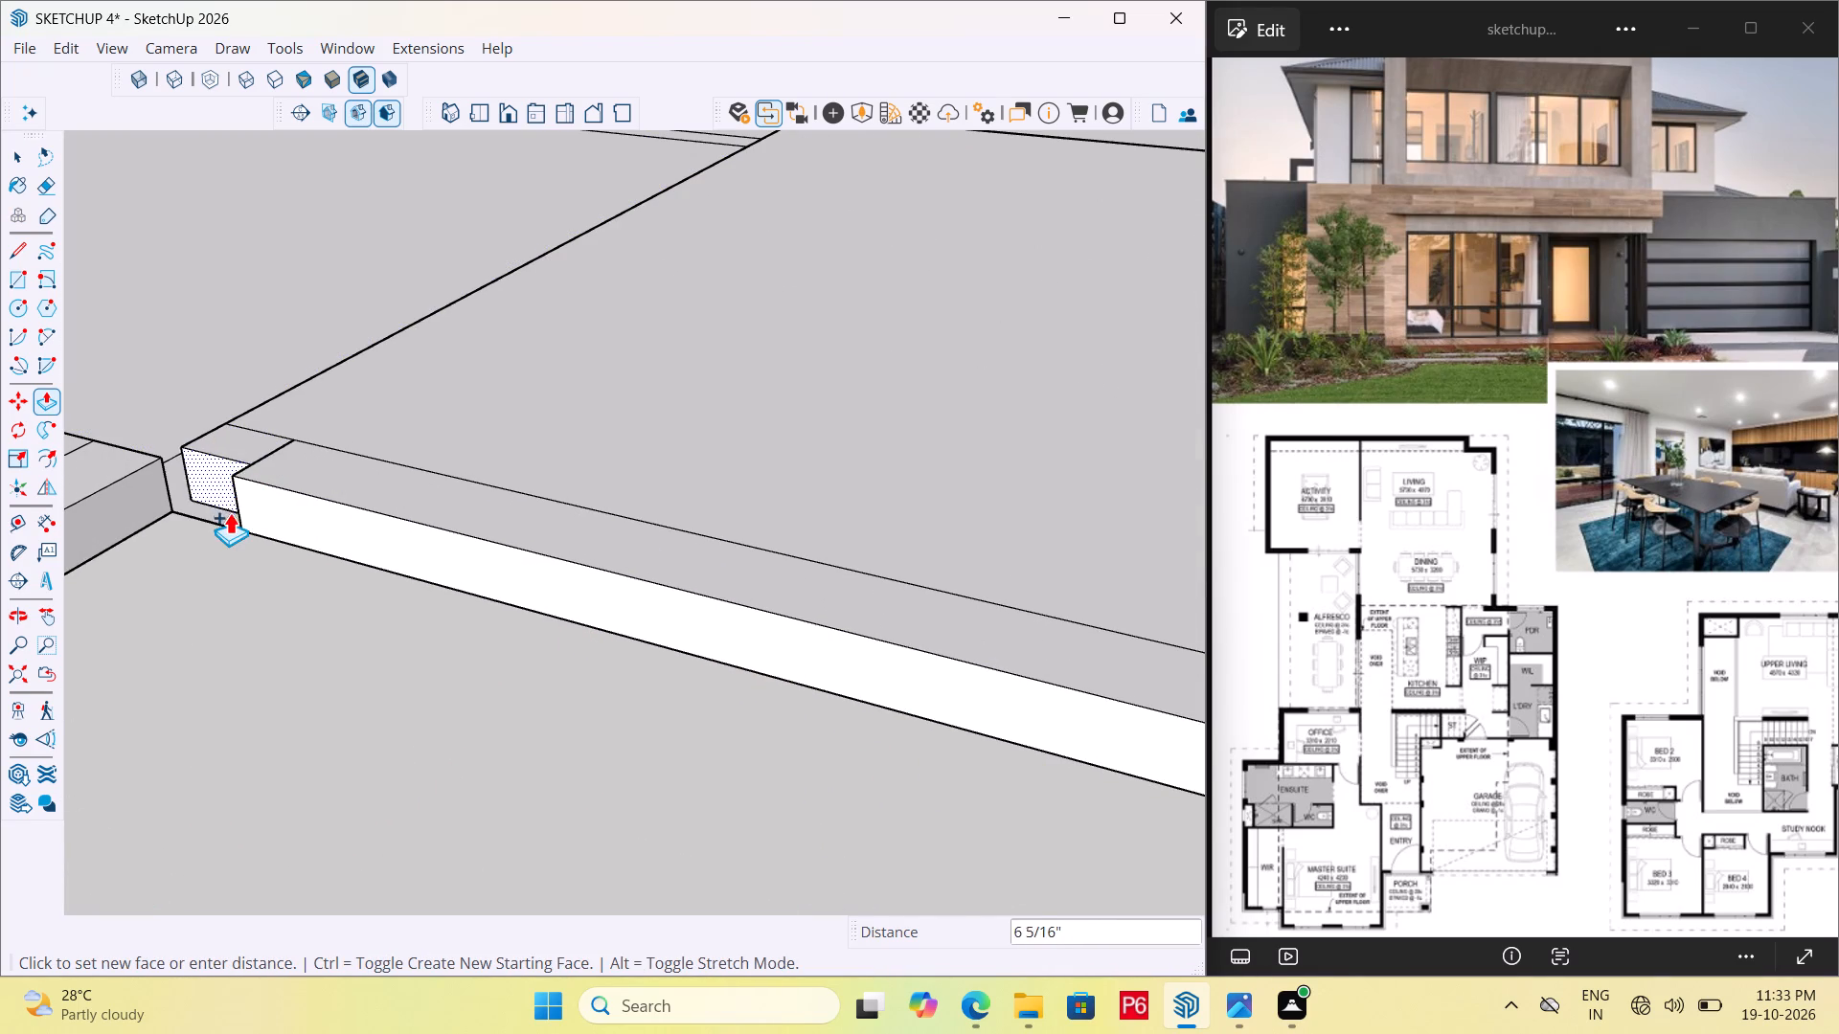
{"action": "left_click", "coordinate": [238, 519]}
Extend the large room's end face 9" over the outer wall strip and fill the corner gap beside the long strip.
{"action": "scroll", "coordinate": [204, 452], "scroll_direction": "down", "scroll_amount": 19}
{"action": "scroll", "coordinate": [904, 576], "scroll_direction": "up", "scroll_amount": 11}
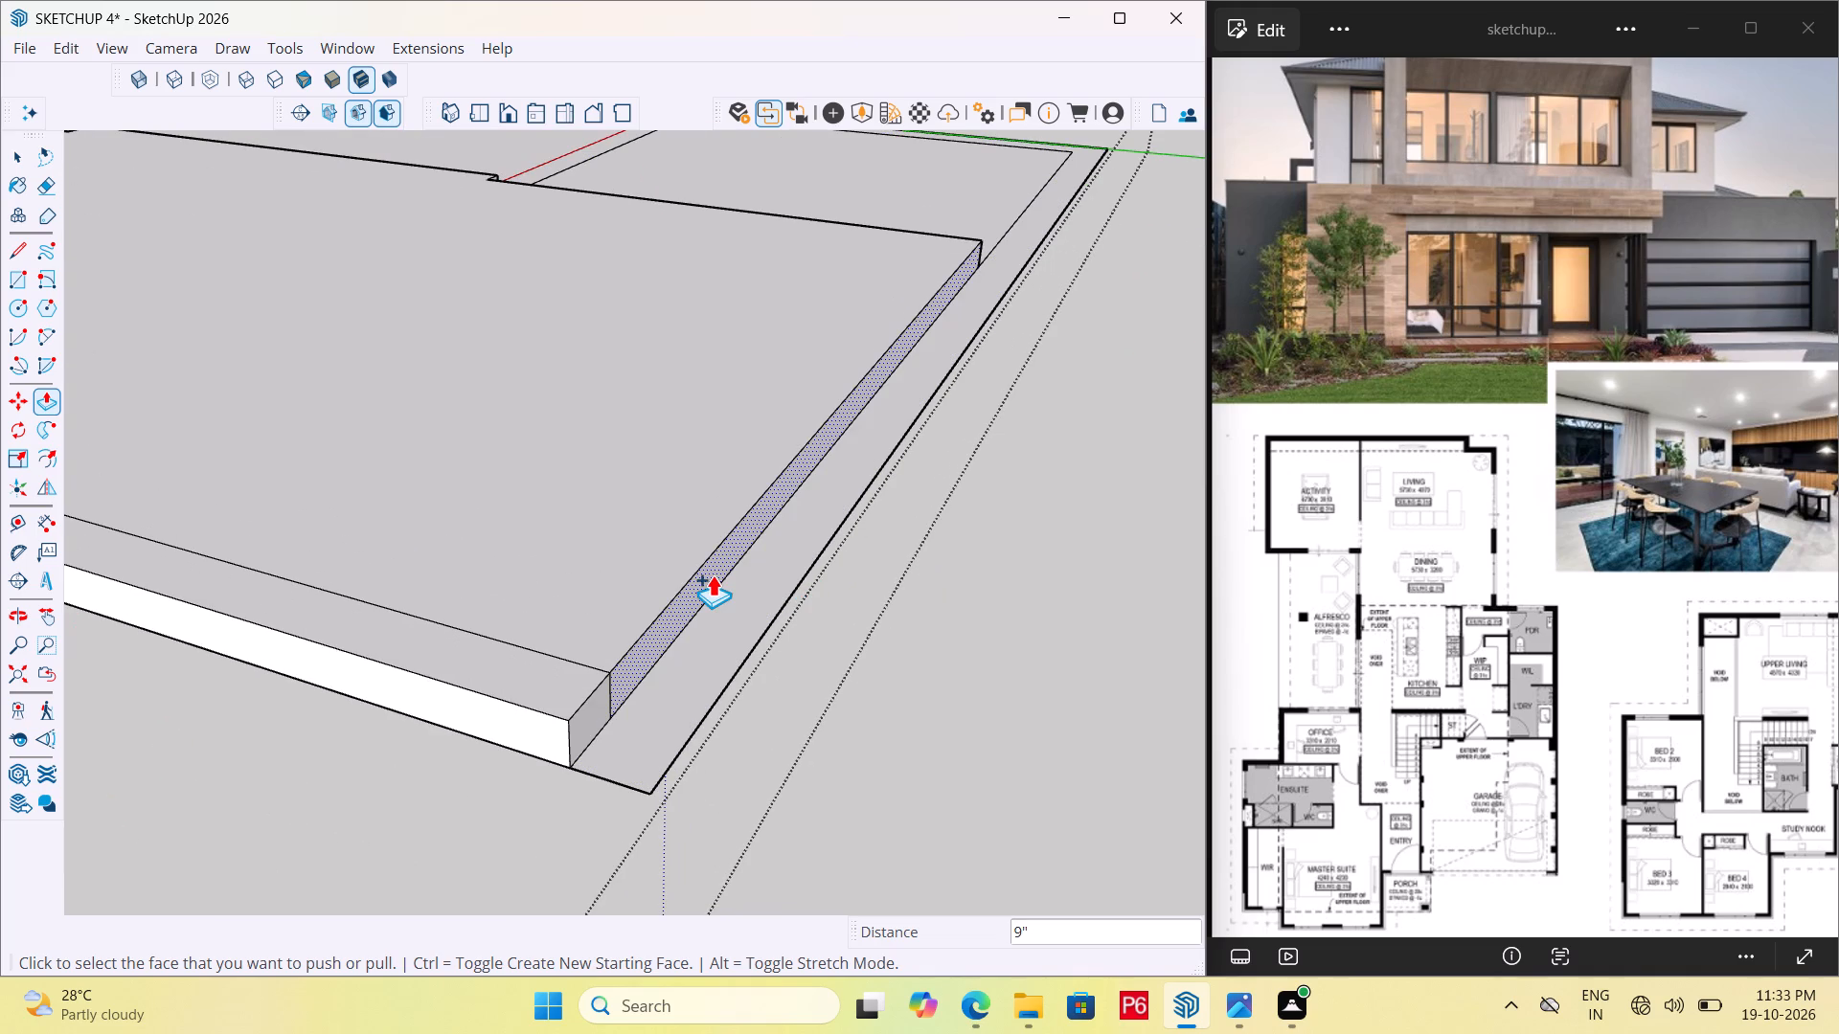
{"action": "left_click", "coordinate": [713, 574]}
{"action": "left_click", "coordinate": [709, 709]}
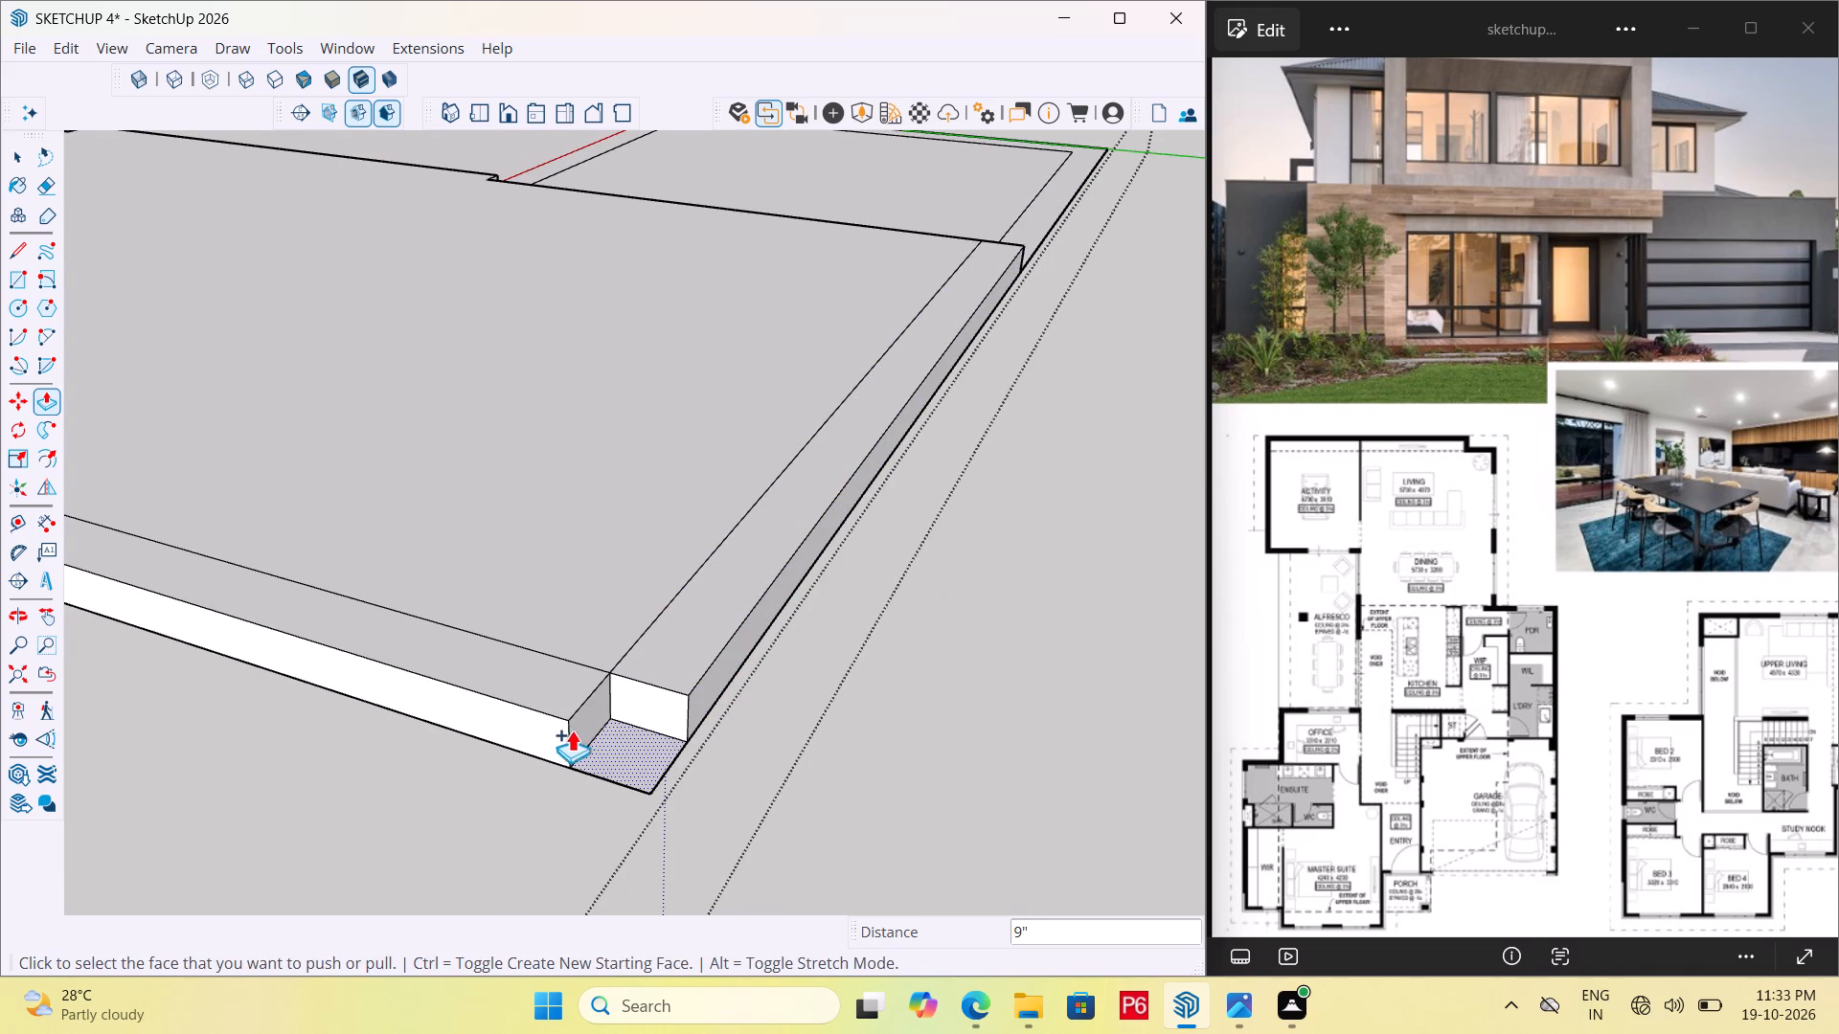
{"action": "double_click", "coordinate": [582, 734]}
Extend the small recessed face at the inner corner of the large room's side by 9" to fill the notch.
{"action": "scroll", "coordinate": [543, 768], "scroll_direction": "down", "scroll_amount": 7}
{"action": "scroll", "coordinate": [711, 766], "scroll_direction": "down", "scroll_amount": 7}
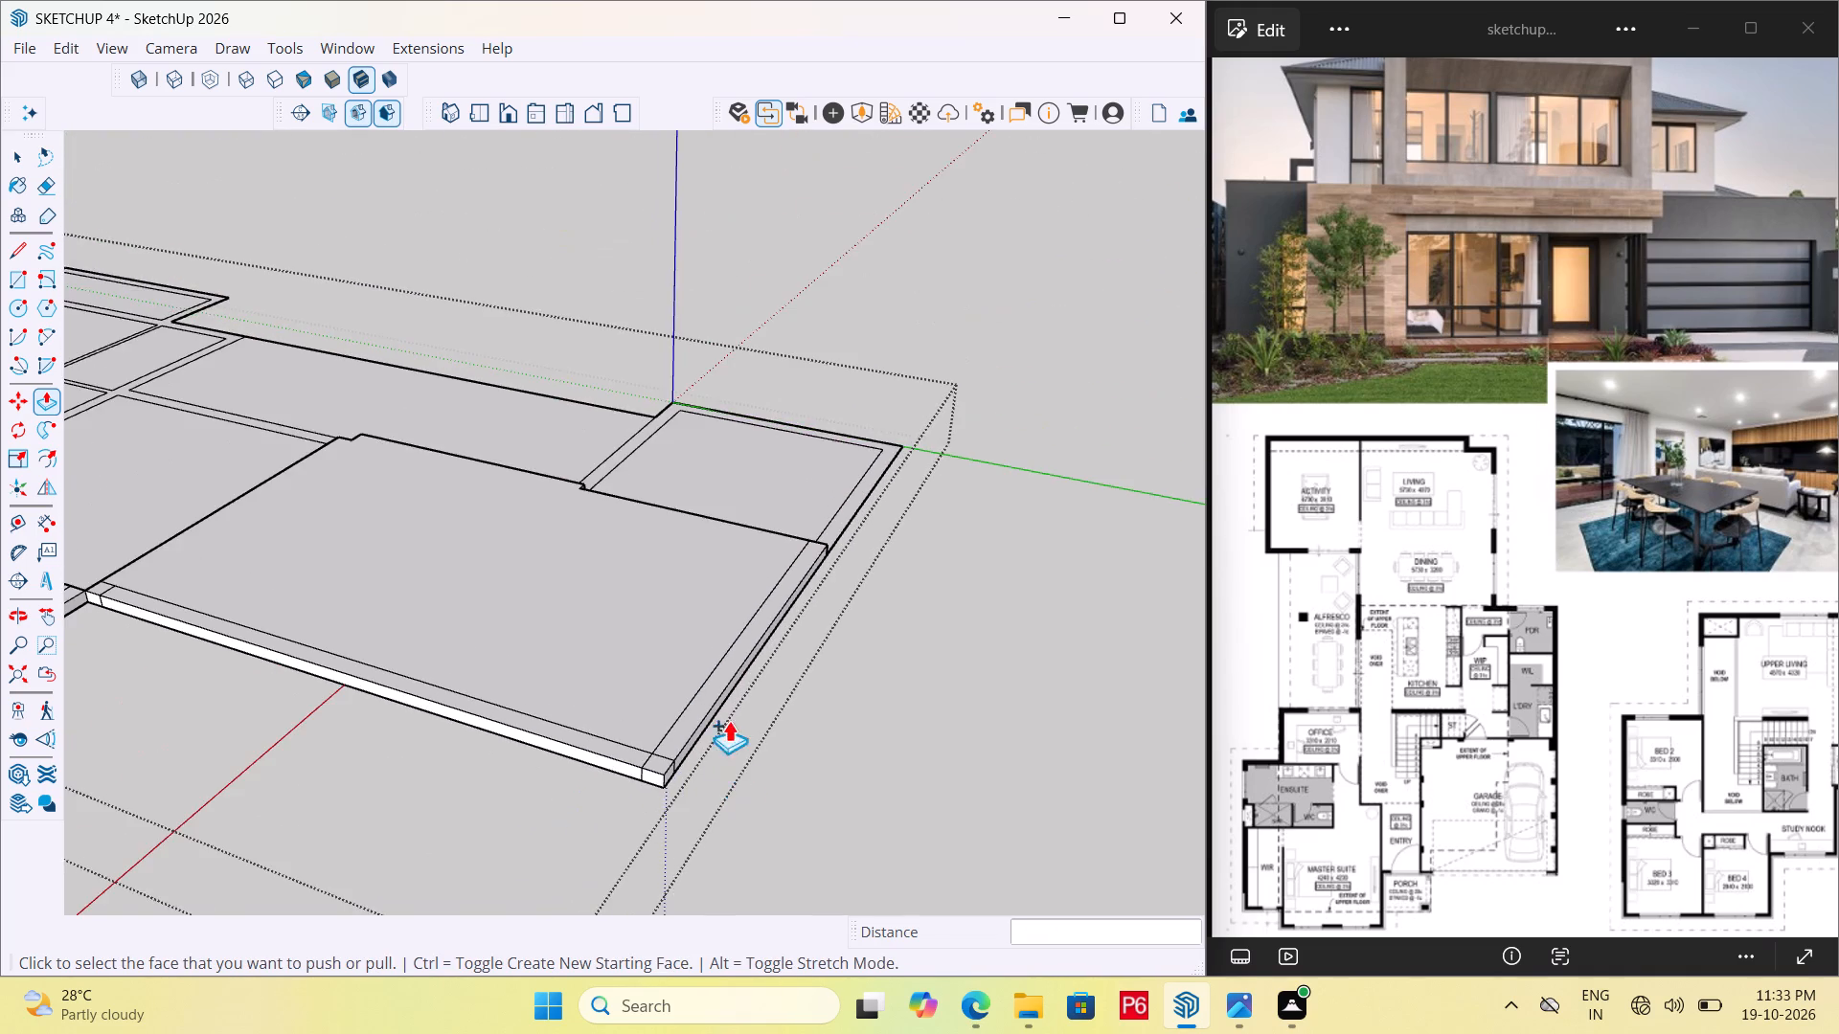
{"action": "scroll", "coordinate": [649, 719], "scroll_direction": "down", "scroll_amount": 6}
{"action": "middle_click_drag", "start_coordinate": [794, 570], "coordinate": [9, 680]}
{"action": "scroll", "coordinate": [550, 497], "scroll_direction": "up", "scroll_amount": 7}
{"action": "middle_click_drag", "start_coordinate": [554, 496], "coordinate": [578, 496]}
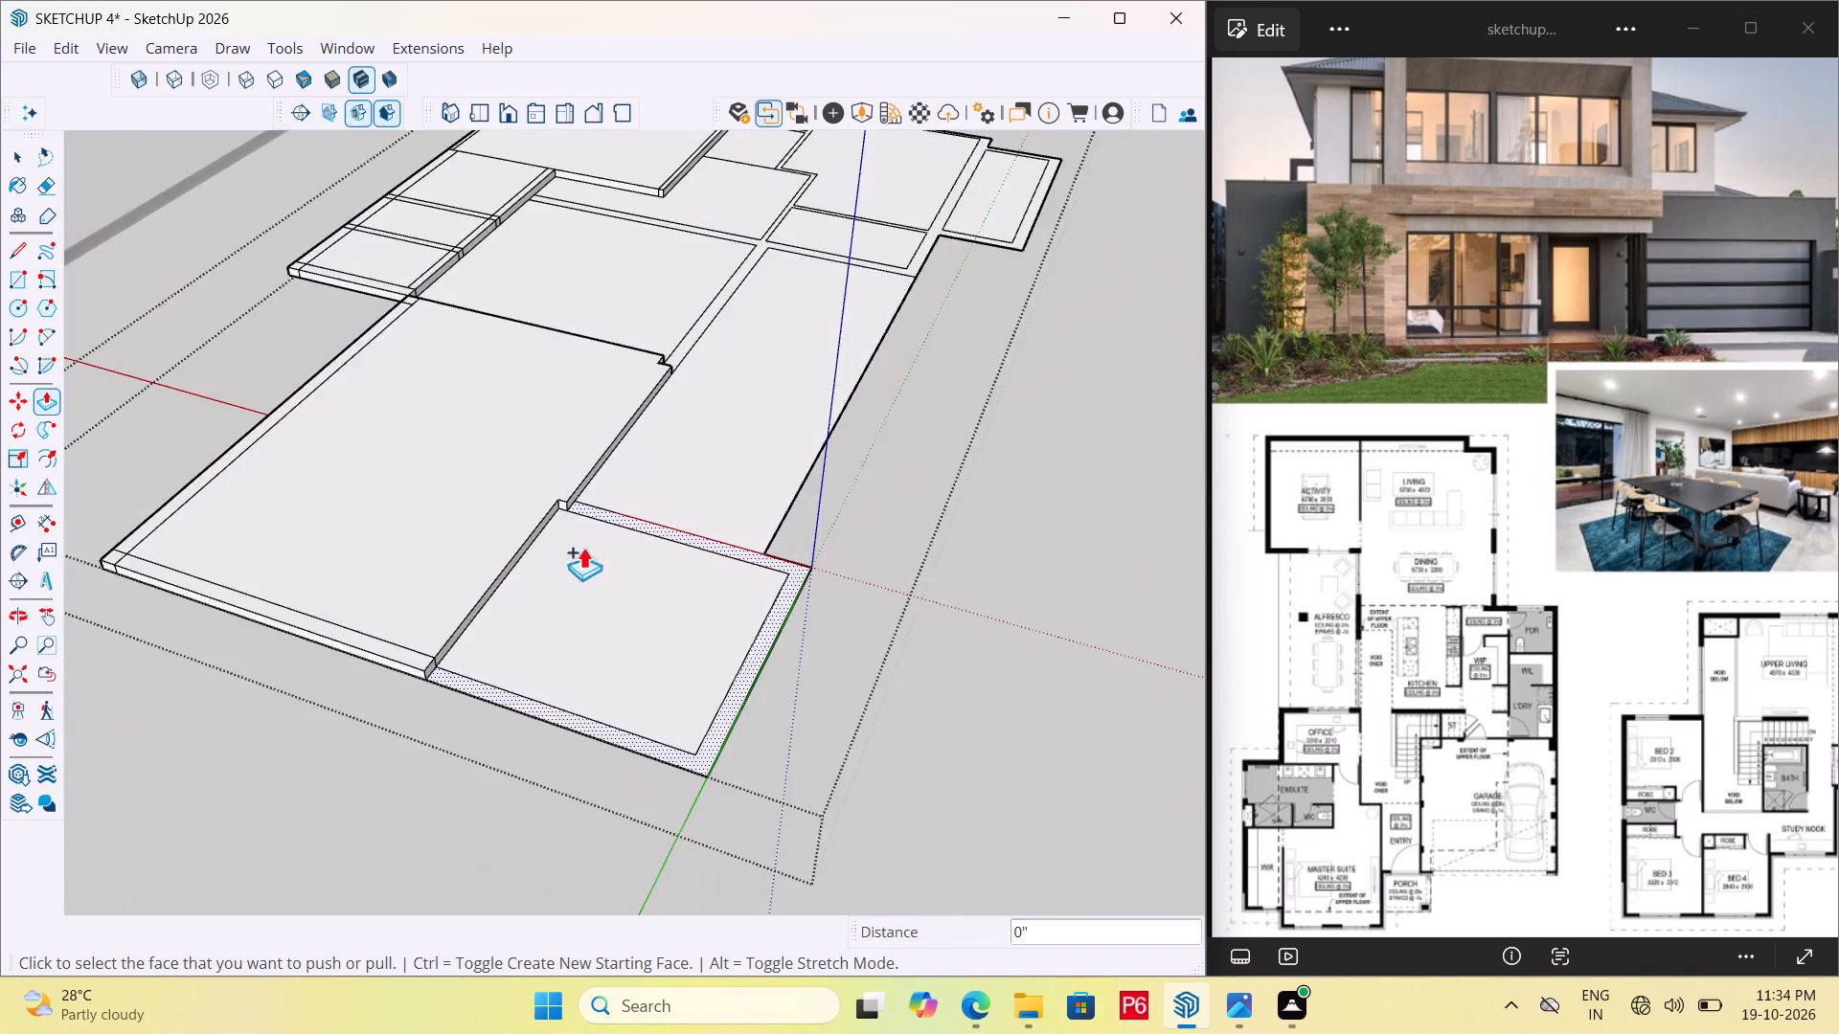
{"action": "scroll", "coordinate": [583, 547], "scroll_direction": "up", "scroll_amount": 4}
{"action": "scroll", "coordinate": [903, 128], "scroll_direction": "up", "scroll_amount": 5}
{"action": "scroll", "coordinate": [588, 407], "scroll_direction": "down", "scroll_amount": 5}
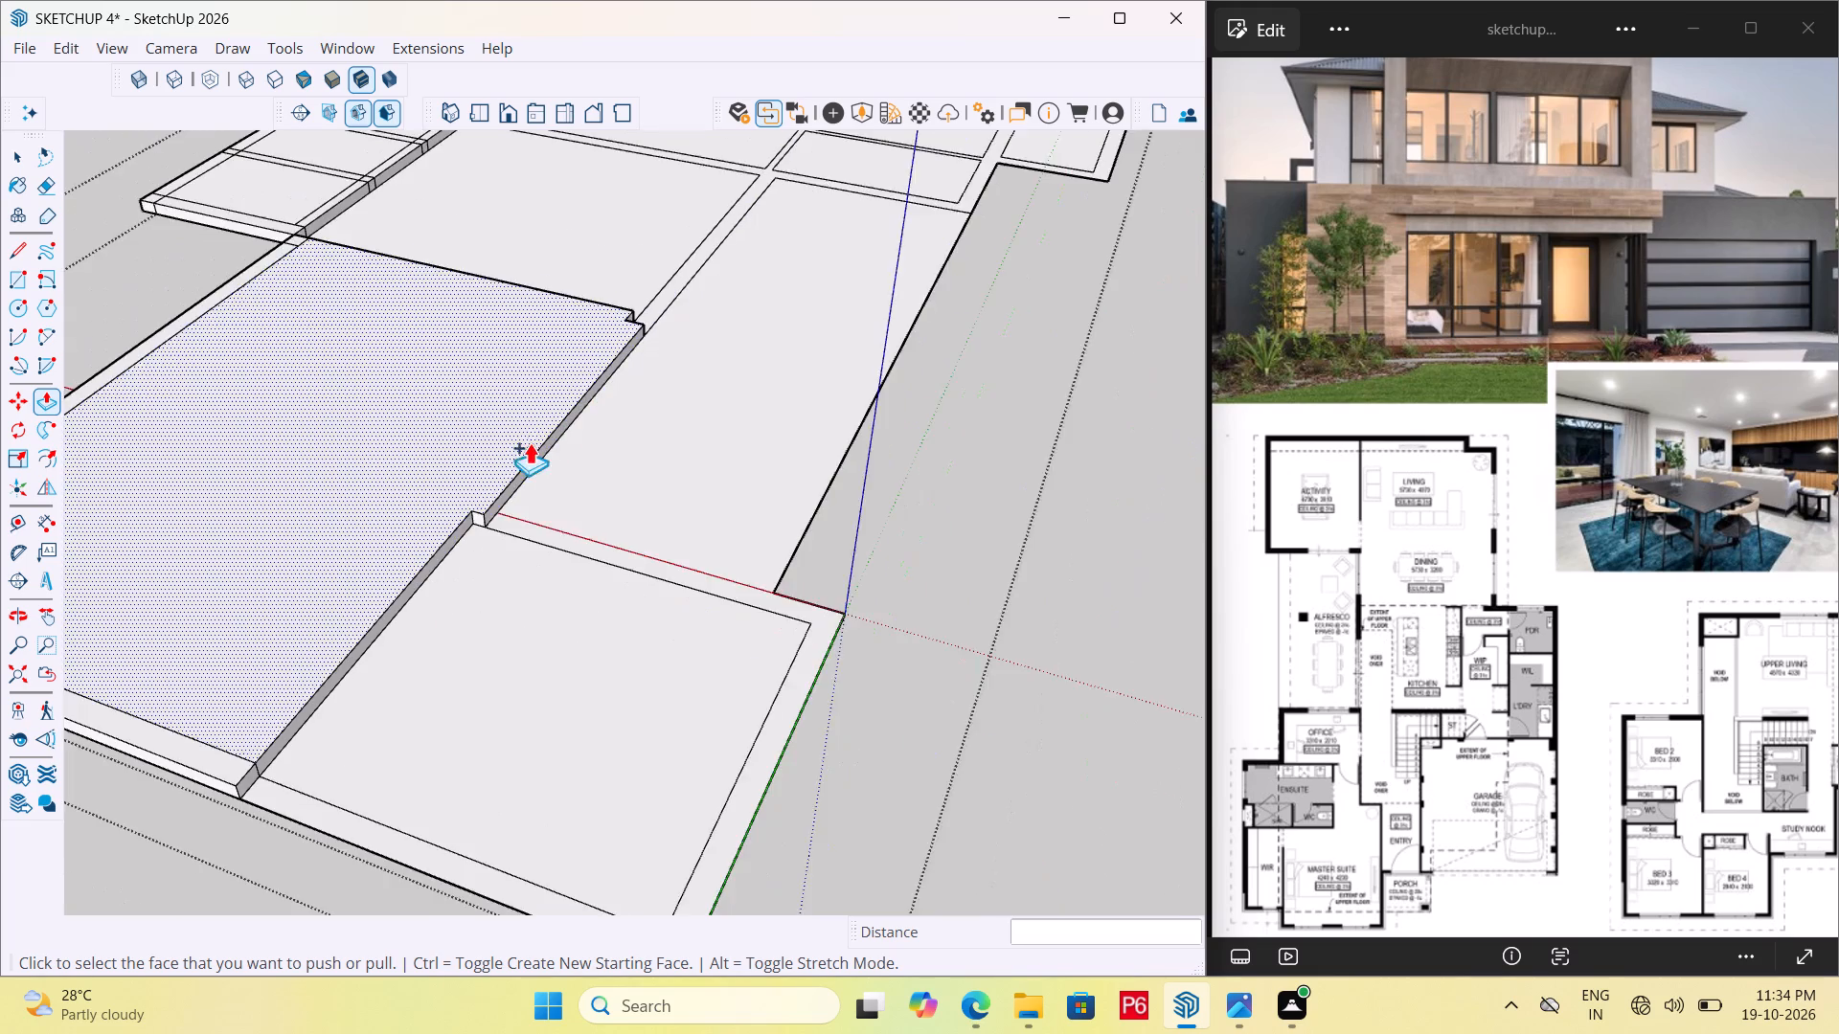
{"action": "scroll", "coordinate": [530, 442], "scroll_direction": "down", "scroll_amount": 1}
{"action": "middle_click_drag", "start_coordinate": [871, 304], "coordinate": [343, 310]}
{"action": "scroll", "coordinate": [844, 371], "scroll_direction": "up", "scroll_amount": 11}
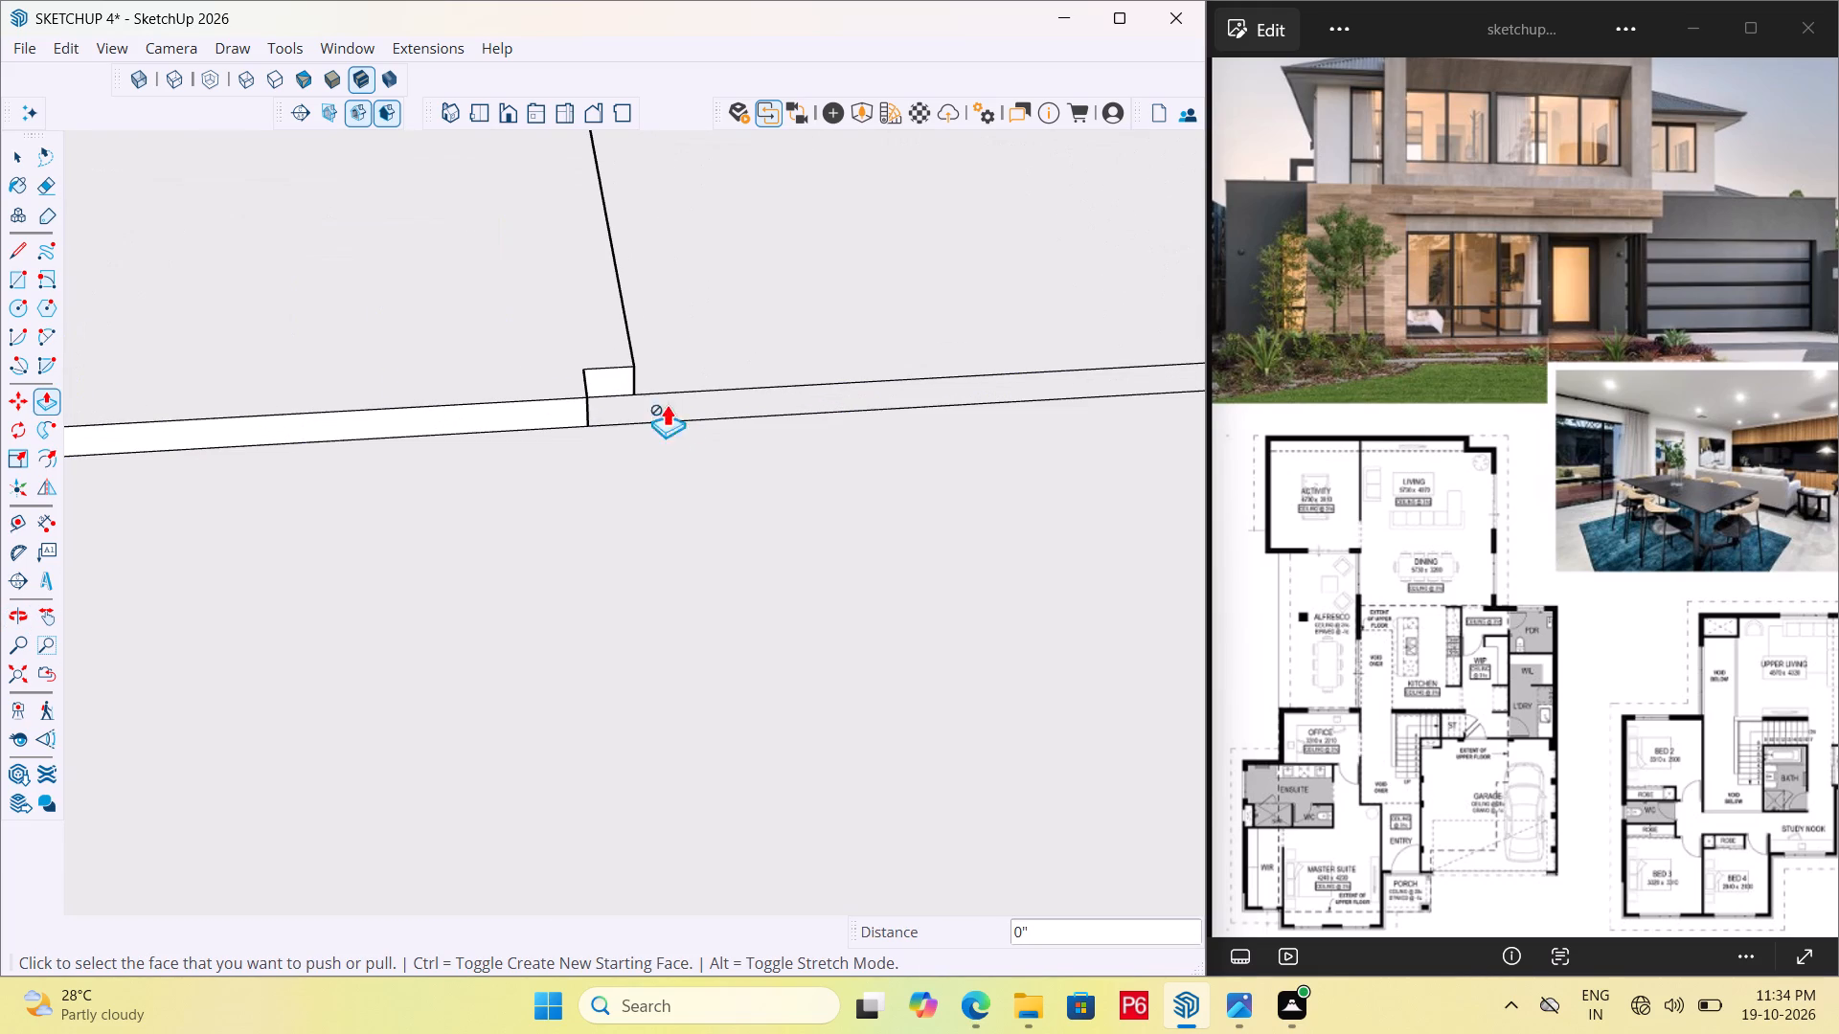
{"action": "left_click", "coordinate": [619, 389]}
{"action": "left_click", "coordinate": [553, 426]}
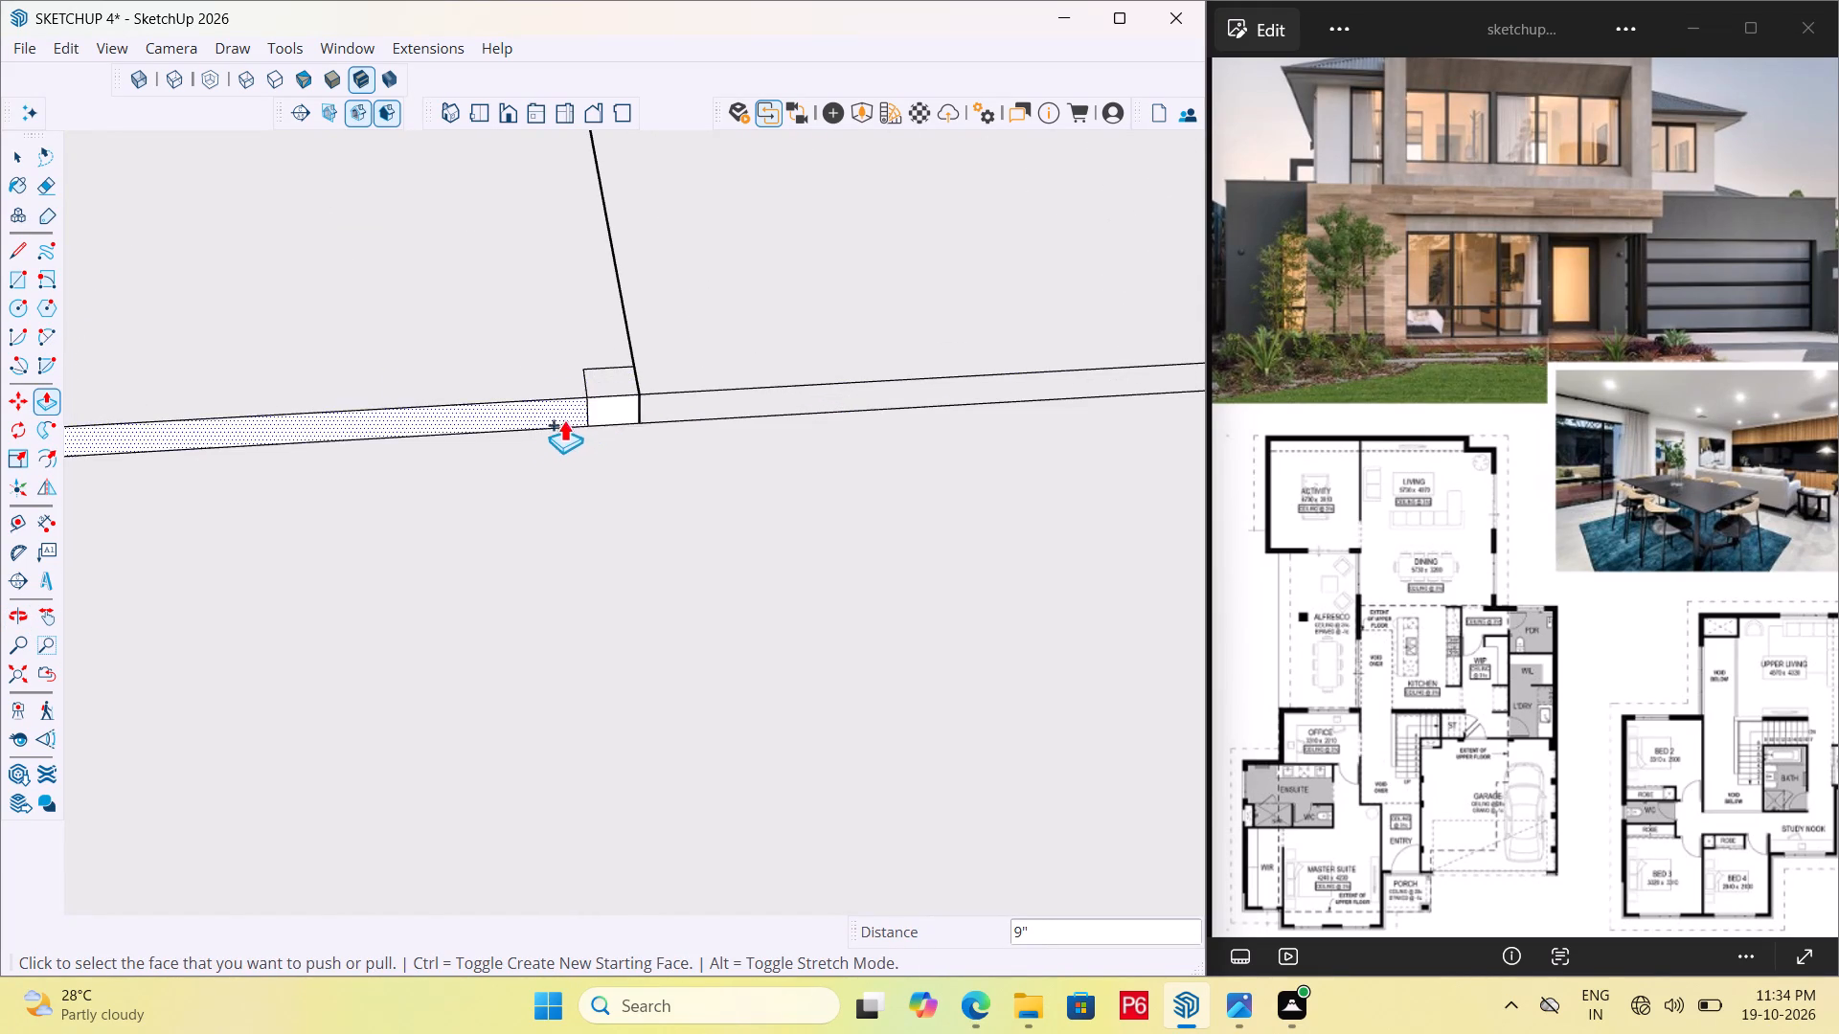
Extrude the floor face of the smaller corner room upward 6", level with the large room.
{"action": "scroll", "coordinate": [929, 324], "scroll_direction": "down", "scroll_amount": 13}
{"action": "middle_click_drag", "start_coordinate": [588, 481], "coordinate": [919, 434]}
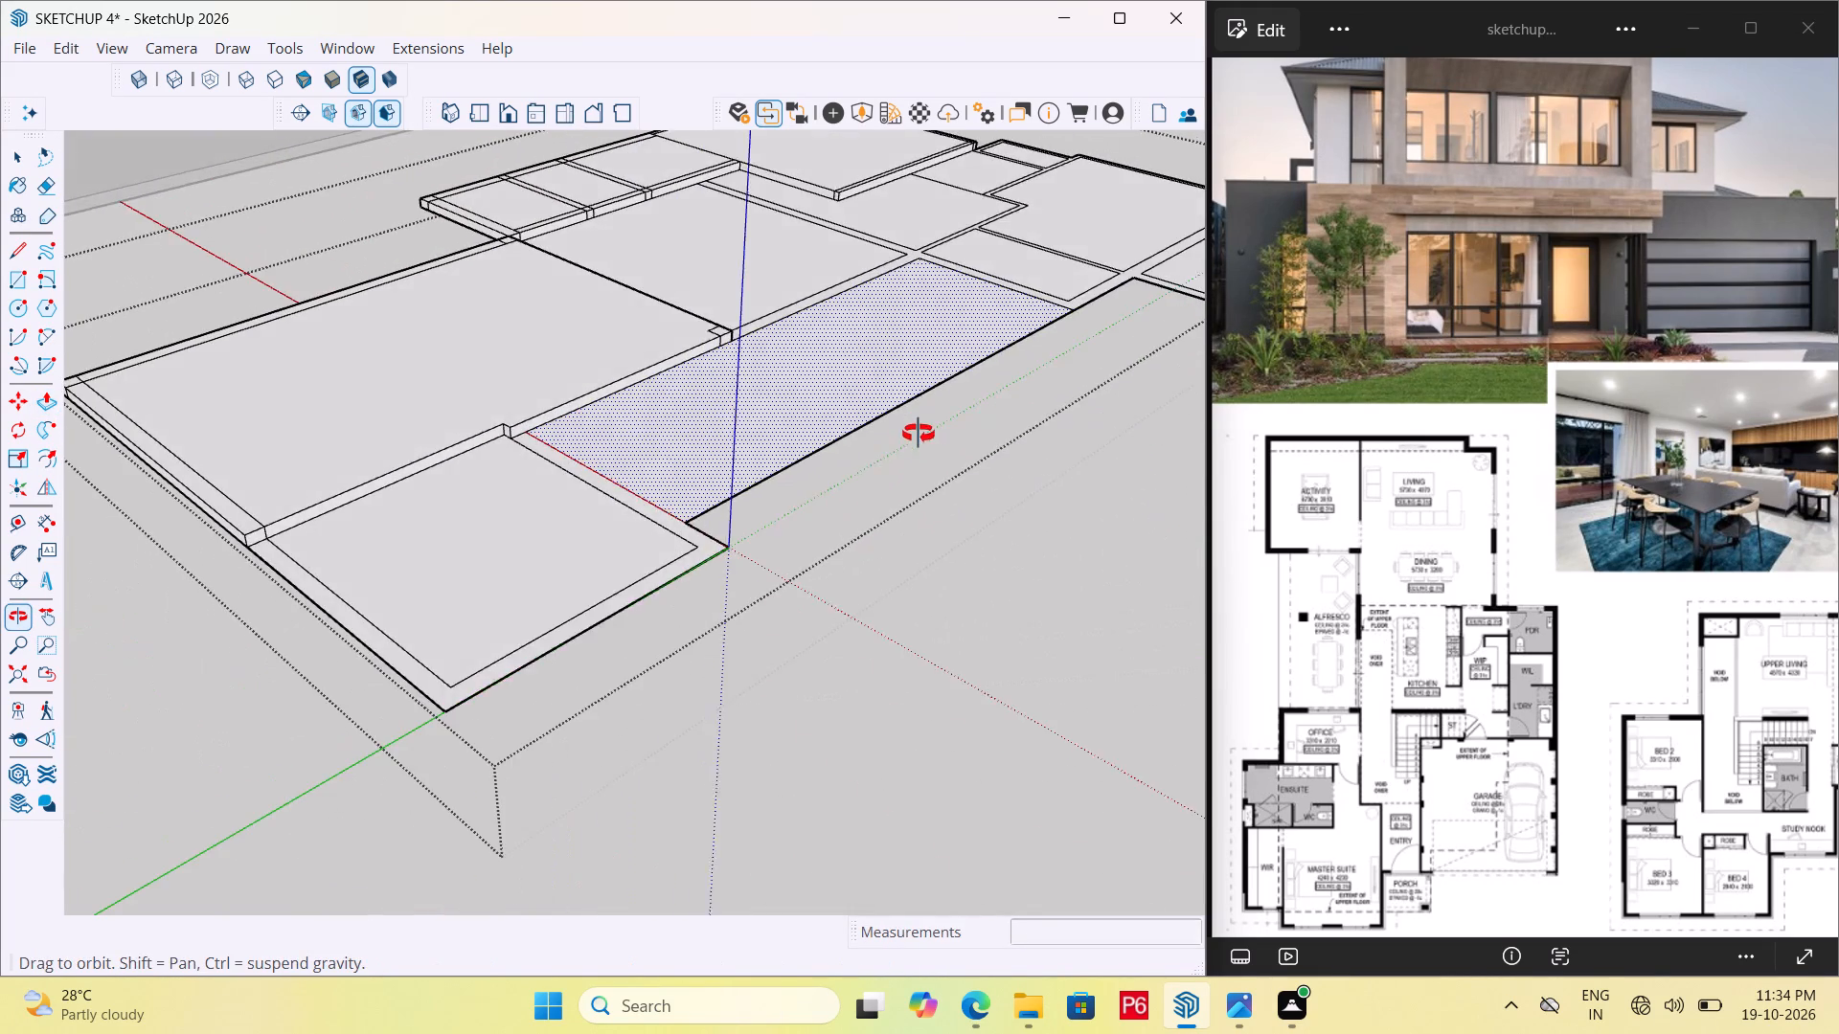
{"action": "middle_click_drag", "start_coordinate": [919, 434], "coordinate": [920, 432]}
{"action": "scroll", "coordinate": [433, 576], "scroll_direction": "up", "scroll_amount": 3}
{"action": "left_click", "coordinate": [474, 583]}
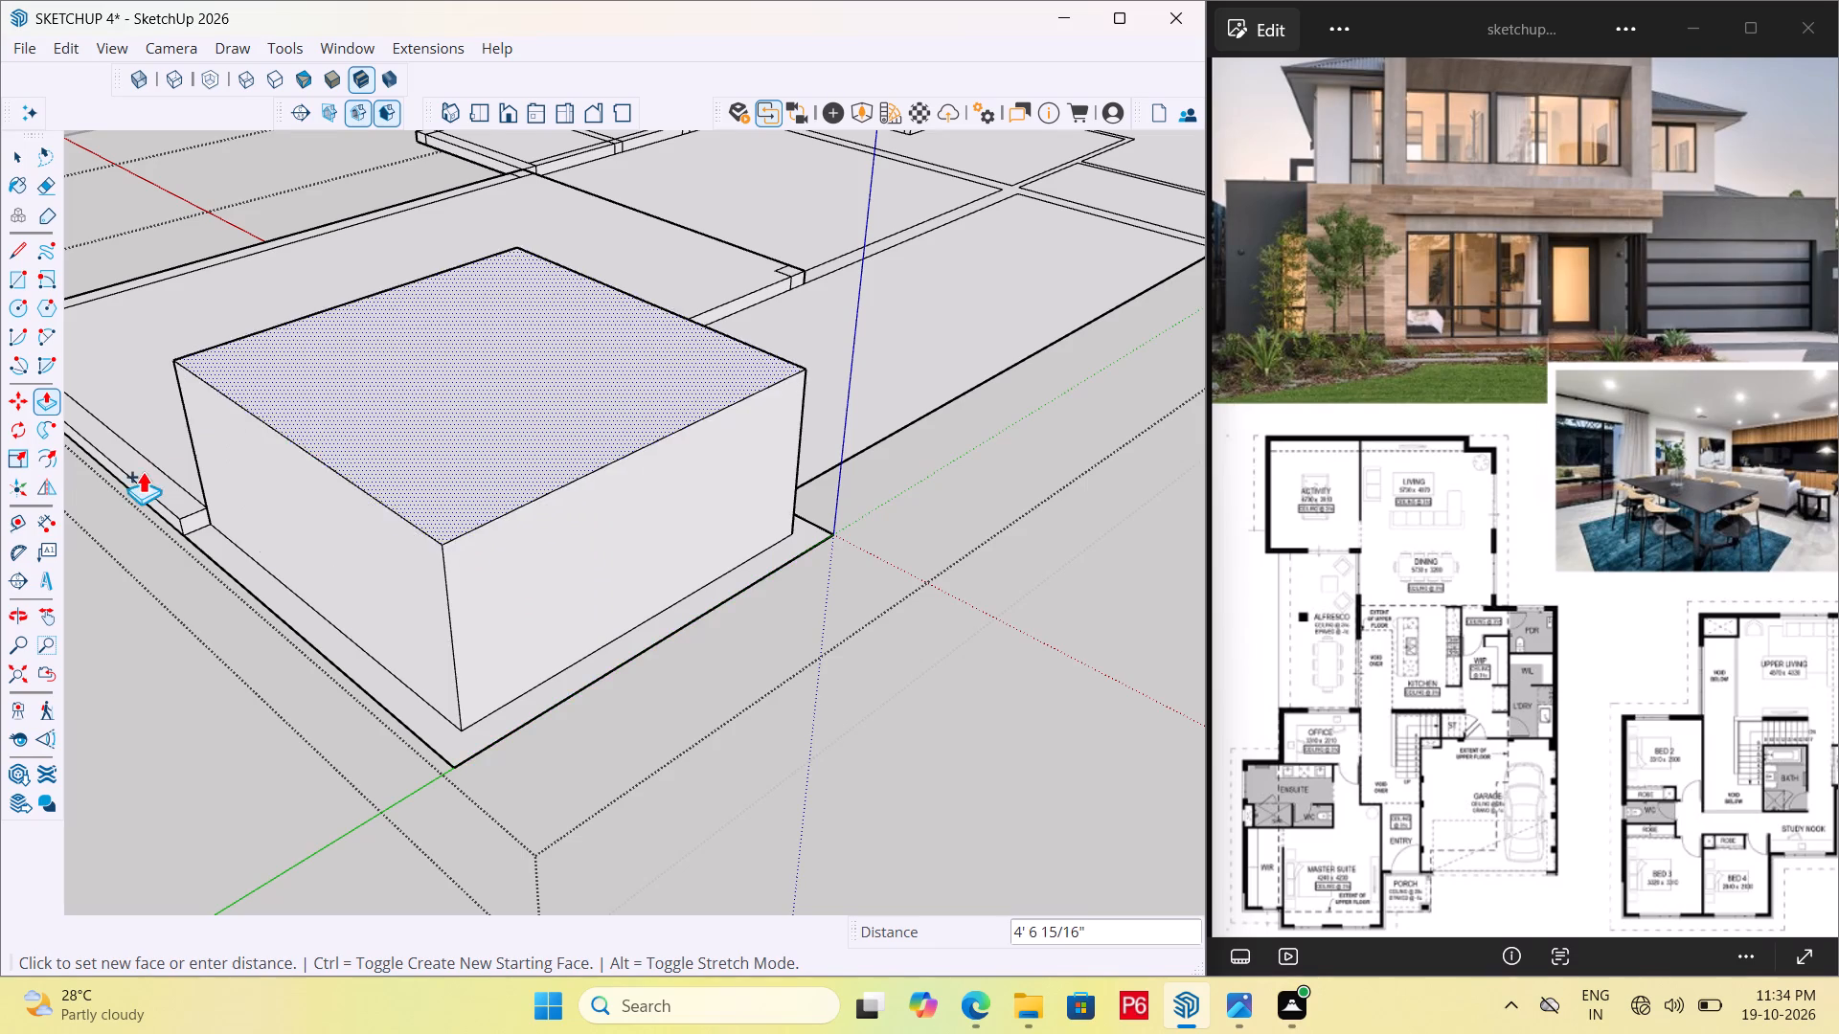
{"action": "left_click", "coordinate": [183, 438]}
Extend the corner room's two outer side faces 9" over the wall strips and fill the gap at their shared corner.
{"action": "scroll", "coordinate": [258, 631], "scroll_direction": "up", "scroll_amount": 6}
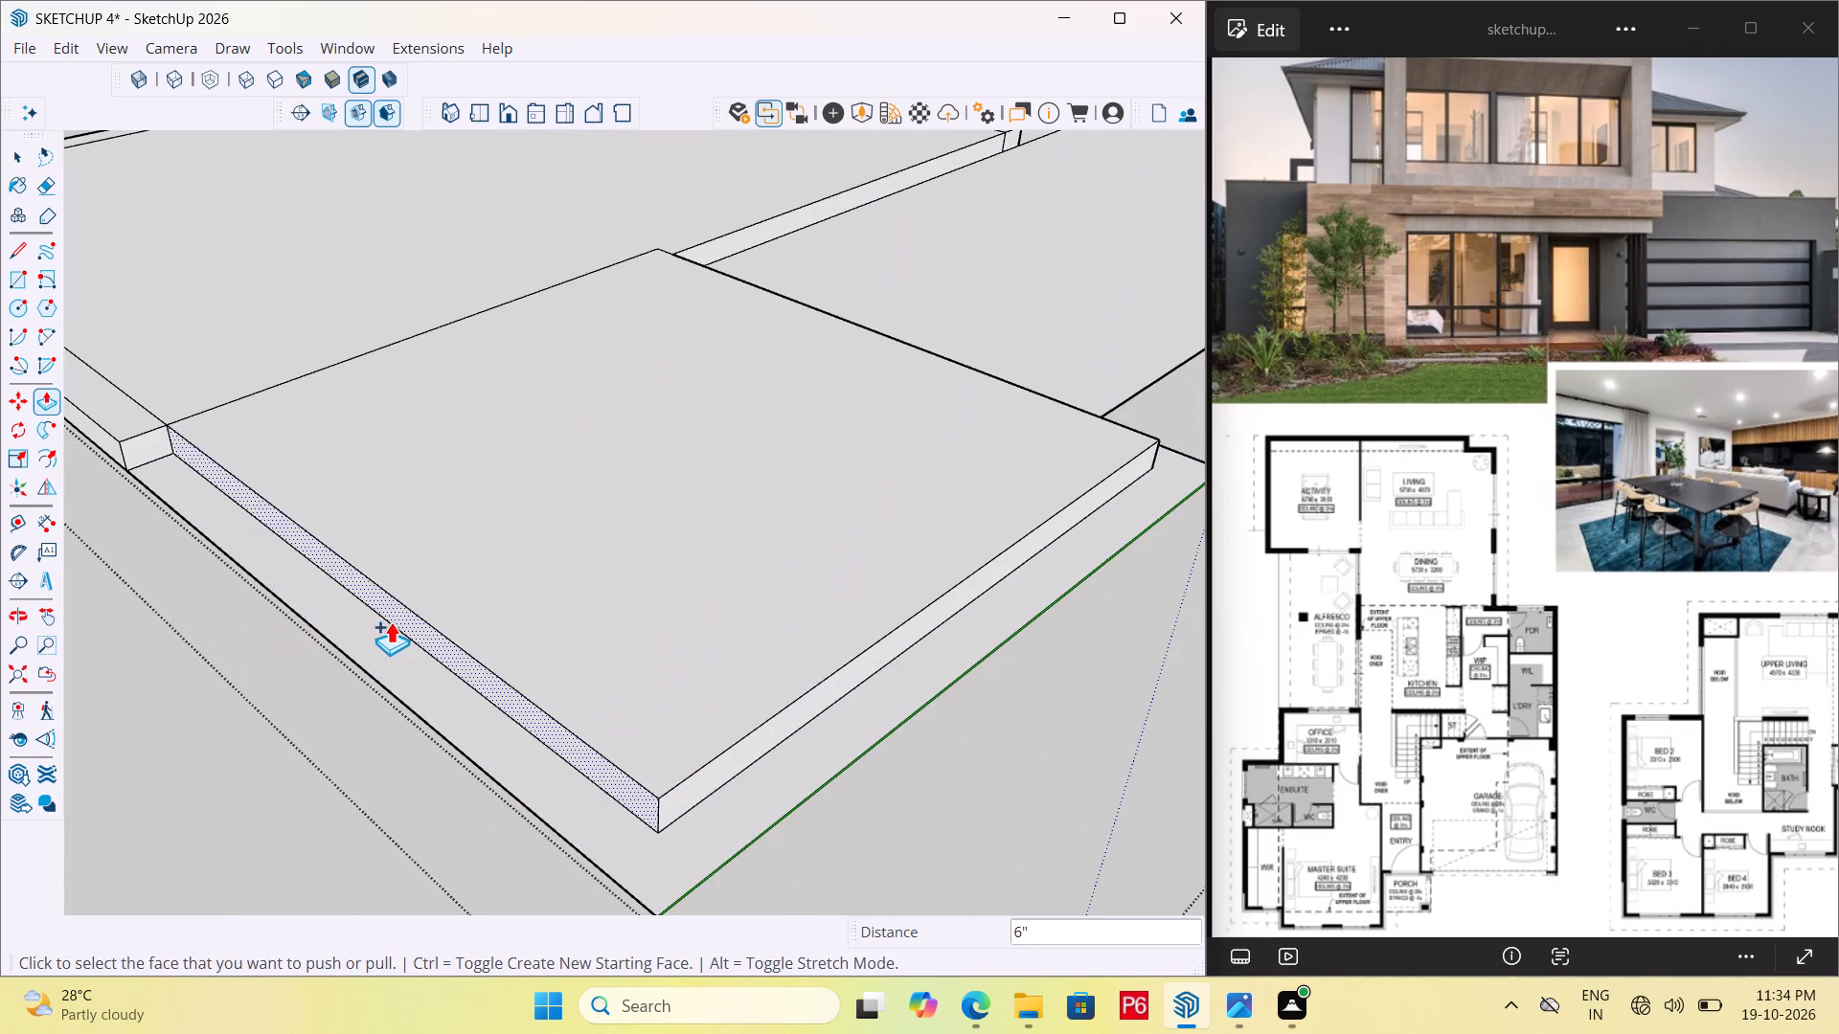
{"action": "left_click", "coordinate": [397, 621]}
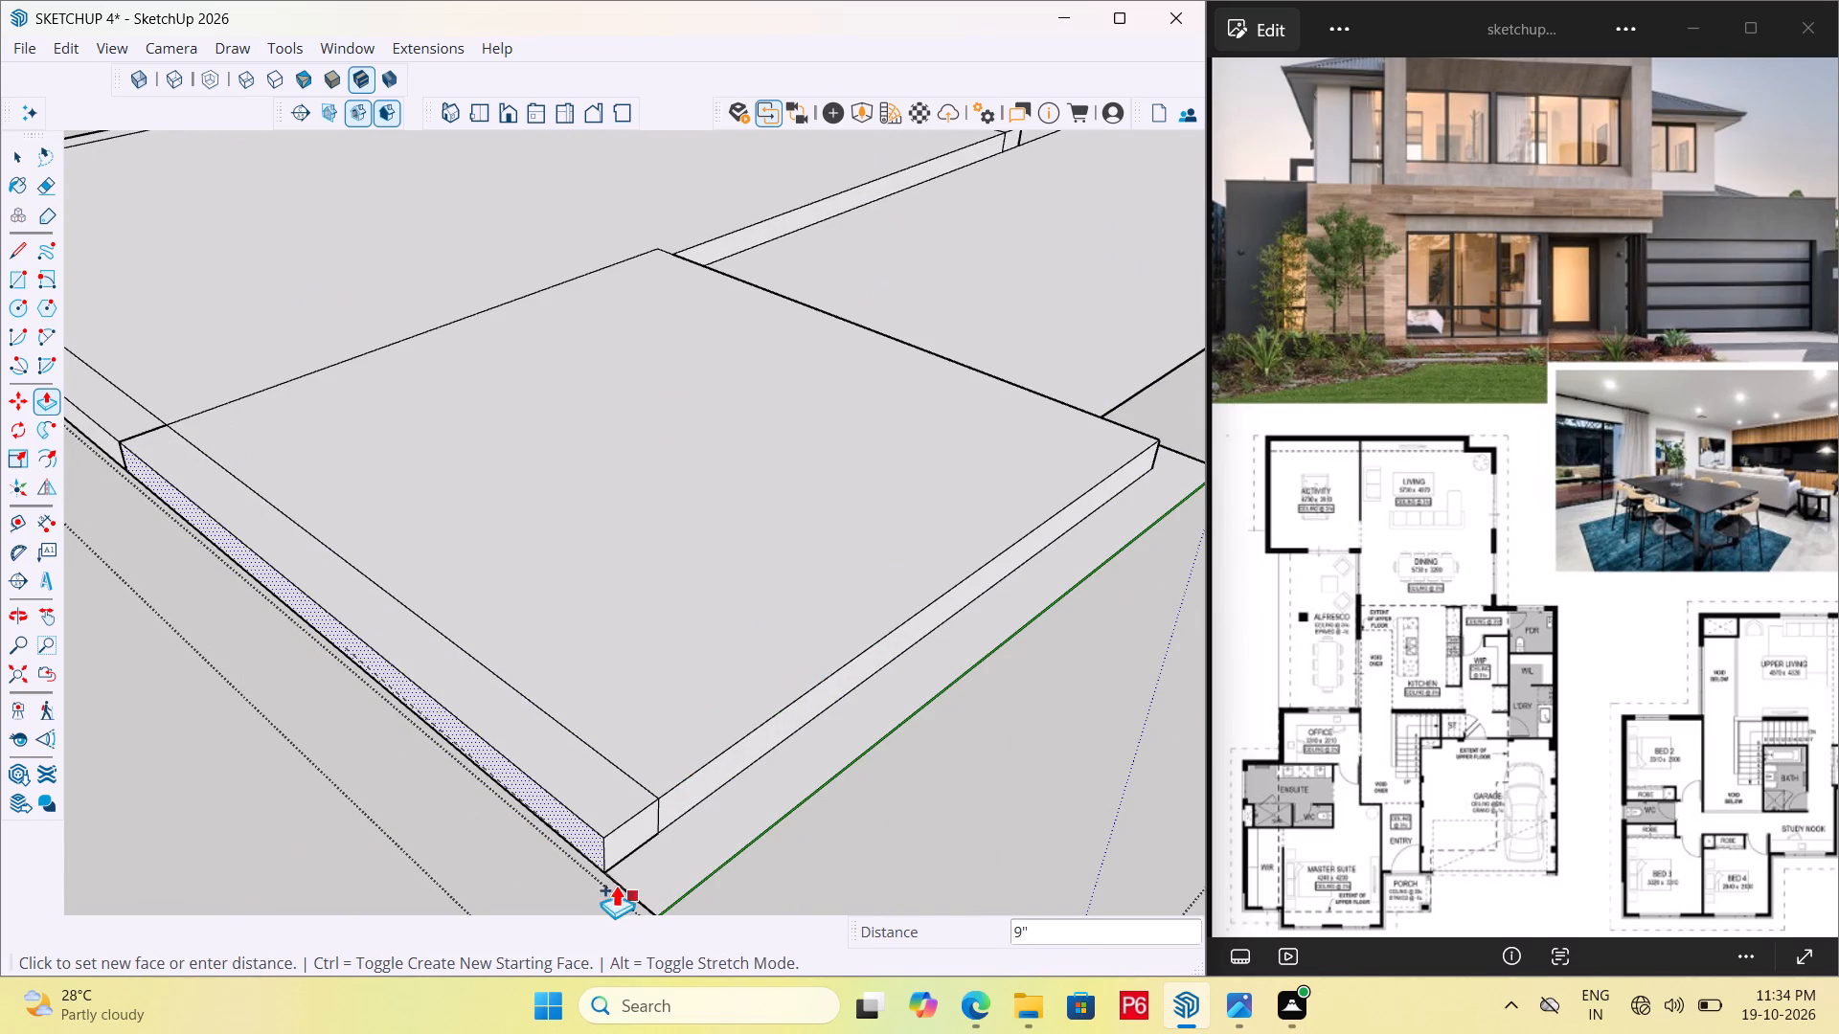
{"action": "left_click_drag", "start_coordinate": [596, 877], "coordinate": [583, 862]}
{"action": "scroll", "coordinate": [377, 703], "scroll_direction": "down", "scroll_amount": 7}
{"action": "scroll", "coordinate": [630, 708], "scroll_direction": "up", "scroll_amount": 6}
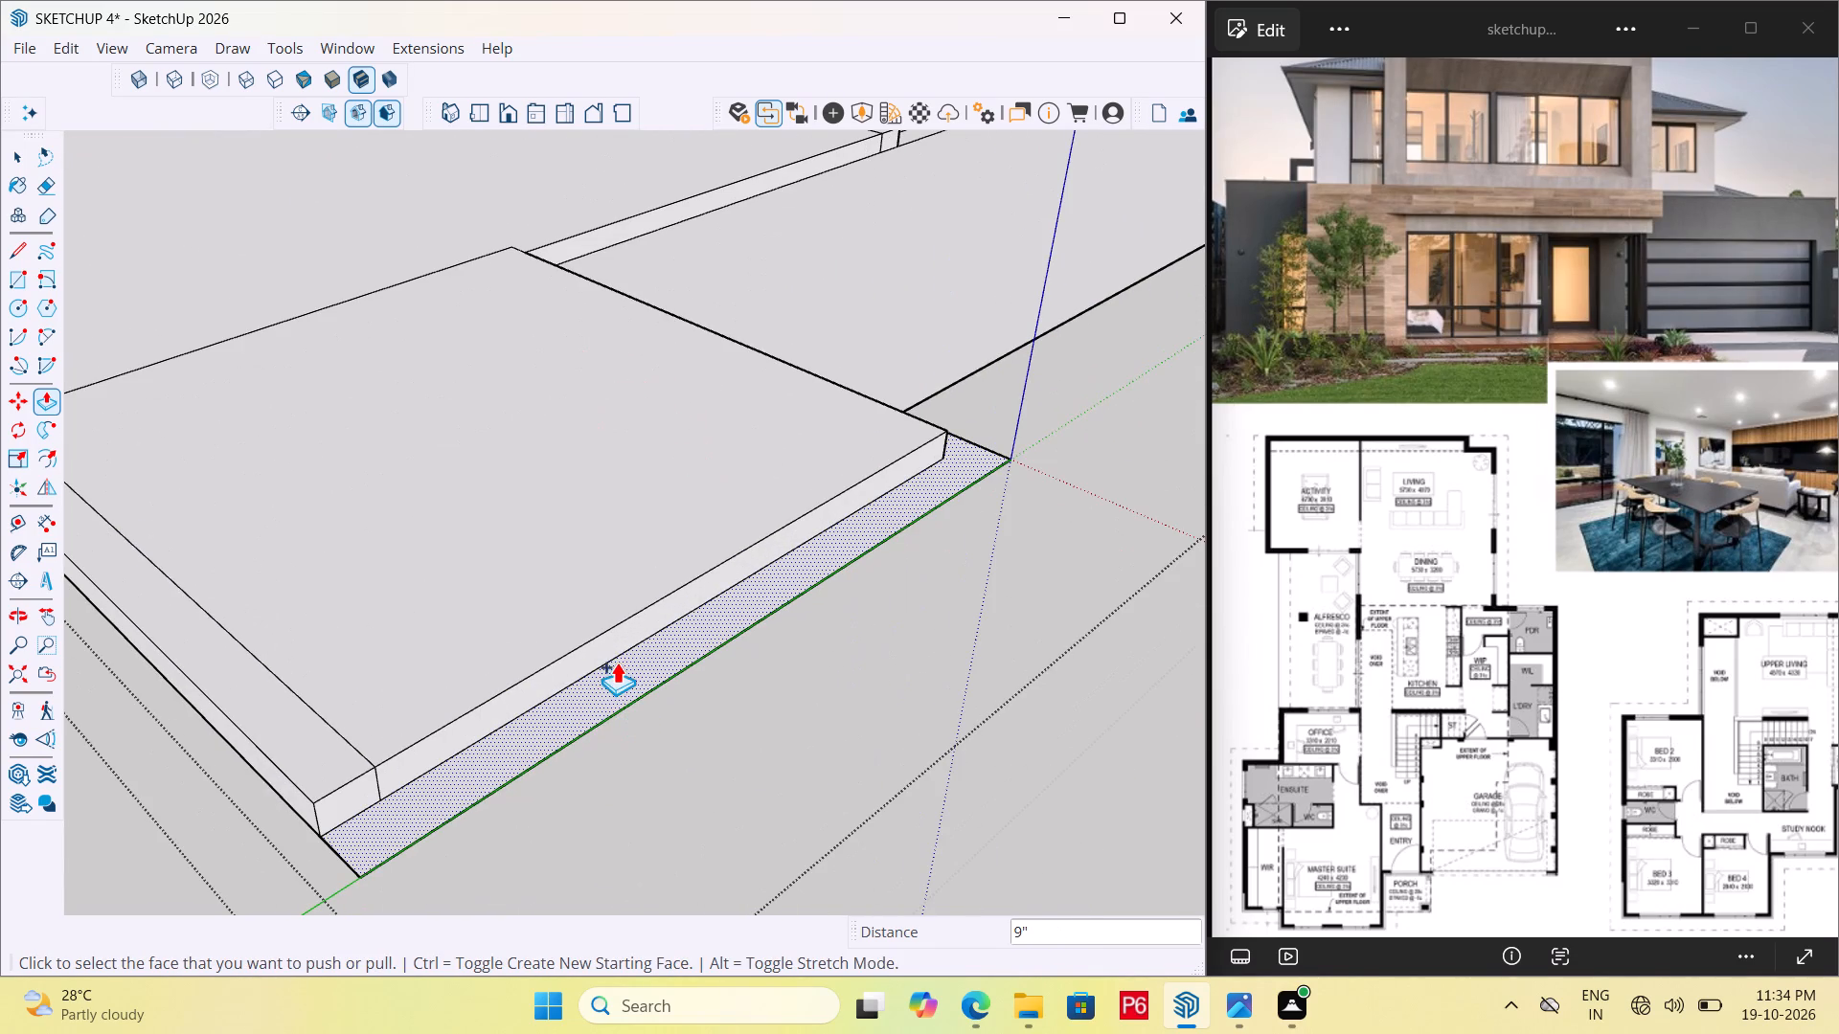
{"action": "left_click", "coordinate": [617, 647]}
{"action": "left_click", "coordinate": [610, 728]}
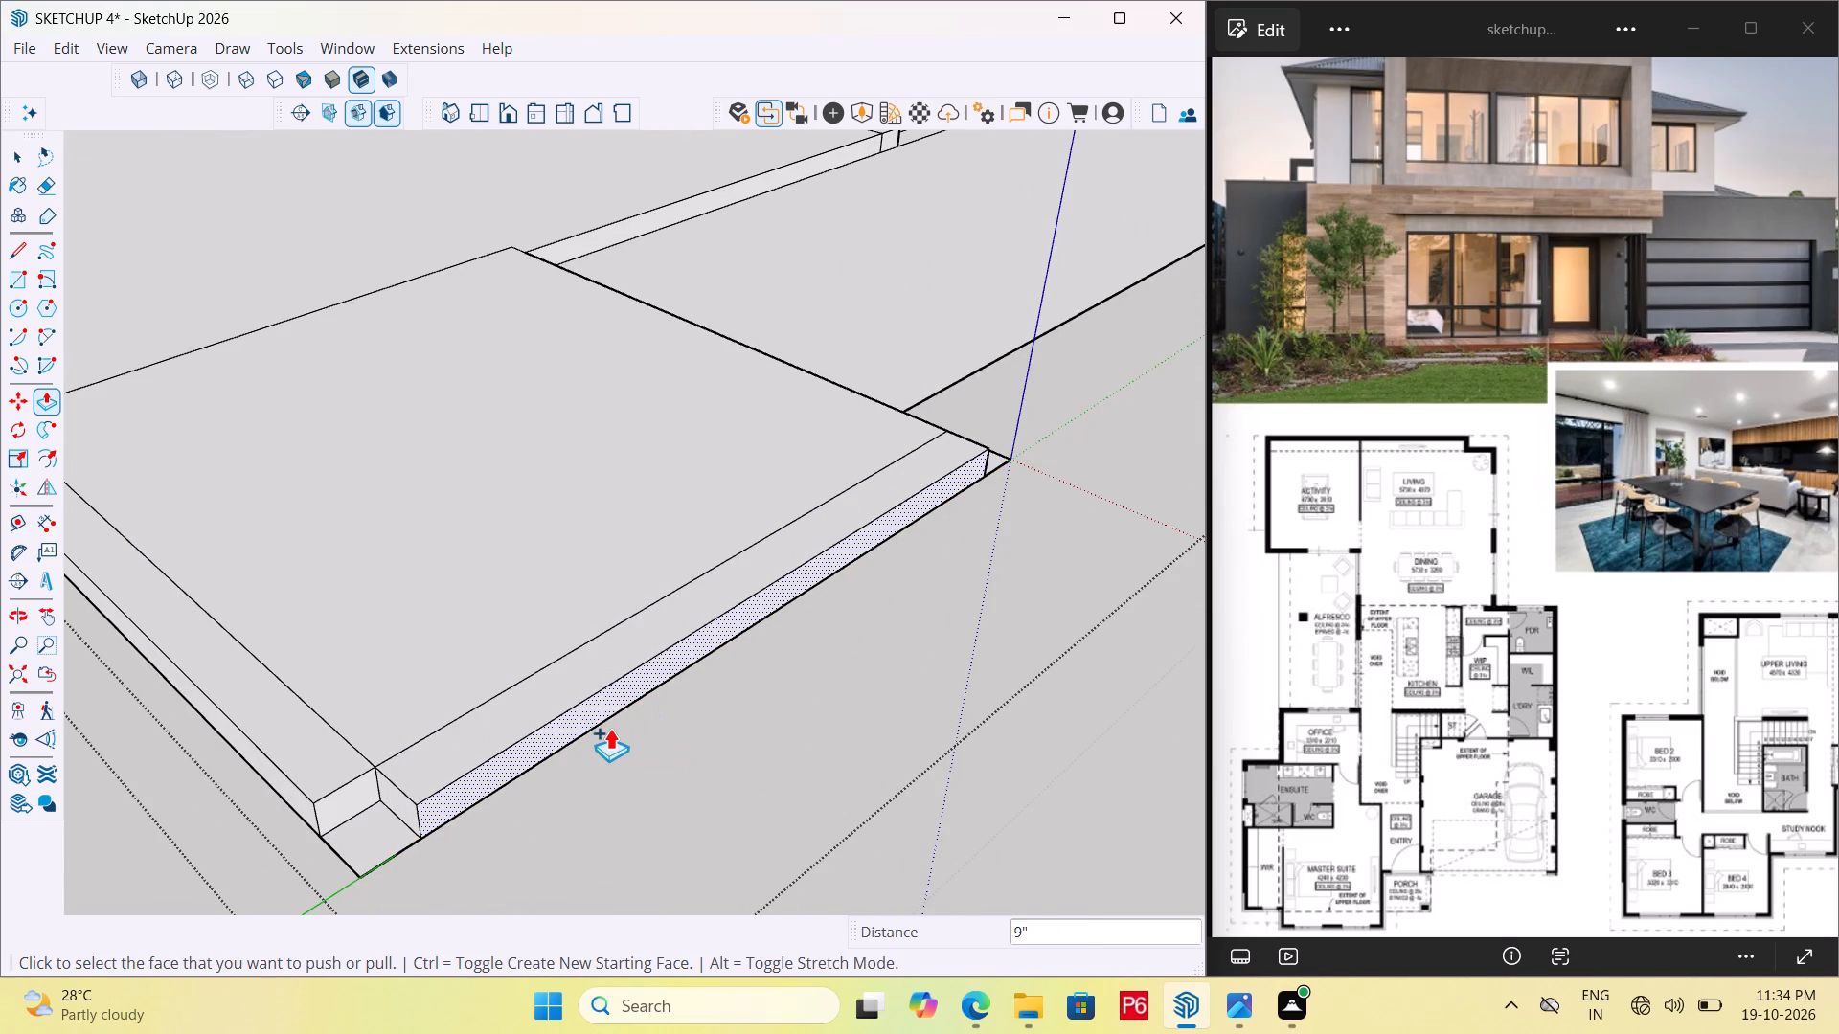
{"action": "left_click", "coordinate": [342, 817]}
{"action": "left_click", "coordinate": [342, 817]}
Extend the corner room's remaining side face 9" over its wall strip and fill the corner gap at the origin.
{"action": "scroll", "coordinate": [351, 800], "scroll_direction": "down", "scroll_amount": 6}
{"action": "middle_click_drag", "start_coordinate": [843, 647], "coordinate": [142, 649]}
{"action": "scroll", "coordinate": [779, 573], "scroll_direction": "up", "scroll_amount": 6}
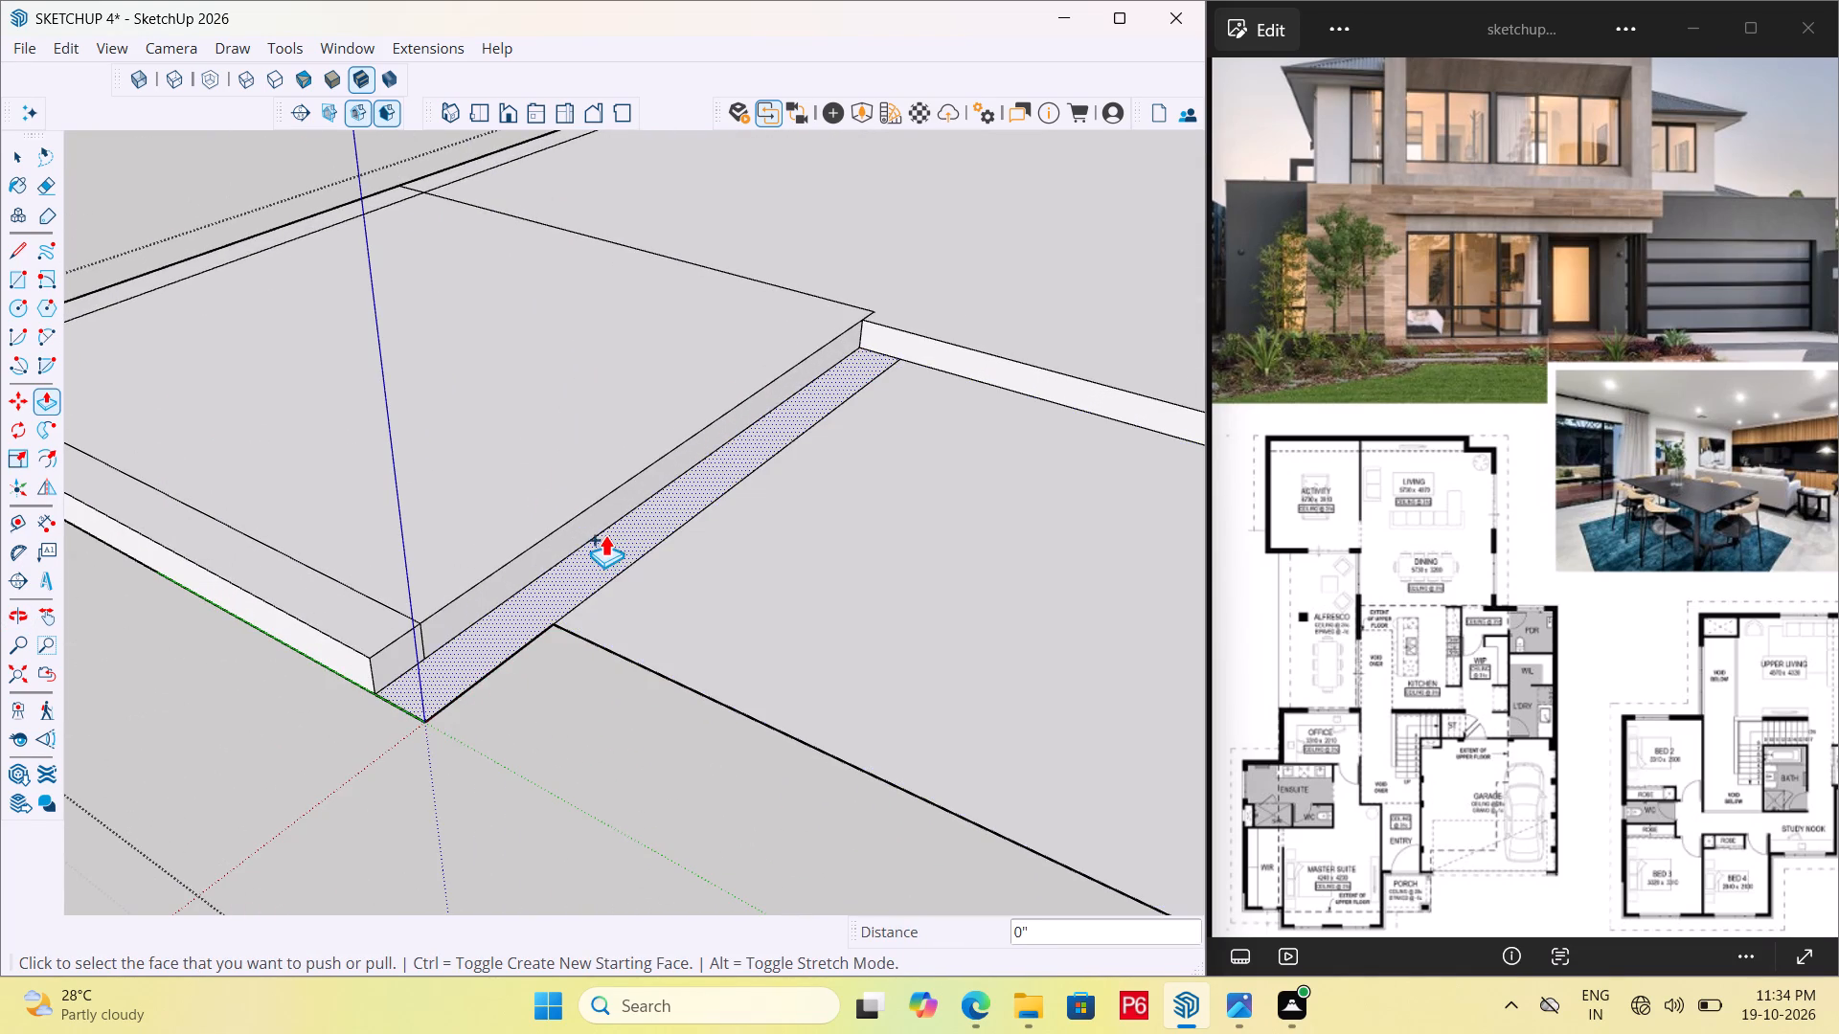
{"action": "double_click", "coordinate": [600, 523]}
{"action": "double_click", "coordinate": [403, 667]}
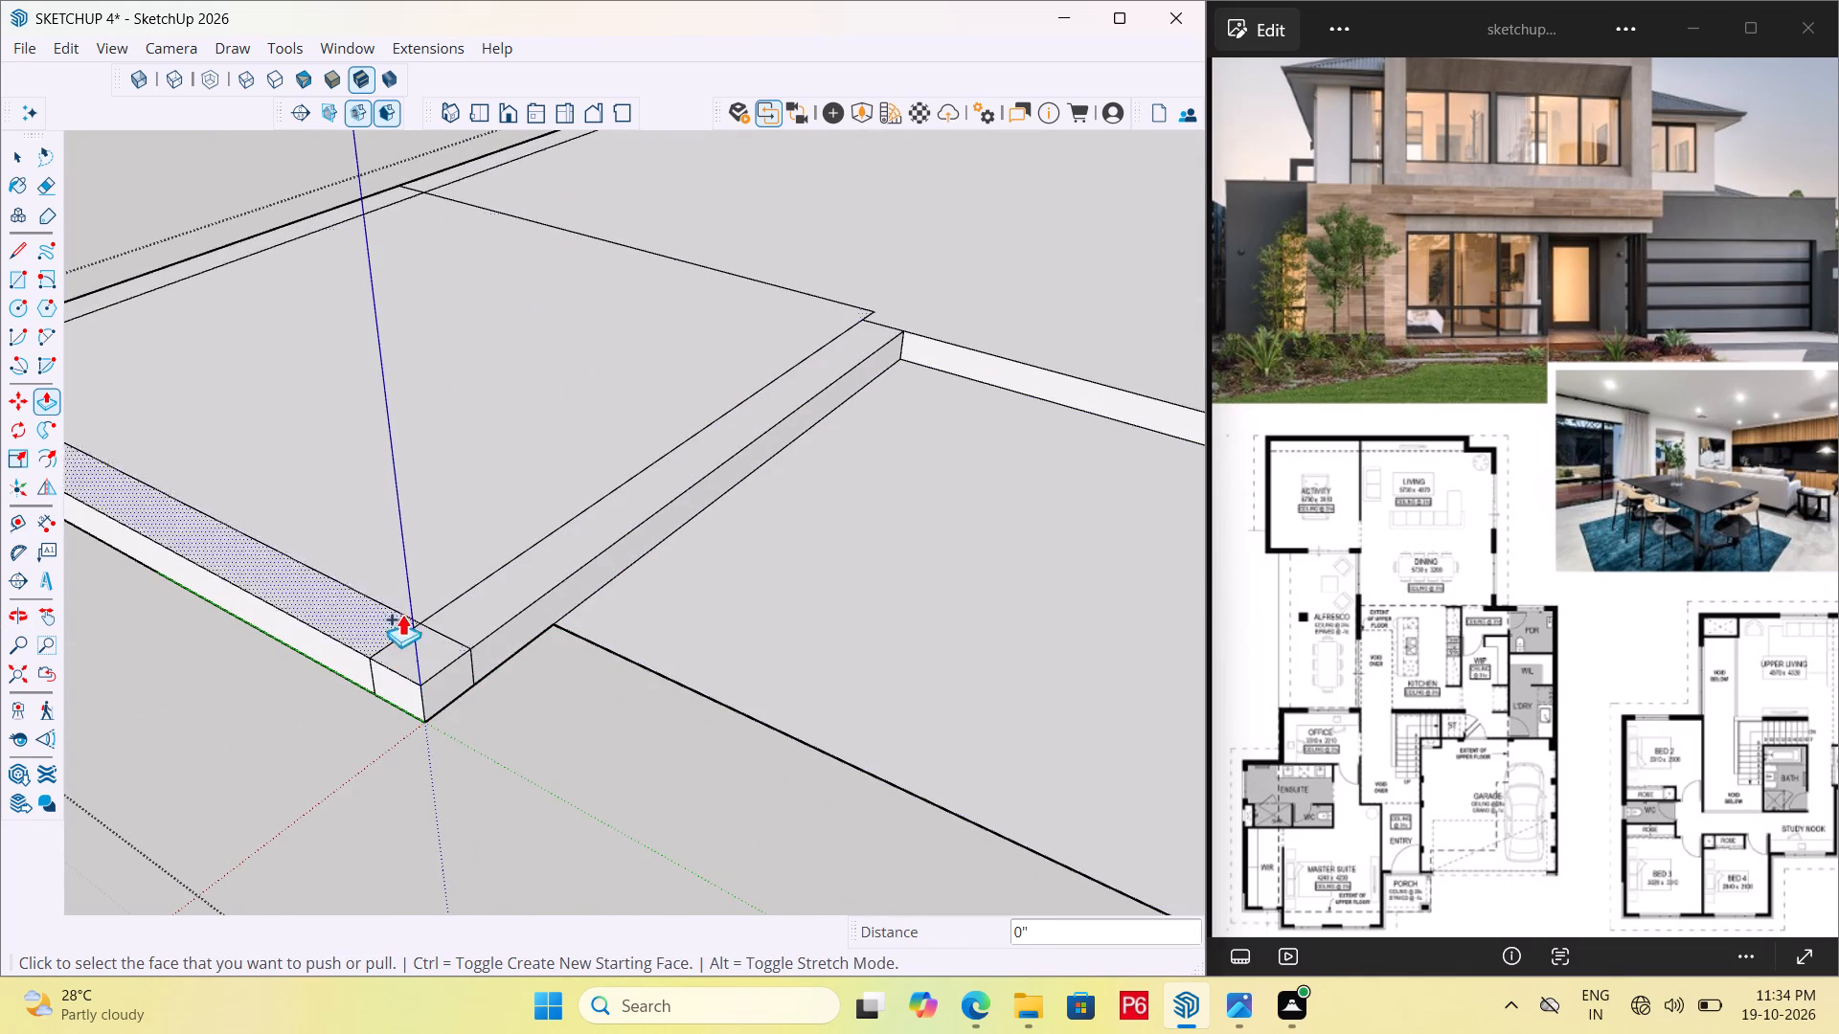
Extrude the floor face of the room between the large room and the raised row upward 6".
{"action": "scroll", "coordinate": [398, 602], "scroll_direction": "down", "scroll_amount": 18}
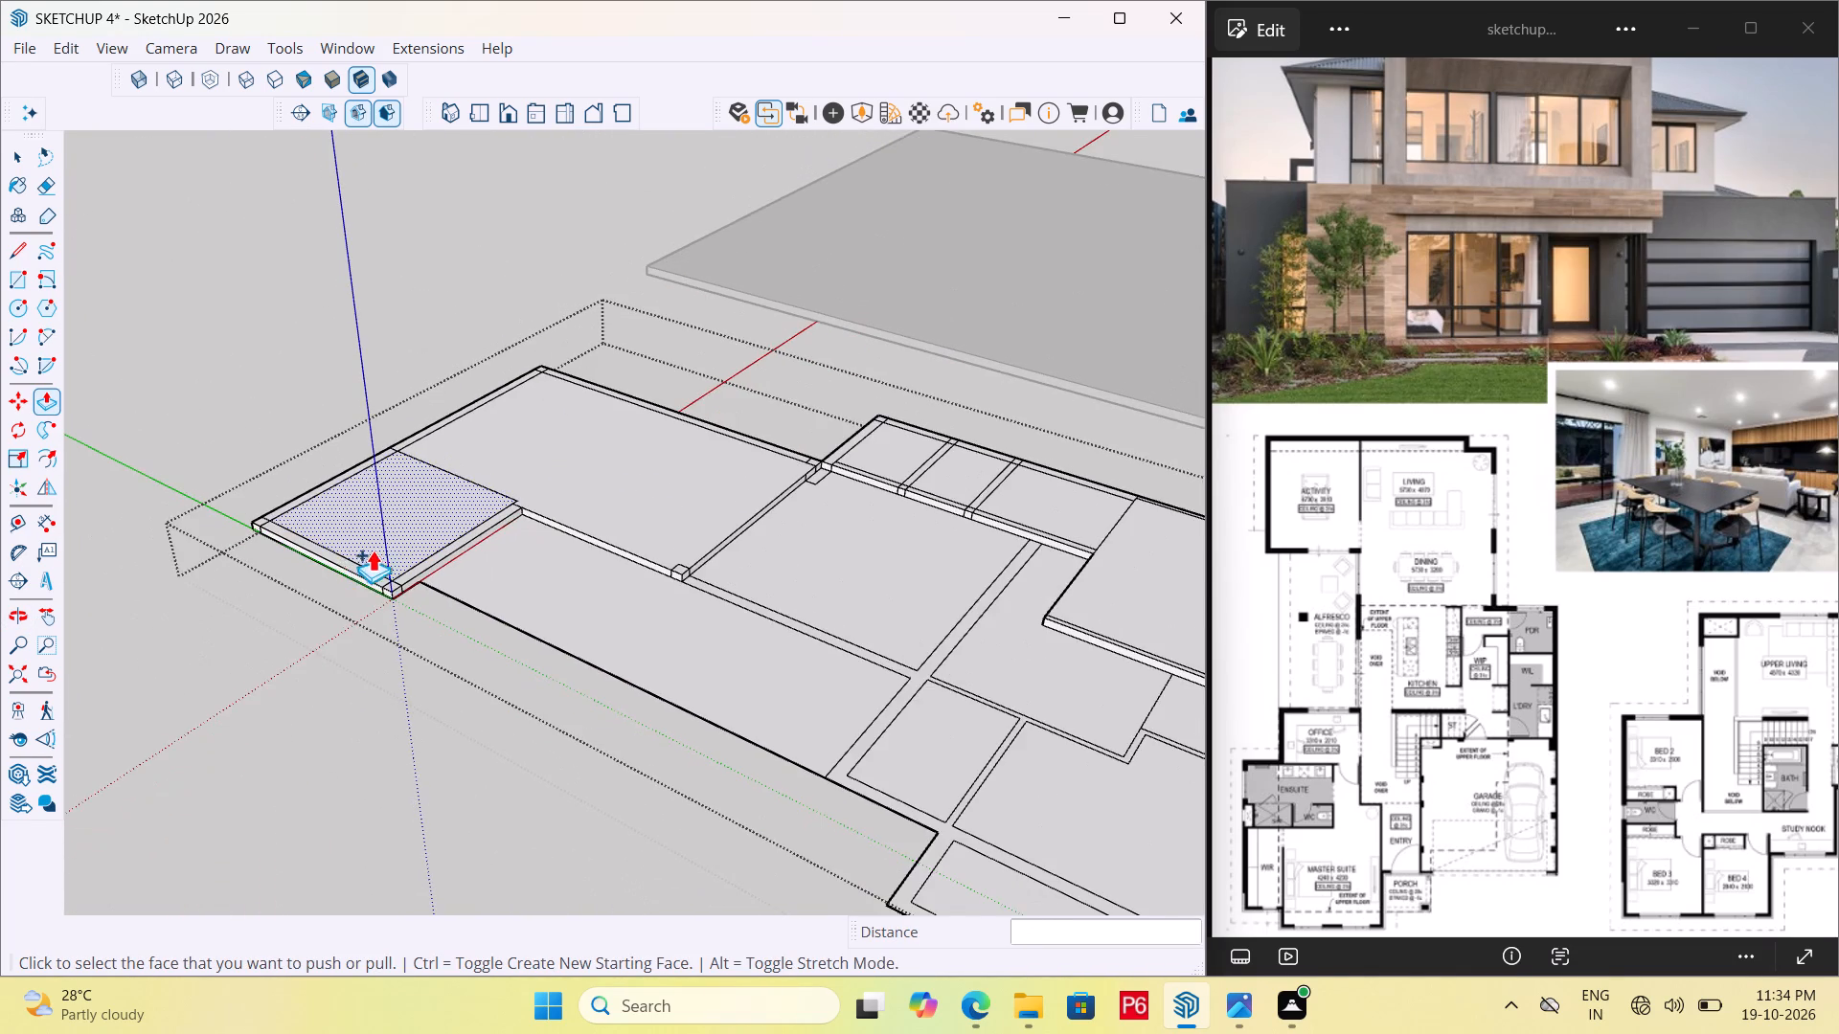
{"action": "middle_click_drag", "start_coordinate": [691, 600], "coordinate": [731, 658]}
{"action": "scroll", "coordinate": [794, 603], "scroll_direction": "up", "scroll_amount": 10}
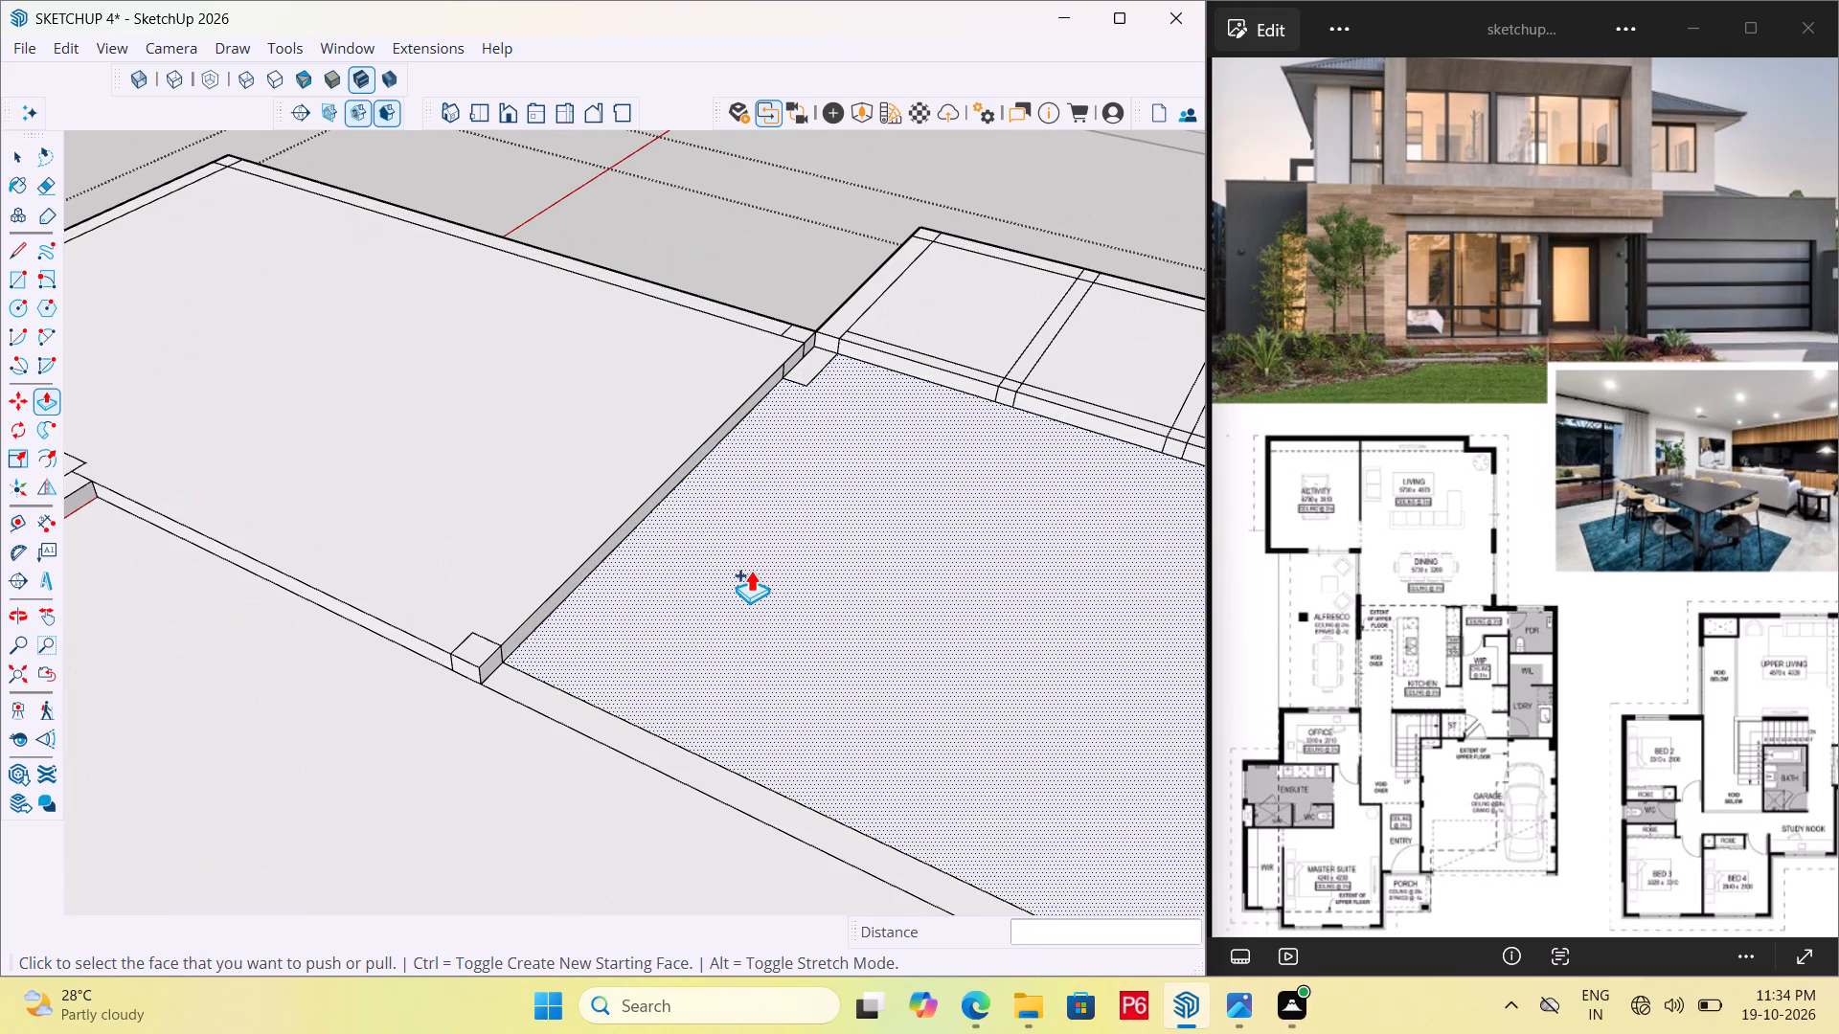
{"action": "left_click", "coordinate": [751, 570]}
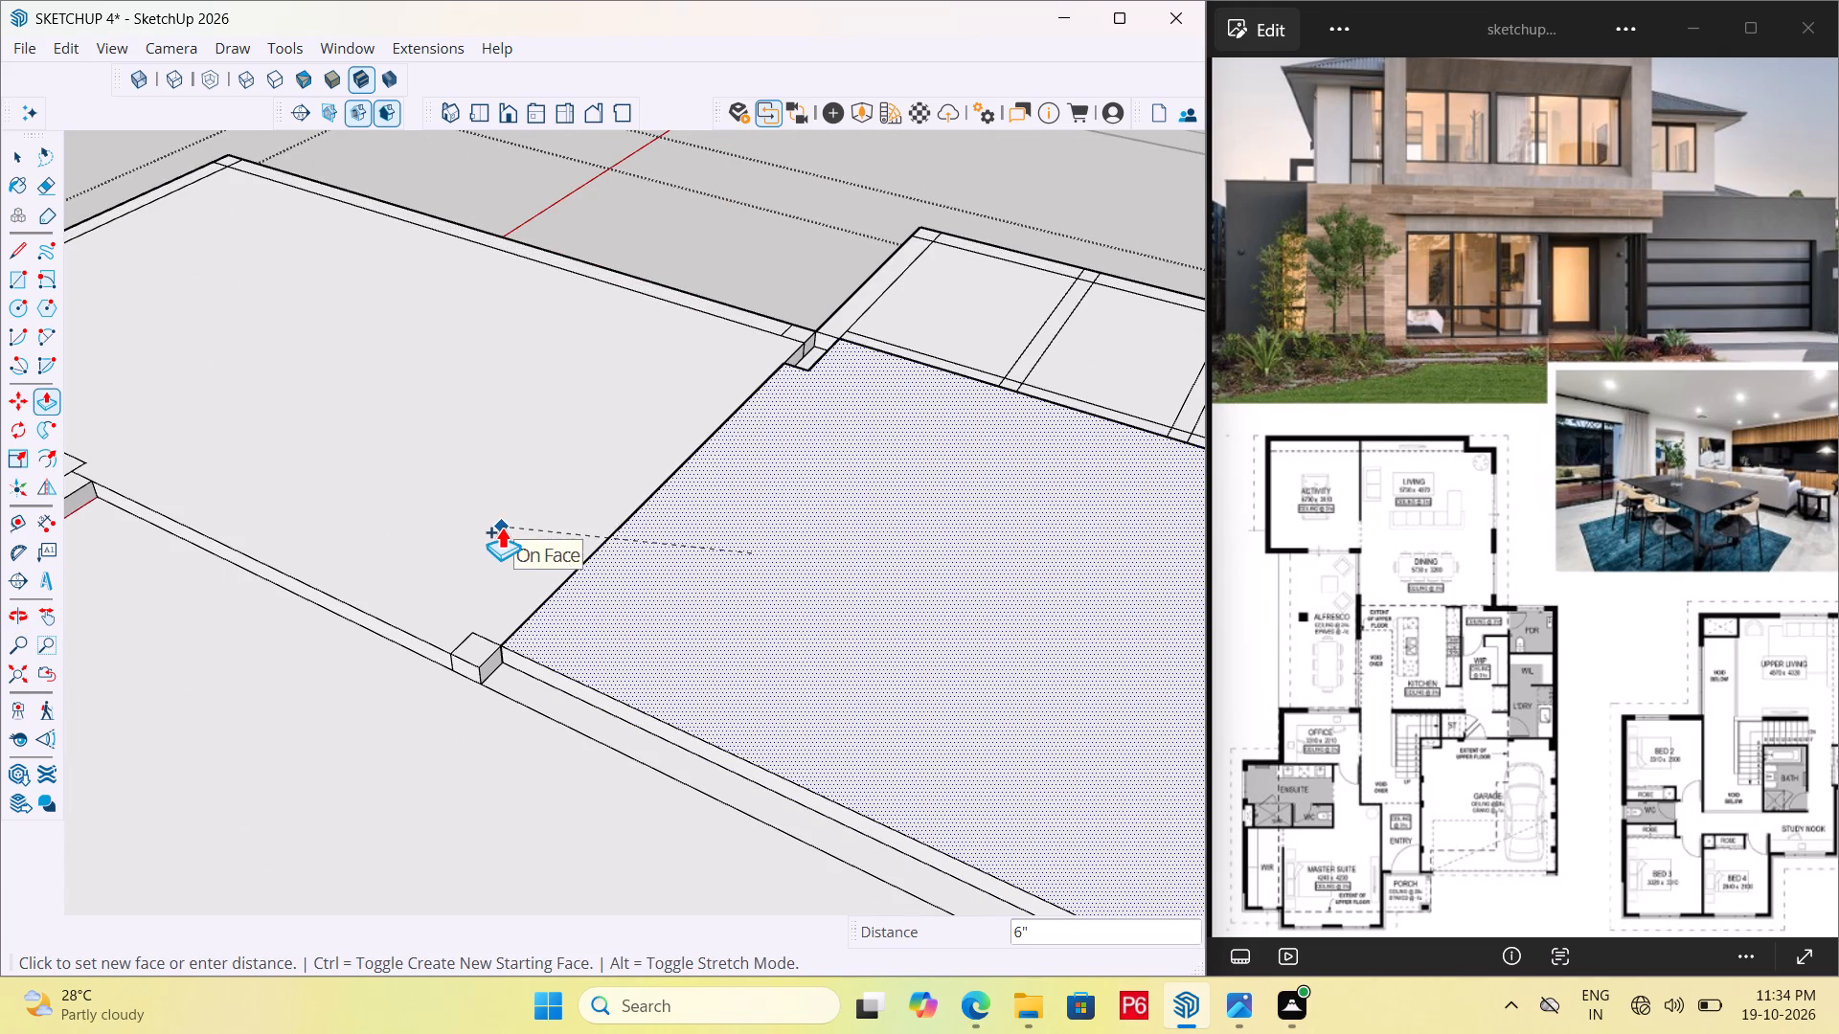
{"action": "left_click", "coordinate": [502, 527]}
Extend the wall strip's end face 9" into the corner gap between the large room and the middle room.
{"action": "scroll", "coordinate": [882, 419], "scroll_direction": "down", "scroll_amount": 5}
{"action": "scroll", "coordinate": [858, 354], "scroll_direction": "up", "scroll_amount": 14}
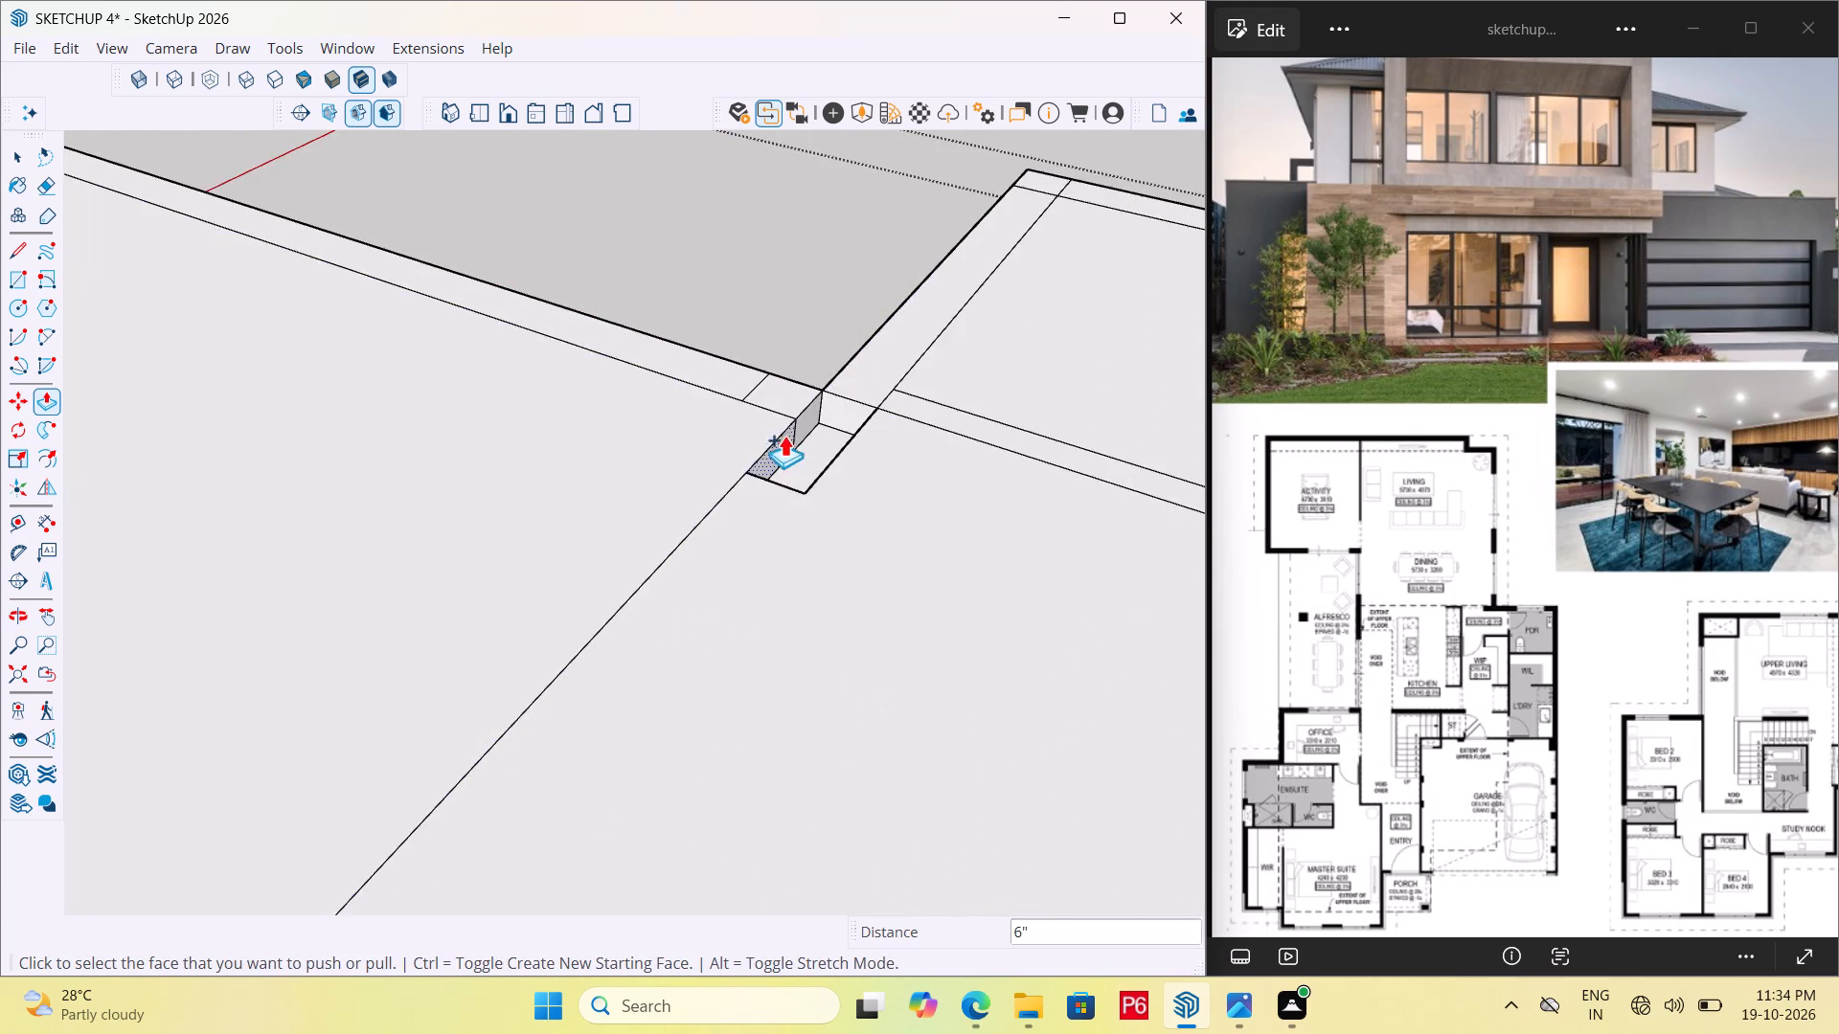
{"action": "scroll", "coordinate": [784, 435], "scroll_direction": "up", "scroll_amount": 3}
{"action": "left_click", "coordinate": [851, 398]}
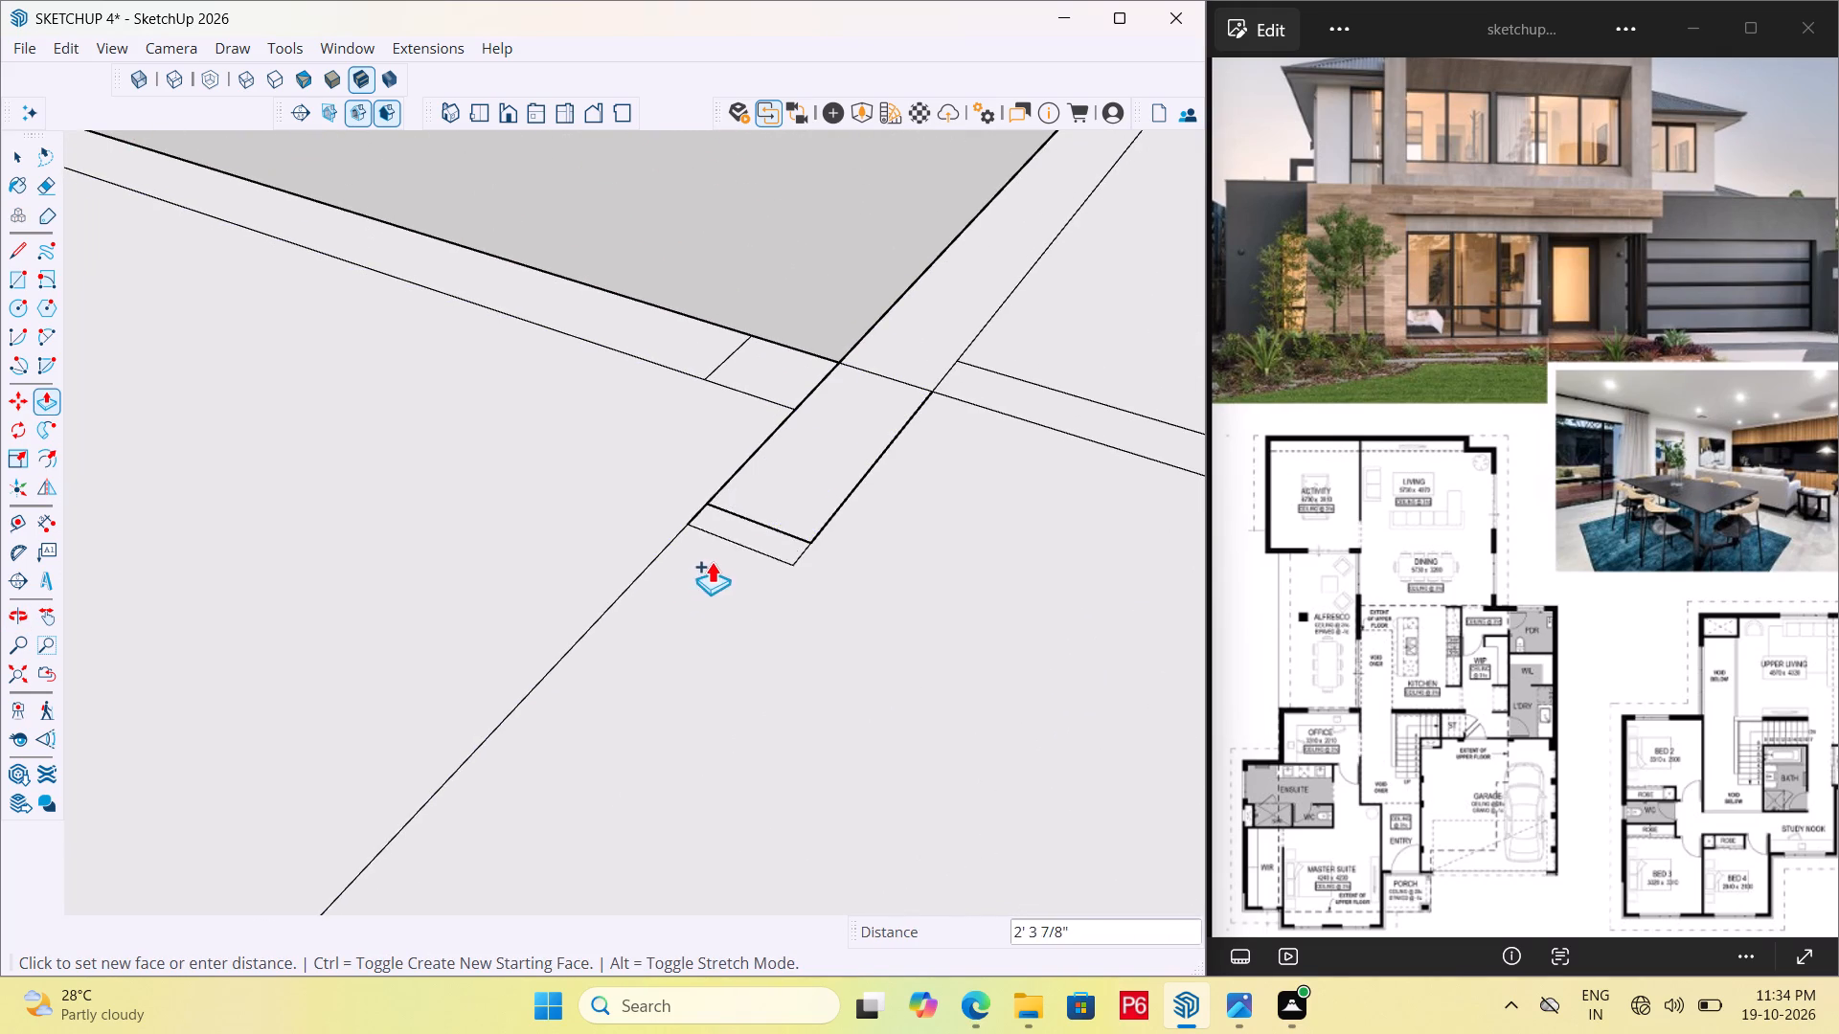
{"action": "left_click", "coordinate": [789, 414]}
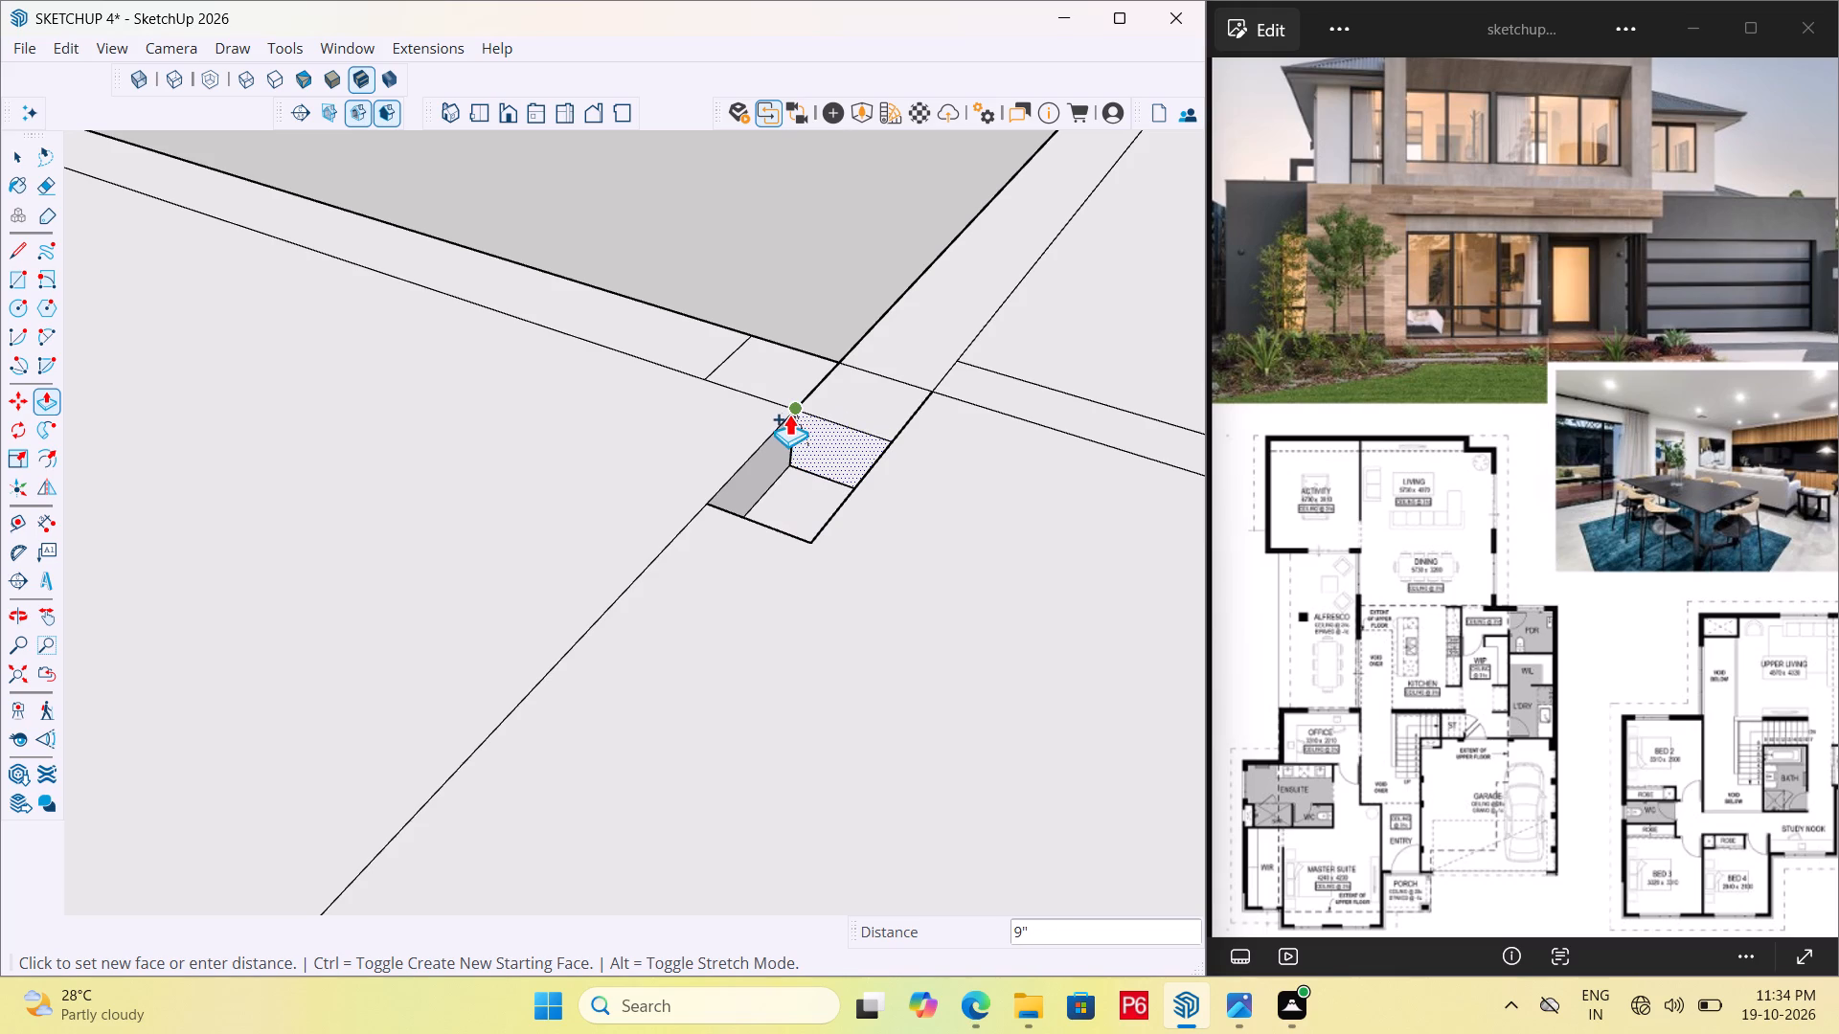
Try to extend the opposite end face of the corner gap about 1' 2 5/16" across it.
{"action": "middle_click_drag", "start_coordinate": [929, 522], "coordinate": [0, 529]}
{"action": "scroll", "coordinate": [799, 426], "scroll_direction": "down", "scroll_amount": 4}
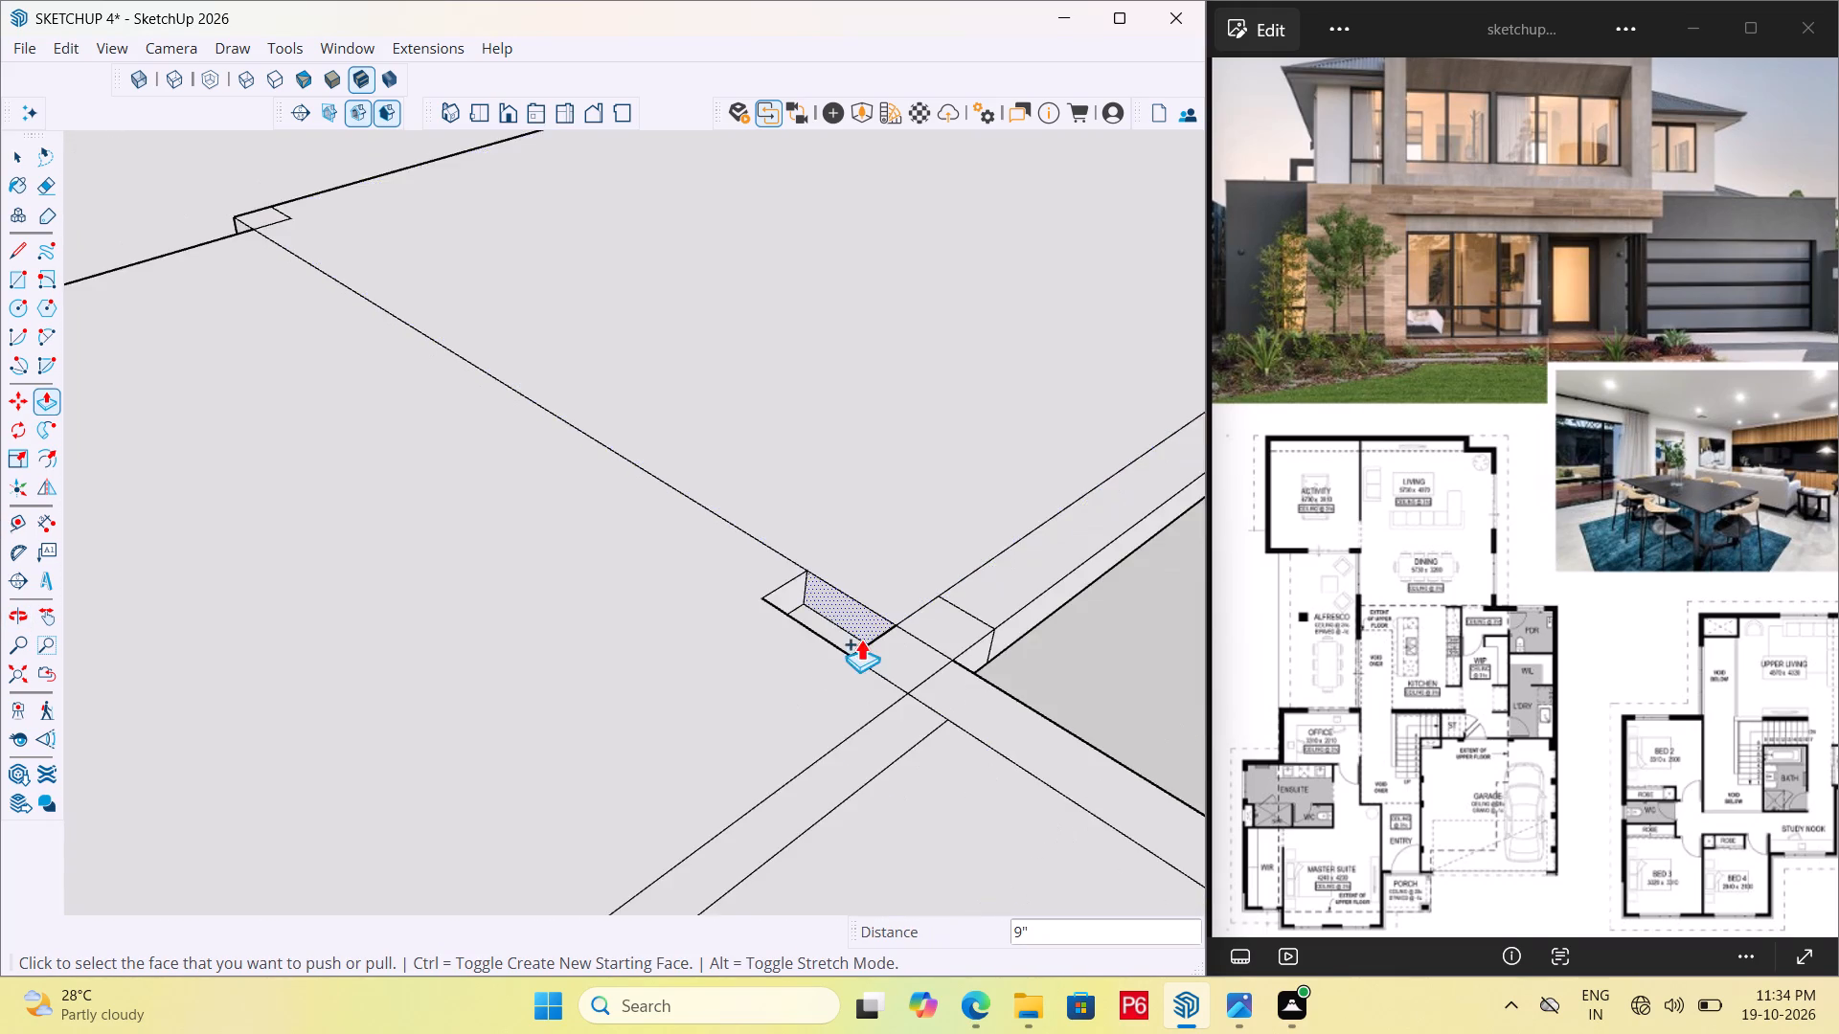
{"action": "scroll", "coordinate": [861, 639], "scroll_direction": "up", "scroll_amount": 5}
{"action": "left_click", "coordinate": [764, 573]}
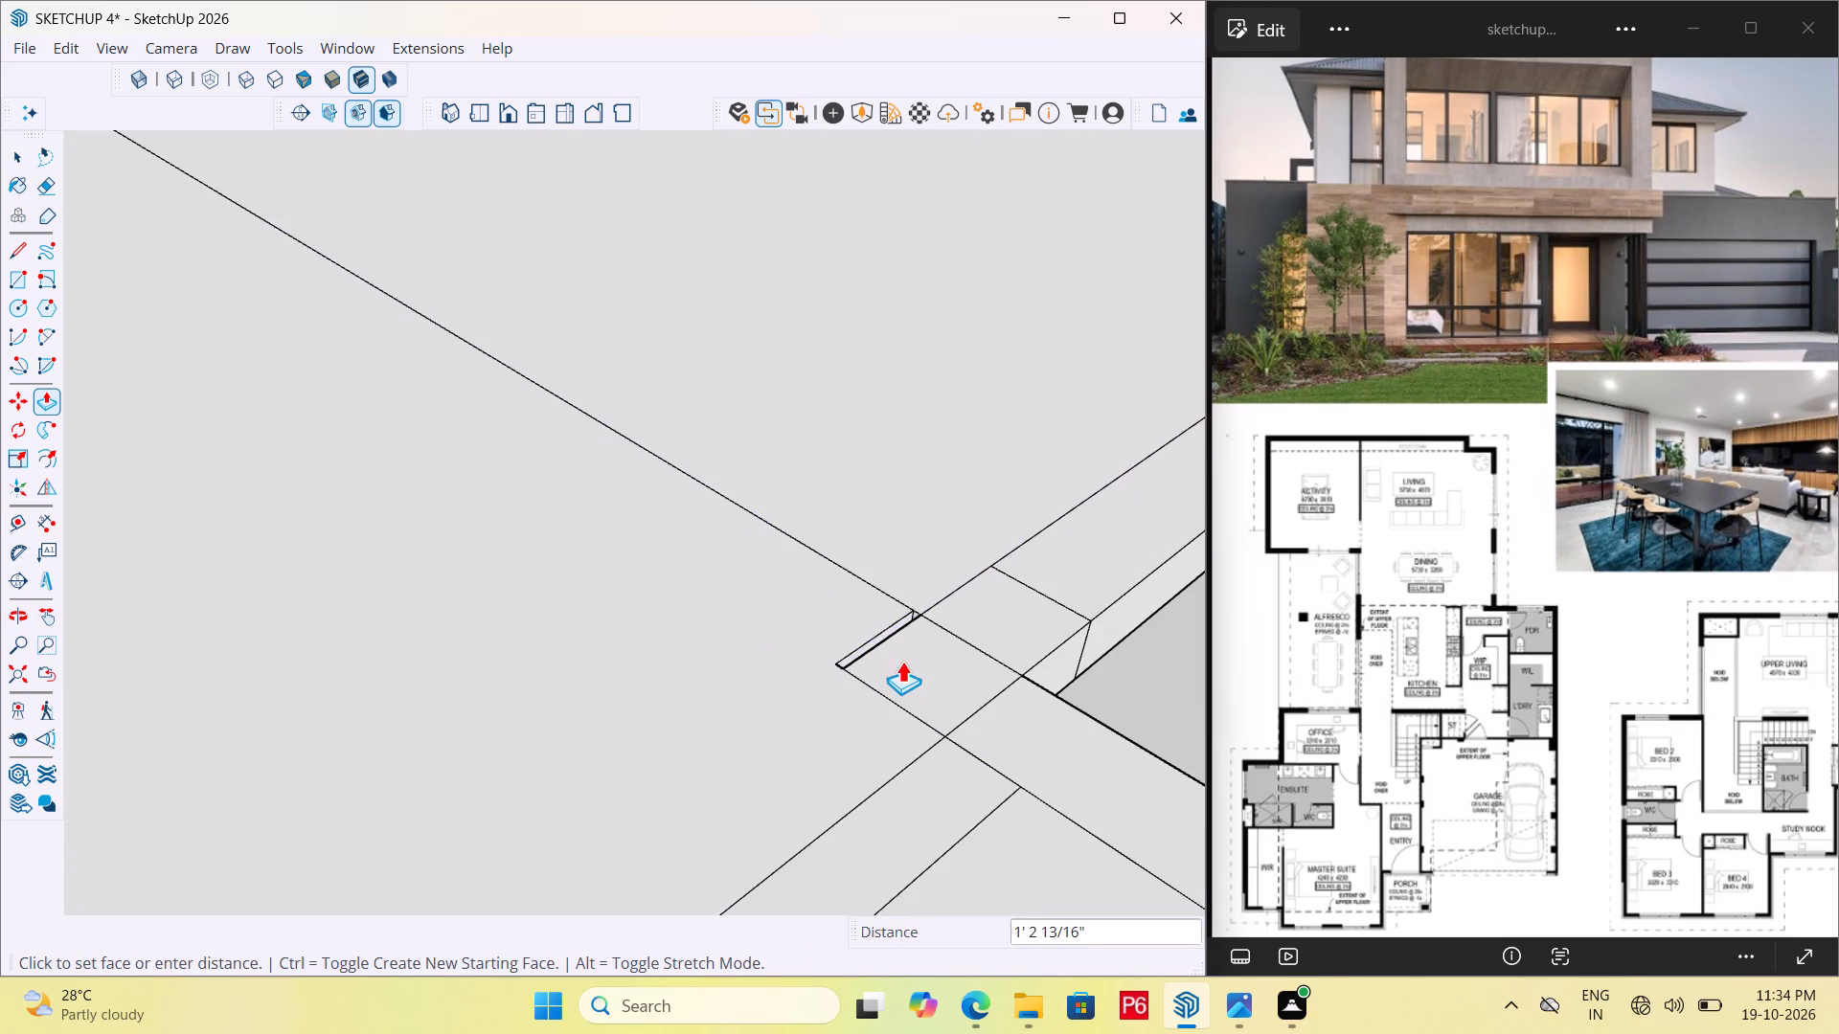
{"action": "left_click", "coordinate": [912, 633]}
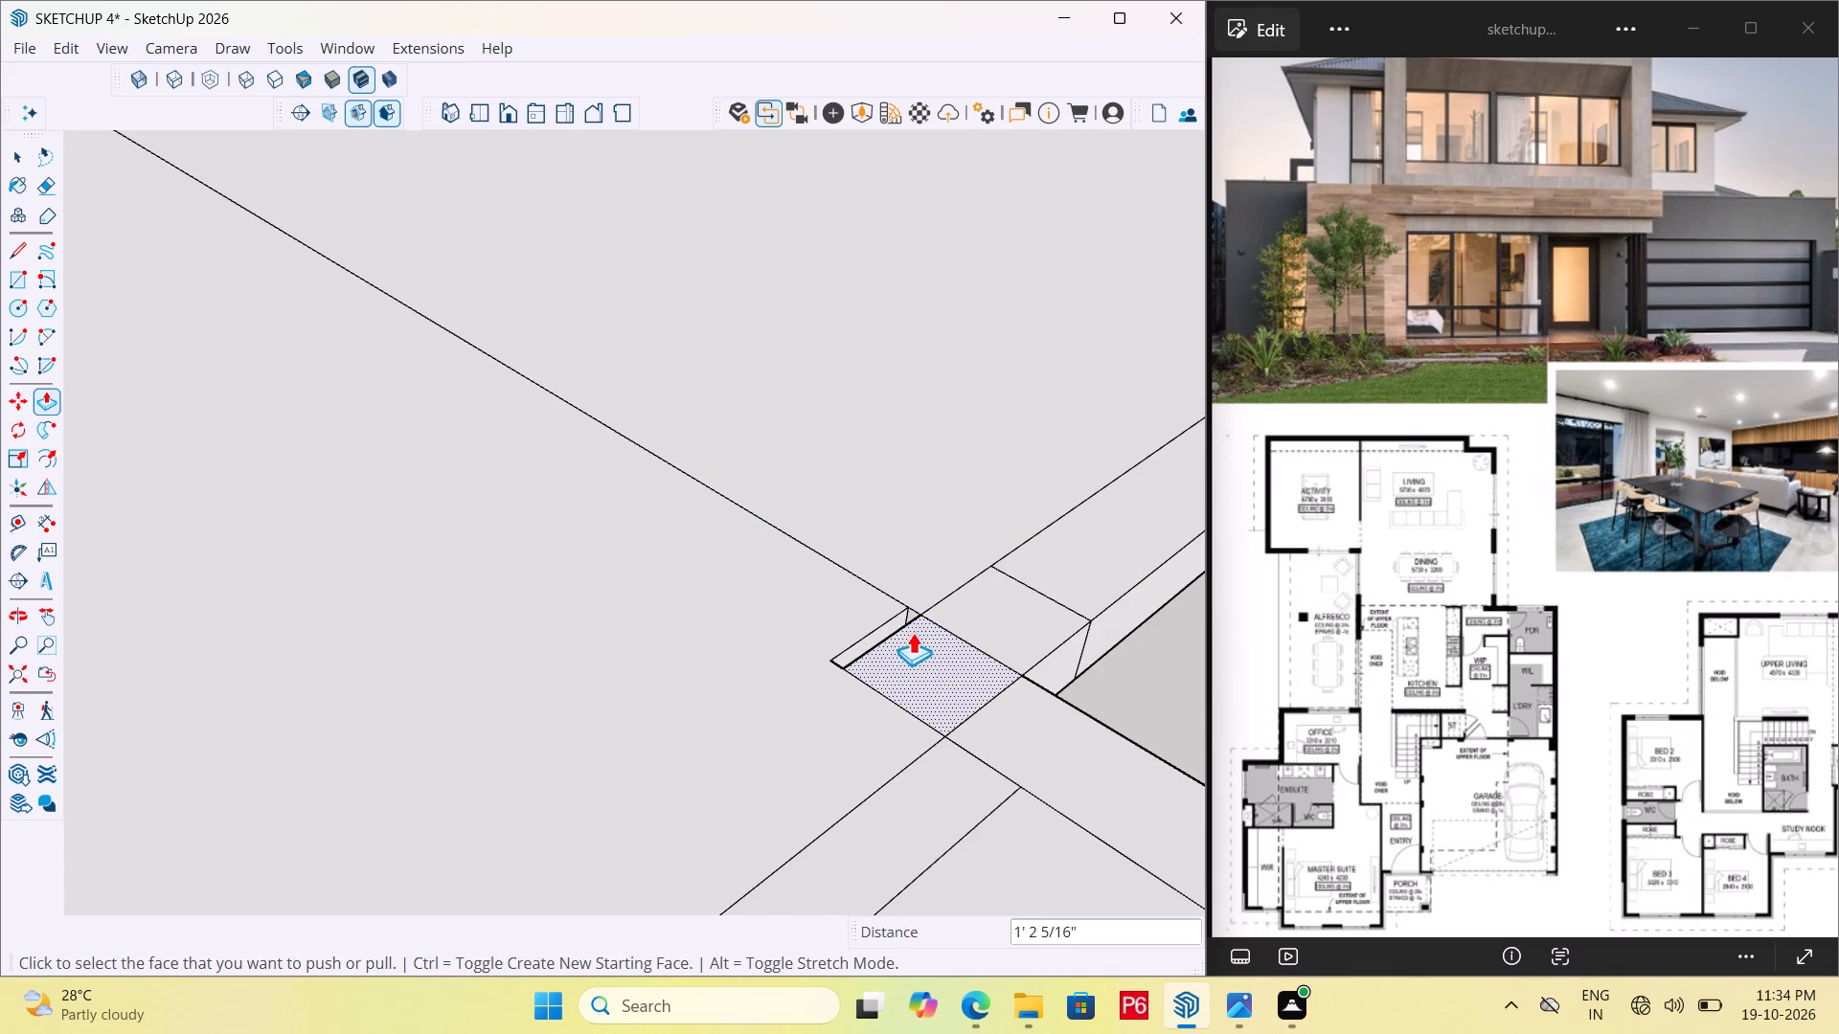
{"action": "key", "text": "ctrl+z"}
Extend the corner gap's opposite end face 1' 3 1/2" so that it closes the gap.
{"action": "left_click", "coordinate": [757, 552]}
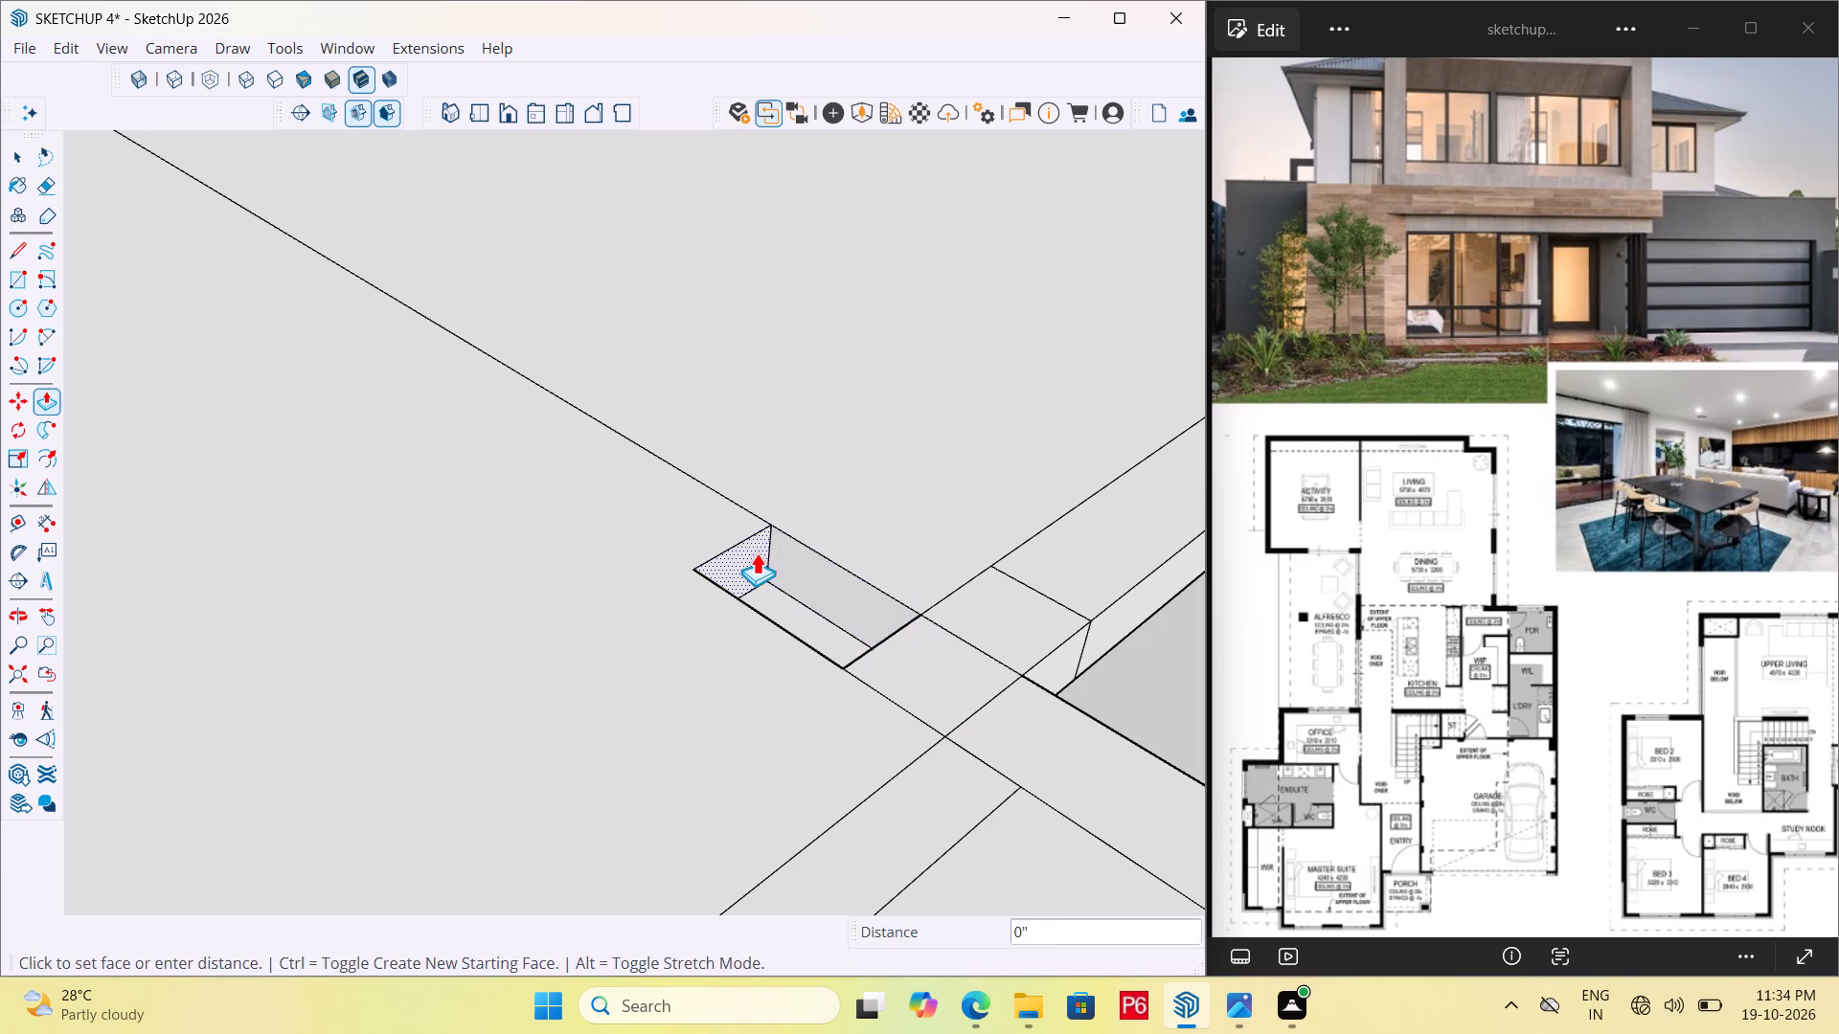
{"action": "left_click", "coordinate": [875, 646]}
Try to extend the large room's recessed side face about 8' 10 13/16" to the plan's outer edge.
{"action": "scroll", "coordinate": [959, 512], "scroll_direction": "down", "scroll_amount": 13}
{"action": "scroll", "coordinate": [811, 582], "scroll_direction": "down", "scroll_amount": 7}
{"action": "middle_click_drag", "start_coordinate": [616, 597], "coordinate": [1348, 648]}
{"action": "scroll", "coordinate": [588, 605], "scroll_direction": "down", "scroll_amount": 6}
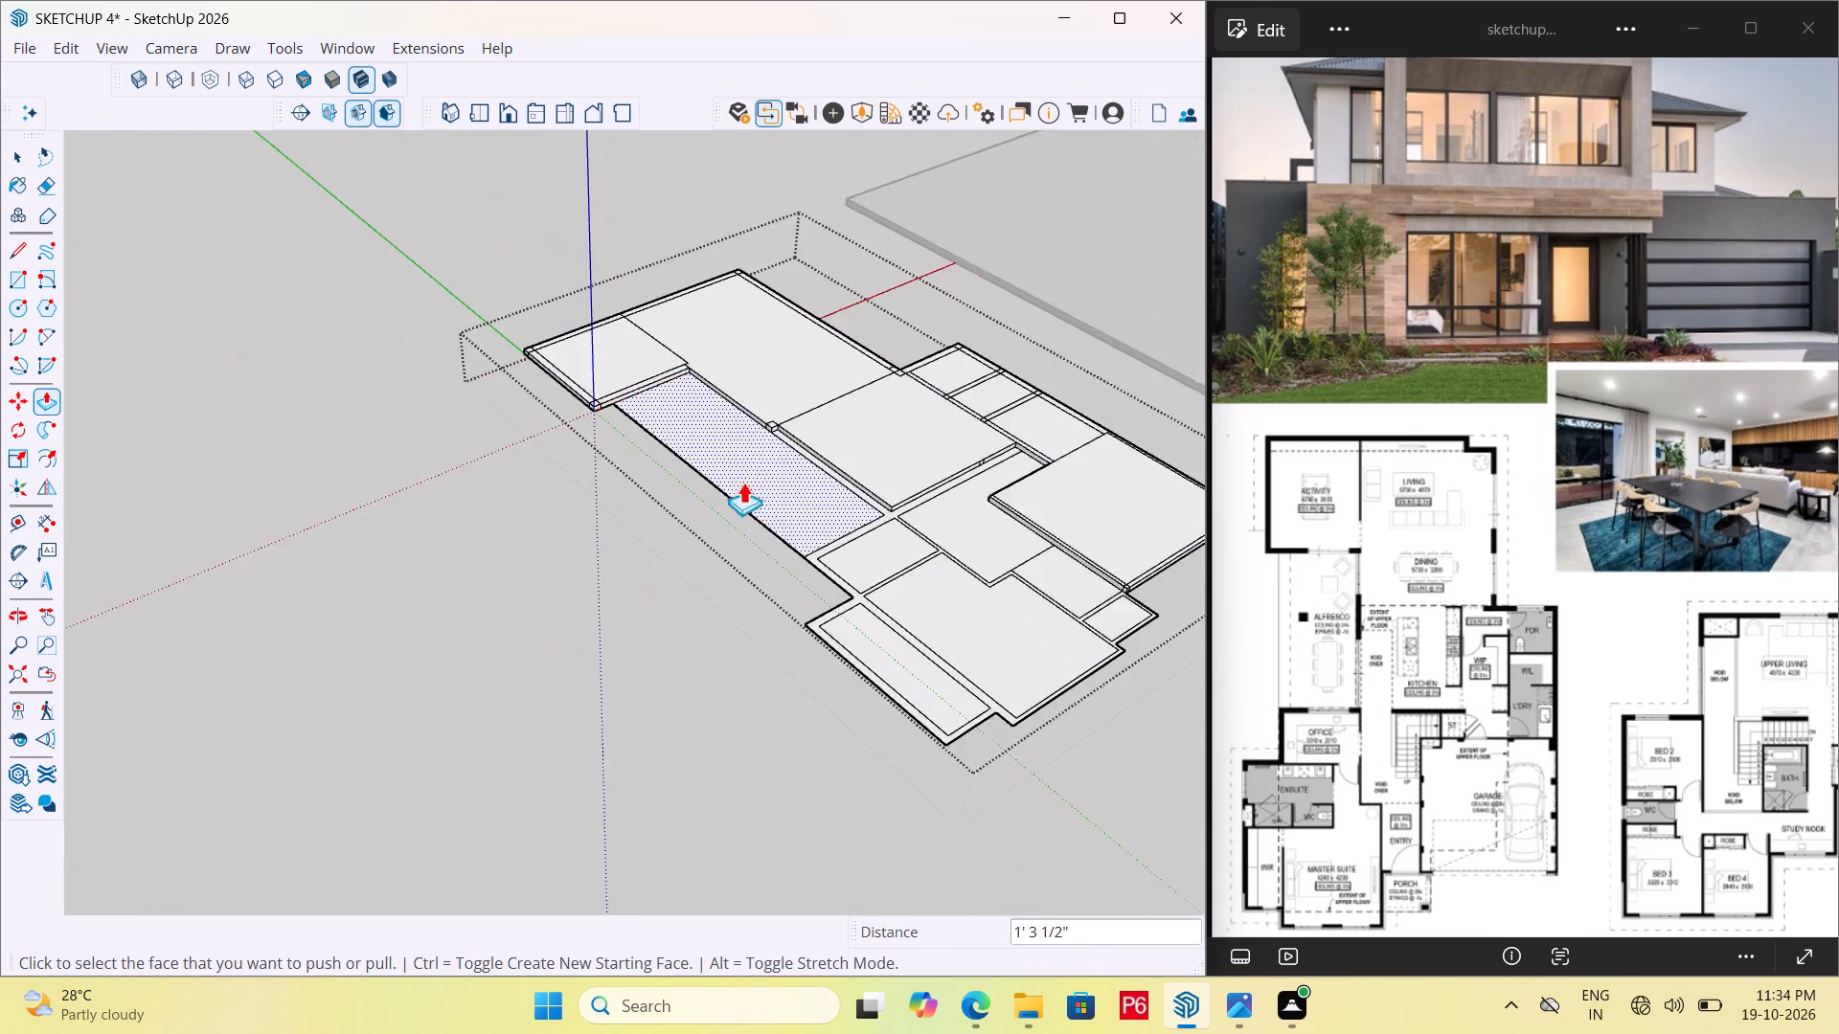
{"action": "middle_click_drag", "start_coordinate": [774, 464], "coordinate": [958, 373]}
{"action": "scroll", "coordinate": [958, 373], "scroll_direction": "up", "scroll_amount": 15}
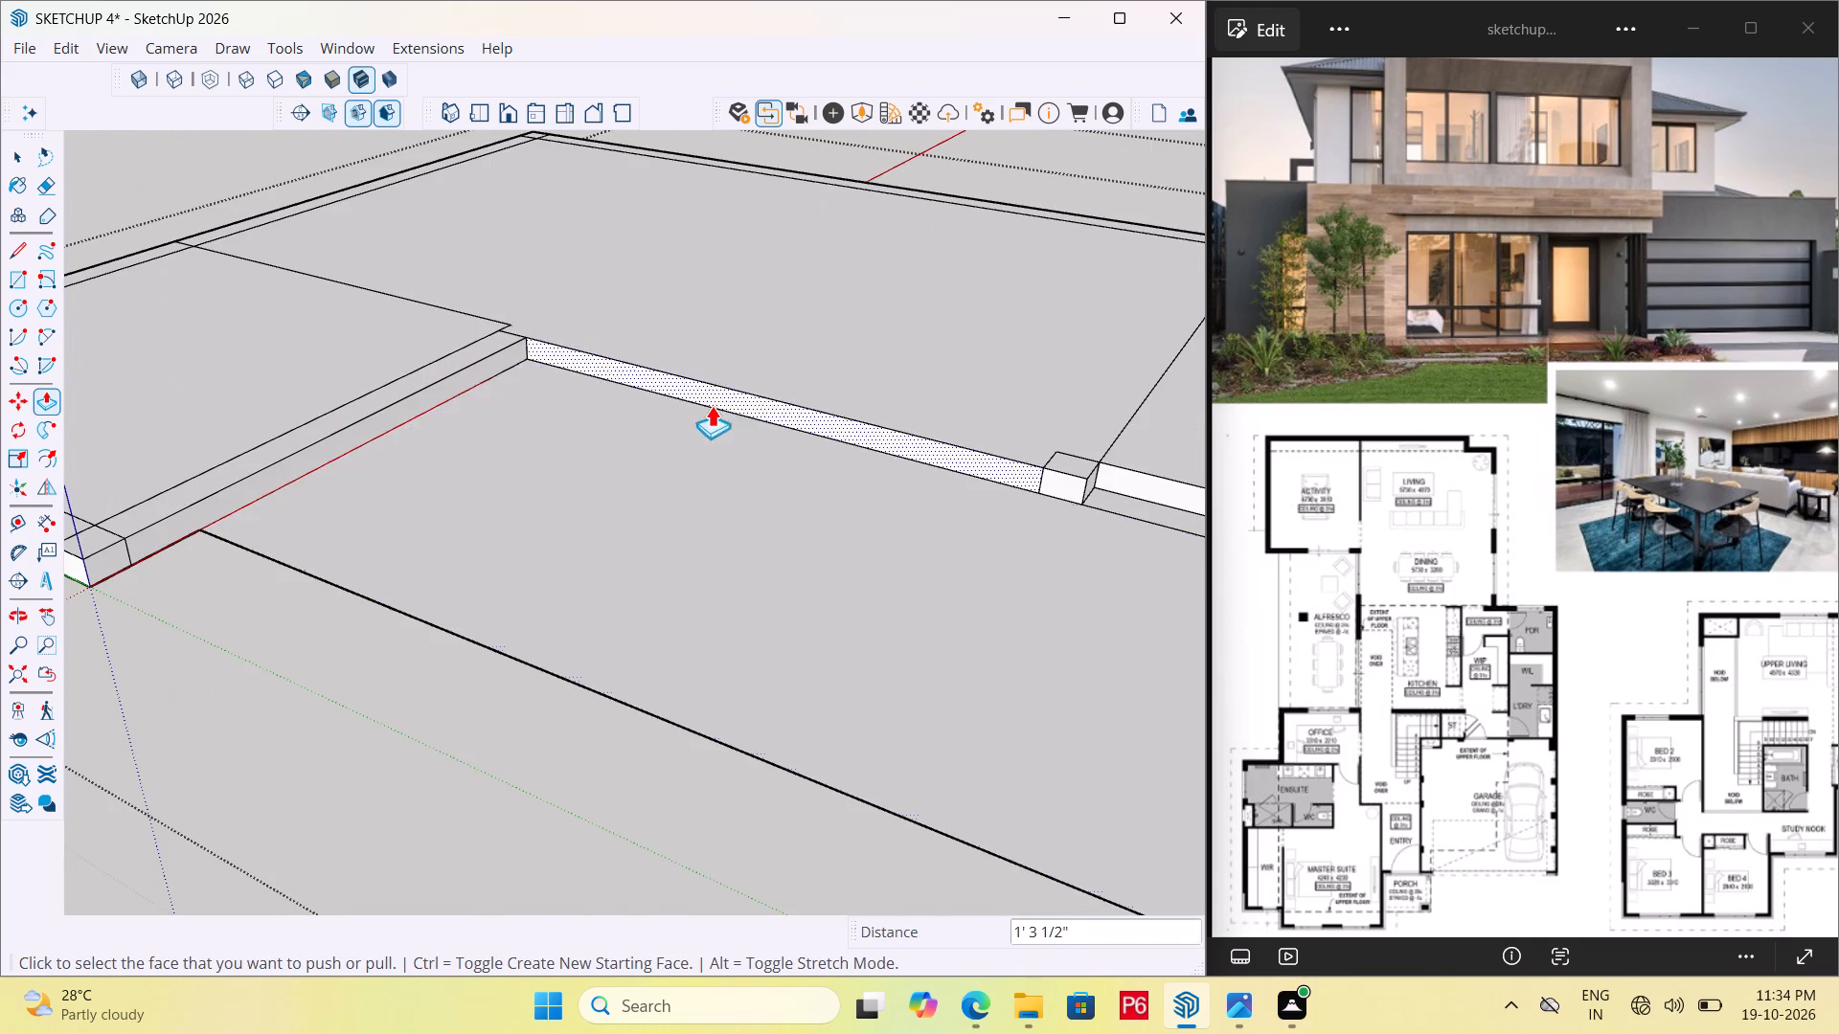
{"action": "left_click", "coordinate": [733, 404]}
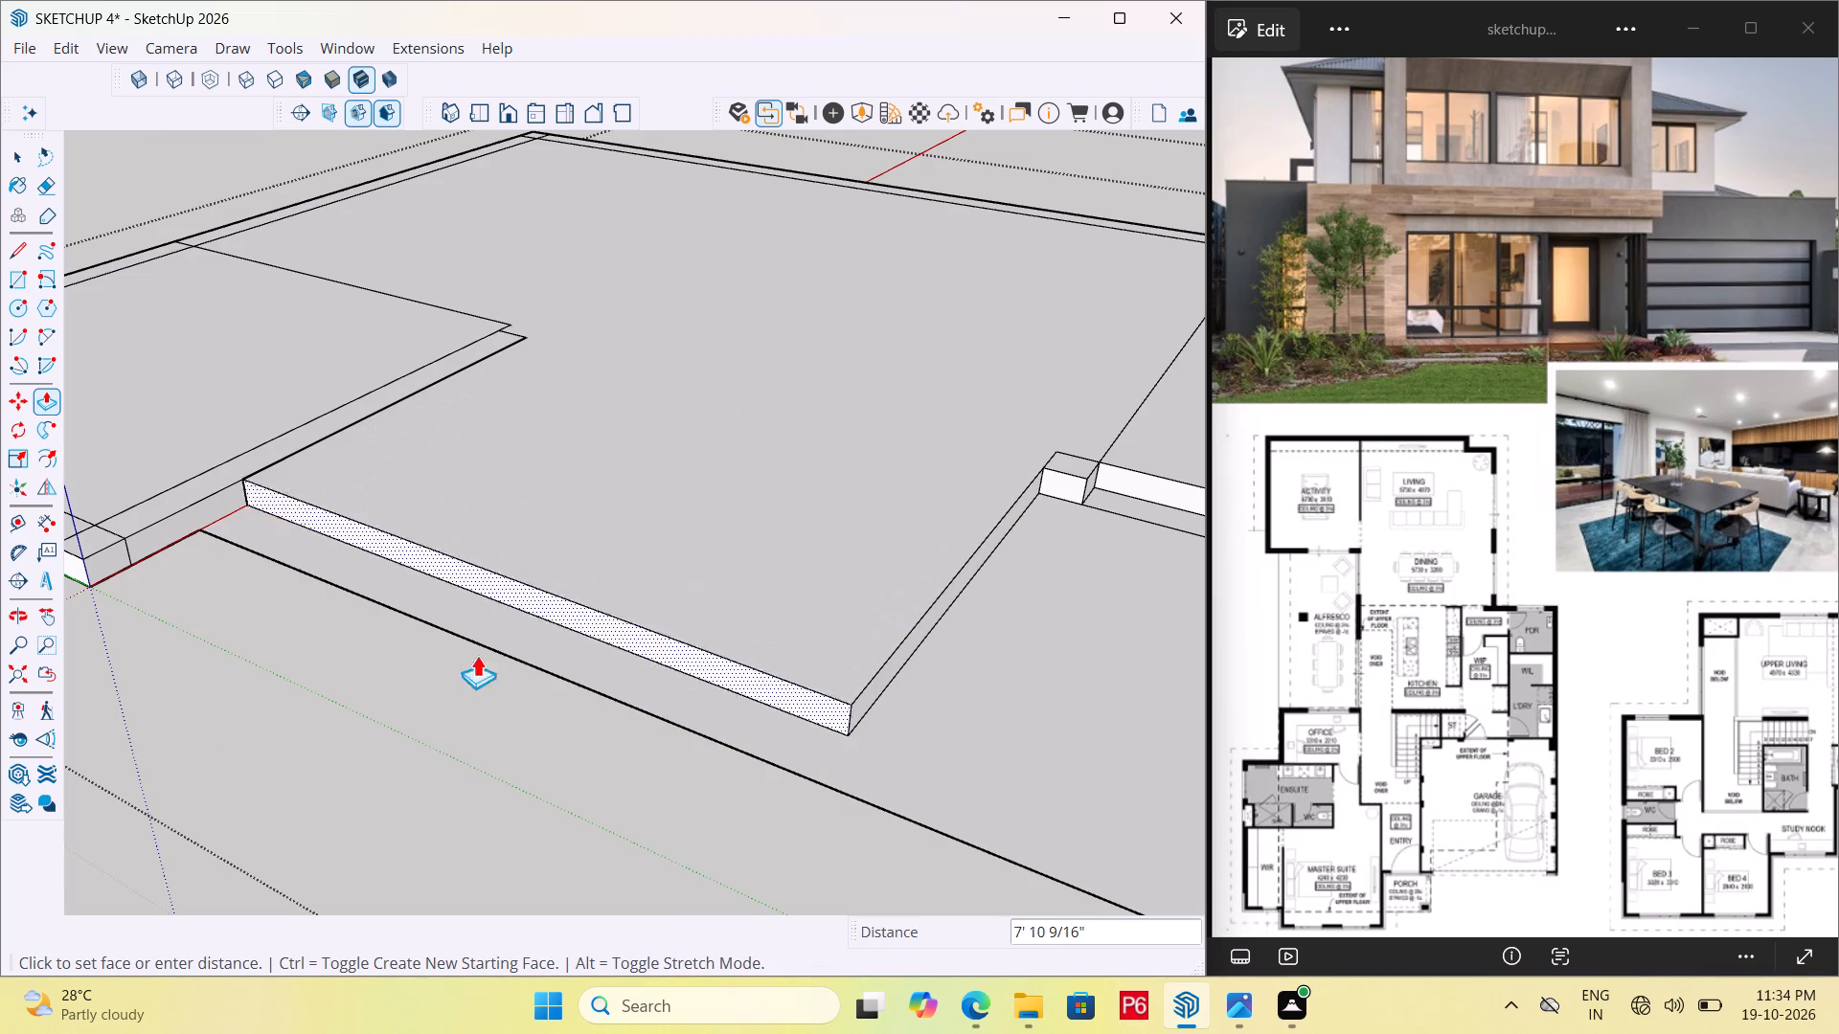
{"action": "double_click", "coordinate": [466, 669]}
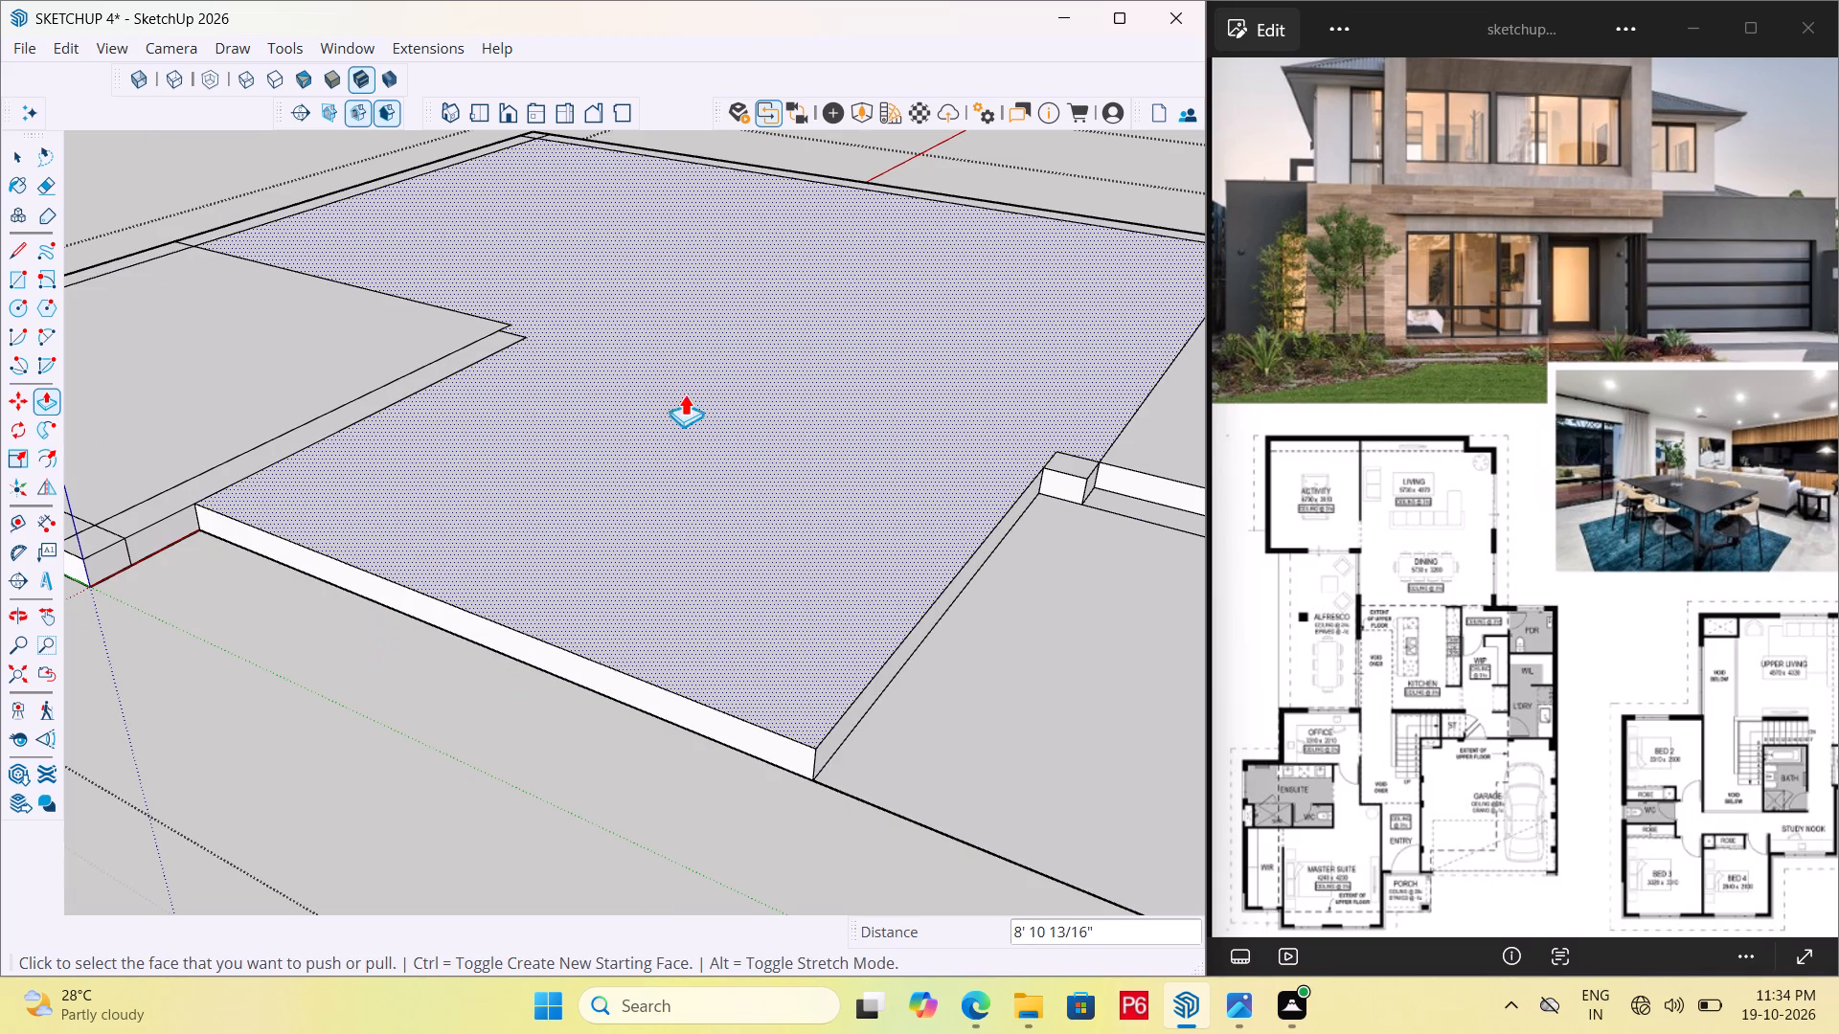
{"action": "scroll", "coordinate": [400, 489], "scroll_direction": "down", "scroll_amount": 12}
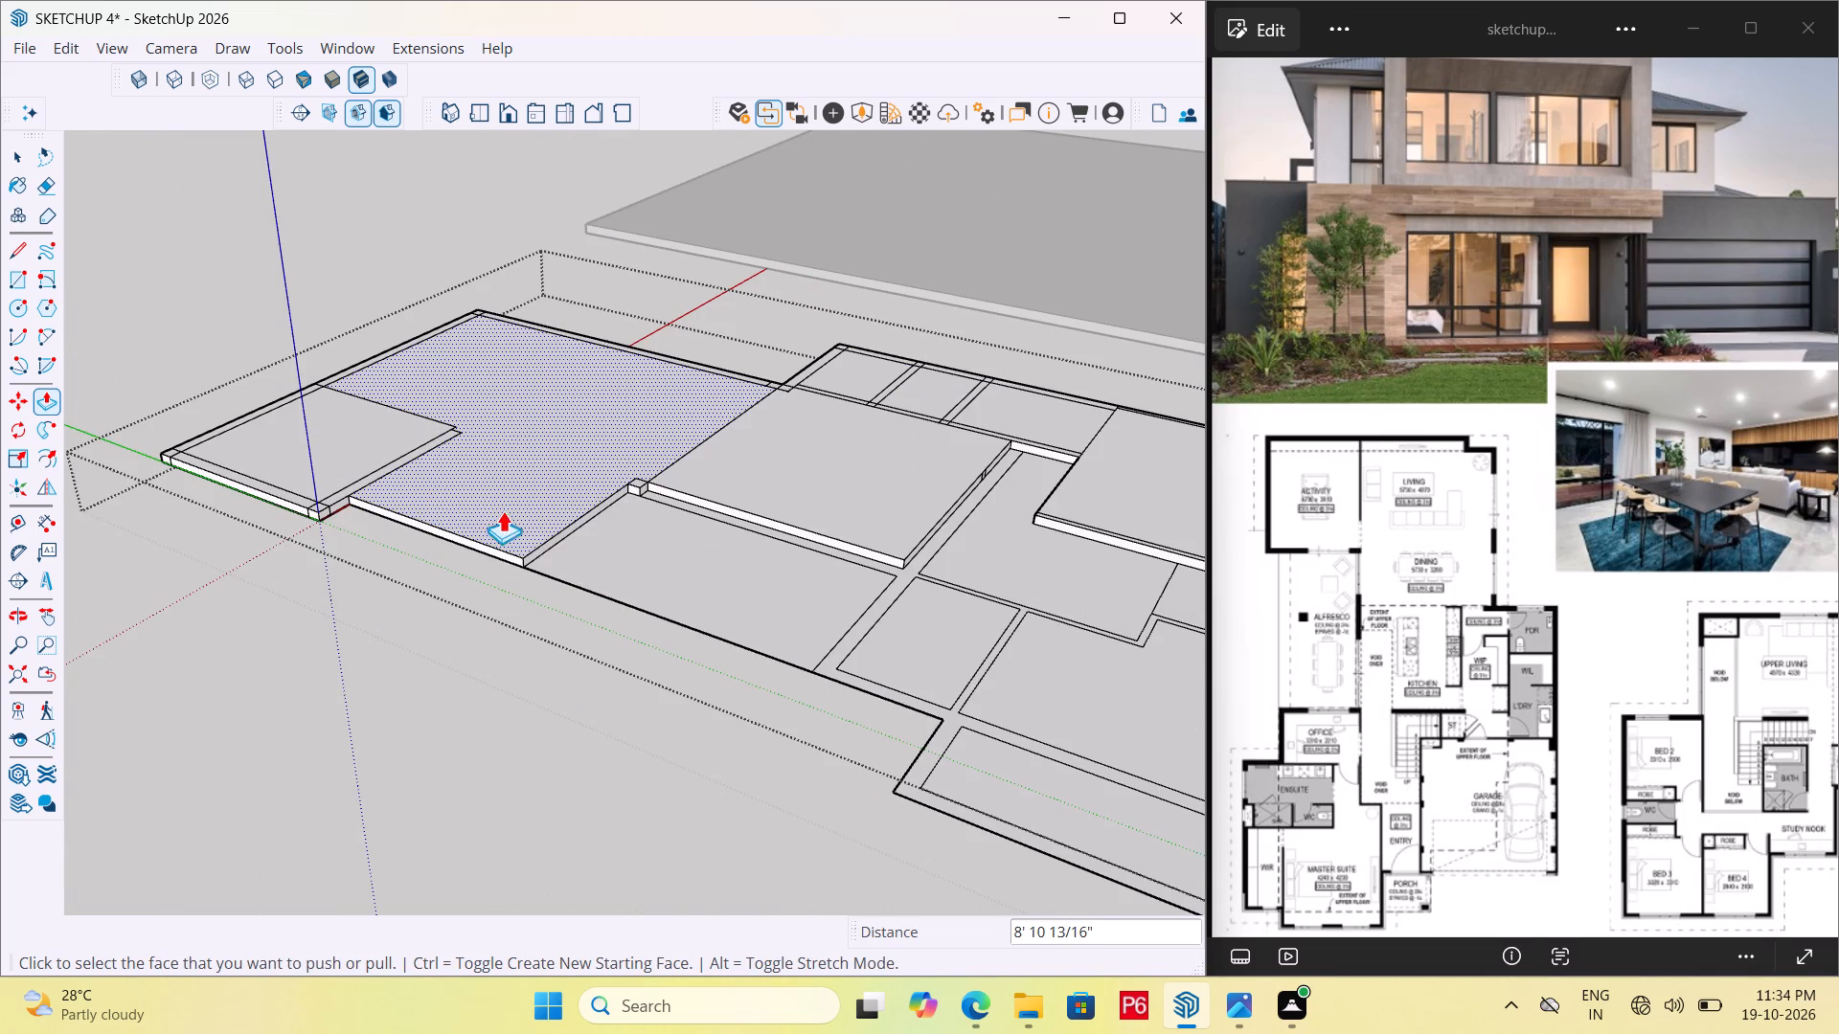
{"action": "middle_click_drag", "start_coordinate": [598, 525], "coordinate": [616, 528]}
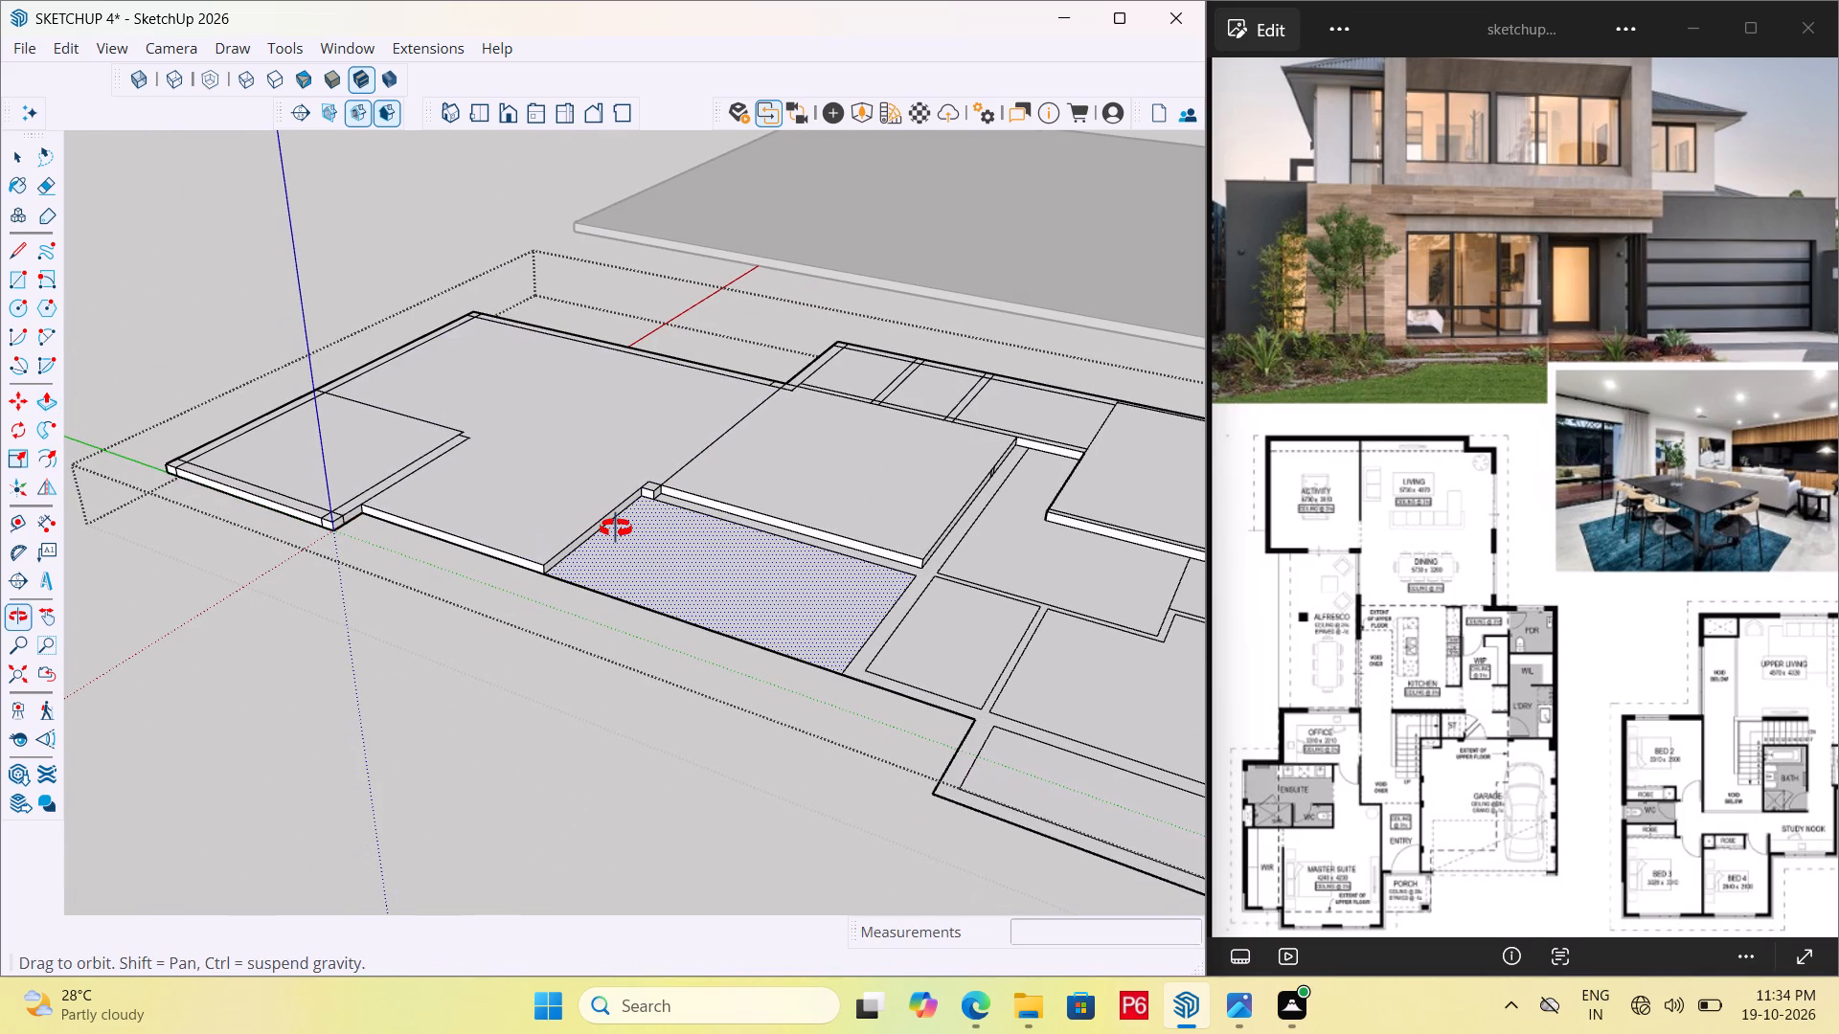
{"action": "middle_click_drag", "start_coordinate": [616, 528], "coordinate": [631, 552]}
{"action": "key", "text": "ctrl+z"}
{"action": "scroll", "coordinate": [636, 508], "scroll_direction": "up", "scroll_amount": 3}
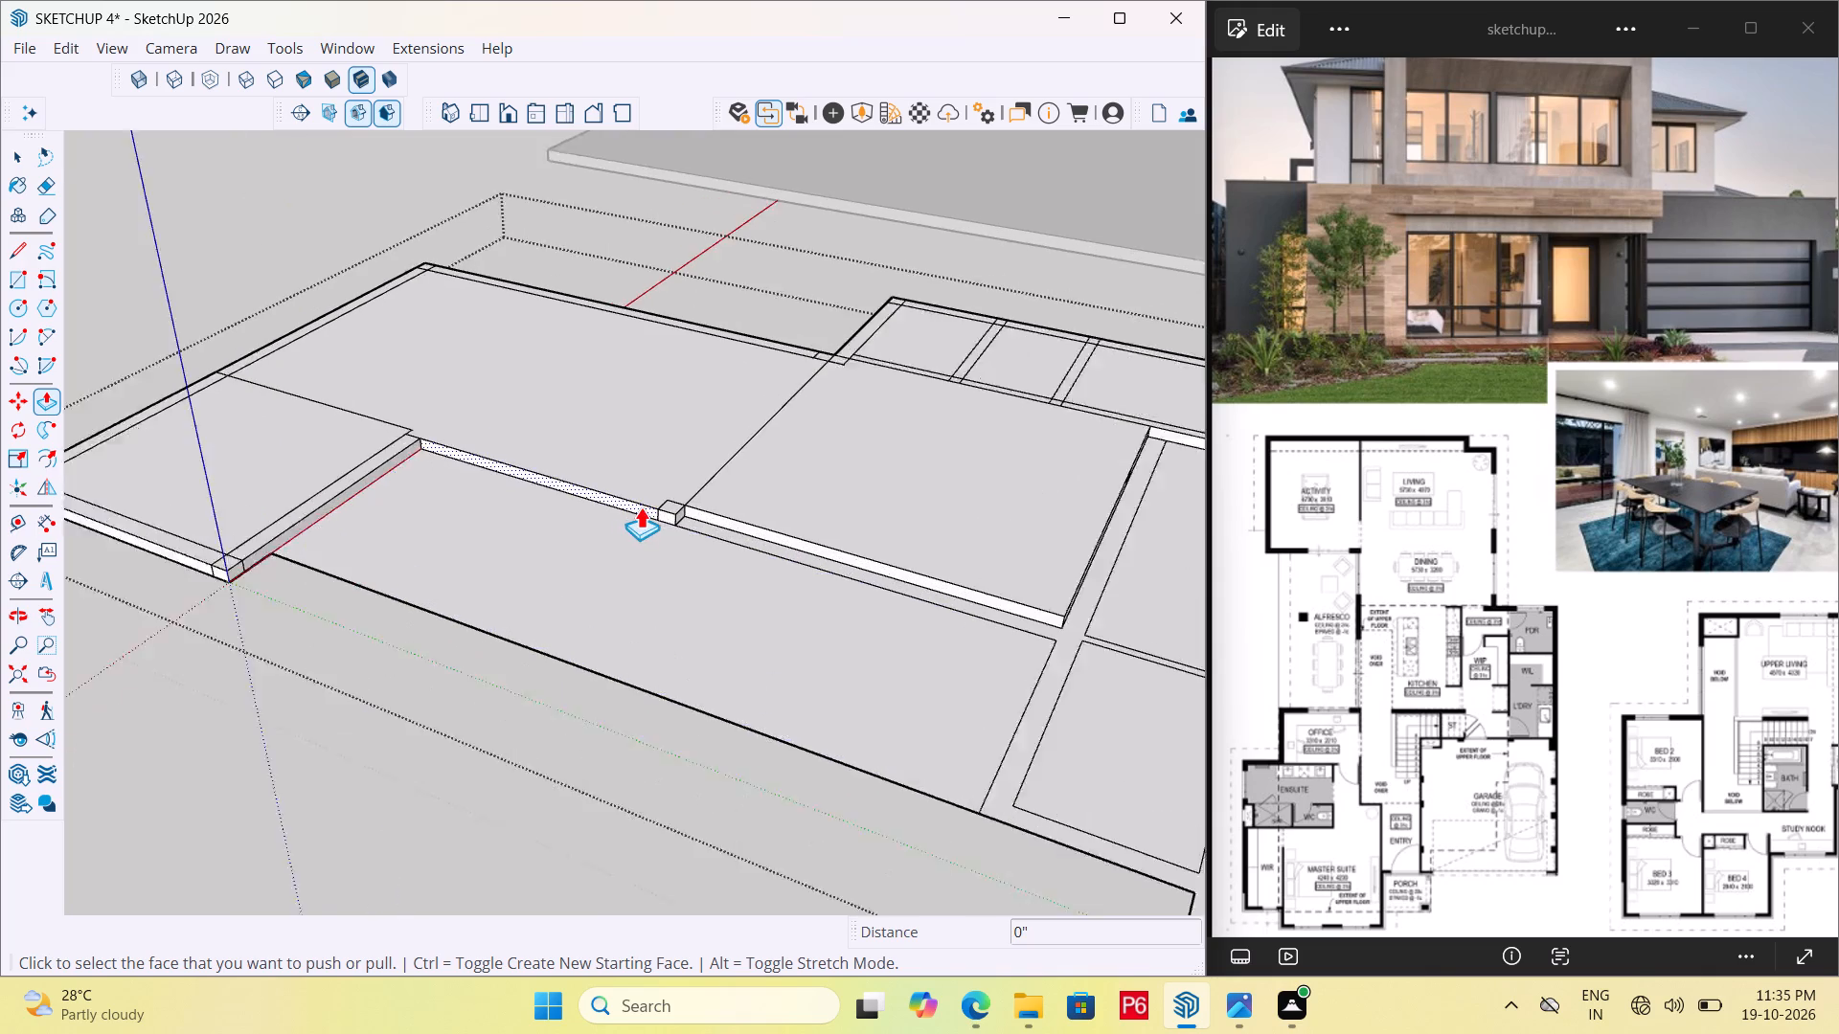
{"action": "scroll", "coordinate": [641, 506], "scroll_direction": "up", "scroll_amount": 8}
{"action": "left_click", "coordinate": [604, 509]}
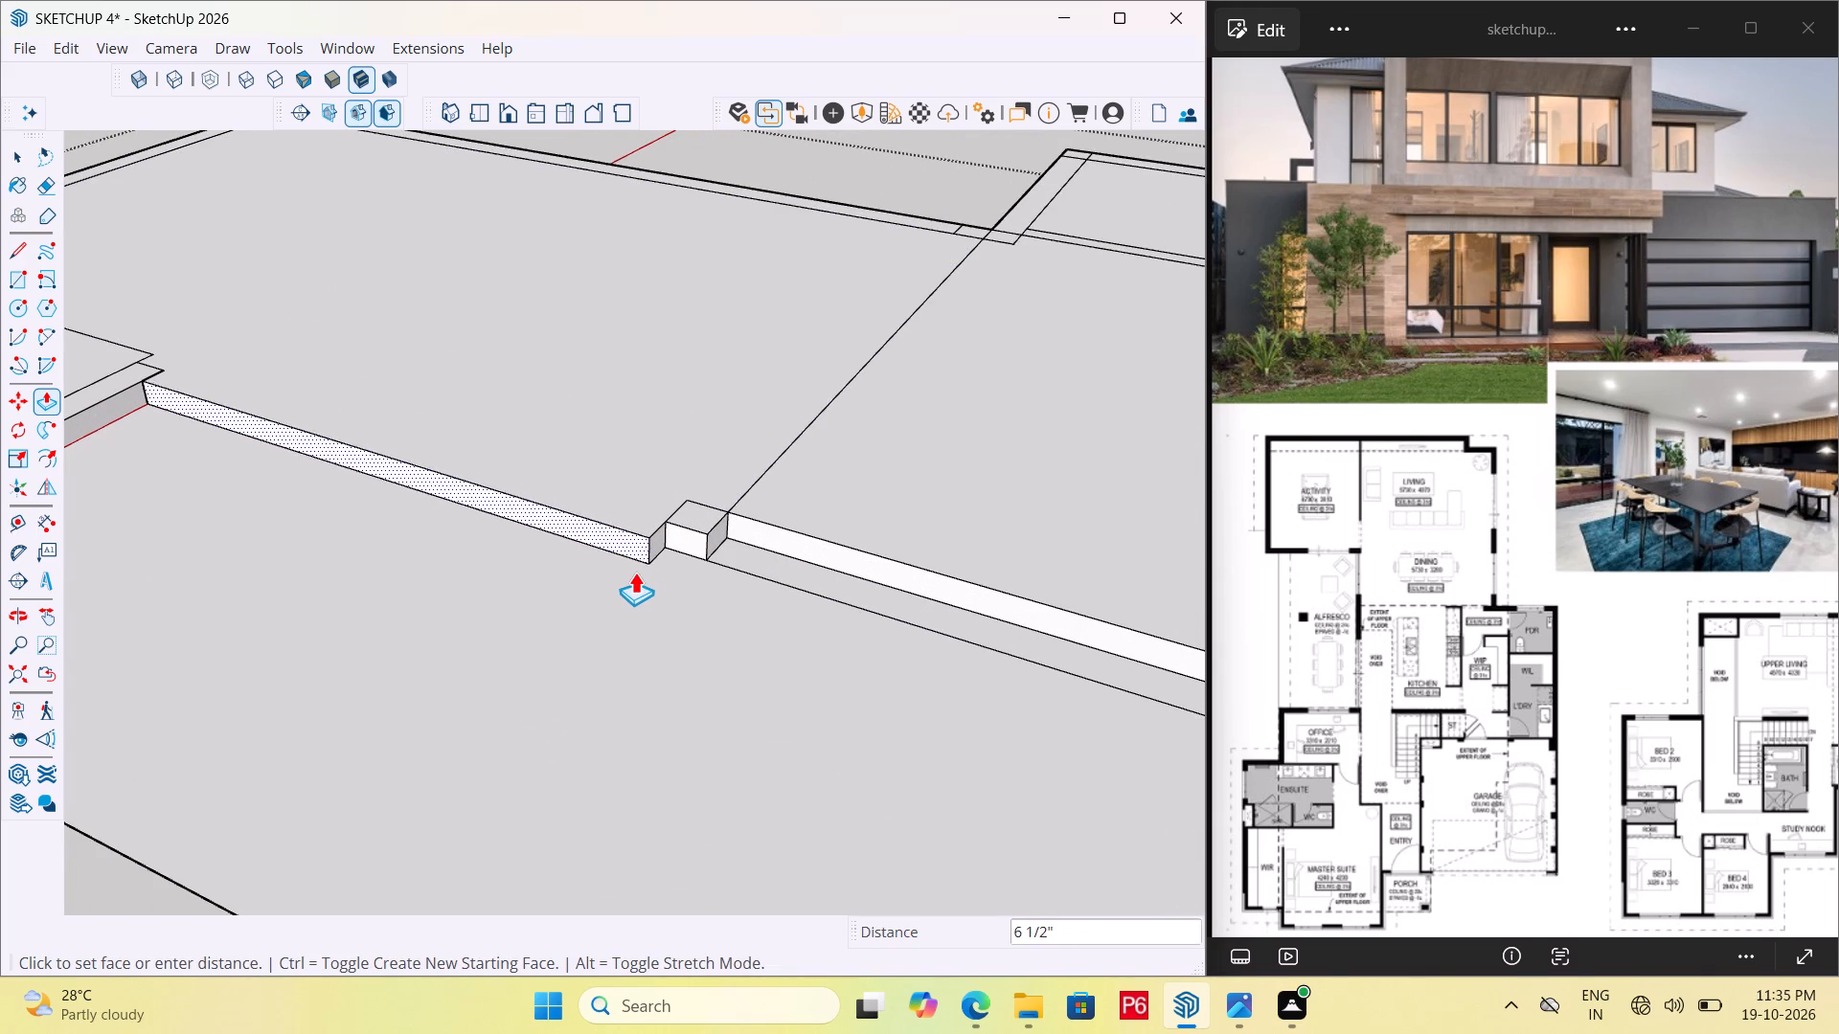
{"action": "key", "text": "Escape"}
Extend the middle room's side face facing the unraised alfresco floor 9" over its wall strip.
{"action": "scroll", "coordinate": [589, 511], "scroll_direction": "down", "scroll_amount": 7}
{"action": "scroll", "coordinate": [966, 606], "scroll_direction": "up", "scroll_amount": 3}
{"action": "left_click", "coordinate": [974, 606]}
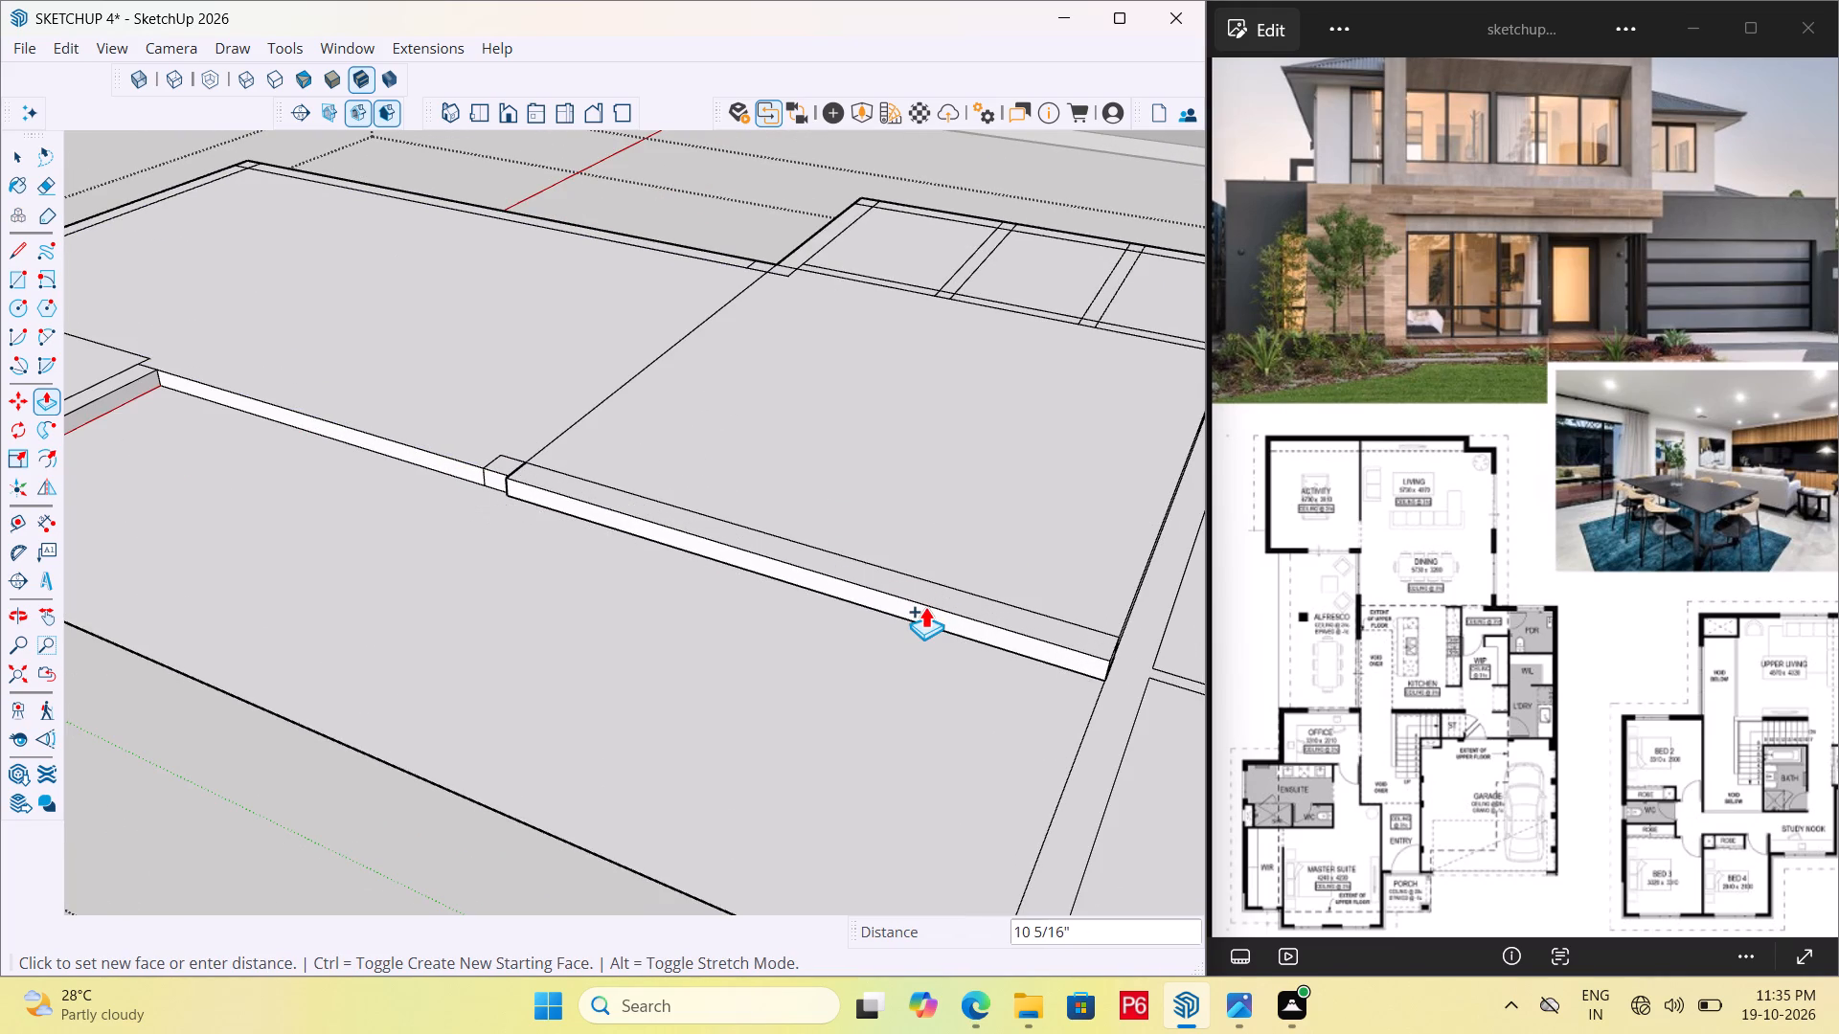
{"action": "scroll", "coordinate": [1140, 713], "scroll_direction": "up", "scroll_amount": 6}
{"action": "scroll", "coordinate": [1092, 614], "scroll_direction": "up", "scroll_amount": 6}
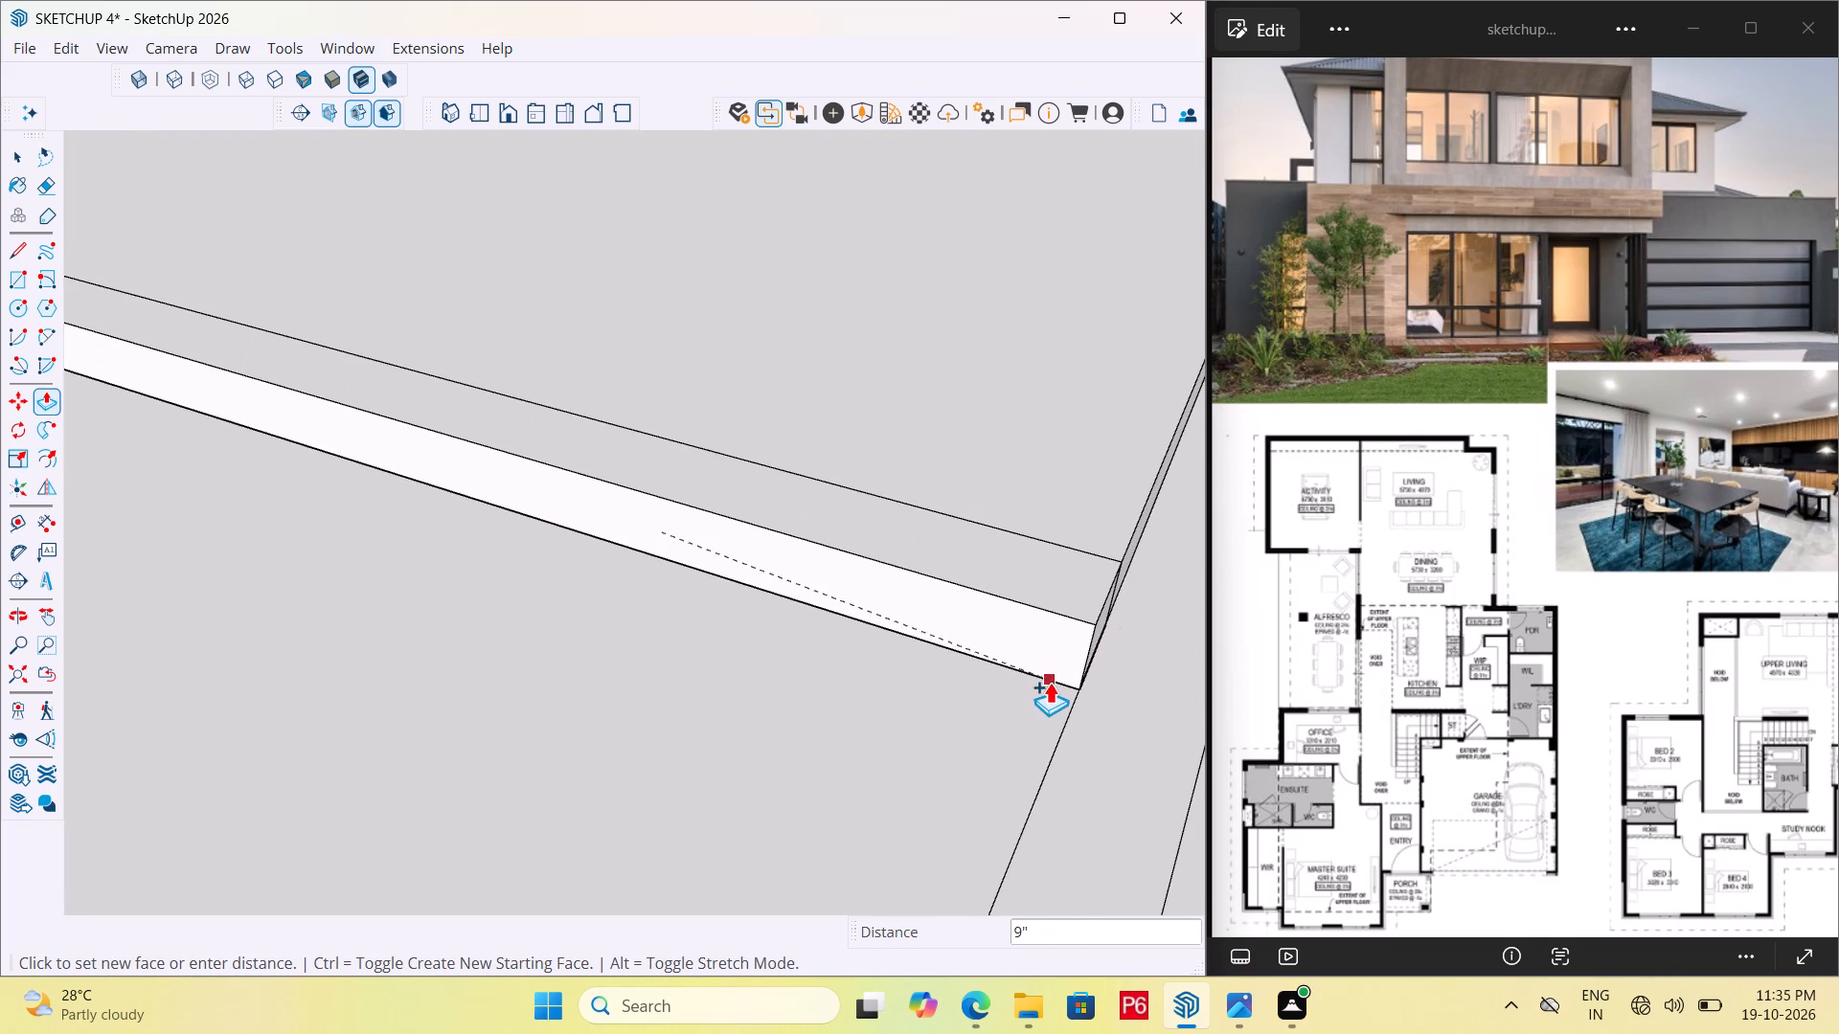
{"action": "left_click", "coordinate": [1050, 682]}
Extend the short section of the middle room's adjacent side face, near the raised row, 9" over its wall strip.
{"action": "scroll", "coordinate": [915, 543], "scroll_direction": "down", "scroll_amount": 7}
{"action": "scroll", "coordinate": [813, 535], "scroll_direction": "down", "scroll_amount": 7}
{"action": "scroll", "coordinate": [661, 549], "scroll_direction": "down", "scroll_amount": 6}
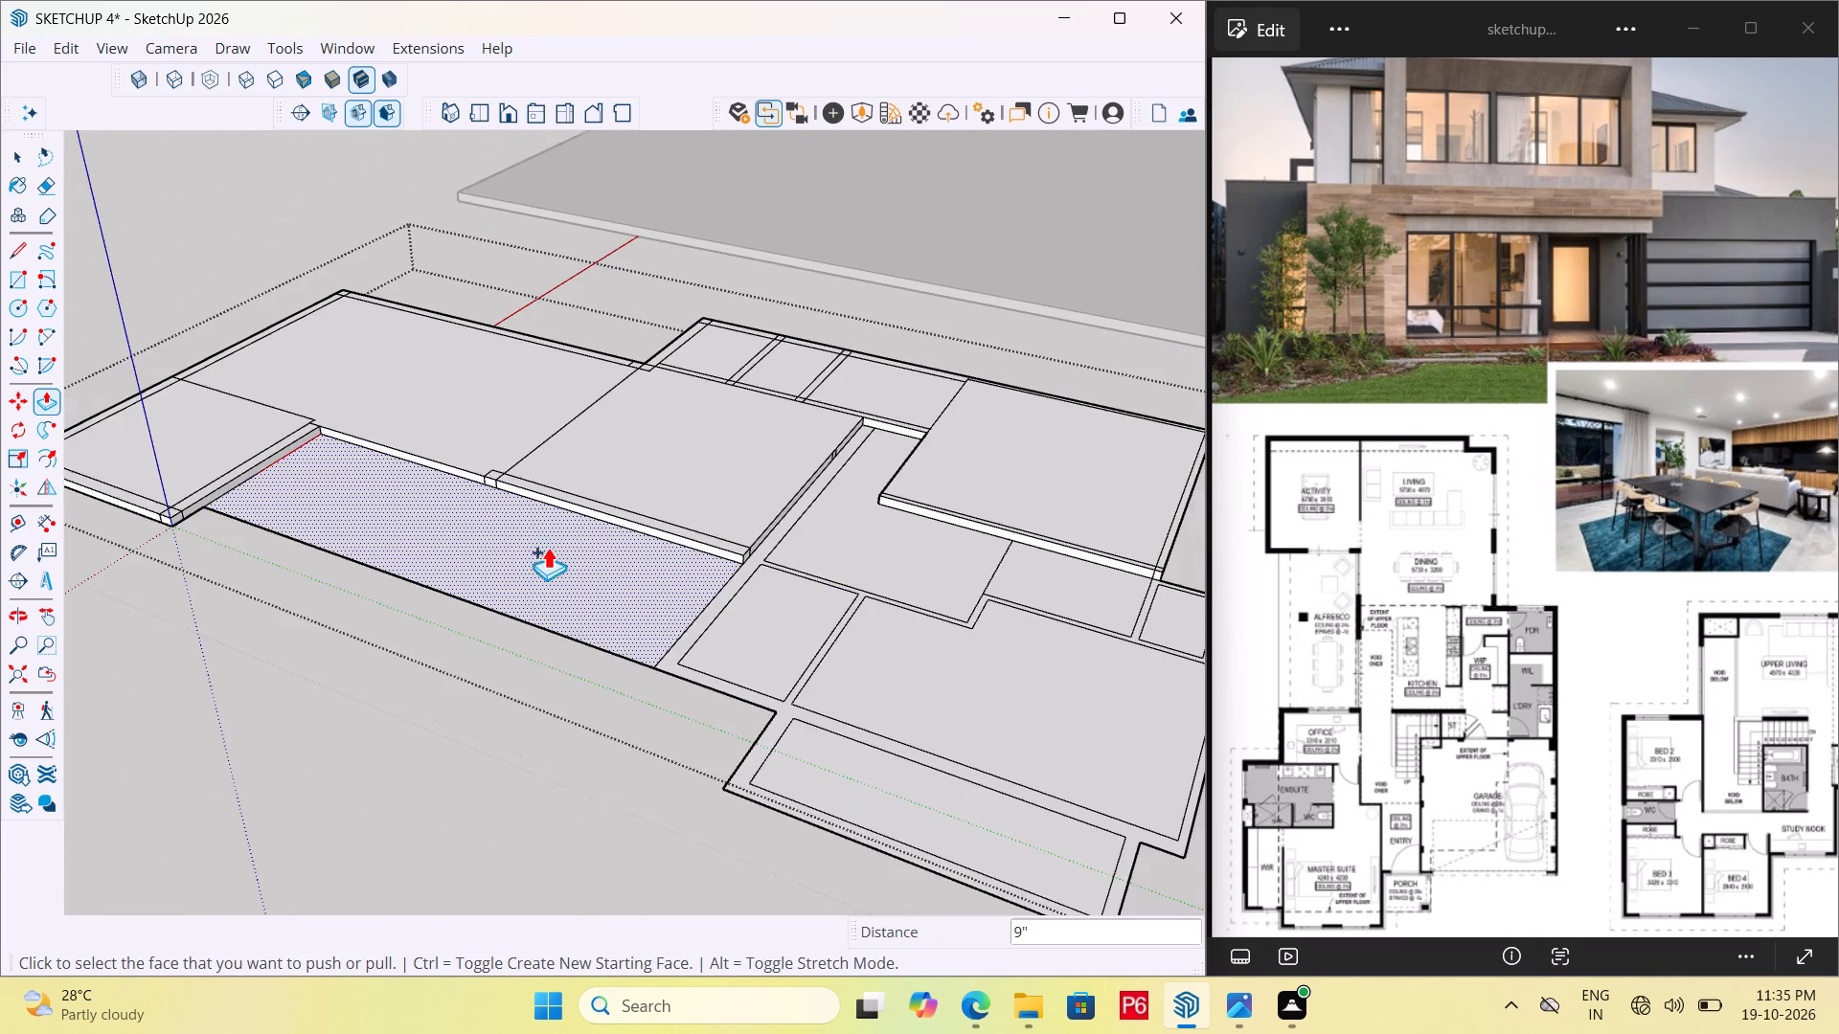
{"action": "scroll", "coordinate": [548, 547], "scroll_direction": "down", "scroll_amount": 1}
{"action": "scroll", "coordinate": [825, 499], "scroll_direction": "up", "scroll_amount": 5}
{"action": "scroll", "coordinate": [952, 364], "scroll_direction": "up", "scroll_amount": 6}
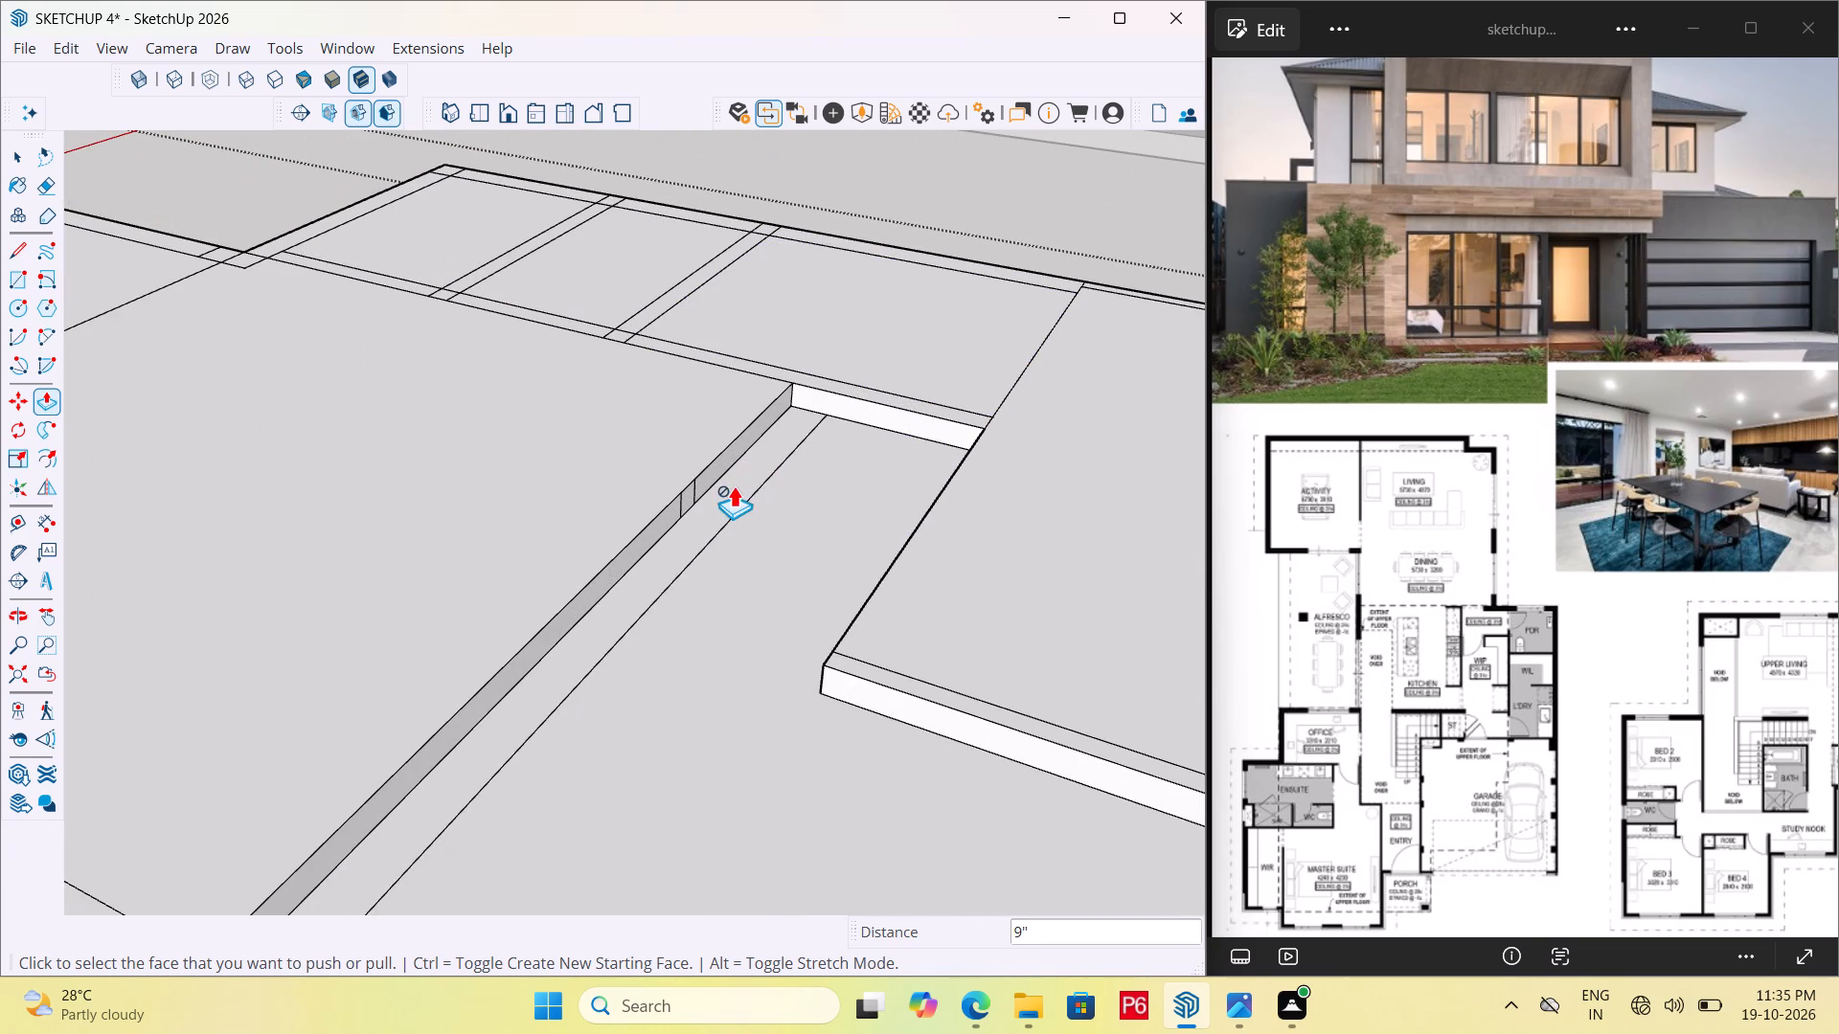
{"action": "left_click", "coordinate": [739, 454]}
{"action": "double_click", "coordinate": [751, 501]}
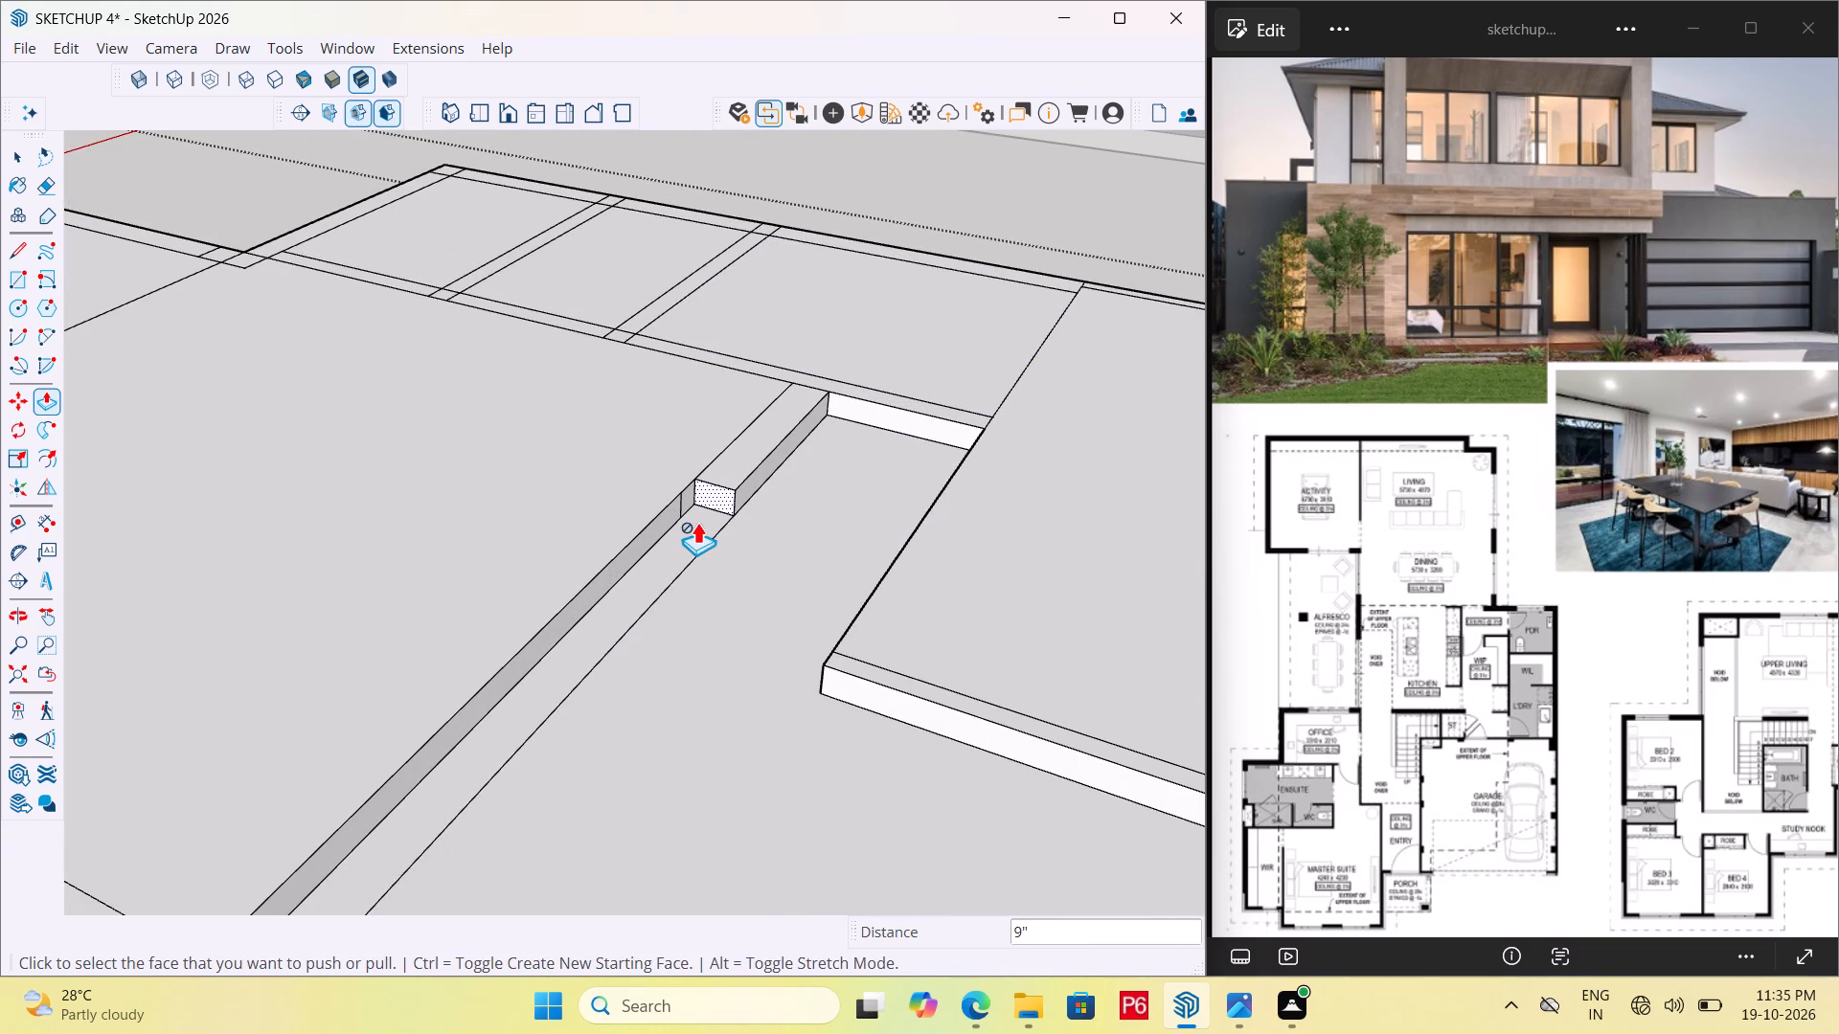
{"action": "scroll", "coordinate": [688, 496], "scroll_direction": "up", "scroll_amount": 6}
{"action": "double_click", "coordinate": [692, 494]}
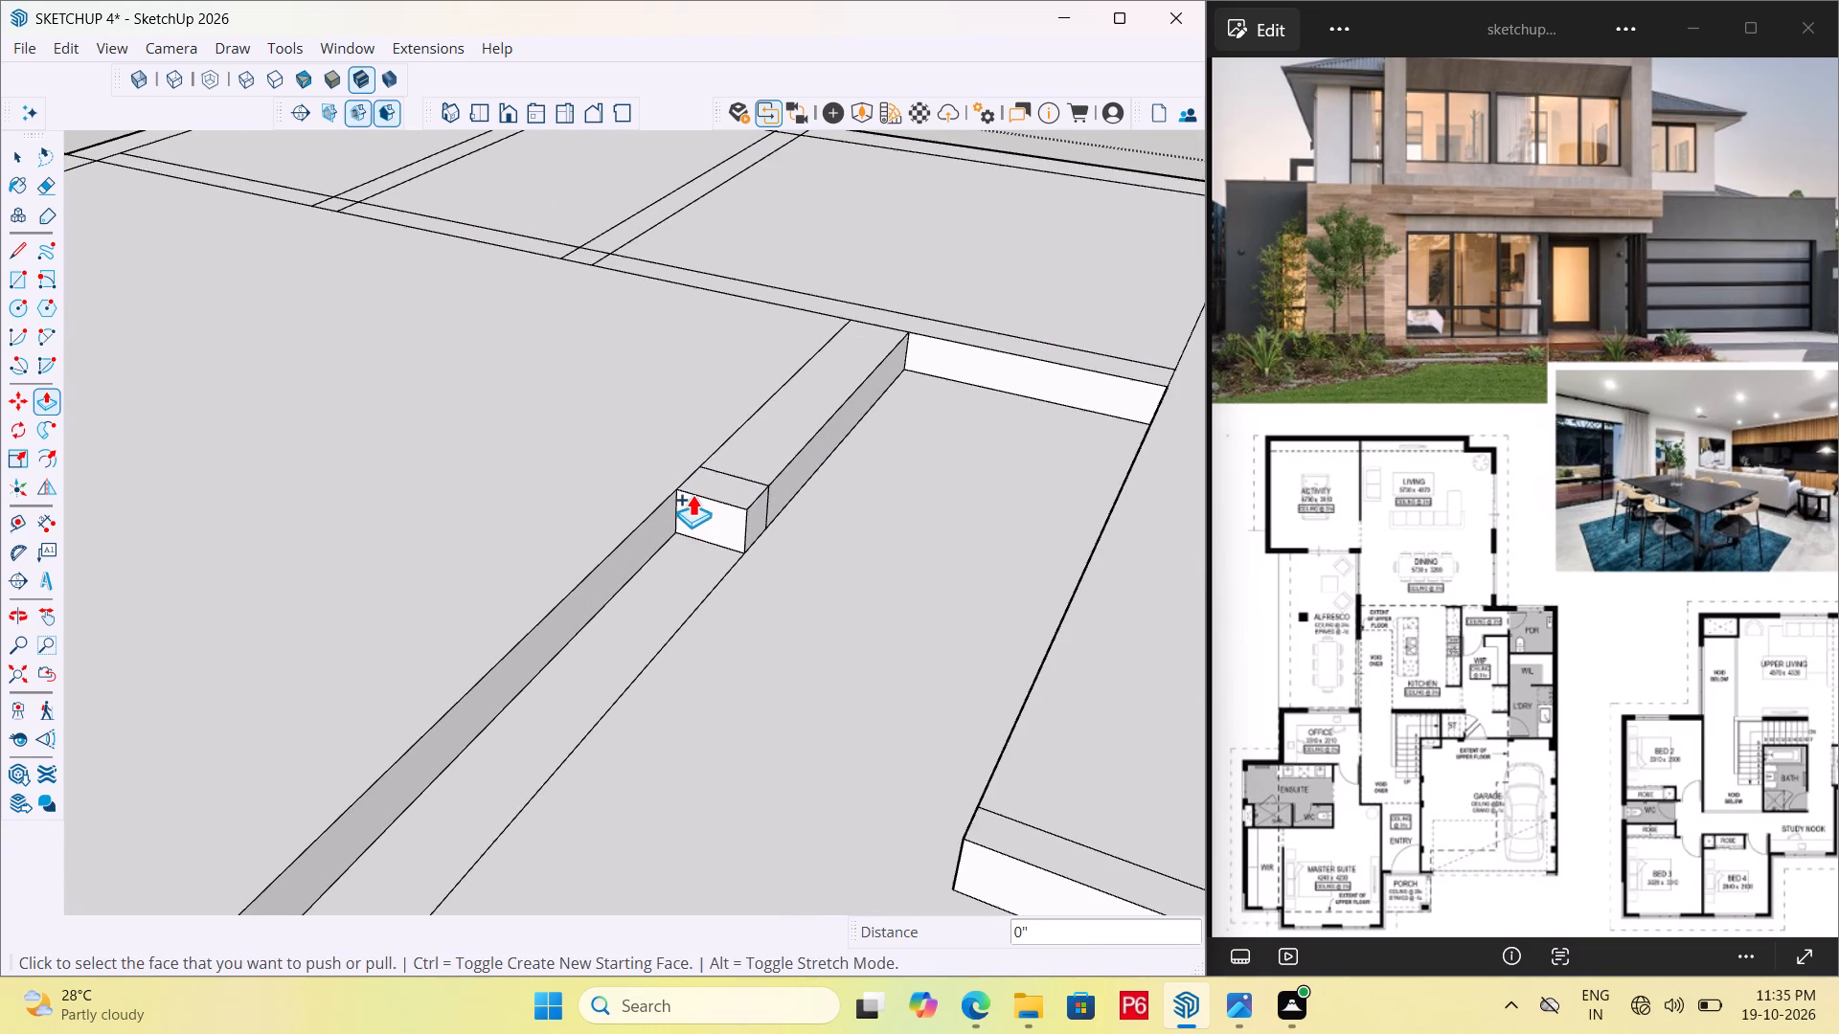
Raise the remaining length of that wall strip beside the middle room 6", level with the room.
{"action": "scroll", "coordinate": [779, 479], "scroll_direction": "down", "scroll_amount": 6}
{"action": "triple_click", "coordinate": [688, 549]}
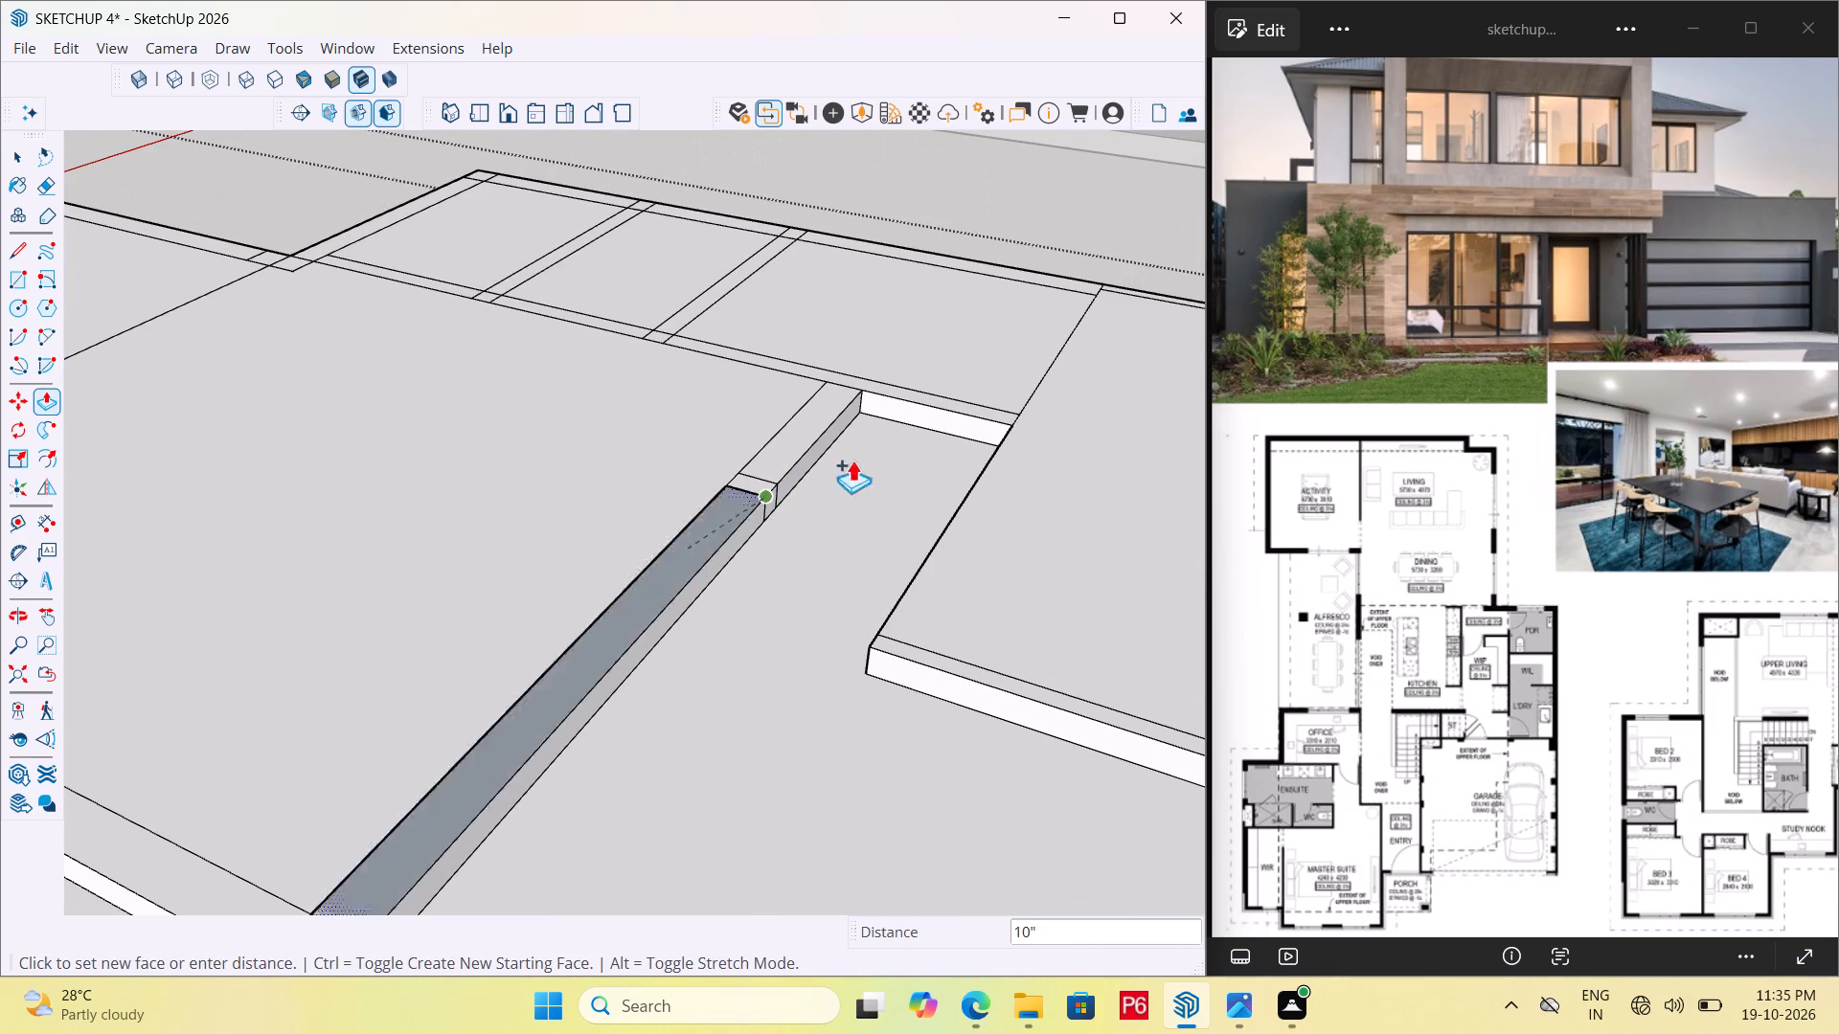
{"action": "scroll", "coordinate": [898, 448], "scroll_direction": "down", "scroll_amount": 1}
{"action": "left_click", "coordinate": [607, 717]}
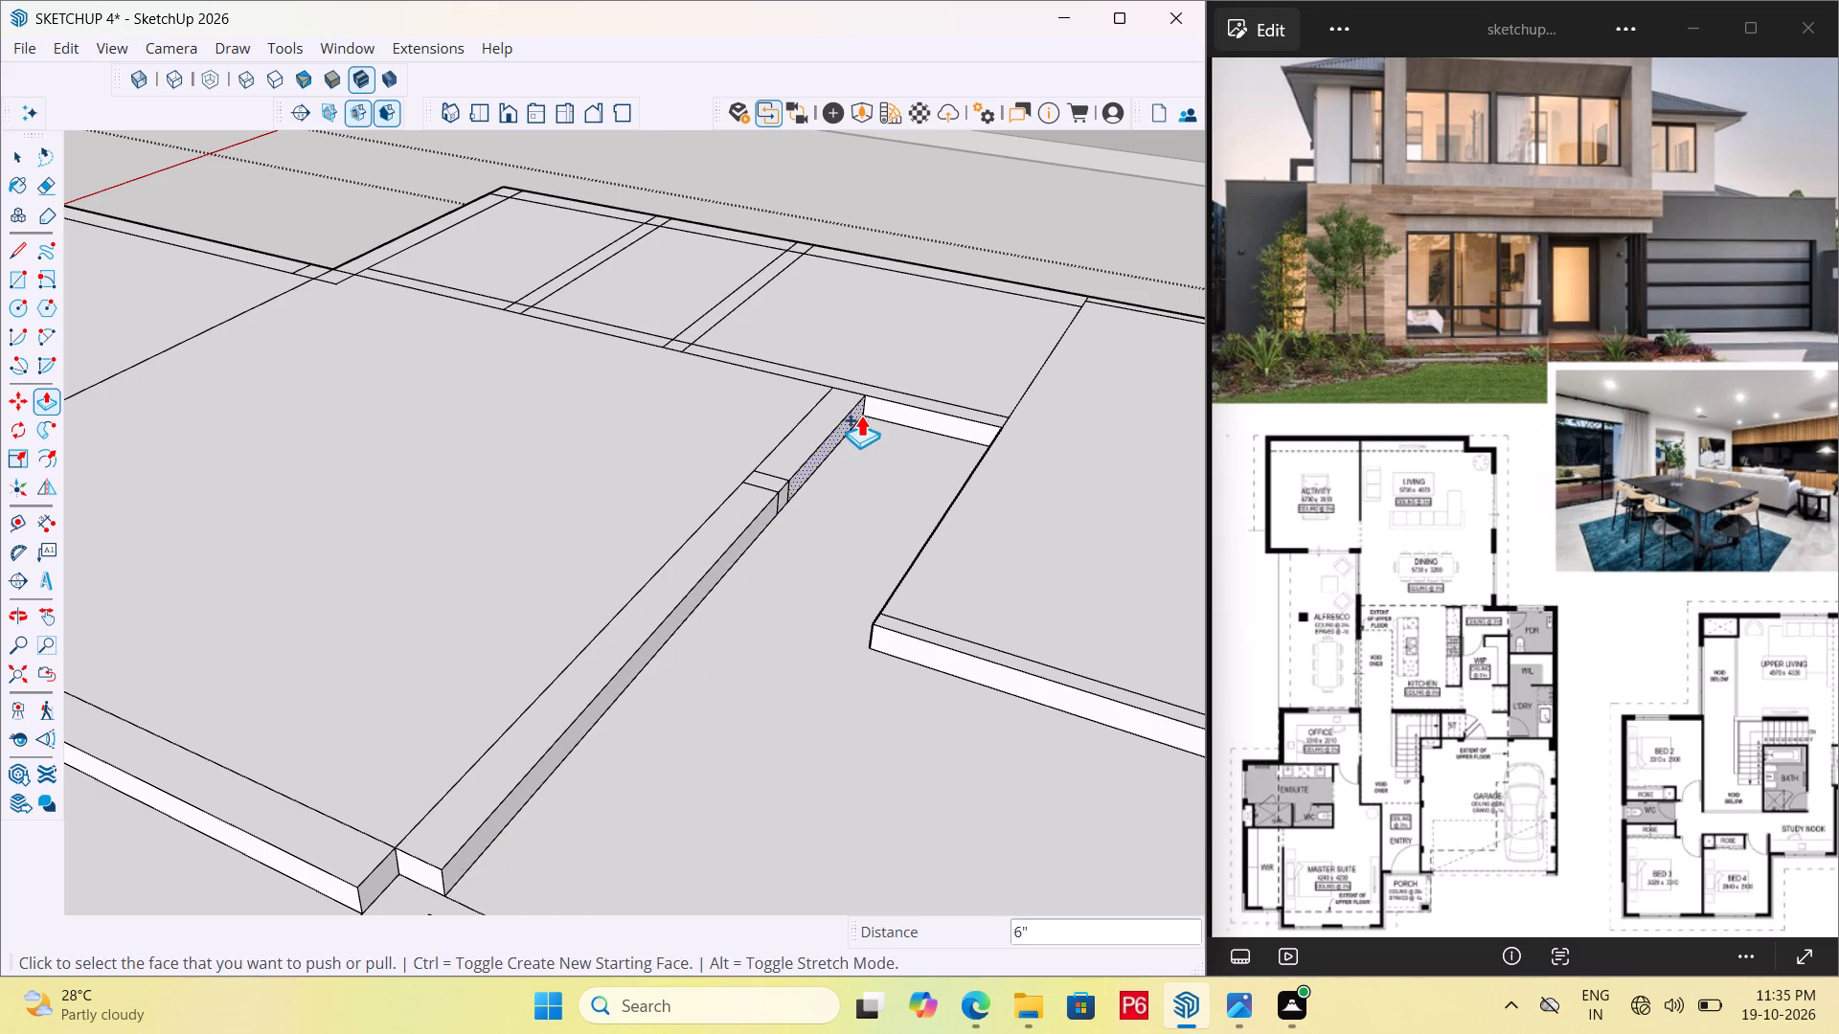
Extrude the floor face of the small office room beyond the raised wall strip upward 6", level with the middle room.
{"action": "scroll", "coordinate": [861, 415], "scroll_direction": "down", "scroll_amount": 6}
{"action": "scroll", "coordinate": [617, 682], "scroll_direction": "up", "scroll_amount": 2}
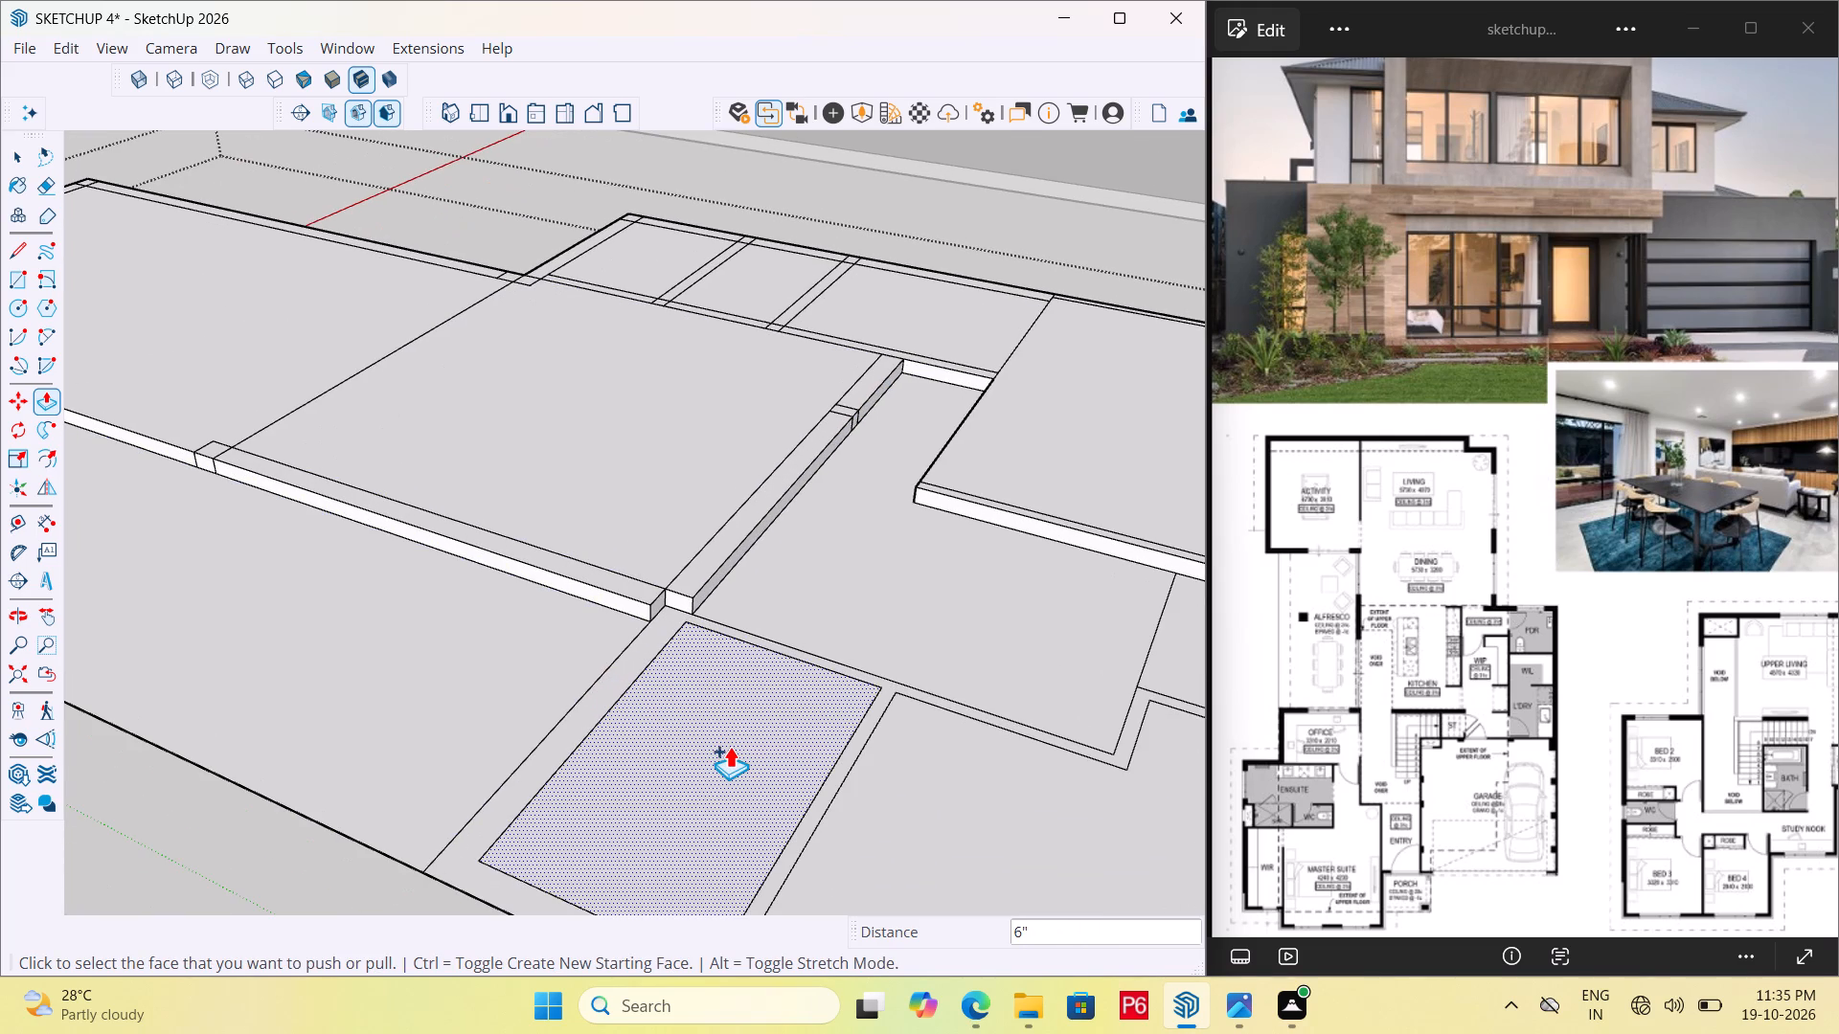
{"action": "left_click", "coordinate": [730, 746]}
{"action": "left_click", "coordinate": [459, 426]}
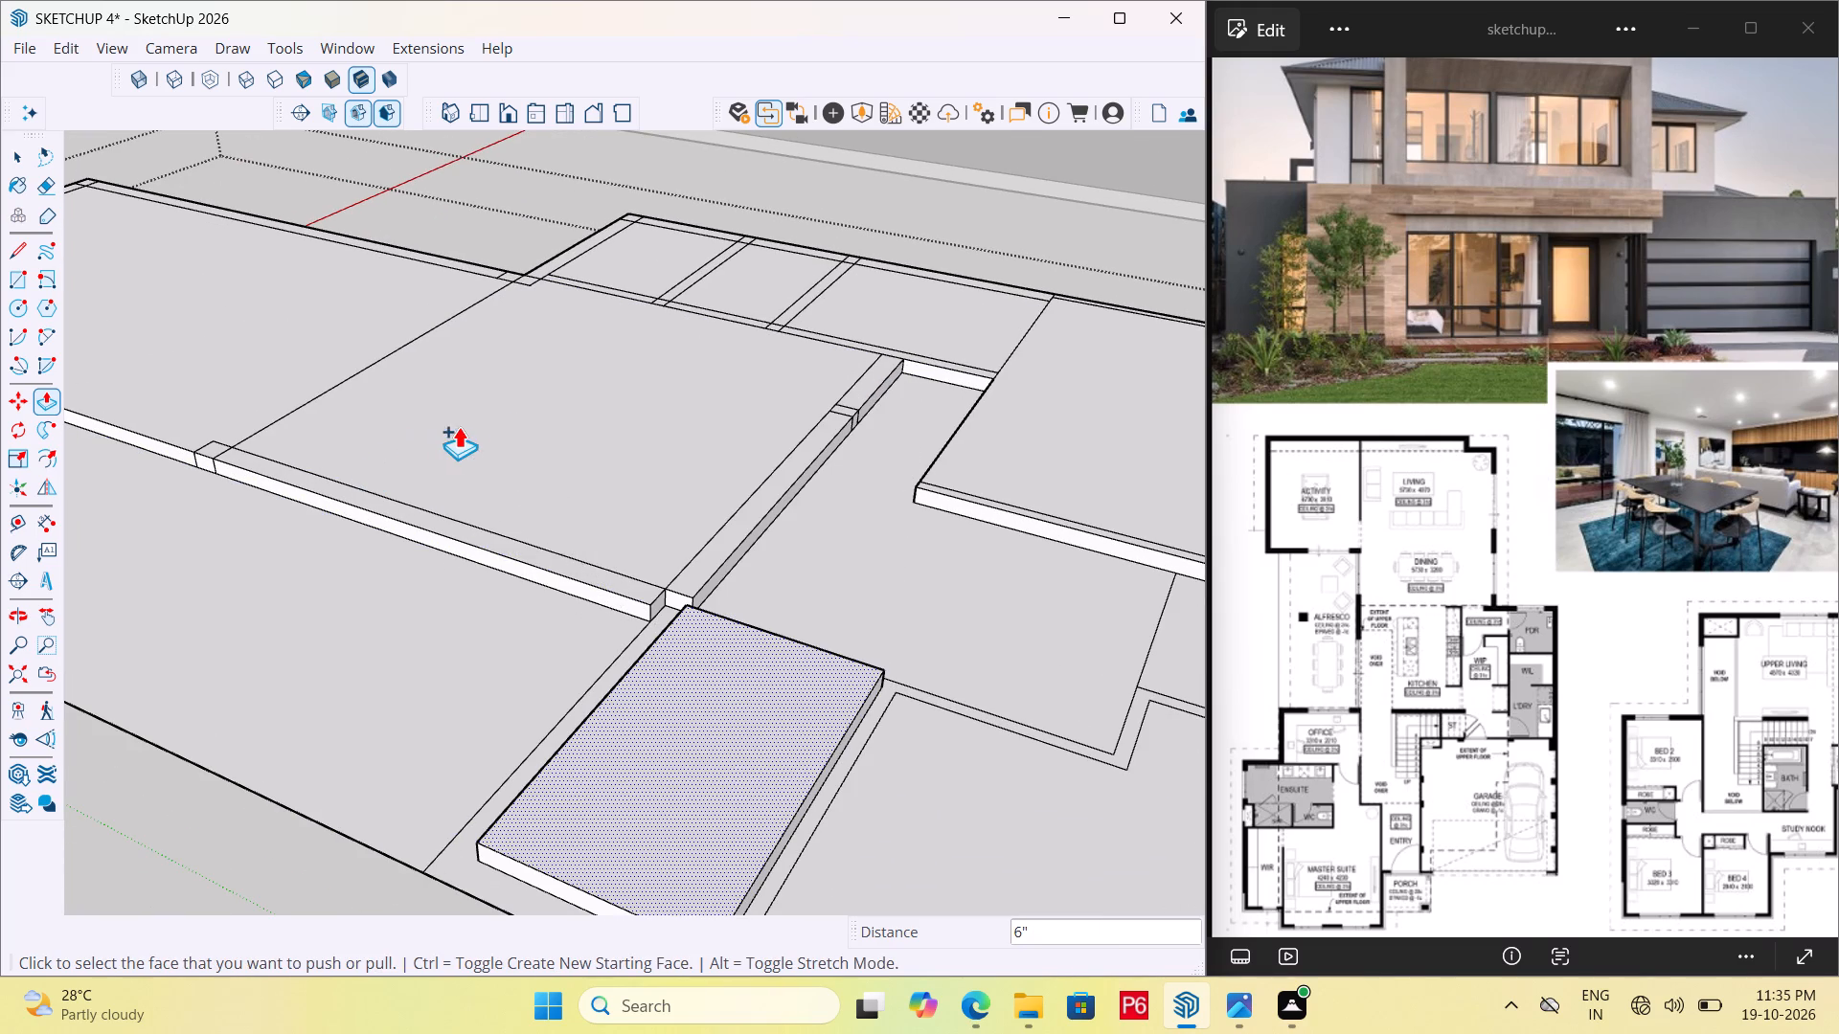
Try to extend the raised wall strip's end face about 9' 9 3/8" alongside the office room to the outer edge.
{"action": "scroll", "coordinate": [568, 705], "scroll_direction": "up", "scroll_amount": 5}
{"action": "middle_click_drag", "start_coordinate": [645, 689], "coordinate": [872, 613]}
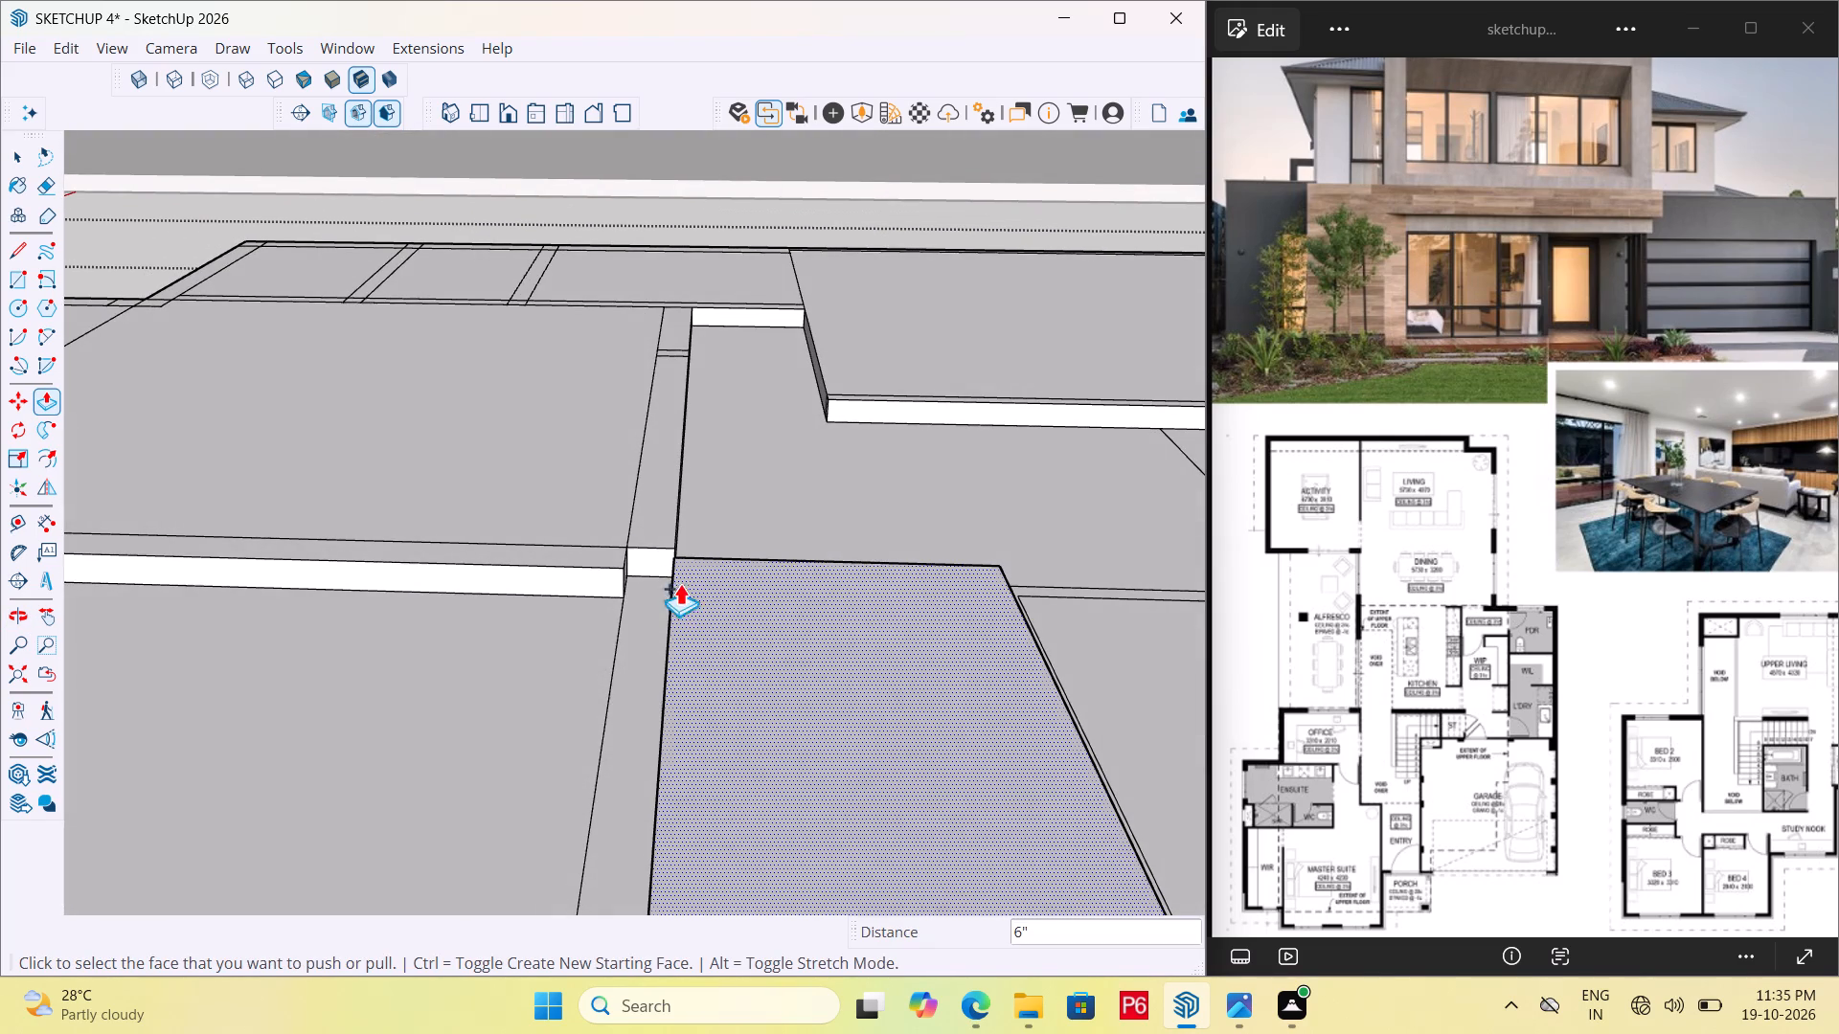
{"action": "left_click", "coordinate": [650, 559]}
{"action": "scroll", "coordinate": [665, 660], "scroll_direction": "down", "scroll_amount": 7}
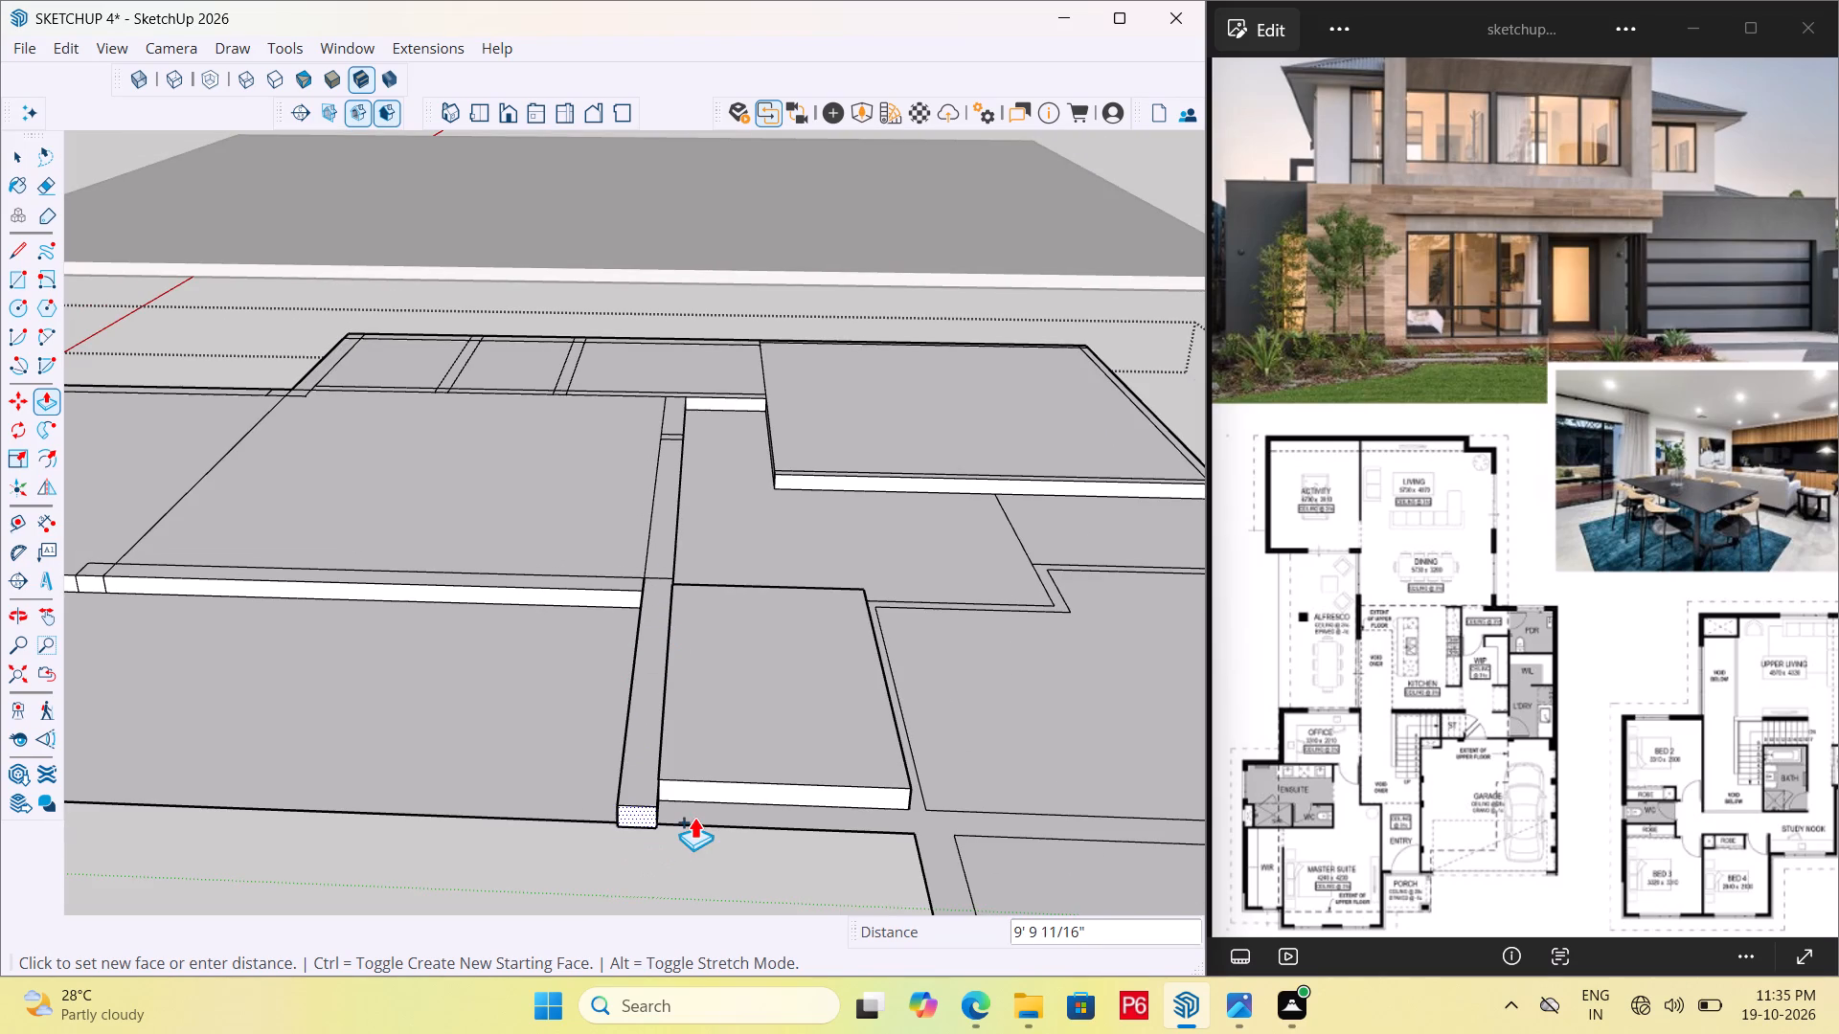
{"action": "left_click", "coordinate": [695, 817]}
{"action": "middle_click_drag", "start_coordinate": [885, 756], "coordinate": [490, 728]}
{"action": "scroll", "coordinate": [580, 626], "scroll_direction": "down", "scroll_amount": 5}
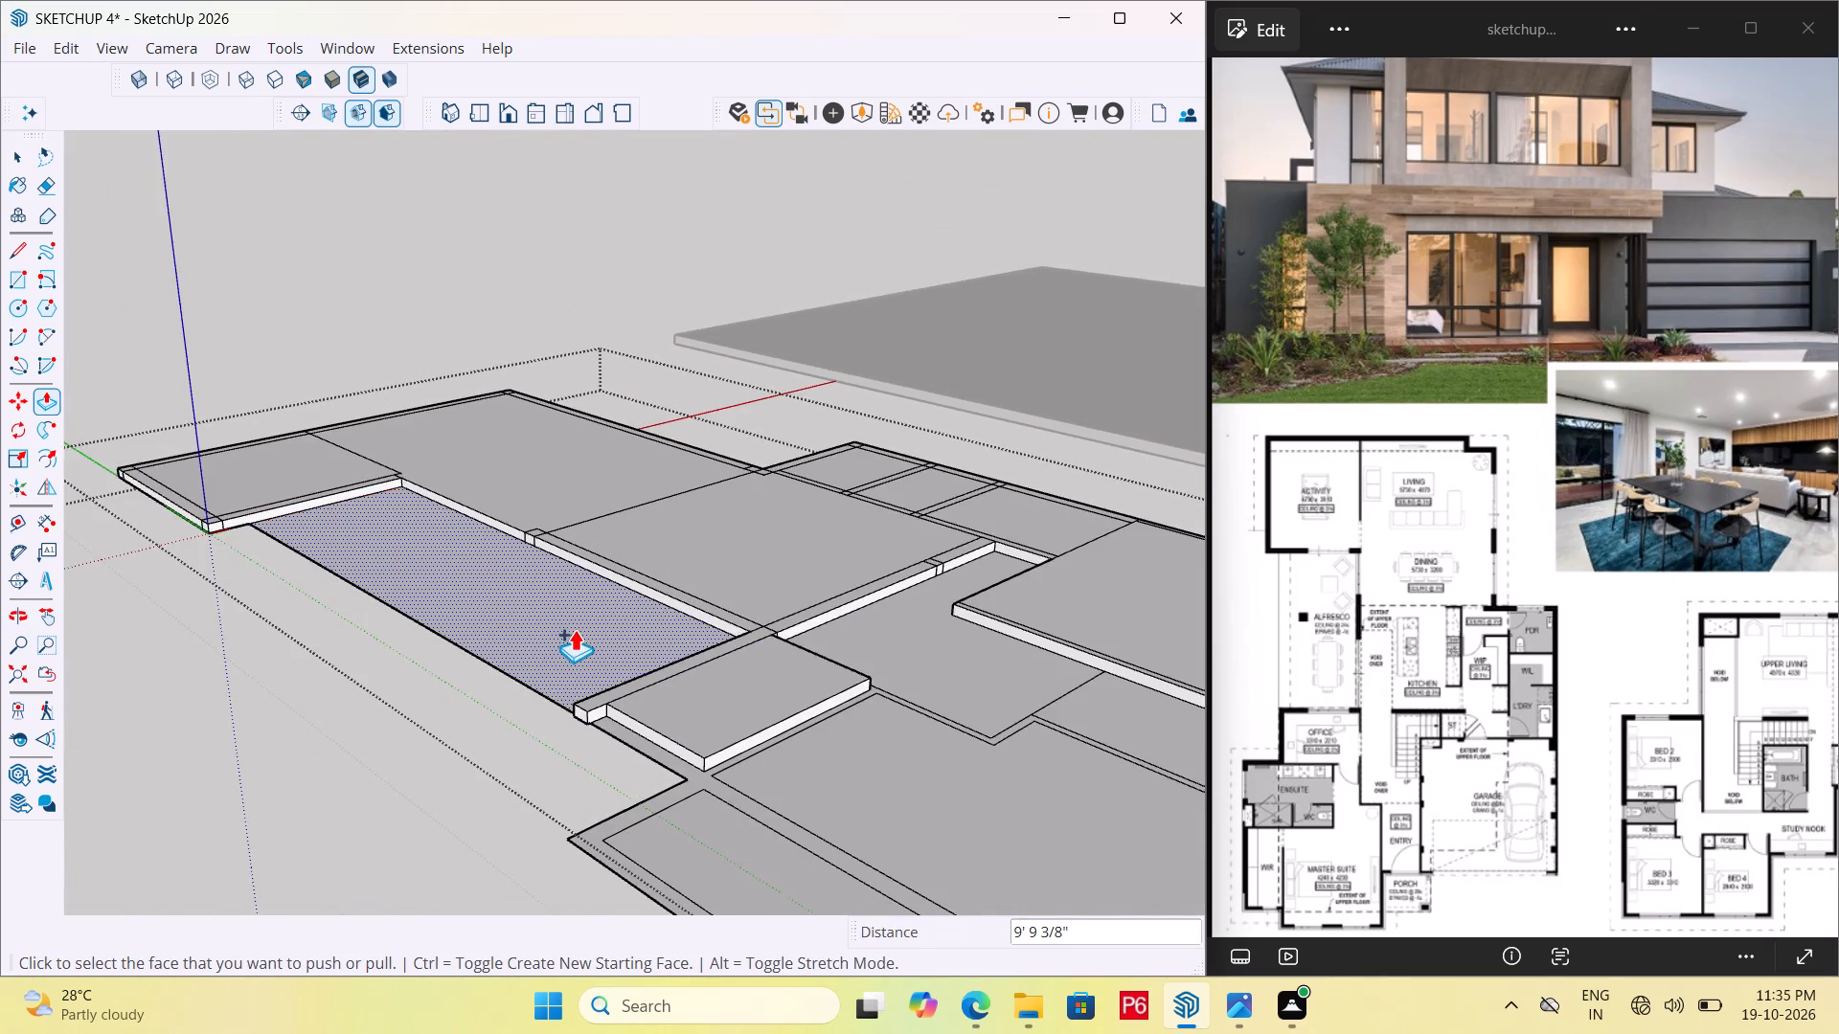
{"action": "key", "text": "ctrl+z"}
Extend the office room's side face toward the alfresco floor 9" over its wall strip.
{"action": "middle_click_drag", "start_coordinate": [748, 642], "coordinate": [1205, 687]}
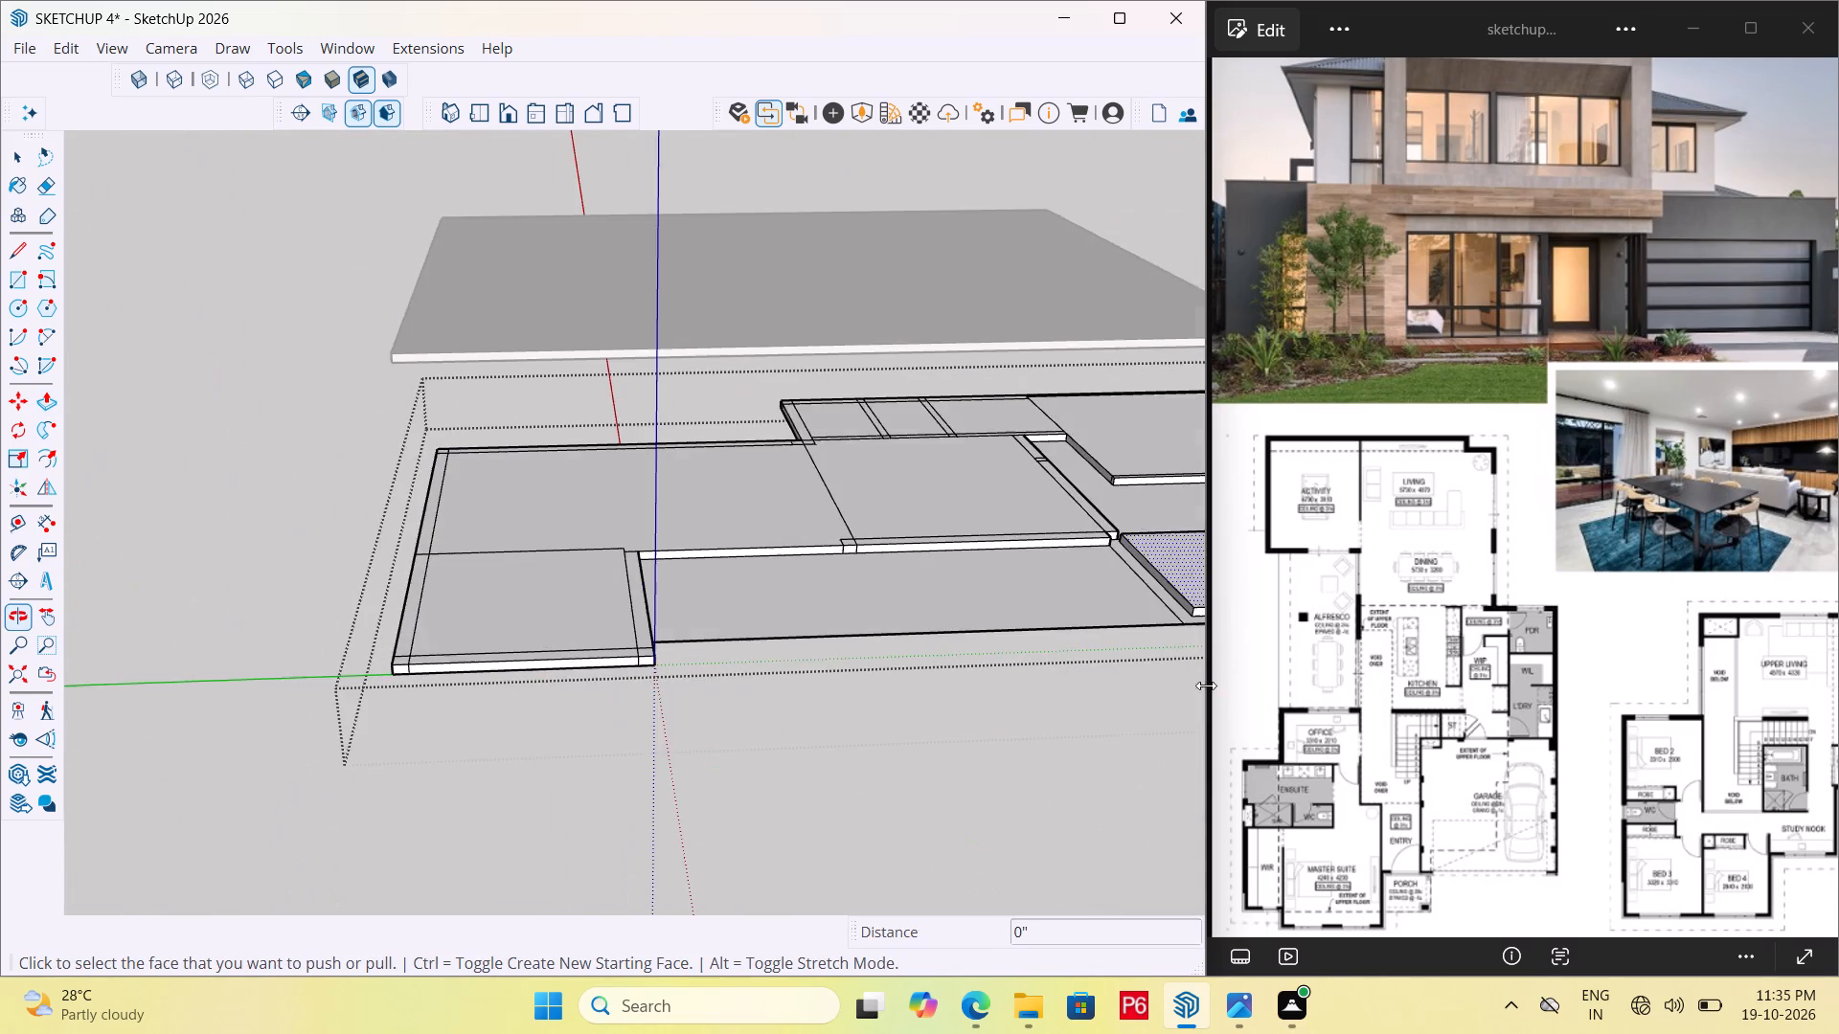
{"action": "scroll", "coordinate": [580, 690], "scroll_direction": "down", "scroll_amount": 5}
{"action": "scroll", "coordinate": [1034, 610], "scroll_direction": "up", "scroll_amount": 18}
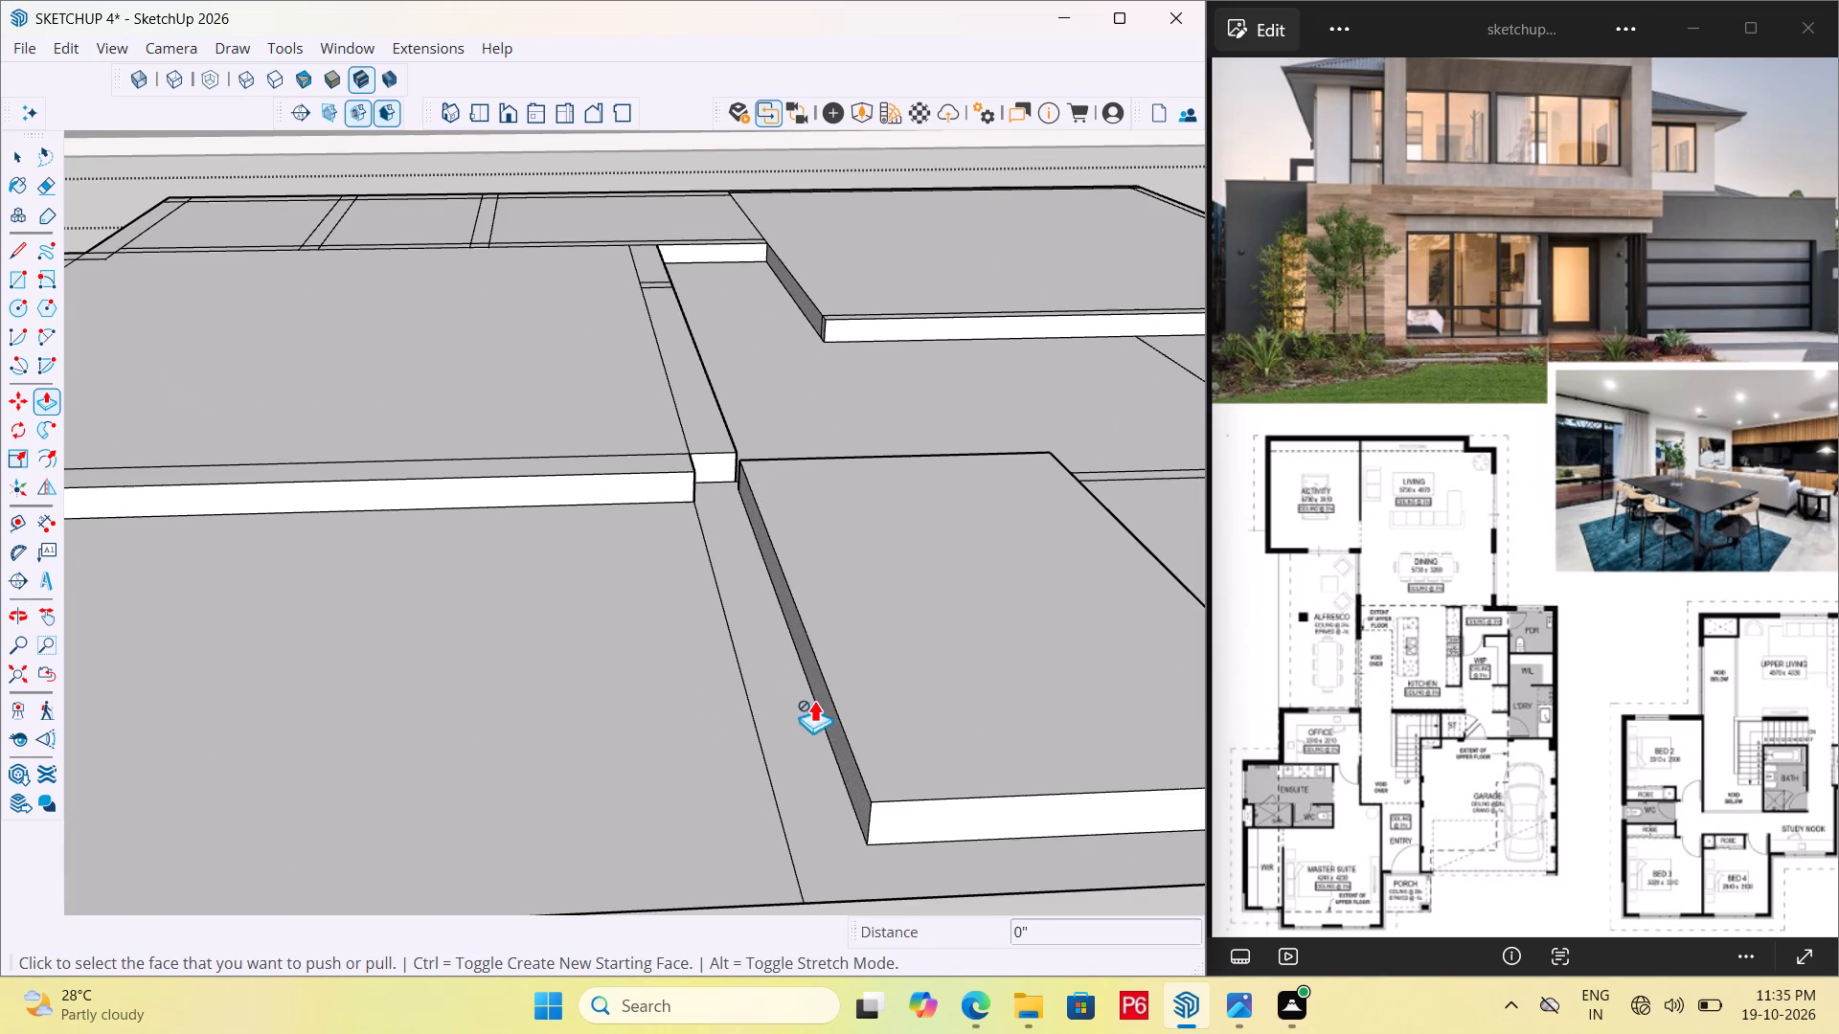
{"action": "left_click", "coordinate": [830, 731]}
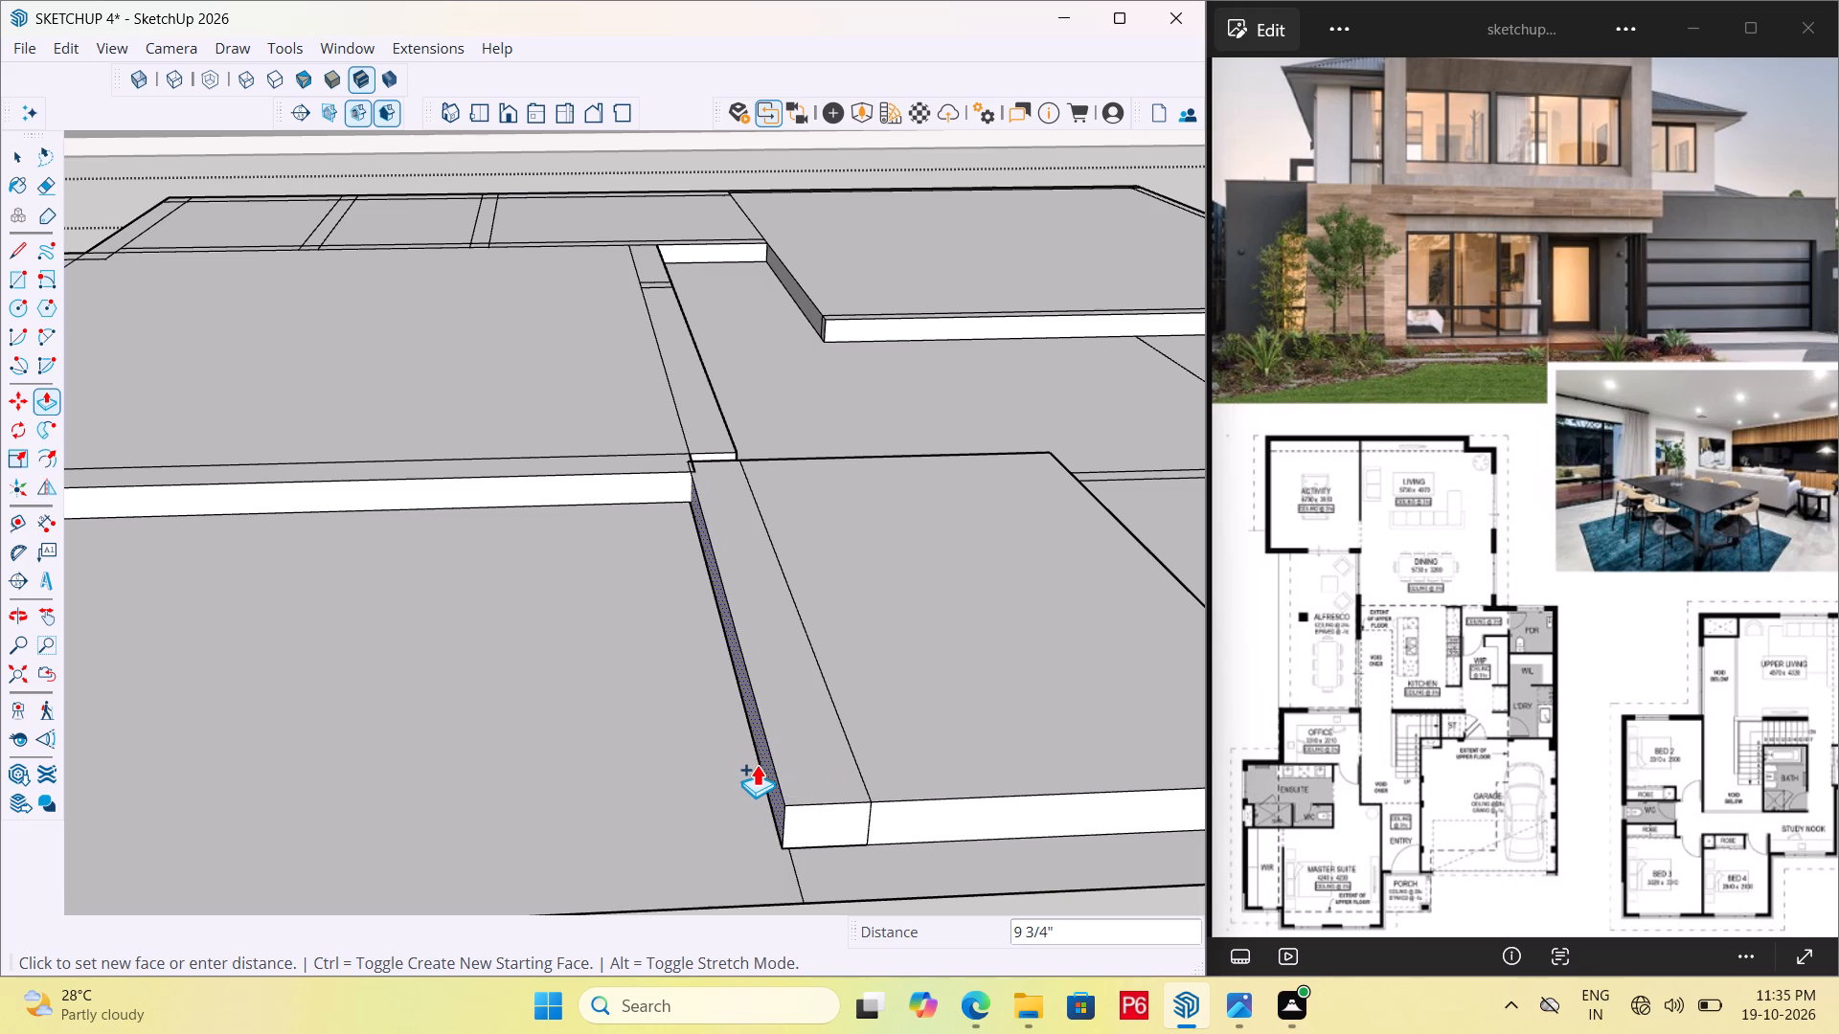
{"action": "left_click_drag", "start_coordinate": [803, 880], "coordinate": [787, 864]}
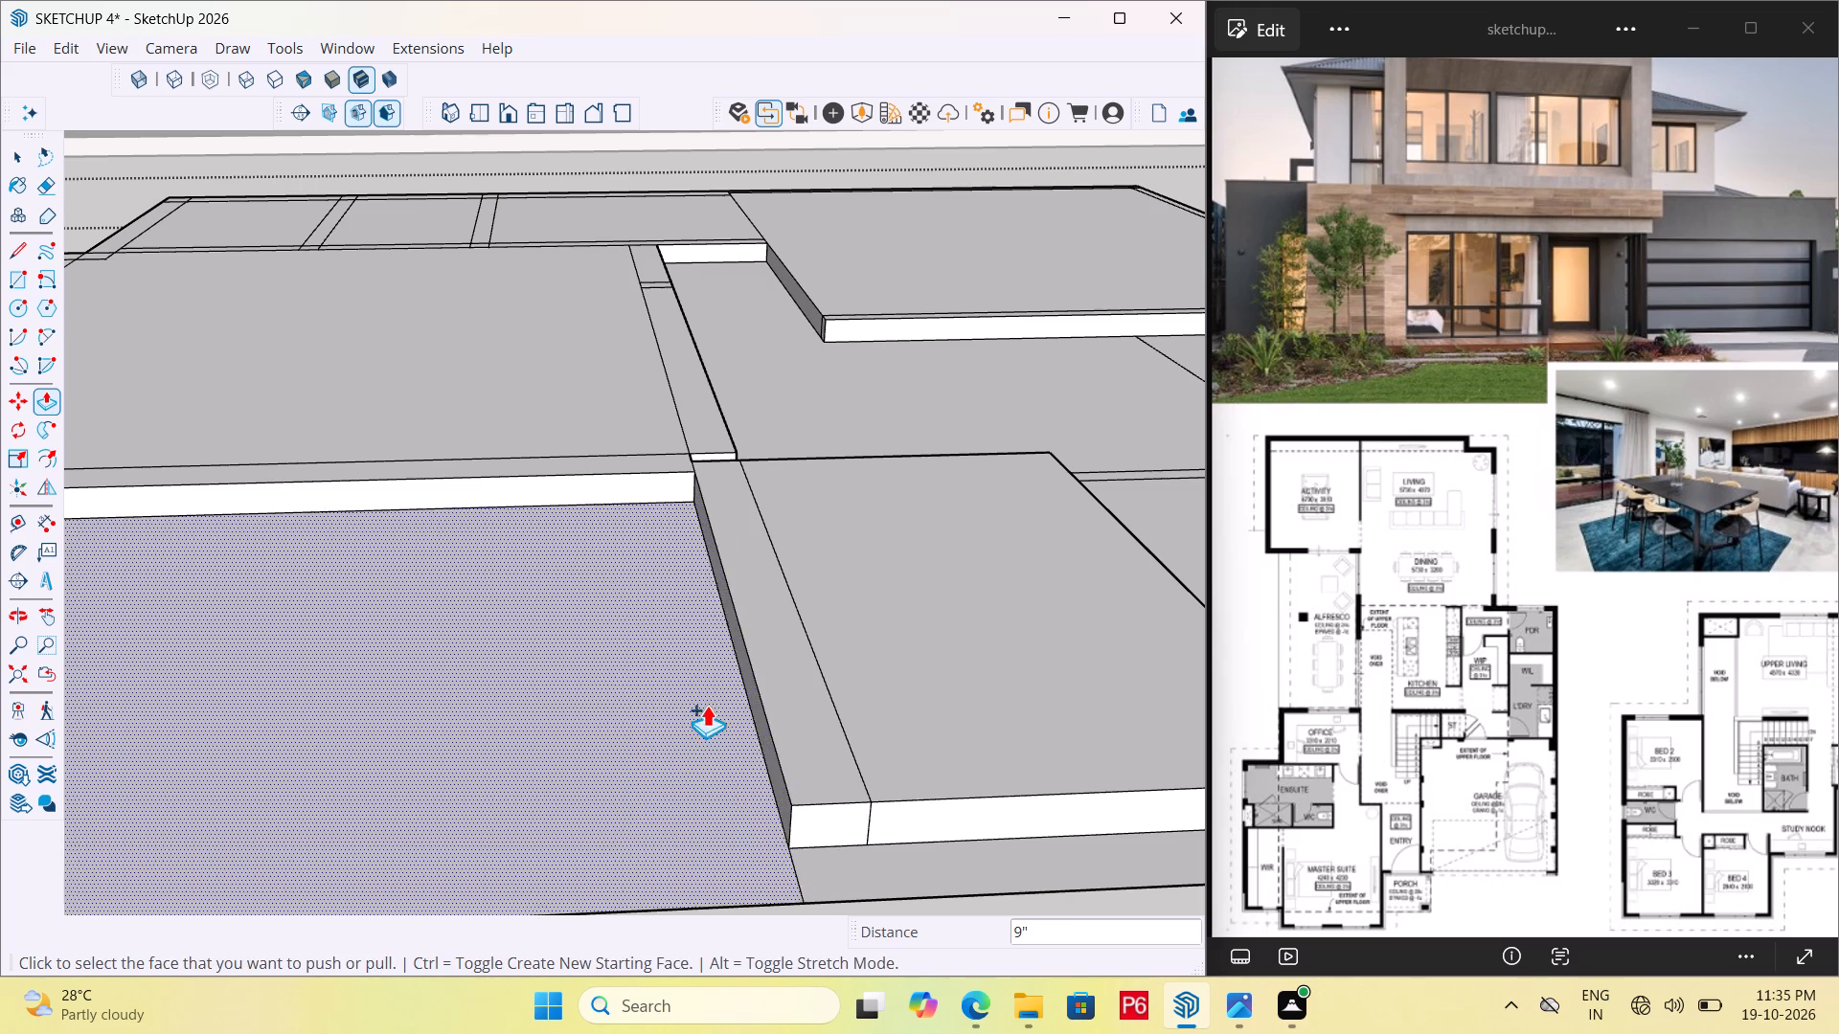
Extend the middle room's wall strip end face 4" to close the gap to the office room's block.
{"action": "scroll", "coordinate": [658, 667], "scroll_direction": "down", "scroll_amount": 6}
{"action": "scroll", "coordinate": [747, 498], "scroll_direction": "up", "scroll_amount": 1}
{"action": "middle_click_drag", "start_coordinate": [752, 505], "coordinate": [610, 639]}
{"action": "scroll", "coordinate": [415, 765], "scroll_direction": "up", "scroll_amount": 2}
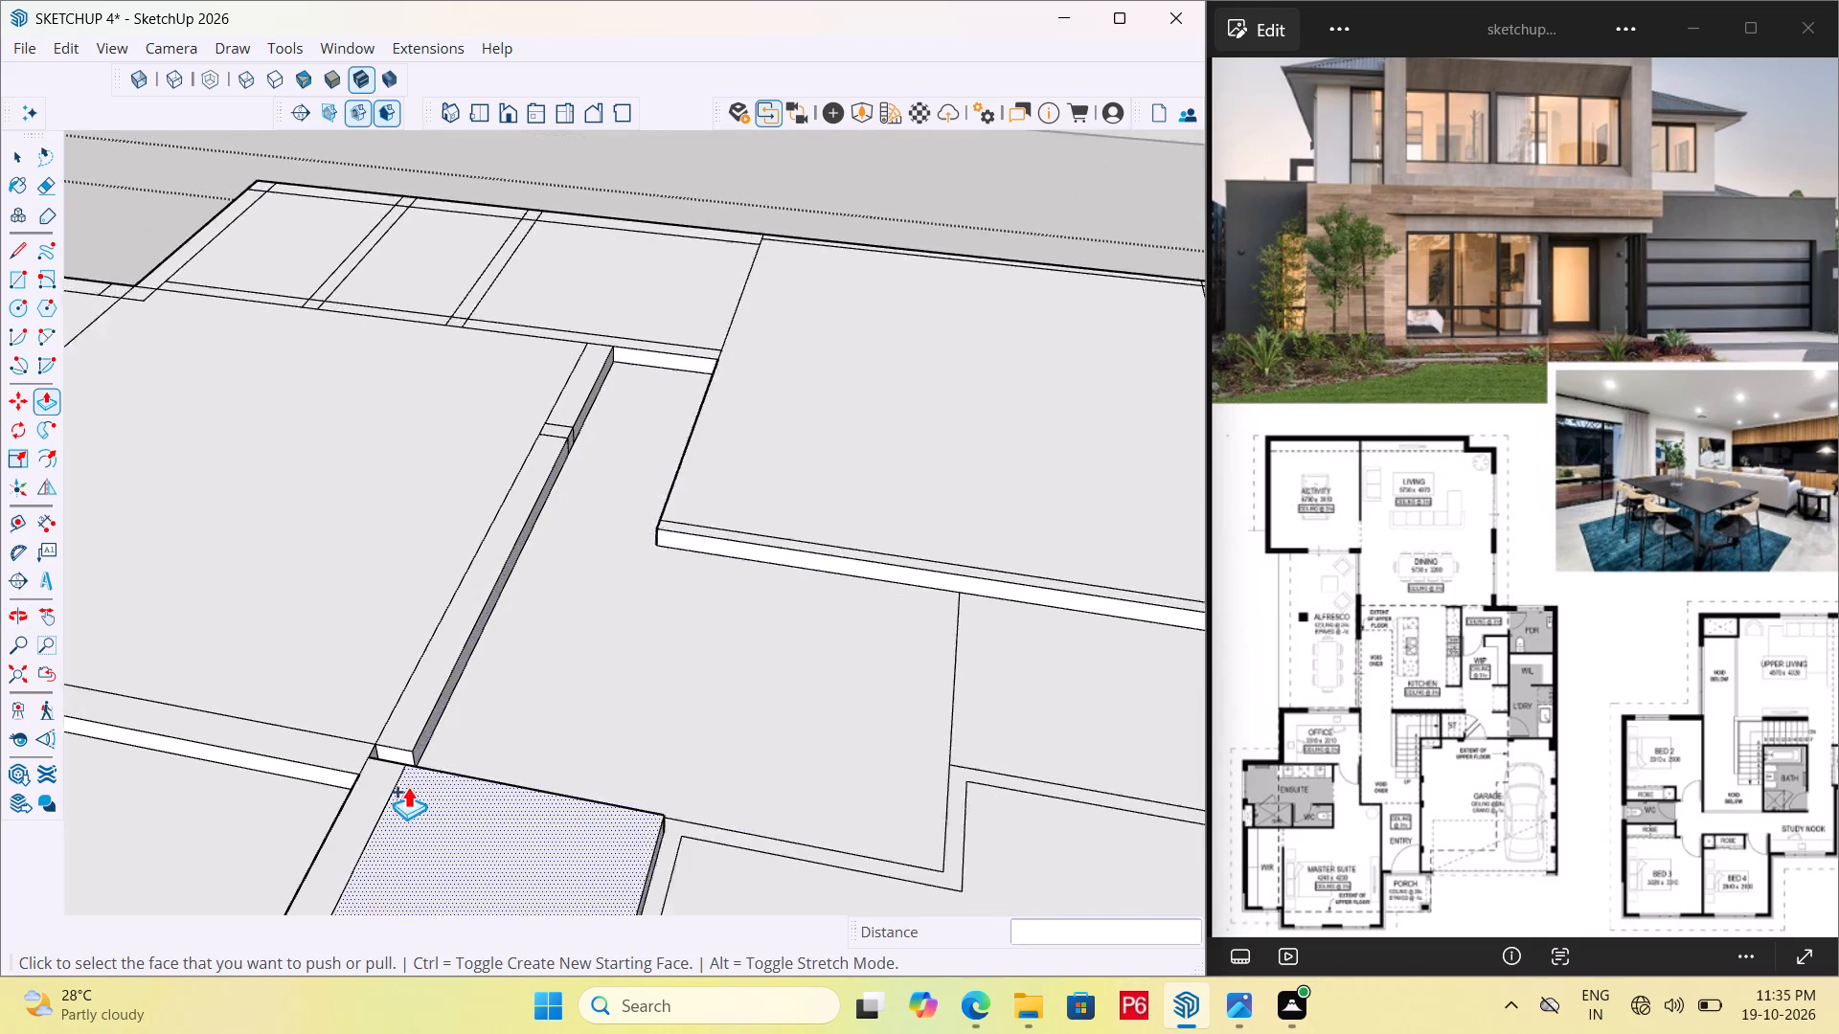
{"action": "scroll", "coordinate": [408, 786], "scroll_direction": "up", "scroll_amount": 10}
{"action": "left_click", "coordinate": [374, 728]}
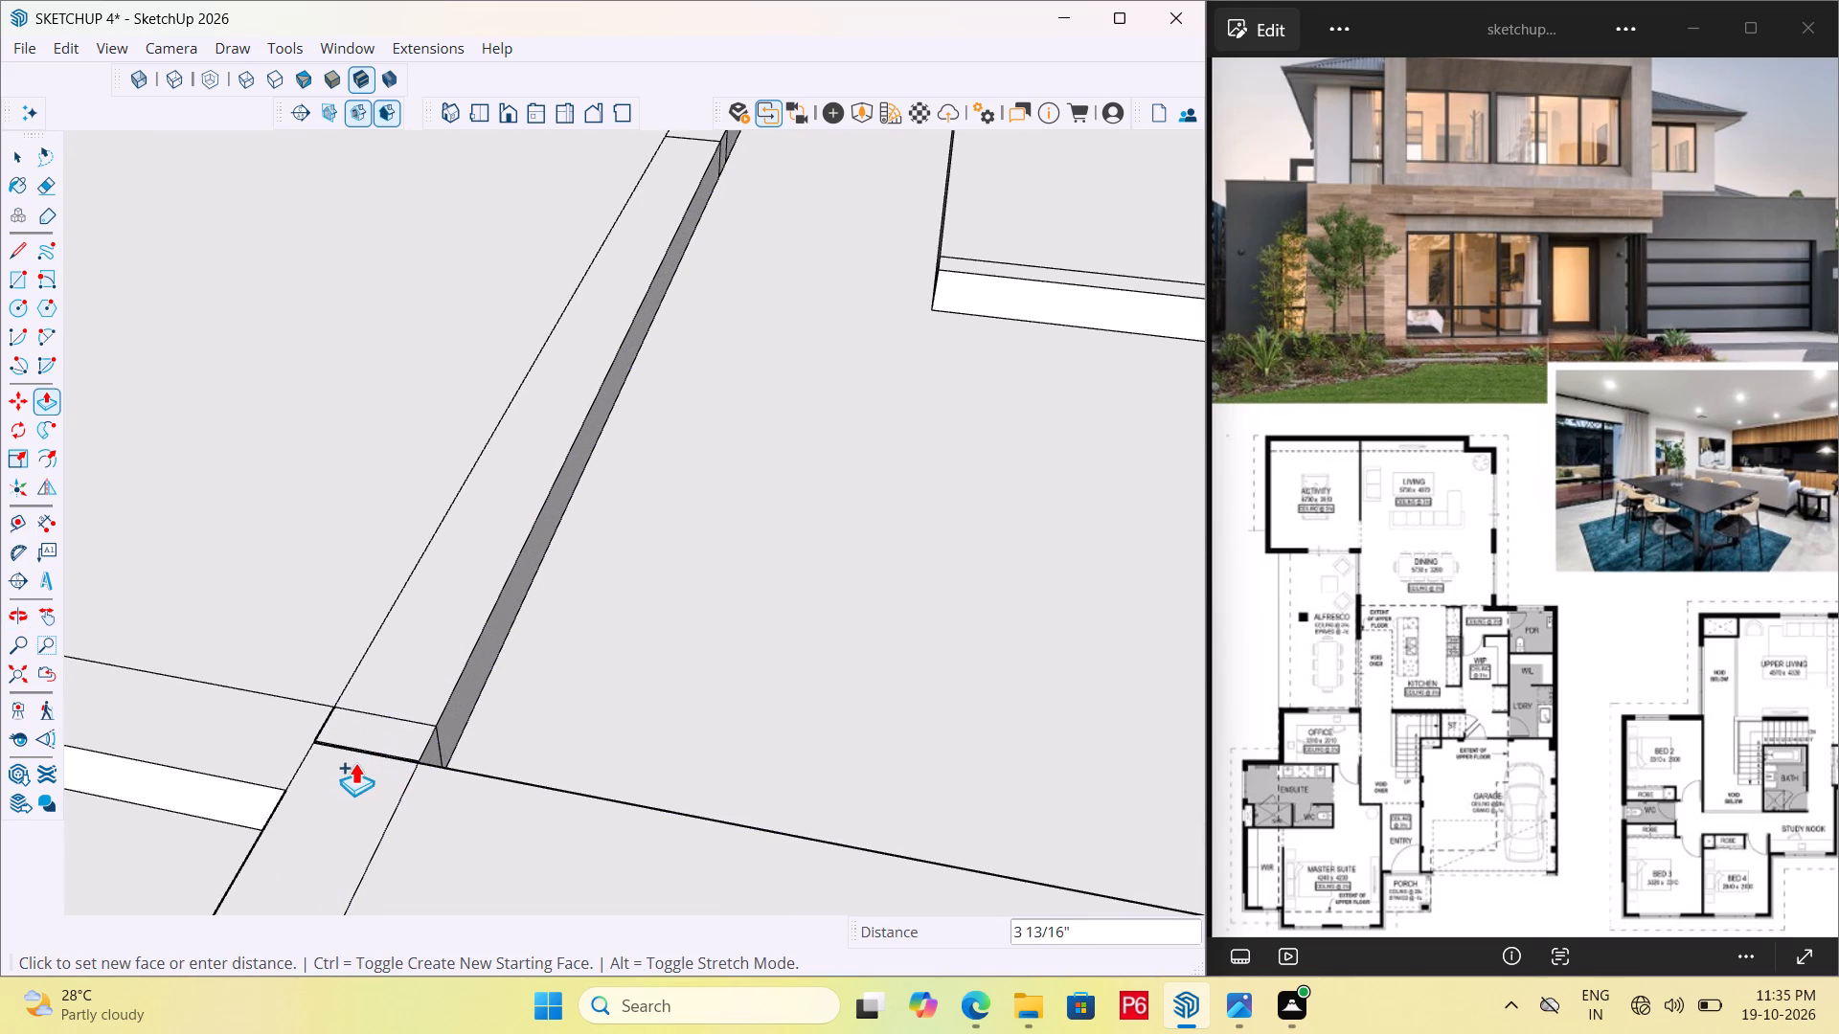
{"action": "left_click", "coordinate": [385, 755]}
{"action": "scroll", "coordinate": [477, 610], "scroll_direction": "down", "scroll_amount": 7}
{"action": "scroll", "coordinate": [532, 462], "scroll_direction": "down", "scroll_amount": 7}
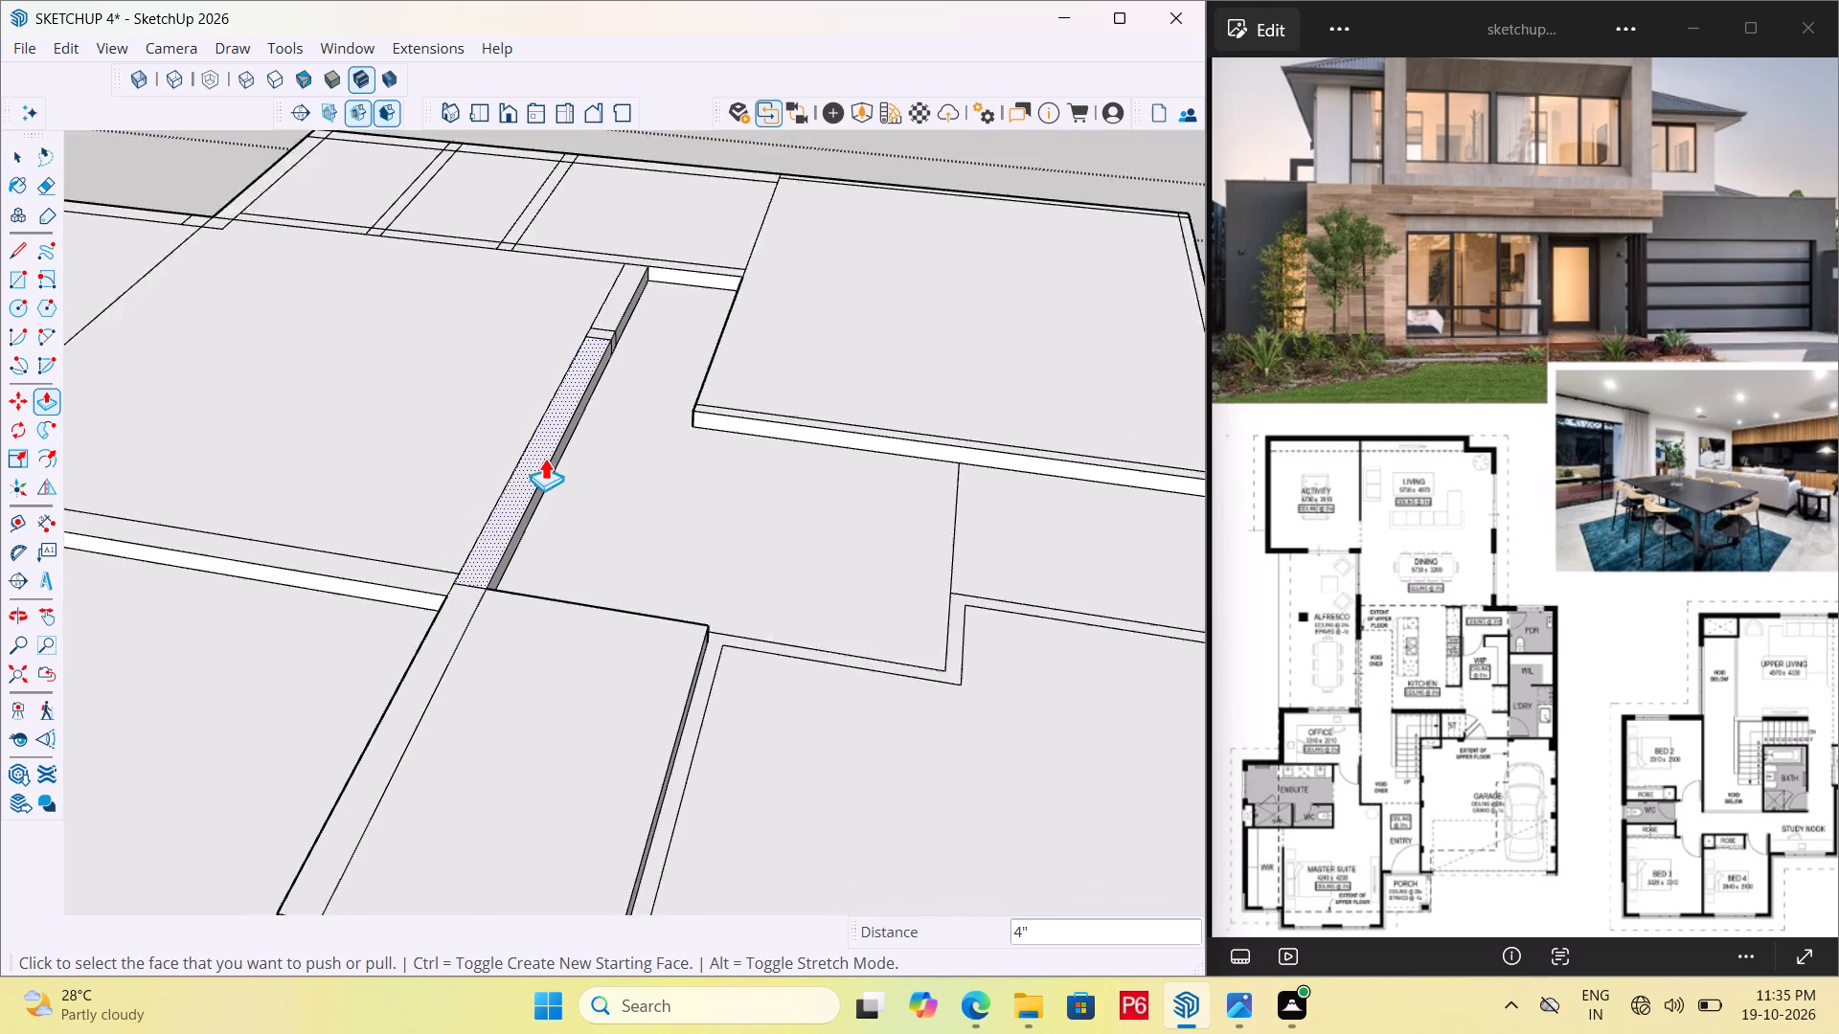
Extend the office room's outer side face and the adjoining wall strip's end face 9" to the plan's outer edge.
{"action": "scroll", "coordinate": [830, 456], "scroll_direction": "down", "scroll_amount": 5}
{"action": "middle_click_drag", "start_coordinate": [596, 796], "coordinate": [662, 635]}
{"action": "scroll", "coordinate": [652, 523], "scroll_direction": "up", "scroll_amount": 7}
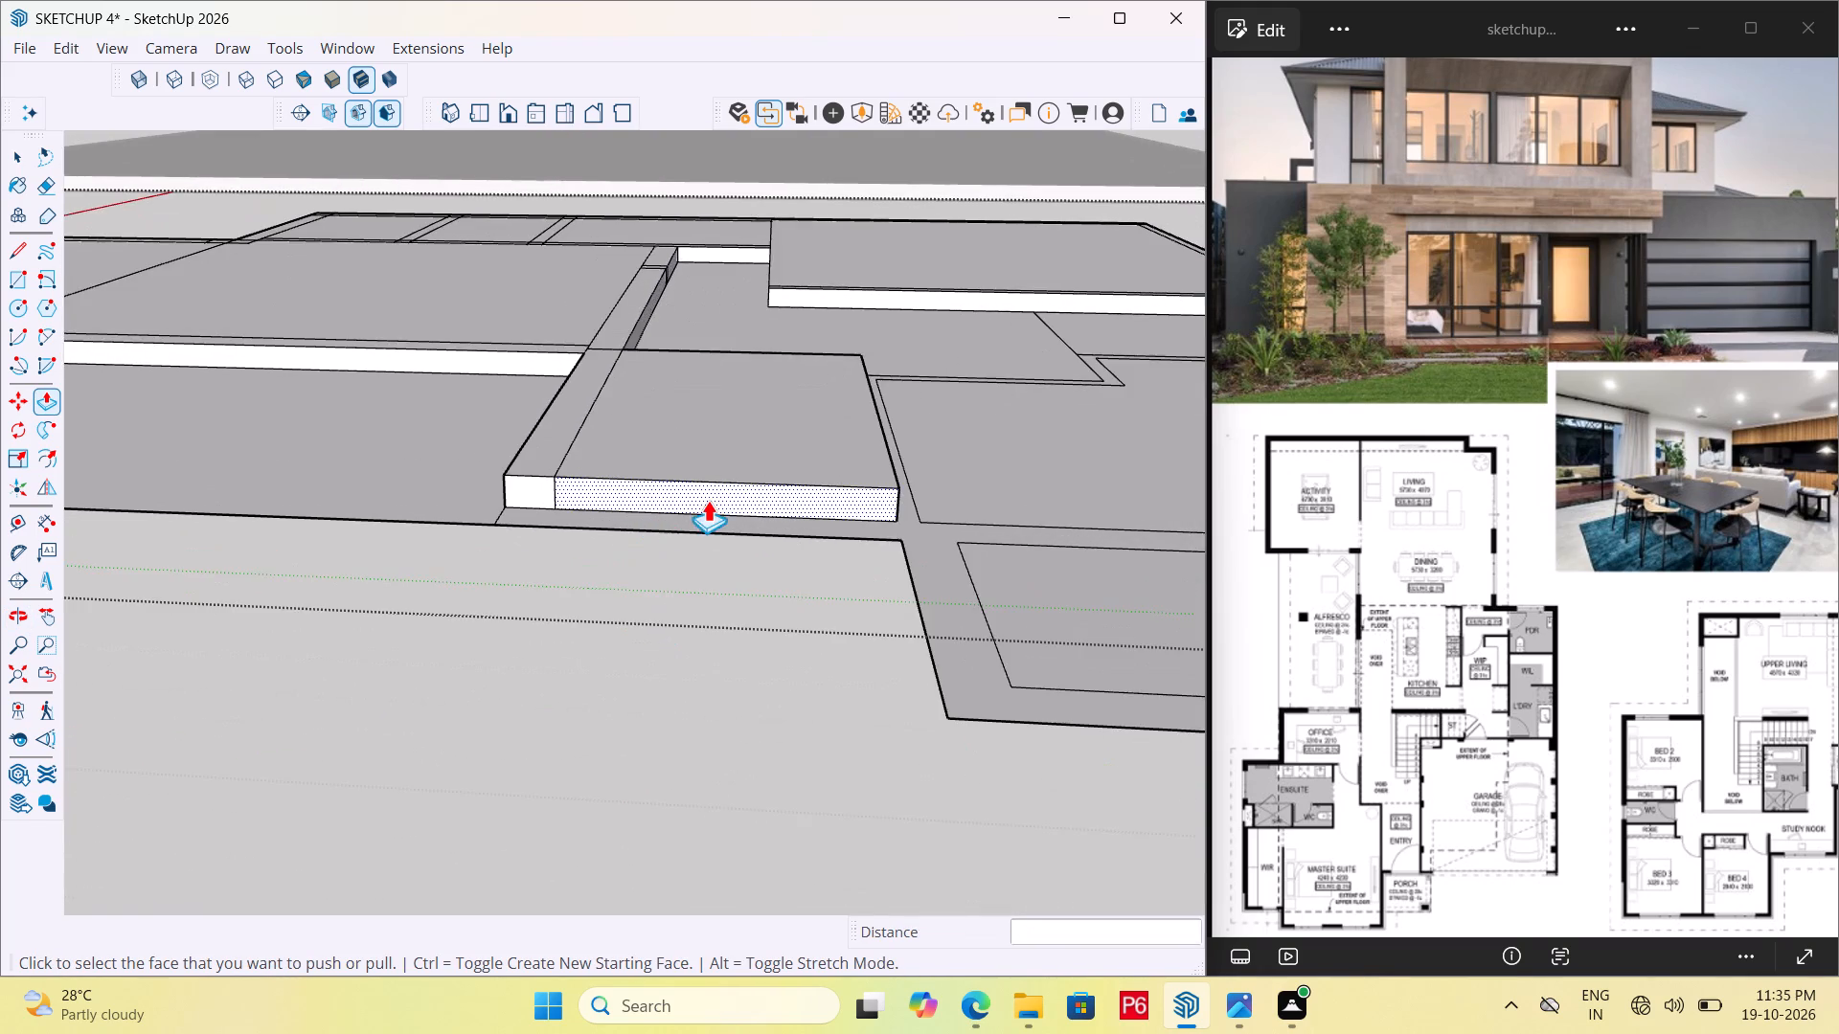
{"action": "scroll", "coordinate": [708, 500], "scroll_direction": "up", "scroll_amount": 3}
{"action": "left_click", "coordinate": [714, 494]}
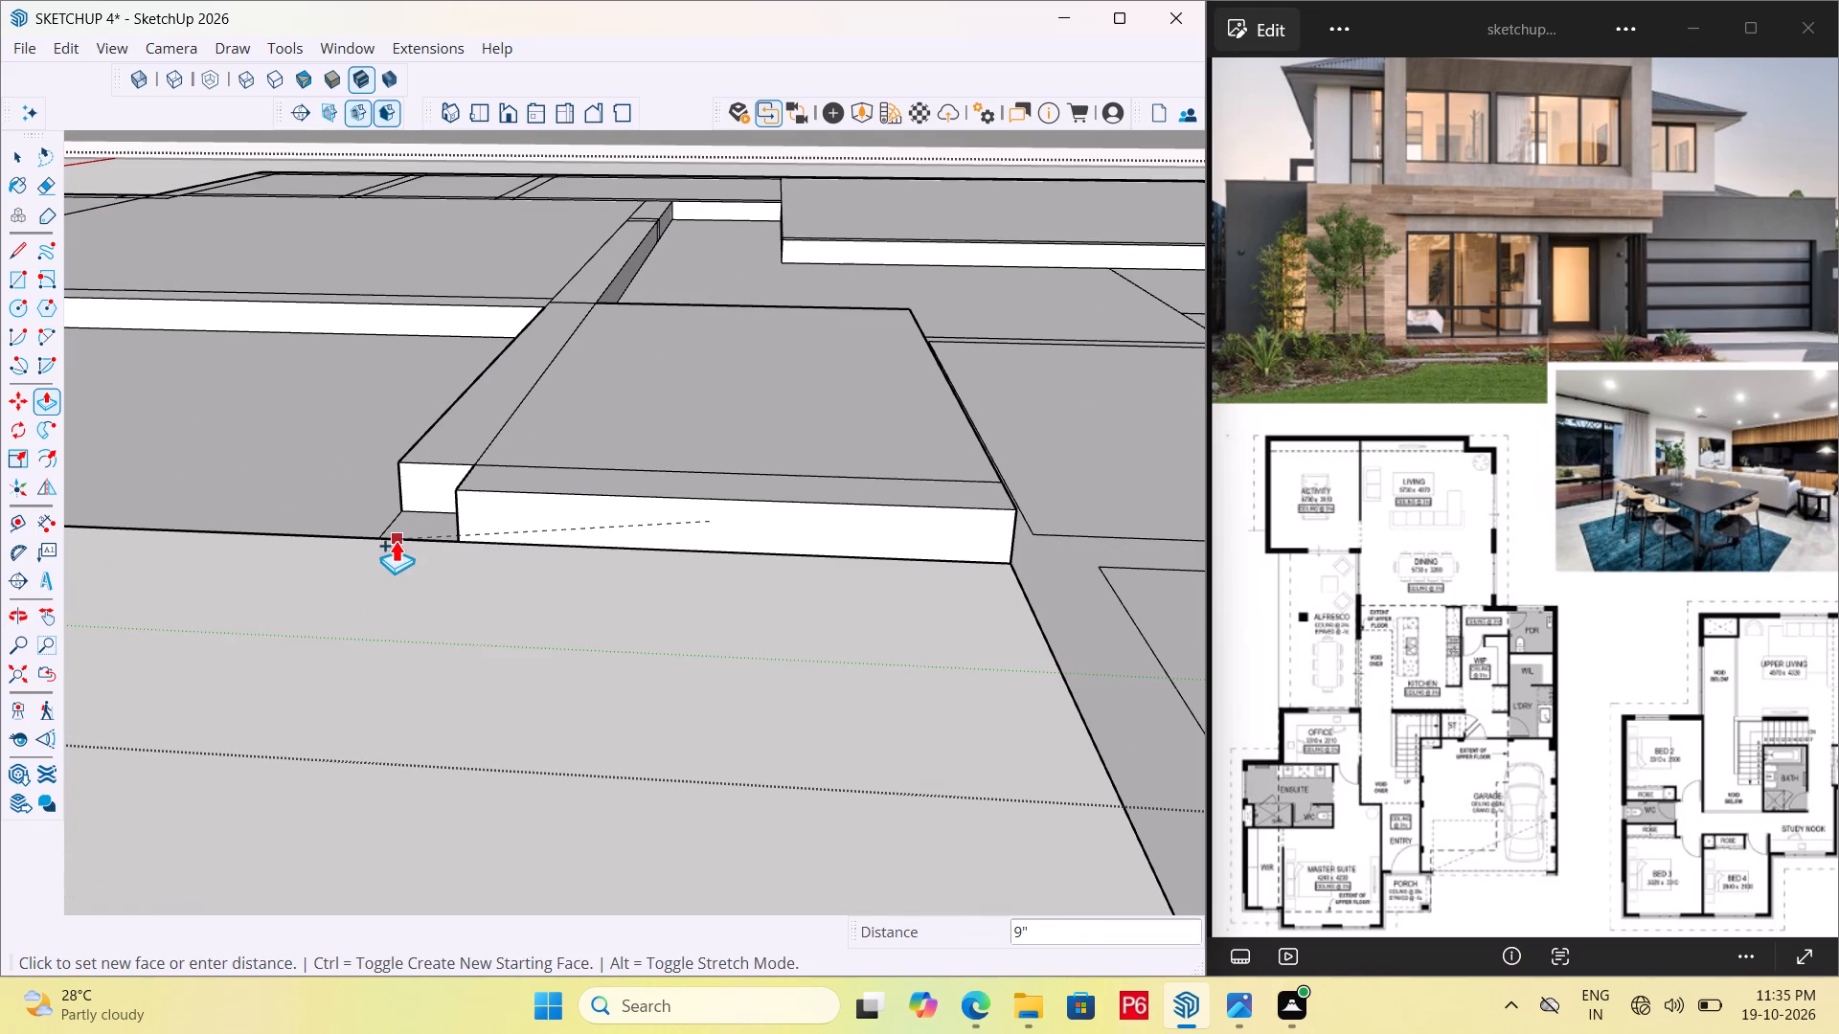
{"action": "left_click", "coordinate": [396, 540]}
{"action": "scroll", "coordinate": [433, 490], "scroll_direction": "up", "scroll_amount": 3}
{"action": "double_click", "coordinate": [442, 484]}
{"action": "scroll", "coordinate": [408, 519], "scroll_direction": "down", "scroll_amount": 6}
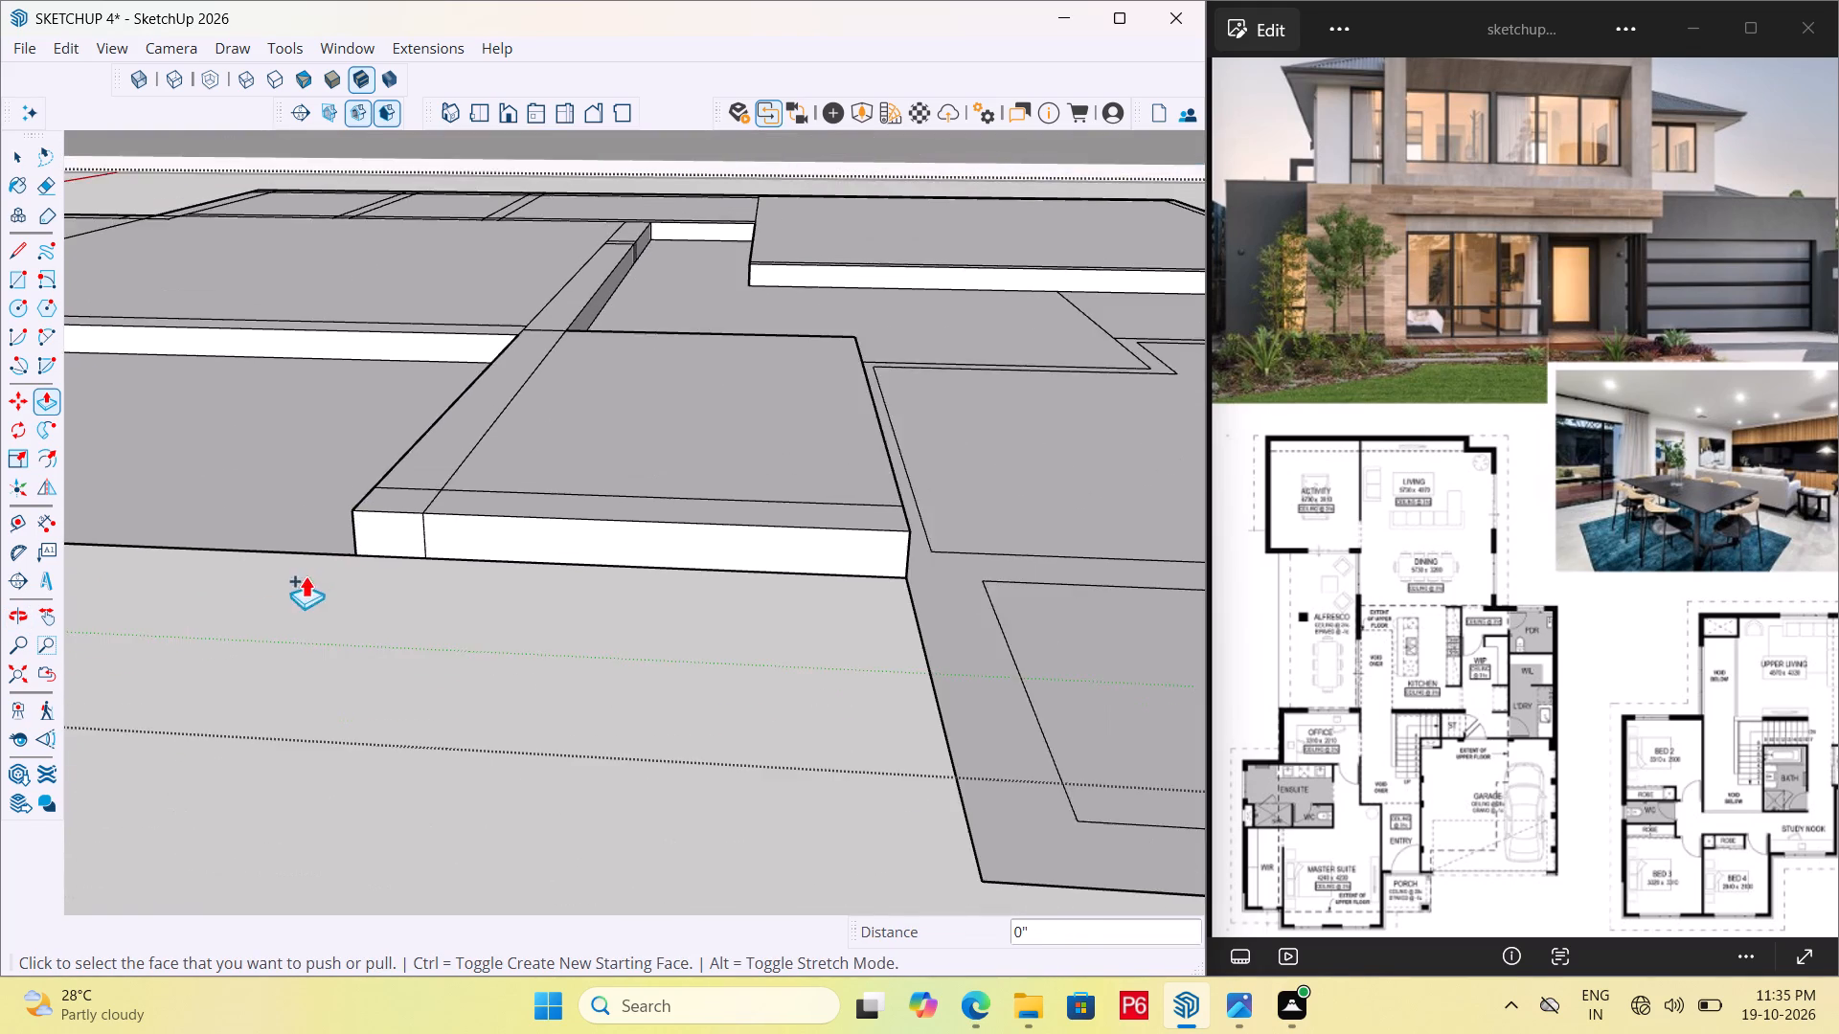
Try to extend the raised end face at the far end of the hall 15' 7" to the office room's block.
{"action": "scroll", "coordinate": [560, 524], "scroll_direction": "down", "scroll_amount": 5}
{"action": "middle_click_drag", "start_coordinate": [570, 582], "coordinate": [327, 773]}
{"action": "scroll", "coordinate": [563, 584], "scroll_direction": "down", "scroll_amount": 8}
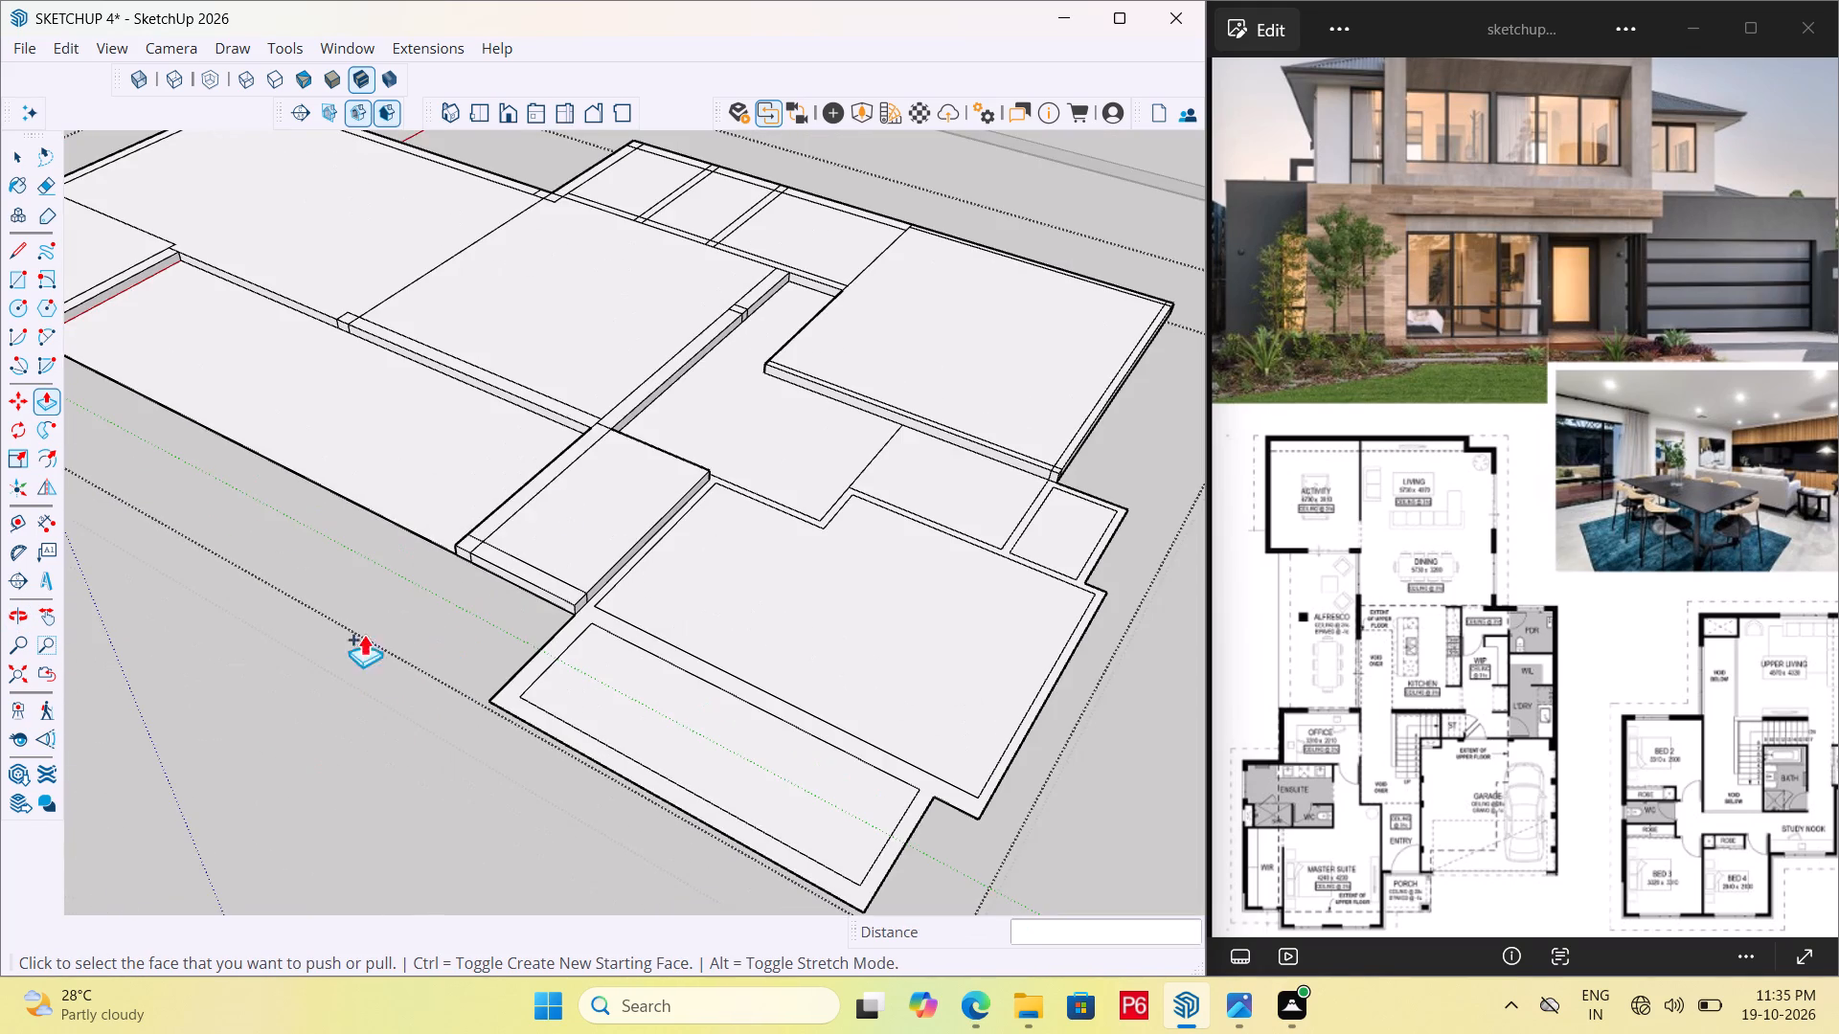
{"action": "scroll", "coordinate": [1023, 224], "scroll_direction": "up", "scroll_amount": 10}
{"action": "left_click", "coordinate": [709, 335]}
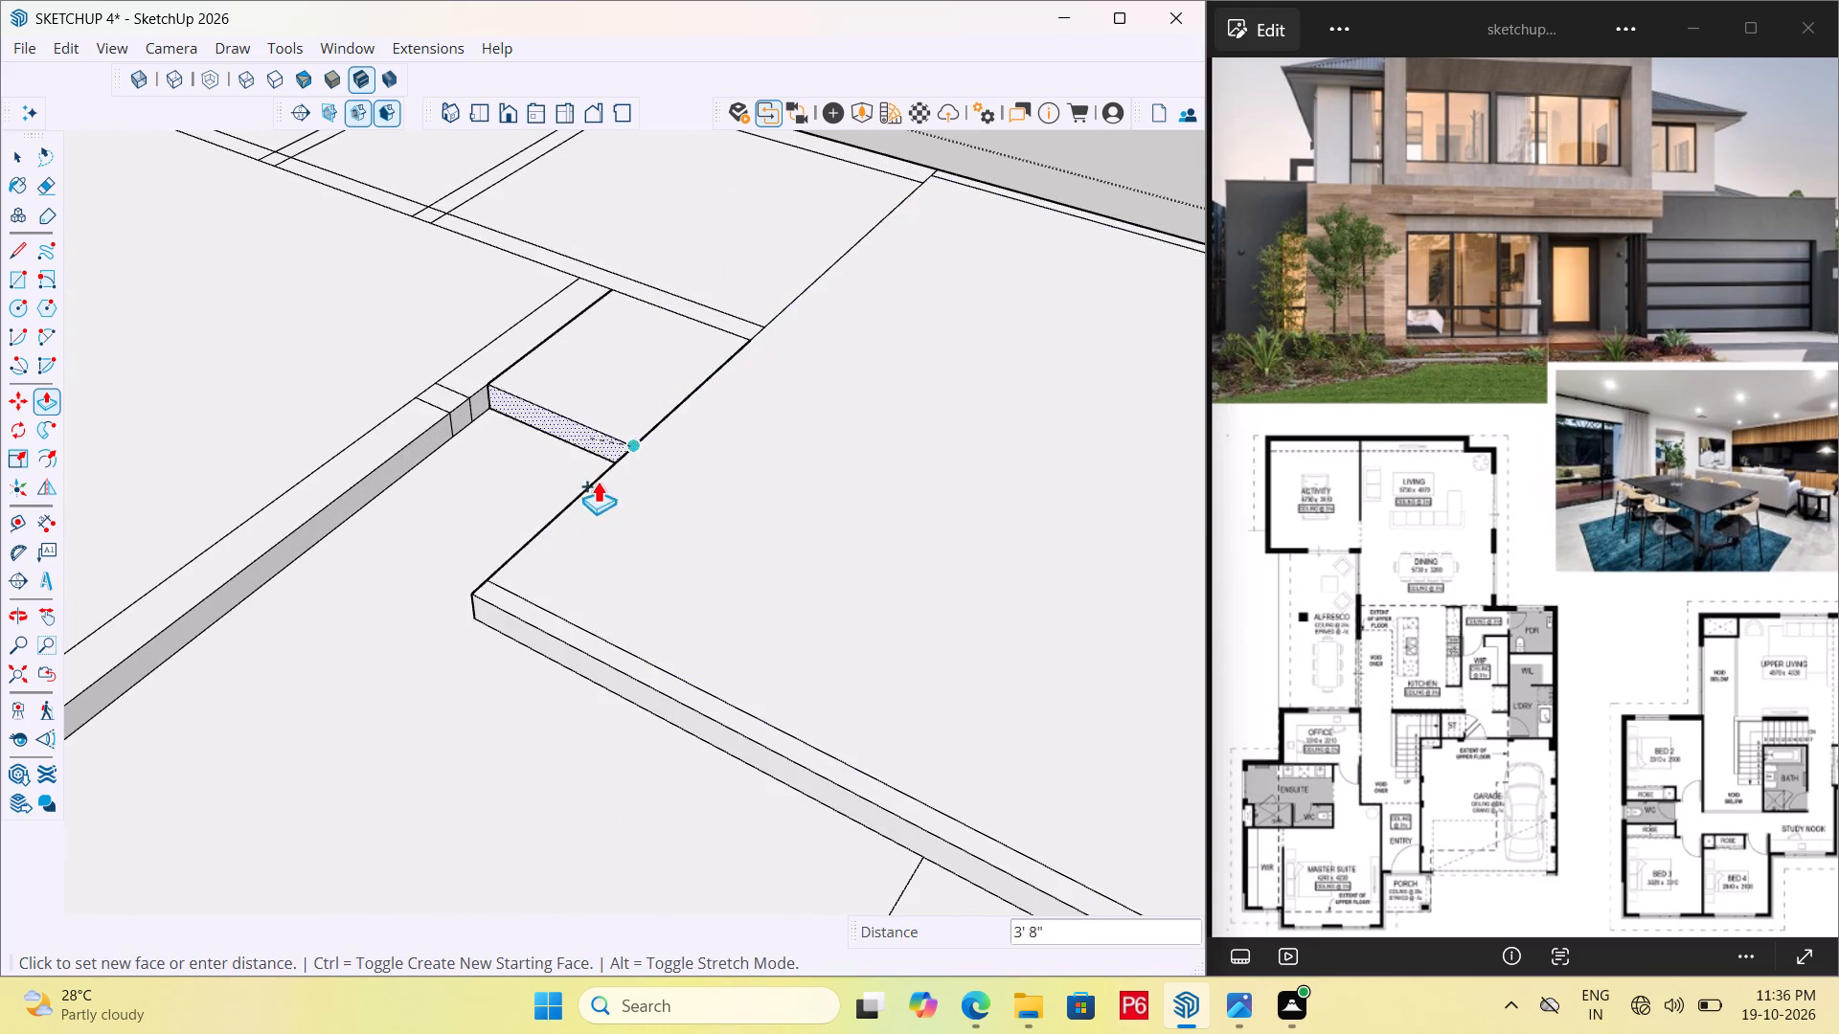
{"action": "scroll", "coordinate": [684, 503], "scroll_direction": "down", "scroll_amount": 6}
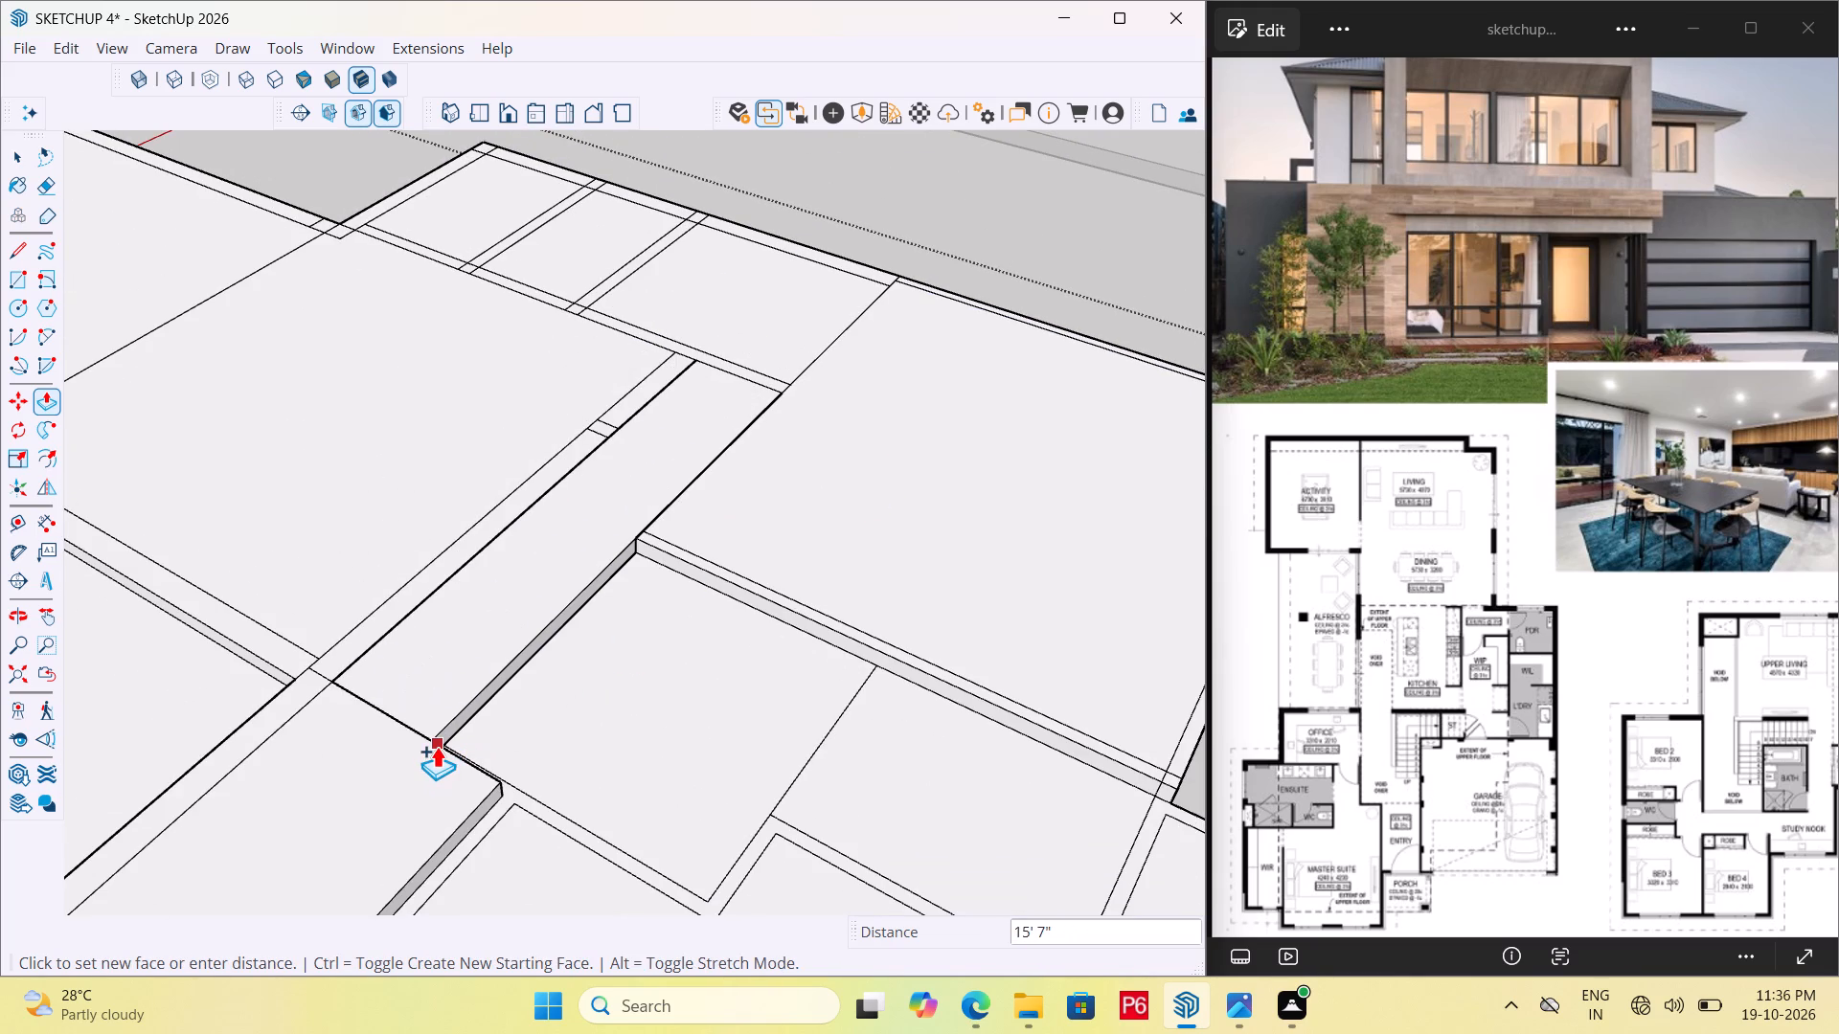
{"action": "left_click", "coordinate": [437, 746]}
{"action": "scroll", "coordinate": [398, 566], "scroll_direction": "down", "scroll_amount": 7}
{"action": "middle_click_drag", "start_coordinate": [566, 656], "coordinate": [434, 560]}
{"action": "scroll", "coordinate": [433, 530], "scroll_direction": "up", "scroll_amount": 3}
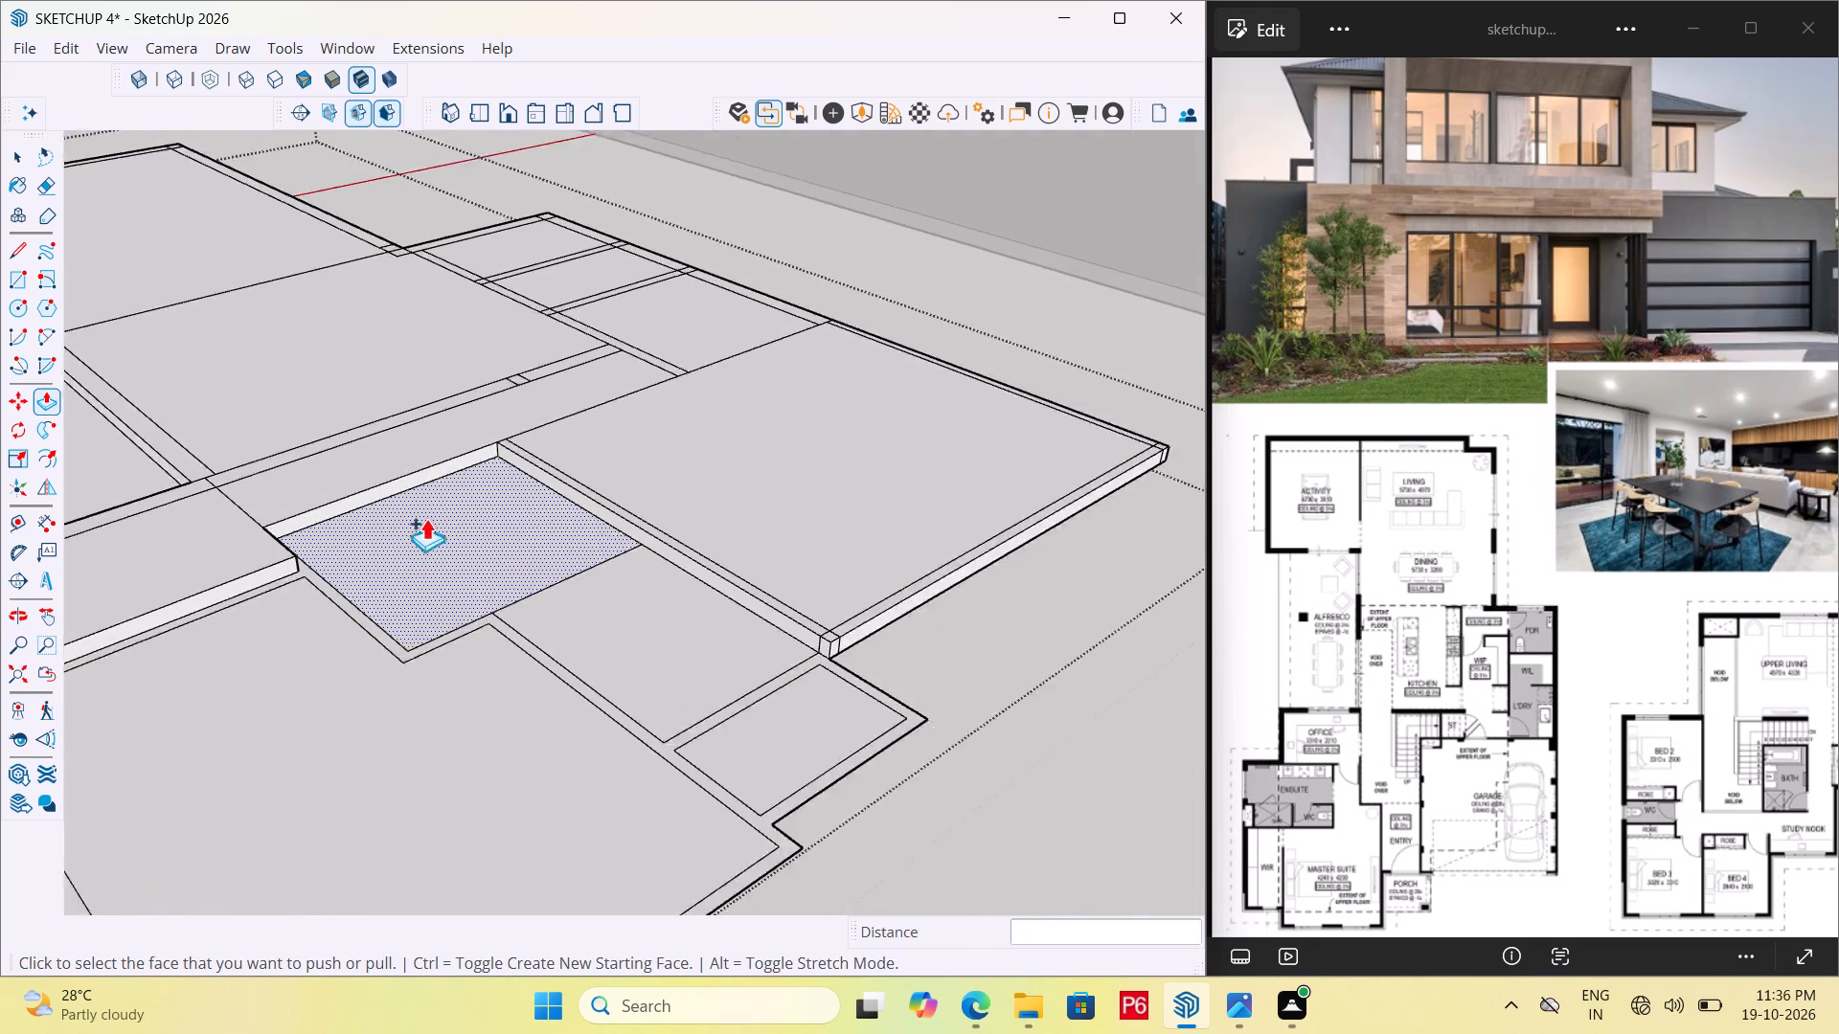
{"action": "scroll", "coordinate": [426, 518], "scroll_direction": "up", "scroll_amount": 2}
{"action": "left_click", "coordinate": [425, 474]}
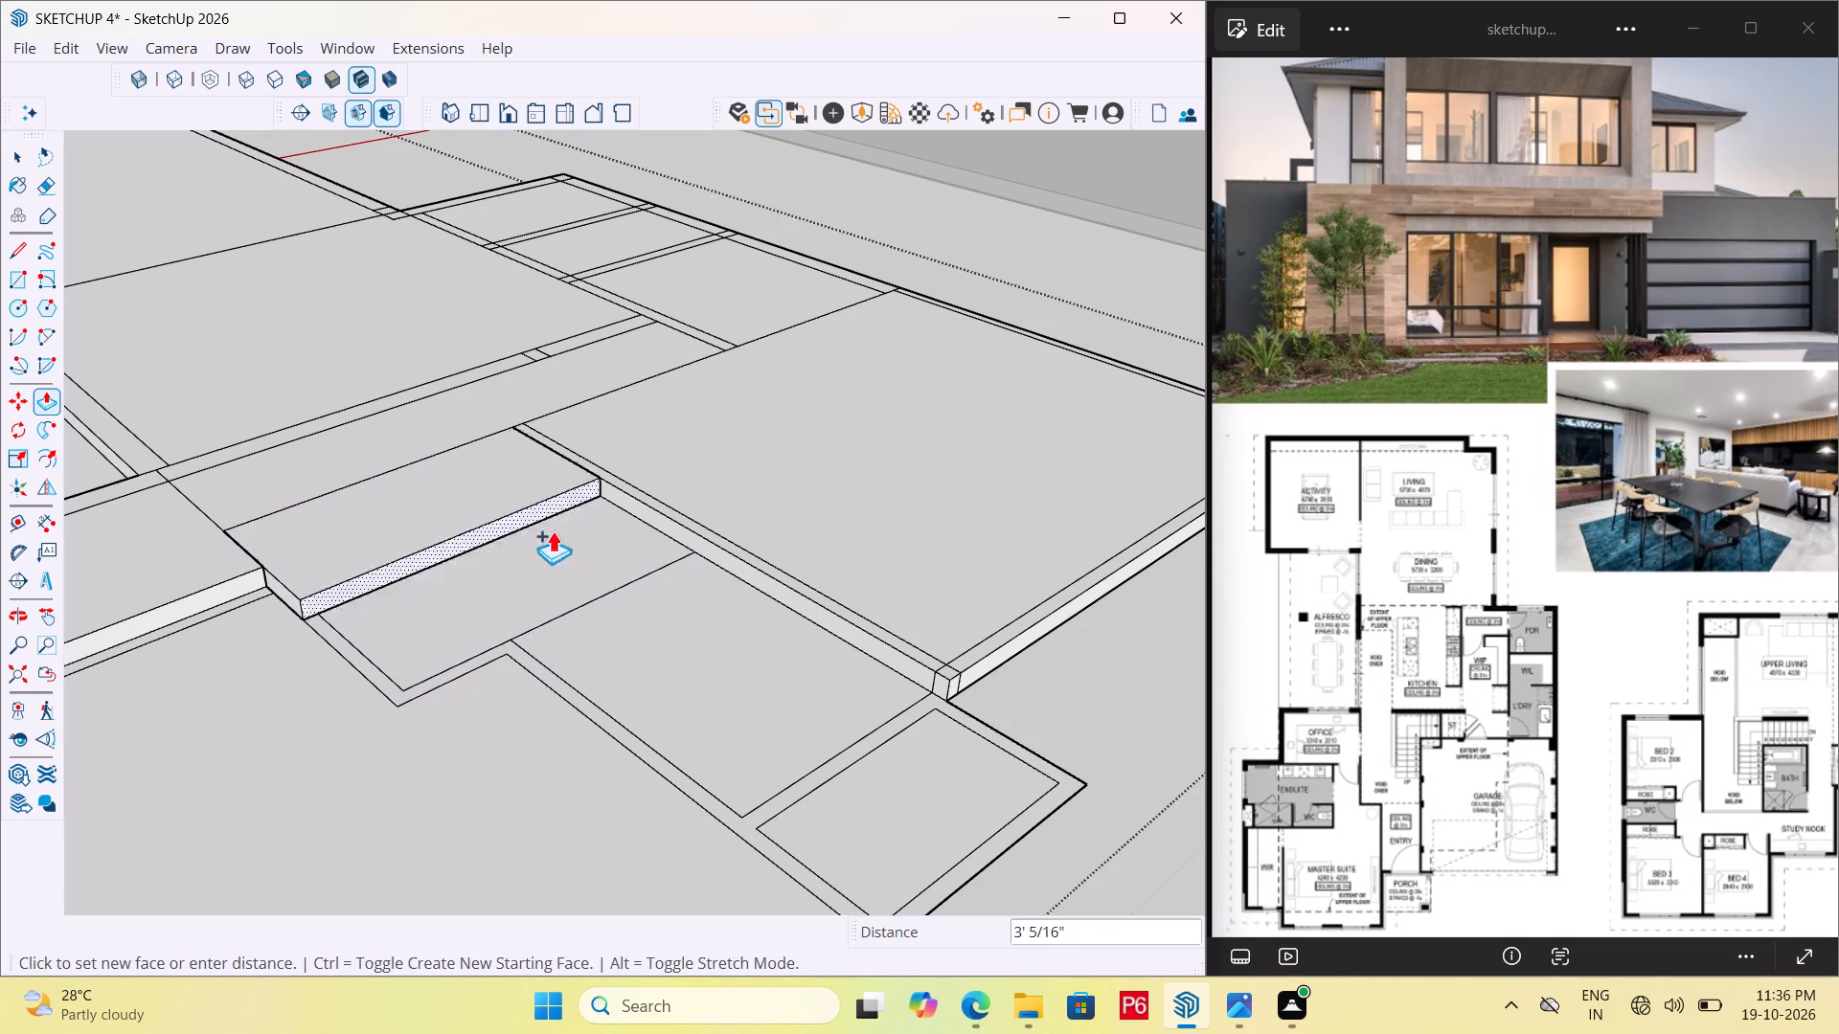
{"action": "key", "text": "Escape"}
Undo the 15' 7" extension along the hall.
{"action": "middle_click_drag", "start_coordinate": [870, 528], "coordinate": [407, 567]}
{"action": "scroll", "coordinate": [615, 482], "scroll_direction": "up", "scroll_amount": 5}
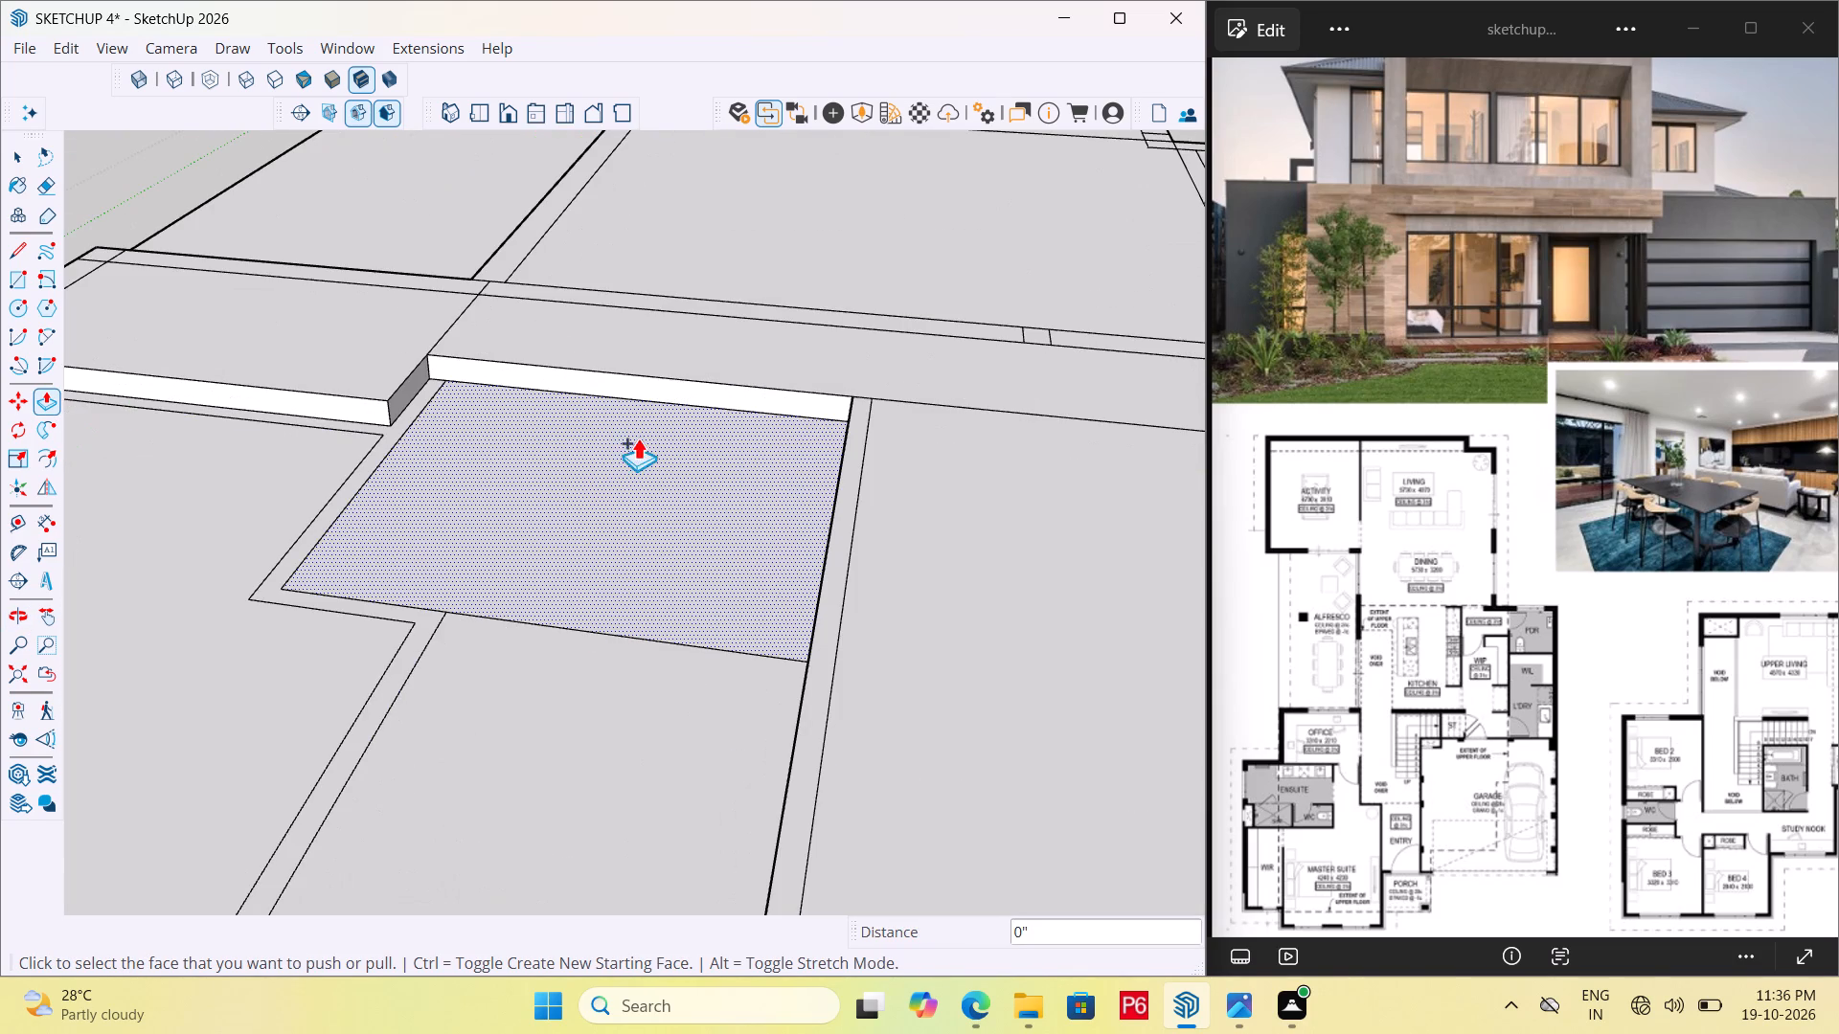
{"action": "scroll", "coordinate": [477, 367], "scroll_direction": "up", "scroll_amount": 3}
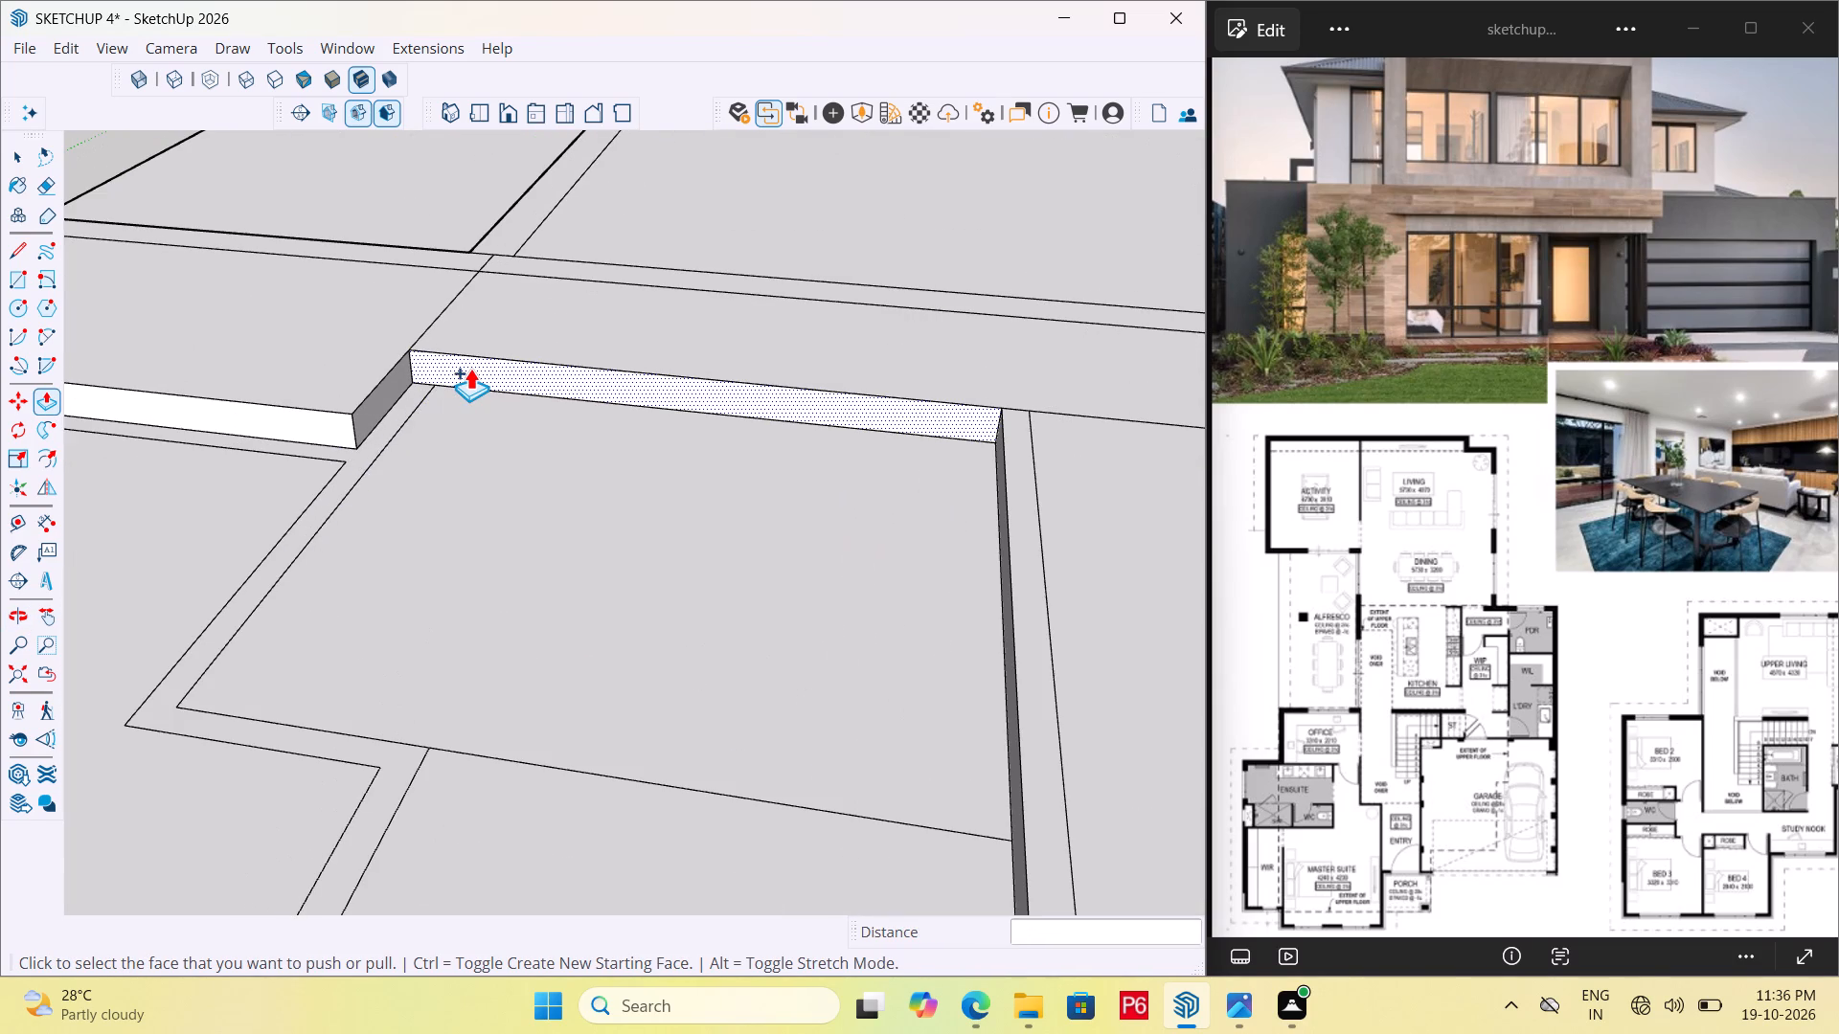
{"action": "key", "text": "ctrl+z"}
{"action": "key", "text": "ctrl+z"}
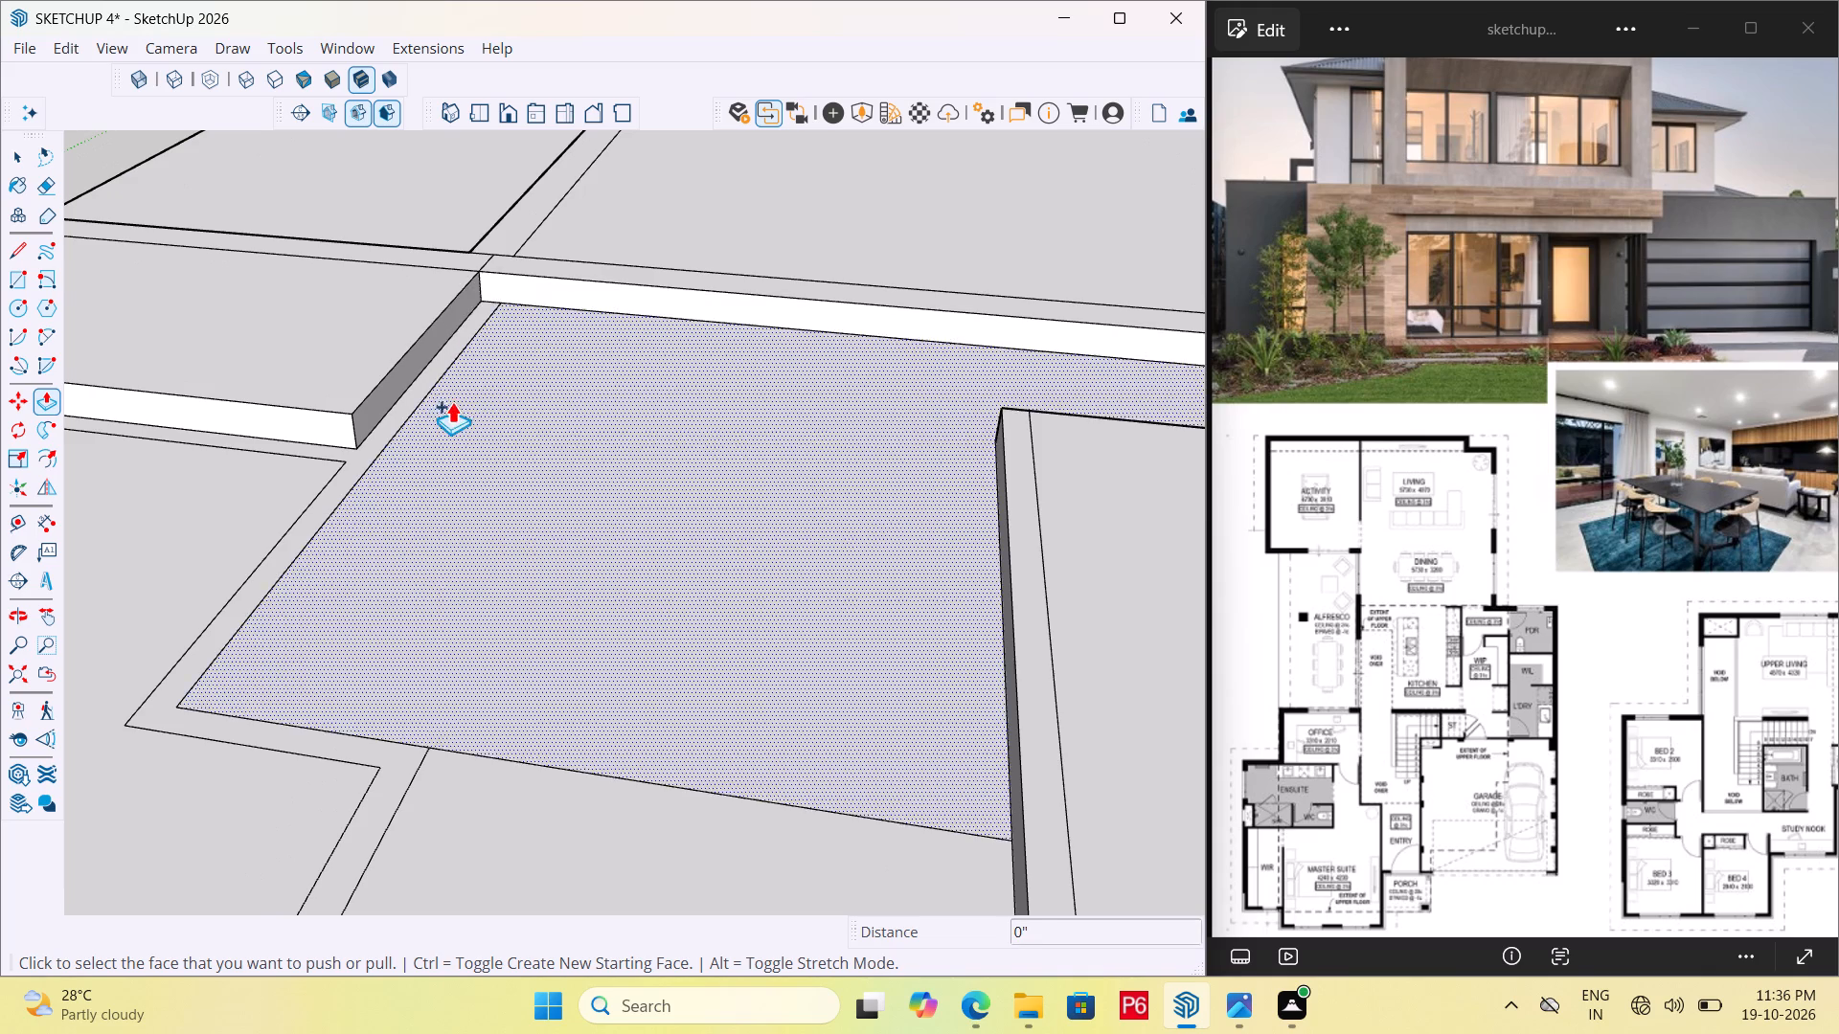
Extend the raised end face at the far end of the hall to the inner wall line beside the office room.
{"action": "middle_click_drag", "start_coordinate": [468, 407], "coordinate": [975, 458]}
{"action": "scroll", "coordinate": [974, 130], "scroll_direction": "up", "scroll_amount": 1}
{"action": "left_click", "coordinate": [919, 163]}
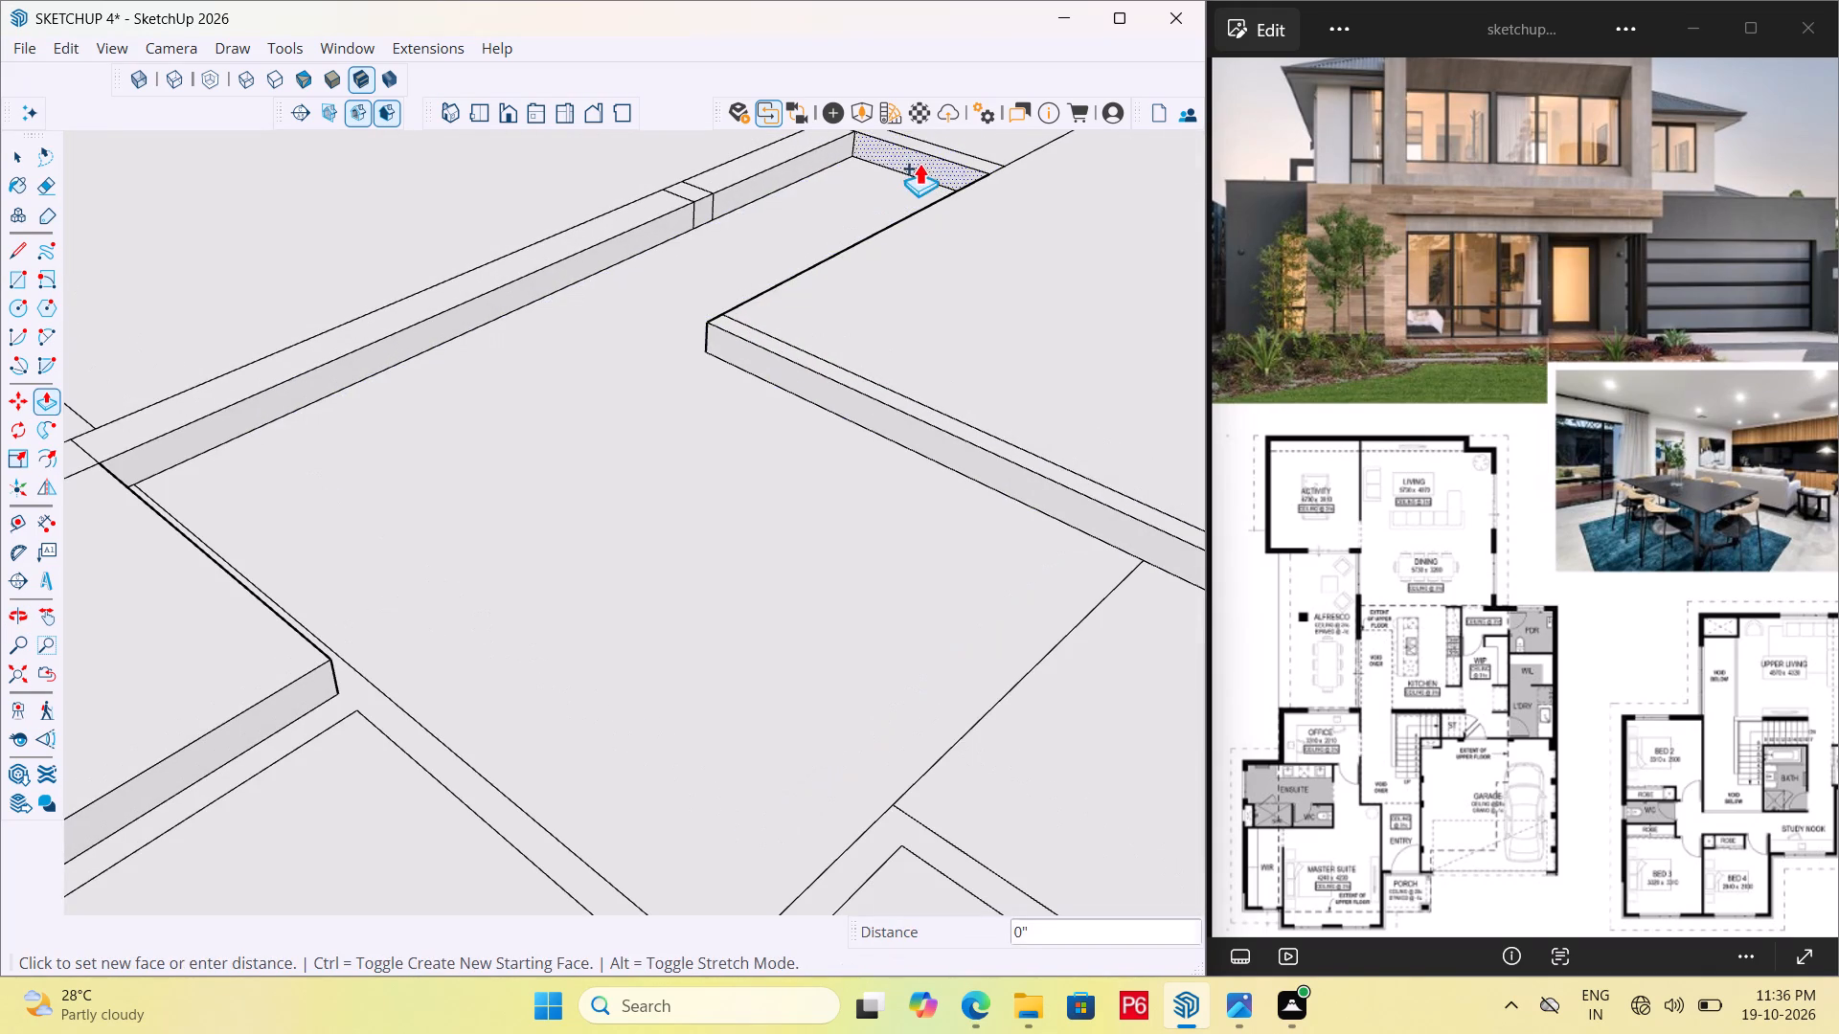
{"action": "left_click", "coordinate": [494, 778]}
Extend the hall block's end face 4" over the wall strip to meet the office room's block.
{"action": "middle_click_drag", "start_coordinate": [618, 696], "coordinate": [484, 678]}
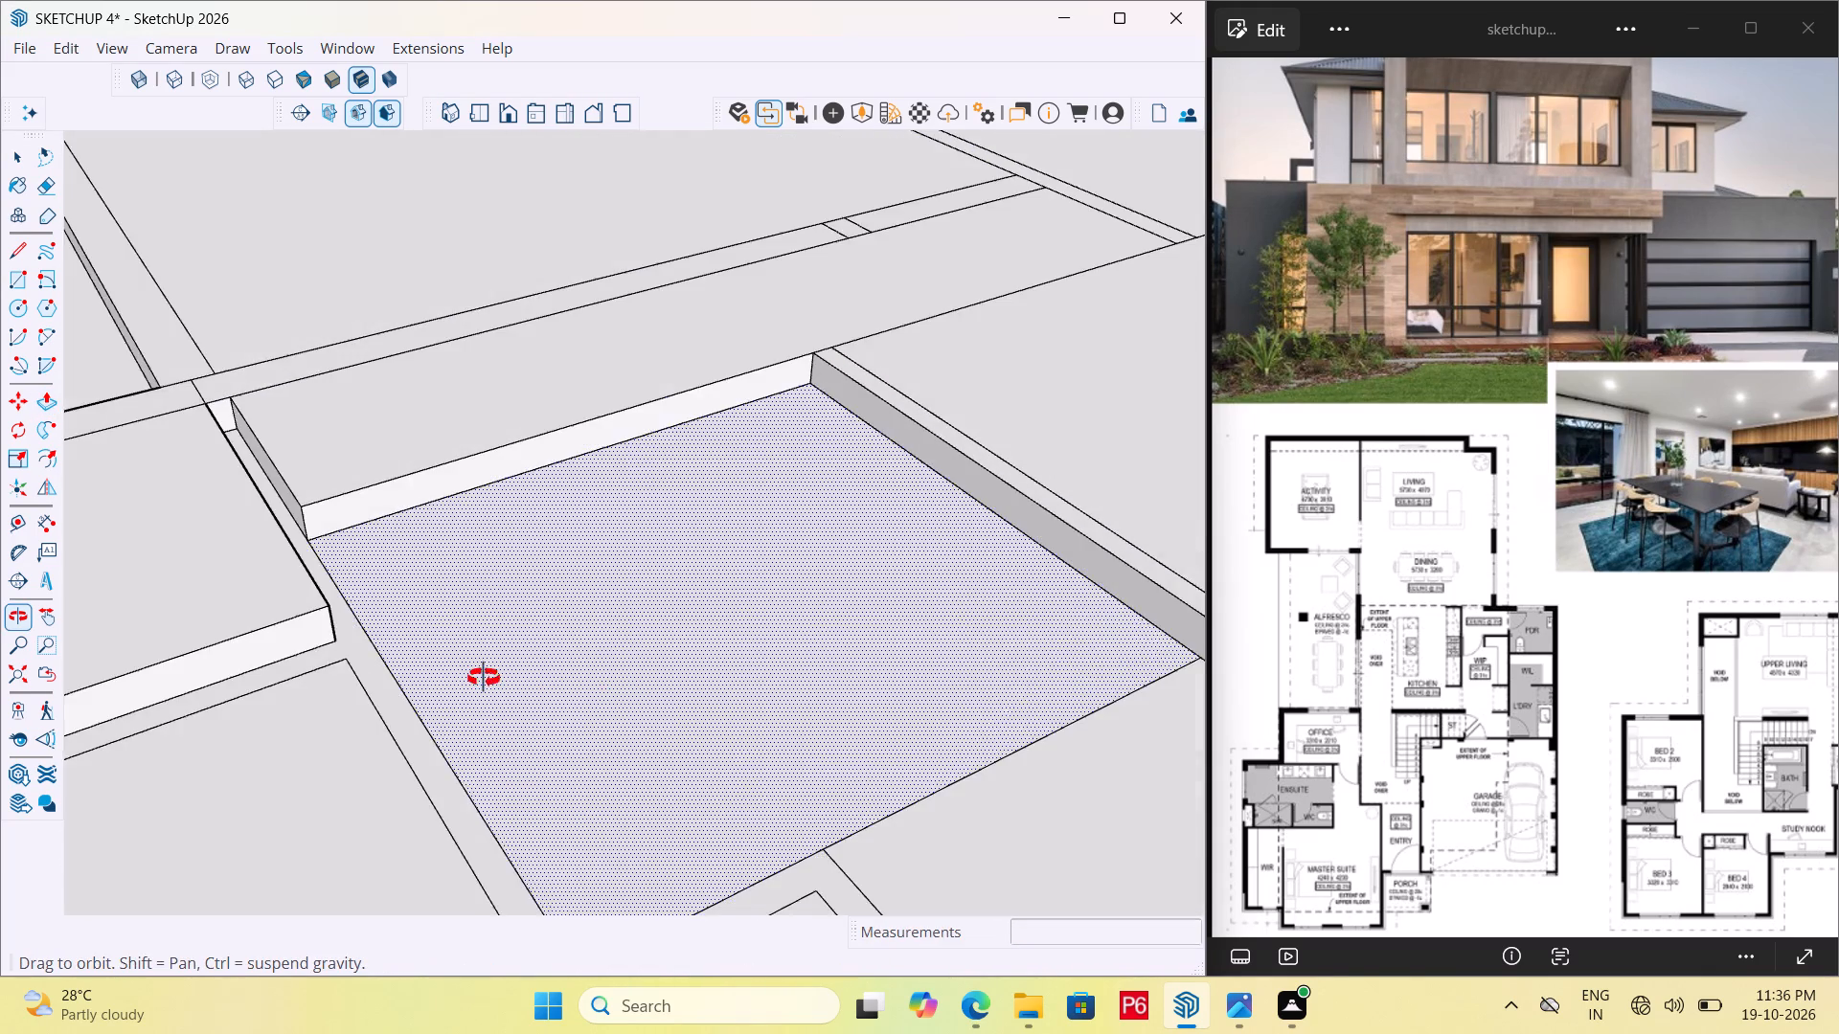
{"action": "middle_click_drag", "start_coordinate": [484, 678], "coordinate": [488, 684]}
{"action": "scroll", "coordinate": [311, 496], "scroll_direction": "up", "scroll_amount": 6}
{"action": "left_click", "coordinate": [278, 506]}
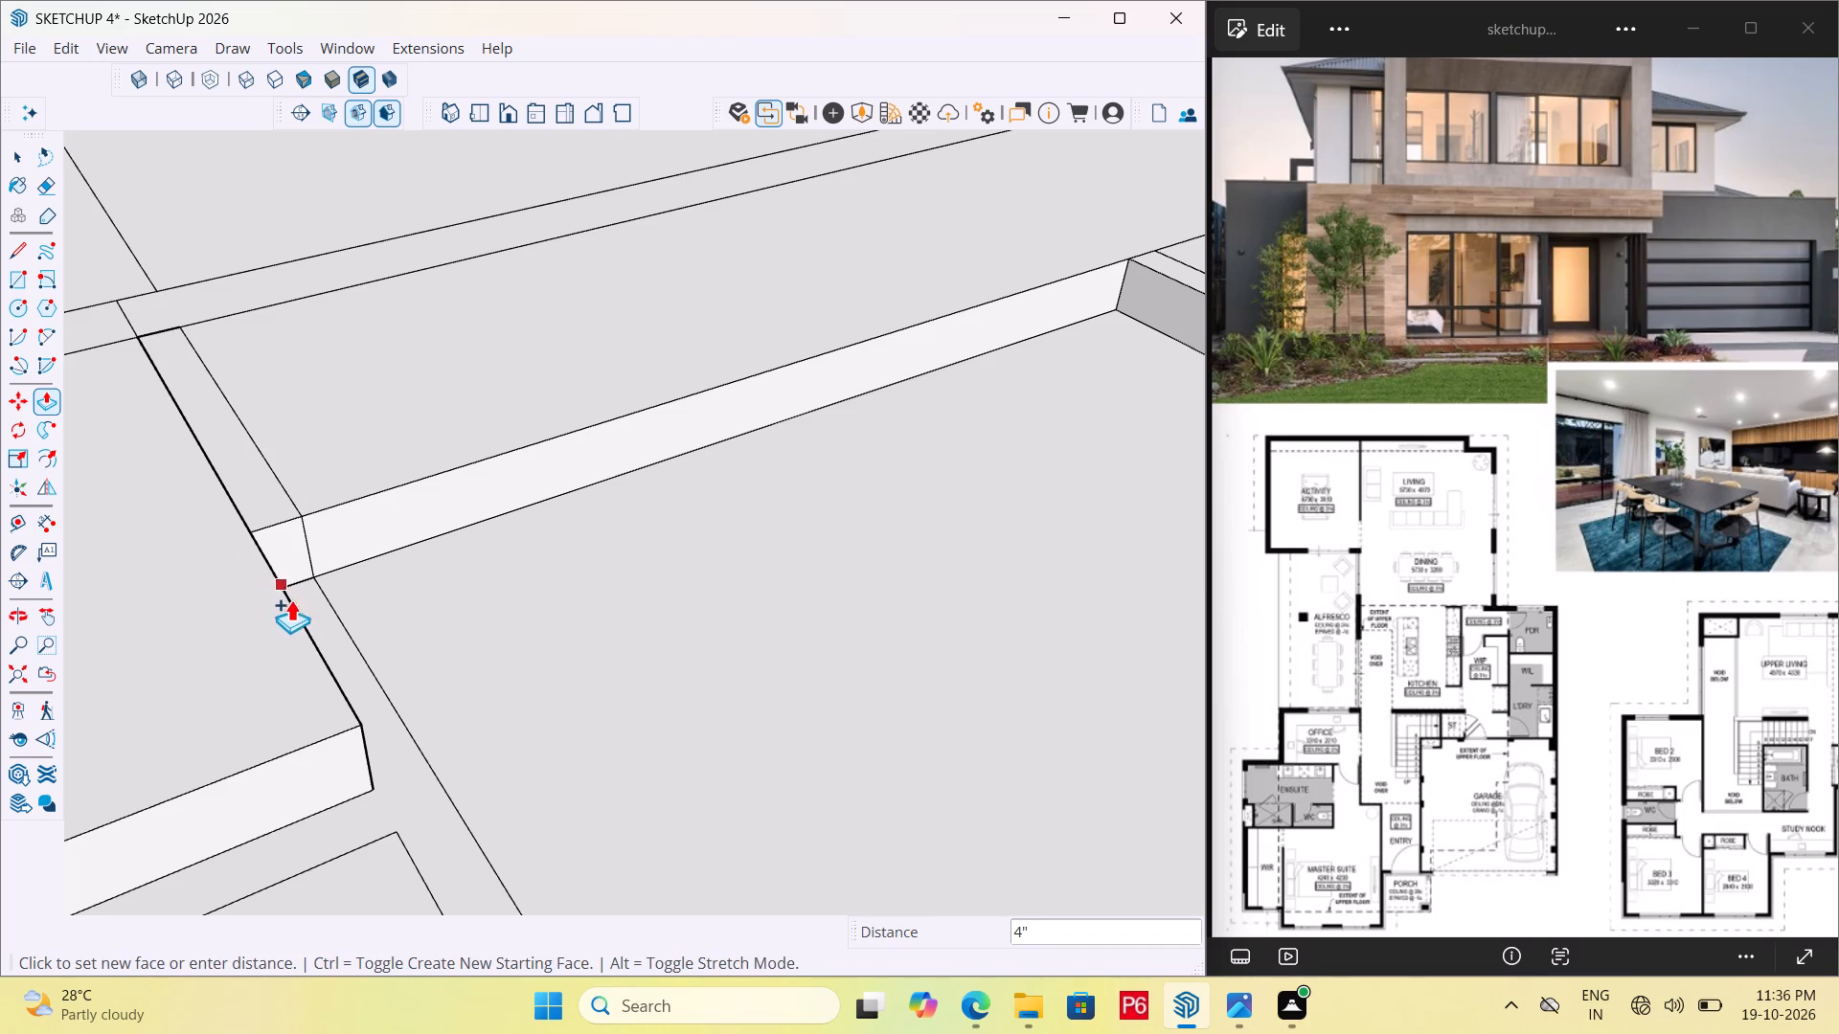
{"action": "left_click", "coordinate": [311, 634]}
Extend the hall block's long side face about 6' 11 1/16" across the unraised hall floor to the inner wall line.
{"action": "scroll", "coordinate": [218, 484], "scroll_direction": "down", "scroll_amount": 7}
{"action": "middle_click_drag", "start_coordinate": [613, 528], "coordinate": [276, 473]}
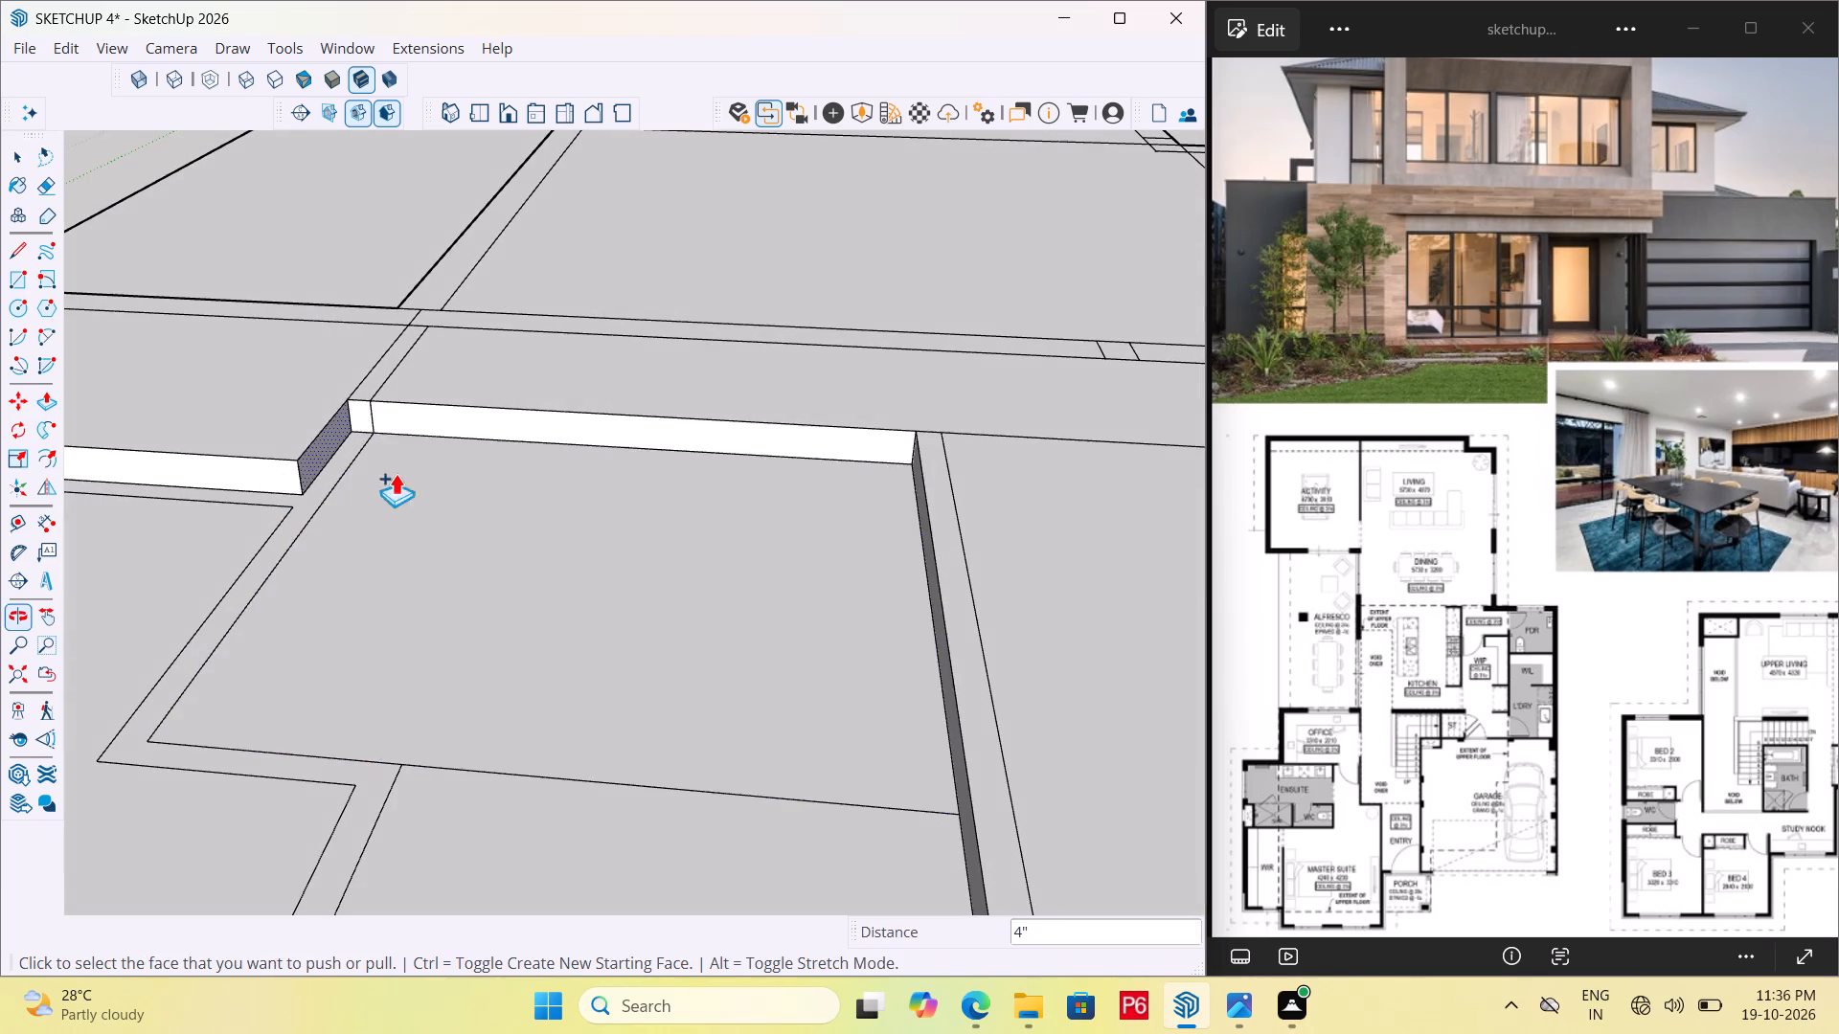
{"action": "left_click", "coordinate": [590, 433]}
{"action": "left_click", "coordinate": [598, 788]}
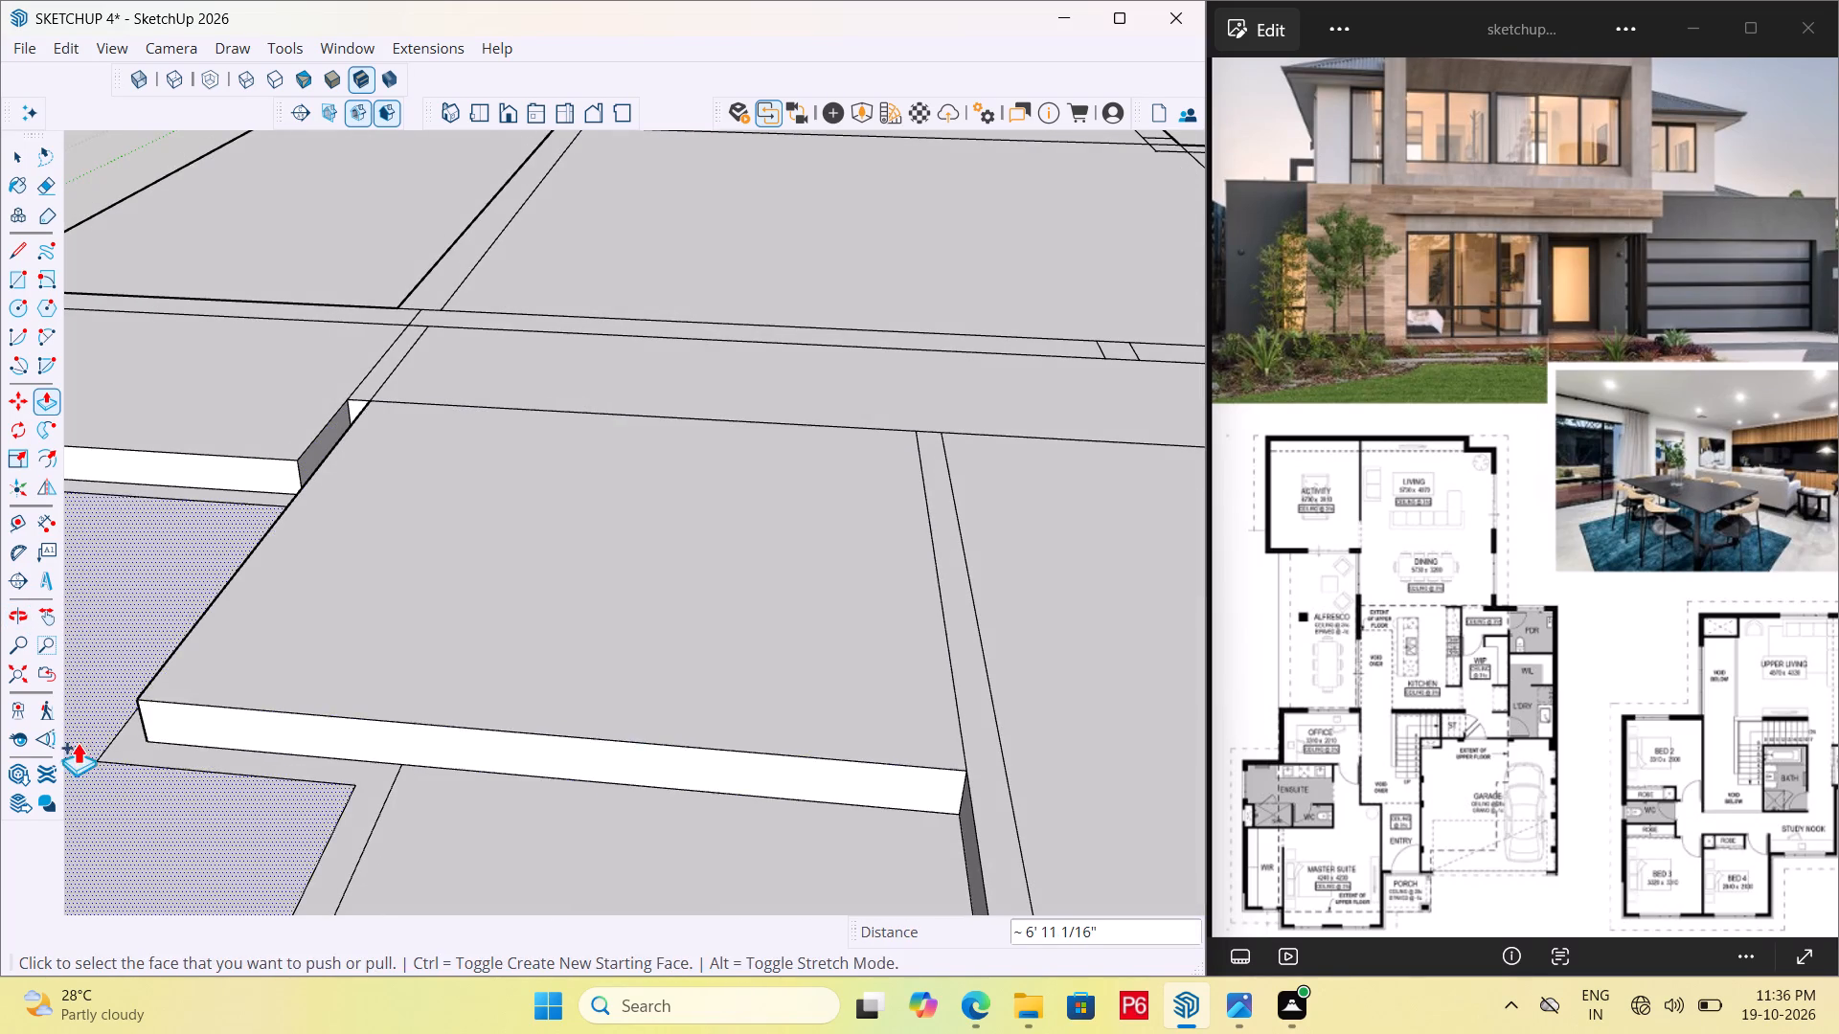
Extend the new hall block's side face nearest the office over its wall strip to the strip's outer line.
{"action": "middle_click_drag", "start_coordinate": [77, 743], "coordinate": [621, 738]}
{"action": "scroll", "coordinate": [737, 556], "scroll_direction": "down", "scroll_amount": 5}
{"action": "scroll", "coordinate": [395, 791], "scroll_direction": "up", "scroll_amount": 4}
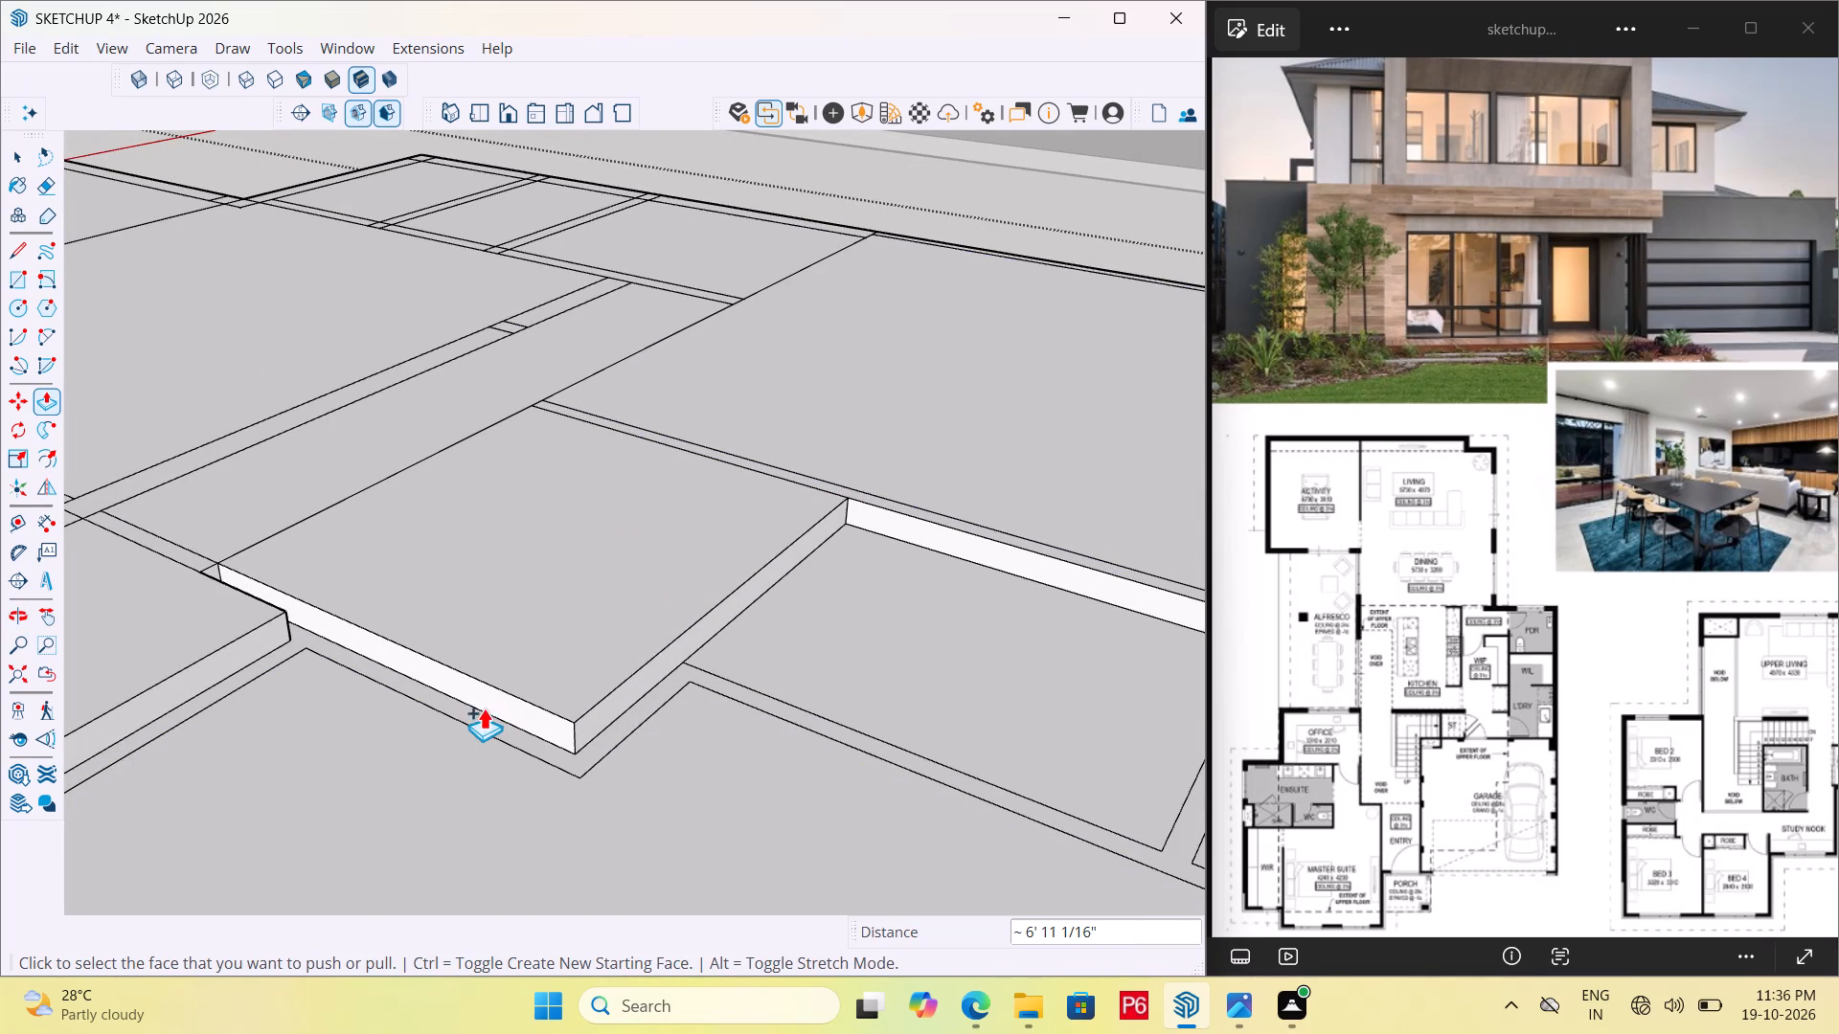
{"action": "left_click", "coordinate": [488, 706]}
{"action": "left_click", "coordinate": [496, 750]}
Extend the large garage-side block's face about 5' 15/16" across the entry floor next to the hall block.
{"action": "scroll", "coordinate": [256, 656], "scroll_direction": "down", "scroll_amount": 7}
{"action": "scroll", "coordinate": [735, 628], "scroll_direction": "up", "scroll_amount": 4}
{"action": "left_click", "coordinate": [751, 626]}
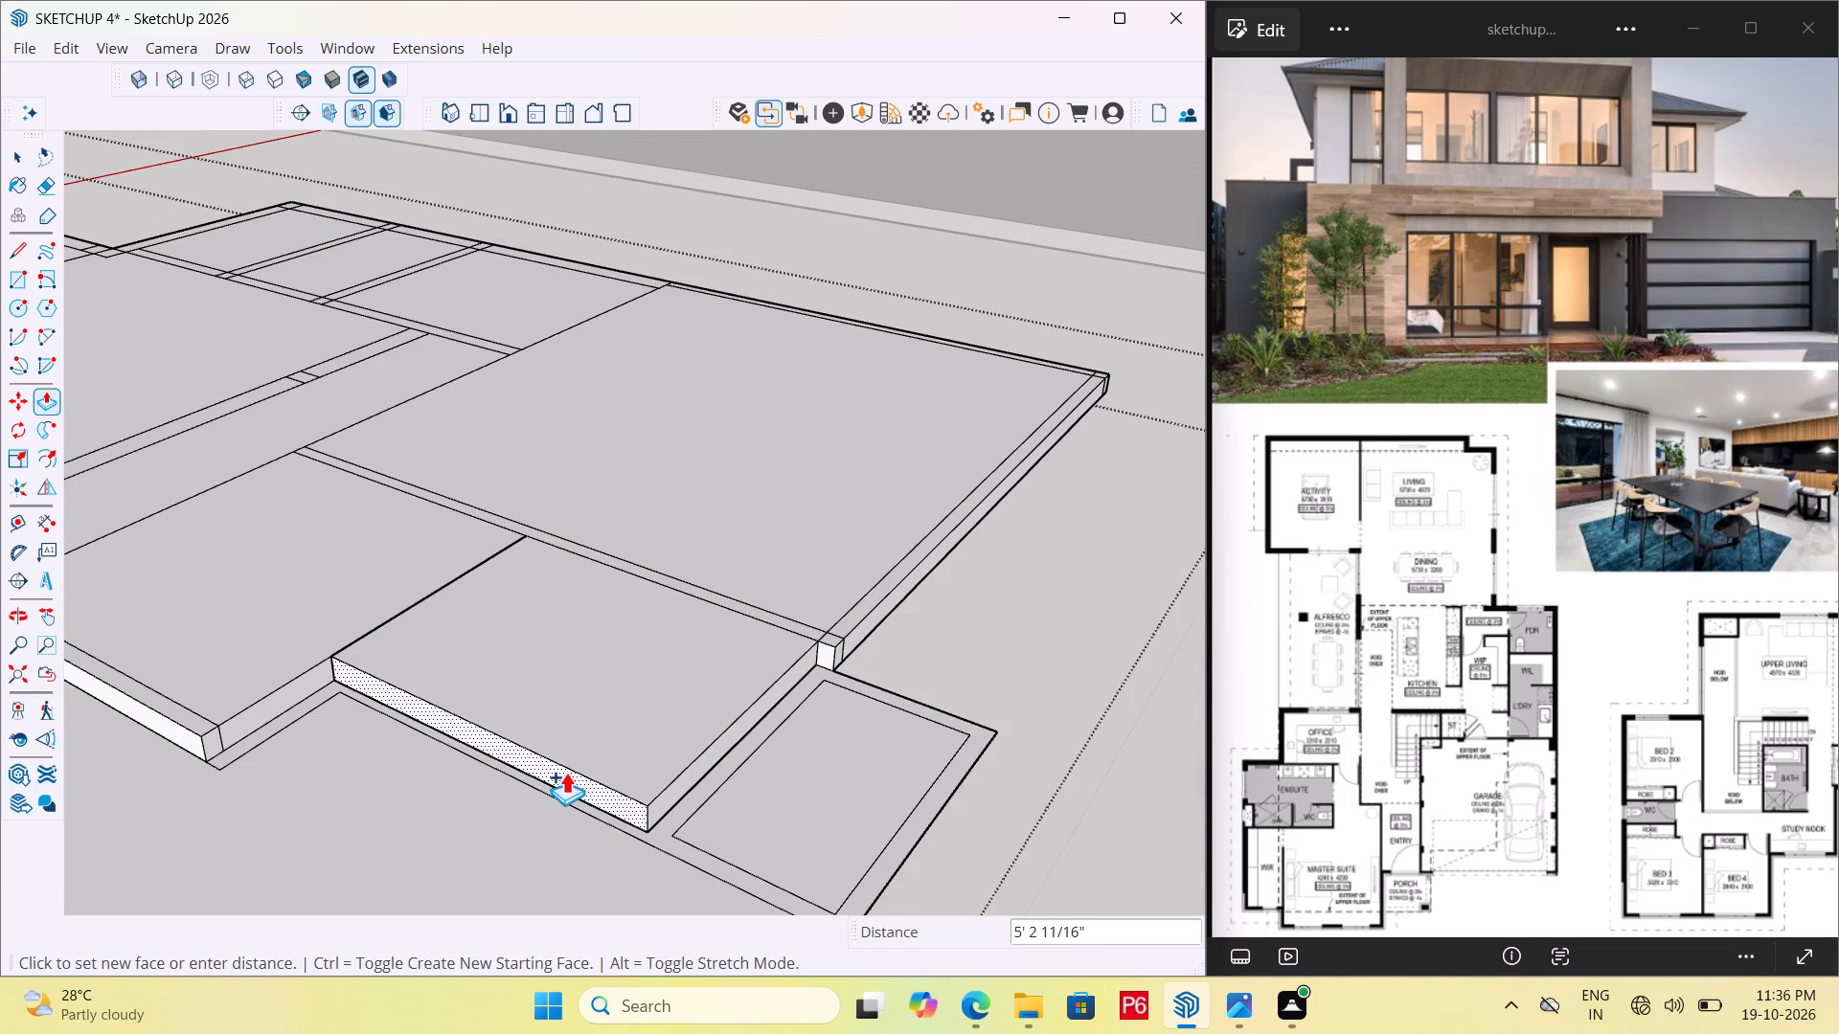
{"action": "scroll", "coordinate": [687, 854], "scroll_direction": "up", "scroll_amount": 8}
{"action": "left_click", "coordinate": [628, 810]}
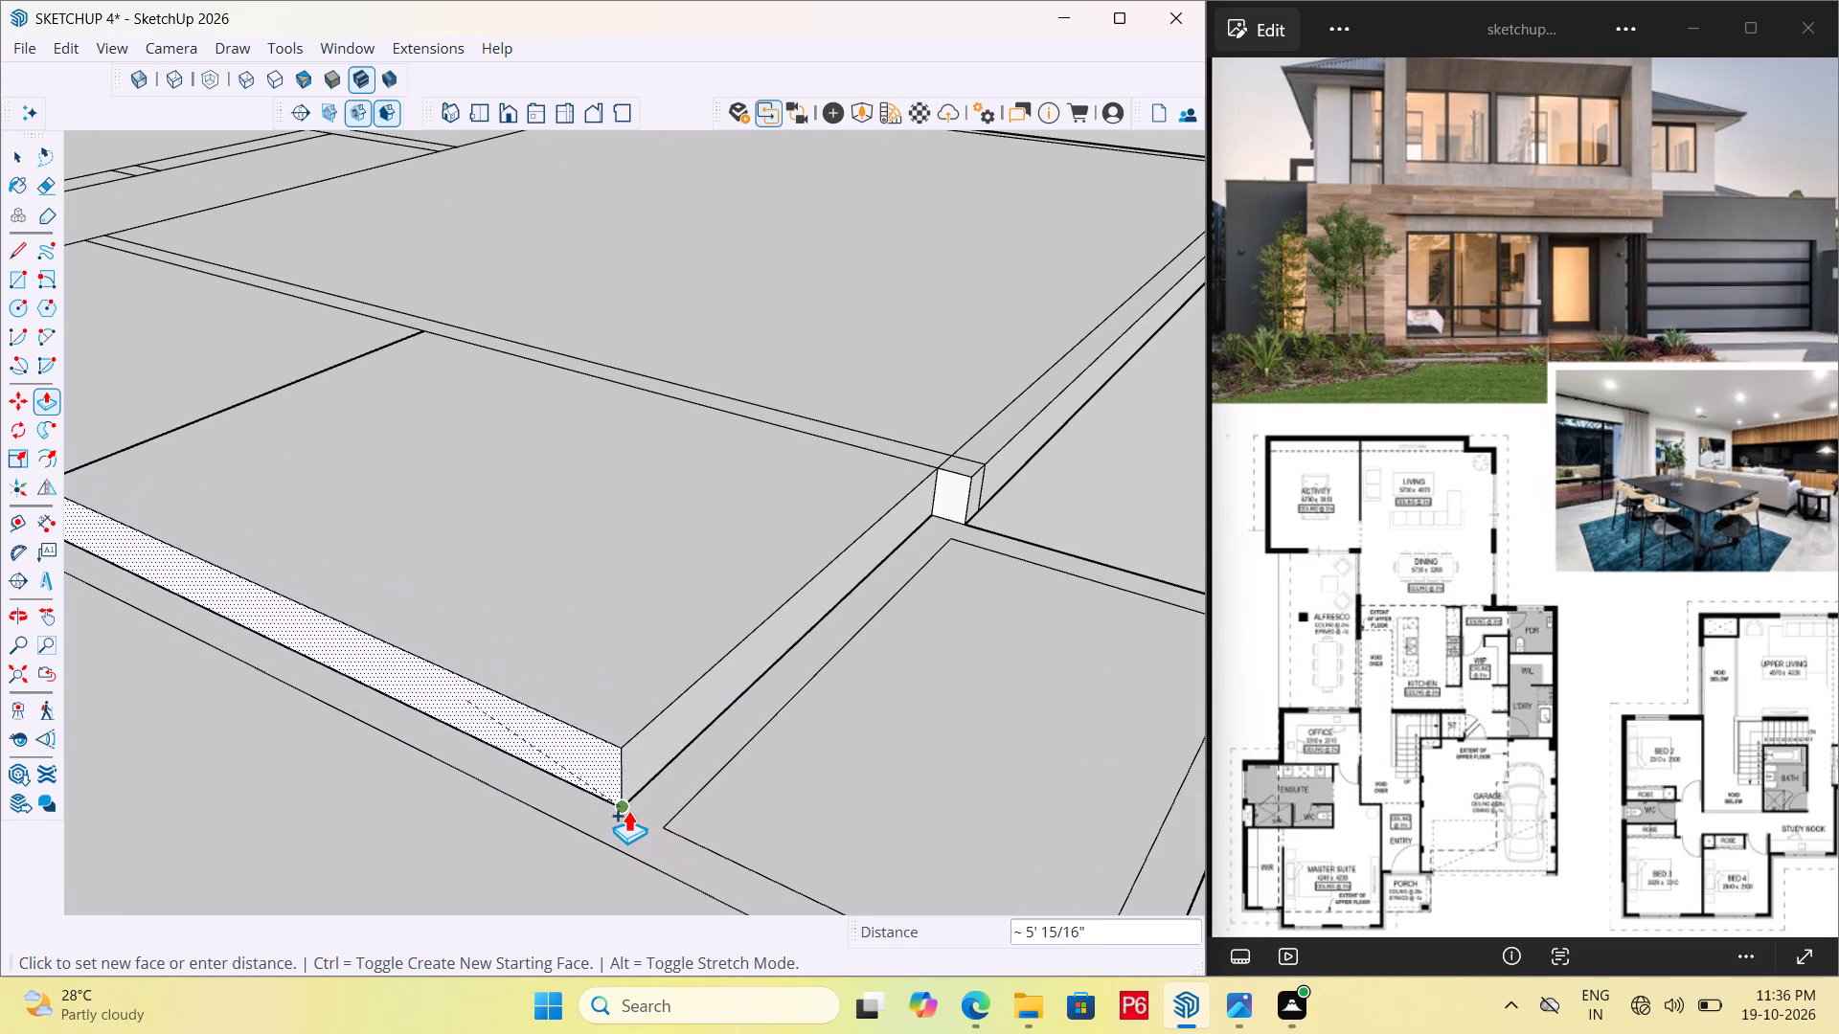
Extend the entry block's front side face 4" over the adjoining wall strip.
{"action": "scroll", "coordinate": [754, 681], "scroll_direction": "down", "scroll_amount": 5}
{"action": "left_click", "coordinate": [562, 695]}
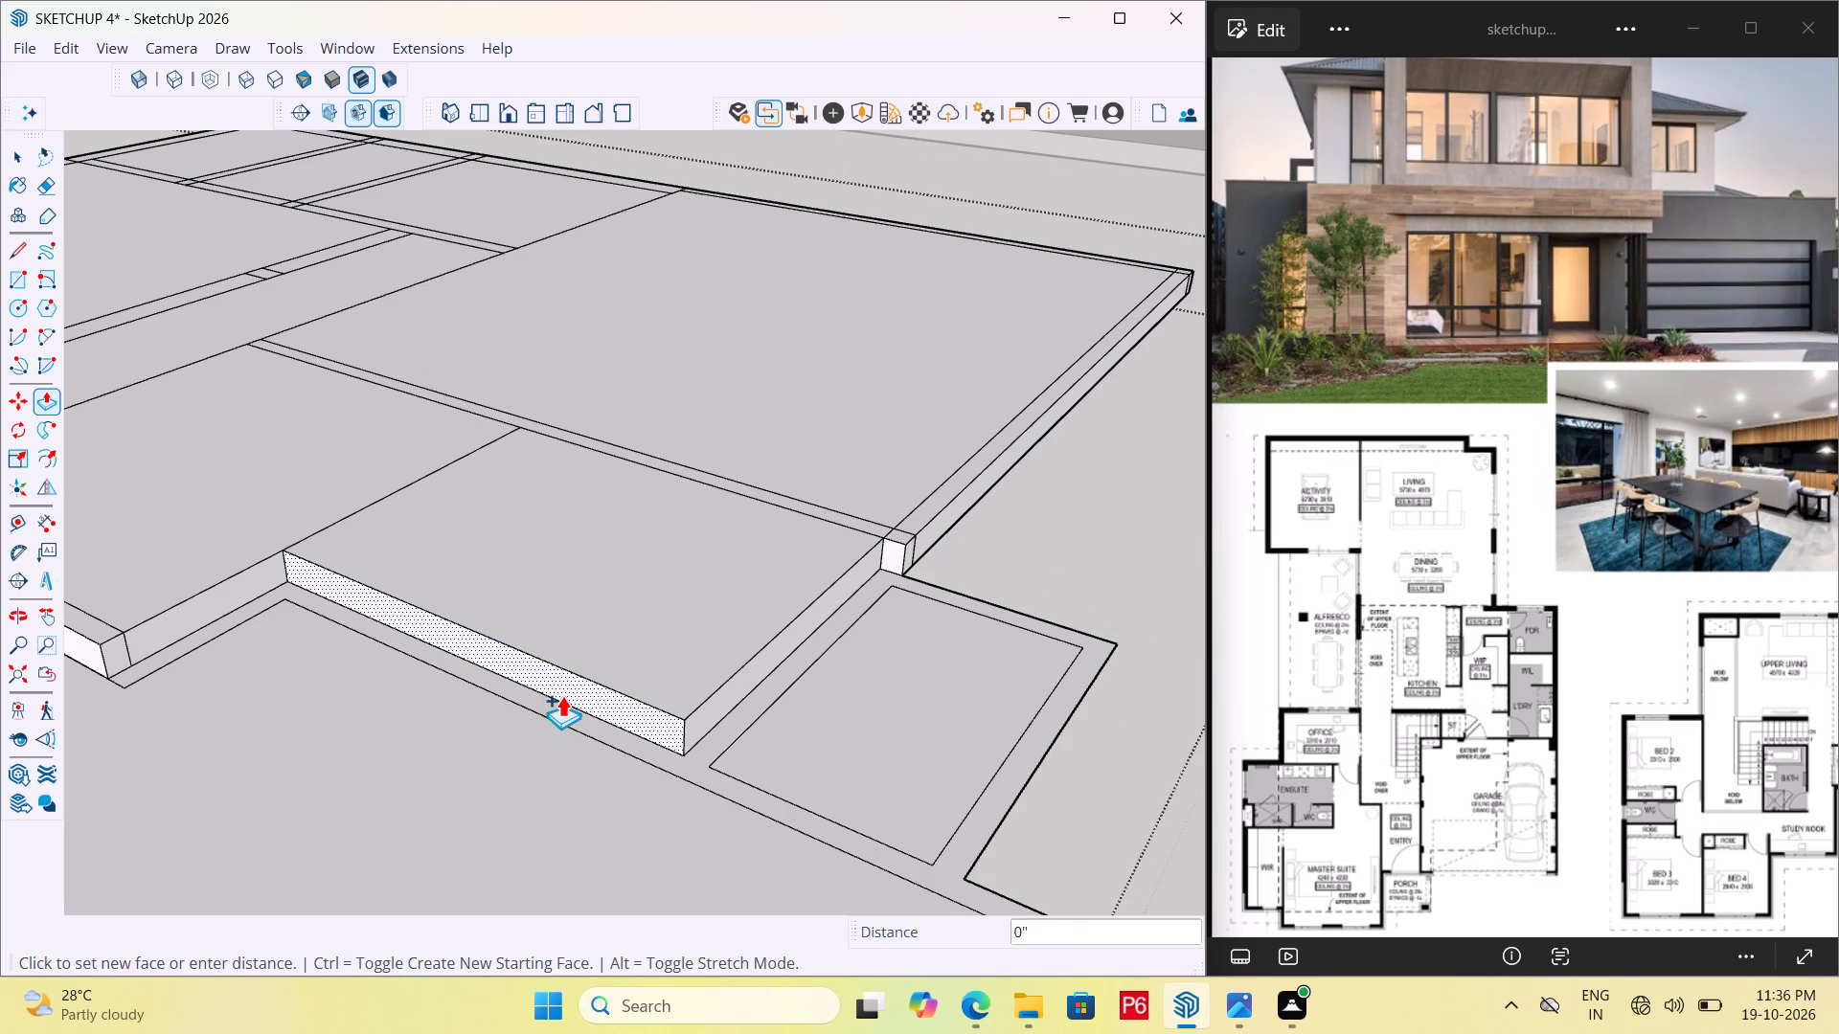
{"action": "left_click", "coordinate": [721, 792]}
Extend the hall block's short return face over its wall strip to the outer line and fill the adjoining corner.
{"action": "scroll", "coordinate": [163, 652], "scroll_direction": "up", "scroll_amount": 3}
{"action": "left_click", "coordinate": [183, 619]}
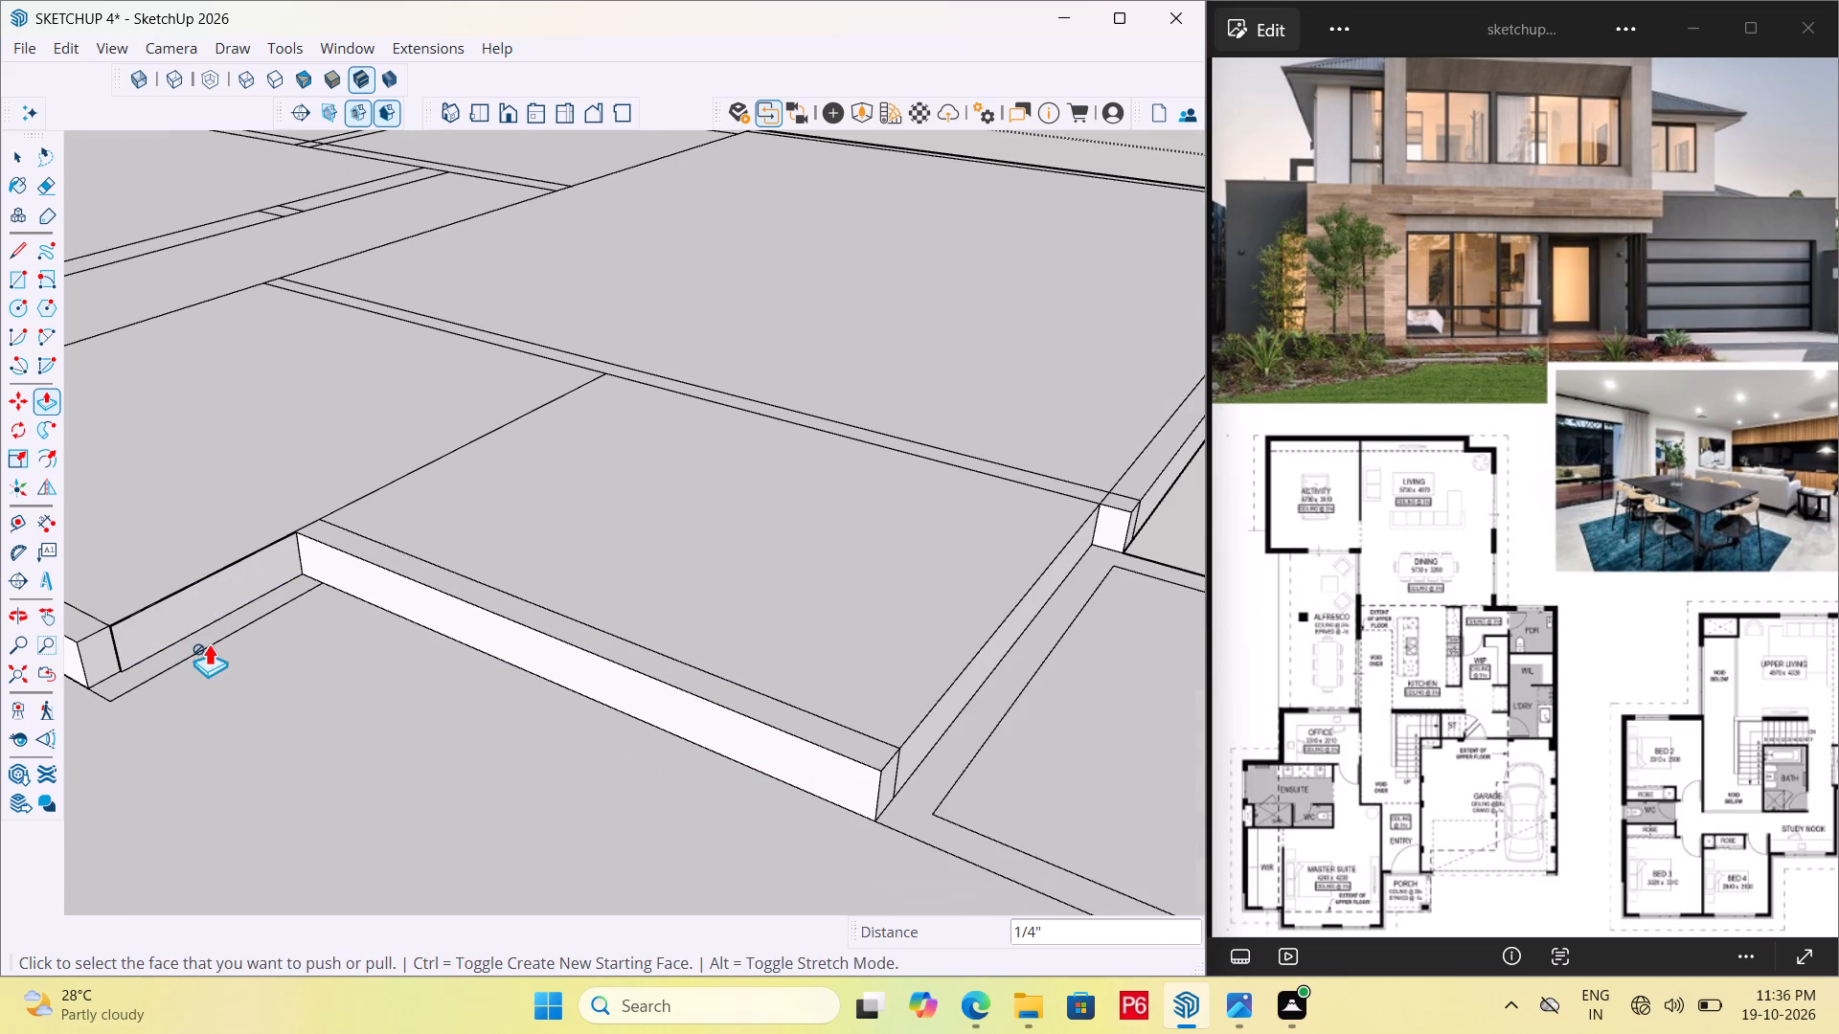
{"action": "key", "text": "ctrl+z"}
{"action": "left_click", "coordinate": [154, 626]}
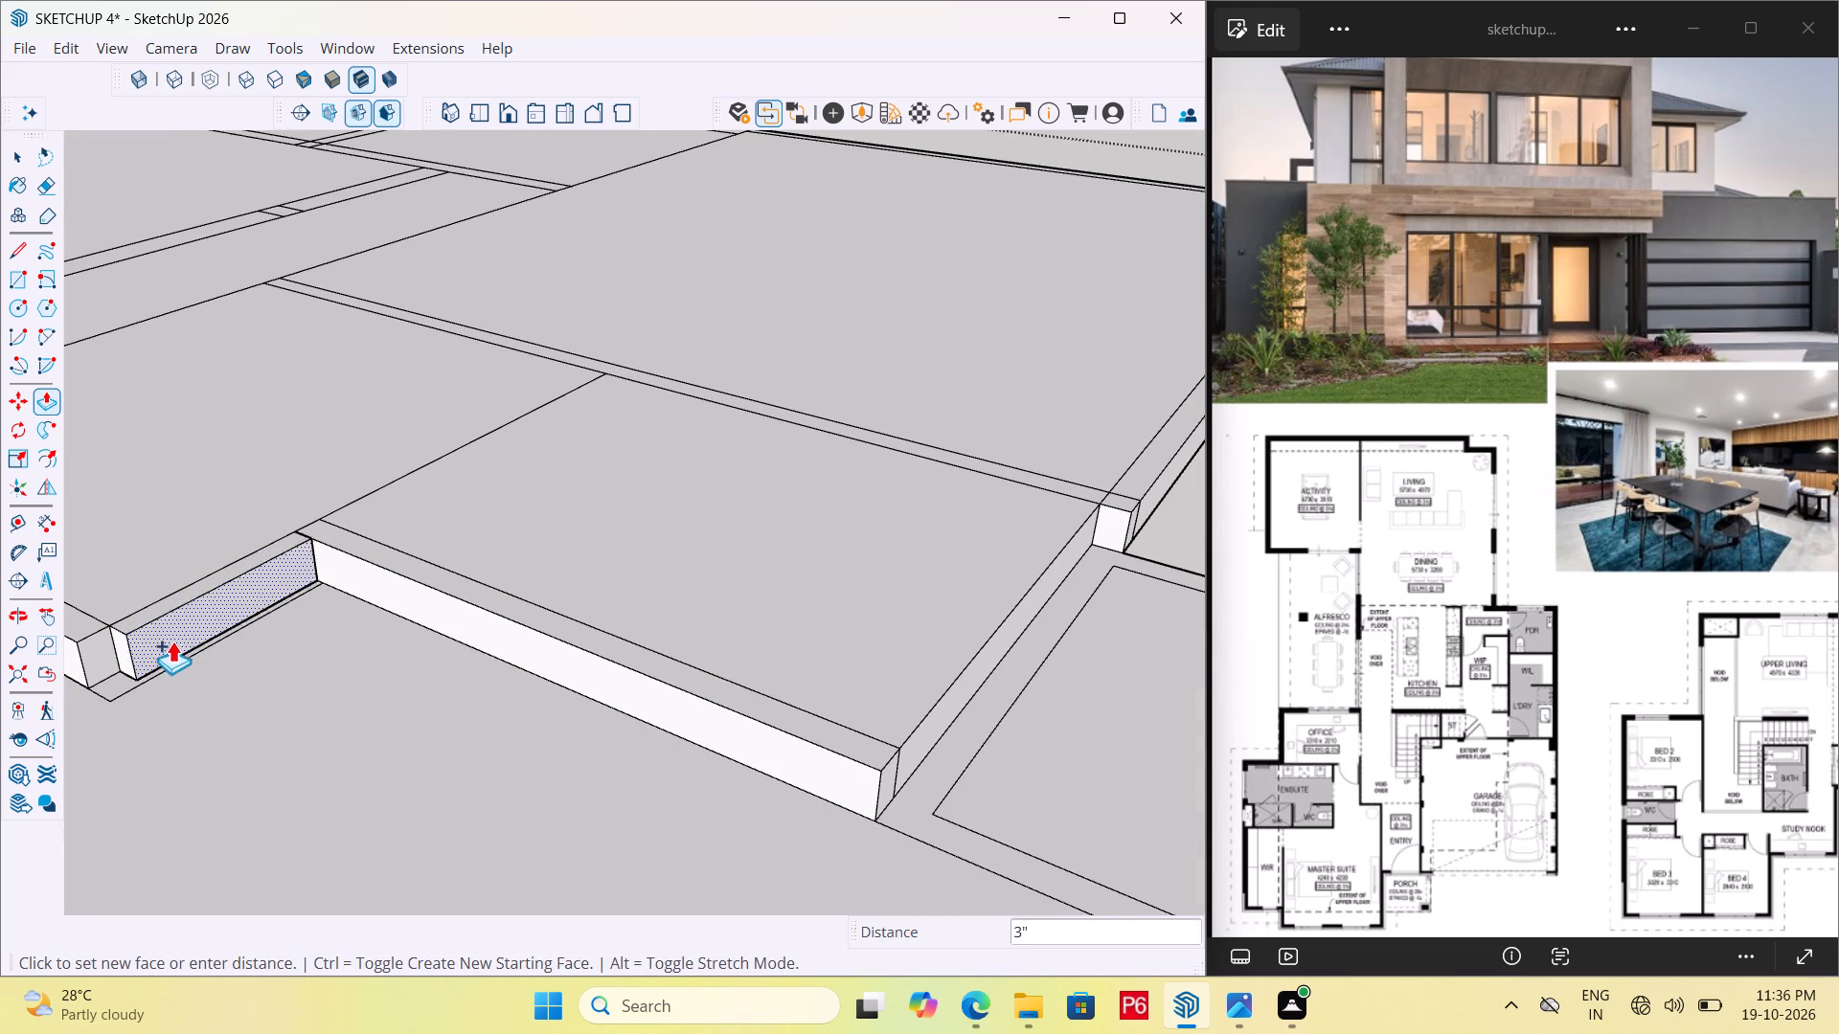
{"action": "left_click", "coordinate": [137, 689]}
{"action": "double_click", "coordinate": [111, 668]}
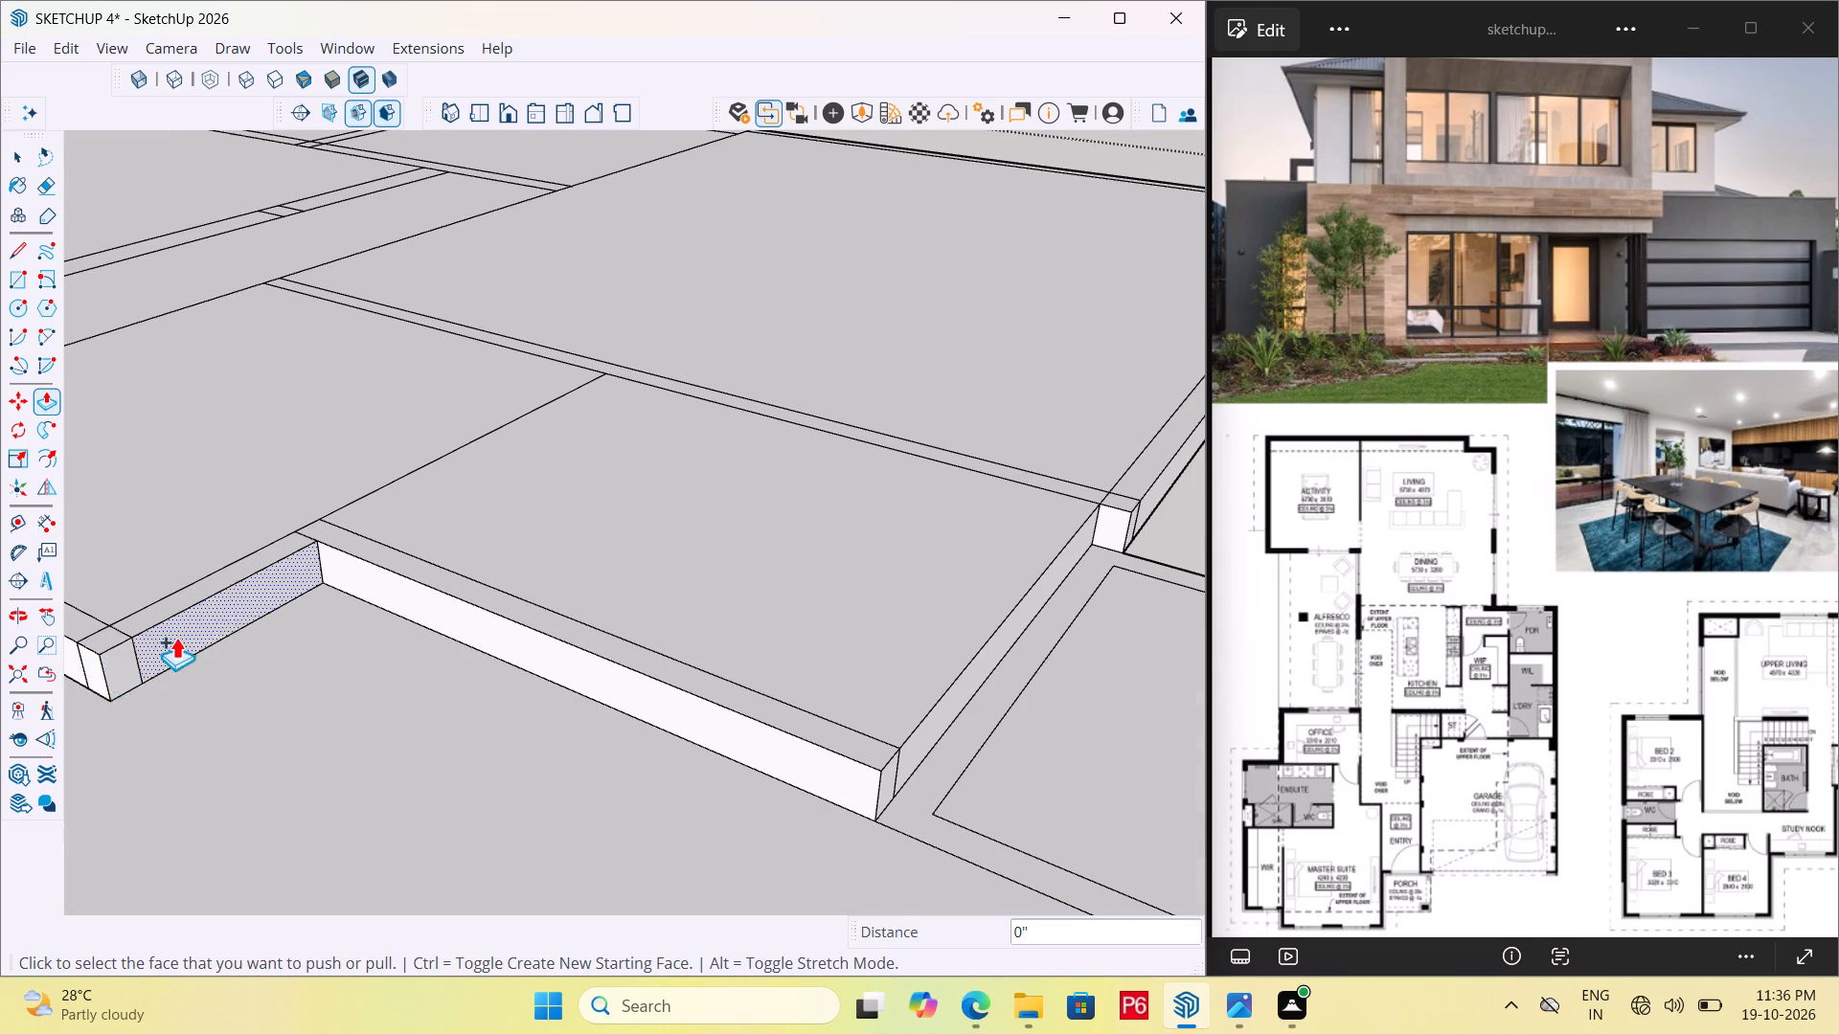
Extend the entry block's side face 4" over the wall strip bordering the small porch floor.
{"action": "scroll", "coordinate": [242, 614], "scroll_direction": "down", "scroll_amount": 6}
{"action": "scroll", "coordinate": [784, 600], "scroll_direction": "up", "scroll_amount": 5}
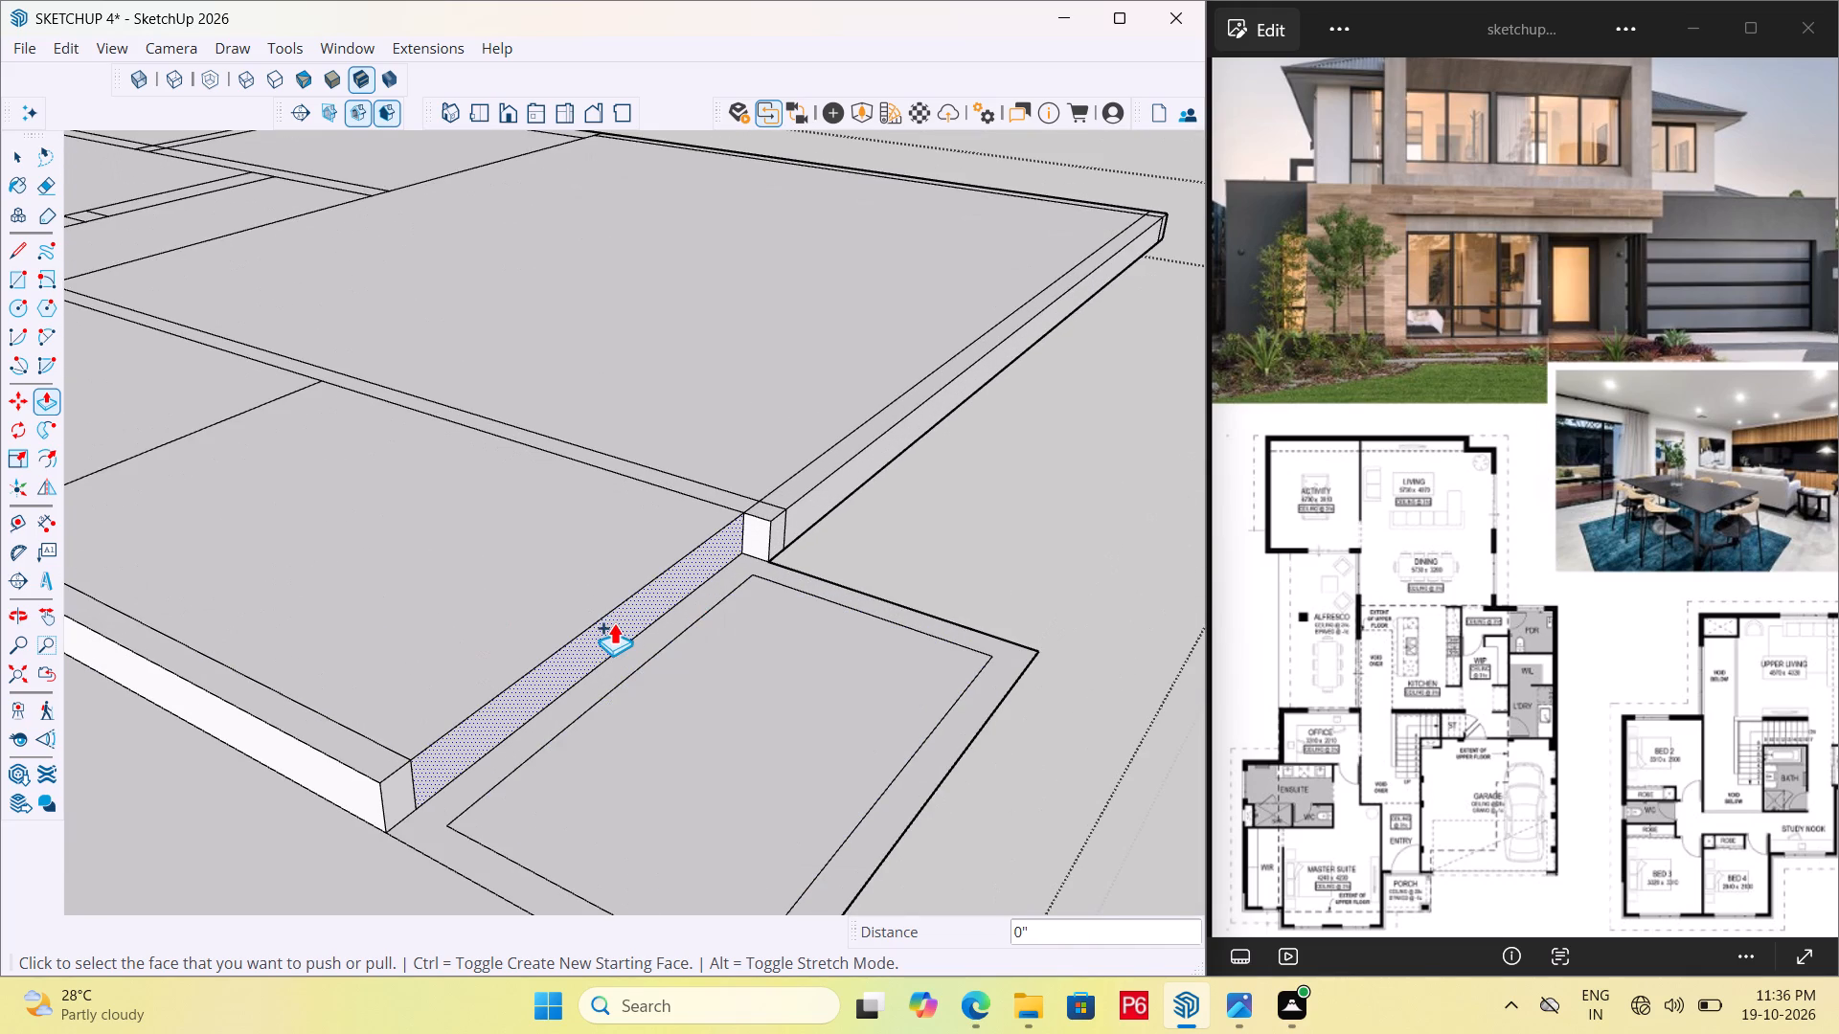
{"action": "left_click", "coordinate": [614, 622]}
{"action": "double_click", "coordinate": [573, 723]}
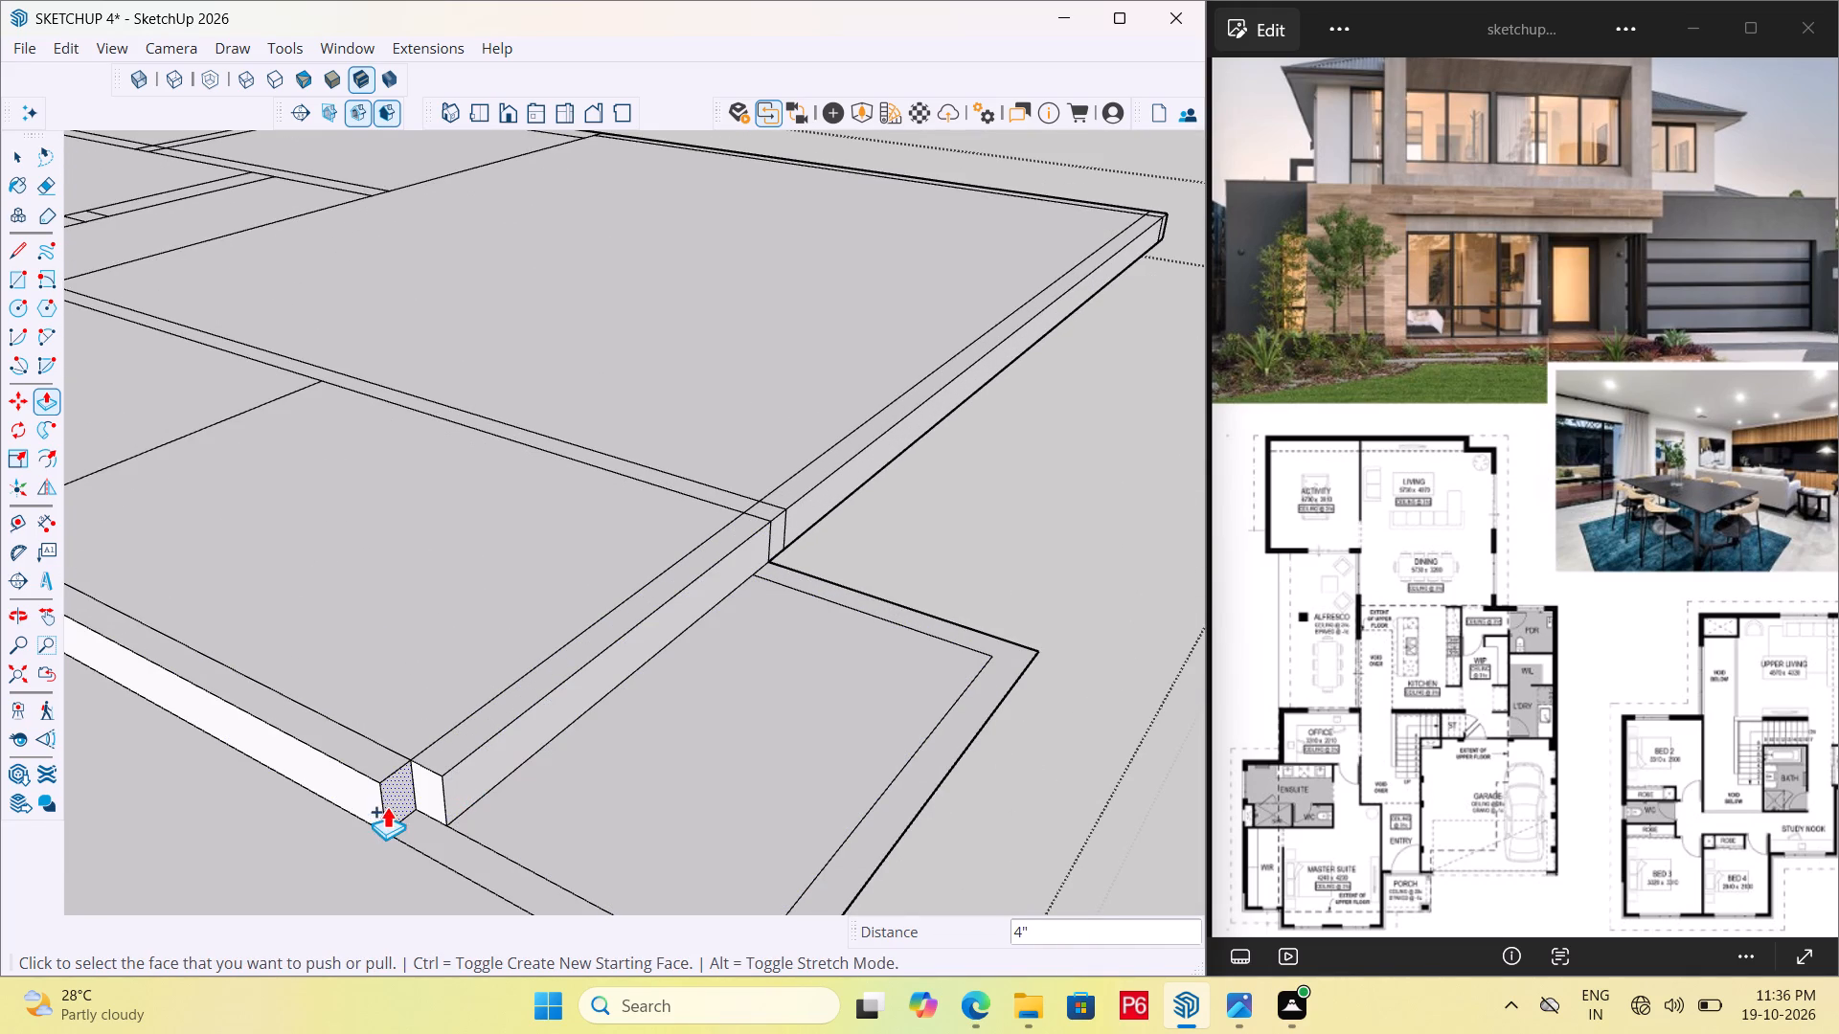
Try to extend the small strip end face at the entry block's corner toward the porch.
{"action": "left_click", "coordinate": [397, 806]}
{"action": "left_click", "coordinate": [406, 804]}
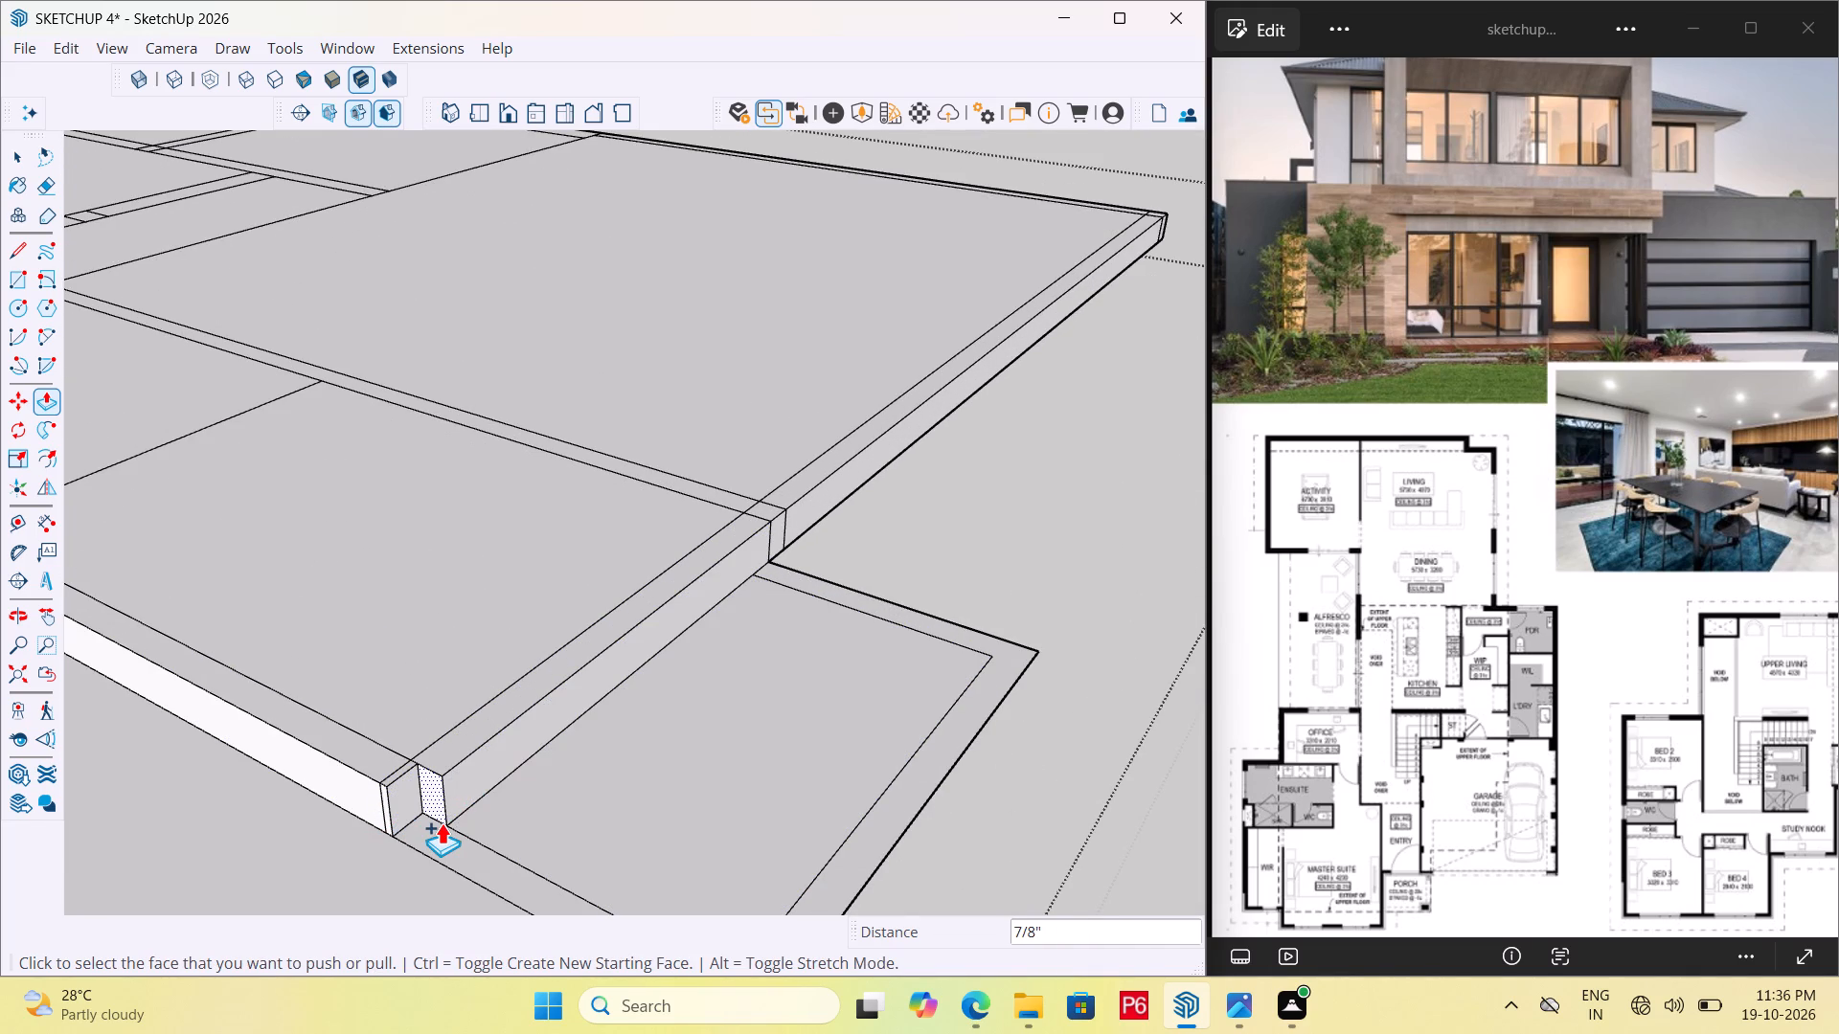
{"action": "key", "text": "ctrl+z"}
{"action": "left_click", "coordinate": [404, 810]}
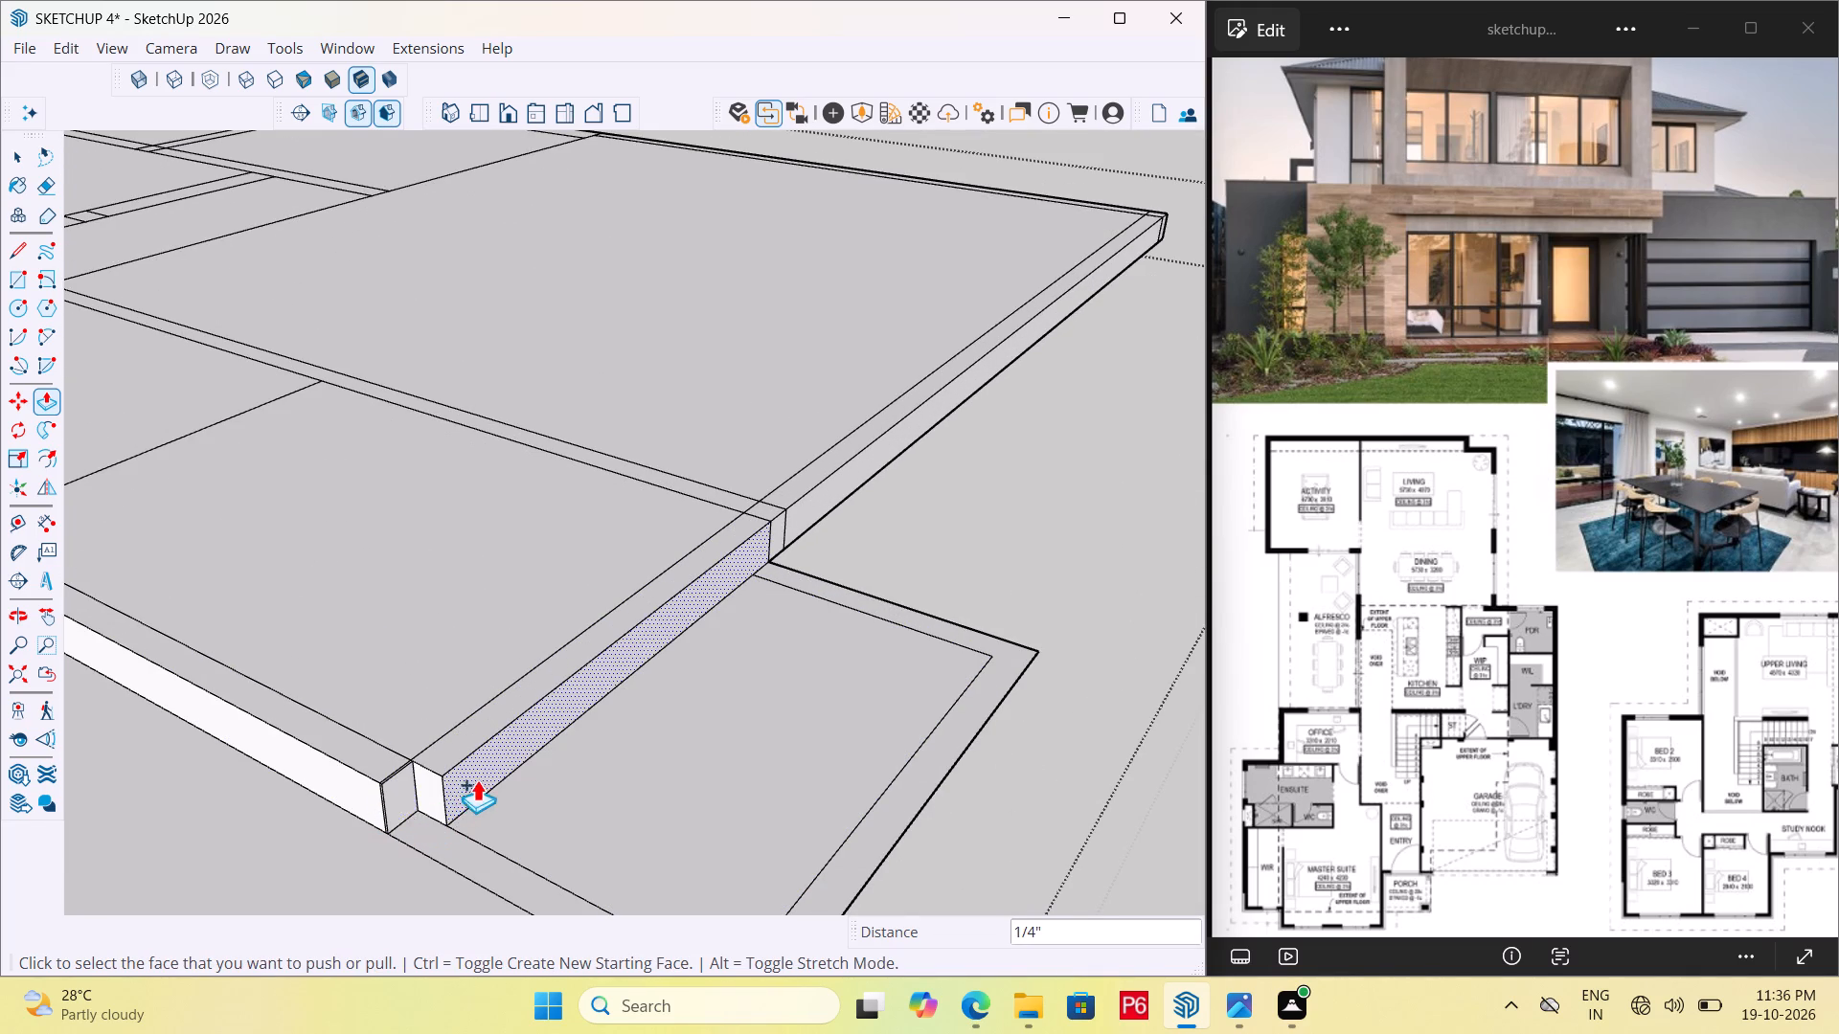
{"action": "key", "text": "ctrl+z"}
Extend the small strip end face 4" to fill the notch at the entry block's corner by the porch.
{"action": "left_click", "coordinate": [409, 793]}
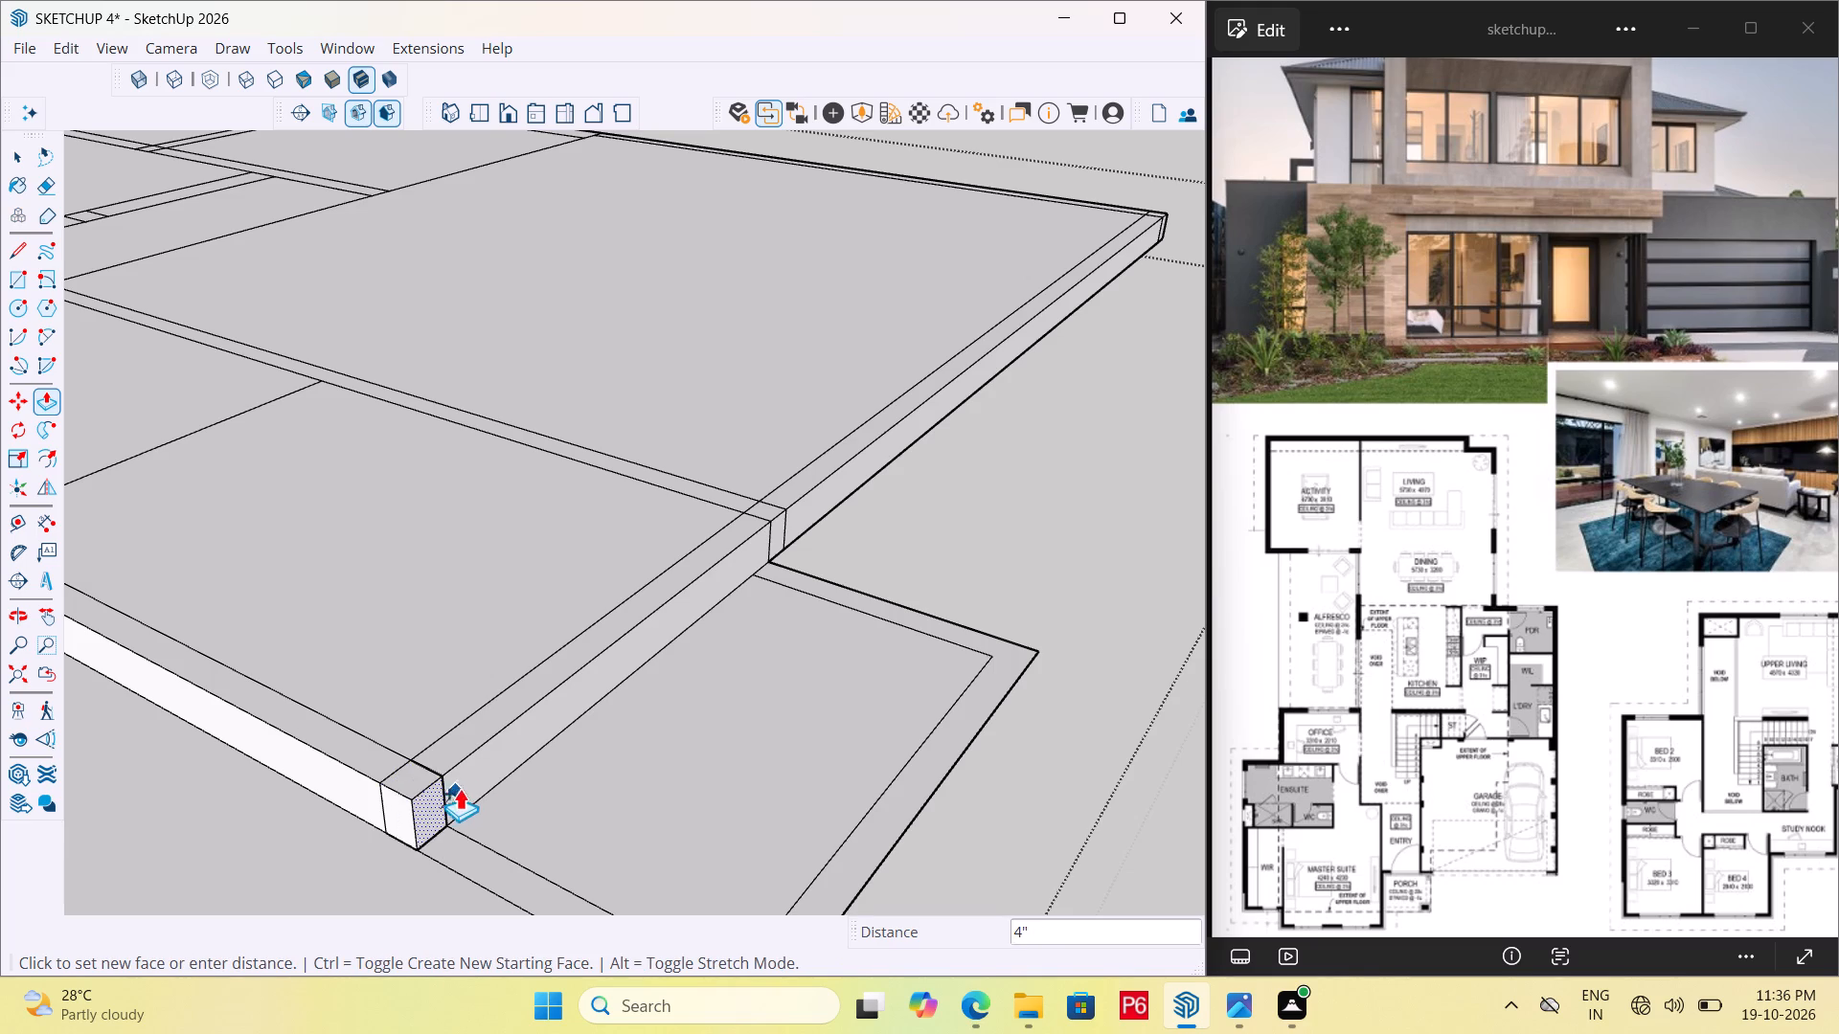
{"action": "double_click", "coordinate": [481, 775]}
Extrude the small porch floor face upward 6", level with the entry block.
{"action": "scroll", "coordinate": [455, 615], "scroll_direction": "down", "scroll_amount": 7}
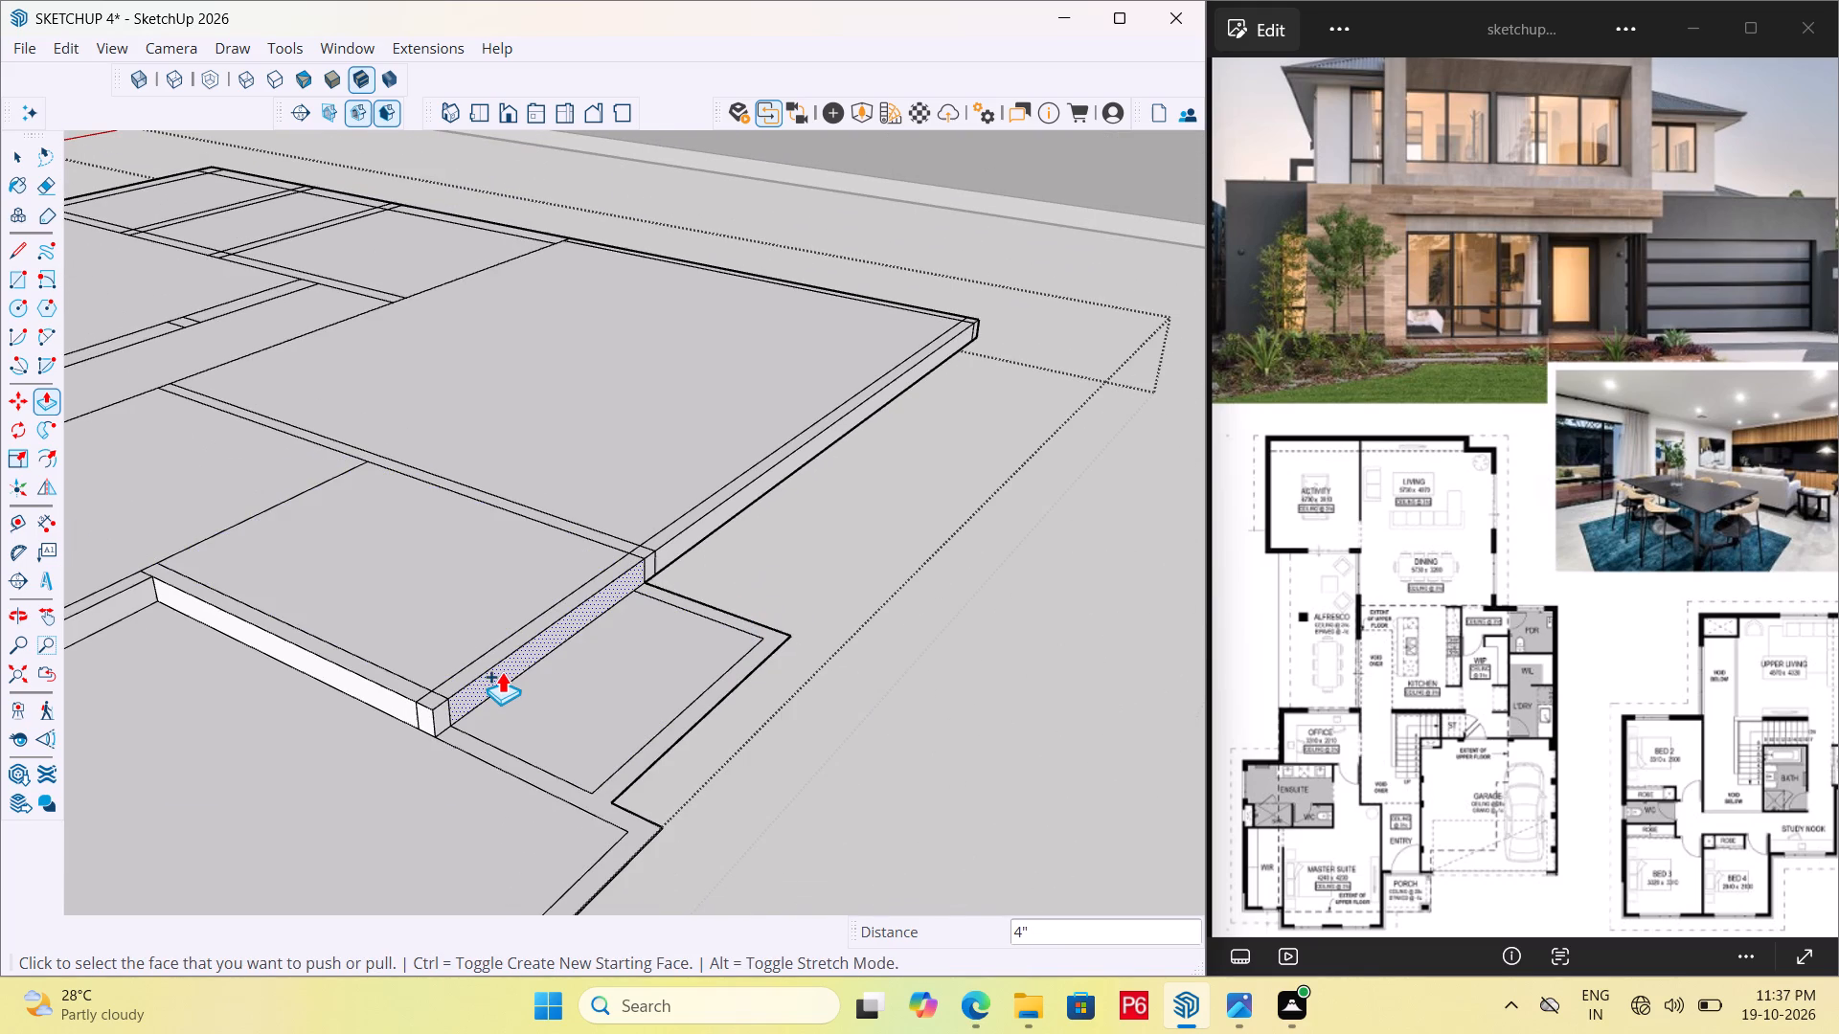
{"action": "left_click", "coordinate": [558, 702]}
{"action": "left_click", "coordinate": [416, 614]}
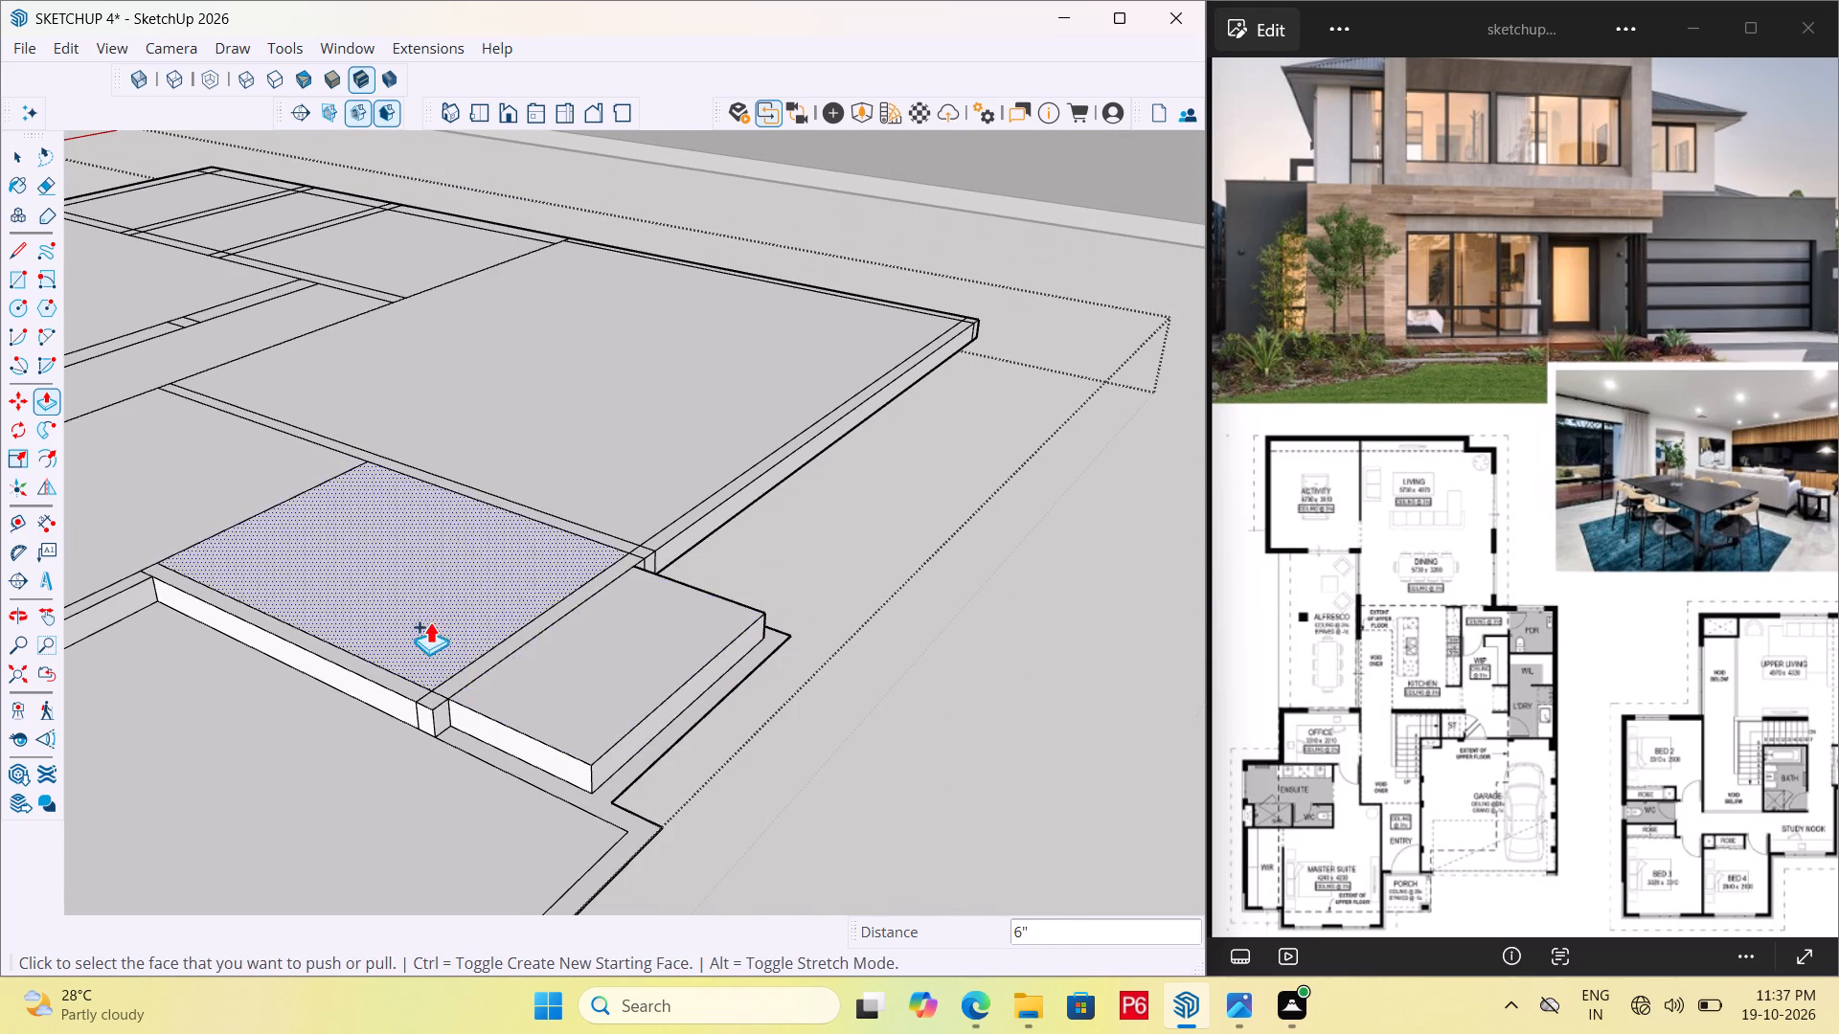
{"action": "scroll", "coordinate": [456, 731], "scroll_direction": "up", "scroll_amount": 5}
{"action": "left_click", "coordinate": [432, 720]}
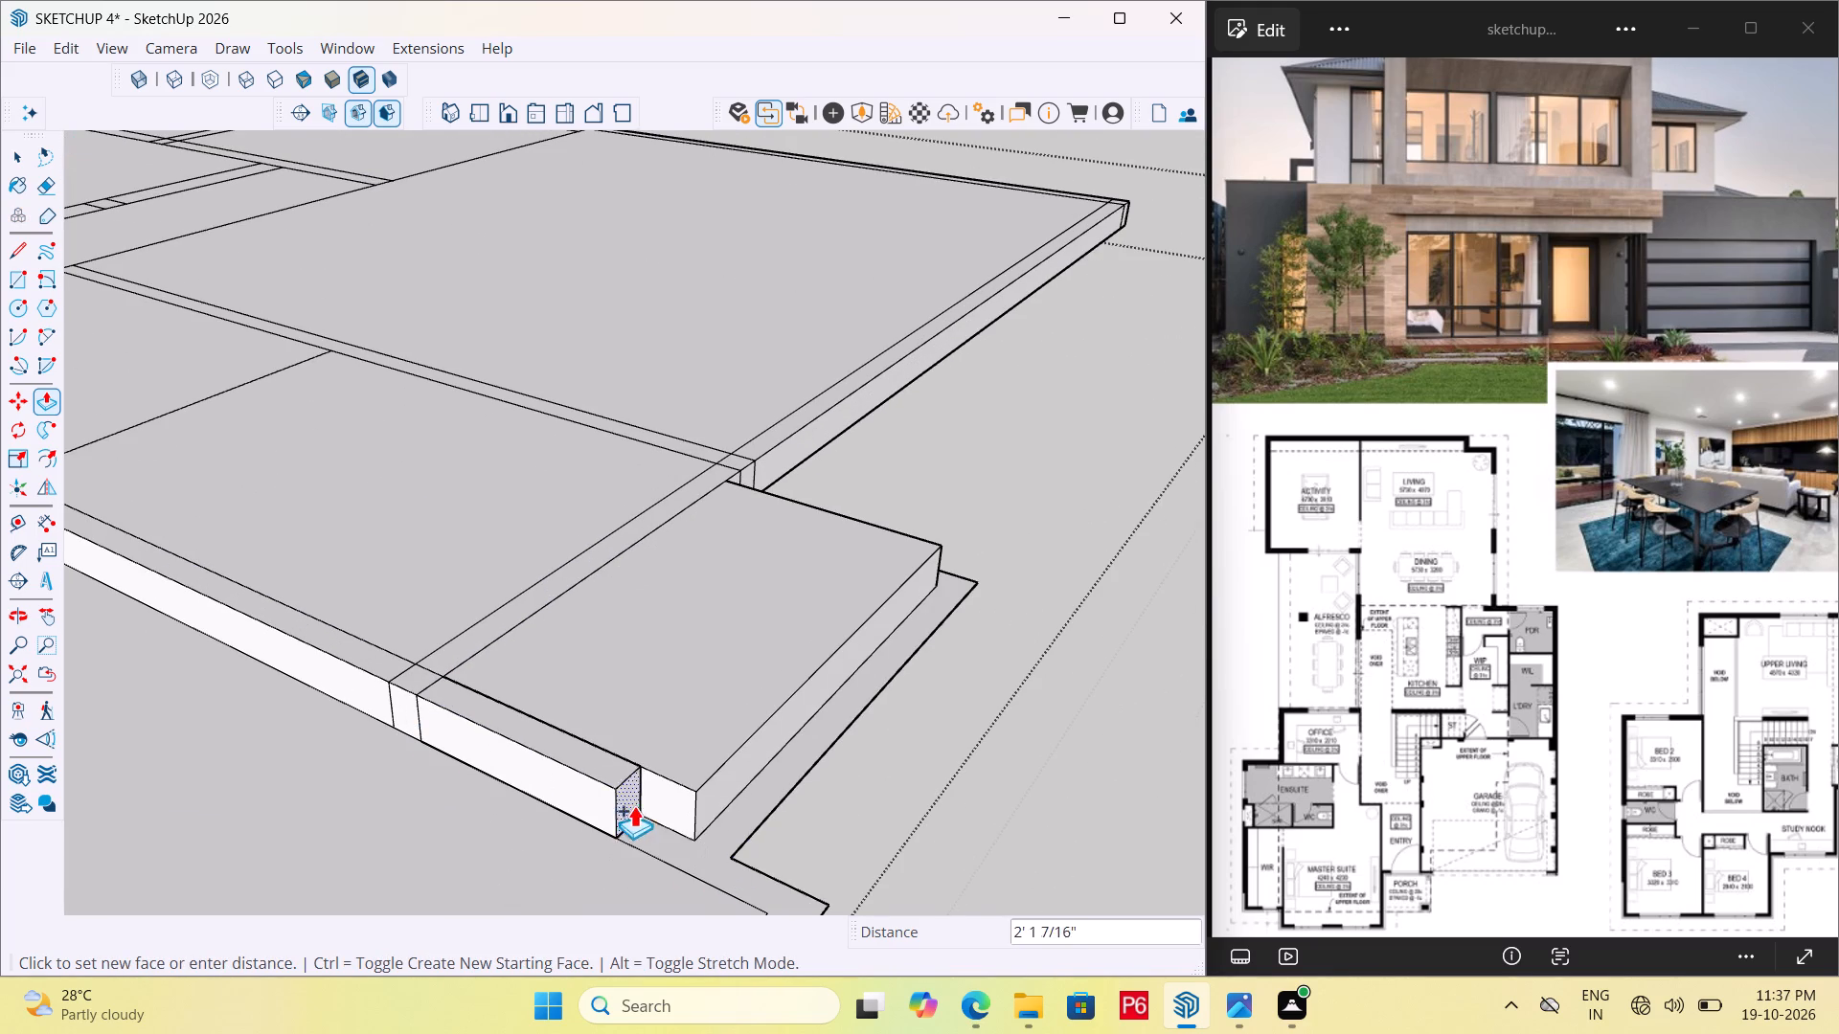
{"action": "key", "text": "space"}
Extend the small porch block's outer front face 4" over the wall strip bordering it.
{"action": "scroll", "coordinate": [488, 530], "scroll_direction": "down", "scroll_amount": 5}
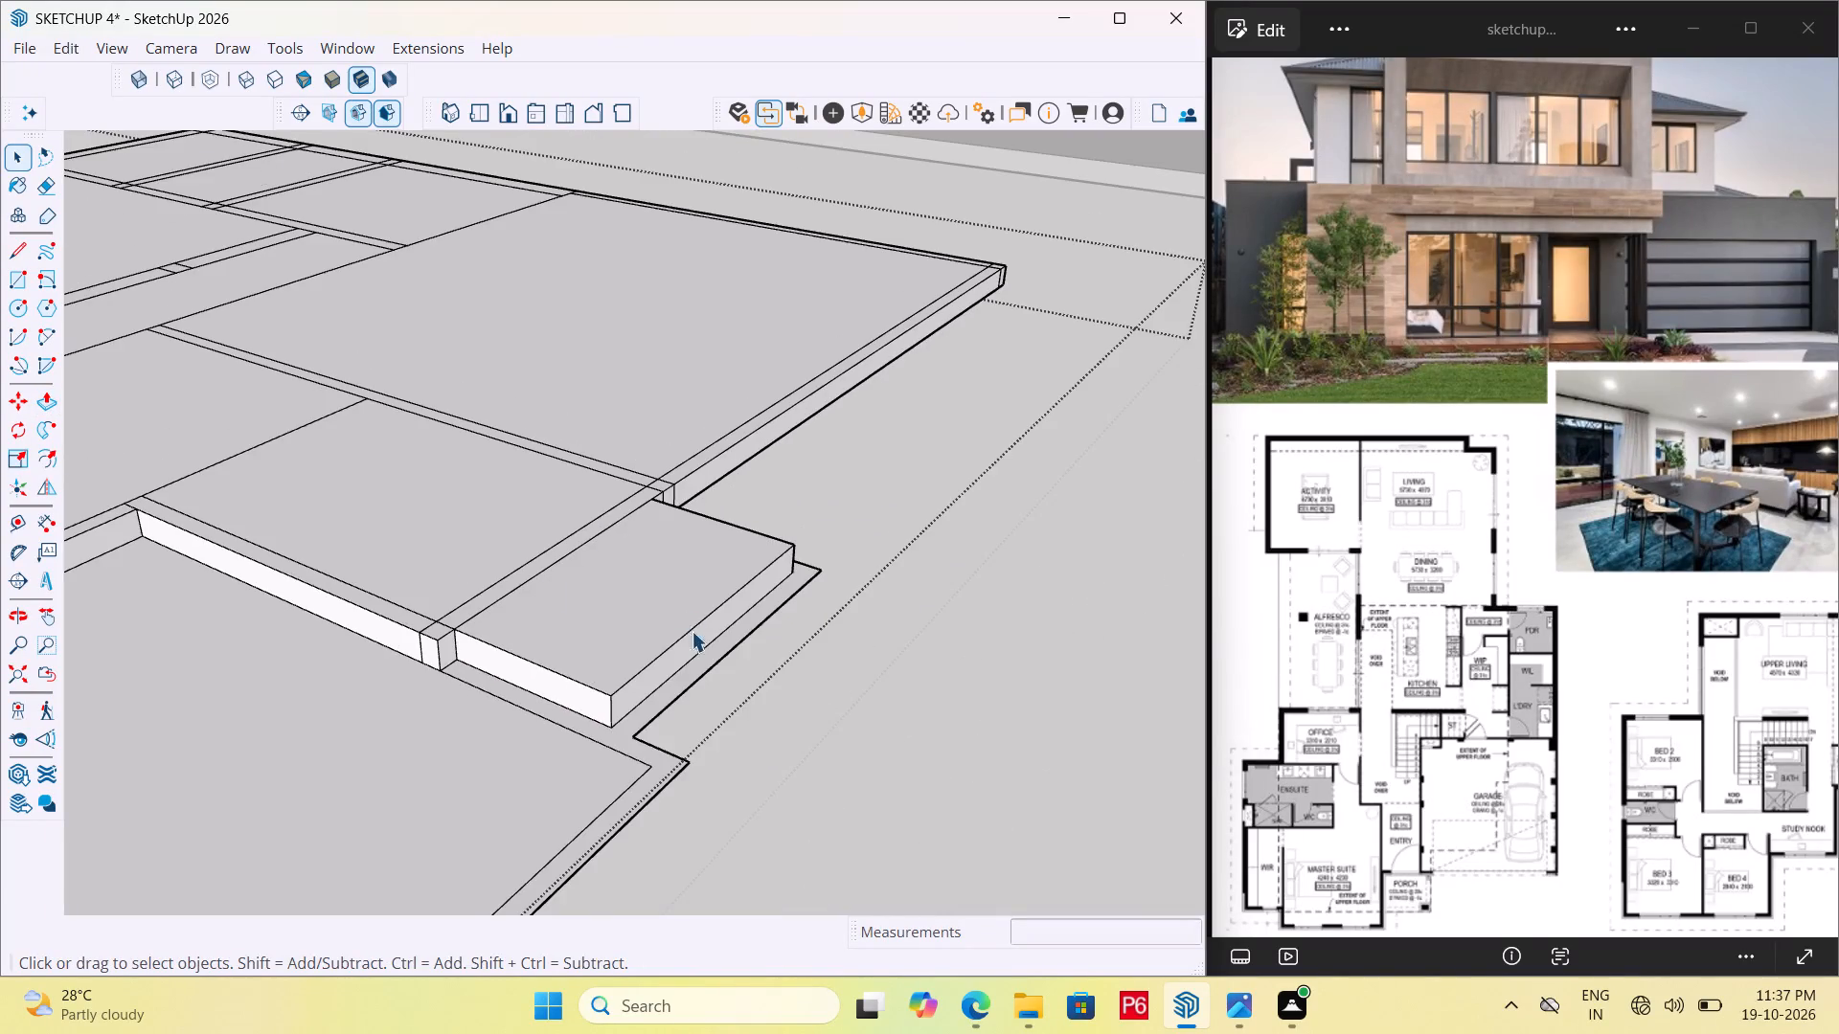
{"action": "scroll", "coordinate": [689, 633], "scroll_direction": "up", "scroll_amount": 1}
{"action": "middle_click_drag", "start_coordinate": [665, 632], "coordinate": [530, 573]}
{"action": "scroll", "coordinate": [535, 577], "scroll_direction": "up", "scroll_amount": 1}
{"action": "scroll", "coordinate": [420, 528], "scroll_direction": "up", "scroll_amount": 4}
{"action": "left_click", "coordinate": [455, 500]}
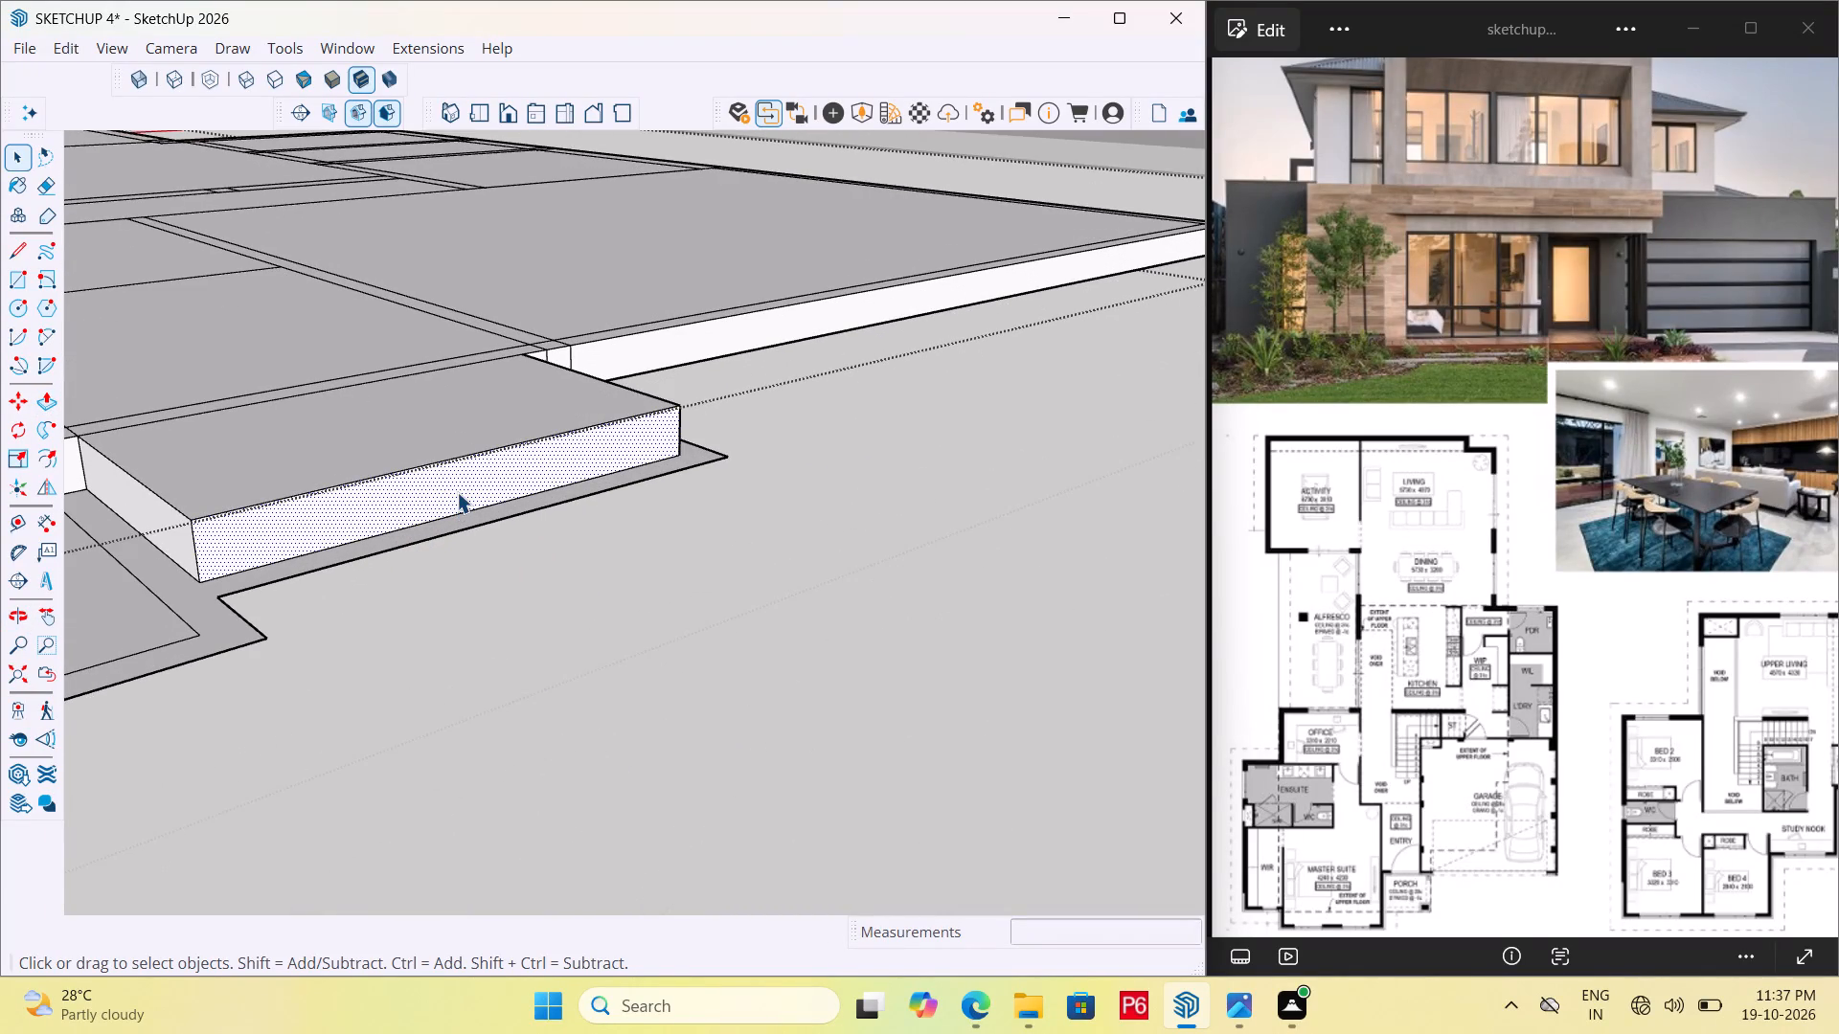
{"action": "key", "text": "p"}
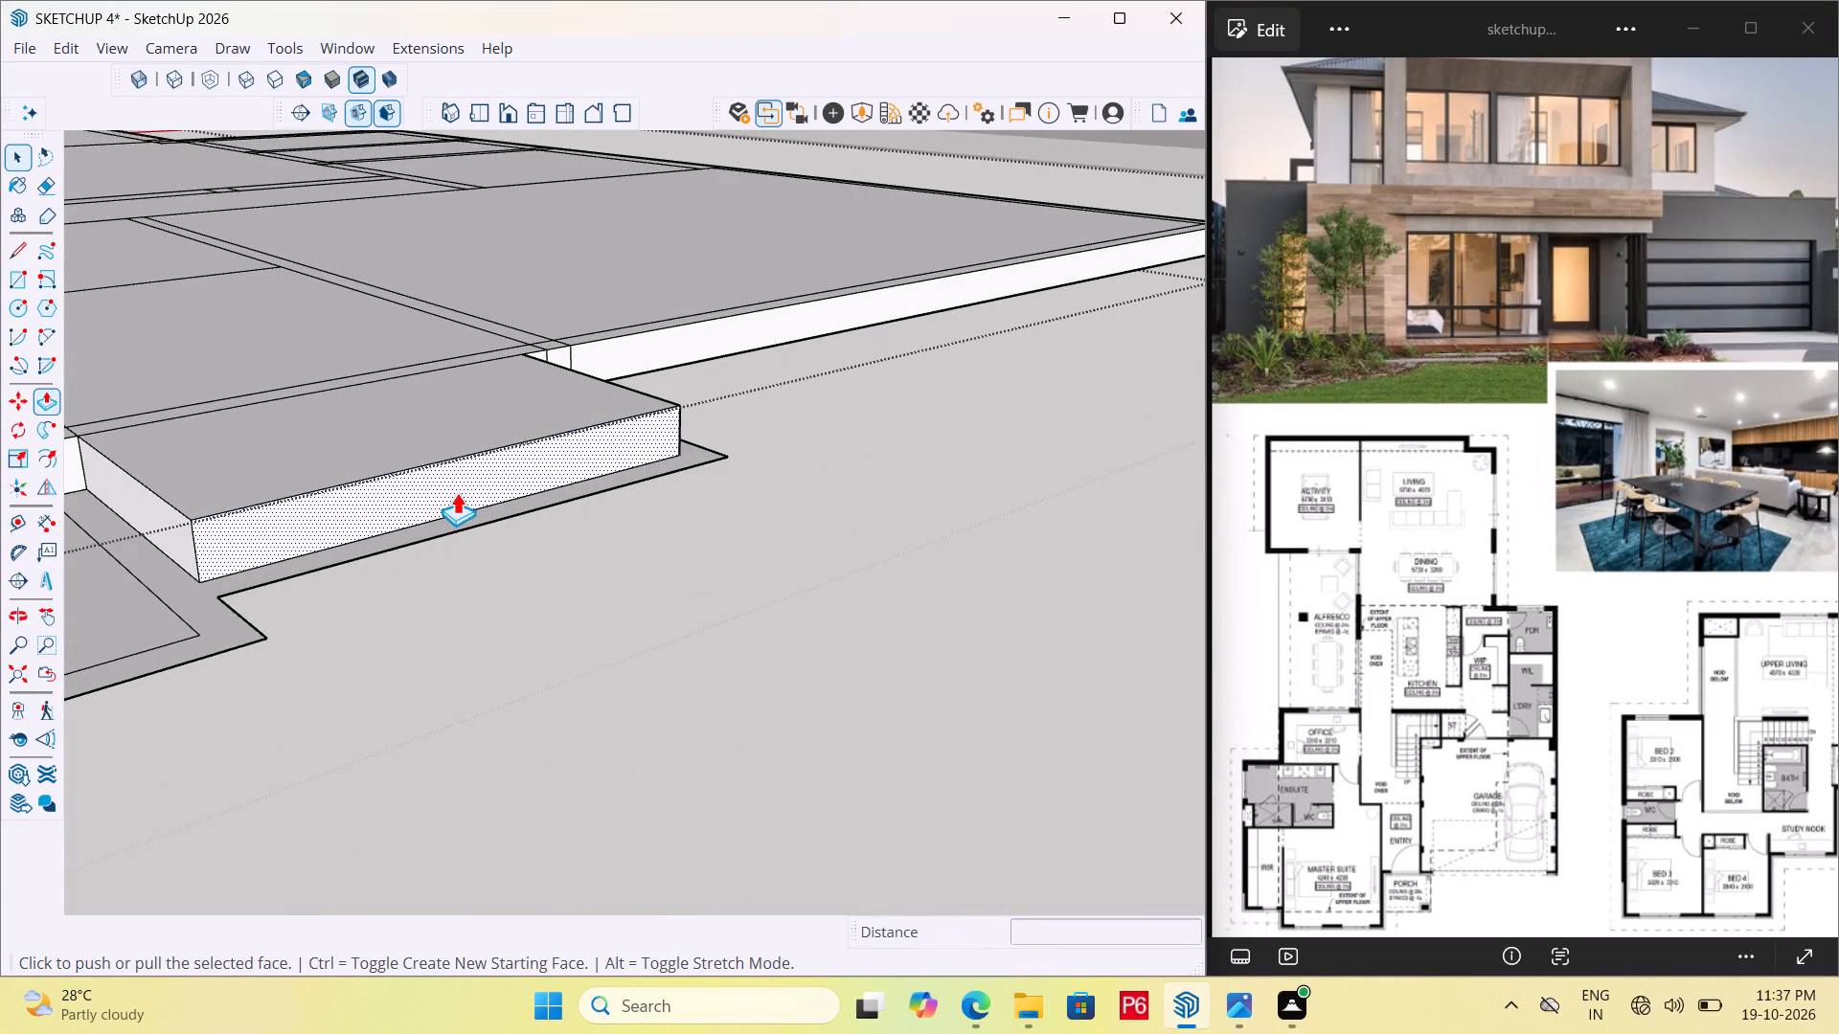
{"action": "left_click", "coordinate": [457, 491]}
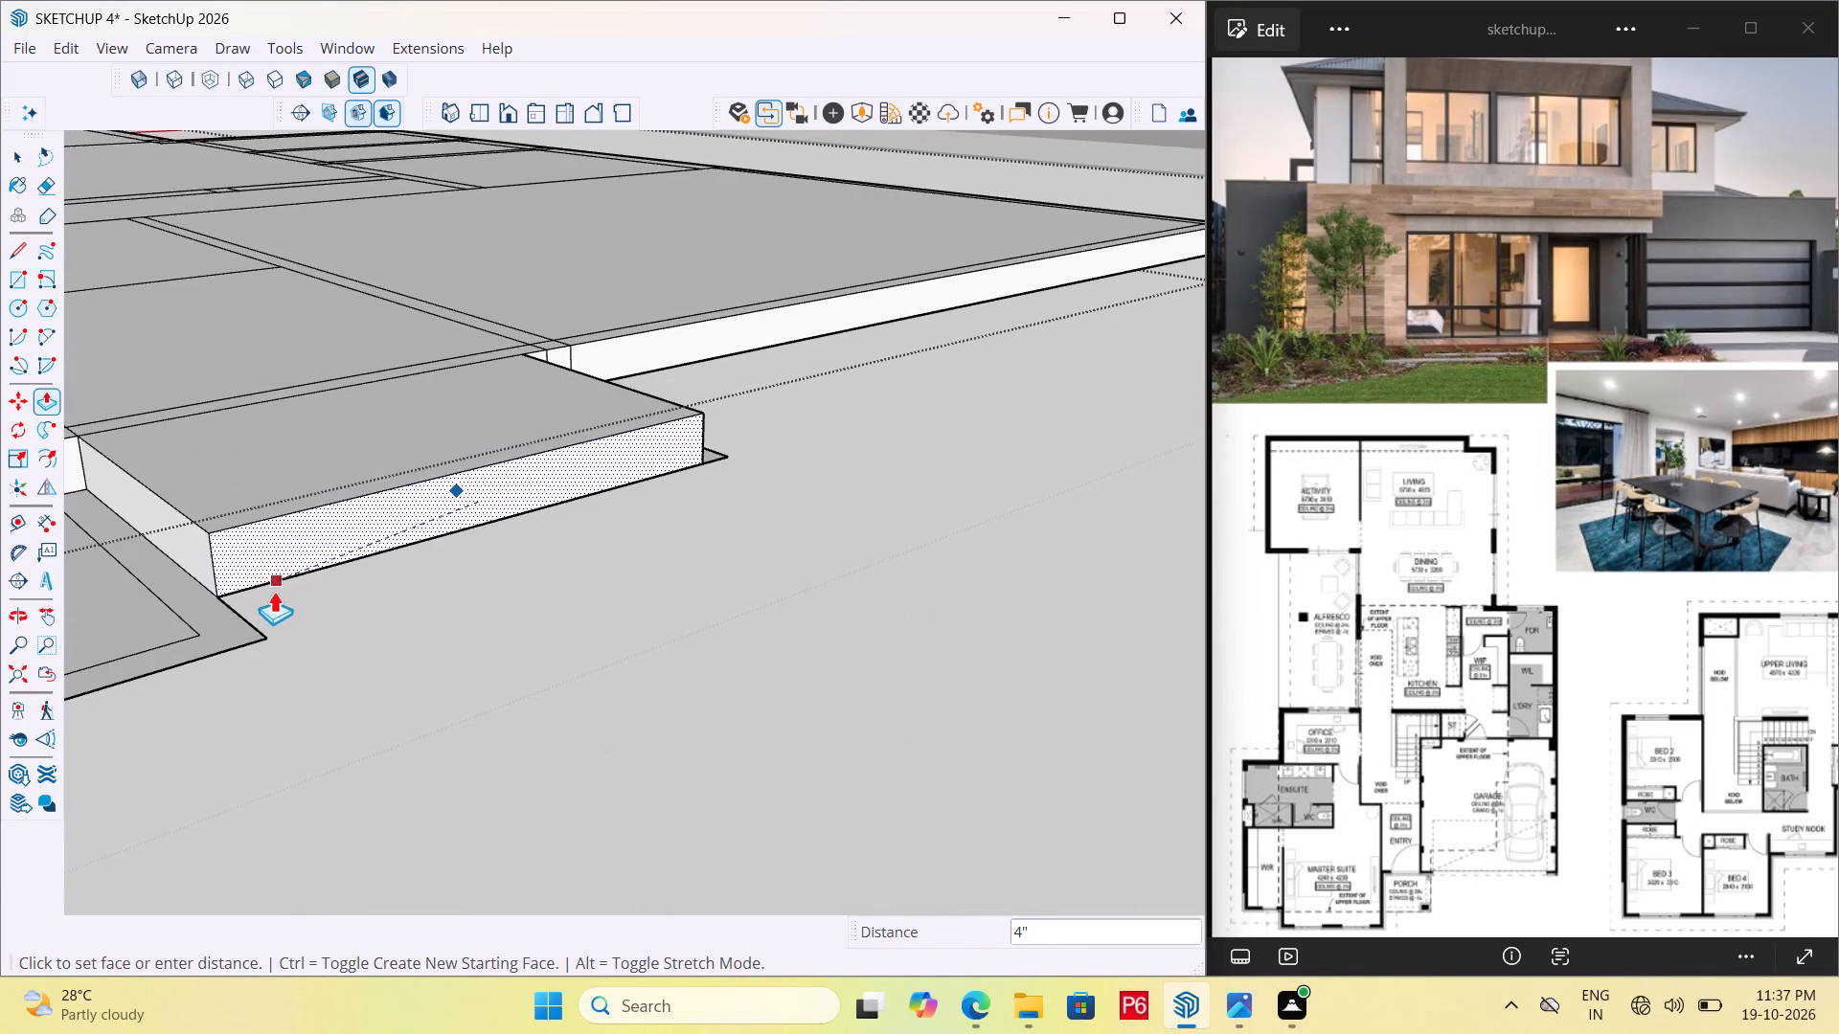
{"action": "left_click", "coordinate": [283, 574]}
{"action": "scroll", "coordinate": [704, 567], "scroll_direction": "down", "scroll_amount": 6}
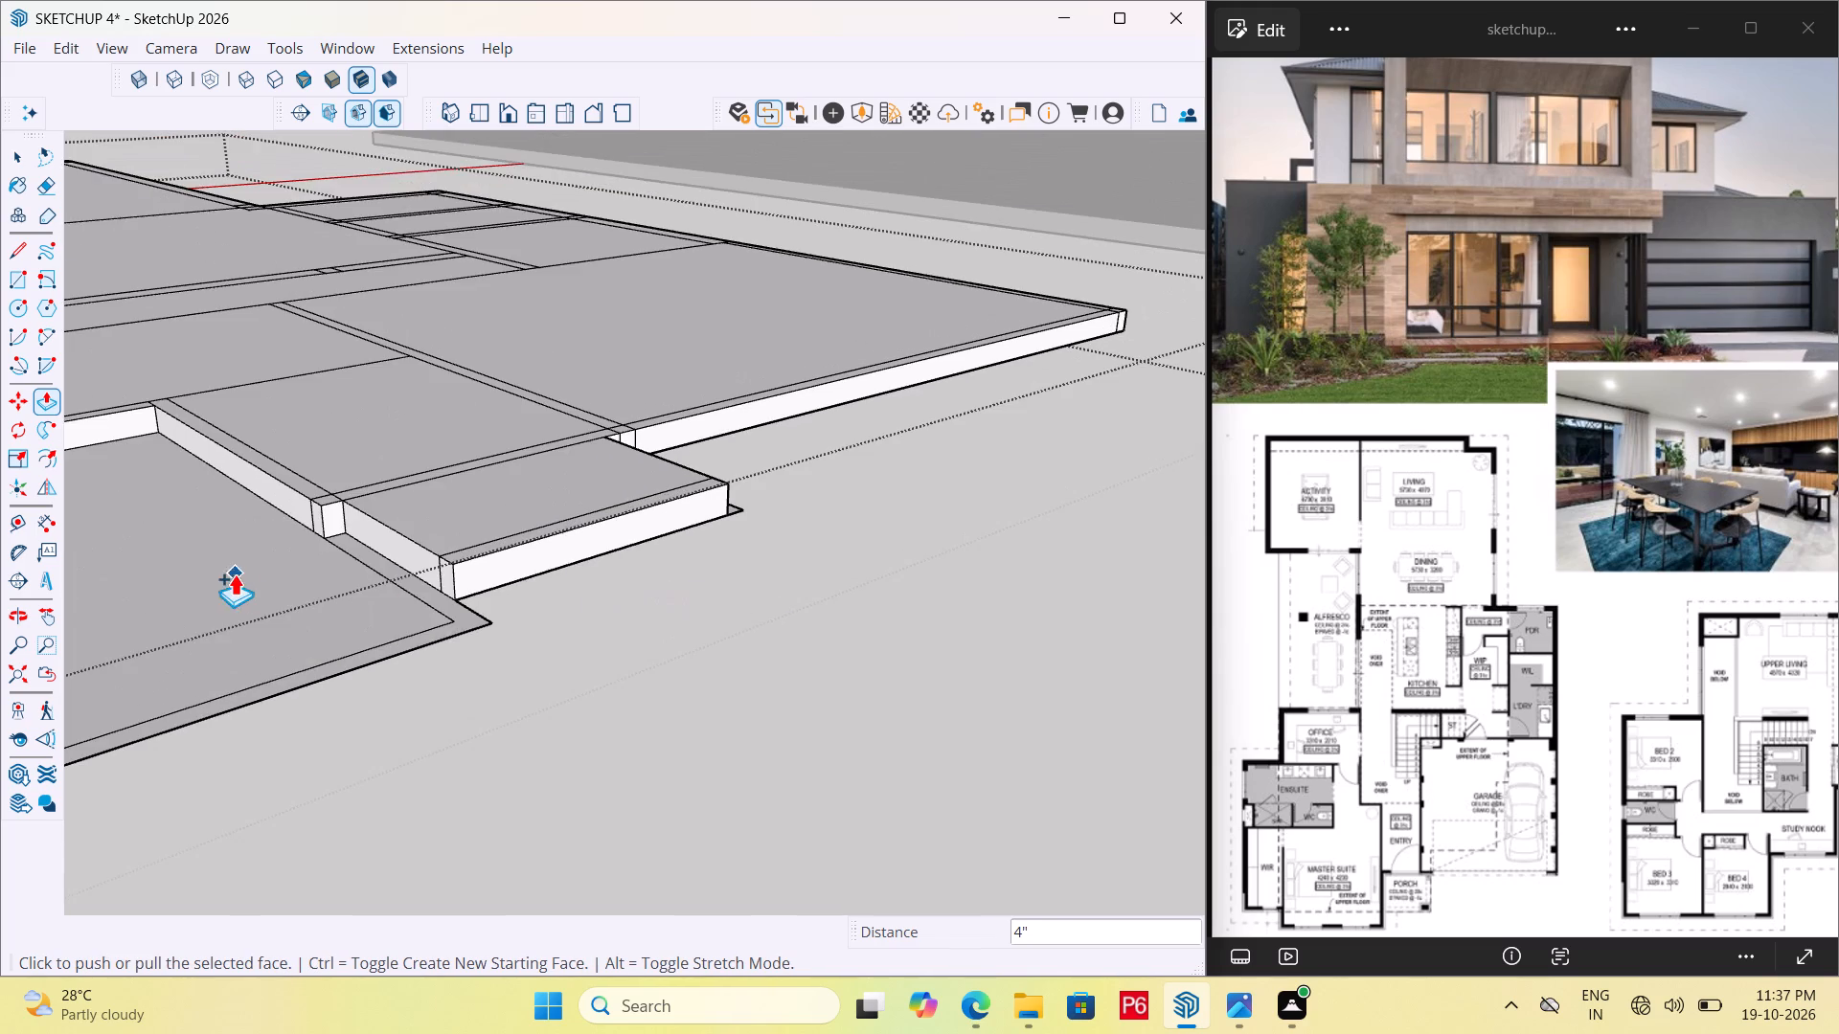
Extend the porch block's side face 4" over the wall strip facing the master suite, filling the front corner notch as well.
{"action": "scroll", "coordinate": [261, 573], "scroll_direction": "up", "scroll_amount": 6}
{"action": "middle_click_drag", "start_coordinate": [326, 573], "coordinate": [435, 572]}
{"action": "left_click", "coordinate": [475, 551]}
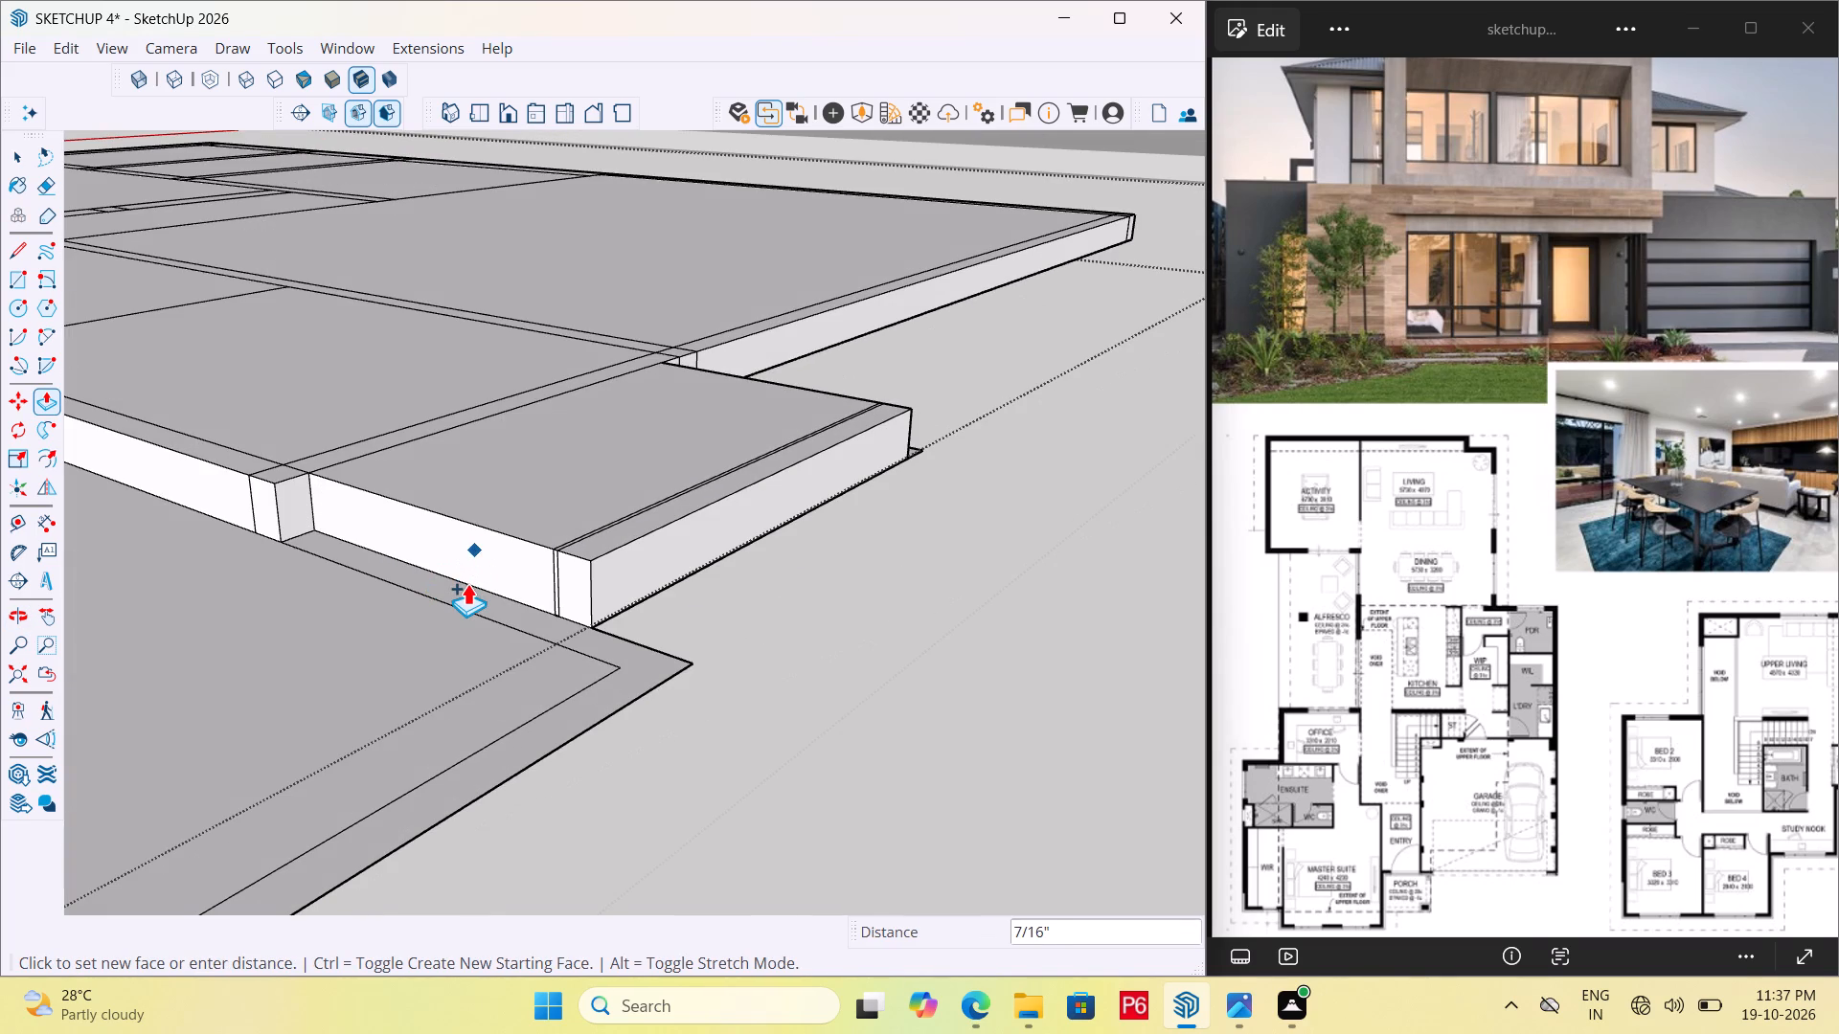
{"action": "key", "text": "Escape"}
{"action": "left_click", "coordinate": [472, 564]}
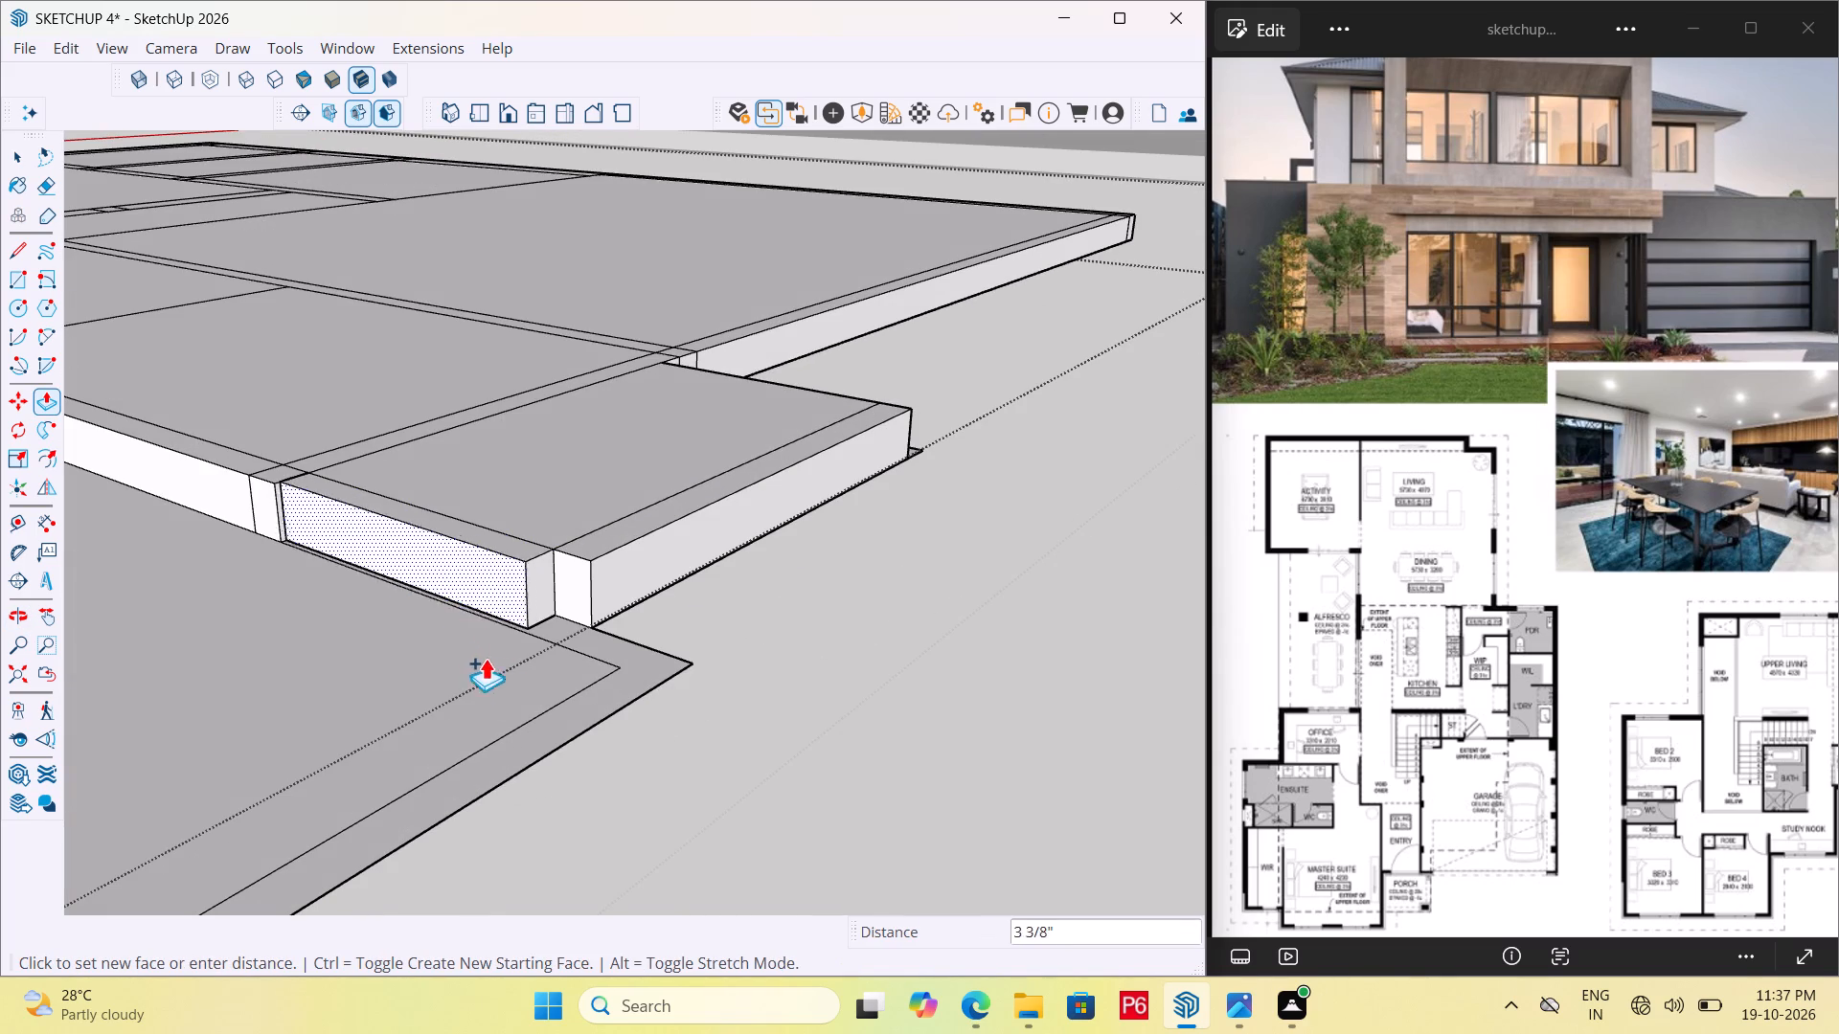
{"action": "left_click", "coordinate": [550, 635]}
{"action": "scroll", "coordinate": [547, 625], "scroll_direction": "up", "scroll_amount": 3}
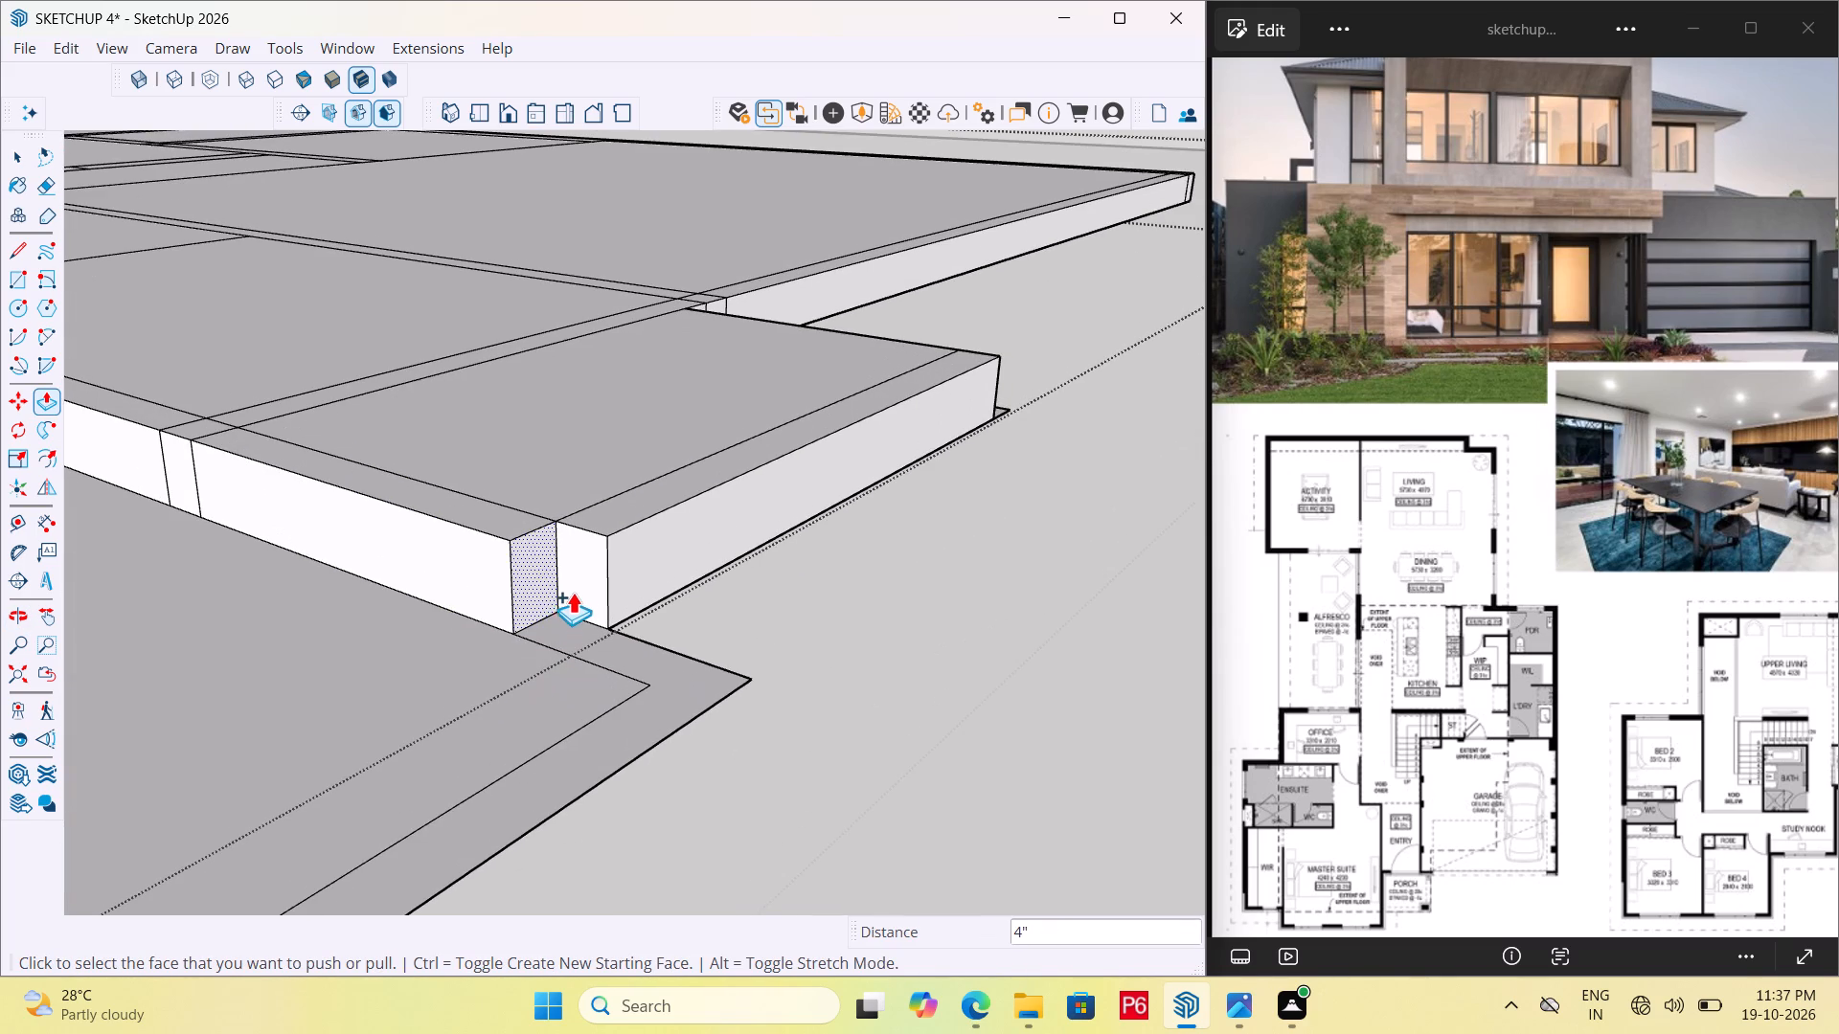
{"action": "double_click", "coordinate": [576, 589]}
Extend the porch block's opposite side face to its outer wall line and fill the remaining front corner notch.
{"action": "scroll", "coordinate": [356, 661], "scroll_direction": "down", "scroll_amount": 7}
{"action": "middle_click_drag", "start_coordinate": [821, 608], "coordinate": [0, 620]}
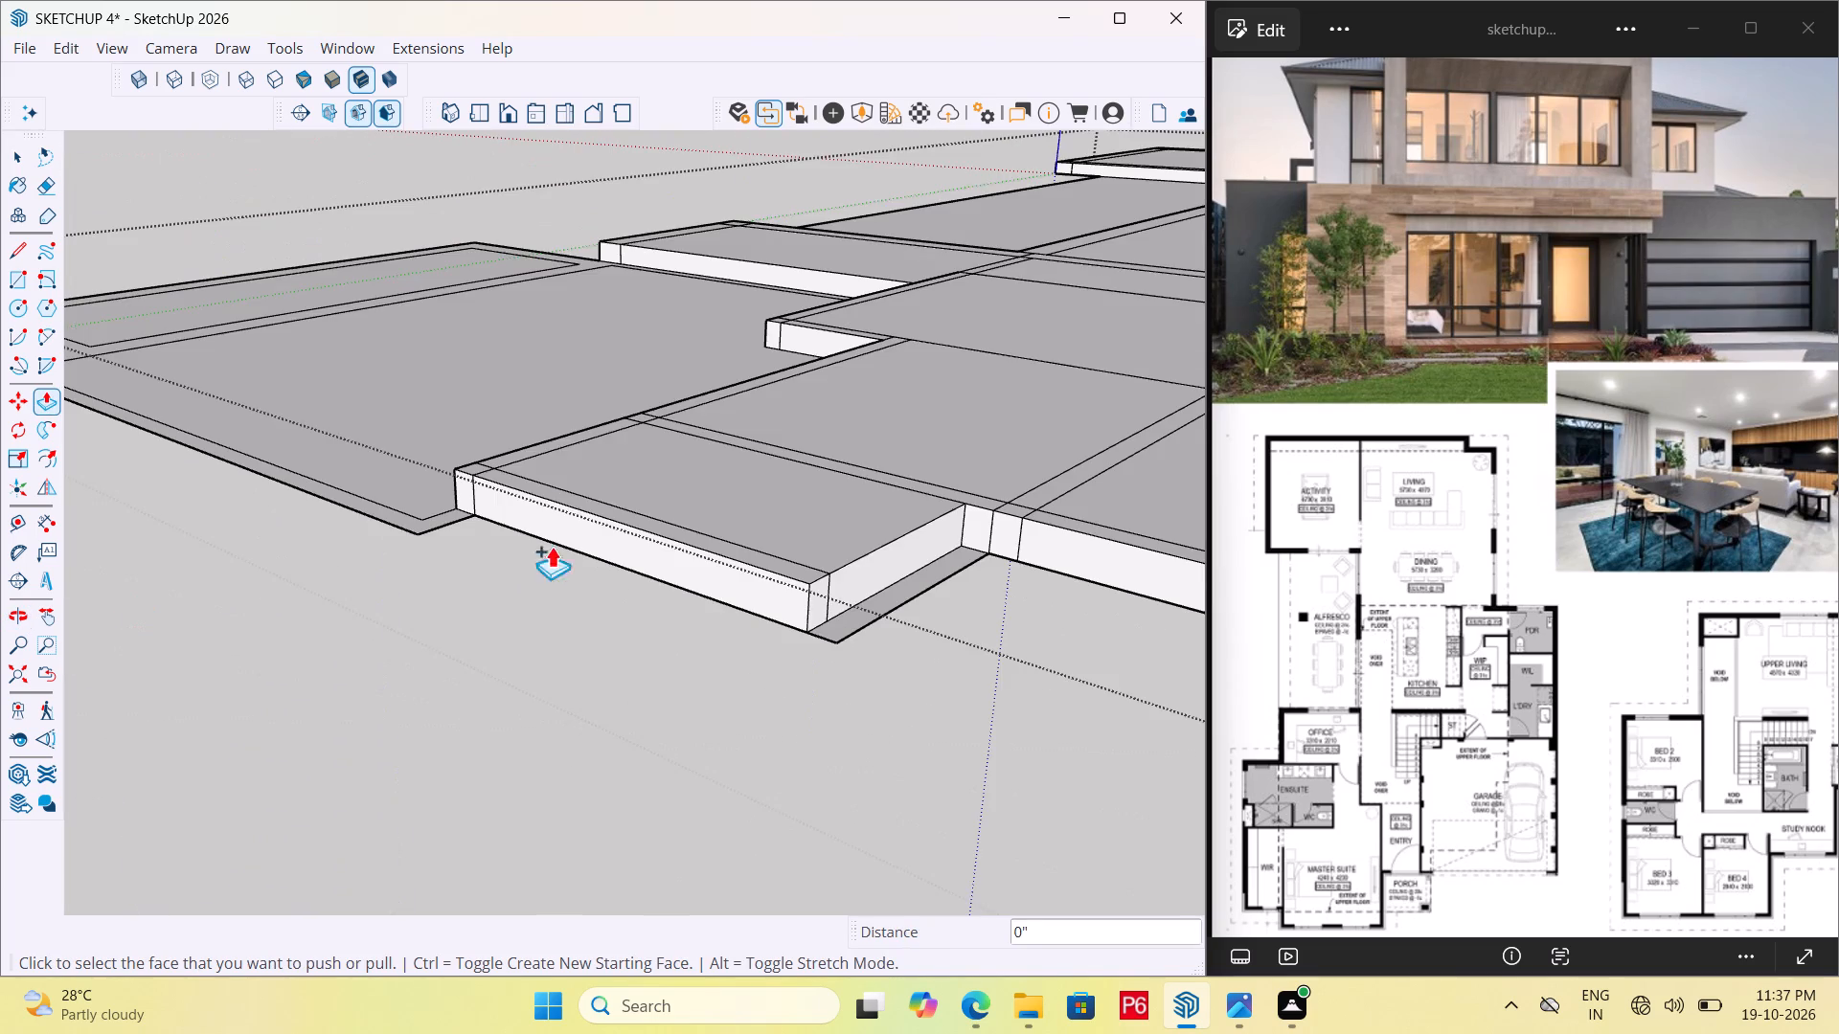
{"action": "scroll", "coordinate": [1005, 558], "scroll_direction": "up", "scroll_amount": 5}
{"action": "left_click", "coordinate": [896, 540]}
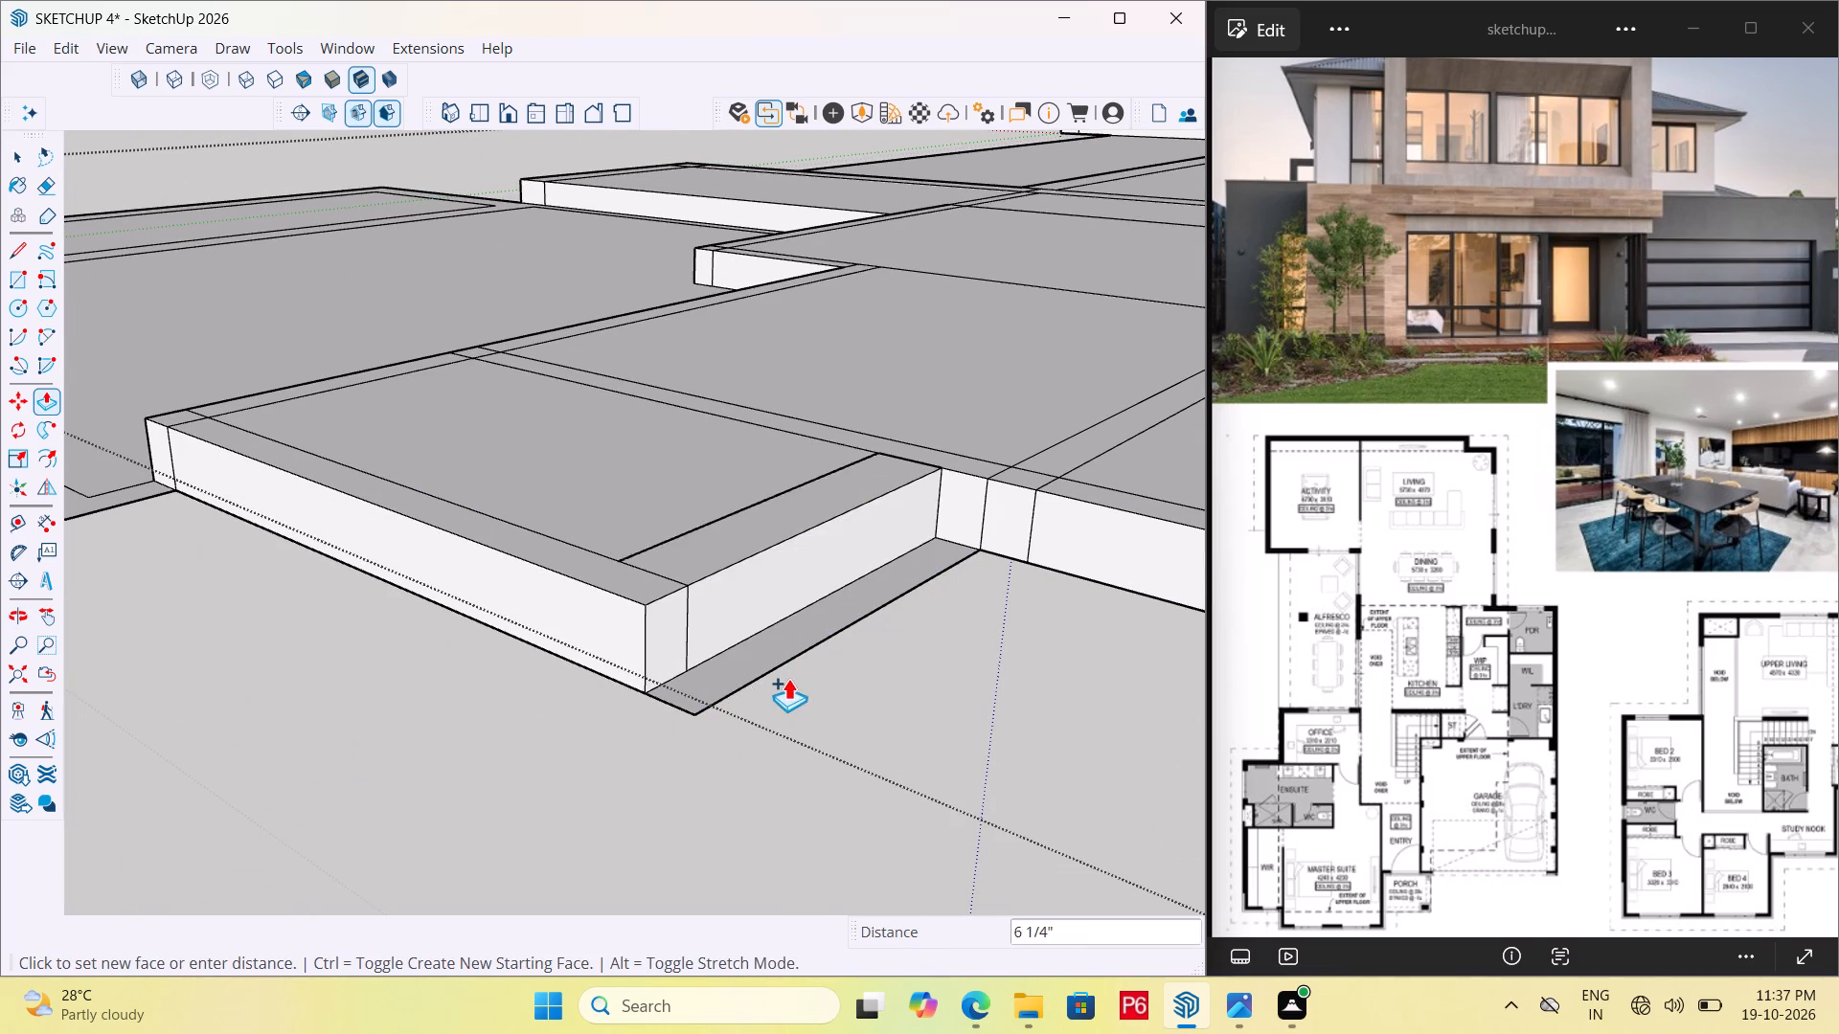
{"action": "left_click", "coordinate": [829, 647]}
{"action": "double_click", "coordinate": [671, 658]}
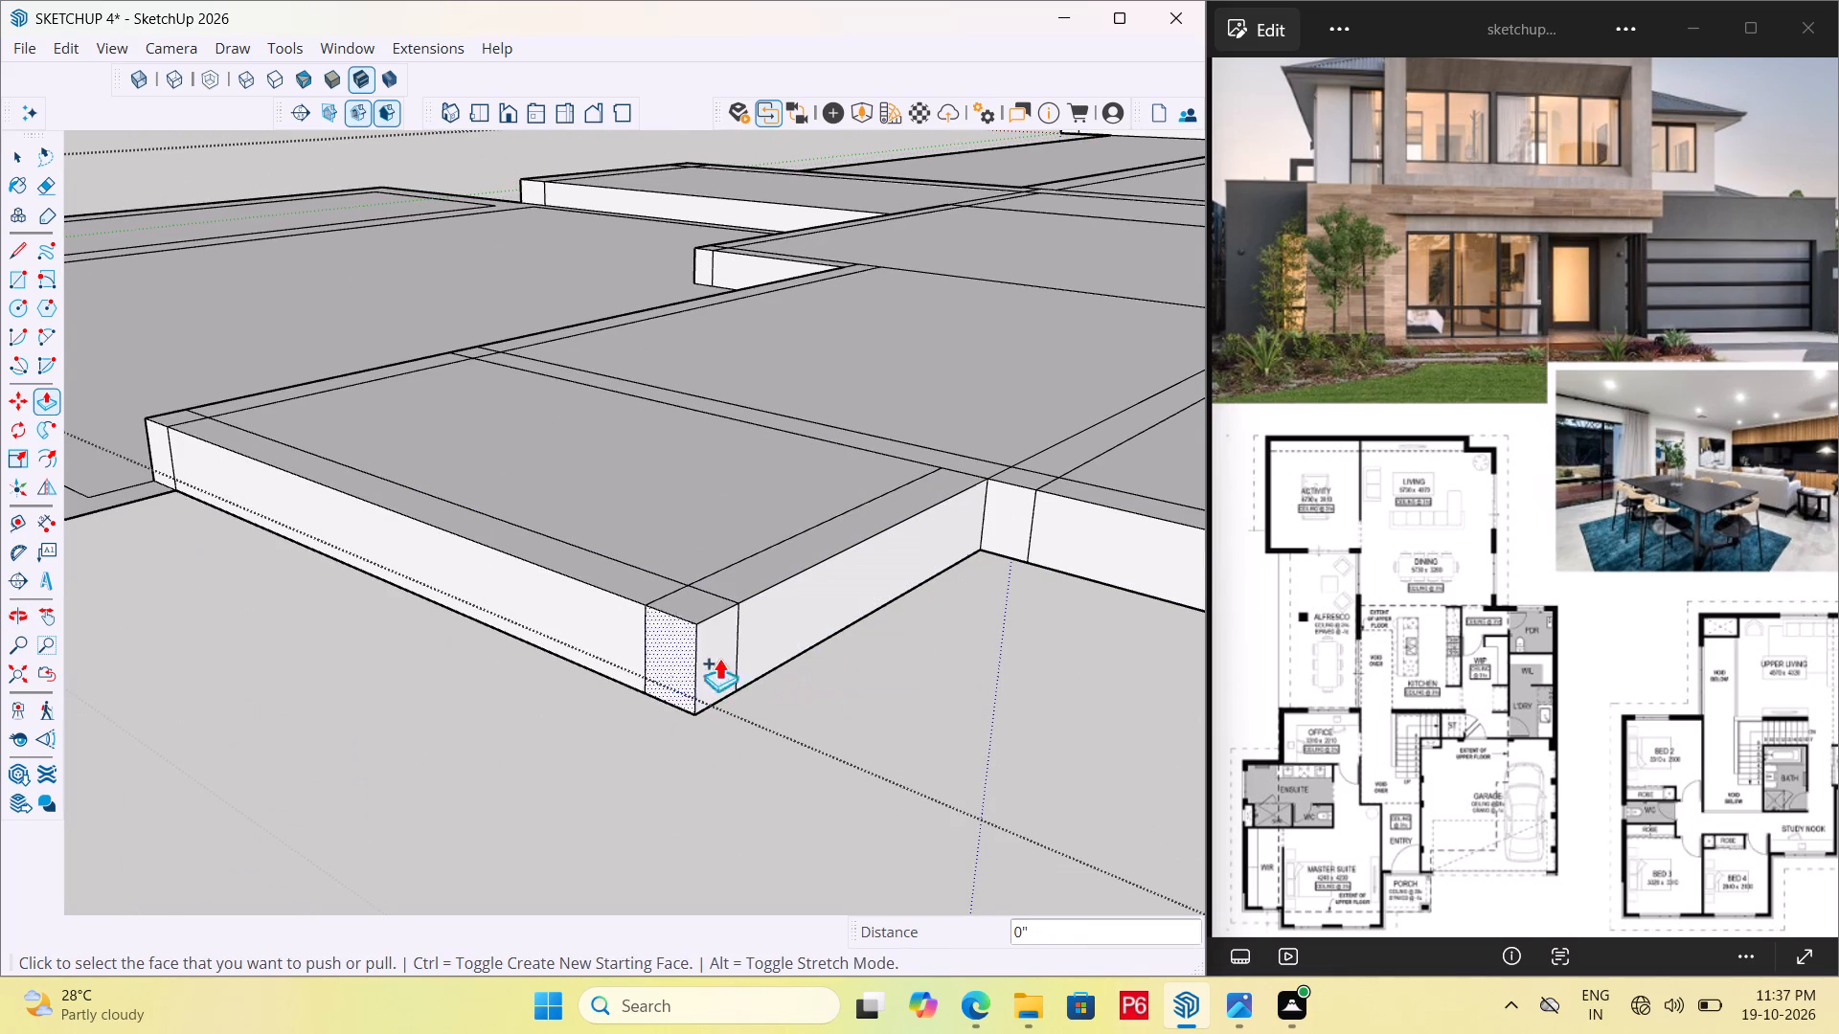
Extrude the large master suite floor face upward 6", level with the neighbouring porch block.
{"action": "scroll", "coordinate": [864, 756], "scroll_direction": "down", "scroll_amount": 7}
{"action": "scroll", "coordinate": [658, 681], "scroll_direction": "down", "scroll_amount": 15}
{"action": "middle_click_drag", "start_coordinate": [493, 641], "coordinate": [885, 678]}
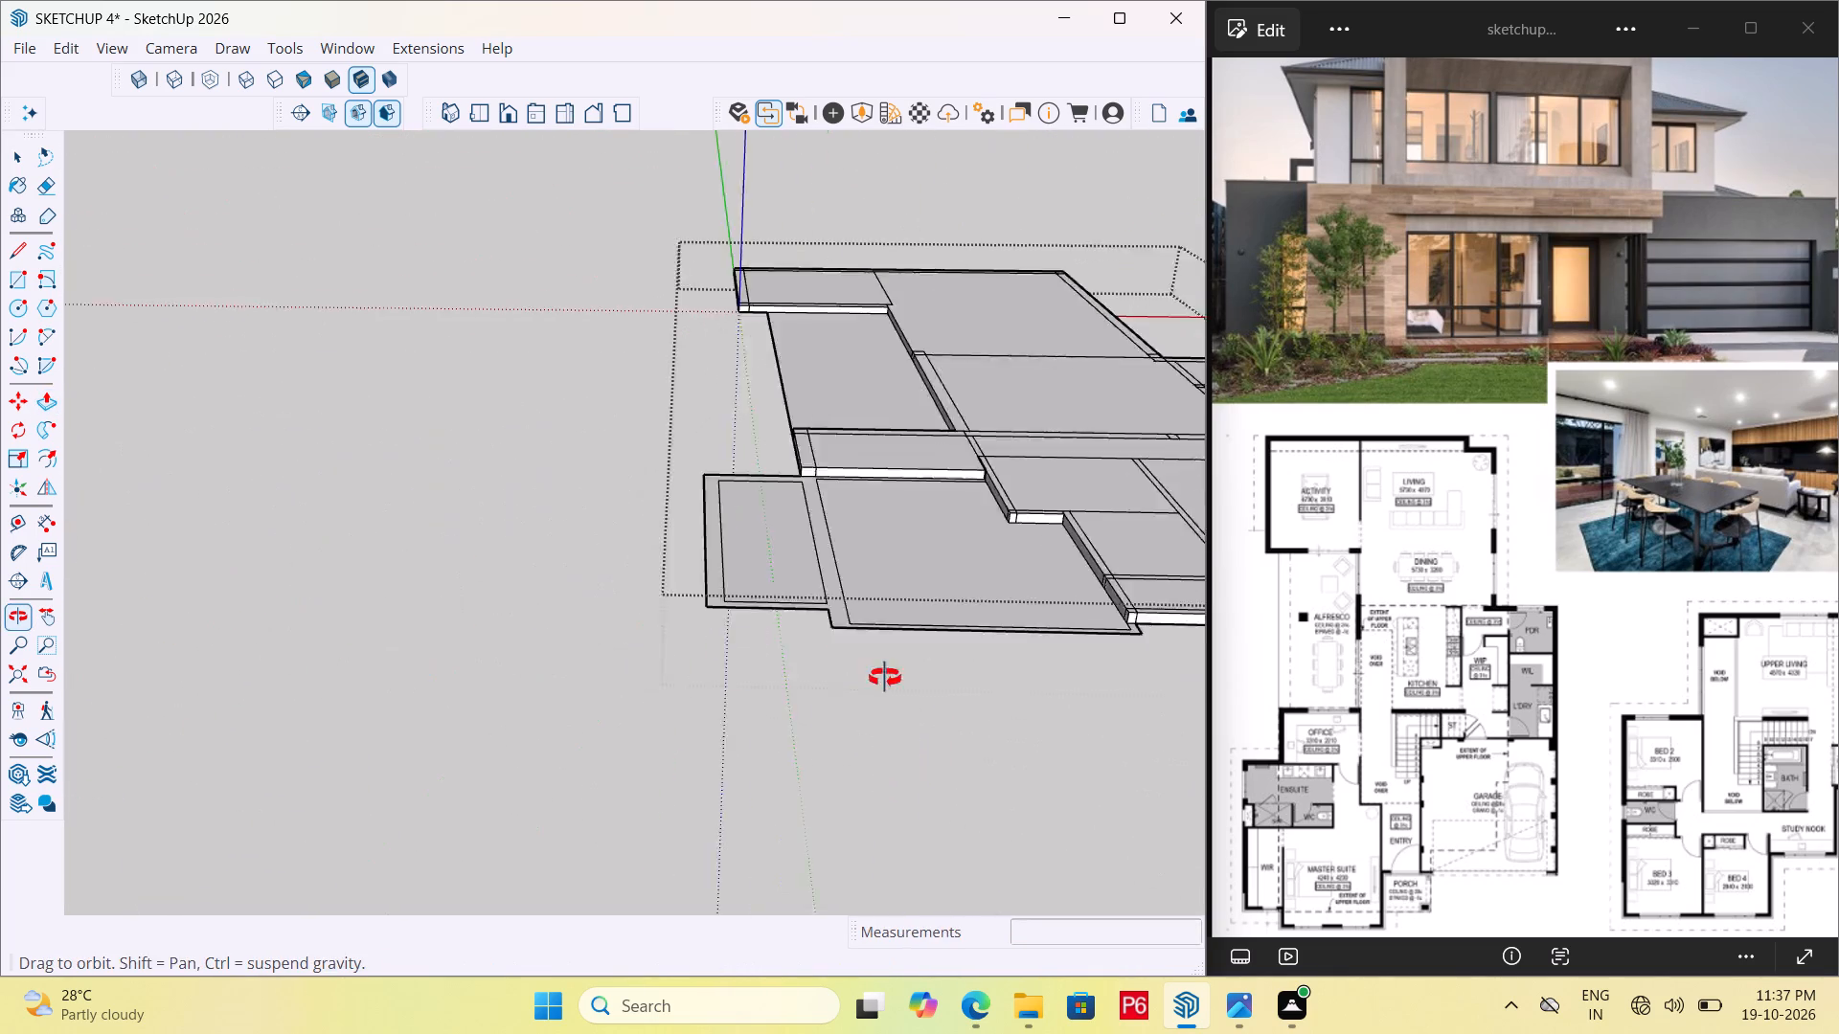
{"action": "middle_click_drag", "start_coordinate": [885, 678], "coordinate": [923, 682]}
{"action": "scroll", "coordinate": [473, 673], "scroll_direction": "down", "scroll_amount": 7}
{"action": "scroll", "coordinate": [845, 551], "scroll_direction": "up", "scroll_amount": 7}
{"action": "middle_click_drag", "start_coordinate": [892, 551], "coordinate": [985, 554]}
{"action": "middle_click_drag", "start_coordinate": [848, 612], "coordinate": [922, 642]}
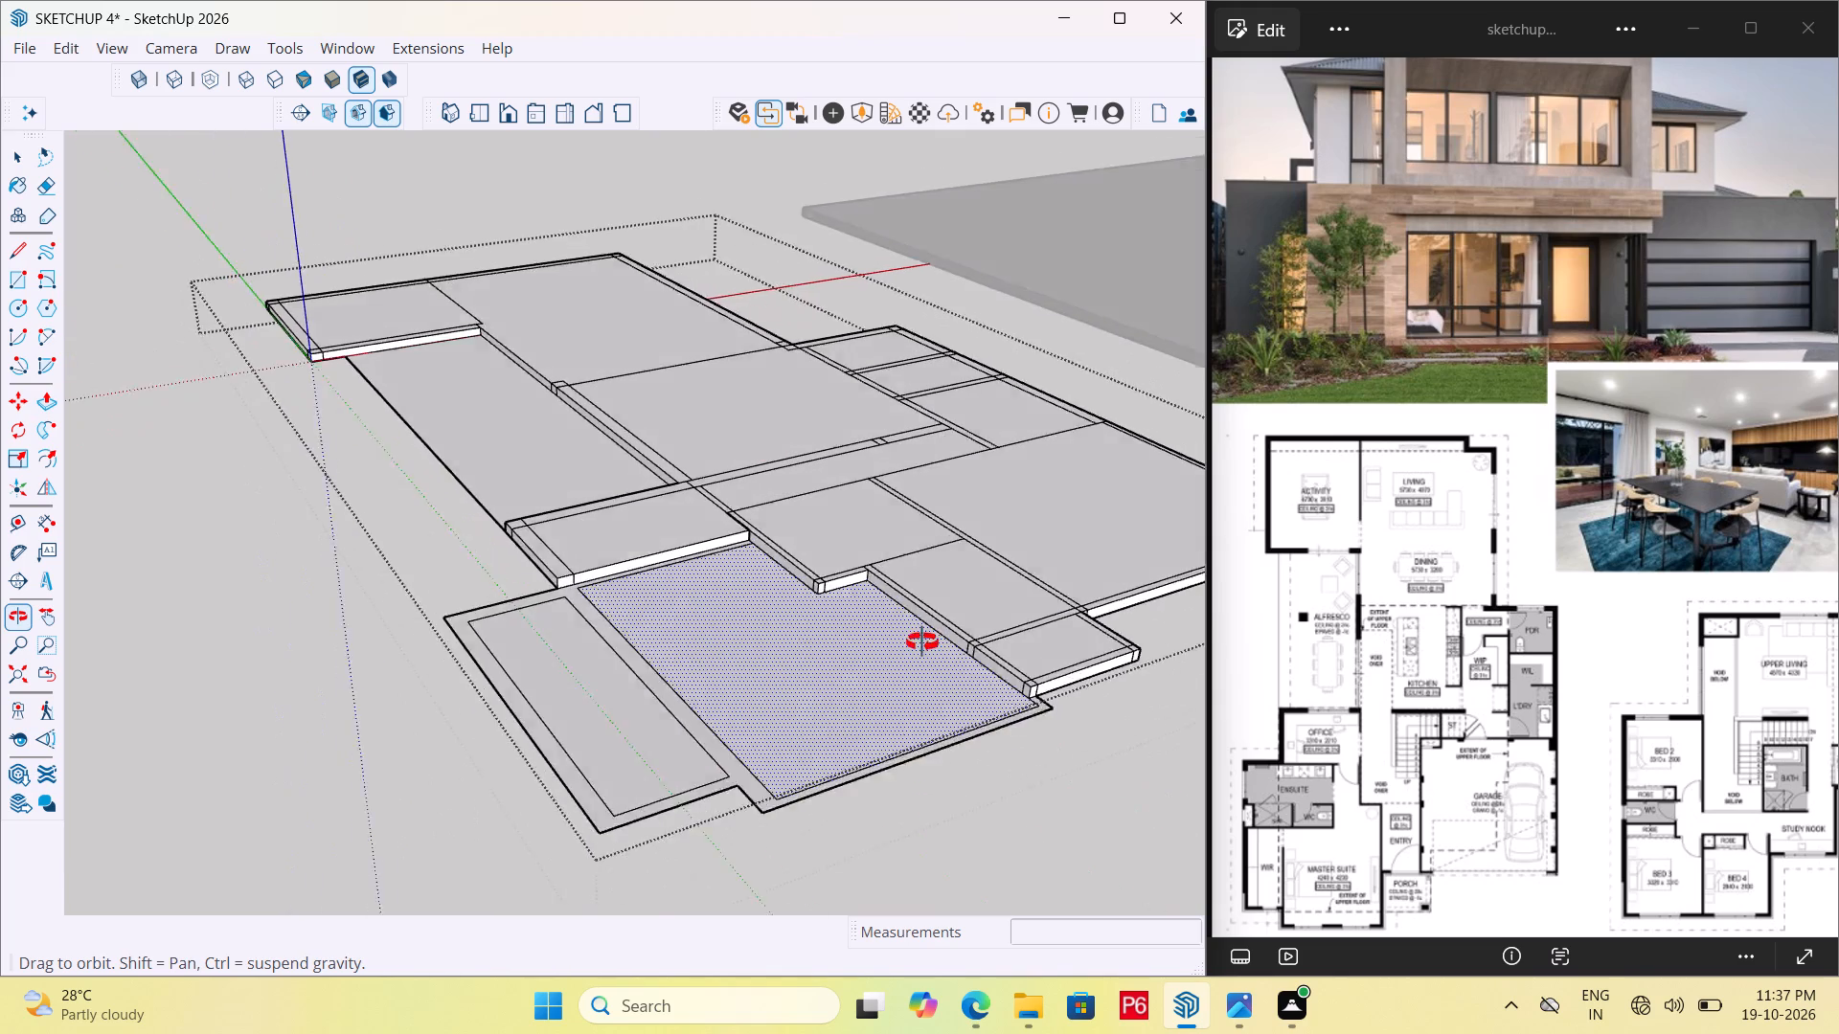
{"action": "middle_click_drag", "start_coordinate": [922, 642], "coordinate": [919, 668]}
{"action": "middle_click_drag", "start_coordinate": [919, 668], "coordinate": [953, 658]}
{"action": "left_click", "coordinate": [803, 678]}
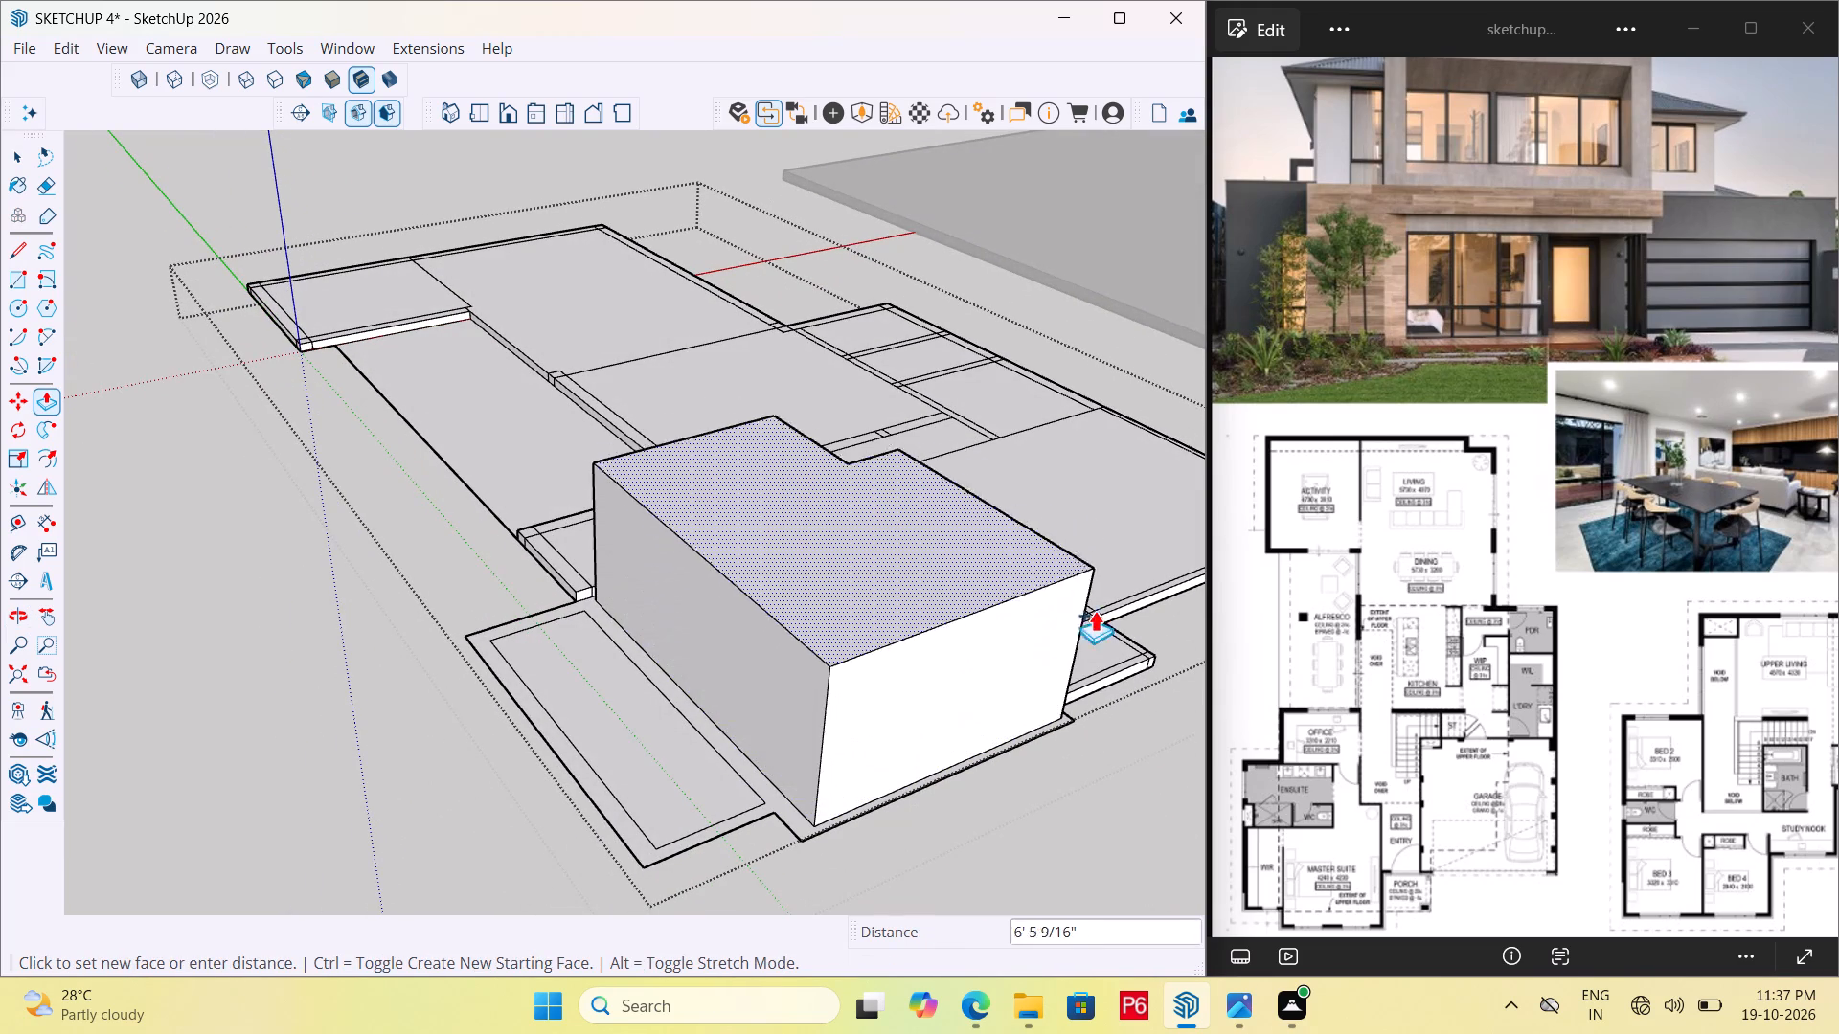
{"action": "left_click", "coordinate": [1124, 655]}
Examine the raised base around the master suite and office, and the small wall jog beside the alfresco.
{"action": "middle_click_drag", "start_coordinate": [1100, 634], "coordinate": [720, 682]}
{"action": "scroll", "coordinate": [758, 668], "scroll_direction": "up", "scroll_amount": 1}
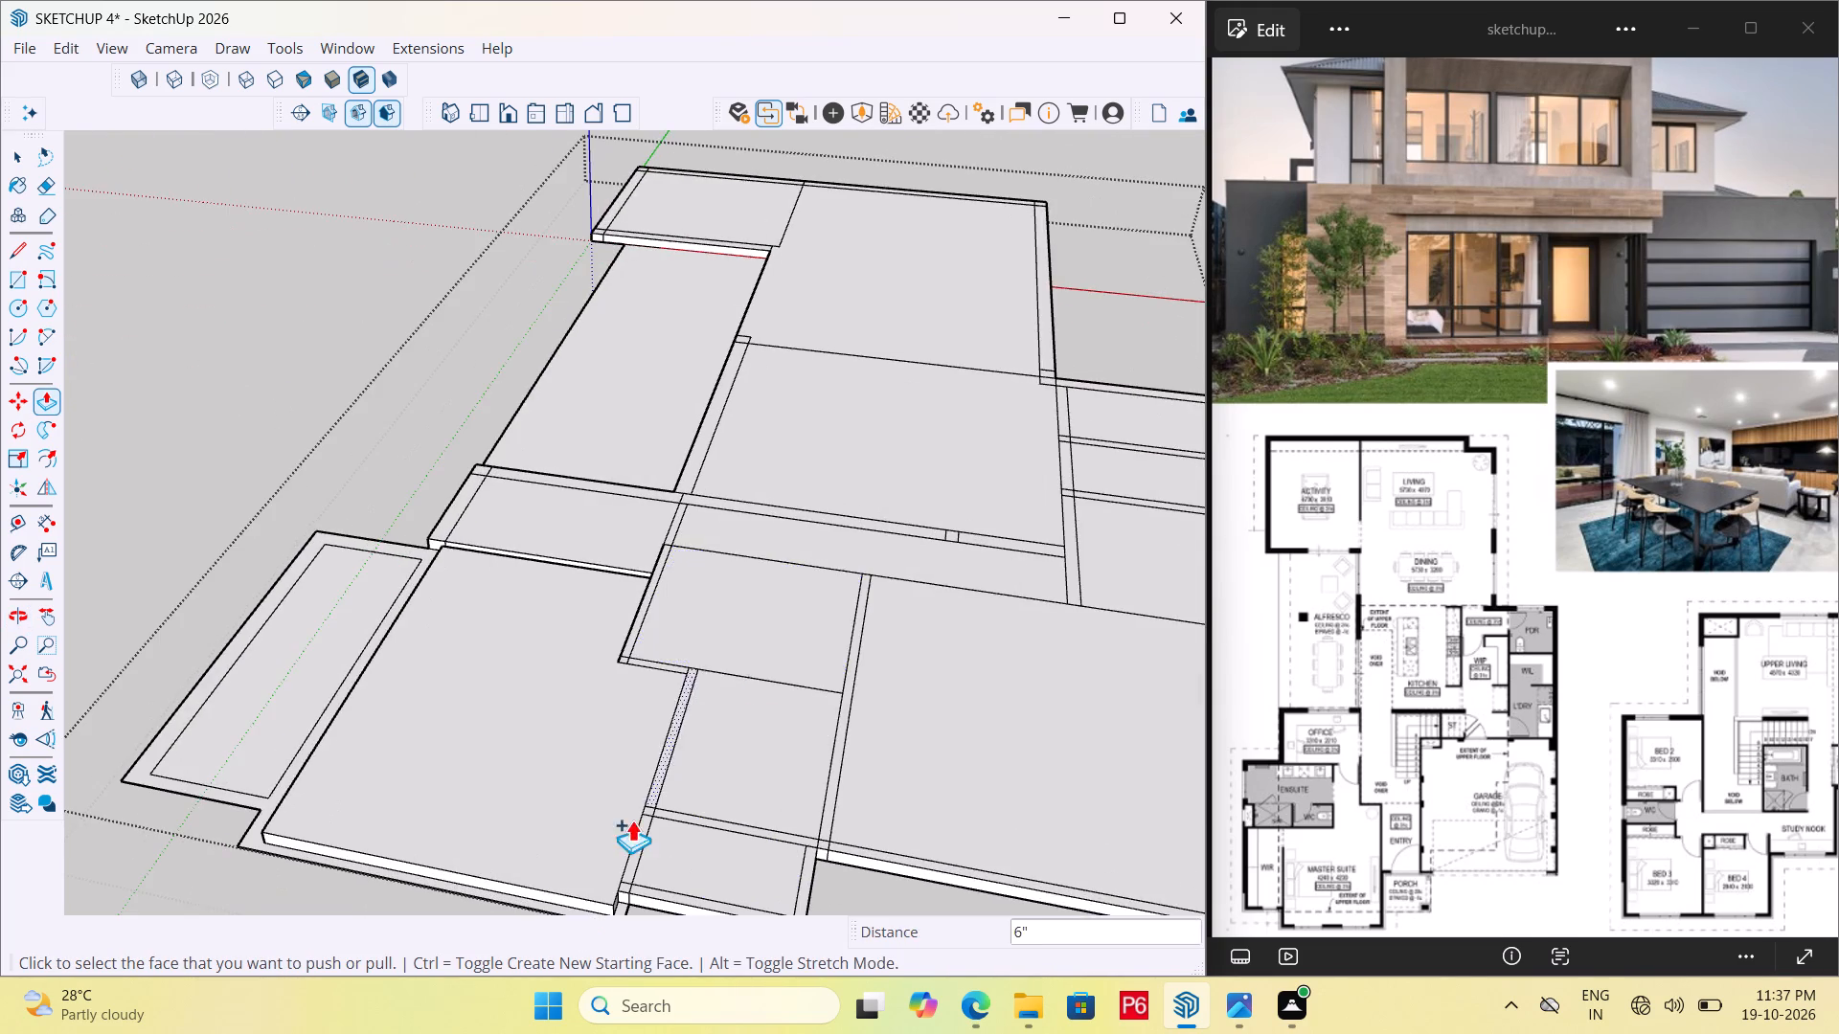
{"action": "scroll", "coordinate": [628, 933], "scroll_direction": "up", "scroll_amount": 7}
{"action": "scroll", "coordinate": [653, 765], "scroll_direction": "up", "scroll_amount": 3}
{"action": "middle_click_drag", "start_coordinate": [463, 711], "coordinate": [1099, 692]}
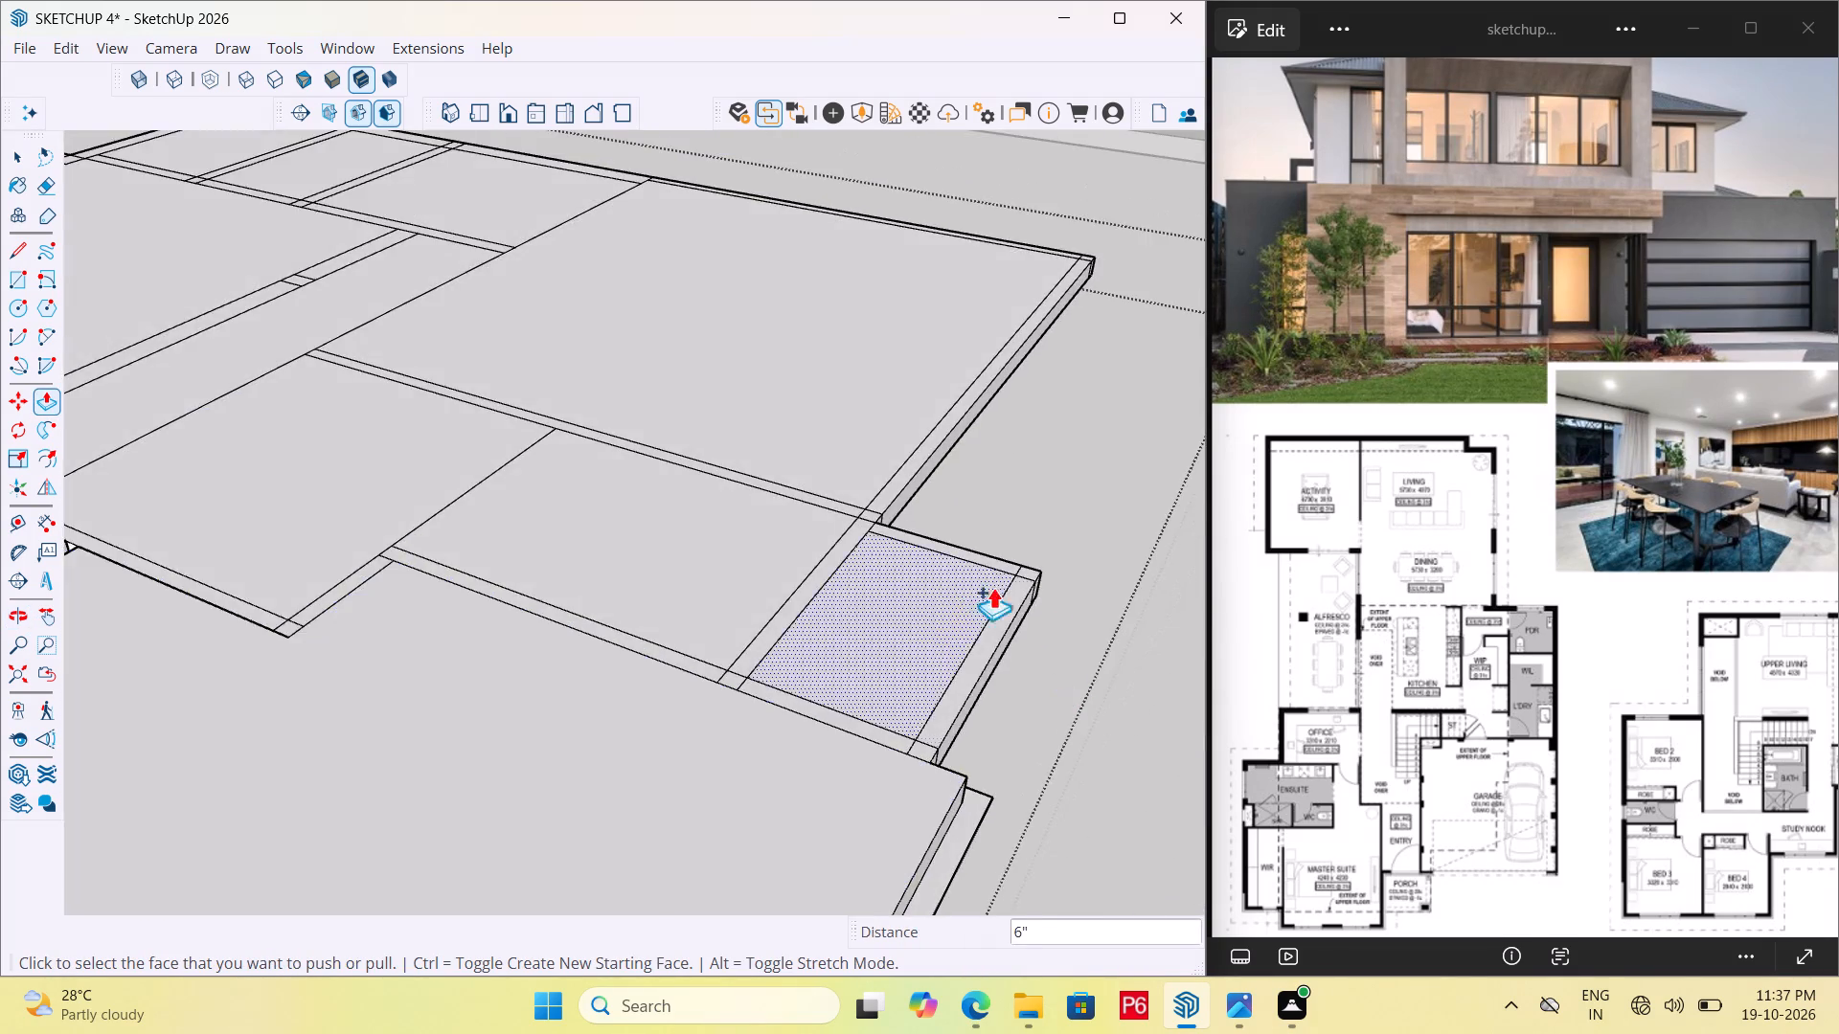
{"action": "scroll", "coordinate": [1042, 587], "scroll_direction": "down", "scroll_amount": 7}
{"action": "middle_click_drag", "start_coordinate": [395, 690], "coordinate": [591, 704]}
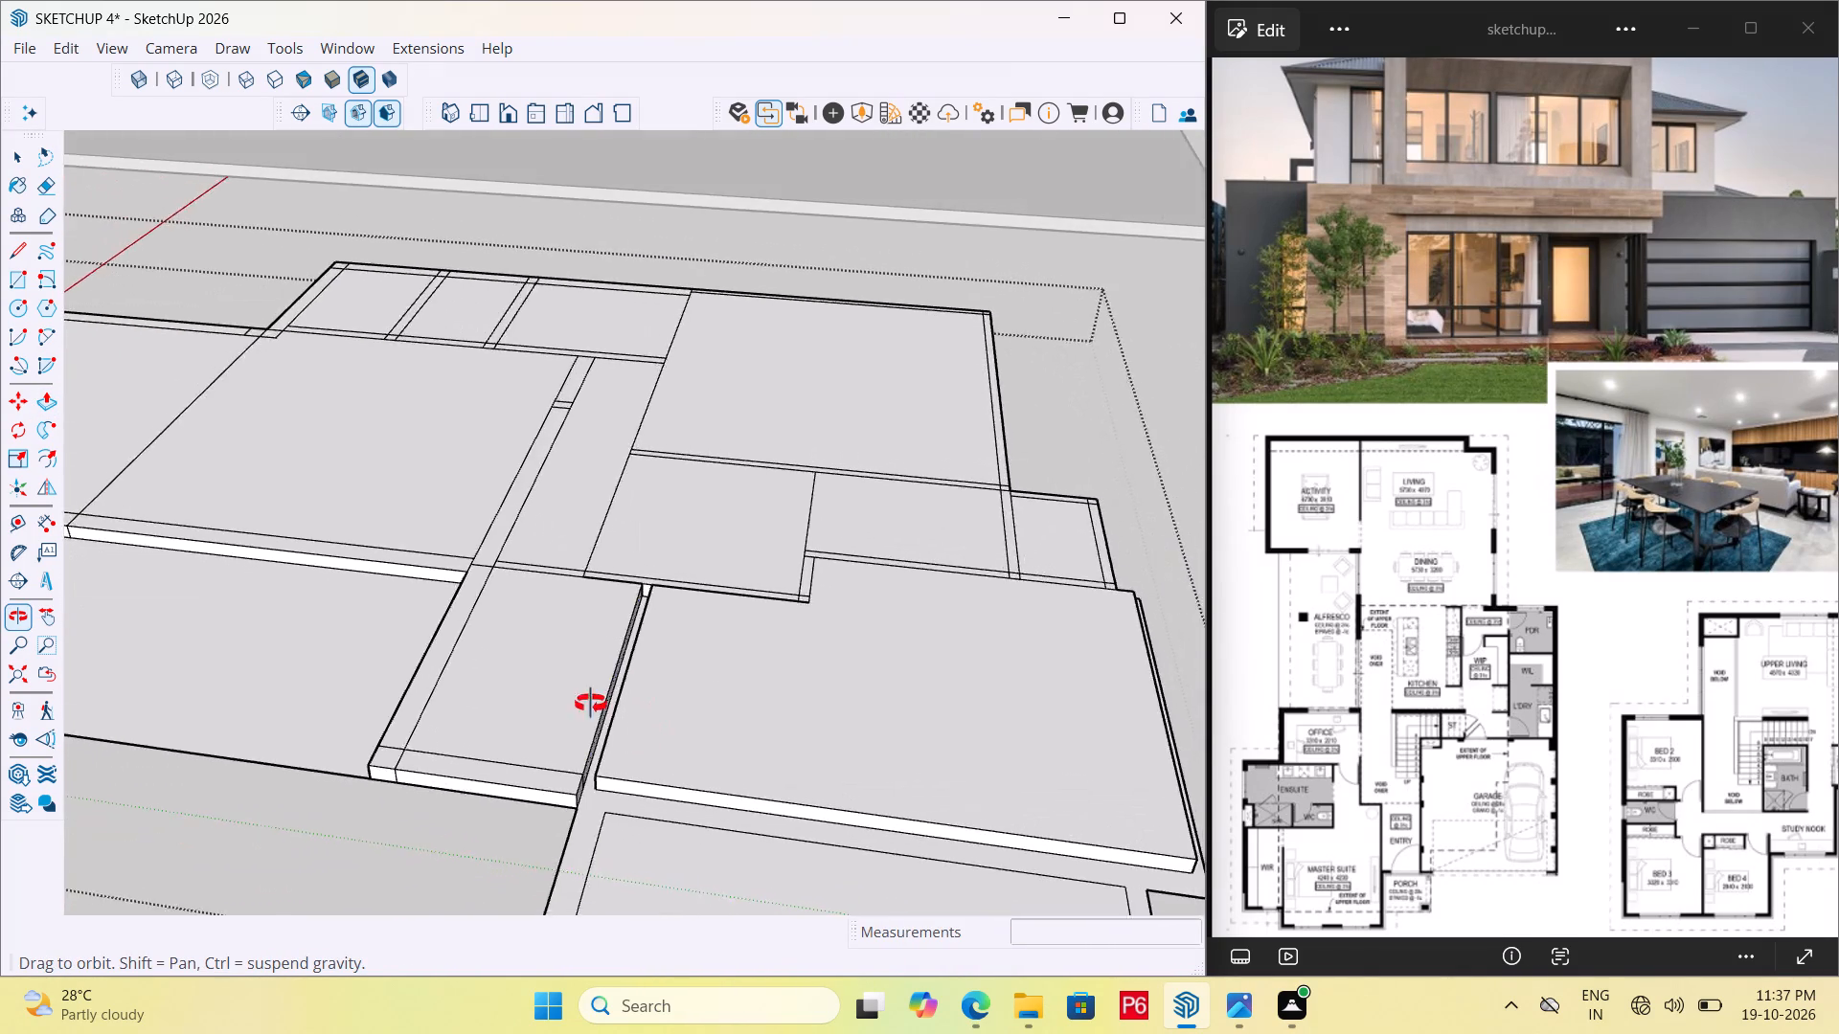
{"action": "middle_click_drag", "start_coordinate": [591, 704], "coordinate": [645, 702]}
{"action": "scroll", "coordinate": [471, 629], "scroll_direction": "up", "scroll_amount": 12}
{"action": "scroll", "coordinate": [463, 531], "scroll_direction": "down", "scroll_amount": 7}
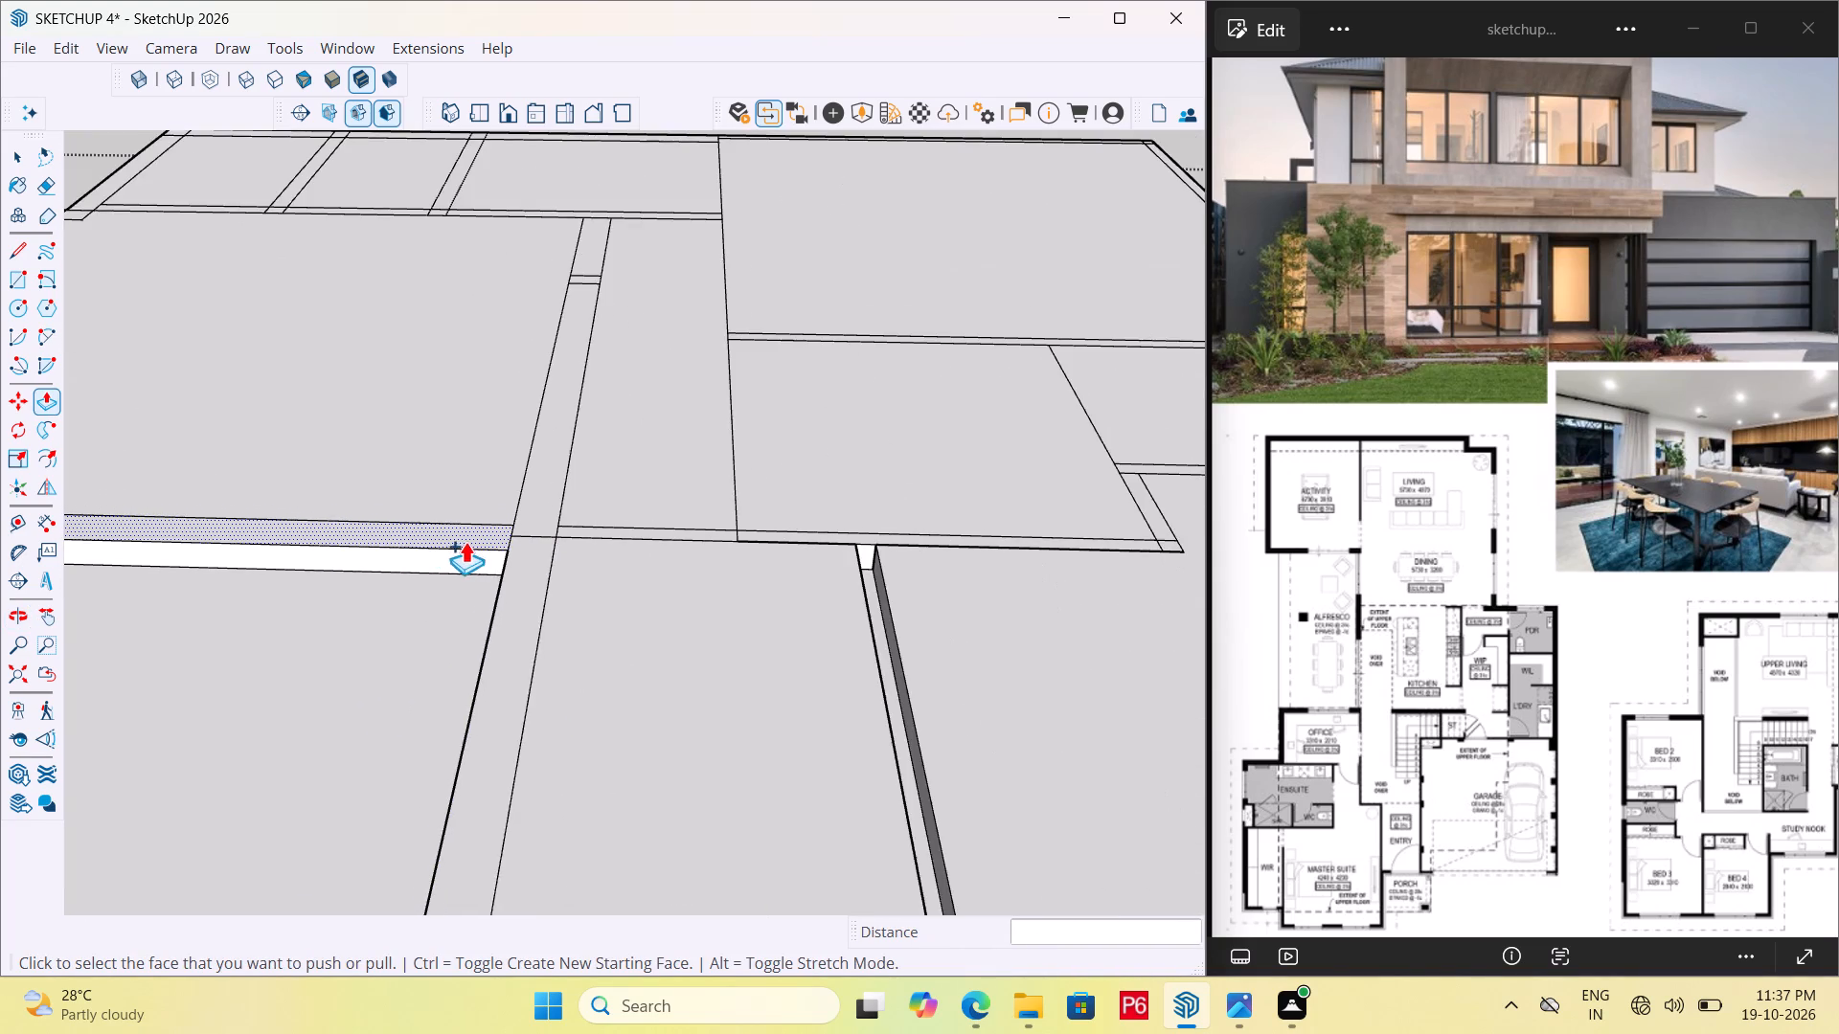
{"action": "scroll", "coordinate": [539, 573], "scroll_direction": "down", "scroll_amount": 7}
{"action": "middle_click_drag", "start_coordinate": [609, 704], "coordinate": [1128, 661]}
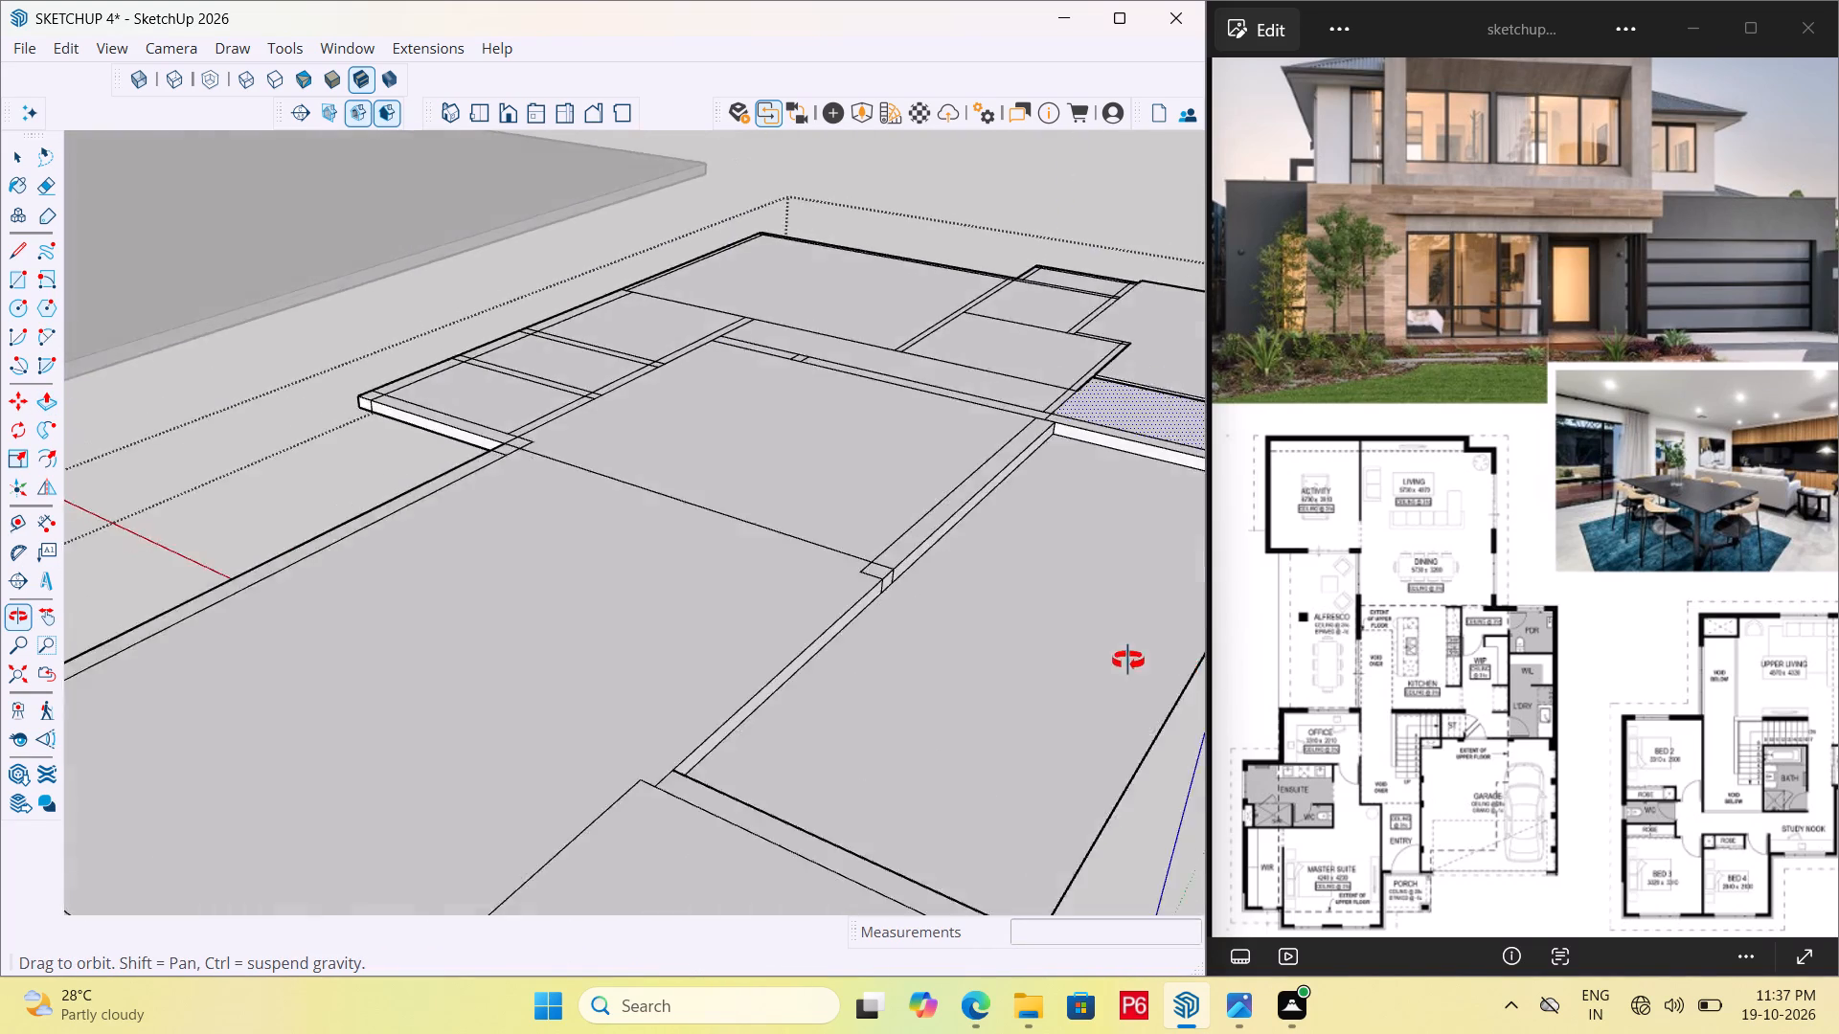
{"action": "middle_click_drag", "start_coordinate": [1128, 661], "coordinate": [1148, 663]}
{"action": "scroll", "coordinate": [997, 667], "scroll_direction": "up", "scroll_amount": 12}
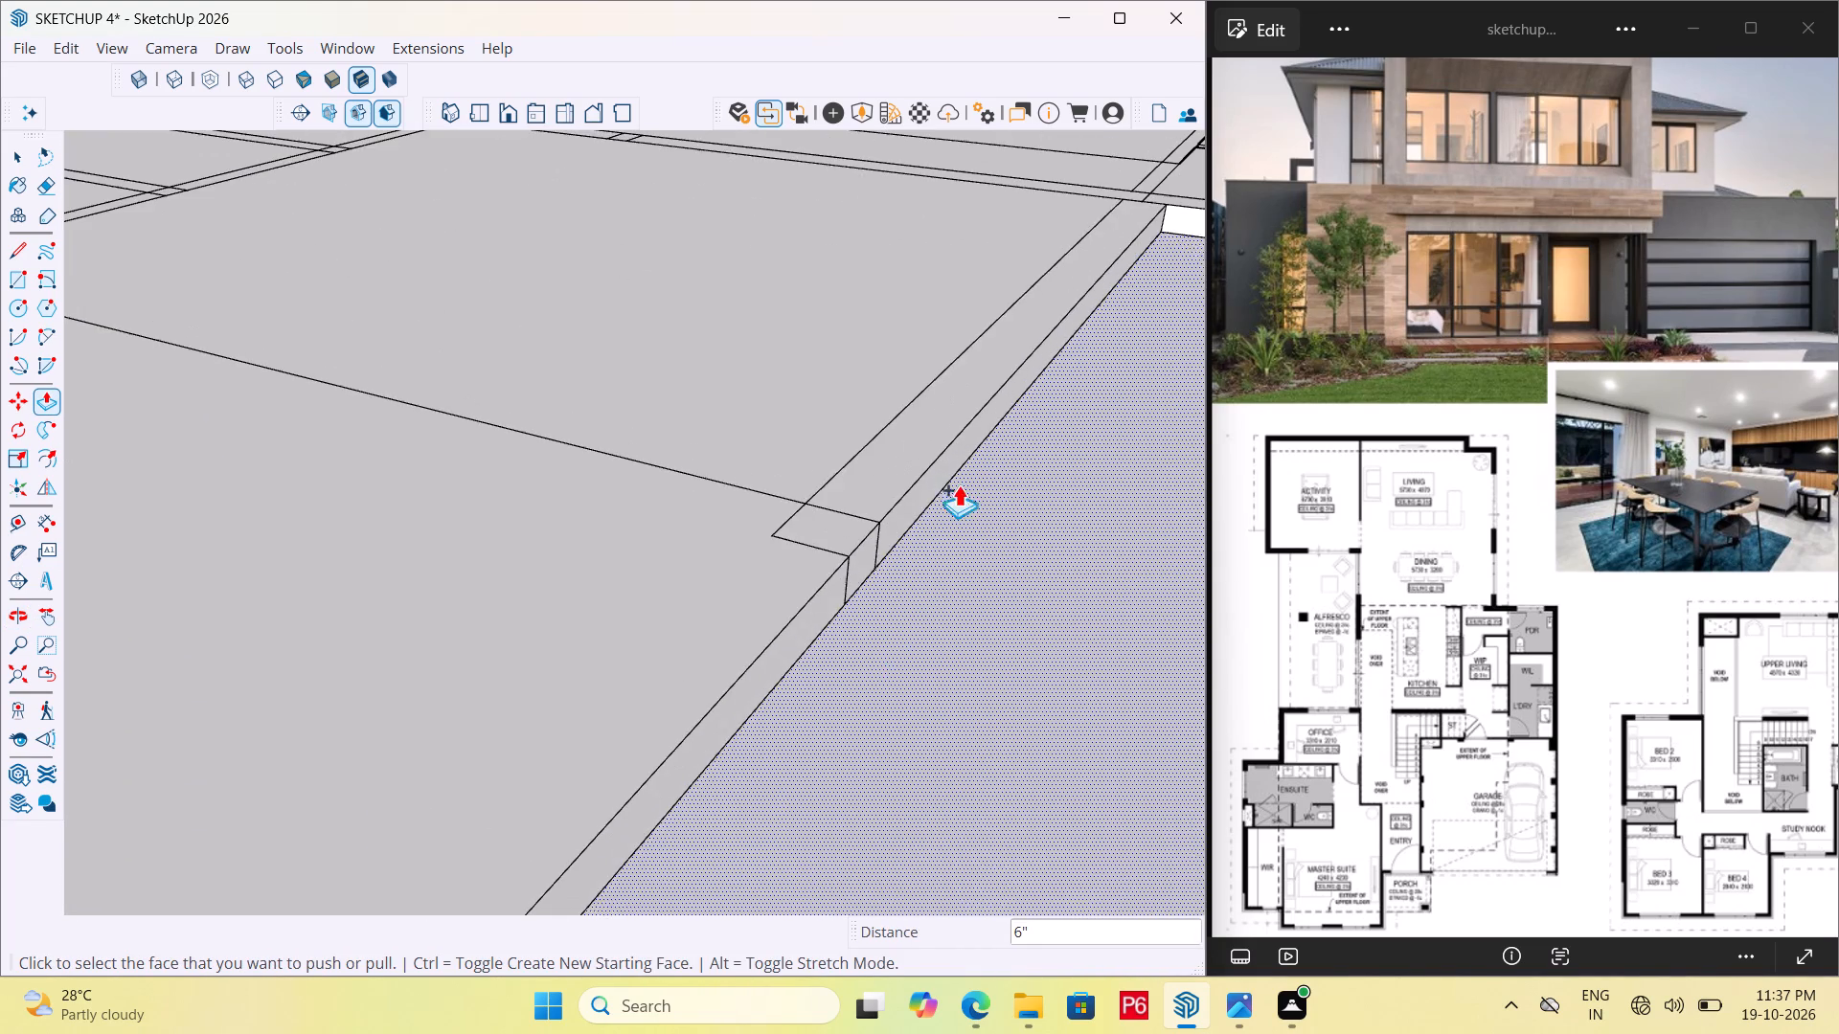
{"action": "scroll", "coordinate": [797, 543], "scroll_direction": "up", "scroll_amount": 1}
{"action": "middle_click_drag", "start_coordinate": [791, 559], "coordinate": [766, 763]}
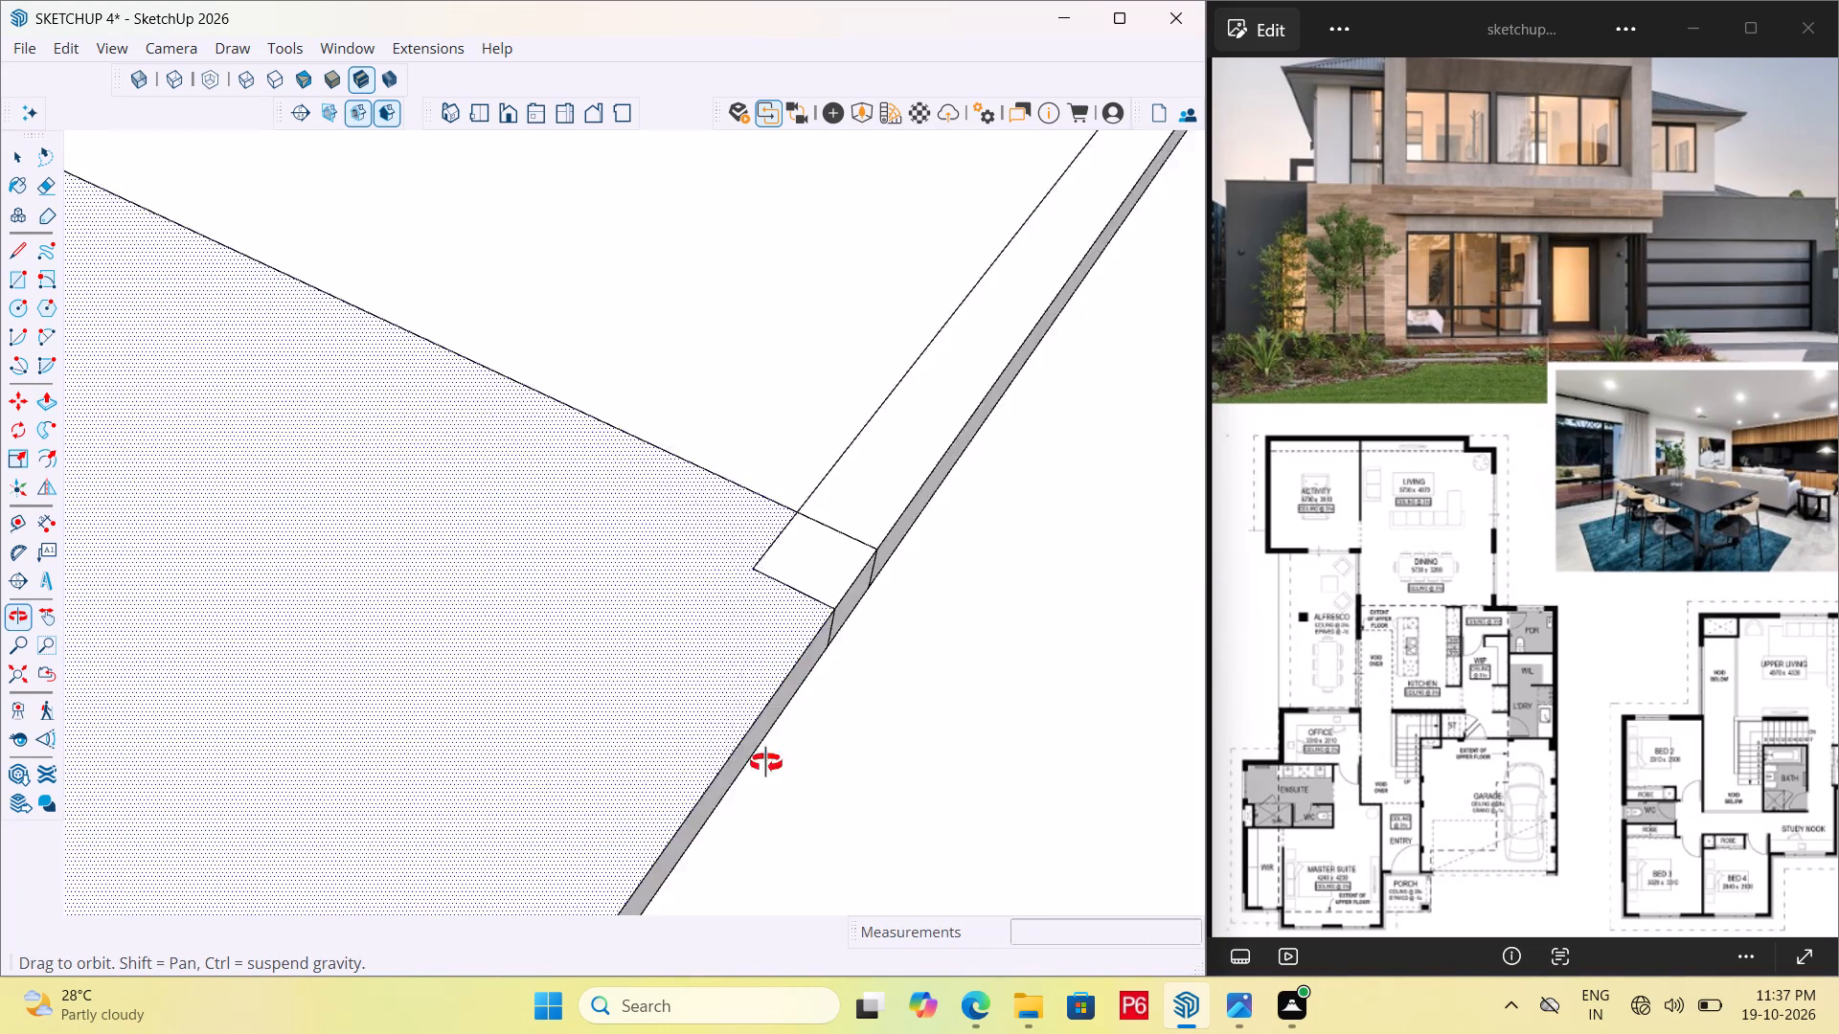
{"action": "middle_click_drag", "start_coordinate": [766, 763], "coordinate": [777, 791]}
{"action": "scroll", "coordinate": [590, 540], "scroll_direction": "down", "scroll_amount": 7}
{"action": "scroll", "coordinate": [753, 550], "scroll_direction": "up", "scroll_amount": 6}
{"action": "middle_click_drag", "start_coordinate": [761, 528], "coordinate": [669, 393]}
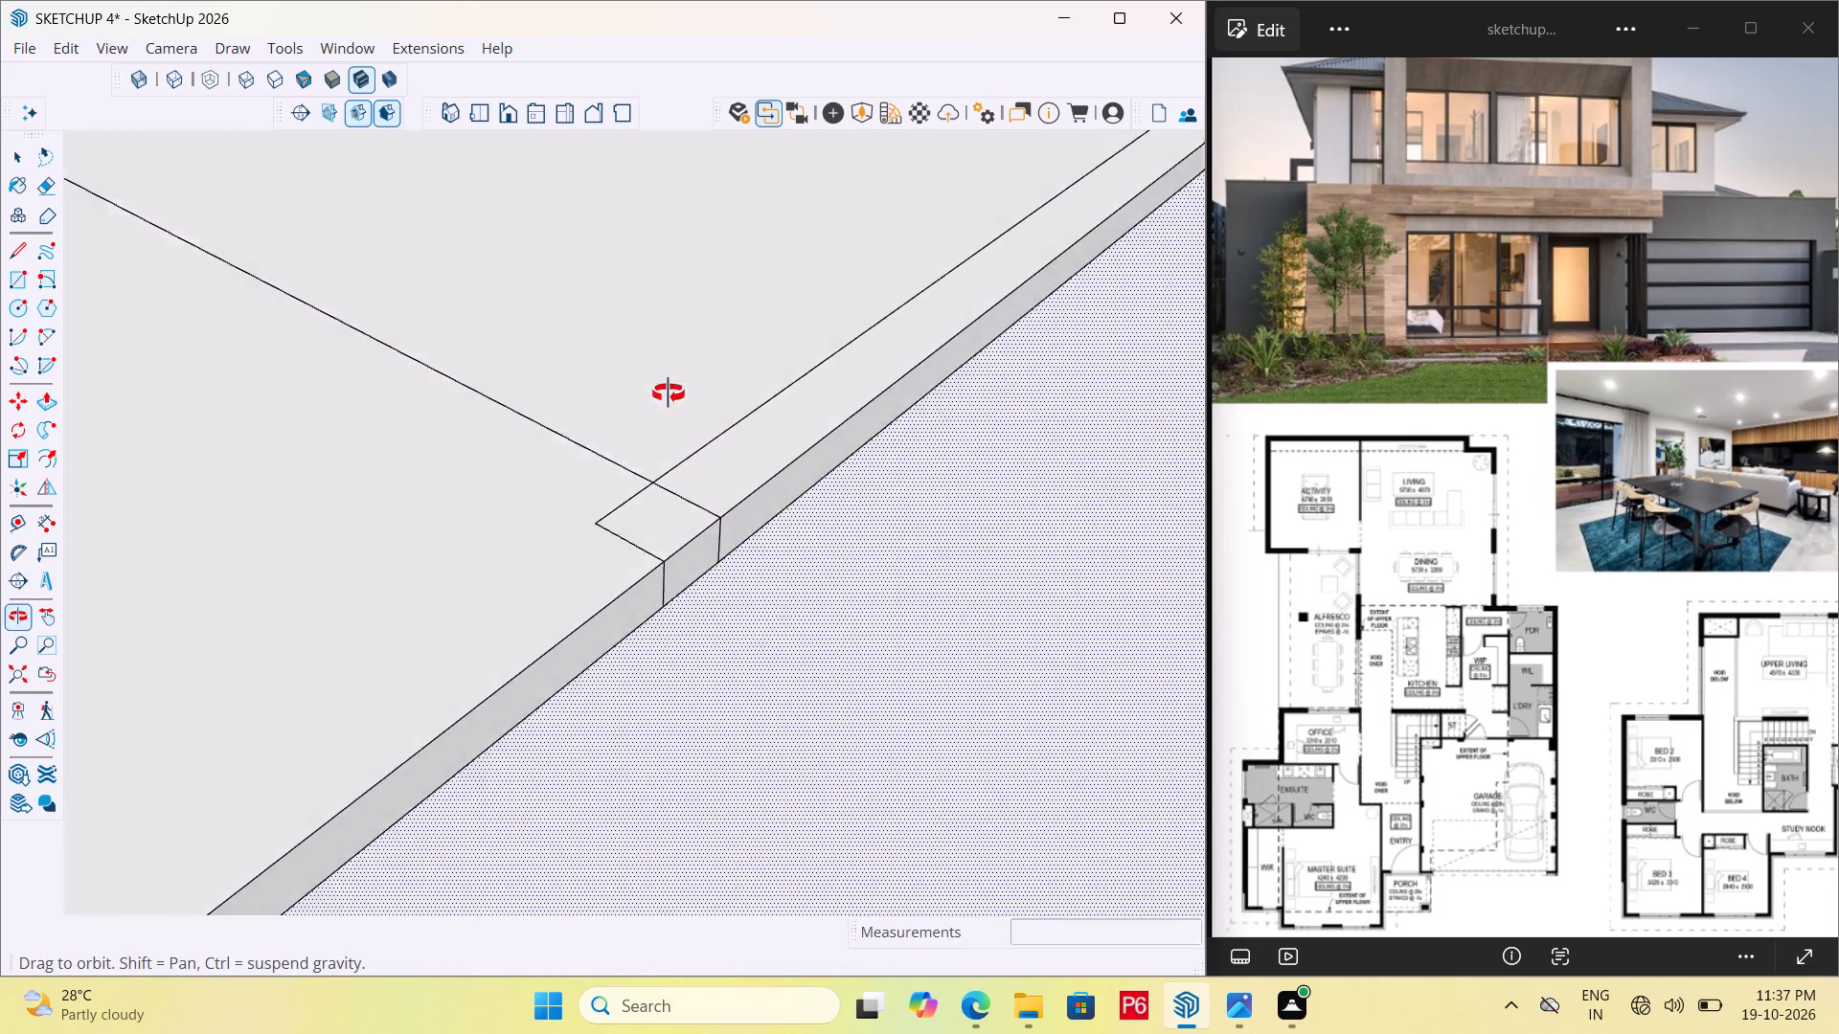
{"action": "middle_click_drag", "start_coordinate": [669, 393], "coordinate": [667, 392]}
{"action": "scroll", "coordinate": [652, 383], "scroll_direction": "up", "scroll_amount": 1}
{"action": "scroll", "coordinate": [774, 483], "scroll_direction": "down", "scroll_amount": 7}
{"action": "scroll", "coordinate": [606, 471], "scroll_direction": "down", "scroll_amount": 13}
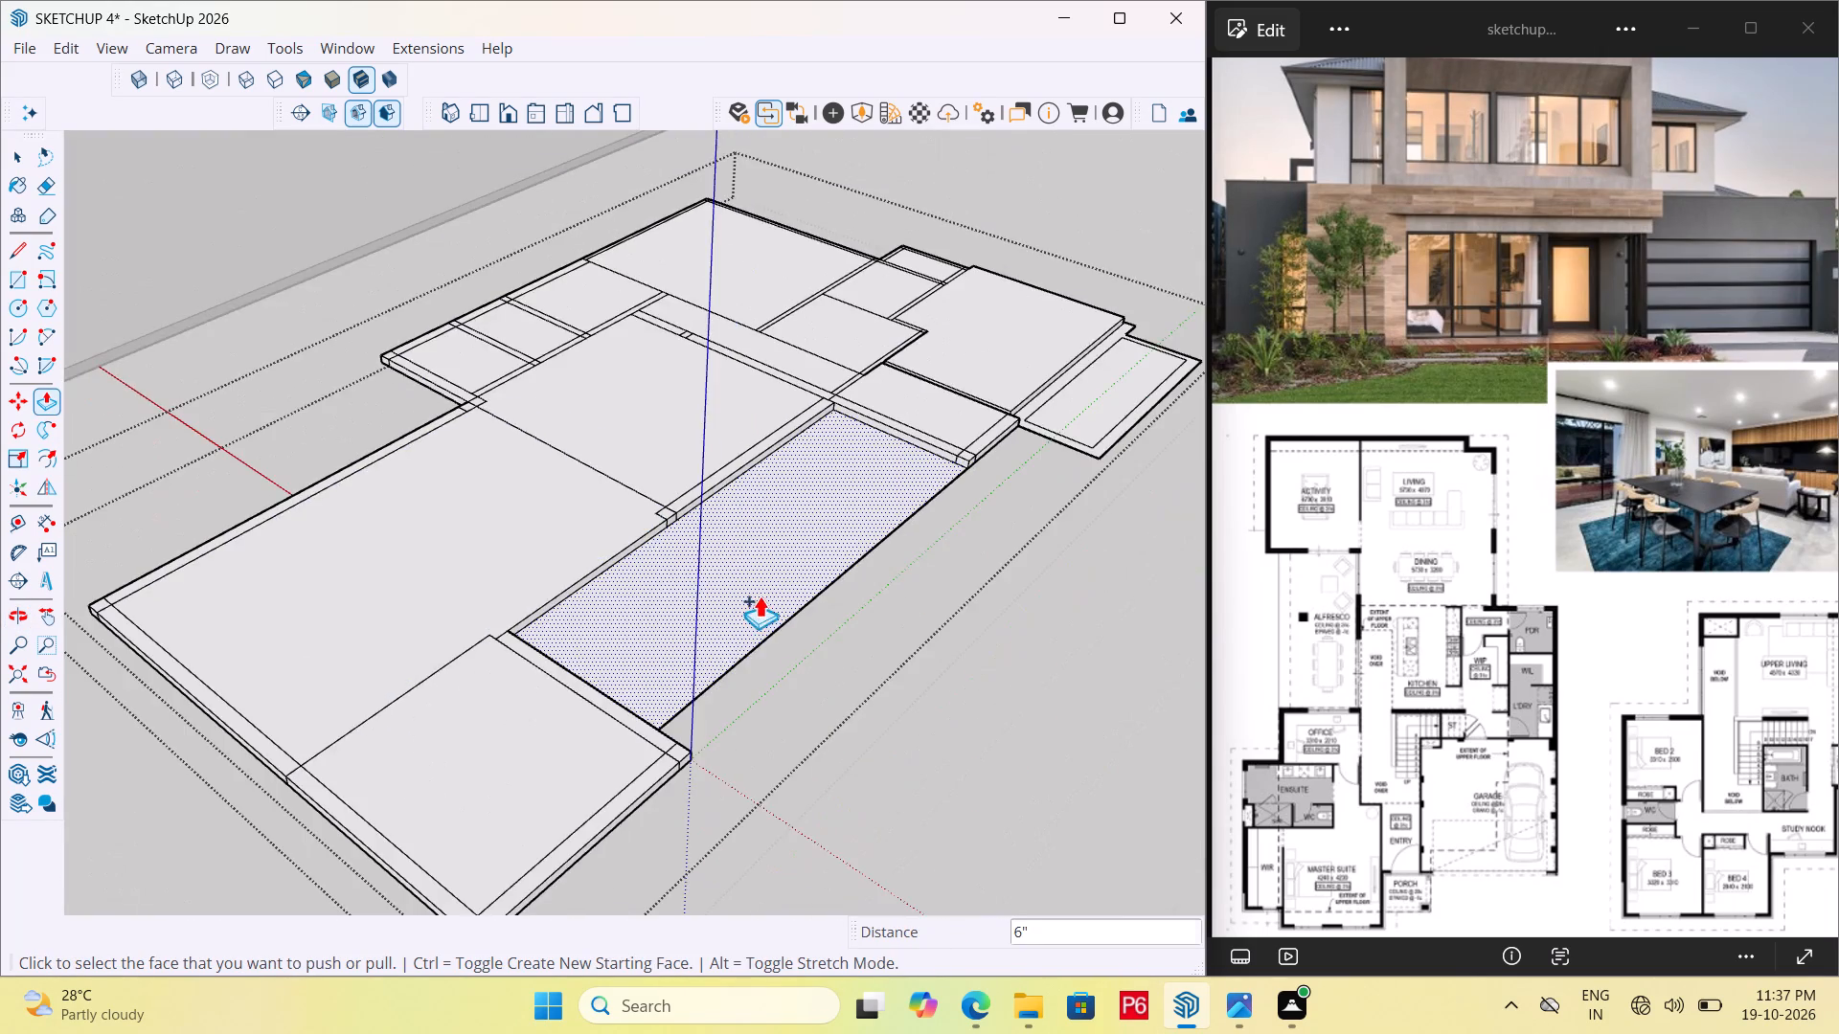
Fill the alfresco floor by extending the adjoining living and dining side faces 8' 10 13/16" to its outer edge, including the strip between them.
{"action": "middle_click_drag", "start_coordinate": [760, 595], "coordinate": [538, 570]}
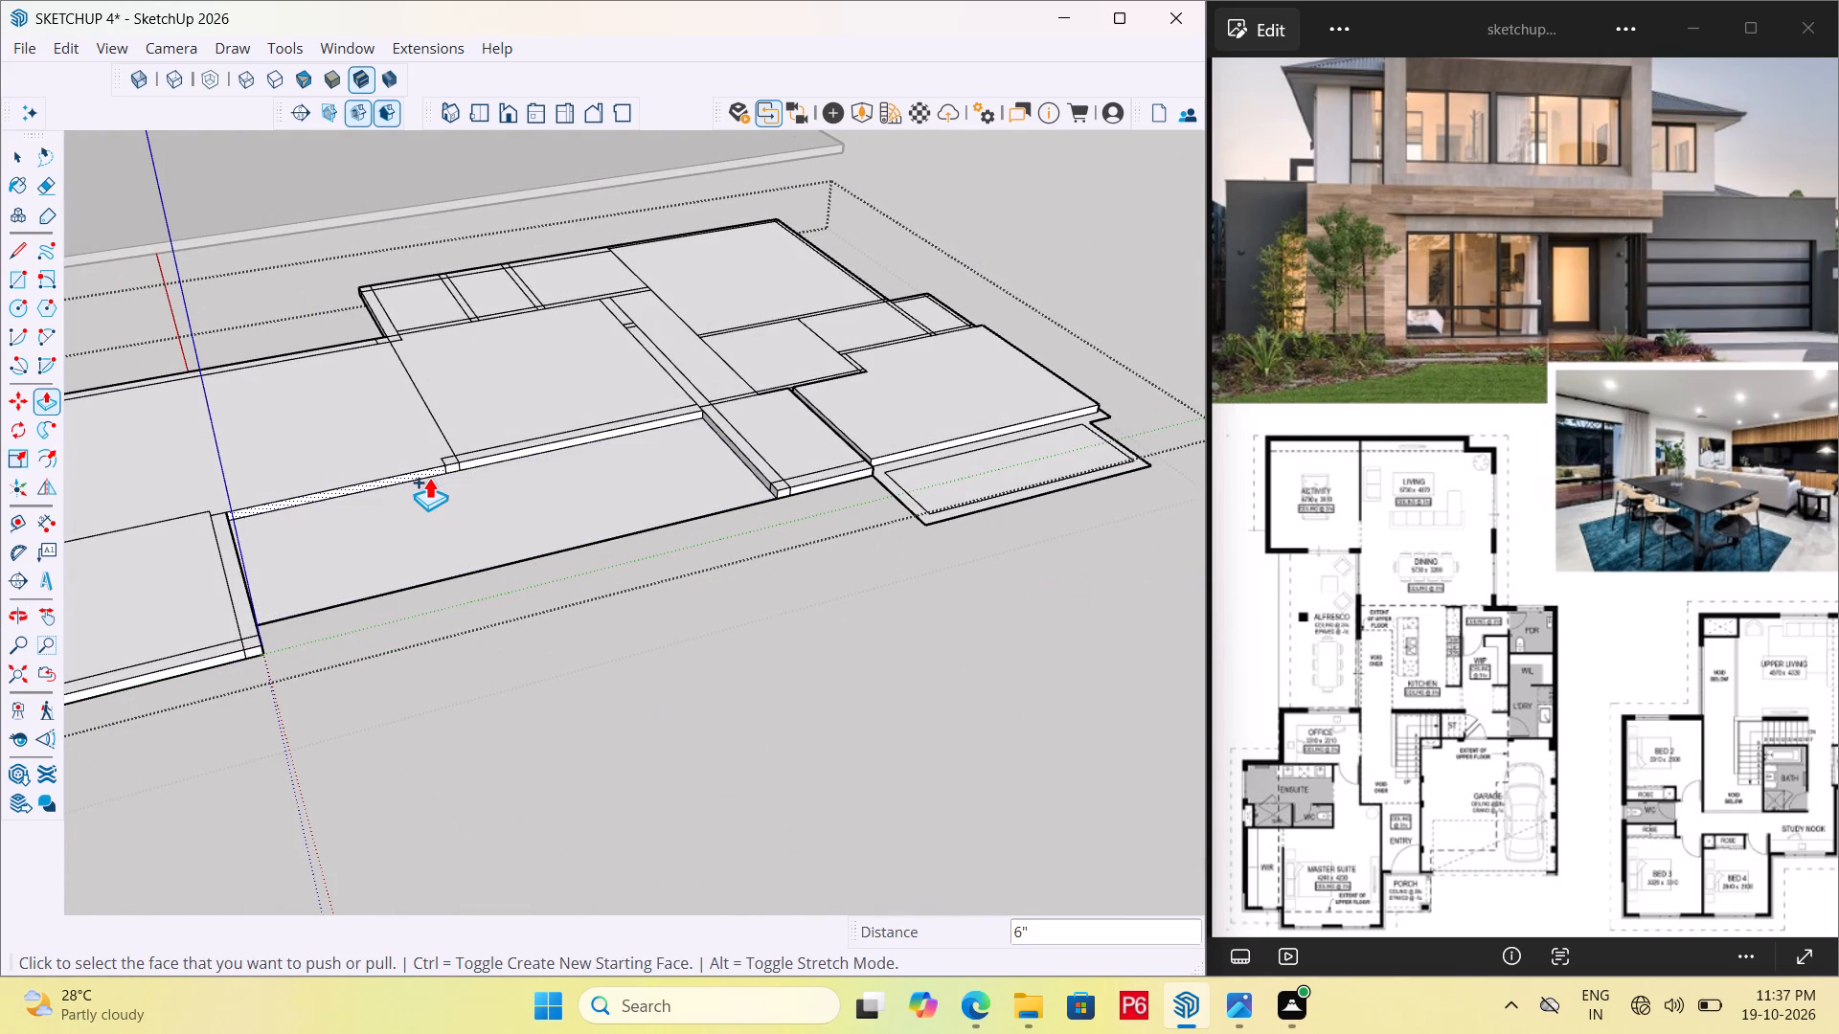
{"action": "left_click", "coordinate": [428, 474]}
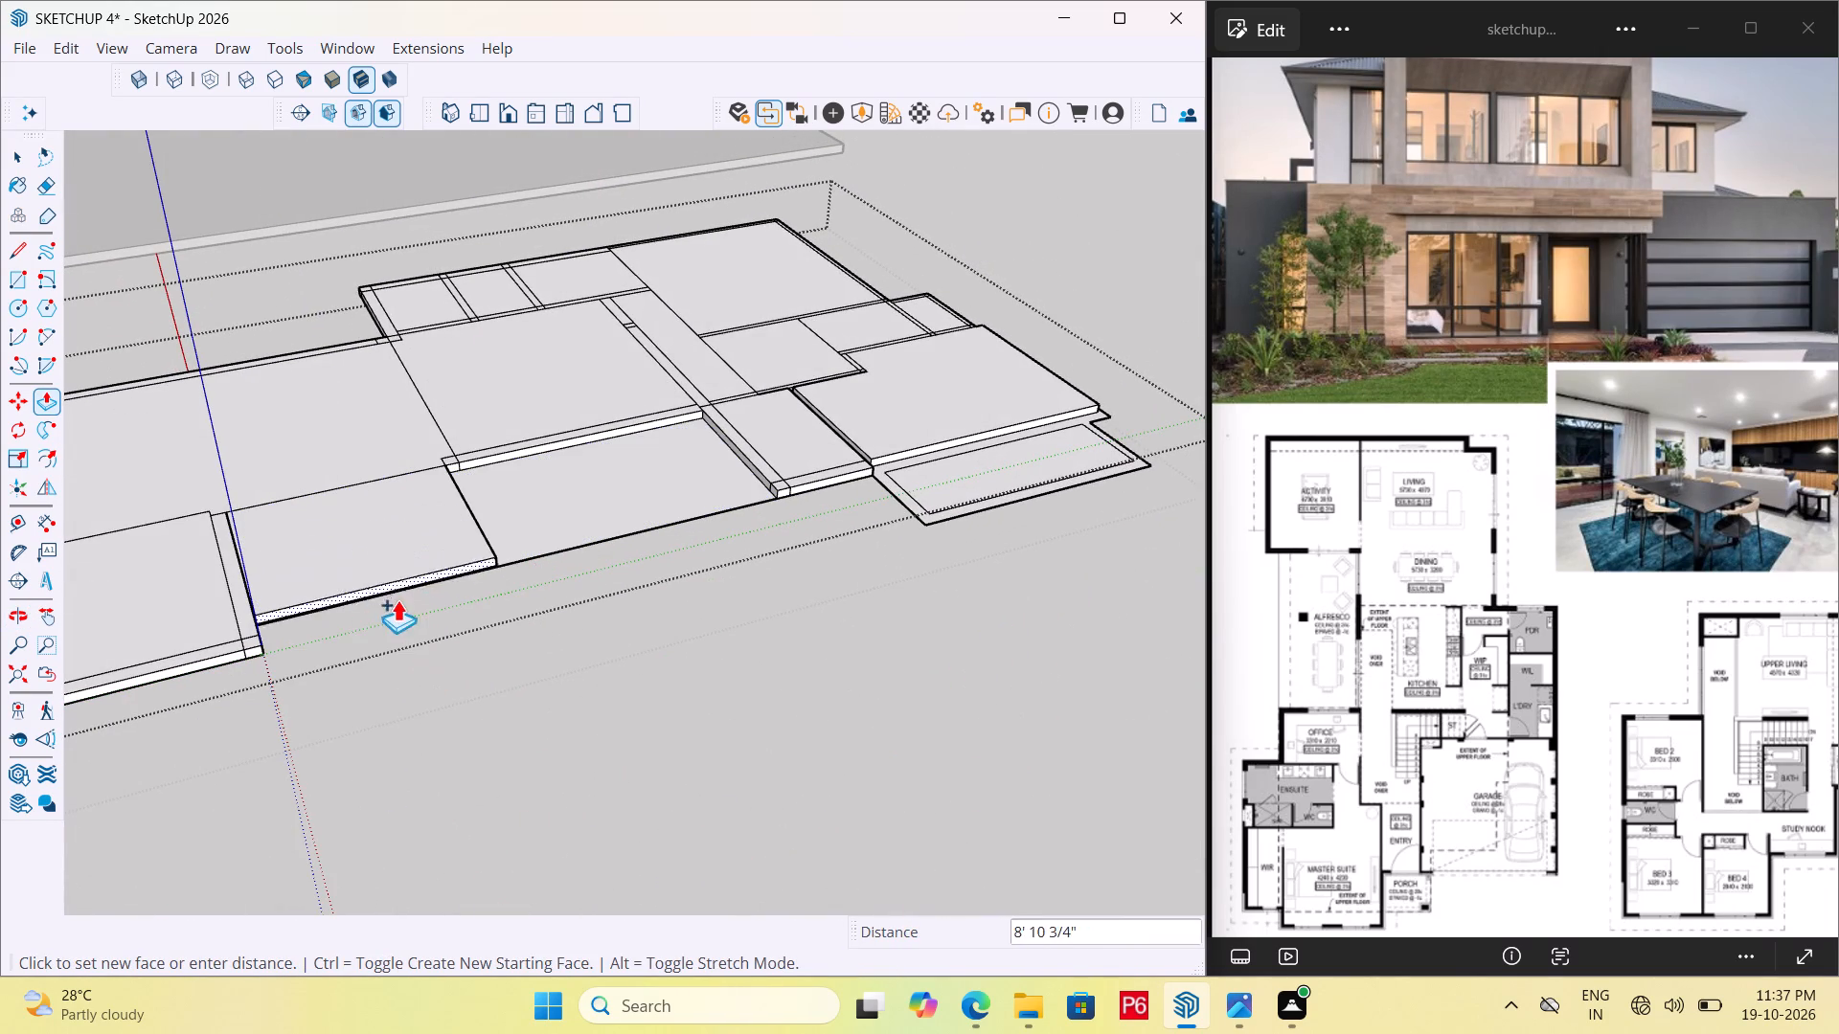
{"action": "left_click", "coordinate": [524, 560]}
{"action": "scroll", "coordinate": [627, 421], "scroll_direction": "up", "scroll_amount": 5}
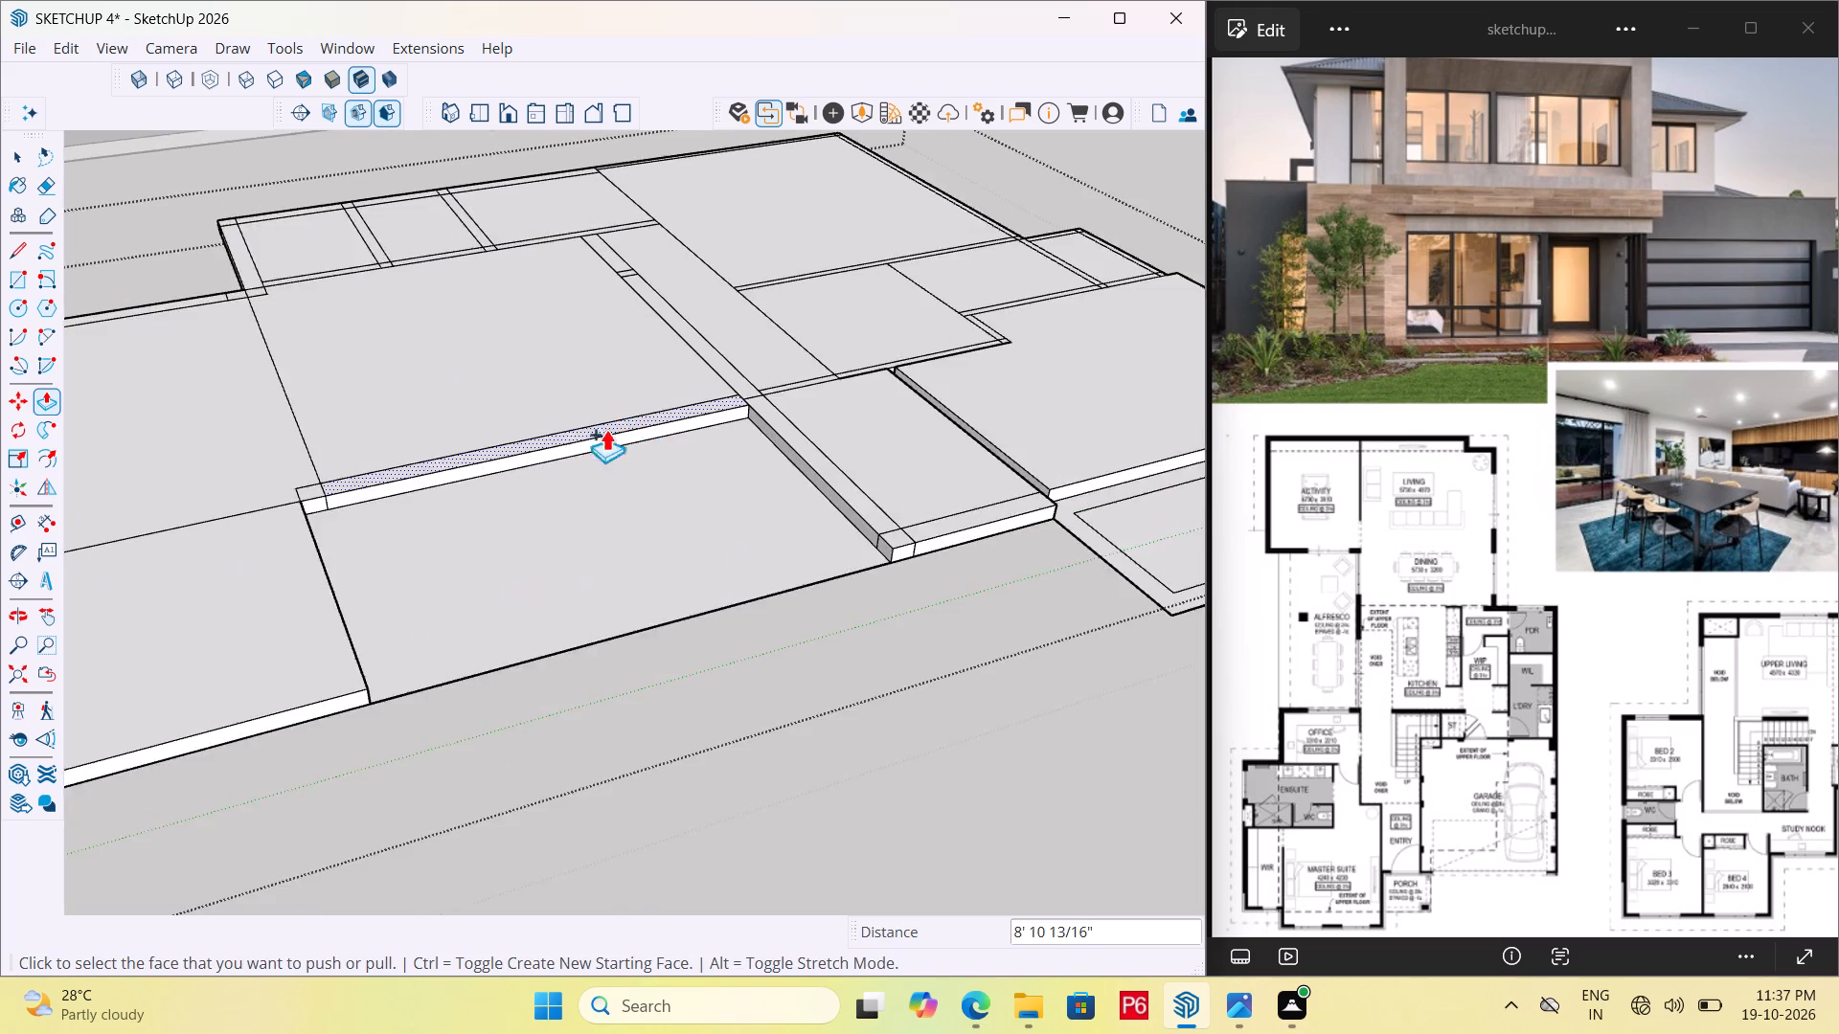
{"action": "scroll", "coordinate": [606, 429], "scroll_direction": "up", "scroll_amount": 4}
{"action": "double_click", "coordinate": [579, 450]}
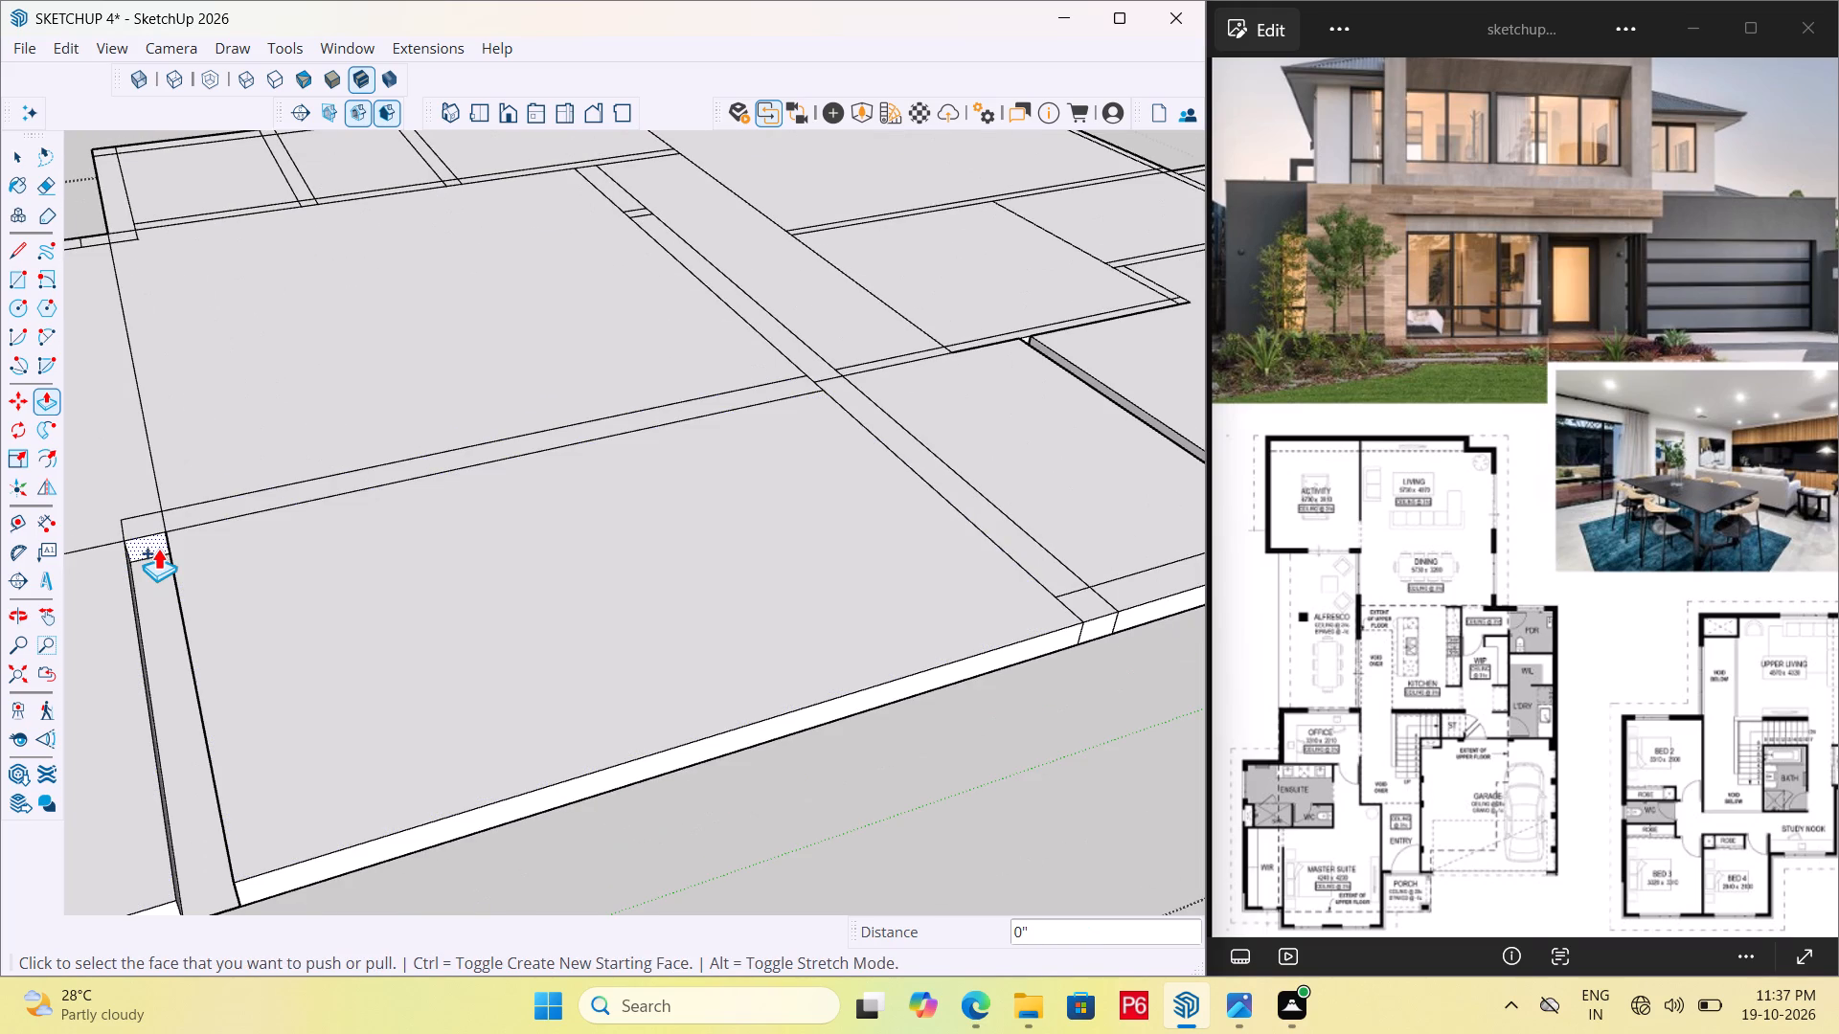
{"action": "double_click", "coordinate": [158, 548]}
Extend the master suite block's side face 4" to close the narrow wall gap against the office block.
{"action": "scroll", "coordinate": [354, 538], "scroll_direction": "down", "scroll_amount": 9}
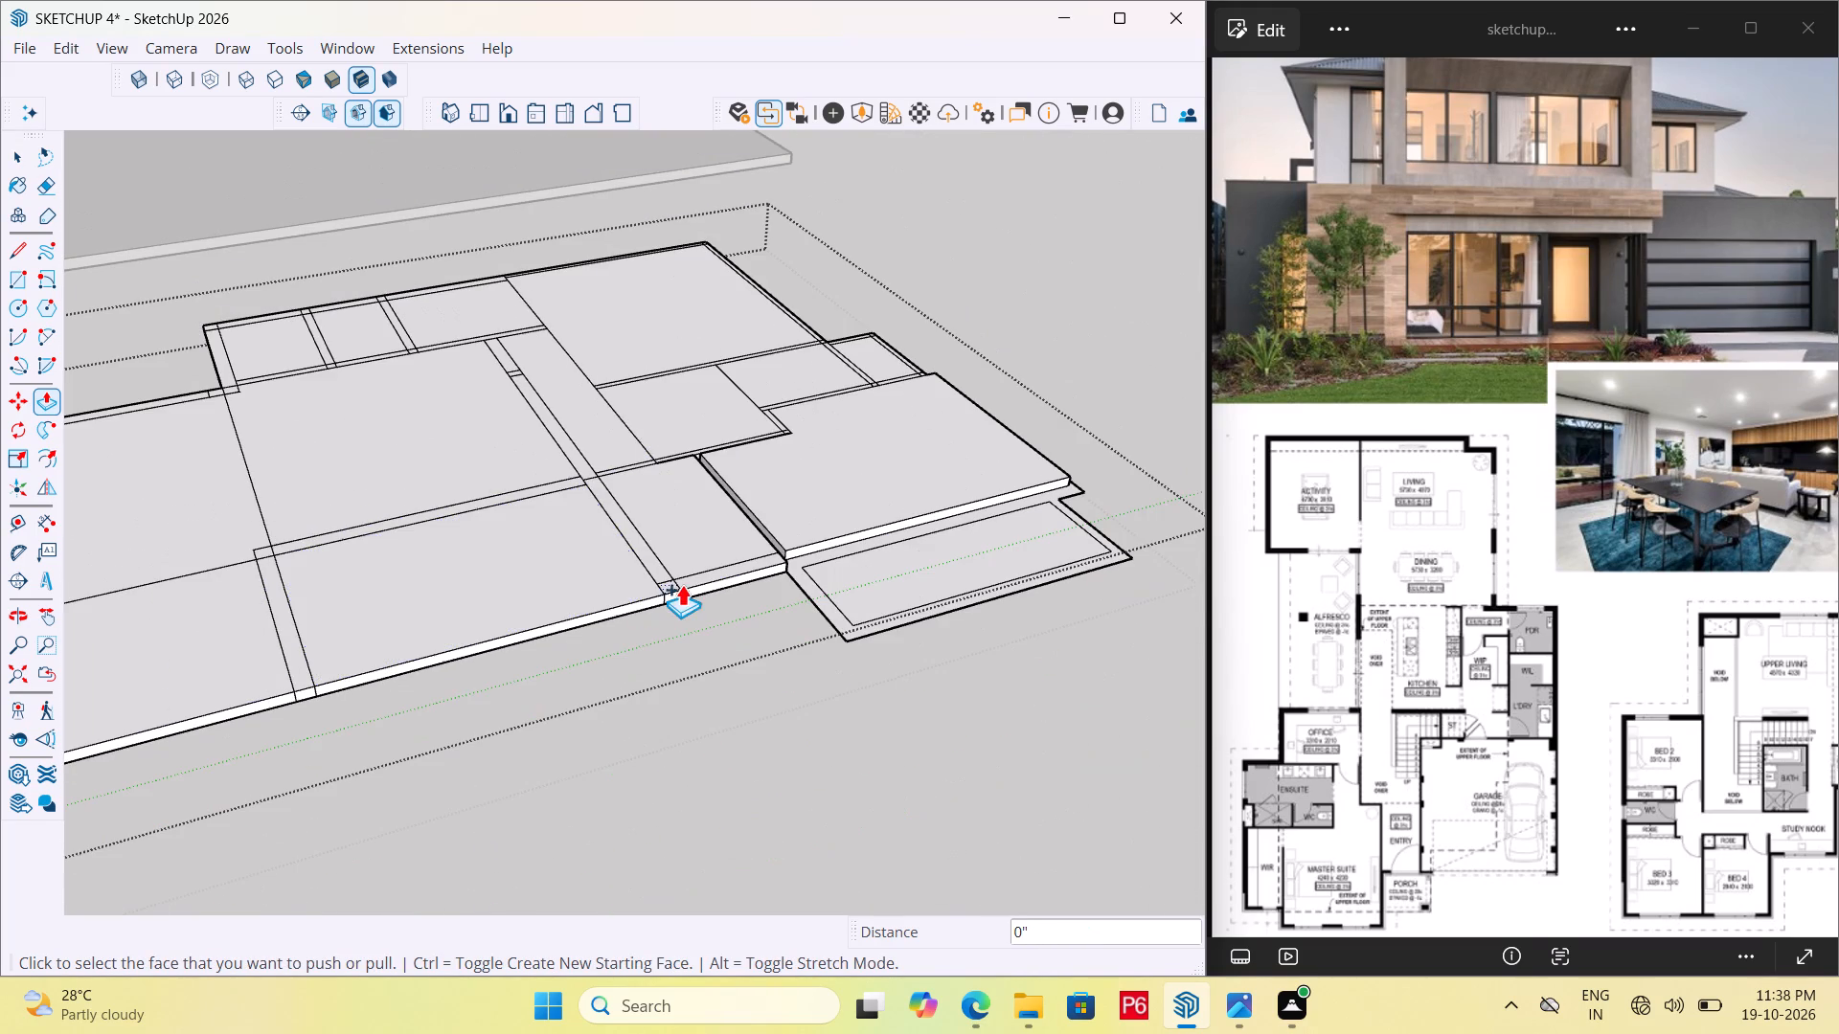
{"action": "middle_click_drag", "start_coordinate": [818, 553], "coordinate": [596, 562]}
{"action": "scroll", "coordinate": [576, 567], "scroll_direction": "up", "scroll_amount": 12}
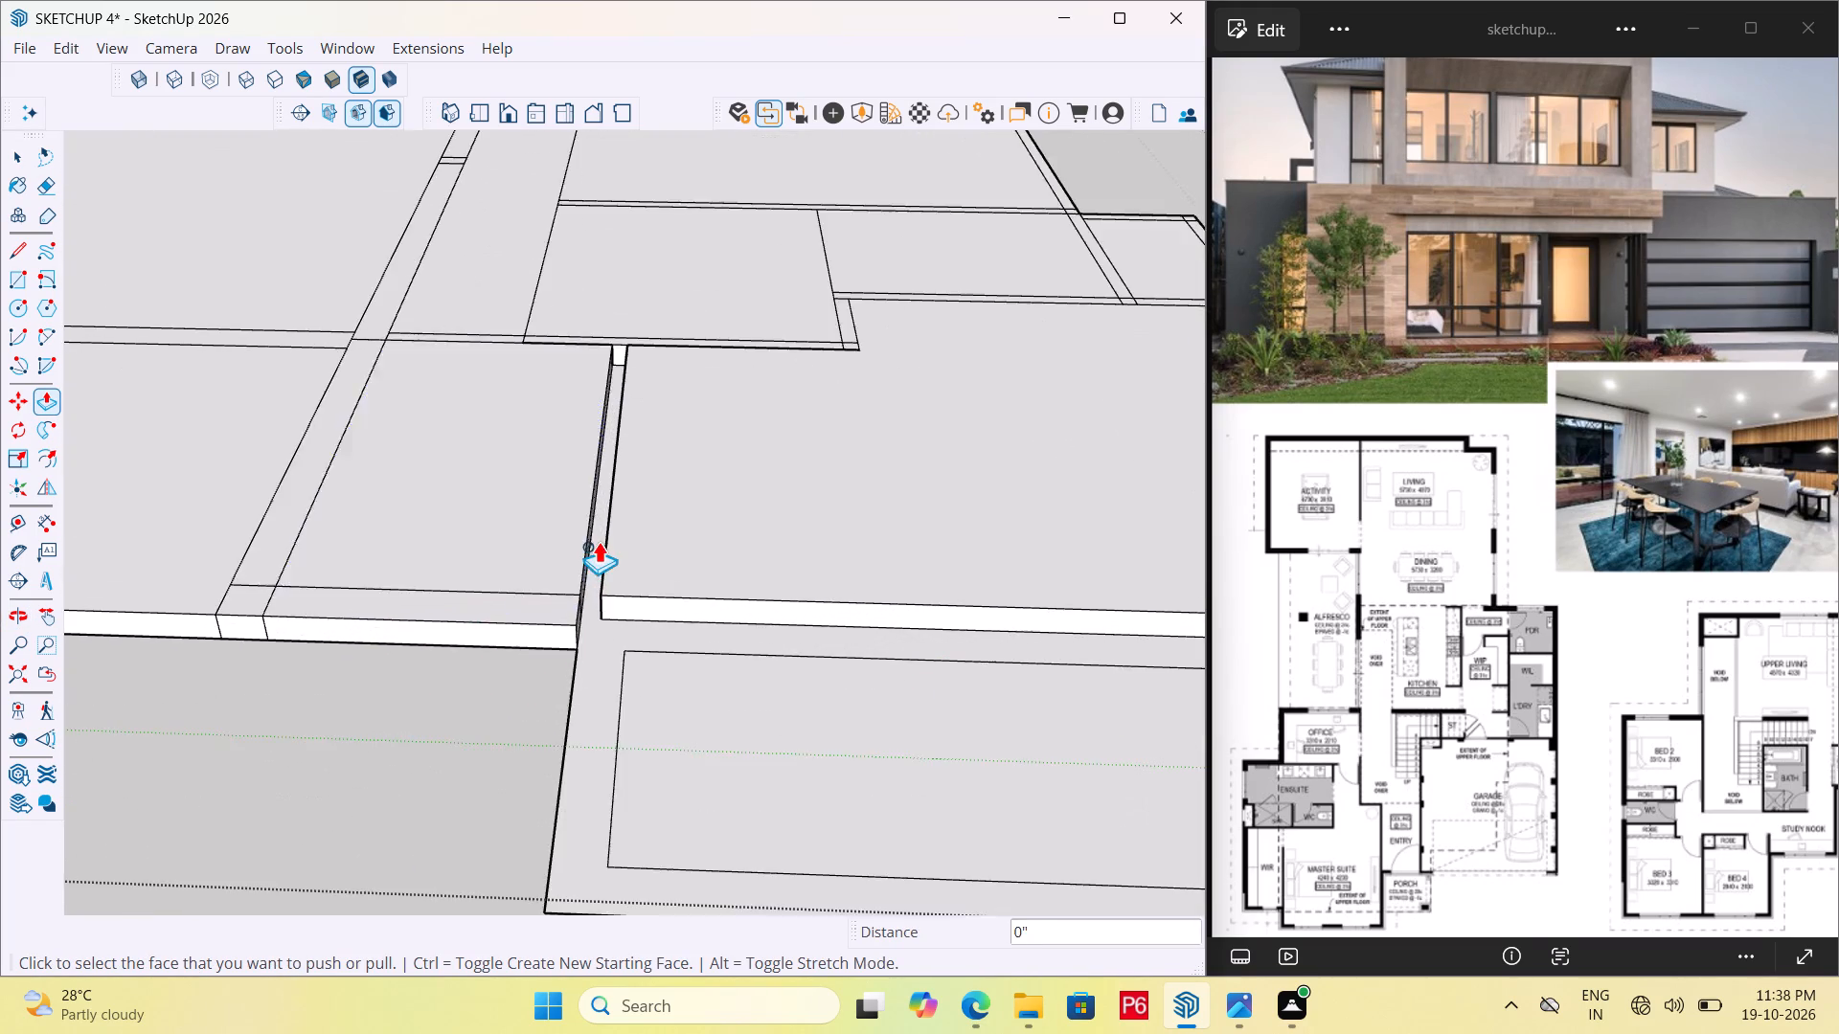
{"action": "scroll", "coordinate": [599, 541], "scroll_direction": "up", "scroll_amount": 3}
{"action": "middle_click_drag", "start_coordinate": [588, 562], "coordinate": [805, 549]}
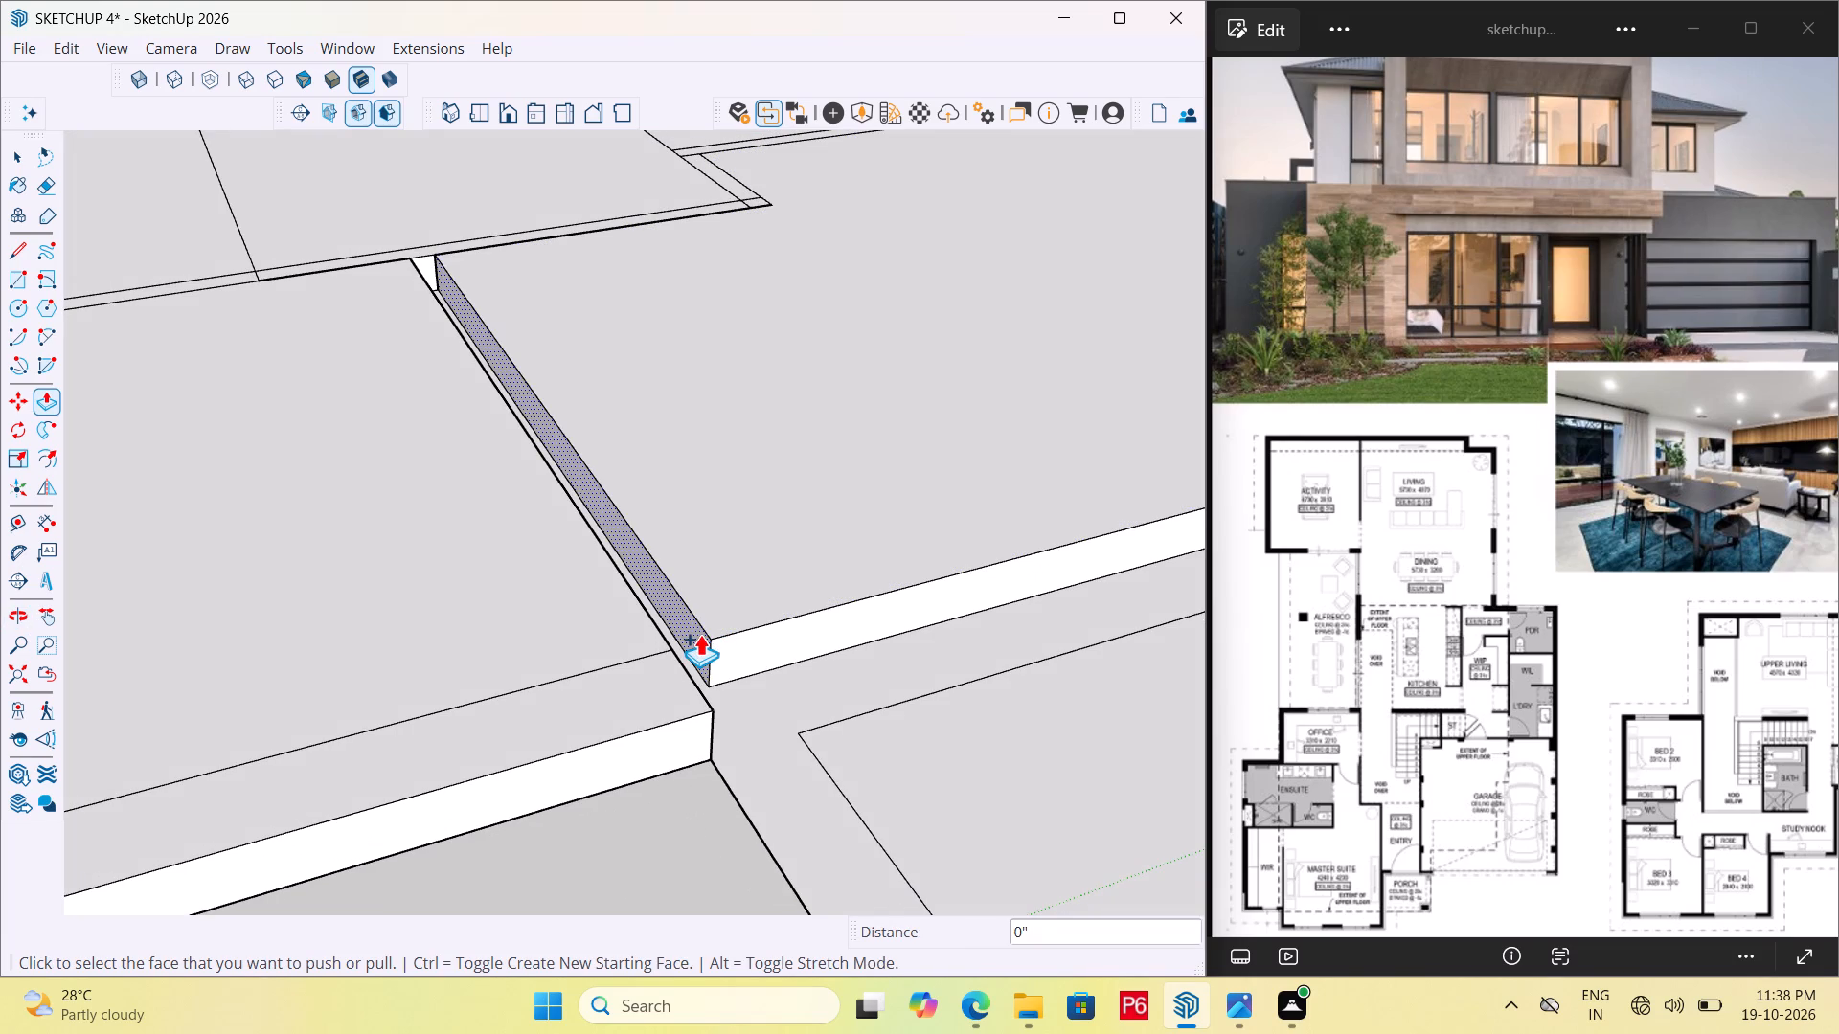
{"action": "left_click", "coordinate": [700, 634]}
{"action": "left_click", "coordinate": [700, 696]}
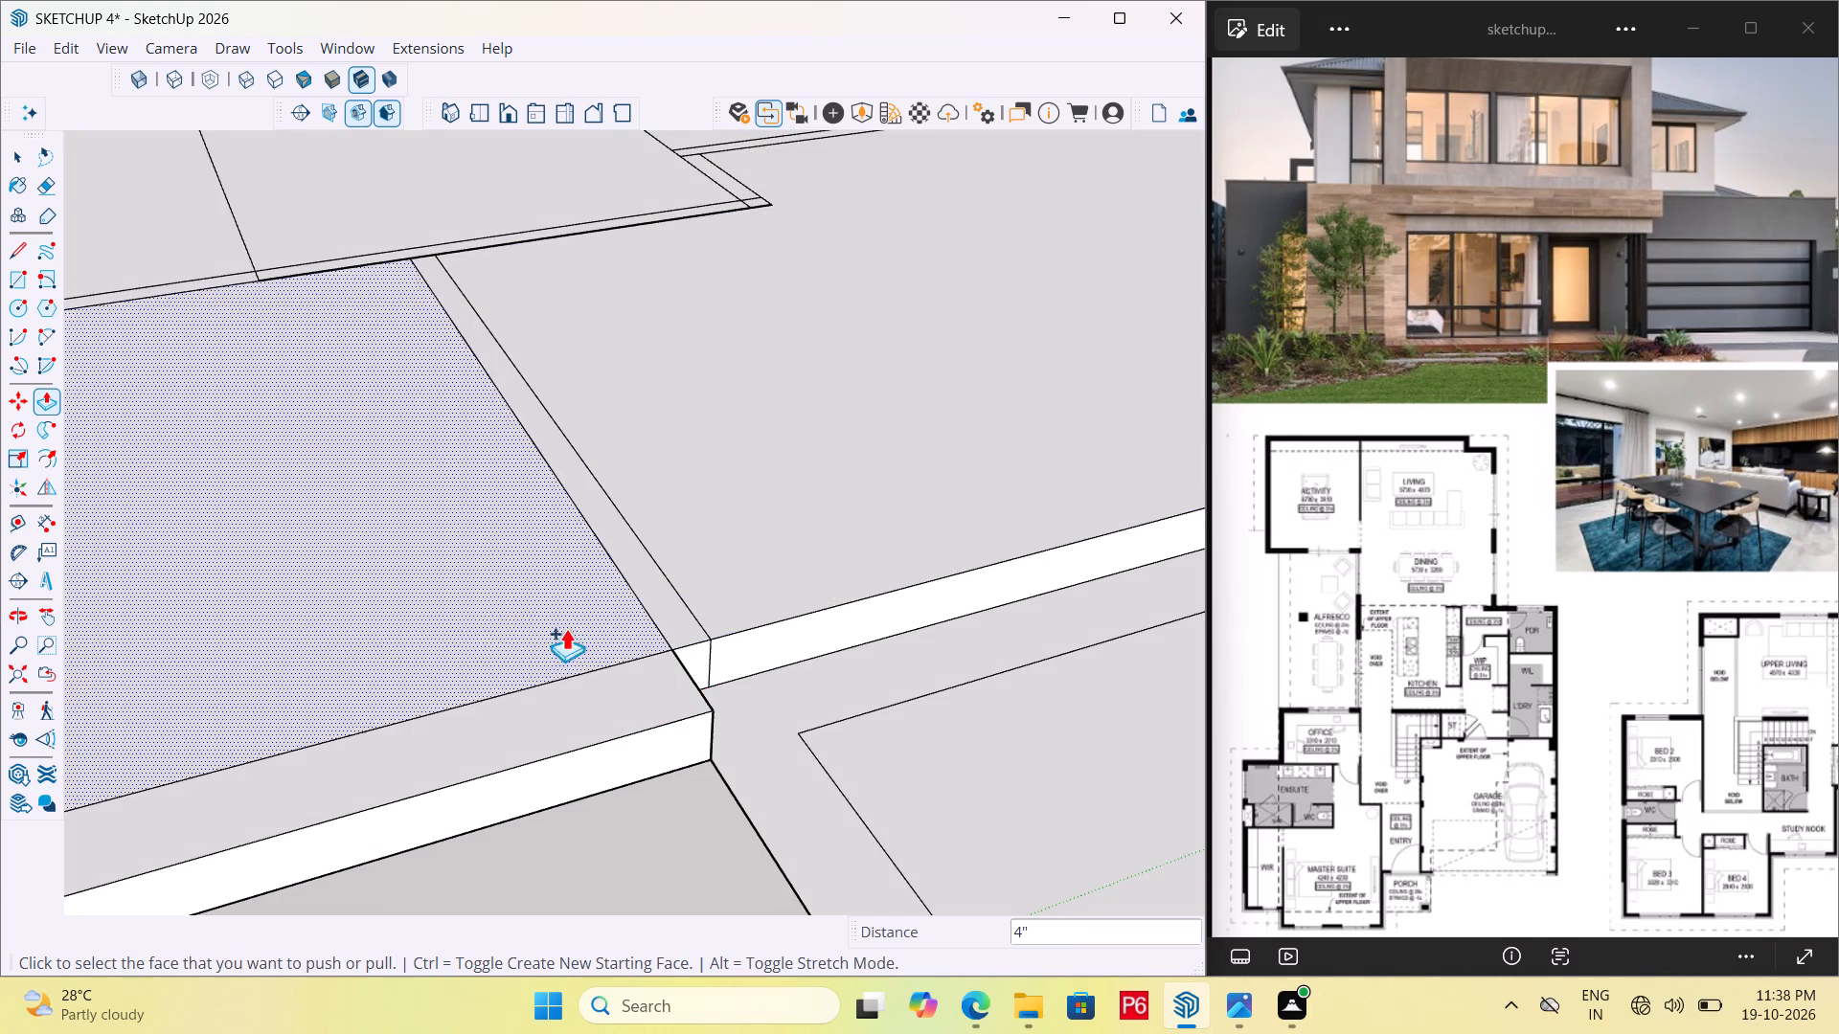
Extend the master suite block's outer front face 4" over the bordering wall strip.
{"action": "scroll", "coordinate": [434, 626], "scroll_direction": "down", "scroll_amount": 7}
{"action": "scroll", "coordinate": [157, 652], "scroll_direction": "down", "scroll_amount": 5}
{"action": "middle_click_drag", "start_coordinate": [1044, 627], "coordinate": [563, 630]}
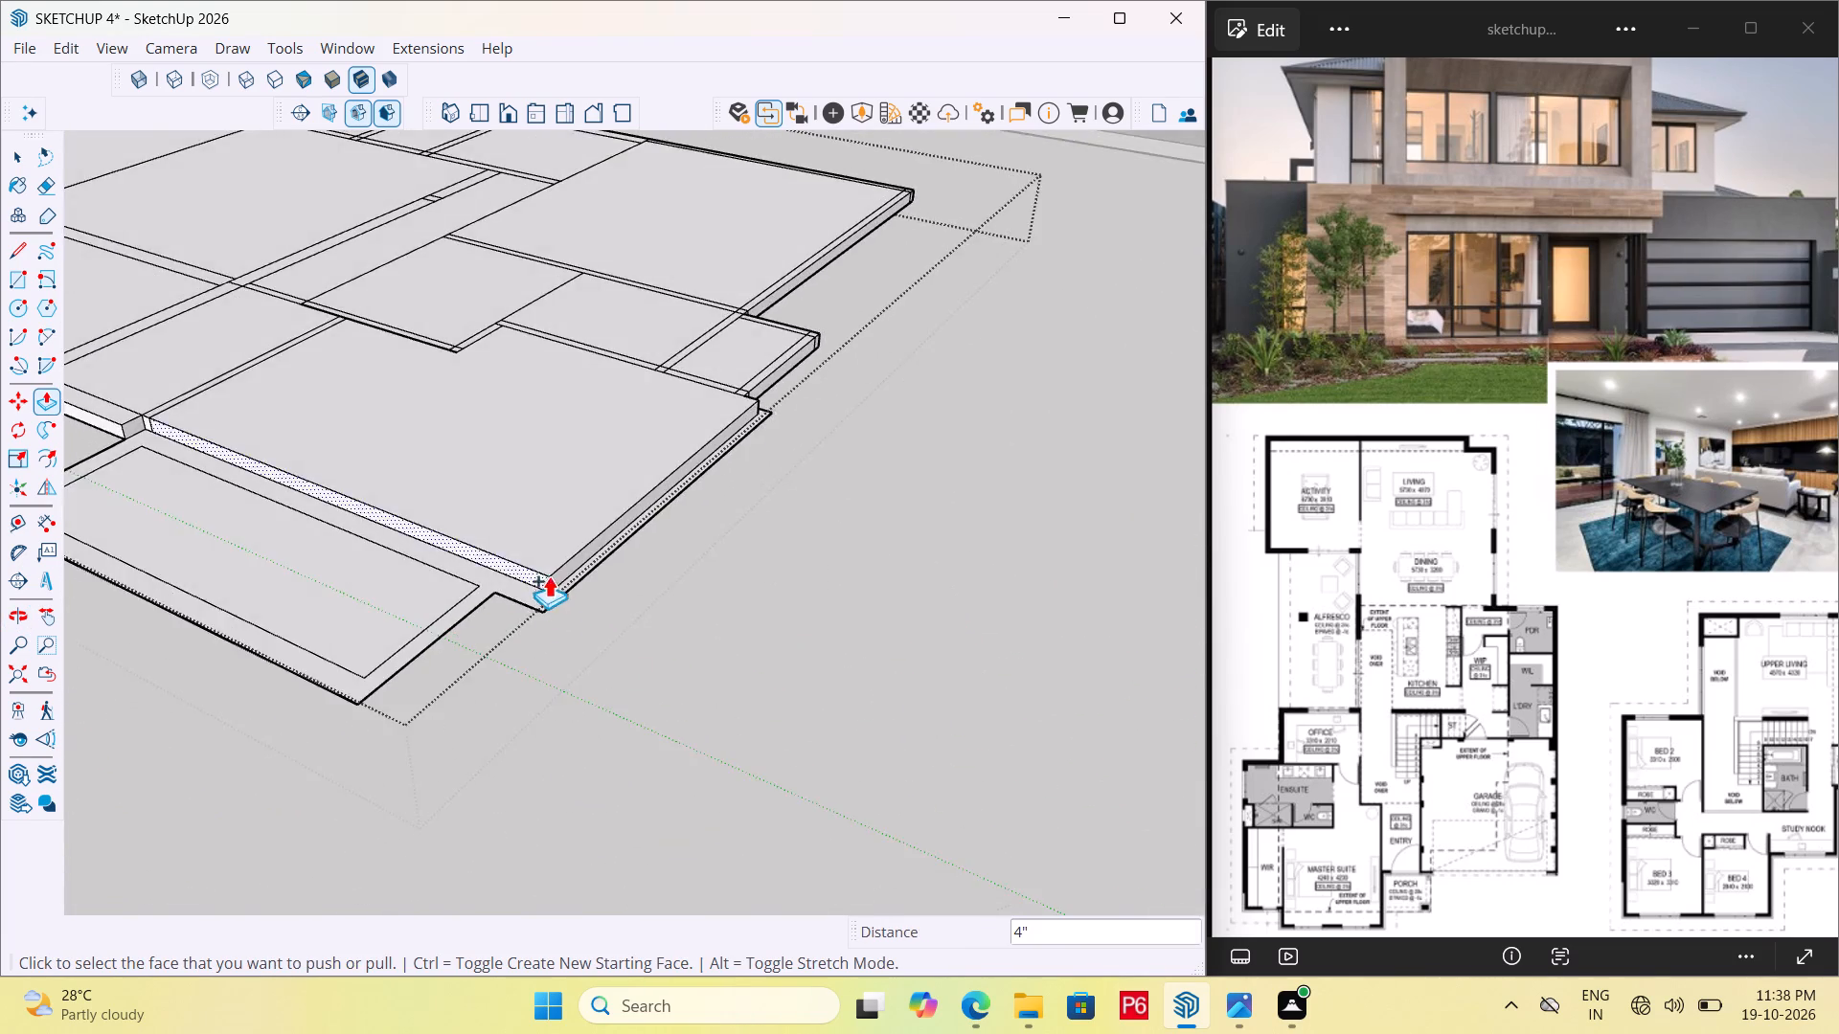
{"action": "scroll", "coordinate": [548, 573], "scroll_direction": "up", "scroll_amount": 10}
{"action": "left_click", "coordinate": [552, 563]}
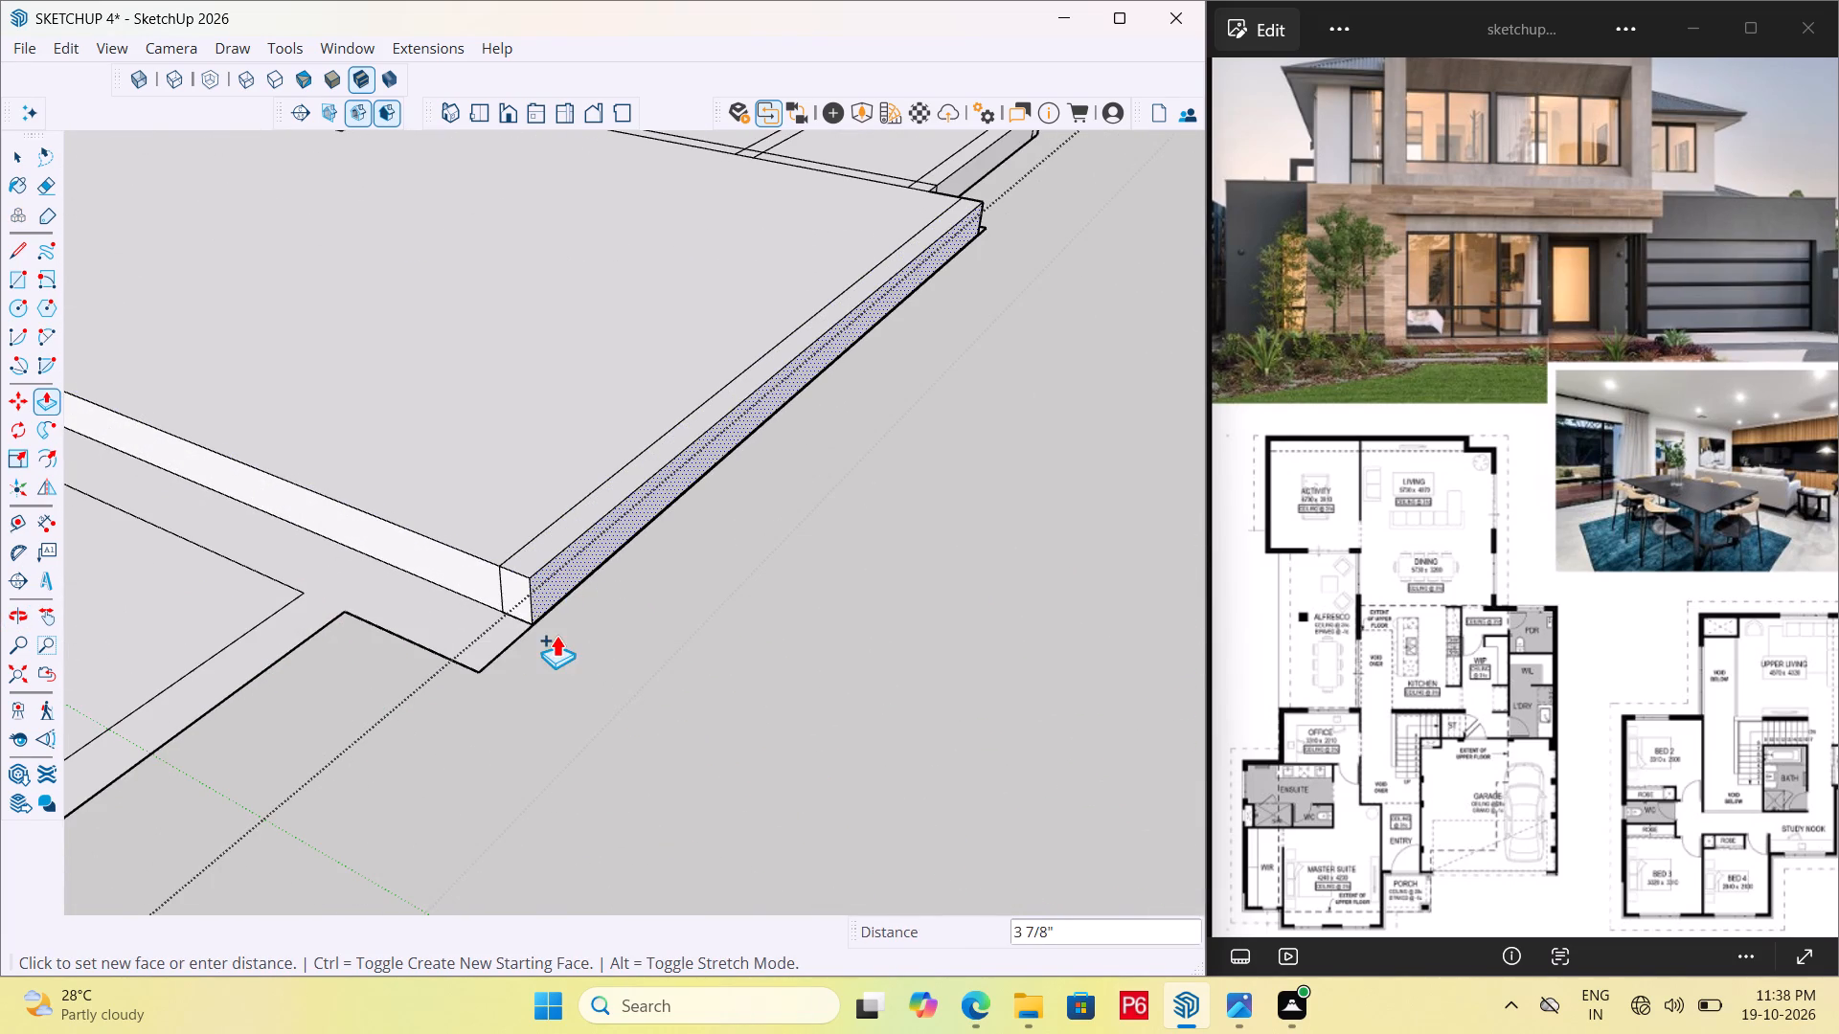
{"action": "left_click_drag", "start_coordinate": [520, 644], "coordinate": [532, 639]}
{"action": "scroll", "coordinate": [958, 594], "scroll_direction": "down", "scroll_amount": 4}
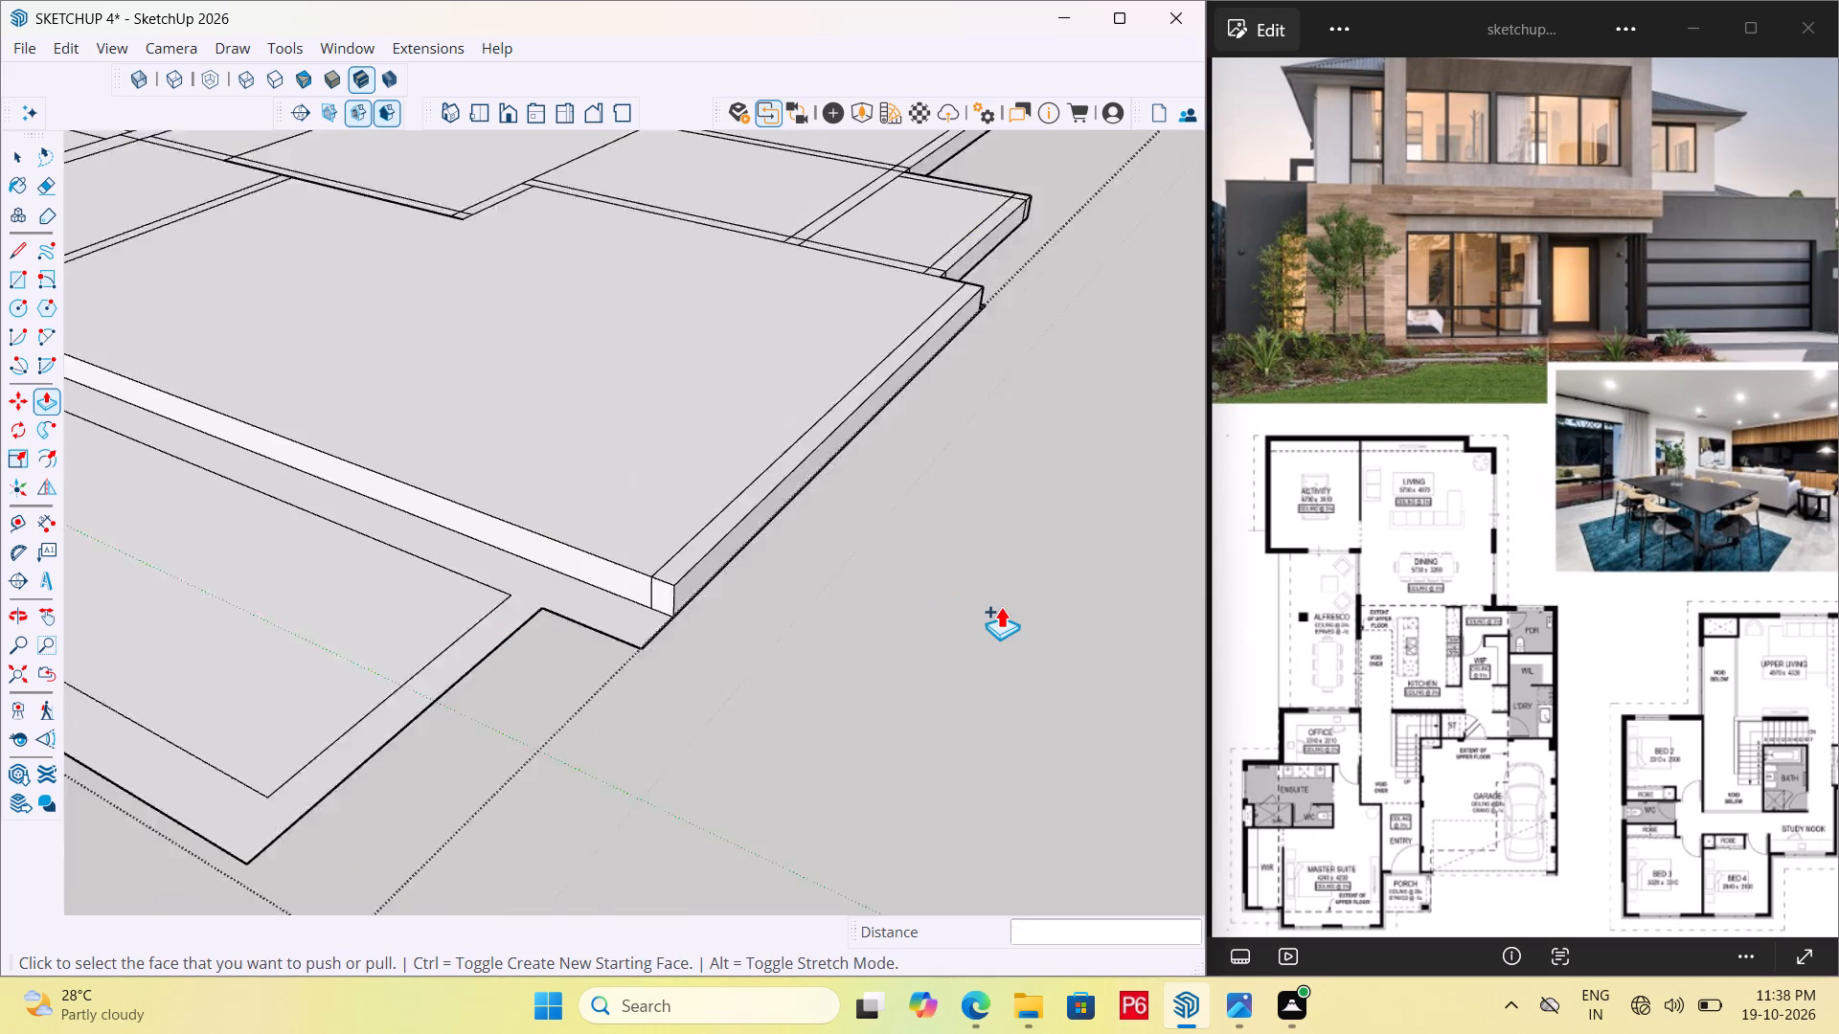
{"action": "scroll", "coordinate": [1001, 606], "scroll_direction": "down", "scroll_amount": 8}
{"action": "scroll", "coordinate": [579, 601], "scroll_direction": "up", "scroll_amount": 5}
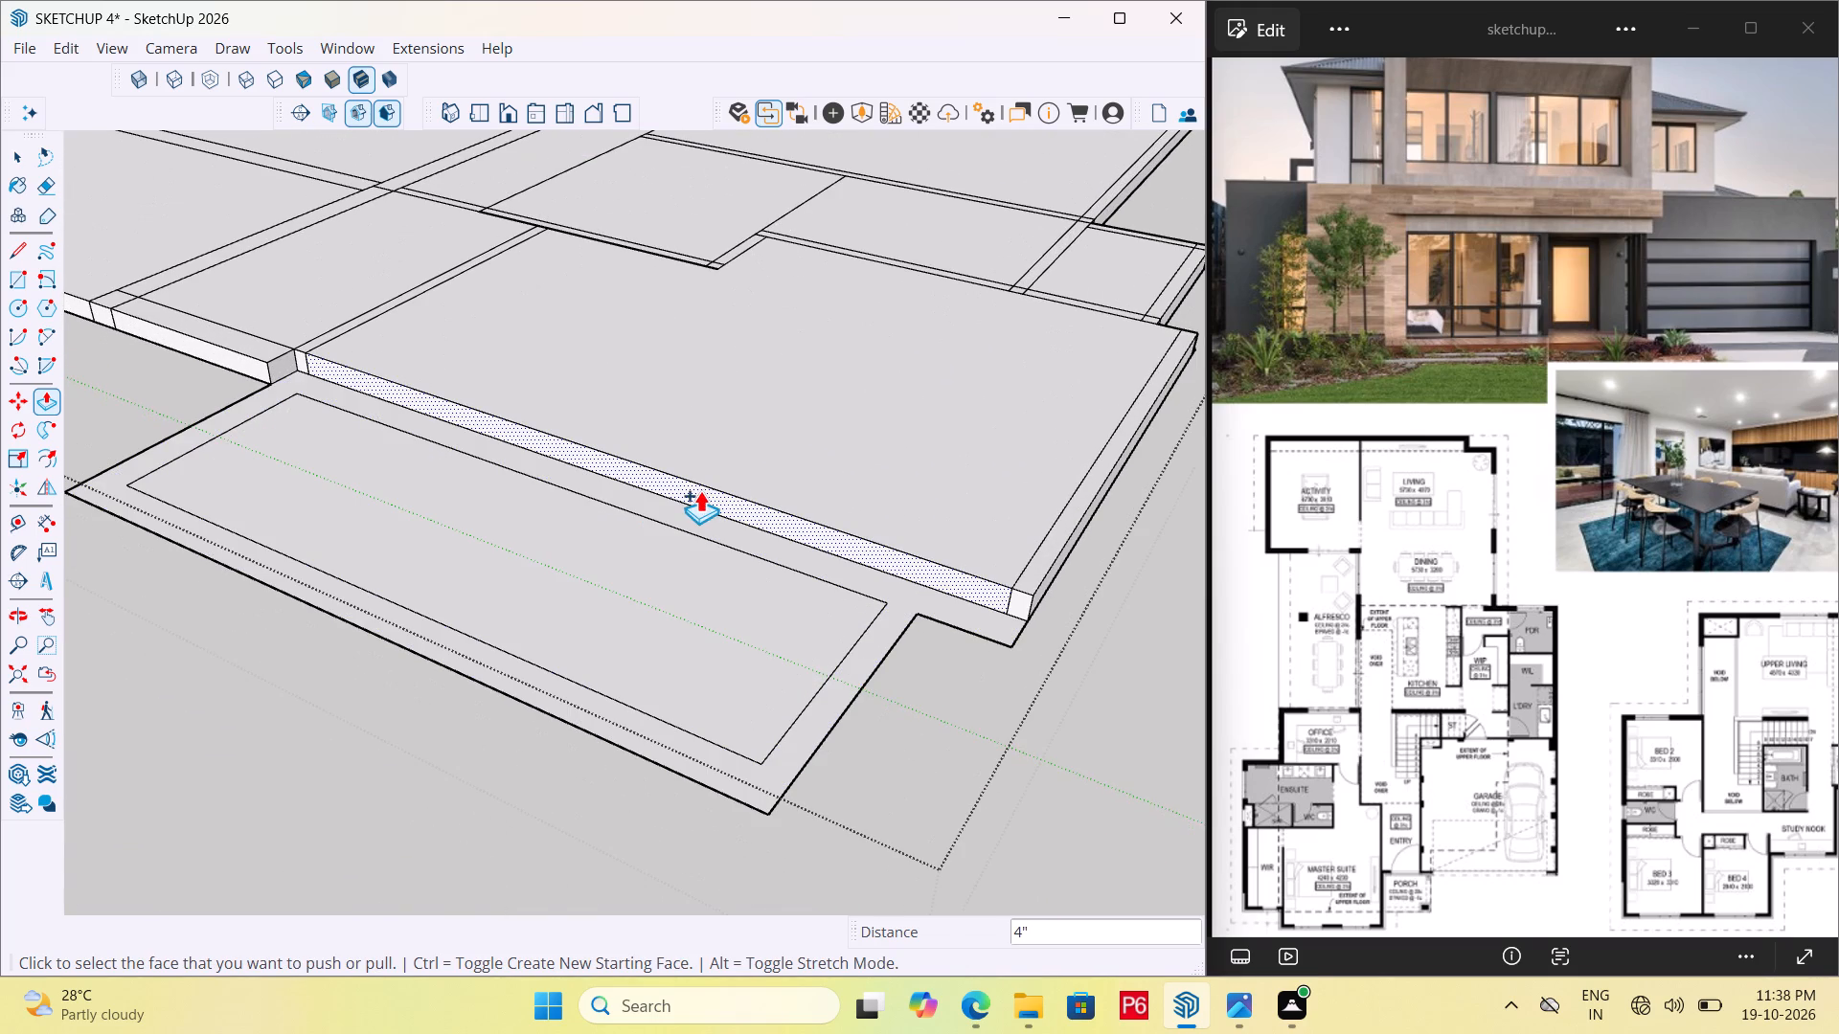
Extend the master suite block's outer side face 9" over the wall strip beside the ensuite-robe wing, filling the corner gaps at both ends.
{"action": "left_click", "coordinate": [700, 490]}
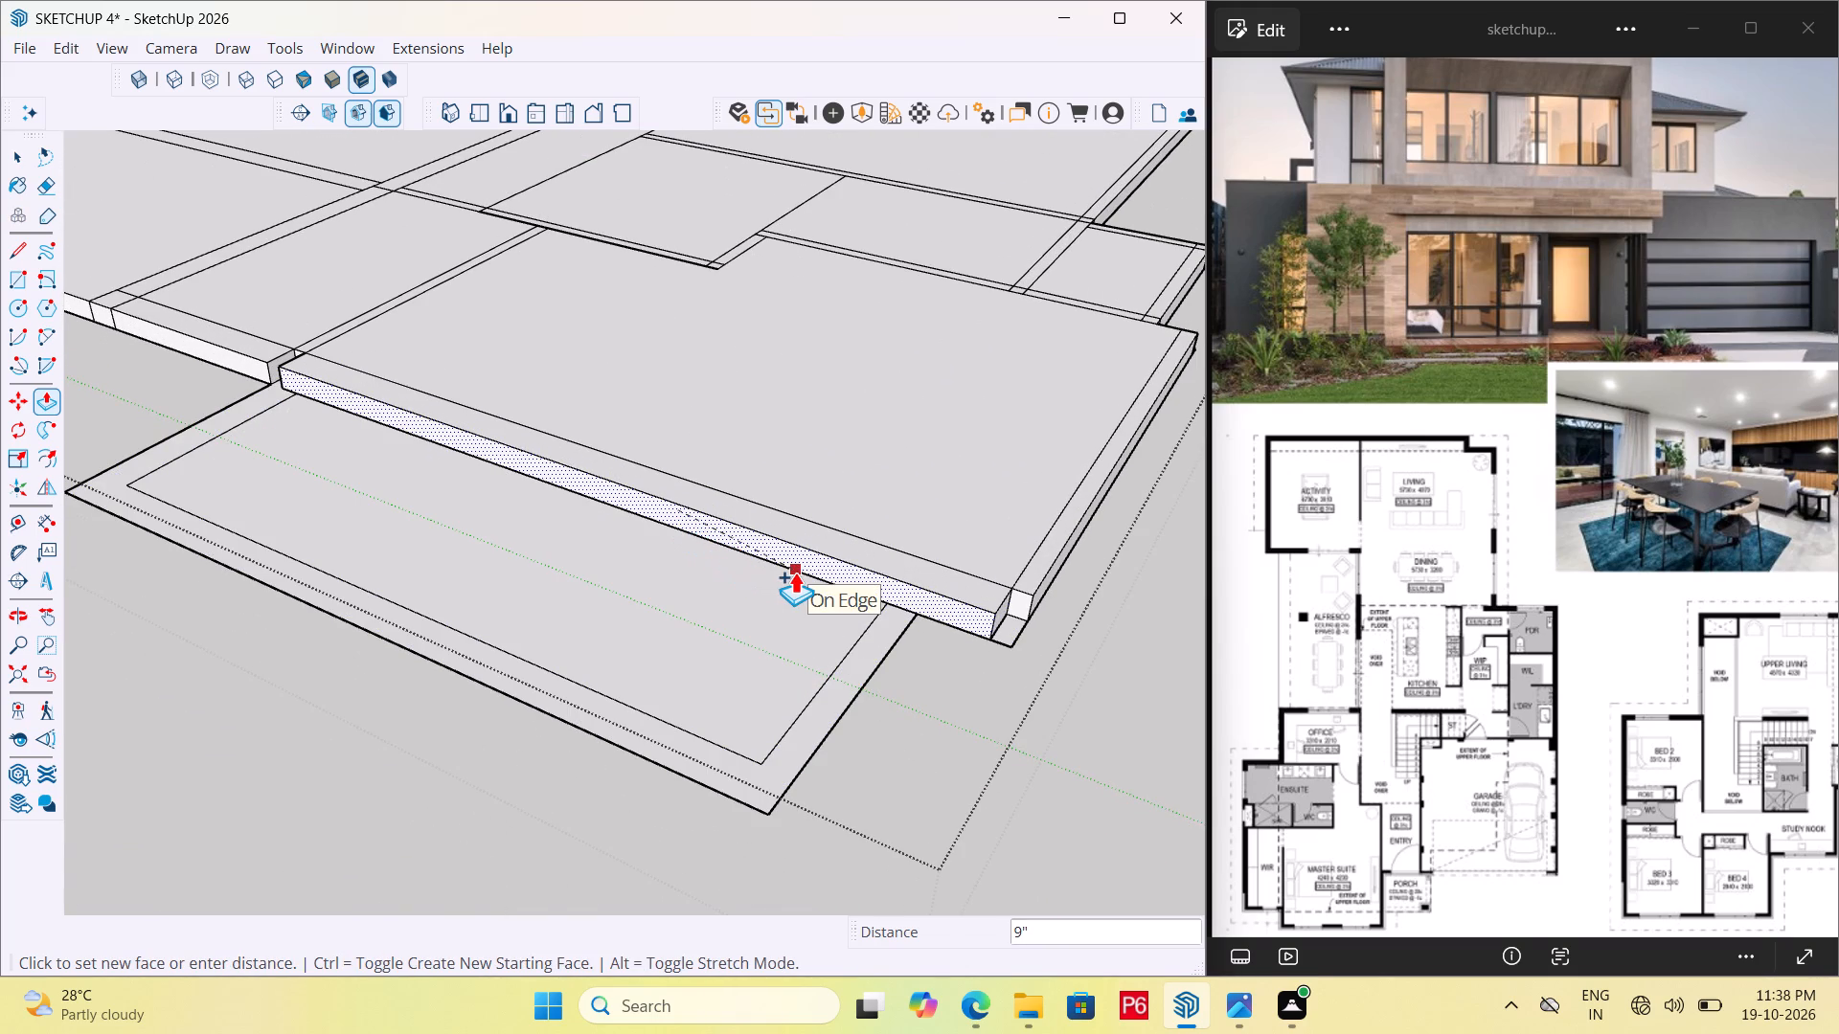
{"action": "left_click", "coordinate": [795, 572]}
{"action": "scroll", "coordinate": [1032, 621], "scroll_direction": "up", "scroll_amount": 5}
{"action": "double_click", "coordinate": [1021, 608]}
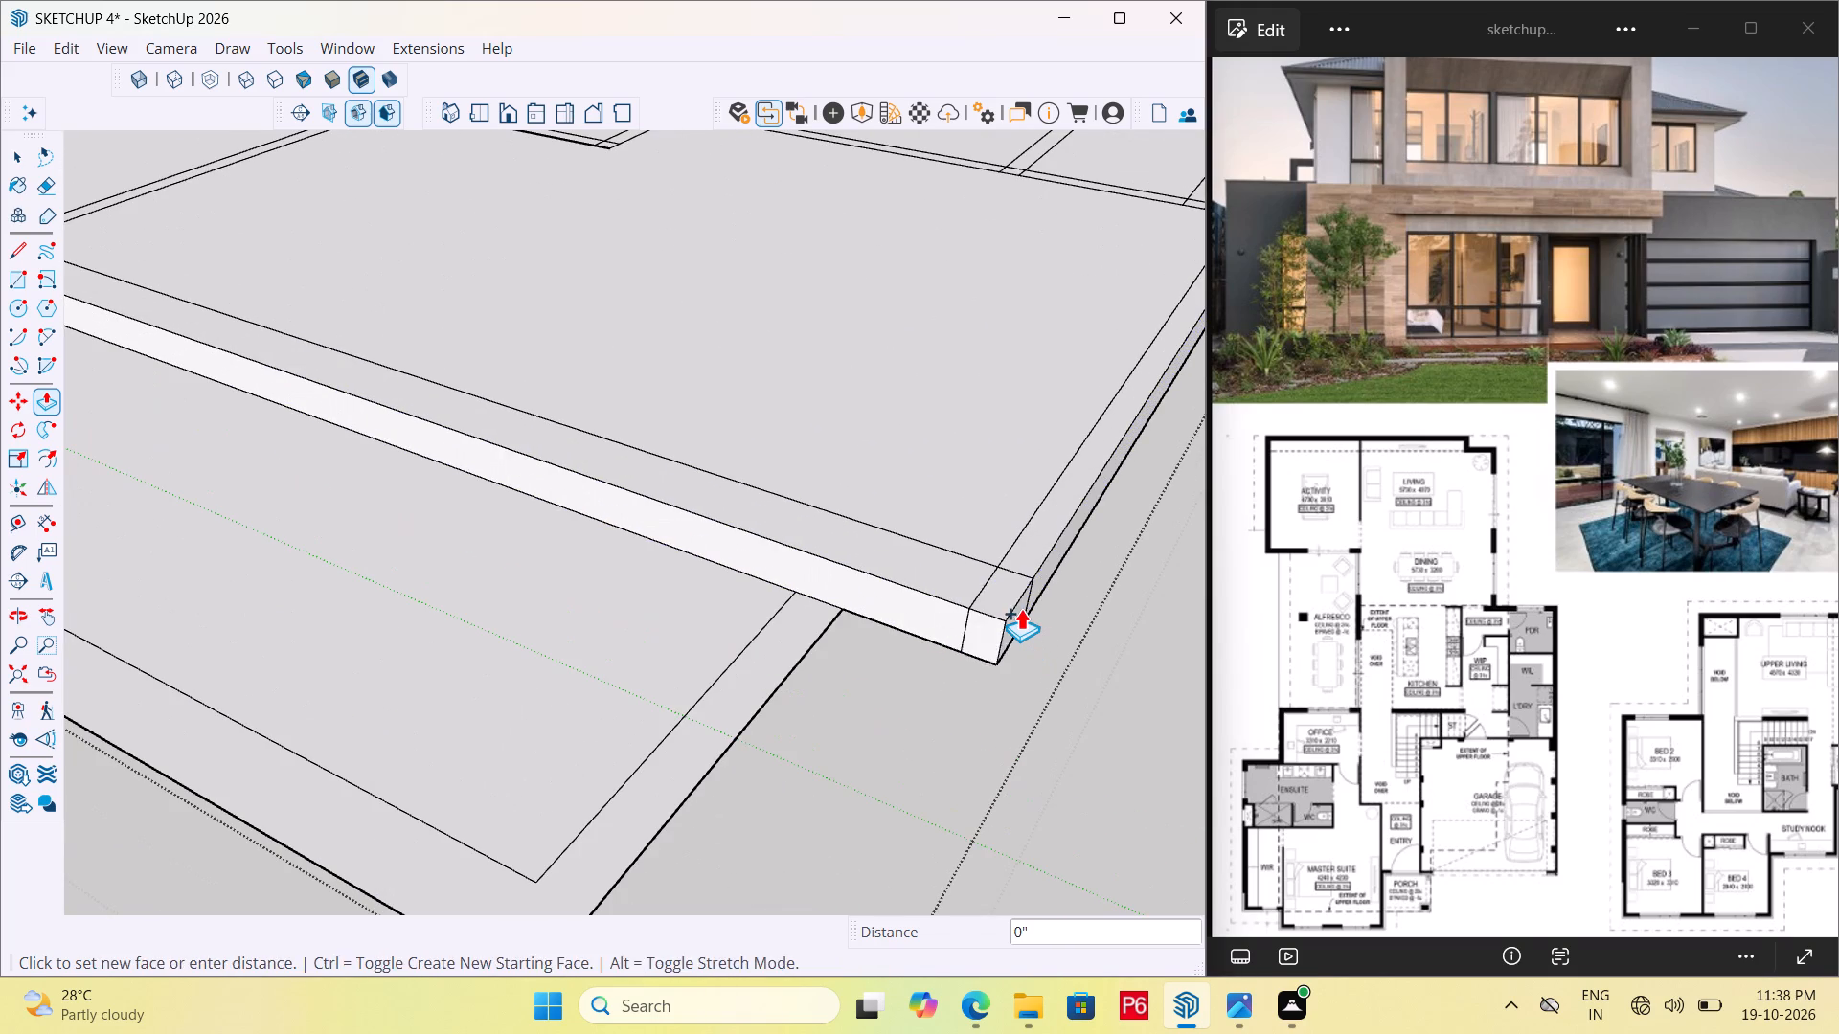
{"action": "scroll", "coordinate": [1101, 674], "scroll_direction": "down", "scroll_amount": 7}
{"action": "scroll", "coordinate": [390, 455], "scroll_direction": "up", "scroll_amount": 13}
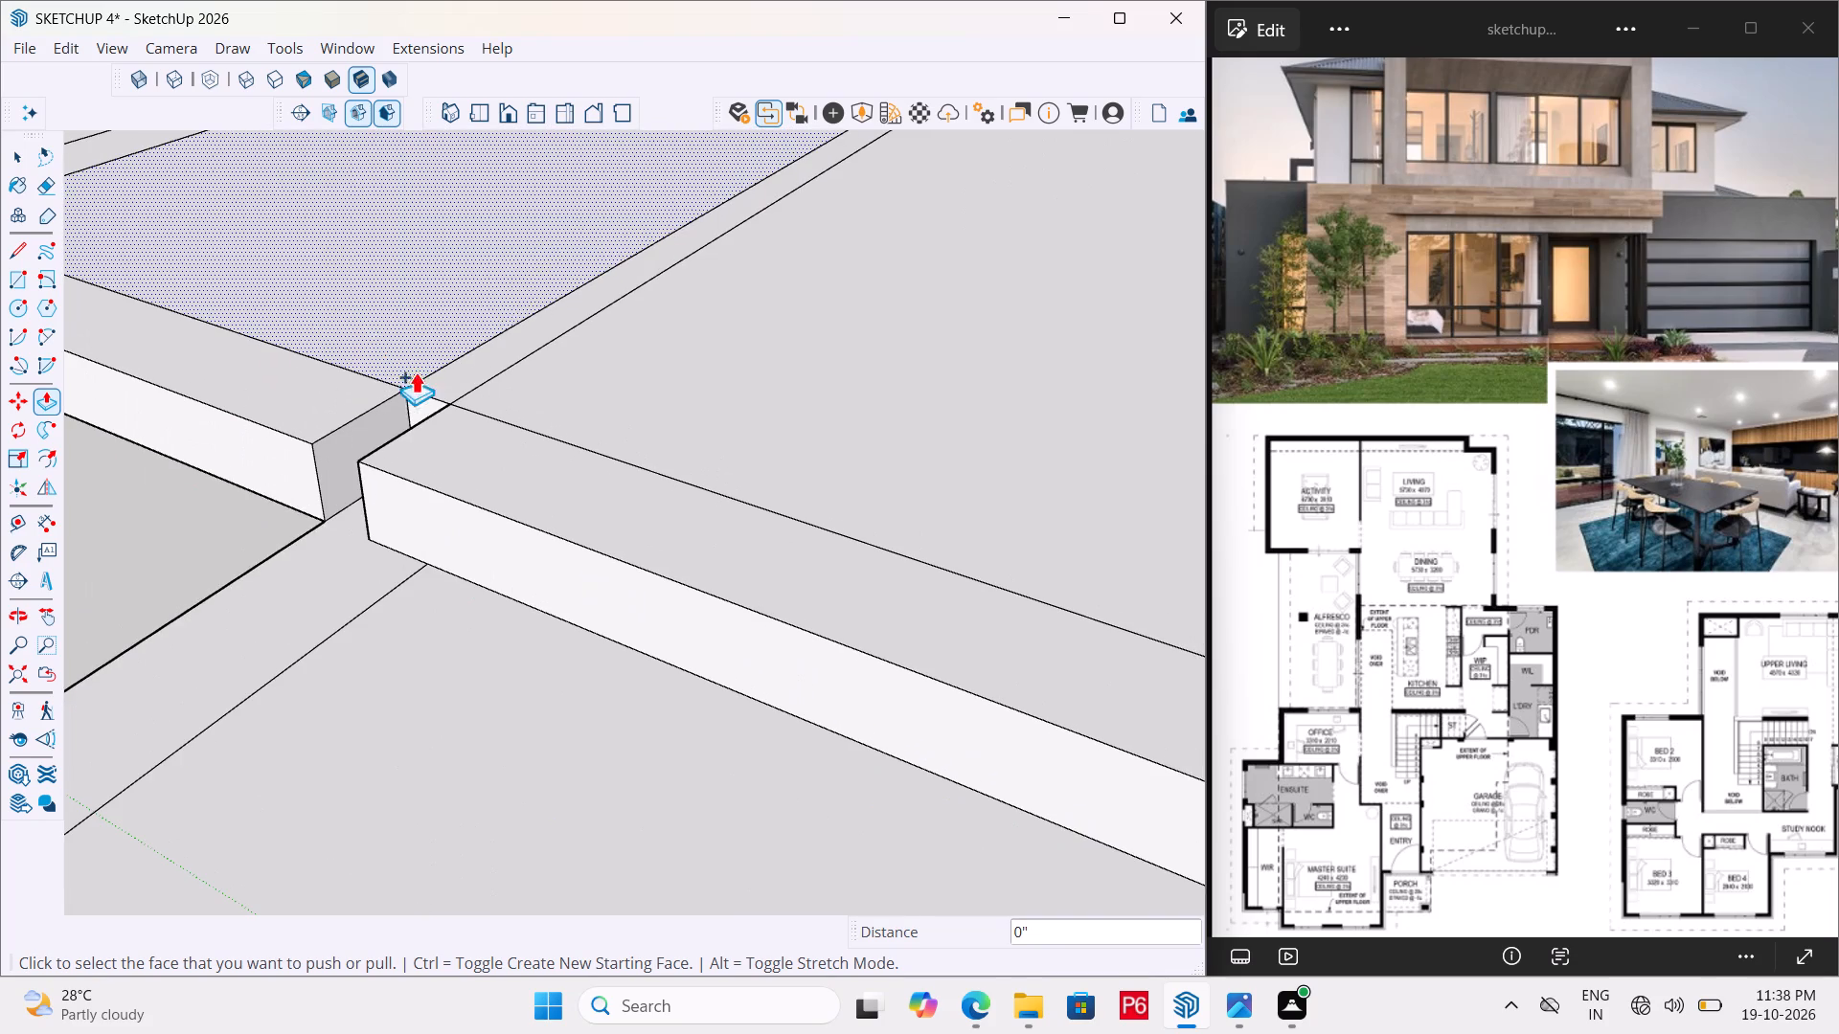
{"action": "double_click", "coordinate": [420, 406]}
{"action": "scroll", "coordinate": [411, 345], "scroll_direction": "down", "scroll_amount": 7}
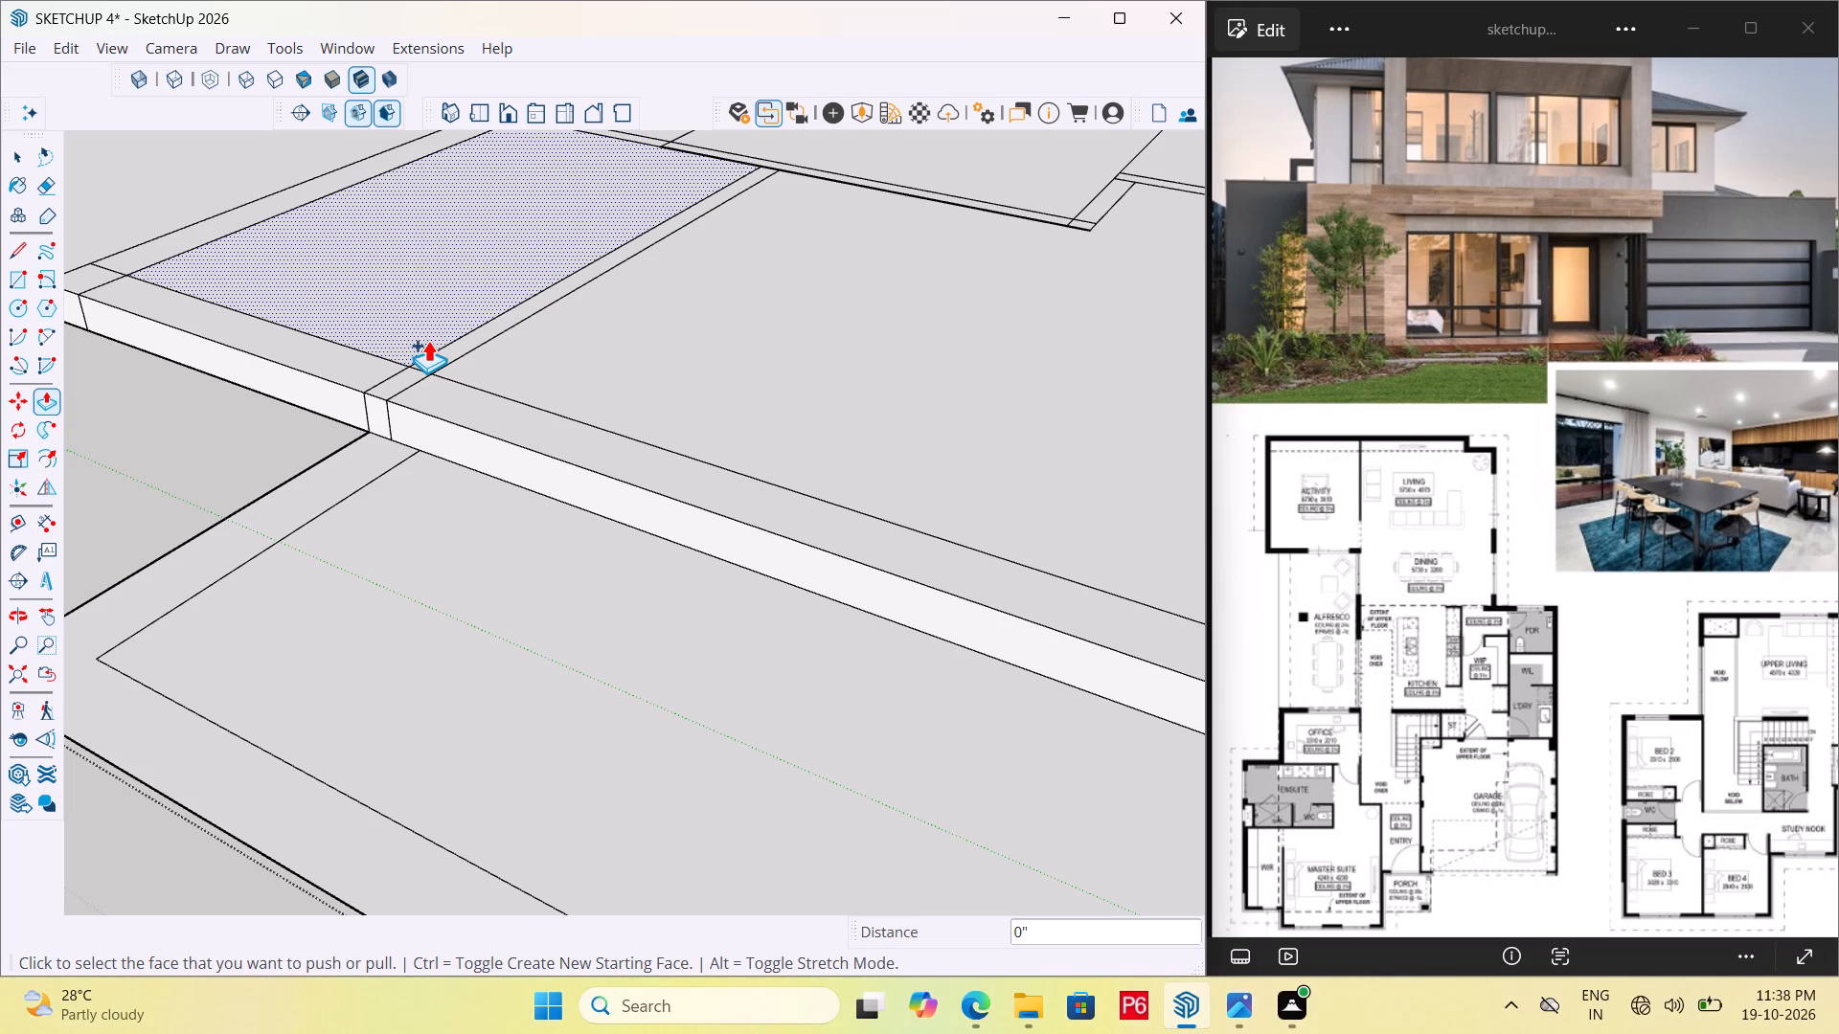
Raise the flat ensuite-robe wing floor beside the master suite by 6".
{"action": "scroll", "coordinate": [537, 265], "scroll_direction": "down", "scroll_amount": 6}
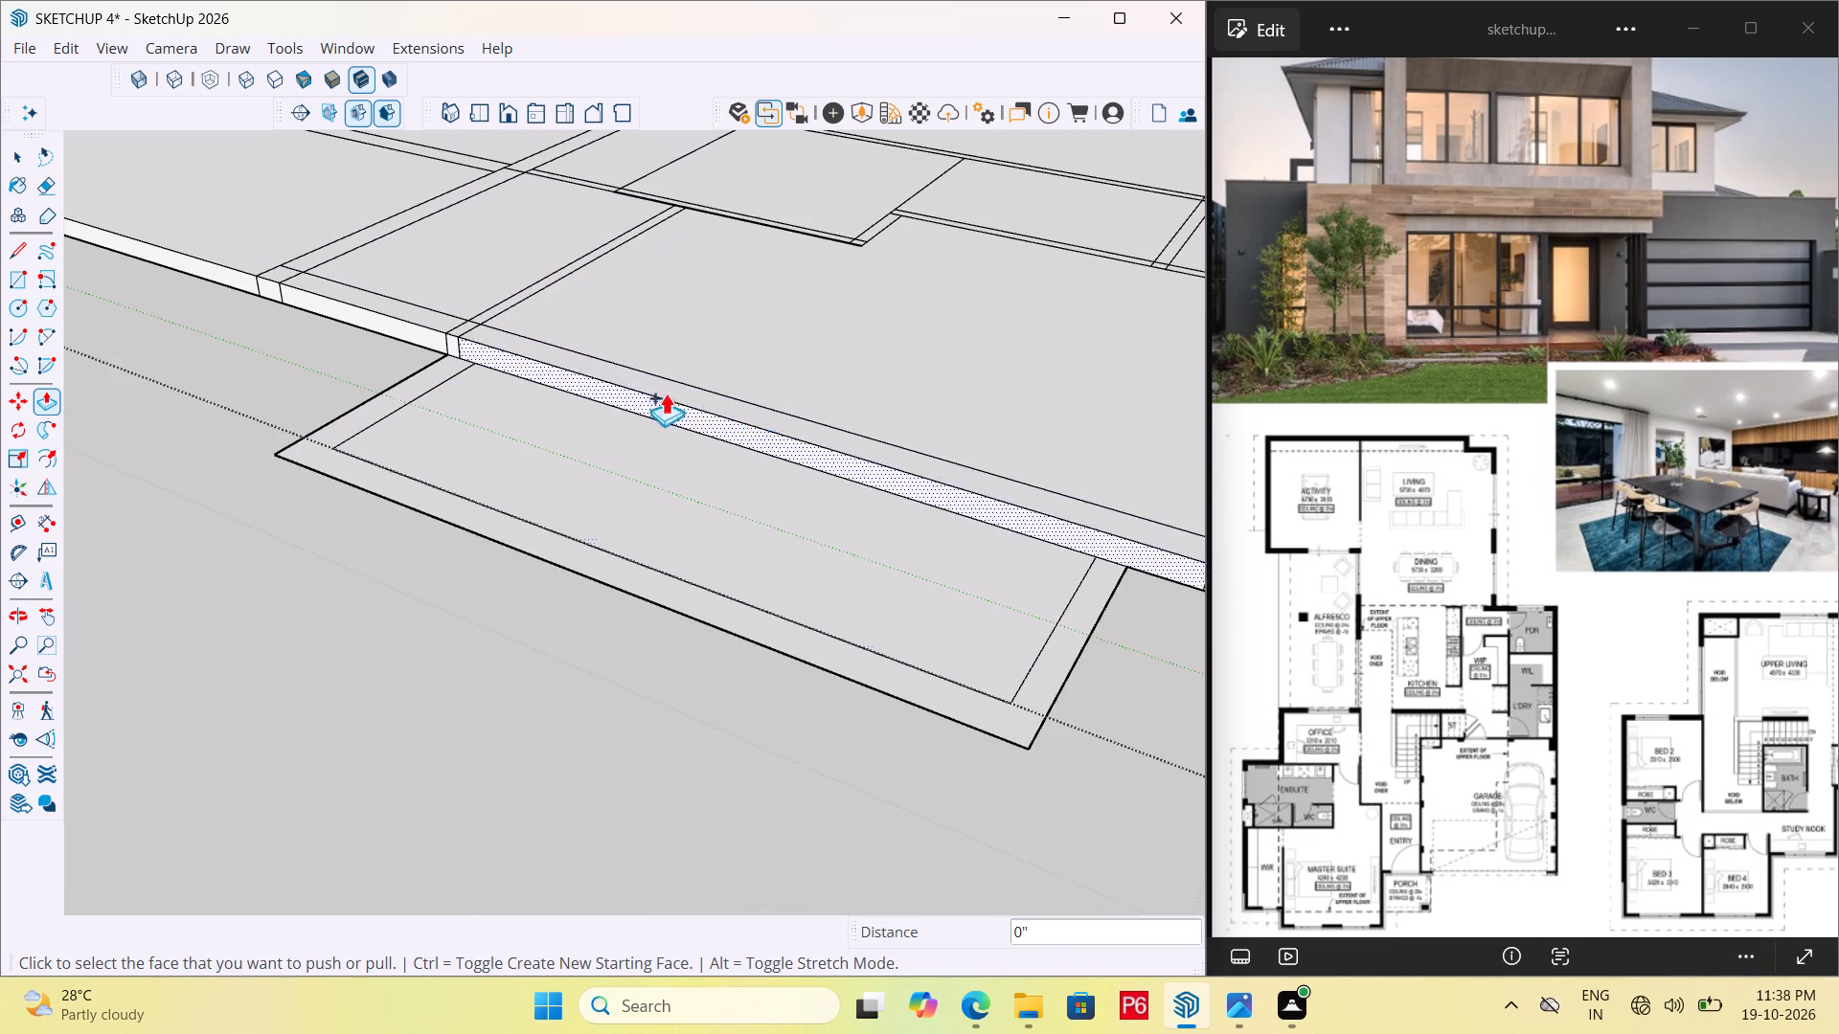
{"action": "left_click", "coordinate": [544, 456]}
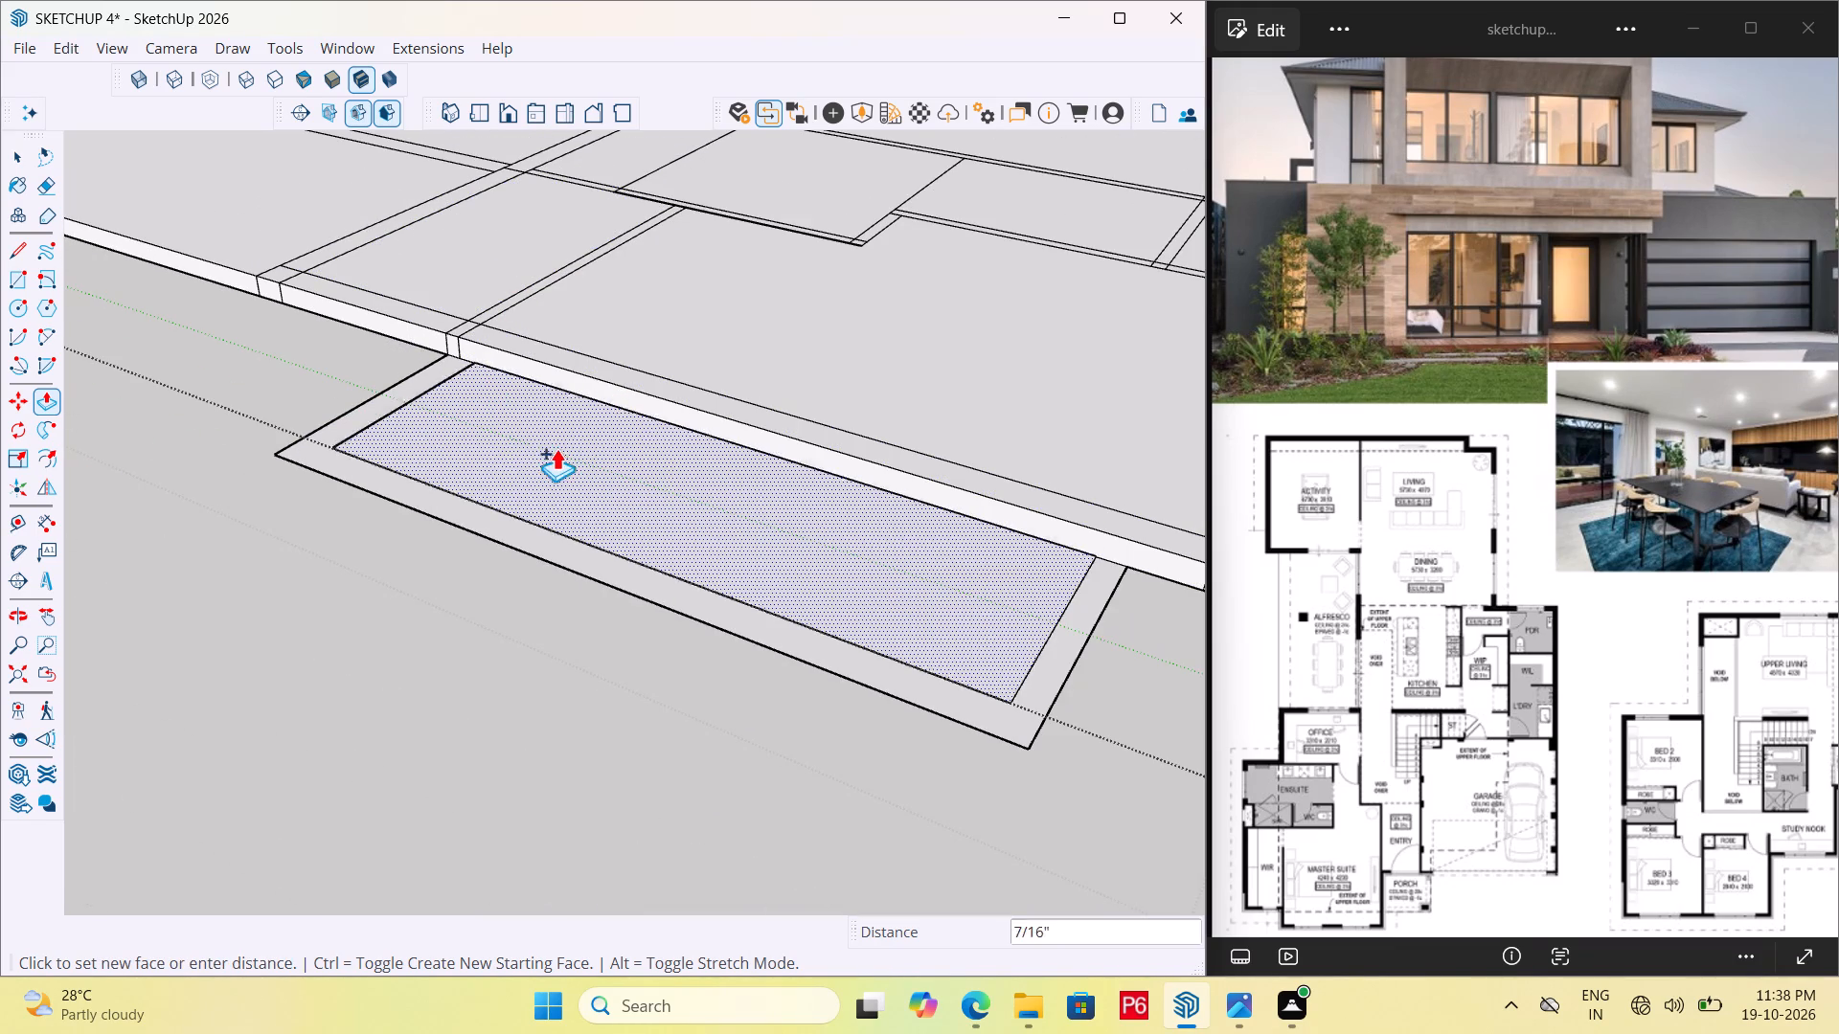
{"action": "left_click", "coordinate": [1029, 428]}
Extend the raised ensuite-robe wing's front, outer and rear side faces 9" over their bordering wall strips.
{"action": "scroll", "coordinate": [1085, 610], "scroll_direction": "up", "scroll_amount": 5}
{"action": "scroll", "coordinate": [374, 477], "scroll_direction": "down", "scroll_amount": 6}
{"action": "scroll", "coordinate": [661, 536], "scroll_direction": "up", "scroll_amount": 4}
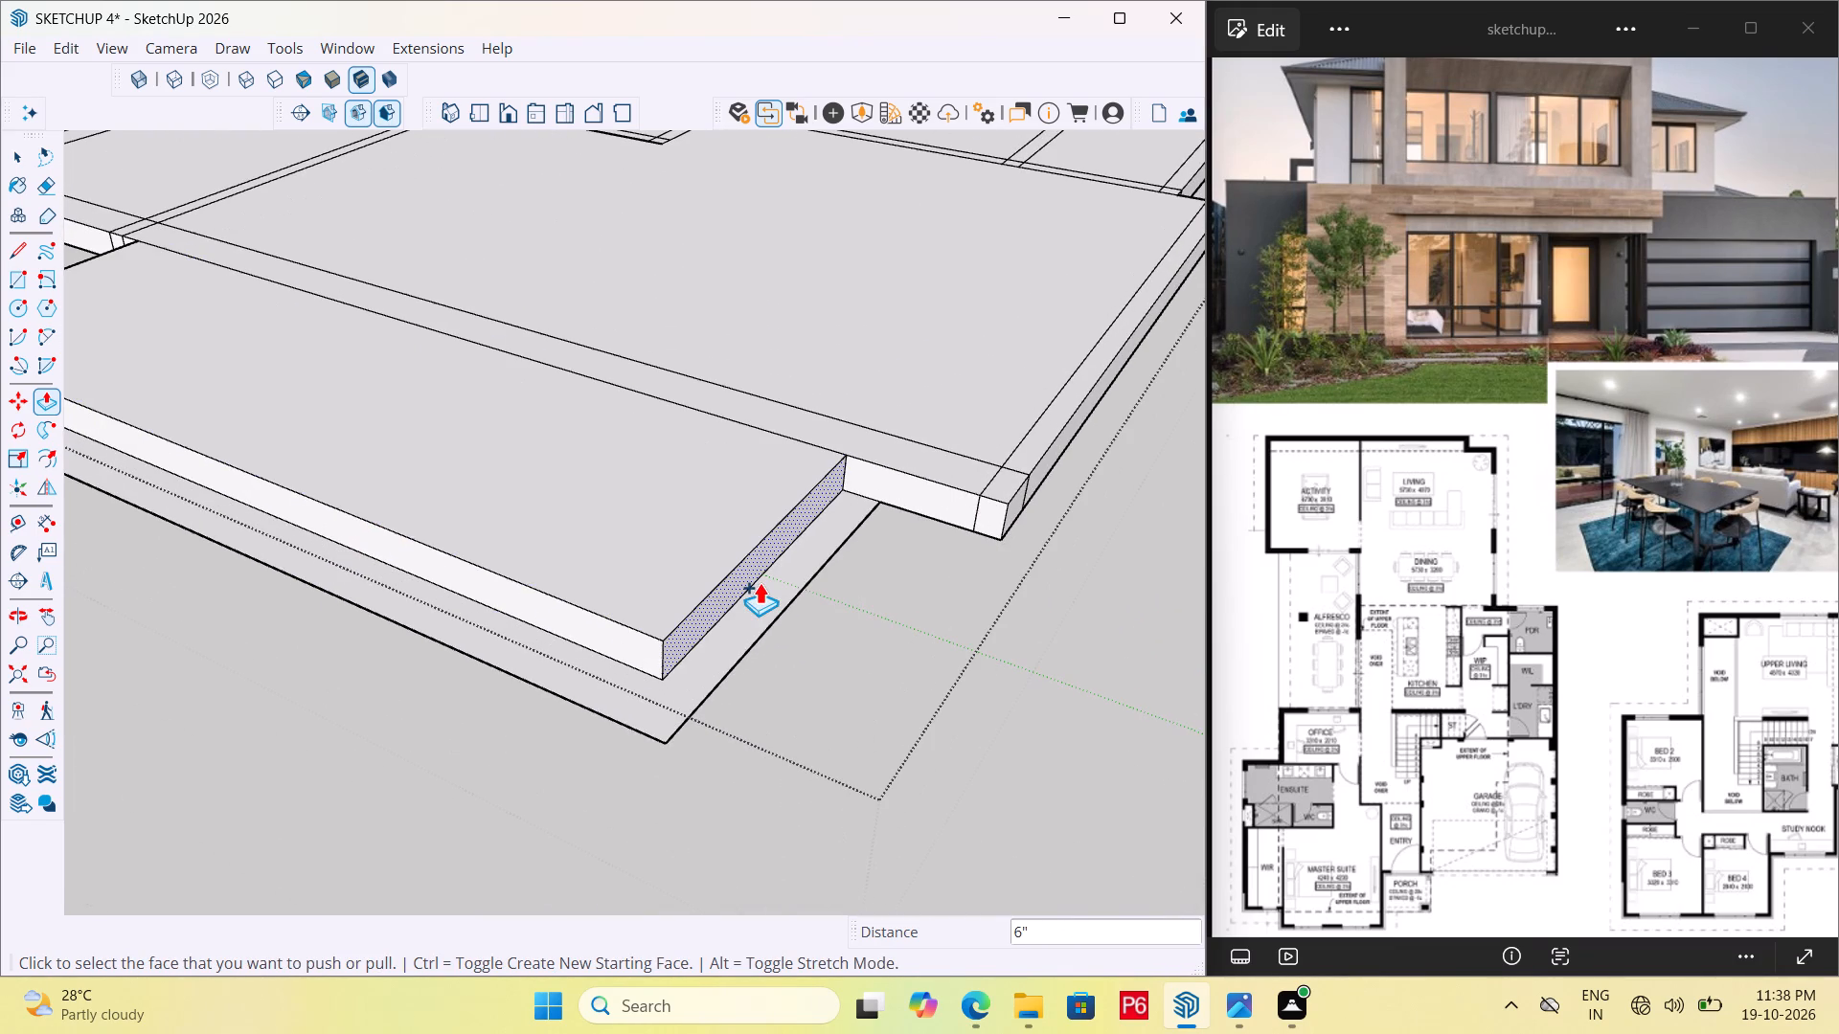
{"action": "left_click", "coordinate": [753, 581]}
{"action": "left_click", "coordinate": [729, 675]}
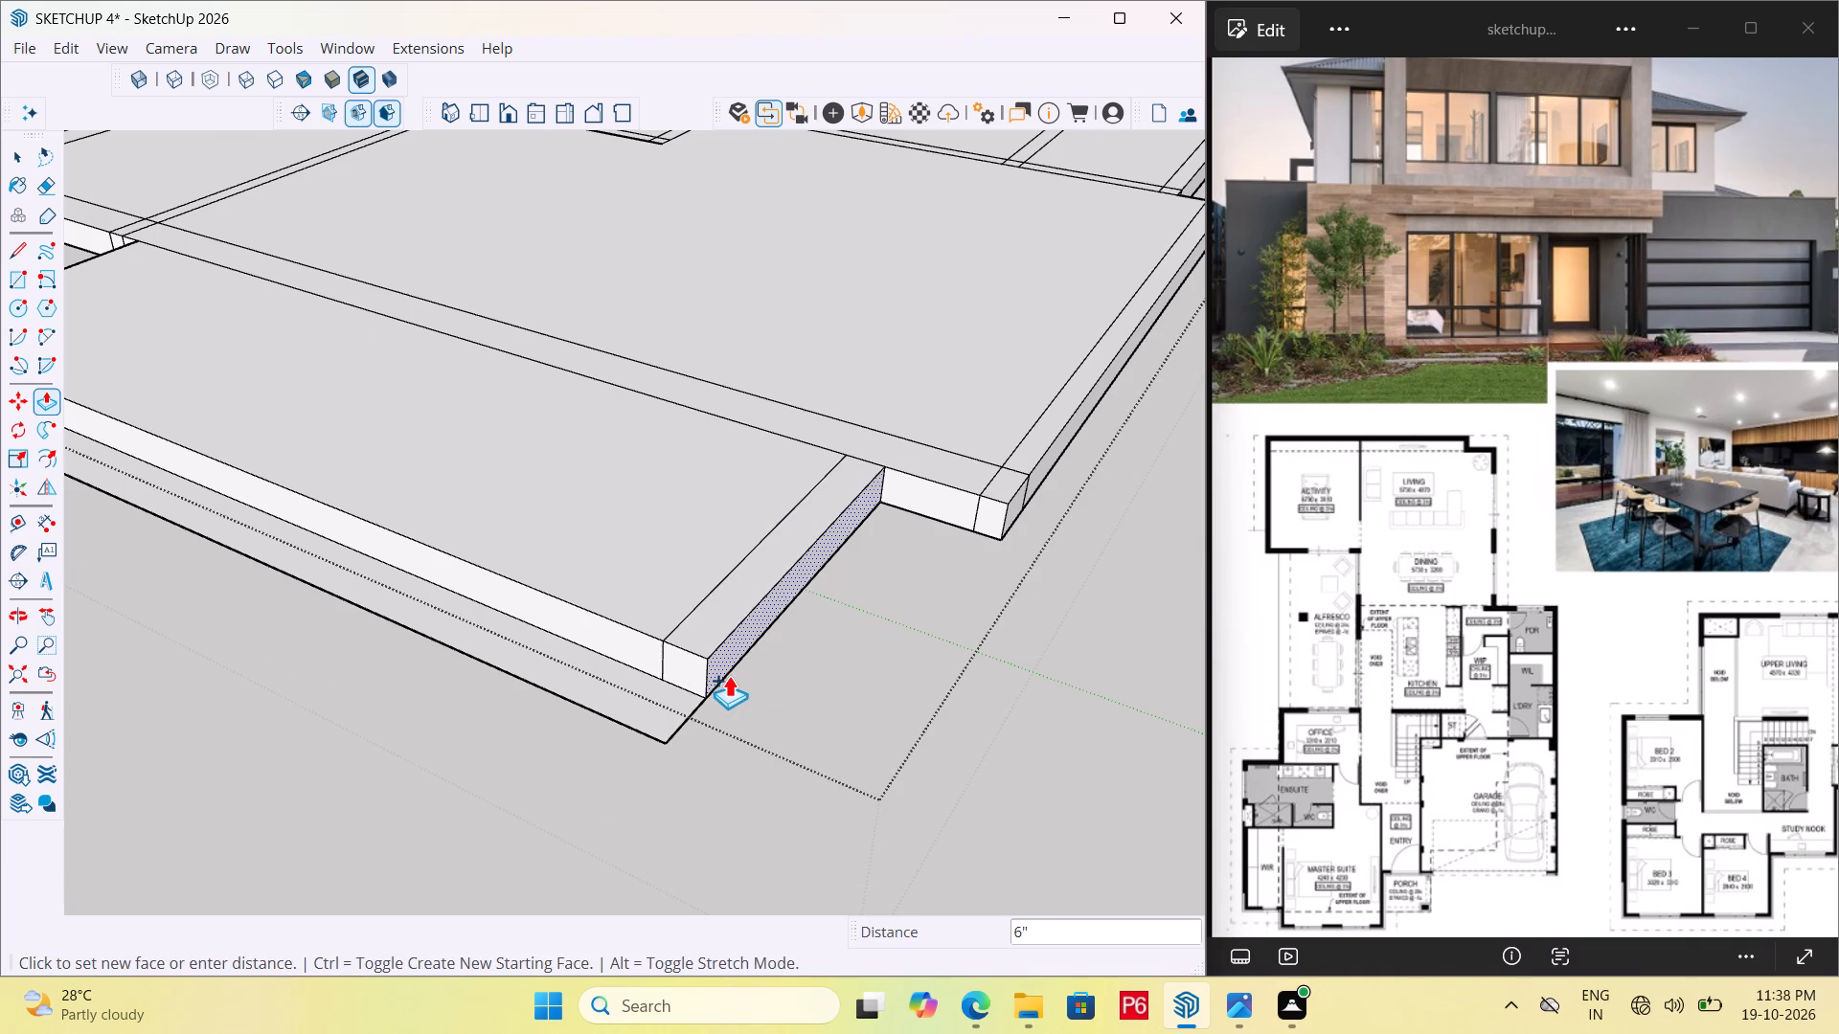
{"action": "left_click", "coordinate": [605, 618]}
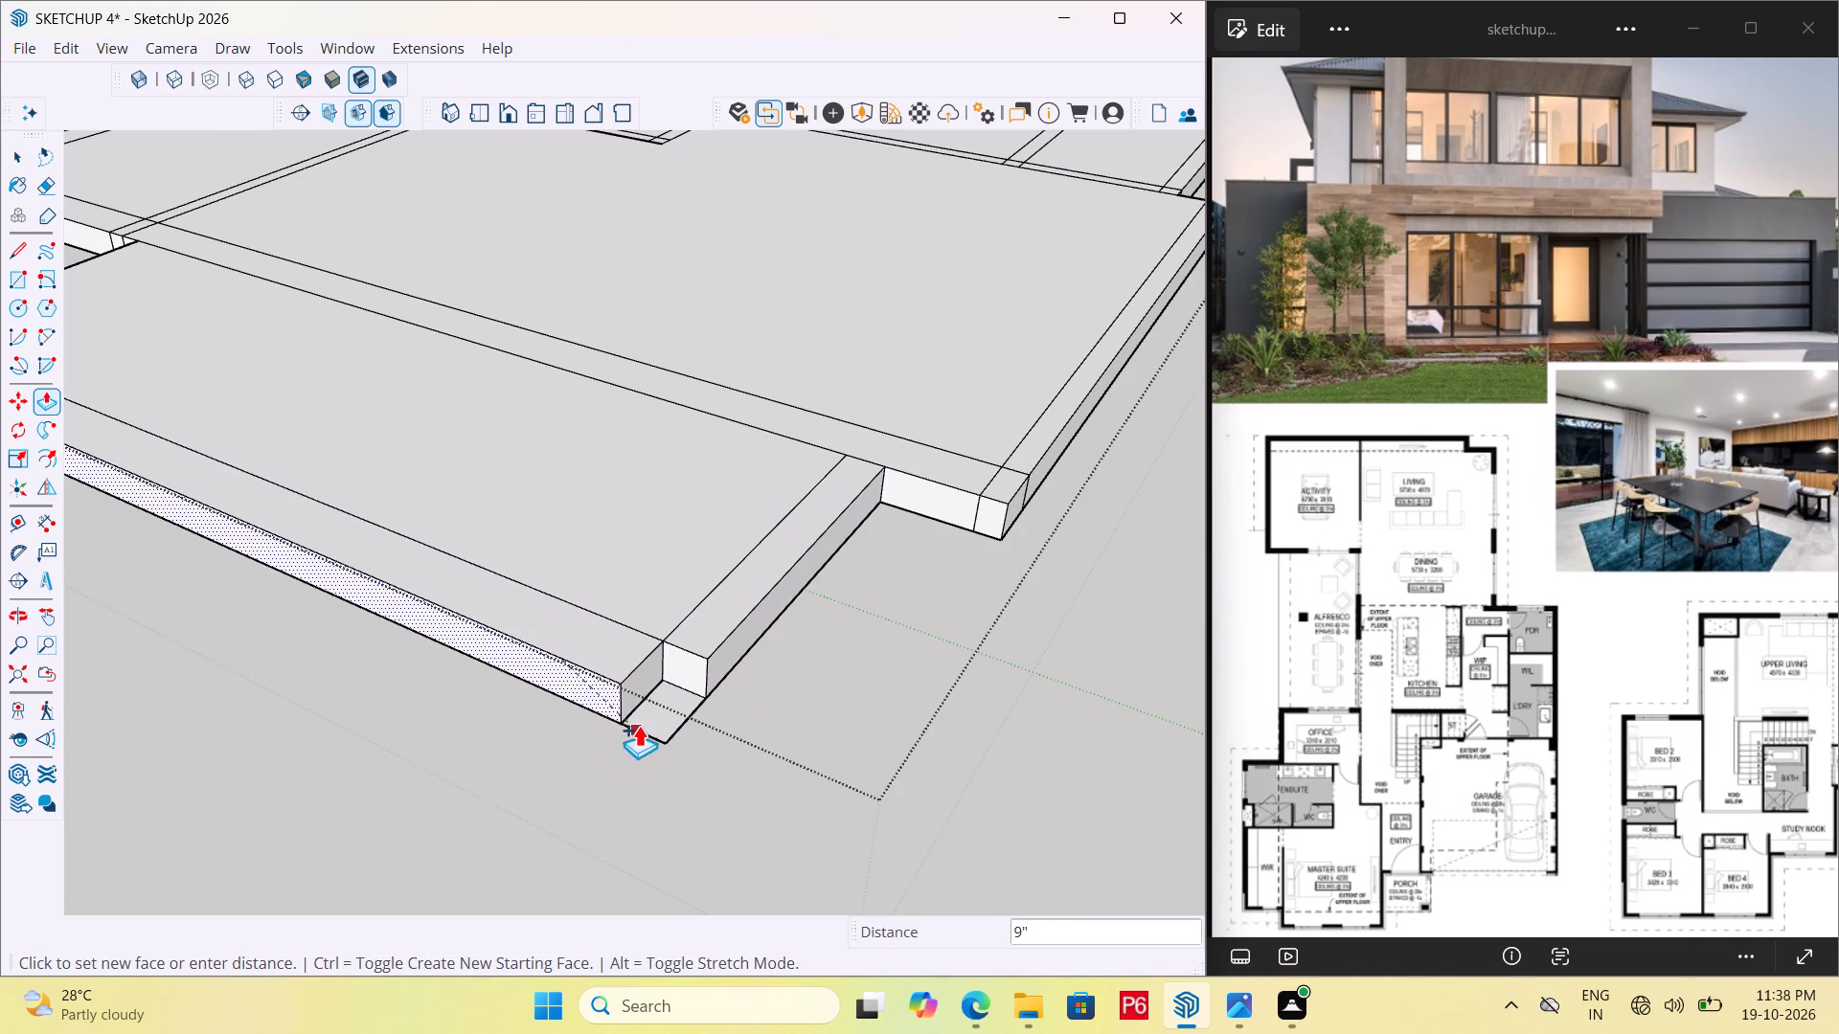
{"action": "left_click", "coordinate": [640, 725]}
{"action": "scroll", "coordinate": [824, 657], "scroll_direction": "down", "scroll_amount": 7}
{"action": "middle_click_drag", "start_coordinate": [193, 502], "coordinate": [818, 488]}
{"action": "scroll", "coordinate": [1011, 436], "scroll_direction": "down", "scroll_amount": 4}
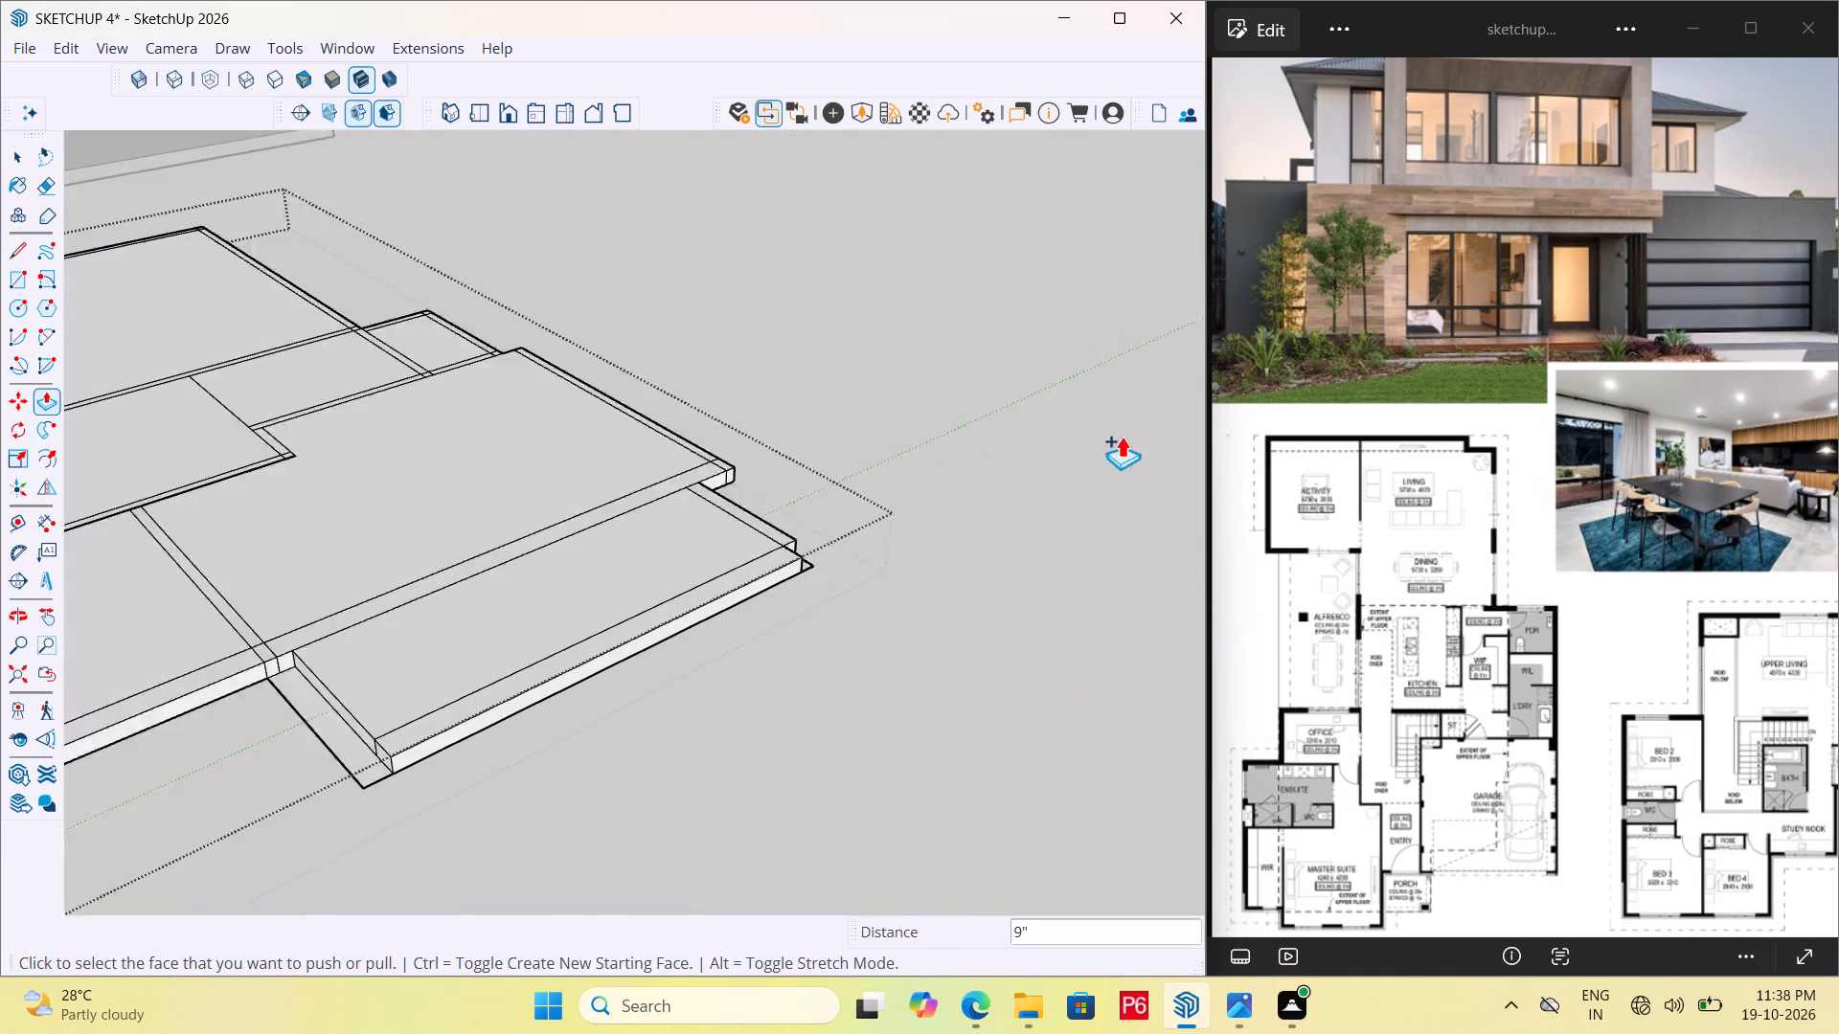
{"action": "scroll", "coordinate": [1122, 436], "scroll_direction": "down", "scroll_amount": 2}
{"action": "scroll", "coordinate": [464, 745], "scroll_direction": "up", "scroll_amount": 6}
{"action": "left_click", "coordinate": [484, 637]}
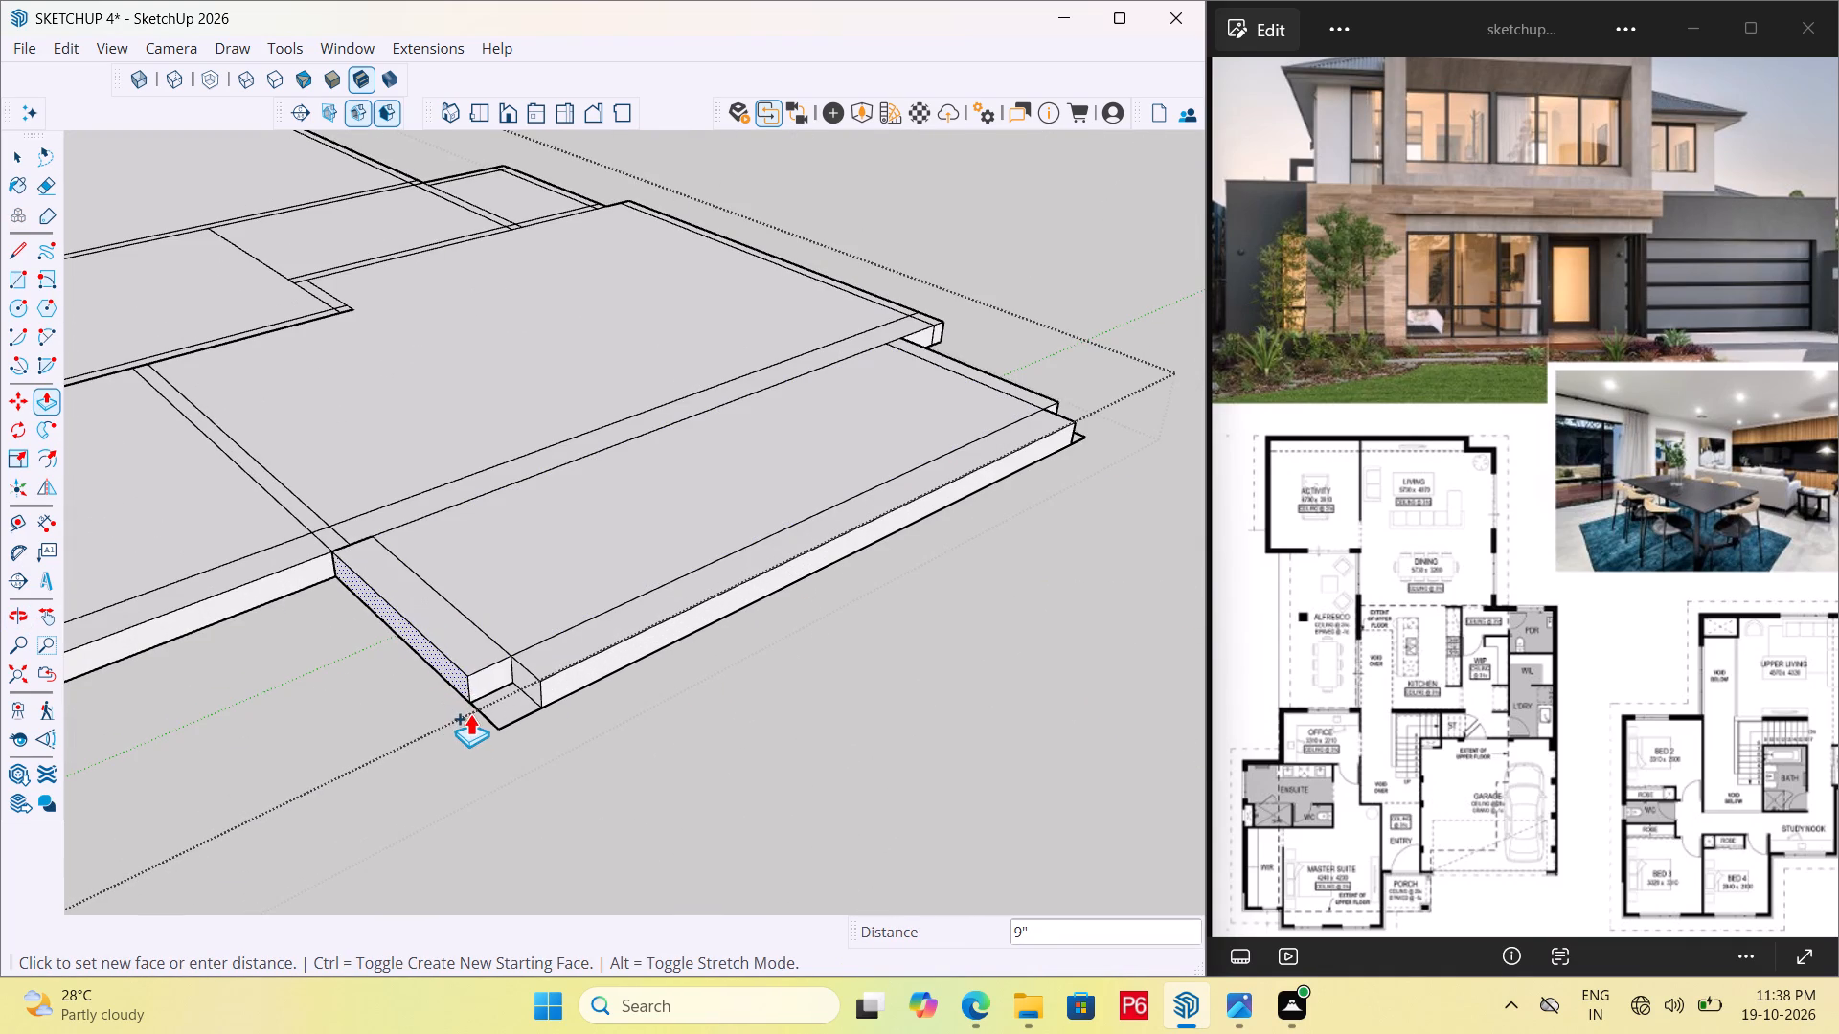
{"action": "left_click", "coordinate": [470, 713]}
Fill the open rear and front outer corners of the ensuite-robe wing by repeating the 9" face extension.
{"action": "scroll", "coordinate": [531, 678], "scroll_direction": "up", "scroll_amount": 5}
{"action": "double_click", "coordinate": [521, 694]}
{"action": "scroll", "coordinate": [417, 715], "scroll_direction": "down", "scroll_amount": 3}
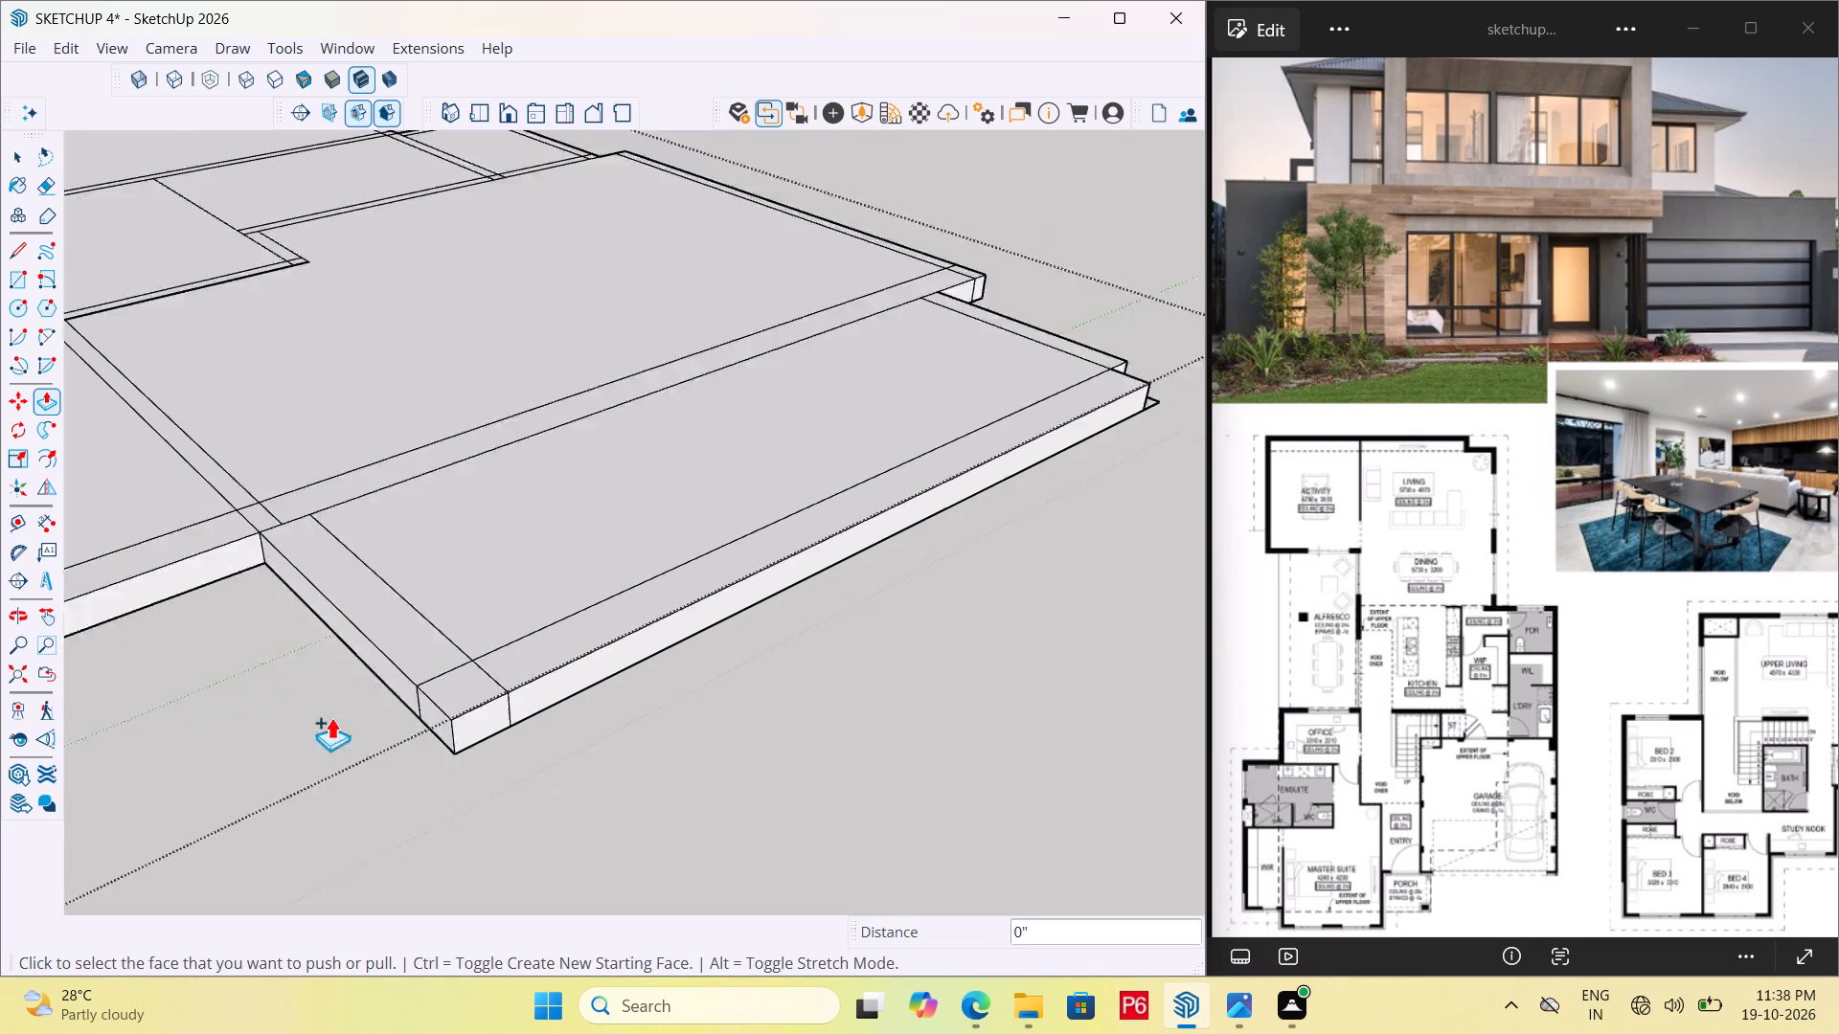
{"action": "scroll", "coordinate": [331, 717], "scroll_direction": "down", "scroll_amount": 5}
{"action": "middle_click_drag", "start_coordinate": [919, 439], "coordinate": [39, 454]}
{"action": "scroll", "coordinate": [570, 626], "scroll_direction": "up", "scroll_amount": 6}
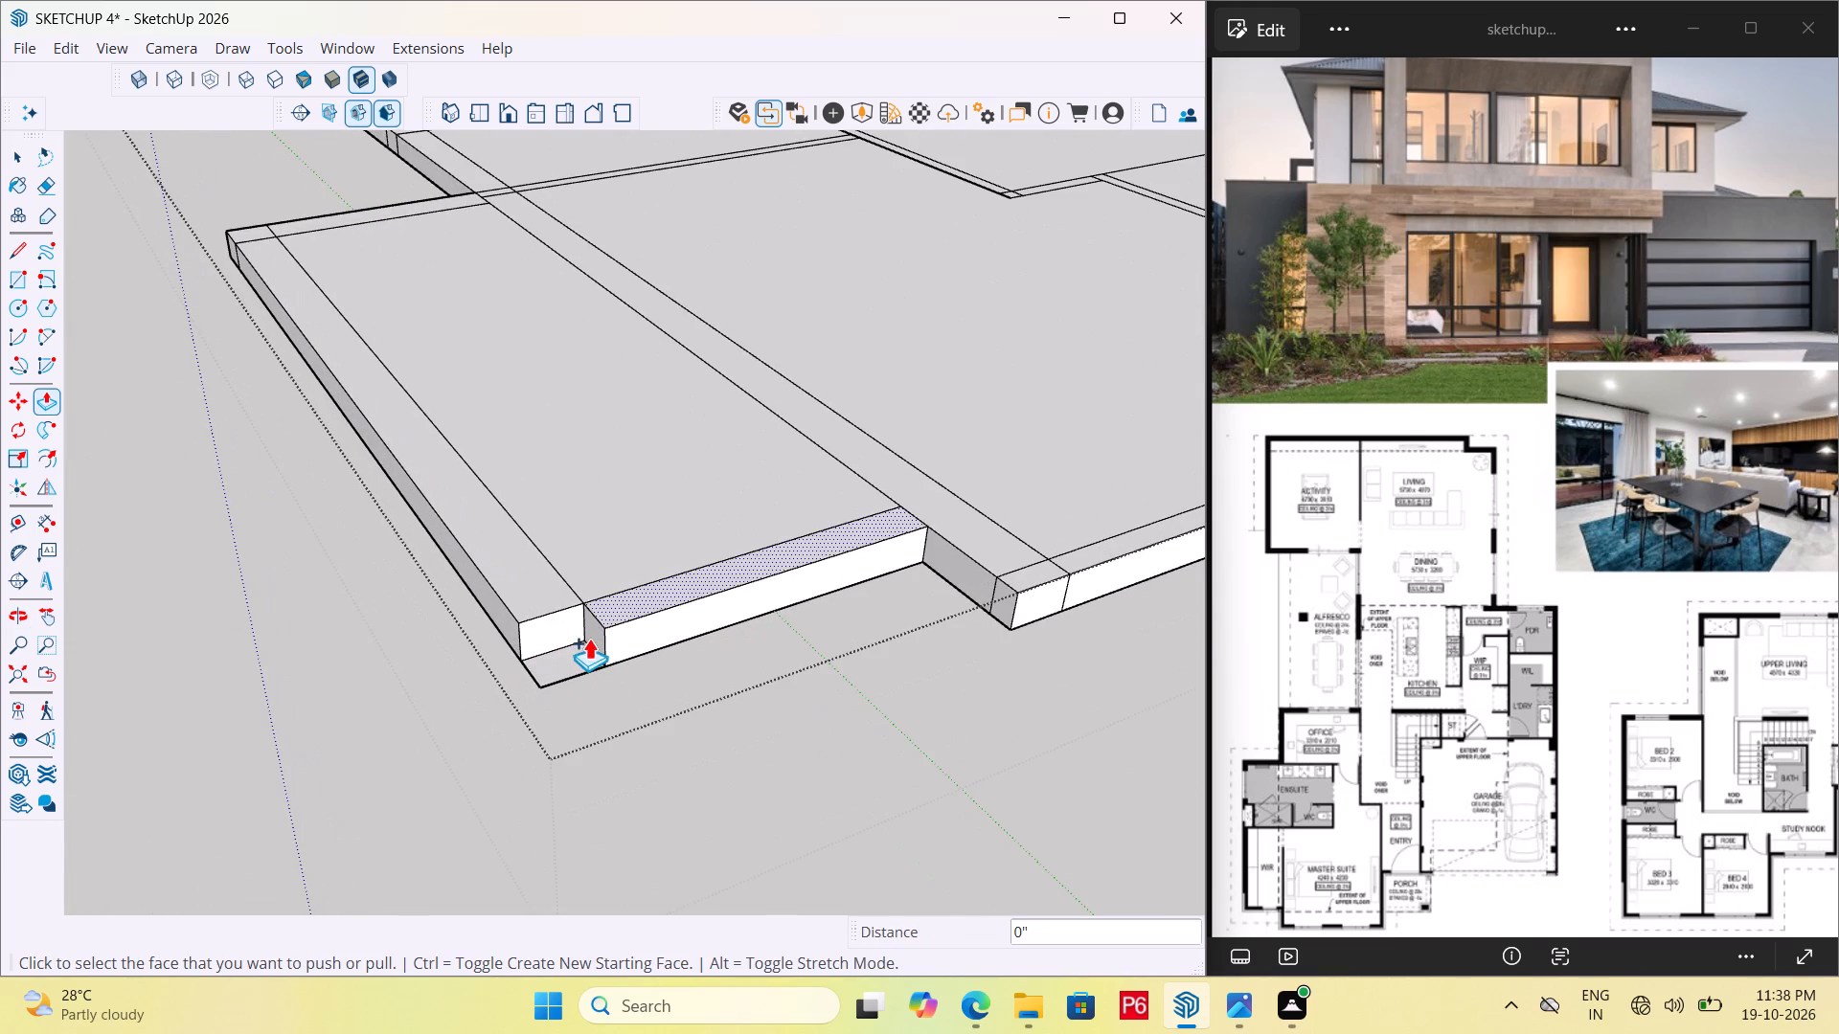
{"action": "double_click", "coordinate": [592, 639]}
Push the sliver face along the stair block's wall strip beside the master suite 1/16" to meet the adjoining edge.
{"action": "scroll", "coordinate": [584, 631], "scroll_direction": "down", "scroll_amount": 7}
{"action": "scroll", "coordinate": [492, 641], "scroll_direction": "down", "scroll_amount": 10}
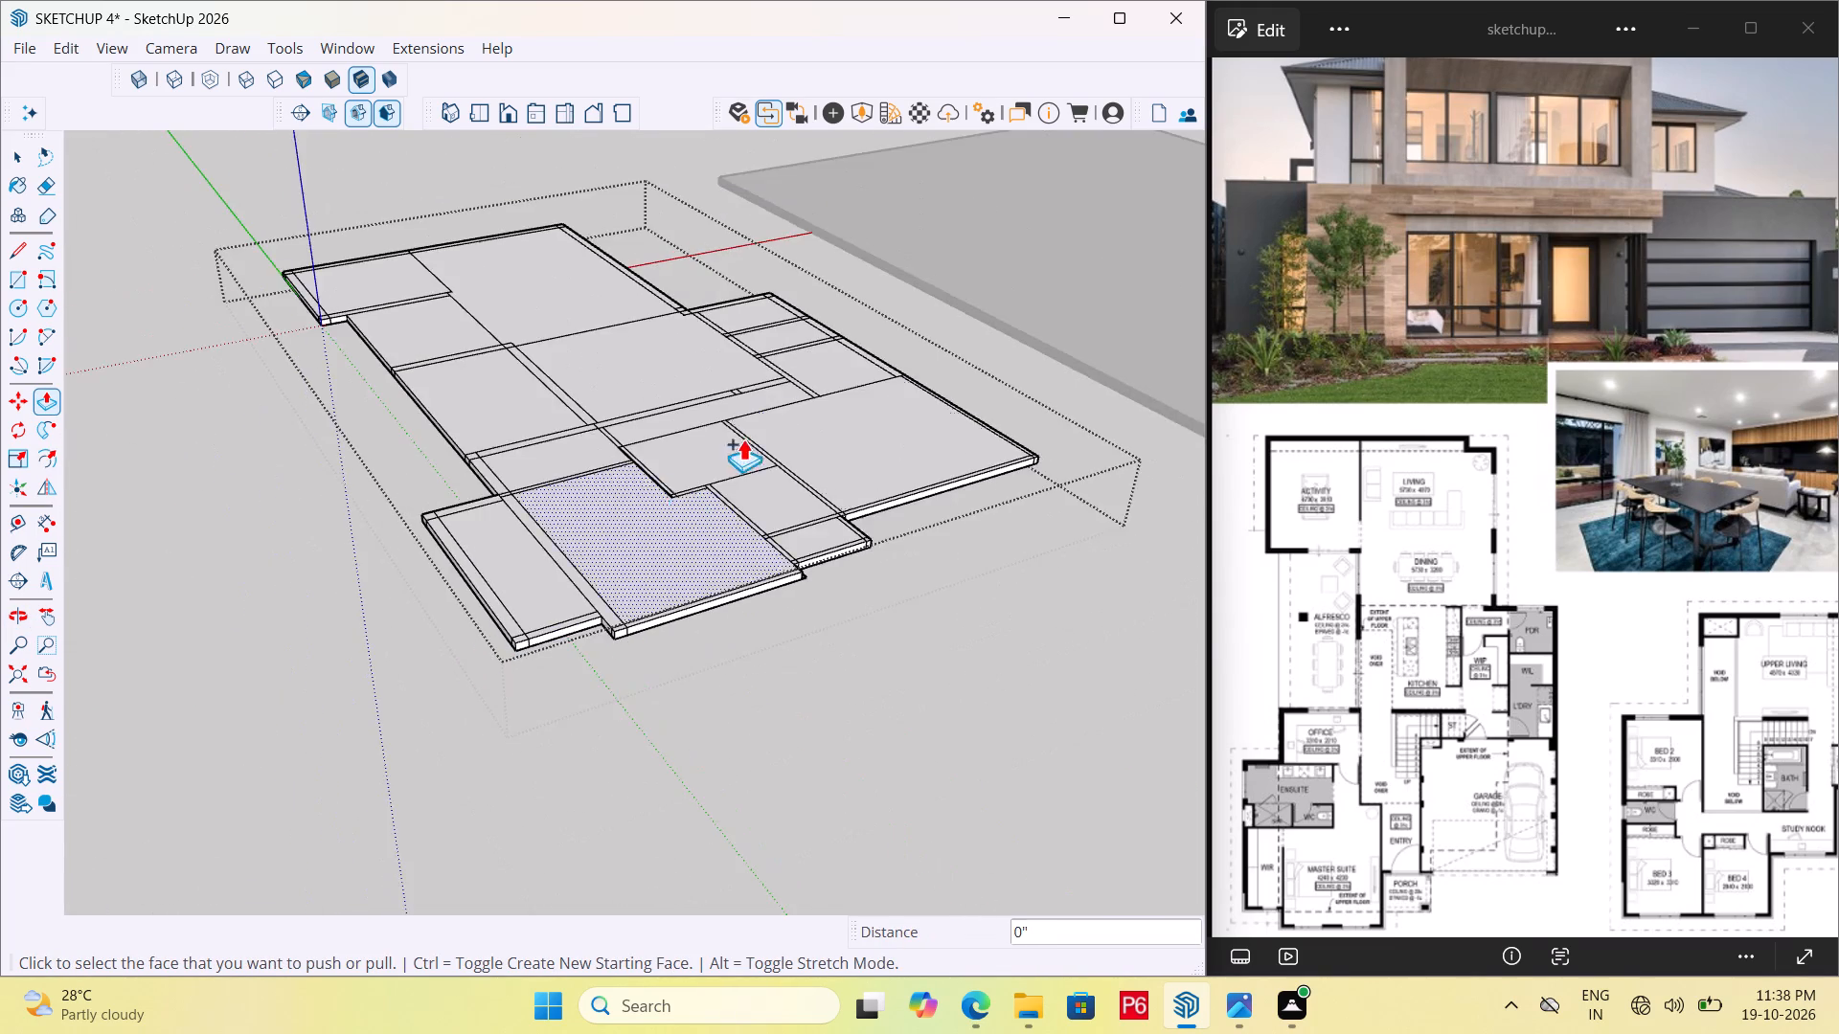
{"action": "scroll", "coordinate": [760, 421], "scroll_direction": "up", "scroll_amount": 14}
{"action": "scroll", "coordinate": [577, 639], "scroll_direction": "up", "scroll_amount": 12}
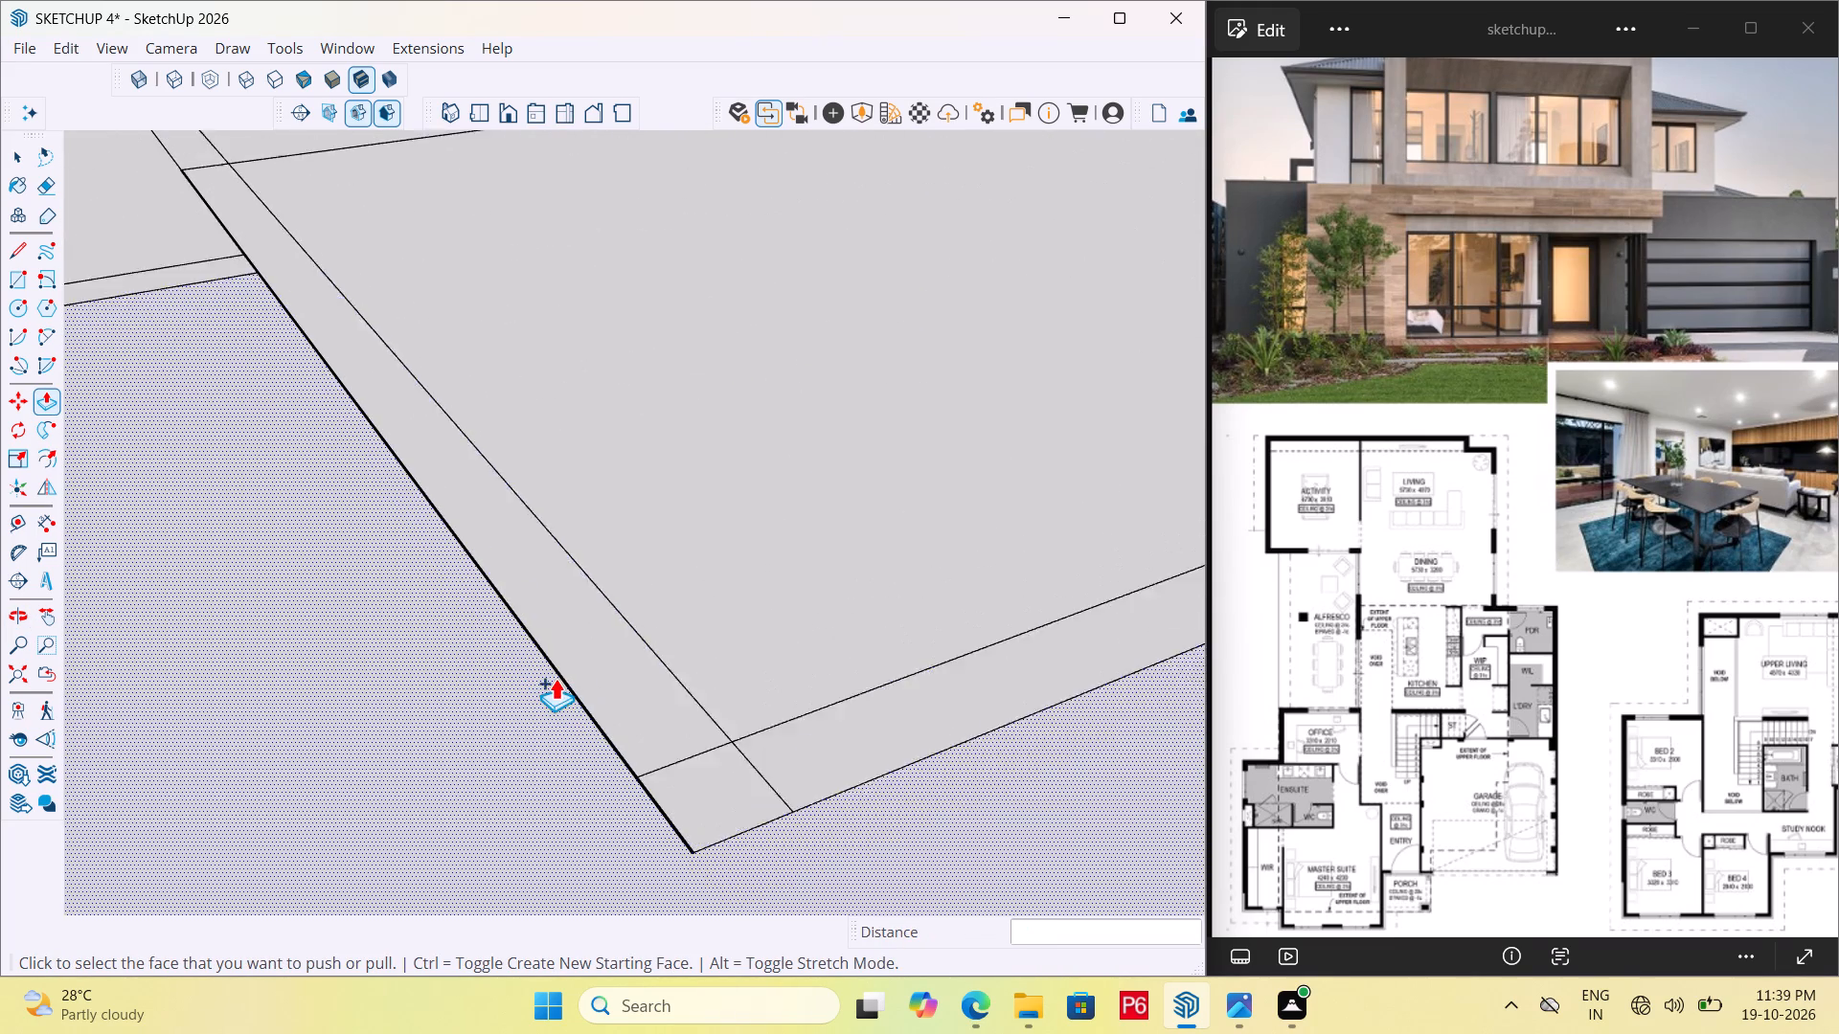
{"action": "scroll", "coordinate": [556, 678], "scroll_direction": "up", "scroll_amount": 4}
{"action": "scroll", "coordinate": [598, 697], "scroll_direction": "up", "scroll_amount": 20}
{"action": "scroll", "coordinate": [598, 697], "scroll_direction": "up", "scroll_amount": 3}
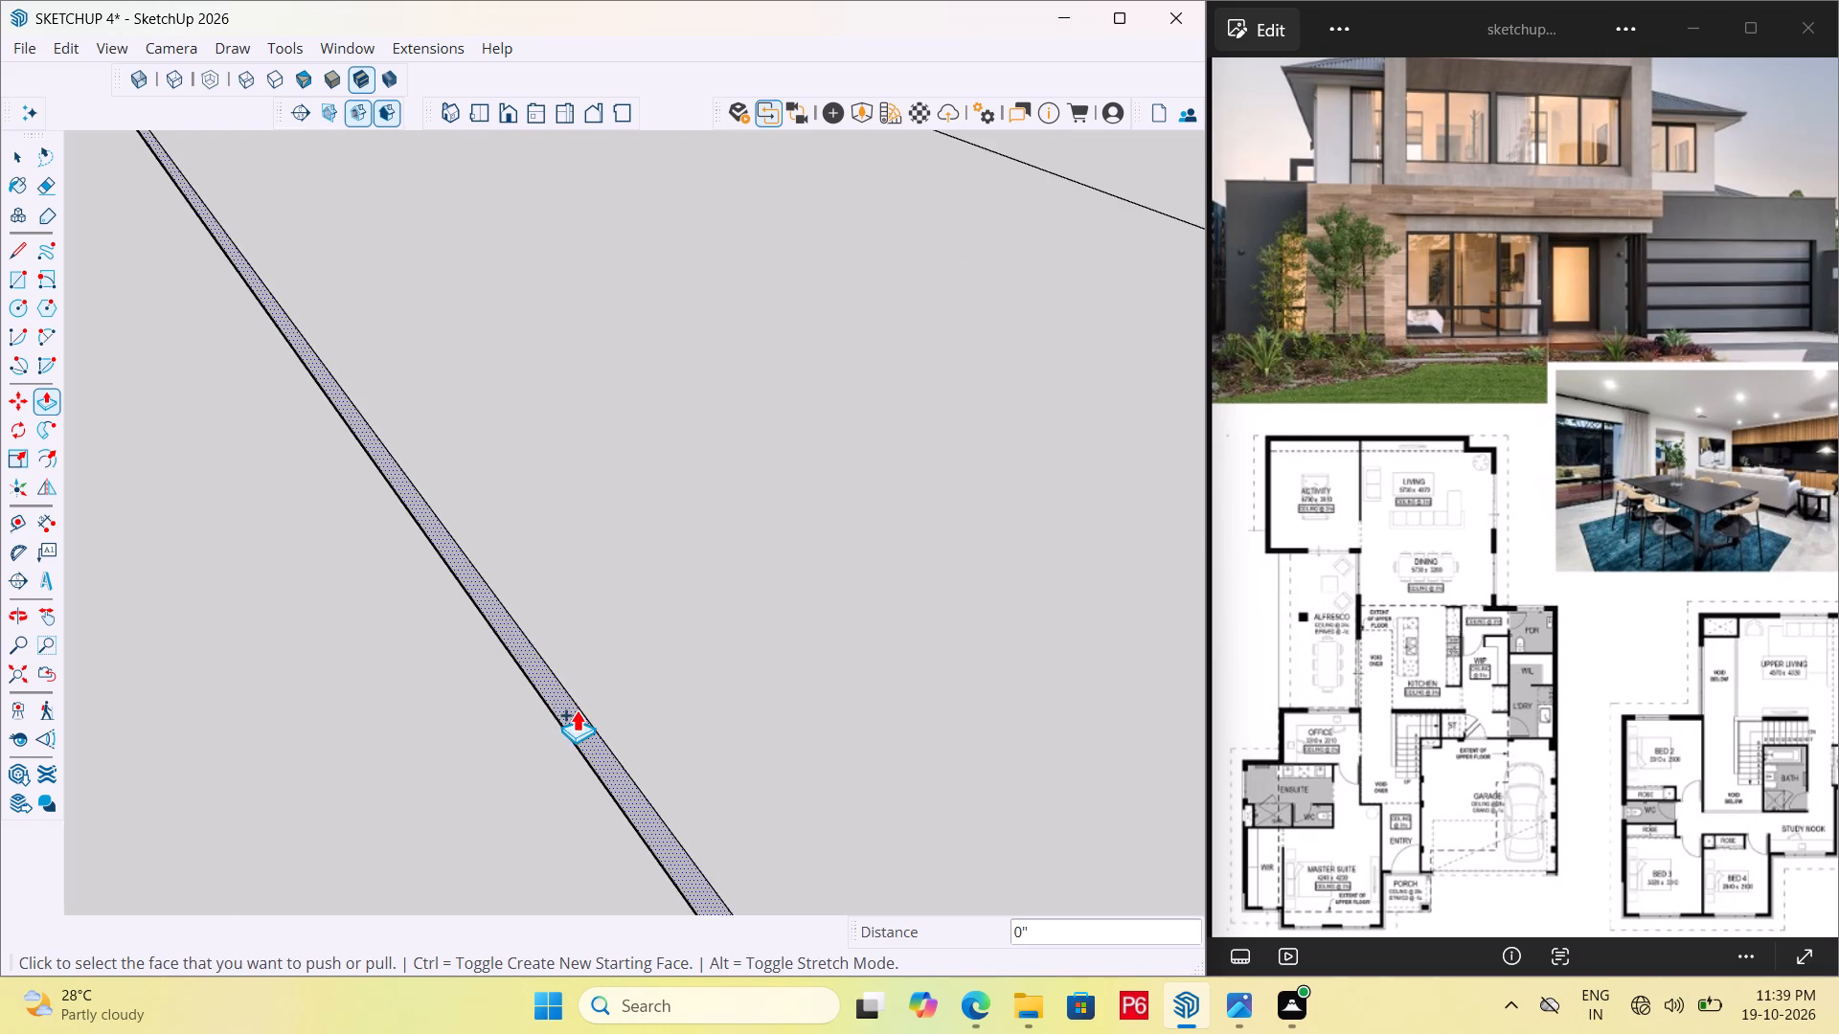
{"action": "left_click", "coordinate": [576, 711]}
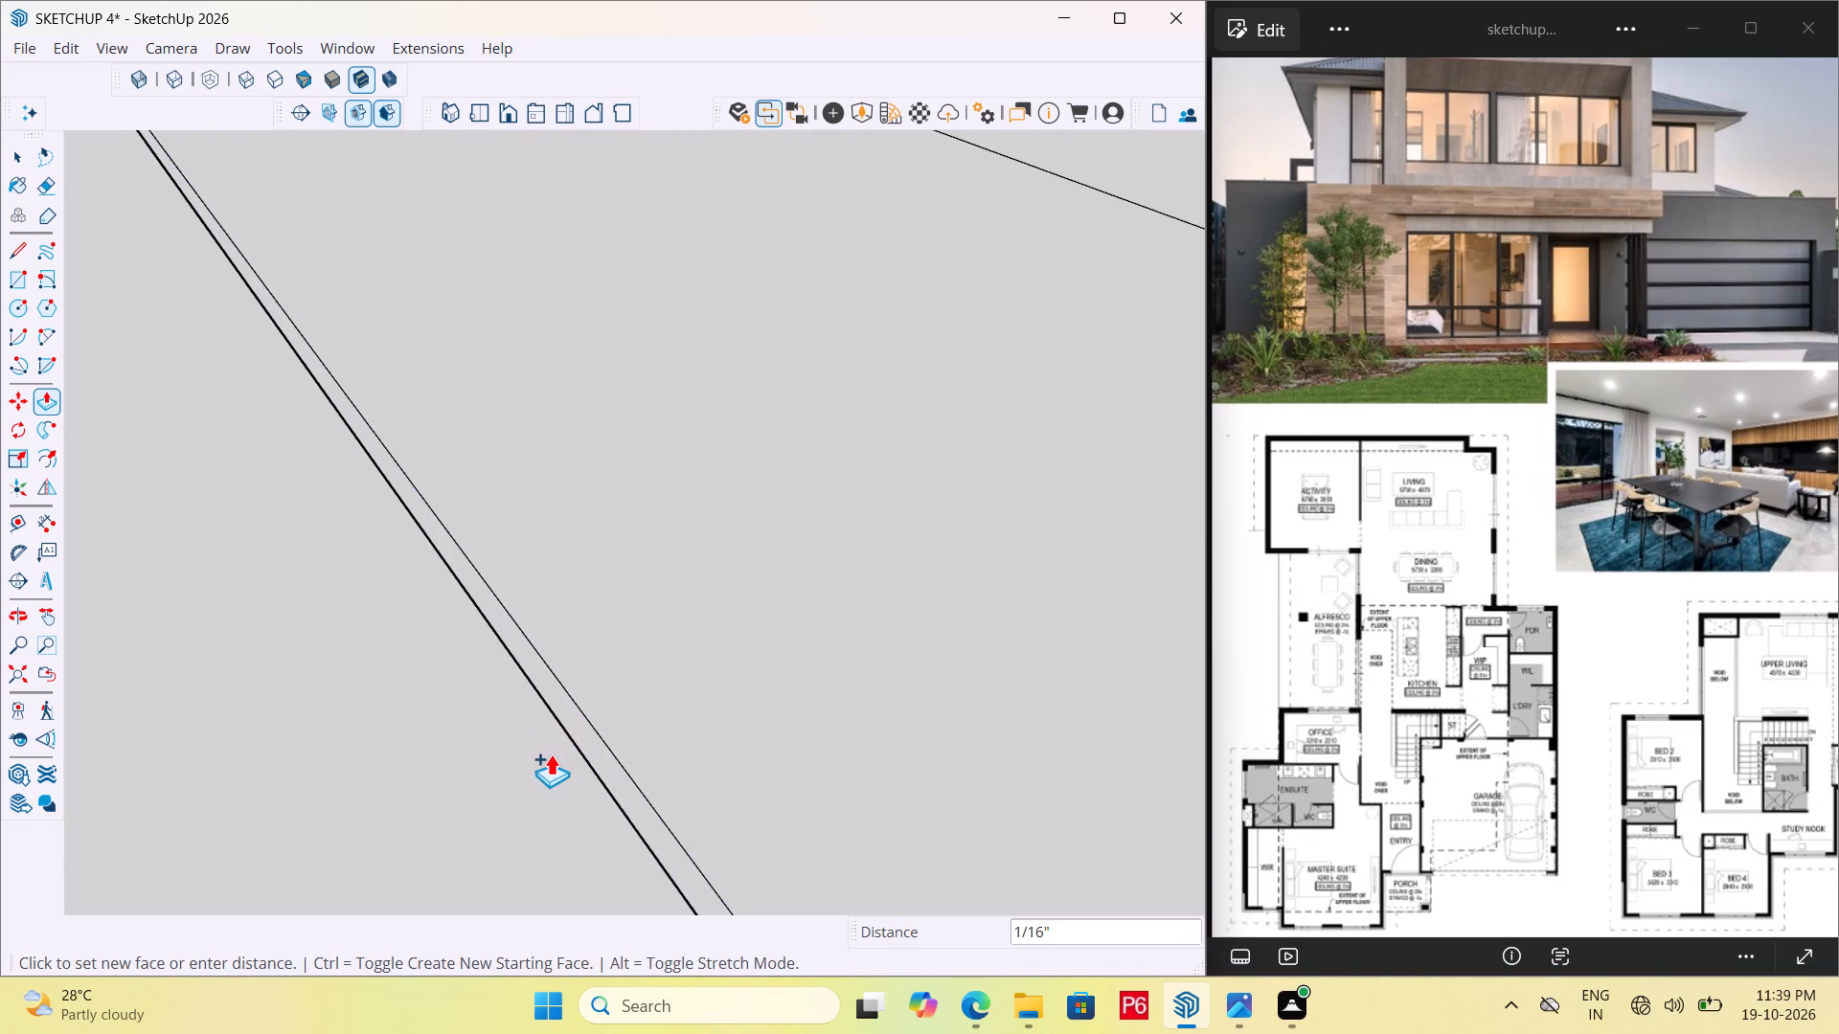
{"action": "key", "text": "ctrl+z"}
{"action": "left_click", "coordinate": [598, 745]}
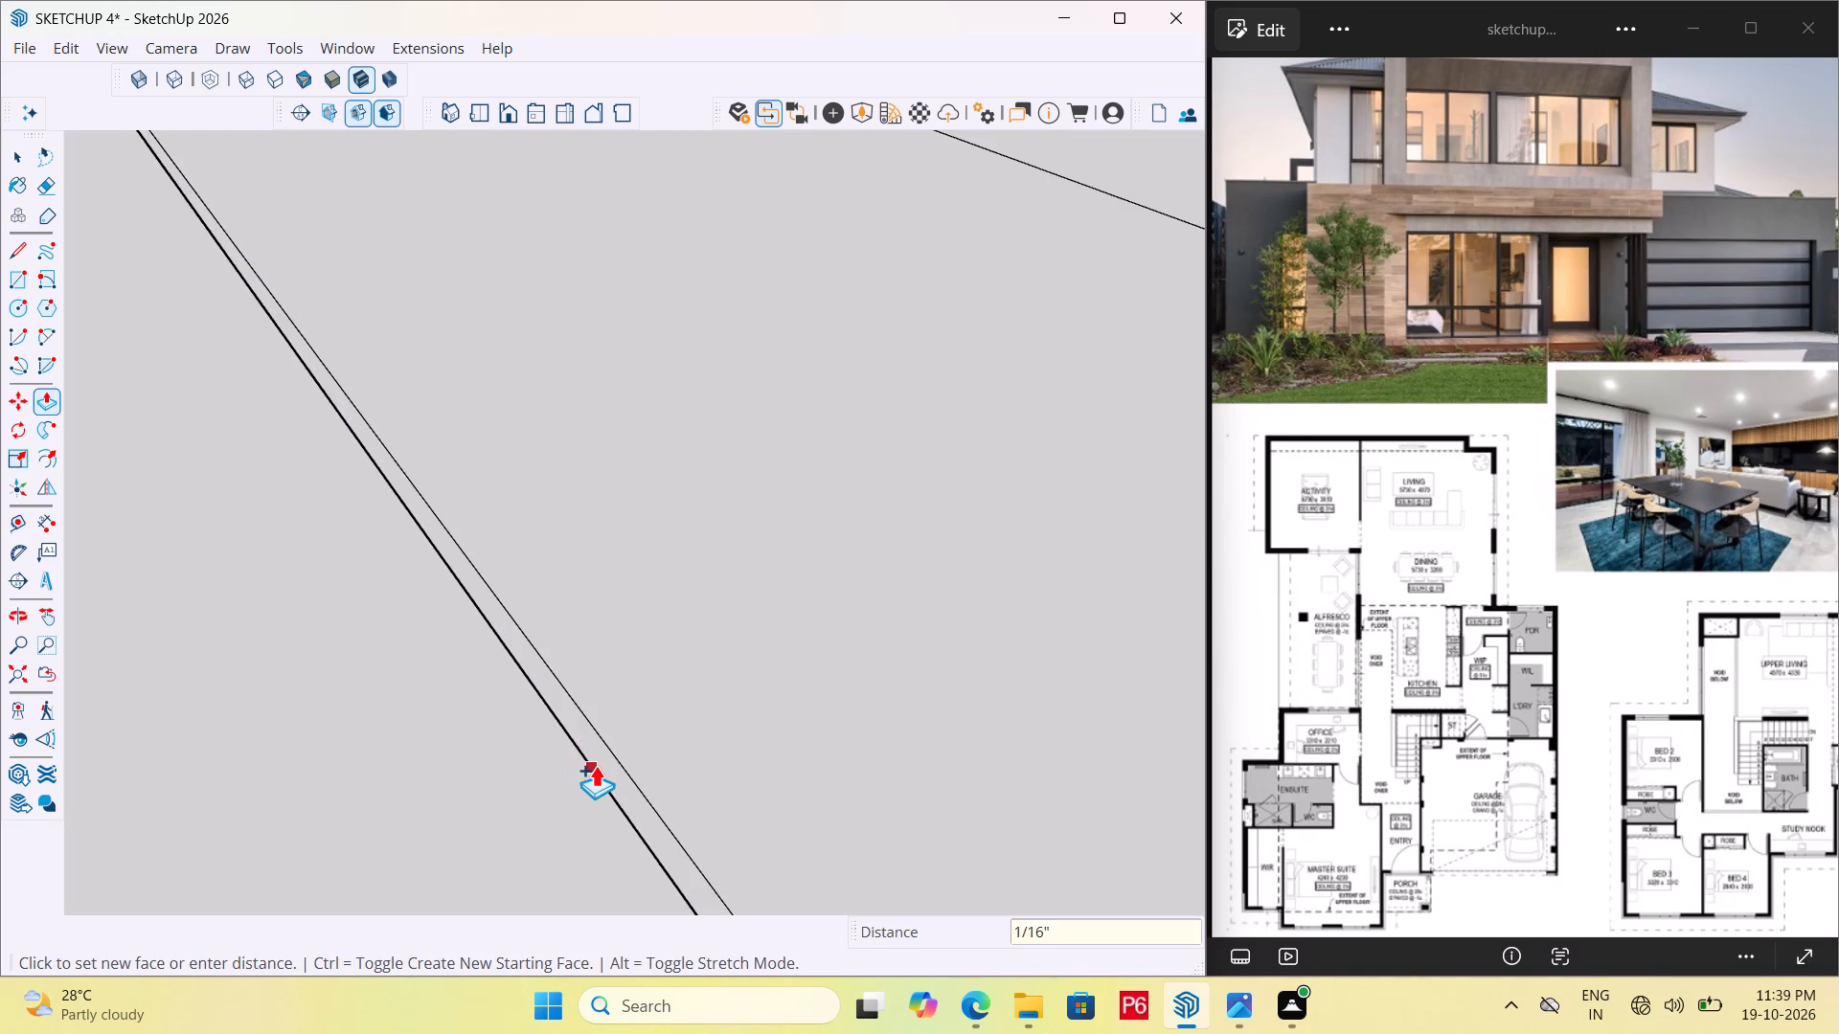
{"action": "left_click", "coordinate": [594, 768]}
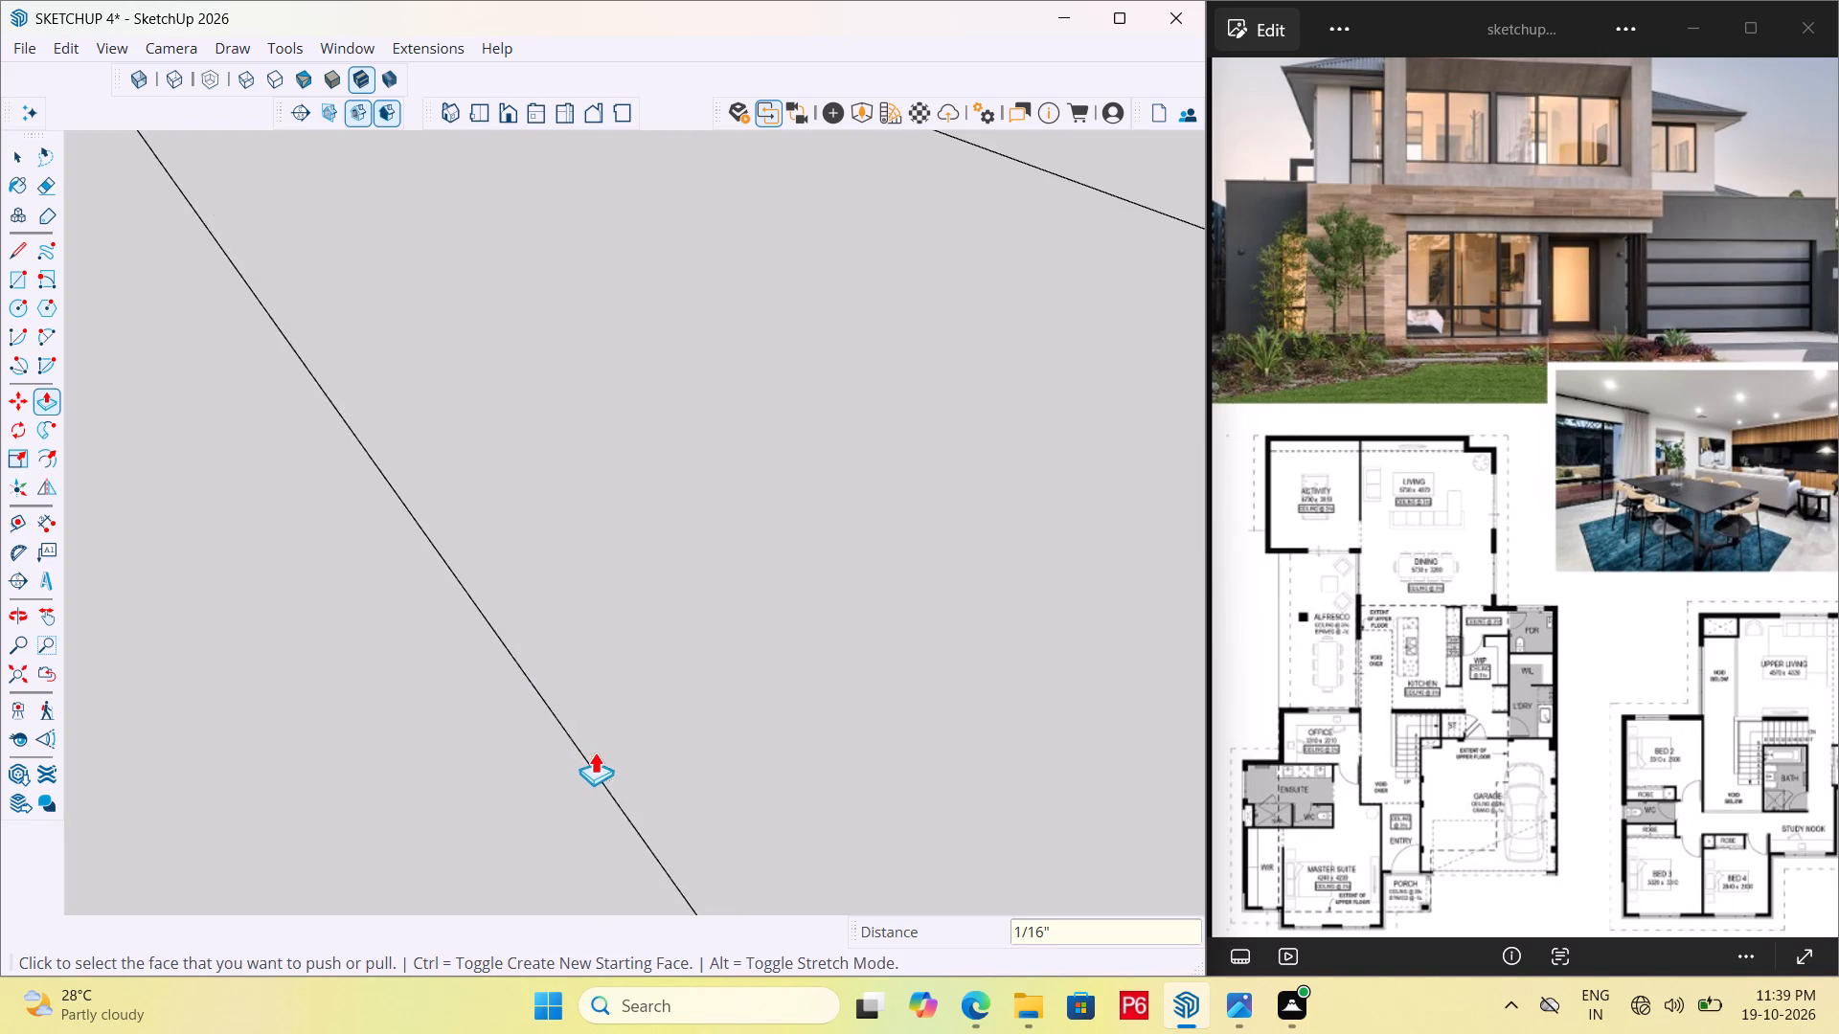
Repeat the 1/16" push on the remaining sliver at the end corner of the stair block's wall strip.
{"action": "scroll", "coordinate": [579, 625], "scroll_direction": "down", "scroll_amount": 16}
{"action": "scroll", "coordinate": [502, 496], "scroll_direction": "down", "scroll_amount": 8}
{"action": "scroll", "coordinate": [582, 712], "scroll_direction": "up", "scroll_amount": 8}
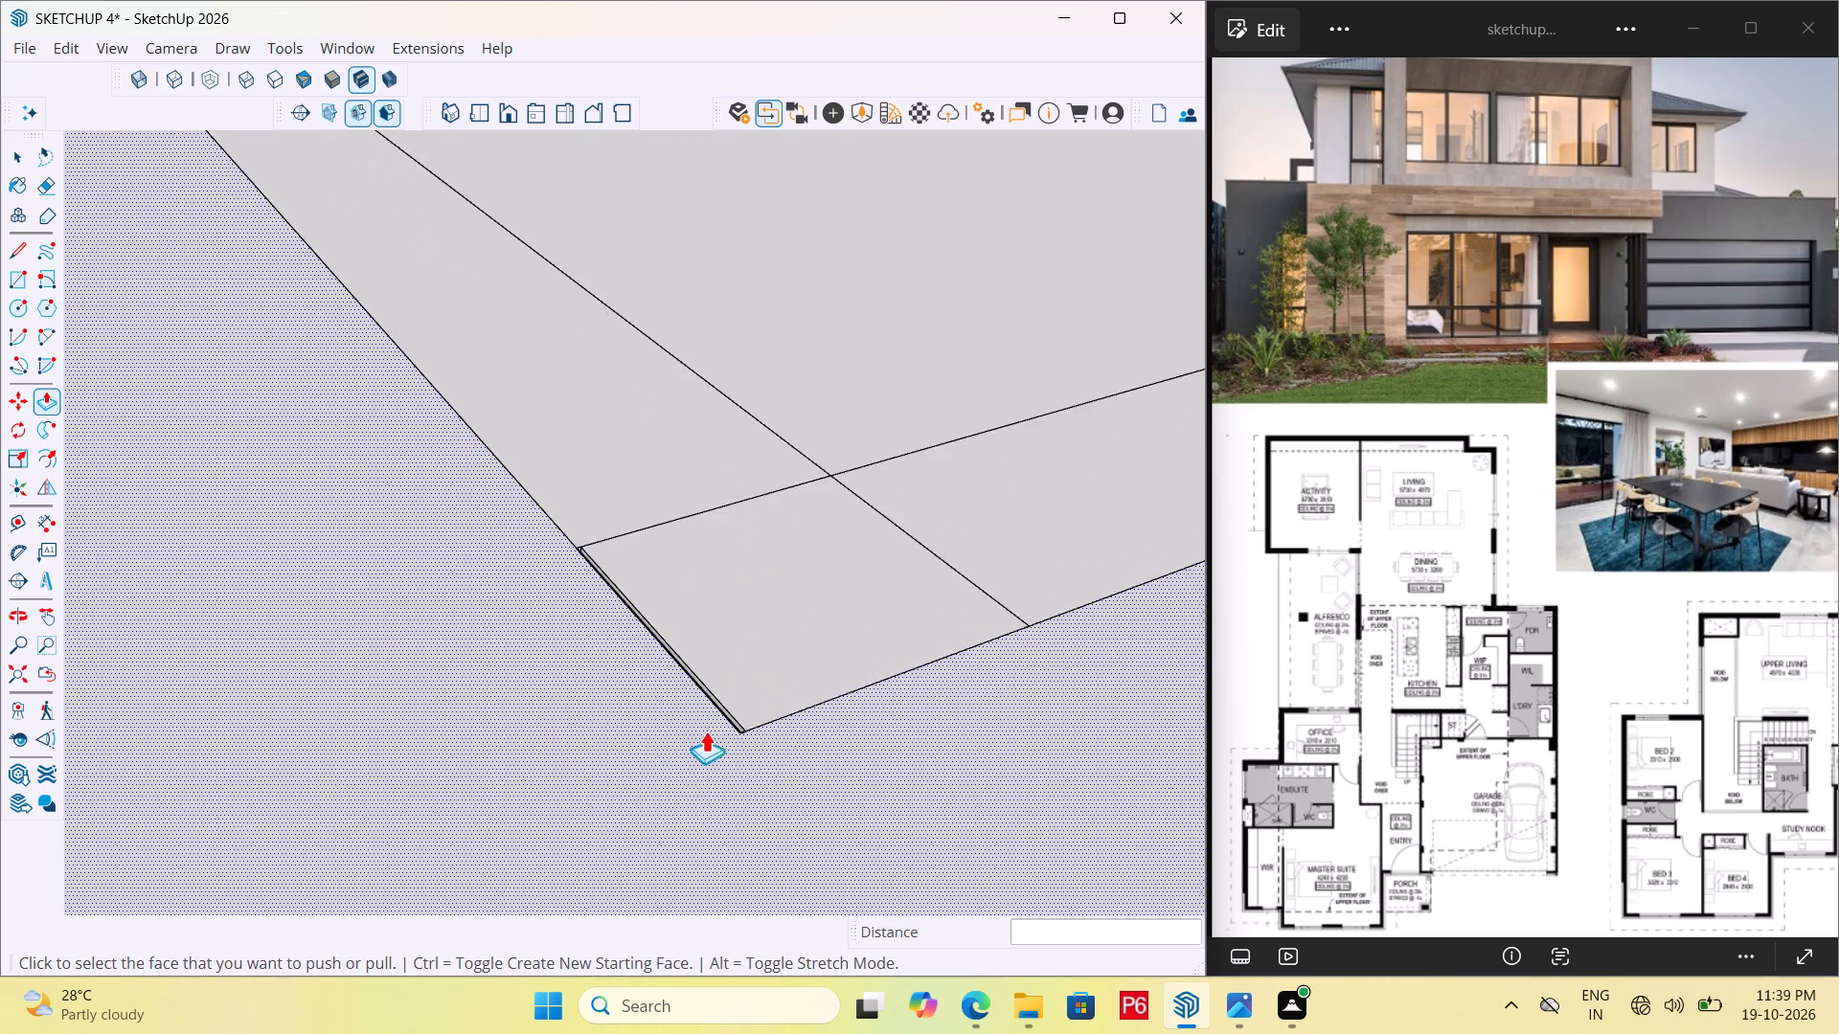
{"action": "scroll", "coordinate": [706, 731], "scroll_direction": "up", "scroll_amount": 14}
{"action": "middle_click", "coordinate": [726, 708]}
{"action": "double_click", "coordinate": [743, 715]}
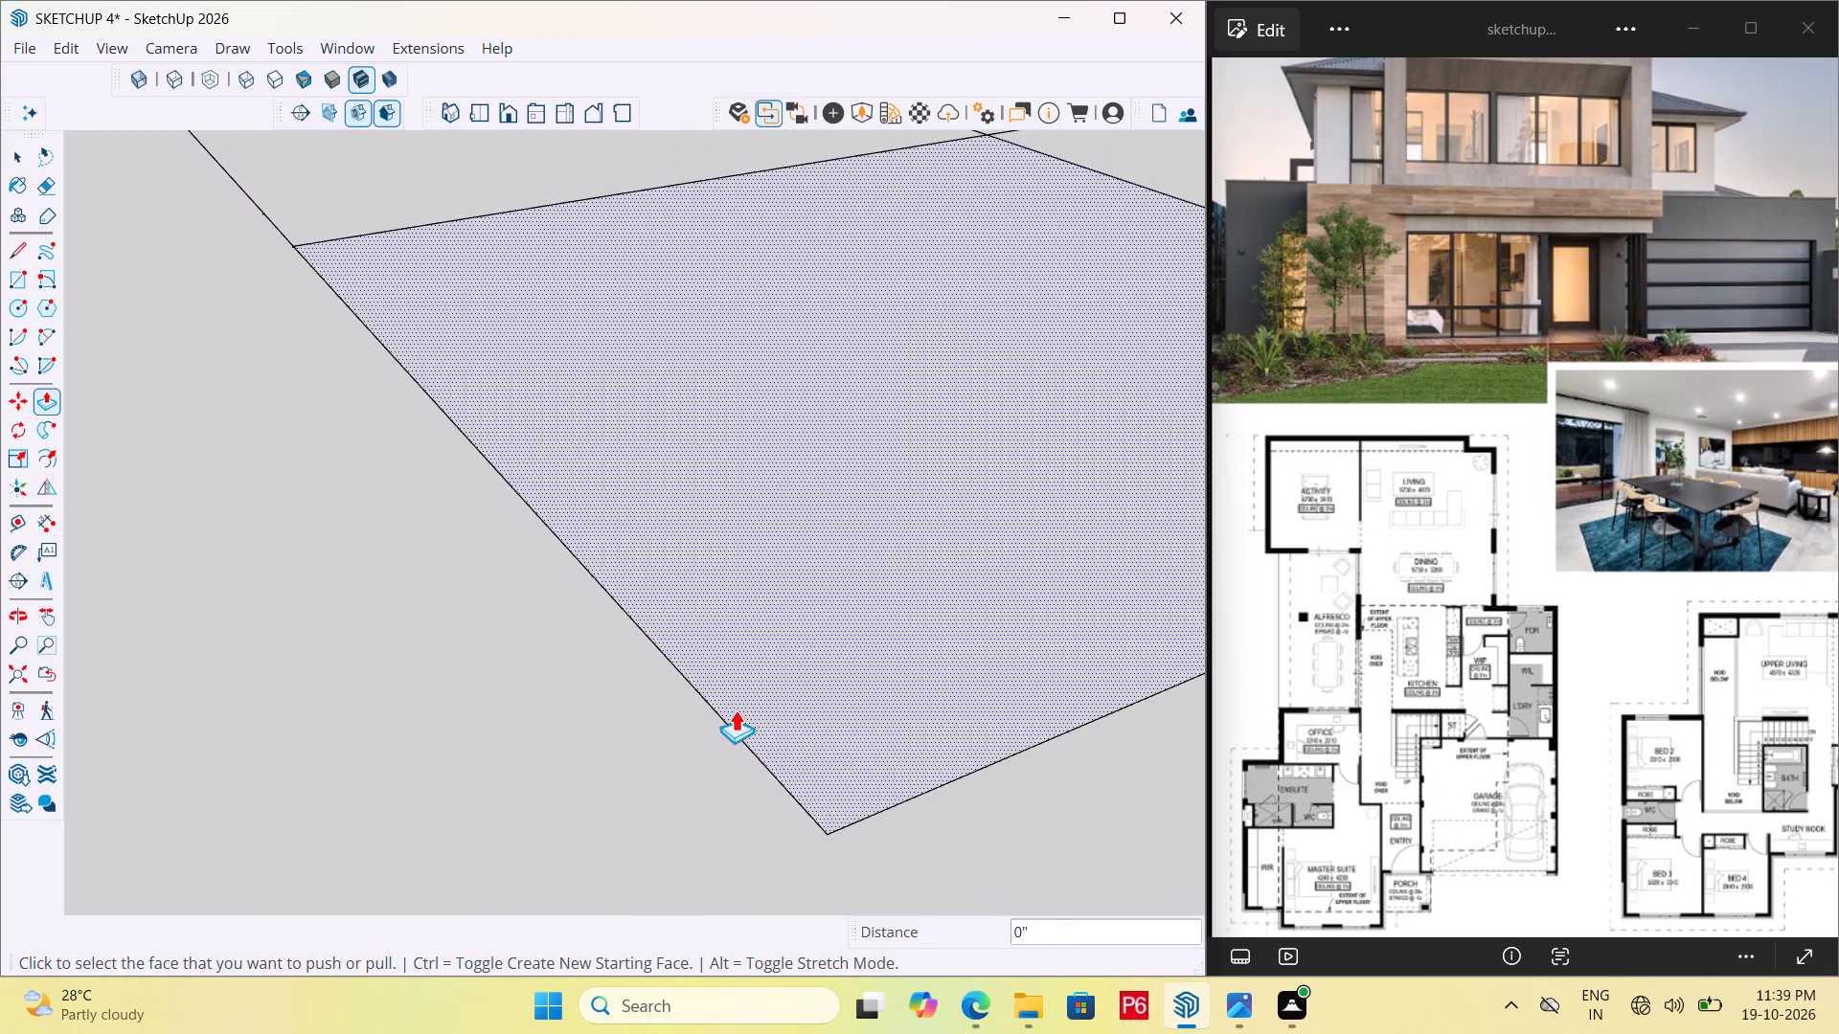
Examine the rest of the raised base for remaining gaps, including the living, utility and activity room wall junctions.
{"action": "scroll", "coordinate": [731, 709], "scroll_direction": "down", "scroll_amount": 15}
{"action": "scroll", "coordinate": [685, 591], "scroll_direction": "down", "scroll_amount": 15}
{"action": "scroll", "coordinate": [745, 561], "scroll_direction": "down", "scroll_amount": 7}
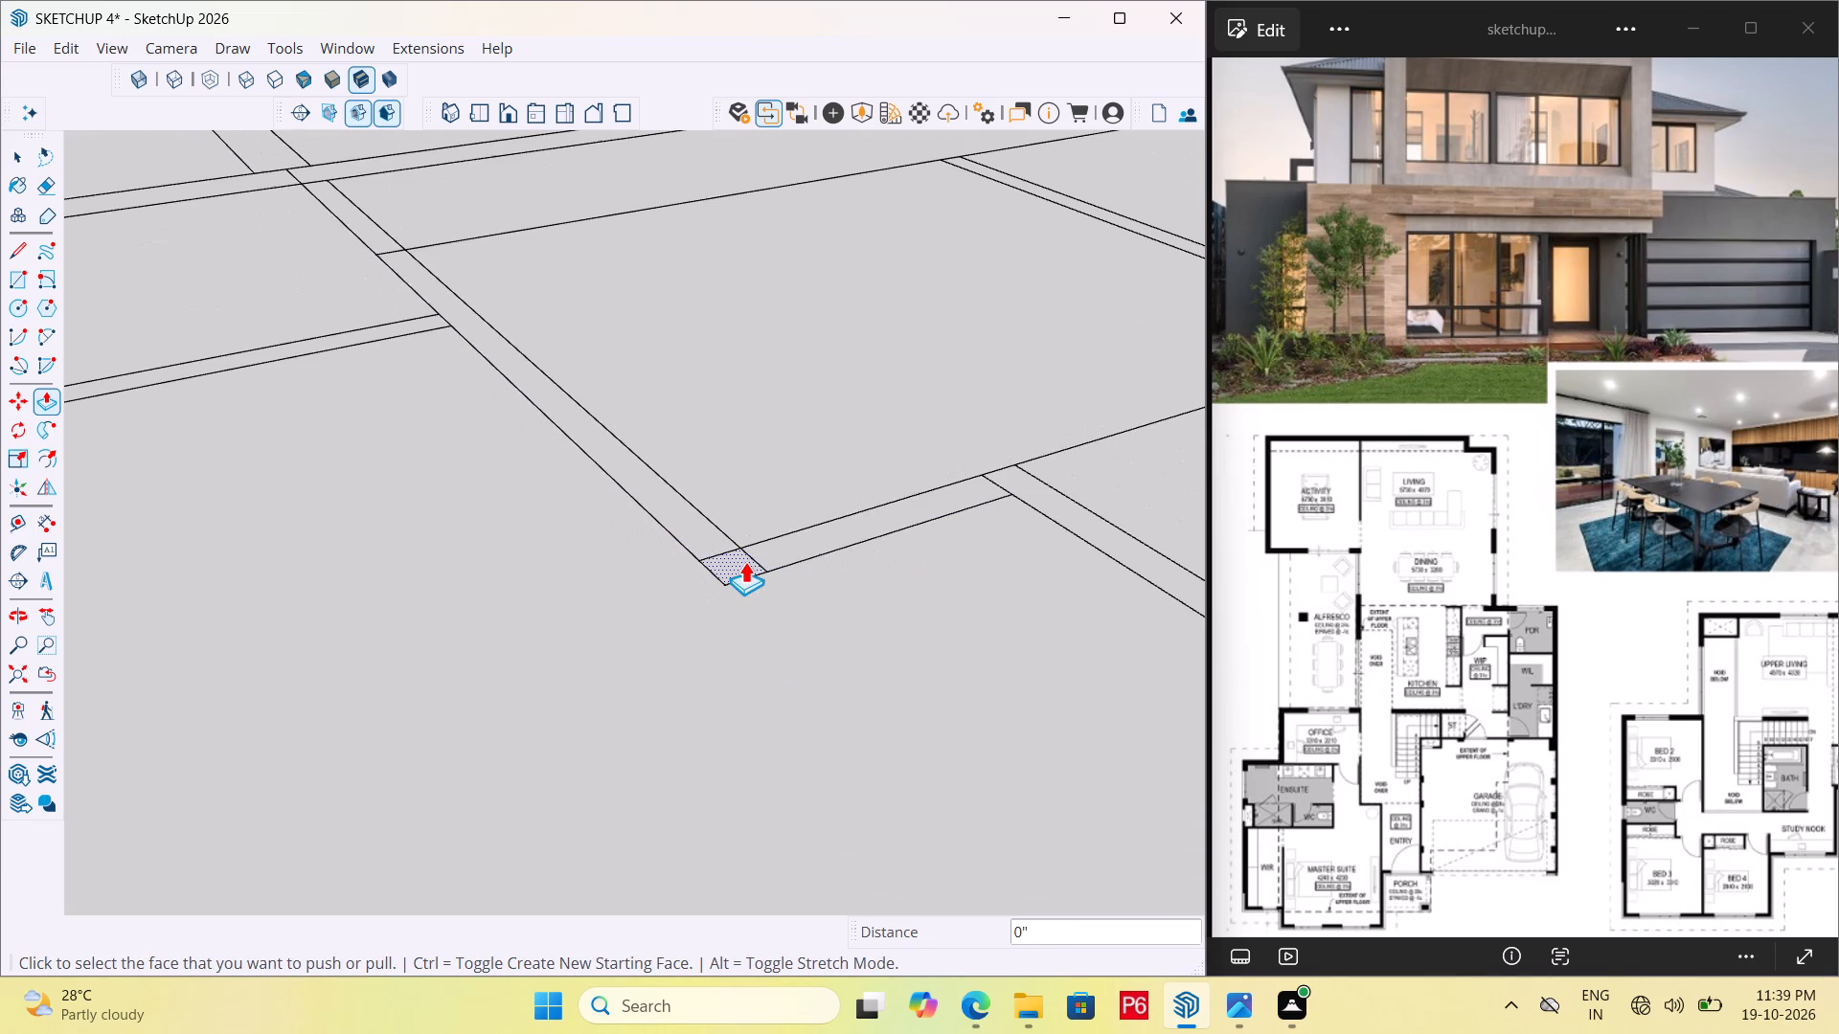
{"action": "scroll", "coordinate": [745, 561], "scroll_direction": "down", "scroll_amount": 9}
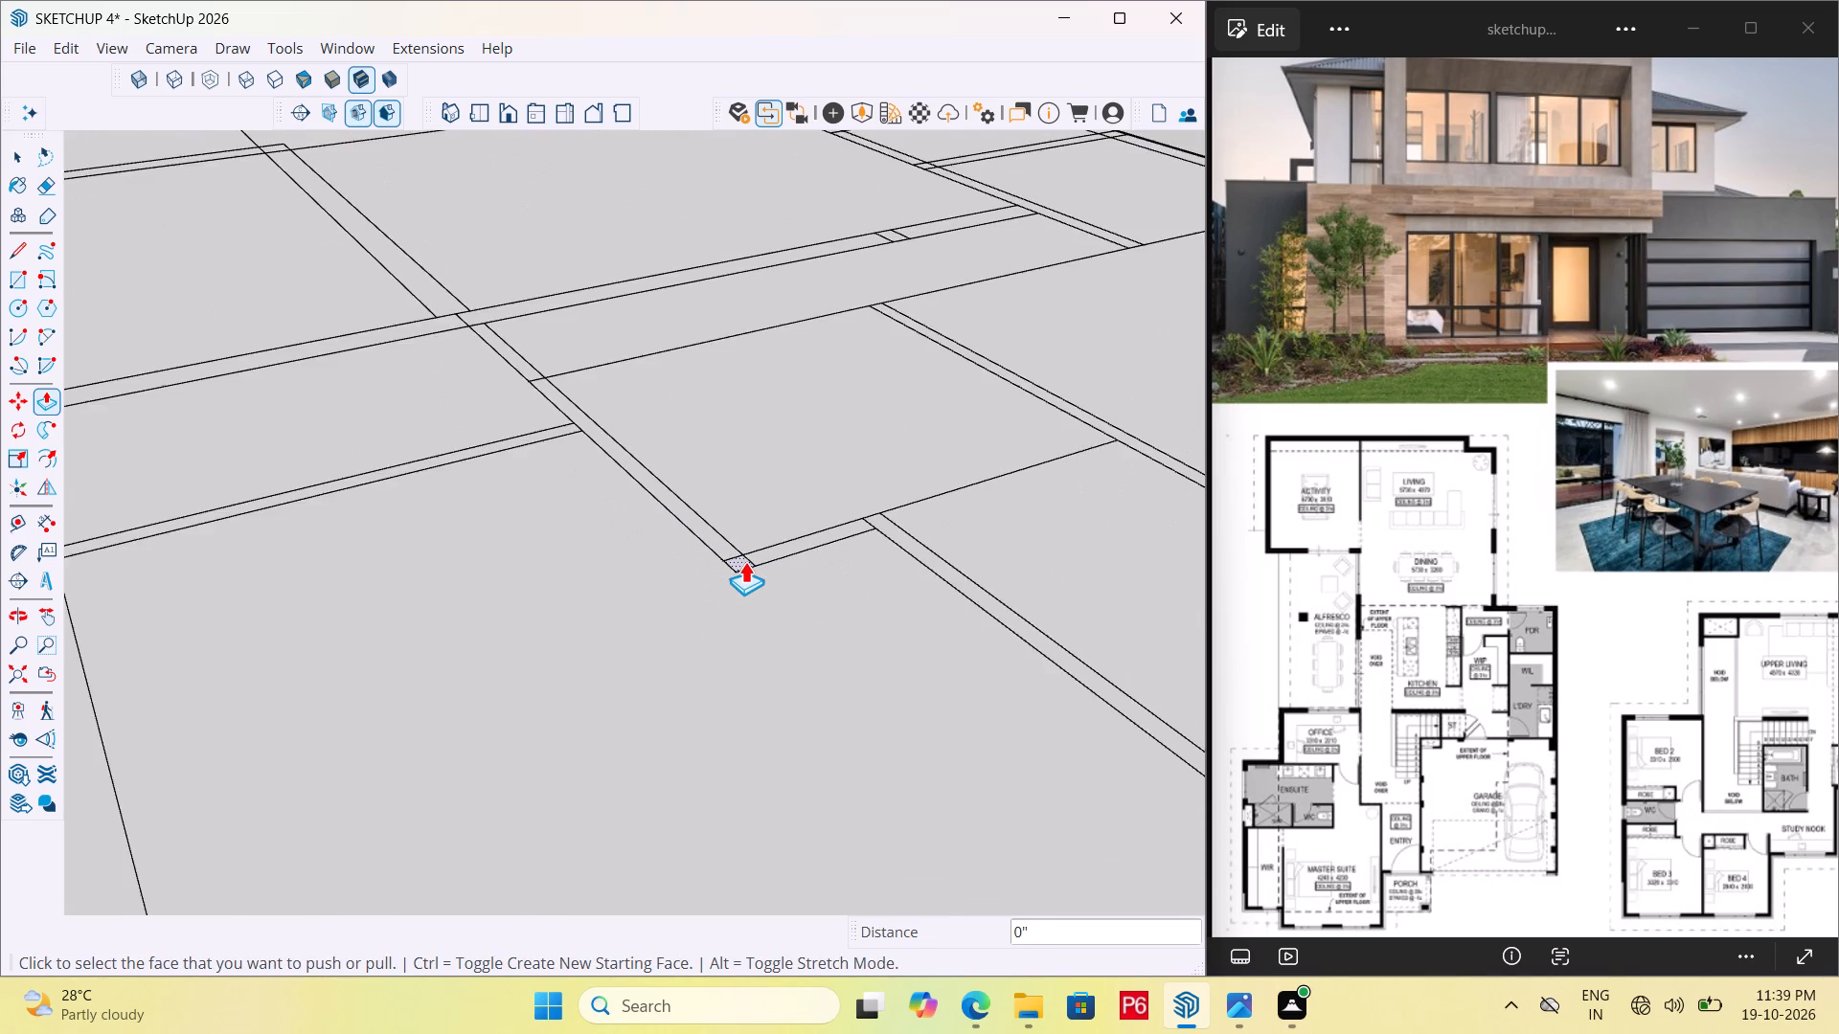
{"action": "scroll", "coordinate": [745, 561], "scroll_direction": "down", "scroll_amount": 3}
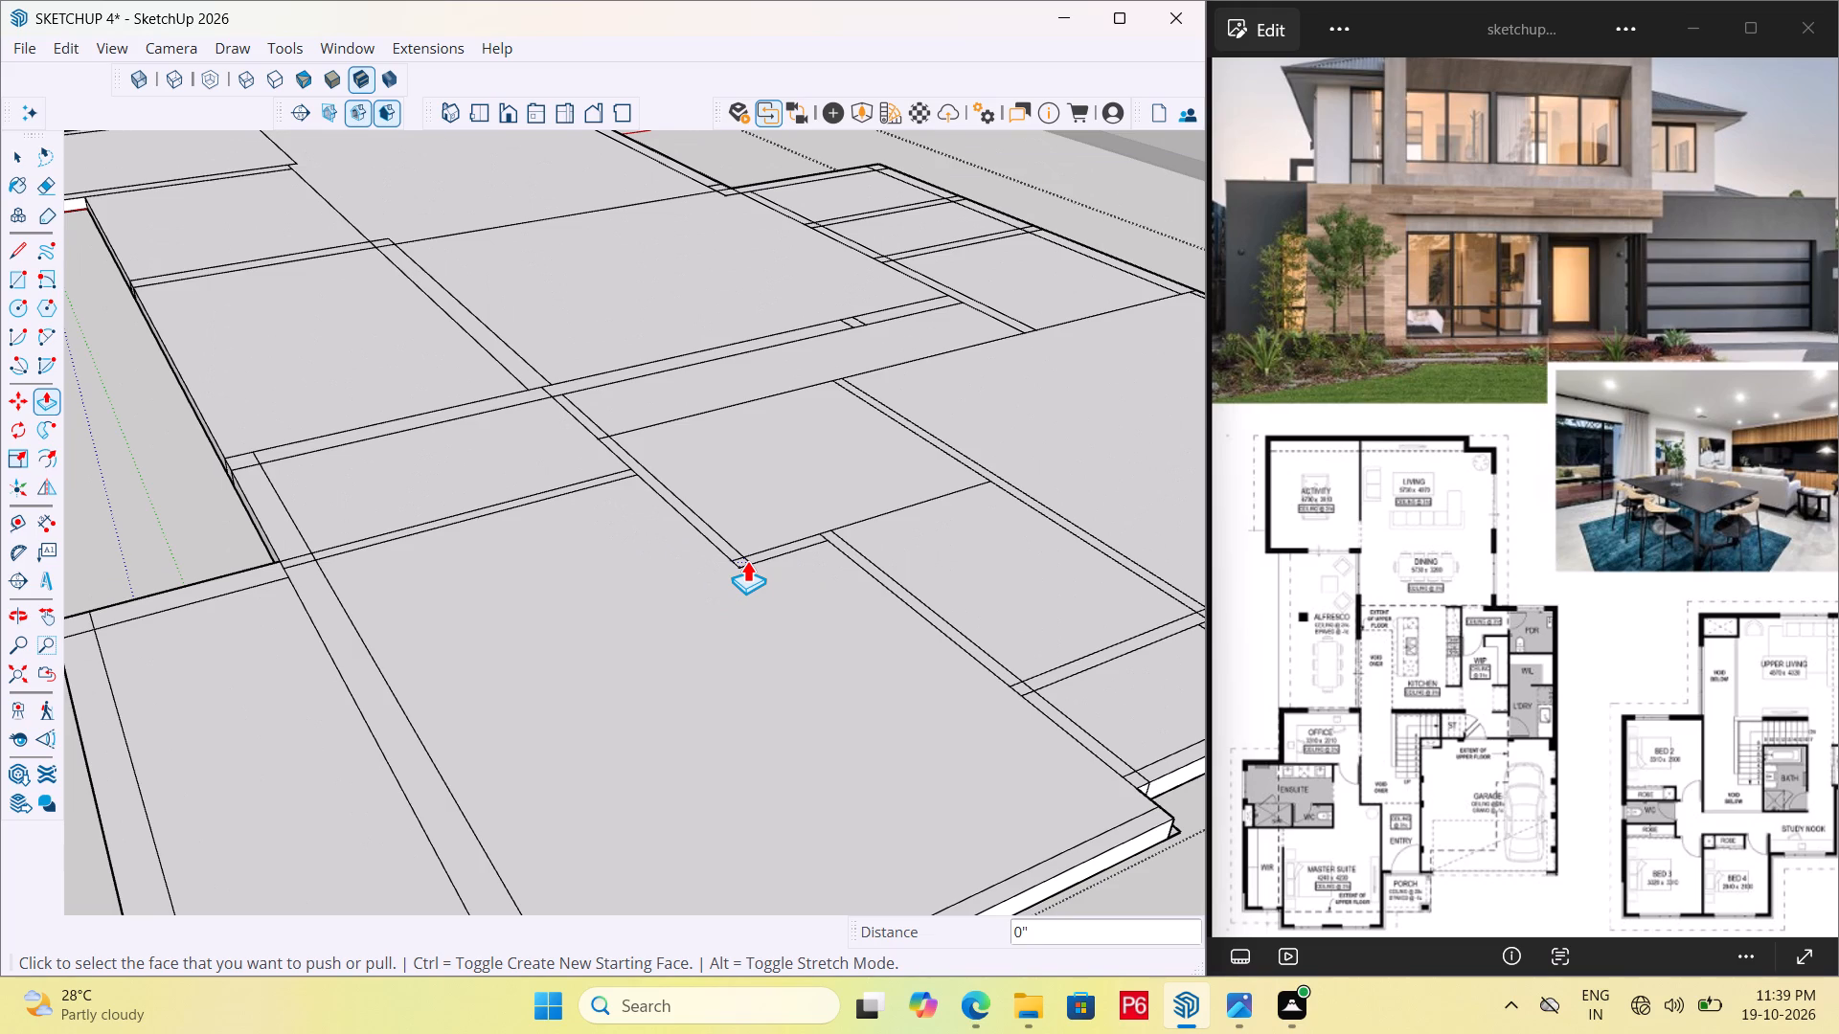
{"action": "scroll", "coordinate": [747, 560], "scroll_direction": "down", "scroll_amount": 6}
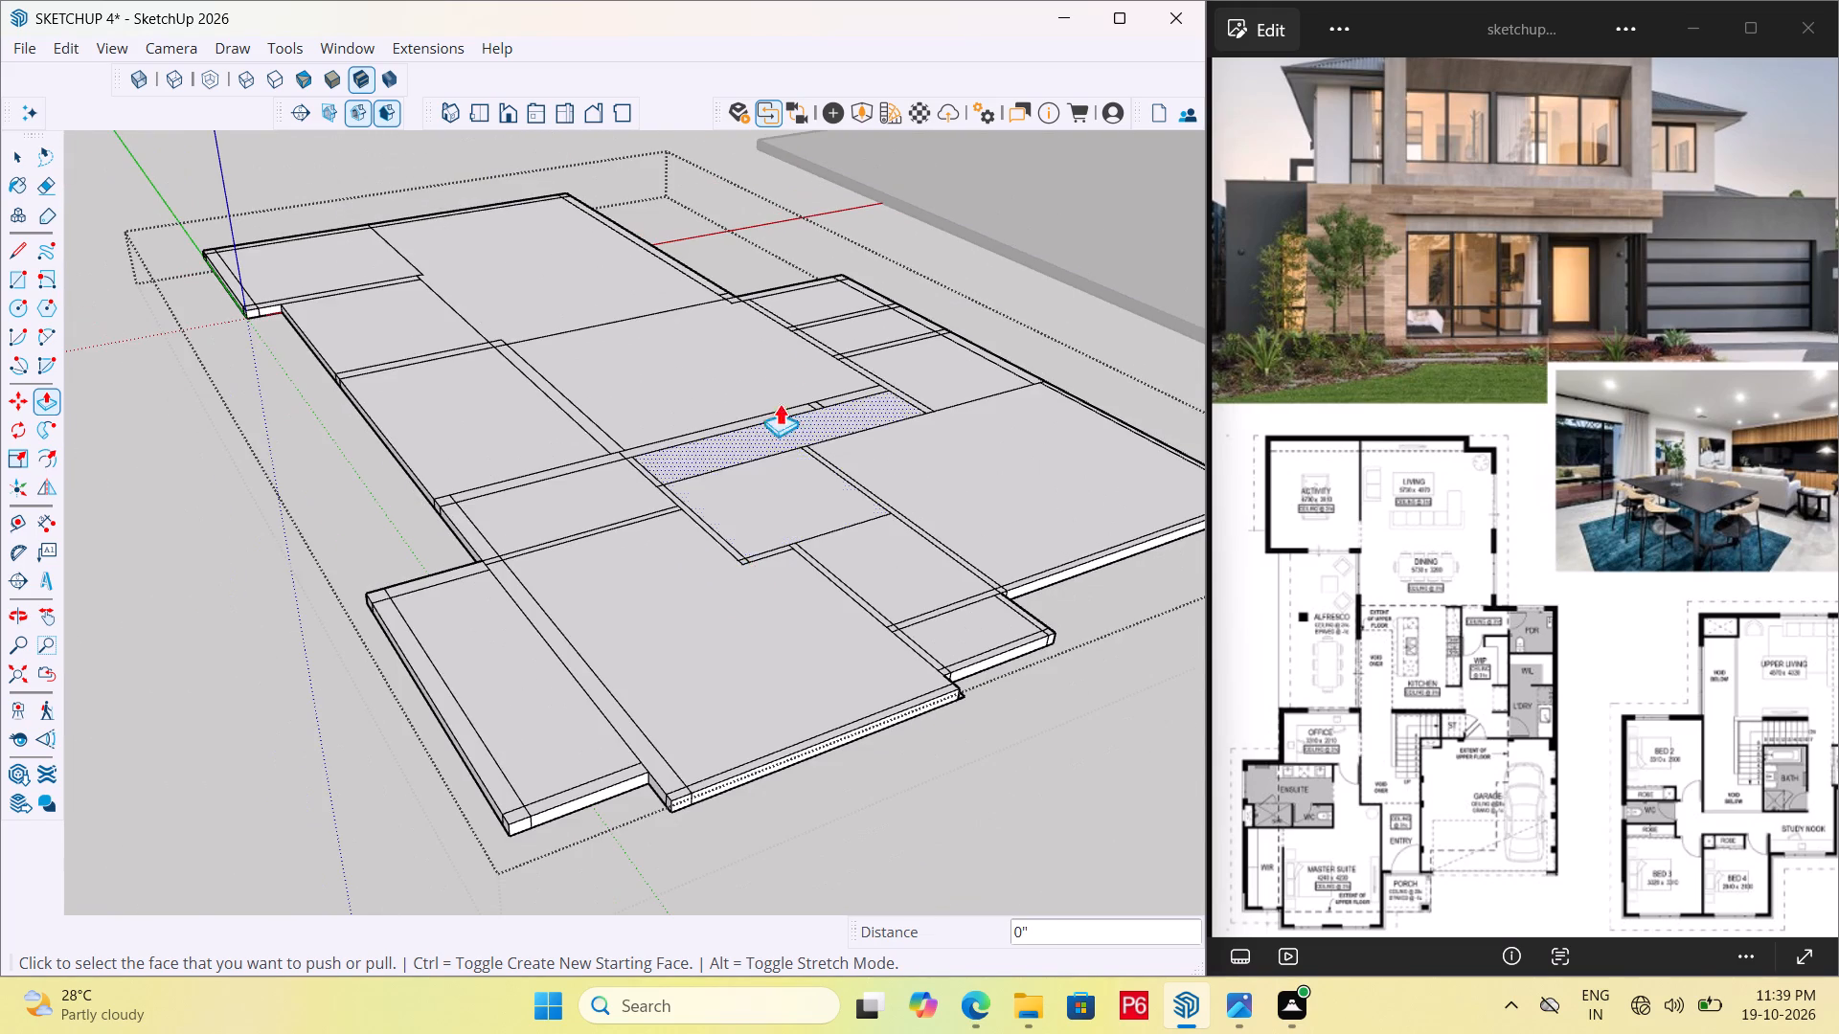
{"action": "scroll", "coordinate": [757, 193], "scroll_direction": "up", "scroll_amount": 5}
{"action": "scroll", "coordinate": [30, 299], "scroll_direction": "up", "scroll_amount": 6}
{"action": "scroll", "coordinate": [354, 344], "scroll_direction": "up", "scroll_amount": 7}
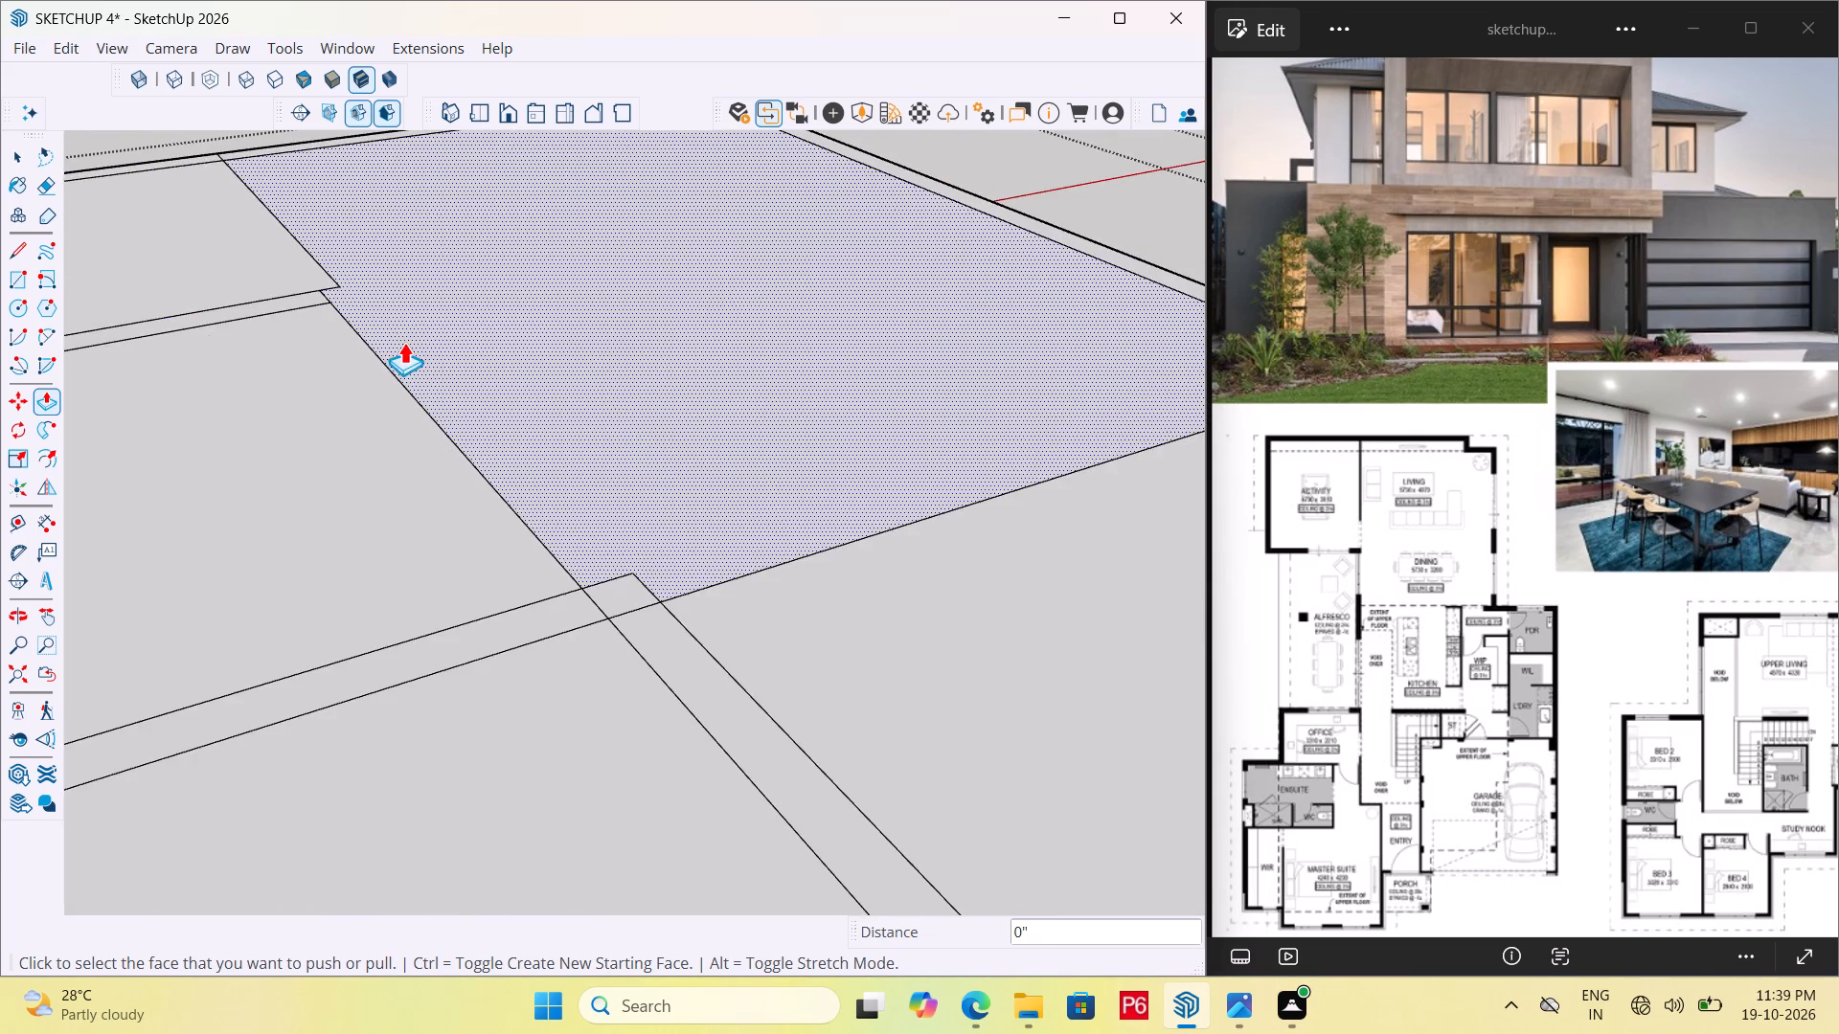
{"action": "scroll", "coordinate": [397, 353], "scroll_direction": "down", "scroll_amount": 7}
{"action": "scroll", "coordinate": [304, 390], "scroll_direction": "down", "scroll_amount": 6}
{"action": "scroll", "coordinate": [856, 383], "scroll_direction": "up", "scroll_amount": 14}
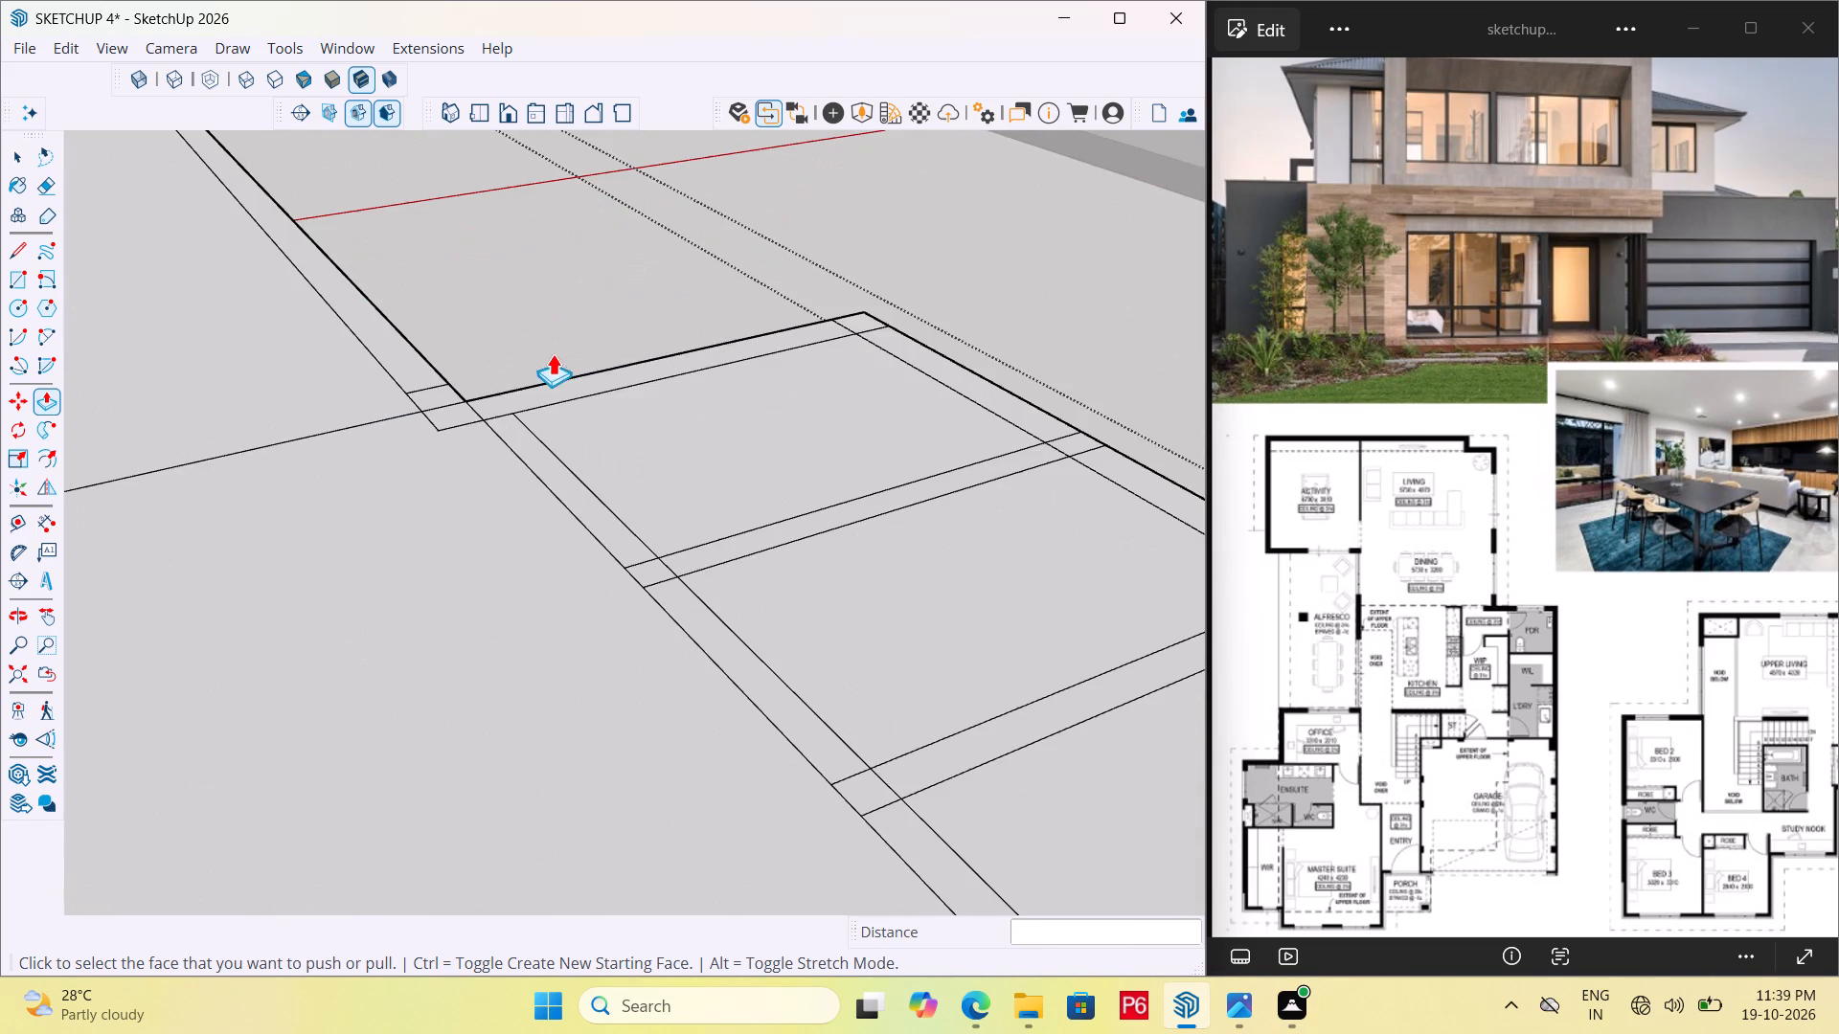
{"action": "scroll", "coordinate": [826, 375], "scroll_direction": "down", "scroll_amount": 7}
{"action": "scroll", "coordinate": [913, 400], "scroll_direction": "down", "scroll_amount": 11}
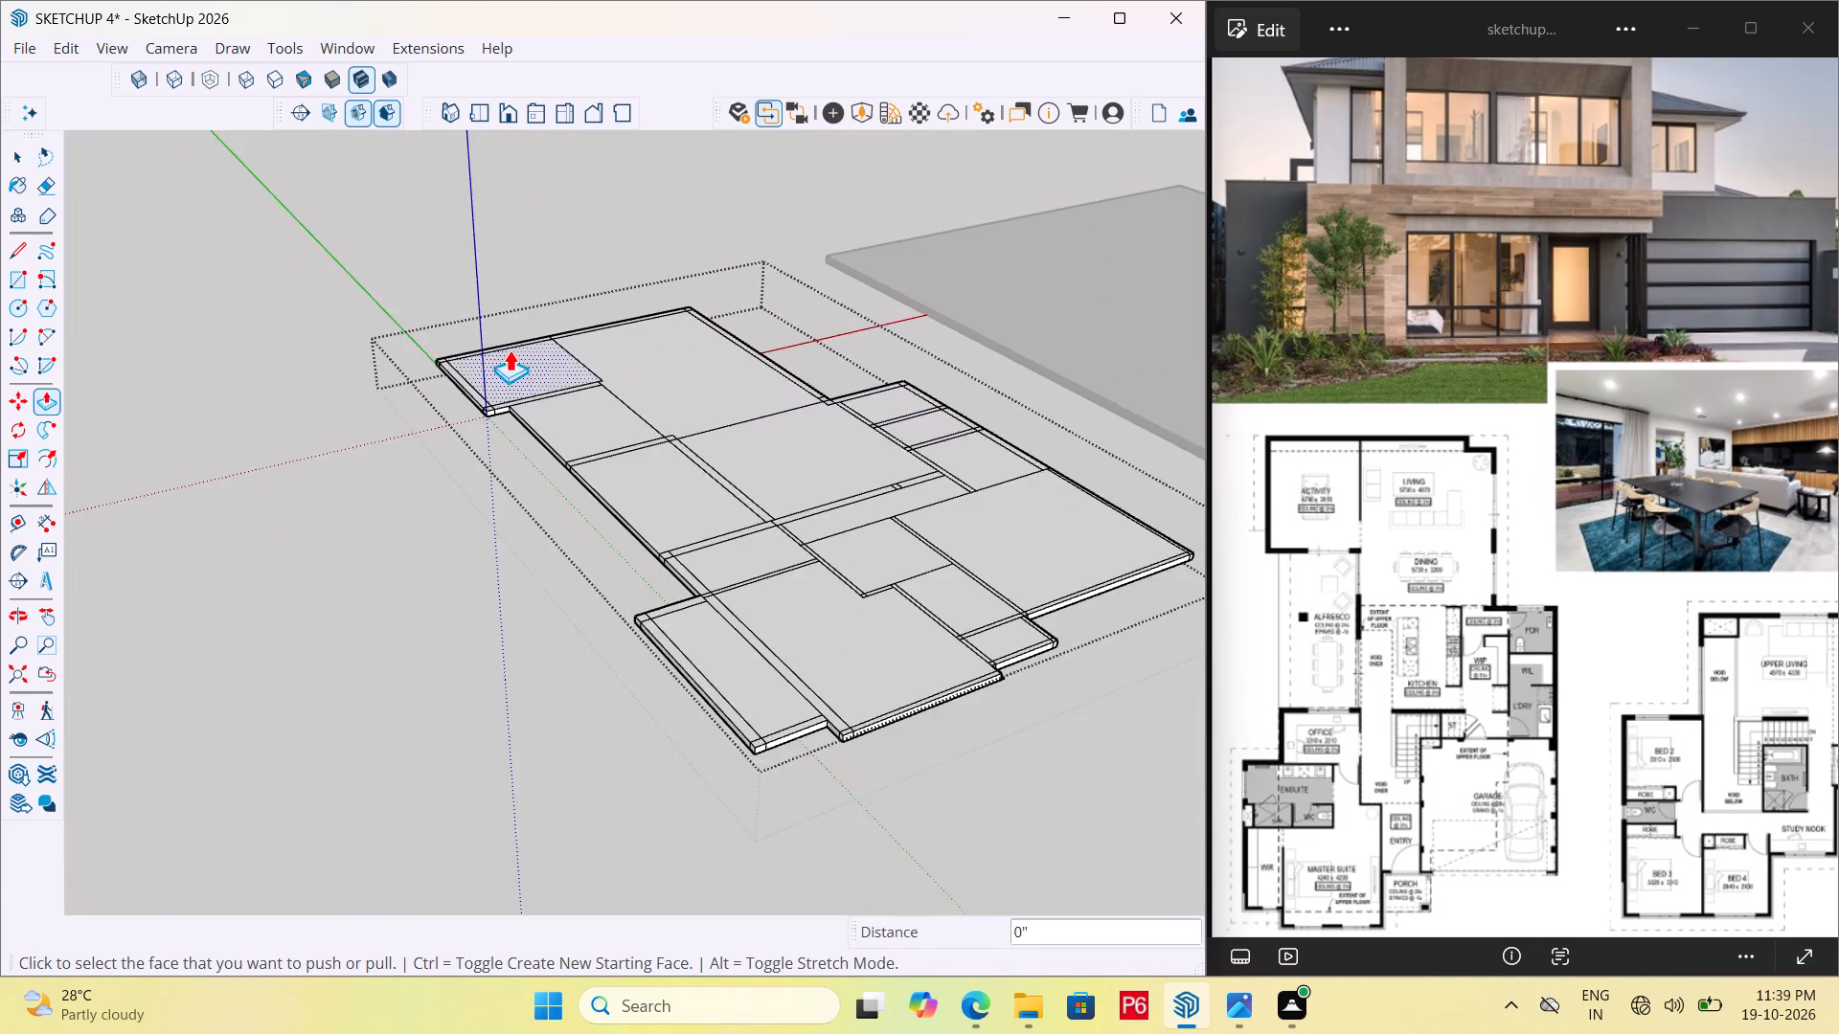
{"action": "scroll", "coordinate": [481, 336], "scroll_direction": "up", "scroll_amount": 18}
{"action": "scroll", "coordinate": [502, 379], "scroll_direction": "down", "scroll_amount": 7}
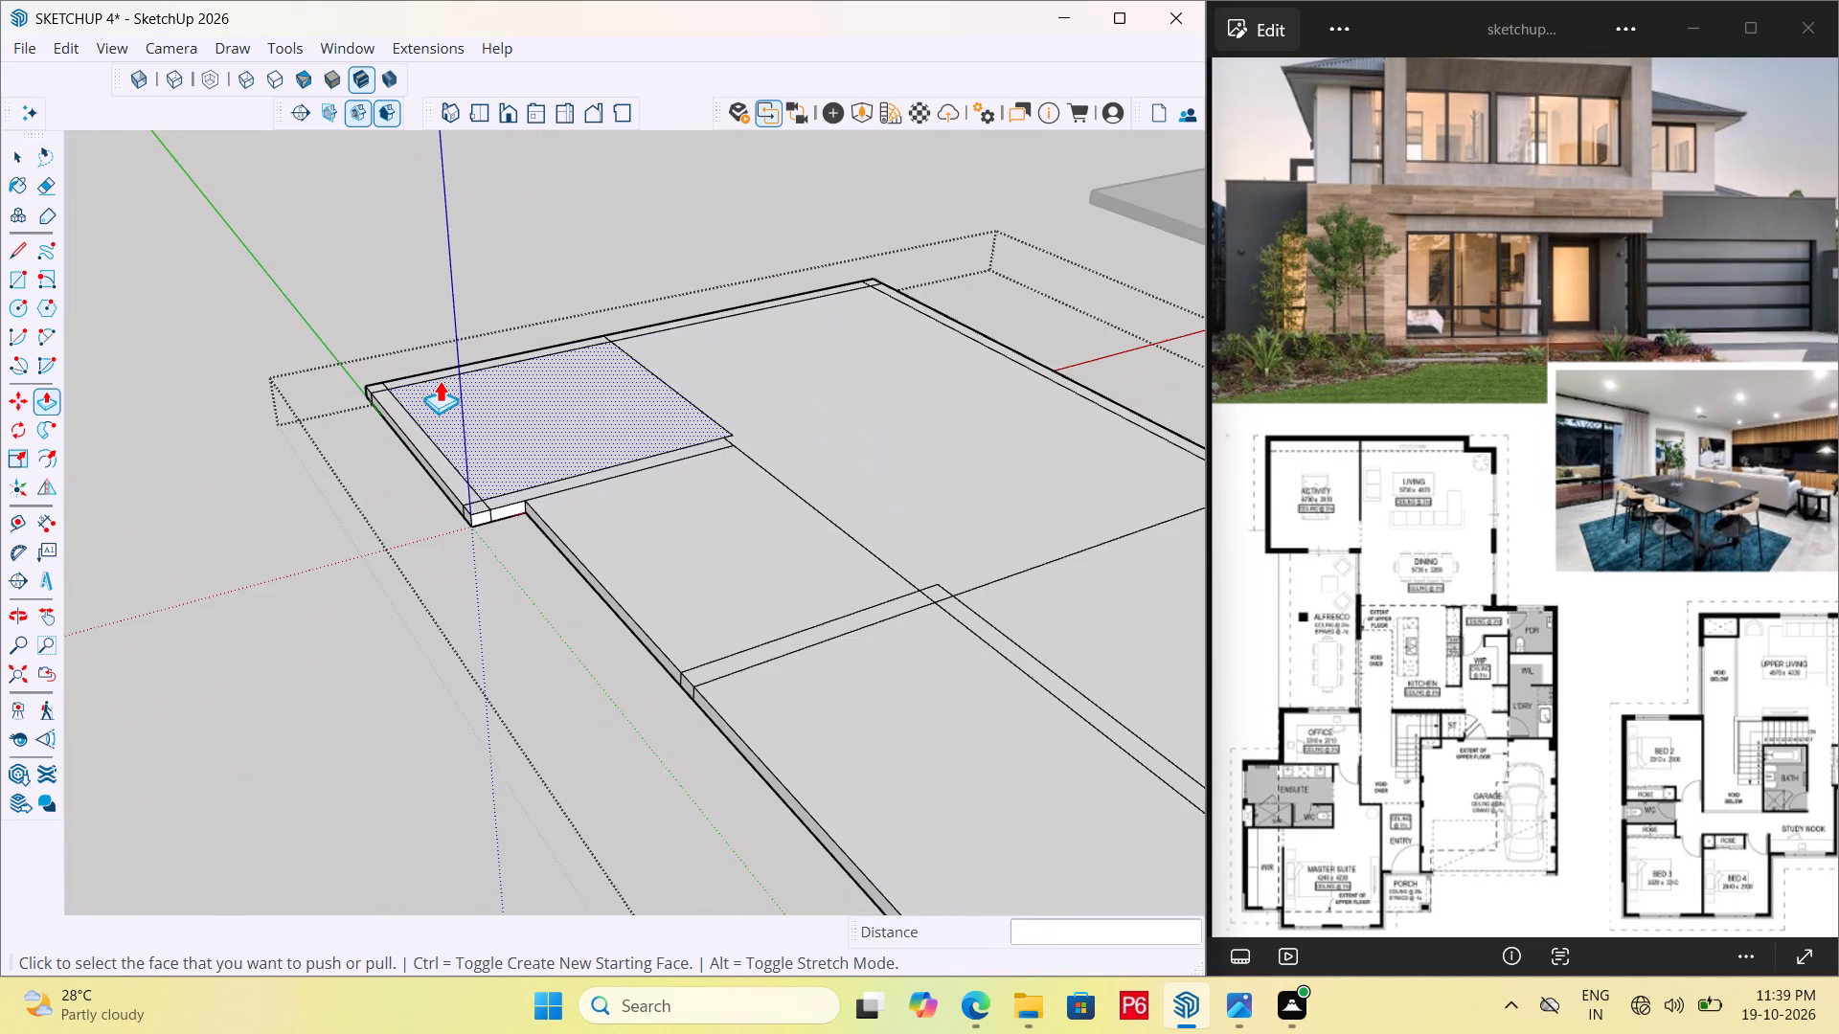
Save the model.
{"action": "key", "text": "e"}
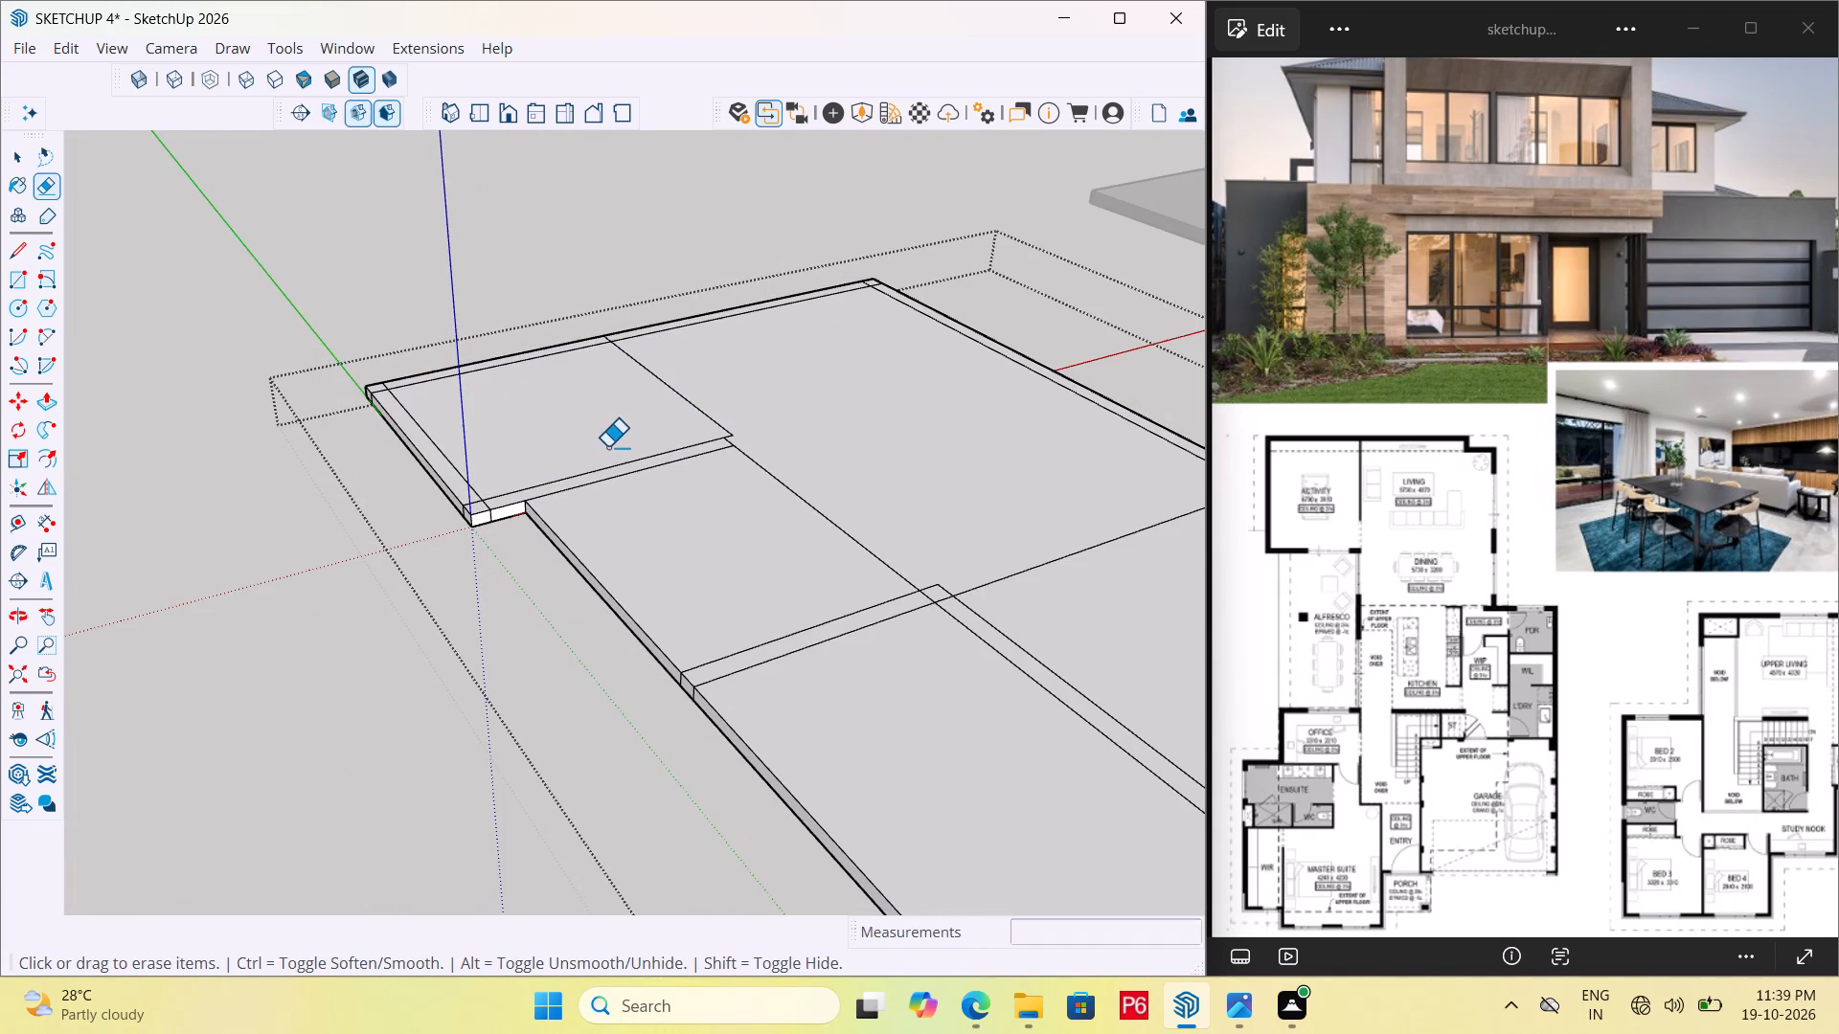
{"action": "scroll", "coordinate": [400, 461], "scroll_direction": "down", "scroll_amount": 14}
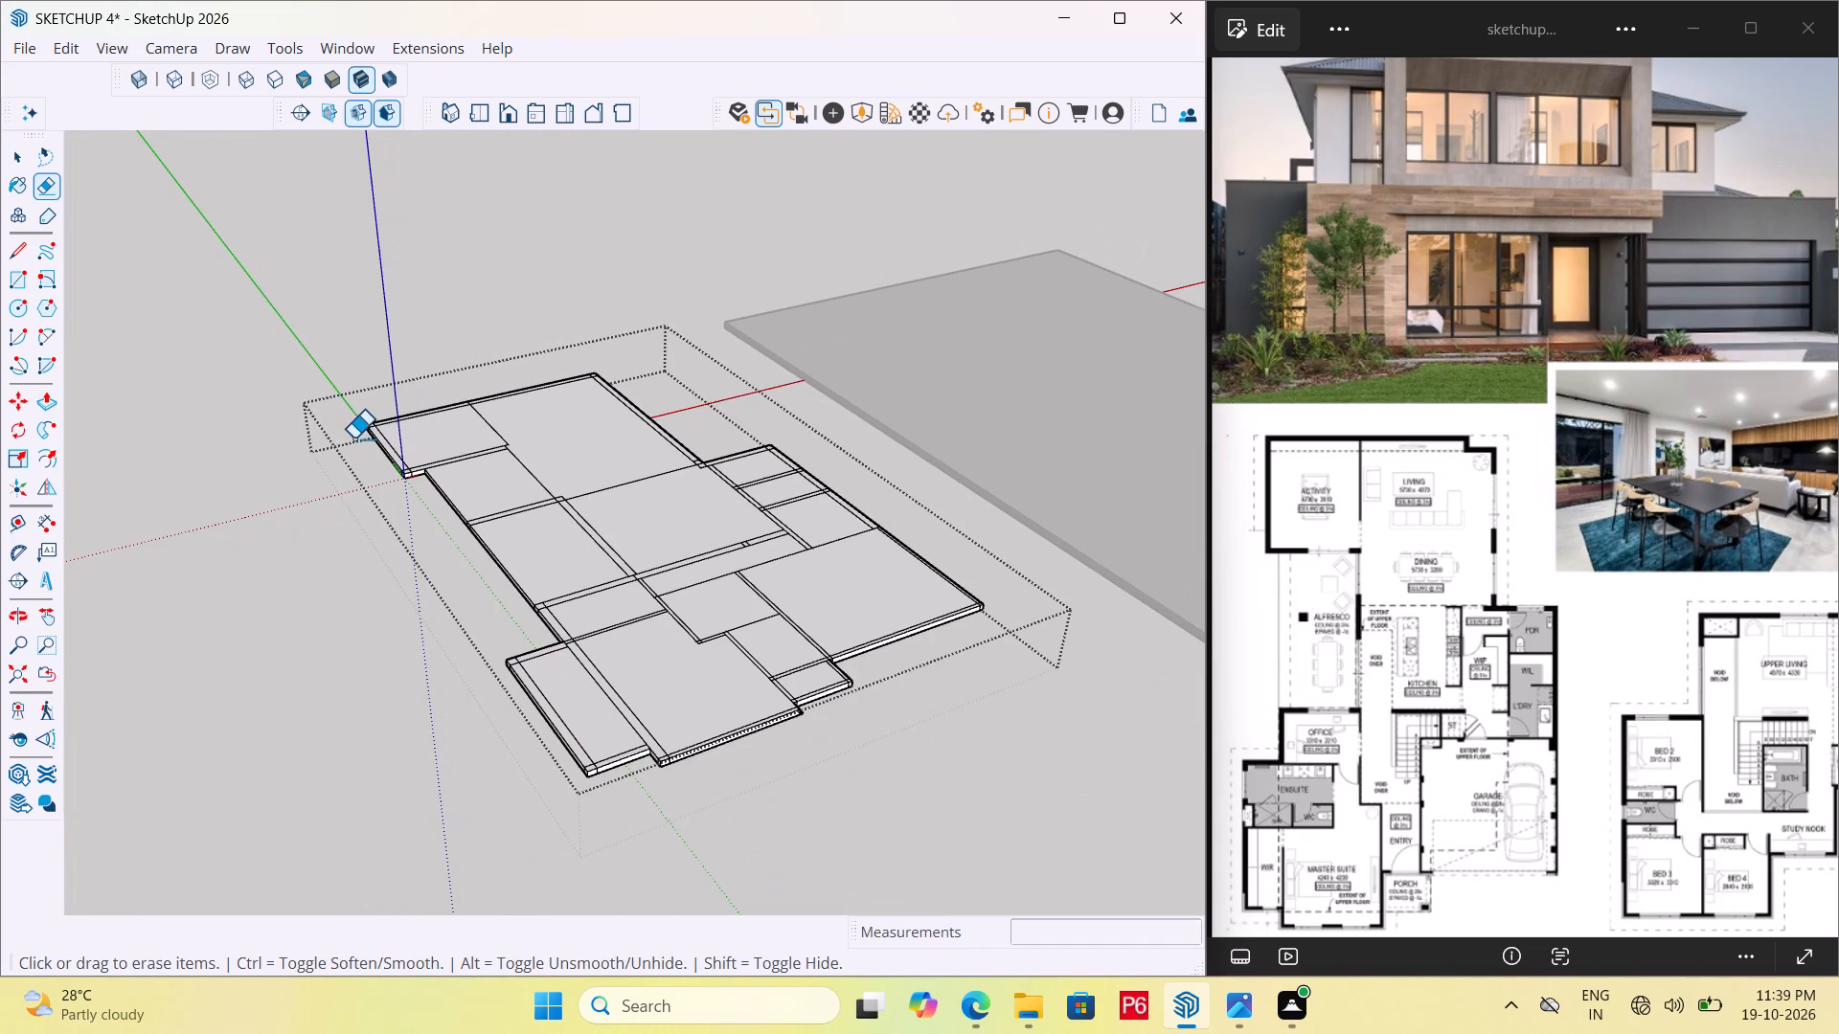
{"action": "key", "text": "ctrl+s"}
{"action": "key", "text": "ctrl+s"}
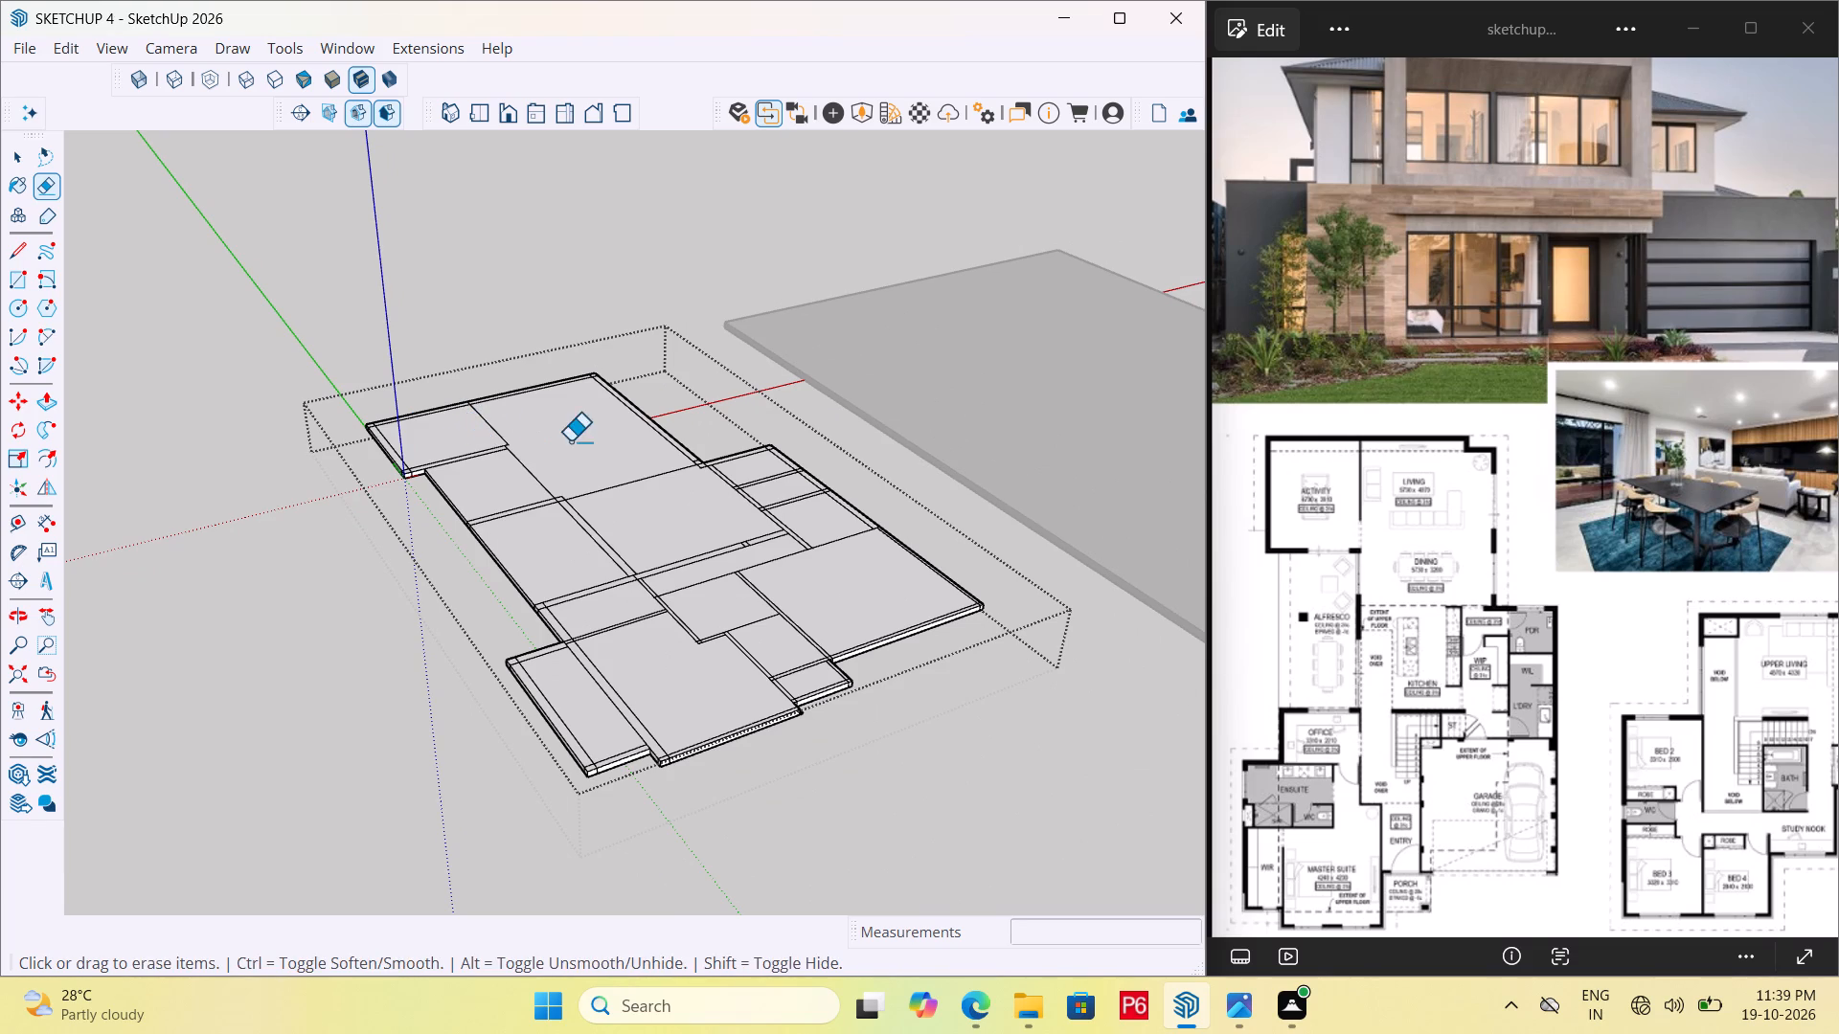
{"action": "key", "text": "ctrl+s"}
Erase the seam lines where the office, ensuite and master suite wall strips meet, undoing the accidentally erased office strip edge.
{"action": "scroll", "coordinate": [263, 532], "scroll_direction": "down", "scroll_amount": 4}
{"action": "middle_click_drag", "start_coordinate": [754, 439], "coordinate": [745, 586]}
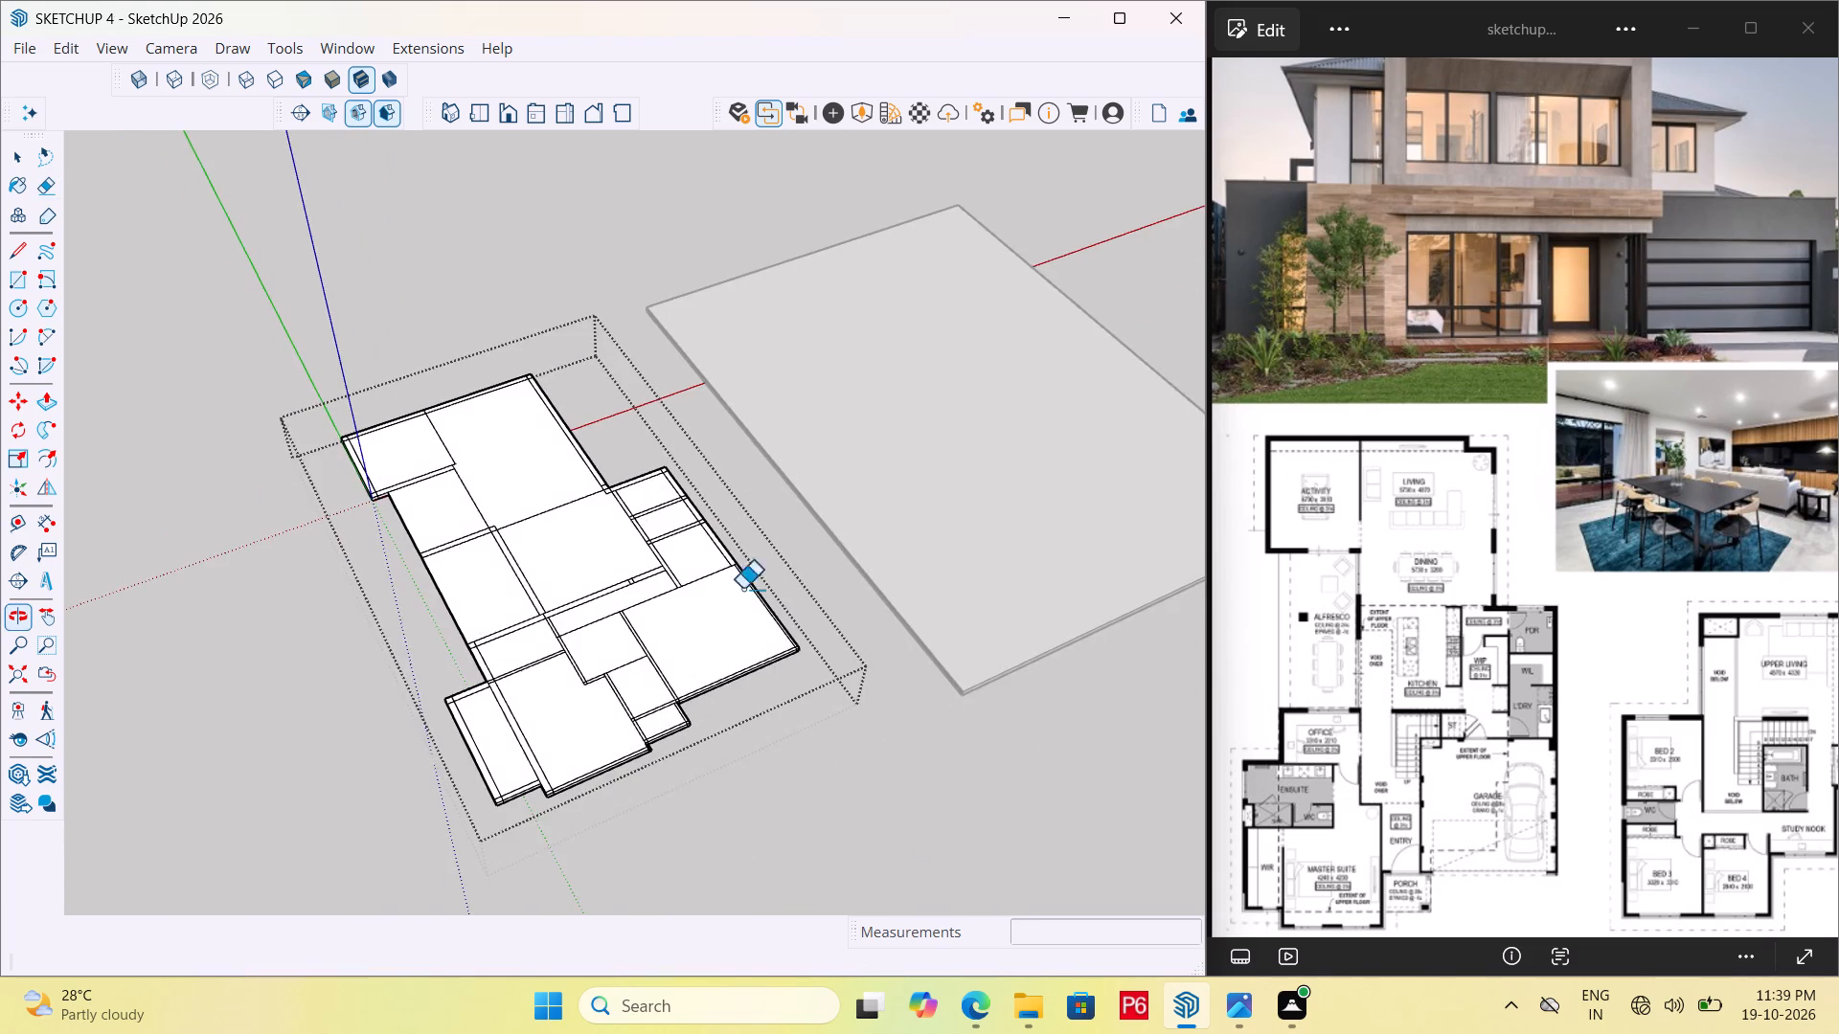
{"action": "scroll", "coordinate": [579, 727], "scroll_direction": "up", "scroll_amount": 8}
{"action": "key", "text": "space"}
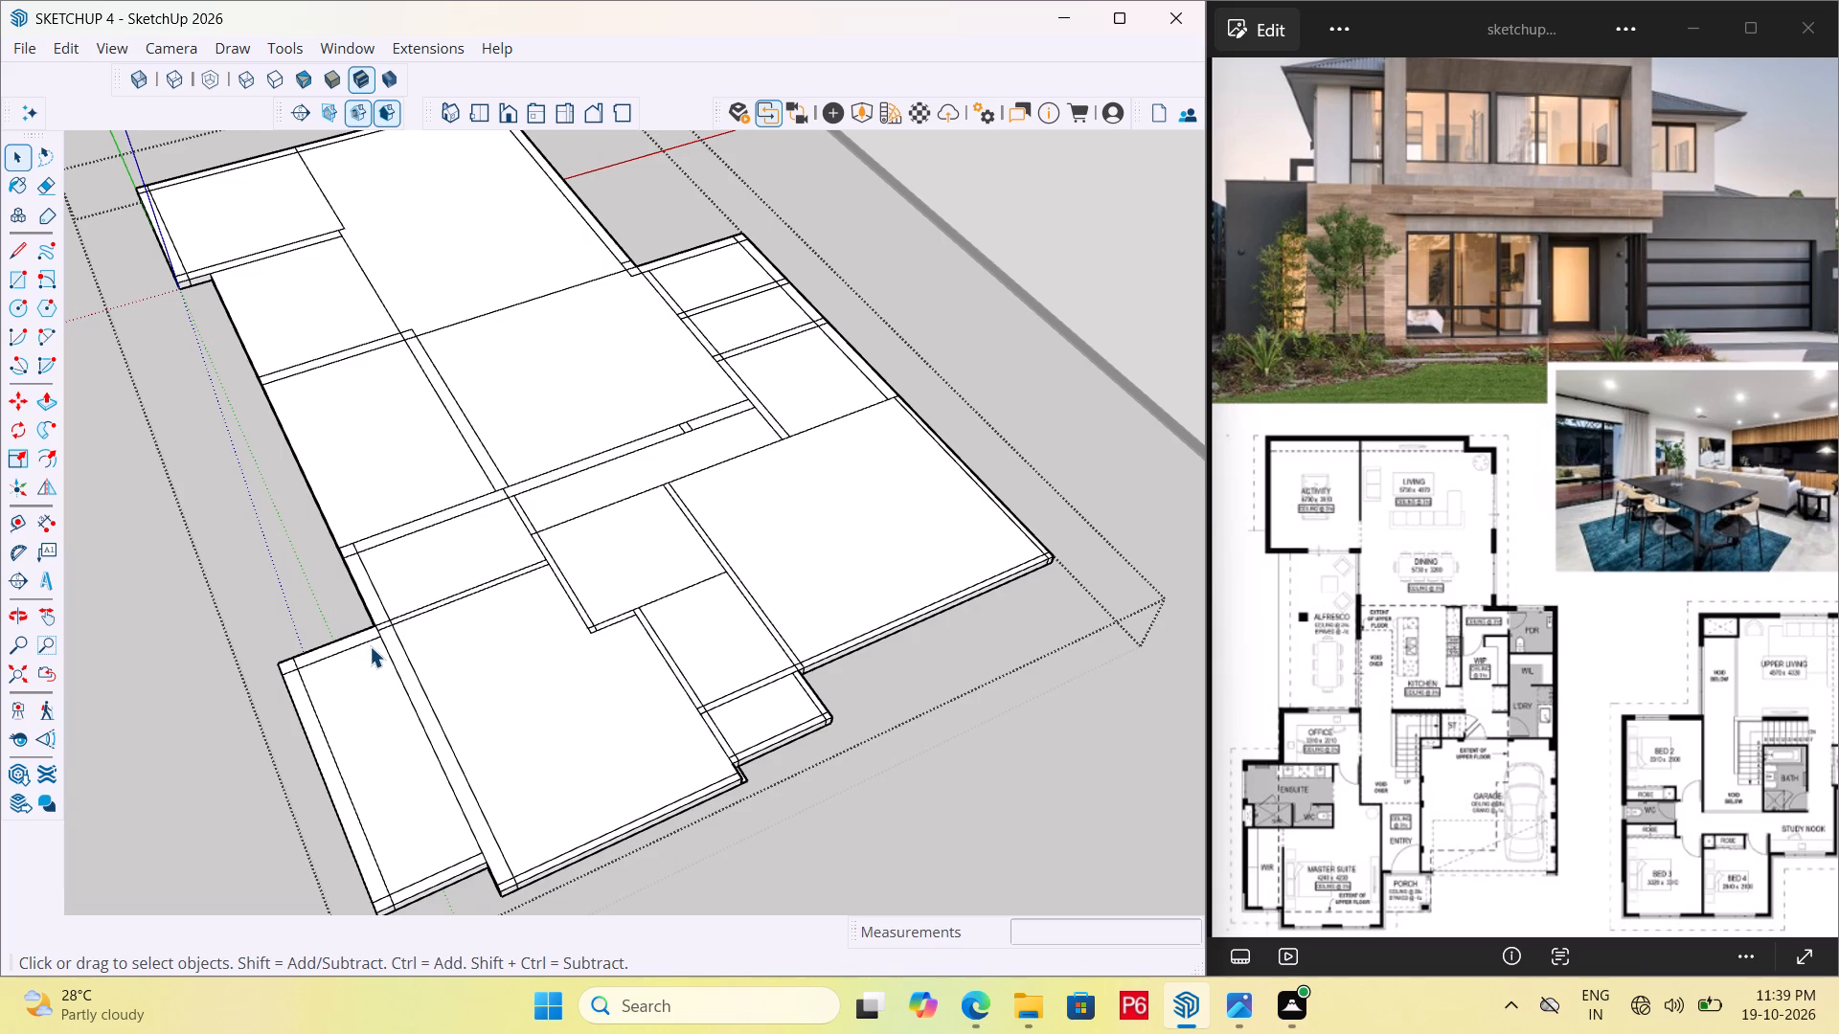
{"action": "key", "text": "e"}
{"action": "scroll", "coordinate": [397, 655], "scroll_direction": "up", "scroll_amount": 10}
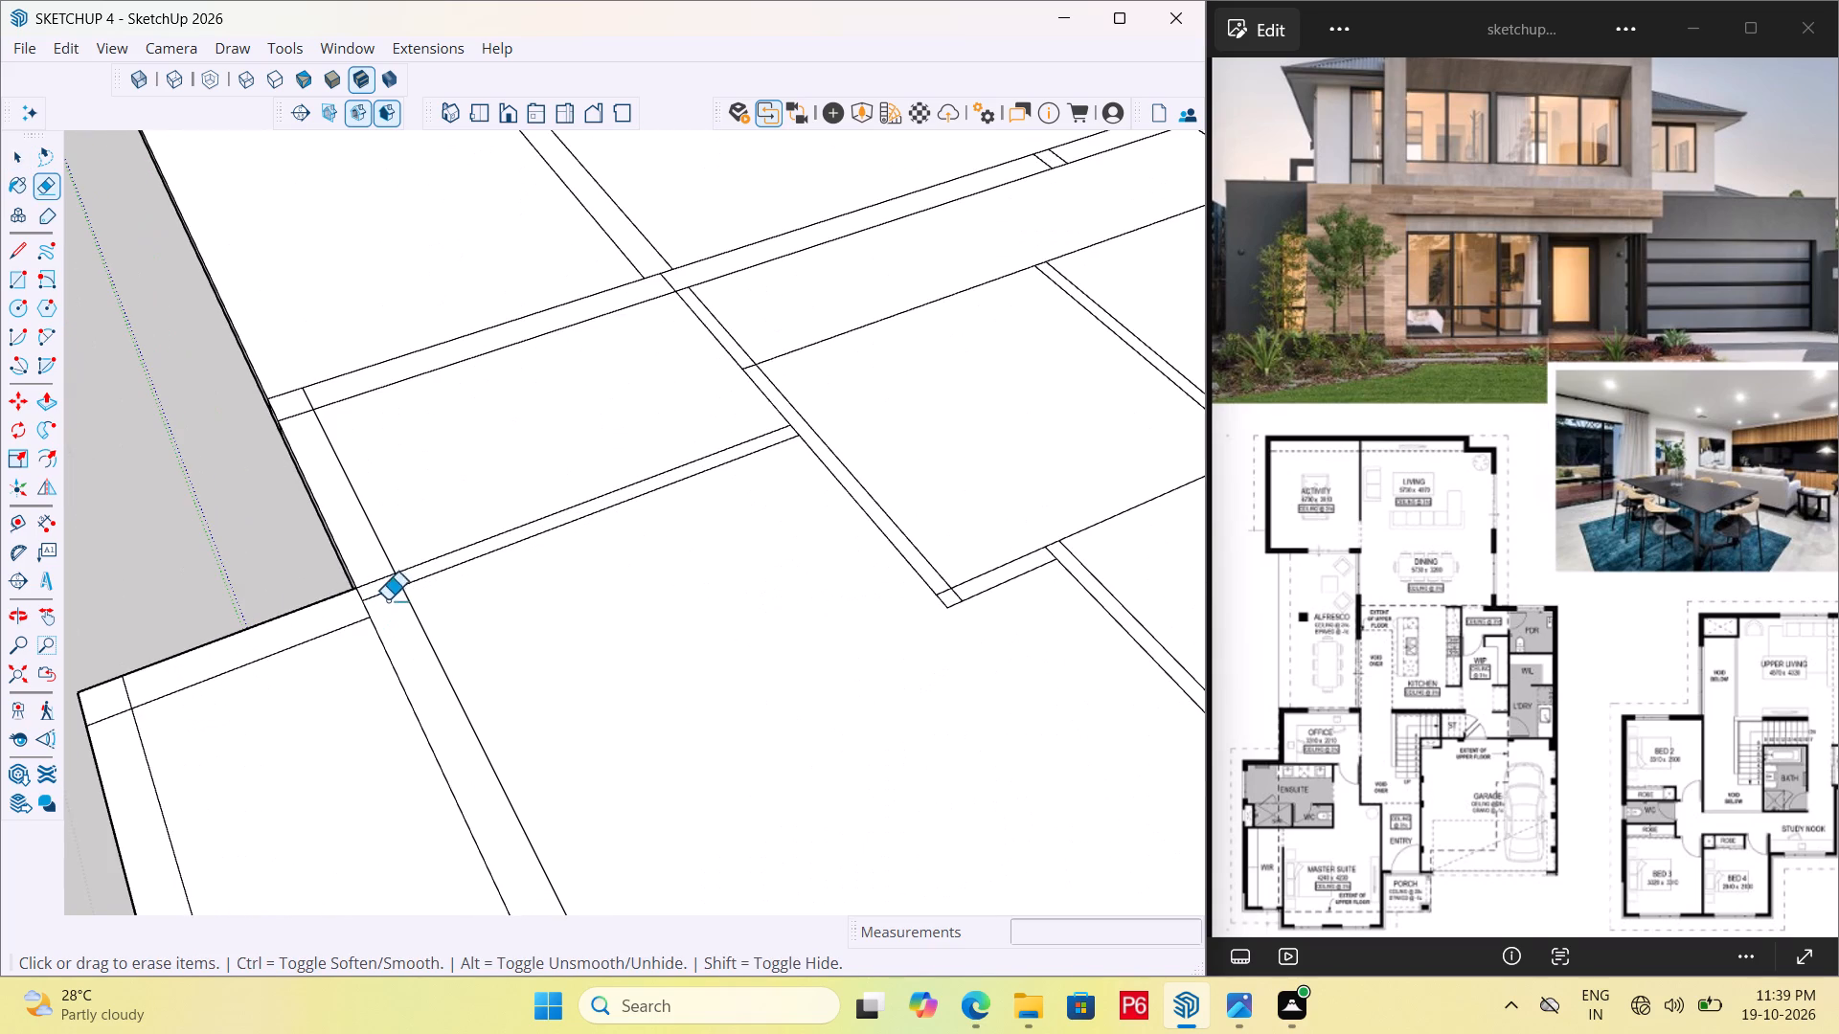
{"action": "left_click", "coordinate": [387, 598]}
{"action": "left_click_drag", "start_coordinate": [387, 598], "coordinate": [380, 586]}
{"action": "left_click", "coordinate": [375, 575]}
{"action": "left_click_drag", "start_coordinate": [374, 573], "coordinate": [380, 600]}
{"action": "left_click", "coordinate": [380, 600]}
{"action": "left_click_drag", "start_coordinate": [367, 584], "coordinate": [379, 606]}
{"action": "left_click_drag", "start_coordinate": [379, 606], "coordinate": [367, 575]}
{"action": "left_click_drag", "start_coordinate": [352, 605], "coordinate": [366, 595]}
{"action": "left_click_drag", "start_coordinate": [389, 579], "coordinate": [401, 574]}
{"action": "left_click", "coordinate": [401, 574]}
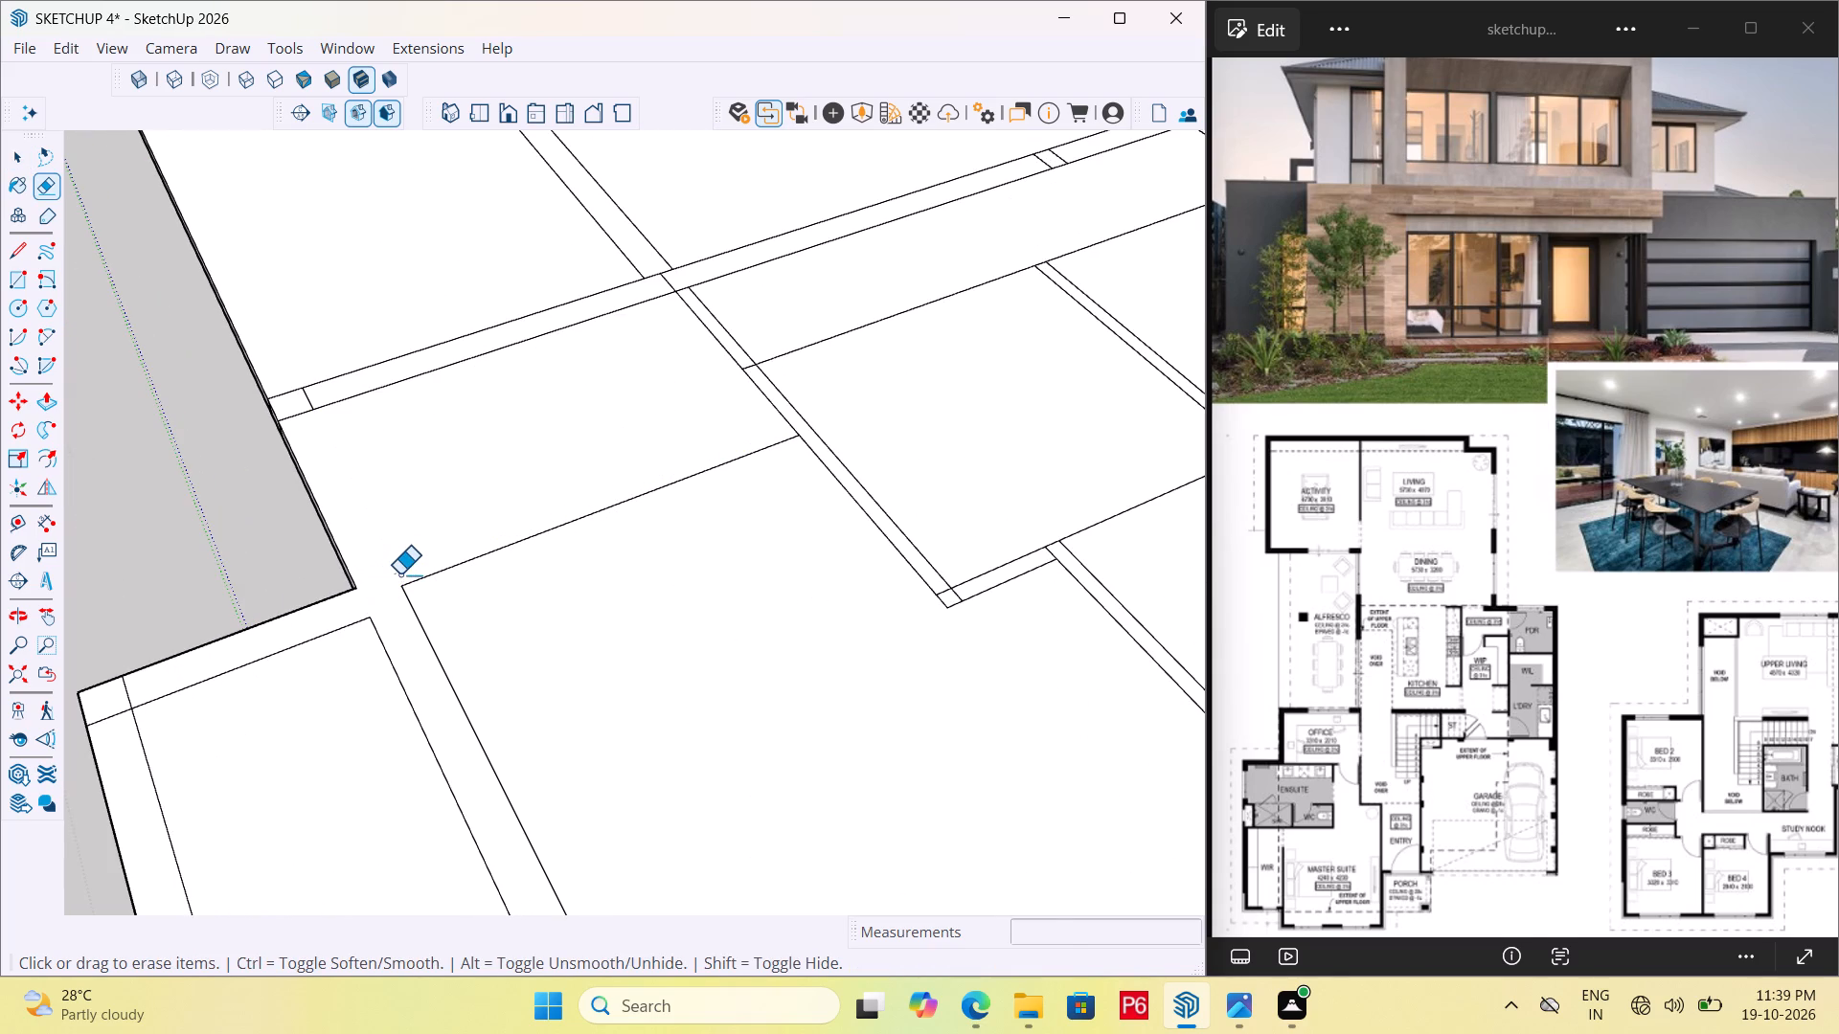
{"action": "key", "text": "ctrl+z"}
{"action": "left_click", "coordinate": [397, 577]}
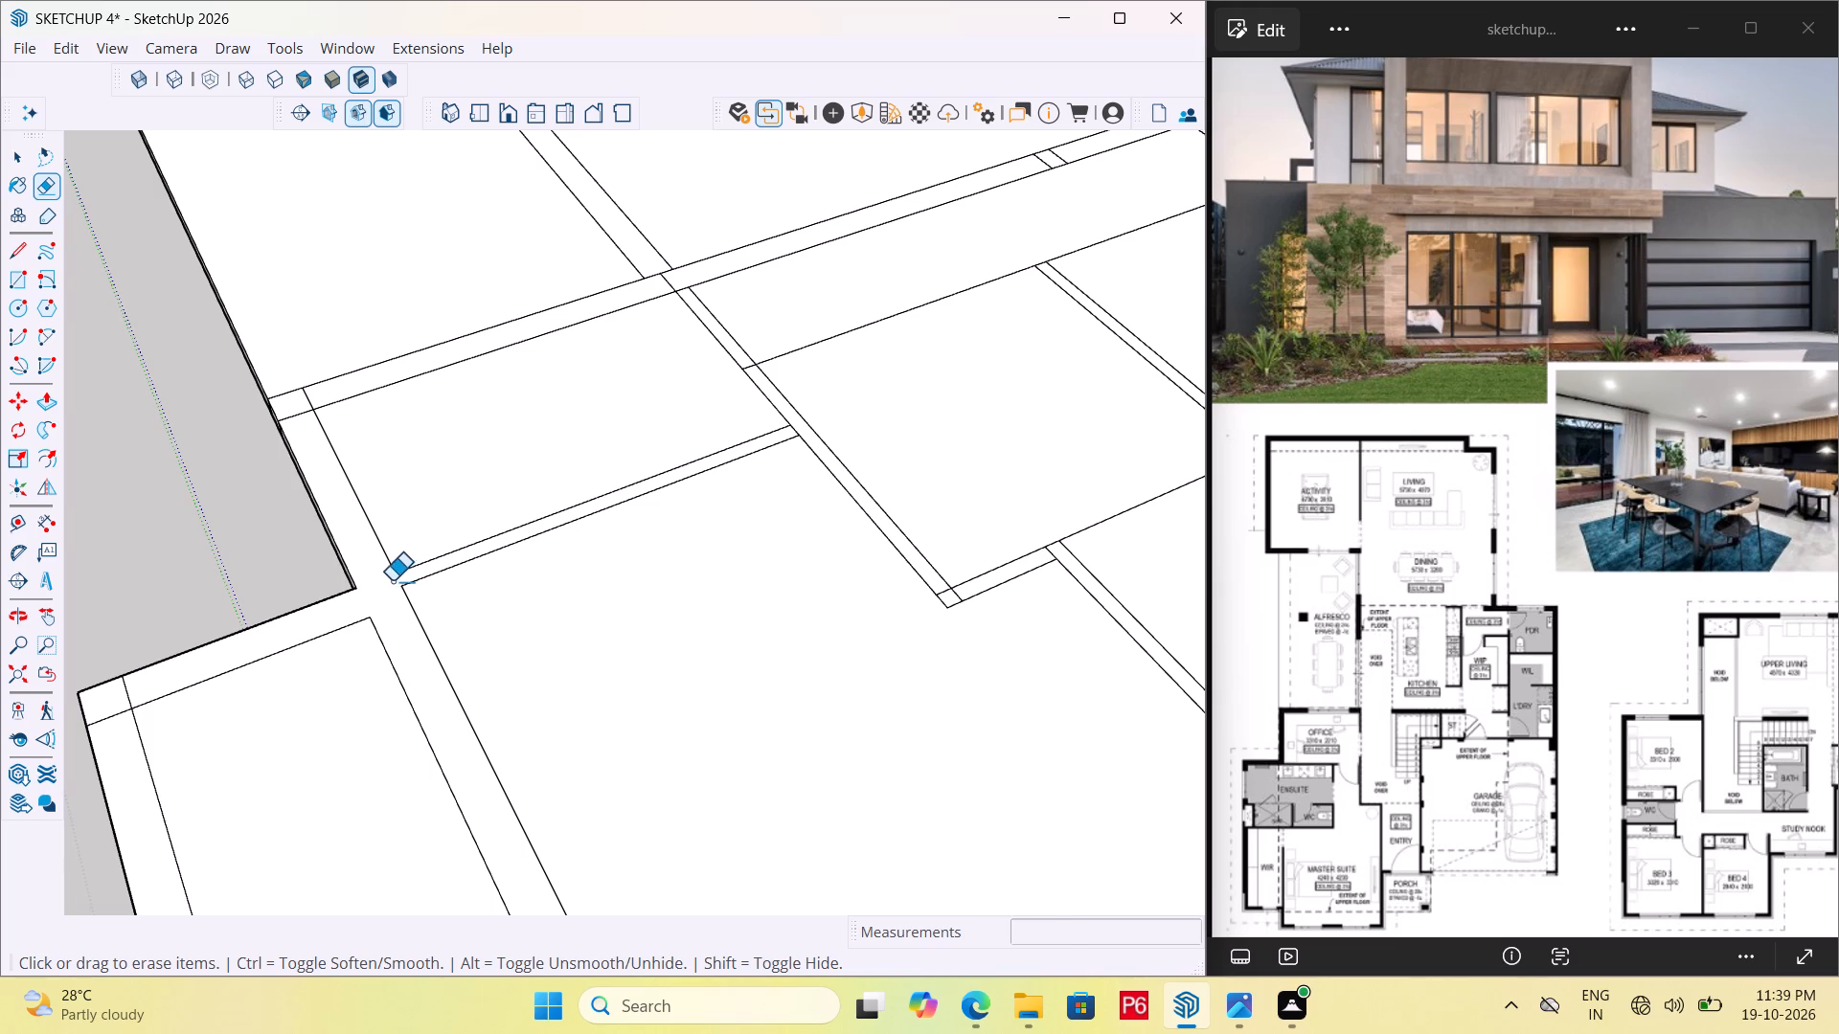
Erase the seam lines at the stair block's wall corner and where the office wall strip joins the stair block strip.
{"action": "scroll", "coordinate": [449, 478], "scroll_direction": "down", "scroll_amount": 11}
{"action": "scroll", "coordinate": [673, 523], "scroll_direction": "up", "scroll_amount": 5}
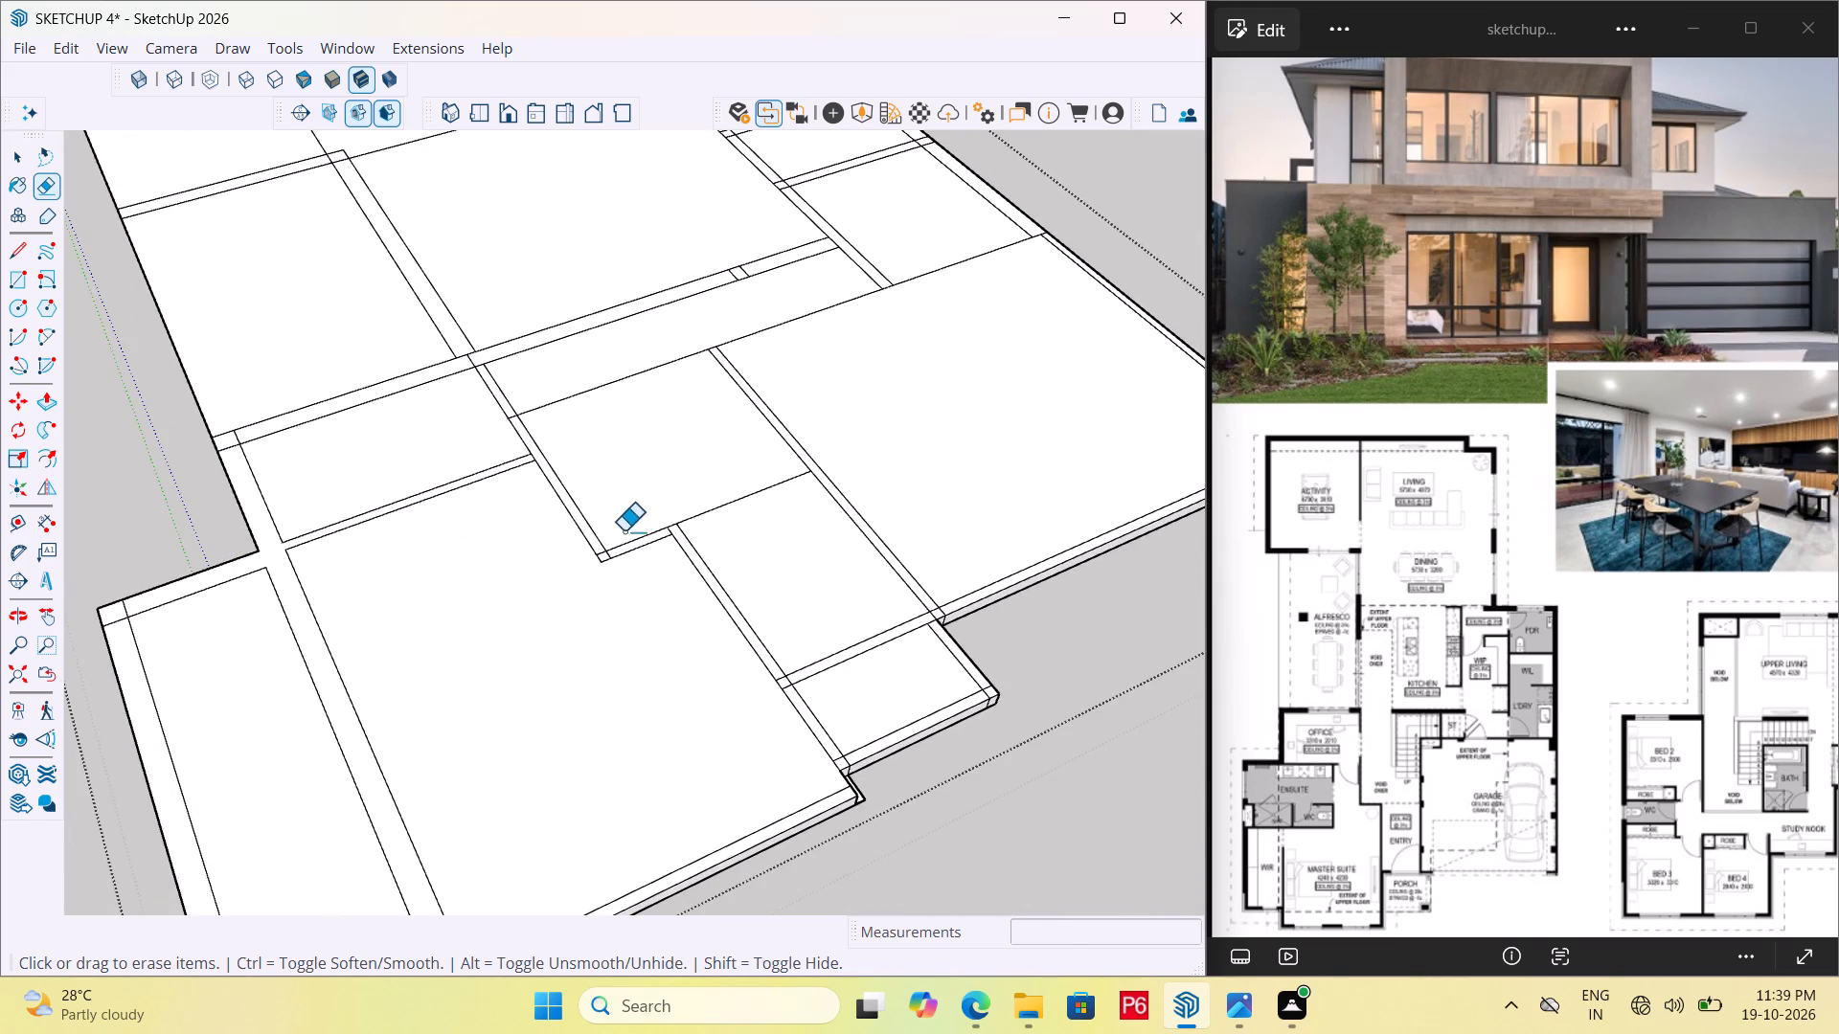
{"action": "scroll", "coordinate": [625, 551], "scroll_direction": "up", "scroll_amount": 11}
{"action": "left_click_drag", "start_coordinate": [601, 557], "coordinate": [605, 573]}
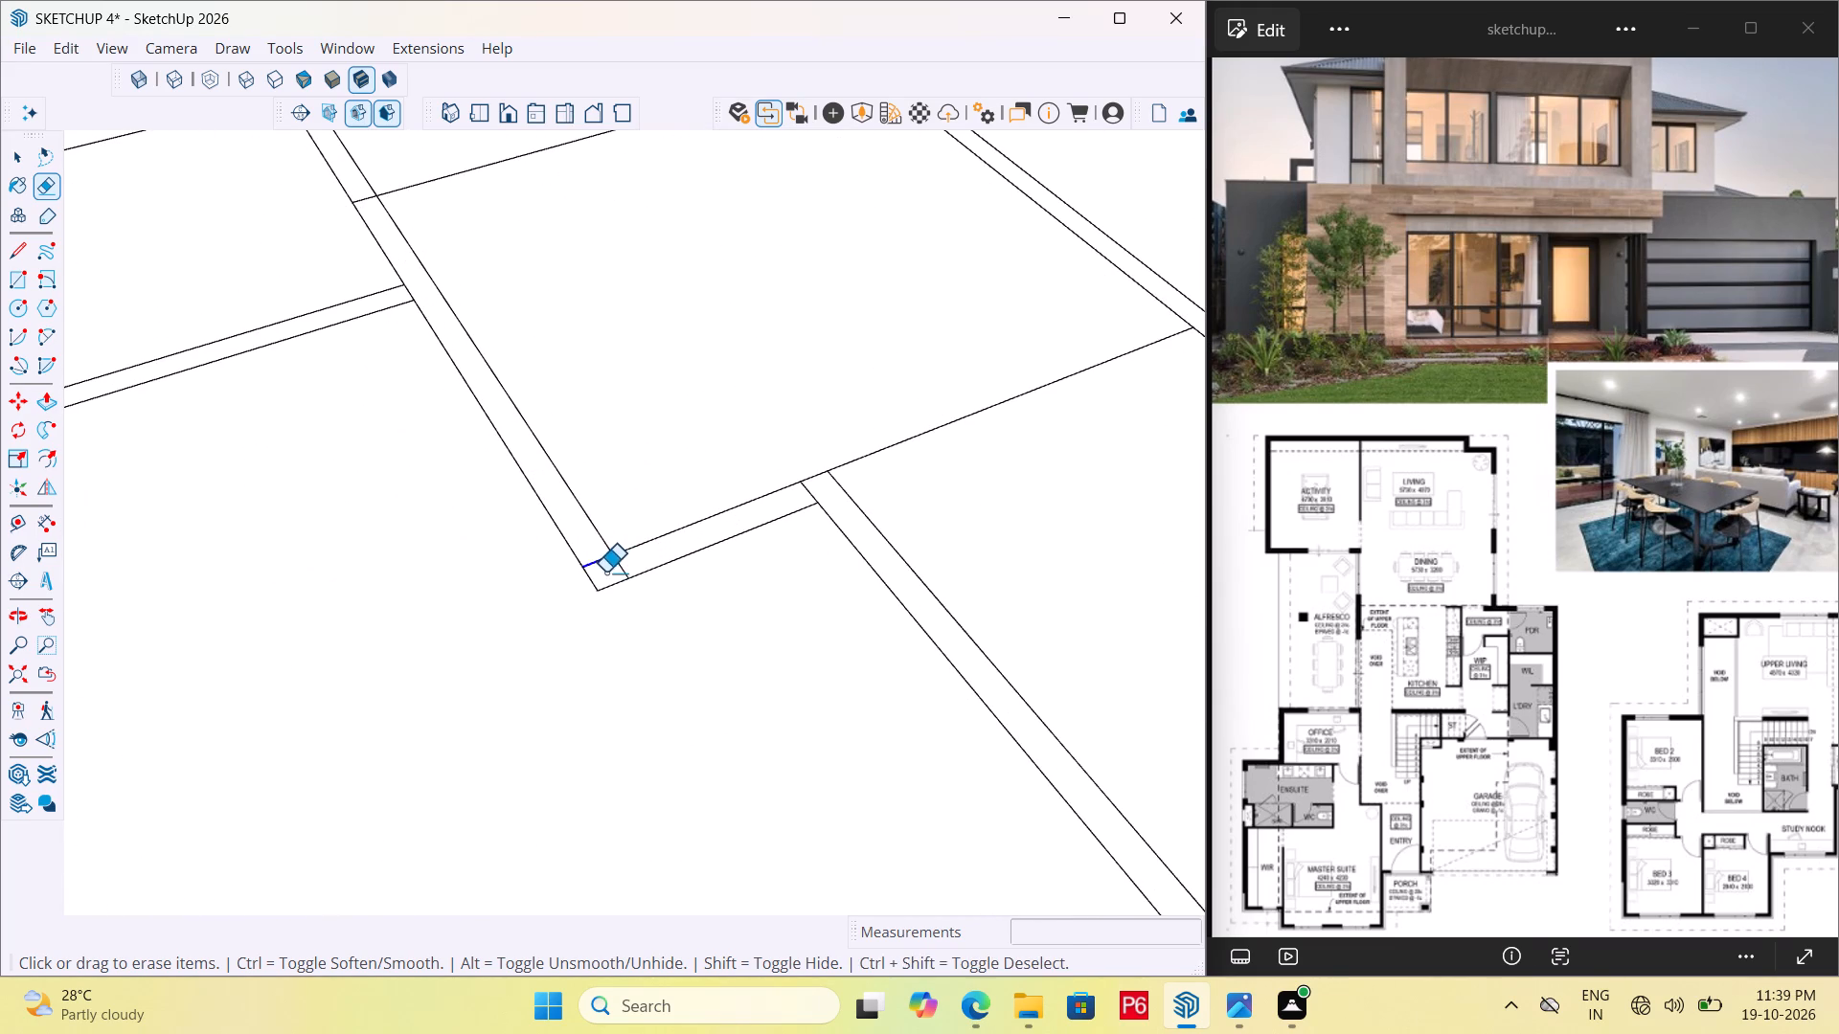
{"action": "left_click_drag", "start_coordinate": [605, 573], "coordinate": [625, 564]}
{"action": "double_click", "coordinate": [626, 563]}
{"action": "scroll", "coordinate": [687, 547], "scroll_direction": "down", "scroll_amount": 6}
{"action": "scroll", "coordinate": [568, 381], "scroll_direction": "up", "scroll_amount": 5}
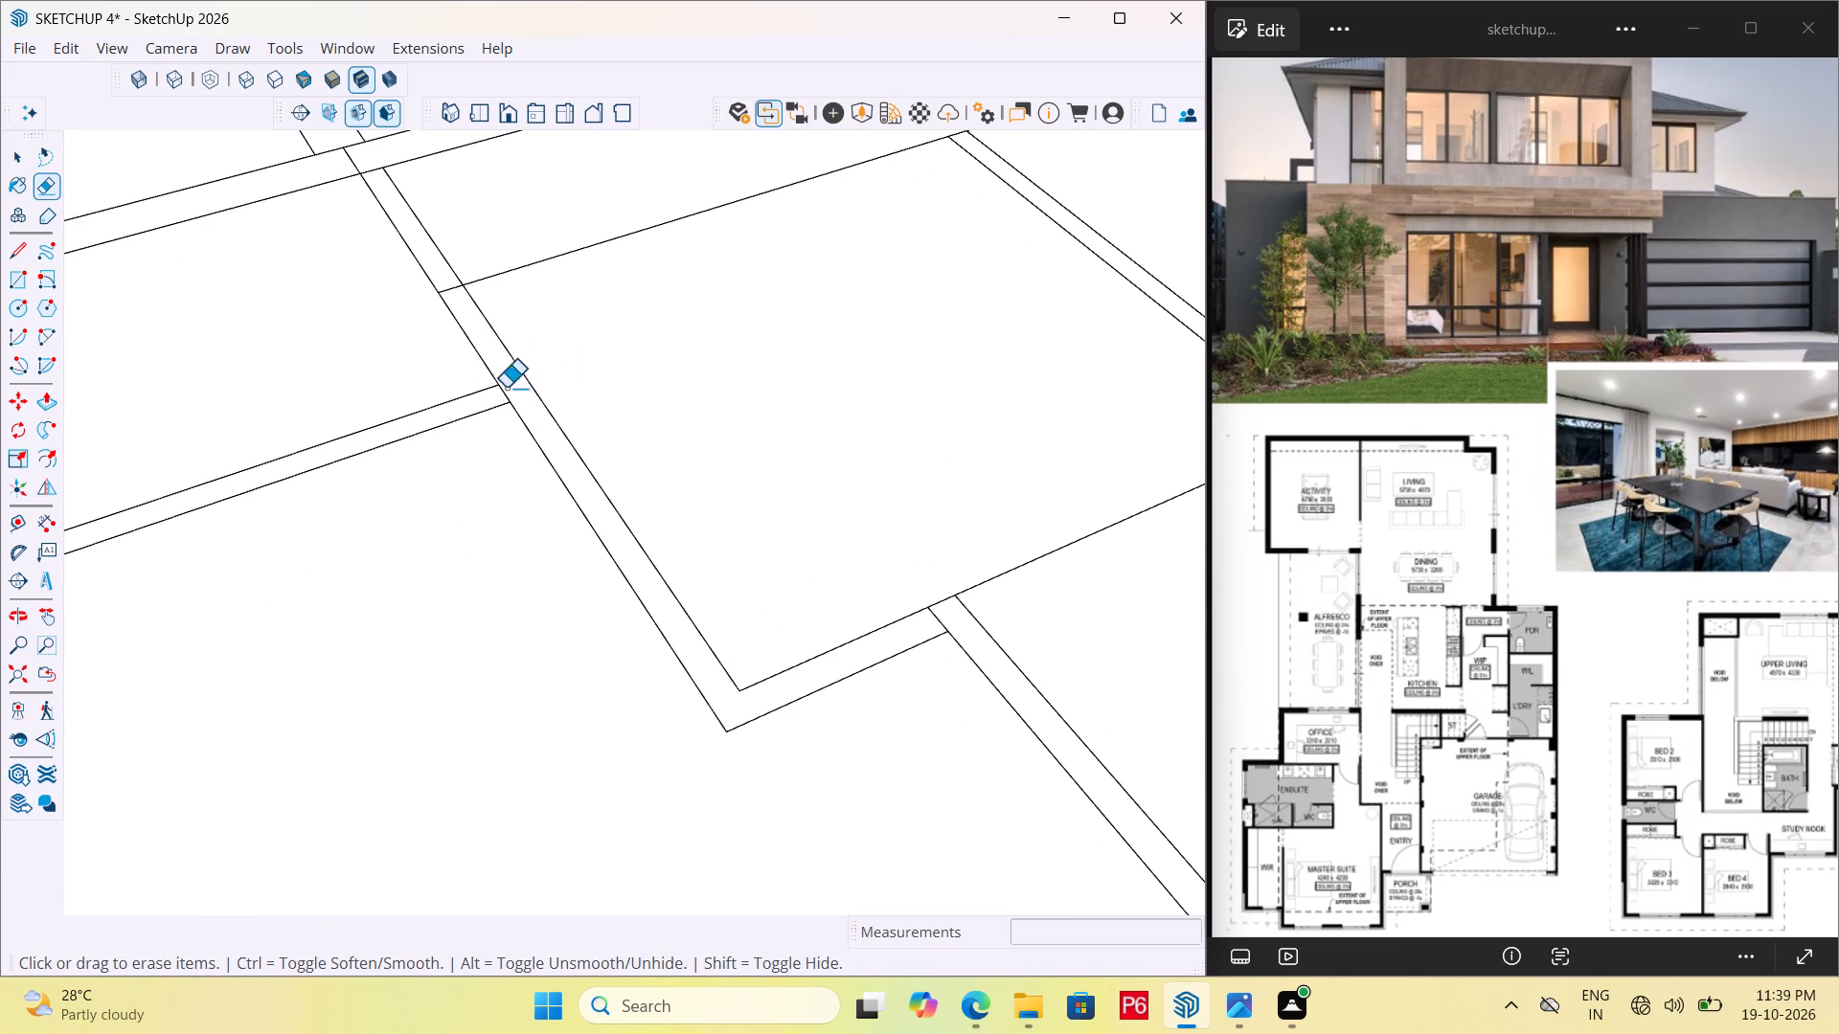
{"action": "left_click_drag", "start_coordinate": [496, 397], "coordinate": [521, 384]}
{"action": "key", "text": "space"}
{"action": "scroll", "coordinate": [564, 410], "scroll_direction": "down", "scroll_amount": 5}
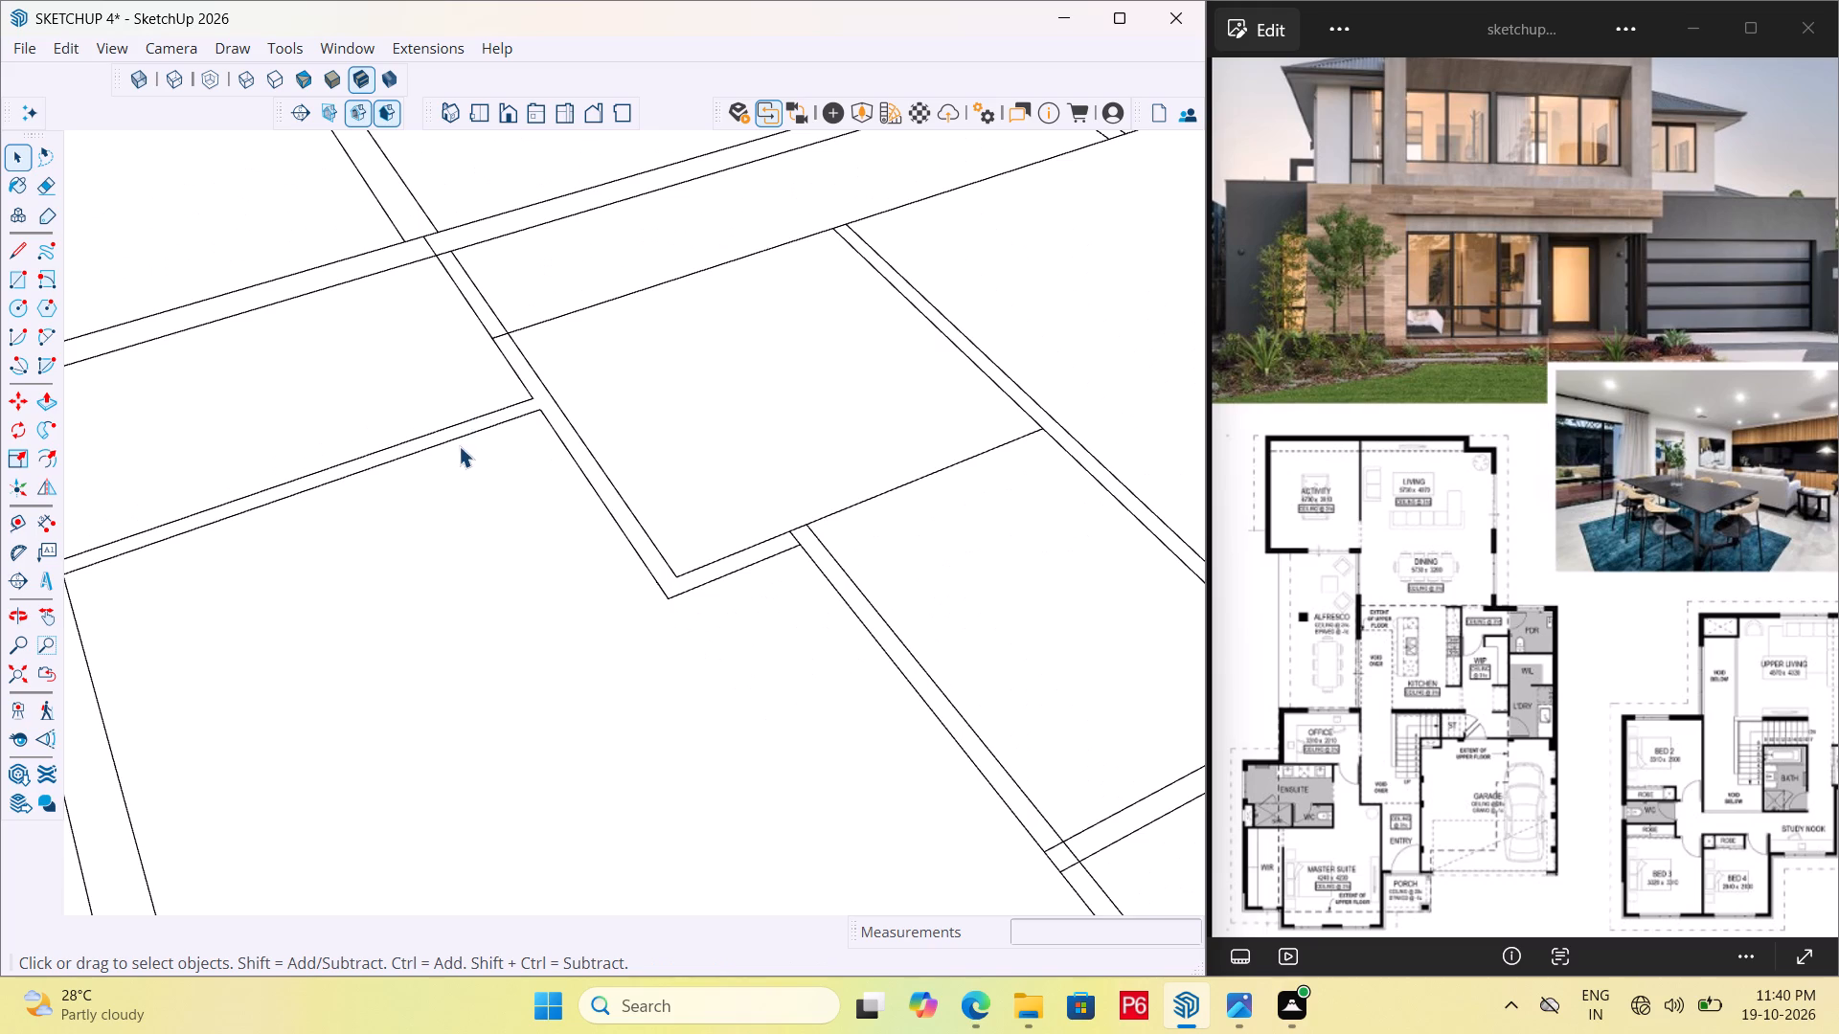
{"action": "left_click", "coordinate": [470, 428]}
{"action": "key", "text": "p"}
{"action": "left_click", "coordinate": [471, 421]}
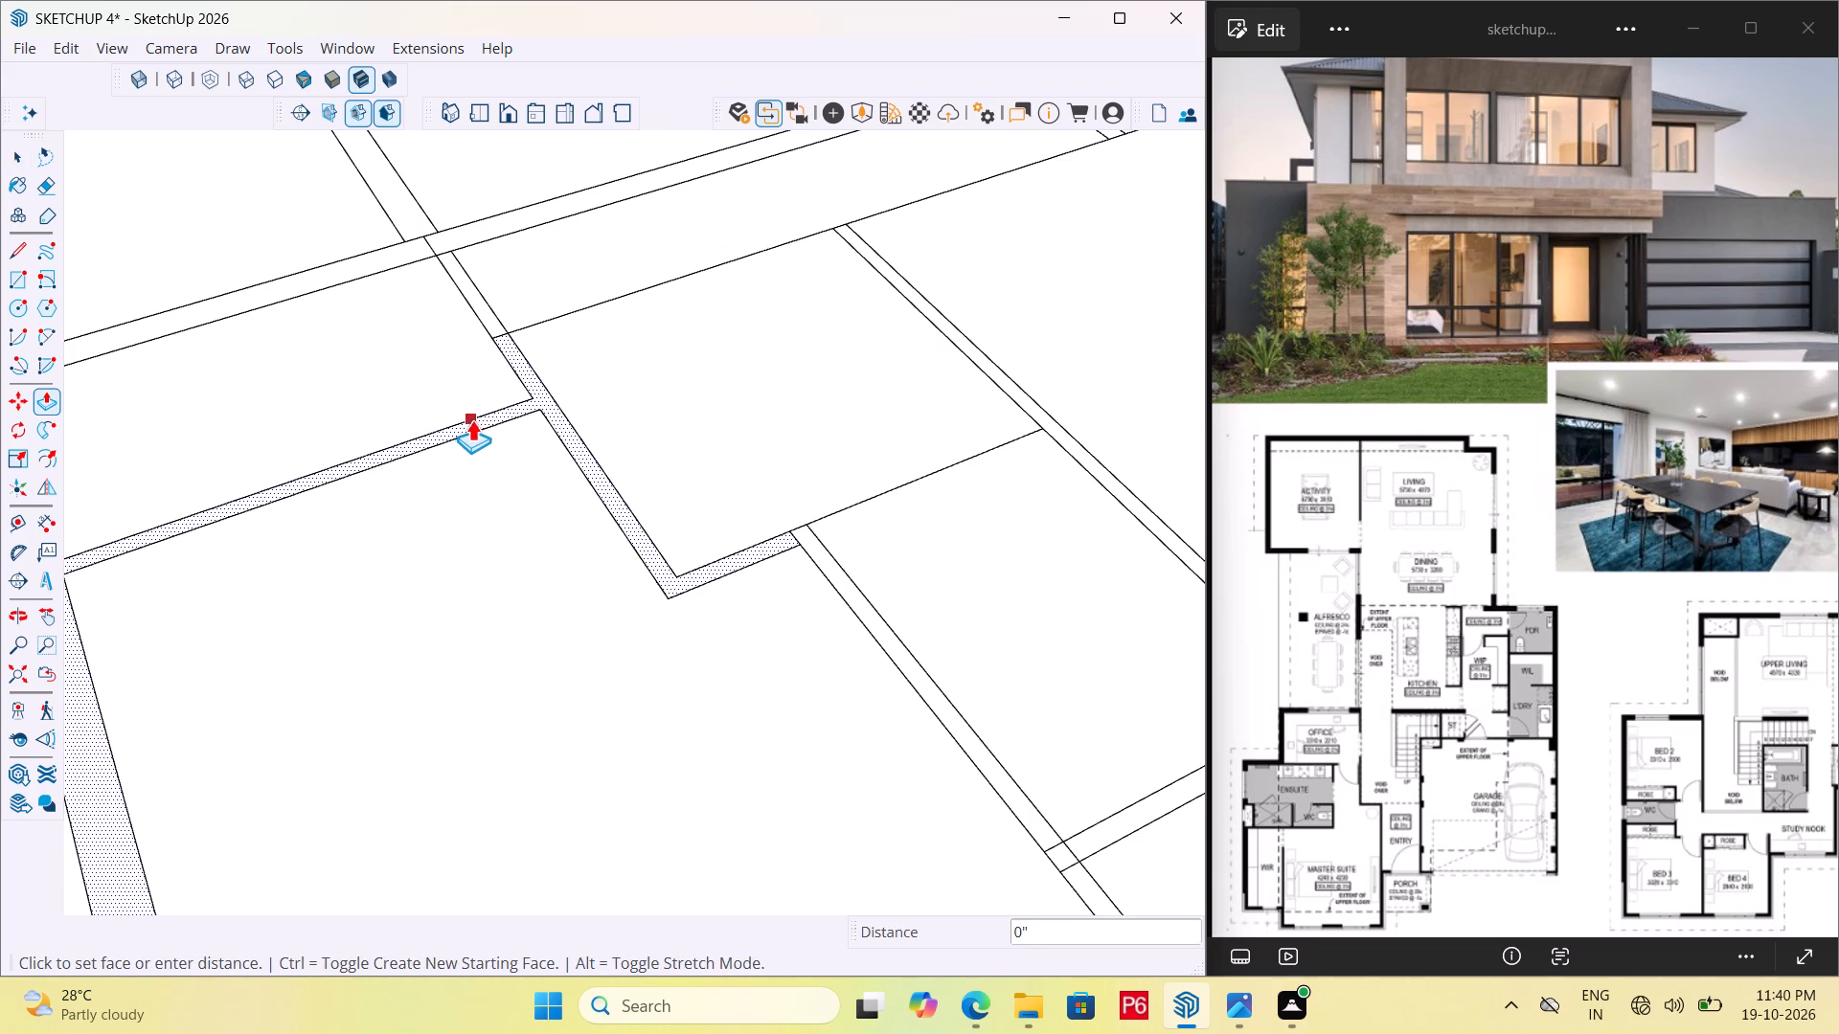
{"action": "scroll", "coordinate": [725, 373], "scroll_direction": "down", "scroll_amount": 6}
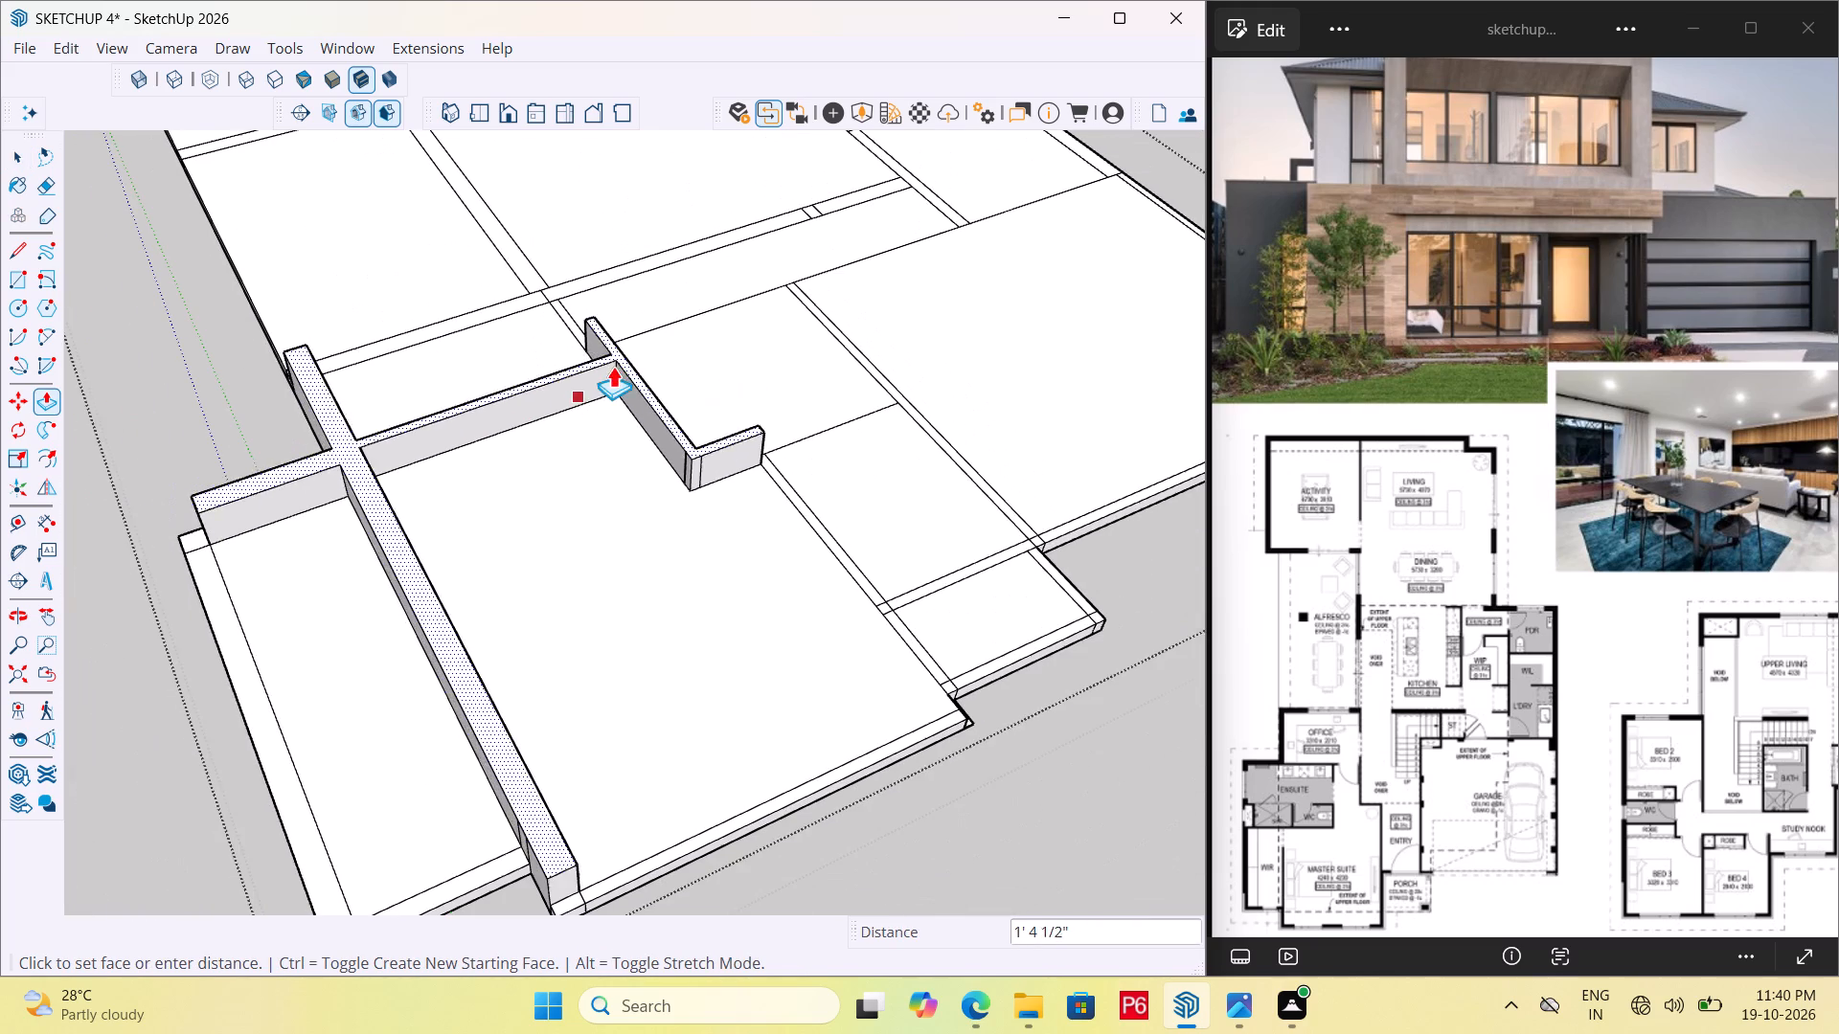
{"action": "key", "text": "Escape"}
Erase the seam lines at the two outer corners of the narrow ensuite and robe block's wall strips.
{"action": "scroll", "coordinate": [249, 666], "scroll_direction": "up", "scroll_amount": 1}
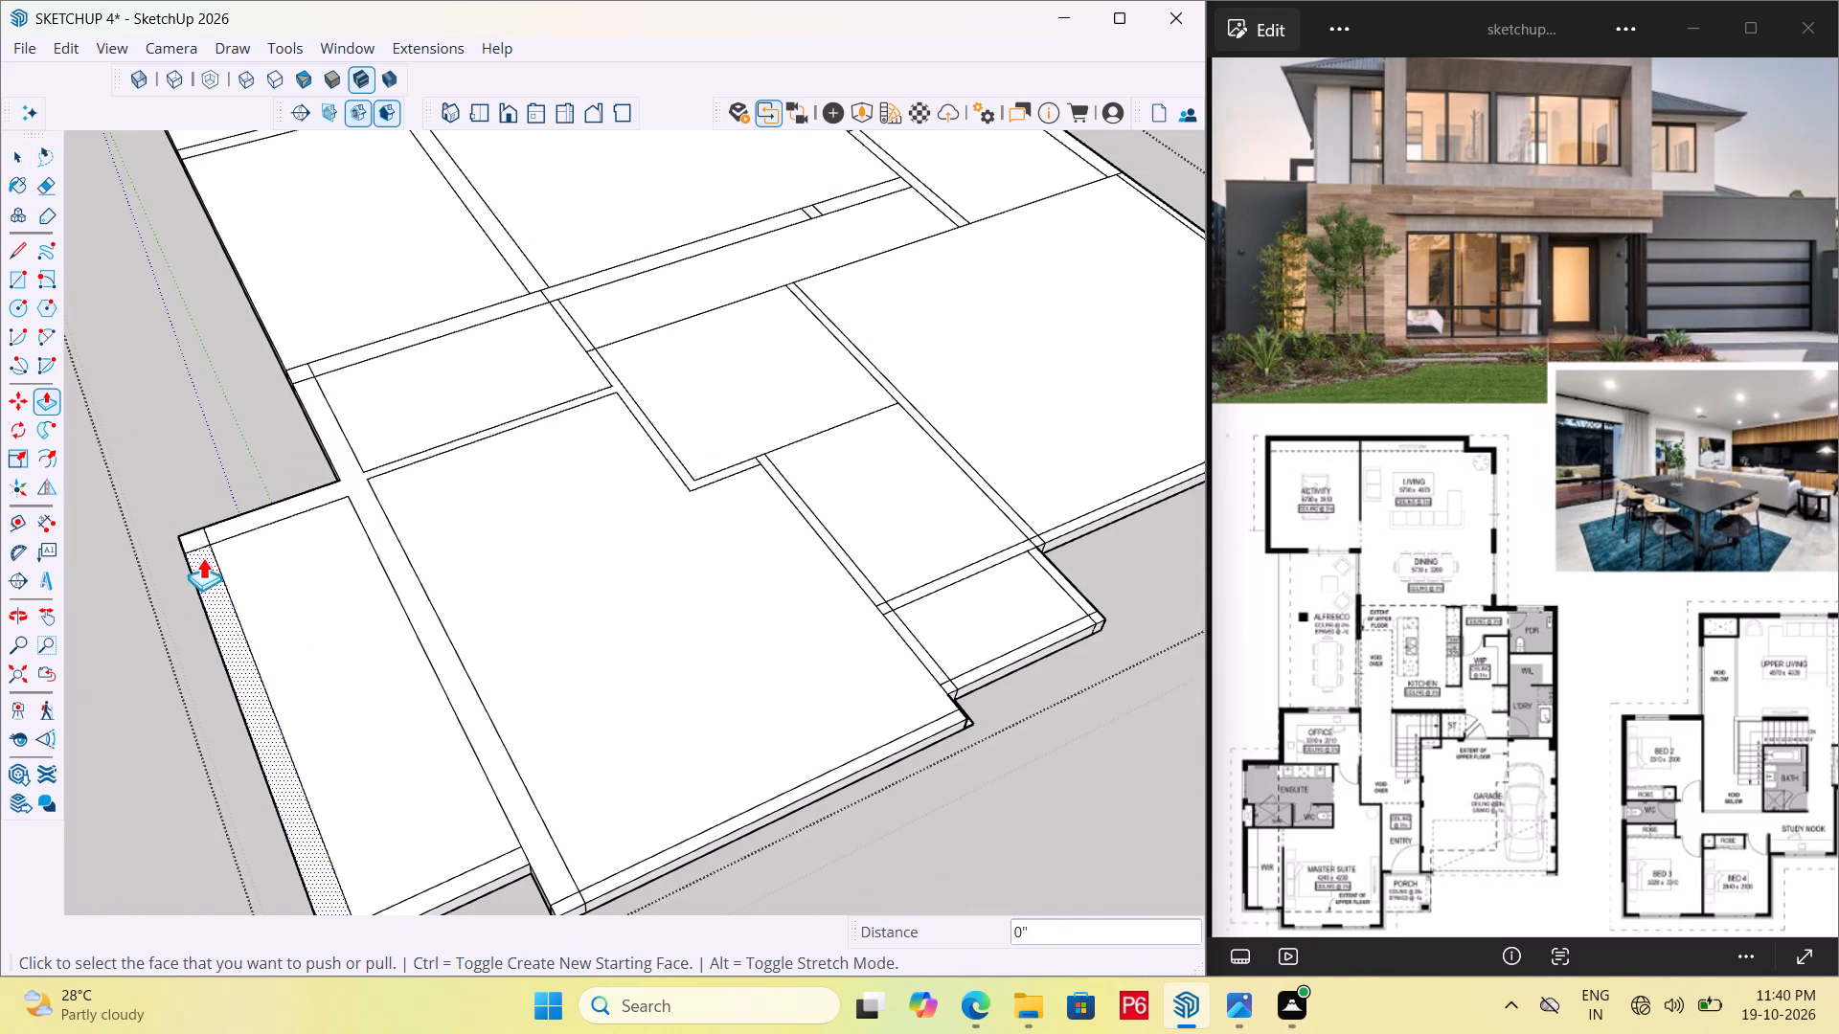
{"action": "scroll", "coordinate": [205, 546], "scroll_direction": "up", "scroll_amount": 5}
{"action": "key", "text": "e"}
{"action": "left_click", "coordinate": [201, 516]}
{"action": "left_click_drag", "start_coordinate": [195, 521], "coordinate": [195, 532]}
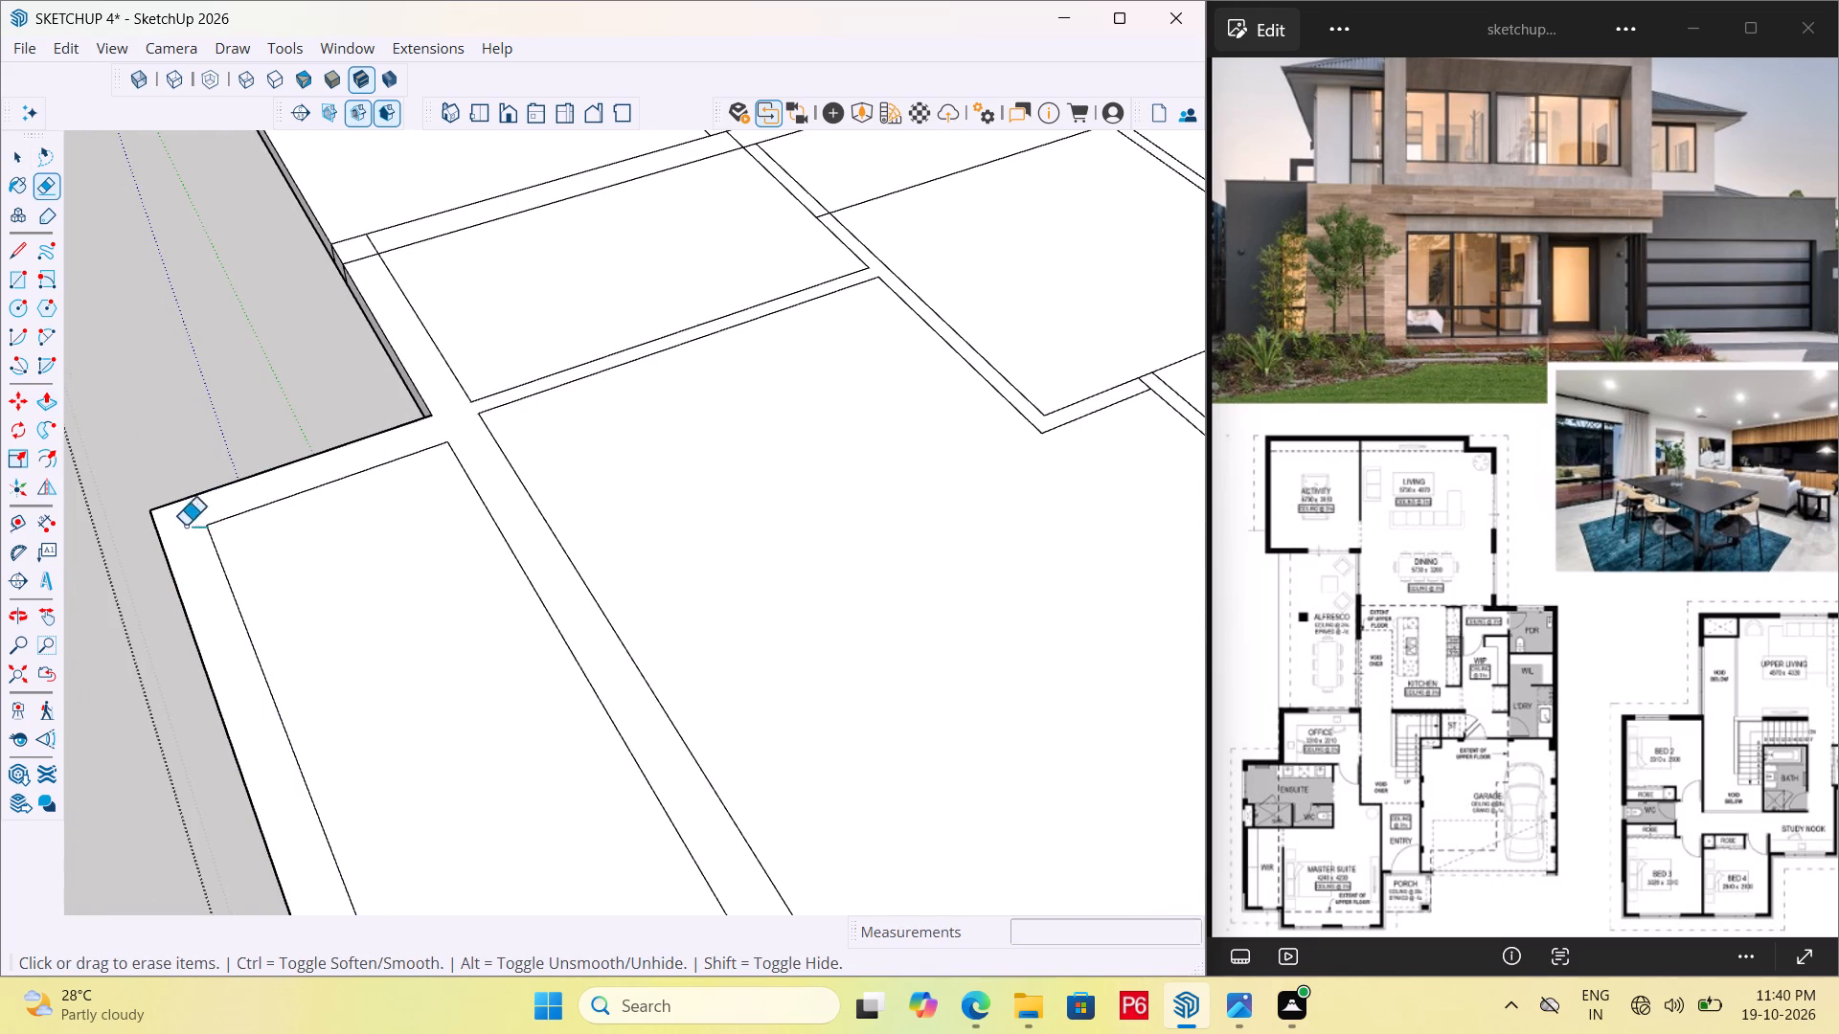
{"action": "scroll", "coordinate": [229, 360], "scroll_direction": "down", "scroll_amount": 6}
{"action": "scroll", "coordinate": [342, 825], "scroll_direction": "up", "scroll_amount": 7}
{"action": "left_click_drag", "start_coordinate": [345, 759], "coordinate": [395, 757]}
{"action": "left_click", "coordinate": [398, 755]}
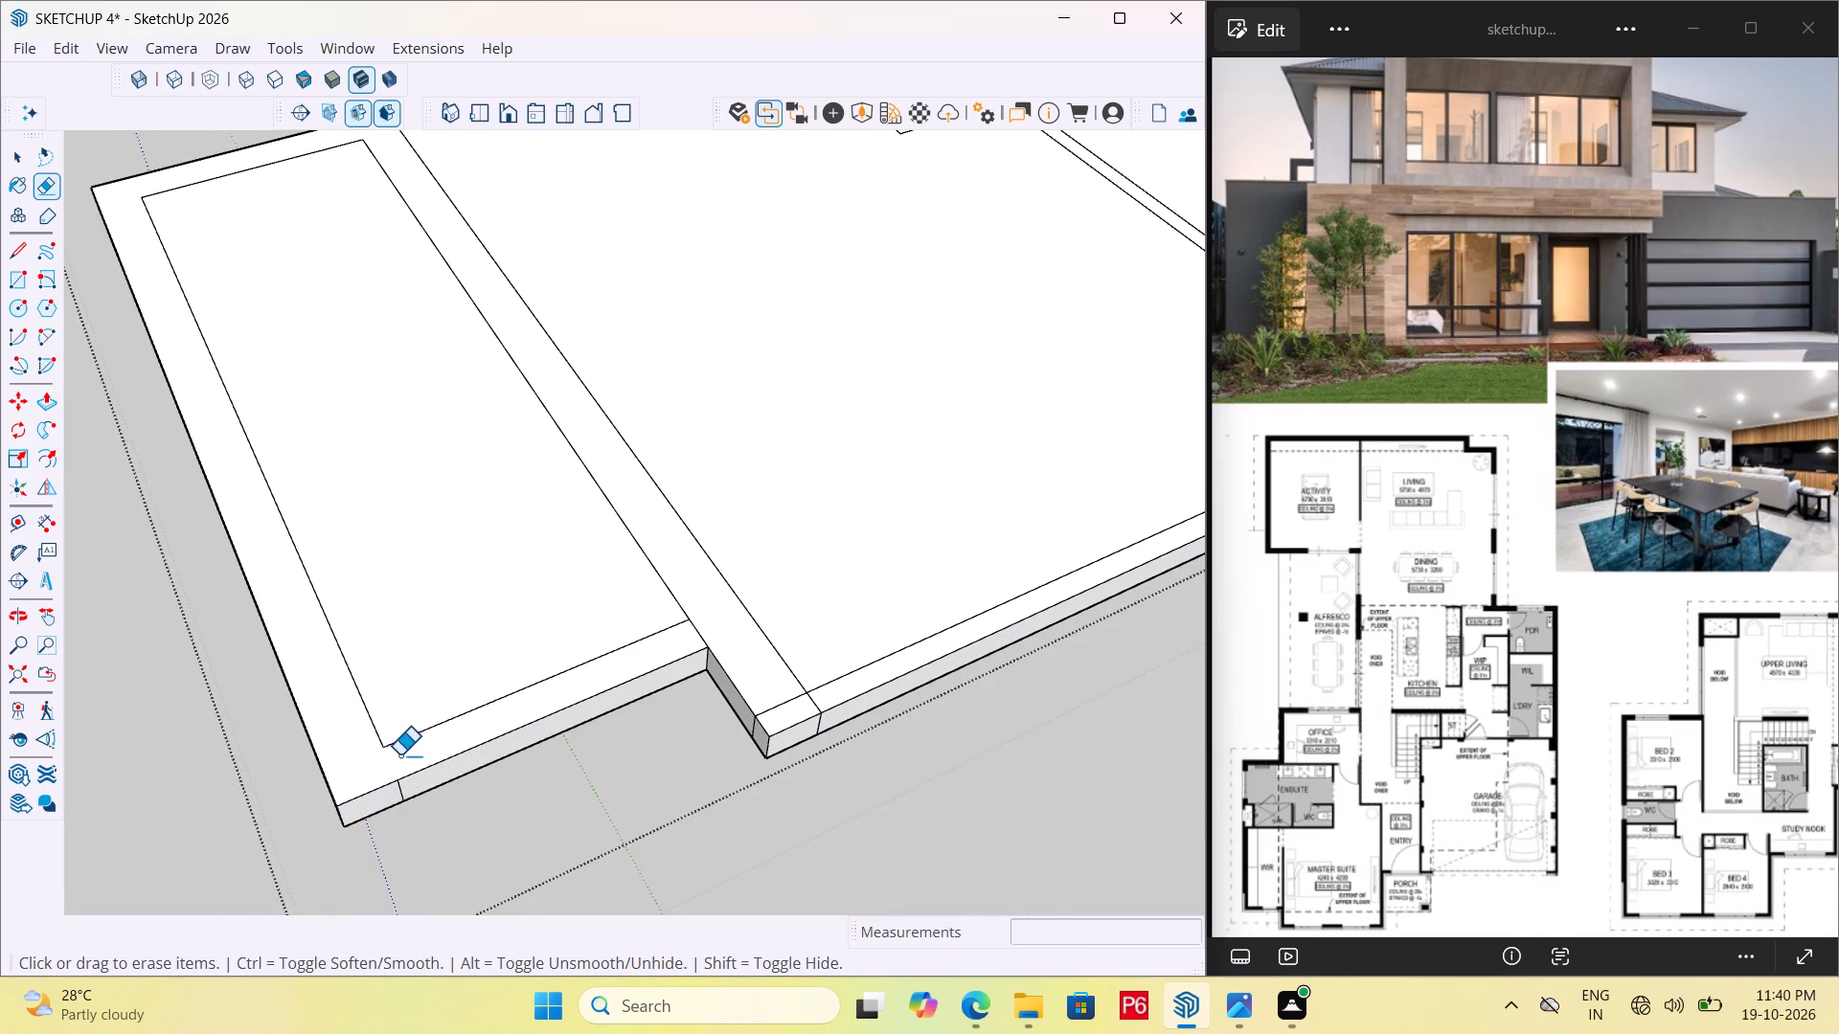
Erase the seam lines where the robe block meets the master suite wall and at the master suite's adjacent front corner.
{"action": "scroll", "coordinate": [284, 742], "scroll_direction": "down", "scroll_amount": 7}
{"action": "scroll", "coordinate": [625, 736], "scroll_direction": "up", "scroll_amount": 7}
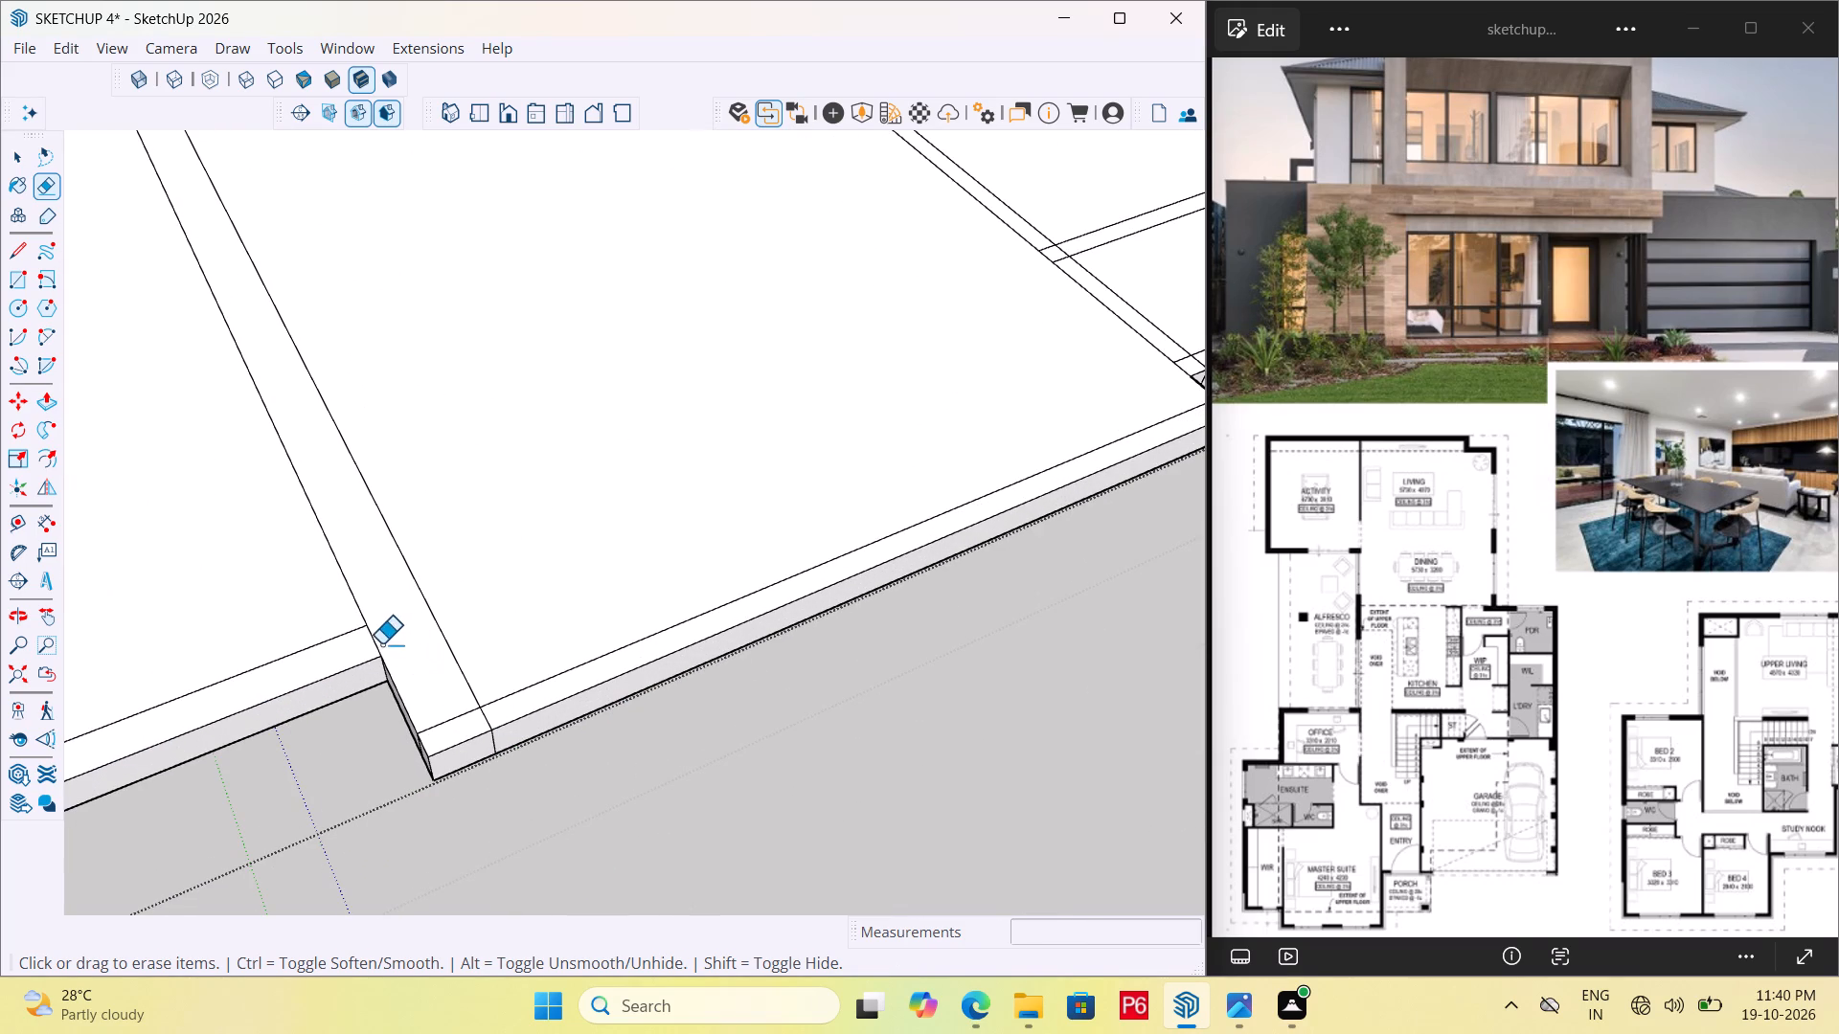
{"action": "left_click_drag", "start_coordinate": [381, 644], "coordinate": [373, 644]}
{"action": "left_click", "coordinate": [366, 644]}
{"action": "left_click", "coordinate": [444, 733]}
{"action": "left_click_drag", "start_coordinate": [444, 732], "coordinate": [446, 717]}
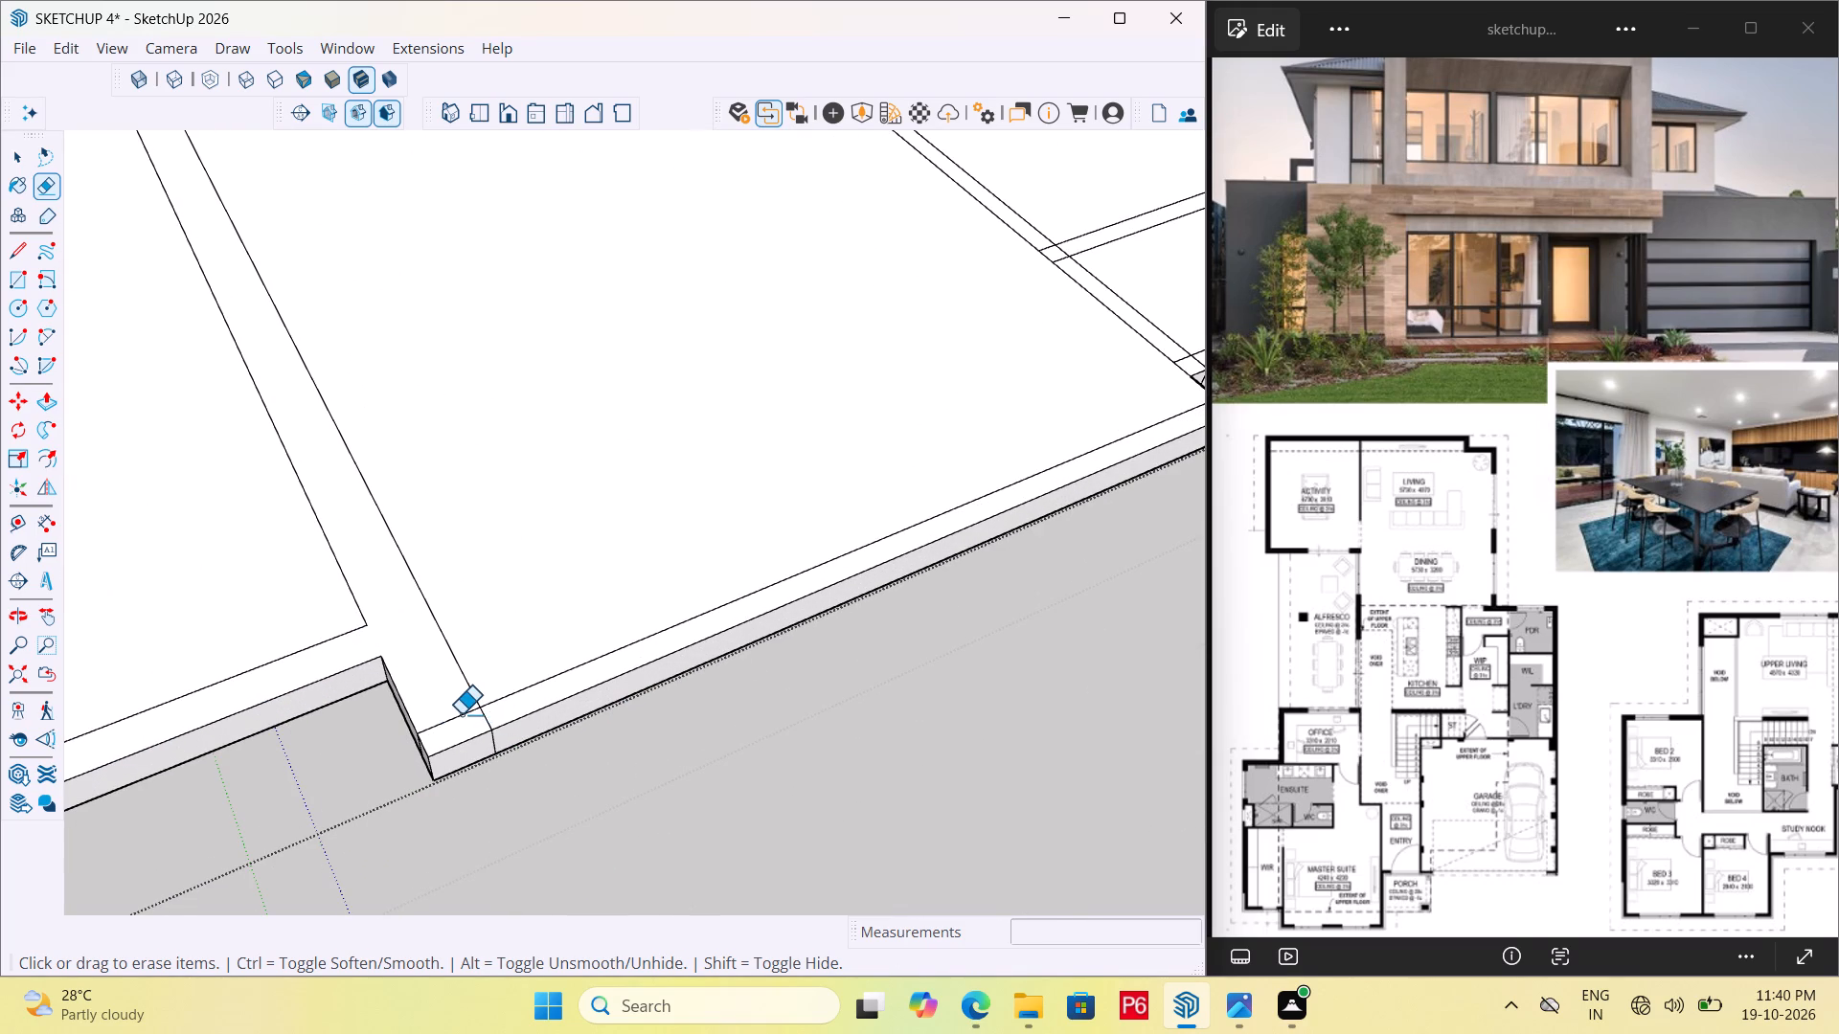
{"action": "left_click", "coordinate": [461, 714]}
{"action": "left_click", "coordinate": [487, 719]}
Fill the notch at the master suite's front corner beside the porch by extending both side faces 4".
{"action": "scroll", "coordinate": [417, 735], "scroll_direction": "down", "scroll_amount": 6}
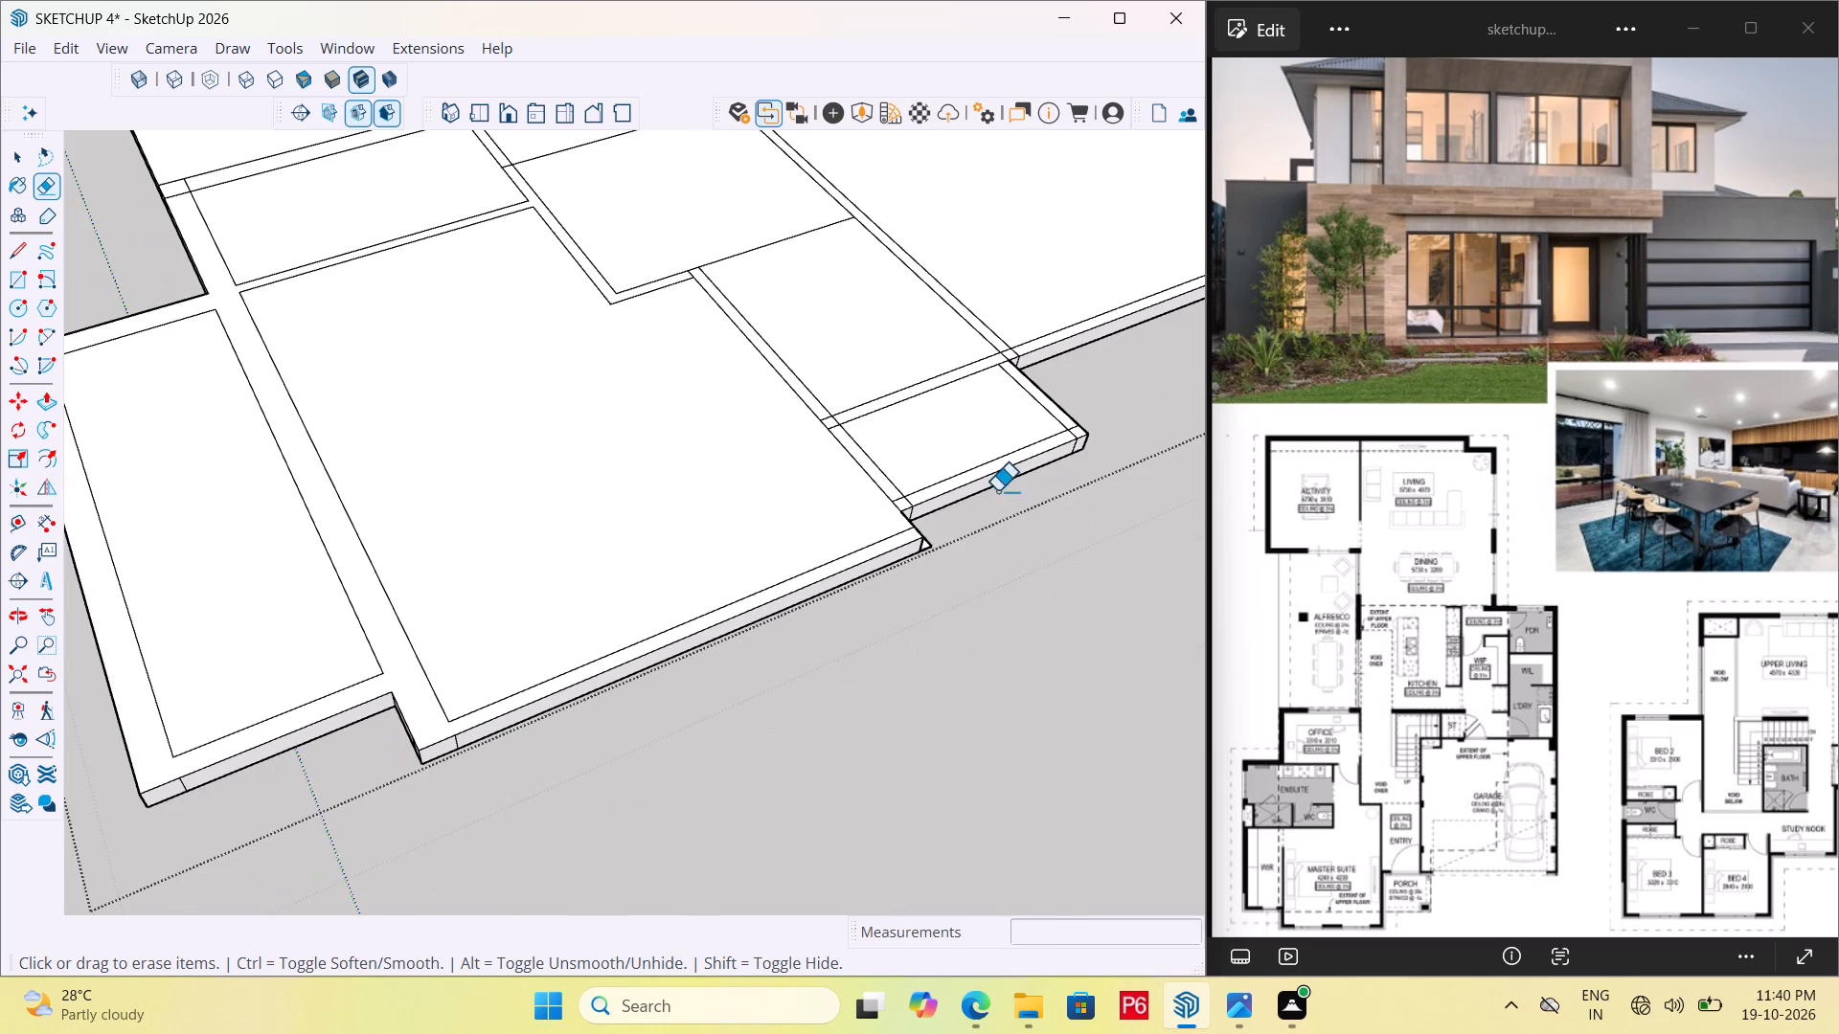
{"action": "scroll", "coordinate": [1002, 488], "scroll_direction": "up", "scroll_amount": 5}
{"action": "middle_click_drag", "start_coordinate": [915, 536], "coordinate": [435, 455]}
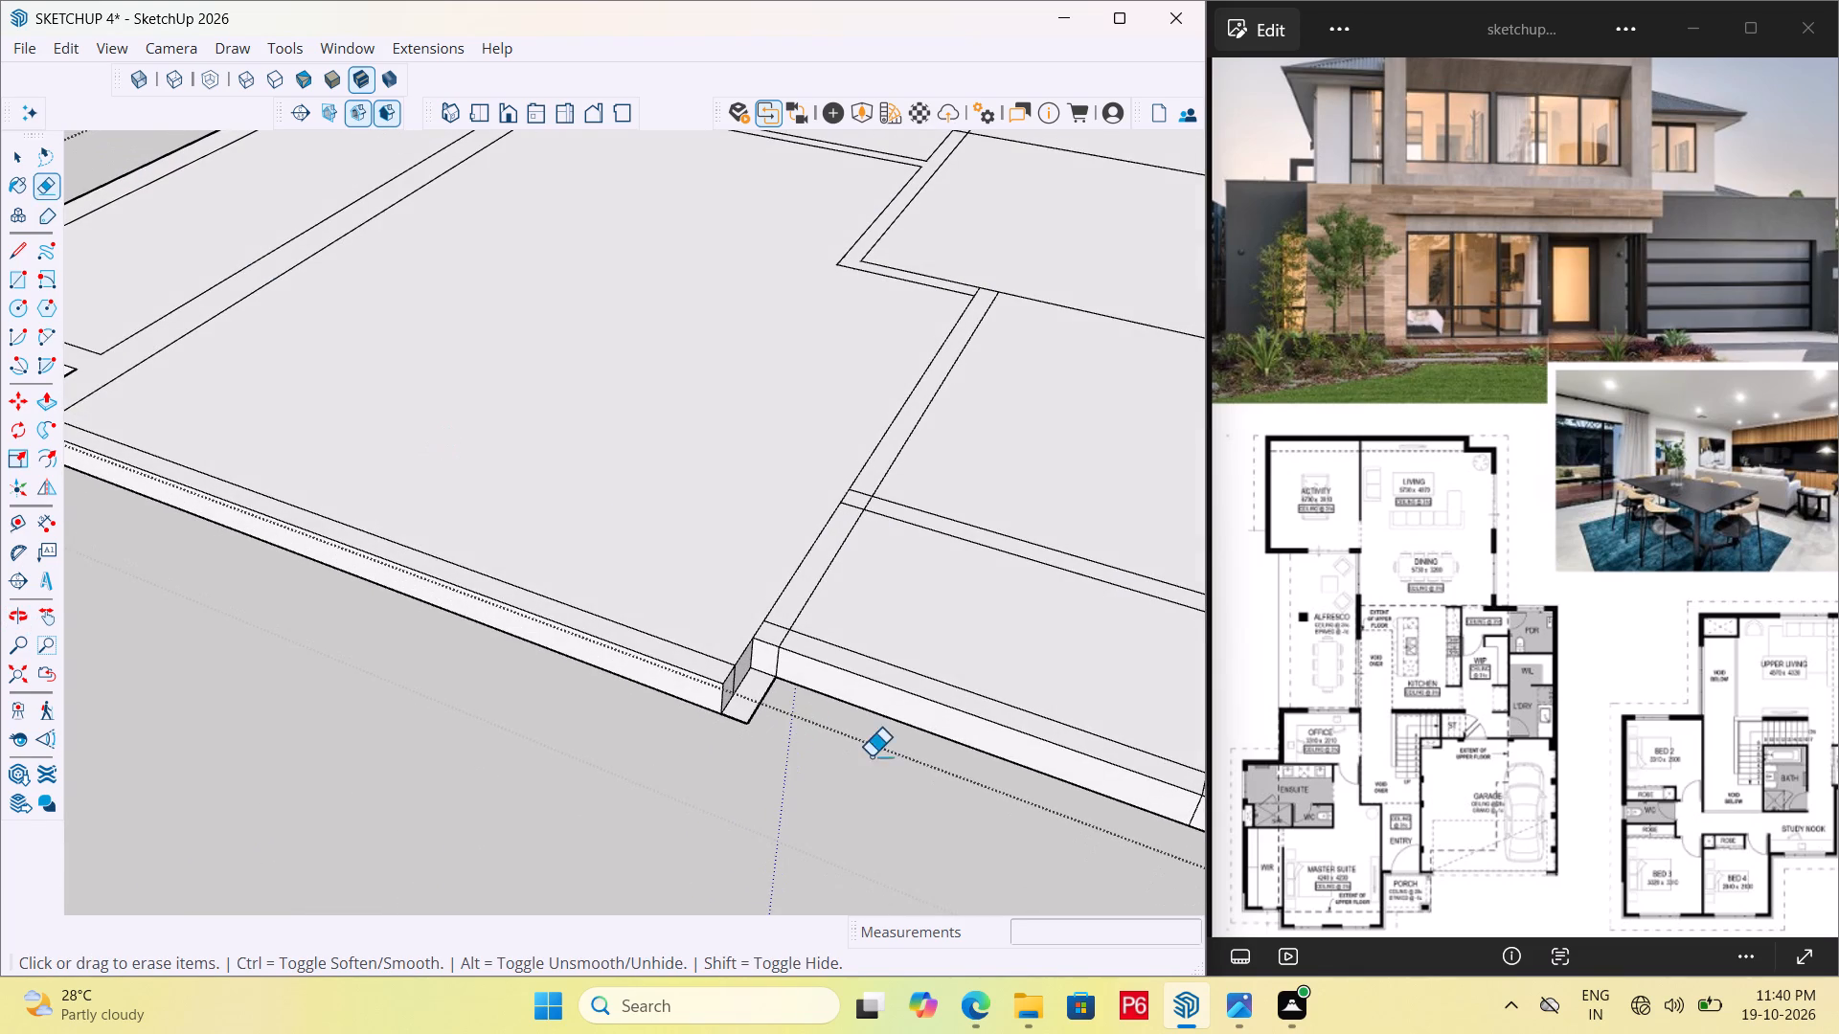
{"action": "scroll", "coordinate": [751, 752], "scroll_direction": "up", "scroll_amount": 5}
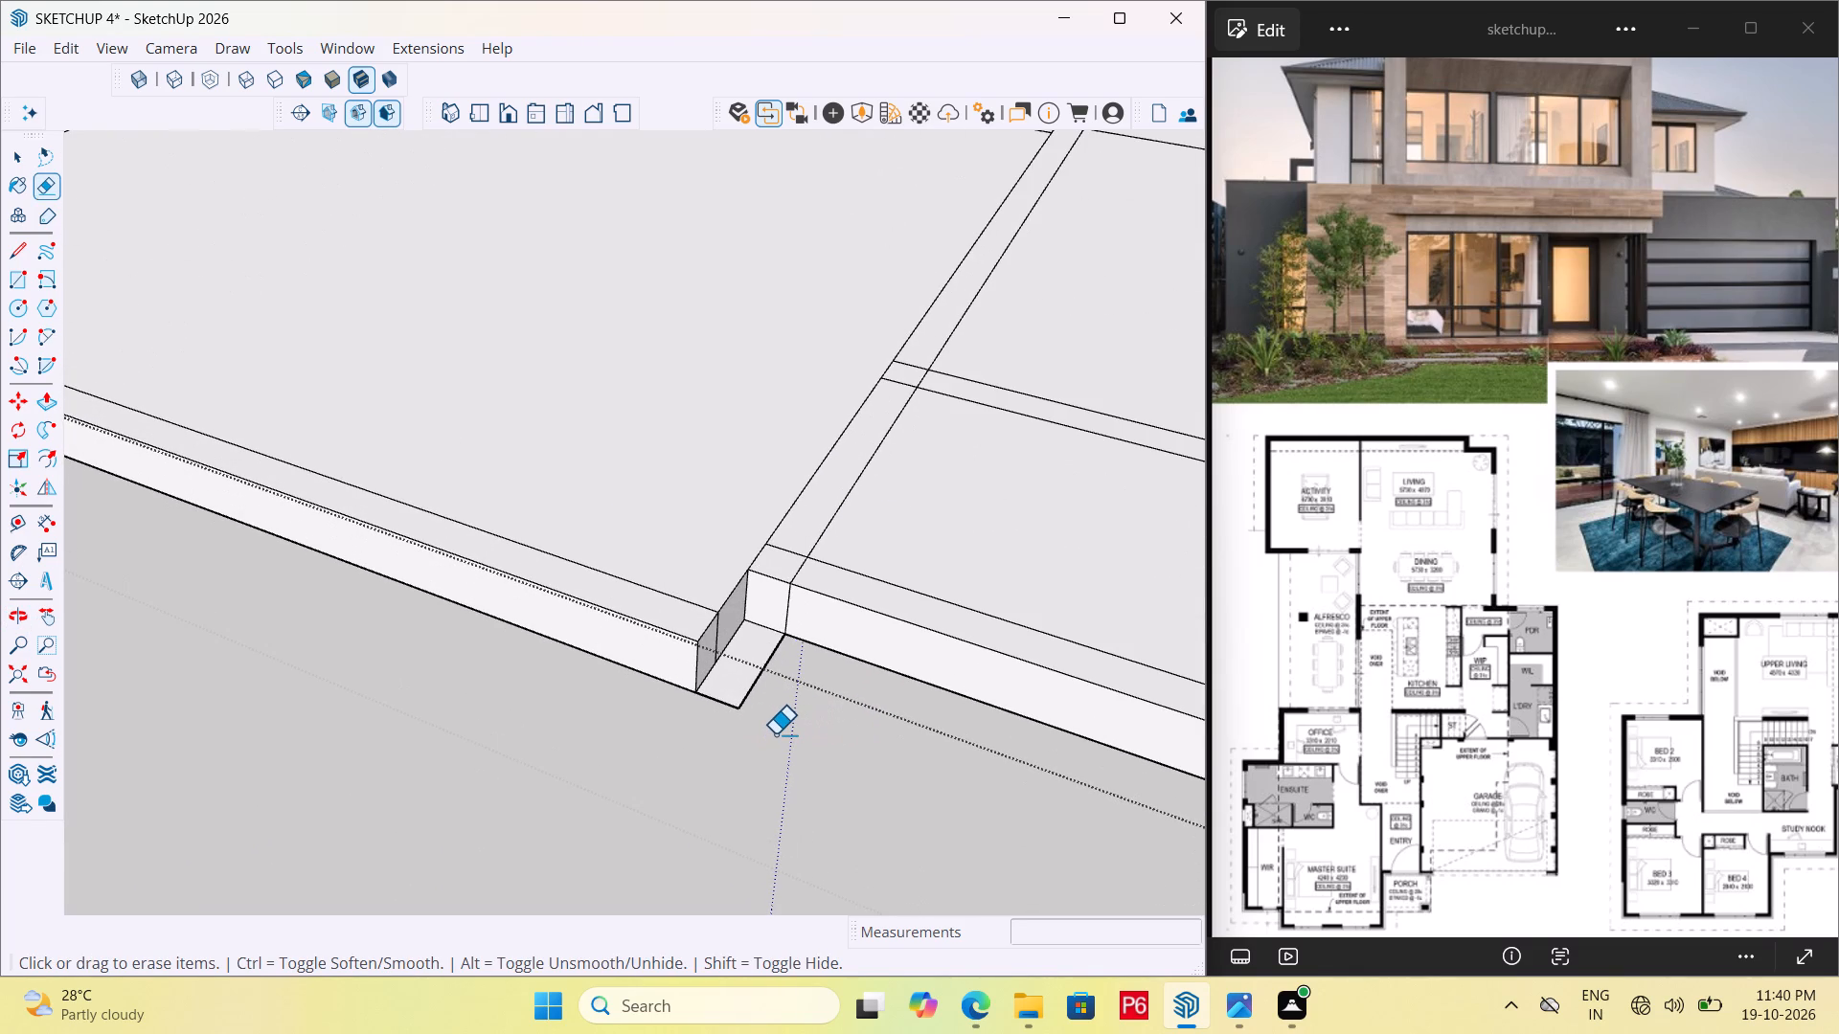
{"action": "key", "text": "p"}
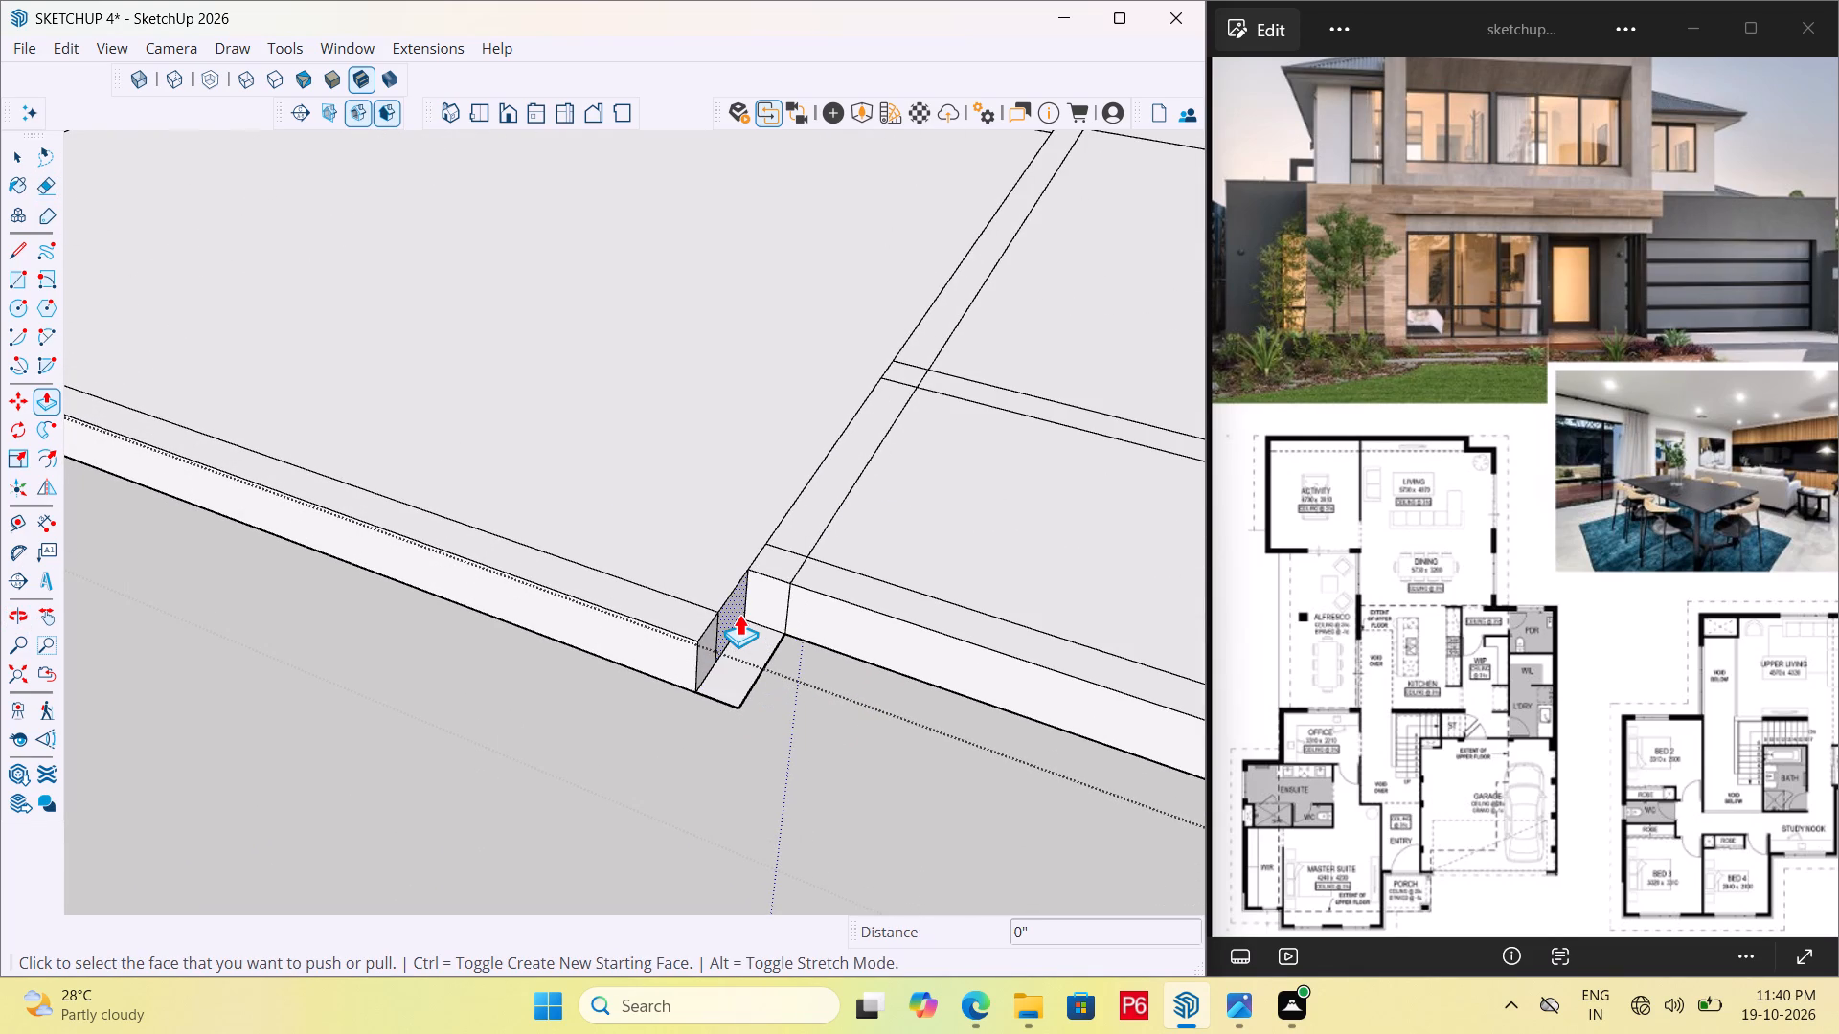
{"action": "left_click", "coordinate": [739, 614]}
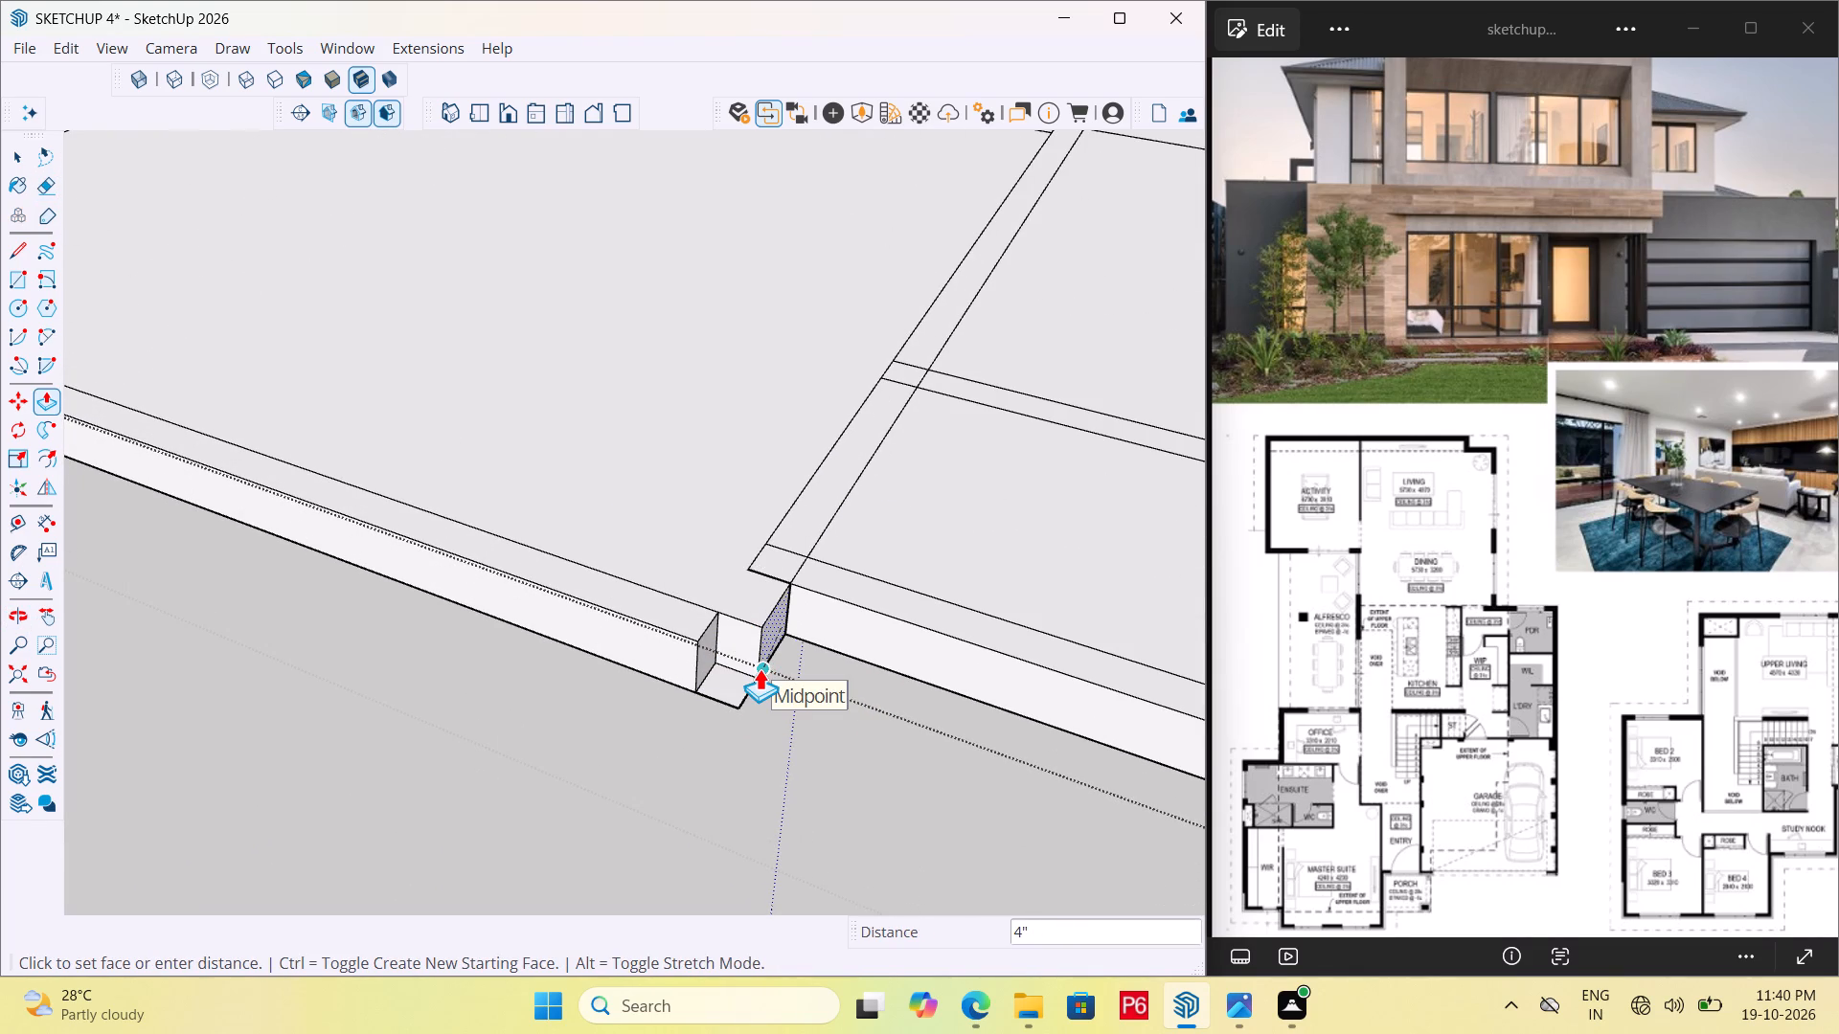
{"action": "left_click", "coordinate": [759, 678]}
{"action": "double_click", "coordinate": [709, 663]}
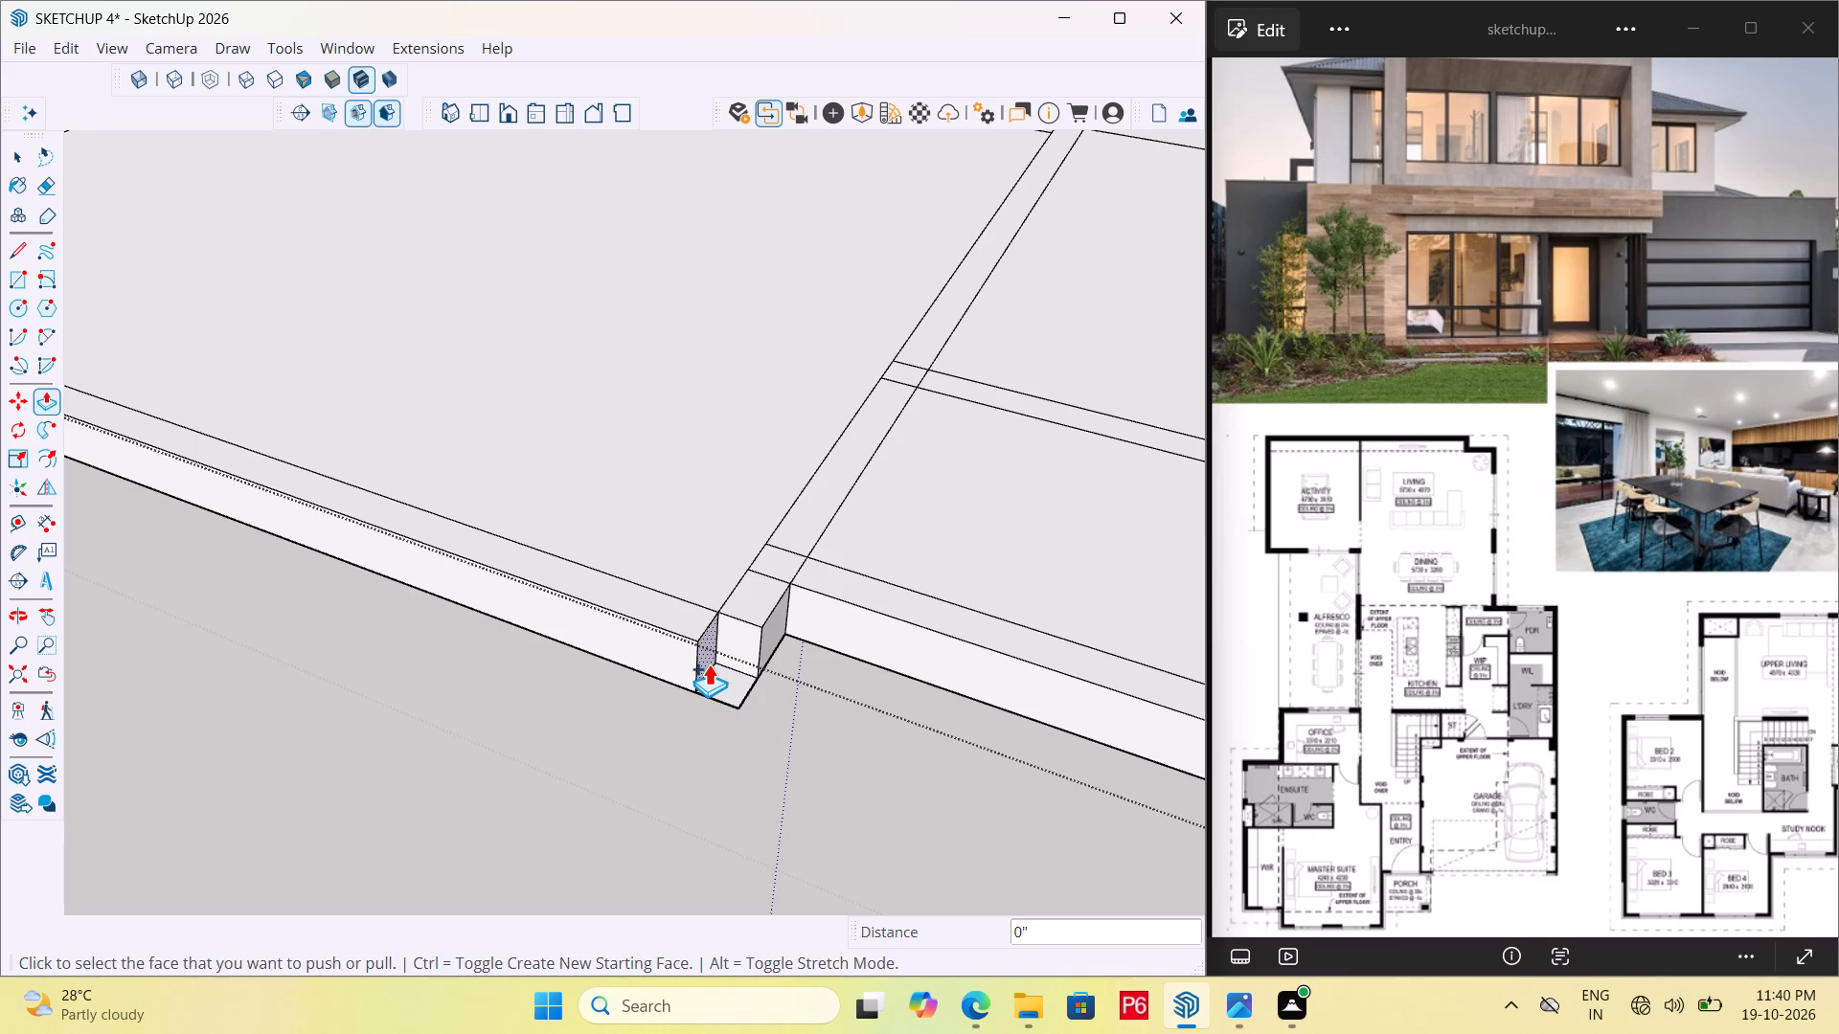
Save the model.
{"action": "key", "text": "ctrl+s"}
{"action": "key", "text": "ctrl+s"}
{"action": "key", "text": "ctrl+s"}
{"action": "key", "text": "ctrl+s"}
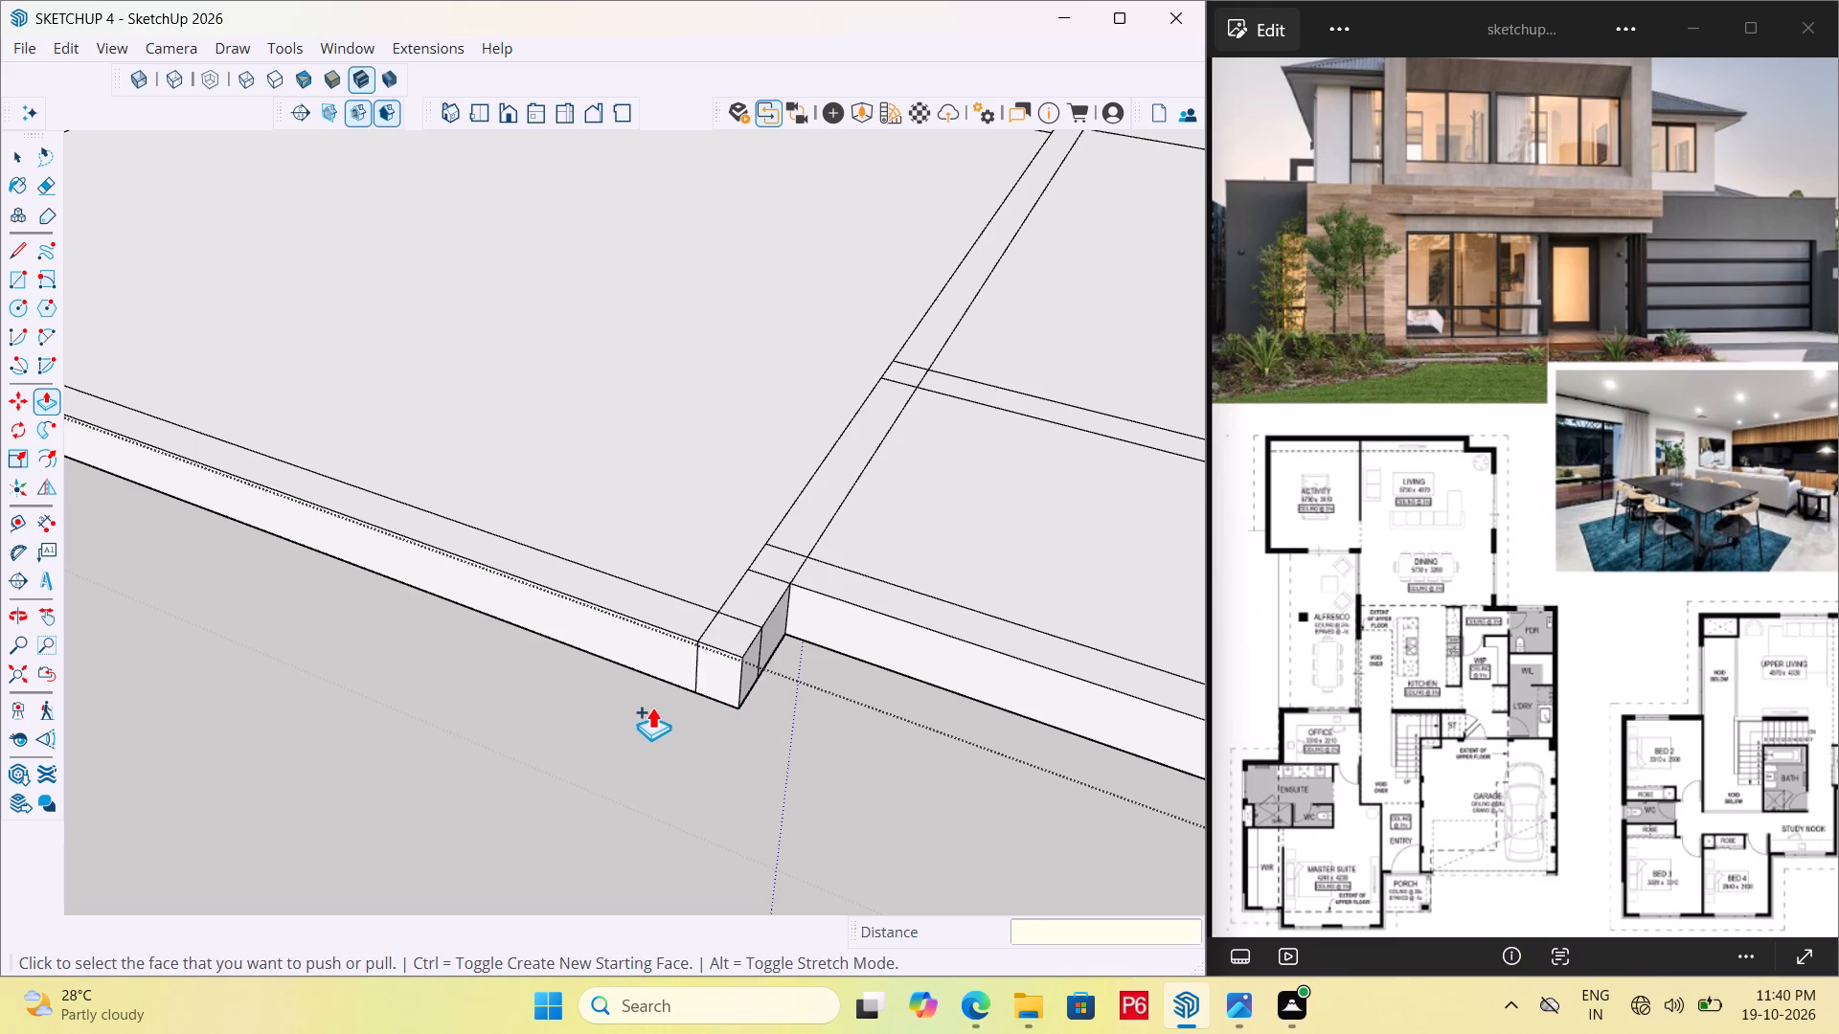
Erase the top seam lines across the filled master suite corner and the adjoining porch wall strip junction.
{"action": "scroll", "coordinate": [653, 709], "scroll_direction": "down", "scroll_amount": 12}
{"action": "scroll", "coordinate": [653, 705], "scroll_direction": "up", "scroll_amount": 12}
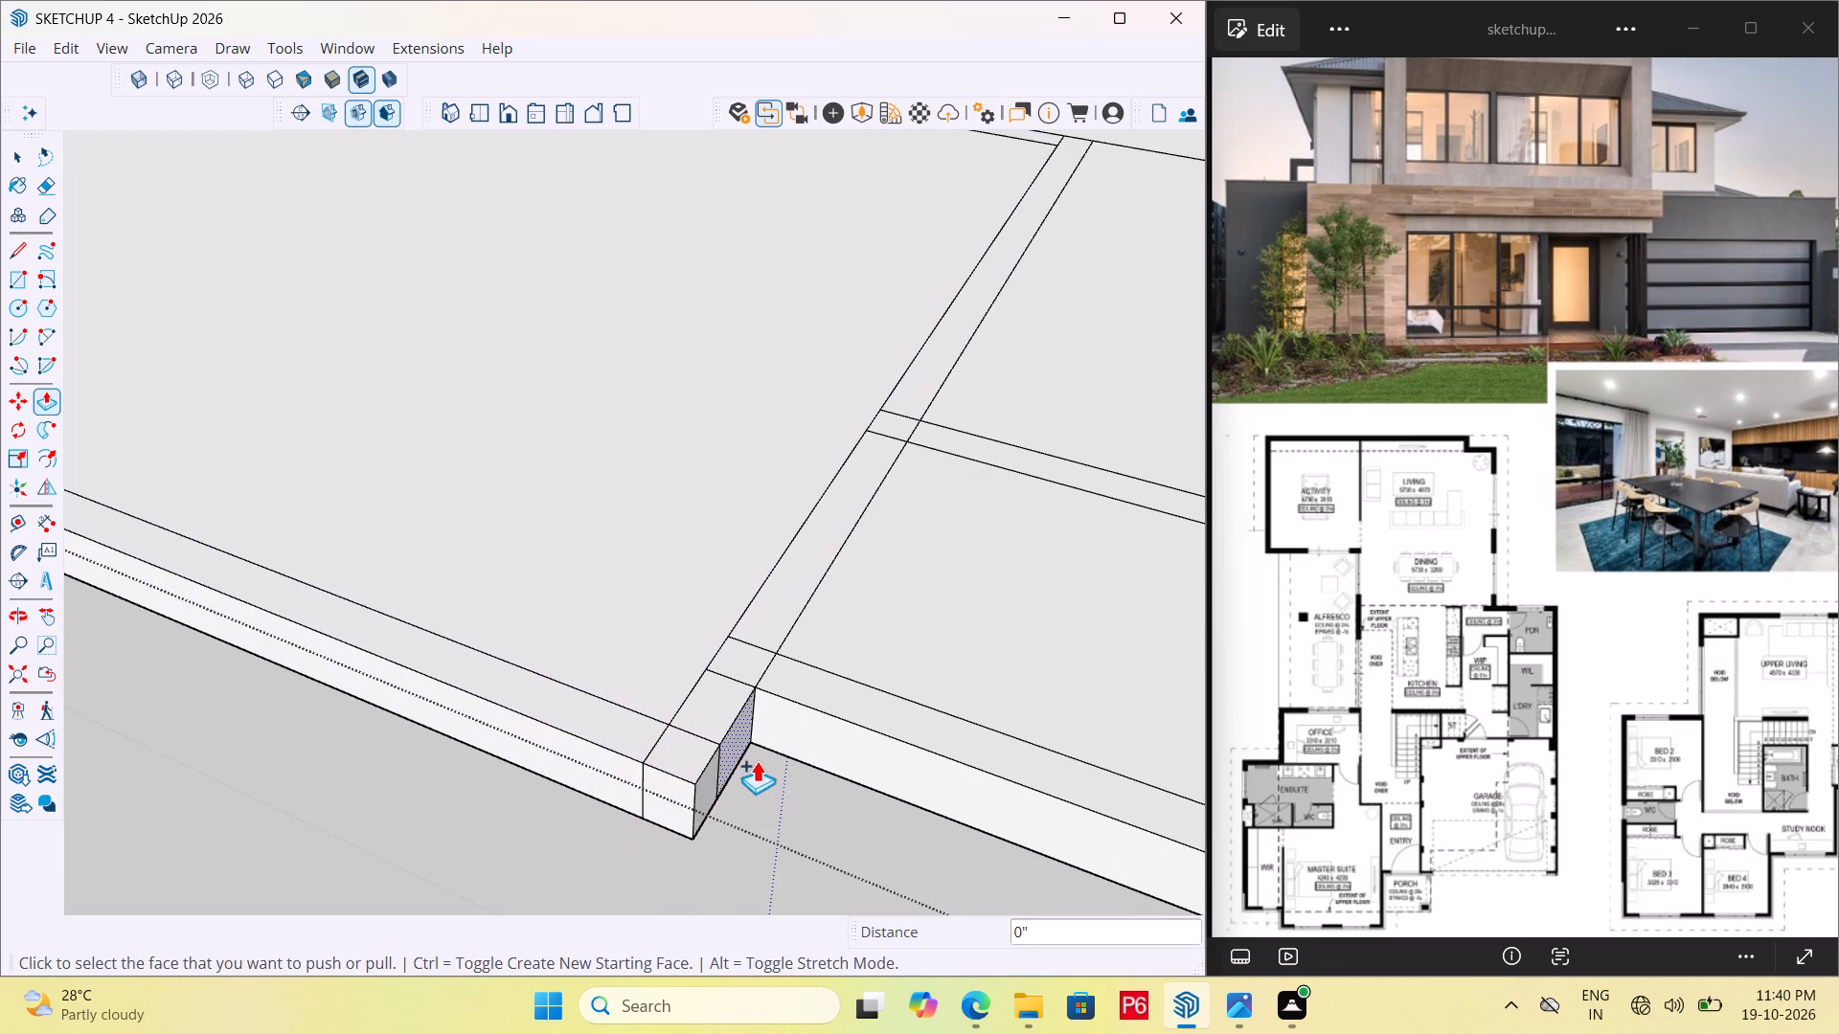
{"action": "key", "text": "e"}
{"action": "left_click_drag", "start_coordinate": [659, 742], "coordinate": [671, 740]}
{"action": "left_click_drag", "start_coordinate": [693, 740], "coordinate": [701, 731]}
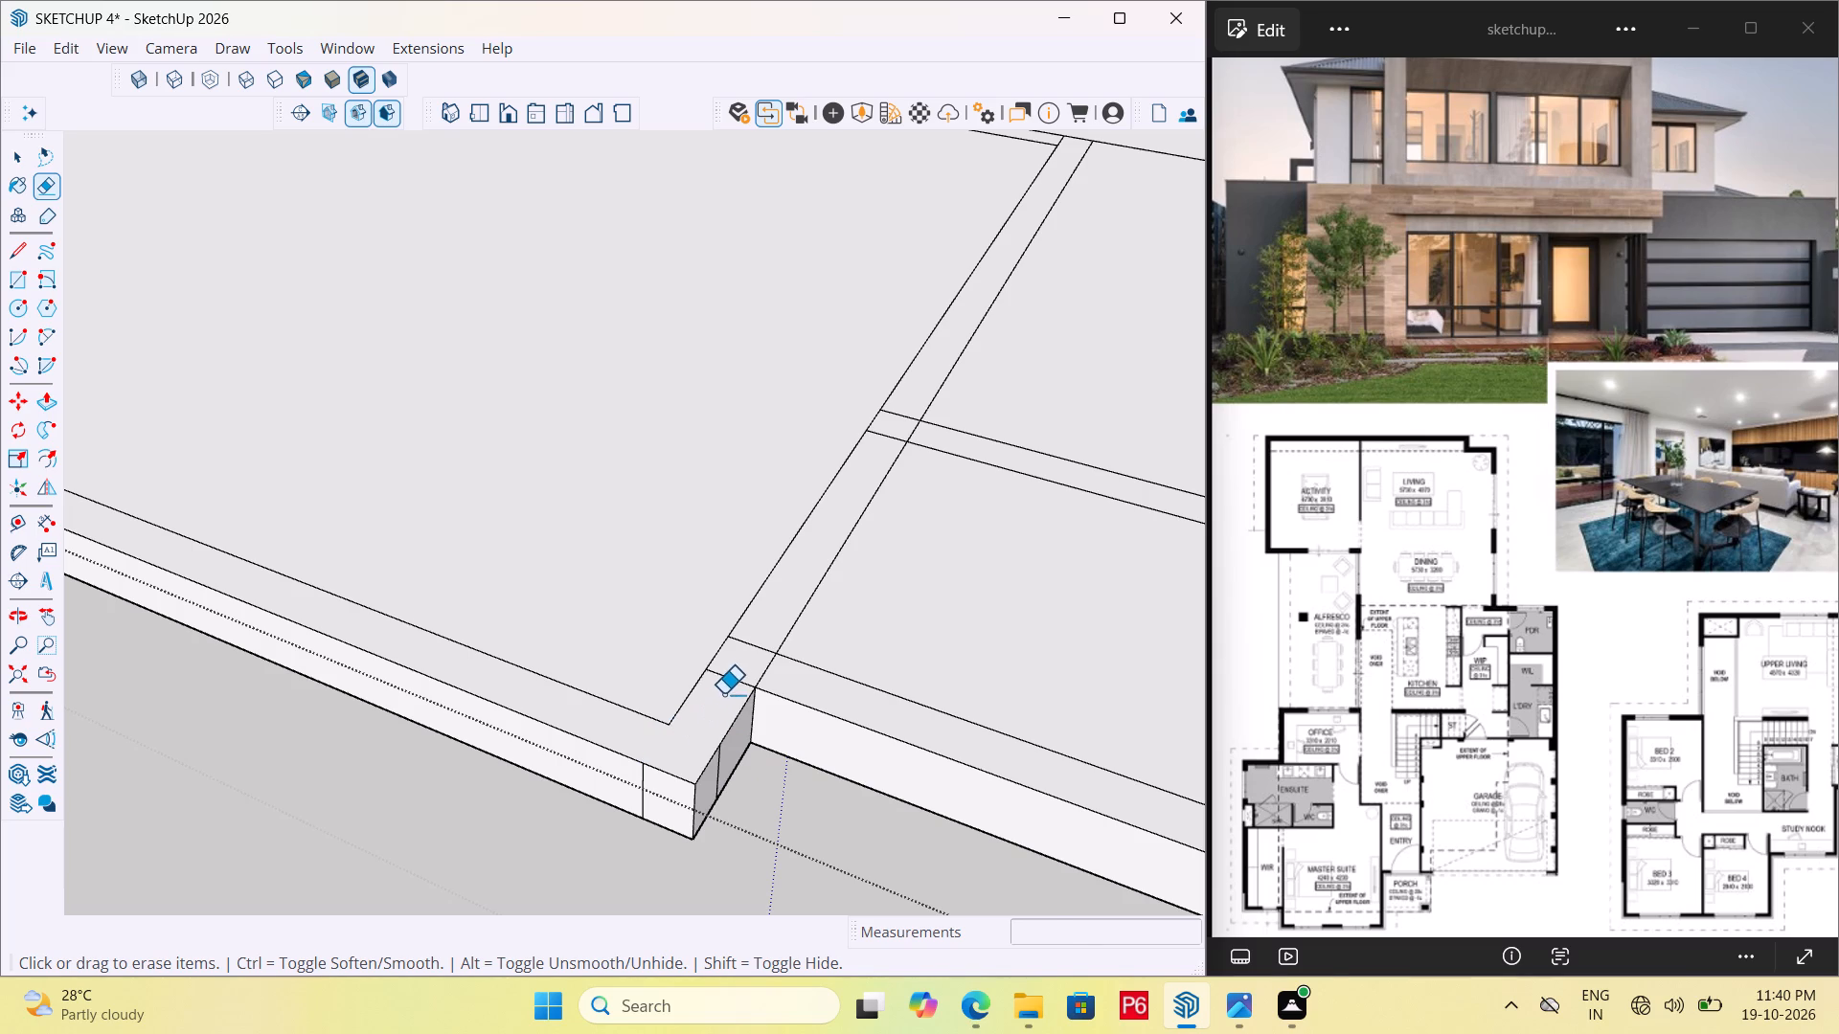
{"action": "left_click_drag", "start_coordinate": [725, 690], "coordinate": [742, 664]}
{"action": "left_click", "coordinate": [742, 663]}
{"action": "left_click", "coordinate": [758, 643]}
{"action": "scroll", "coordinate": [490, 739], "scroll_direction": "down", "scroll_amount": 6}
{"action": "scroll", "coordinate": [644, 699], "scroll_direction": "up", "scroll_amount": 3}
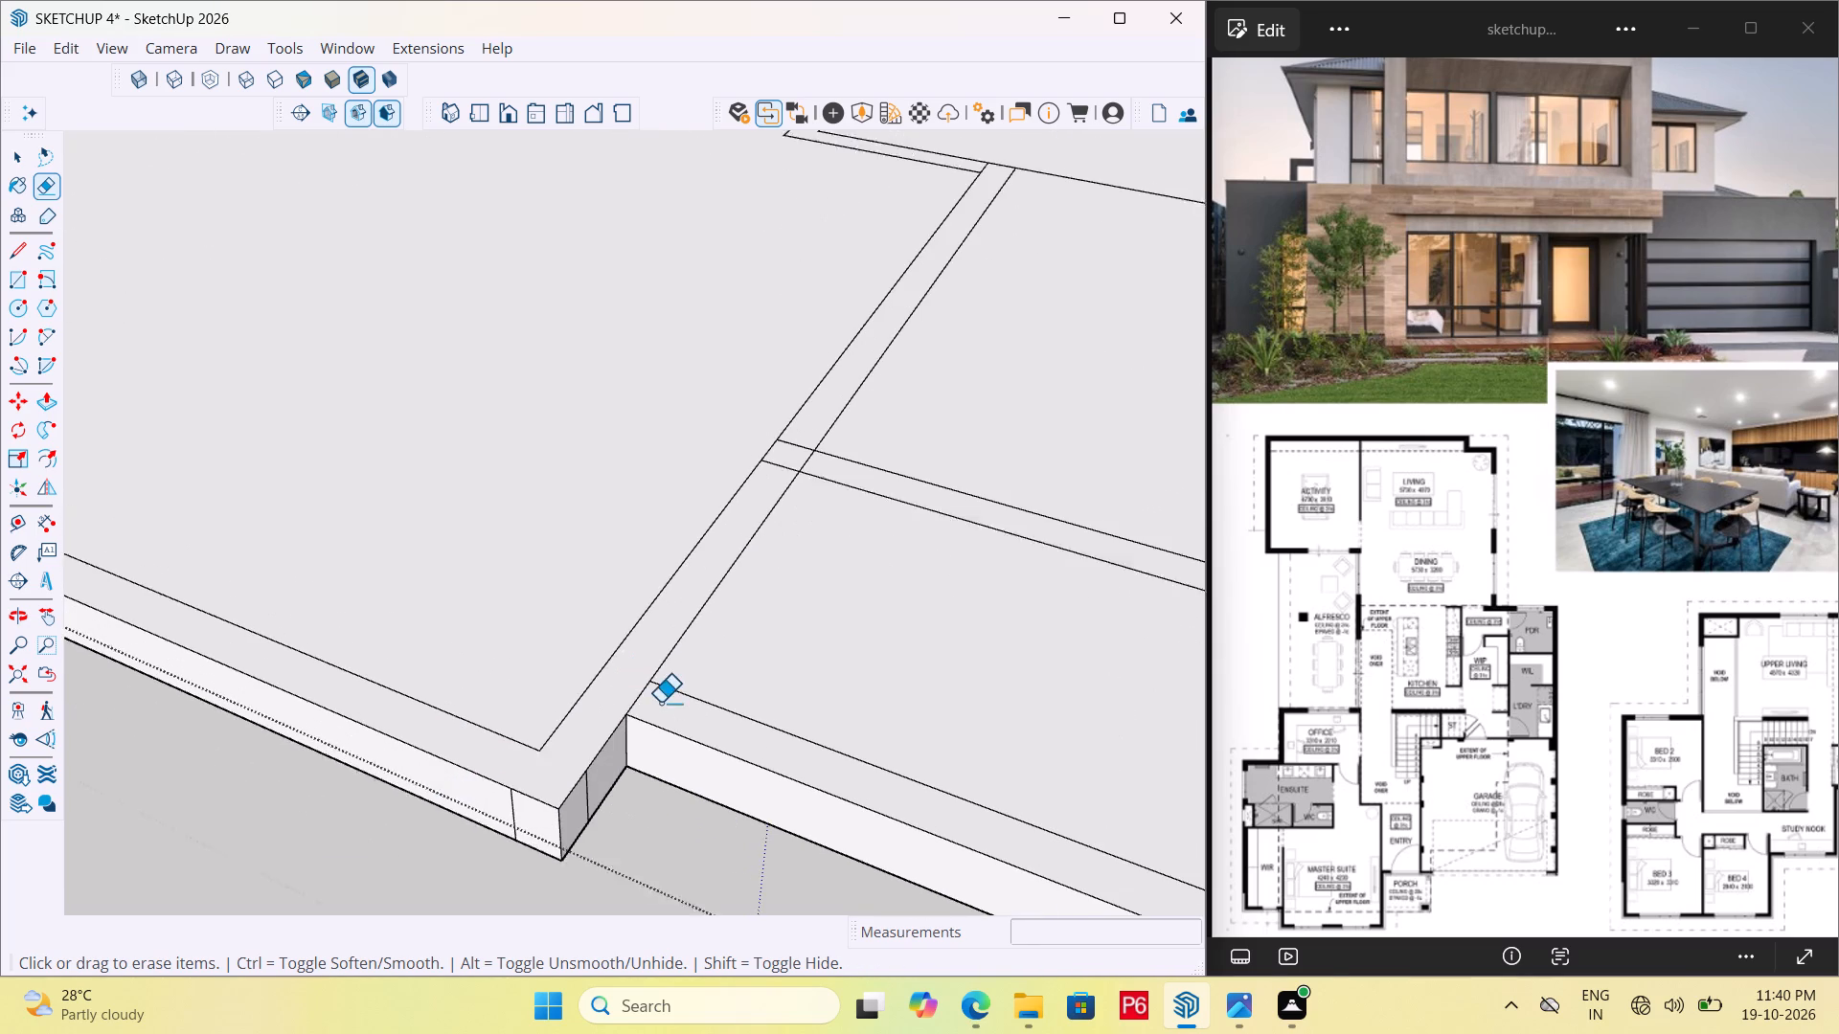
{"action": "scroll", "coordinate": [660, 703], "scroll_direction": "up", "scroll_amount": 3}
{"action": "left_click_drag", "start_coordinate": [636, 699], "coordinate": [631, 688]}
{"action": "scroll", "coordinate": [521, 644], "scroll_direction": "down", "scroll_amount": 6}
Erase the top seam lines at the porch's outer front corner.
{"action": "scroll", "coordinate": [491, 656], "scroll_direction": "down", "scroll_amount": 3}
{"action": "scroll", "coordinate": [953, 810], "scroll_direction": "up", "scroll_amount": 6}
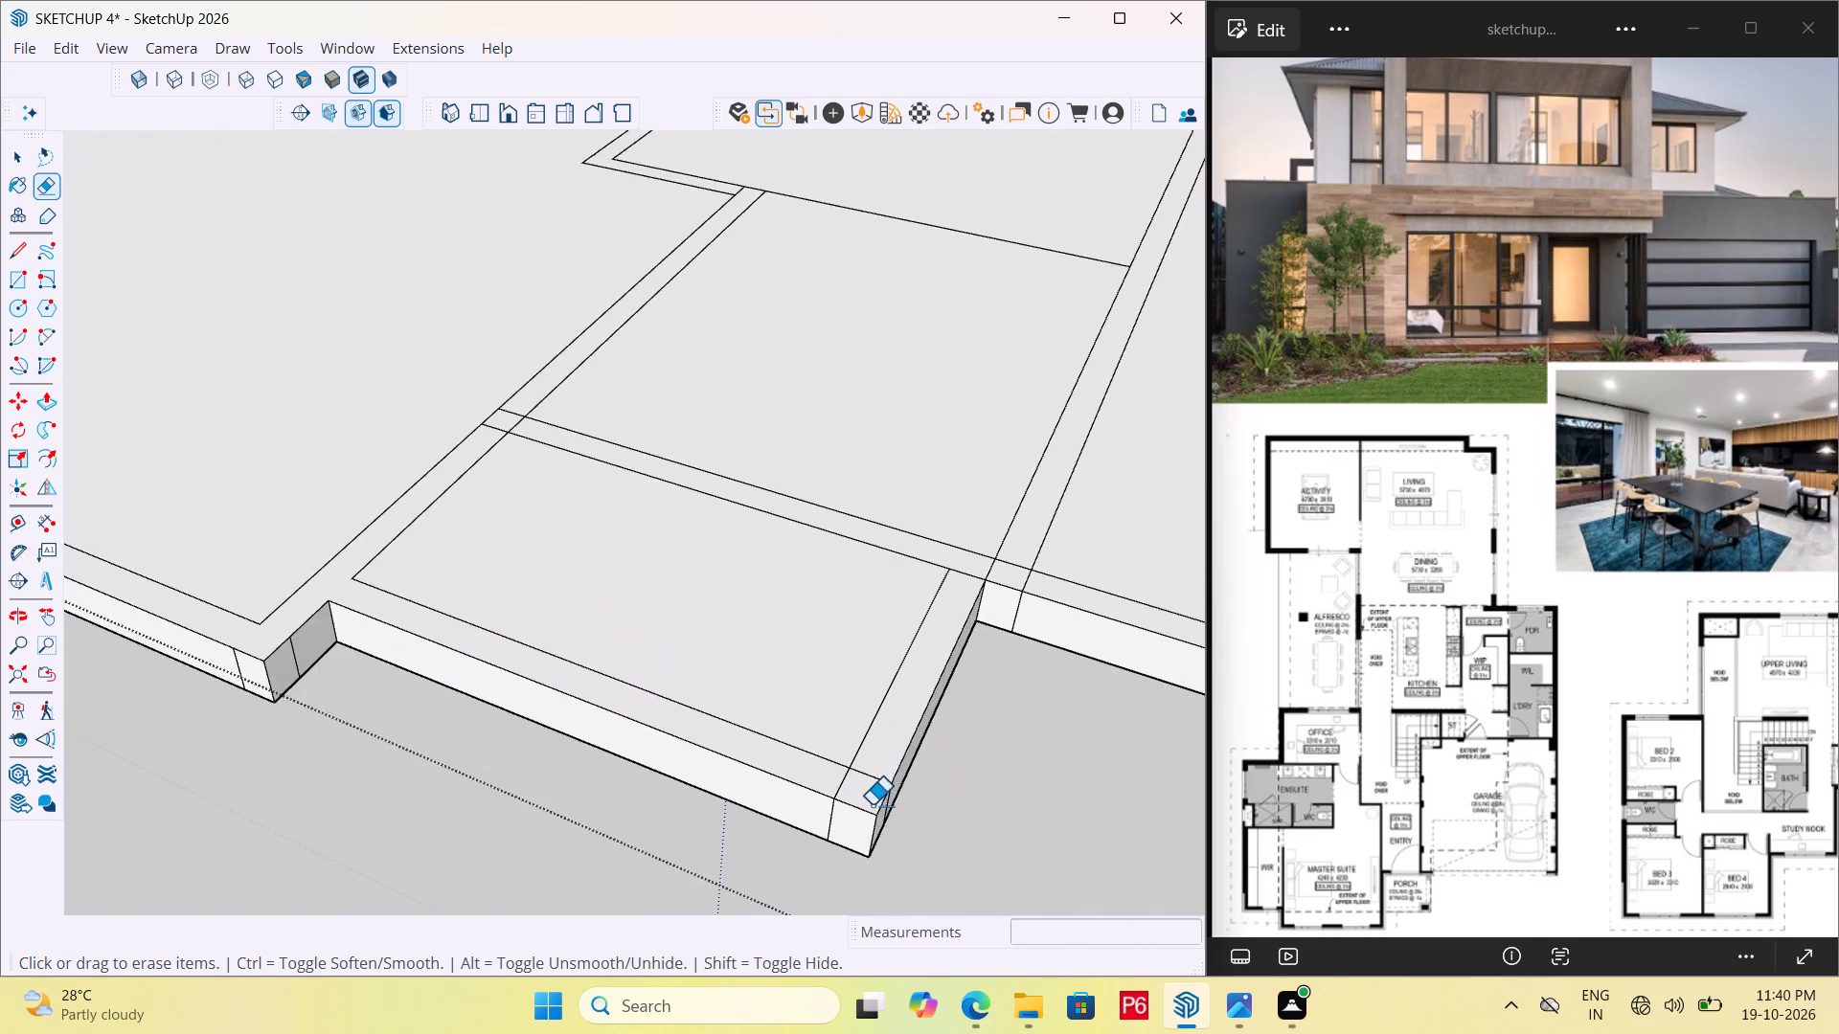
{"action": "scroll", "coordinate": [872, 805], "scroll_direction": "up", "scroll_amount": 4}
{"action": "left_click_drag", "start_coordinate": [823, 770], "coordinate": [834, 764]}
{"action": "left_click", "coordinate": [855, 761]}
{"action": "left_click_drag", "start_coordinate": [855, 761], "coordinate": [876, 746]}
{"action": "left_click", "coordinate": [876, 746]}
{"action": "left_click_drag", "start_coordinate": [873, 748], "coordinate": [866, 757]}
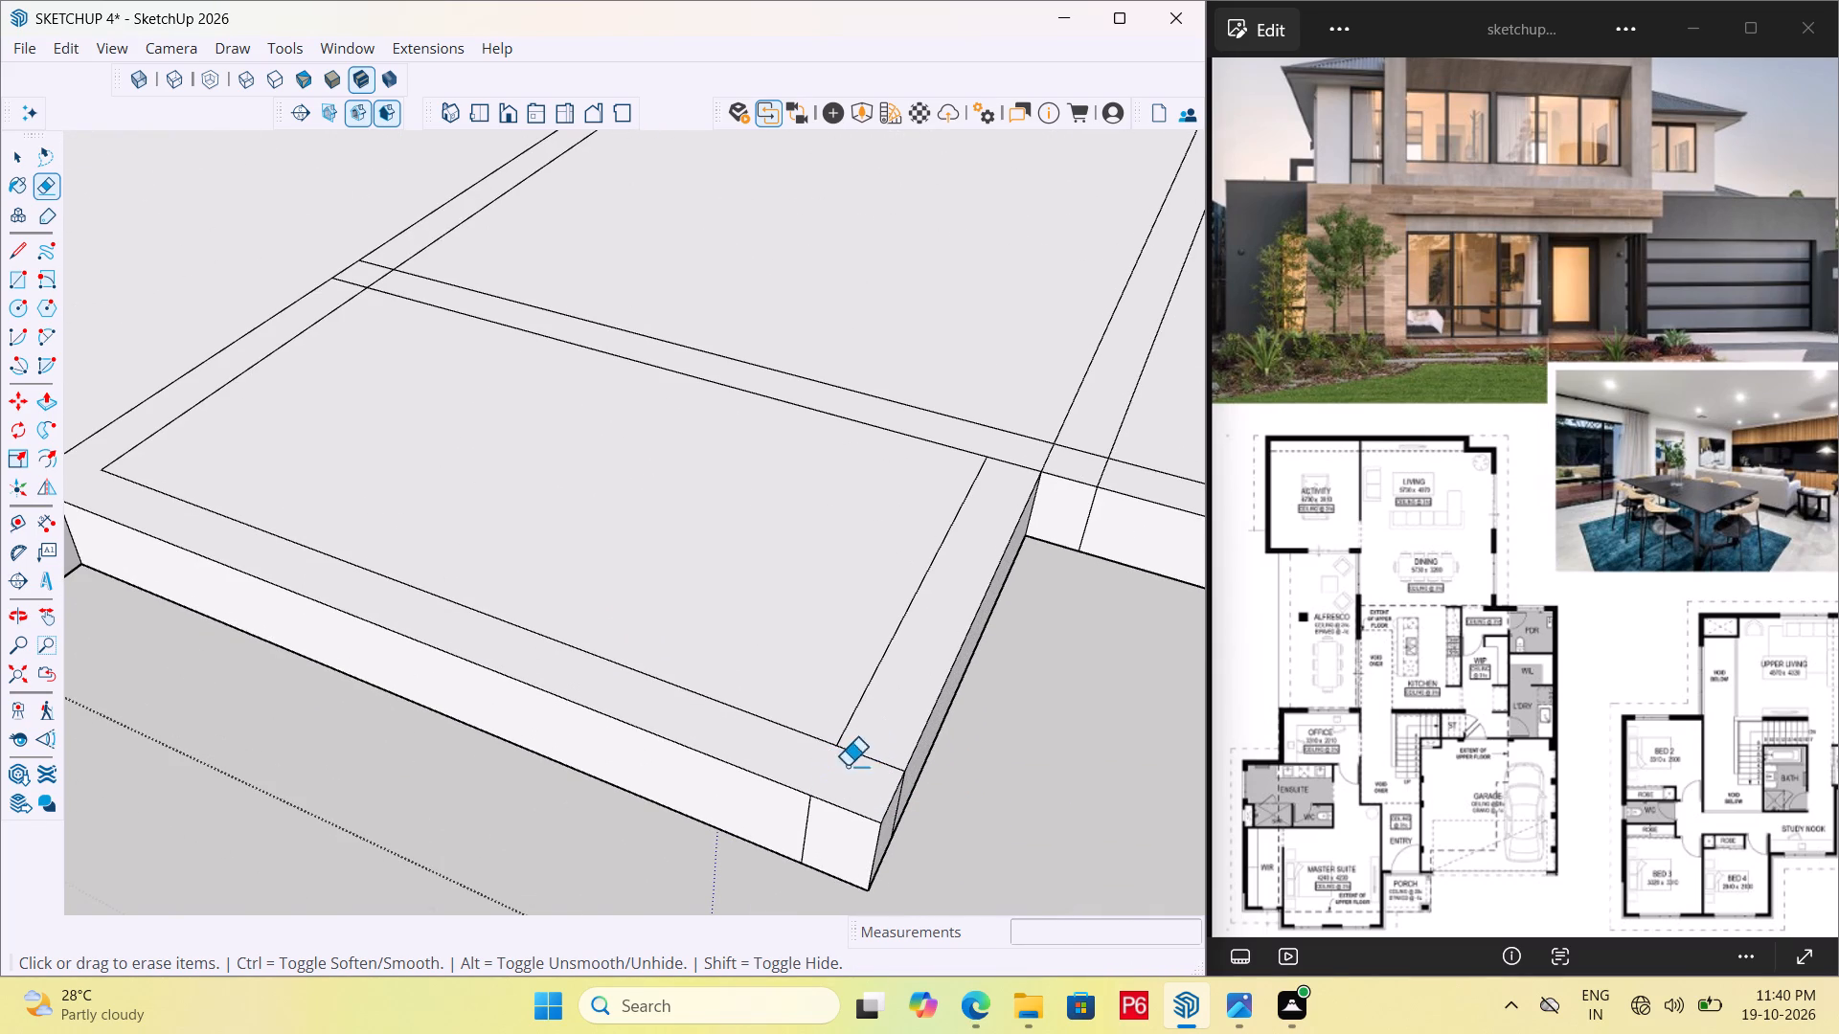
{"action": "scroll", "coordinate": [846, 770], "scroll_direction": "down", "scroll_amount": 1}
{"action": "left_click", "coordinate": [865, 749]}
Erase the top seam lines where the porch's side wall strip meets the garage's front wall strip.
{"action": "scroll", "coordinate": [689, 756], "scroll_direction": "down", "scroll_amount": 6}
{"action": "scroll", "coordinate": [897, 624], "scroll_direction": "up", "scroll_amount": 6}
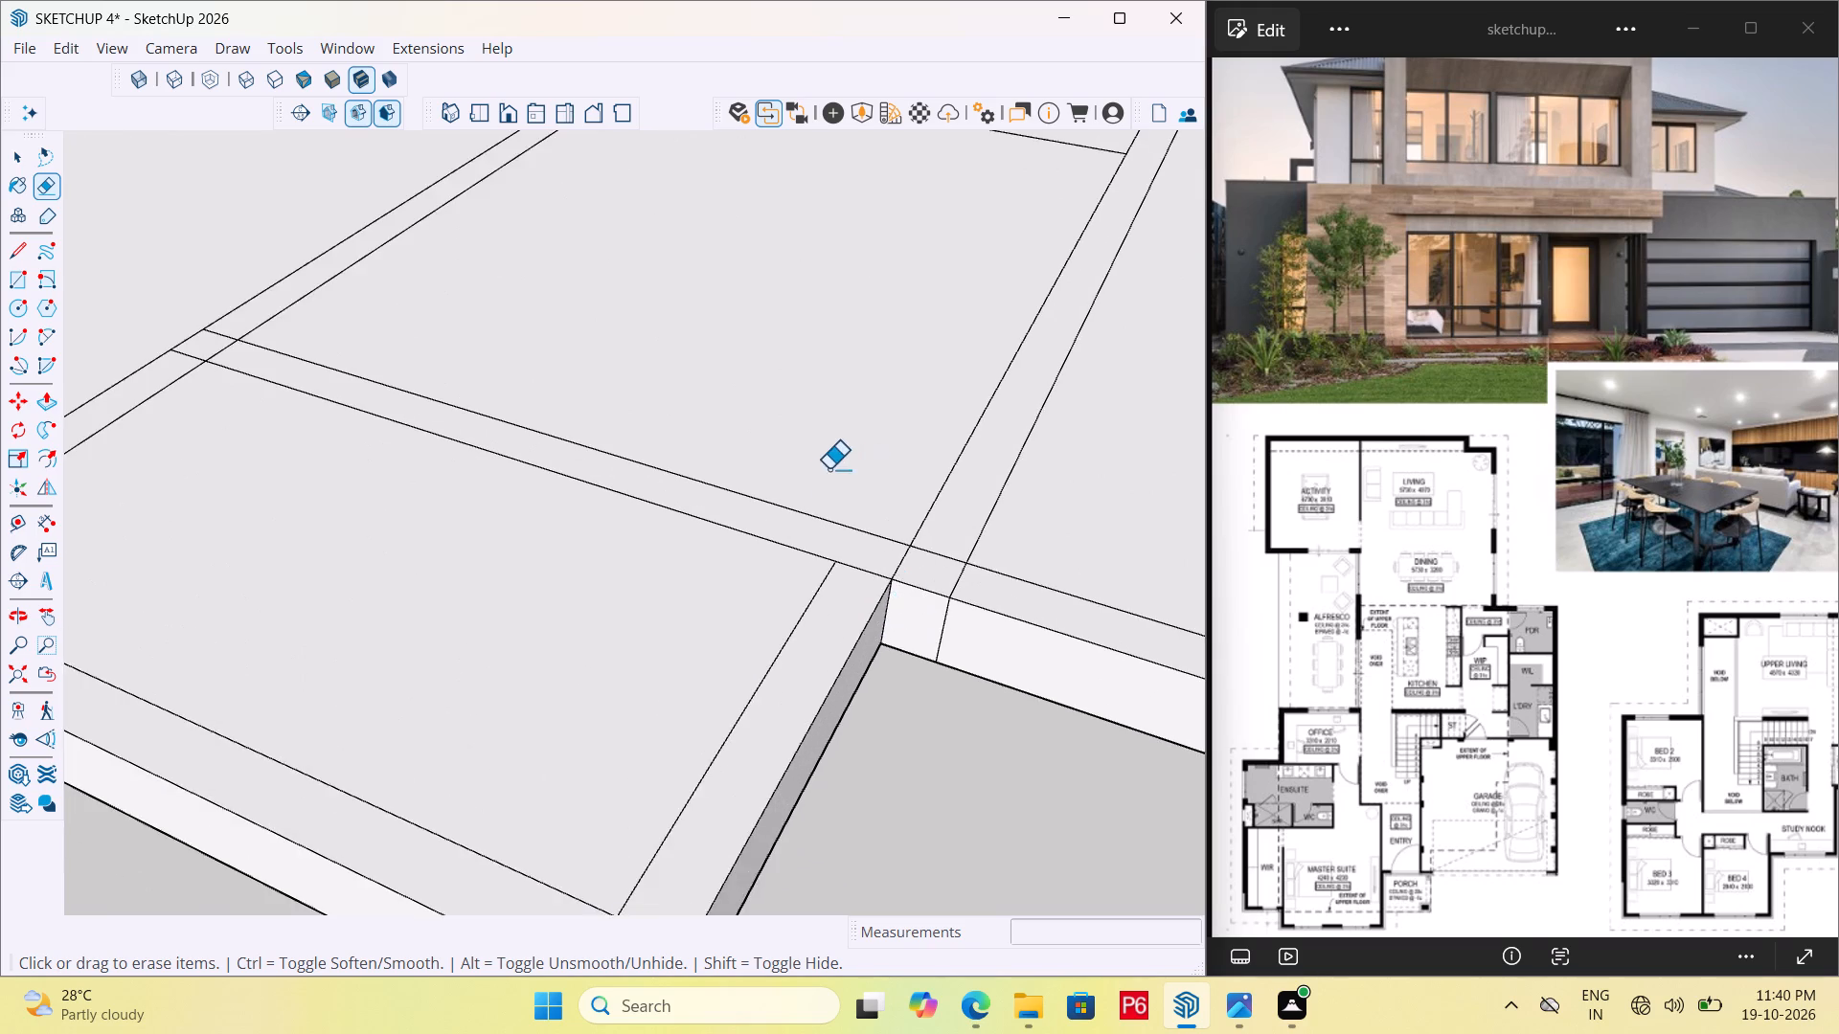
{"action": "scroll", "coordinate": [829, 469], "scroll_direction": "up", "scroll_amount": 6}
{"action": "left_click_drag", "start_coordinate": [862, 606], "coordinate": [871, 599]}
{"action": "left_click_drag", "start_coordinate": [877, 596], "coordinate": [887, 591]}
{"action": "left_click_drag", "start_coordinate": [923, 587], "coordinate": [954, 587]}
{"action": "left_click_drag", "start_coordinate": [955, 587], "coordinate": [995, 593]}
{"action": "left_click_drag", "start_coordinate": [995, 593], "coordinate": [1060, 618]}
{"action": "left_click_drag", "start_coordinate": [1067, 622], "coordinate": [1093, 631]}
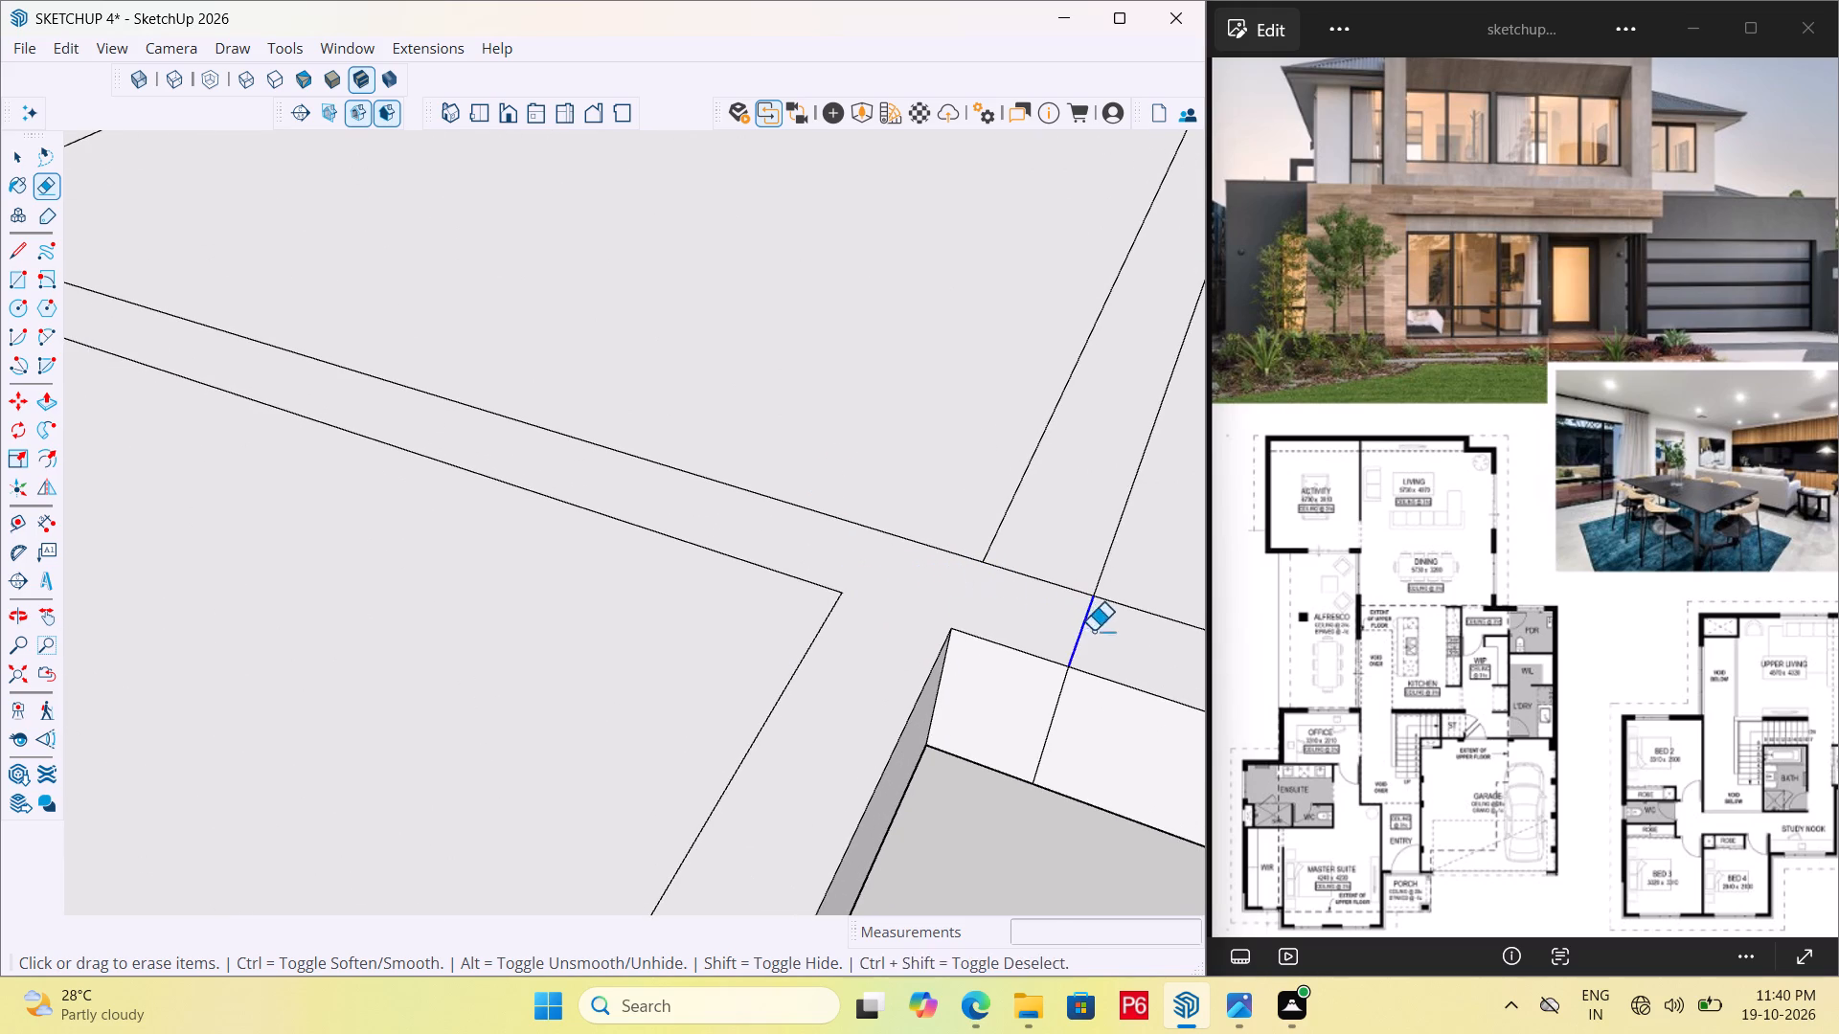
{"action": "left_click_drag", "start_coordinate": [1093, 631], "coordinate": [1093, 633]}
Erase the seam lines where the strip between entry and porch joins the master suite's side wall strip.
{"action": "scroll", "coordinate": [908, 662], "scroll_direction": "down", "scroll_amount": 7}
{"action": "scroll", "coordinate": [927, 753], "scroll_direction": "down", "scroll_amount": 7}
{"action": "scroll", "coordinate": [436, 445], "scroll_direction": "up", "scroll_amount": 9}
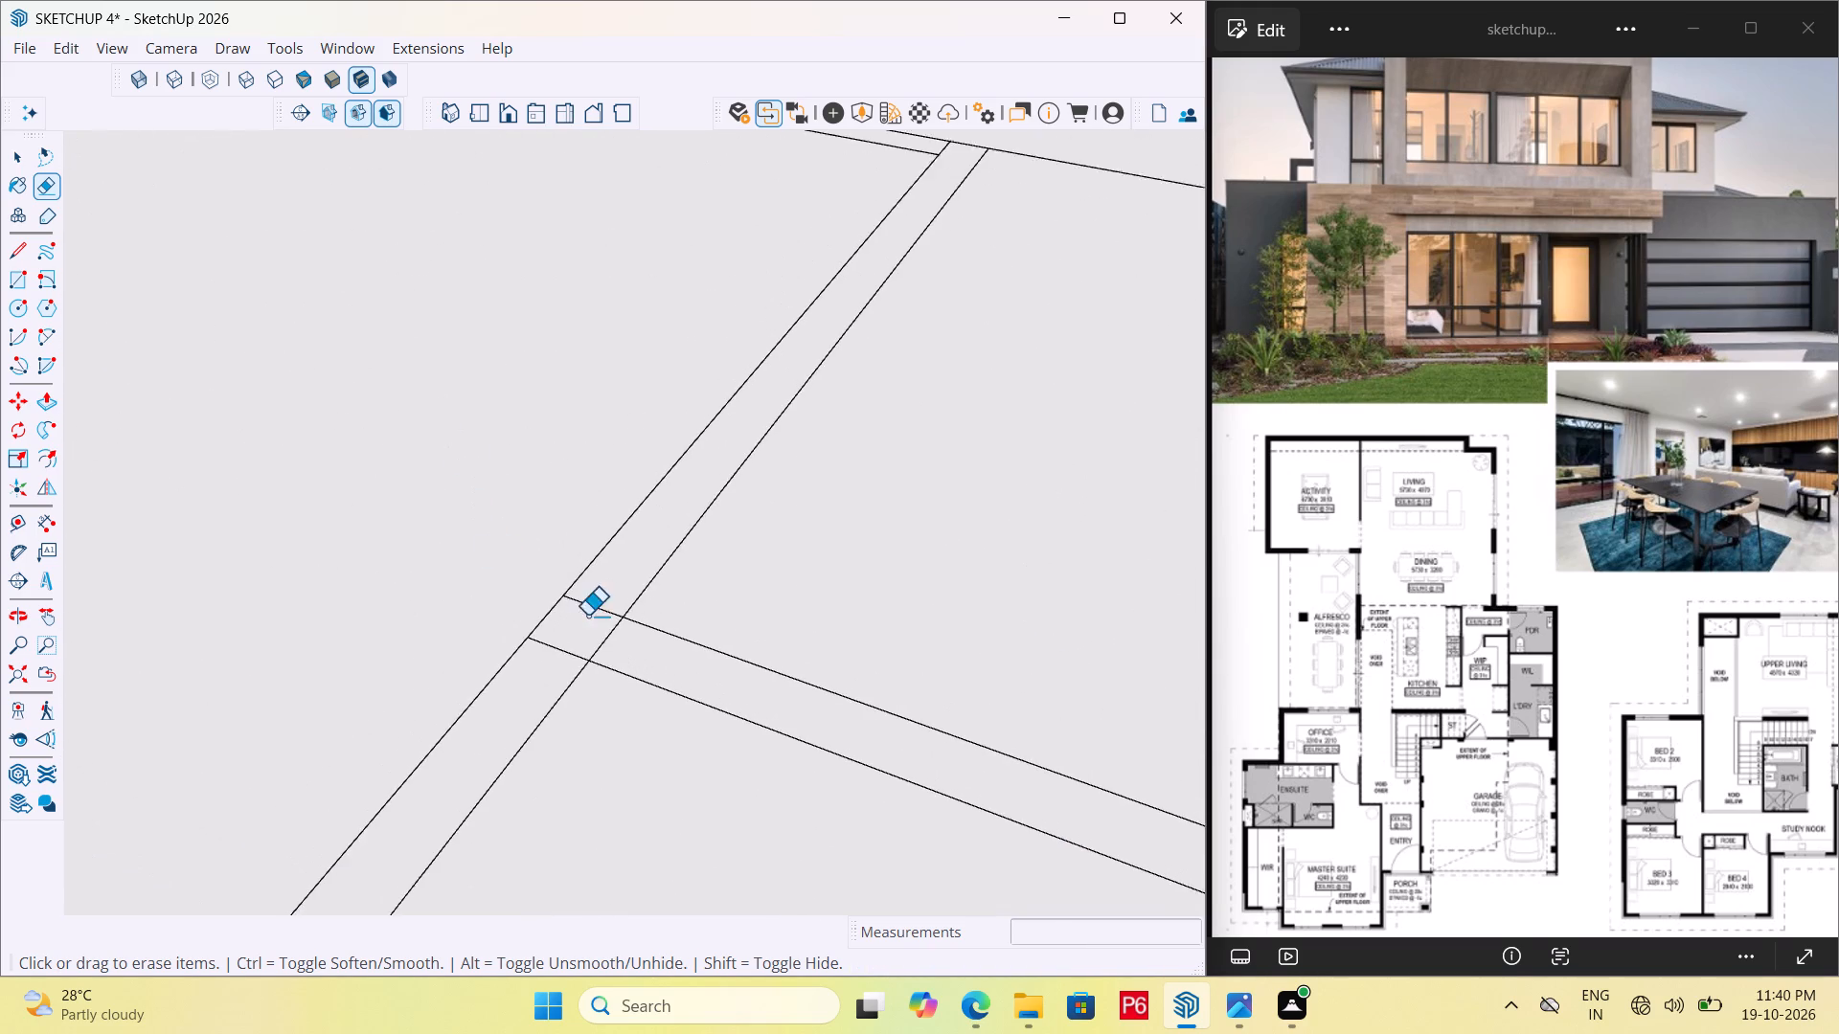
{"action": "scroll", "coordinate": [587, 616], "scroll_direction": "up", "scroll_amount": 3}
{"action": "left_click_drag", "start_coordinate": [558, 654], "coordinate": [607, 591]}
{"action": "left_click_drag", "start_coordinate": [599, 616], "coordinate": [630, 642]}
{"action": "scroll", "coordinate": [460, 668], "scroll_direction": "down", "scroll_amount": 8}
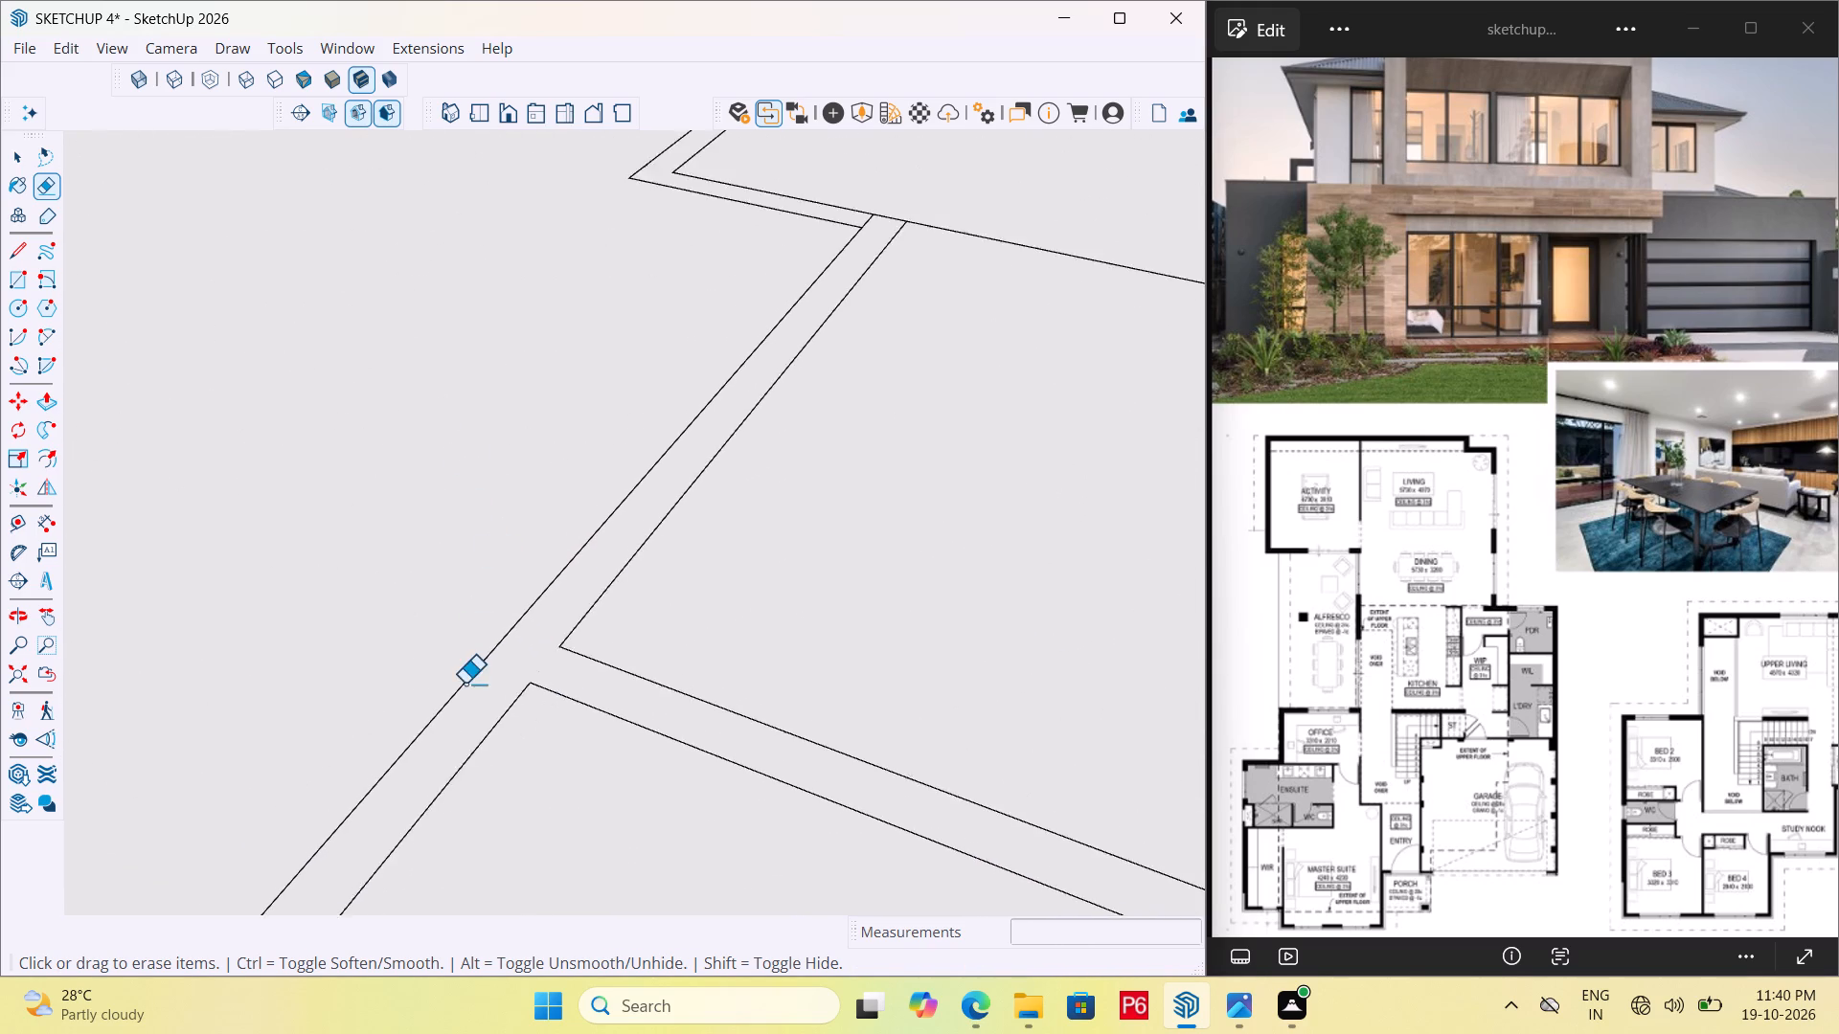
Erase the top seam lines at the garage's outer front corner.
{"action": "scroll", "coordinate": [448, 659], "scroll_direction": "down", "scroll_amount": 16}
{"action": "scroll", "coordinate": [473, 607], "scroll_direction": "down", "scroll_amount": 6}
{"action": "scroll", "coordinate": [825, 767], "scroll_direction": "up", "scroll_amount": 20}
{"action": "left_click", "coordinate": [802, 743]}
{"action": "left_click", "coordinate": [837, 736]}
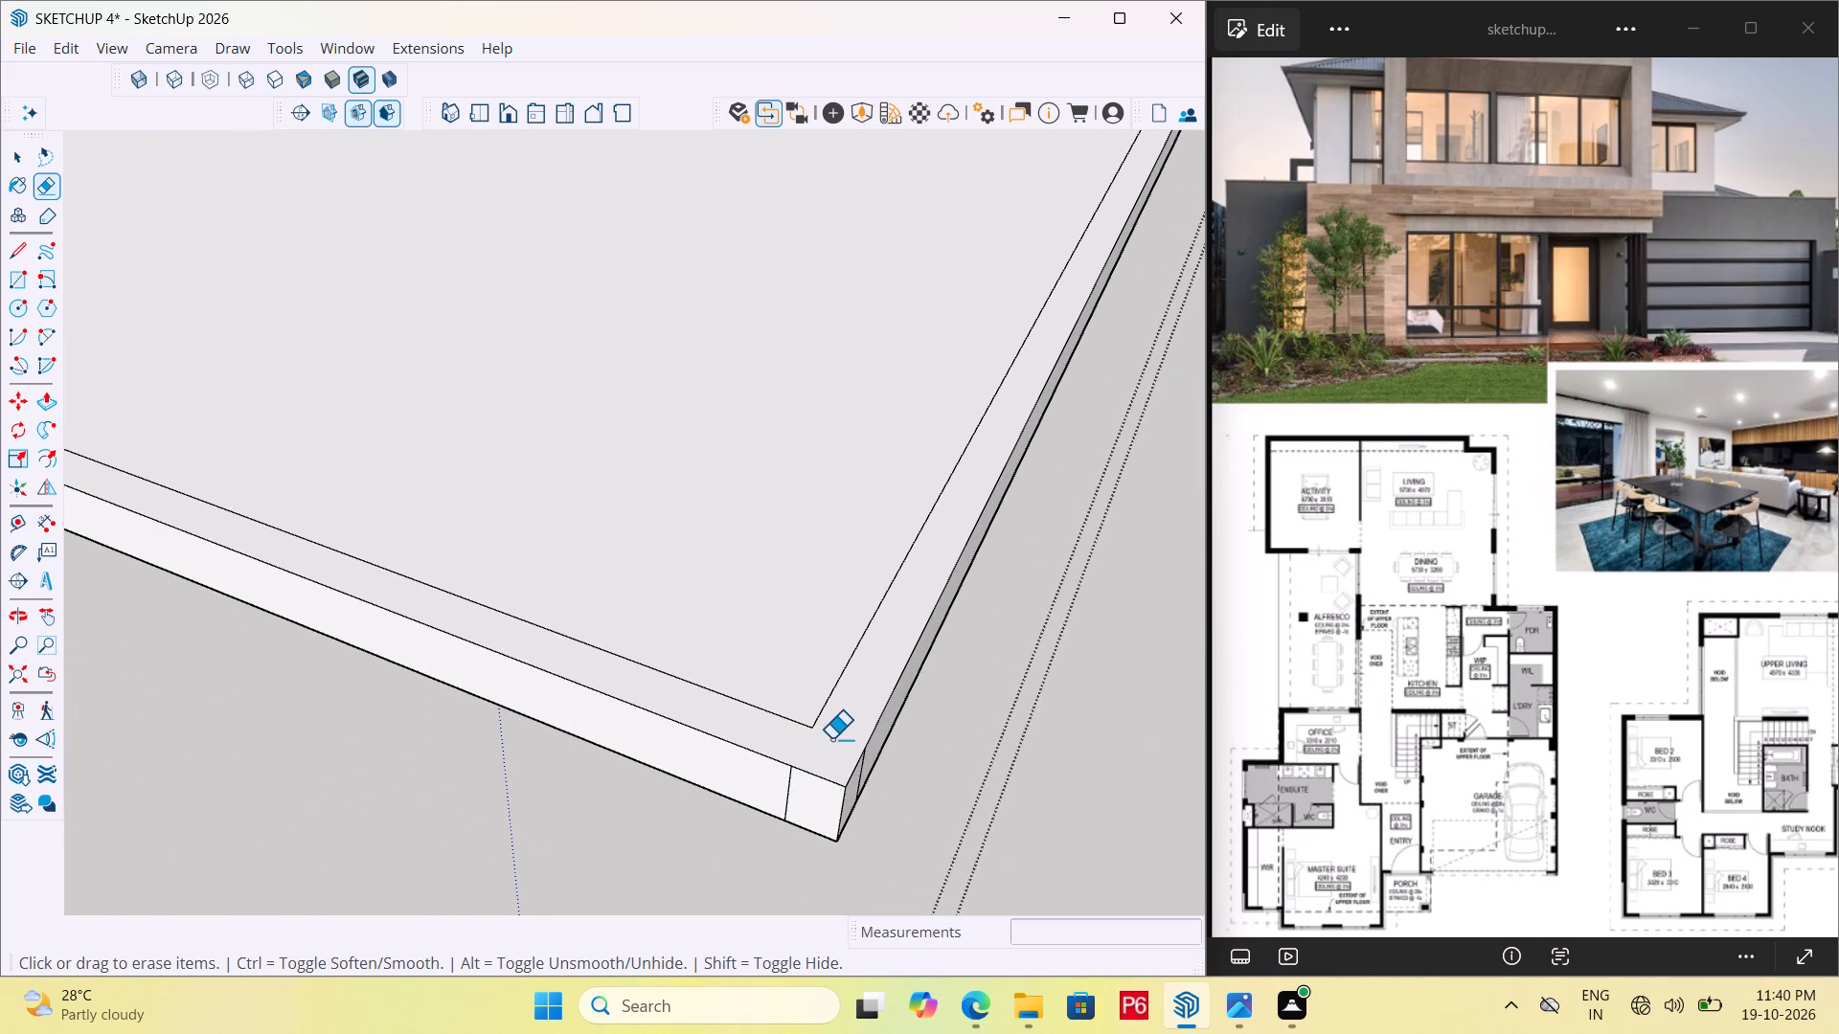
Erase the top seam line where the wall strip between entry and garage meets the front wall strip beside the porch.
{"action": "scroll", "coordinate": [801, 732], "scroll_direction": "down", "scroll_amount": 8}
{"action": "scroll", "coordinate": [732, 802], "scroll_direction": "down", "scroll_amount": 13}
{"action": "scroll", "coordinate": [475, 541], "scroll_direction": "up", "scroll_amount": 4}
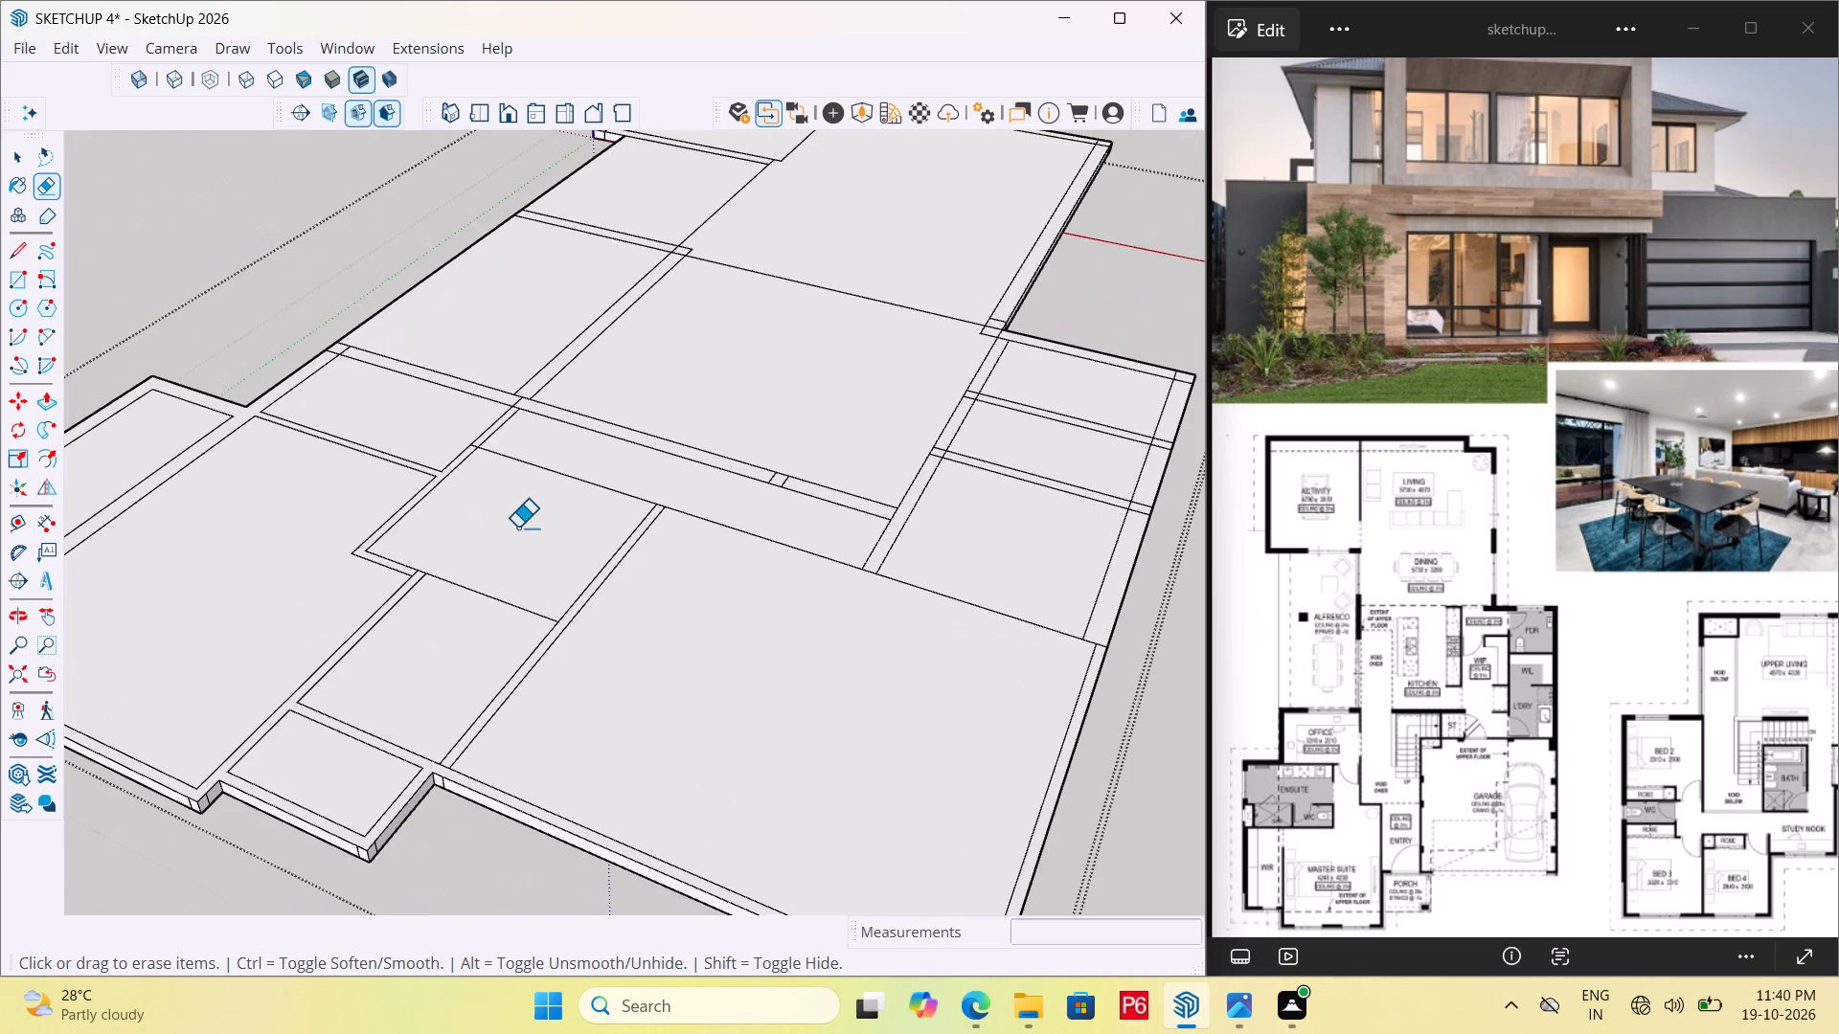
{"action": "scroll", "coordinate": [435, 757], "scroll_direction": "up", "scroll_amount": 8}
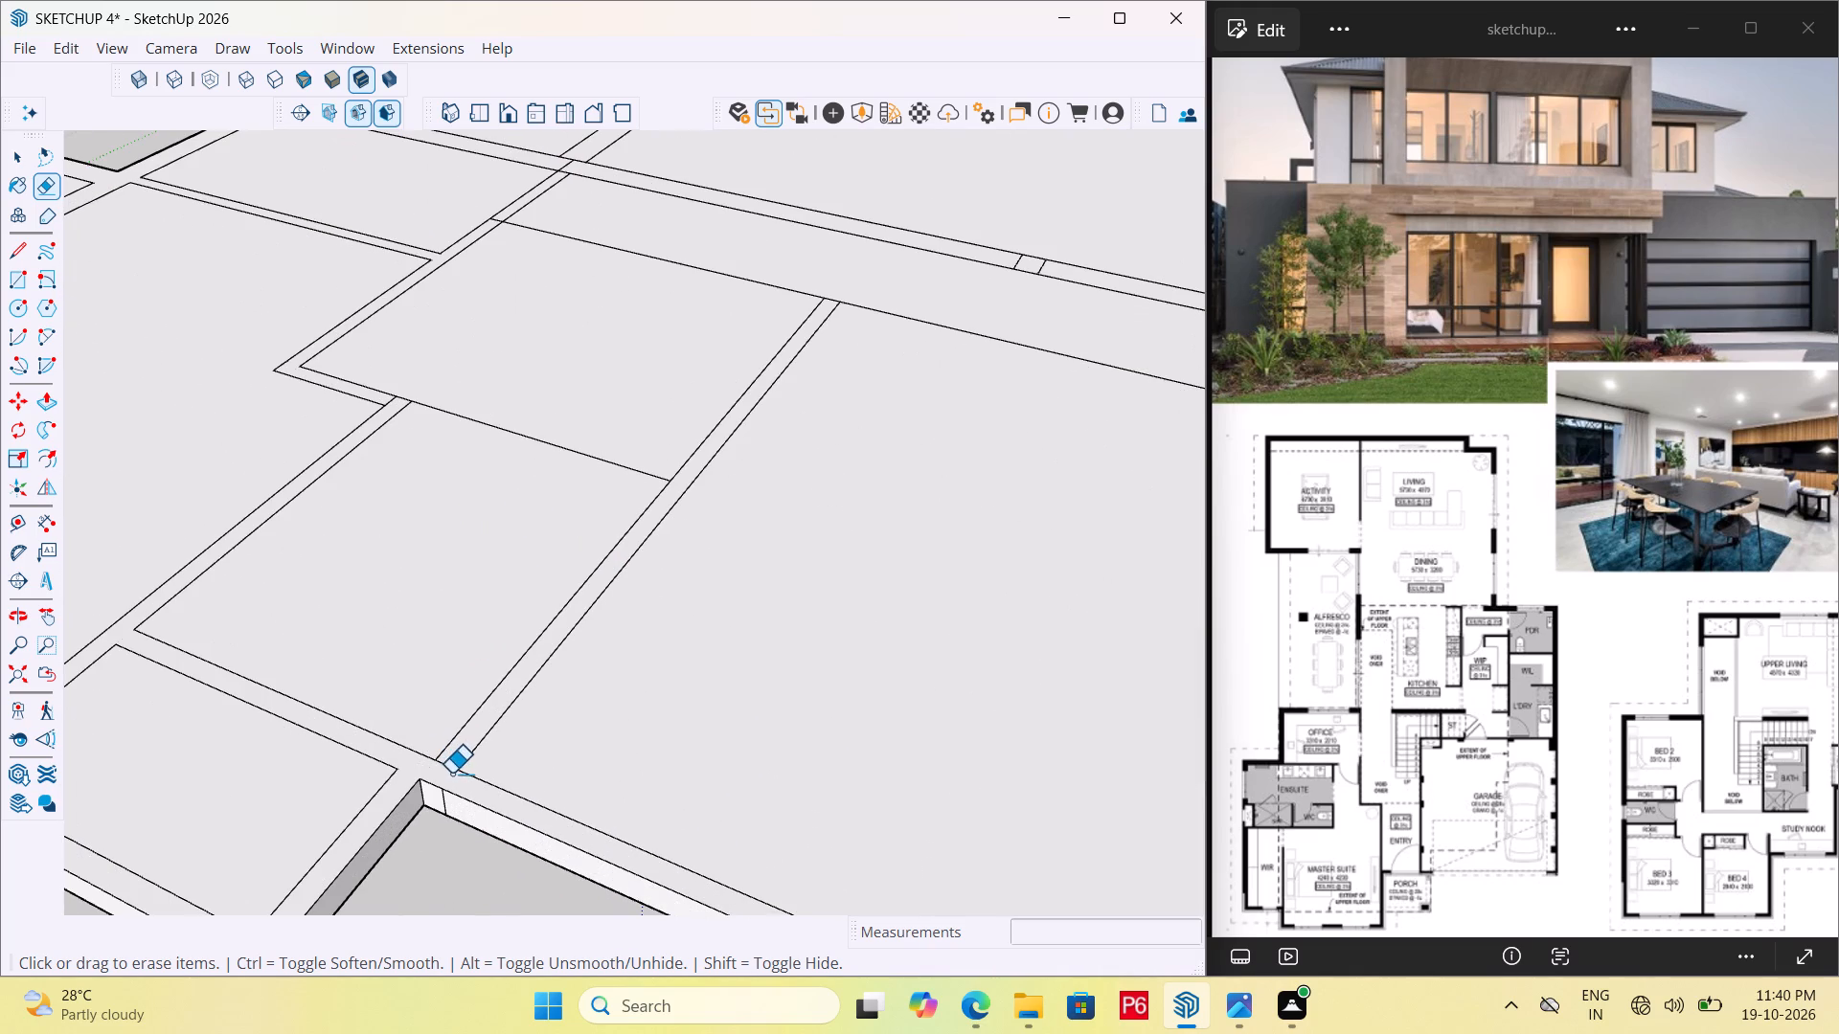
{"action": "left_click", "coordinate": [452, 769]}
{"action": "scroll", "coordinate": [508, 738], "scroll_direction": "down", "scroll_amount": 8}
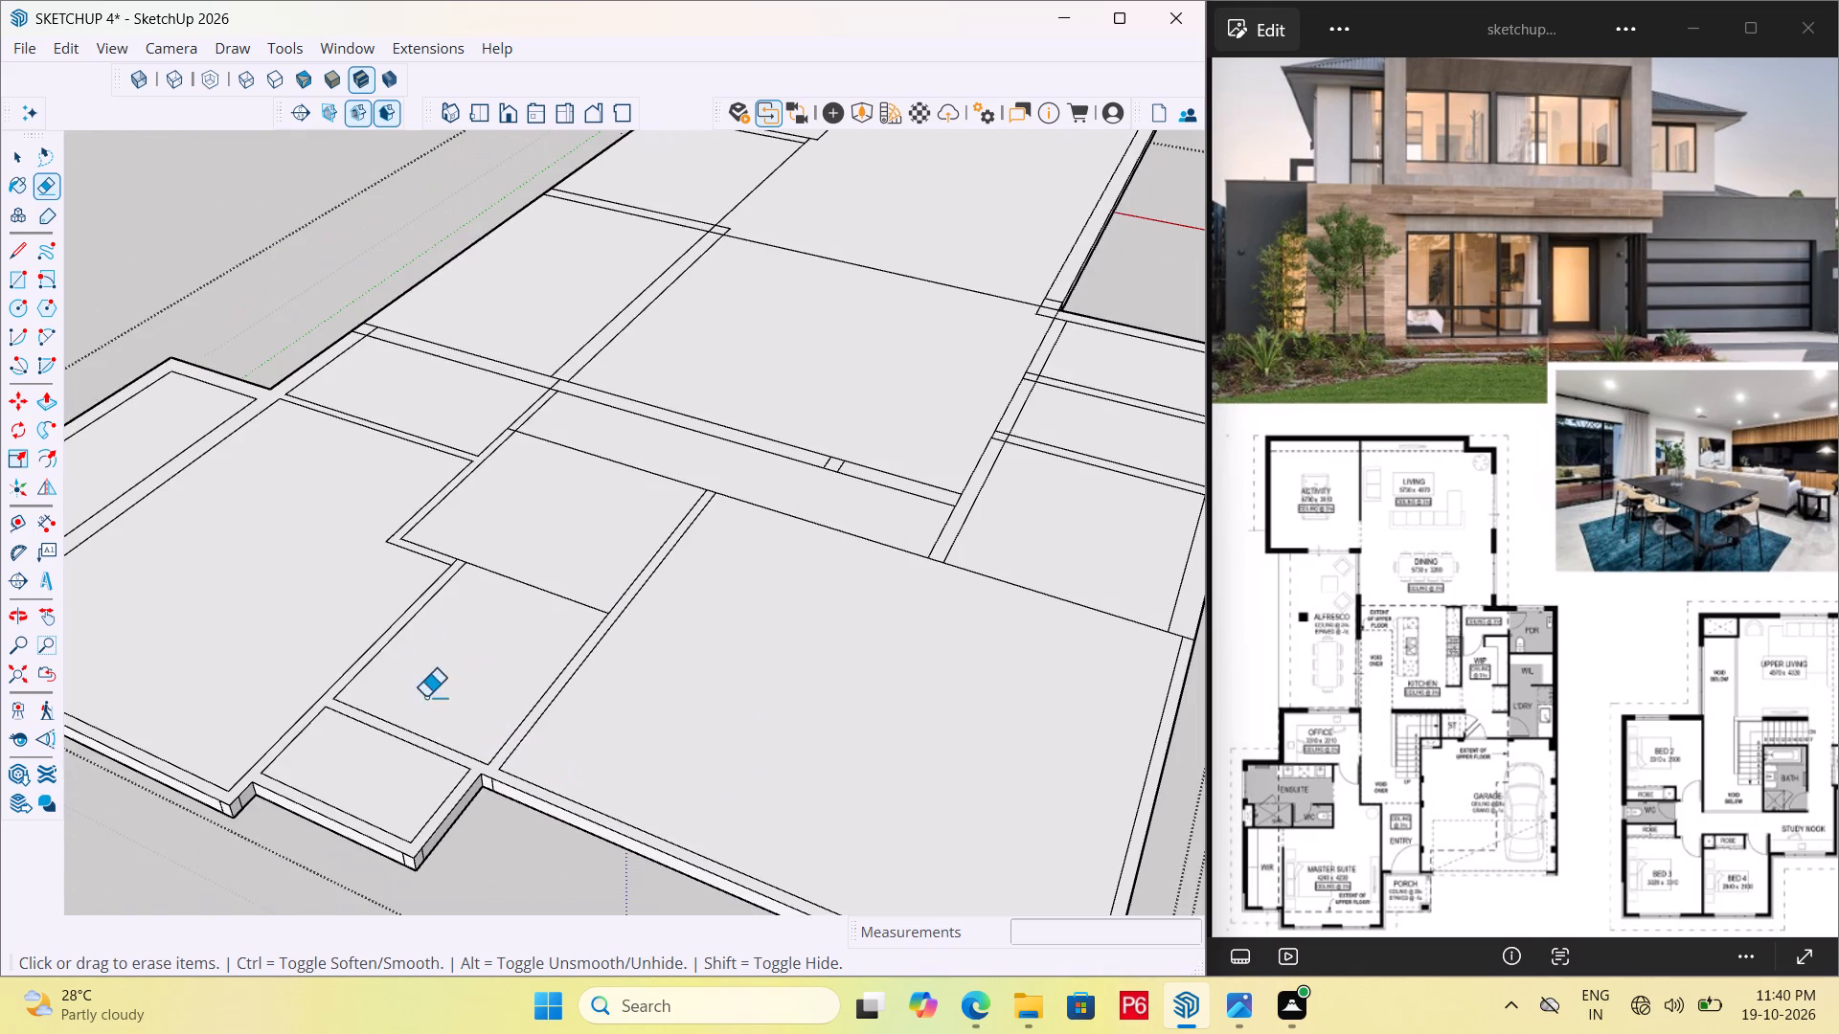
Erase the seam line where the wall strip between master suite and entry reaches the short jog at the hall.
{"action": "scroll", "coordinate": [493, 525], "scroll_direction": "up", "scroll_amount": 13}
{"action": "left_click_drag", "start_coordinate": [422, 641], "coordinate": [433, 644]}
{"action": "scroll", "coordinate": [354, 708], "scroll_direction": "down", "scroll_amount": 8}
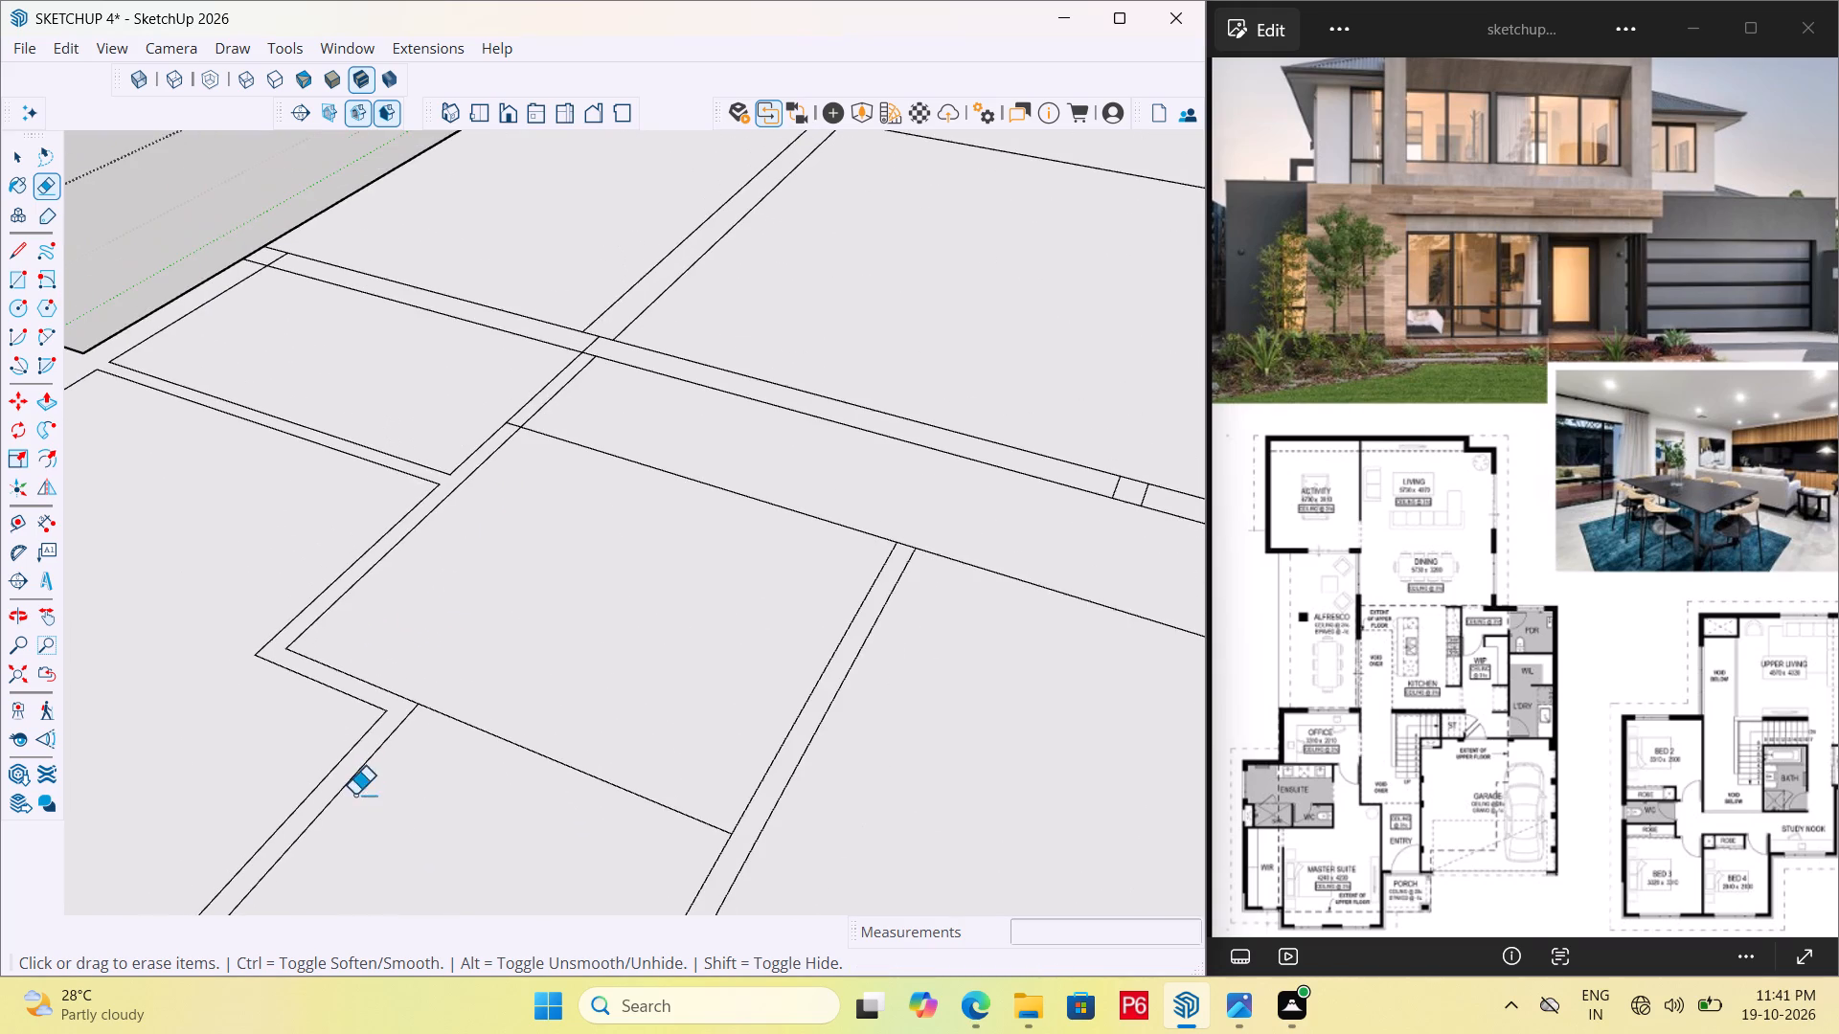
Erase the seam lines where the office's rear wall strip crosses the wall strip between alfresco and kitchen.
{"action": "scroll", "coordinate": [394, 725], "scroll_direction": "down", "scroll_amount": 1}
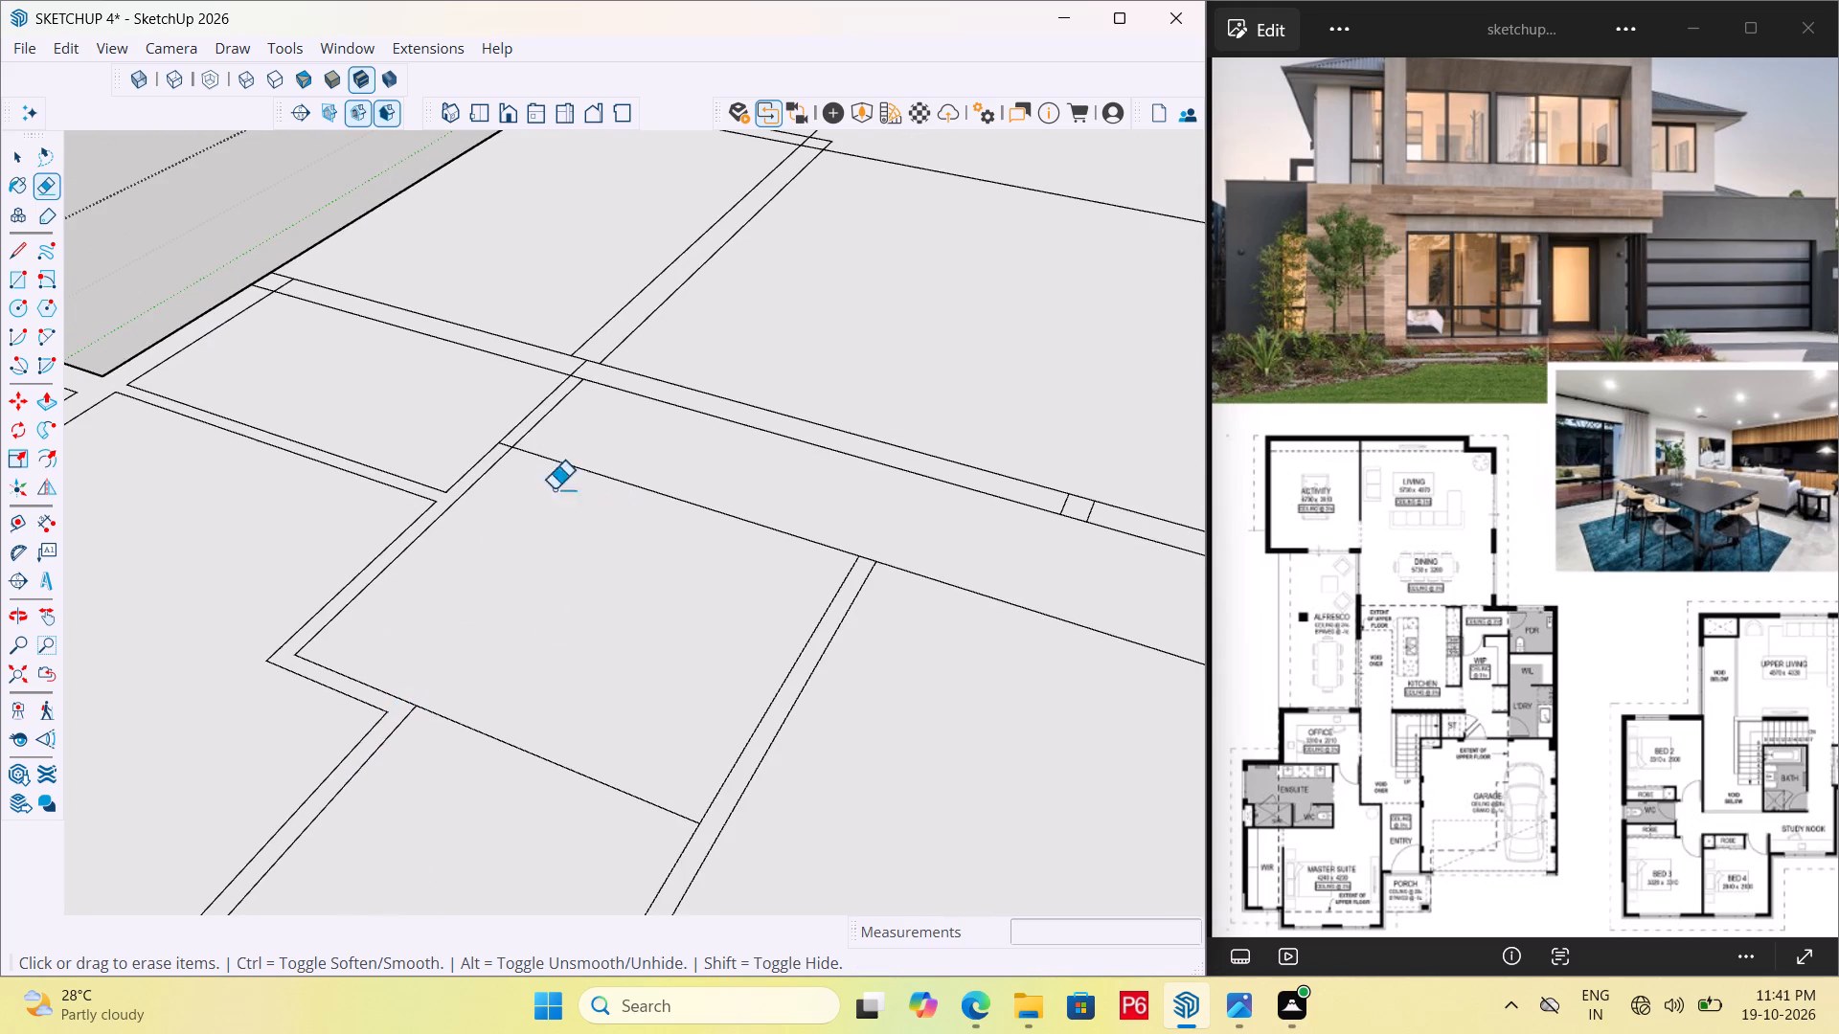
{"action": "scroll", "coordinate": [482, 520], "scroll_direction": "down", "scroll_amount": 7}
{"action": "scroll", "coordinate": [454, 349], "scroll_direction": "up", "scroll_amount": 2}
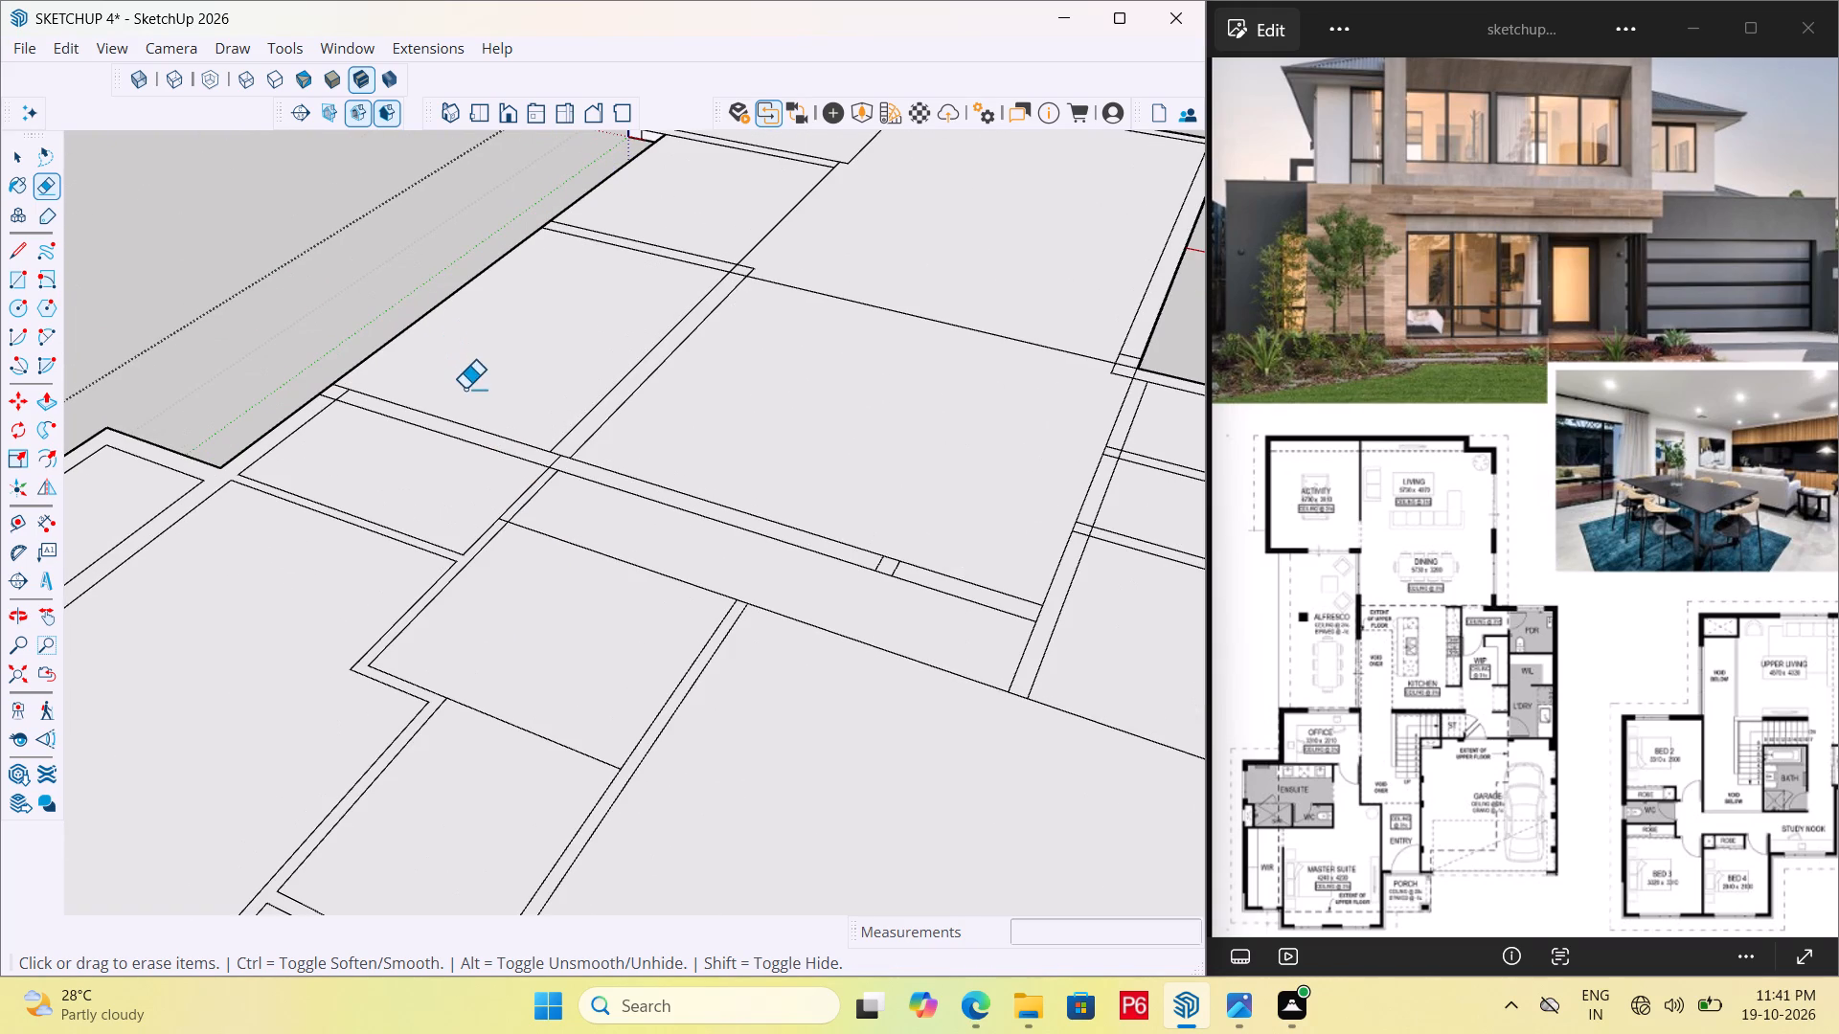
{"action": "scroll", "coordinate": [552, 481], "scroll_direction": "up", "scroll_amount": 2}
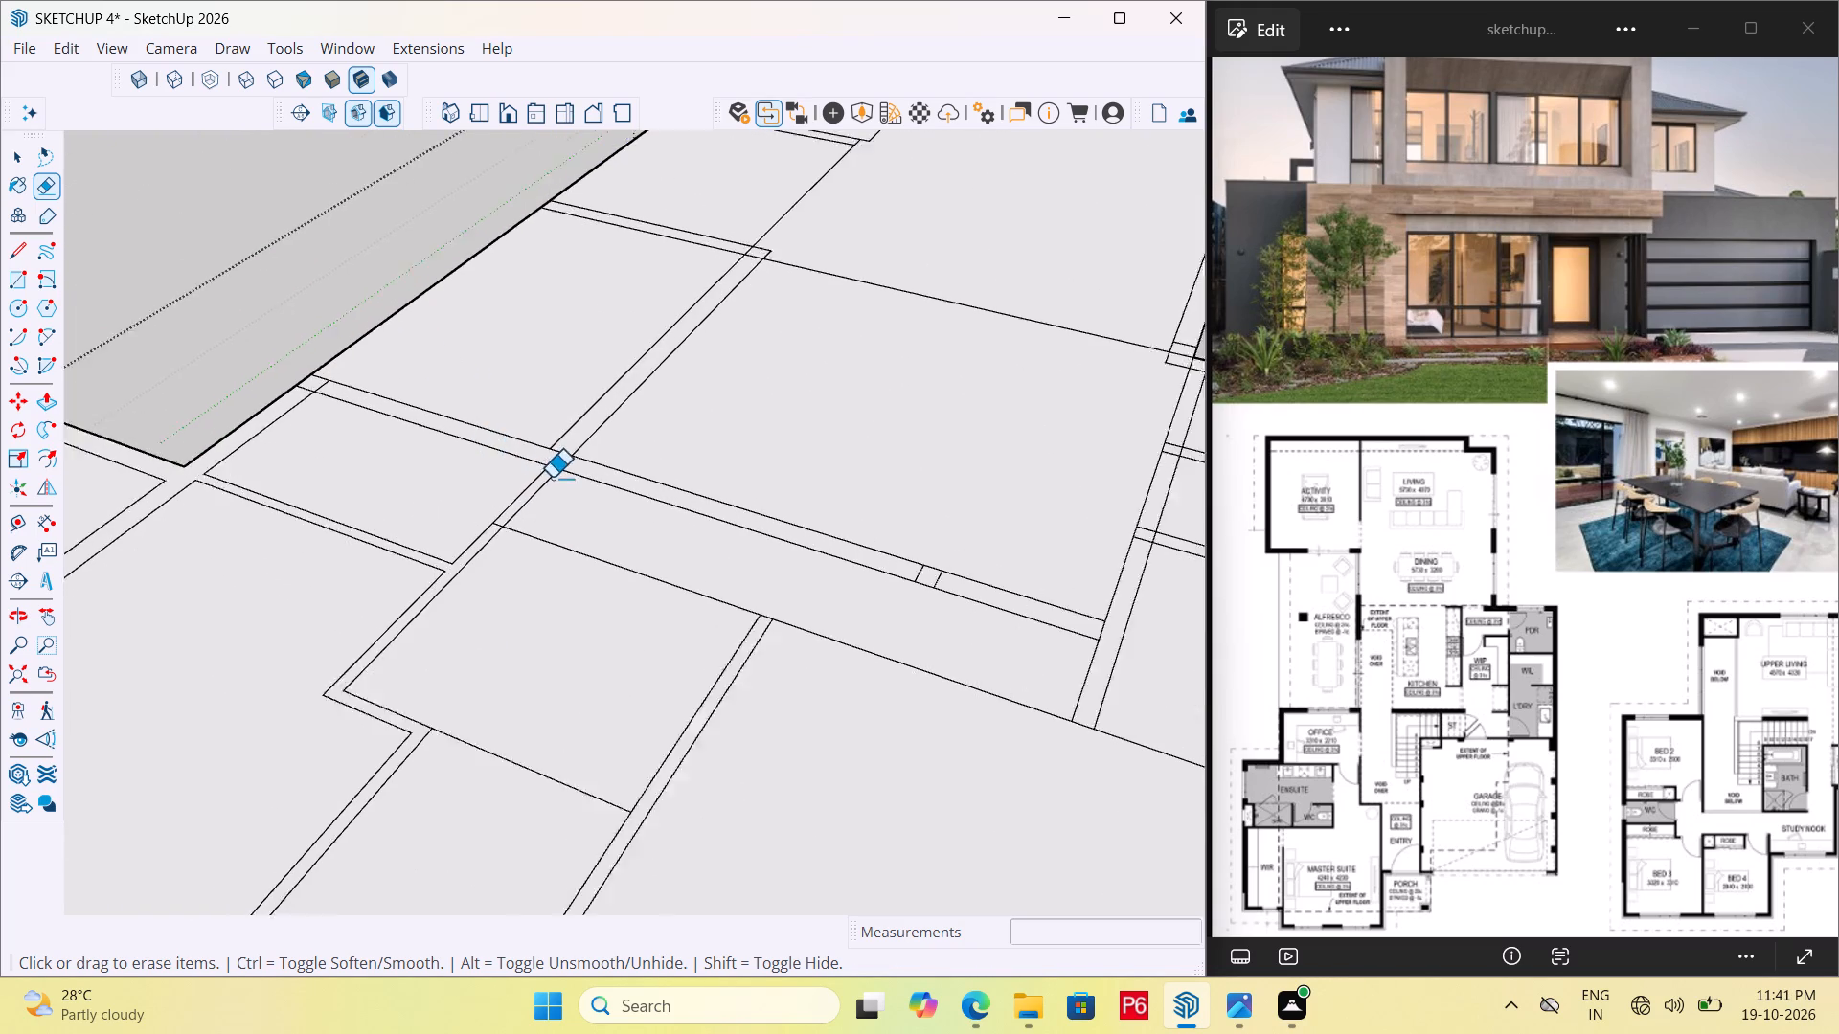
{"action": "scroll", "coordinate": [552, 478], "scroll_direction": "up", "scroll_amount": 8}
{"action": "left_click", "coordinate": [556, 442]}
{"action": "left_click_drag", "start_coordinate": [539, 474], "coordinate": [550, 461]}
{"action": "left_click", "coordinate": [550, 461]}
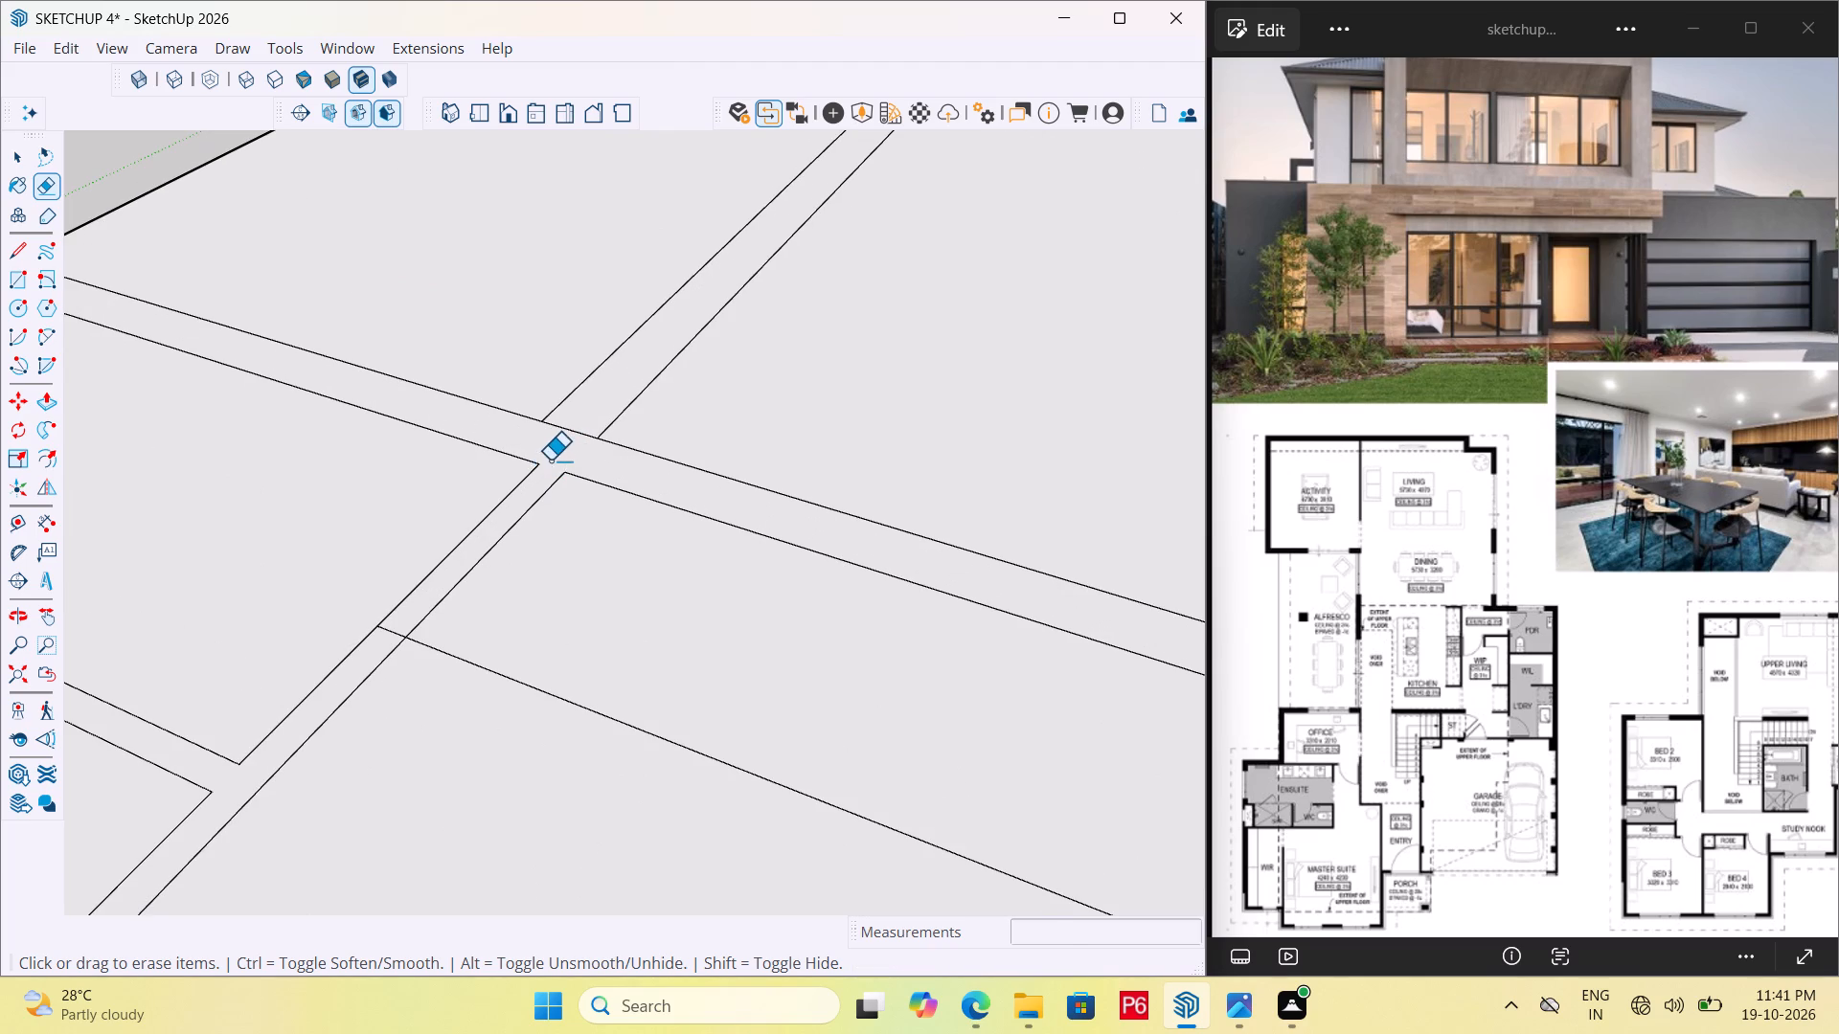
{"action": "scroll", "coordinate": [630, 532], "scroll_direction": "down", "scroll_amount": 6}
{"action": "scroll", "coordinate": [234, 344], "scroll_direction": "up", "scroll_amount": 2}
{"action": "scroll", "coordinate": [561, 641], "scroll_direction": "down", "scroll_amount": 3}
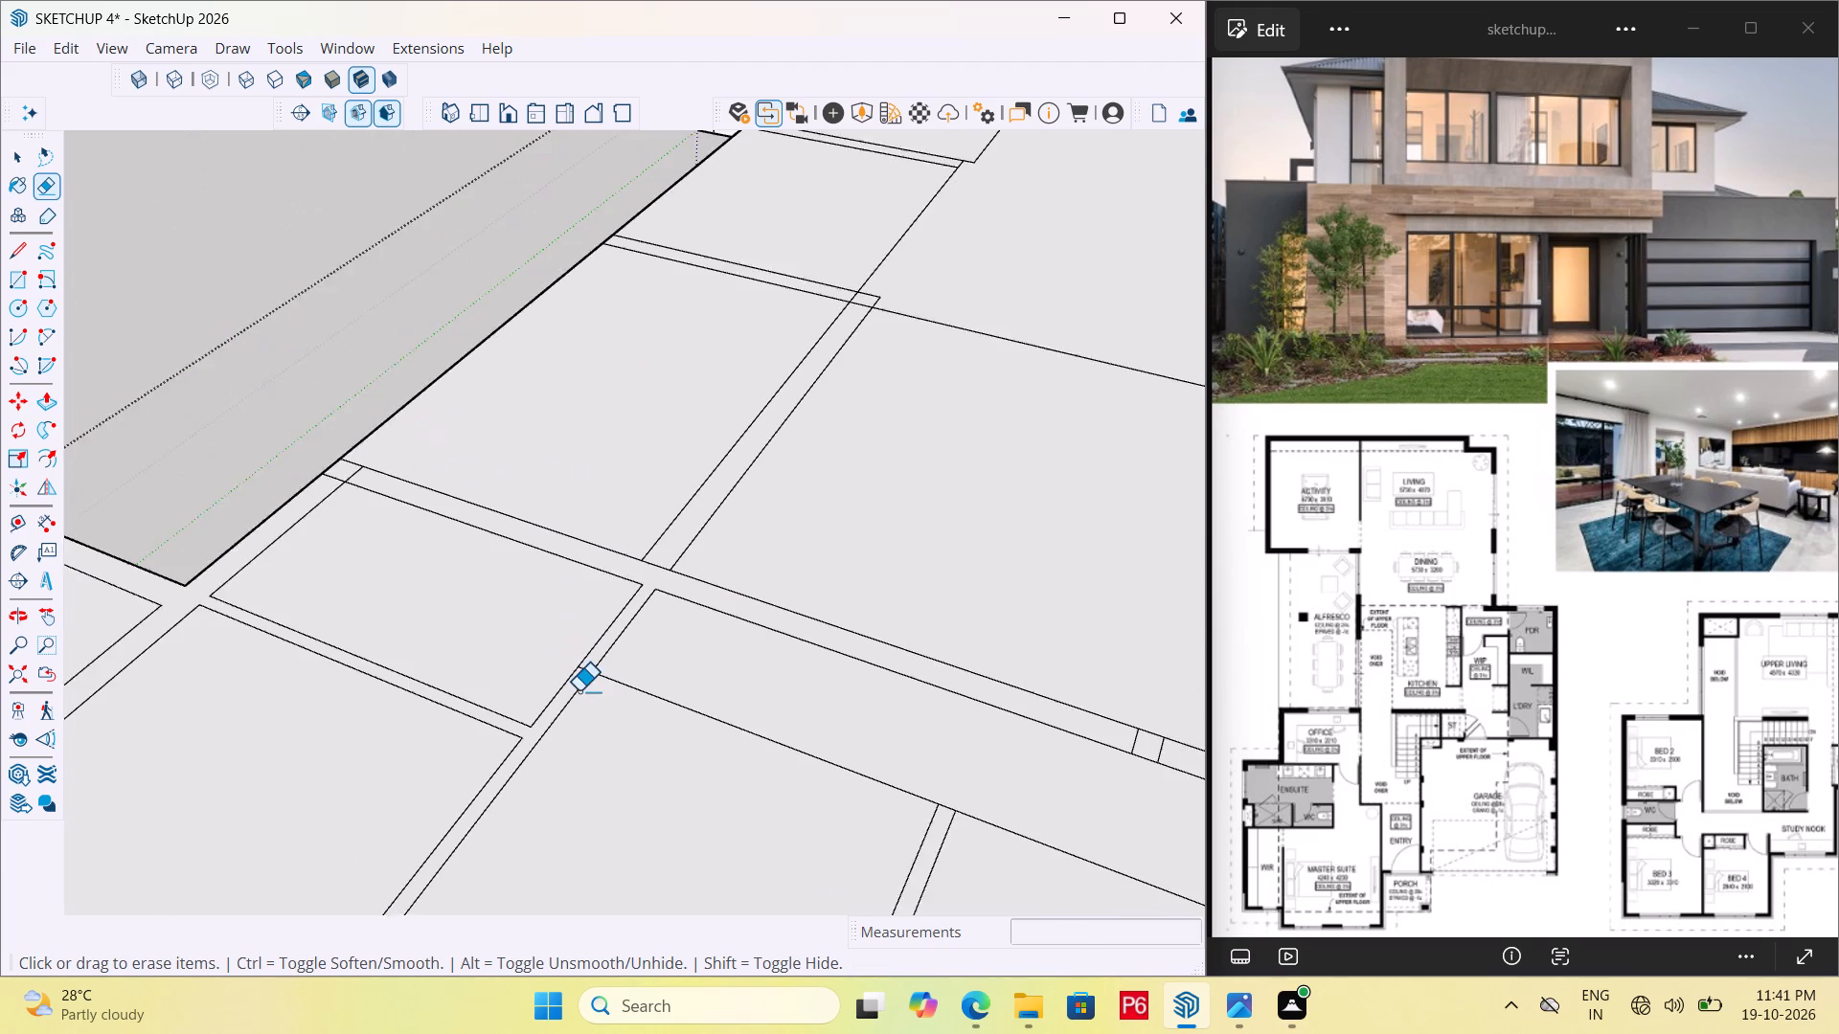
Erase the top seam lines where the office's rear wall strip meets the outer side edge by the alfresco.
{"action": "scroll", "coordinate": [579, 691], "scroll_direction": "down", "scroll_amount": 3}
{"action": "scroll", "coordinate": [646, 470], "scroll_direction": "down", "scroll_amount": 6}
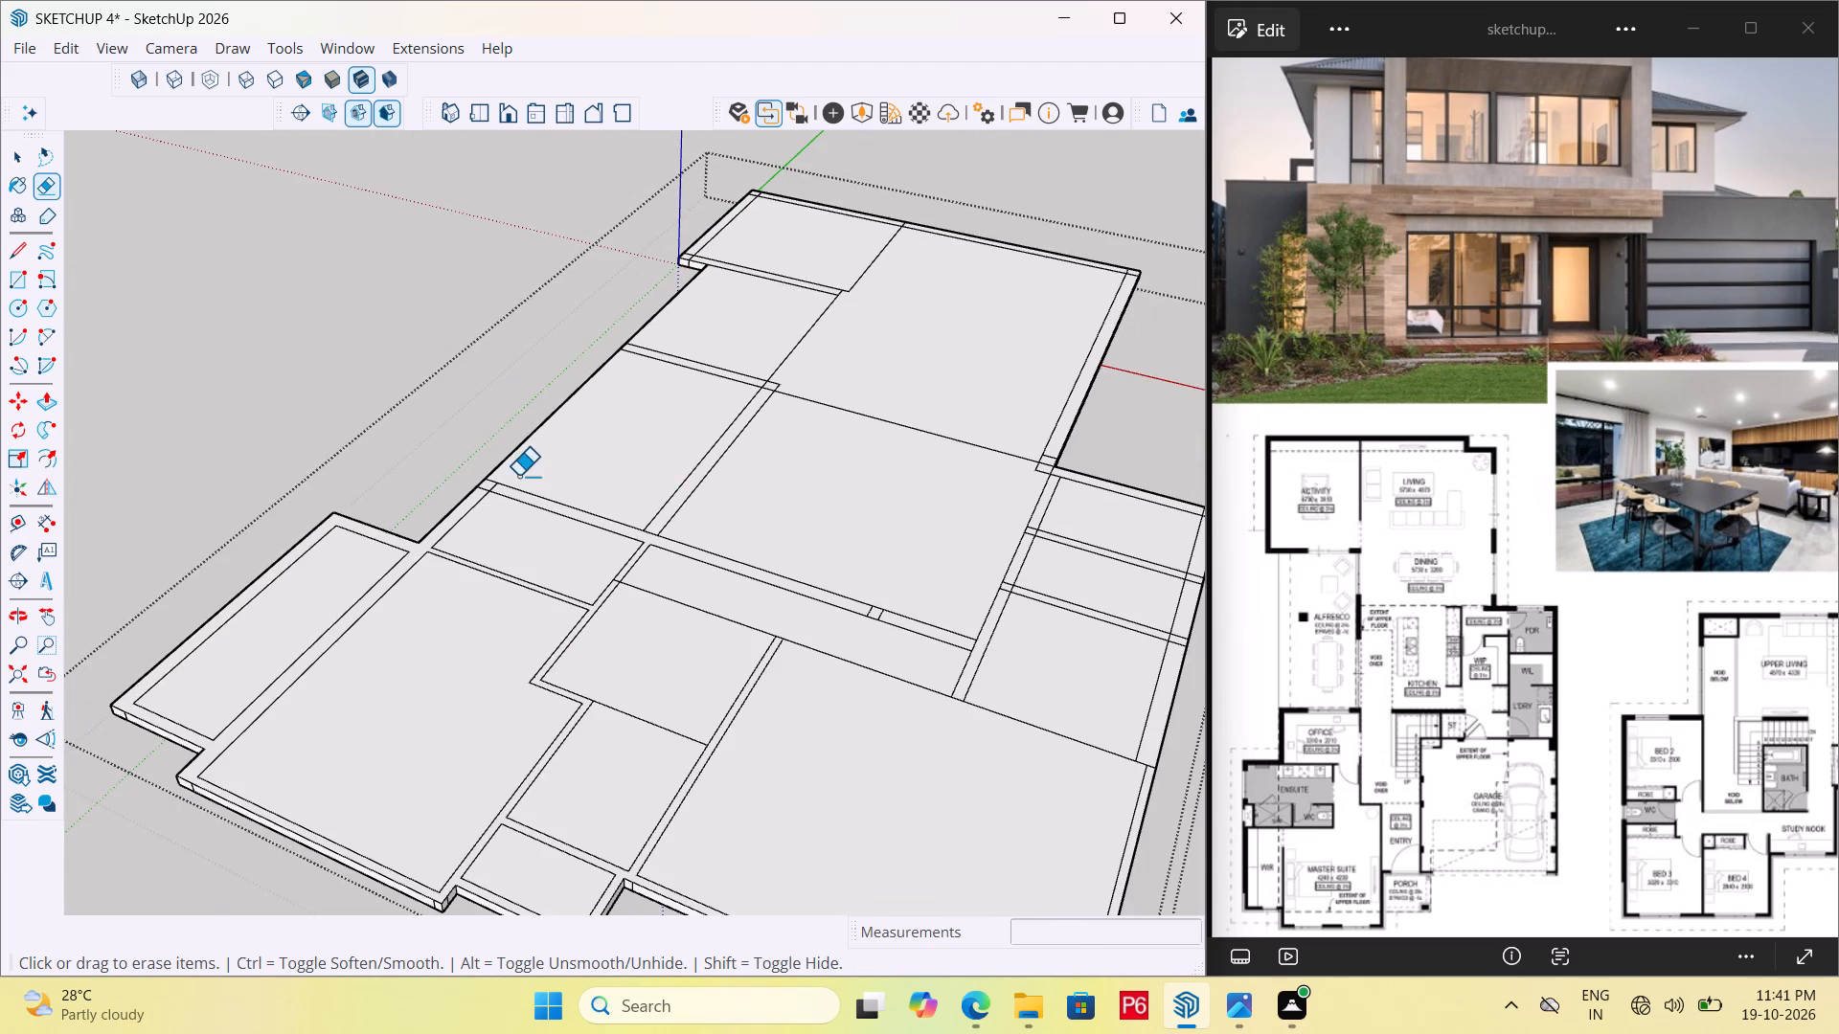
{"action": "scroll", "coordinate": [518, 476], "scroll_direction": "up", "scroll_amount": 11}
{"action": "left_click", "coordinate": [457, 507]}
{"action": "left_click", "coordinate": [430, 505]}
{"action": "left_click", "coordinate": [421, 507]}
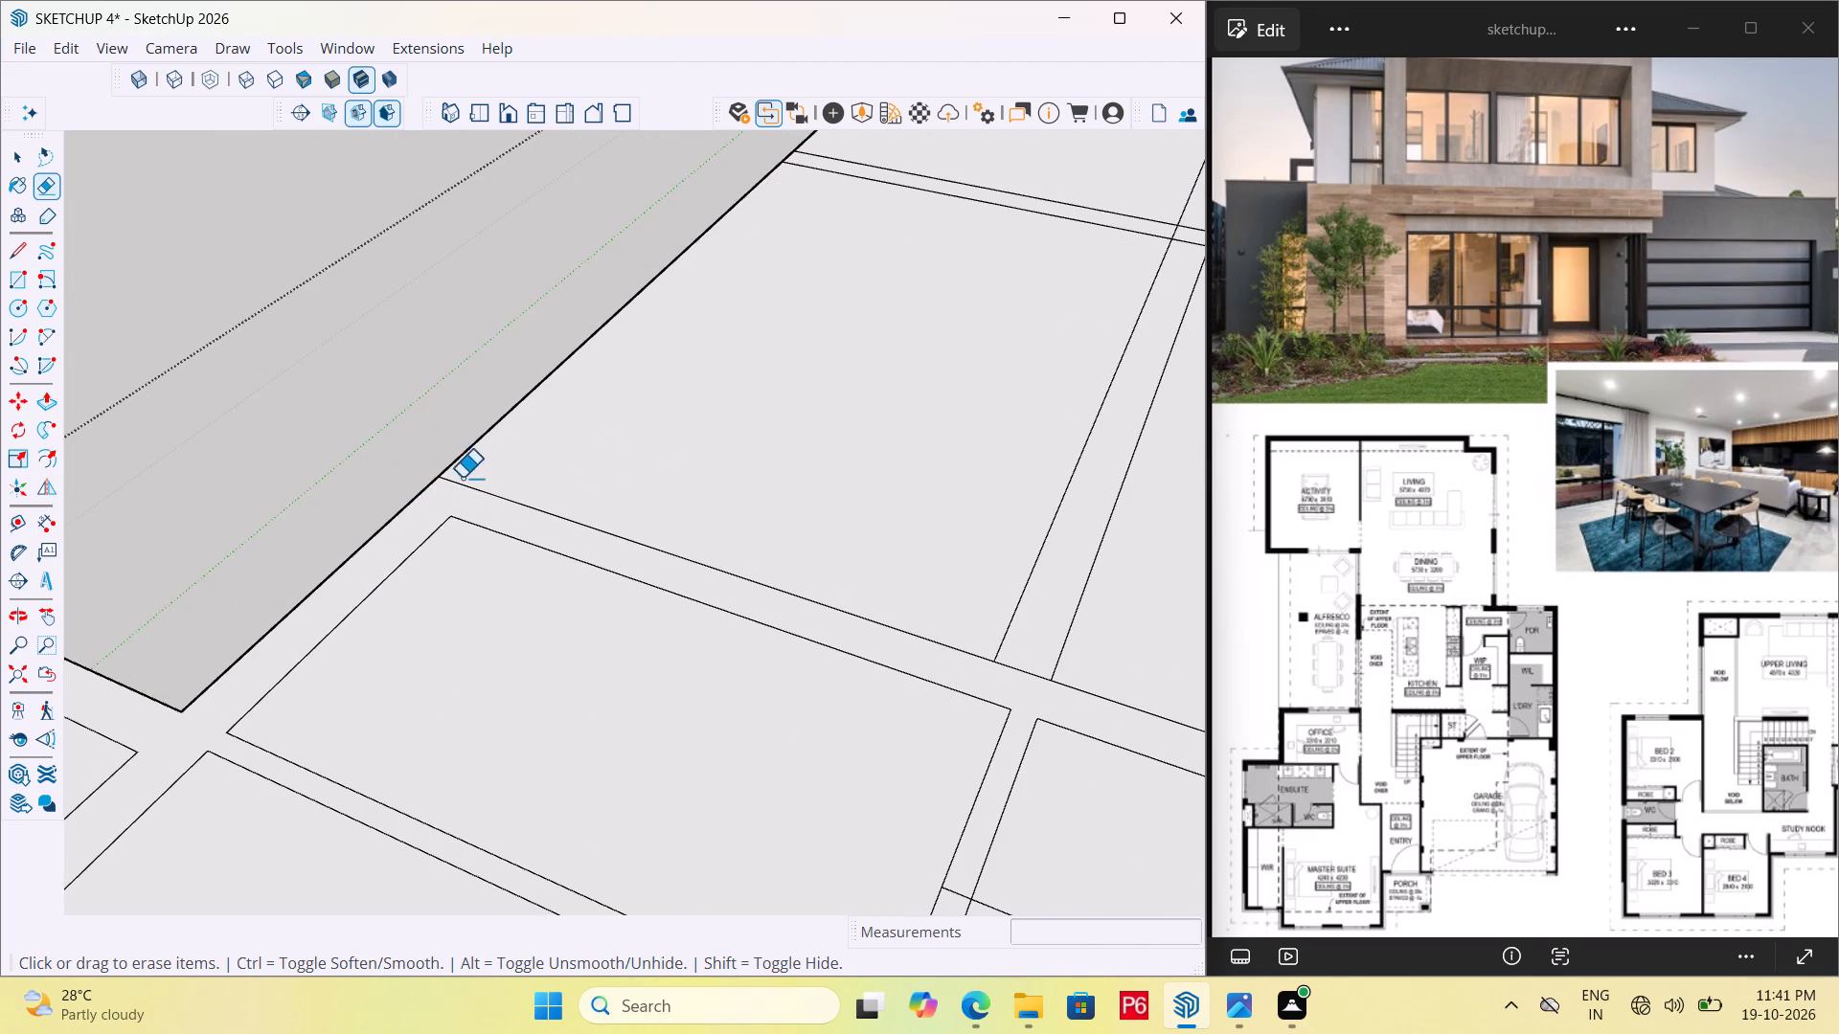
{"action": "scroll", "coordinate": [453, 474], "scroll_direction": "down", "scroll_amount": 7}
{"action": "scroll", "coordinate": [690, 465], "scroll_direction": "down", "scroll_amount": 6}
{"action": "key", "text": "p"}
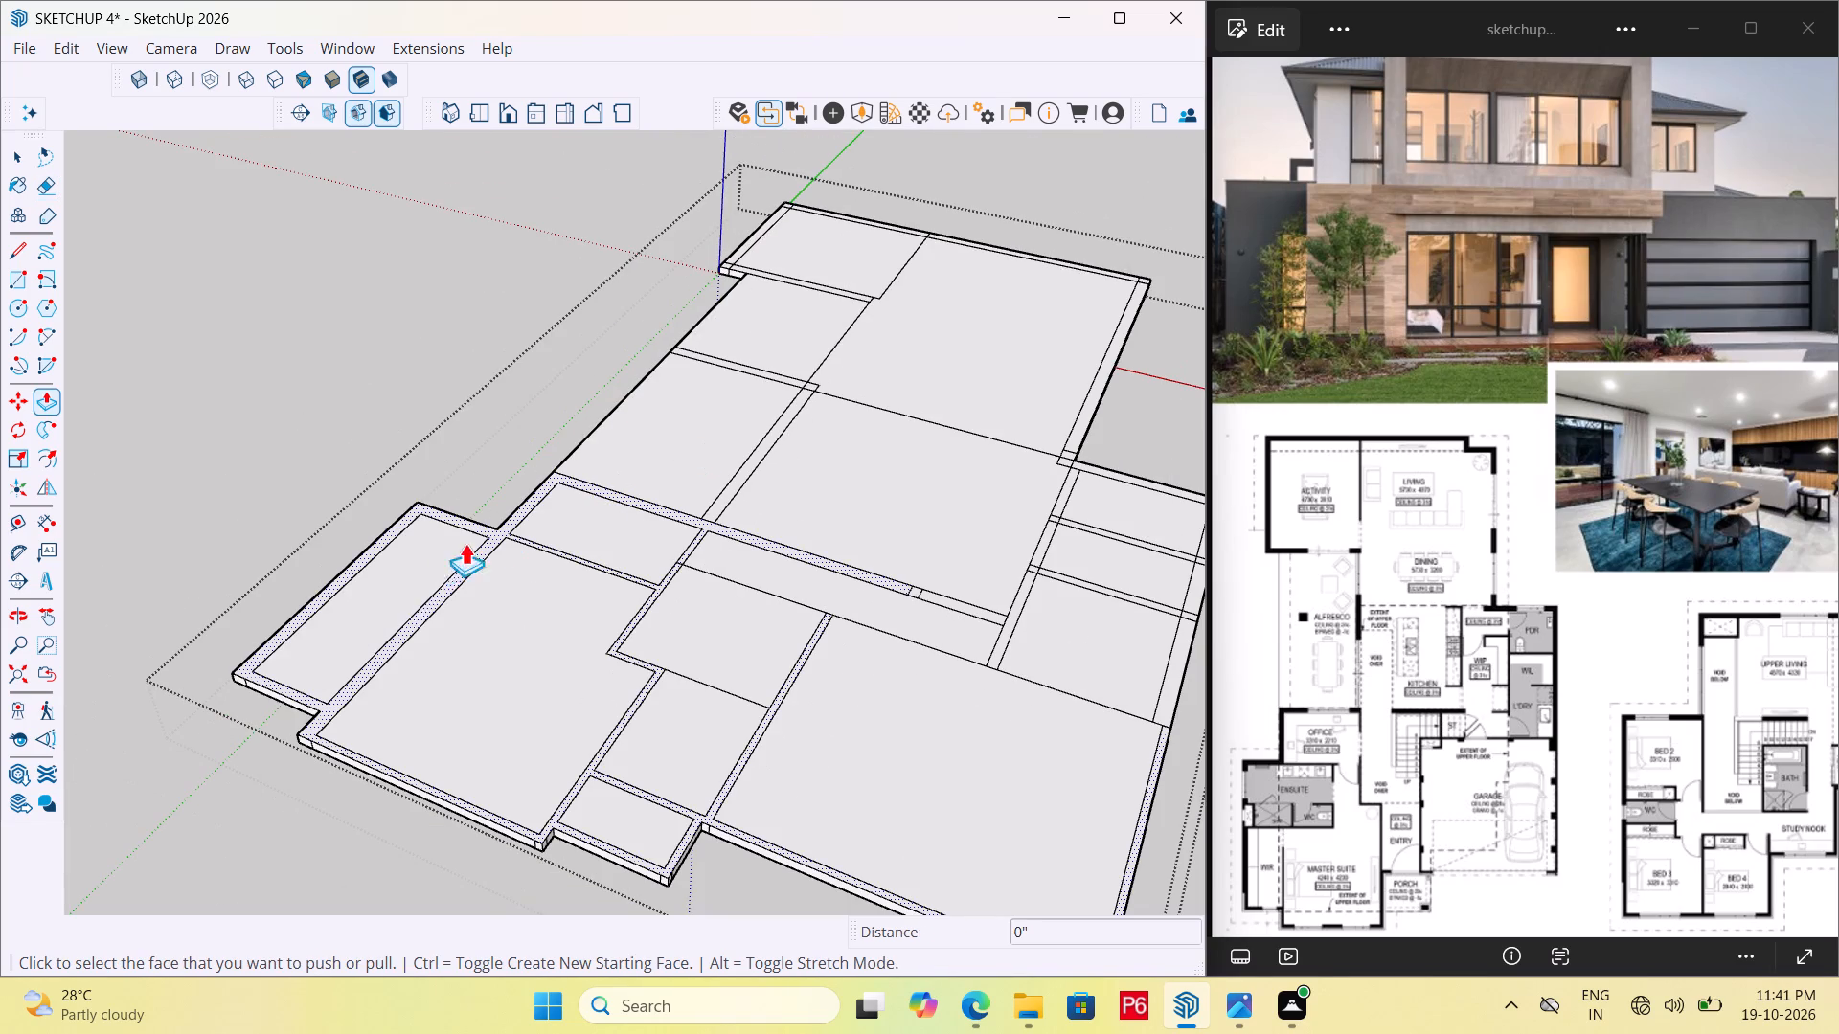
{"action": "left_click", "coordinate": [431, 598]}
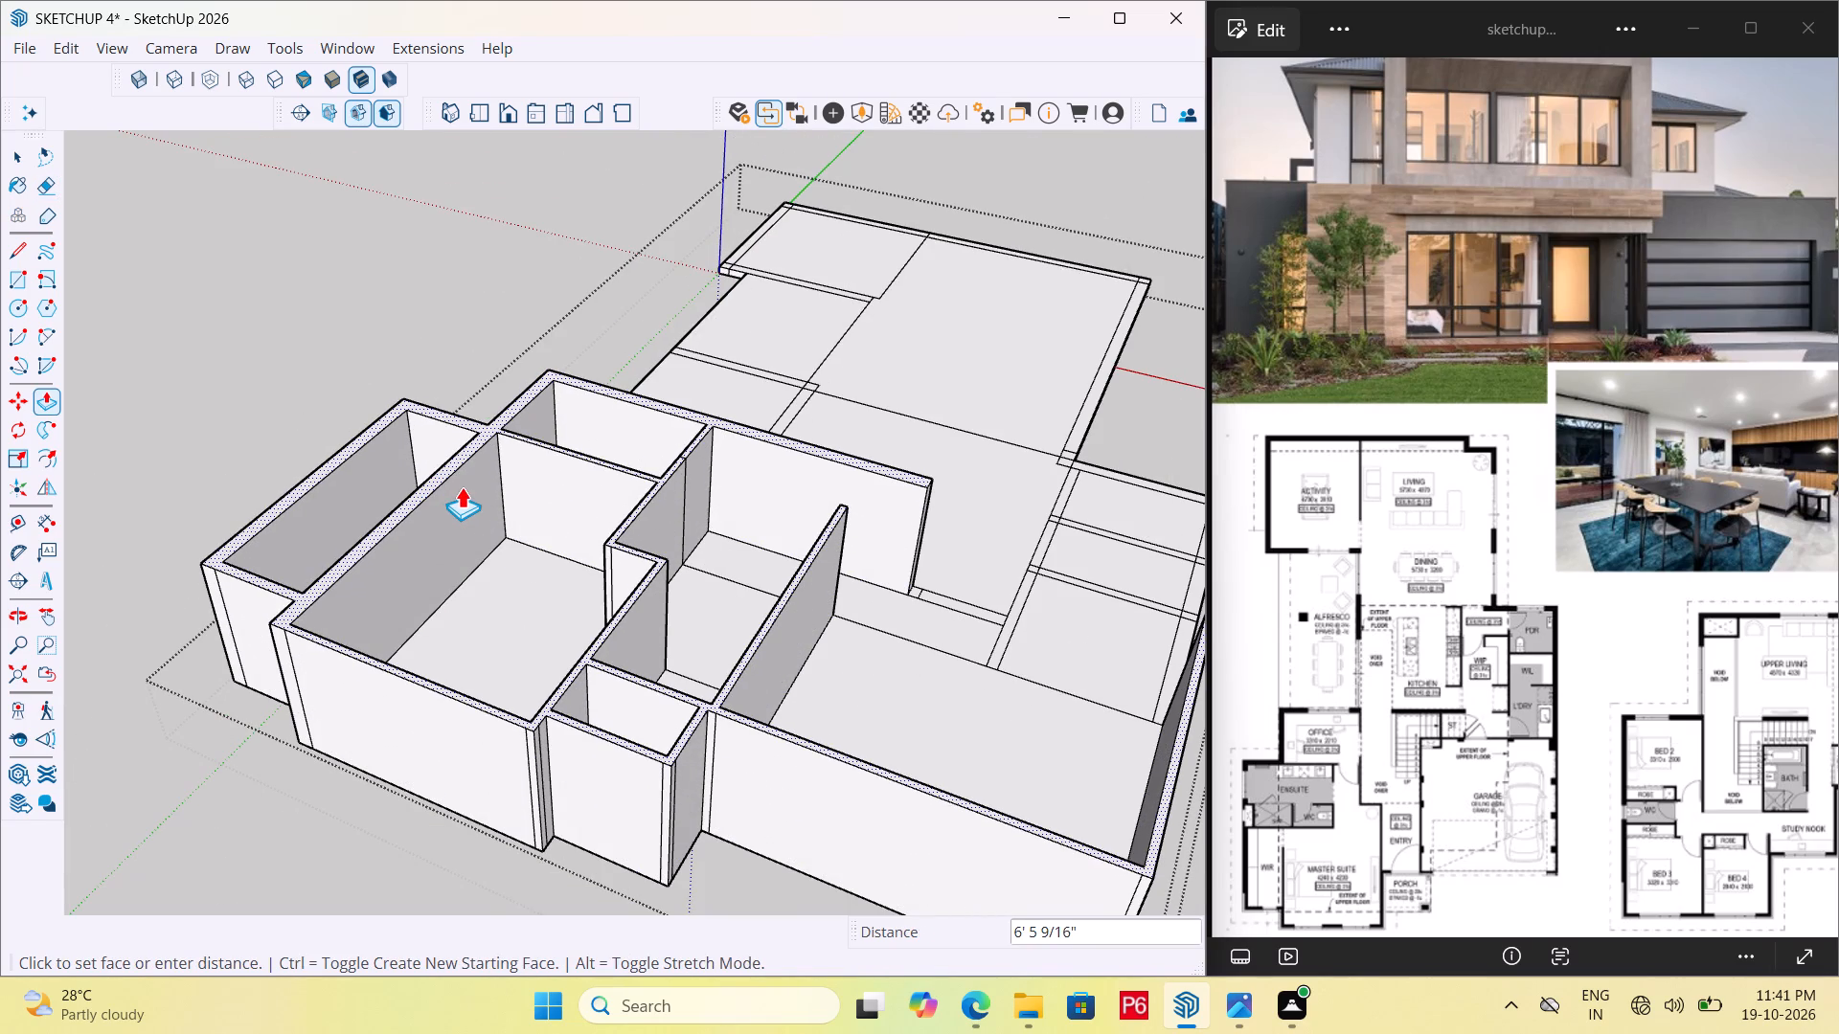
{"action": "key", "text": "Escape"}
Erase the seam lines where the strip between WIL and laundry meets the inner side wall strip beside the kitchen.
{"action": "scroll", "coordinate": [389, 594], "scroll_direction": "down", "scroll_amount": 6}
{"action": "scroll", "coordinate": [837, 555], "scroll_direction": "up", "scroll_amount": 6}
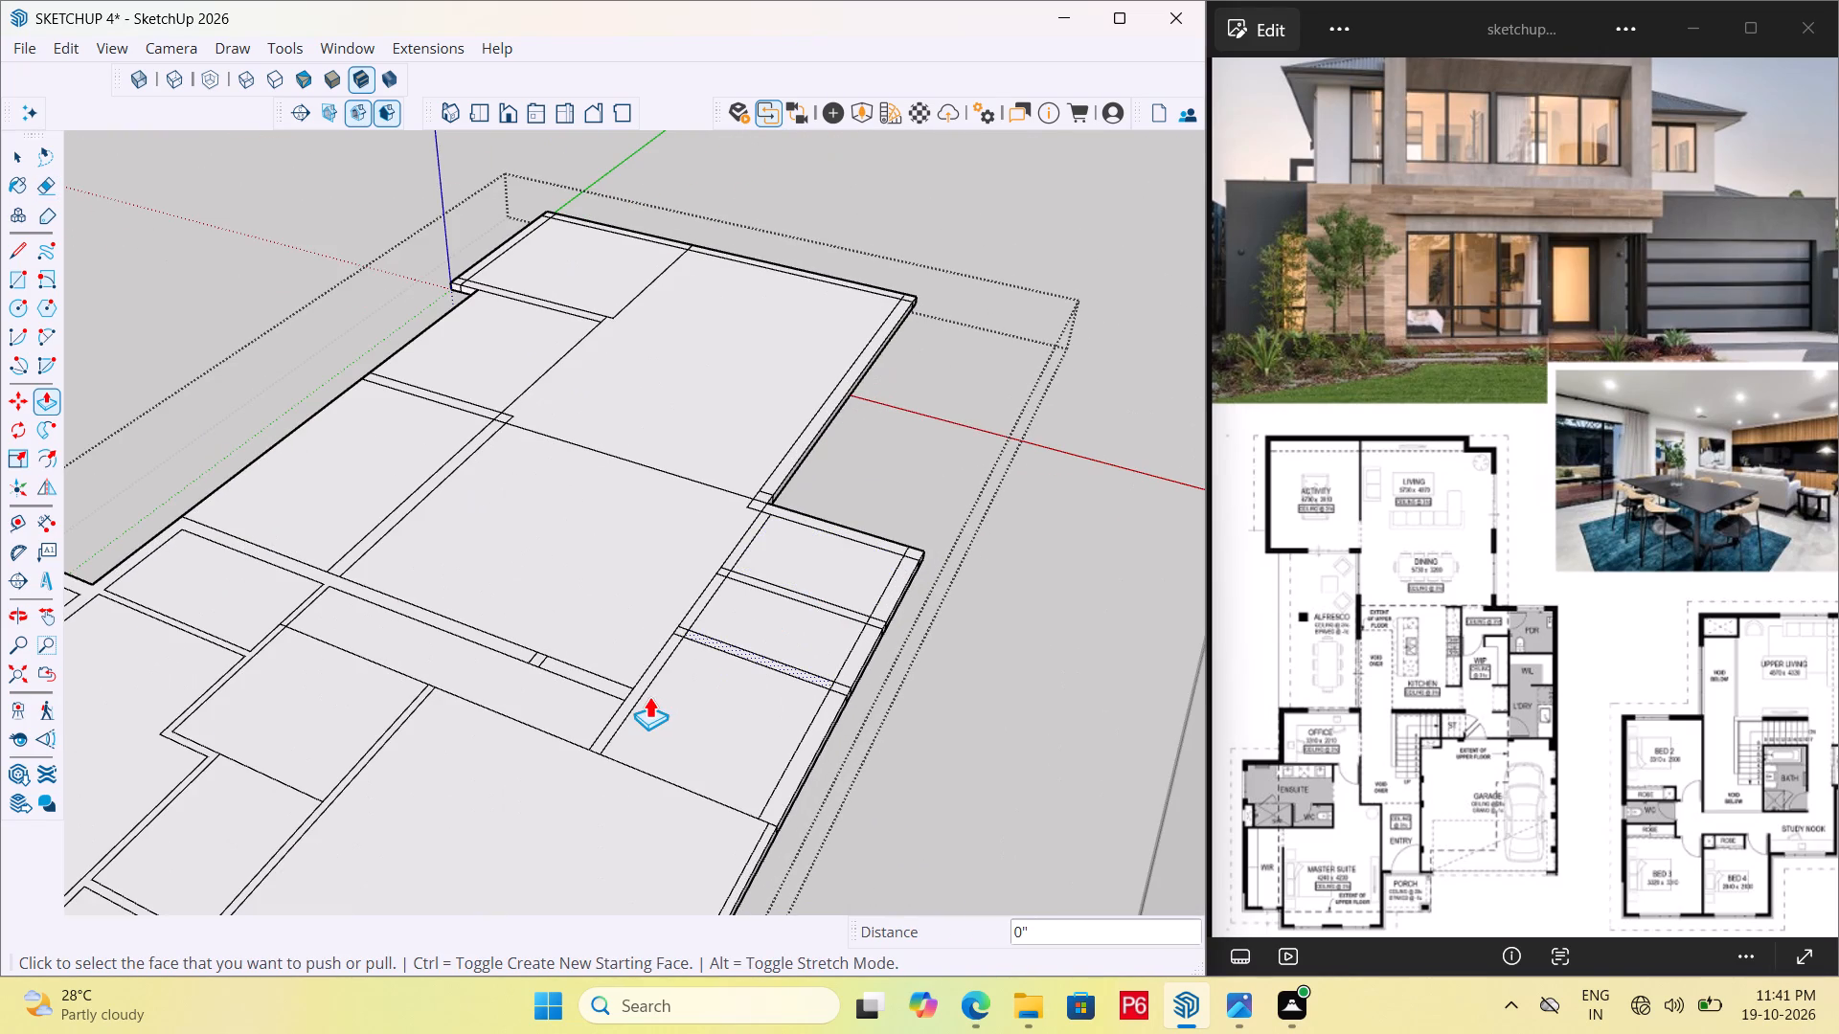
{"action": "key", "text": "e"}
{"action": "scroll", "coordinate": [589, 705], "scroll_direction": "up", "scroll_amount": 7}
{"action": "middle_click", "coordinate": [591, 702]}
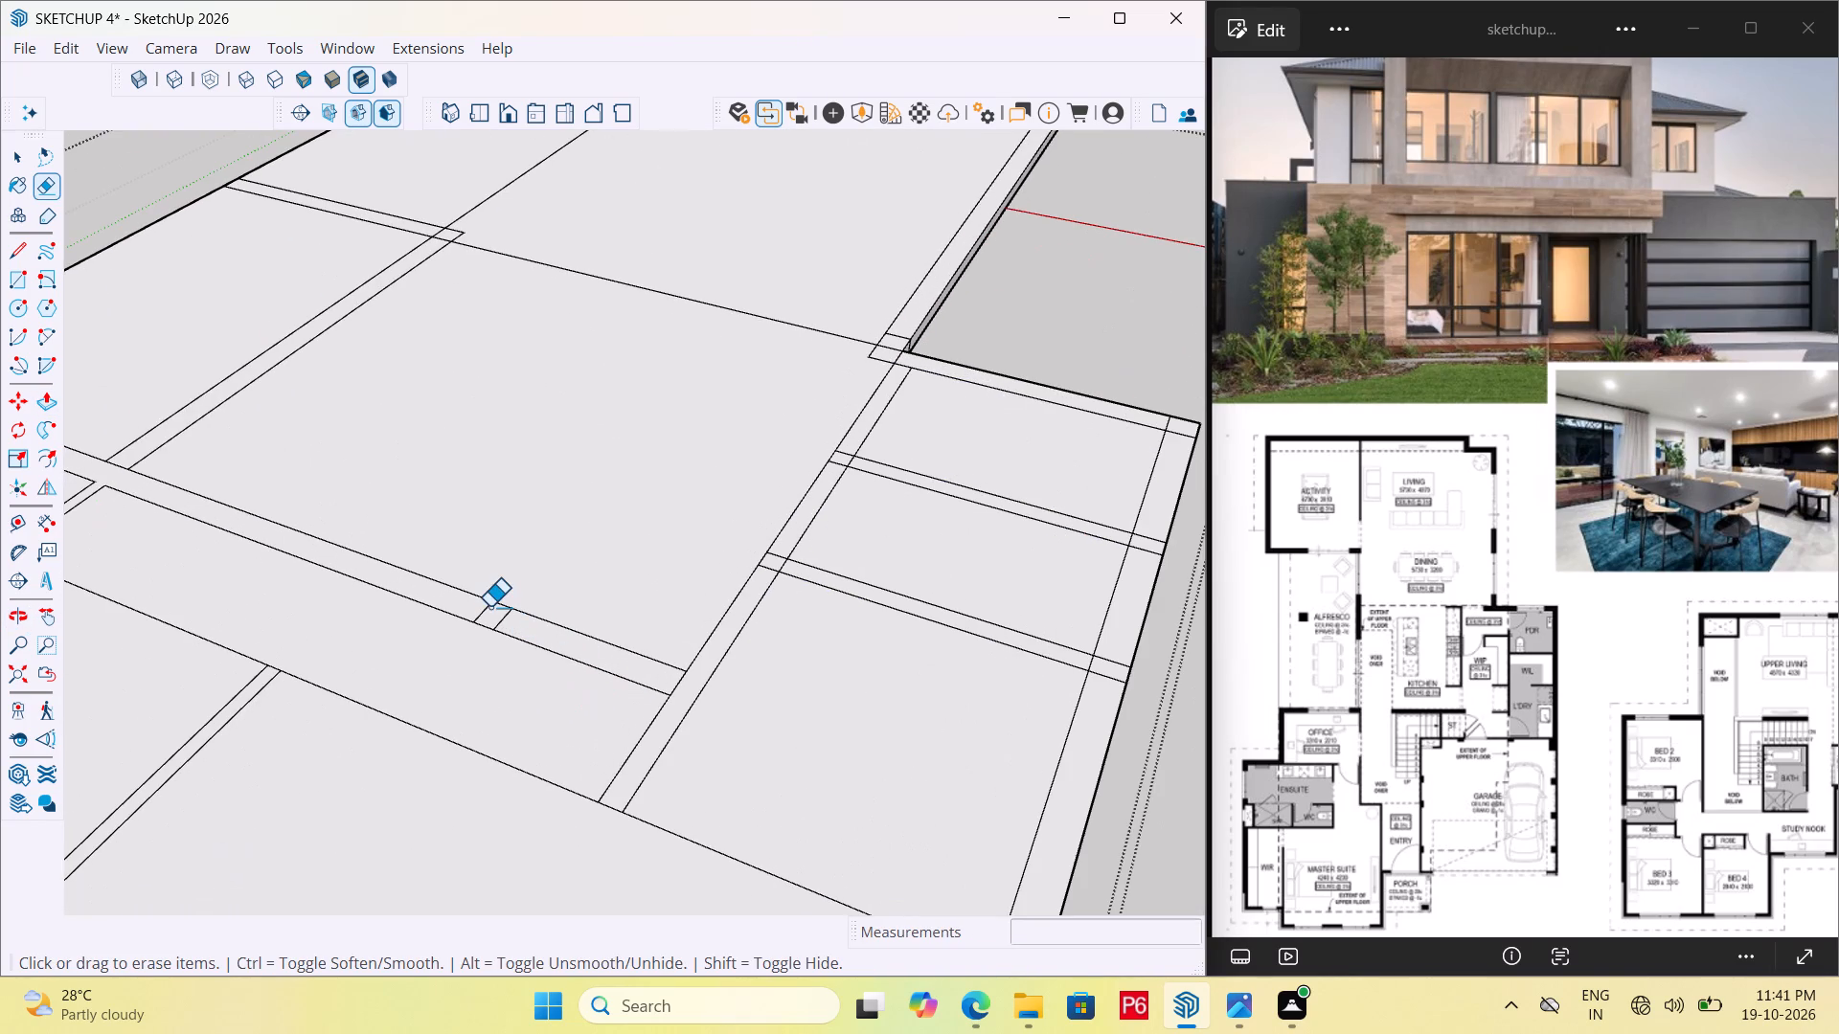
{"action": "scroll", "coordinate": [536, 572], "scroll_direction": "down", "scroll_amount": 6}
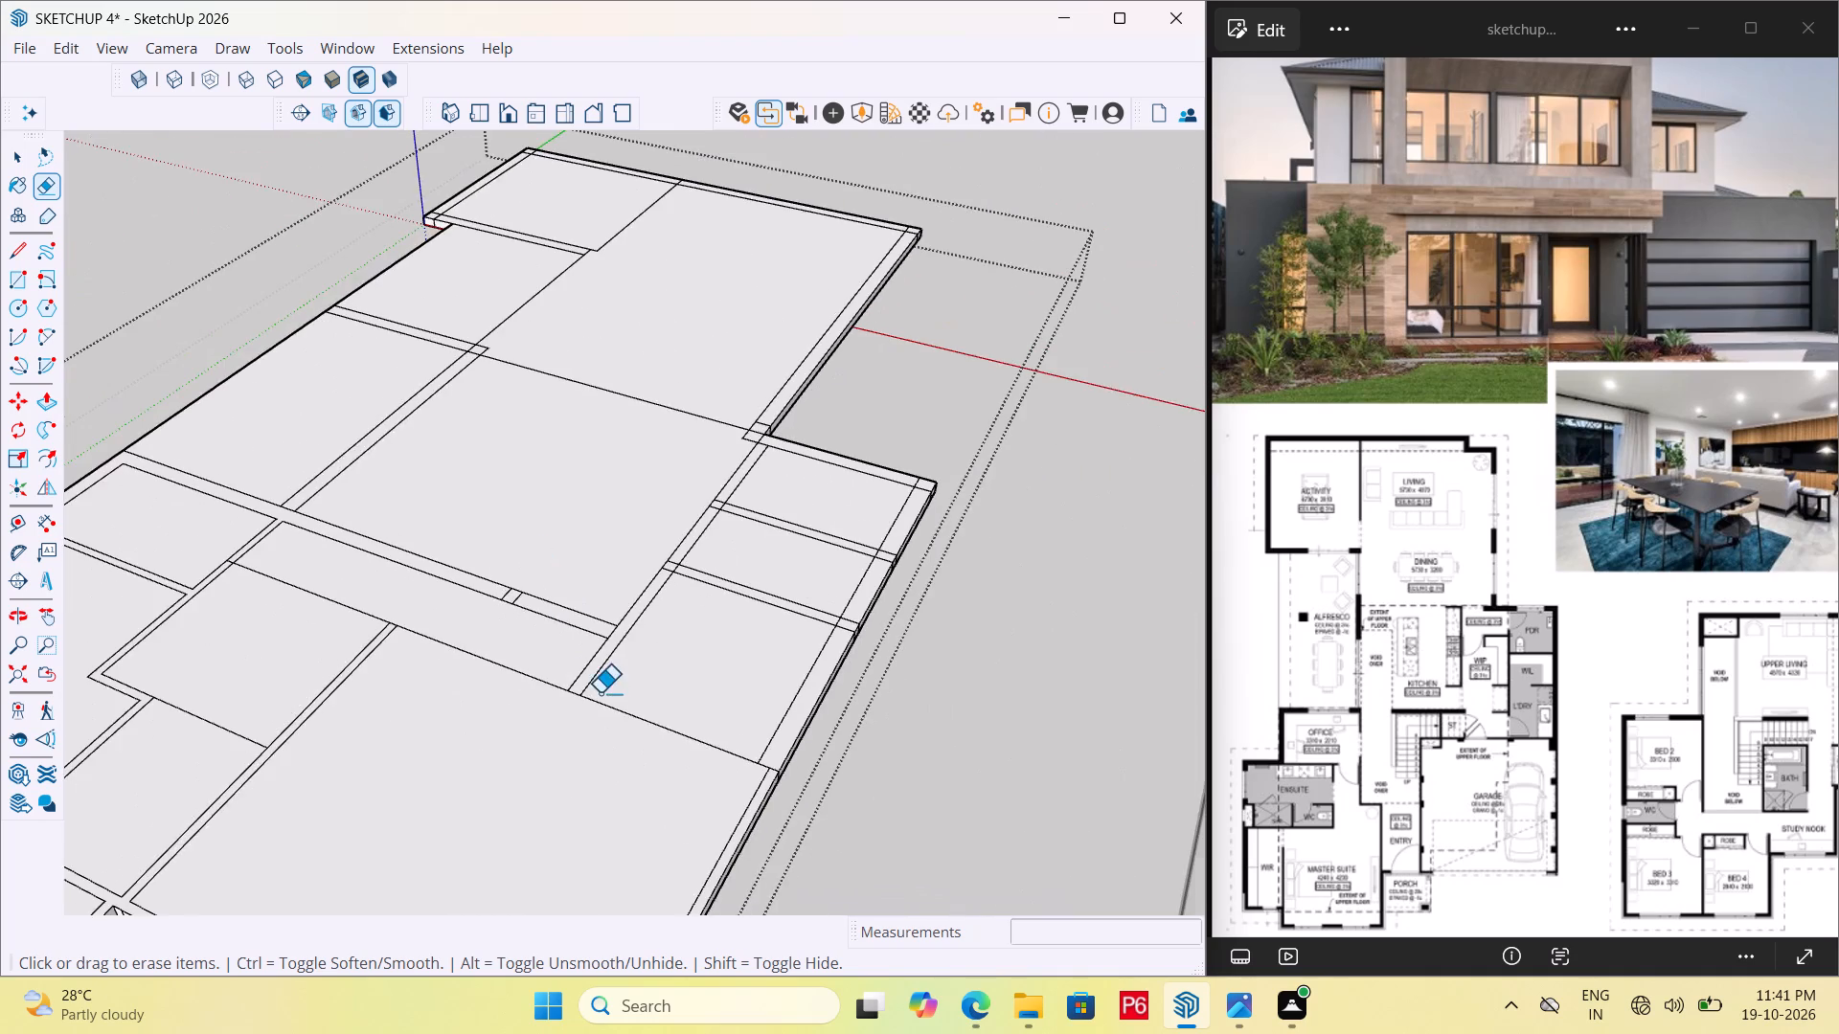
{"action": "scroll", "coordinate": [600, 693], "scroll_direction": "up", "scroll_amount": 6}
{"action": "middle_click", "coordinate": [600, 693]}
{"action": "left_click_drag", "start_coordinate": [714, 489], "coordinate": [730, 471]}
{"action": "scroll", "coordinate": [729, 477], "scroll_direction": "up", "scroll_amount": 6}
{"action": "middle_click", "coordinate": [729, 477]}
{"action": "left_click", "coordinate": [736, 477]}
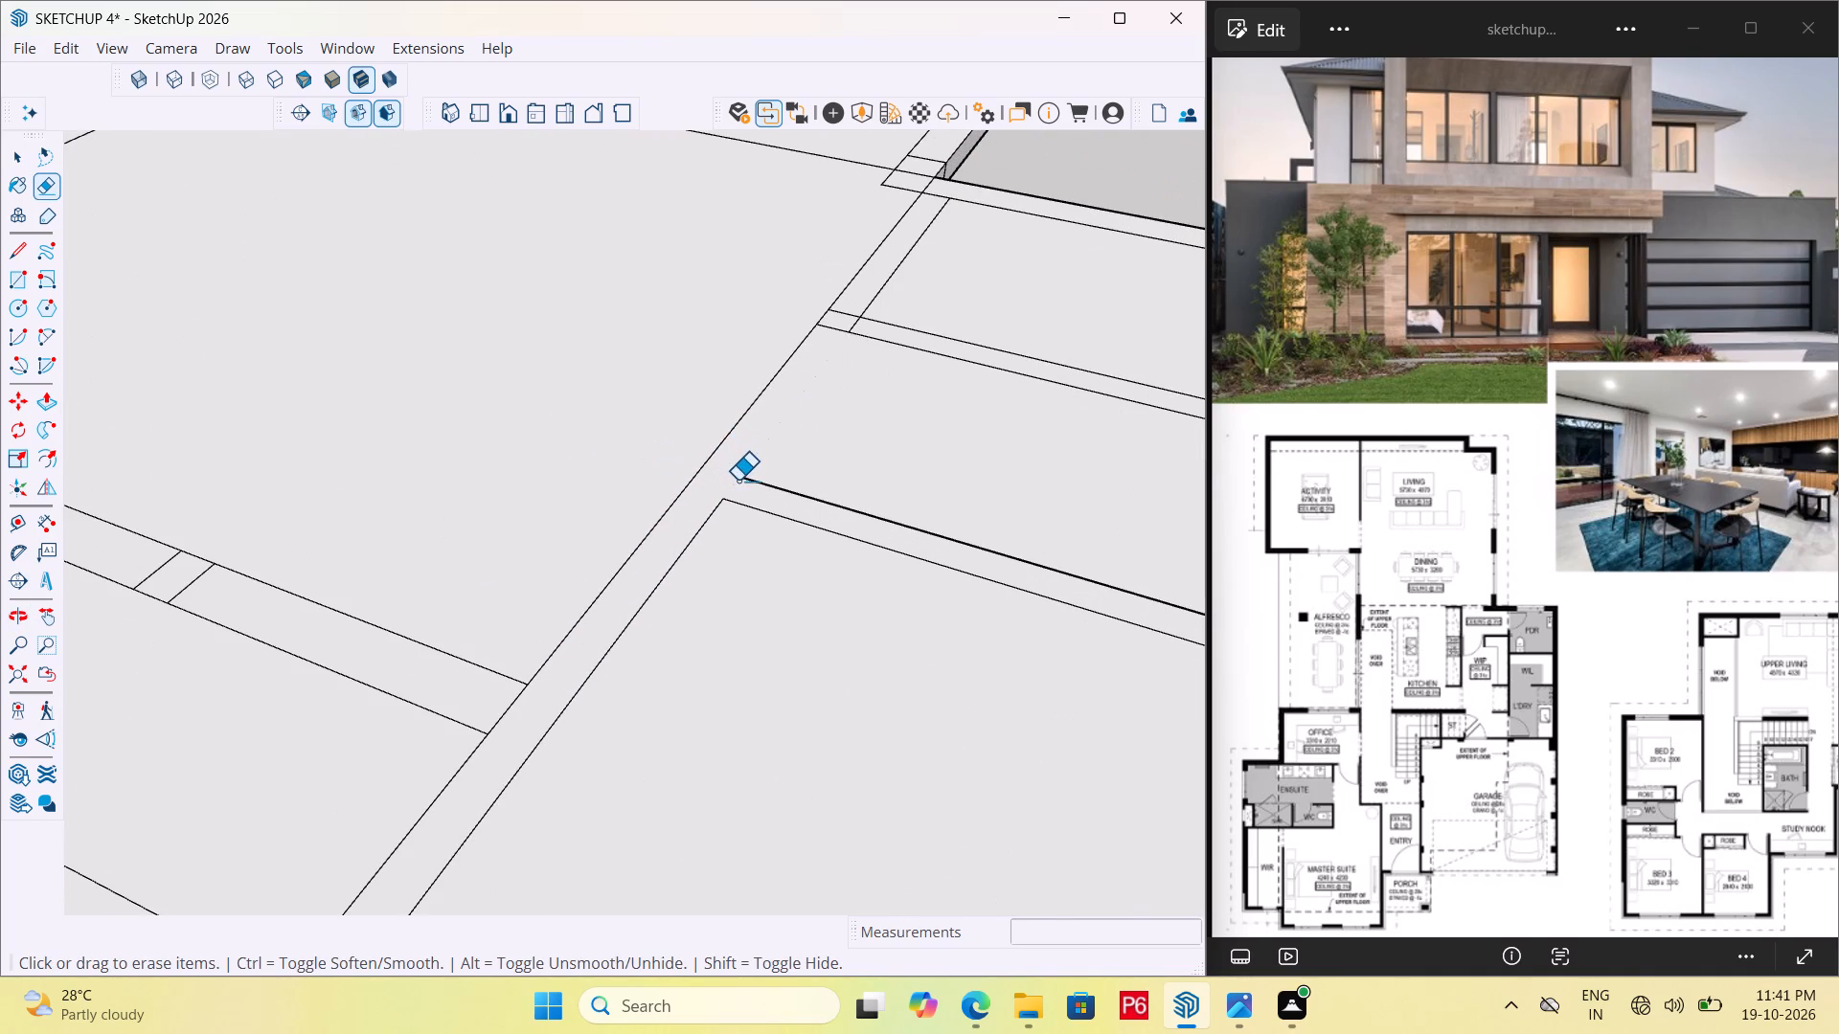
{"action": "key", "text": "ctrl+z"}
{"action": "left_click", "coordinate": [729, 484]}
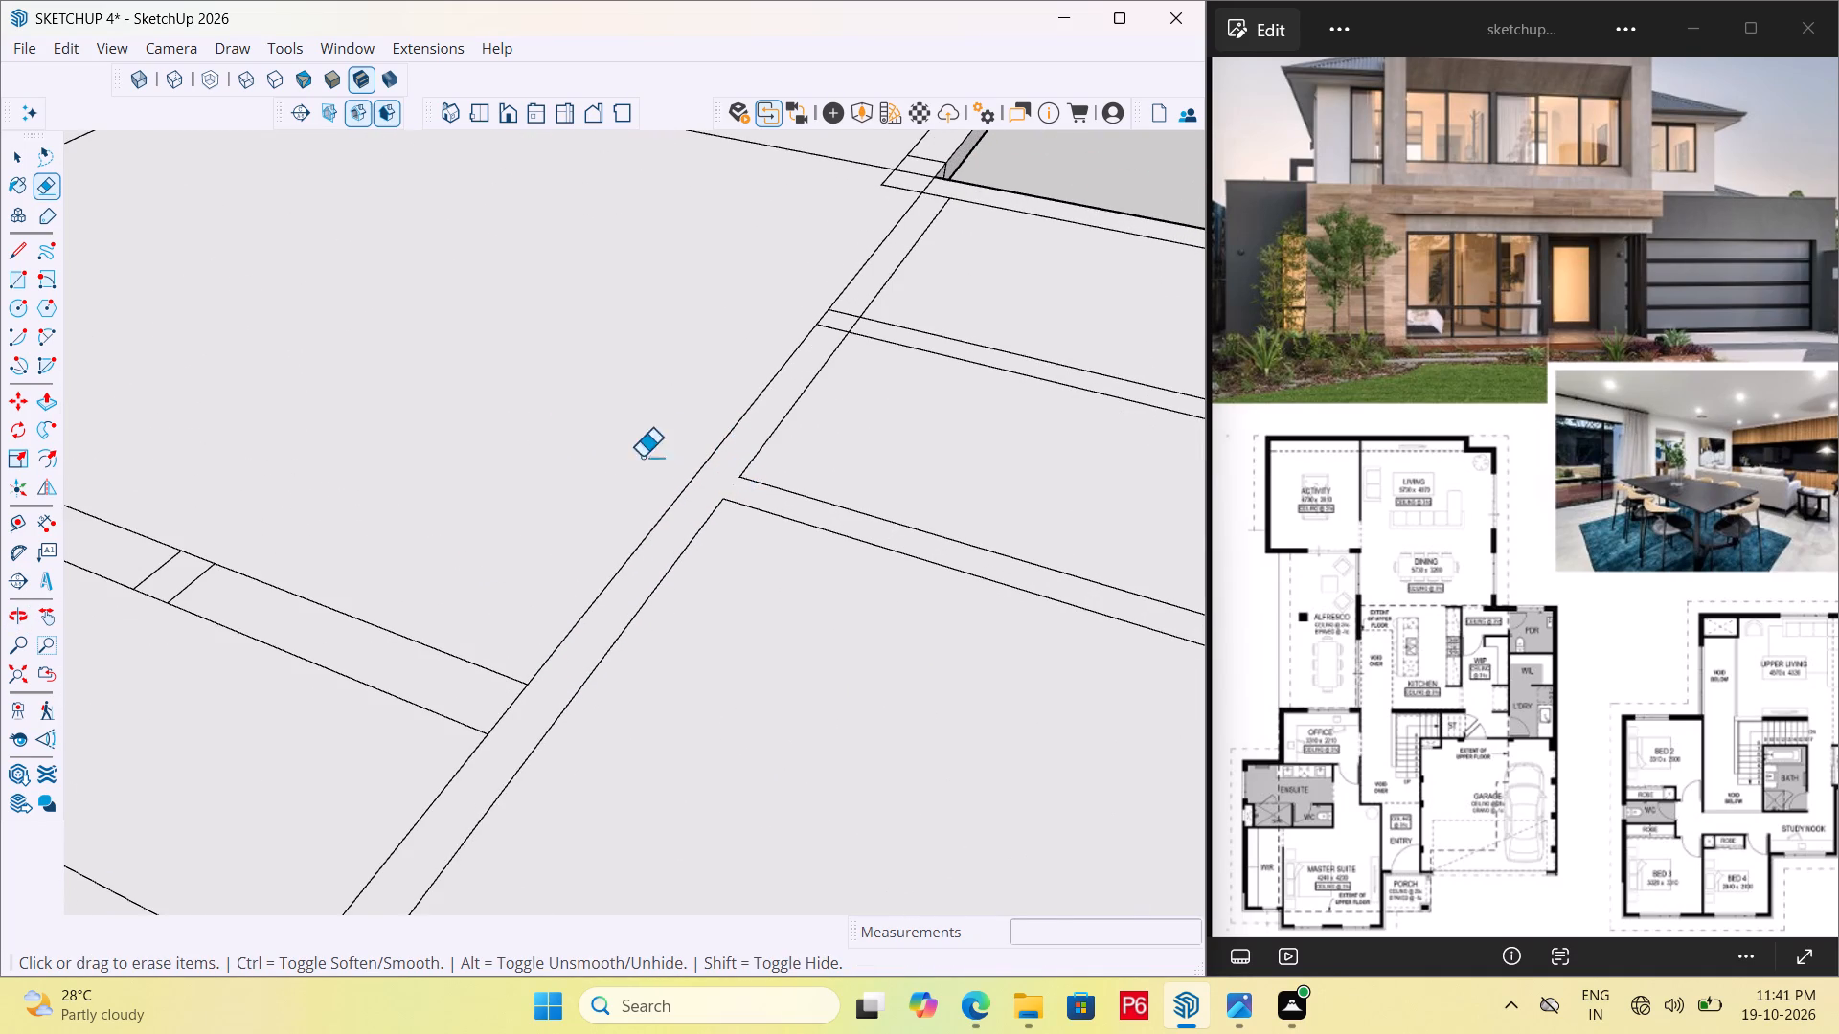
Erase the seam lines where the strip between WIL and laundry meets the outer side wall strip.
{"action": "scroll", "coordinate": [562, 467], "scroll_direction": "down", "scroll_amount": 6}
{"action": "scroll", "coordinate": [977, 644], "scroll_direction": "up", "scroll_amount": 5}
{"action": "left_click_drag", "start_coordinate": [926, 559], "coordinate": [947, 538]}
{"action": "left_click_drag", "start_coordinate": [919, 544], "coordinate": [892, 530]}
Erase the seam line crossing the outer side wall strip where the laundry meets the garage.
{"action": "scroll", "coordinate": [840, 461], "scroll_direction": "down", "scroll_amount": 6}
{"action": "scroll", "coordinate": [758, 768], "scroll_direction": "up", "scroll_amount": 5}
{"action": "middle_click_drag", "start_coordinate": [758, 768], "coordinate": [766, 756]}
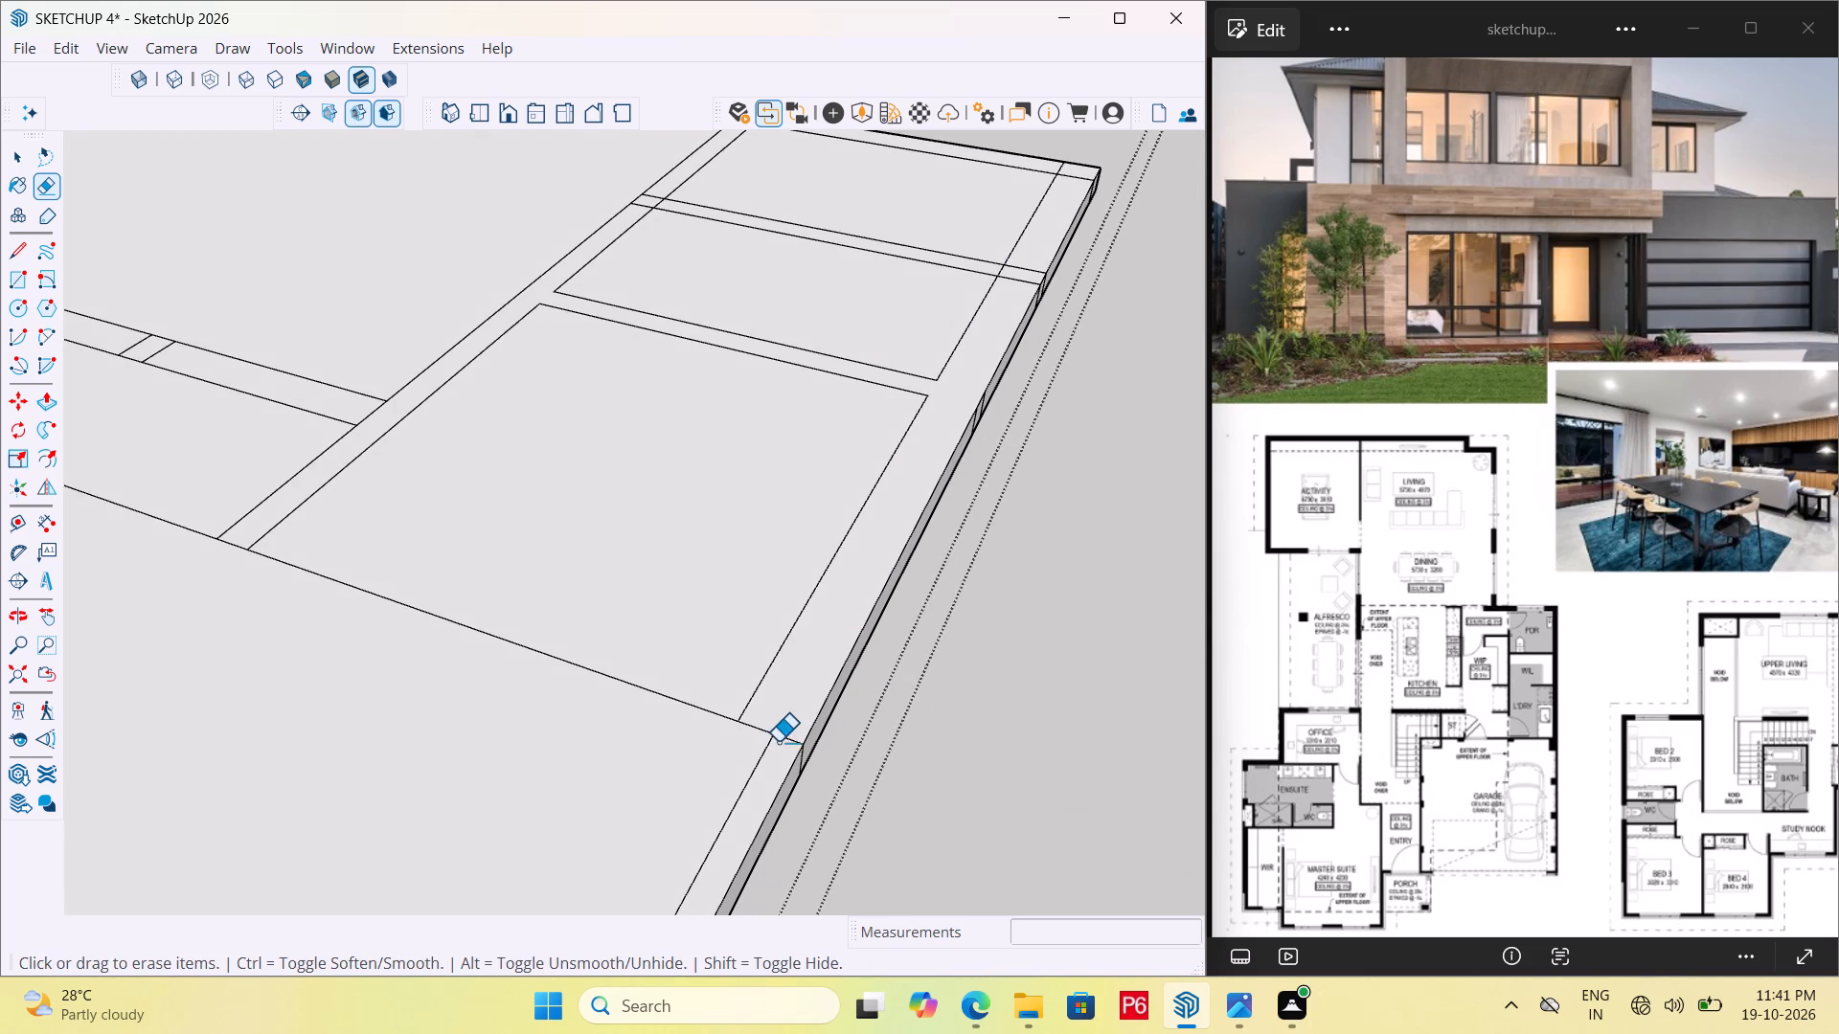
{"action": "left_click_drag", "start_coordinate": [785, 737], "coordinate": [799, 719]}
{"action": "scroll", "coordinate": [719, 725], "scroll_direction": "down", "scroll_amount": 6}
Erase the seam lines where the strip between powder room and WIL meets the outer side wall strip.
{"action": "scroll", "coordinate": [901, 409], "scroll_direction": "up", "scroll_amount": 5}
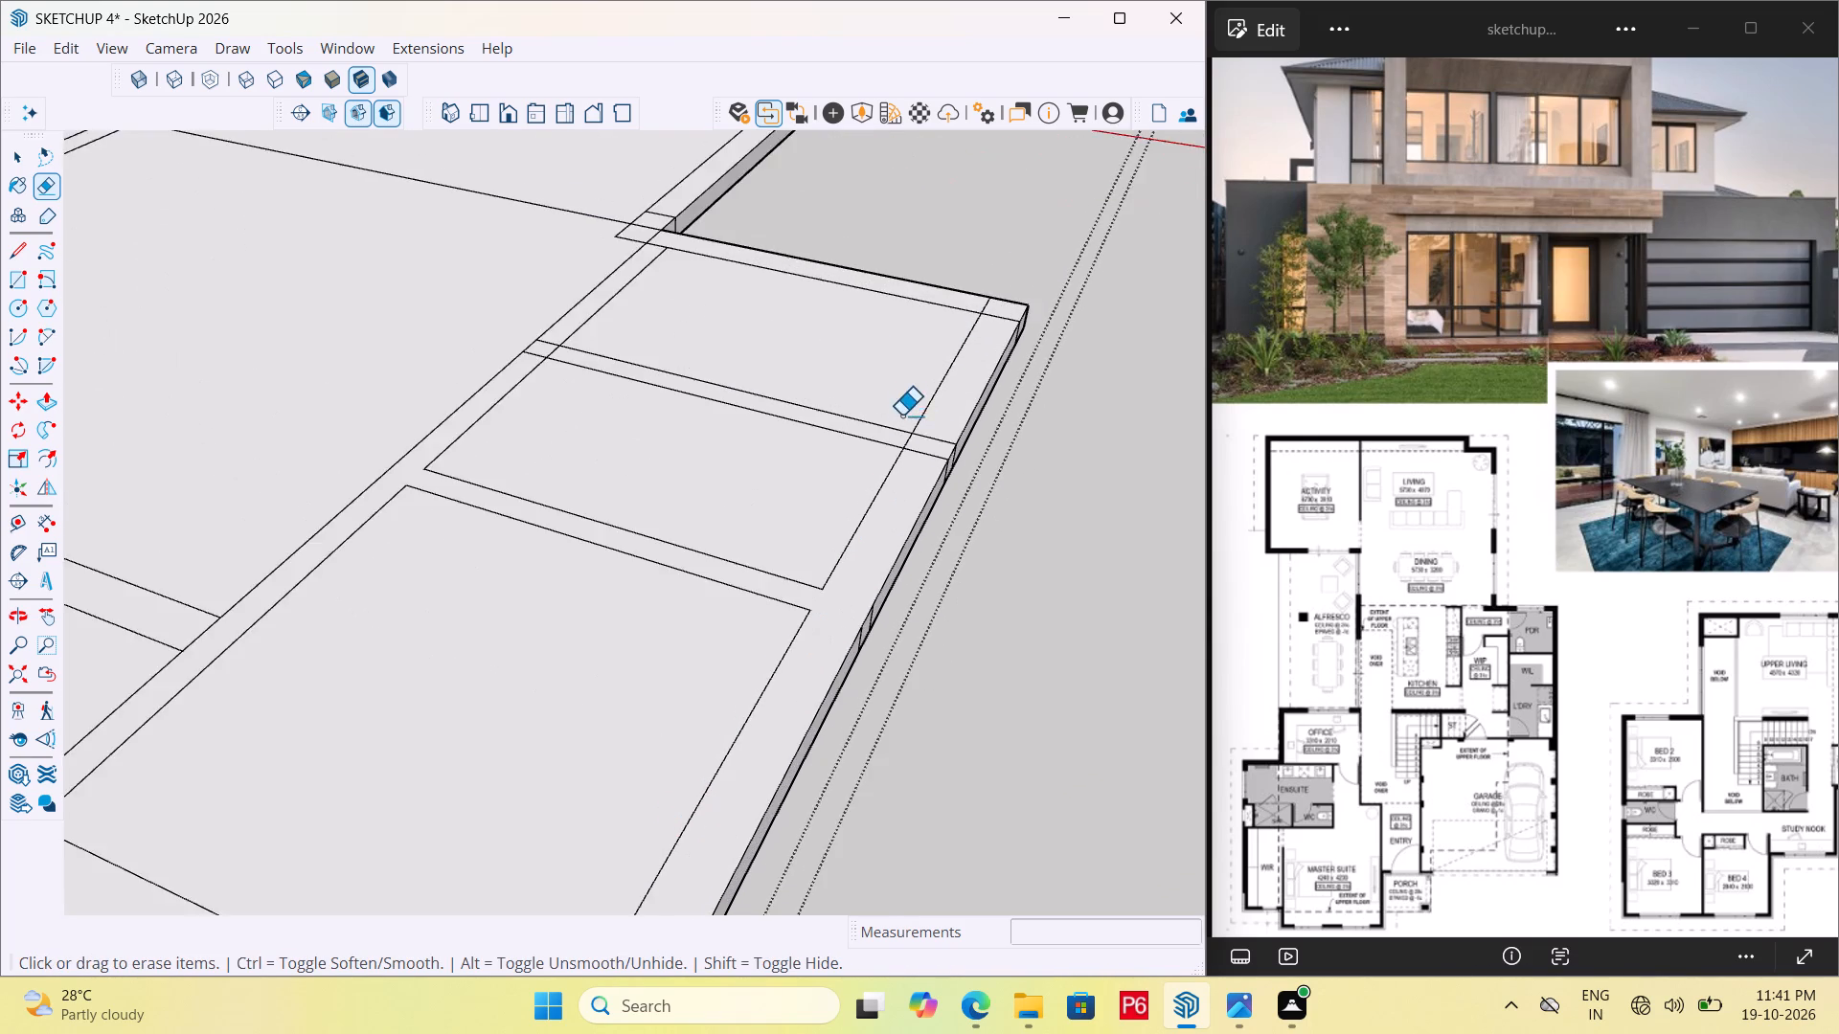
{"action": "scroll", "coordinate": [901, 416], "scroll_direction": "up", "scroll_amount": 4}
{"action": "middle_click", "coordinate": [901, 416]}
{"action": "left_click_drag", "start_coordinate": [955, 441], "coordinate": [891, 453]}
{"action": "left_click", "coordinate": [891, 453]}
{"action": "left_click_drag", "start_coordinate": [927, 462], "coordinate": [928, 494]}
{"action": "left_click_drag", "start_coordinate": [928, 494], "coordinate": [944, 461]}
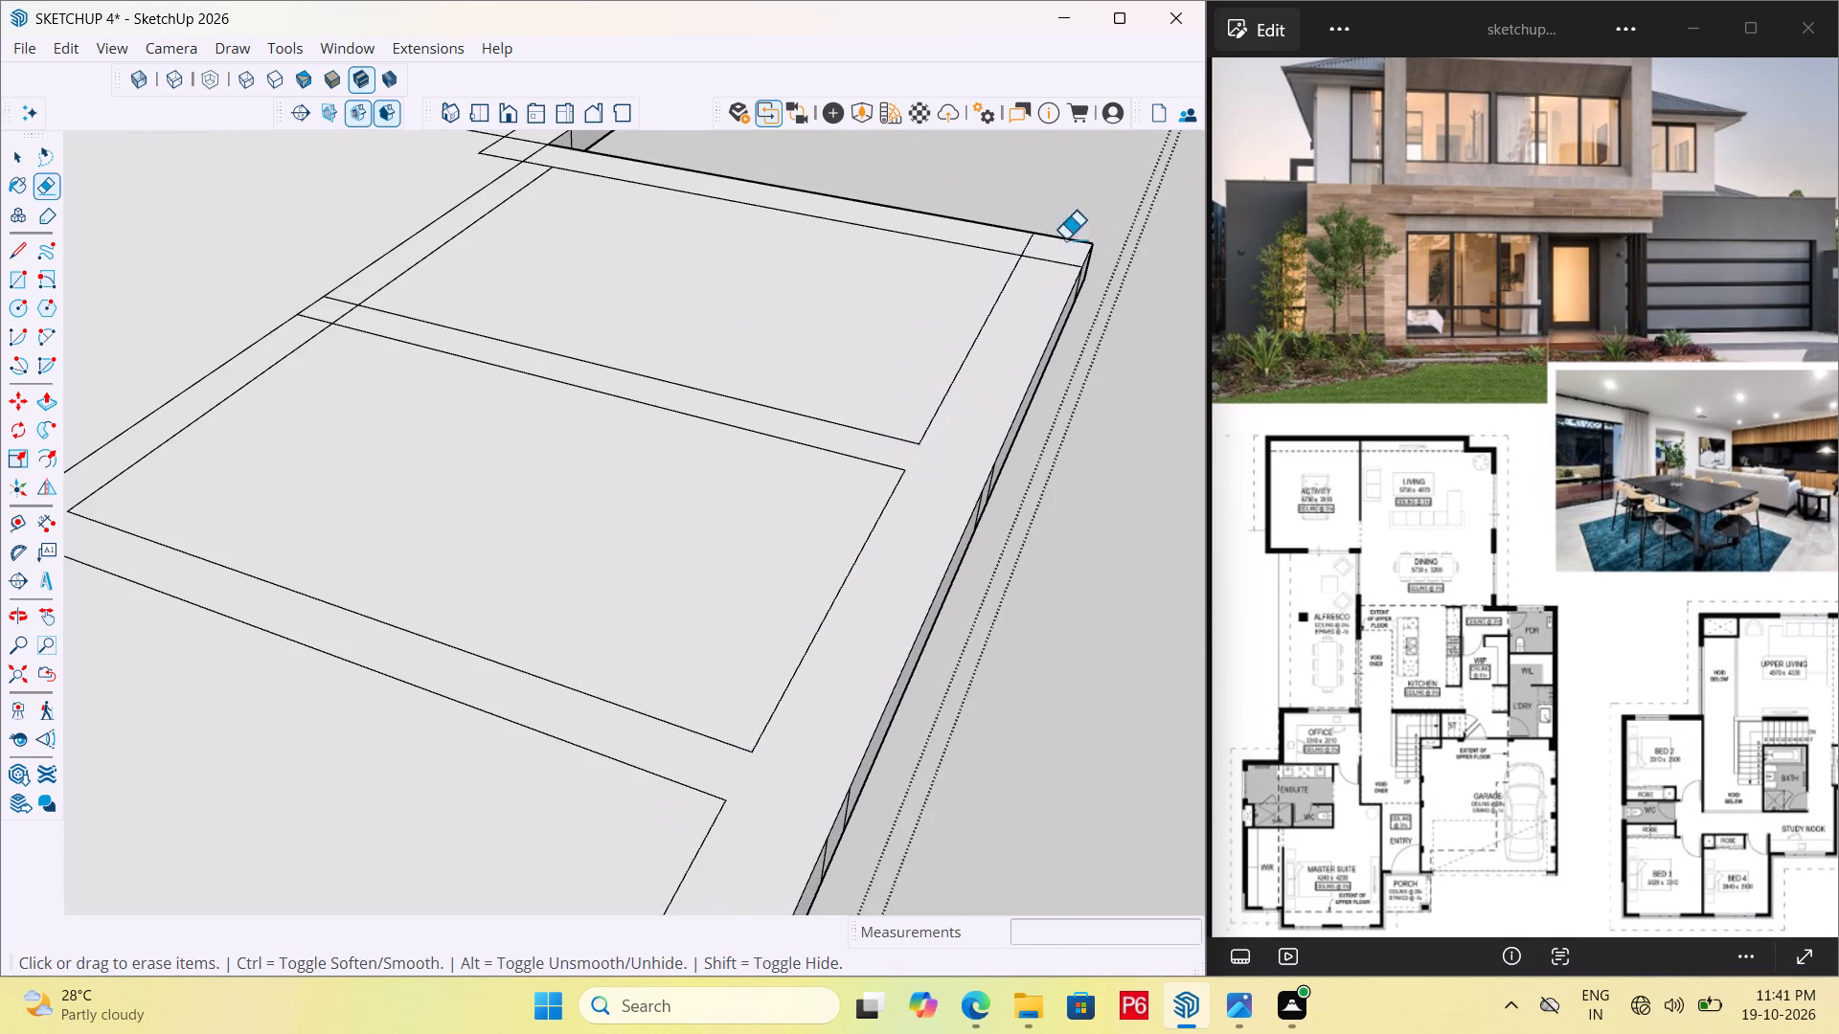
Erase the top seam lines at the powder room's outer rear corner.
{"action": "left_click_drag", "start_coordinate": [1044, 268], "coordinate": [1037, 247]}
{"action": "left_click", "coordinate": [1032, 247]}
{"action": "scroll", "coordinate": [1004, 509], "scroll_direction": "down", "scroll_amount": 5}
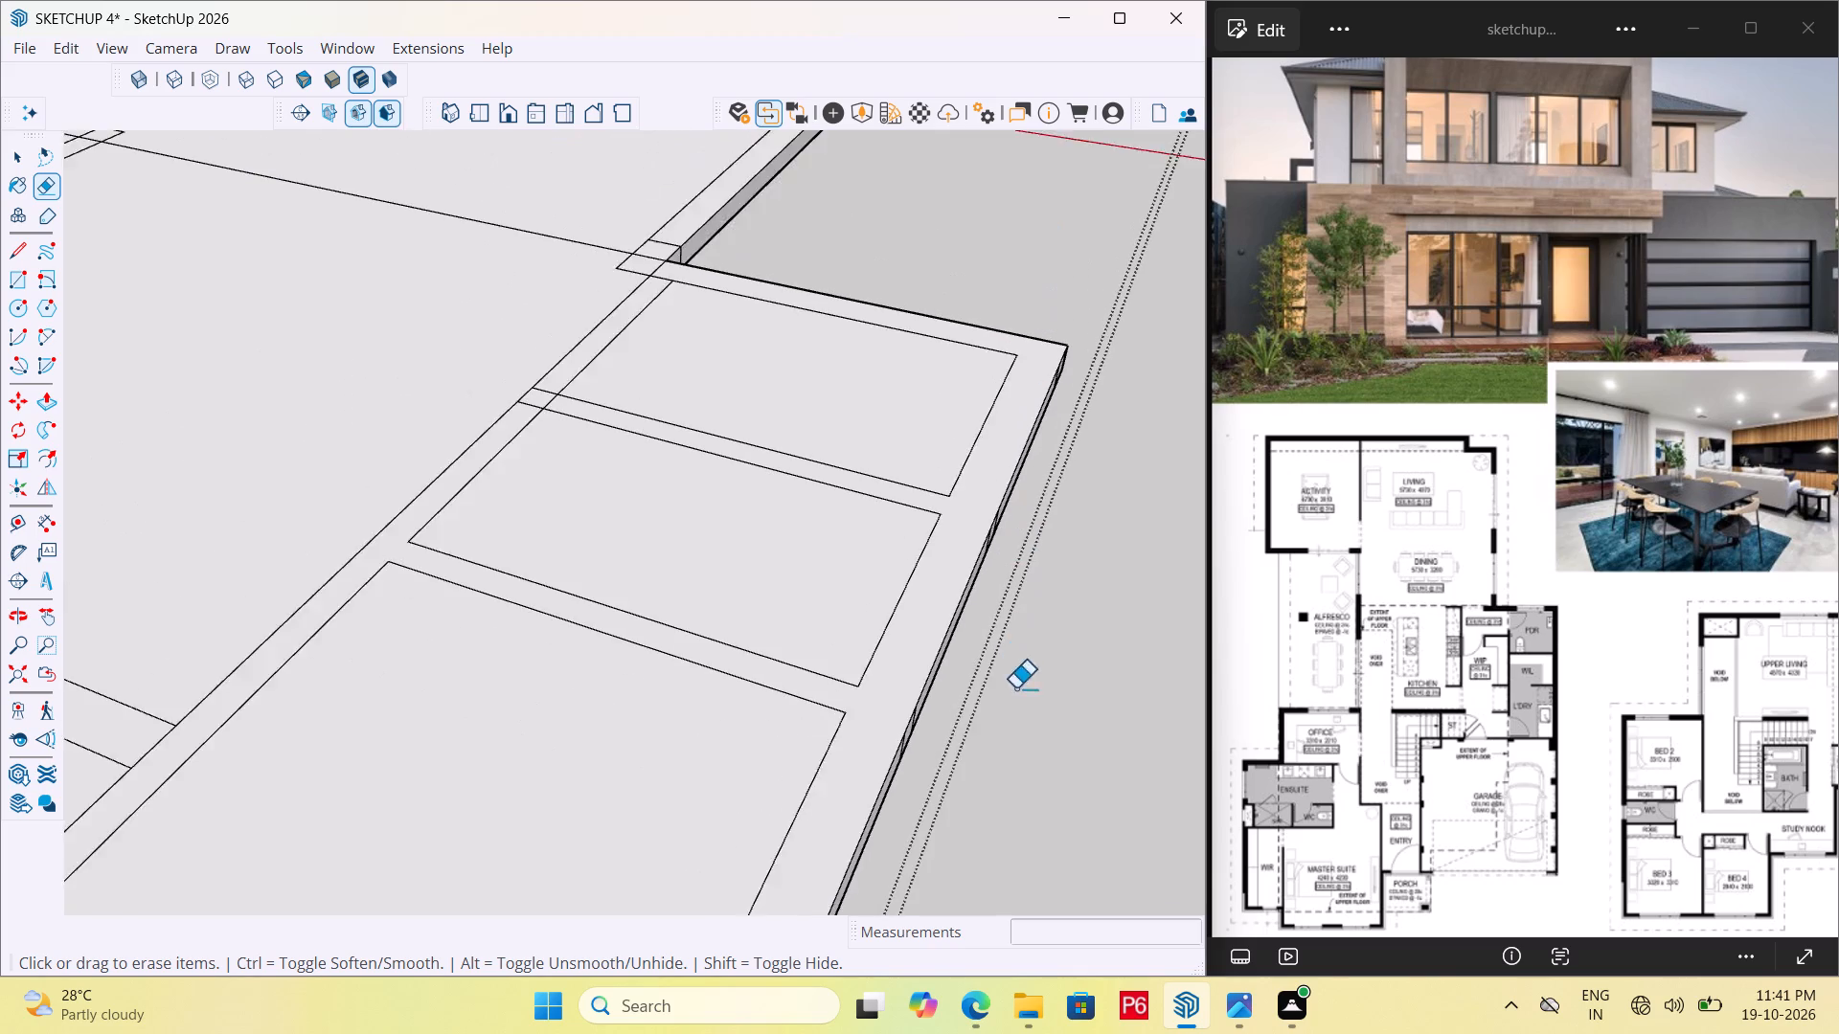
Erase the seam lines where the strip between powder room and WIL meets the inner side wall strip.
{"action": "scroll", "coordinate": [1015, 688], "scroll_direction": "down", "scroll_amount": 1}
{"action": "scroll", "coordinate": [504, 551], "scroll_direction": "up", "scroll_amount": 6}
{"action": "left_click", "coordinate": [638, 311]}
{"action": "left_click_drag", "start_coordinate": [634, 316], "coordinate": [609, 336]}
{"action": "left_click_drag", "start_coordinate": [630, 327], "coordinate": [646, 327]}
{"action": "left_click", "coordinate": [646, 327]}
{"action": "left_click", "coordinate": [614, 343]}
Erase the seam line where the inner side wall strip meets the powder room's rear wall strip.
{"action": "scroll", "coordinate": [543, 512], "scroll_direction": "down", "scroll_amount": 6}
{"action": "scroll", "coordinate": [738, 215], "scroll_direction": "up", "scroll_amount": 10}
{"action": "left_click_drag", "start_coordinate": [668, 410], "coordinate": [646, 367]}
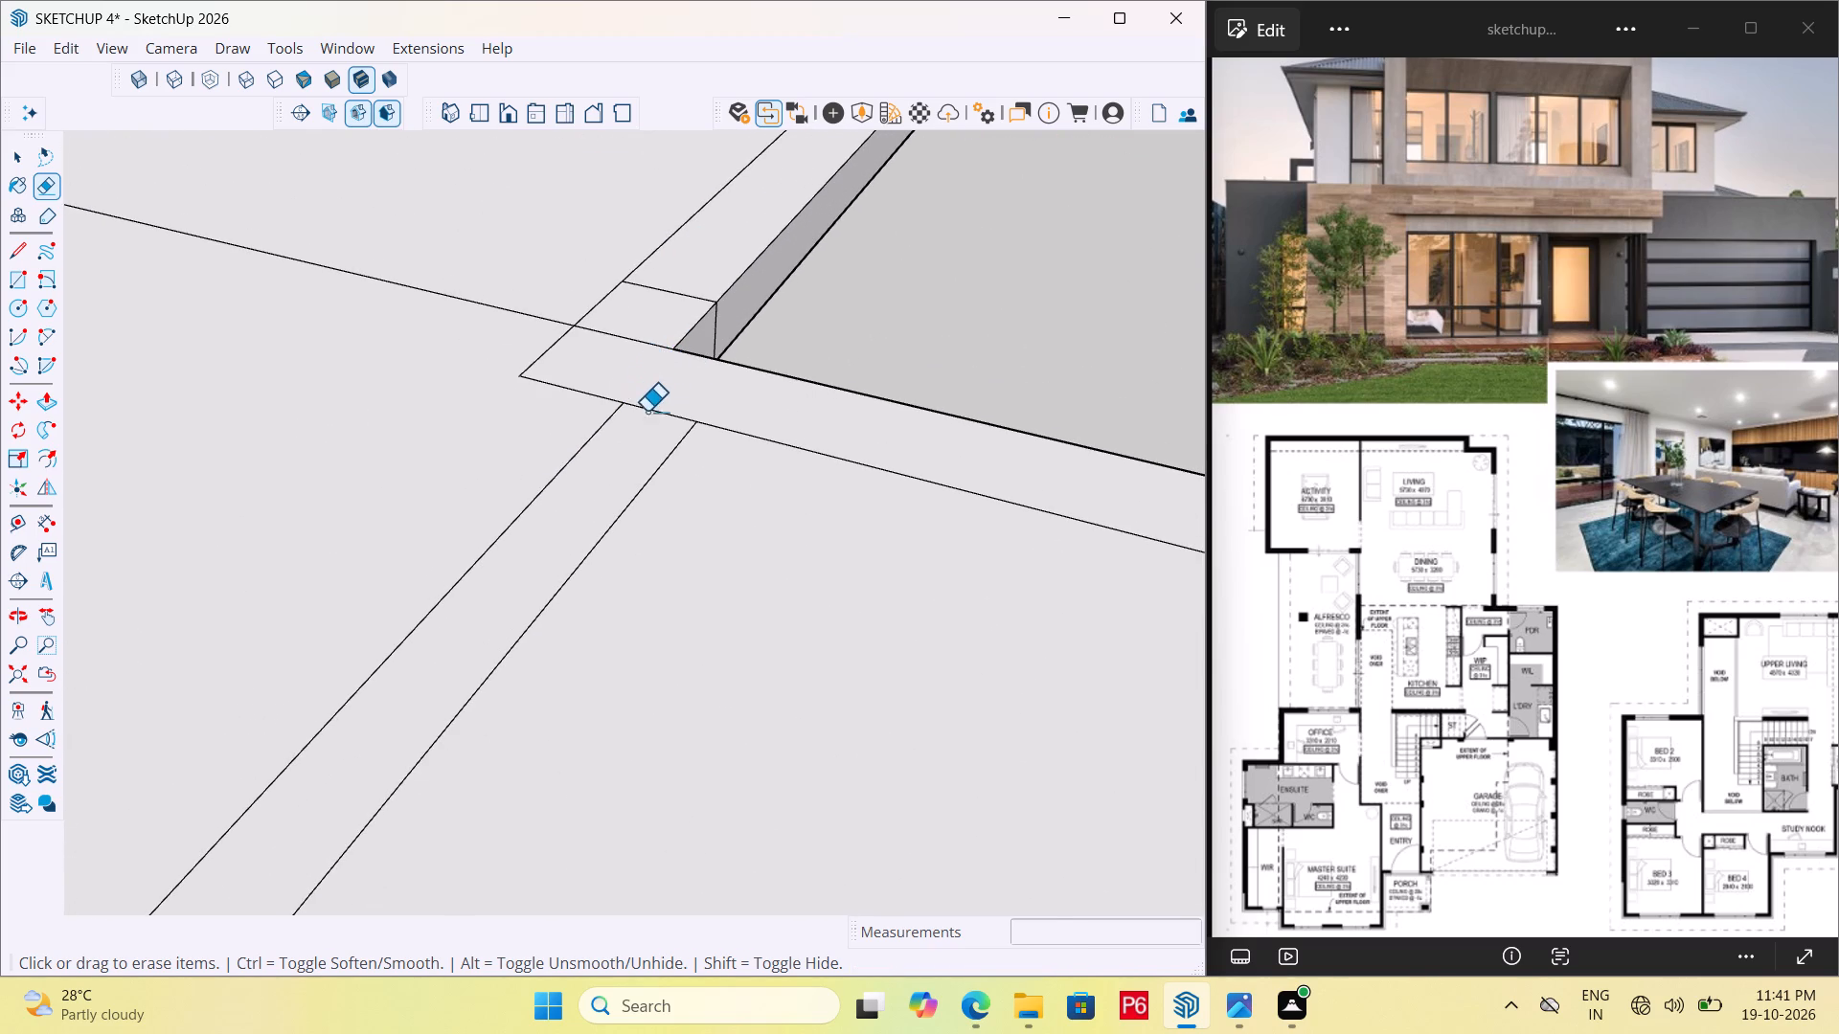
{"action": "left_click_drag", "start_coordinate": [661, 406], "coordinate": [655, 419]}
{"action": "scroll", "coordinate": [683, 438], "scroll_direction": "down", "scroll_amount": 11}
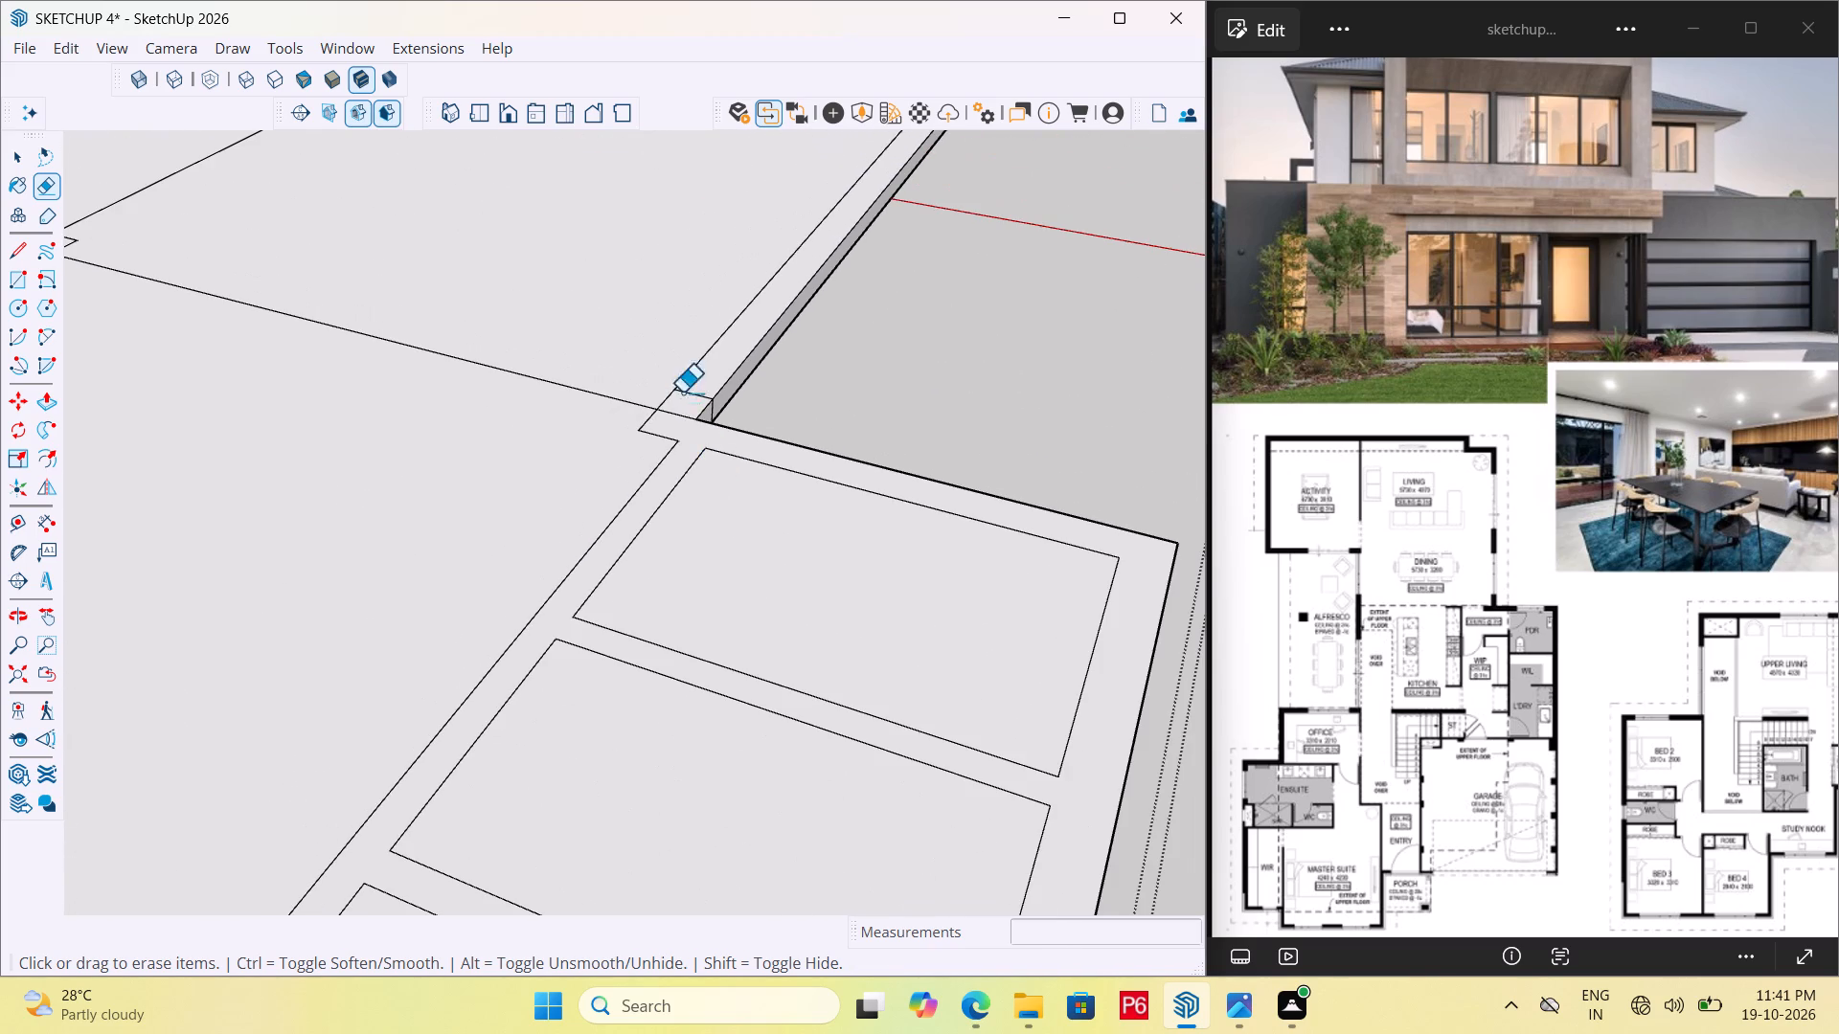
Erase the top seam lines where the living area's outer side wall strip meets the powder room's rear wall strip.
{"action": "scroll", "coordinate": [668, 419], "scroll_direction": "down", "scroll_amount": 7}
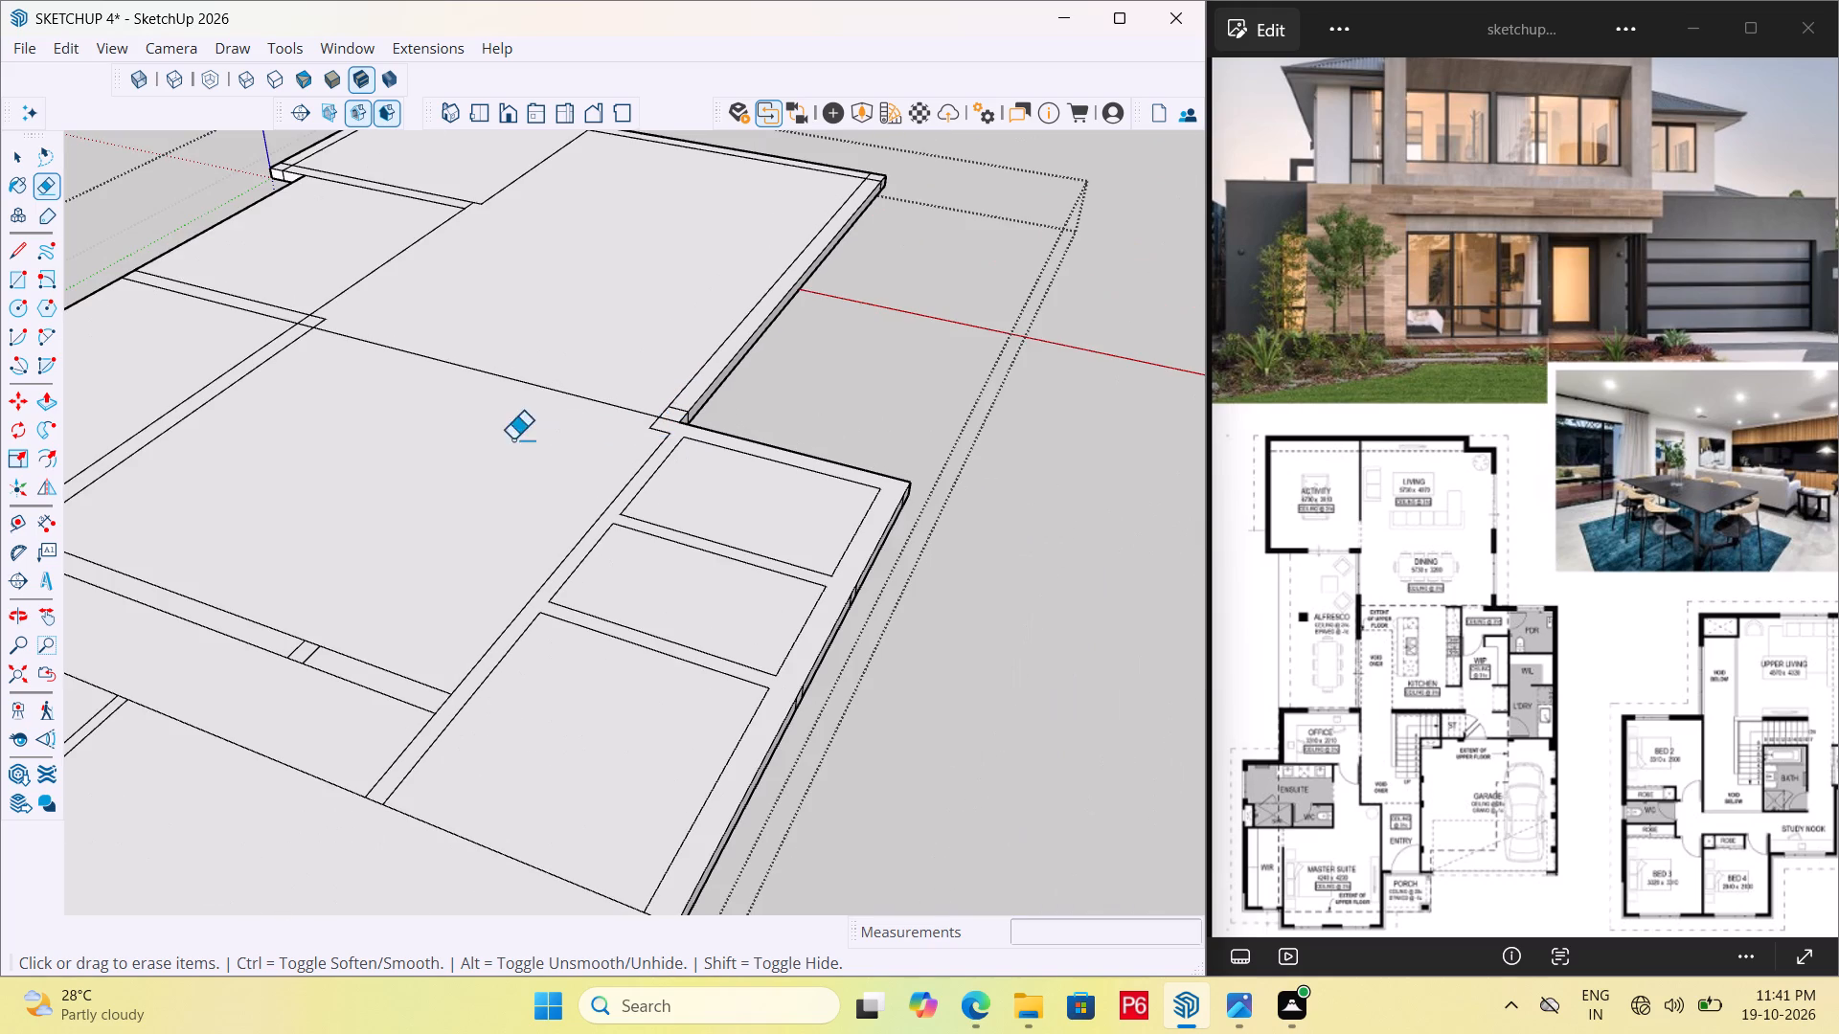
{"action": "scroll", "coordinate": [656, 376], "scroll_direction": "up", "scroll_amount": 6}
{"action": "left_click_drag", "start_coordinate": [672, 464], "coordinate": [689, 444]}
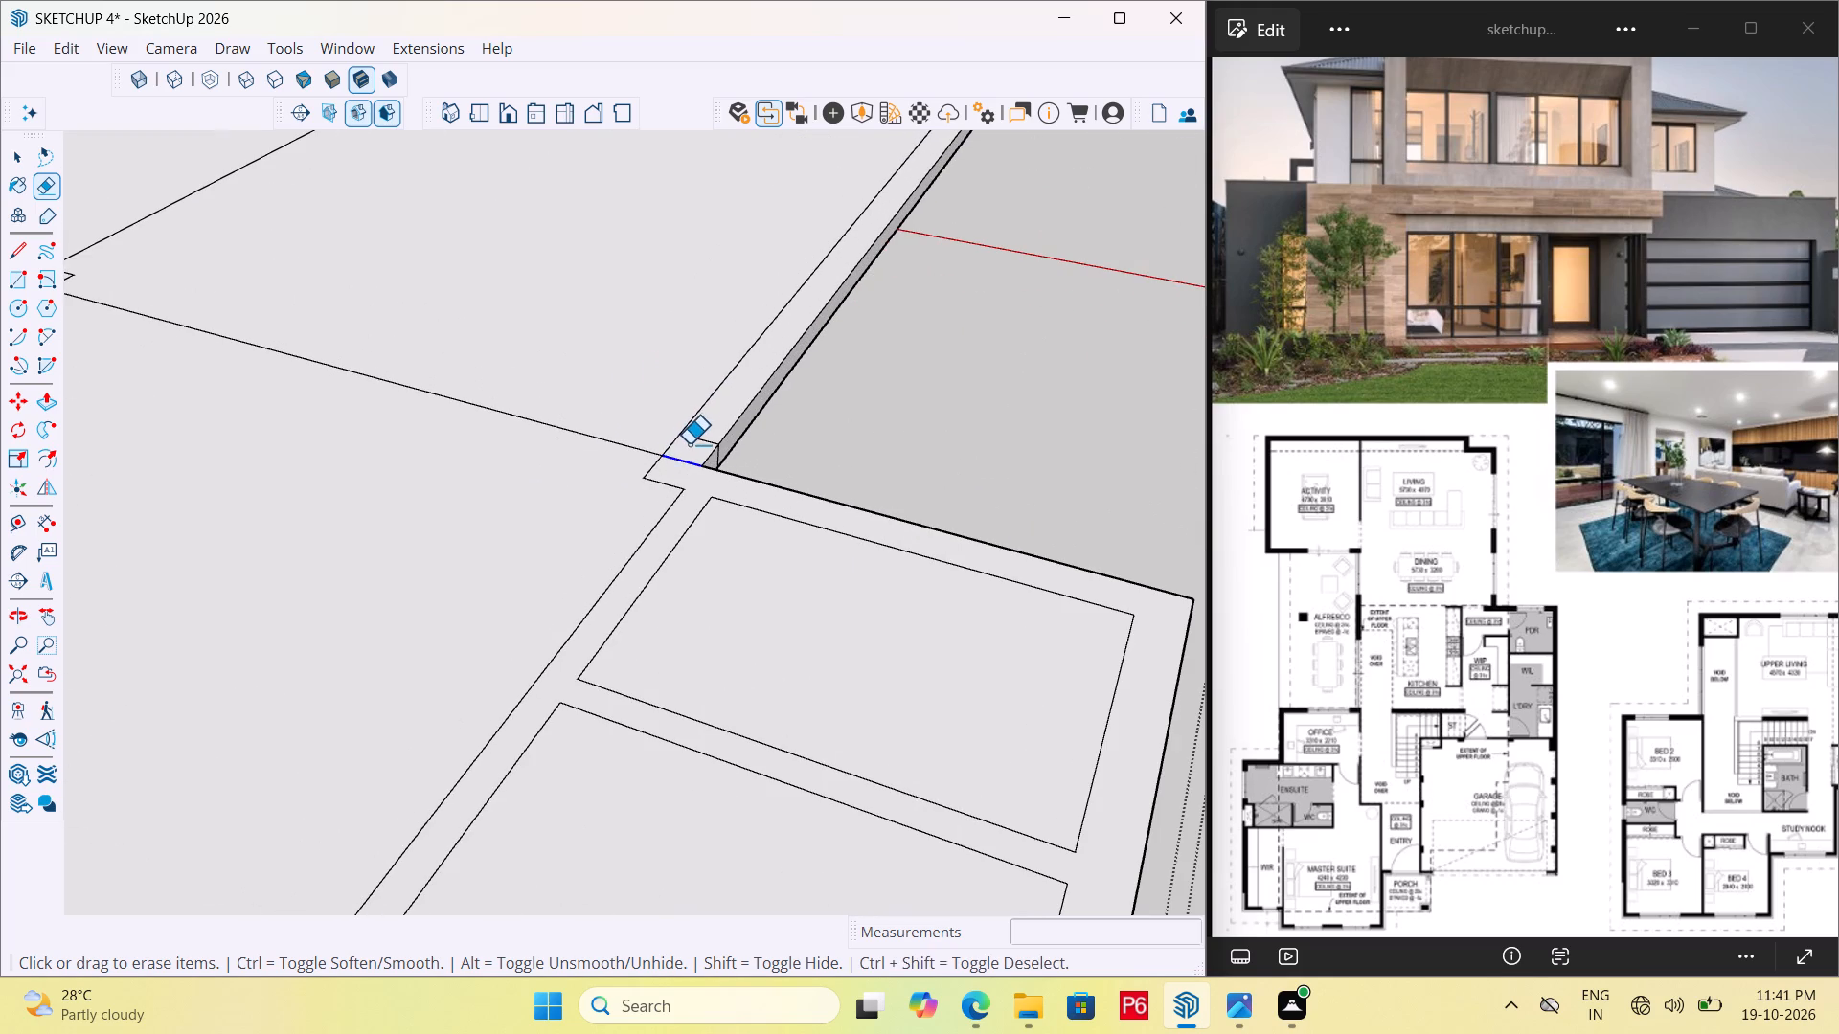
{"action": "left_click_drag", "start_coordinate": [689, 444], "coordinate": [698, 432]}
{"action": "scroll", "coordinate": [689, 436], "scroll_direction": "down", "scroll_amount": 7}
{"action": "scroll", "coordinate": [625, 500], "scroll_direction": "down", "scroll_amount": 8}
Erase the top seam lines at the living area's outer rear corner.
{"action": "scroll", "coordinate": [735, 306], "scroll_direction": "up", "scroll_amount": 6}
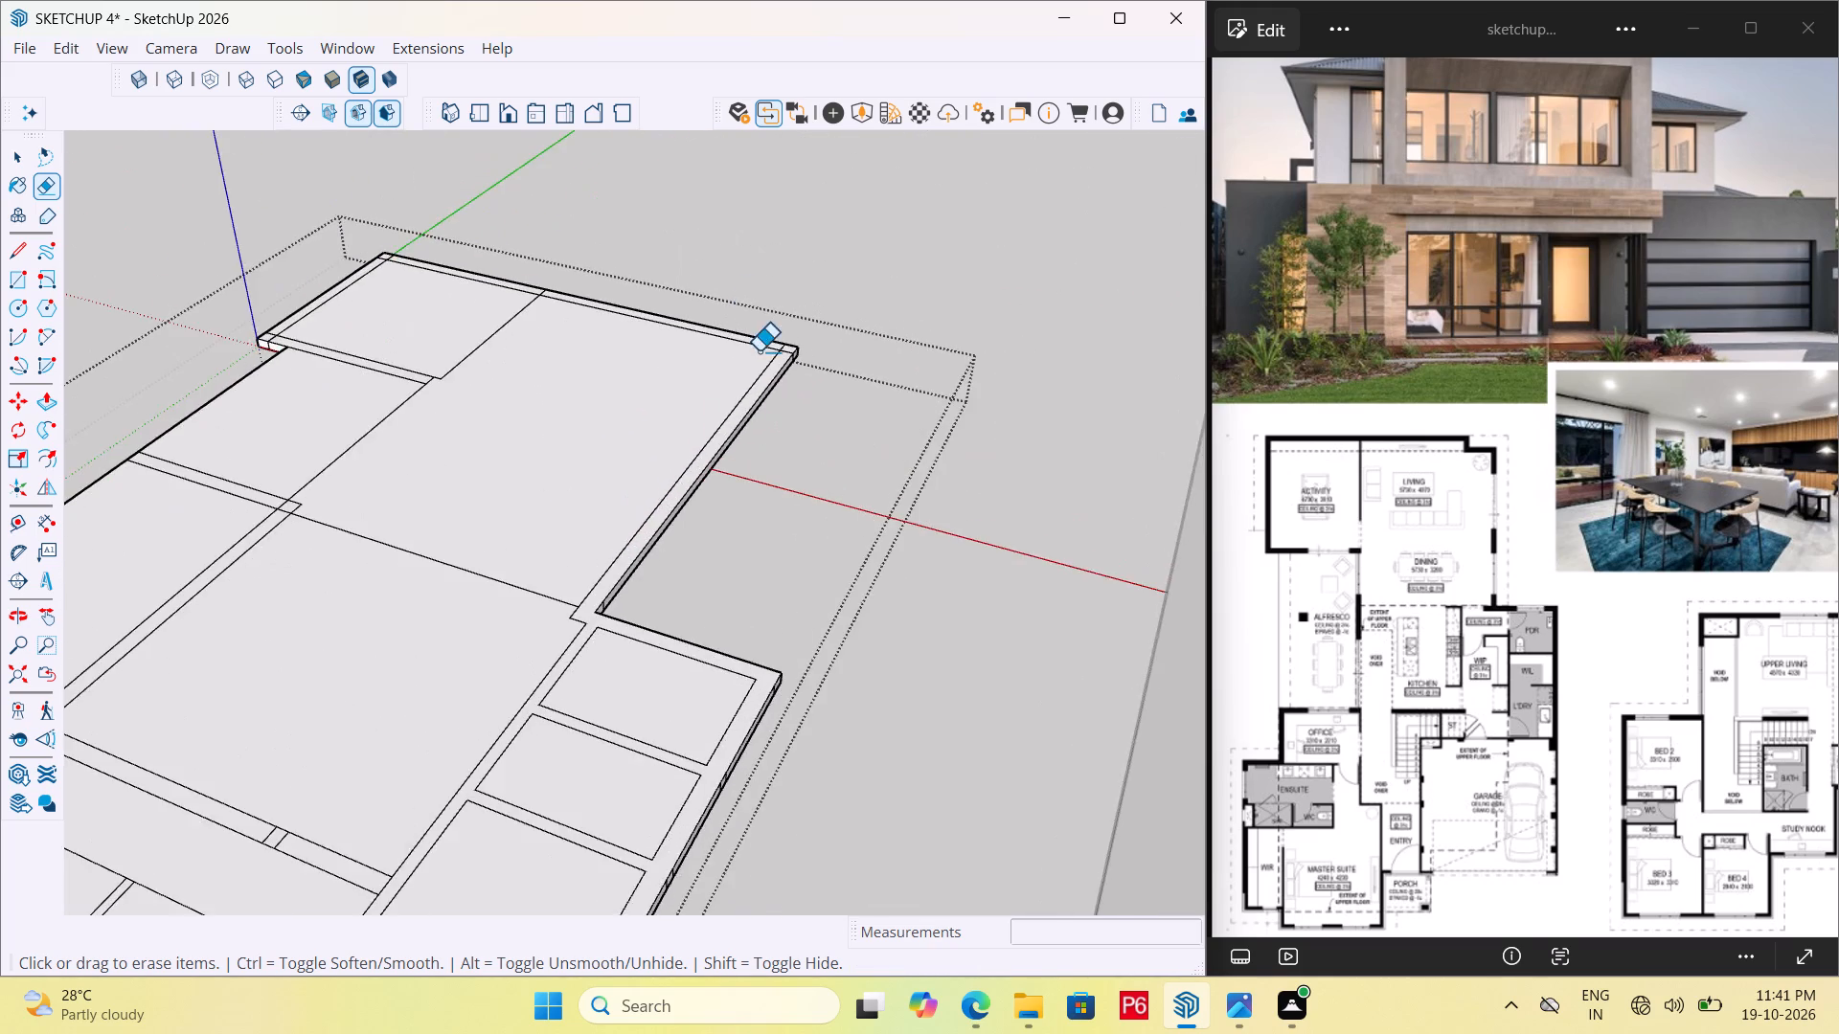
{"action": "scroll", "coordinate": [759, 351], "scroll_direction": "up", "scroll_amount": 12}
{"action": "left_click_drag", "start_coordinate": [836, 348], "coordinate": [834, 336]}
{"action": "left_click", "coordinate": [834, 336]}
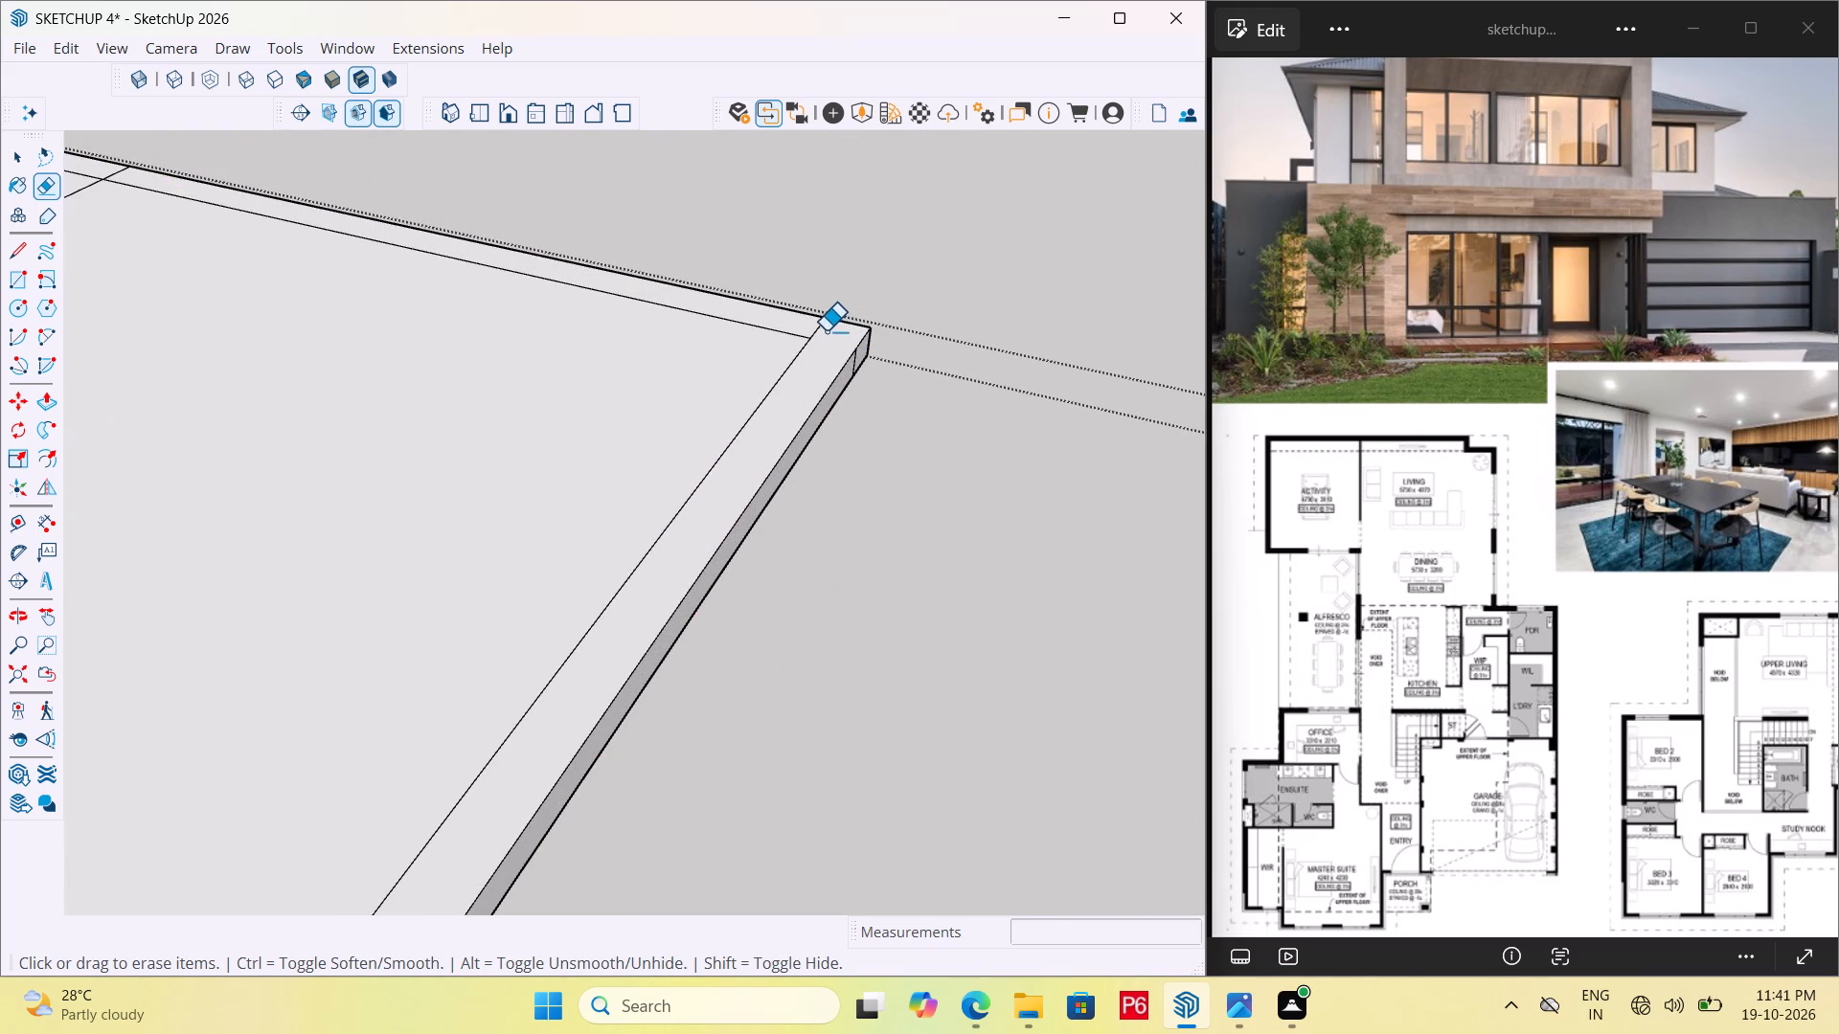
{"action": "left_click_drag", "start_coordinate": [826, 331], "coordinate": [818, 322]}
{"action": "scroll", "coordinate": [873, 379], "scroll_direction": "down", "scroll_amount": 7}
{"action": "scroll", "coordinate": [970, 438], "scroll_direction": "down", "scroll_amount": 8}
Erase the seam line crossing the rear wall strip at the division between activity and living.
{"action": "scroll", "coordinate": [668, 292], "scroll_direction": "up", "scroll_amount": 6}
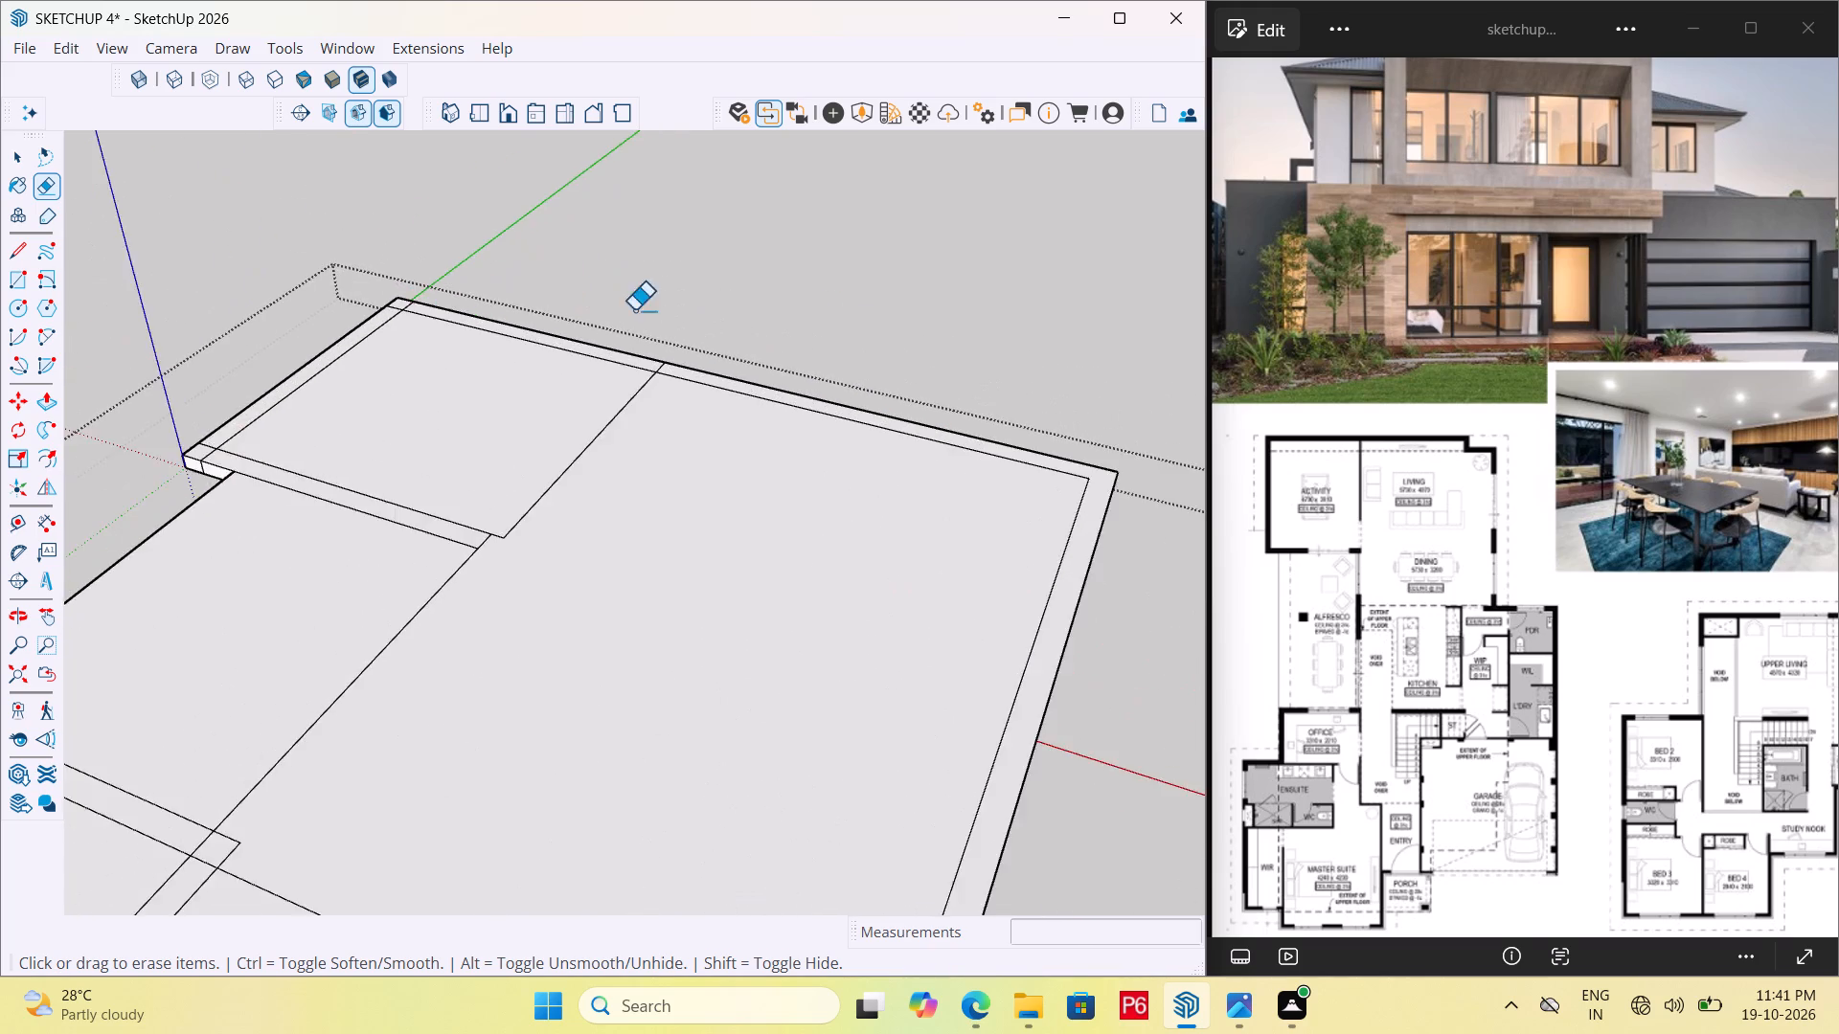
{"action": "scroll", "coordinate": [634, 310], "scroll_direction": "up", "scroll_amount": 15}
{"action": "middle_click_drag", "start_coordinate": [672, 359], "coordinate": [665, 370]}
{"action": "left_click_drag", "start_coordinate": [601, 421], "coordinate": [593, 402]}
{"action": "scroll", "coordinate": [822, 402], "scroll_direction": "down", "scroll_amount": 8}
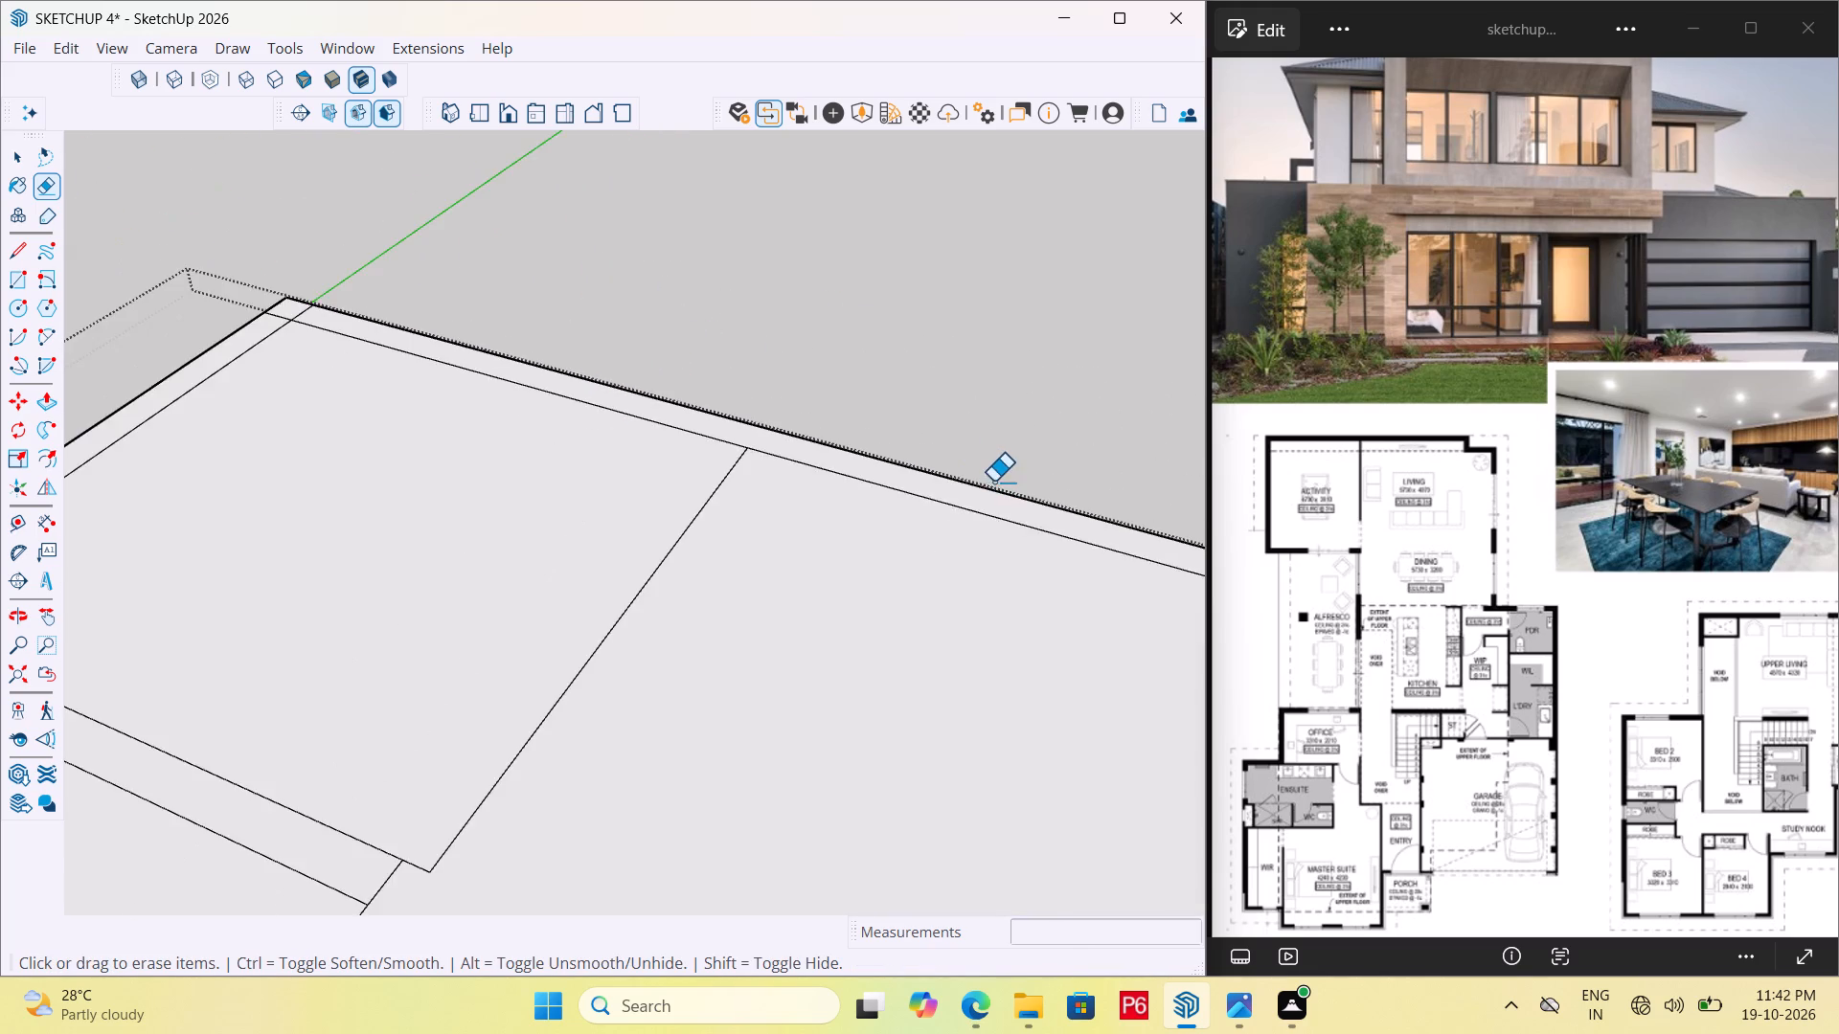
Erase the top seam lines at the activity room's outer rear corner.
{"action": "scroll", "coordinate": [994, 481], "scroll_direction": "down", "scroll_amount": 8}
{"action": "scroll", "coordinate": [567, 375], "scroll_direction": "up", "scroll_amount": 13}
{"action": "middle_click", "coordinate": [567, 375]}
{"action": "middle_click", "coordinate": [625, 391]}
{"action": "left_click_drag", "start_coordinate": [699, 414], "coordinate": [696, 414]}
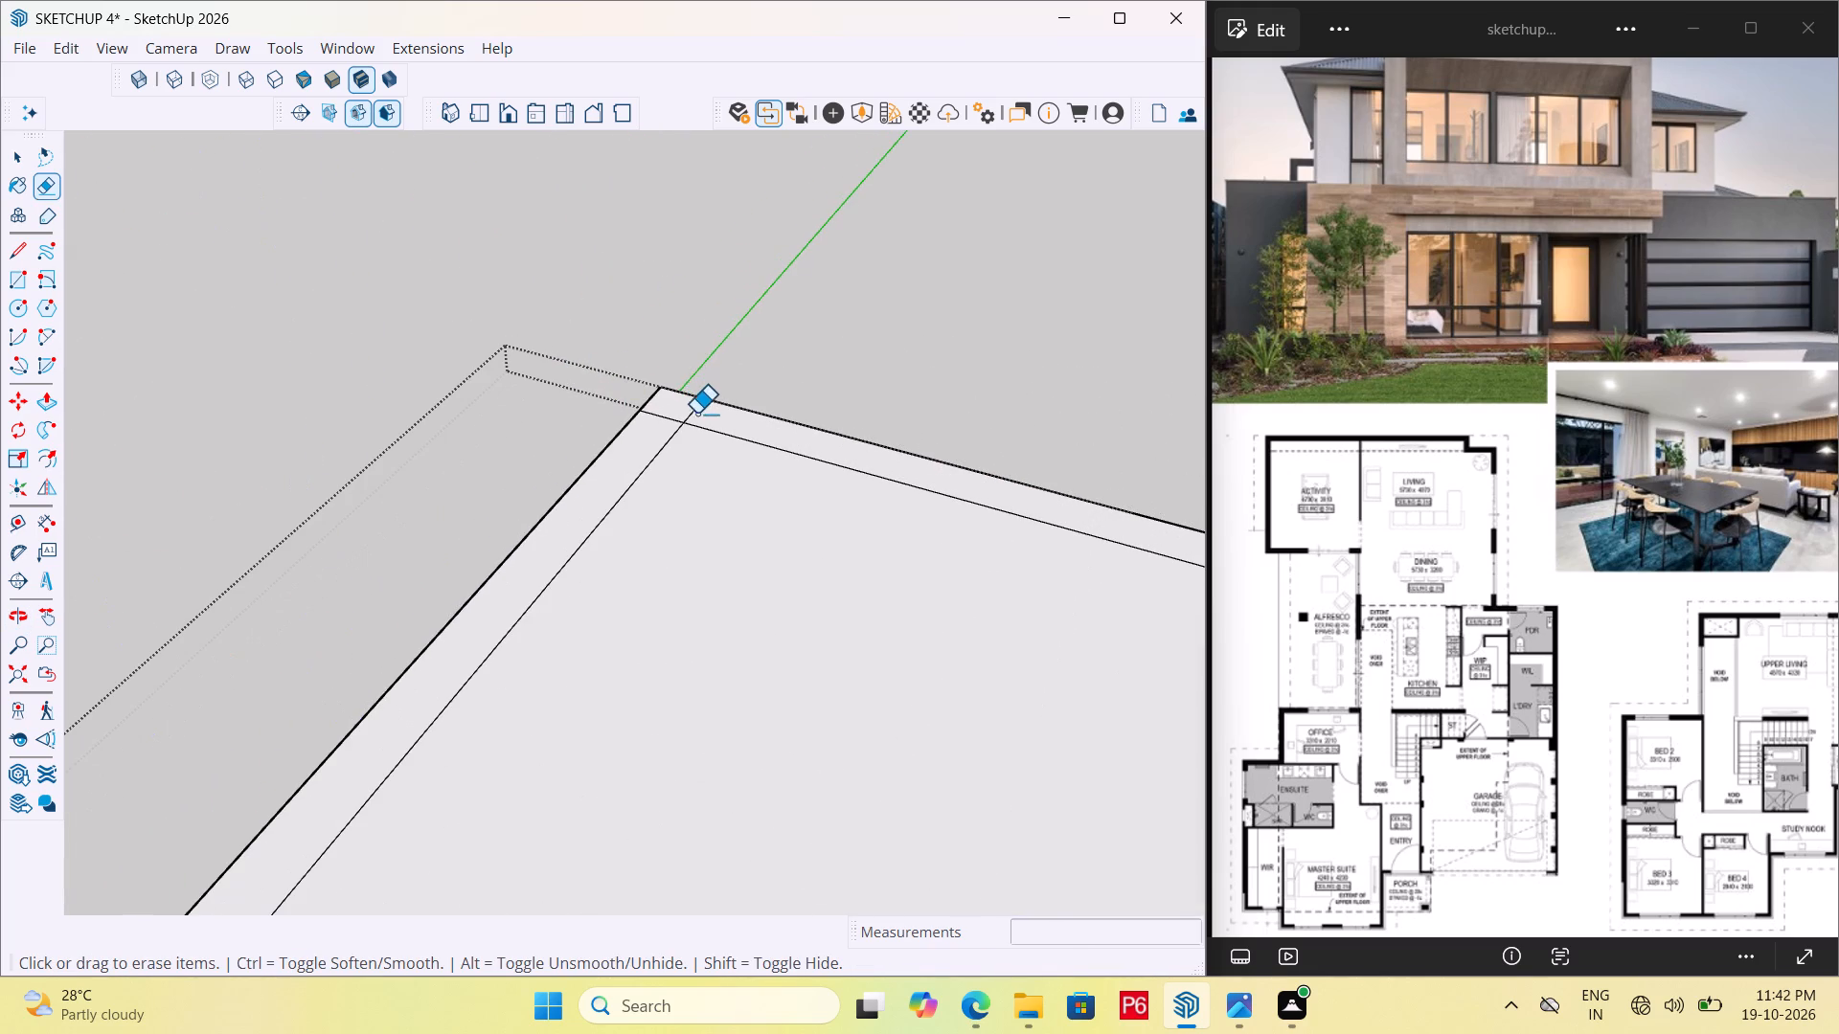
{"action": "left_click_drag", "start_coordinate": [696, 414], "coordinate": [680, 407]}
{"action": "left_click_drag", "start_coordinate": [670, 409], "coordinate": [659, 413]}
Erase the top seam lines at the activity room's outer front corner near the origin.
{"action": "scroll", "coordinate": [682, 306], "scroll_direction": "down", "scroll_amount": 8}
{"action": "scroll", "coordinate": [469, 597], "scroll_direction": "up", "scroll_amount": 8}
{"action": "middle_click_drag", "start_coordinate": [469, 597], "coordinate": [441, 606]}
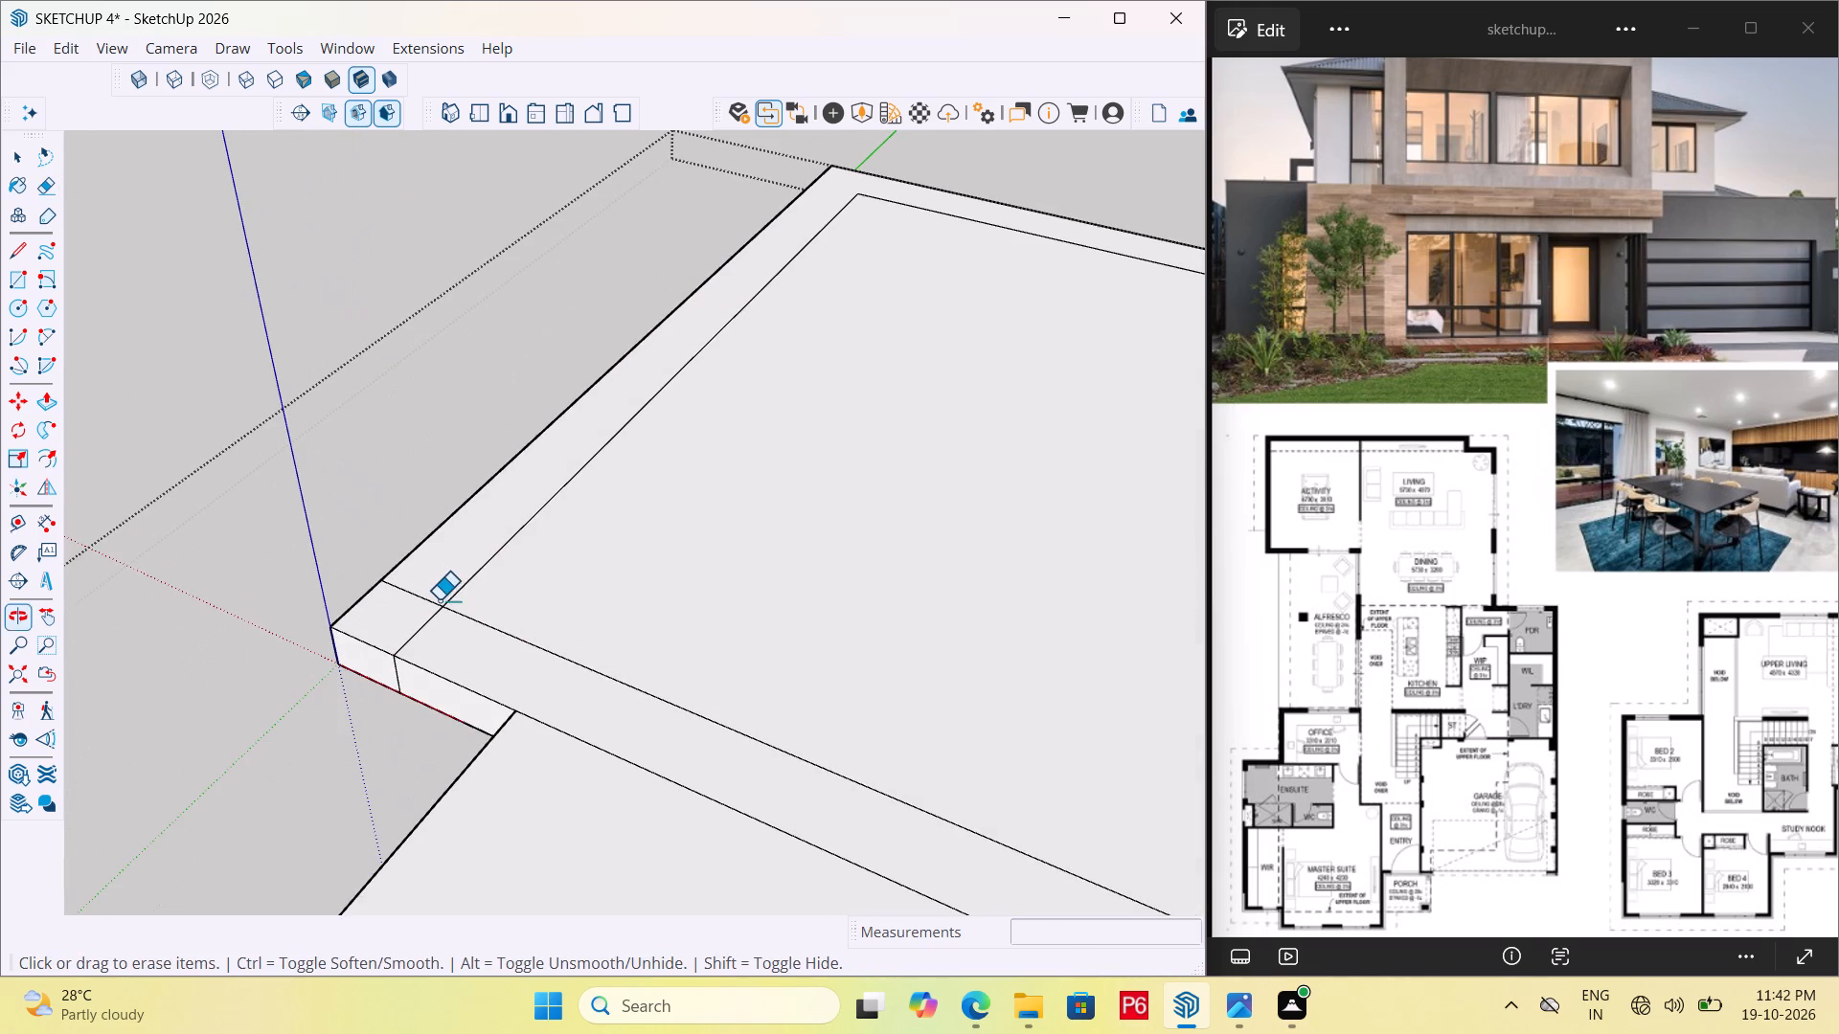
{"action": "left_click", "coordinate": [411, 590]}
{"action": "left_click", "coordinate": [420, 628]}
{"action": "scroll", "coordinate": [357, 443], "scroll_direction": "down", "scroll_amount": 8}
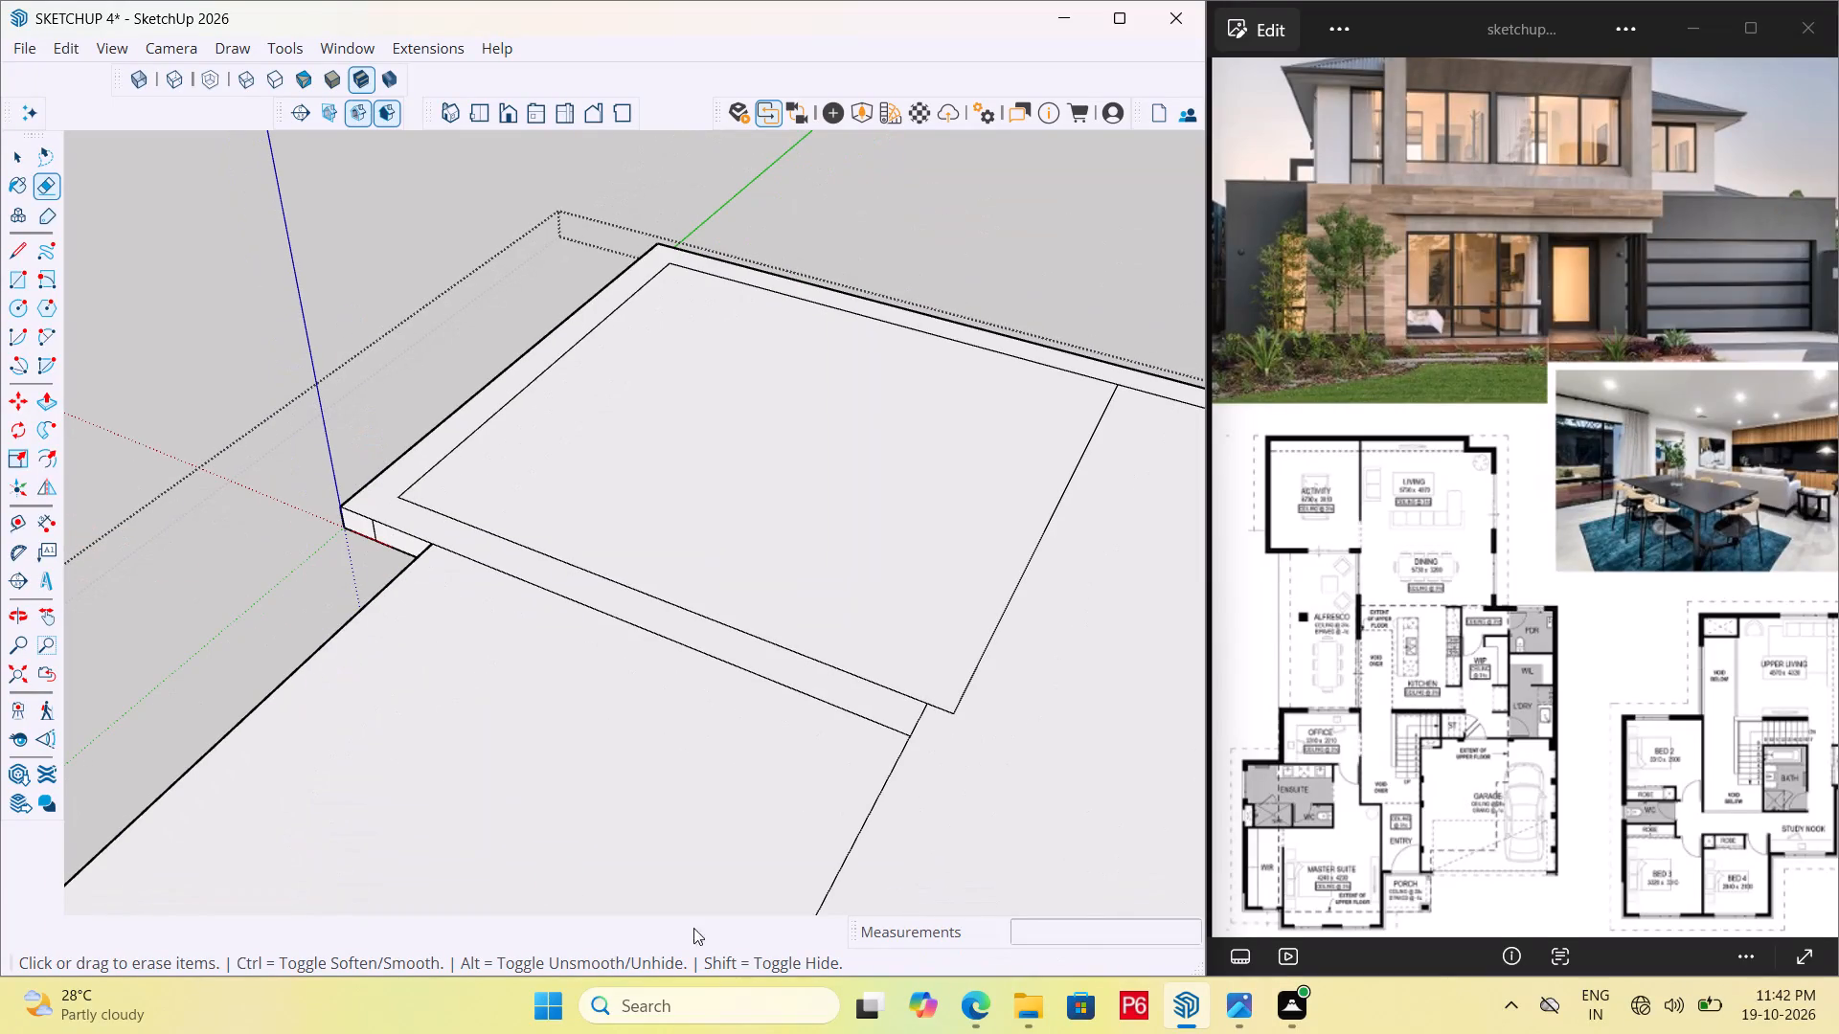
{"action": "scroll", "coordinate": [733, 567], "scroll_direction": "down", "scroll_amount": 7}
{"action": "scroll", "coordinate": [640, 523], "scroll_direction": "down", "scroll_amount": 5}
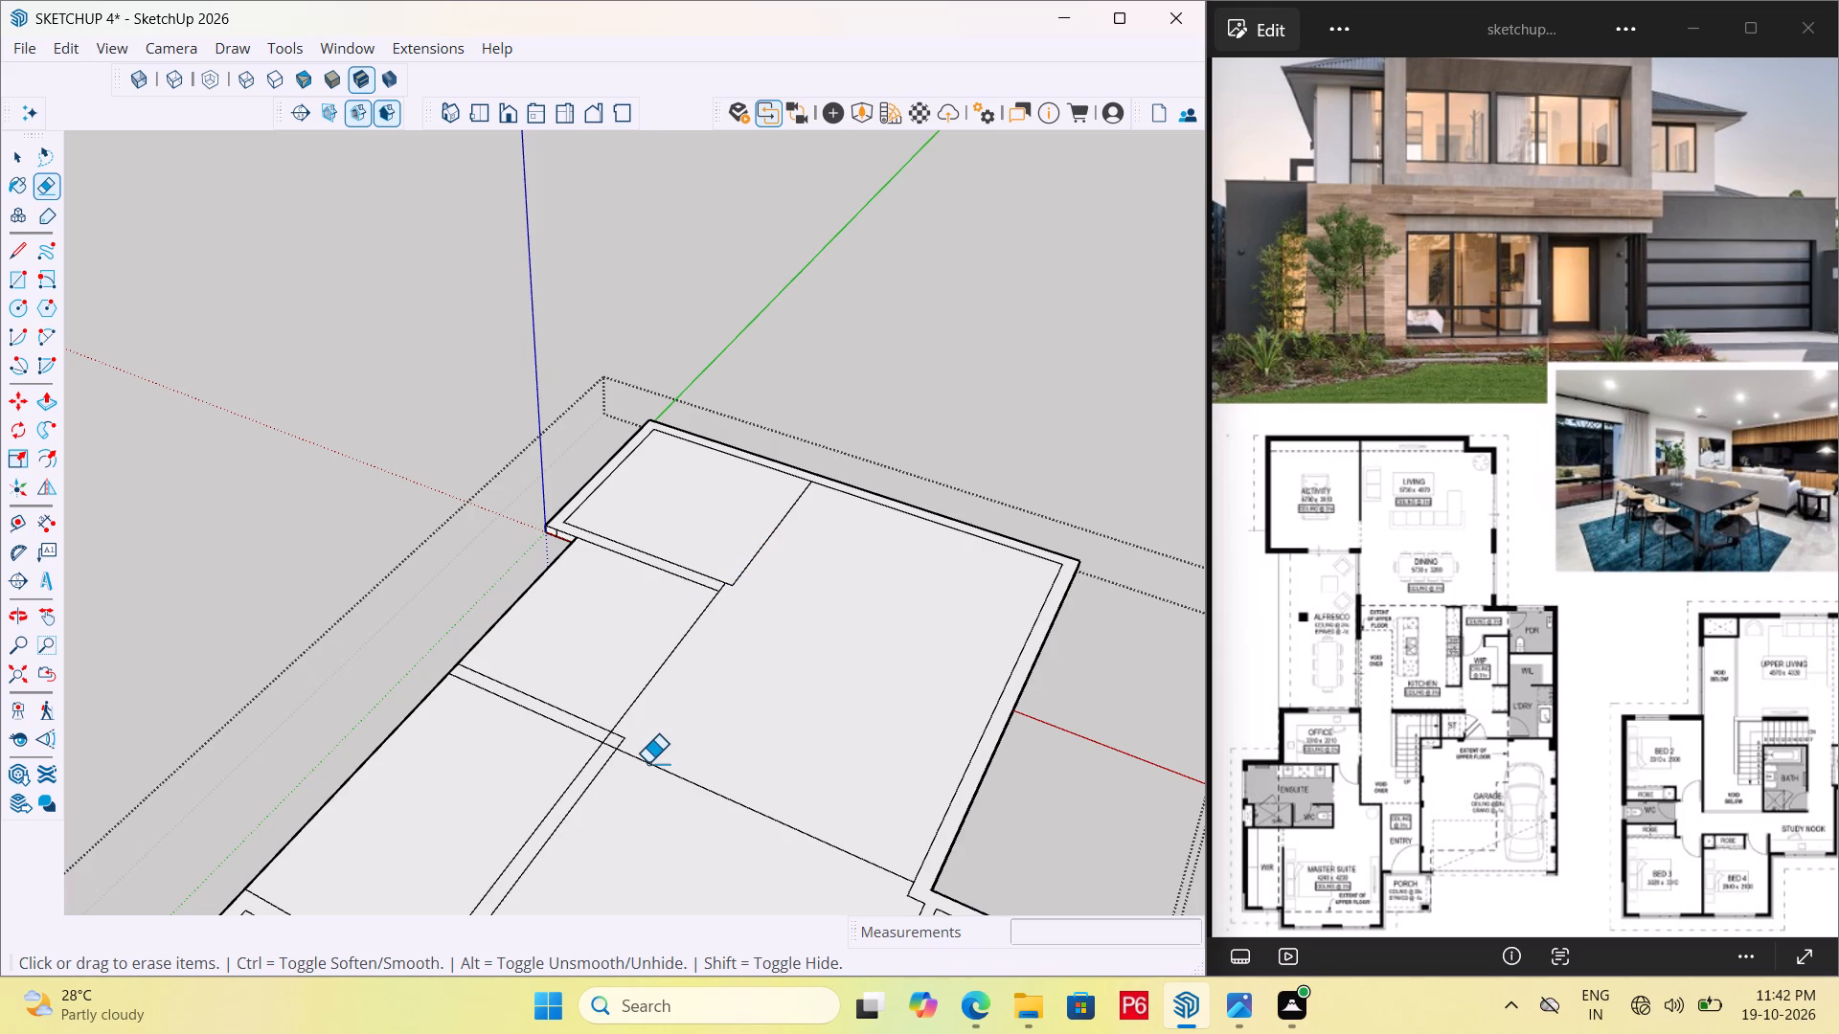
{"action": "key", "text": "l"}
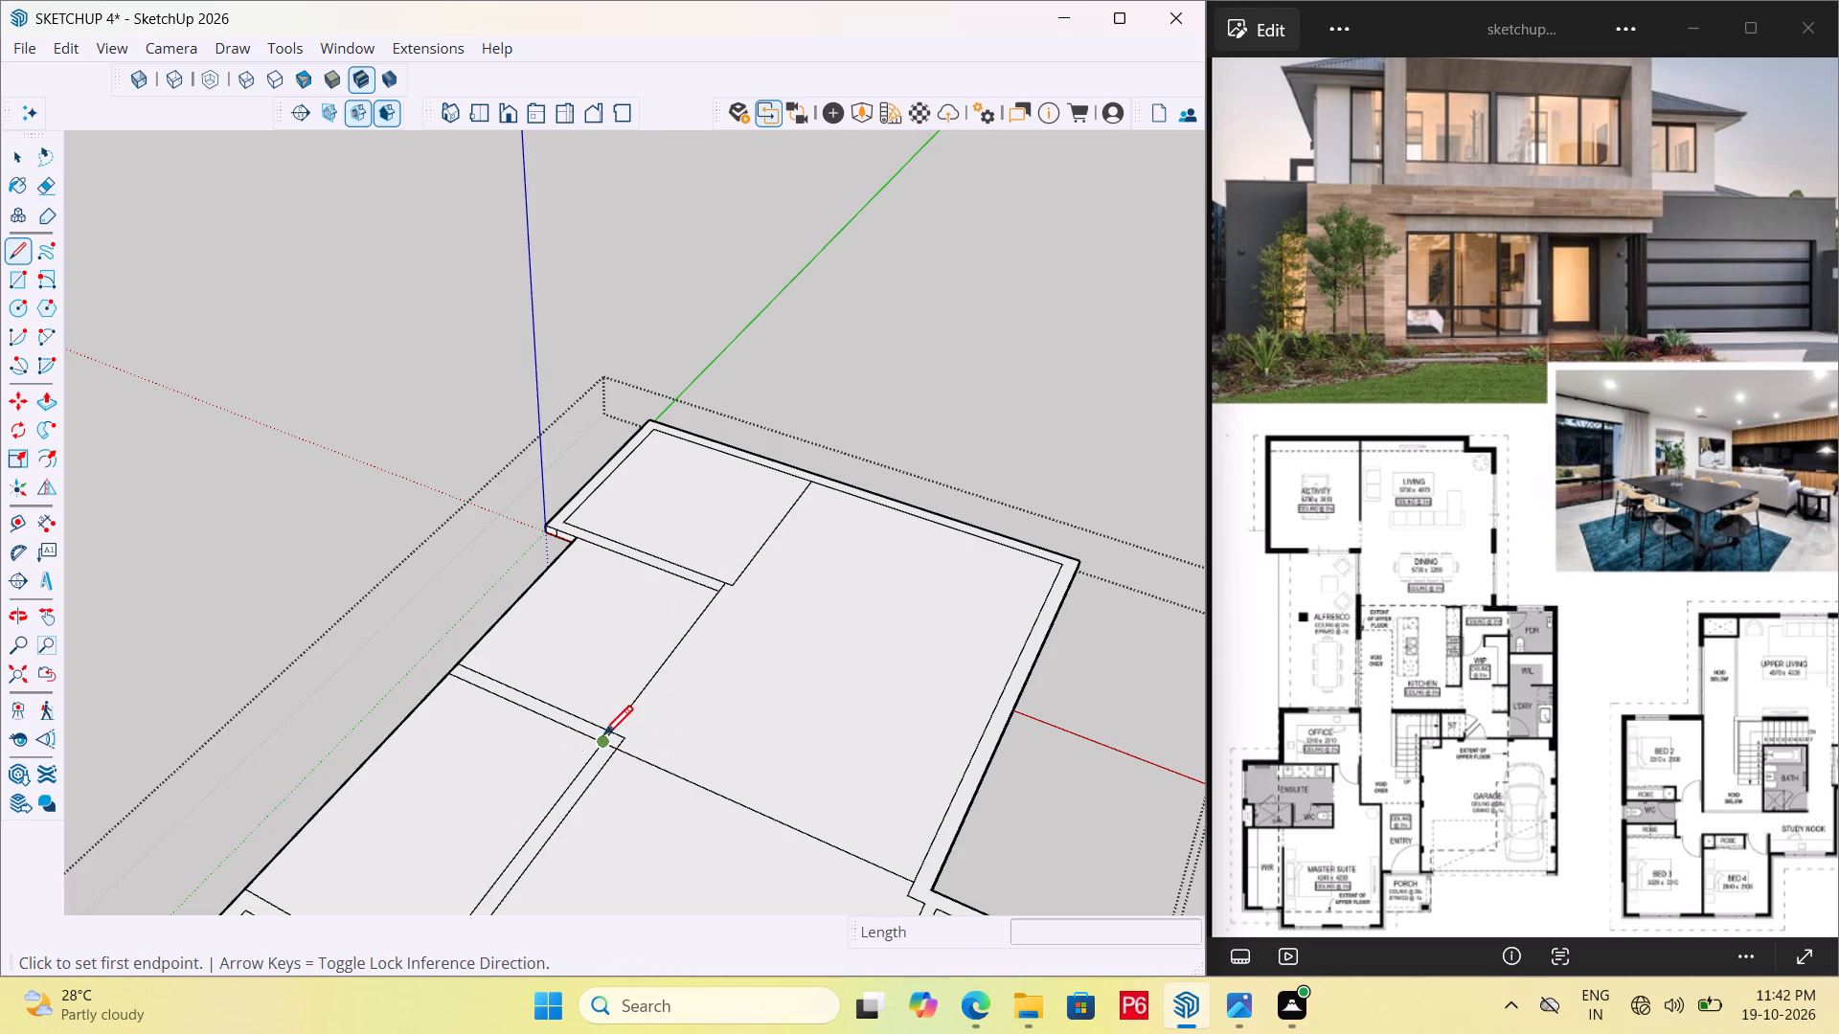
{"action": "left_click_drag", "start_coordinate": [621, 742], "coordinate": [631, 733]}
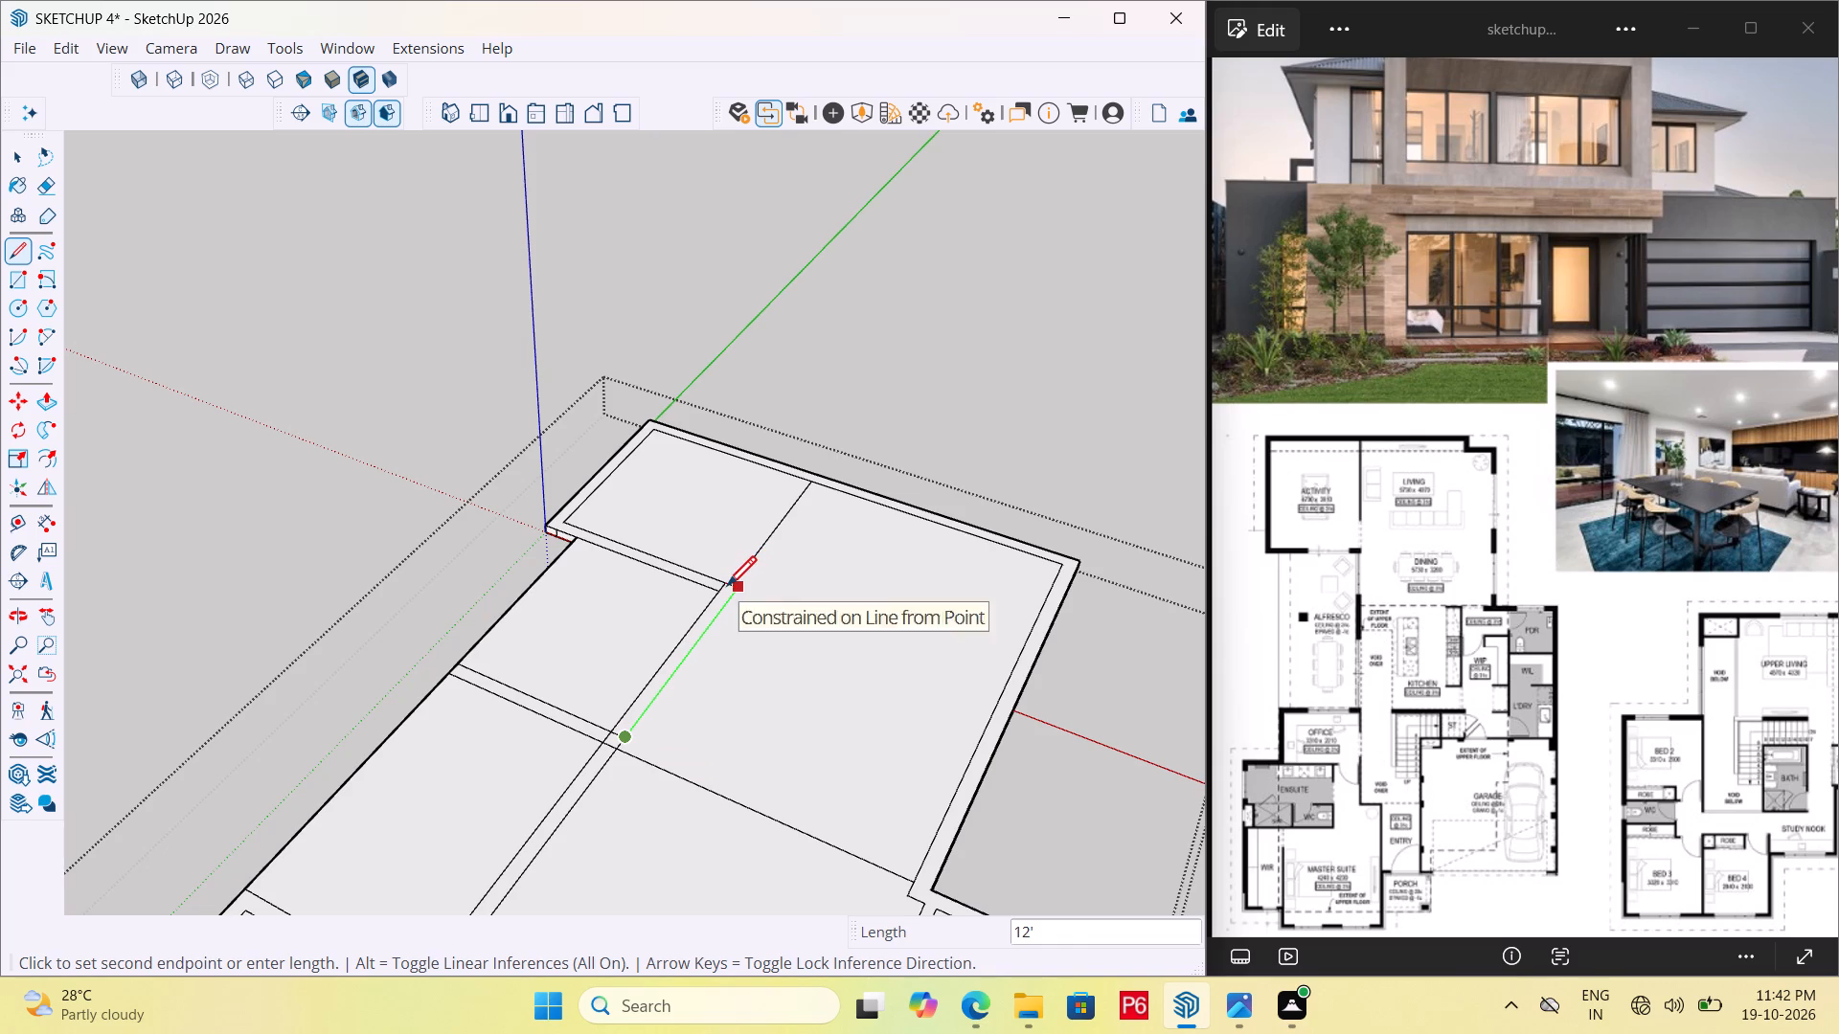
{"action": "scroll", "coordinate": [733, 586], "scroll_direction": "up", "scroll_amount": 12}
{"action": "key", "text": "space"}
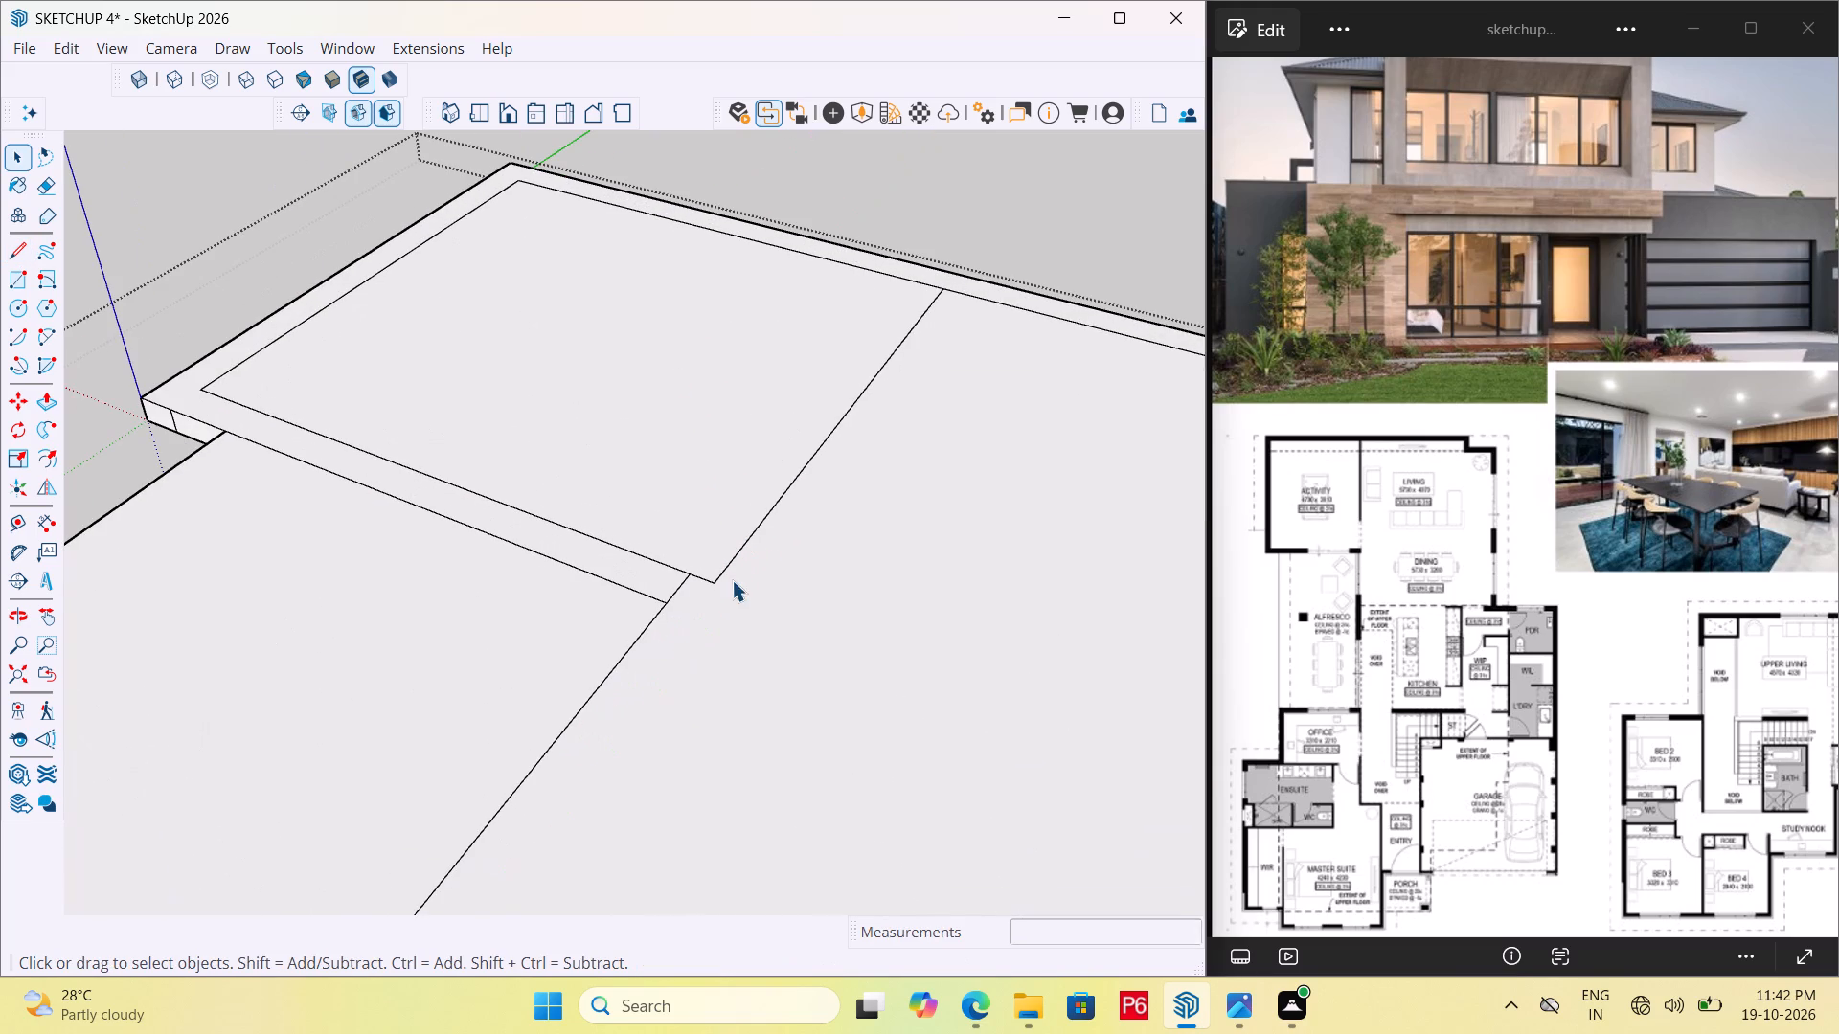
Draw a line about 12' long from the activity room's inner corner to the alfresco cross wall, parallel to the existing wall edge.
{"action": "key", "text": "l"}
{"action": "left_click", "coordinate": [715, 578]}
{"action": "scroll", "coordinate": [698, 644], "scroll_direction": "down", "scroll_amount": 7}
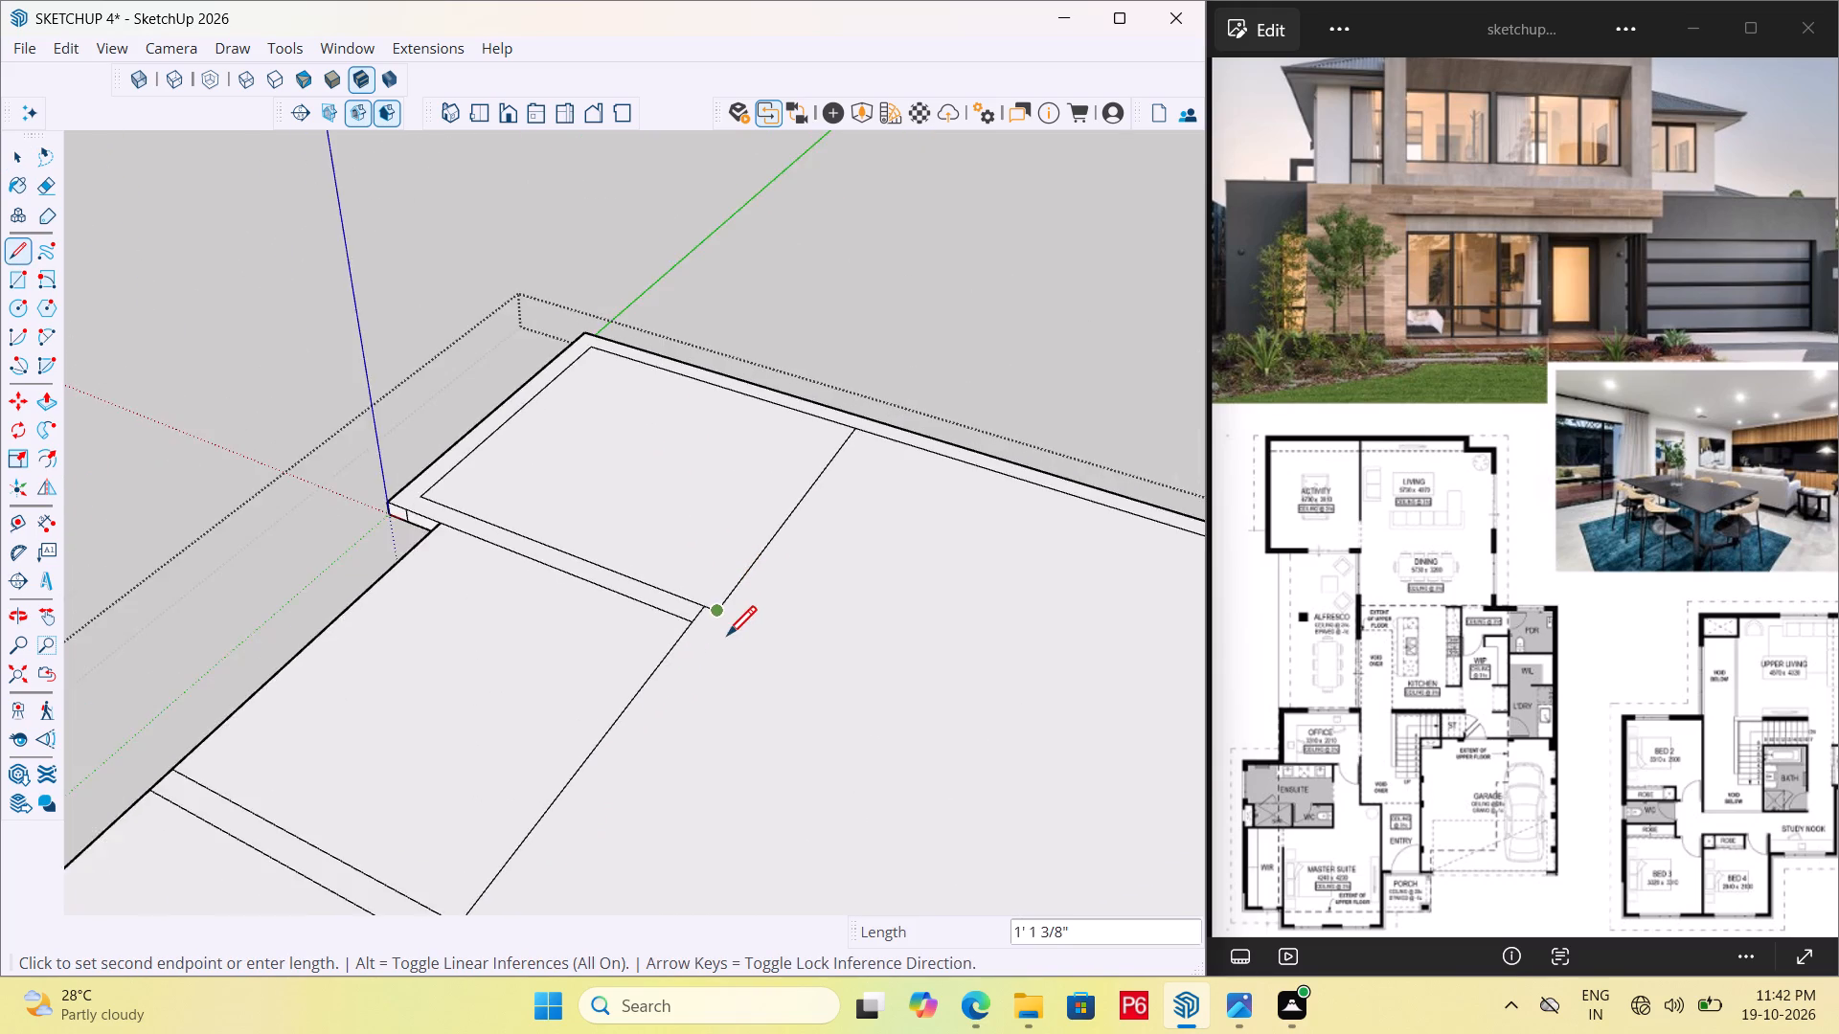
{"action": "scroll", "coordinate": [727, 638], "scroll_direction": "down", "scroll_amount": 6}
{"action": "scroll", "coordinate": [599, 806], "scroll_direction": "up", "scroll_amount": 6}
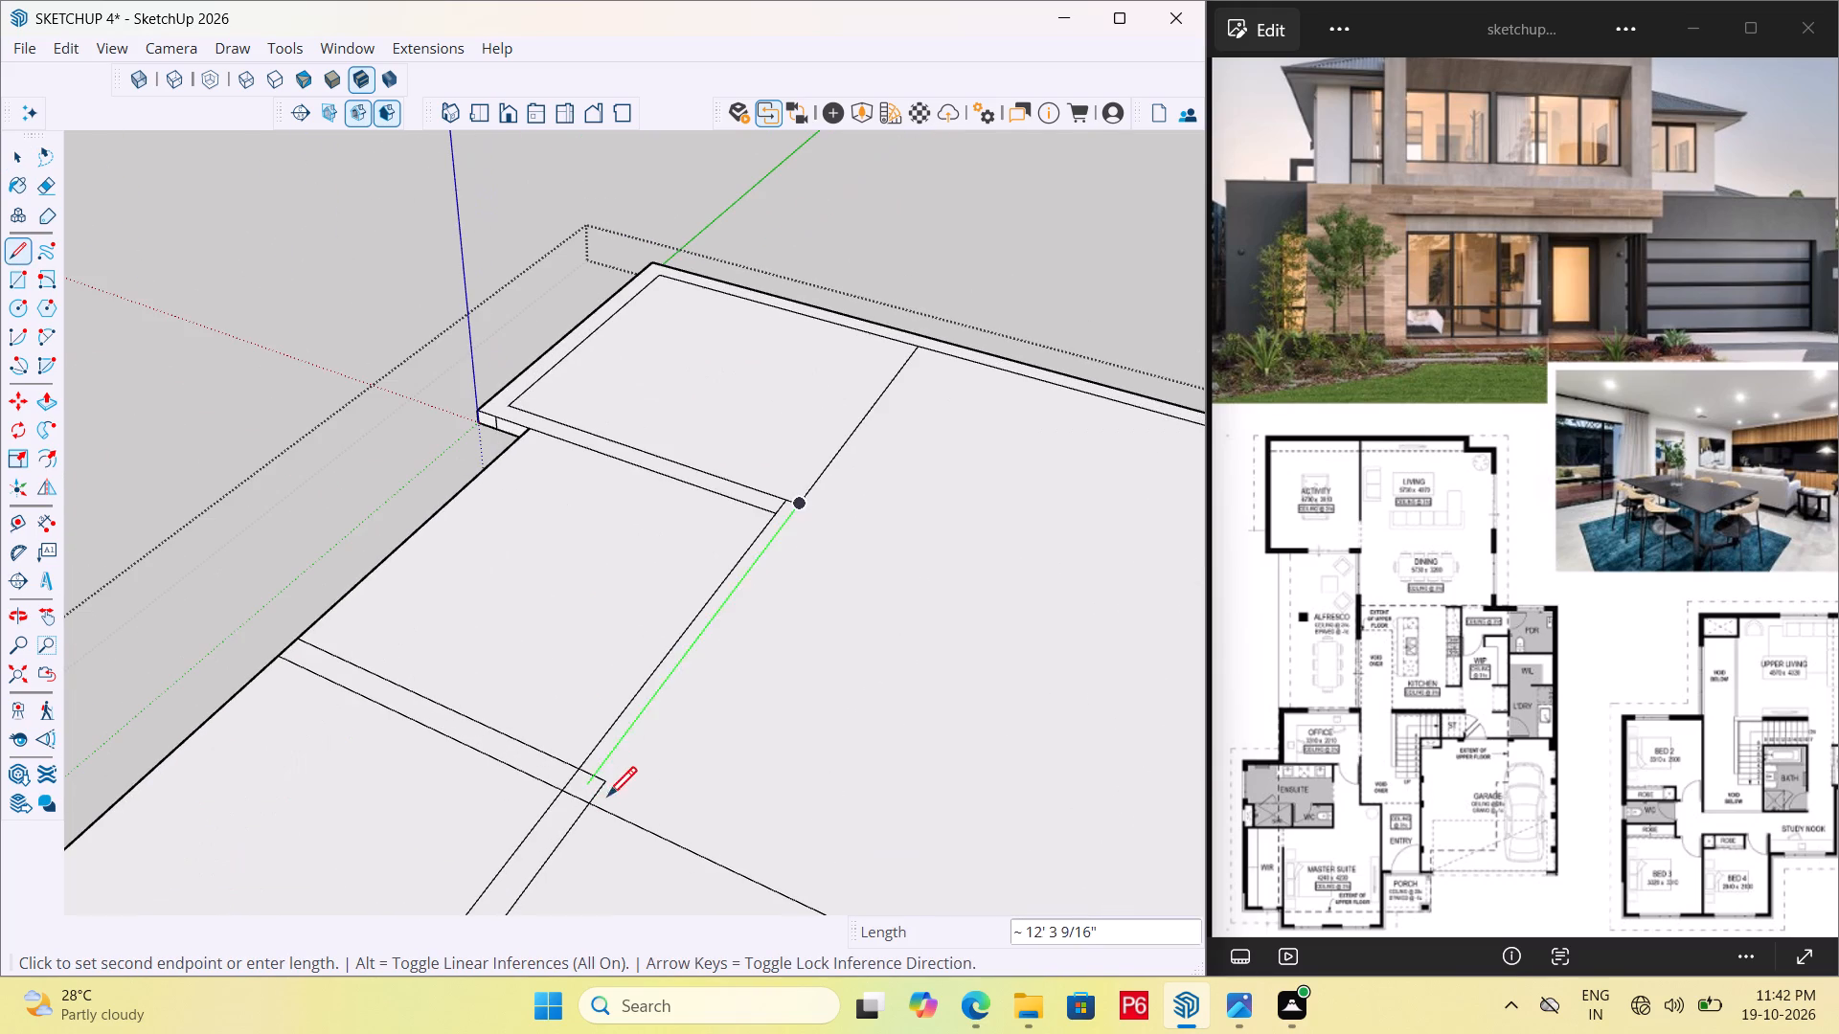
{"action": "left_click", "coordinate": [592, 777]}
Extend the new wall line with a short segment across the alfresco cross-wall strip to the dining-kitchen division line.
{"action": "scroll", "coordinate": [741, 624], "scroll_direction": "down", "scroll_amount": 6}
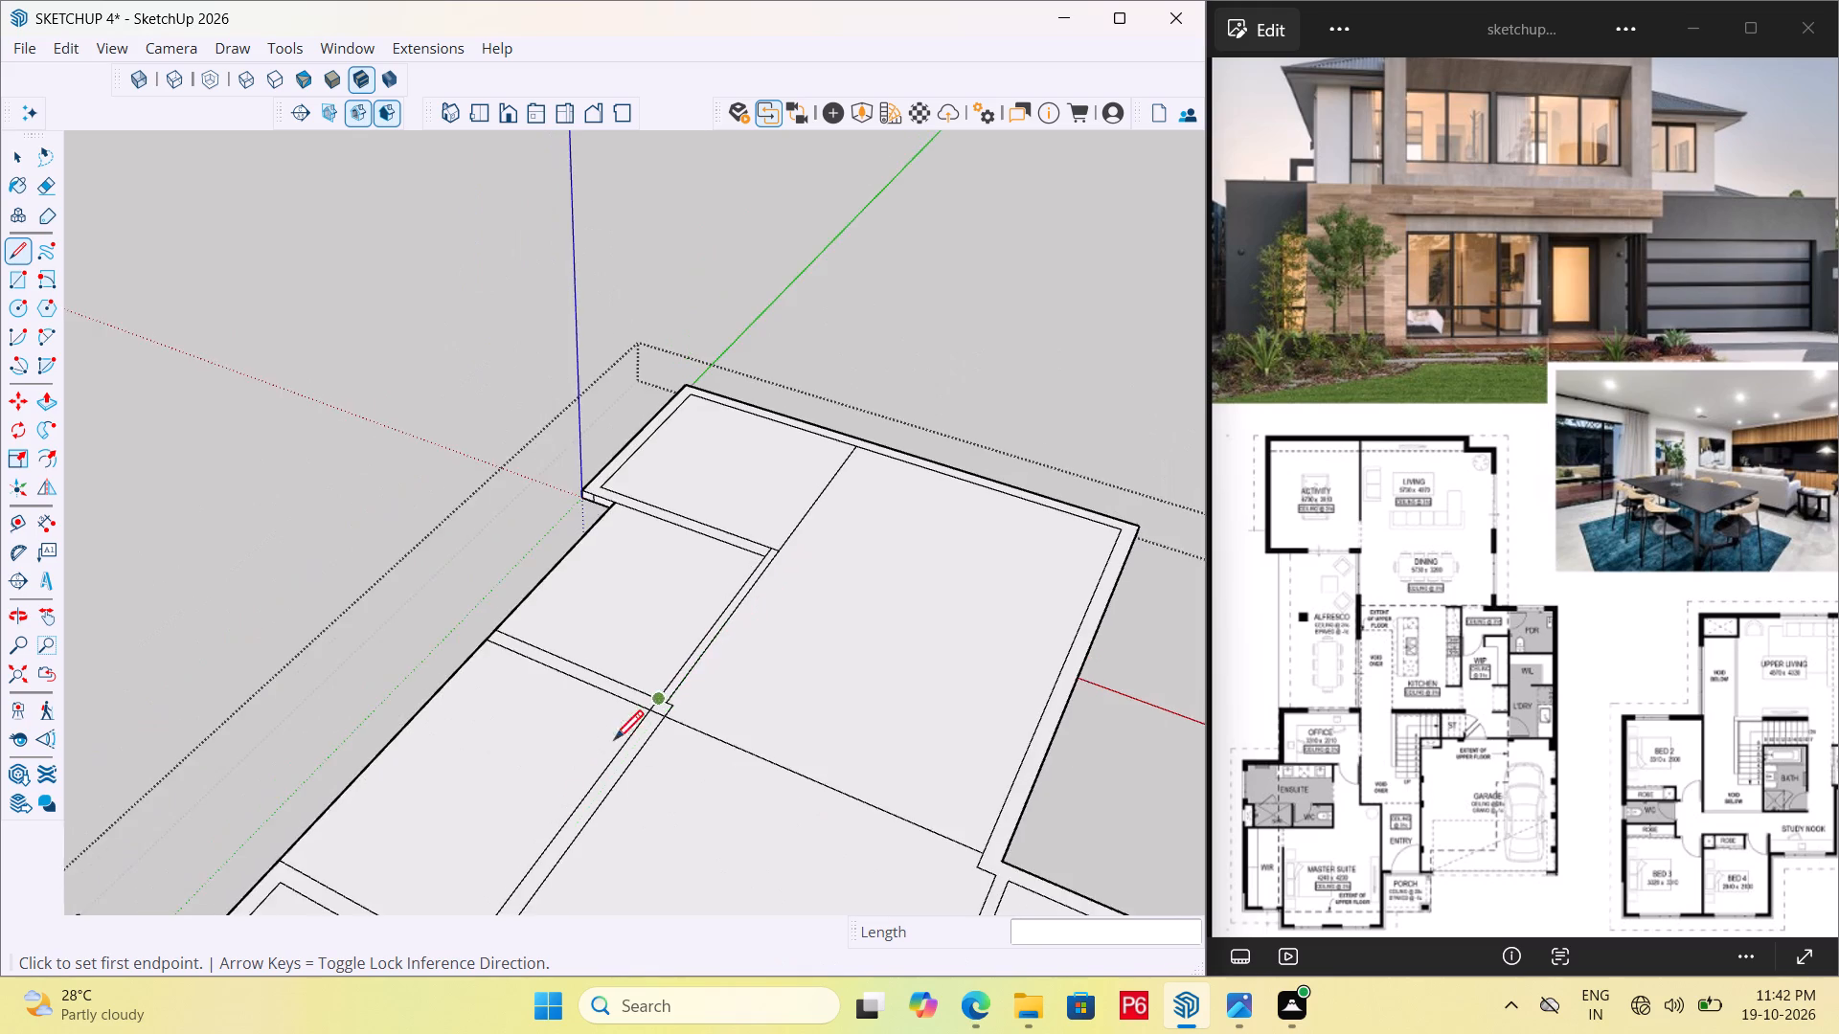
{"action": "scroll", "coordinate": [557, 822], "scroll_direction": "up", "scroll_amount": 6}
{"action": "scroll", "coordinate": [735, 595], "scroll_direction": "down", "scroll_amount": 6}
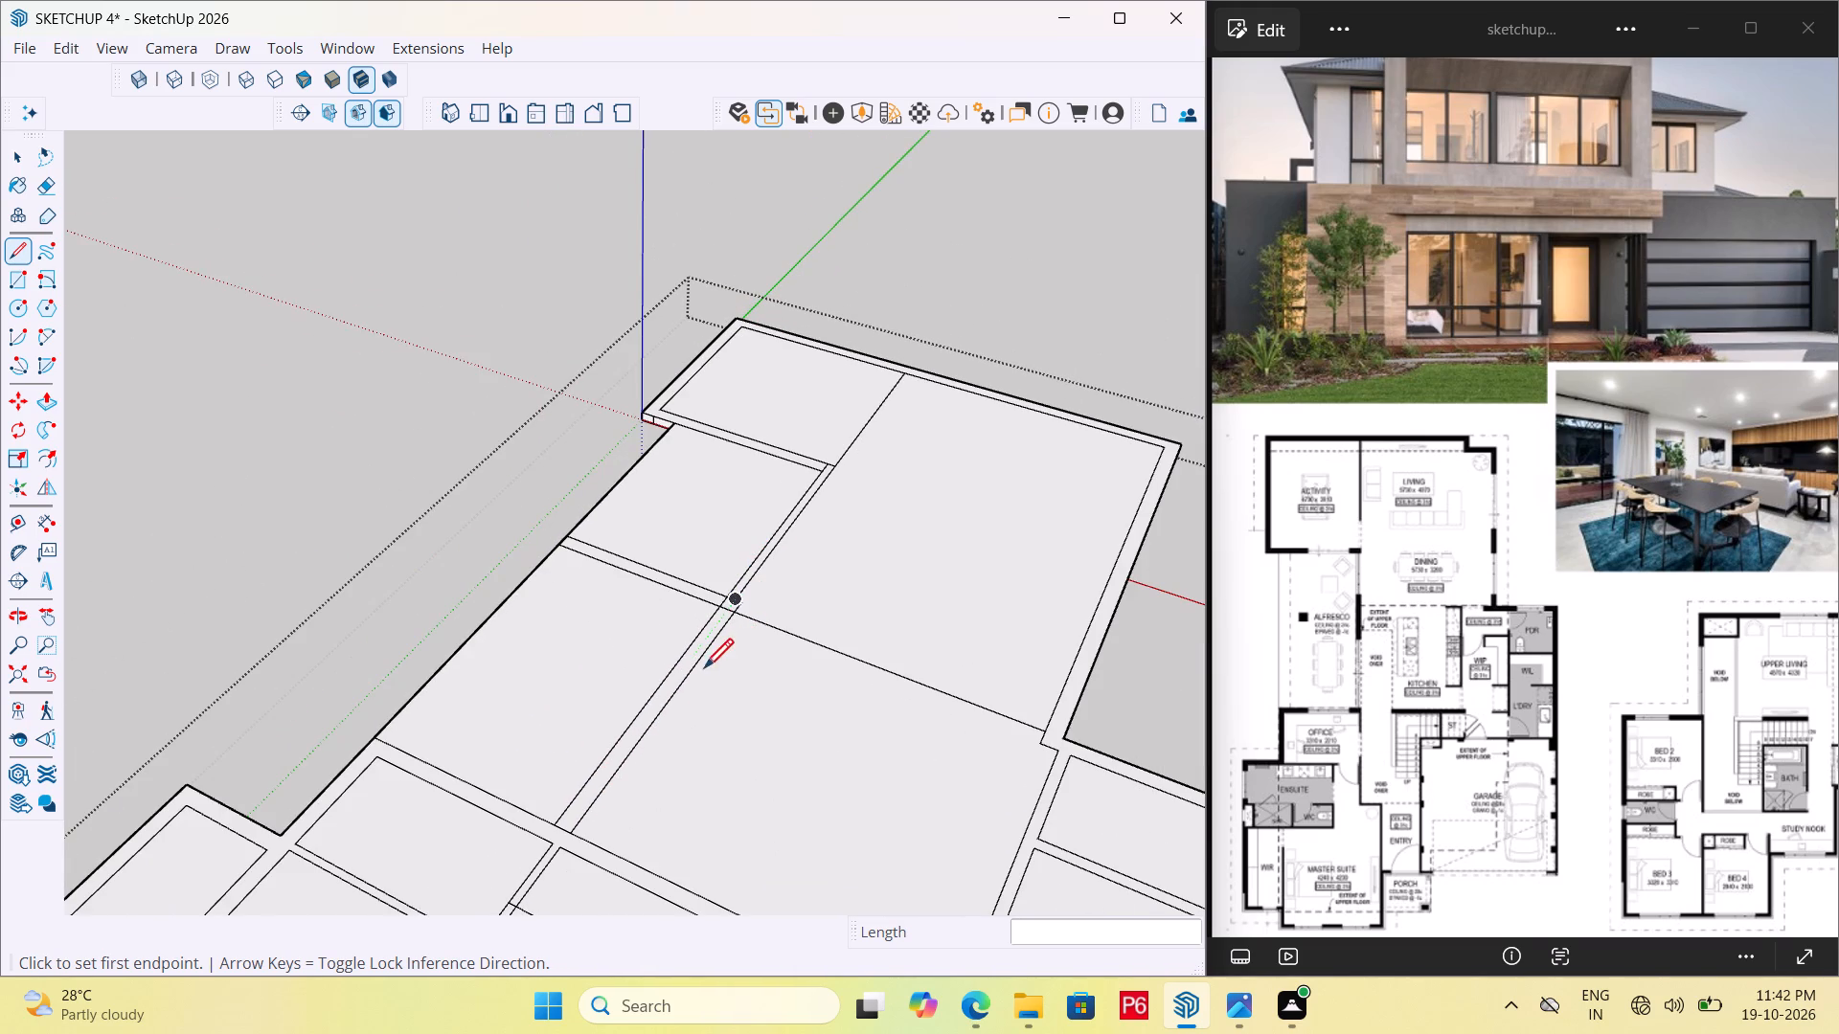
{"action": "middle_click_drag", "start_coordinate": [704, 671], "coordinate": [706, 689]}
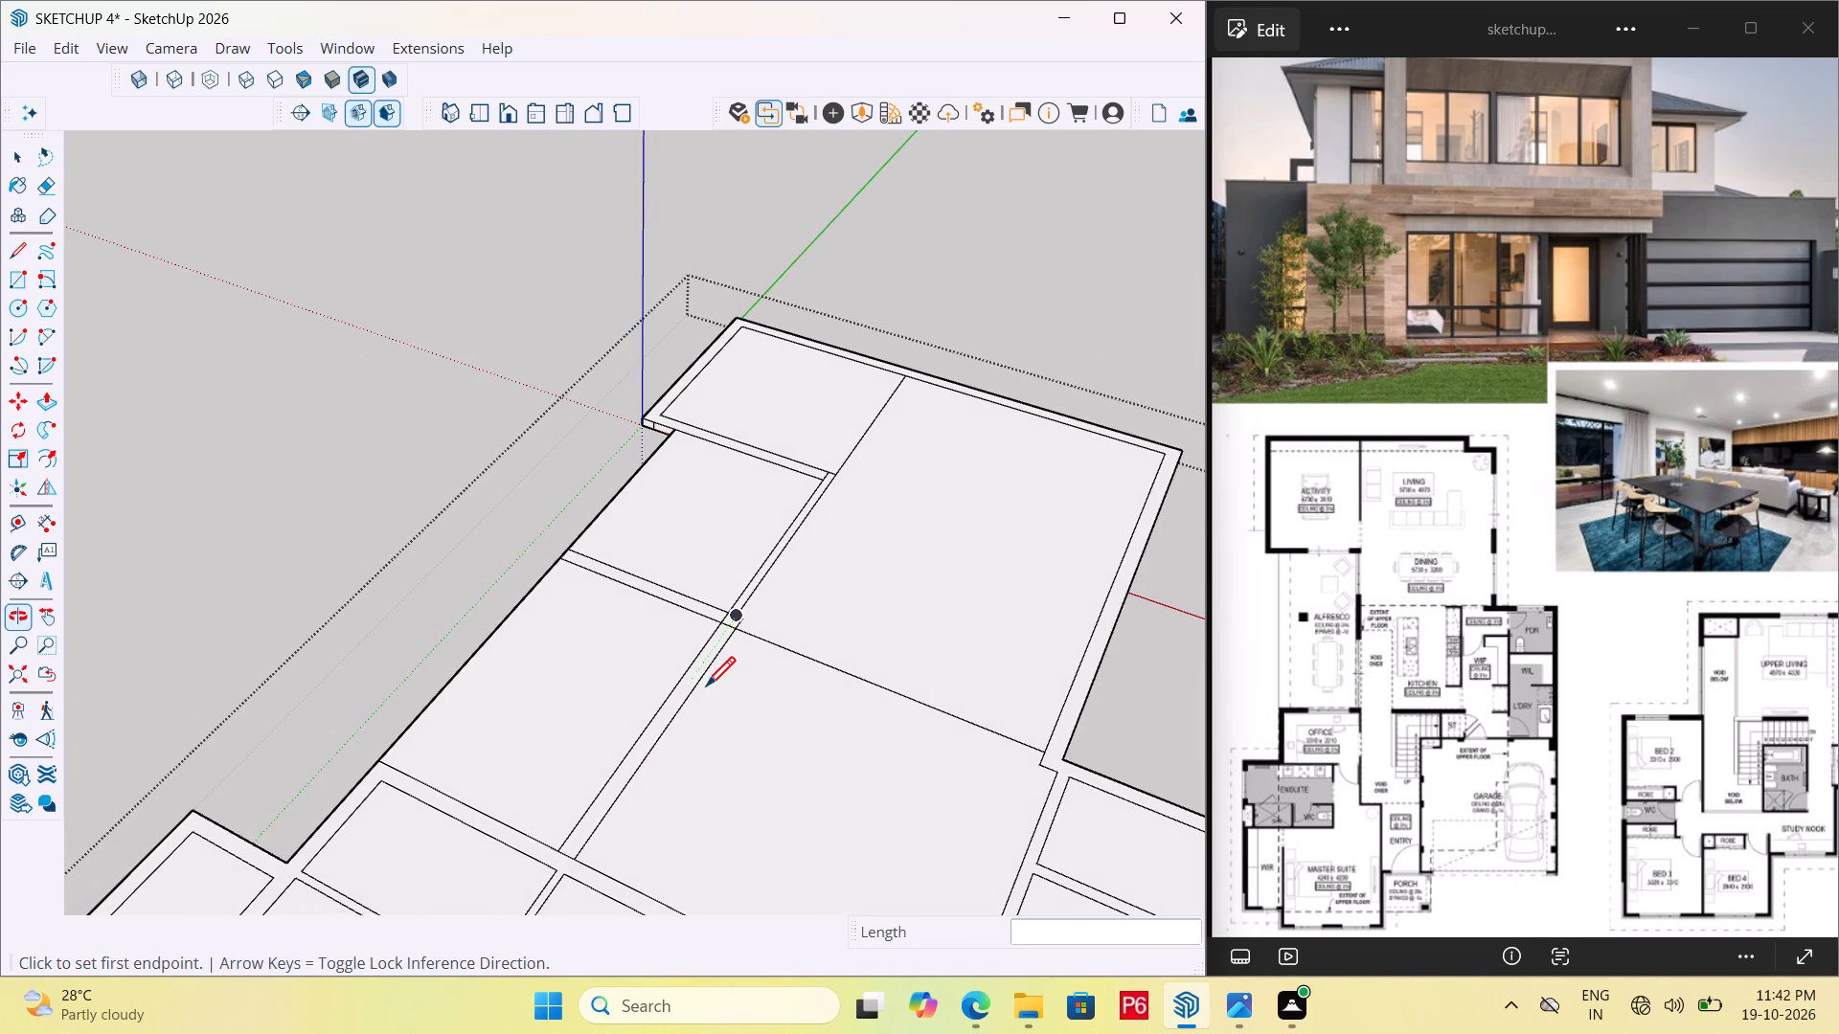
{"action": "scroll", "coordinate": [753, 610], "scroll_direction": "up", "scroll_amount": 9}
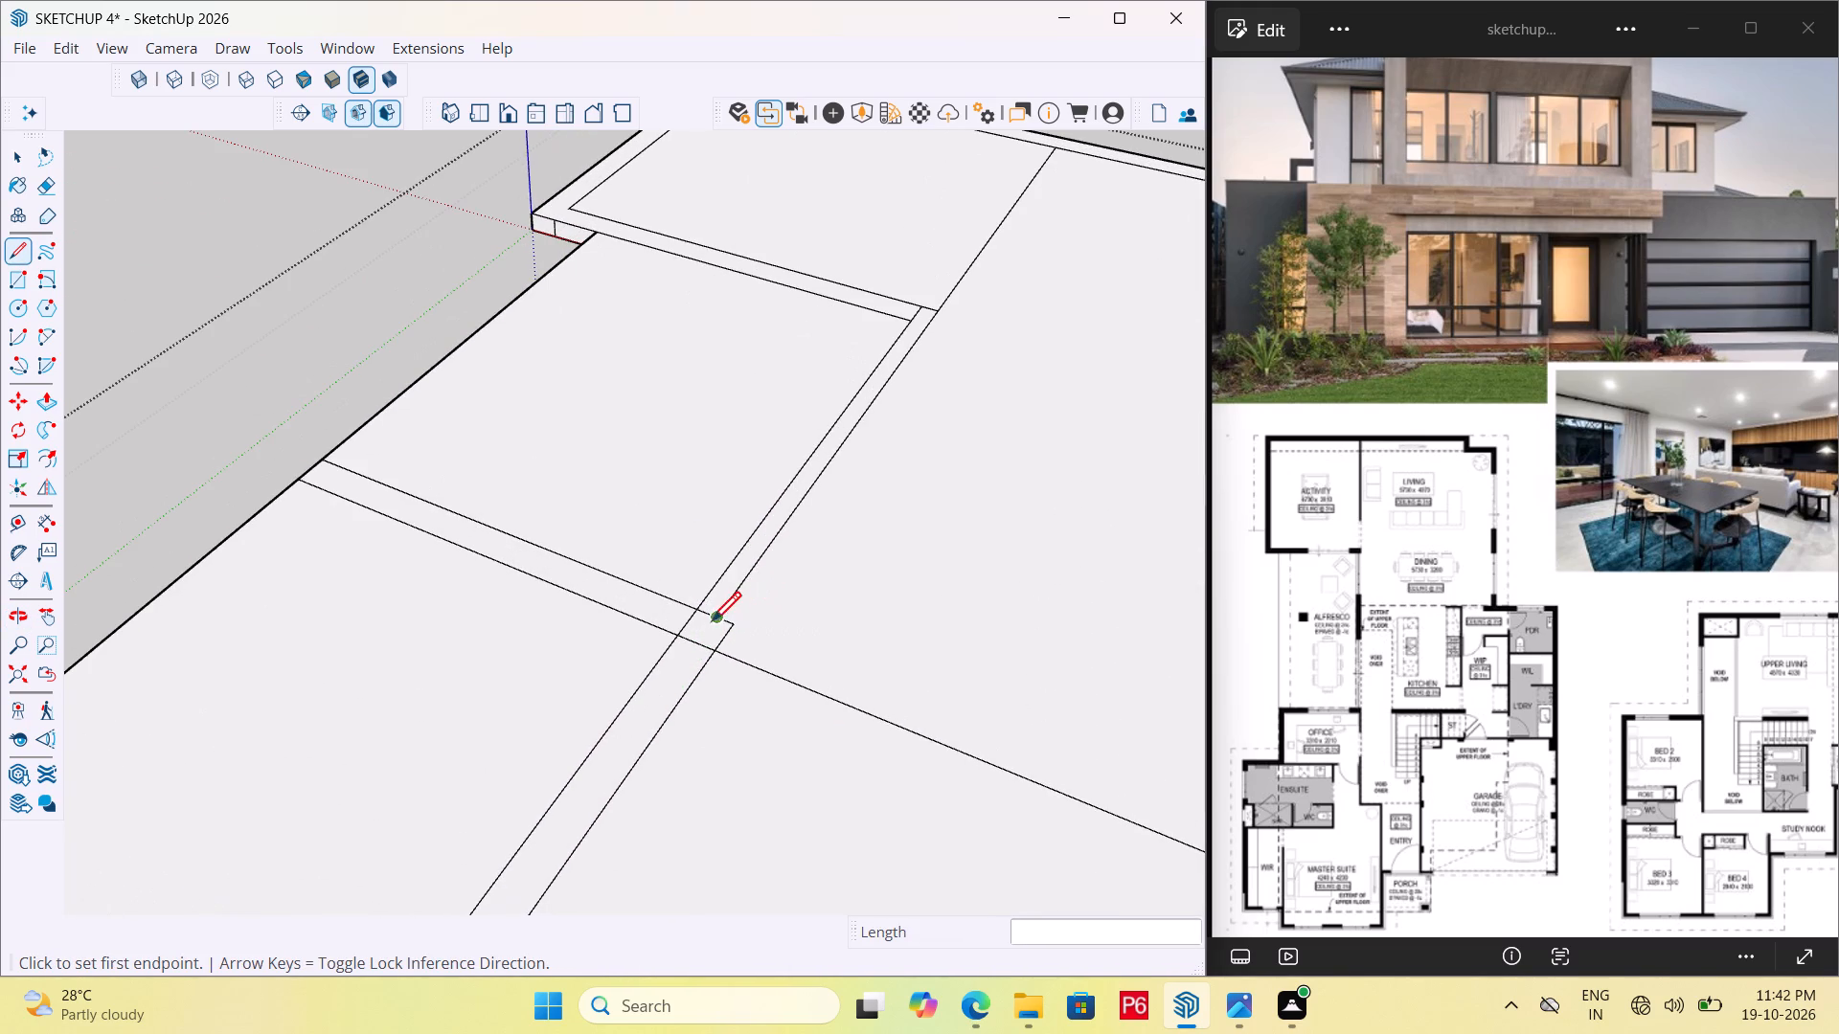
{"action": "left_click", "coordinate": [714, 618]}
{"action": "left_click", "coordinate": [695, 642]}
Erase the leftover stub lines outside the new wall strip at the alfresco cross-wall junction.
{"action": "key", "text": "space"}
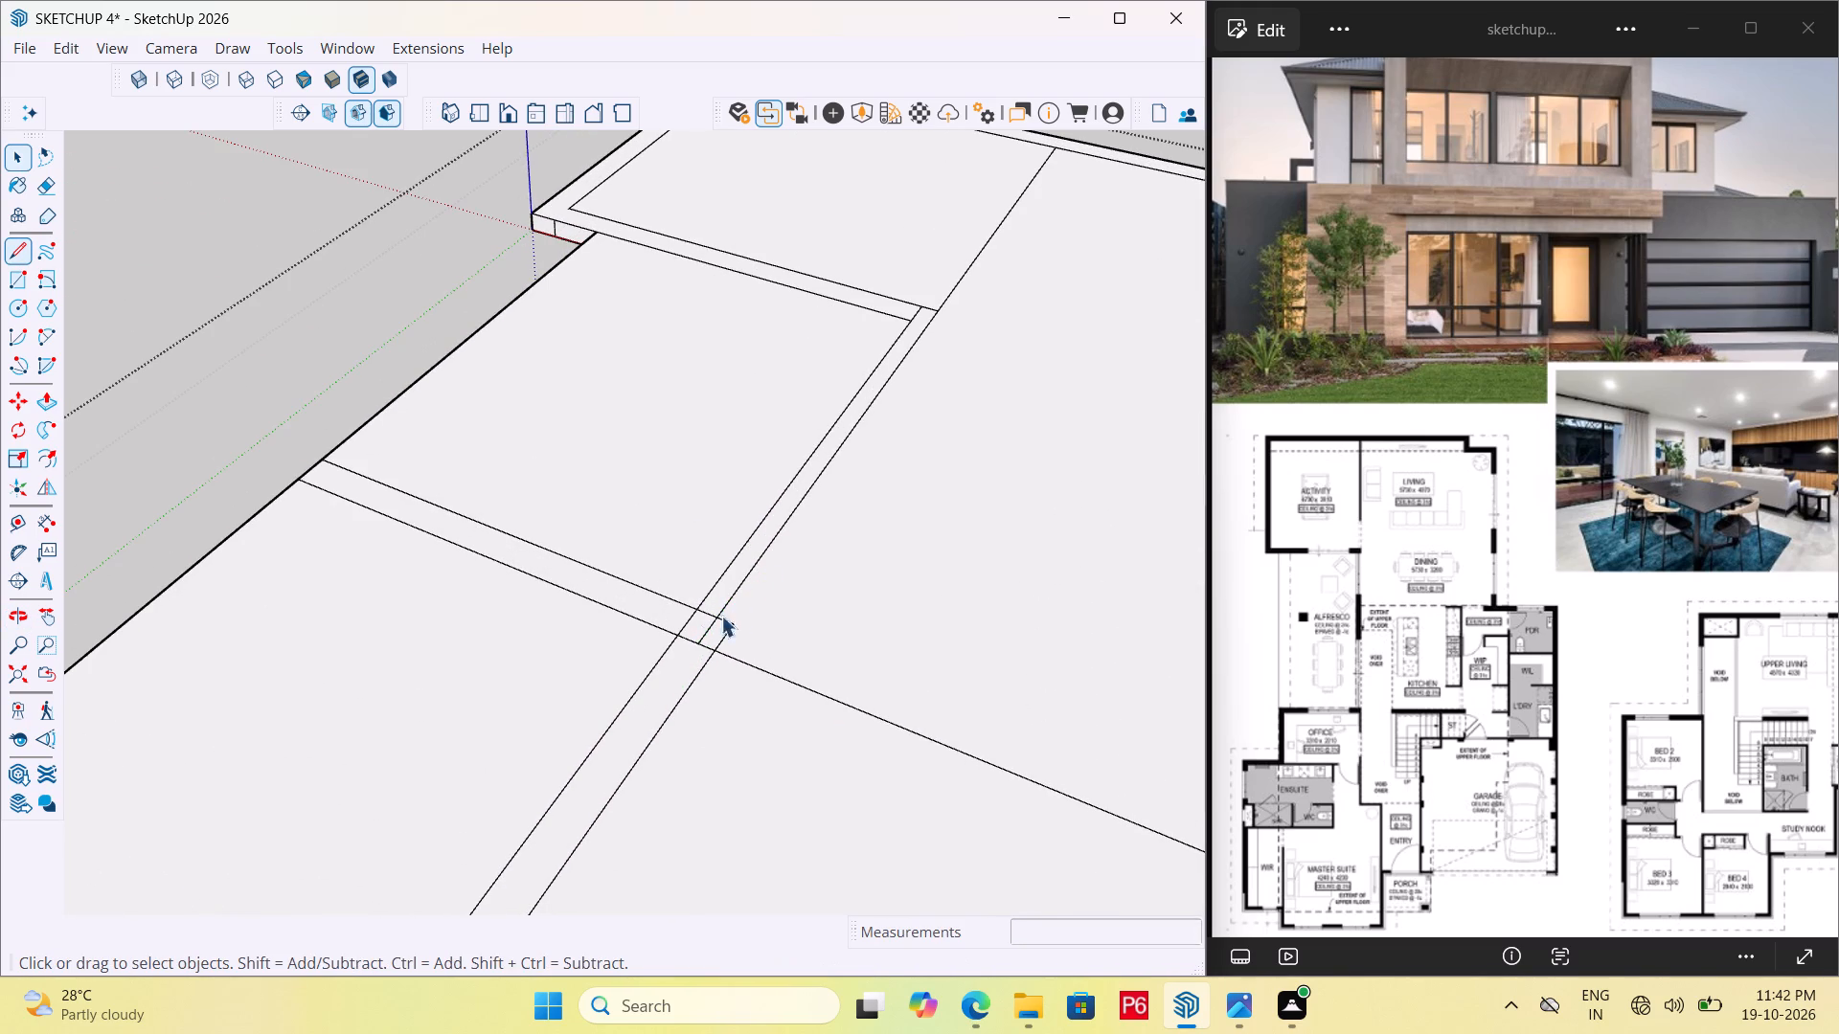
{"action": "key", "text": "e"}
{"action": "left_click", "coordinate": [727, 628]}
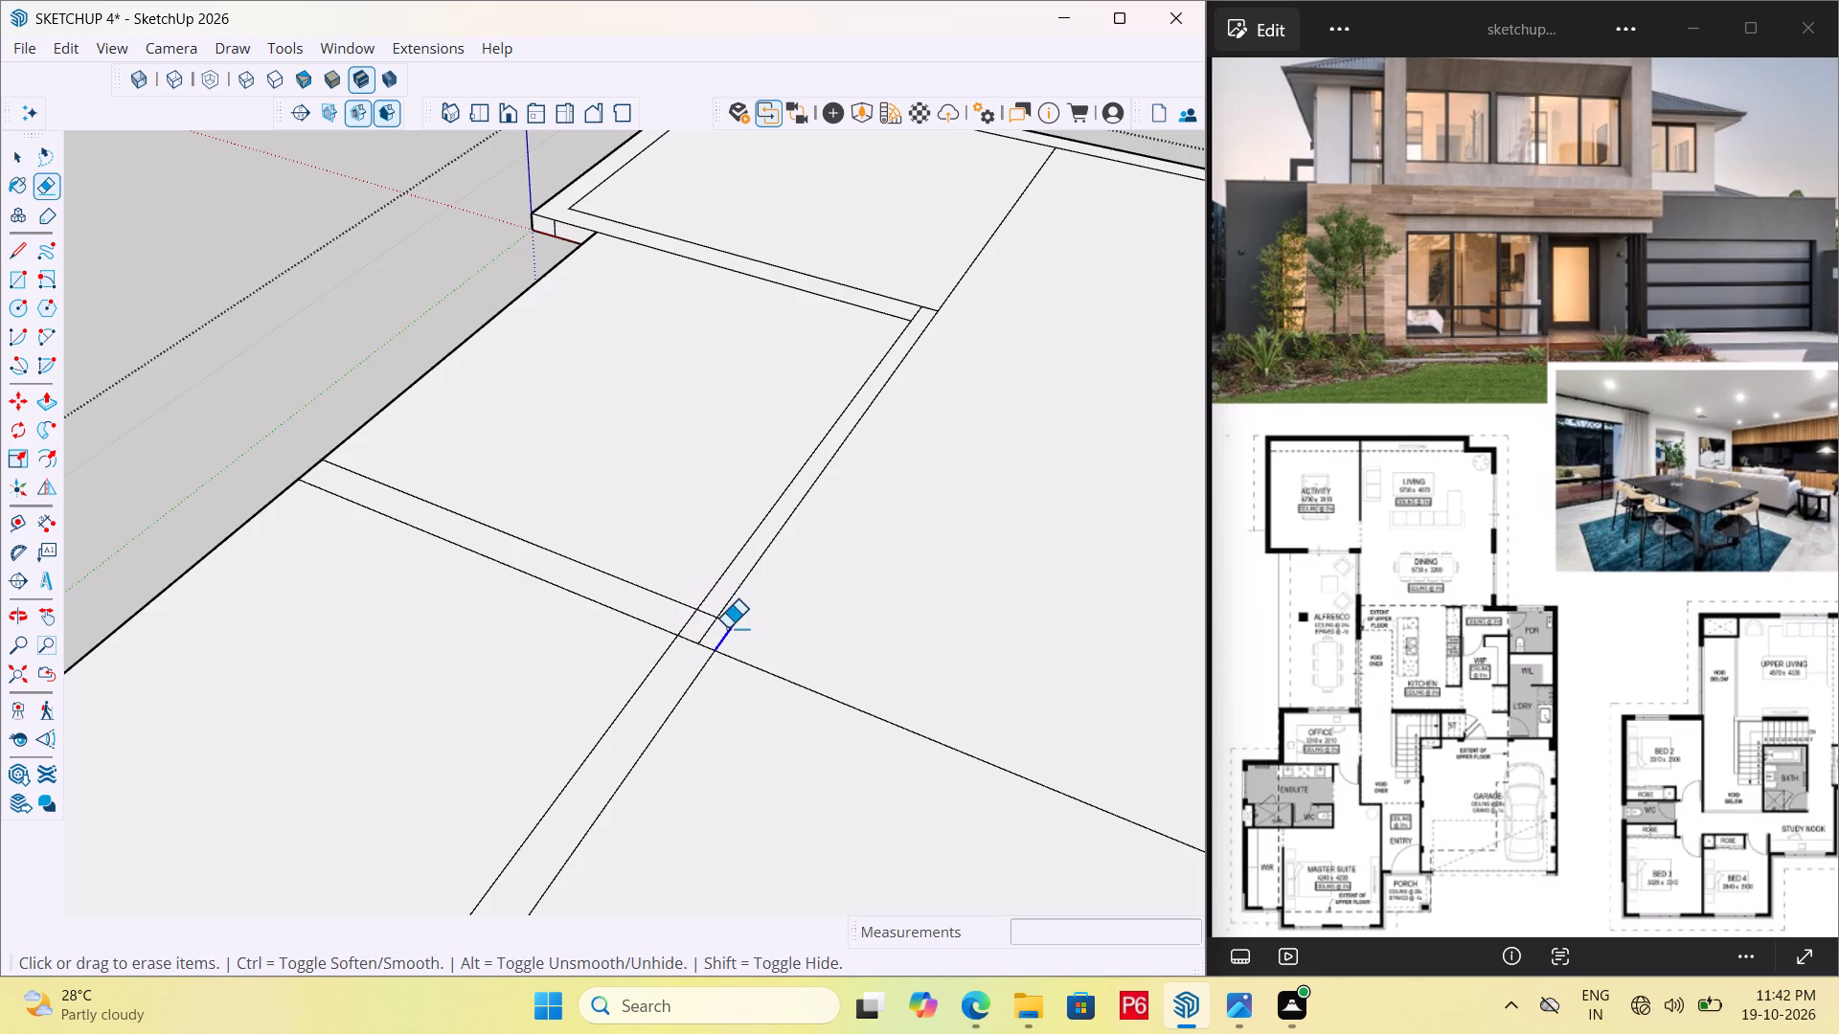
{"action": "left_click", "coordinate": [731, 624]}
Erase the short seam line crossing the new wall strip where it meets the activity room's wall at the inner corner.
{"action": "scroll", "coordinate": [702, 606], "scroll_direction": "up", "scroll_amount": 1}
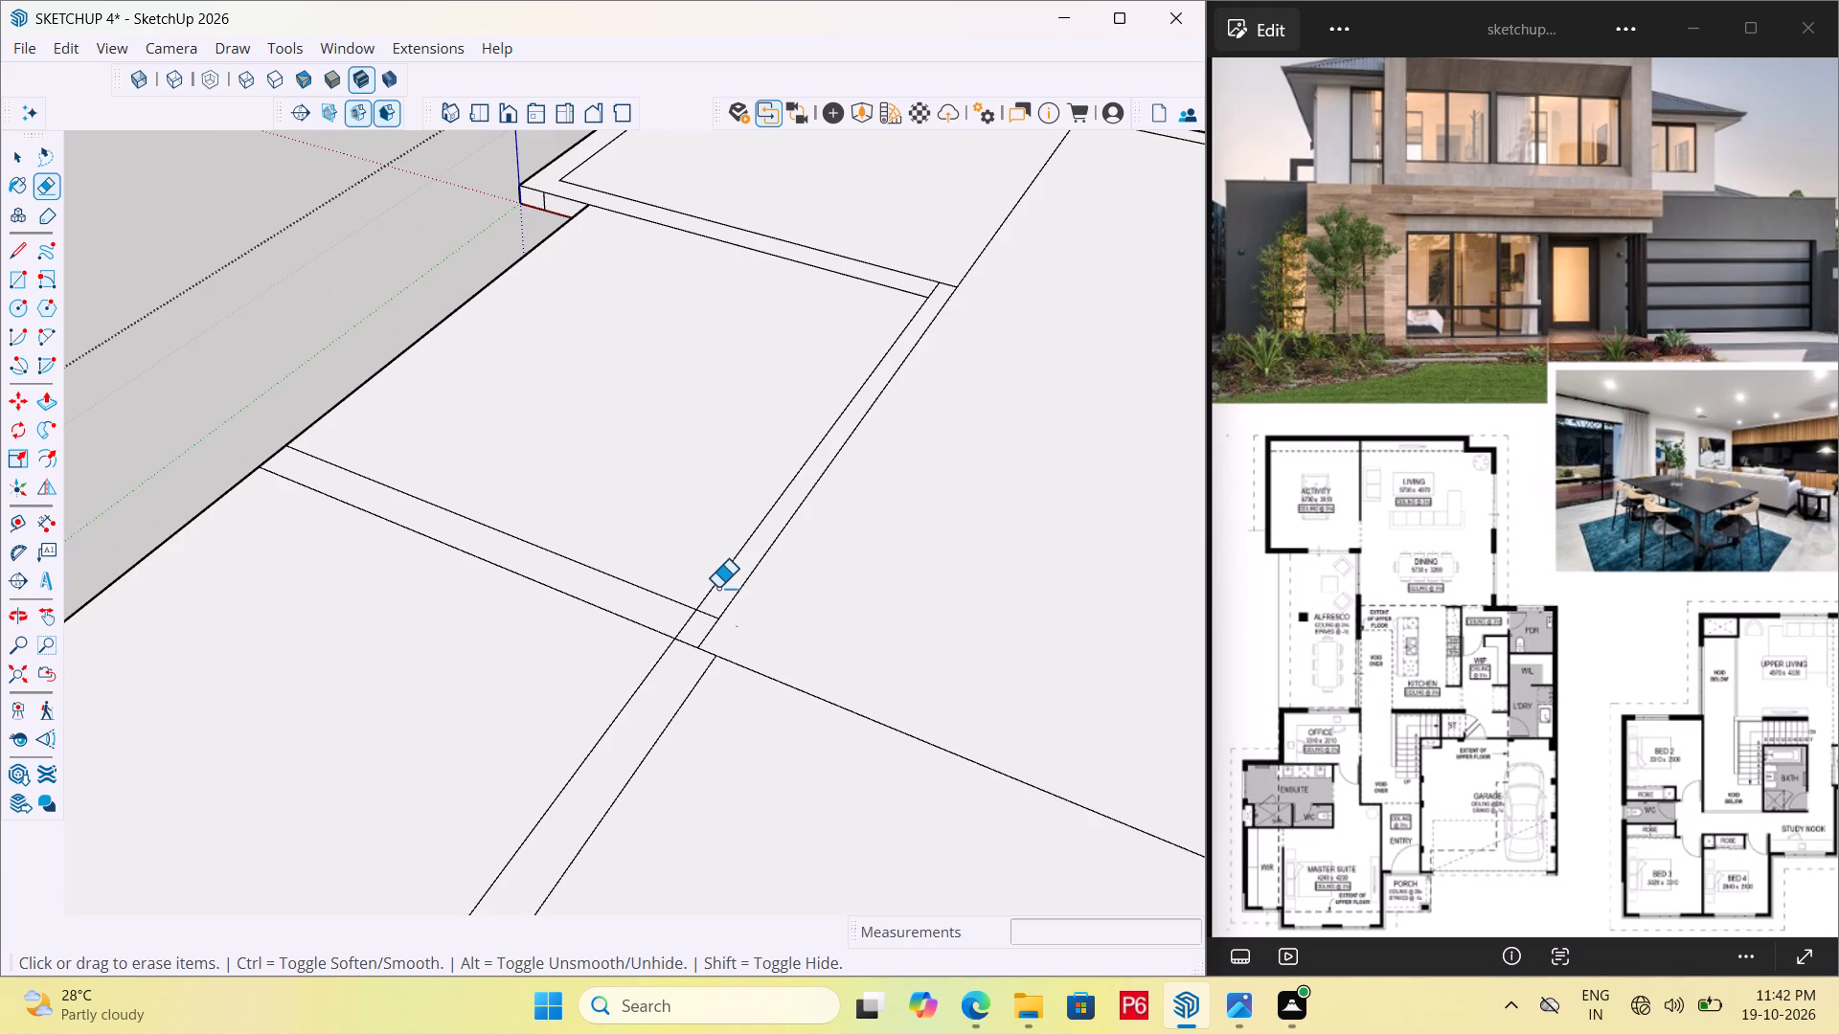
{"action": "scroll", "coordinate": [551, 738], "scroll_direction": "down", "scroll_amount": 5}
{"action": "scroll", "coordinate": [727, 604], "scroll_direction": "down", "scroll_amount": 7}
{"action": "scroll", "coordinate": [778, 493], "scroll_direction": "up", "scroll_amount": 11}
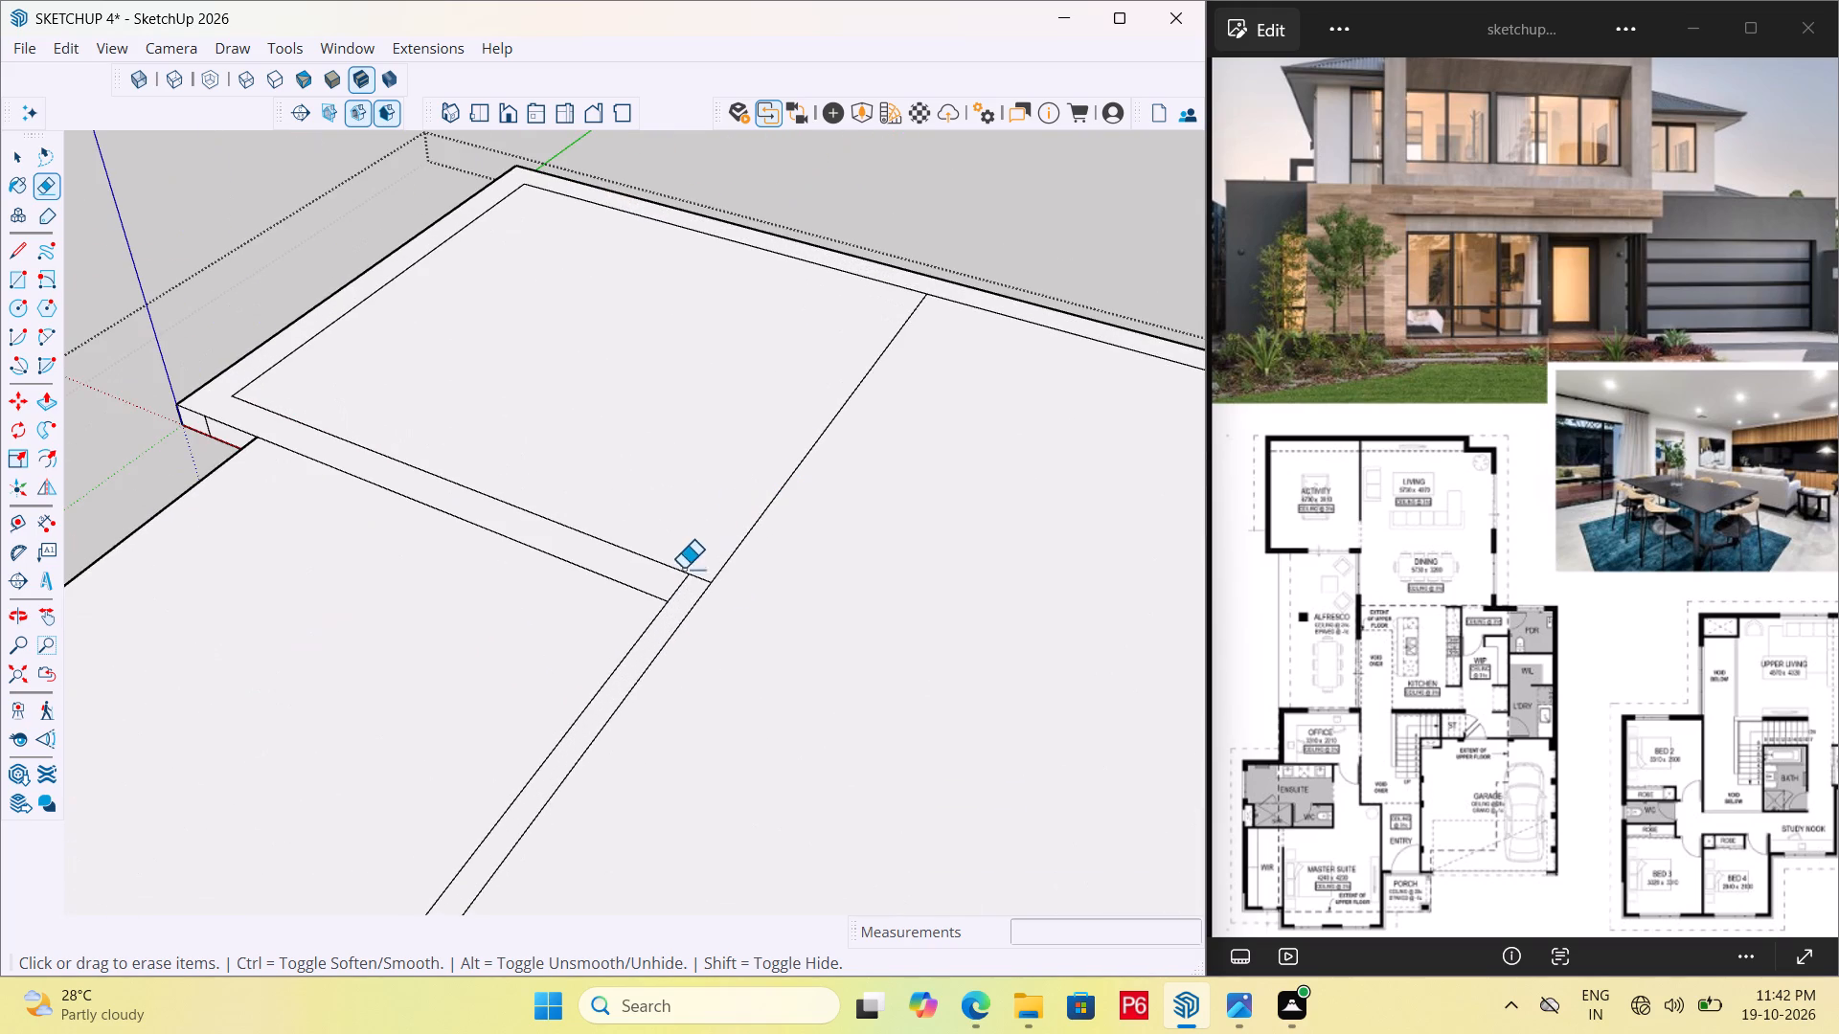
{"action": "left_click_drag", "start_coordinate": [673, 585], "coordinate": [689, 587]}
Erase the seam lines crossing the wall strips at the junction of the alfresco cross wall and the dining-kitchen division.
{"action": "scroll", "coordinate": [530, 641], "scroll_direction": "down", "scroll_amount": 8}
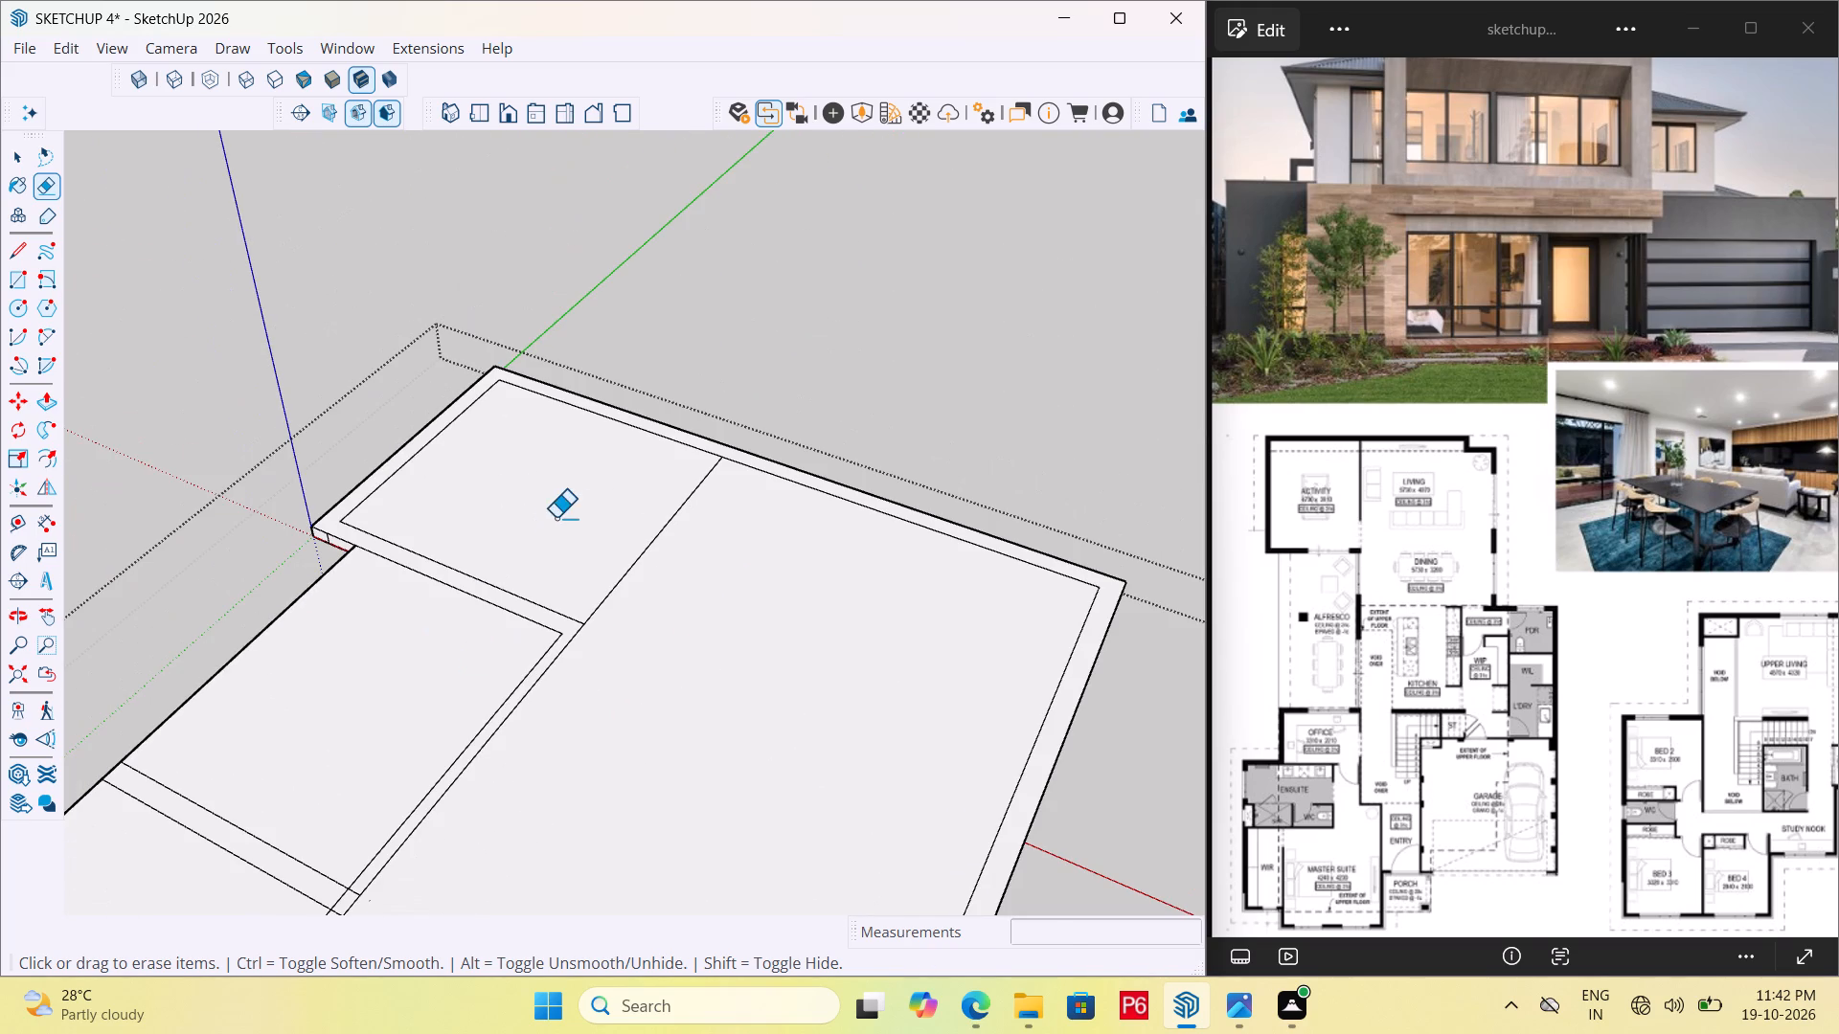
{"action": "scroll", "coordinate": [809, 430], "scroll_direction": "down", "scroll_amount": 6}
{"action": "scroll", "coordinate": [1023, 347], "scroll_direction": "down", "scroll_amount": 7}
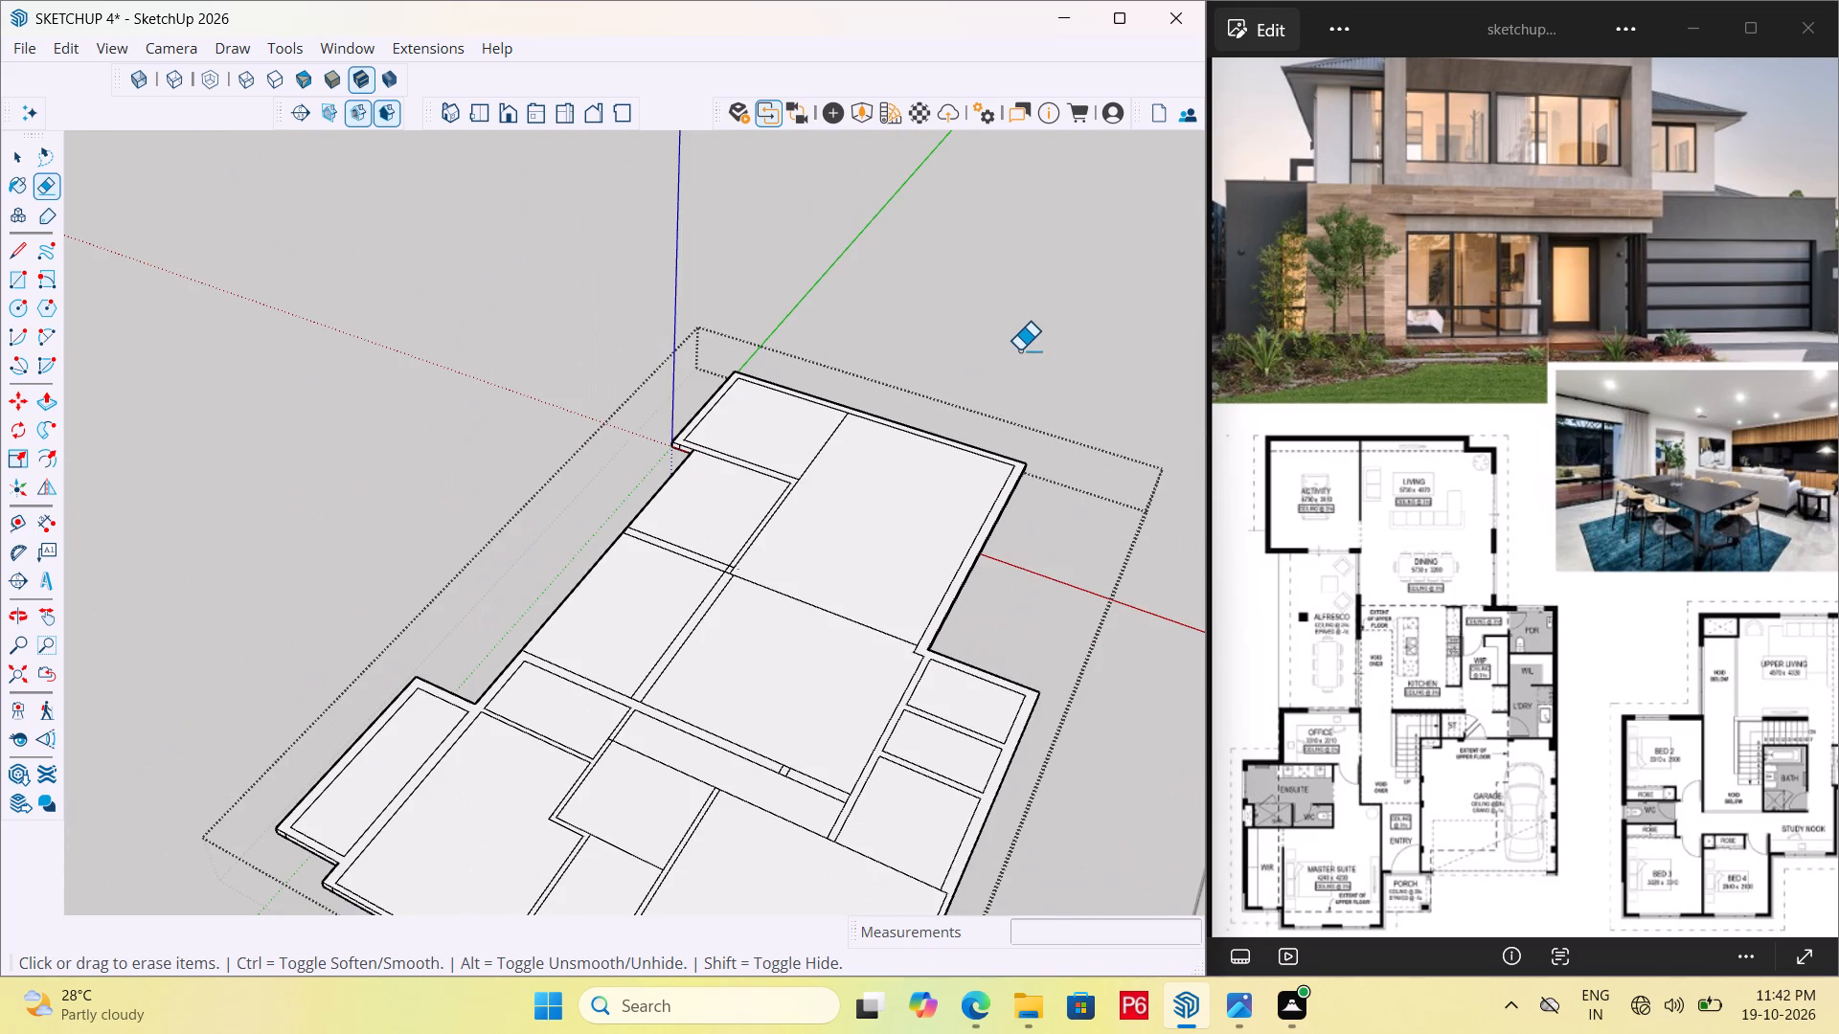
{"action": "scroll", "coordinate": [1018, 351], "scroll_direction": "down", "scroll_amount": 7}
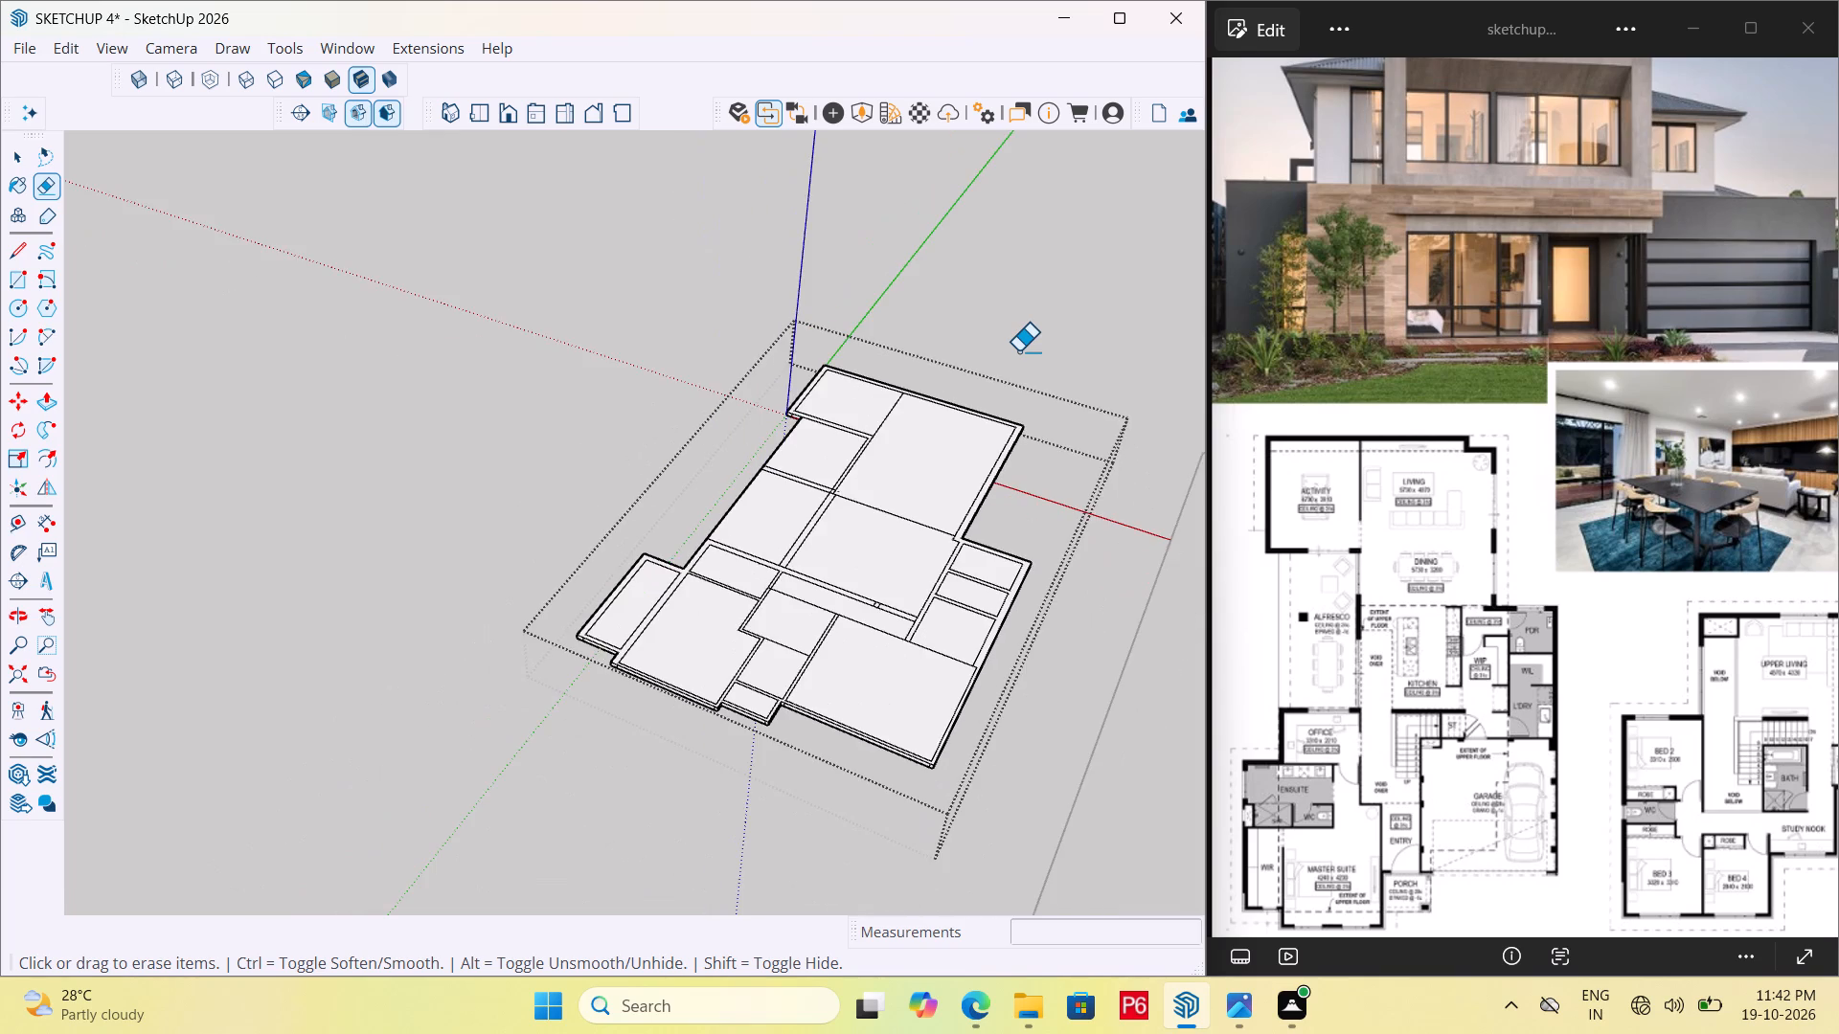
{"action": "scroll", "coordinate": [909, 718], "scroll_direction": "up", "scroll_amount": 7}
{"action": "scroll", "coordinate": [761, 602], "scroll_direction": "up", "scroll_amount": 3}
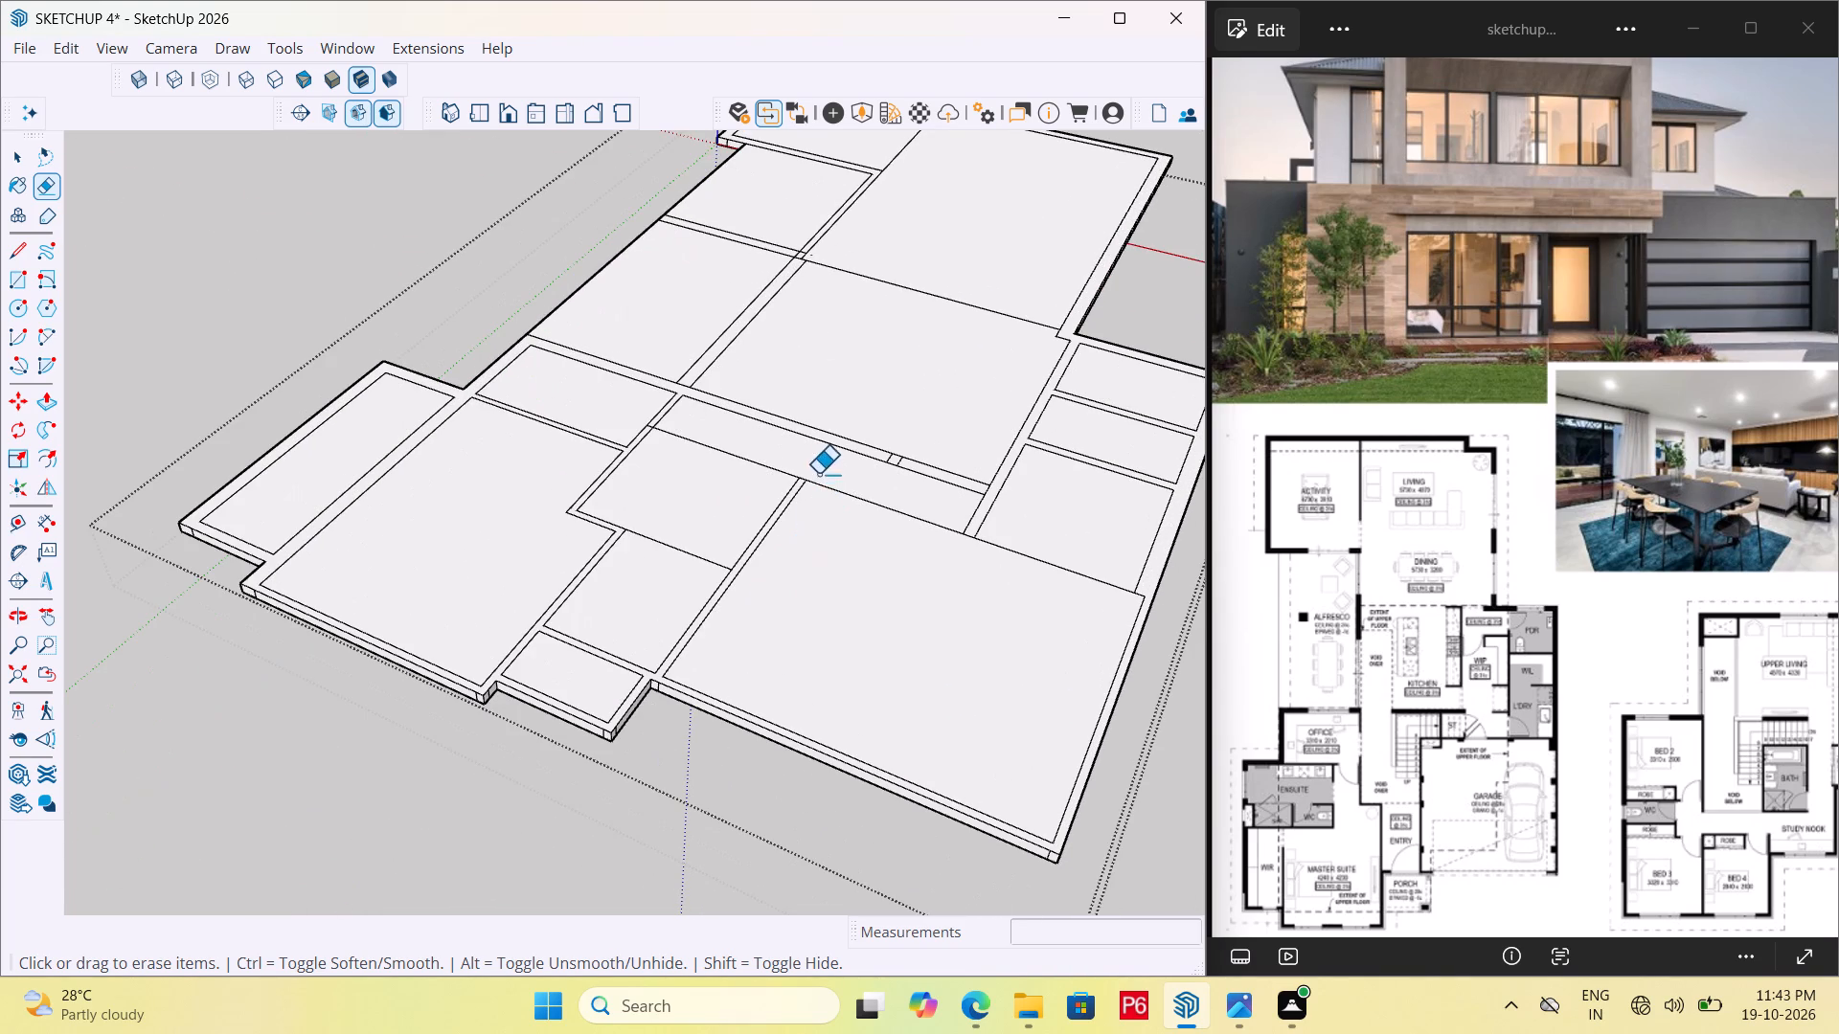
{"action": "scroll", "coordinate": [709, 396], "scroll_direction": "up", "scroll_amount": 9}
{"action": "scroll", "coordinate": [503, 705], "scroll_direction": "down", "scroll_amount": 7}
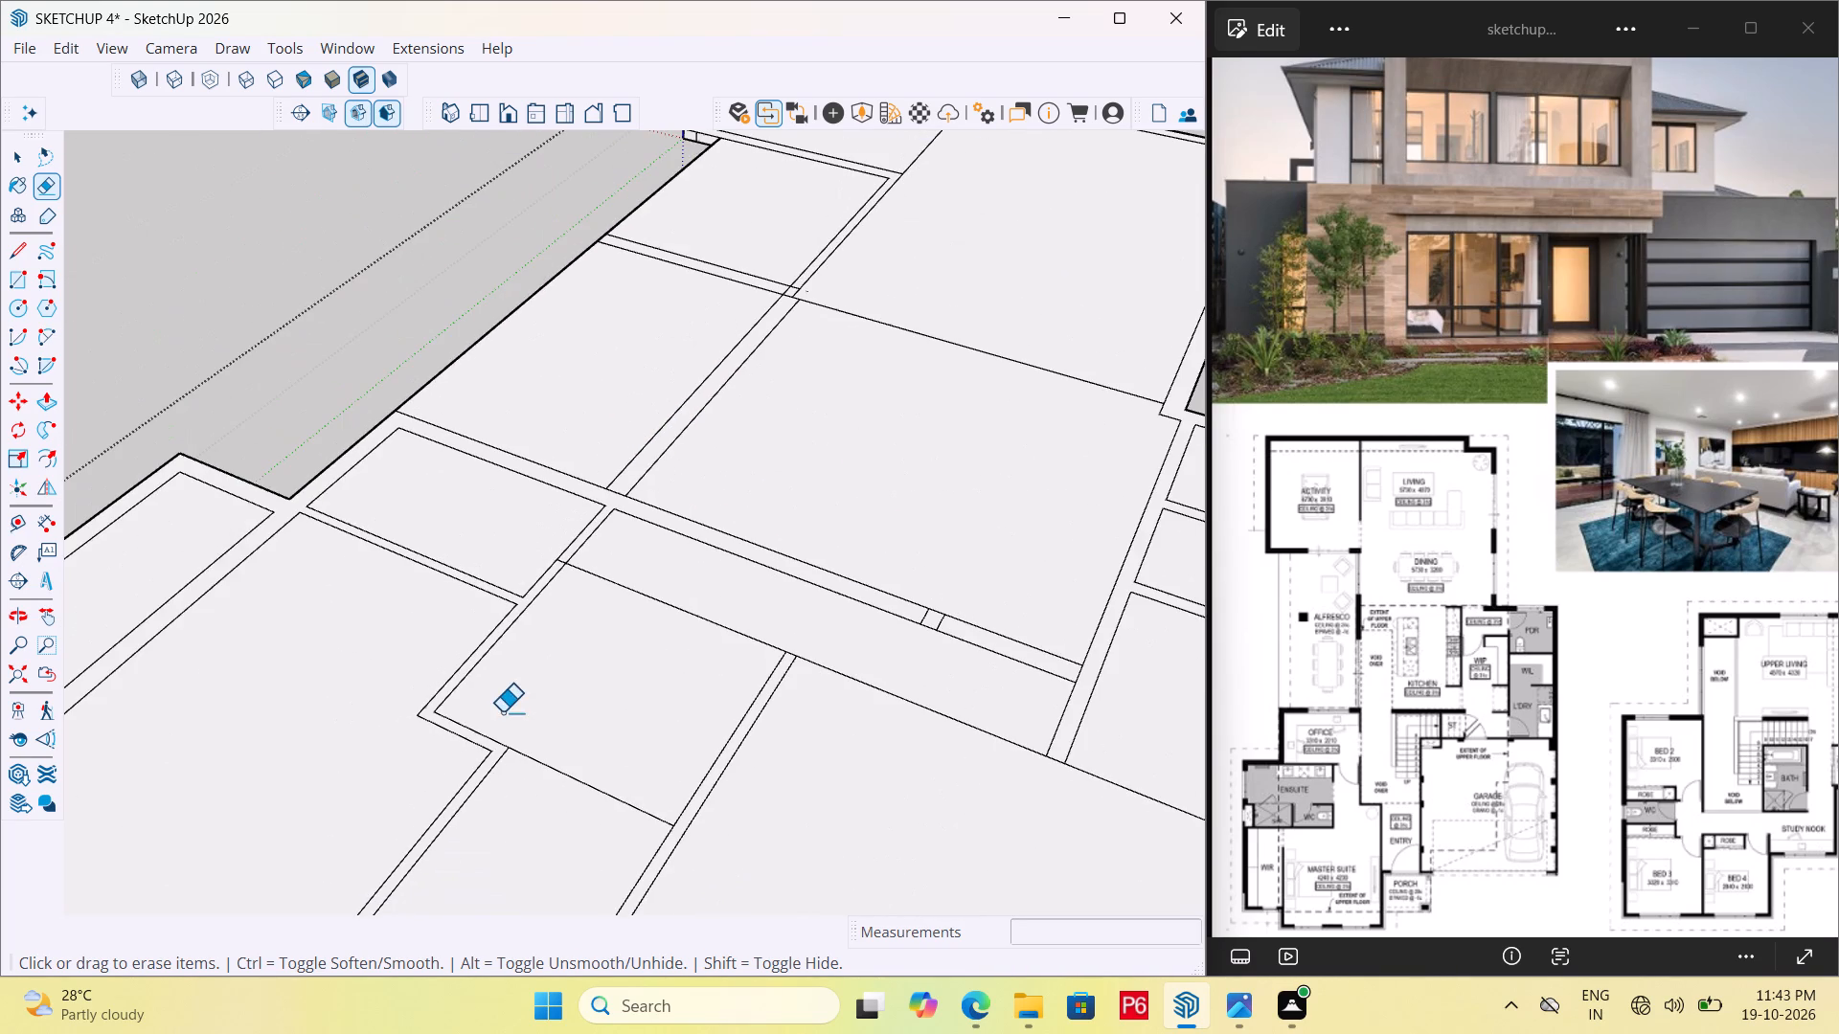
{"action": "scroll", "coordinate": [634, 675], "scroll_direction": "down", "scroll_amount": 3}
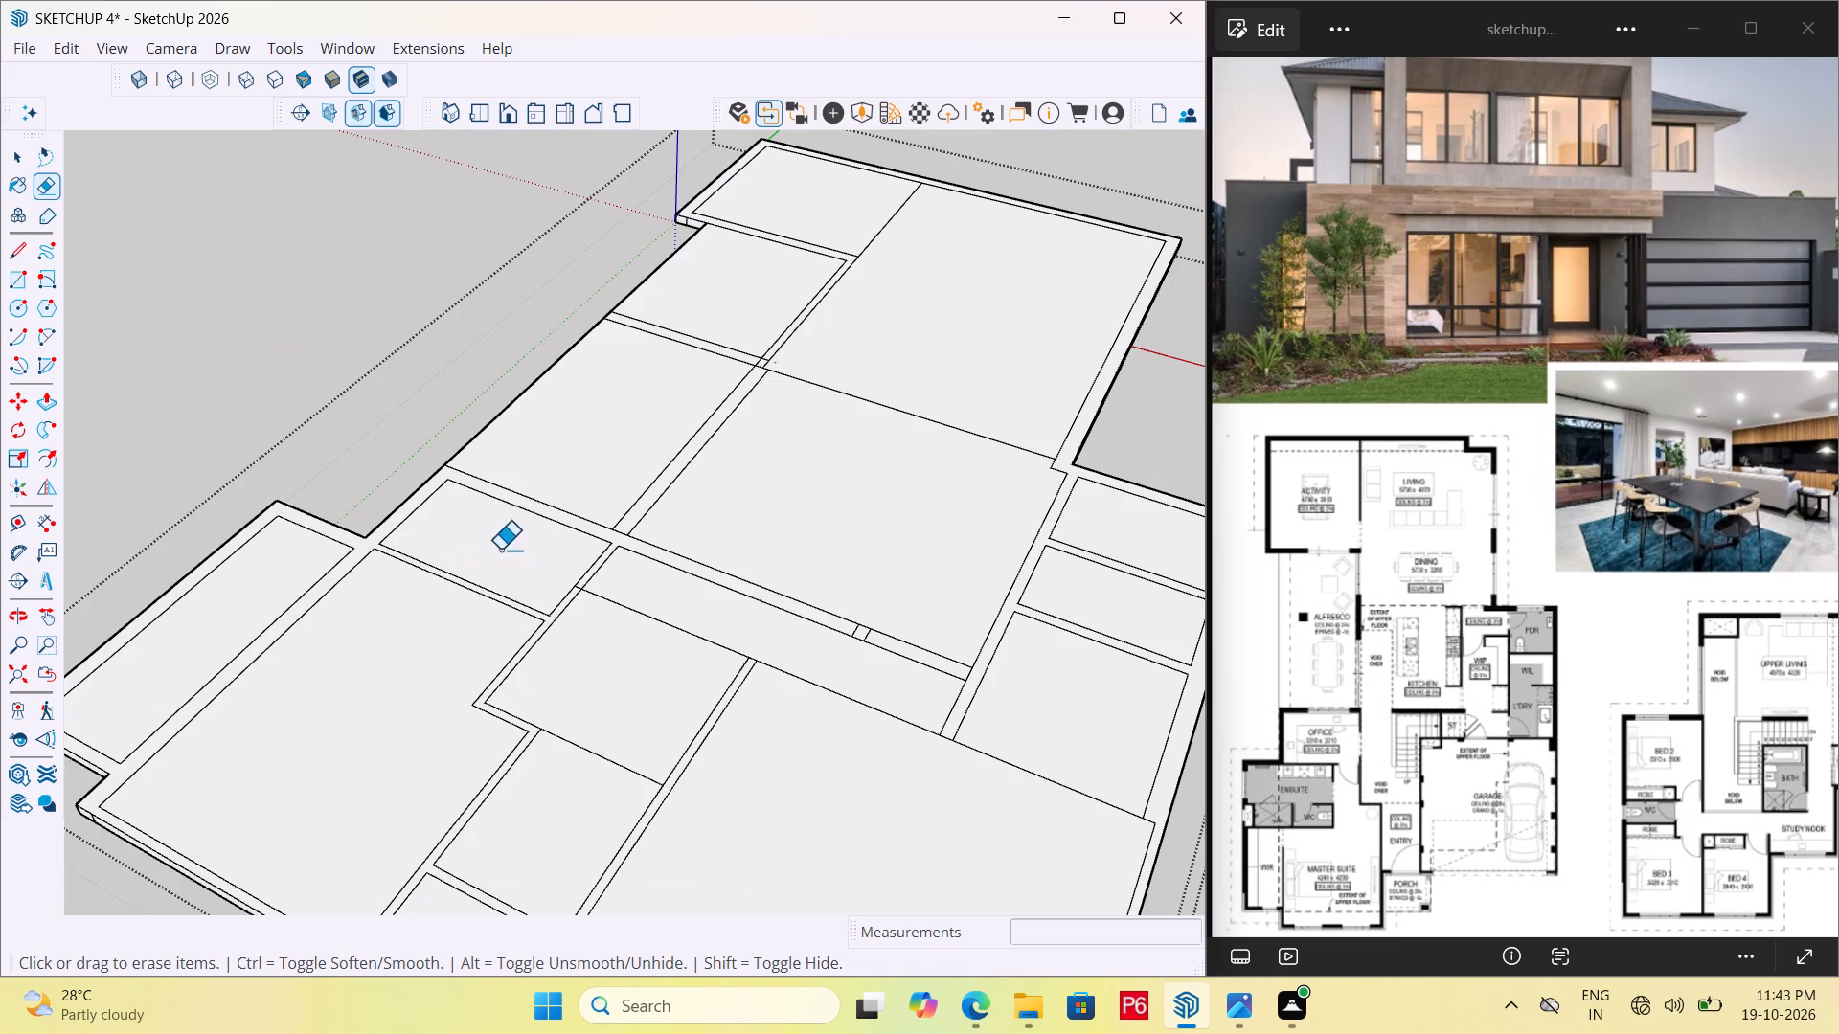
{"action": "scroll", "coordinate": [752, 320], "scroll_direction": "up", "scroll_amount": 15}
{"action": "left_click_drag", "start_coordinate": [773, 535], "coordinate": [790, 514]}
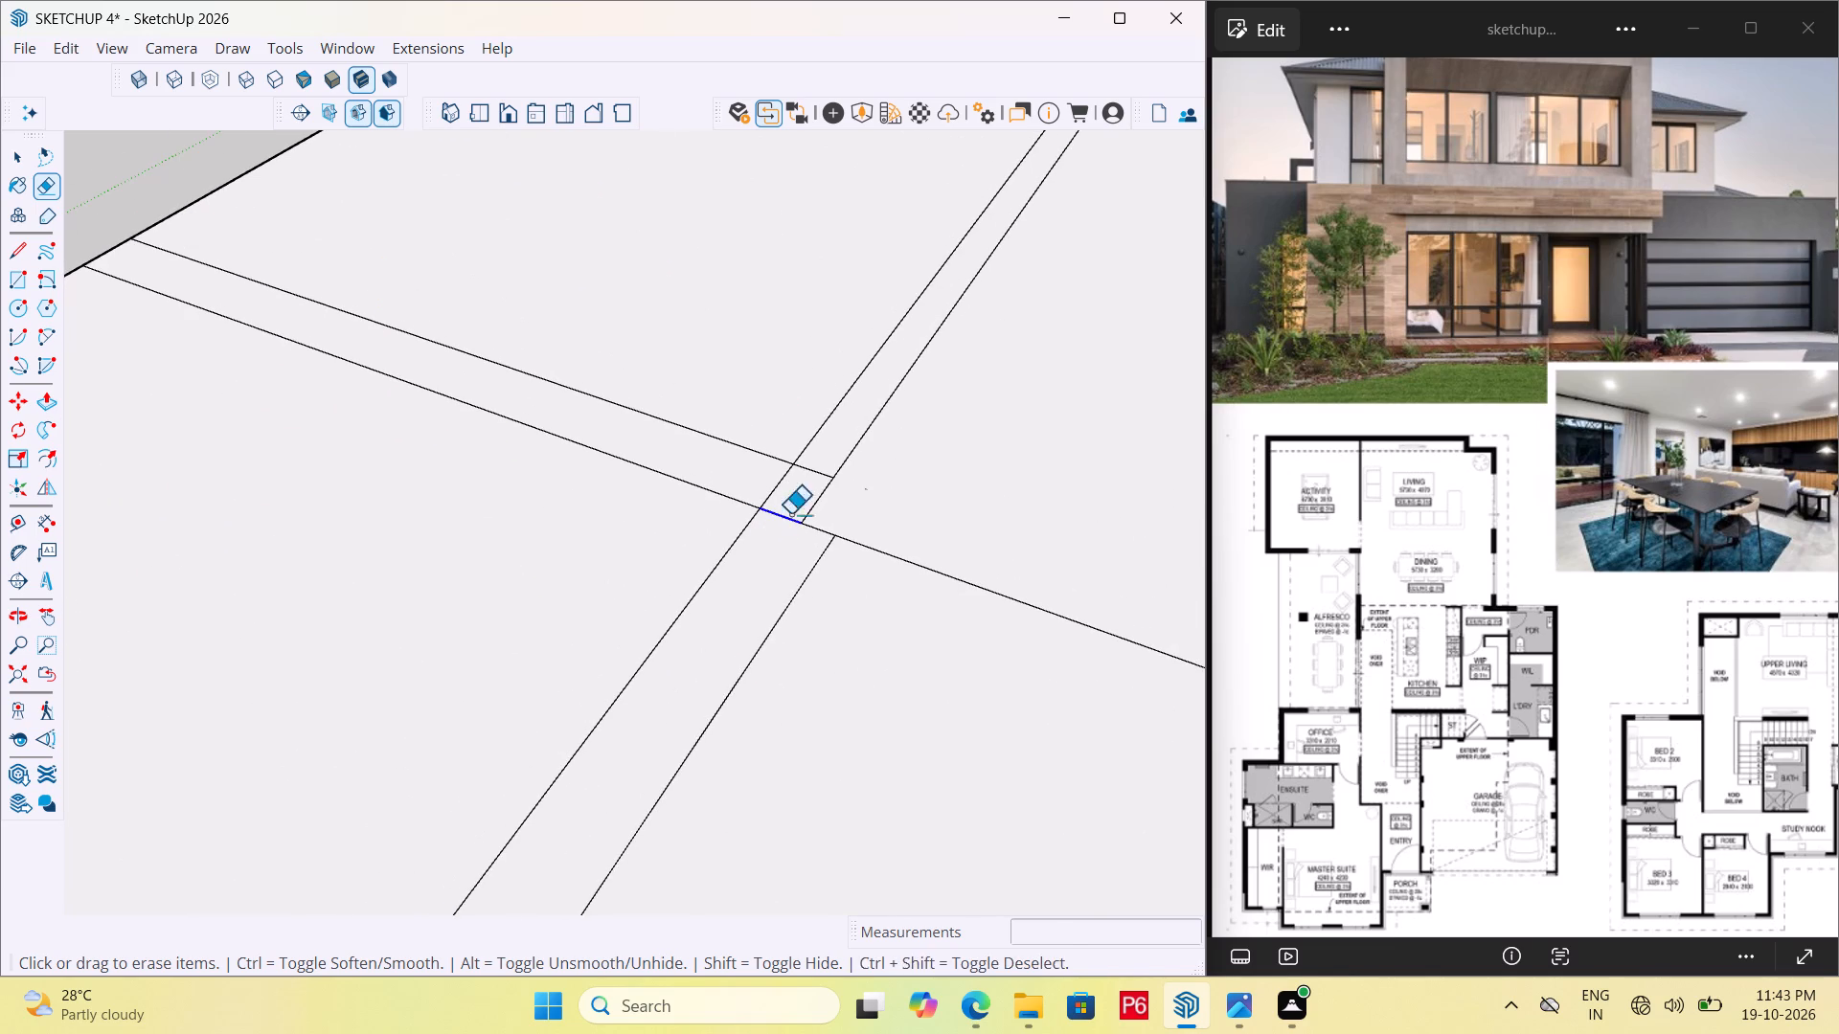
{"action": "left_click_drag", "start_coordinate": [790, 514], "coordinate": [827, 471]}
{"action": "left_click", "coordinate": [828, 469]}
{"action": "left_click", "coordinate": [773, 486]}
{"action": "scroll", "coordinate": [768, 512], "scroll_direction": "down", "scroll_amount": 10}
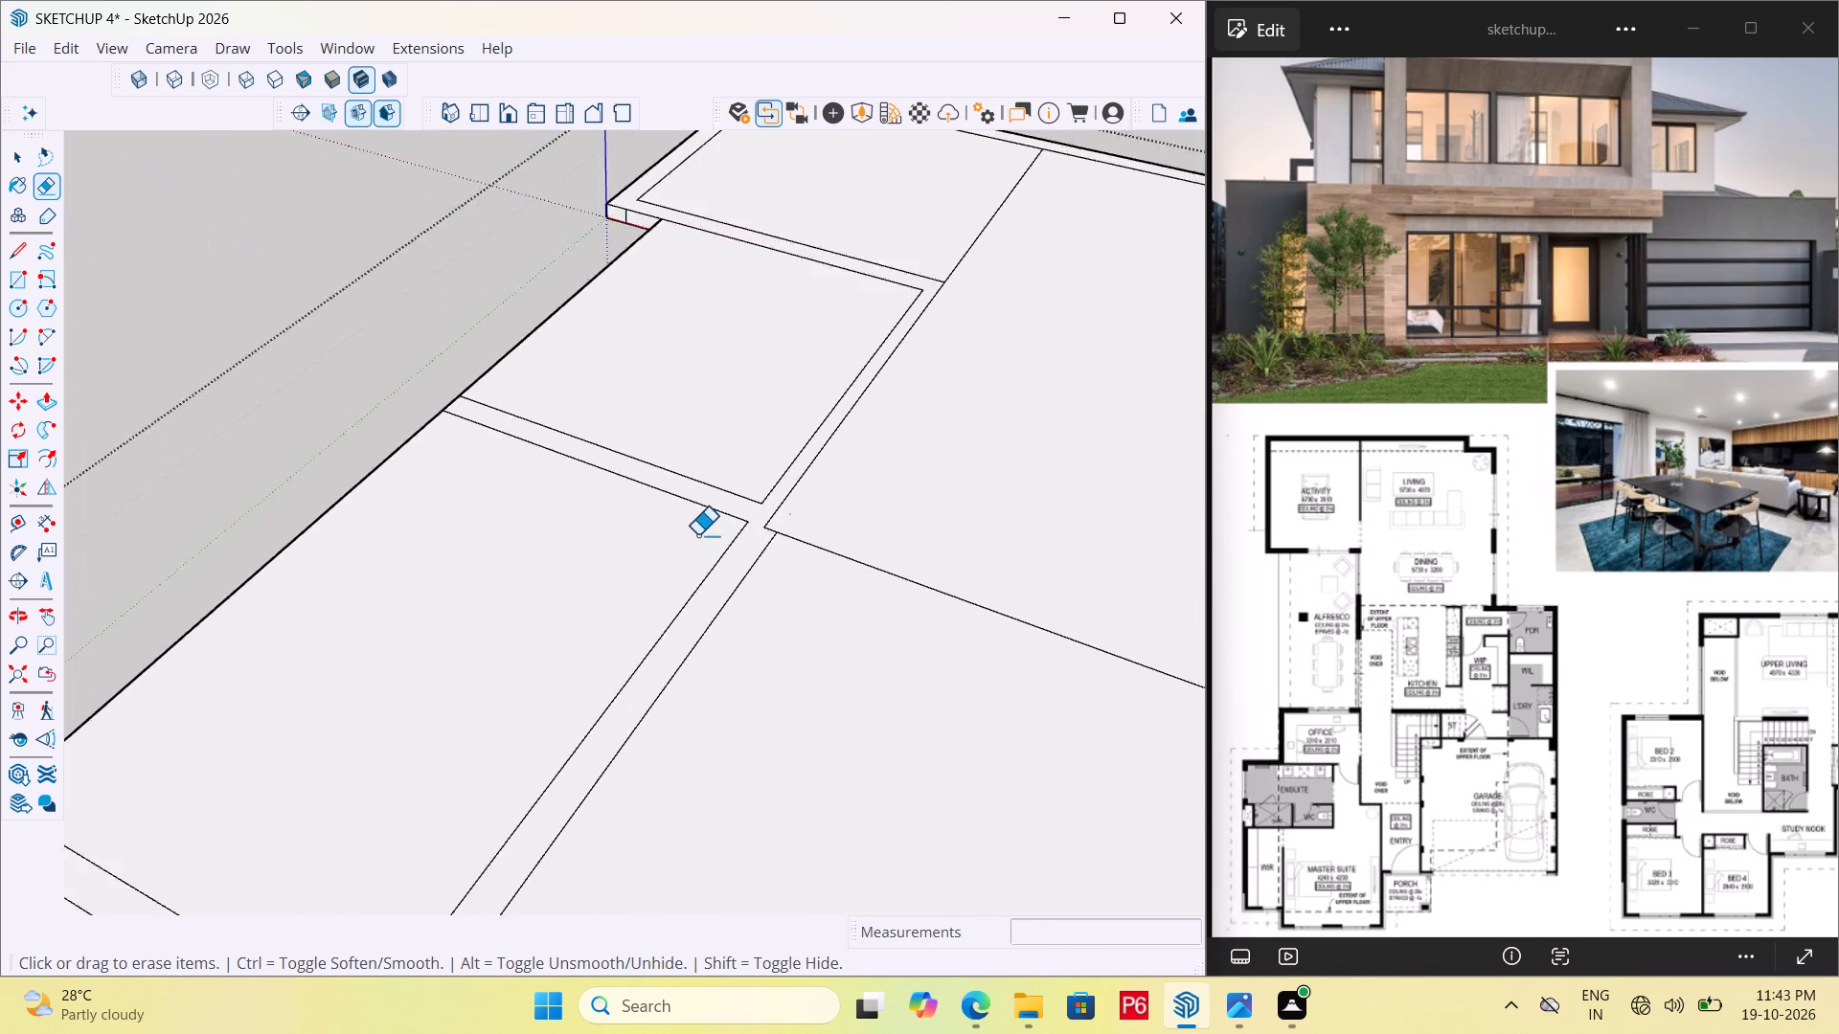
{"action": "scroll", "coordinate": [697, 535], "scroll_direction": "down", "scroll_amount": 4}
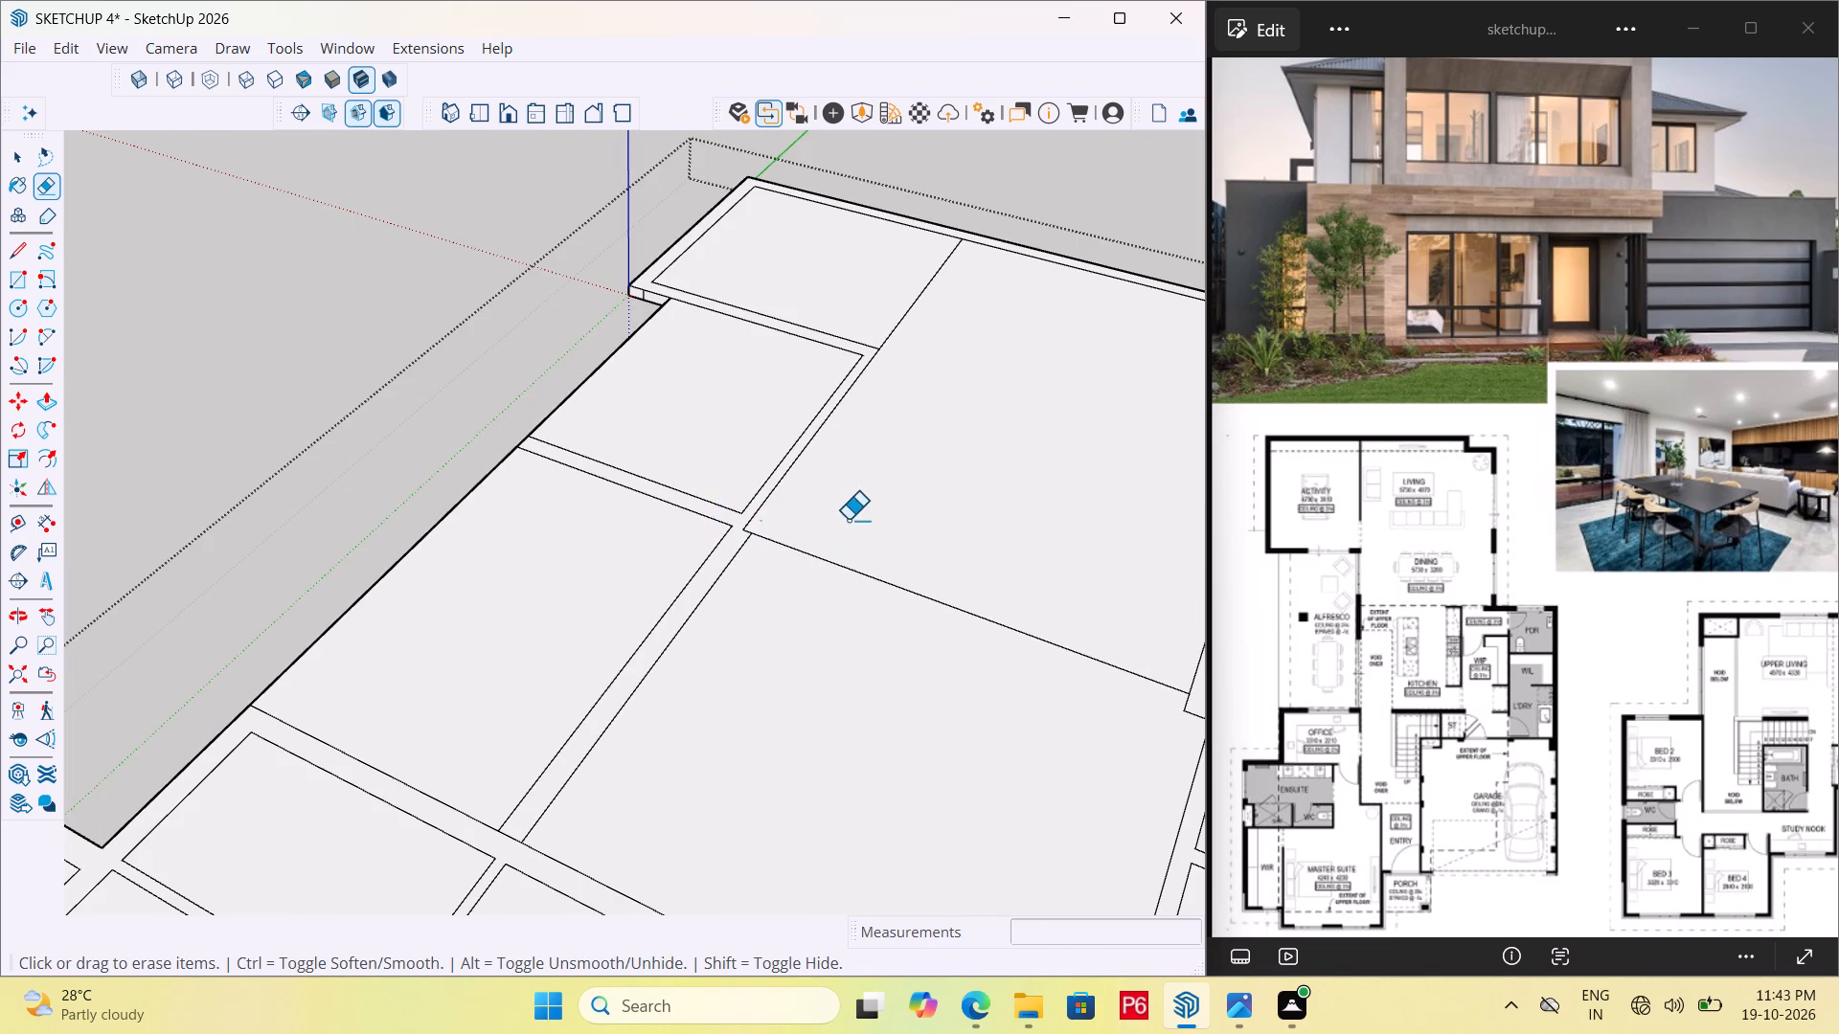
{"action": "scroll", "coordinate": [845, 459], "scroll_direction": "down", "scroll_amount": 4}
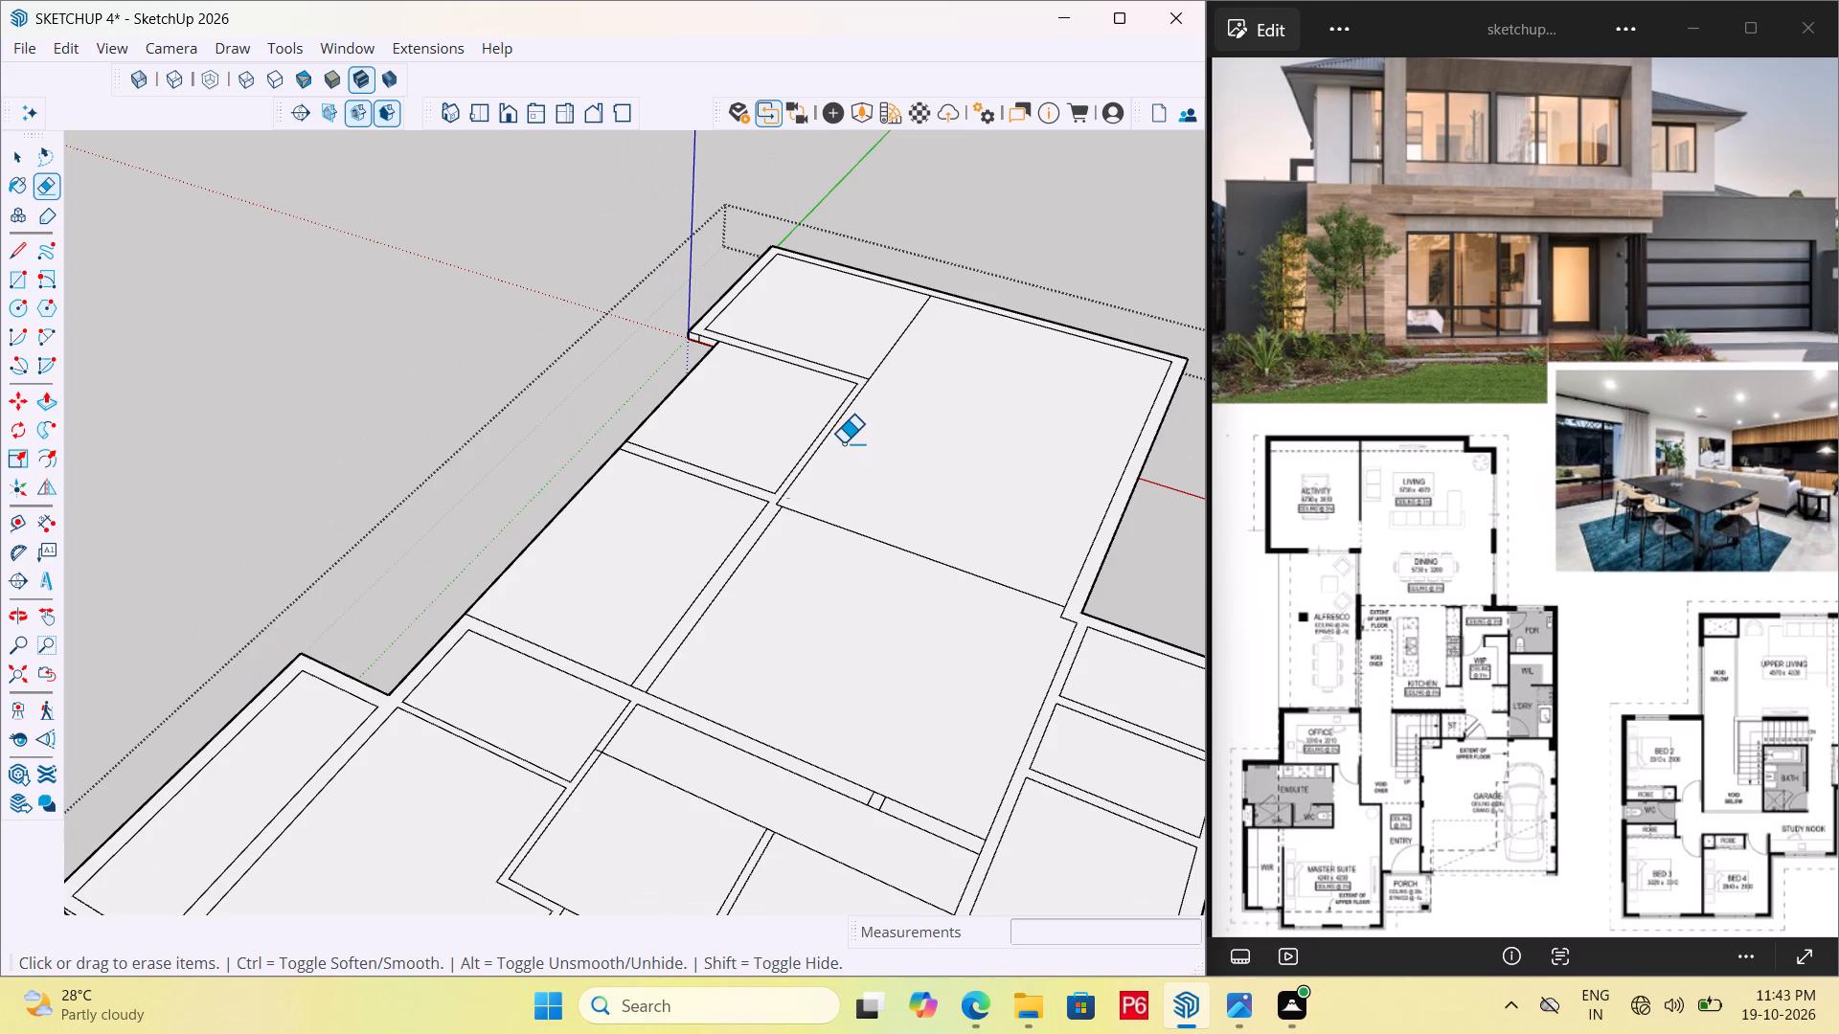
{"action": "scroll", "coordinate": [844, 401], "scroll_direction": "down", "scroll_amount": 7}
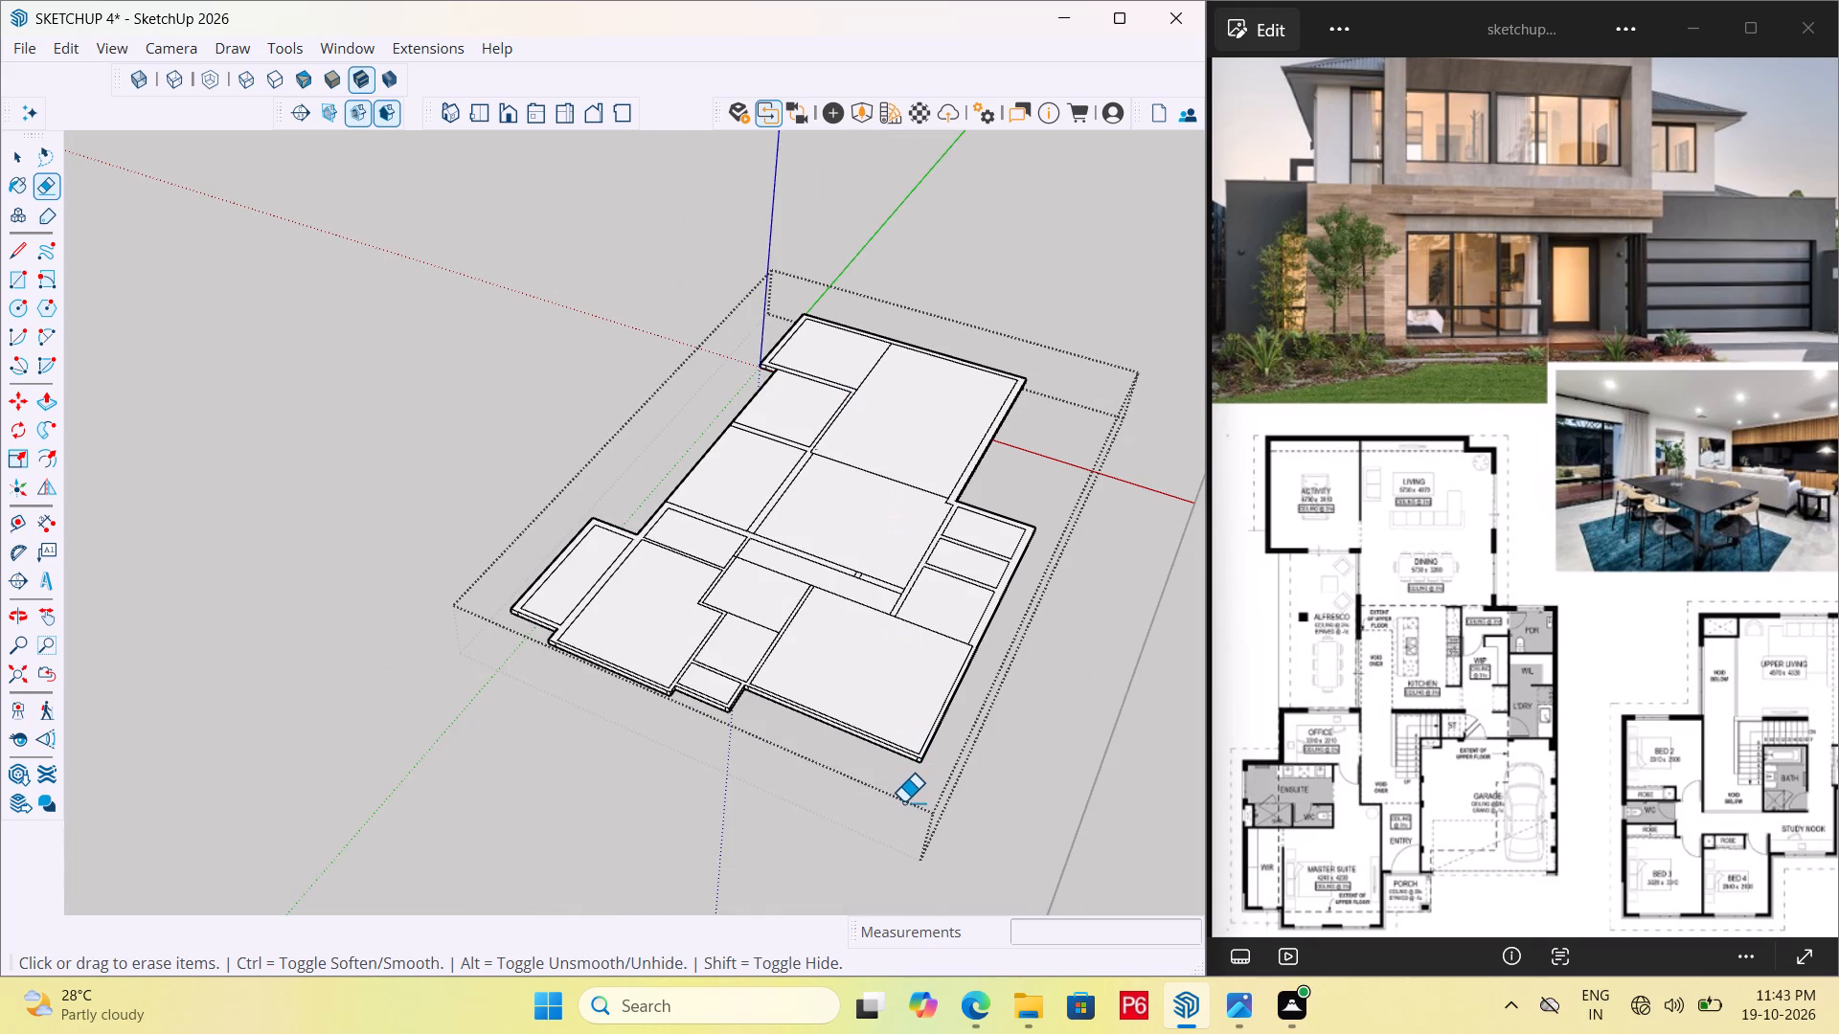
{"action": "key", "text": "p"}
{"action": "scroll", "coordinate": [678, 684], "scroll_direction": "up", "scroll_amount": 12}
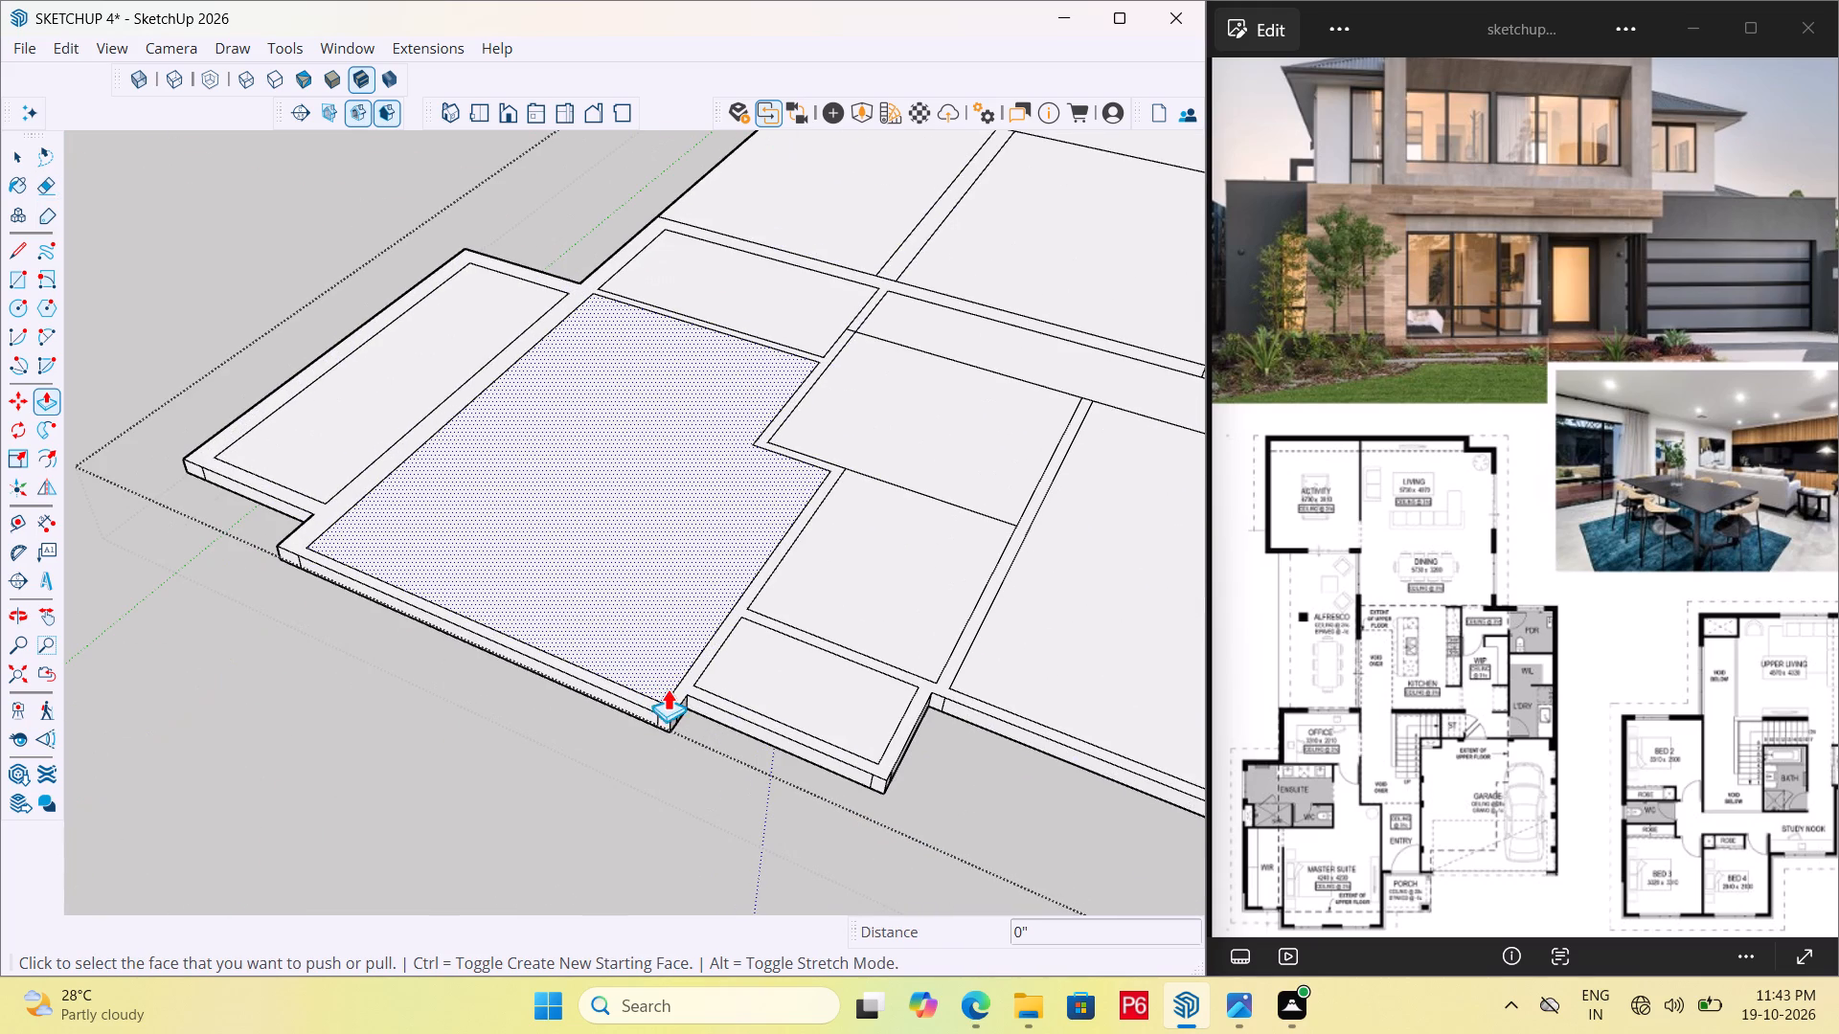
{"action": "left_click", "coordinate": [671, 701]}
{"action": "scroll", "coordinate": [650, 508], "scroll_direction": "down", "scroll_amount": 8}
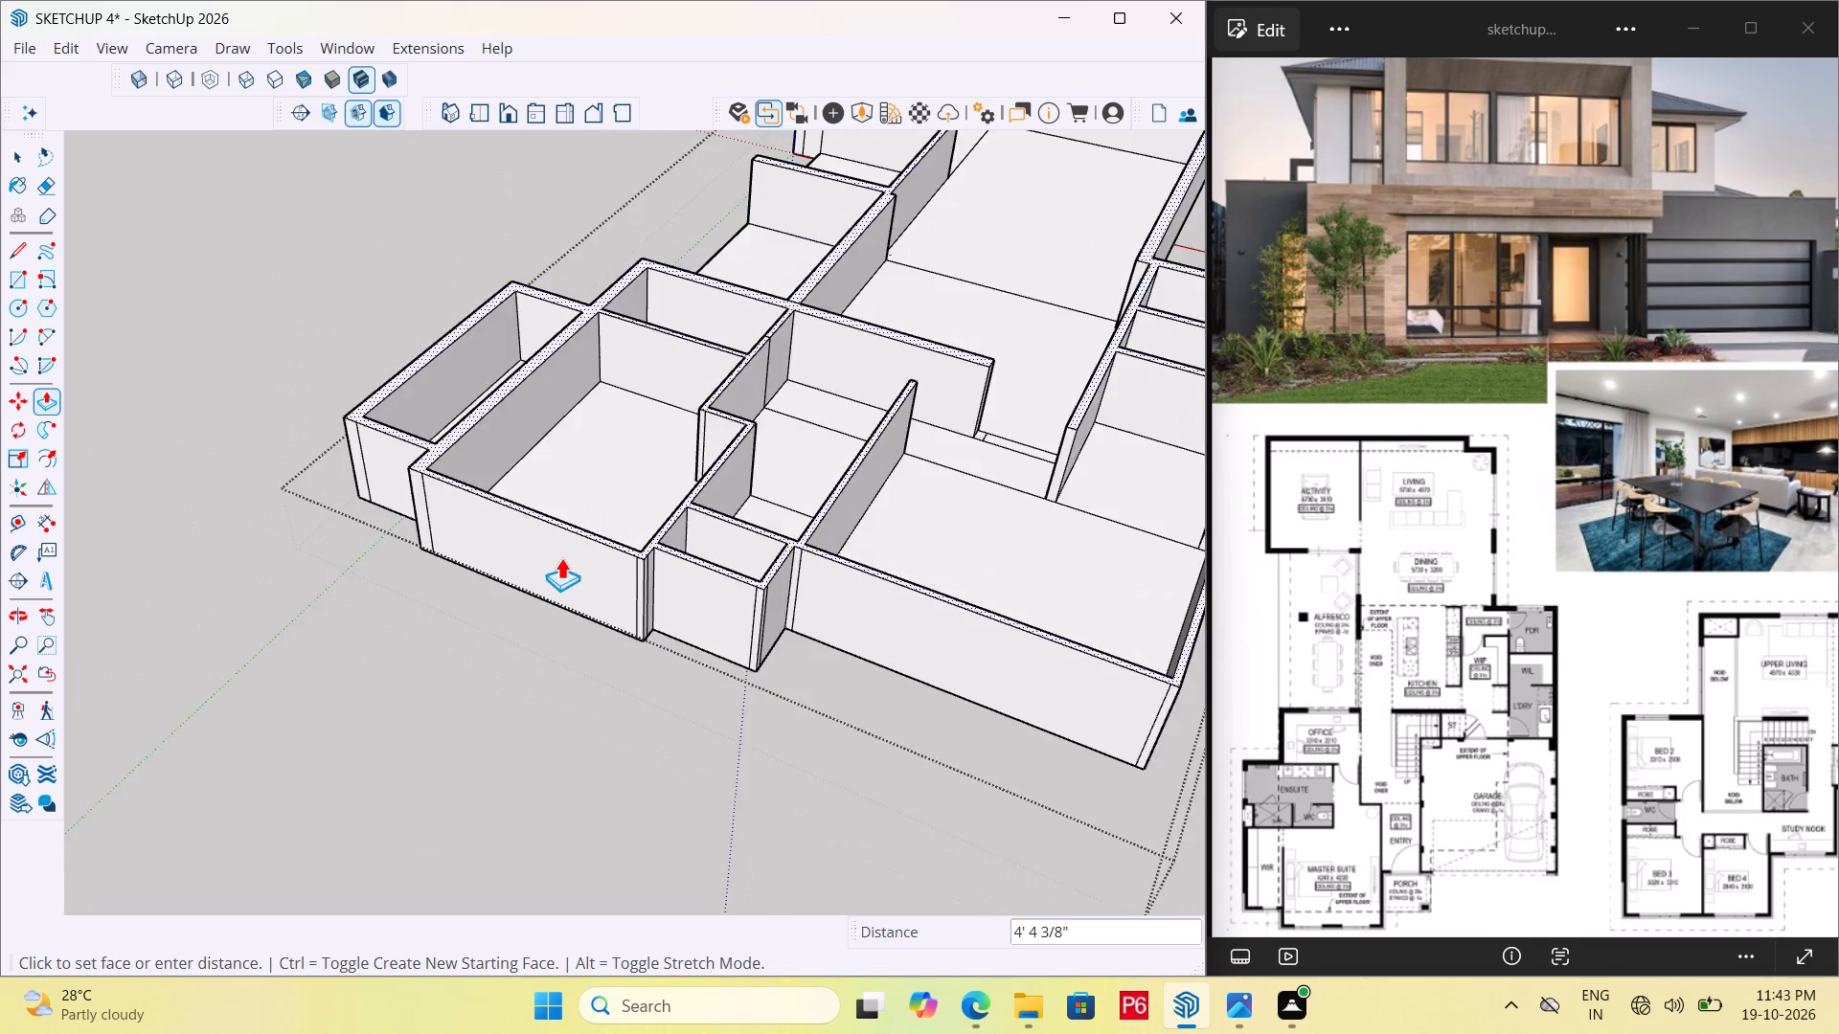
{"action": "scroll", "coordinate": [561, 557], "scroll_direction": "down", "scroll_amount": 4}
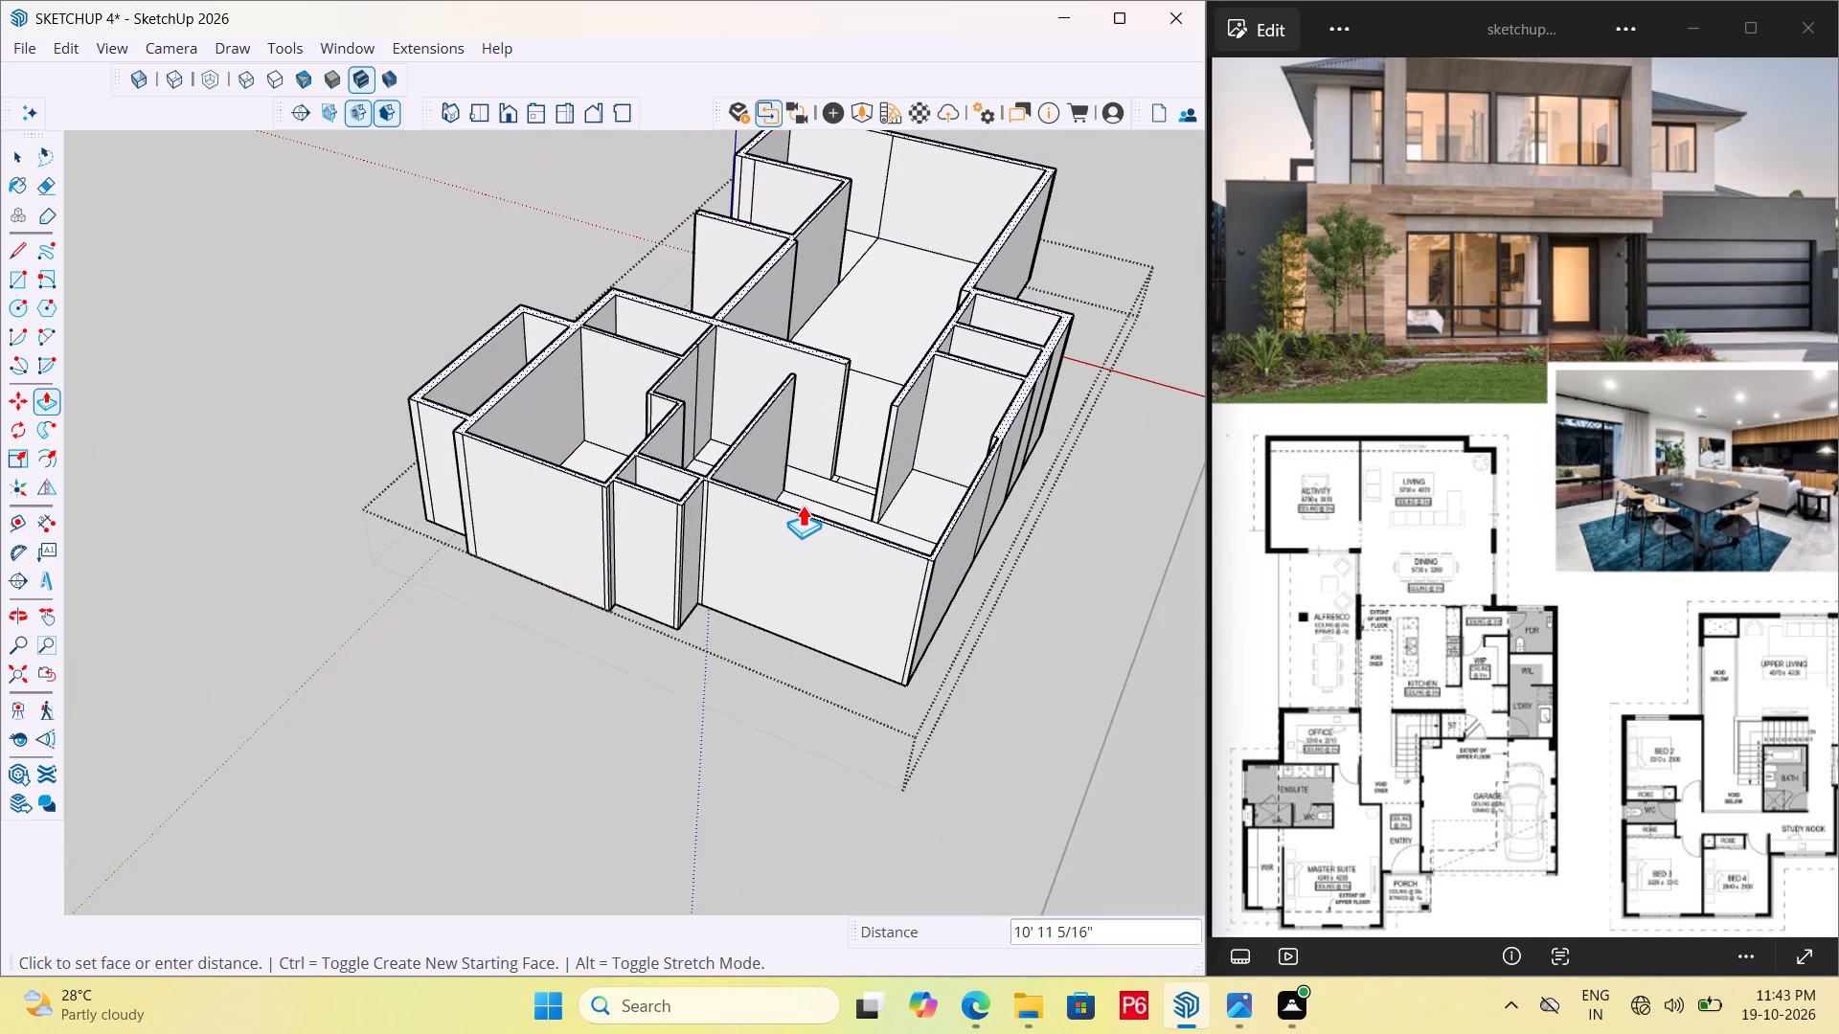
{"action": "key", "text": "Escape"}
Save the model.
{"action": "key", "text": "ctrl+s"}
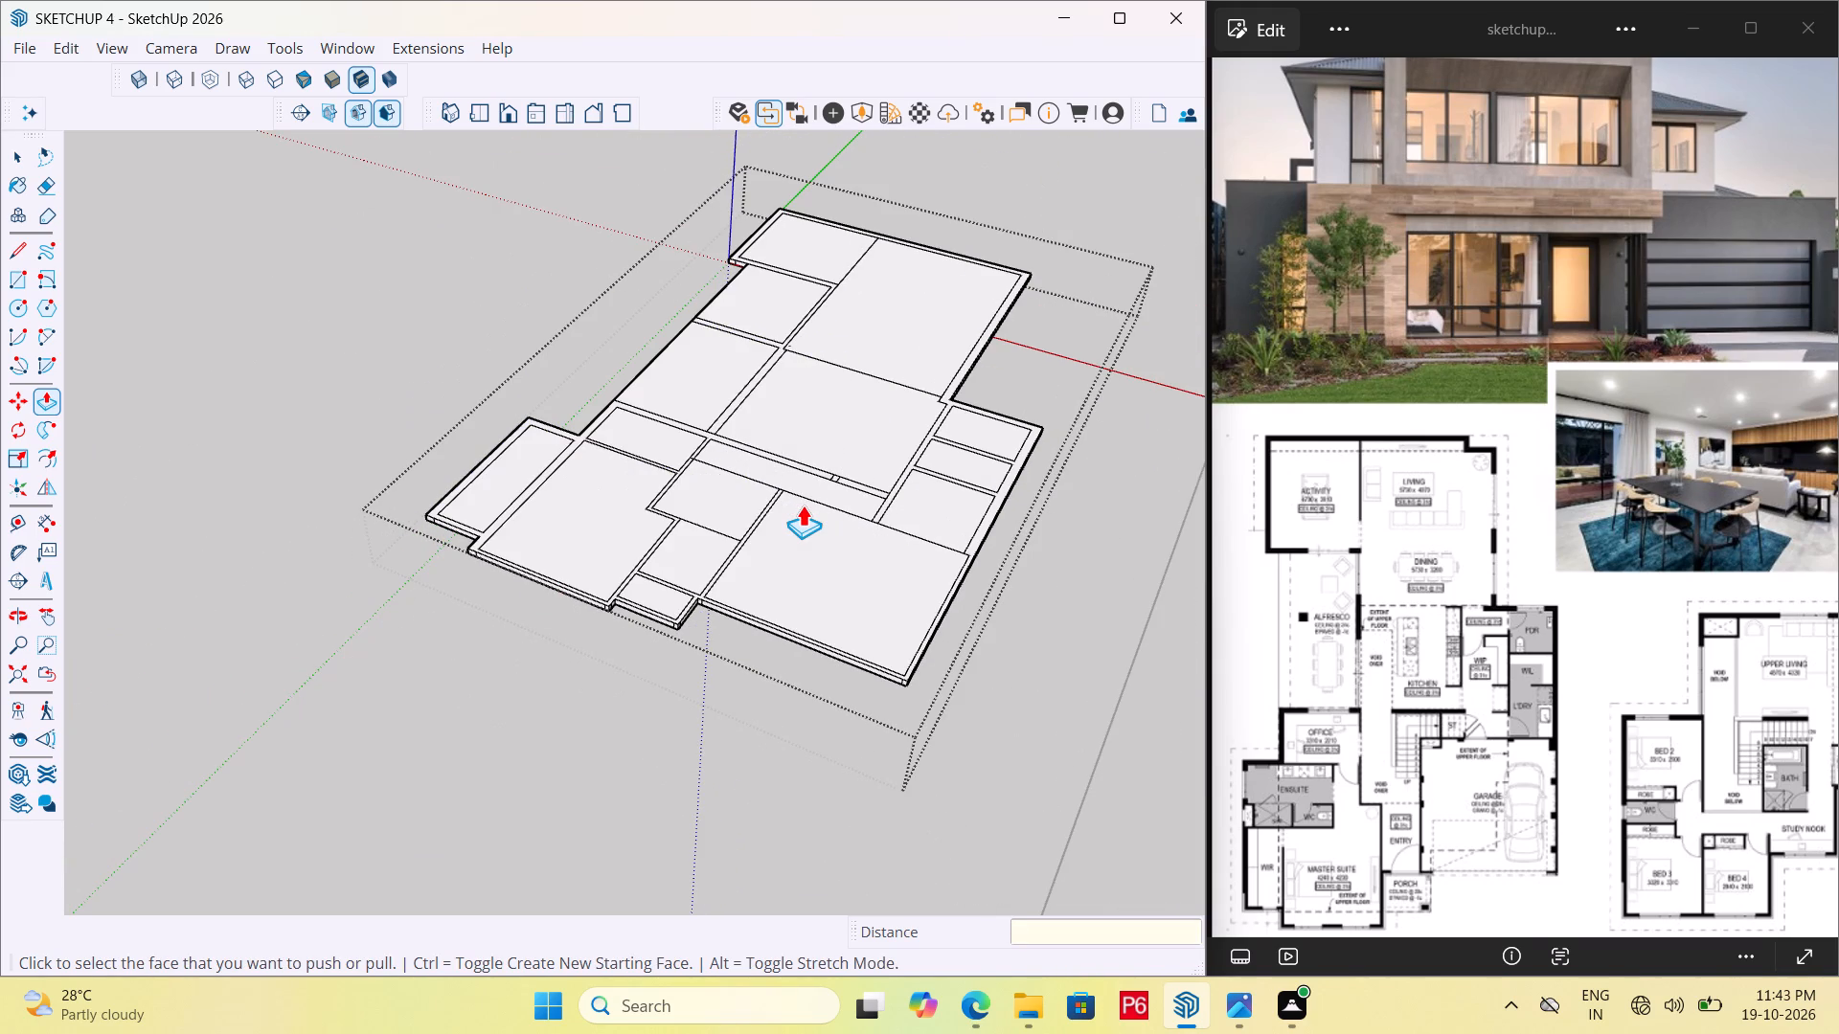
{"action": "key", "text": "ctrl+s"}
{"action": "key", "text": "ctrl+s"}
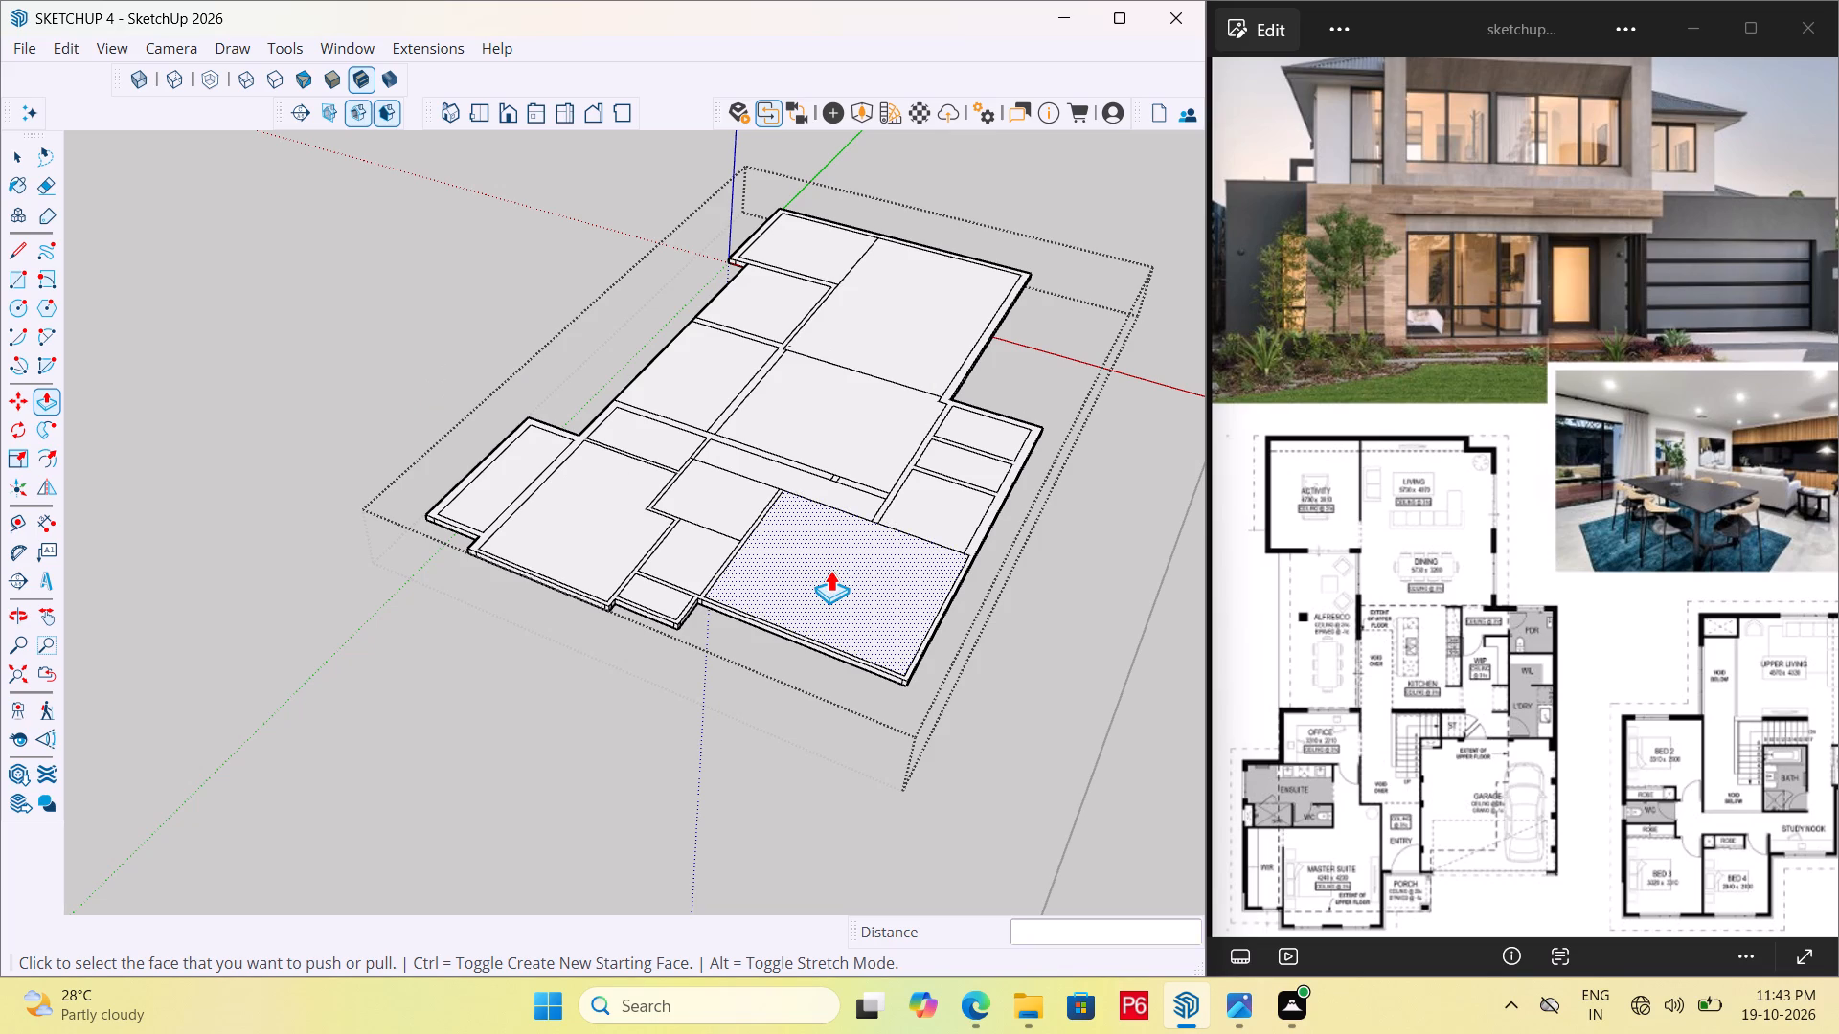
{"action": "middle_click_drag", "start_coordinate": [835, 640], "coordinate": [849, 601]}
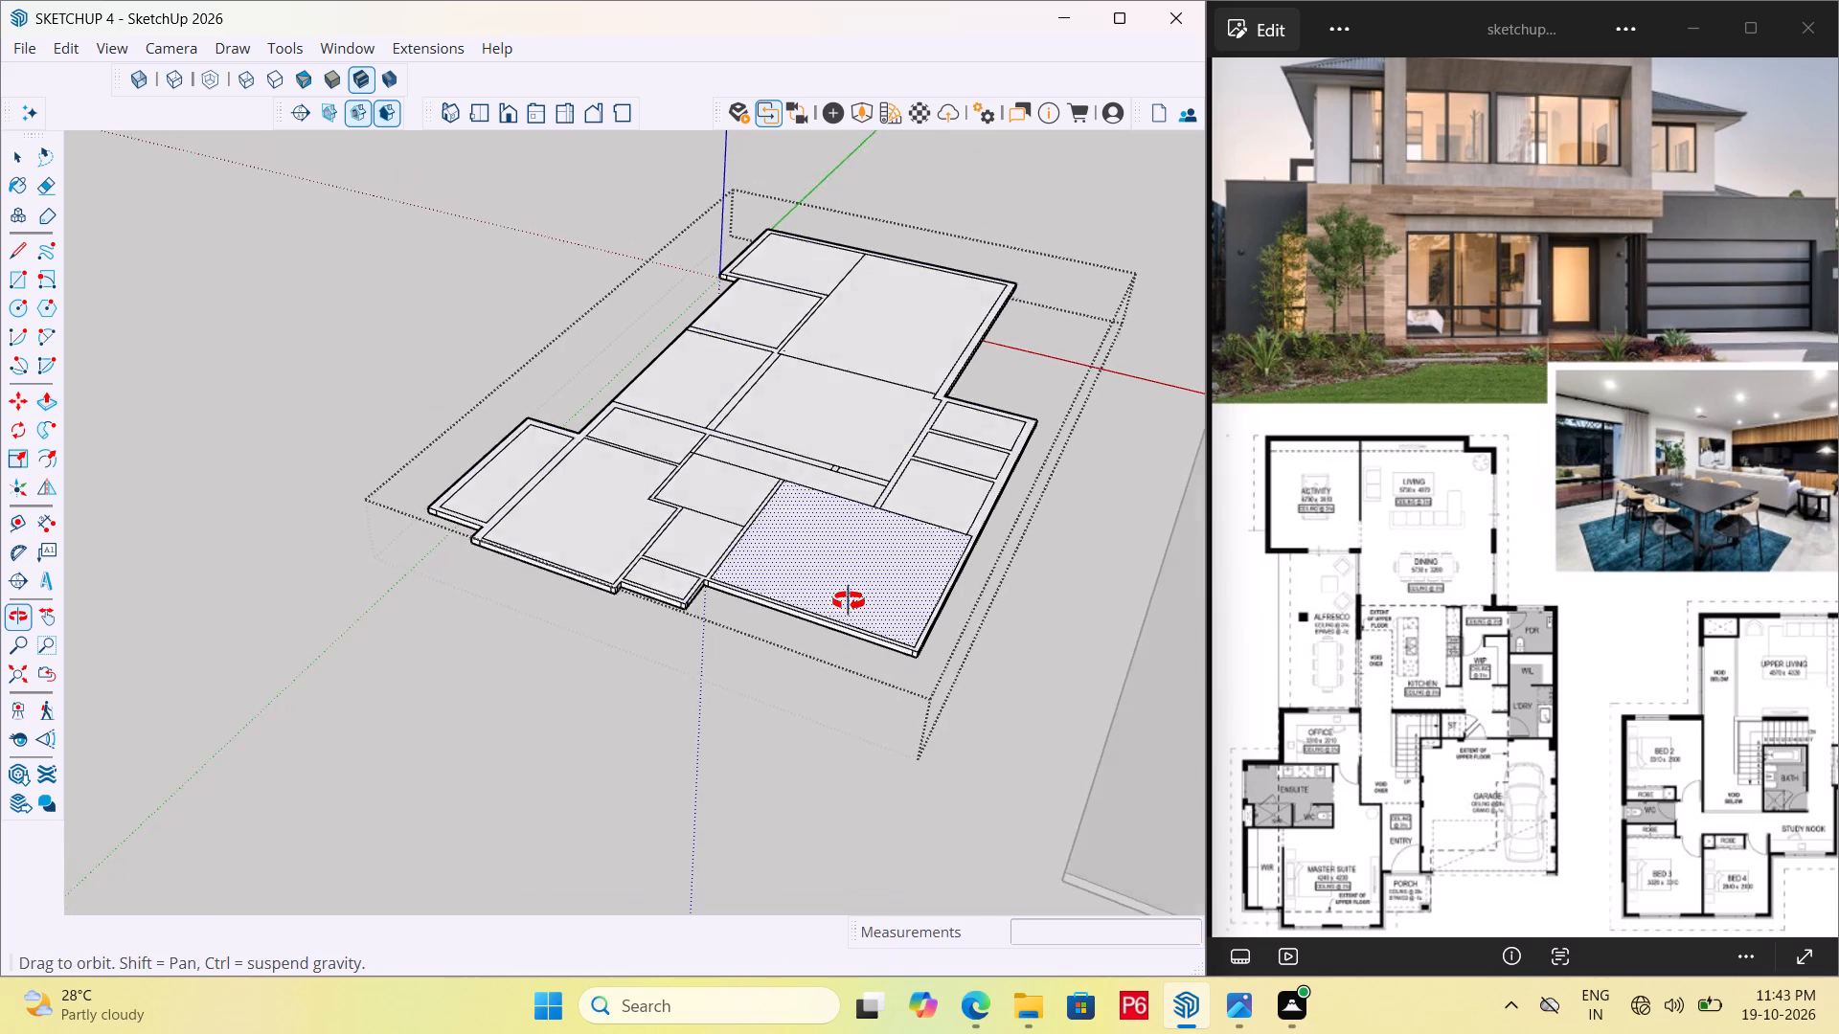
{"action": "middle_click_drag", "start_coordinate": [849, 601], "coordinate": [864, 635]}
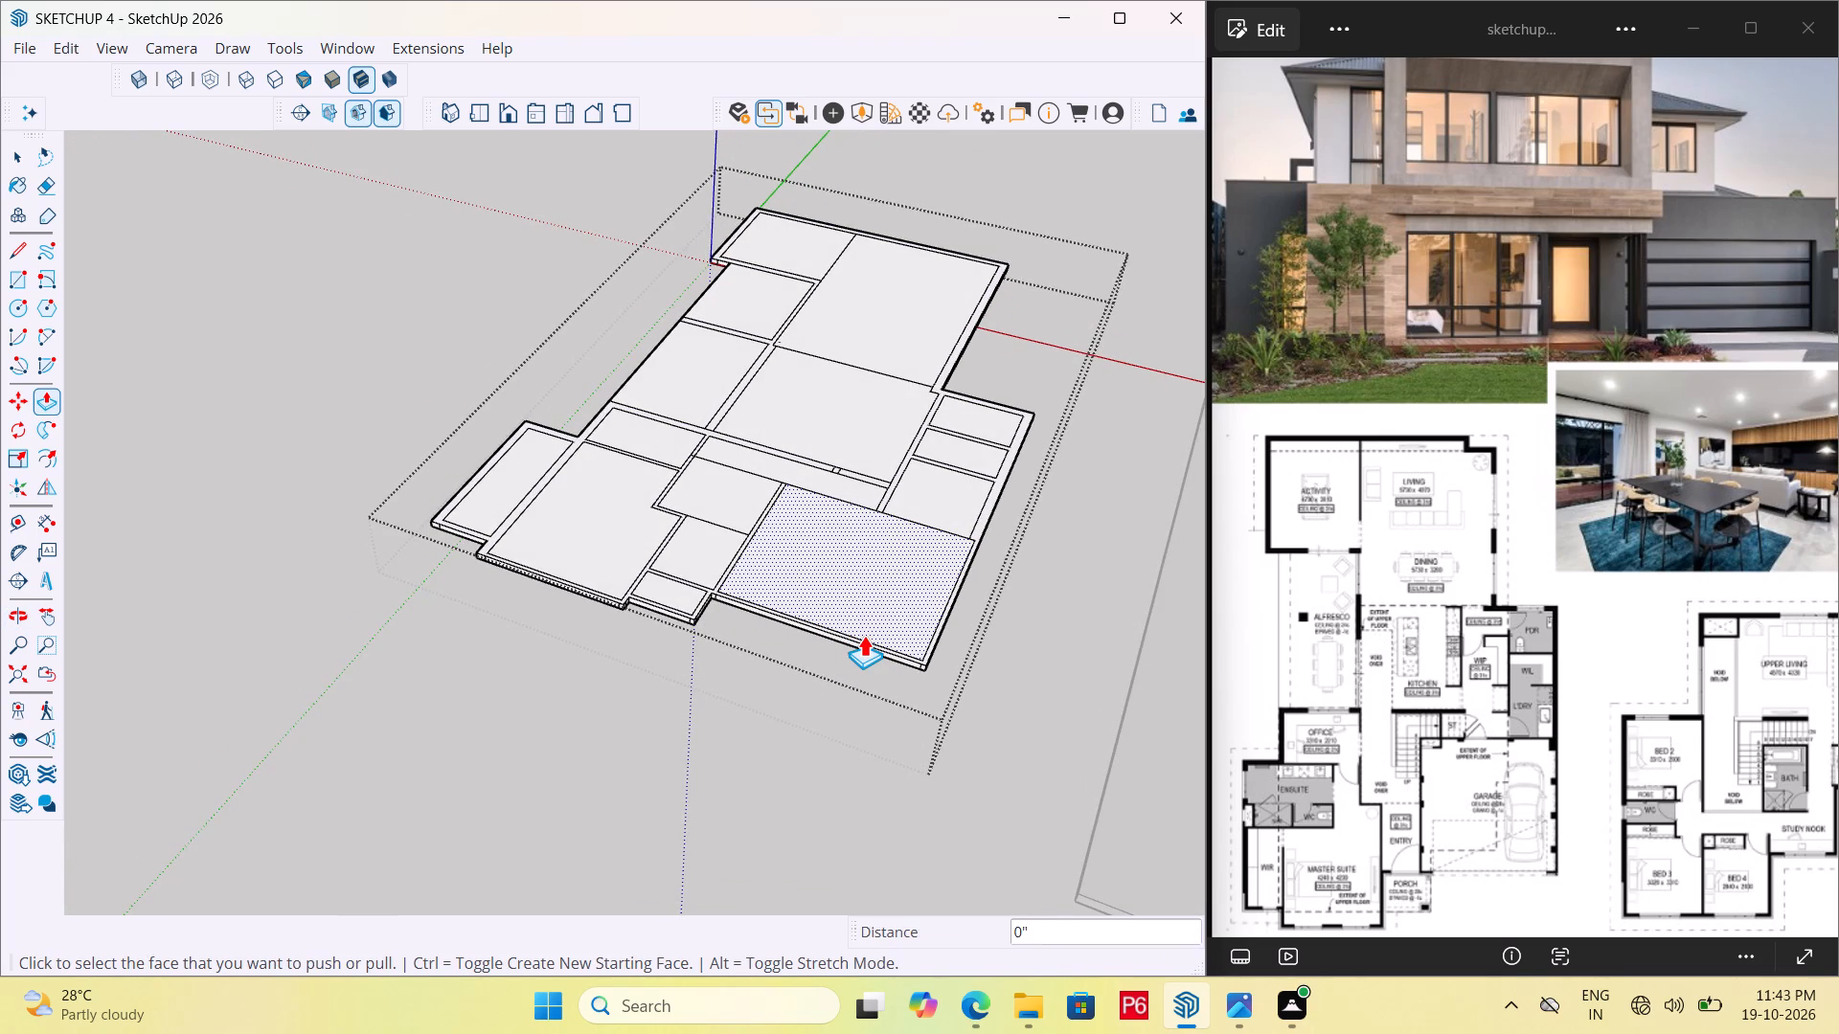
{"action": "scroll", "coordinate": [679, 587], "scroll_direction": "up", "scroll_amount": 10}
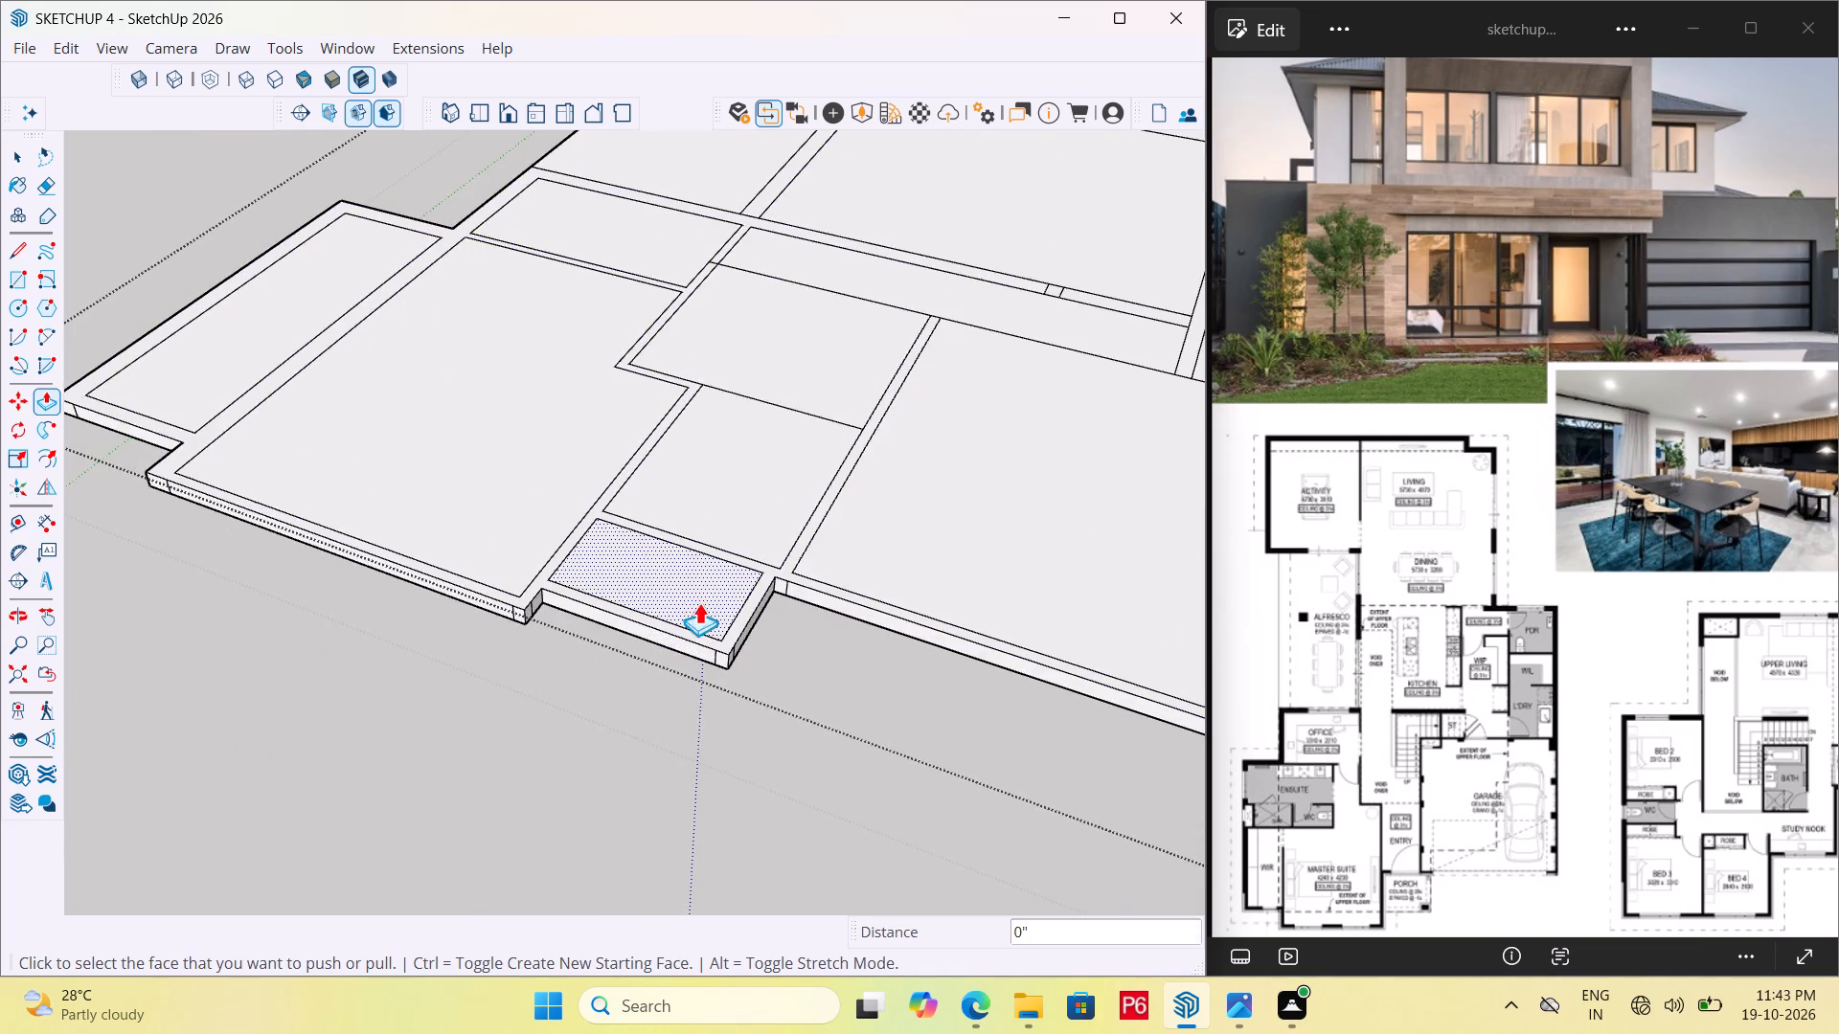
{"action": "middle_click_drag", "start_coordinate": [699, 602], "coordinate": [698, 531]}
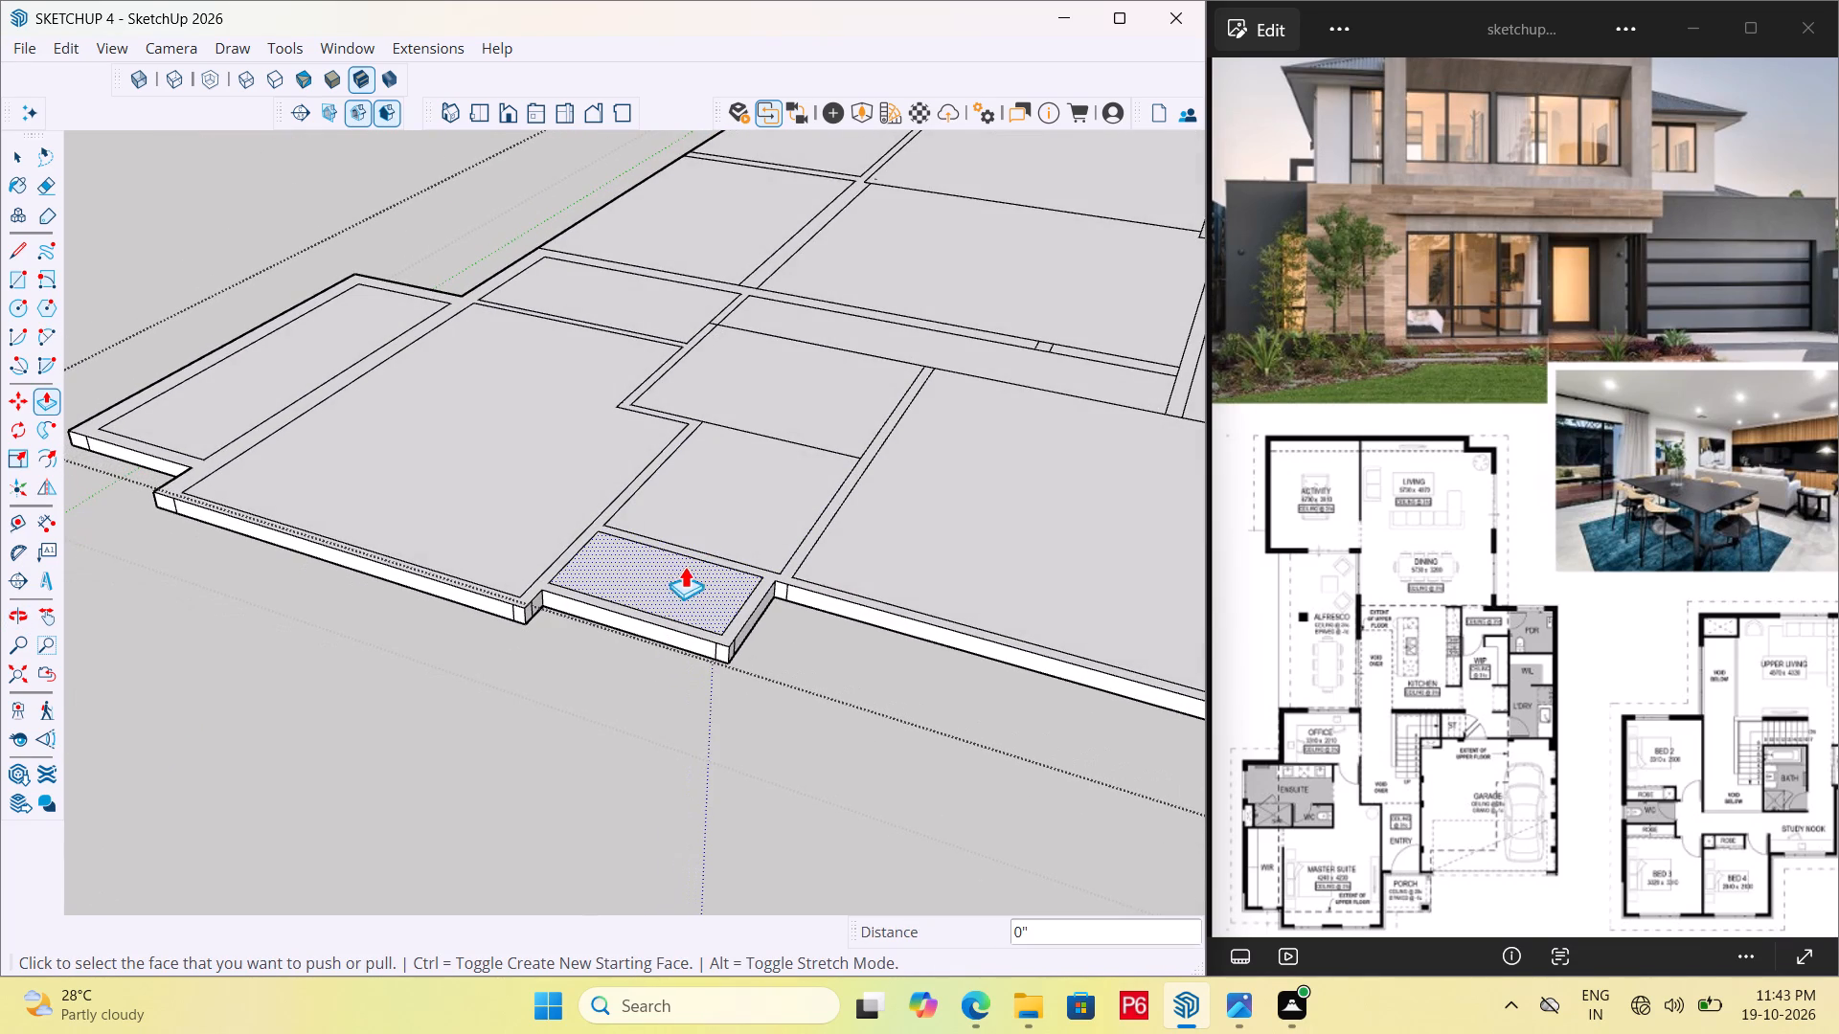
Push the porch's garage-side face and its short front corner piece outward by 4", then by another 9 1/2".
{"action": "scroll", "coordinate": [689, 582], "scroll_direction": "up", "scroll_amount": 1}
{"action": "middle_click_drag", "start_coordinate": [691, 580], "coordinate": [670, 613]}
{"action": "middle_click", "coordinate": [670, 613]}
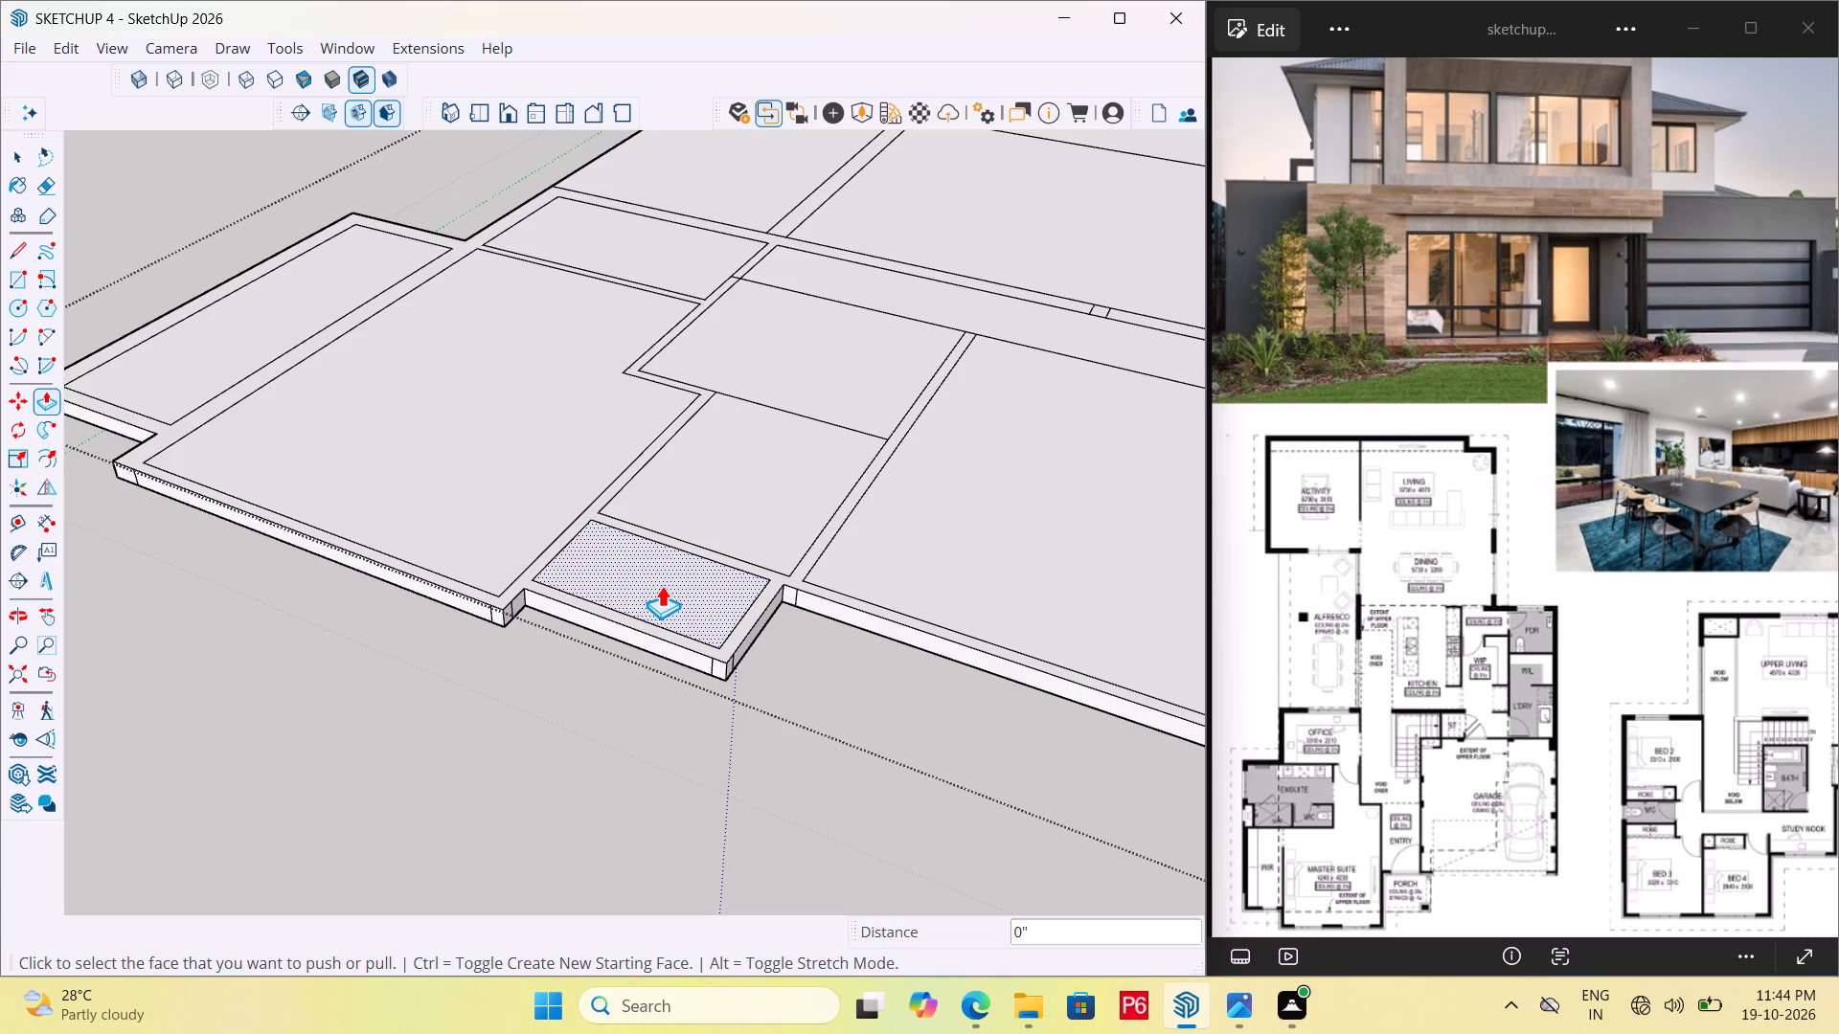
{"action": "scroll", "coordinate": [718, 560], "scroll_direction": "up", "scroll_amount": 5}
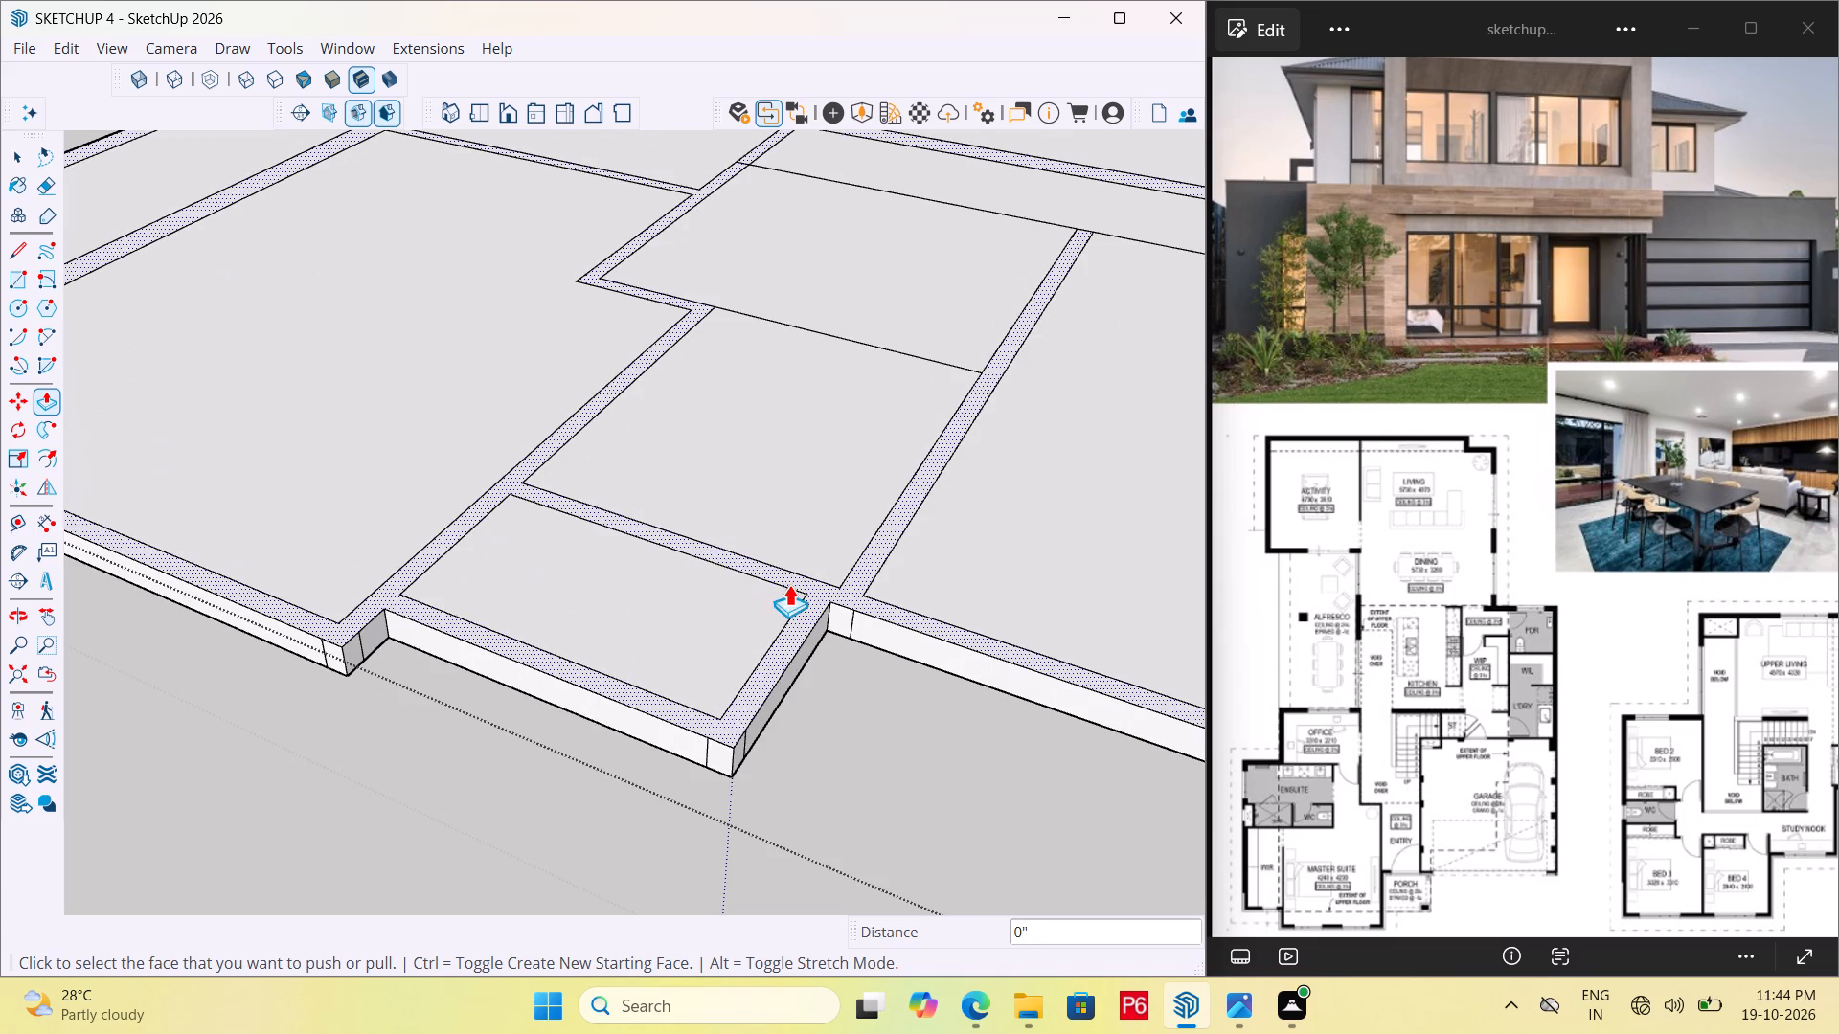
{"action": "scroll", "coordinate": [818, 581], "scroll_direction": "up", "scroll_amount": 3}
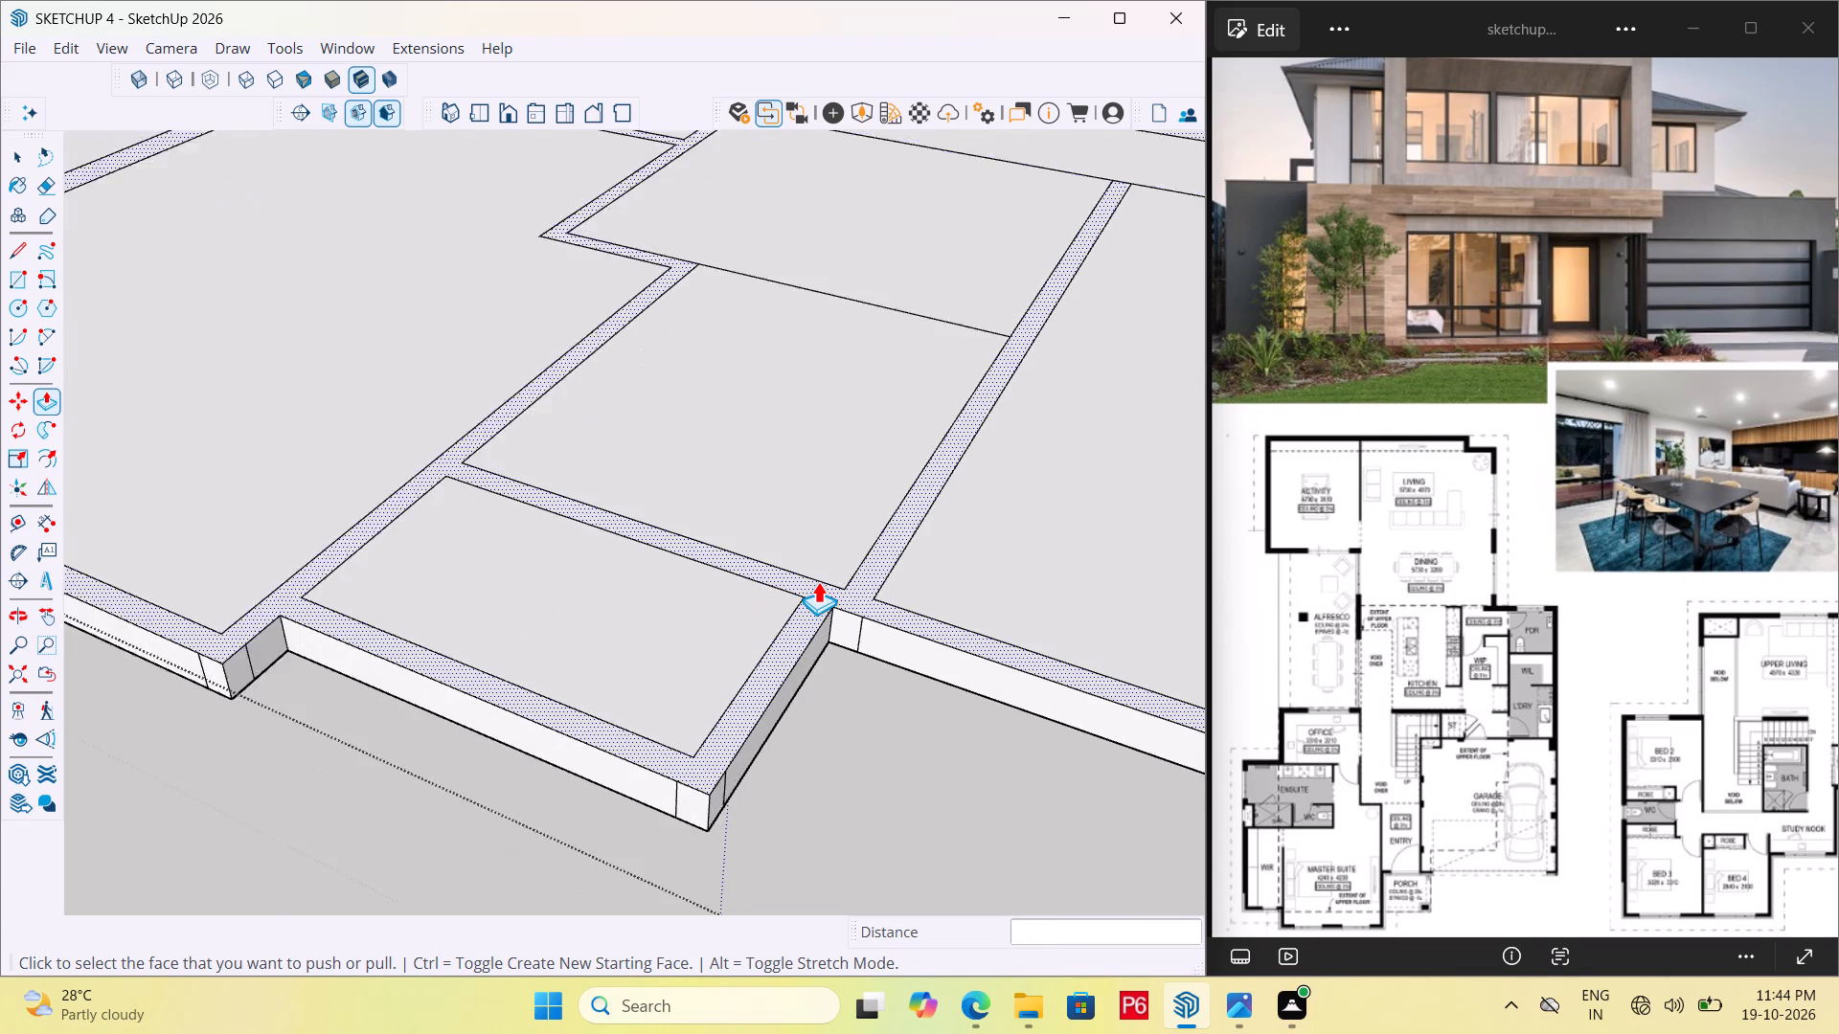
{"action": "scroll", "coordinate": [818, 581], "scroll_direction": "up", "scroll_amount": 2}
{"action": "scroll", "coordinate": [721, 572], "scroll_direction": "down", "scroll_amount": 5}
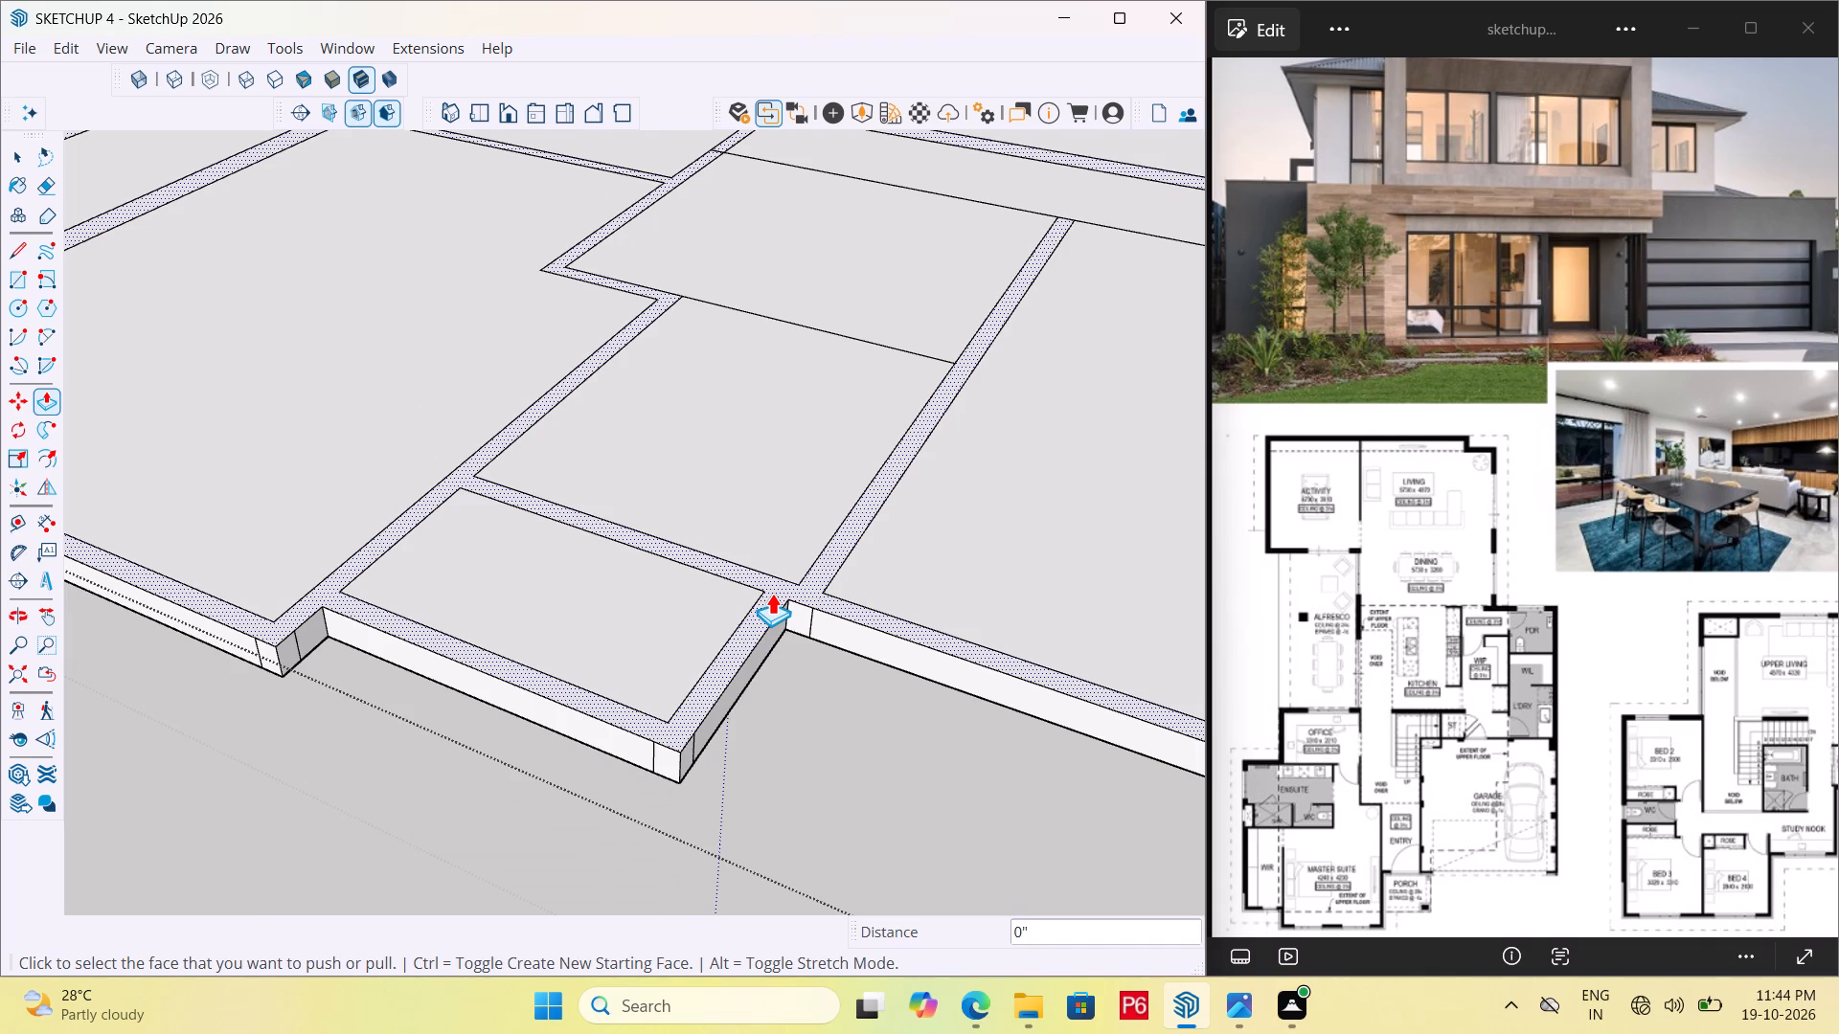
{"action": "scroll", "coordinate": [772, 593], "scroll_direction": "up", "scroll_amount": 5}
{"action": "middle_click_drag", "start_coordinate": [789, 630], "coordinate": [727, 569]}
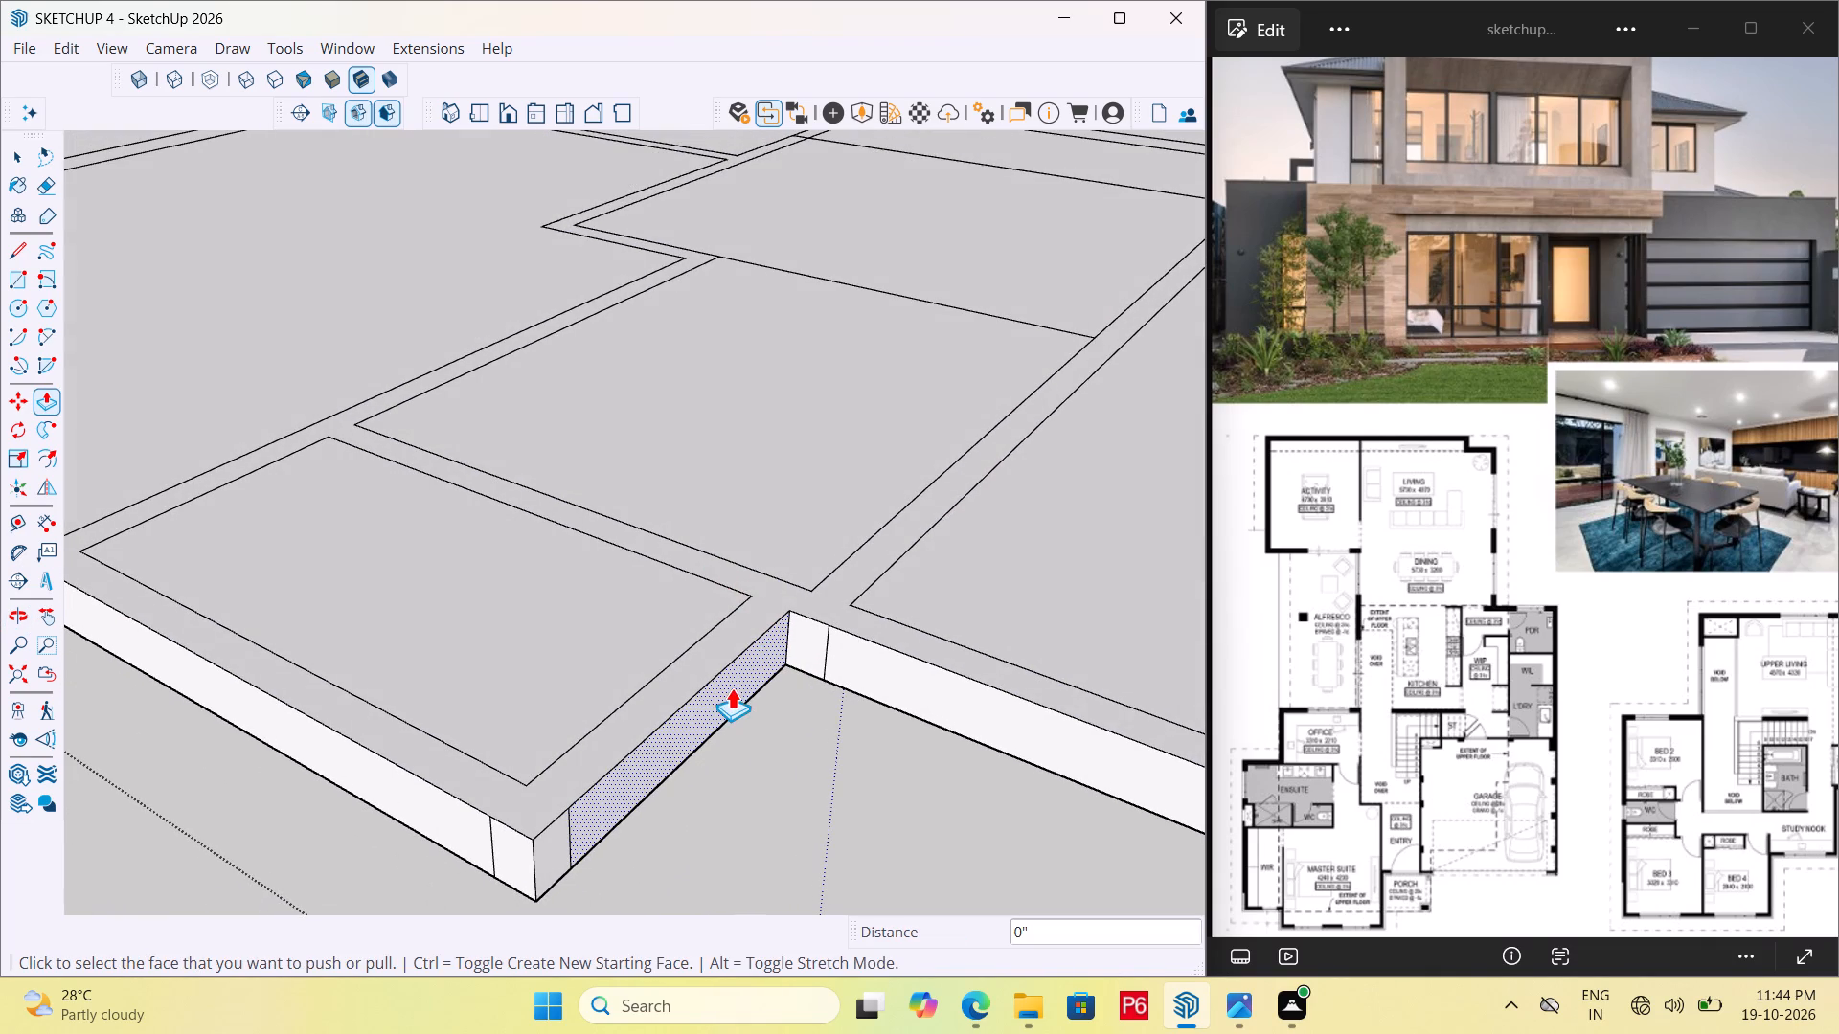
{"action": "left_click", "coordinate": [735, 685]}
{"action": "left_click", "coordinate": [901, 746]}
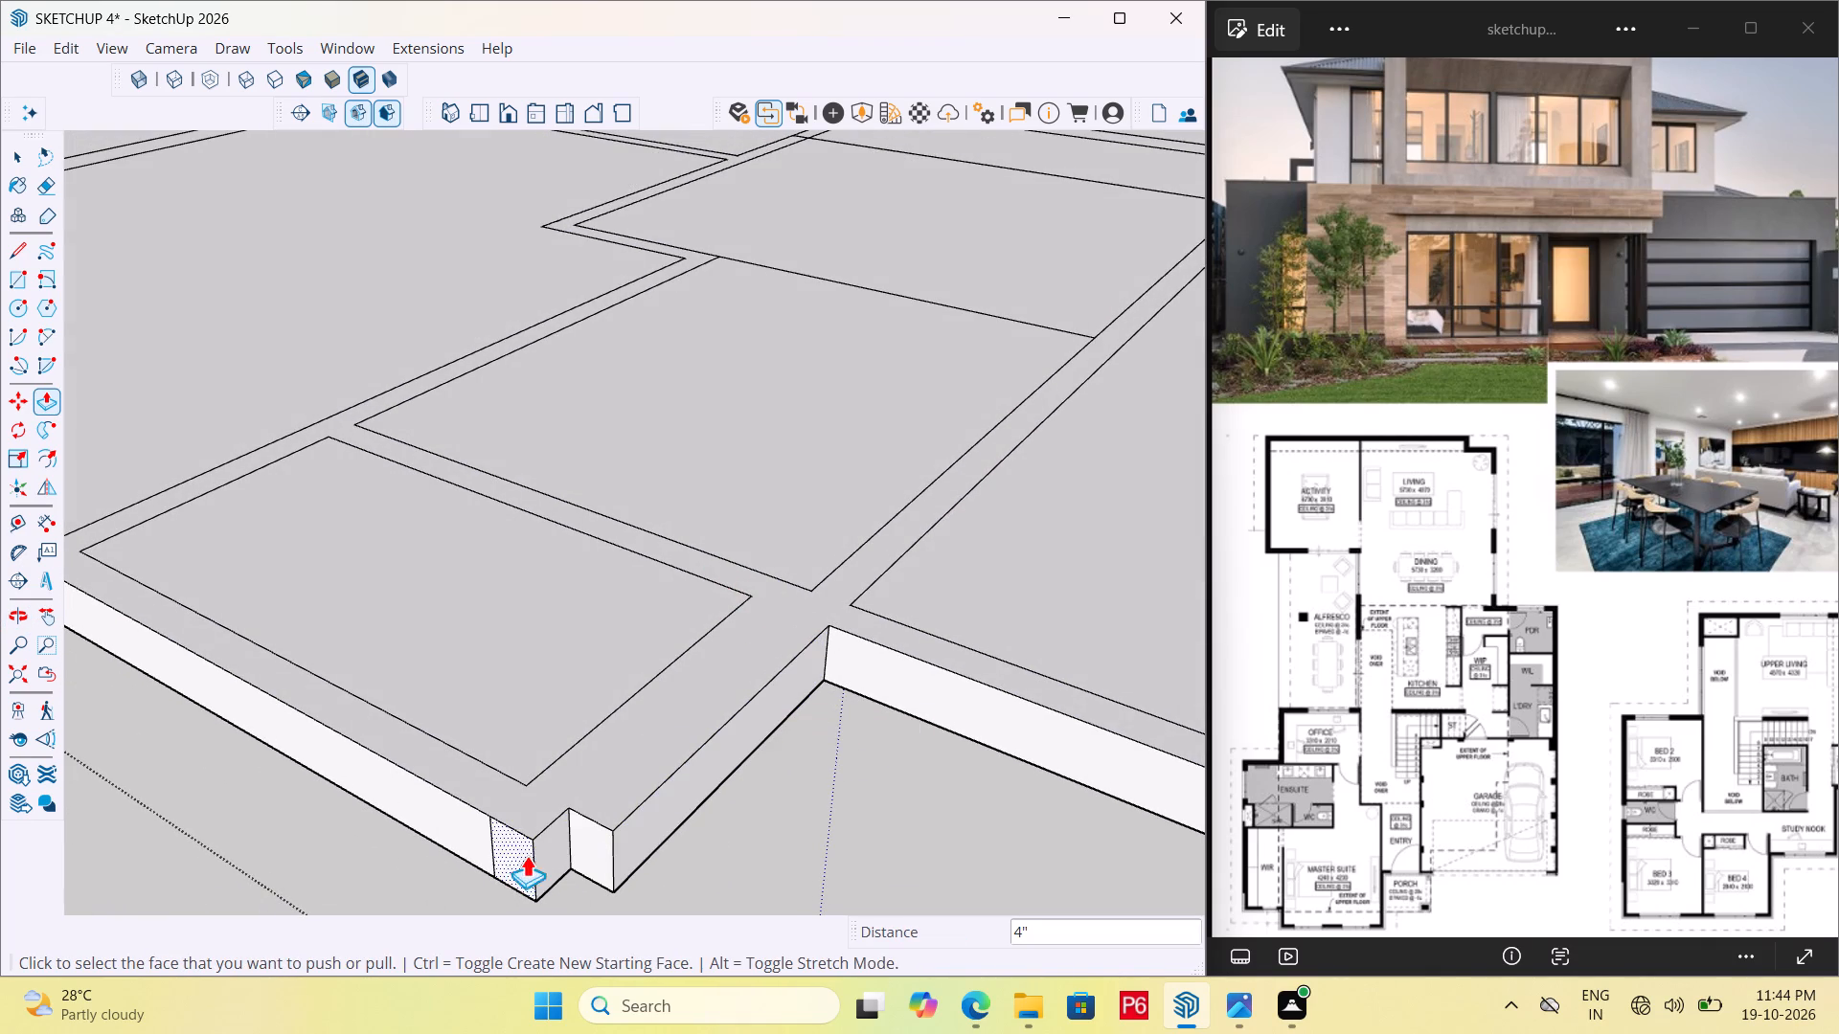
{"action": "double_click", "coordinate": [544, 863]}
{"action": "scroll", "coordinate": [571, 612], "scroll_direction": "down", "scroll_amount": 7}
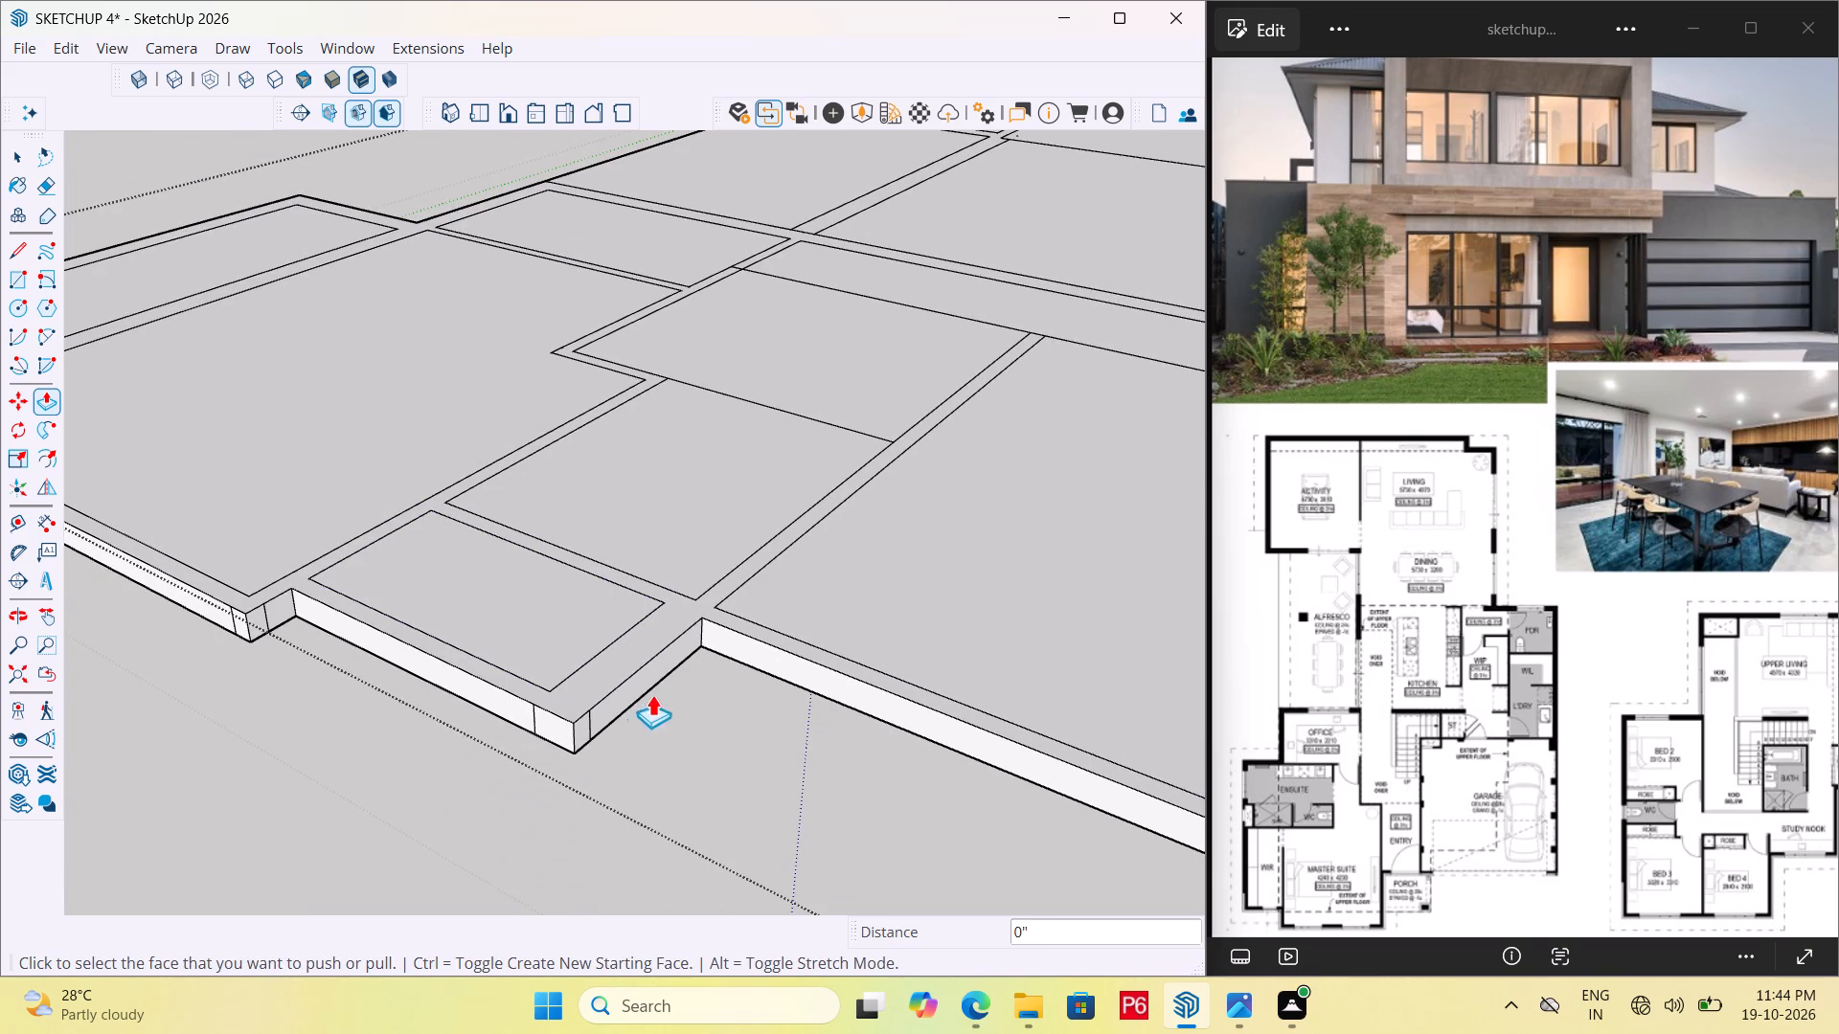
{"action": "left_click", "coordinate": [629, 686]}
{"action": "left_click", "coordinate": [676, 711]}
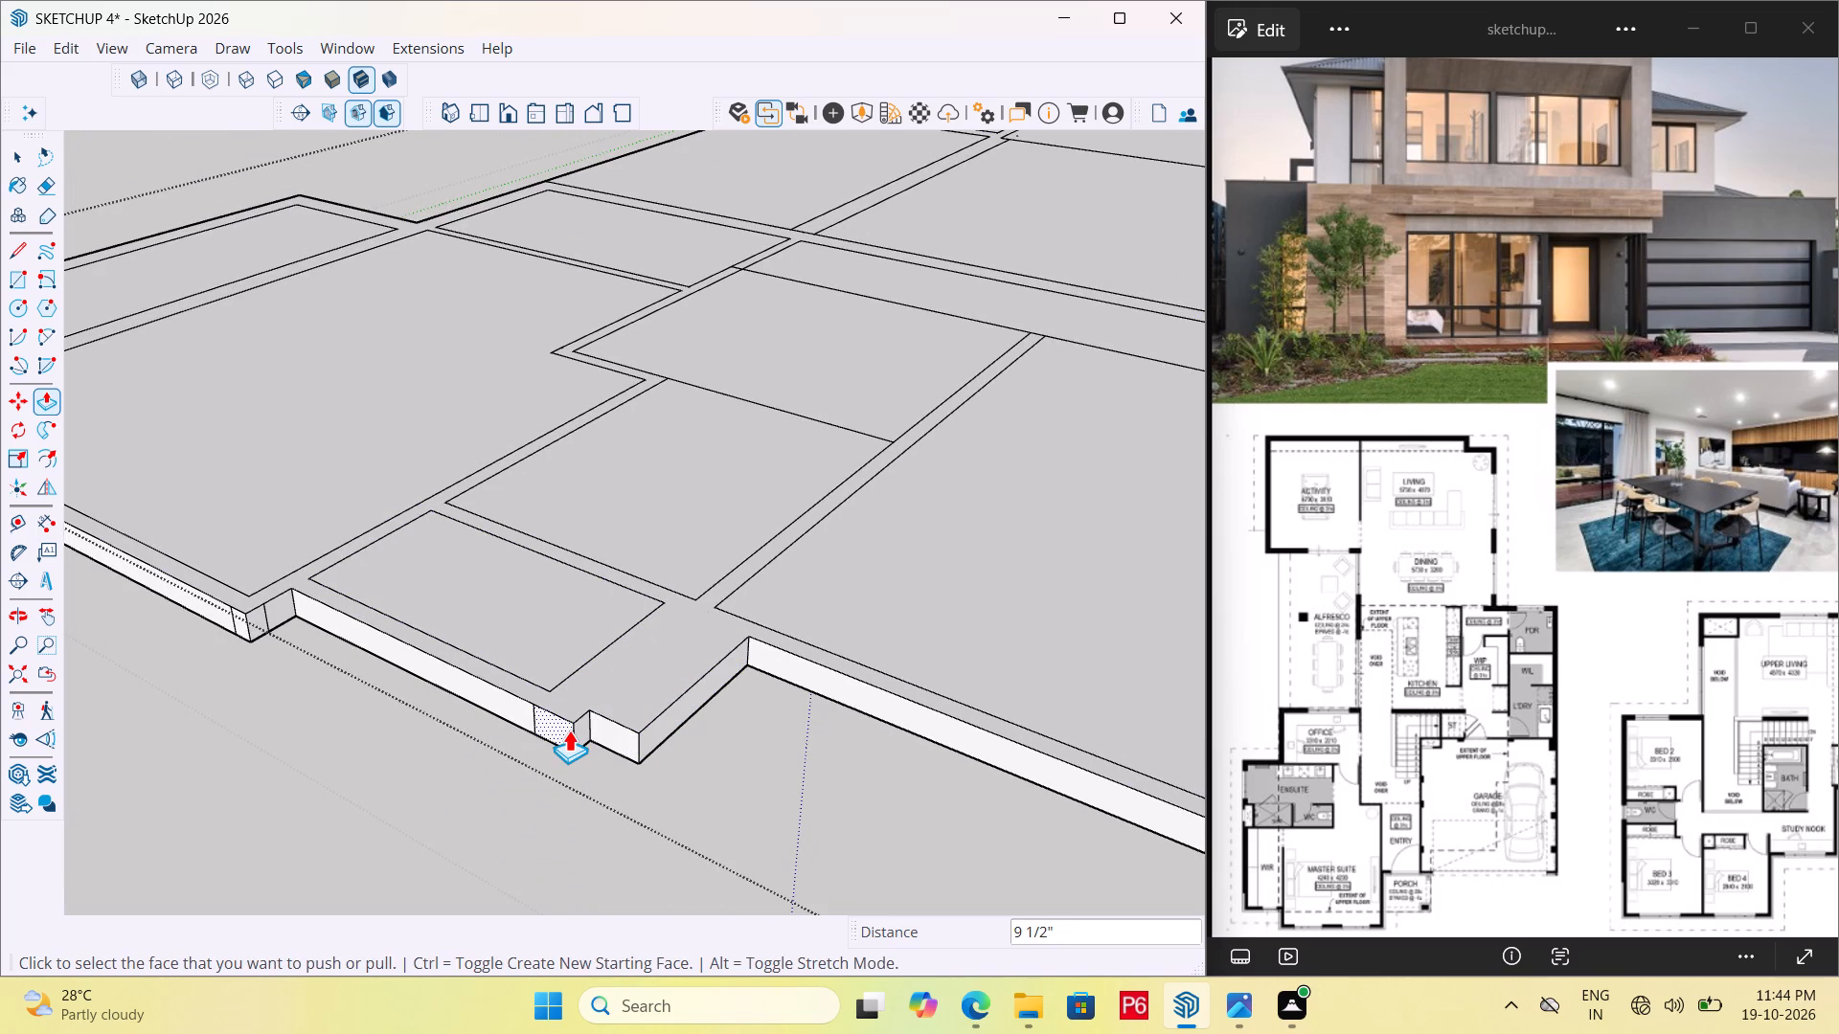
{"action": "double_click", "coordinate": [579, 731]}
Move the porch's inner wall line on the garage side about 1' 3/4" outward towards the new outer edge.
{"action": "middle_click_drag", "start_coordinate": [642, 703], "coordinate": [660, 779]}
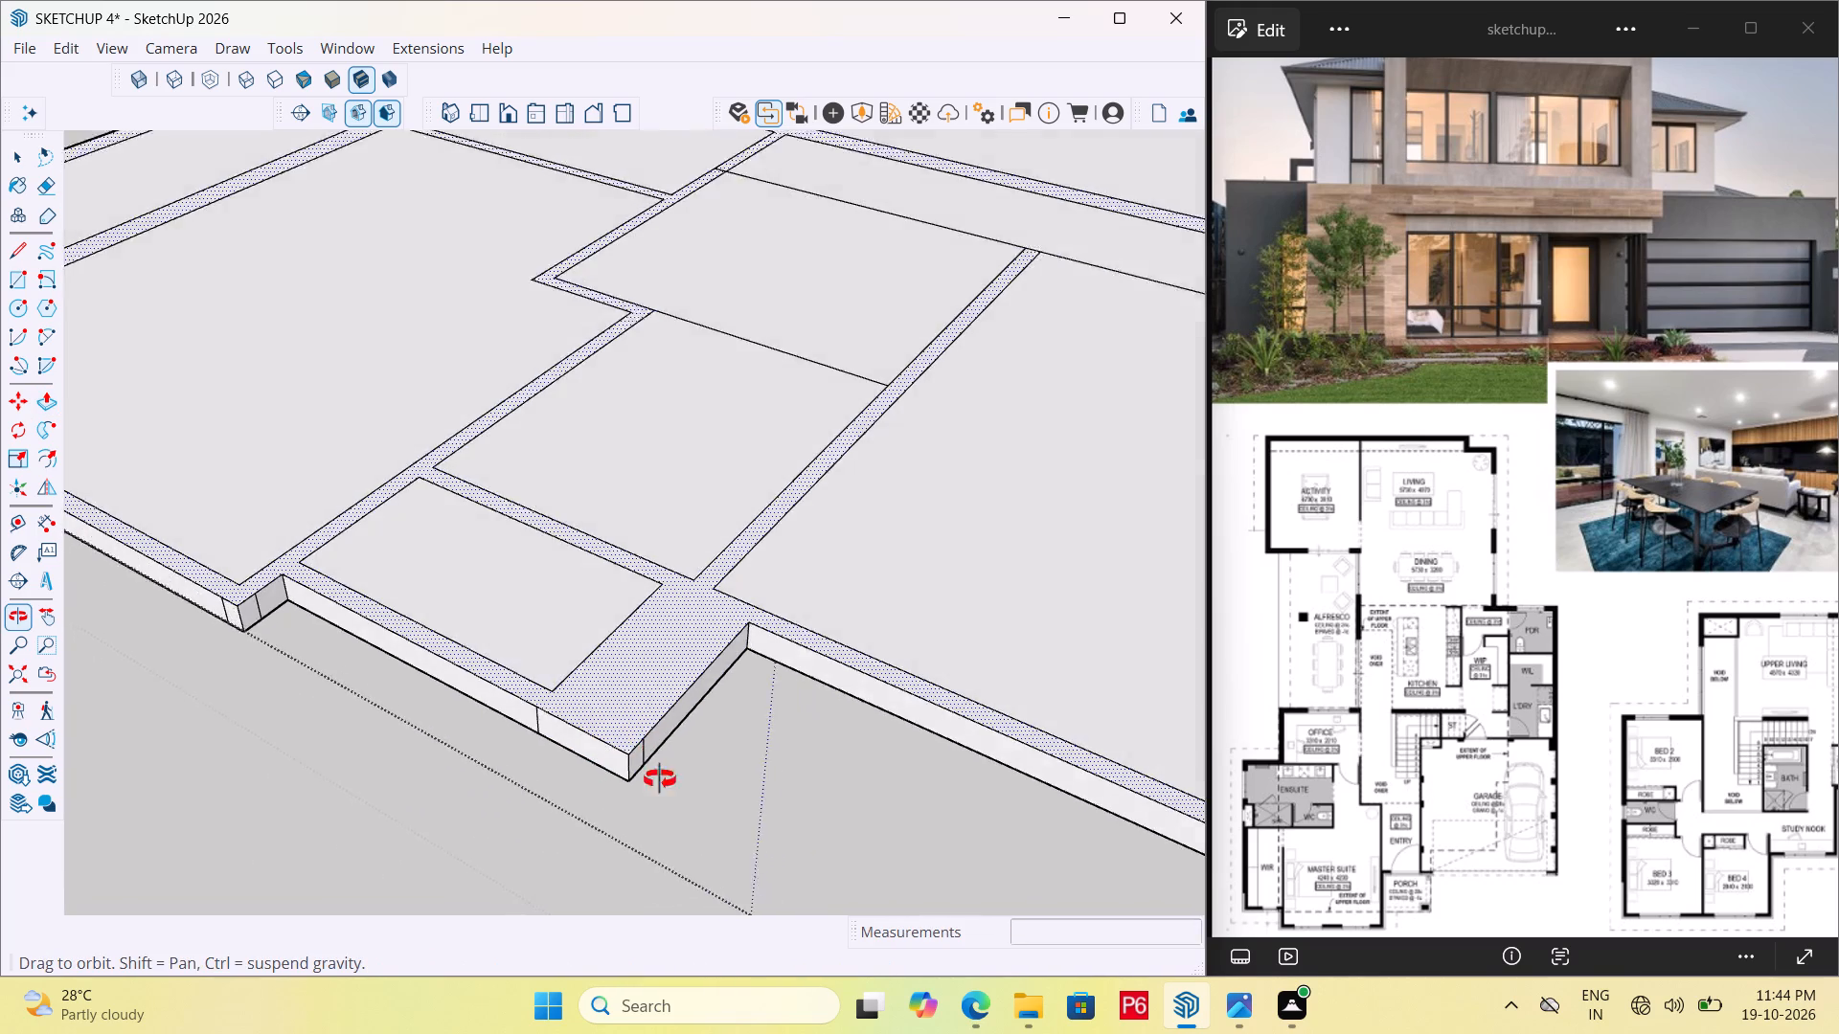
{"action": "middle_click_drag", "start_coordinate": [660, 779], "coordinate": [670, 823]}
{"action": "key", "text": "space"}
{"action": "left_click", "coordinate": [604, 640]}
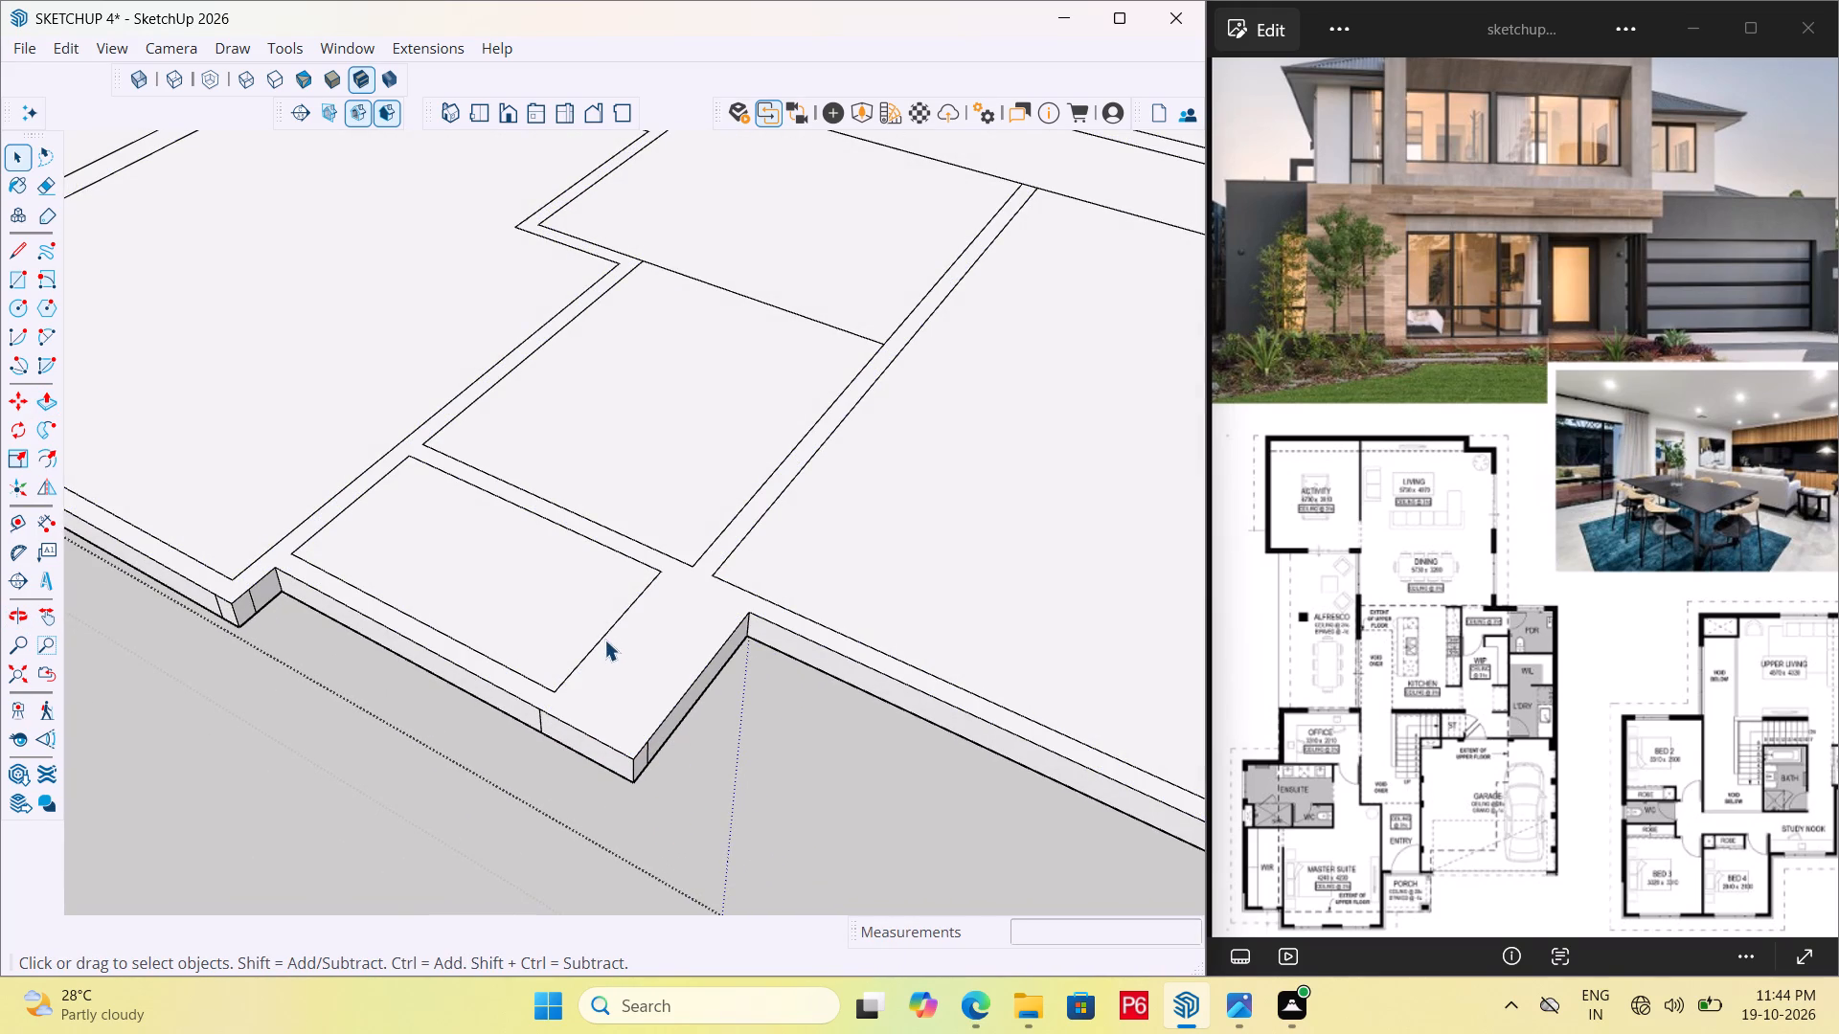
{"action": "key", "text": "m"}
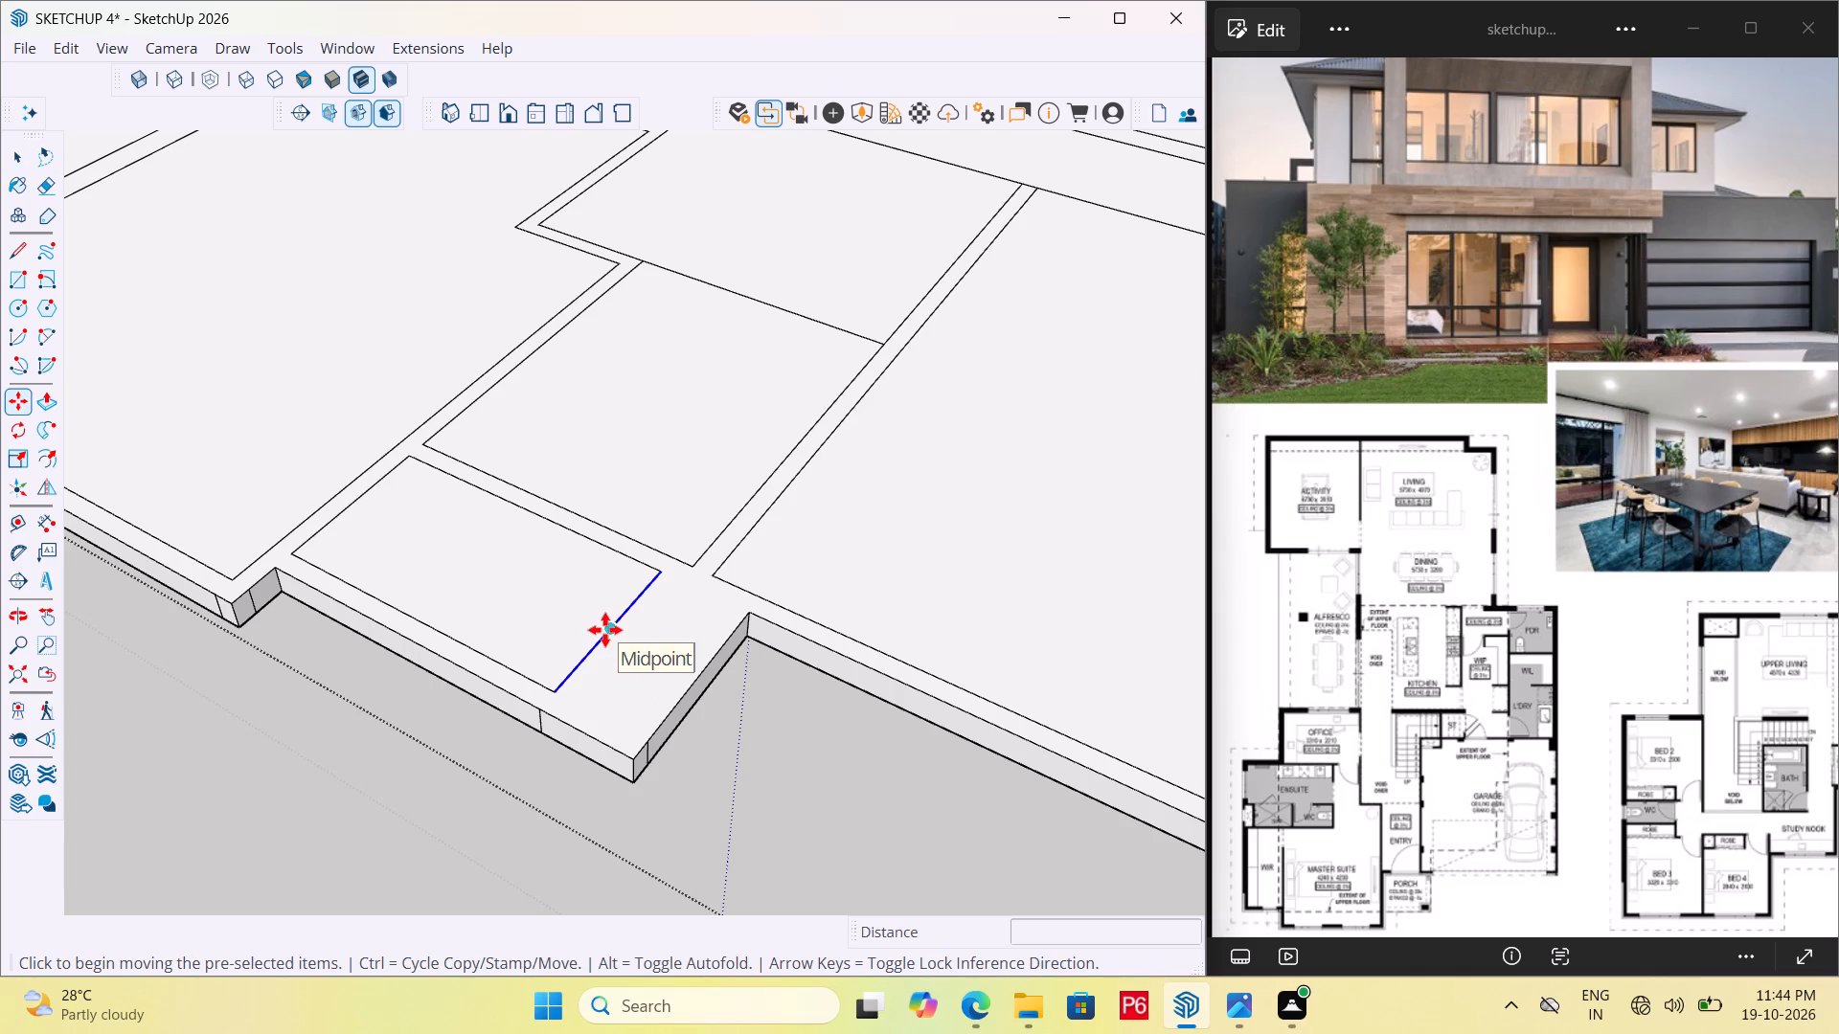
{"action": "left_click", "coordinate": [605, 630]}
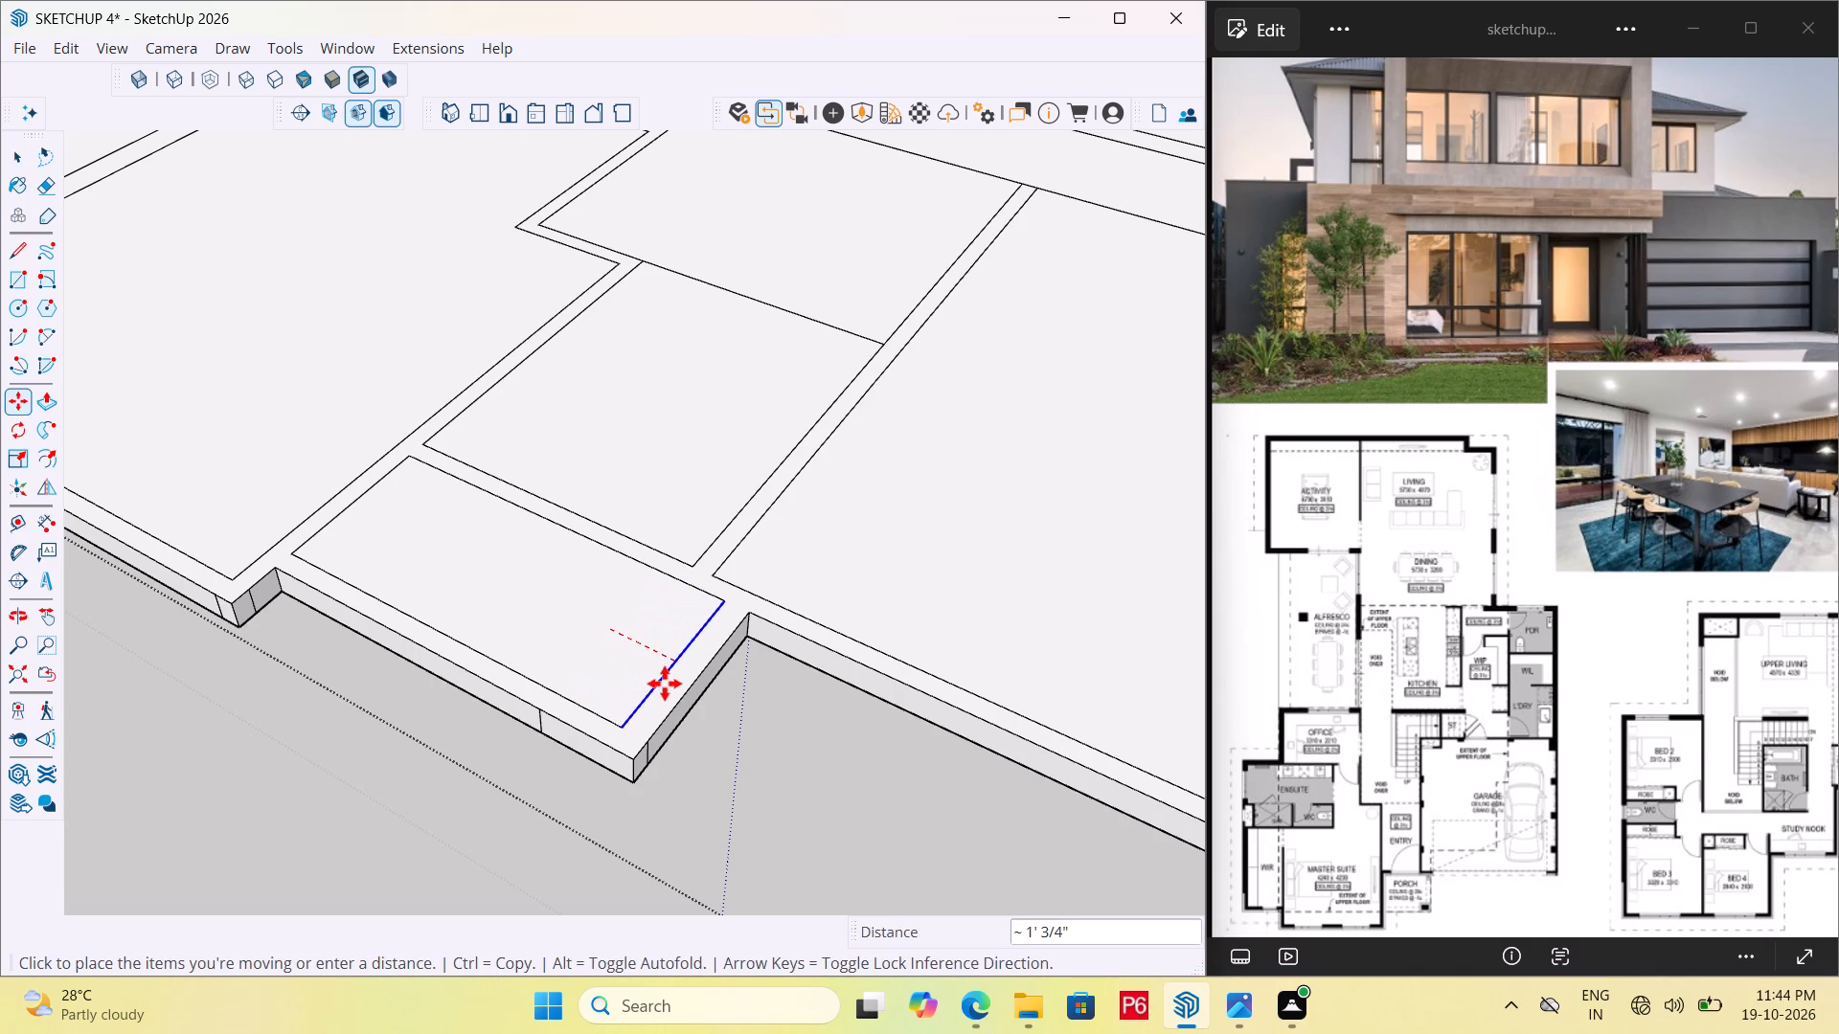
{"action": "left_click", "coordinate": [666, 684]}
{"action": "scroll", "coordinate": [650, 628], "scroll_direction": "down", "scroll_amount": 6}
{"action": "key", "text": "space"}
{"action": "left_click", "coordinate": [708, 726]}
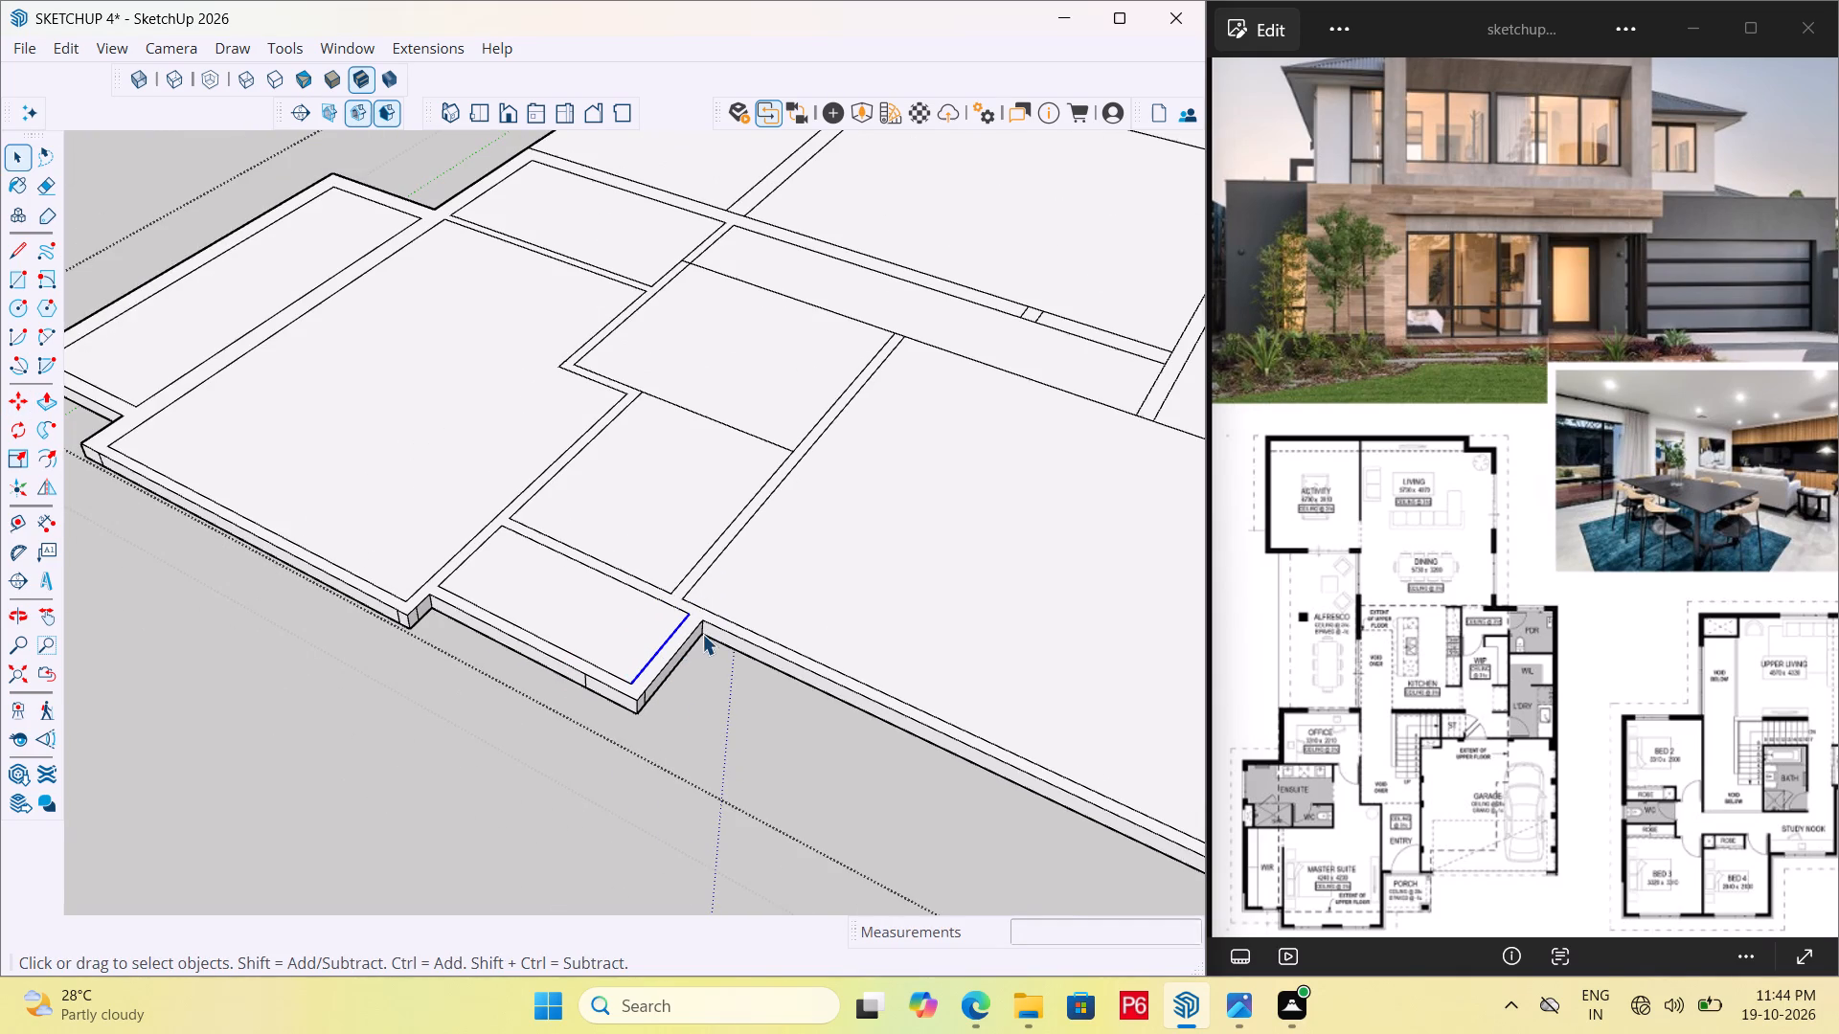
Push/Pull the master suite's long front base face outward by 1' 4 9/16".
{"action": "scroll", "coordinate": [702, 634], "scroll_direction": "down", "scroll_amount": 6}
{"action": "middle_click_drag", "start_coordinate": [617, 685], "coordinate": [749, 663]}
{"action": "scroll", "coordinate": [749, 663], "scroll_direction": "up", "scroll_amount": 2}
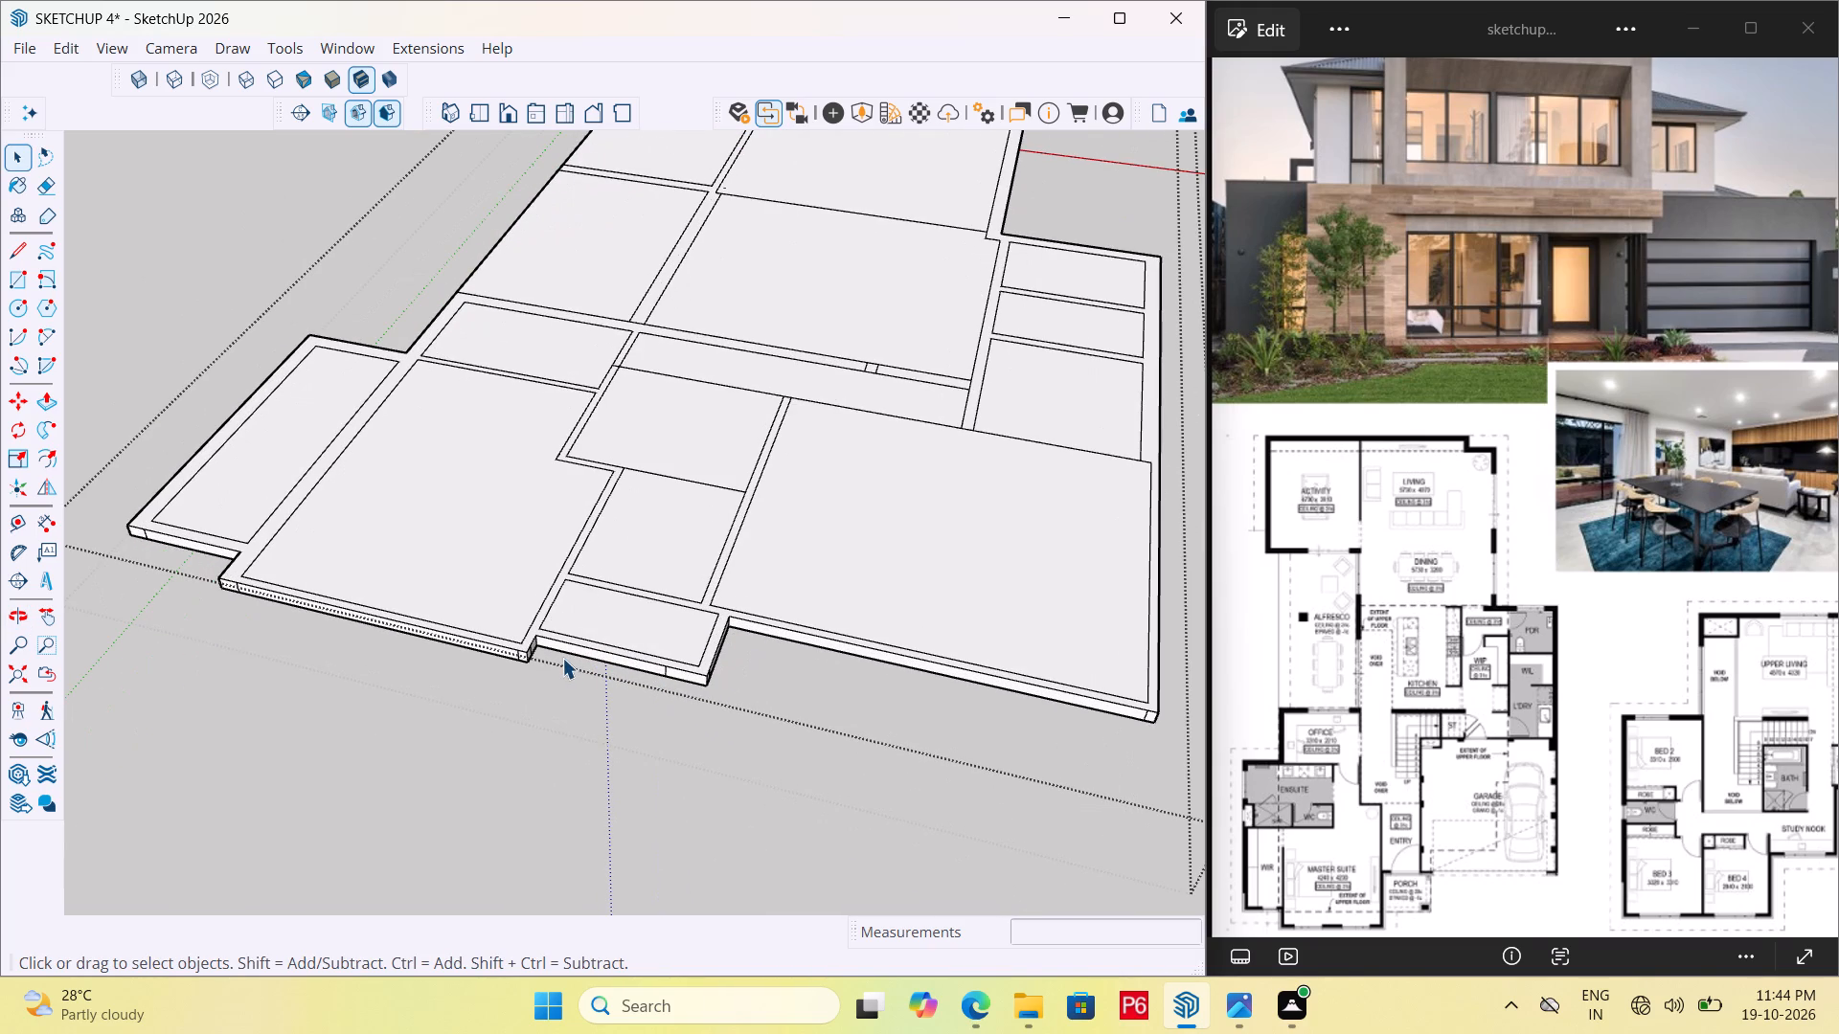
{"action": "scroll", "coordinate": [700, 678], "scroll_direction": "down", "scroll_amount": 2}
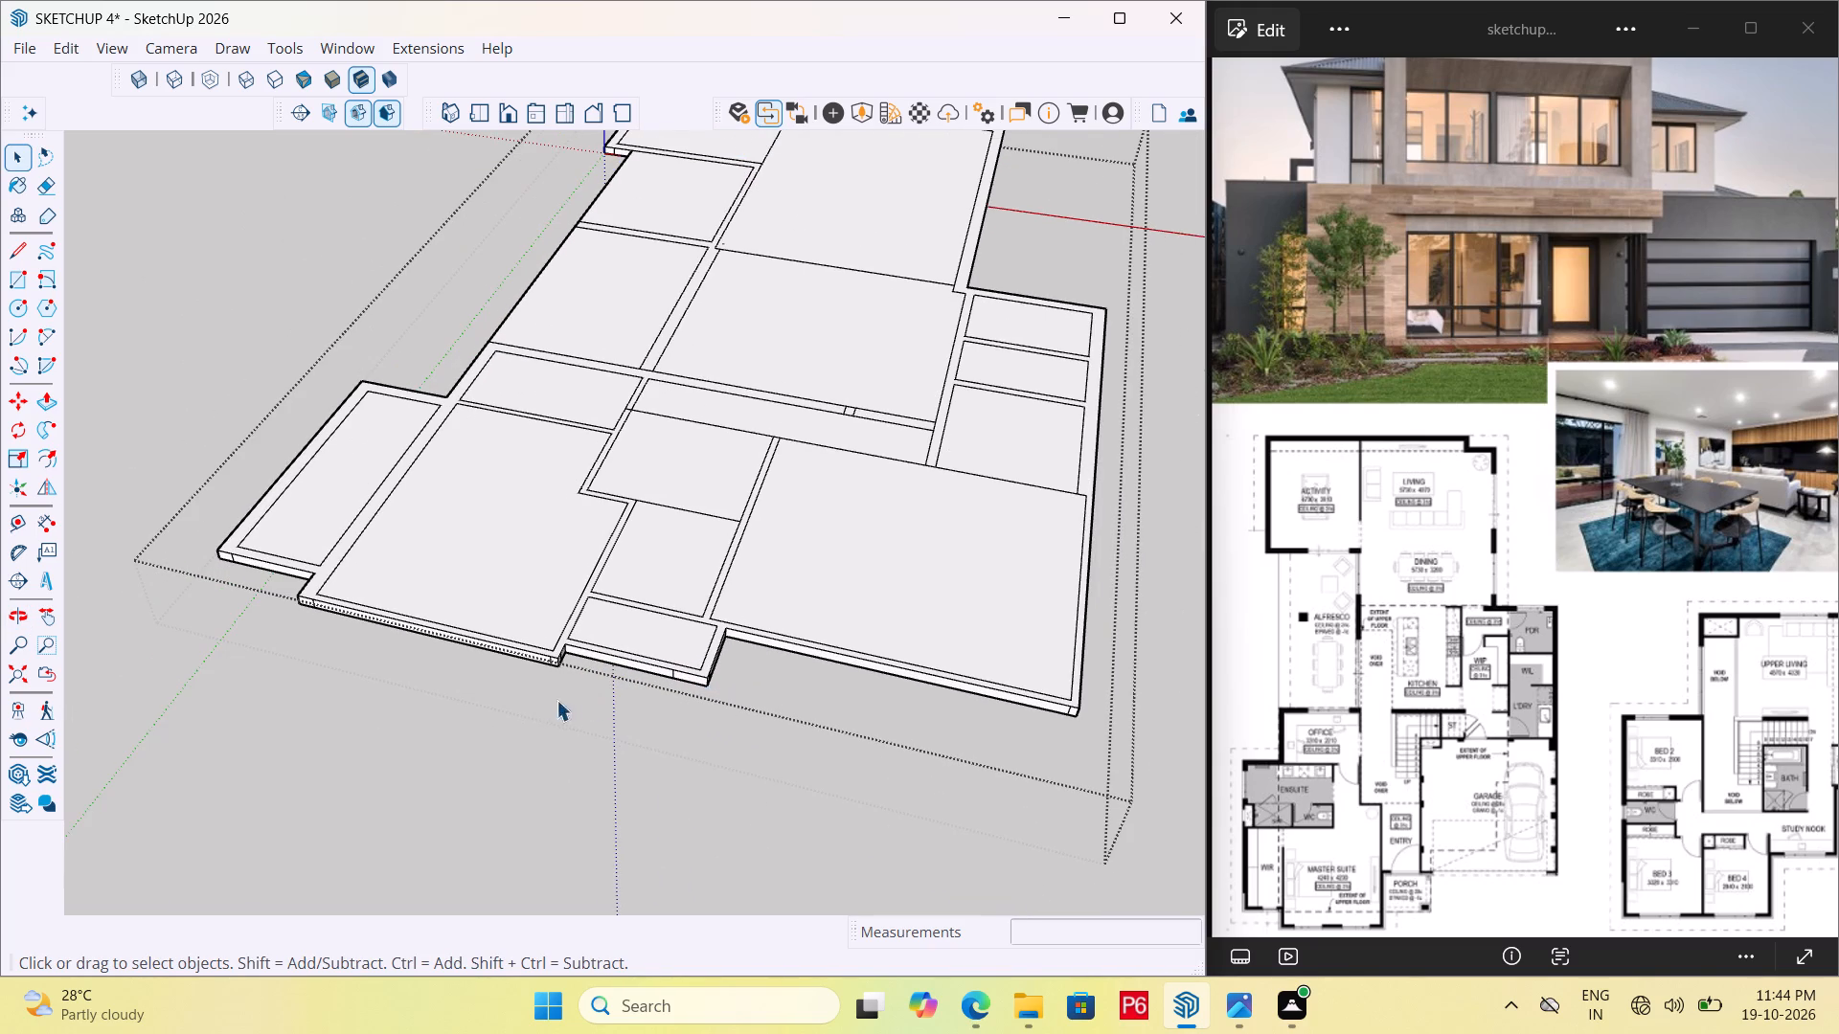
{"action": "scroll", "coordinate": [500, 684], "scroll_direction": "up", "scroll_amount": 12}
{"action": "scroll", "coordinate": [596, 632], "scroll_direction": "up", "scroll_amount": 3}
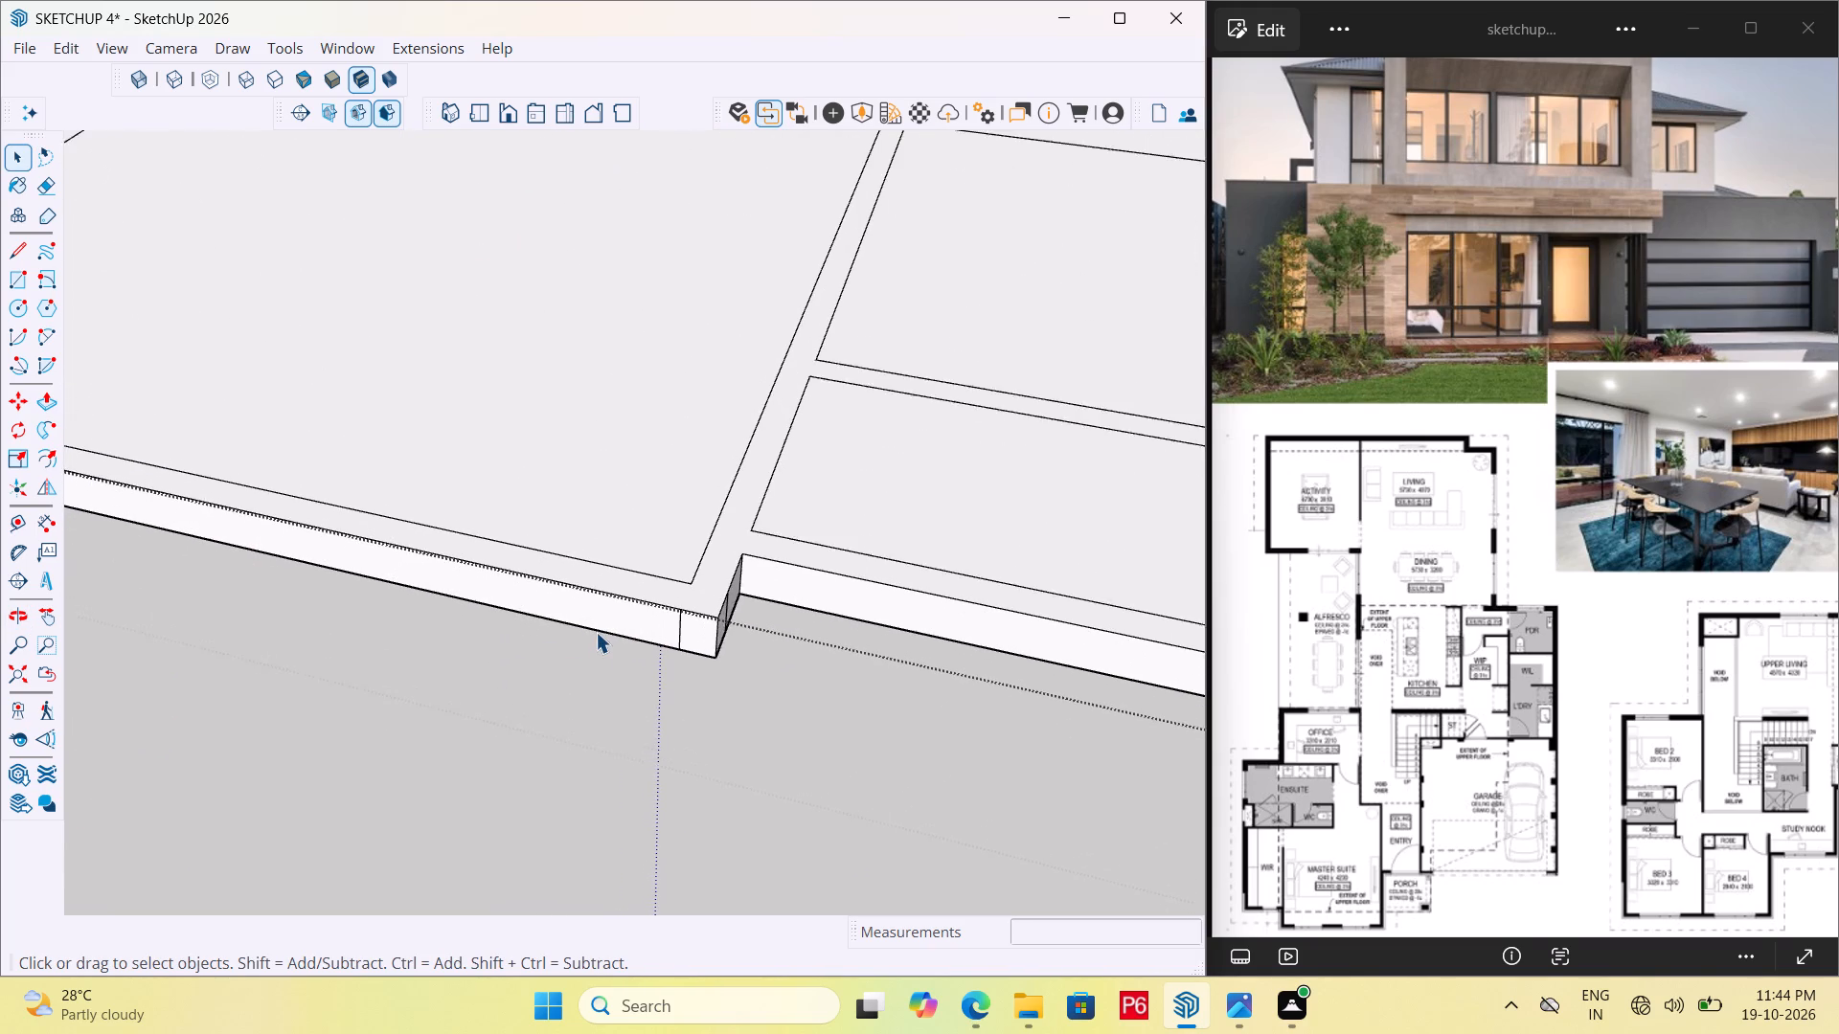
{"action": "scroll", "coordinate": [596, 632], "scroll_direction": "up", "scroll_amount": 6}
{"action": "double_click", "coordinate": [659, 604]}
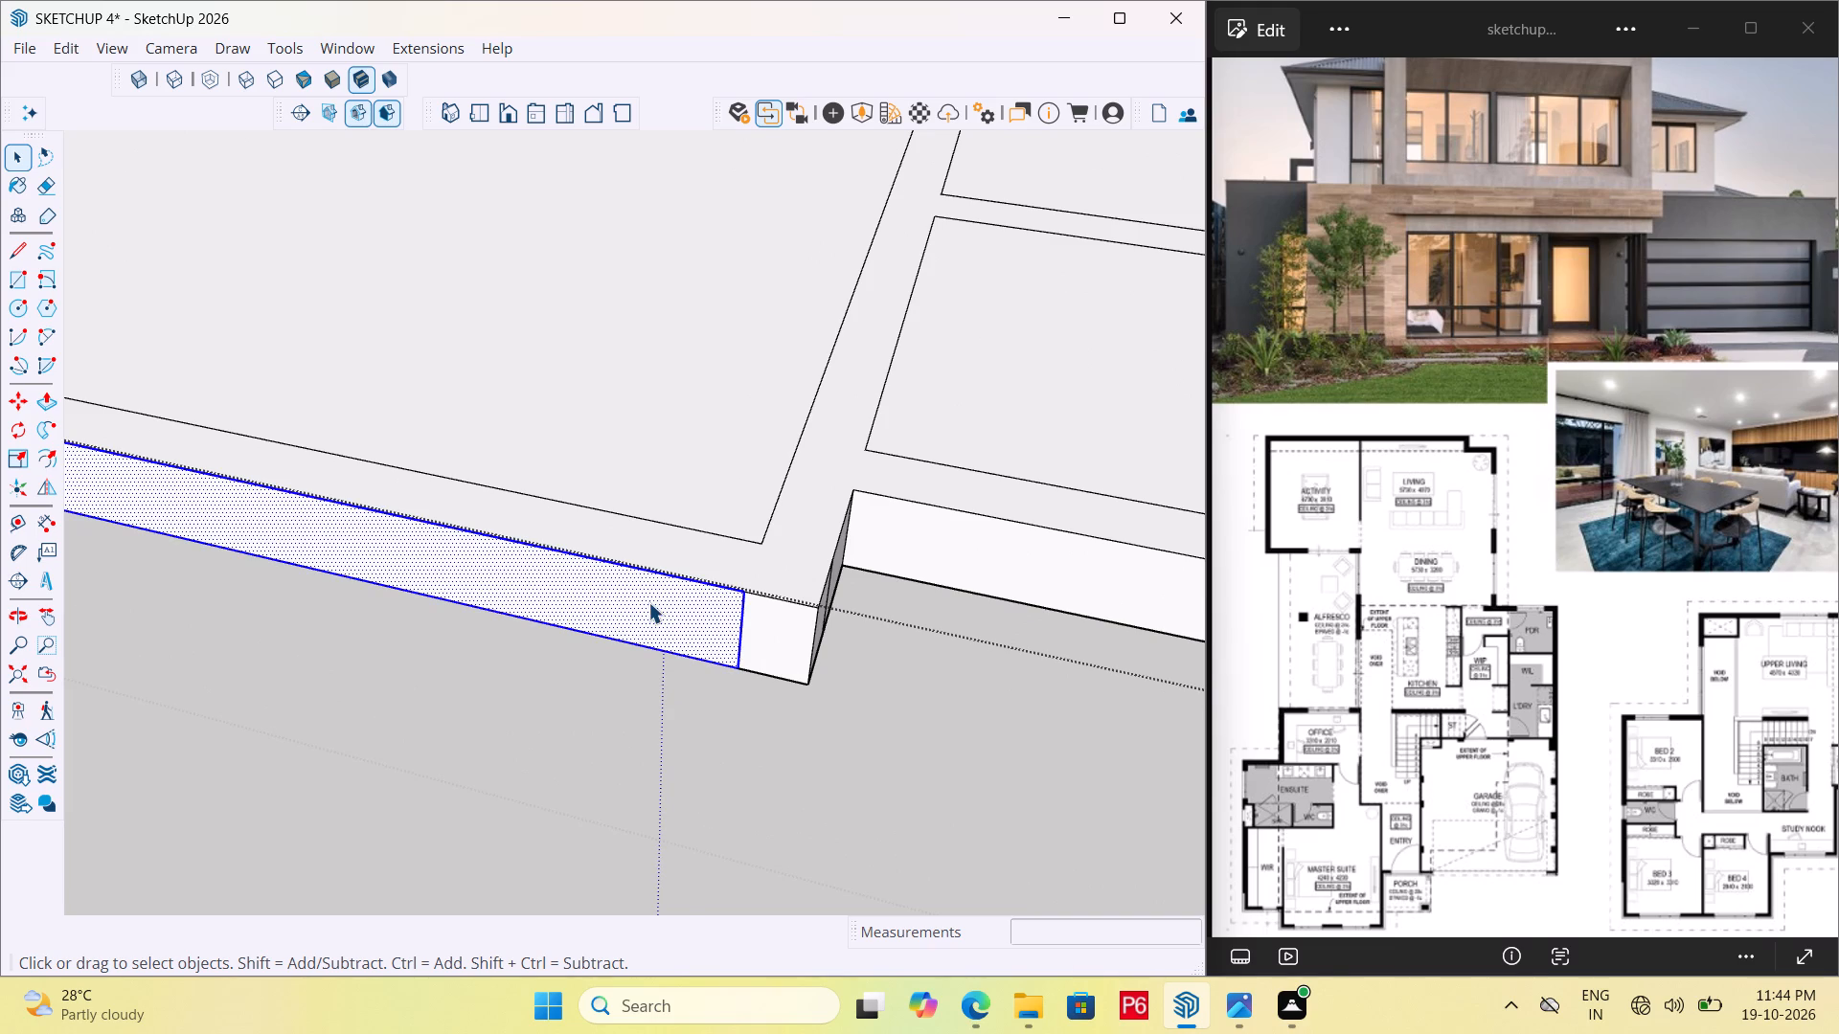
{"action": "key", "text": "p"}
{"action": "left_click", "coordinate": [648, 602]}
{"action": "scroll", "coordinate": [582, 724], "scroll_direction": "down", "scroll_amount": 6}
{"action": "scroll", "coordinate": [691, 647], "scroll_direction": "down", "scroll_amount": 8}
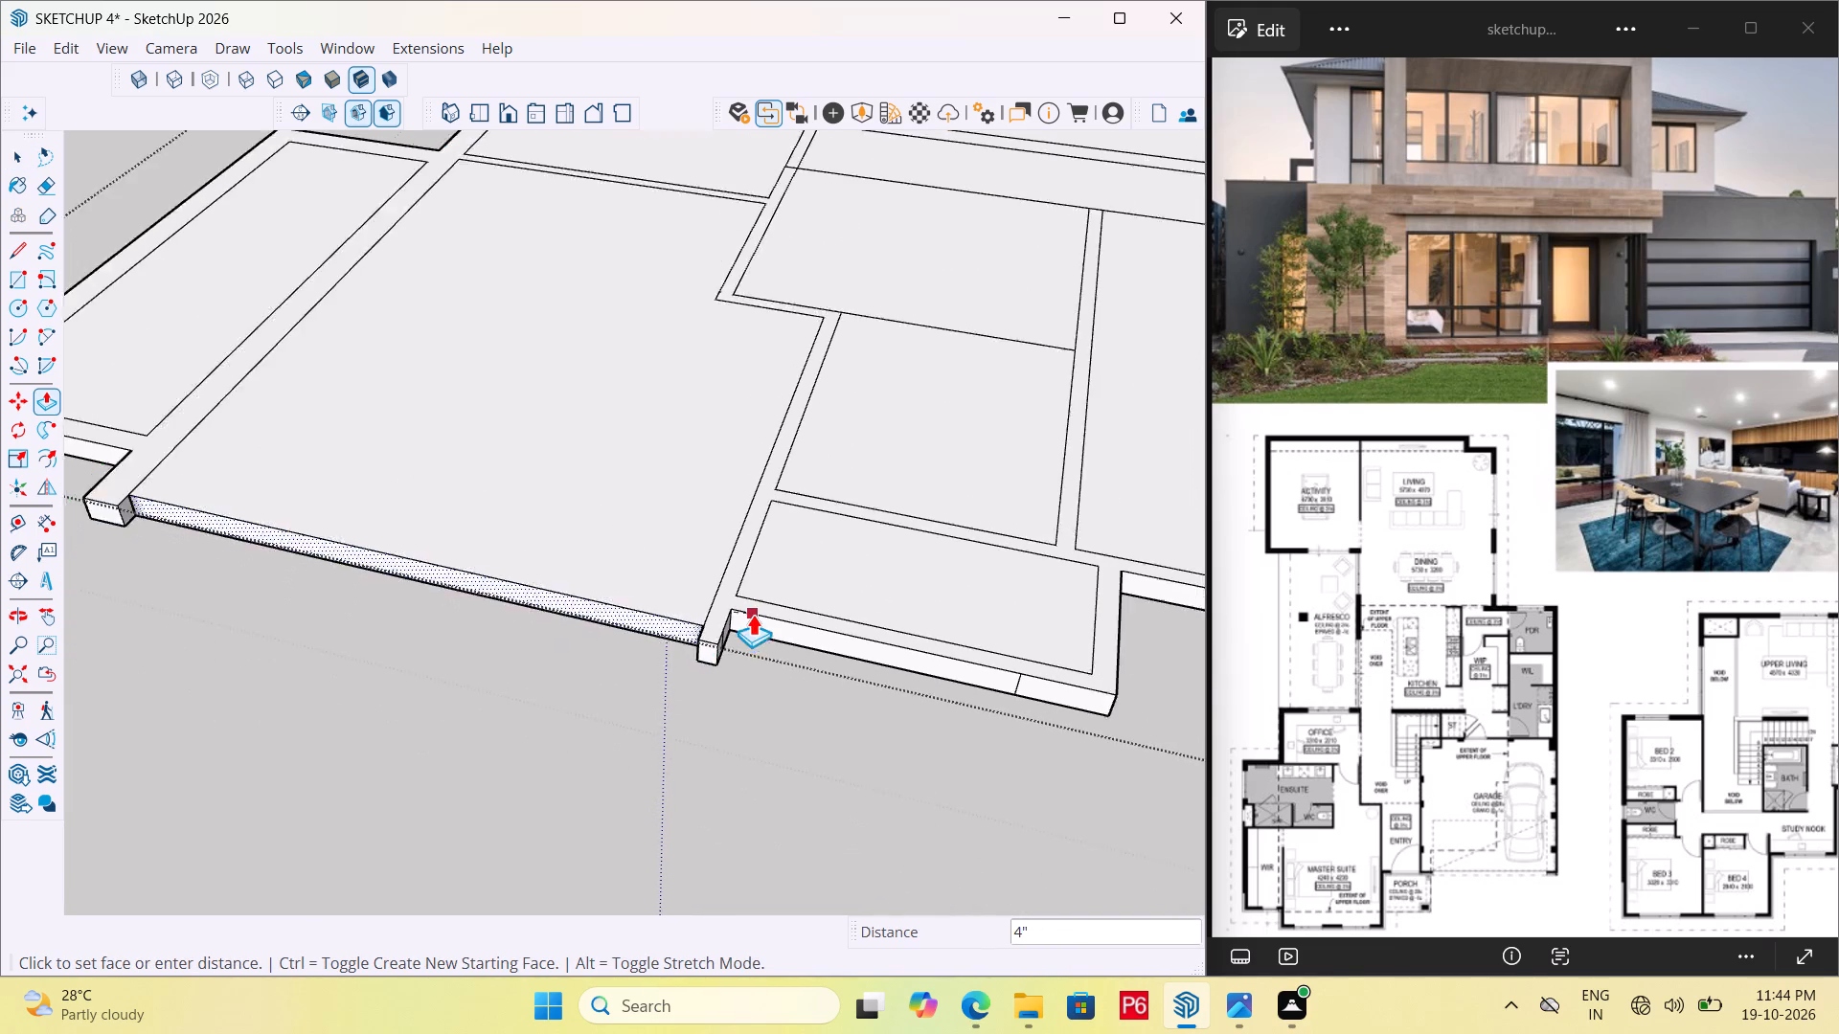
{"action": "scroll", "coordinate": [753, 614], "scroll_direction": "down", "scroll_amount": 2}
{"action": "left_click", "coordinate": [624, 668]}
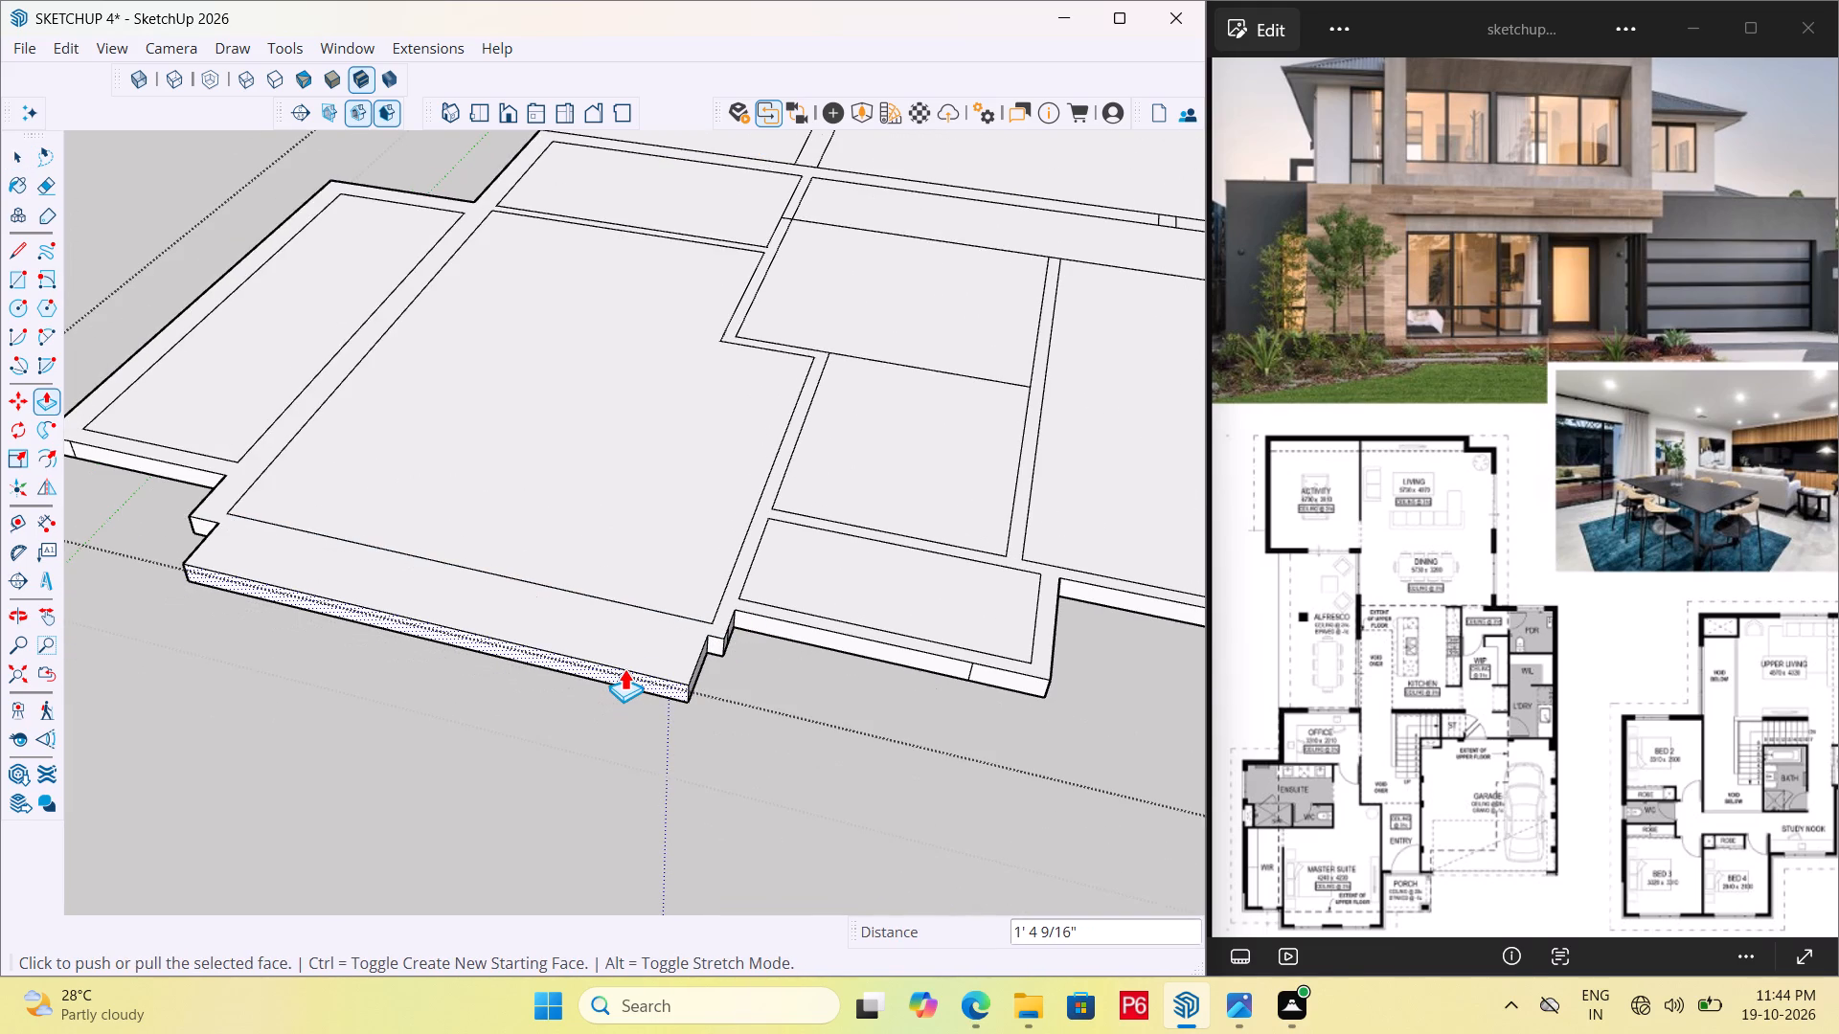
Pull the short corner face beside the porch out flush with the master suite's extended front.
{"action": "scroll", "coordinate": [657, 656], "scroll_direction": "up", "scroll_amount": 8}
{"action": "key", "text": "space"}
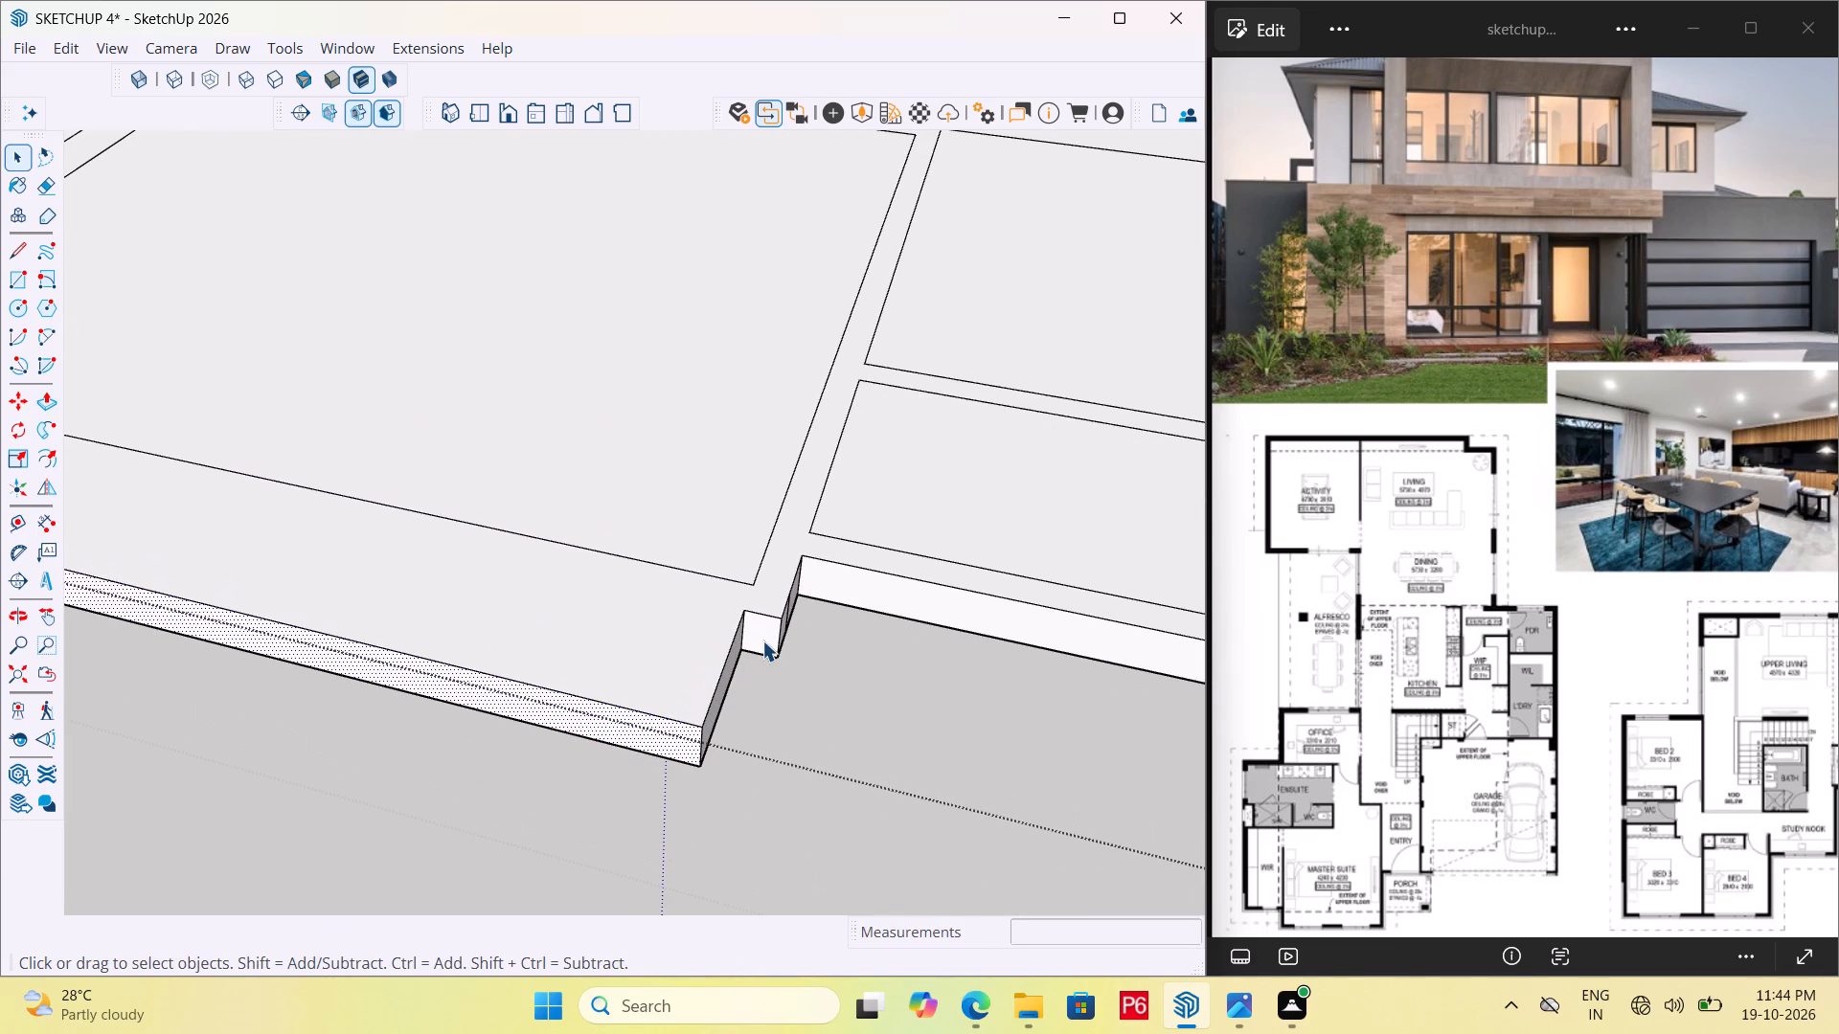
{"action": "left_click", "coordinate": [762, 641]}
{"action": "key", "text": "p"}
{"action": "left_click", "coordinate": [762, 631]}
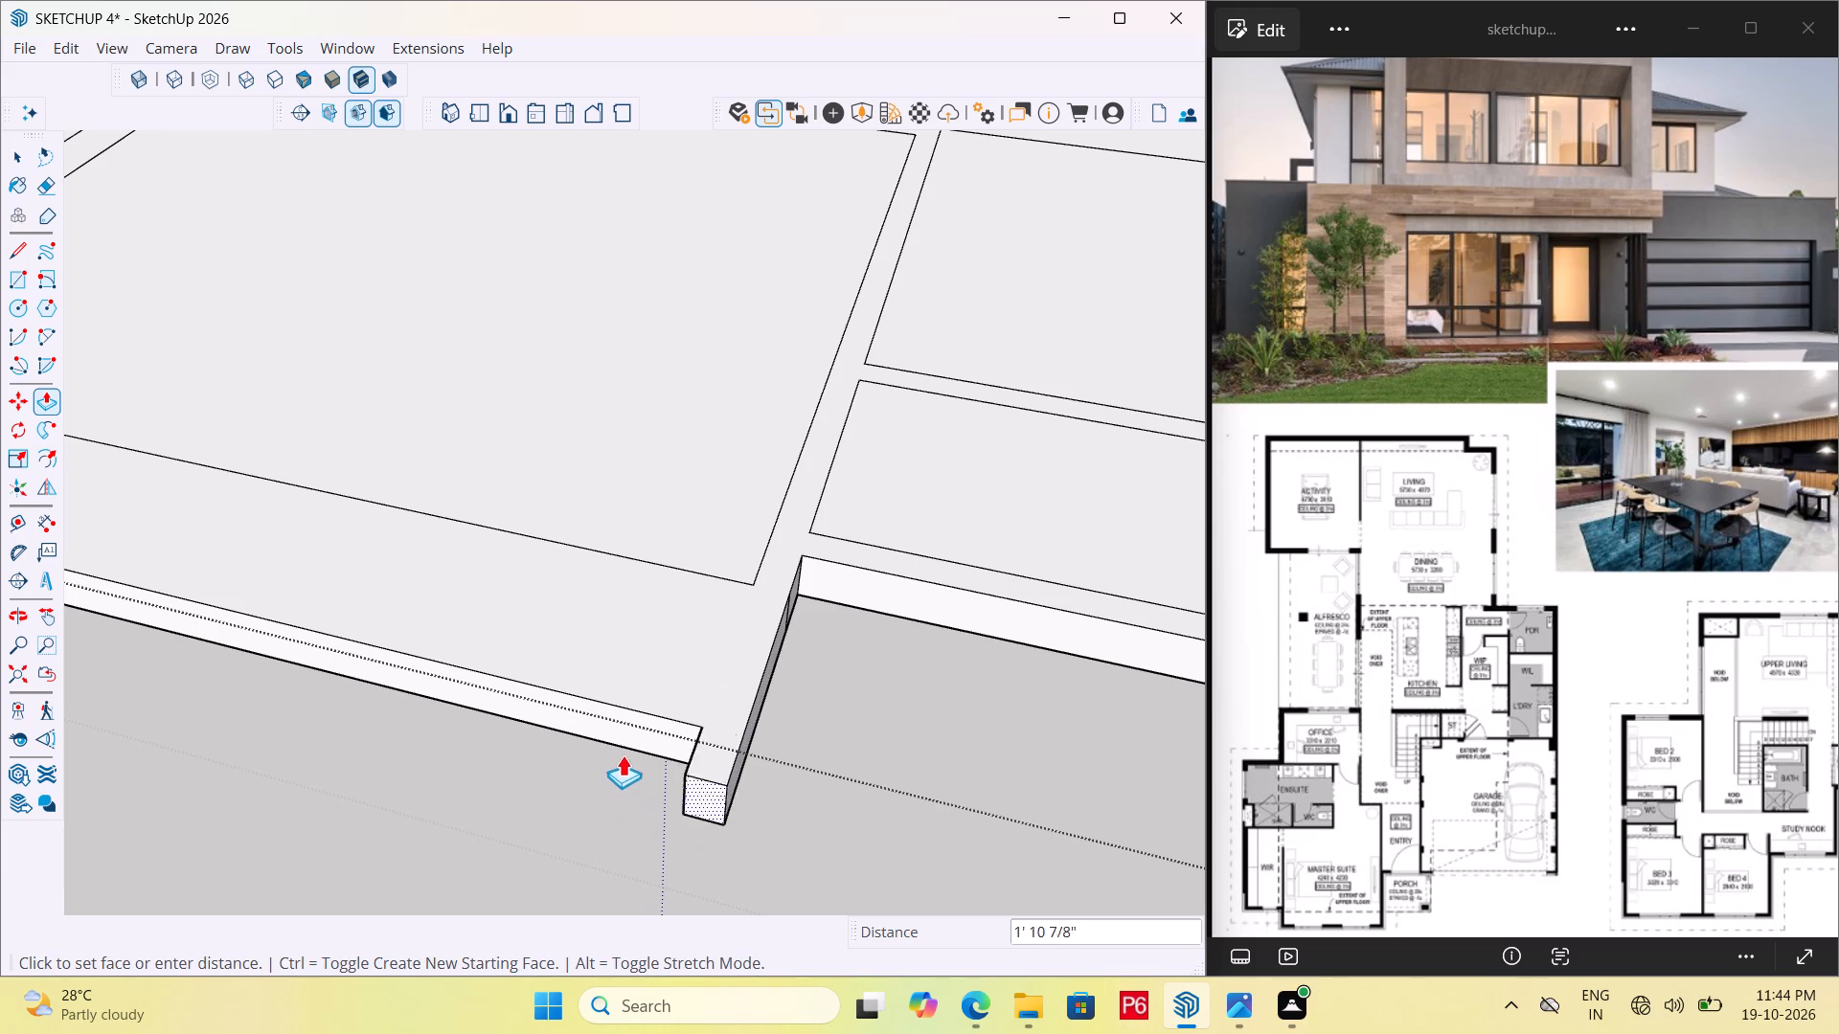
{"action": "left_click_drag", "start_coordinate": [640, 742], "coordinate": [654, 734]}
Pull the short face at the master suite's opposite front corner out 1' 4 9/16", flush with the extended front.
{"action": "scroll", "coordinate": [943, 765], "scroll_direction": "down", "scroll_amount": 6}
{"action": "scroll", "coordinate": [1021, 761], "scroll_direction": "down", "scroll_amount": 5}
{"action": "middle_click_drag", "start_coordinate": [437, 701], "coordinate": [537, 686]}
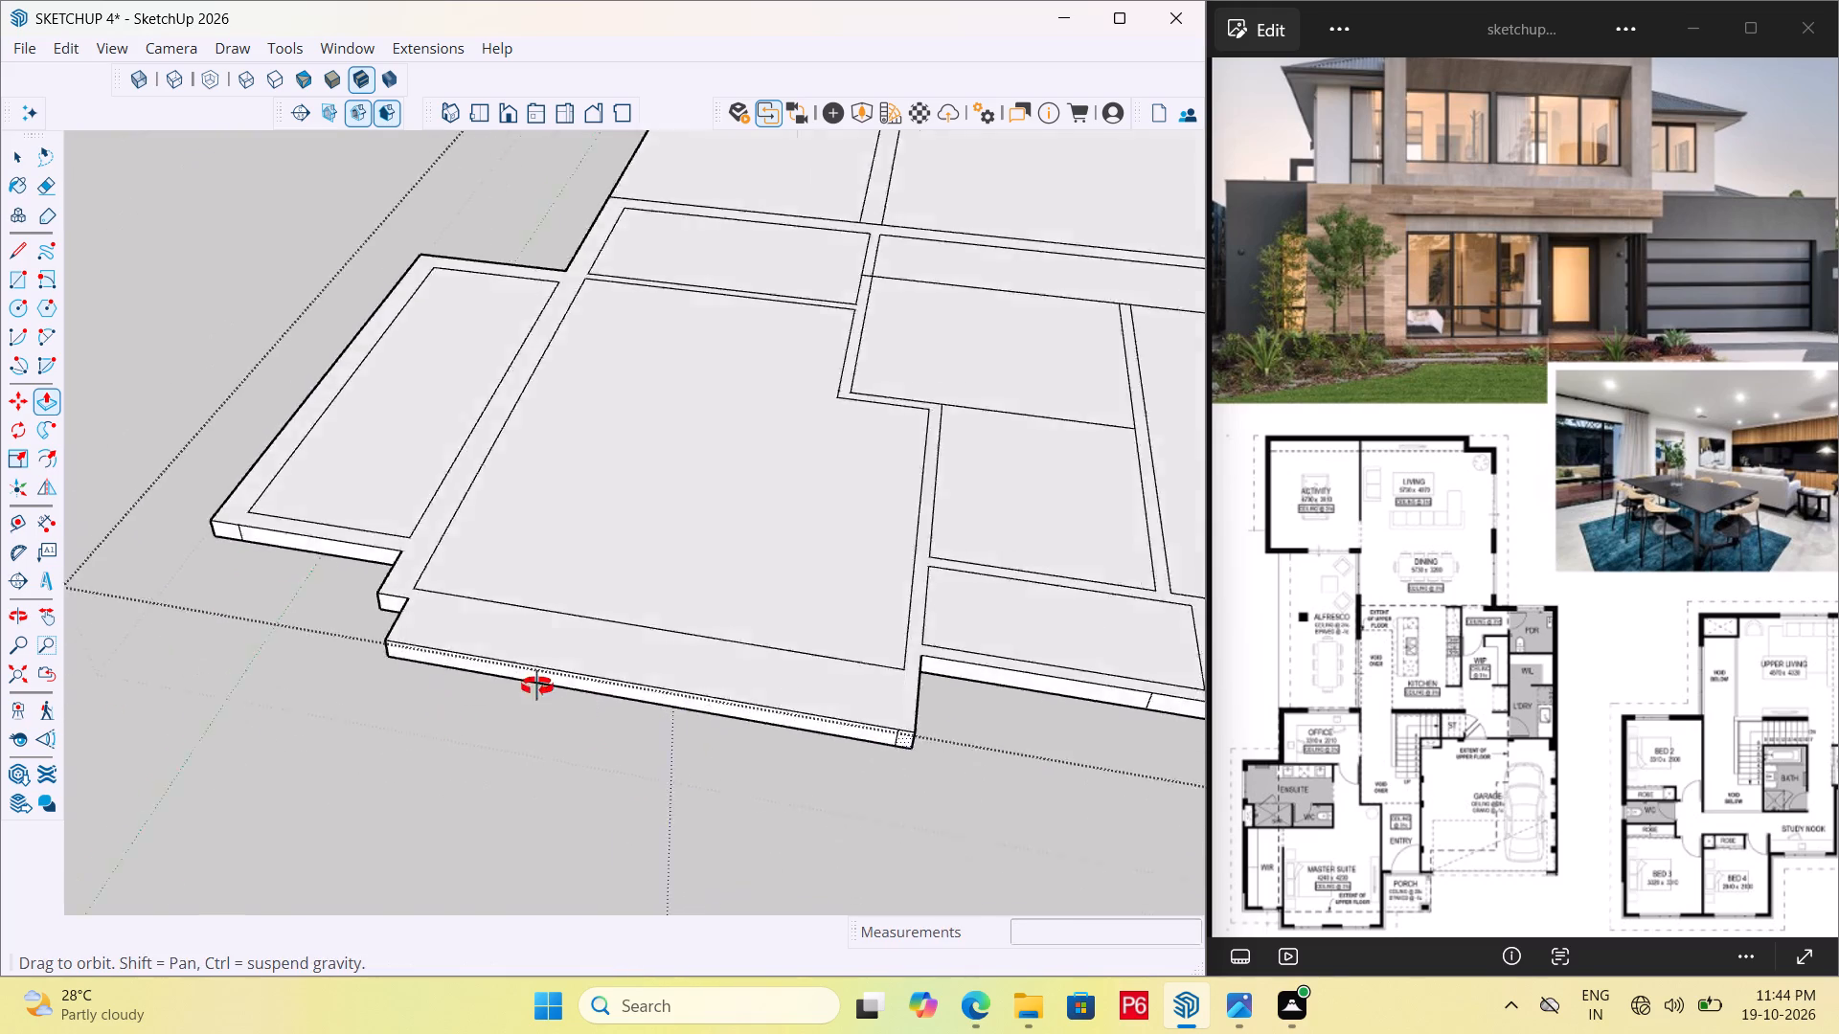
{"action": "middle_click_drag", "start_coordinate": [537, 686], "coordinate": [973, 697]}
{"action": "scroll", "coordinate": [553, 697], "scroll_direction": "up", "scroll_amount": 5}
{"action": "key", "text": "space"}
{"action": "left_click", "coordinate": [567, 753]}
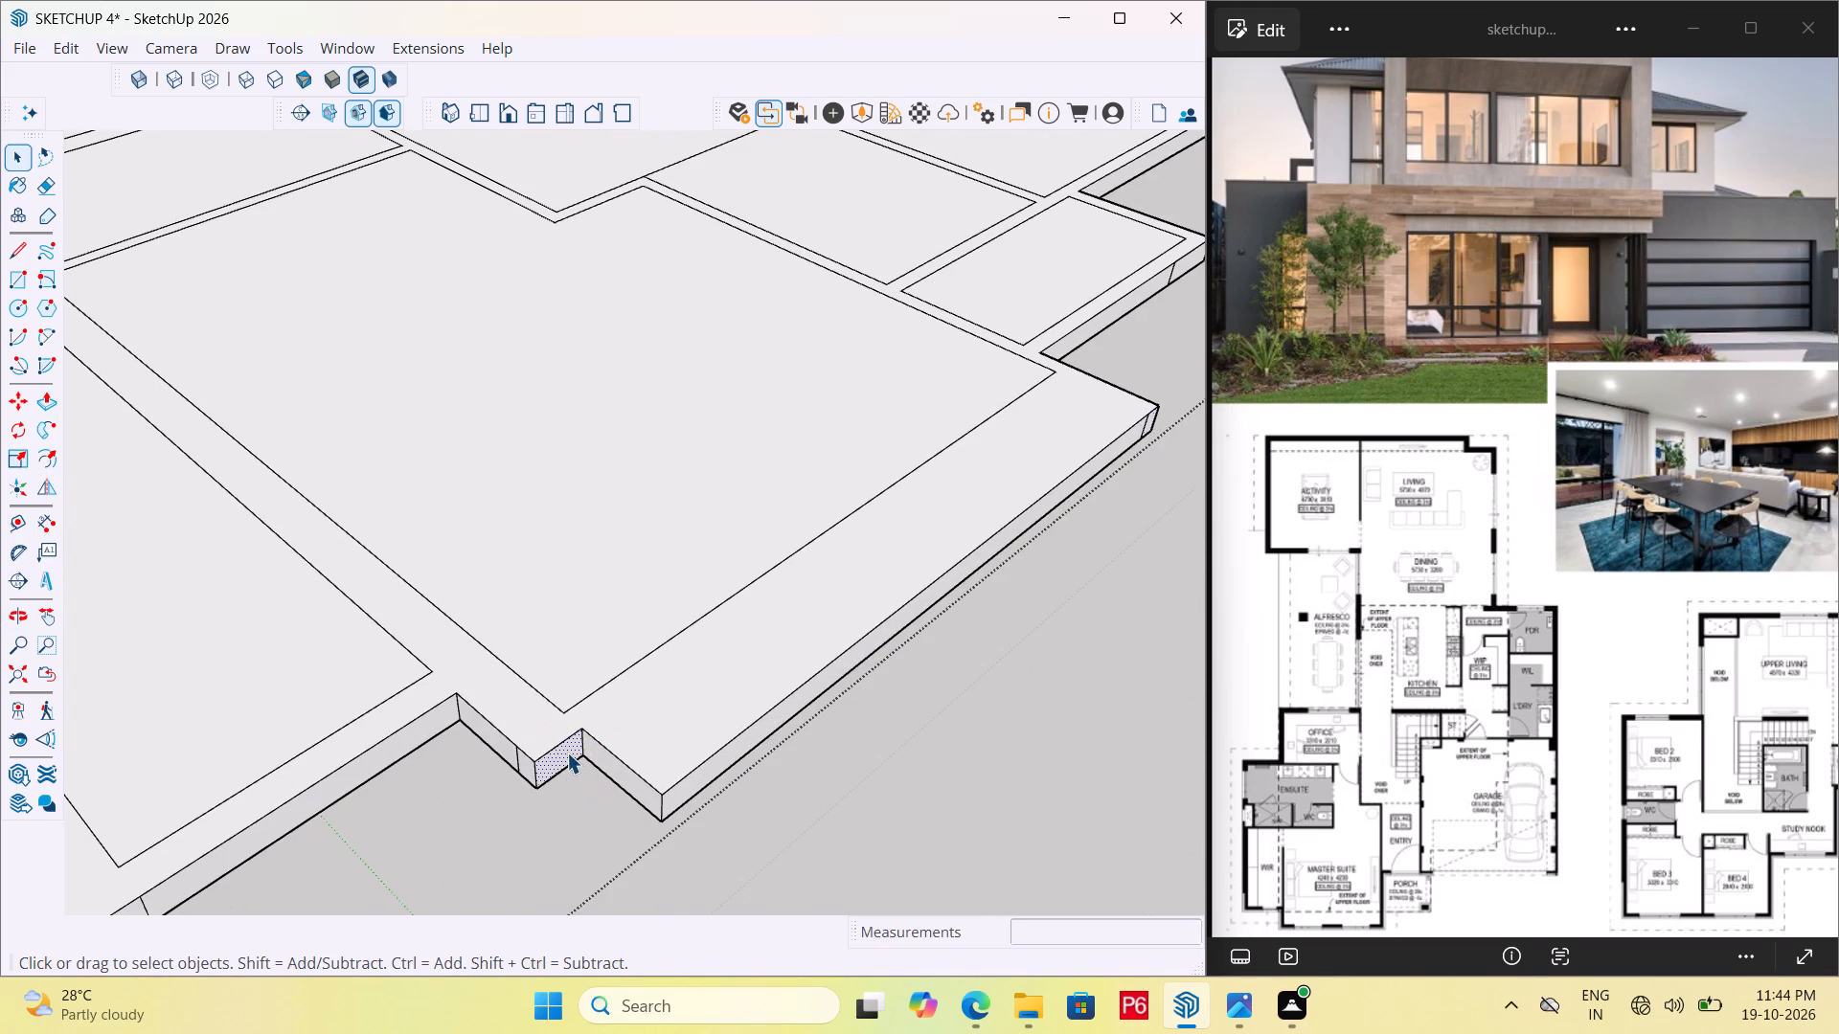
{"action": "key", "text": "p"}
{"action": "left_click", "coordinate": [563, 753]}
{"action": "left_click", "coordinate": [711, 758]}
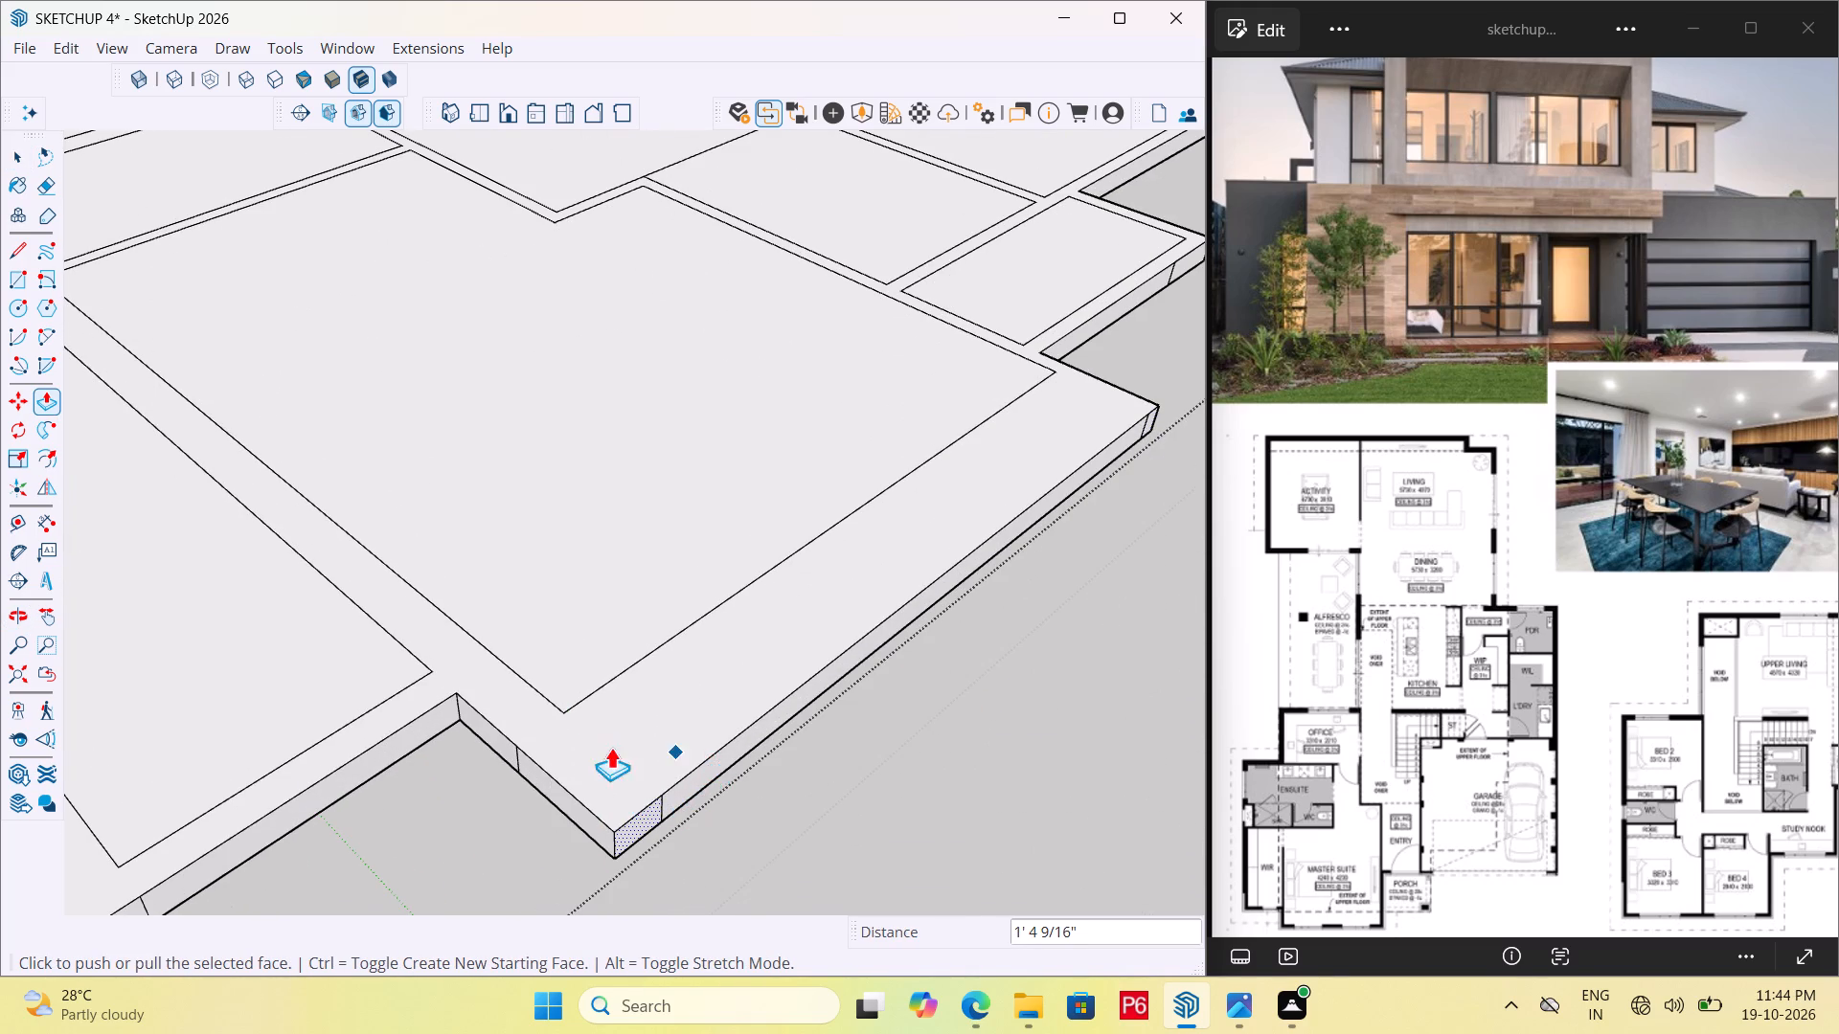
Move the master suite's inner front wall line 1' 4 3/8" outward along the green axis.
{"action": "scroll", "coordinate": [489, 748], "scroll_direction": "down", "scroll_amount": 12}
{"action": "middle_click_drag", "start_coordinate": [704, 685], "coordinate": [271, 684]}
{"action": "scroll", "coordinate": [418, 587], "scroll_direction": "up", "scroll_amount": 6}
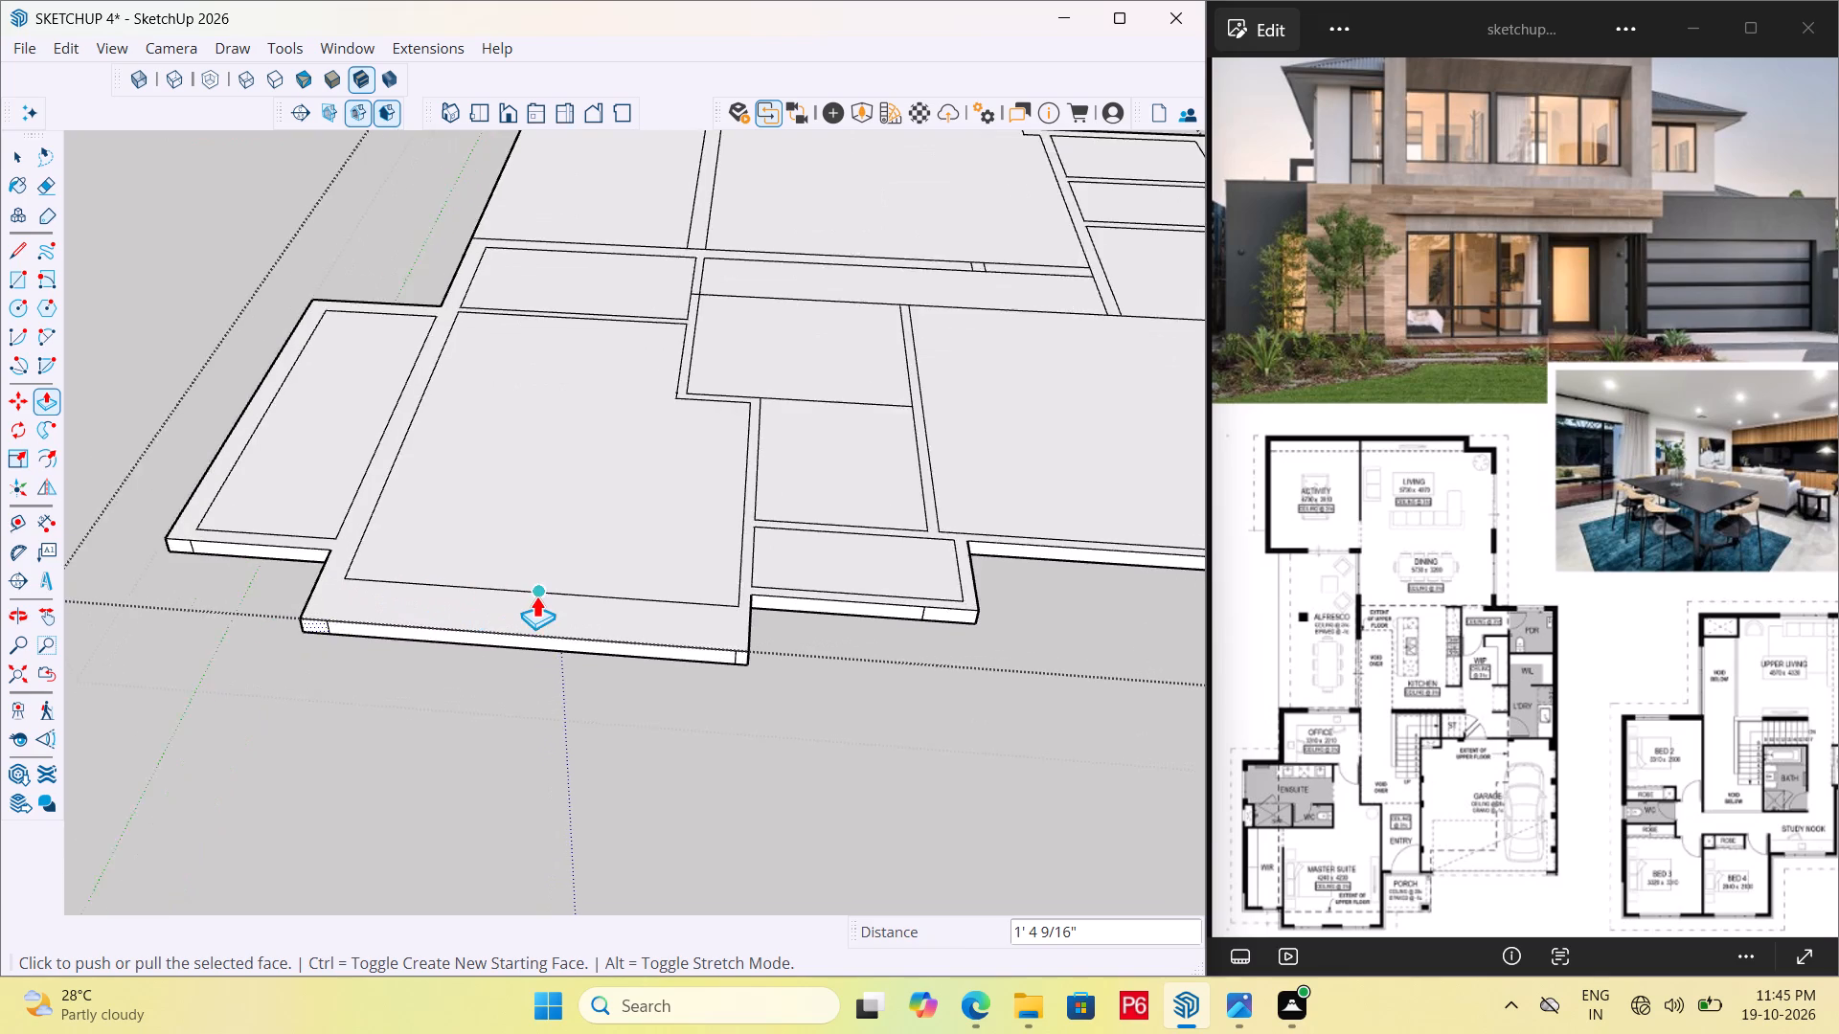
{"action": "scroll", "coordinate": [536, 596], "scroll_direction": "up", "scroll_amount": 8}
{"action": "key", "text": "t"}
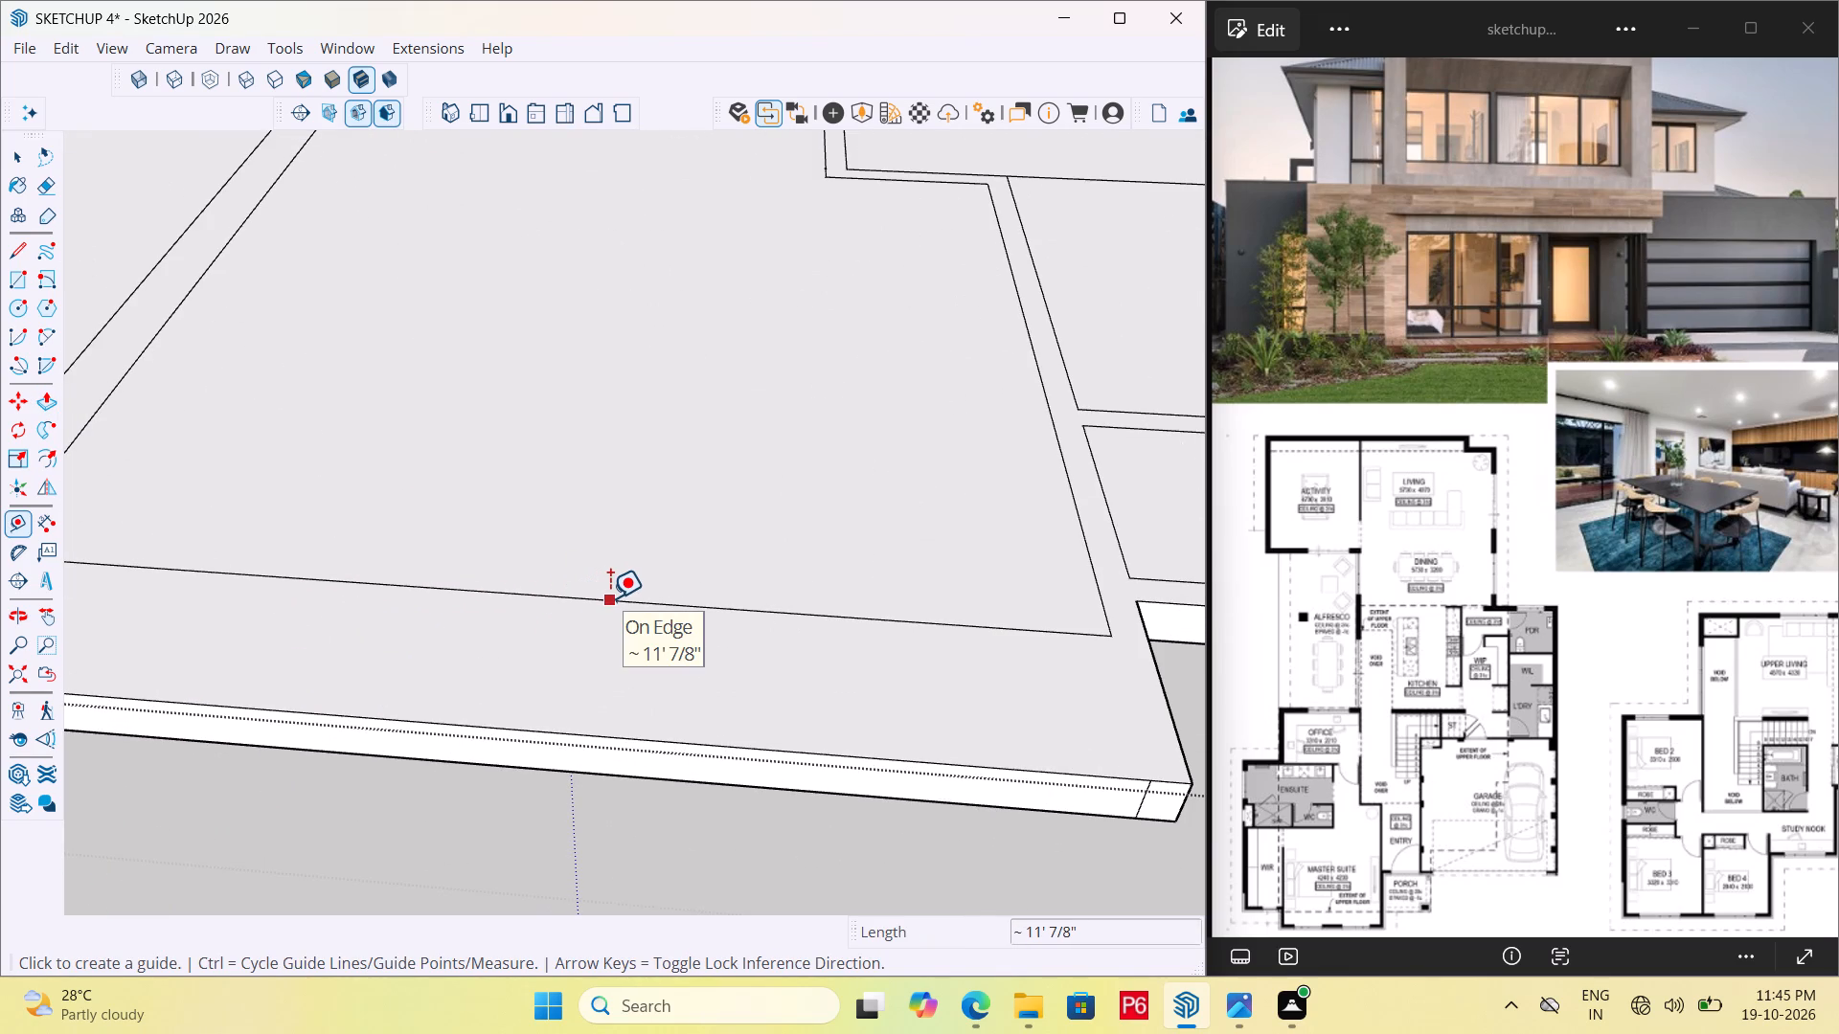
{"action": "key", "text": "m"}
{"action": "left_click", "coordinate": [617, 600]}
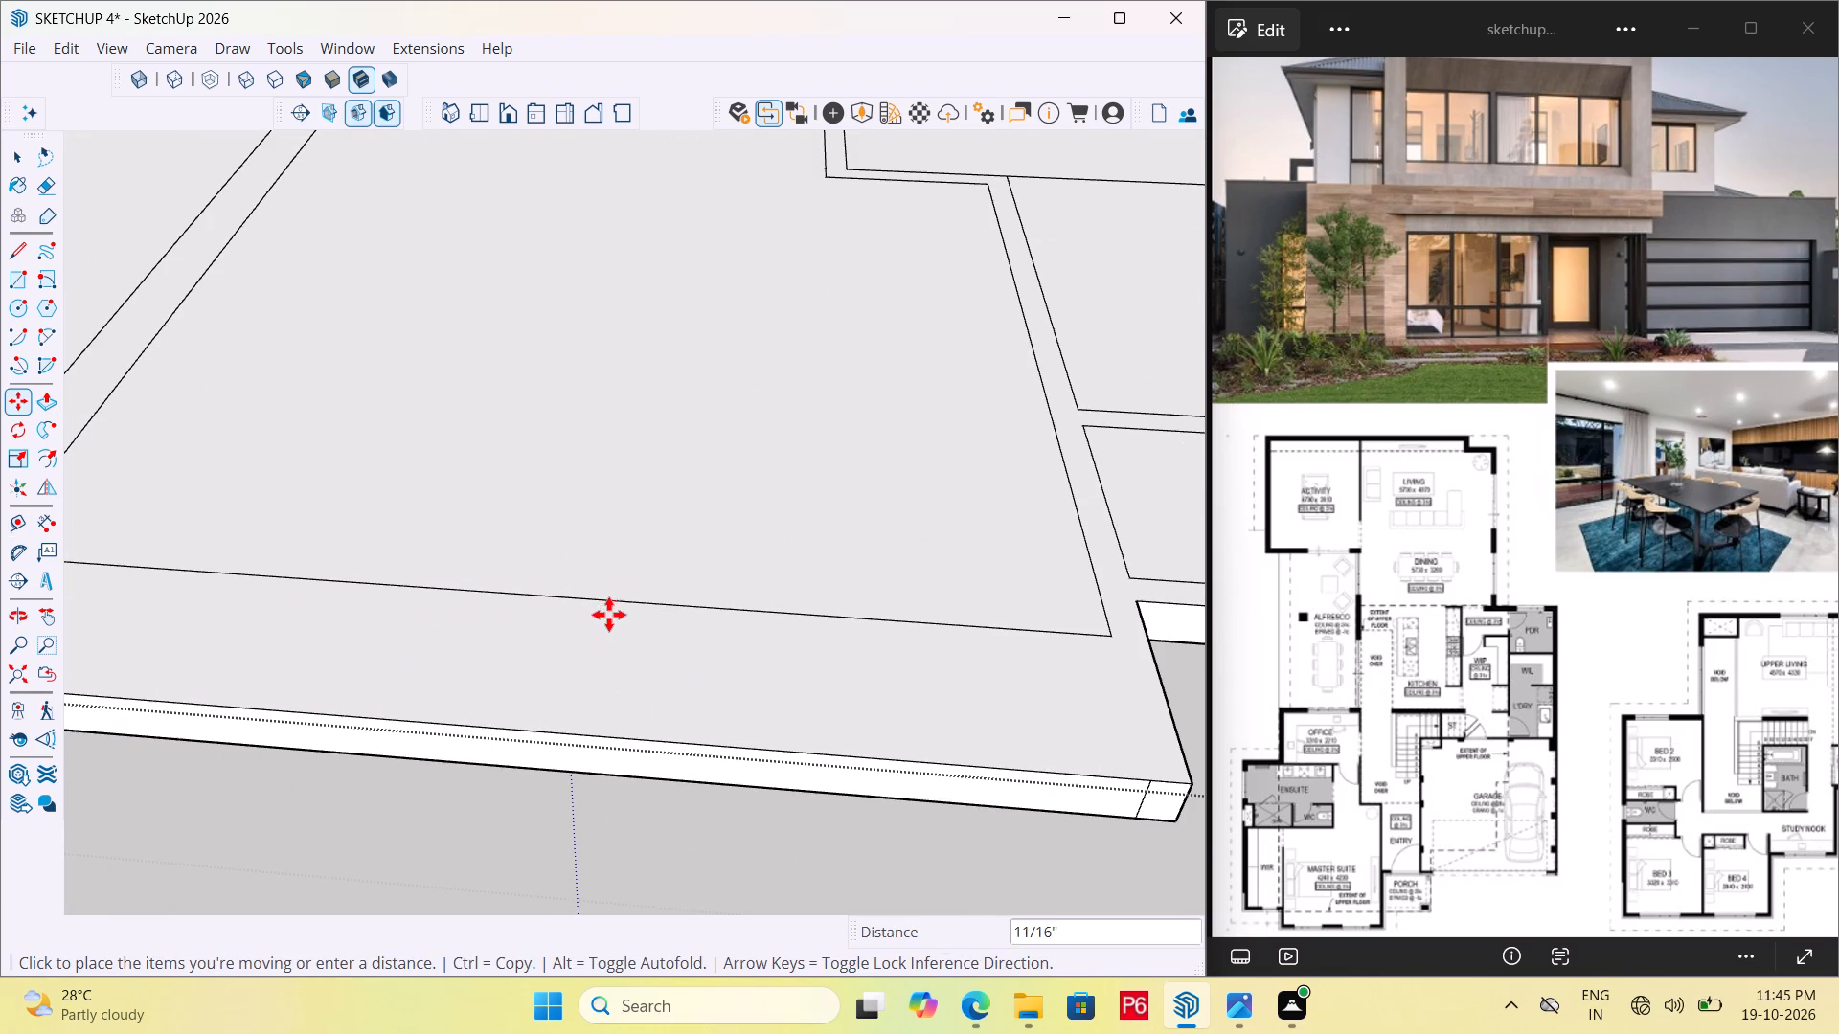
{"action": "key", "text": "space"}
{"action": "left_click", "coordinate": [625, 598]}
{"action": "key", "text": "m"}
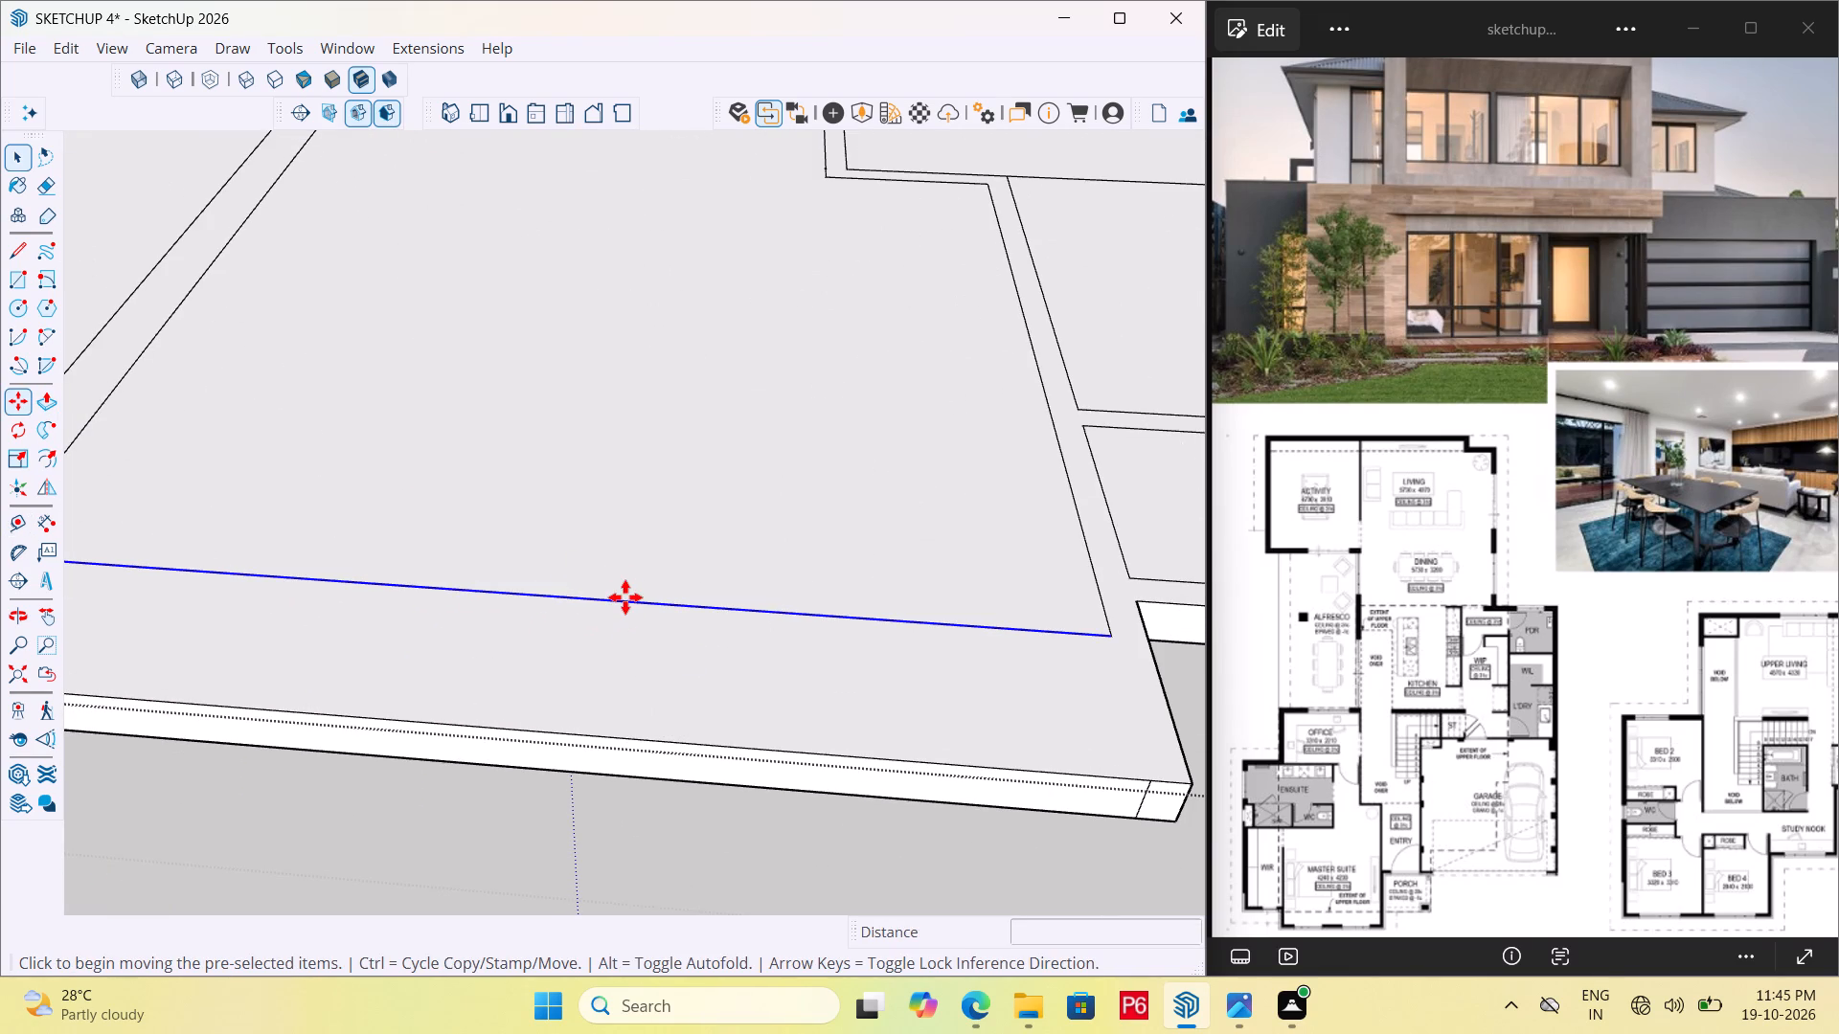
{"action": "left_click", "coordinate": [625, 597]}
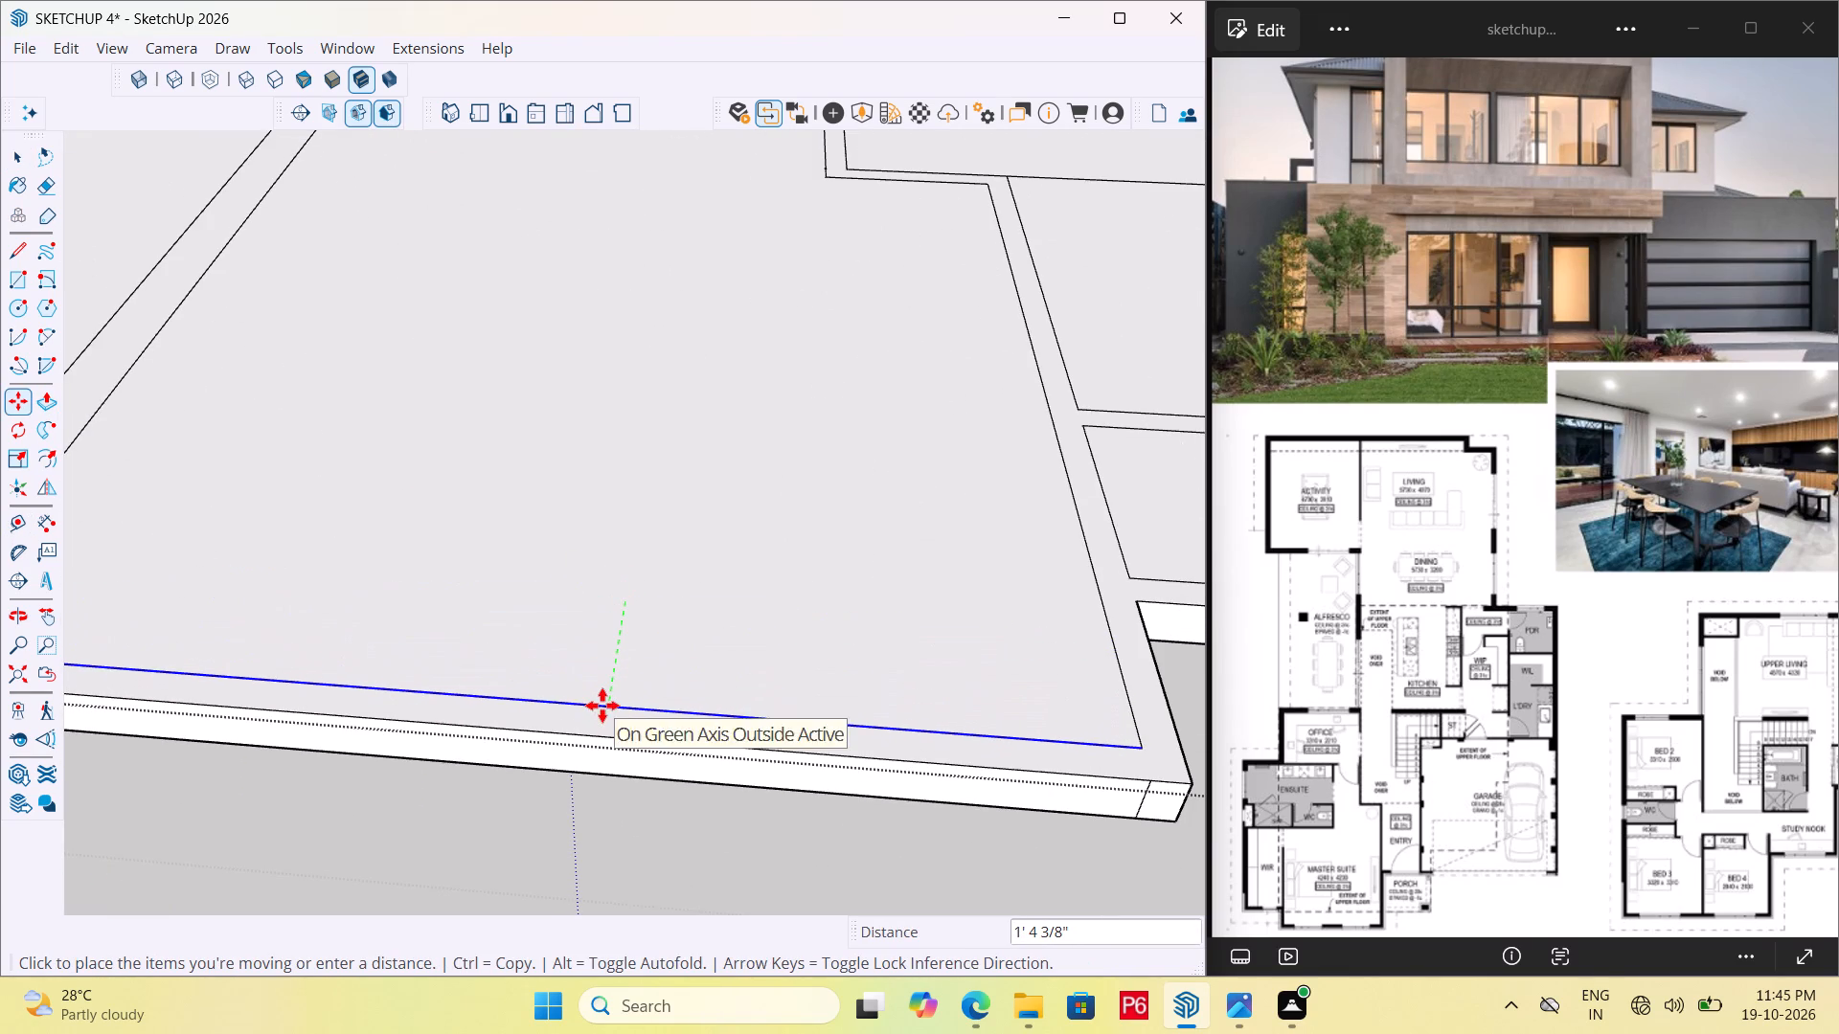
{"action": "left_click", "coordinate": [602, 706]}
Save the model.
{"action": "scroll", "coordinate": [450, 655], "scroll_direction": "down", "scroll_amount": 6}
{"action": "key", "text": "ctrl+s"}
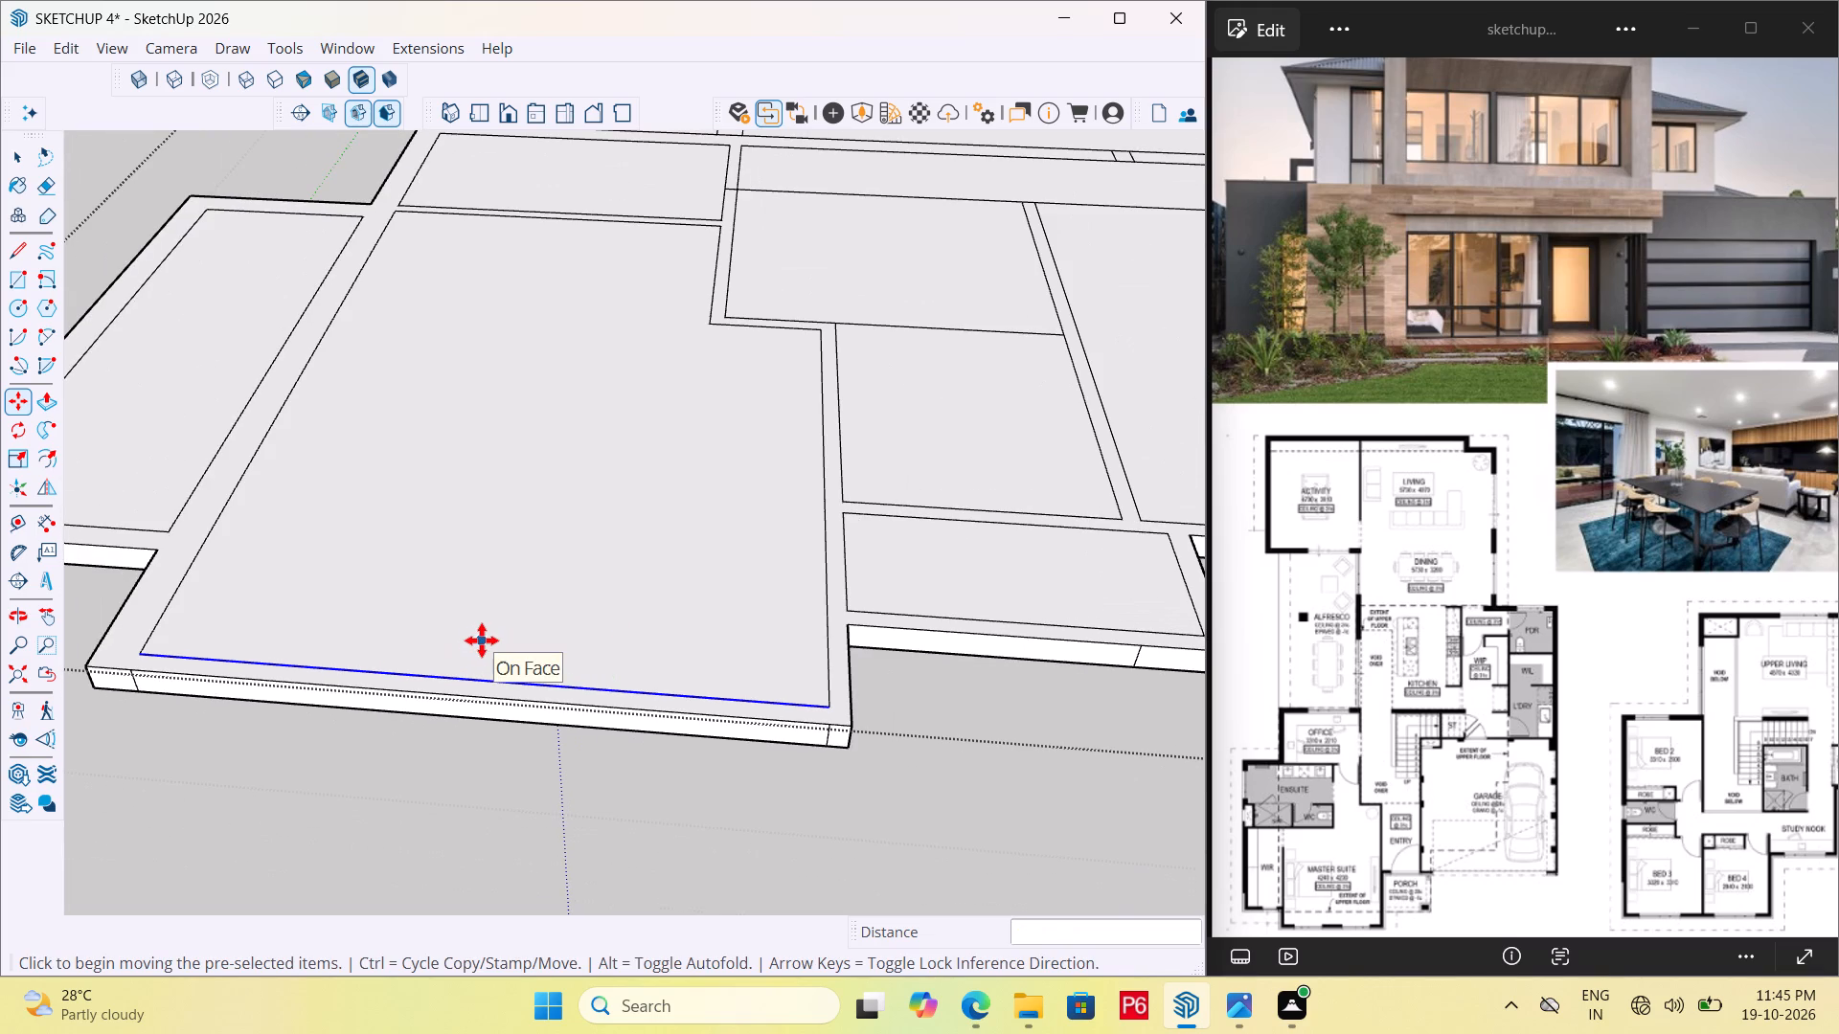
{"action": "key", "text": "ctrl+s"}
{"action": "key", "text": "ctrl+s"}
{"action": "key", "text": "ctrl+s"}
{"action": "key", "text": "ctrl+s"}
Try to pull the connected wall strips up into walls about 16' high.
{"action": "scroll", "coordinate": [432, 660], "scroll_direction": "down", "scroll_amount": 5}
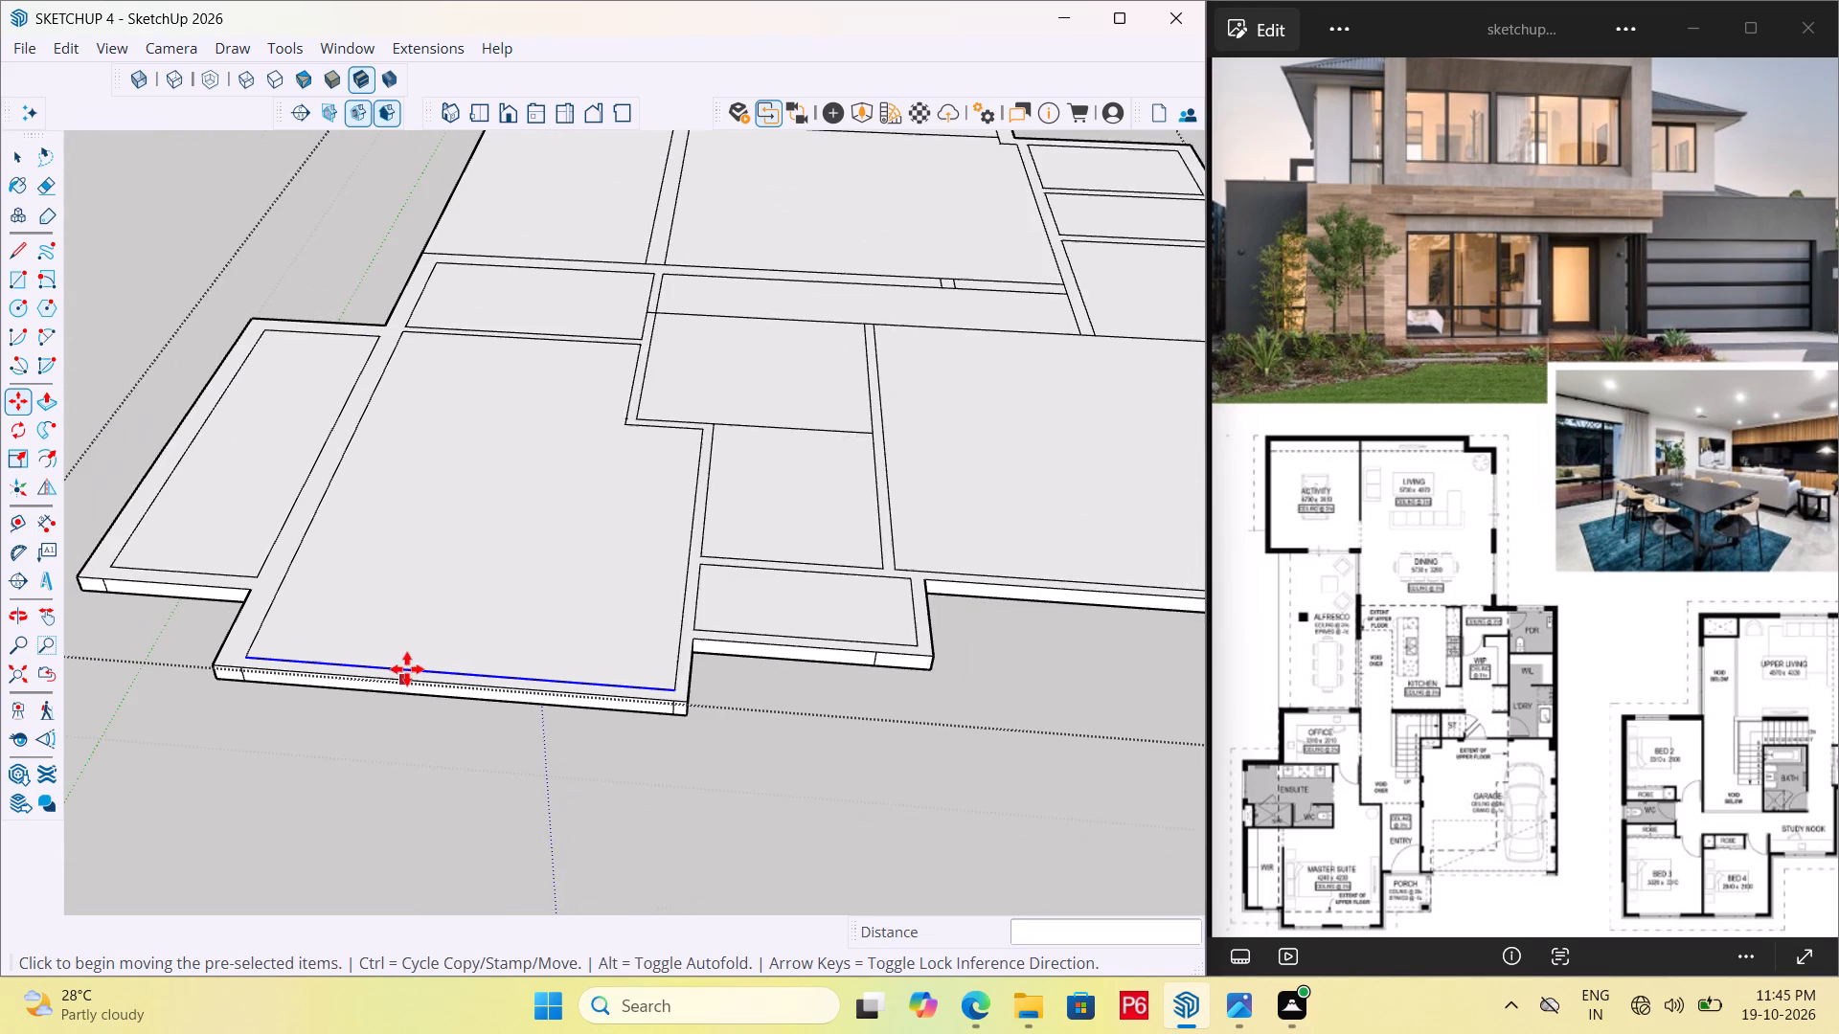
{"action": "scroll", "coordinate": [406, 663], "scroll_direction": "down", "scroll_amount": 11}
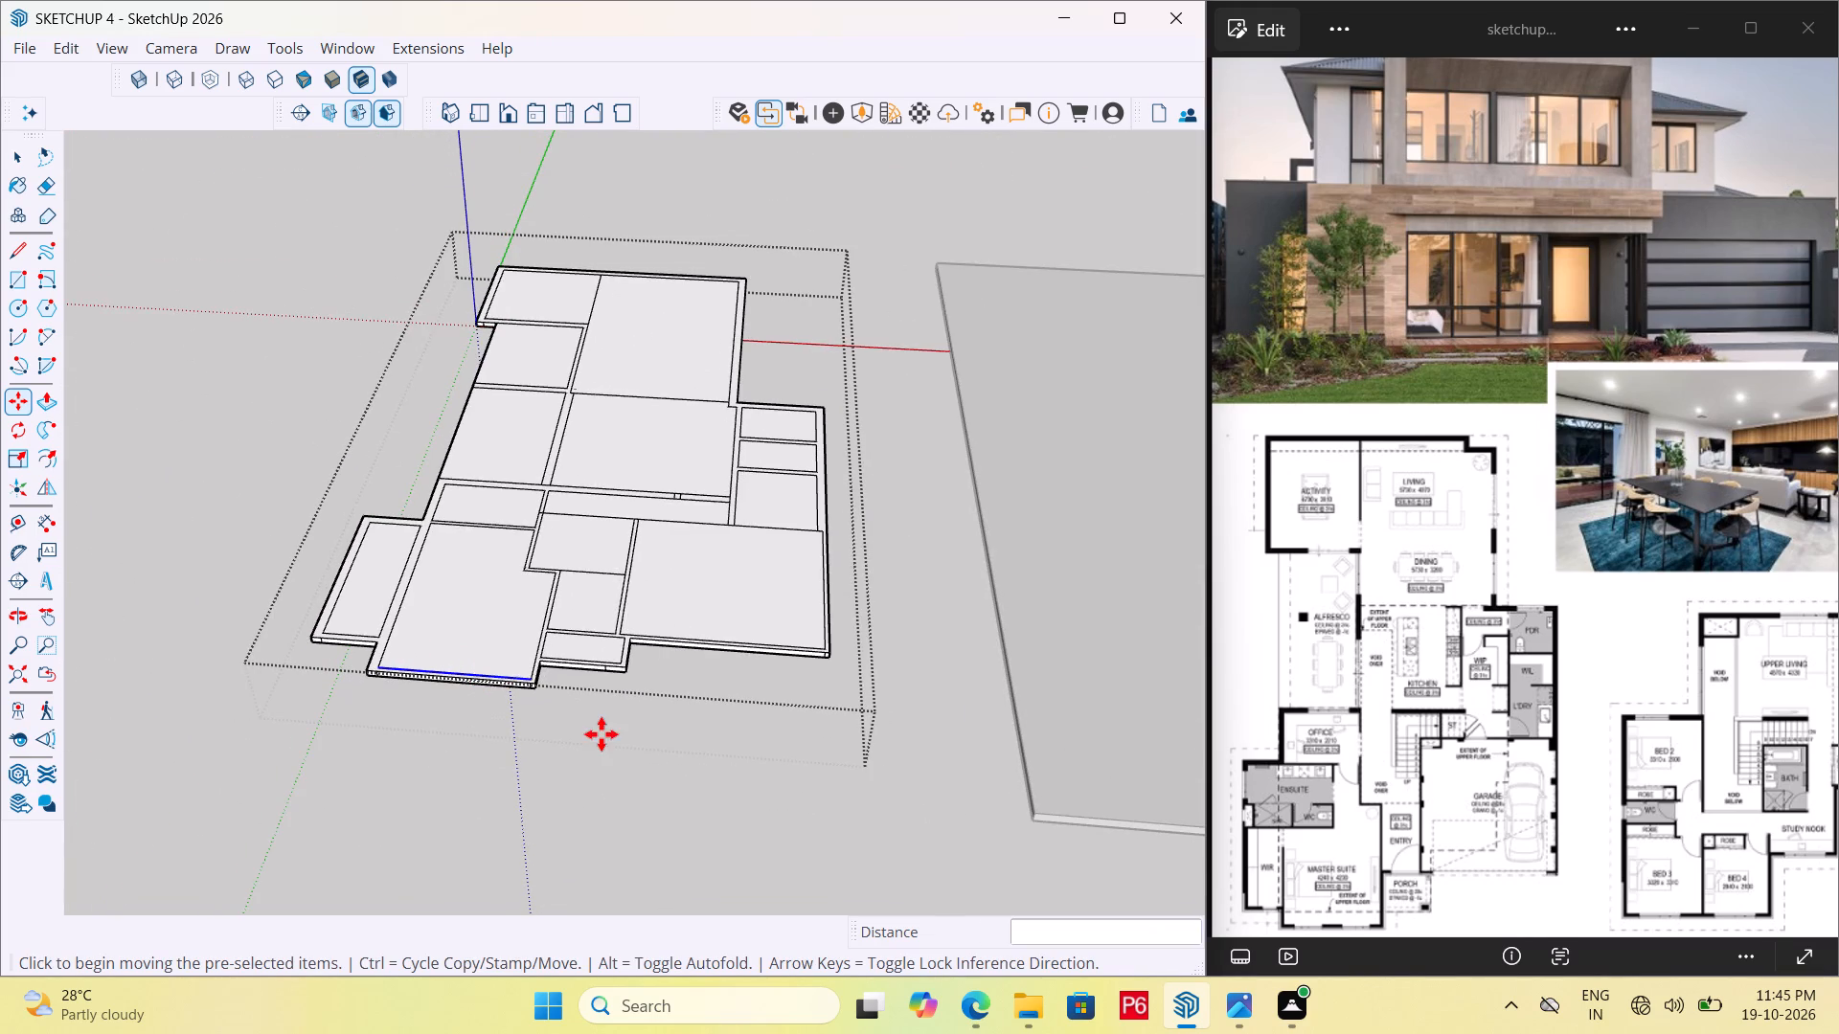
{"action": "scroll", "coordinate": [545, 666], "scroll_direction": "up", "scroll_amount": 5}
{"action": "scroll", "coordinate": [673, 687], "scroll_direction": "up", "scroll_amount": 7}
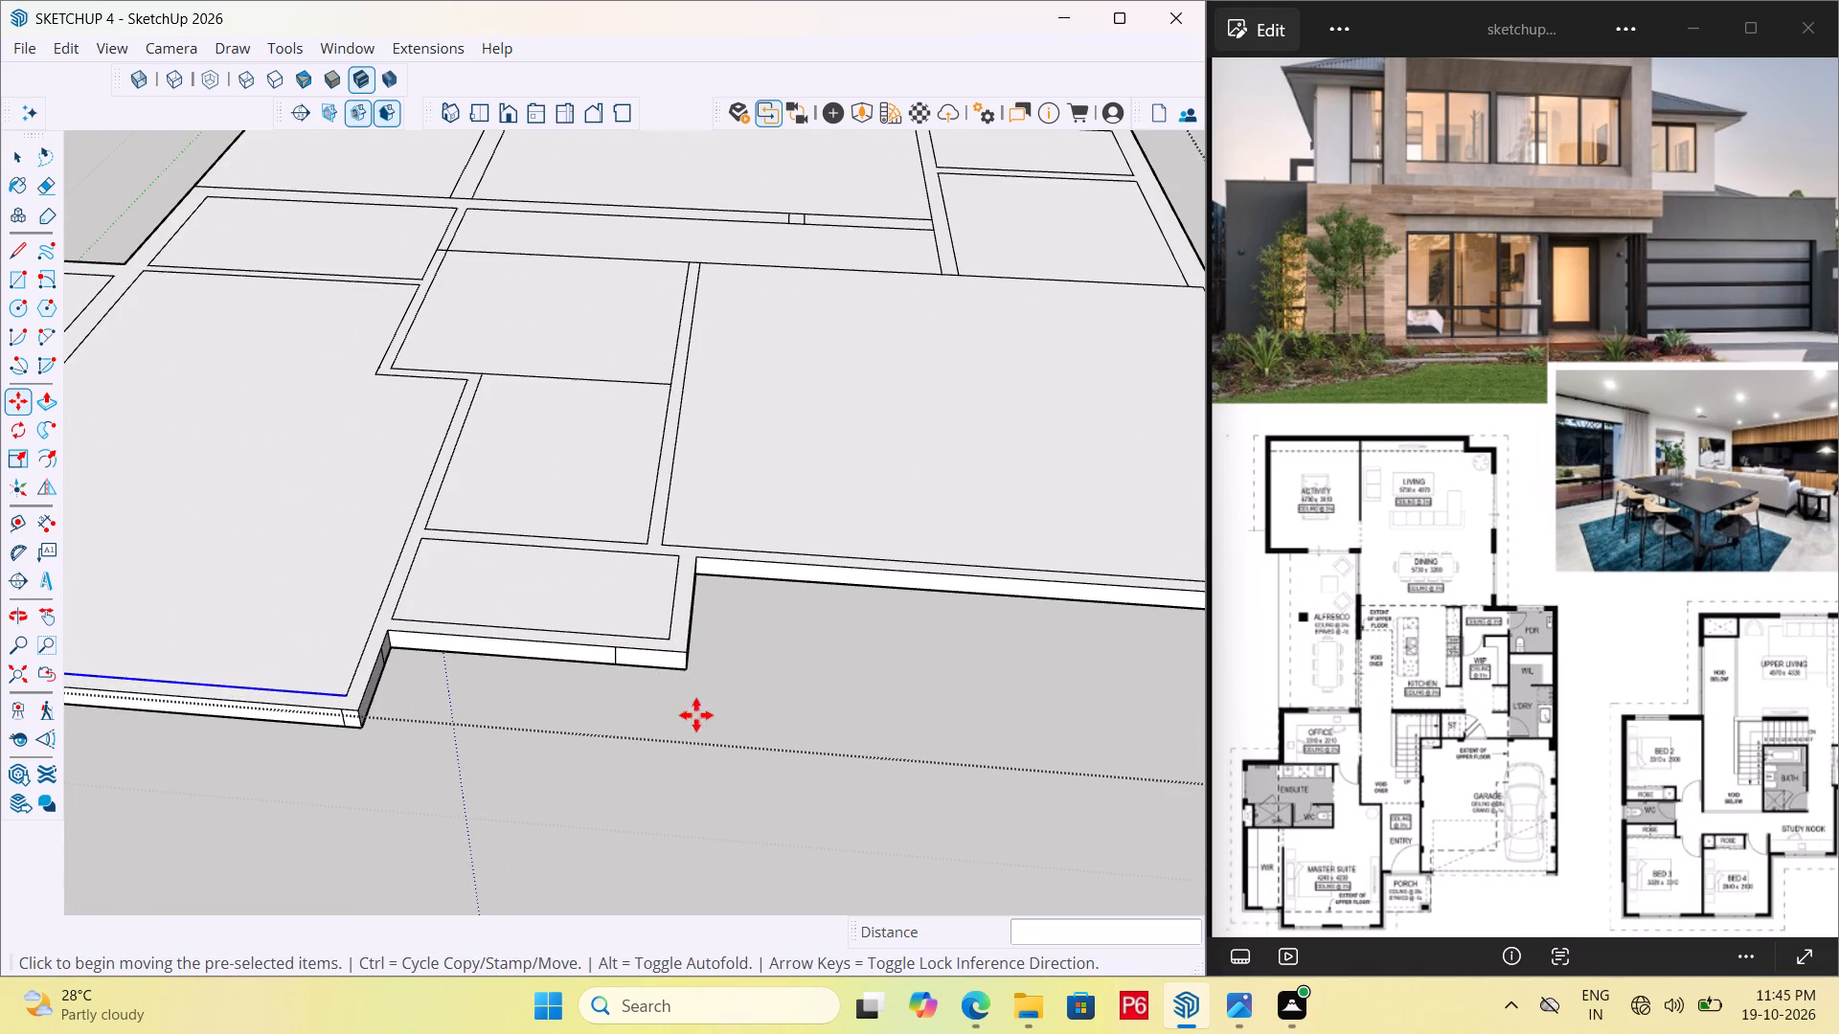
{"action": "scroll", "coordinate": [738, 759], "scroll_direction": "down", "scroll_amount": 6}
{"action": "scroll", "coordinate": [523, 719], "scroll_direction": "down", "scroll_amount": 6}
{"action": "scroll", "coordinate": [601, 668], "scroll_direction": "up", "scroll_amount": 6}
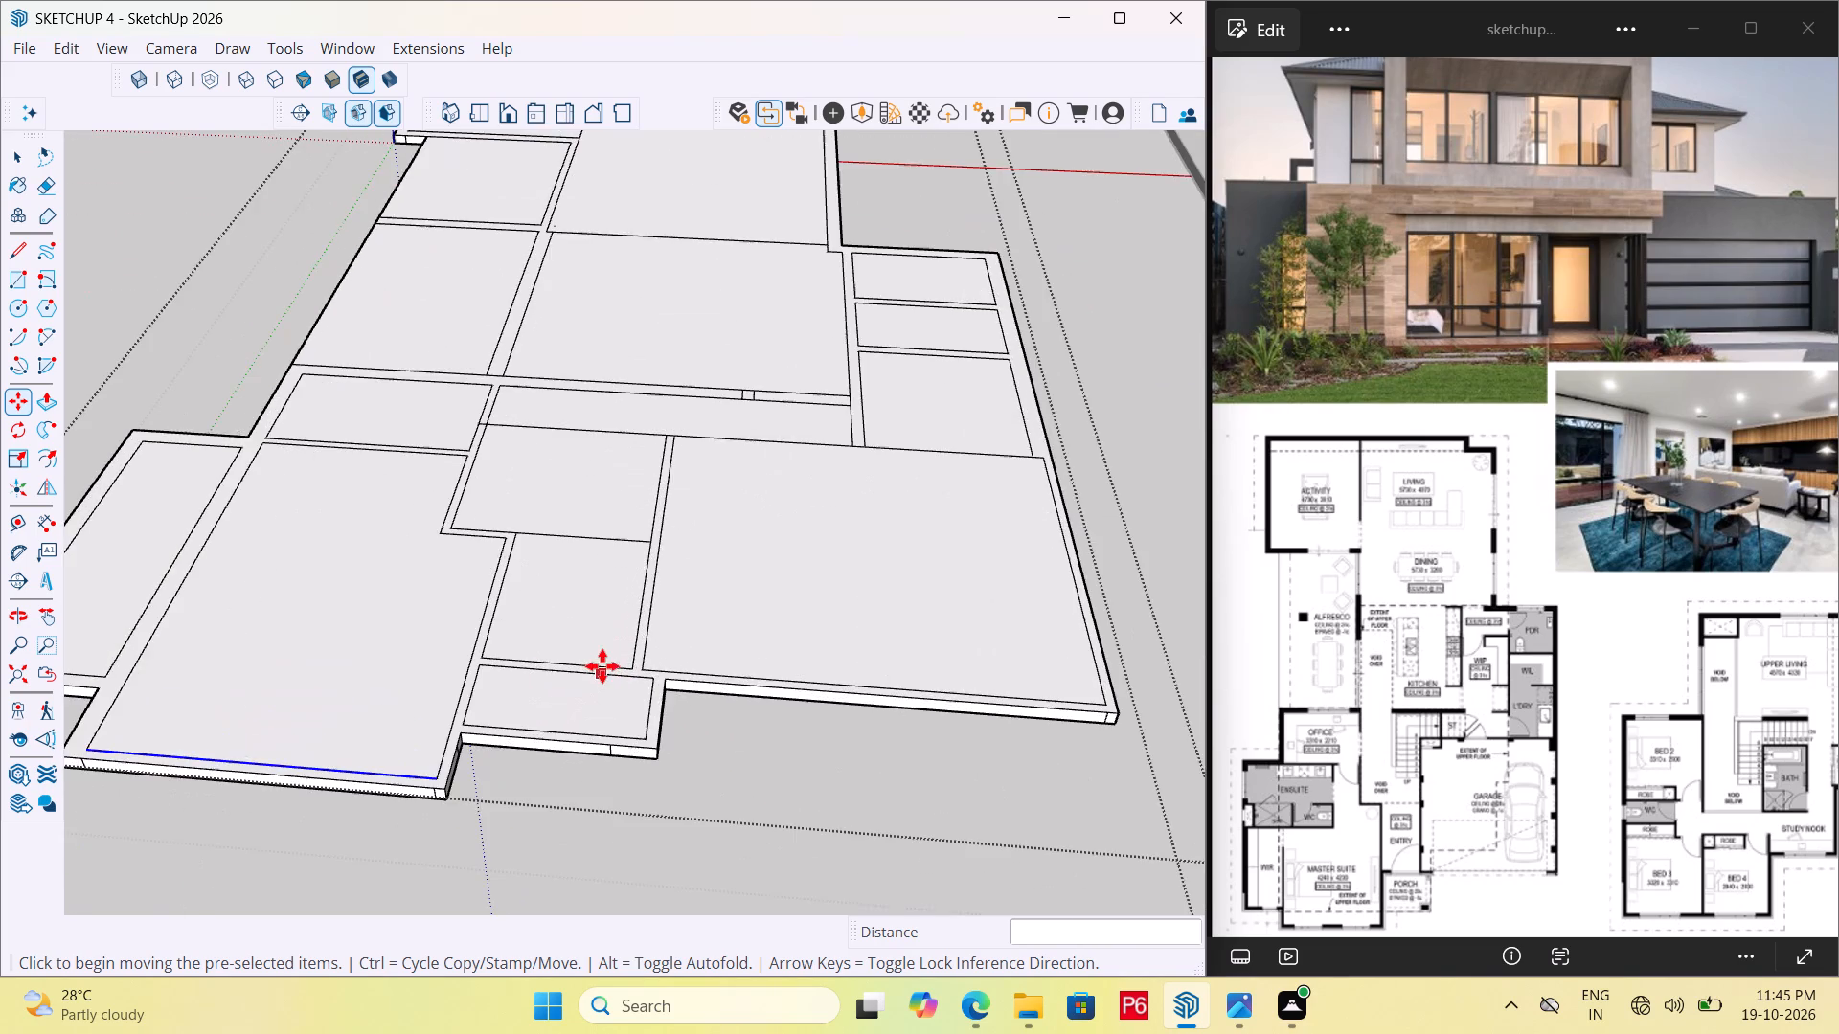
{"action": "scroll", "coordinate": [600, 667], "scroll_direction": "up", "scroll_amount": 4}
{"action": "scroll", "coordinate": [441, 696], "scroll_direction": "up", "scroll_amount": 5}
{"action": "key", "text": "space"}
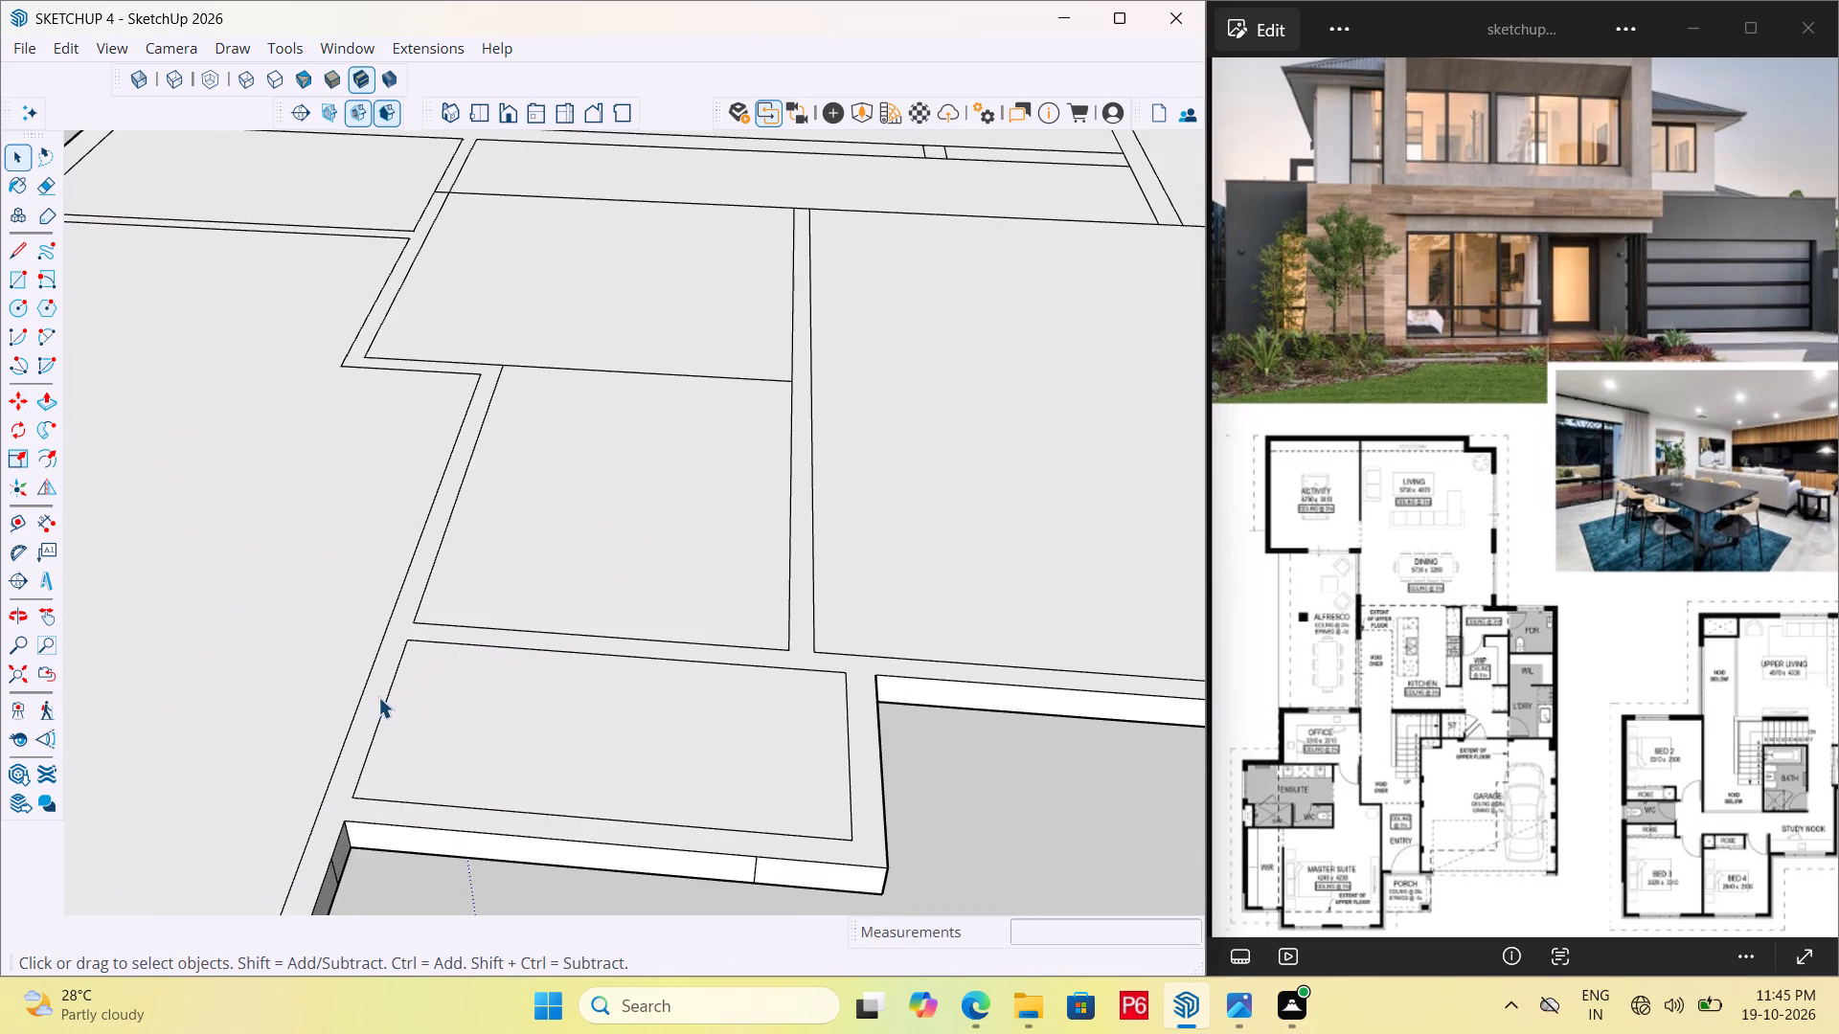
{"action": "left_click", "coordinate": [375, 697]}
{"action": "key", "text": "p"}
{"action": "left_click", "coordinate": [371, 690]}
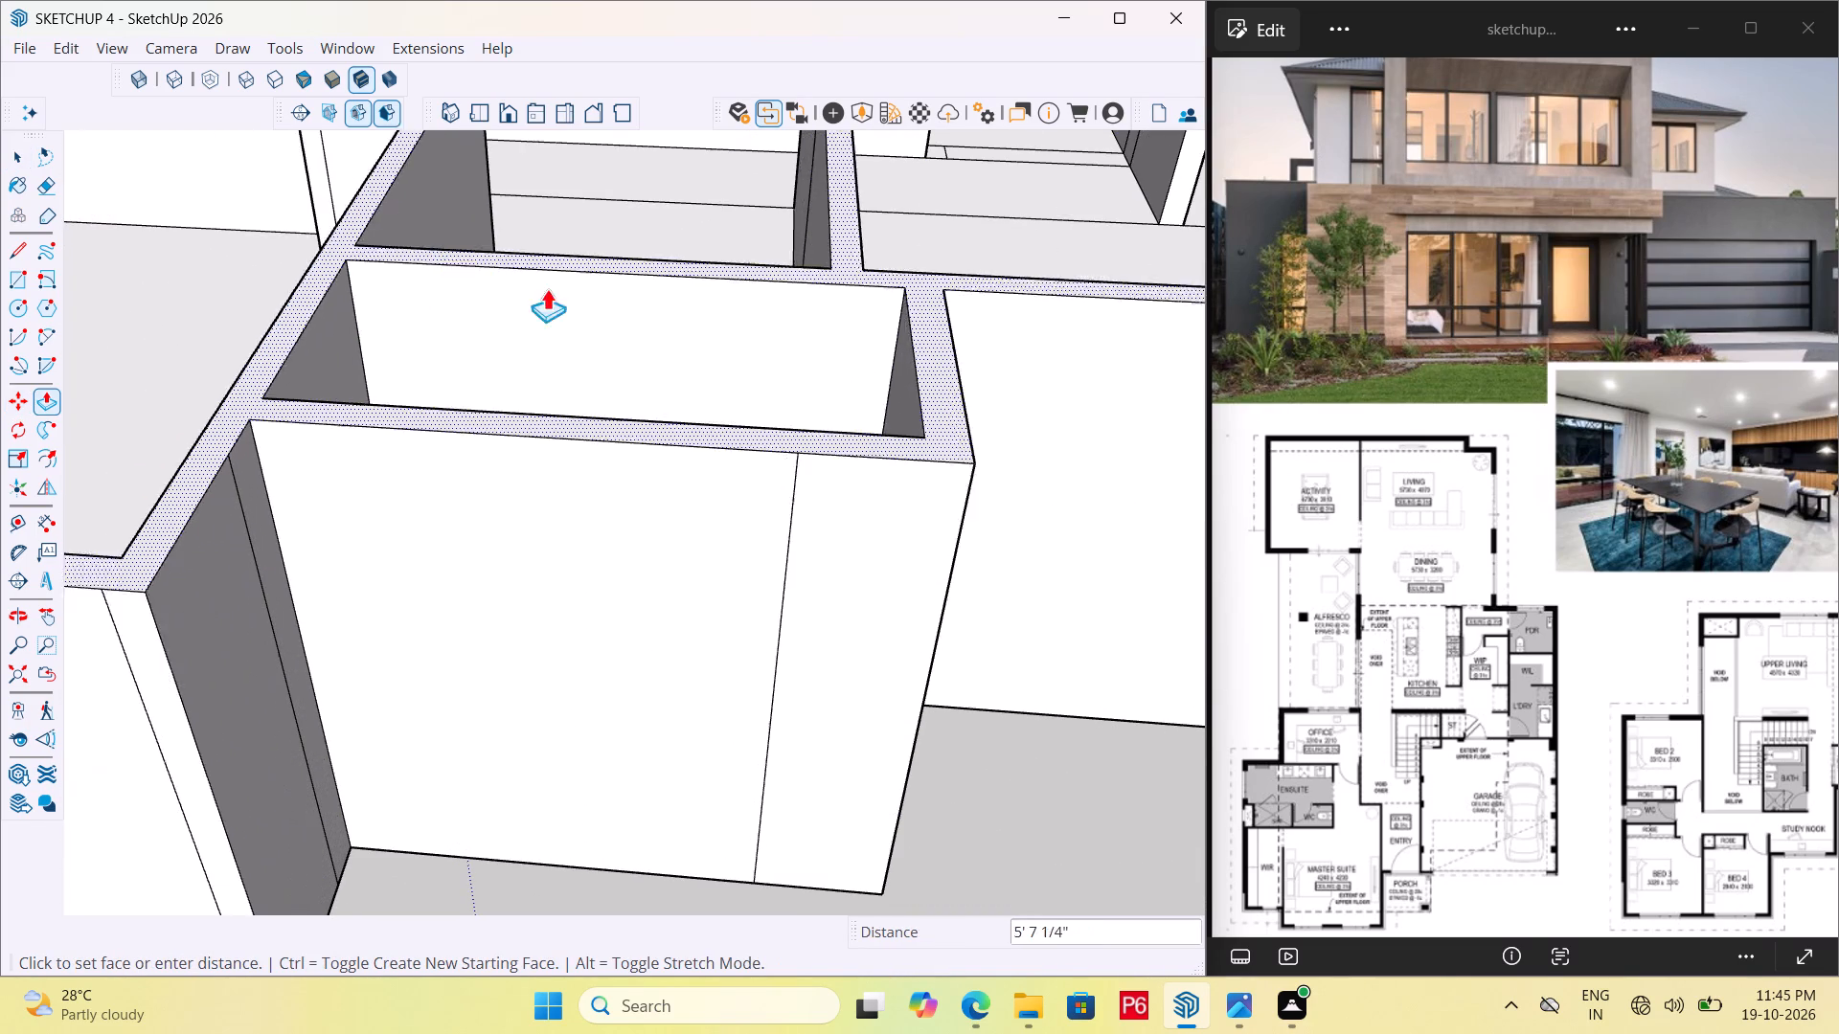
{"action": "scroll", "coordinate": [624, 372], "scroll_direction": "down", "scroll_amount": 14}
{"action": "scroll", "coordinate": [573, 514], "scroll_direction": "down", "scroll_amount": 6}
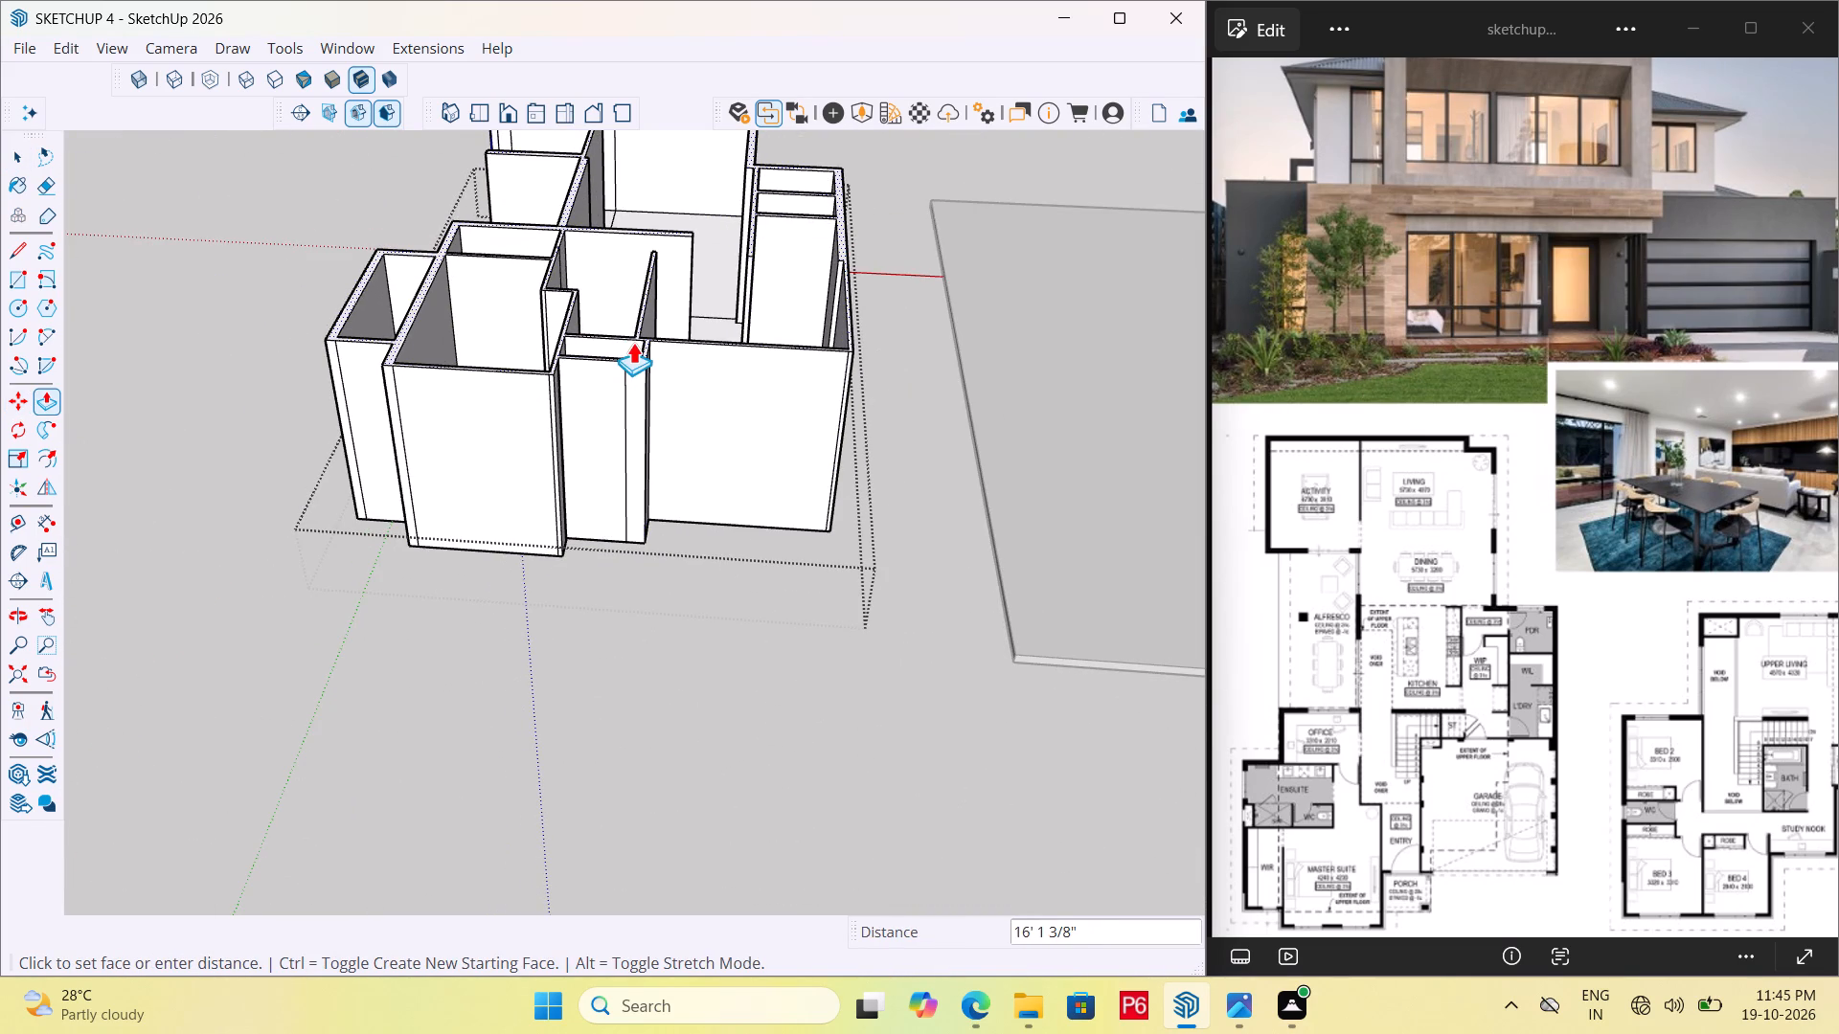
Save the model.
{"action": "key", "text": "ctrl+s"}
{"action": "key", "text": "ctrl+s"}
{"action": "key", "text": "ctrl+s"}
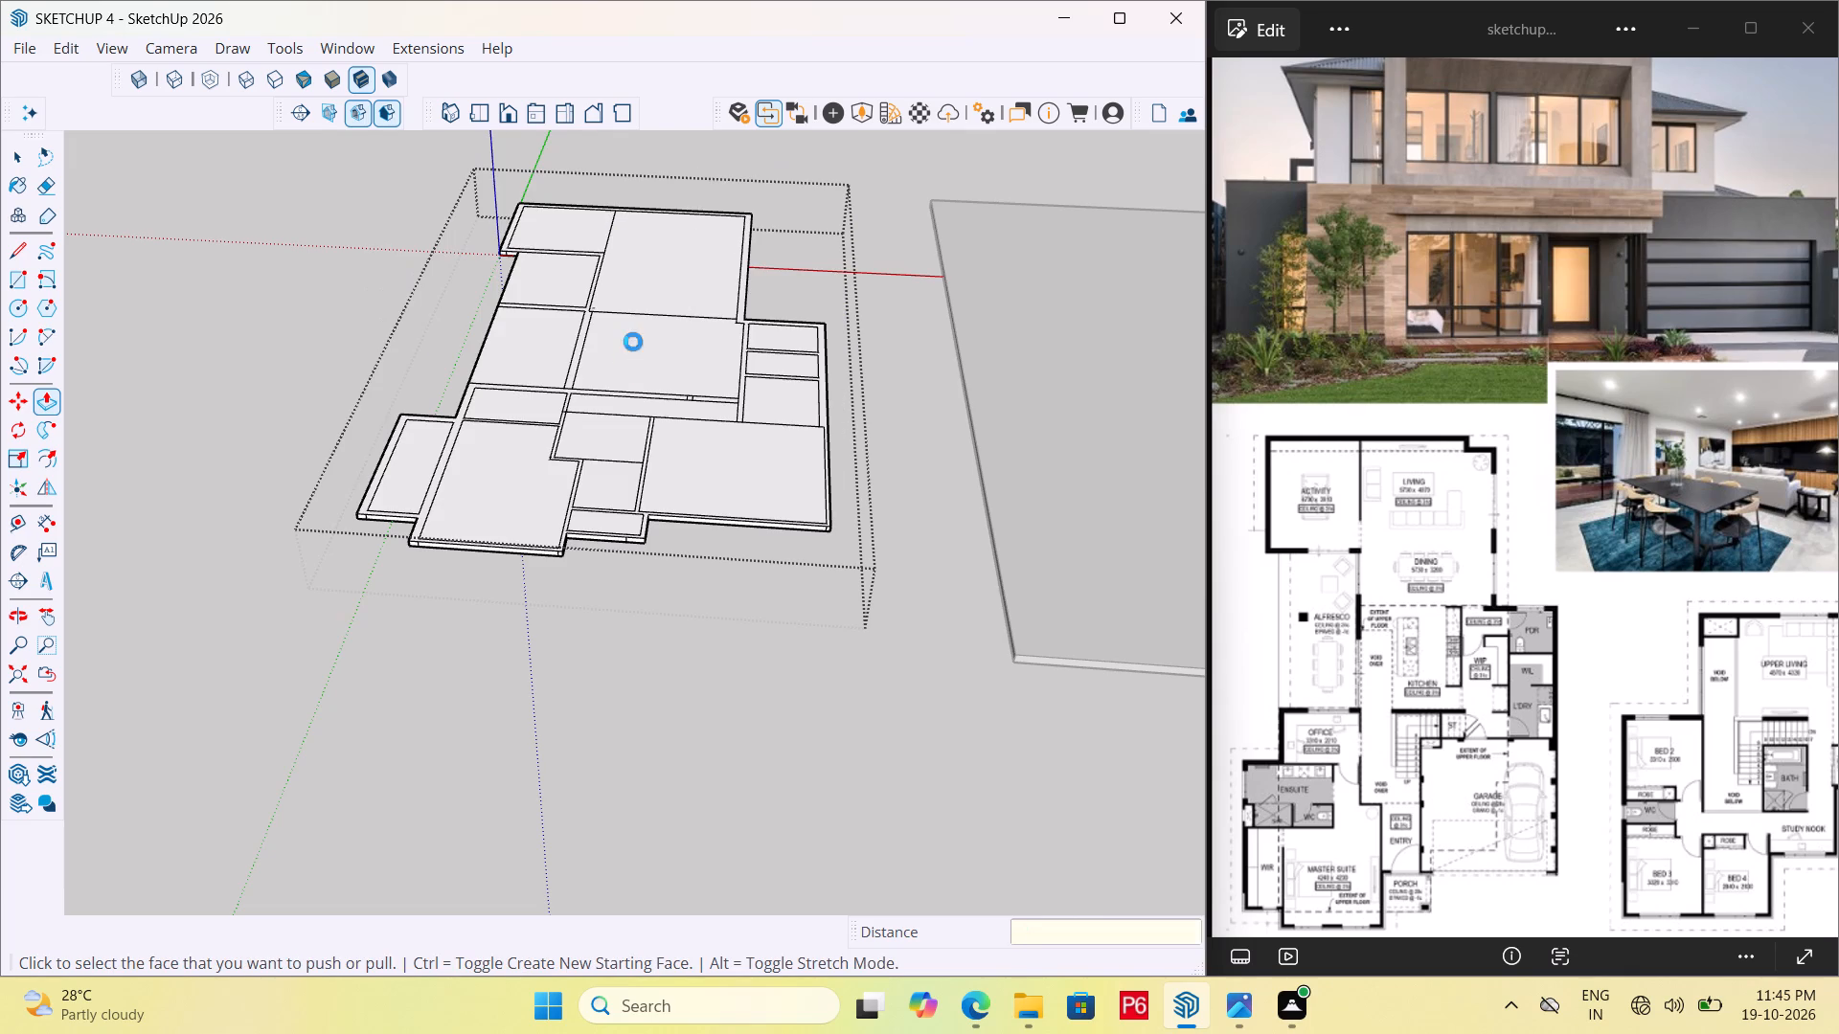
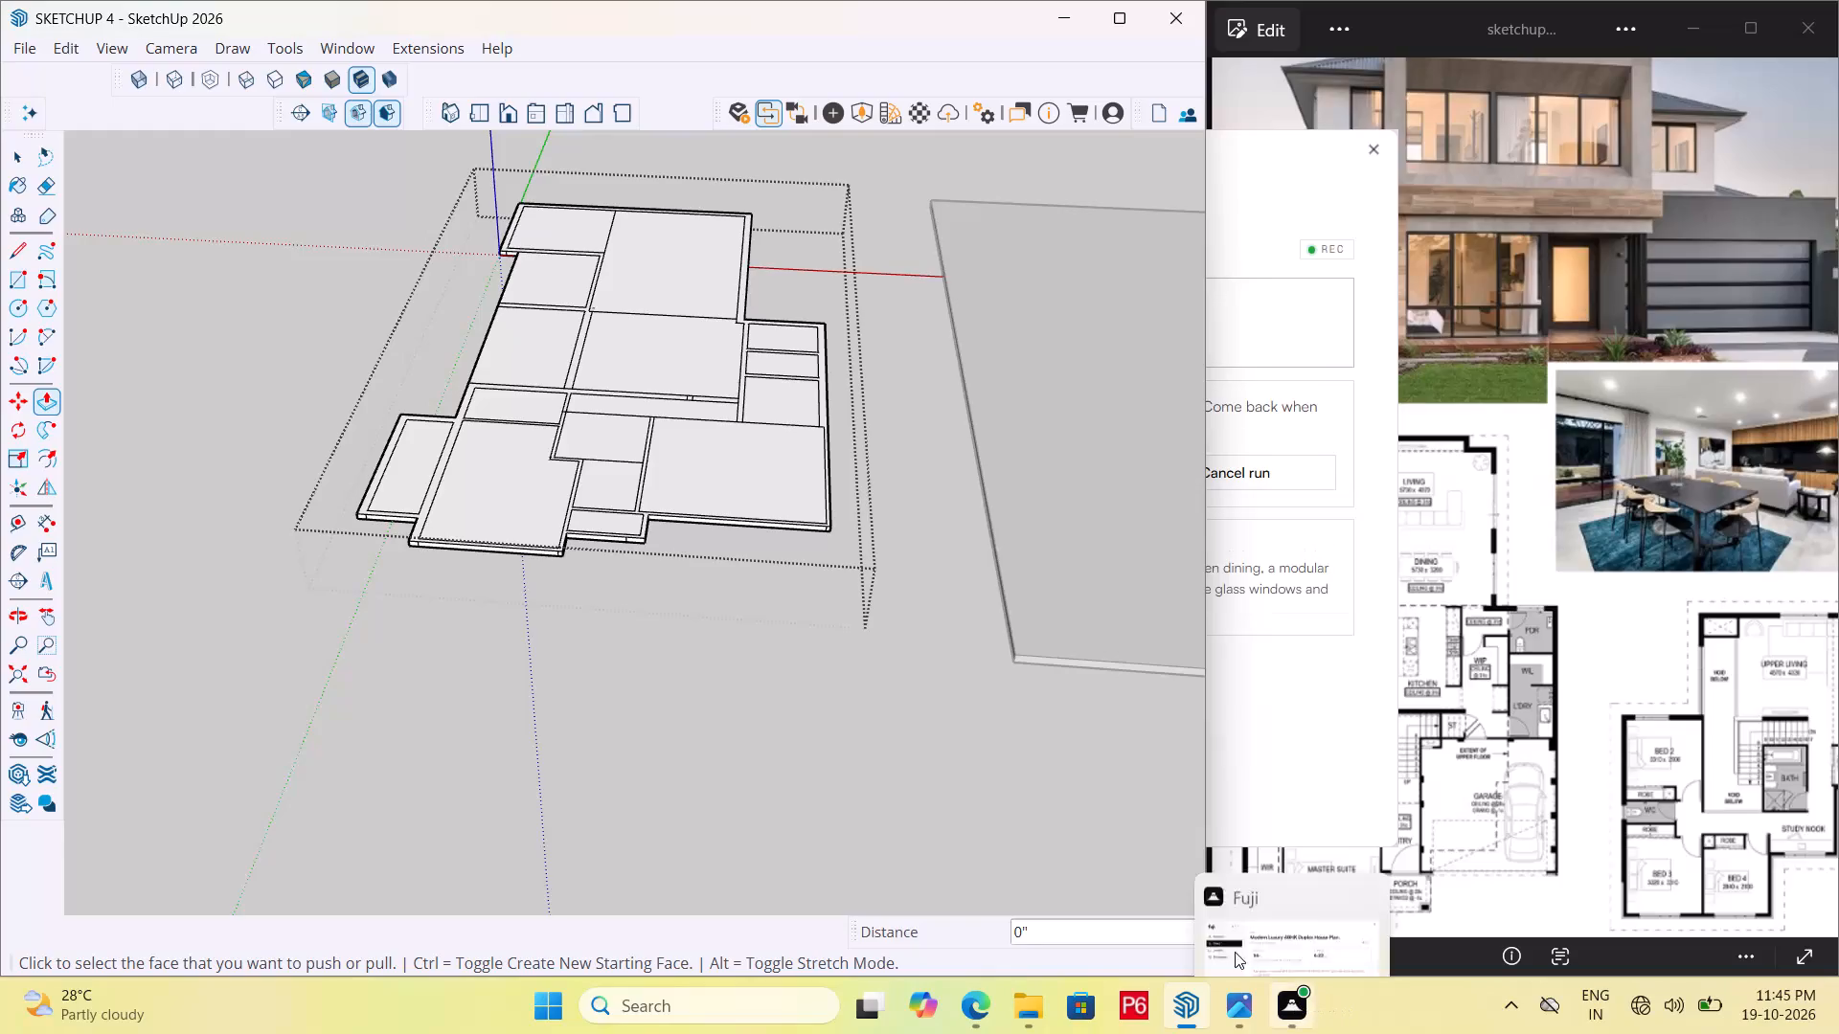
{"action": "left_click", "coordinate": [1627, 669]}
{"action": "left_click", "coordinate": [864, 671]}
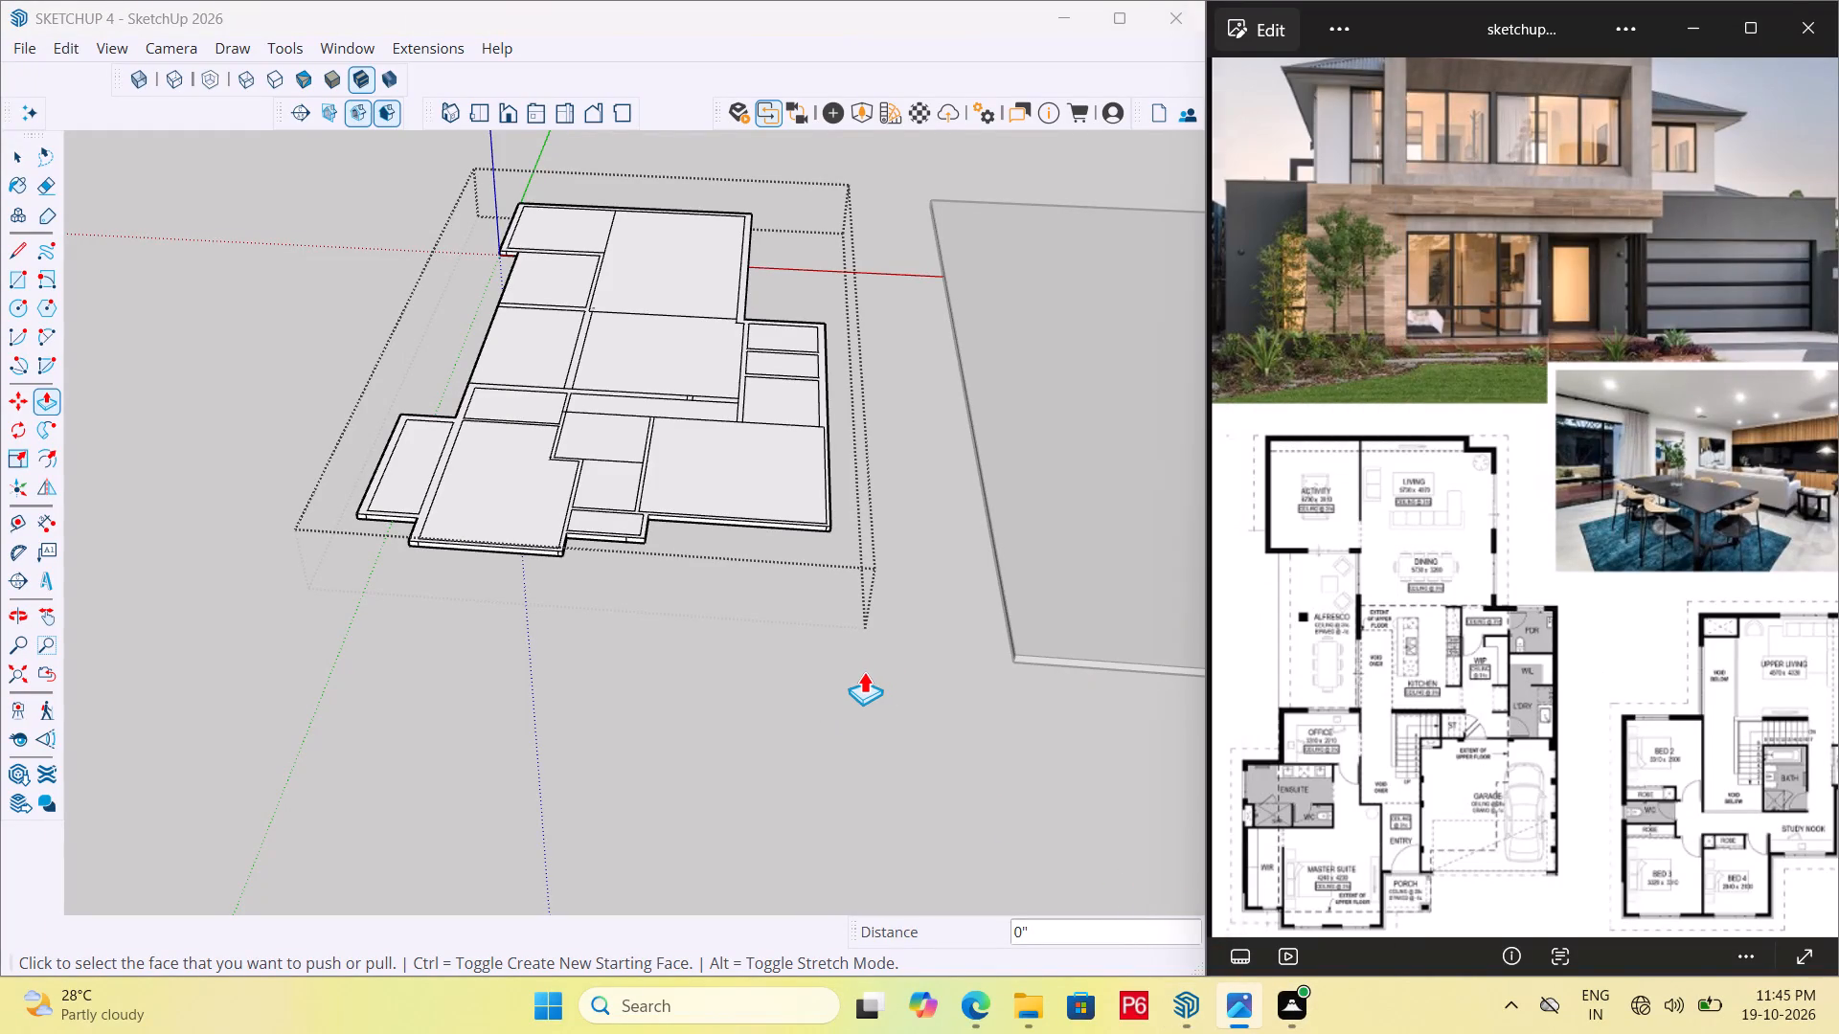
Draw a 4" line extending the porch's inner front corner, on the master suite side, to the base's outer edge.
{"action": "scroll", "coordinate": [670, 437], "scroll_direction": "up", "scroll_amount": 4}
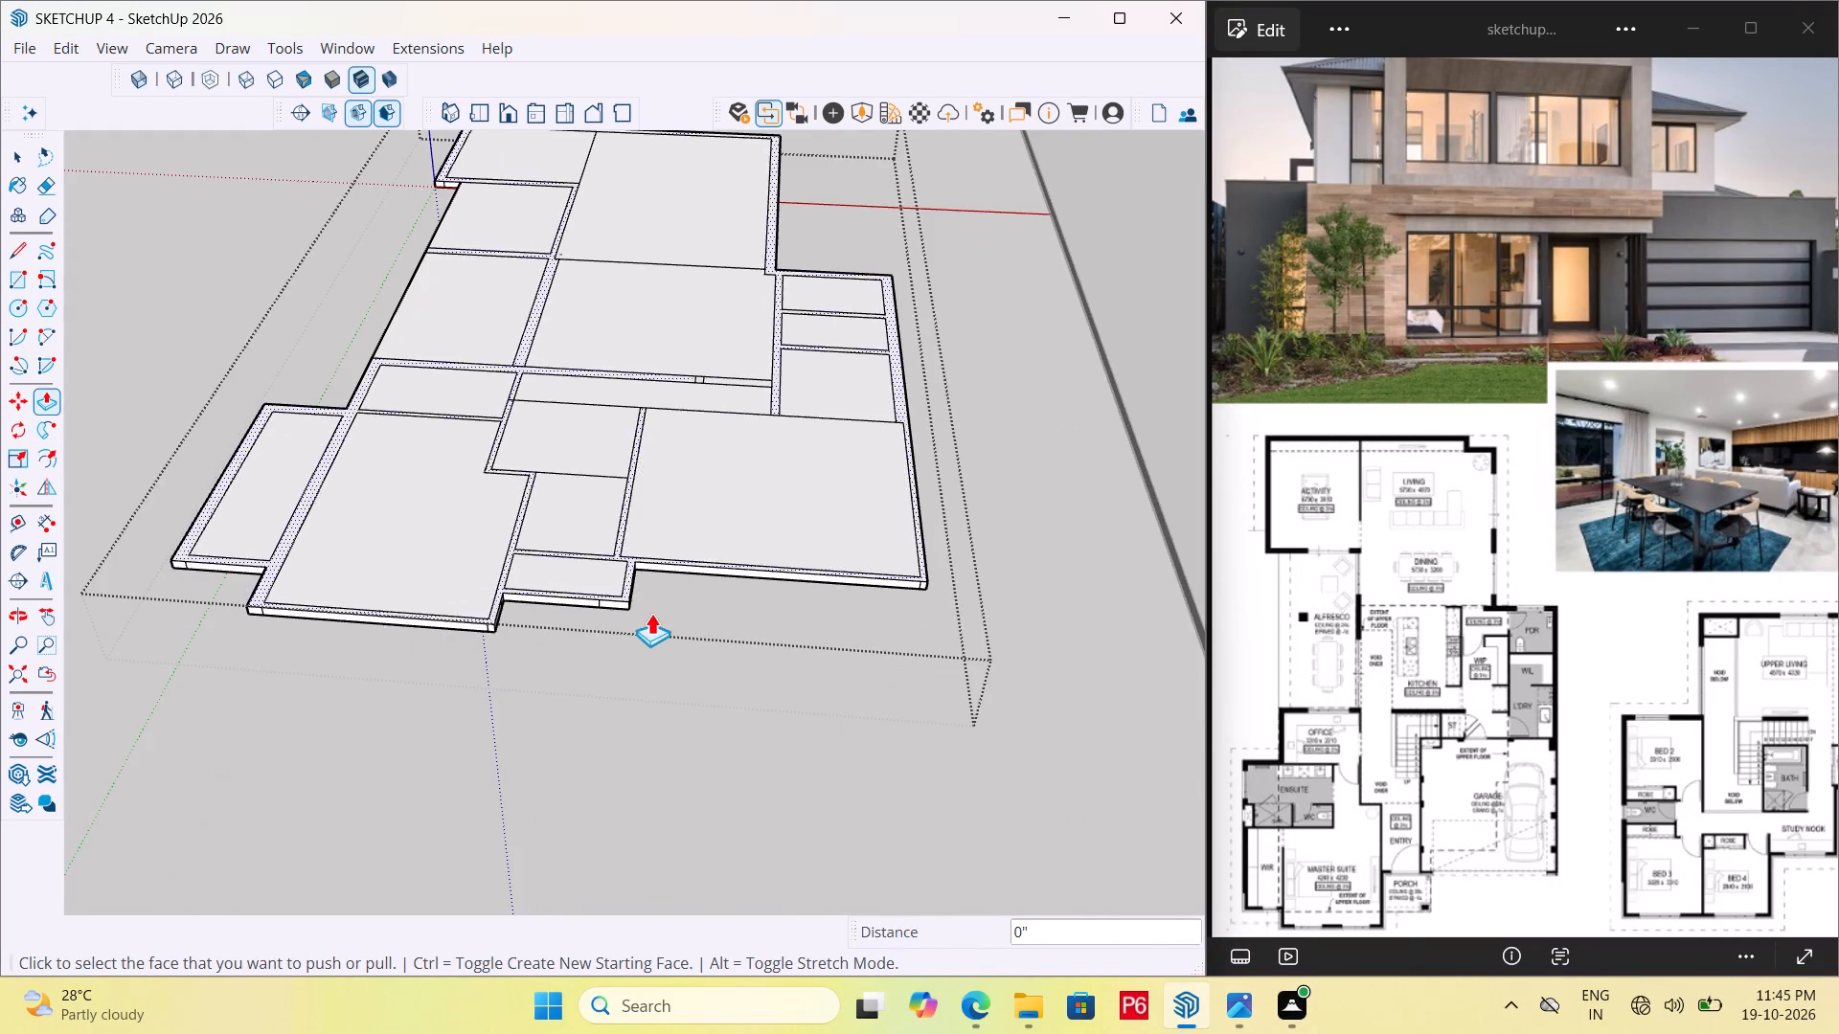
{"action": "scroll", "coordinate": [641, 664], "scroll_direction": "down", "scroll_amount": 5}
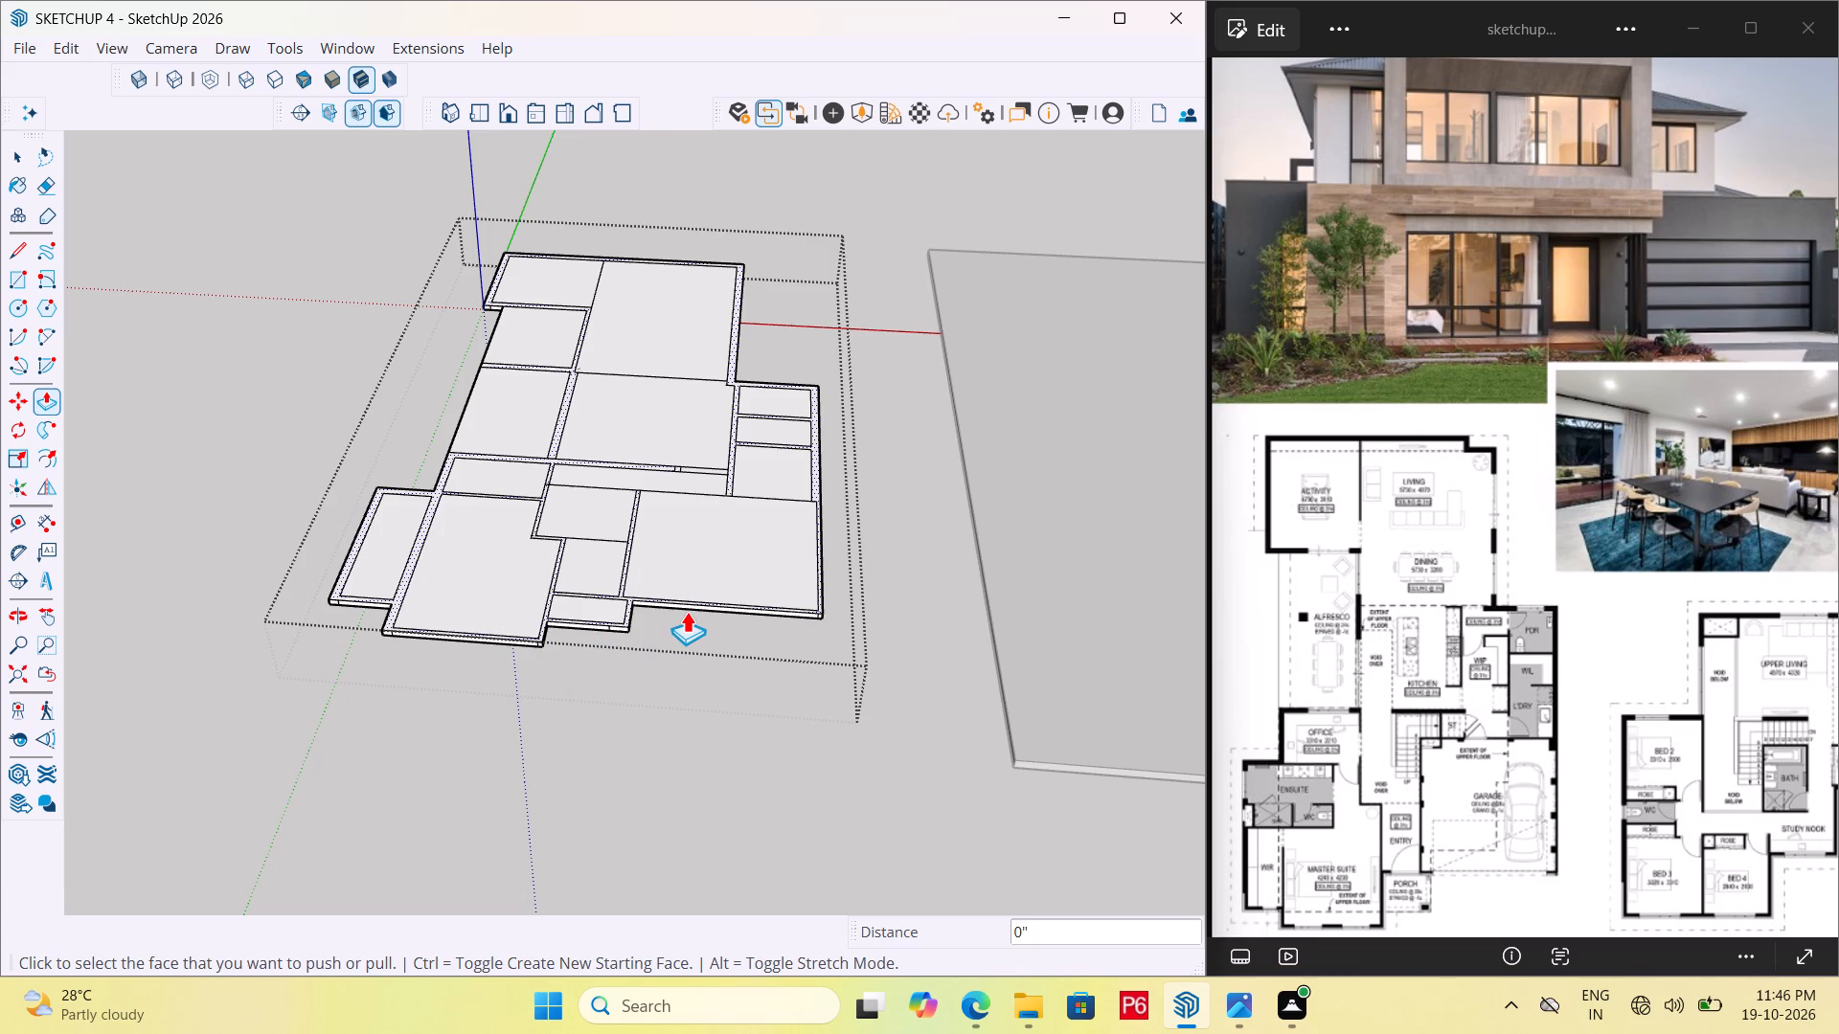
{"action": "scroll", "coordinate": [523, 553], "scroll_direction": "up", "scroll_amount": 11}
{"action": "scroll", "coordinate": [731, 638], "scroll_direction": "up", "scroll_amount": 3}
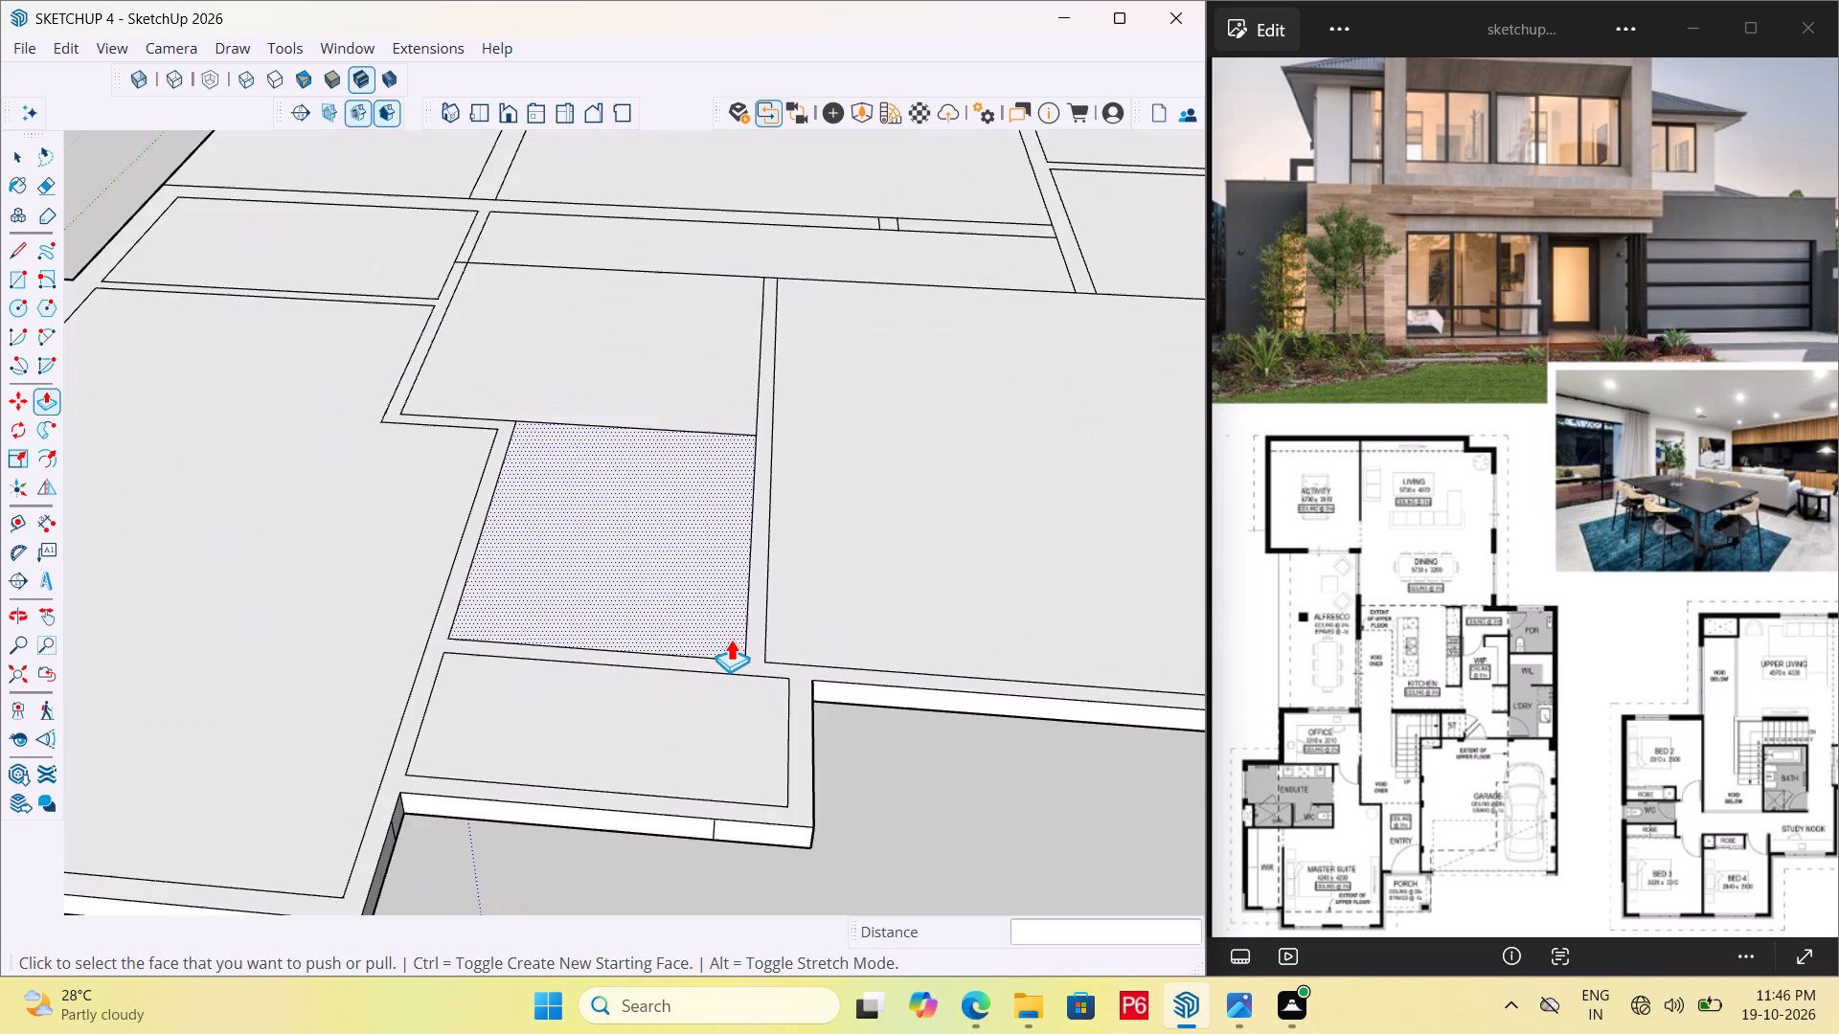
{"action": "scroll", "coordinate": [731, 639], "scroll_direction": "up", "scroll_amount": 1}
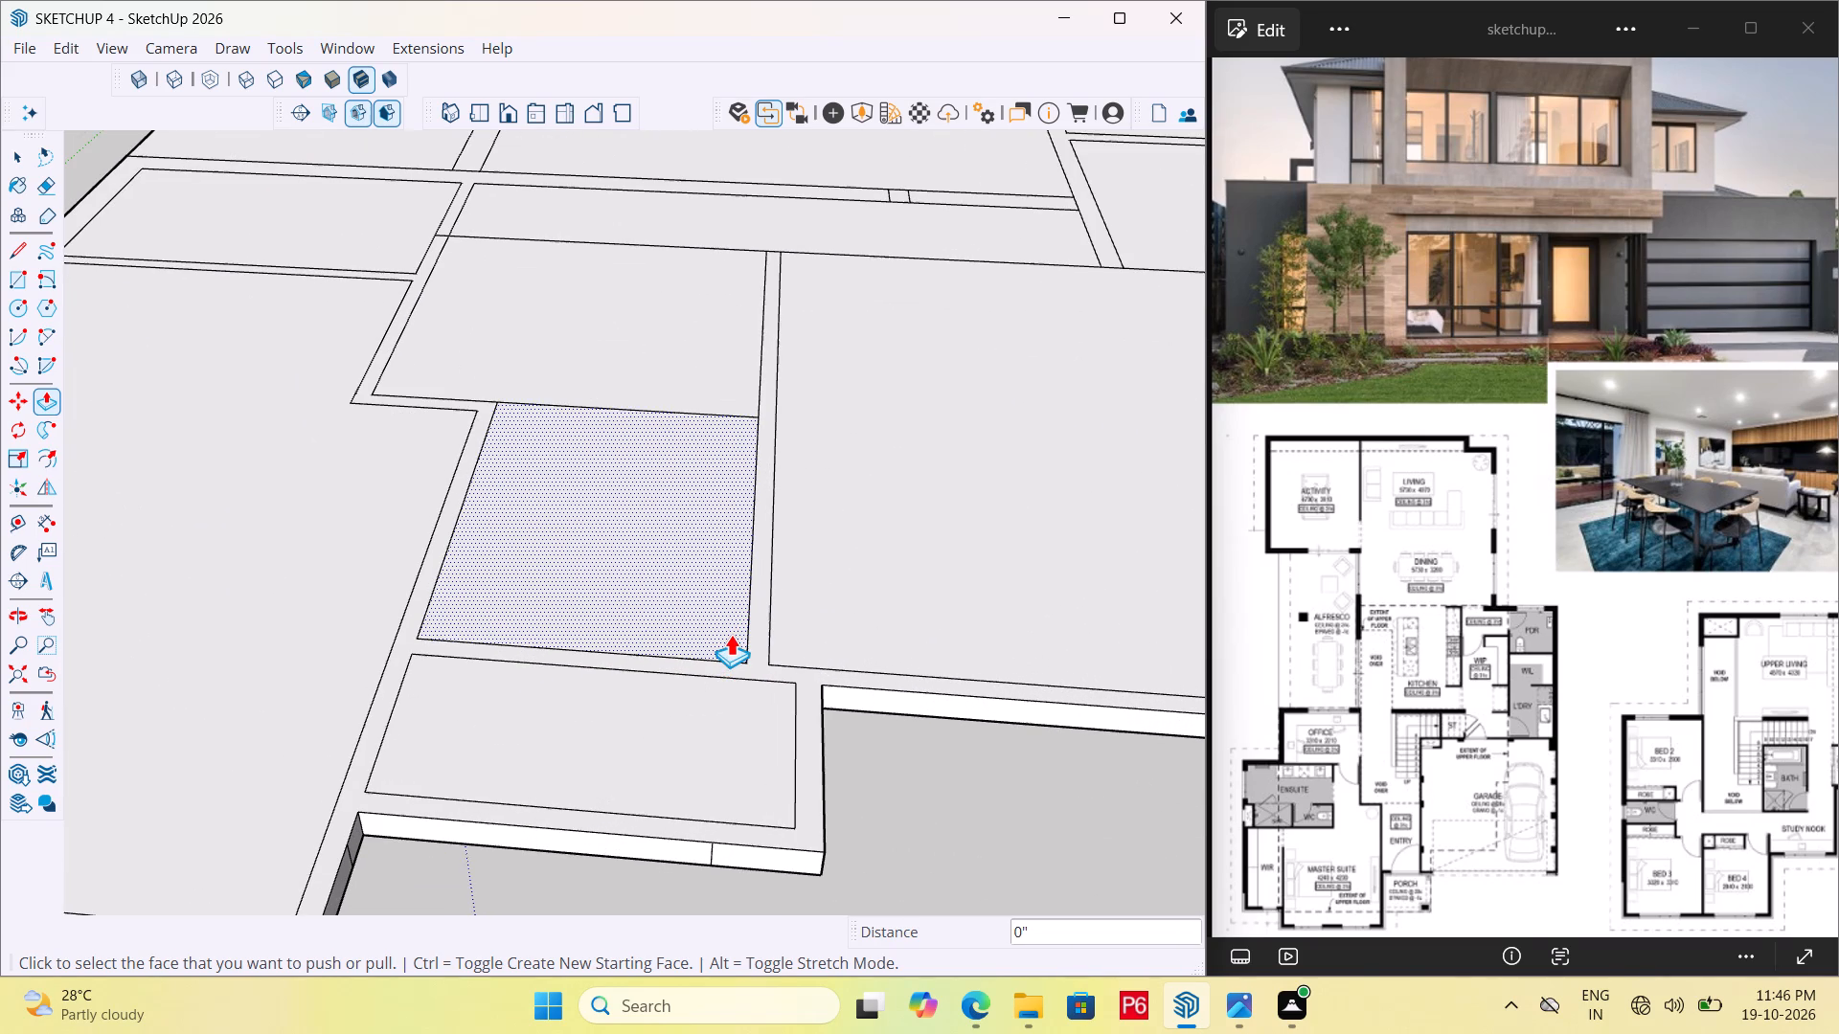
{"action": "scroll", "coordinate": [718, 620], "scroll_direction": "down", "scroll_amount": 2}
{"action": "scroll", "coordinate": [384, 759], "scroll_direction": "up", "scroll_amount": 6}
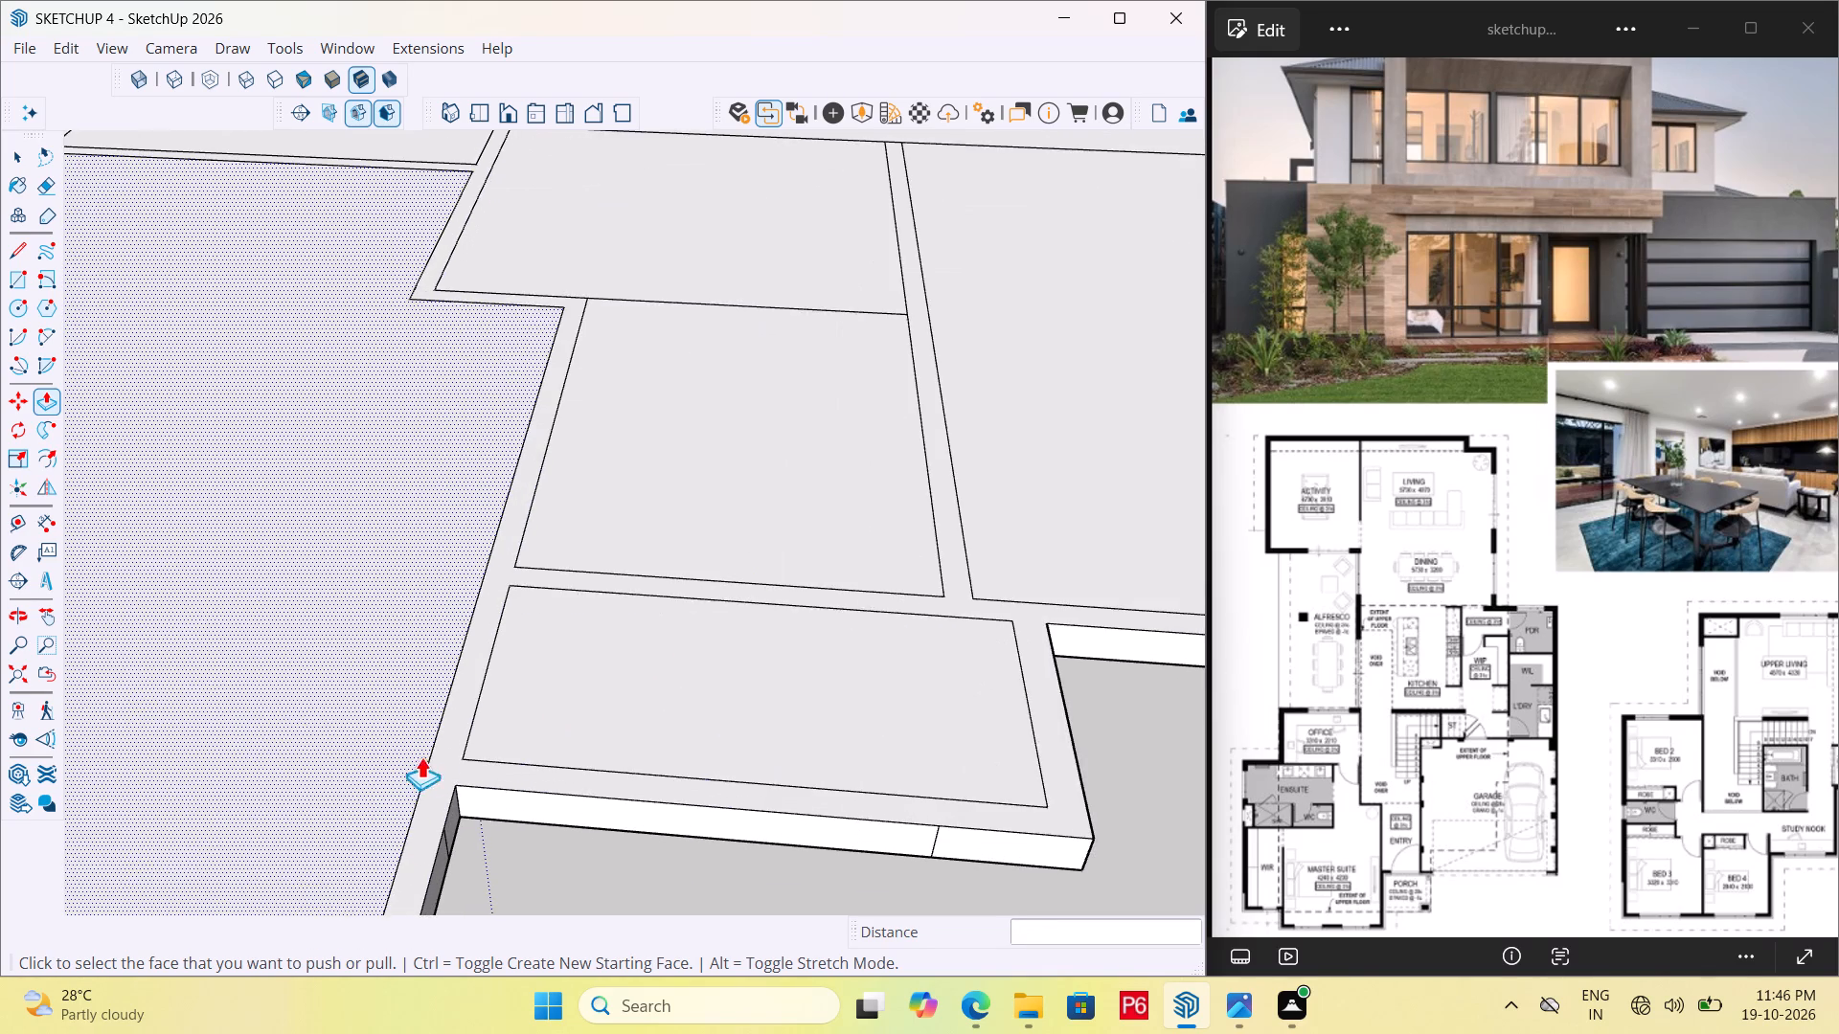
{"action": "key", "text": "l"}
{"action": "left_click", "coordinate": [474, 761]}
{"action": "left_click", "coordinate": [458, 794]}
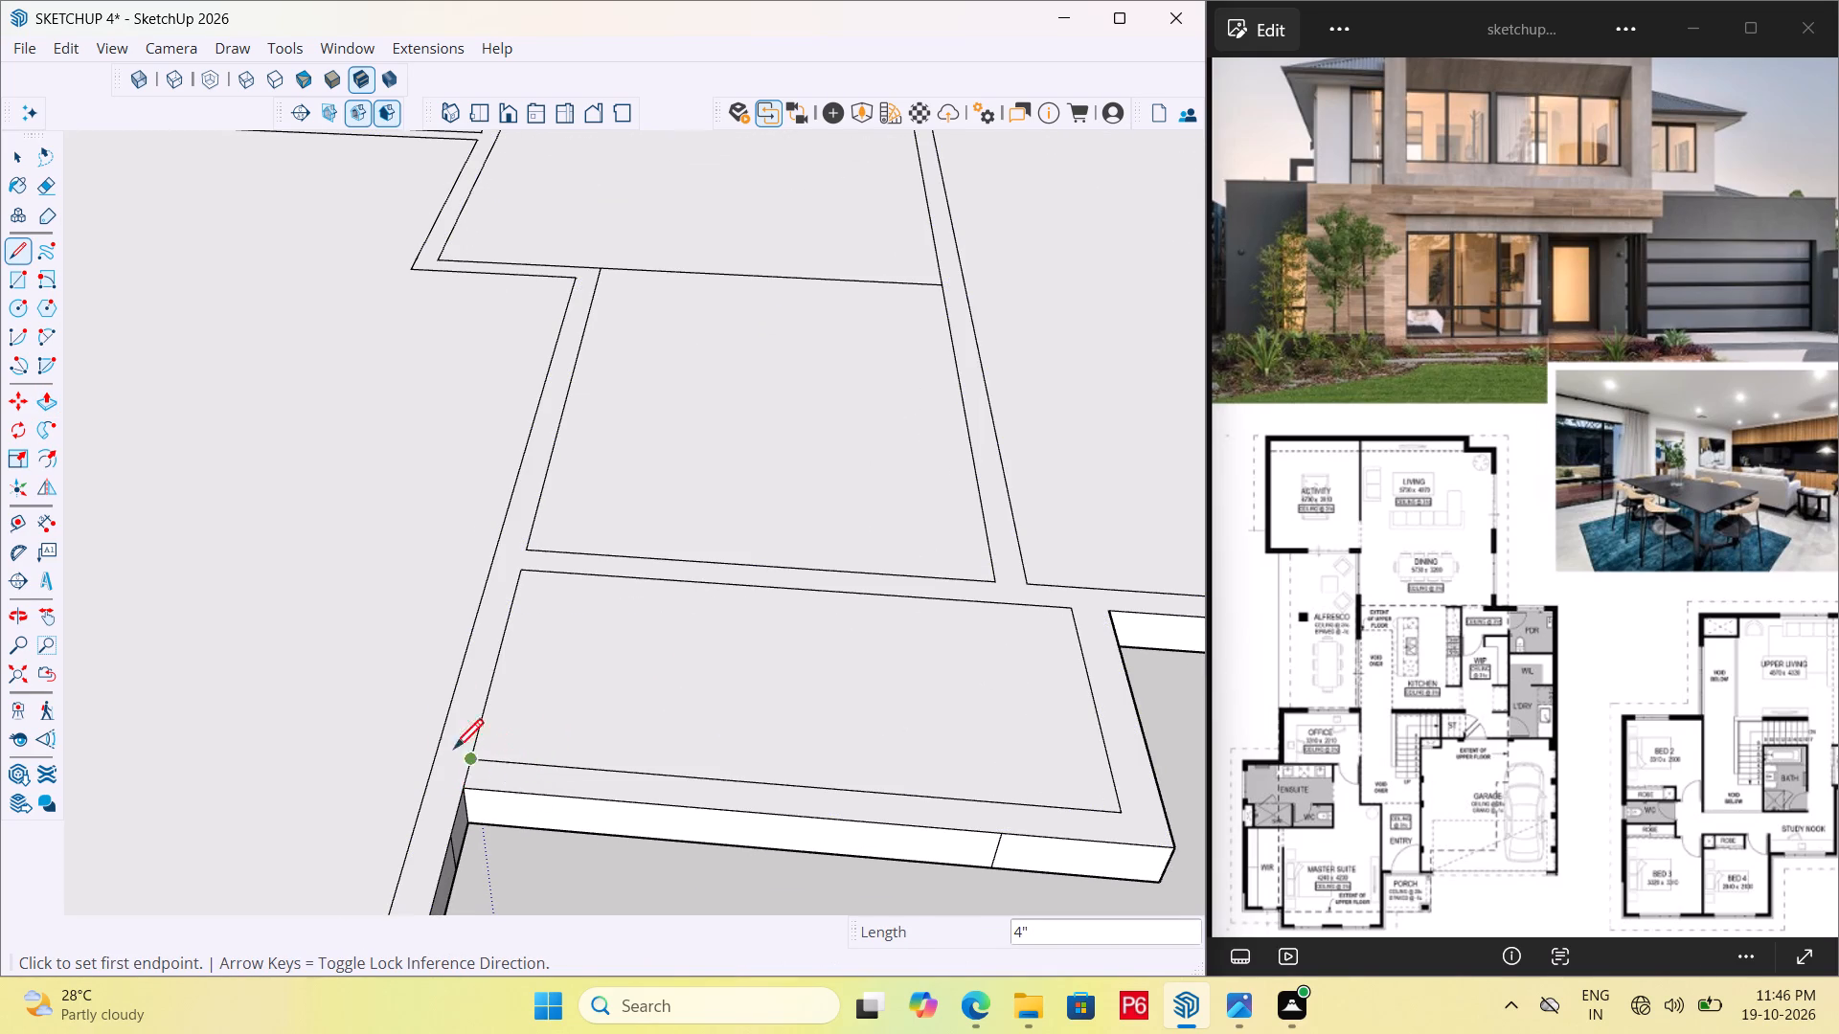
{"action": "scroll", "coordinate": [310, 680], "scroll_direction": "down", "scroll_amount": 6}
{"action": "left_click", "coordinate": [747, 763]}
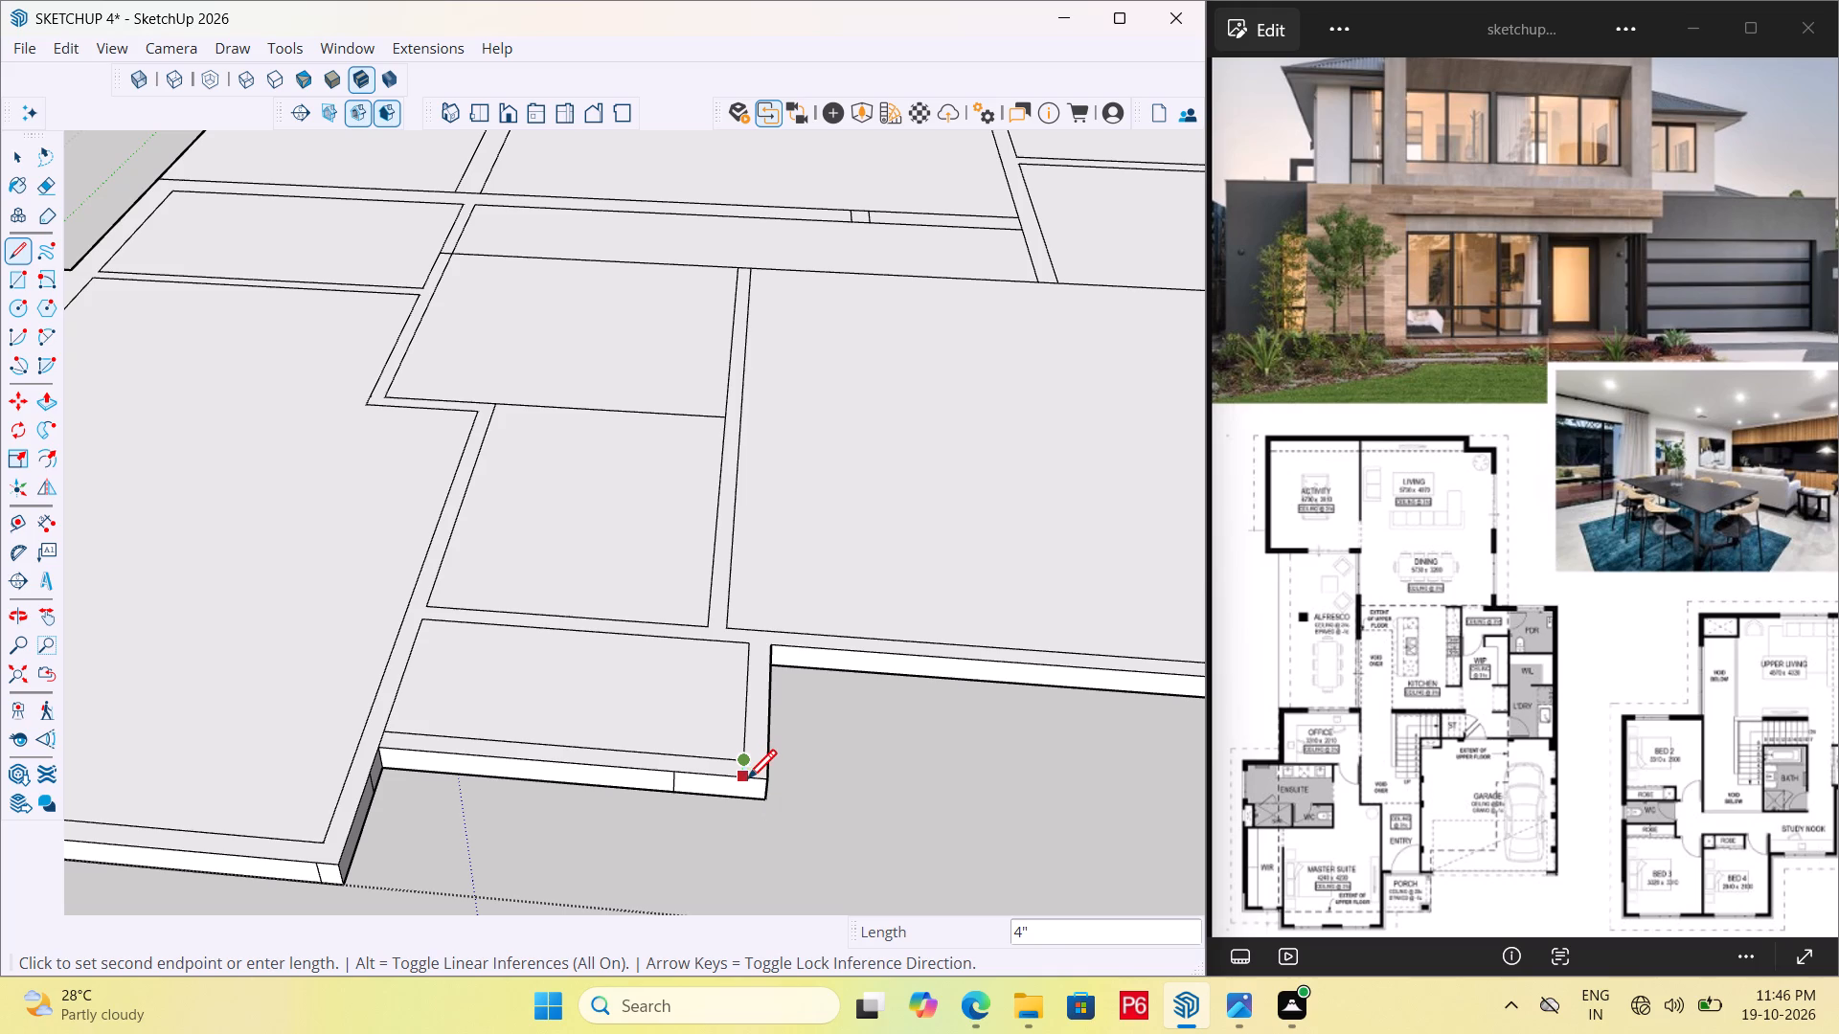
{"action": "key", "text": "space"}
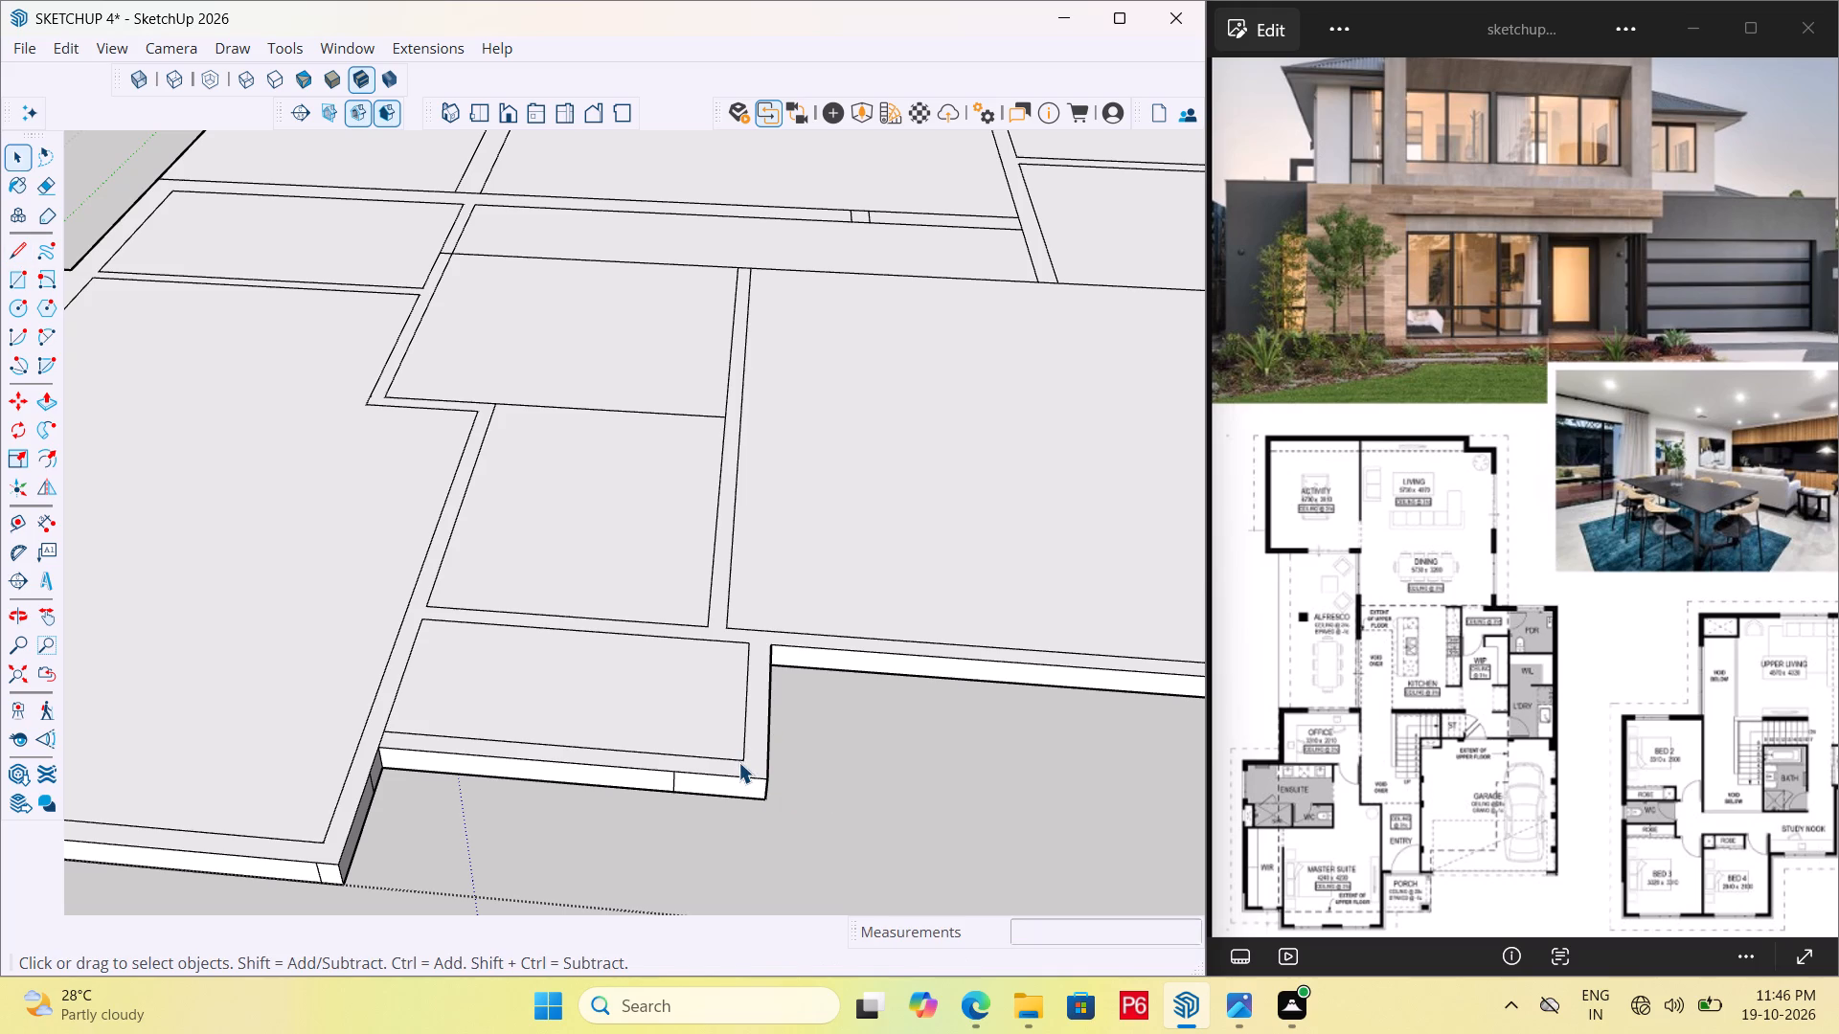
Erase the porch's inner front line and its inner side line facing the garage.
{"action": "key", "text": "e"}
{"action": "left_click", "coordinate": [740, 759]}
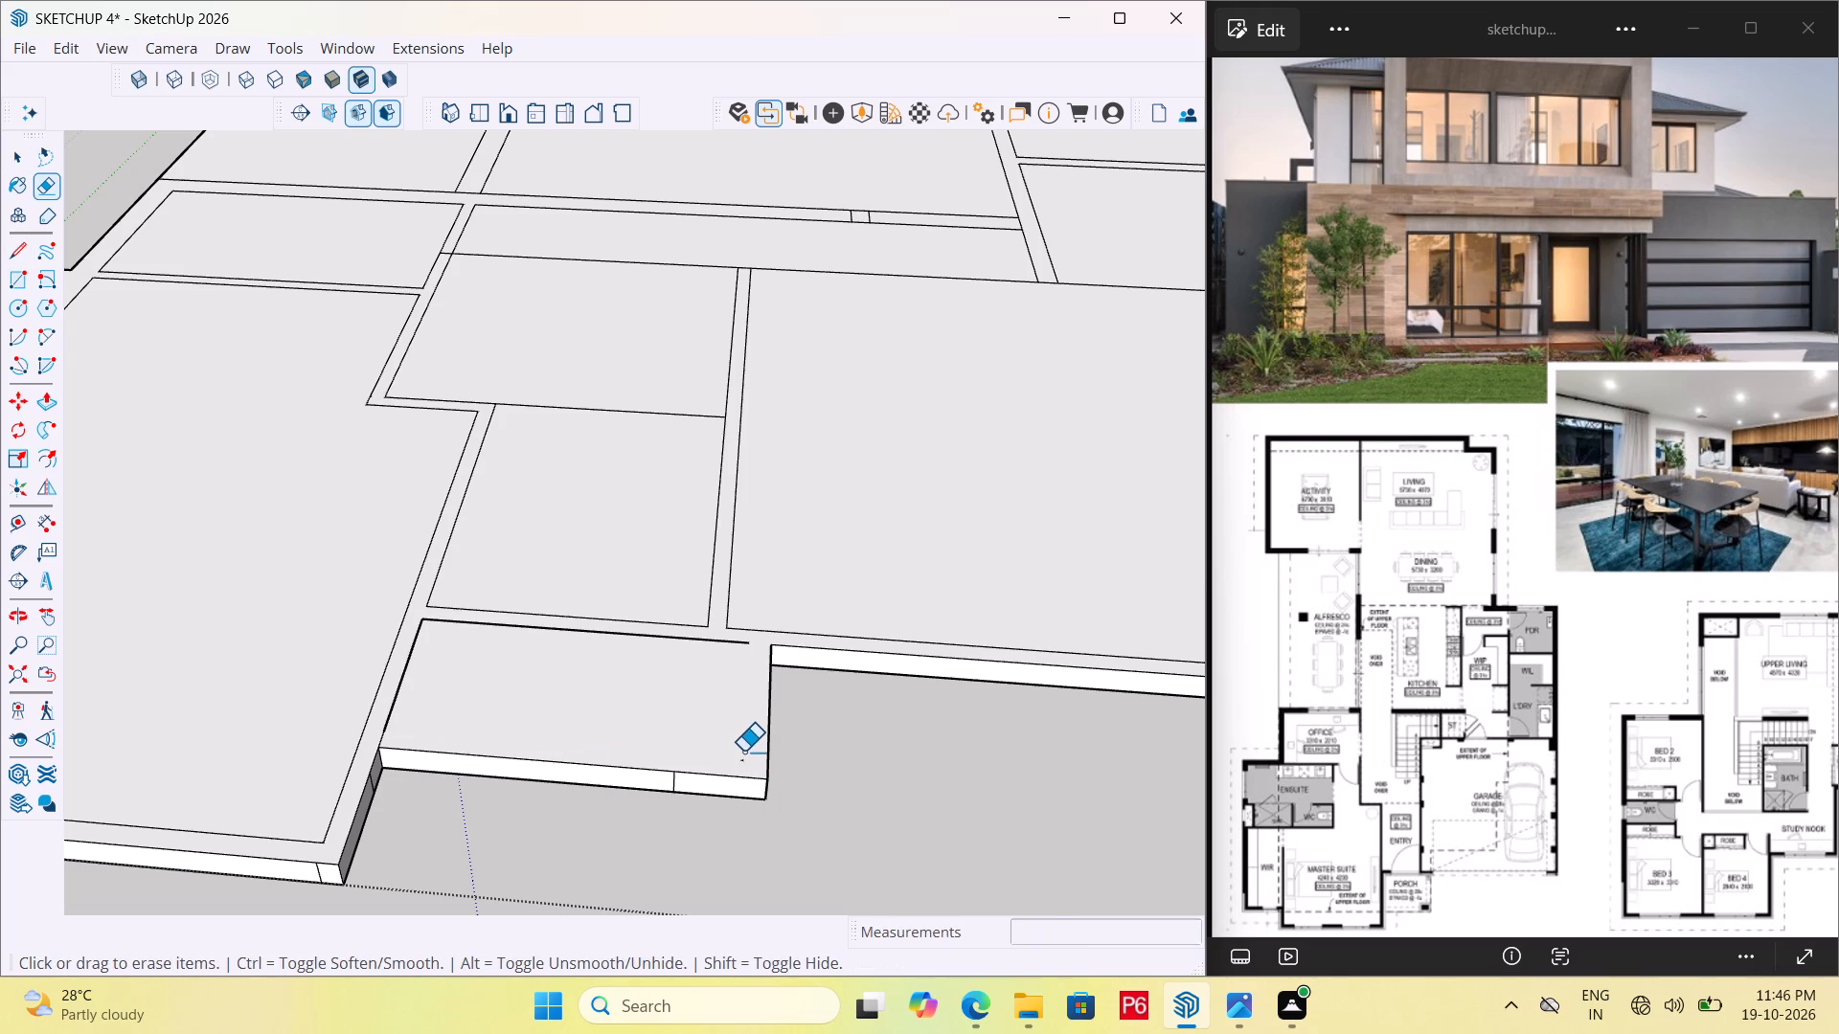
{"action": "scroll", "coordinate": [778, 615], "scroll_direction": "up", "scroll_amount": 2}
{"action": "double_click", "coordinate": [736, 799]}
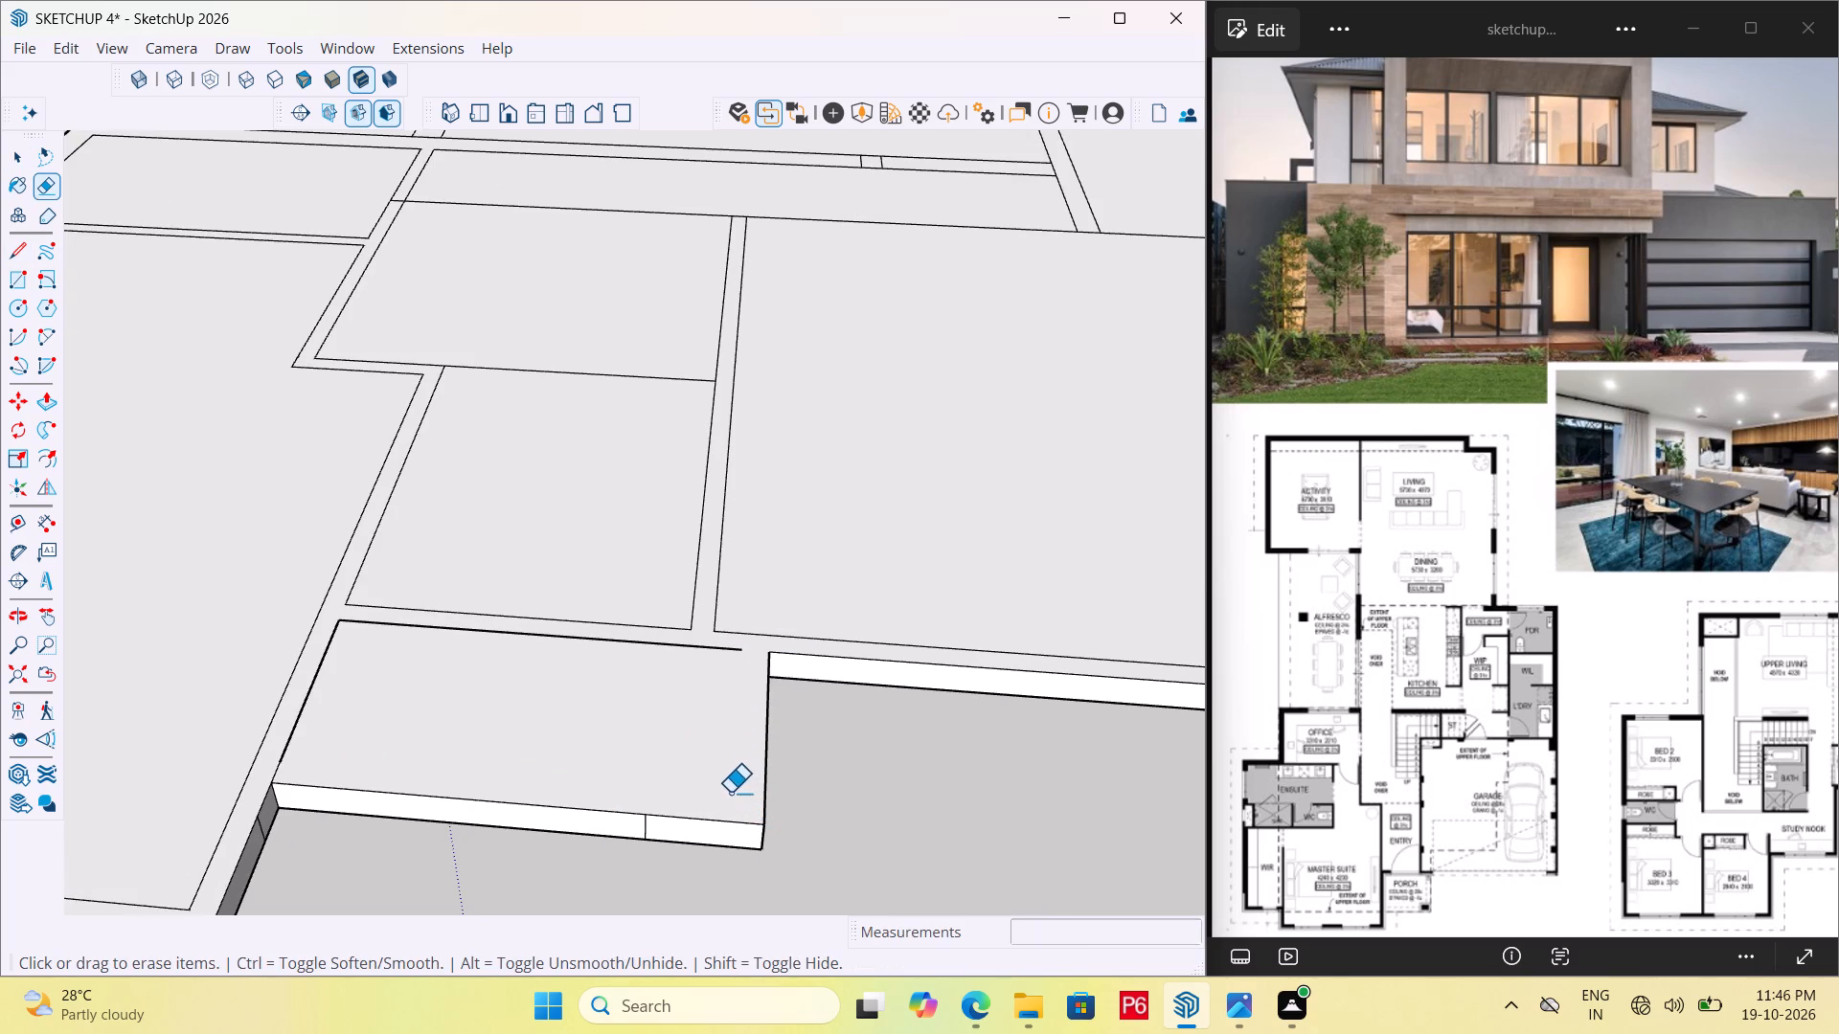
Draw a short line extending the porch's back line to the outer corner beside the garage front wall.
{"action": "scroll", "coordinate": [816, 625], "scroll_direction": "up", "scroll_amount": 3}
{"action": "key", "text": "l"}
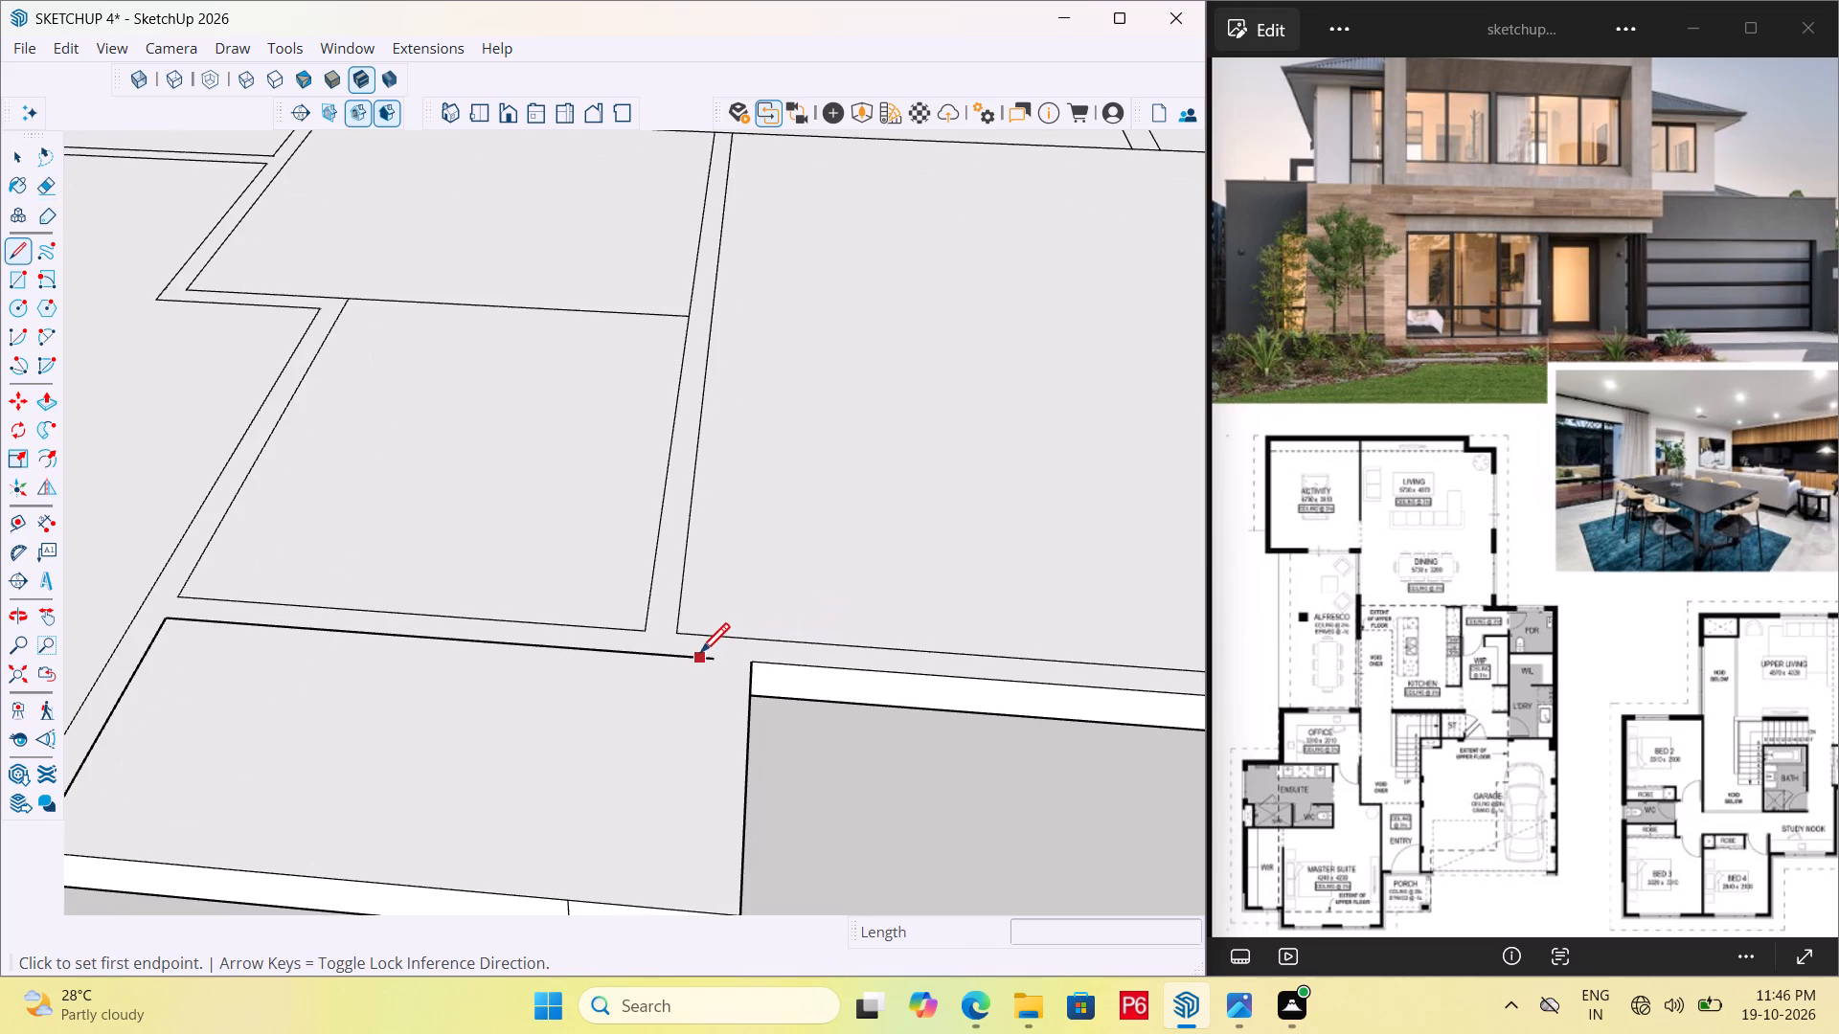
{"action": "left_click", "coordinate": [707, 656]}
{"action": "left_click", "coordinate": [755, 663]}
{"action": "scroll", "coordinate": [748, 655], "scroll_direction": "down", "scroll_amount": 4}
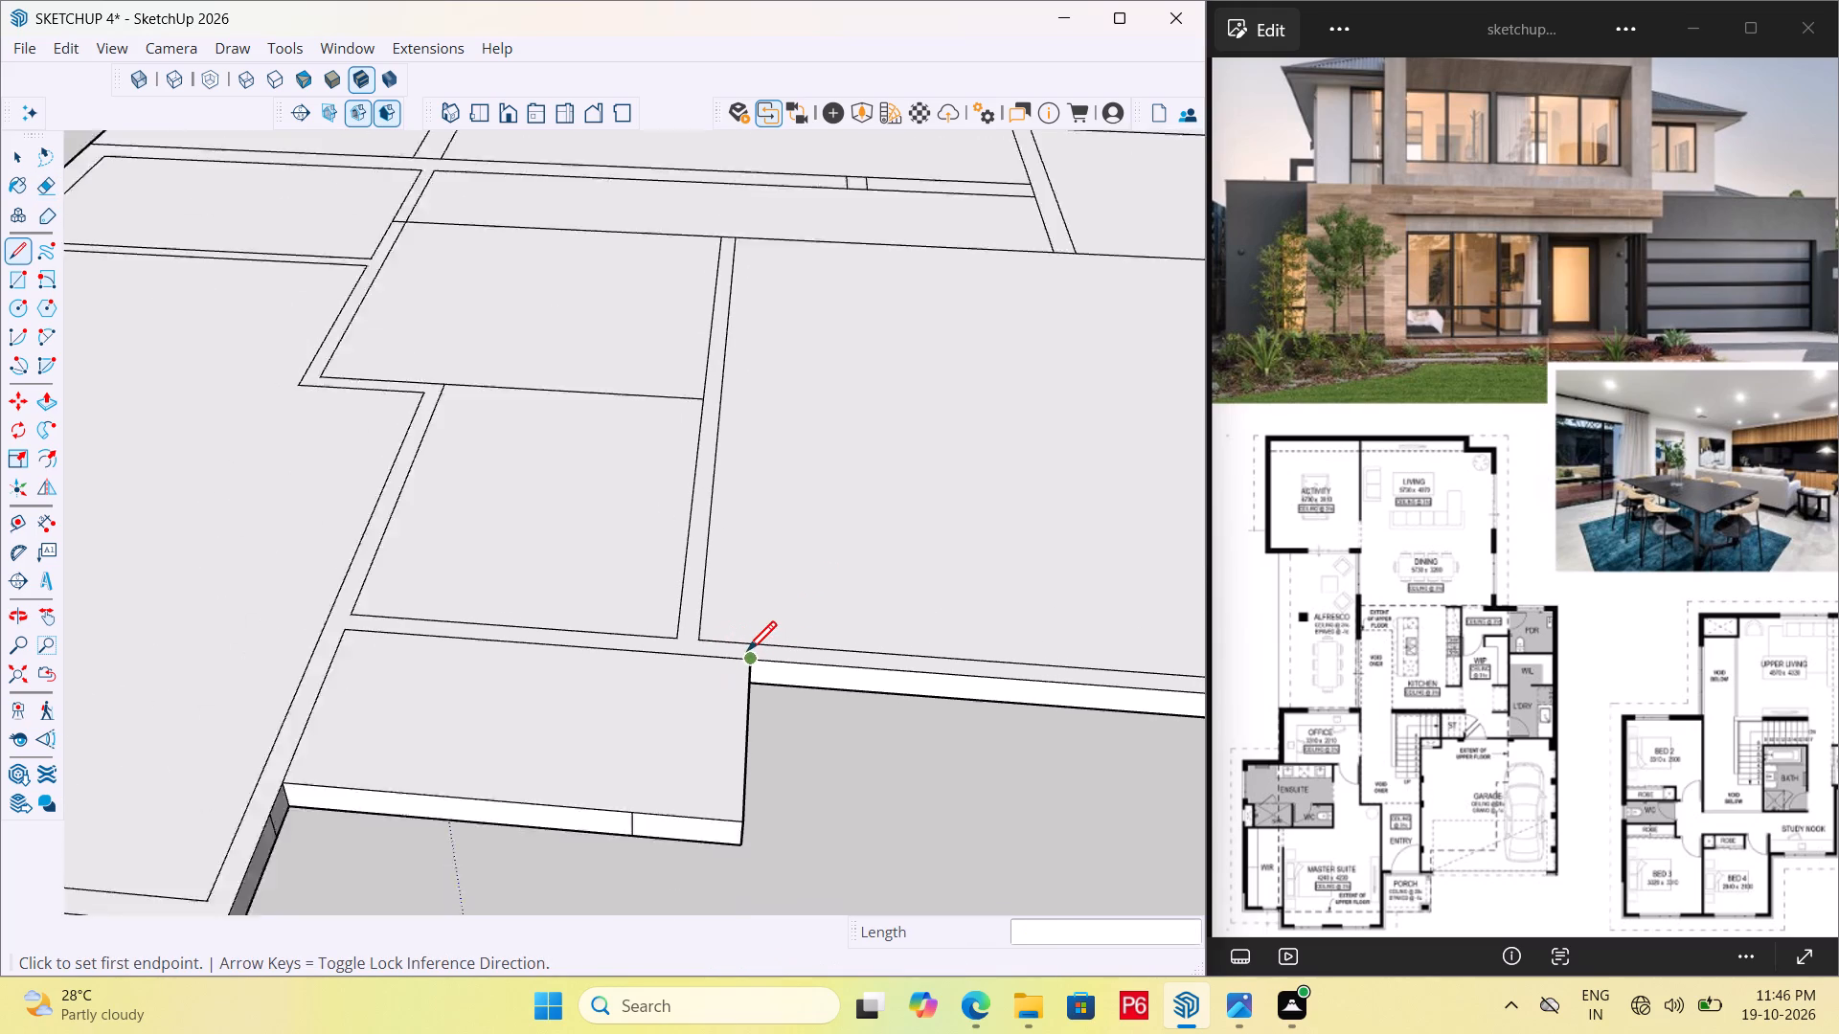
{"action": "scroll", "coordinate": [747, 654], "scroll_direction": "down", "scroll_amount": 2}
Save the model.
{"action": "key", "text": "ctrl+s"}
{"action": "key", "text": "ctrl+s"}
{"action": "key", "text": "ctrl+s"}
{"action": "key", "text": "ctrl+s"}
{"action": "key", "text": "ctrl+s"}
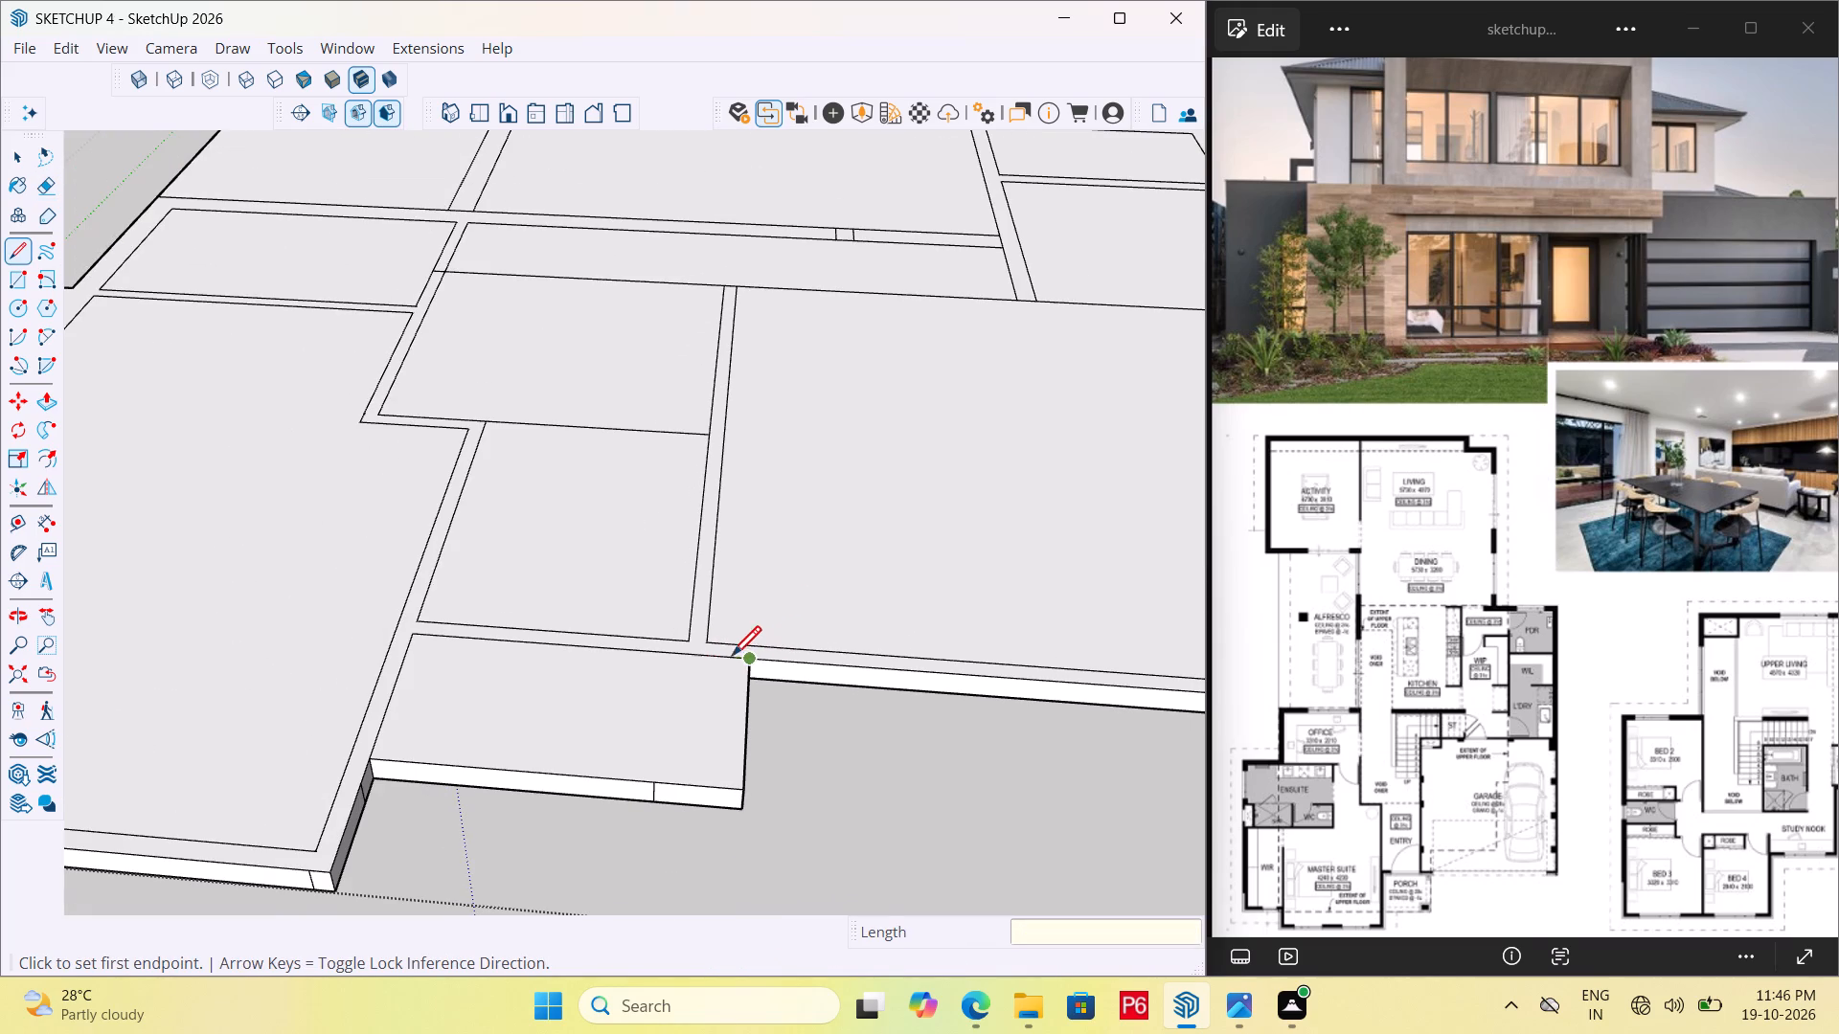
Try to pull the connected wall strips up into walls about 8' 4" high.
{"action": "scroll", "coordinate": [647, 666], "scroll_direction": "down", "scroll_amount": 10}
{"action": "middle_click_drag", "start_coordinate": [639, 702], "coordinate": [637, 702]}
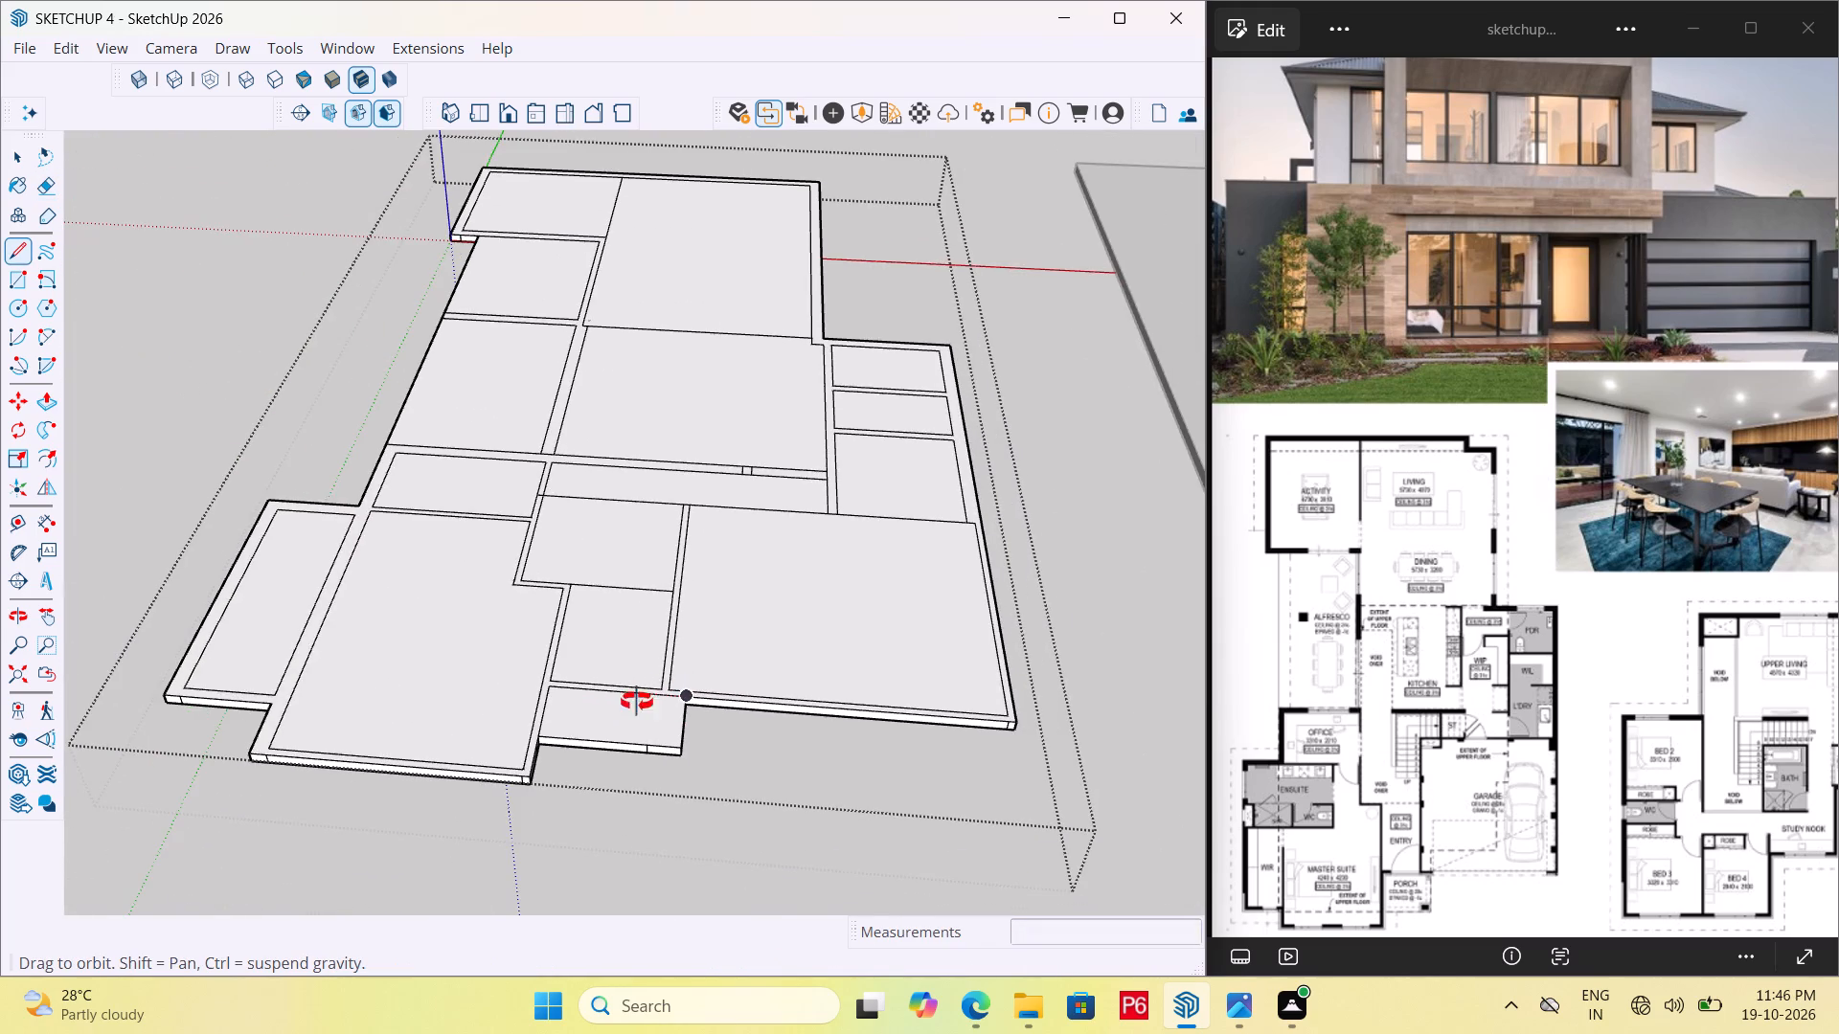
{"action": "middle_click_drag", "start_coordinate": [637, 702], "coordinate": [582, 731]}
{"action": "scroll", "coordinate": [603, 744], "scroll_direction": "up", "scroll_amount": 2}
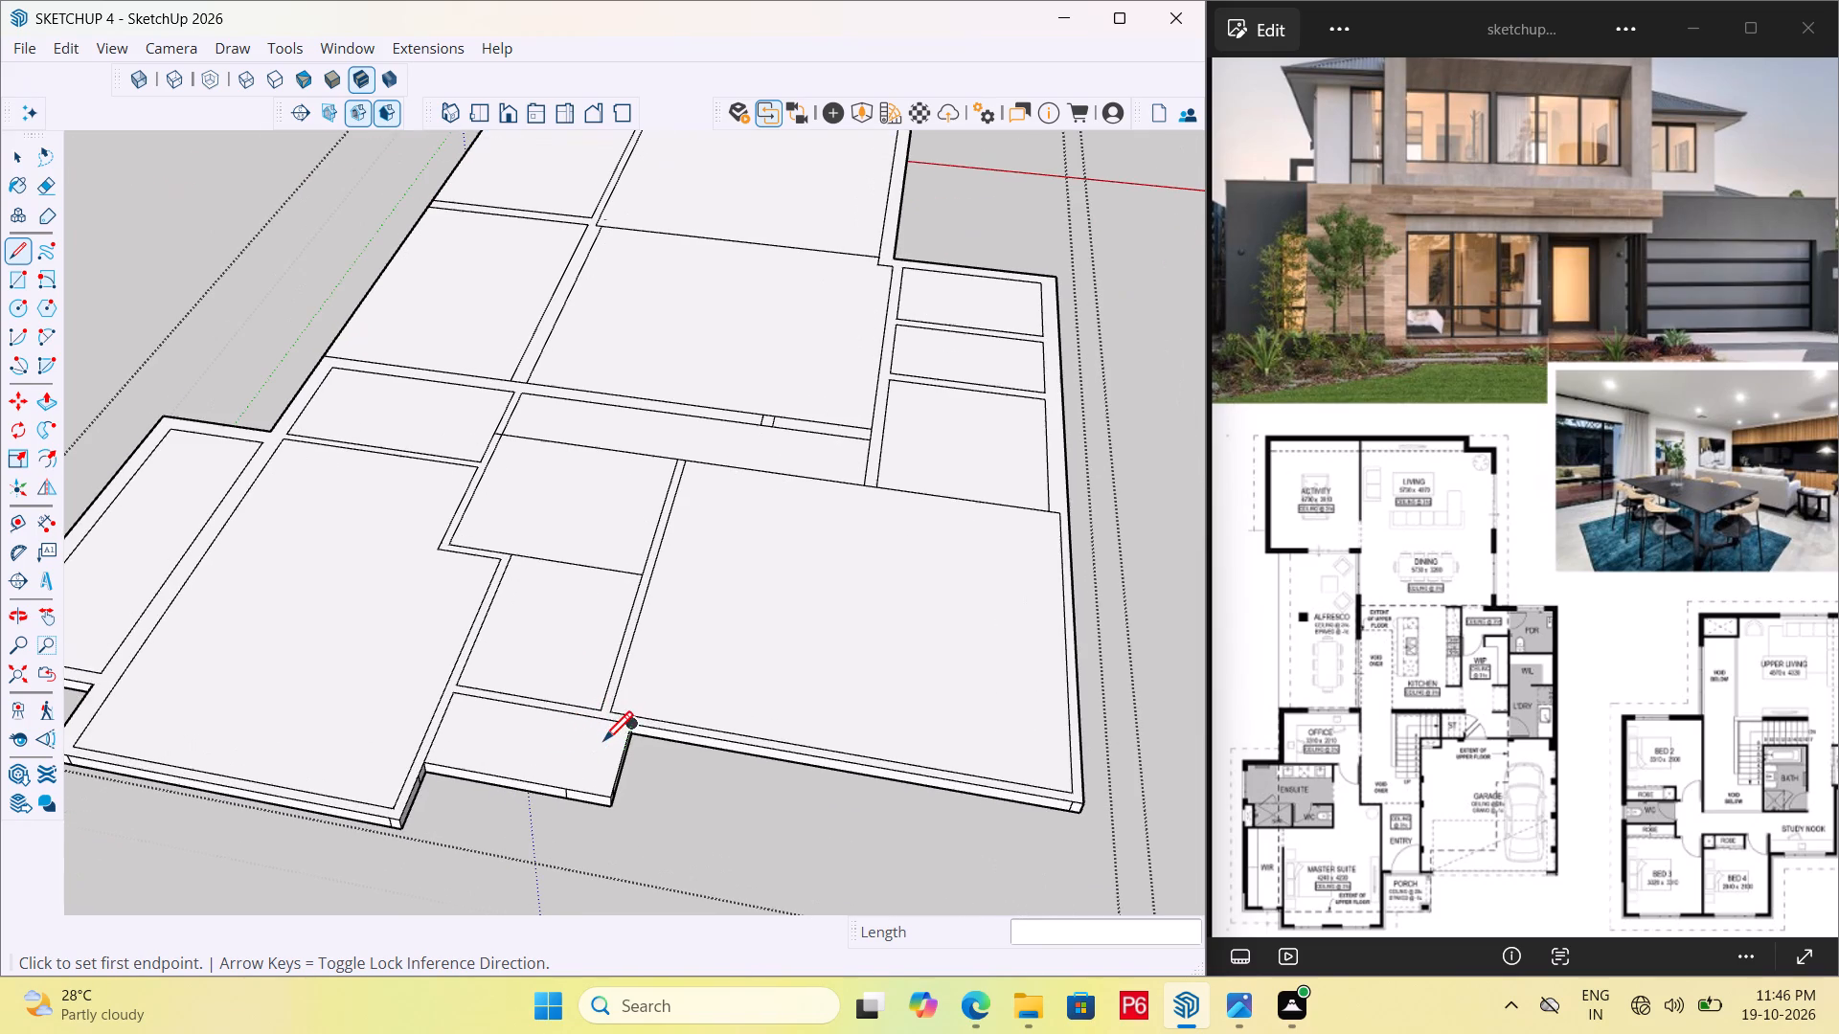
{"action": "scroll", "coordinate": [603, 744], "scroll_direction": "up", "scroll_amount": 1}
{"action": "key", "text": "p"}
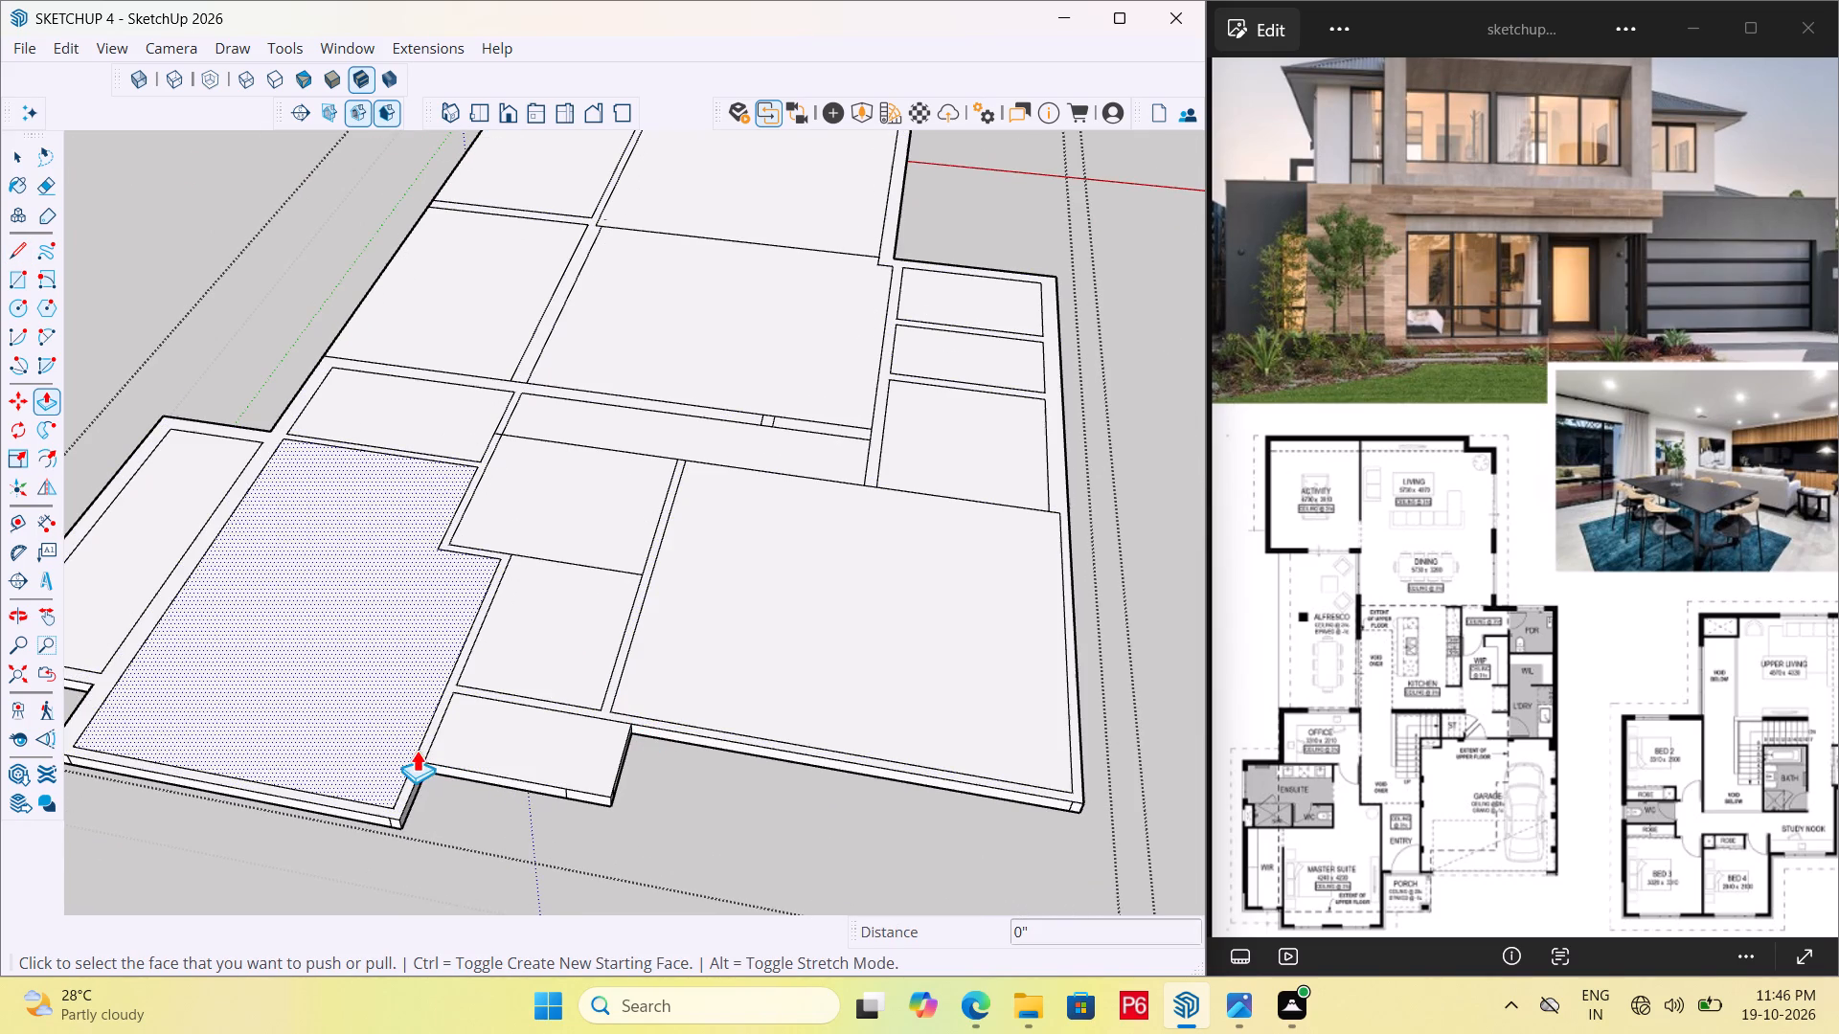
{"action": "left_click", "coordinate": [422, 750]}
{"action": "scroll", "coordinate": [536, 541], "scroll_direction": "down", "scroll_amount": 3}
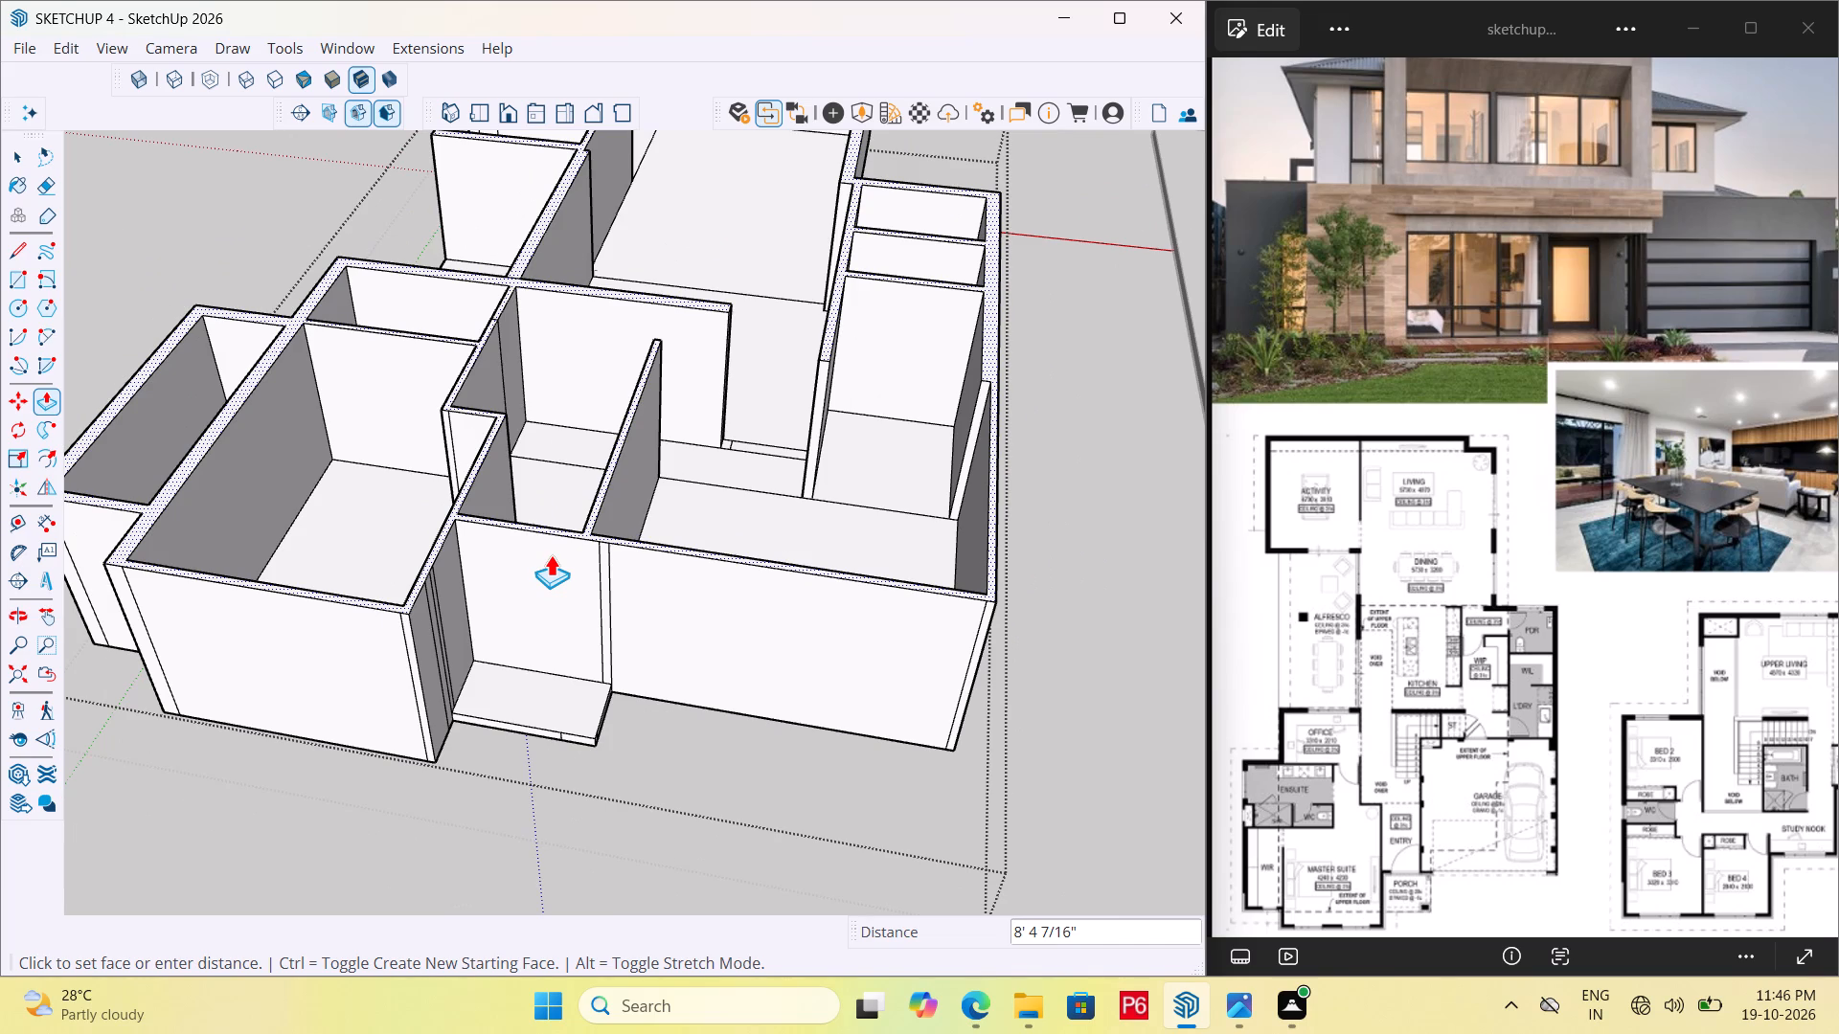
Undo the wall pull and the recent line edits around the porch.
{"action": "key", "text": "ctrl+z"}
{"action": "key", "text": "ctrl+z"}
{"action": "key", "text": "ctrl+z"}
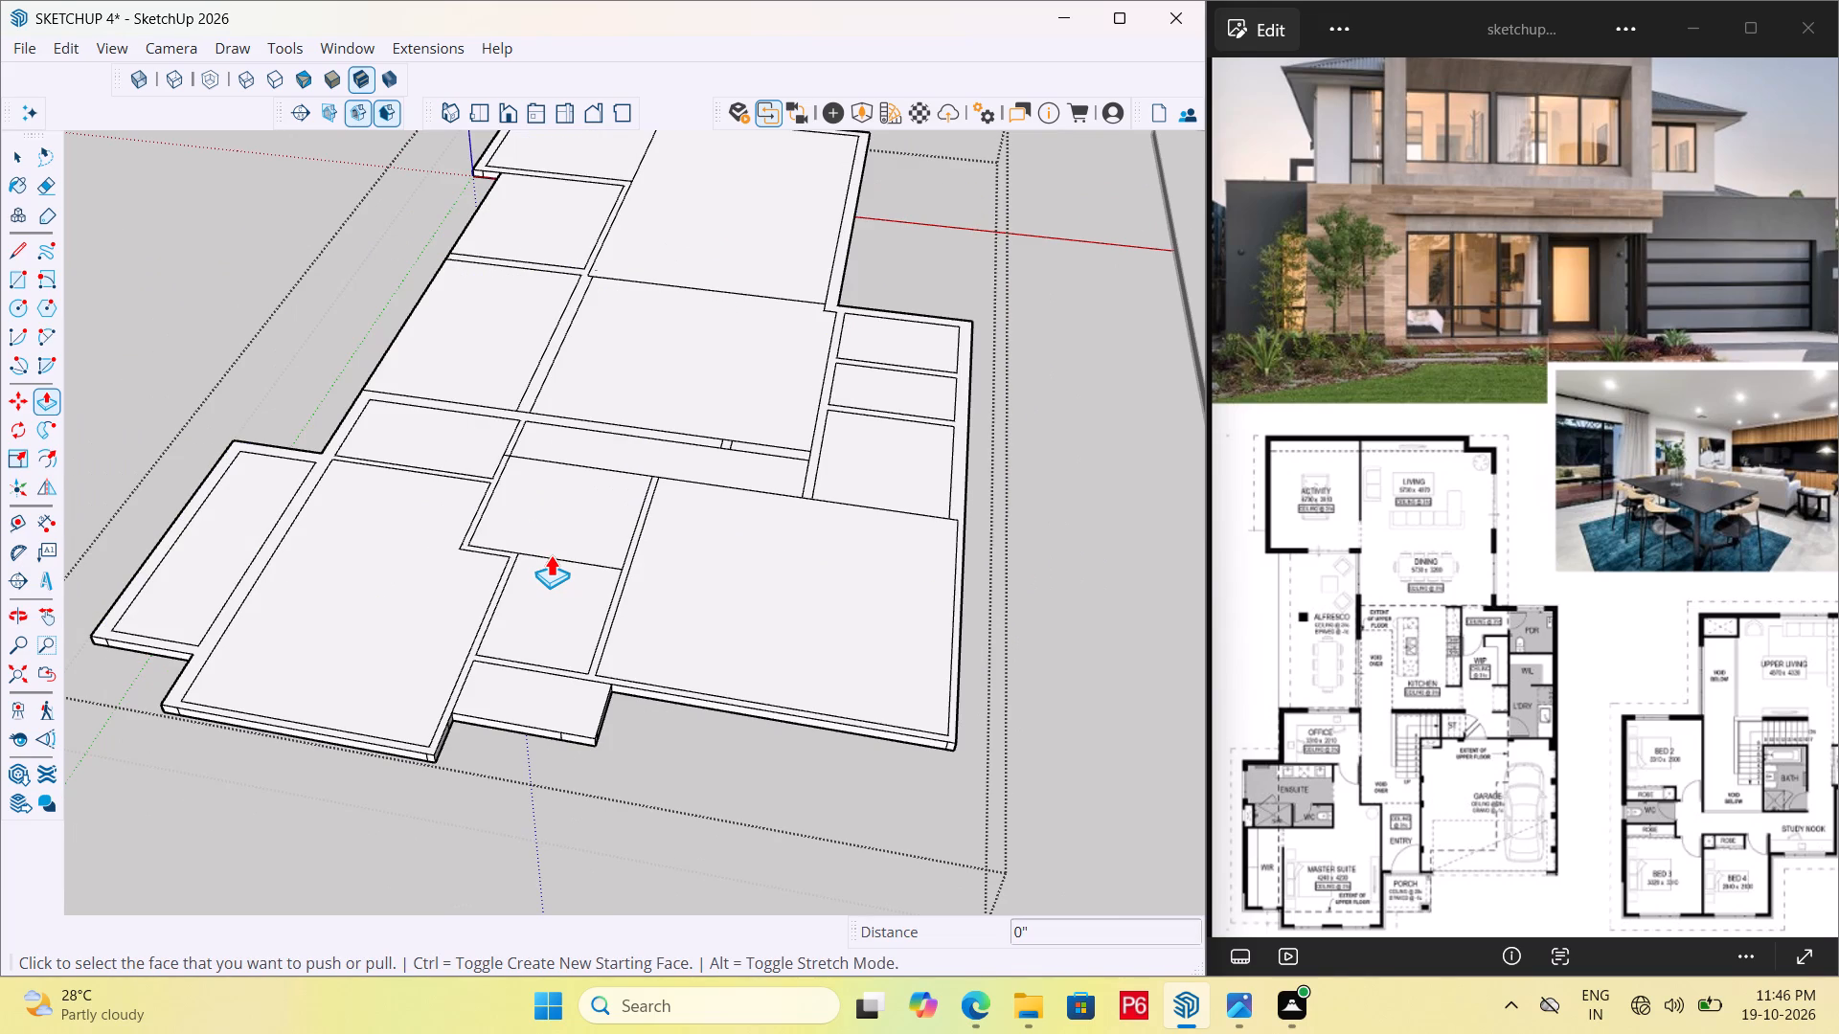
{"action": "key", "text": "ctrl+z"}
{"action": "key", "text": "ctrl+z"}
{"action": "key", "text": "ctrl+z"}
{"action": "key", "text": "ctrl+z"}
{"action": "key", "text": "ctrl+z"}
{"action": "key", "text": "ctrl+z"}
Draw a line of about 4 5/8" from the porch's back inner corner to the outer corner beside the garage.
{"action": "scroll", "coordinate": [602, 563], "scroll_direction": "up", "scroll_amount": 7}
{"action": "scroll", "coordinate": [620, 780], "scroll_direction": "up", "scroll_amount": 3}
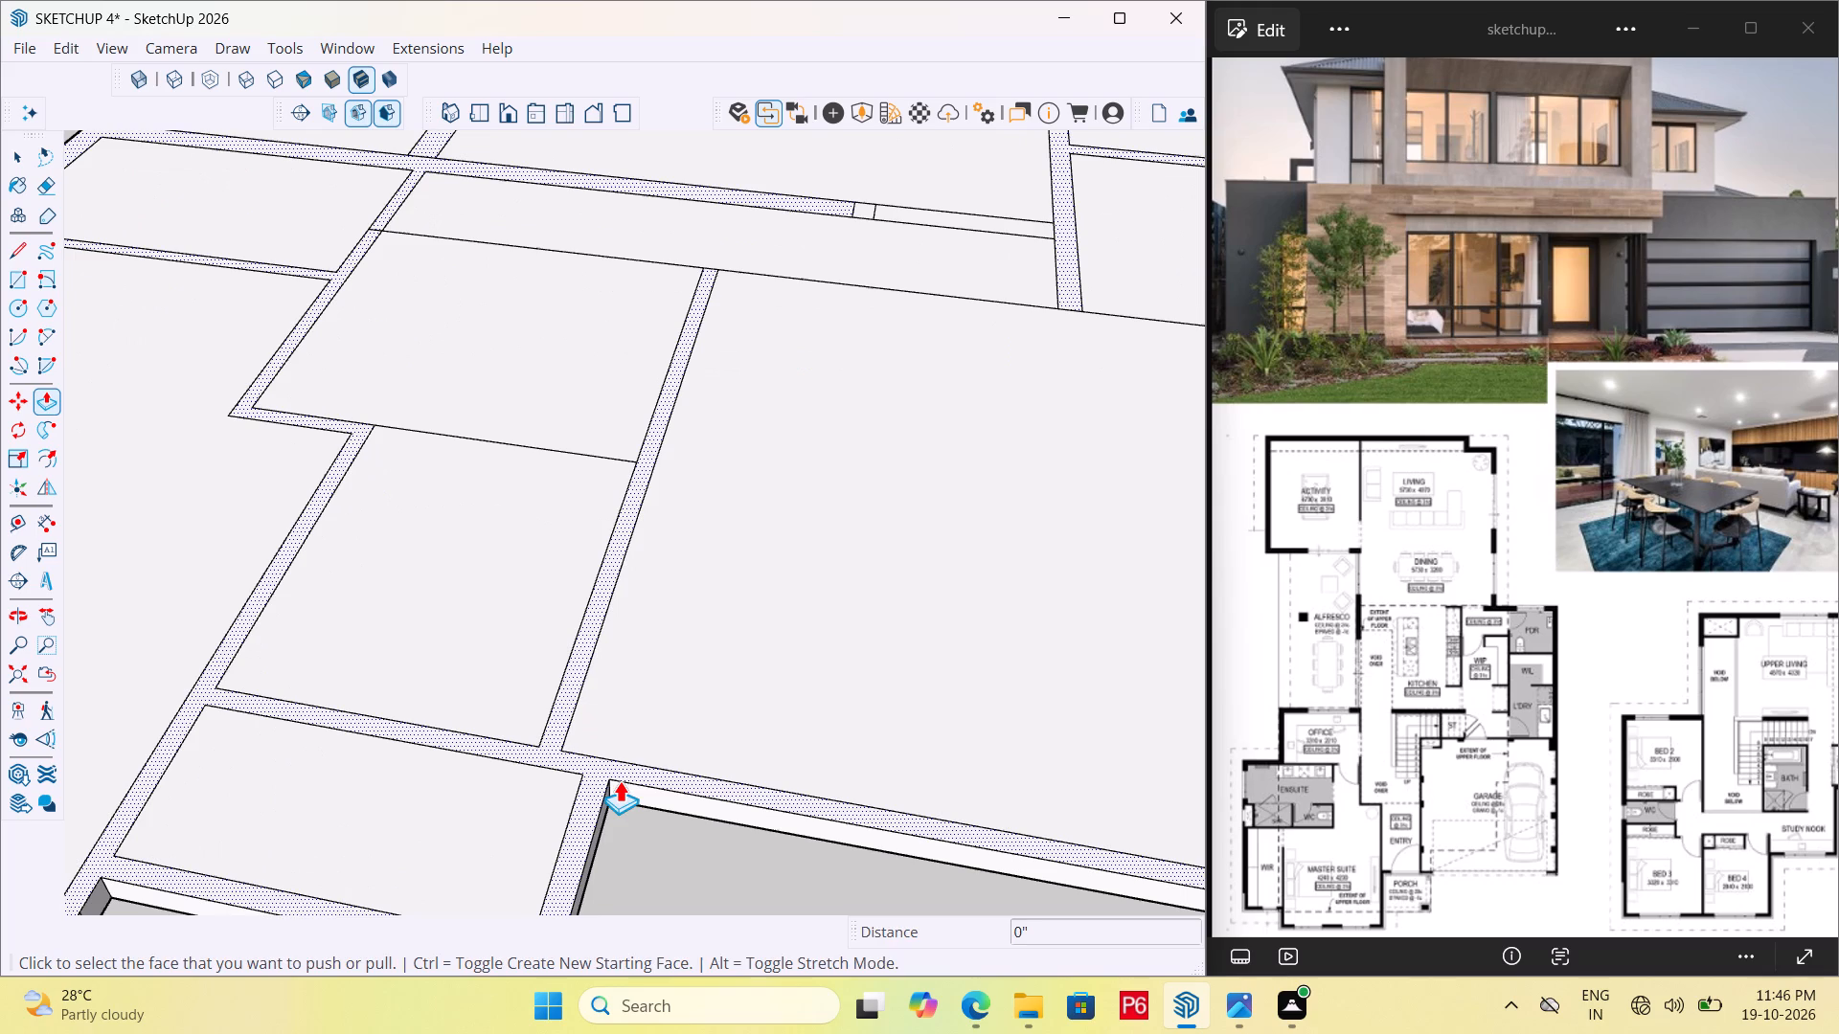
{"action": "key", "text": "l"}
{"action": "left_click", "coordinate": [582, 773]}
{"action": "left_click", "coordinate": [609, 782]}
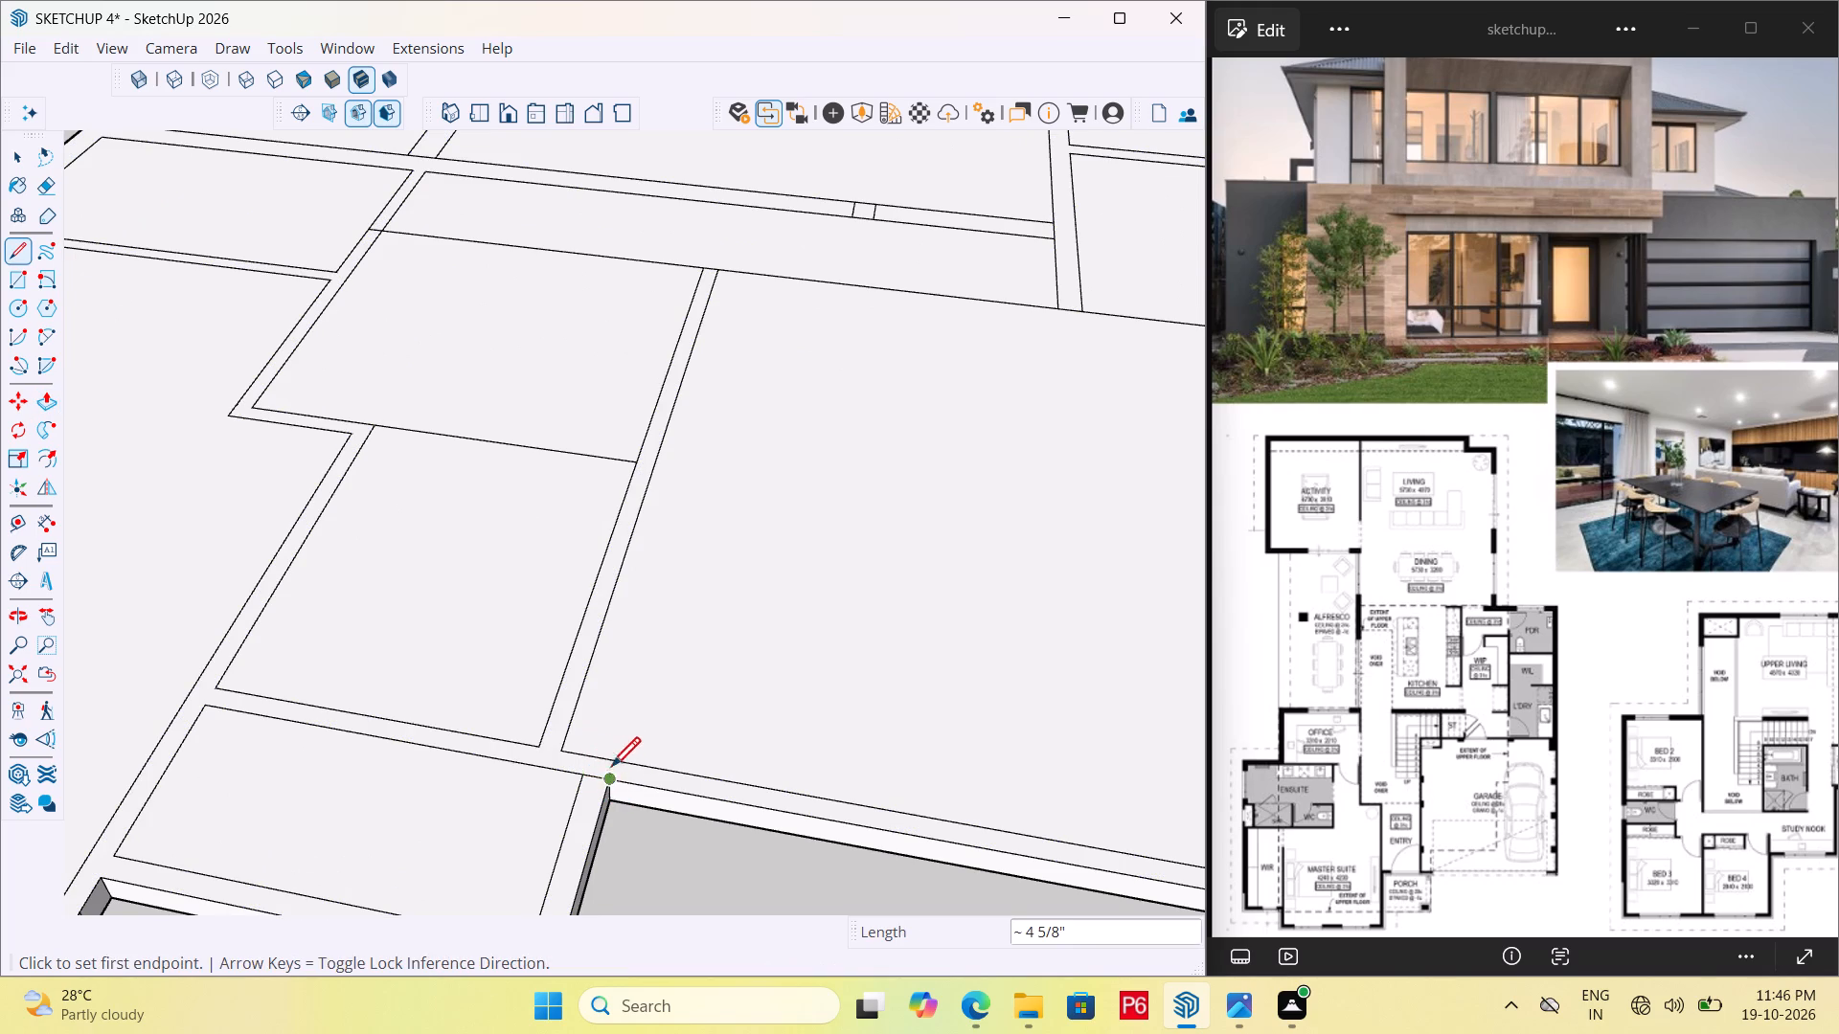
{"action": "scroll", "coordinate": [580, 648], "scroll_direction": "down", "scroll_amount": 6}
{"action": "key", "text": "space"}
Draw short lines extending both of the porch's inner front corners to the base's outer front edge.
{"action": "scroll", "coordinate": [454, 749], "scroll_direction": "up", "scroll_amount": 4}
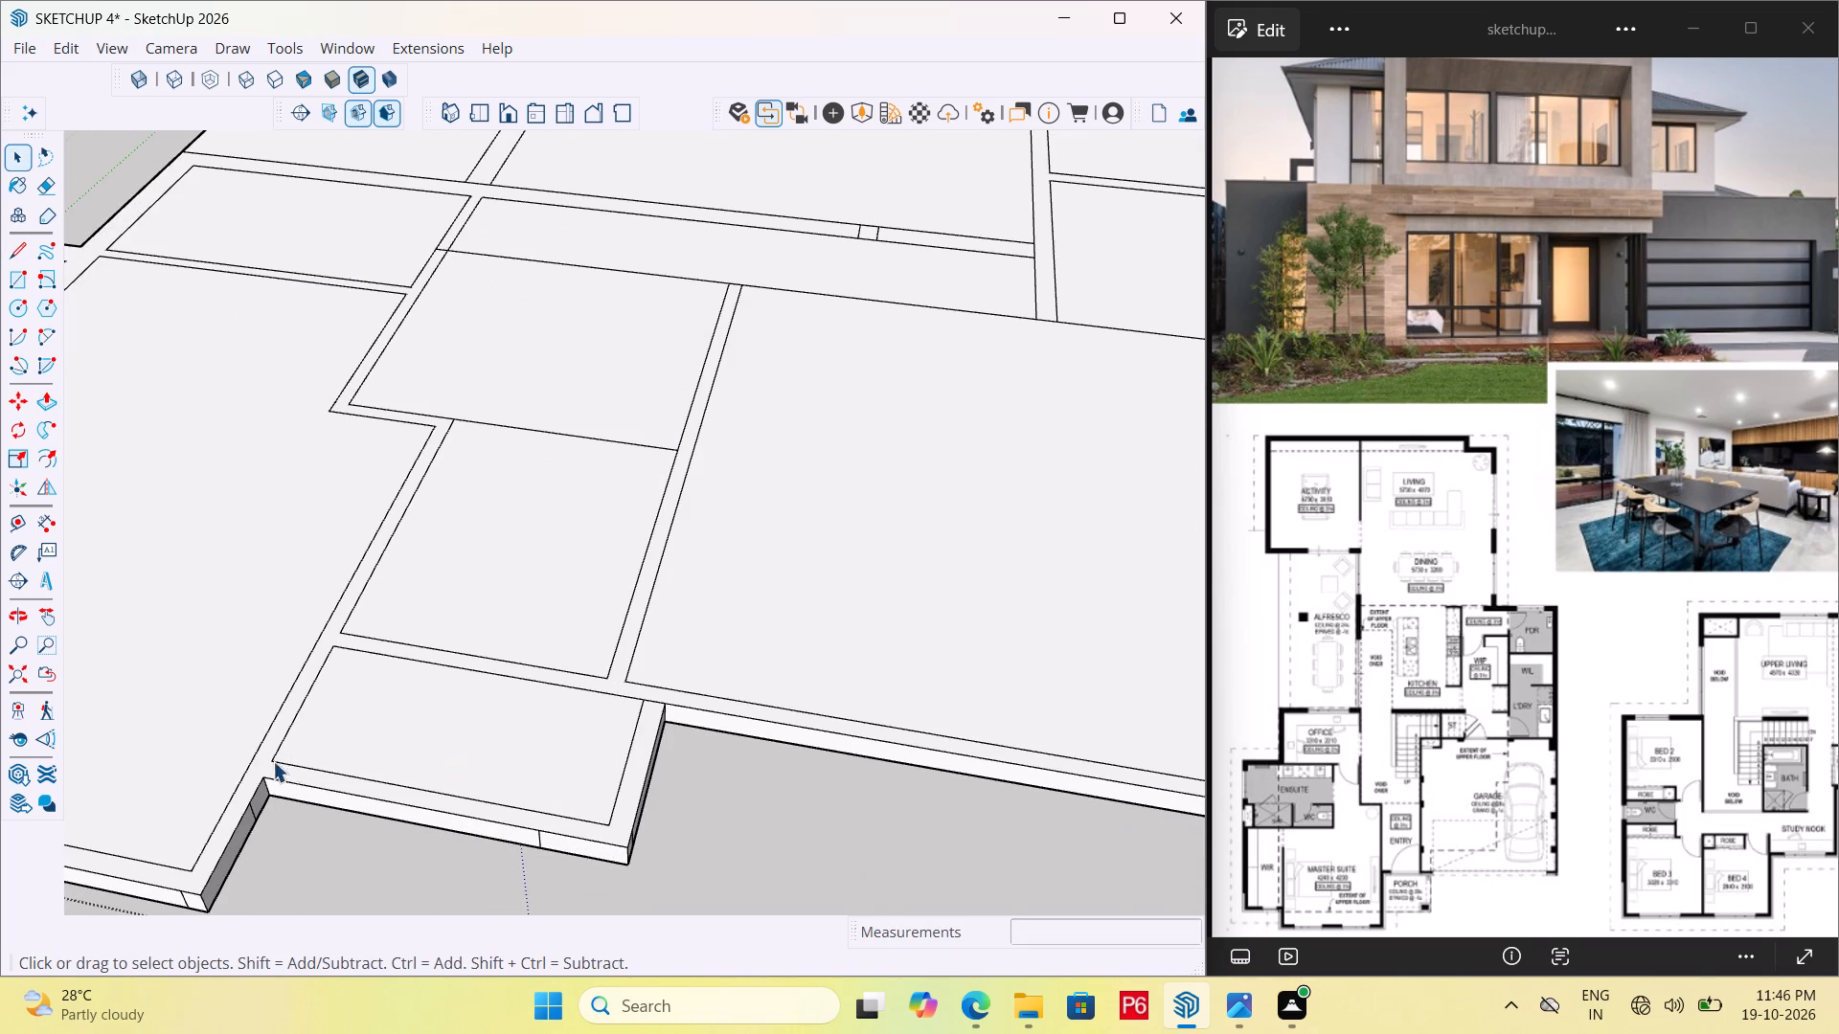
{"action": "scroll", "coordinate": [257, 772], "scroll_direction": "up", "scroll_amount": 5}
{"action": "key", "text": "l"}
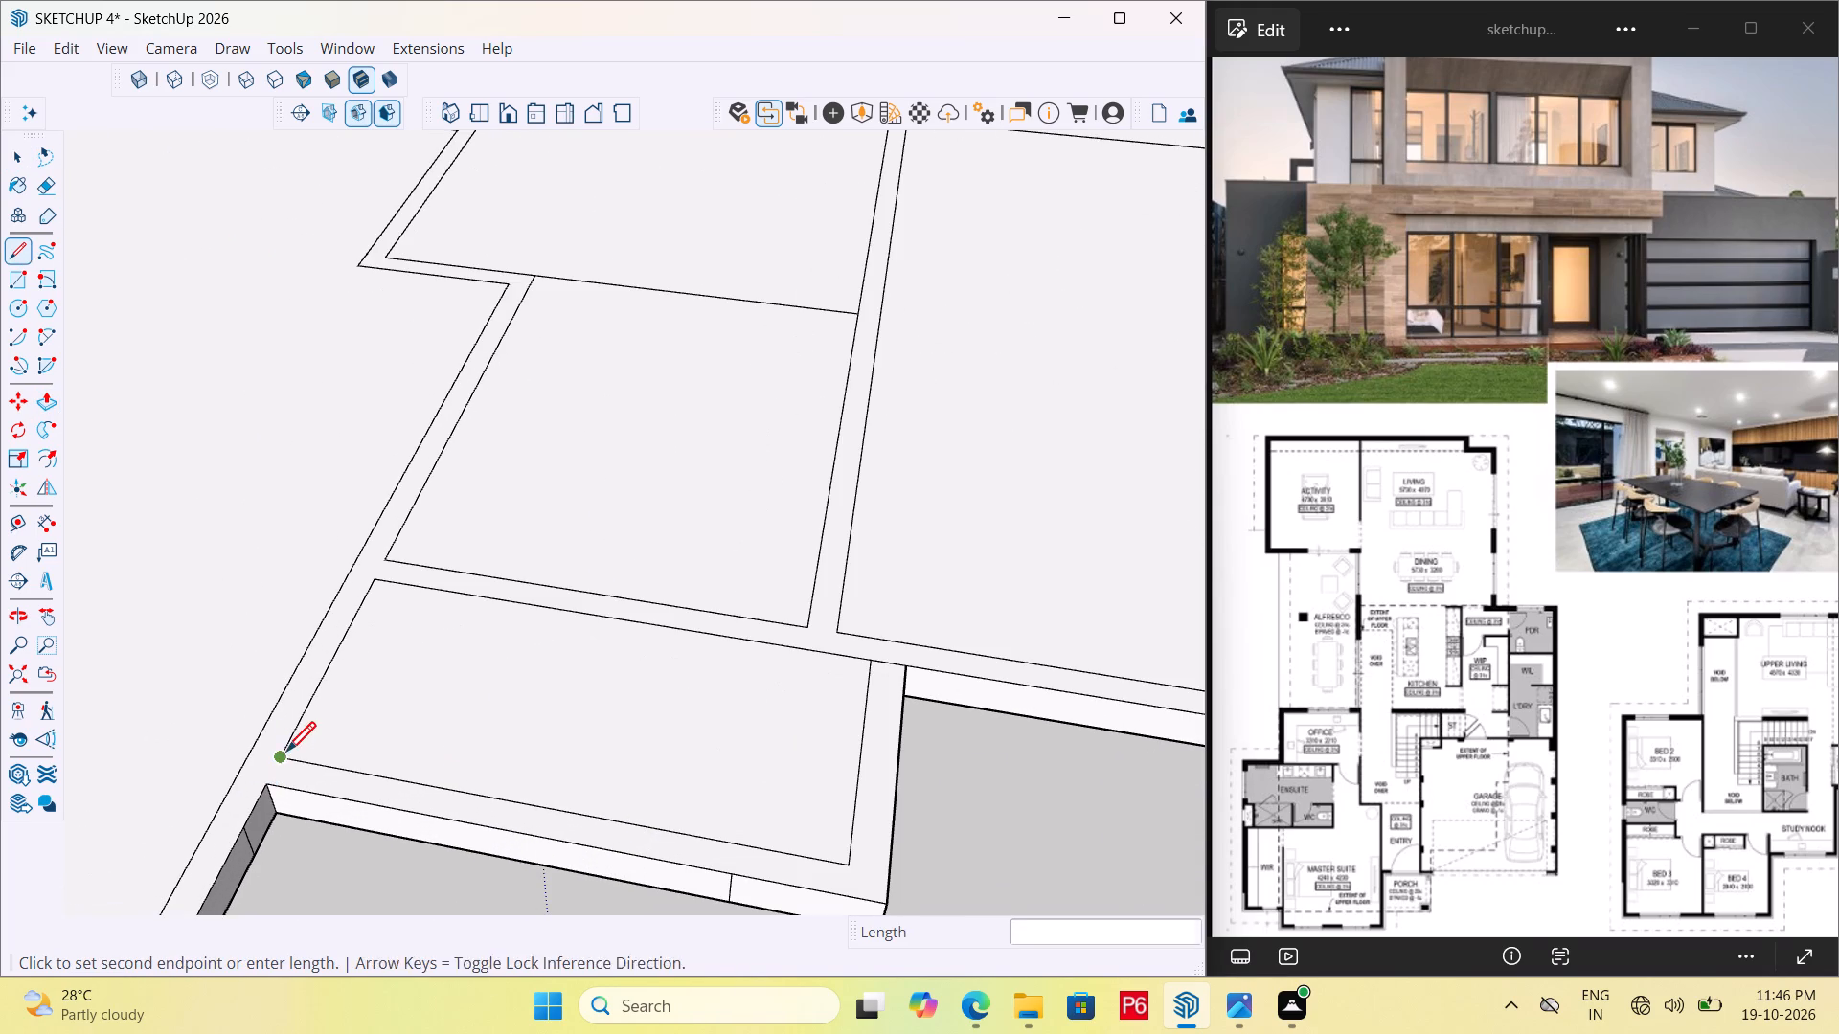
{"action": "left_click", "coordinate": [286, 754]}
{"action": "left_click_drag", "start_coordinate": [269, 782], "coordinate": [276, 771]}
{"action": "scroll", "coordinate": [260, 658], "scroll_direction": "down", "scroll_amount": 4}
{"action": "scroll", "coordinate": [584, 812], "scroll_direction": "up", "scroll_amount": 5}
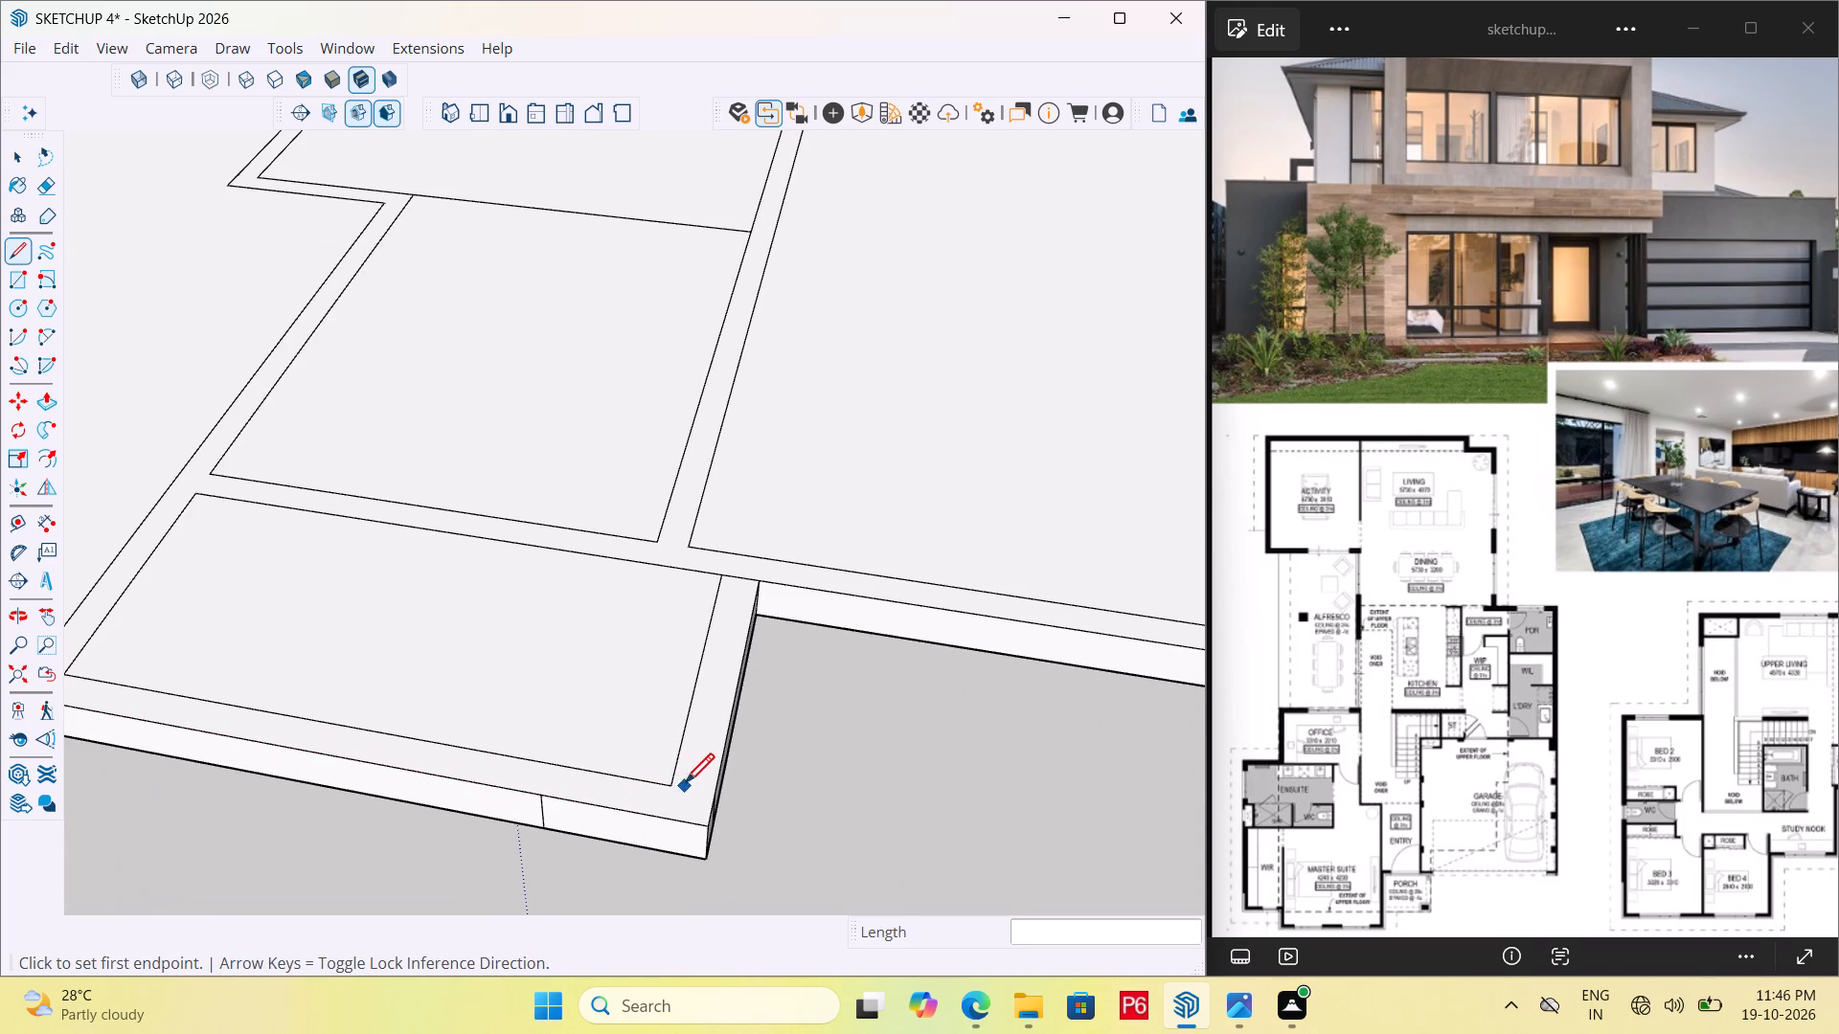
{"action": "left_click", "coordinate": [670, 785]}
{"action": "left_click", "coordinate": [669, 812]}
{"action": "scroll", "coordinate": [685, 780], "scroll_direction": "down", "scroll_amount": 6}
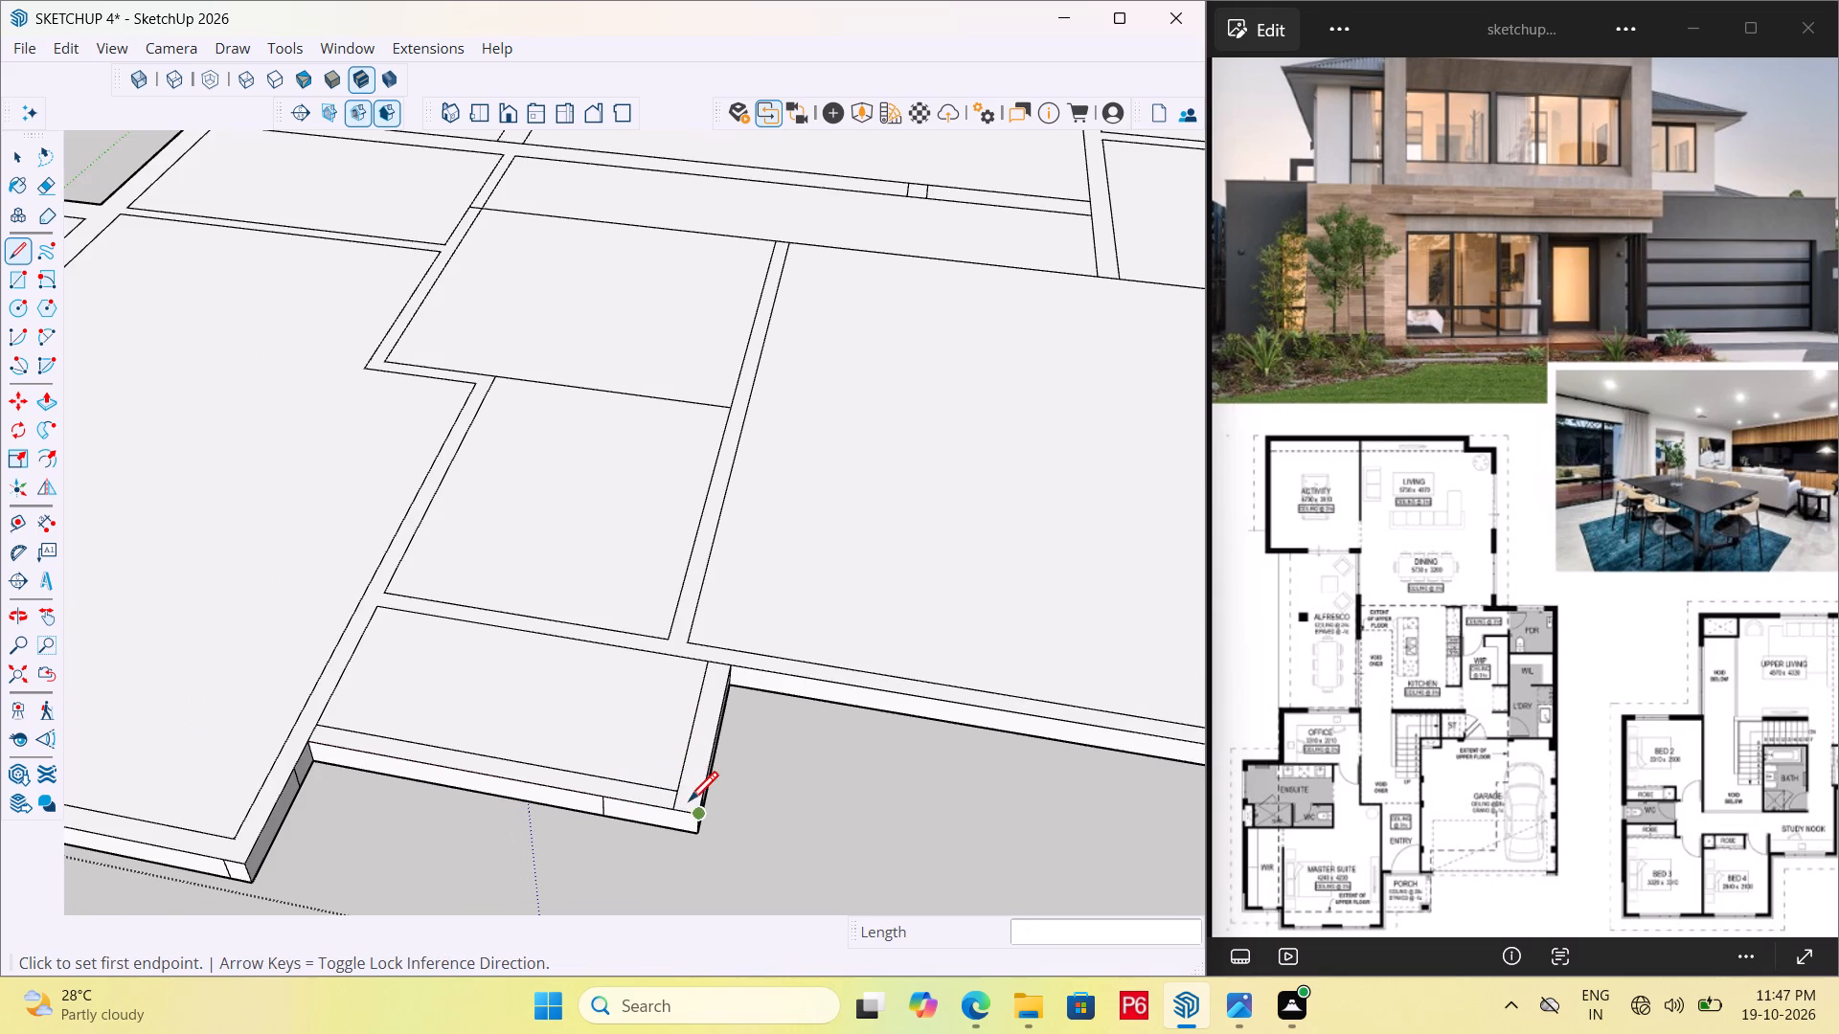
Erase the porch's inner front line.
{"action": "key", "text": "e"}
{"action": "left_click_drag", "start_coordinate": [557, 778], "coordinate": [557, 770]}
{"action": "left_click", "coordinate": [557, 770]}
Erase the leftover vertical edges on the base's outer faces around the porch and the adjoining master suite side.
{"action": "scroll", "coordinate": [604, 814], "scroll_direction": "up", "scroll_amount": 6}
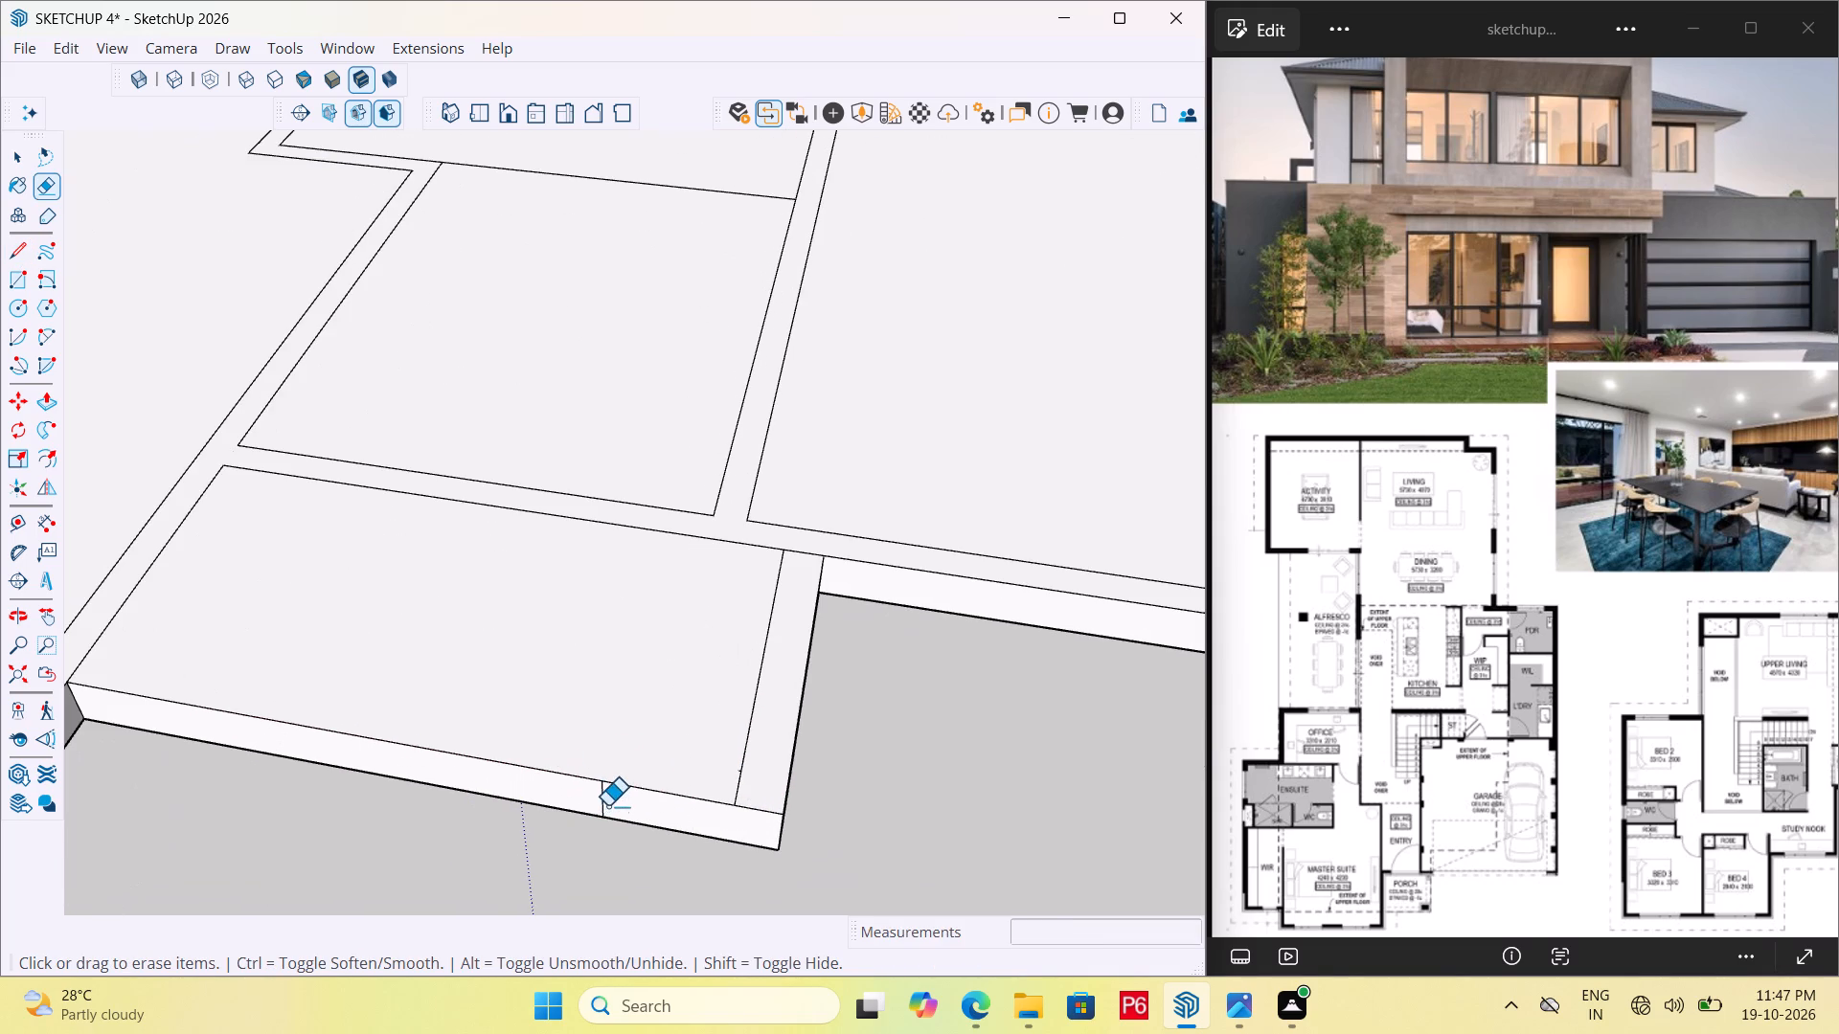
{"action": "left_click_drag", "start_coordinate": [607, 805], "coordinate": [597, 793]}
{"action": "scroll", "coordinate": [664, 774], "scroll_direction": "down", "scroll_amount": 7}
{"action": "scroll", "coordinate": [351, 794], "scroll_direction": "up", "scroll_amount": 2}
{"action": "middle_click_drag", "start_coordinate": [314, 766], "coordinate": [216, 665]}
{"action": "scroll", "coordinate": [216, 668], "scroll_direction": "up", "scroll_amount": 4}
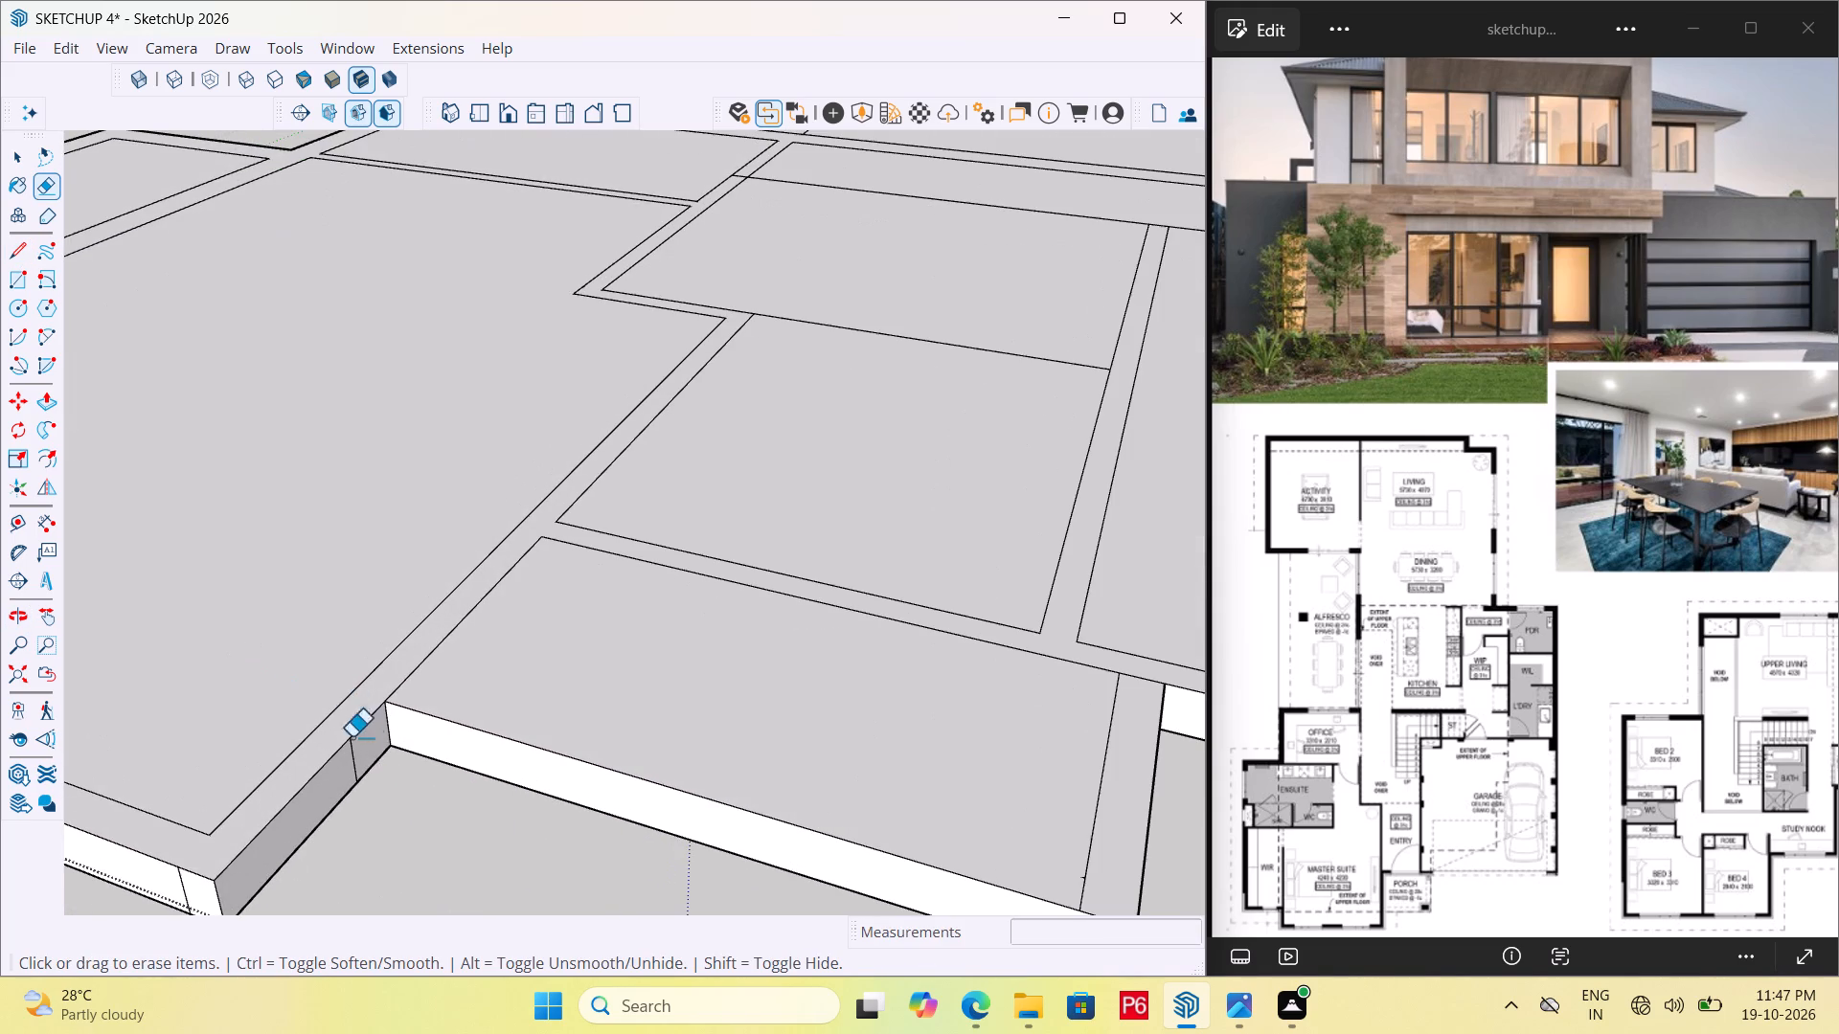
{"action": "left_click_drag", "start_coordinate": [358, 765], "coordinate": [362, 752]}
{"action": "scroll", "coordinate": [467, 646], "scroll_direction": "down", "scroll_amount": 5}
{"action": "scroll", "coordinate": [303, 801], "scroll_direction": "up", "scroll_amount": 7}
{"action": "left_click_drag", "start_coordinate": [339, 767], "coordinate": [298, 735]}
{"action": "scroll", "coordinate": [306, 719], "scroll_direction": "down", "scroll_amount": 13}
{"action": "scroll", "coordinate": [692, 750], "scroll_direction": "up", "scroll_amount": 1}
{"action": "middle_click_drag", "start_coordinate": [693, 750], "coordinate": [548, 684]}
{"action": "scroll", "coordinate": [530, 678], "scroll_direction": "up", "scroll_amount": 3}
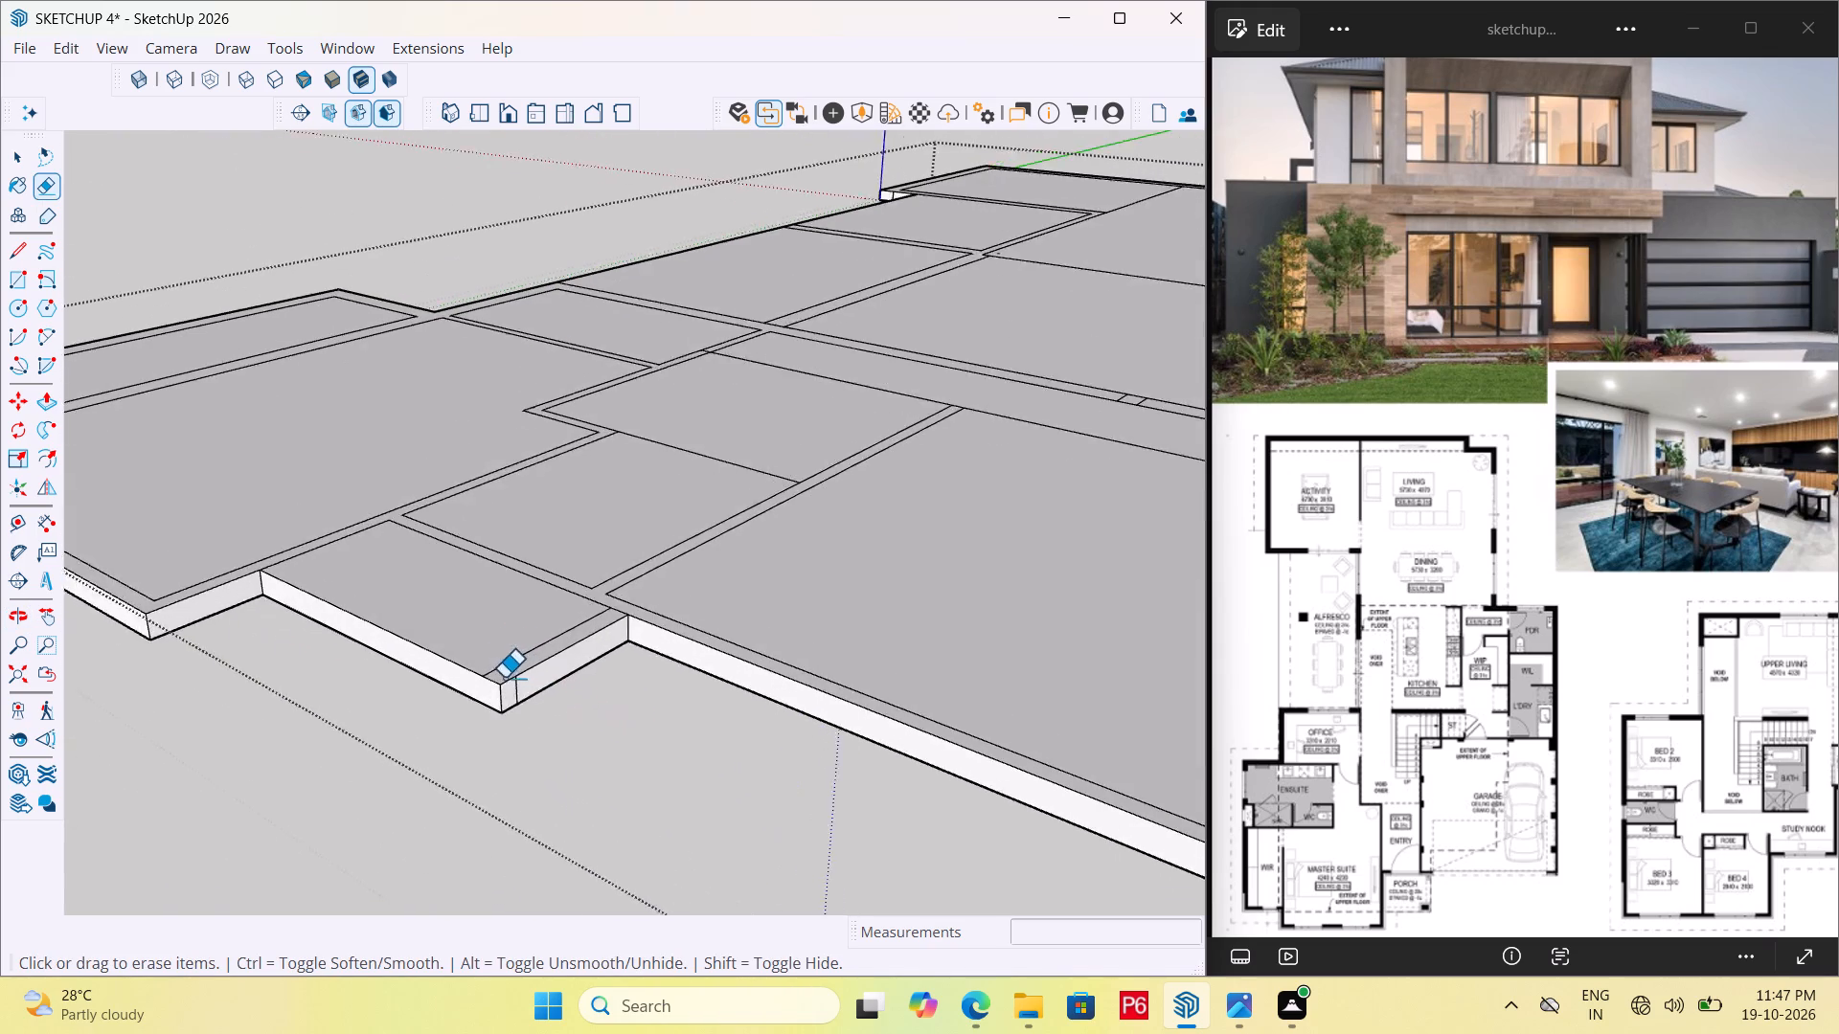
{"action": "scroll", "coordinate": [504, 678], "scroll_direction": "up", "scroll_amount": 2}
{"action": "left_click_drag", "start_coordinate": [519, 696], "coordinate": [533, 684]}
{"action": "scroll", "coordinate": [504, 683], "scroll_direction": "down", "scroll_amount": 12}
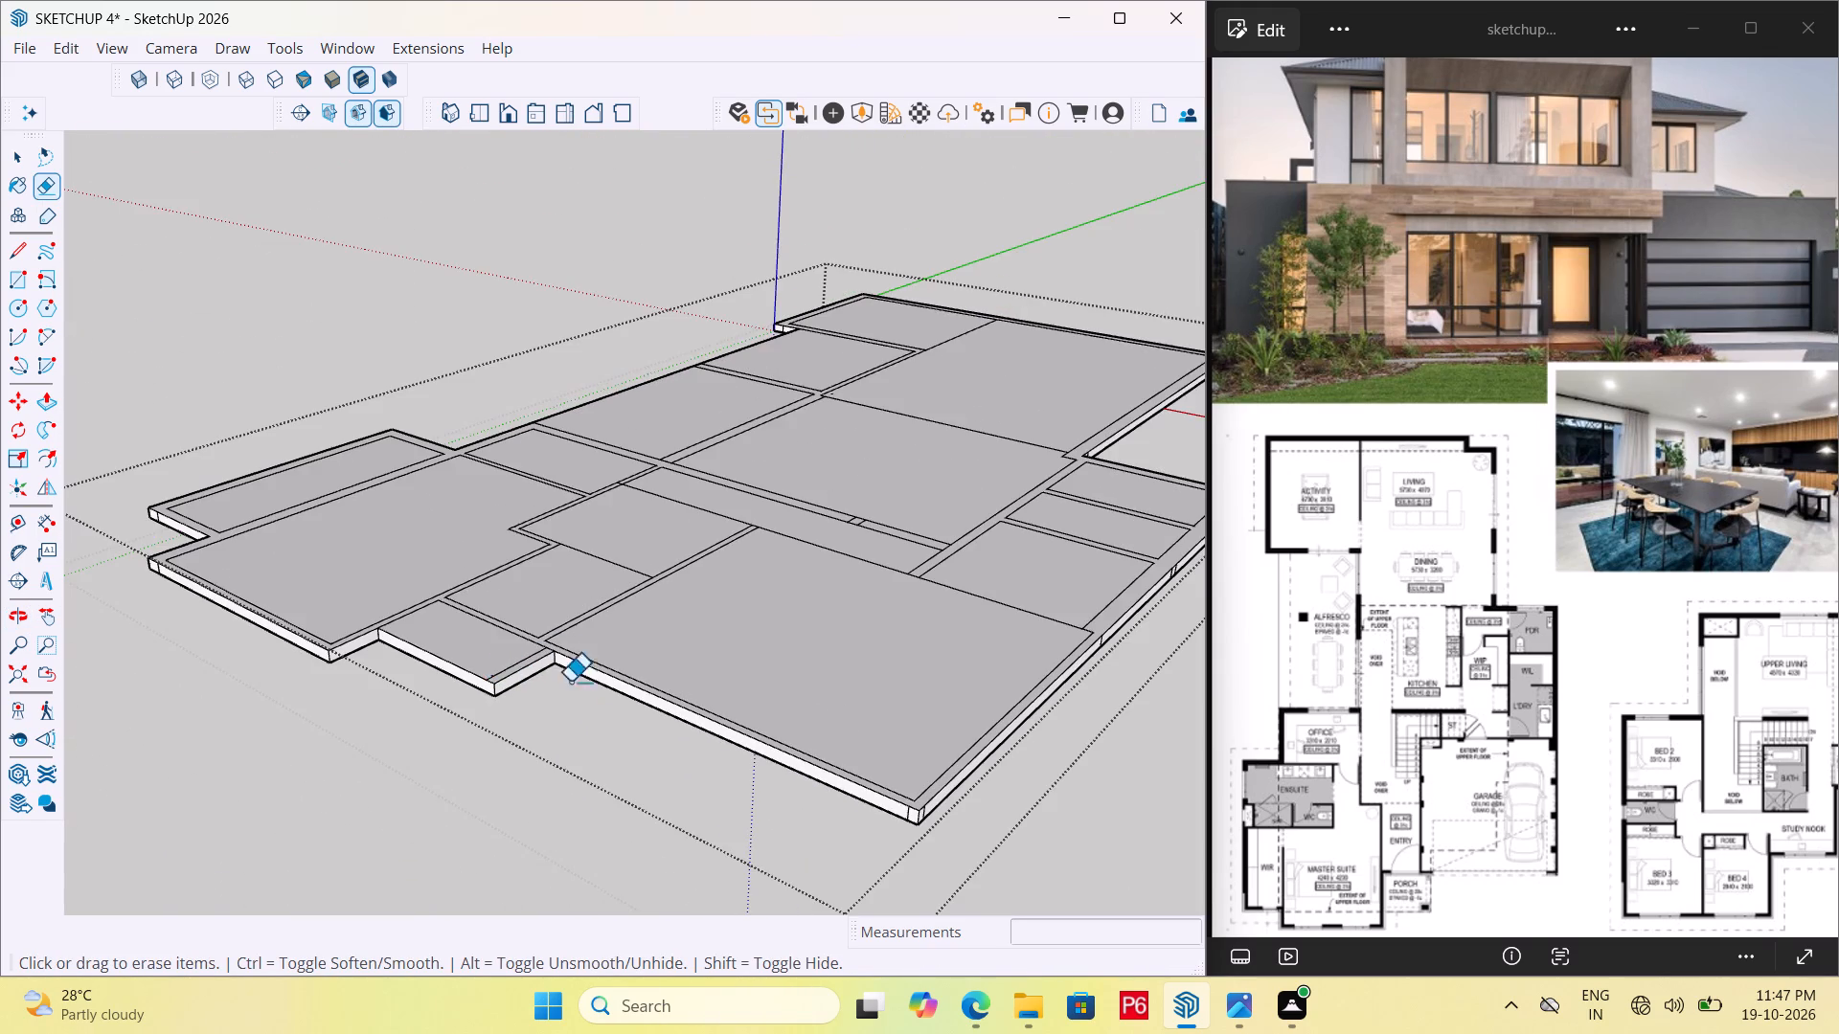
Erase the extra vertical edges on both base faces beside the garage's outer front corner.
{"action": "scroll", "coordinate": [923, 829], "scroll_direction": "up", "scroll_amount": 18}
{"action": "middle_click", "coordinate": [943, 833]}
{"action": "middle_click_drag", "start_coordinate": [937, 822], "coordinate": [936, 813]}
{"action": "left_click", "coordinate": [801, 724]}
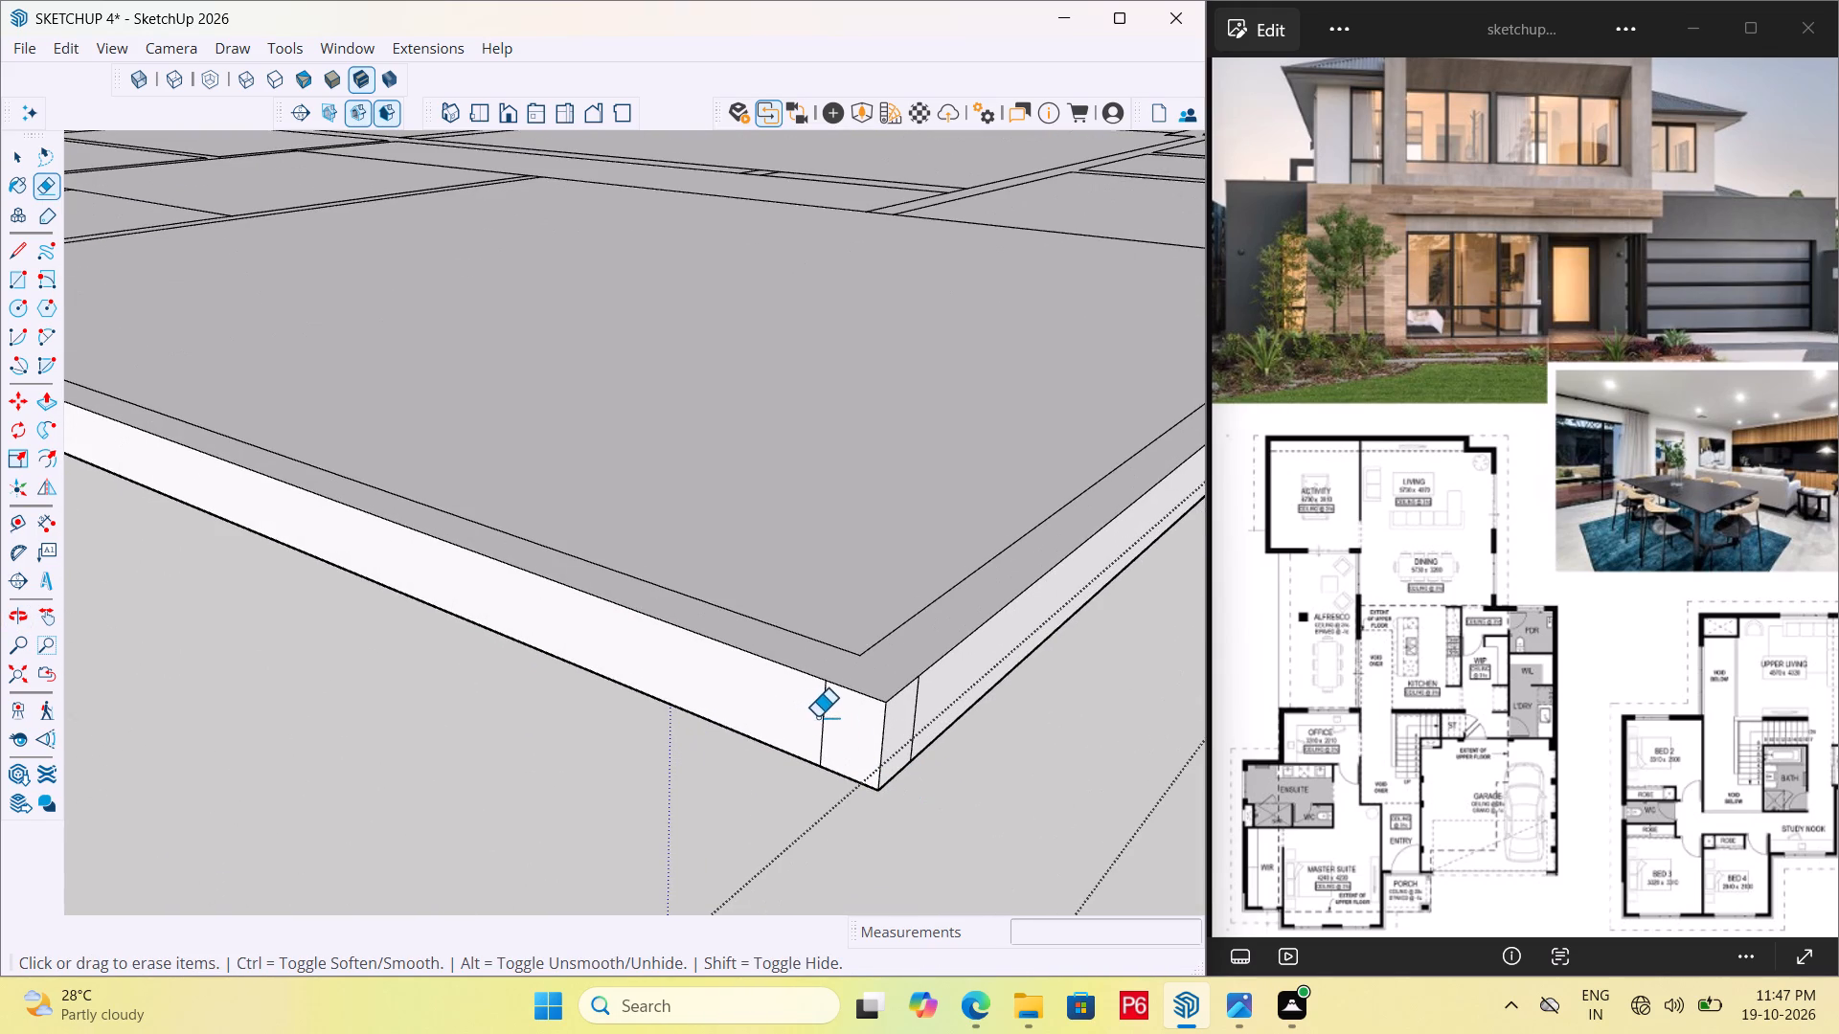
{"action": "left_click", "coordinate": [814, 717]}
{"action": "left_click", "coordinate": [823, 718]}
{"action": "left_click", "coordinate": [902, 714]}
{"action": "left_click_drag", "start_coordinate": [904, 714], "coordinate": [922, 704]}
{"action": "left_click", "coordinate": [926, 699]}
{"action": "left_click_drag", "start_coordinate": [927, 698], "coordinate": [914, 703]}
{"action": "left_click", "coordinate": [914, 703]}
Erase the extra vertical edges along the base's side face from the garage past the service rooms to its rear corner.
{"action": "scroll", "coordinate": [724, 786], "scroll_direction": "down", "scroll_amount": 6}
{"action": "scroll", "coordinate": [571, 774], "scroll_direction": "down", "scroll_amount": 13}
{"action": "scroll", "coordinate": [775, 678], "scroll_direction": "up", "scroll_amount": 4}
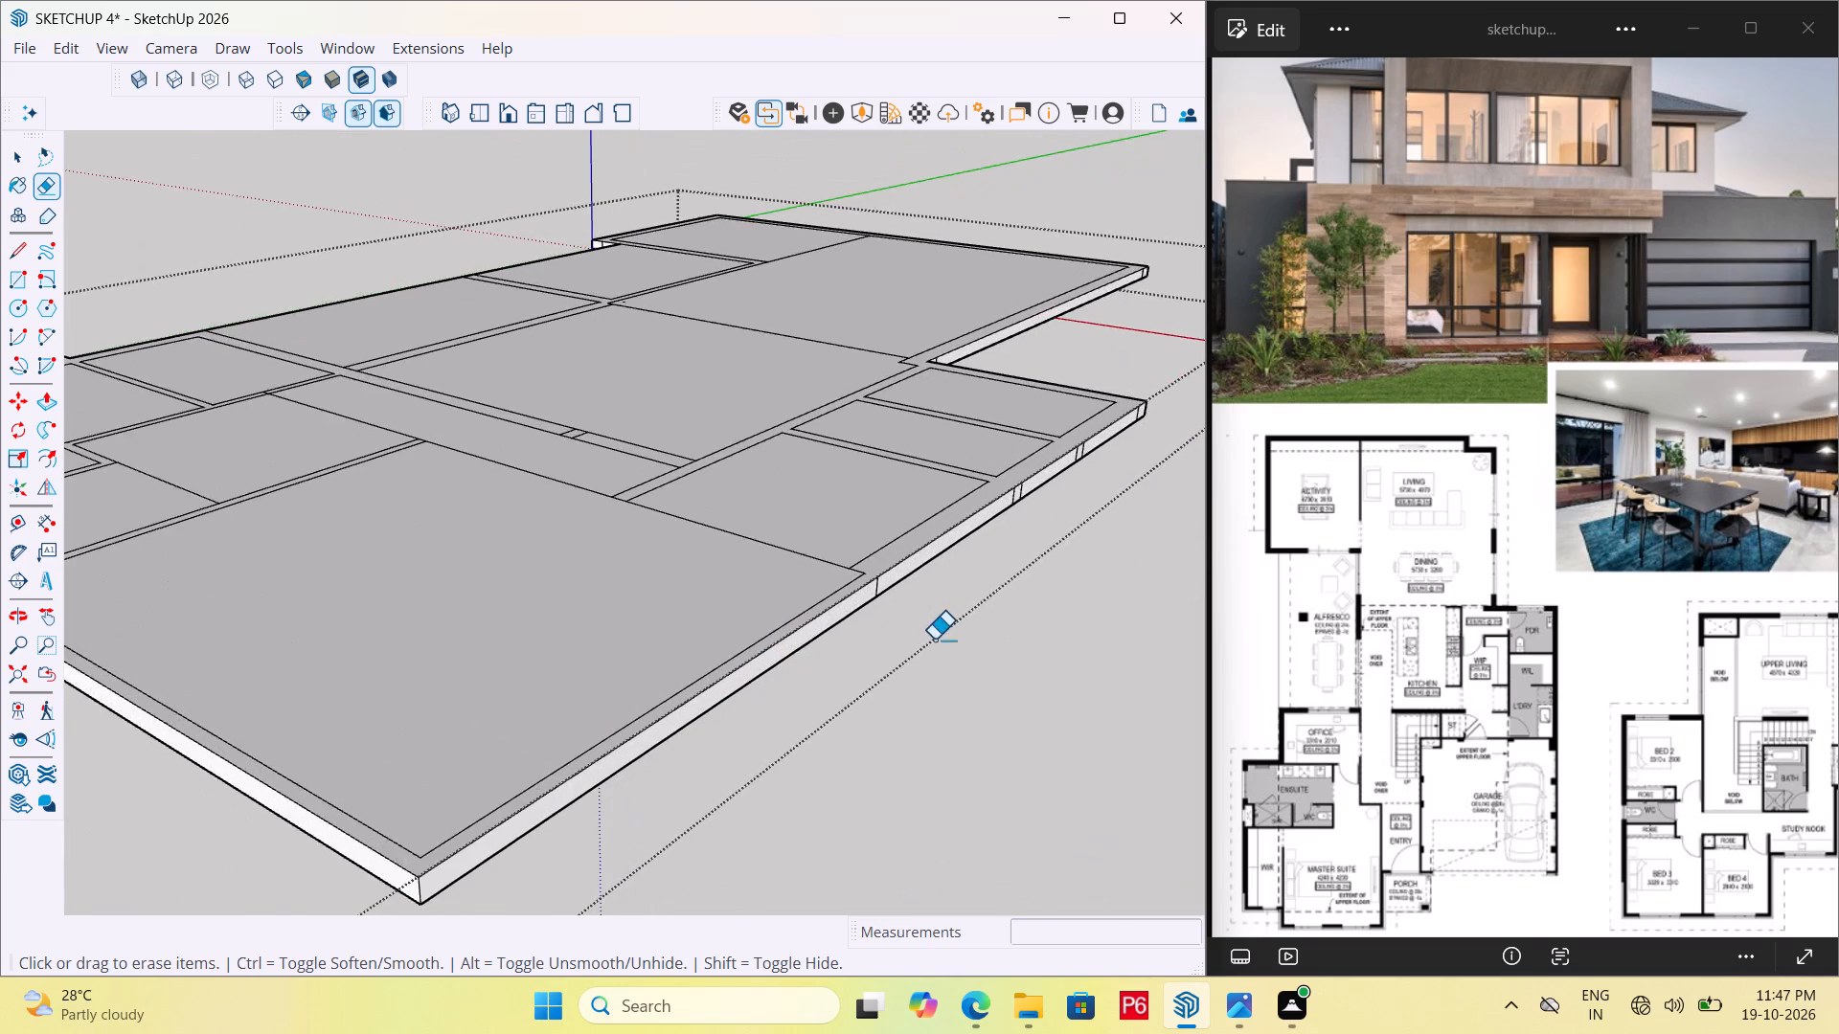
{"action": "scroll", "coordinate": [934, 640], "scroll_direction": "up", "scroll_amount": 7}
{"action": "double_click", "coordinate": [827, 557]}
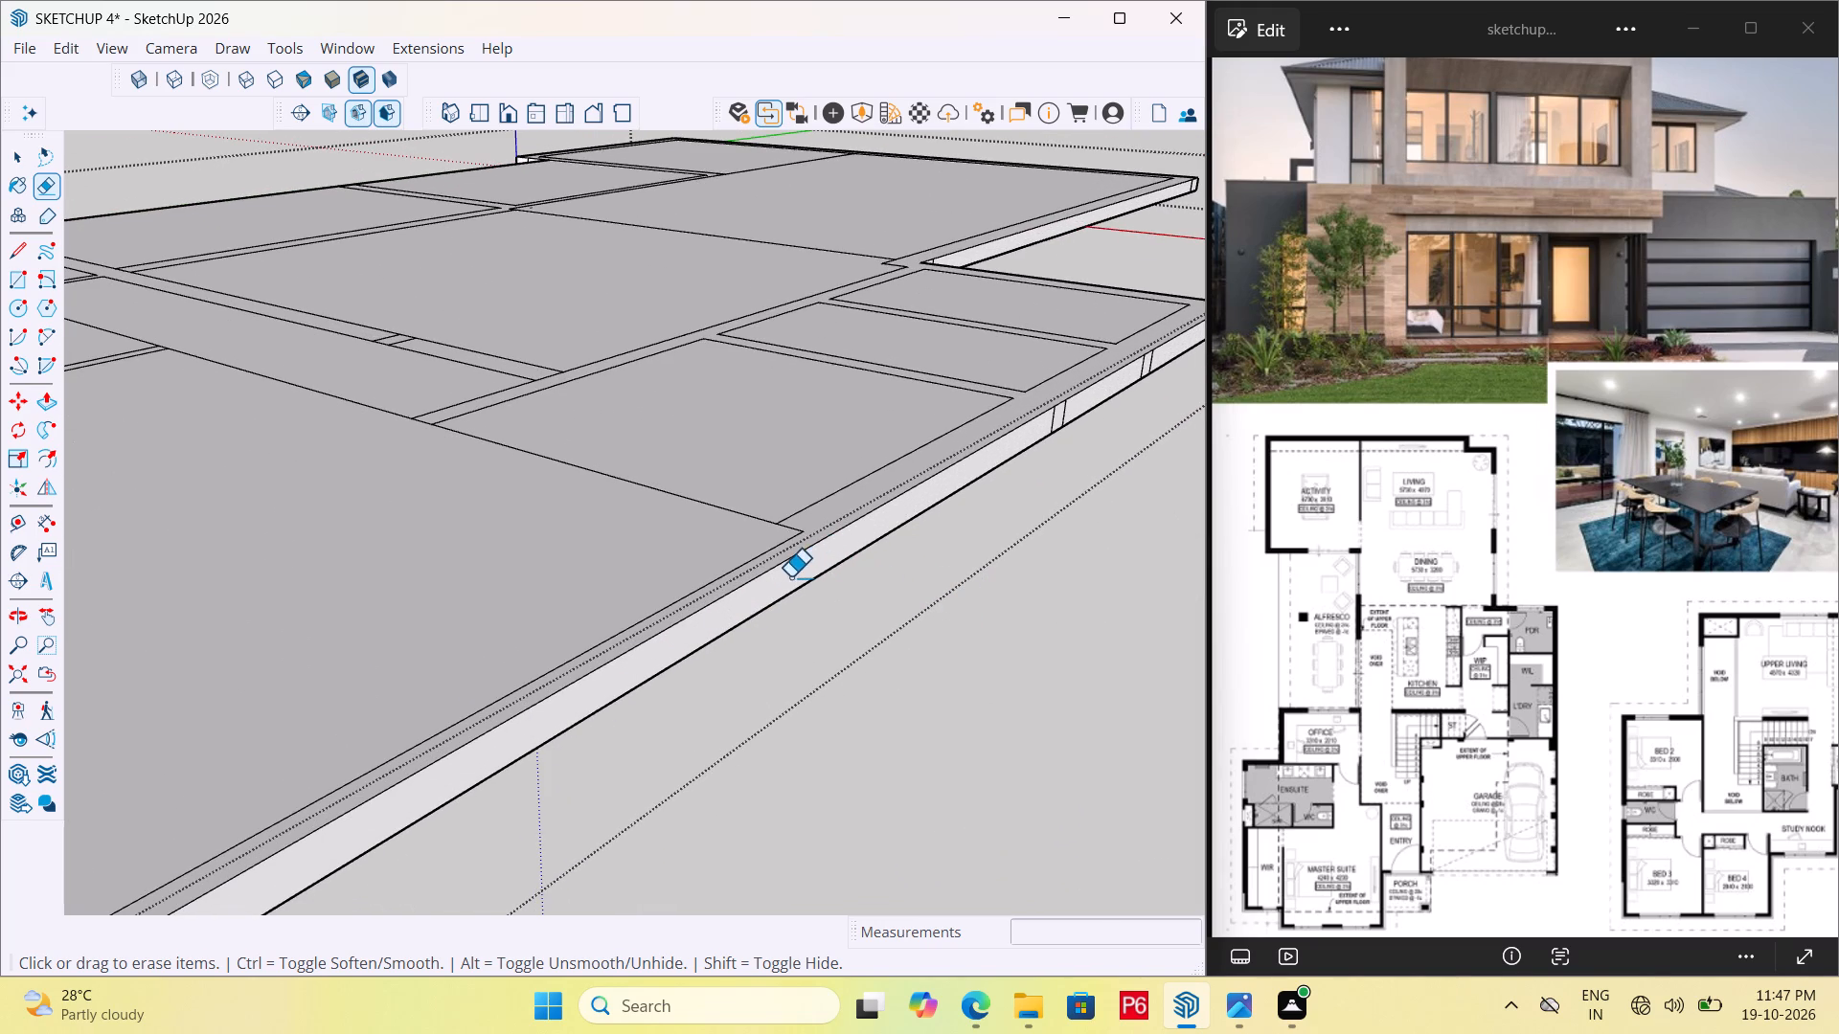
{"action": "scroll", "coordinate": [556, 734], "scroll_direction": "down", "scroll_amount": 6}
{"action": "scroll", "coordinate": [1073, 409], "scroll_direction": "up", "scroll_amount": 11}
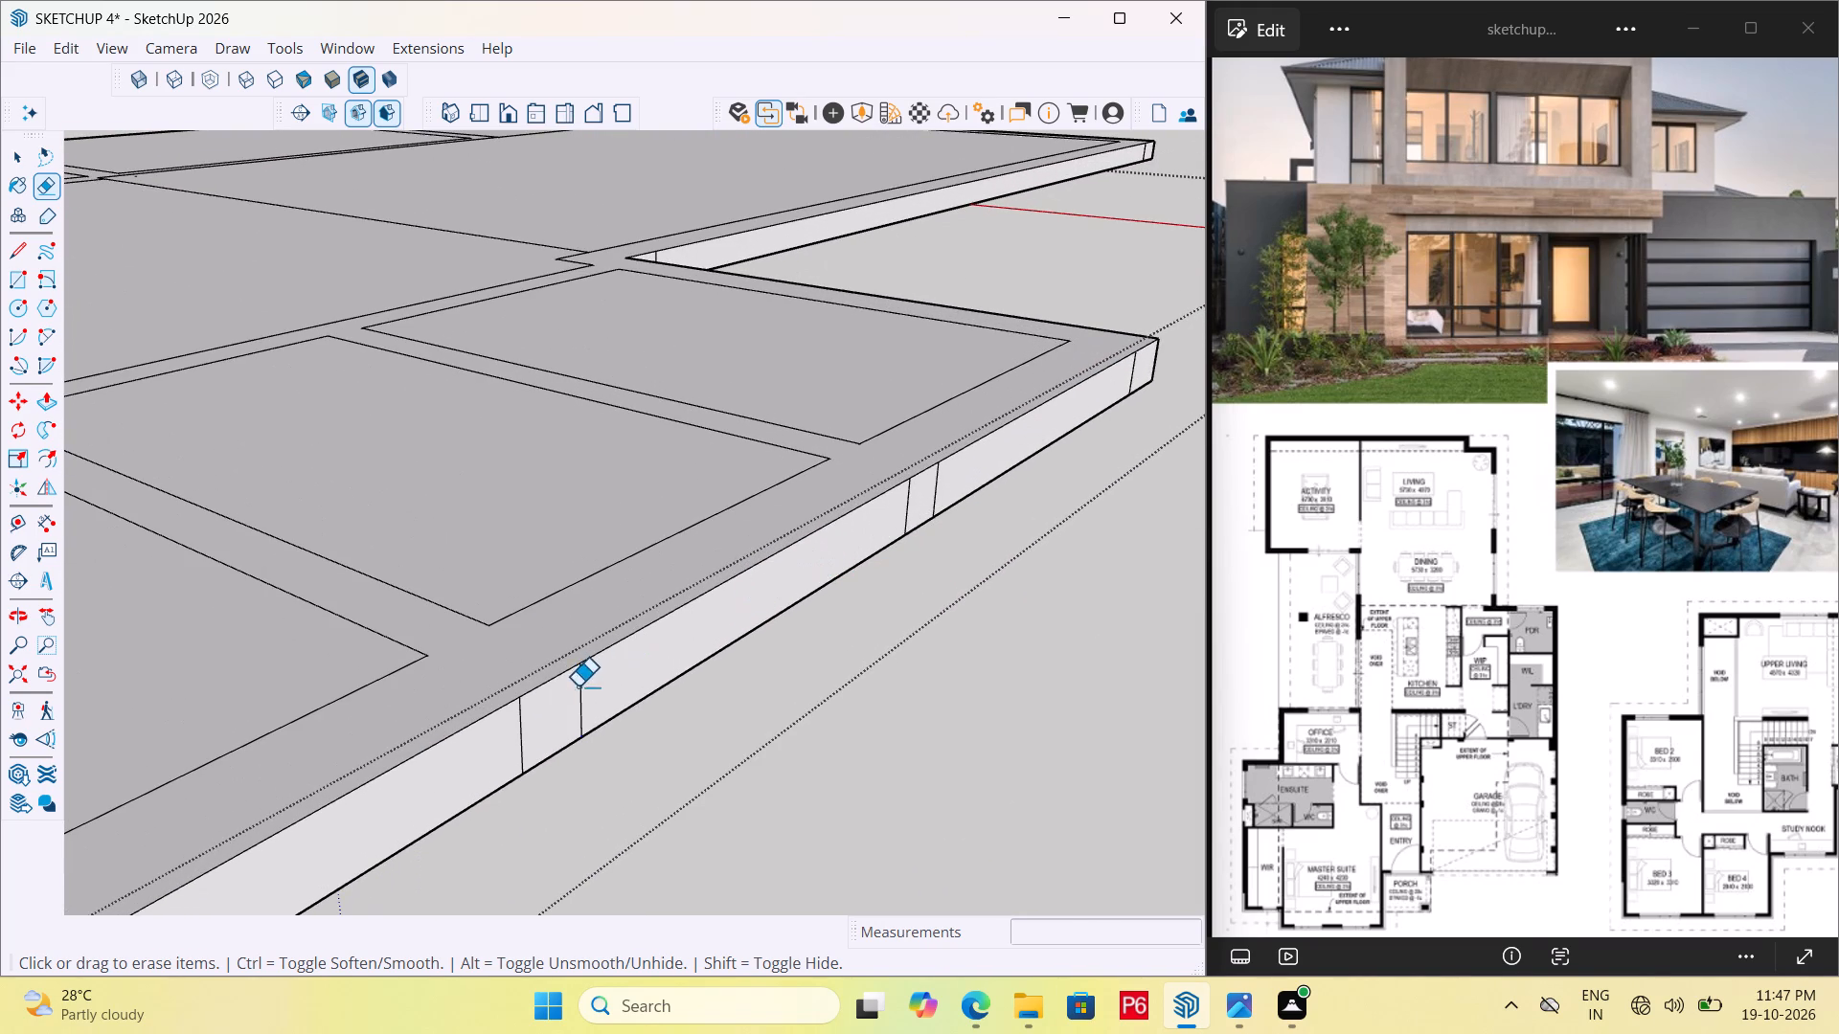
{"action": "left_click", "coordinate": [578, 686]}
{"action": "left_click", "coordinate": [523, 723]}
{"action": "left_click_drag", "start_coordinate": [904, 500], "coordinate": [928, 489]}
{"action": "left_click_drag", "start_coordinate": [932, 485], "coordinate": [945, 480]}
{"action": "scroll", "coordinate": [647, 590], "scroll_direction": "down", "scroll_amount": 7}
{"action": "scroll", "coordinate": [866, 476], "scroll_direction": "up", "scroll_amount": 7}
{"action": "left_click", "coordinate": [976, 463]}
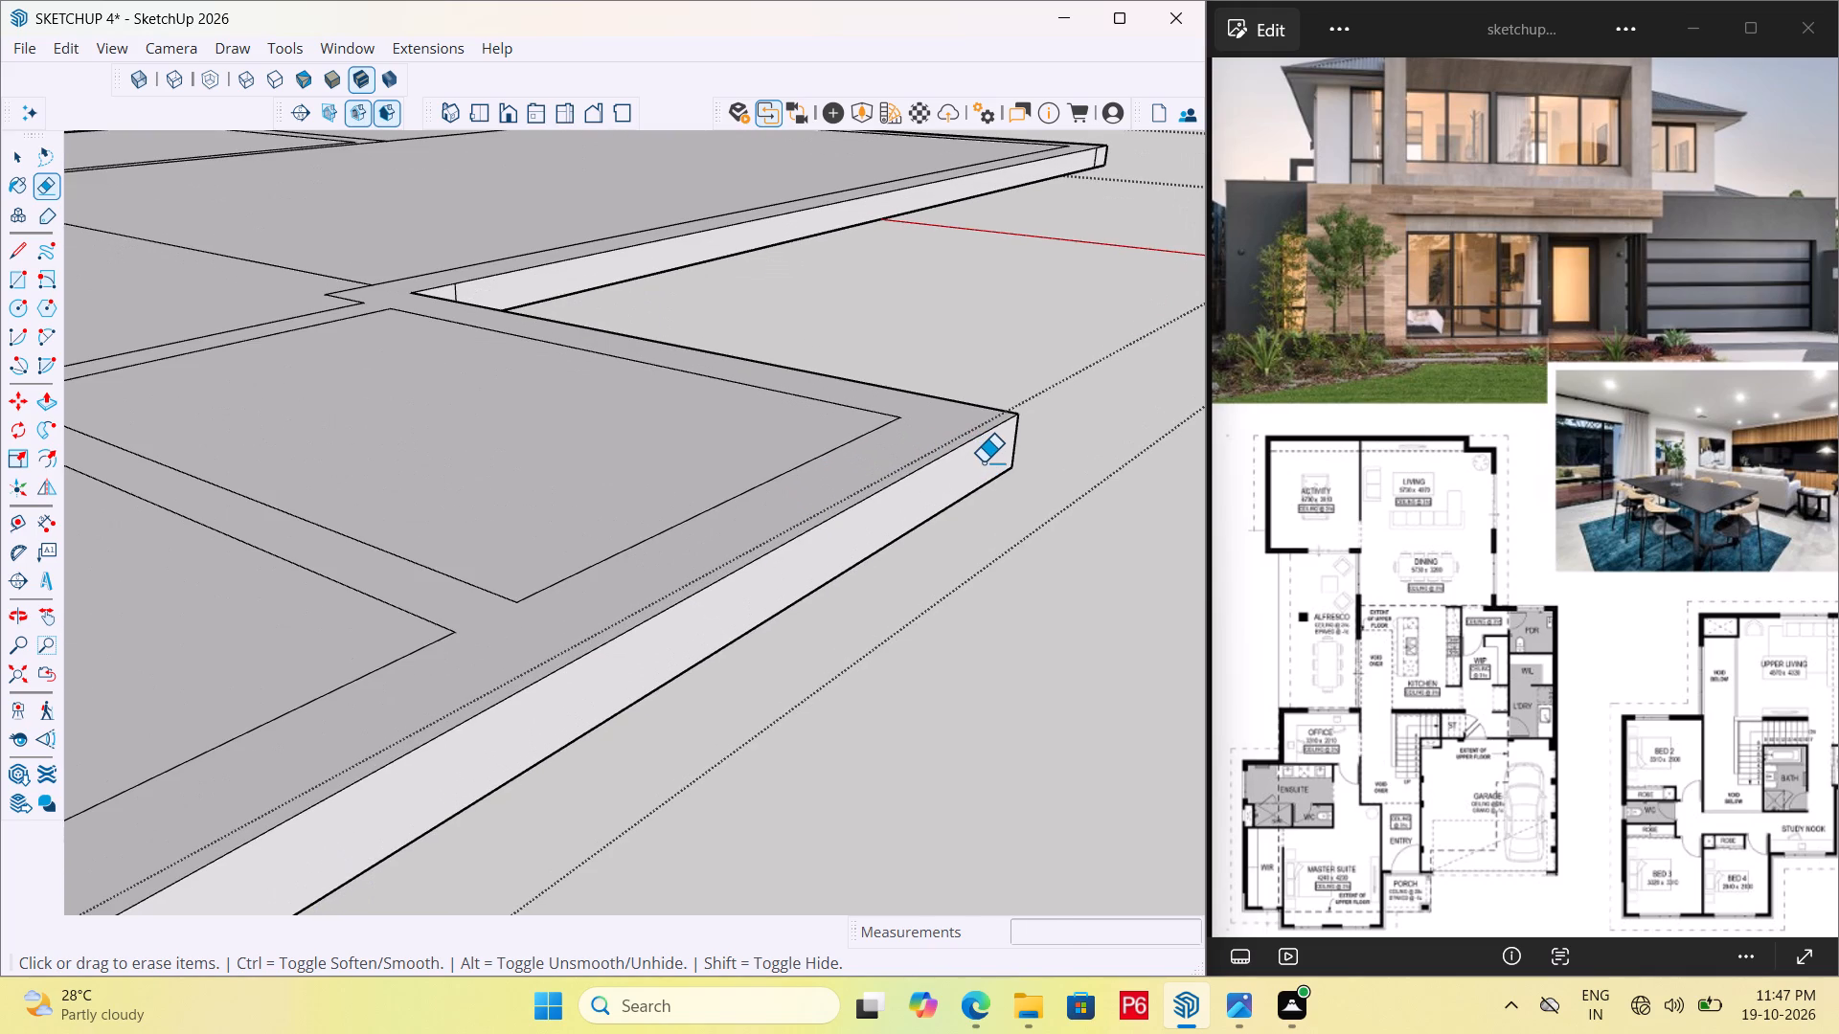
Save the model.
{"action": "key", "text": "ctrl+s"}
{"action": "key", "text": "ctrl+s"}
{"action": "key", "text": "ctrl+s"}
Erase the extra vertical edges at the service rooms' rear corner and at the inner corner where the base meets the living side.
{"action": "scroll", "coordinate": [954, 515], "scroll_direction": "down", "scroll_amount": 1}
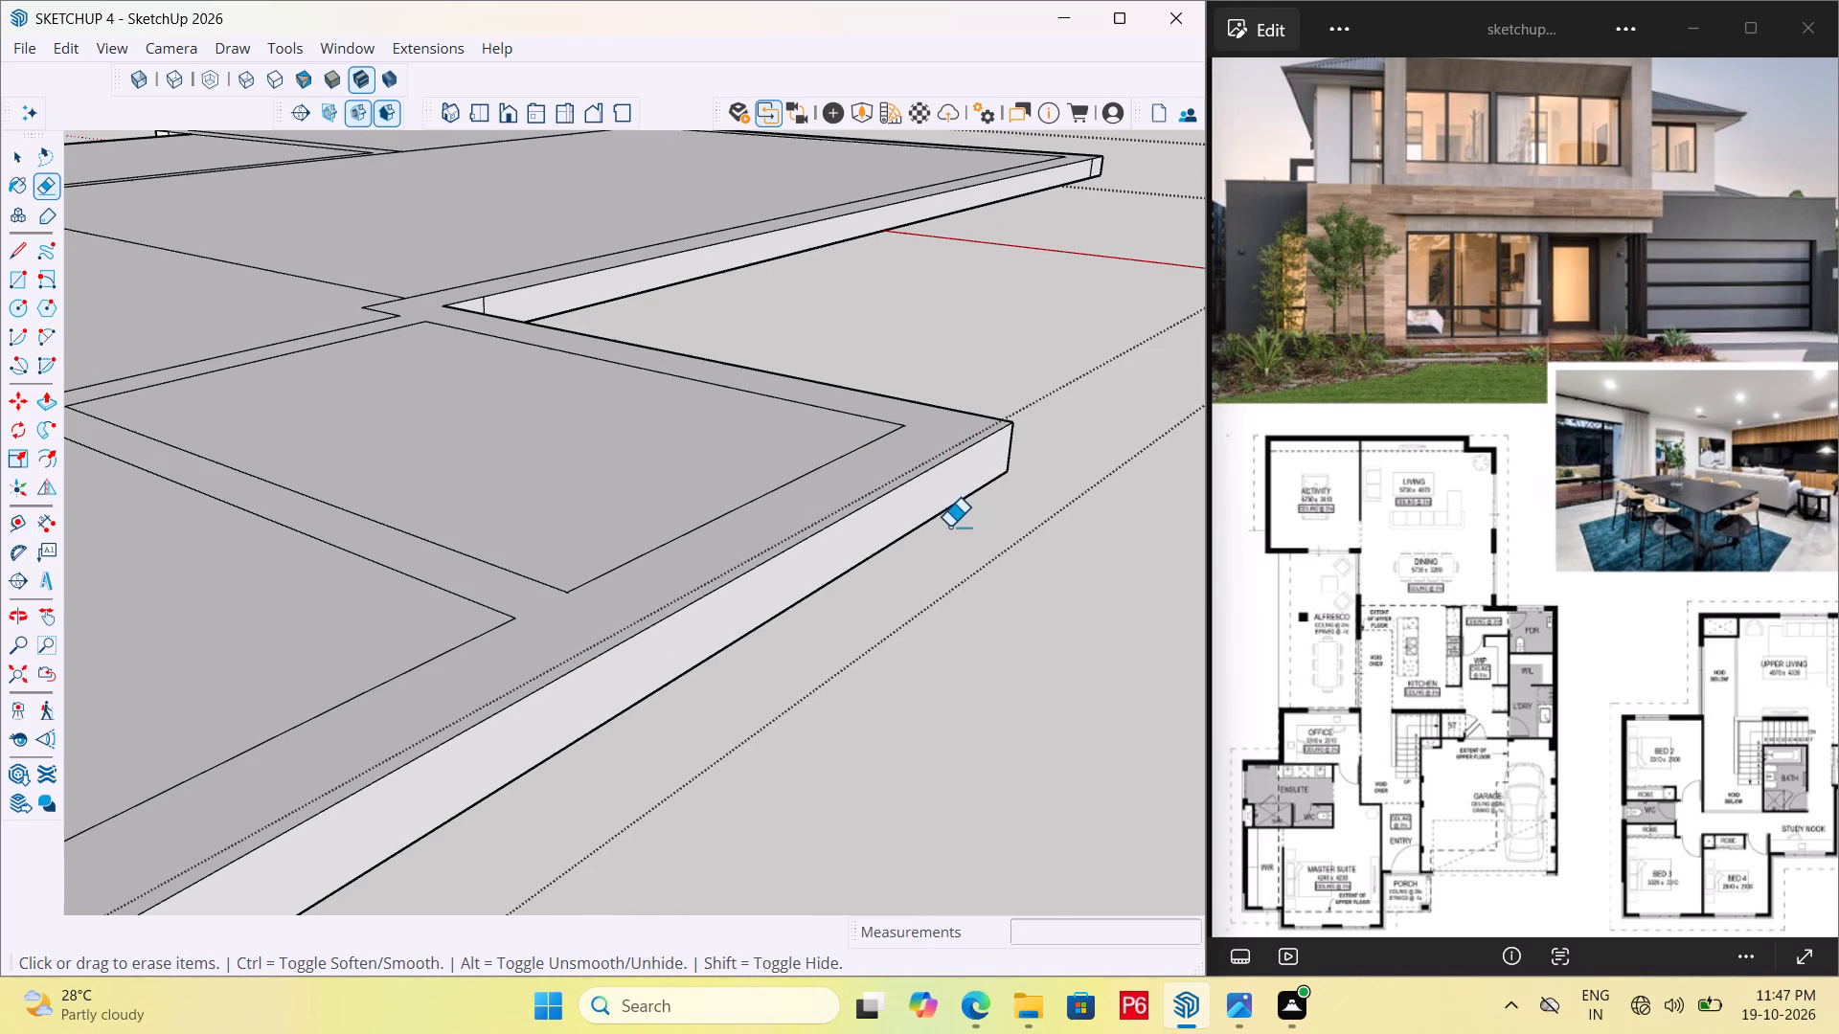
{"action": "scroll", "coordinate": [943, 538], "scroll_direction": "down", "scroll_amount": 11}
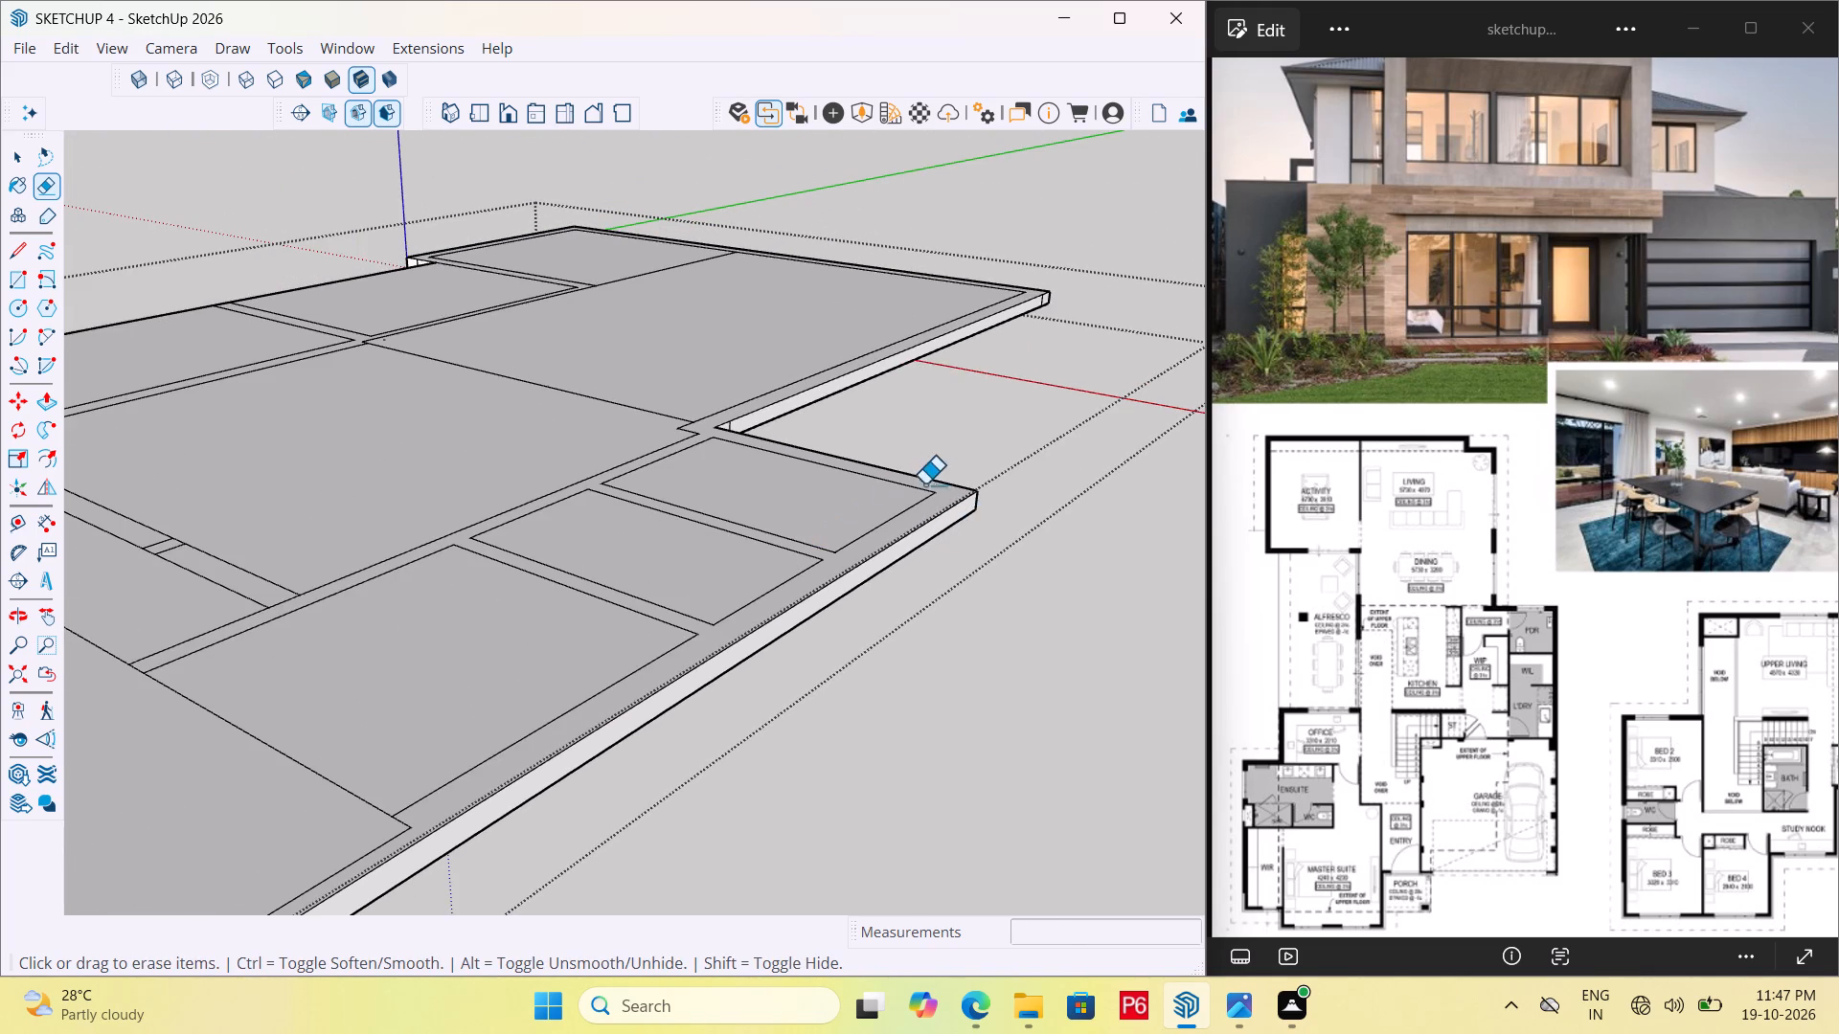
{"action": "middle_click_drag", "start_coordinate": [931, 489], "coordinate": [193, 443]}
{"action": "scroll", "coordinate": [335, 558], "scroll_direction": "down", "scroll_amount": 4}
{"action": "scroll", "coordinate": [867, 656], "scroll_direction": "up", "scroll_amount": 8}
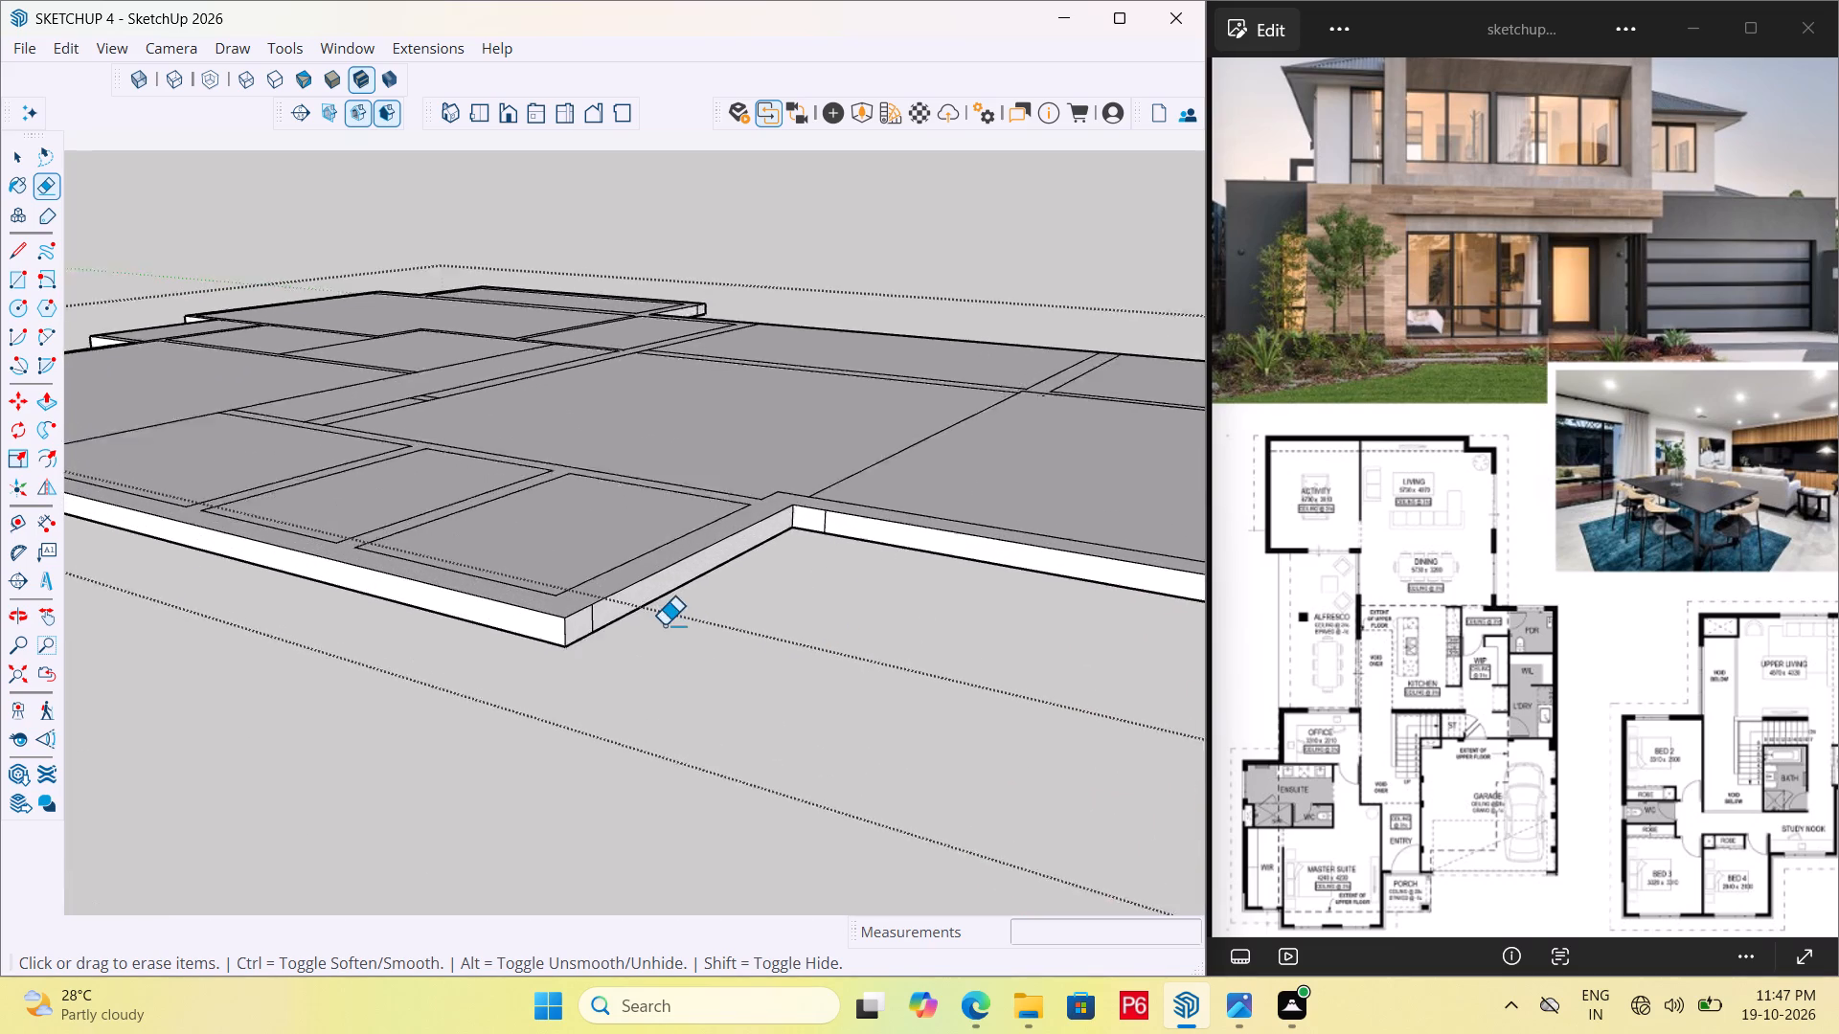
{"action": "scroll", "coordinate": [664, 625], "scroll_direction": "up", "scroll_amount": 8}
{"action": "left_click_drag", "start_coordinate": [531, 612], "coordinate": [540, 600]}
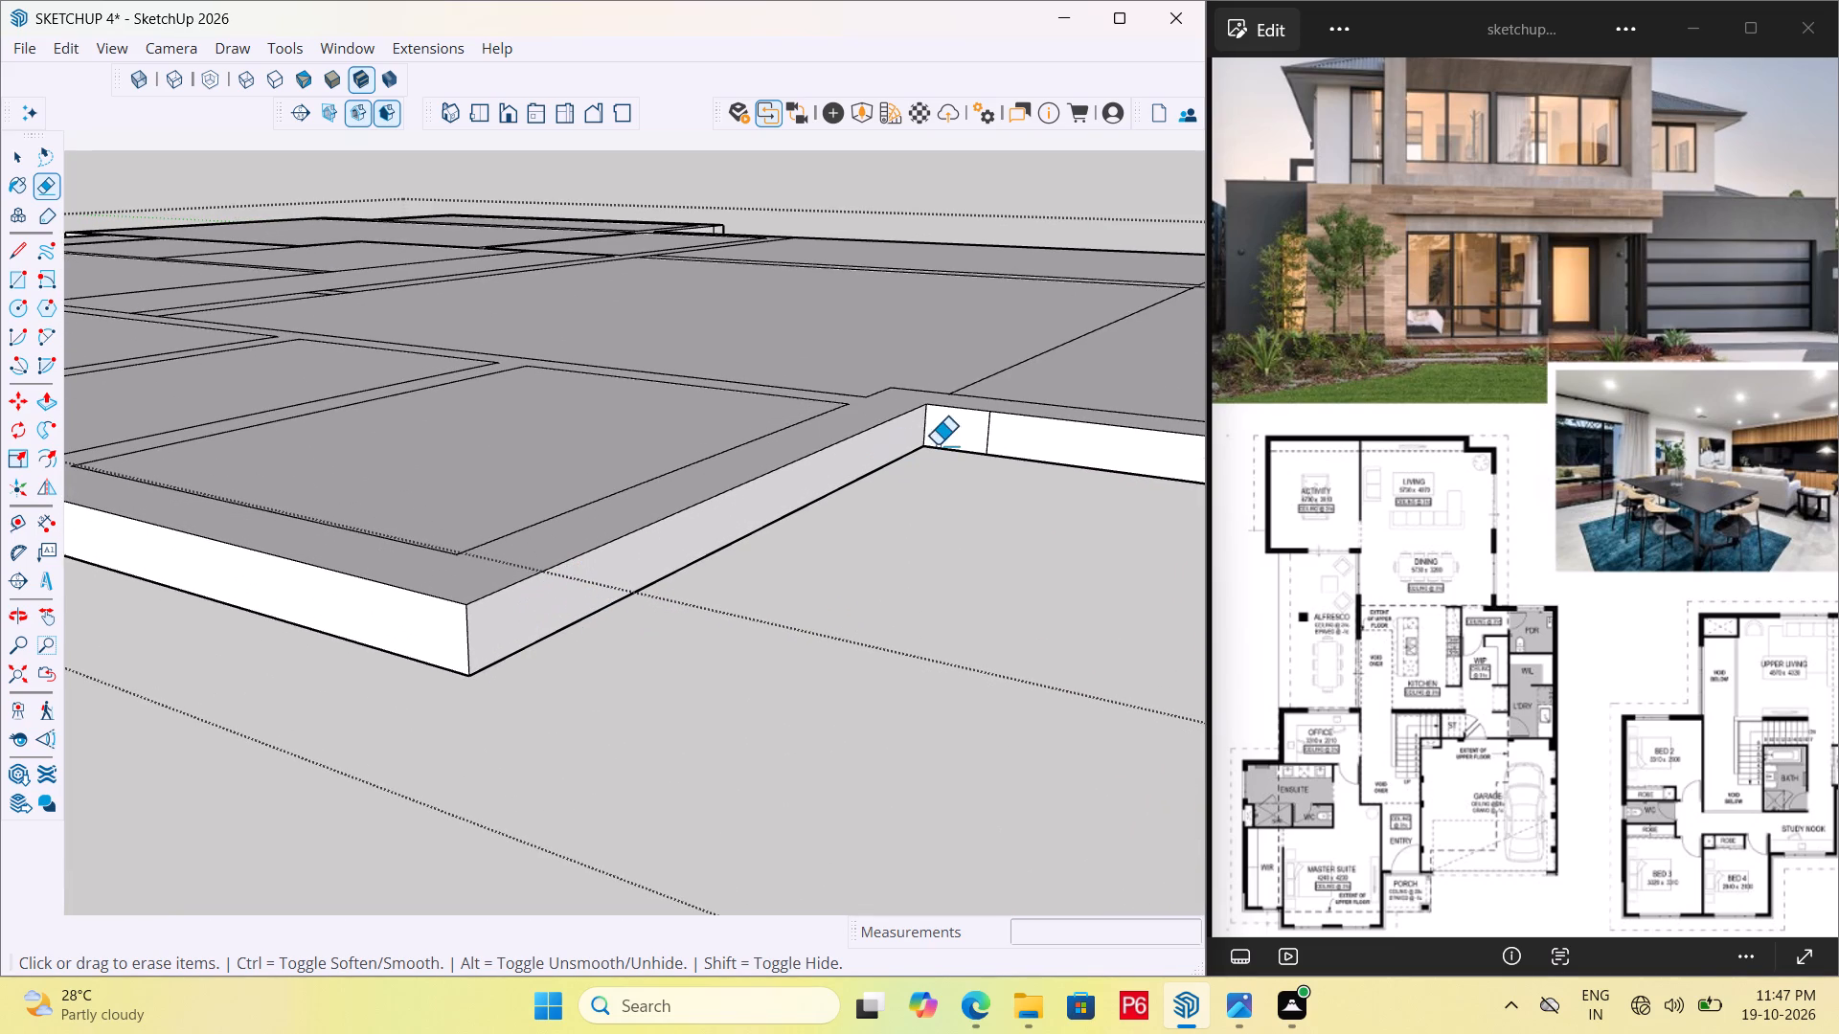
{"action": "left_click_drag", "start_coordinate": [966, 438], "coordinate": [991, 433]}
Erase the extra vertical edge on the base's living-side face beside the living room's outer rear corner, clearing both faces there.
{"action": "scroll", "coordinate": [704, 360], "scroll_direction": "down", "scroll_amount": 7}
{"action": "scroll", "coordinate": [457, 545], "scroll_direction": "down", "scroll_amount": 6}
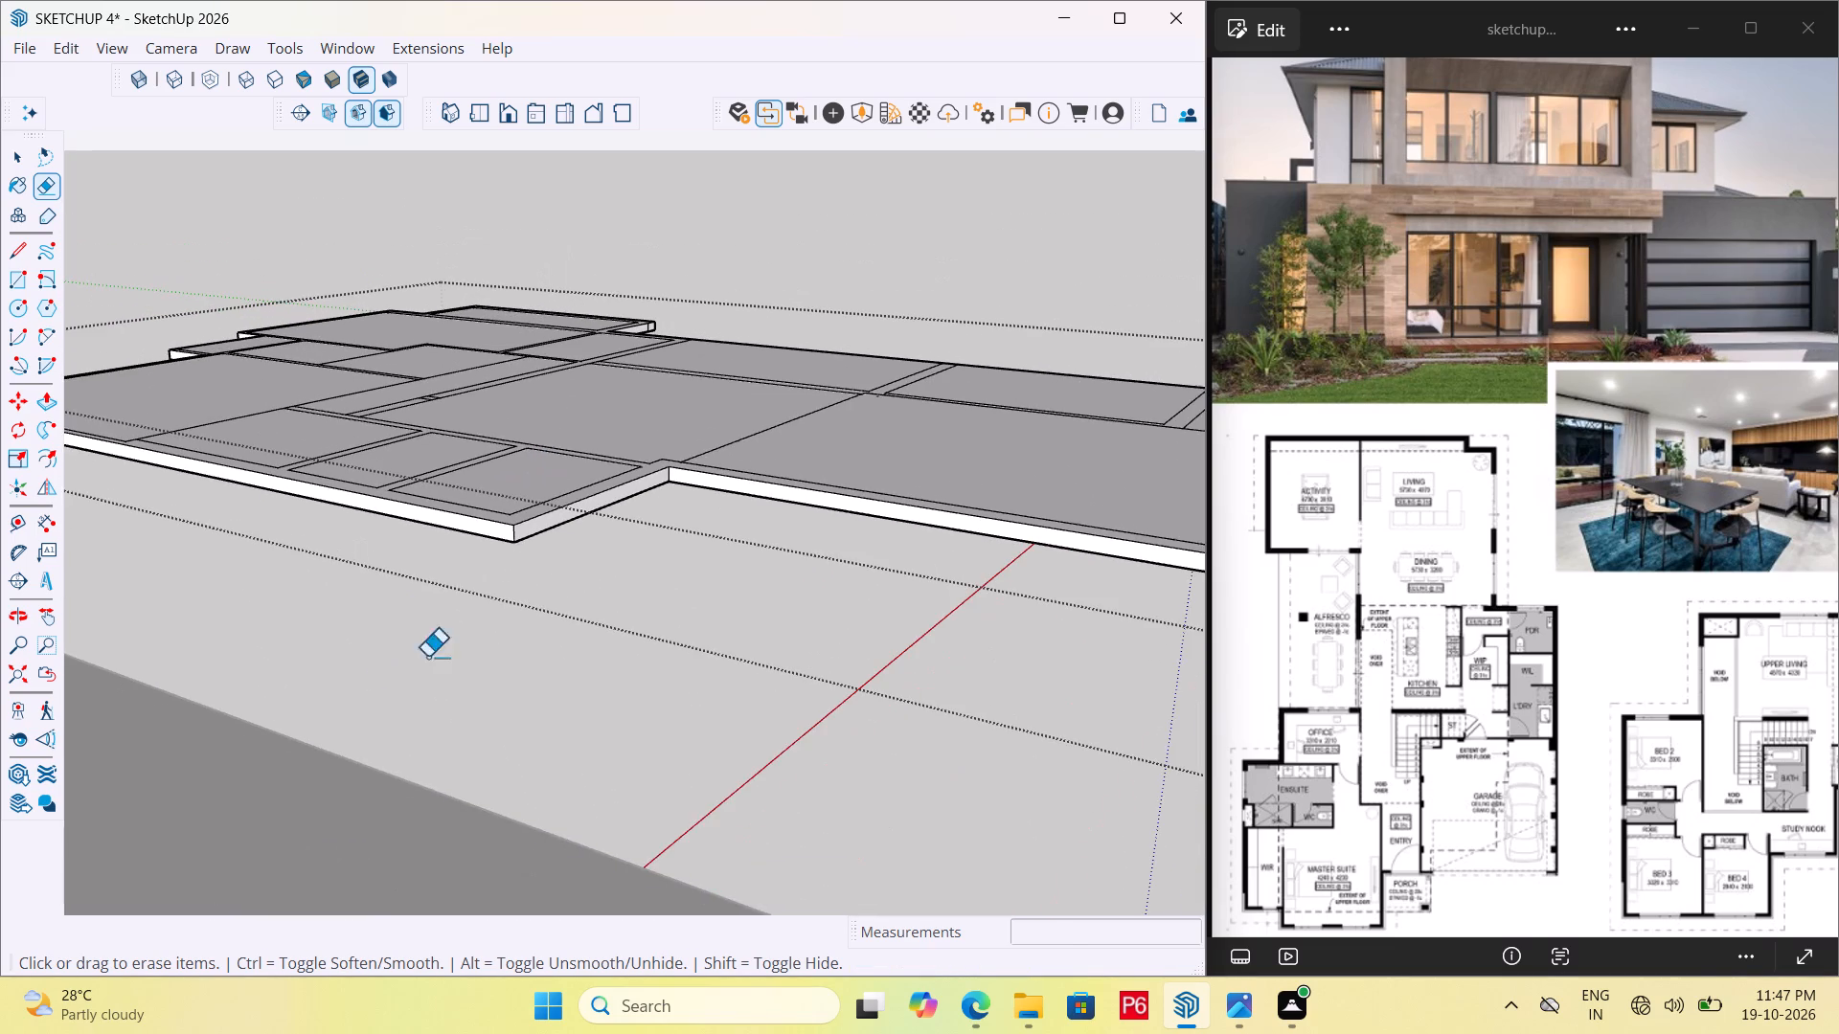
{"action": "scroll", "coordinate": [563, 637], "scroll_direction": "down", "scroll_amount": 7}
{"action": "scroll", "coordinate": [1093, 650], "scroll_direction": "up", "scroll_amount": 14}
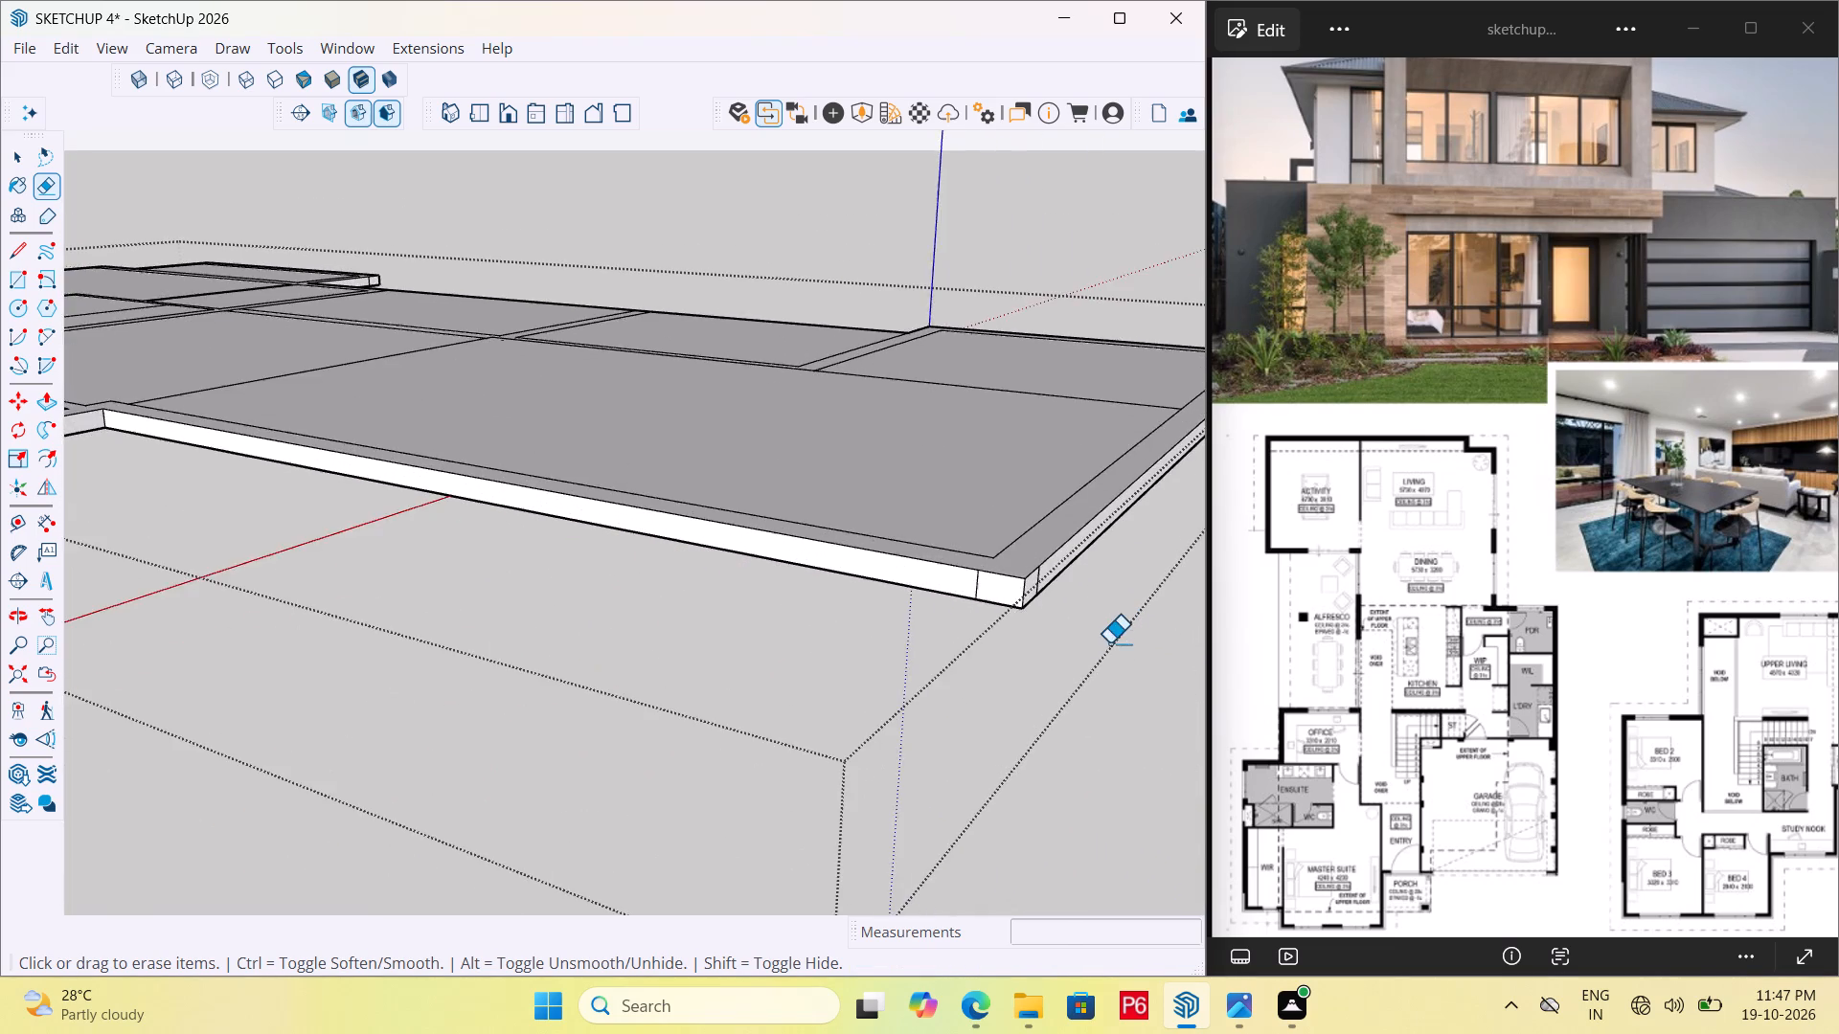
{"action": "scroll", "coordinate": [1109, 643], "scroll_direction": "up", "scroll_amount": 10}
{"action": "left_click_drag", "start_coordinate": [874, 524], "coordinate": [843, 513]}
{"action": "left_click", "coordinate": [843, 513]}
{"action": "left_click_drag", "start_coordinate": [1073, 512], "coordinate": [1041, 512]}
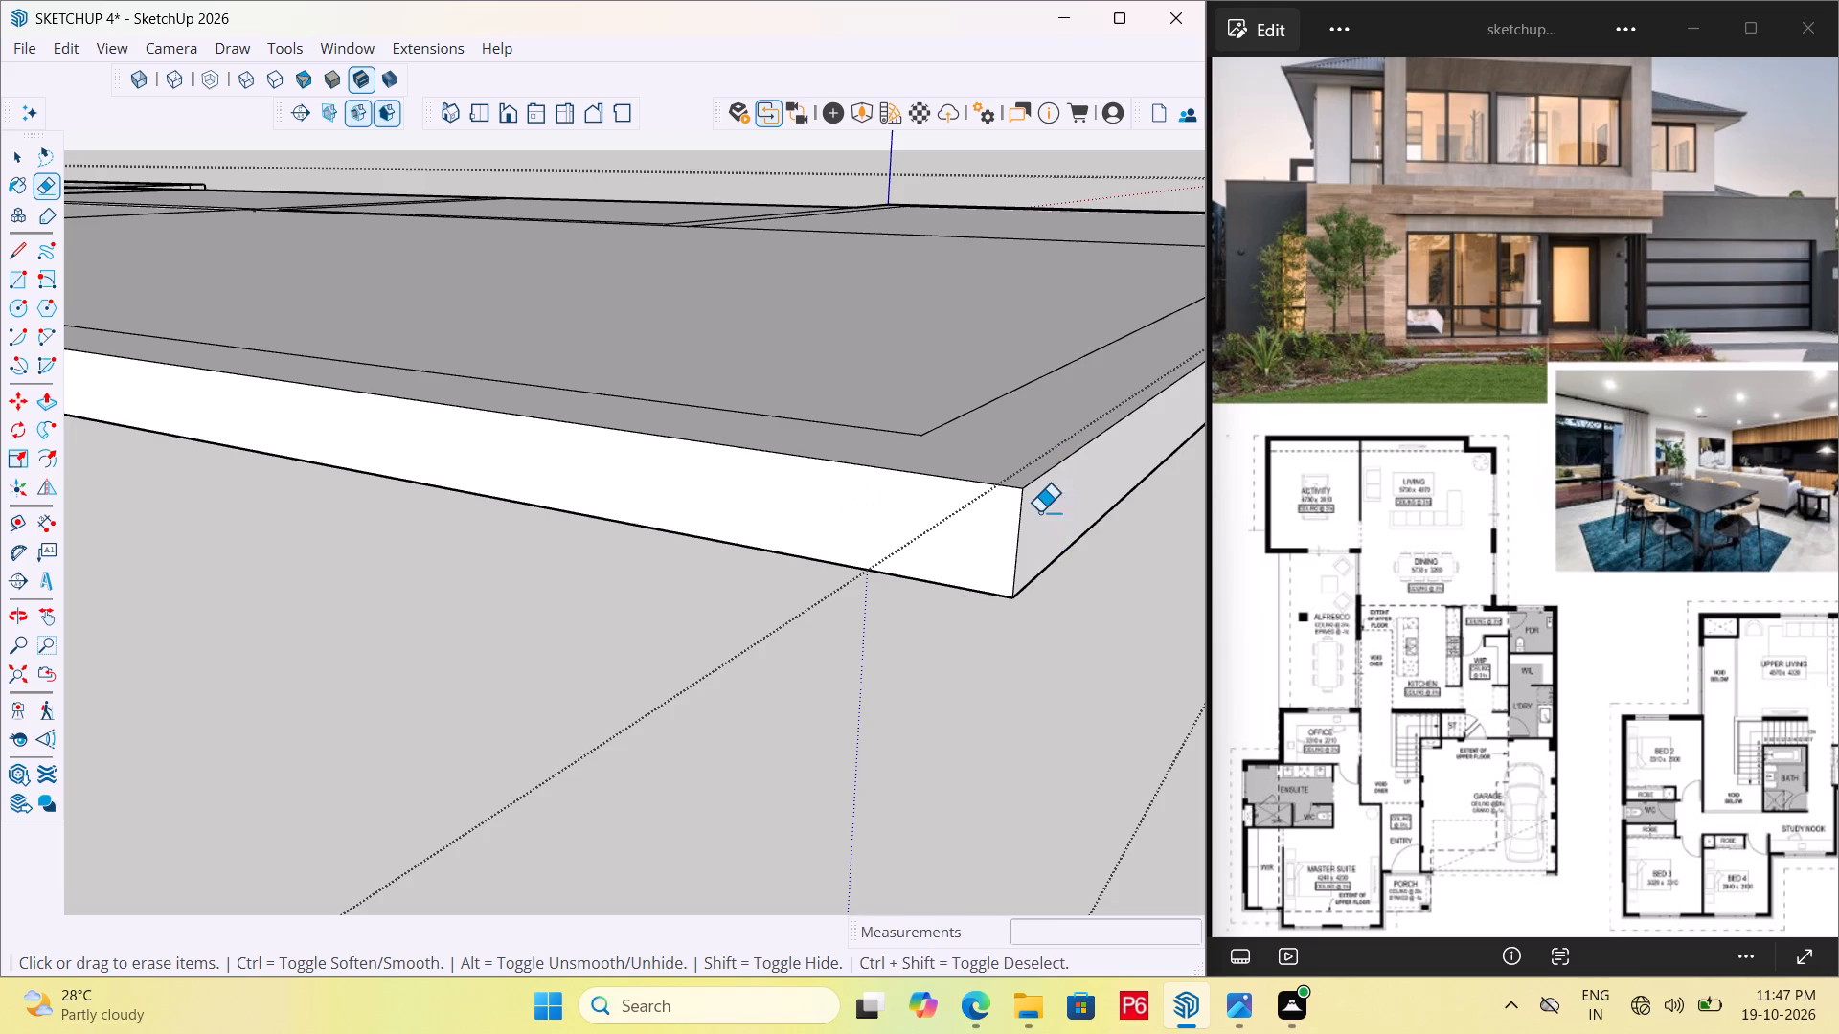
Erase the extra vertical edges along the base's rear face behind the living and activity rooms.
{"action": "scroll", "coordinate": [465, 675], "scroll_direction": "down", "scroll_amount": 13}
{"action": "scroll", "coordinate": [942, 426], "scroll_direction": "up", "scroll_amount": 10}
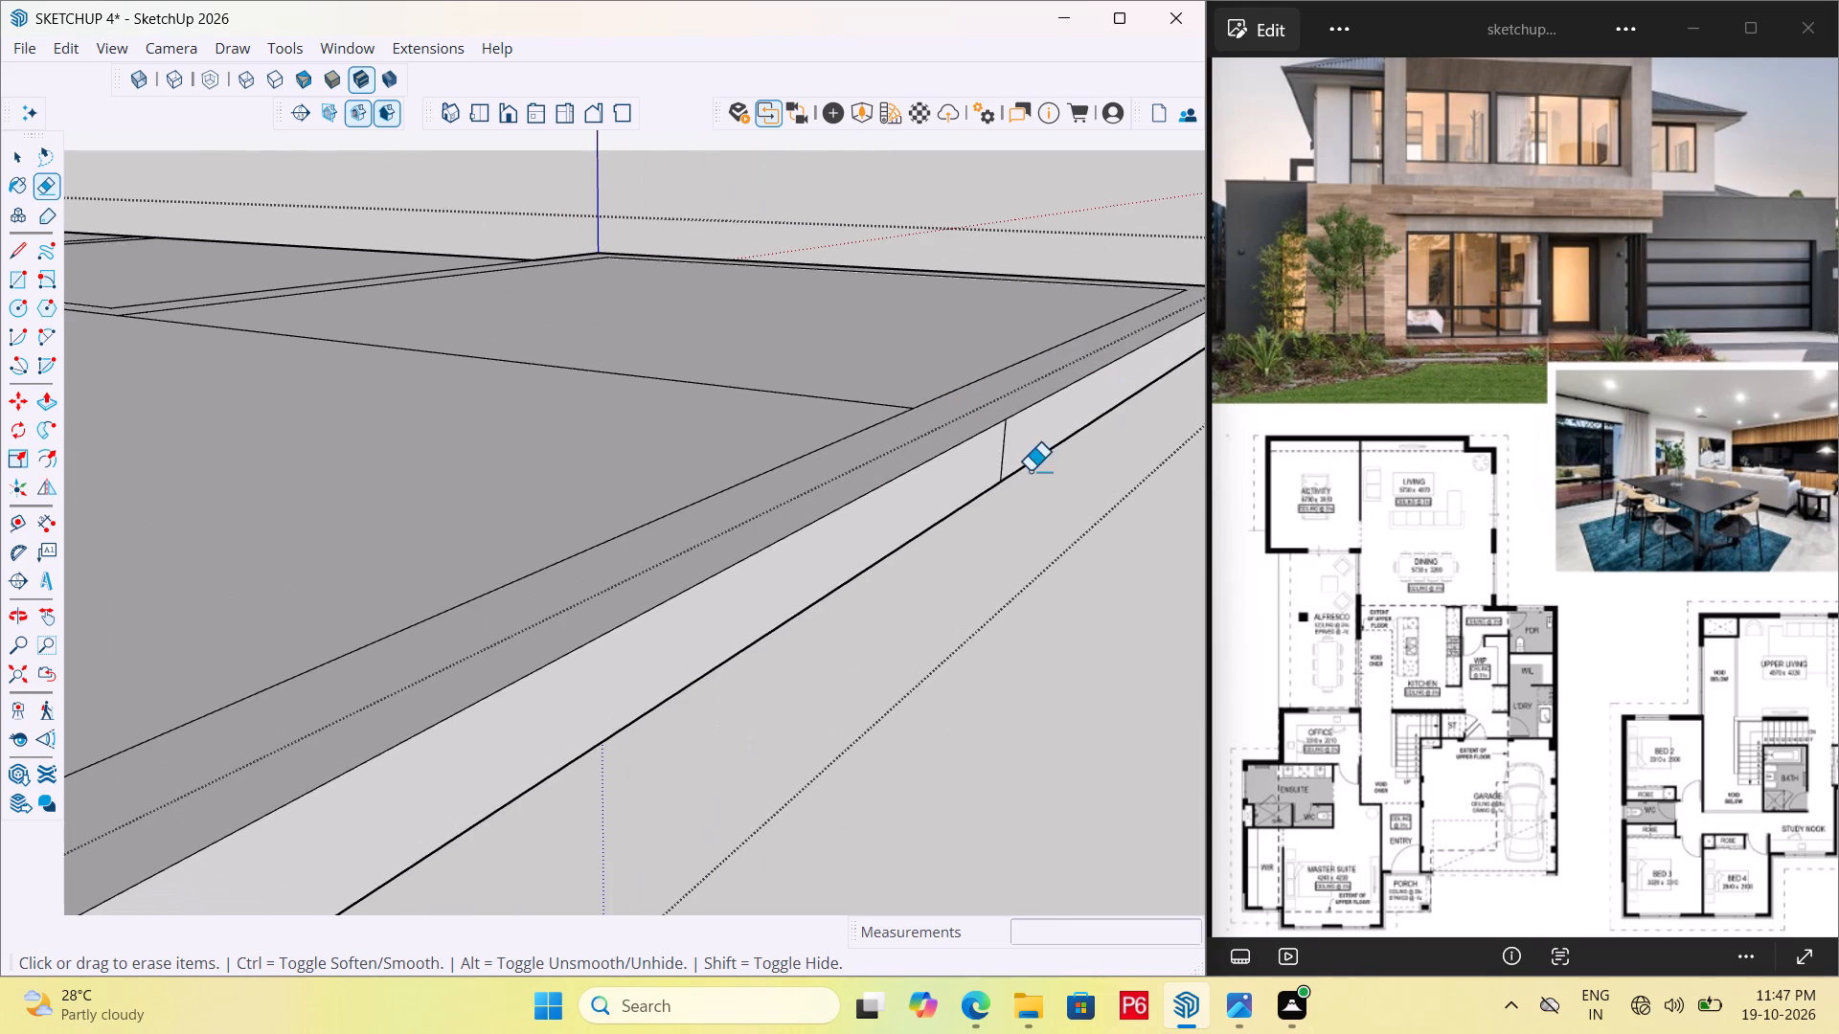
{"action": "left_click_drag", "start_coordinate": [999, 460], "coordinate": [1015, 452]}
{"action": "scroll", "coordinate": [621, 606], "scroll_direction": "down", "scroll_amount": 6}
{"action": "scroll", "coordinate": [1169, 334], "scroll_direction": "up", "scroll_amount": 4}
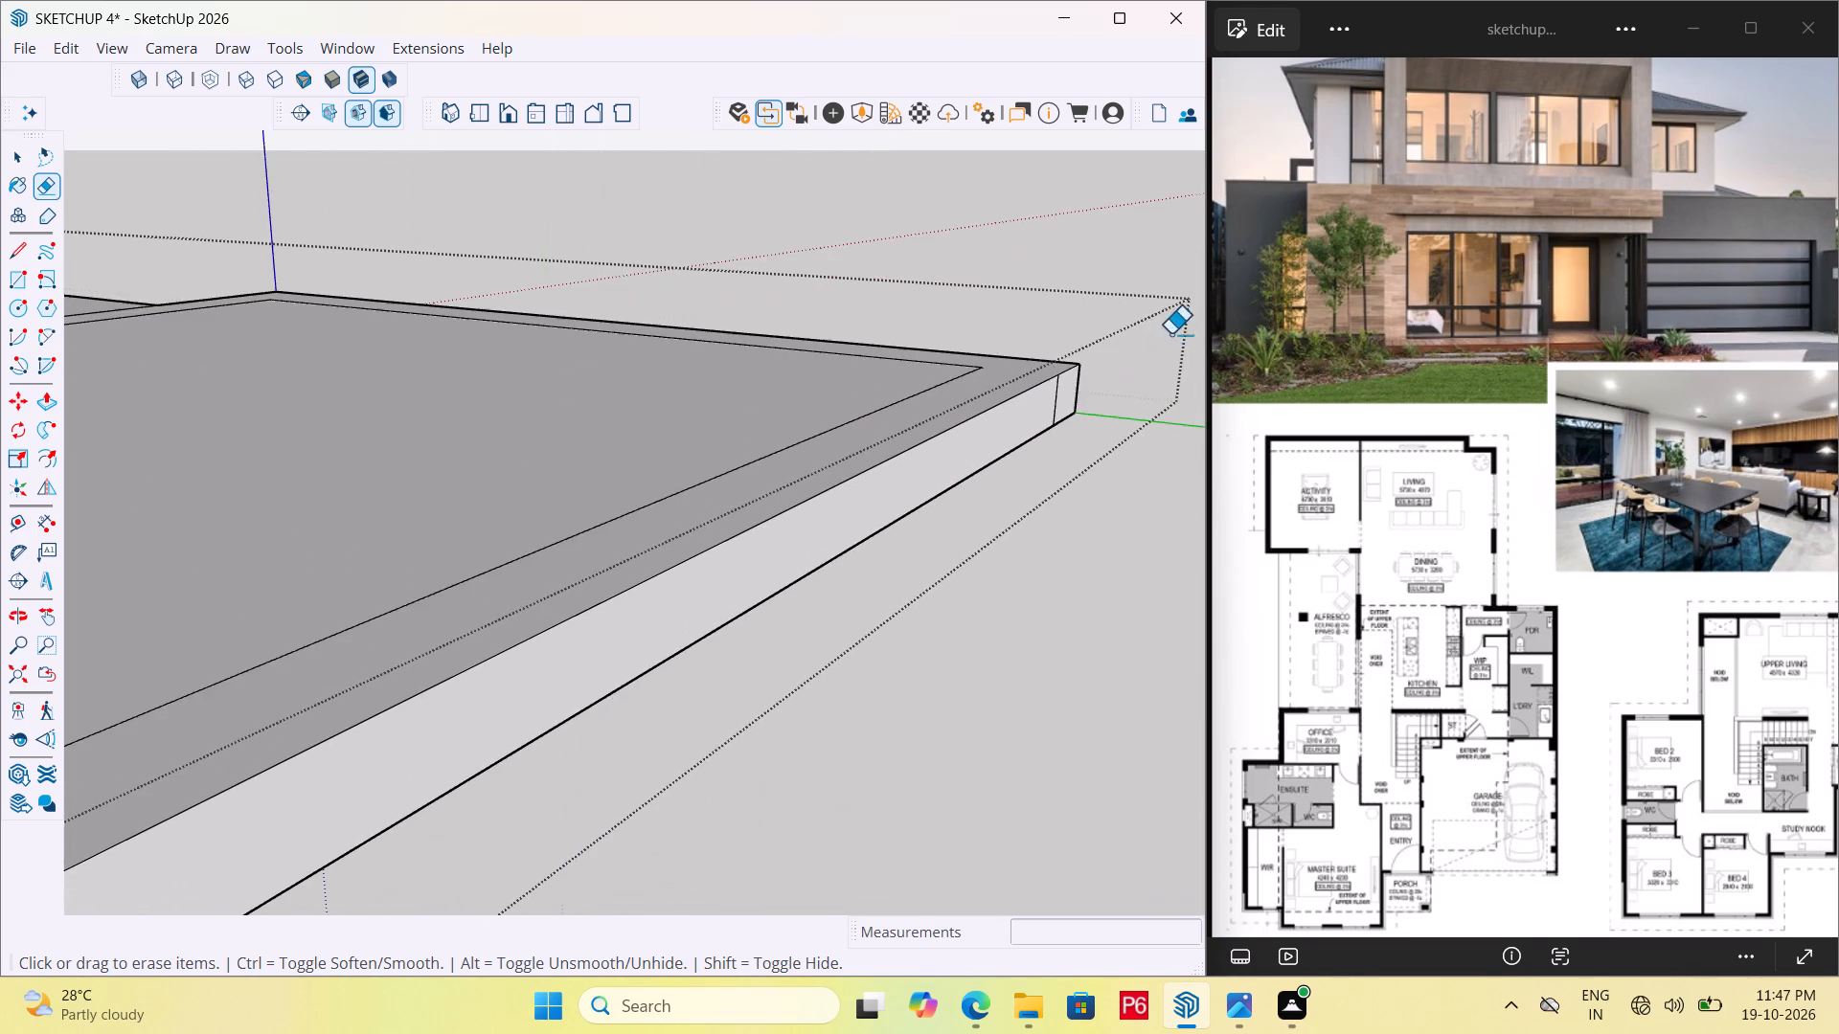
{"action": "scroll", "coordinate": [1170, 334], "scroll_direction": "up", "scroll_amount": 7}
{"action": "left_click_drag", "start_coordinate": [1033, 382], "coordinate": [1065, 374]}
{"action": "scroll", "coordinate": [1035, 406], "scroll_direction": "down", "scroll_amount": 6}
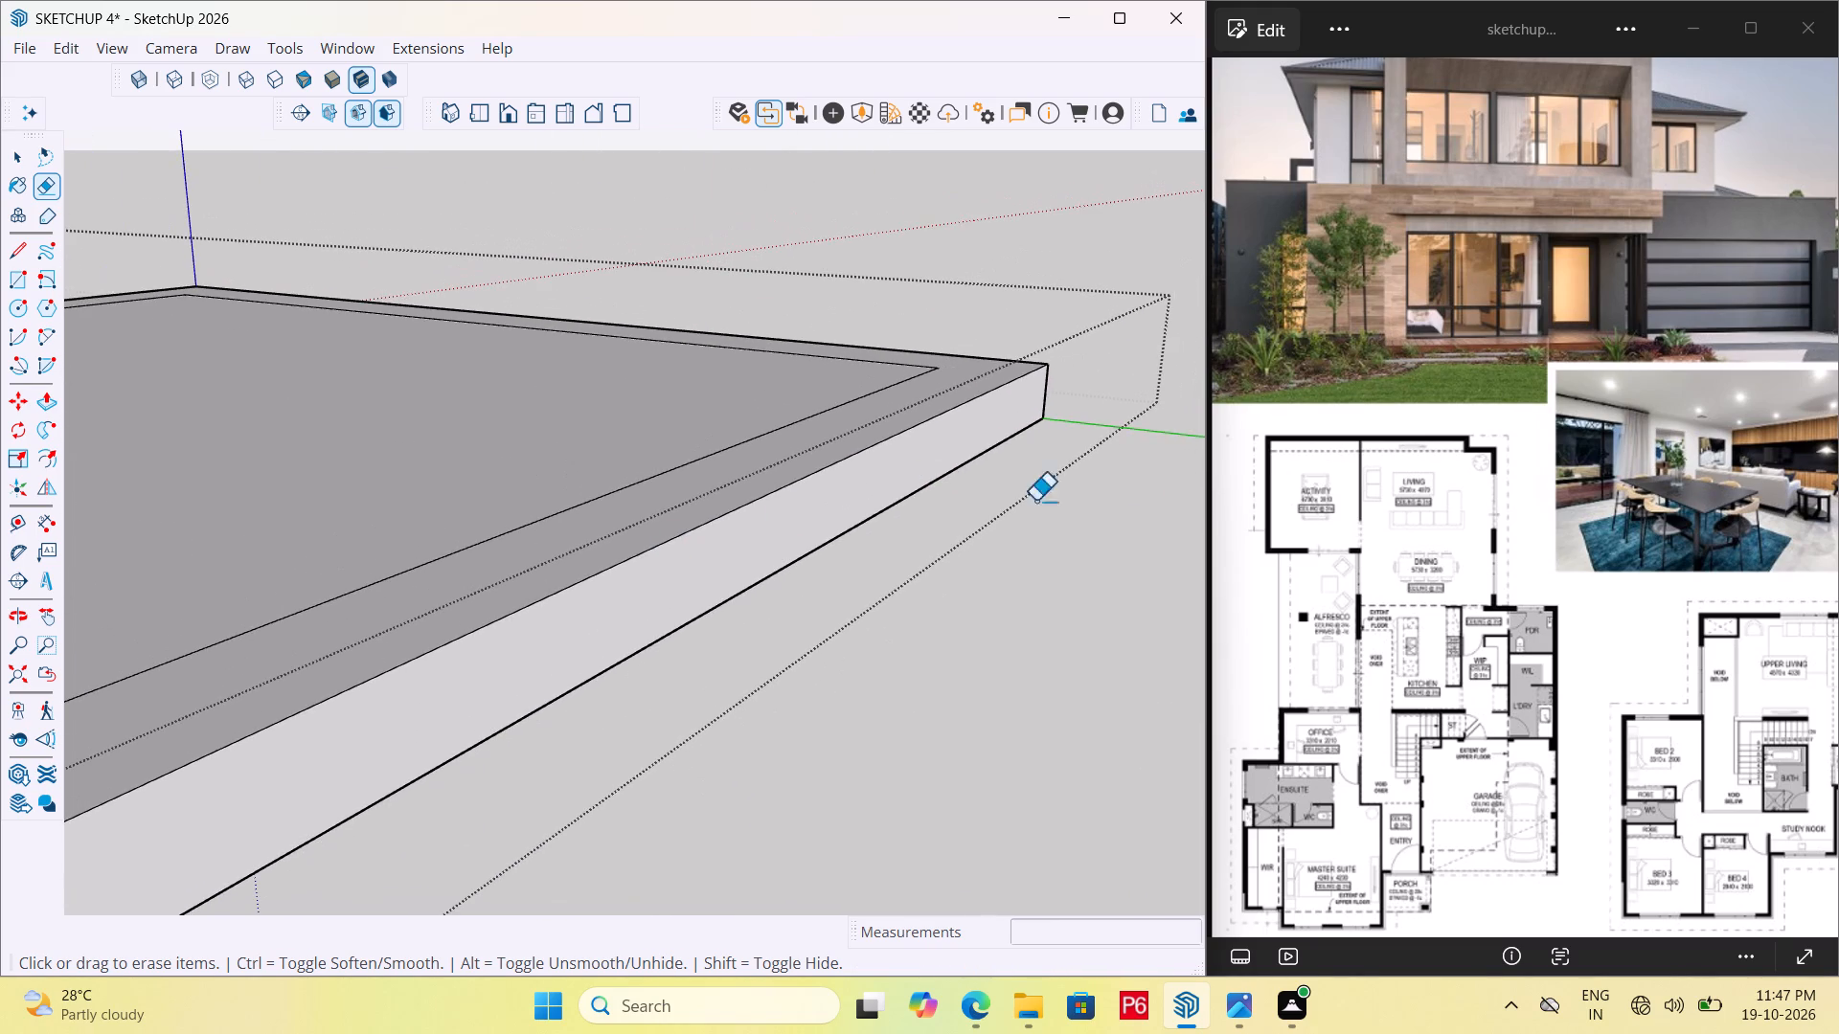
Erase the extra vertical edges at both ends of the base's outer side face along the activity room.
{"action": "middle_click_drag", "start_coordinate": [1134, 501], "coordinate": [306, 516]}
{"action": "scroll", "coordinate": [1120, 506], "scroll_direction": "down", "scroll_amount": 1}
{"action": "scroll", "coordinate": [263, 432], "scroll_direction": "down", "scroll_amount": 12}
{"action": "scroll", "coordinate": [707, 626], "scroll_direction": "up", "scroll_amount": 5}
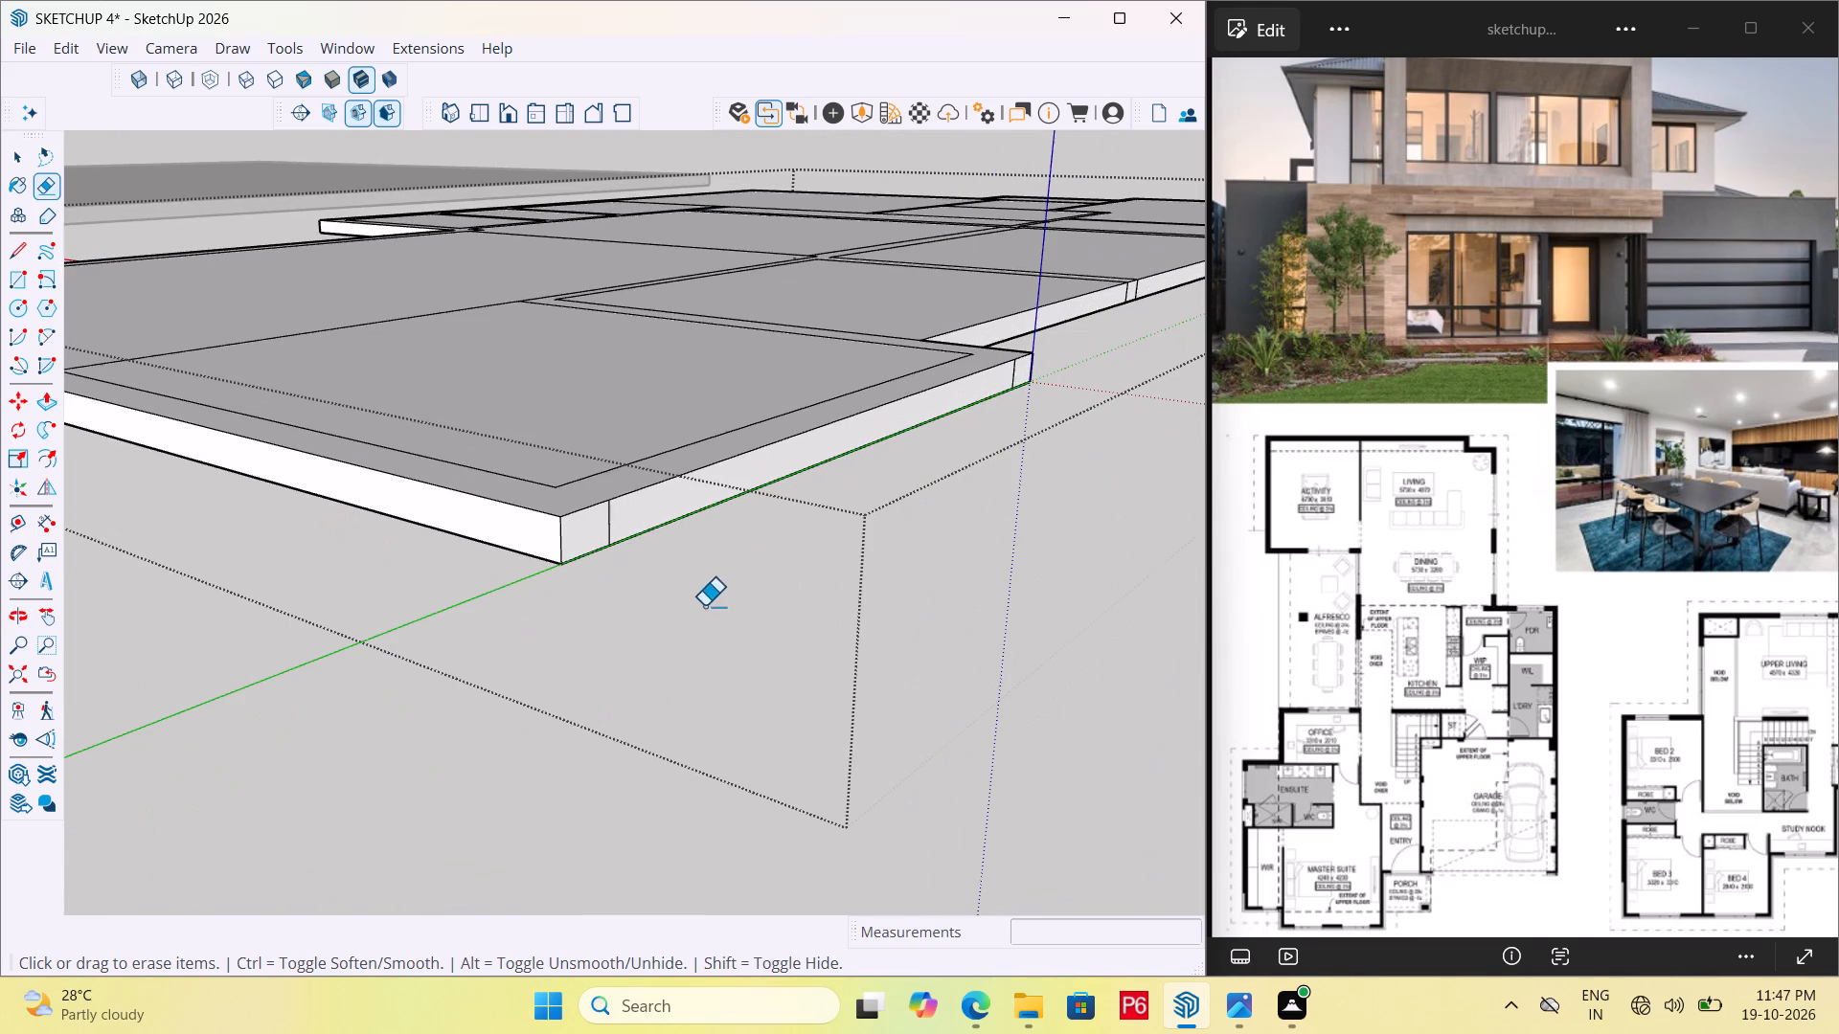
{"action": "scroll", "coordinate": [704, 606], "scroll_direction": "up", "scroll_amount": 1}
{"action": "left_click", "coordinate": [604, 517]}
{"action": "left_click", "coordinate": [610, 512]}
{"action": "scroll", "coordinate": [539, 600], "scroll_direction": "down", "scroll_amount": 6}
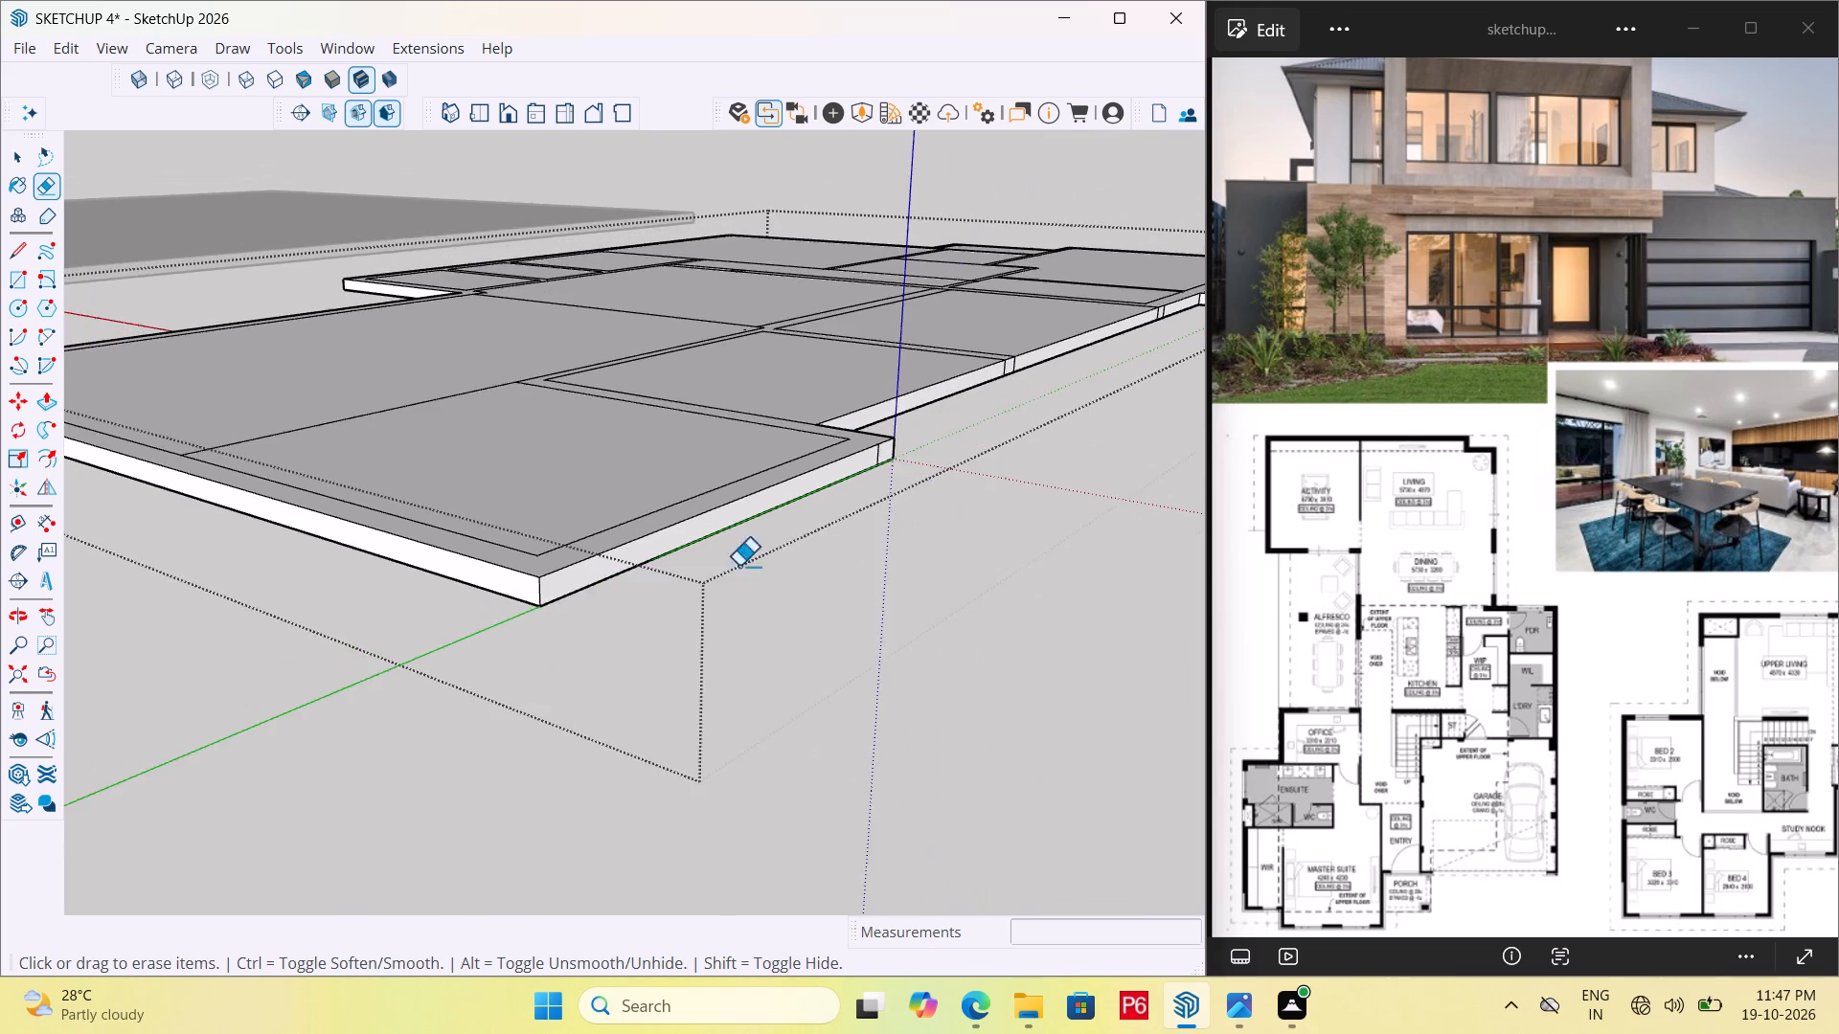
{"action": "scroll", "coordinate": [1002, 397], "scroll_direction": "up", "scroll_amount": 6}
{"action": "scroll", "coordinate": [724, 503], "scroll_direction": "up", "scroll_amount": 5}
{"action": "left_click", "coordinate": [716, 530]}
{"action": "scroll", "coordinate": [838, 525], "scroll_direction": "down", "scroll_amount": 4}
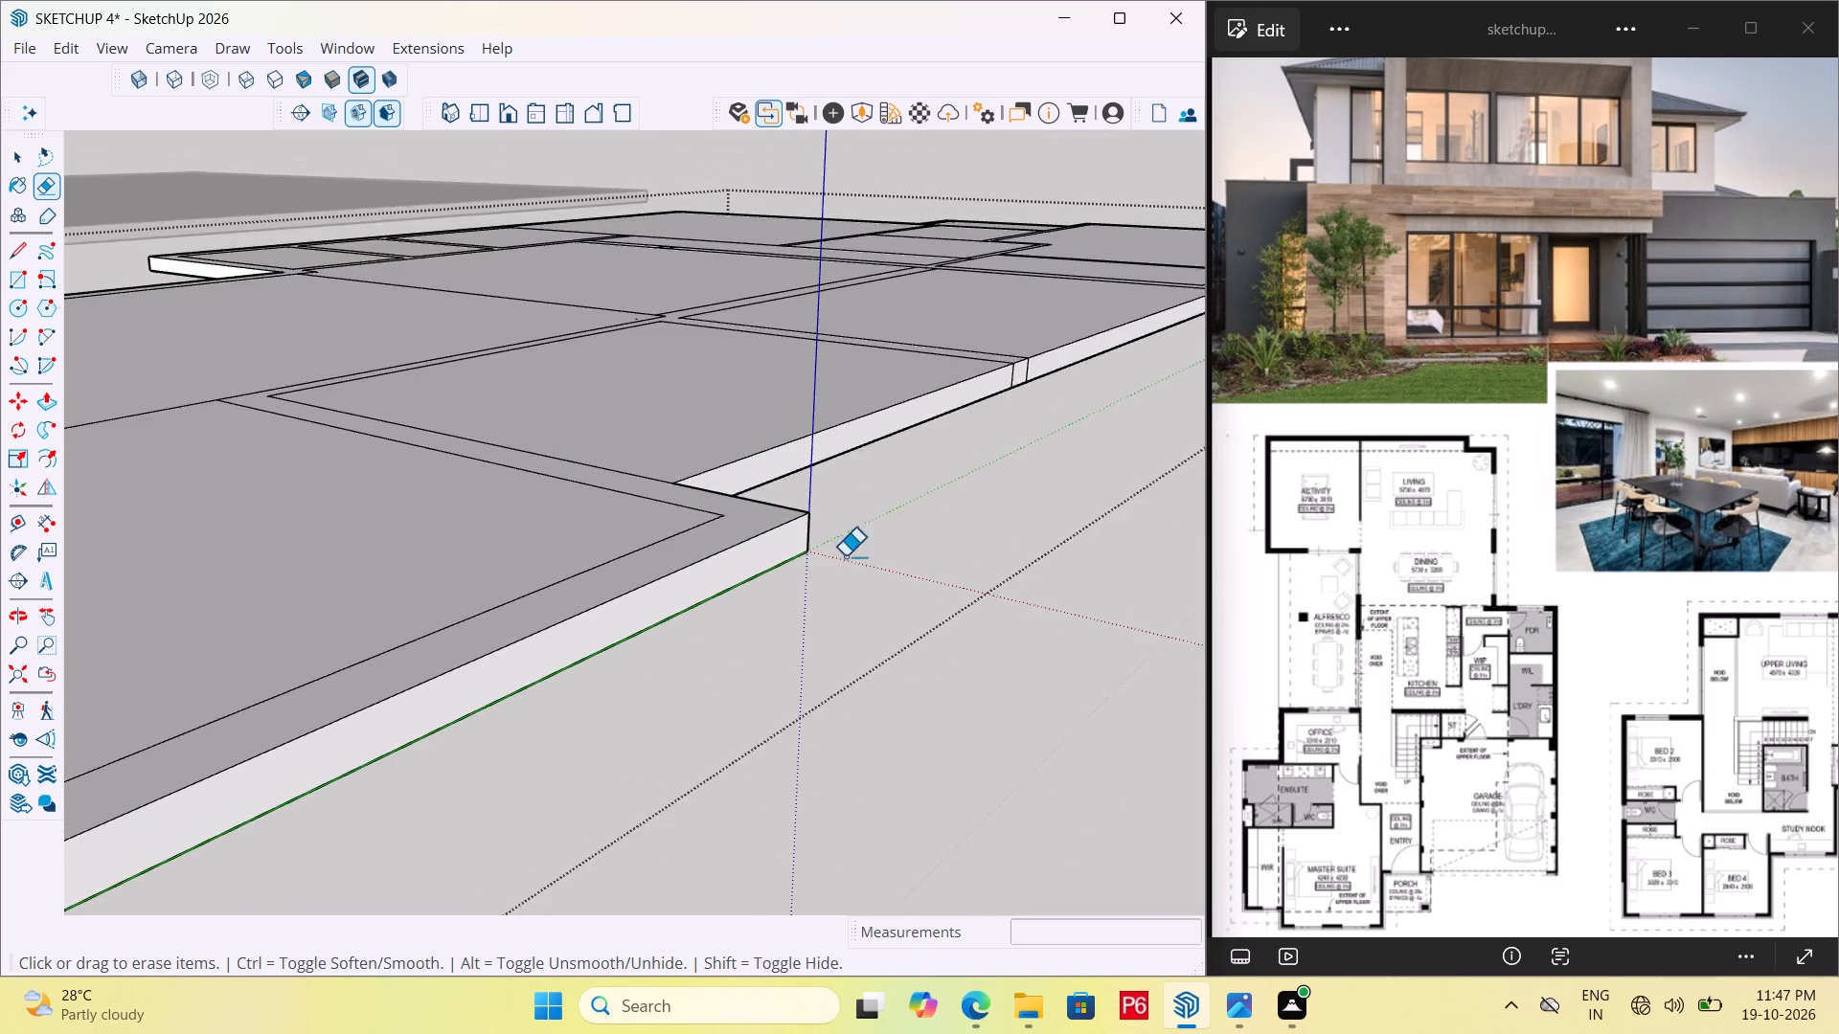
Erase the extra vertical edges on the base faces from the activity room's corner at the origin along the alfresco side.
{"action": "scroll", "coordinate": [845, 556], "scroll_direction": "down", "scroll_amount": 4}
{"action": "middle_click_drag", "start_coordinate": [972, 517], "coordinate": [178, 499]}
{"action": "scroll", "coordinate": [681, 580], "scroll_direction": "up", "scroll_amount": 6}
{"action": "left_click_drag", "start_coordinate": [701, 587], "coordinate": [723, 575]}
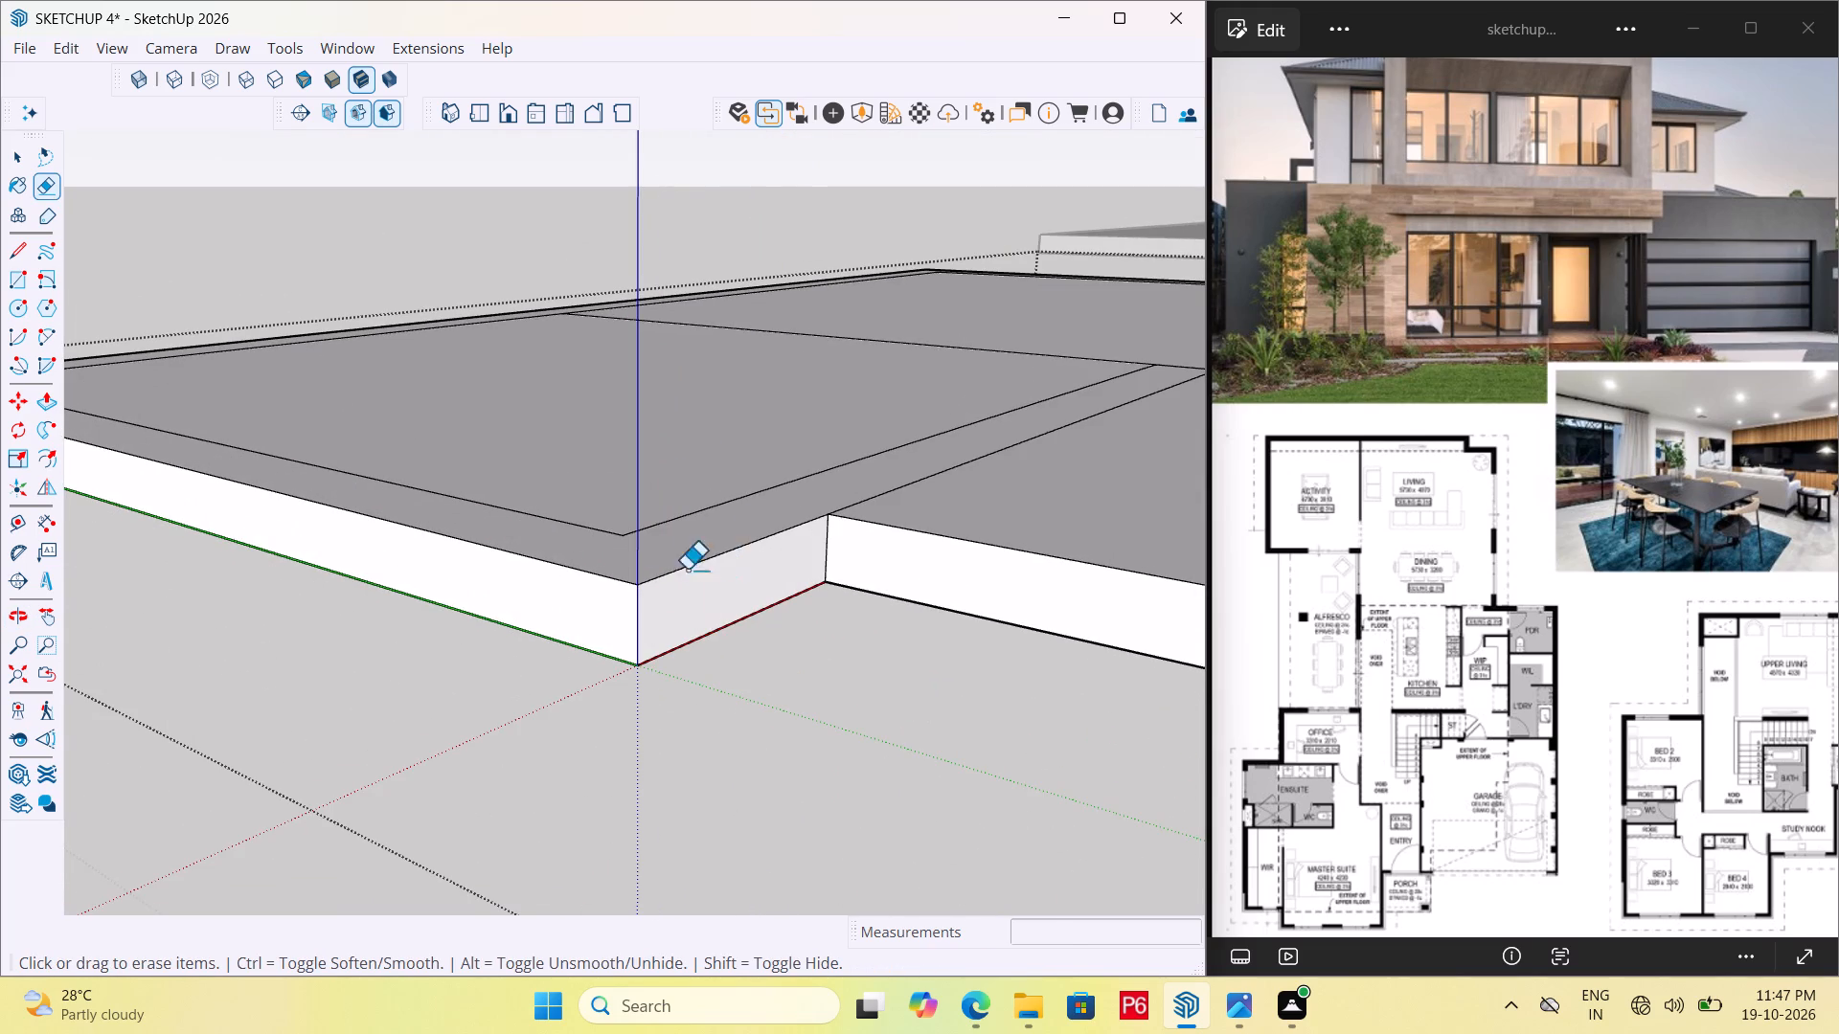
{"action": "scroll", "coordinate": [586, 563], "scroll_direction": "down", "scroll_amount": 7}
{"action": "scroll", "coordinate": [476, 509], "scroll_direction": "up", "scroll_amount": 2}
{"action": "scroll", "coordinate": [446, 523], "scroll_direction": "down", "scroll_amount": 14}
{"action": "scroll", "coordinate": [885, 712], "scroll_direction": "up", "scroll_amount": 9}
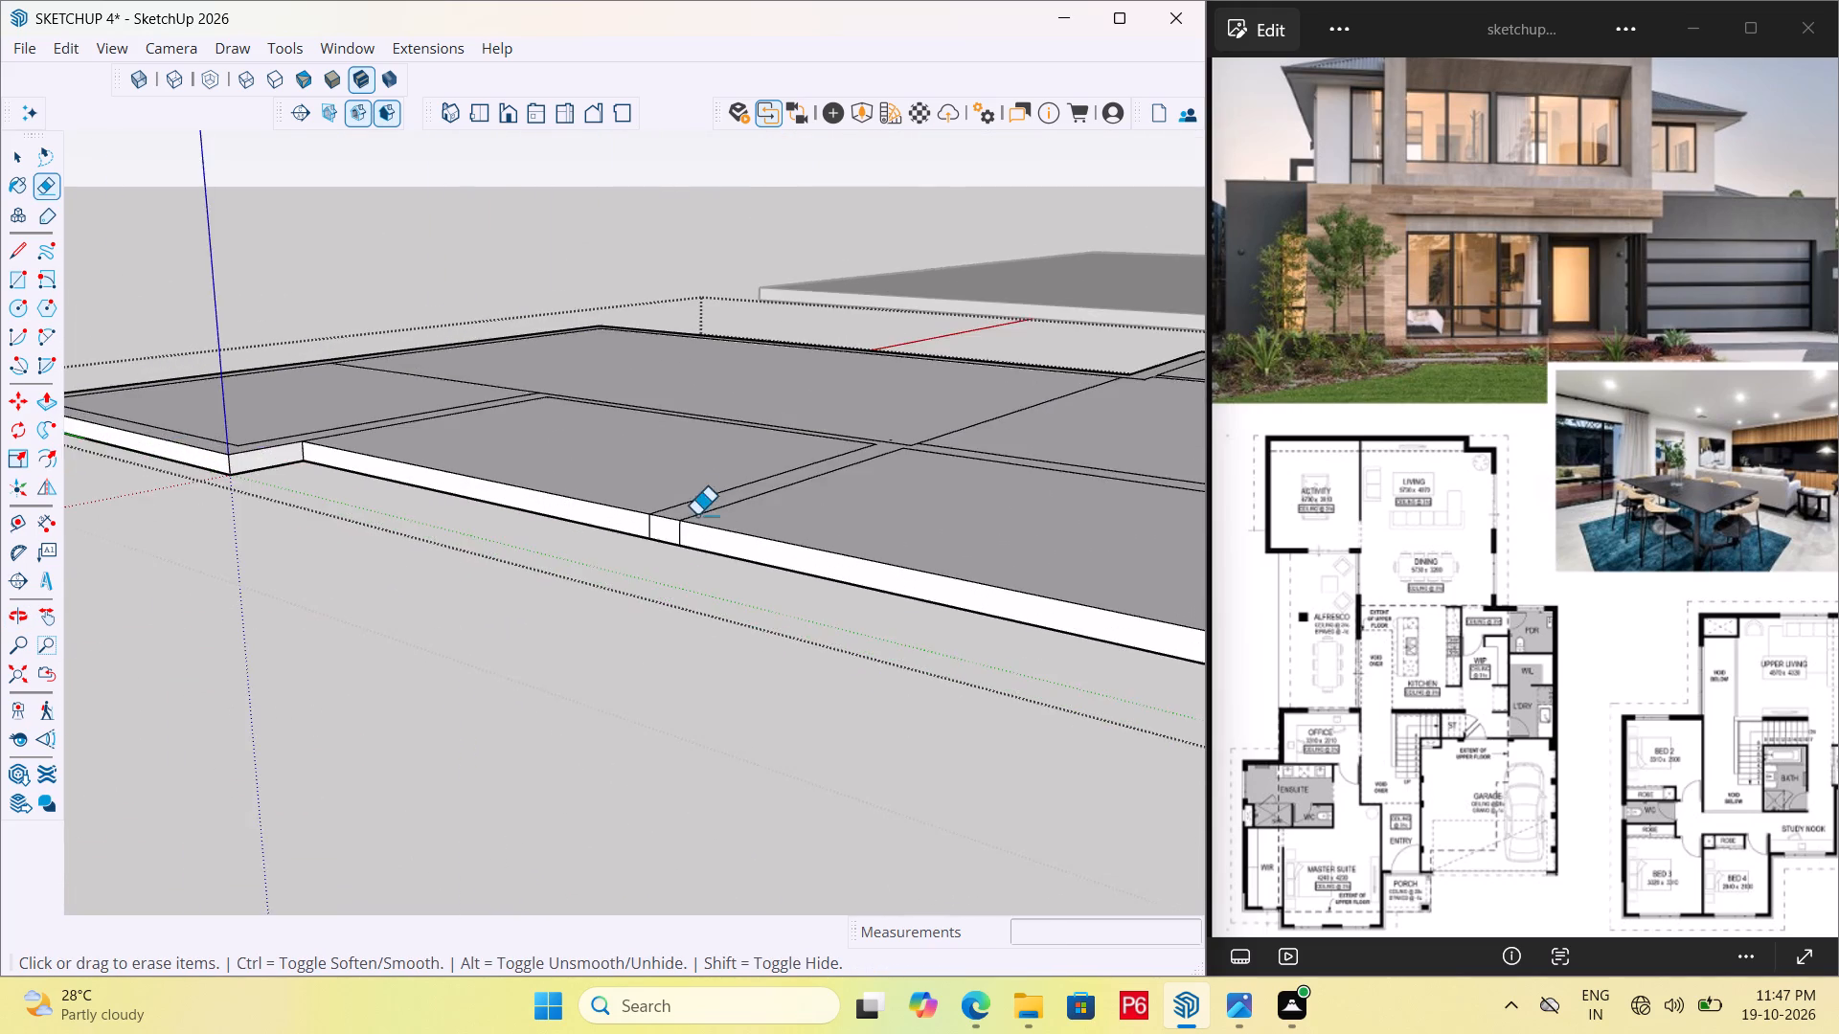
{"action": "scroll", "coordinate": [696, 515], "scroll_direction": "up", "scroll_amount": 10}
{"action": "left_click_drag", "start_coordinate": [675, 558], "coordinate": [520, 506]}
{"action": "scroll", "coordinate": [672, 504], "scroll_direction": "down", "scroll_amount": 7}
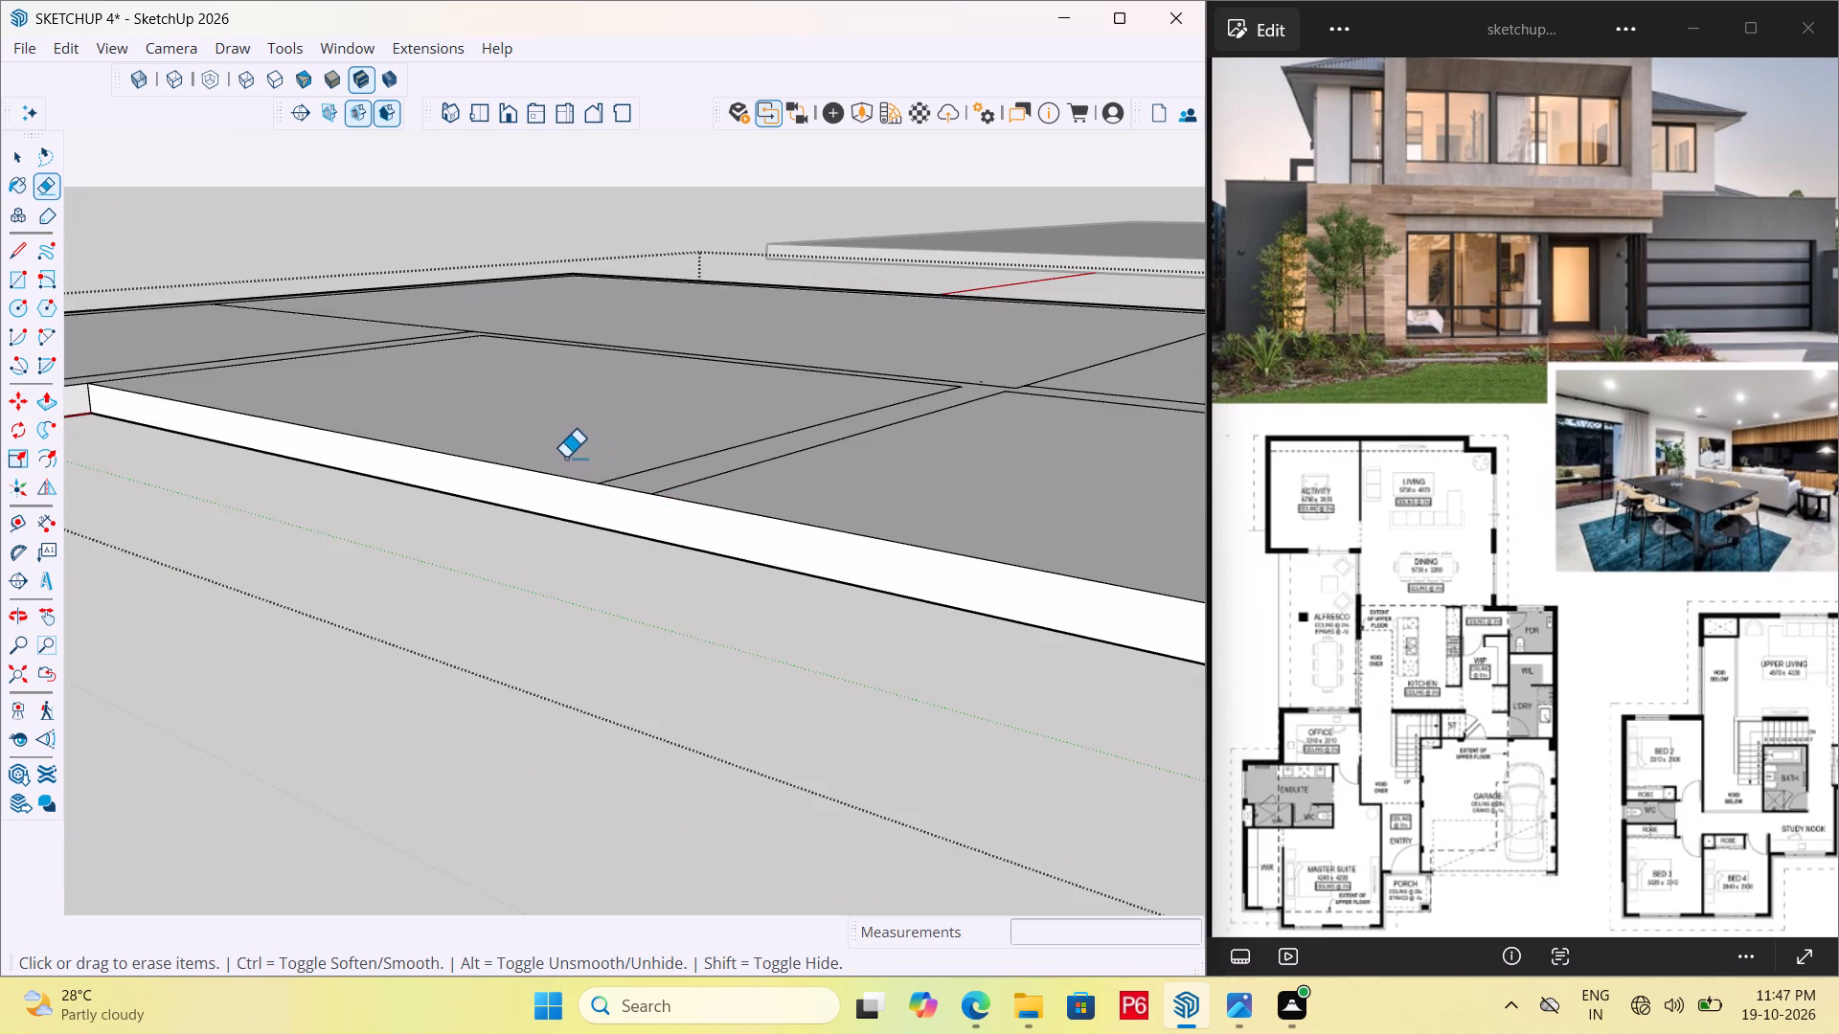
Erase the two extra vertical edges on the base's side face where the wall strip between alfresco and office ends.
{"action": "scroll", "coordinate": [602, 502], "scroll_direction": "down", "scroll_amount": 7}
{"action": "scroll", "coordinate": [575, 589], "scroll_direction": "down", "scroll_amount": 7}
{"action": "scroll", "coordinate": [657, 618], "scroll_direction": "down", "scroll_amount": 6}
{"action": "scroll", "coordinate": [836, 618], "scroll_direction": "up", "scroll_amount": 6}
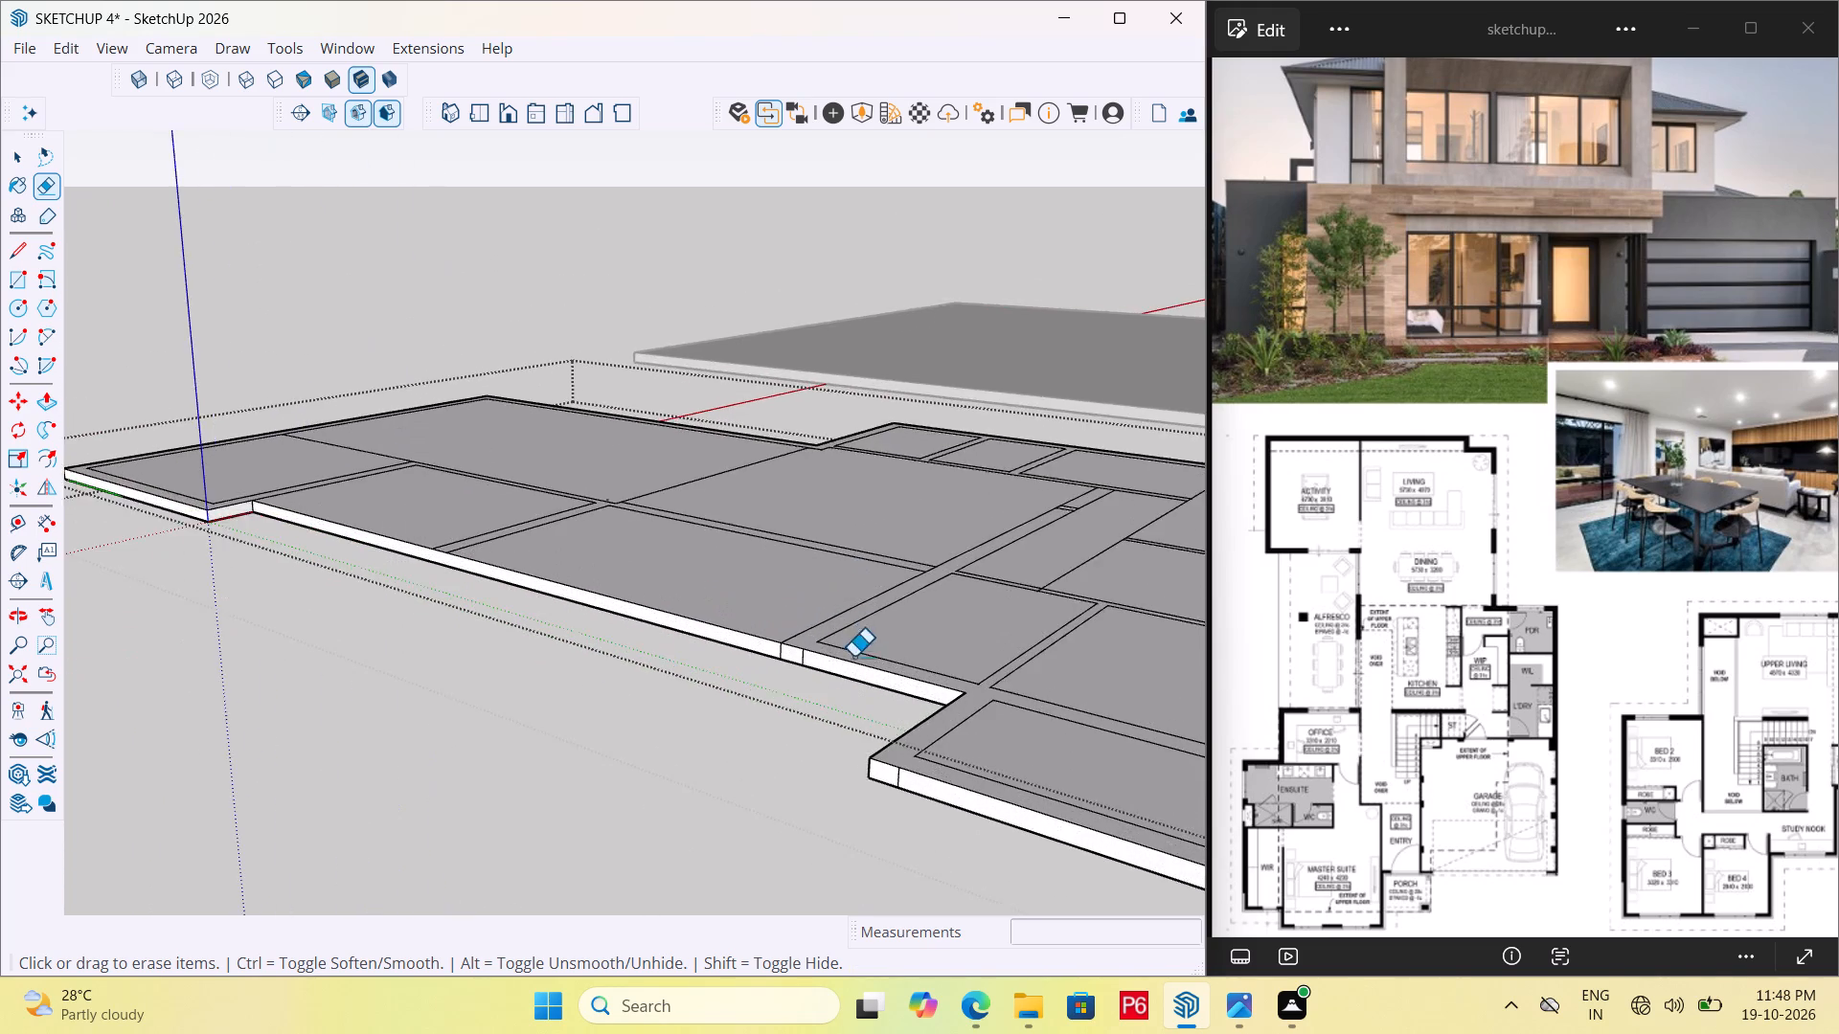
{"action": "middle_click_drag", "start_coordinate": [860, 662], "coordinate": [1221, 653]}
{"action": "scroll", "coordinate": [1218, 658], "scroll_direction": "up", "scroll_amount": 11}
{"action": "left_click_drag", "start_coordinate": [690, 604], "coordinate": [776, 602]}
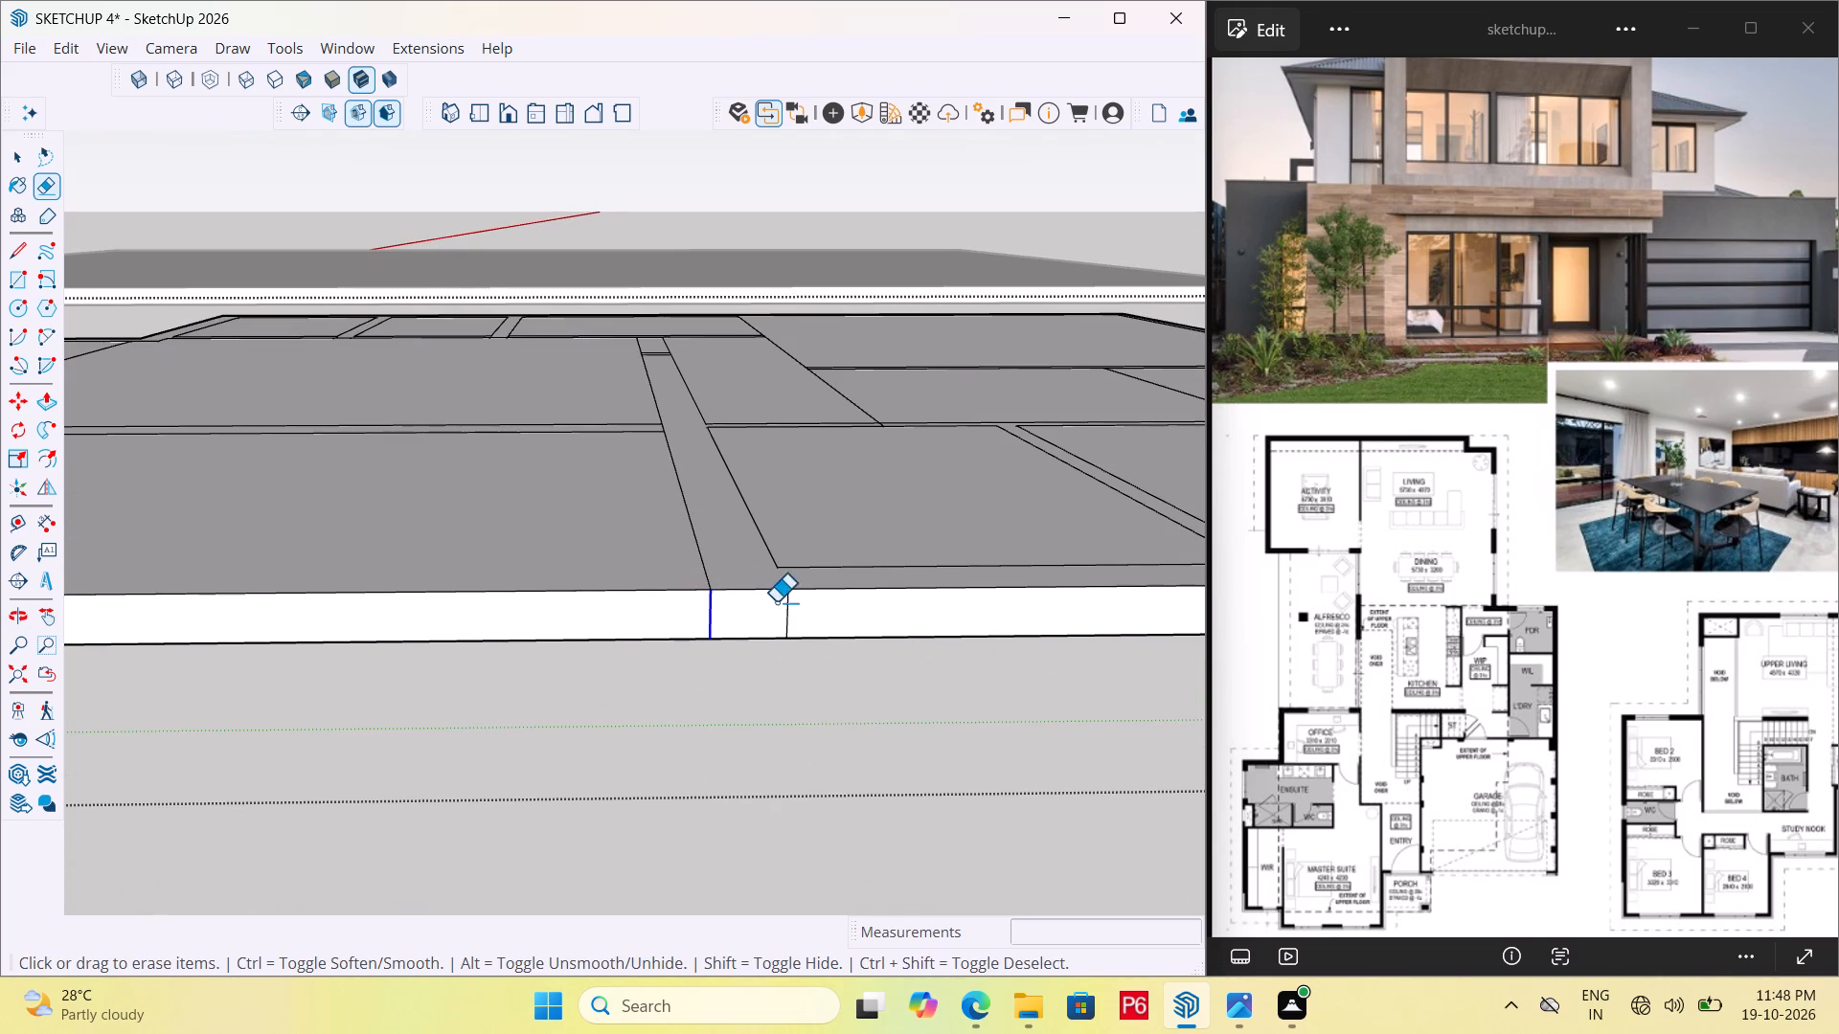
{"action": "left_click_drag", "start_coordinate": [776, 602], "coordinate": [800, 603]}
Erase the extra vertical edges on both base faces beside the projecting rear corner of the ensuite and robe strip.
{"action": "scroll", "coordinate": [674, 580], "scroll_direction": "down", "scroll_amount": 7}
{"action": "scroll", "coordinate": [783, 666], "scroll_direction": "down", "scroll_amount": 1}
{"action": "middle_click_drag", "start_coordinate": [784, 667], "coordinate": [968, 697]}
{"action": "scroll", "coordinate": [497, 589], "scroll_direction": "down", "scroll_amount": 7}
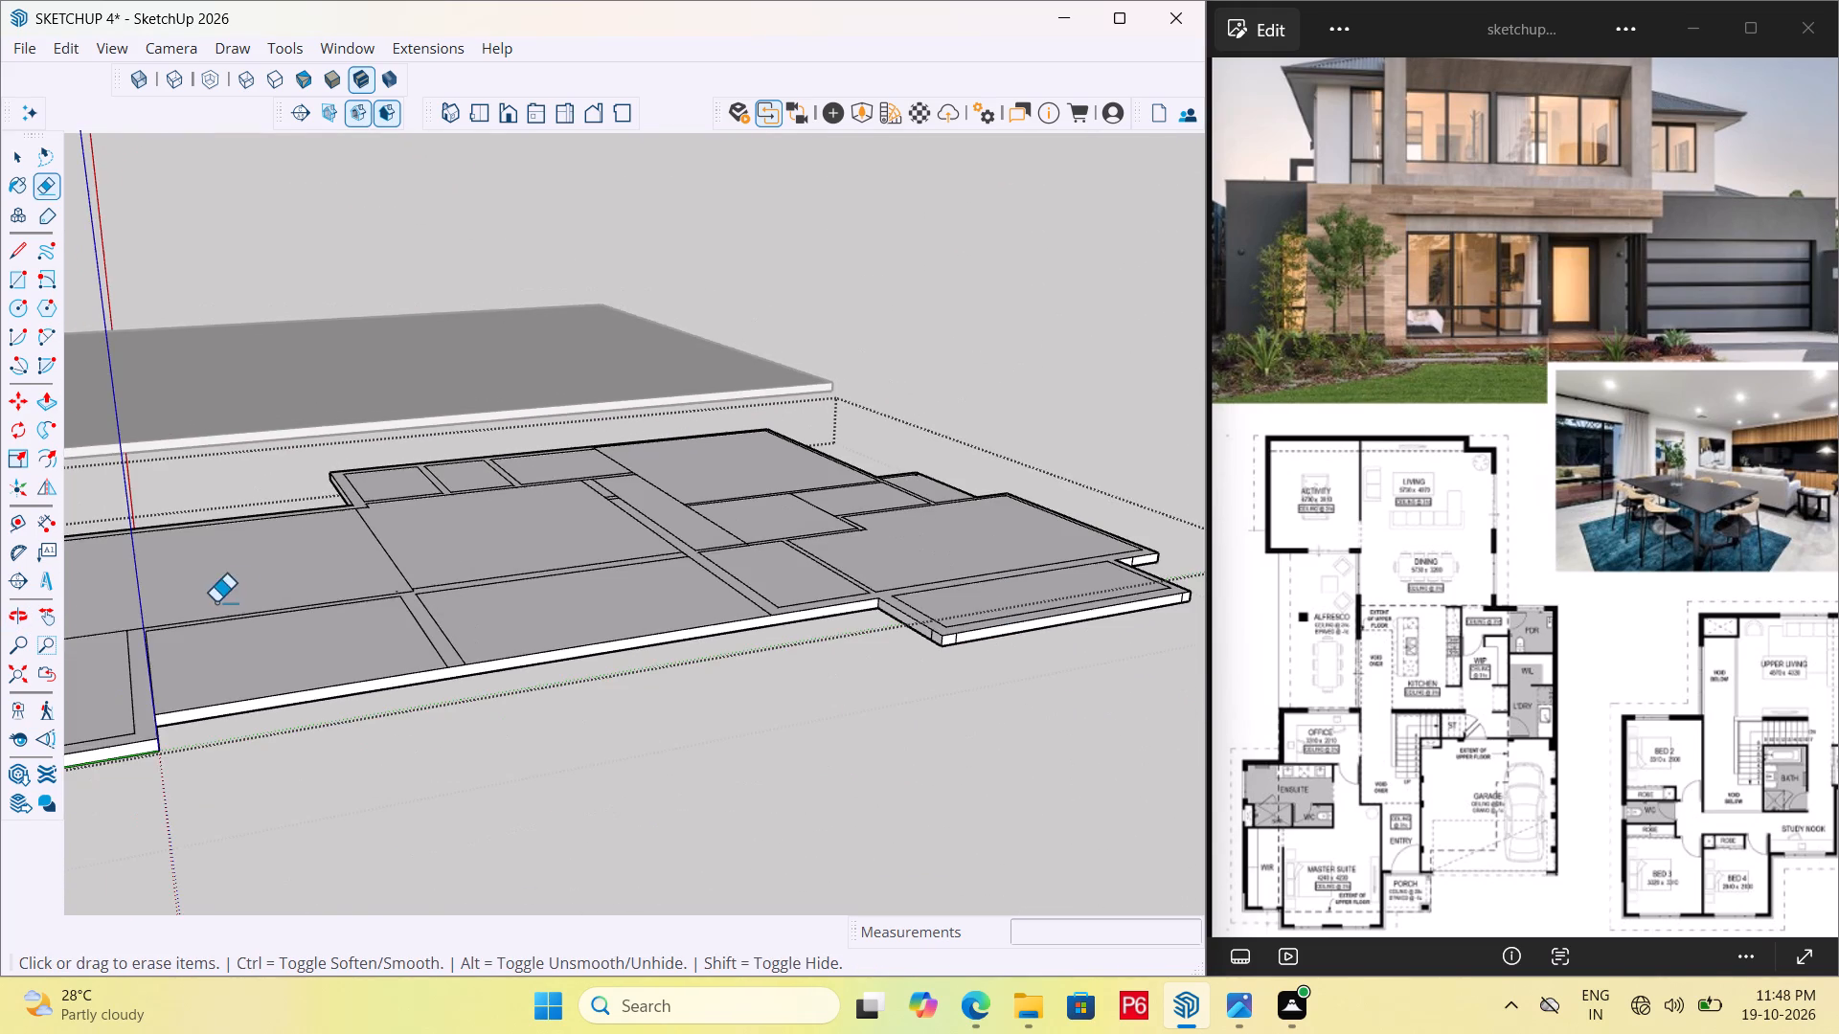
{"action": "scroll", "coordinate": [960, 647], "scroll_direction": "up", "scroll_amount": 18}
{"action": "left_click_drag", "start_coordinate": [807, 639], "coordinate": [825, 639]}
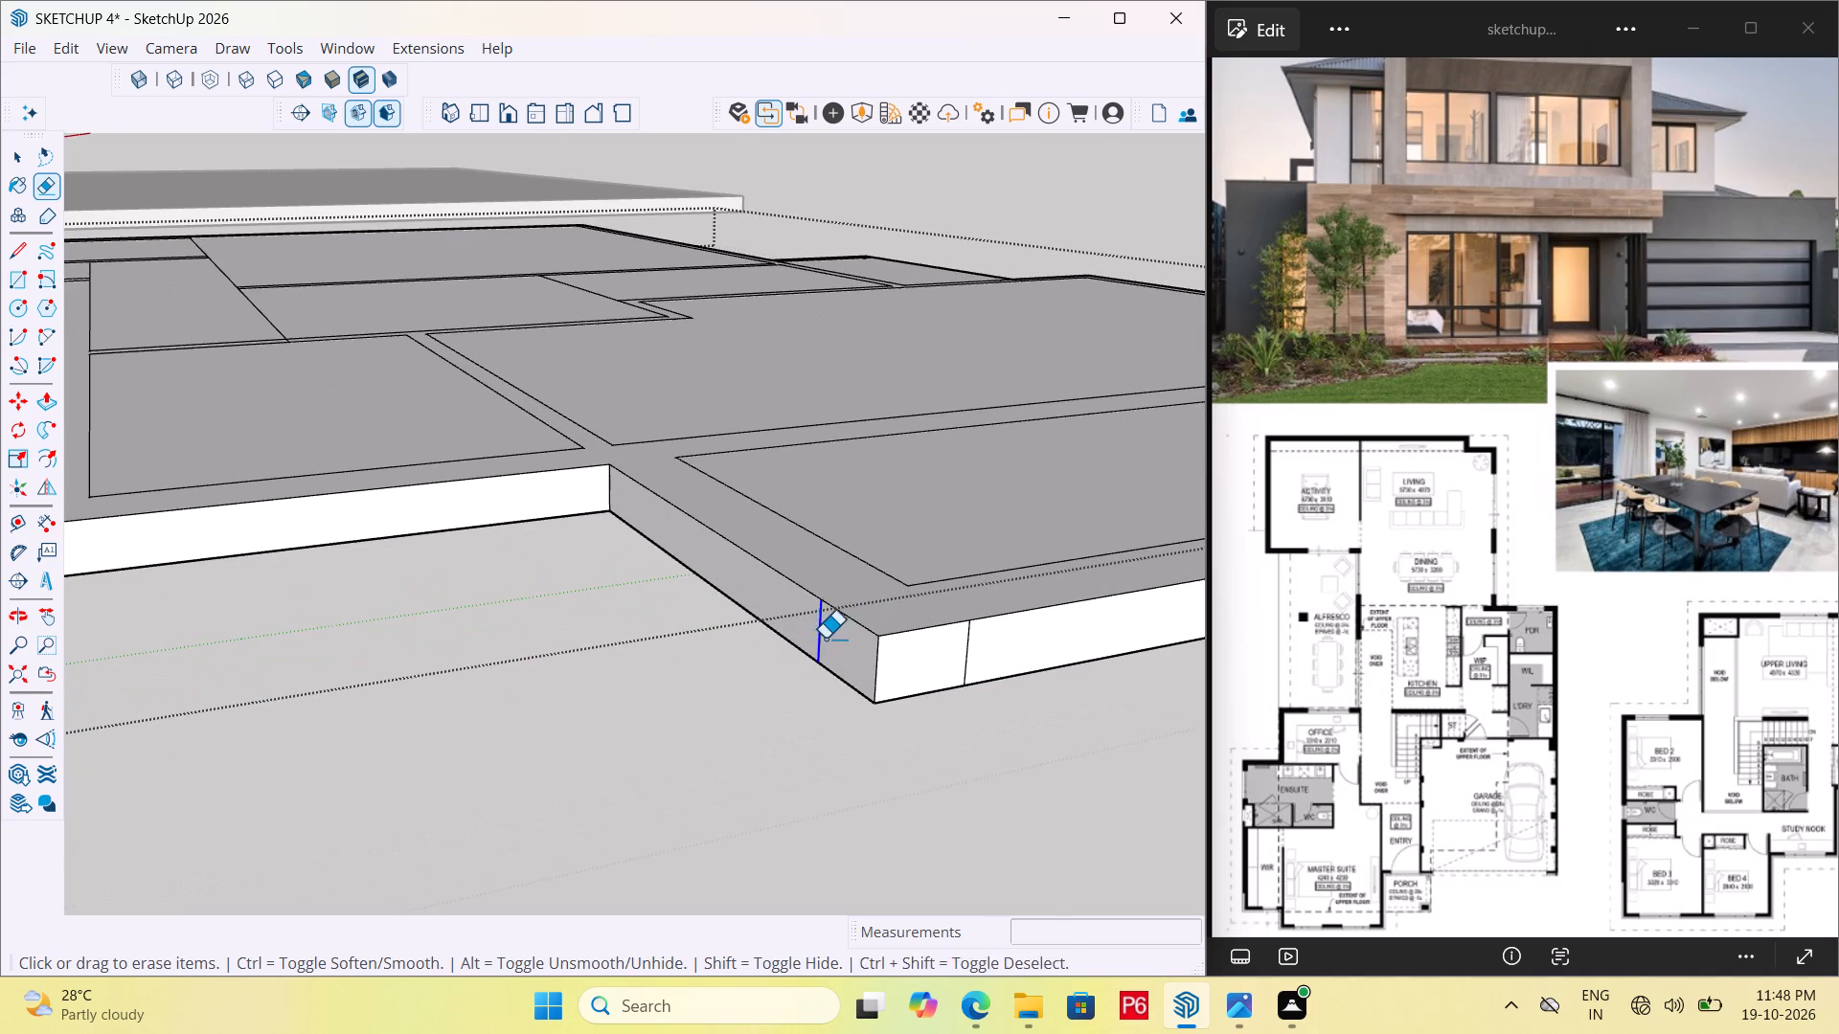
{"action": "left_click_drag", "start_coordinate": [825, 639], "coordinate": [829, 639]}
{"action": "left_click_drag", "start_coordinate": [937, 662], "coordinate": [990, 652]}
{"action": "left_click", "coordinate": [990, 652]}
{"action": "scroll", "coordinate": [750, 731], "scroll_direction": "down", "scroll_amount": 7}
{"action": "scroll", "coordinate": [495, 751], "scroll_direction": "down", "scroll_amount": 5}
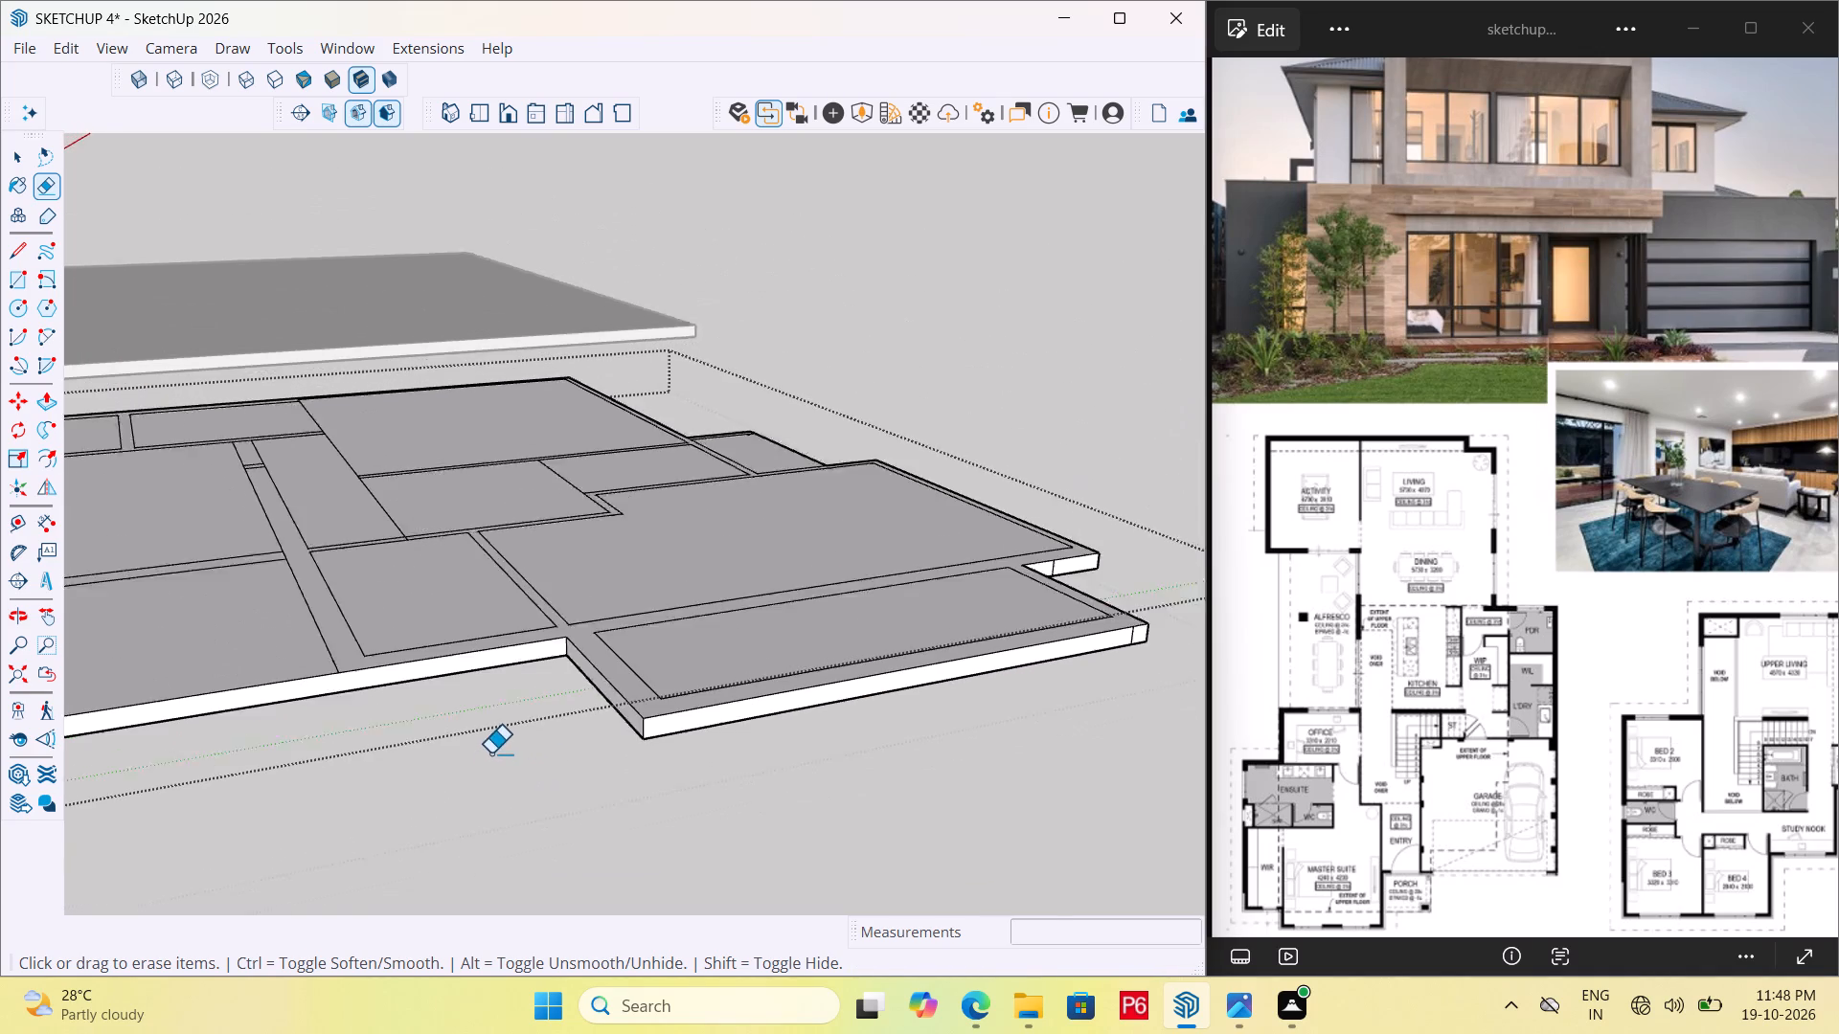
Erase the extra vertical edges on the base faces around the robe strip's front corner and the adjoining master suite front corner.
{"action": "scroll", "coordinate": [490, 753], "scroll_direction": "down", "scroll_amount": 3}
{"action": "scroll", "coordinate": [1132, 660], "scroll_direction": "up", "scroll_amount": 3}
{"action": "middle_click_drag", "start_coordinate": [1116, 663], "coordinate": [772, 637]}
{"action": "scroll", "coordinate": [364, 690], "scroll_direction": "up", "scroll_amount": 12}
{"action": "left_click_drag", "start_coordinate": [398, 571], "coordinate": [390, 554]}
{"action": "left_click_drag", "start_coordinate": [498, 549], "coordinate": [523, 535]}
{"action": "left_click_drag", "start_coordinate": [764, 450], "coordinate": [782, 448]}
{"action": "scroll", "coordinate": [953, 463], "scroll_direction": "up", "scroll_amount": 2}
{"action": "middle_click_drag", "start_coordinate": [953, 463], "coordinate": [788, 486]}
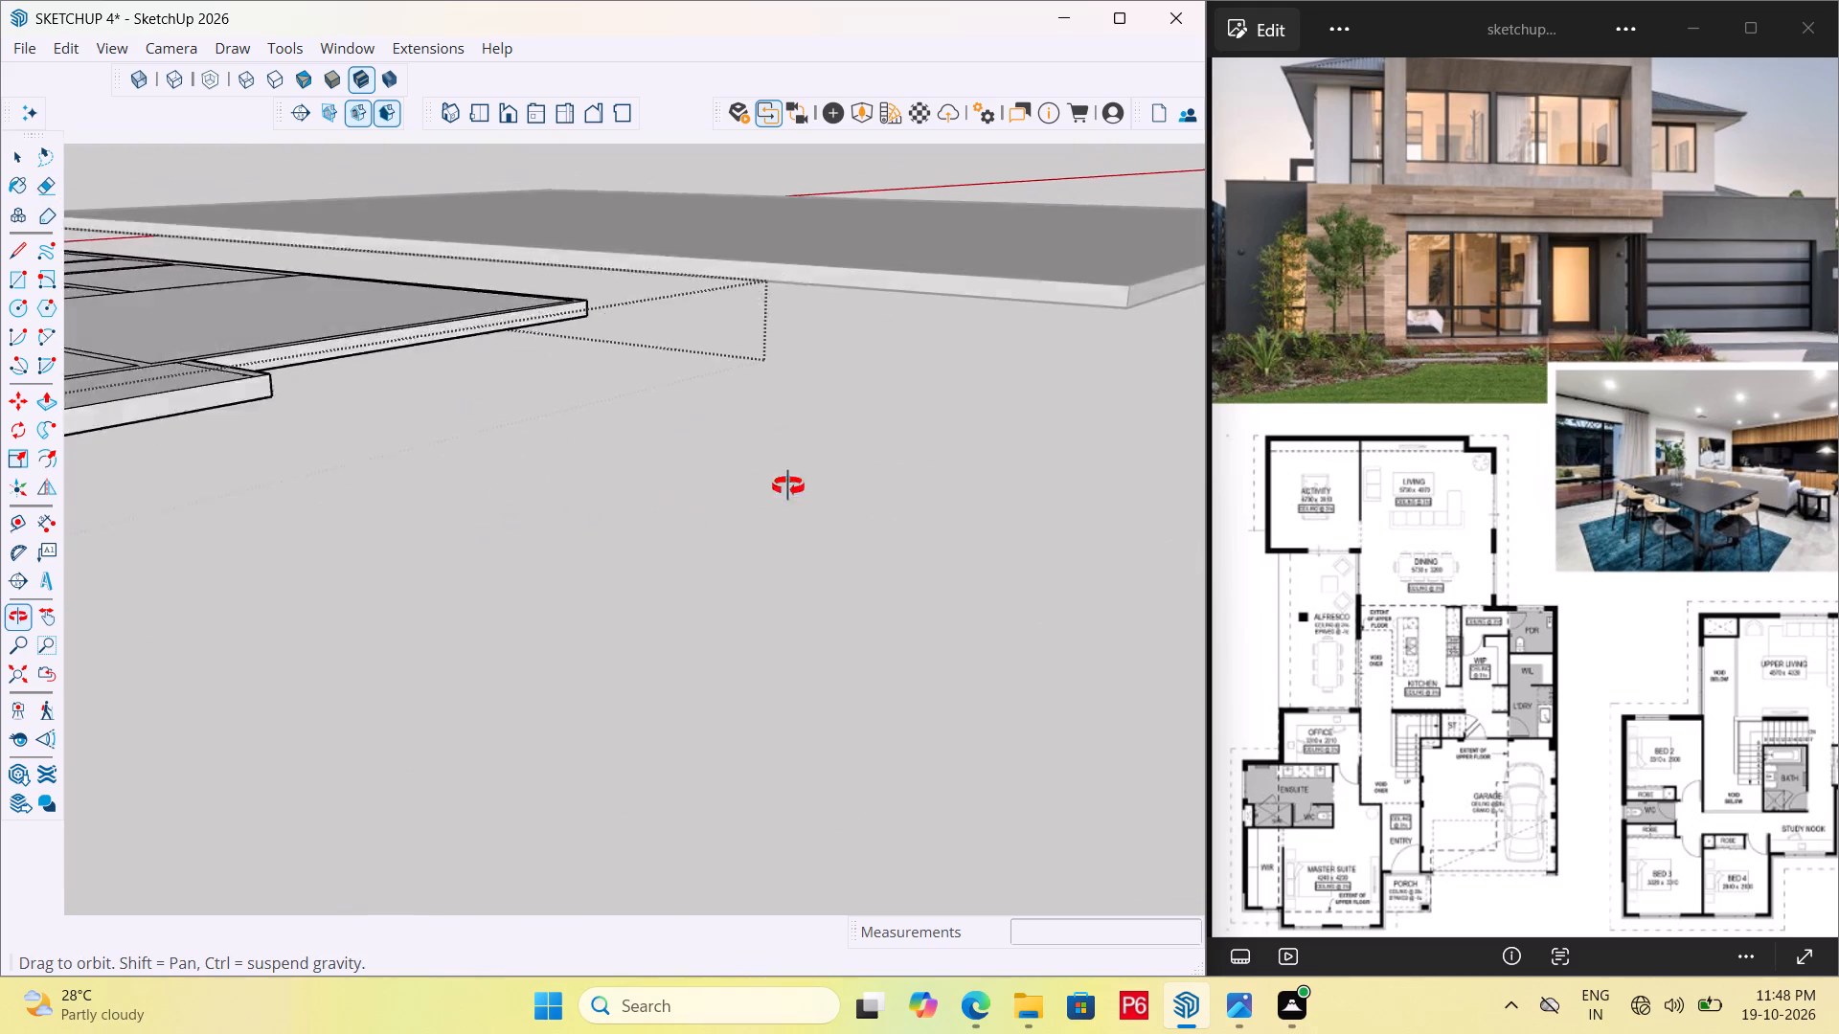
{"action": "middle_click_drag", "start_coordinate": [788, 486], "coordinate": [910, 475]}
{"action": "left_click_drag", "start_coordinate": [366, 585], "coordinate": [387, 579]}
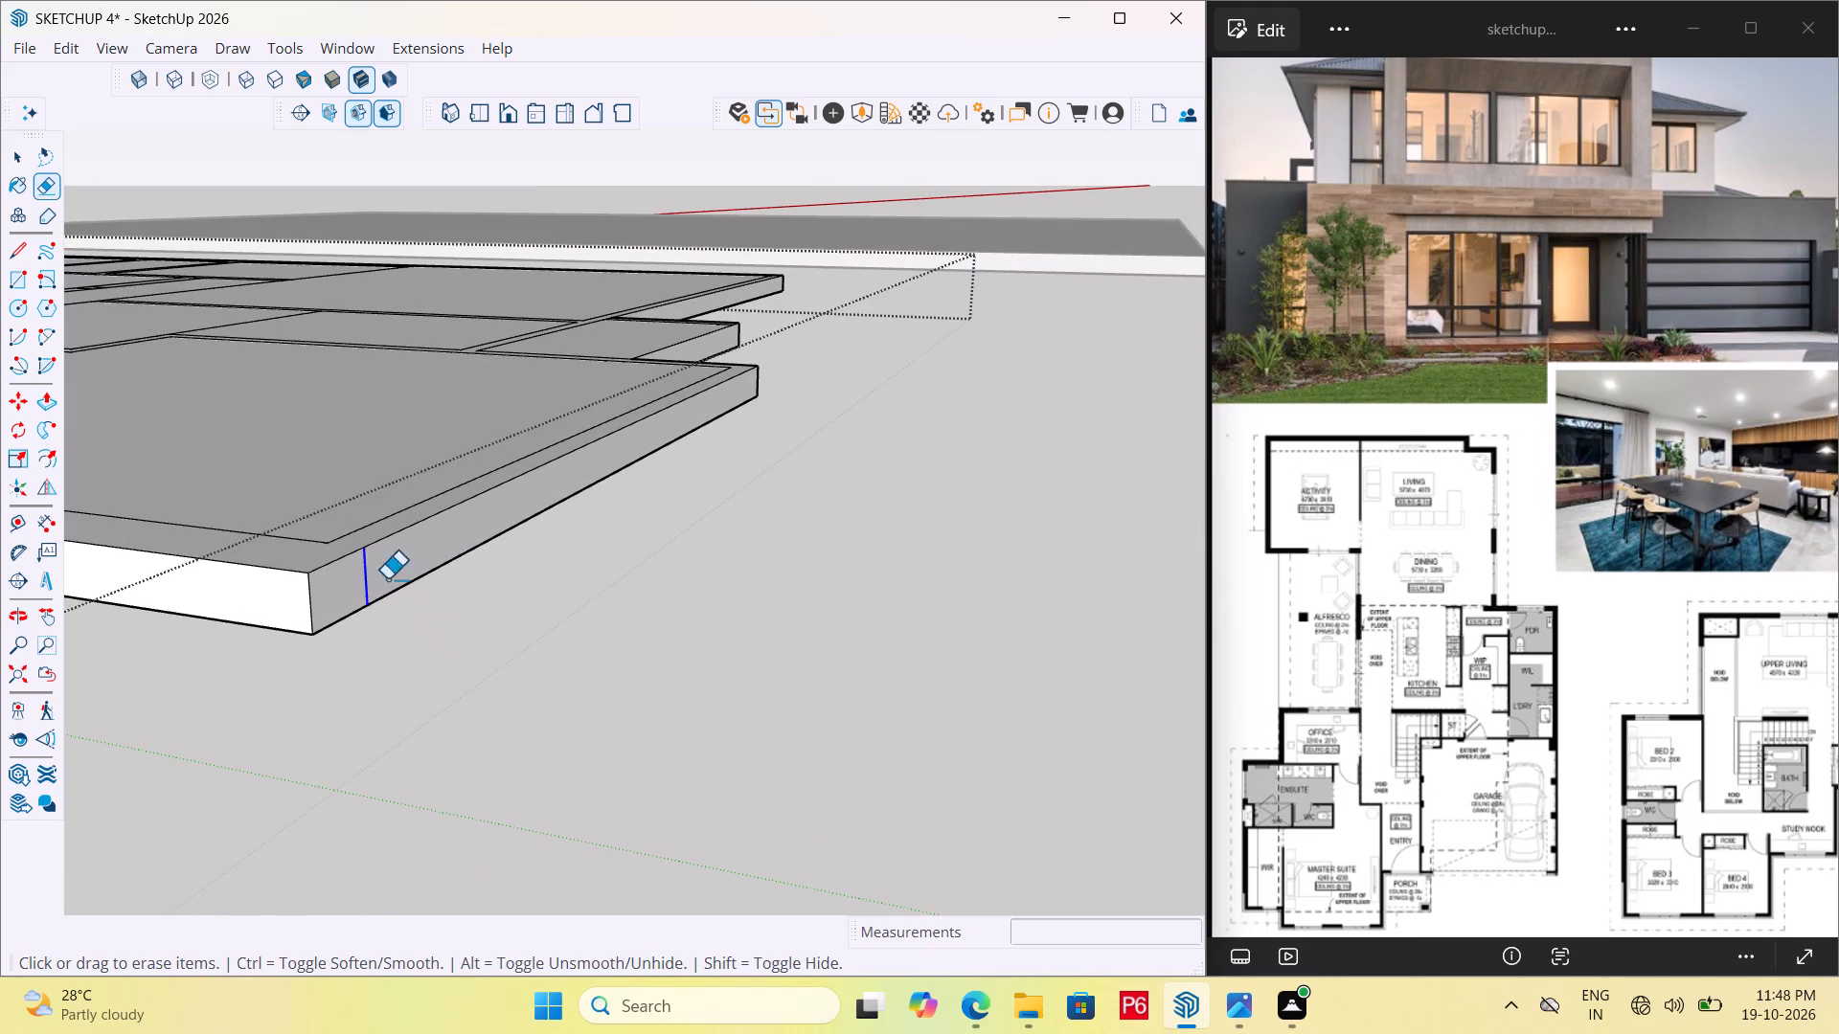
{"action": "left_click_drag", "start_coordinate": [387, 579], "coordinate": [400, 577]}
Exit editing of the ground-floor base group and save the model.
{"action": "scroll", "coordinate": [711, 632], "scroll_direction": "down", "scroll_amount": 6}
{"action": "scroll", "coordinate": [795, 607], "scroll_direction": "down", "scroll_amount": 7}
{"action": "middle_click_drag", "start_coordinate": [870, 625], "coordinate": [5, 626]}
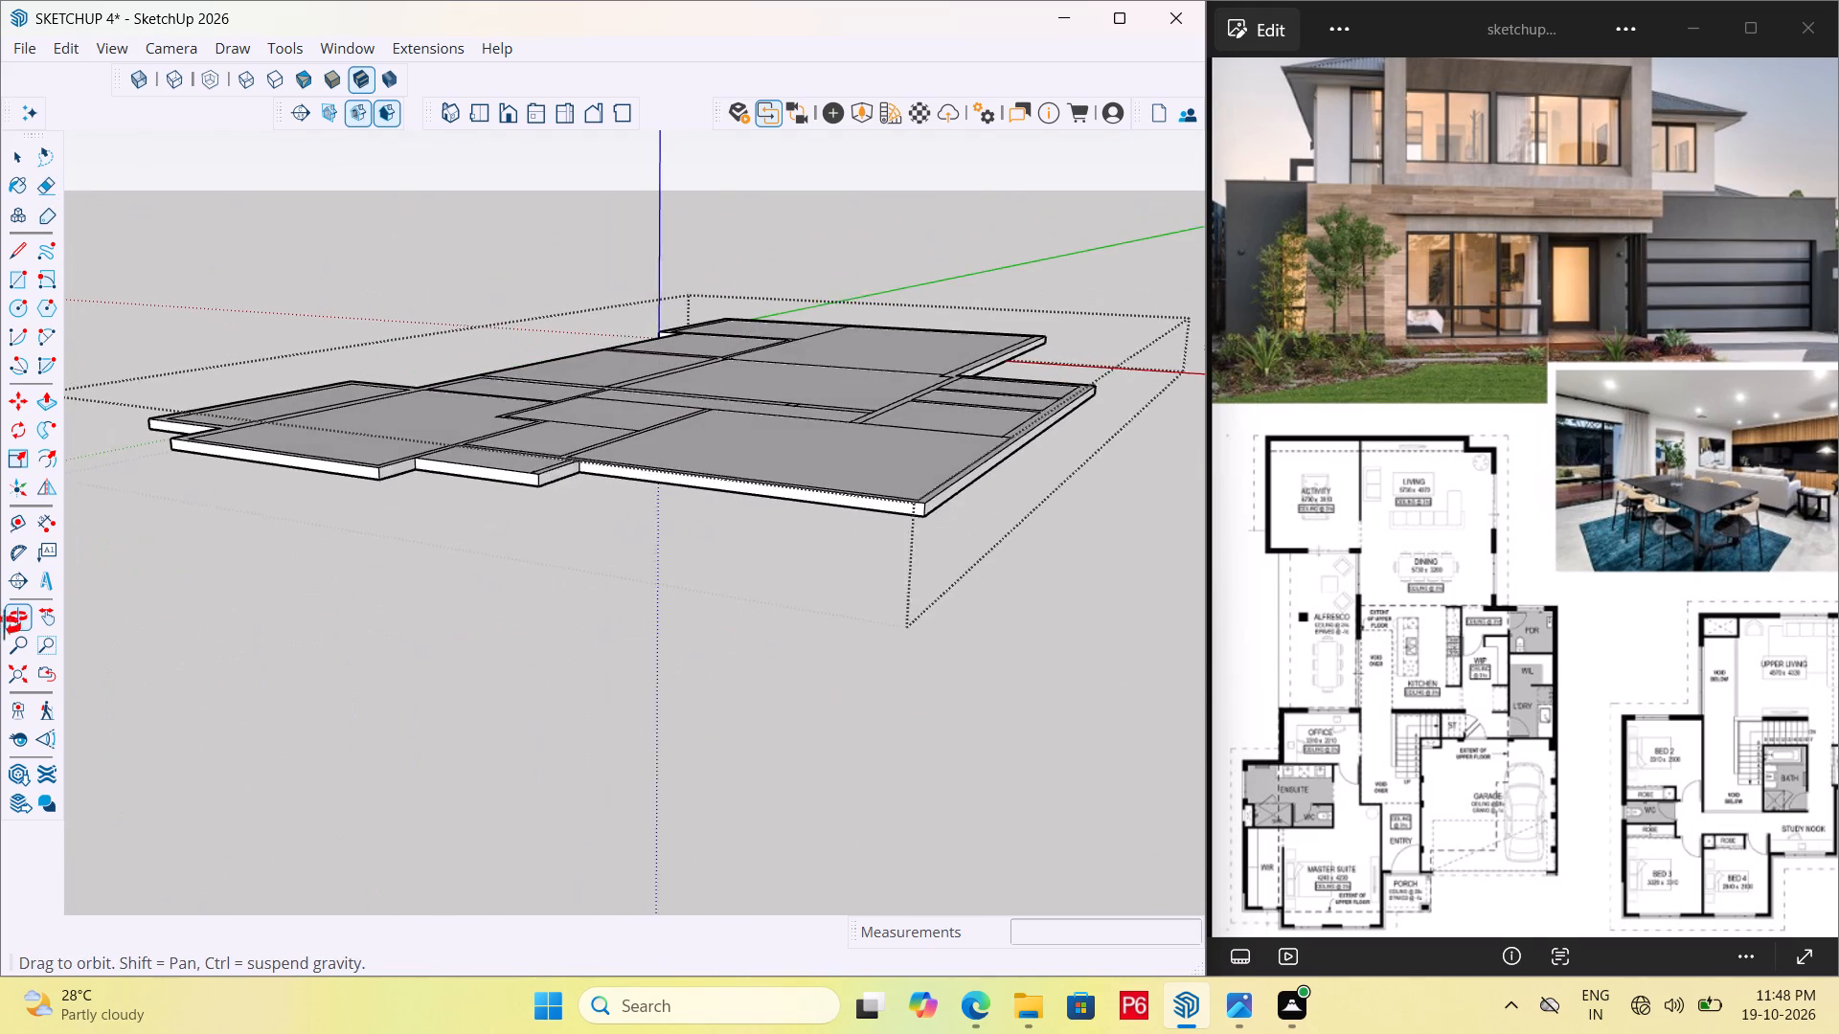
{"action": "middle_click_drag", "start_coordinate": [5, 626], "coordinate": [0, 625]}
{"action": "key", "text": "space"}
{"action": "left_click", "coordinate": [696, 641]}
{"action": "scroll", "coordinate": [825, 508], "scroll_direction": "down", "scroll_amount": 1}
{"action": "middle_click_drag", "start_coordinate": [825, 508], "coordinate": [825, 519]}
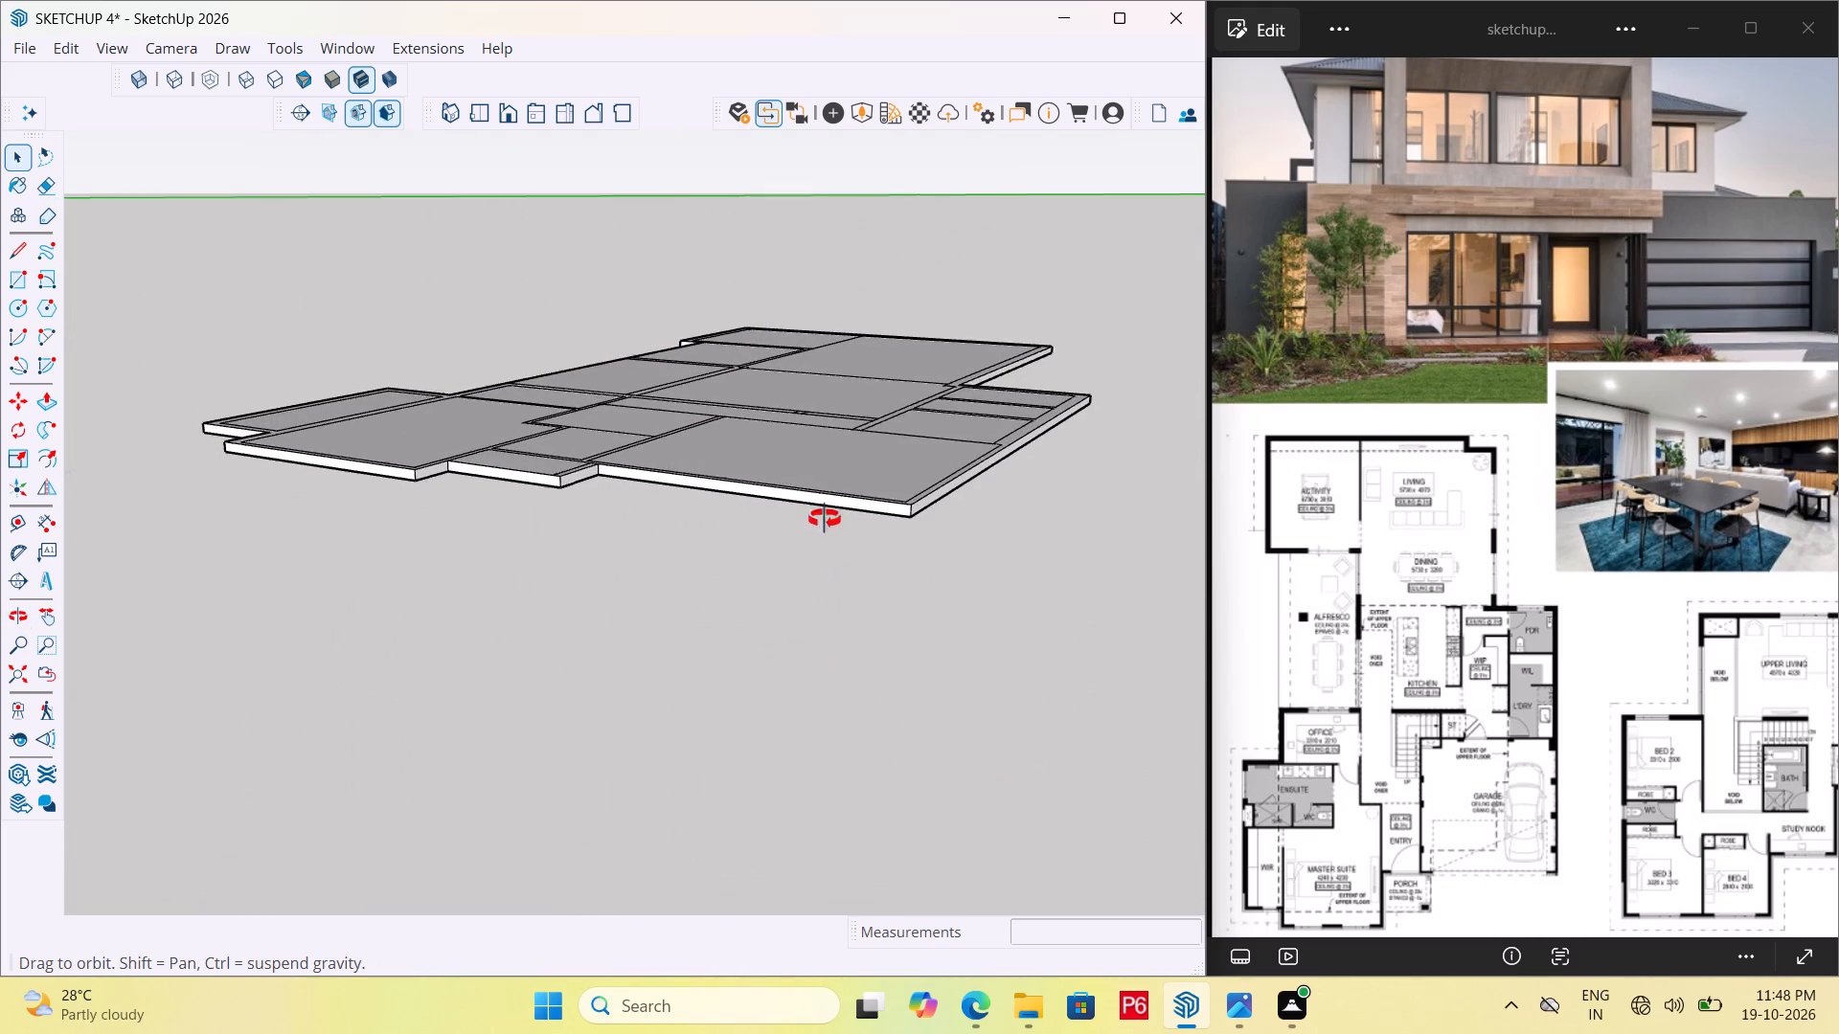
{"action": "middle_click_drag", "start_coordinate": [825, 519], "coordinate": [832, 675]}
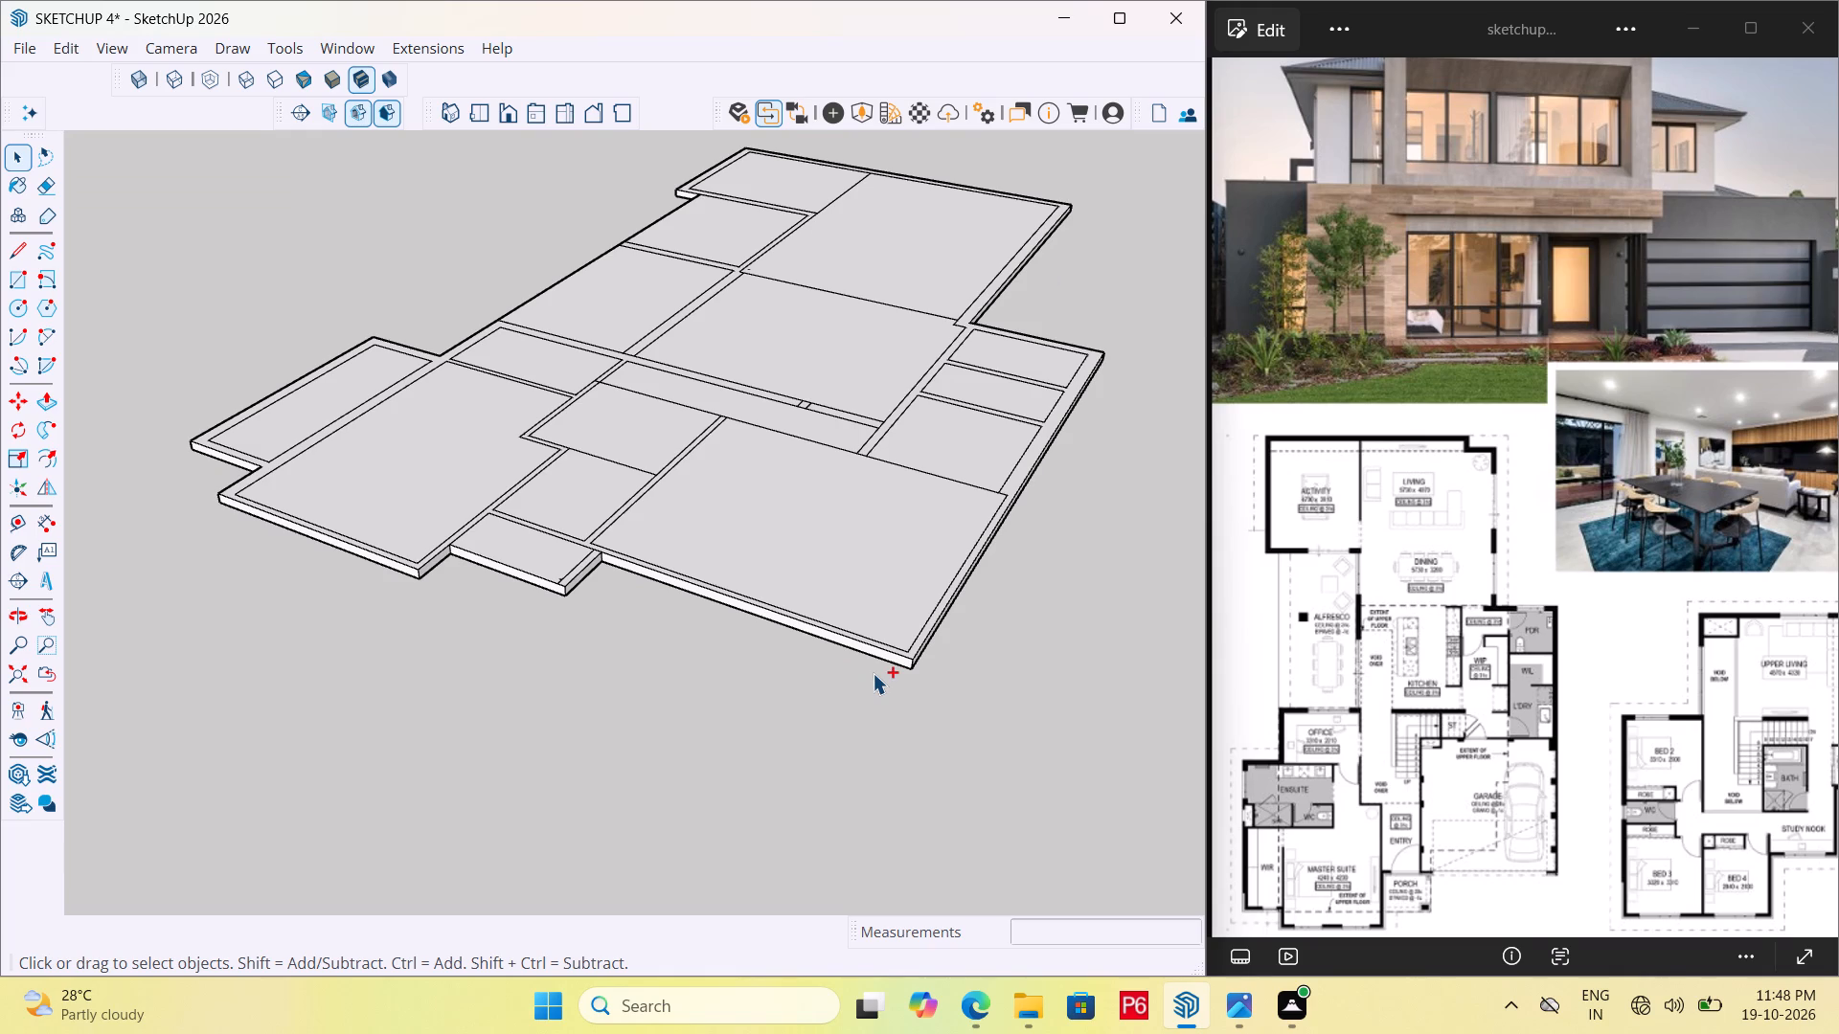
{"action": "key", "text": "ctrl+s"}
{"action": "key", "text": "ctrl+s"}
{"action": "key", "text": "ctrl+s"}
{"action": "key", "text": "ctrl+s"}
{"action": "key", "text": "ctrl+s"}
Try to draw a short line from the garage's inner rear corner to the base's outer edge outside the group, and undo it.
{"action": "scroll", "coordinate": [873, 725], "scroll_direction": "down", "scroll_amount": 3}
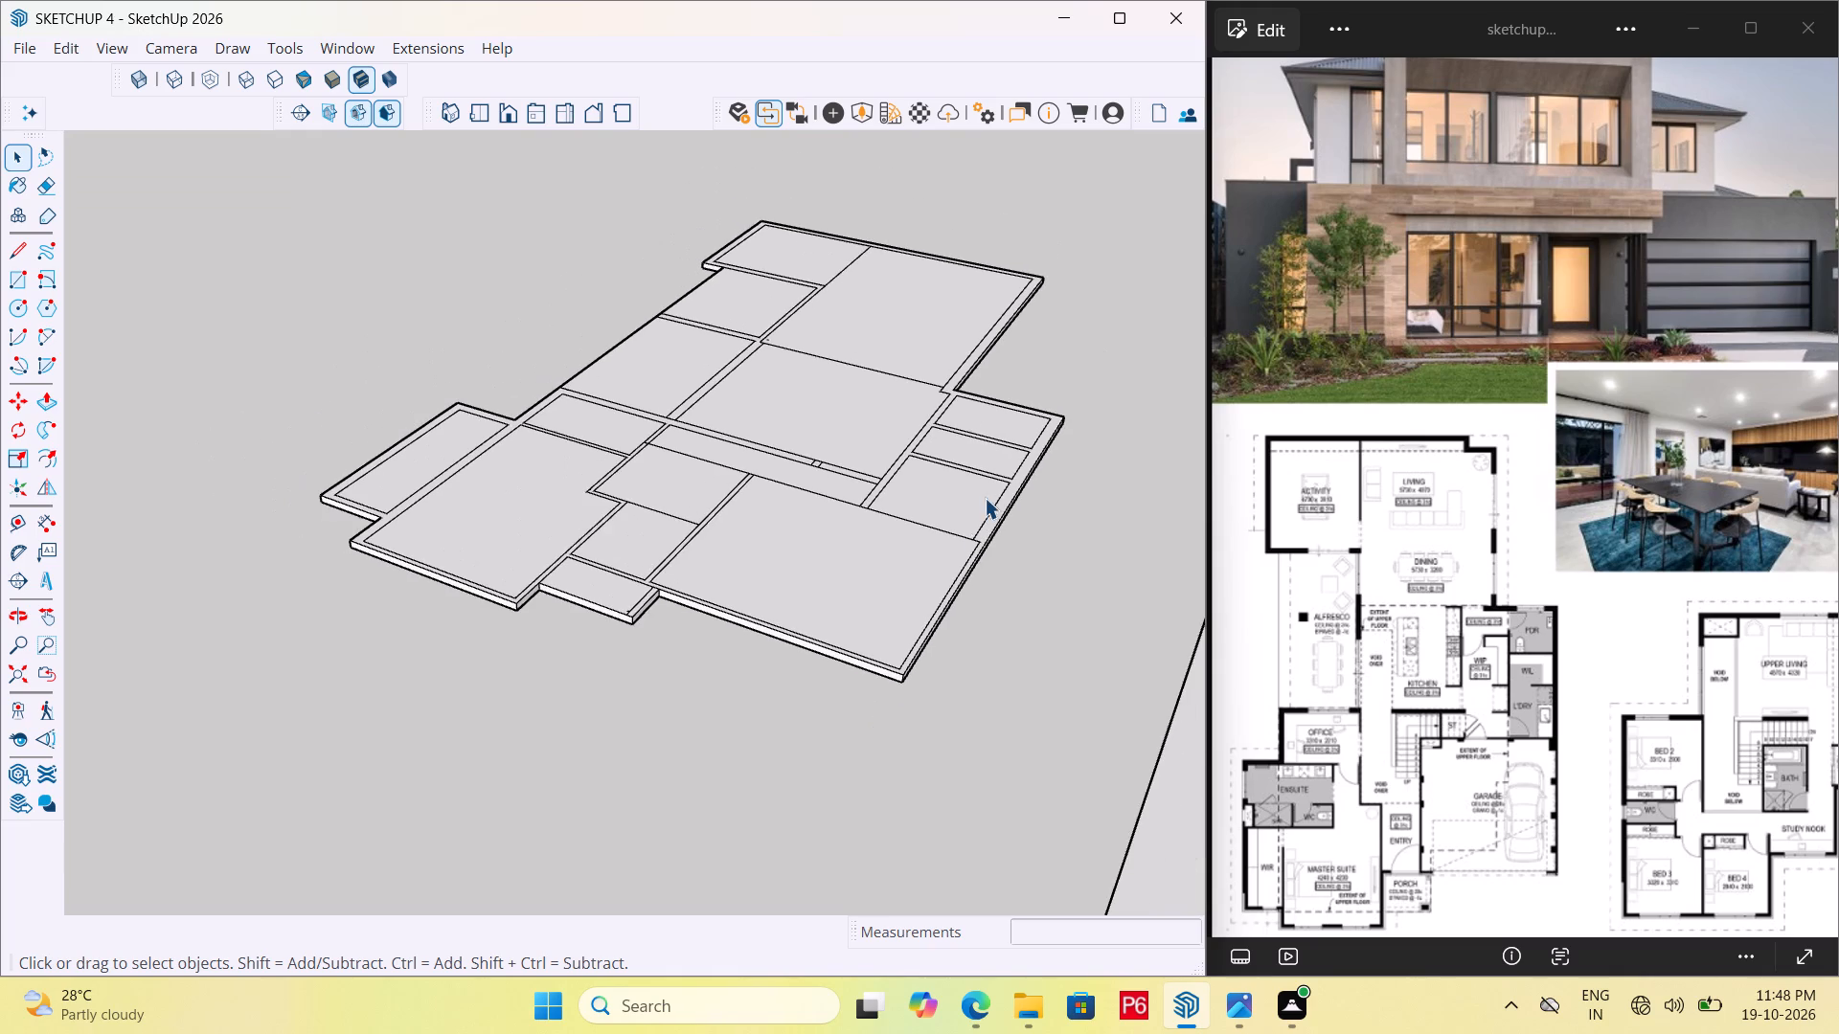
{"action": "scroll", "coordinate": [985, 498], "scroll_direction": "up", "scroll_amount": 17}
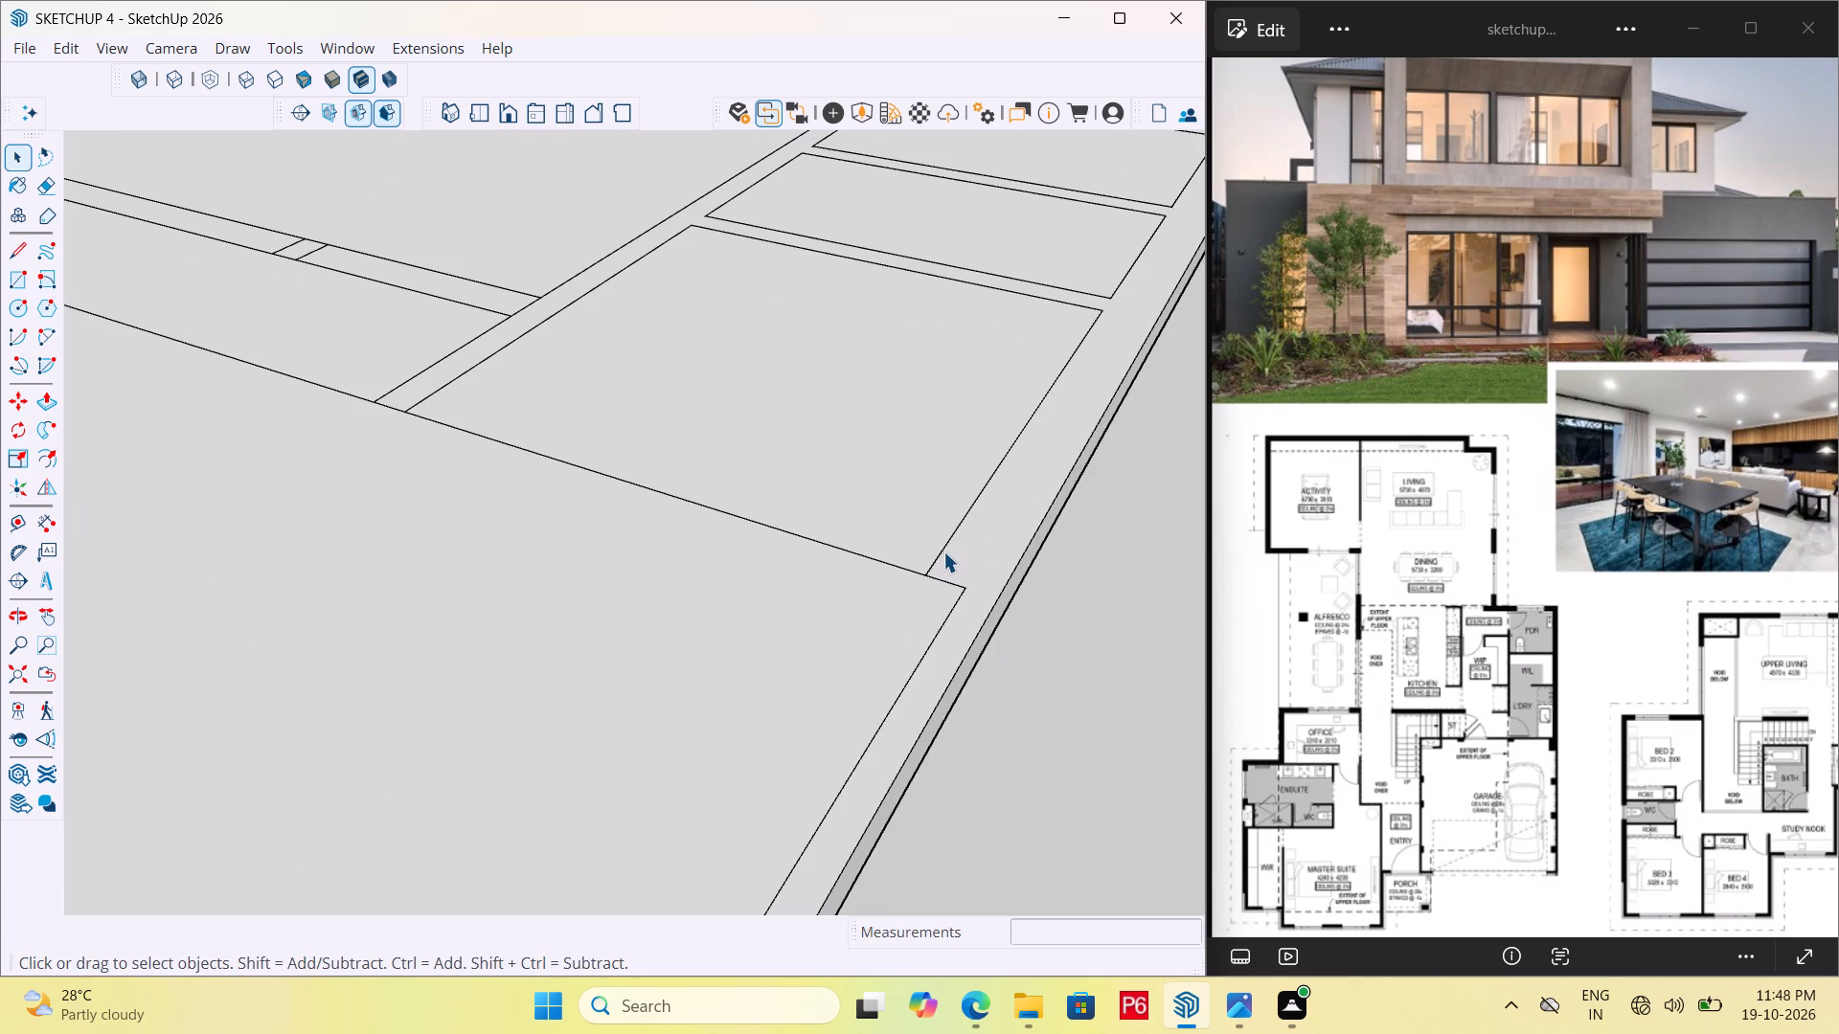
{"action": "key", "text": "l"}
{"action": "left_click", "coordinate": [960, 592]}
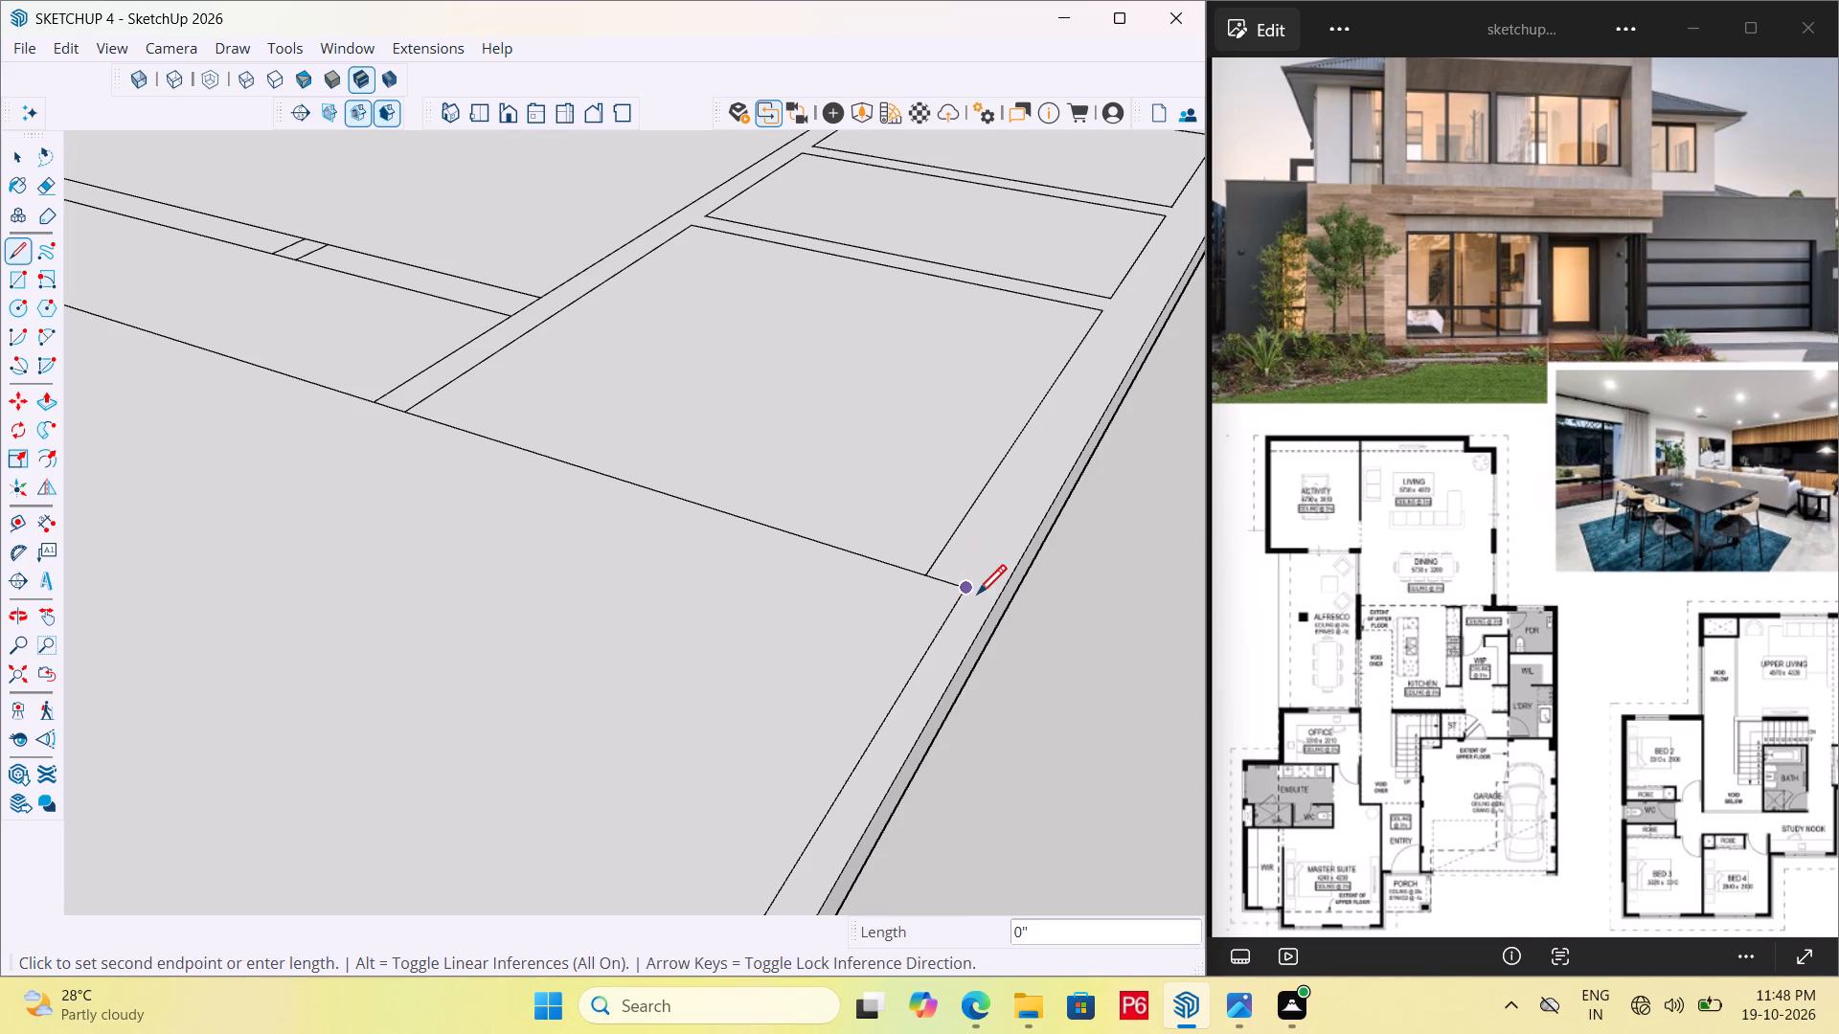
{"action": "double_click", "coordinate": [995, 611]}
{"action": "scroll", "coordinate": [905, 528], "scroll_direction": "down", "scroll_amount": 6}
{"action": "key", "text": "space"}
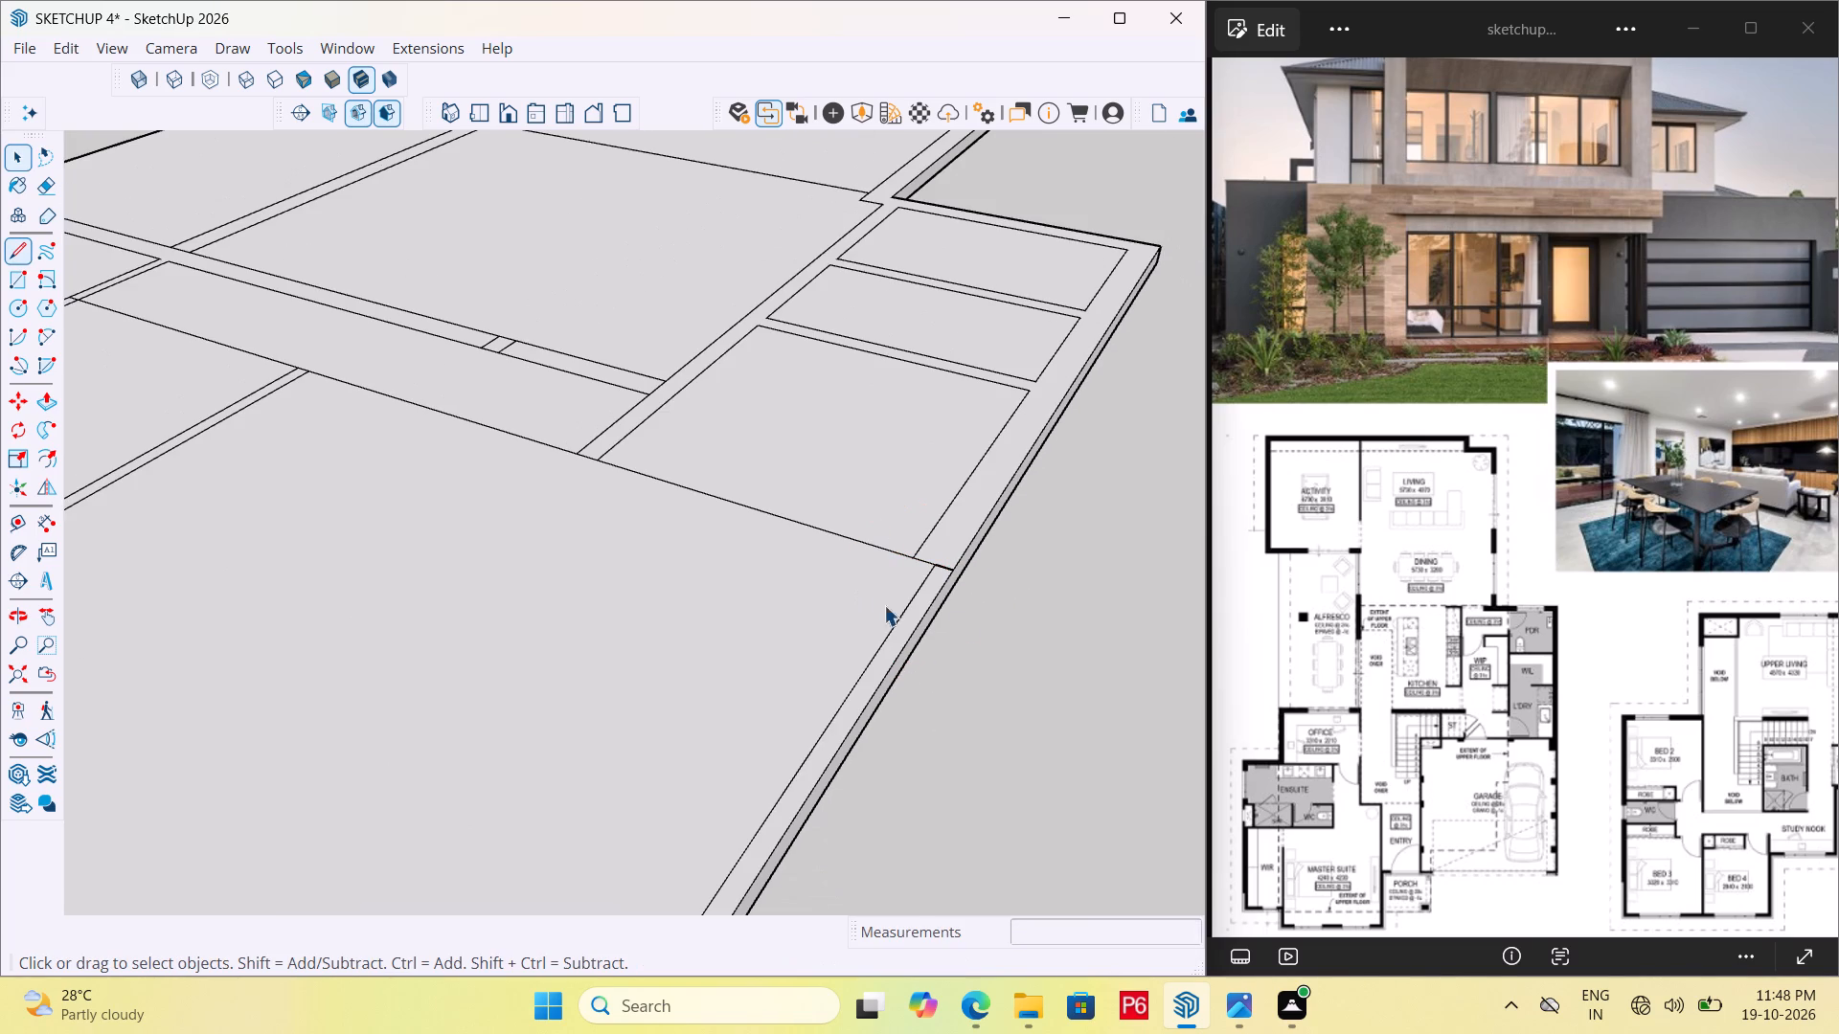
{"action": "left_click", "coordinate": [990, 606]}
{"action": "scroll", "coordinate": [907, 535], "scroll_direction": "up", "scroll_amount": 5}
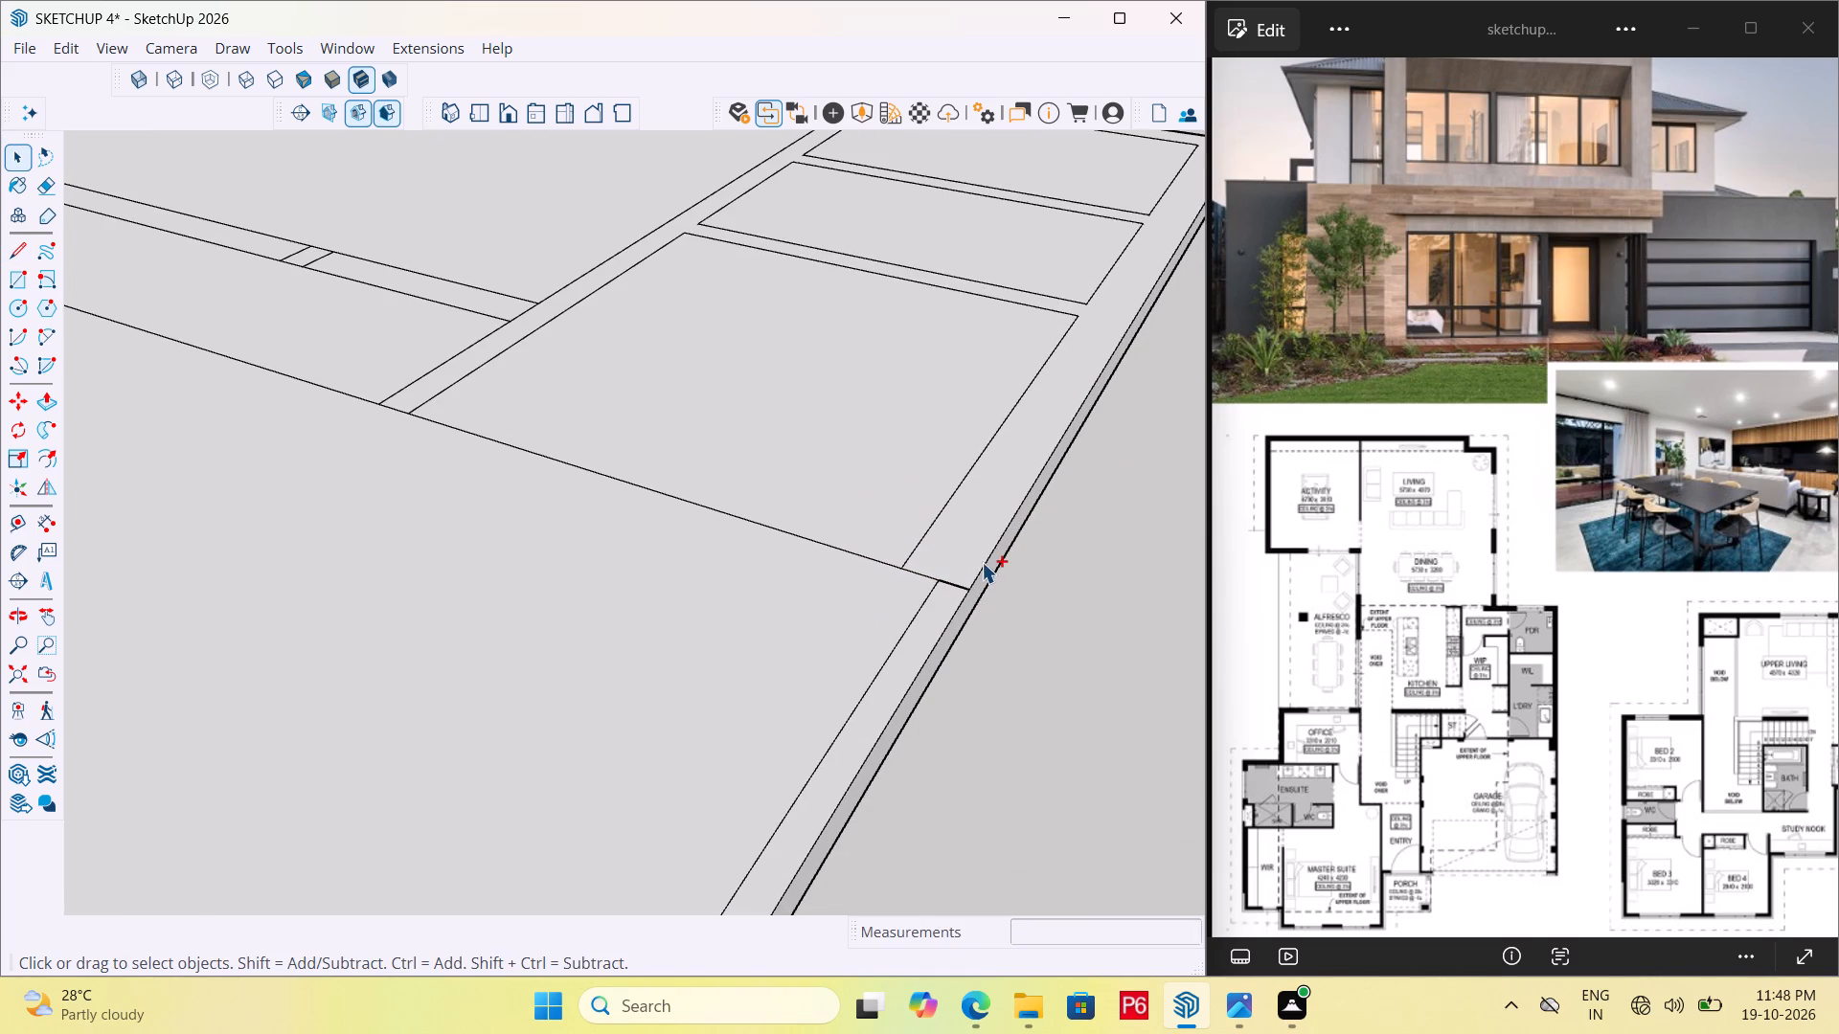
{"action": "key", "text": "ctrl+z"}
Inside the base group, draw a 4" line from the garage's inner rear corner across the wall strip to the outer edge, then exit.
{"action": "double_click", "coordinate": [973, 534]}
{"action": "left_click", "coordinate": [971, 534]}
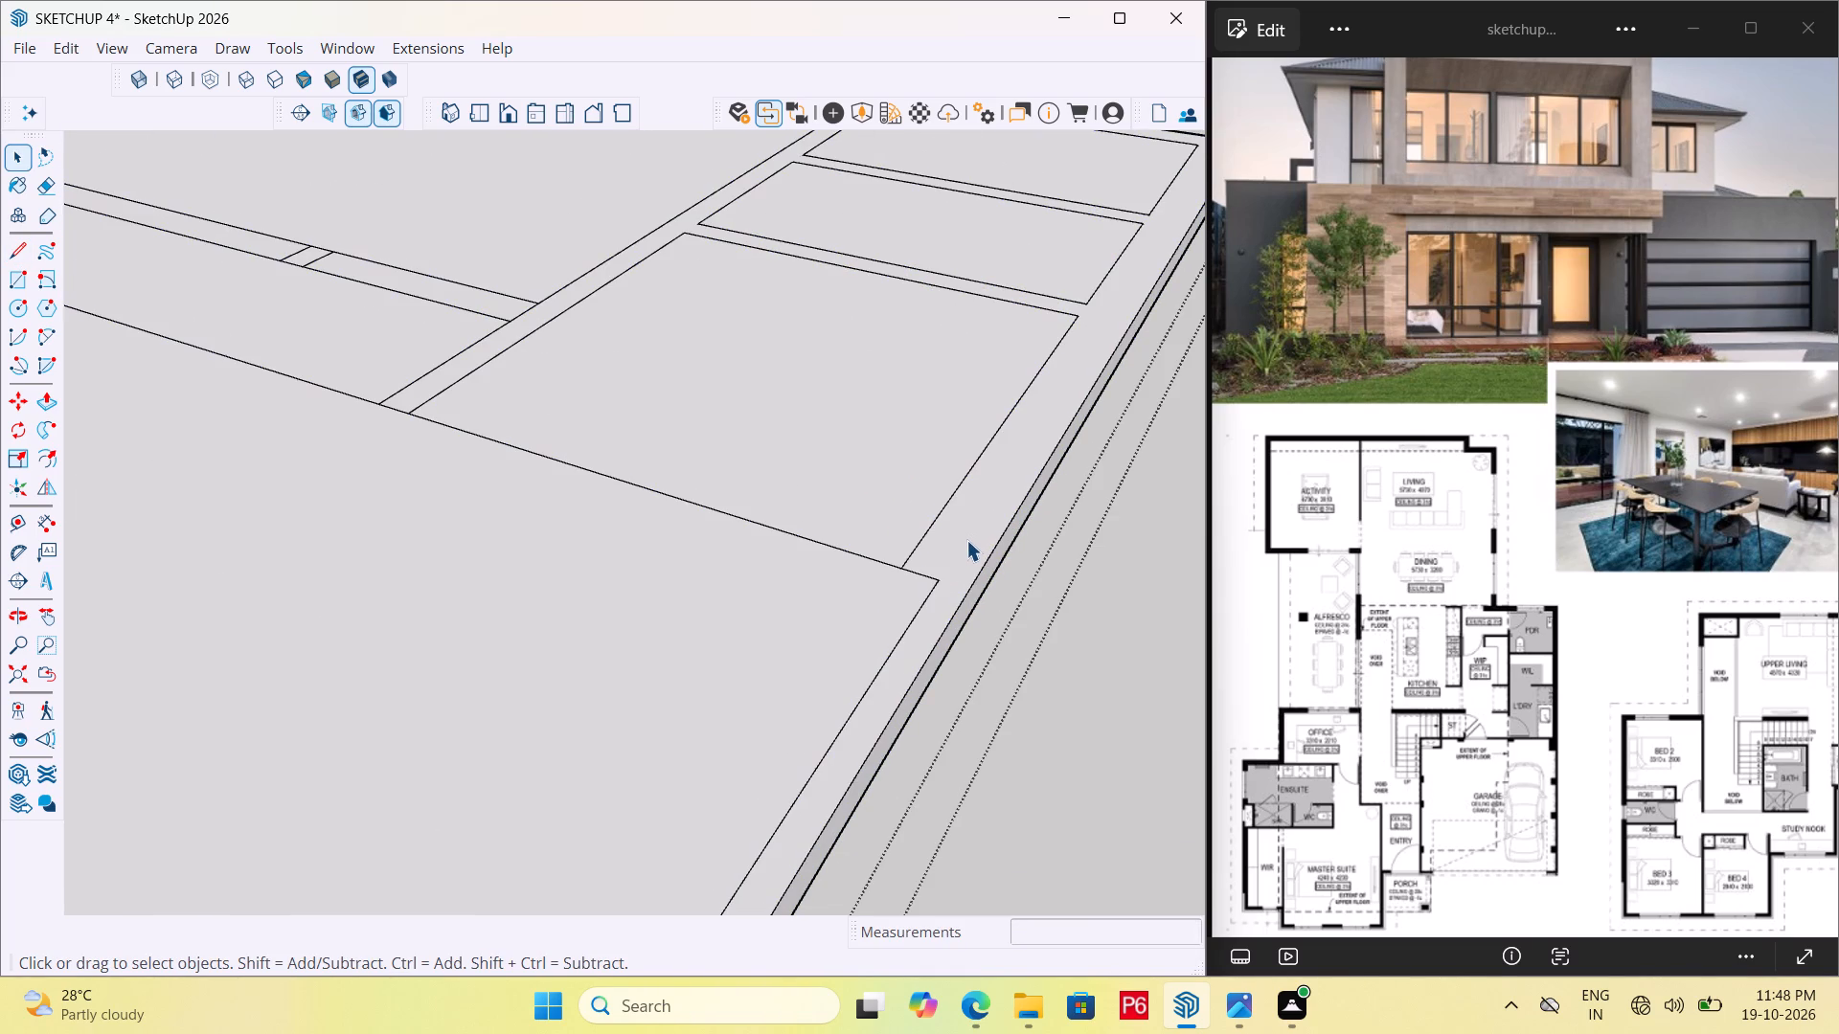
{"action": "left_click", "coordinate": [966, 540]}
{"action": "key", "text": "l"}
{"action": "left_click_drag", "start_coordinate": [944, 582], "coordinate": [956, 581]}
{"action": "left_click", "coordinate": [968, 586]}
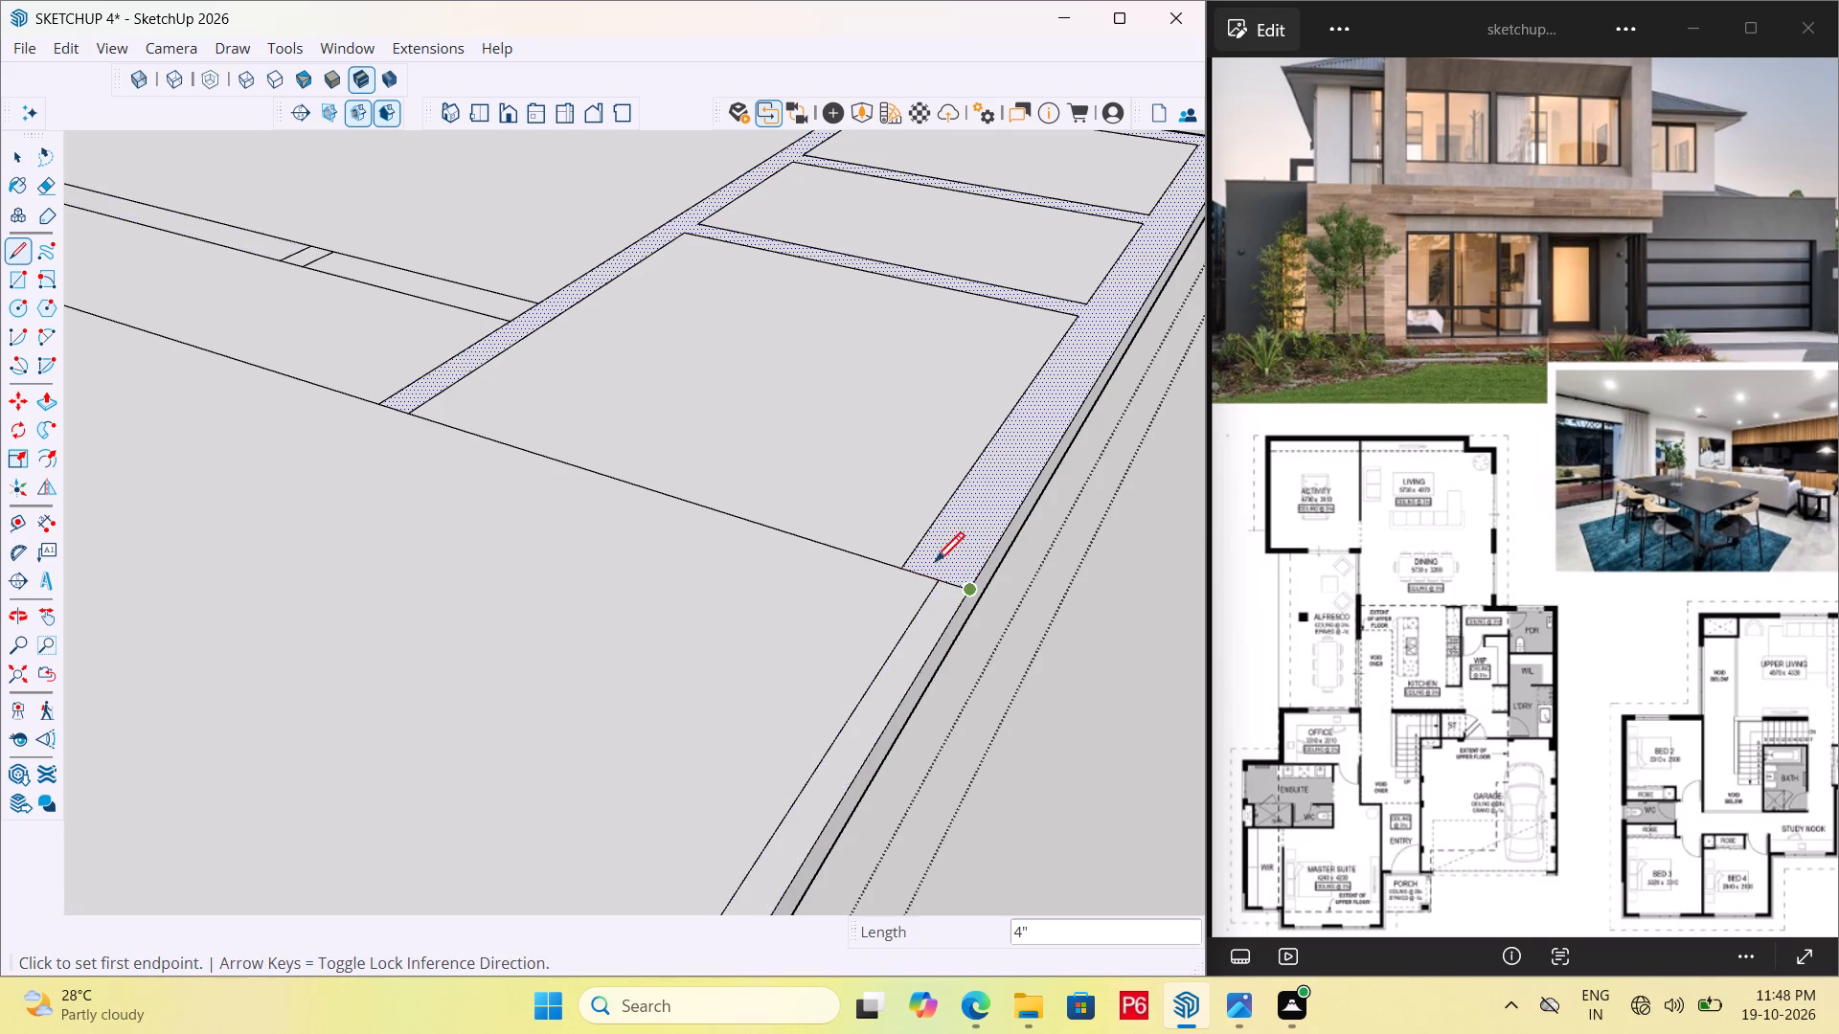
{"action": "scroll", "coordinate": [846, 540], "scroll_direction": "down", "scroll_amount": 5}
{"action": "key", "text": "space"}
{"action": "left_click", "coordinate": [1036, 597]}
{"action": "scroll", "coordinate": [1015, 547], "scroll_direction": "down", "scroll_amount": 4}
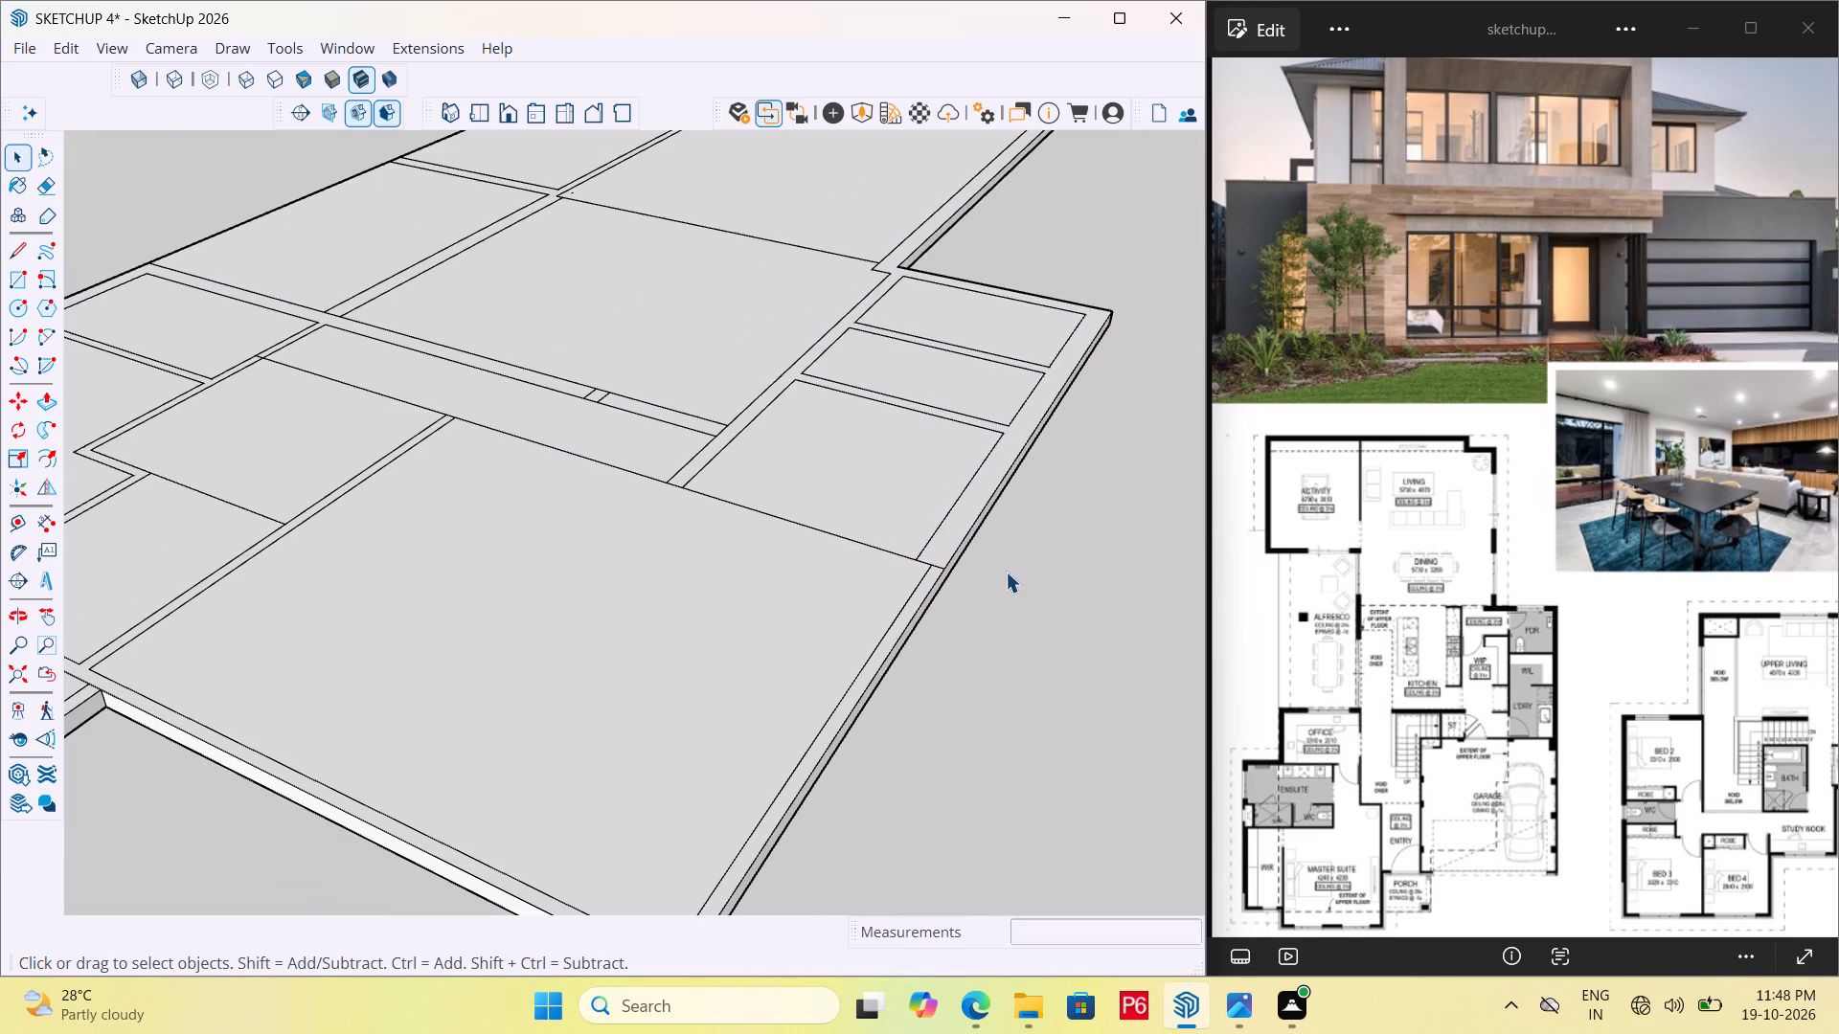
Inside the base group, select the garage side strip's face and the living-side strip's face to check how far each connected face extends.
{"action": "left_click", "coordinate": [827, 738]}
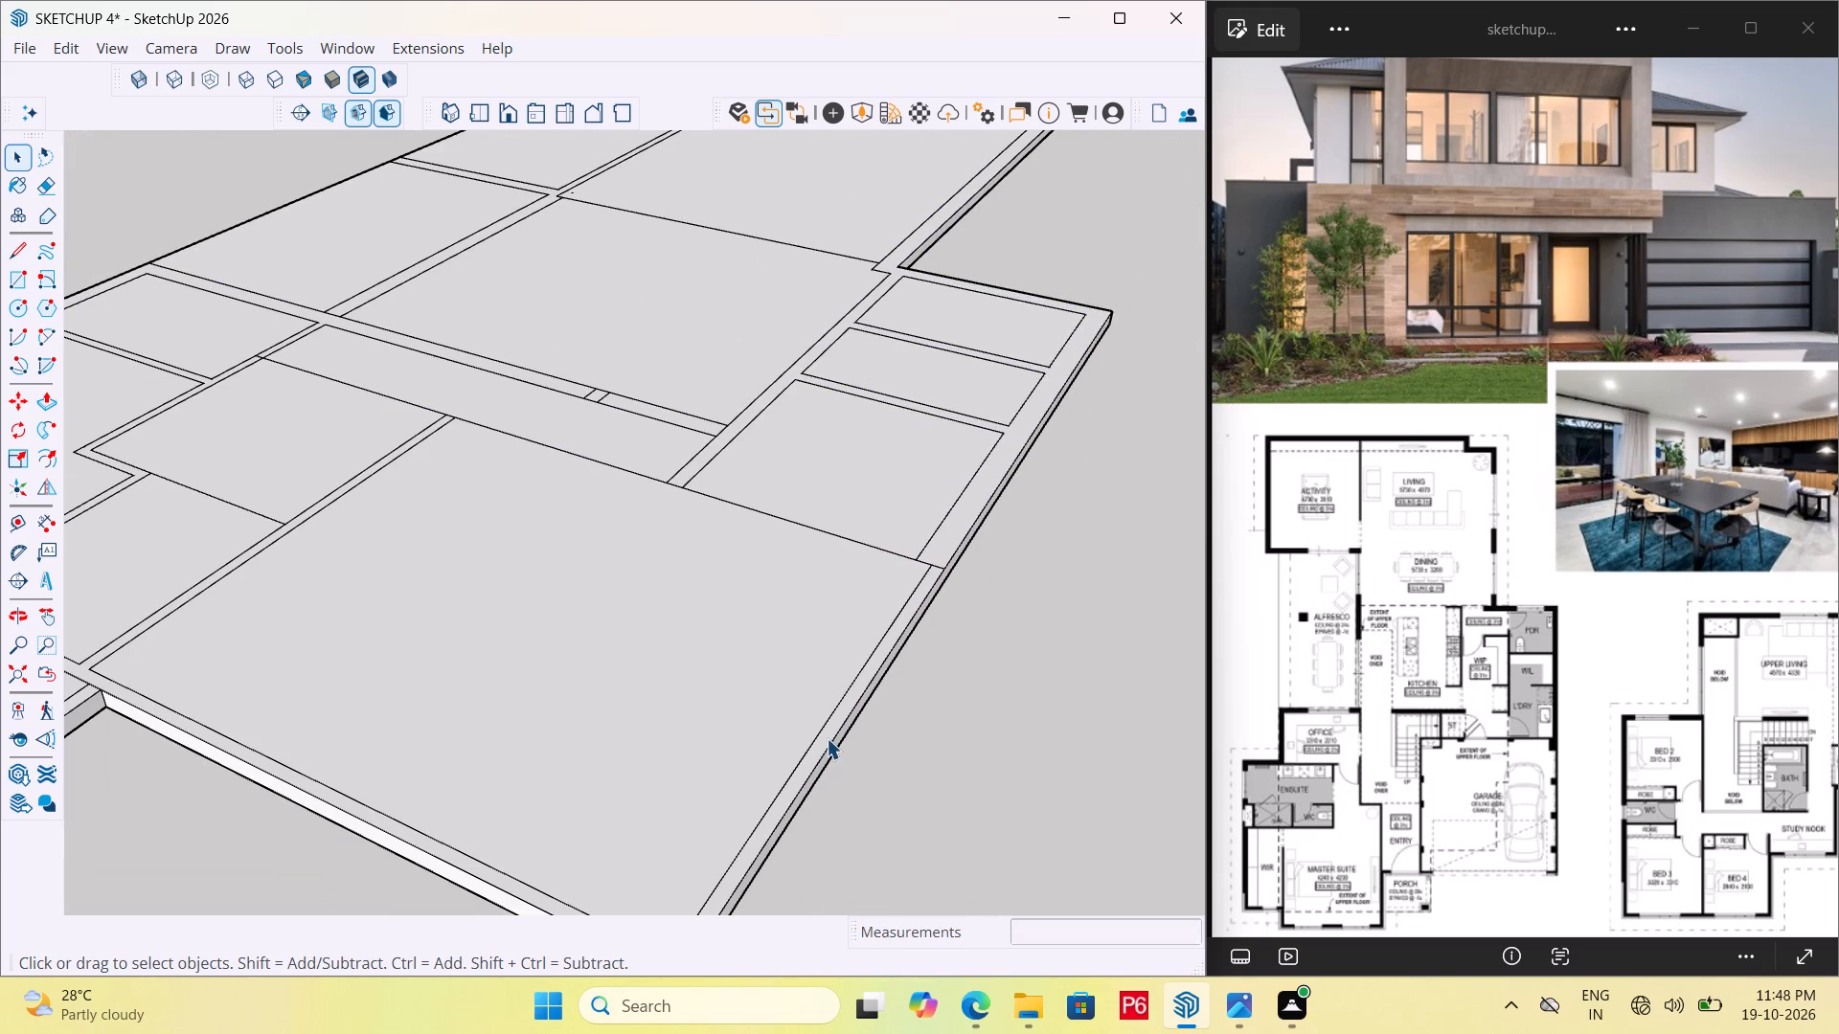
{"action": "double_click", "coordinate": [824, 737]}
{"action": "left_click", "coordinate": [824, 735]}
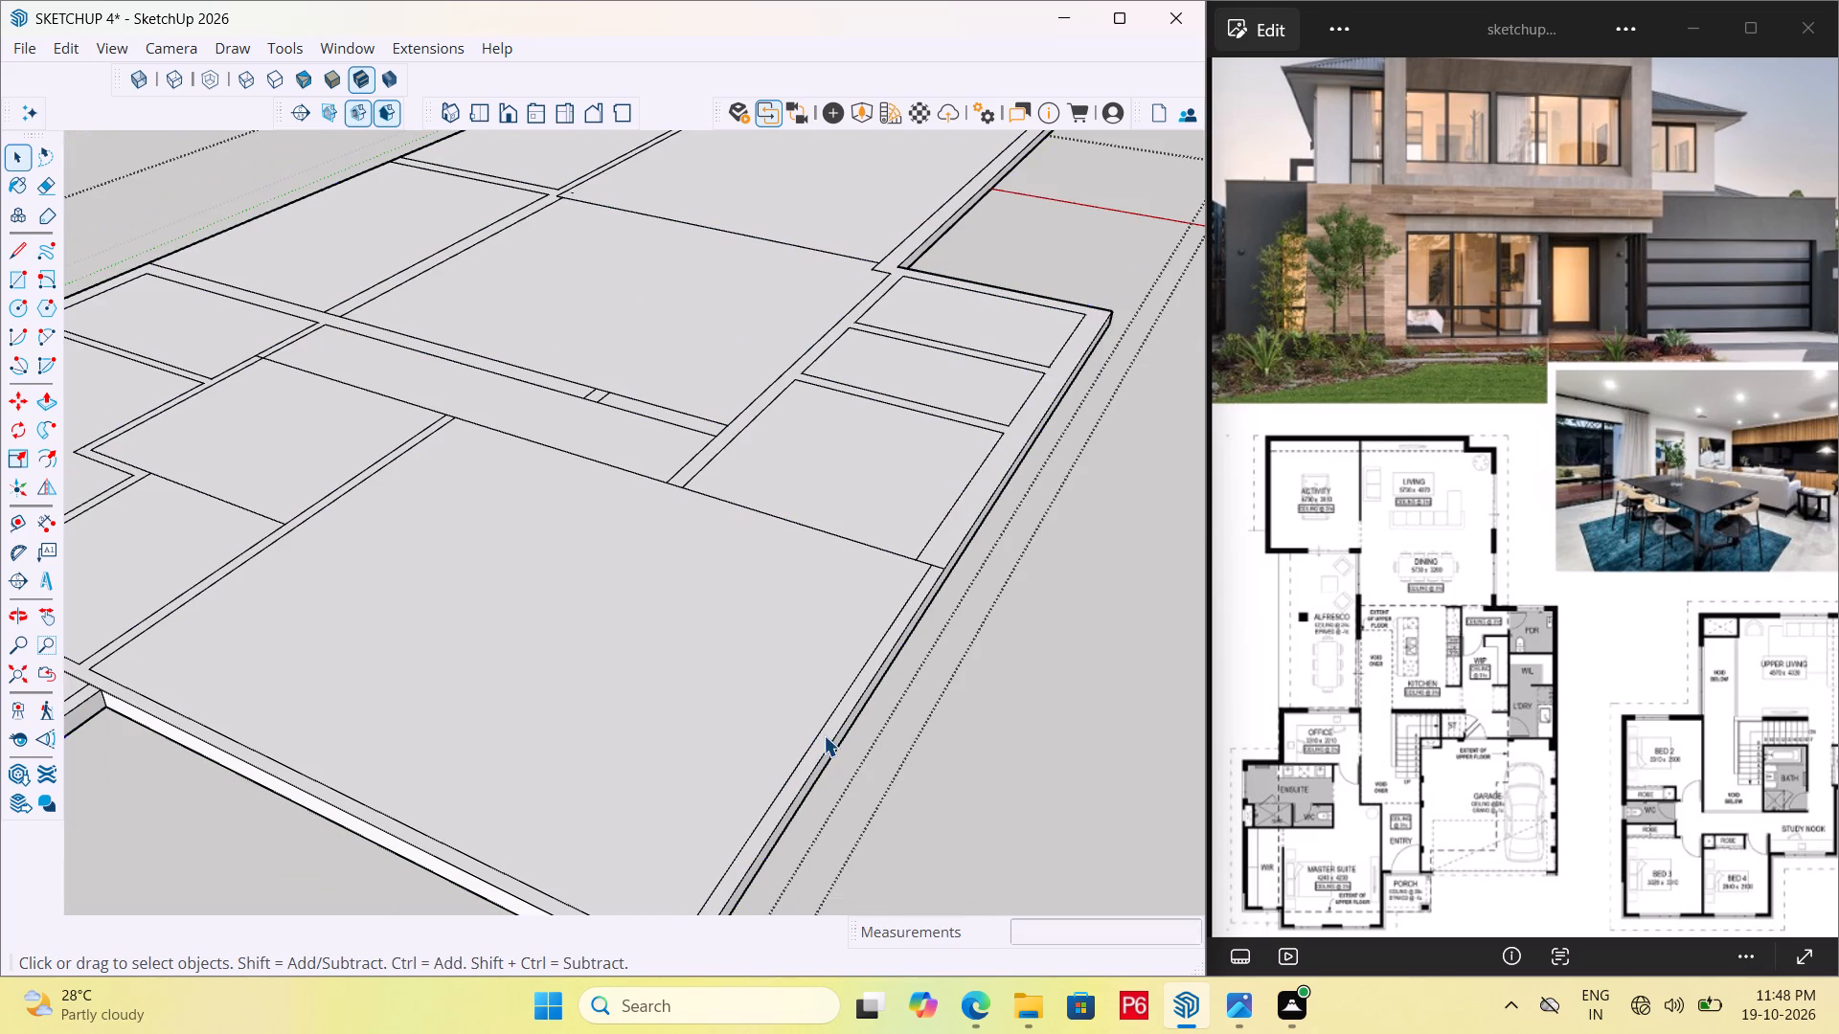
{"action": "left_click", "coordinate": [824, 735]}
{"action": "scroll", "coordinate": [833, 764], "scroll_direction": "down", "scroll_amount": 1}
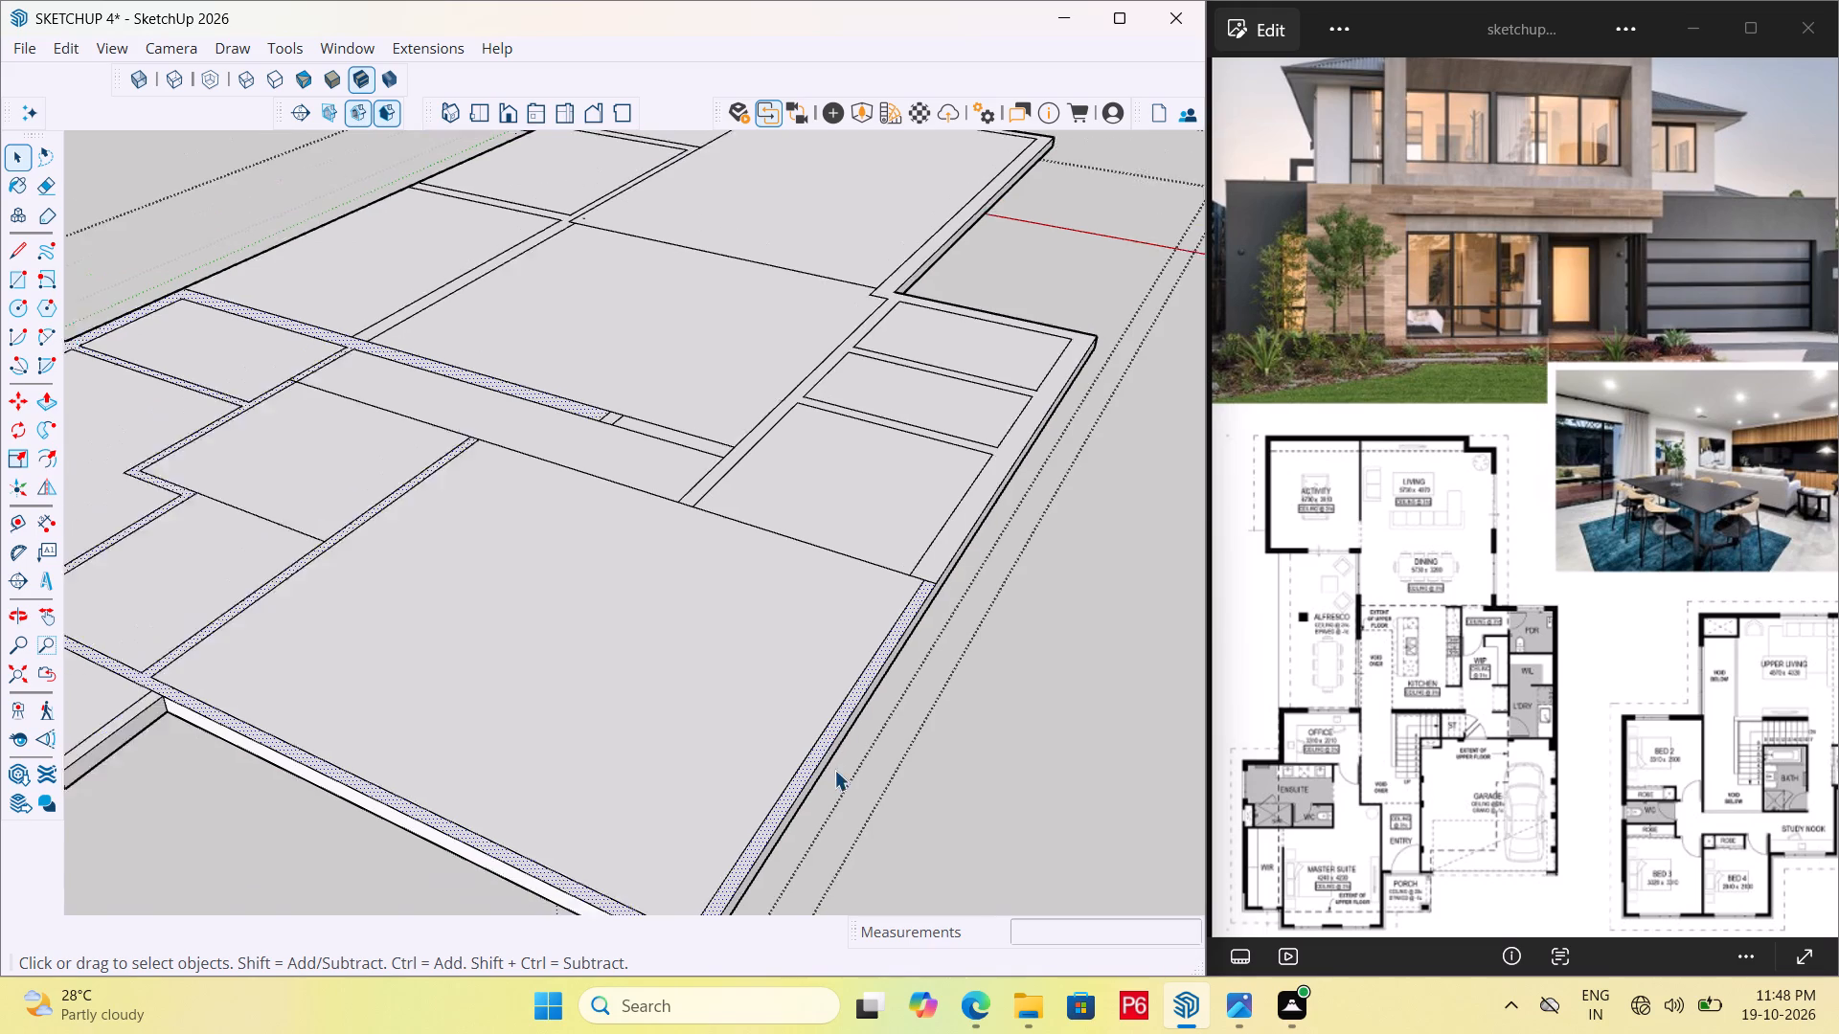
{"action": "scroll", "coordinate": [834, 770], "scroll_direction": "down", "scroll_amount": 4}
{"action": "scroll", "coordinate": [847, 434], "scroll_direction": "up", "scroll_amount": 6}
{"action": "scroll", "coordinate": [897, 367], "scroll_direction": "up", "scroll_amount": 3}
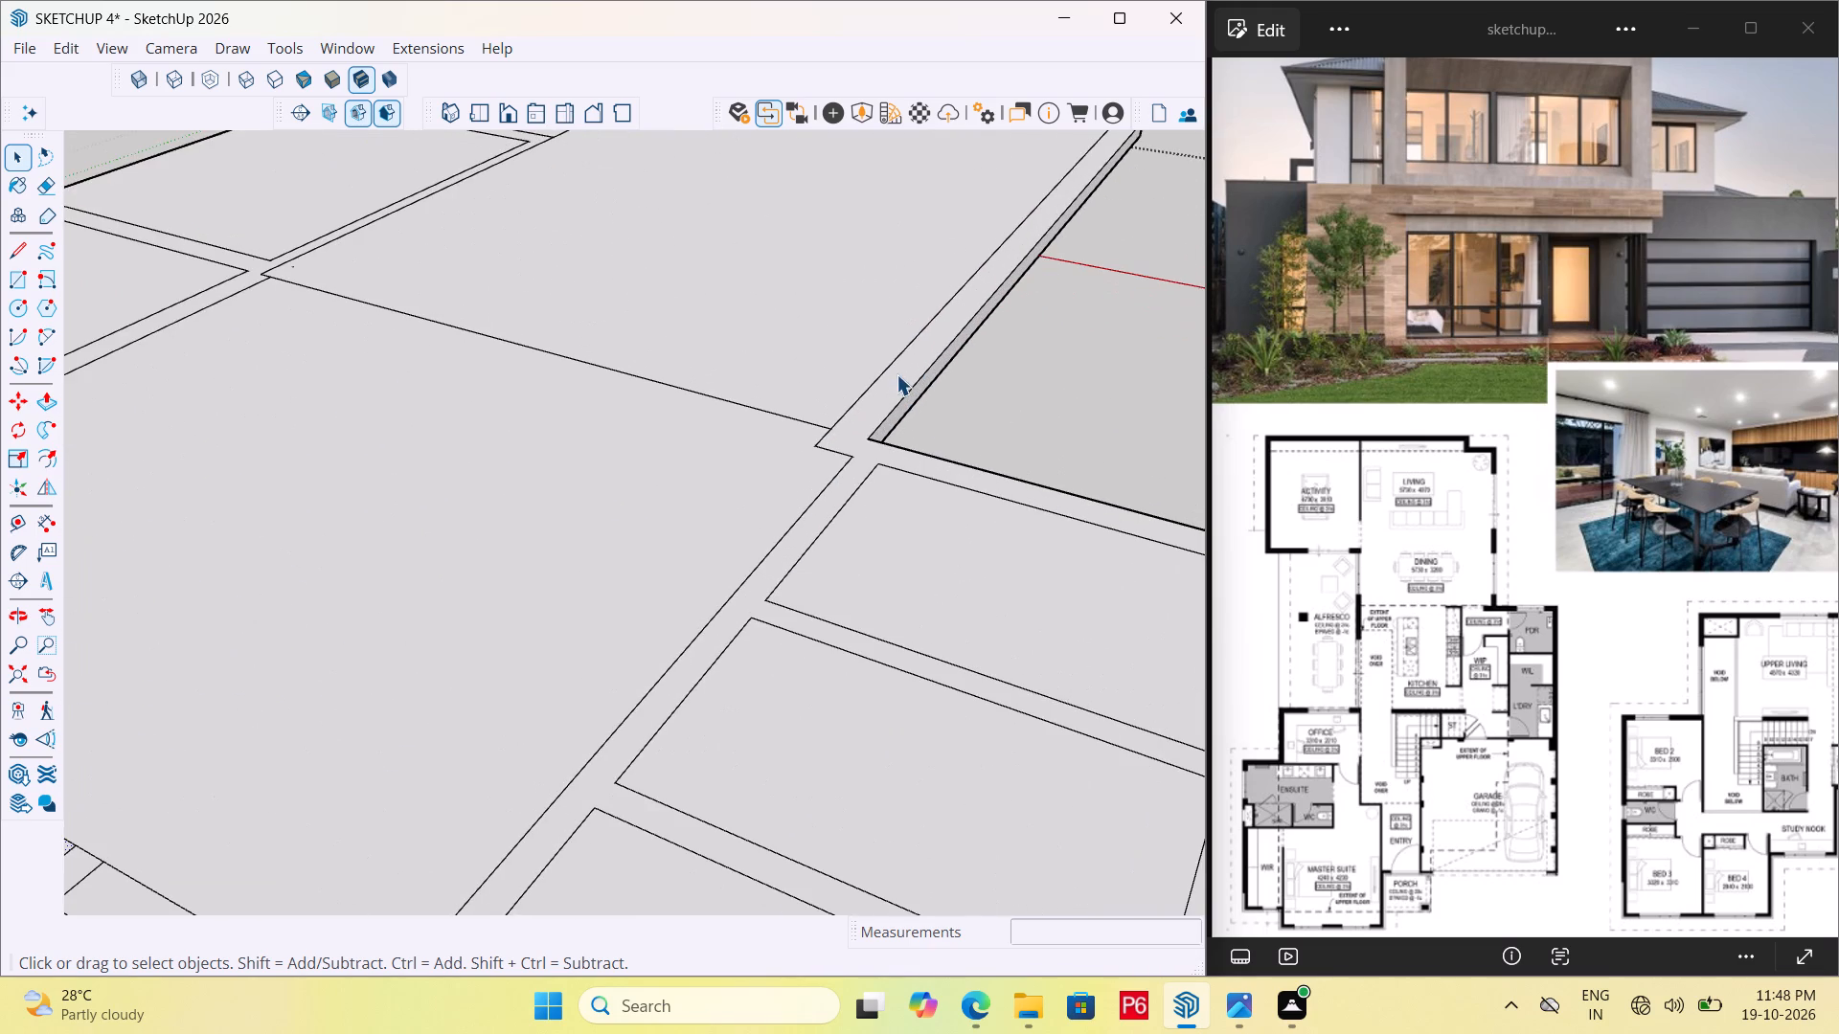
{"action": "left_click", "coordinate": [897, 374]}
{"action": "scroll", "coordinate": [906, 368], "scroll_direction": "down", "scroll_amount": 7}
{"action": "scroll", "coordinate": [752, 369], "scroll_direction": "up", "scroll_amount": 6}
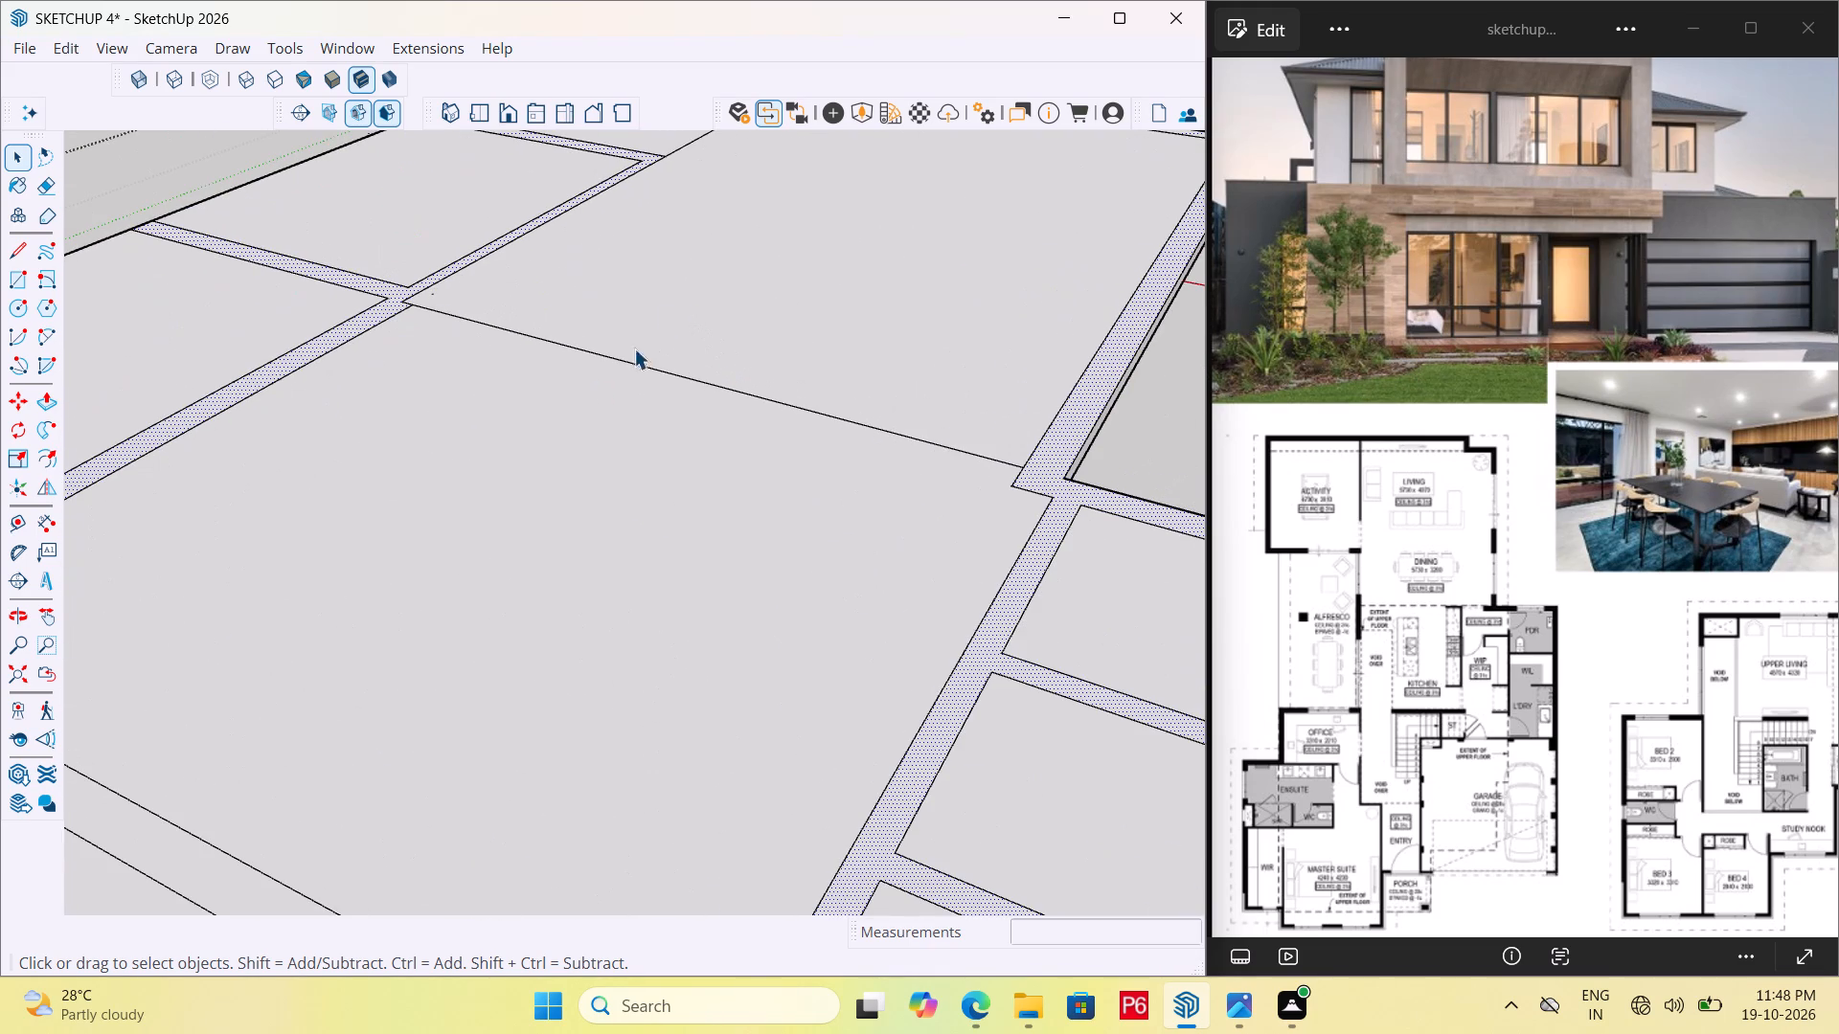
{"action": "scroll", "coordinate": [686, 412], "scroll_direction": "down", "scroll_amount": 7}
{"action": "key", "text": "space"}
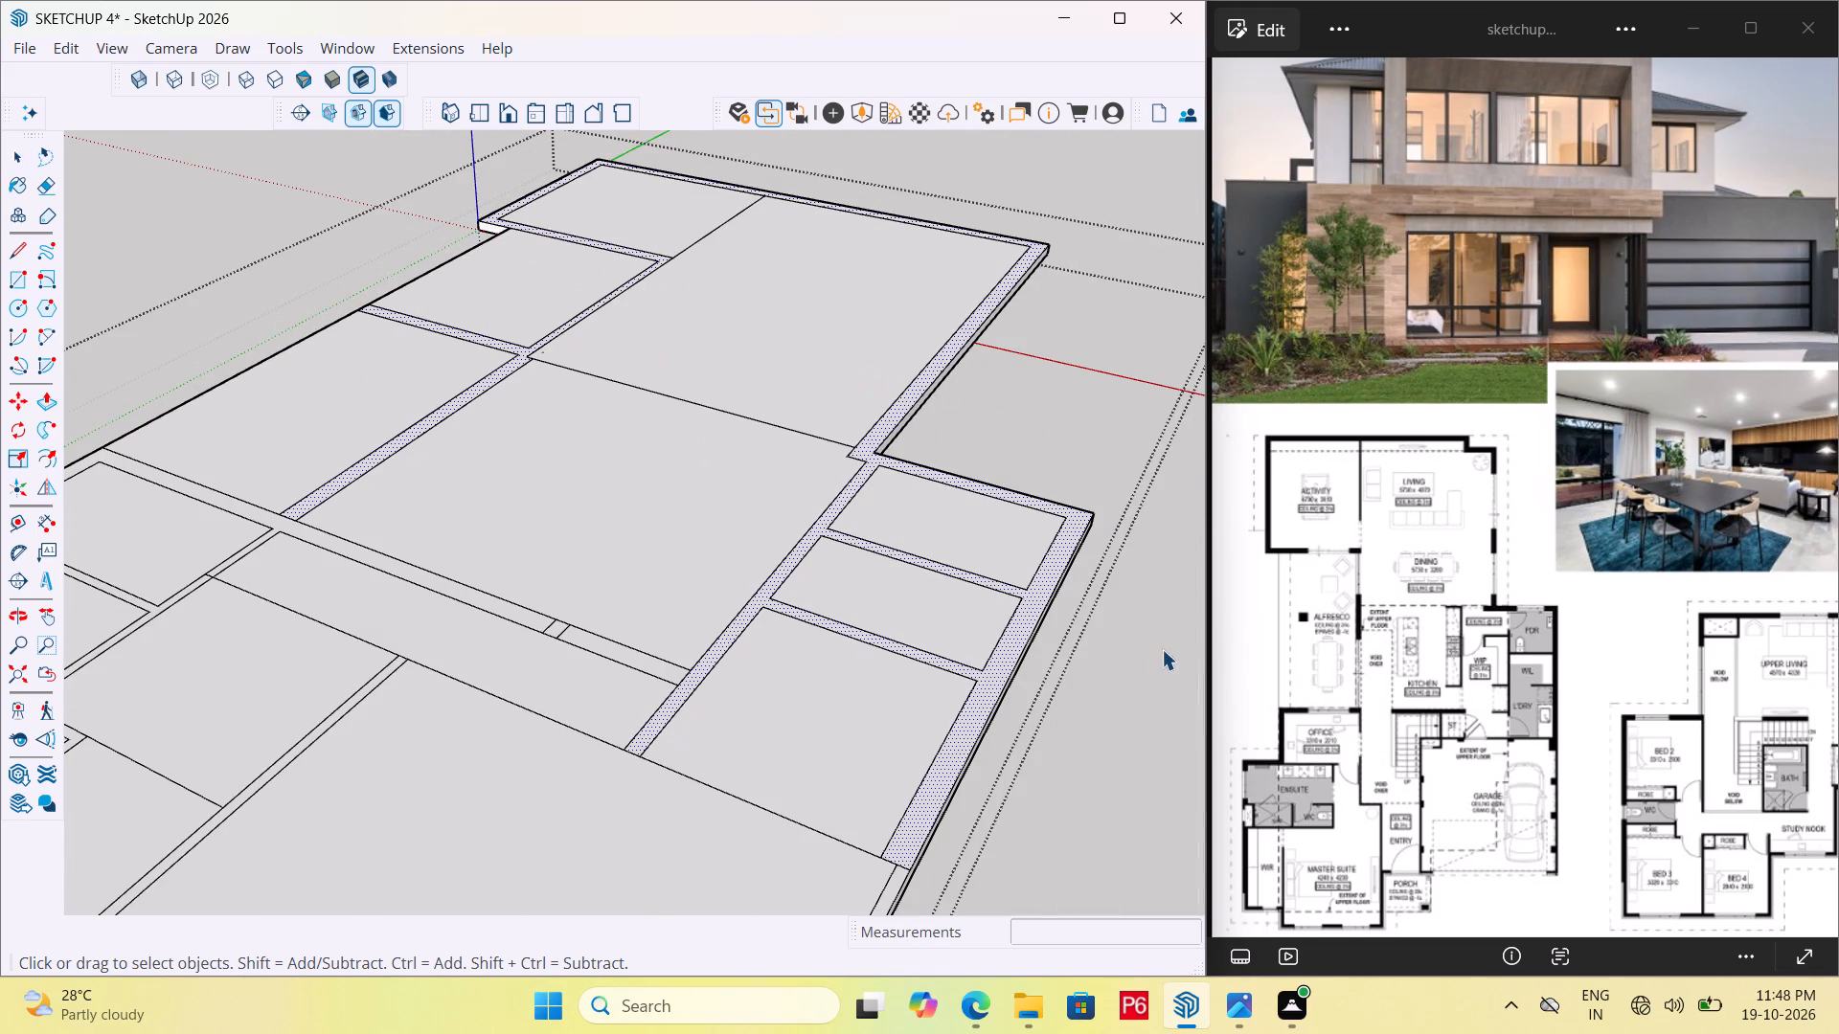
Exit editing of the ground-floor base group and save the model.
{"action": "left_click", "coordinate": [1147, 635]}
{"action": "key", "text": "ctrl+s"}
{"action": "key", "text": "ctrl+s"}
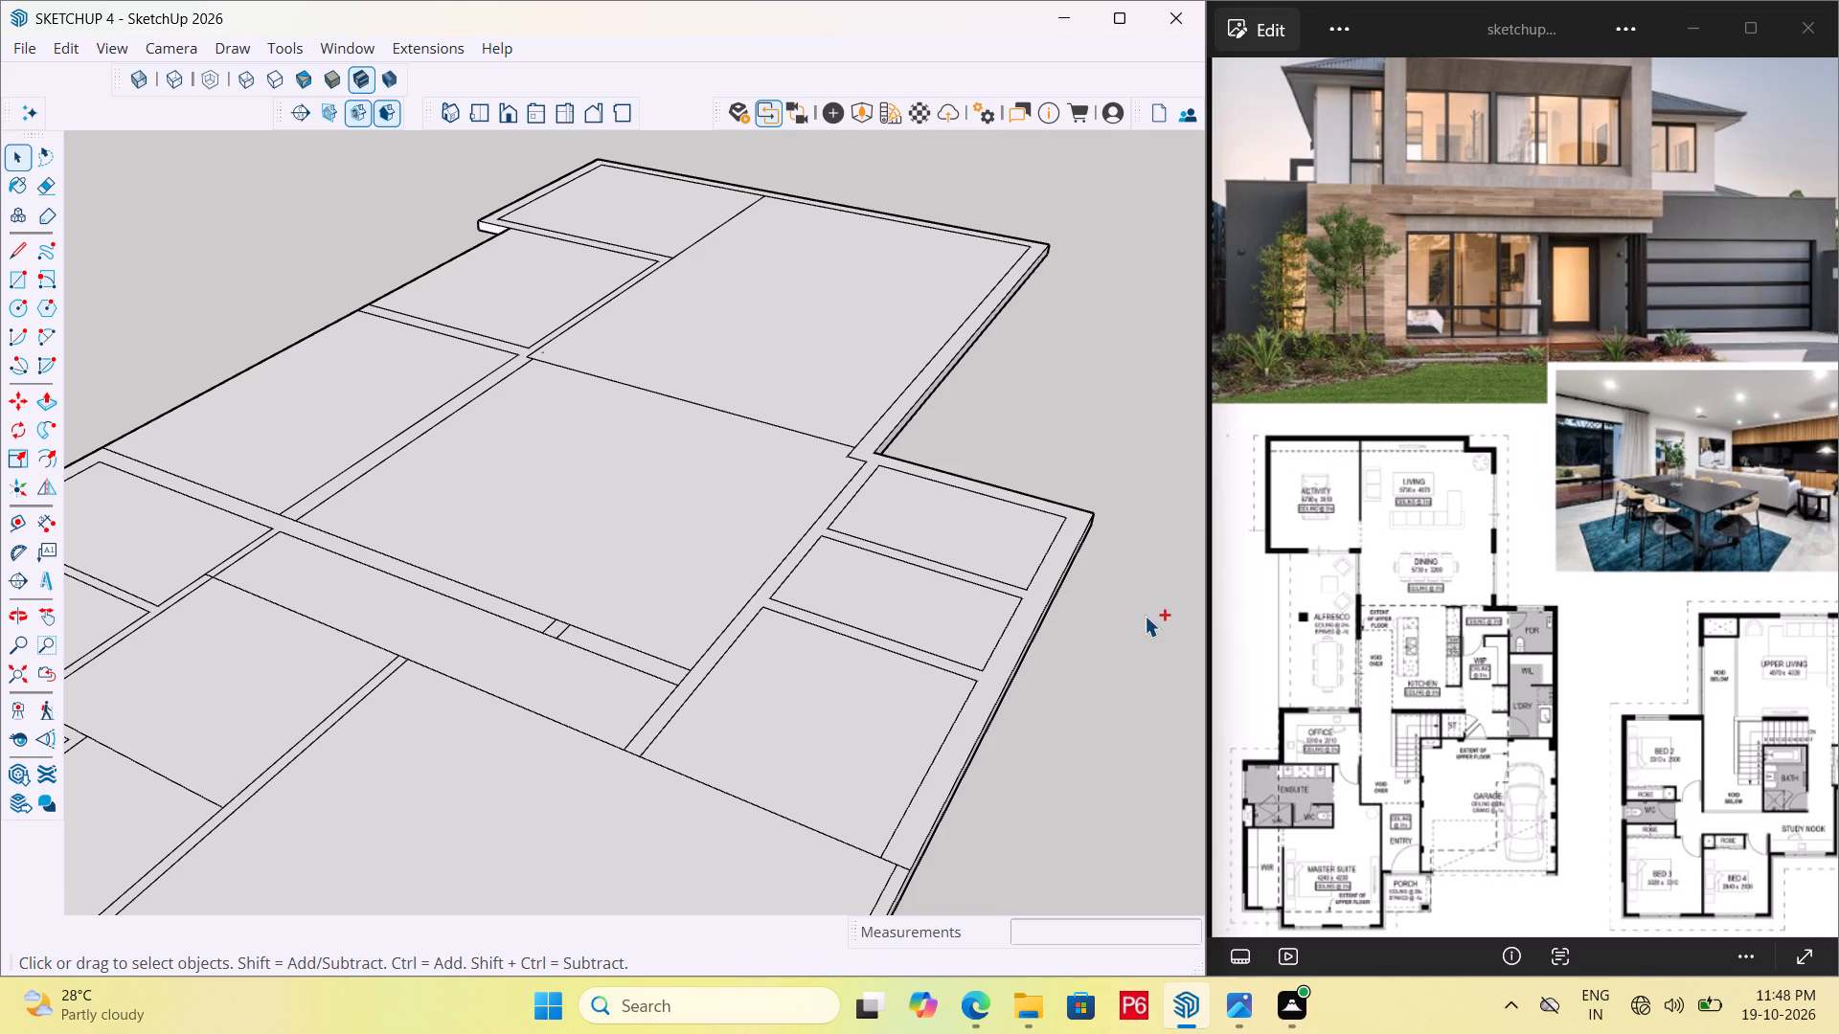
{"action": "key", "text": "ctrl+s"}
{"action": "key", "text": "ctrl+s"}
Examine the whole ground-floor base from several angles, checking the layout of its wall strips and room divisions.
{"action": "scroll", "coordinate": [643, 379], "scroll_direction": "down", "scroll_amount": 1}
{"action": "scroll", "coordinate": [642, 479], "scroll_direction": "down", "scroll_amount": 1}
{"action": "scroll", "coordinate": [655, 564], "scroll_direction": "down", "scroll_amount": 3}
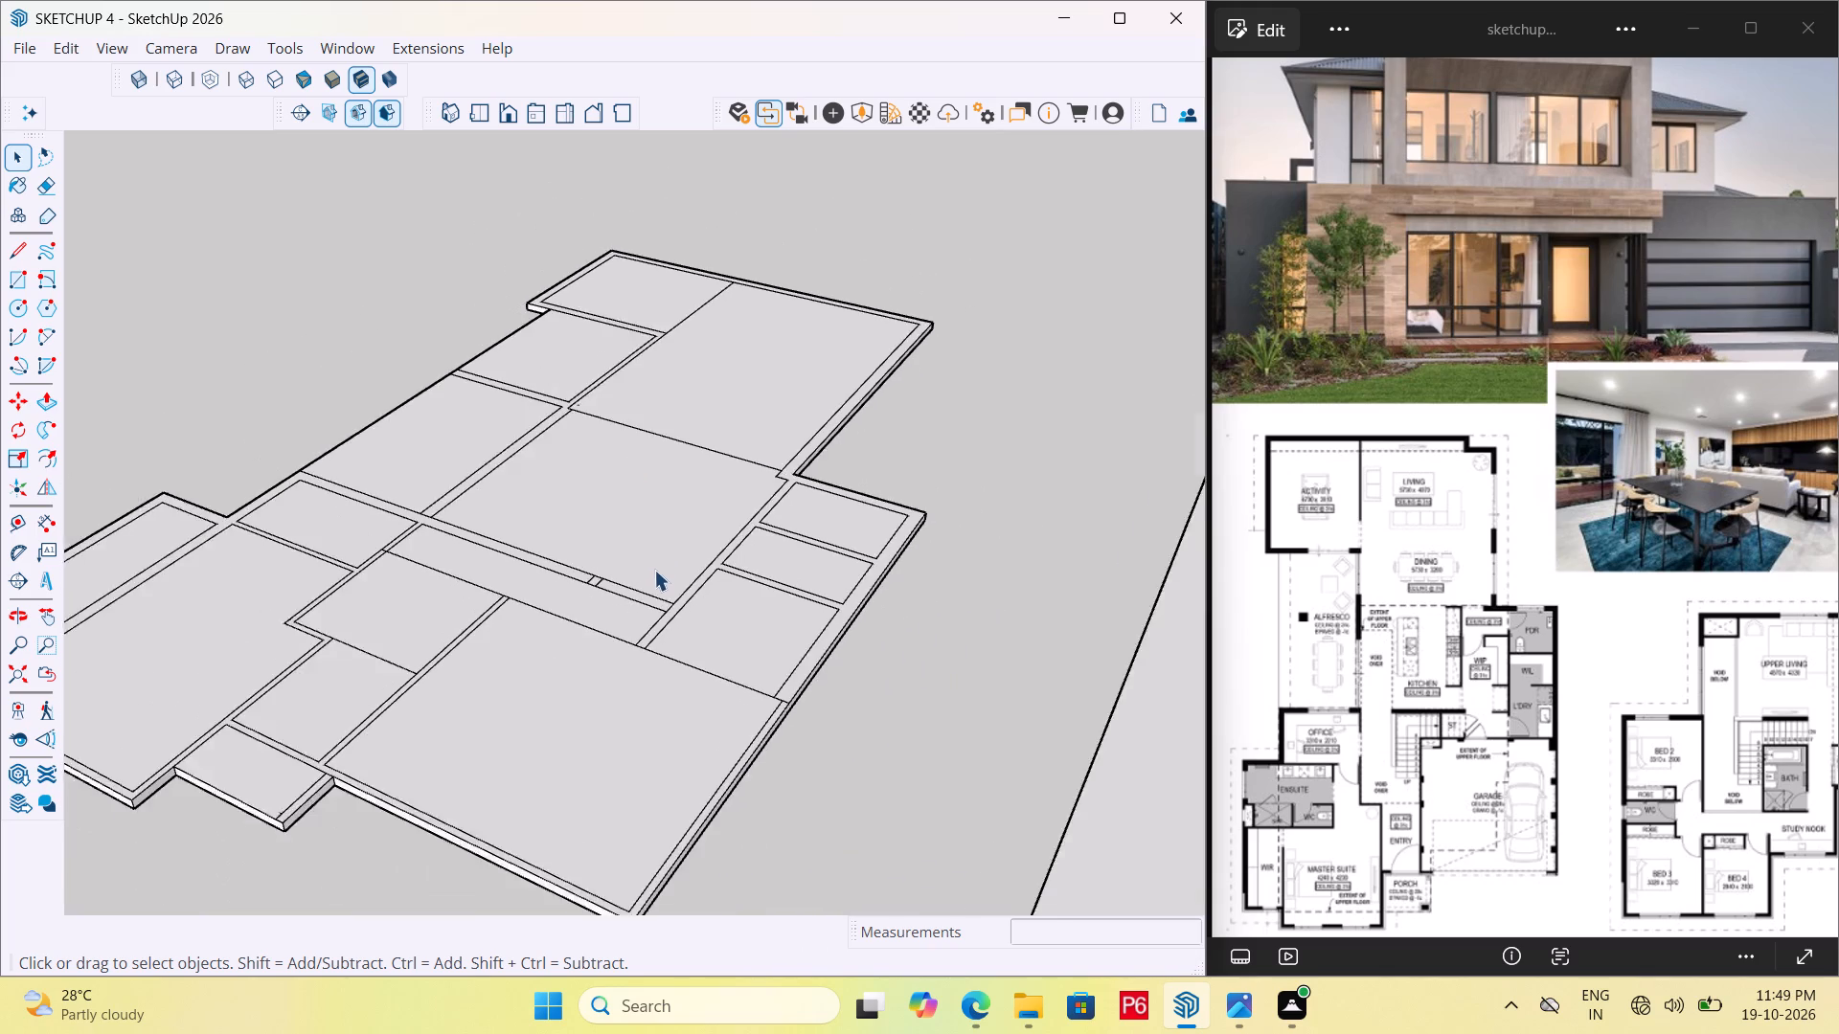
{"action": "scroll", "coordinate": [654, 570], "scroll_direction": "down", "scroll_amount": 1}
{"action": "middle_click_drag", "start_coordinate": [287, 659], "coordinate": [417, 596]}
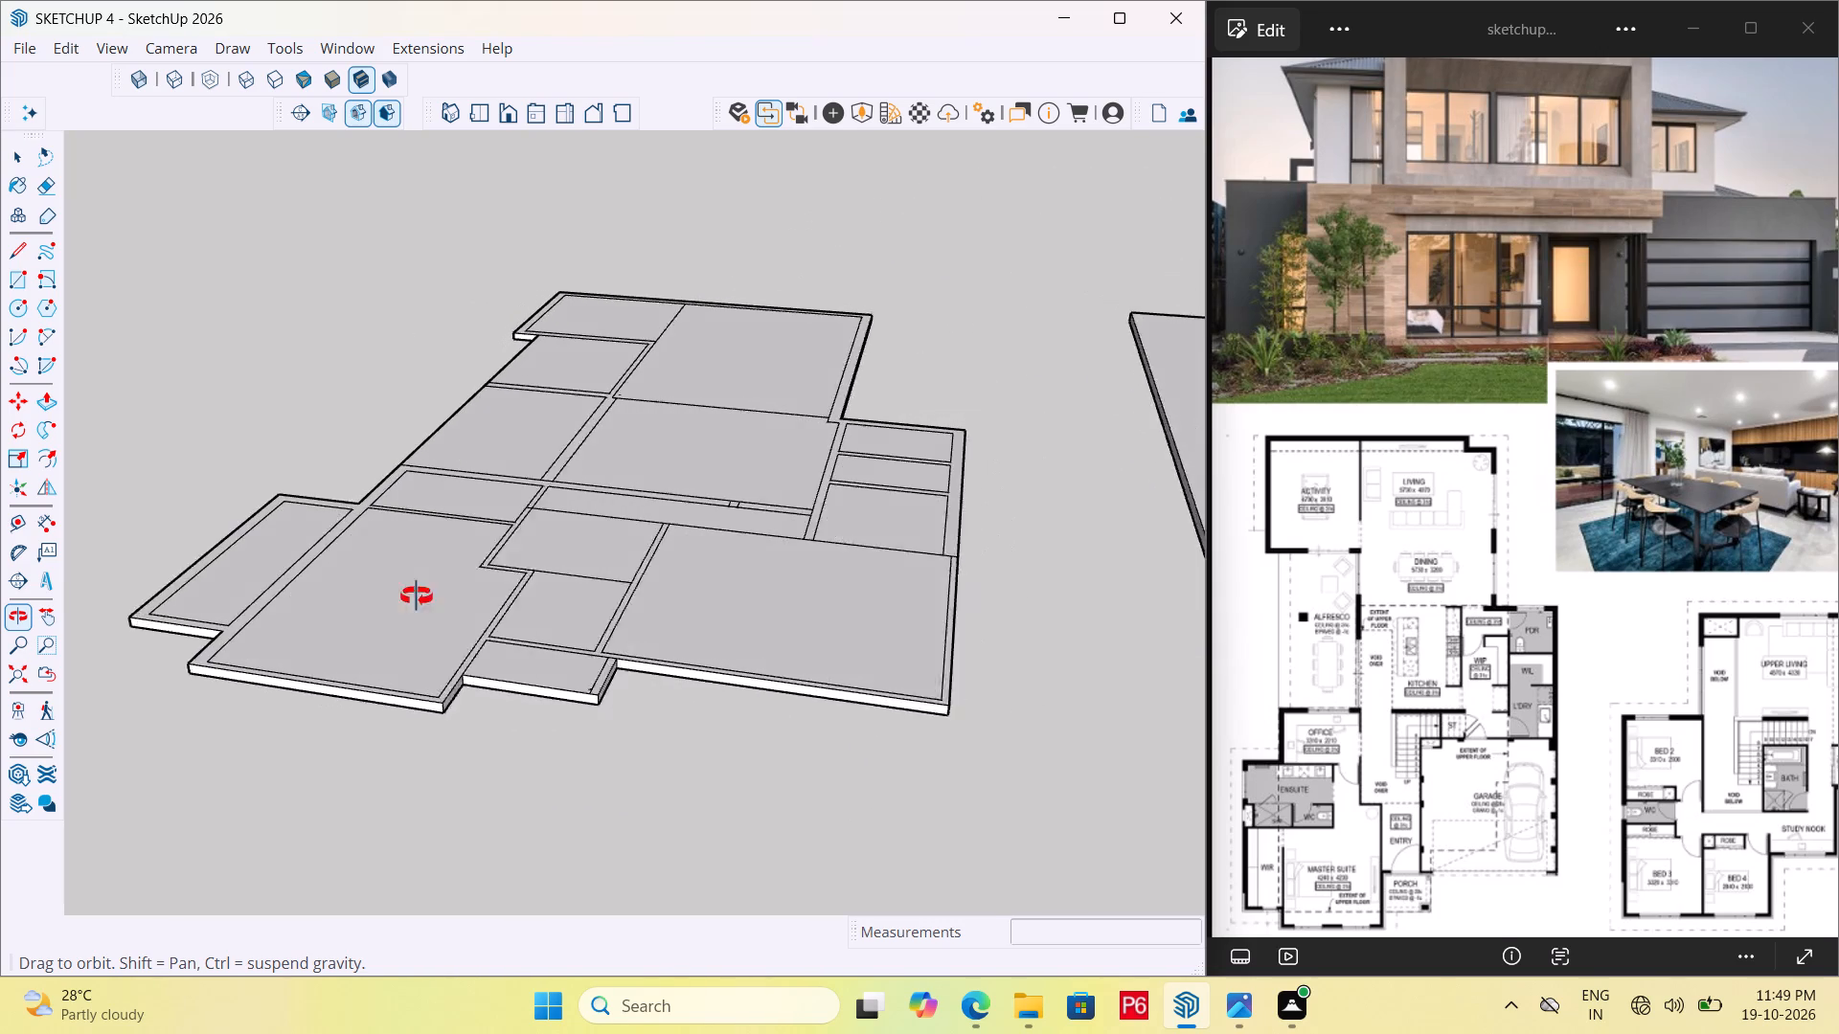
{"action": "middle_click_drag", "start_coordinate": [417, 596], "coordinate": [381, 596]}
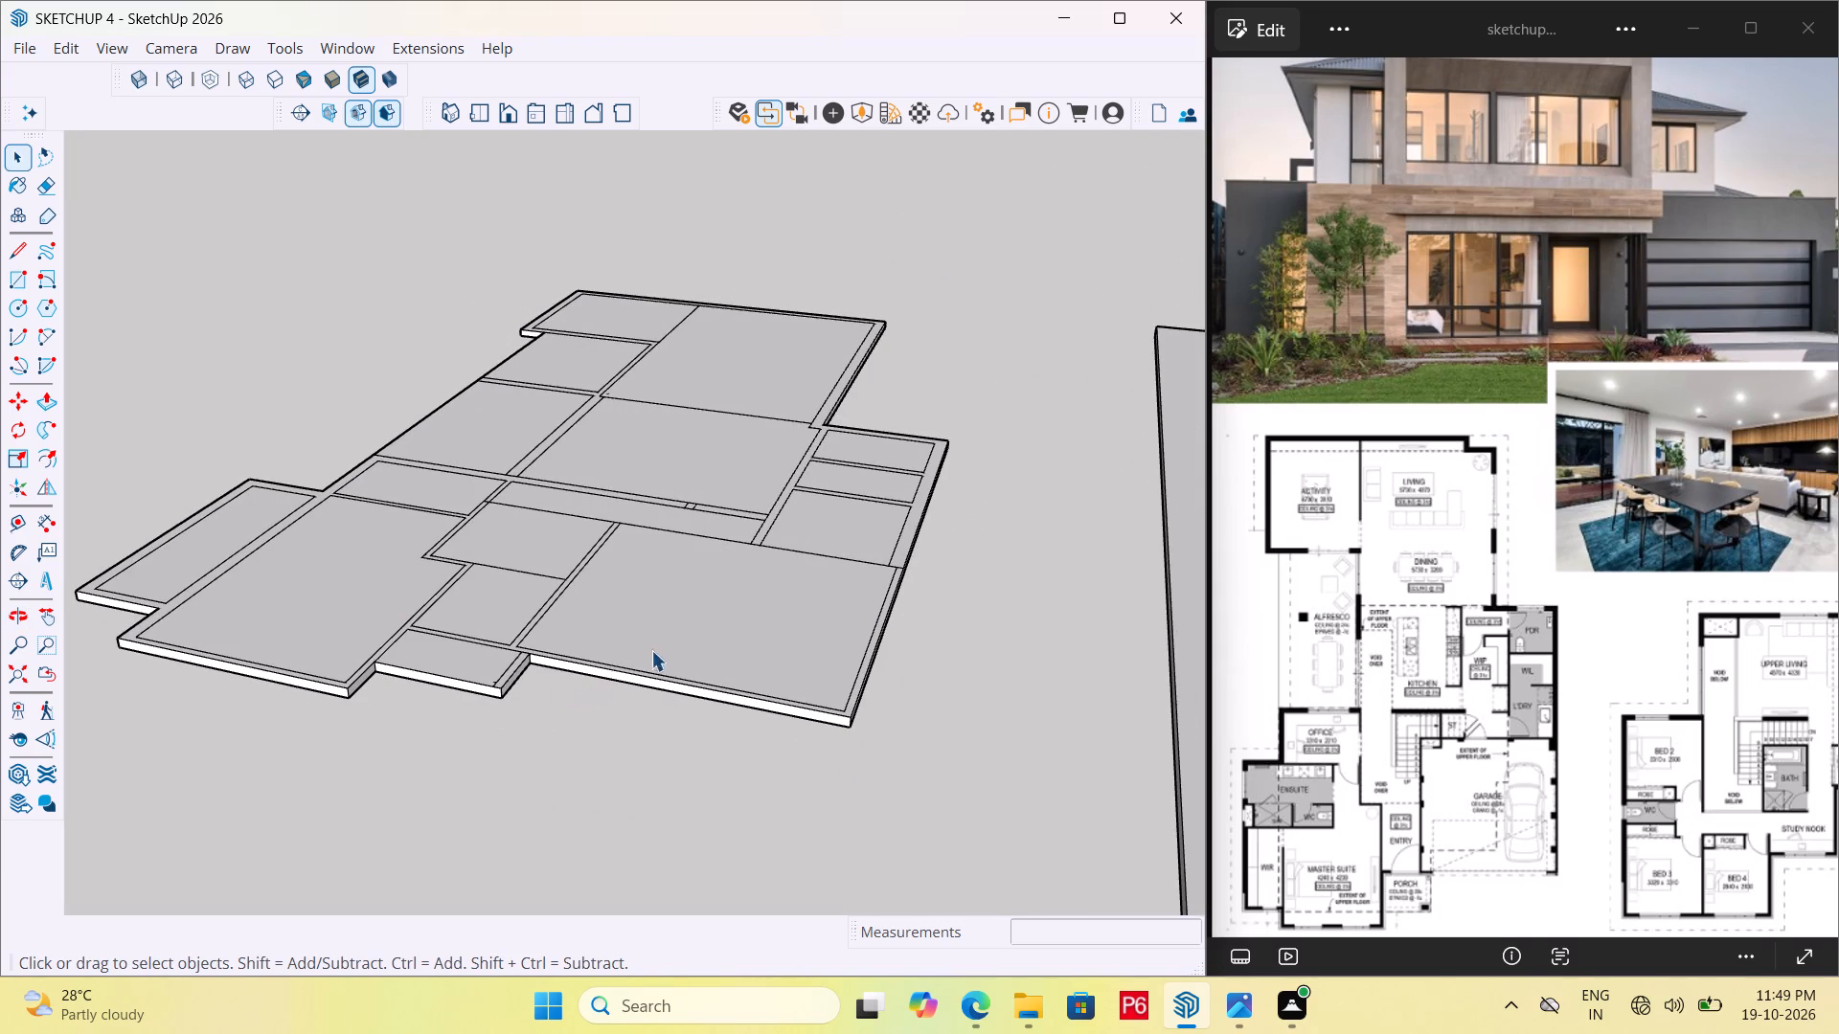
{"action": "middle_click_drag", "start_coordinate": [732, 647], "coordinate": [696, 740]}
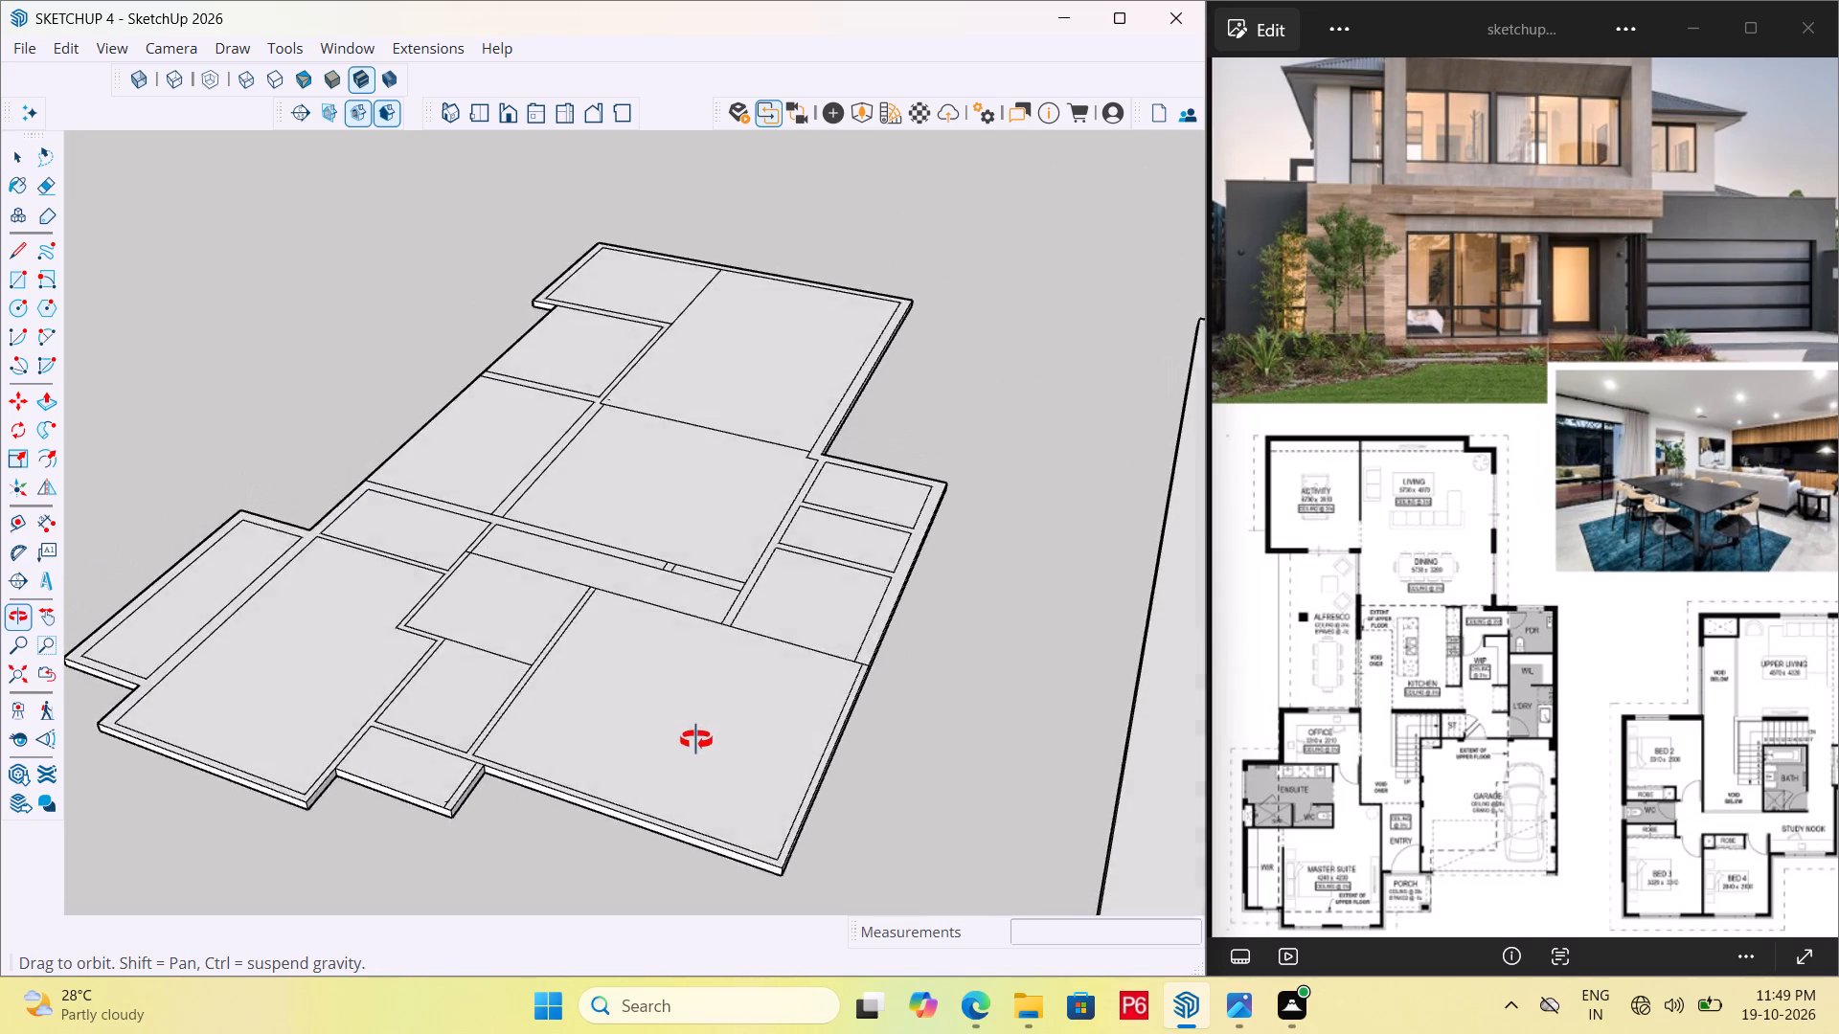
{"action": "middle_click_drag", "start_coordinate": [696, 740], "coordinate": [680, 577]}
{"action": "scroll", "coordinate": [548, 641], "scroll_direction": "down", "scroll_amount": 15}
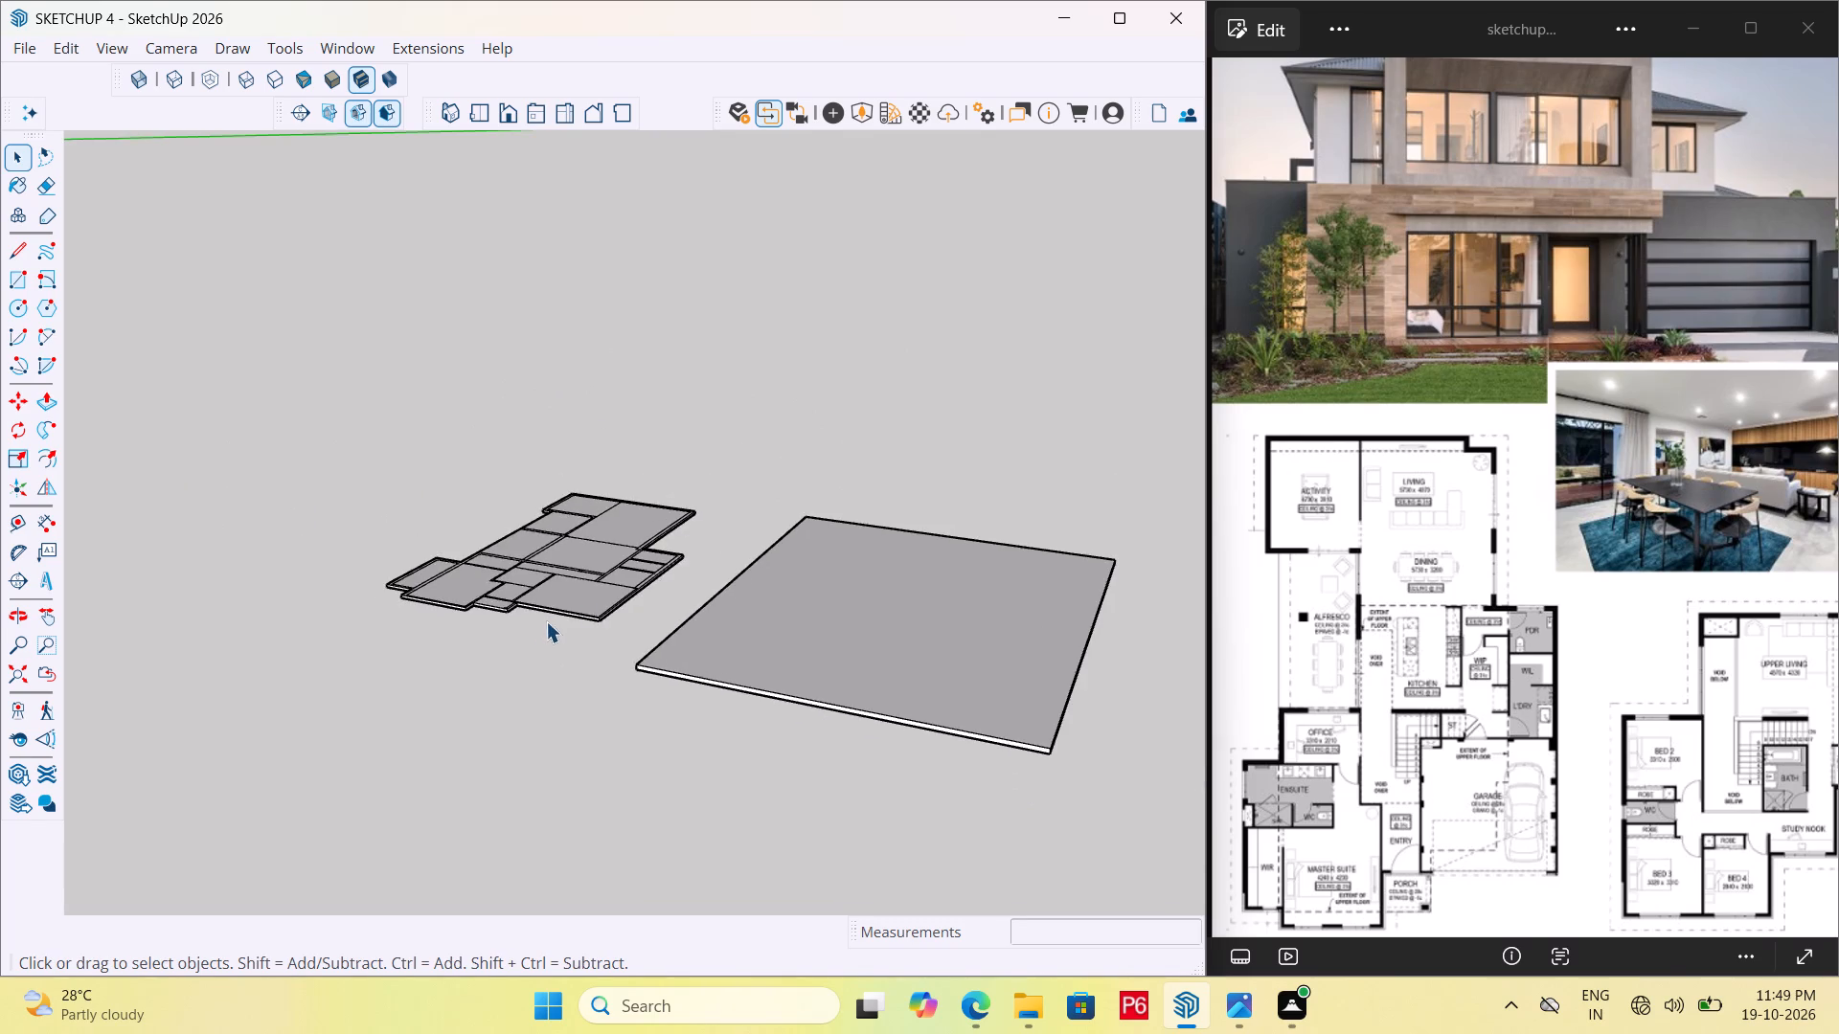
{"action": "middle_click_drag", "start_coordinate": [603, 590], "coordinate": [694, 727]}
{"action": "scroll", "coordinate": [649, 642], "scroll_direction": "down", "scroll_amount": 1}
{"action": "scroll", "coordinate": [467, 594], "scroll_direction": "up", "scroll_amount": 8}
{"action": "middle_click_drag", "start_coordinate": [711, 641], "coordinate": [698, 598]}
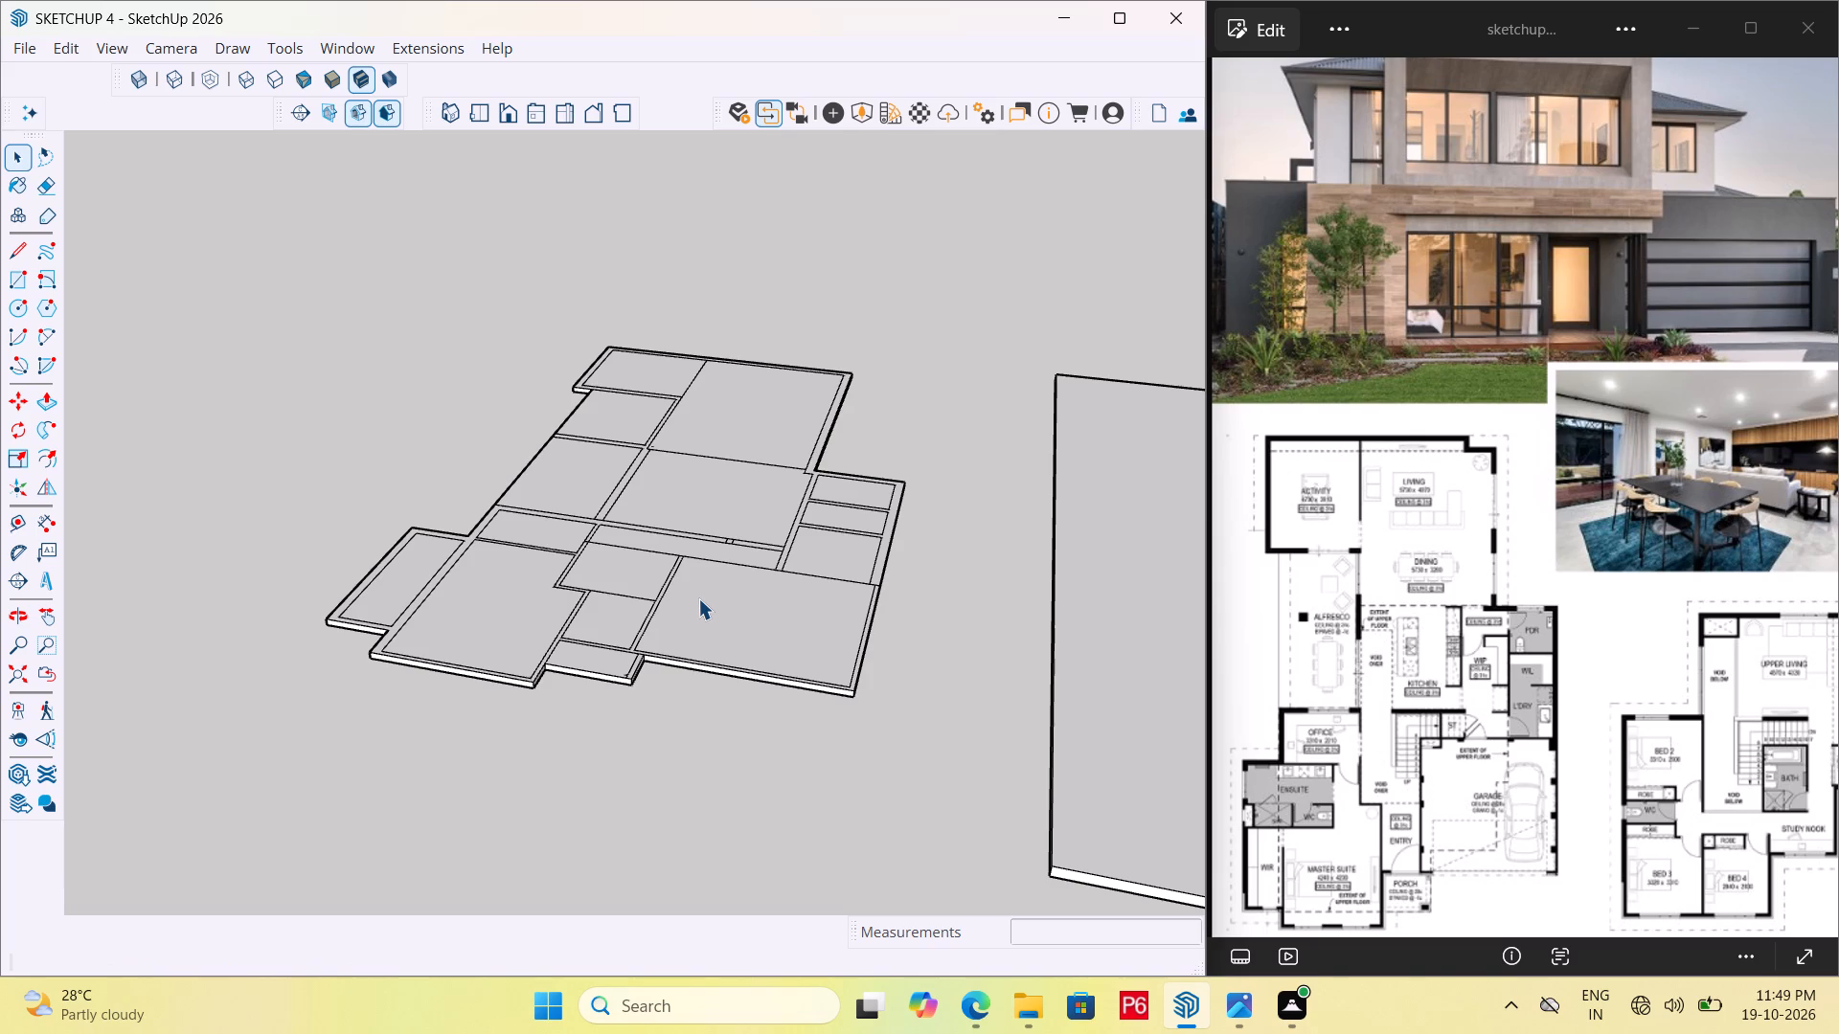
{"action": "scroll", "coordinate": [780, 595], "scroll_direction": "up", "scroll_amount": 5}
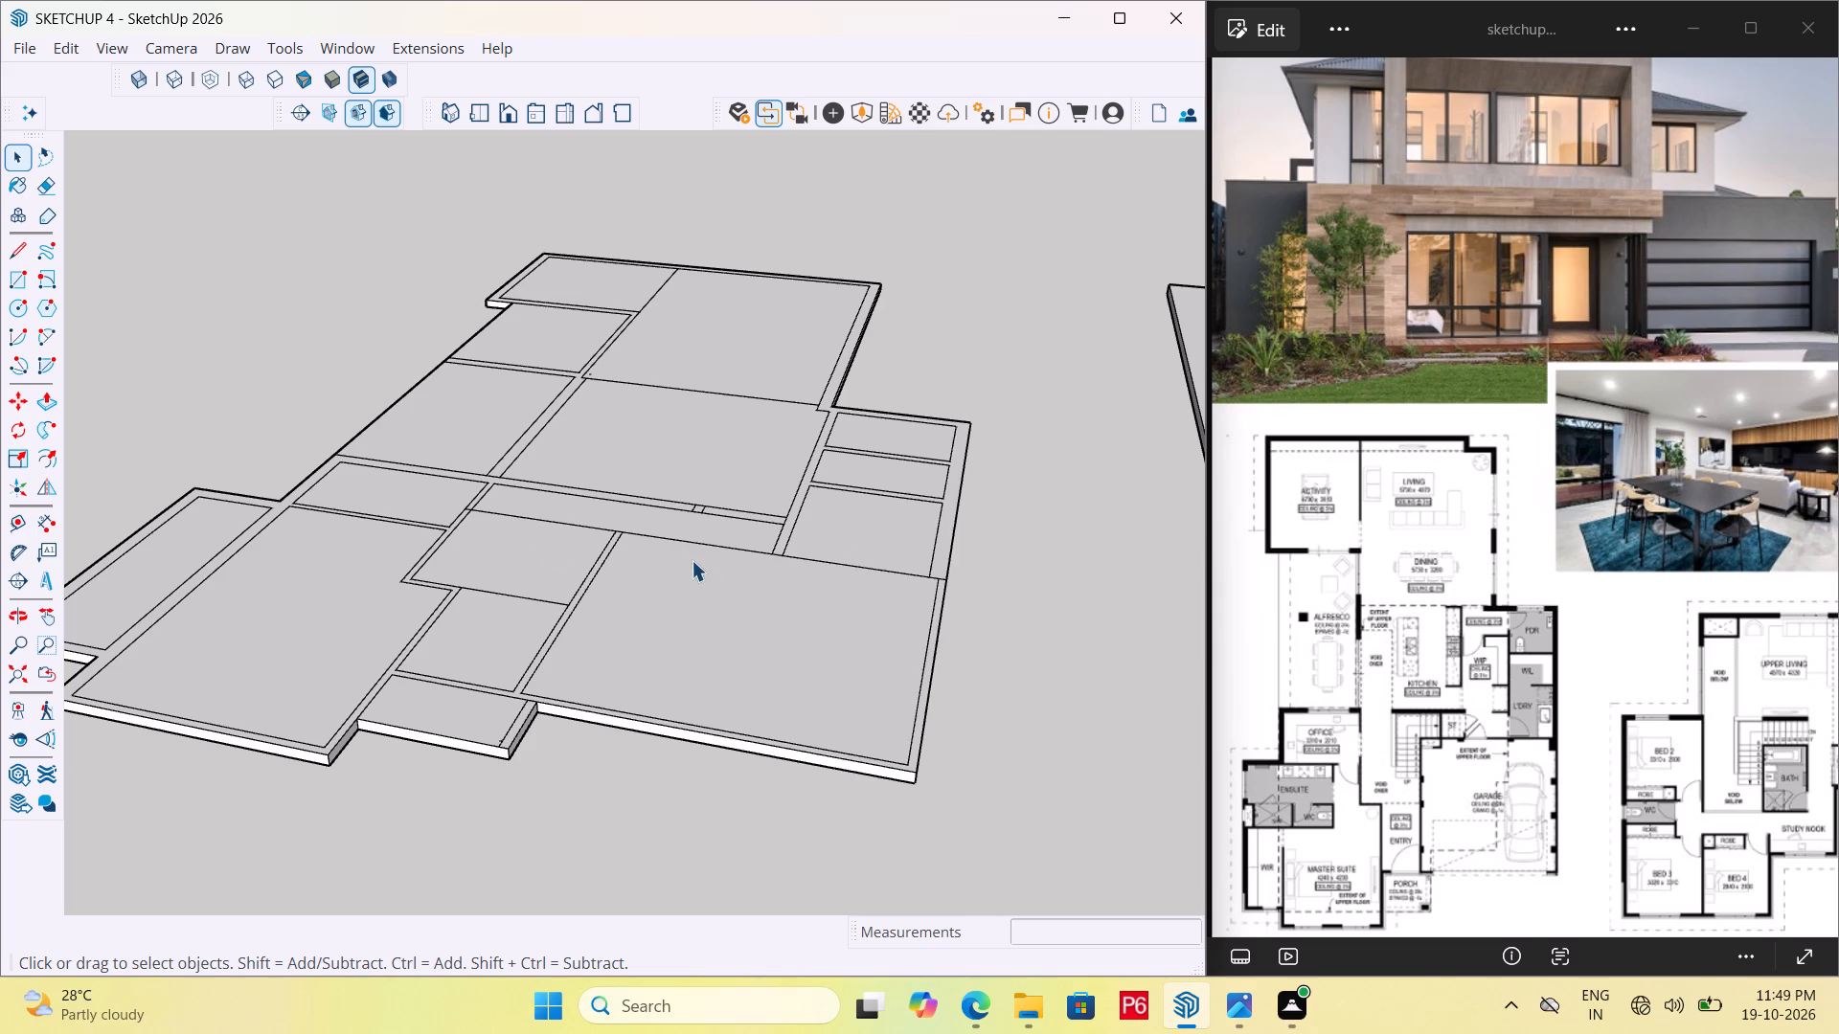
{"action": "middle_click_drag", "start_coordinate": [692, 568], "coordinate": [716, 620]}
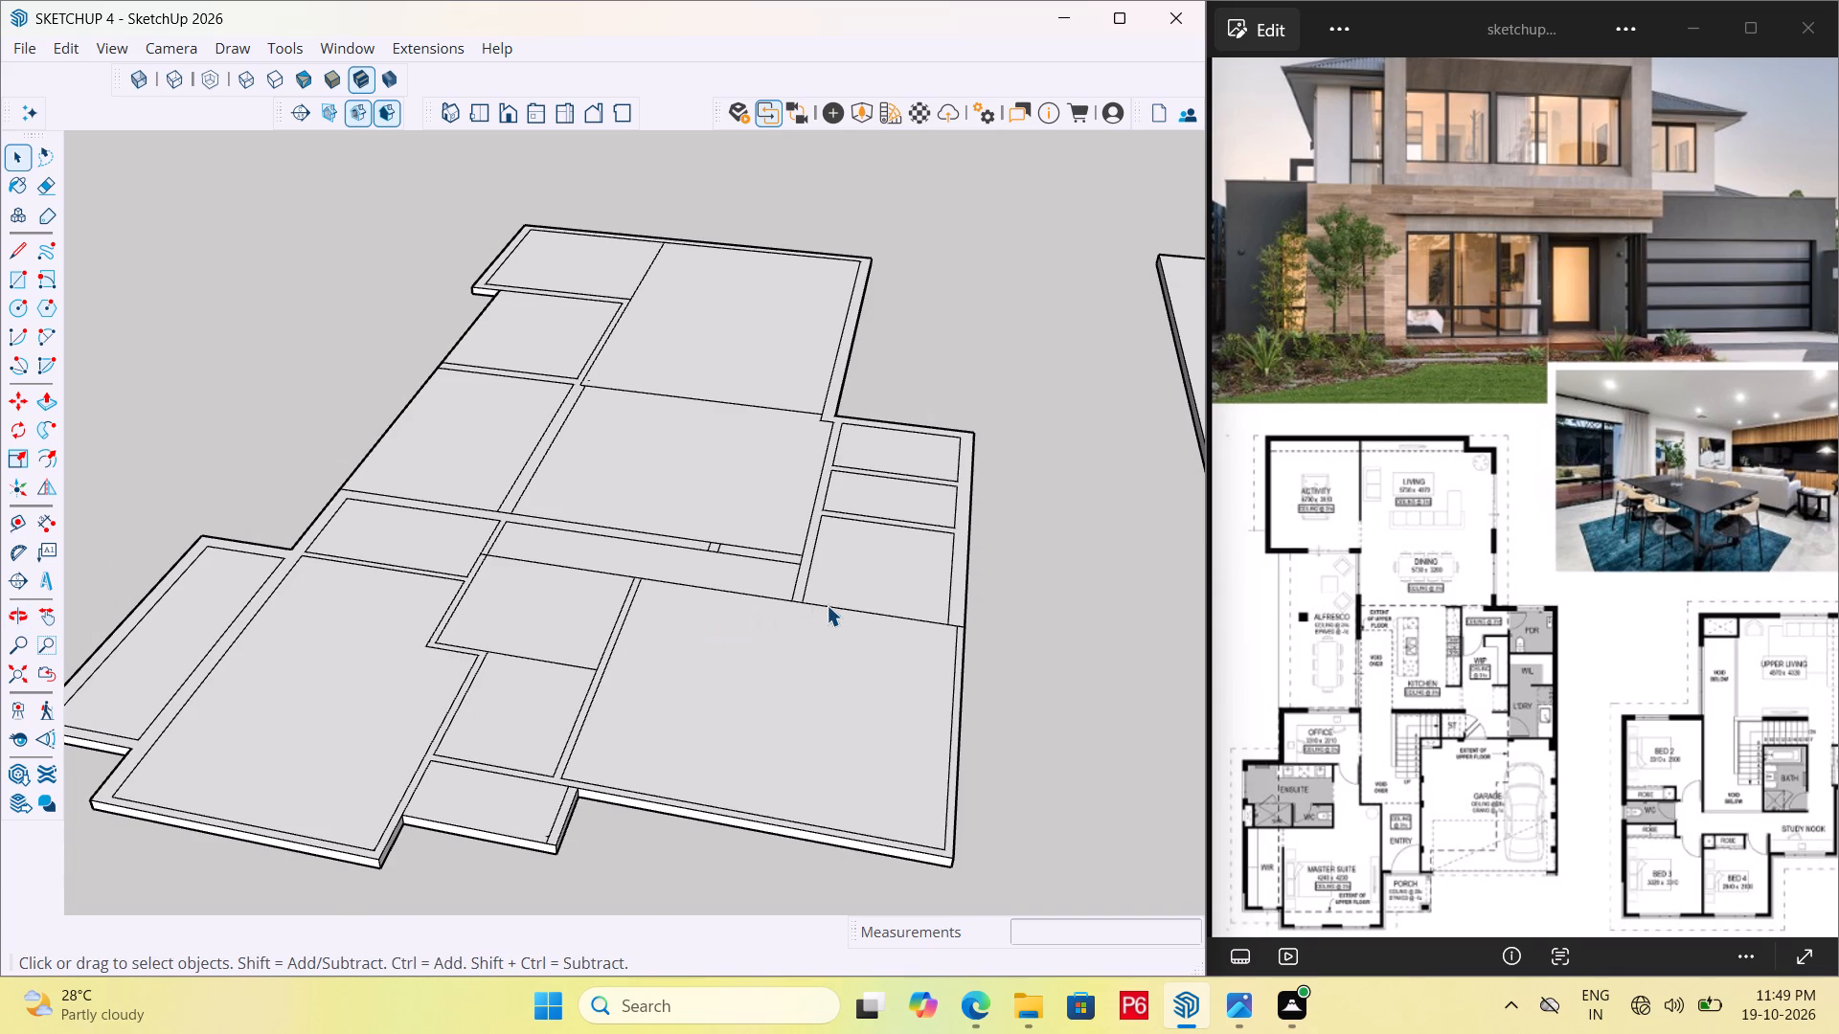
Inside the base group, place a guide line 4" from the garage's rear edge, offset into the garage.
{"action": "scroll", "coordinate": [828, 591], "scroll_direction": "up", "scroll_amount": 5}
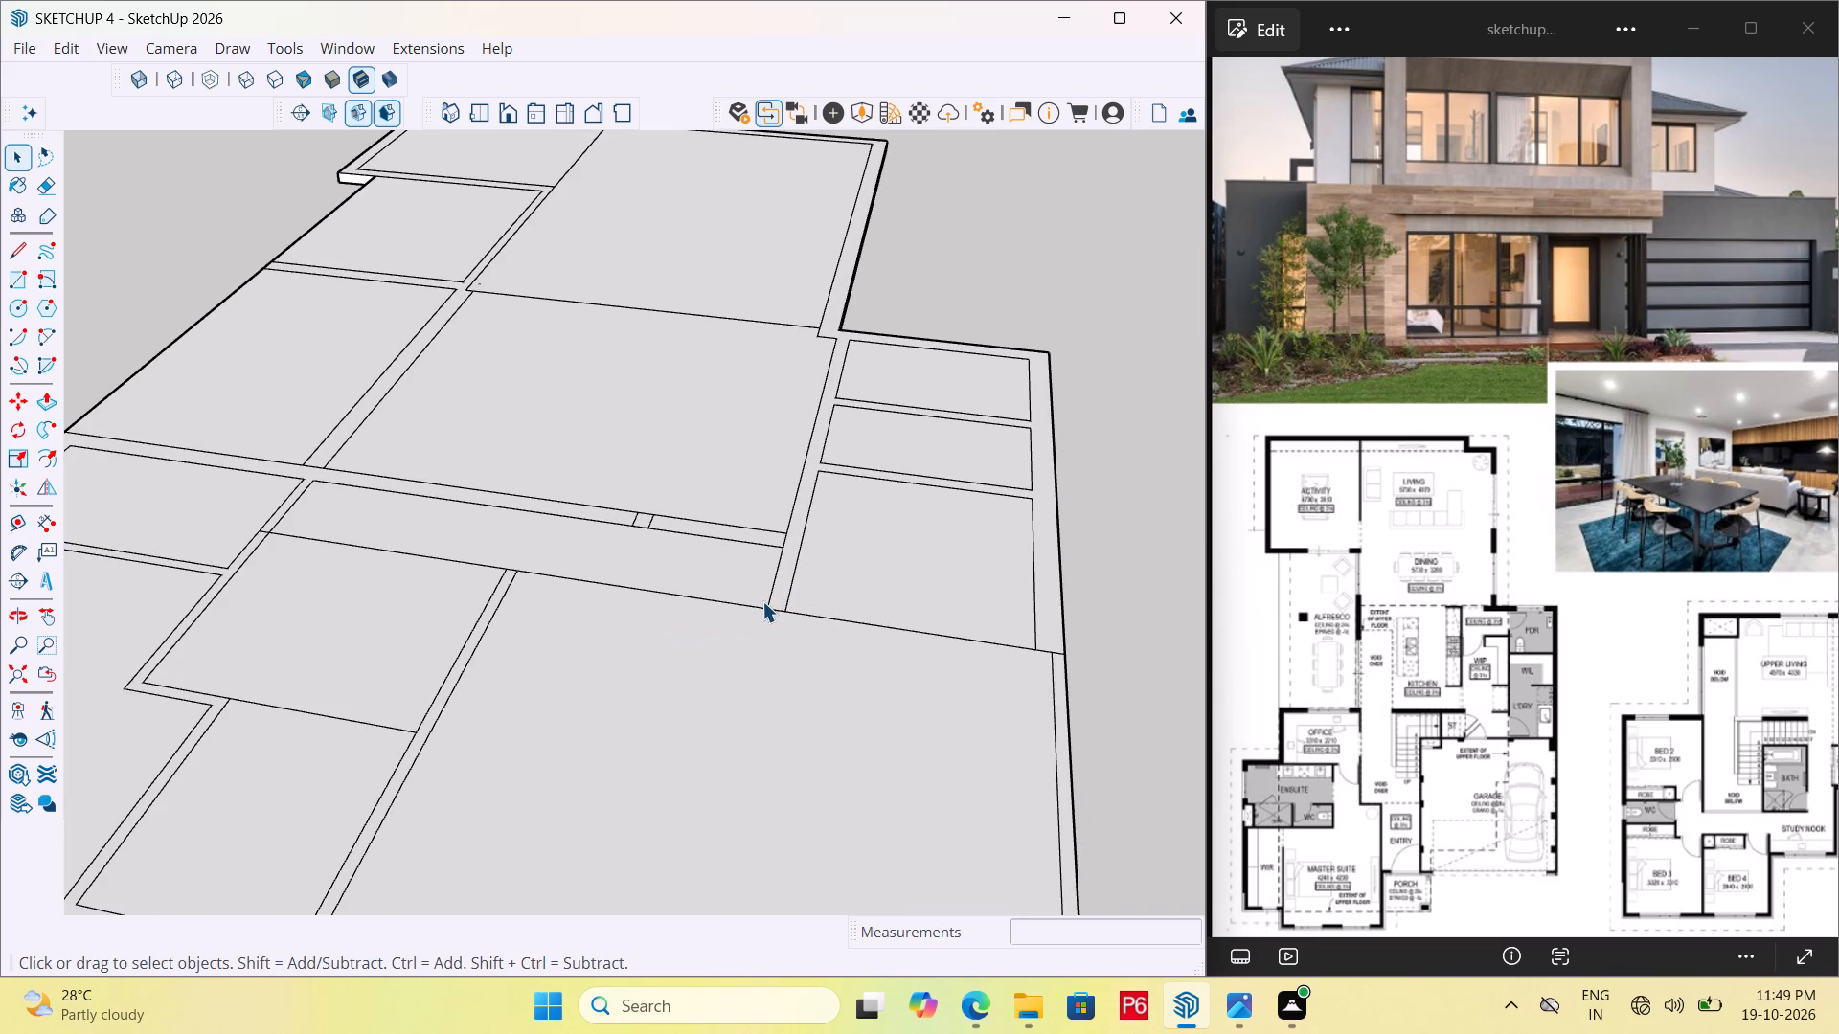
{"action": "left_click", "coordinate": [737, 608]}
{"action": "double_click", "coordinate": [738, 608]}
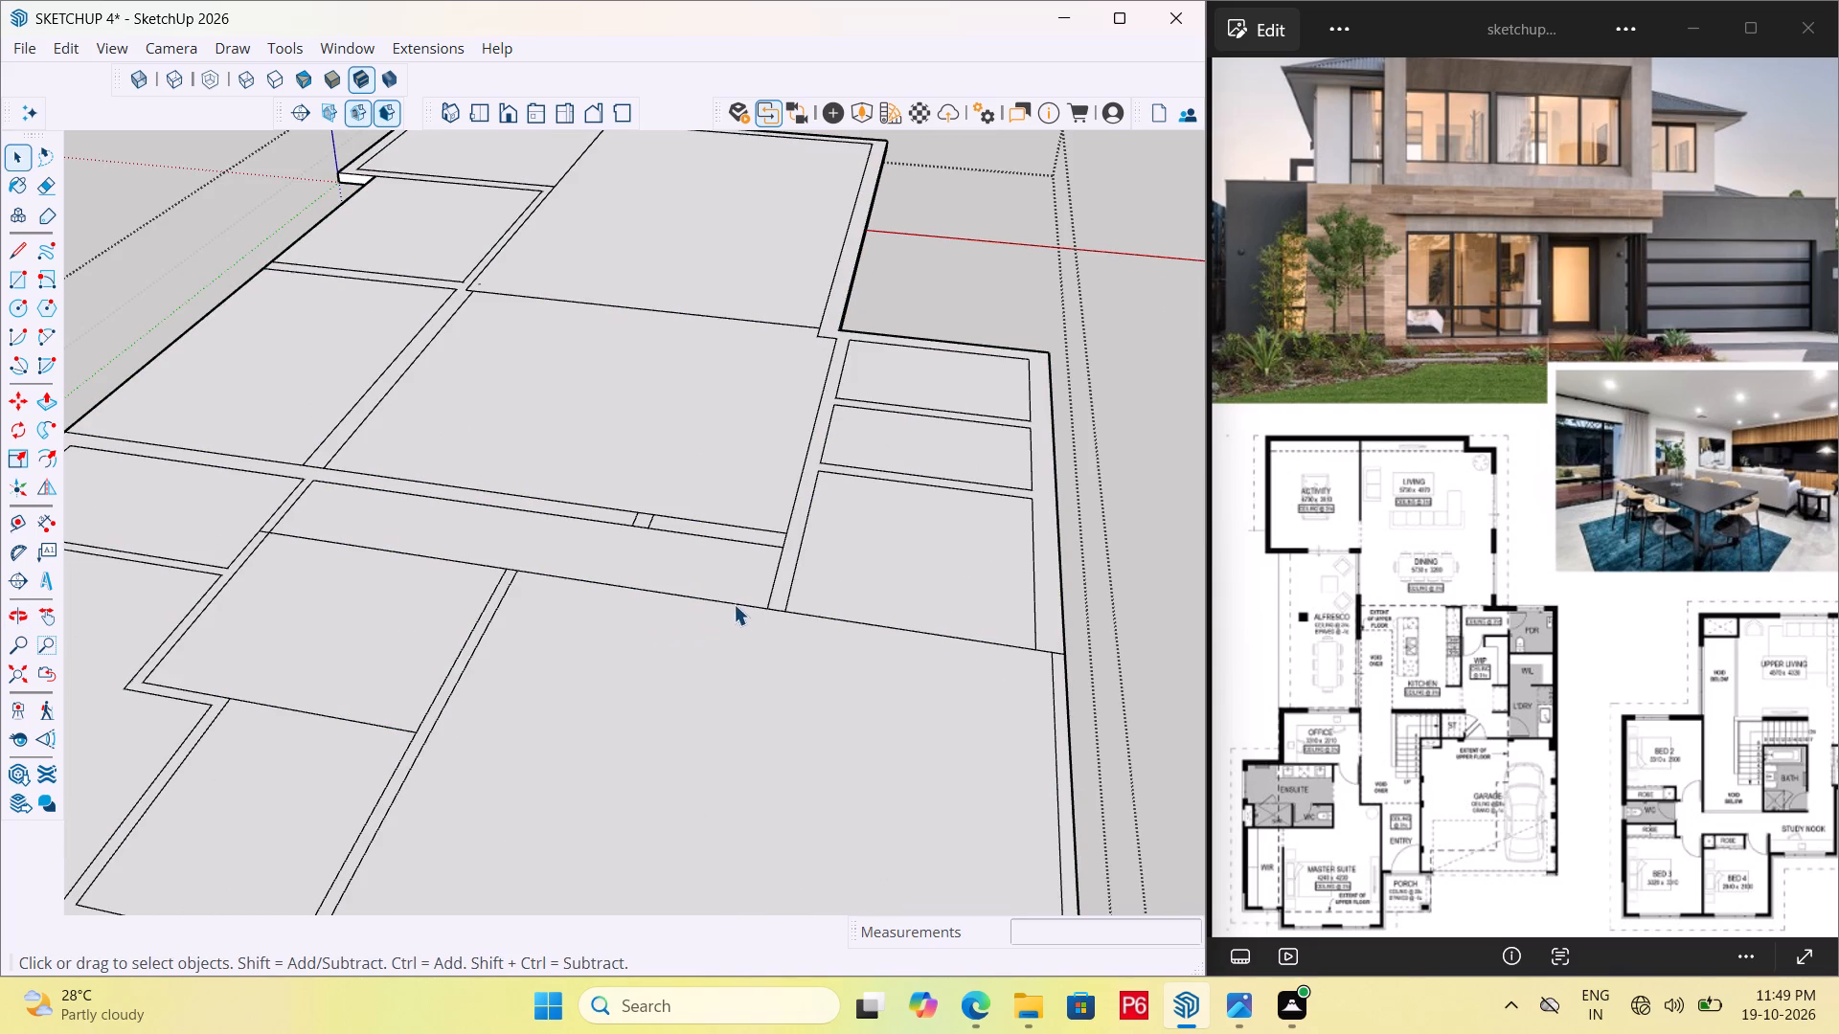
{"action": "left_click", "coordinate": [733, 604]}
{"action": "left_click", "coordinate": [733, 604]}
{"action": "key", "text": "t"}
{"action": "left_click", "coordinate": [737, 603]}
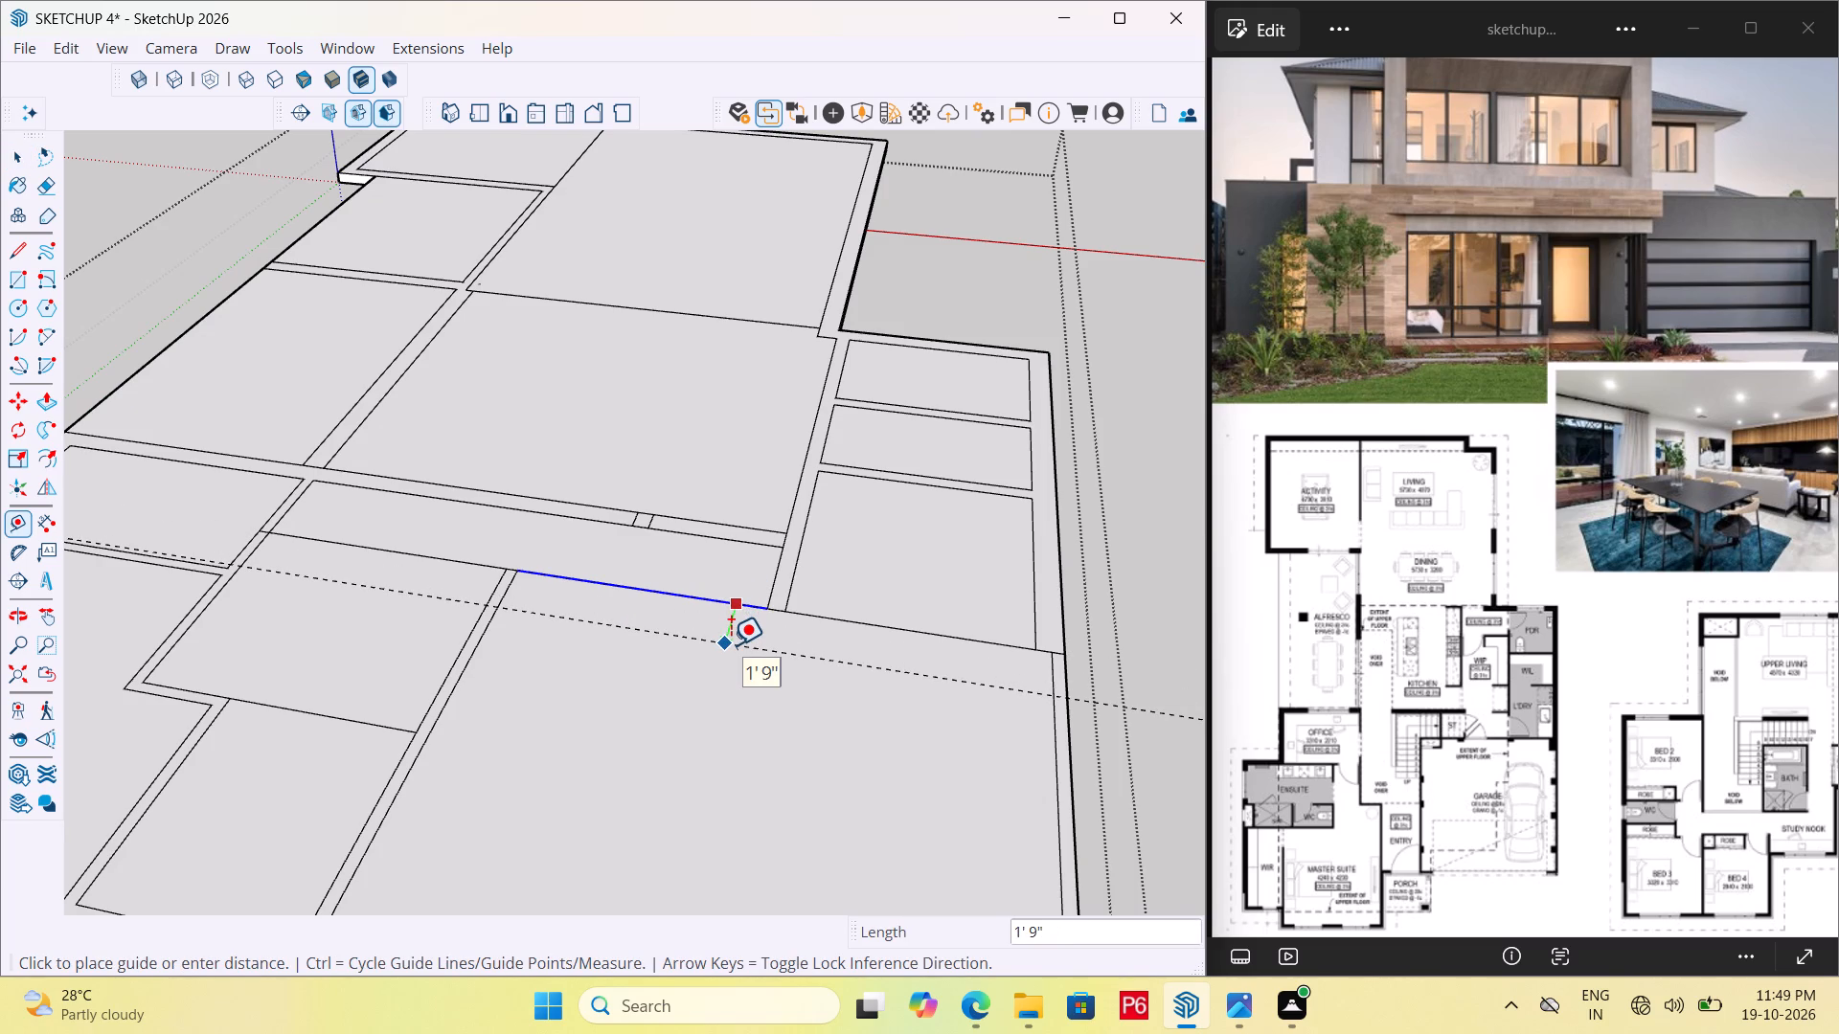
{"action": "key", "text": "4"}
{"action": "key", "text": "shift+quotedbl"}
{"action": "key", "text": "Return"}
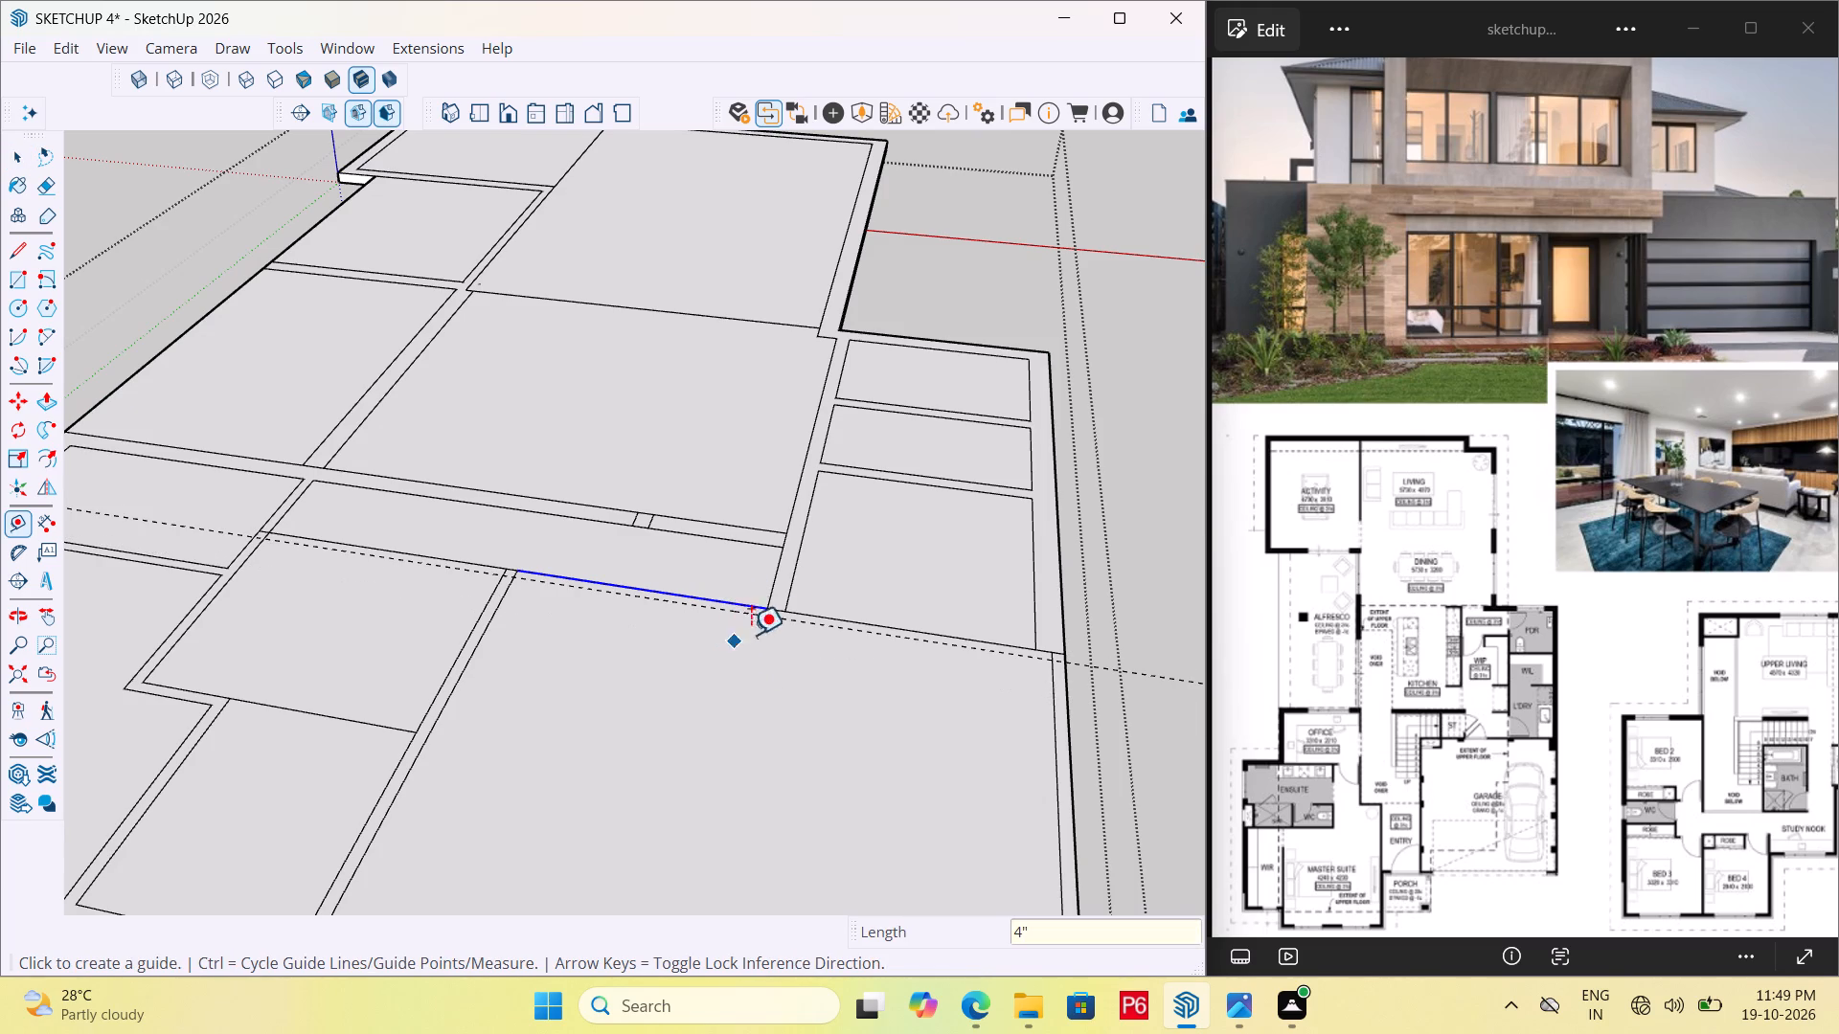
Draw a line along the 4" guide across the garage's rear, from the entry-side wall strip to the outer side strip.
{"action": "scroll", "coordinate": [803, 611], "scroll_direction": "up", "scroll_amount": 5}
{"action": "key", "text": "l"}
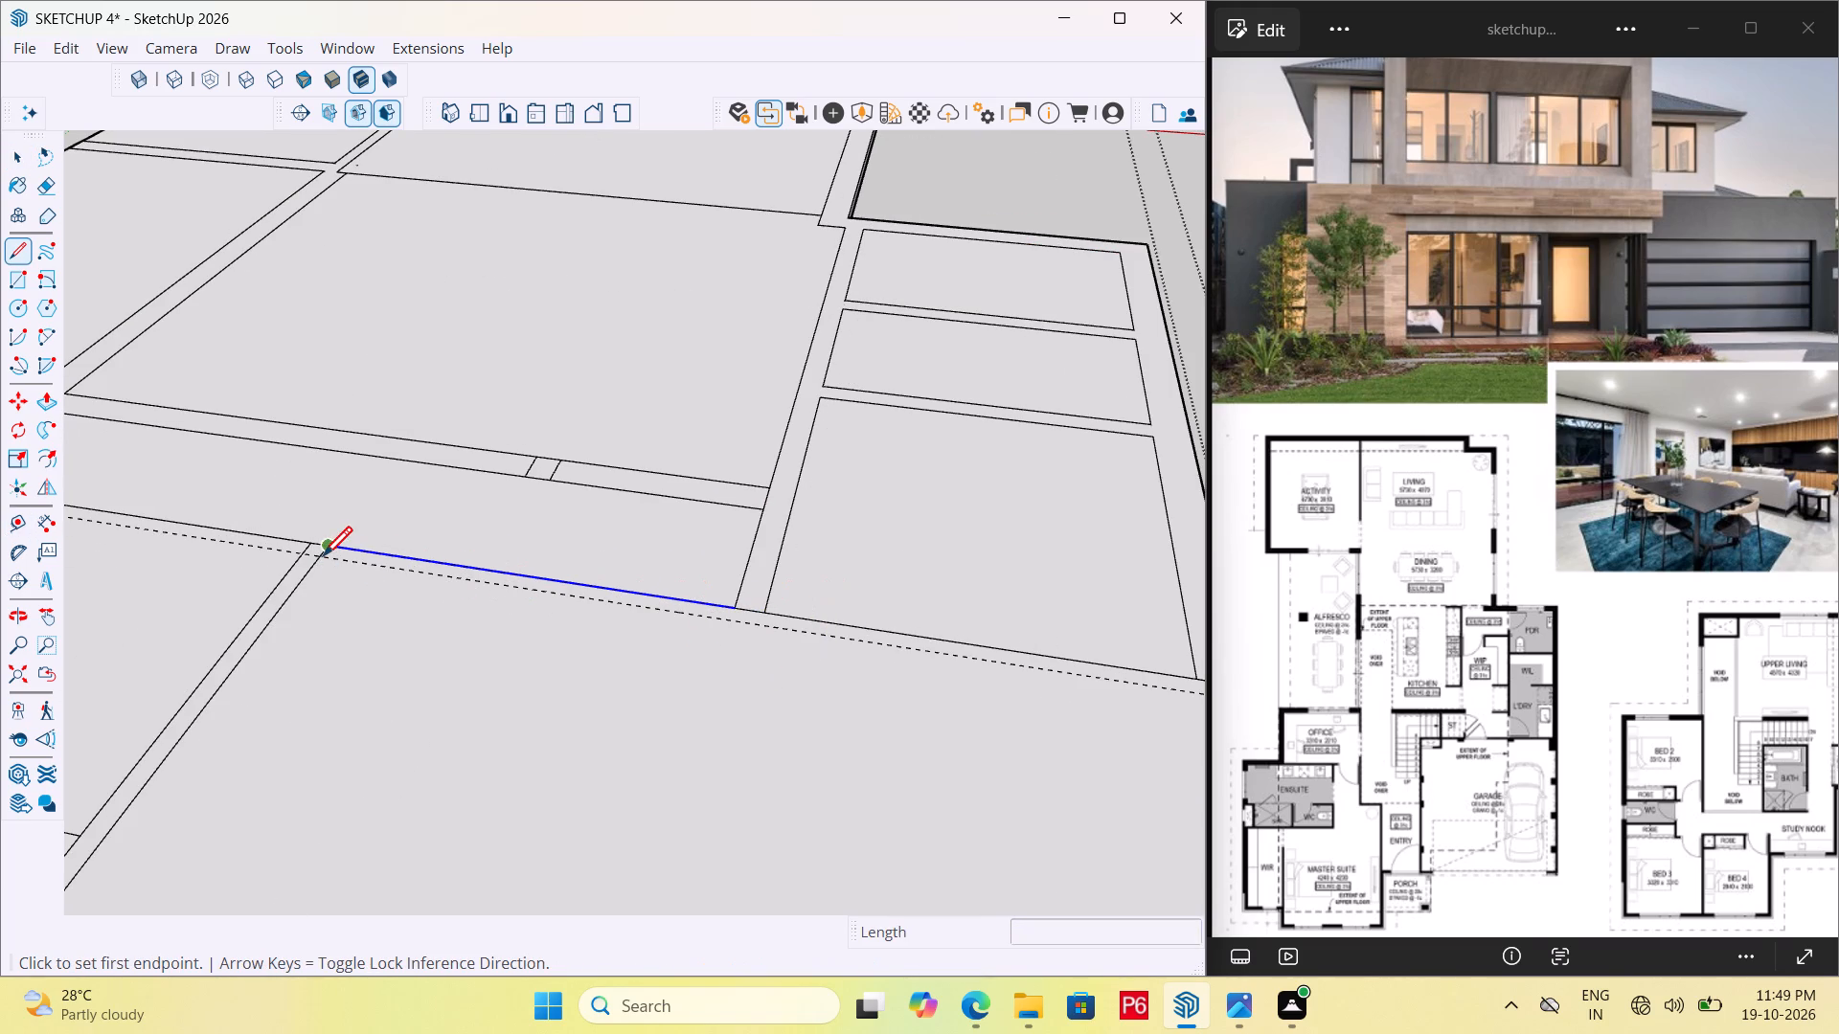
{"action": "left_click", "coordinate": [318, 563]}
{"action": "scroll", "coordinate": [421, 554], "scroll_direction": "down", "scroll_amount": 6}
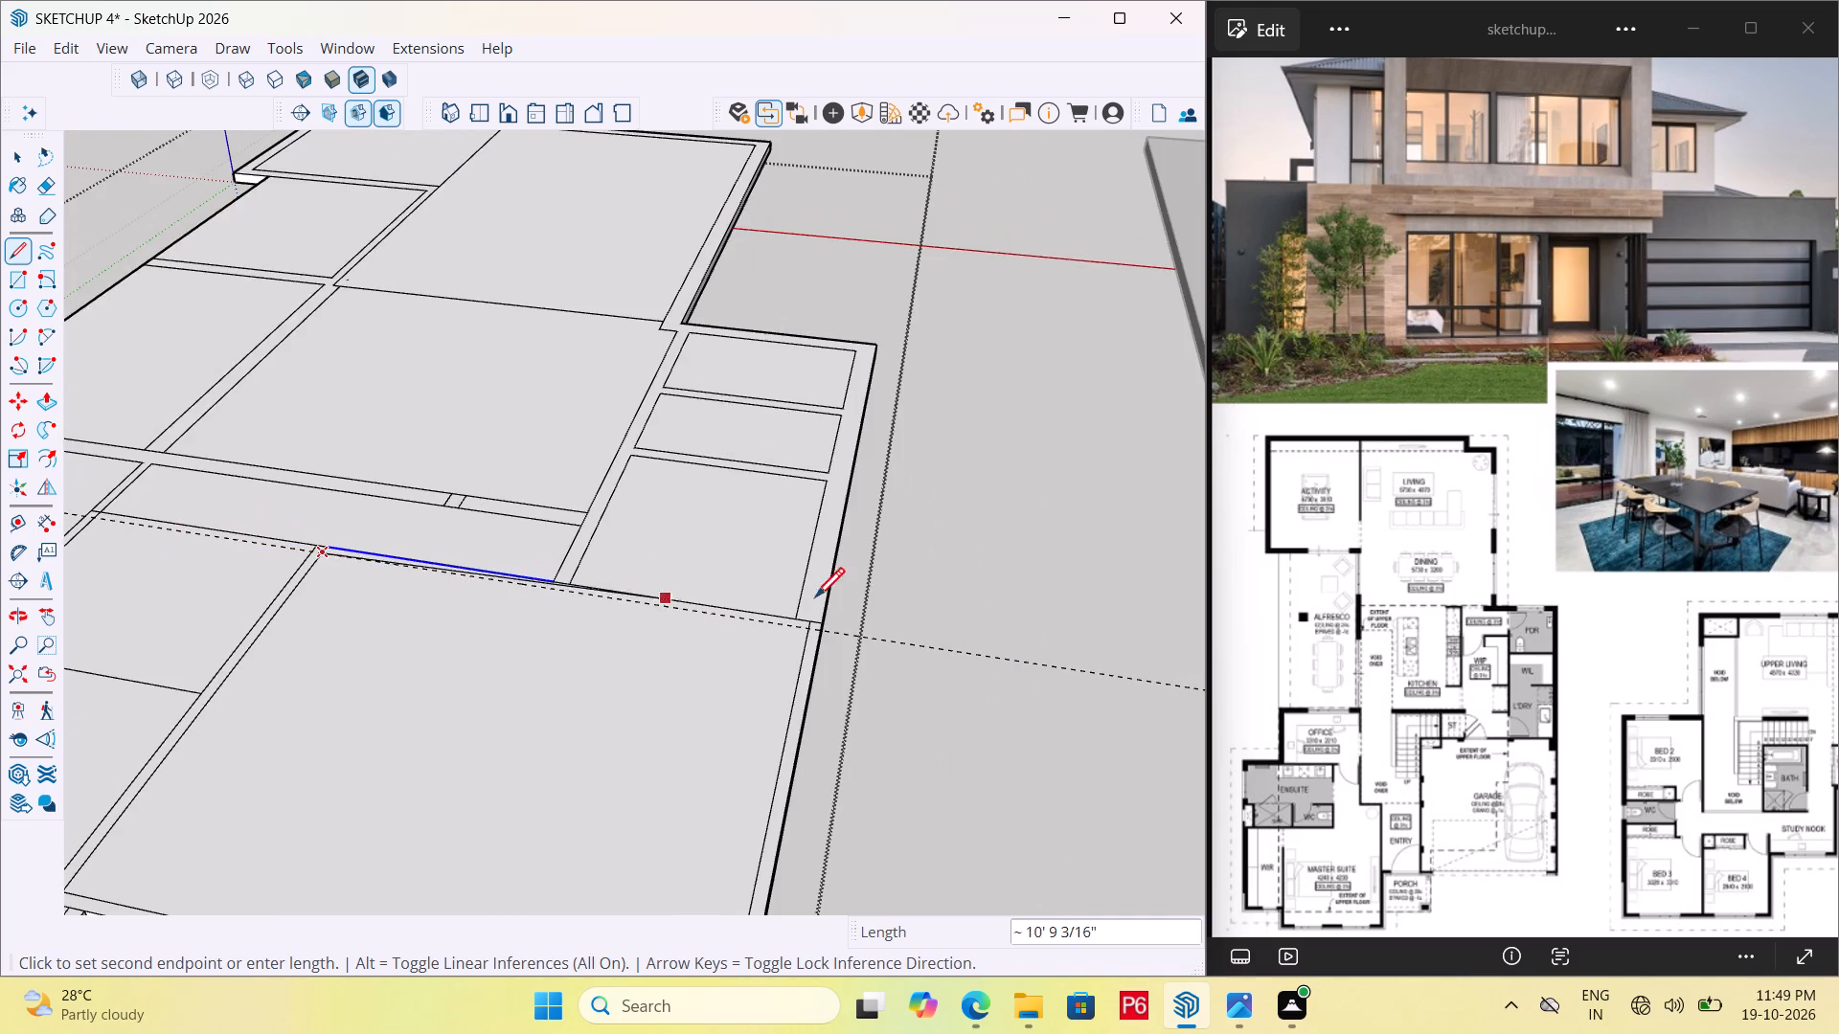
{"action": "scroll", "coordinate": [860, 607], "scroll_direction": "up", "scroll_amount": 9}
{"action": "left_click", "coordinate": [787, 640]}
{"action": "scroll", "coordinate": [914, 628], "scroll_direction": "down", "scroll_amount": 7}
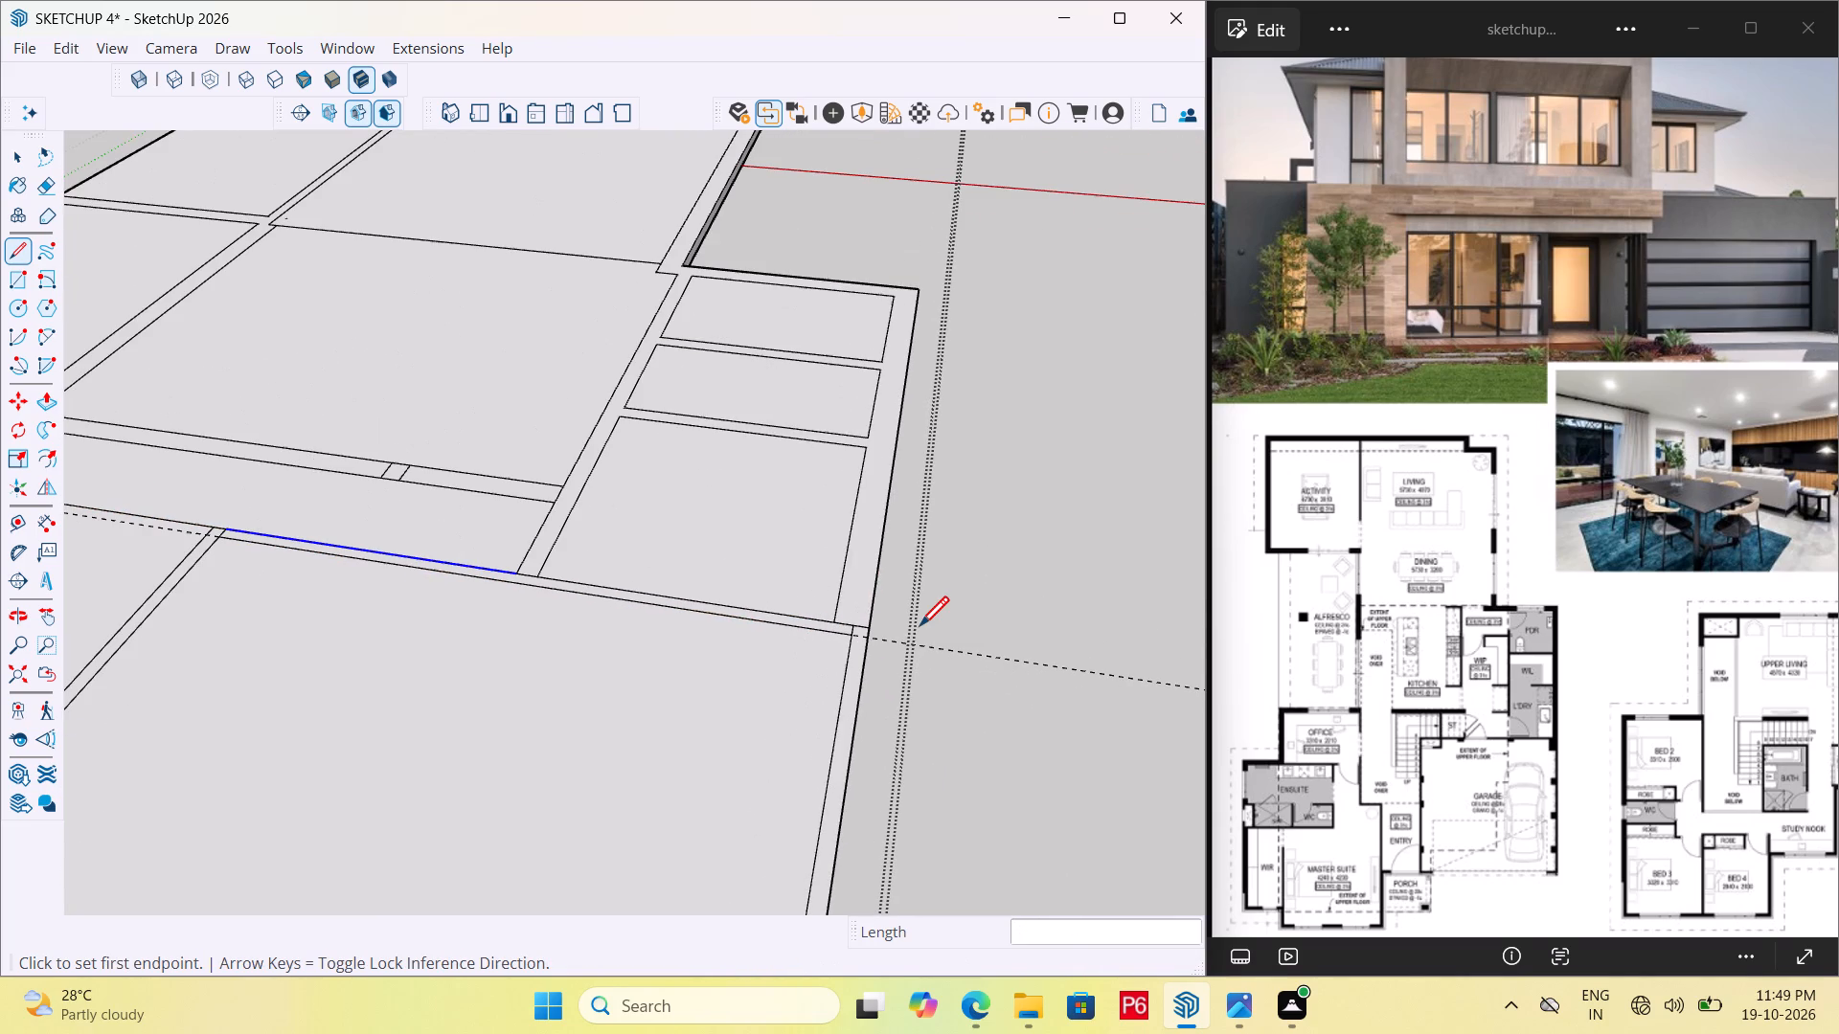
Save the model and erase the guide line behind the garage.
{"action": "key", "text": "ctrl+s"}
{"action": "key", "text": "ctrl+s"}
{"action": "key", "text": "ctrl+s"}
{"action": "key", "text": "e"}
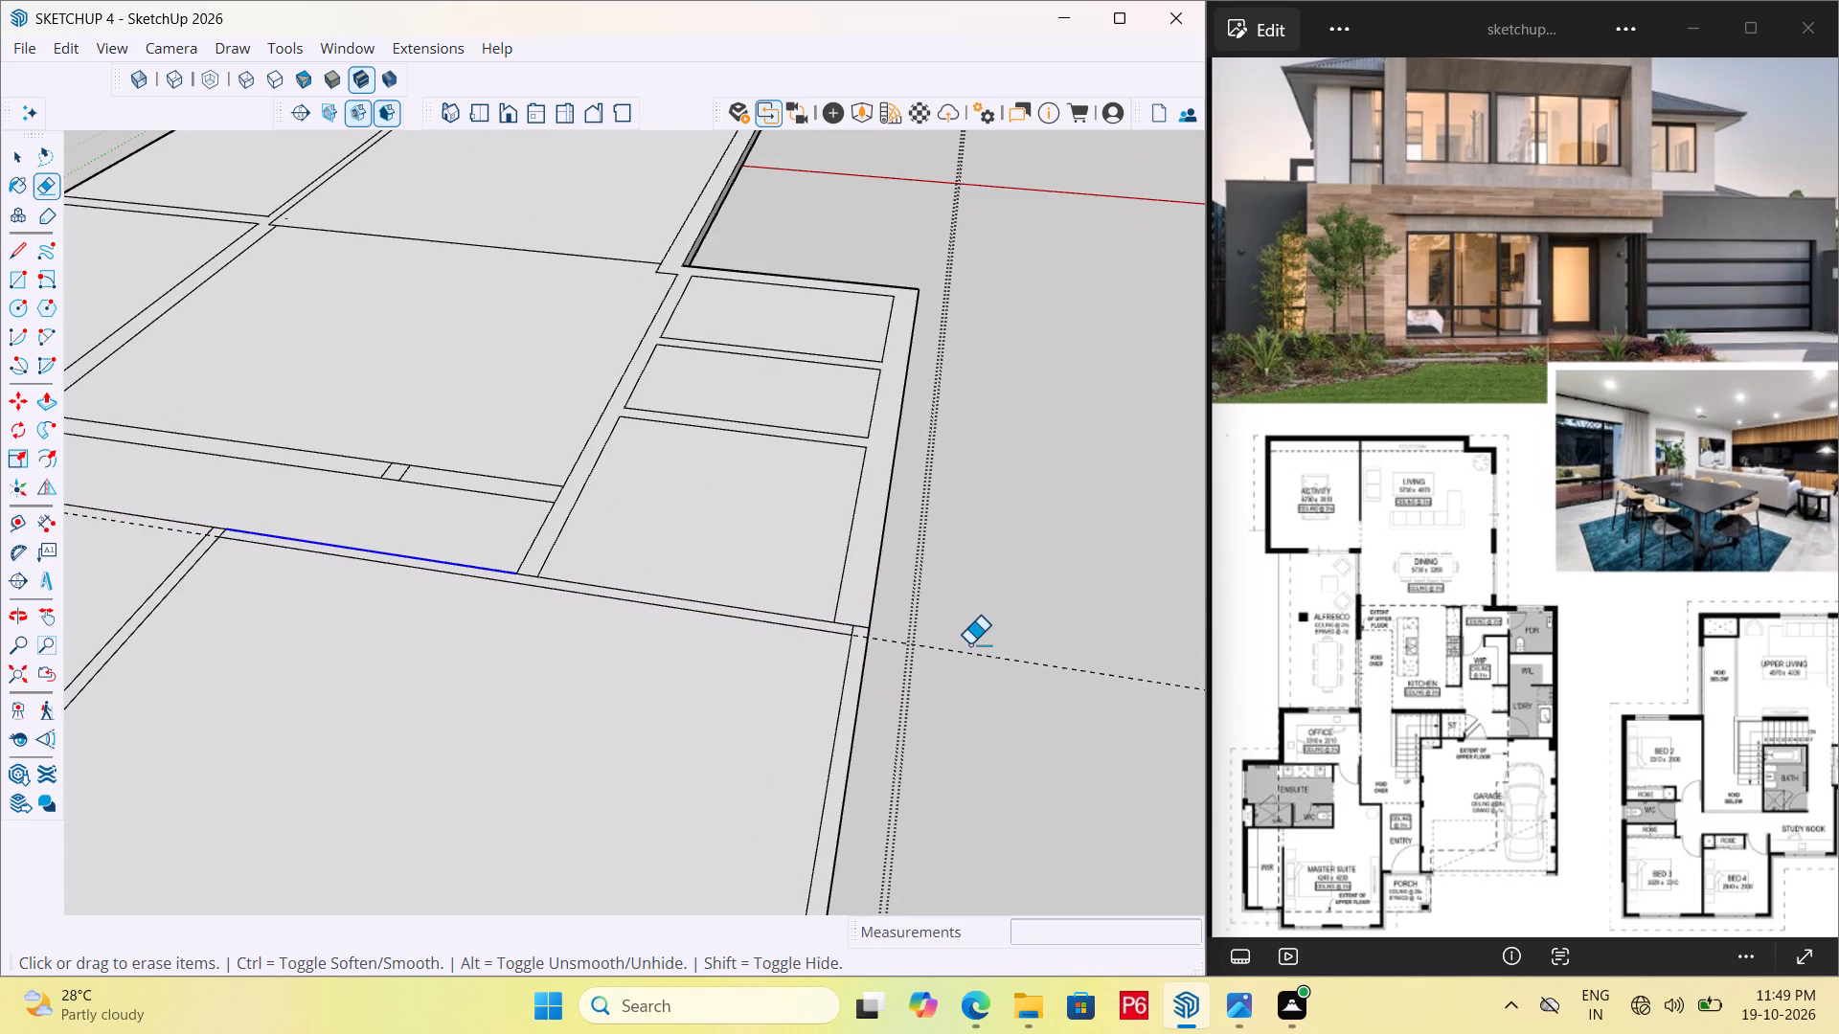
{"action": "left_click_drag", "start_coordinate": [984, 644], "coordinate": [987, 662]}
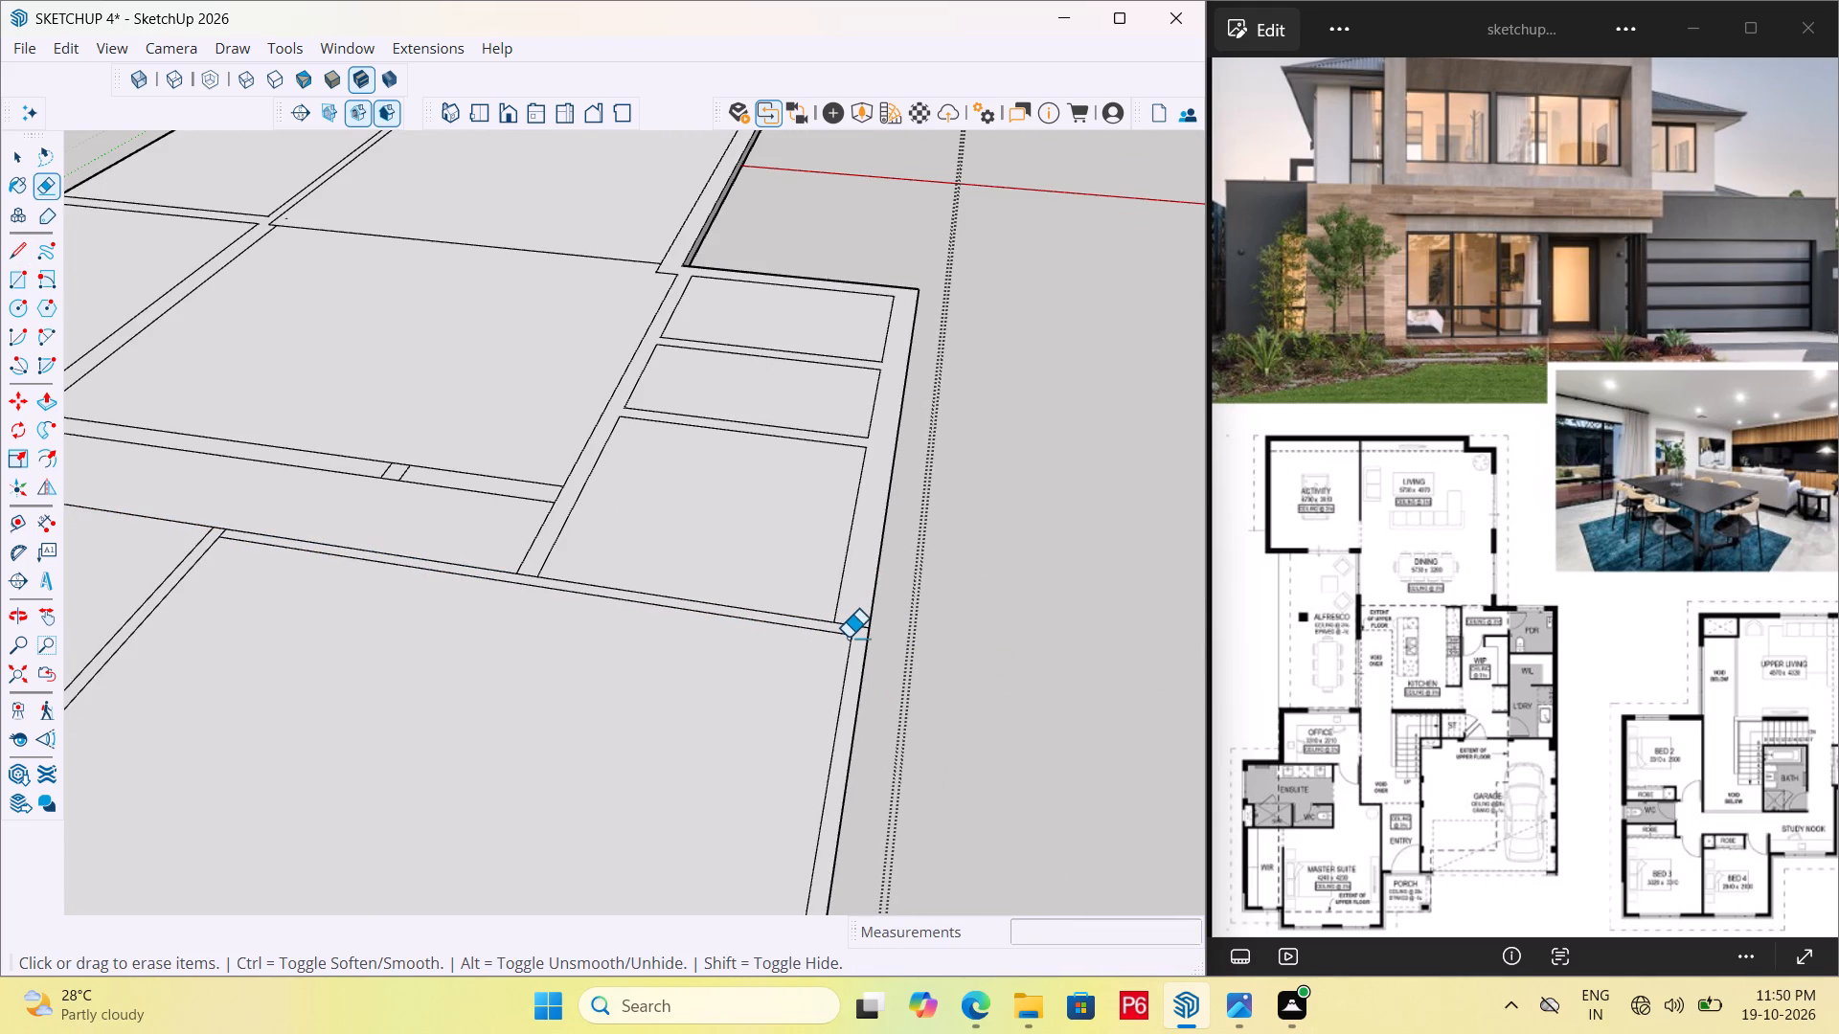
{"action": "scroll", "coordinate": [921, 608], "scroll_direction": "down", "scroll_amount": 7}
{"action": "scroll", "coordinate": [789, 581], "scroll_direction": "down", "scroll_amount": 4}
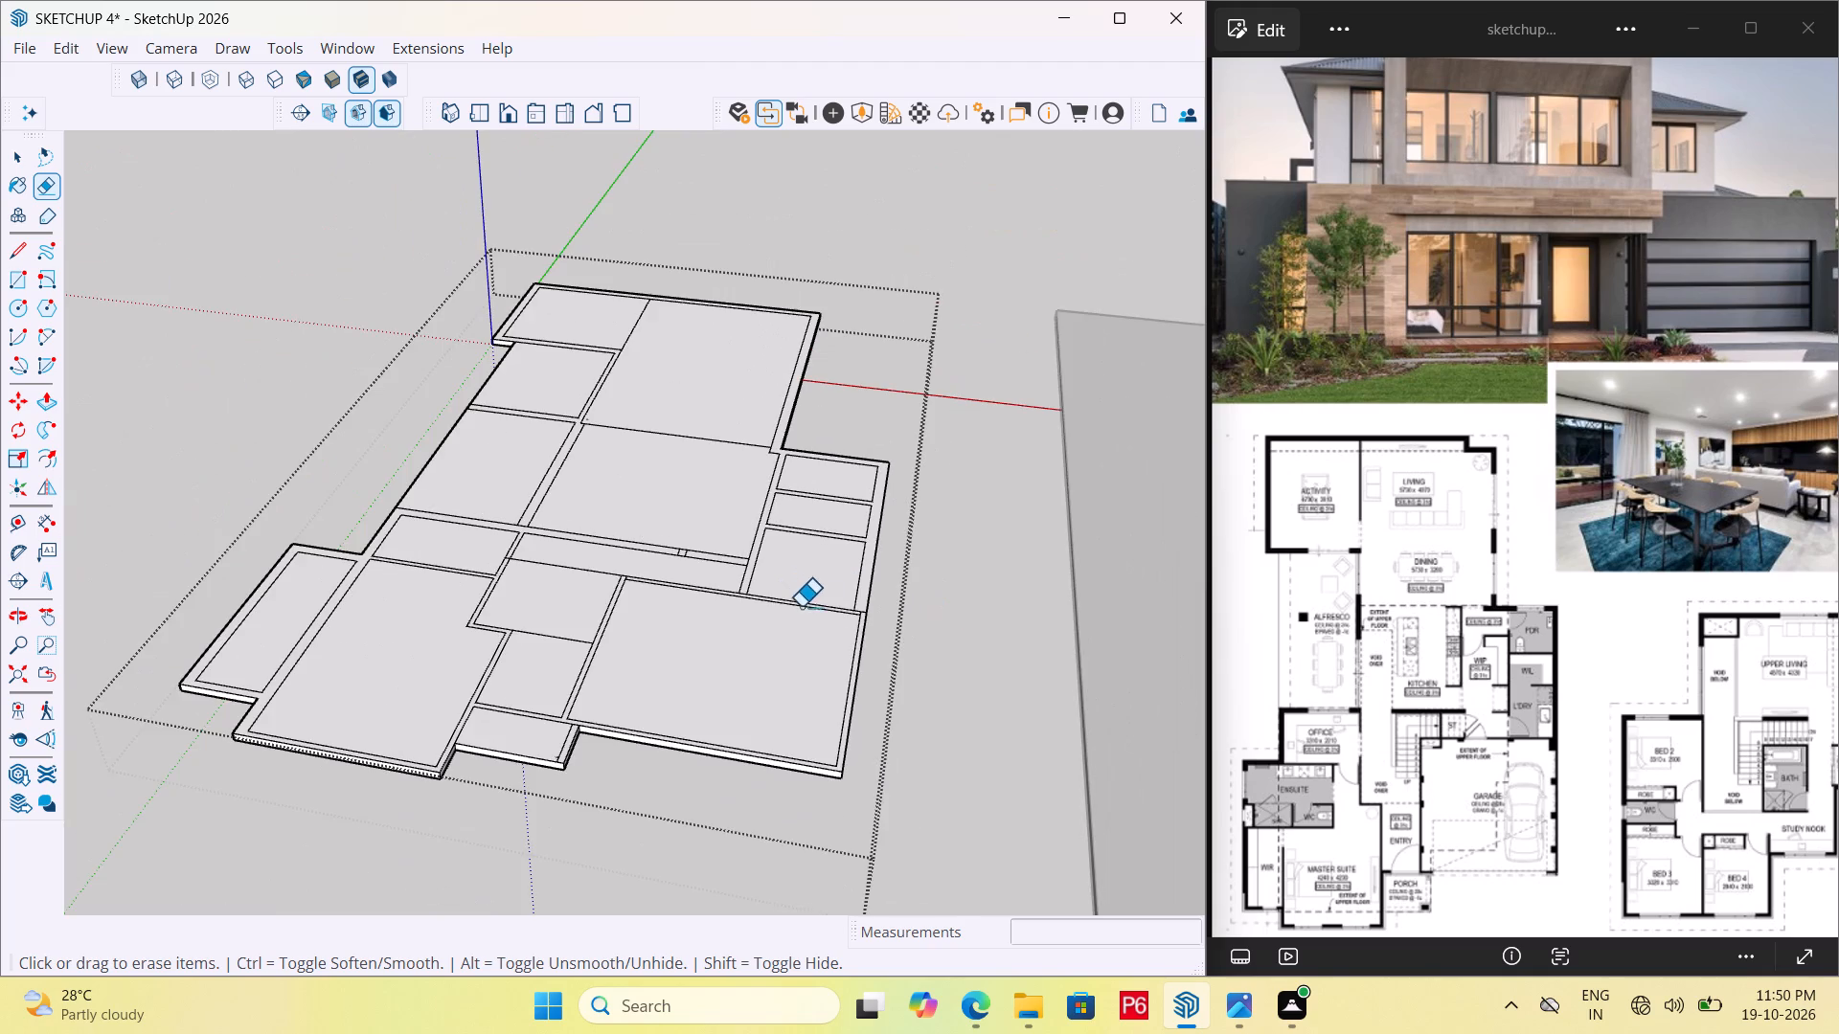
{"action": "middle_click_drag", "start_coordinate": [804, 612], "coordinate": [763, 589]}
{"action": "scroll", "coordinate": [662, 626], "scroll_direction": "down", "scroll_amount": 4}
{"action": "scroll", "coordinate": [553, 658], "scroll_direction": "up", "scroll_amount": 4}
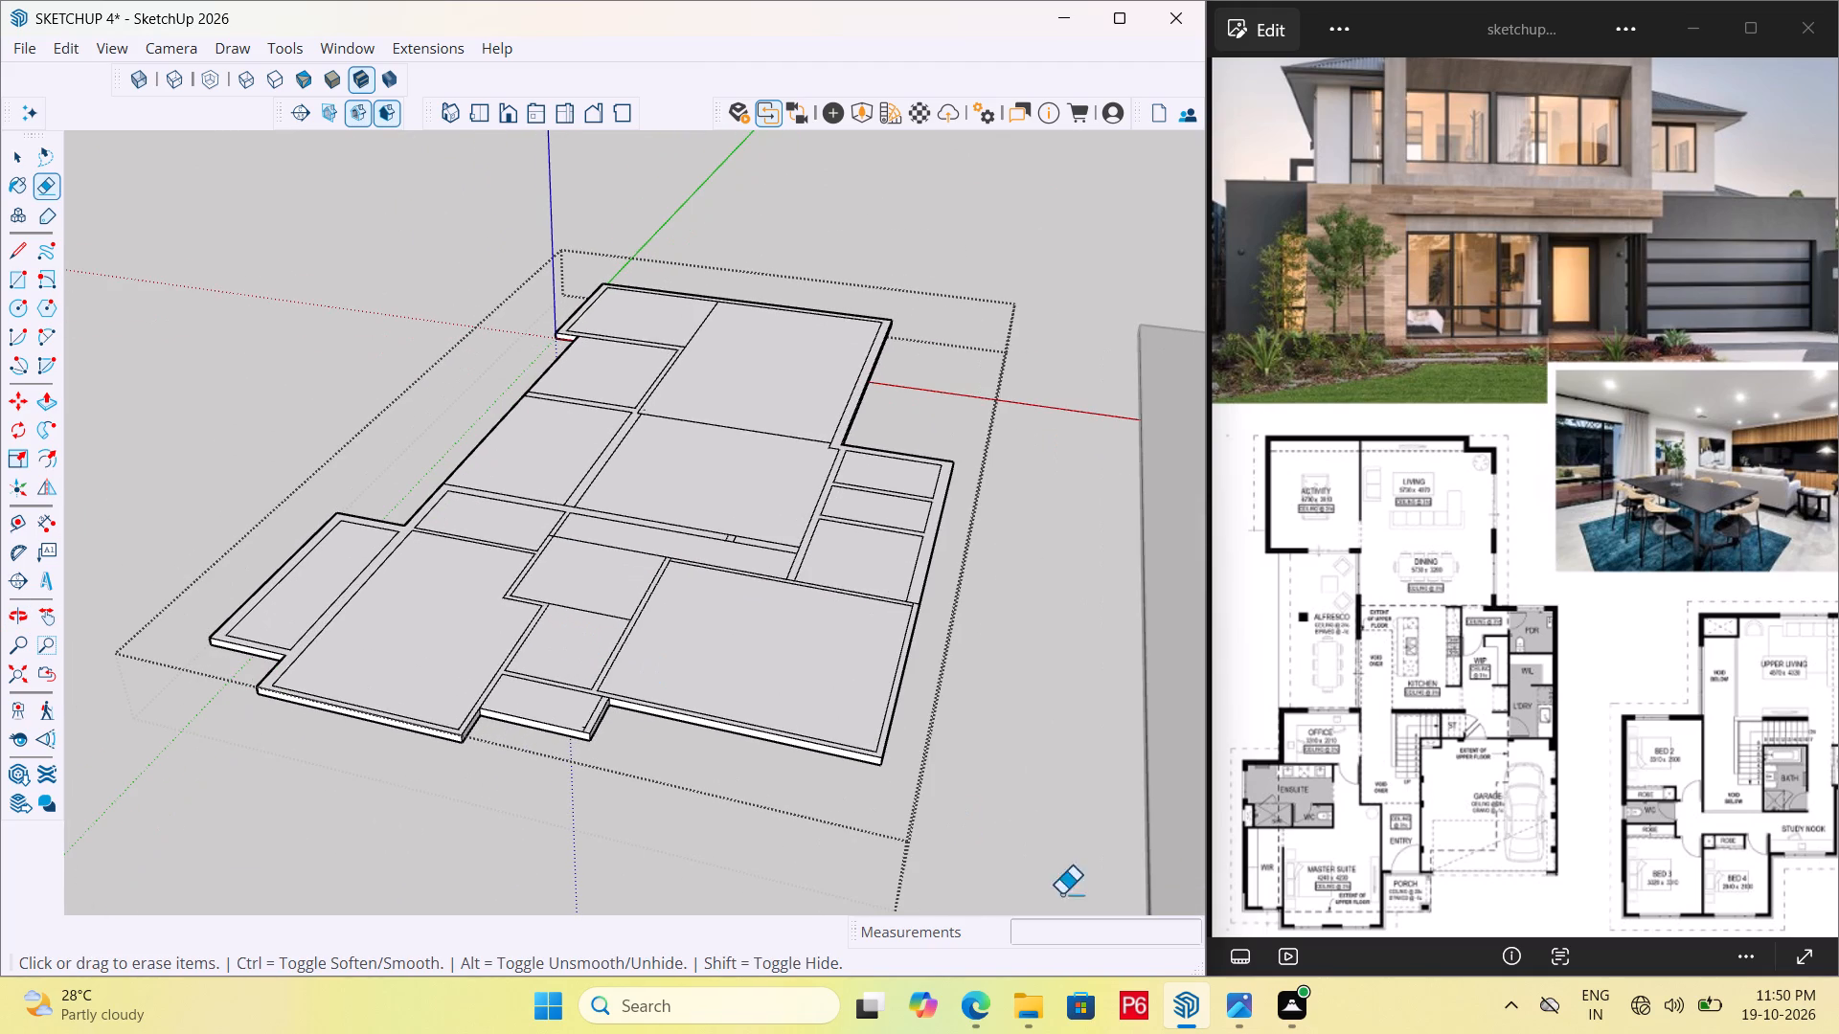
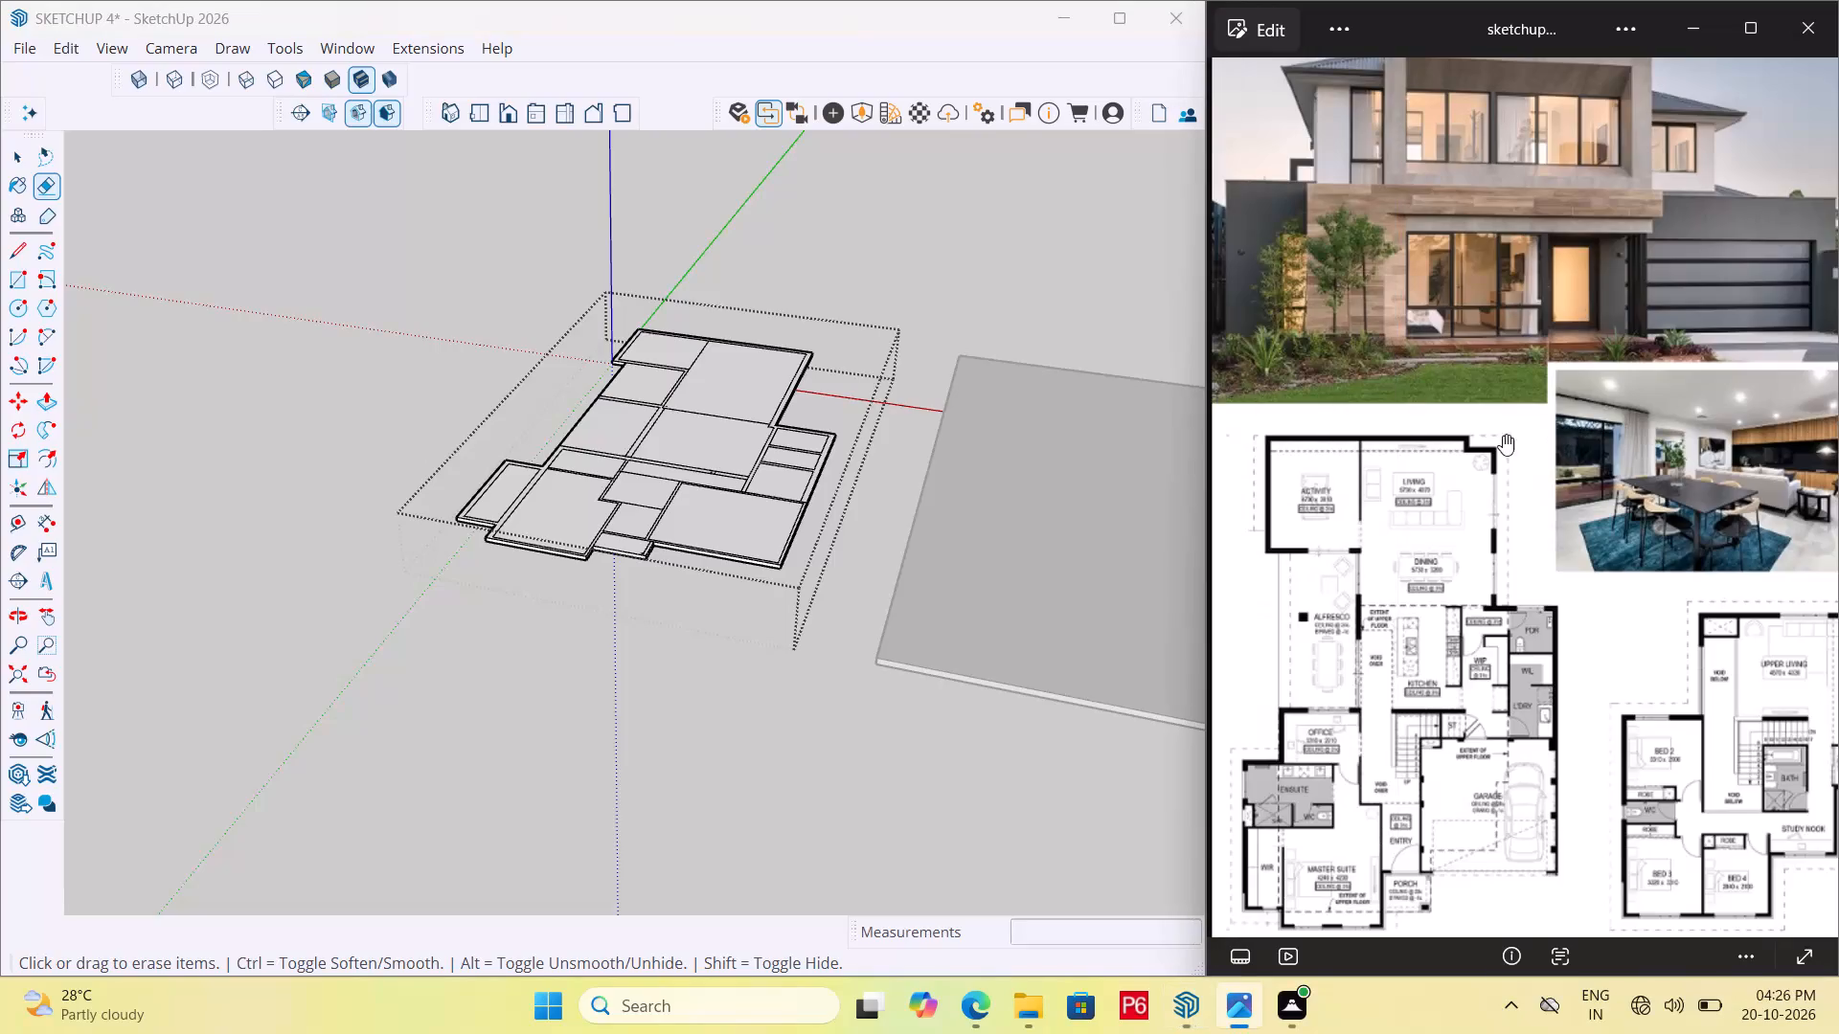
Save the model.
{"action": "scroll", "coordinate": [778, 472], "scroll_direction": "down", "scroll_amount": 4}
{"action": "middle_click_drag", "start_coordinate": [693, 556], "coordinate": [1052, 701]}
{"action": "scroll", "coordinate": [783, 636], "scroll_direction": "down", "scroll_amount": 1}
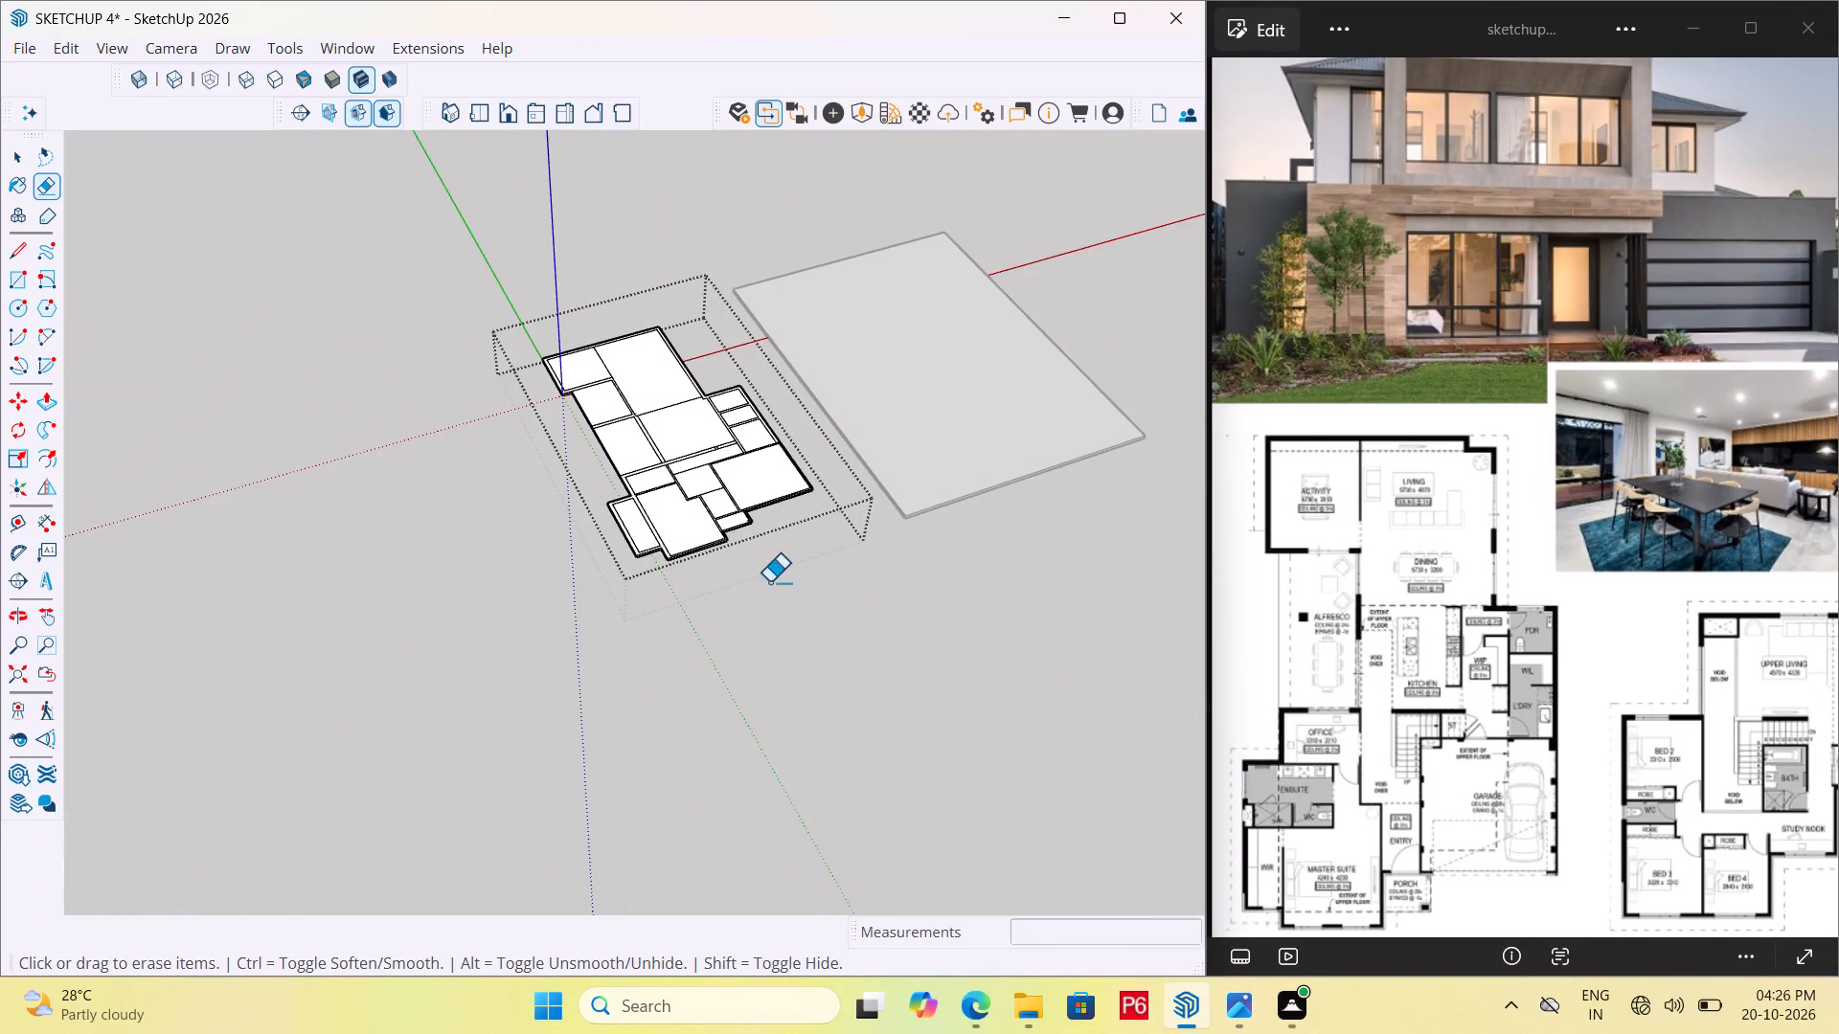
{"action": "scroll", "coordinate": [614, 542], "scroll_direction": "up", "scroll_amount": 6}
{"action": "scroll", "coordinate": [746, 452], "scroll_direction": "up", "scroll_amount": 6}
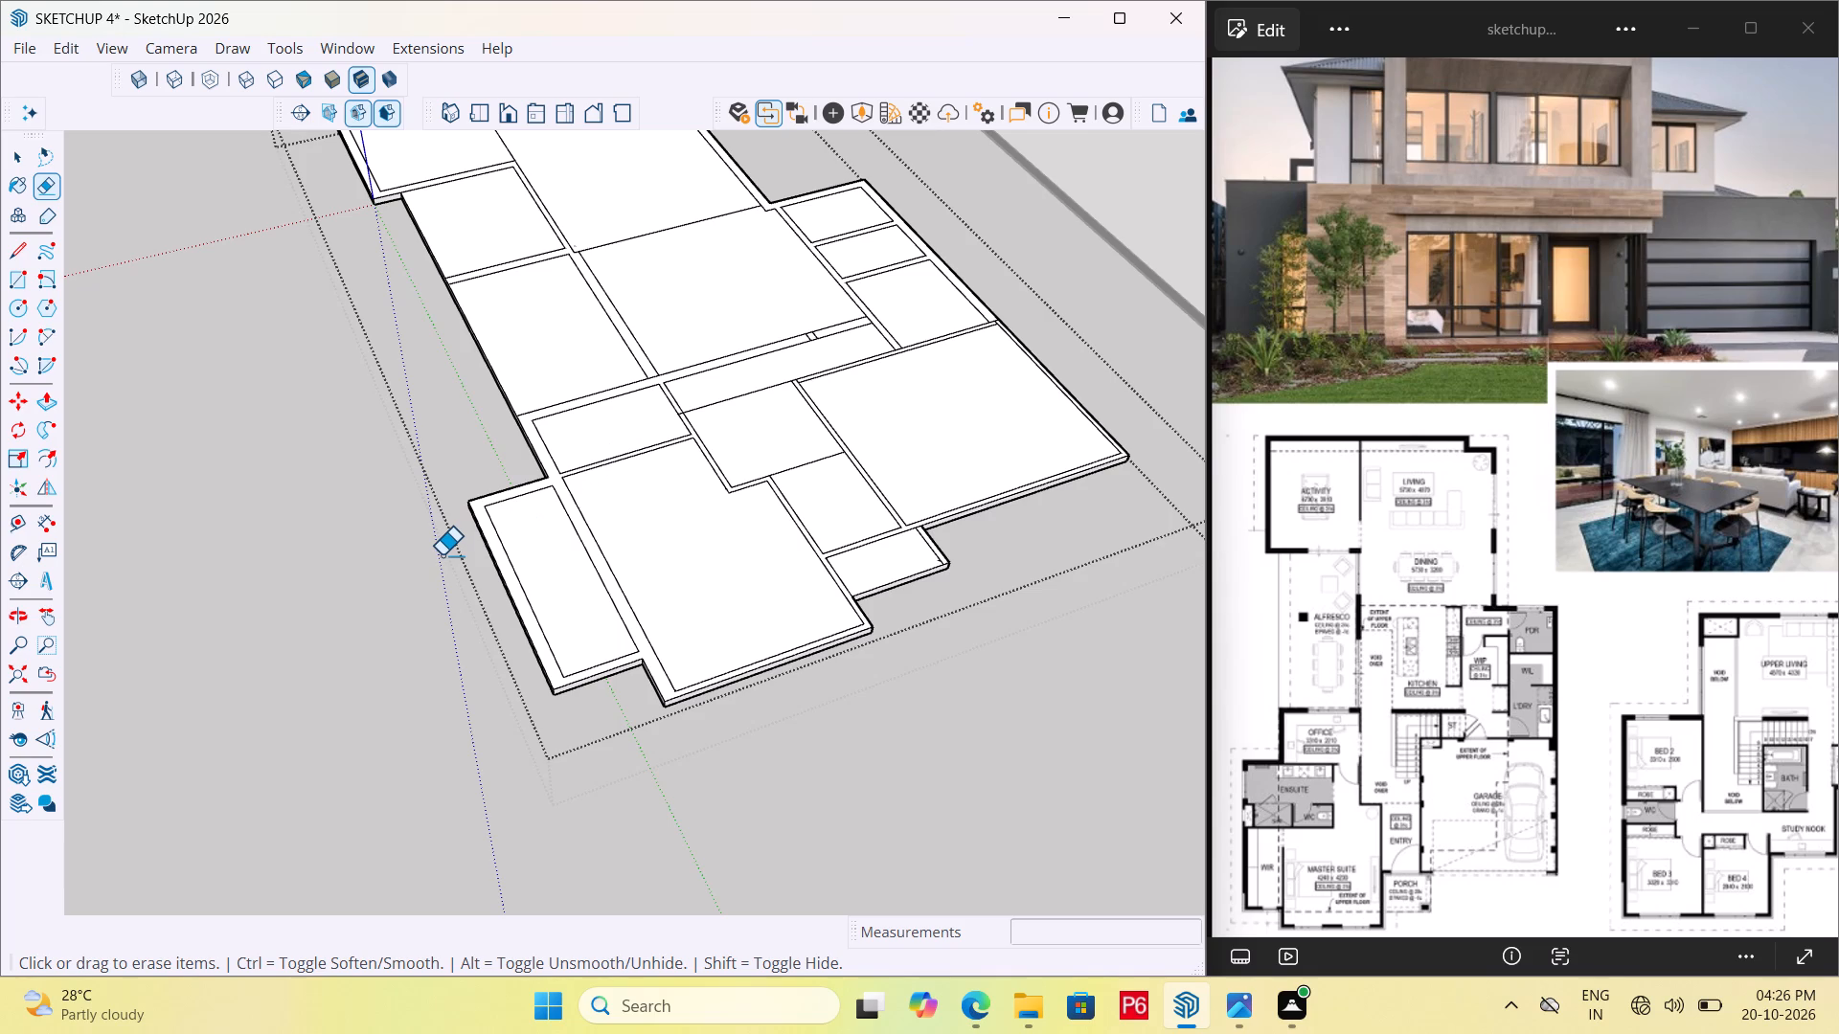
{"action": "scroll", "coordinate": [427, 568], "scroll_direction": "down", "scroll_amount": 4}
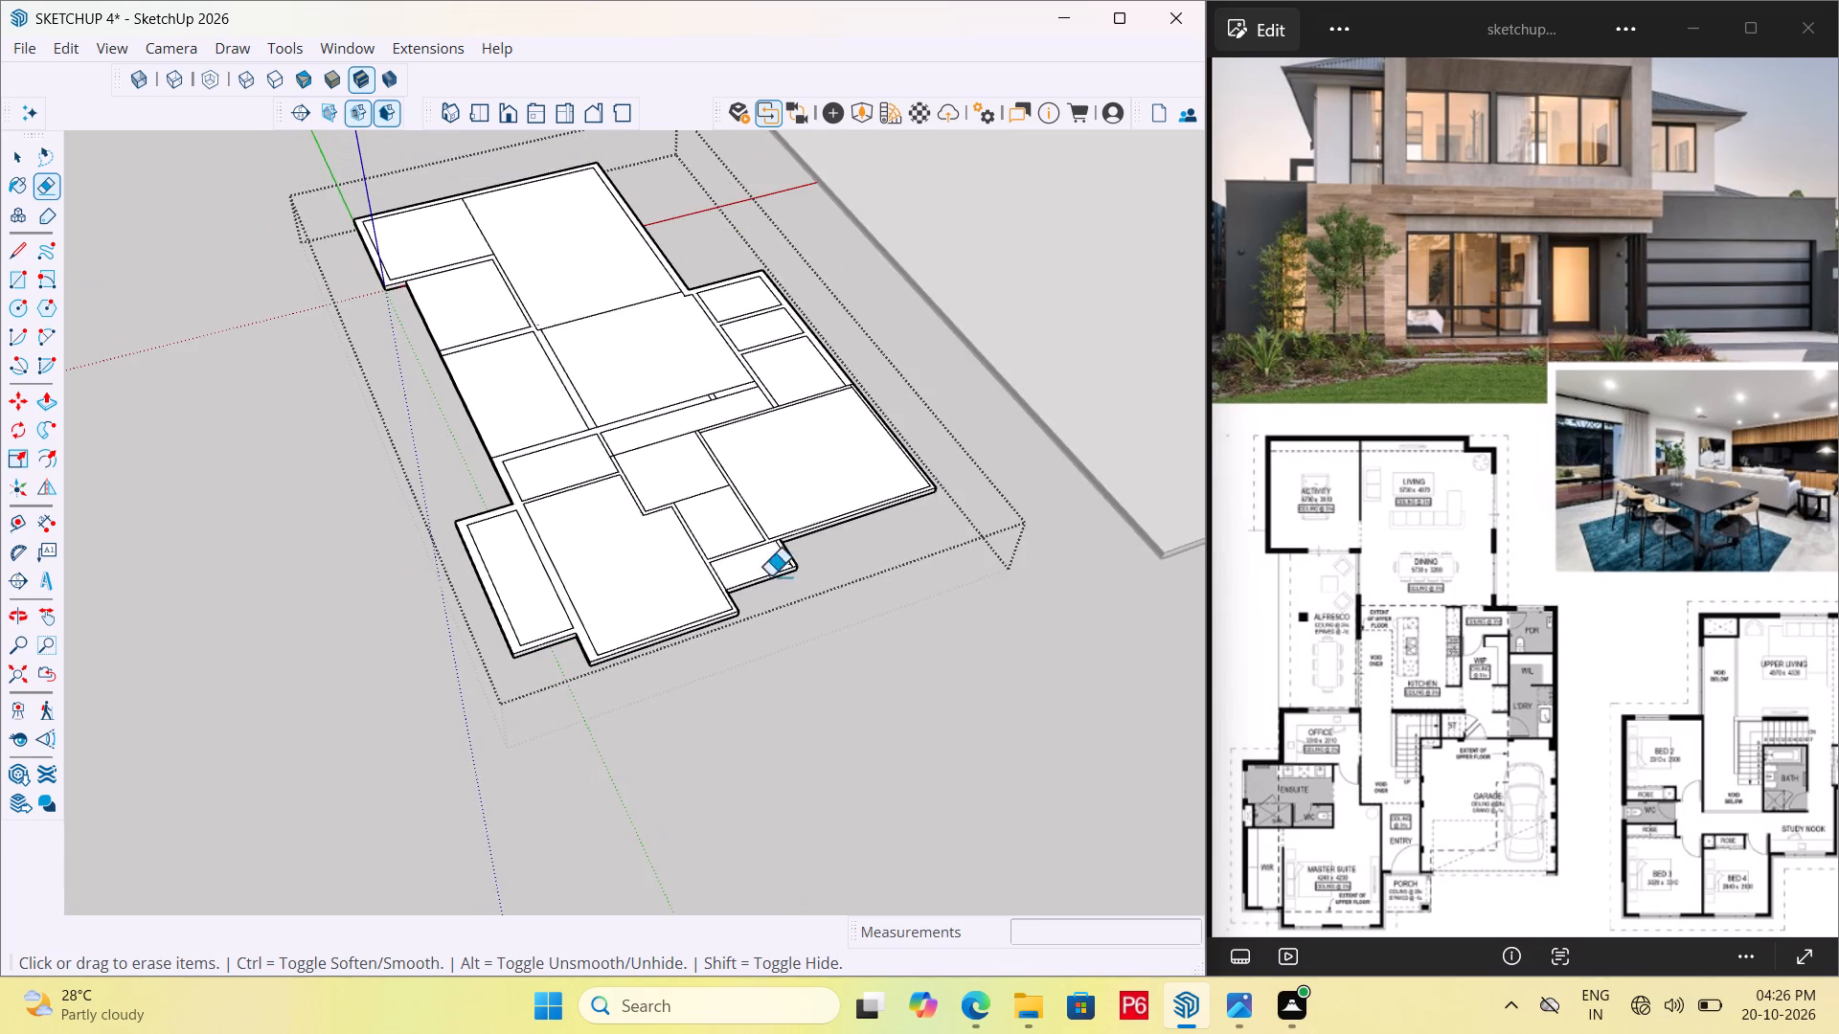
{"action": "middle_click_drag", "start_coordinate": [863, 573], "coordinate": [666, 543]}
{"action": "scroll", "coordinate": [820, 537], "scroll_direction": "up", "scroll_amount": 5}
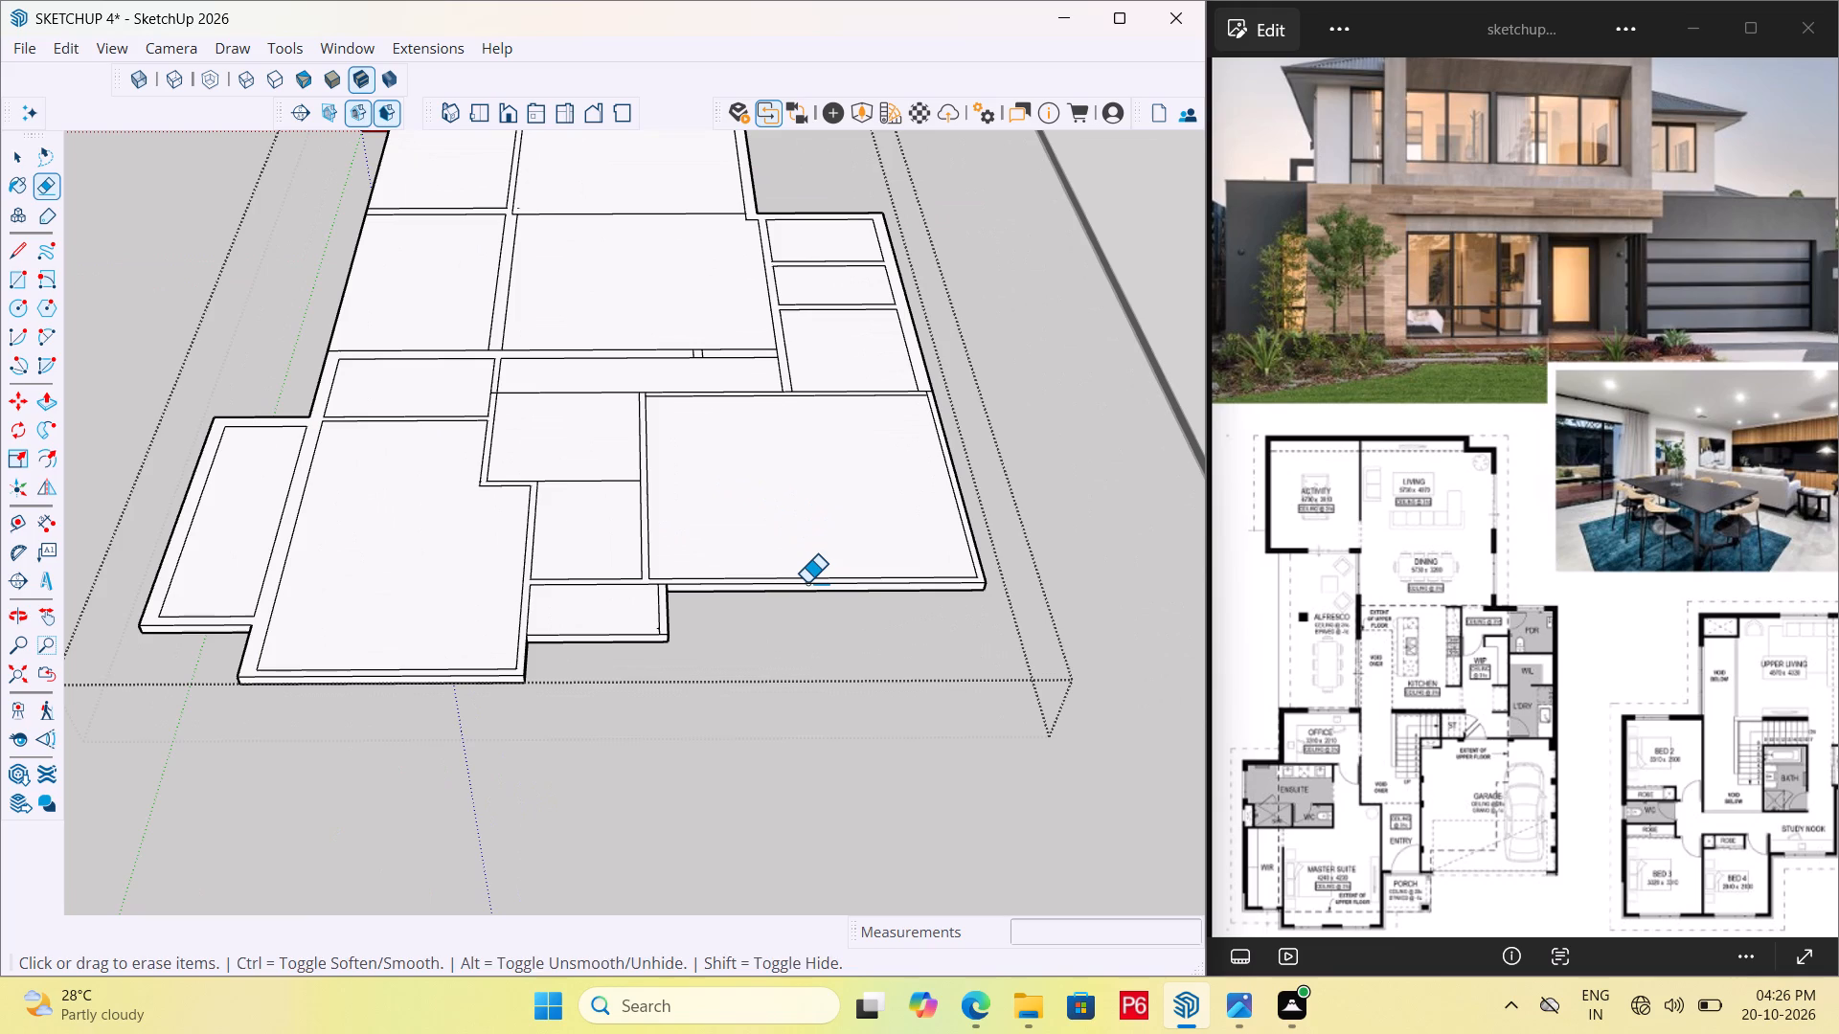
{"action": "key", "text": "ctrl+s"}
{"action": "key", "text": "ctrl+s"}
{"action": "key", "text": "ctrl+s"}
{"action": "key", "text": "ctrl+s"}
Examine the ground-floor base's room layout and compare it with the reference floor plans.
{"action": "scroll", "coordinate": [491, 593], "scroll_direction": "down", "scroll_amount": 6}
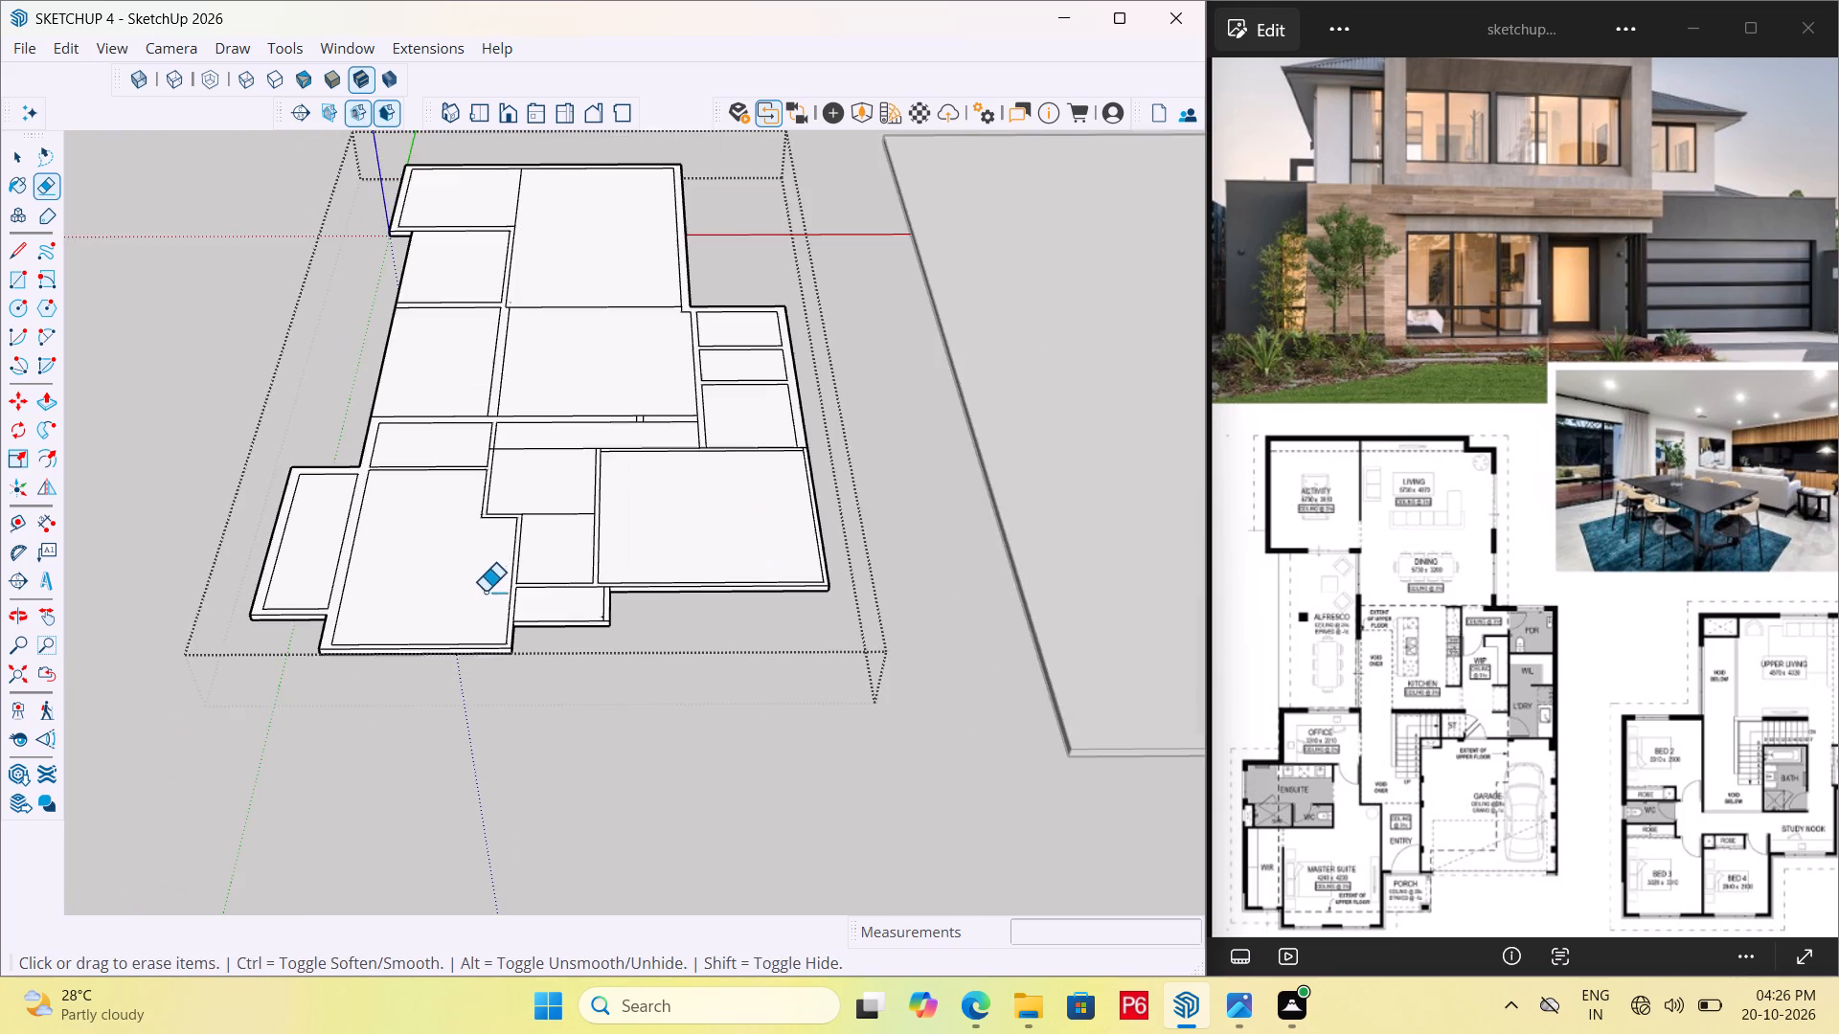
{"action": "scroll", "coordinate": [515, 569], "scroll_direction": "down", "scroll_amount": 7}
{"action": "scroll", "coordinate": [746, 529], "scroll_direction": "down", "scroll_amount": 7}
{"action": "scroll", "coordinate": [97, 568], "scroll_direction": "up", "scroll_amount": 2}
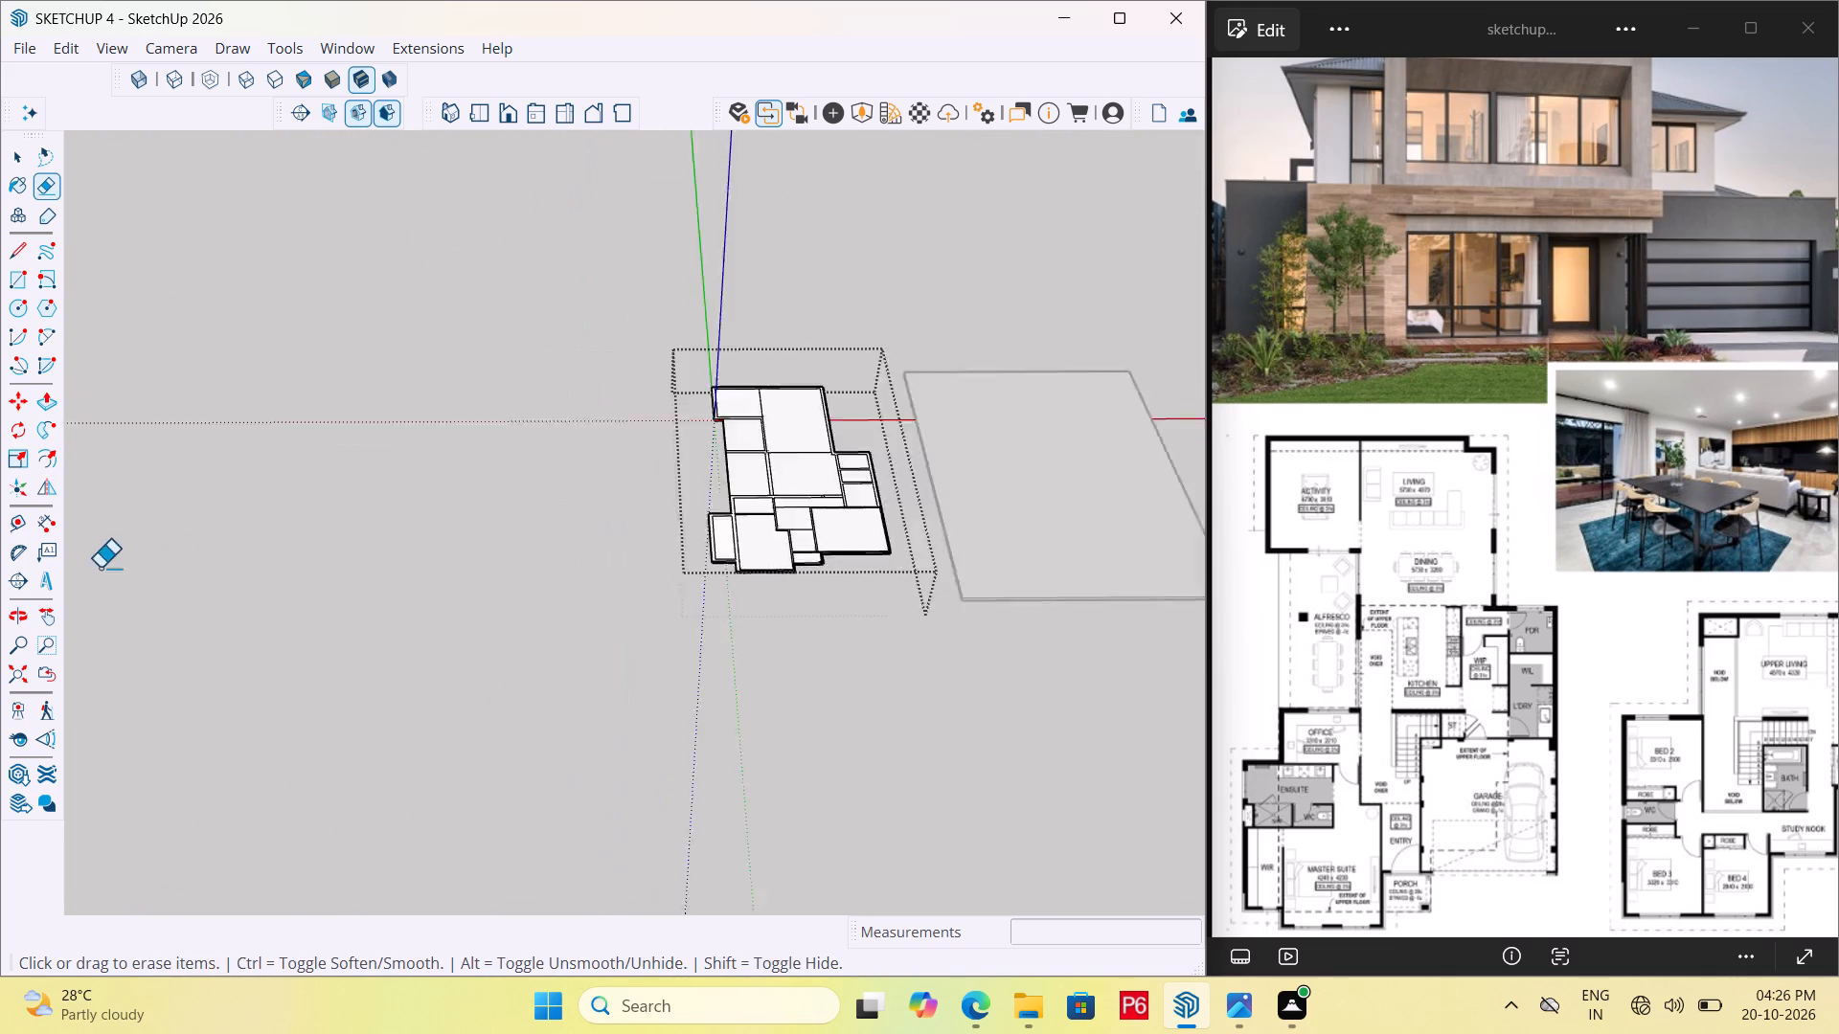
{"action": "scroll", "coordinate": [100, 568], "scroll_direction": "up", "scroll_amount": 6}
{"action": "scroll", "coordinate": [467, 553], "scroll_direction": "up", "scroll_amount": 1}
{"action": "scroll", "coordinate": [1606, 629], "scroll_direction": "down", "scroll_amount": 3}
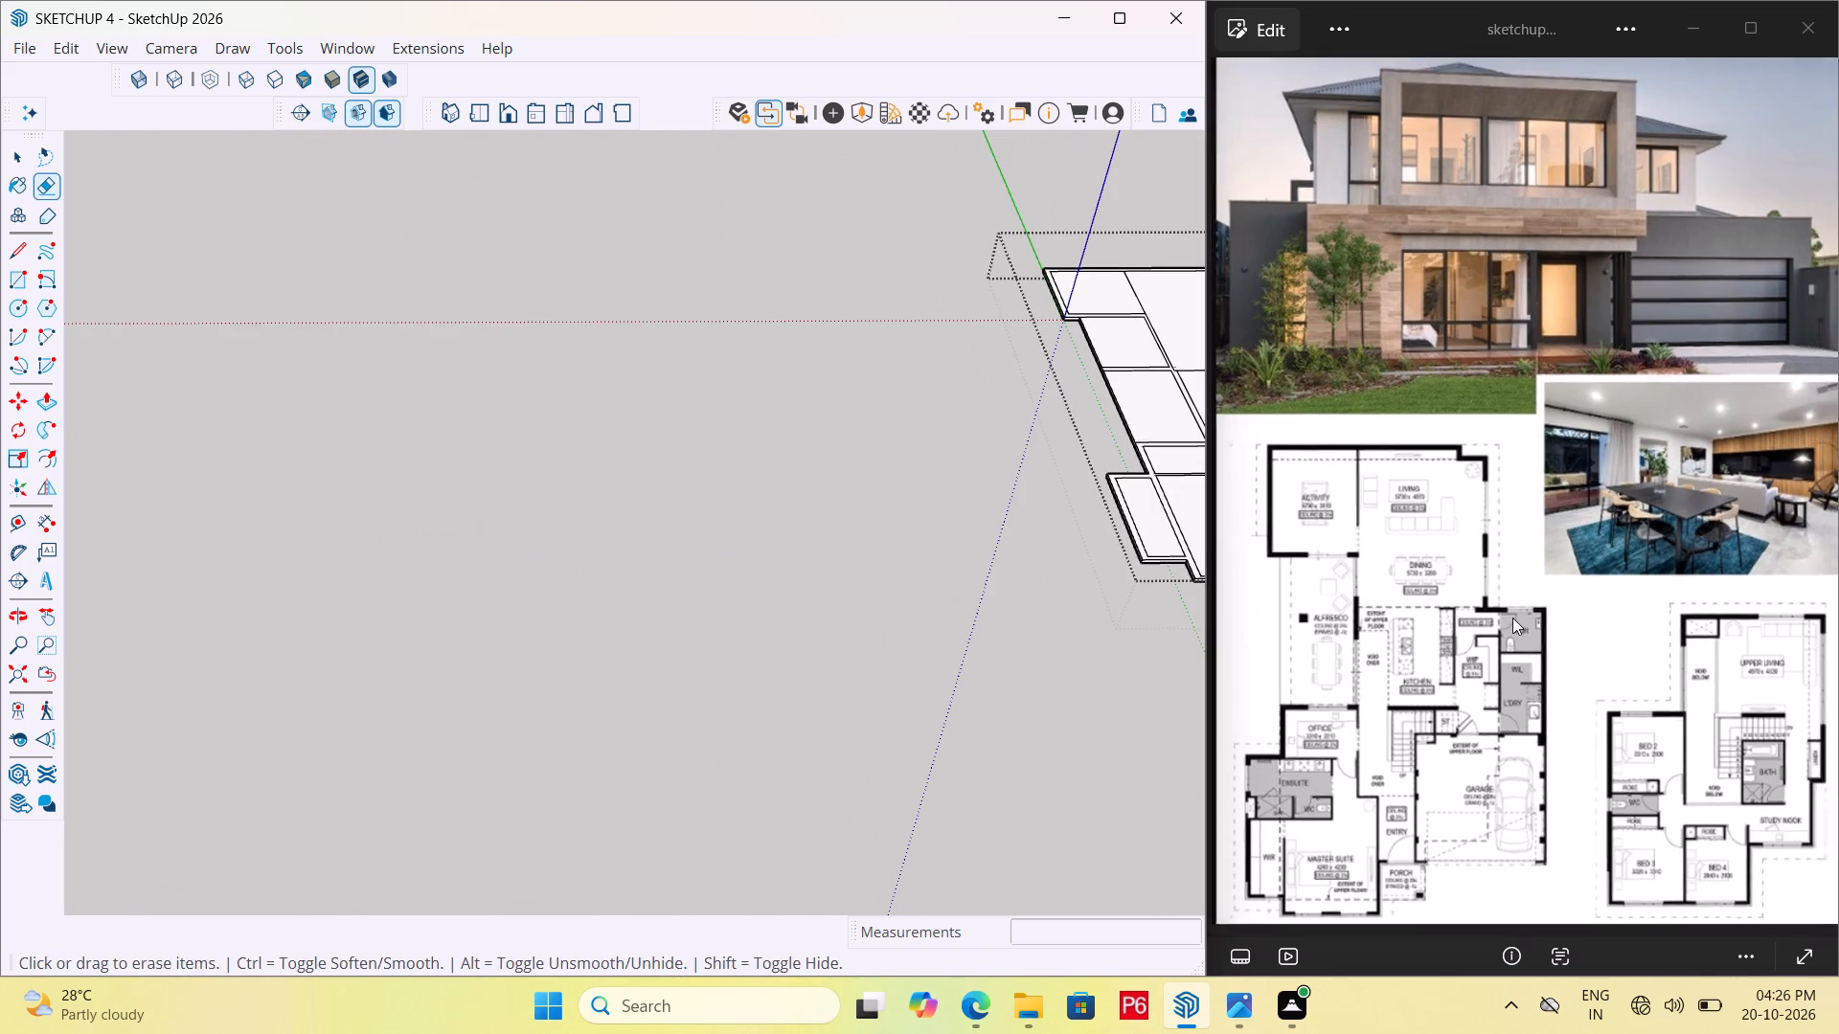
{"action": "scroll", "coordinate": [1512, 618], "scroll_direction": "down", "scroll_amount": 4}
{"action": "scroll", "coordinate": [1778, 728], "scroll_direction": "up", "scroll_amount": 14}
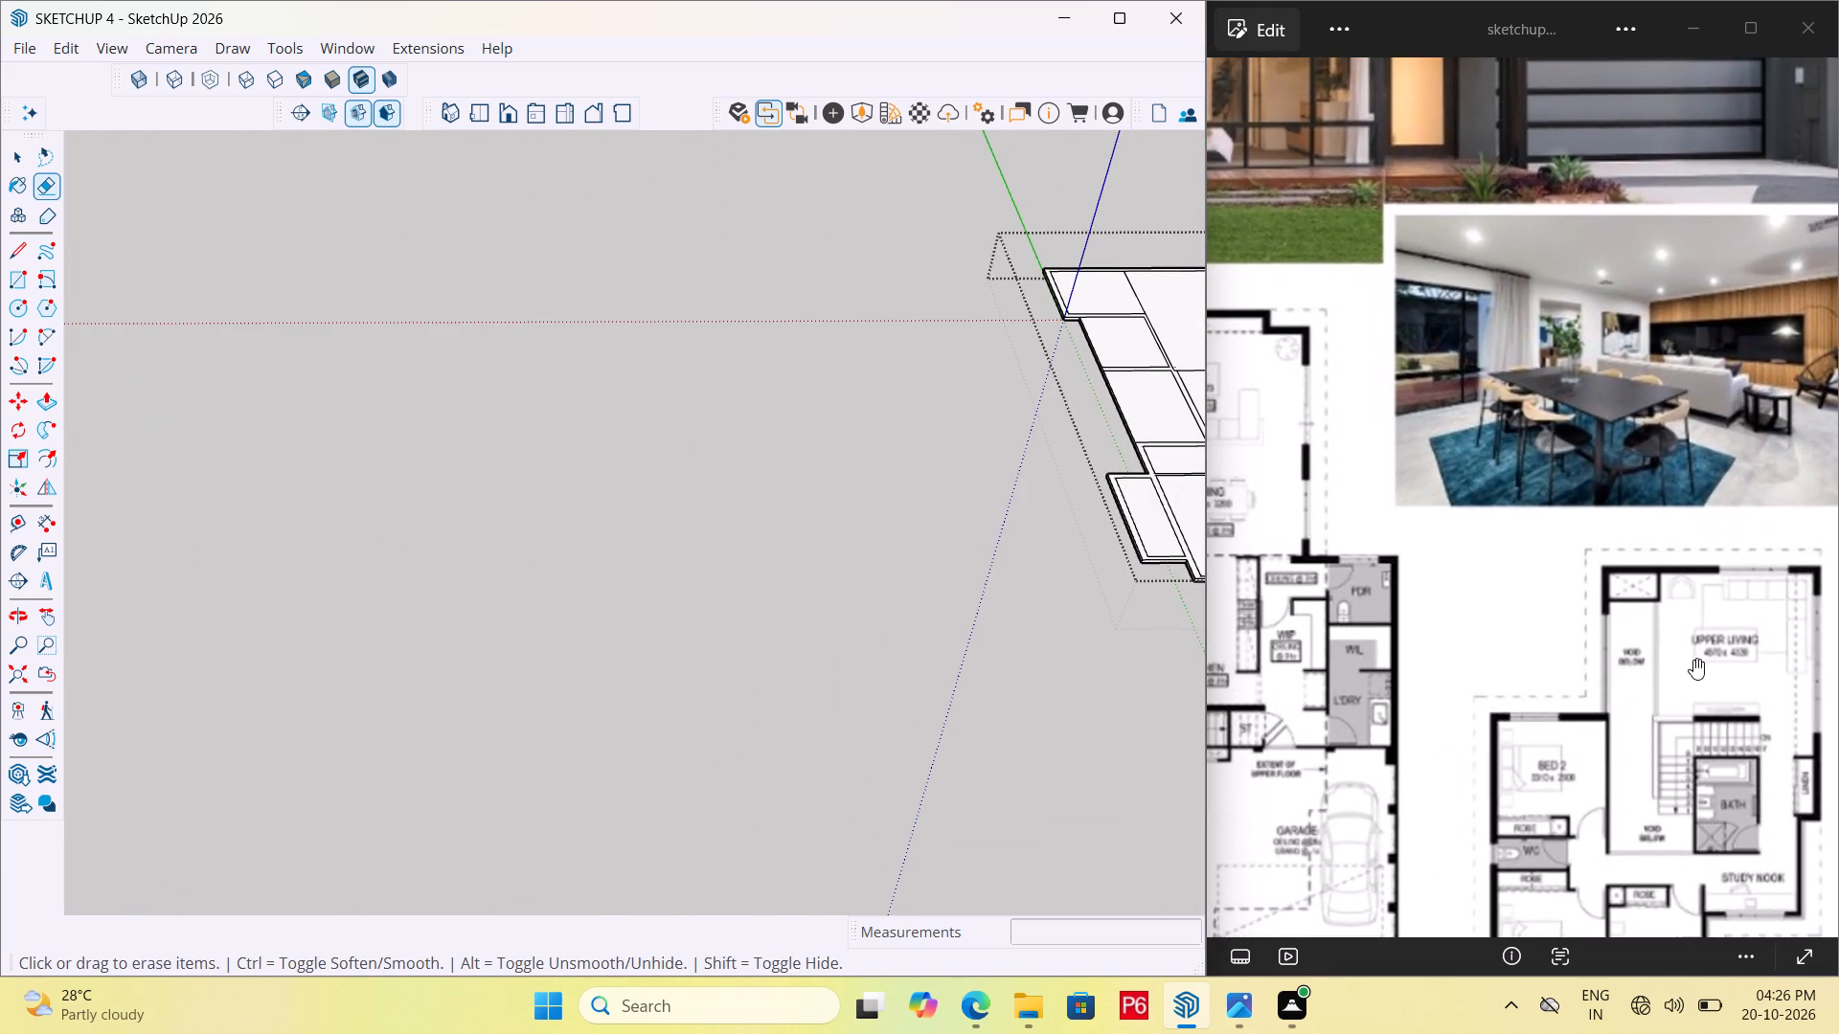
{"action": "scroll", "coordinate": [1695, 633], "scroll_direction": "down", "scroll_amount": 7}
{"action": "scroll", "coordinate": [617, 515], "scroll_direction": "down", "scroll_amount": 7}
{"action": "scroll", "coordinate": [1040, 518], "scroll_direction": "up", "scroll_amount": 6}
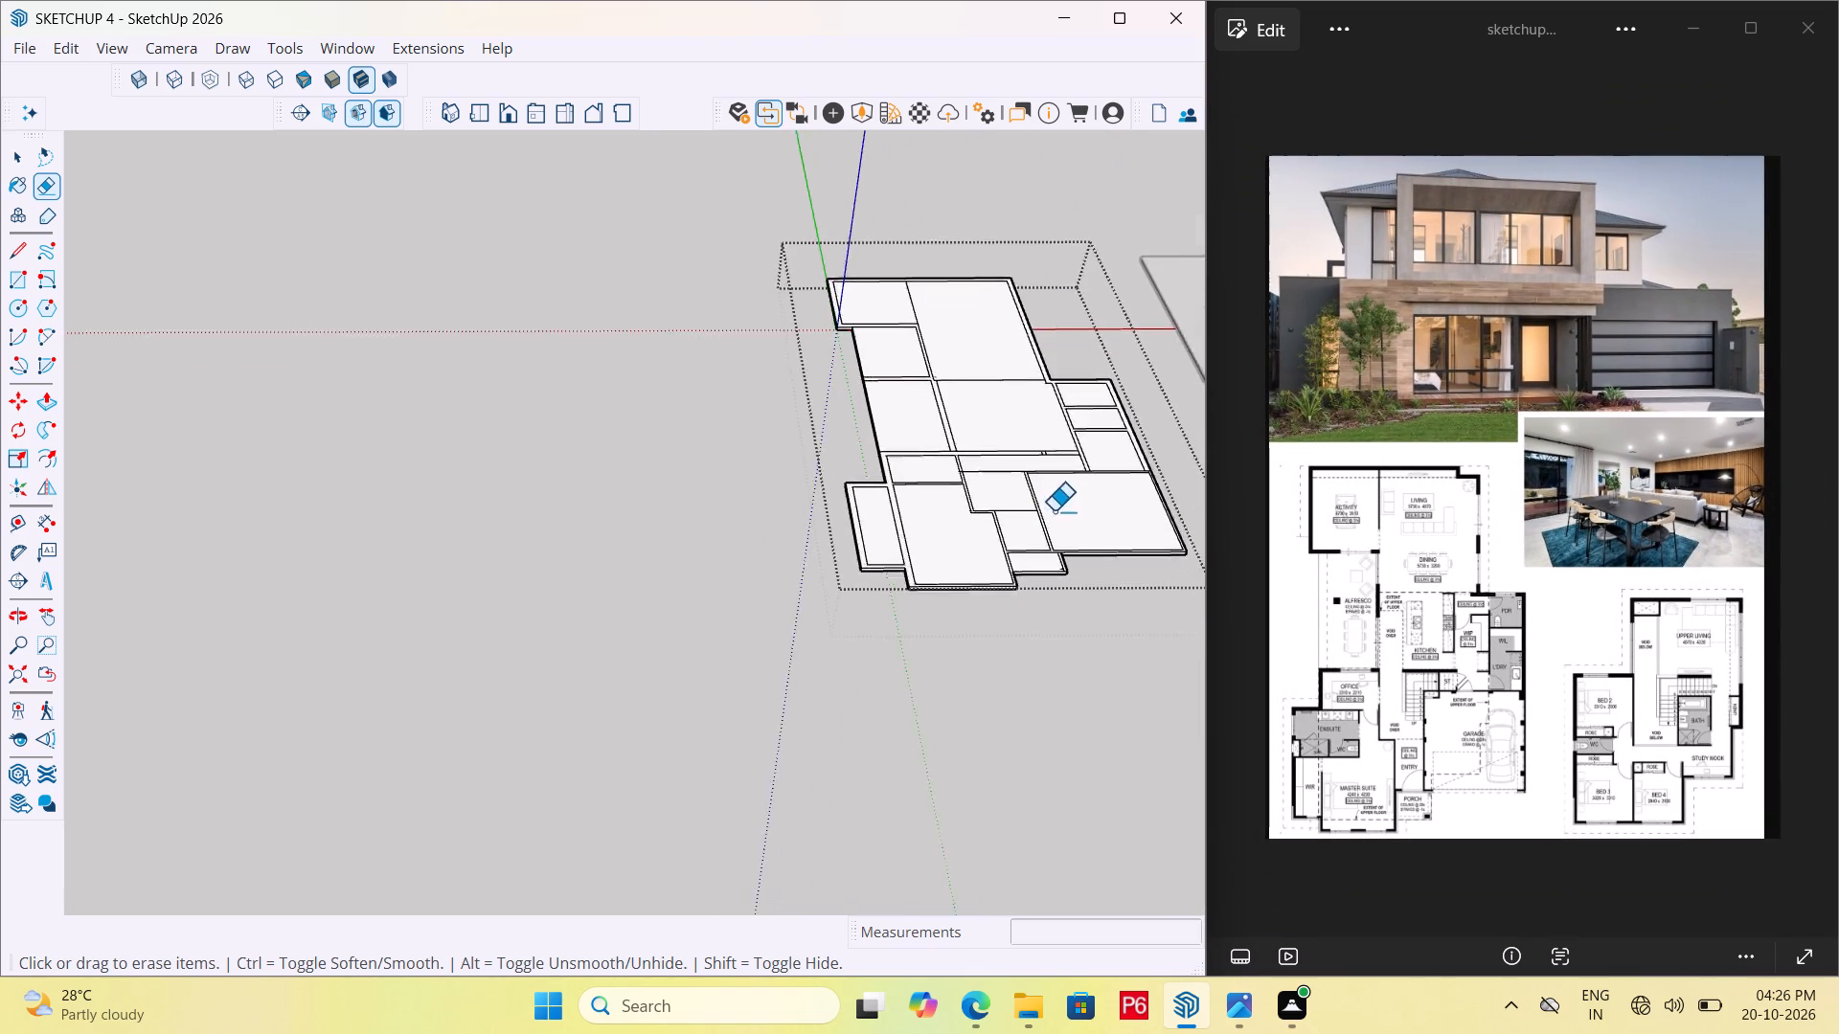
{"action": "scroll", "coordinate": [574, 503], "scroll_direction": "down", "scroll_amount": 4}
{"action": "scroll", "coordinate": [1097, 464], "scroll_direction": "up", "scroll_amount": 2}
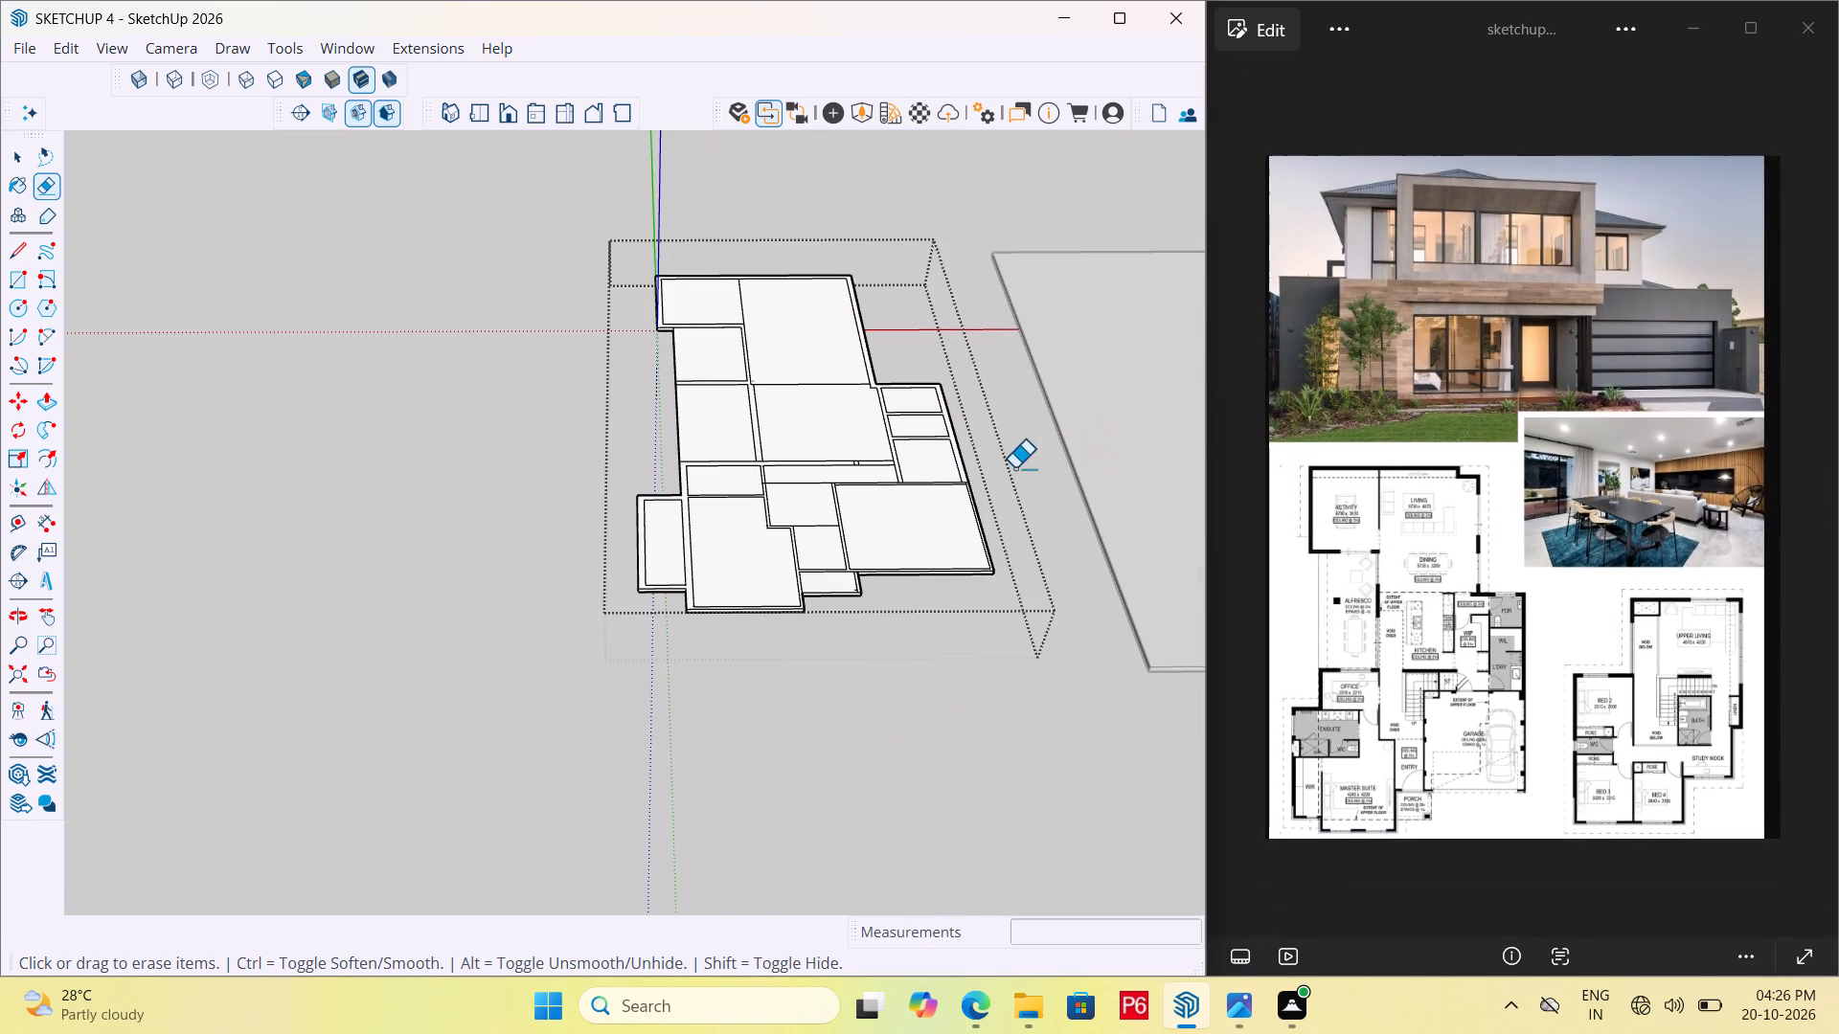
{"action": "scroll", "coordinate": [905, 387], "scroll_direction": "up", "scroll_amount": 5}
{"action": "middle_click_drag", "start_coordinate": [704, 545], "coordinate": [783, 711]}
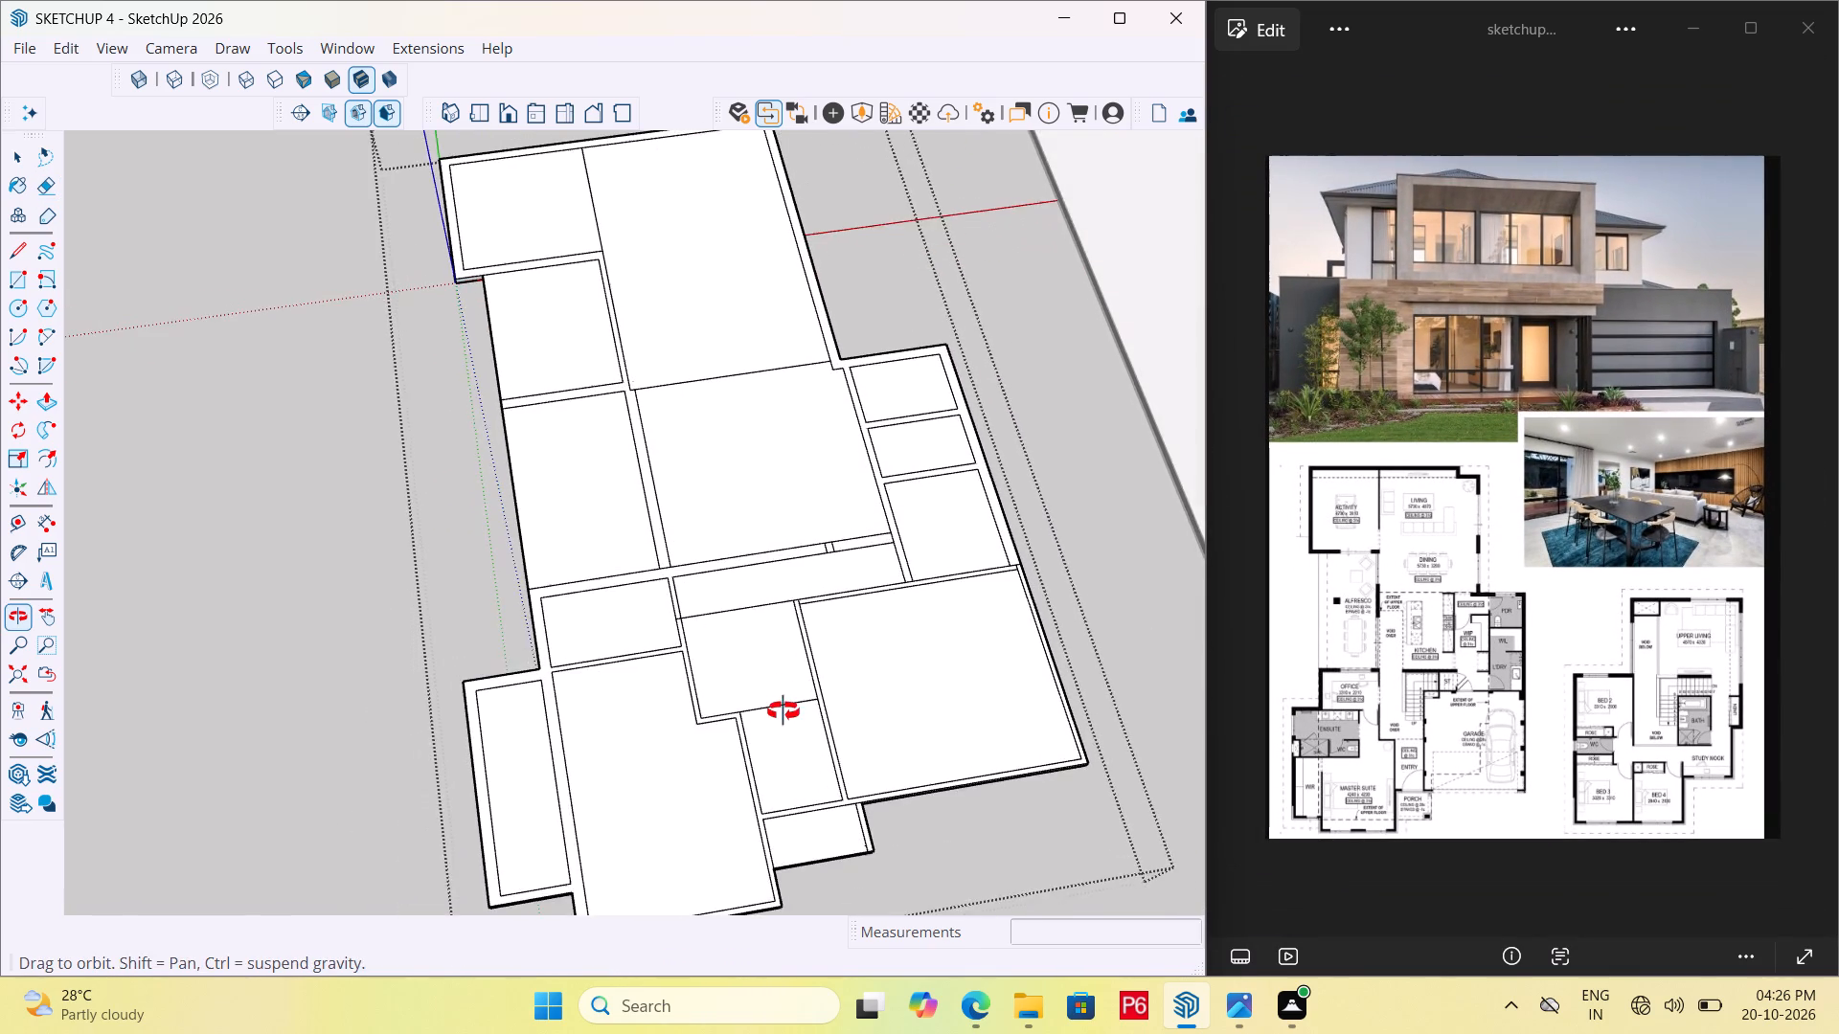
{"action": "middle_click_drag", "start_coordinate": [783, 711], "coordinate": [785, 705]}
{"action": "scroll", "coordinate": [709, 396], "scroll_direction": "down", "scroll_amount": 6}
Leave the base group and clear the selection.
{"action": "key", "text": "space"}
{"action": "left_click", "coordinate": [270, 393]}
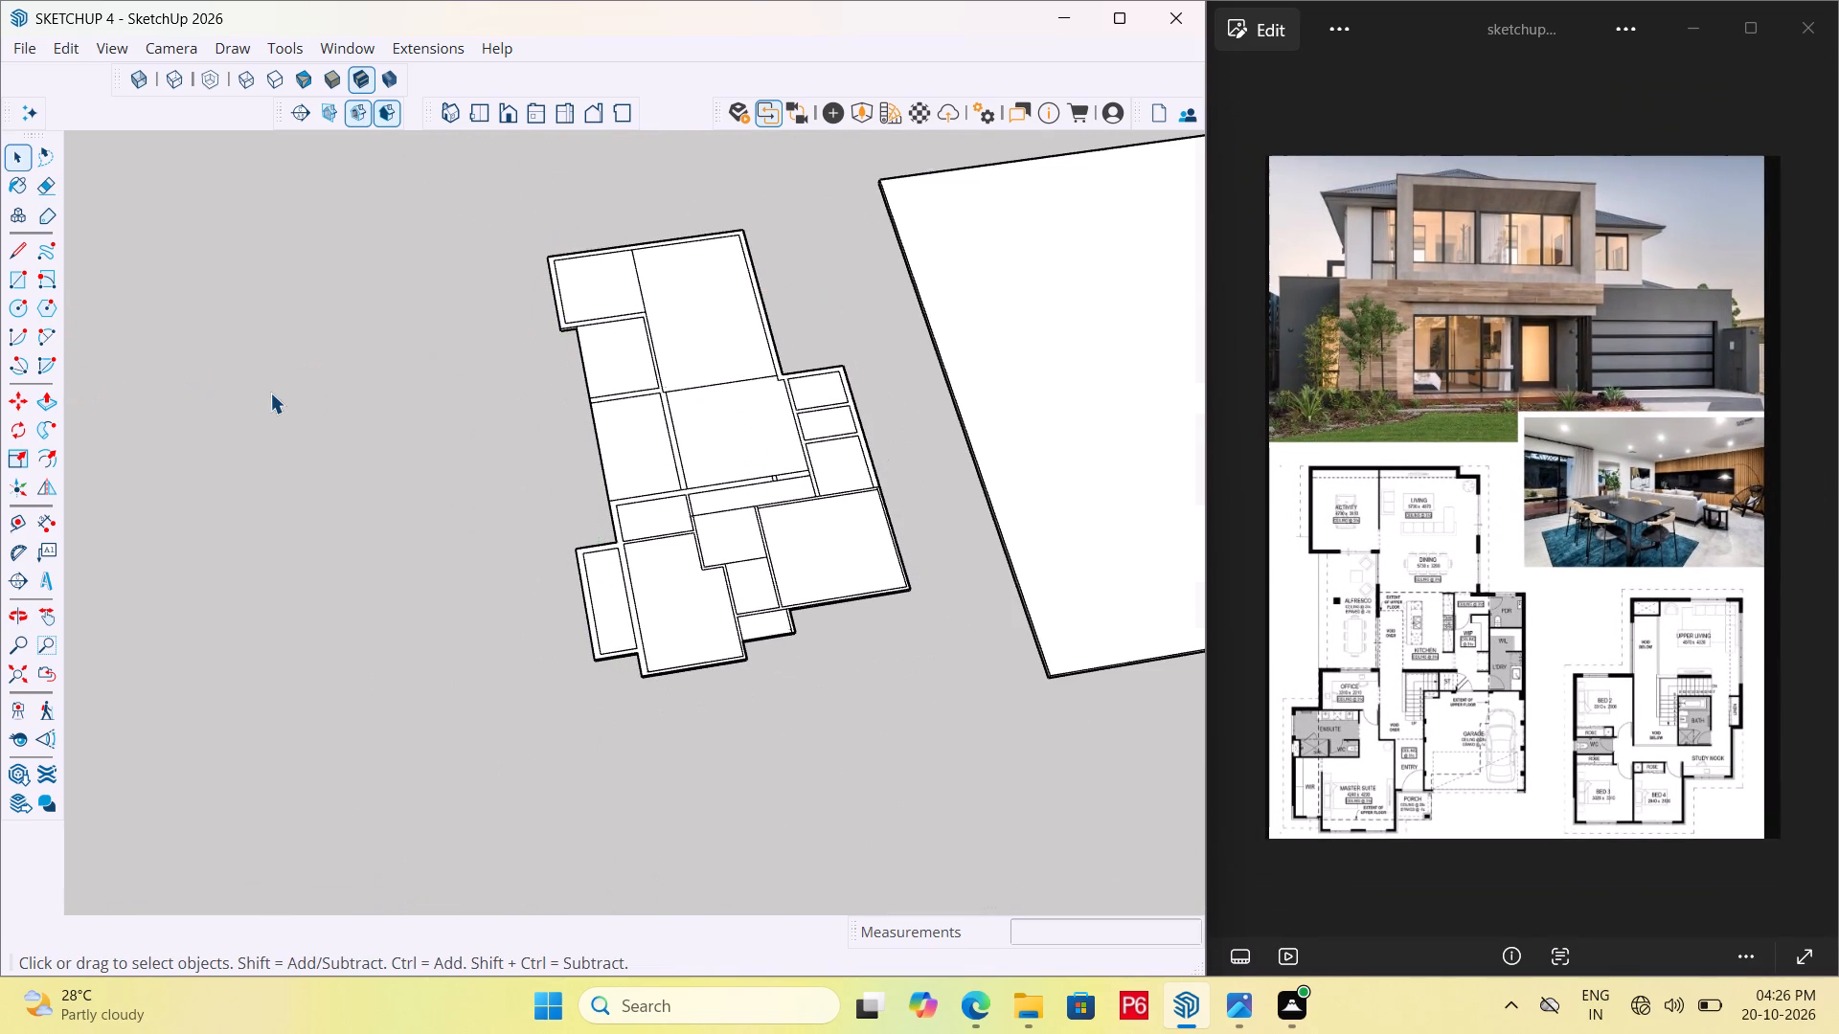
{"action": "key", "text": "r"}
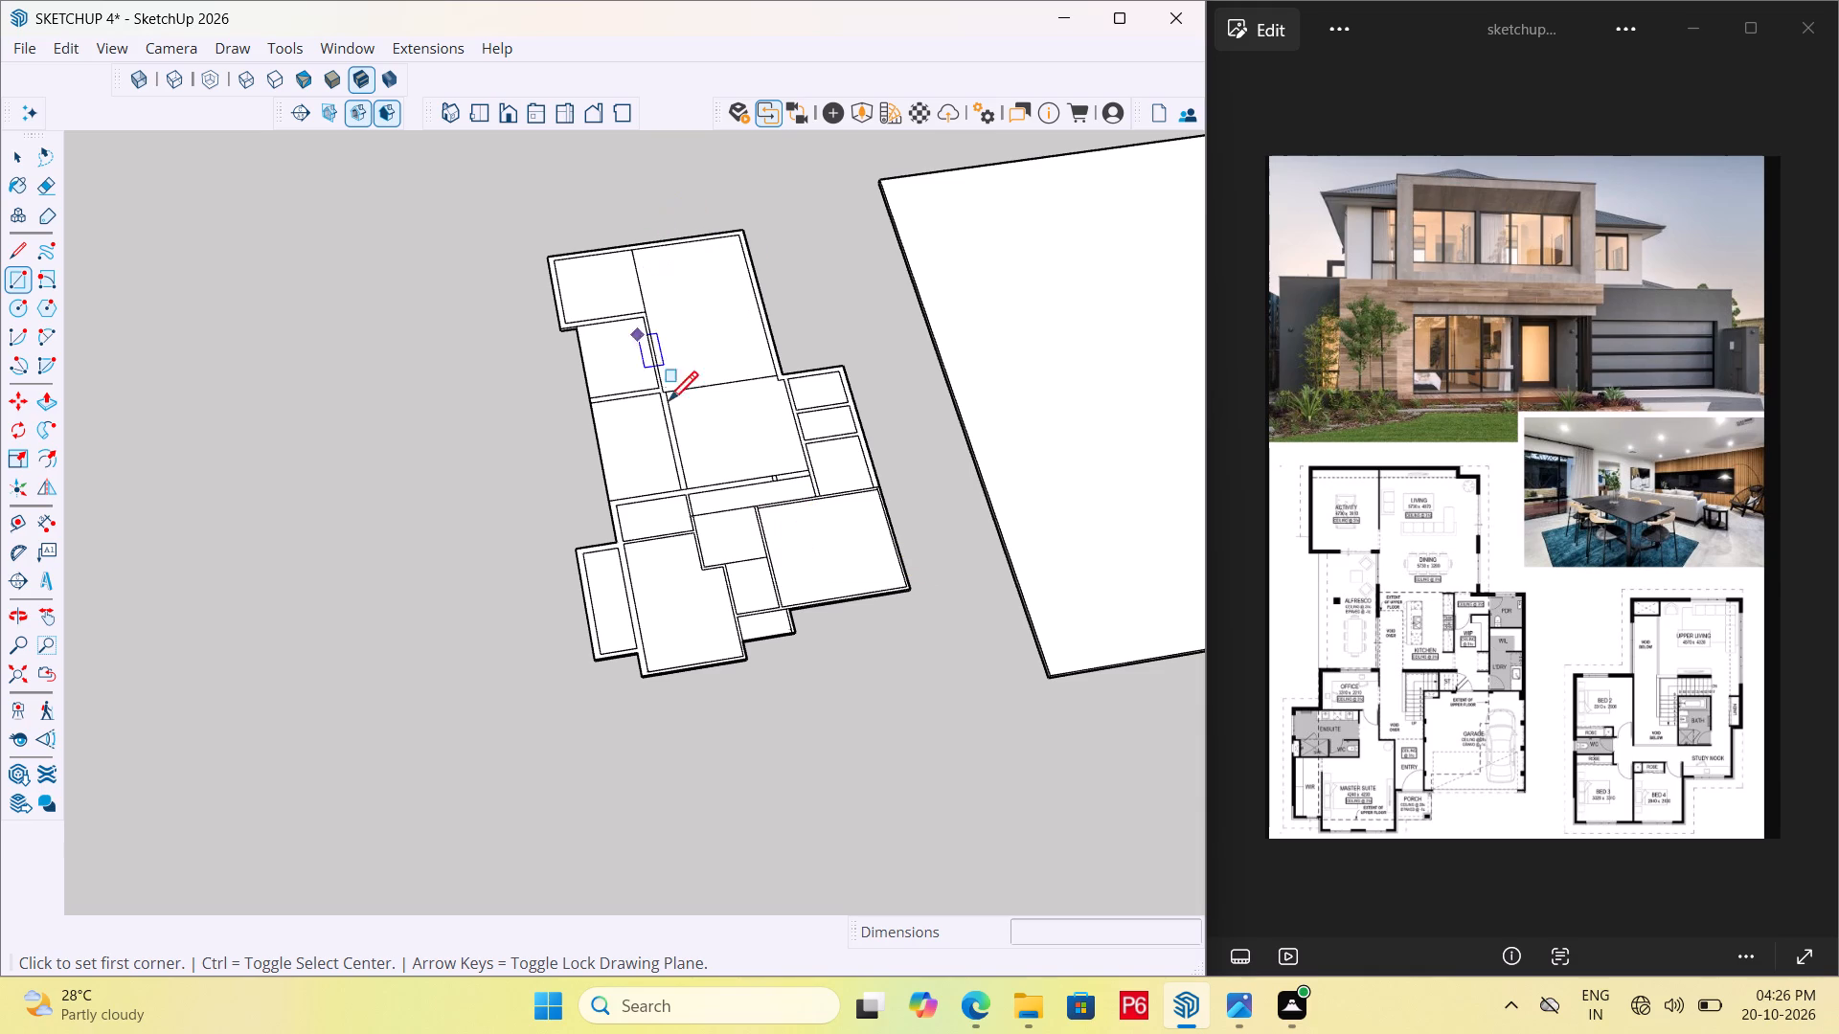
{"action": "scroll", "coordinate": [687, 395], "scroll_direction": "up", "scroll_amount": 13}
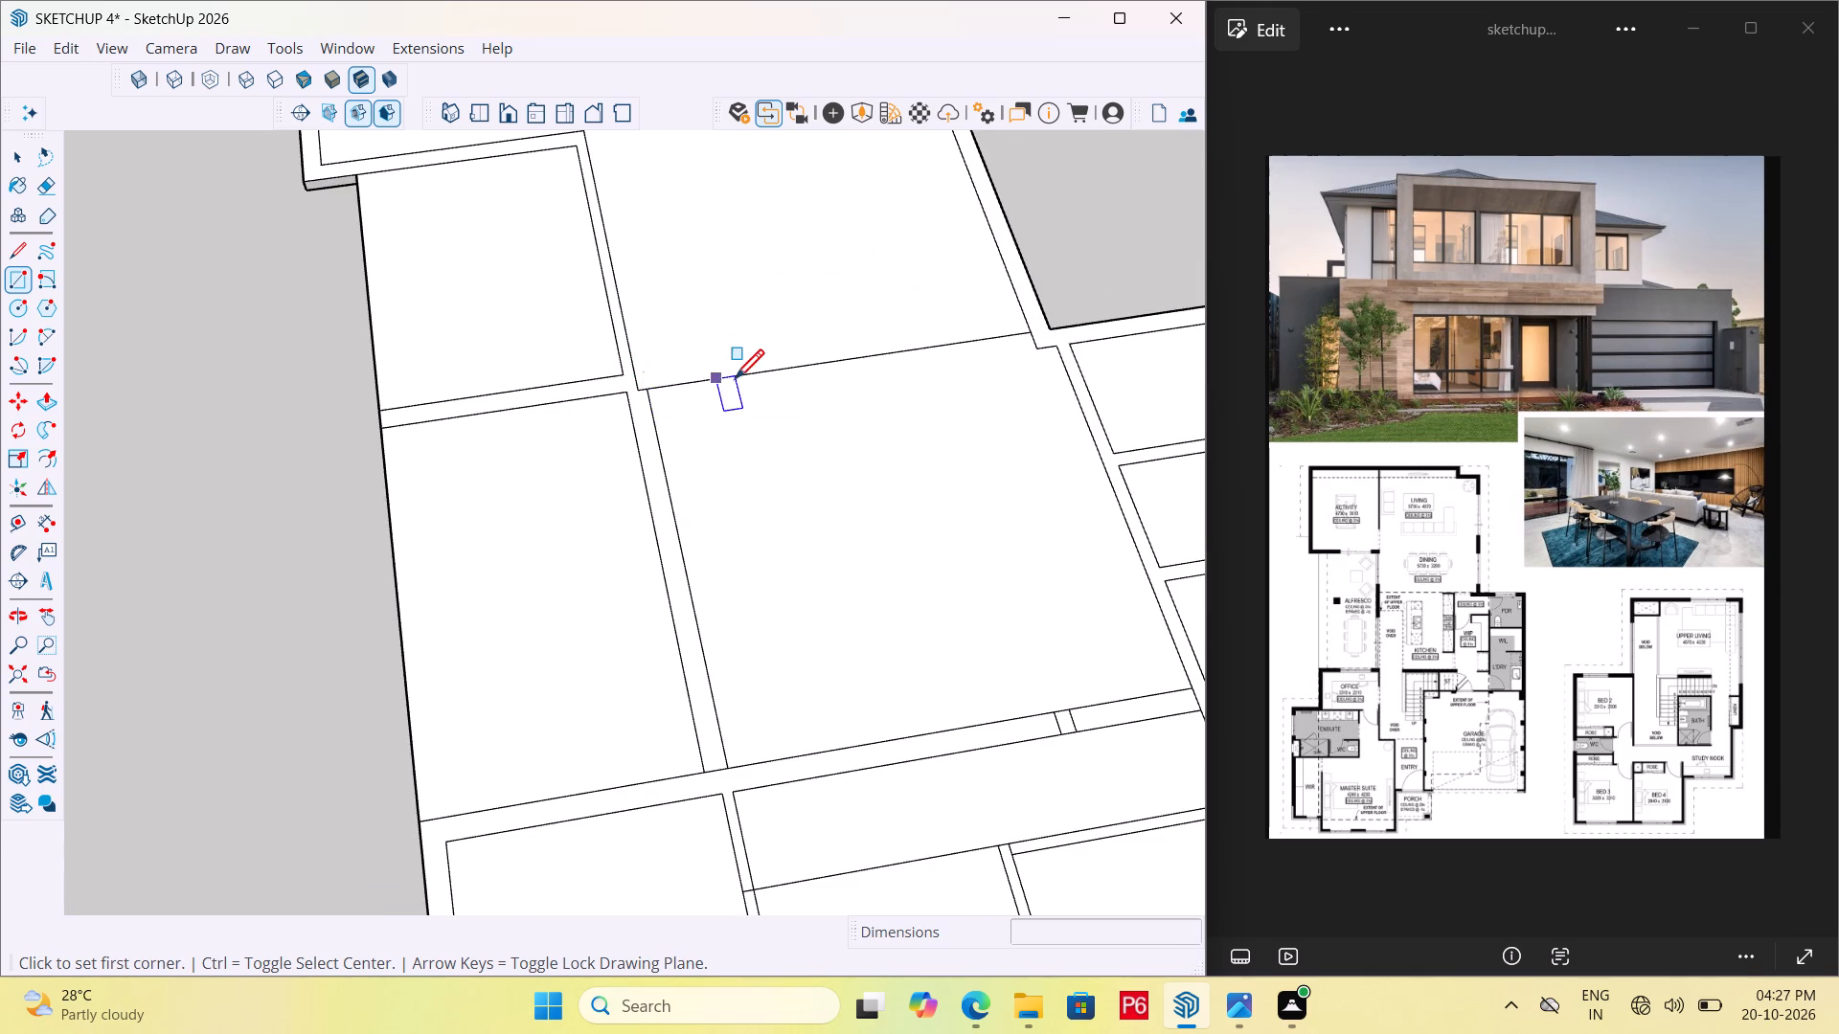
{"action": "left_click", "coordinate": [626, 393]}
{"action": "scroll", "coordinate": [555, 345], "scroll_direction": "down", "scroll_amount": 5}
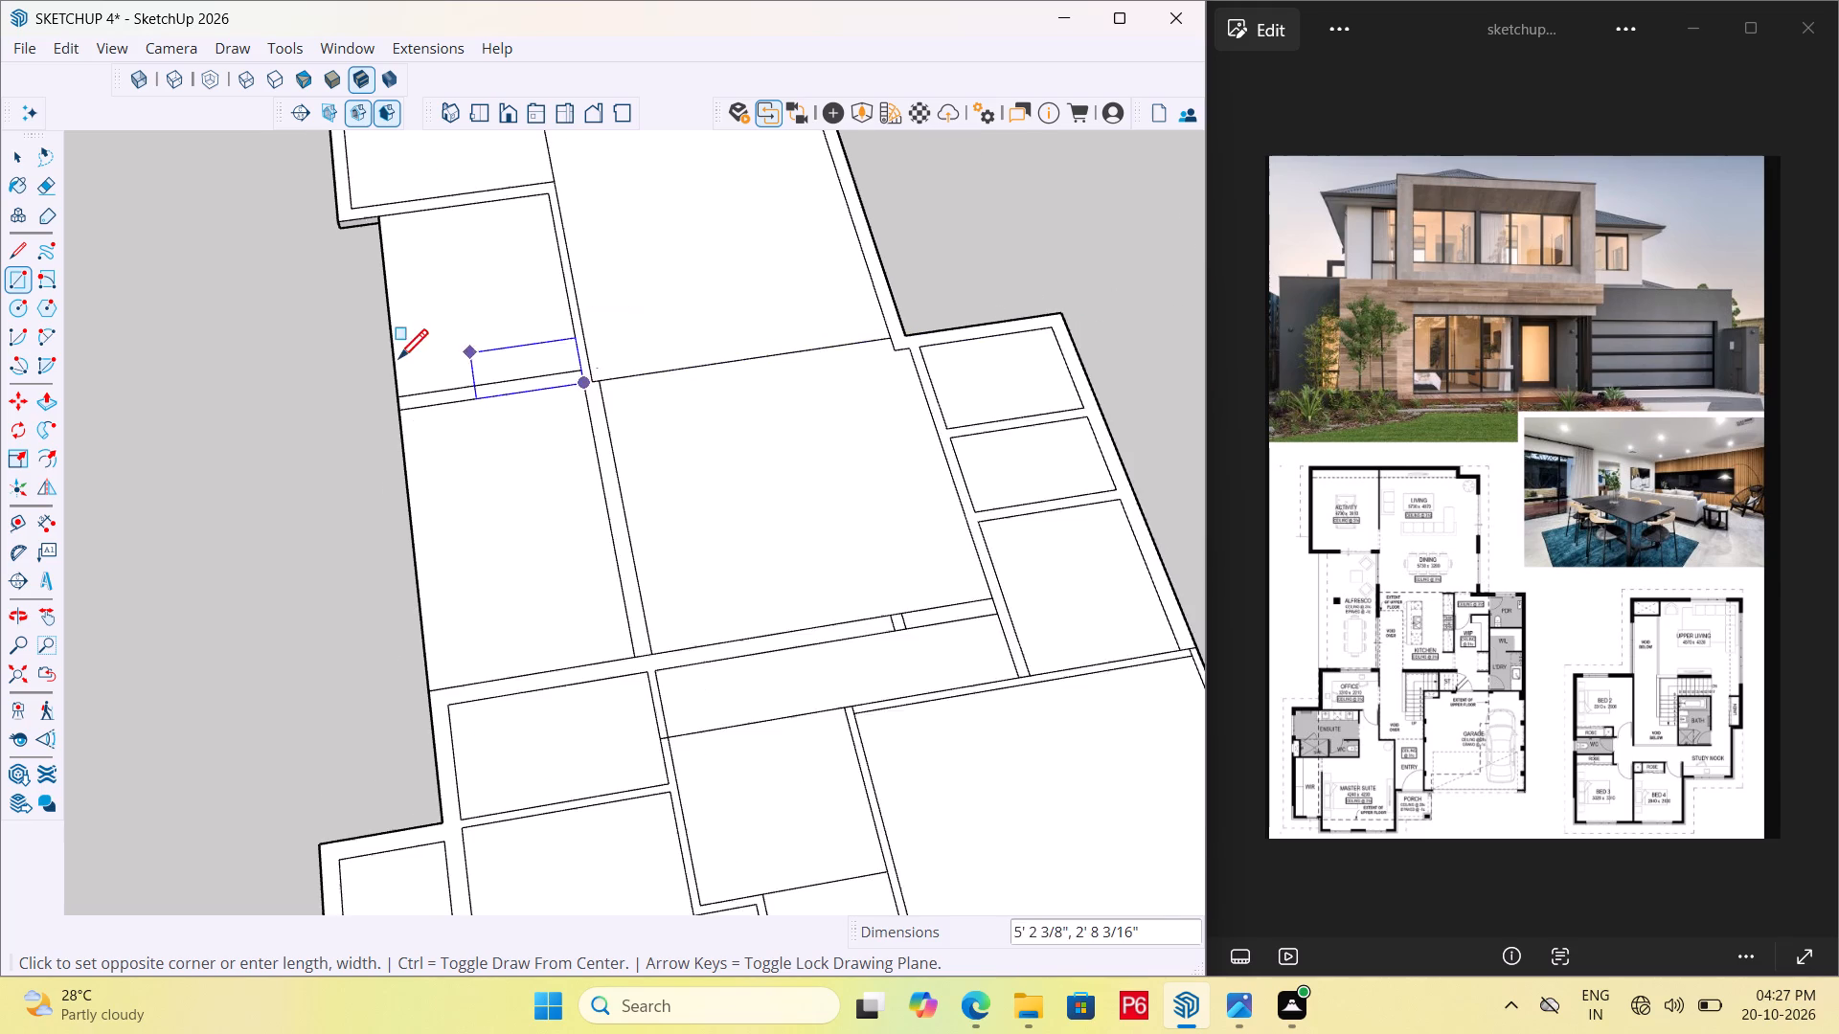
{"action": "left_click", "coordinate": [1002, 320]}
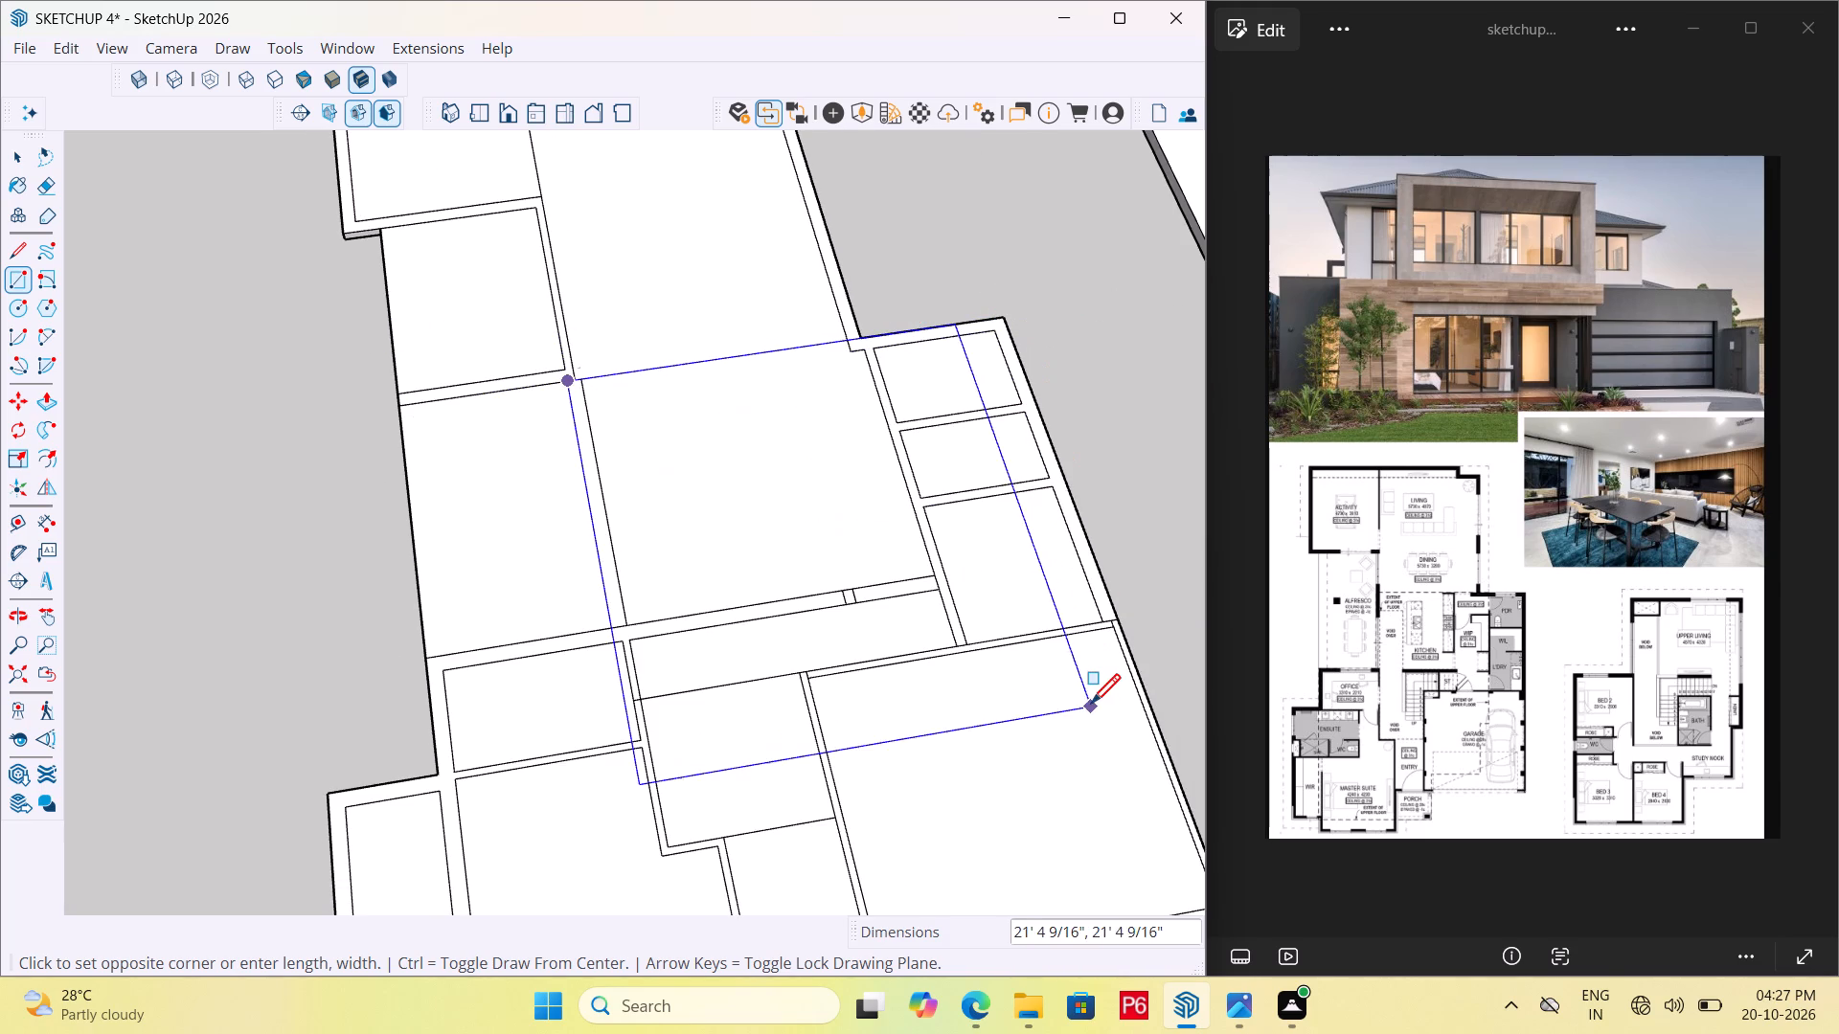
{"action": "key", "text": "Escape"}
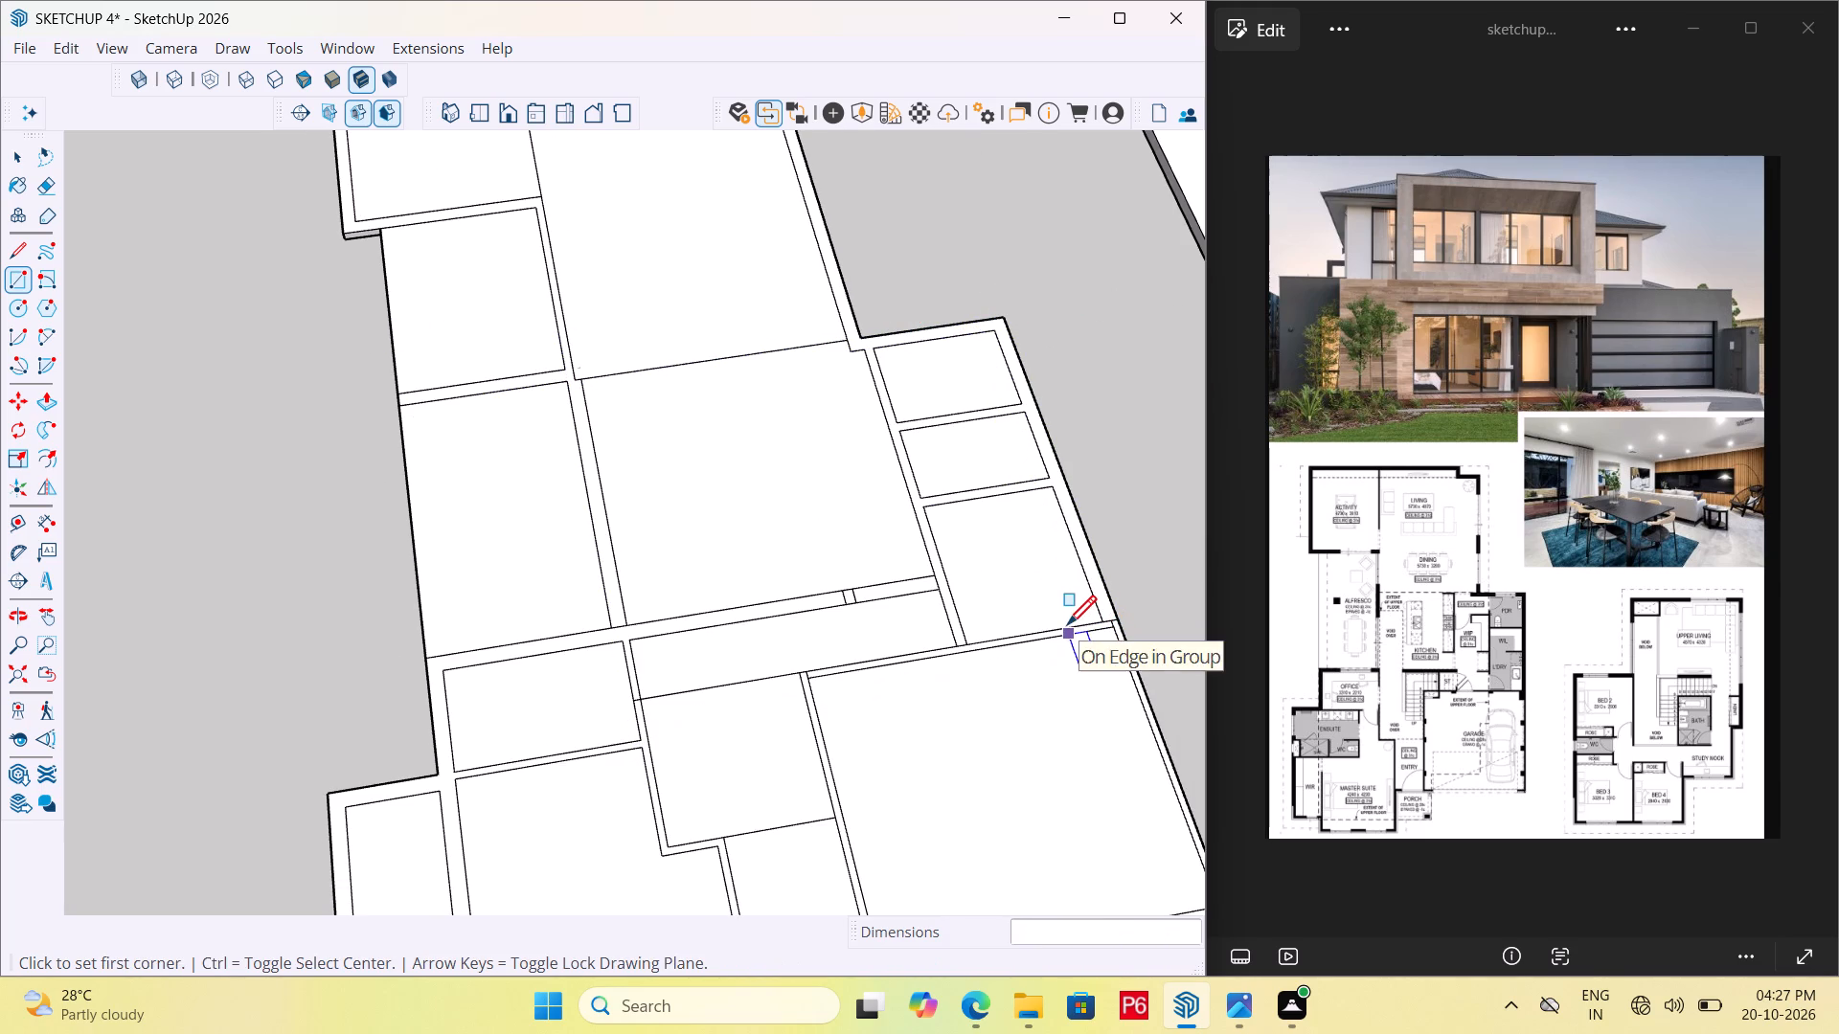
Outside the base group, draw a line from the alfresco–dining wall junction straight across to the outer corner of the powder room block.
{"action": "key", "text": "l"}
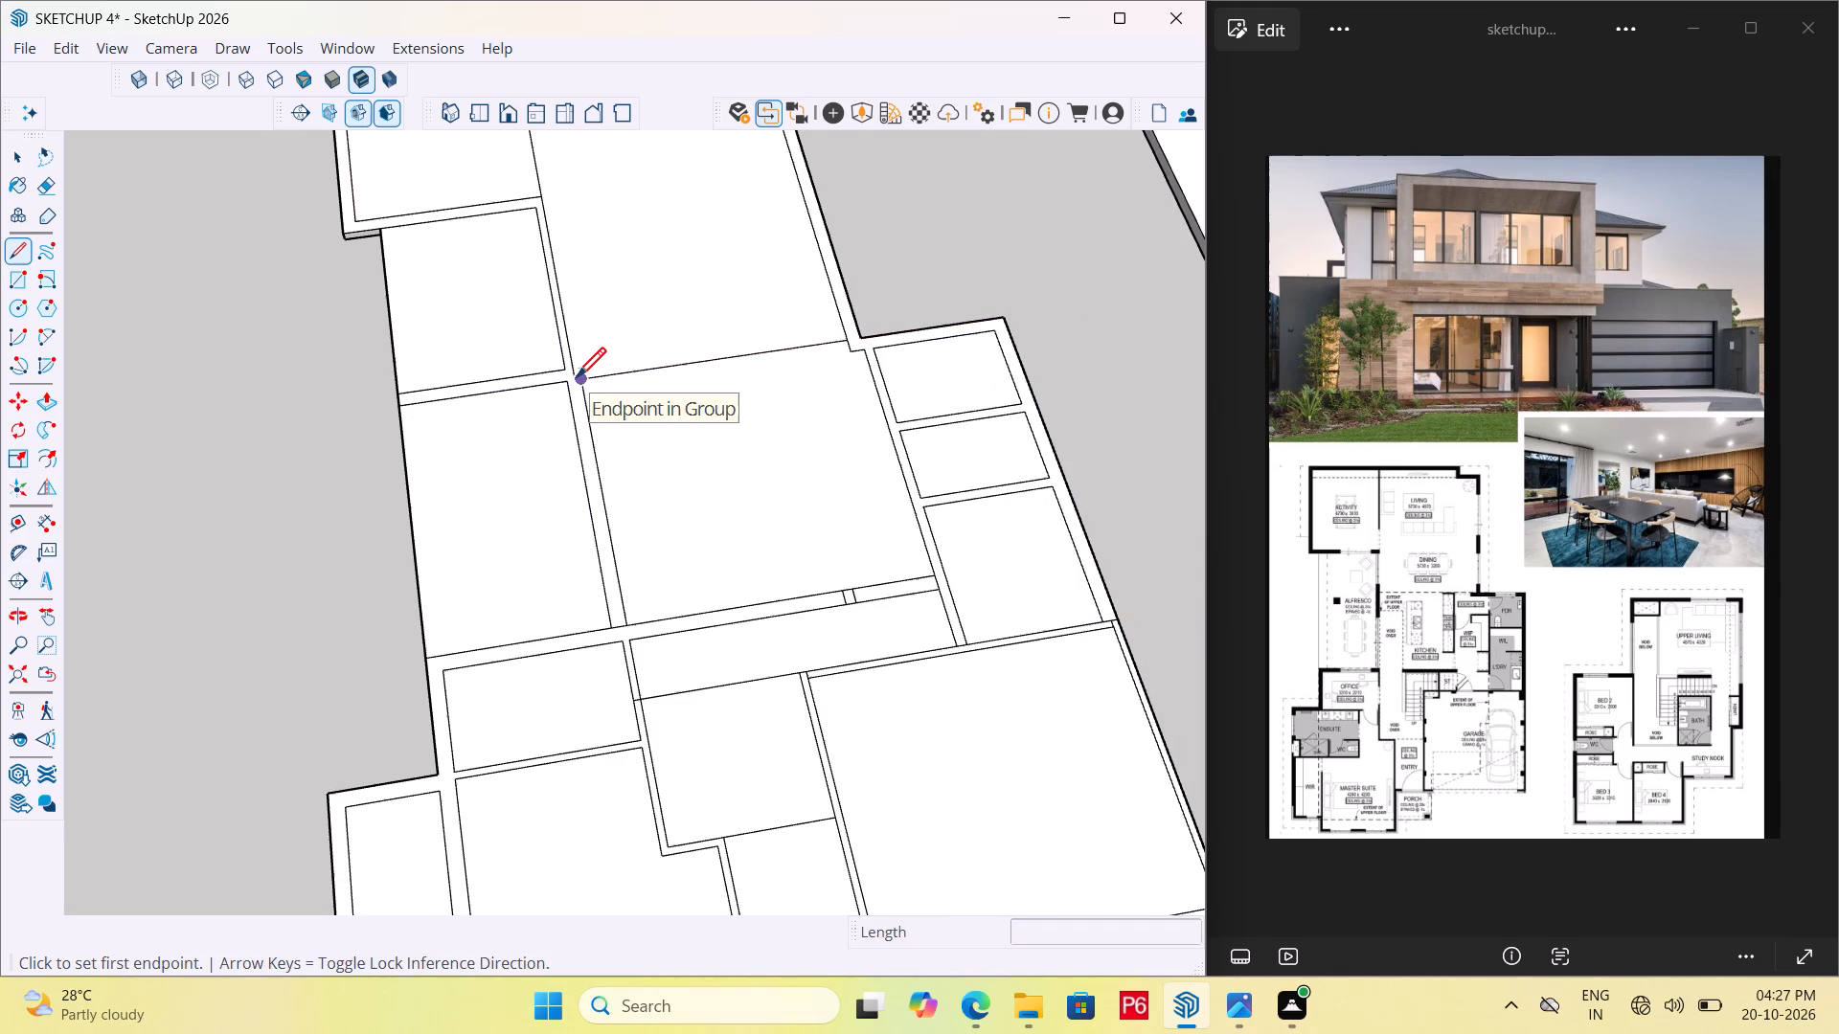
{"action": "scroll", "coordinate": [590, 379], "scroll_direction": "up", "scroll_amount": 6}
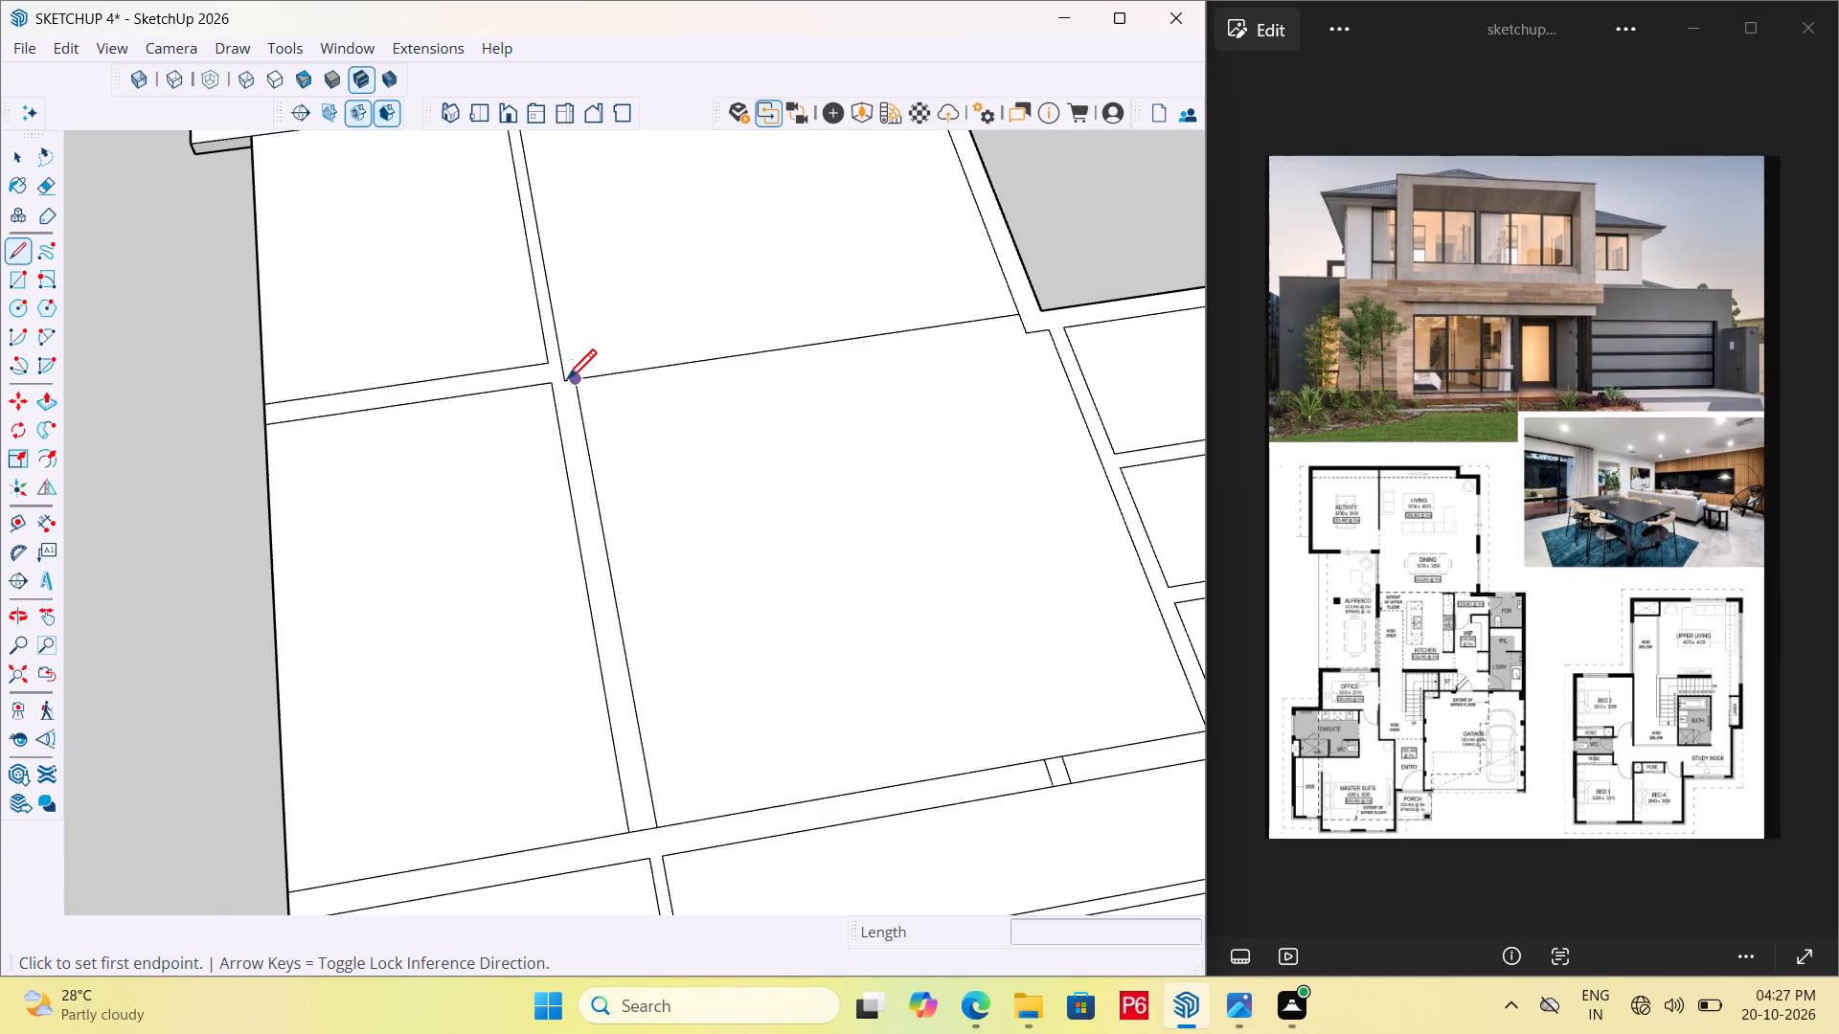
{"action": "scroll", "coordinate": [557, 385], "scroll_direction": "up", "scroll_amount": 6}
{"action": "left_click", "coordinate": [569, 378]}
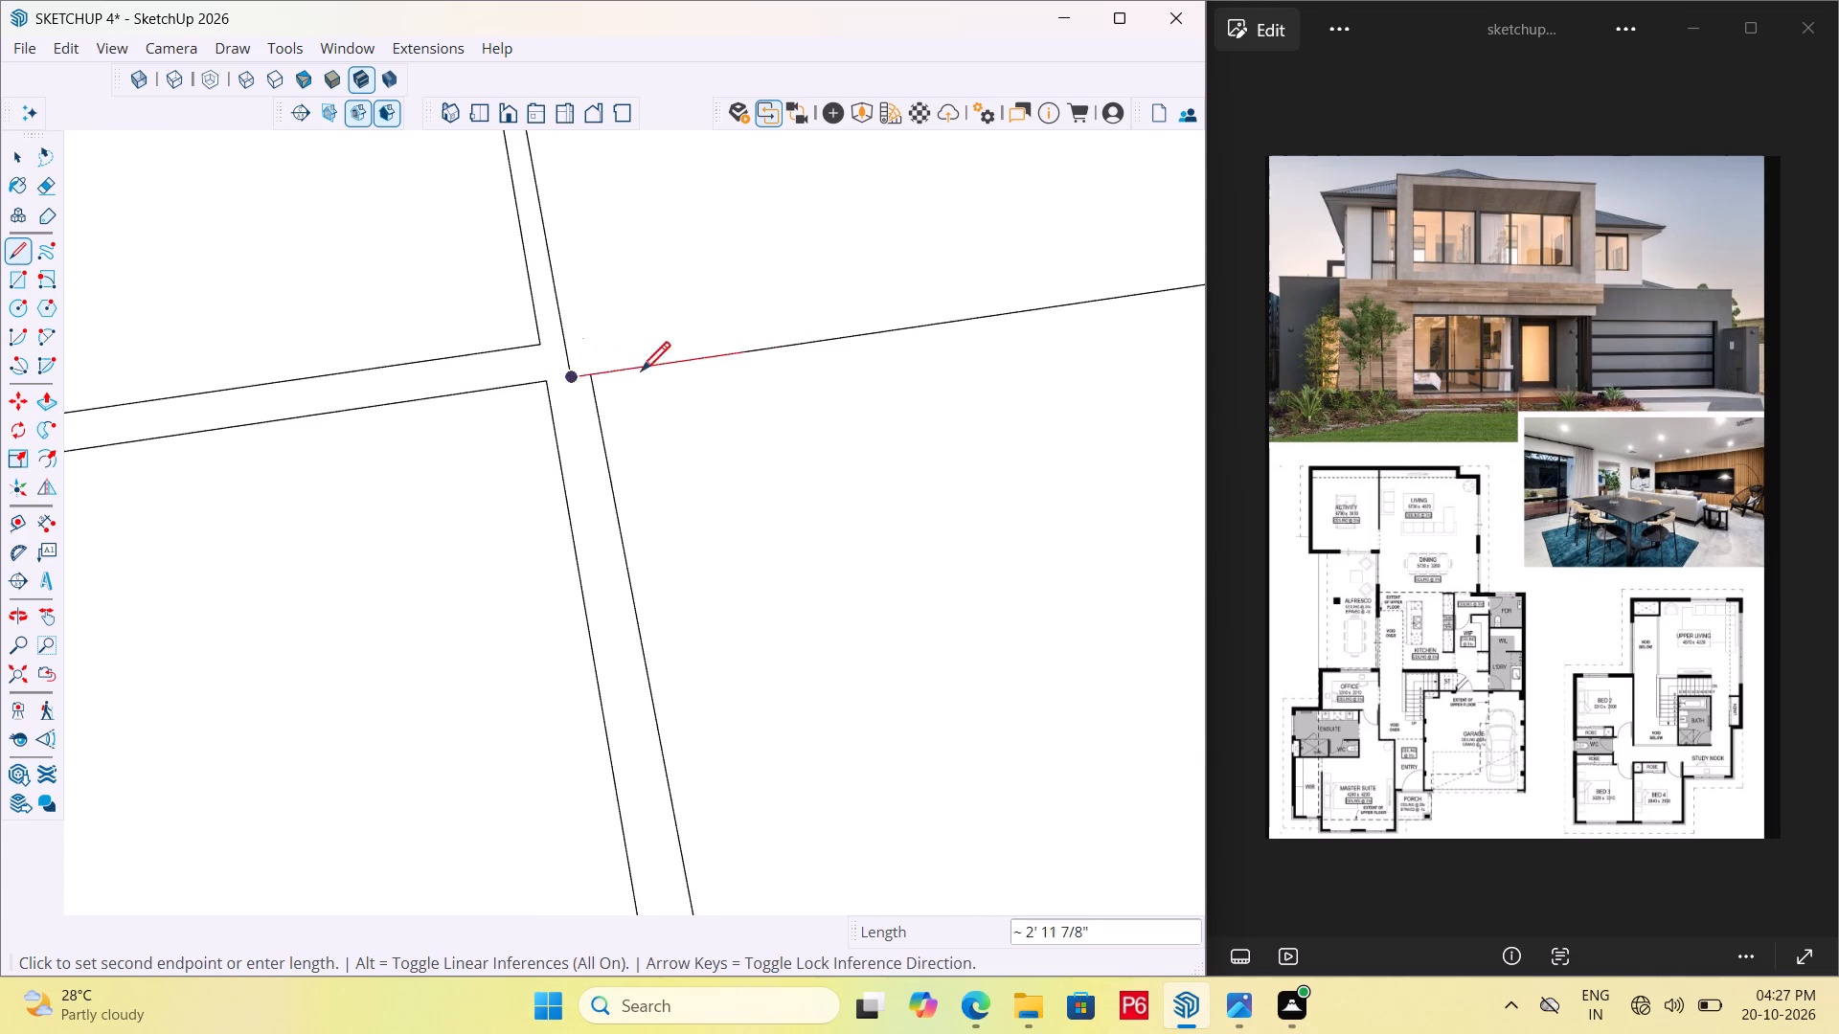
{"action": "scroll", "coordinate": [624, 374], "scroll_direction": "down", "scroll_amount": 6}
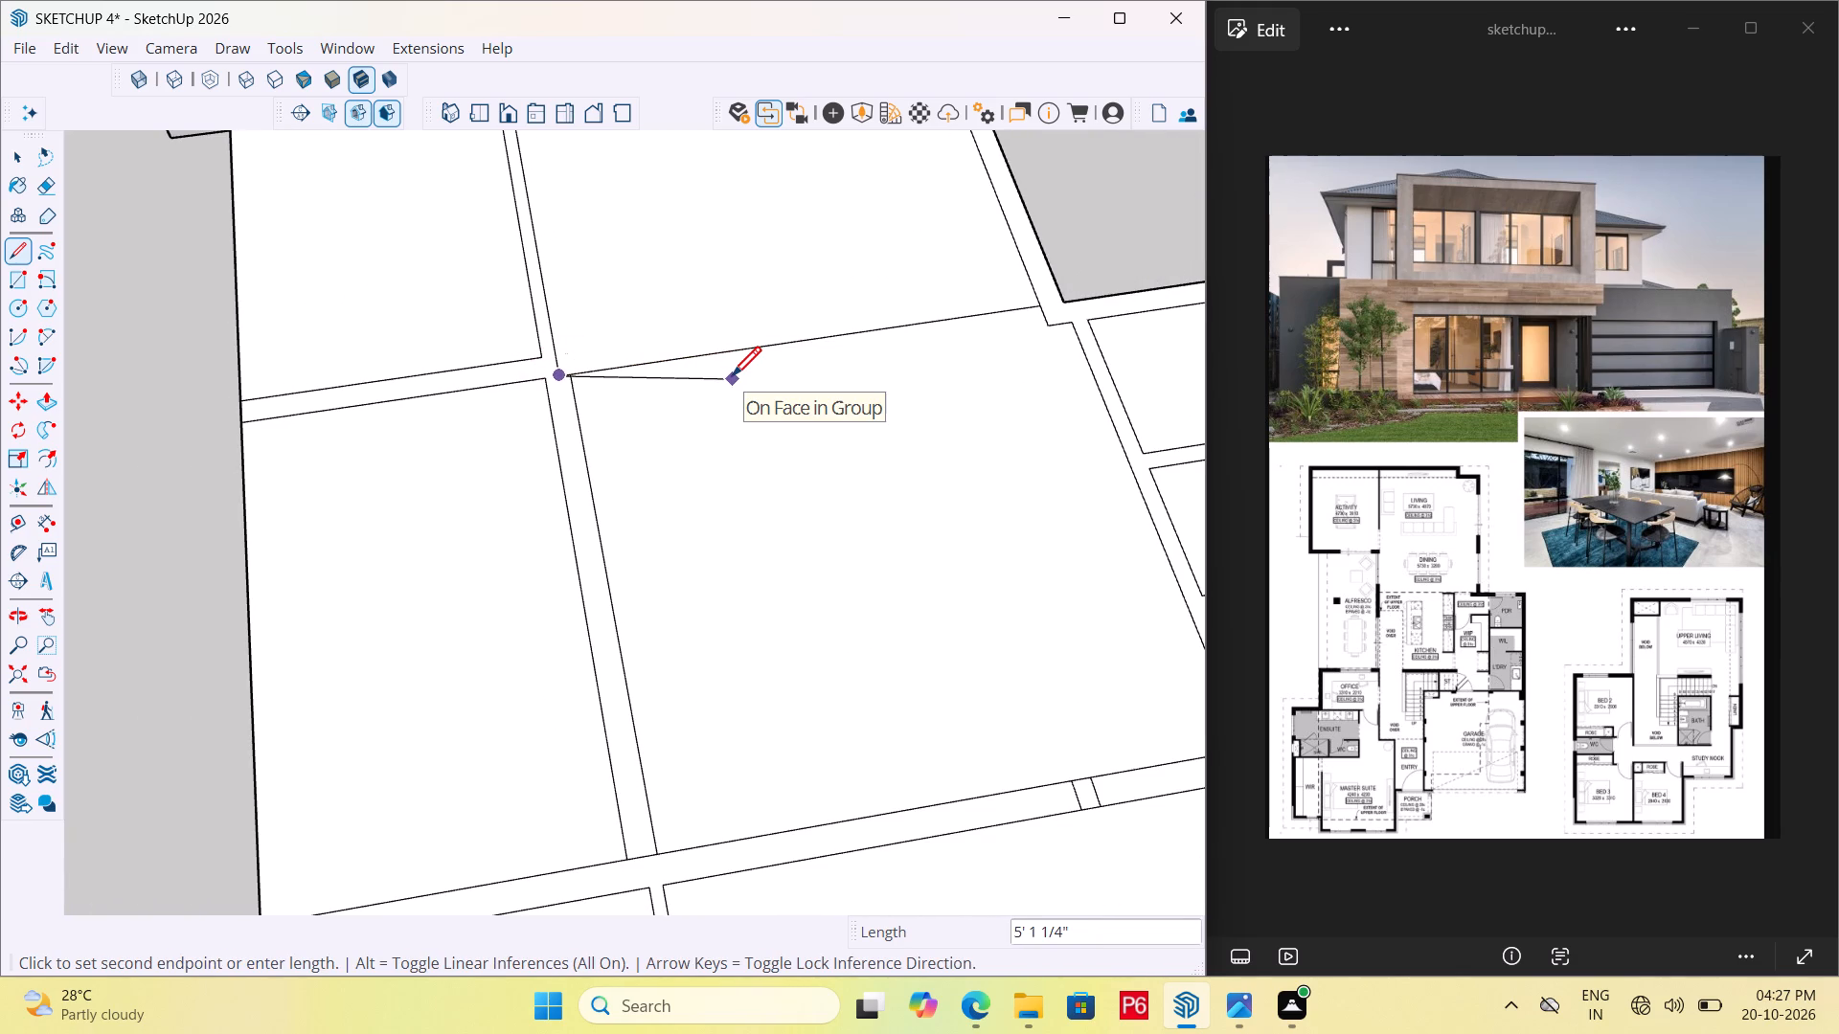
{"action": "key", "text": "Escape"}
{"action": "left_click", "coordinate": [542, 379]}
{"action": "scroll", "coordinate": [676, 334], "scroll_direction": "down", "scroll_amount": 5}
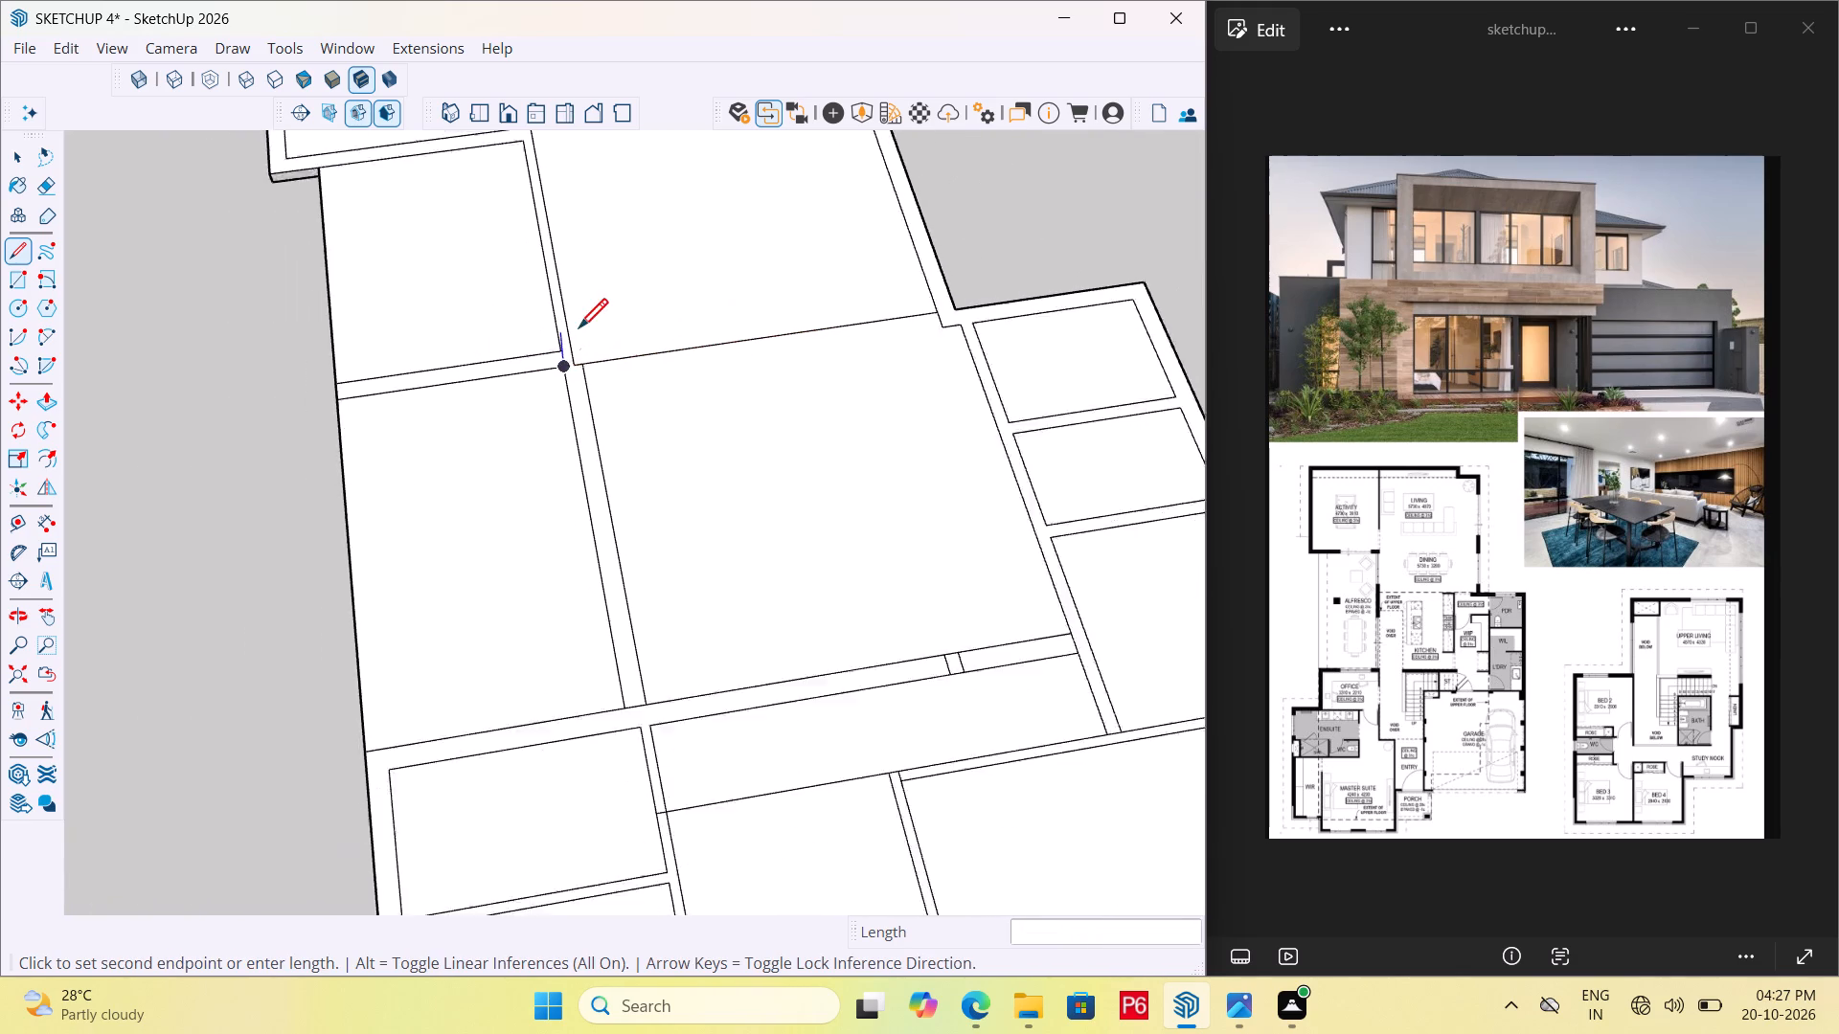
{"action": "scroll", "coordinate": [579, 331], "scroll_direction": "down", "scroll_amount": 2}
{"action": "left_click", "coordinate": [1009, 293]}
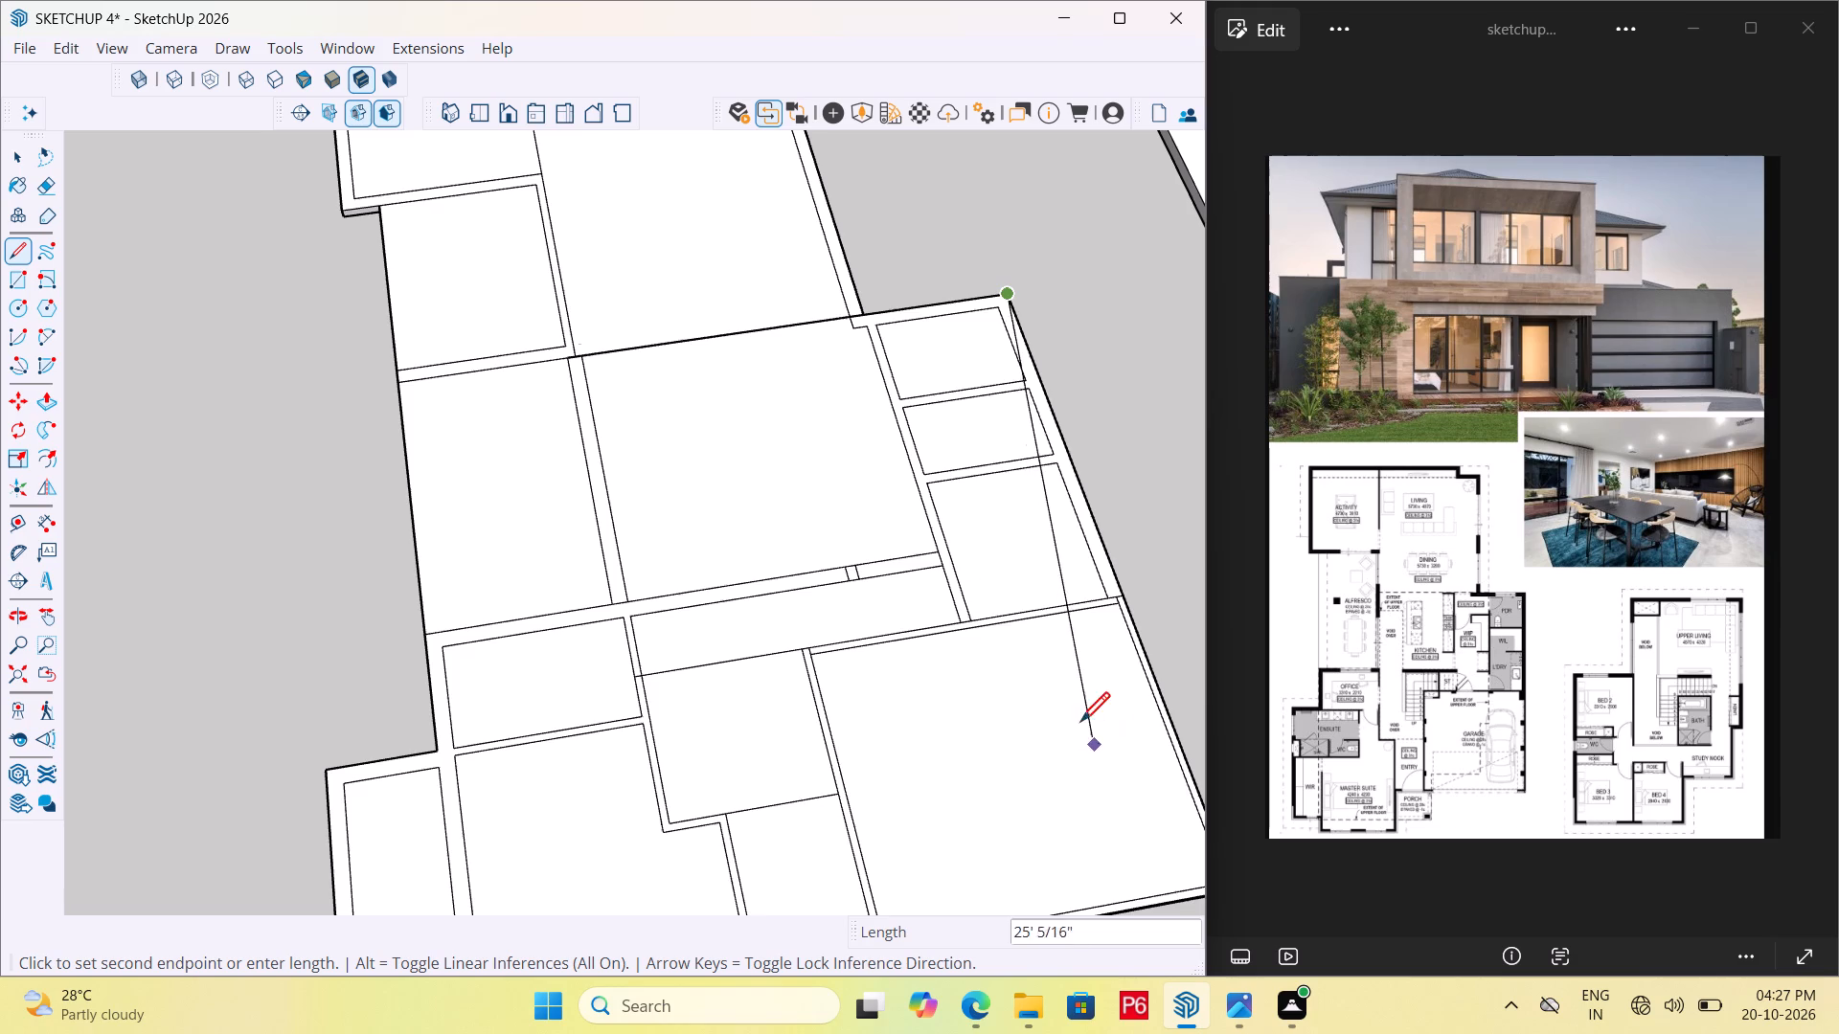
Continue the outline about 31' 10" along the outer side to the garage corner, and about 14' 6" along the garage's street-side edge to the porch.
{"action": "scroll", "coordinate": [897, 539], "scroll_direction": "down", "scroll_amount": 7}
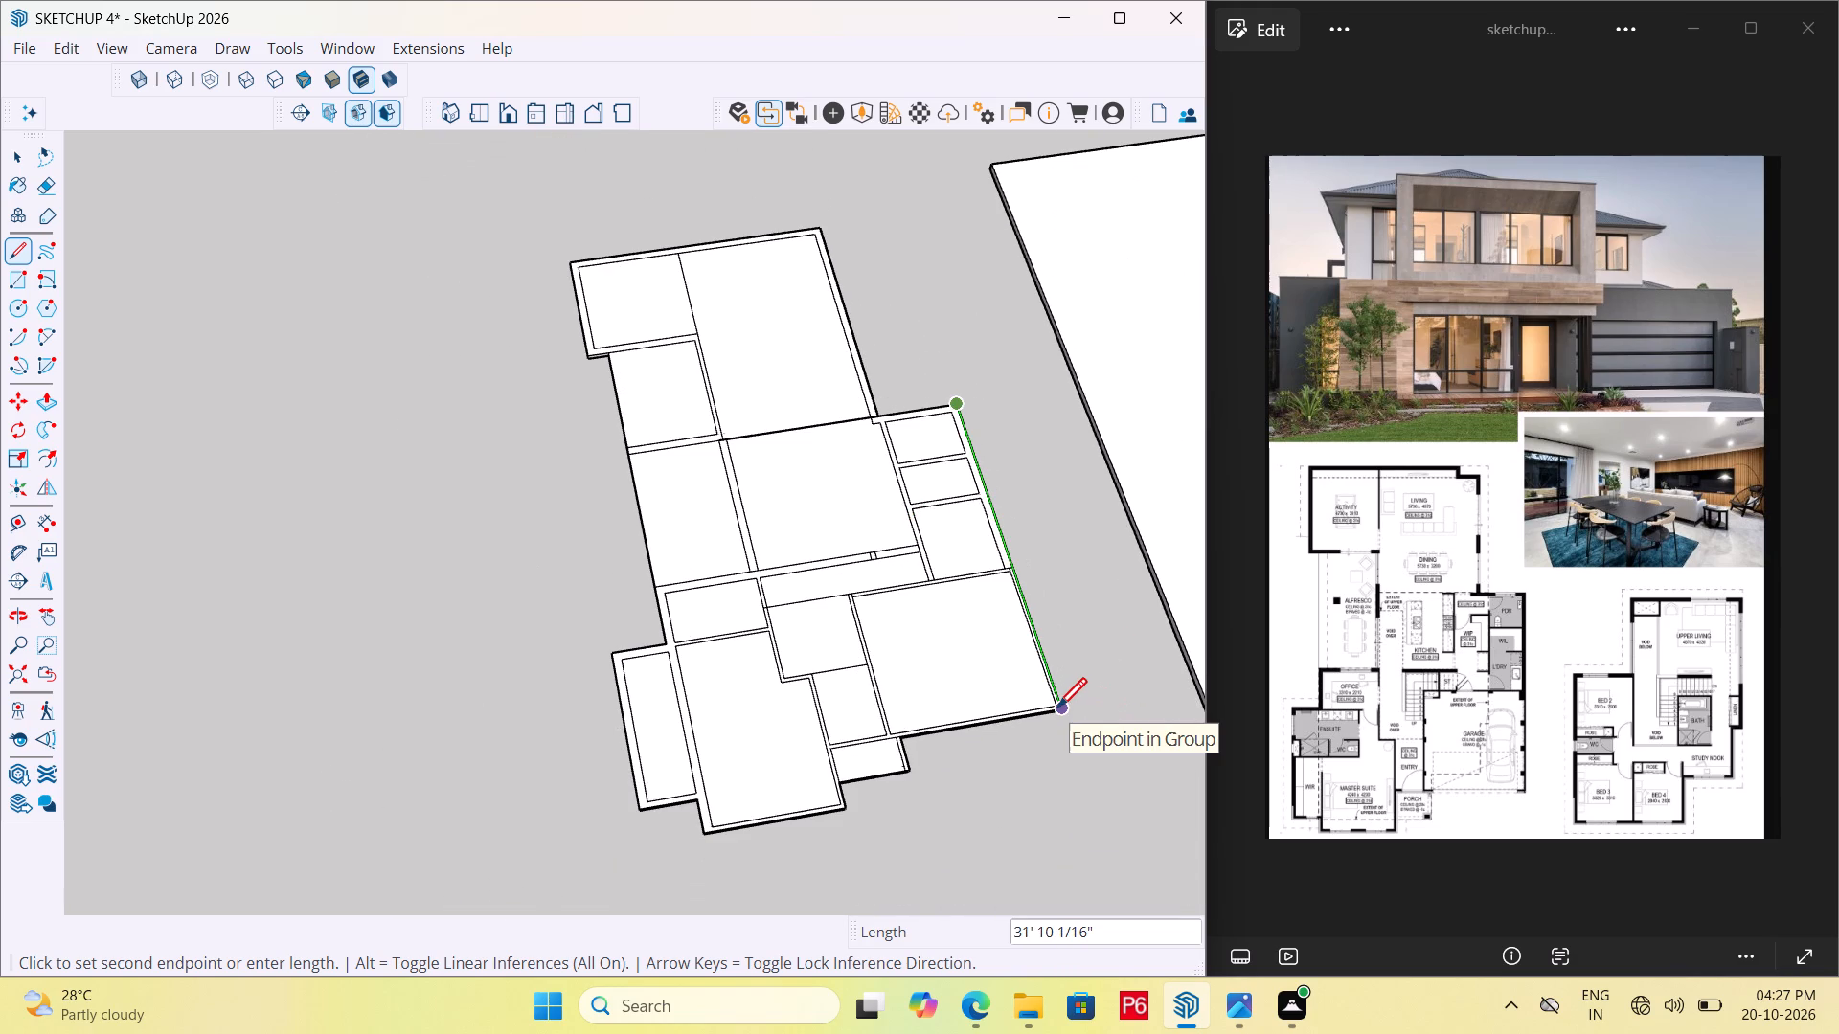
{"action": "scroll", "coordinate": [1058, 710], "scroll_direction": "up", "scroll_amount": 7}
{"action": "left_click", "coordinate": [1064, 708]}
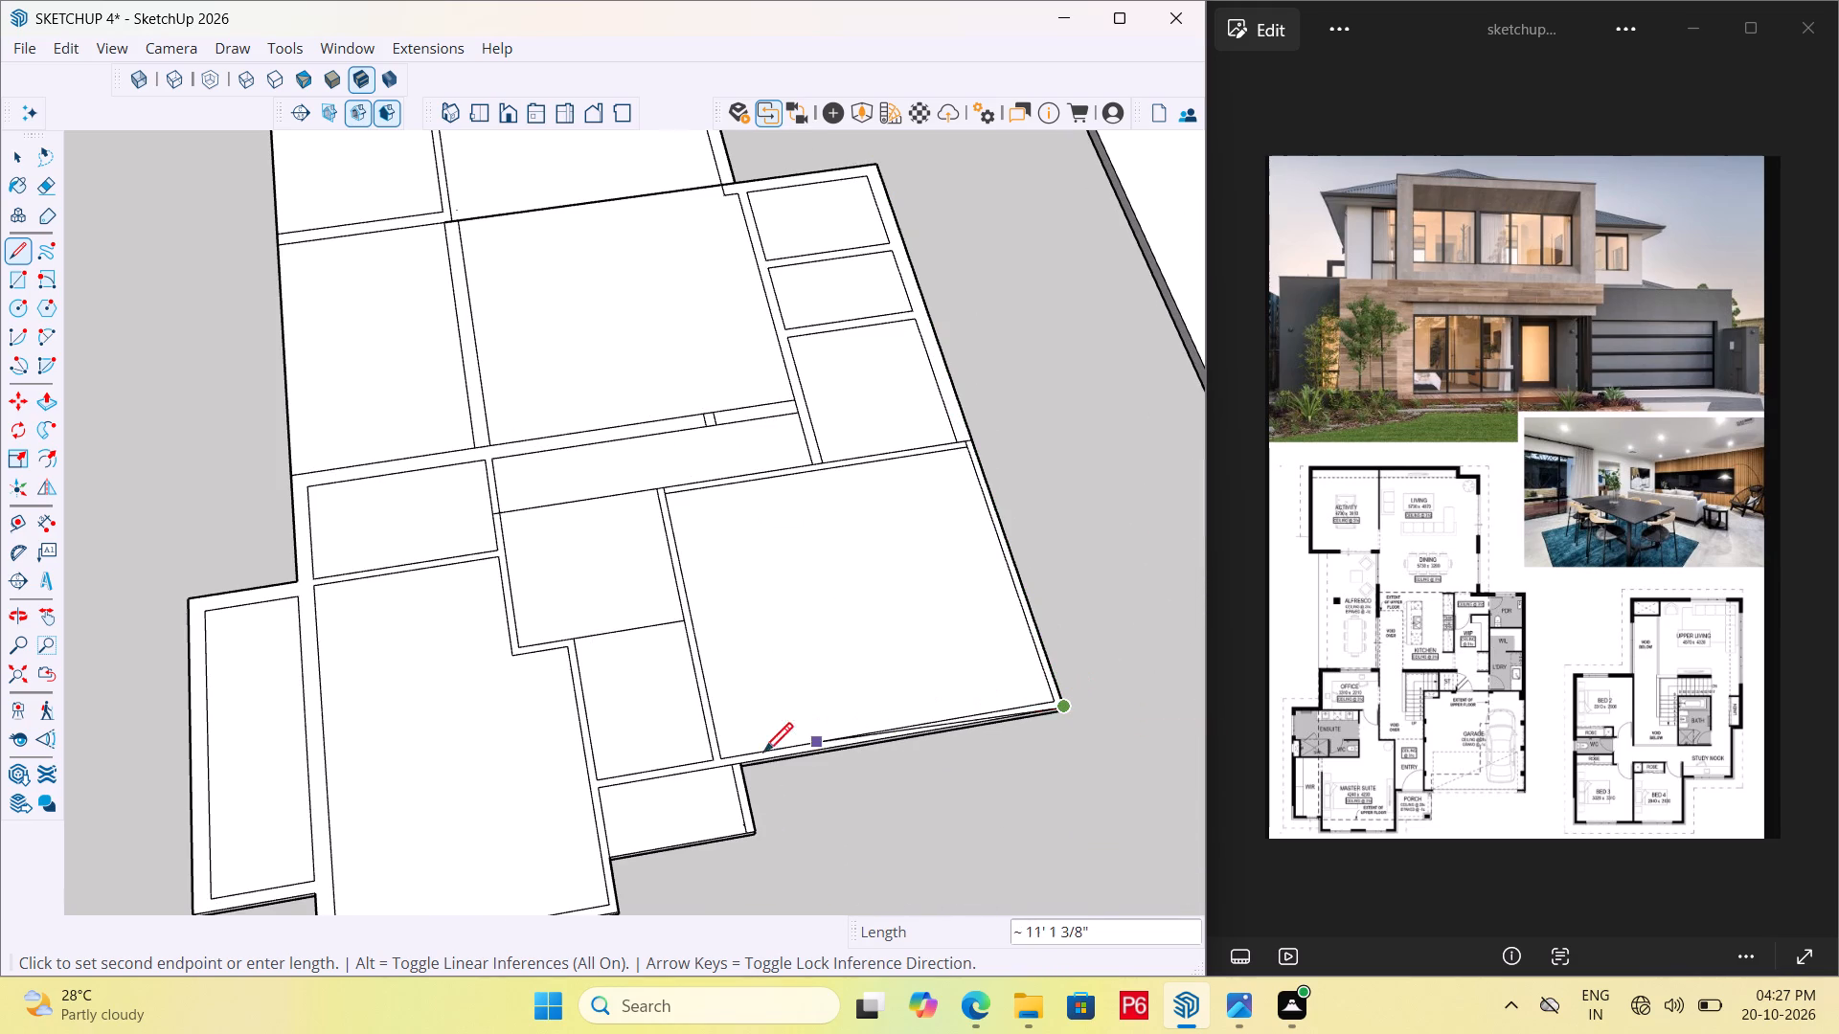
{"action": "scroll", "coordinate": [752, 765], "scroll_direction": "up", "scroll_amount": 7}
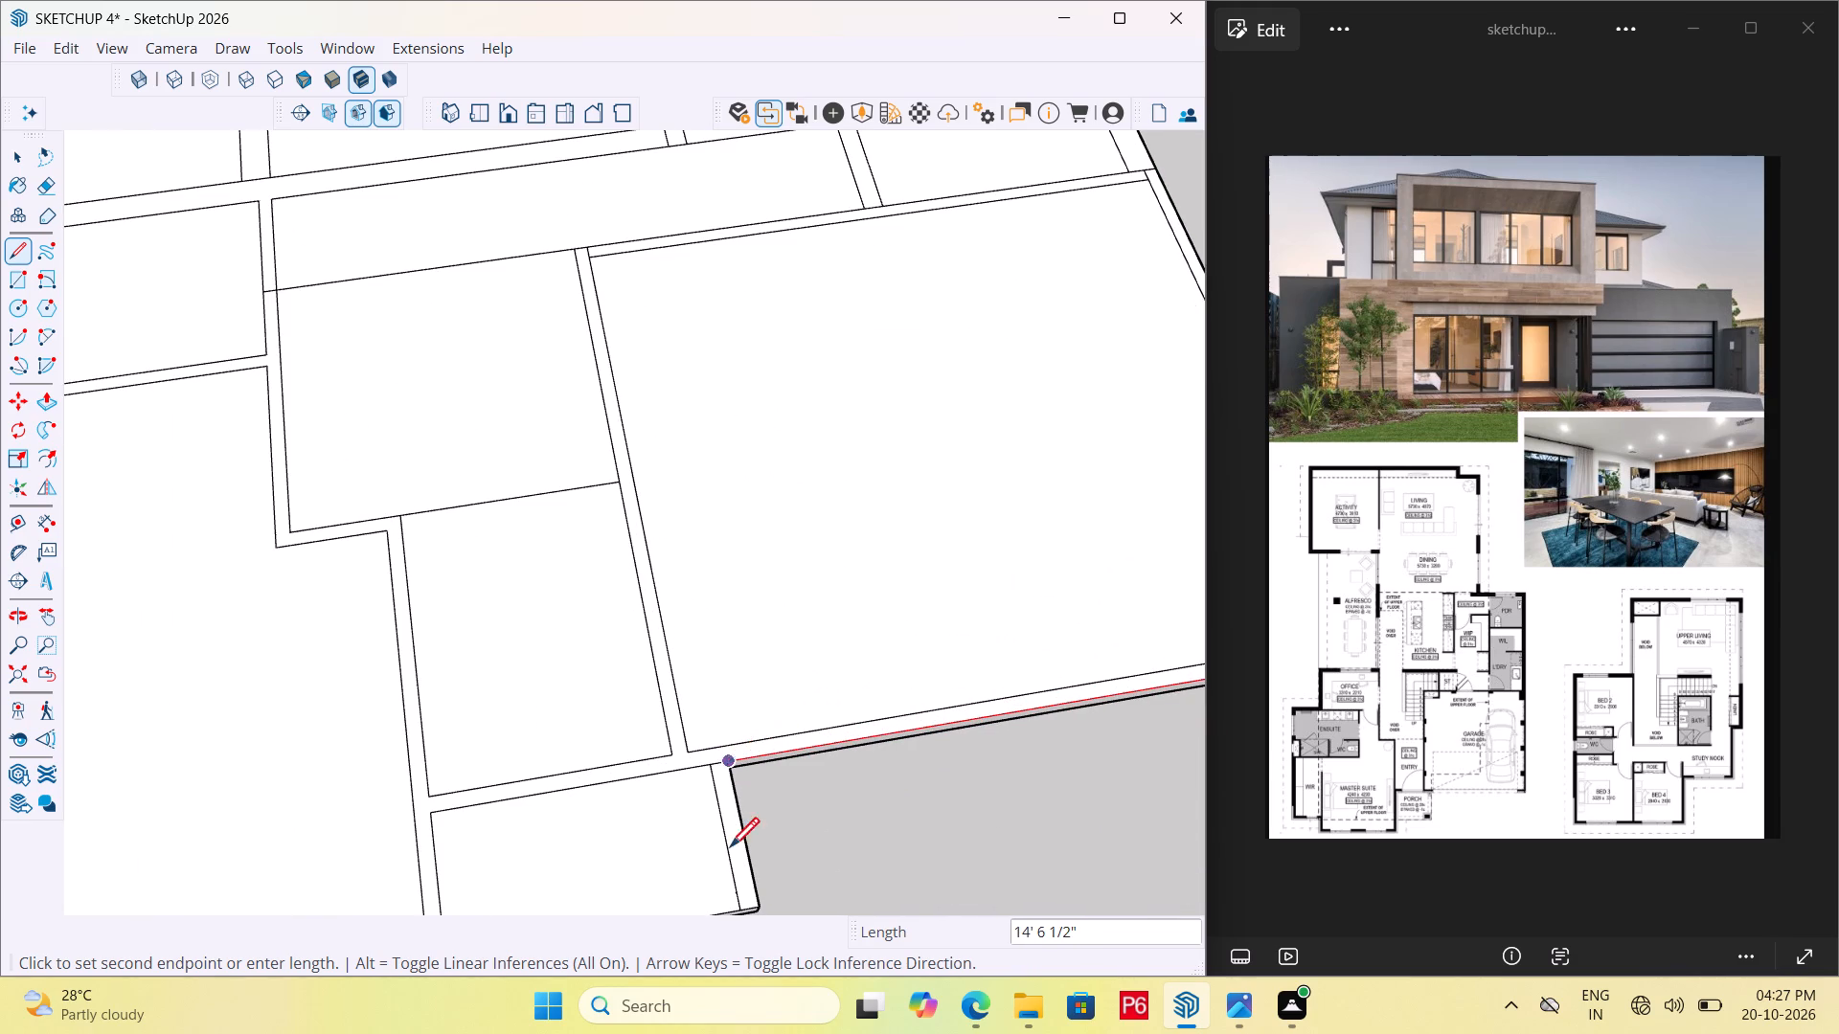
{"action": "left_click", "coordinate": [738, 763]}
Trace the porch's outer edges, about 3' out and about 6' 2" across to the master suite wall.
{"action": "scroll", "coordinate": [783, 648], "scroll_direction": "down", "scroll_amount": 3}
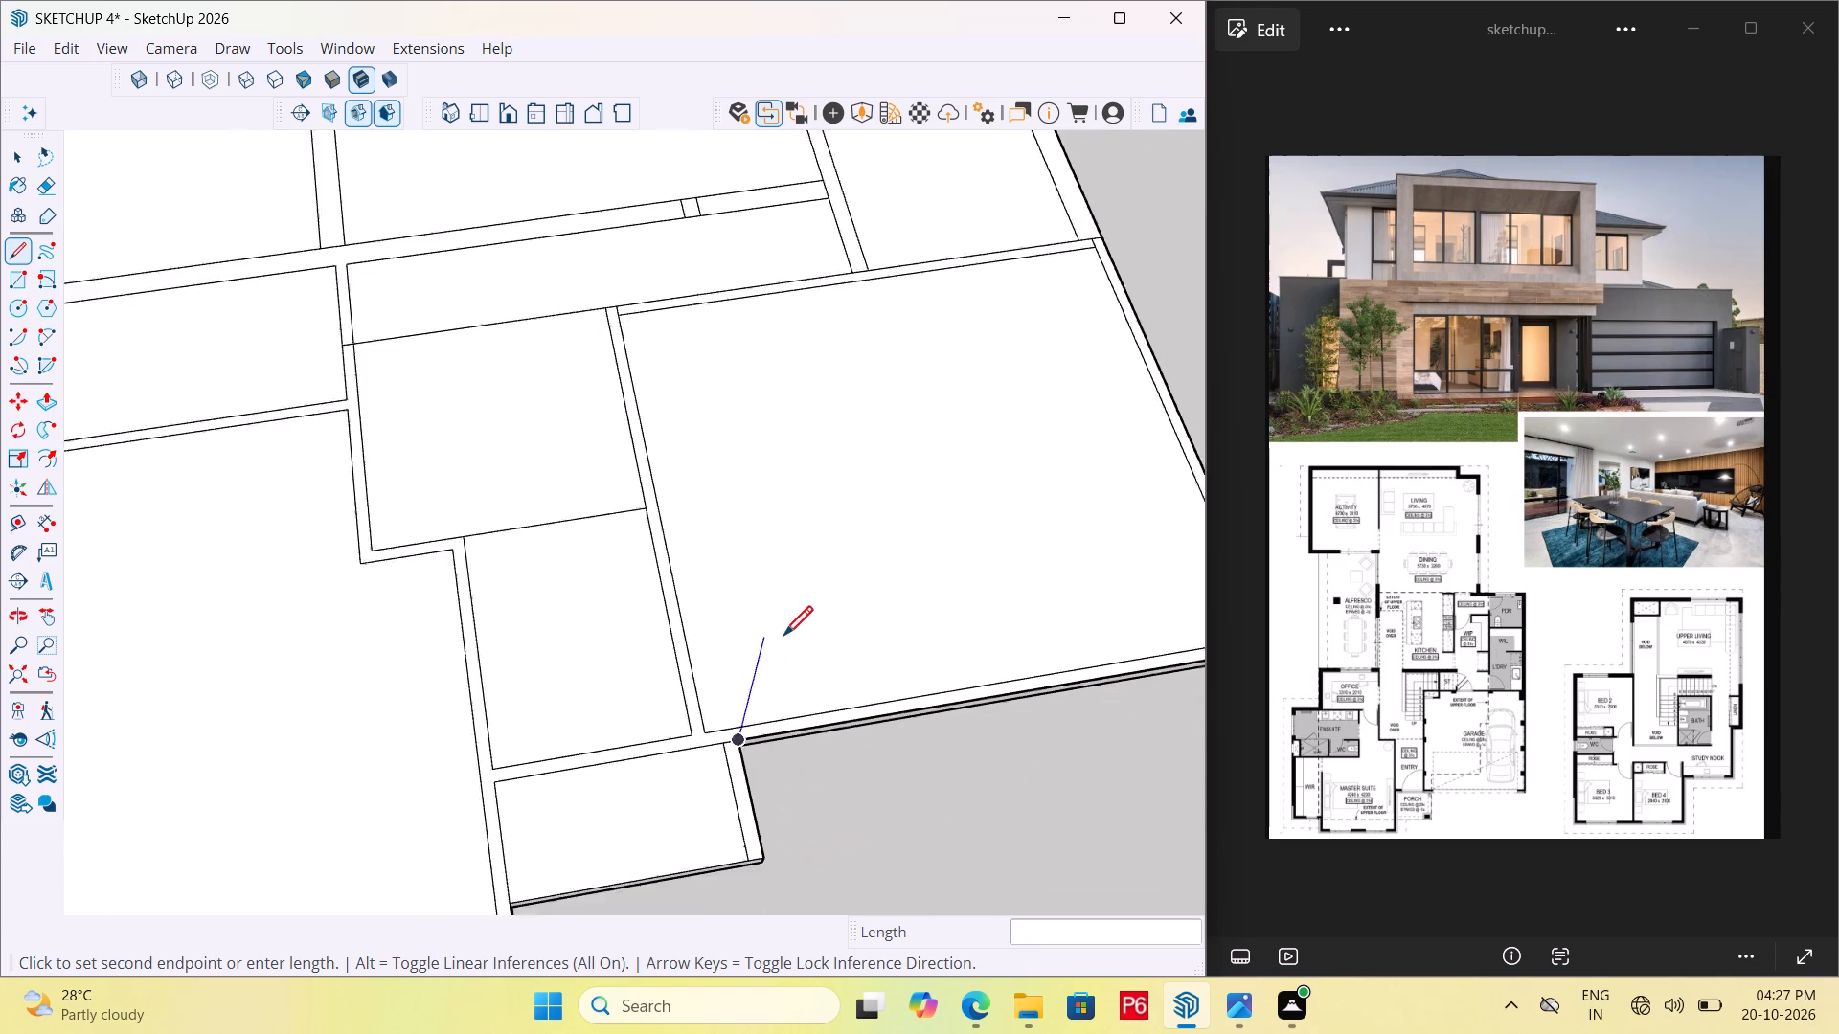
{"action": "scroll", "coordinate": [783, 639], "scroll_direction": "down", "scroll_amount": 5}
{"action": "scroll", "coordinate": [777, 785], "scroll_direction": "up", "scroll_amount": 7}
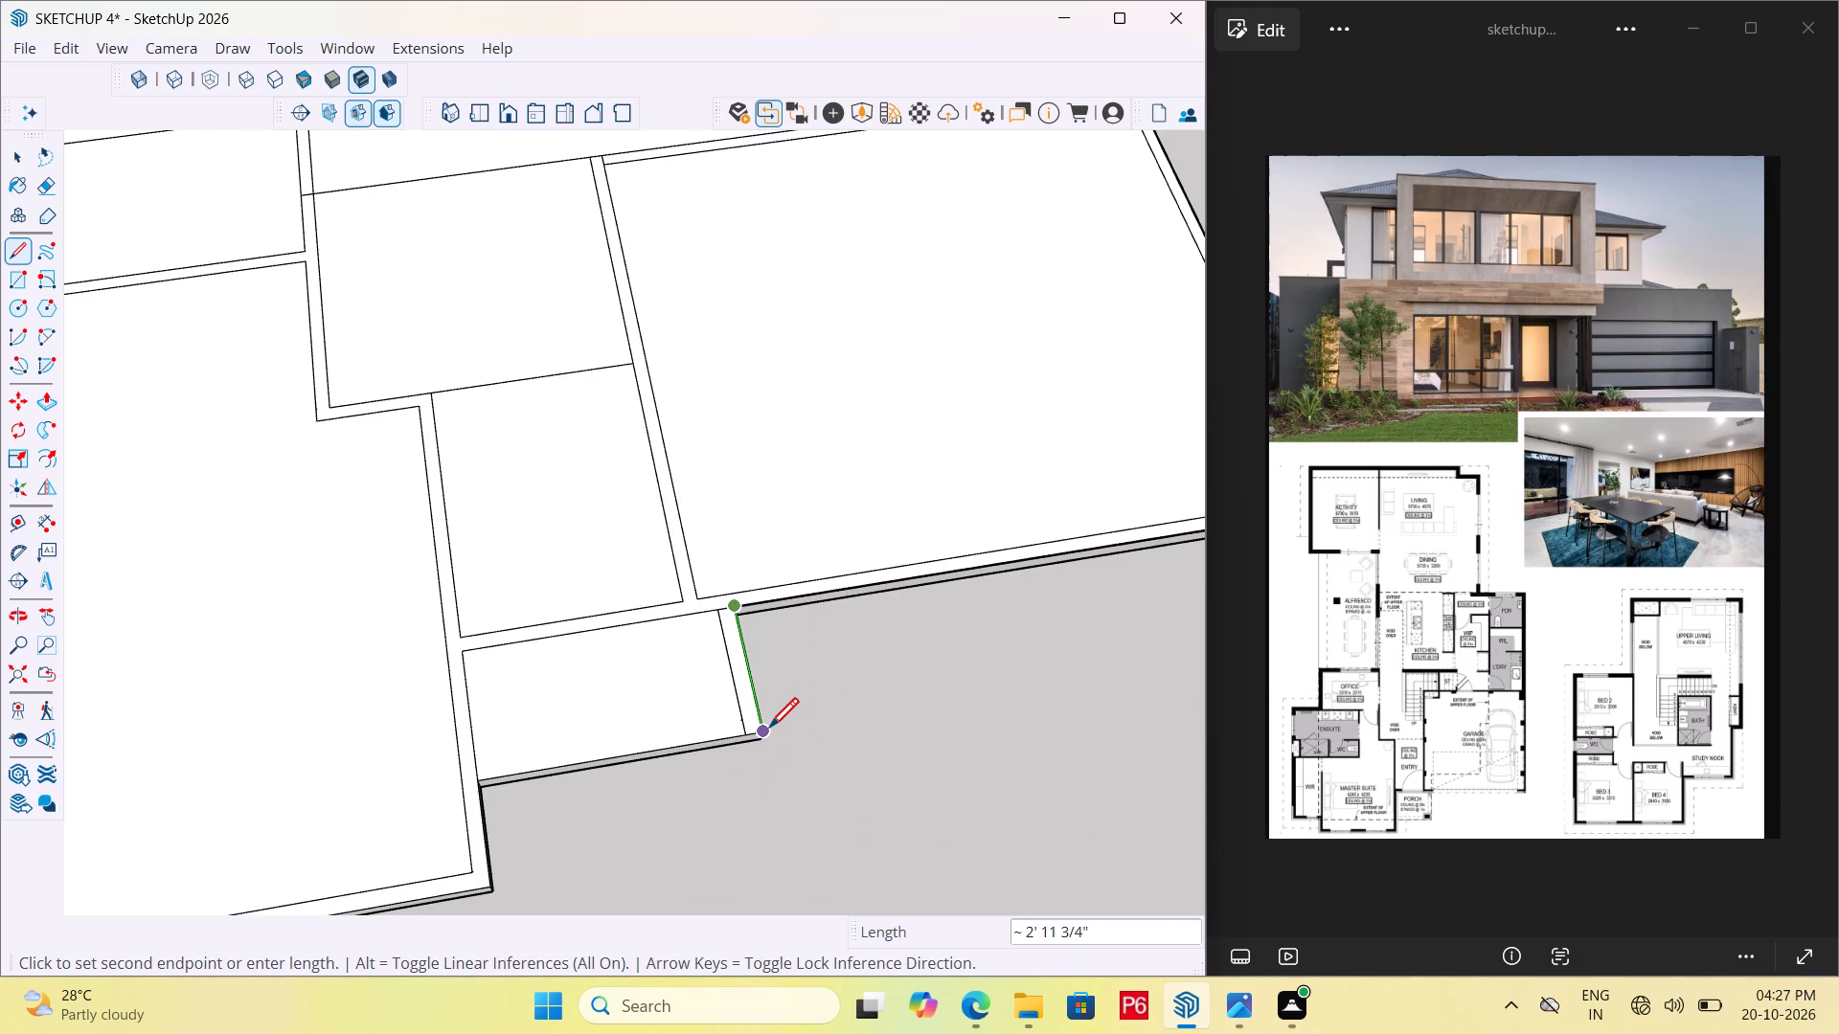
{"action": "left_click", "coordinate": [769, 731]}
{"action": "scroll", "coordinate": [1059, 721], "scroll_direction": "down", "scroll_amount": 8}
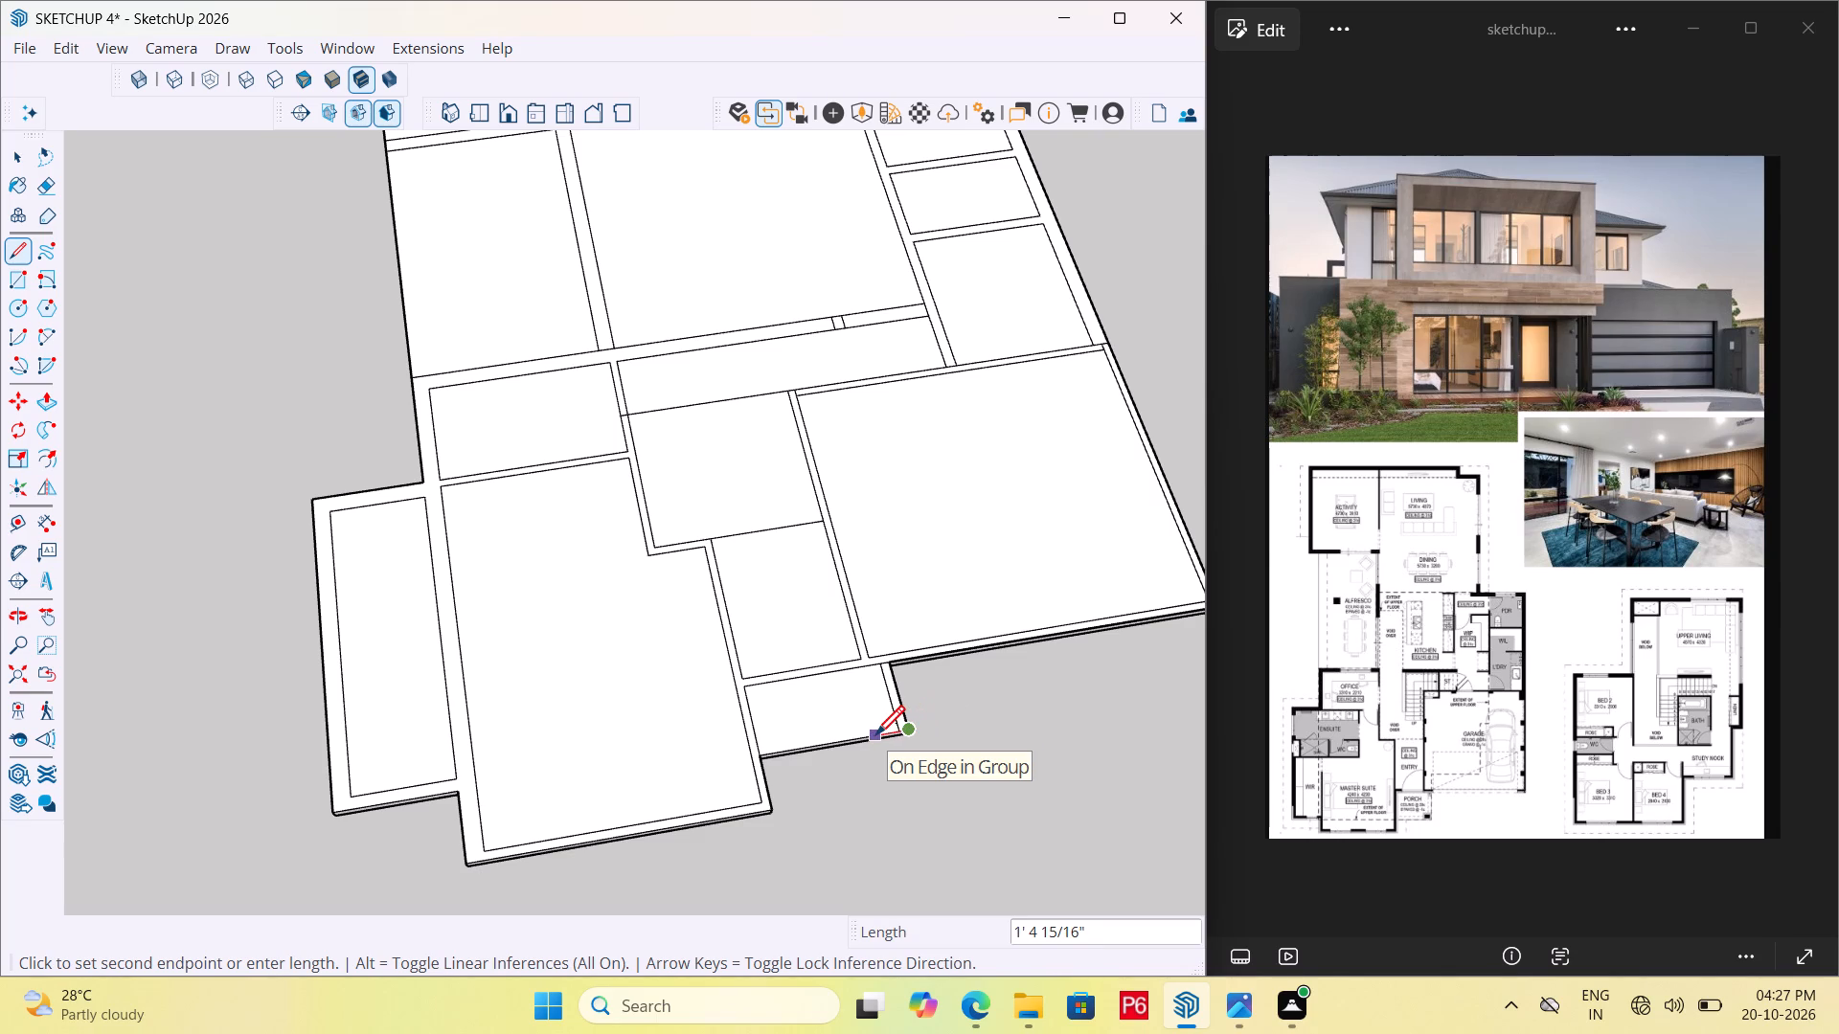
{"action": "scroll", "coordinate": [761, 762], "scroll_direction": "up", "scroll_amount": 8}
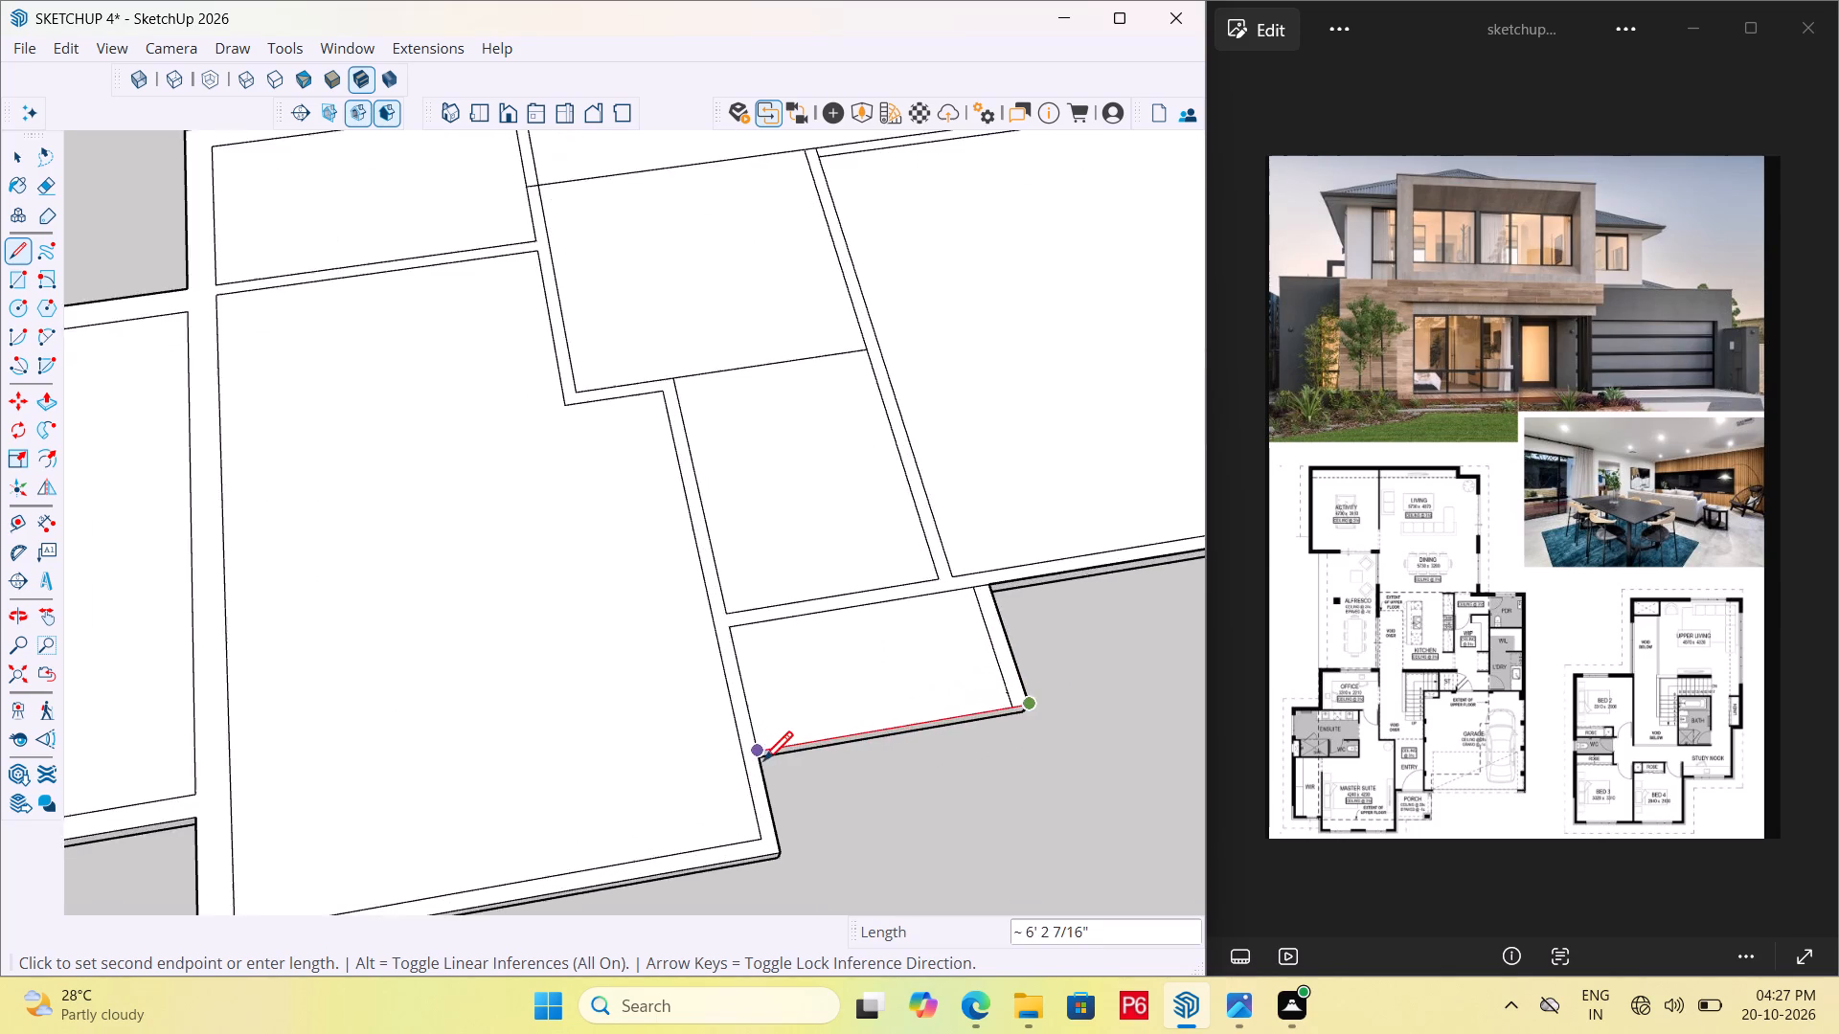
{"action": "scroll", "coordinate": [763, 764], "scroll_direction": "up", "scroll_amount": 6}
{"action": "left_click", "coordinate": [765, 741]}
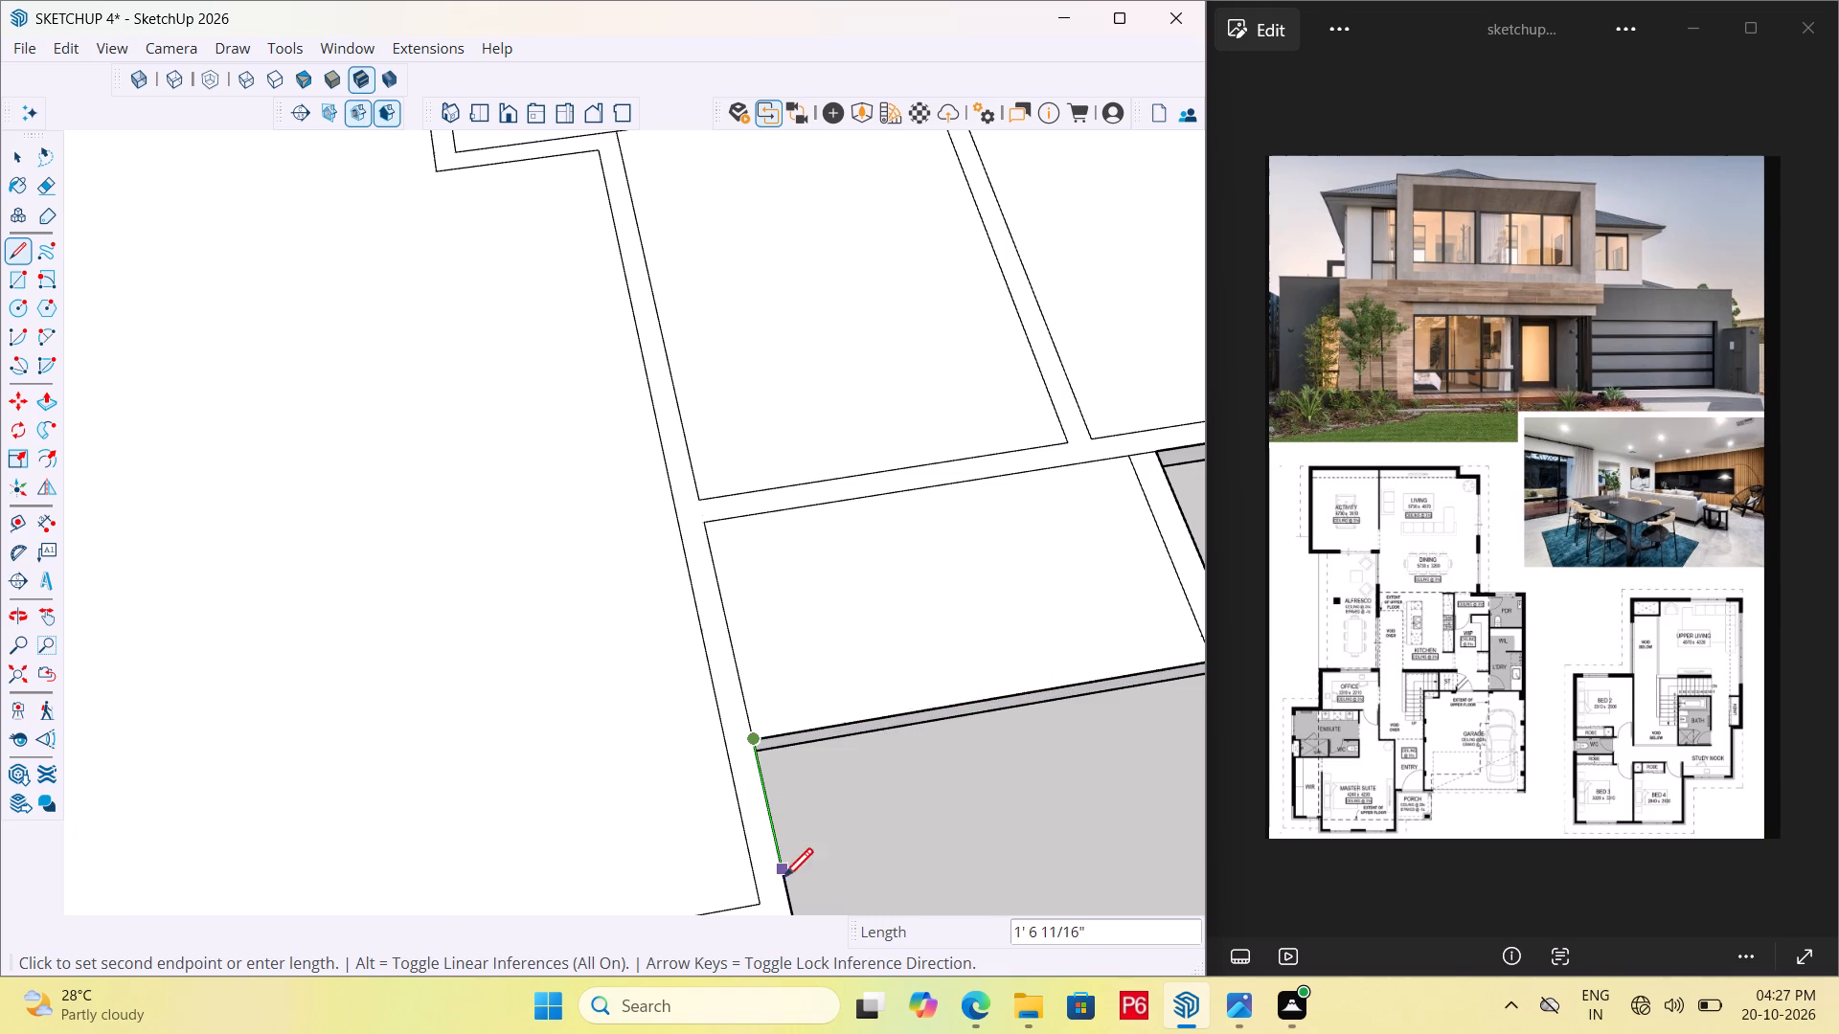
Trace the master suite's projecting front along its side and street-side edges, returning about 2' 11" to the adjoining side block.
{"action": "scroll", "coordinate": [715, 561], "scroll_direction": "down", "scroll_amount": 7}
{"action": "double_click", "coordinate": [772, 777]}
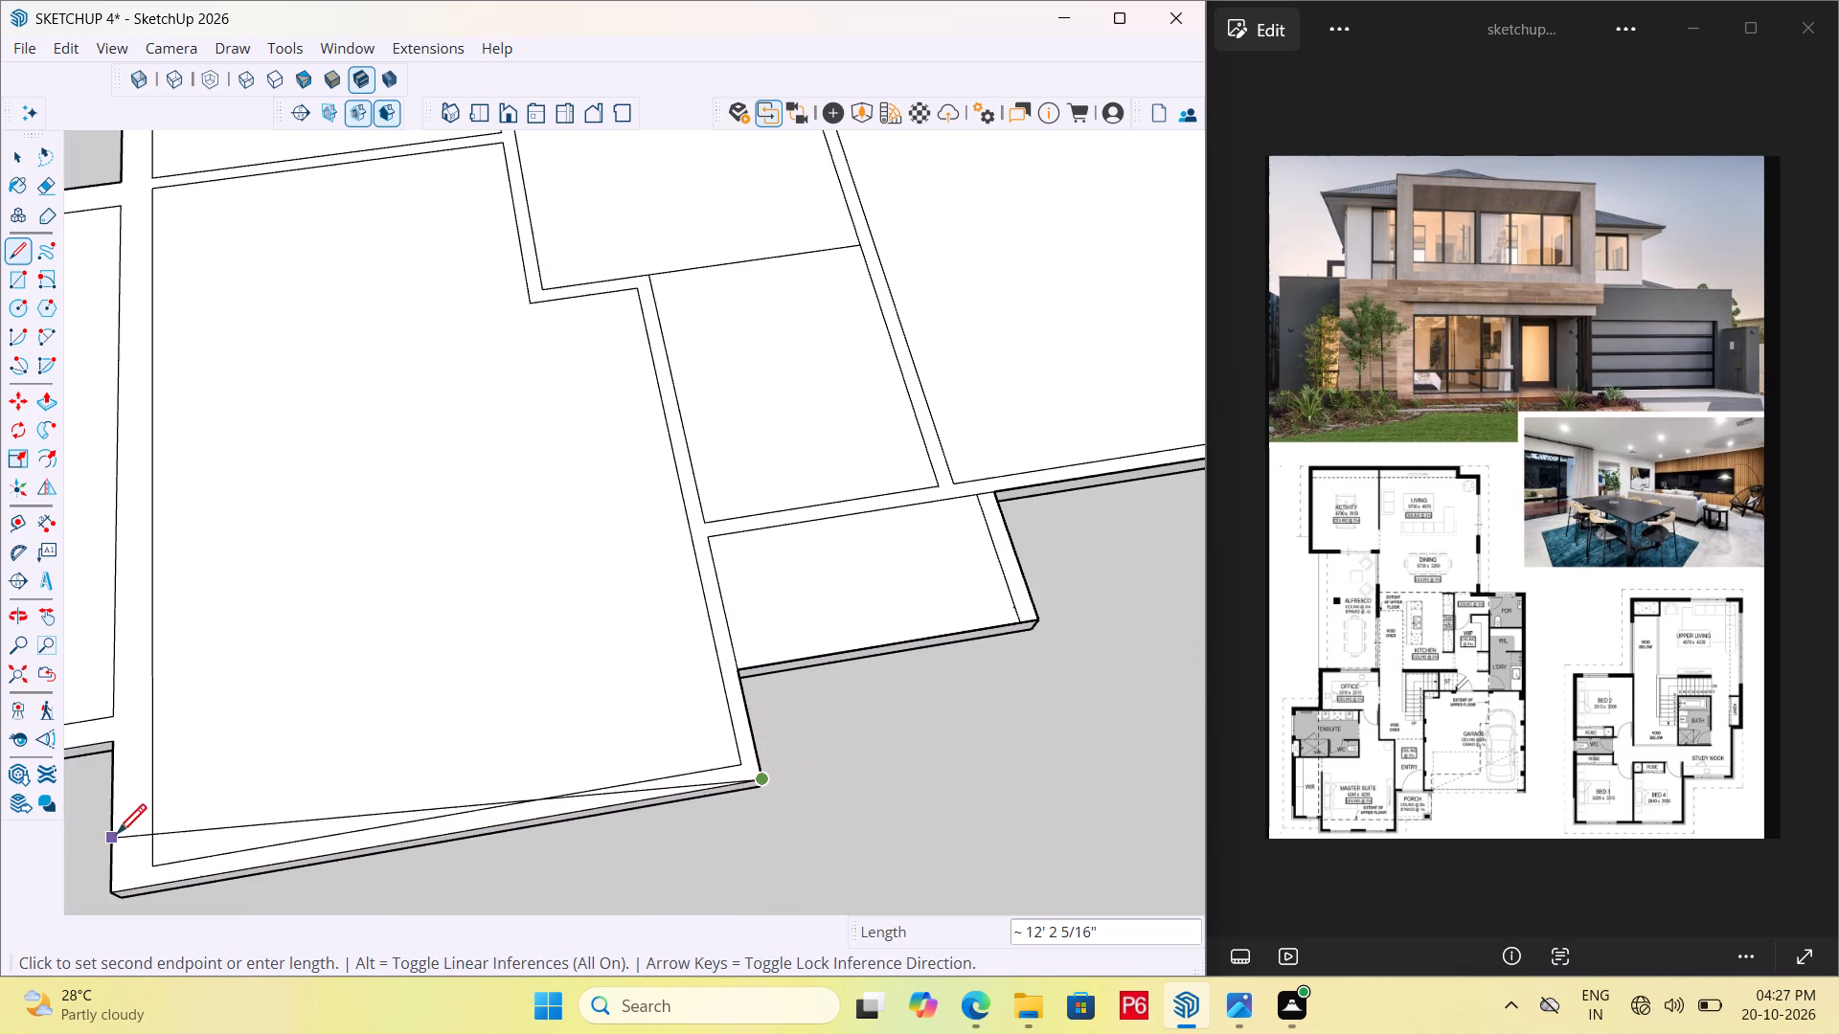
{"action": "left_click", "coordinate": [109, 901]}
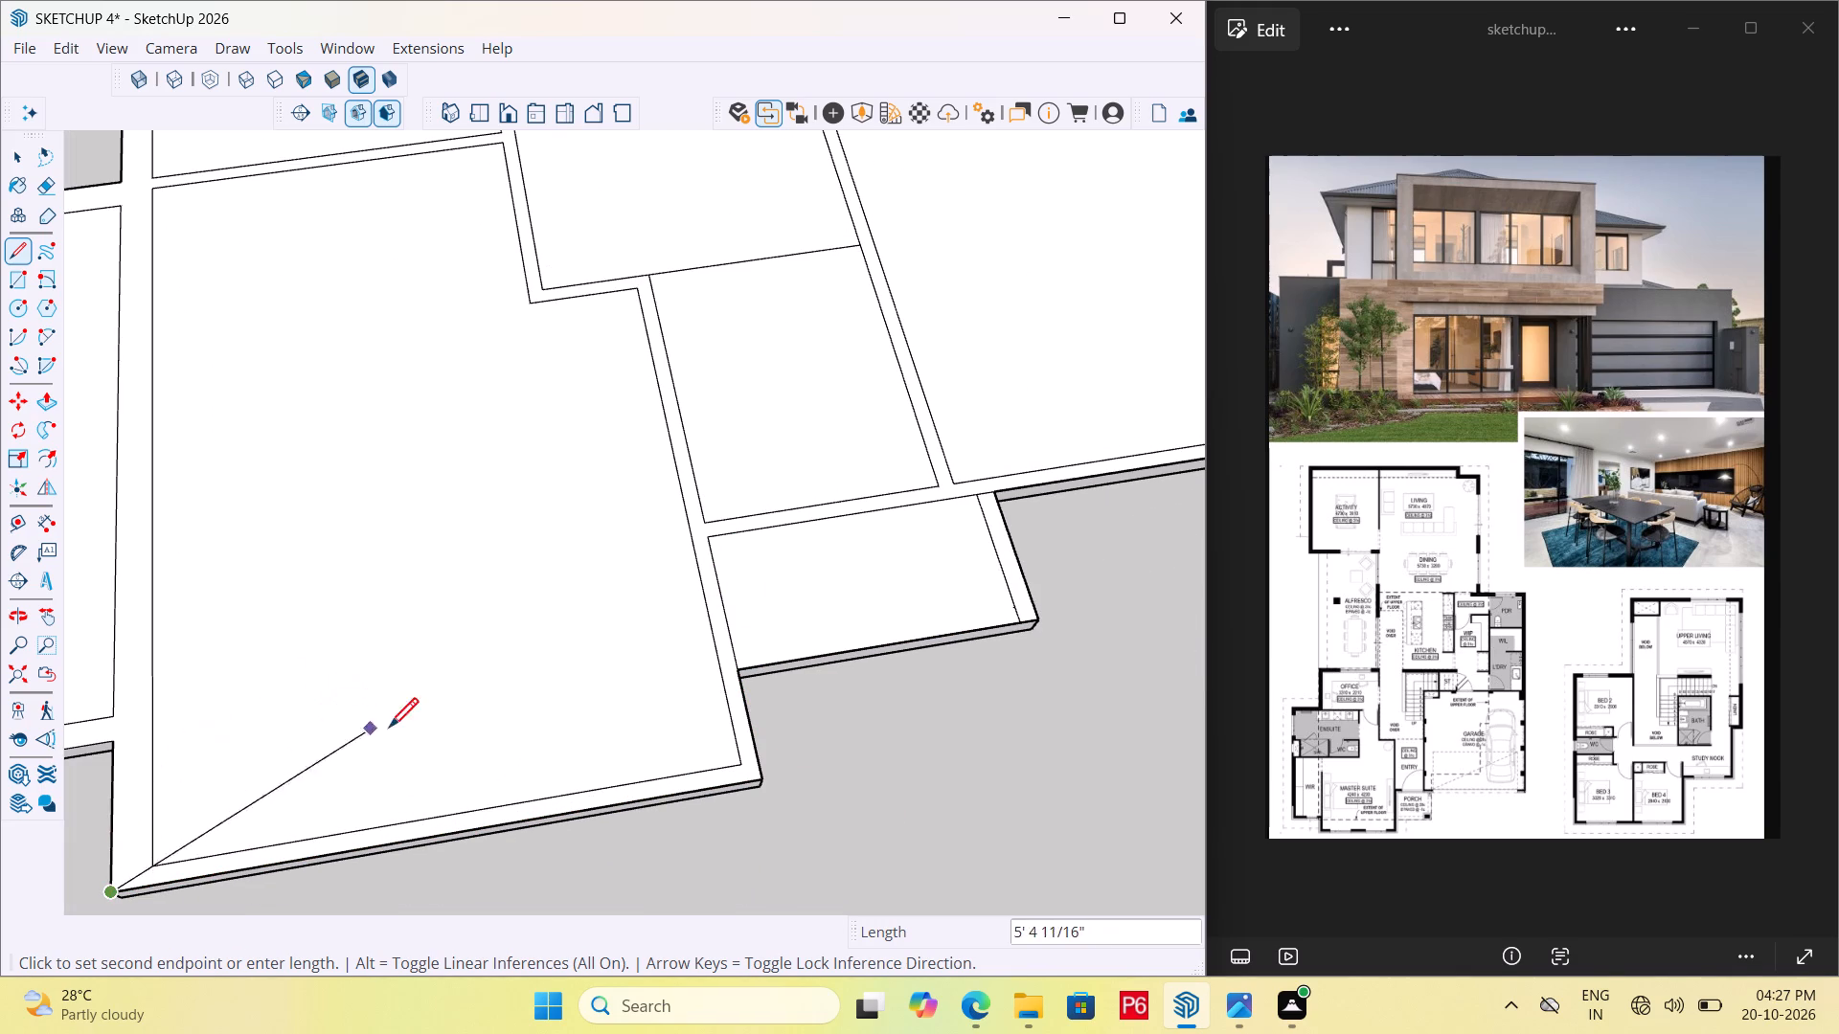
{"action": "scroll", "coordinate": [641, 749], "scroll_direction": "down", "scroll_amount": 2}
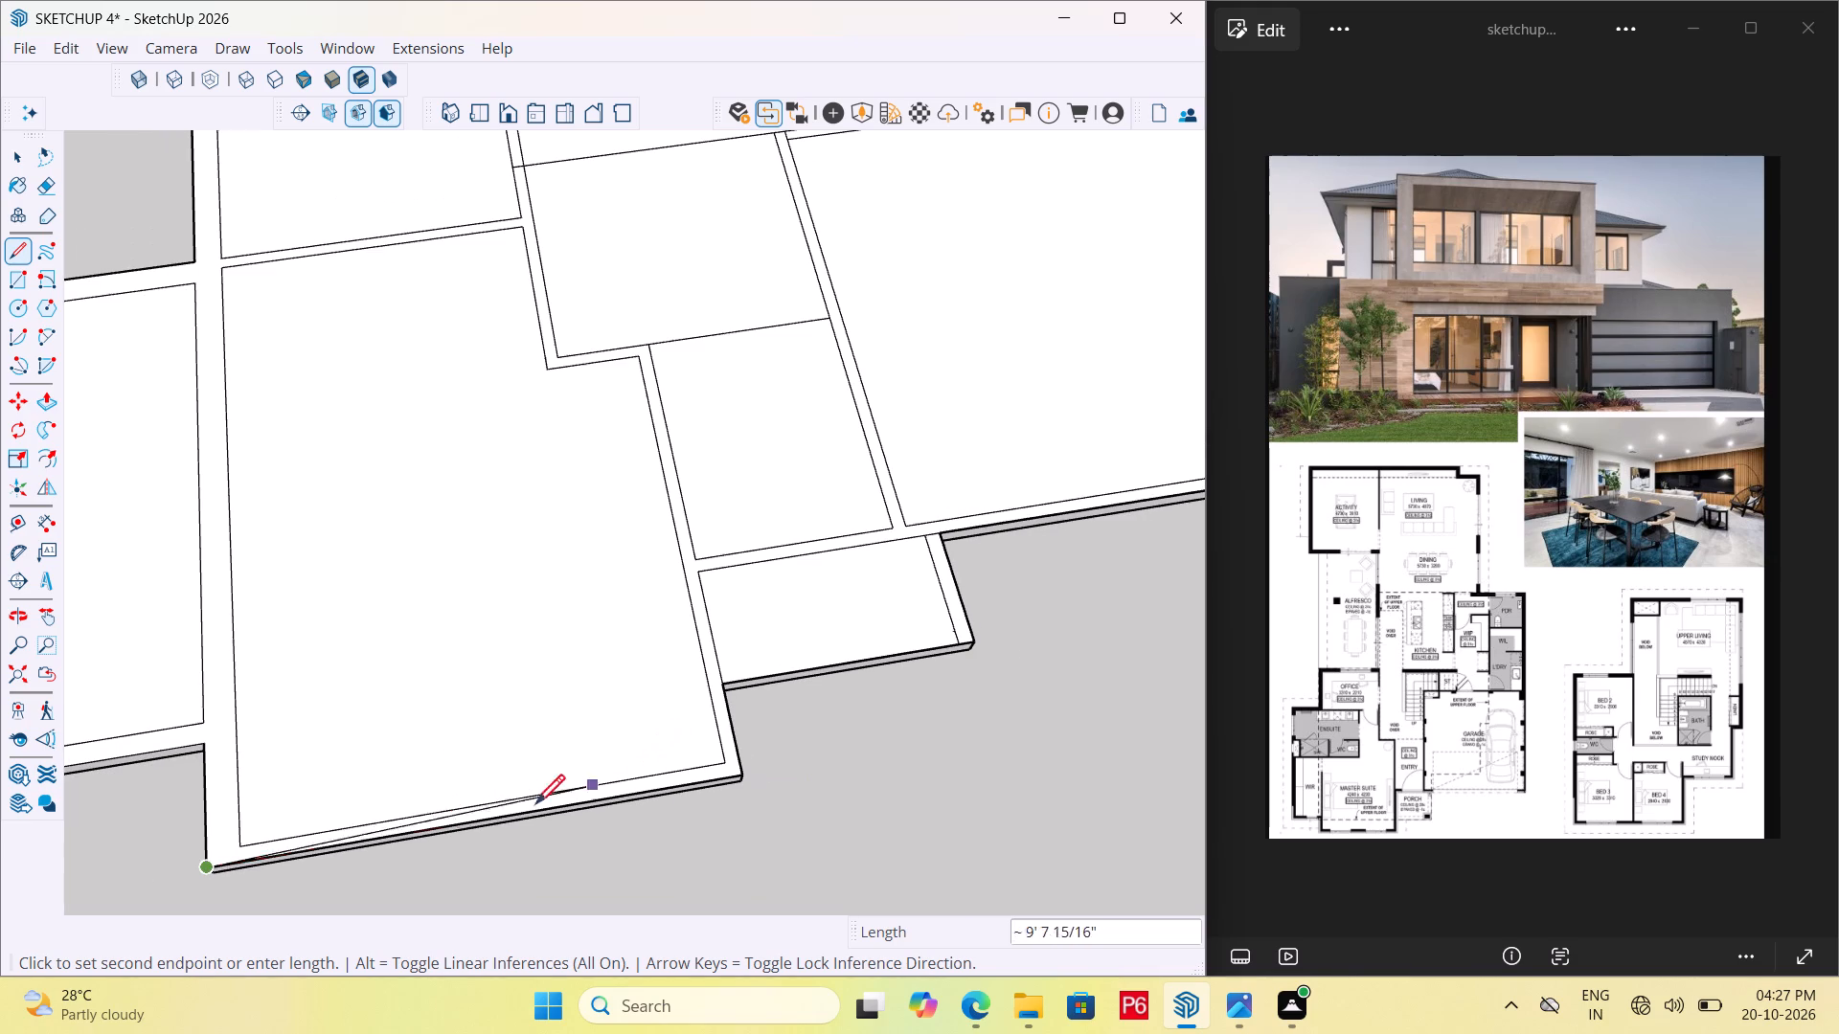
{"action": "left_click", "coordinate": [203, 747]}
Continue the outline about 14' 3" back between the side block and master suite, and about 9' 4" across to the inner wall corner.
{"action": "scroll", "coordinate": [746, 663], "scroll_direction": "down", "scroll_amount": 7}
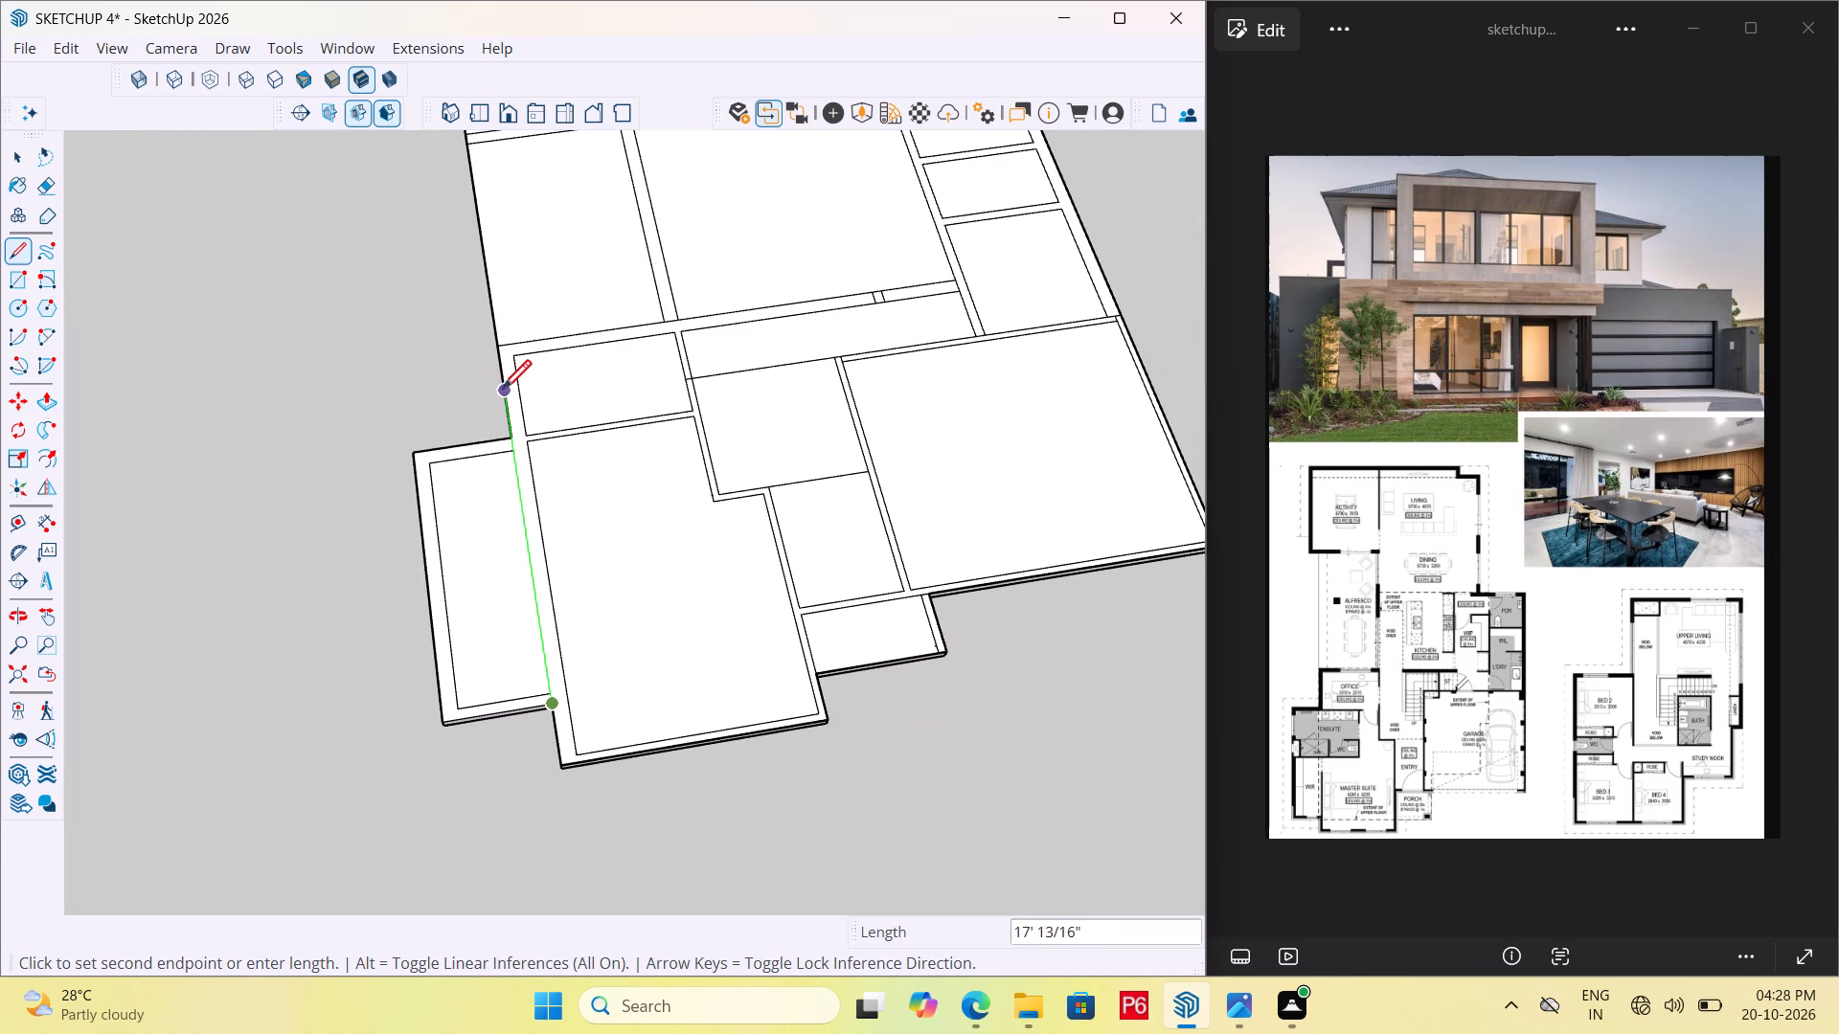
{"action": "scroll", "coordinate": [512, 416], "scroll_direction": "up", "scroll_amount": 6}
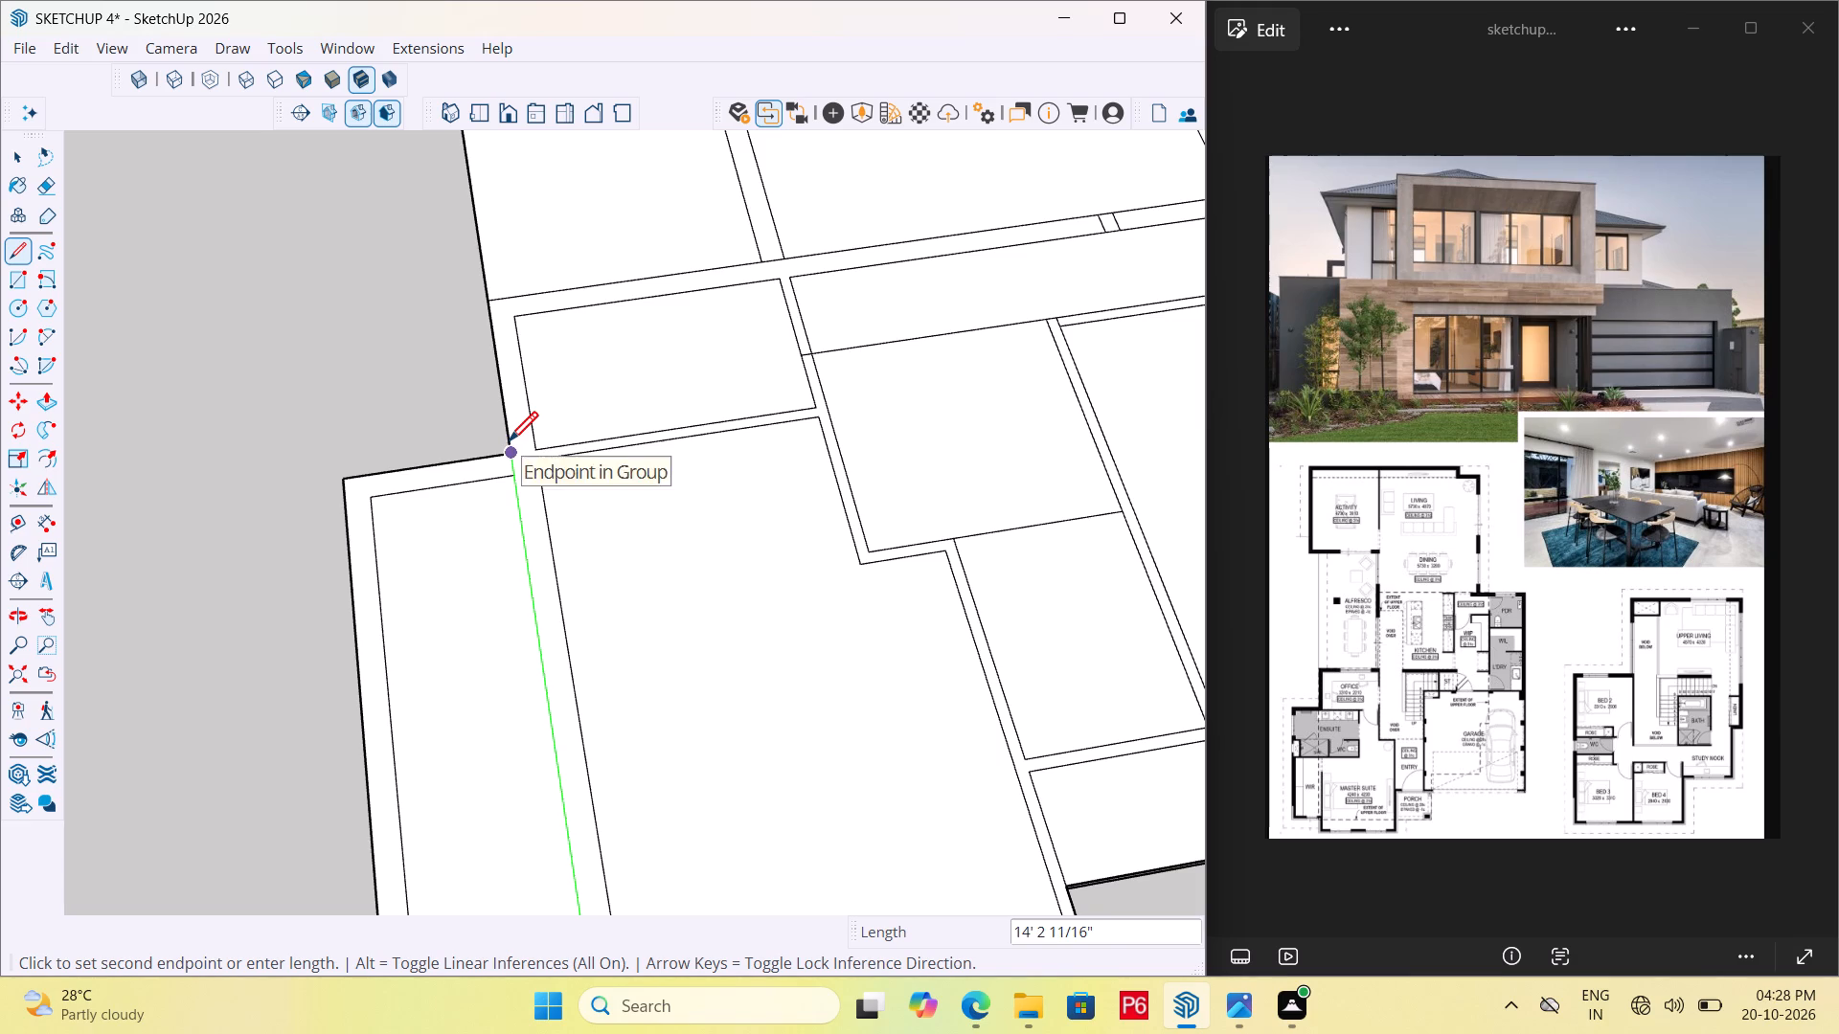
{"action": "left_click", "coordinate": [509, 444]}
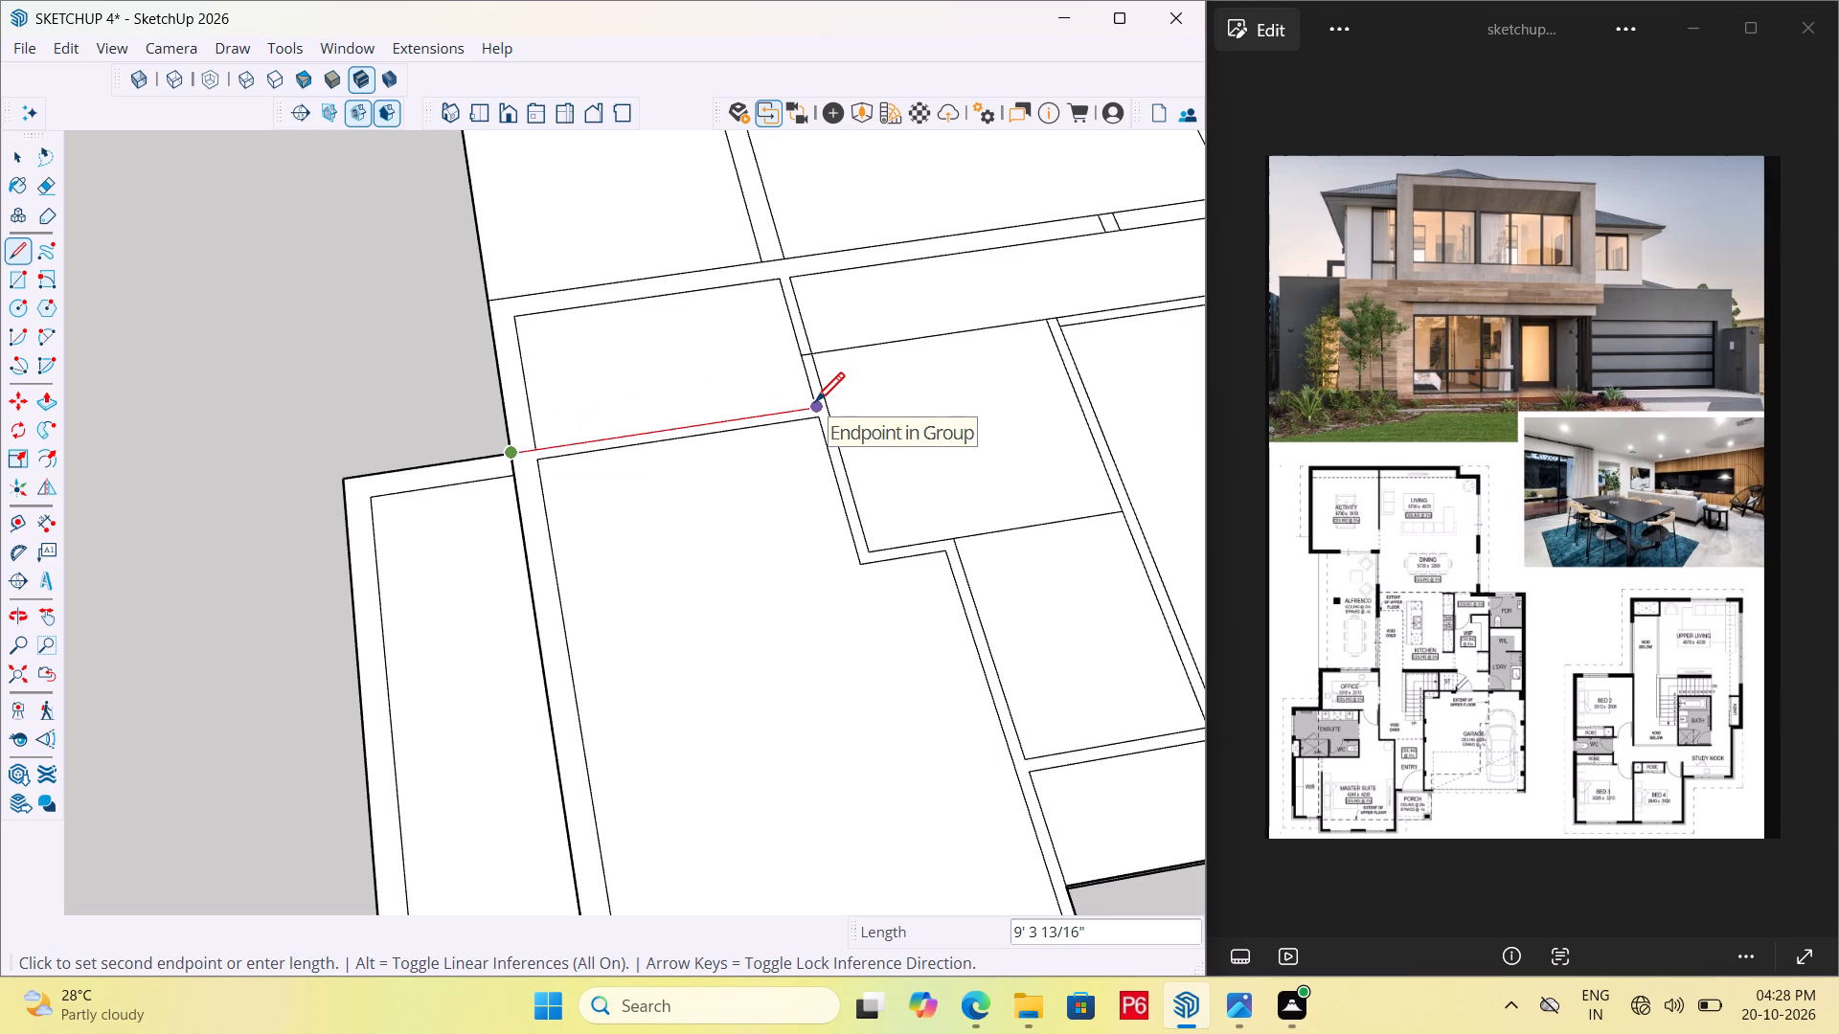
{"action": "double_click", "coordinate": [815, 405]}
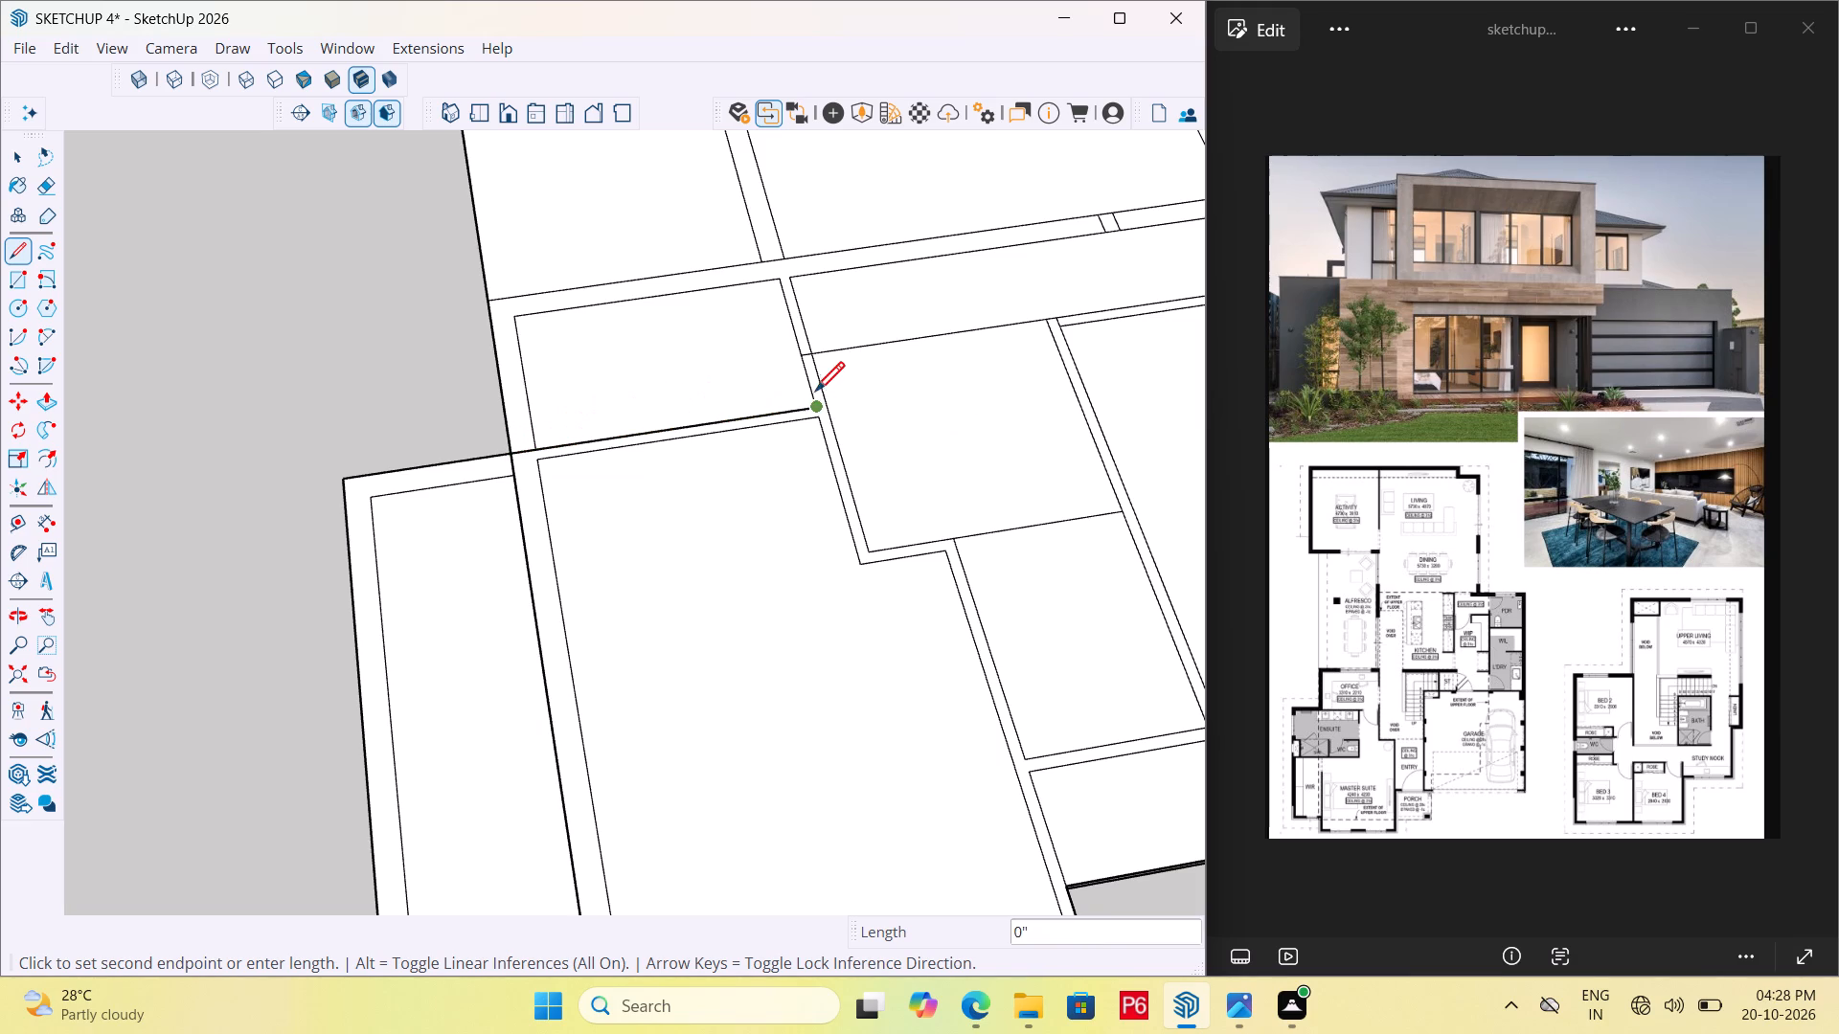
Close the outline with a line about 19' 11" back to its starting point at the alfresco–dining wall junction, and leave the Line tool.
{"action": "scroll", "coordinate": [674, 337], "scroll_direction": "down", "scroll_amount": 5}
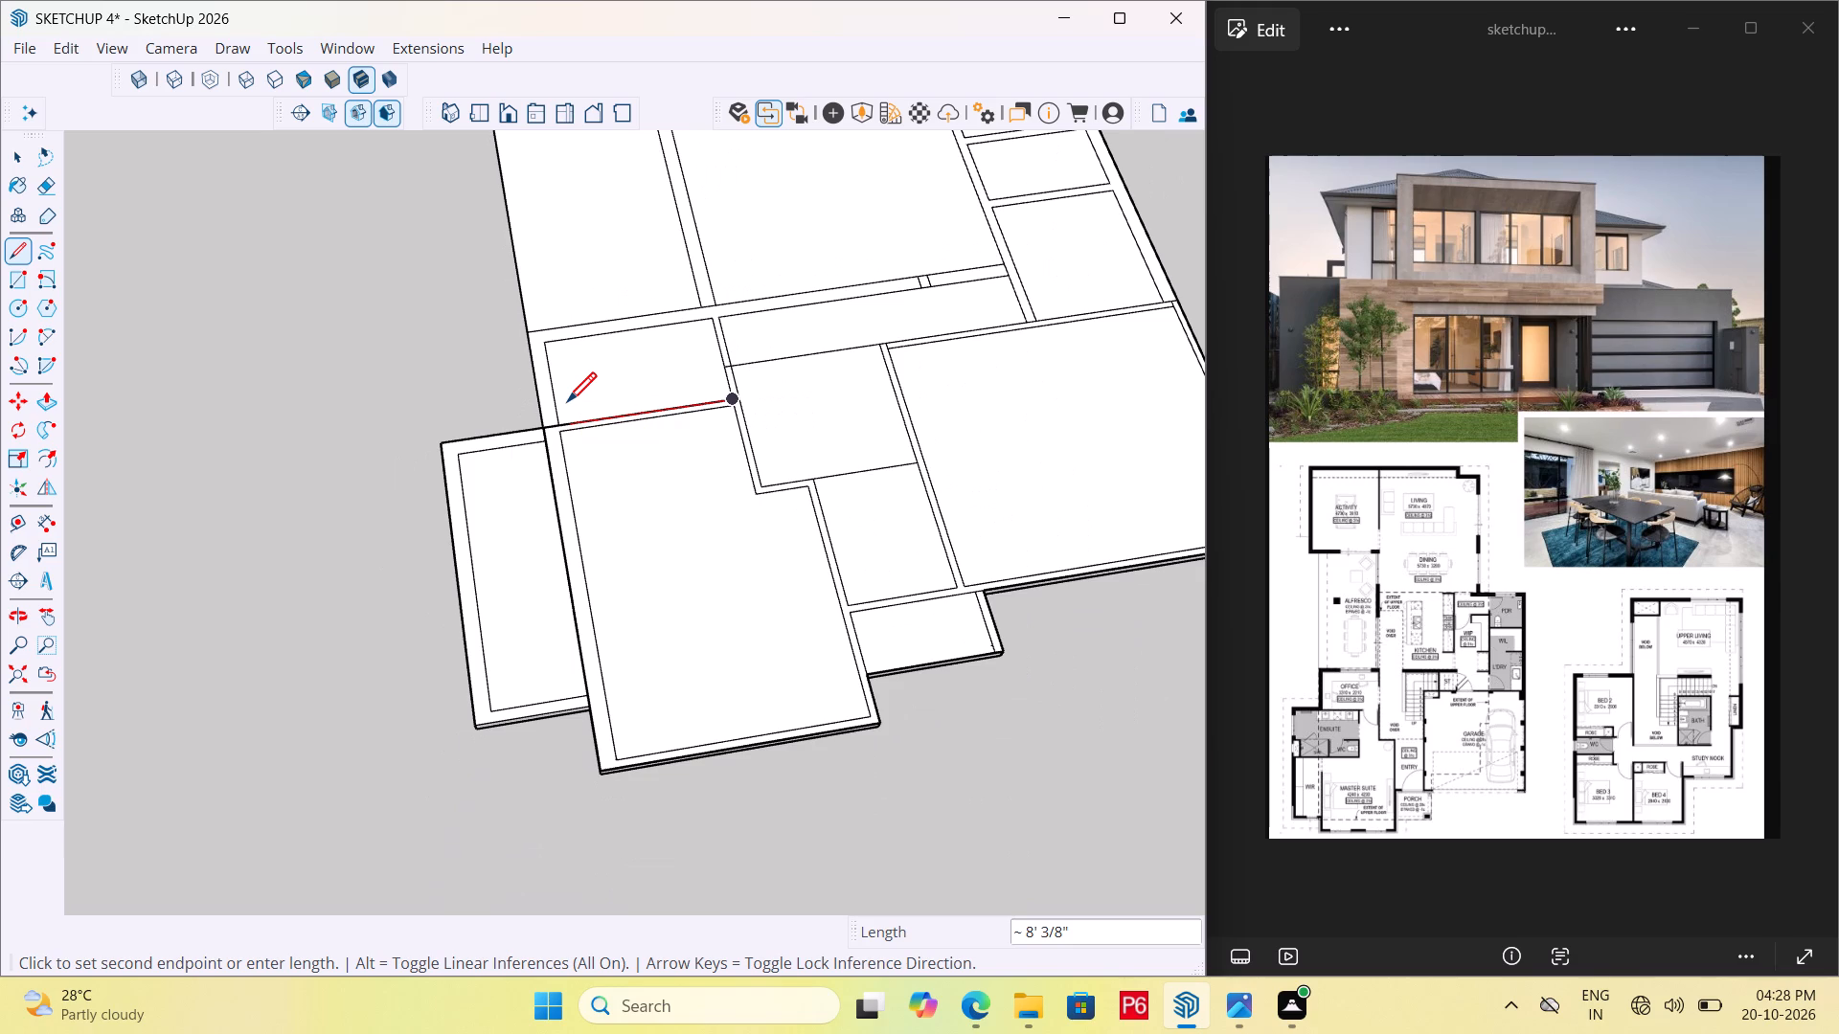
{"action": "scroll", "coordinate": [609, 466], "scroll_direction": "down", "scroll_amount": 5}
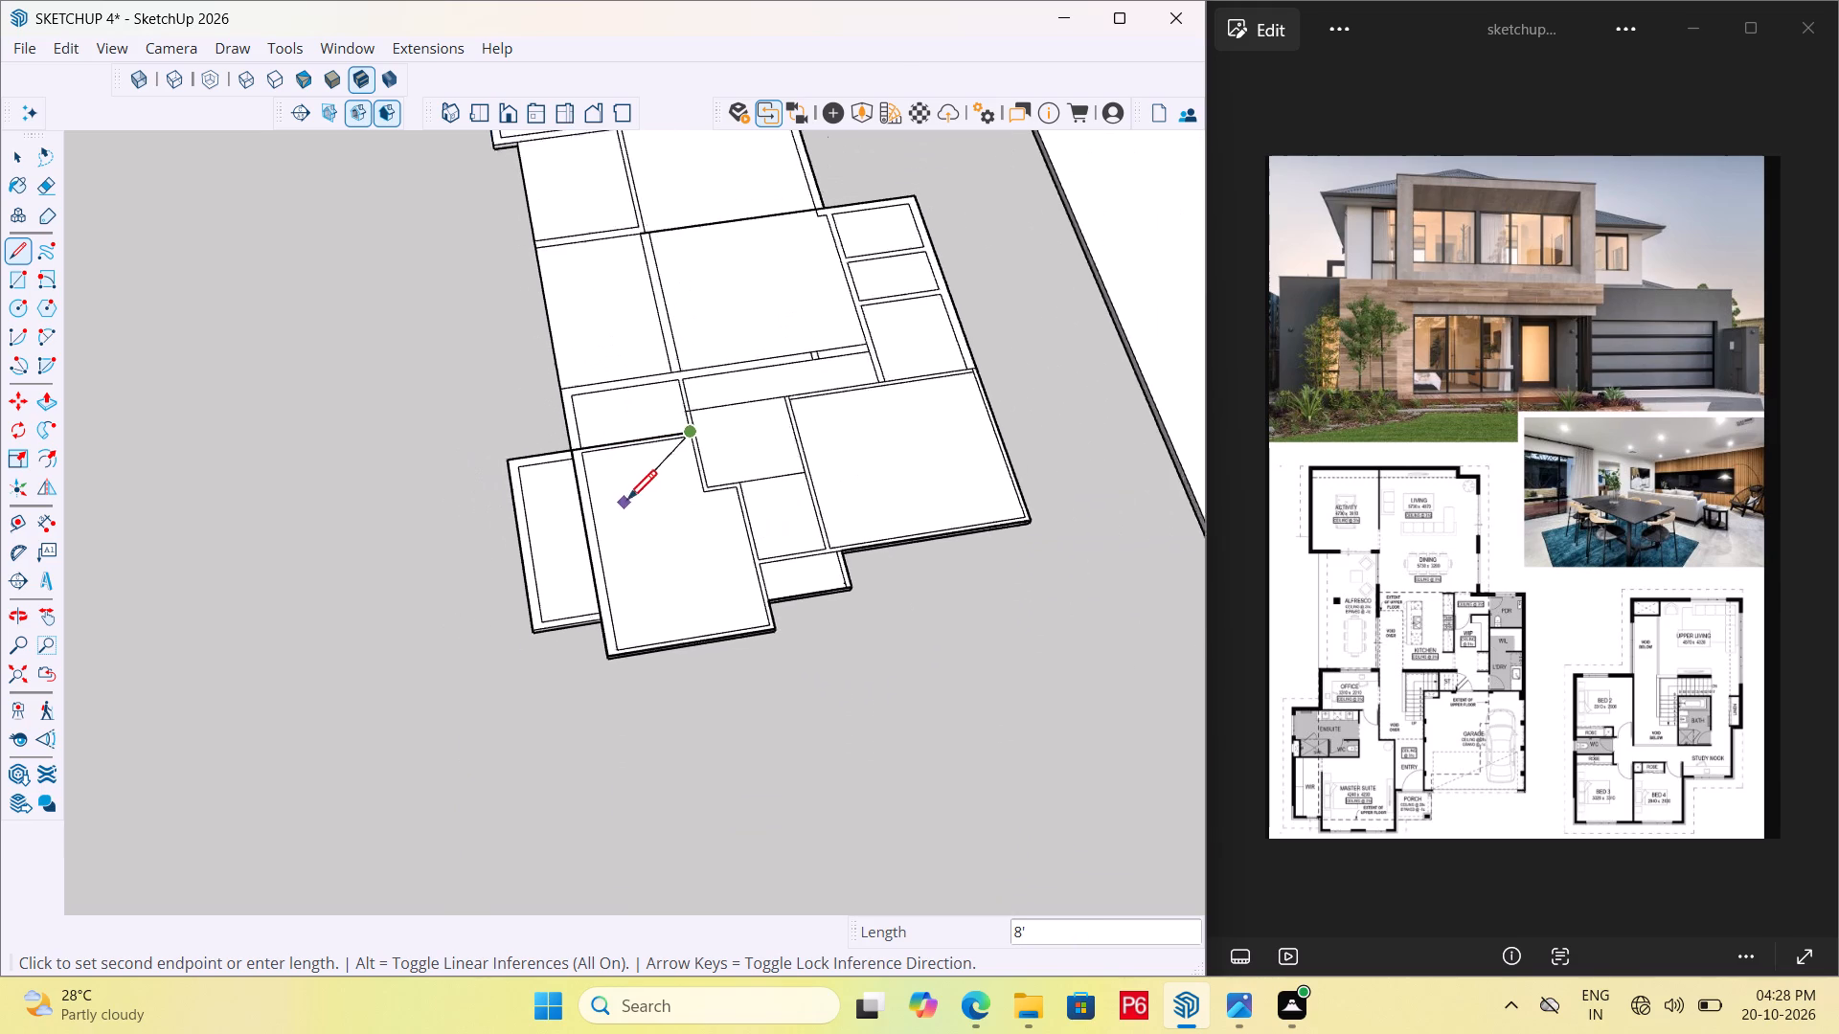
{"action": "scroll", "coordinate": [627, 503], "scroll_direction": "down", "scroll_amount": 1}
{"action": "scroll", "coordinate": [653, 234], "scroll_direction": "up", "scroll_amount": 5}
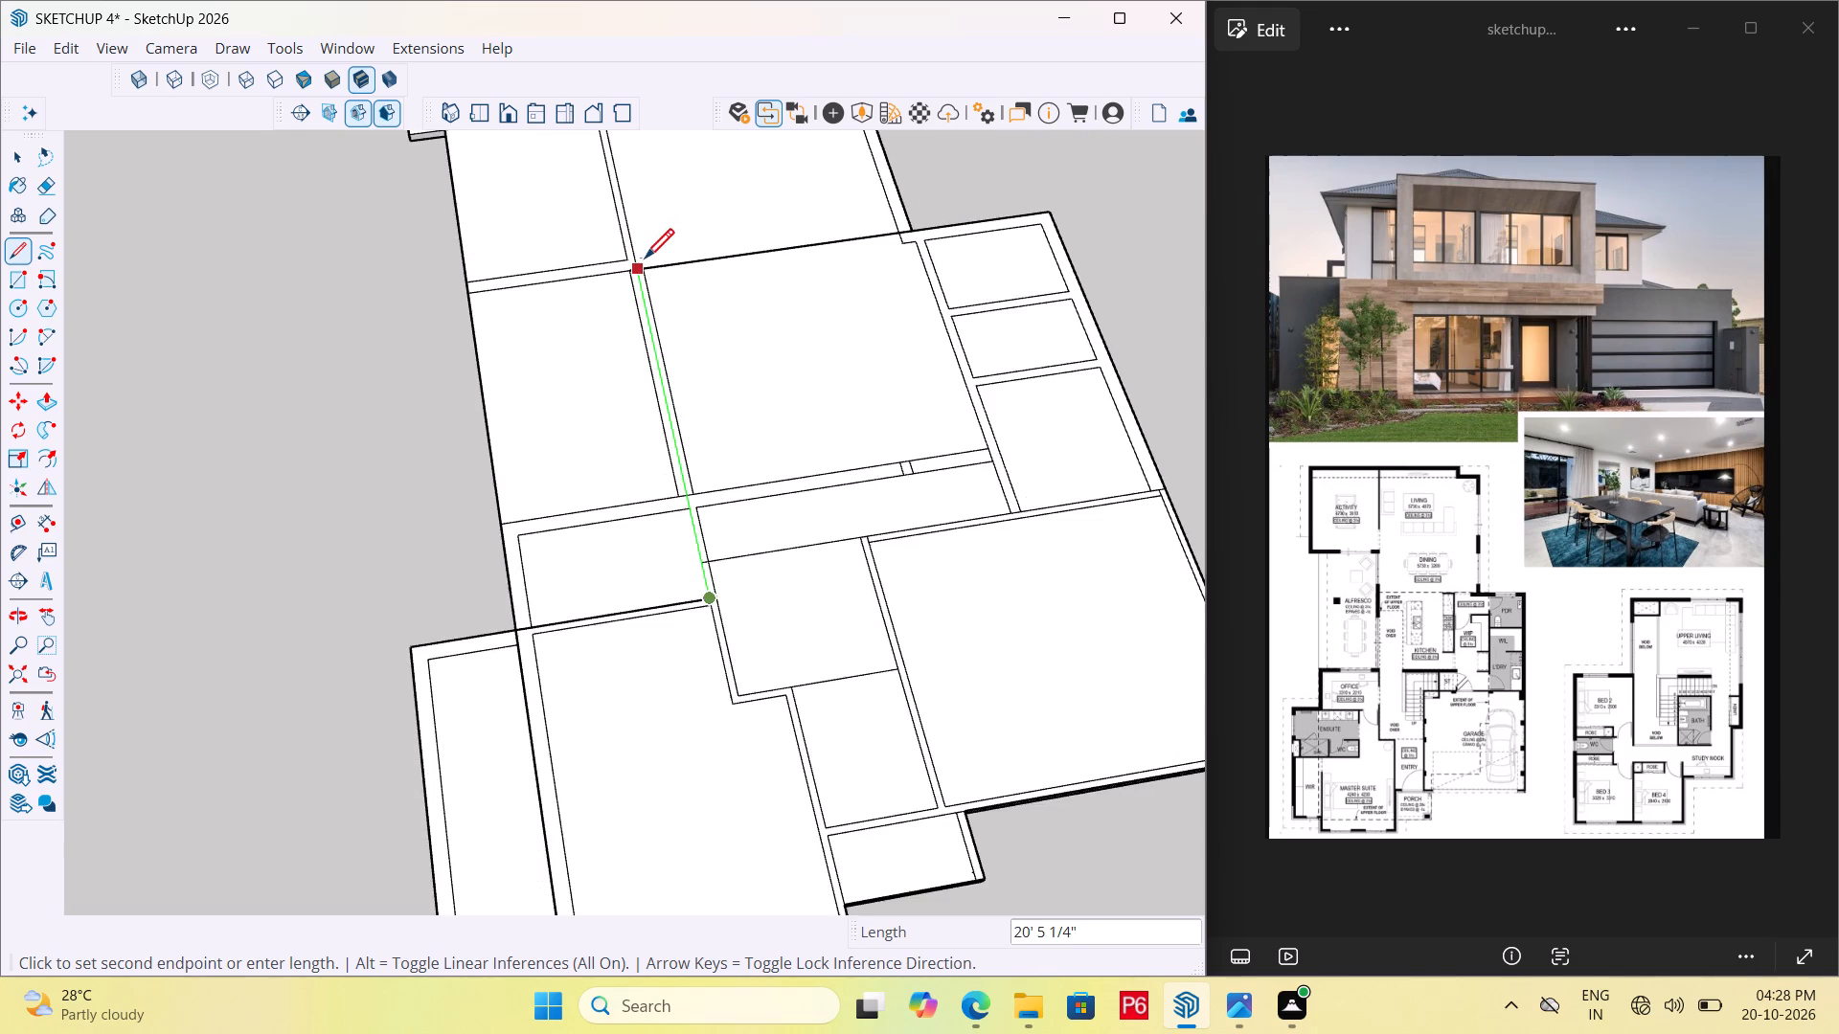
{"action": "scroll", "coordinate": [645, 262], "scroll_direction": "up", "scroll_amount": 10}
{"action": "left_click", "coordinate": [636, 272]}
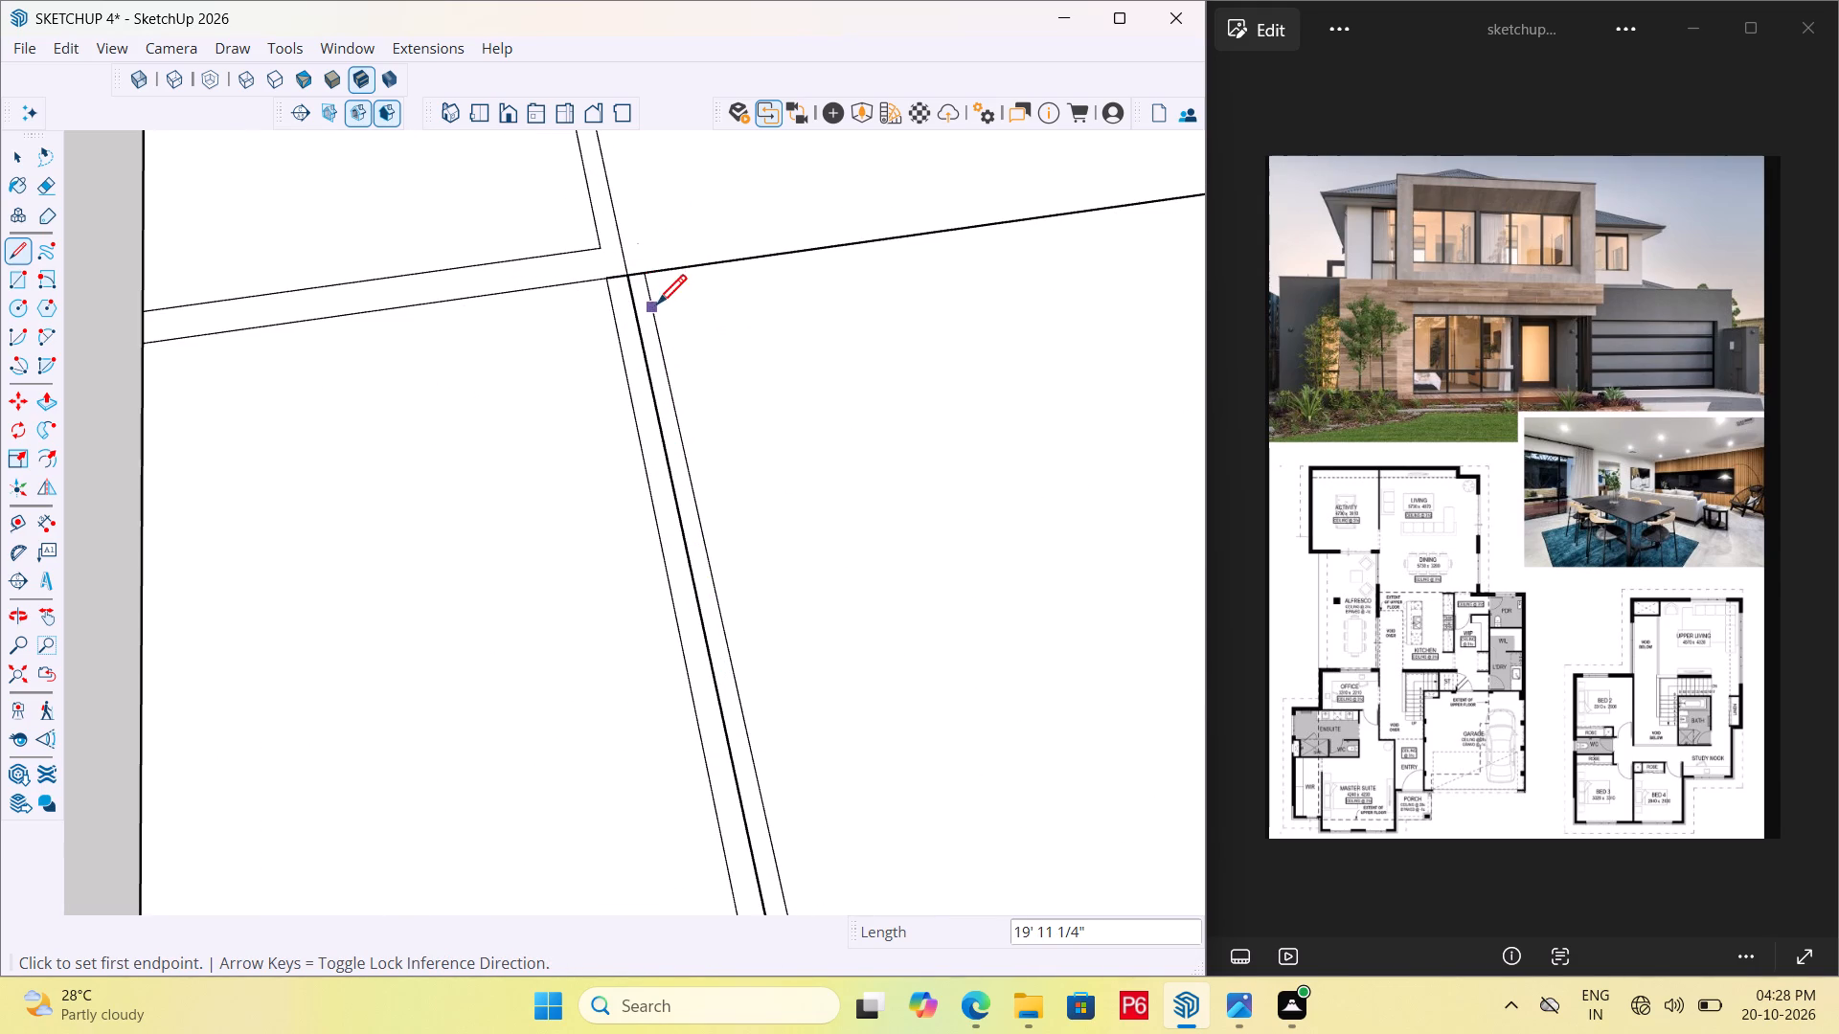
{"action": "scroll", "coordinate": [652, 309], "scroll_direction": "down", "scroll_amount": 8}
{"action": "scroll", "coordinate": [570, 293], "scroll_direction": "down", "scroll_amount": 11}
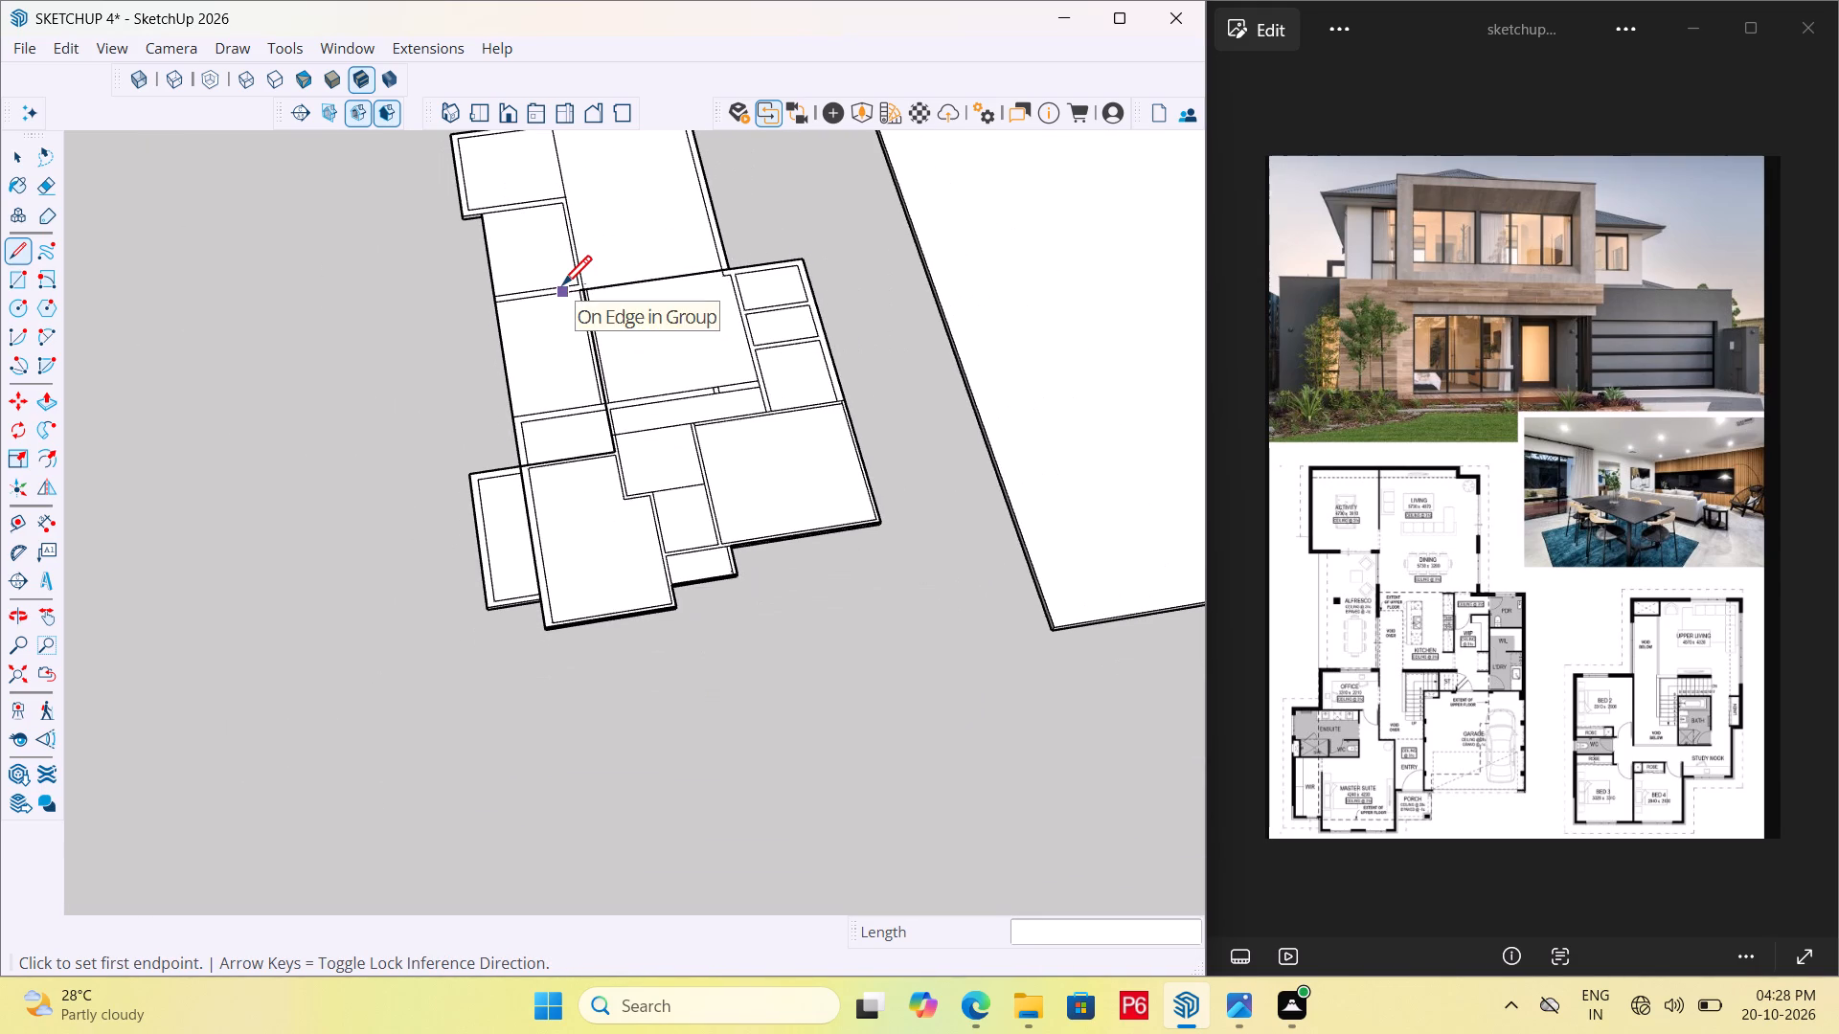
{"action": "key", "text": "Escape"}
{"action": "key", "text": "space"}
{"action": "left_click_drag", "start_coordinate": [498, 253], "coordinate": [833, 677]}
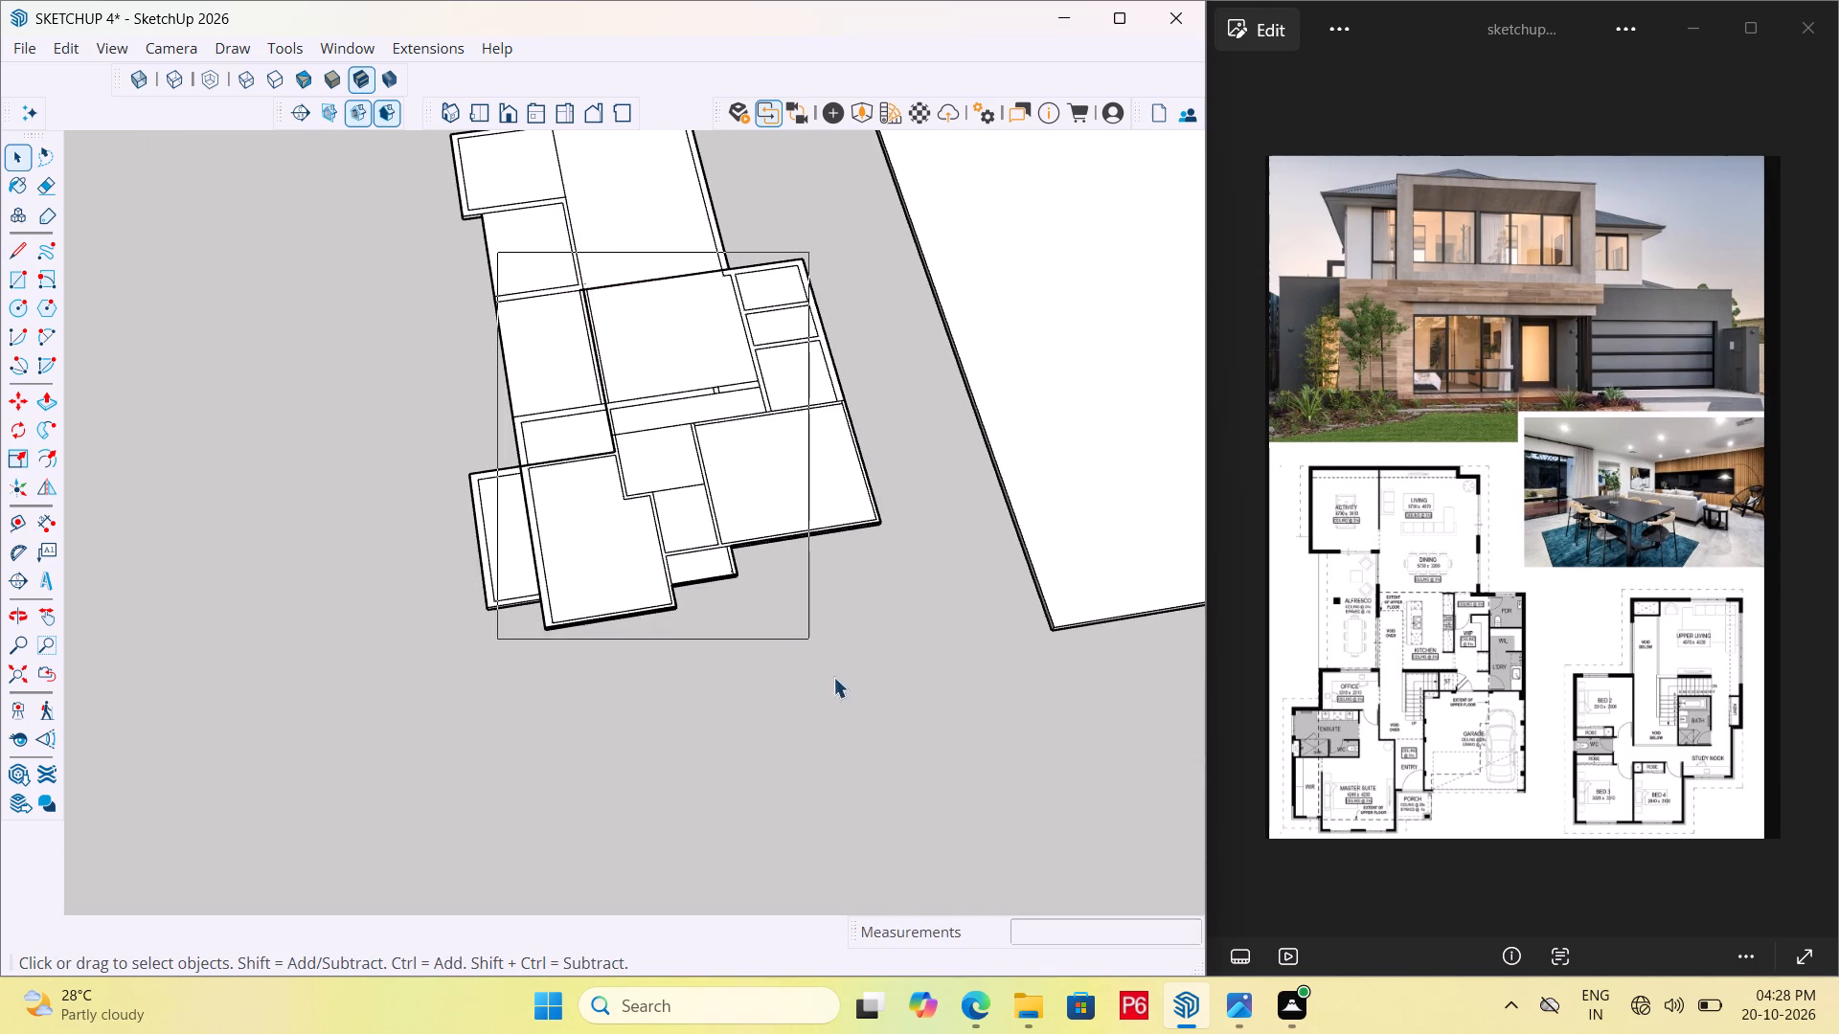
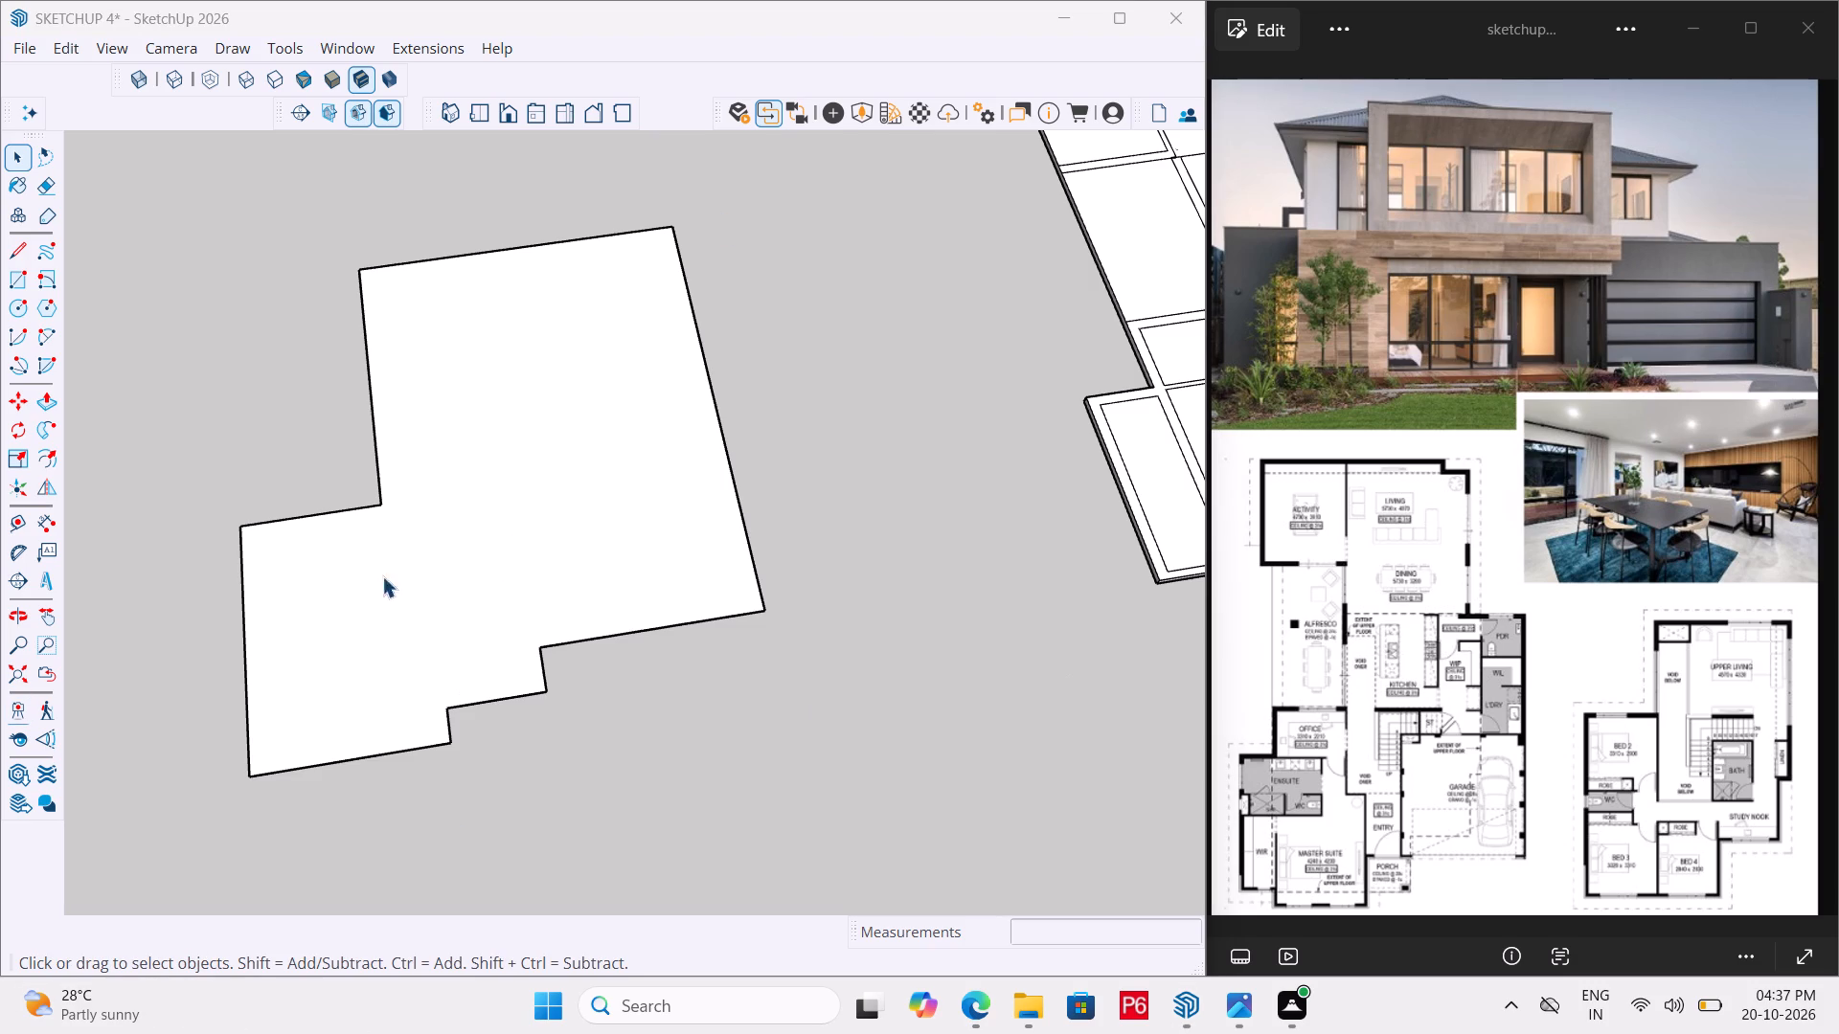
Open the traced outline for editing and place guides 9" inside its longest side edge and its back edge.
{"action": "left_click", "coordinate": [733, 483]}
{"action": "double_click", "coordinate": [733, 483]}
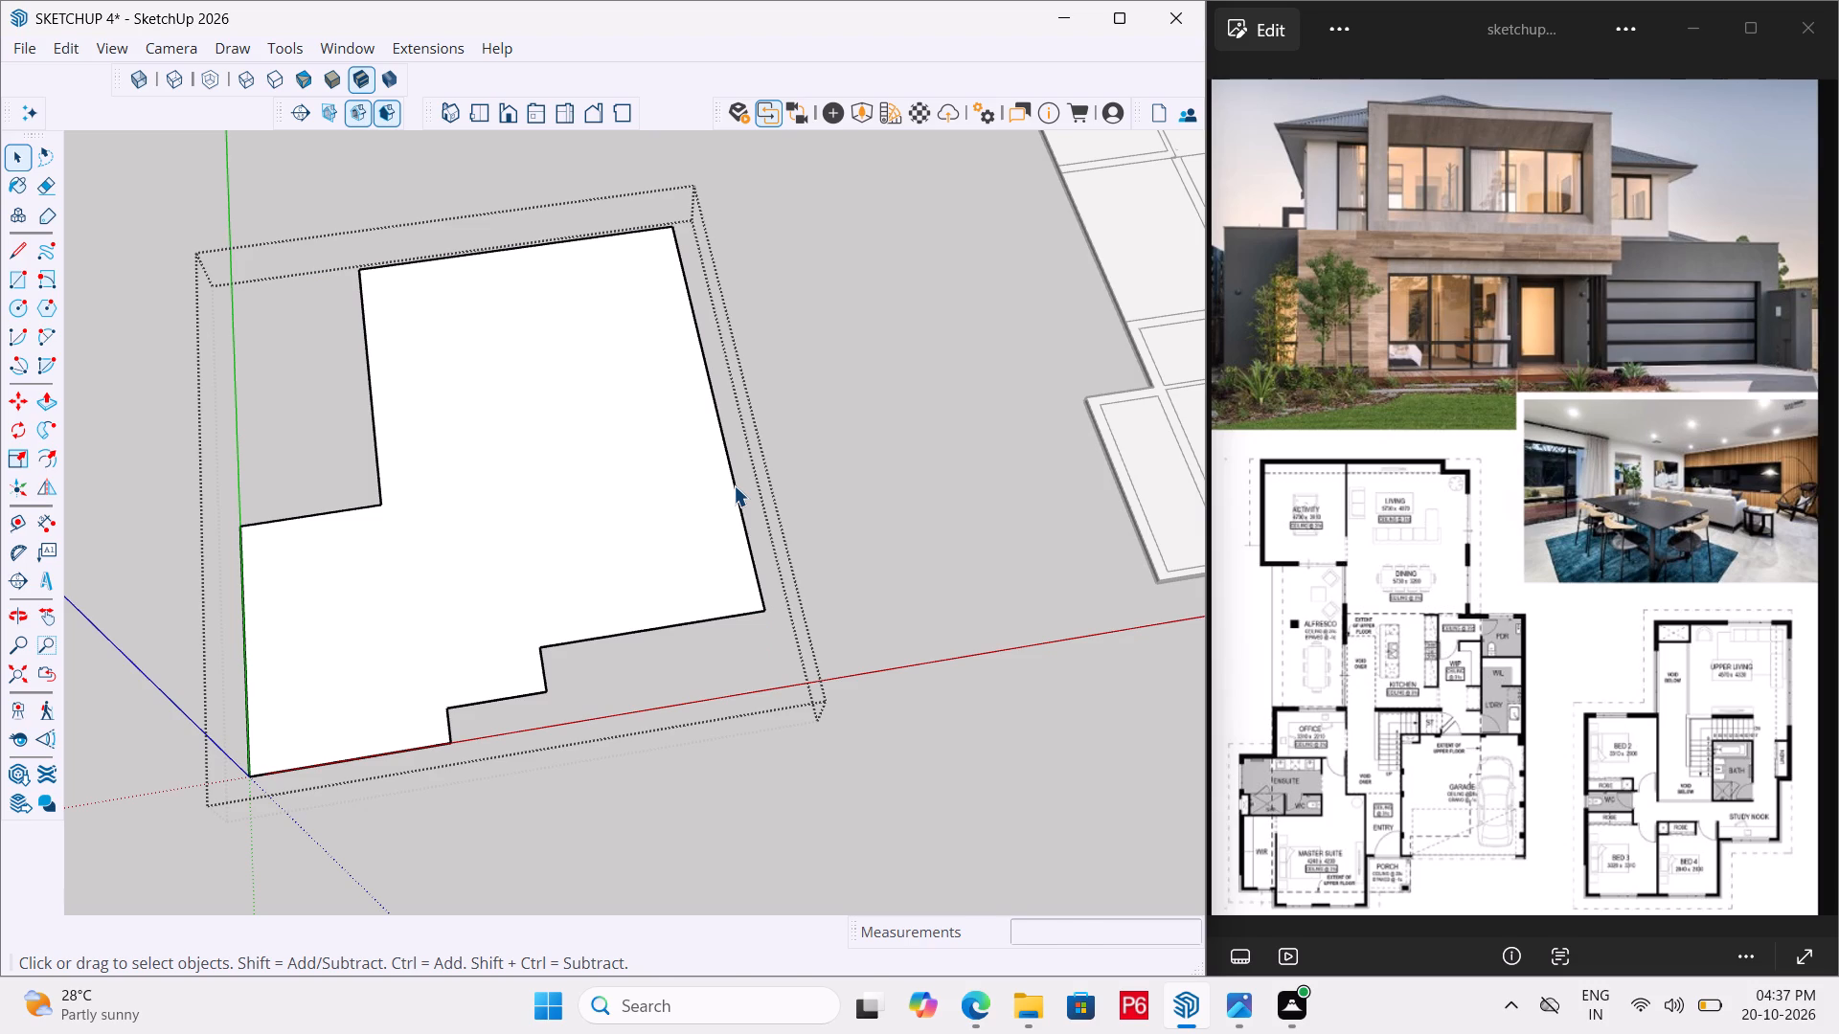
{"action": "key", "text": "t"}
{"action": "left_click", "coordinate": [734, 485]}
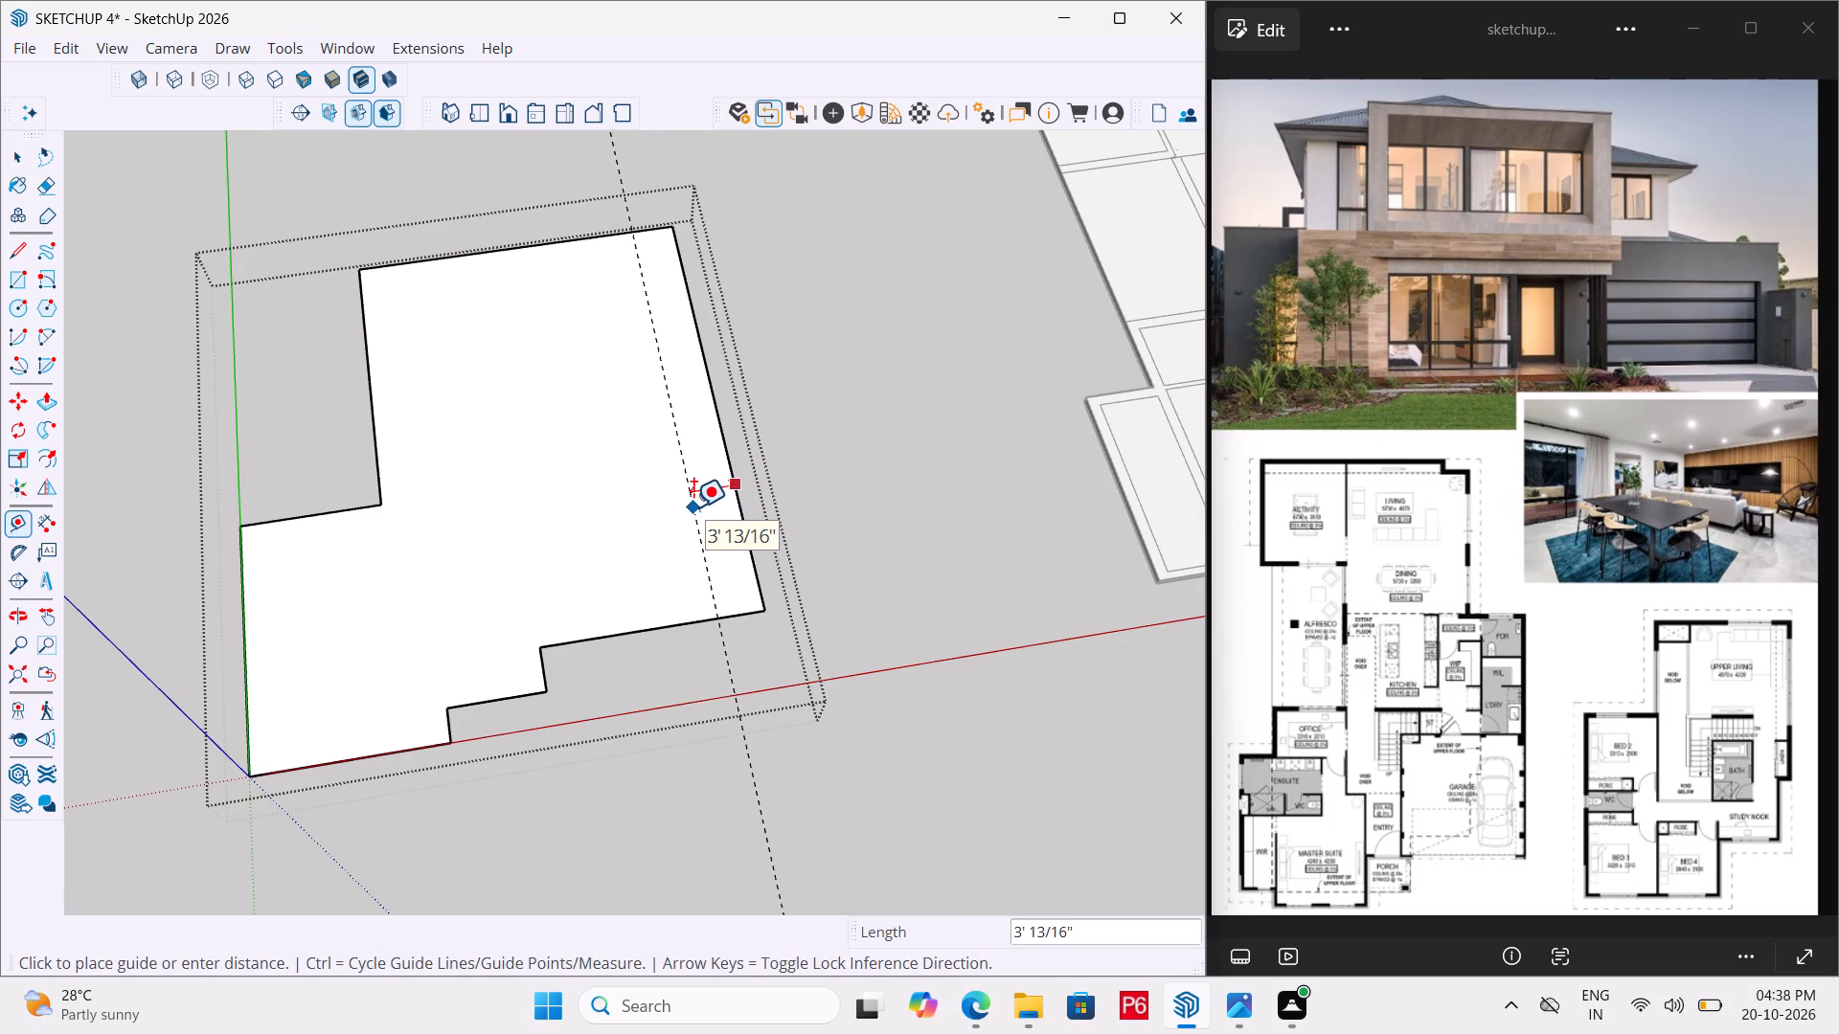
{"action": "key", "text": "9"}
{"action": "key", "text": "shift+quotedbl"}
{"action": "key", "text": "Return"}
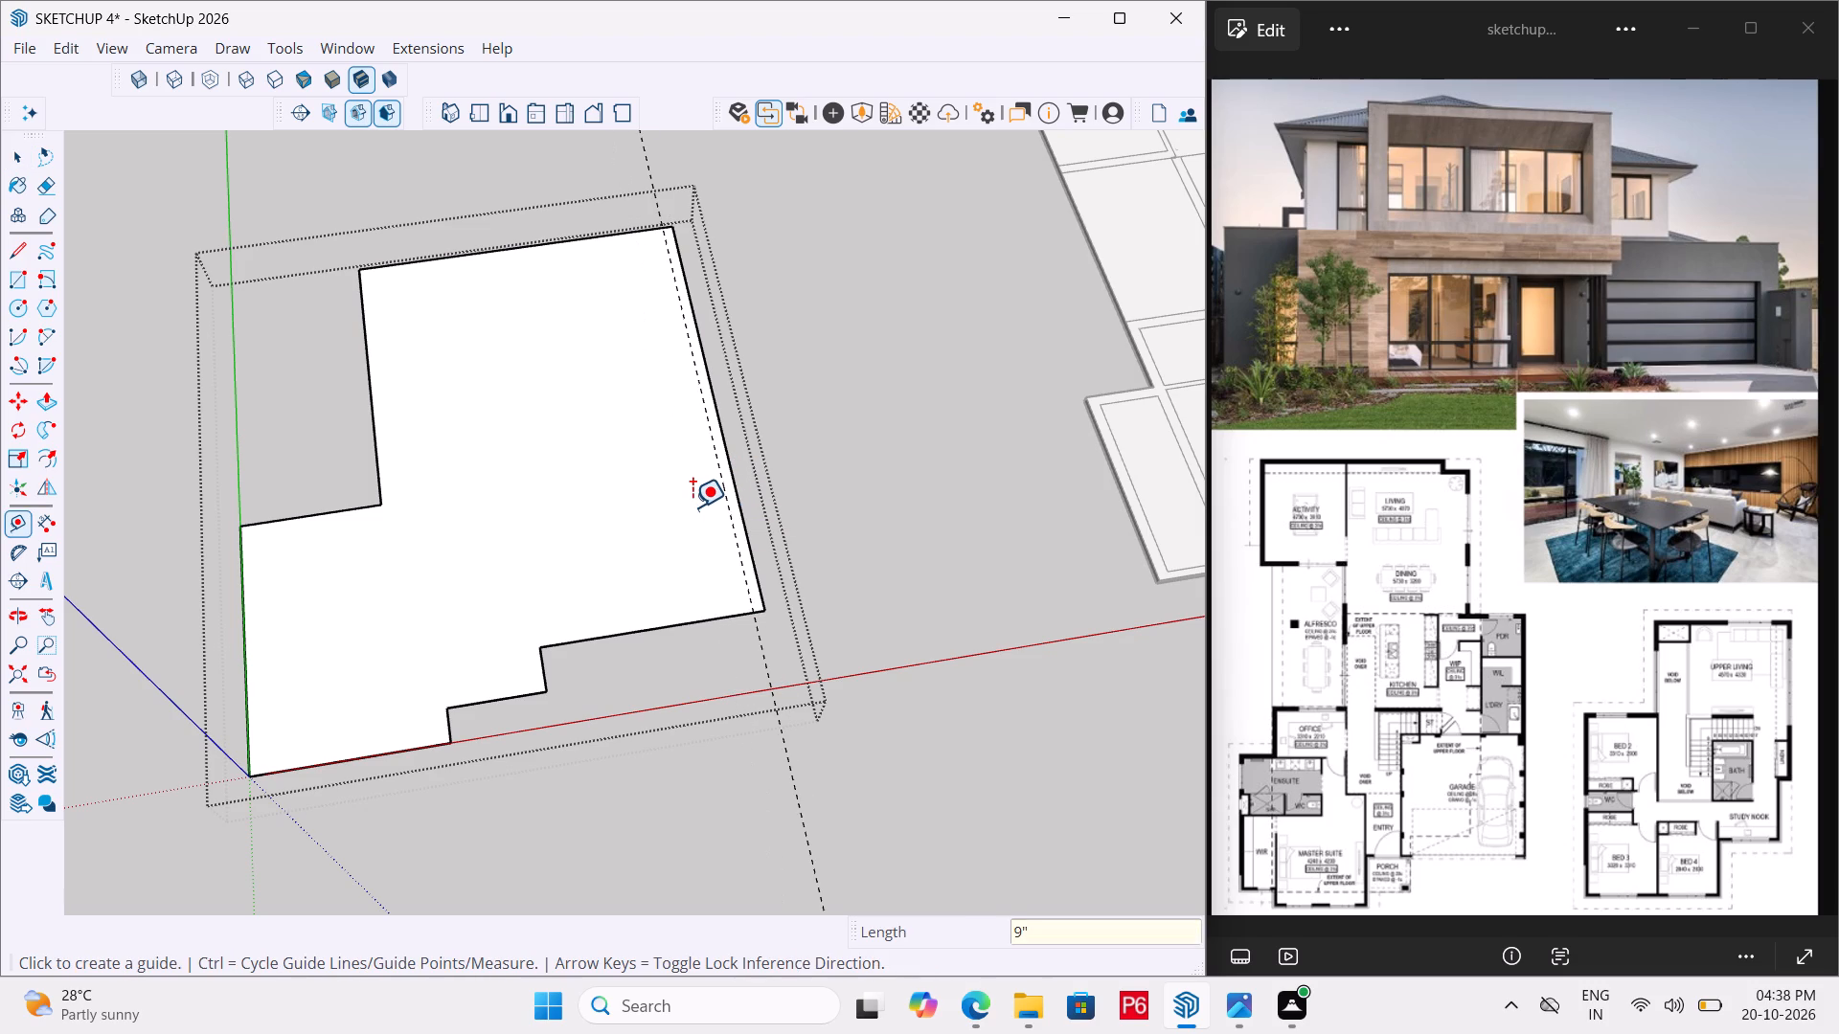
{"action": "left_click", "coordinate": [593, 234]}
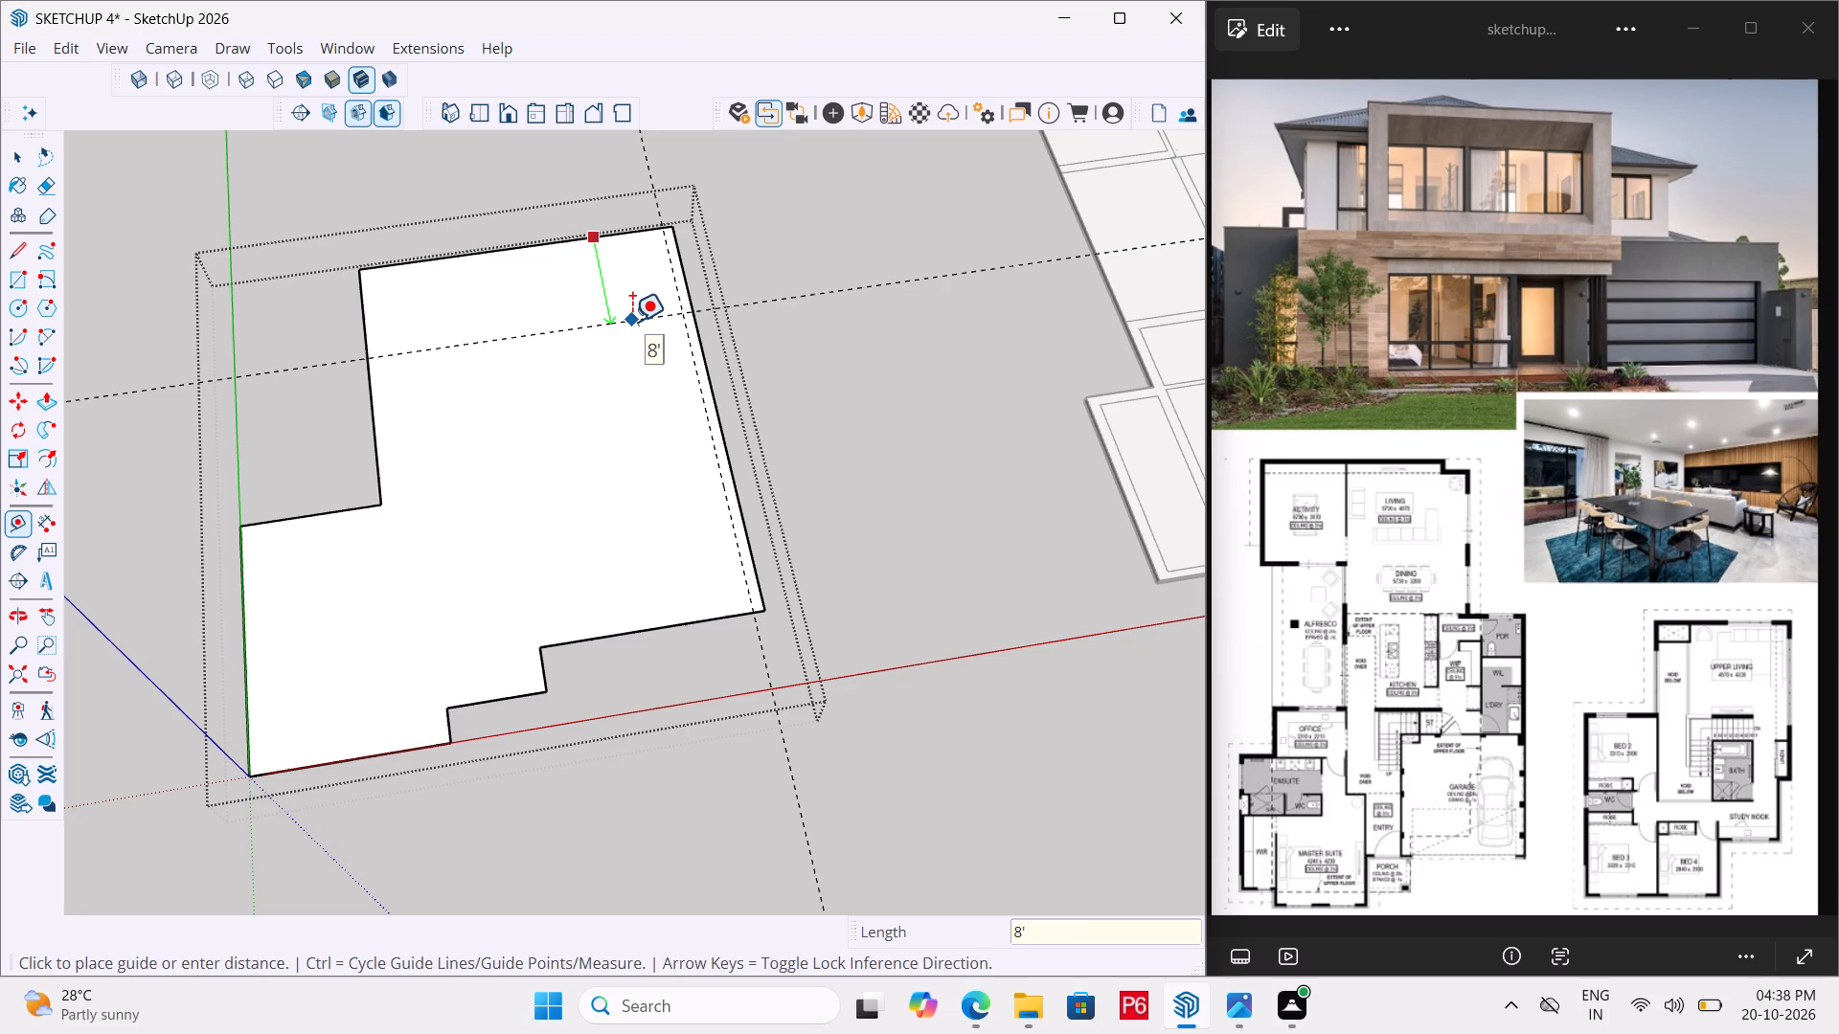
{"action": "type", "text": "9\""}
{"action": "key", "text": "Return"}
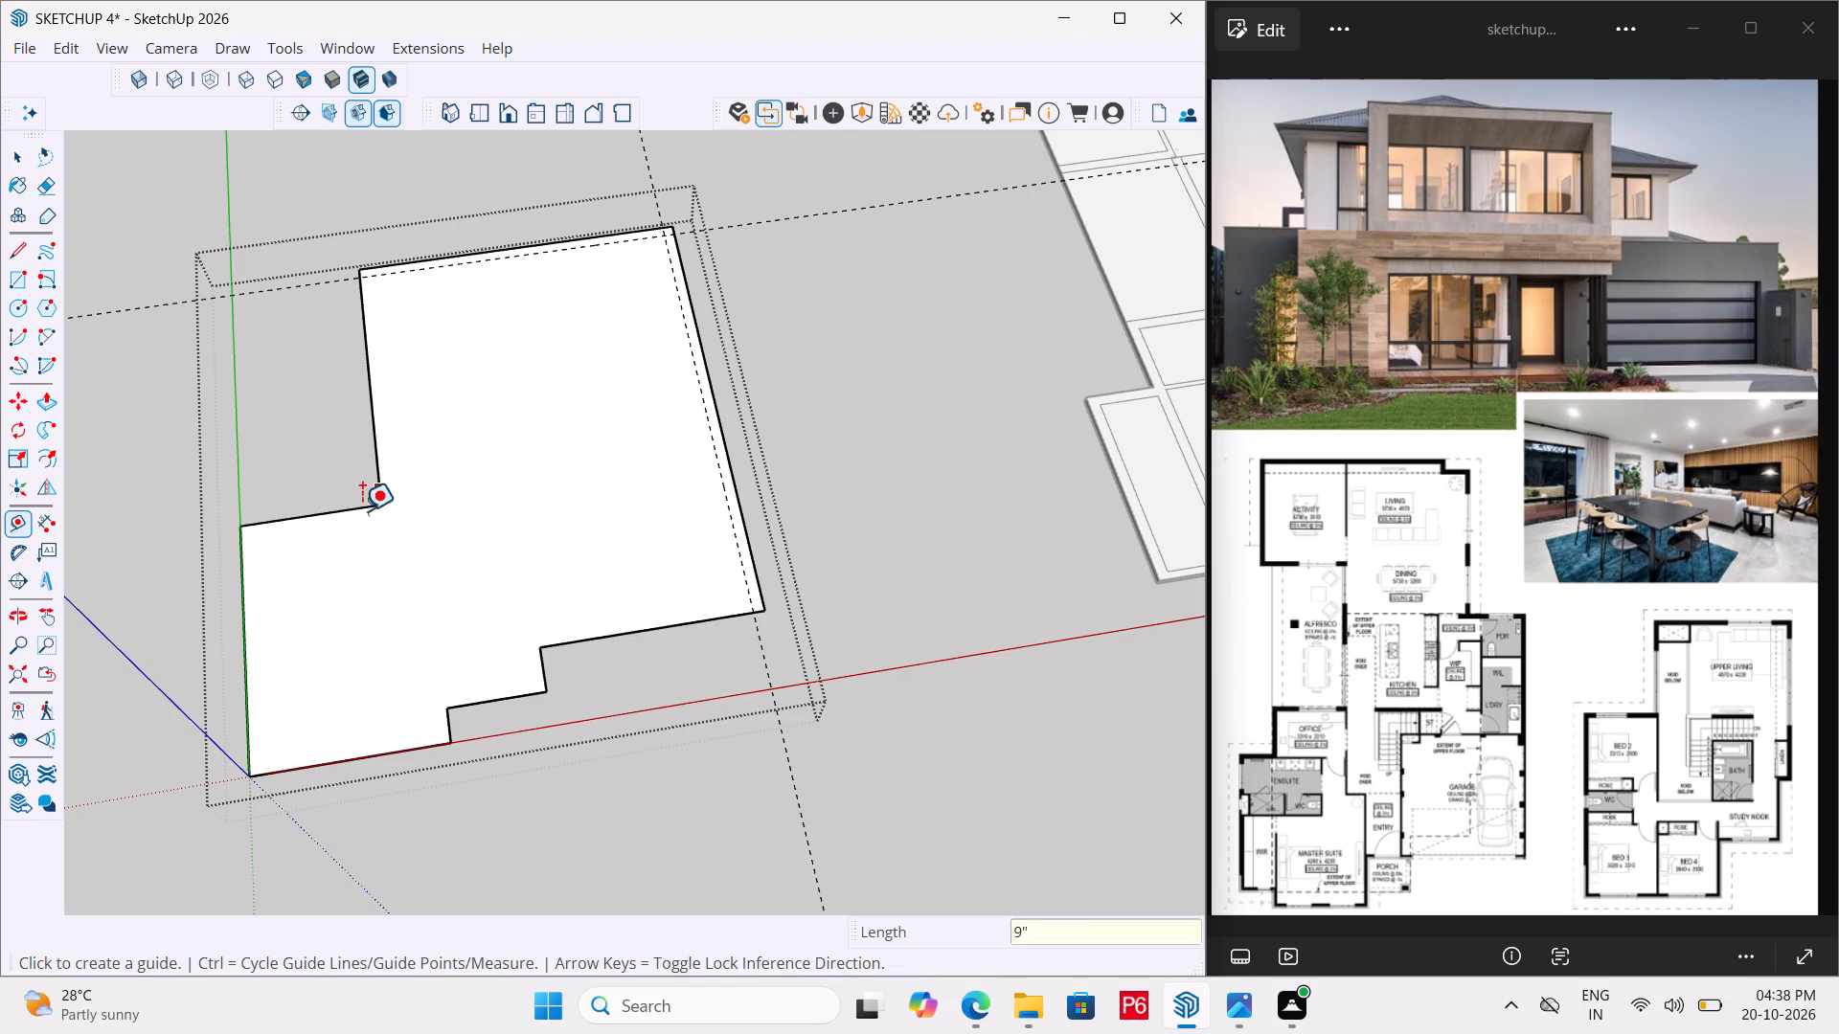
Place guides 9" inside the outline's recessed back edge and its side edge along the green axis.
{"action": "left_click", "coordinate": [344, 507]}
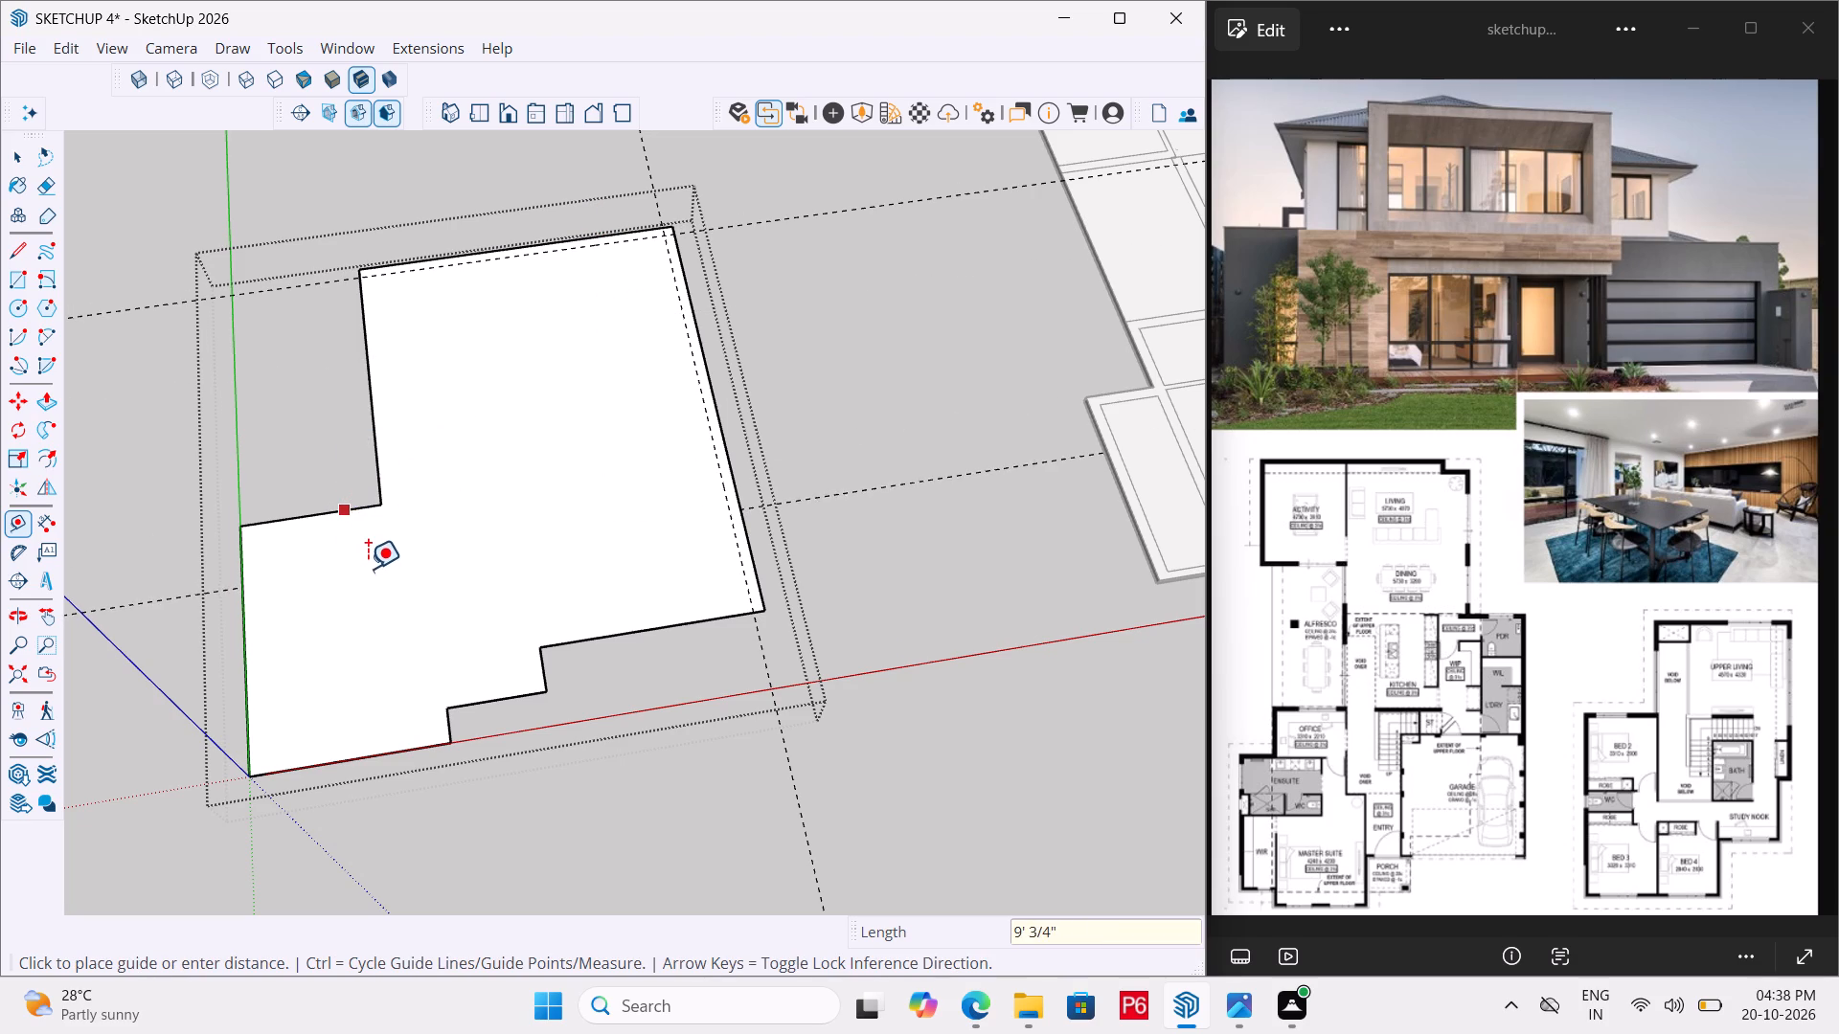
{"action": "key", "text": "9"}
{"action": "key", "text": "shift+quotedbl"}
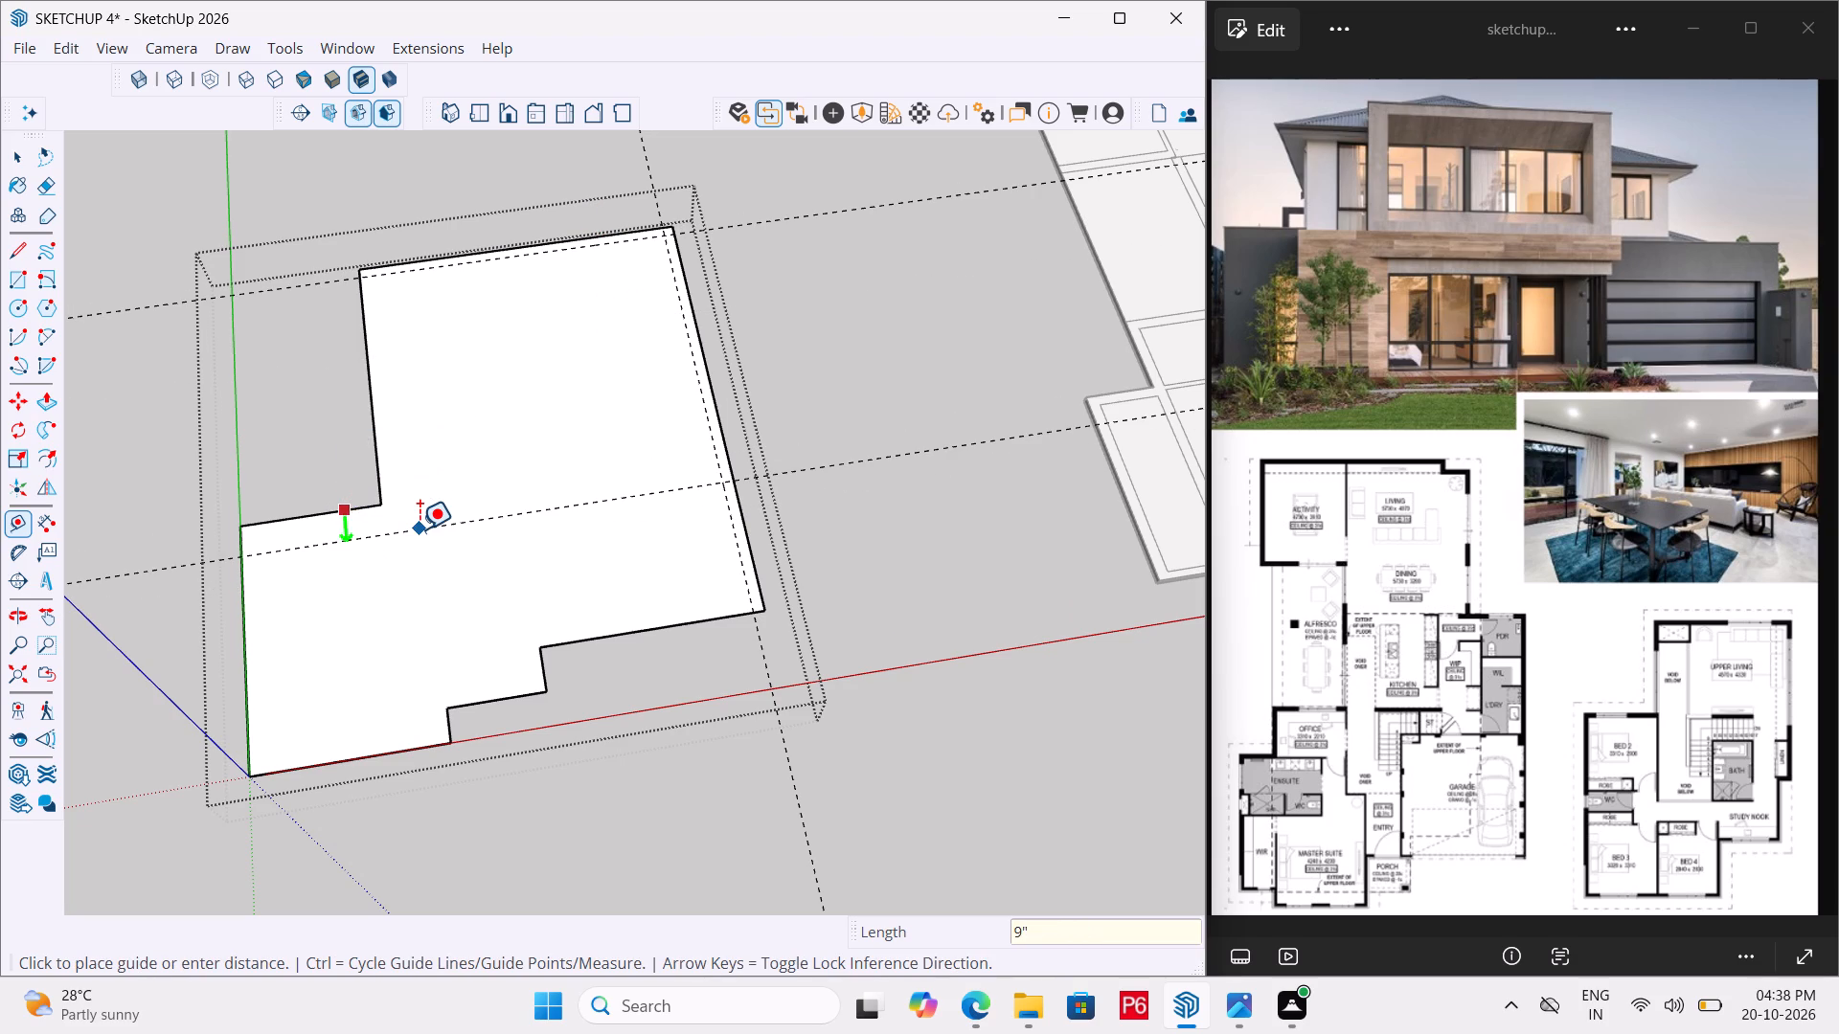
{"action": "key", "text": "Return"}
{"action": "left_click", "coordinate": [241, 618]}
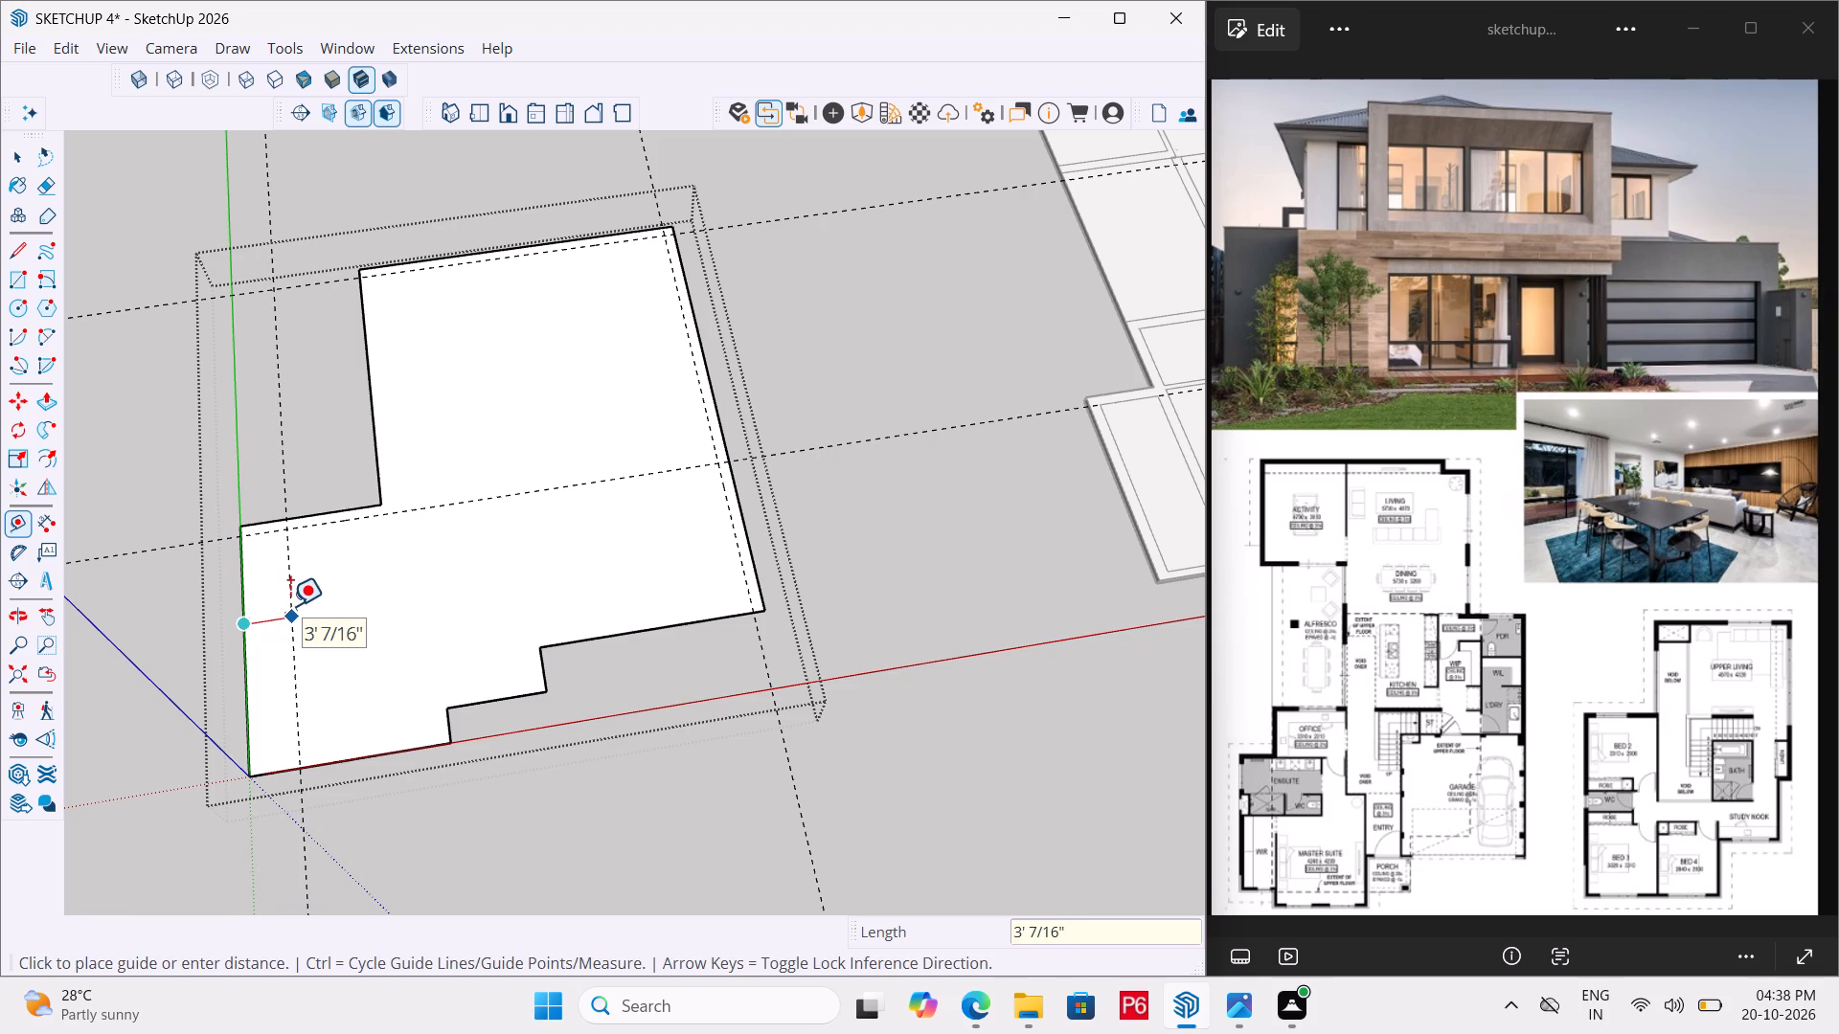
{"action": "key", "text": "9"}
{"action": "key", "text": "shift+quotedbl"}
{"action": "key", "text": "Return"}
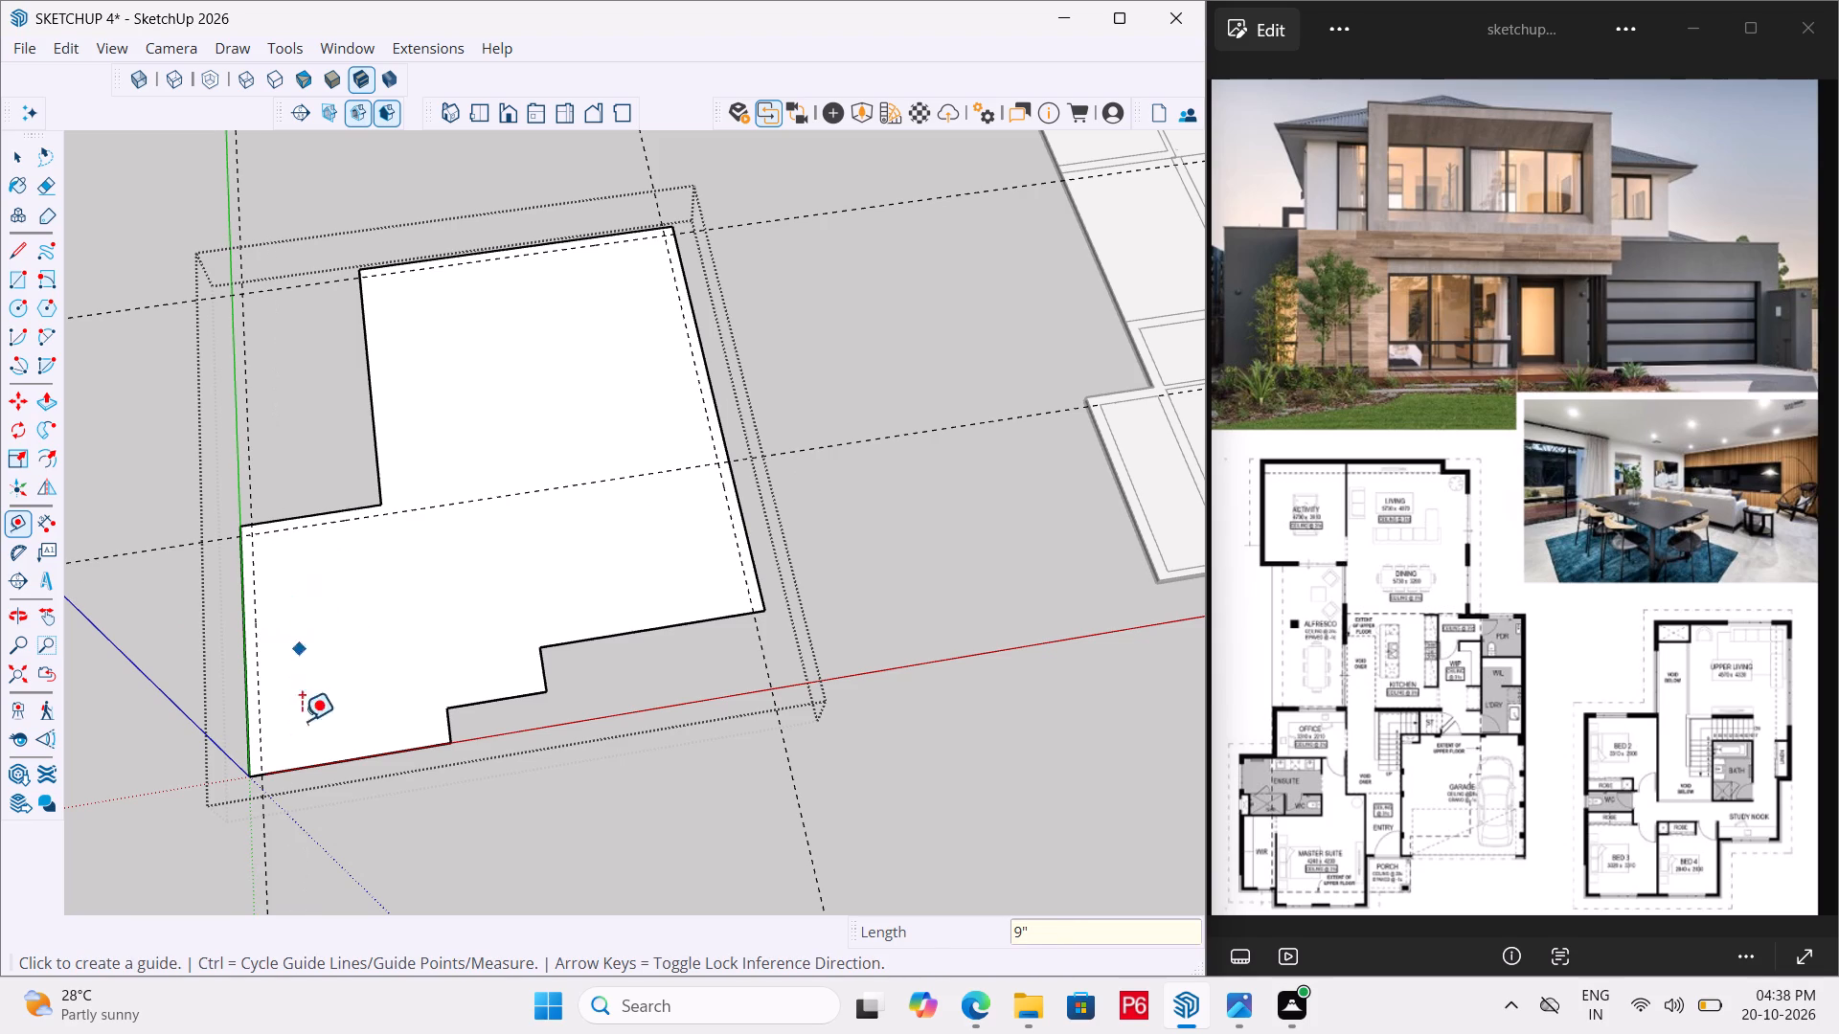
Place a guide 6" inside the outline's front edge that runs along the red axis.
{"action": "left_click", "coordinate": [363, 756]}
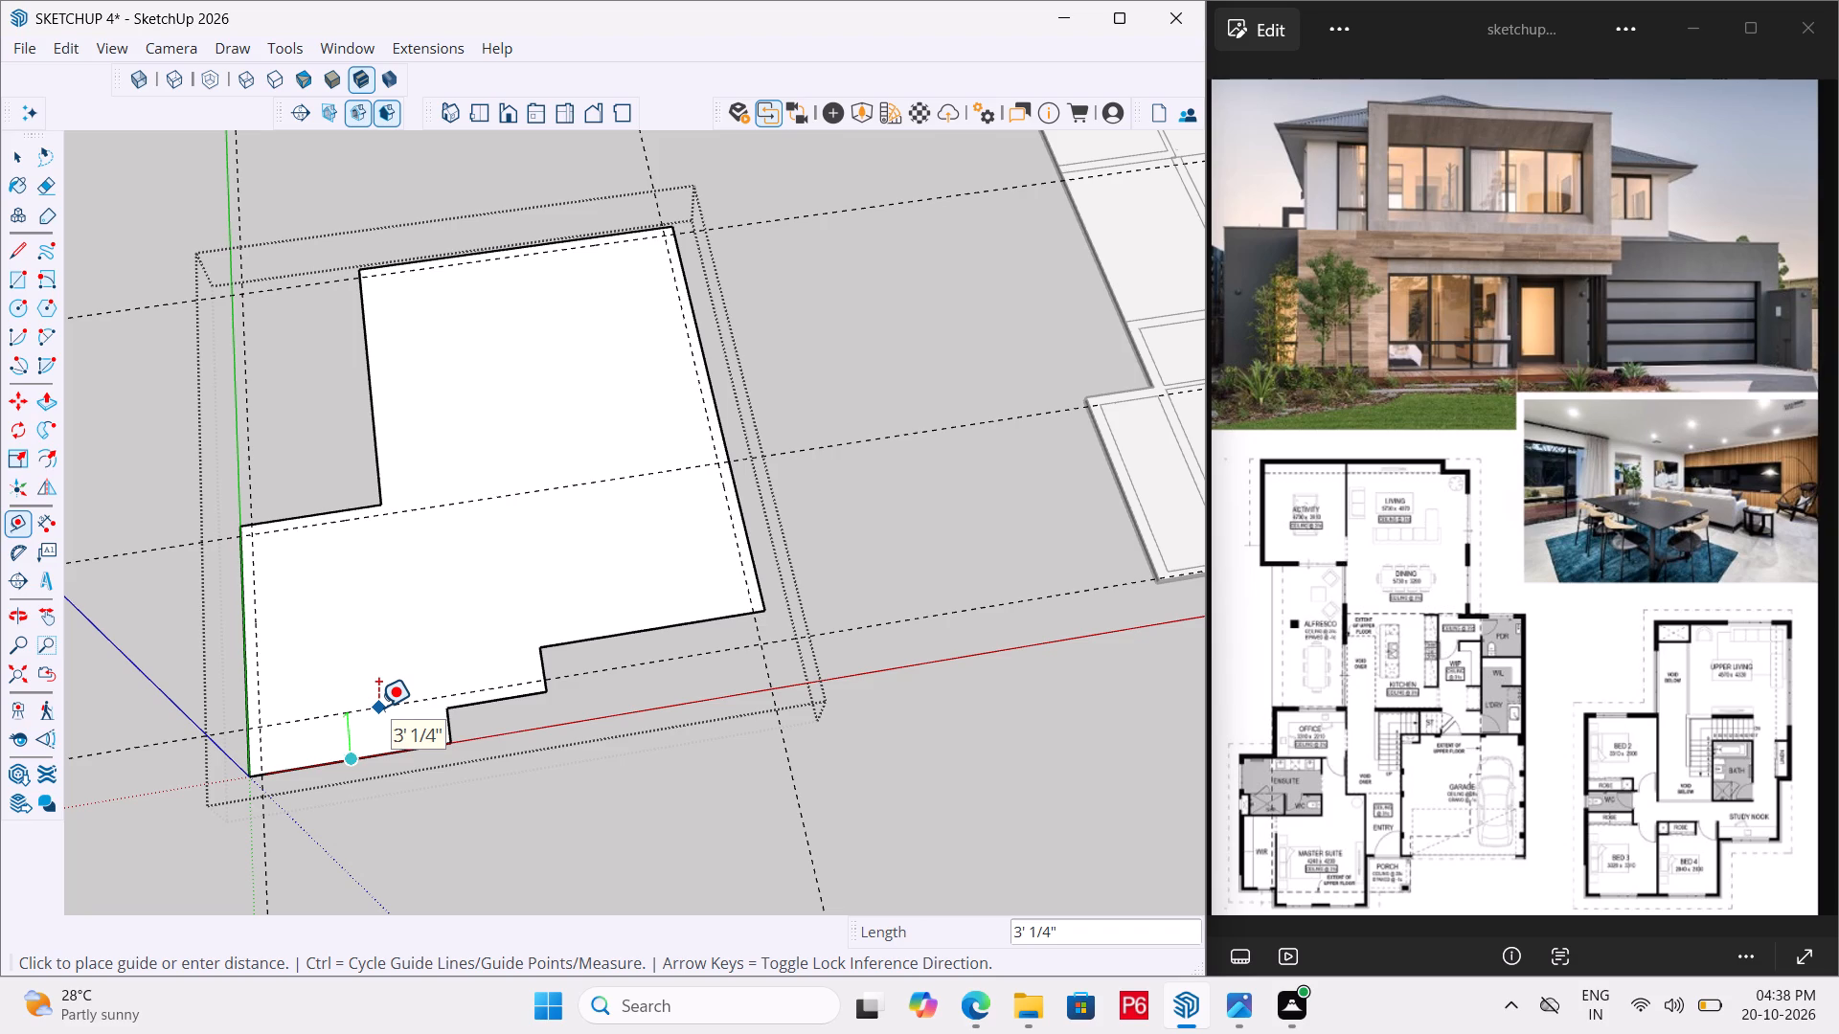
{"action": "key", "text": "6"}
{"action": "key", "text": "shift+quotedbl"}
{"action": "key", "text": "Return"}
Place a guide 9" inside the outline's farthest set-back front edge, the one meeting the longest side edge.
{"action": "scroll", "coordinate": [378, 708], "scroll_direction": "down", "scroll_amount": 4}
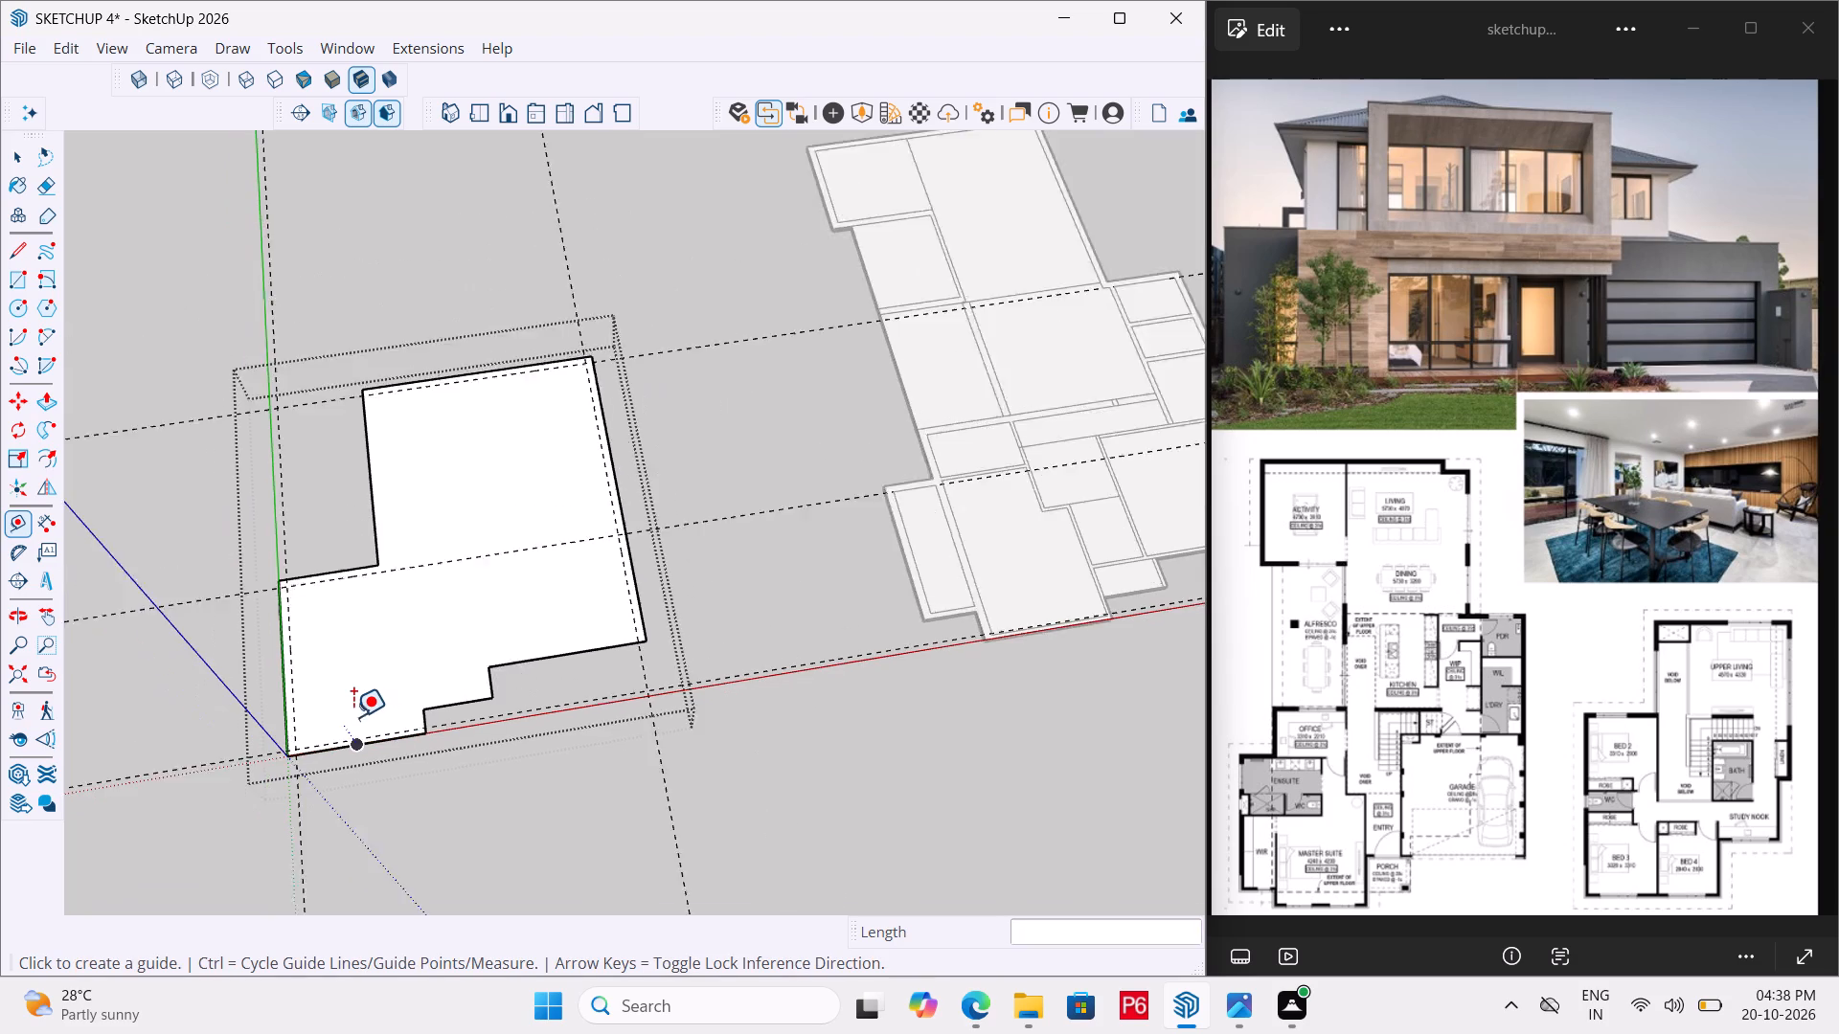
{"action": "scroll", "coordinate": [353, 717], "scroll_direction": "down", "scroll_amount": 2}
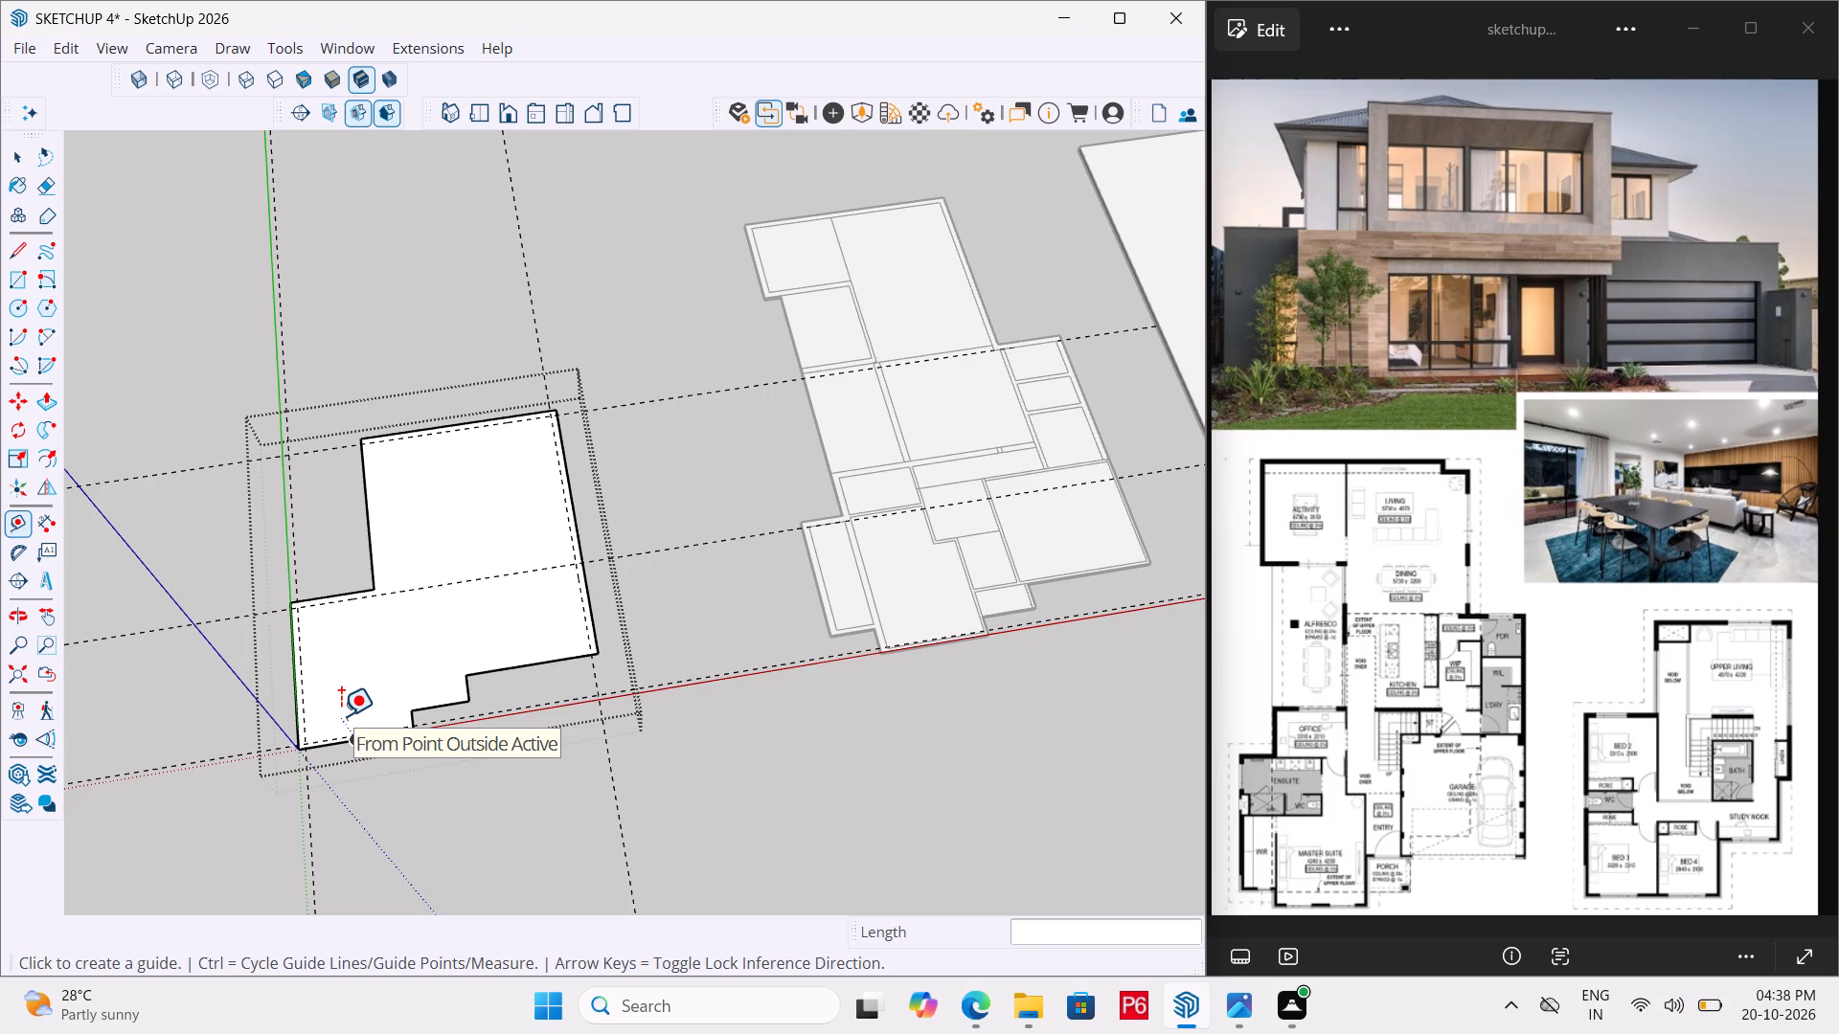
{"action": "scroll", "coordinate": [341, 716], "scroll_direction": "up", "scroll_amount": 6}
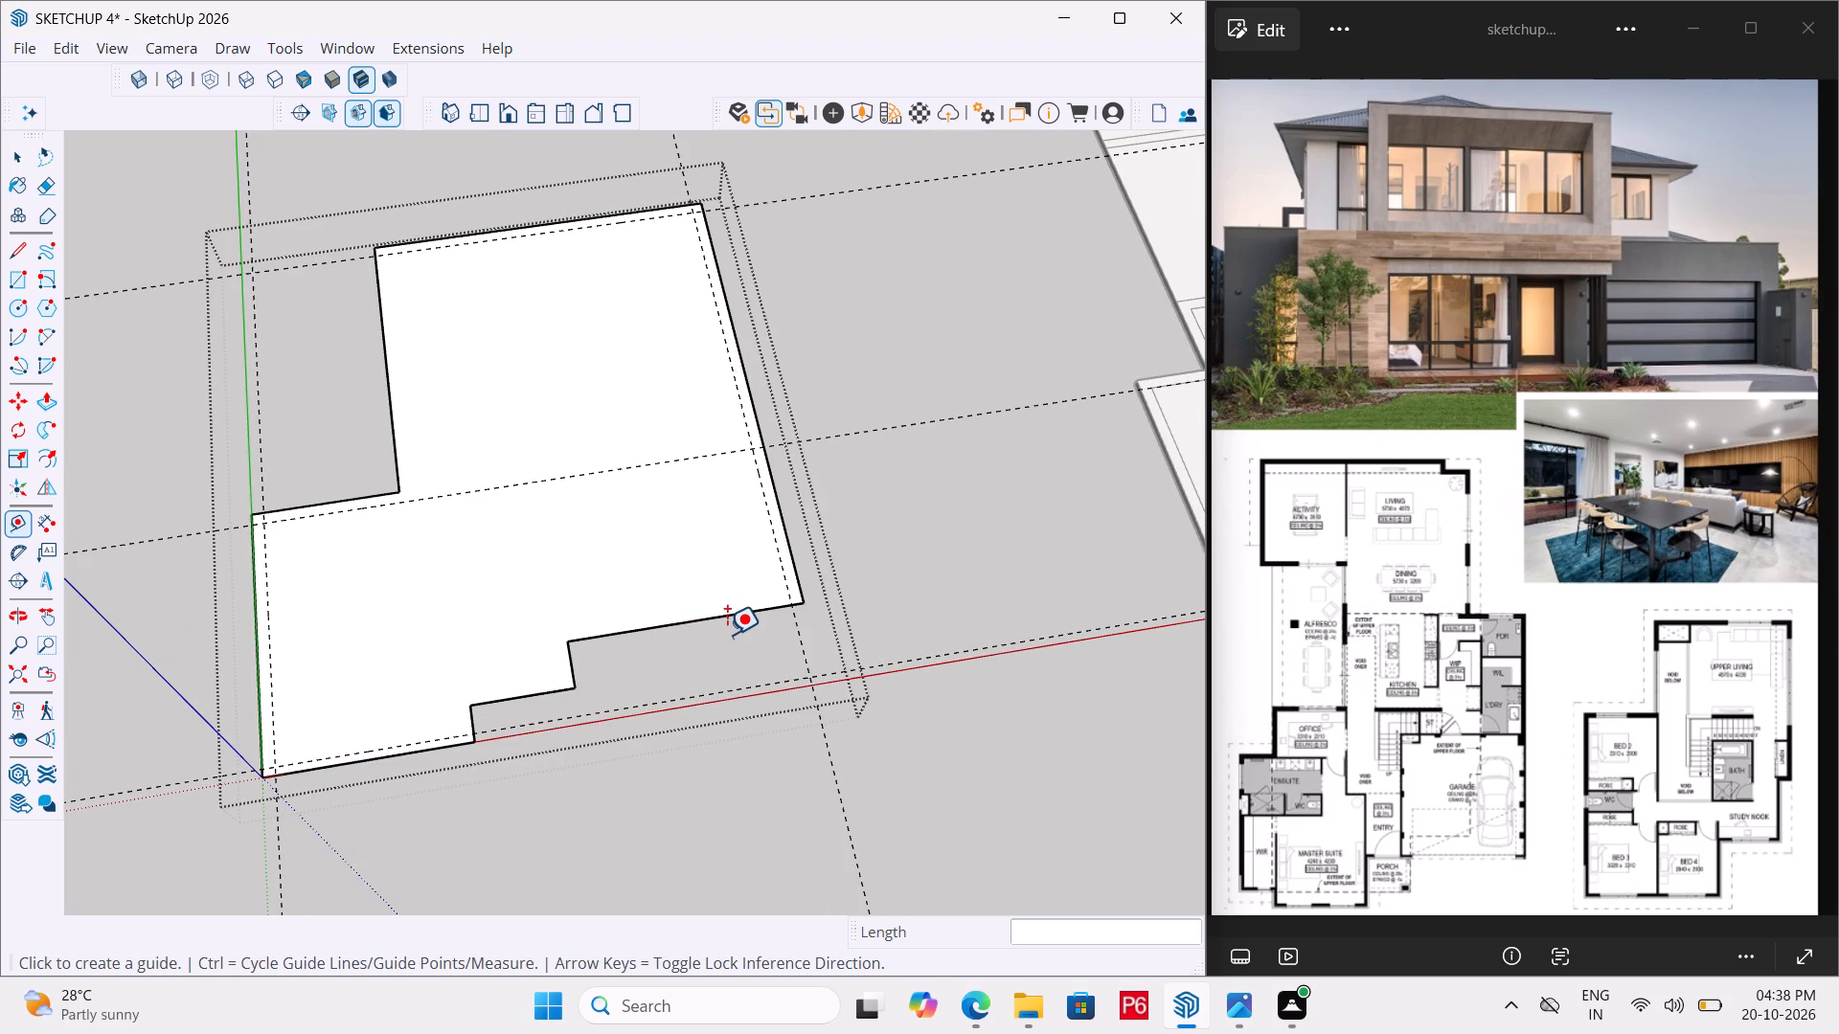
{"action": "left_click", "coordinate": [722, 607]}
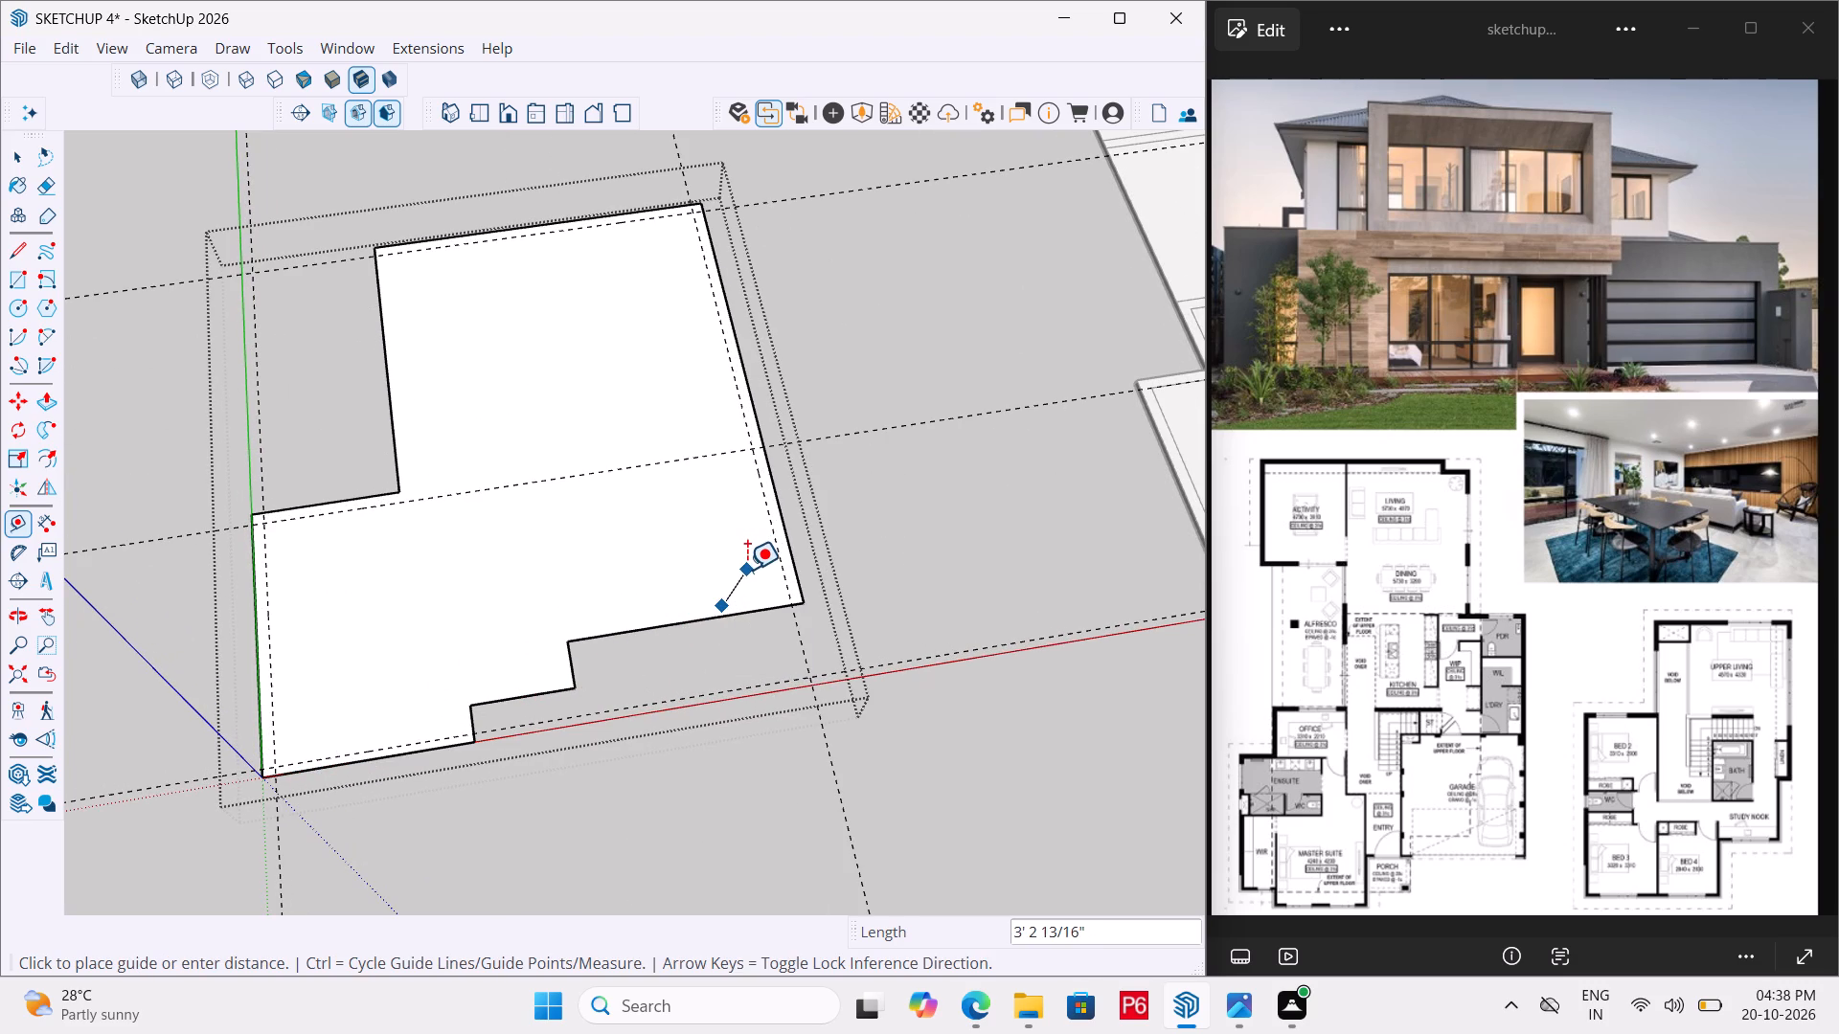
{"action": "key", "text": "Escape"}
{"action": "left_click", "coordinate": [743, 609]}
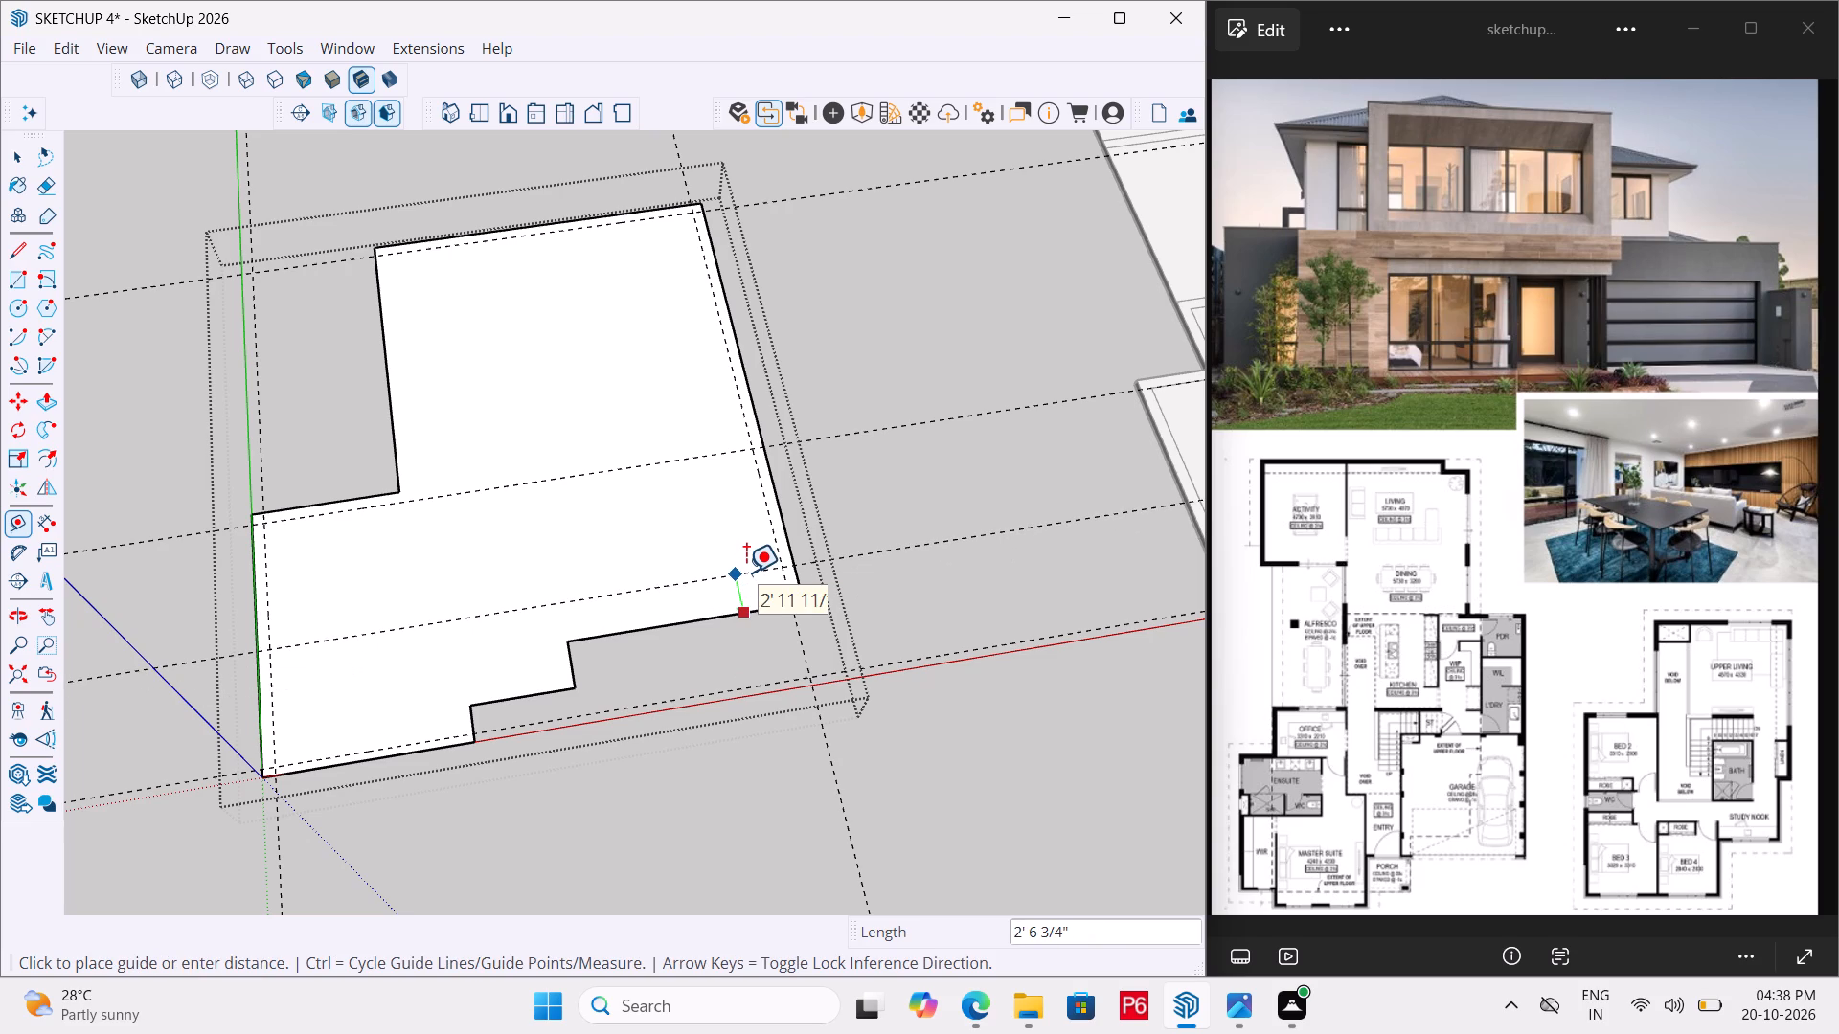
{"action": "key", "text": "6"}
{"action": "key", "text": "BackSpace"}
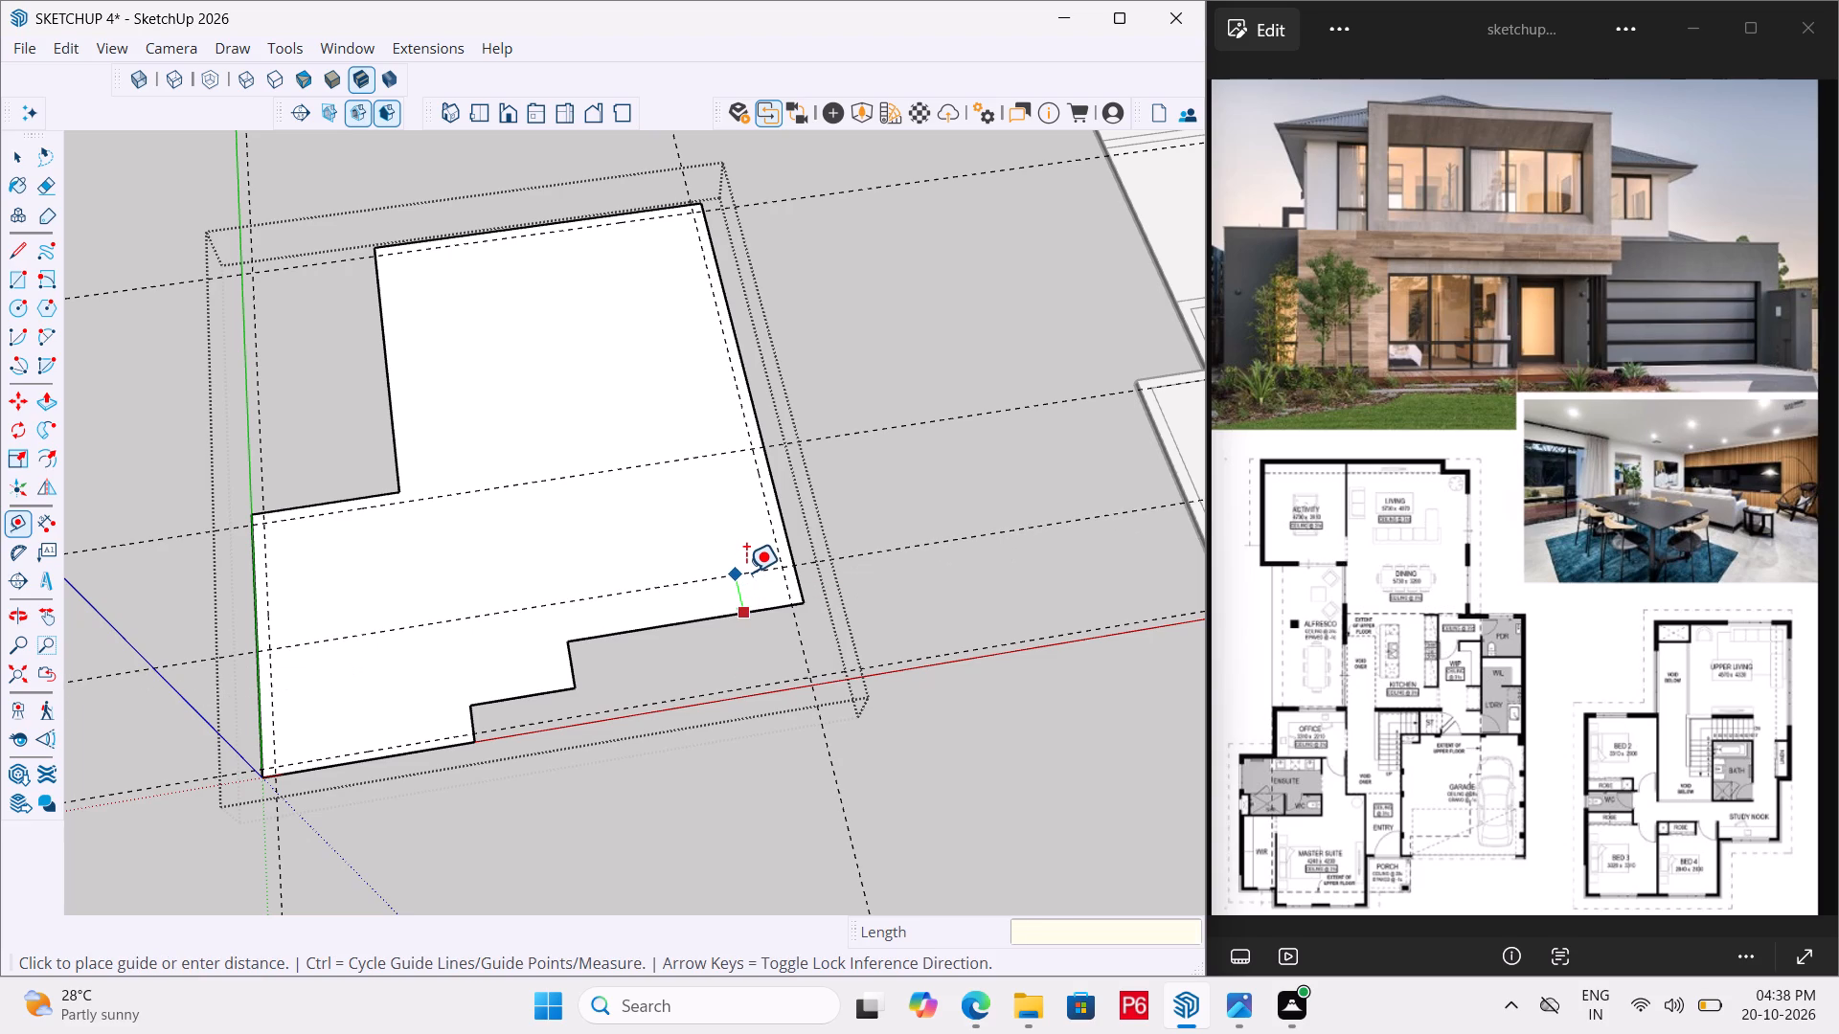
{"action": "key", "text": "9"}
{"action": "key", "text": "shift+quotedbl"}
{"action": "key", "text": "Return"}
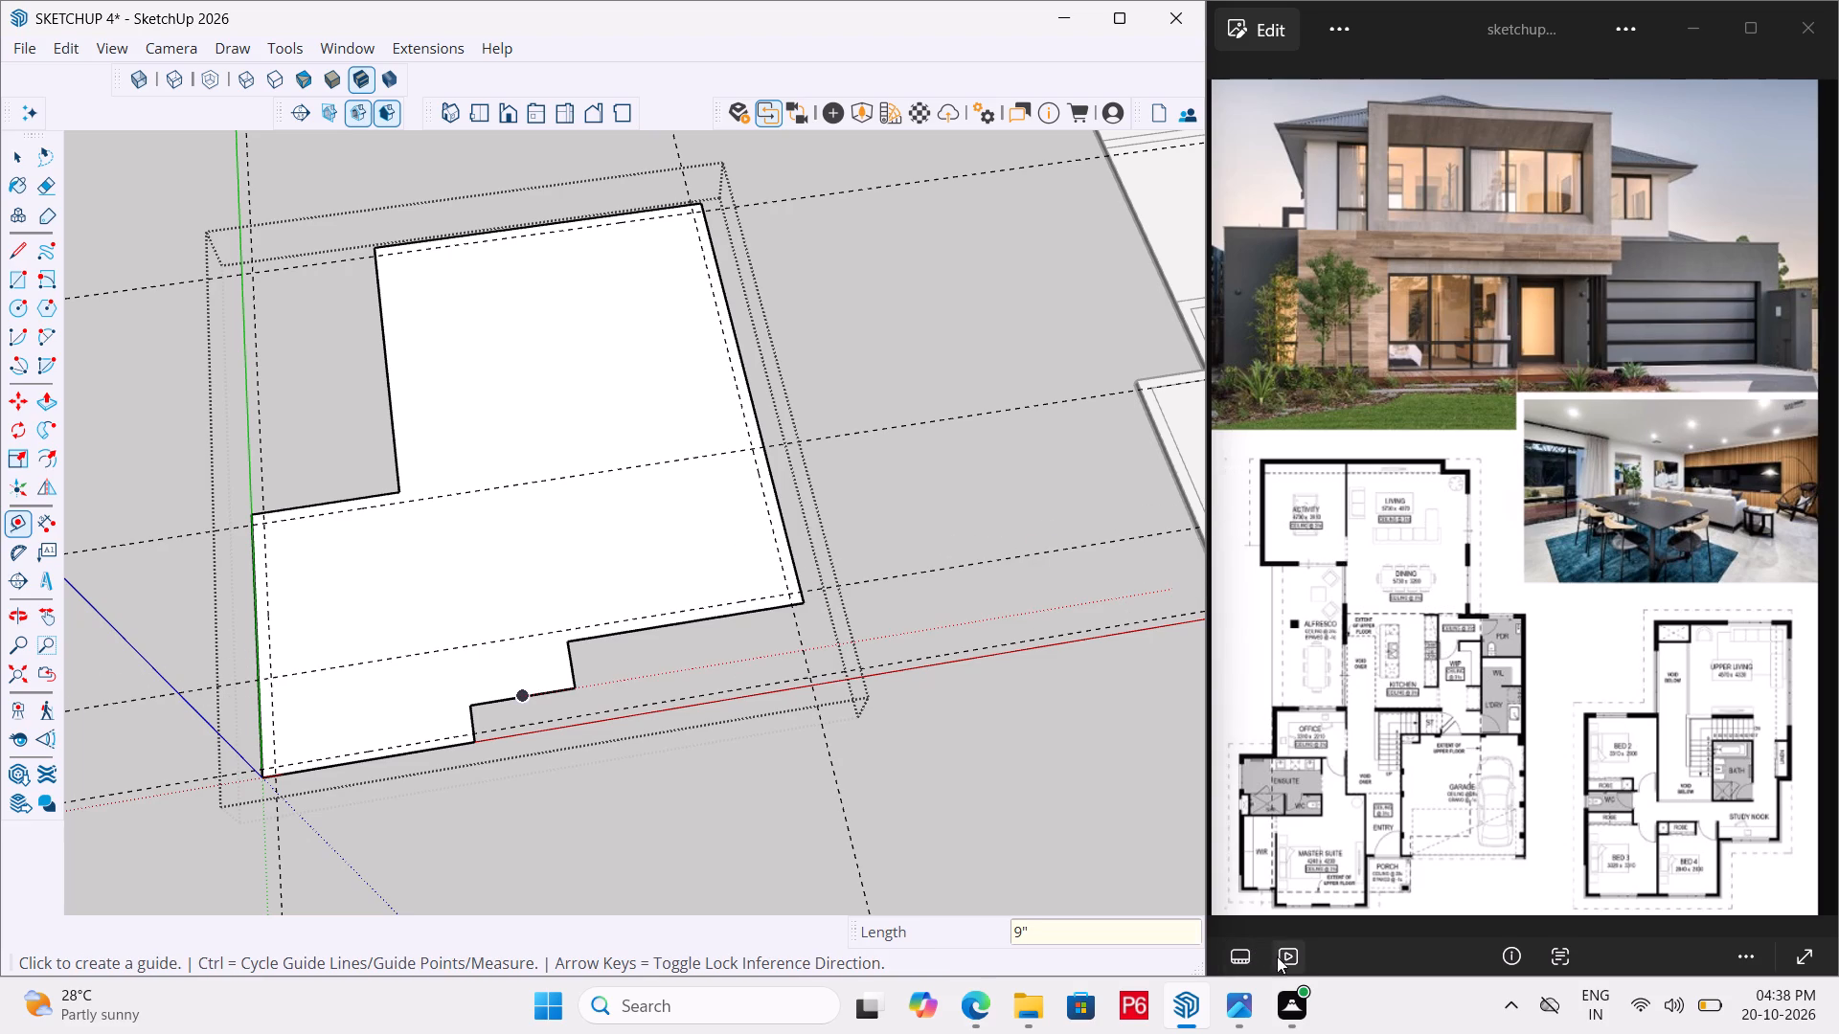
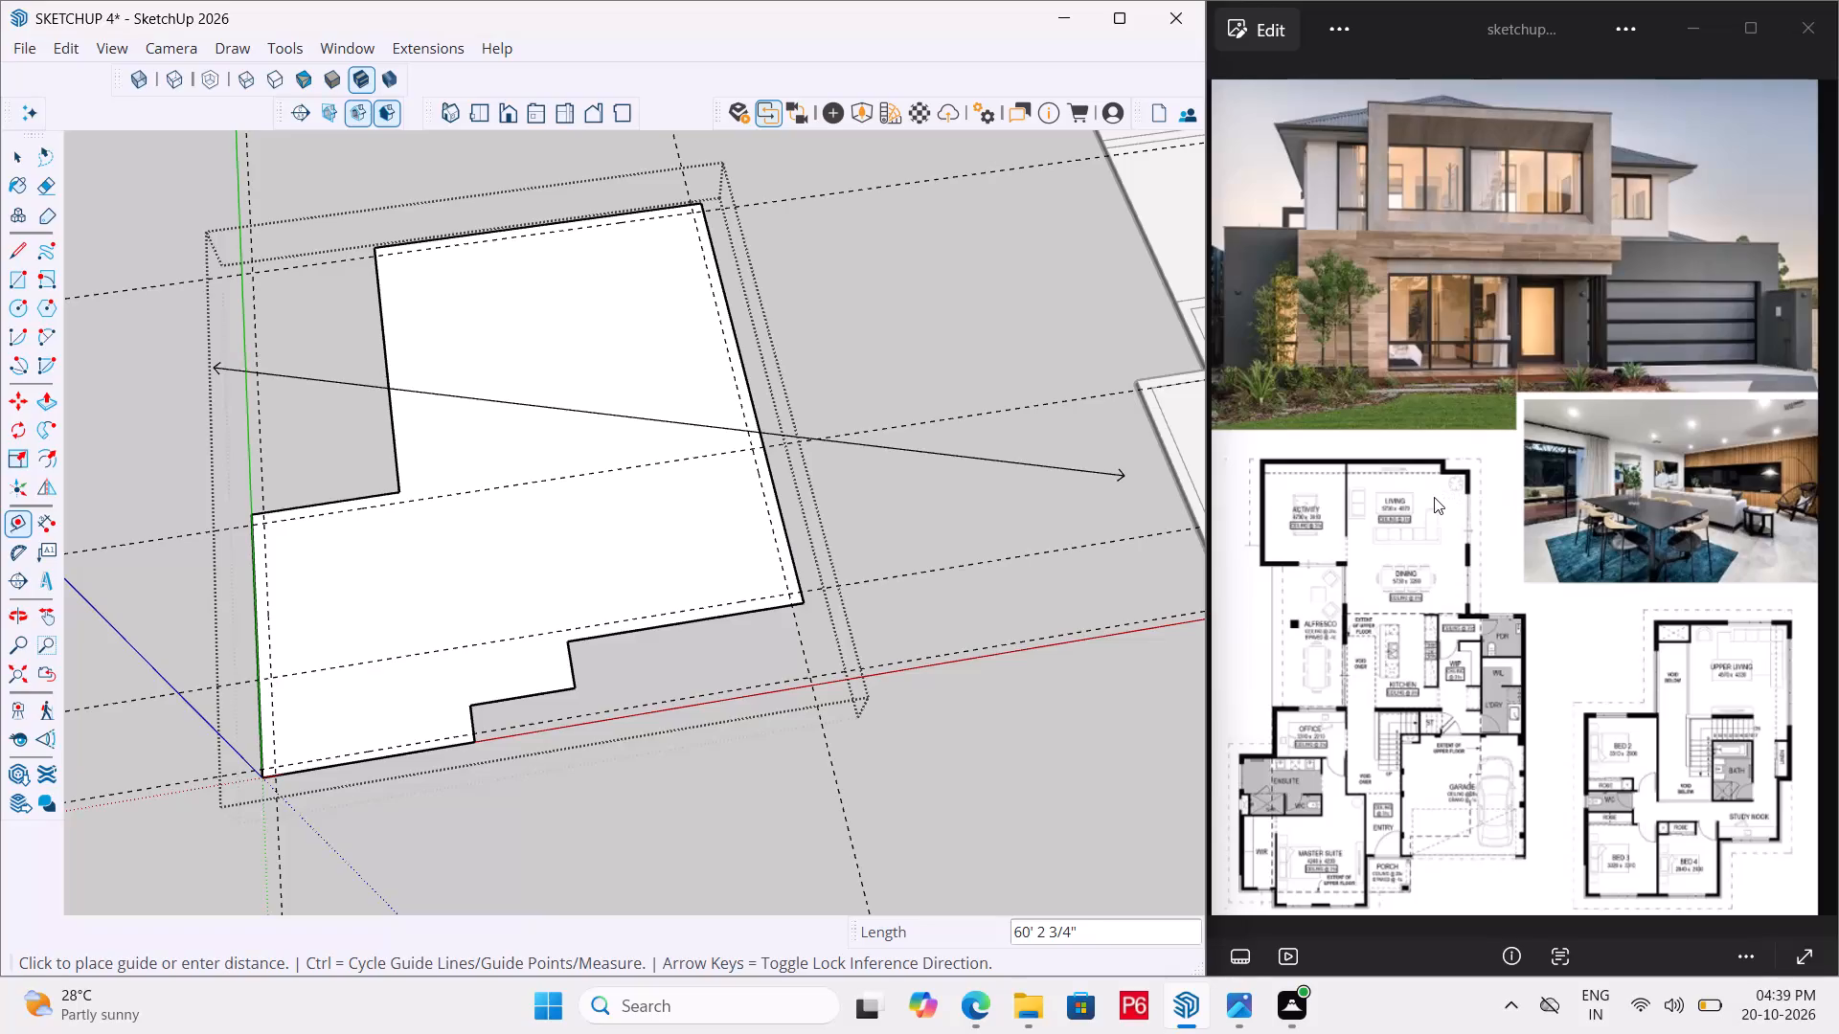
Abandon the pending guide and switch to the image viewer showing the house reference plans.
{"action": "key", "text": "Escape"}
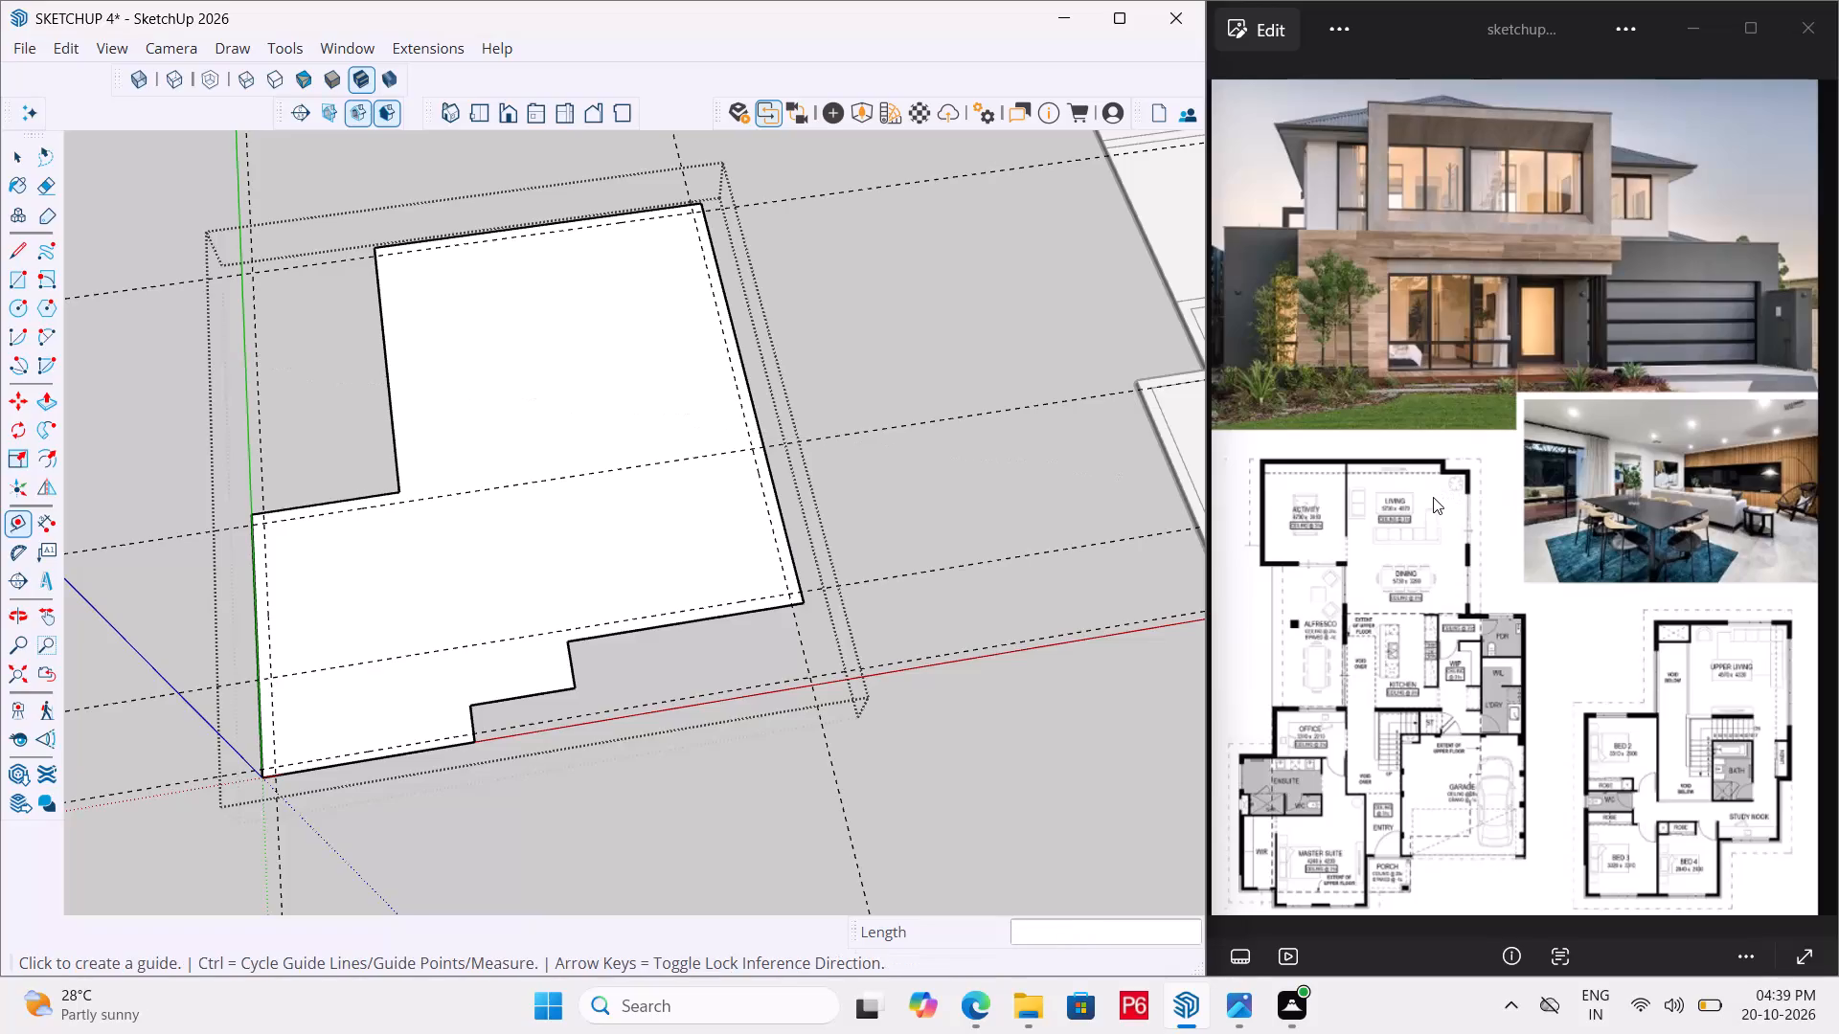
{"action": "left_click", "coordinate": [1433, 497]}
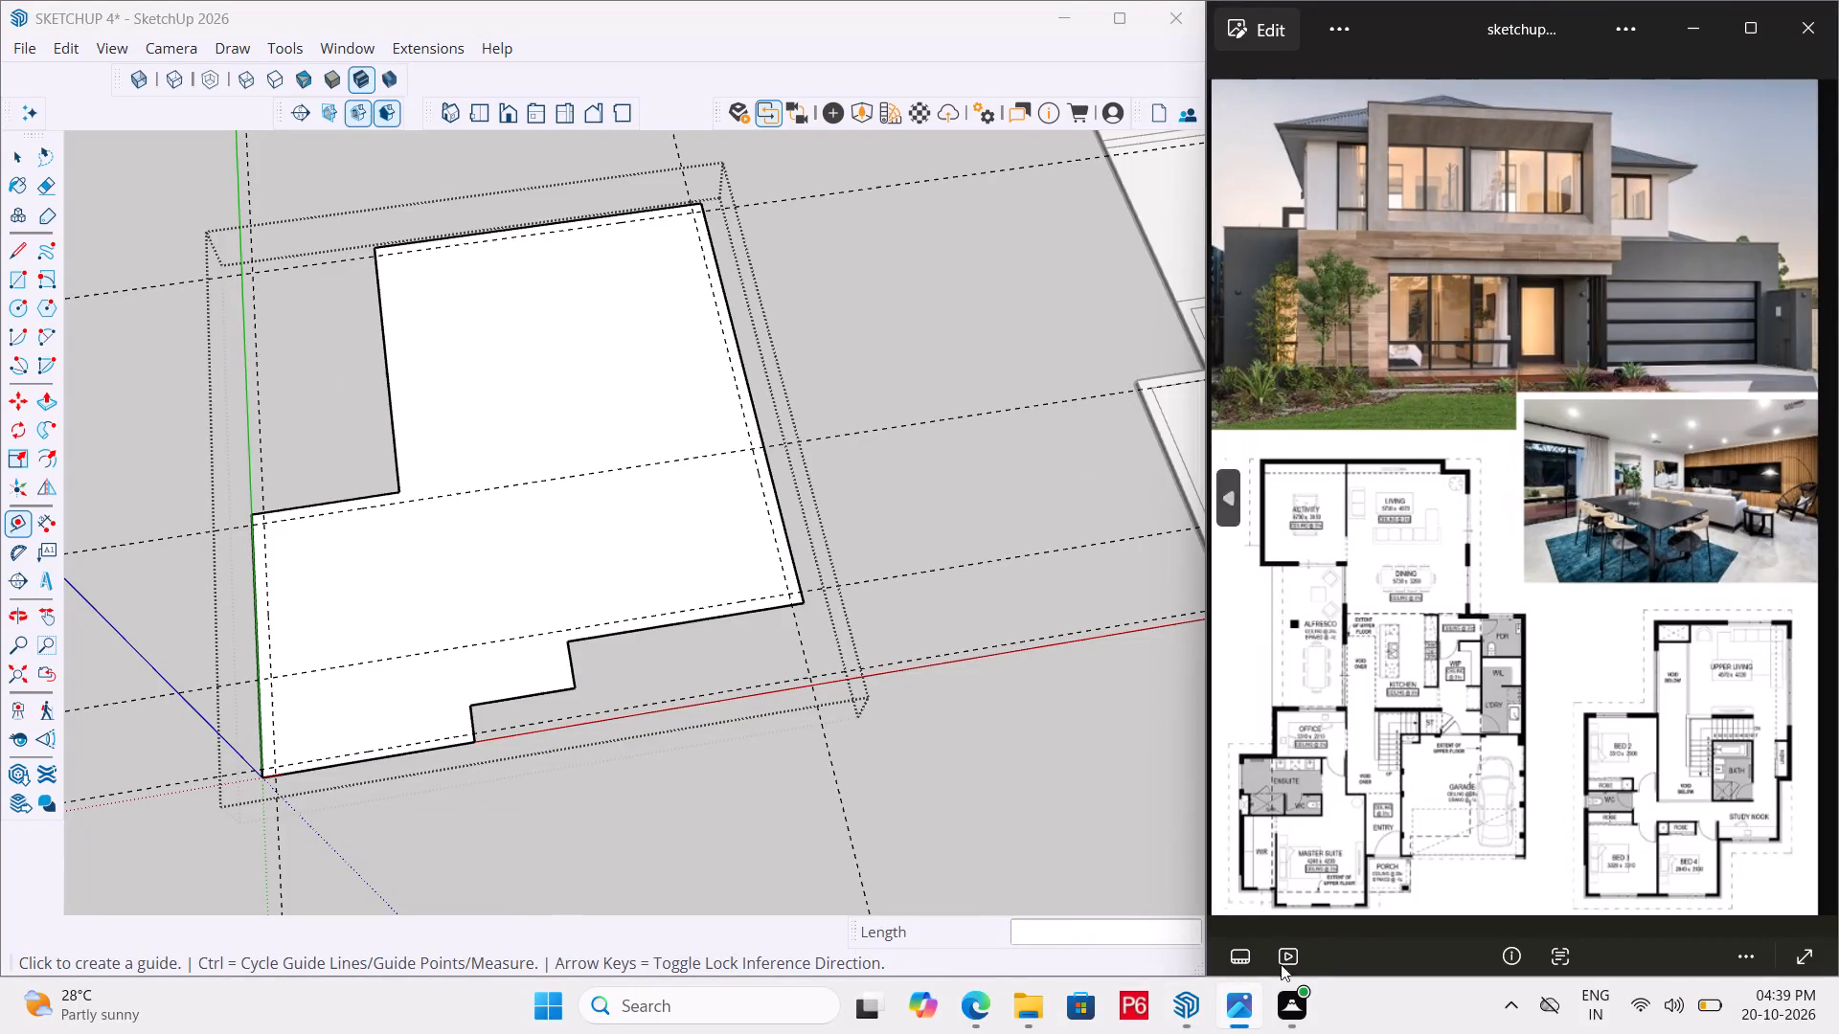
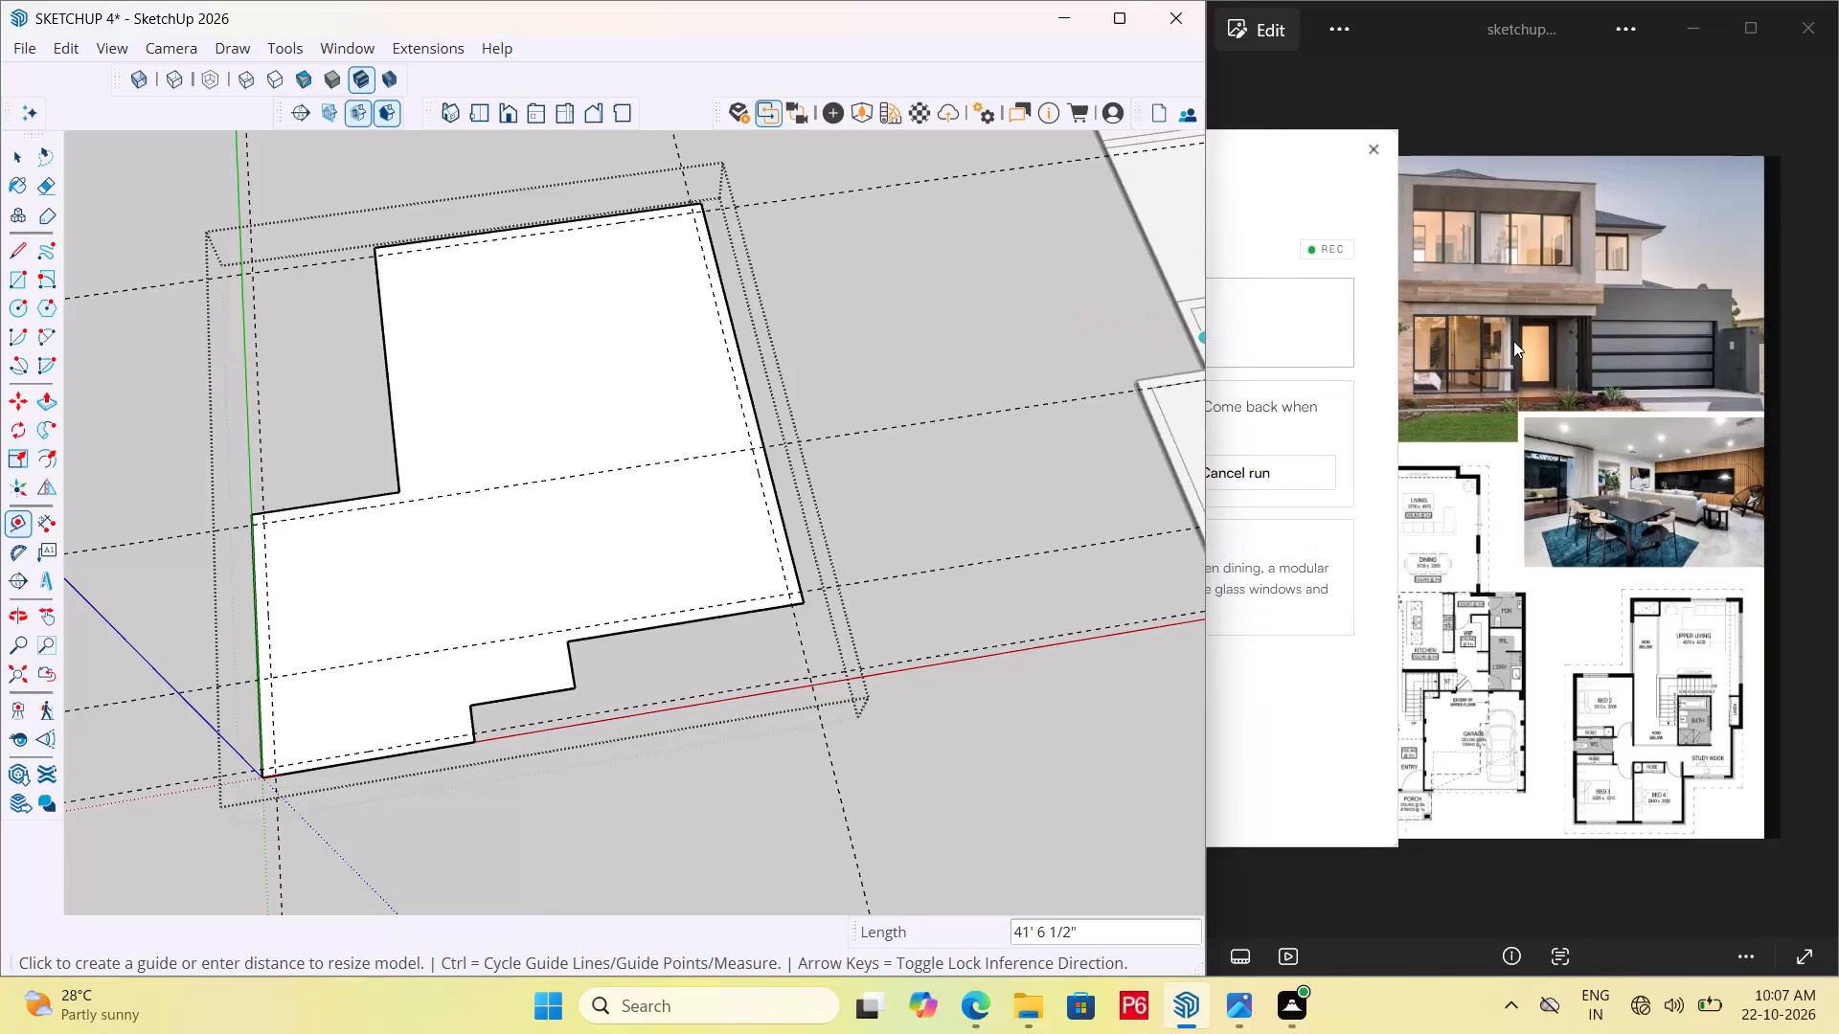
Place a guide 9" inside the outline's long edge that borders the large recess.
{"action": "left_click", "coordinate": [1513, 341]}
{"action": "scroll", "coordinate": [766, 519], "scroll_direction": "down", "scroll_amount": 6}
{"action": "scroll", "coordinate": [632, 538], "scroll_direction": "down", "scroll_amount": 3}
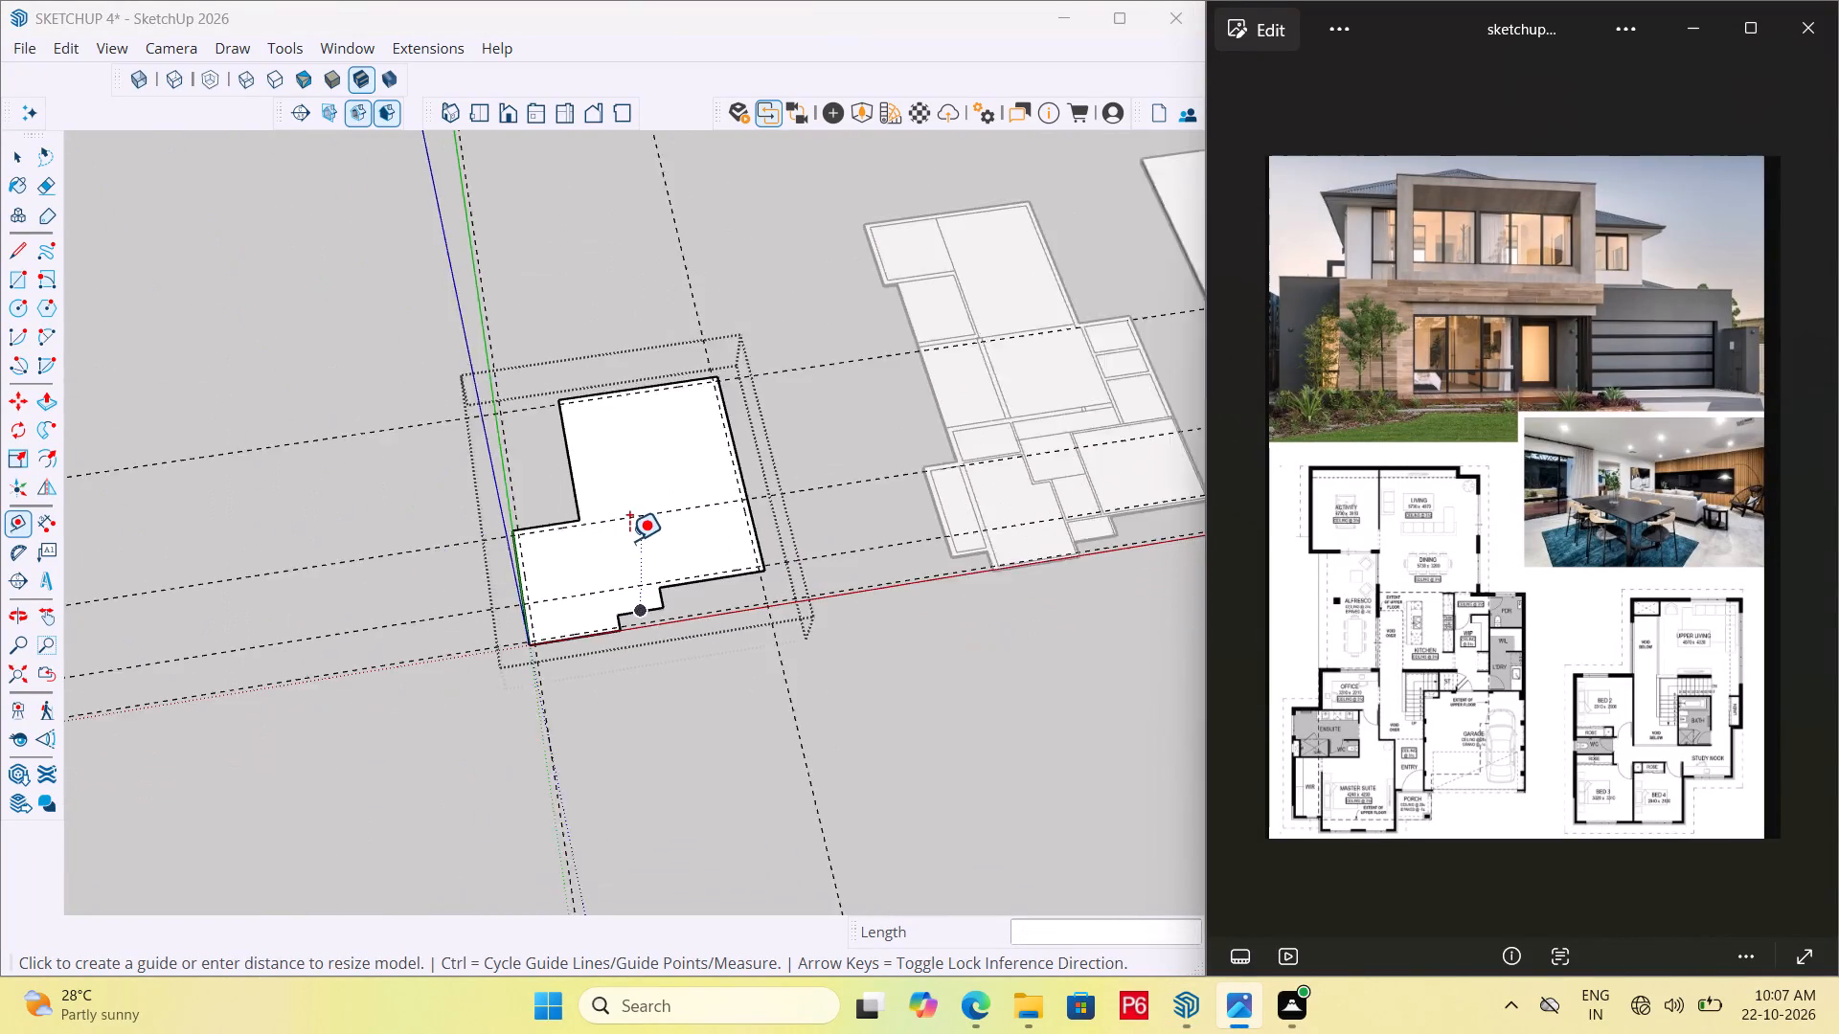
{"action": "scroll", "coordinate": [629, 541], "scroll_direction": "down", "scroll_amount": 2}
{"action": "middle_click_drag", "start_coordinate": [772, 540], "coordinate": [788, 538]}
{"action": "scroll", "coordinate": [495, 586], "scroll_direction": "up", "scroll_amount": 4}
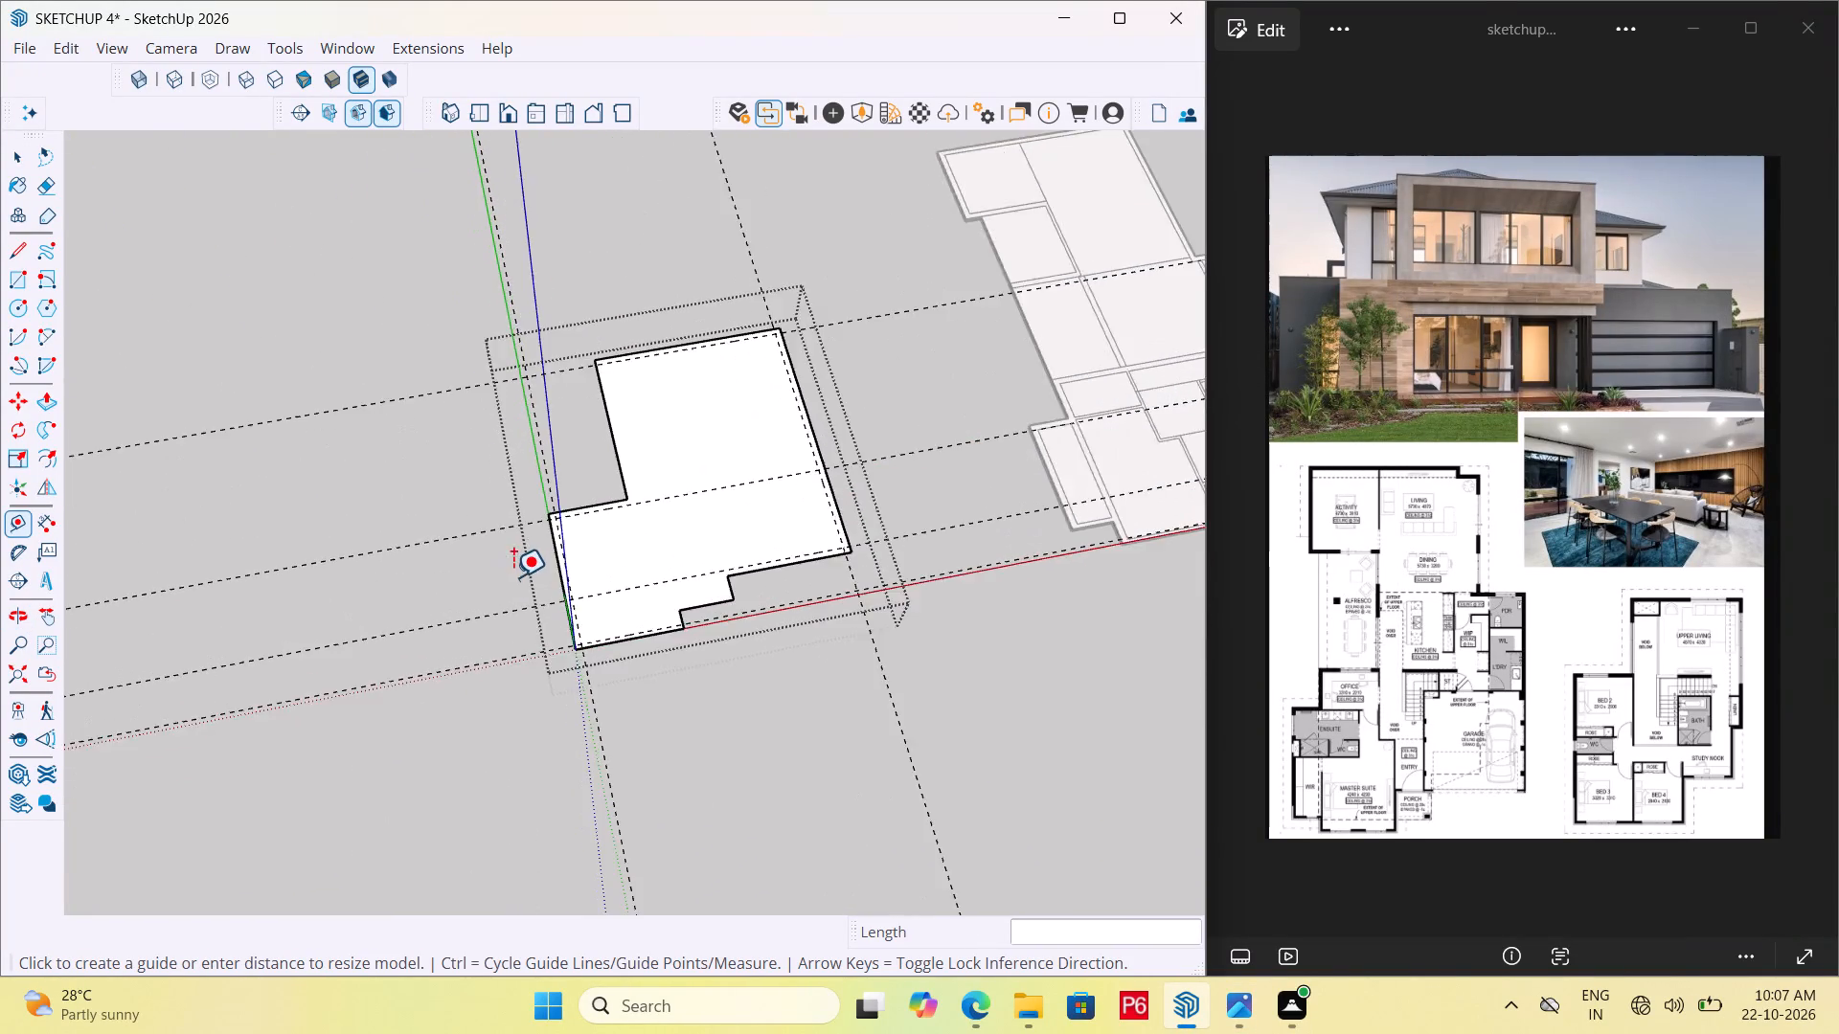
{"action": "scroll", "coordinate": [513, 577], "scroll_direction": "up", "scroll_amount": 1}
{"action": "scroll", "coordinate": [787, 564], "scroll_direction": "up", "scroll_amount": 7}
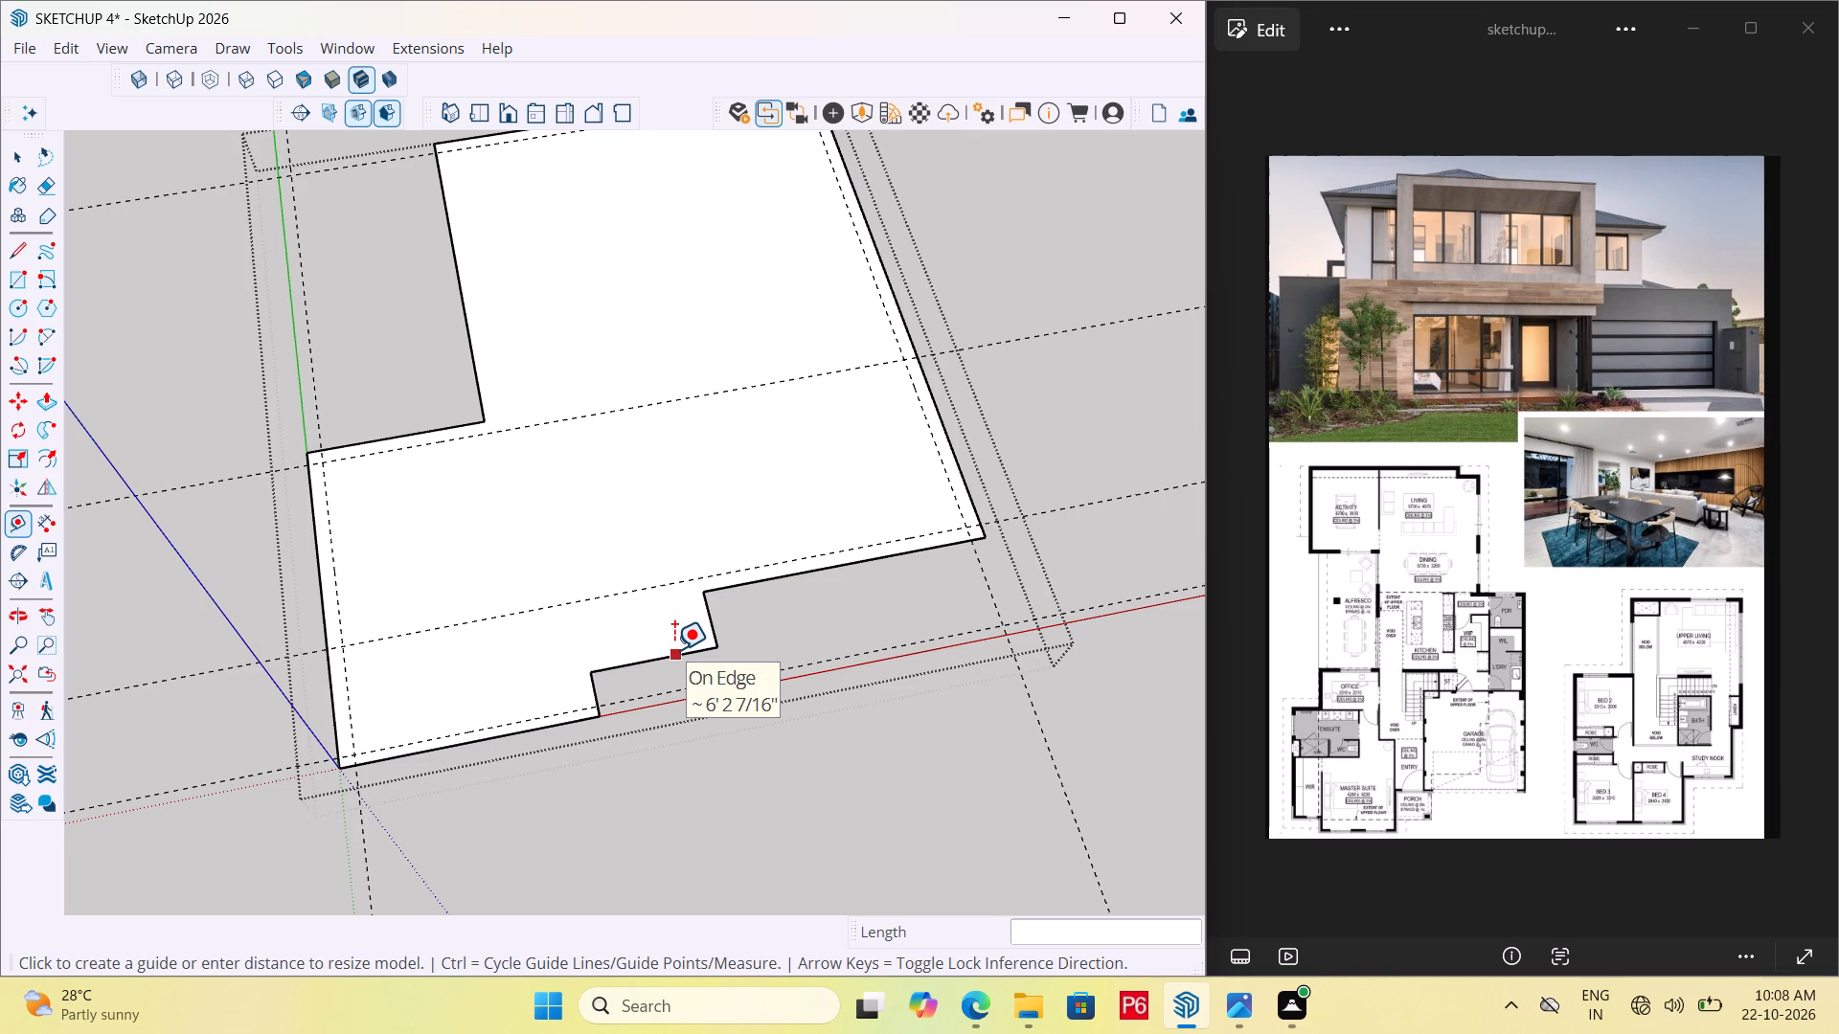
{"action": "scroll", "coordinate": [676, 747], "scroll_direction": "down", "scroll_amount": 2}
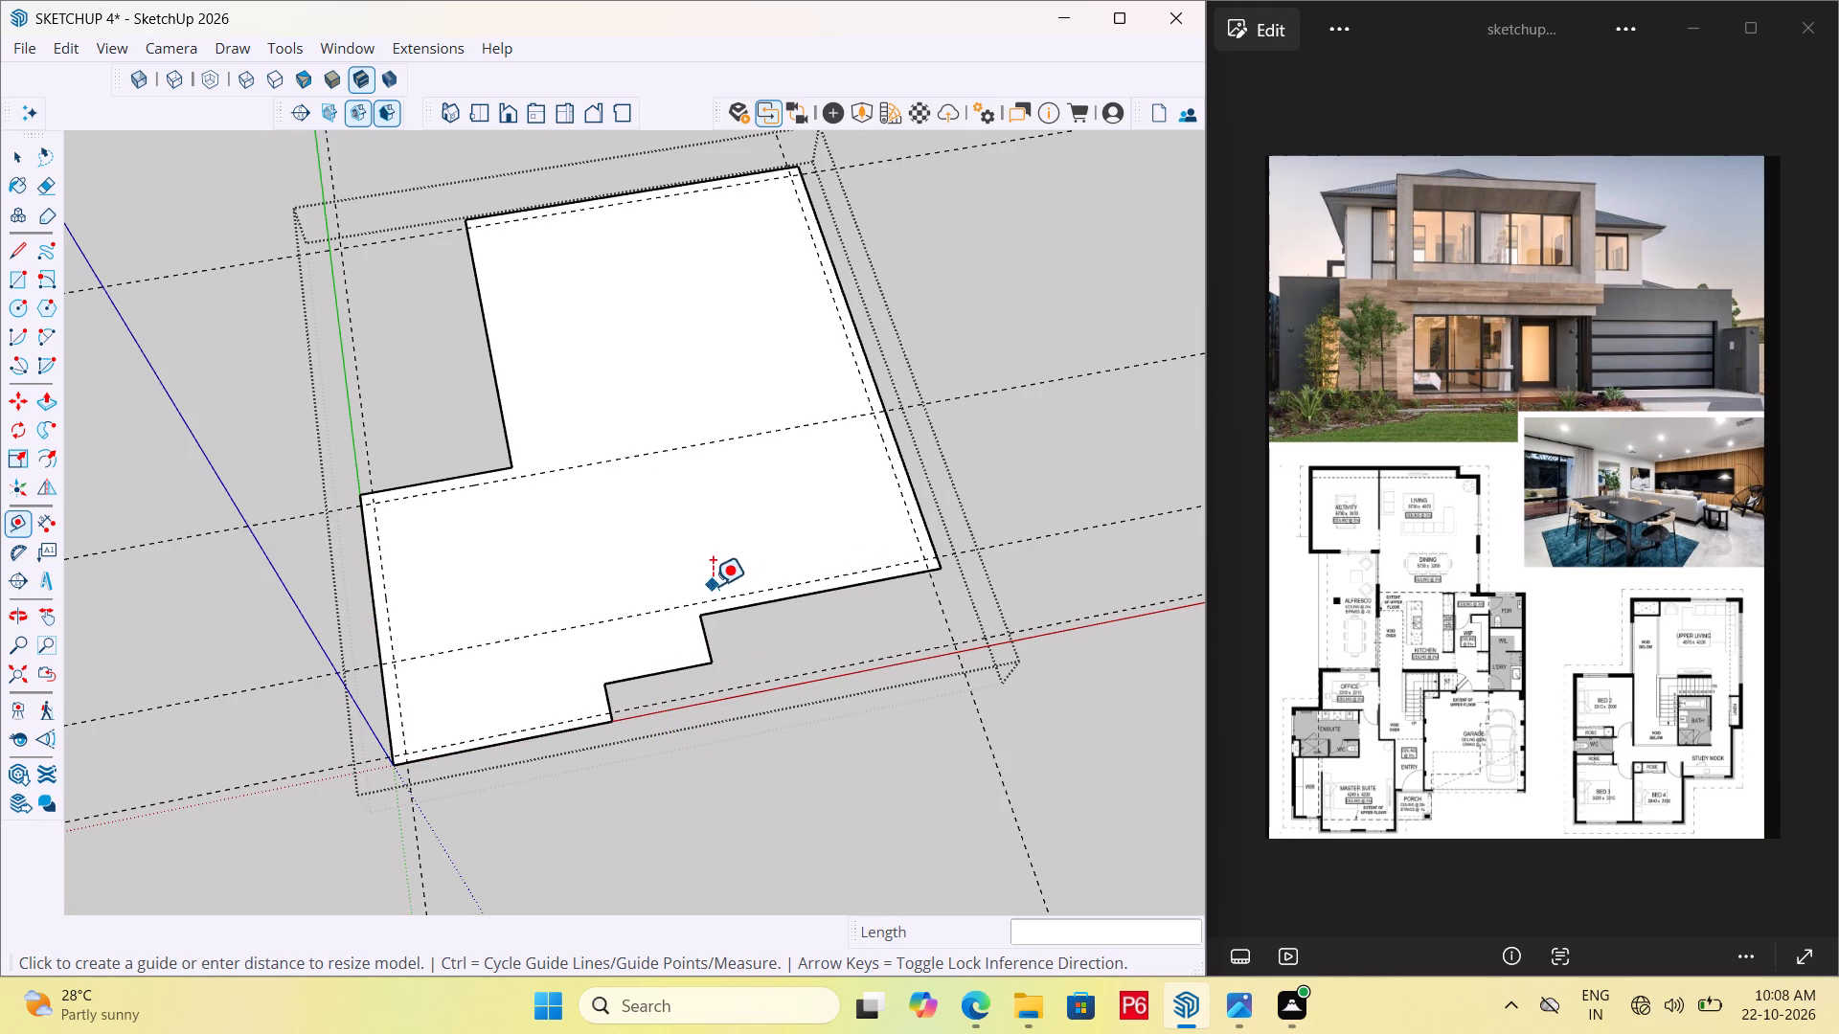
{"action": "scroll", "coordinate": [511, 243], "scroll_direction": "up", "scroll_amount": 4}
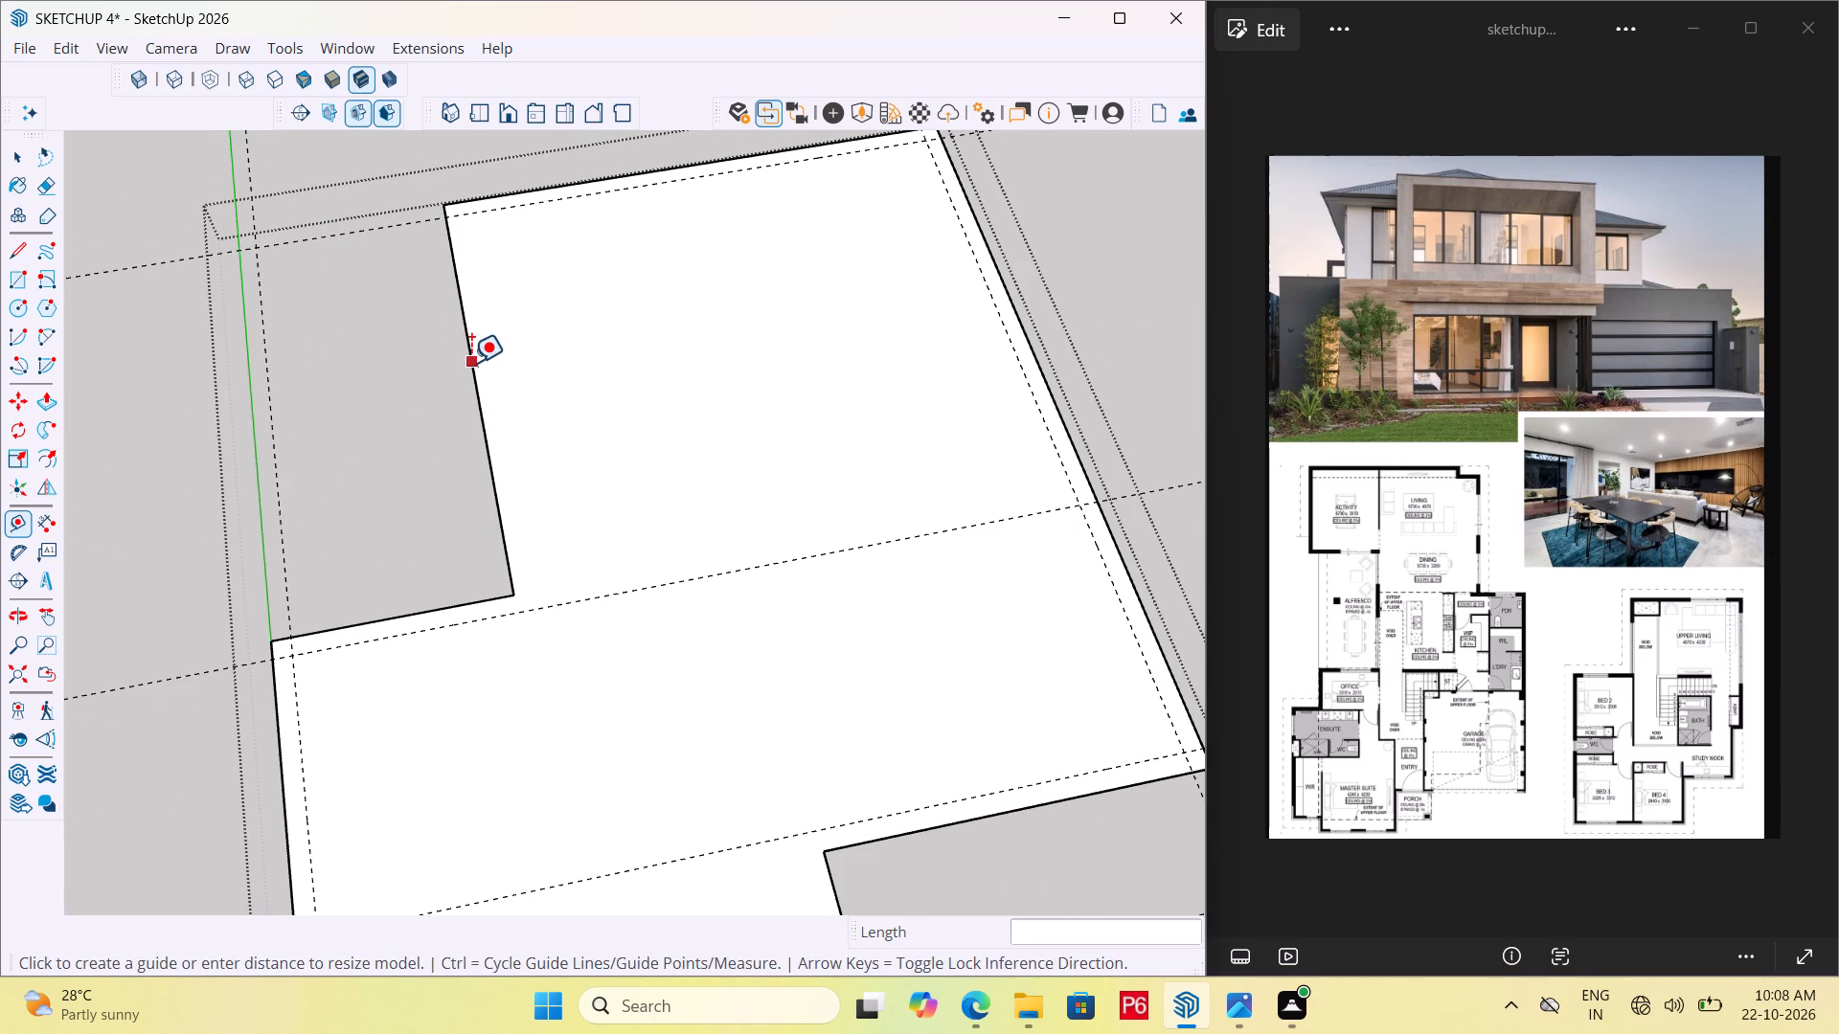
{"action": "left_click", "coordinate": [471, 363]}
{"action": "key", "text": "9"}
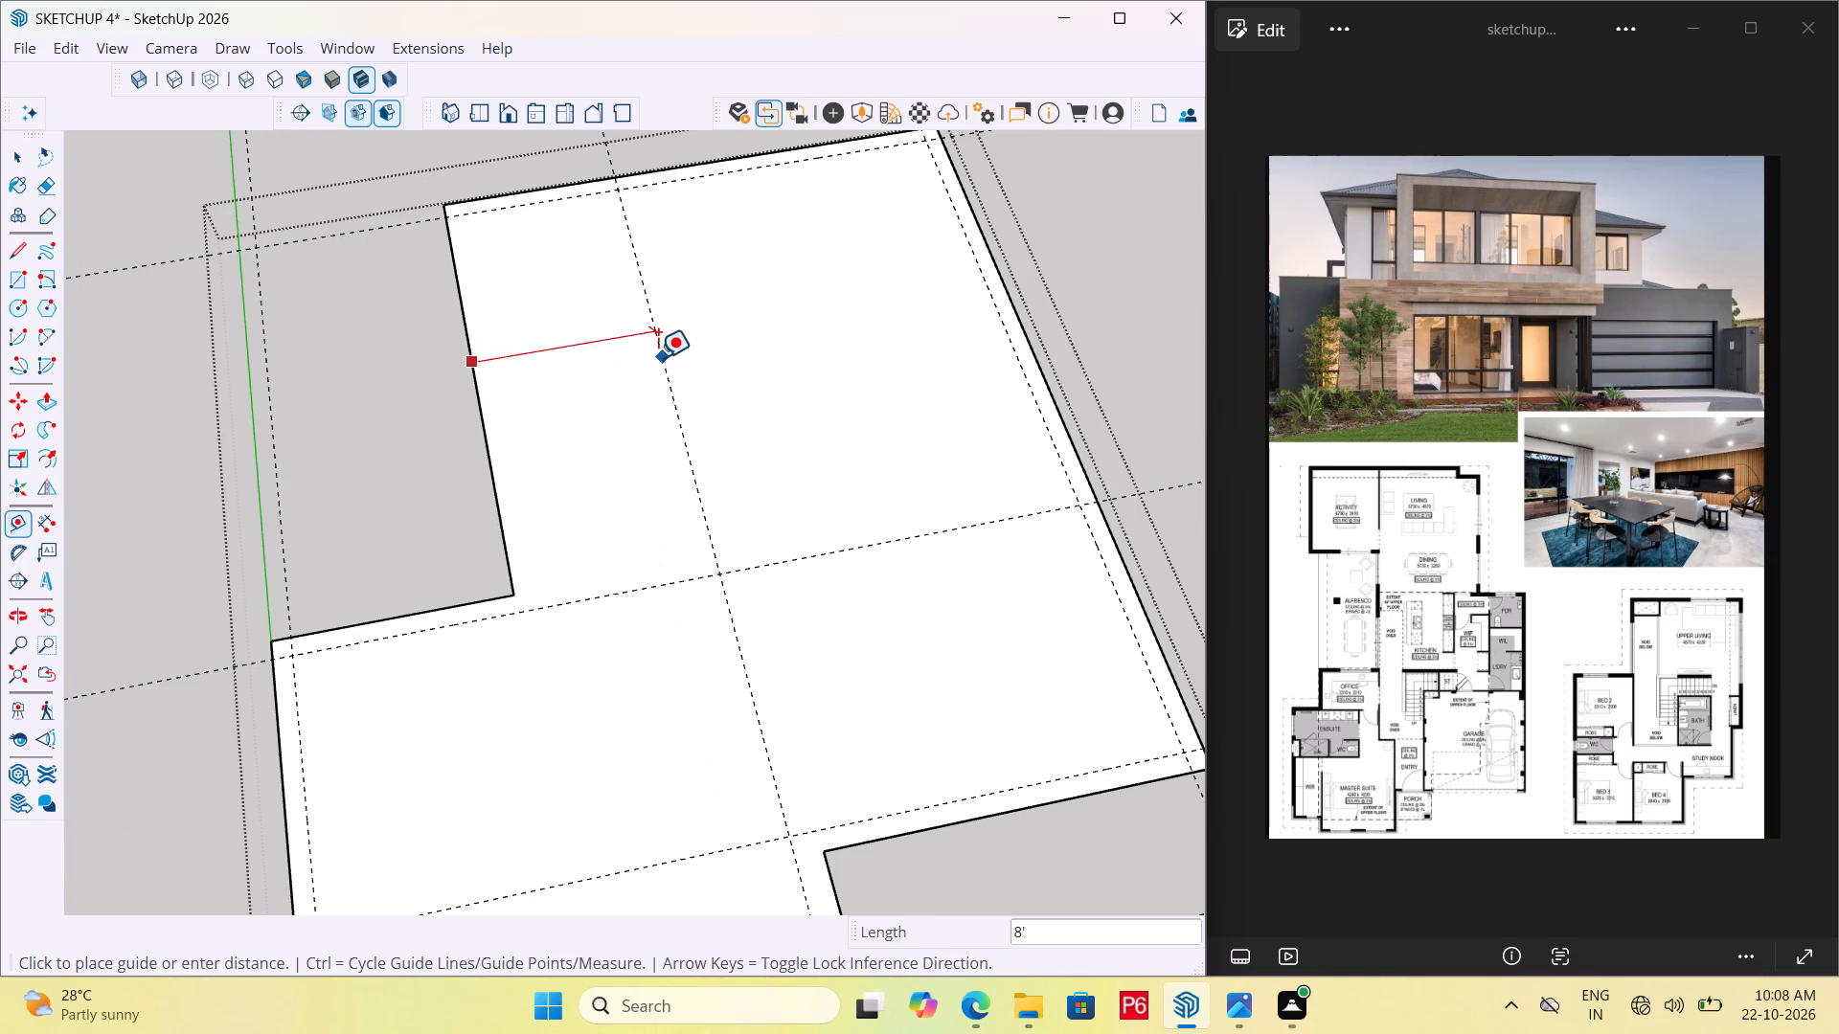
{"action": "key", "text": "shift+quotedbl"}
{"action": "key", "text": "Return"}
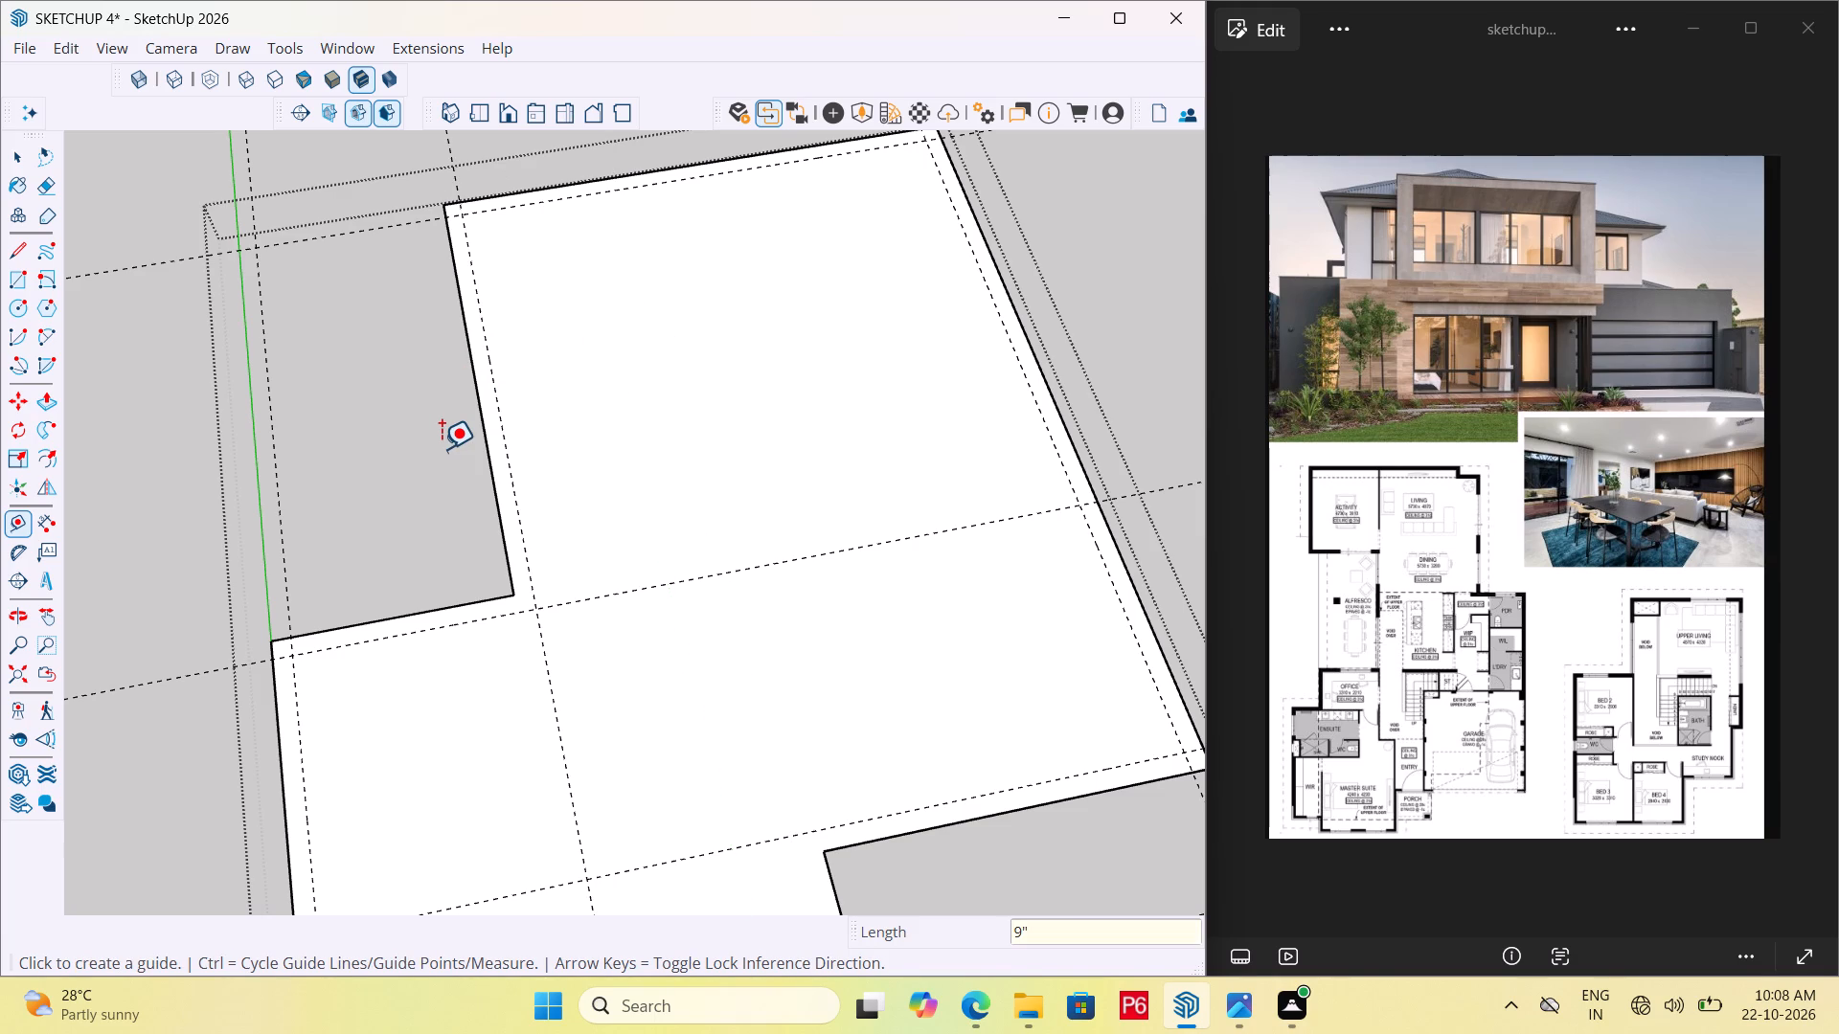
Draw inner wall lines over the guides along the rear edge, the long unbroken side and about 13' 10" of the front edge, ending at the notch.
{"action": "key", "text": "l"}
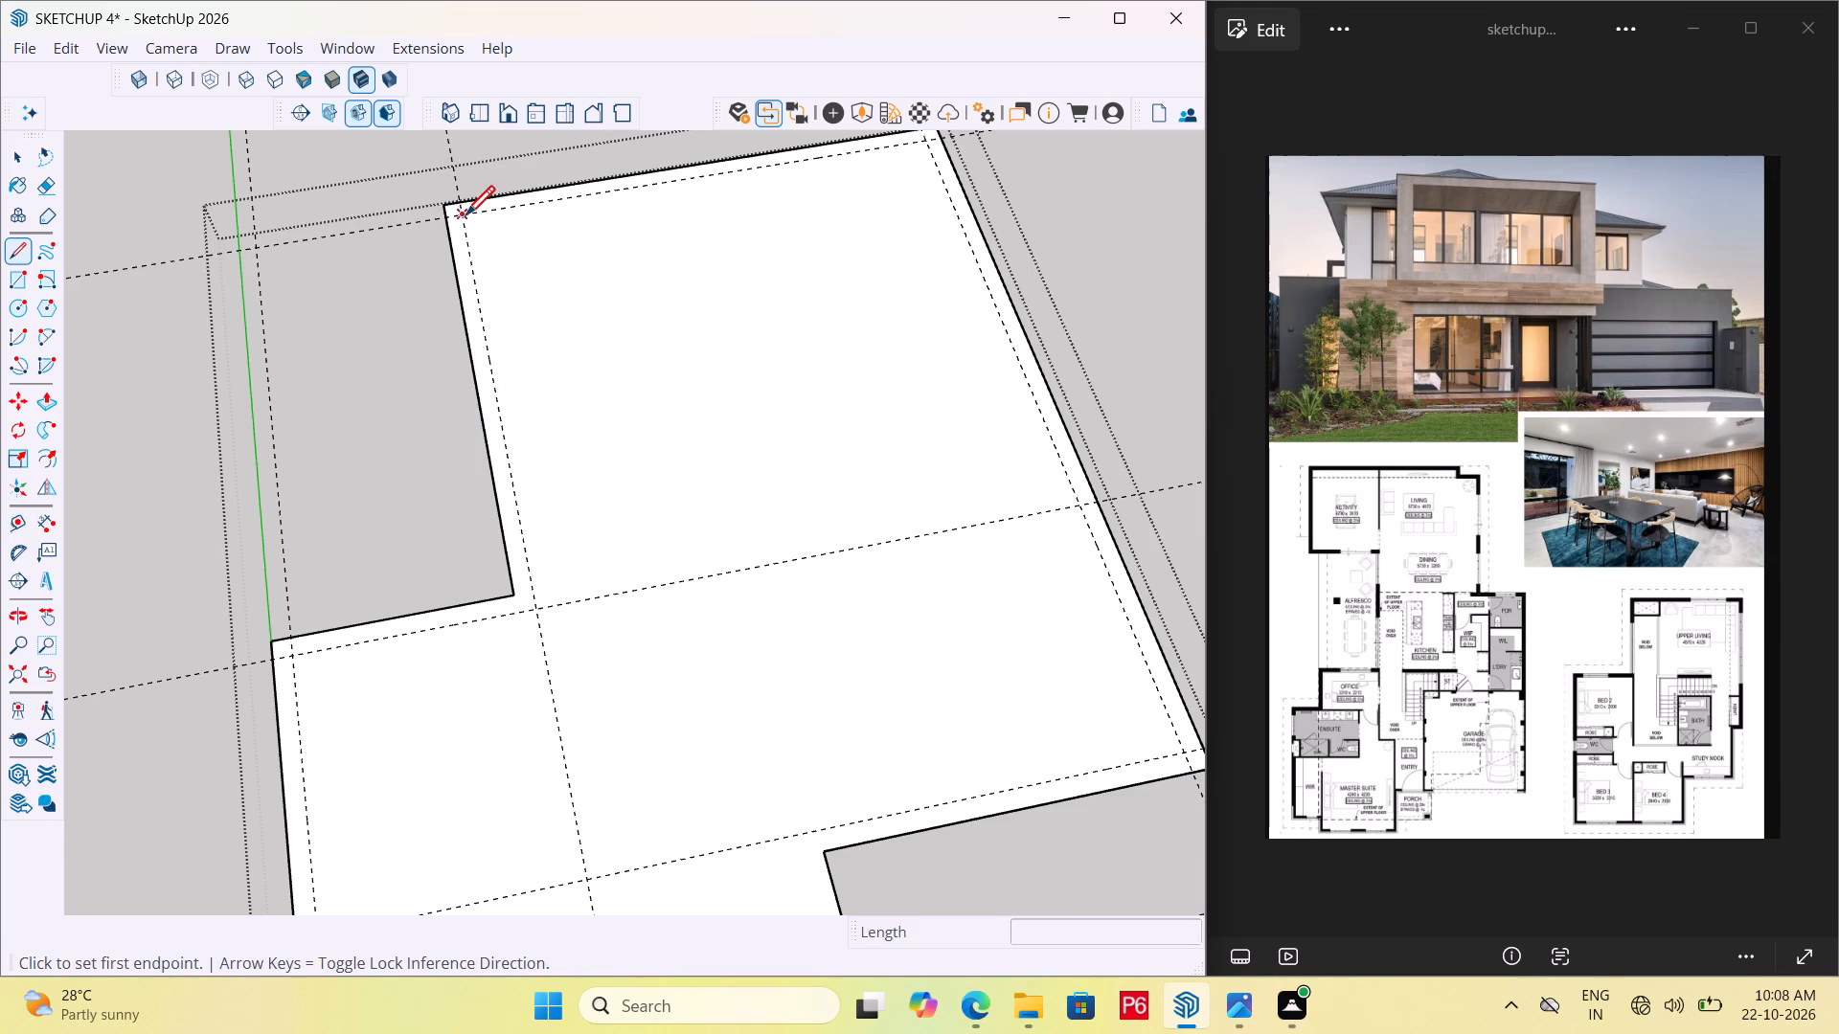
{"action": "left_click", "coordinate": [465, 218]}
{"action": "scroll", "coordinate": [566, 556], "scroll_direction": "down", "scroll_amount": 4}
{"action": "scroll", "coordinate": [824, 257], "scroll_direction": "up", "scroll_amount": 6}
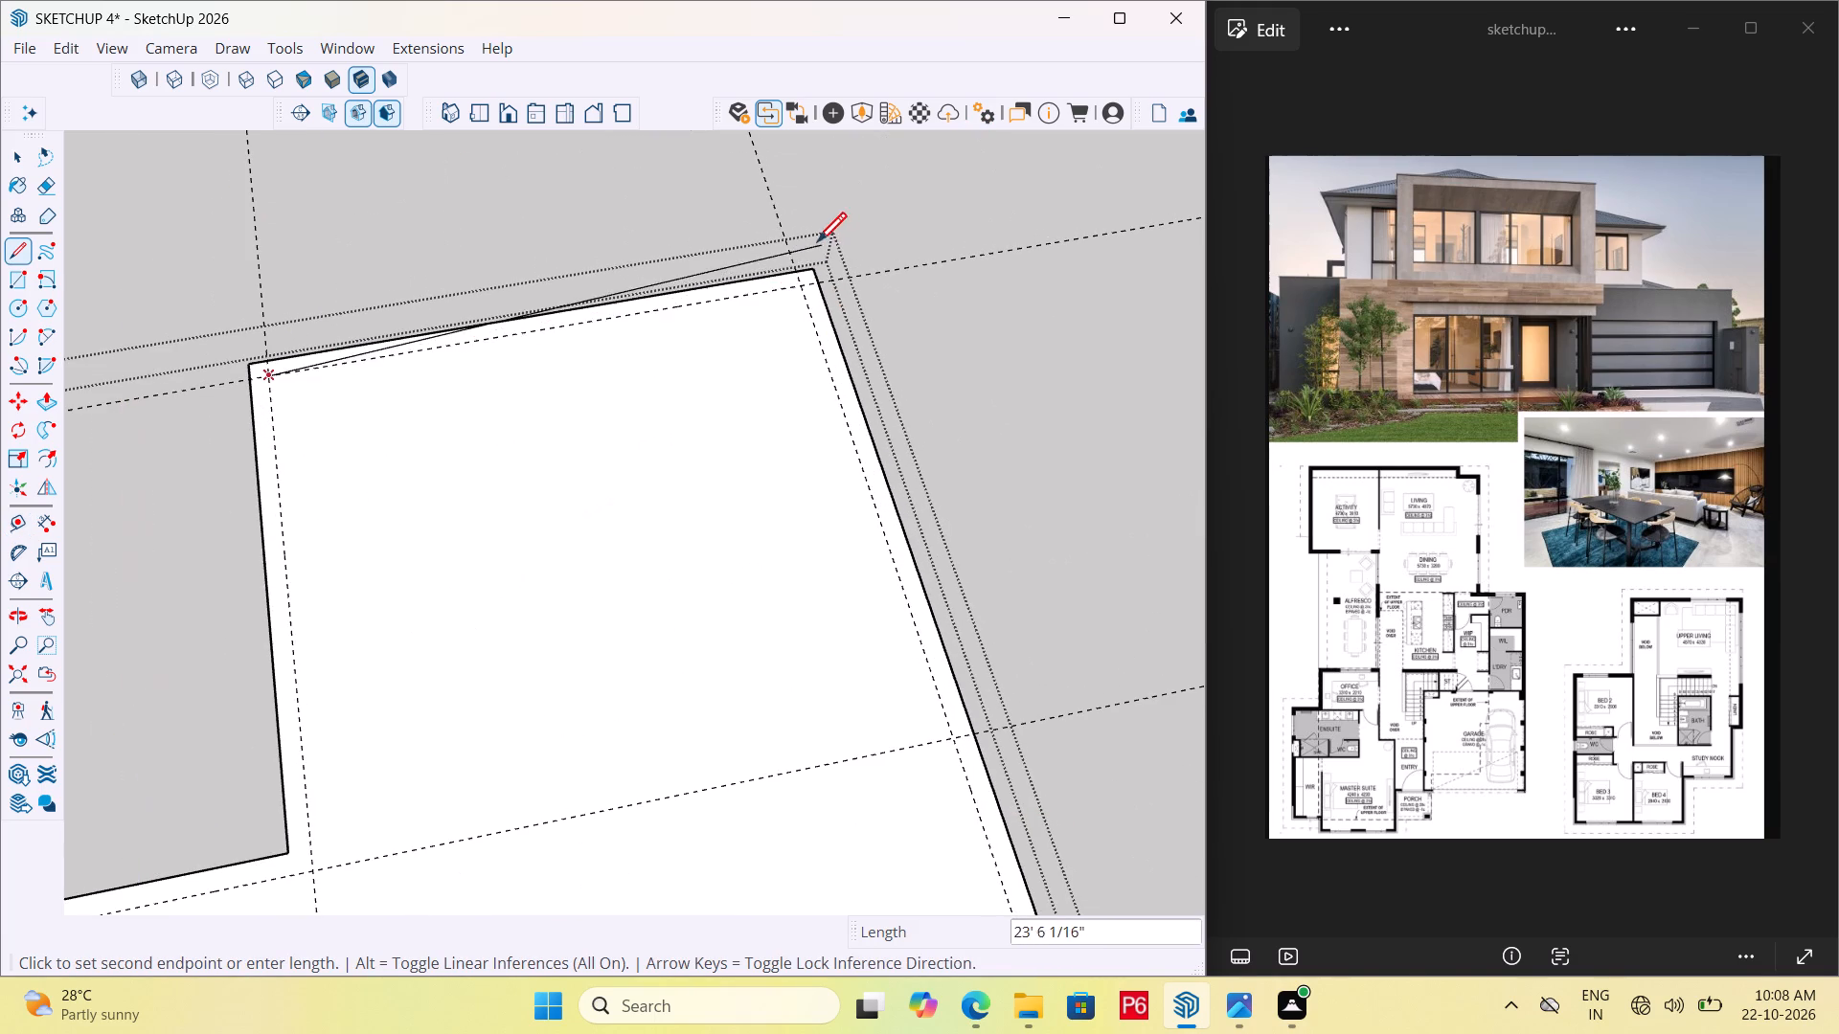
{"action": "left_click", "coordinate": [798, 286]}
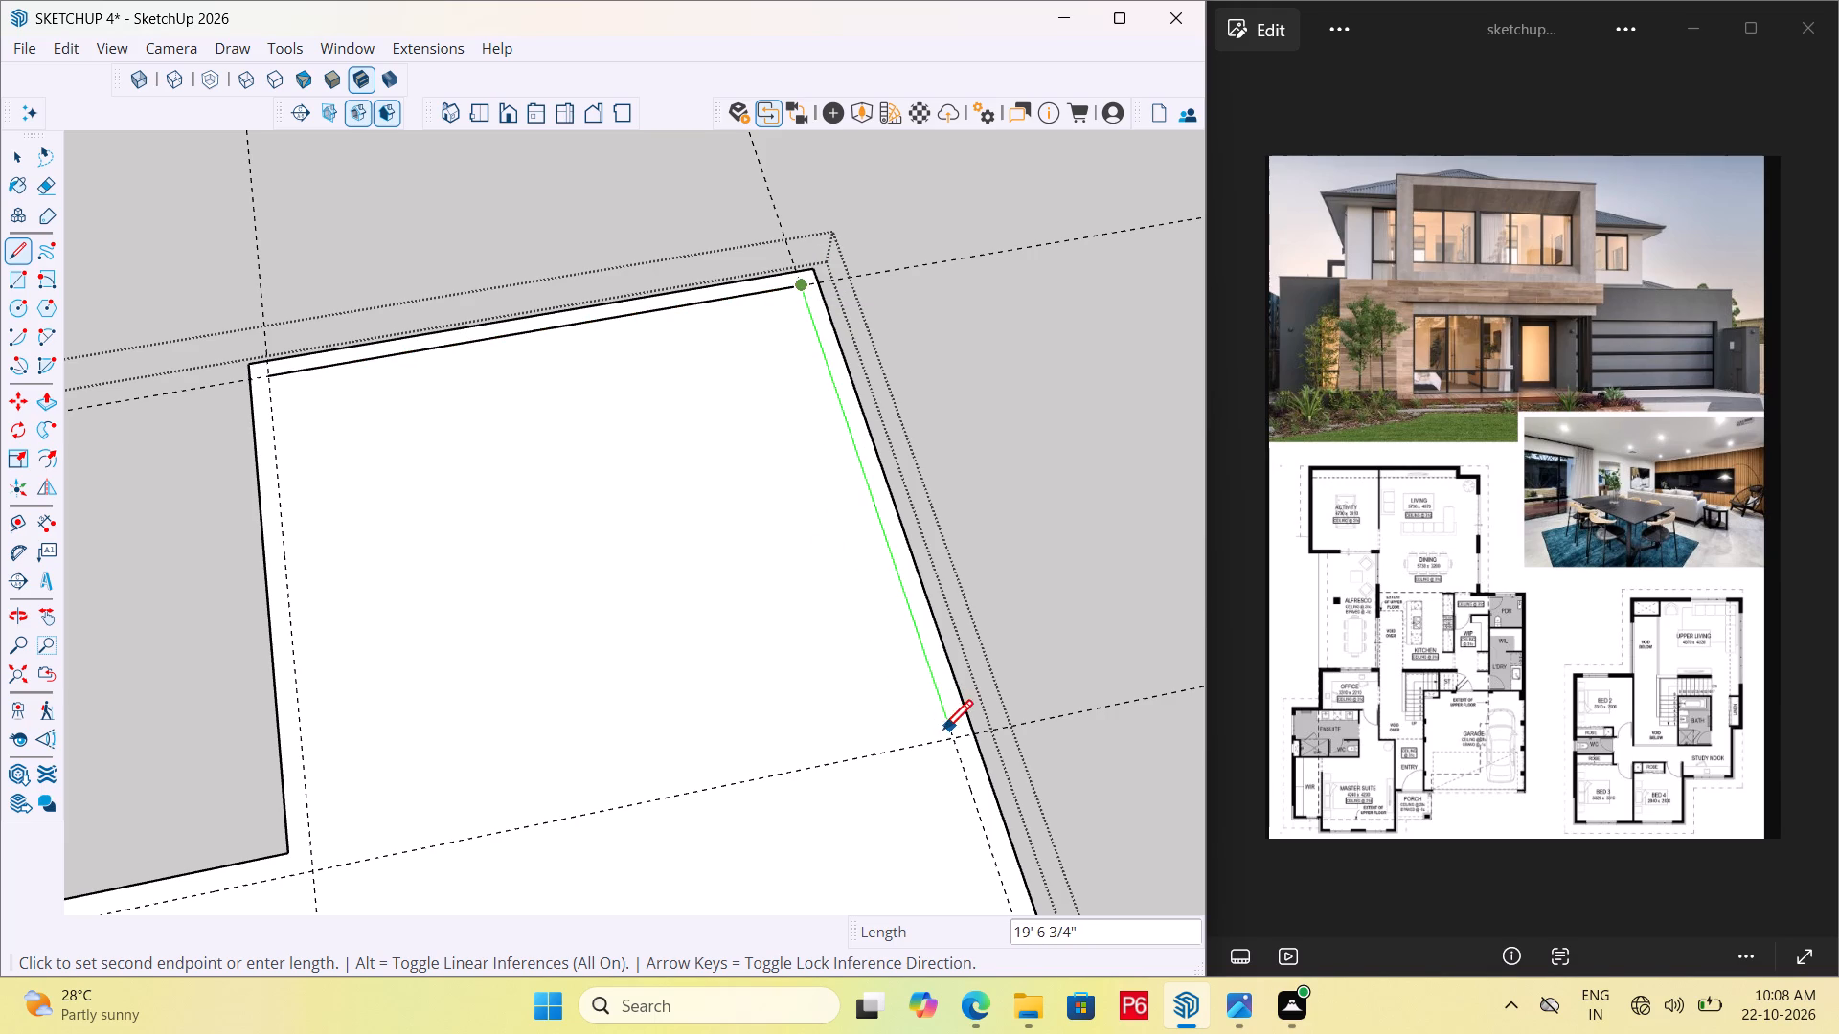
{"action": "scroll", "coordinate": [676, 375], "scroll_direction": "down", "scroll_amount": 8}
{"action": "scroll", "coordinate": [850, 700], "scroll_direction": "up", "scroll_amount": 7}
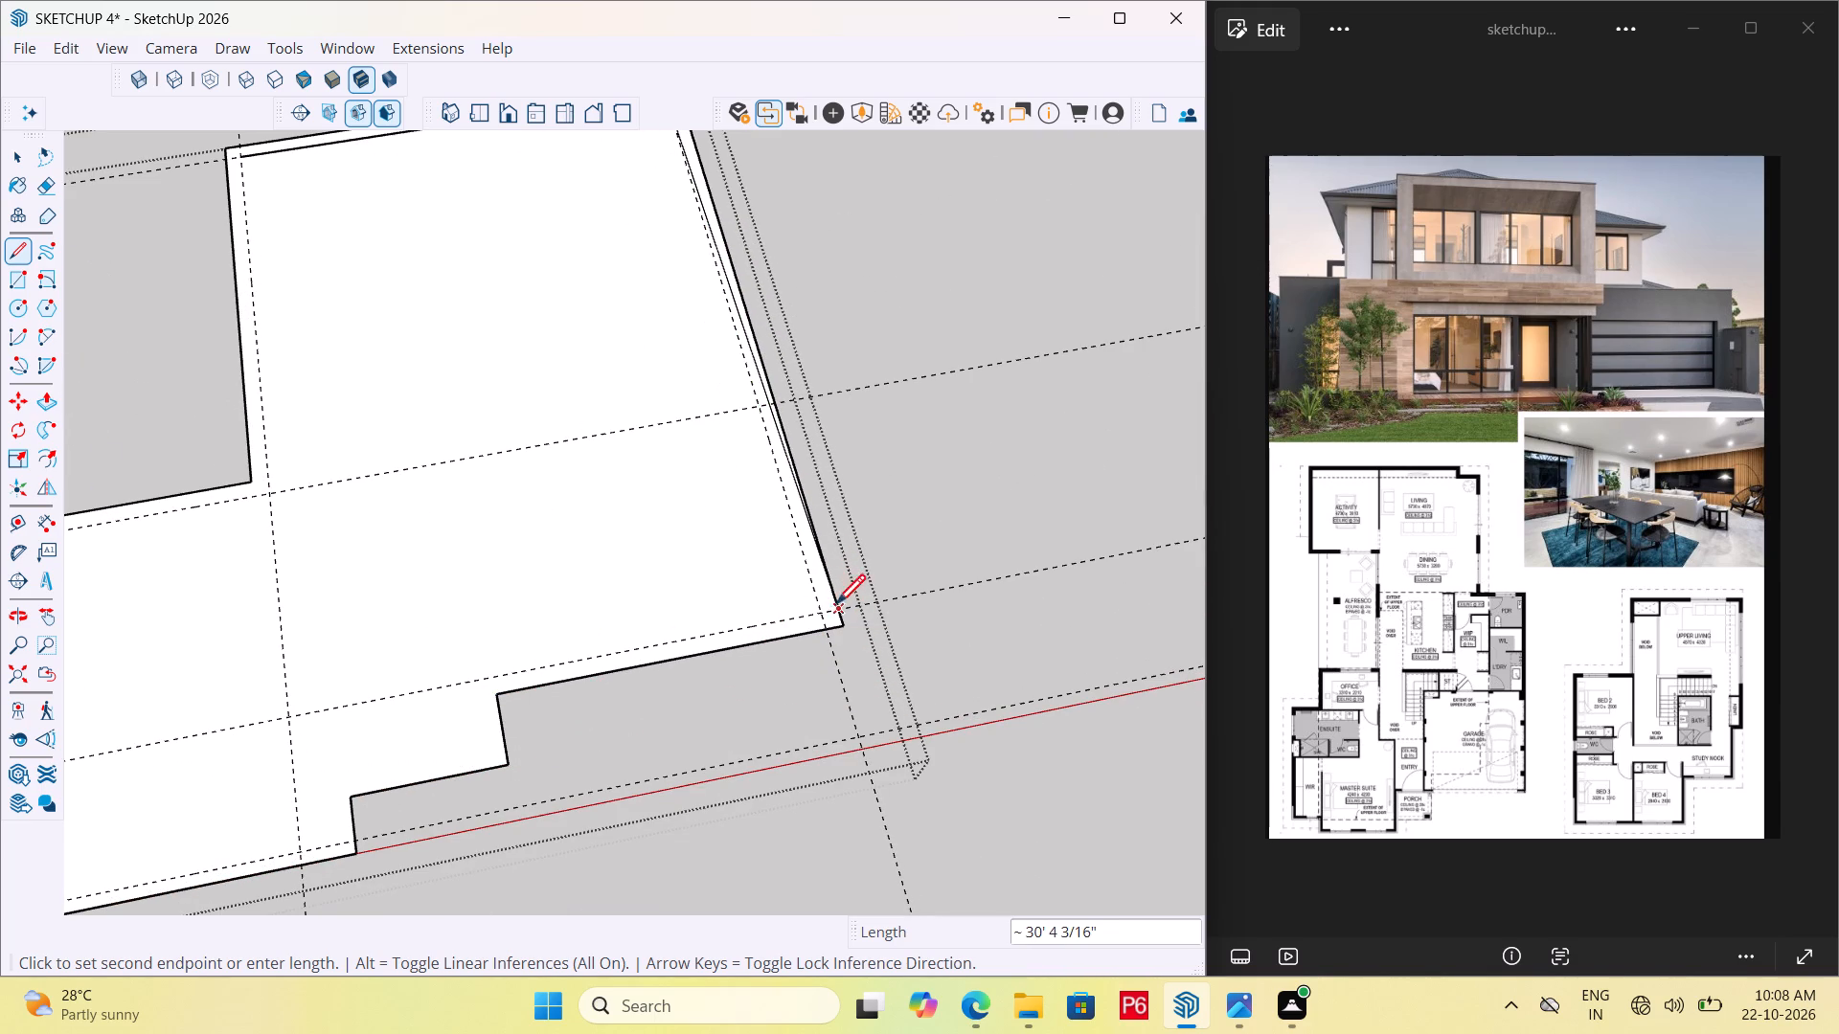
{"action": "left_click", "coordinate": [820, 614]}
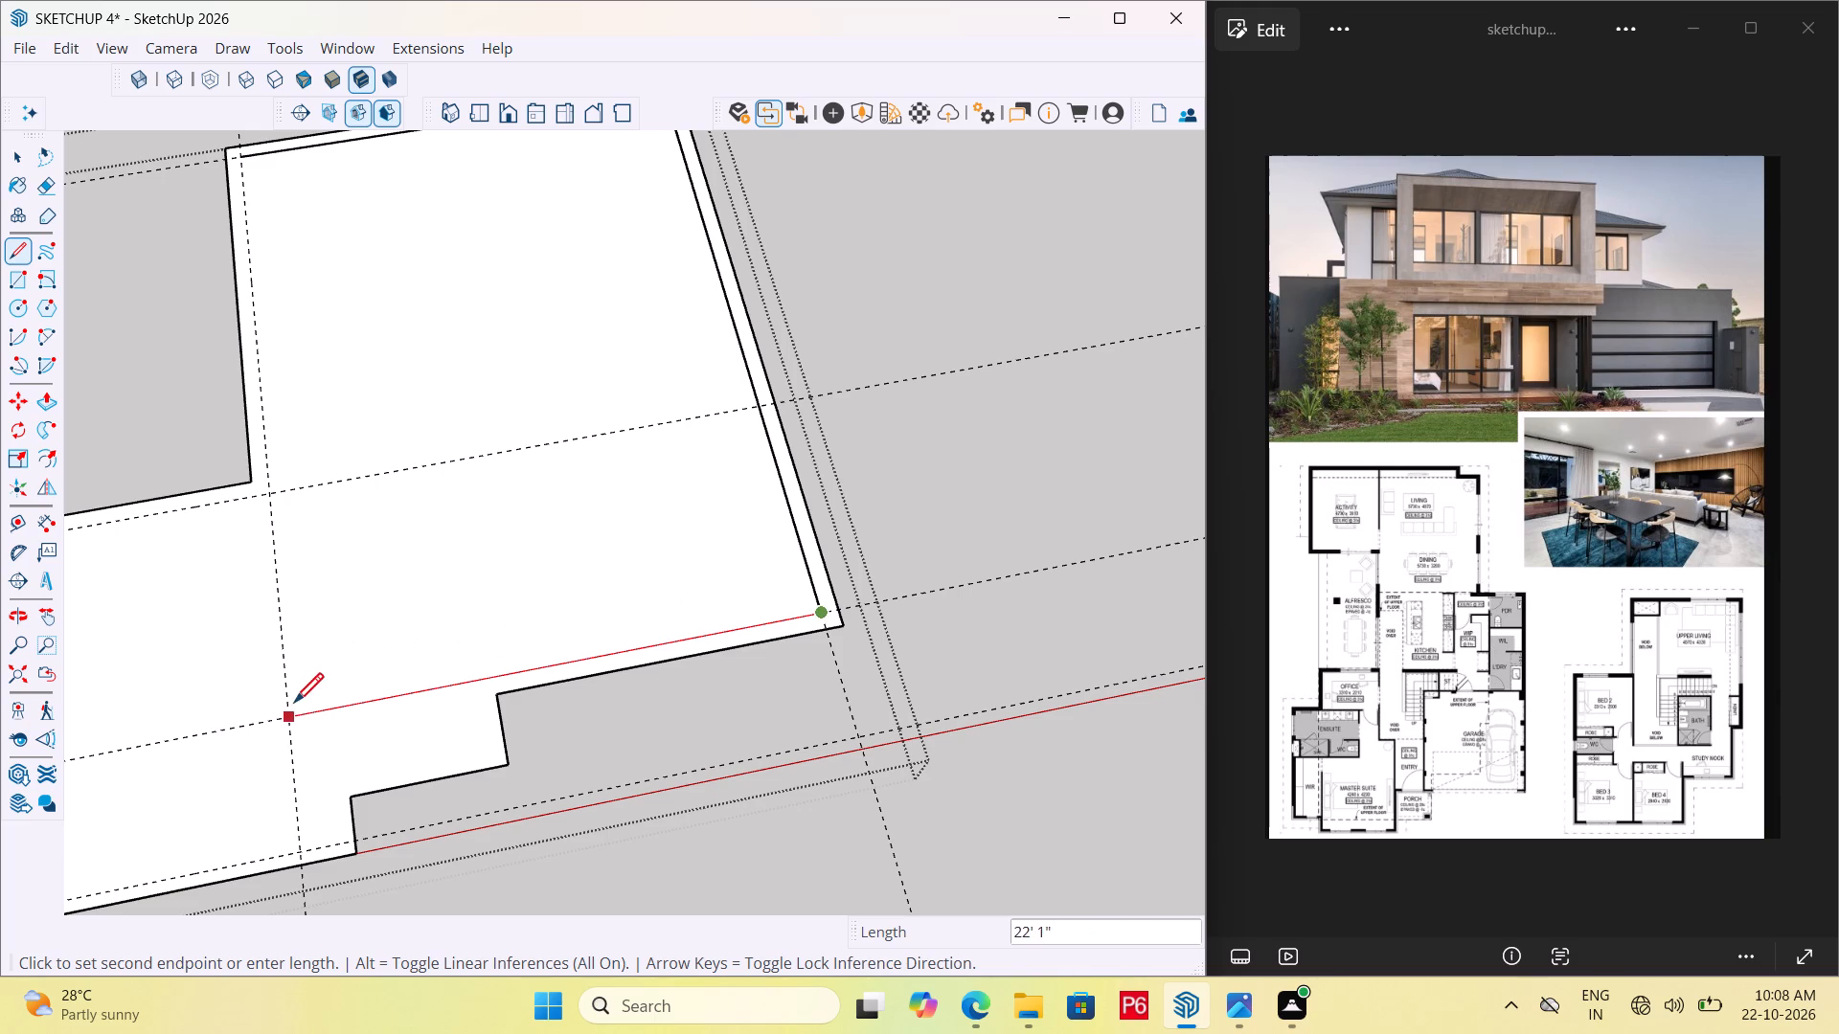
{"action": "left_click", "coordinate": [493, 678]}
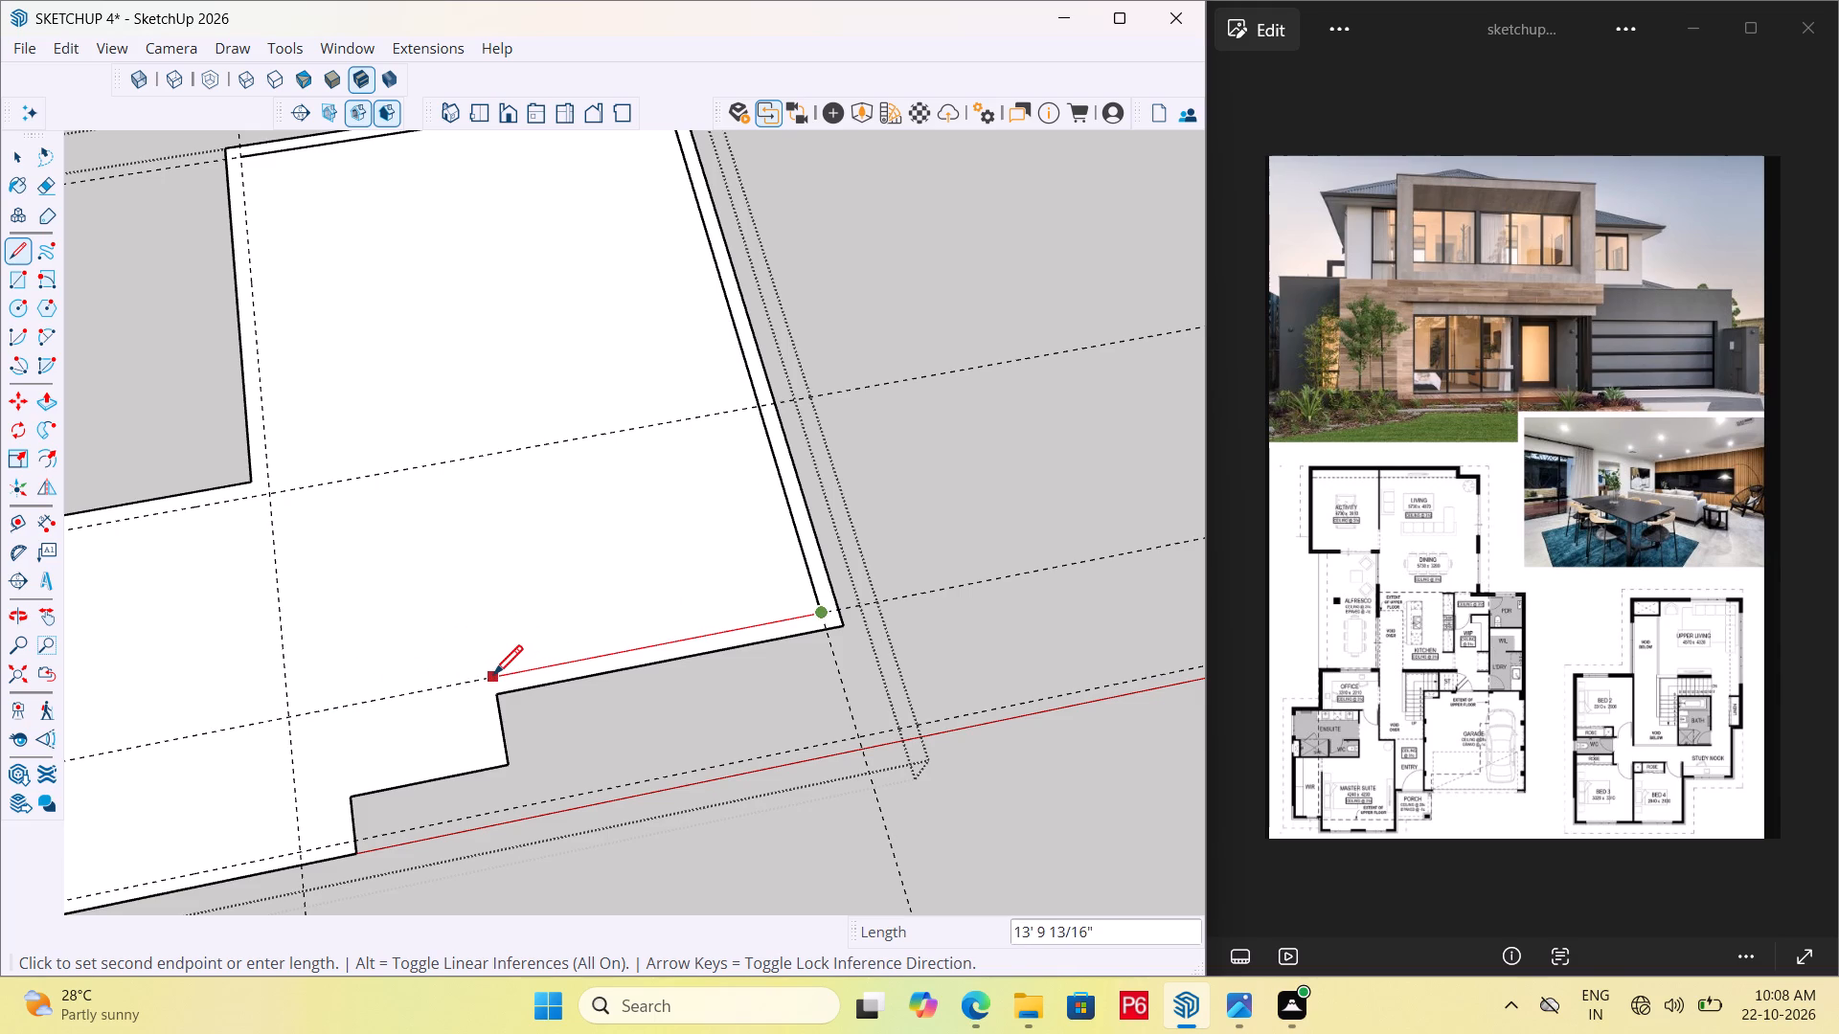
{"action": "key", "text": "space"}
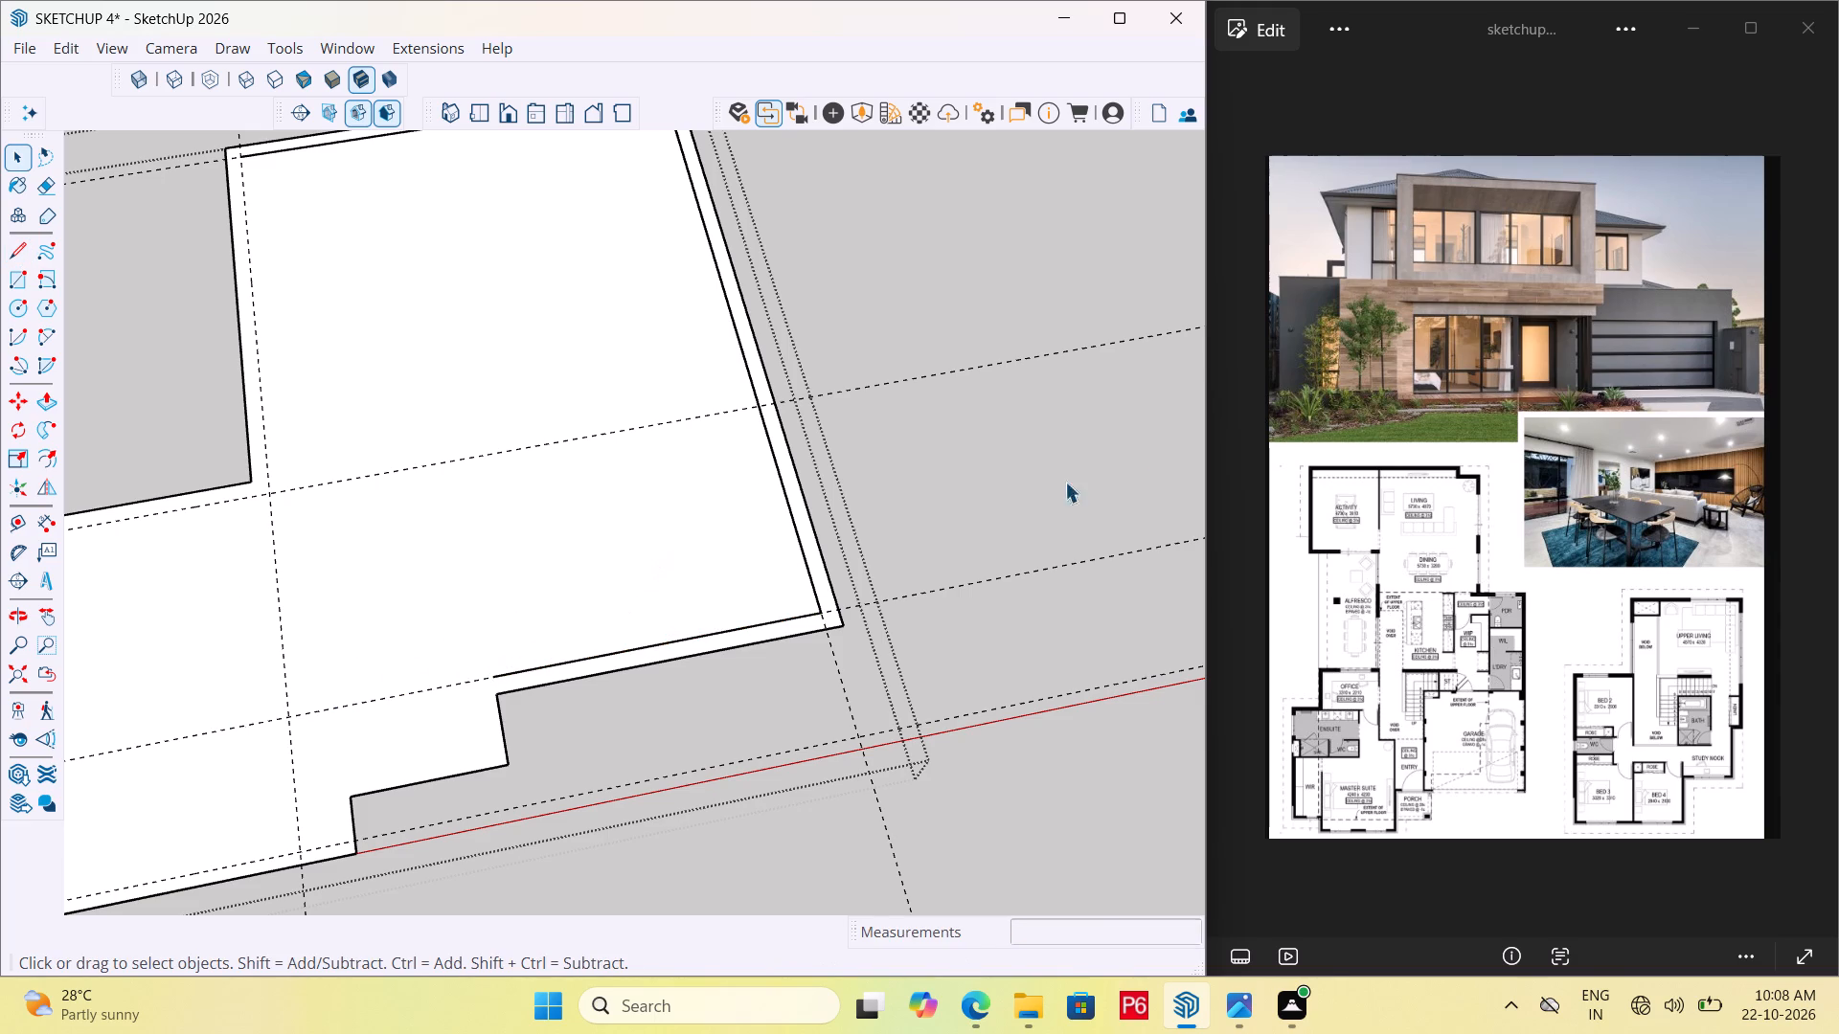
Draw inner wall lines from the rear corner beside the recess, around the projecting wing, finishing about 11' 5" along its front edge at the step.
{"action": "scroll", "coordinate": [1154, 468], "scroll_direction": "down", "scroll_amount": 5}
{"action": "scroll", "coordinate": [558, 280], "scroll_direction": "up", "scroll_amount": 5}
{"action": "key", "text": "l"}
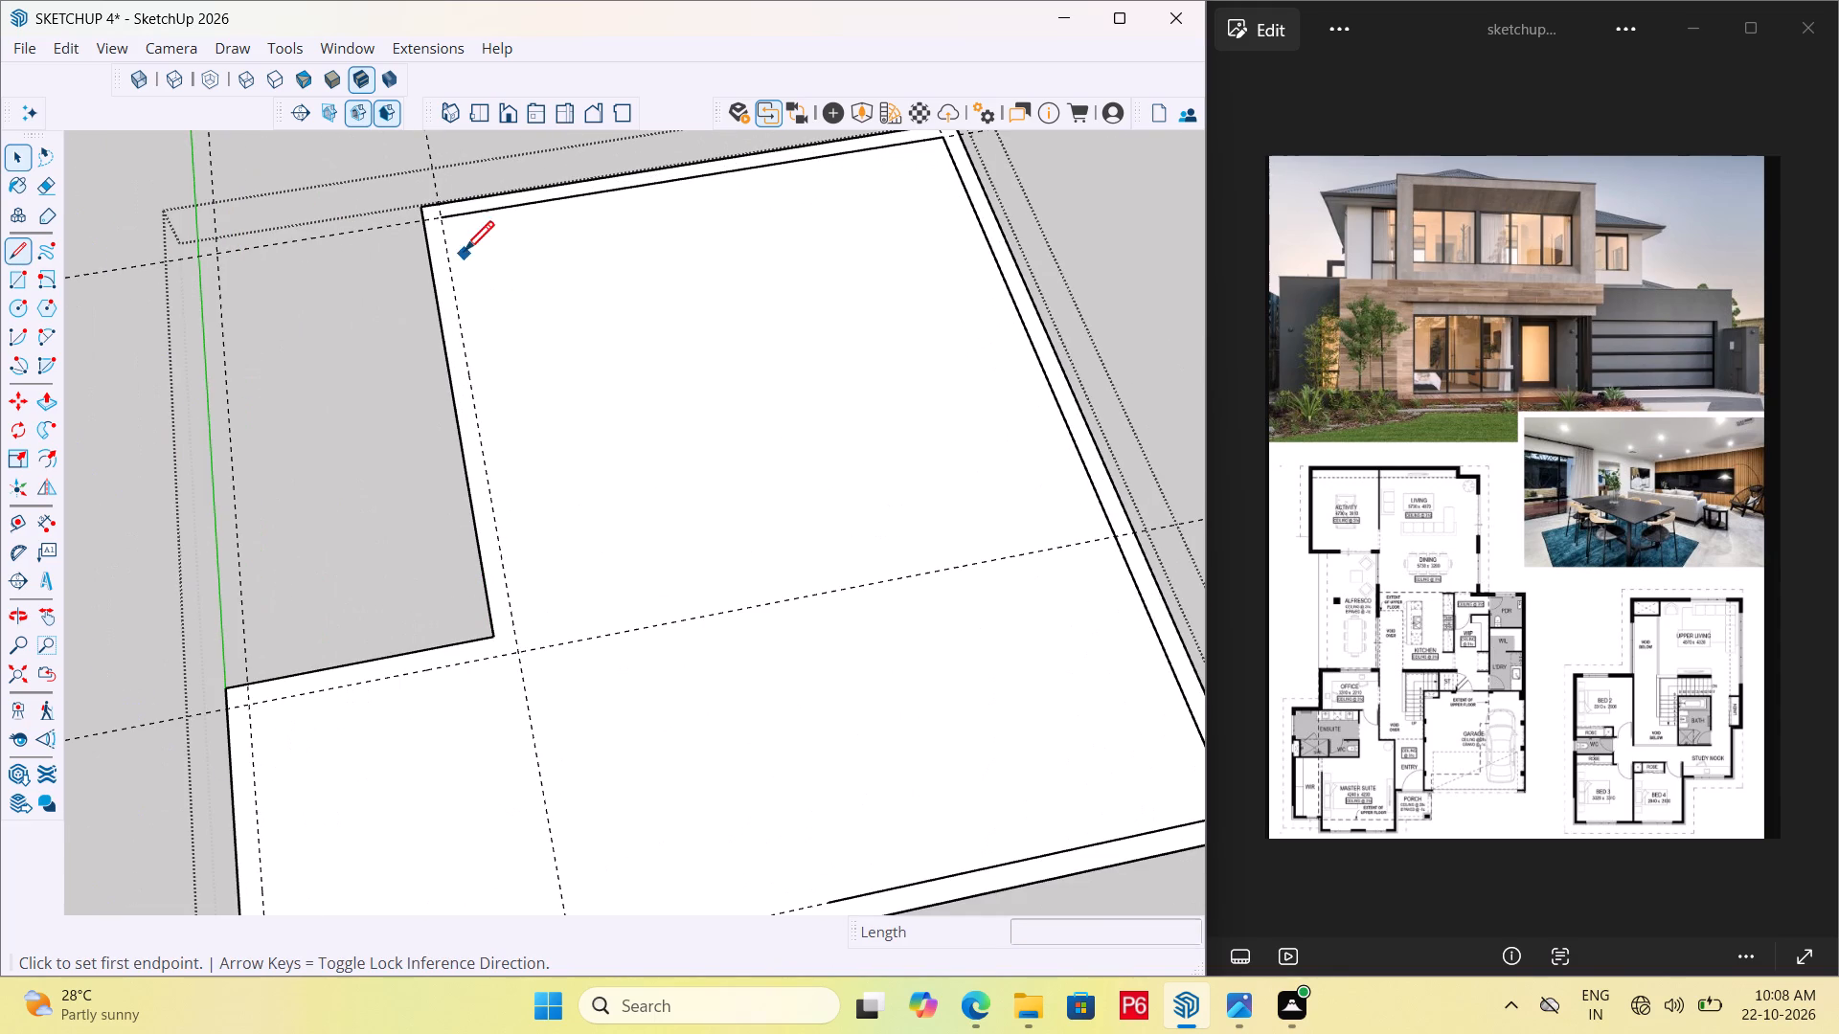
{"action": "left_click", "coordinate": [441, 223]}
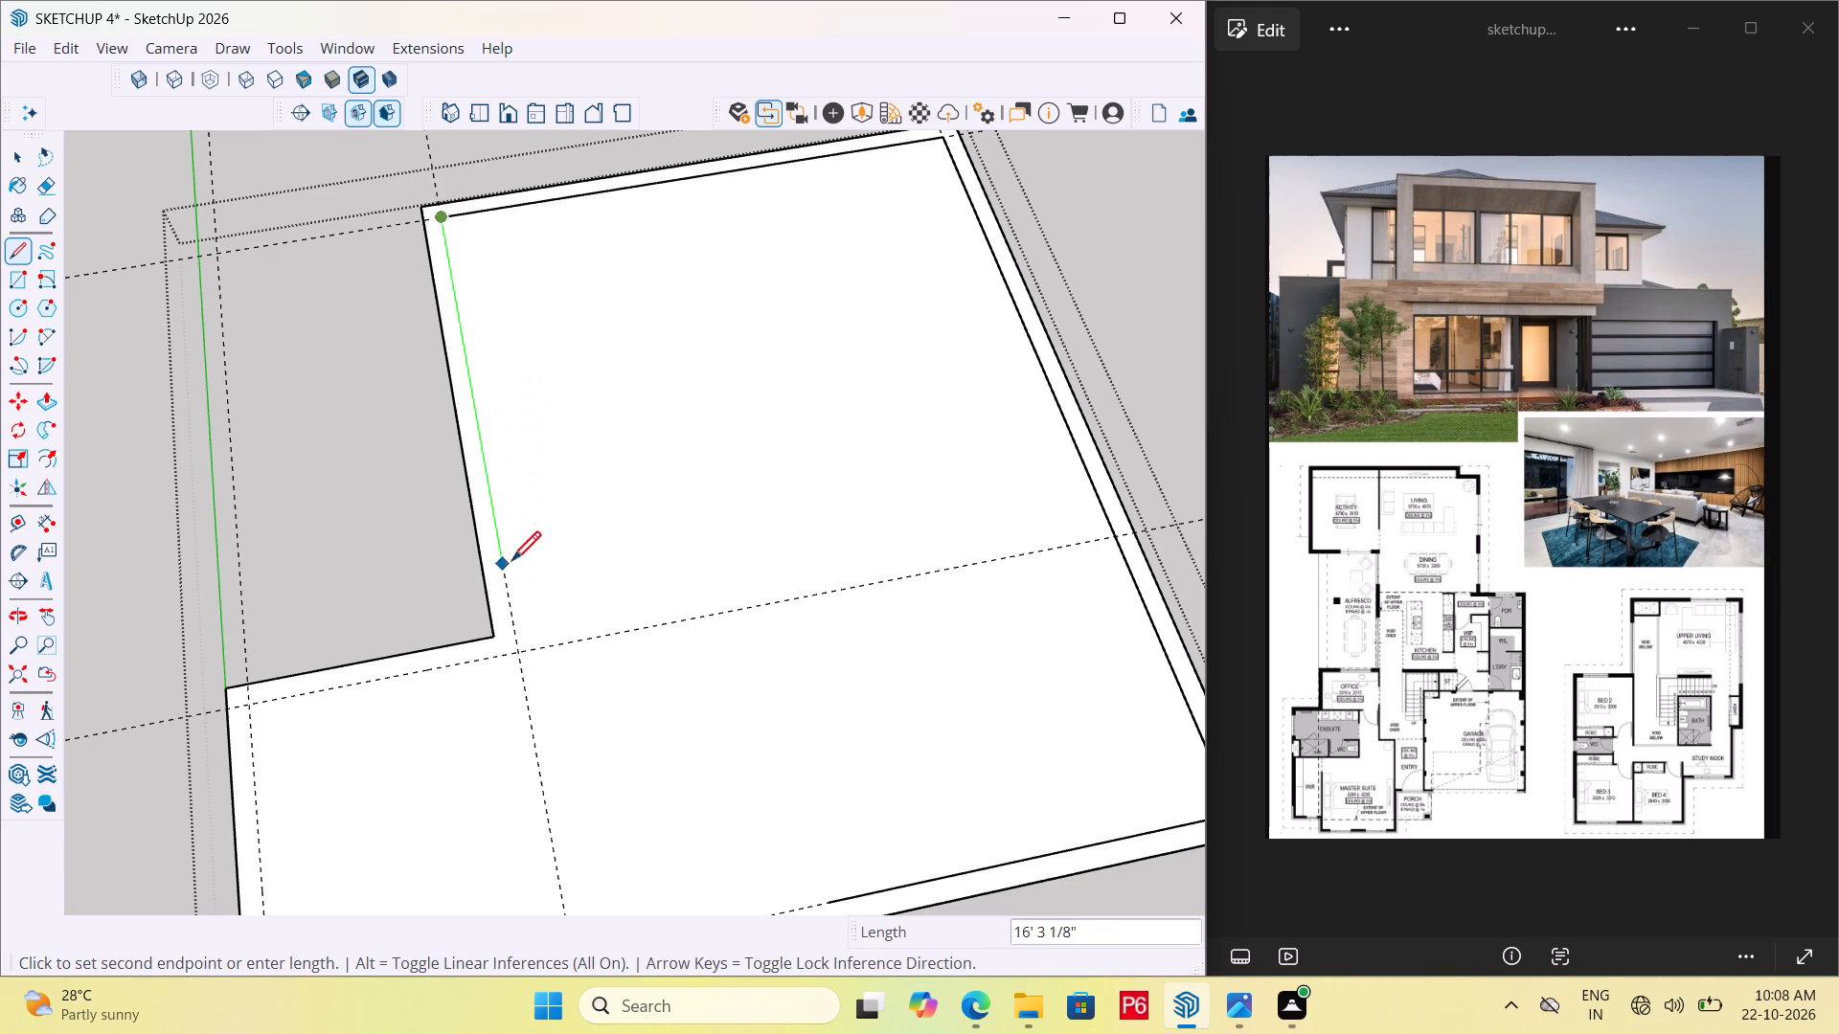
{"action": "left_click", "coordinate": [513, 650]}
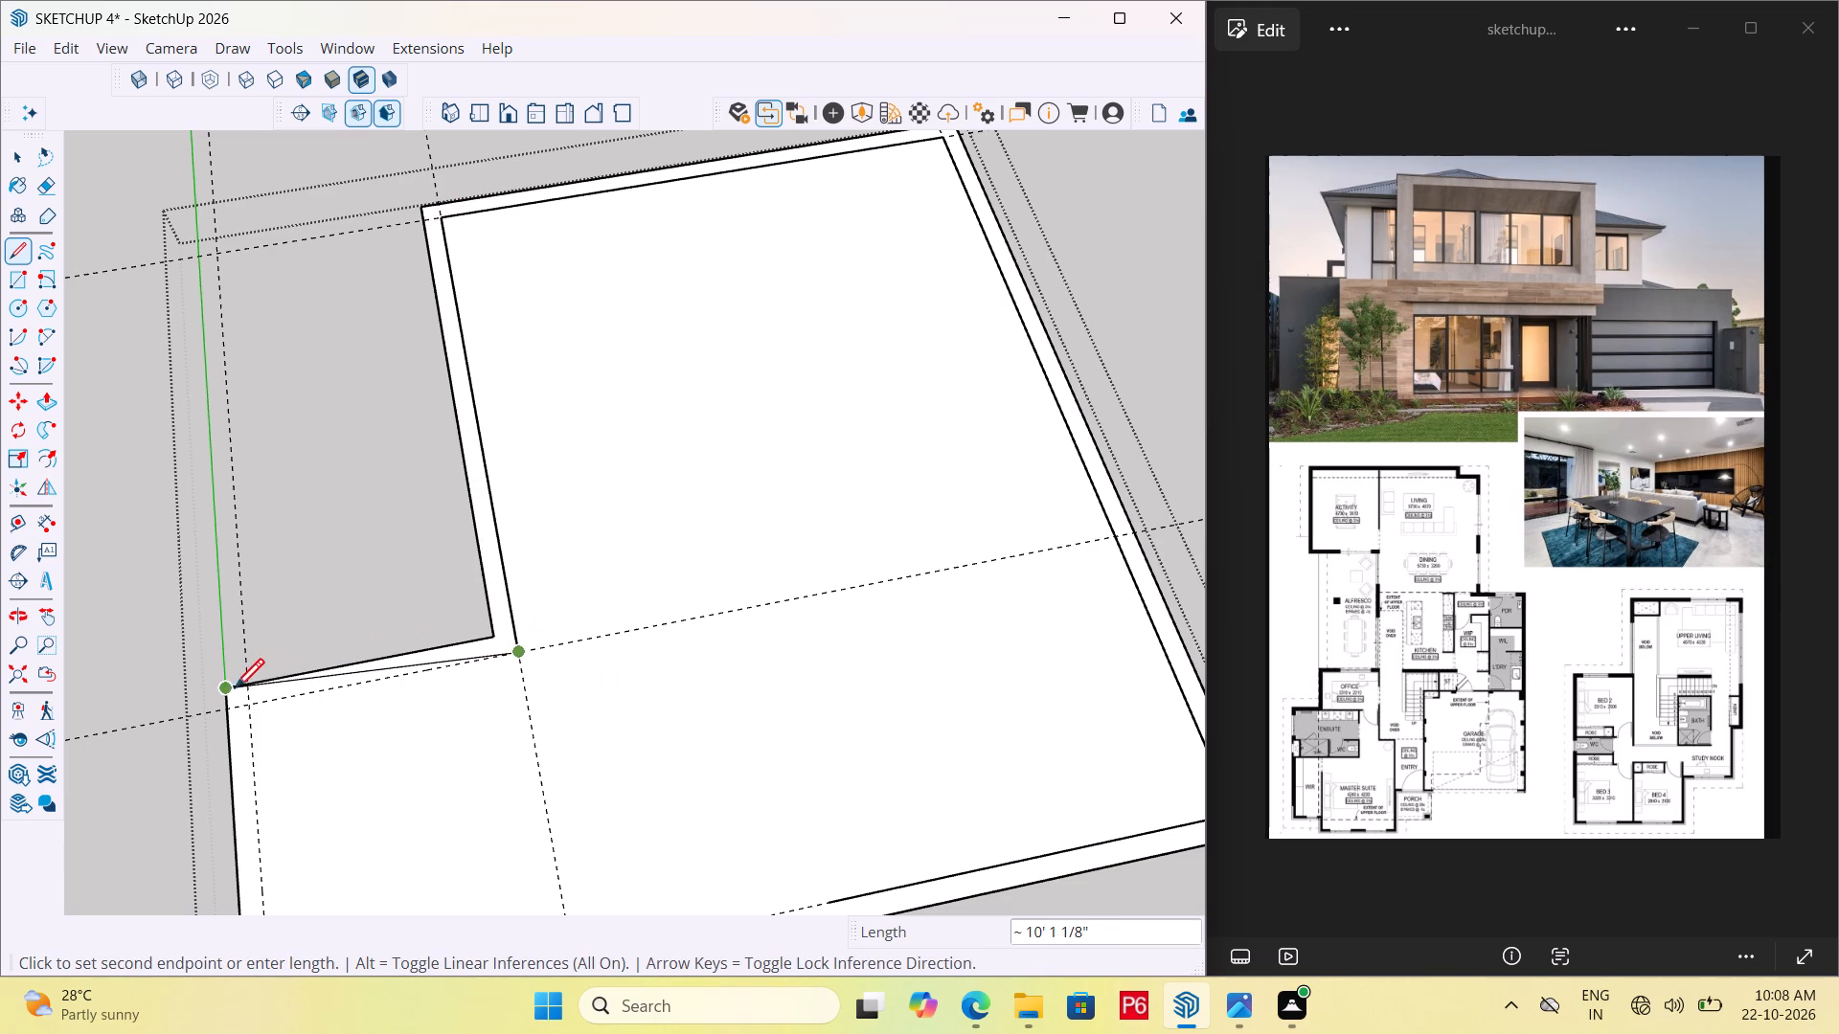
{"action": "left_click", "coordinate": [251, 694]}
{"action": "scroll", "coordinate": [321, 360], "scroll_direction": "down", "scroll_amount": 7}
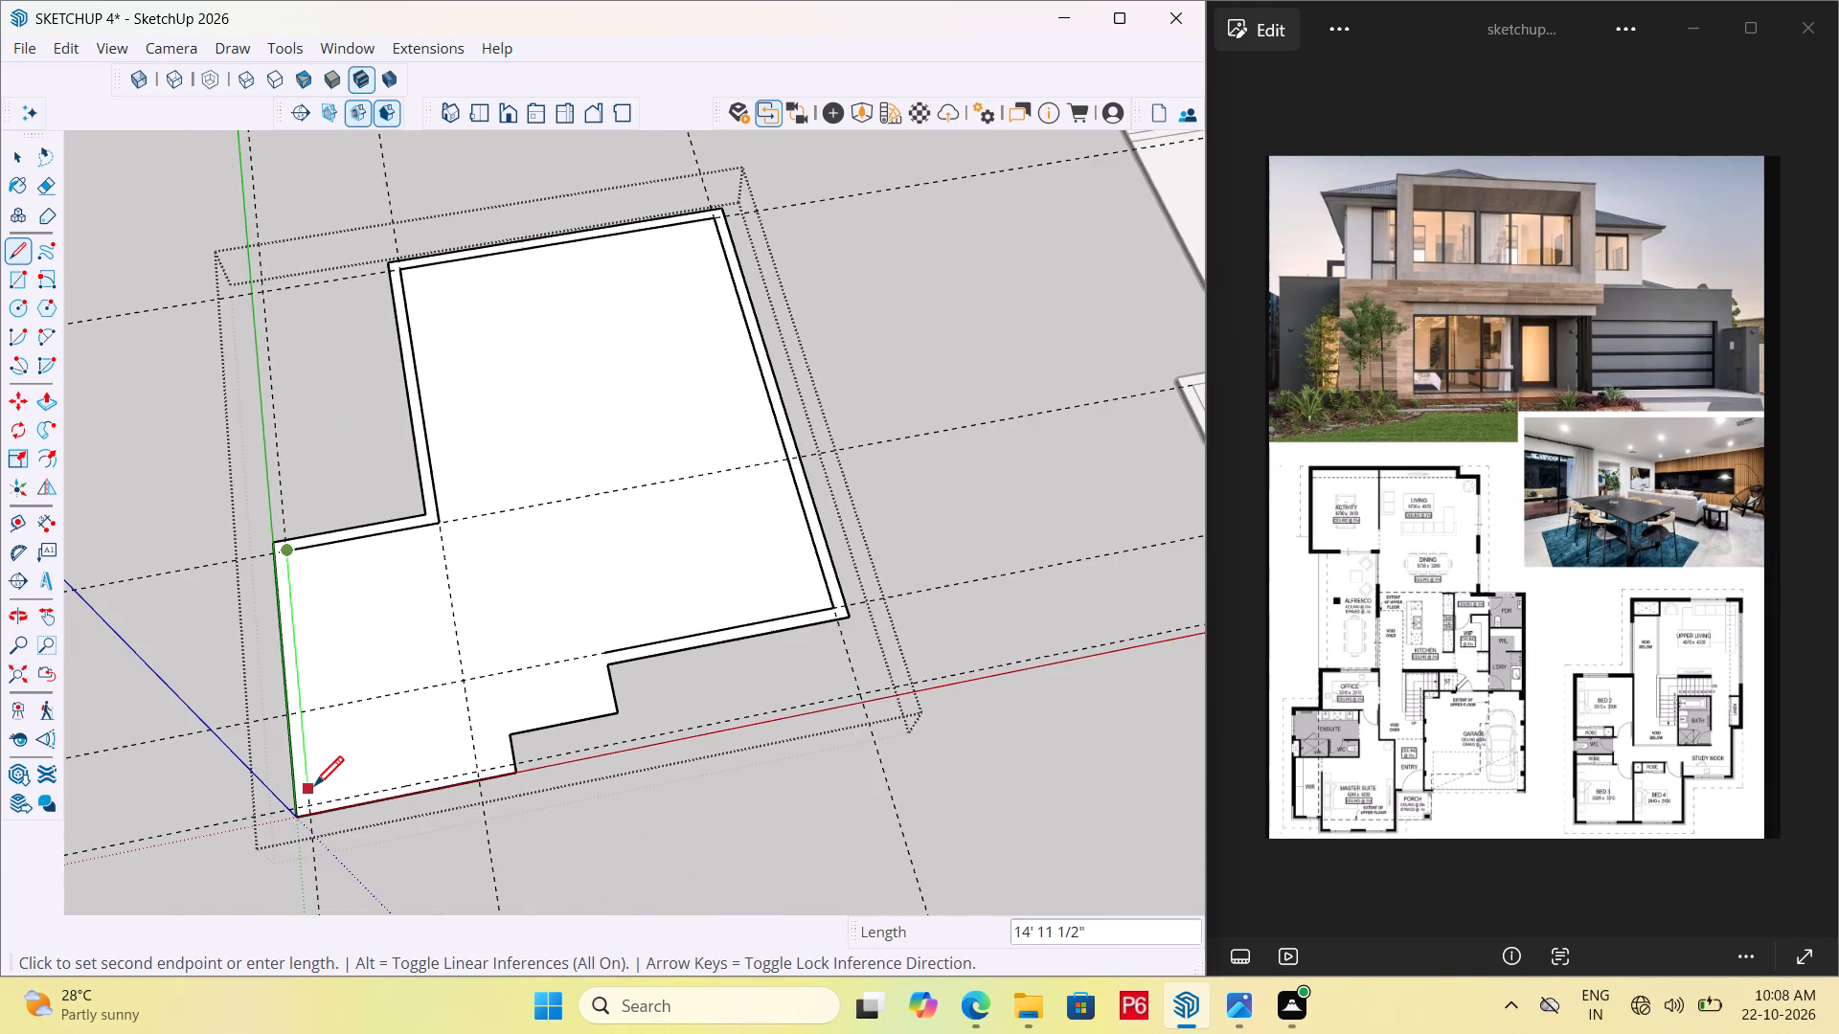
{"action": "scroll", "coordinate": [314, 789], "scroll_direction": "up", "scroll_amount": 5}
{"action": "left_click", "coordinate": [305, 816]}
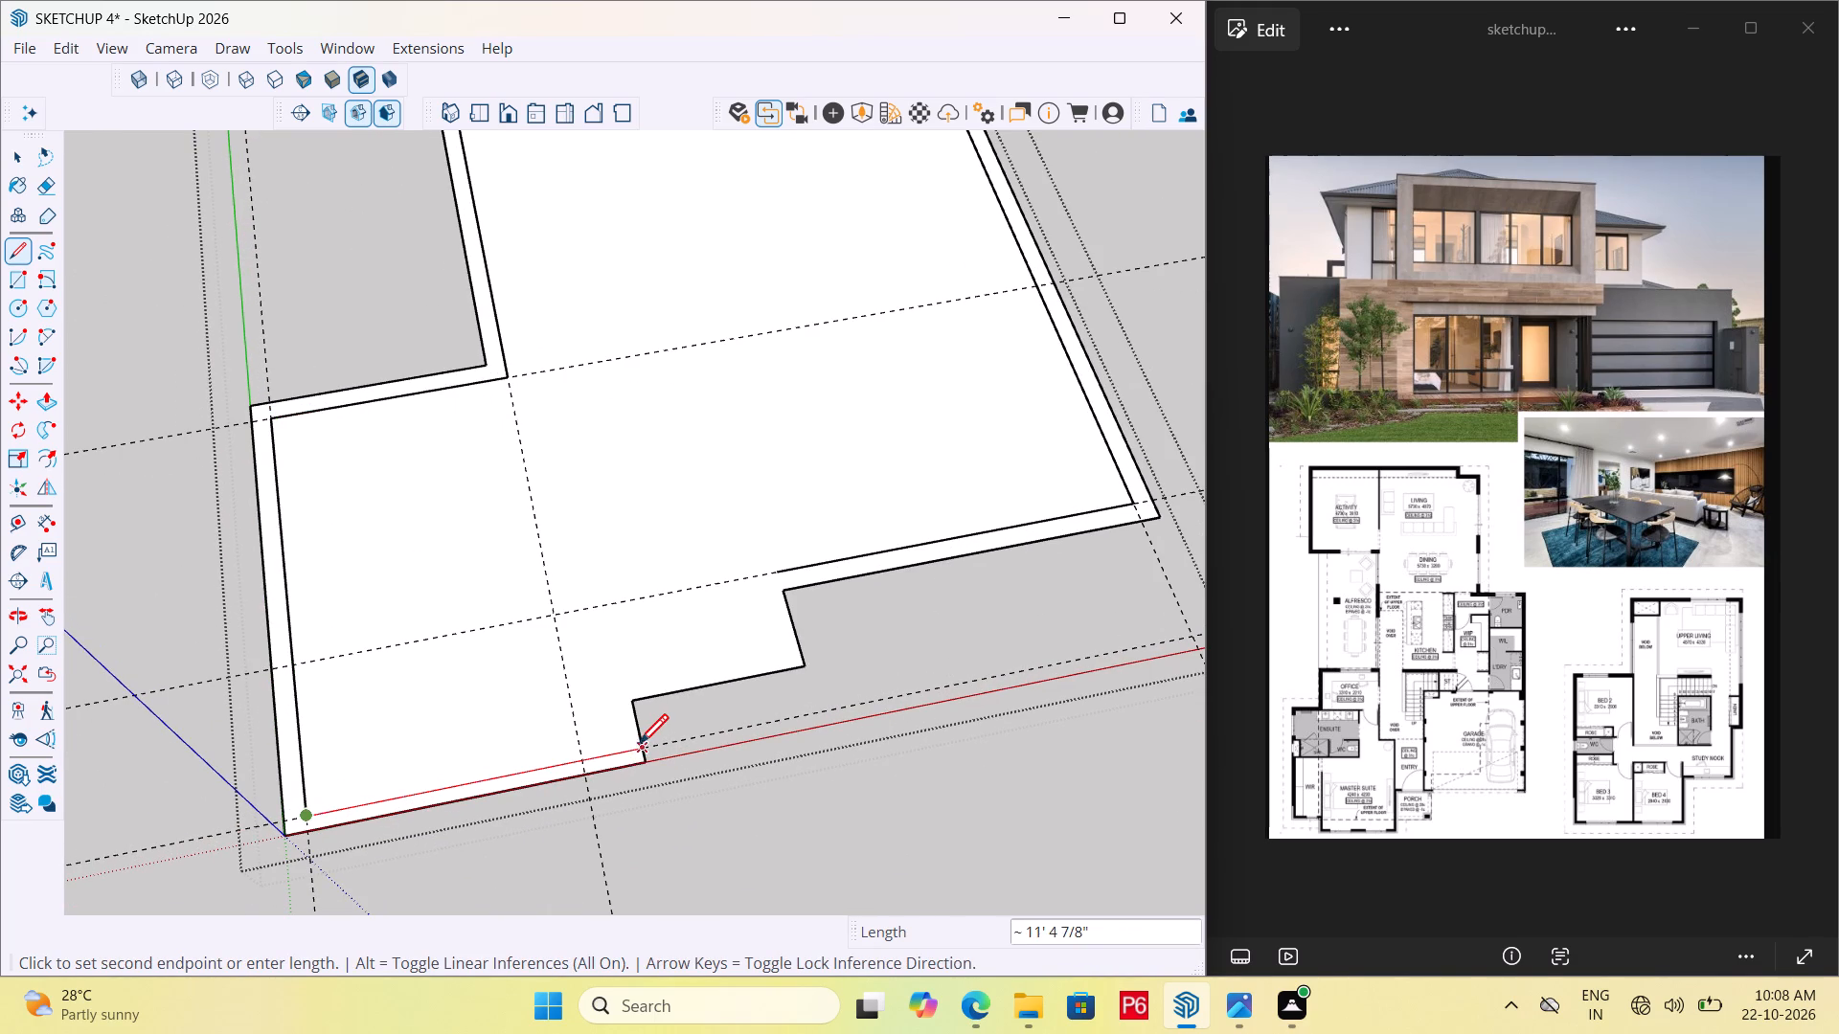
{"action": "double_click", "coordinate": [642, 747]}
{"action": "key", "text": "space"}
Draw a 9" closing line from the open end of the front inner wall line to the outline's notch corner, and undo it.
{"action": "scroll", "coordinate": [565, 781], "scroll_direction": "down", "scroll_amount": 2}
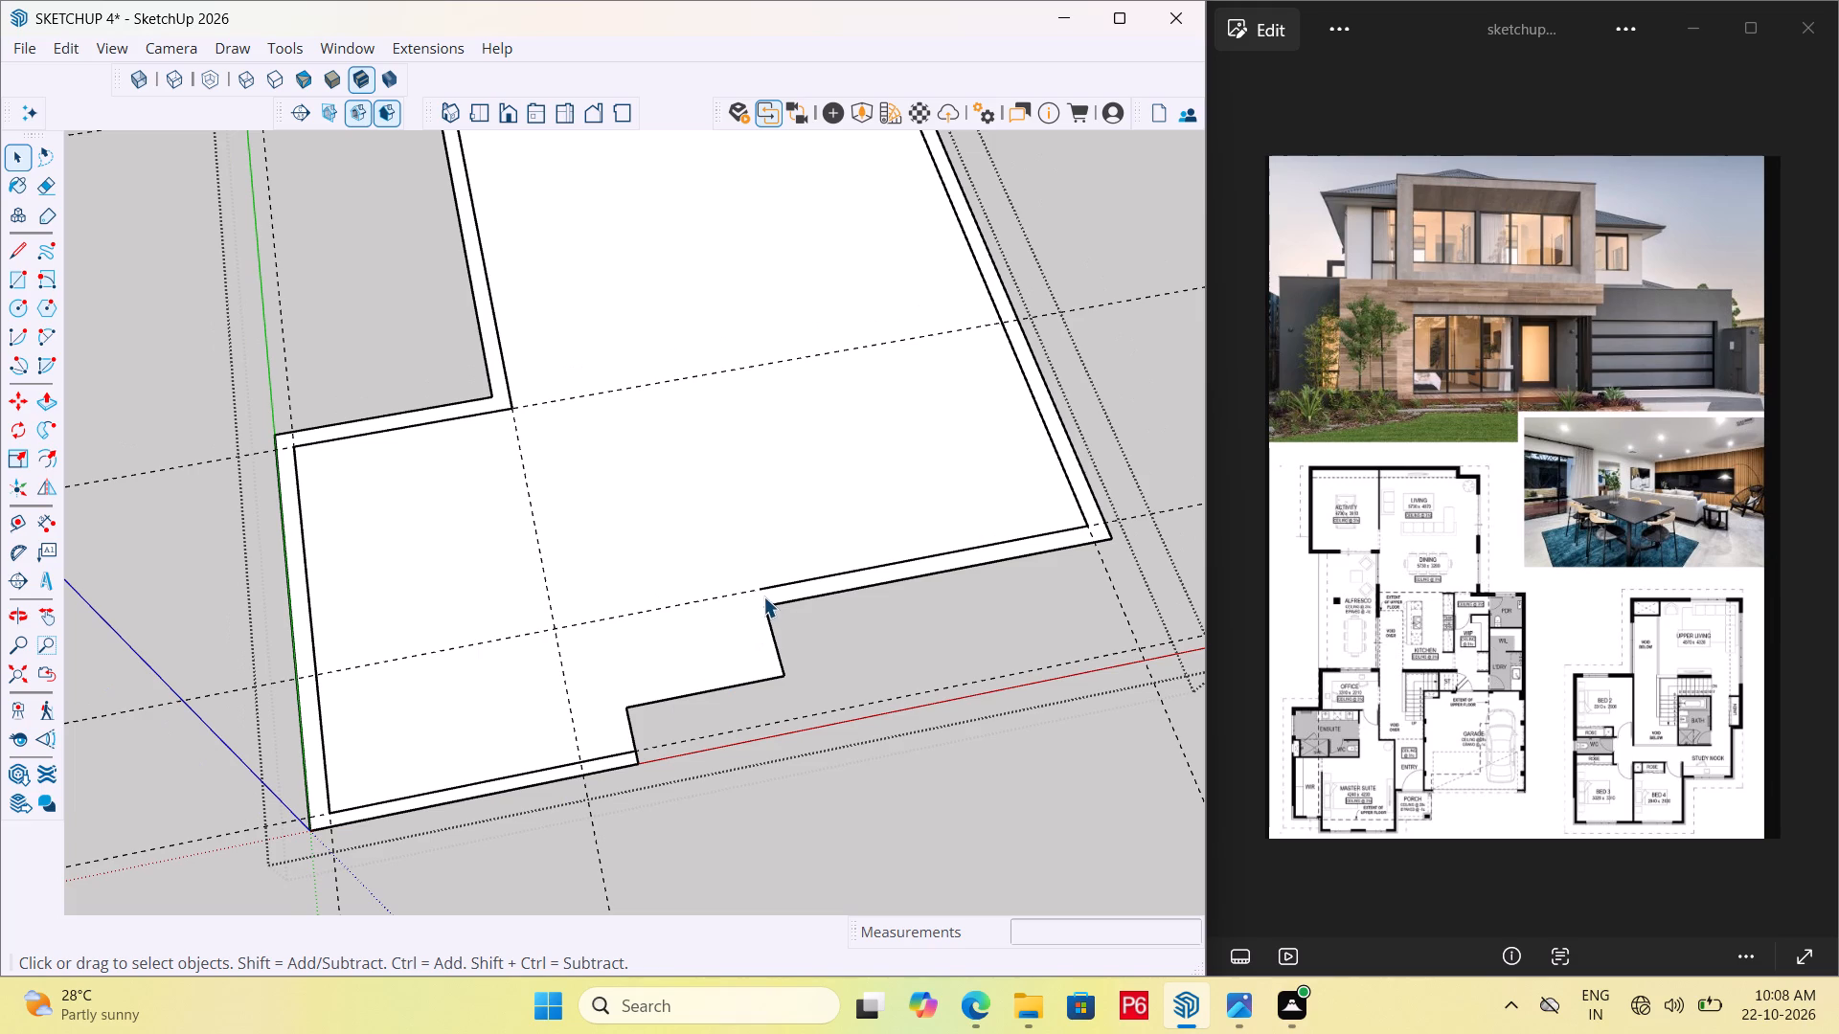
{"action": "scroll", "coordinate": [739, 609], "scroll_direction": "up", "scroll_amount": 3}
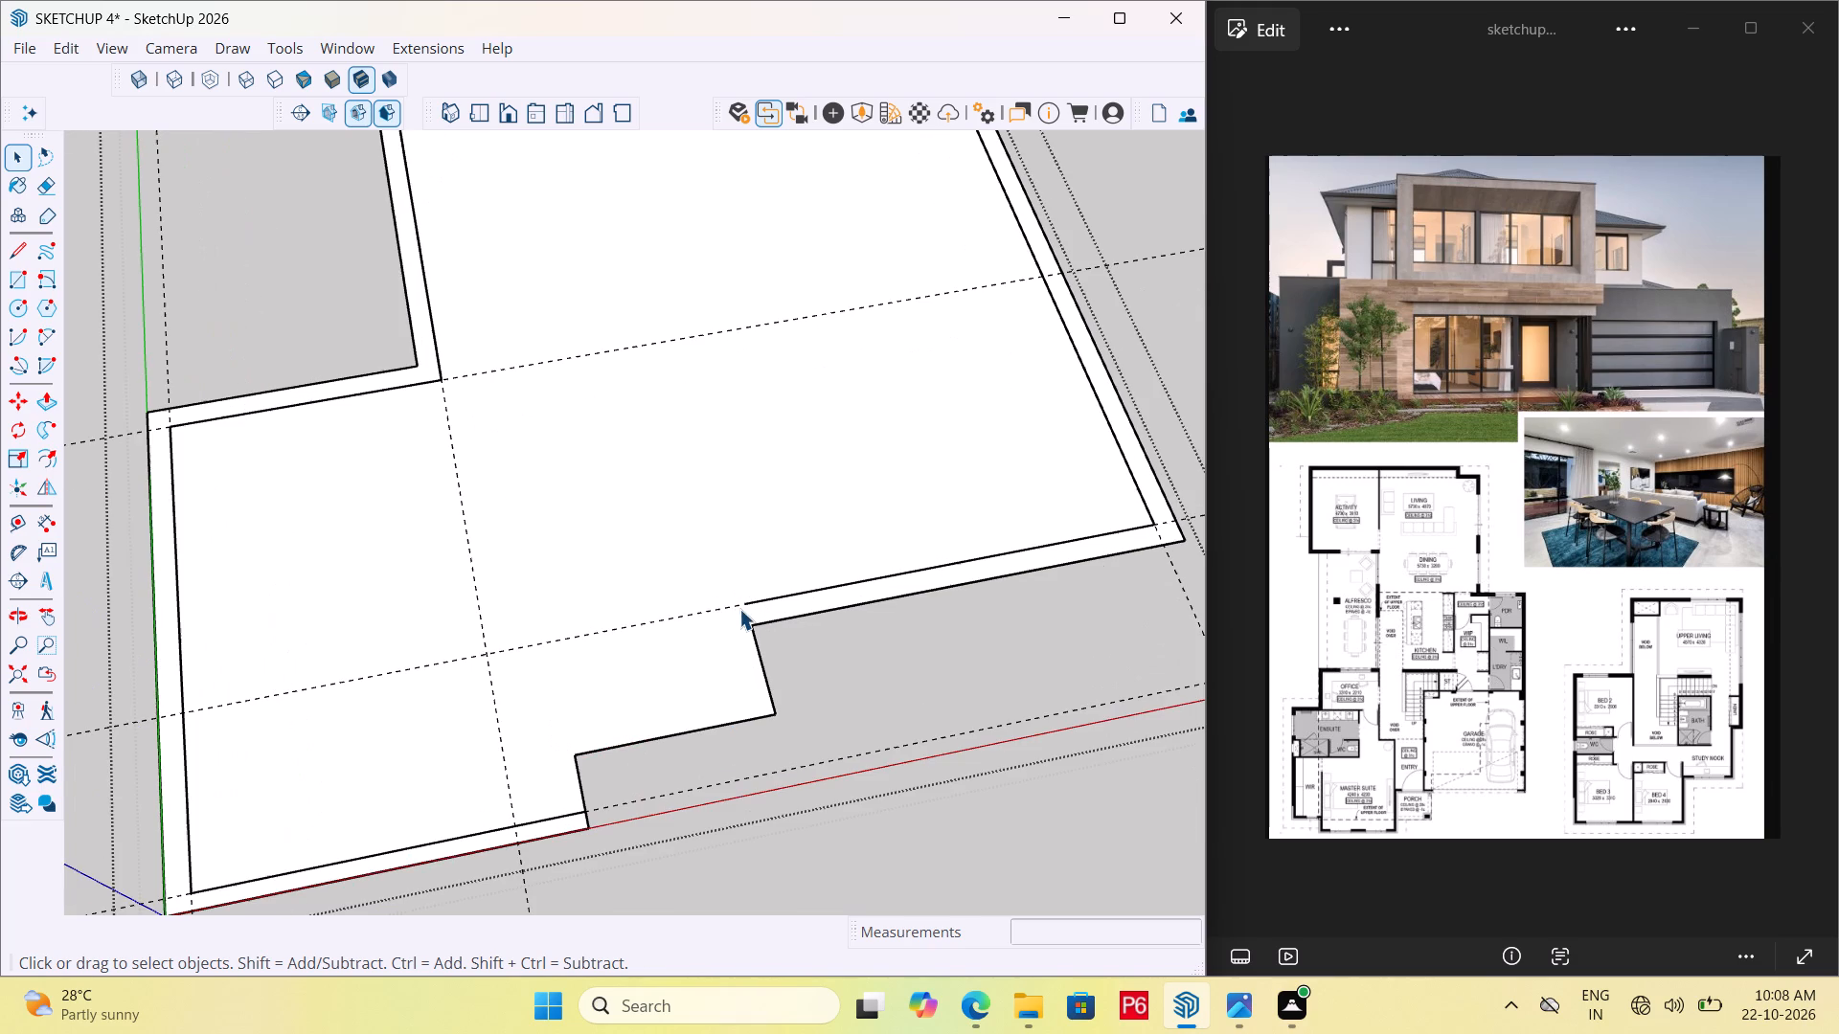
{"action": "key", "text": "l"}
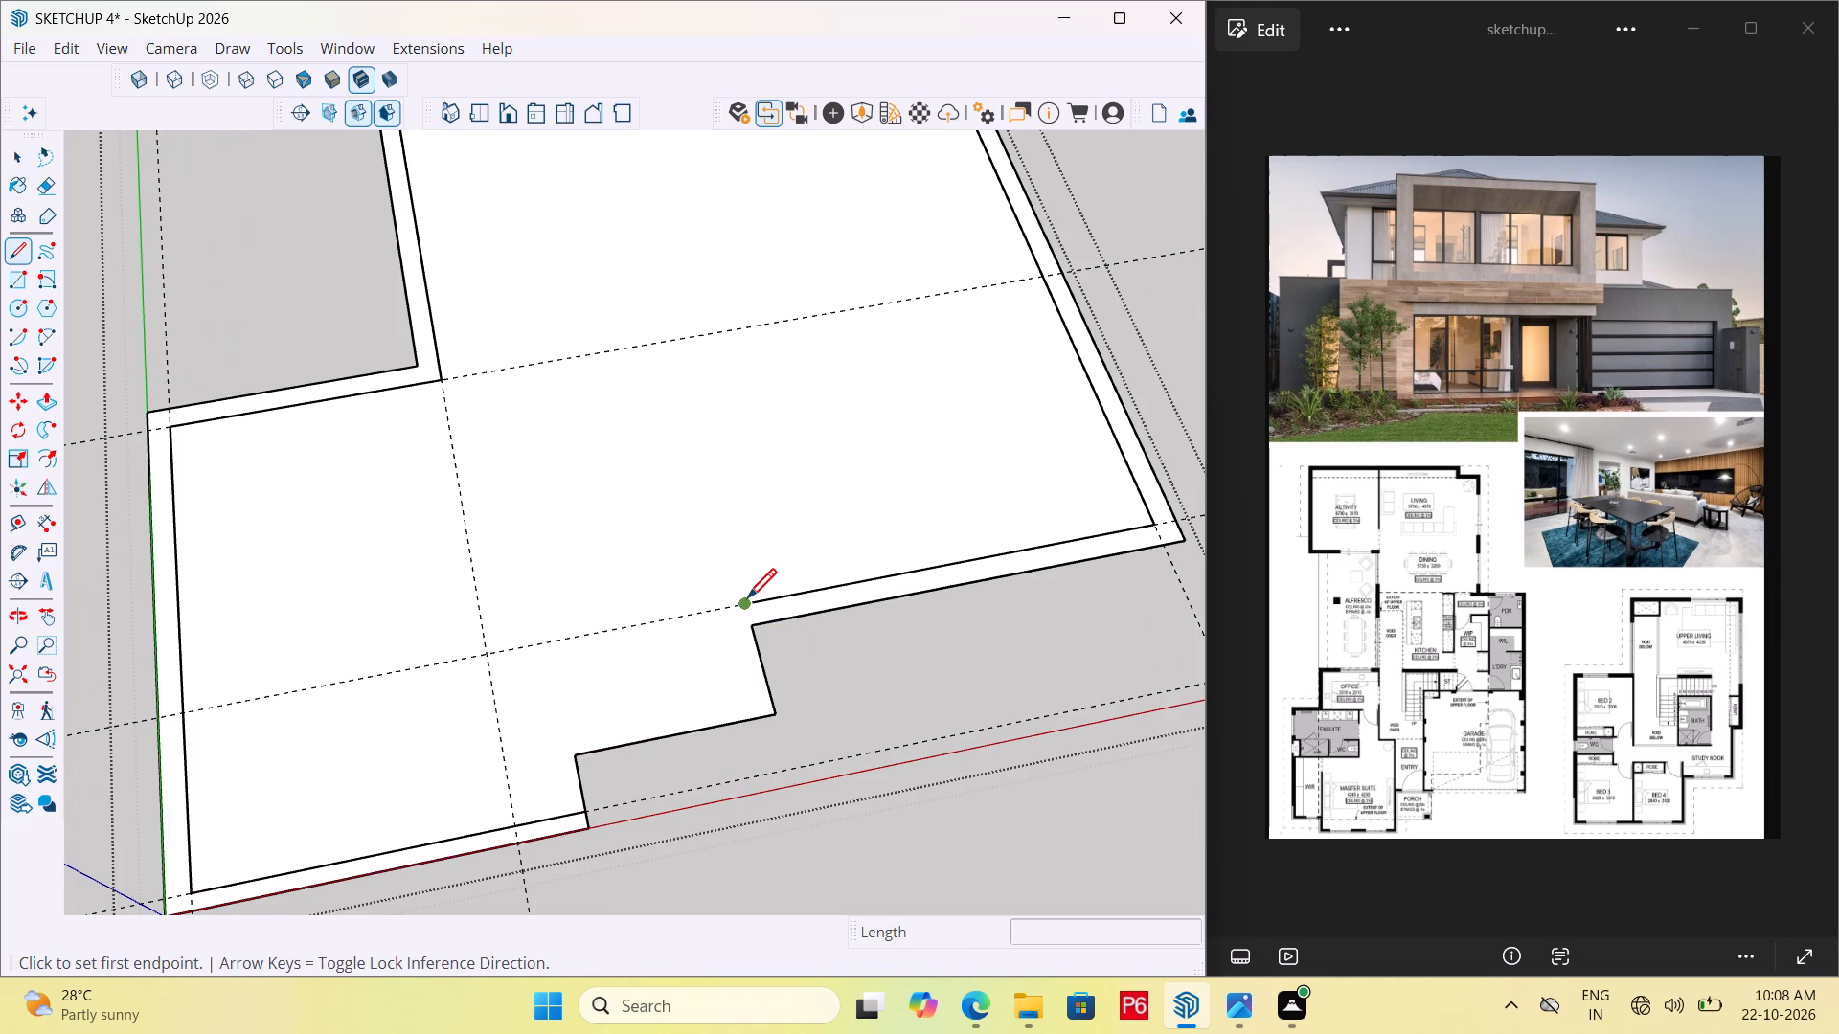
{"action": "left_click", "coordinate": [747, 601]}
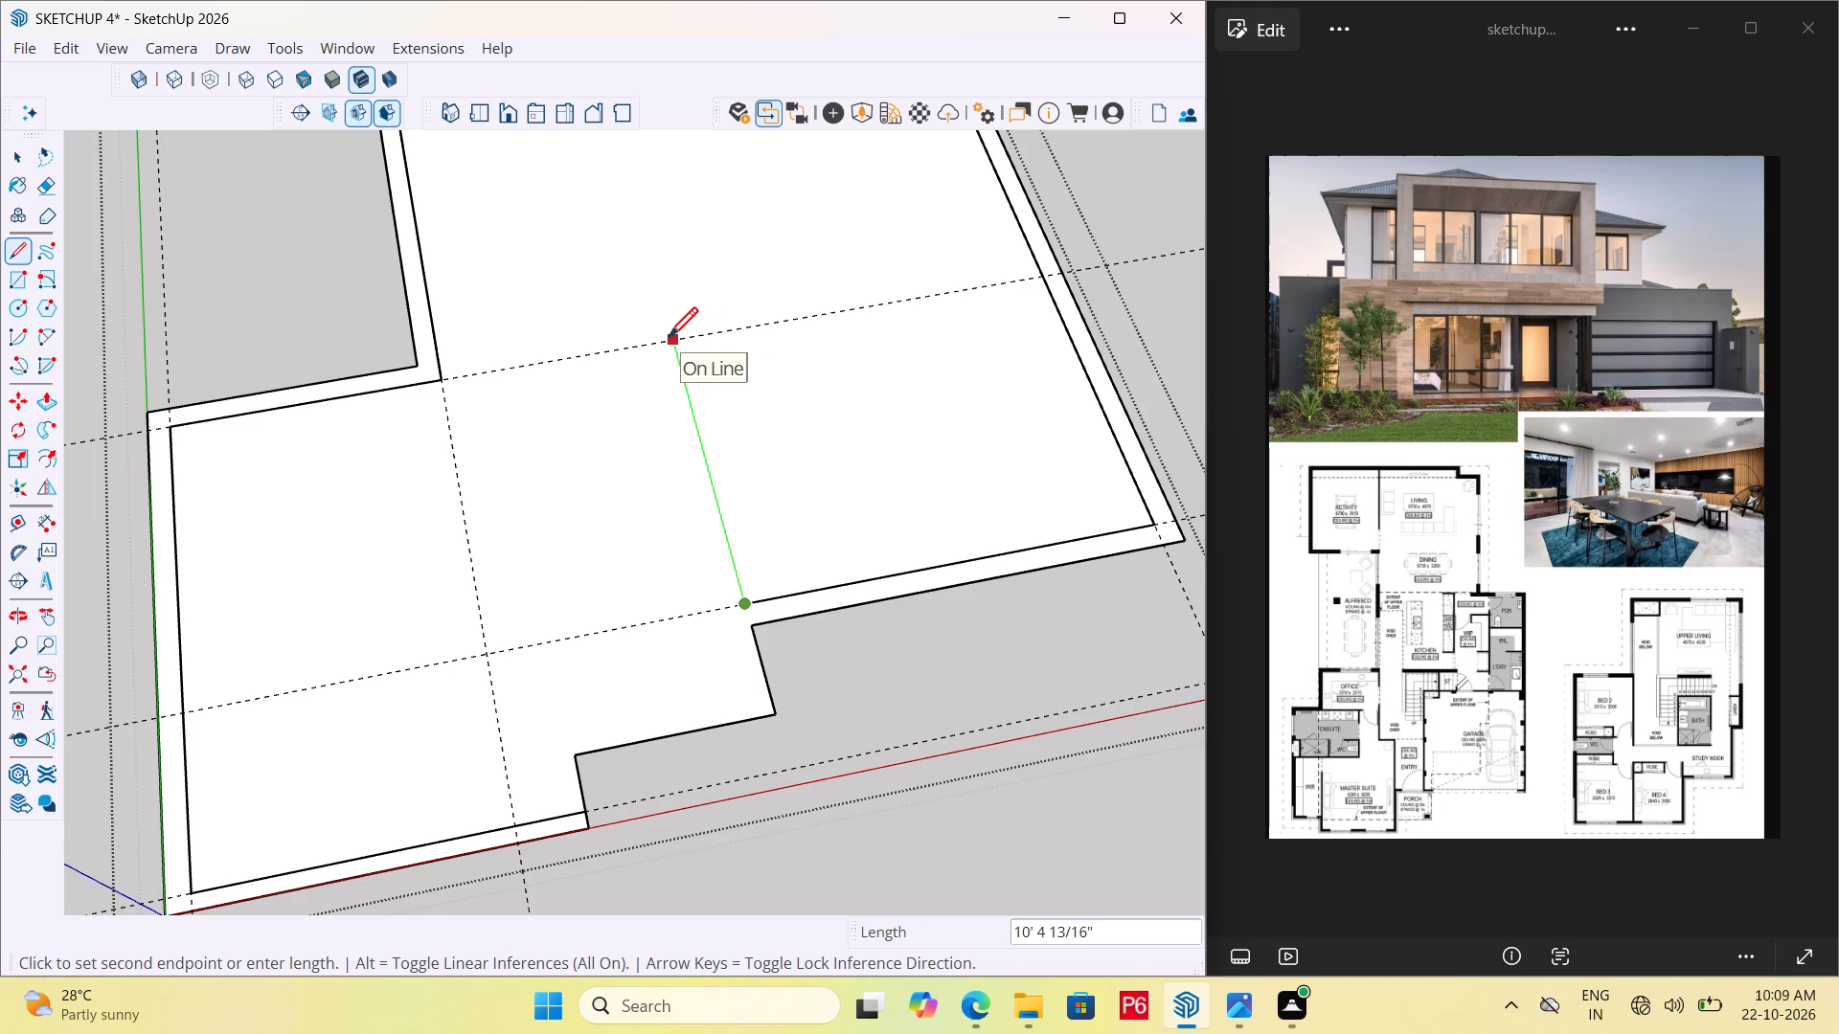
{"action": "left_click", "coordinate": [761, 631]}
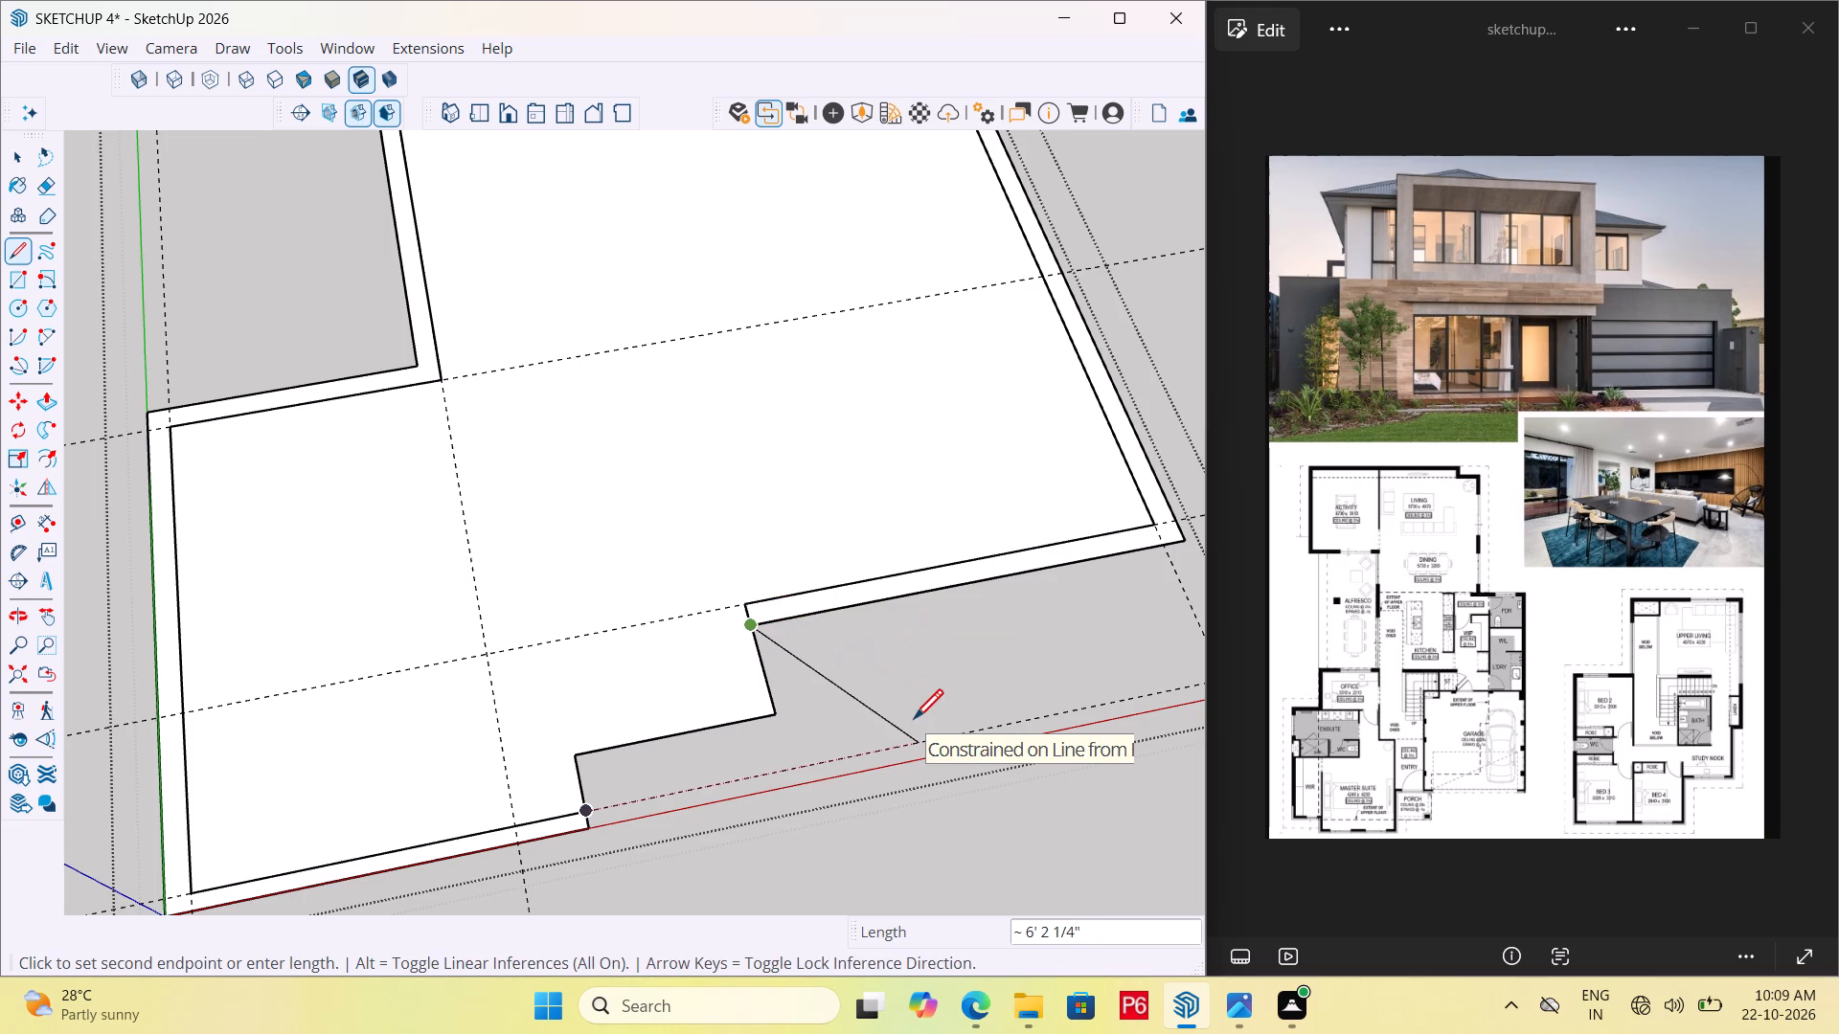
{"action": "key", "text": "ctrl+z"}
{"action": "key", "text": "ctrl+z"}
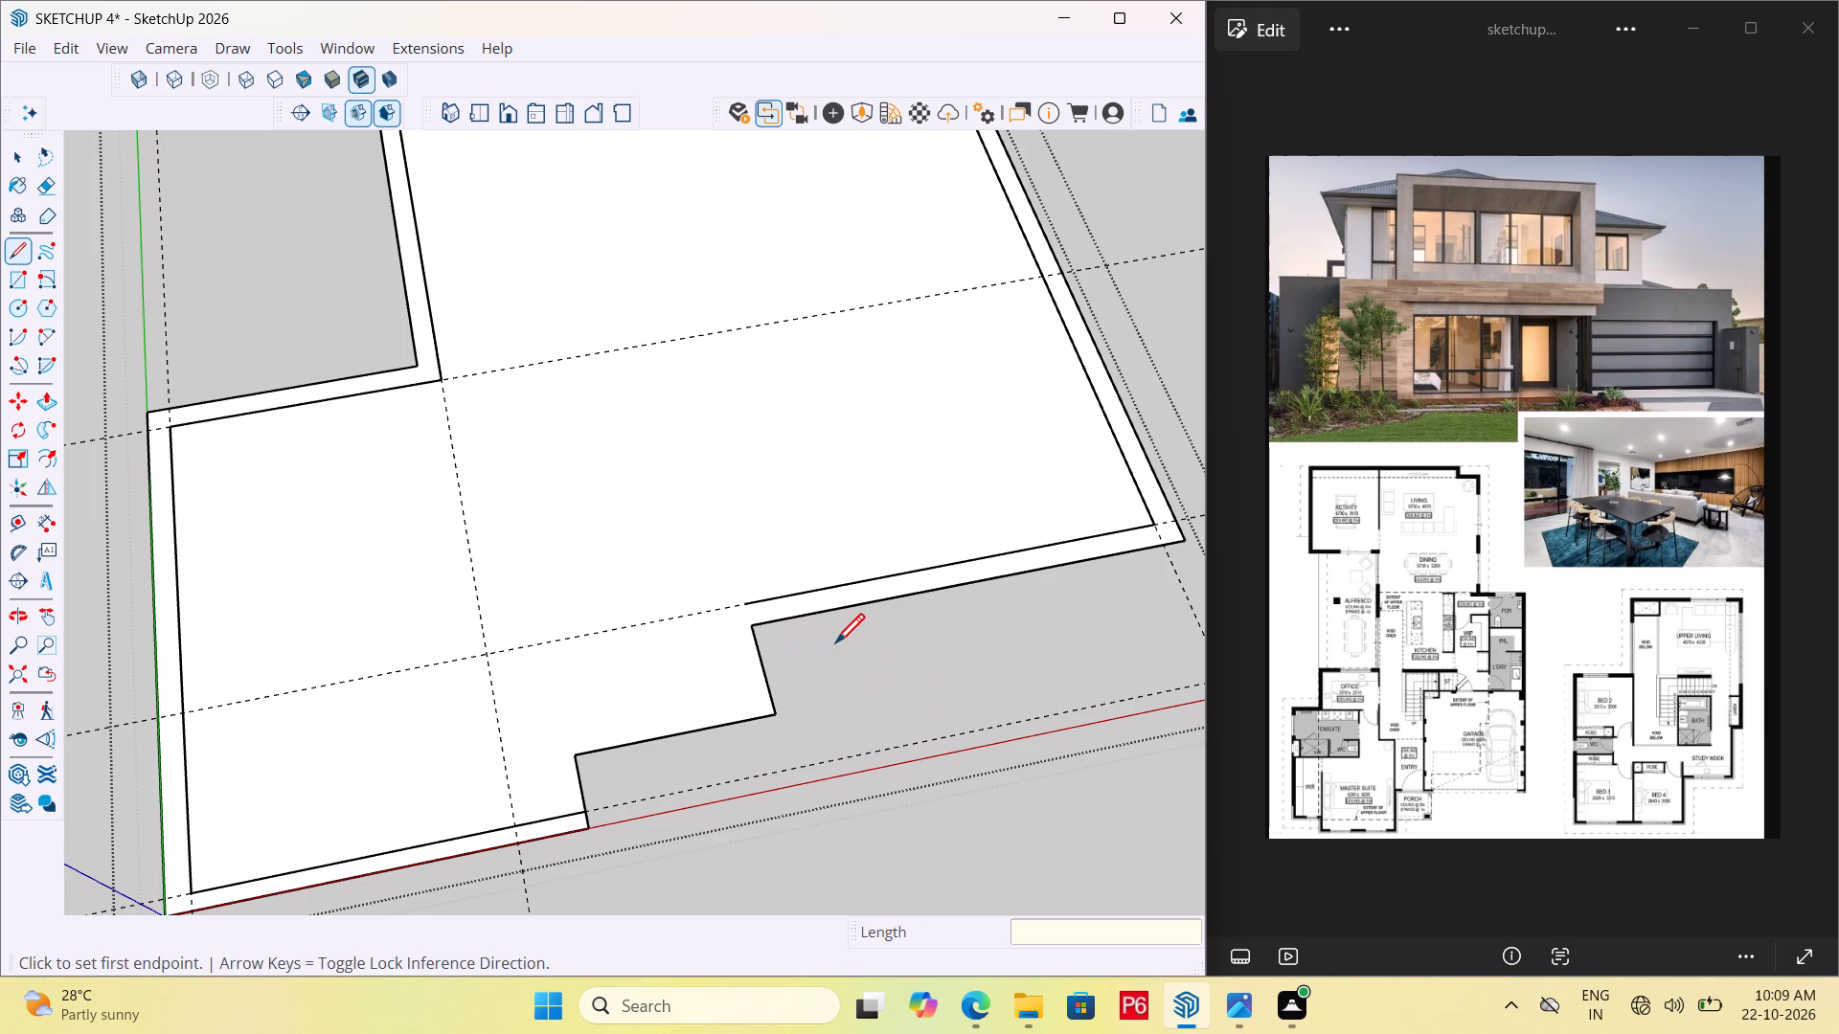
Extend the front inner wall line to the crossing guide and trace a small rectangle about 6' 11" long beside the notch, continuing its last side inward.
{"action": "scroll", "coordinate": [835, 646], "scroll_direction": "down", "scroll_amount": 6}
{"action": "scroll", "coordinate": [744, 652], "scroll_direction": "down", "scroll_amount": 7}
{"action": "scroll", "coordinate": [666, 651], "scroll_direction": "down", "scroll_amount": 5}
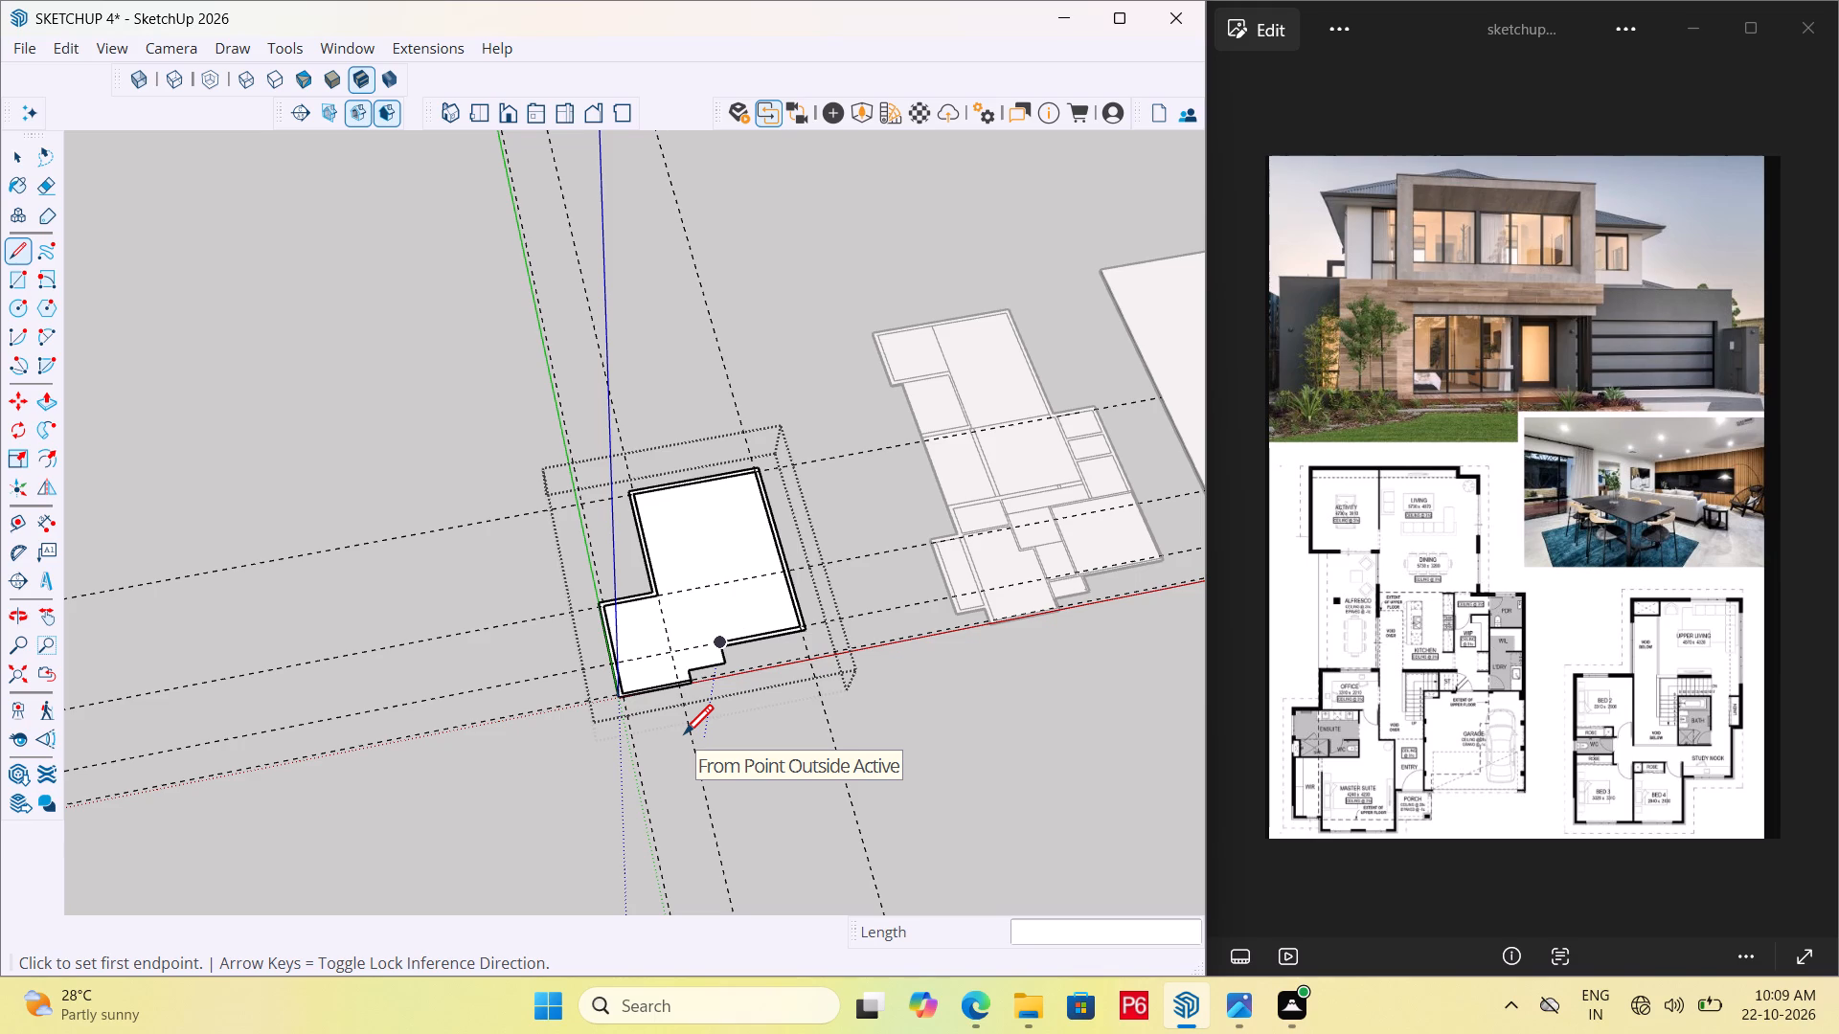
{"action": "scroll", "coordinate": [684, 737], "scroll_direction": "up", "scroll_amount": 5}
{"action": "scroll", "coordinate": [740, 553], "scroll_direction": "up", "scroll_amount": 7}
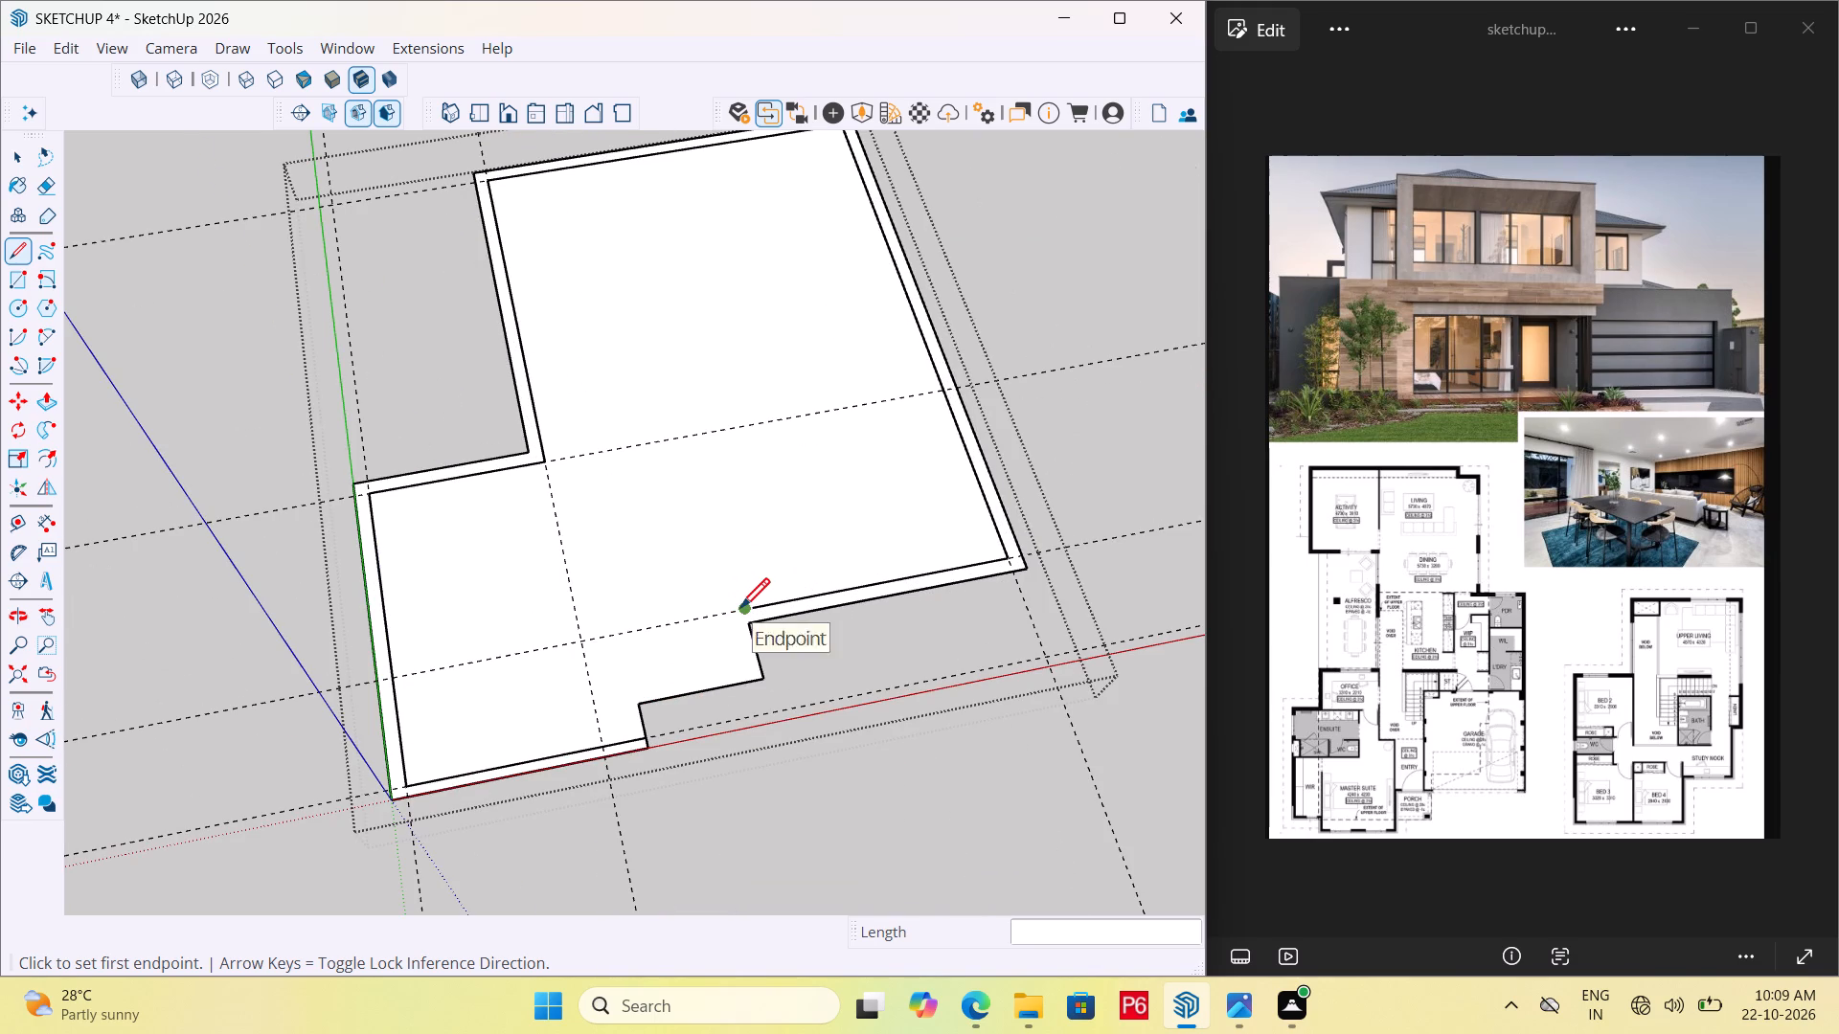
{"action": "left_click", "coordinate": [740, 611]}
{"action": "left_click", "coordinate": [577, 641]}
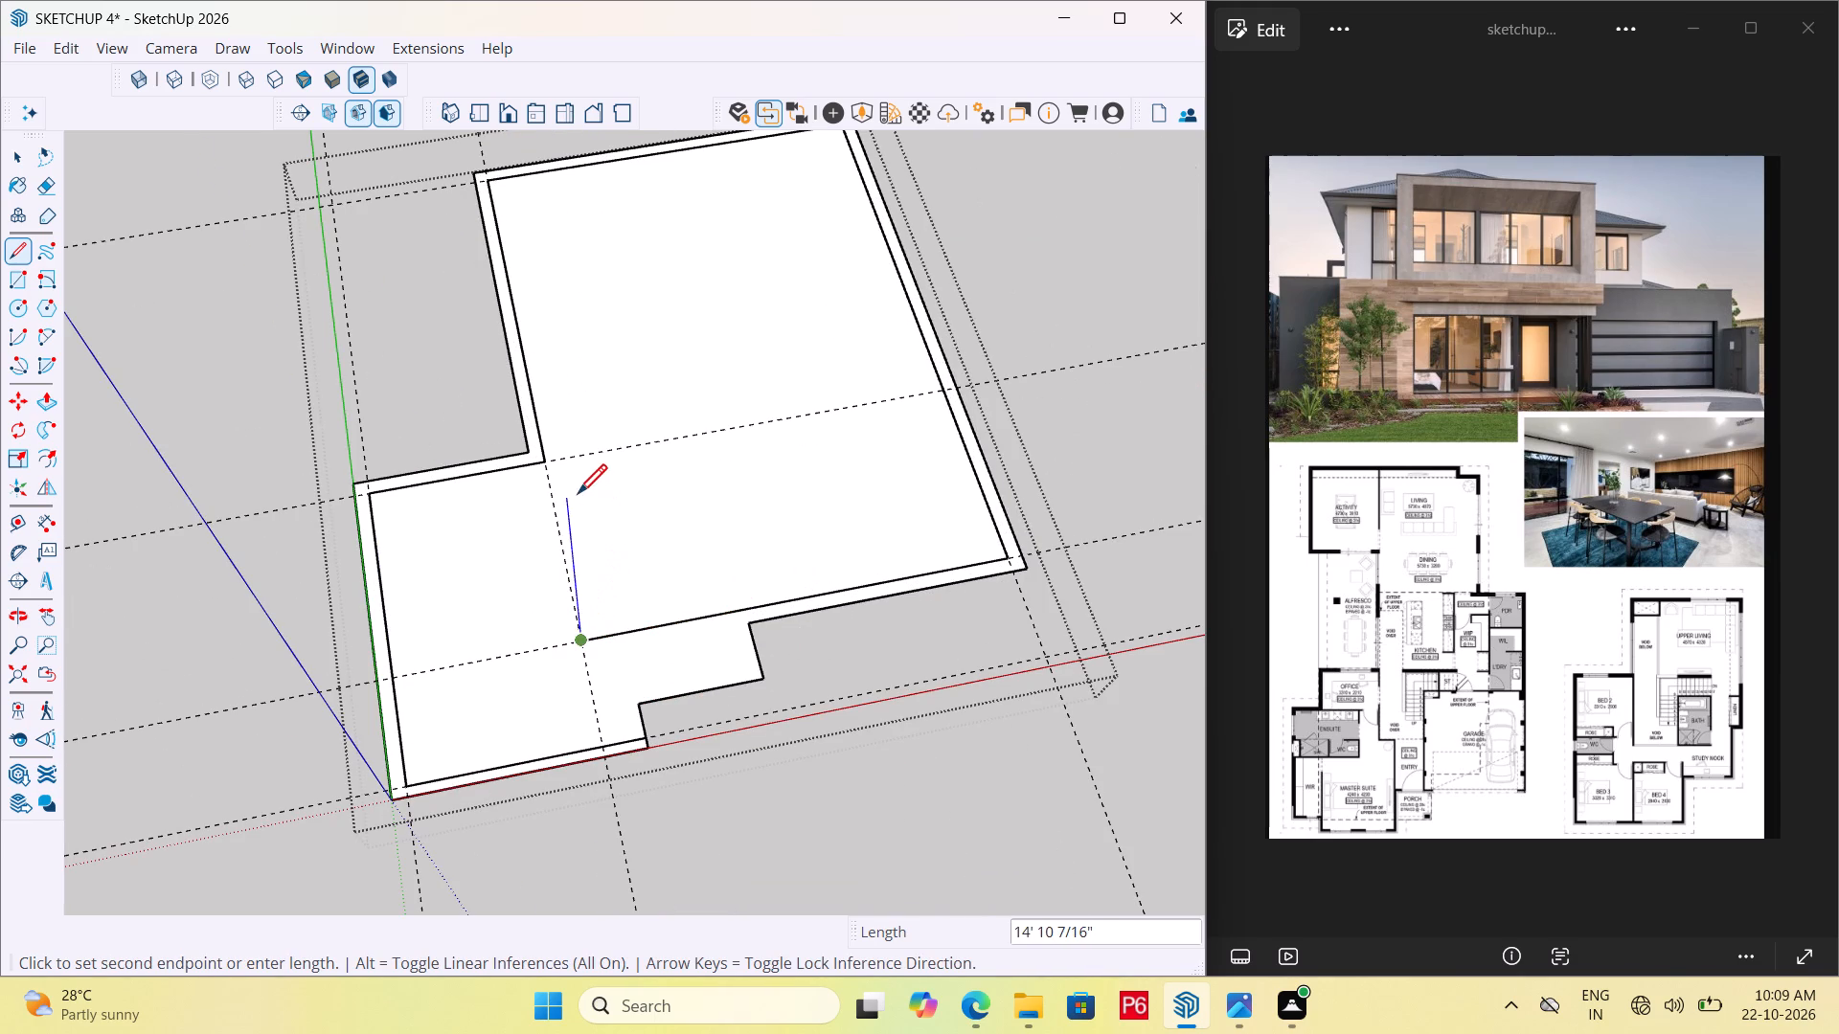
{"action": "left_click", "coordinate": [597, 688]}
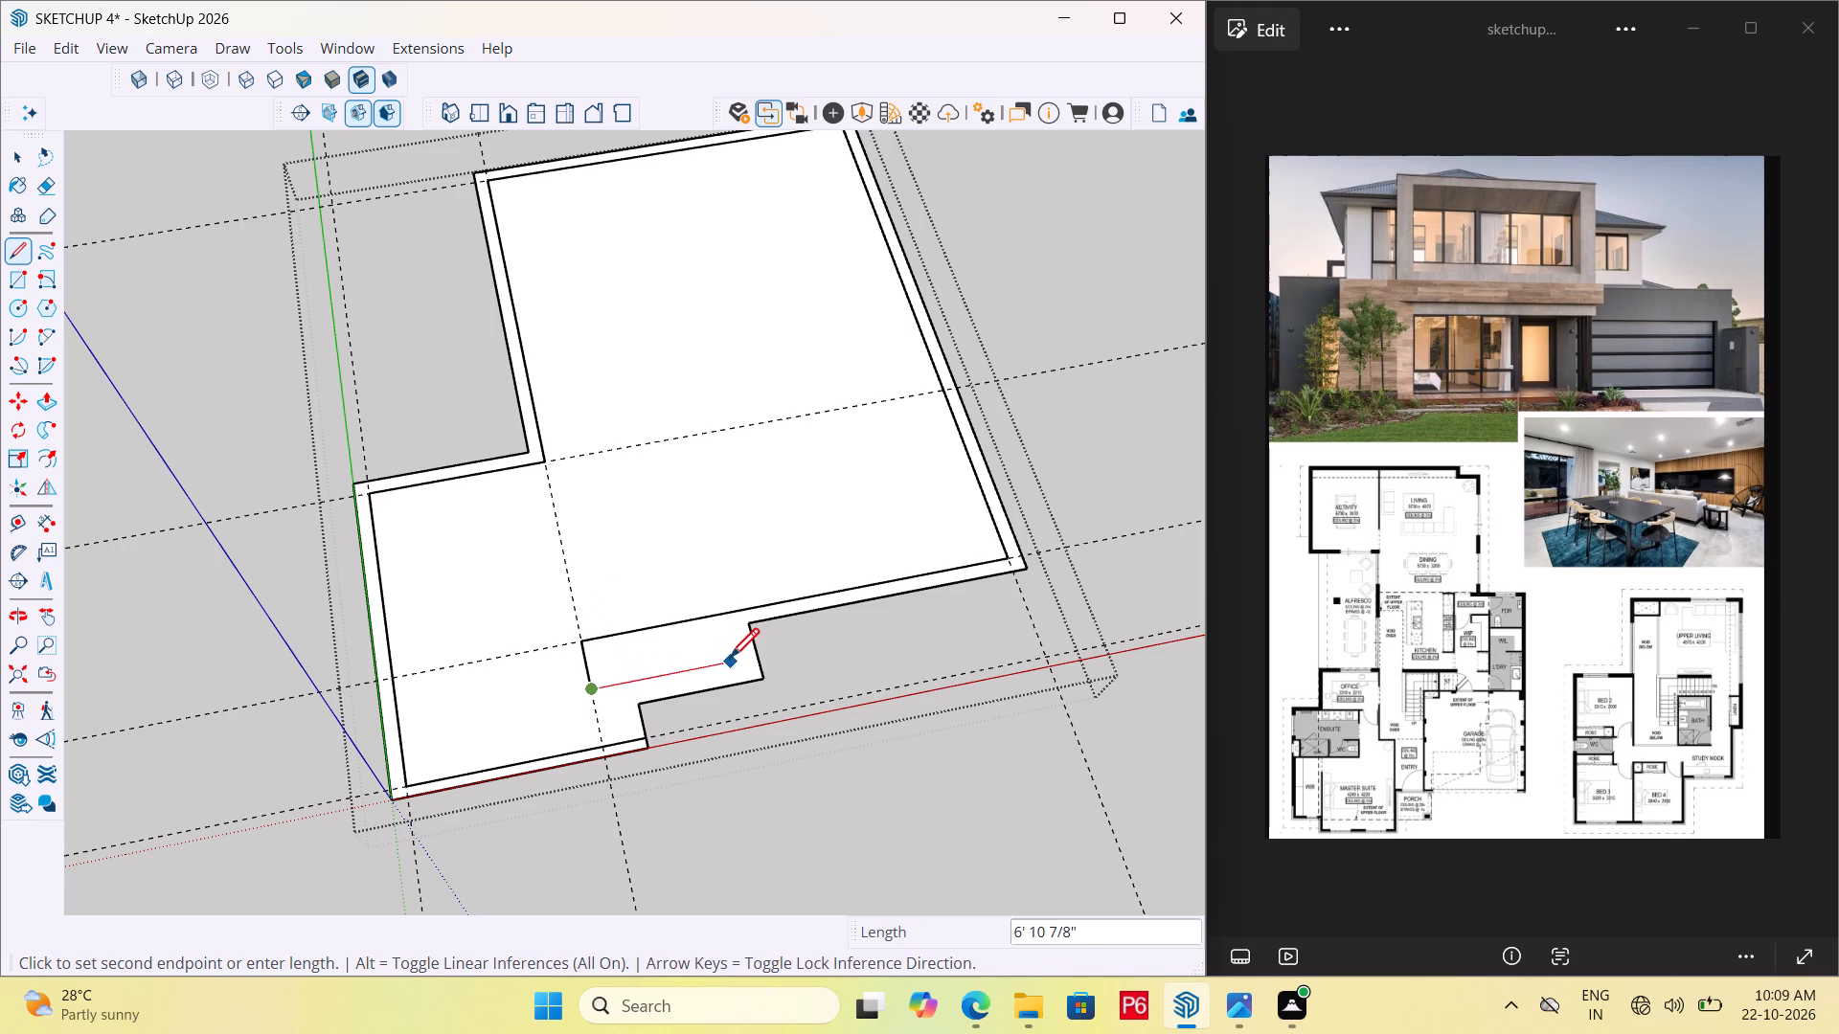
{"action": "left_click", "coordinate": [730, 661]}
{"action": "left_click", "coordinate": [717, 548]}
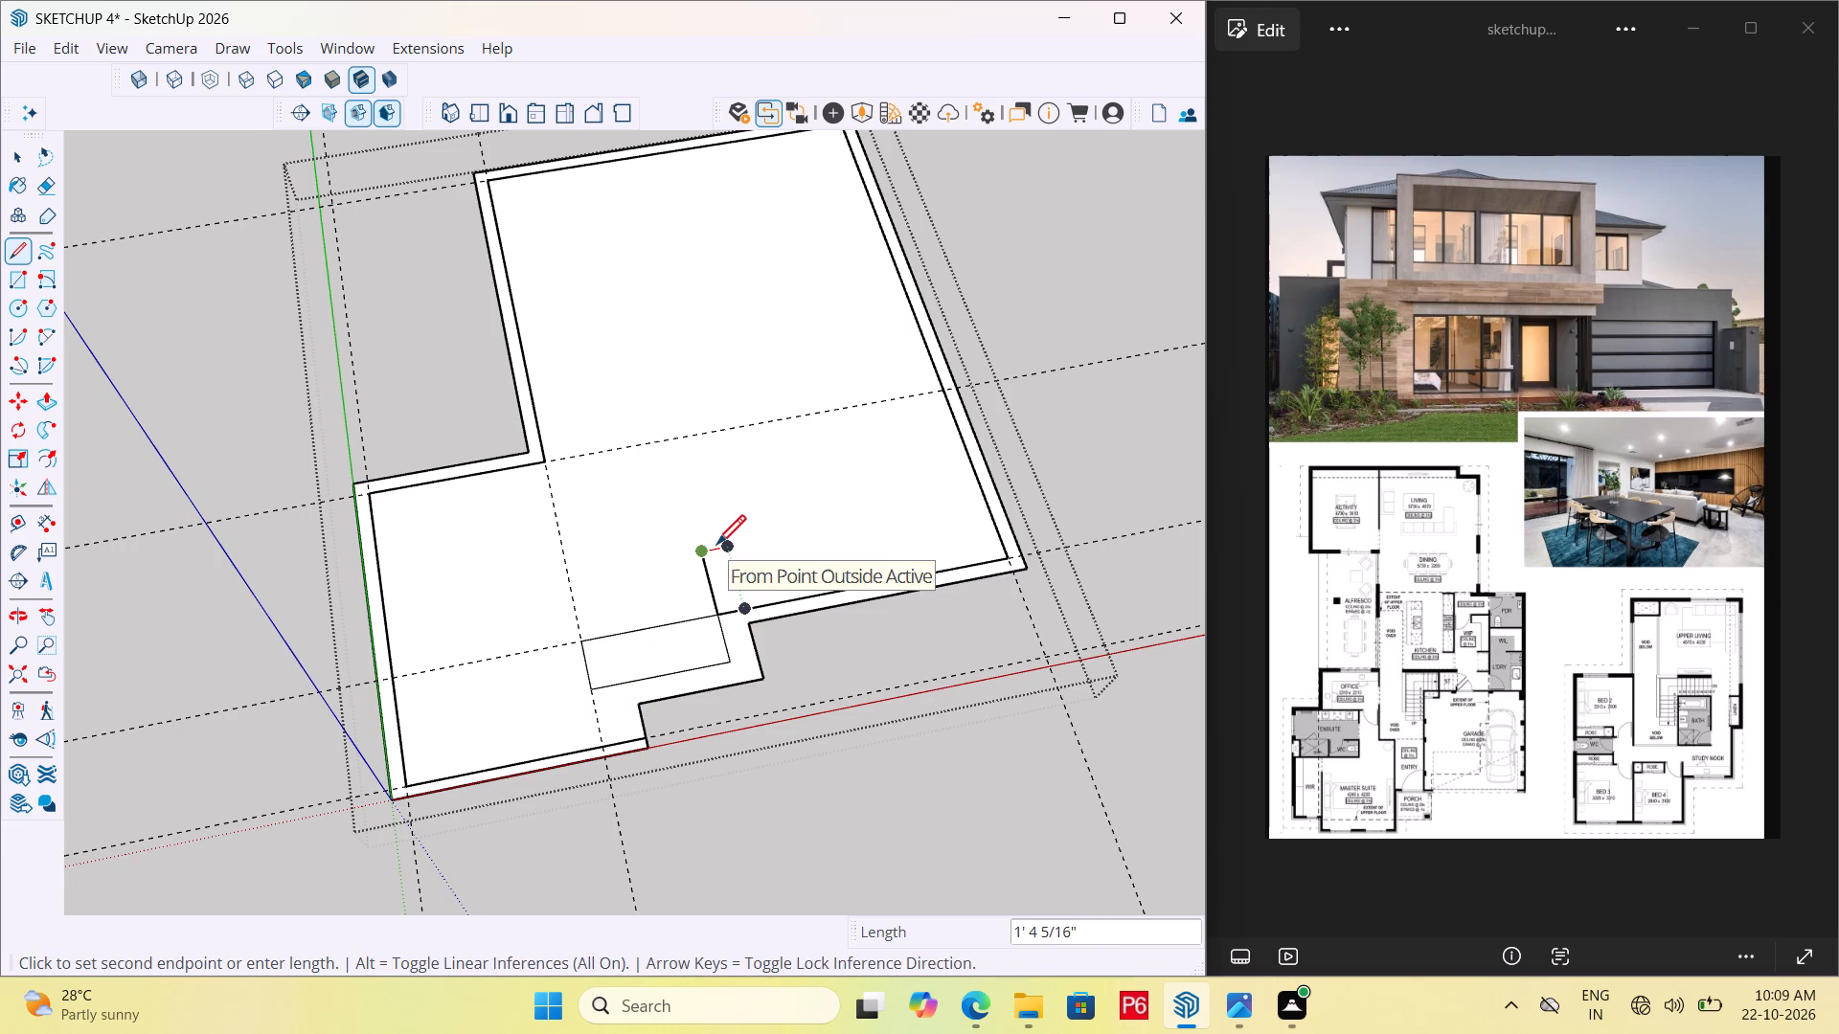
Scribble a tangle of random connected line segments from that line's end across the floor face, inside the notched front wall.
{"action": "left_click", "coordinate": [806, 510]}
{"action": "left_click", "coordinate": [893, 508]}
{"action": "left_click", "coordinate": [799, 541]}
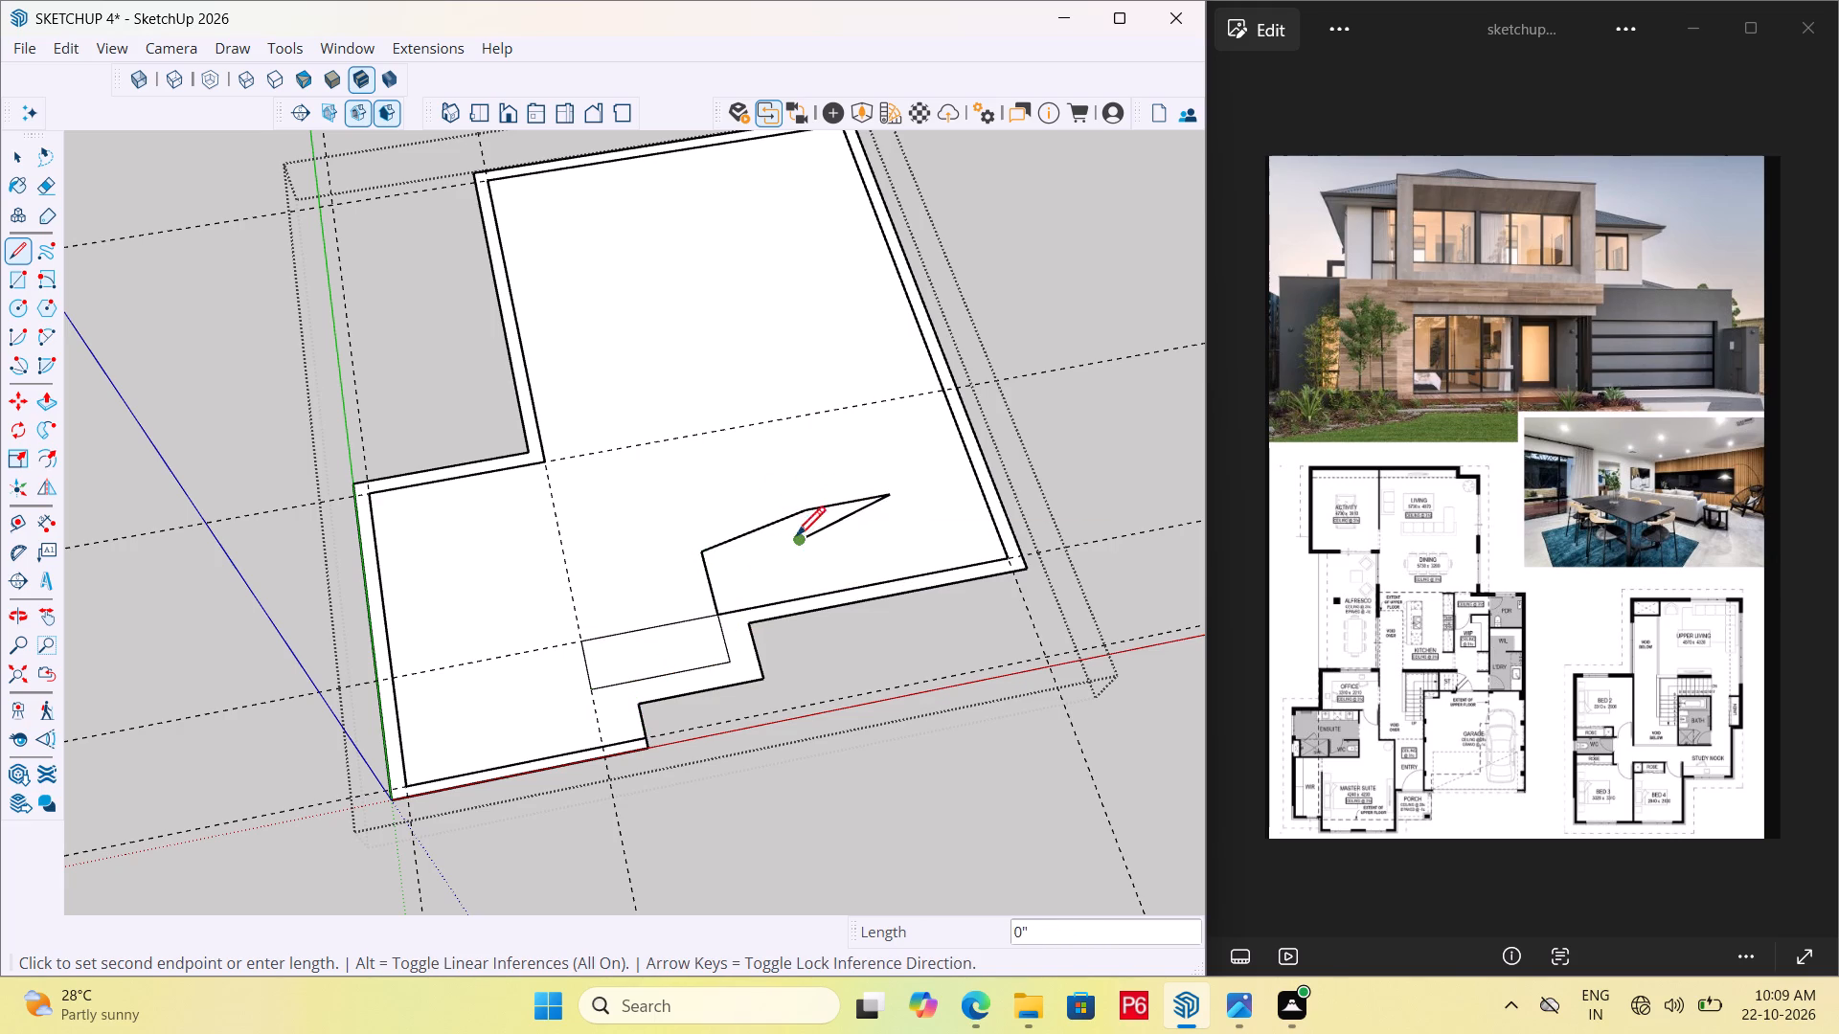
{"action": "left_click", "coordinate": [758, 502]}
{"action": "left_click", "coordinate": [699, 513]}
{"action": "left_click", "coordinate": [774, 550]}
{"action": "left_click_drag", "start_coordinate": [814, 495], "coordinate": [825, 495]}
{"action": "double_click", "coordinate": [923, 502]}
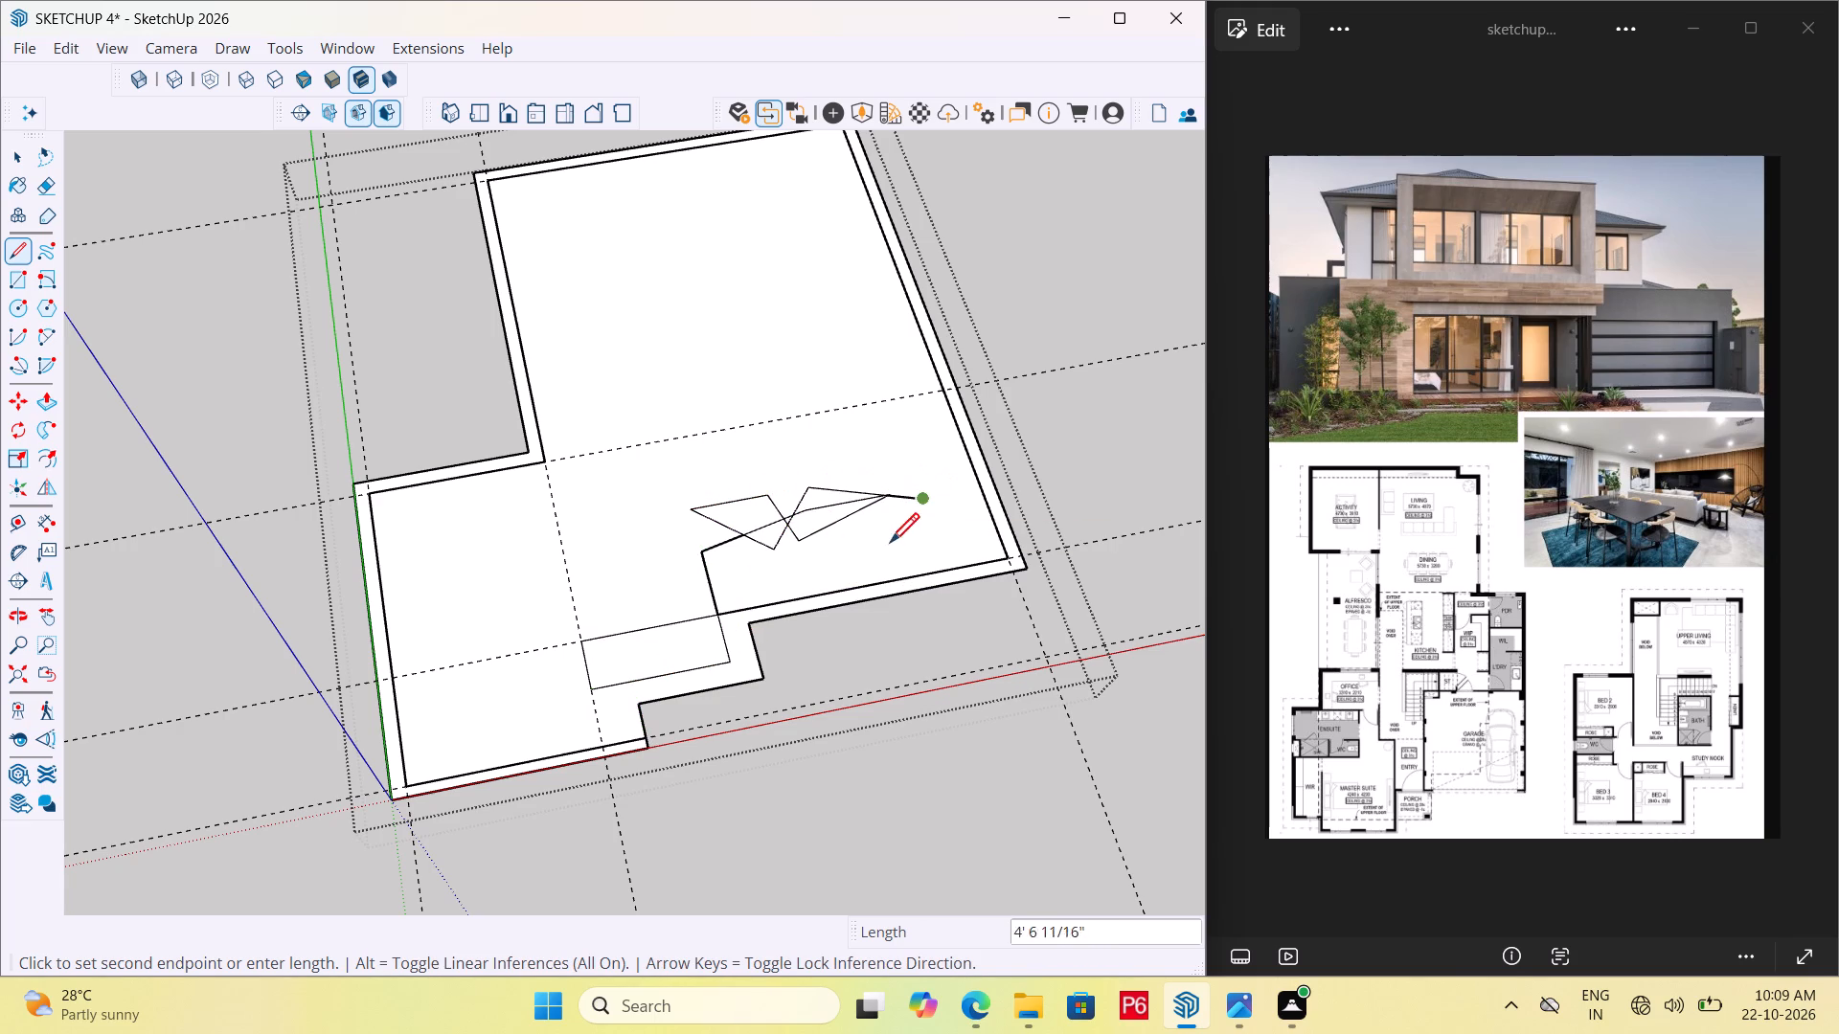
{"action": "left_click", "coordinate": [888, 549]}
{"action": "left_click_drag", "start_coordinate": [888, 549], "coordinate": [878, 550]}
{"action": "left_click", "coordinate": [776, 562]}
{"action": "left_click_drag", "start_coordinate": [776, 562], "coordinate": [766, 558]}
{"action": "left_click_drag", "start_coordinate": [736, 551], "coordinate": [766, 530]}
{"action": "double_click", "coordinate": [876, 475]}
{"action": "double_click", "coordinate": [902, 483]}
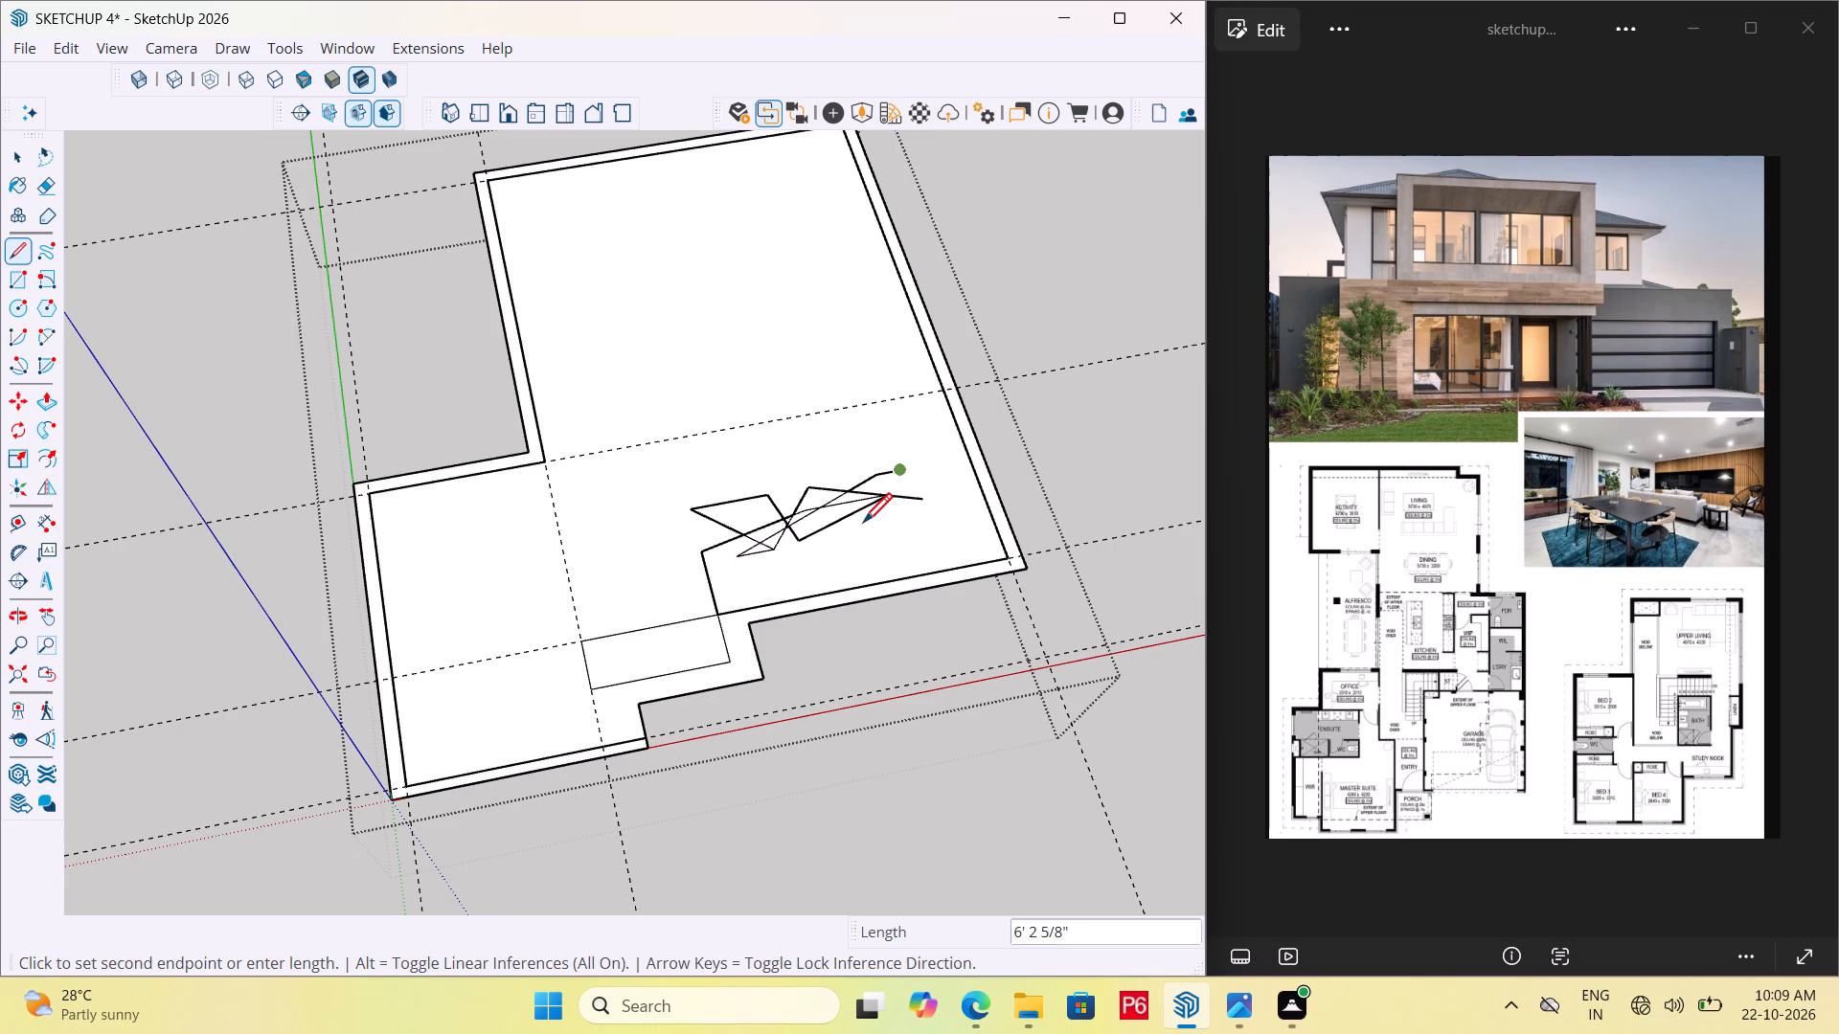
{"action": "double_click", "coordinate": [863, 526]}
{"action": "left_click", "coordinate": [753, 526]}
{"action": "left_click_drag", "start_coordinate": [769, 508], "coordinate": [791, 489]}
{"action": "double_click", "coordinate": [812, 468]}
{"action": "left_click", "coordinate": [873, 500]}
{"action": "left_click", "coordinate": [842, 561]}
{"action": "left_click_drag", "start_coordinate": [841, 561], "coordinate": [822, 558]}
{"action": "left_click_drag", "start_coordinate": [739, 556], "coordinate": [737, 542]}
{"action": "left_click_drag", "start_coordinate": [715, 505], "coordinate": [741, 479]}
{"action": "left_click_drag", "start_coordinate": [775, 448], "coordinate": [807, 453]}
{"action": "left_click", "coordinate": [855, 462]}
{"action": "left_click", "coordinate": [895, 493]}
{"action": "left_click_drag", "start_coordinate": [895, 493], "coordinate": [840, 551]}
{"action": "left_click", "coordinate": [836, 558]}
{"action": "left_click_drag", "start_coordinate": [837, 551], "coordinate": [833, 530]}
{"action": "left_click", "coordinate": [821, 515]}
{"action": "left_click_drag", "start_coordinate": [821, 515], "coordinate": [795, 499]}
{"action": "left_click", "coordinate": [762, 483]}
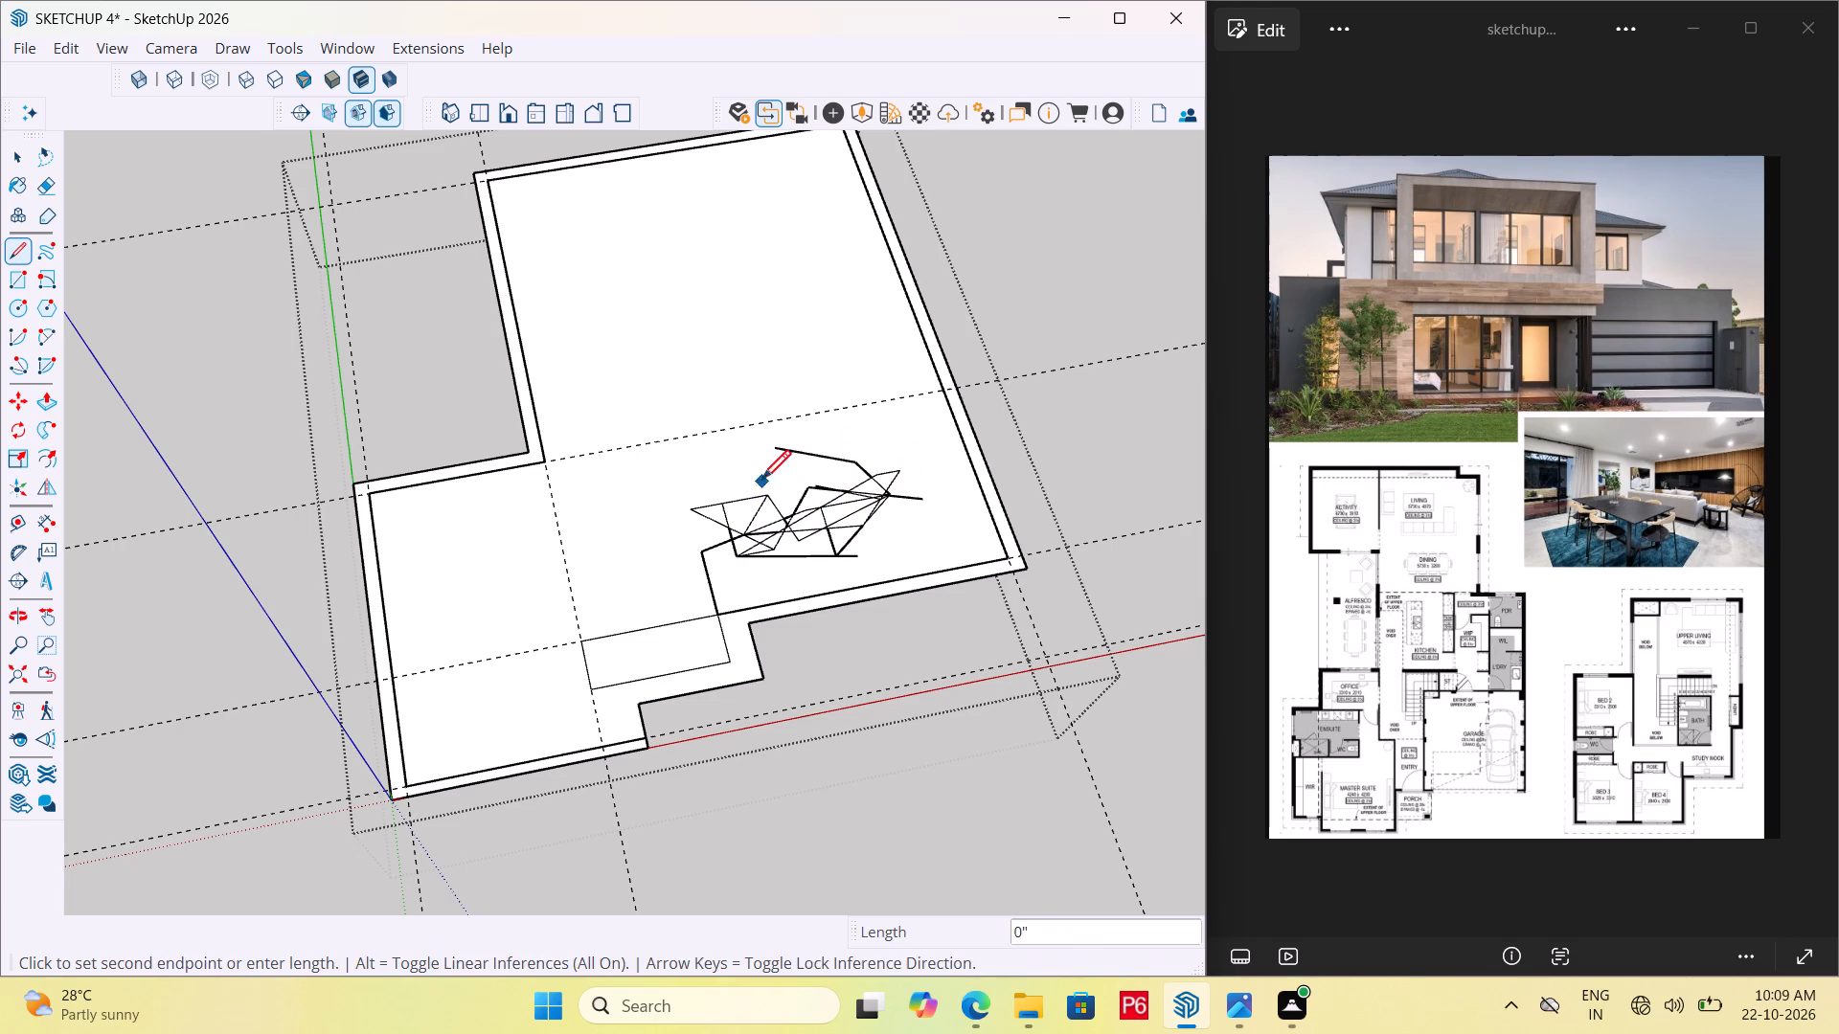
{"action": "left_click_drag", "start_coordinate": [761, 483], "coordinate": [752, 492]}
{"action": "left_click_drag", "start_coordinate": [735, 499], "coordinate": [811, 496]}
{"action": "double_click", "coordinate": [832, 495]}
{"action": "left_click_drag", "start_coordinate": [801, 534], "coordinate": [801, 508]}
{"action": "left_click", "coordinate": [783, 462]}
{"action": "double_click", "coordinate": [857, 471]}
{"action": "left_click_drag", "start_coordinate": [808, 478], "coordinate": [793, 480]}
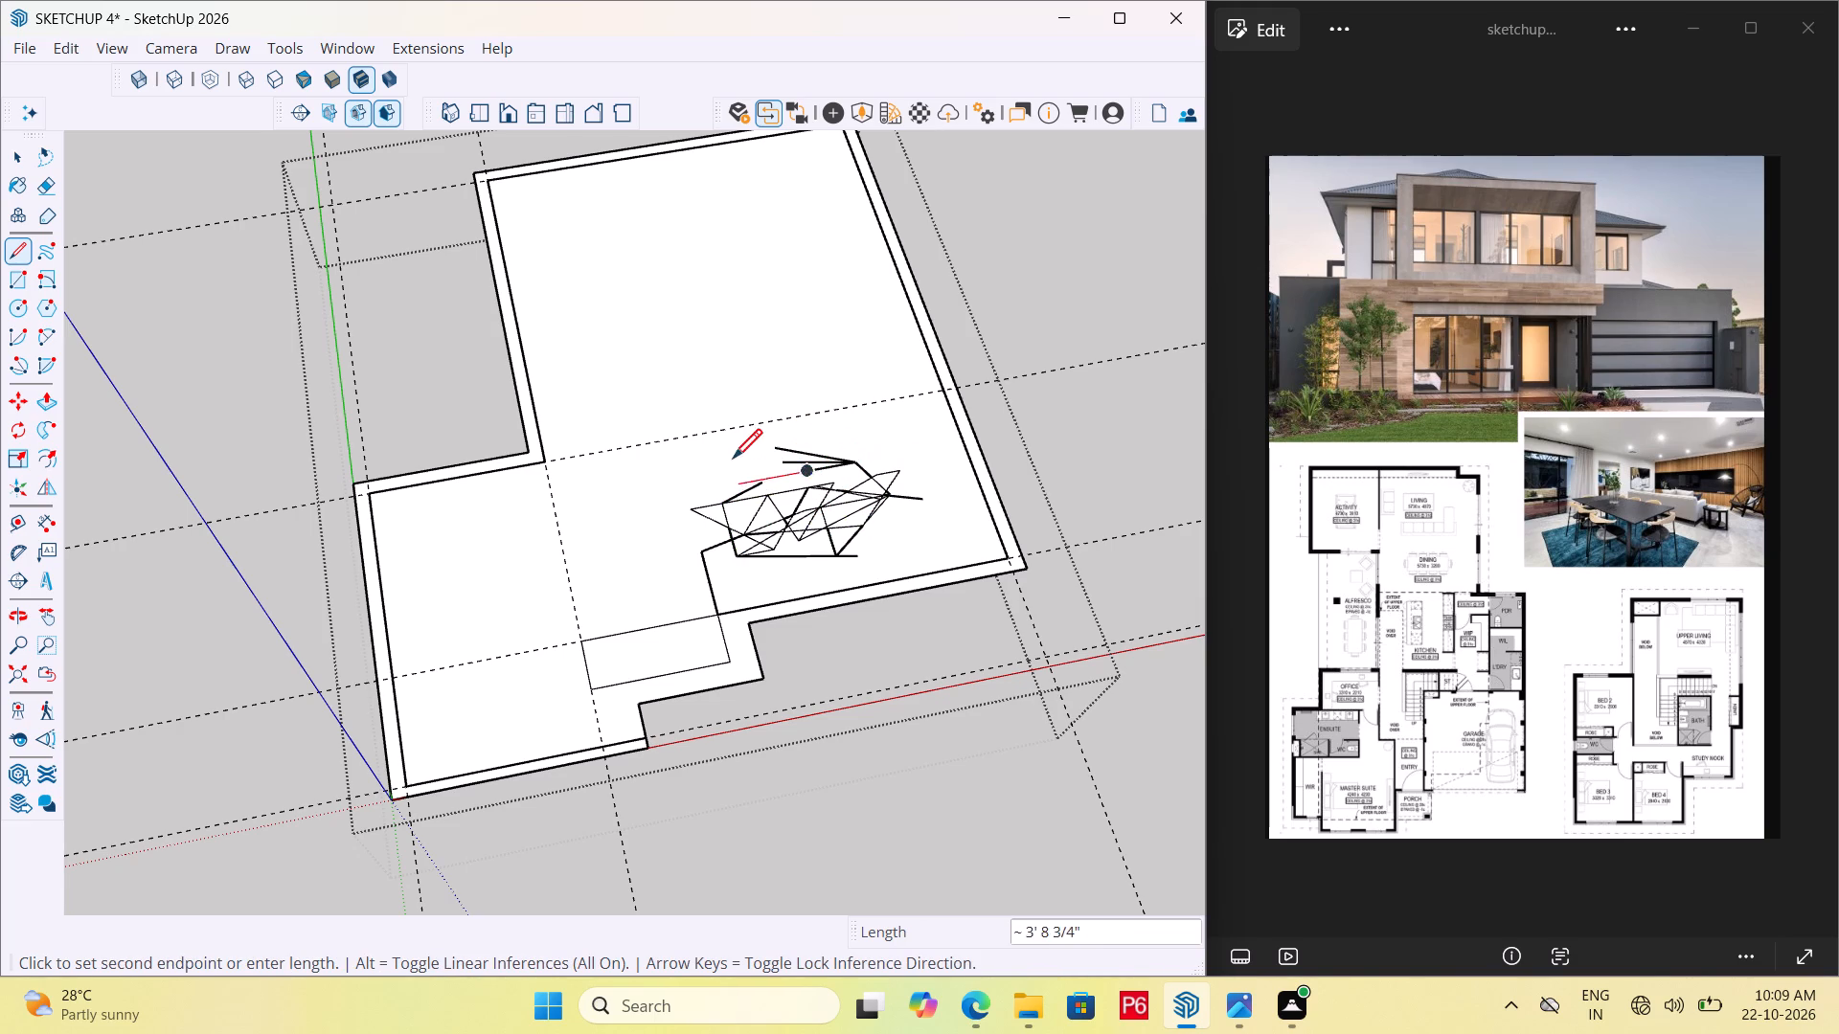
{"action": "left_click_drag", "start_coordinate": [732, 460], "coordinate": [746, 488]}
{"action": "left_click", "coordinate": [807, 540]}
{"action": "left_click_drag", "start_coordinate": [809, 535], "coordinate": [798, 508]}
{"action": "left_click_drag", "start_coordinate": [764, 473], "coordinate": [764, 462]}
{"action": "left_click_drag", "start_coordinate": [761, 440], "coordinate": [836, 462]}
{"action": "left_click", "coordinate": [864, 480]}
{"action": "left_click_drag", "start_coordinate": [870, 483], "coordinate": [845, 489]}
{"action": "left_click_drag", "start_coordinate": [787, 510], "coordinate": [775, 517]}
{"action": "left_click_drag", "start_coordinate": [674, 501], "coordinate": [726, 489]}
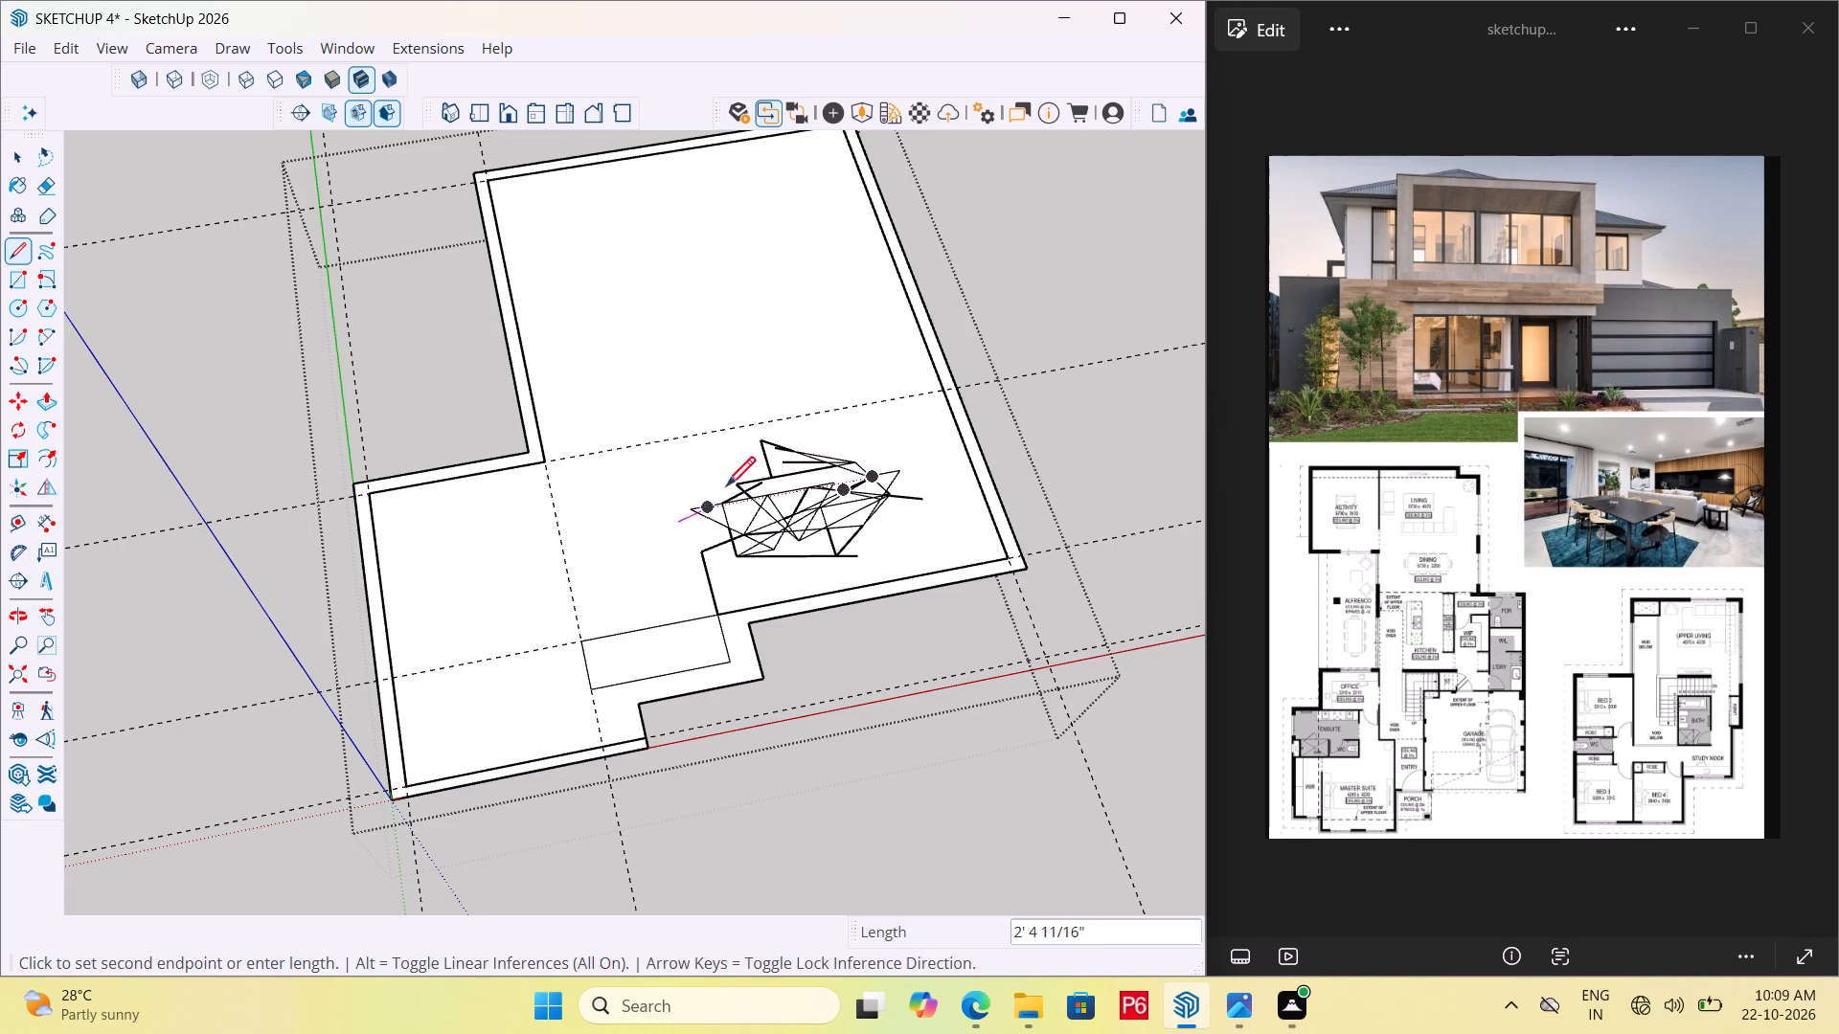
{"action": "left_click_drag", "start_coordinate": [726, 489], "coordinate": [800, 470]}
{"action": "left_click", "coordinate": [828, 470]}
{"action": "left_click_drag", "start_coordinate": [847, 466], "coordinate": [854, 480]}
{"action": "left_click_drag", "start_coordinate": [853, 483], "coordinate": [821, 505]}
{"action": "left_click", "coordinate": [777, 527]}
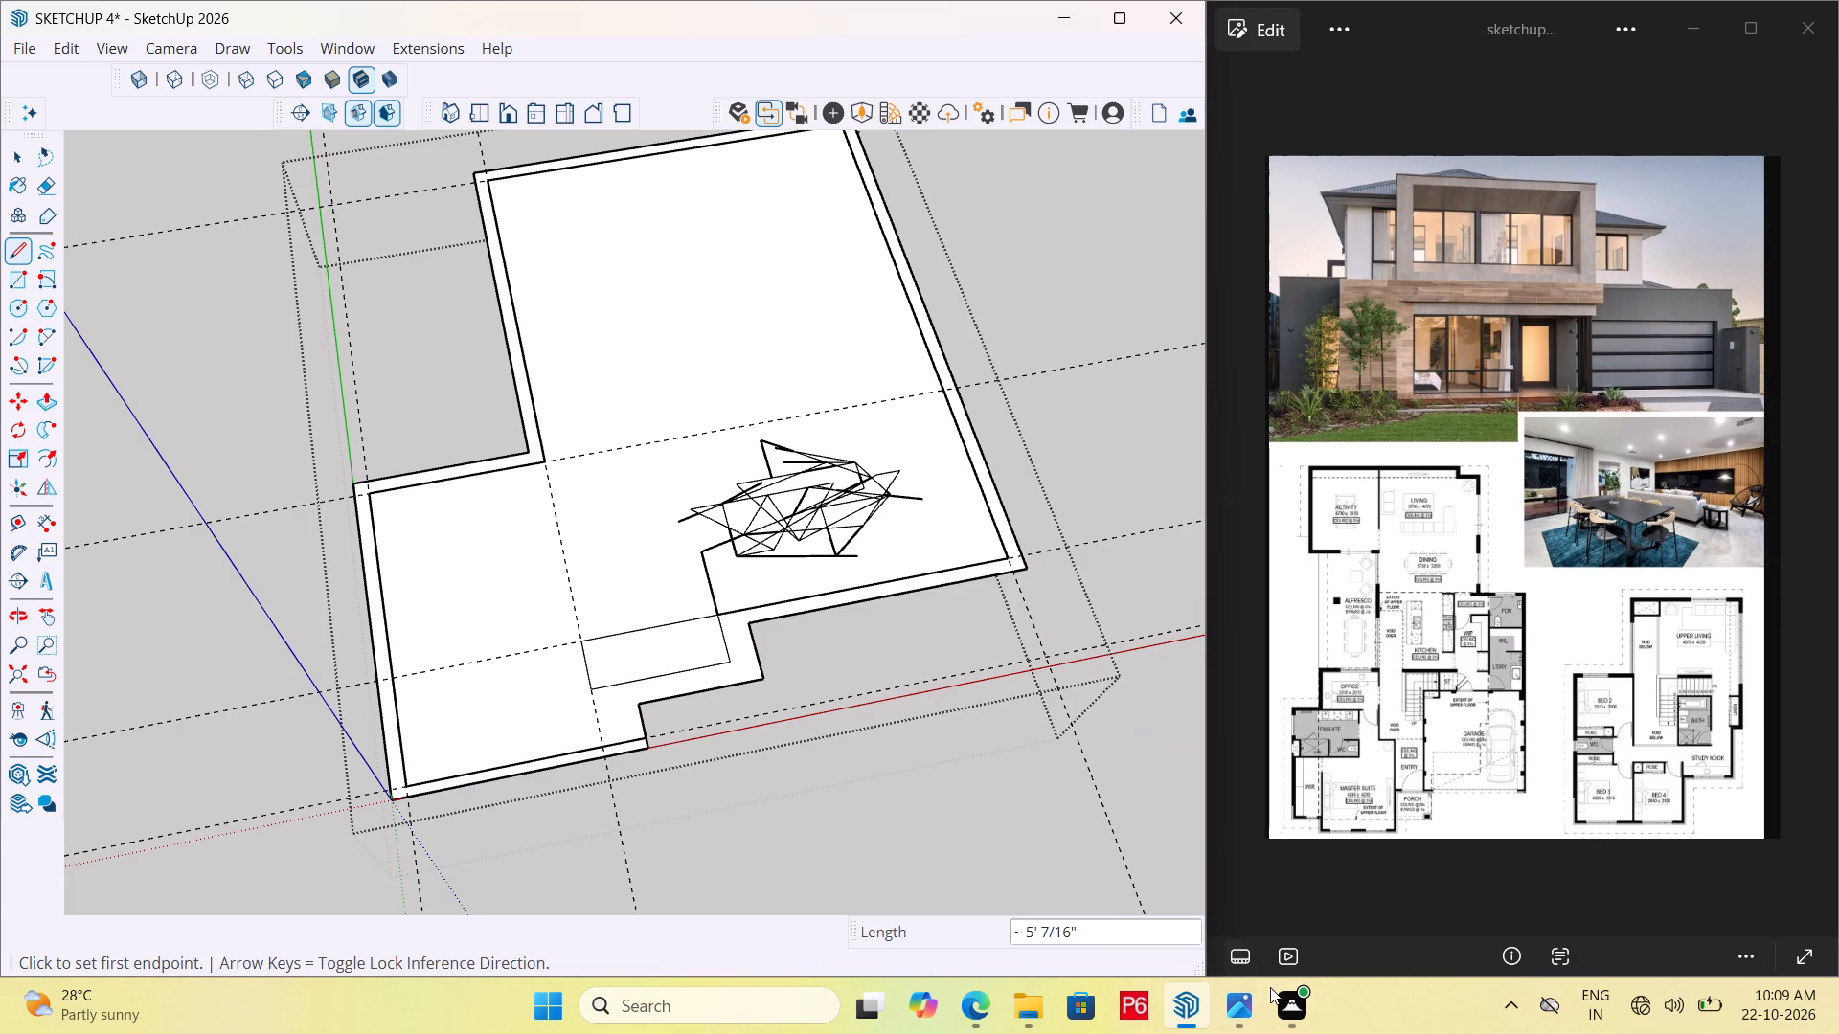
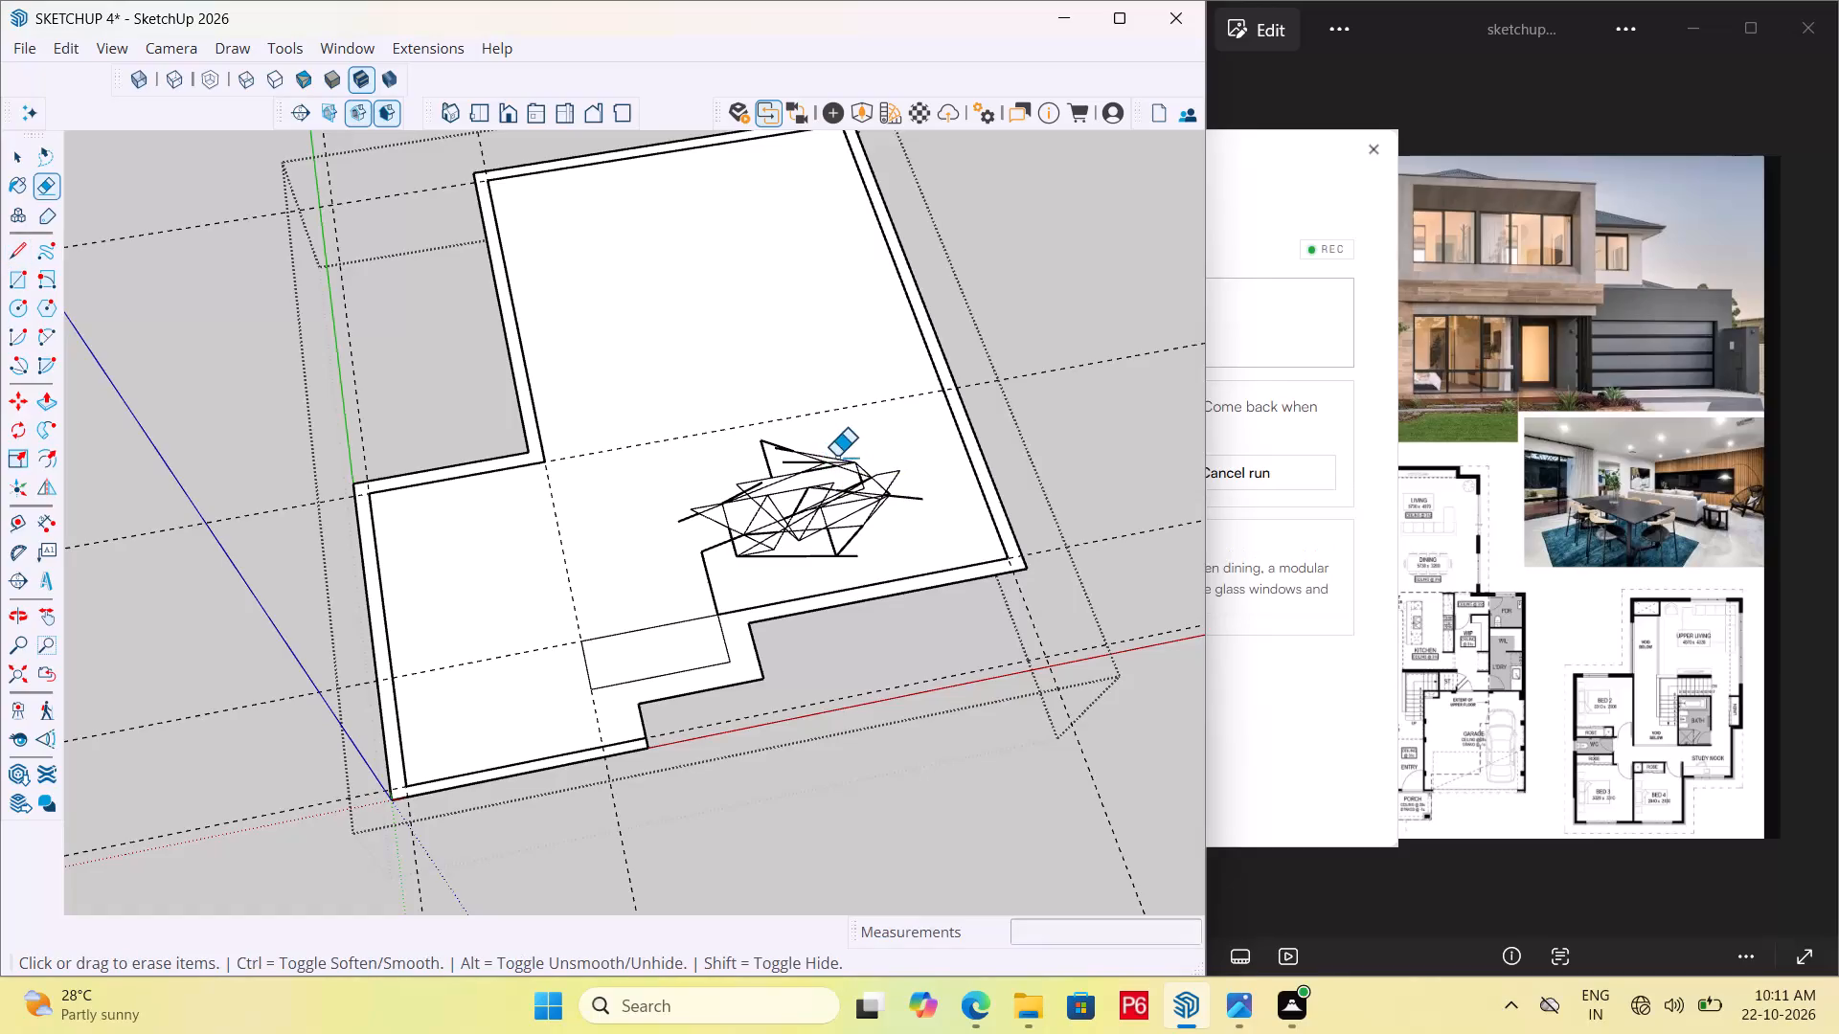
Erase the whole tangle of scribbled line segments from the floor face, including the line joining it to the front inner wall line.
{"action": "left_click_drag", "start_coordinate": [845, 457], "coordinate": [767, 476]}
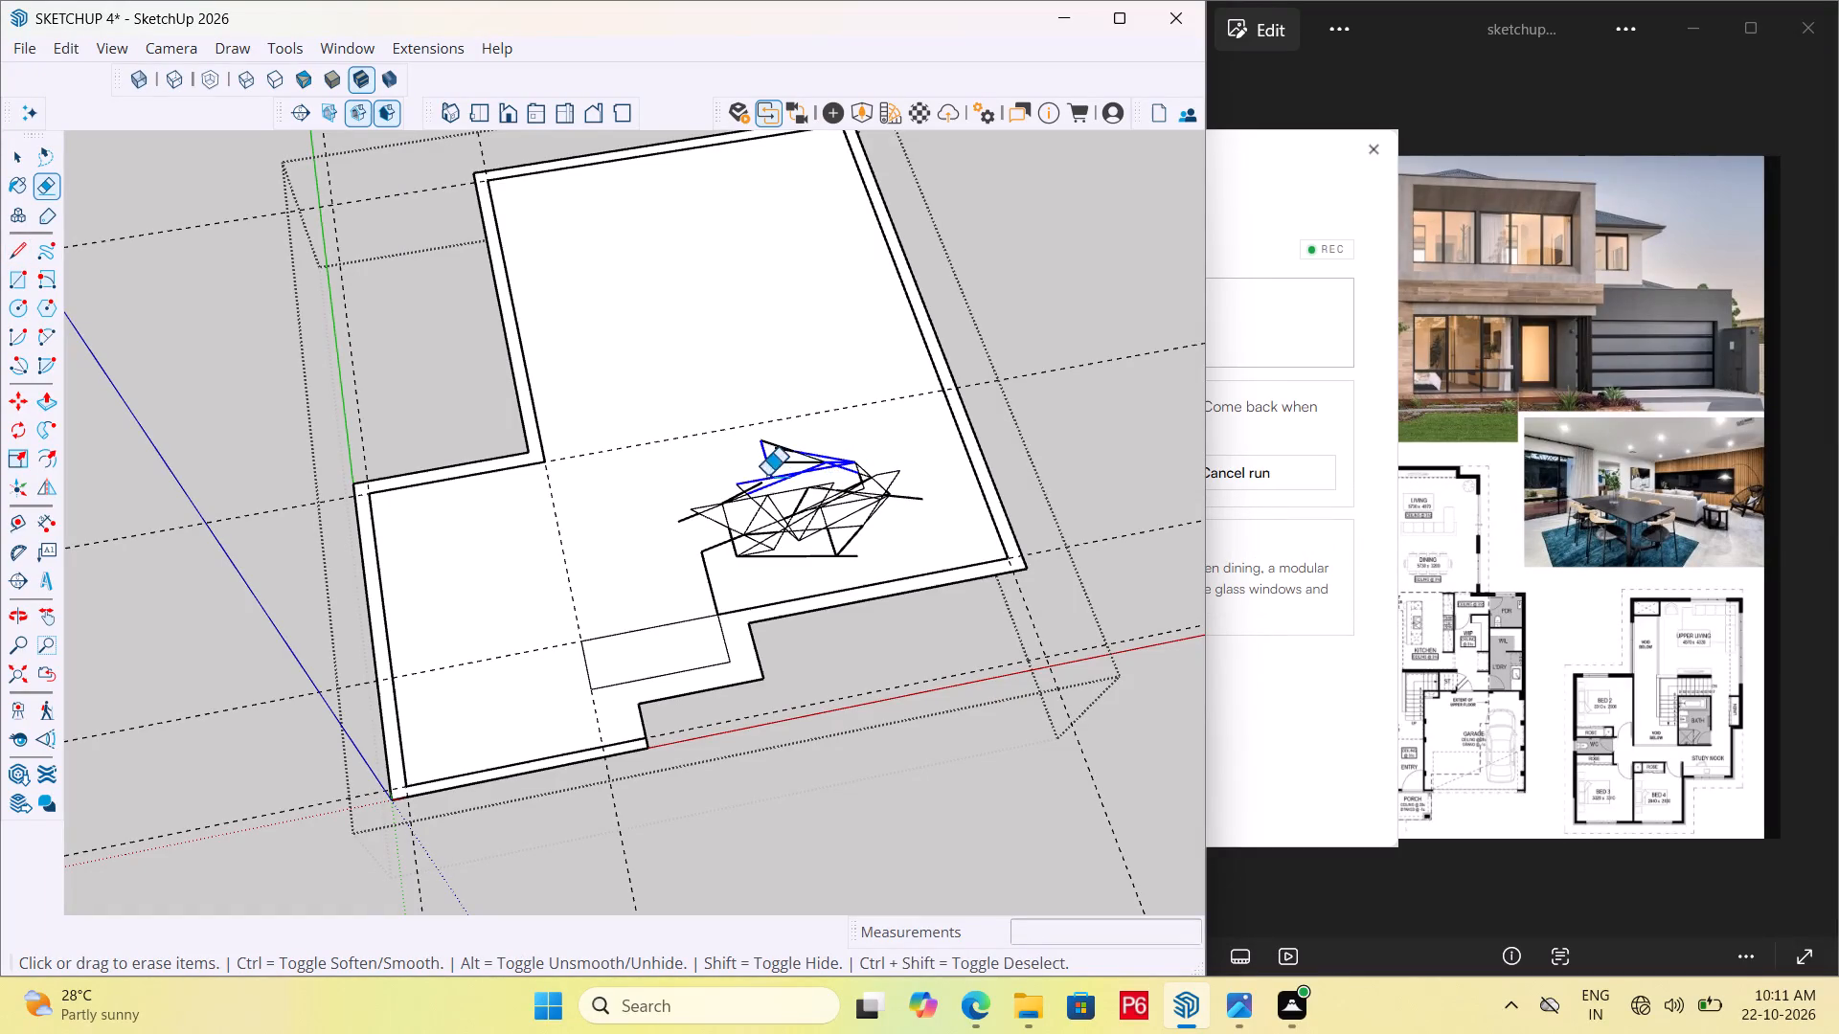
{"action": "left_click_drag", "start_coordinate": [767, 476], "coordinate": [767, 474]}
{"action": "left_click_drag", "start_coordinate": [767, 471], "coordinate": [723, 512]}
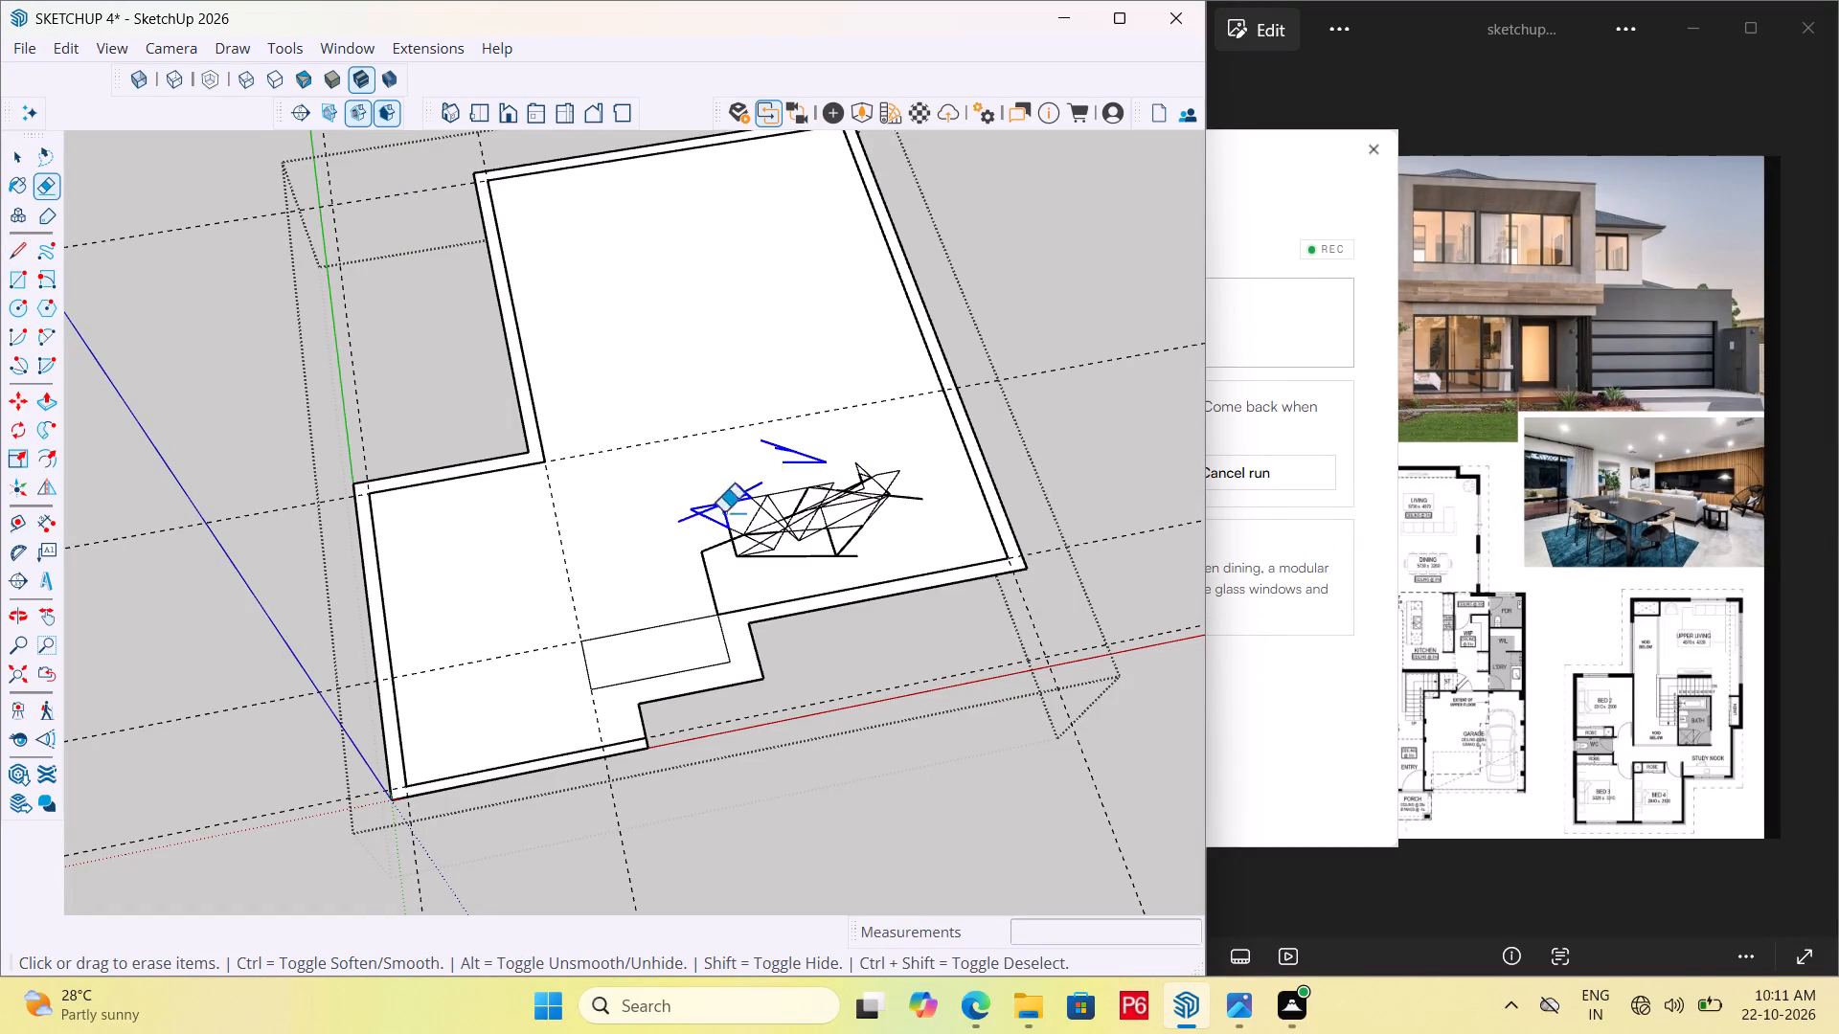
{"action": "left_click_drag", "start_coordinate": [723, 512], "coordinate": [881, 514]}
{"action": "left_click_drag", "start_coordinate": [881, 510], "coordinate": [872, 475]}
{"action": "left_click_drag", "start_coordinate": [851, 475], "coordinate": [920, 494]}
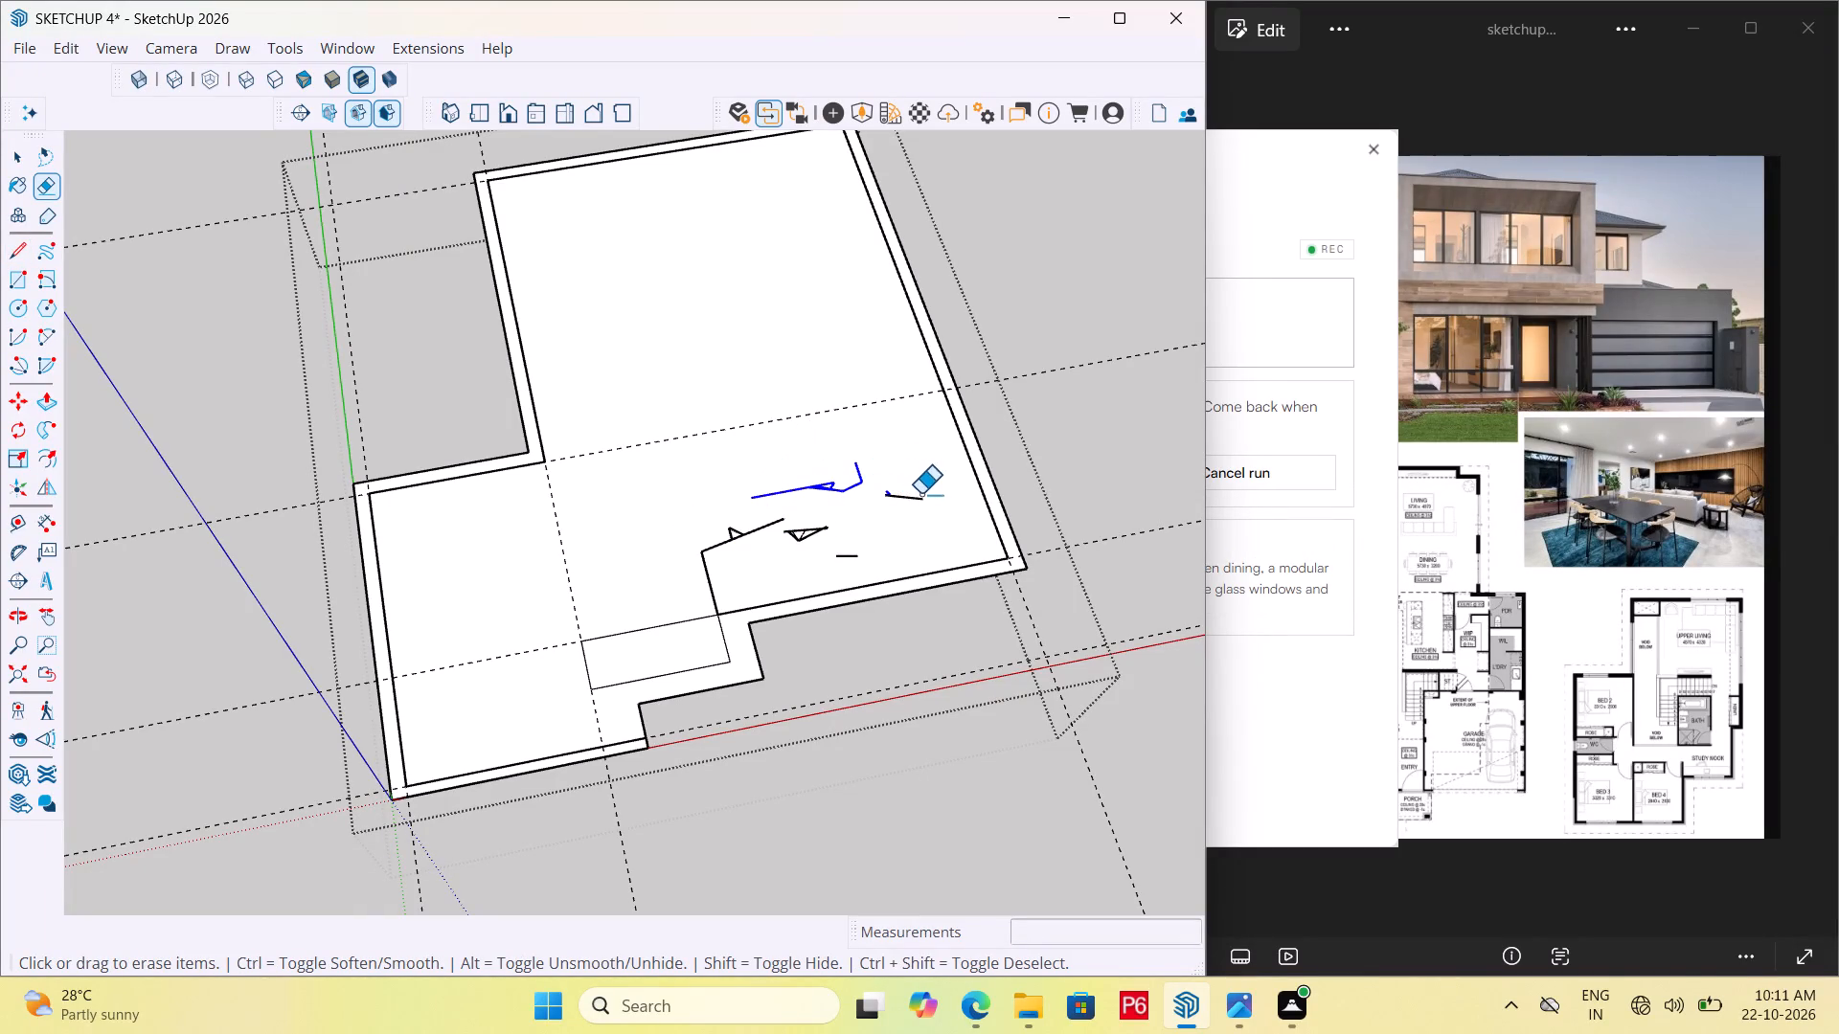
{"action": "left_click_drag", "start_coordinate": [920, 494], "coordinate": [831, 533]}
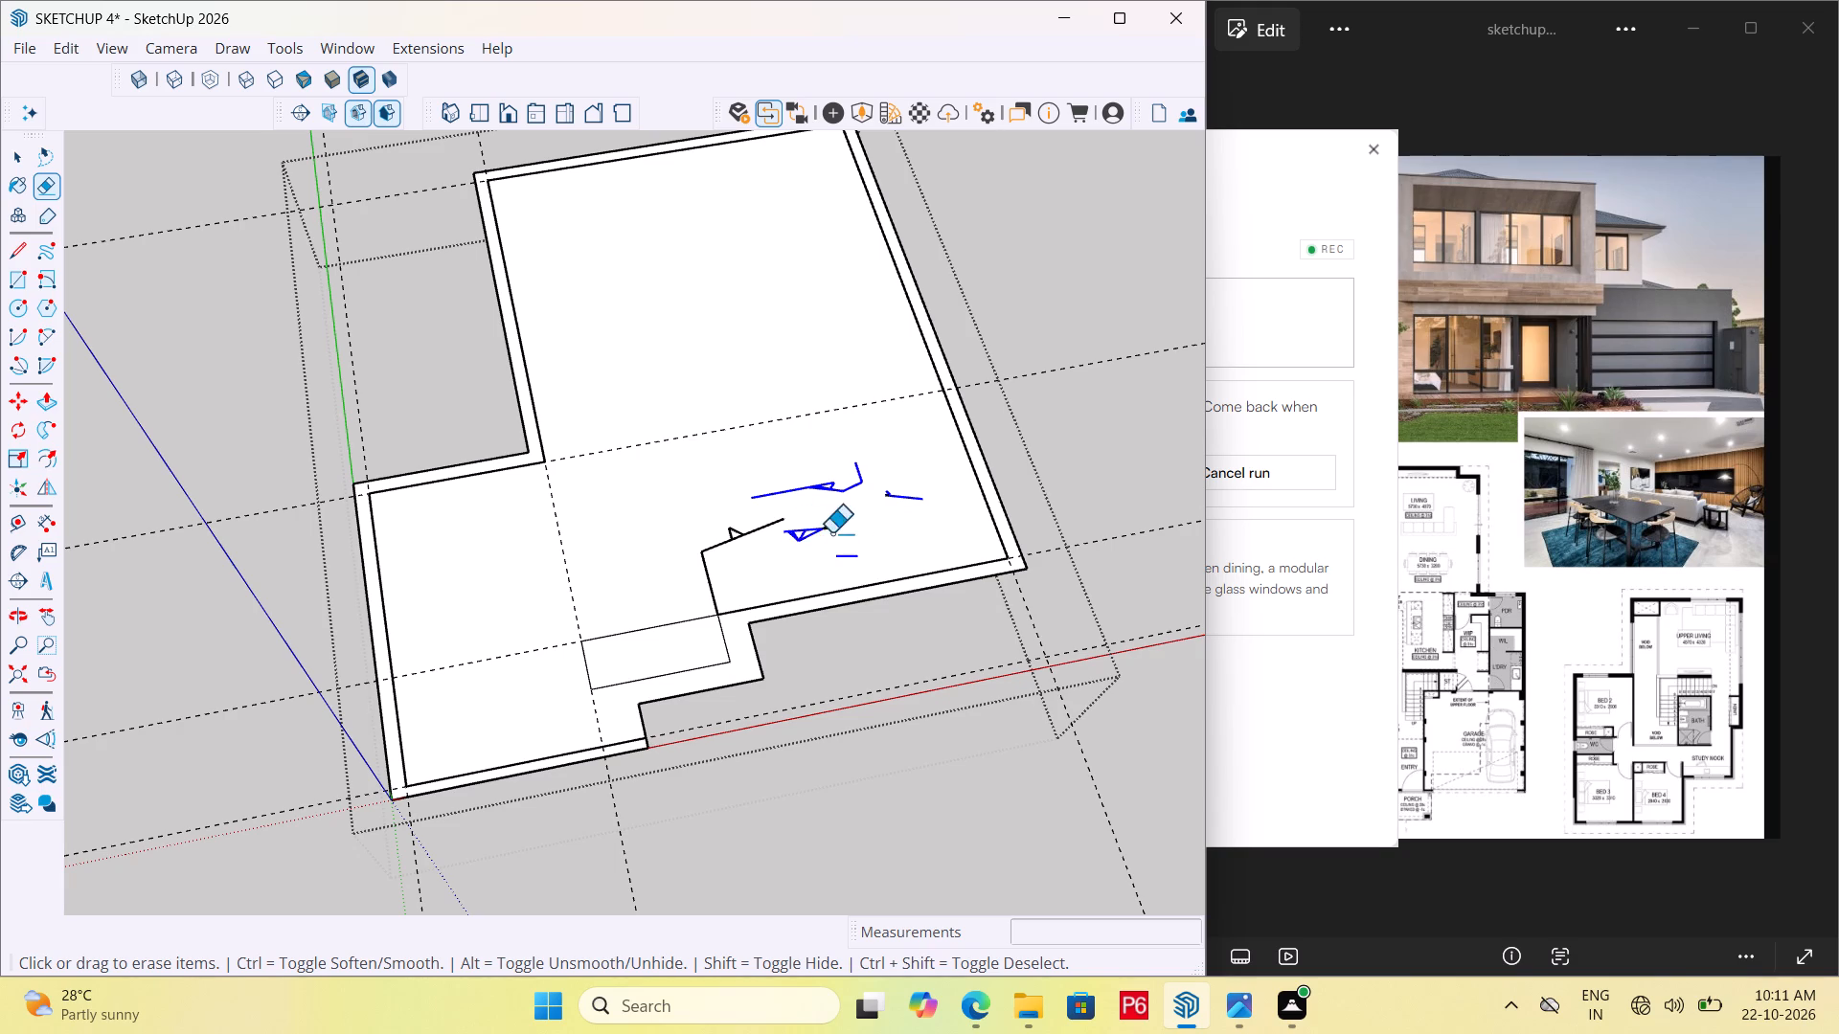
{"action": "left_click_drag", "start_coordinate": [831, 533], "coordinate": [898, 505]}
{"action": "left_click_drag", "start_coordinate": [912, 495], "coordinate": [902, 493]}
{"action": "left_click_drag", "start_coordinate": [899, 493], "coordinate": [732, 542]}
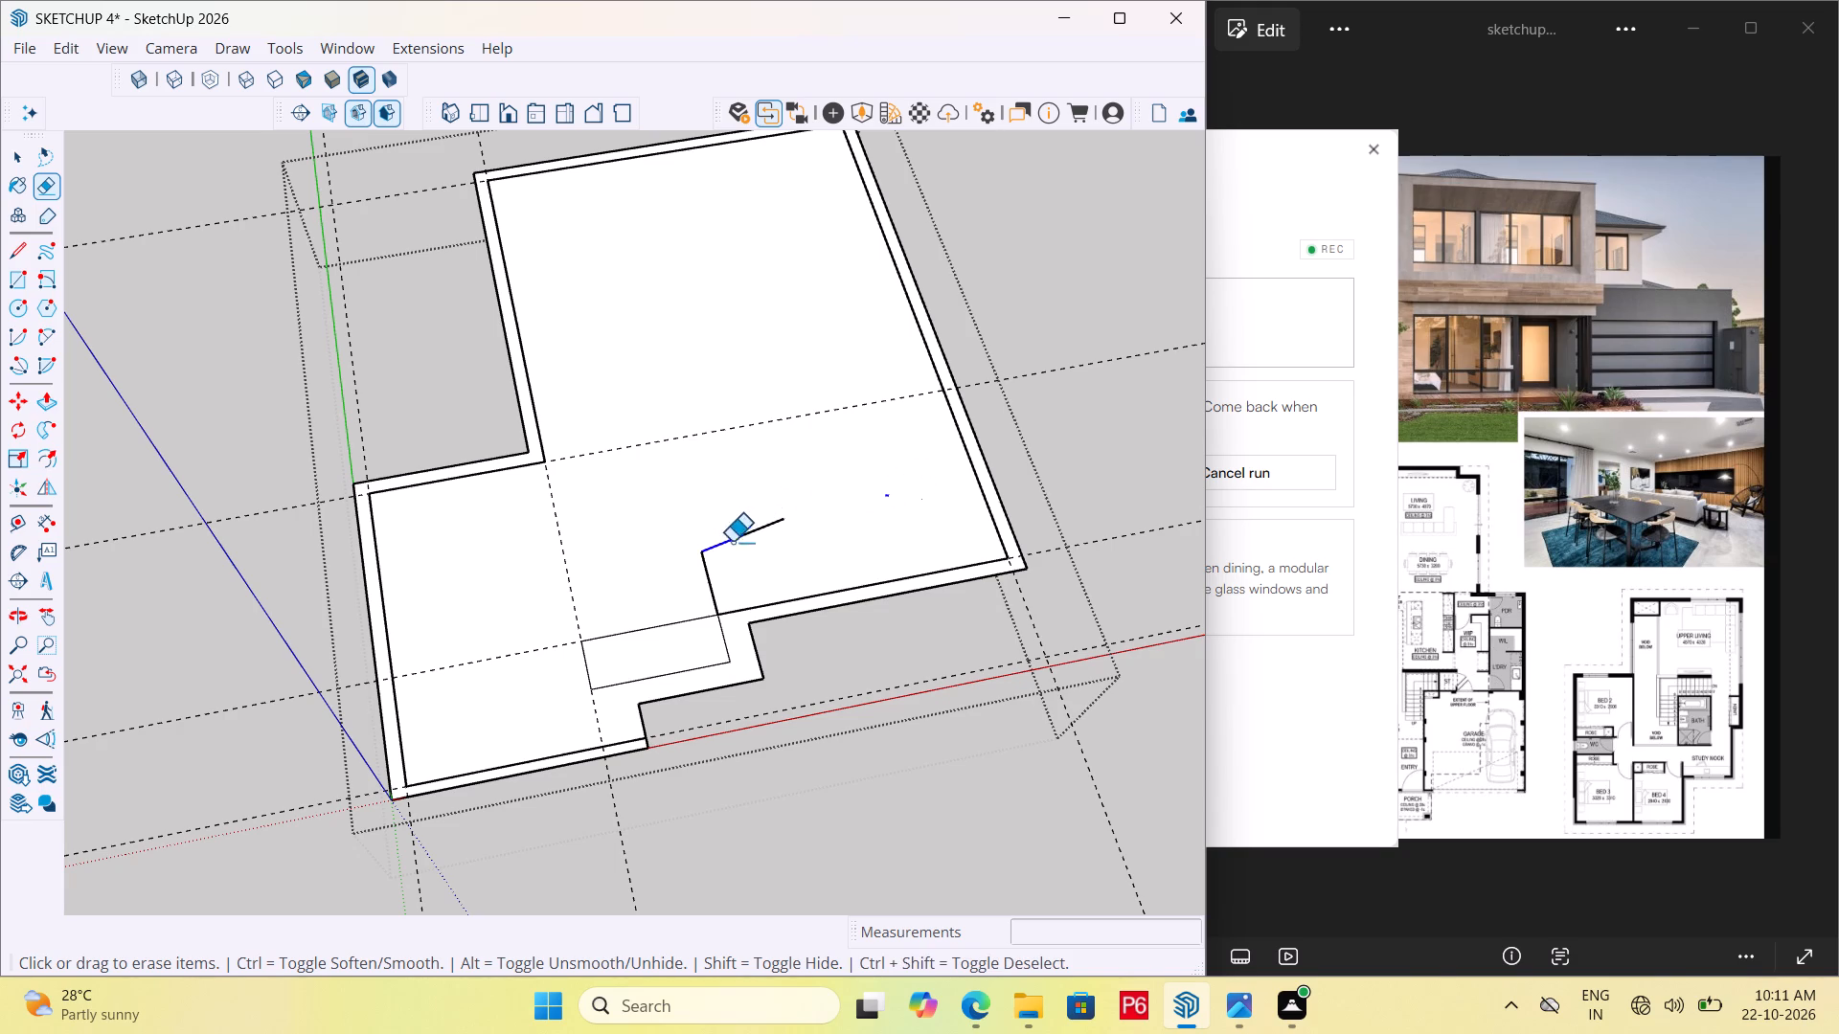
{"action": "left_click_drag", "start_coordinate": [732, 542], "coordinate": [877, 495]}
{"action": "left_click_drag", "start_coordinate": [725, 546], "coordinate": [691, 567]}
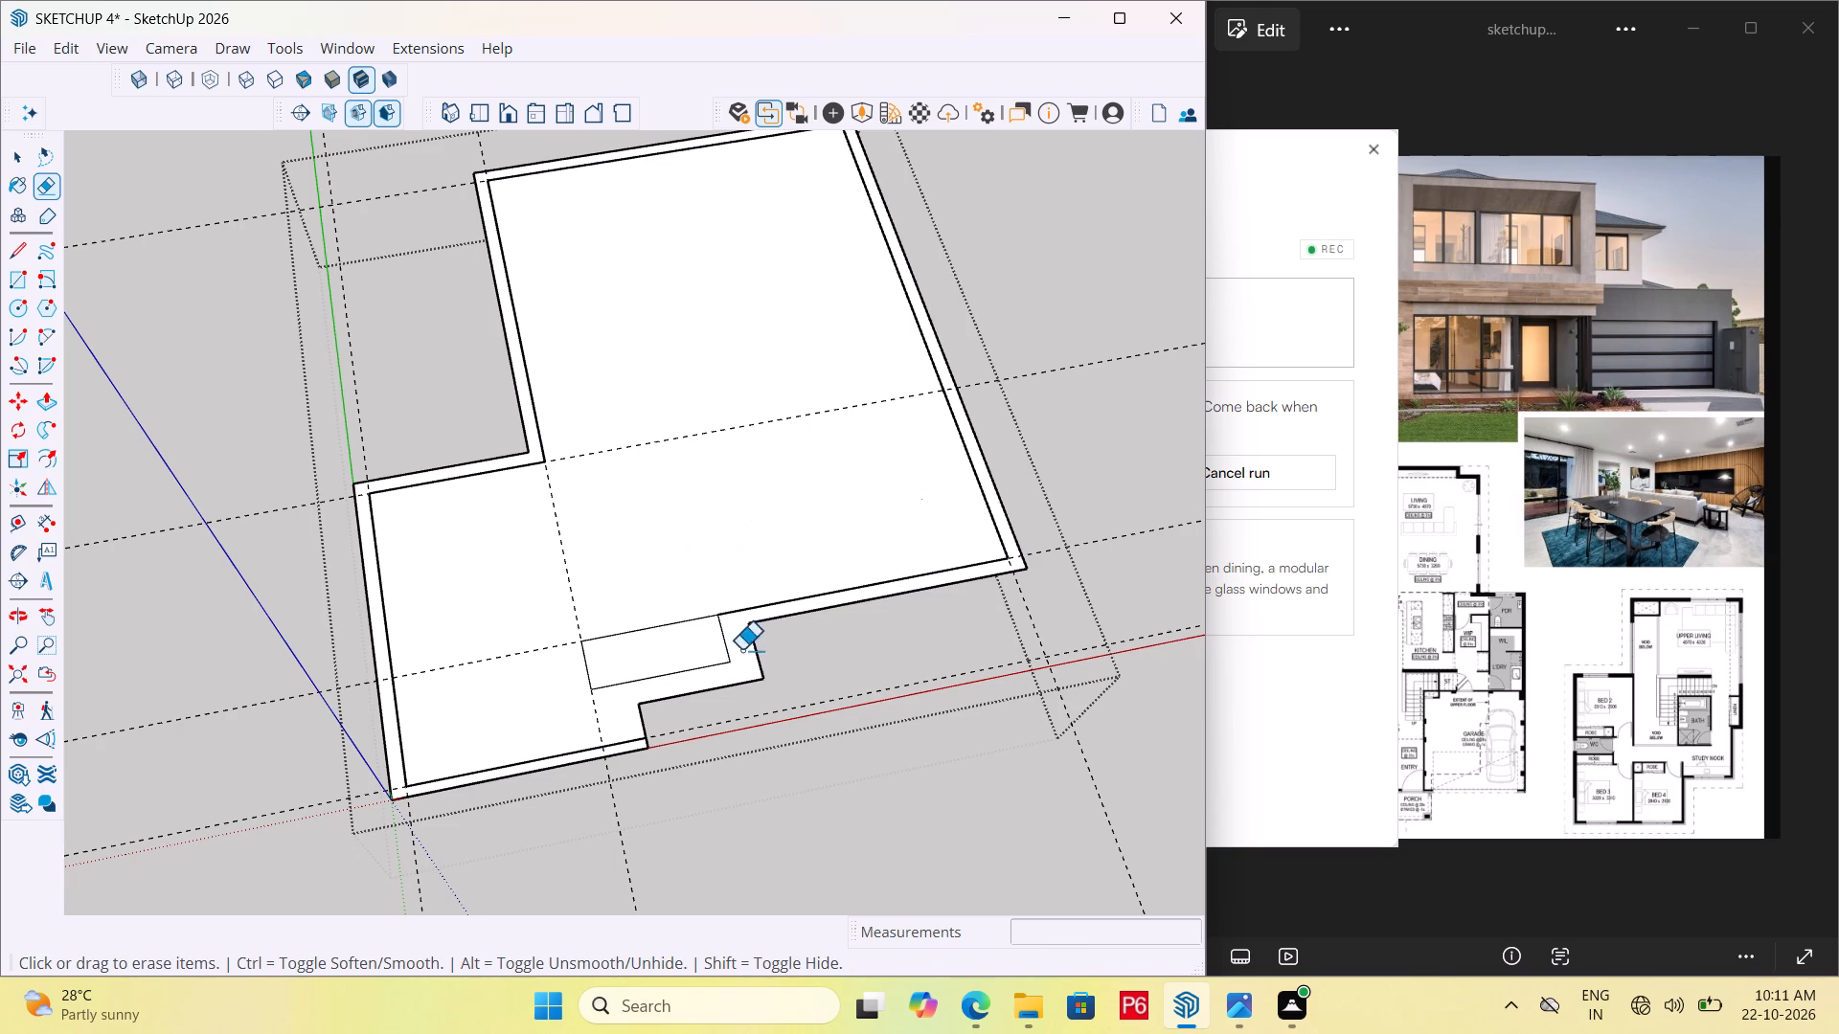
Erase the small rectangle beside the notch, including the front inner wall line's extension past the notch corner.
{"action": "left_click_drag", "start_coordinate": [730, 647], "coordinate": [692, 675]}
{"action": "left_click_drag", "start_coordinate": [667, 667], "coordinate": [656, 666]}
{"action": "left_click", "coordinate": [640, 666]}
{"action": "left_click_drag", "start_coordinate": [589, 664], "coordinate": [593, 656]}
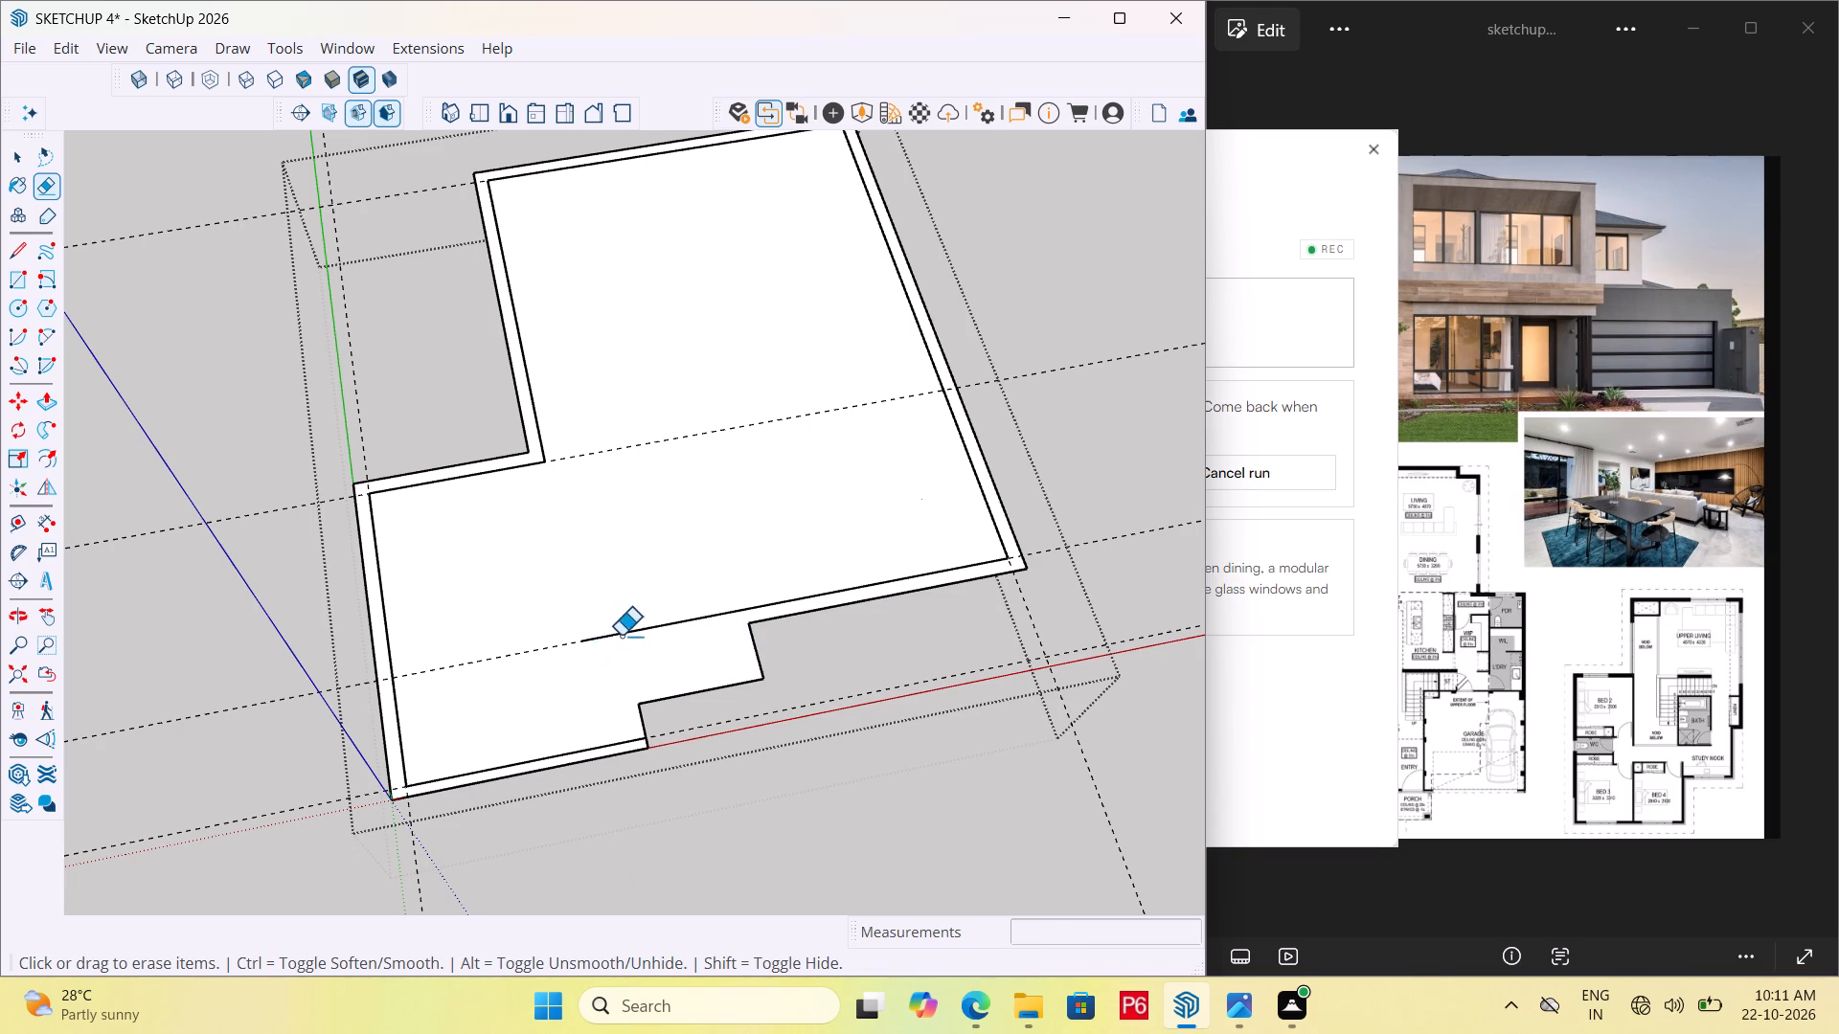
{"action": "left_click", "coordinate": [622, 636]}
Erase the guides crossing the floor and running beside the long side wall, leaving only the front and rear guides.
{"action": "left_click_drag", "start_coordinate": [770, 436], "coordinate": [771, 407]}
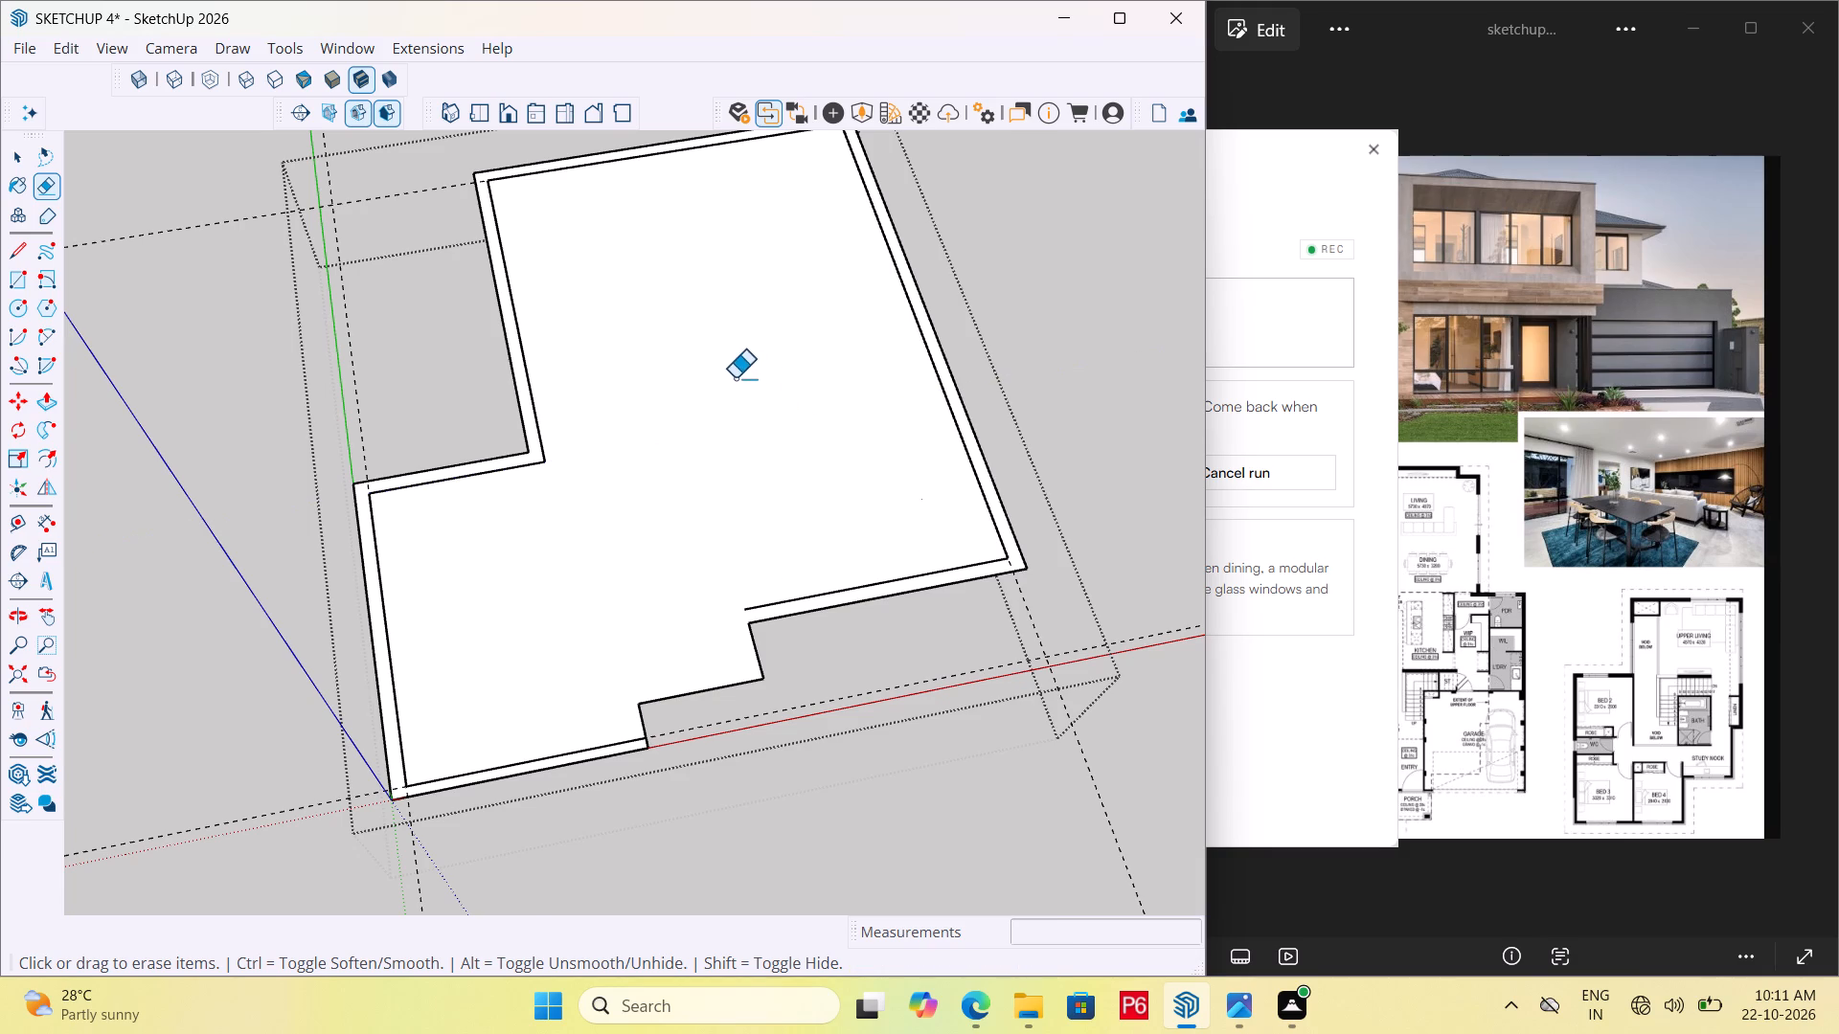
{"action": "scroll", "coordinate": [735, 378], "scroll_direction": "down", "scroll_amount": 3}
{"action": "left_click_drag", "start_coordinate": [1014, 647], "coordinate": [454, 746]}
{"action": "left_click_drag", "start_coordinate": [452, 744], "coordinate": [440, 731]}
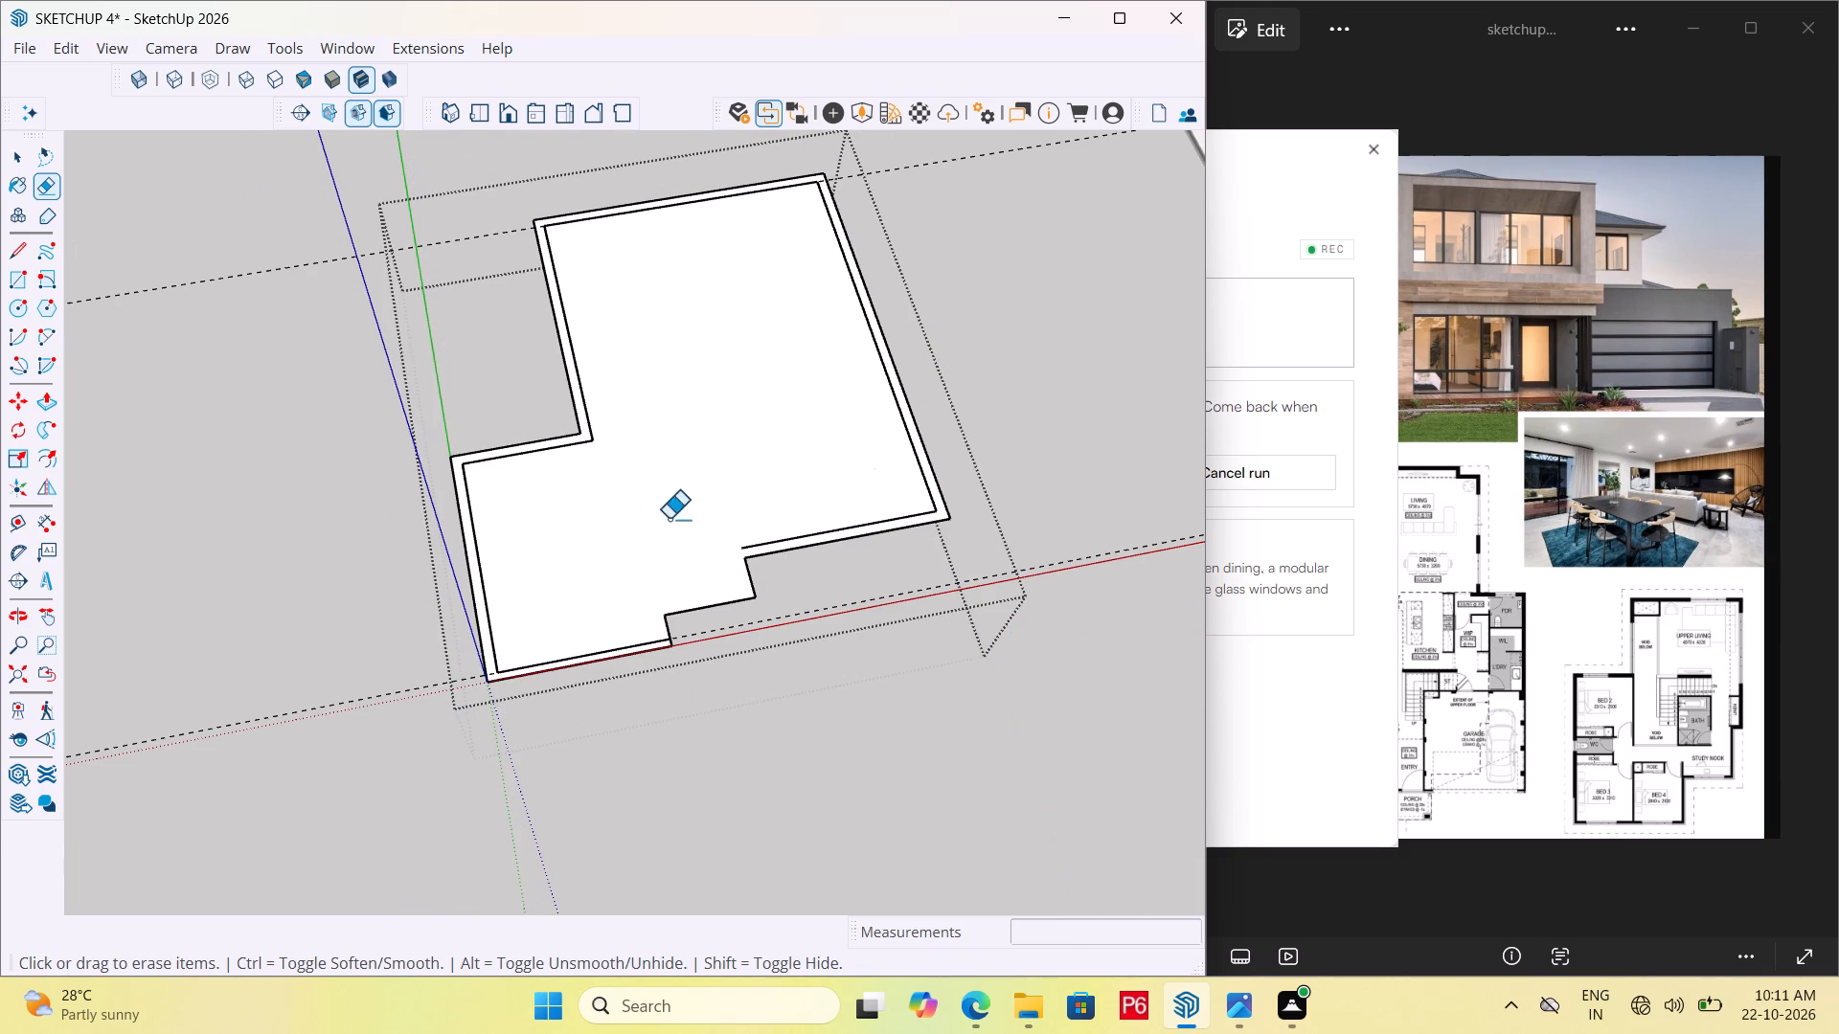
Erase the stray vertical line hanging below the floor face.
{"action": "middle_click_drag", "start_coordinate": [945, 626], "coordinate": [803, 0]}
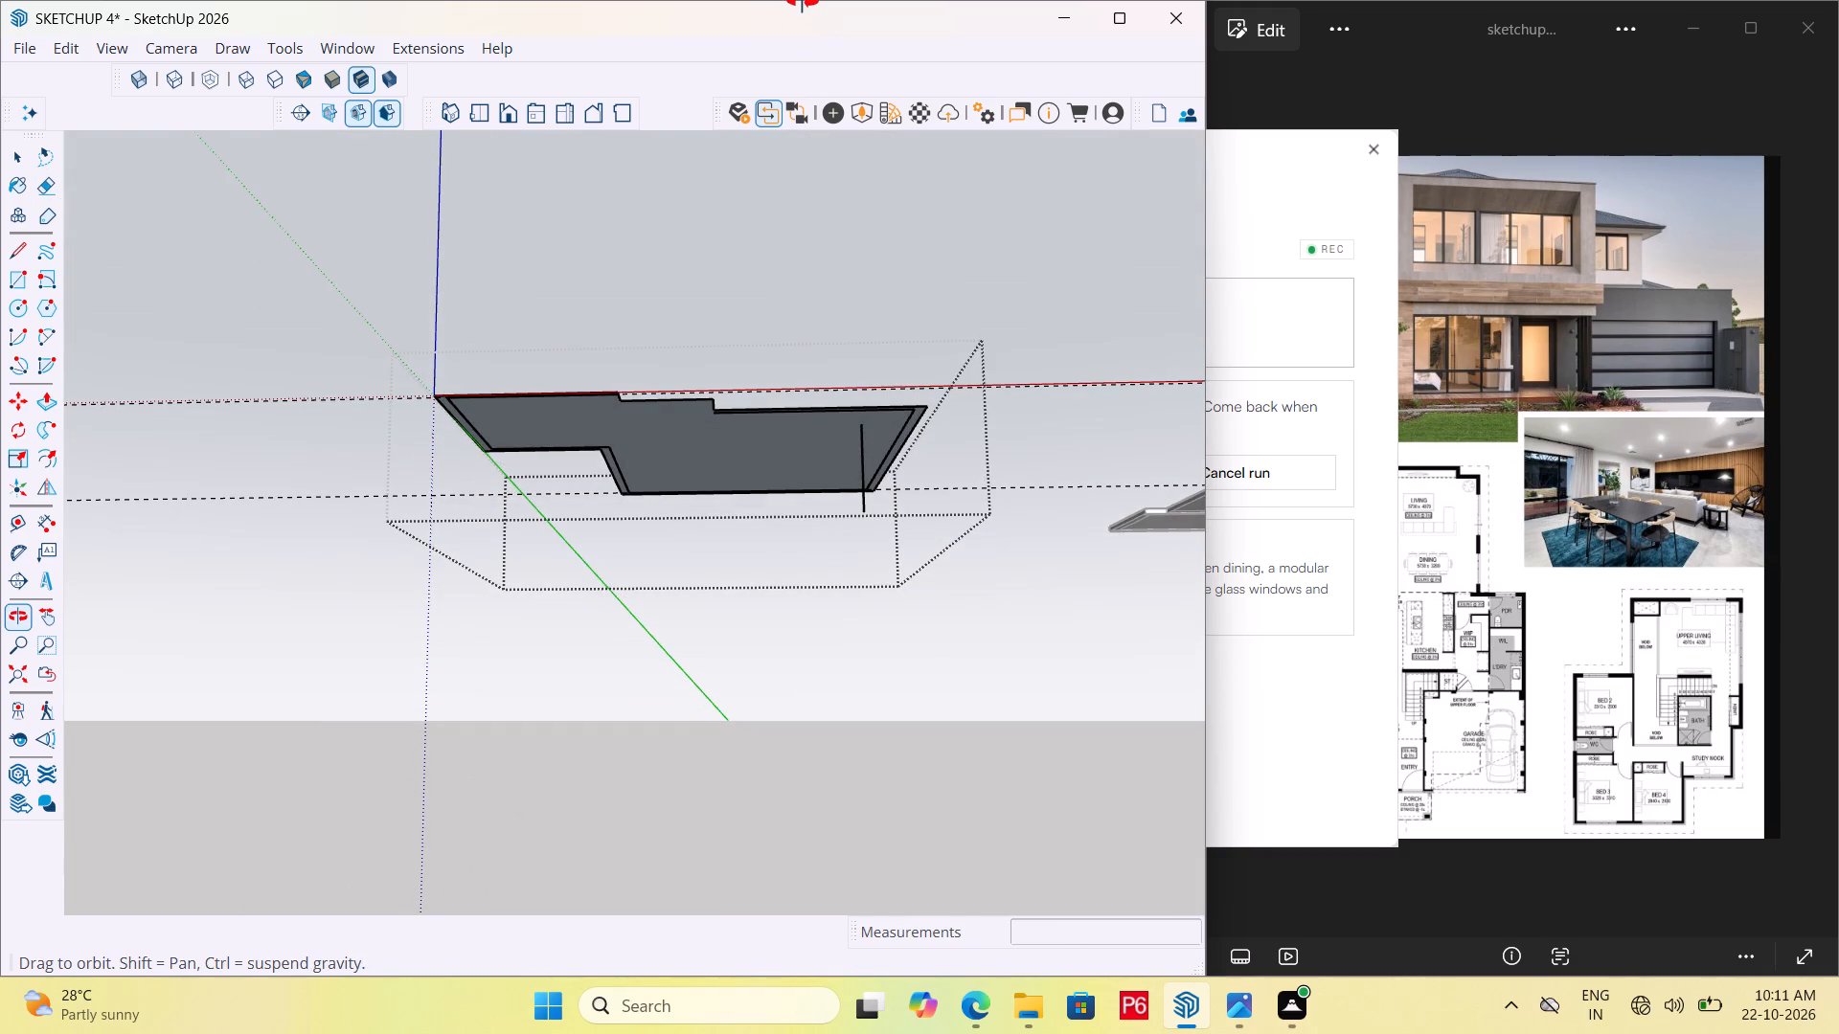
{"action": "middle_click_drag", "start_coordinate": [803, 0], "coordinate": [802, 7]}
{"action": "double_click", "coordinate": [866, 444]}
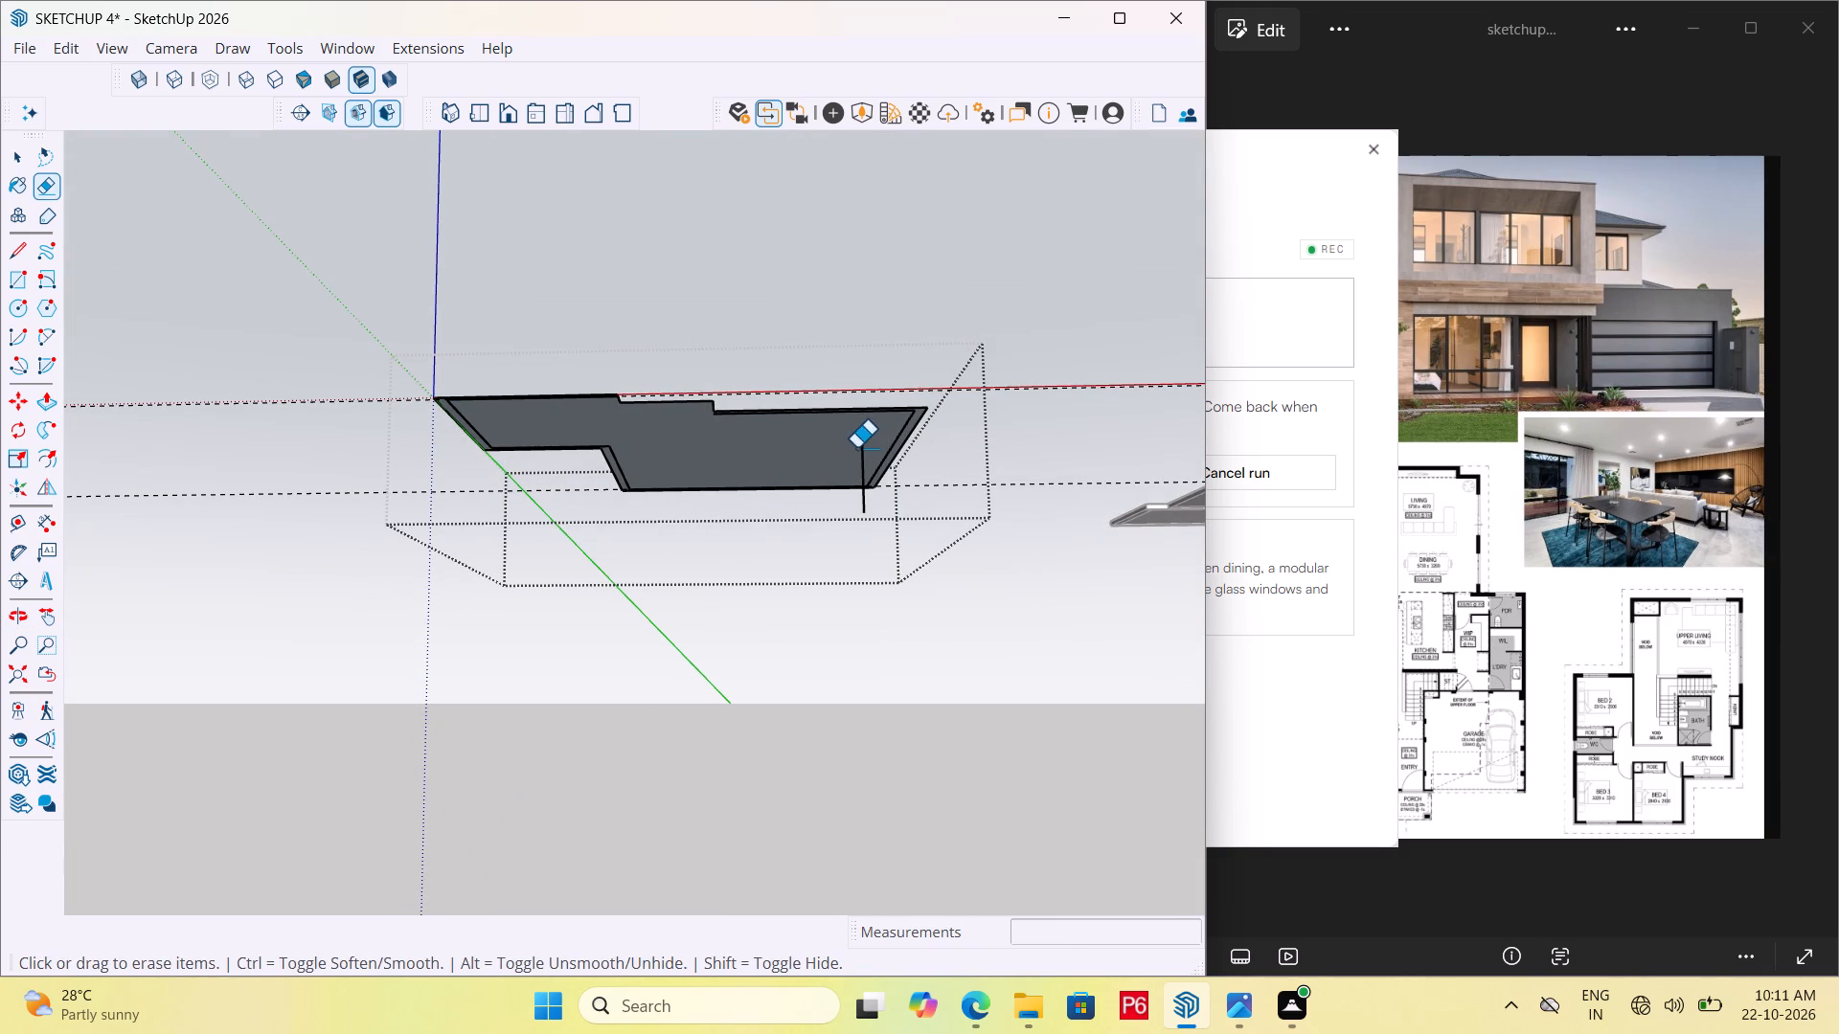
{"action": "left_click_drag", "start_coordinate": [876, 447], "coordinate": [851, 450]}
Save the model with the whole floor outline back in view from above.
{"action": "scroll", "coordinate": [774, 458], "scroll_direction": "down", "scroll_amount": 4}
{"action": "middle_click_drag", "start_coordinate": [774, 458], "coordinate": [782, 1025]}
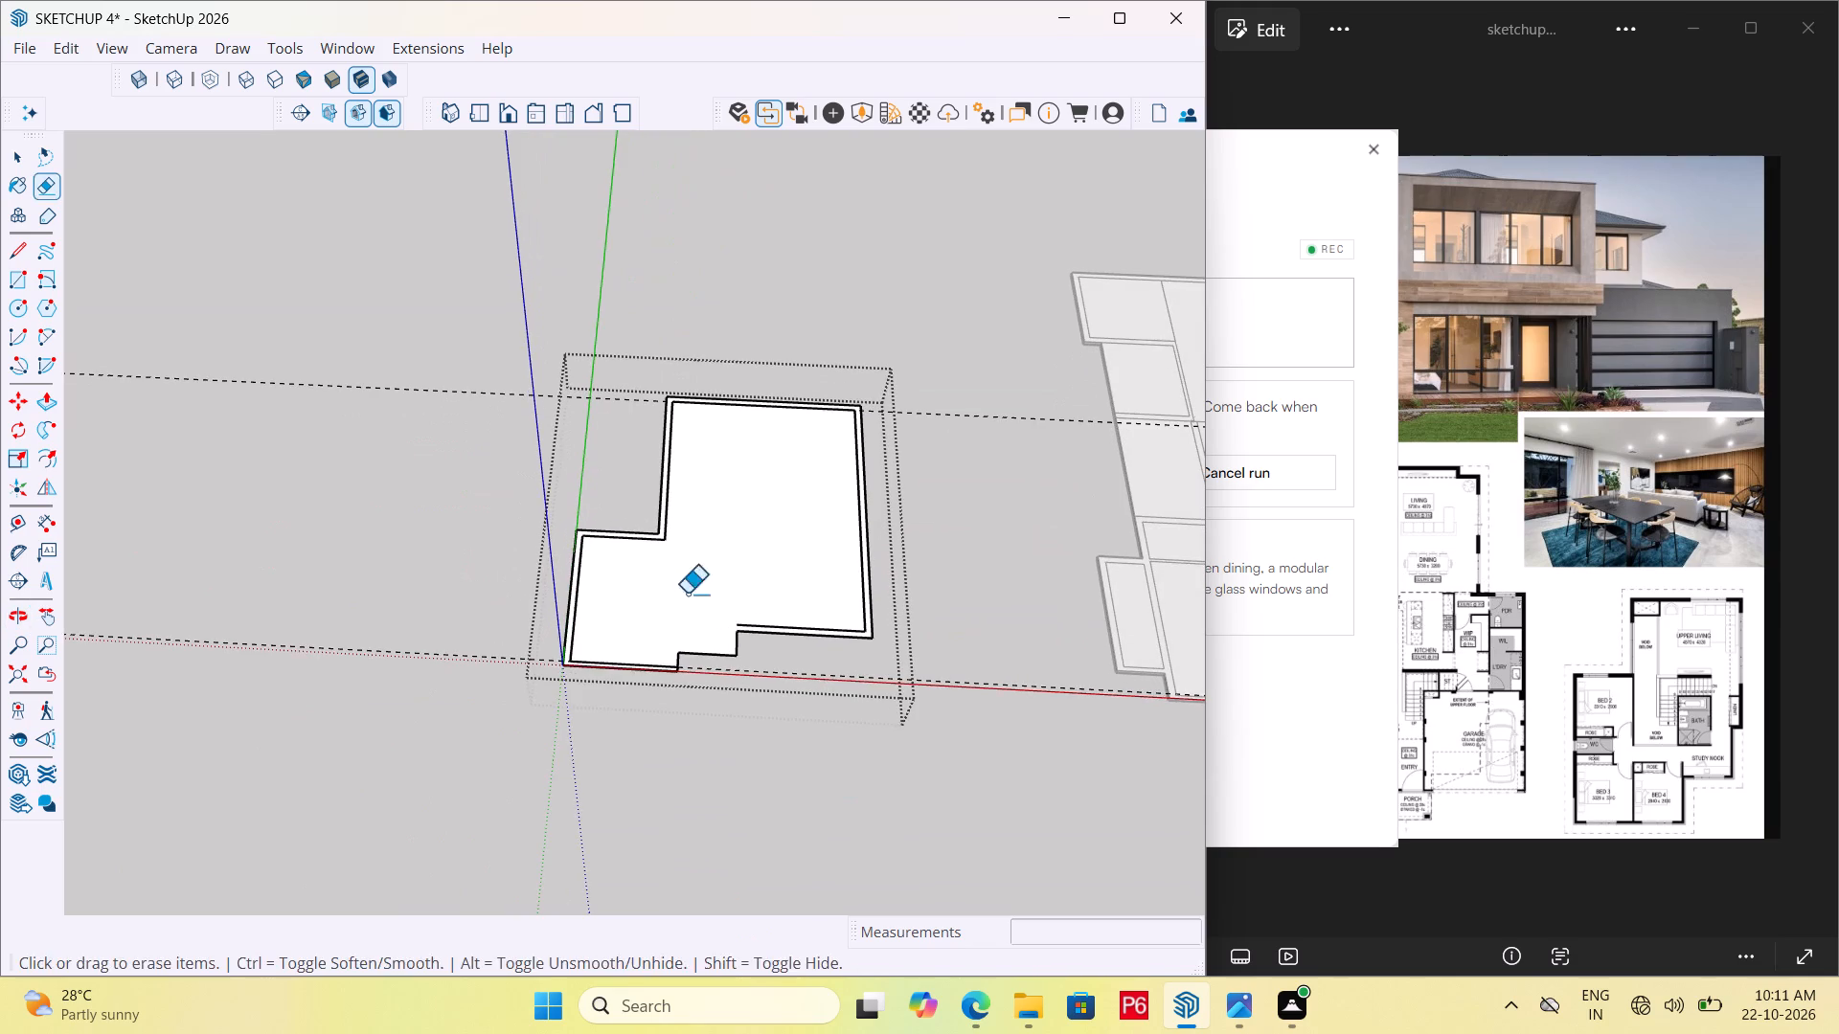
{"action": "middle_click_drag", "start_coordinate": [687, 594], "coordinate": [787, 653]}
{"action": "key", "text": "ctrl+s"}
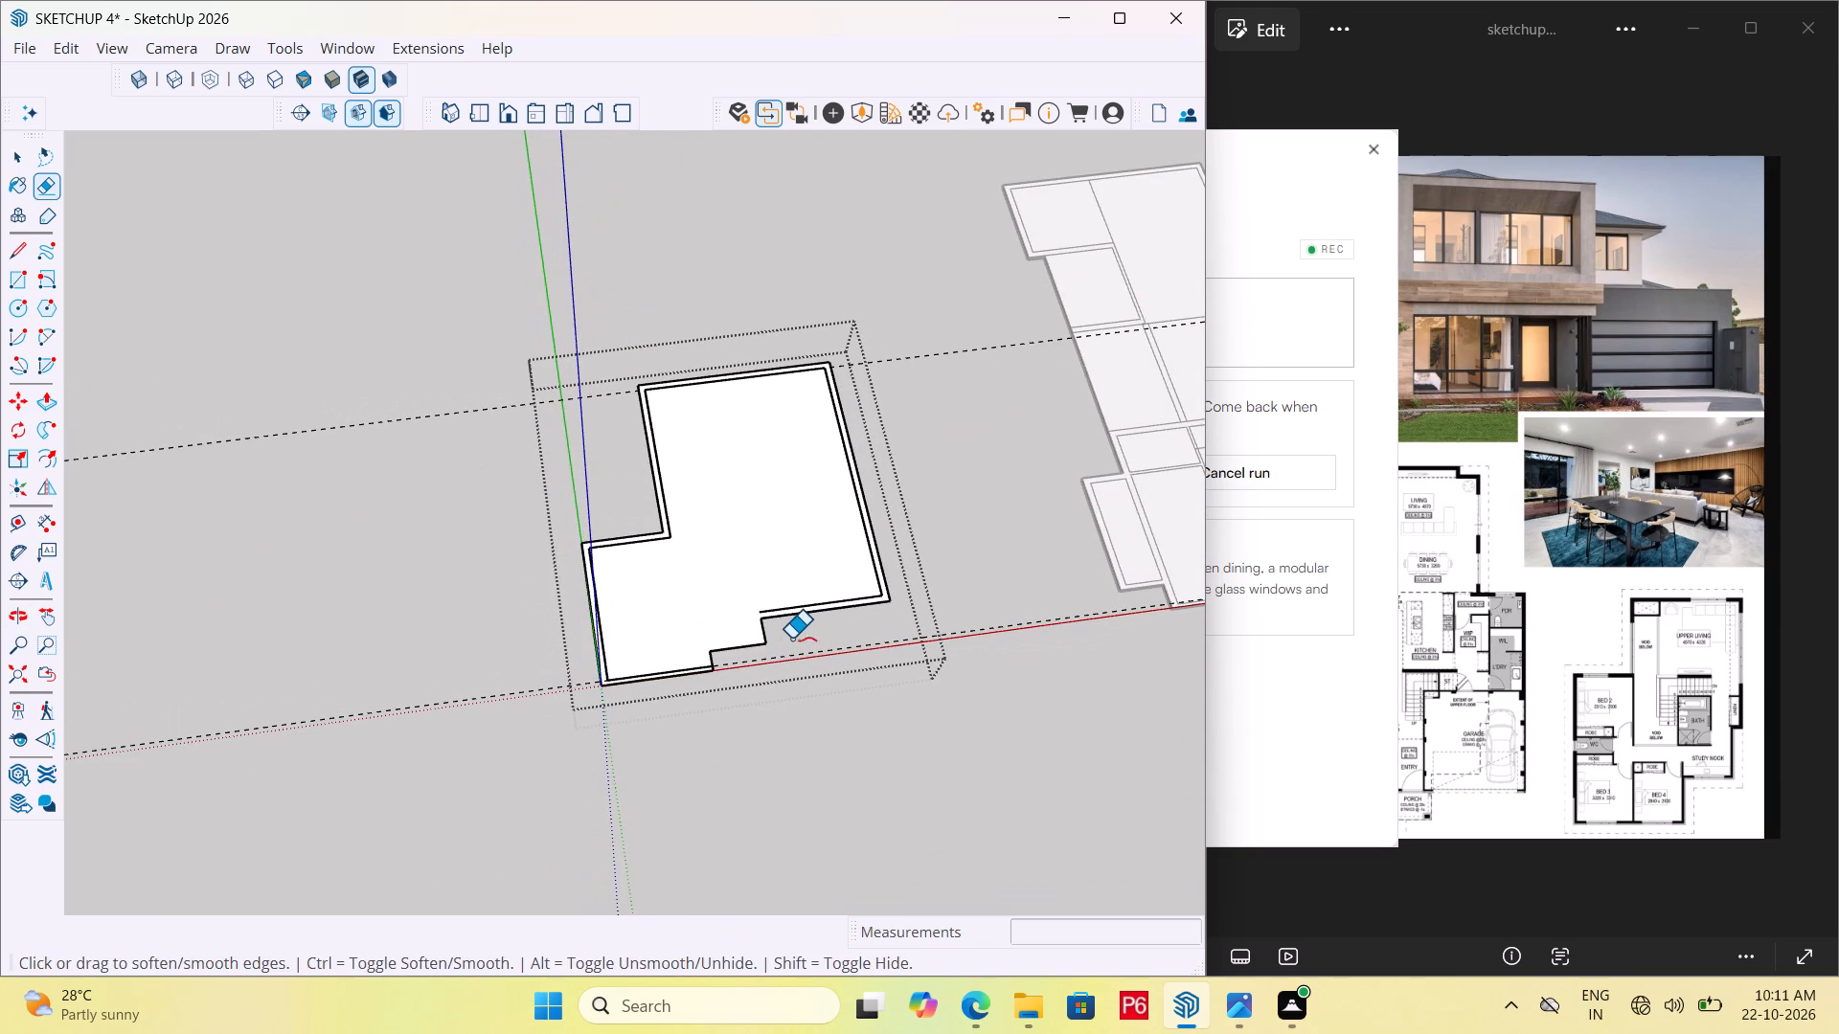
{"action": "key", "text": "ctrl+s"}
{"action": "key", "text": "ctrl+s"}
{"action": "key", "text": "ctrl+s"}
{"action": "key", "text": "ctrl+s"}
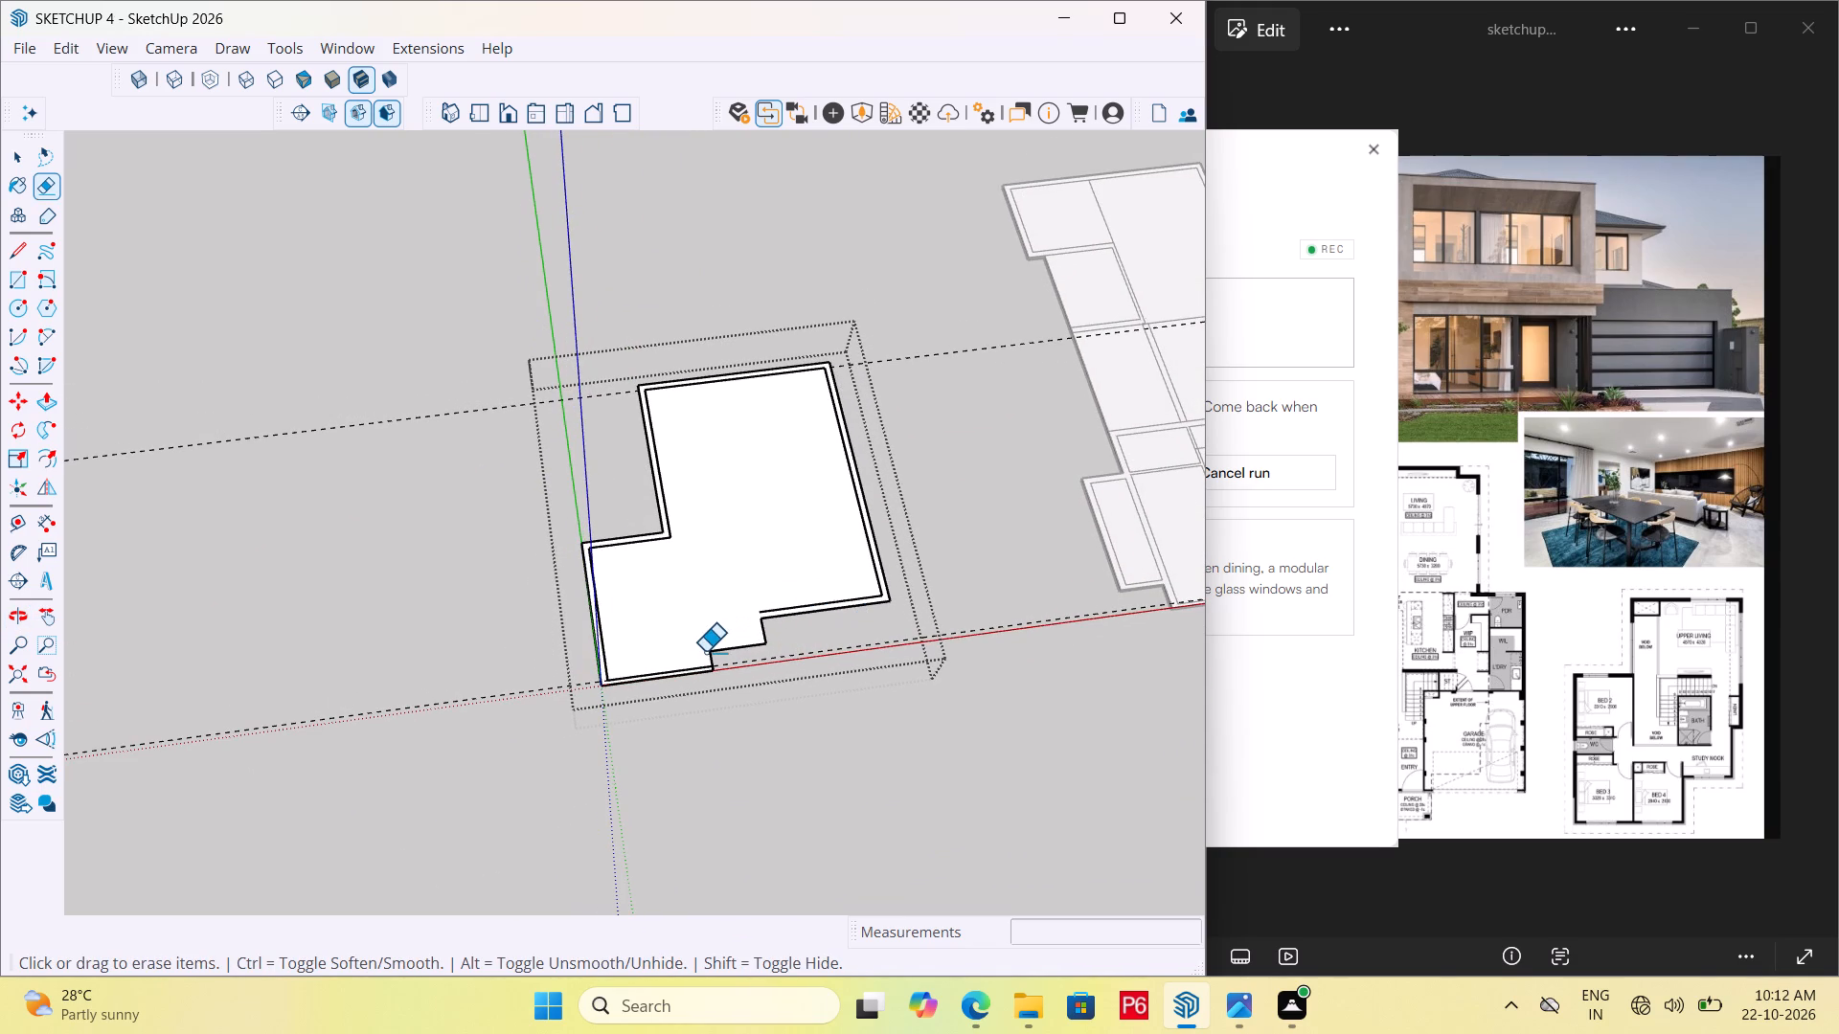
Extend the notch's side edge forward and the front edge about 7' 3" sideways so they cross and square off the stepped corner.
{"action": "scroll", "coordinate": [705, 652], "scroll_direction": "up", "scroll_amount": 2}
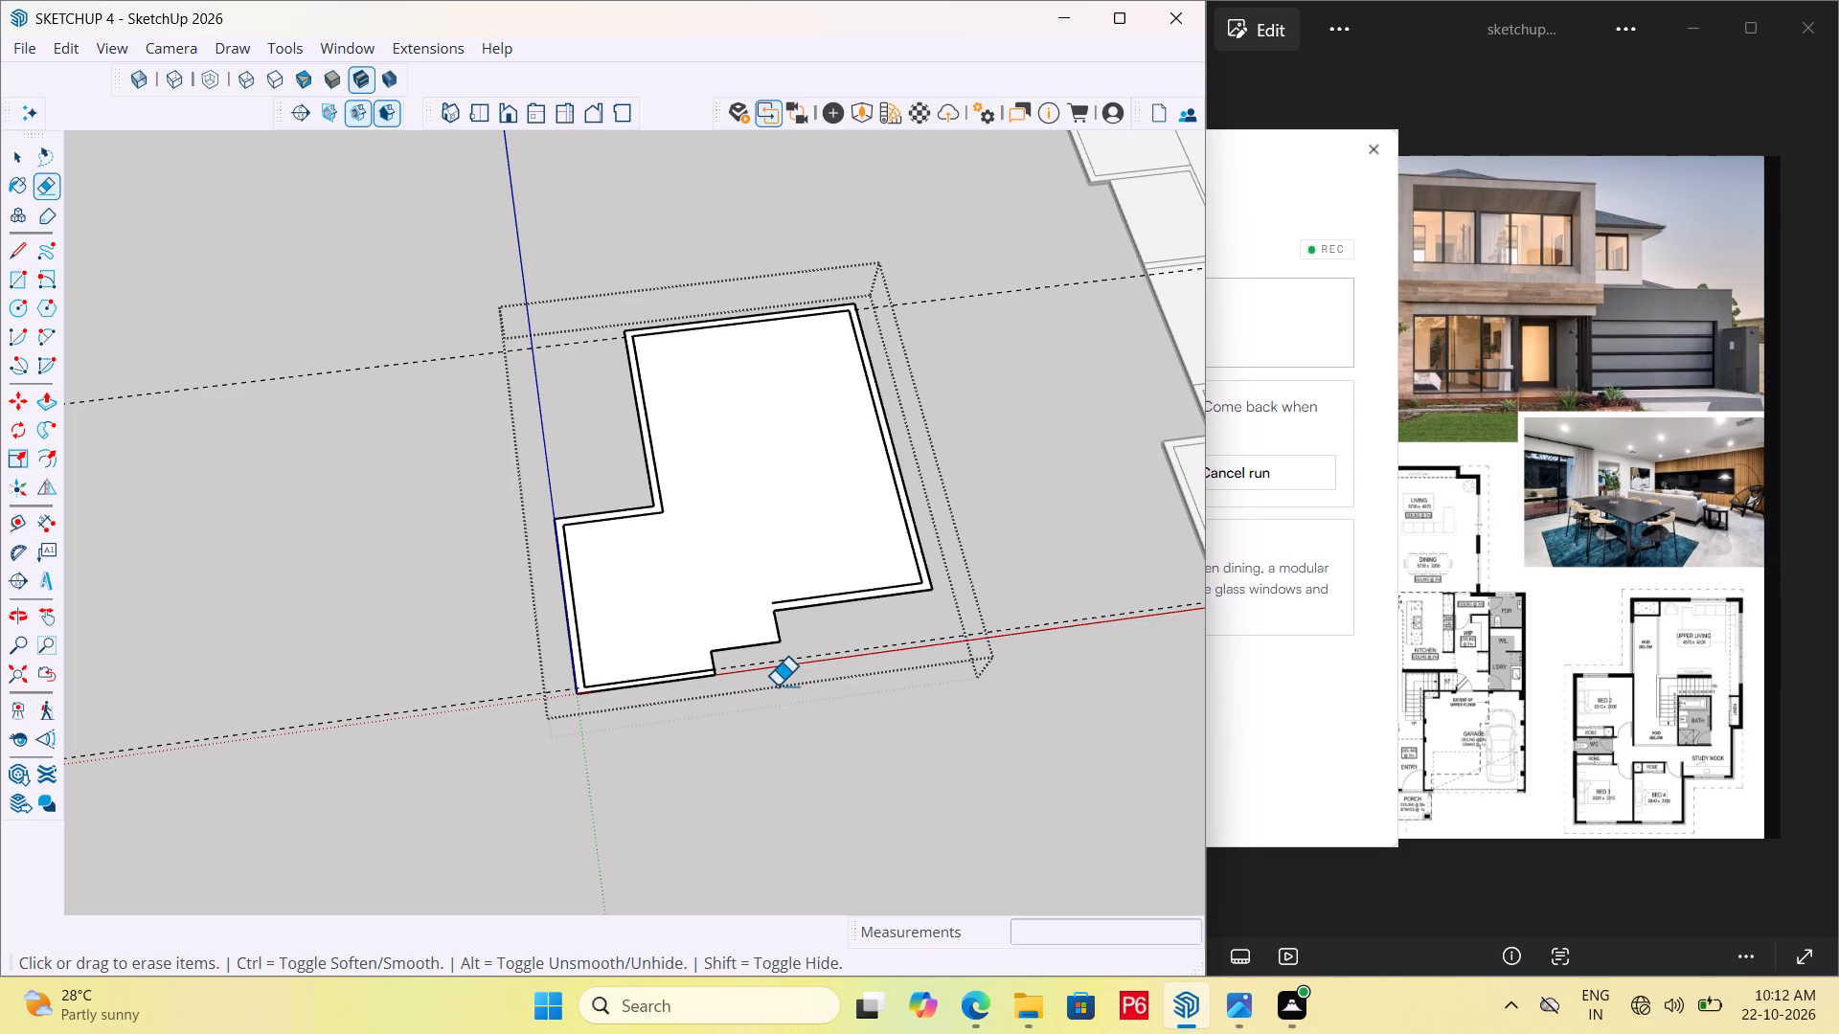
{"action": "scroll", "coordinate": [779, 635], "scroll_direction": "up", "scroll_amount": 4}
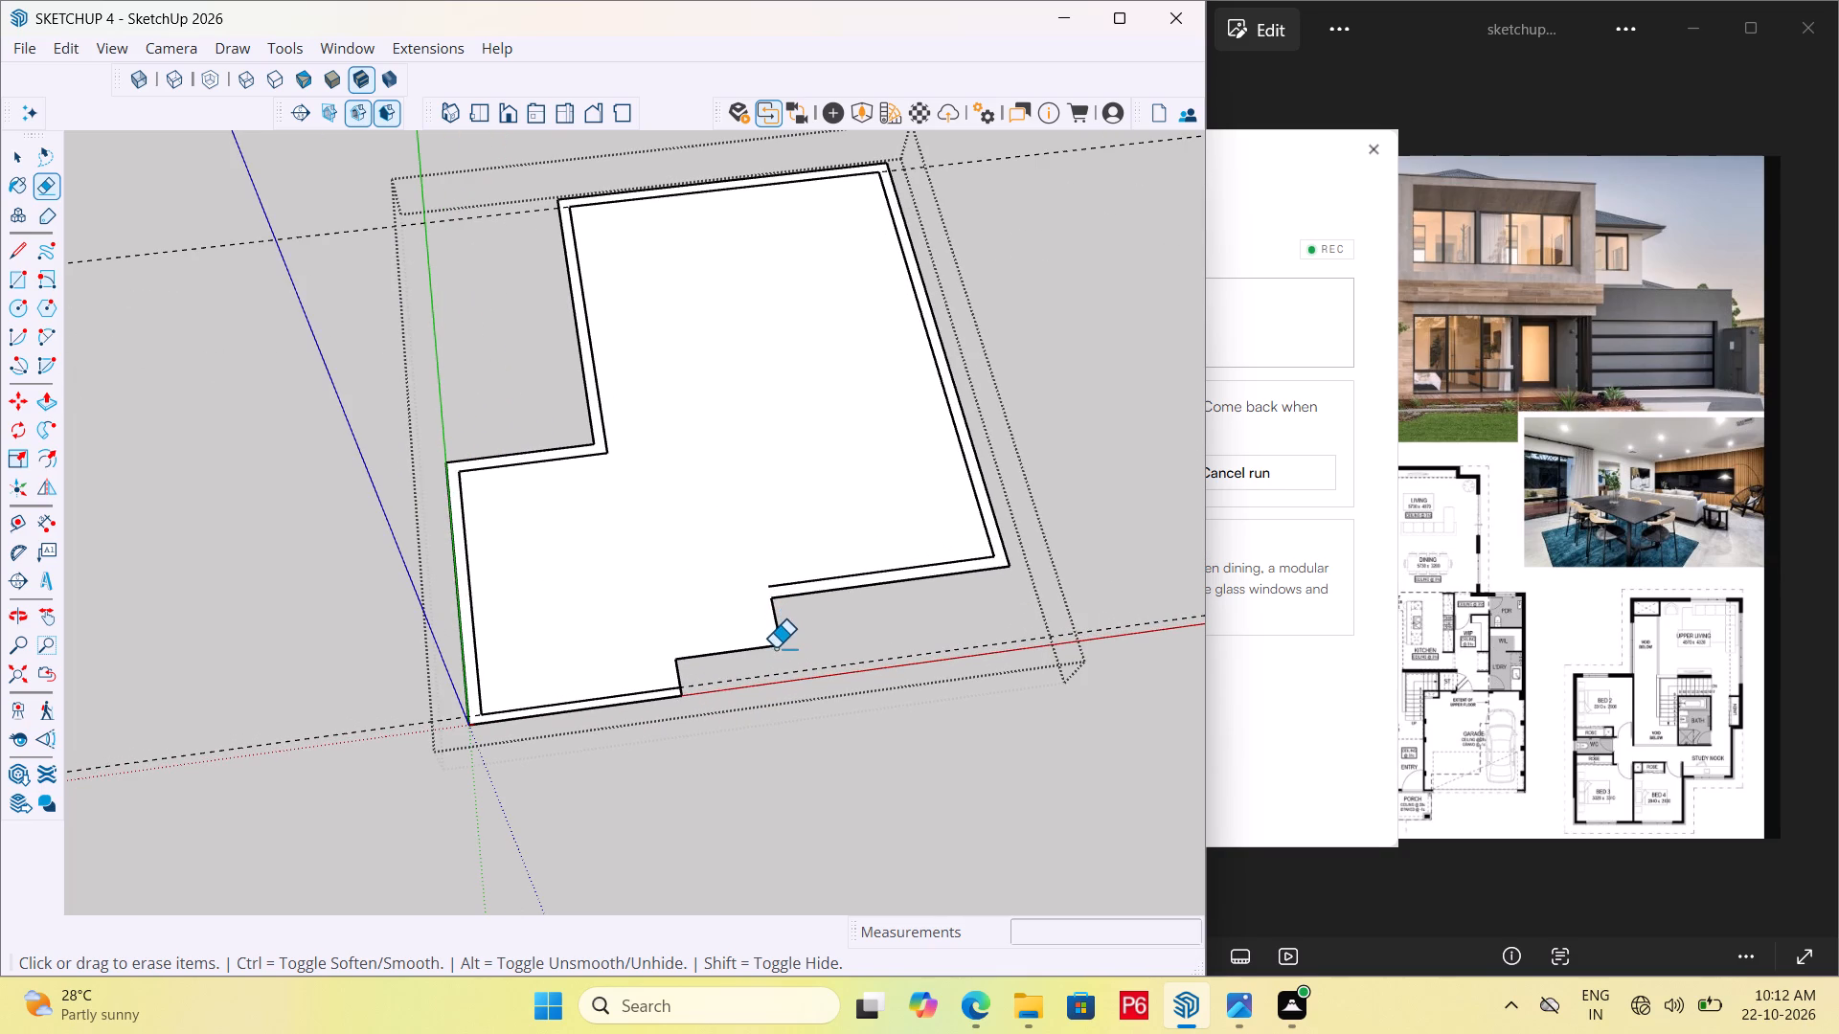
{"action": "key", "text": "l"}
{"action": "key", "text": "space"}
{"action": "key", "text": "l"}
{"action": "left_click", "coordinate": [781, 645]}
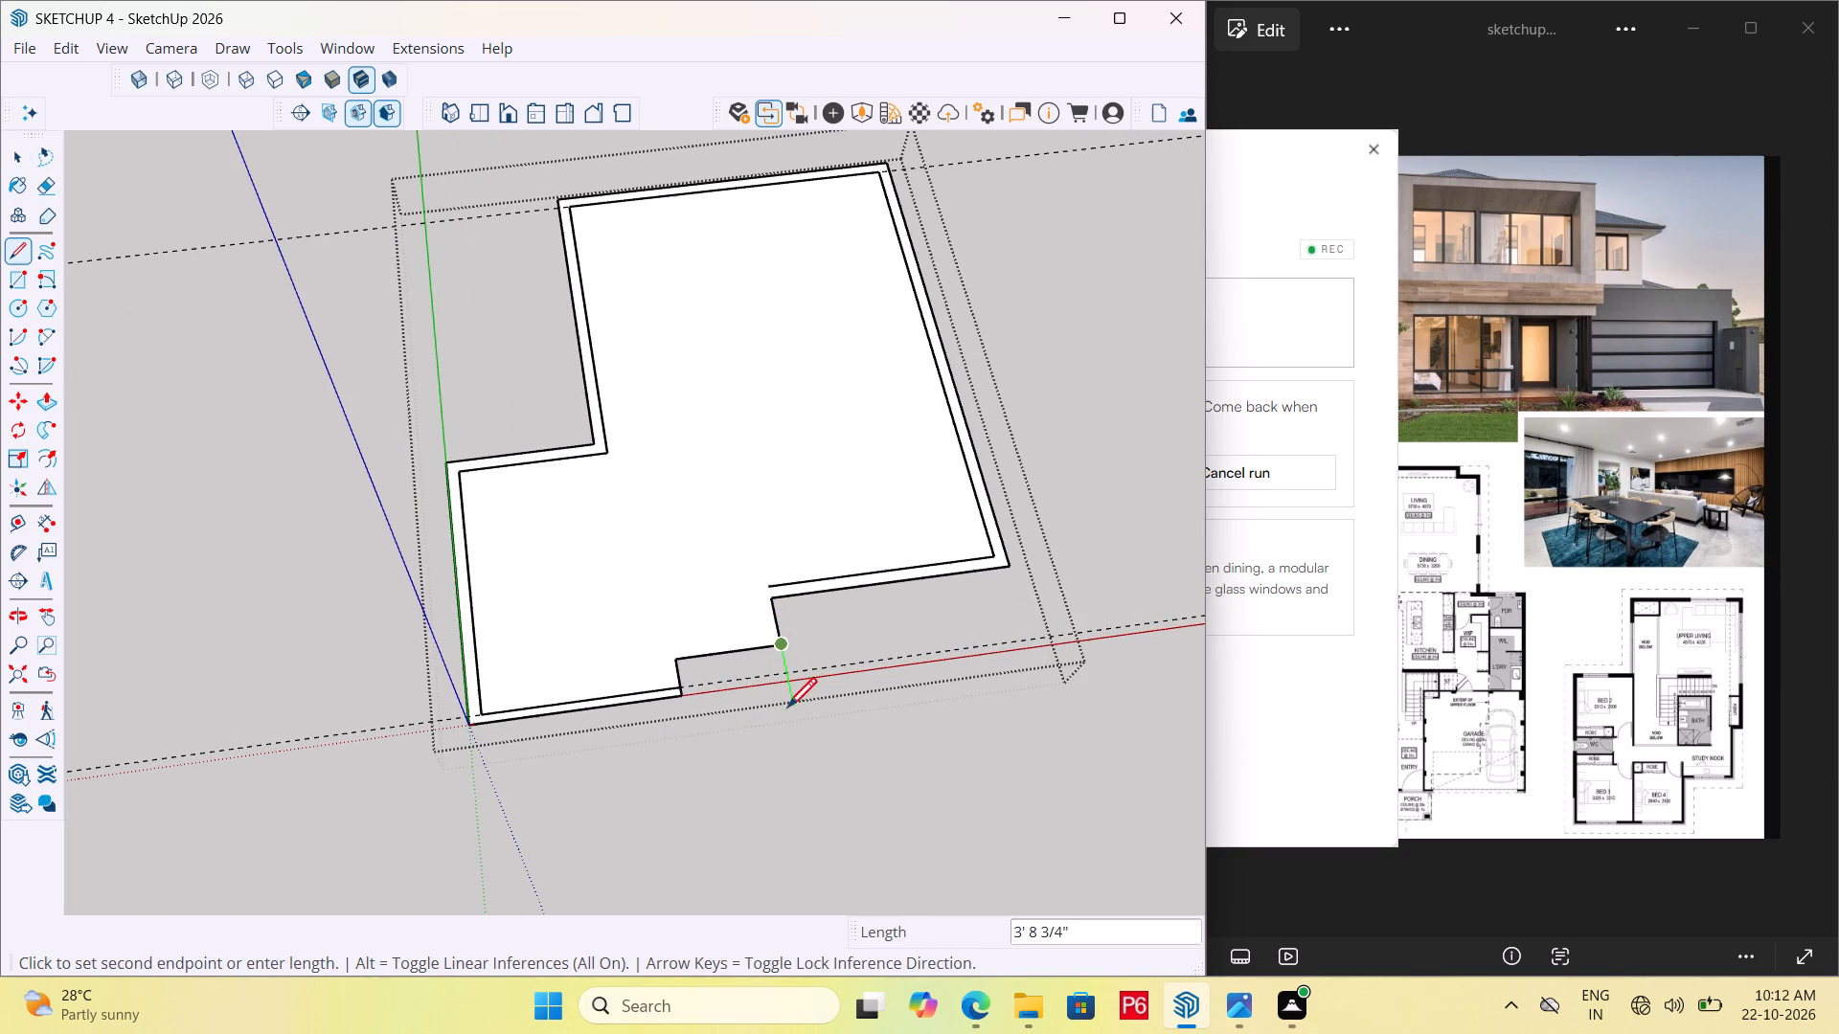
{"action": "scroll", "coordinate": [774, 706], "scroll_direction": "up", "scroll_amount": 6}
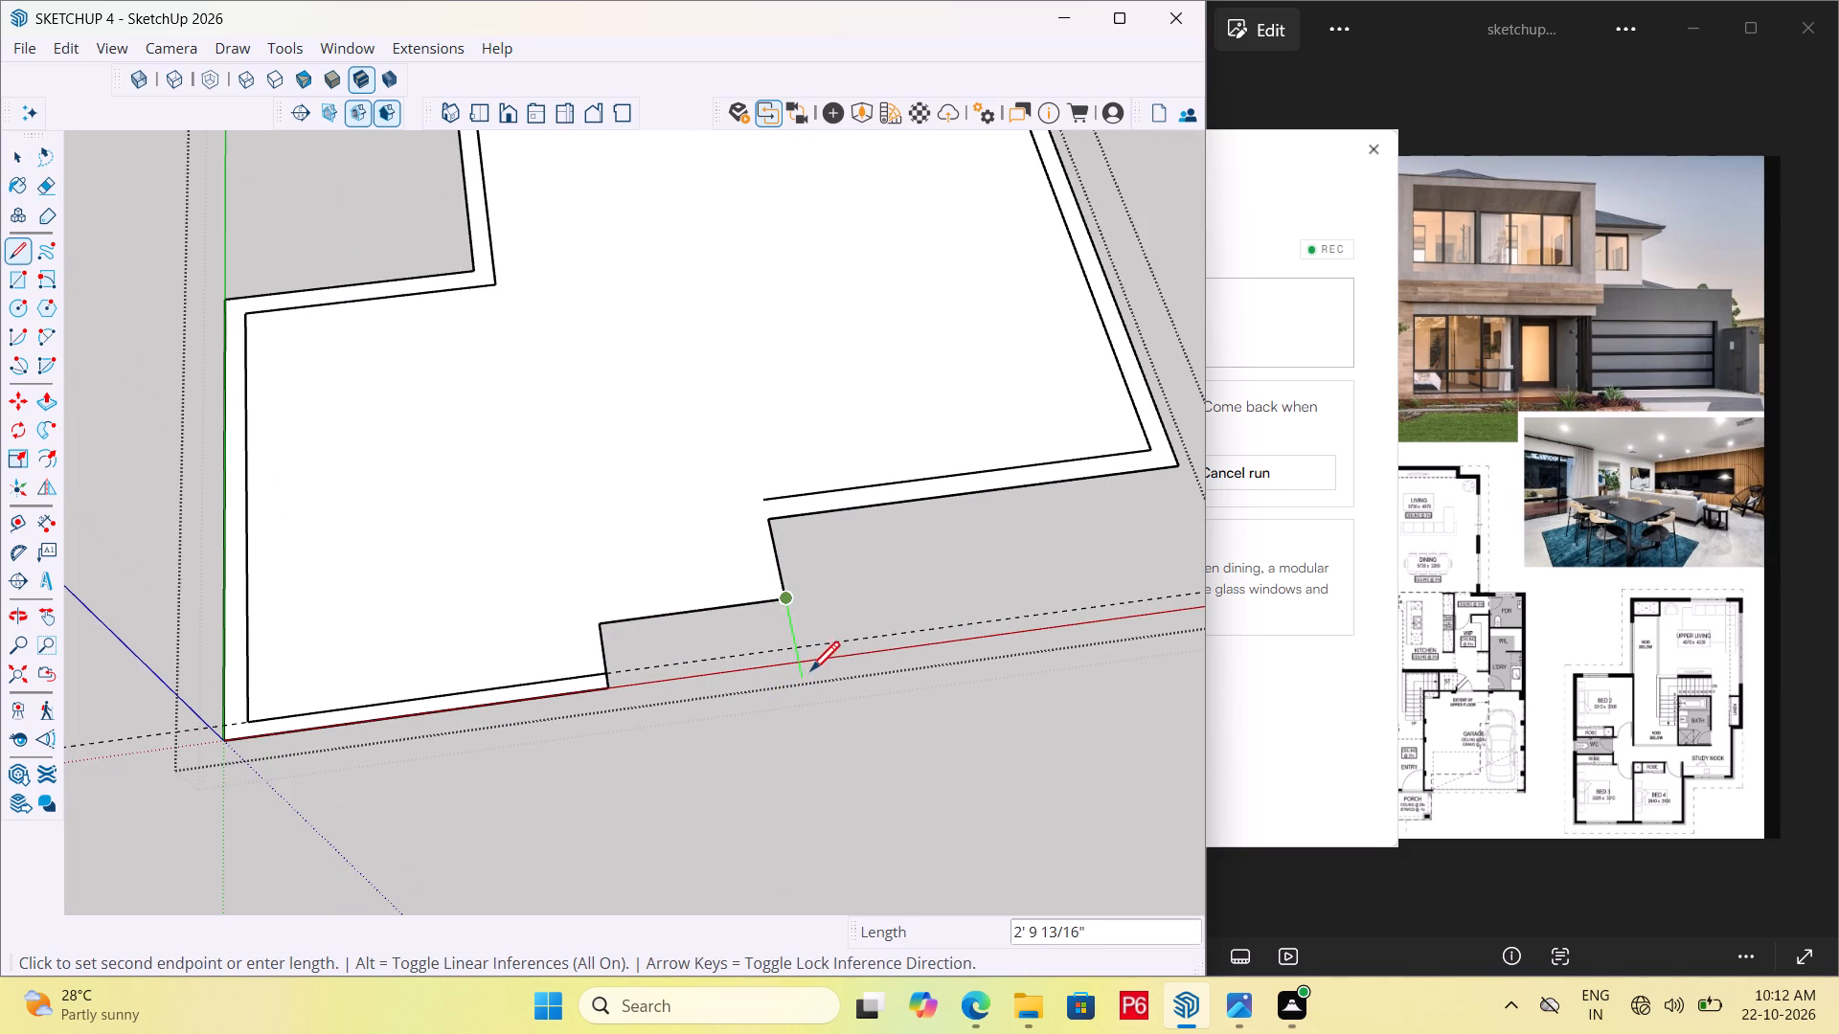
{"action": "left_click", "coordinate": [807, 701]}
{"action": "key", "text": "space"}
{"action": "key", "text": "l"}
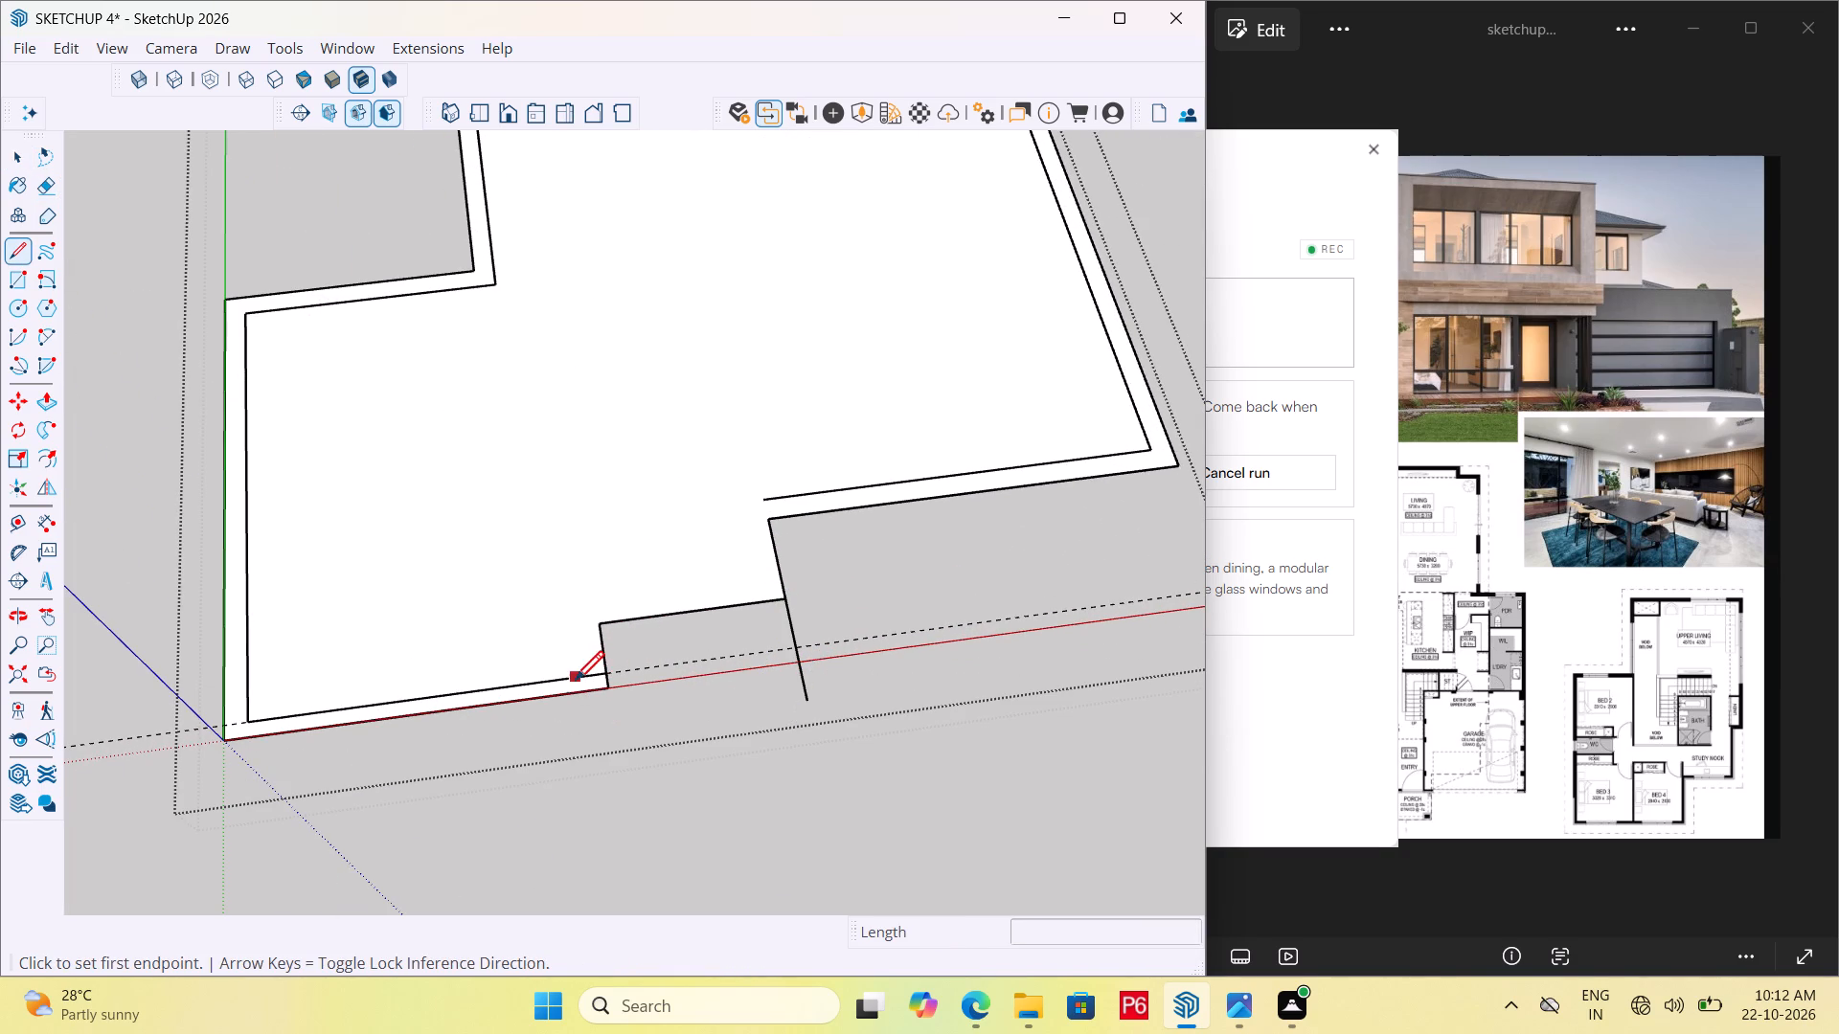
{"action": "left_click", "coordinate": [610, 692]}
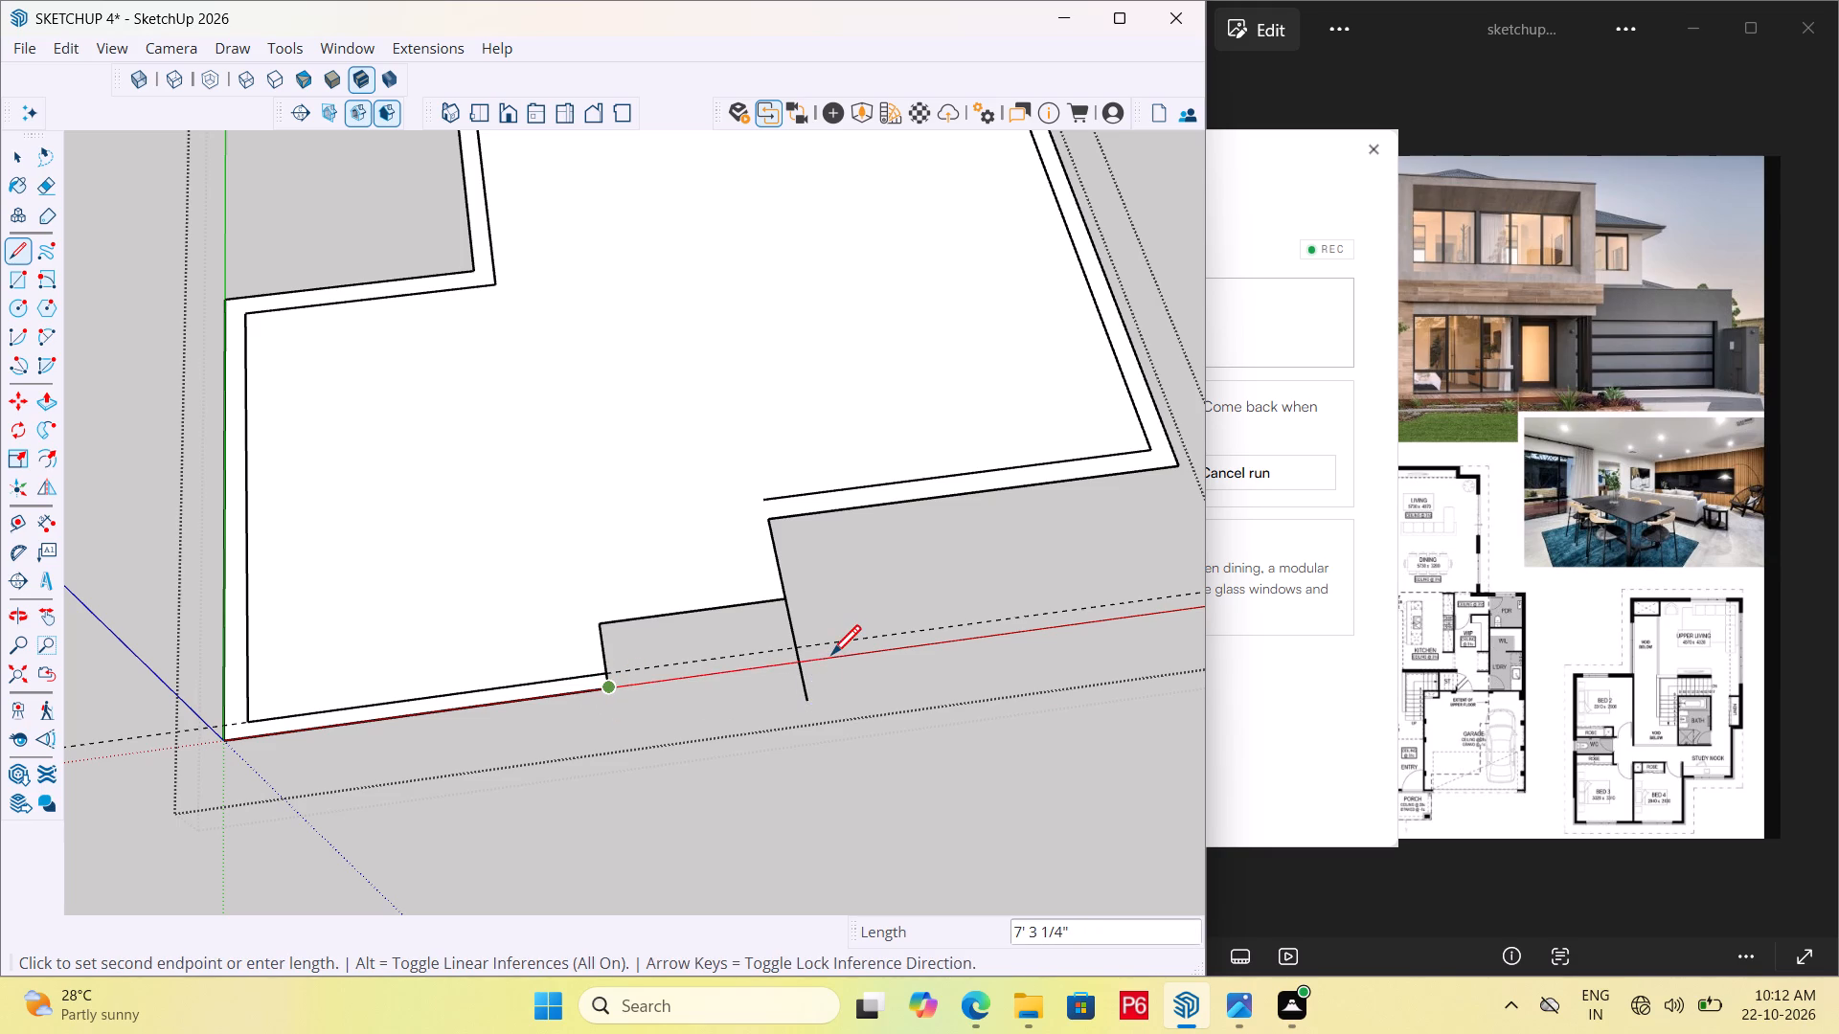
{"action": "left_click", "coordinate": [831, 658]}
{"action": "key", "text": "Escape"}
Erase the old step edges inside the squared-off front corner so the floor becomes one face.
{"action": "key", "text": "e"}
{"action": "left_click", "coordinate": [616, 618]}
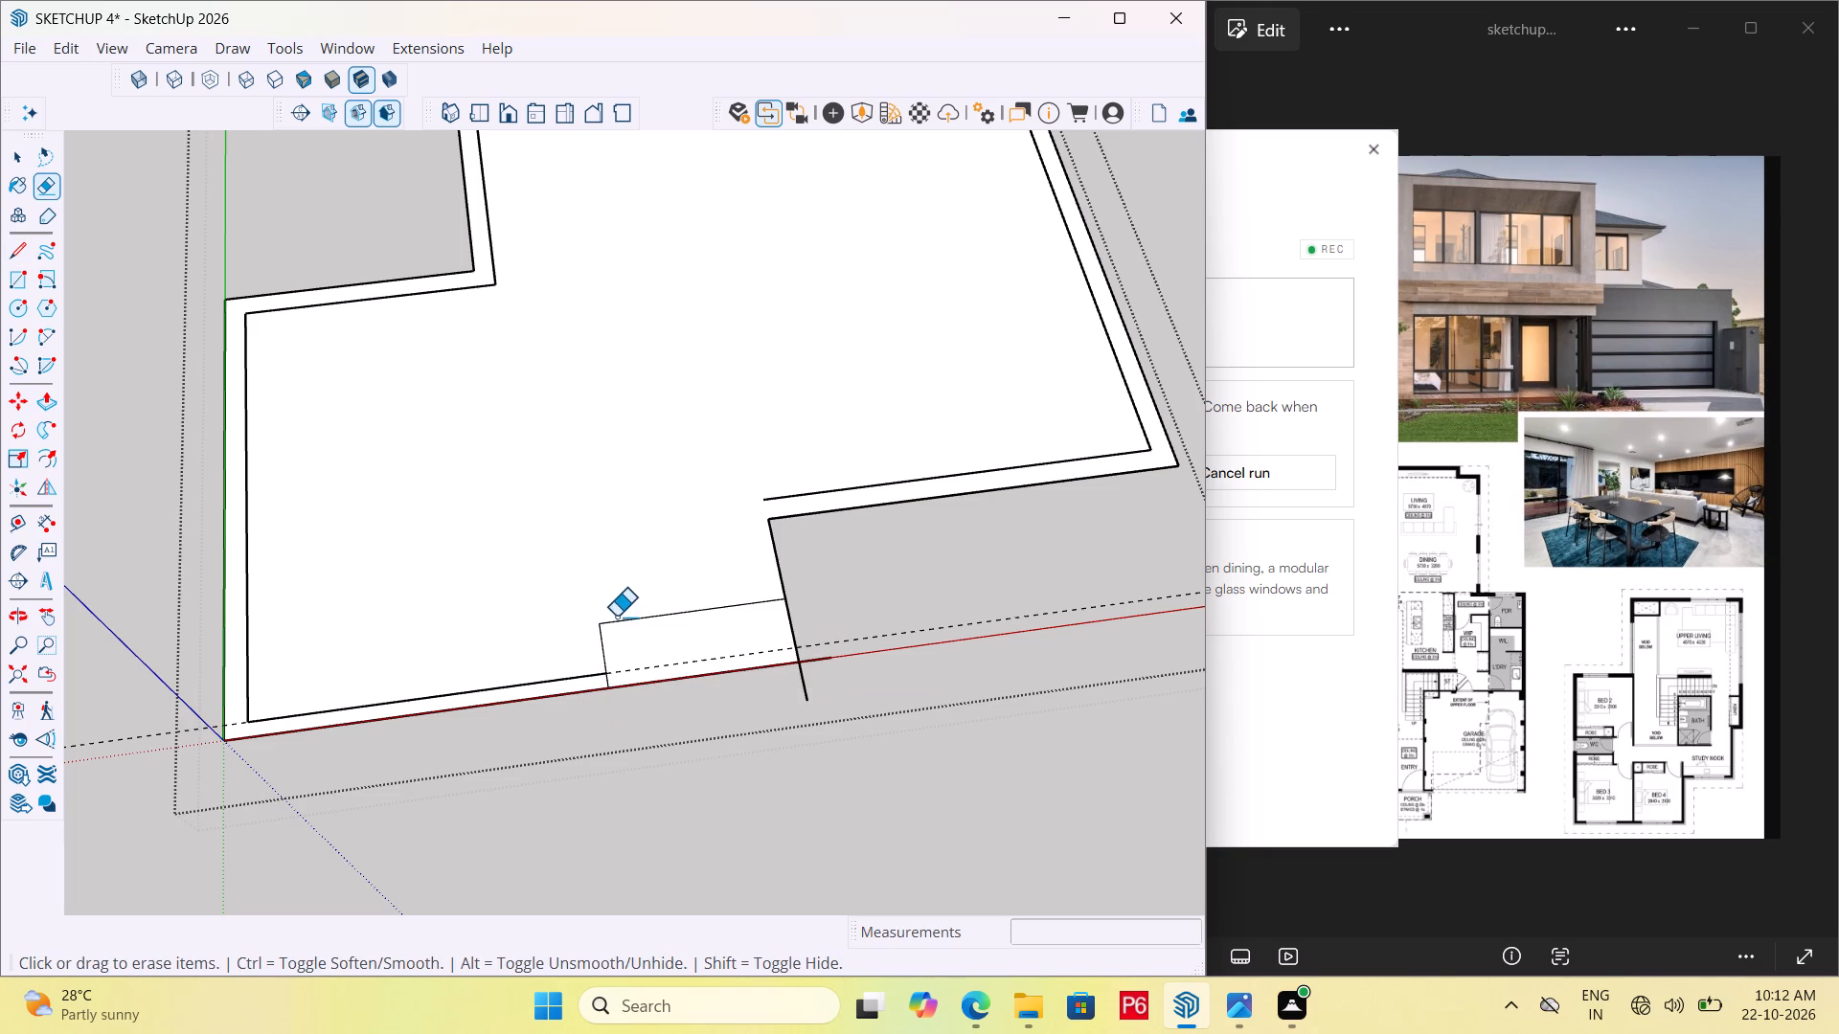
{"action": "left_click_drag", "start_coordinate": [582, 636], "coordinate": [609, 627]}
{"action": "left_click", "coordinate": [623, 618]}
{"action": "left_click", "coordinate": [628, 616]}
Erase the line ends overshooting the new front corner, along with the front guide.
{"action": "scroll", "coordinate": [641, 664], "scroll_direction": "up", "scroll_amount": 2}
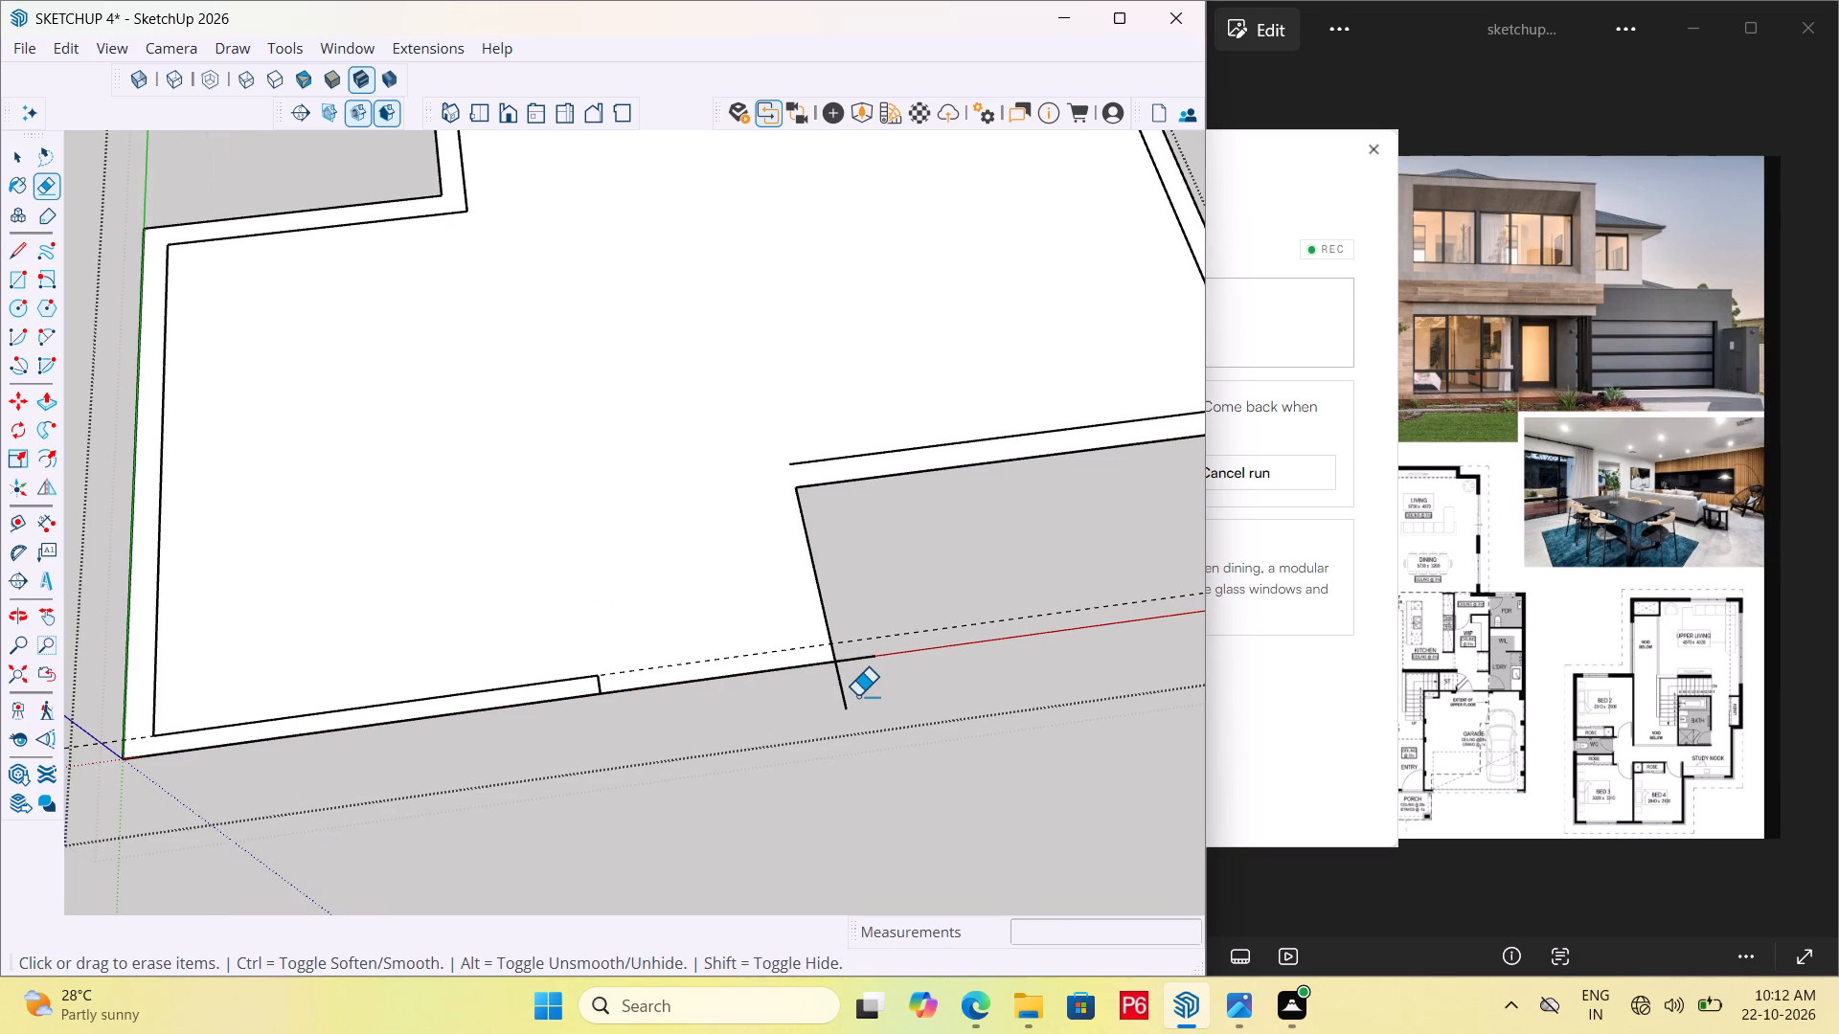
{"action": "left_click_drag", "start_coordinate": [857, 696], "coordinate": [862, 666]}
{"action": "left_click_drag", "start_coordinate": [862, 661], "coordinate": [863, 652]}
{"action": "left_click_drag", "start_coordinate": [874, 639], "coordinate": [877, 627]}
{"action": "left_click", "coordinate": [879, 623]}
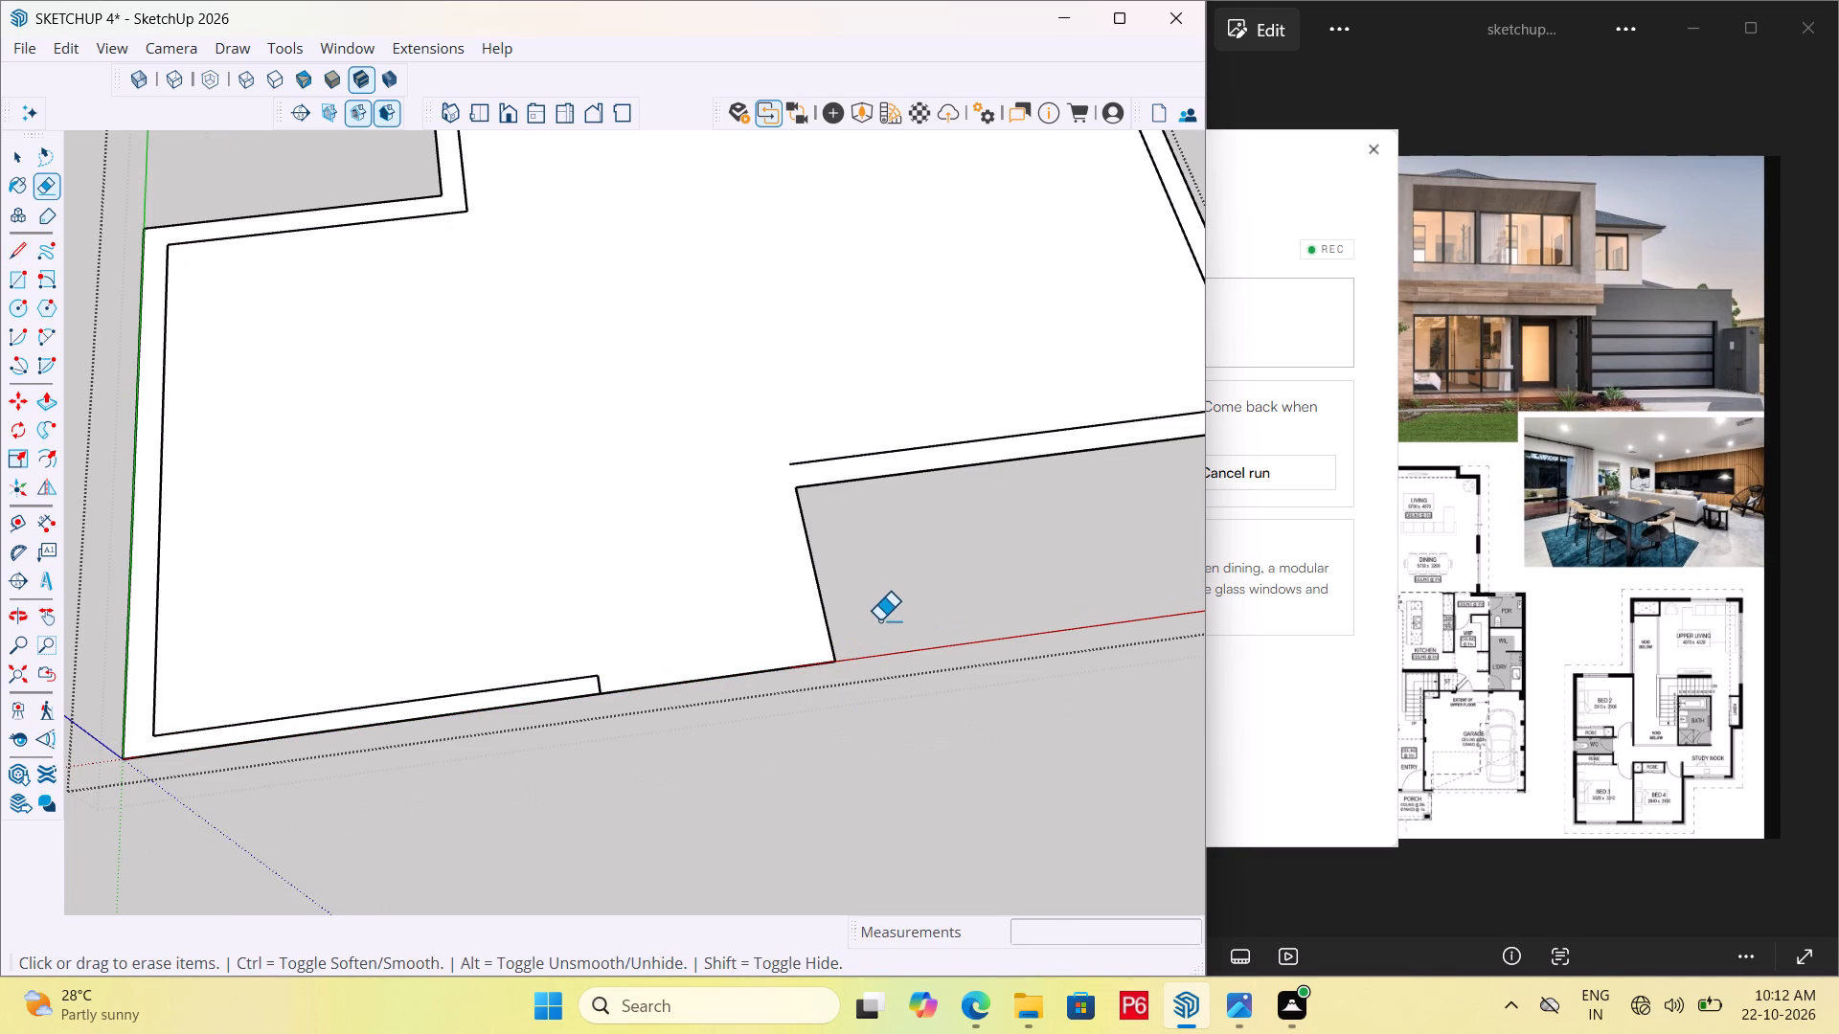
Extend the front inner wall line about 6' 2" to the notch's side edge.
{"action": "key", "text": "l"}
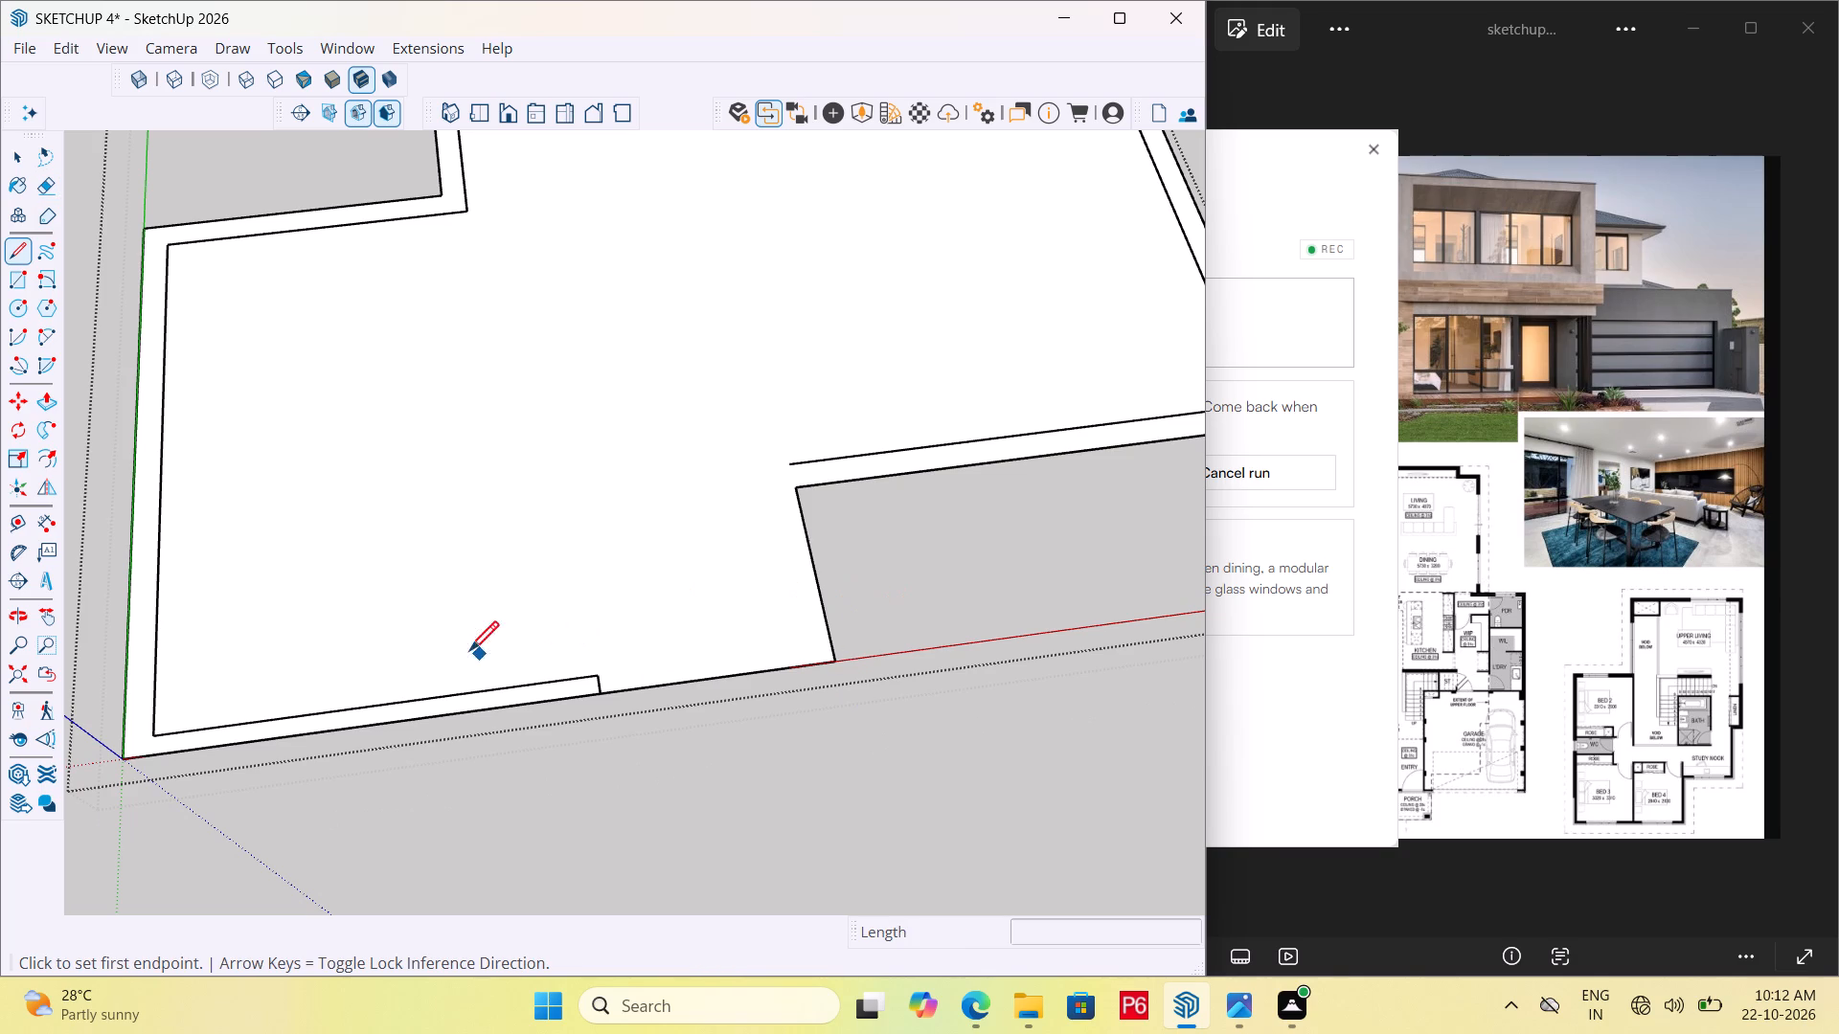
{"action": "left_click", "coordinate": [602, 674]}
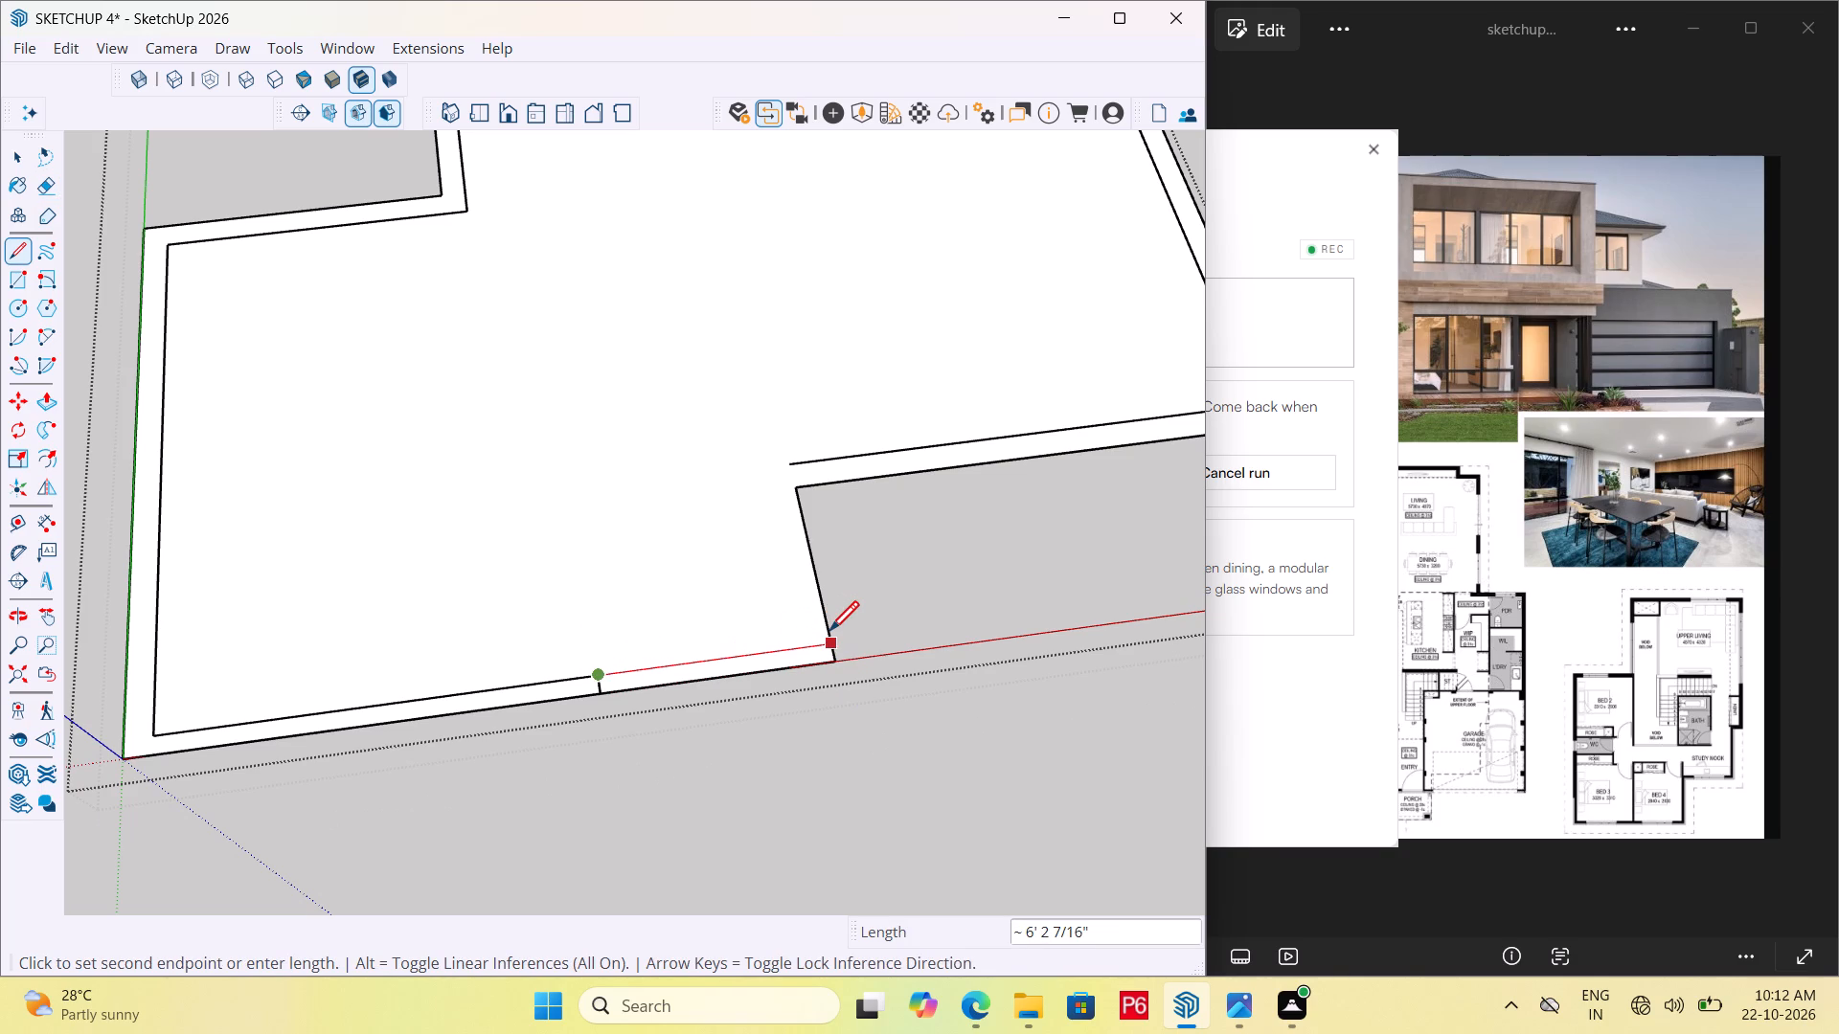
{"action": "left_click", "coordinate": [829, 634]}
{"action": "key", "text": "Escape"}
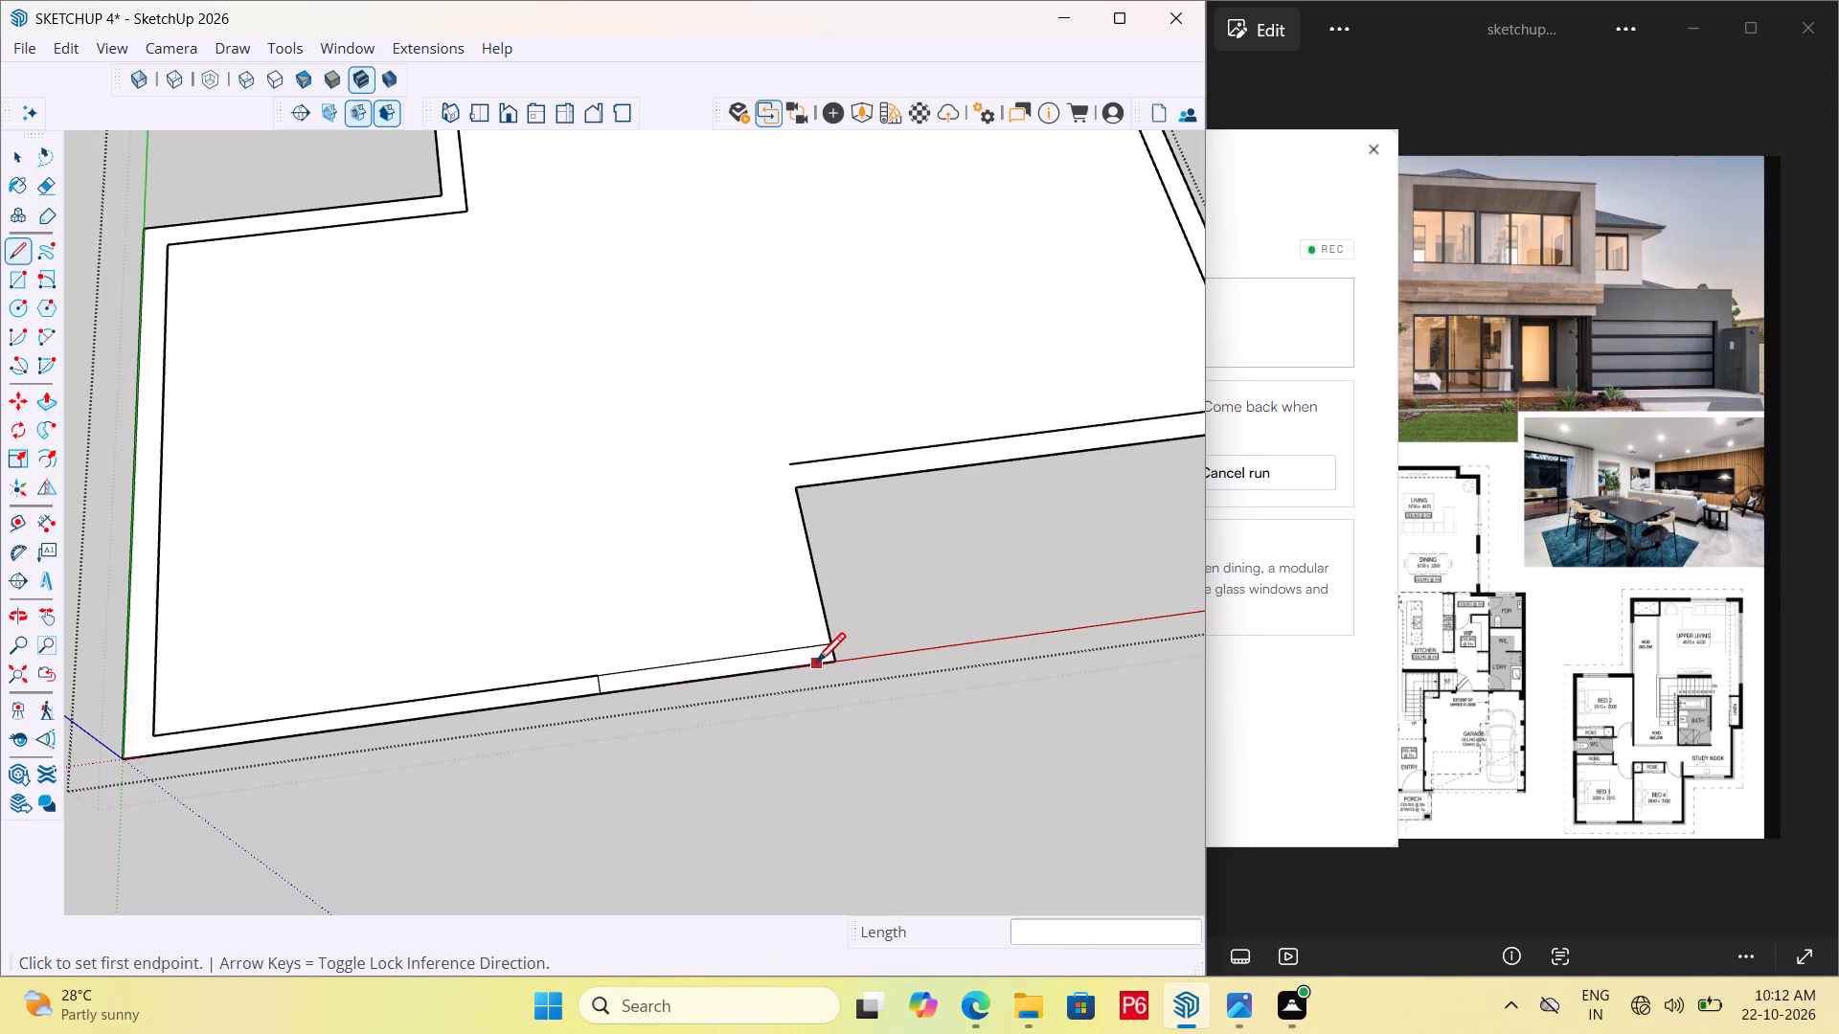
Place a guide 9" inside the notch's side edge.
{"action": "key", "text": "t"}
{"action": "left_click", "coordinate": [817, 596]}
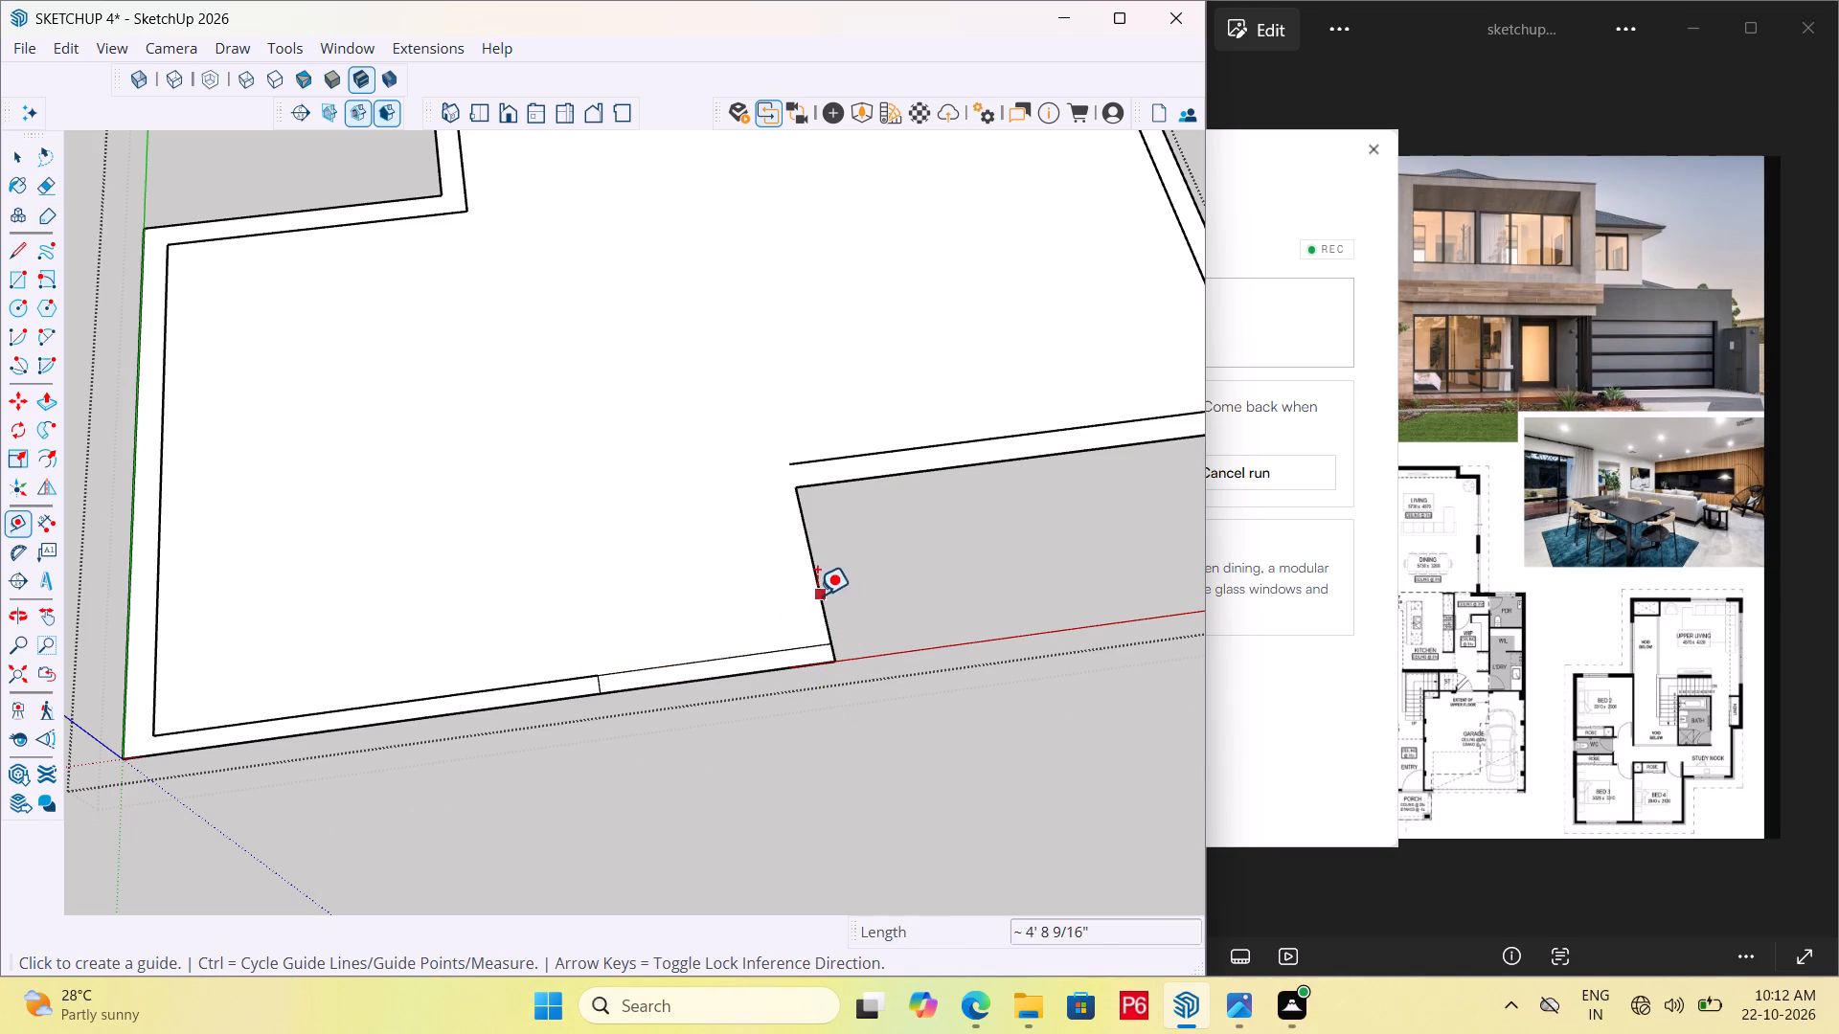
{"action": "type", "text": "9\""}
{"action": "key", "text": "Return"}
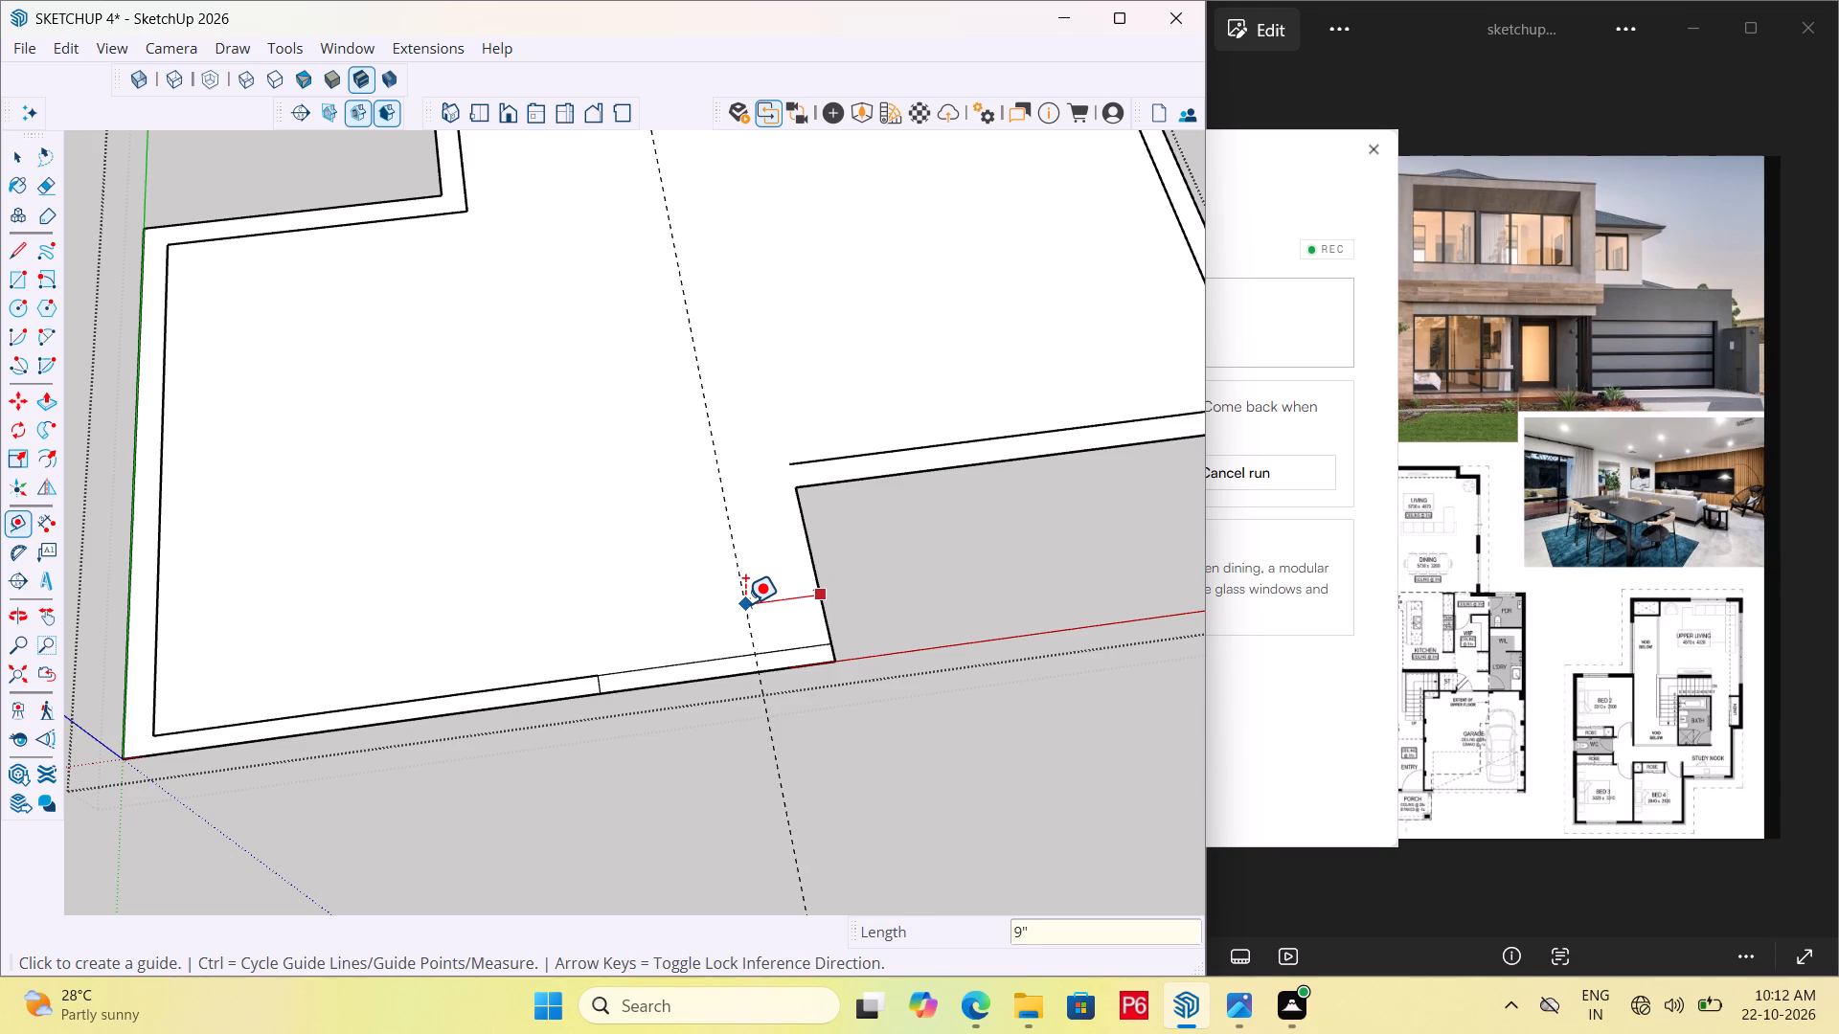
Draw an inner wall line along the guide from the front edge, and extend the recessed front inner wall line across it.
{"action": "key", "text": "l"}
{"action": "left_click_drag", "start_coordinate": [813, 674], "coordinate": [811, 658]}
{"action": "left_click", "coordinate": [761, 420]}
{"action": "key", "text": "Escape"}
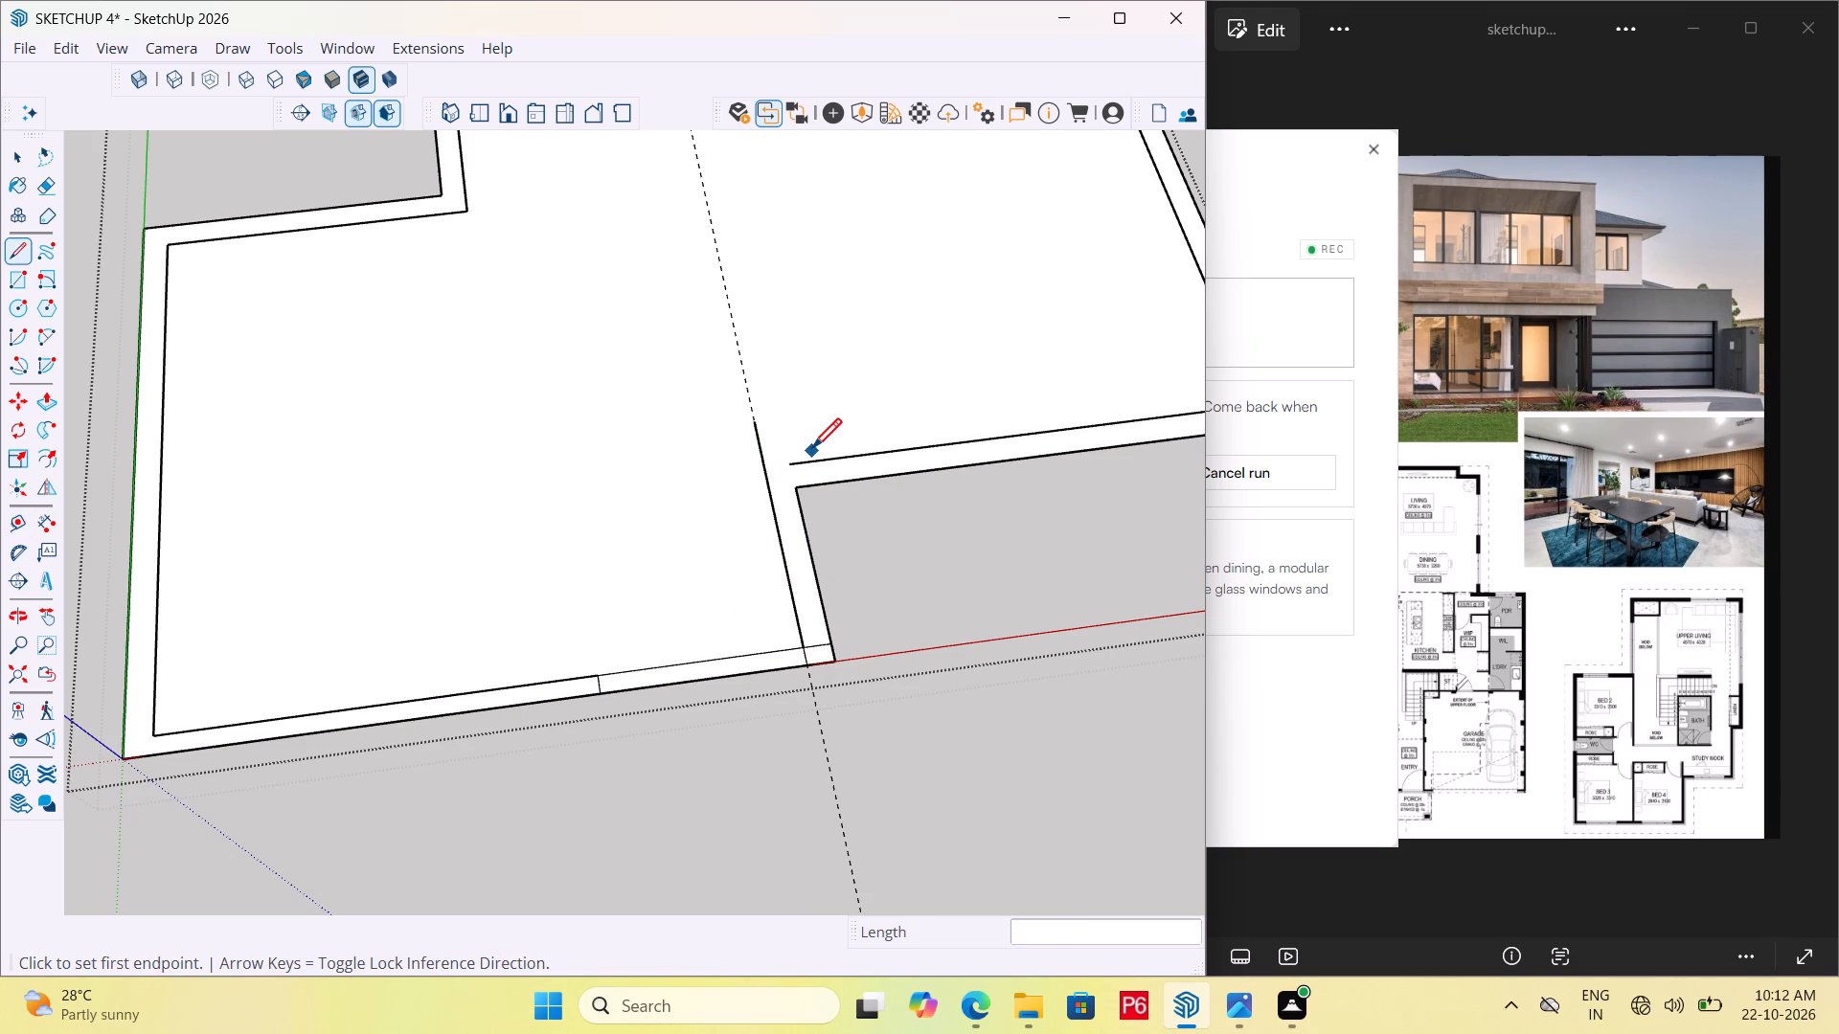
{"action": "key", "text": "l"}
{"action": "left_click", "coordinate": [797, 461]}
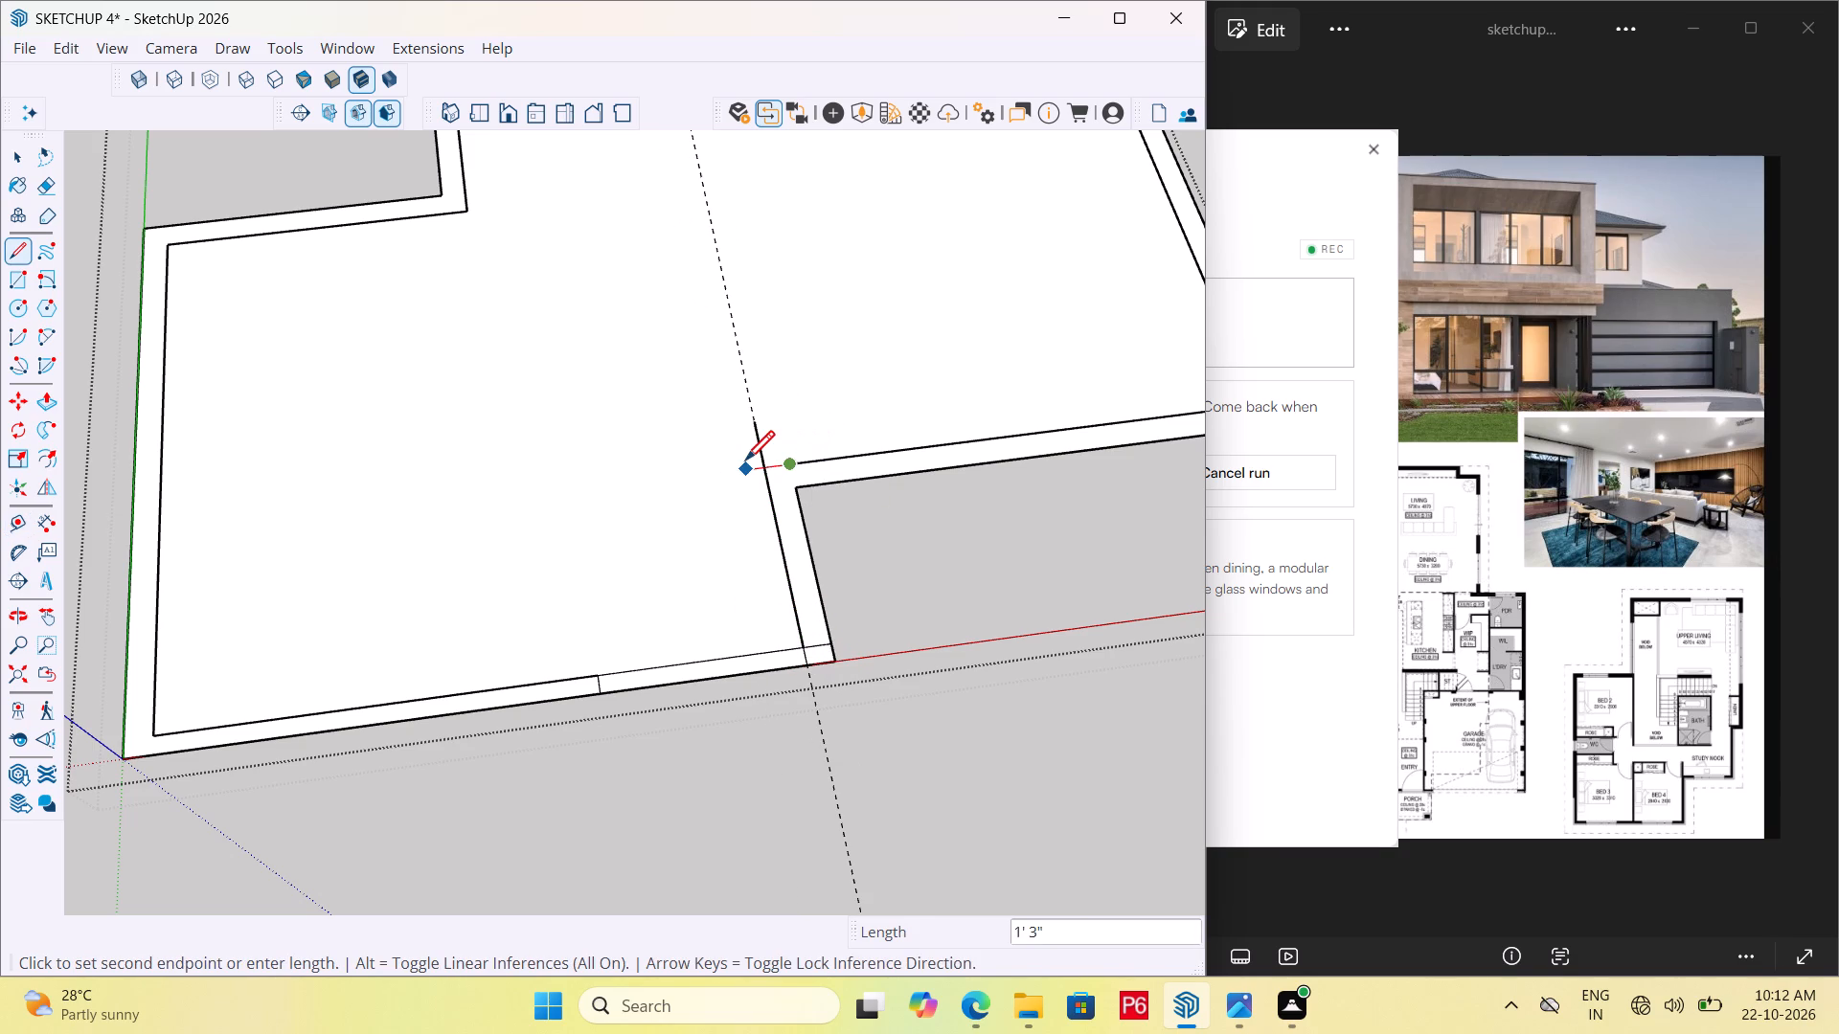
{"action": "left_click", "coordinate": [745, 463]}
{"action": "key", "text": "Escape"}
Erase the notch guide and the inner wall line ends overshooting their crossing at the notch's inner corner.
{"action": "key", "text": "e"}
{"action": "left_click_drag", "start_coordinate": [762, 403], "coordinate": [731, 412]}
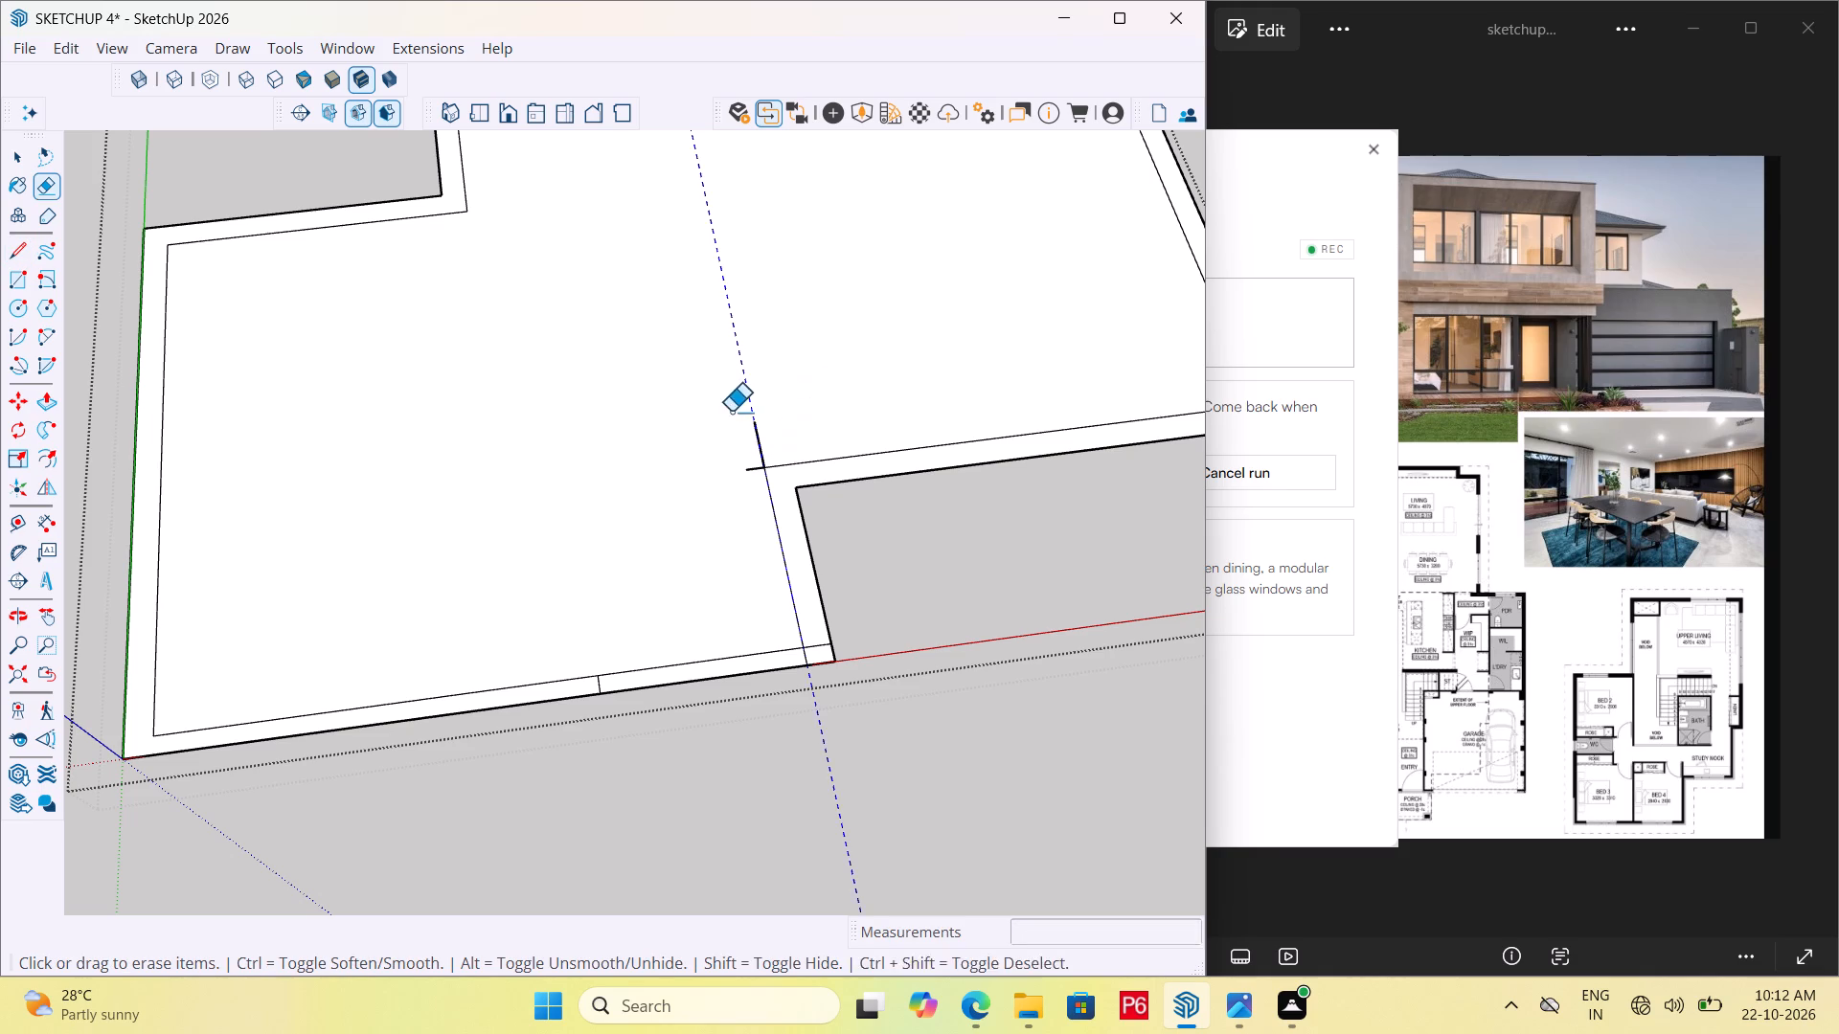
{"action": "left_click_drag", "start_coordinate": [731, 412], "coordinate": [730, 419]}
{"action": "left_click", "coordinate": [734, 430]}
{"action": "left_click", "coordinate": [756, 434]}
{"action": "left_click_drag", "start_coordinate": [756, 434], "coordinate": [751, 459]}
{"action": "left_click_drag", "start_coordinate": [751, 460], "coordinate": [746, 483]}
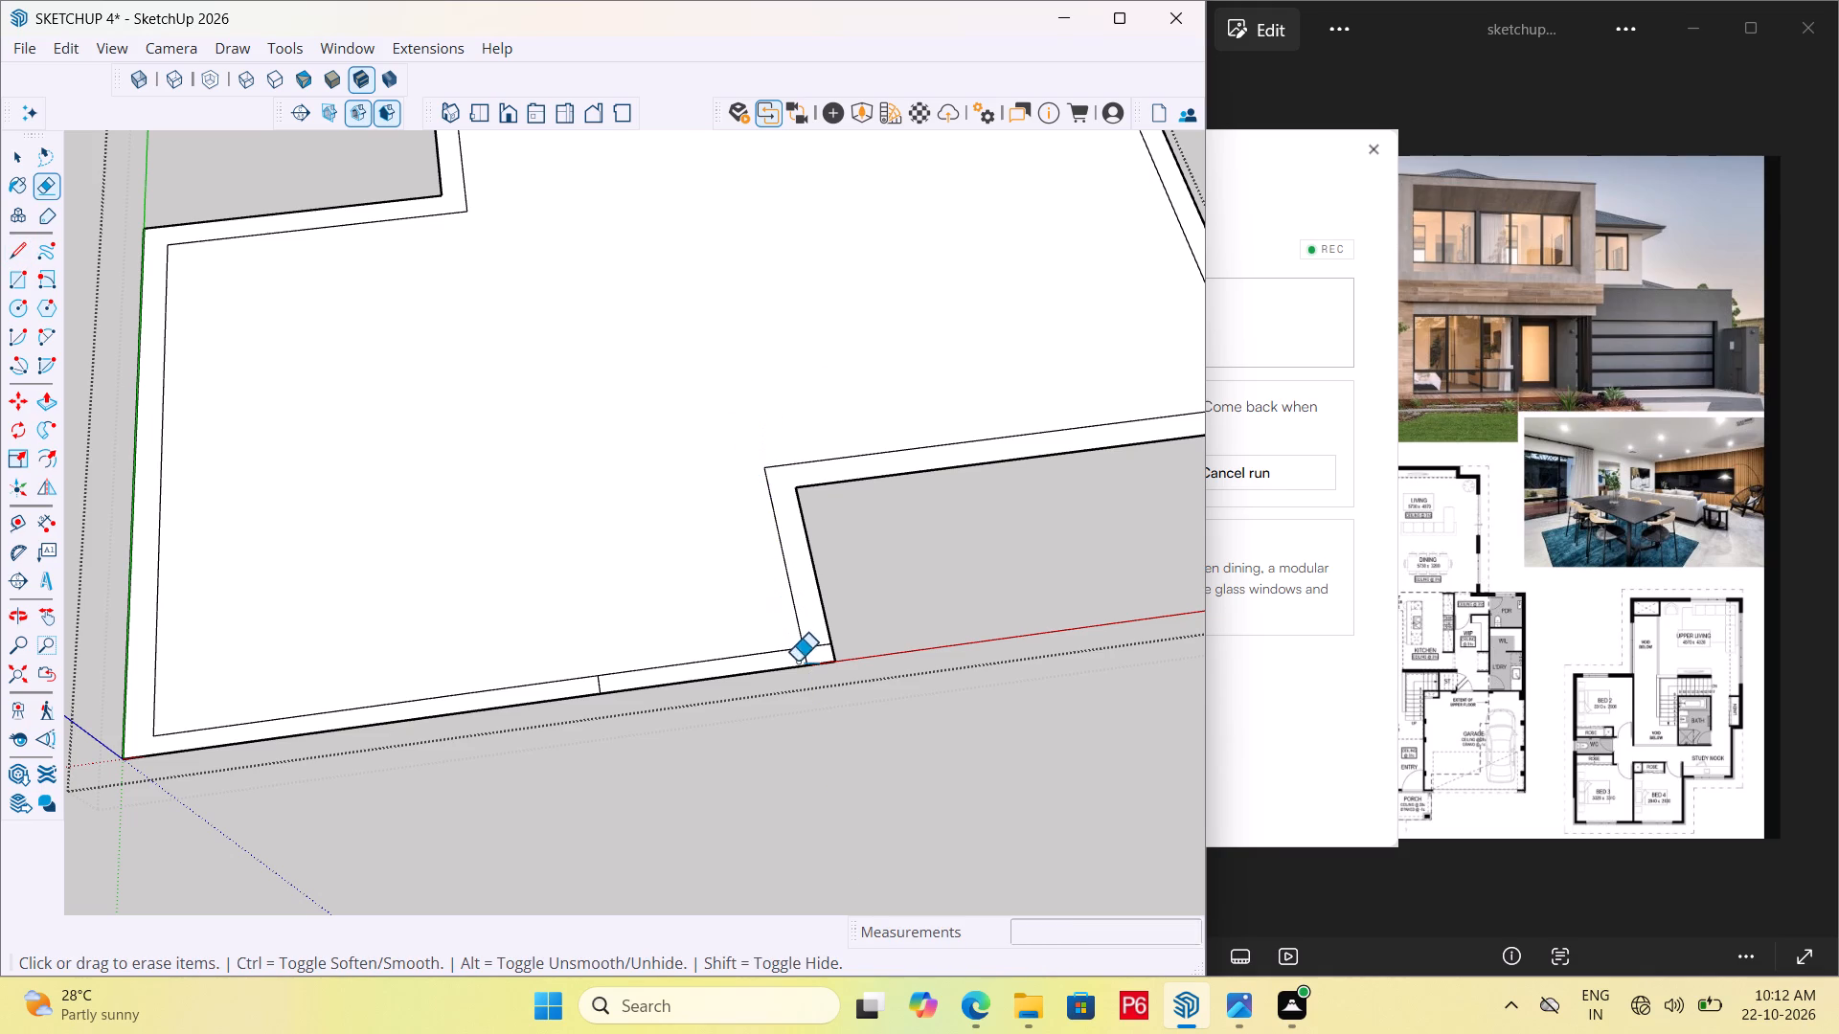
Erase the leftover inner line ends crossing the wall thickness at the front corner beside the notch.
{"action": "scroll", "coordinate": [797, 661], "scroll_direction": "up", "scroll_amount": 5}
{"action": "left_click", "coordinate": [816, 646]}
{"action": "left_click_drag", "start_coordinate": [816, 646], "coordinate": [831, 657]}
{"action": "left_click", "coordinate": [831, 657]}
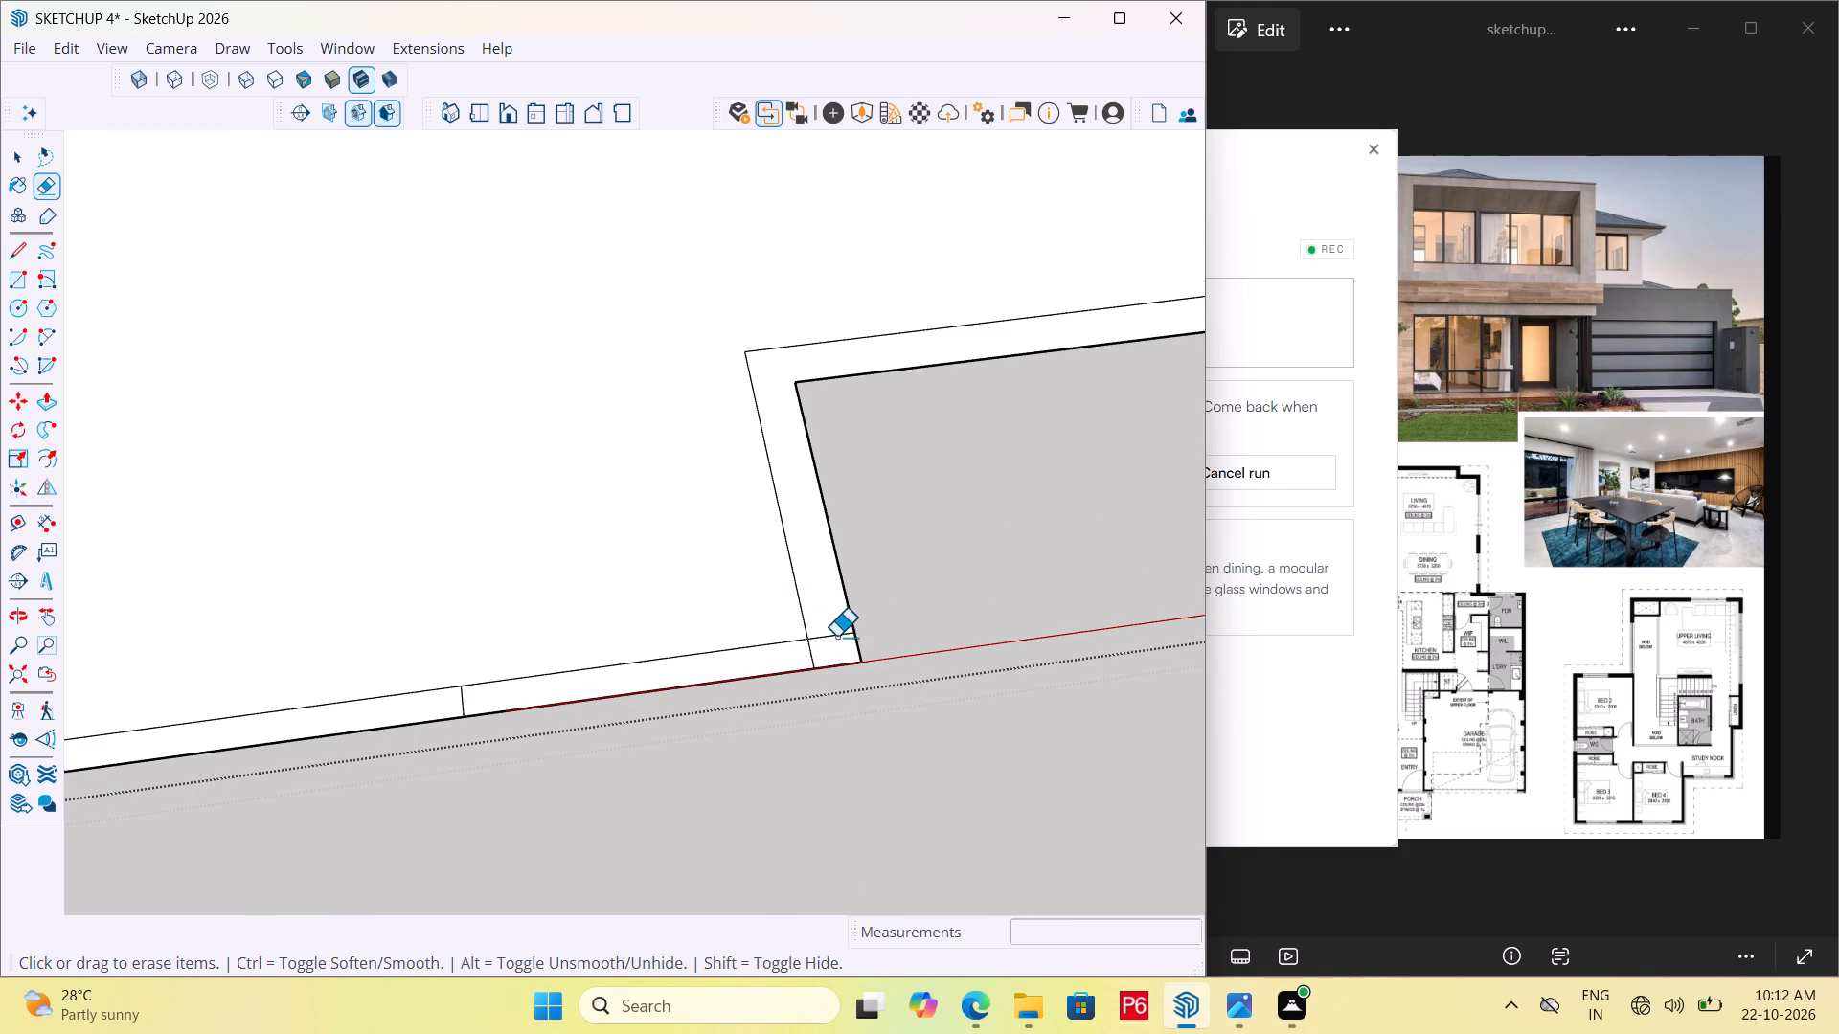
{"action": "left_click_drag", "start_coordinate": [836, 627], "coordinate": [835, 642]}
{"action": "left_click", "coordinate": [835, 642]}
{"action": "left_click_drag", "start_coordinate": [822, 650], "coordinate": [806, 654]}
{"action": "left_click_drag", "start_coordinate": [806, 654], "coordinate": [796, 654]}
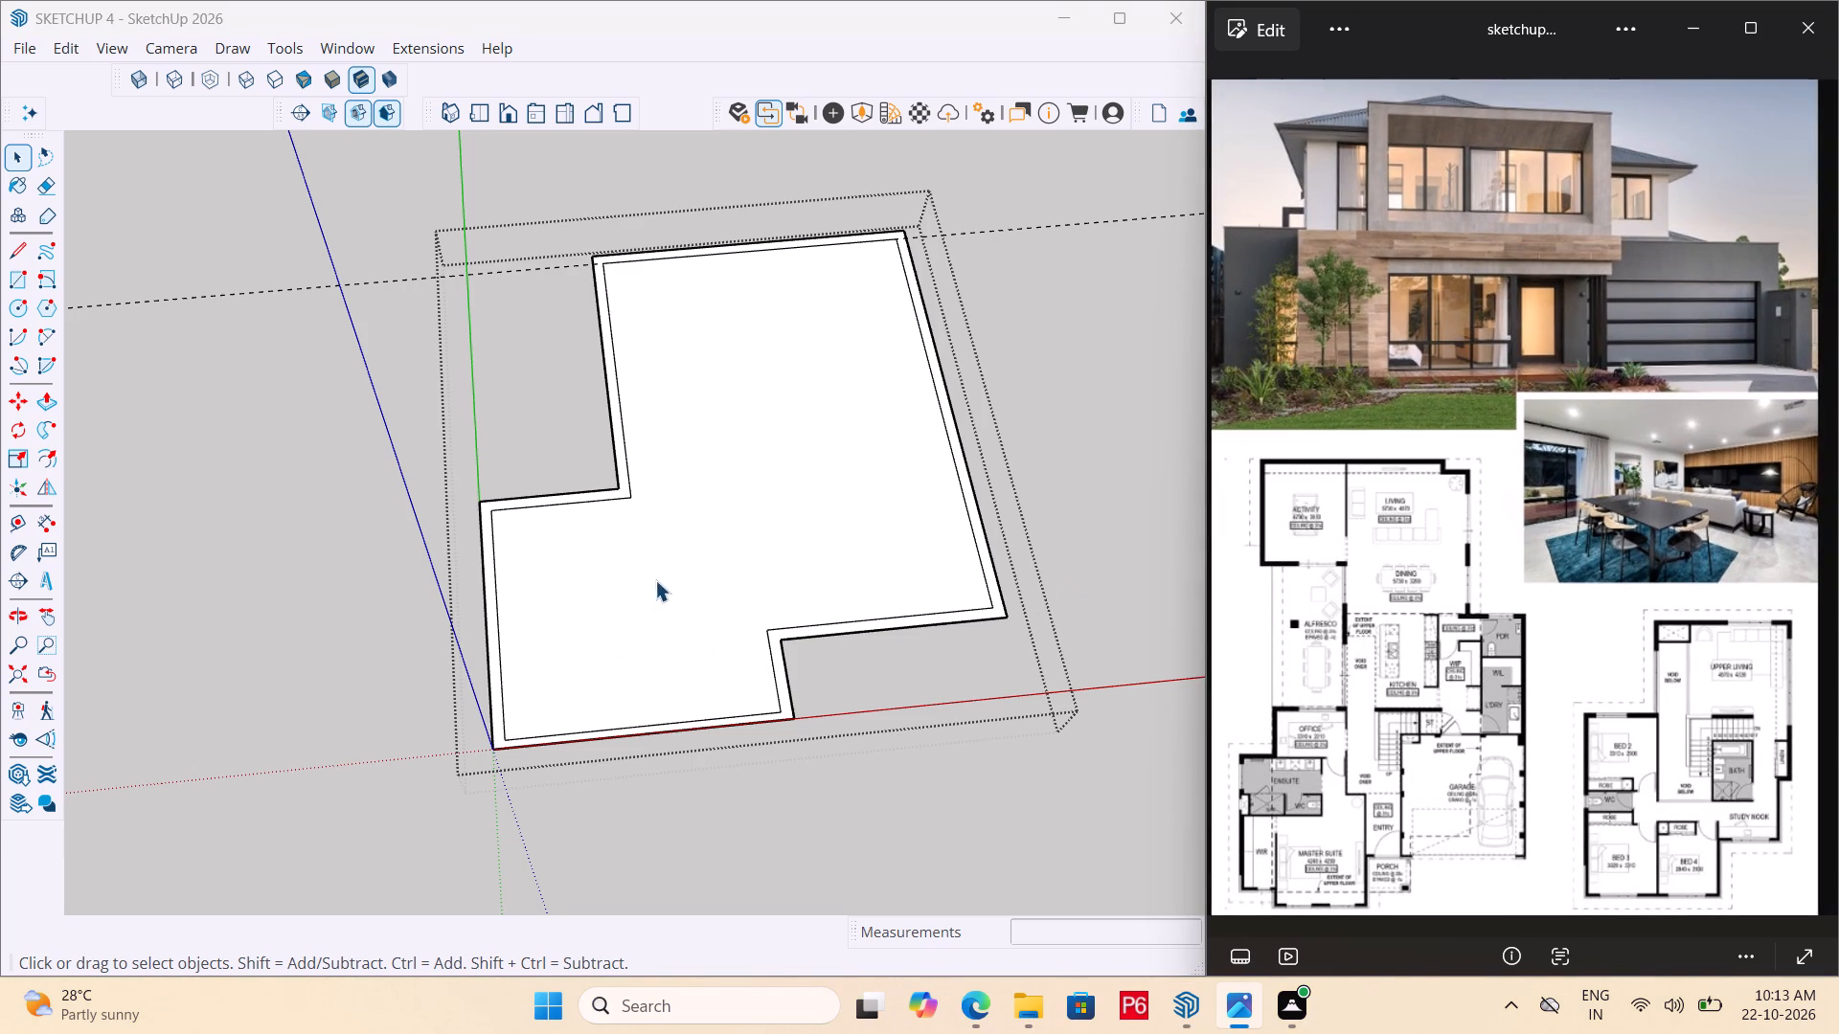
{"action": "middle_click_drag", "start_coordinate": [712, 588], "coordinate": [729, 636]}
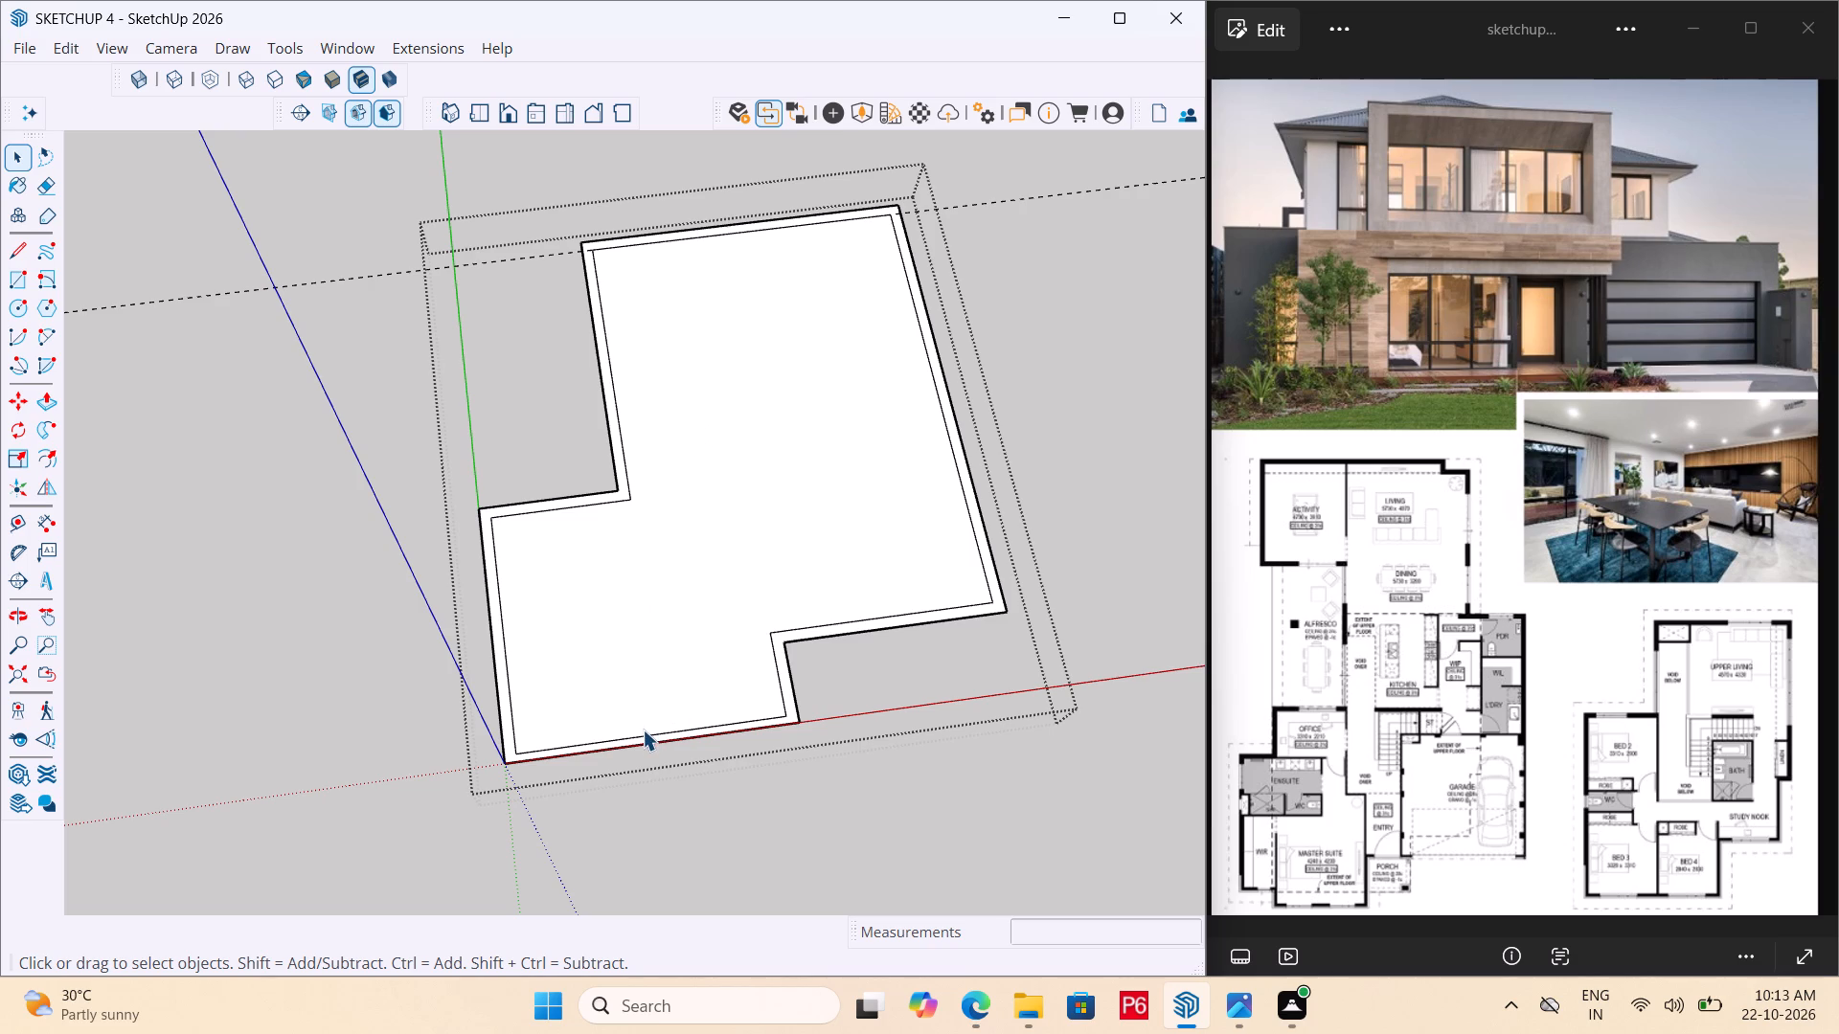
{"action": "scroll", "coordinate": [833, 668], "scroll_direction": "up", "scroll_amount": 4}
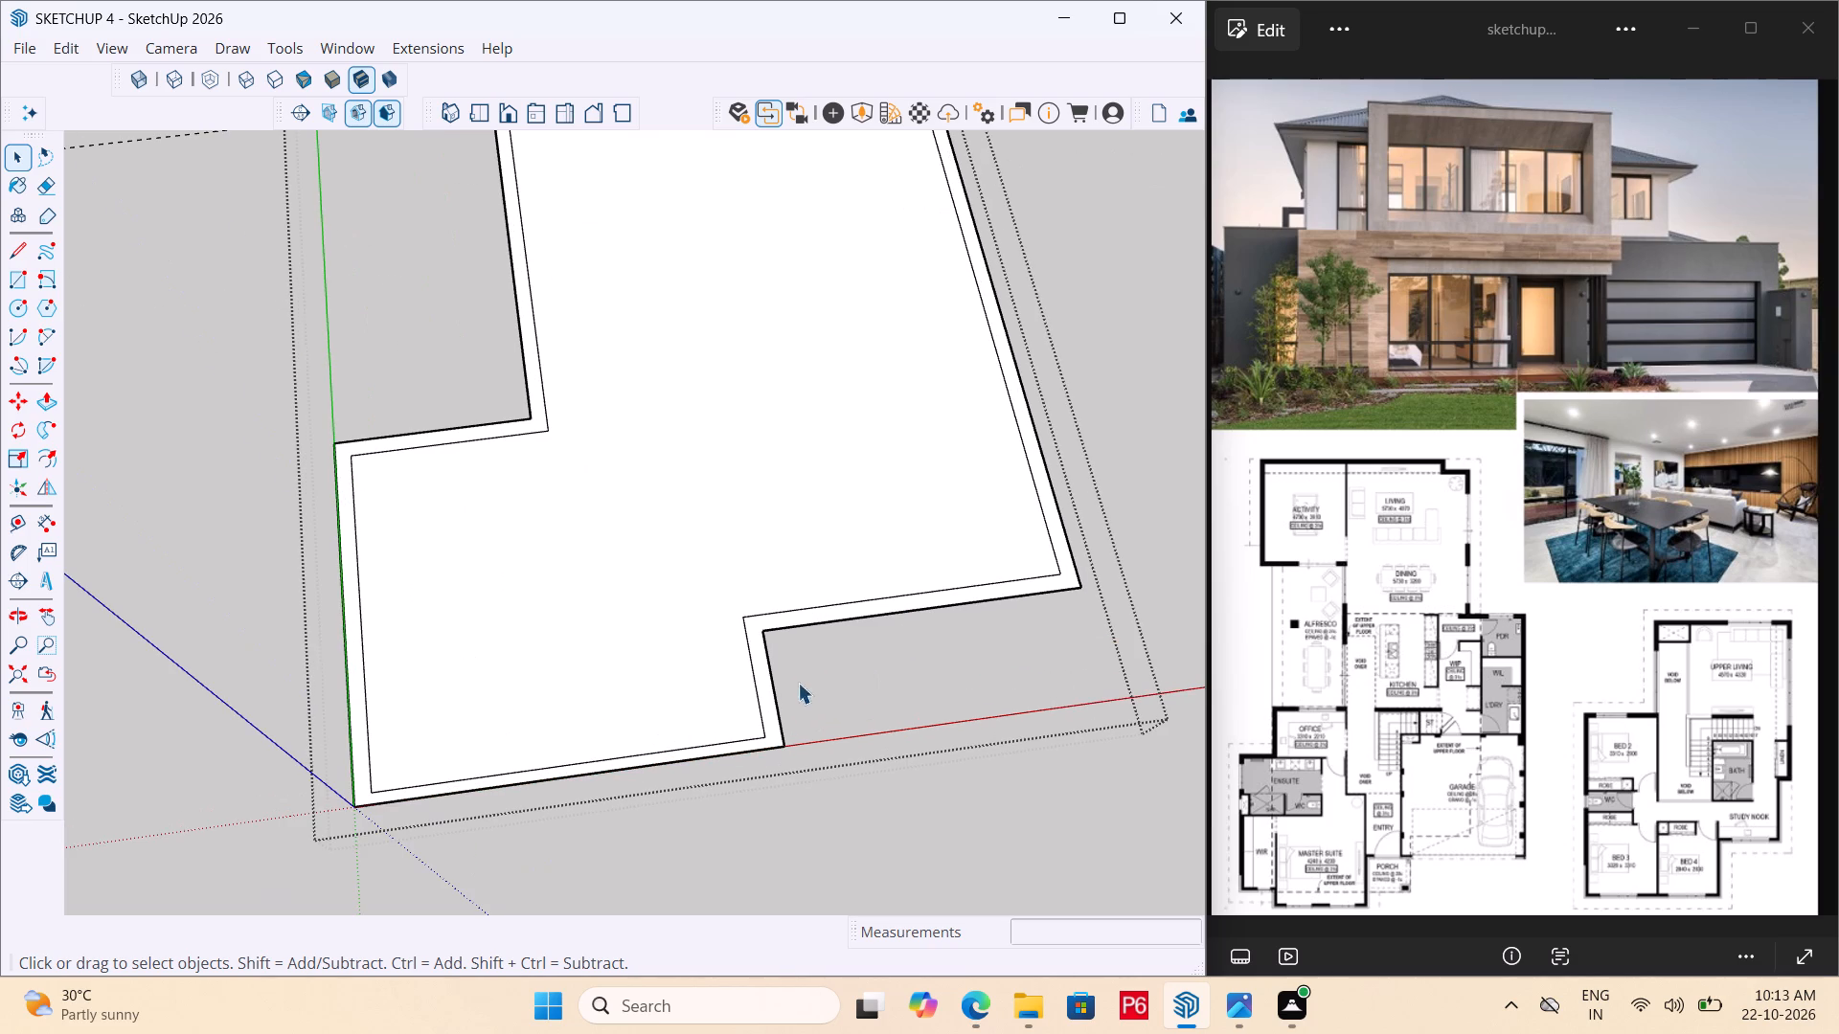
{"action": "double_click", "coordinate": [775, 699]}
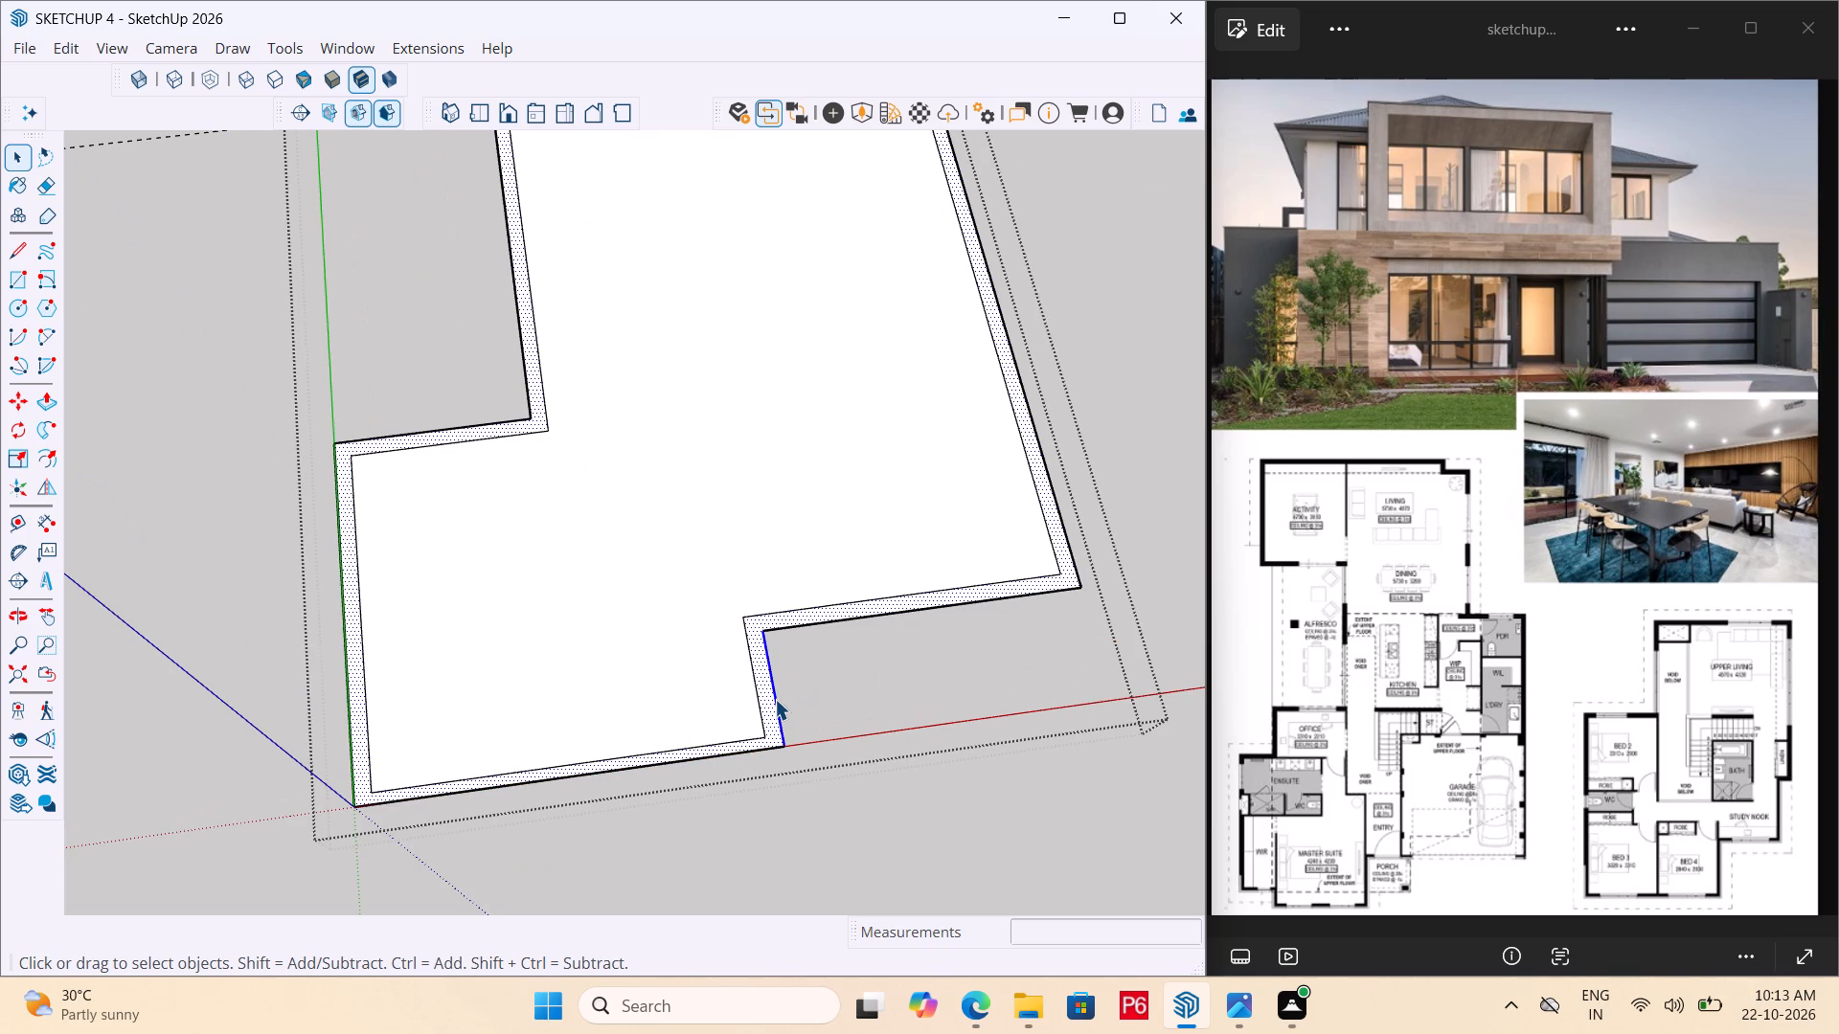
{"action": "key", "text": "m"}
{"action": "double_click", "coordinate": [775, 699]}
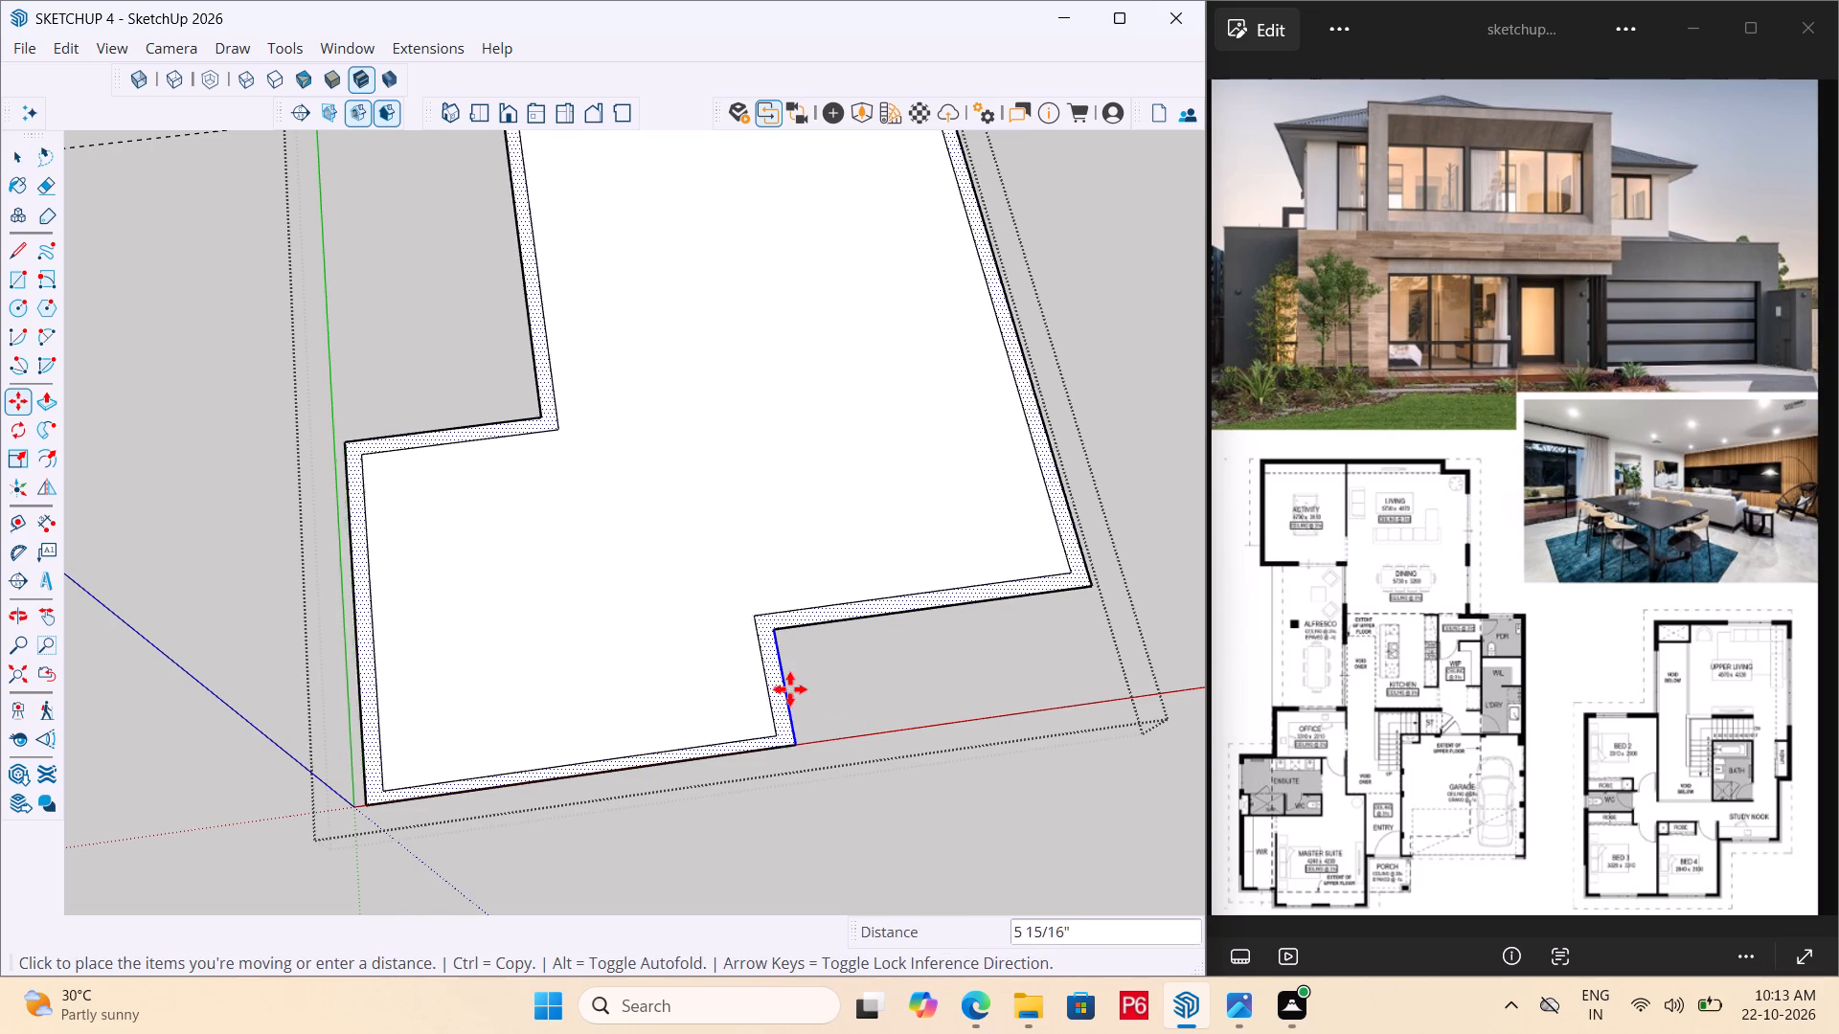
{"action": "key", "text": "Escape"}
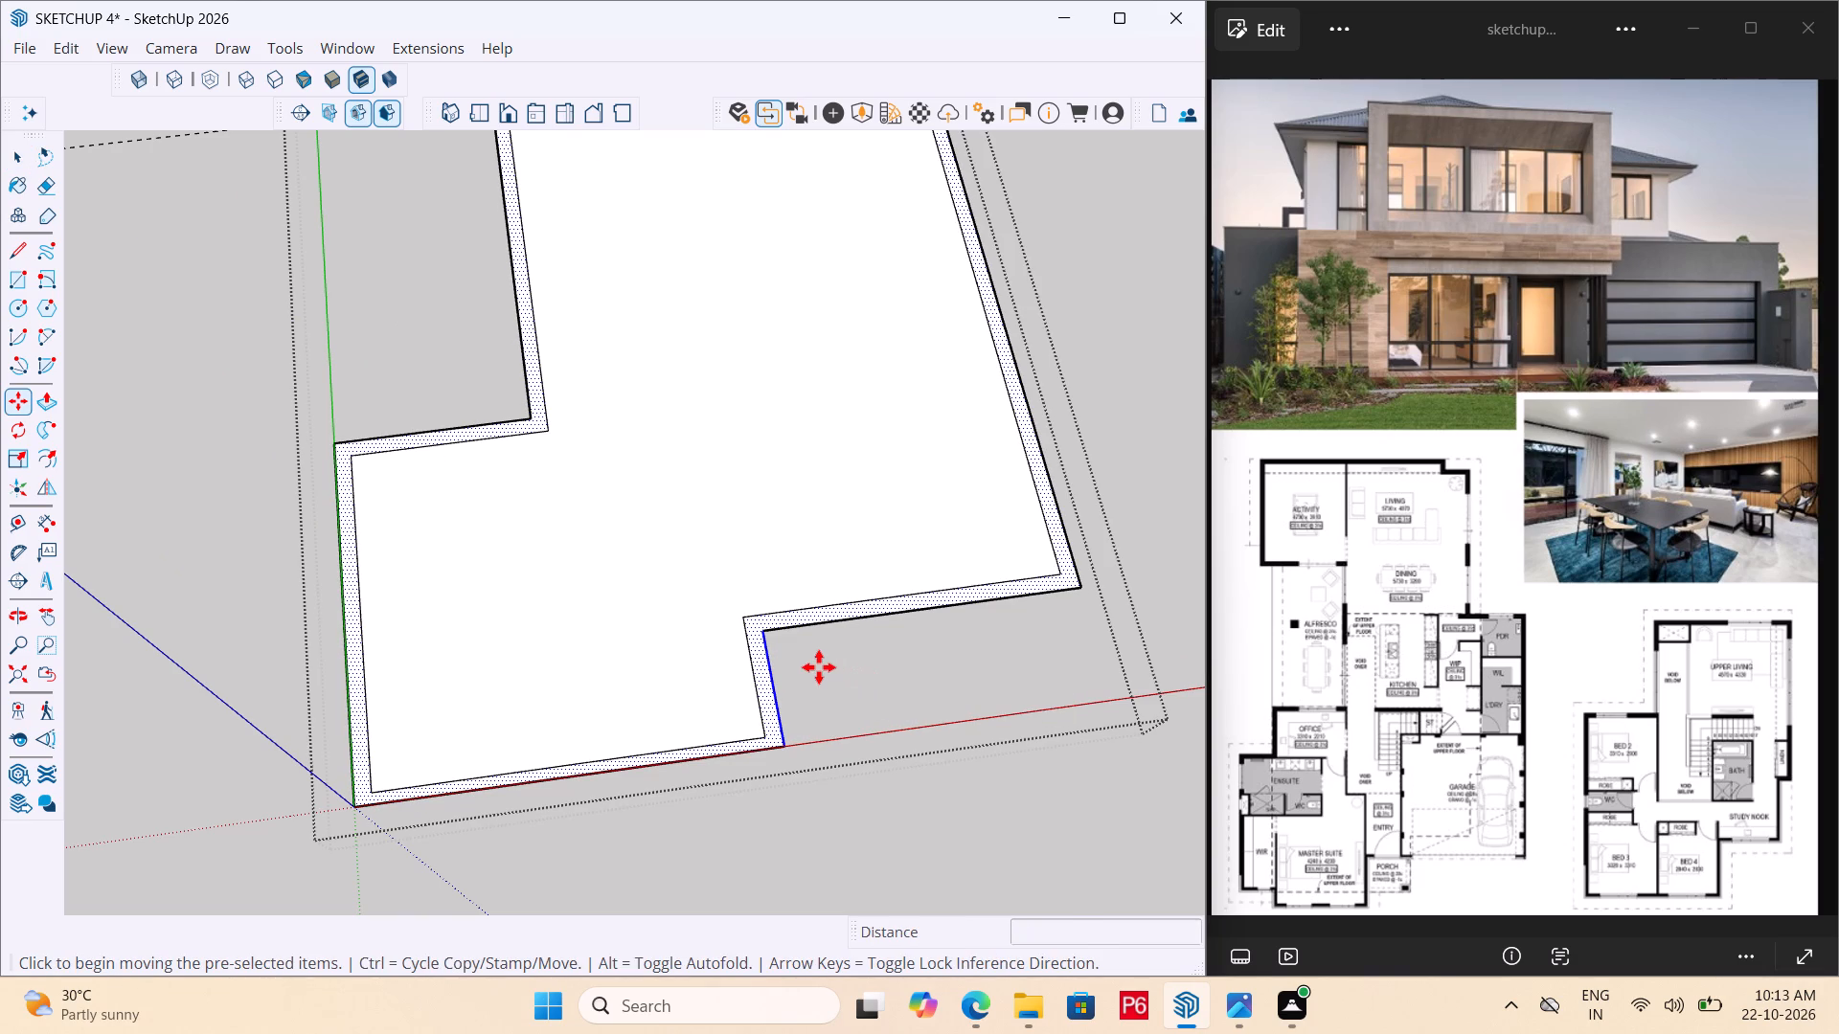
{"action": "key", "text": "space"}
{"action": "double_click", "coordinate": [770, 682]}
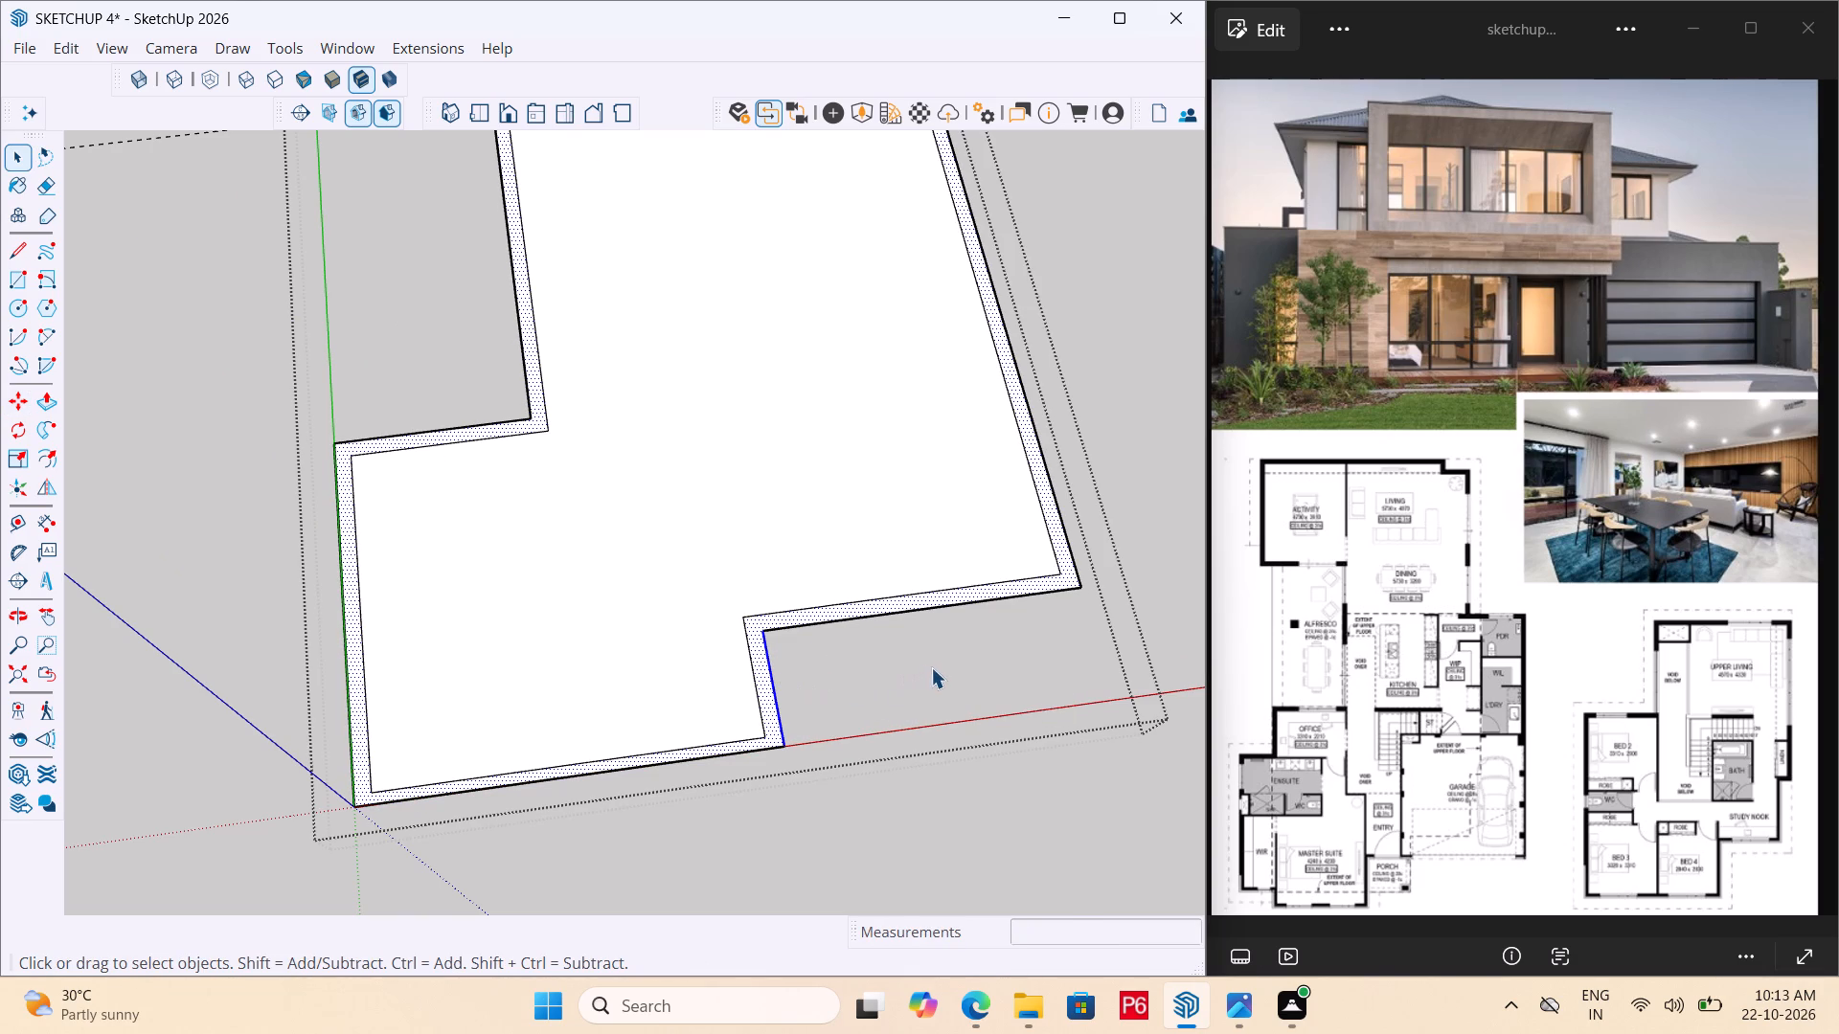
Extend the front edge outward past the notch corner and draw a new notch side edge, about 4' 9 1/2" long, back to the recessed edge.
{"action": "key", "text": "l"}
{"action": "left_click", "coordinate": [785, 749]}
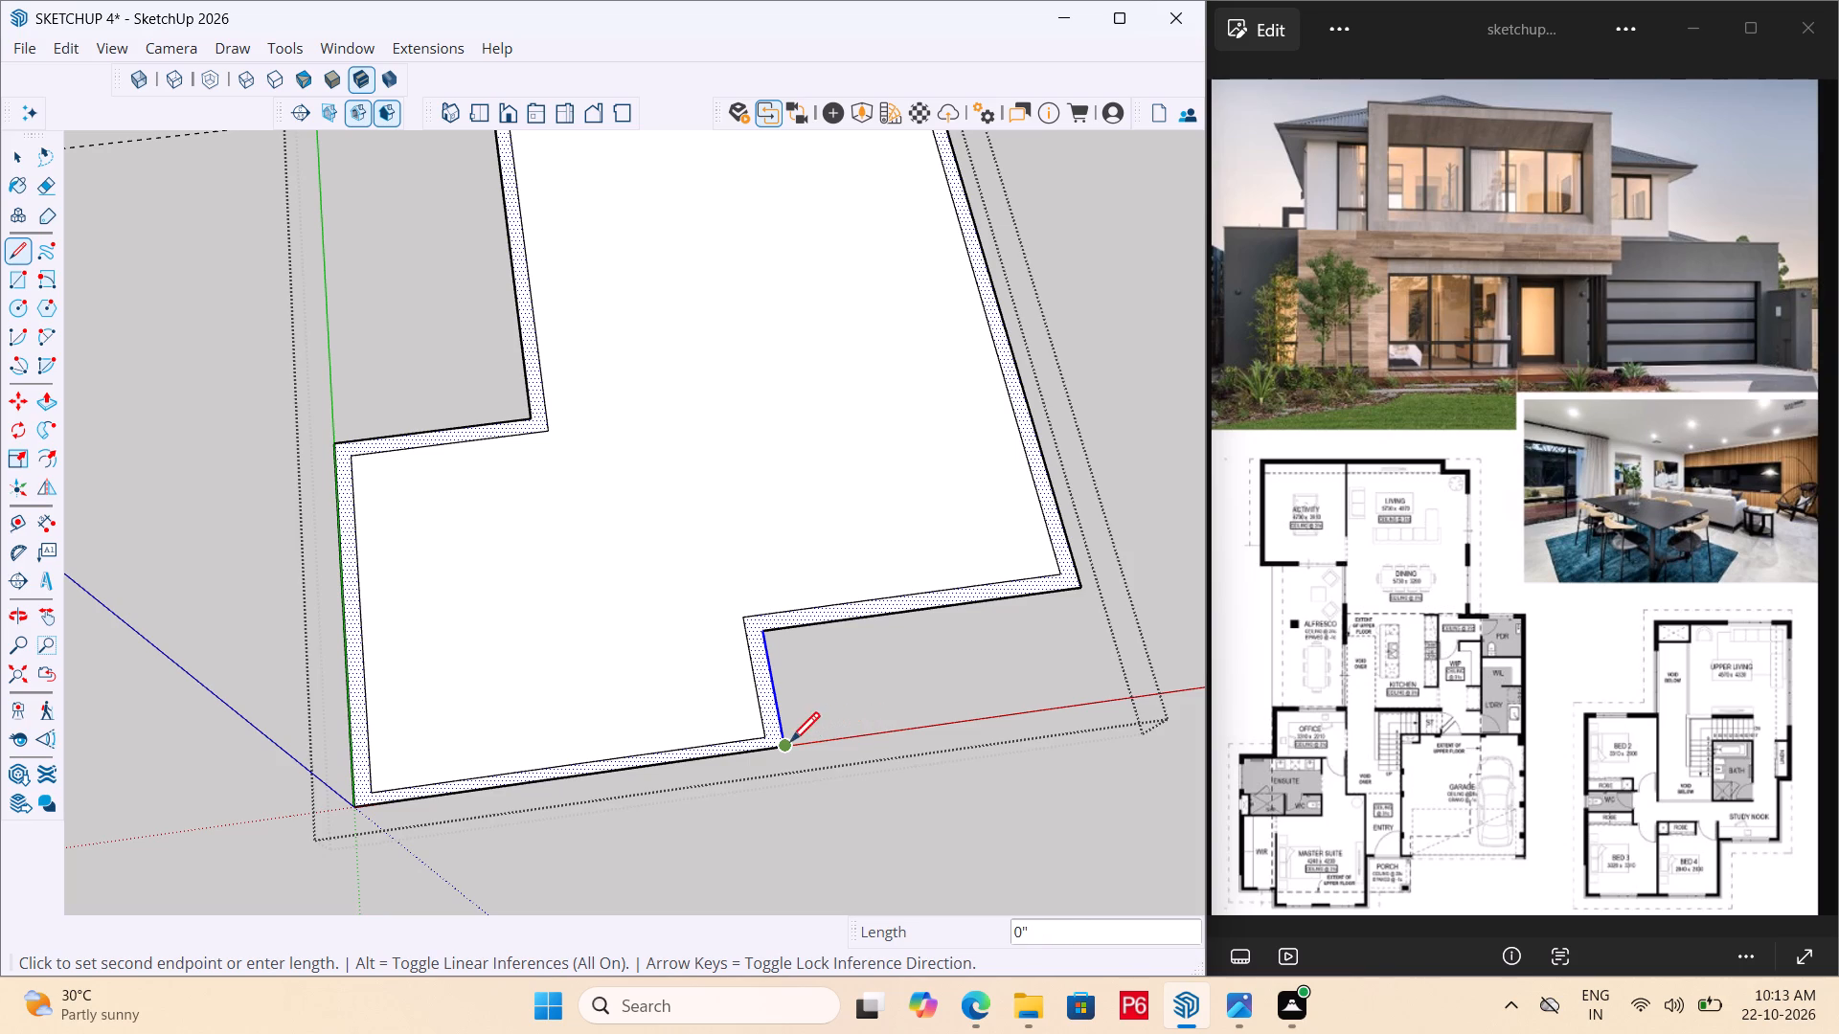
{"action": "left_click_drag", "start_coordinate": [785, 751], "coordinate": [794, 749]}
{"action": "left_click", "coordinate": [867, 736]}
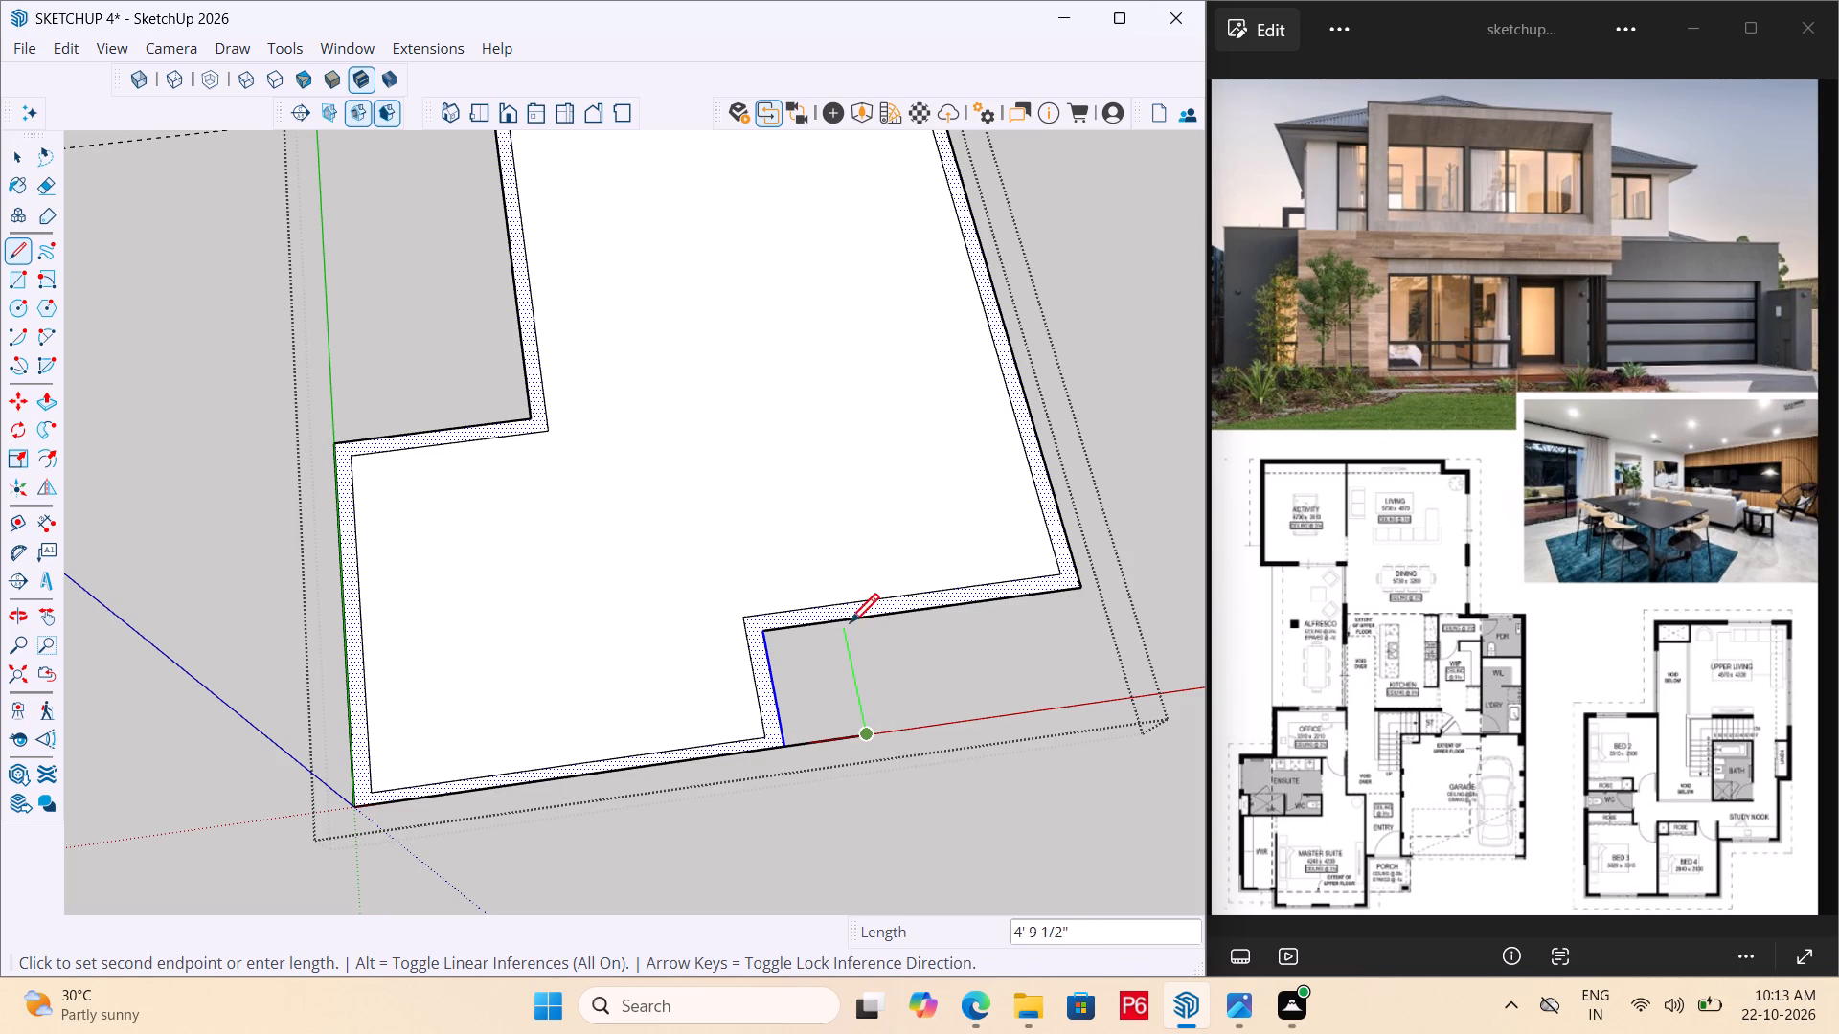
{"action": "left_click", "coordinate": [843, 623]}
{"action": "key", "text": "Escape"}
Draw a 9" line across the wall thickness from the new notch corner to the recessed inner wall line.
{"action": "scroll", "coordinate": [774, 688], "scroll_direction": "up", "scroll_amount": 3}
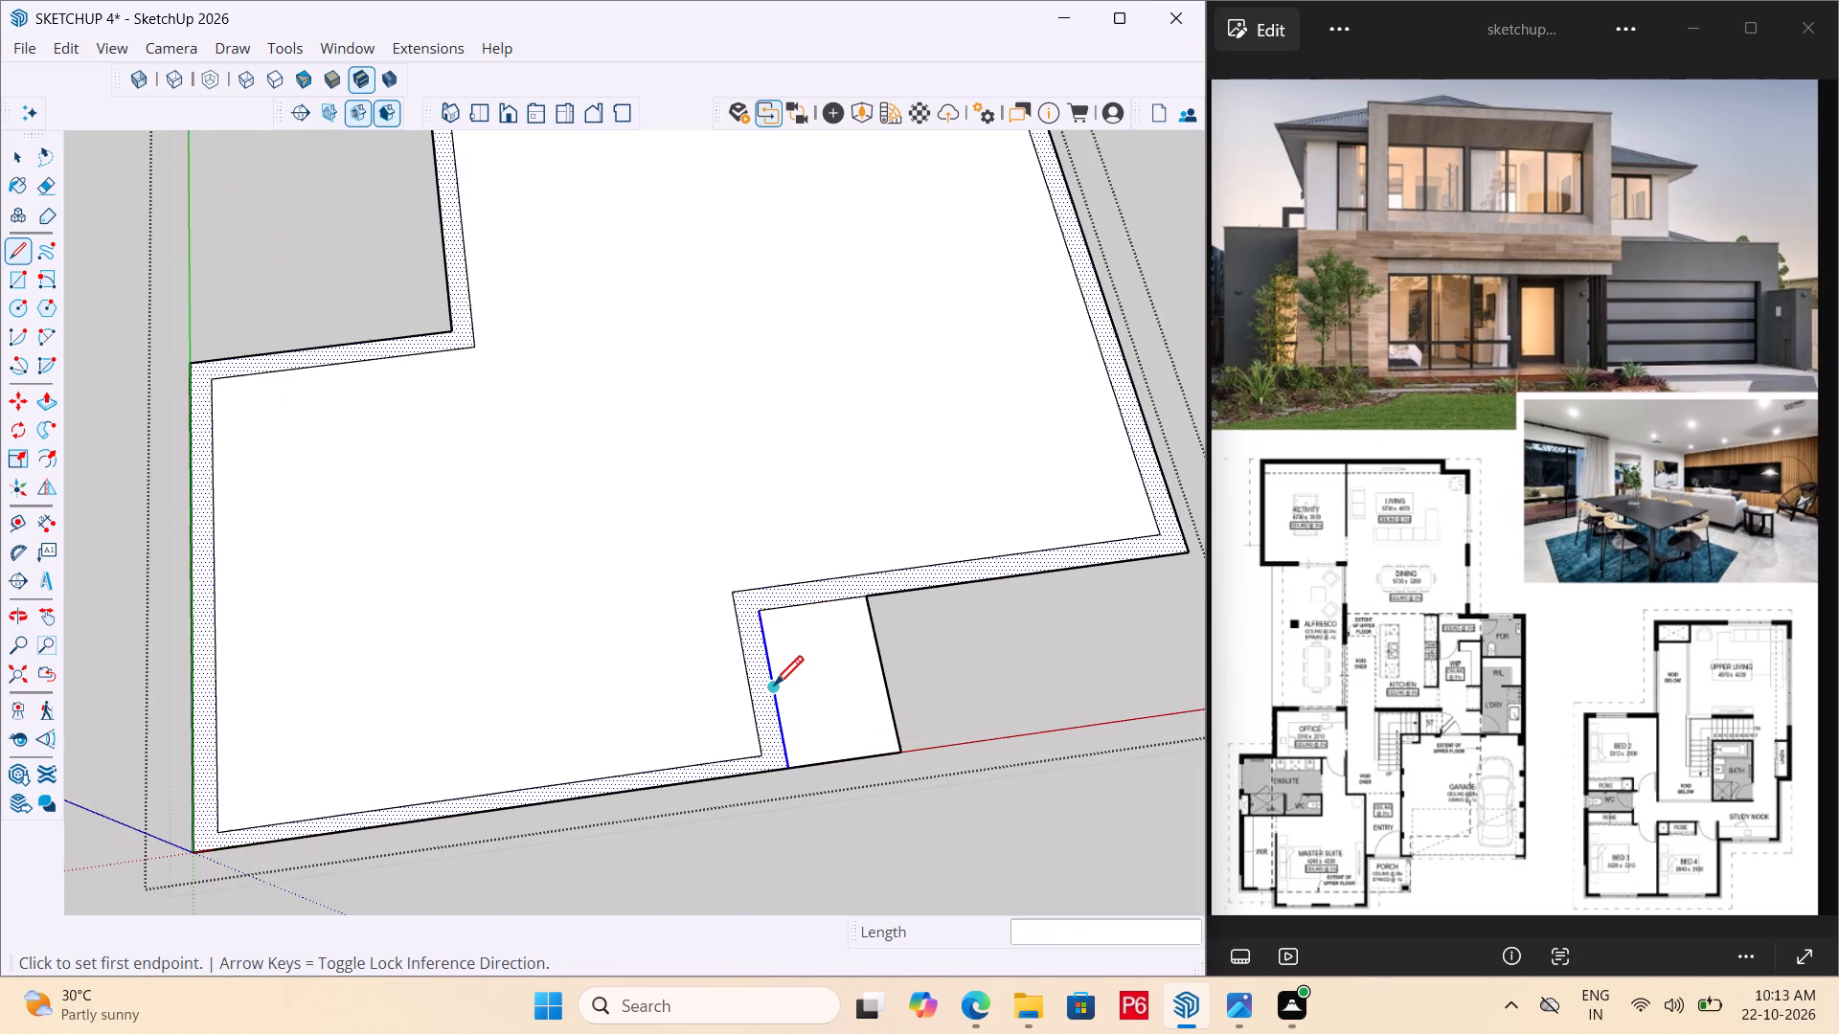
{"action": "left_click_drag", "start_coordinate": [862, 596], "coordinate": [868, 581]}
{"action": "left_click", "coordinate": [859, 571]}
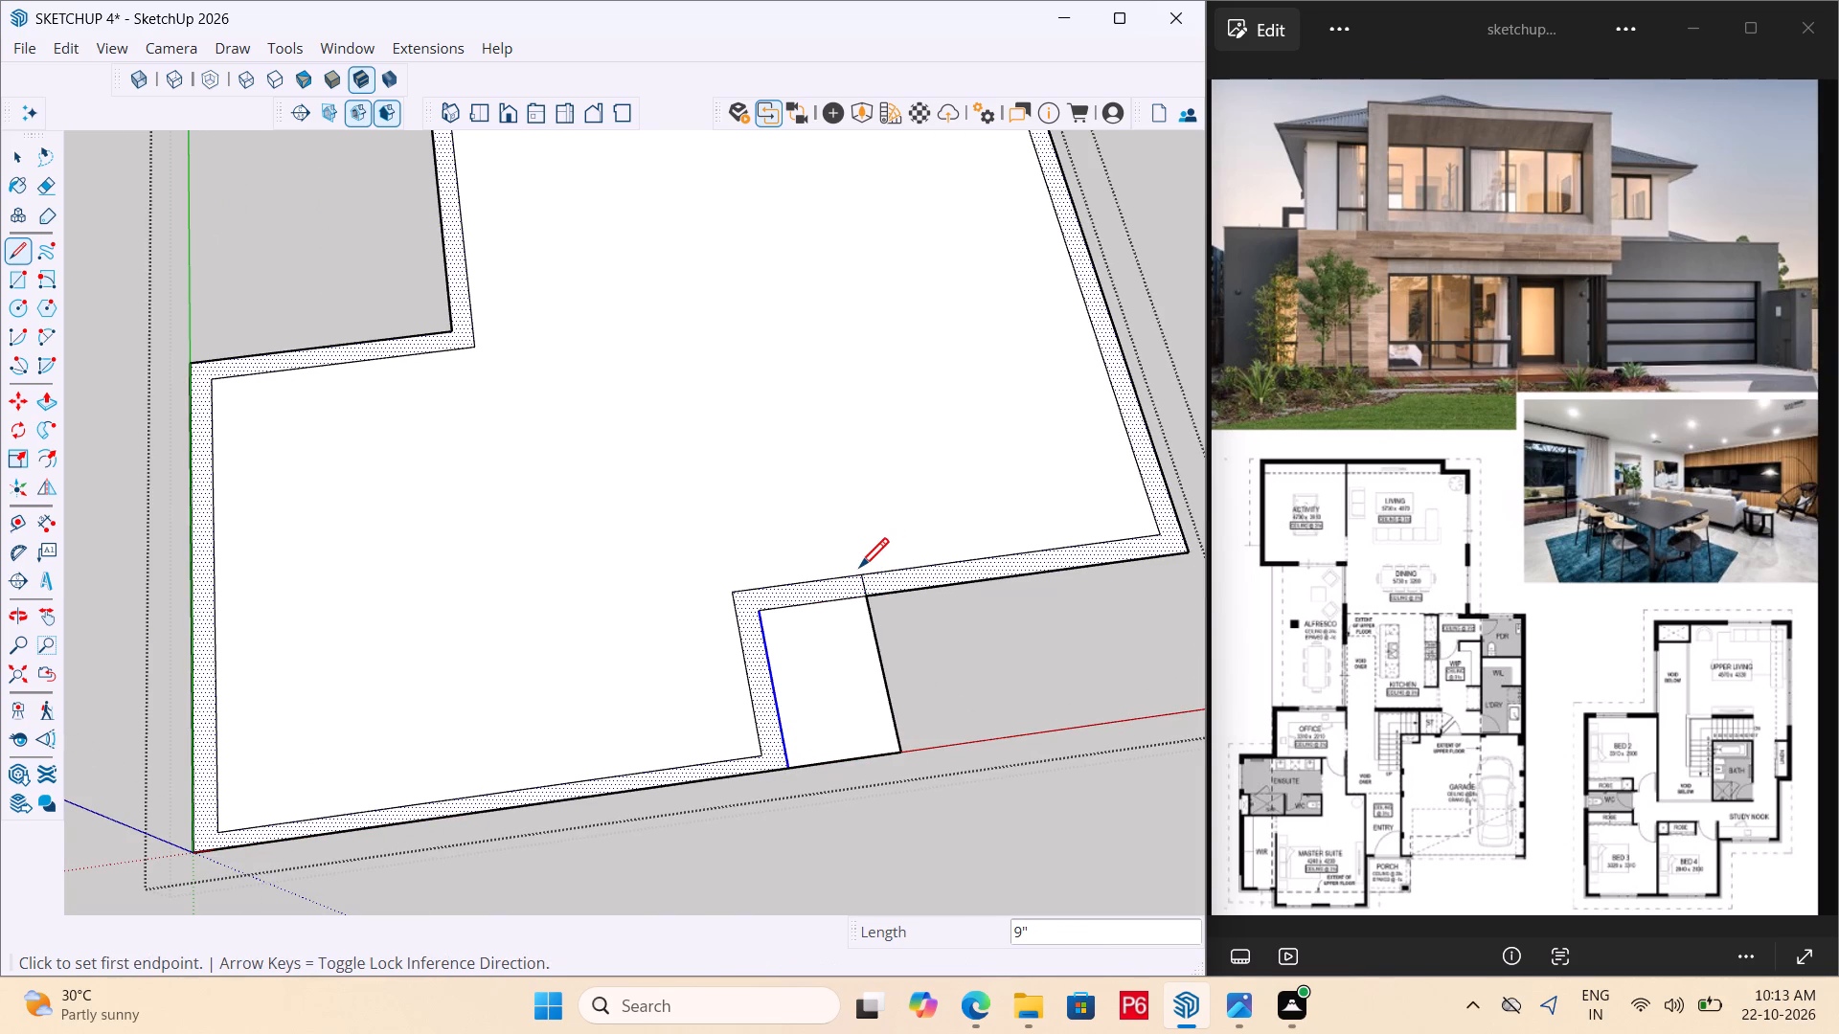
{"action": "key", "text": "Escape"}
Erase the old notch's side and recessed wall lines, plus the short line across the wall thickness at the new corner.
{"action": "key", "text": "e"}
{"action": "left_click_drag", "start_coordinate": [801, 599], "coordinate": [797, 615]}
{"action": "left_click_drag", "start_coordinate": [796, 614], "coordinate": [796, 598]}
{"action": "left_click_drag", "start_coordinate": [796, 582], "coordinate": [785, 593]}
{"action": "left_click", "coordinate": [747, 625]}
{"action": "left_click_drag", "start_coordinate": [742, 605], "coordinate": [744, 590]}
{"action": "left_click_drag", "start_coordinate": [769, 617], "coordinate": [779, 619]}
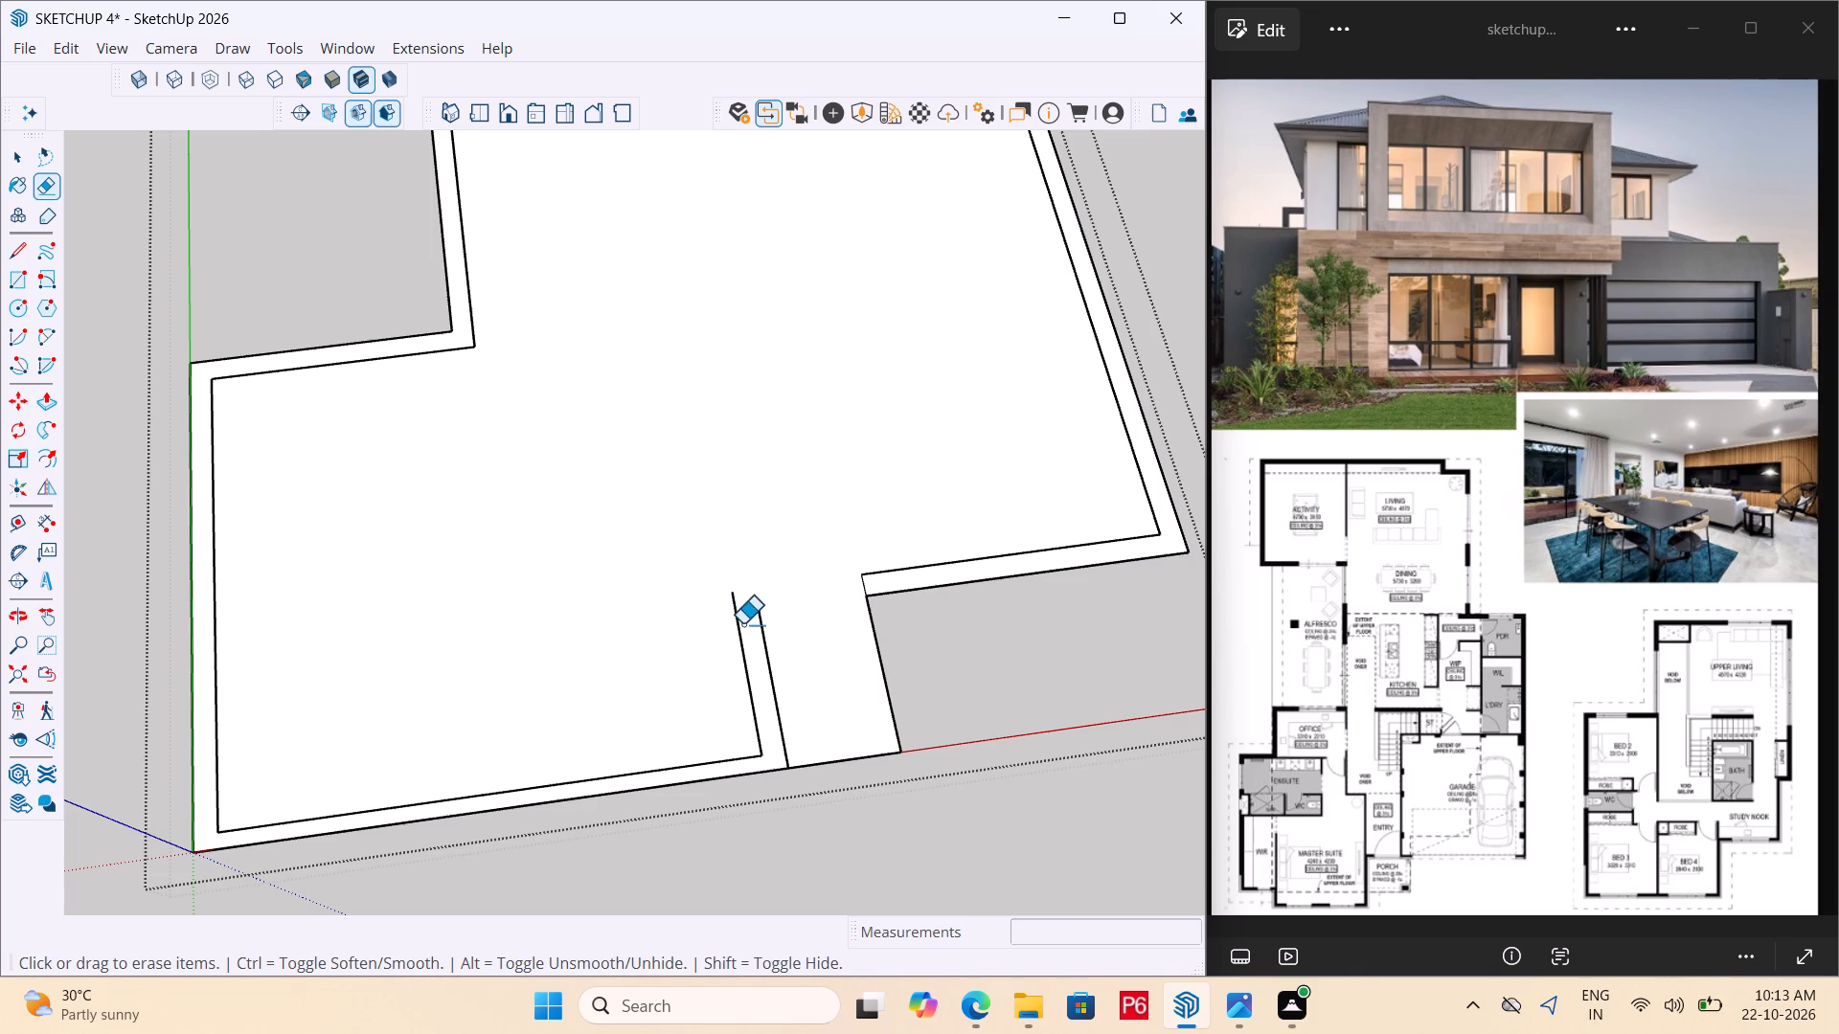
{"action": "left_click", "coordinate": [742, 624]}
{"action": "left_click_drag", "start_coordinate": [750, 624], "coordinate": [761, 624]}
{"action": "triple_click", "coordinate": [764, 624]}
{"action": "double_click", "coordinate": [746, 618]}
{"action": "left_click", "coordinate": [730, 618]}
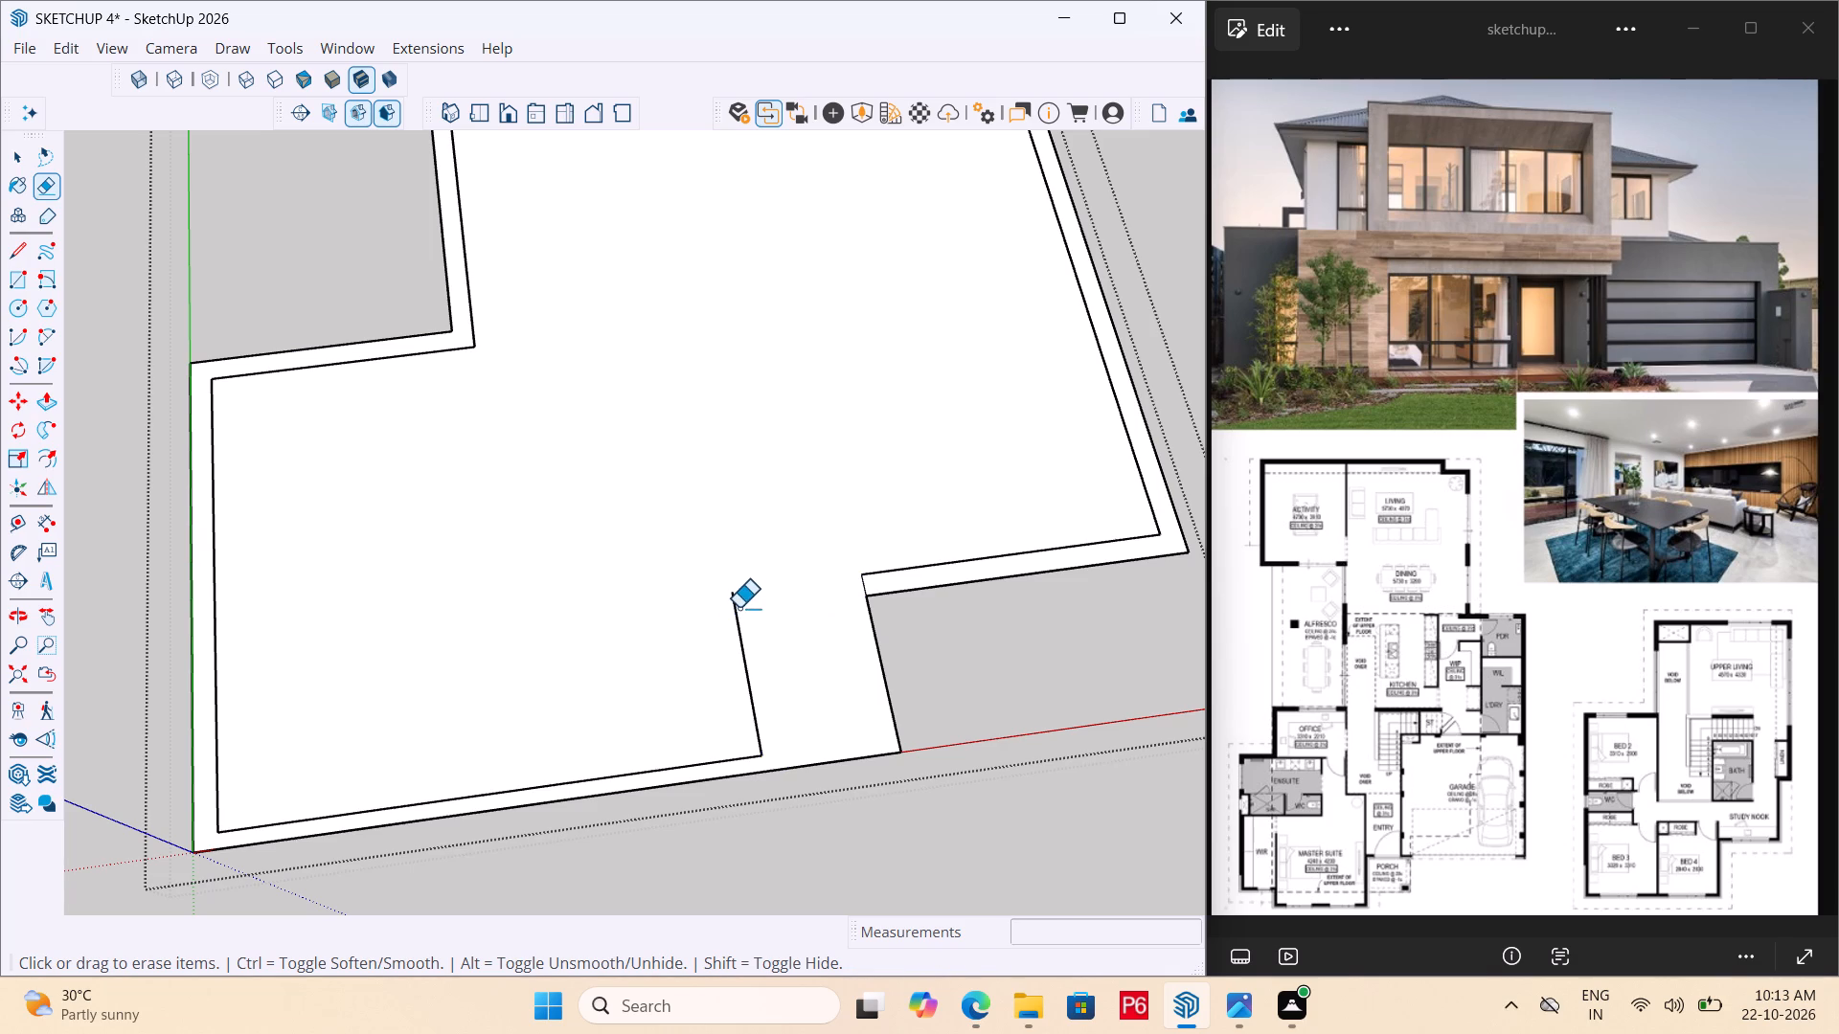
{"action": "left_click", "coordinate": [738, 608]}
{"action": "left_click", "coordinate": [737, 616]}
{"action": "left_click_drag", "start_coordinate": [861, 583], "coordinate": [852, 583]}
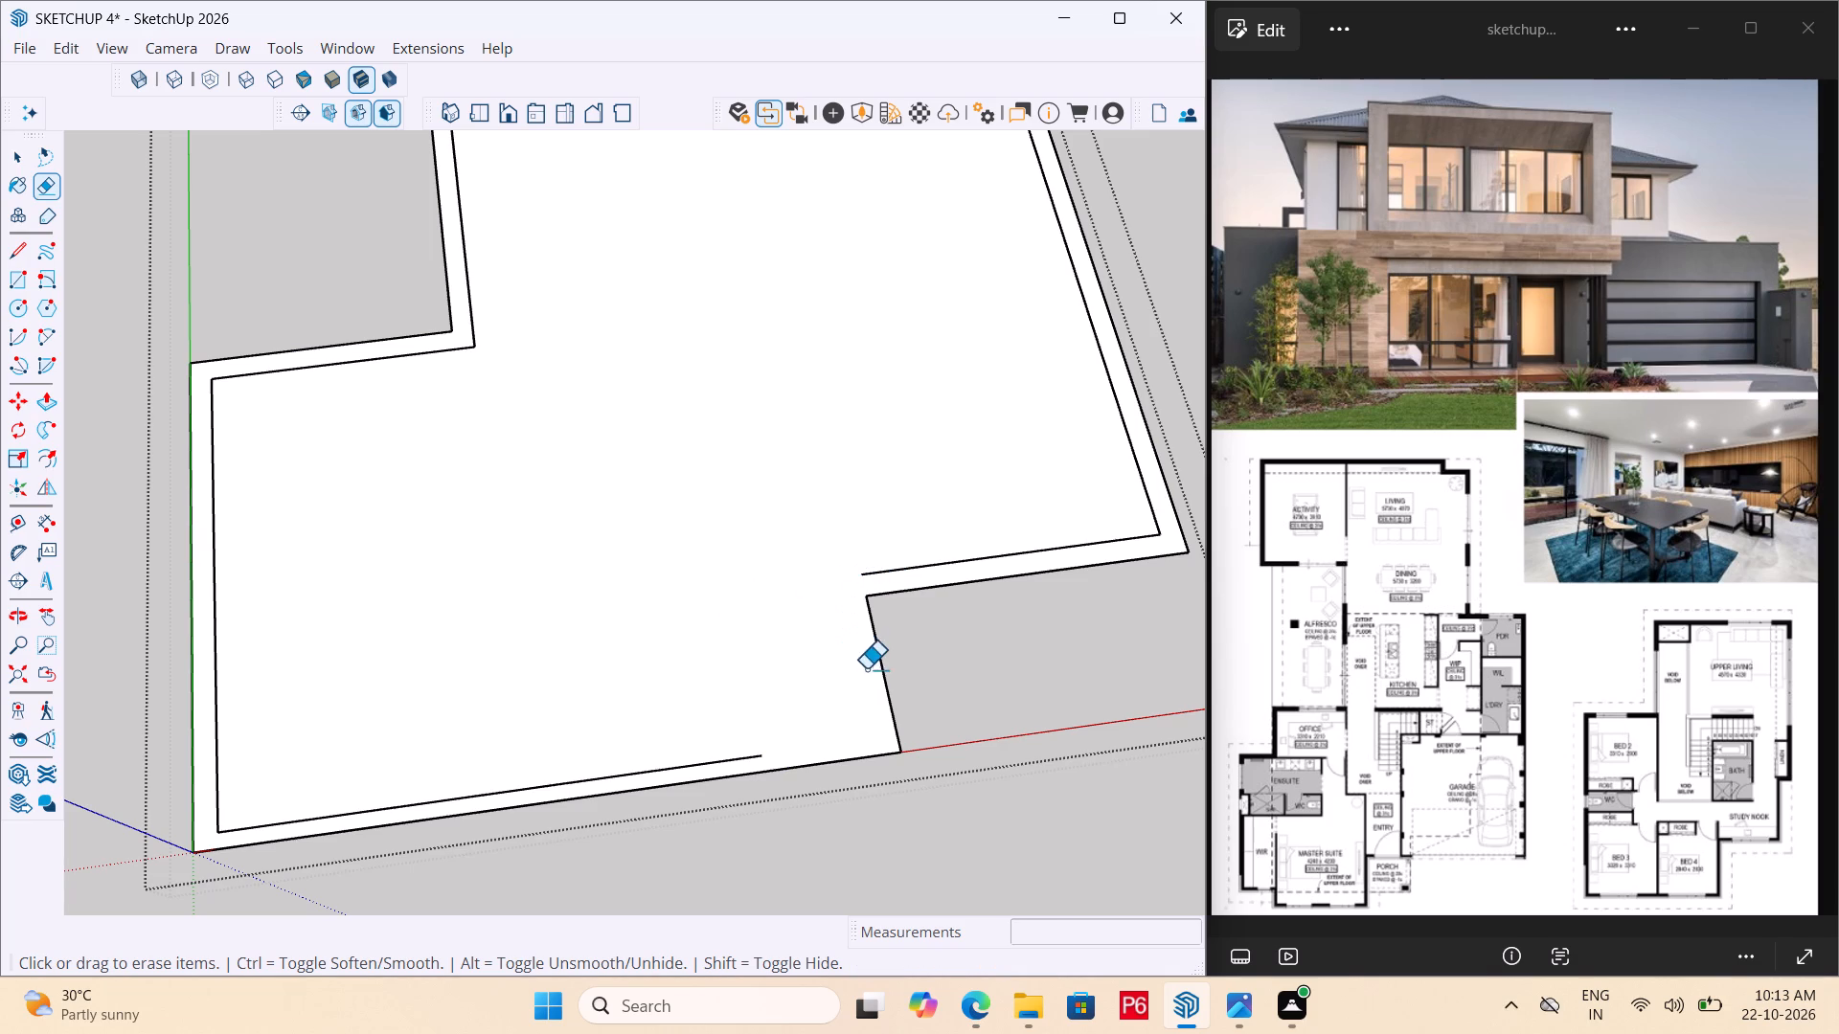
Place a guide 9" inside the new notch side edge.
{"action": "key", "text": "e"}
{"action": "key", "text": "r"}
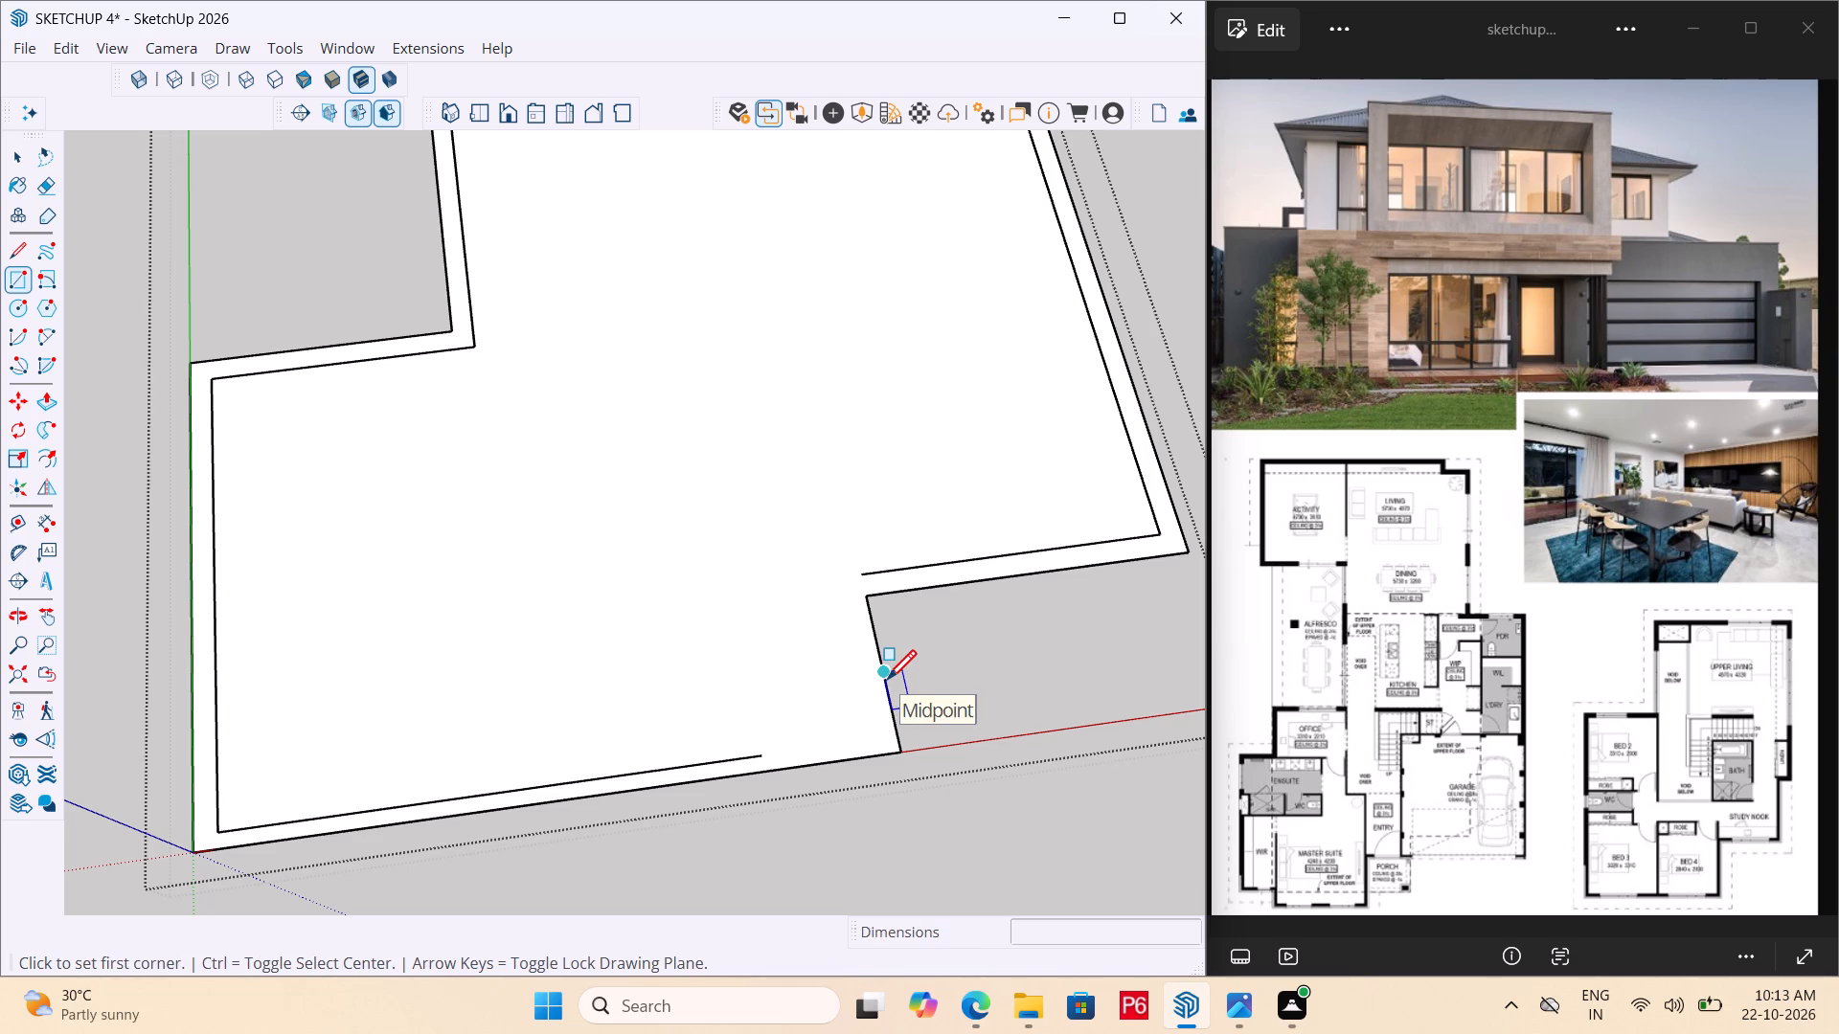
{"action": "key", "text": "space"}
{"action": "key", "text": "t"}
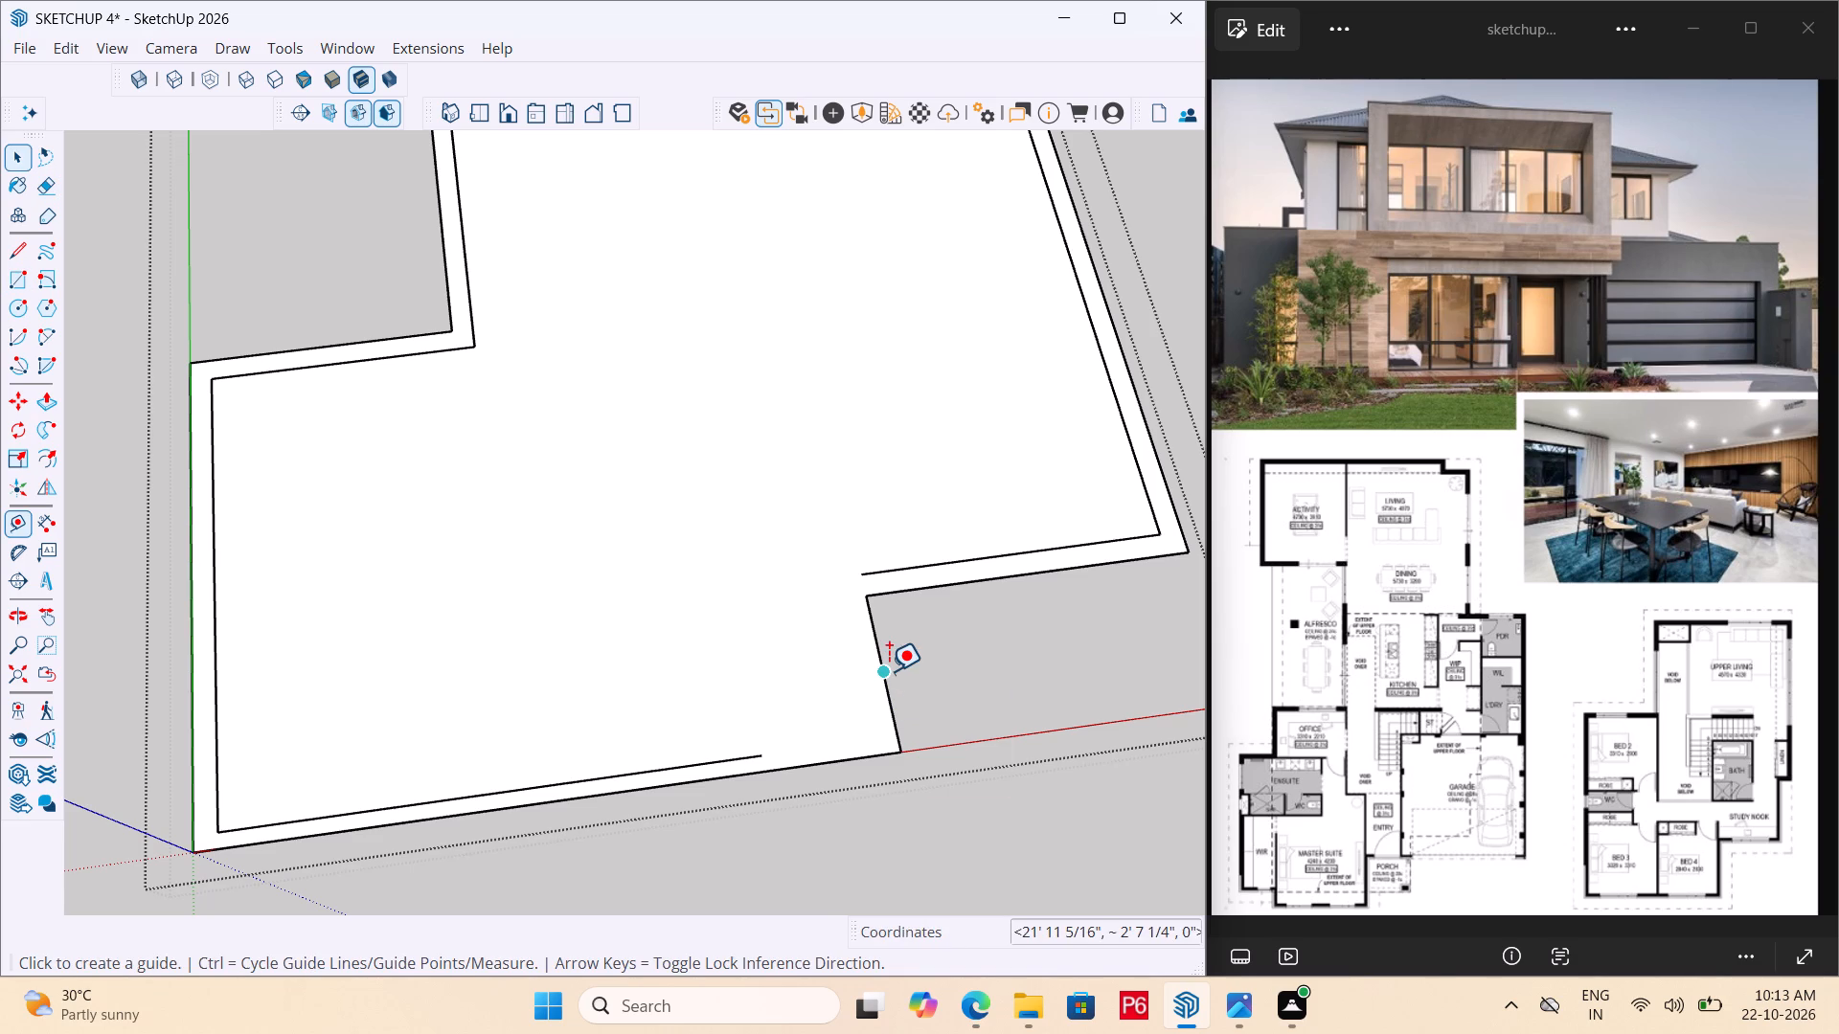
{"action": "left_click_drag", "start_coordinate": [887, 671], "coordinate": [862, 676]}
{"action": "key", "text": "9"}
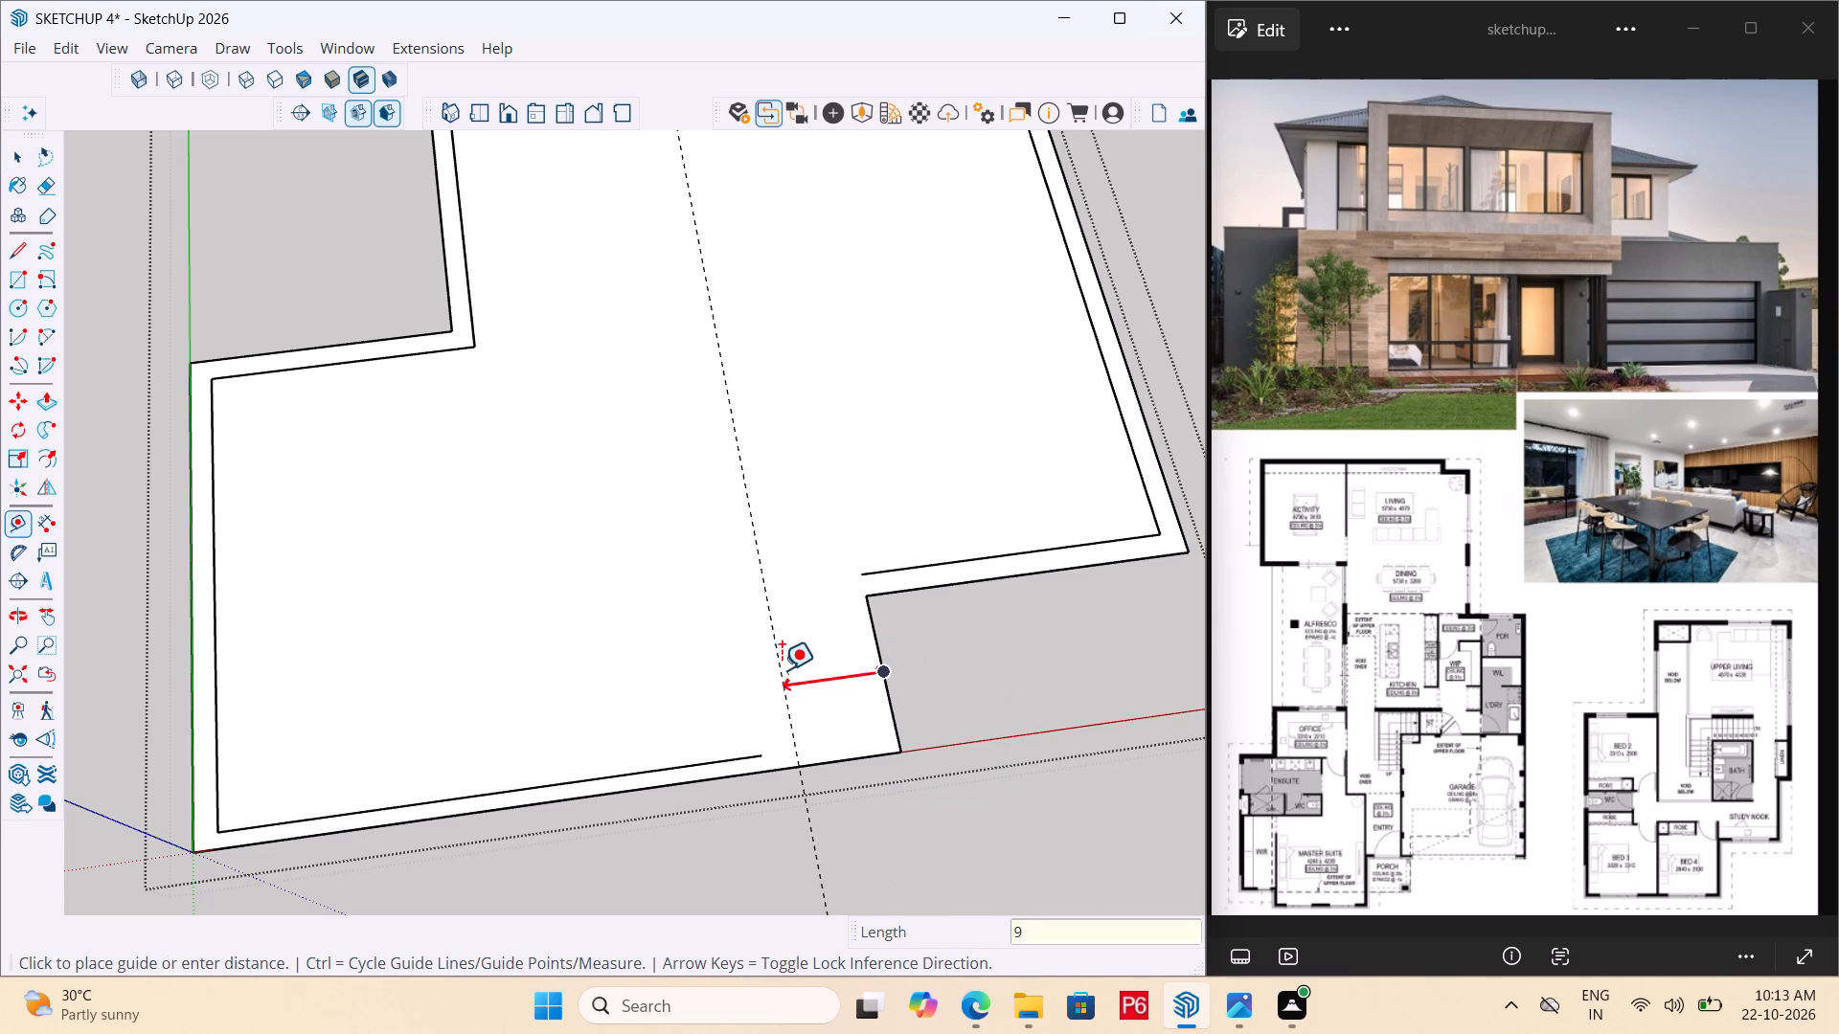
{"action": "key", "text": "shift+quotedbl"}
{"action": "key", "text": "Return"}
{"action": "scroll", "coordinate": [949, 683], "scroll_direction": "down", "scroll_amount": 3}
{"action": "key", "text": "space"}
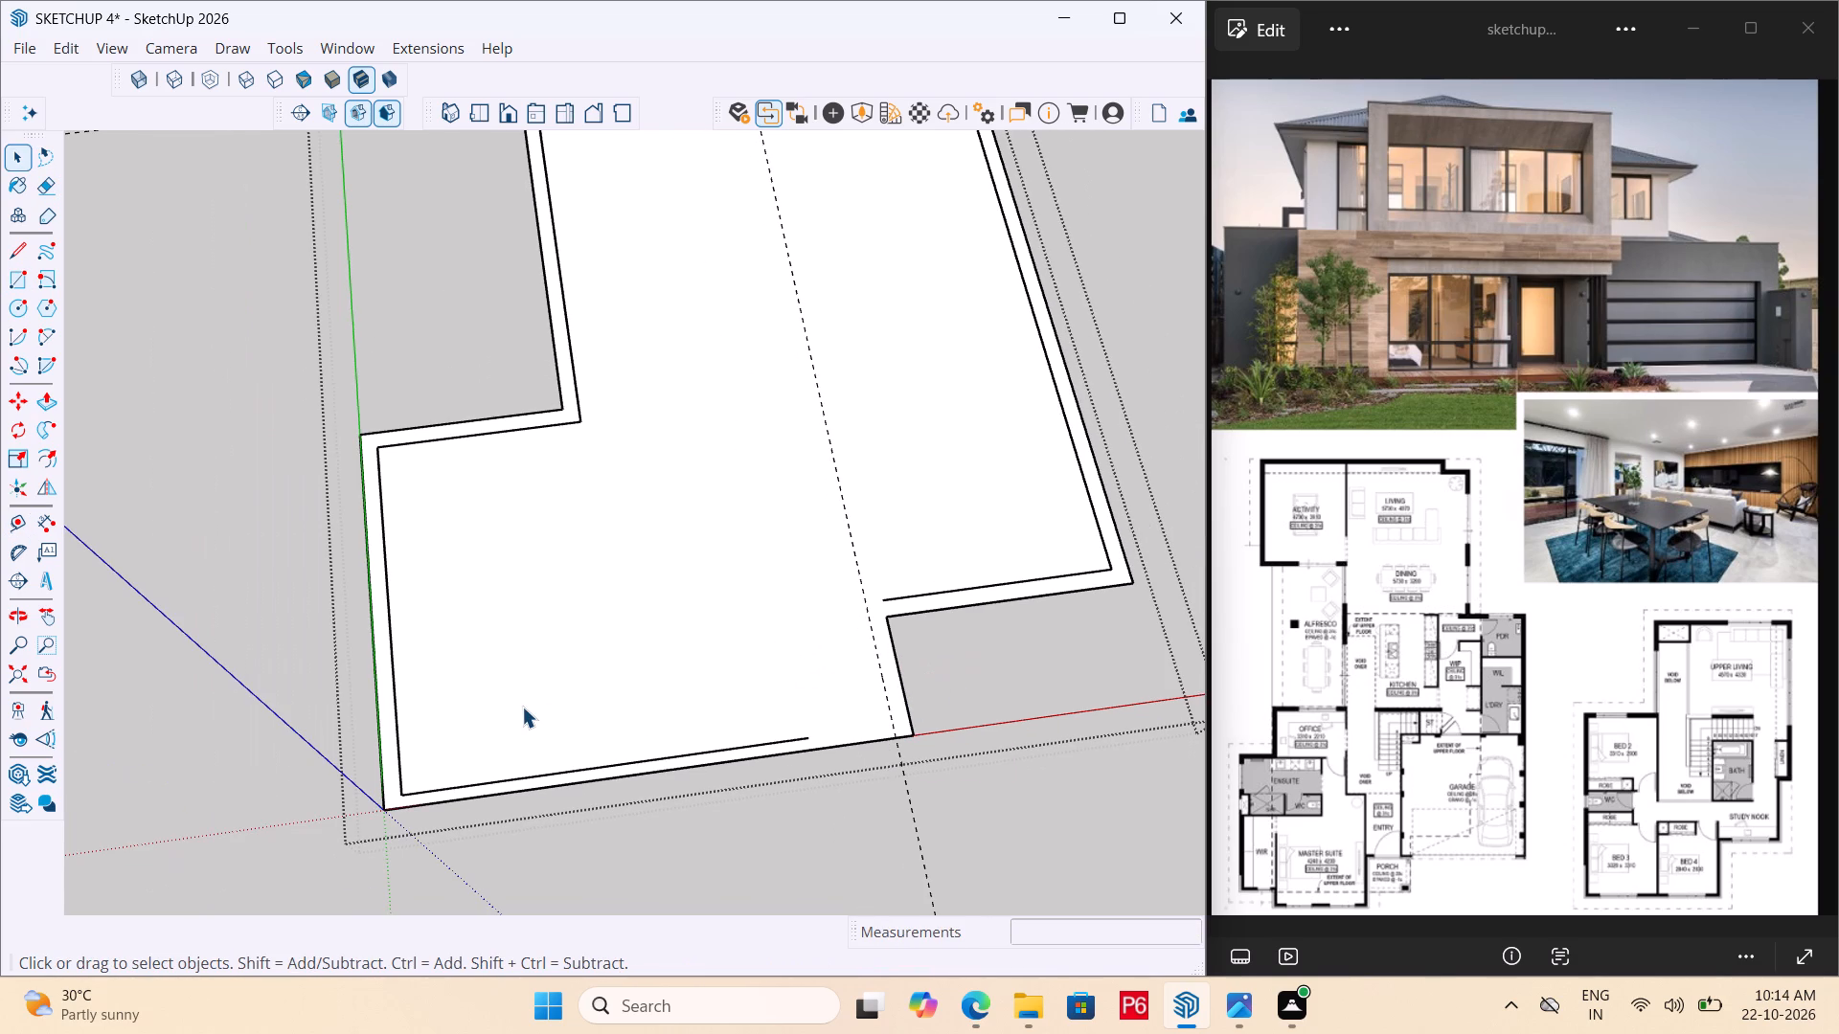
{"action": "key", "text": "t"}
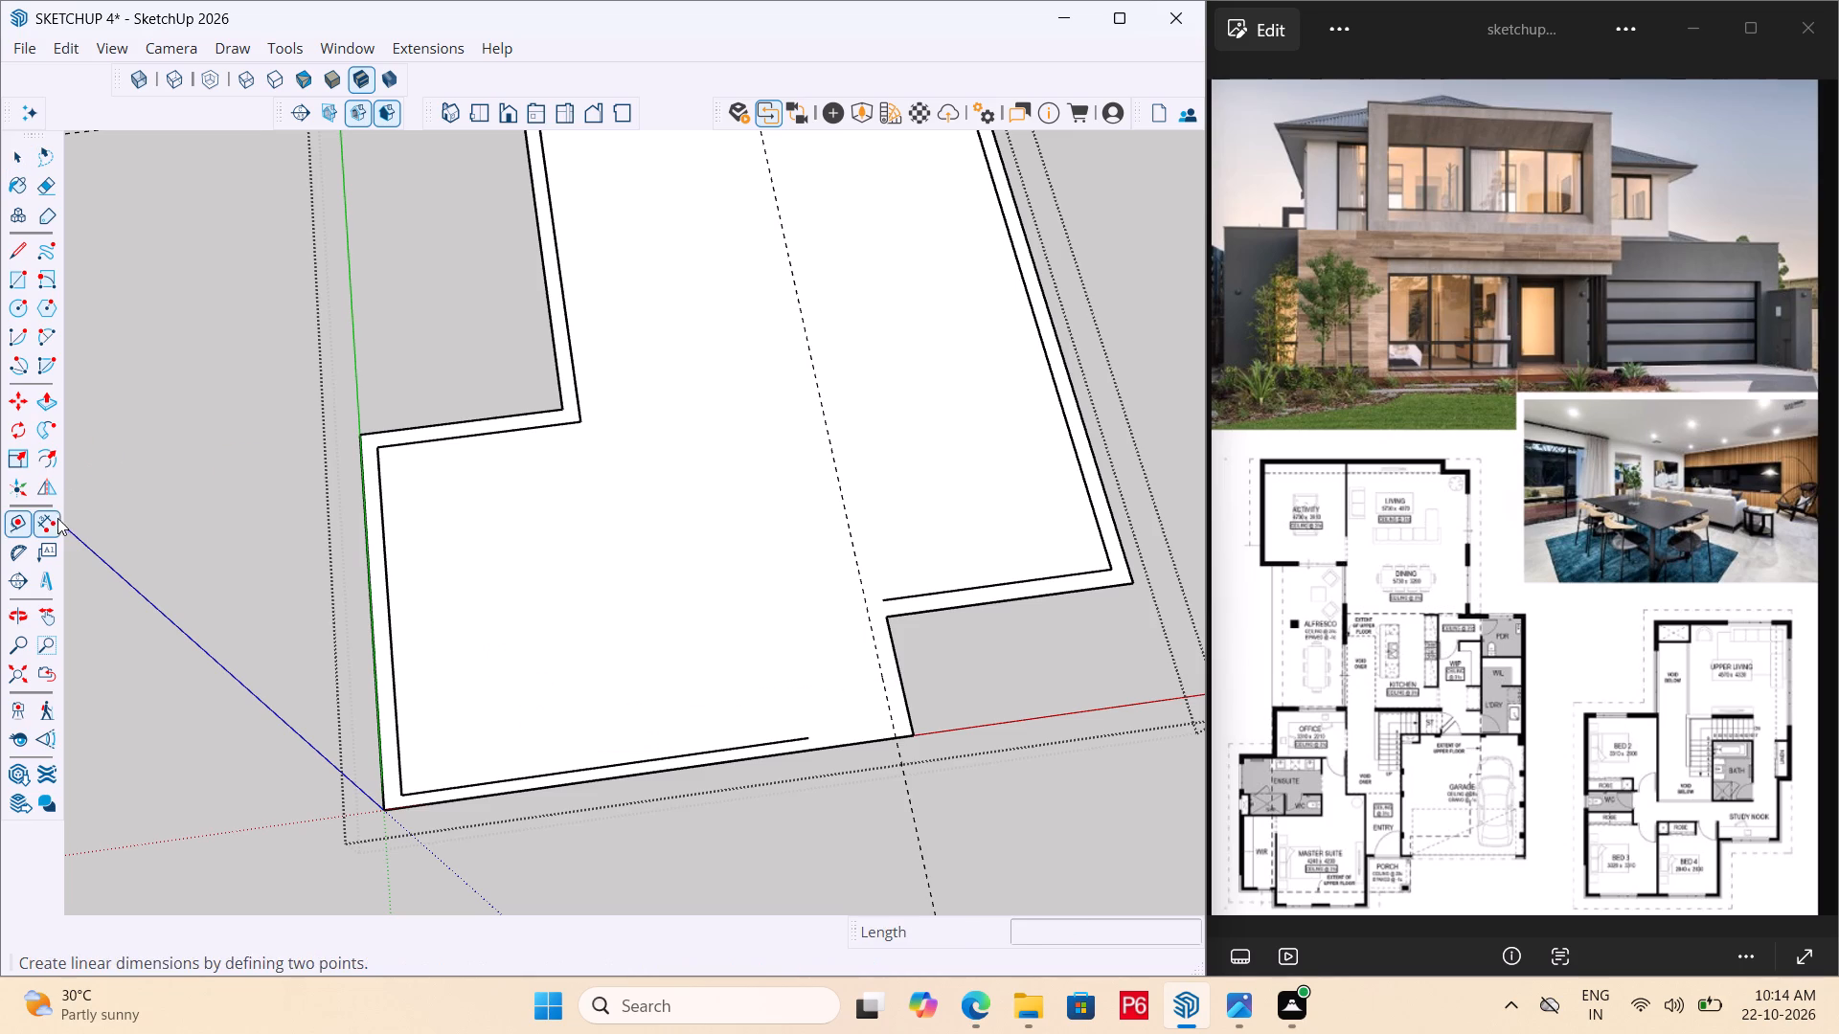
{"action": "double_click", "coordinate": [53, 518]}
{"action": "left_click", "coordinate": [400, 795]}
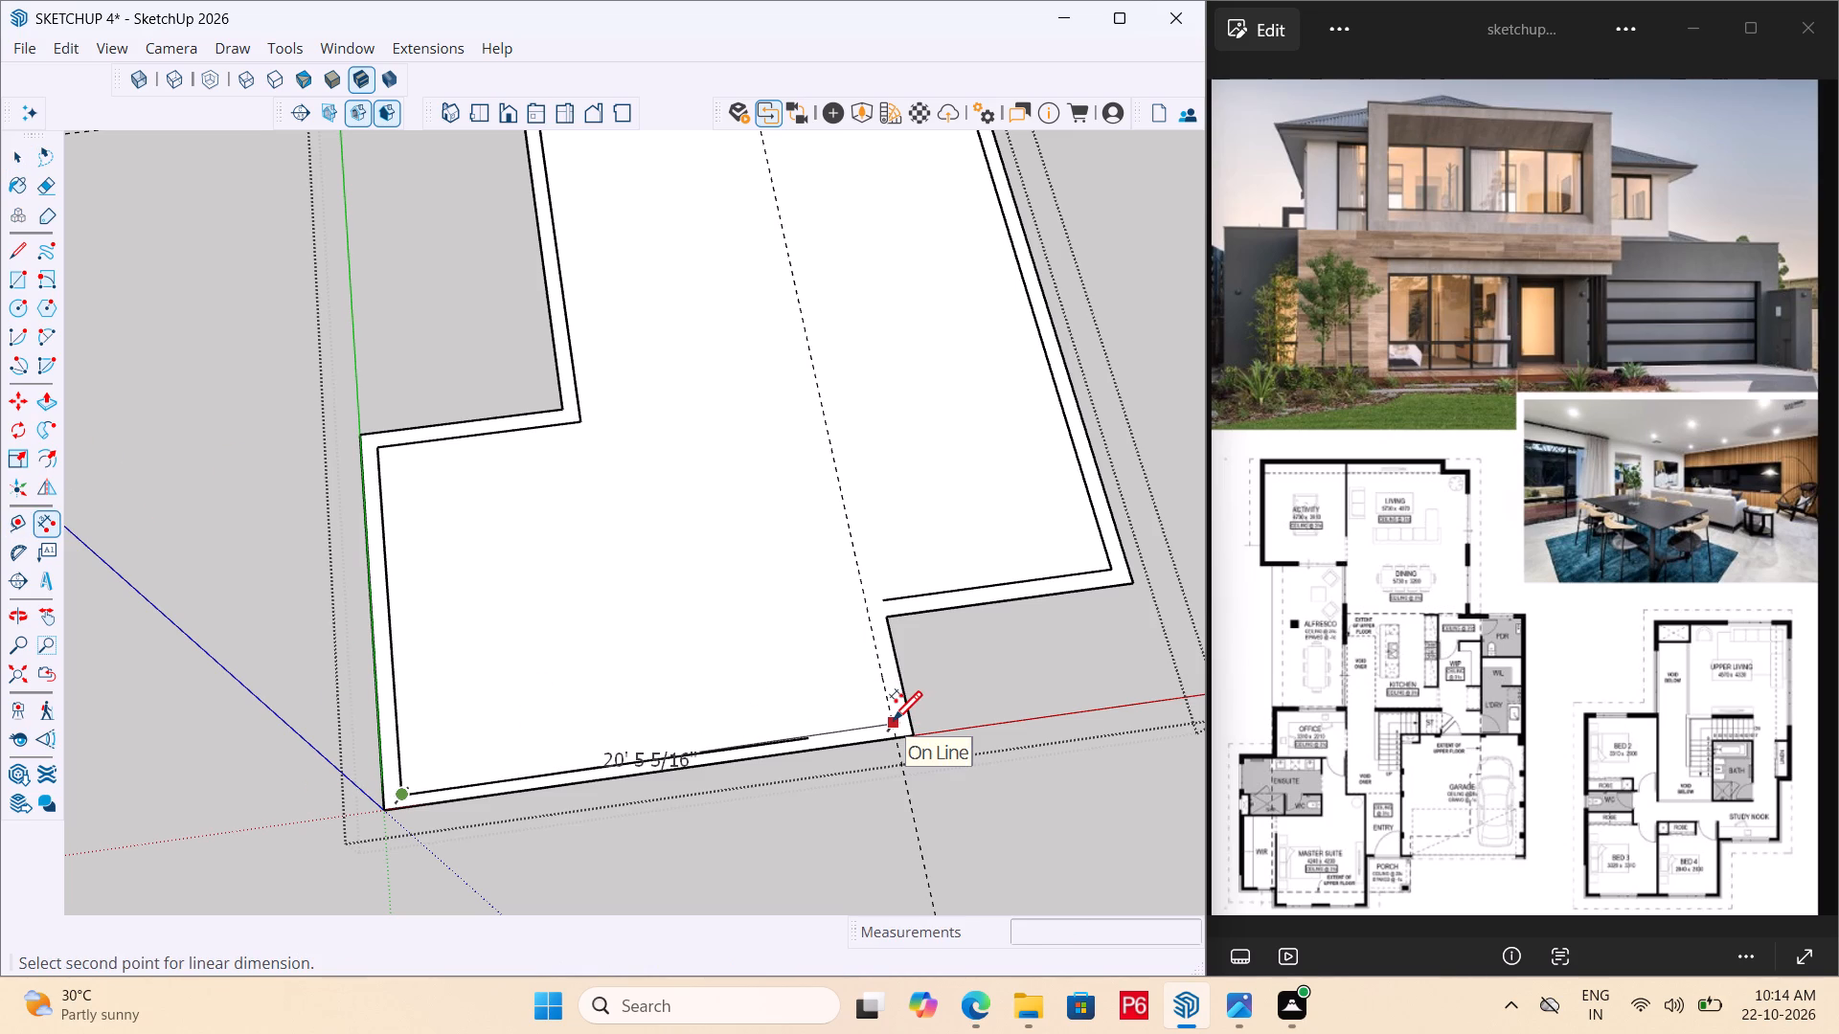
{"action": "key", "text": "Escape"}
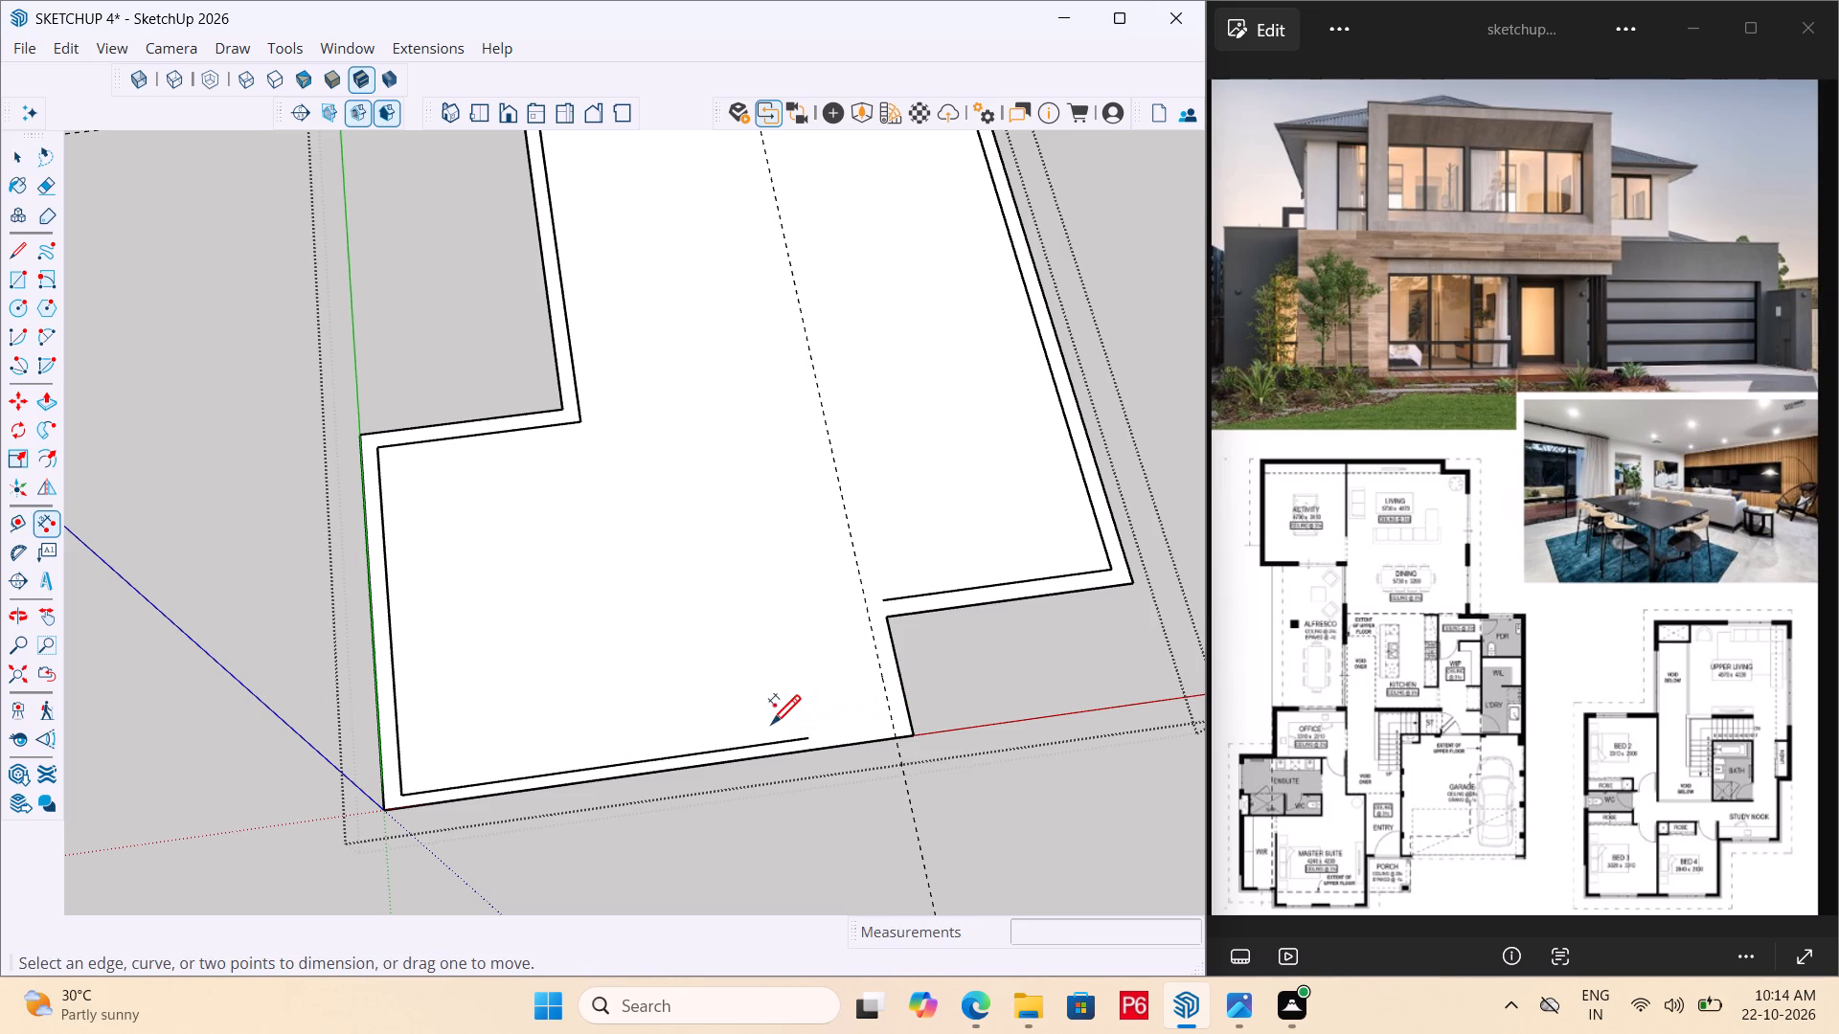
Extend the front inner wall line 3' 7" to the guide, and continue it along the guide past the recessed inner wall line.
{"action": "key", "text": "l"}
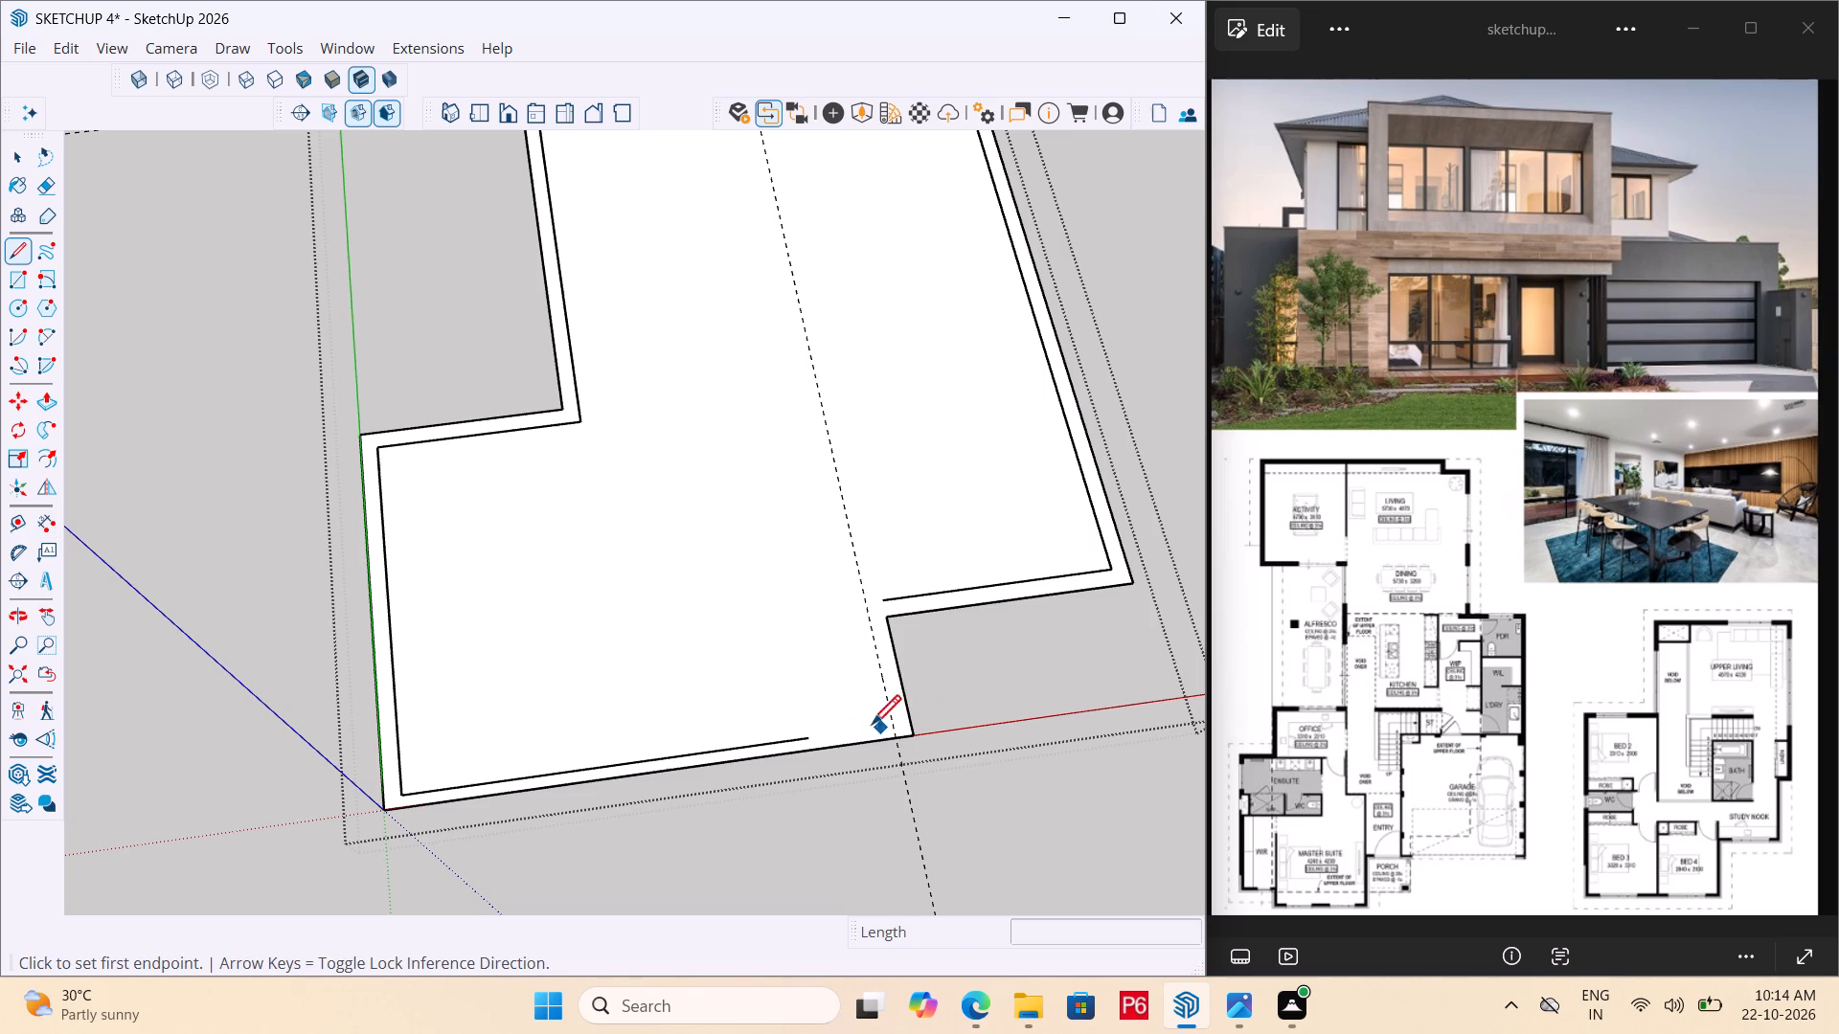
{"action": "left_click", "coordinate": [813, 736]}
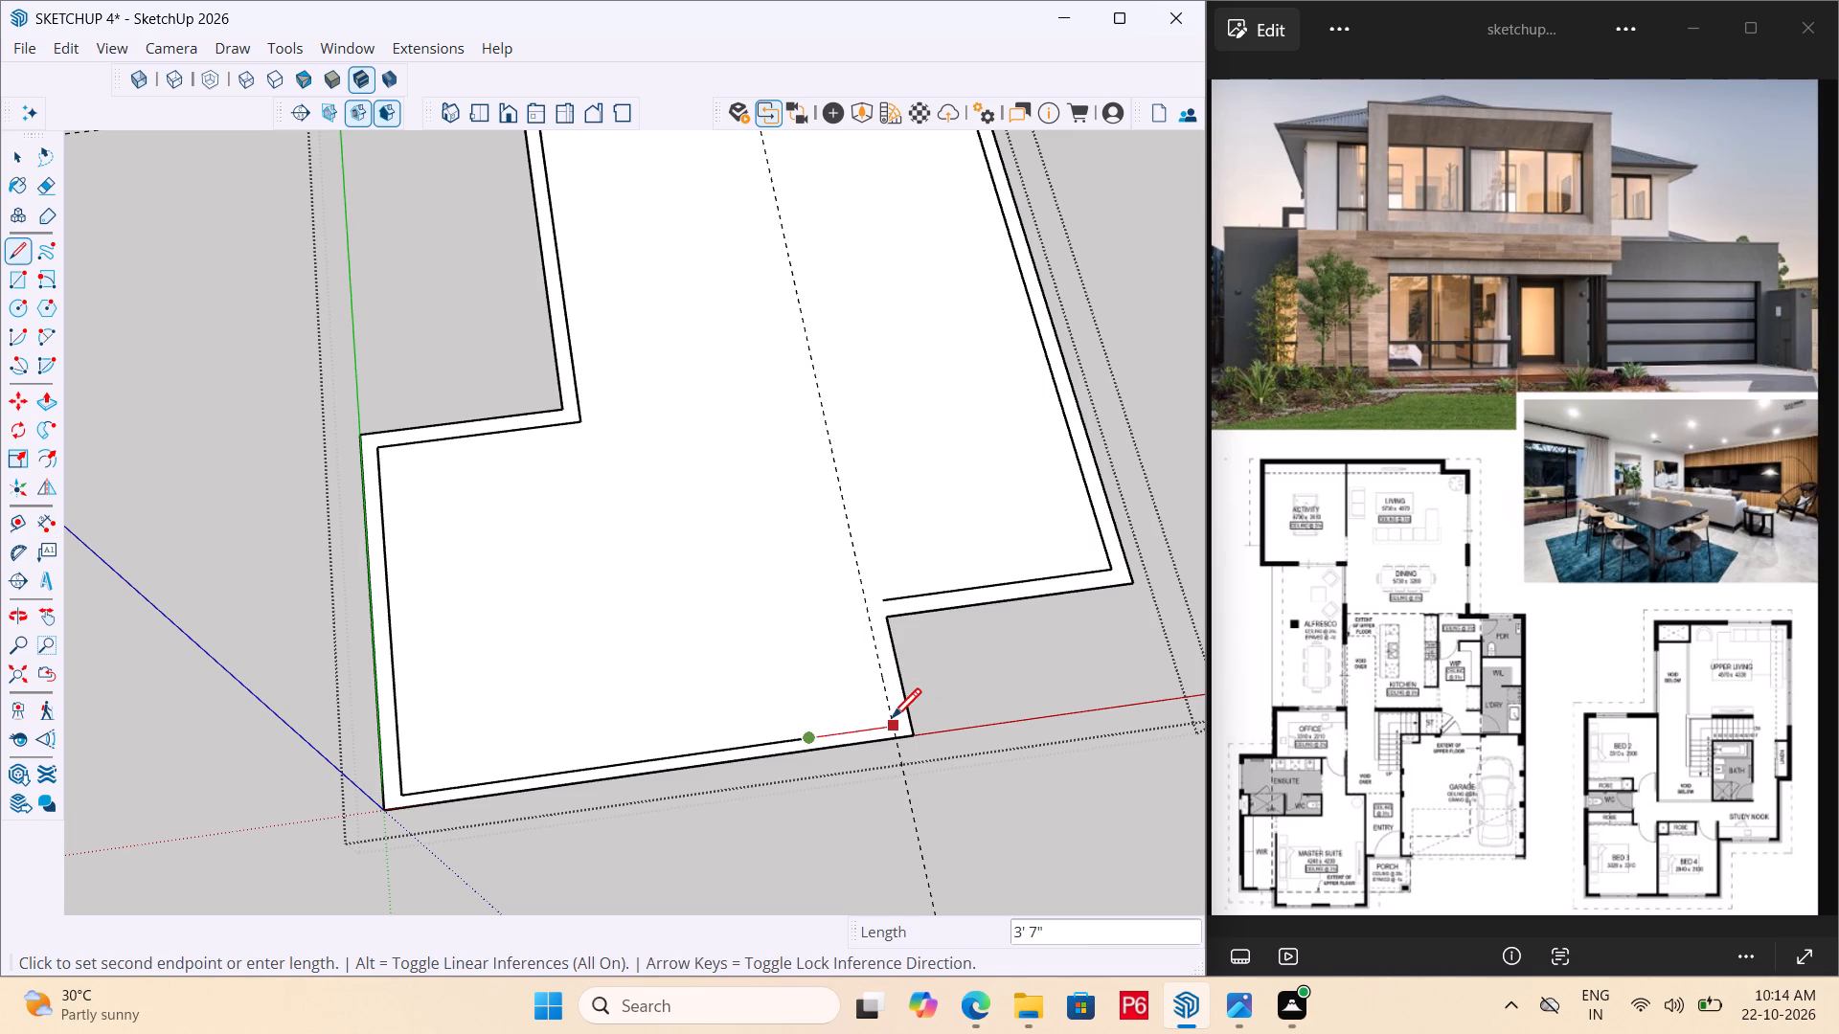
{"action": "left_click", "coordinate": [892, 721]}
{"action": "left_click", "coordinate": [865, 574]}
{"action": "key", "text": "space"}
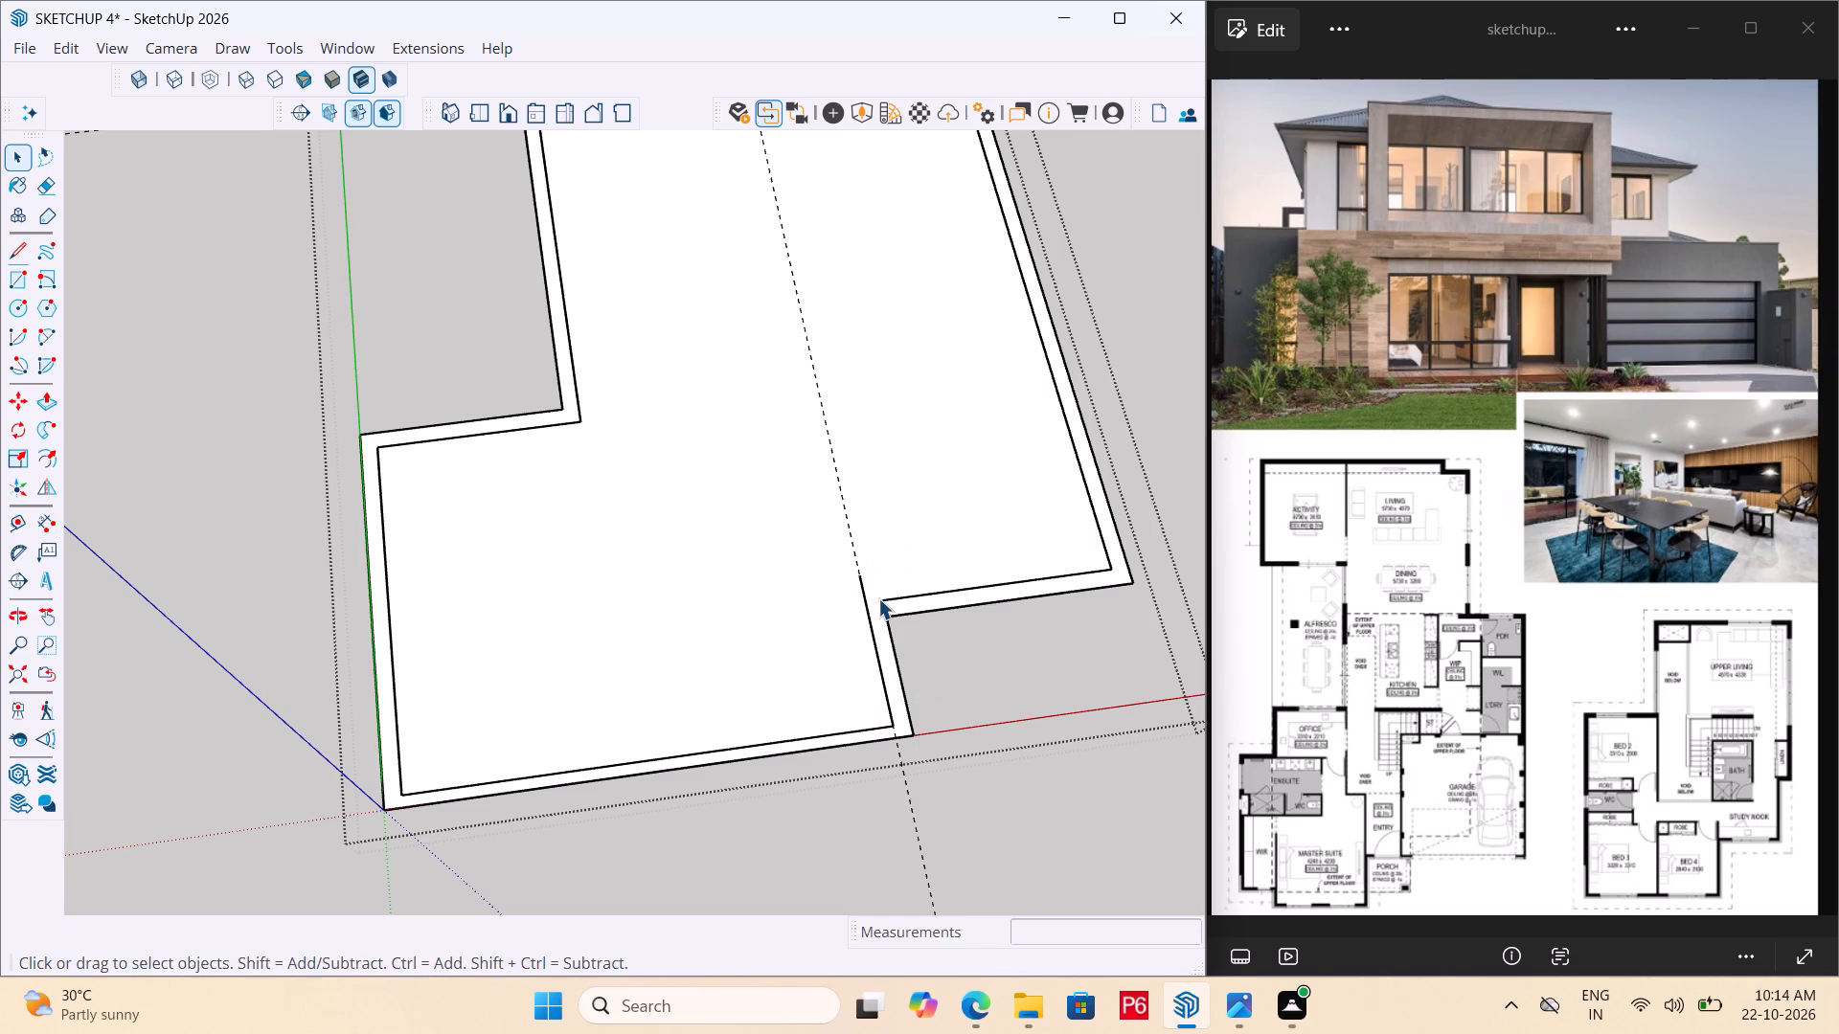
Extend the recessed front inner wall line across the new inner side line of the notch.
{"action": "type", "text": "L"}
{"action": "left_click_drag", "start_coordinate": [879, 599], "coordinate": [870, 601]}
{"action": "left_click", "coordinate": [821, 605]}
{"action": "key", "text": "Escape"}
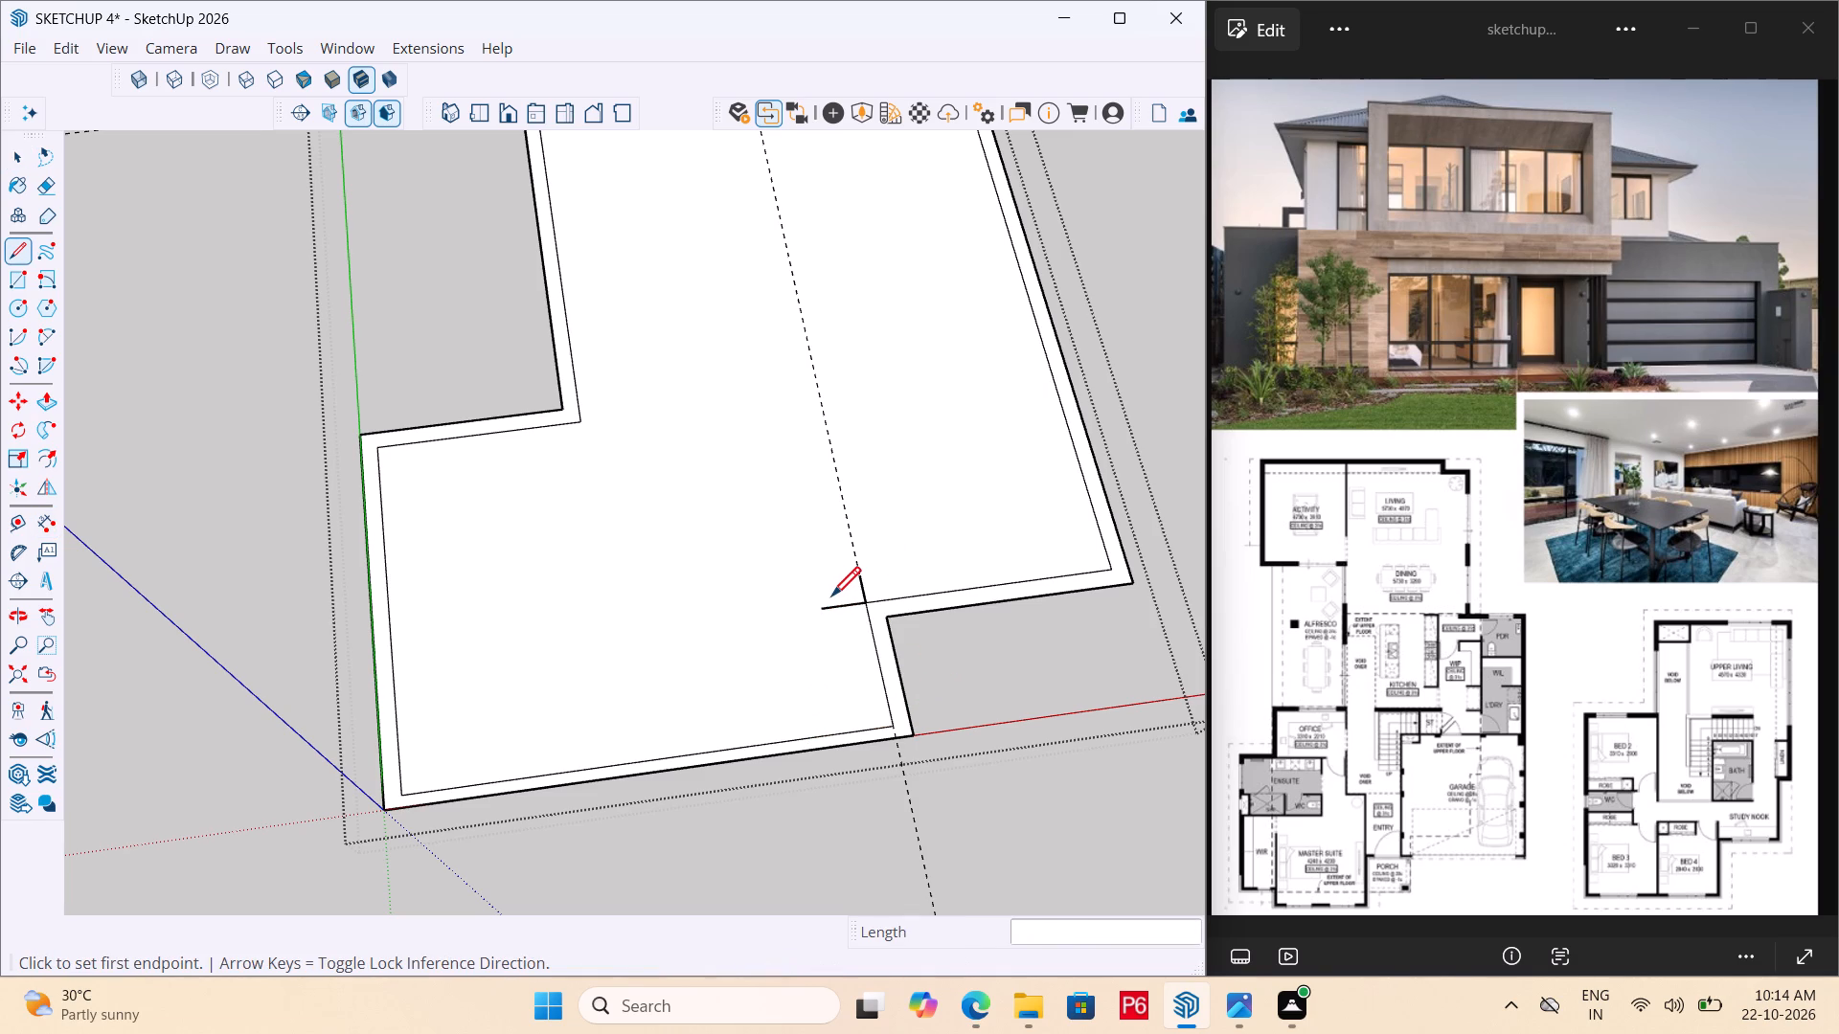
Erase the guide and the overshooting inner line ends at the notch's new inner corner.
{"action": "key", "text": "e"}
{"action": "left_click_drag", "start_coordinate": [865, 569], "coordinate": [853, 574]}
{"action": "double_click", "coordinate": [853, 574]}
{"action": "left_click_drag", "start_coordinate": [850, 594], "coordinate": [843, 613]}
{"action": "left_click", "coordinate": [843, 613]}
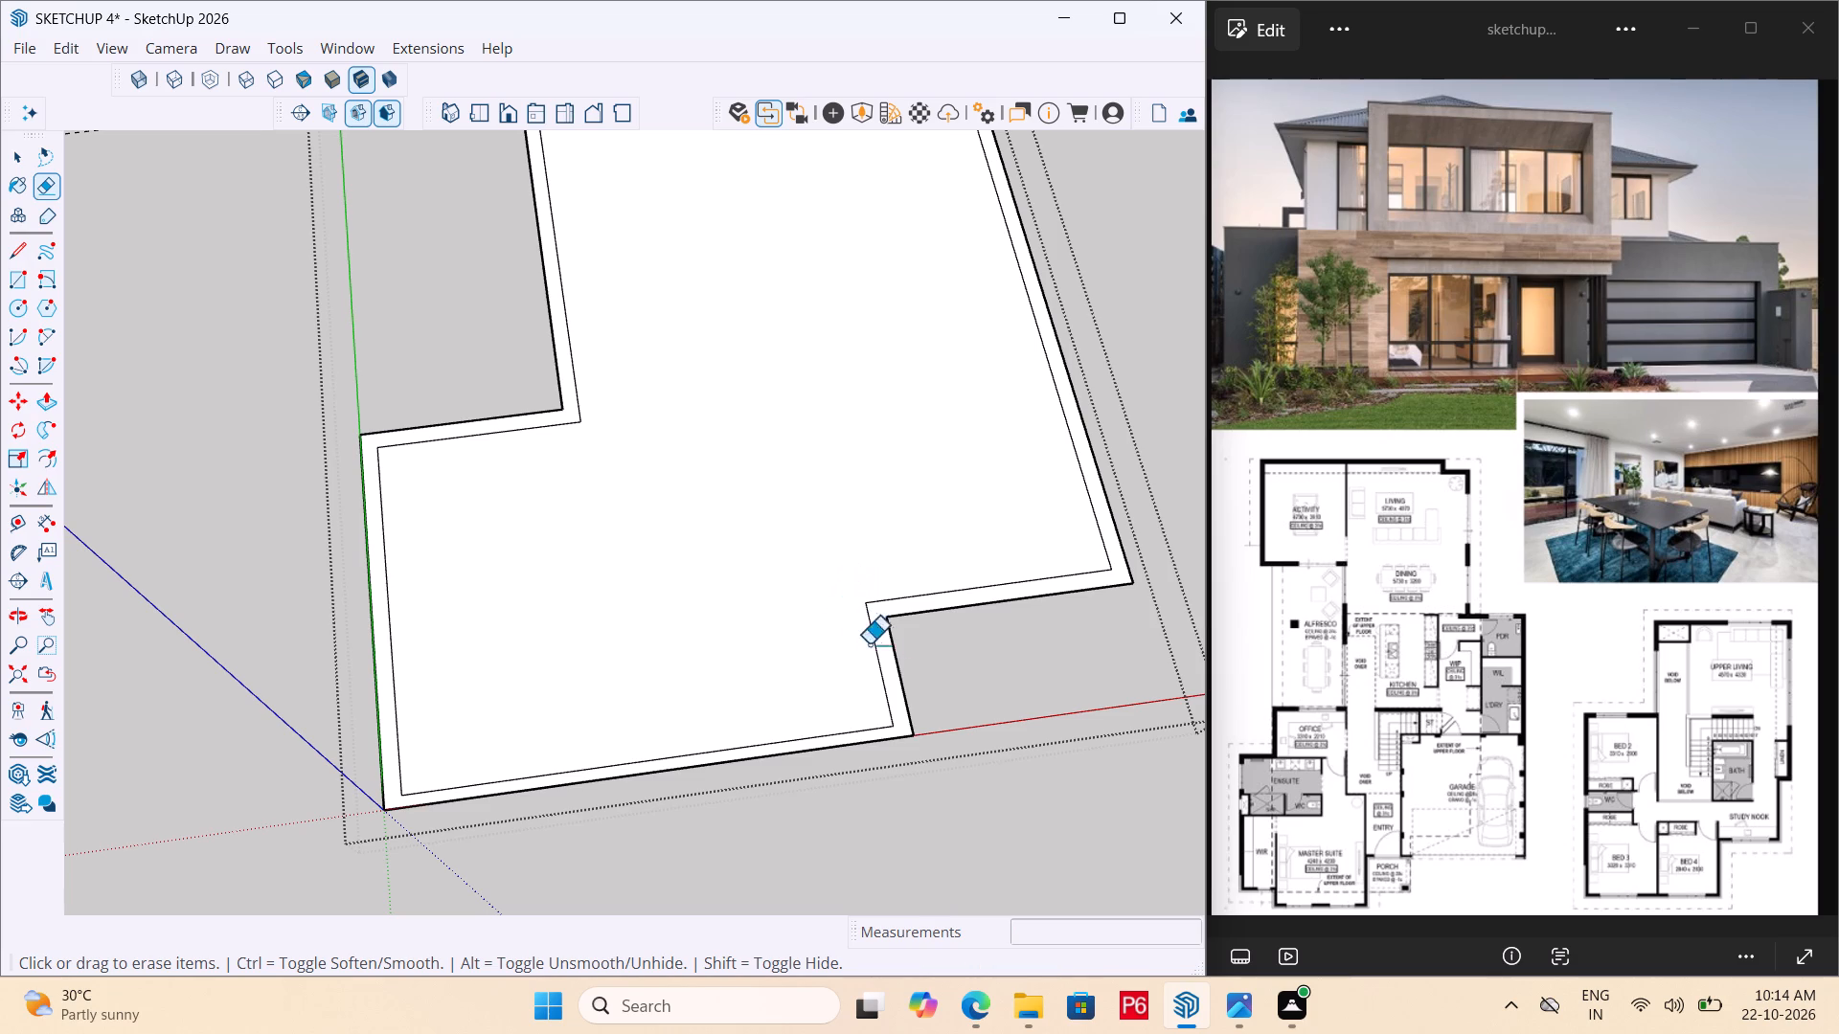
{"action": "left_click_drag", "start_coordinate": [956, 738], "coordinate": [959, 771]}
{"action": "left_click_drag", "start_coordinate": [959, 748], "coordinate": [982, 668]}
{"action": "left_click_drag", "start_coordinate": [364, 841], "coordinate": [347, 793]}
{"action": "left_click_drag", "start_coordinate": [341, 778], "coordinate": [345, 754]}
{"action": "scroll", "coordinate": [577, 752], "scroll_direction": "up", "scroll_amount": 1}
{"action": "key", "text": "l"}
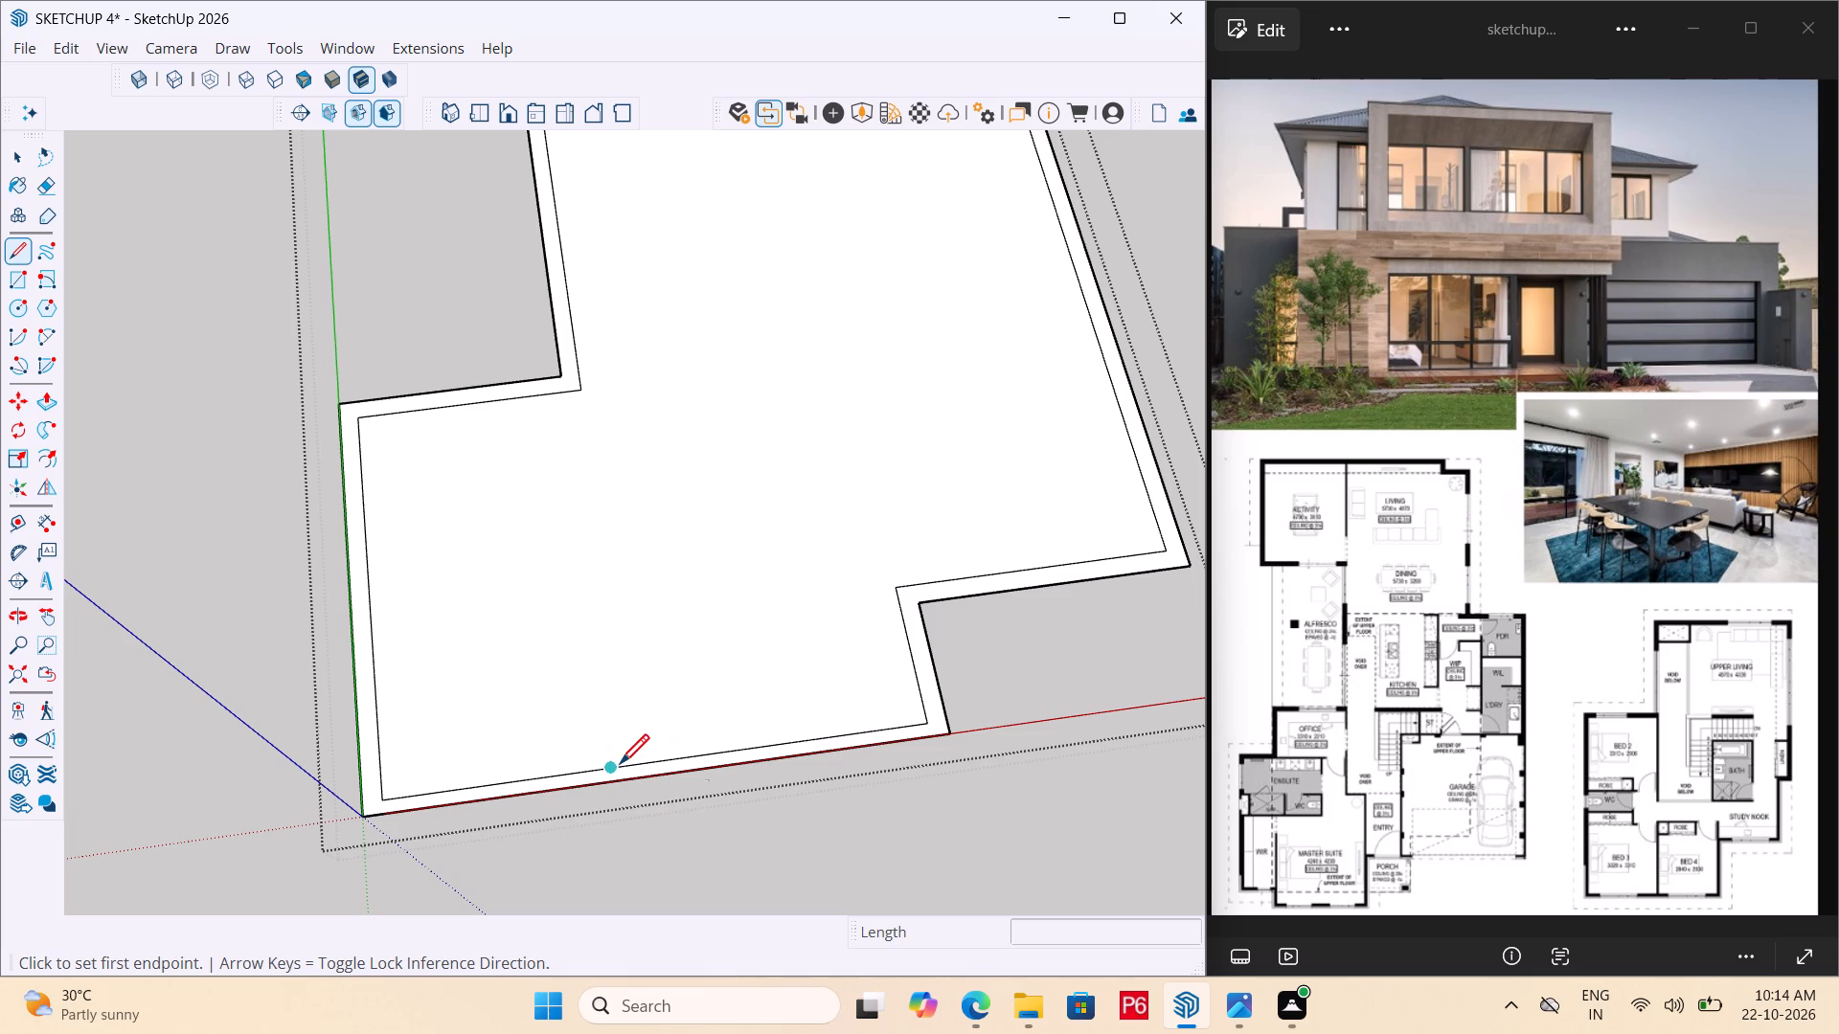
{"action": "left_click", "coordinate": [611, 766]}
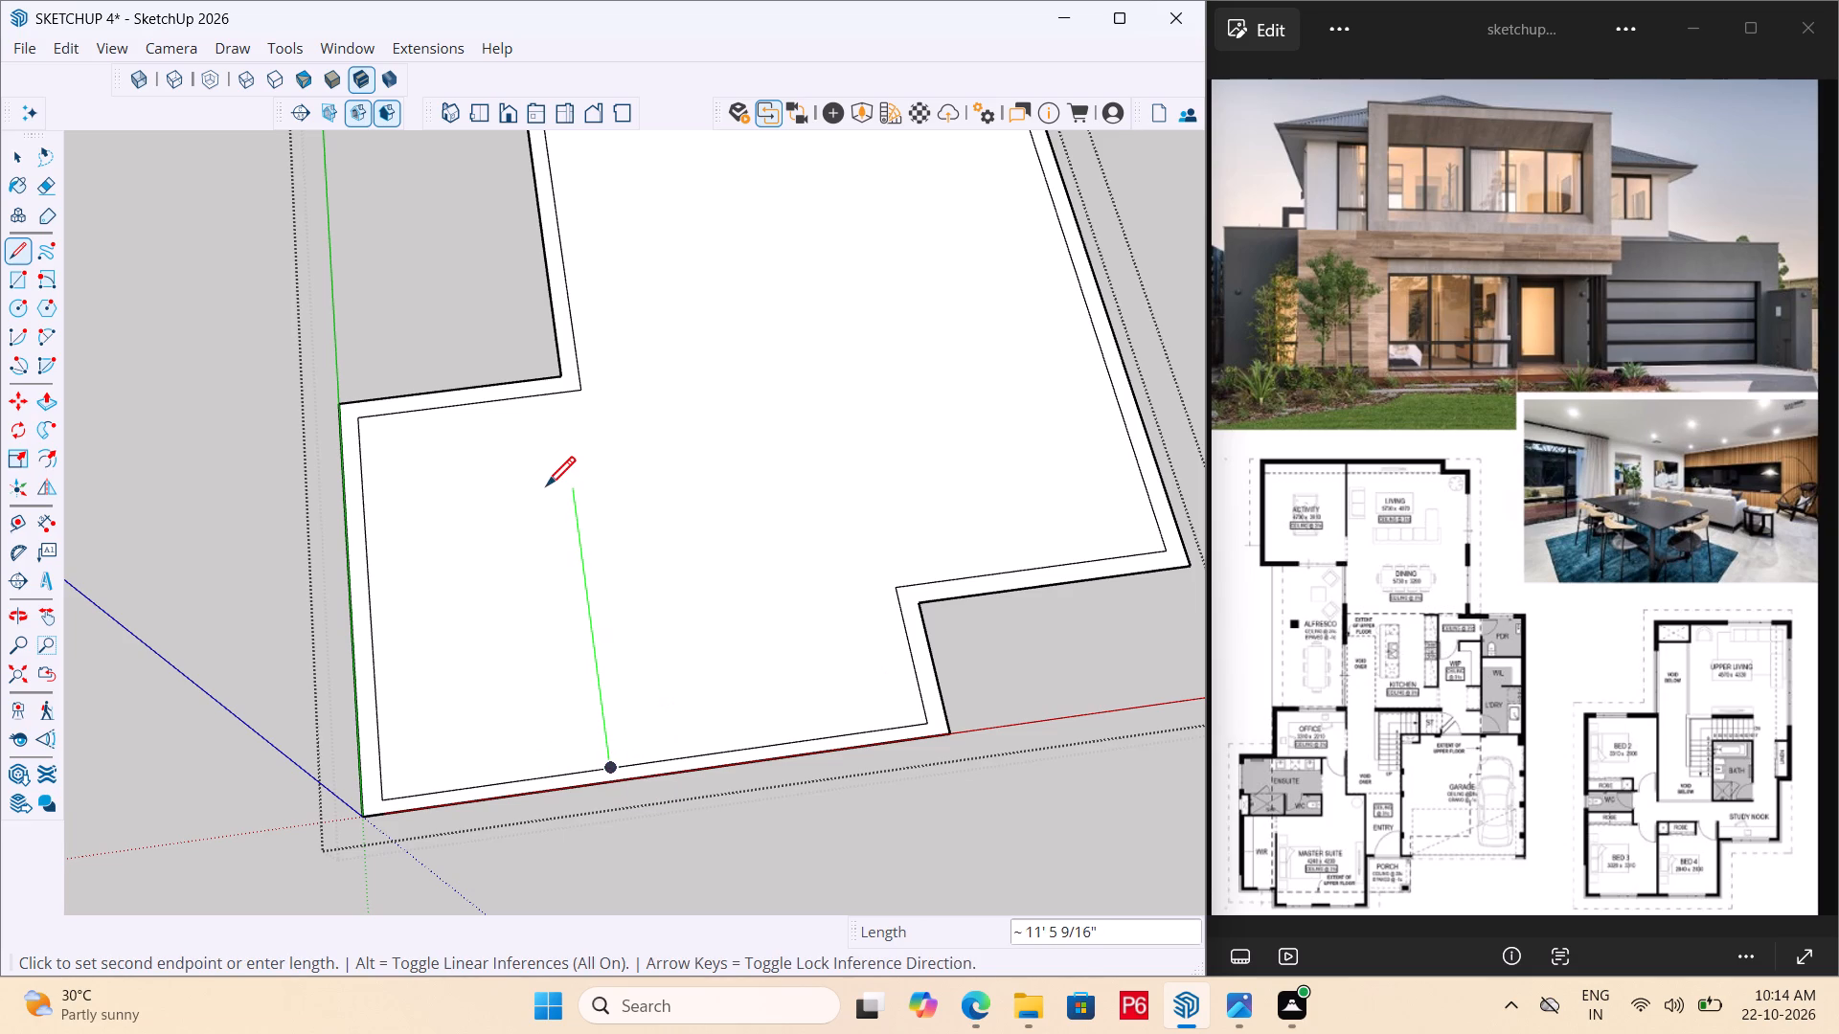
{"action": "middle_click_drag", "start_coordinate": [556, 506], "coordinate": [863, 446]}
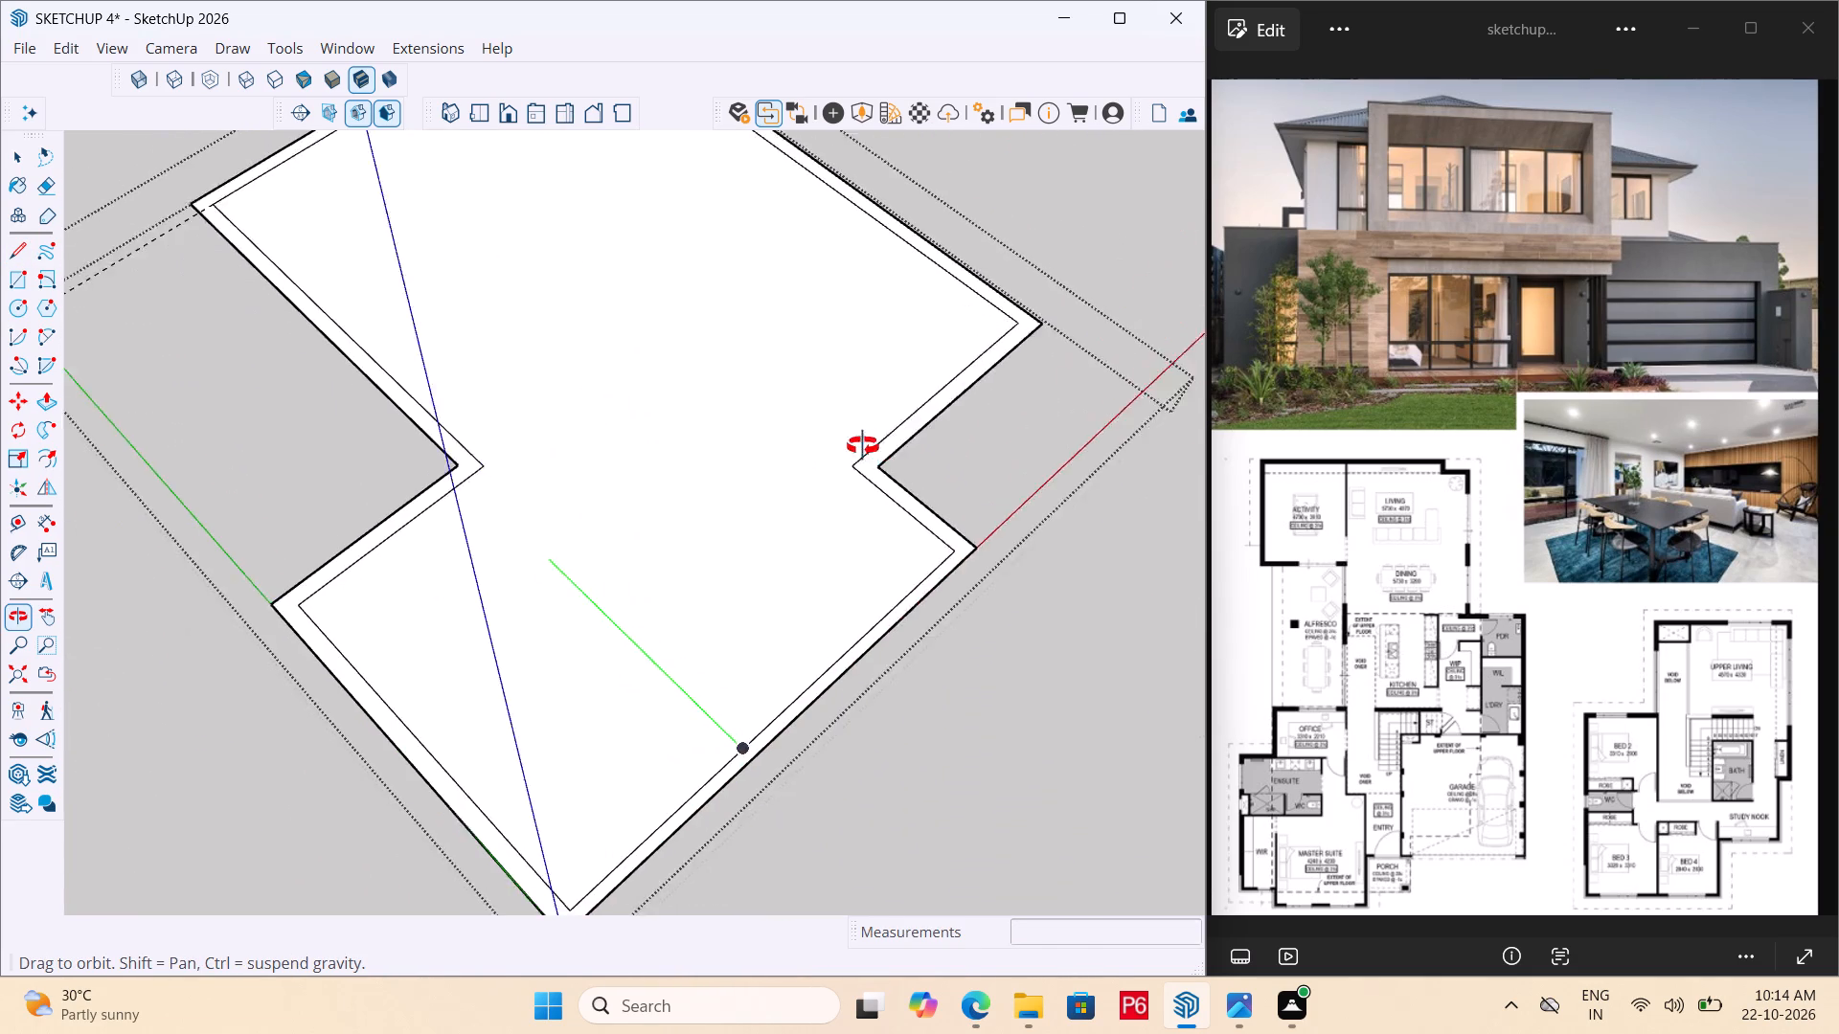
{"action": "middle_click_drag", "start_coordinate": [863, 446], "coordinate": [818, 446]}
Save the model.
{"action": "key", "text": "ctrl+s"}
{"action": "key", "text": "space"}
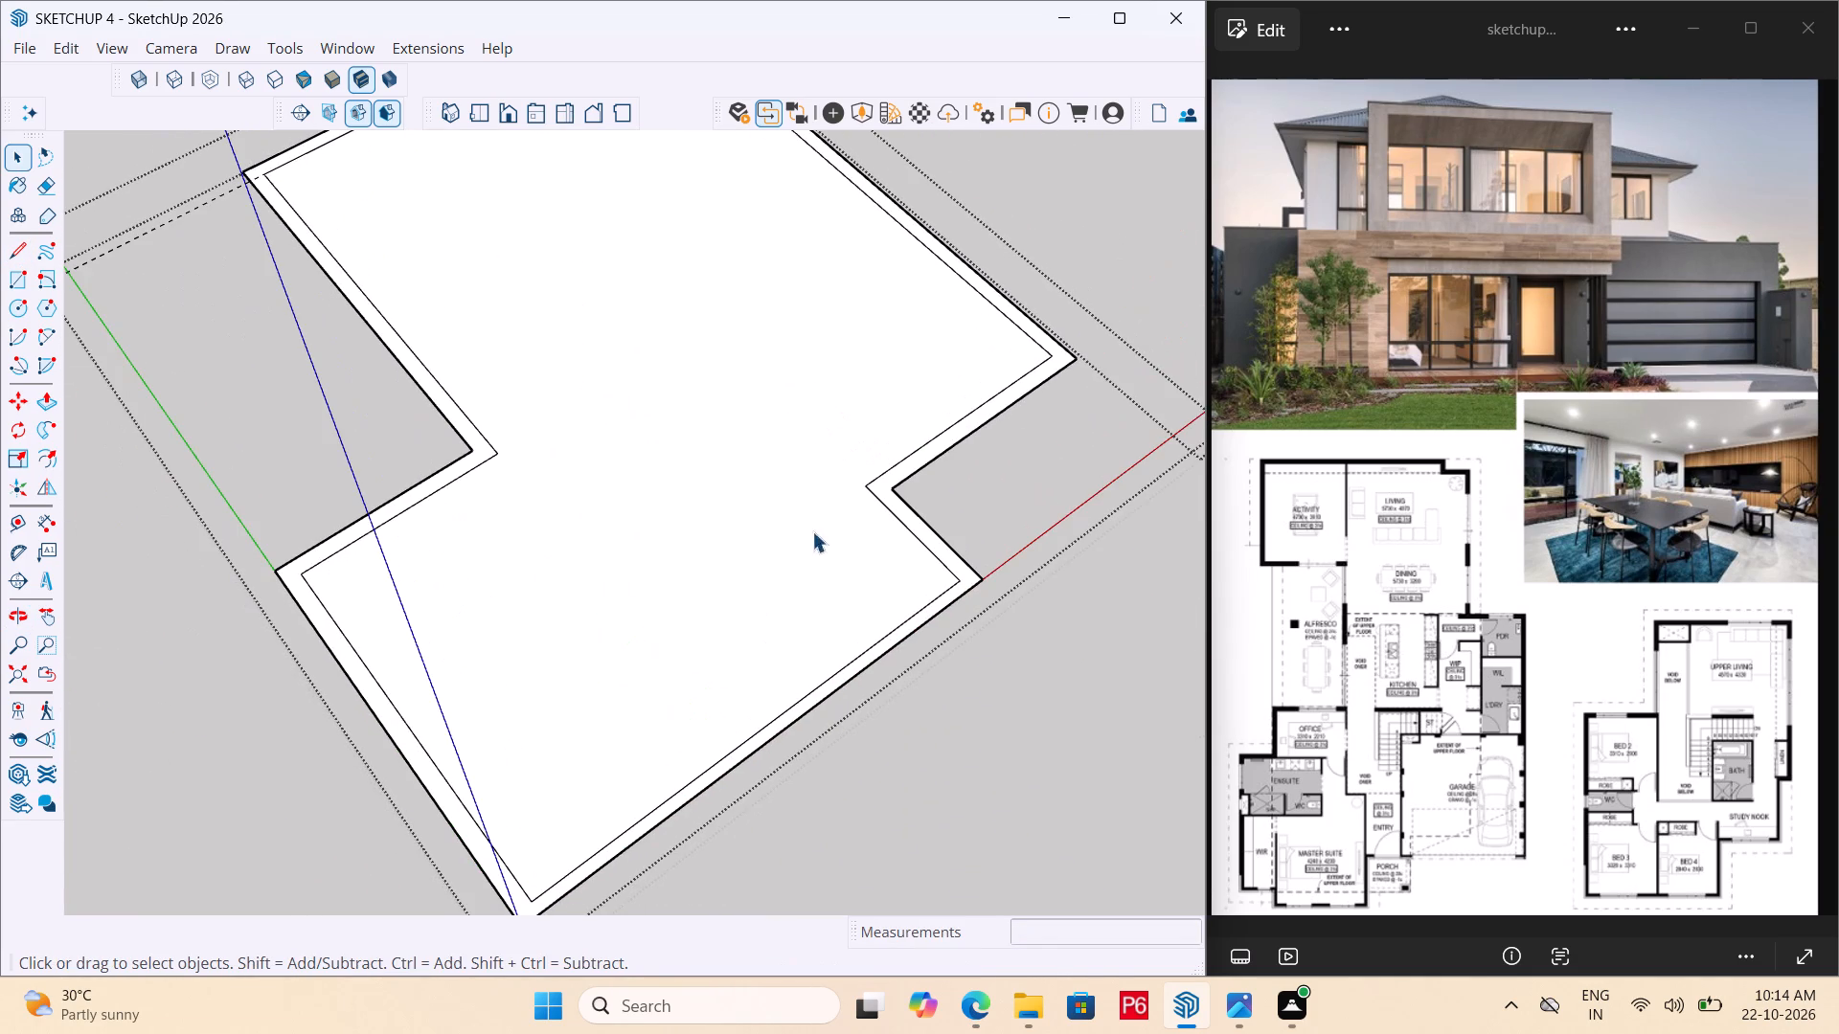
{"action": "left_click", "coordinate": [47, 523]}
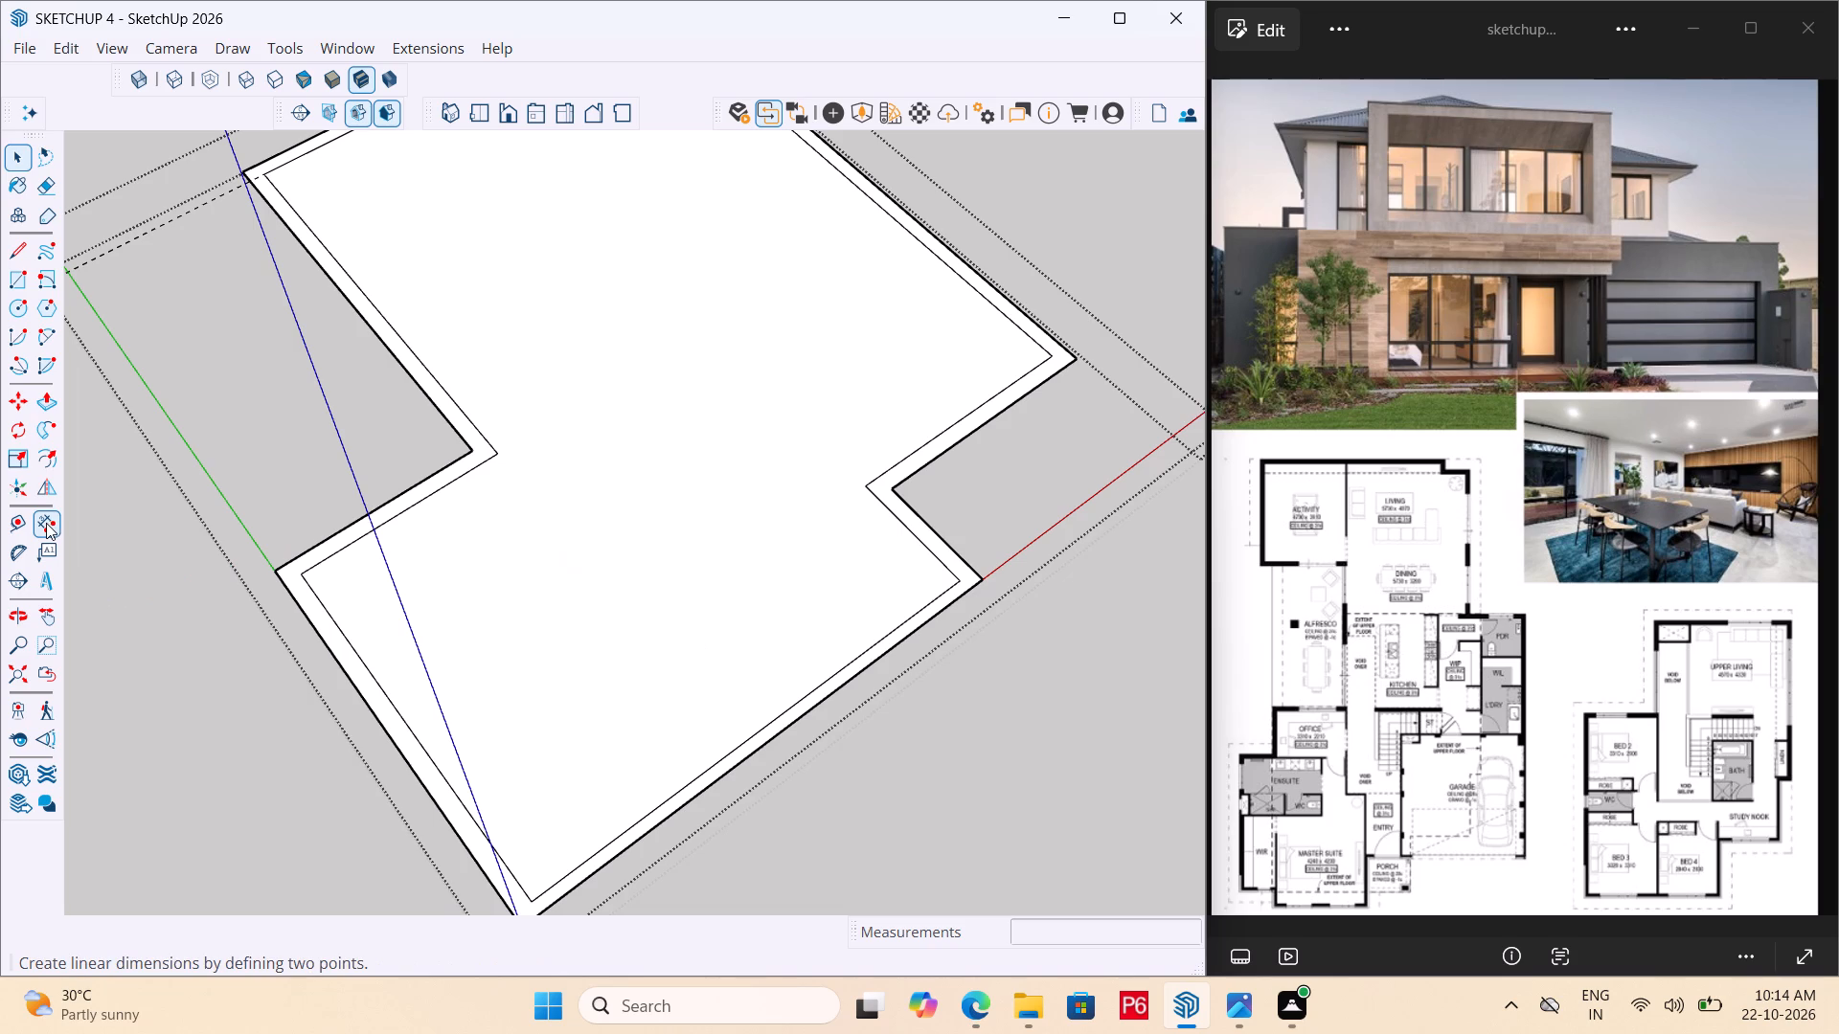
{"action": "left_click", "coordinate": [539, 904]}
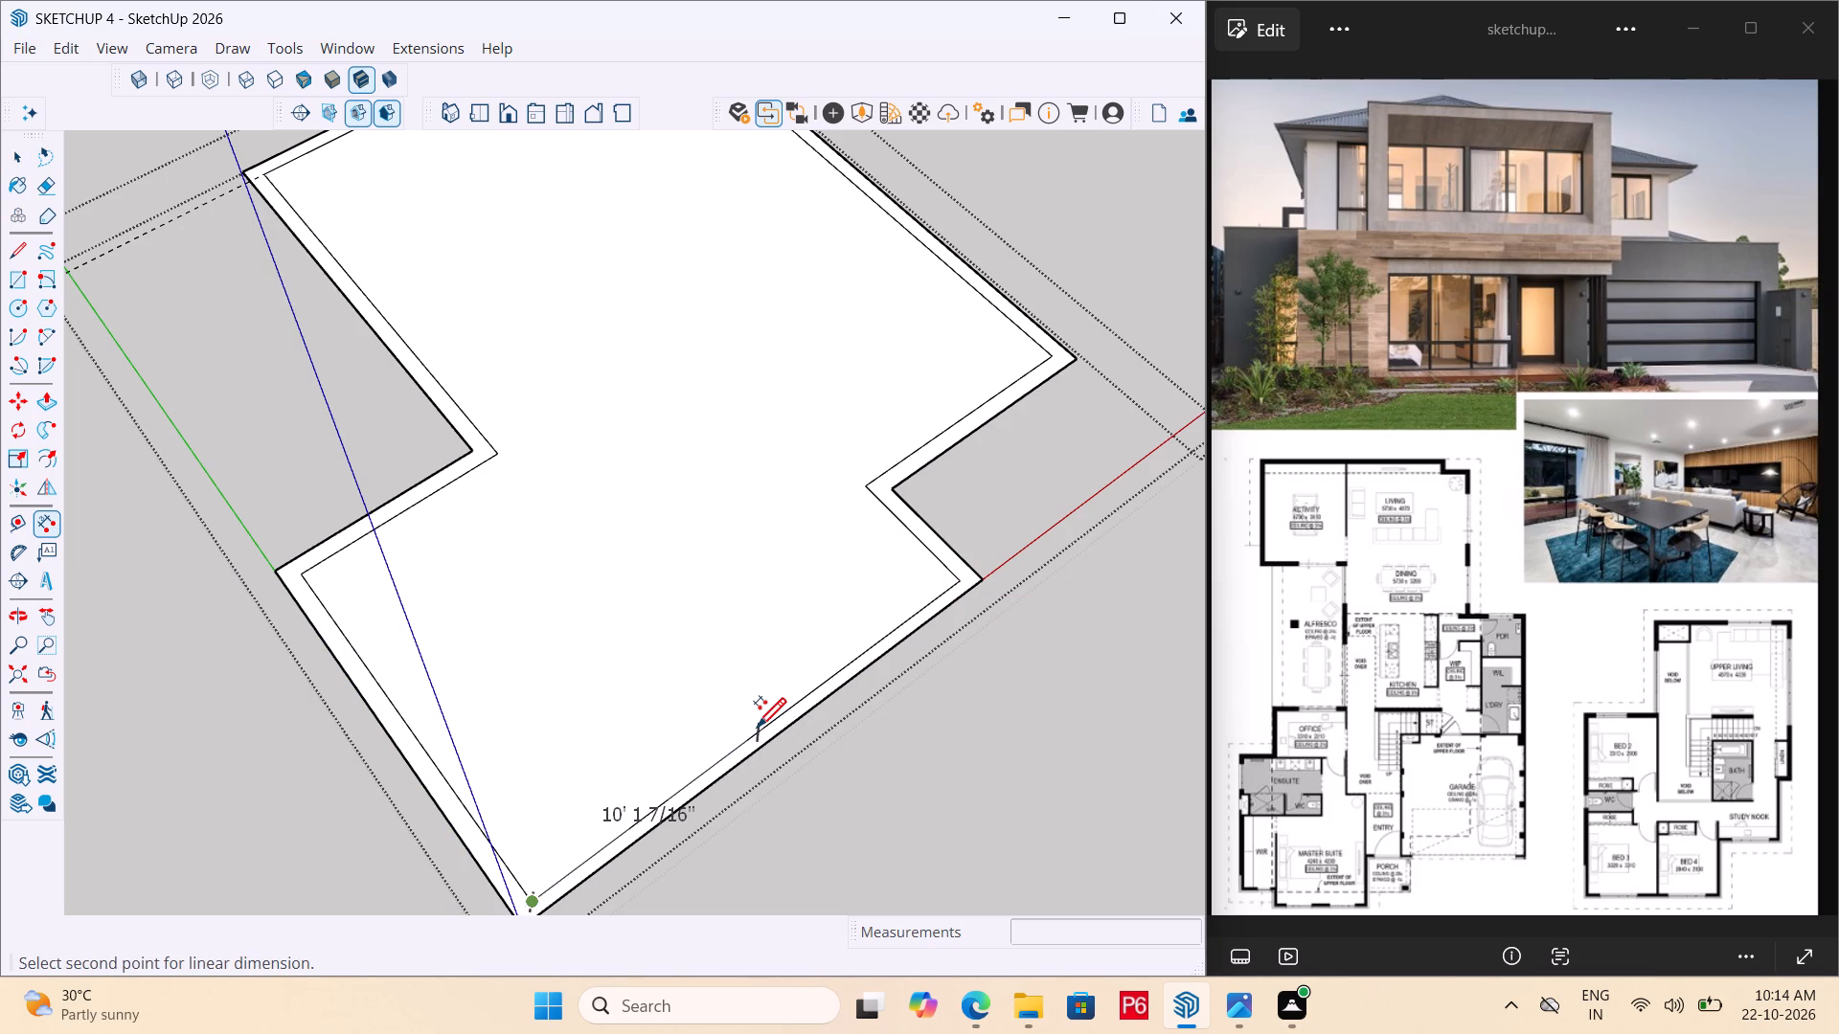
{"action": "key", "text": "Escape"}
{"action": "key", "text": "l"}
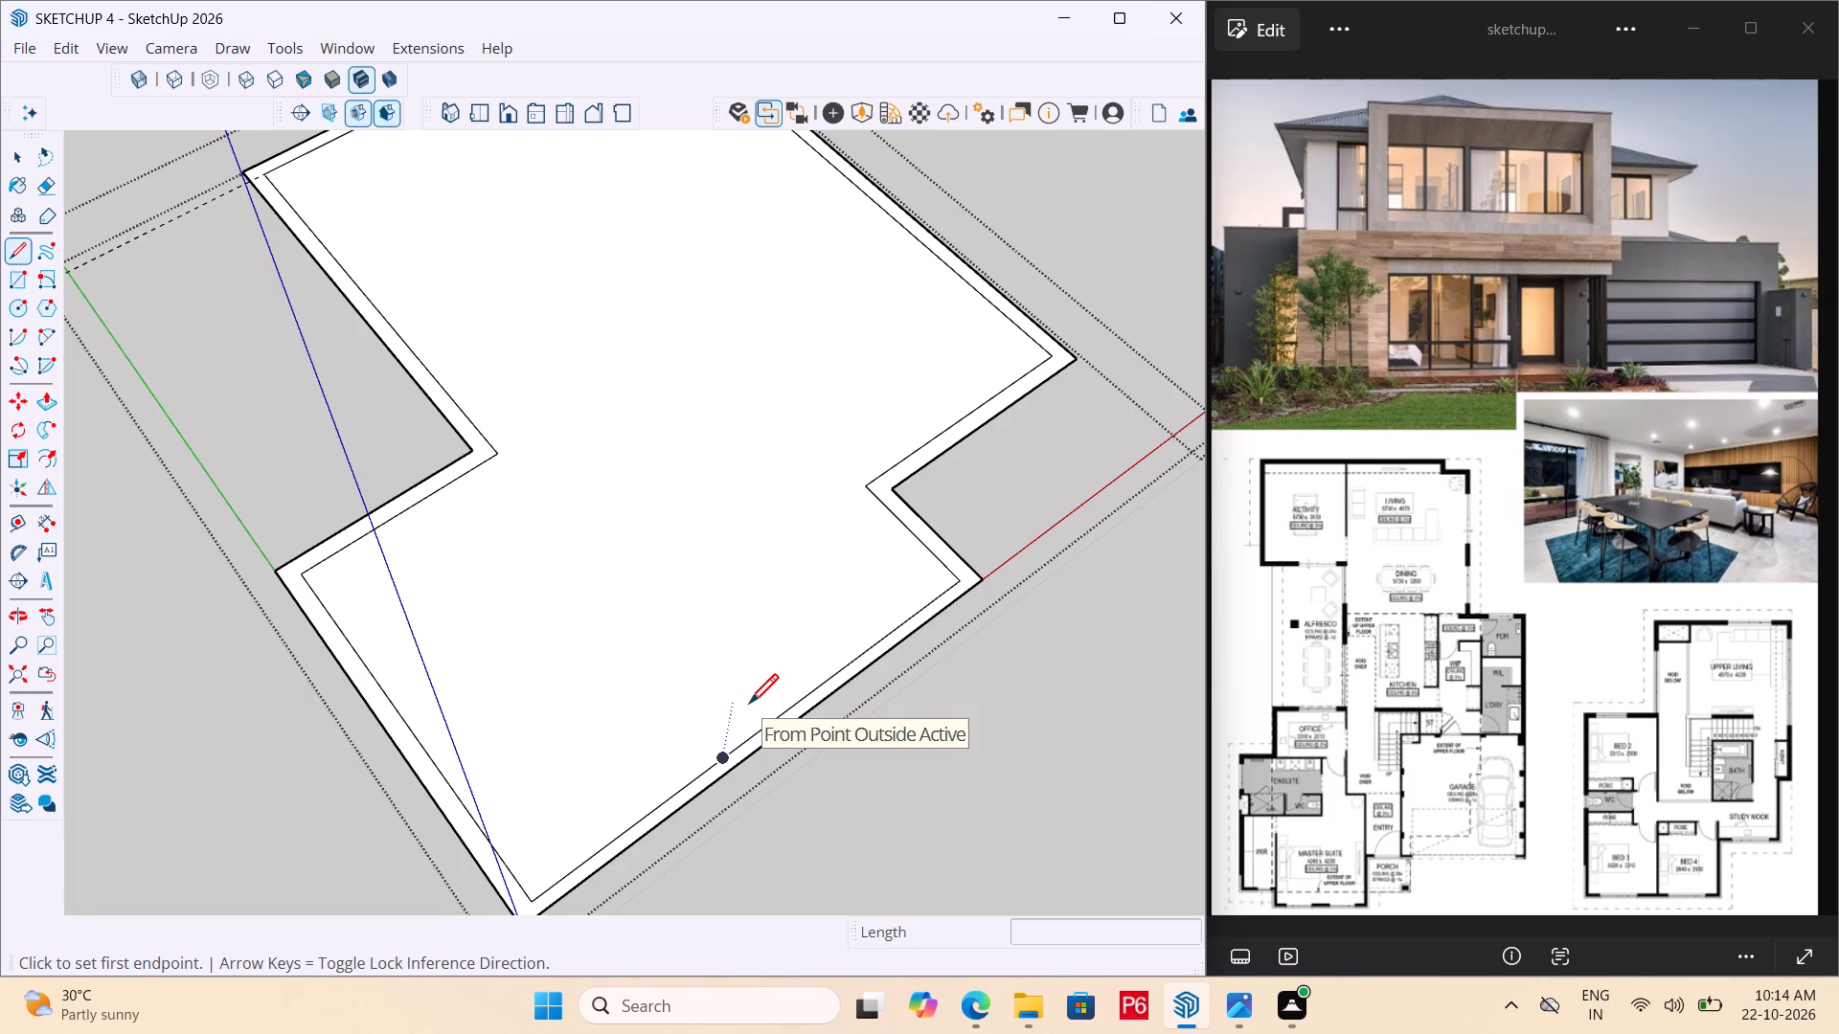
Erase both segments of the front inner wall line between the origin corner and the notch.
{"action": "key", "text": "e"}
{"action": "double_click", "coordinate": [790, 706]}
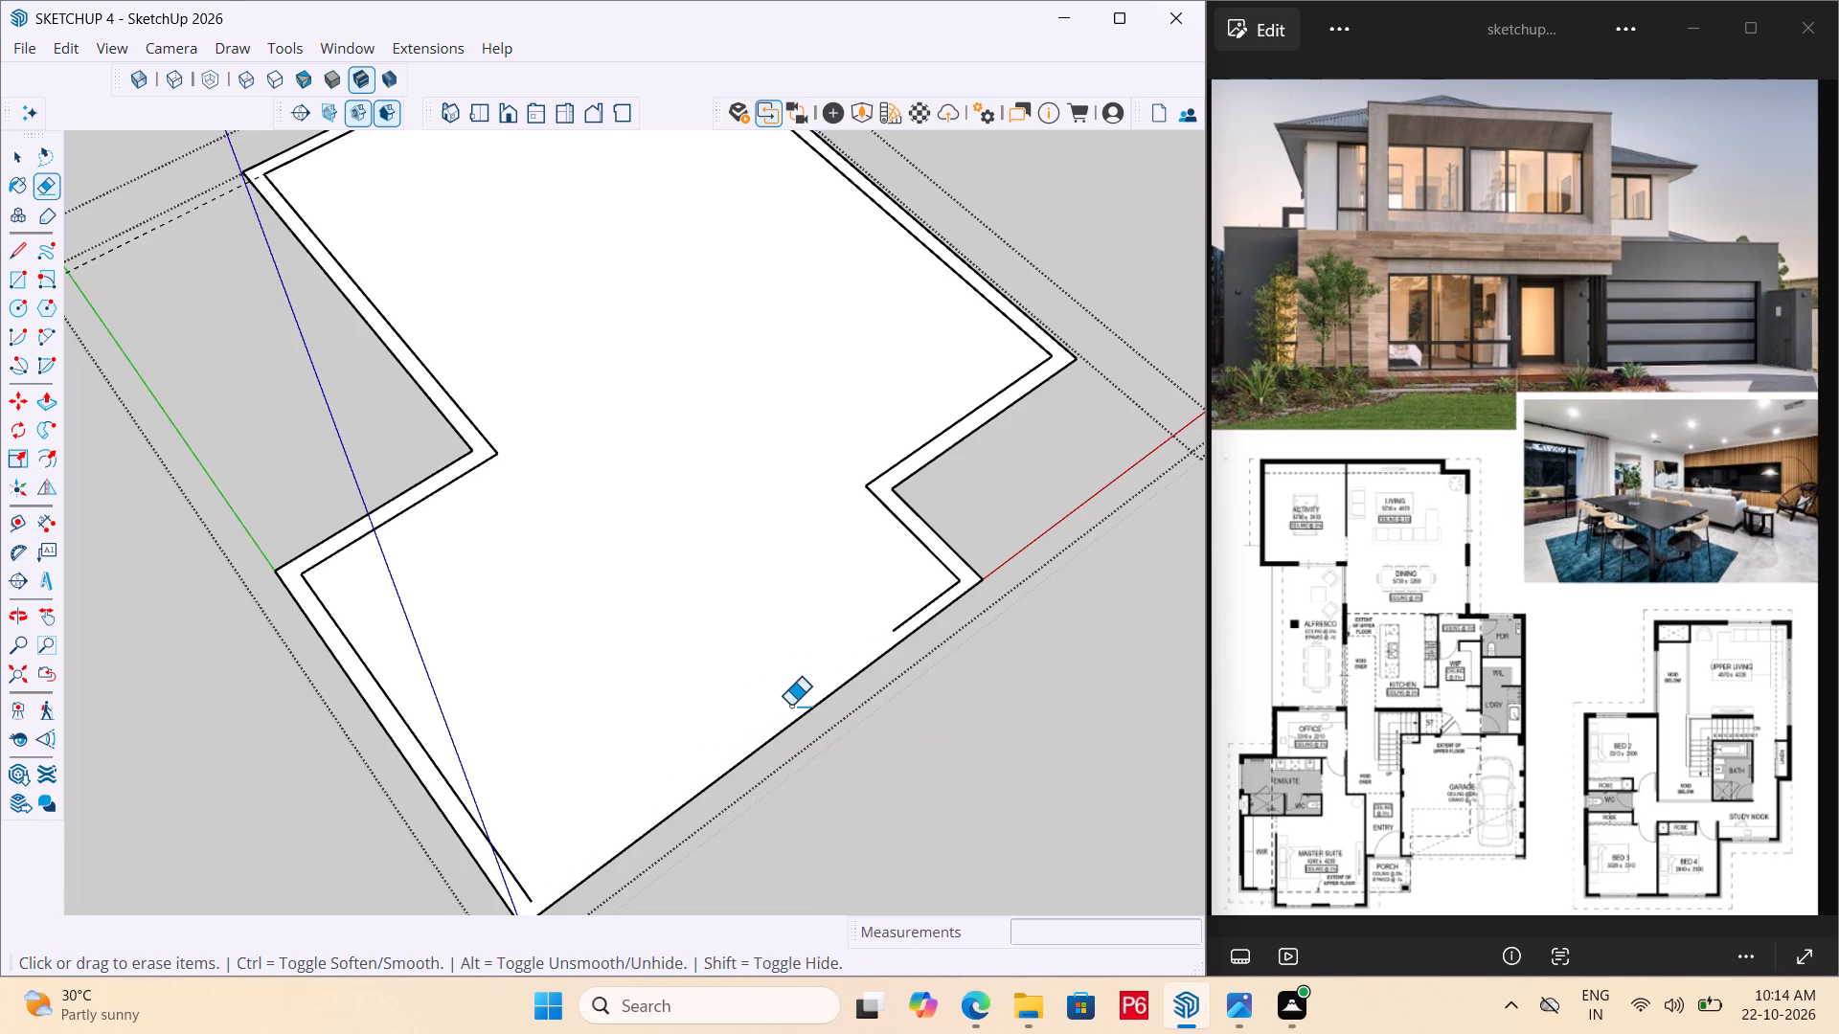
{"action": "left_click", "coordinate": [906, 622]}
Draw the front inner wall line from the inner corner at the origin to the notch's inner front corner.
{"action": "key", "text": "l"}
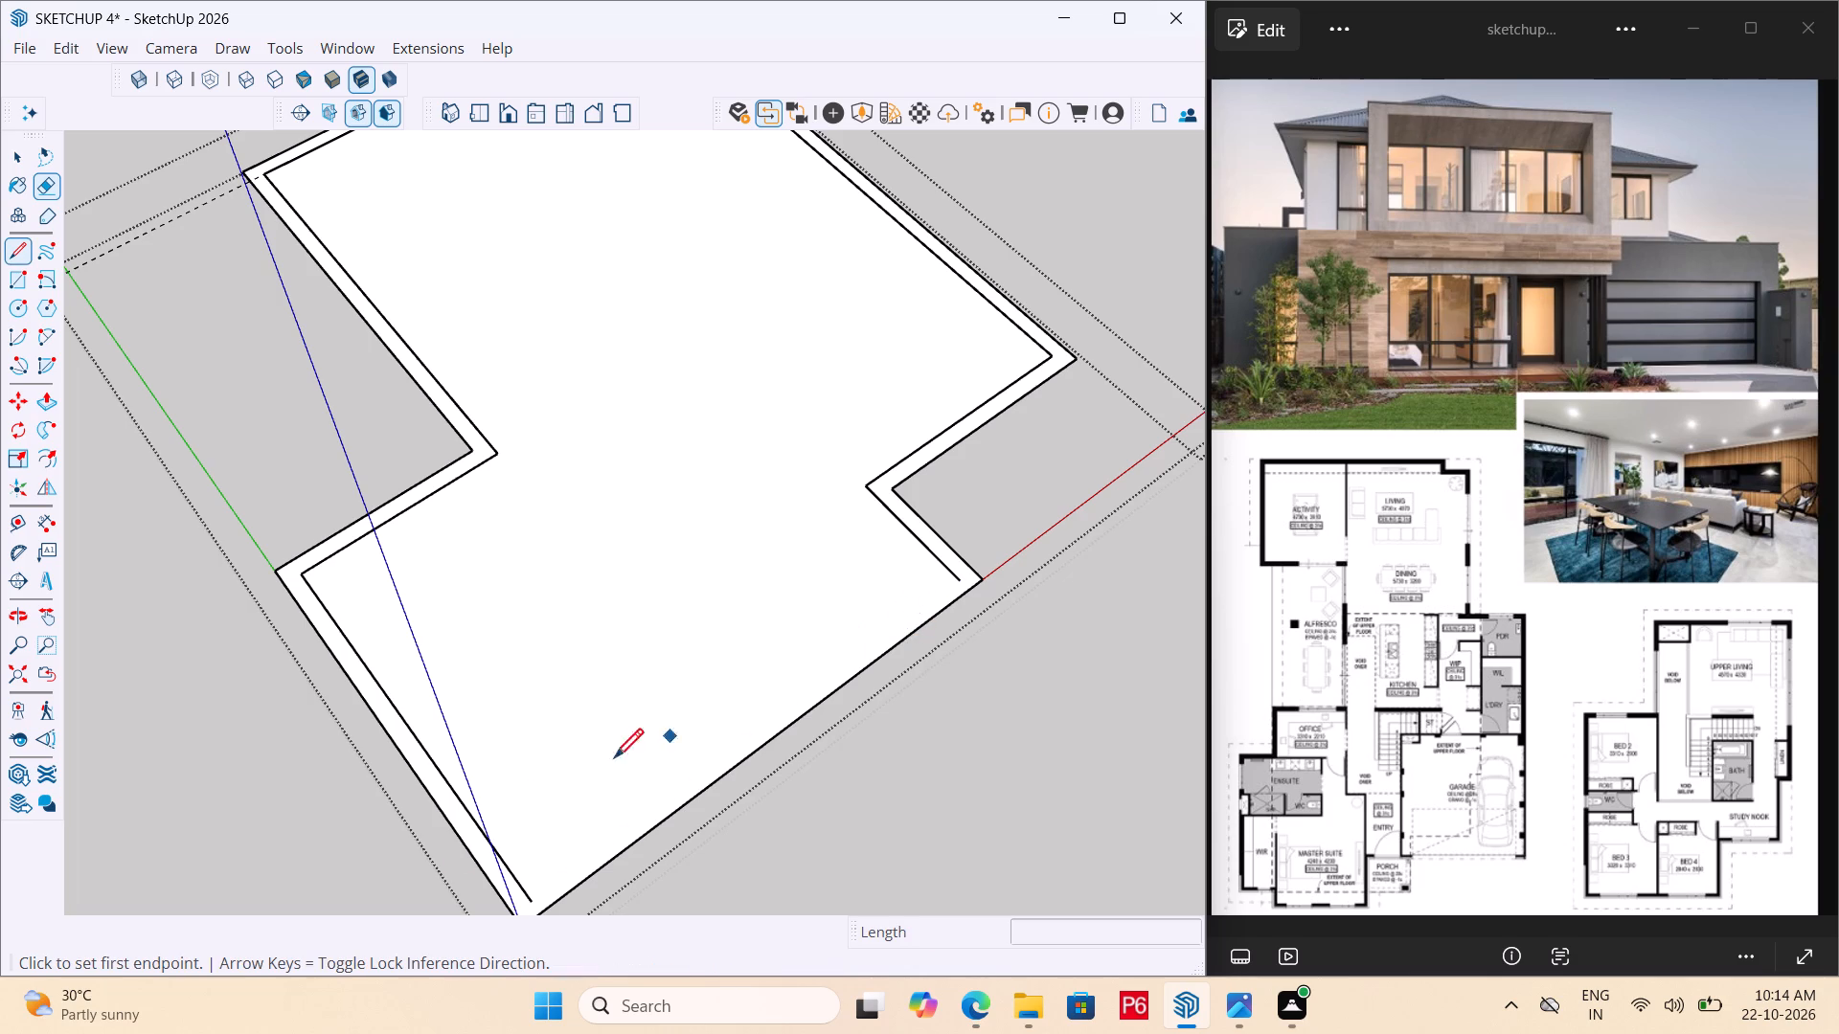
{"action": "left_click", "coordinate": [533, 903]}
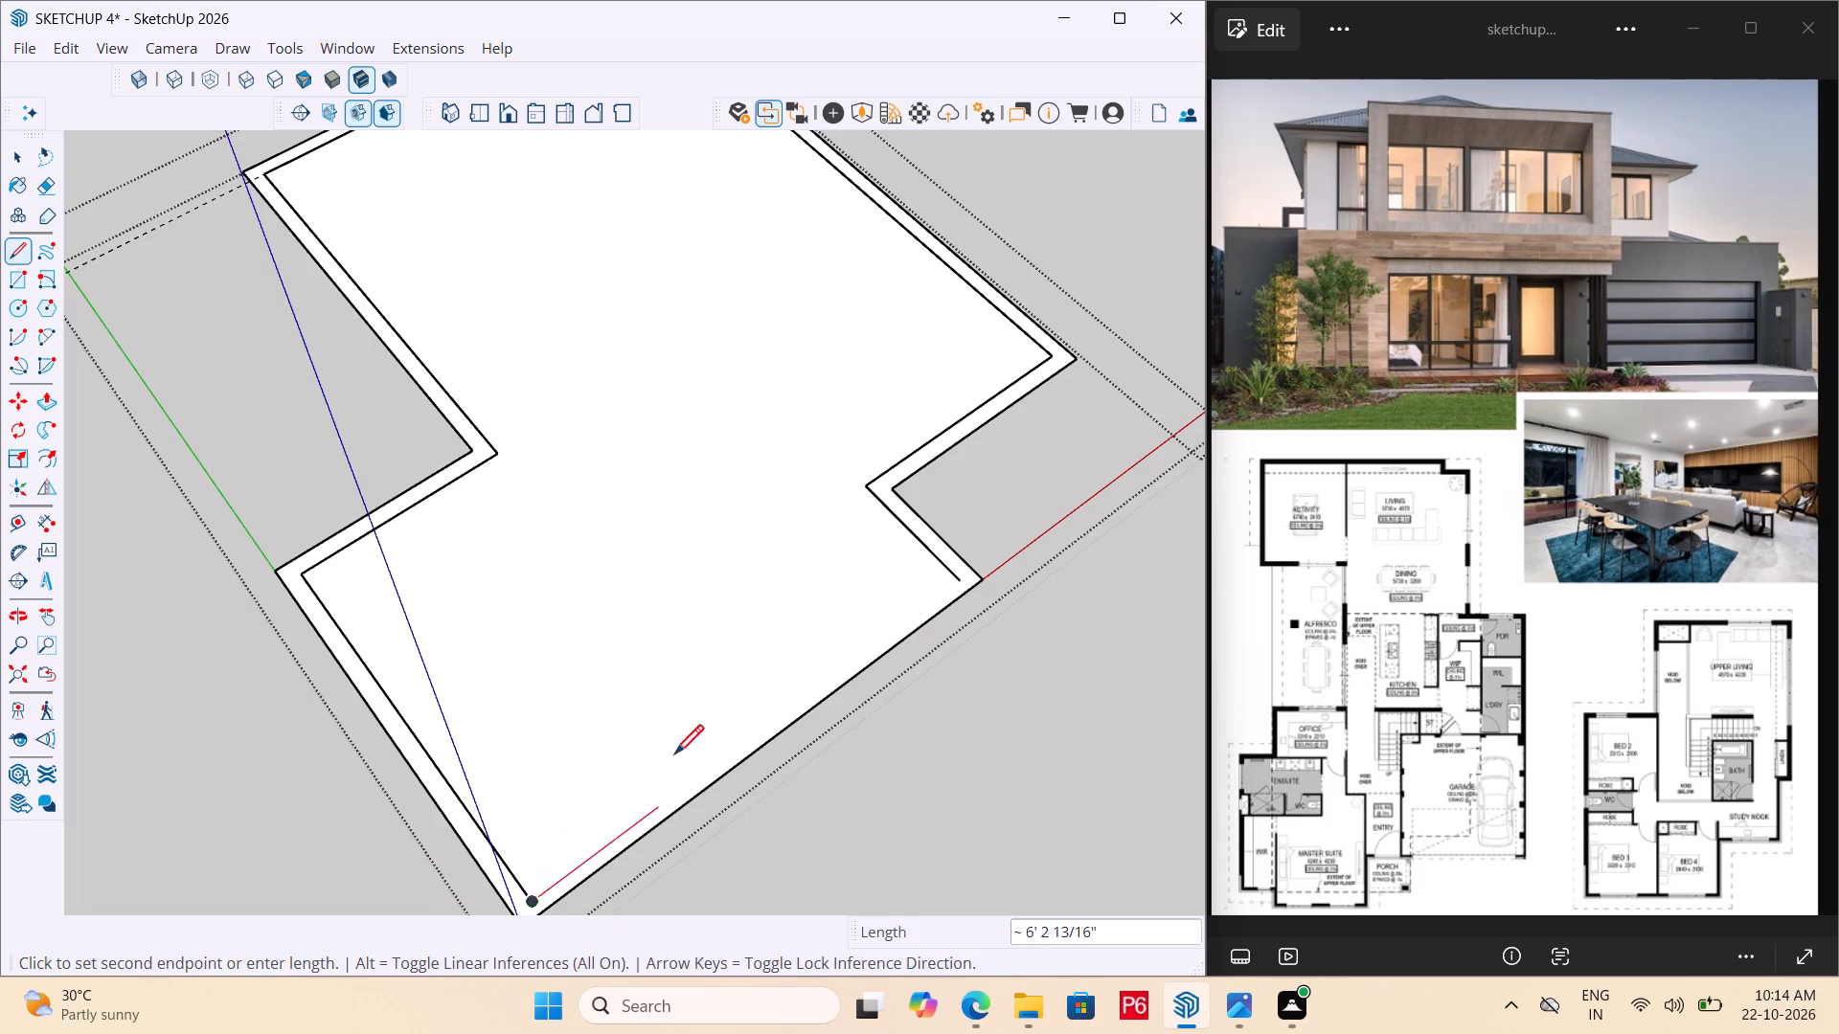
{"action": "left_click", "coordinate": [960, 584]}
{"action": "key", "text": "space"}
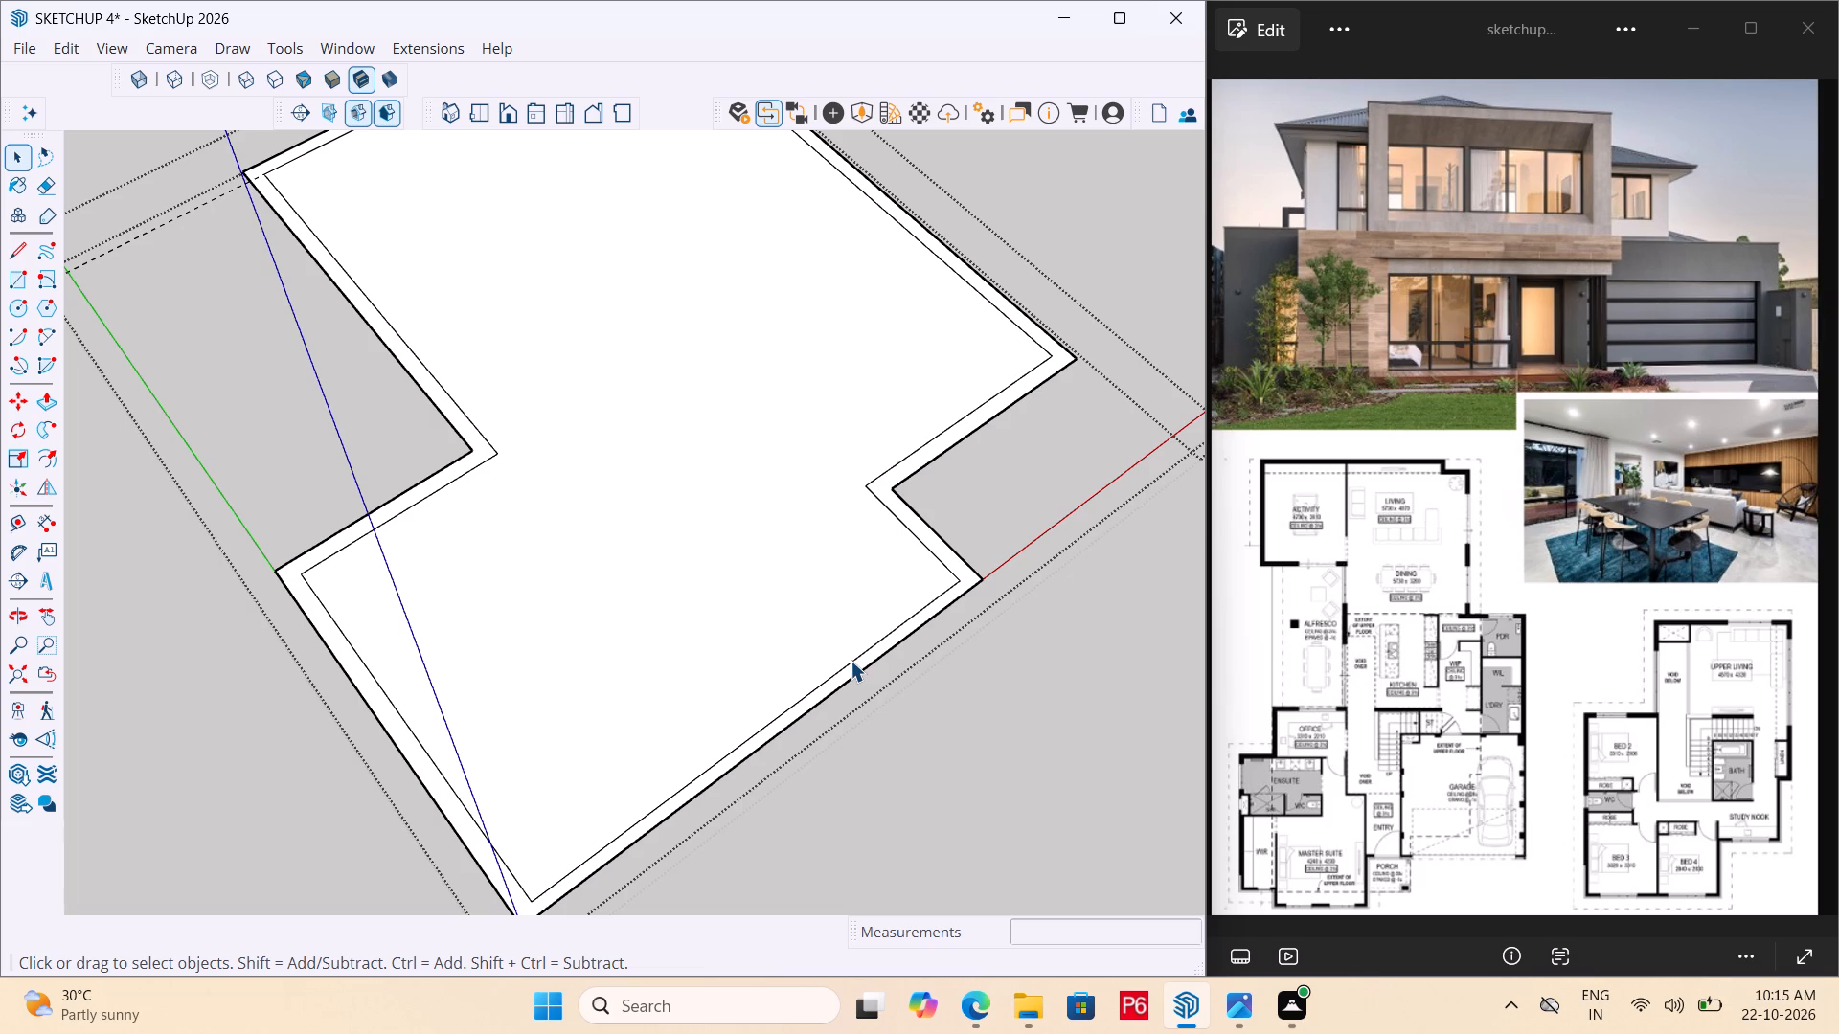
Outline a room beside the front notch: a 10' side line from the front inner wall, a back line, and a closing line to the notch's inner corner.
{"action": "key", "text": "l"}
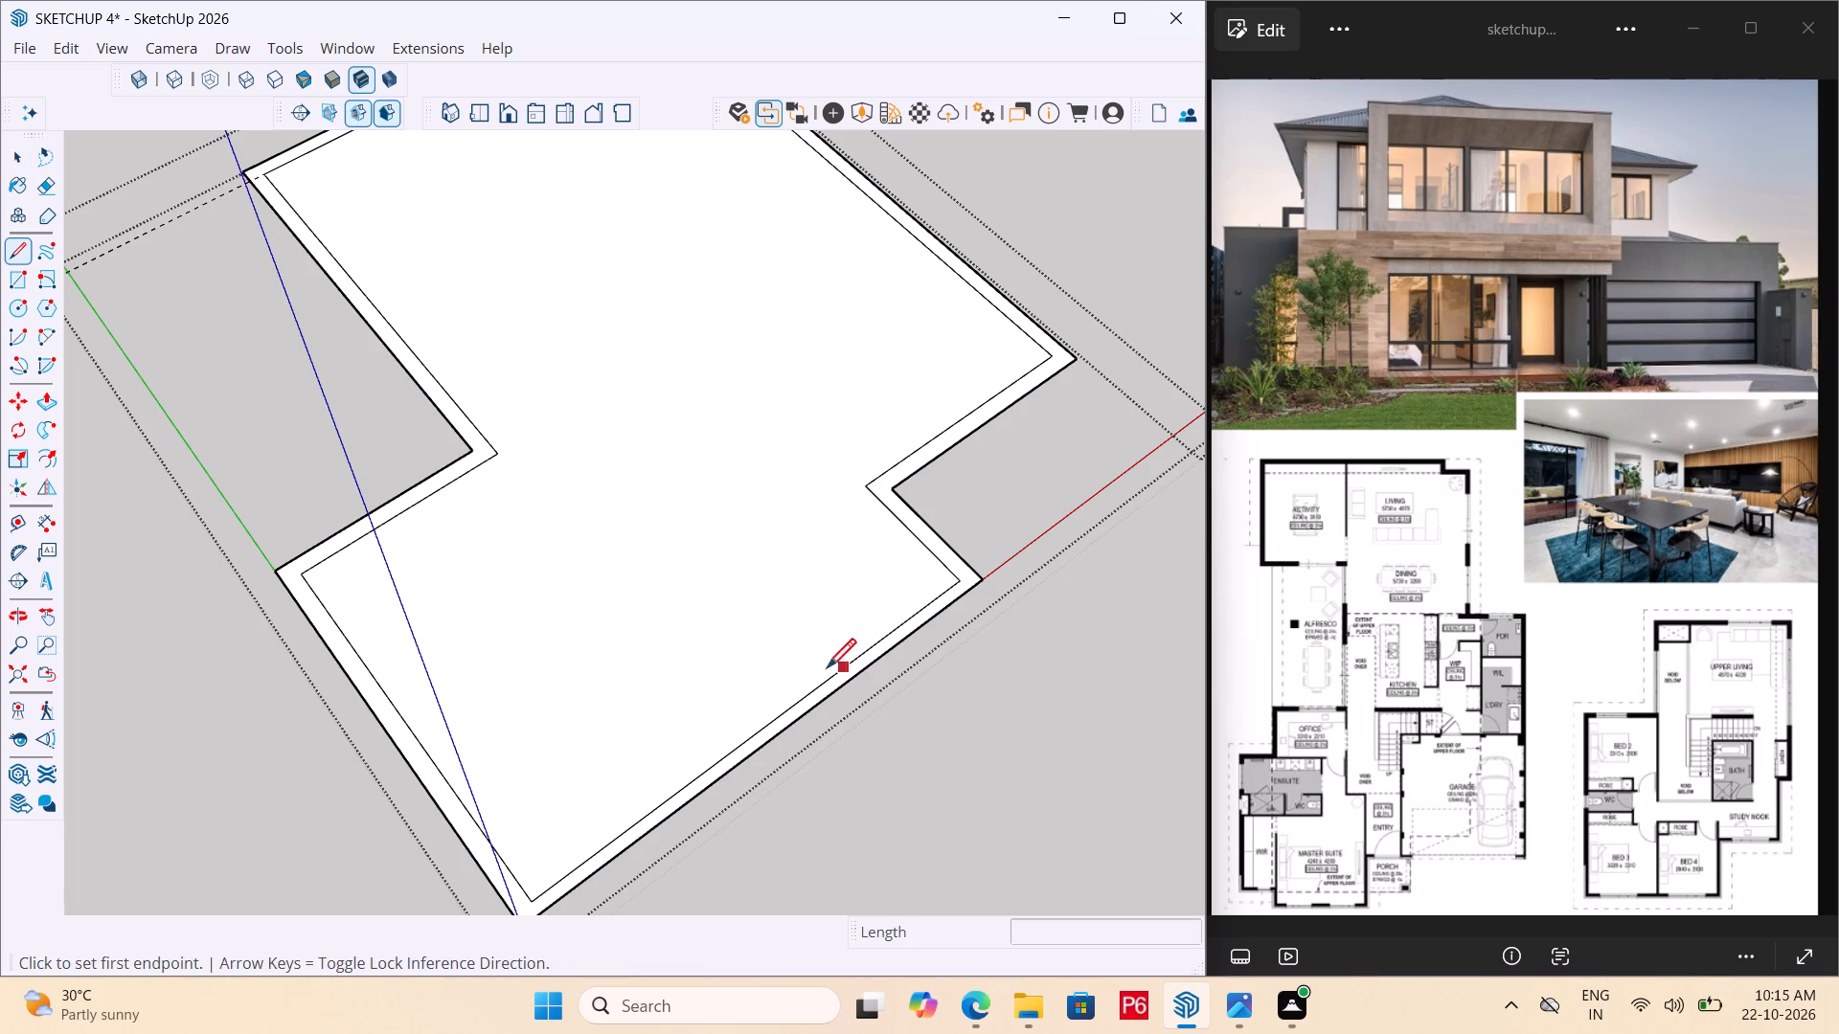
{"action": "double_click", "coordinate": [759, 729]}
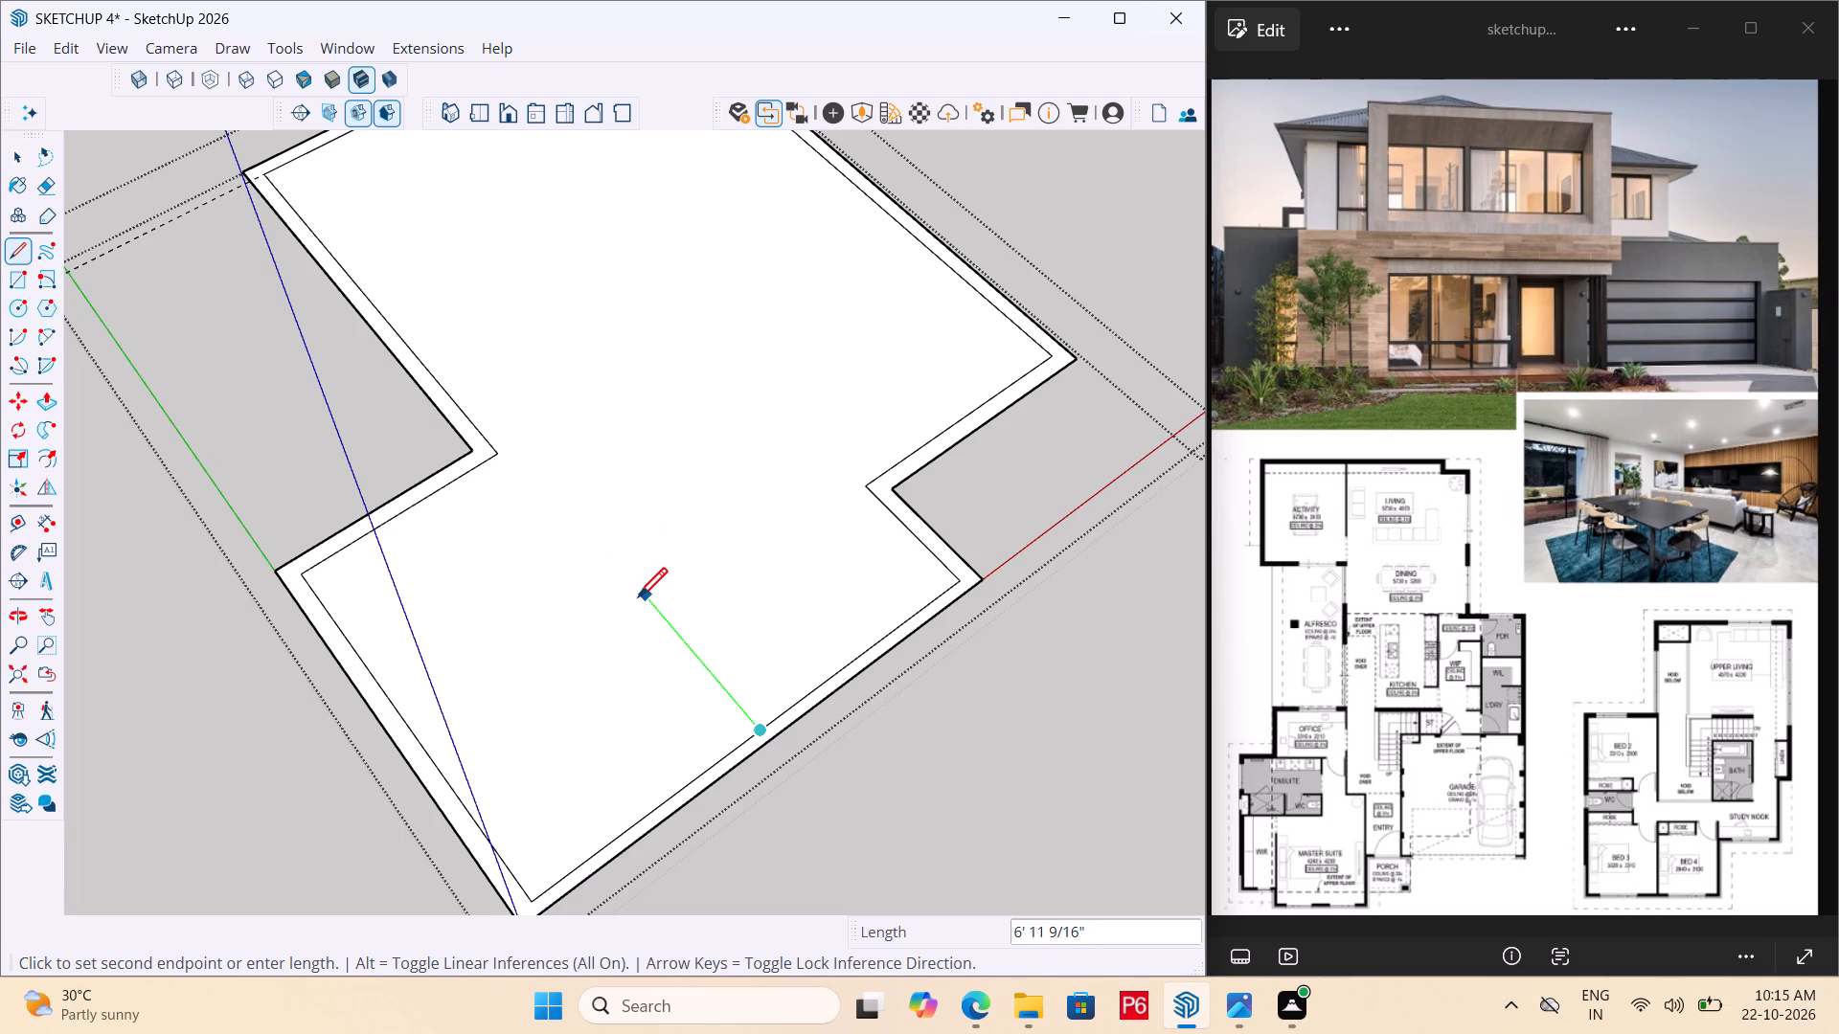
{"action": "type", "text": "10'"}
{"action": "key", "text": "Return"}
{"action": "left_click", "coordinate": [599, 531]}
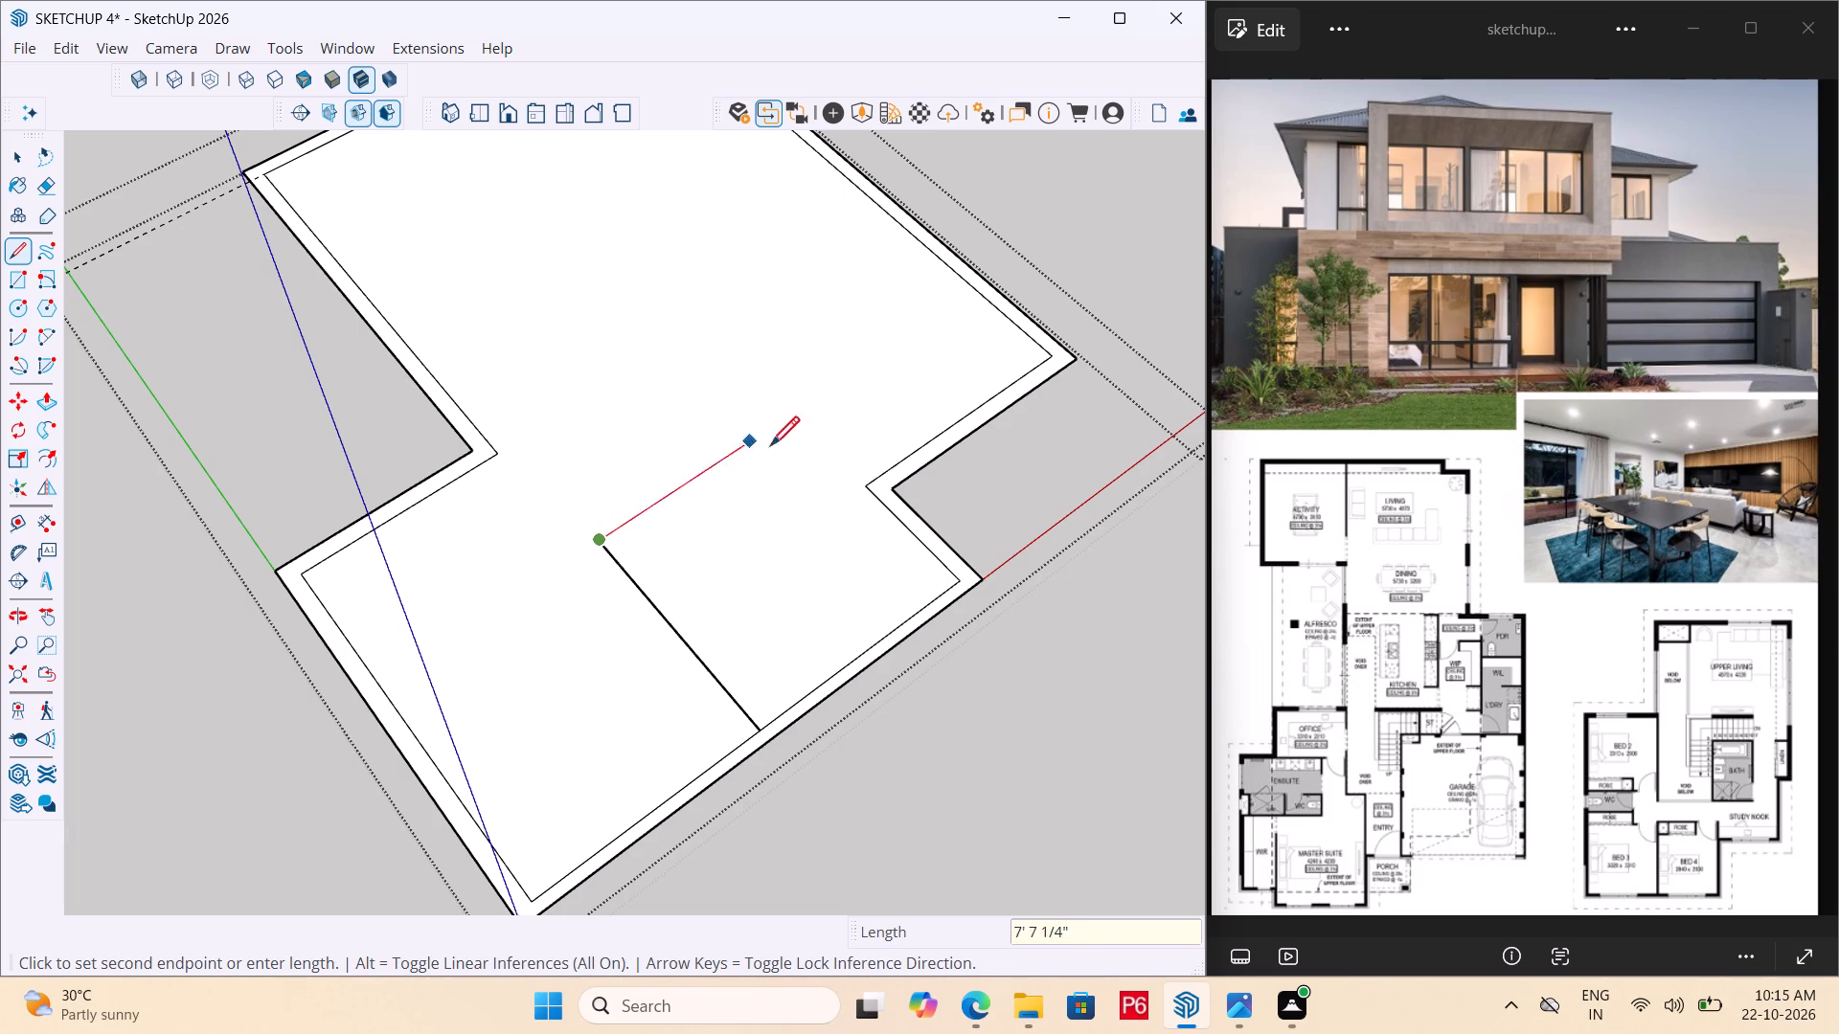
{"action": "left_click", "coordinate": [798, 424]}
{"action": "double_click", "coordinate": [865, 488]}
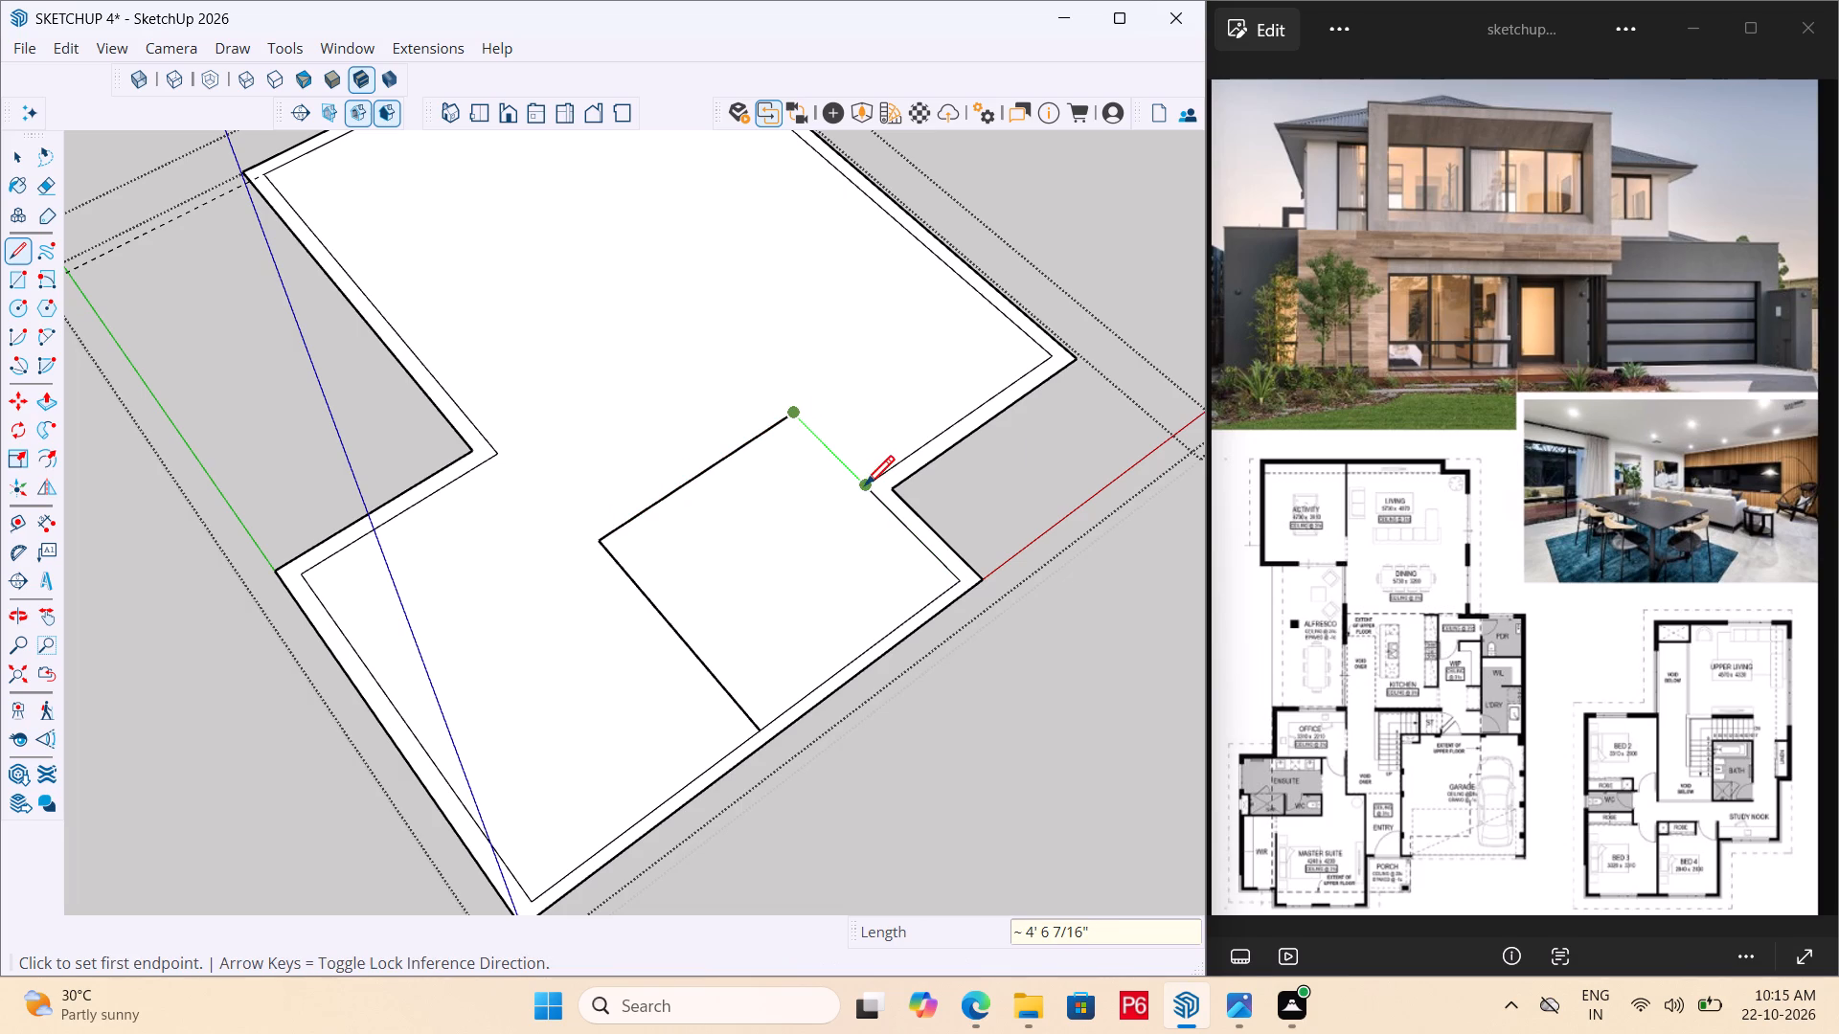
{"action": "key", "text": "space"}
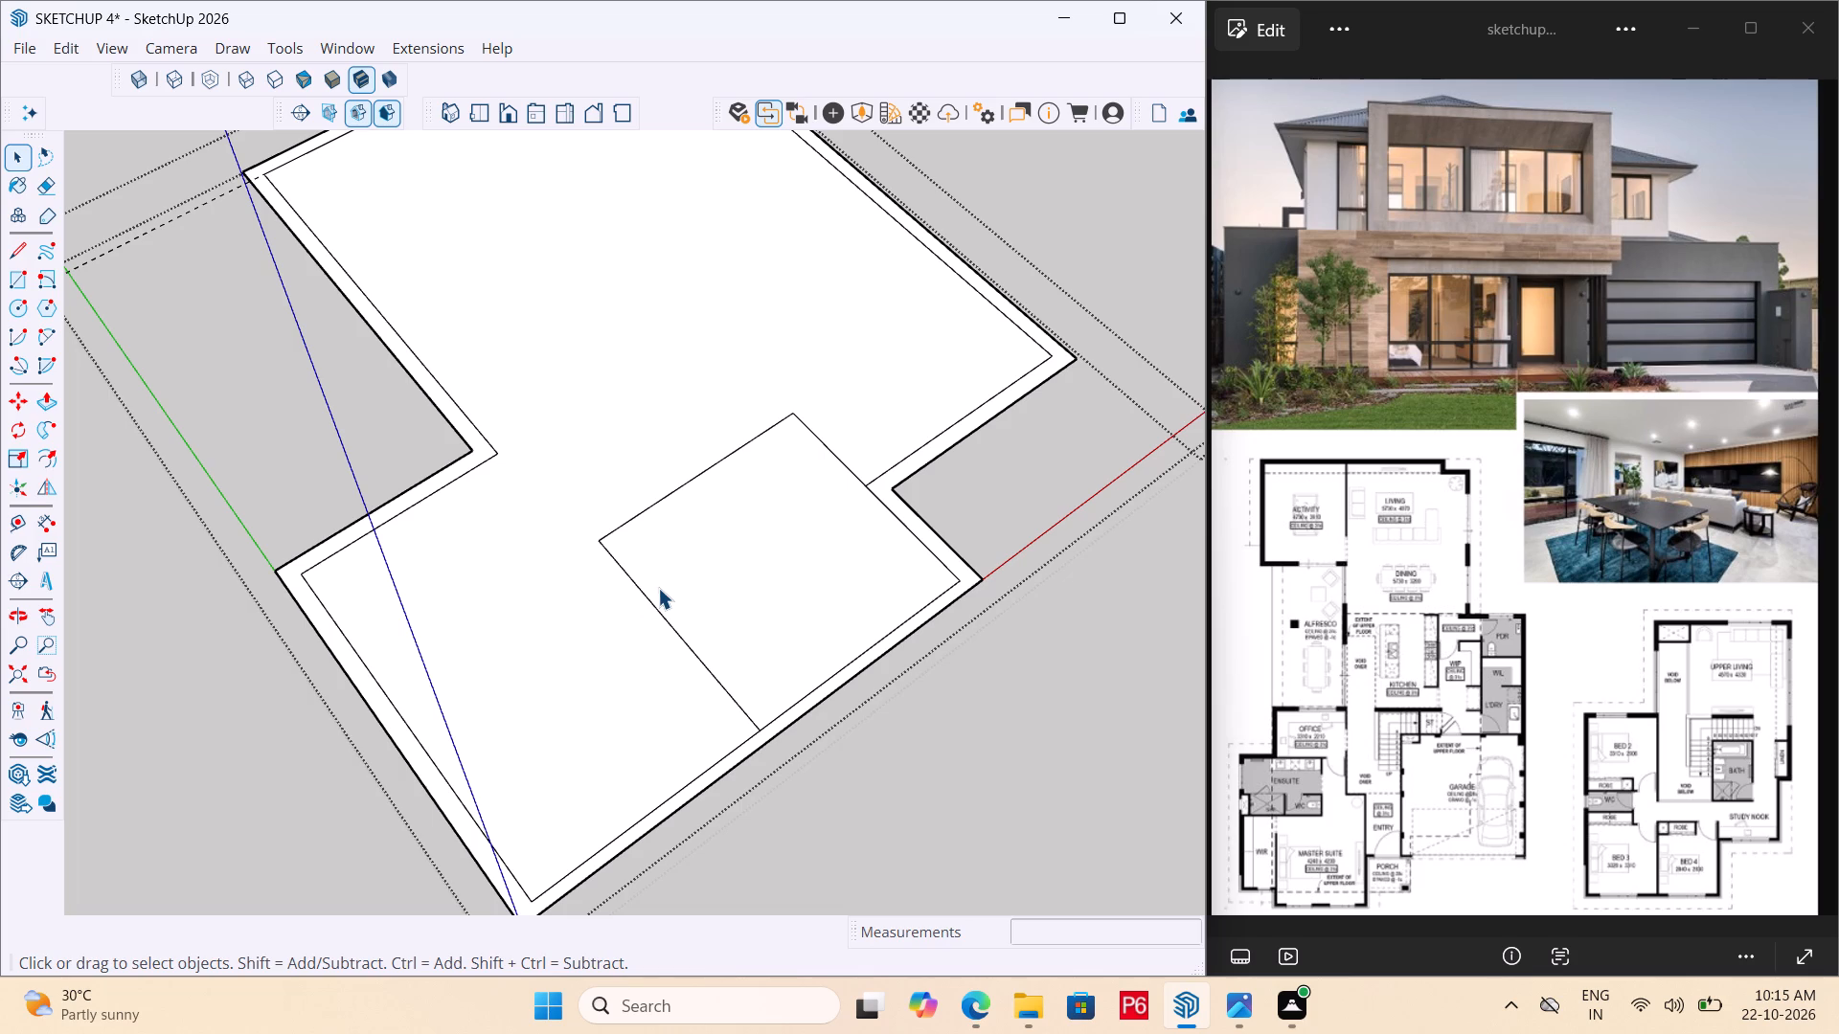
Place a guide 6" outside the new room's 10' side line.
{"action": "key", "text": "t"}
{"action": "key", "text": "Return"}
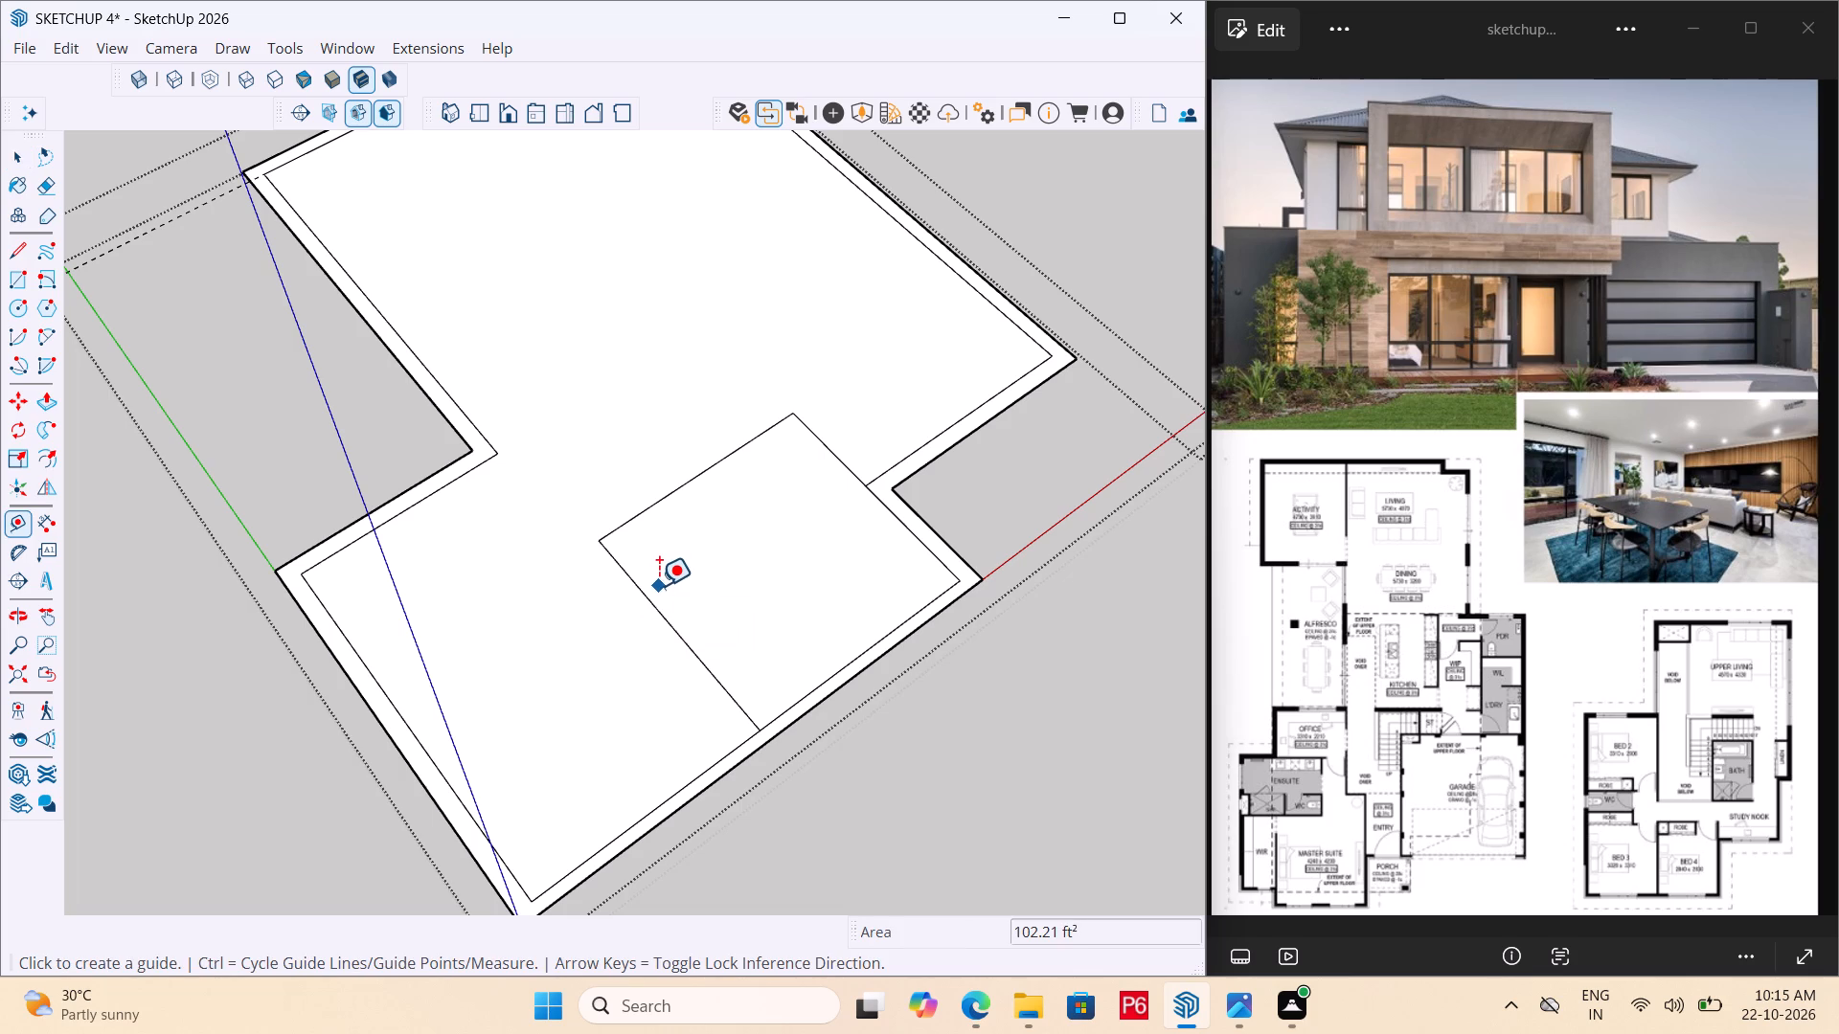
{"action": "left_click", "coordinate": [654, 604]}
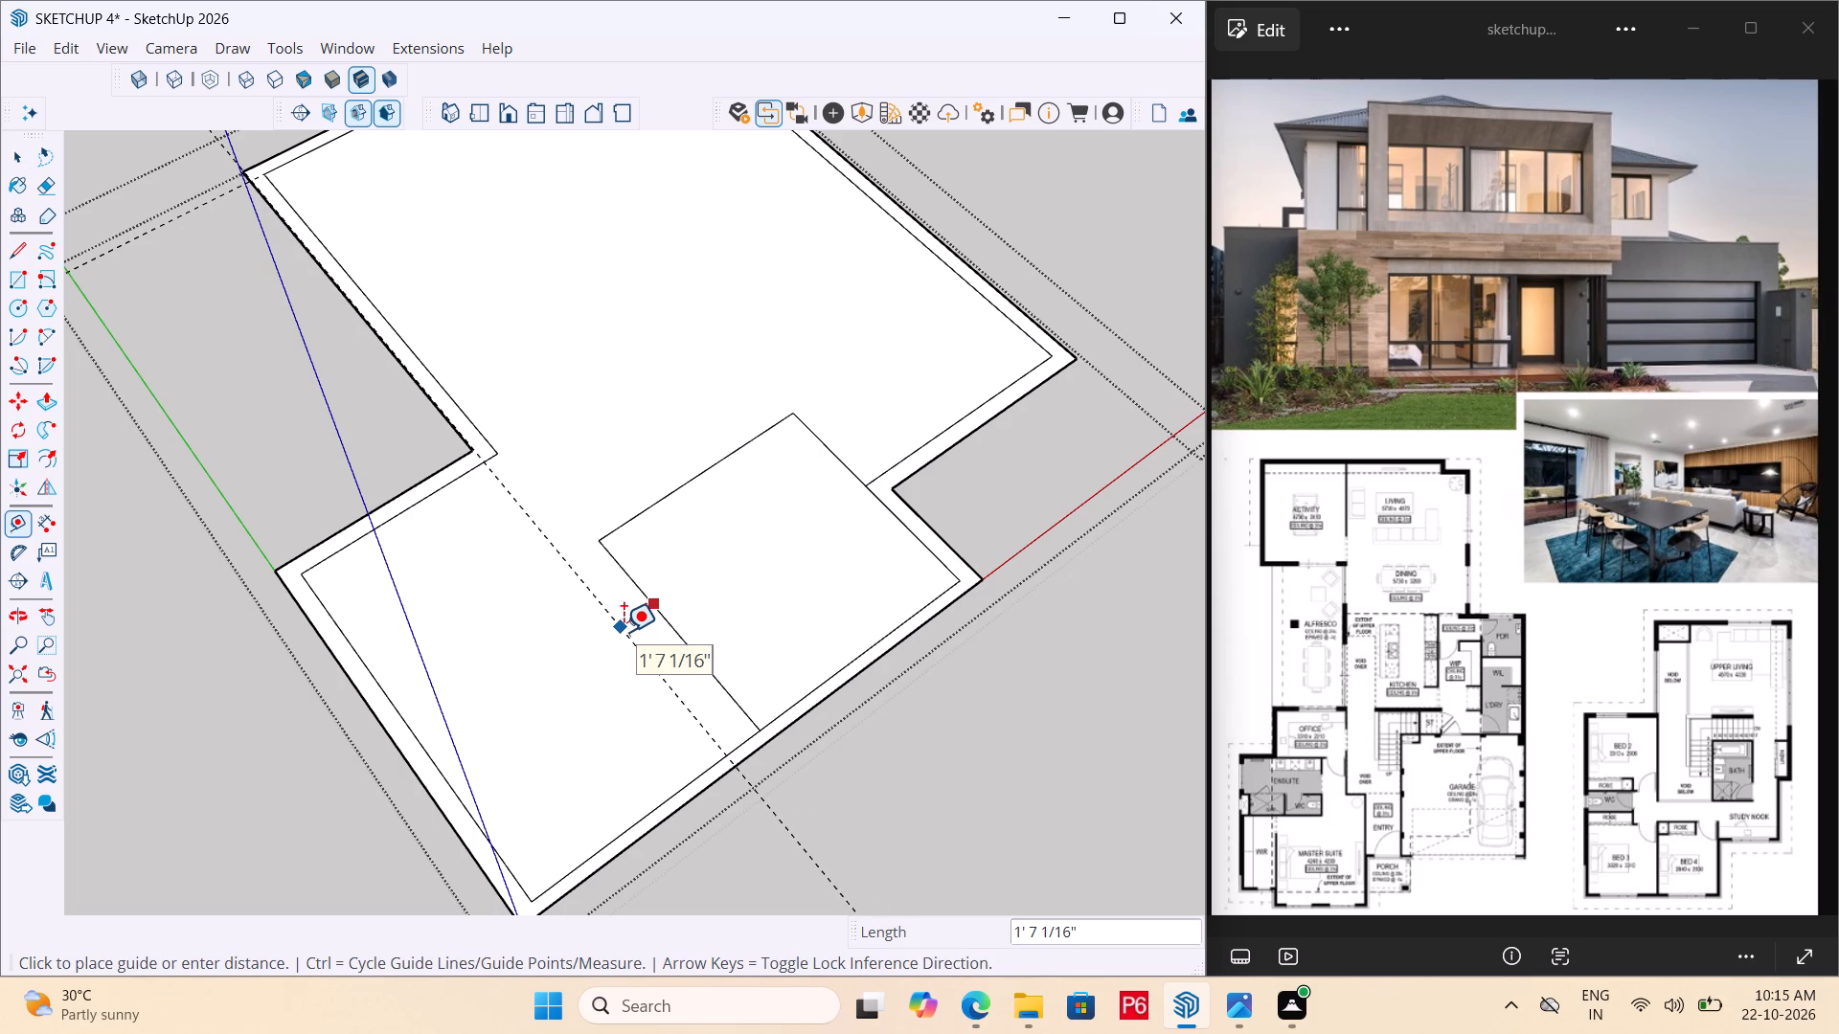
{"action": "type", "text": "6\""}
{"action": "key", "text": "Return"}
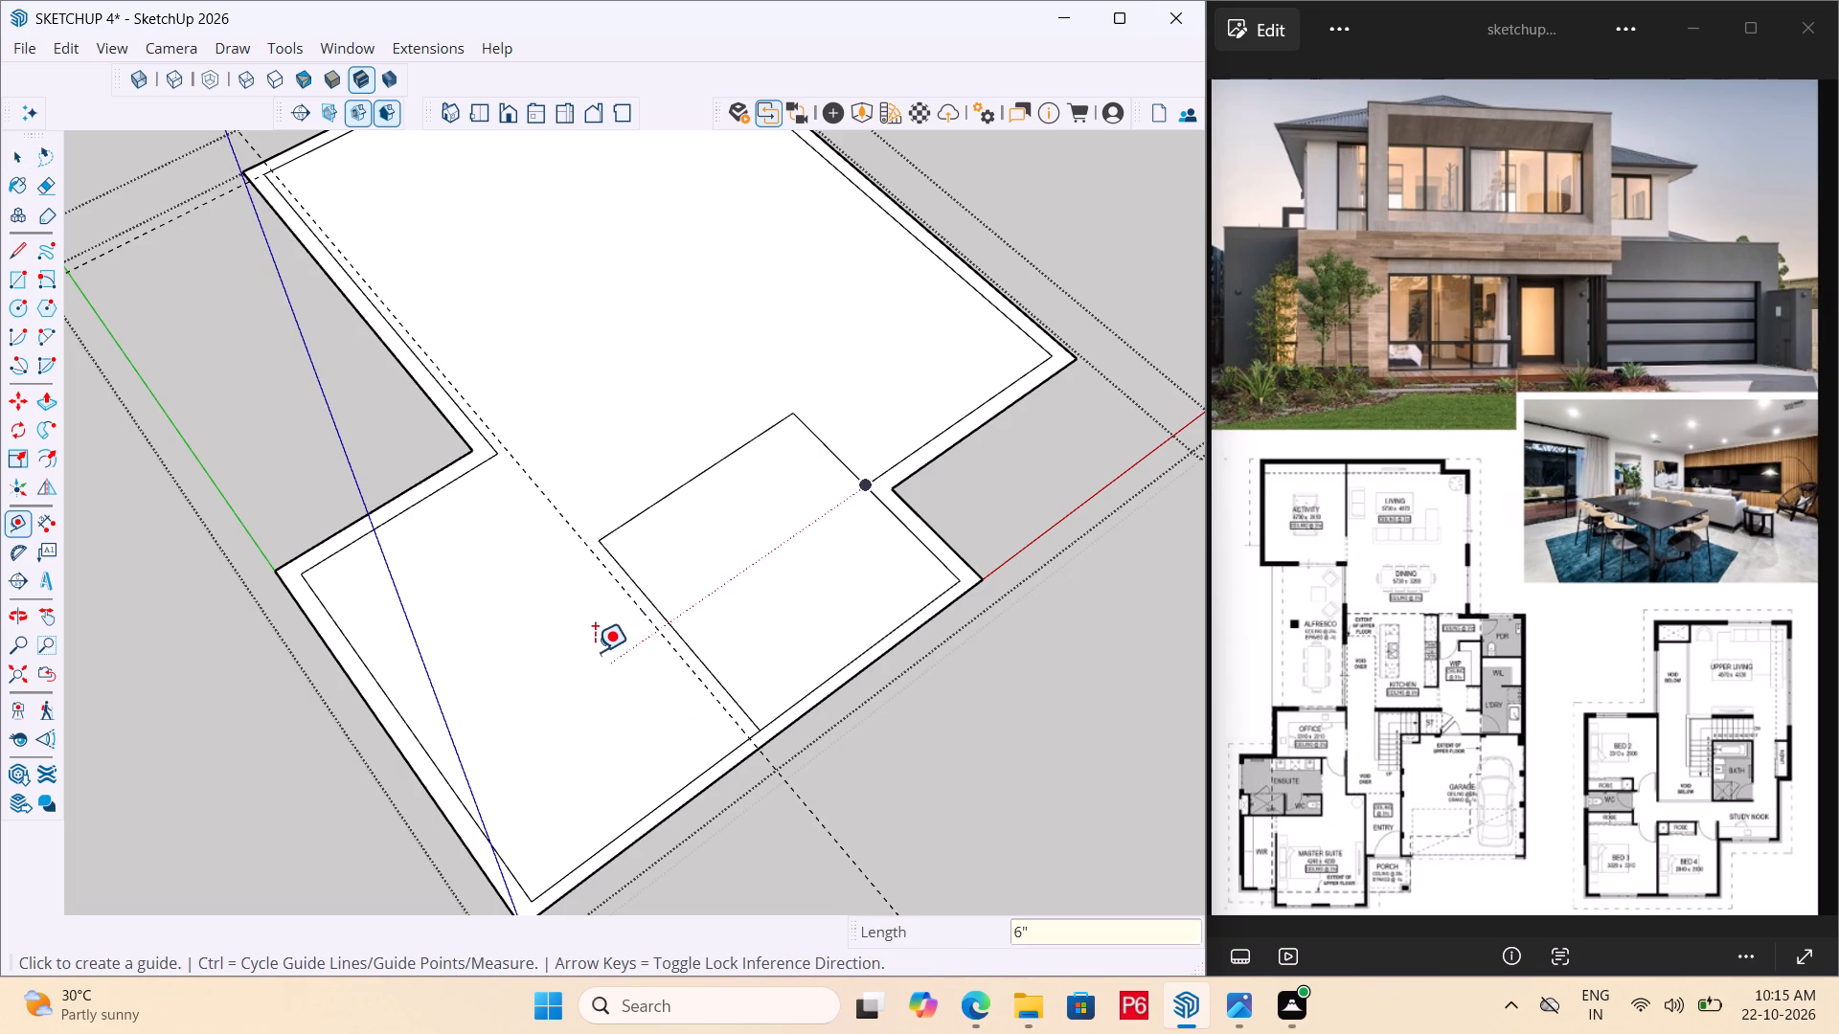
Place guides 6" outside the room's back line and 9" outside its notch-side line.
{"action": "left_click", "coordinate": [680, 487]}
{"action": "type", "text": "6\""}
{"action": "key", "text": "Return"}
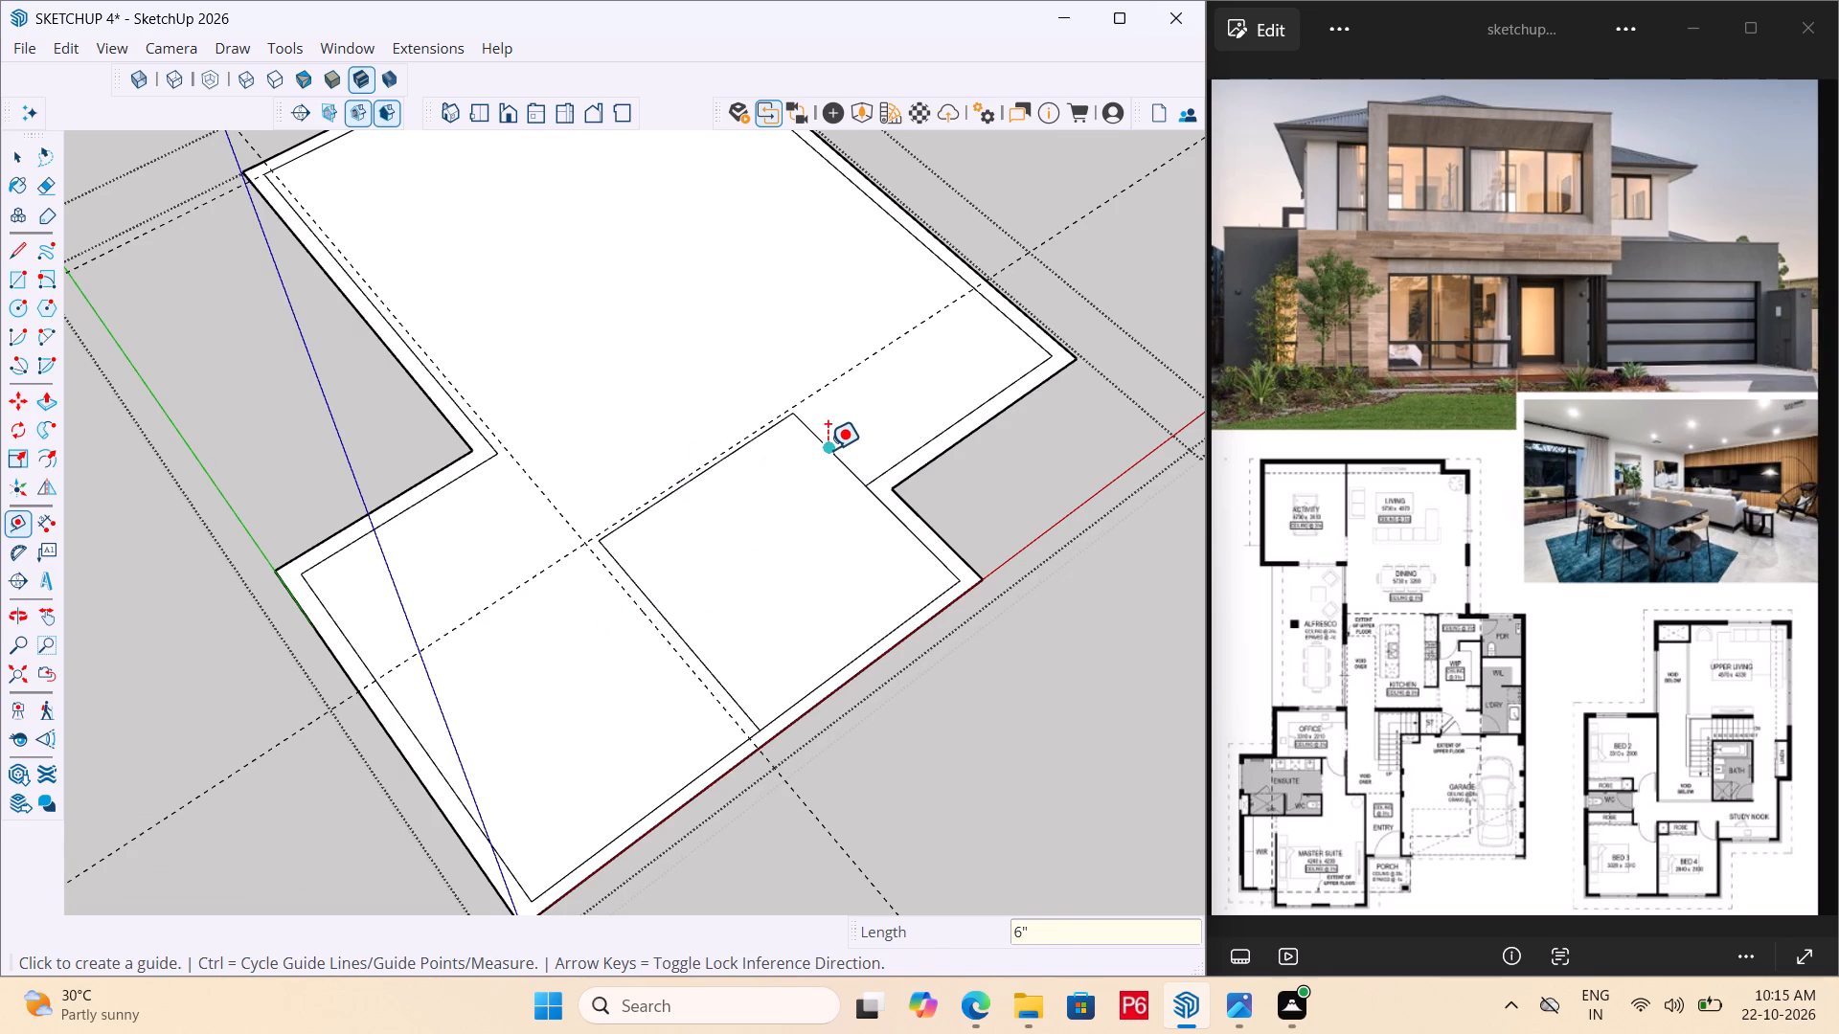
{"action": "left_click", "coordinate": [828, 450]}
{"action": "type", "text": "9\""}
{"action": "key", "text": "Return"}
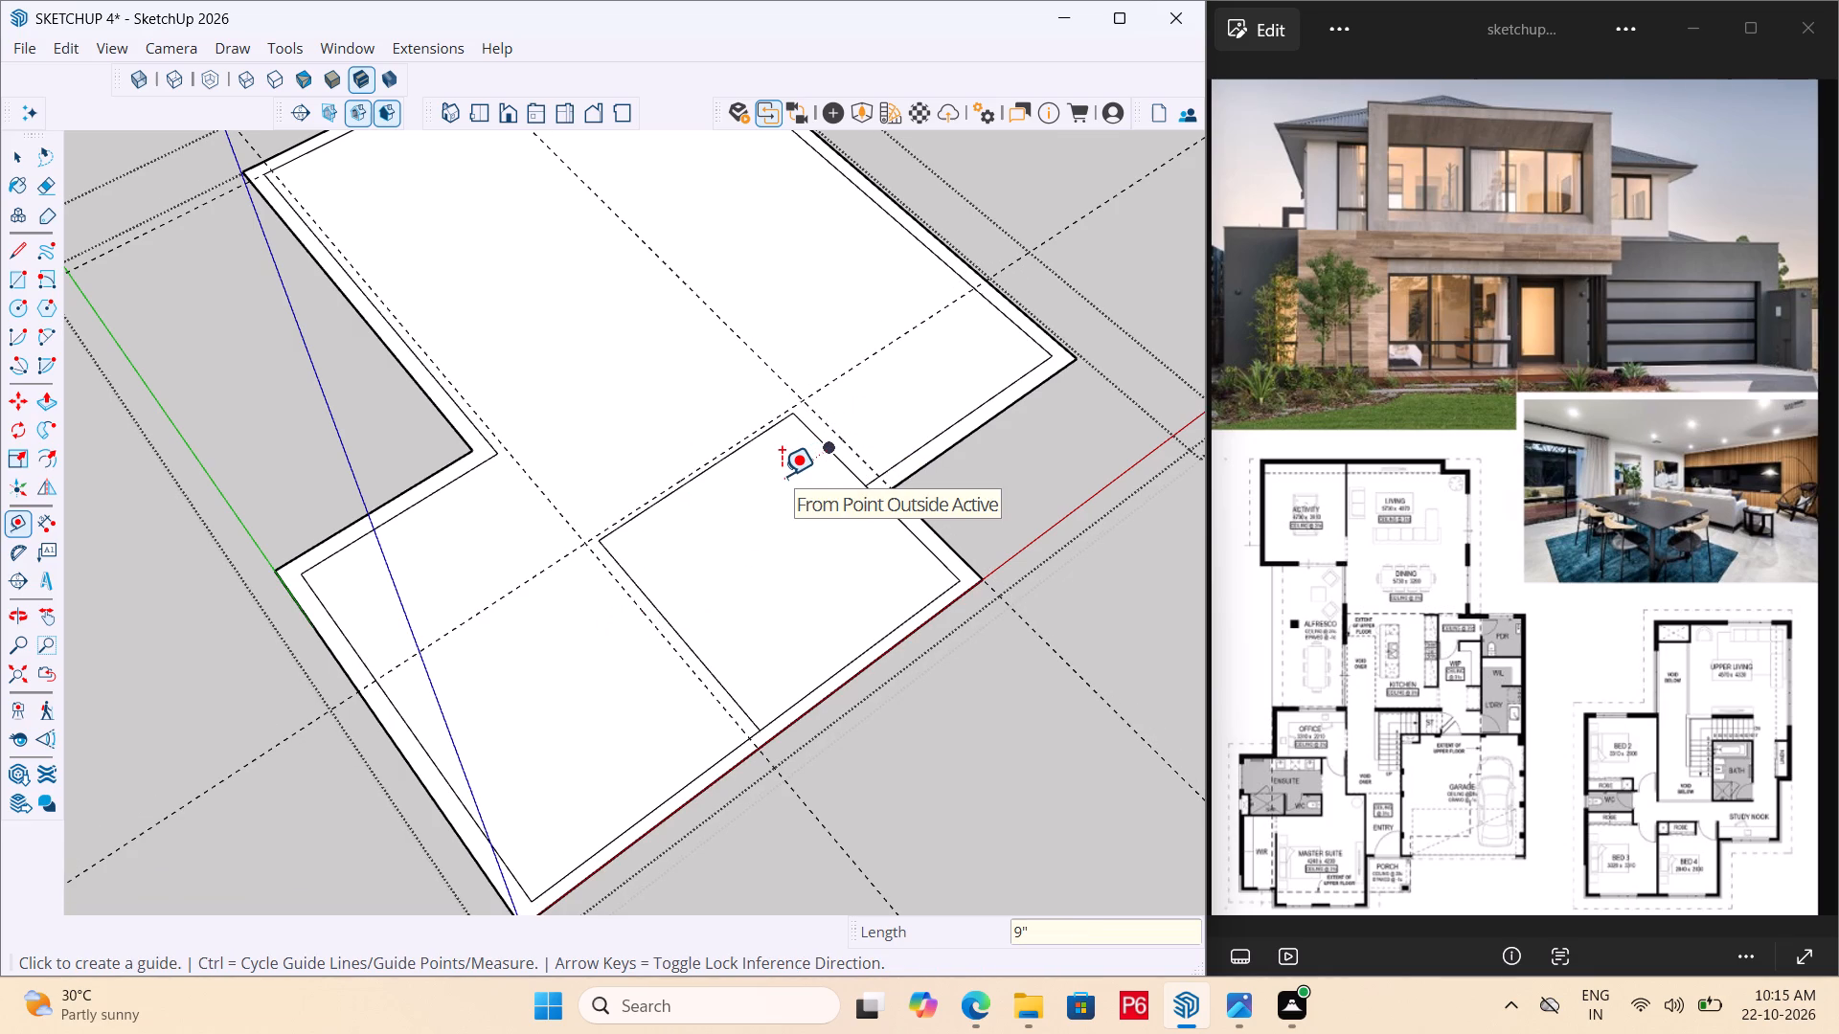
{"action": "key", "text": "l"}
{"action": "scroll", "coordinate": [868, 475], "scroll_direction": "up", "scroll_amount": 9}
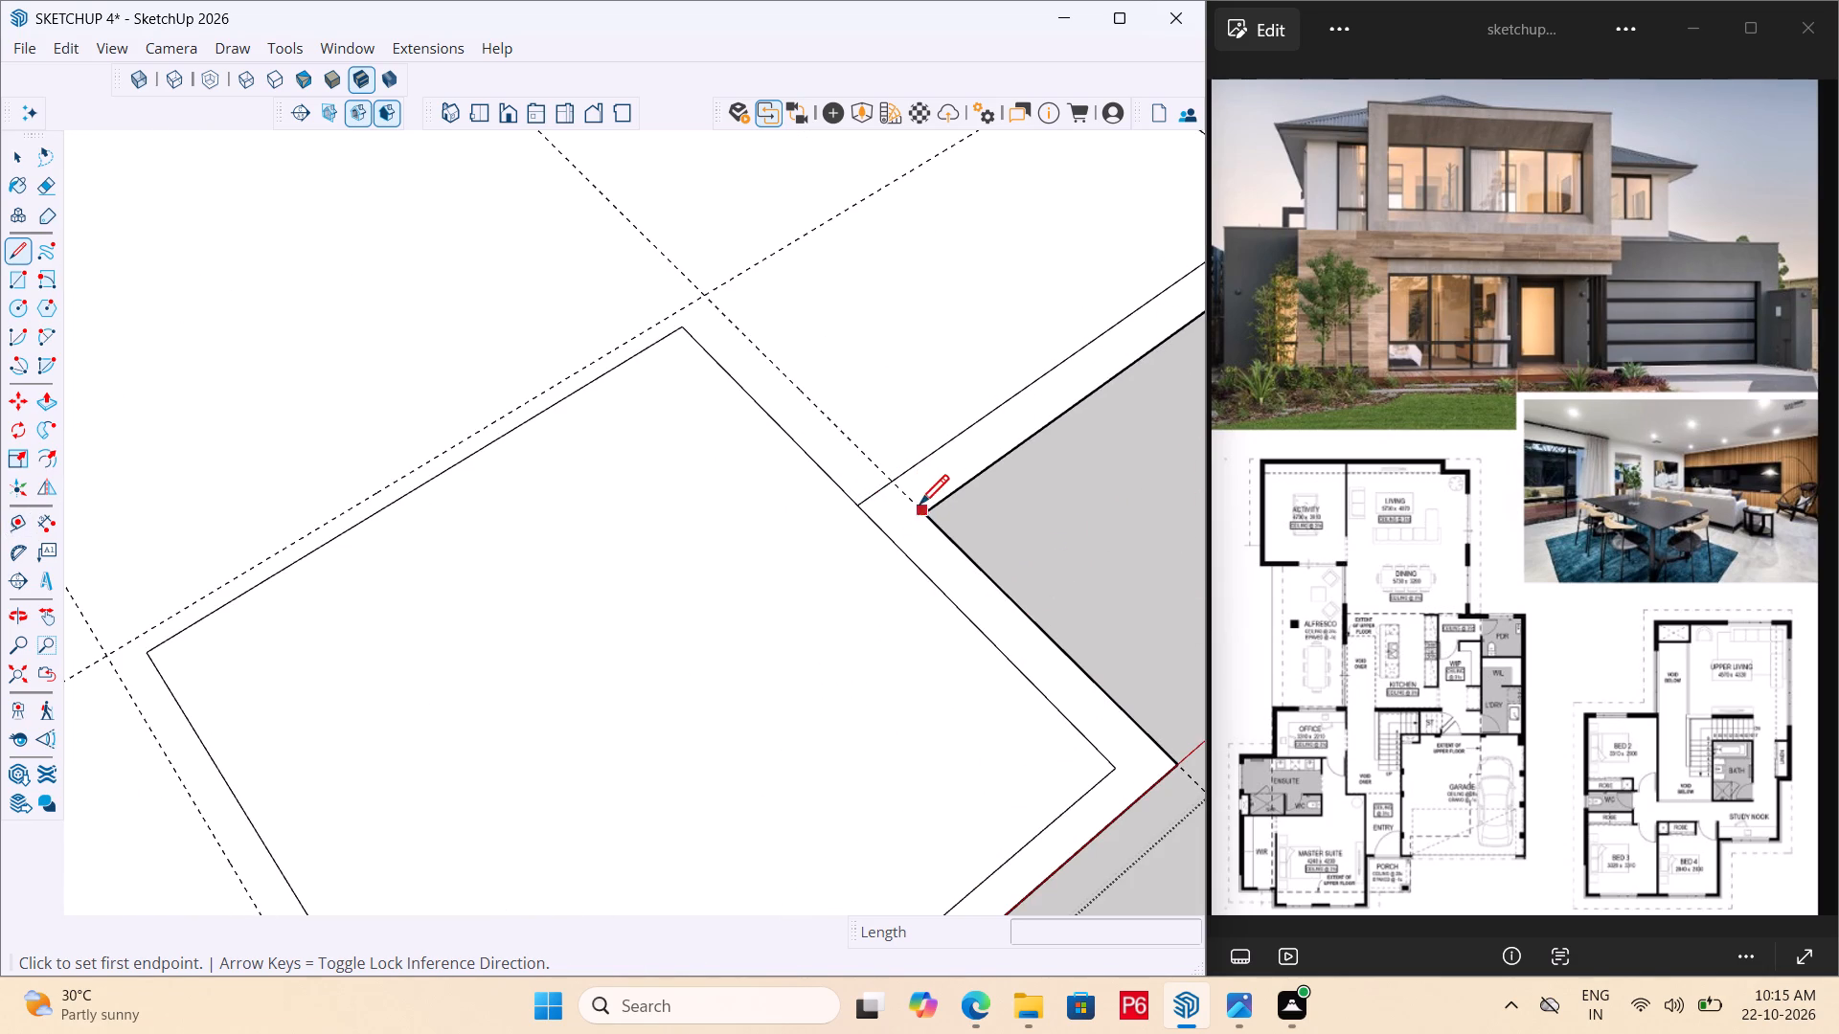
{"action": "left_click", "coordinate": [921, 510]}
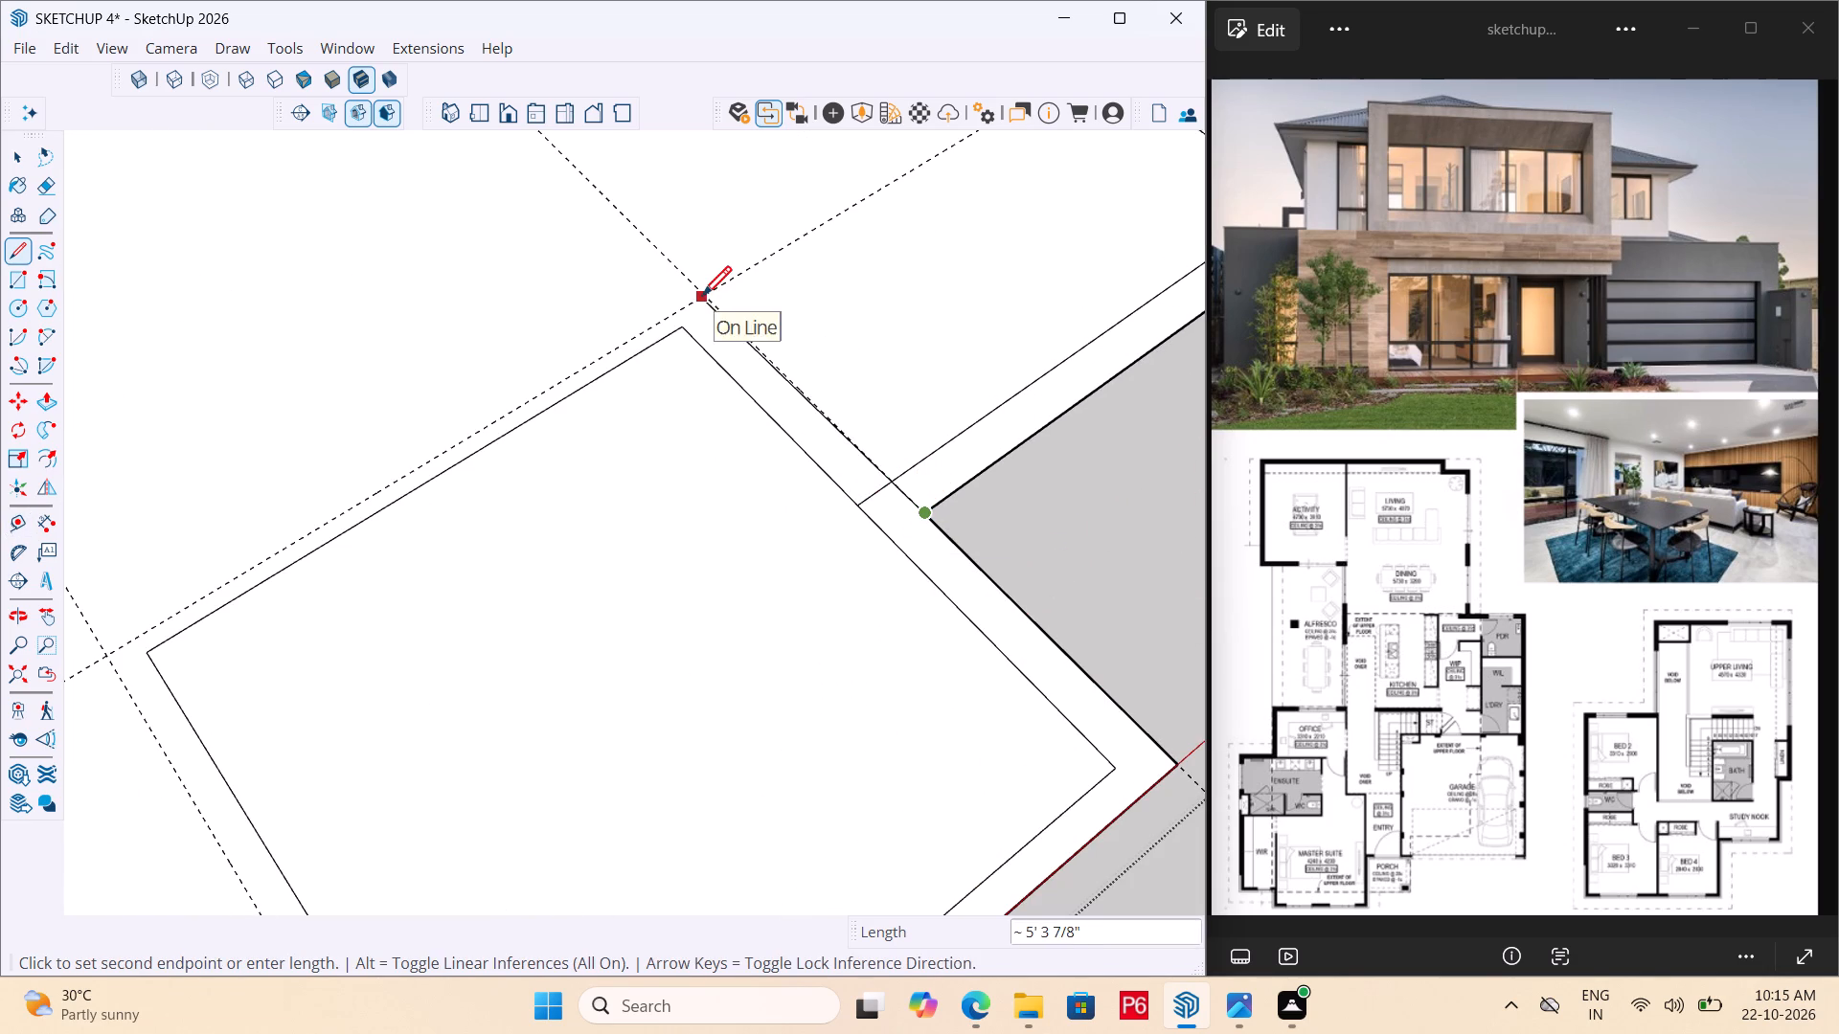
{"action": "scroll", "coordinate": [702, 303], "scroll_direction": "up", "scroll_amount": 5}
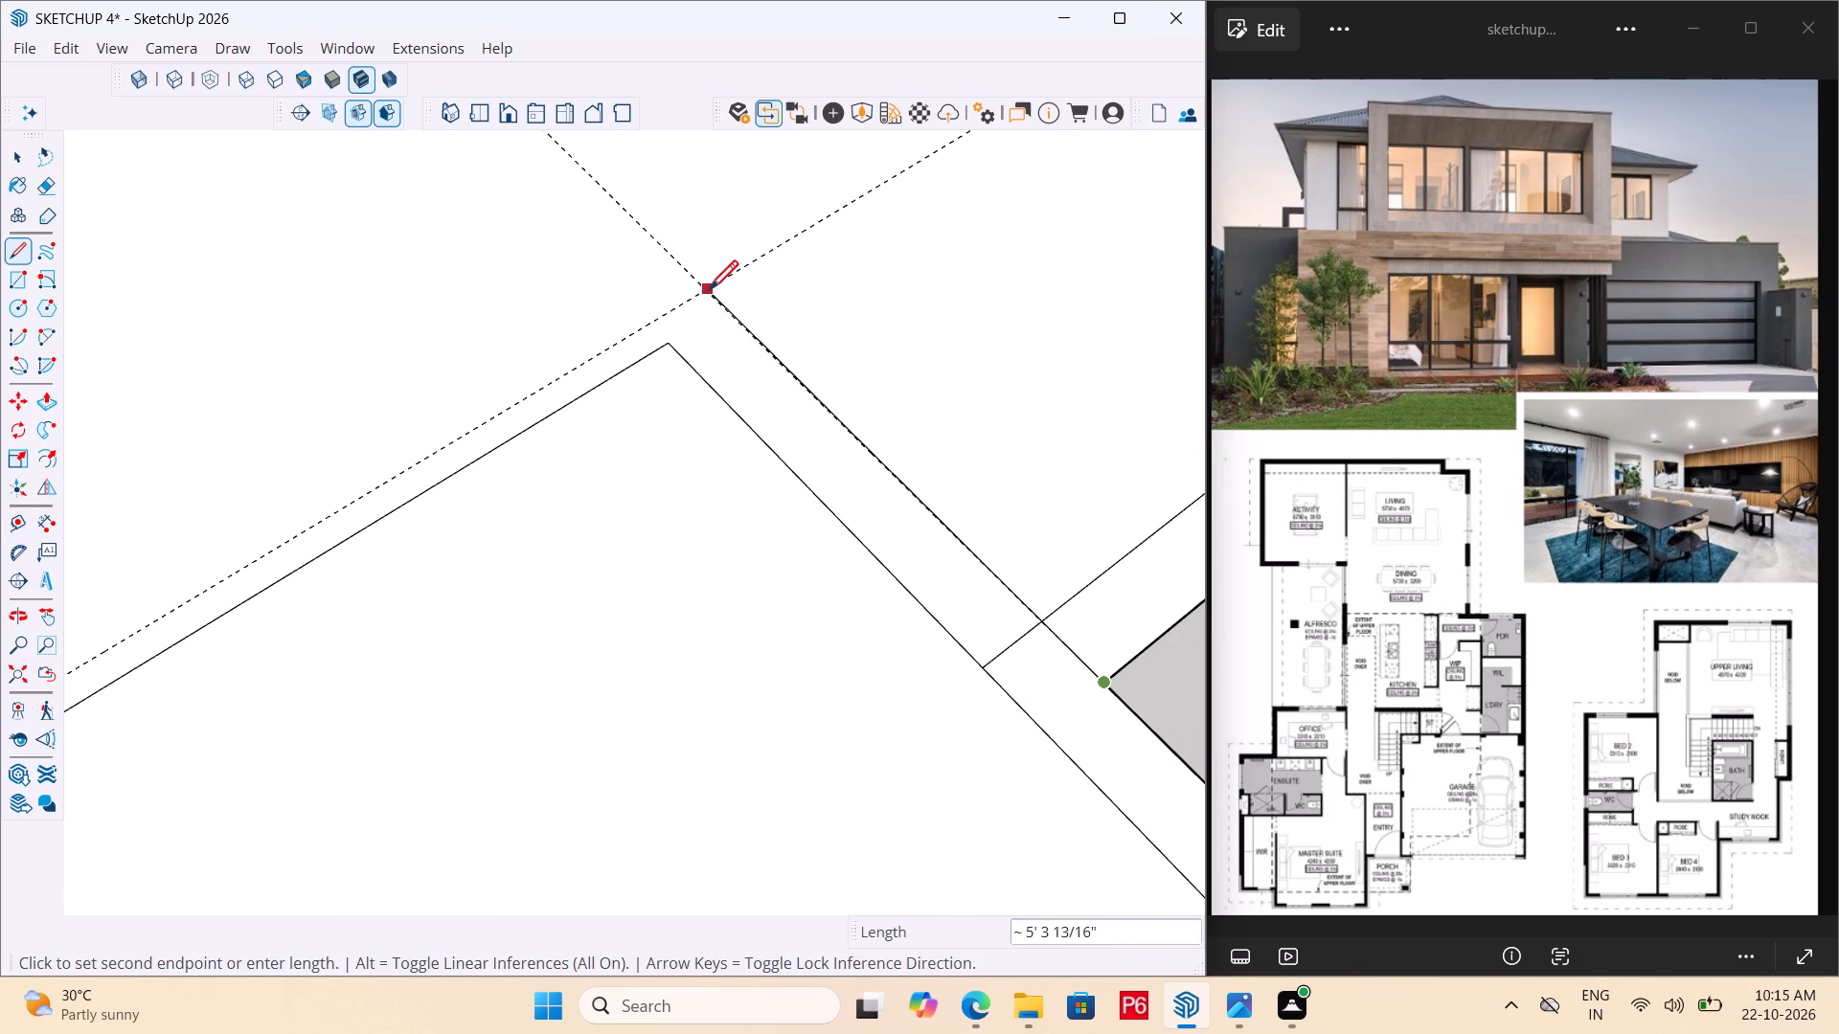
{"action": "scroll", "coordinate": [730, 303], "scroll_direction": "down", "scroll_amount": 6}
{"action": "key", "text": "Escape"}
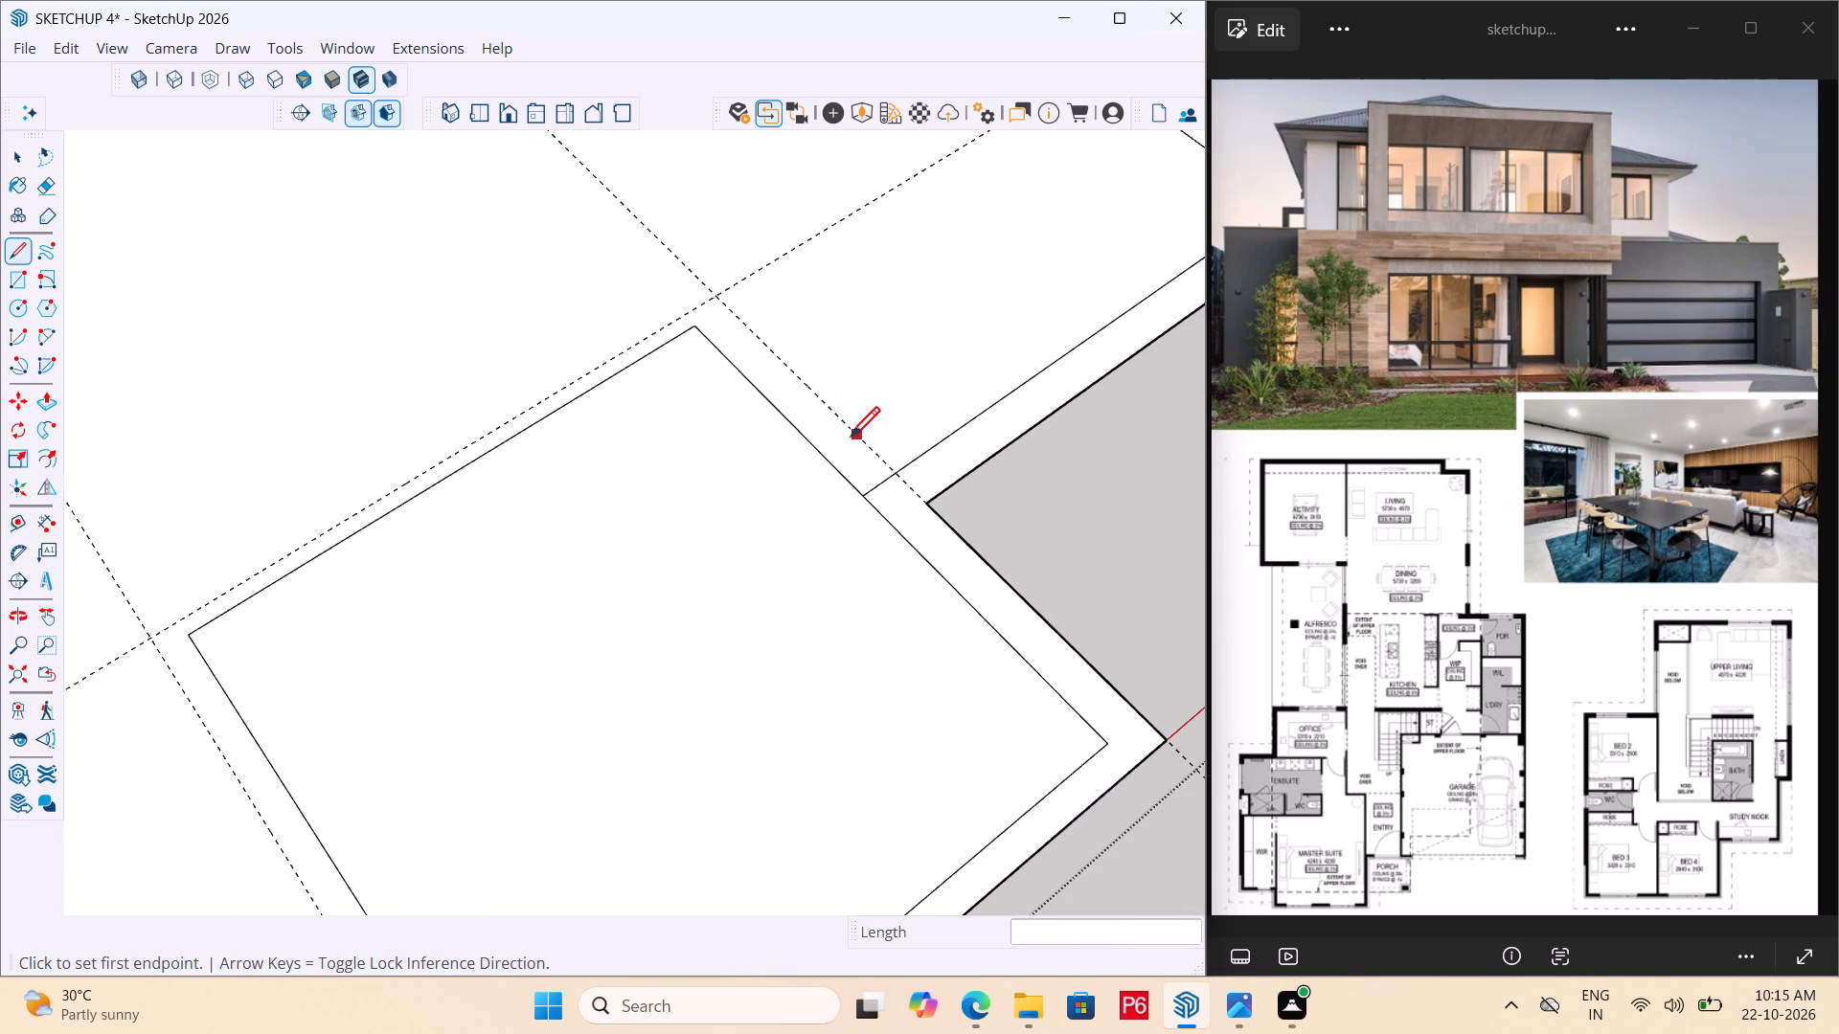
Save the model.
{"action": "key", "text": "ctrl+s"}
{"action": "key", "text": "ctrl+s"}
{"action": "key", "text": "ctrl+s"}
{"action": "key", "text": "ctrl+s"}
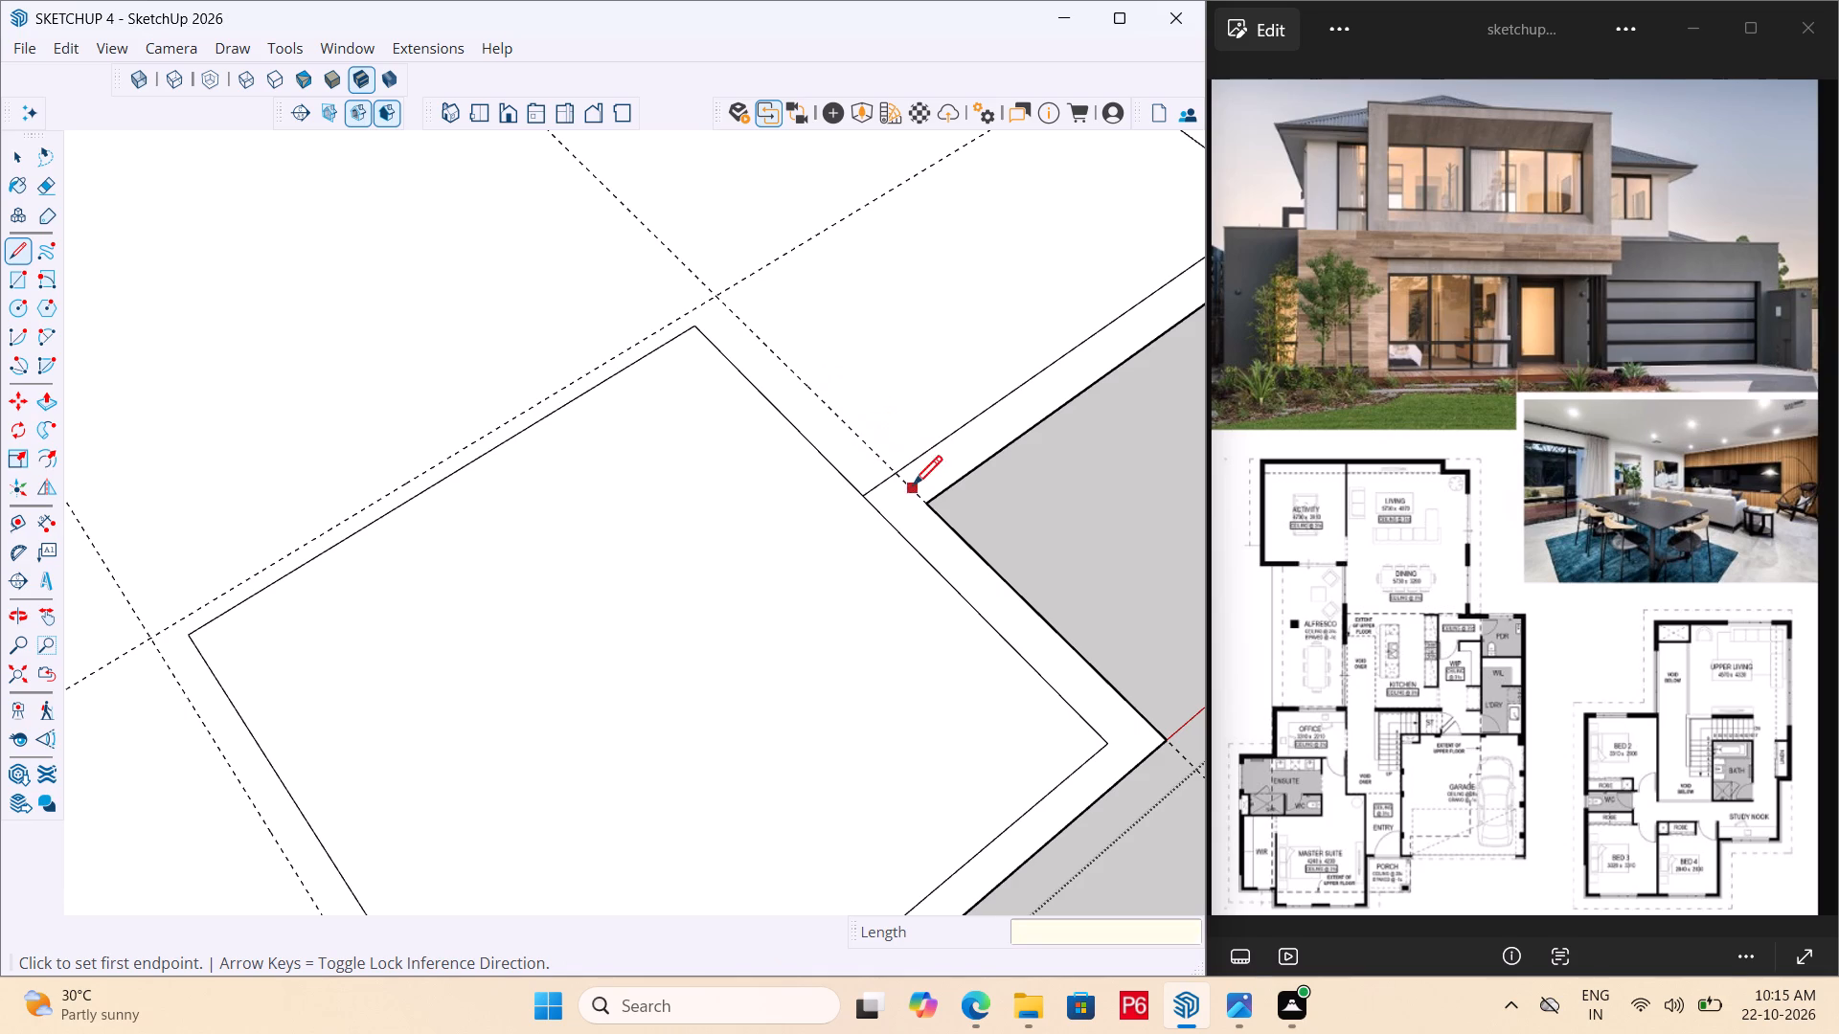
{"action": "key", "text": "ctrl+s"}
{"action": "key", "text": "ctrl+s"}
{"action": "scroll", "coordinate": [945, 516], "scroll_direction": "down", "scroll_amount": 1, "text": "ctrl"}
{"action": "key", "text": "ctrl+s"}
{"action": "key", "text": "ctrl+s"}
{"action": "key", "text": "ctrl+s"}
{"action": "key", "text": "ctrl+s"}
{"action": "scroll", "coordinate": [955, 538], "scroll_direction": "down", "scroll_amount": 1, "text": "ctrl"}
{"action": "key", "text": "ctrl+s"}
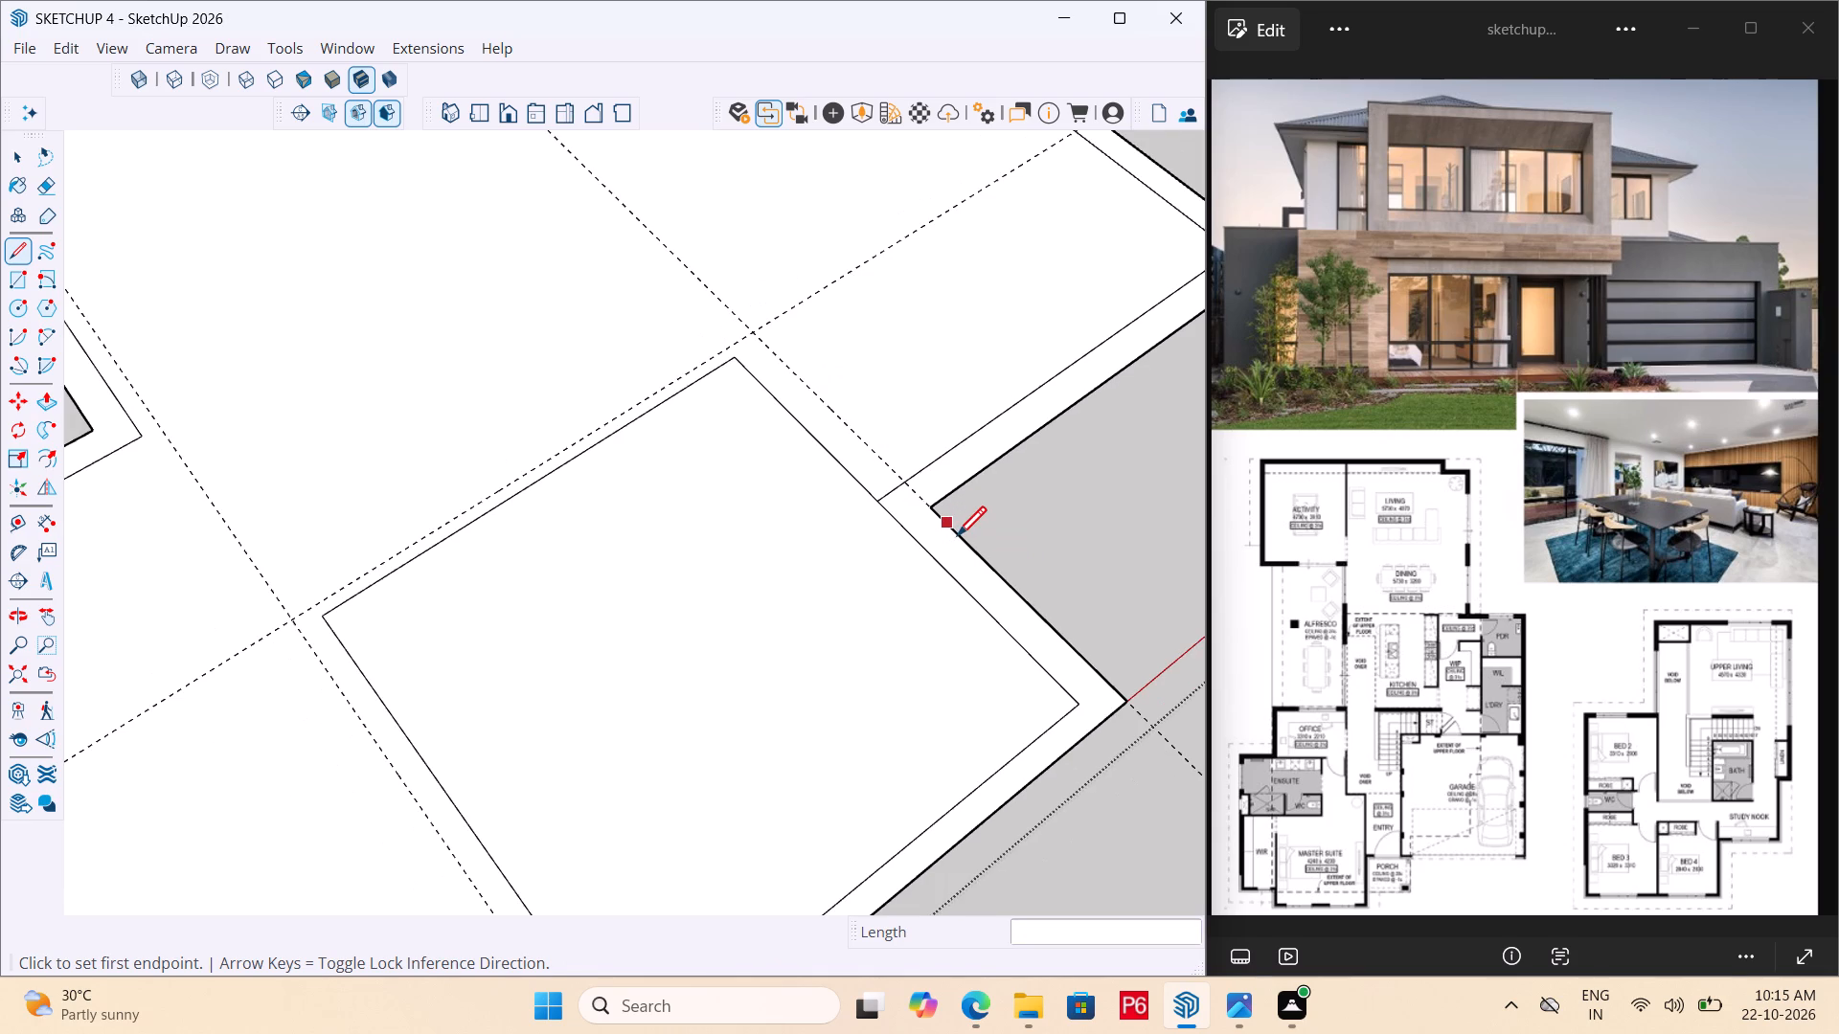
{"action": "key", "text": "ctrl+s"}
{"action": "key", "text": "ctrl+s"}
{"action": "key", "text": "ctrl+s"}
{"action": "key", "text": "ctrl+s"}
{"action": "key", "text": "ctrl+s"}
{"action": "key", "text": "ctrl+s"}
{"action": "key", "text": "ctrl+s"}
{"action": "key", "text": "ctrl+s"}
{"action": "key", "text": "ctrl+s"}
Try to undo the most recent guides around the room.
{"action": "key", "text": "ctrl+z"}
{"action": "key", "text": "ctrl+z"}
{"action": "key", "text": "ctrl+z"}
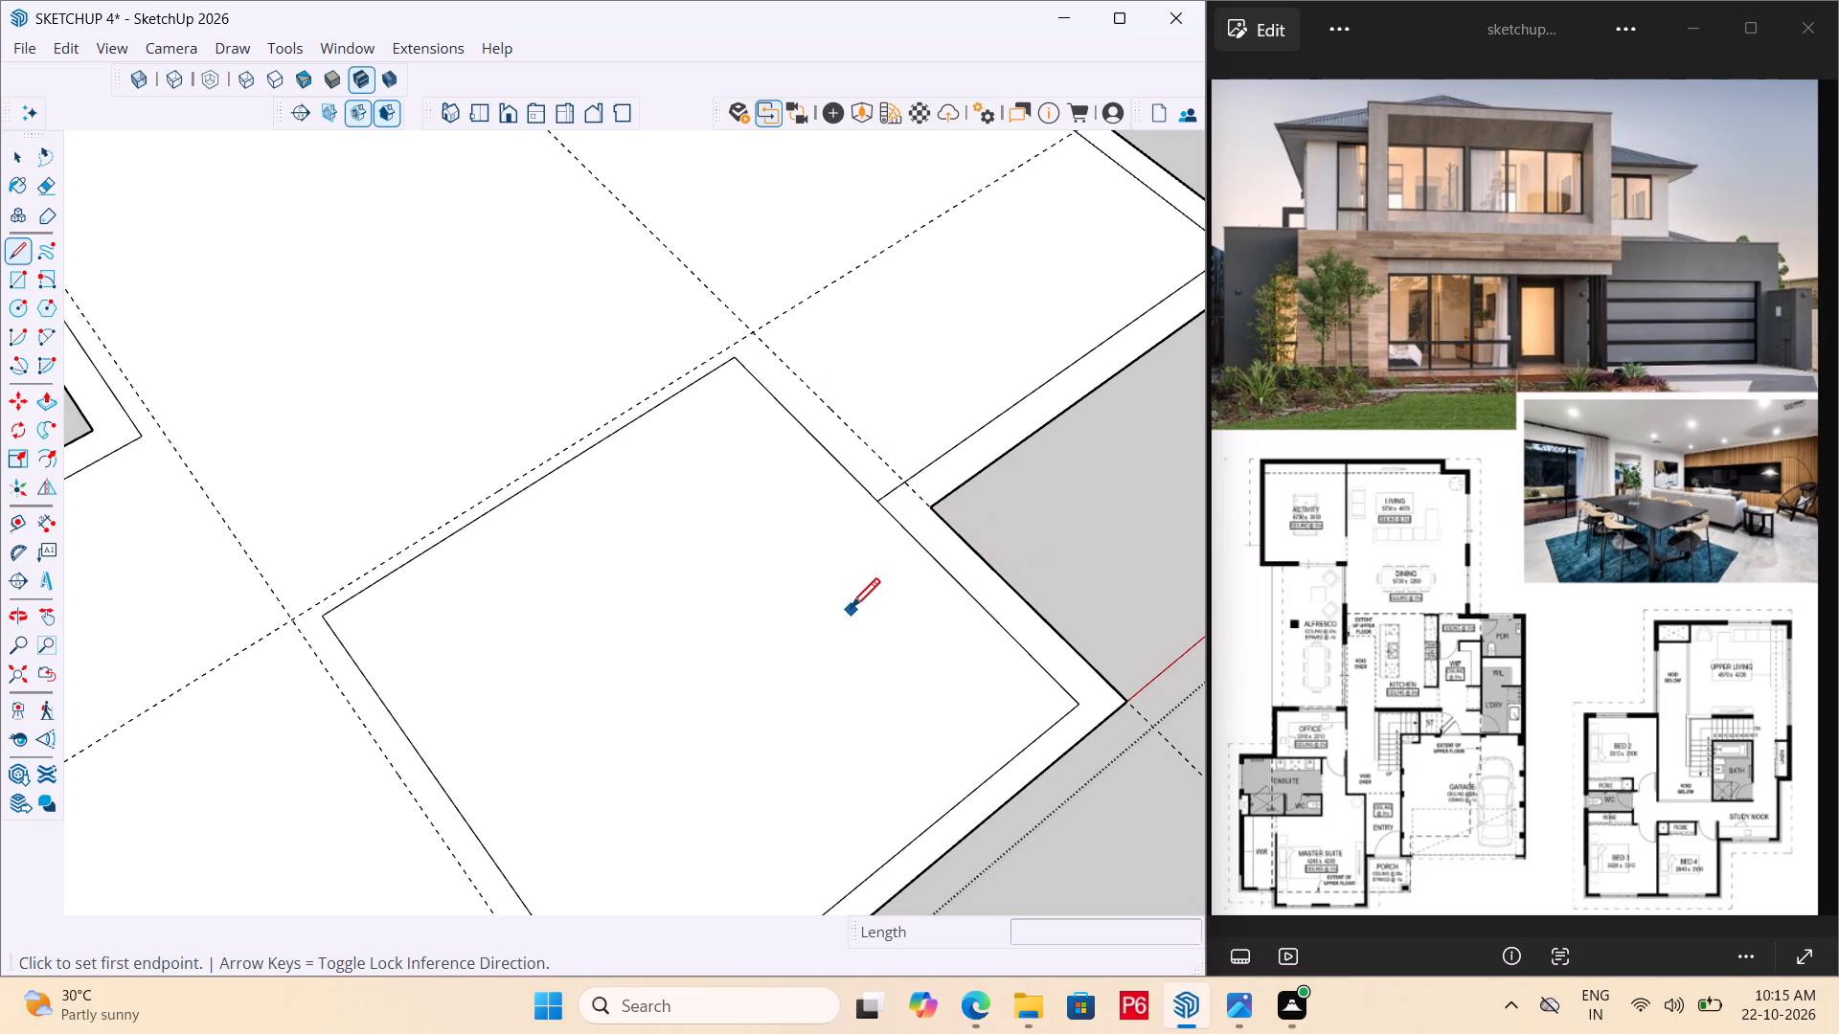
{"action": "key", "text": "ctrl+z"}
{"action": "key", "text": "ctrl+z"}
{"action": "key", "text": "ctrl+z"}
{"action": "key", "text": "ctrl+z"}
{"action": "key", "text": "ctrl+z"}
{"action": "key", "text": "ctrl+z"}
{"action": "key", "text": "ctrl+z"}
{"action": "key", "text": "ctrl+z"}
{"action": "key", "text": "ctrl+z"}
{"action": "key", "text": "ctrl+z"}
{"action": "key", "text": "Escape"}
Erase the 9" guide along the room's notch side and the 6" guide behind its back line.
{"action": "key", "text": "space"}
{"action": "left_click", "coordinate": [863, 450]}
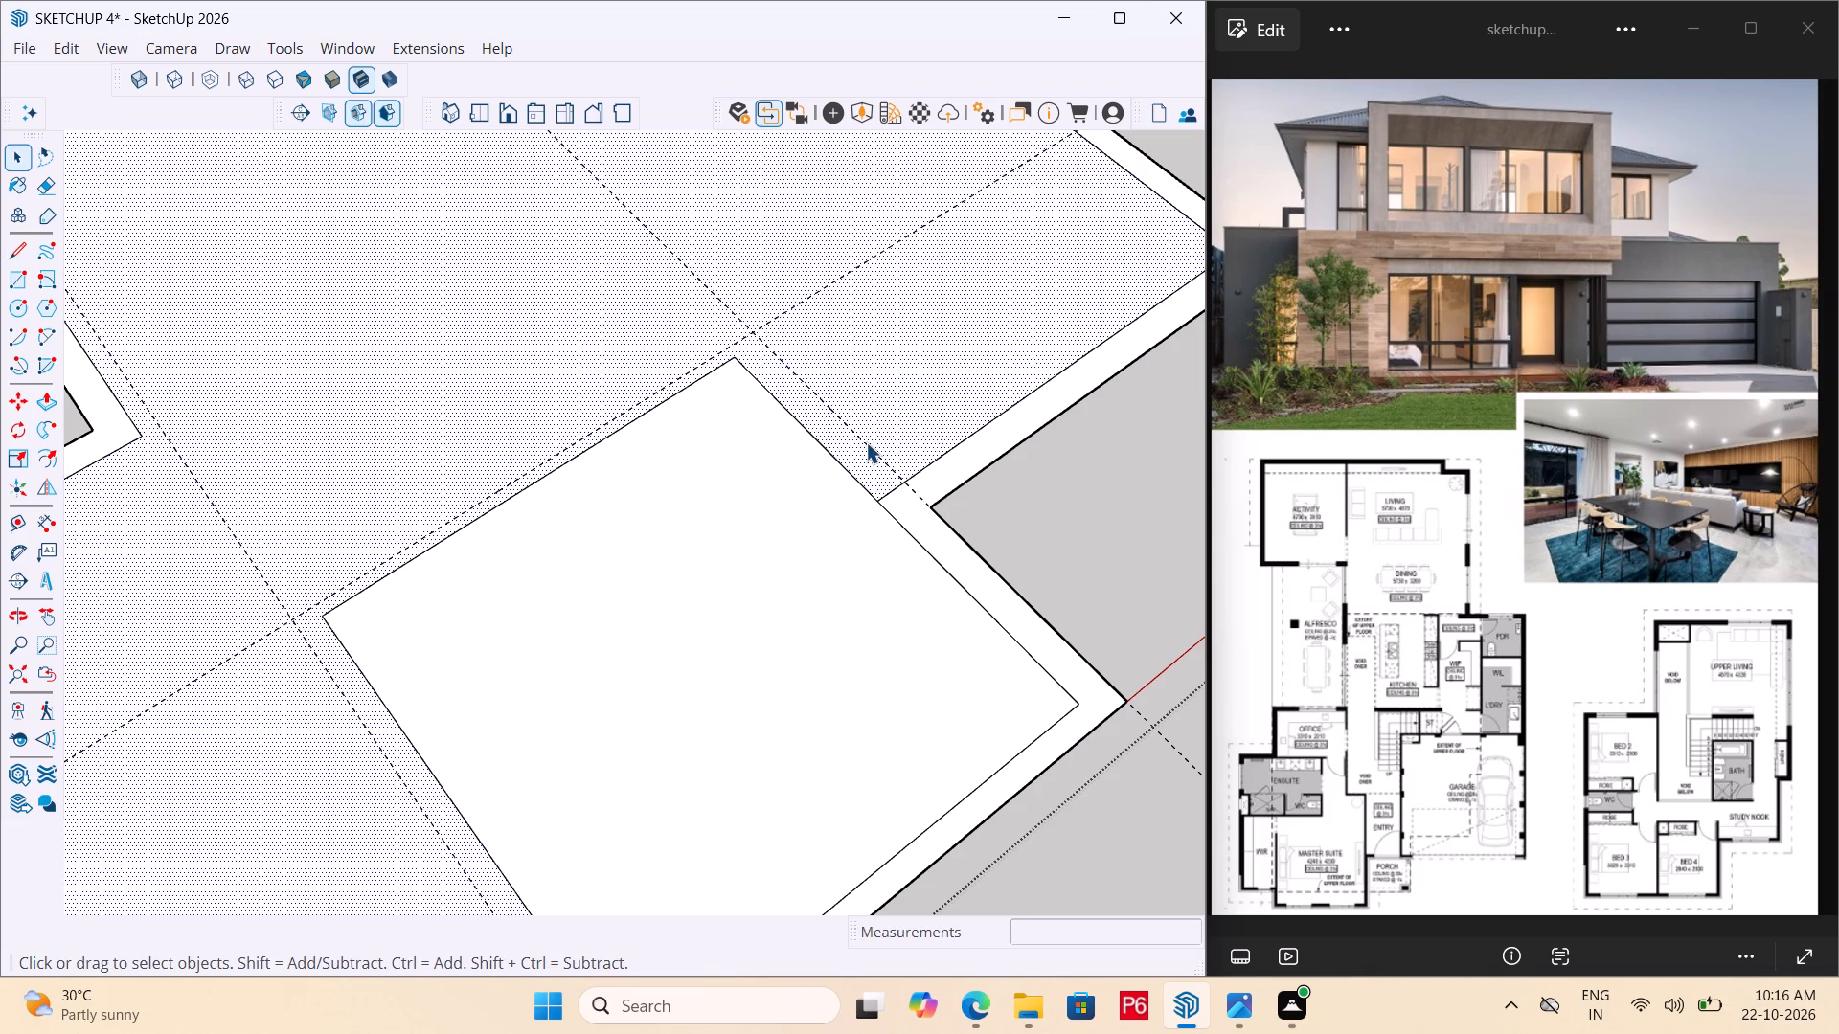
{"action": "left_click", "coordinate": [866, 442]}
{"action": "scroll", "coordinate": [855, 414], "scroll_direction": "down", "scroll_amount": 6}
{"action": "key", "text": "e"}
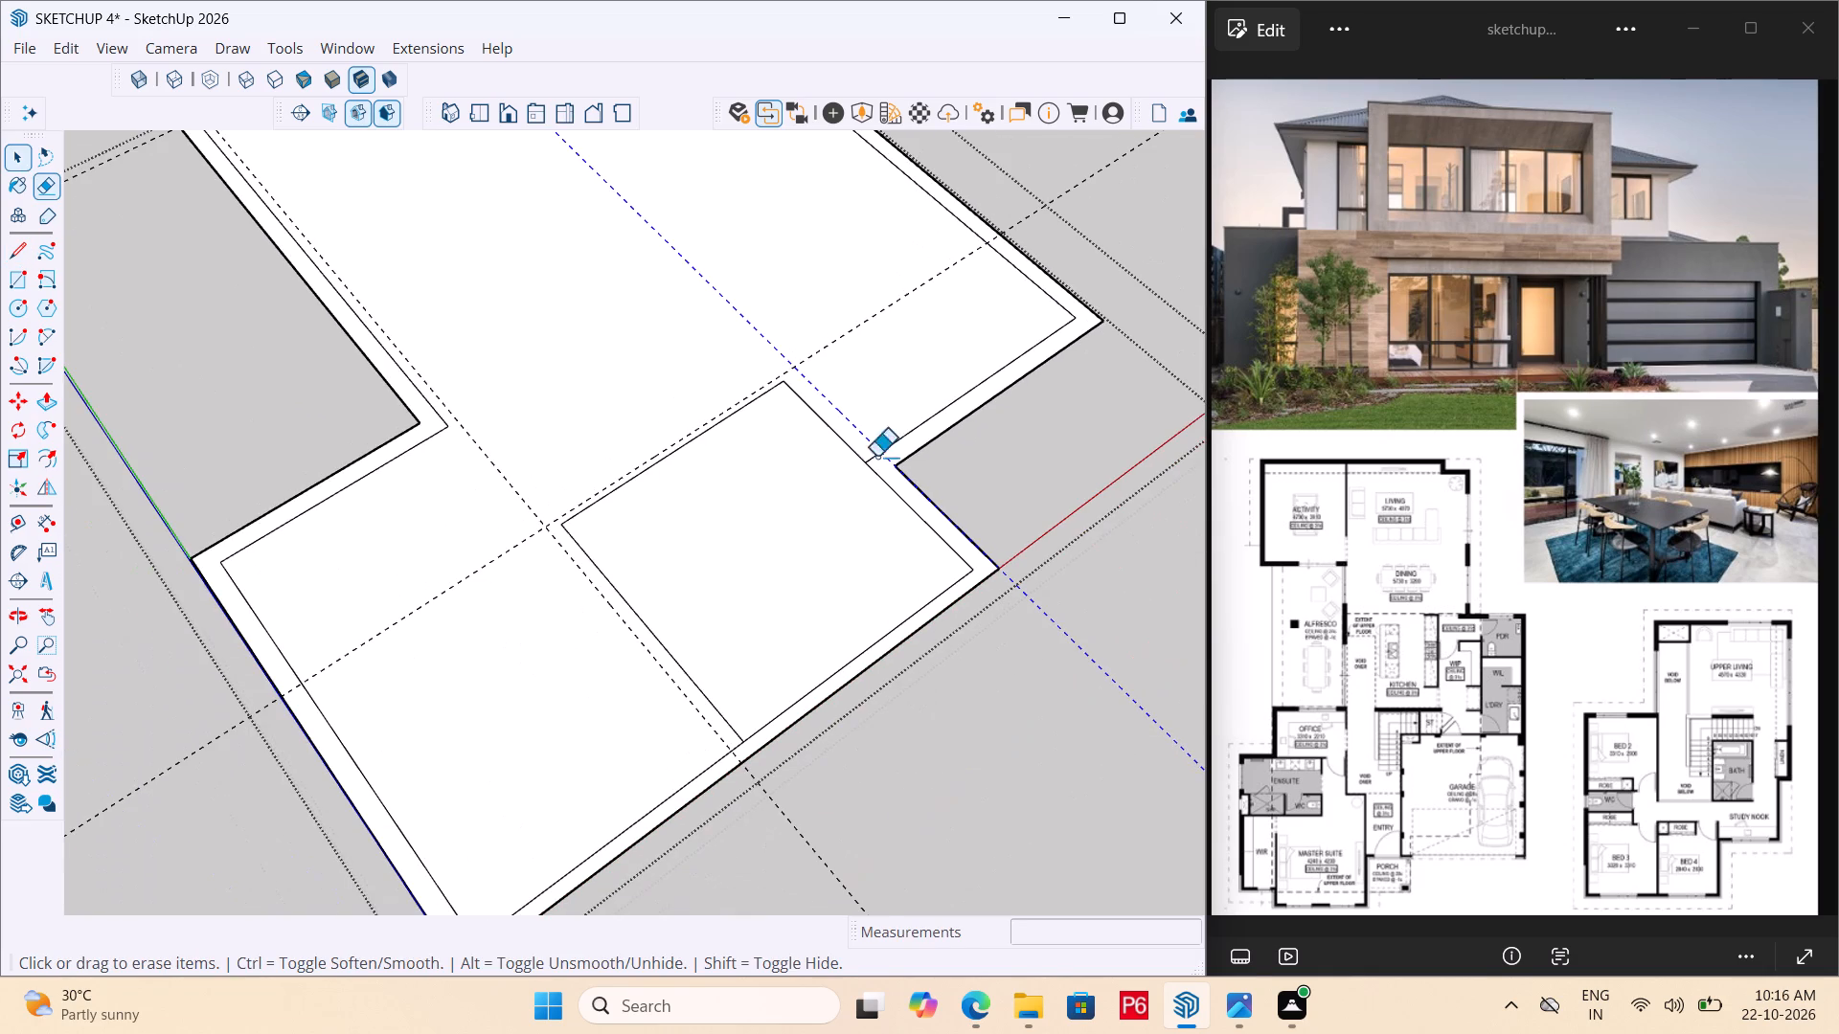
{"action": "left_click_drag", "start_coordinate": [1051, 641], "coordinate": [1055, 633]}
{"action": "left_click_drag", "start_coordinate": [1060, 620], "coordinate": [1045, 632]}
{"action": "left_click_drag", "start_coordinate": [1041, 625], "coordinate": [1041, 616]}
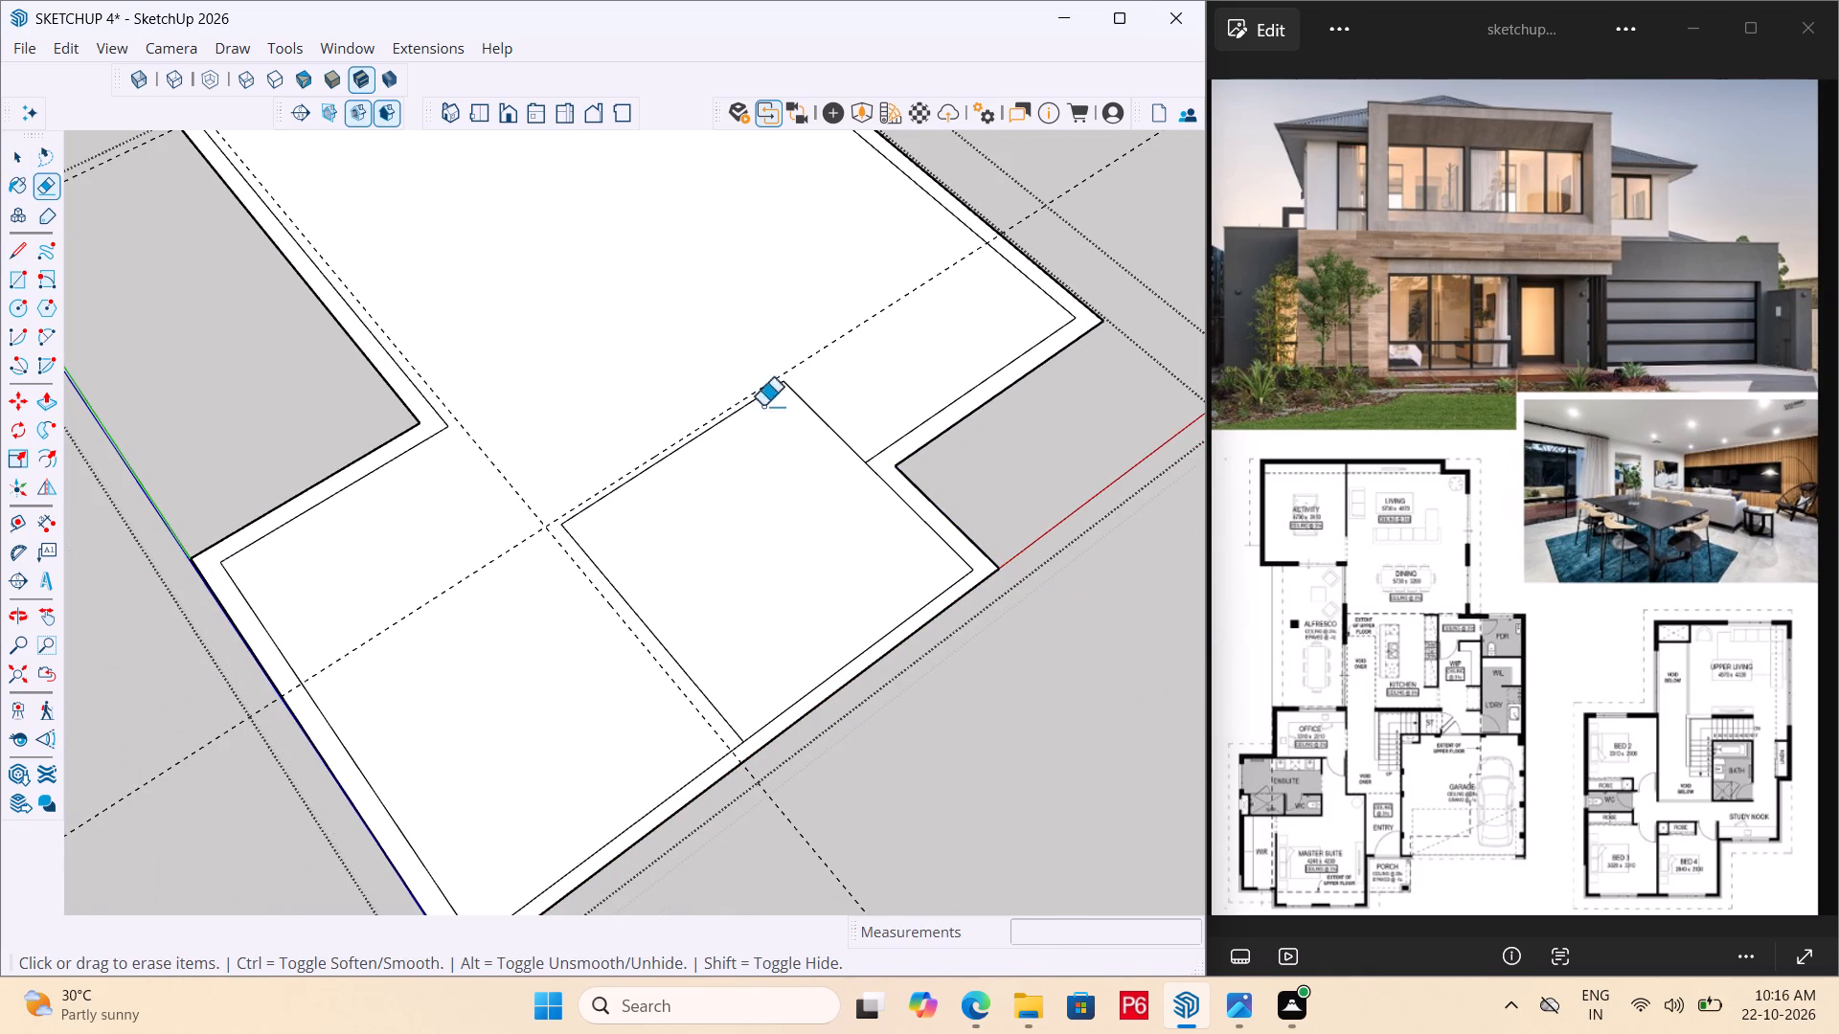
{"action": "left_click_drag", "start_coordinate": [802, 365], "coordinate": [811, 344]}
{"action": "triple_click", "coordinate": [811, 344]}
Place guides 6" outside the room's back line and 9" outside its notch-side line.
{"action": "scroll", "coordinate": [524, 506], "scroll_direction": "up", "scroll_amount": 4}
{"action": "middle_click_drag", "start_coordinate": [700, 539], "coordinate": [683, 643]}
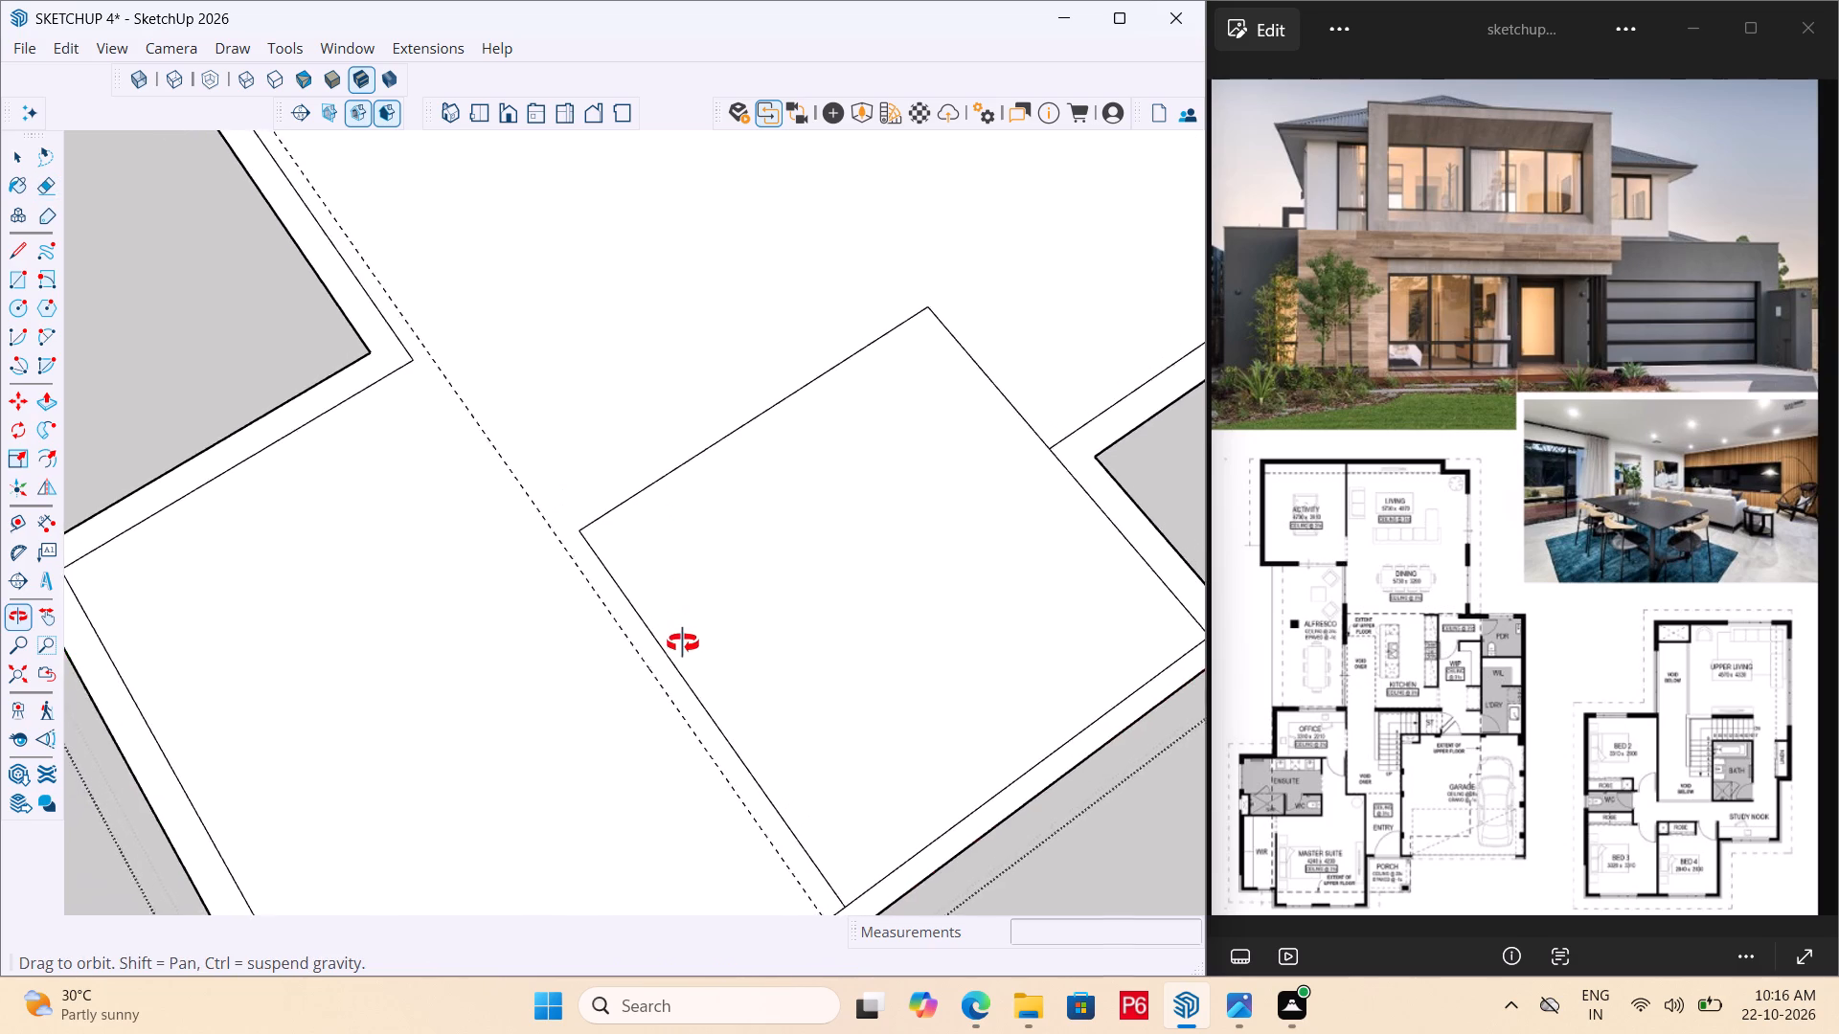
{"action": "middle_click_drag", "start_coordinate": [683, 643], "coordinate": [696, 669]}
{"action": "key", "text": "t"}
{"action": "left_click", "coordinate": [703, 437]}
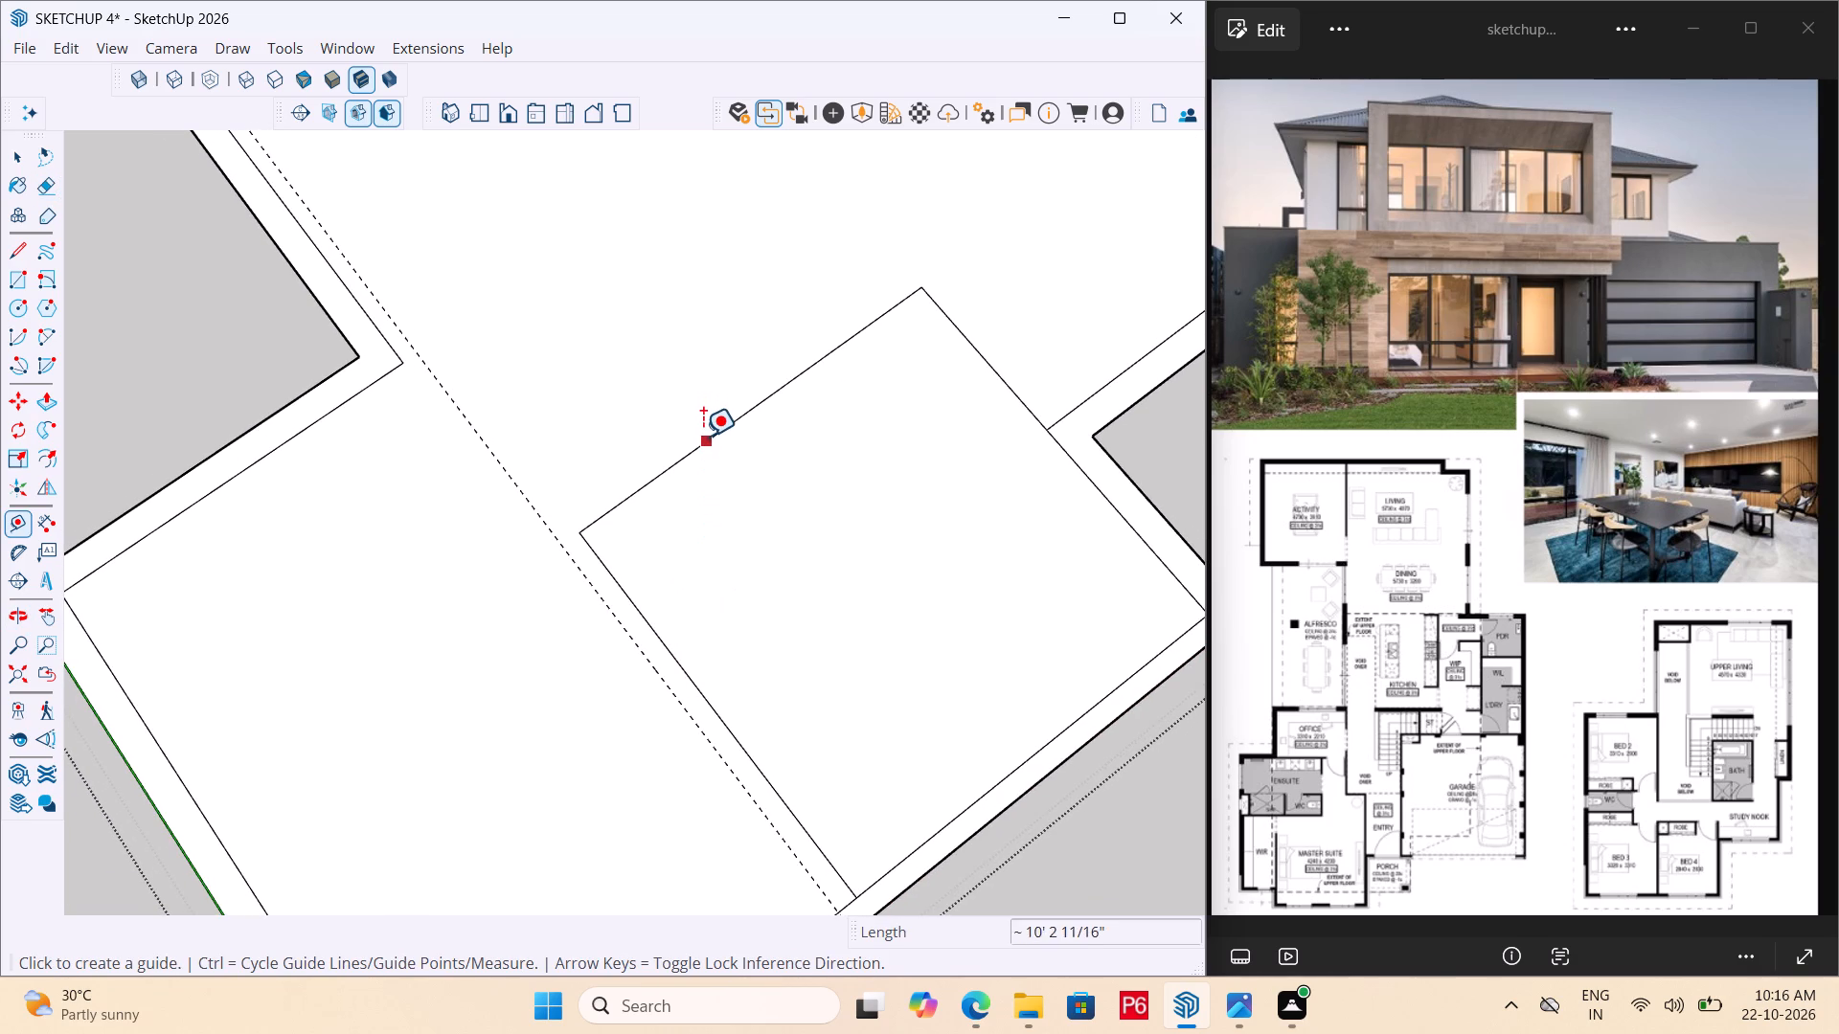
{"action": "key", "text": "6"}
{"action": "key", "text": "shift+quotedbl"}
{"action": "key", "text": "Return"}
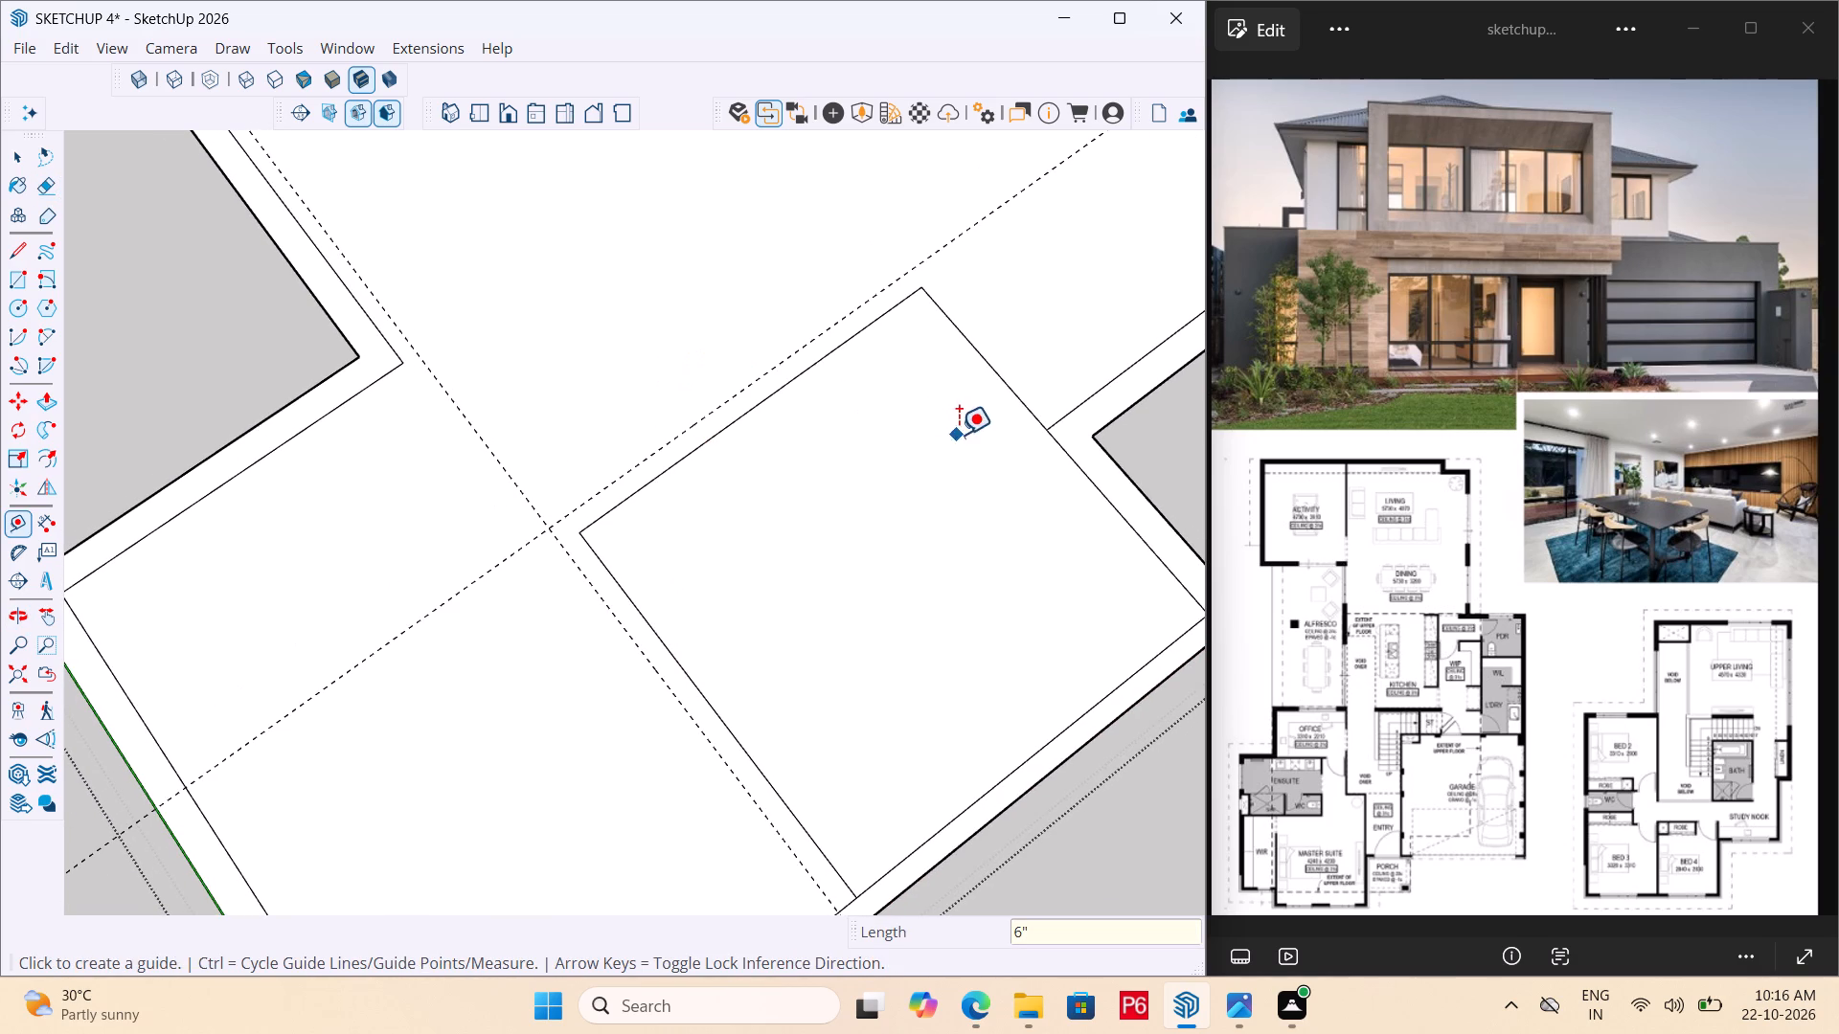
{"action": "left_click", "coordinate": [1006, 389]}
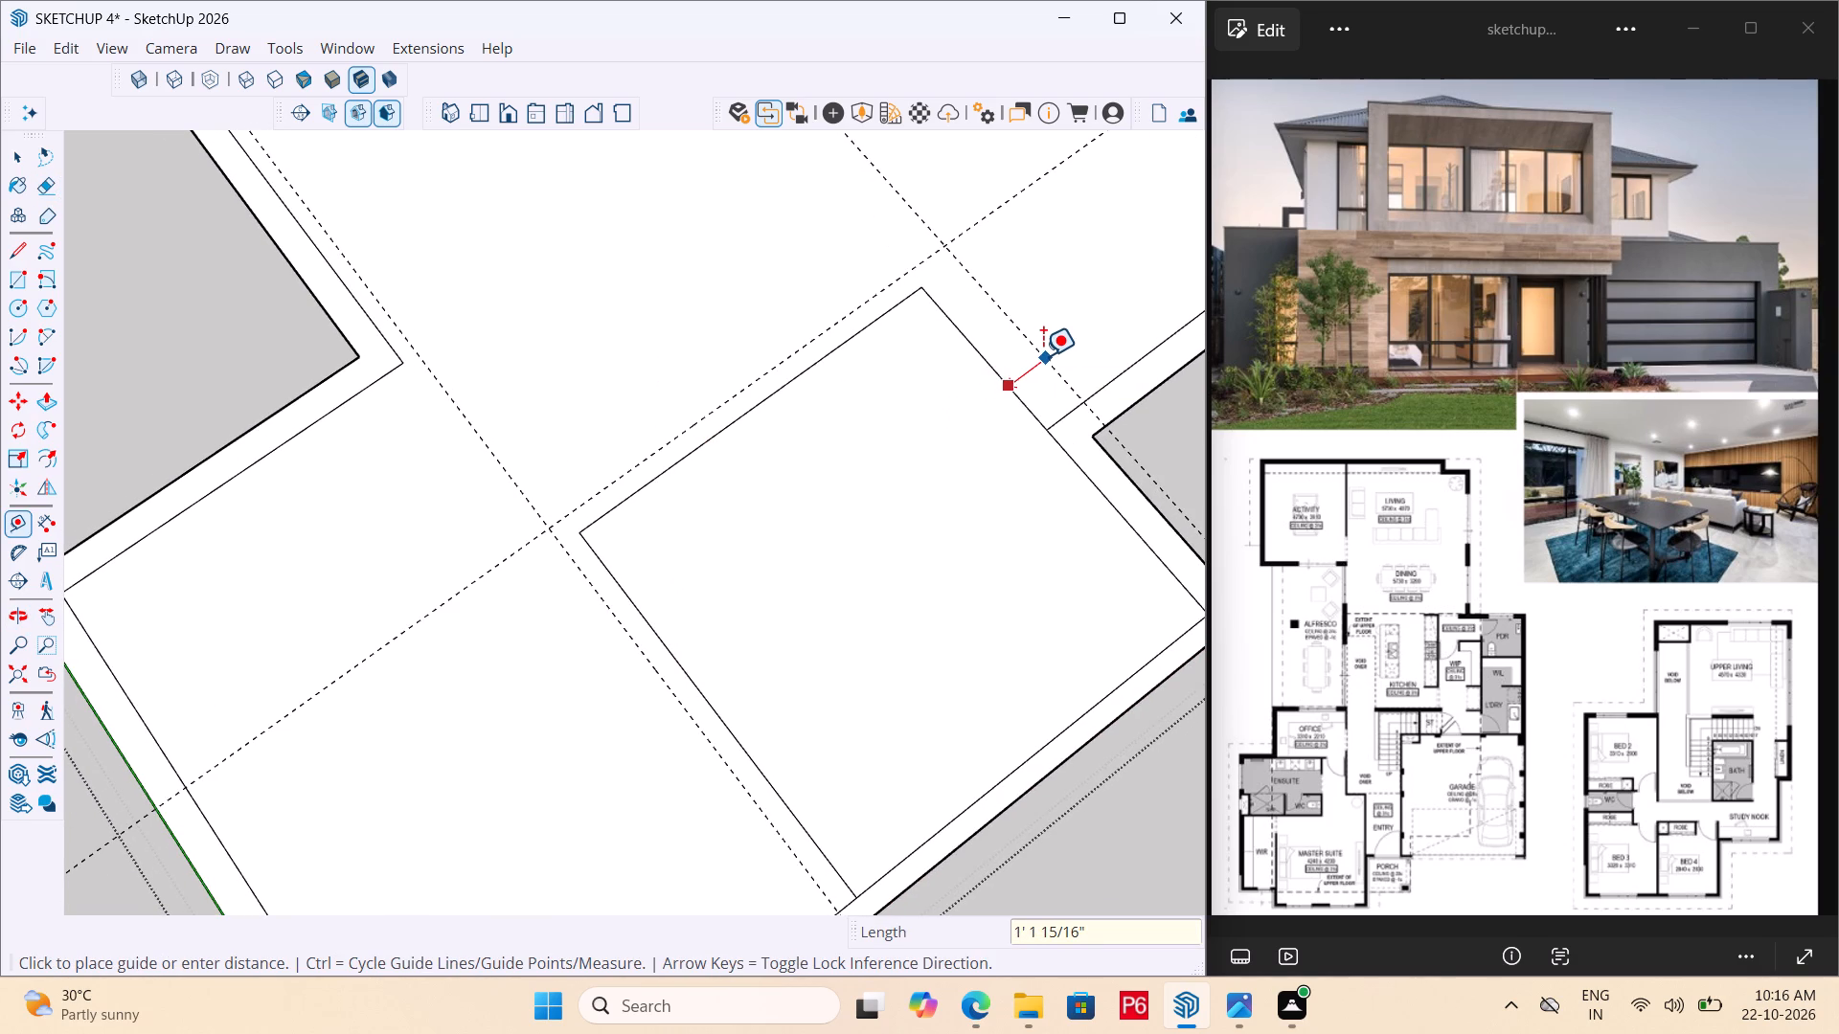
{"action": "key", "text": "9"}
{"action": "key", "text": "shift+quotedbl"}
{"action": "key", "text": "Return"}
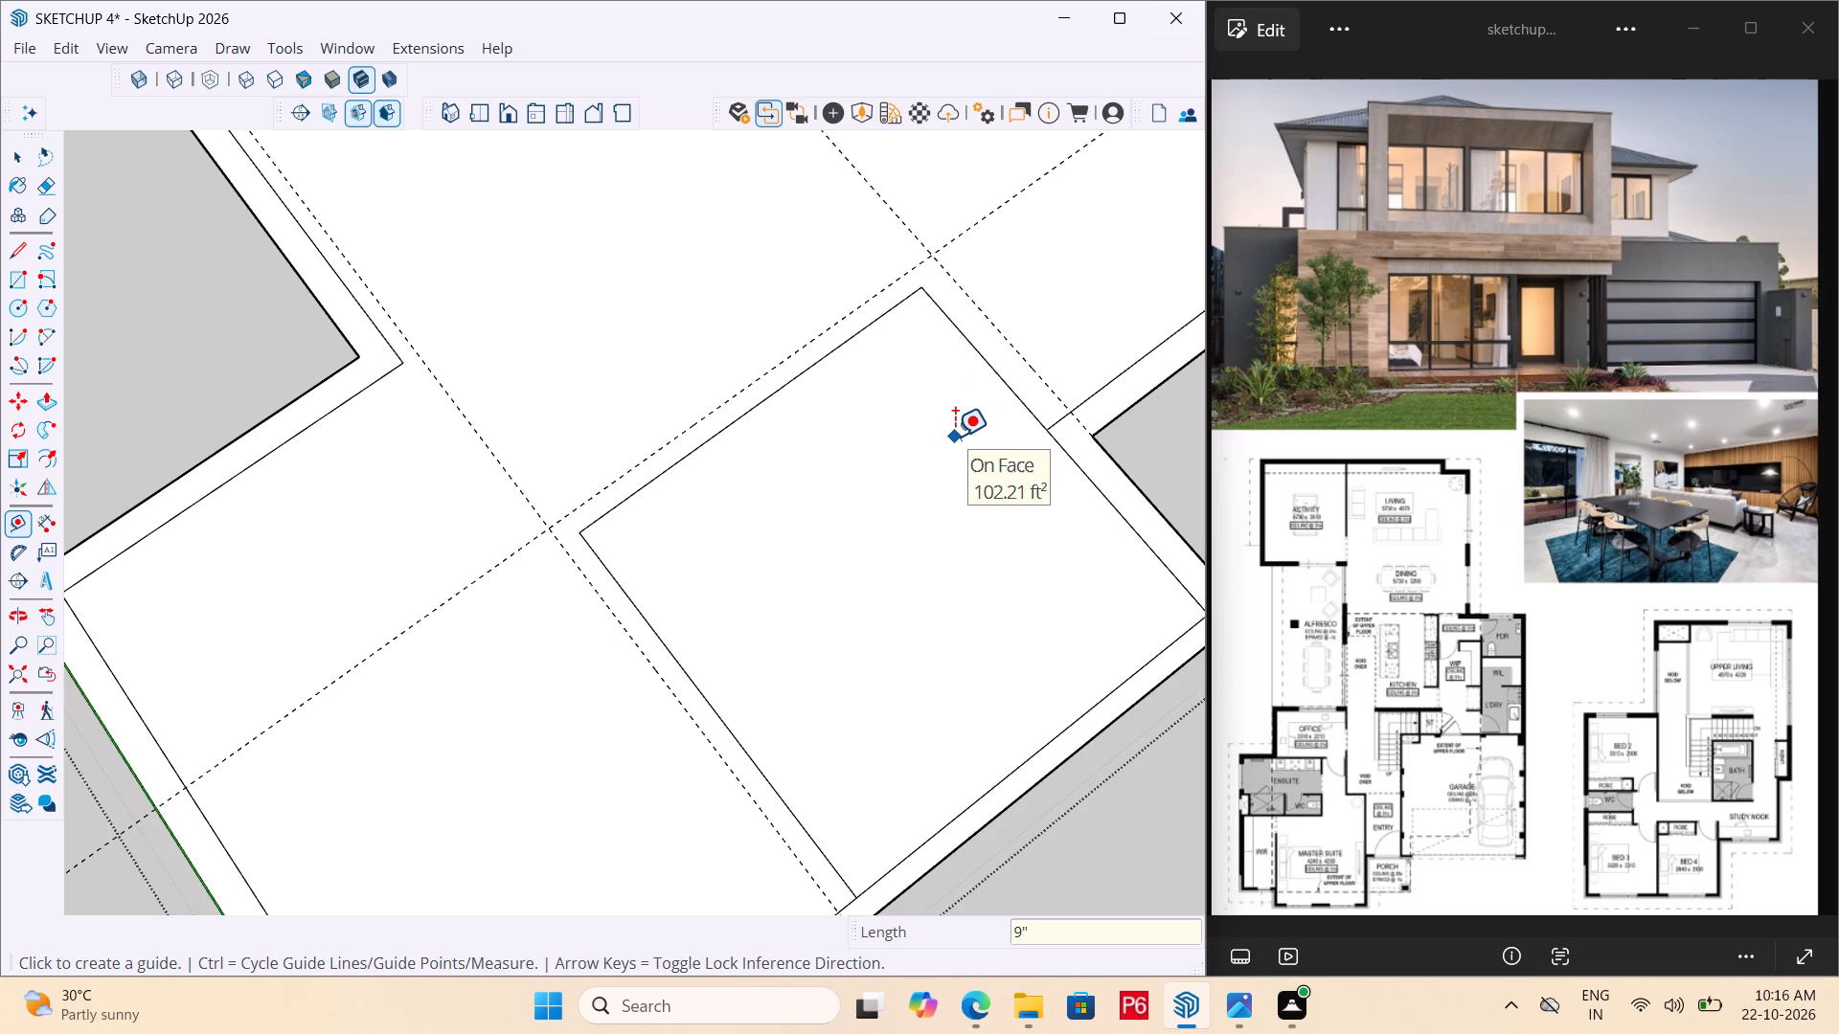
Draw the room's outer wall lines along the guides from the notch's outer corner, around the back, to the front wall.
{"action": "key", "text": "l"}
{"action": "left_click", "coordinate": [1096, 438]}
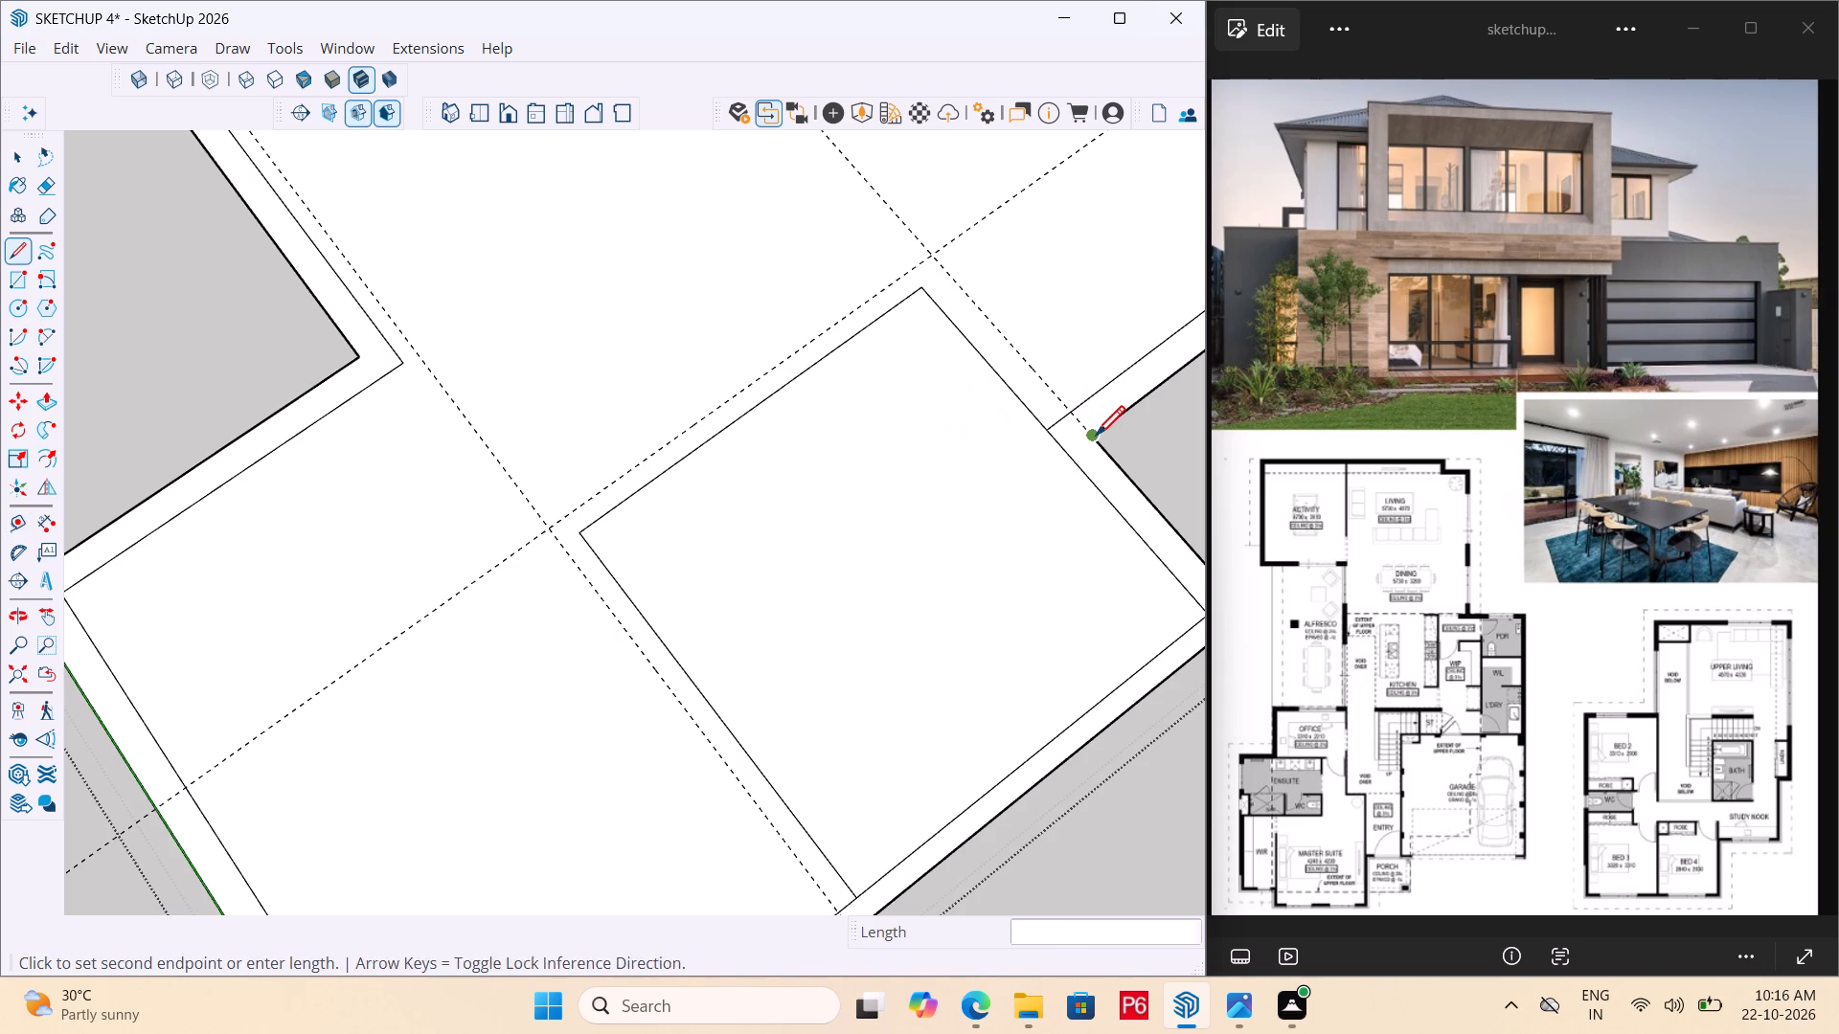
{"action": "left_click", "coordinate": [942, 251]}
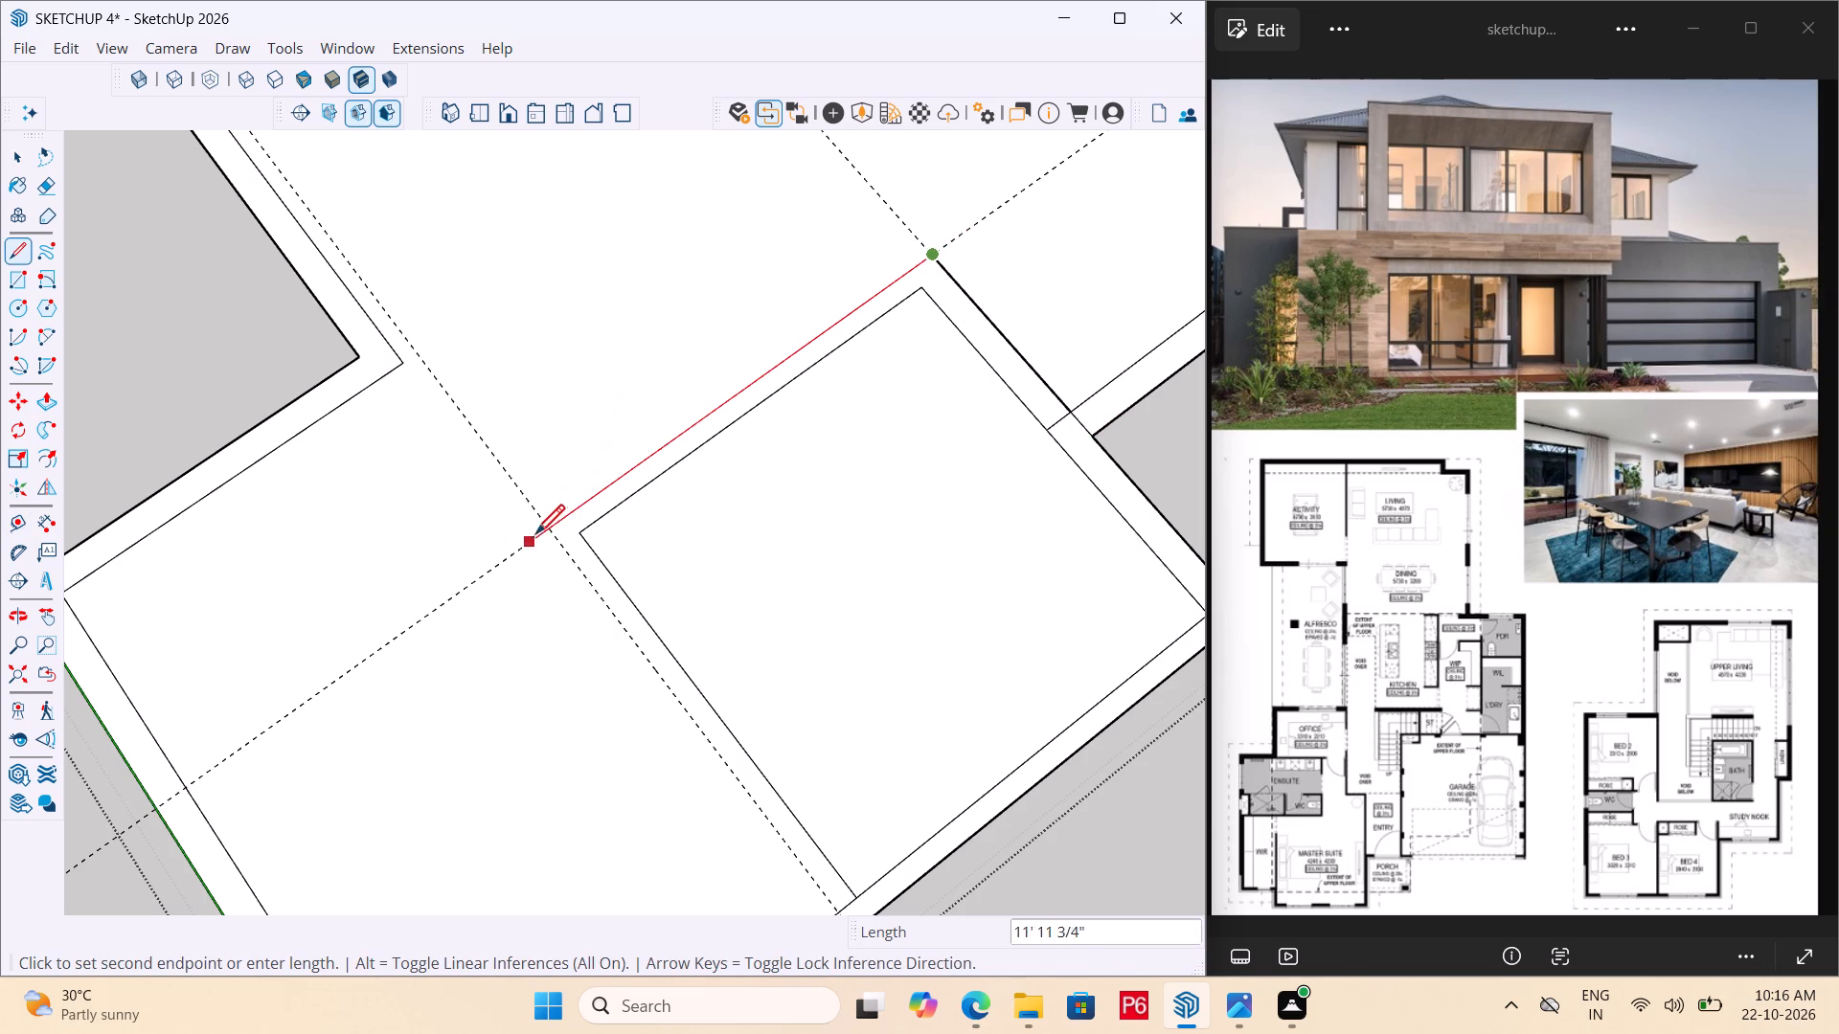
{"action": "left_click", "coordinate": [549, 531]}
{"action": "scroll", "coordinate": [517, 266], "scroll_direction": "down", "scroll_amount": 5}
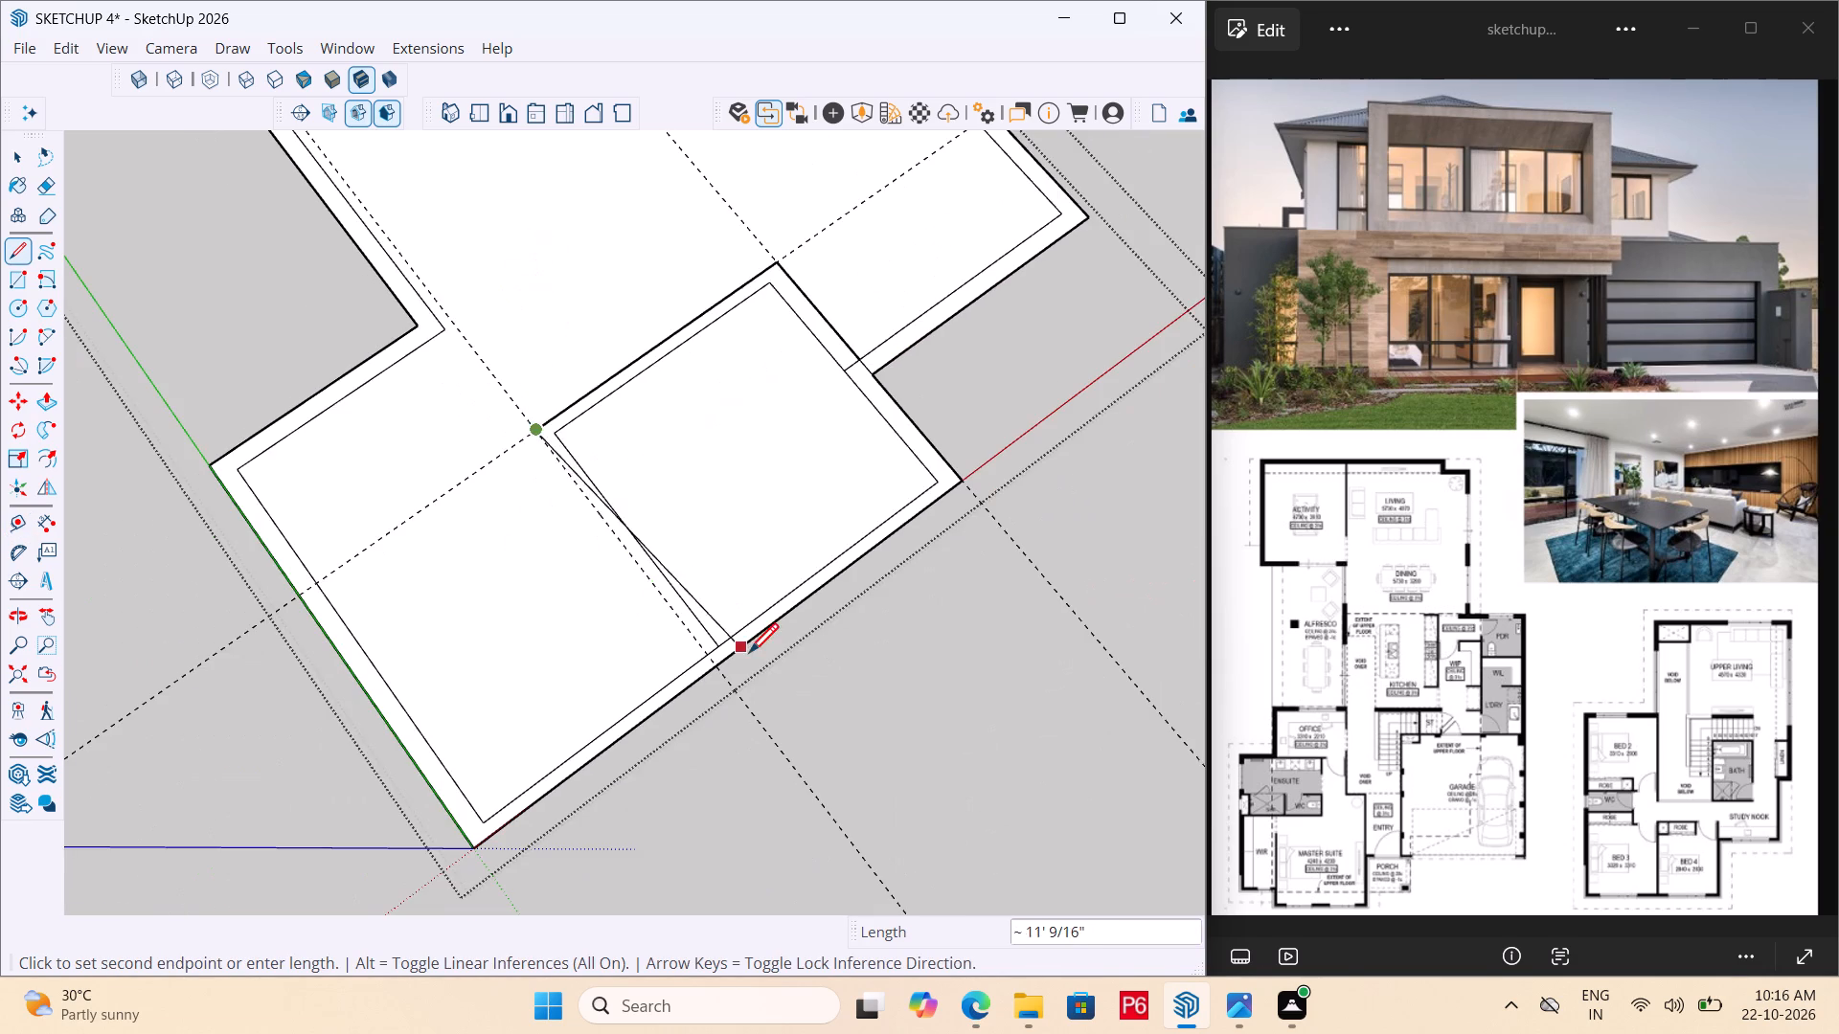
{"action": "scroll", "coordinate": [749, 656], "scroll_direction": "up", "scroll_amount": 5}
{"action": "left_click", "coordinate": [685, 654]}
{"action": "scroll", "coordinate": [844, 694], "scroll_direction": "down", "scroll_amount": 4}
{"action": "key", "text": "space"}
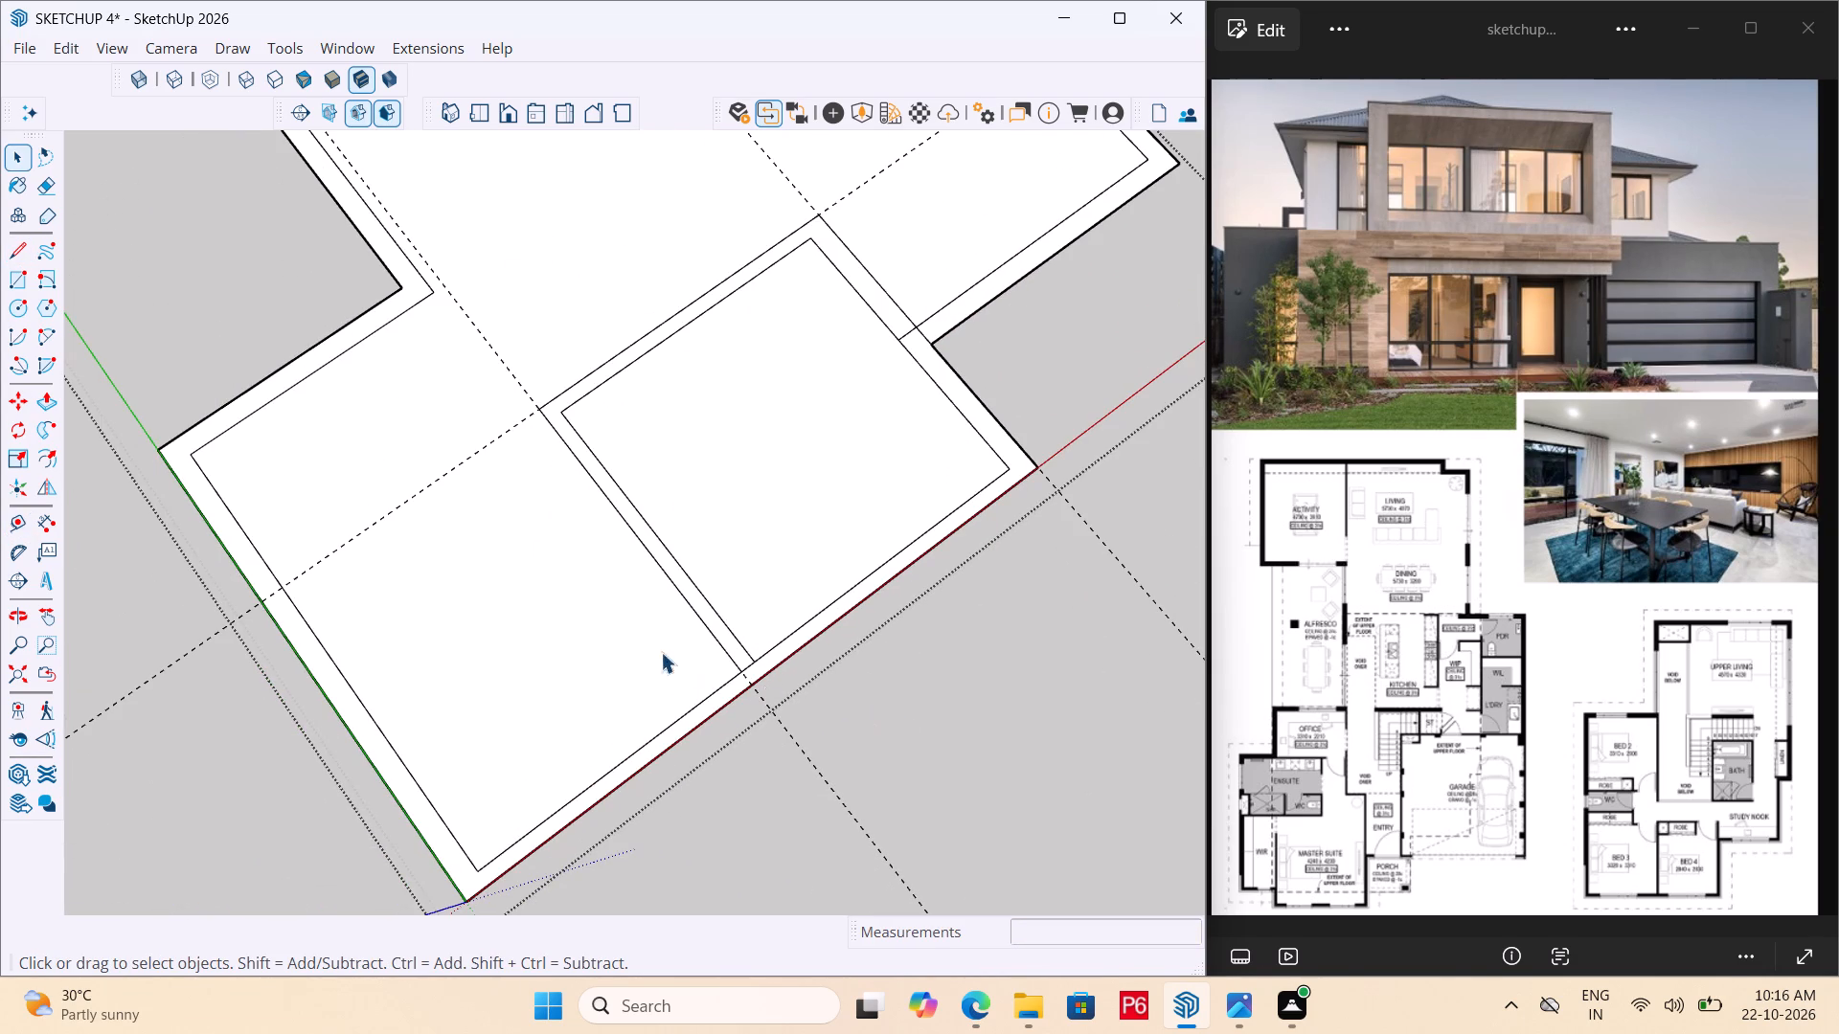
Erase the three dashed guides running along the room's outer wall lines.
{"action": "scroll", "coordinate": [828, 594], "scroll_direction": "down", "scroll_amount": 1}
{"action": "key", "text": "e"}
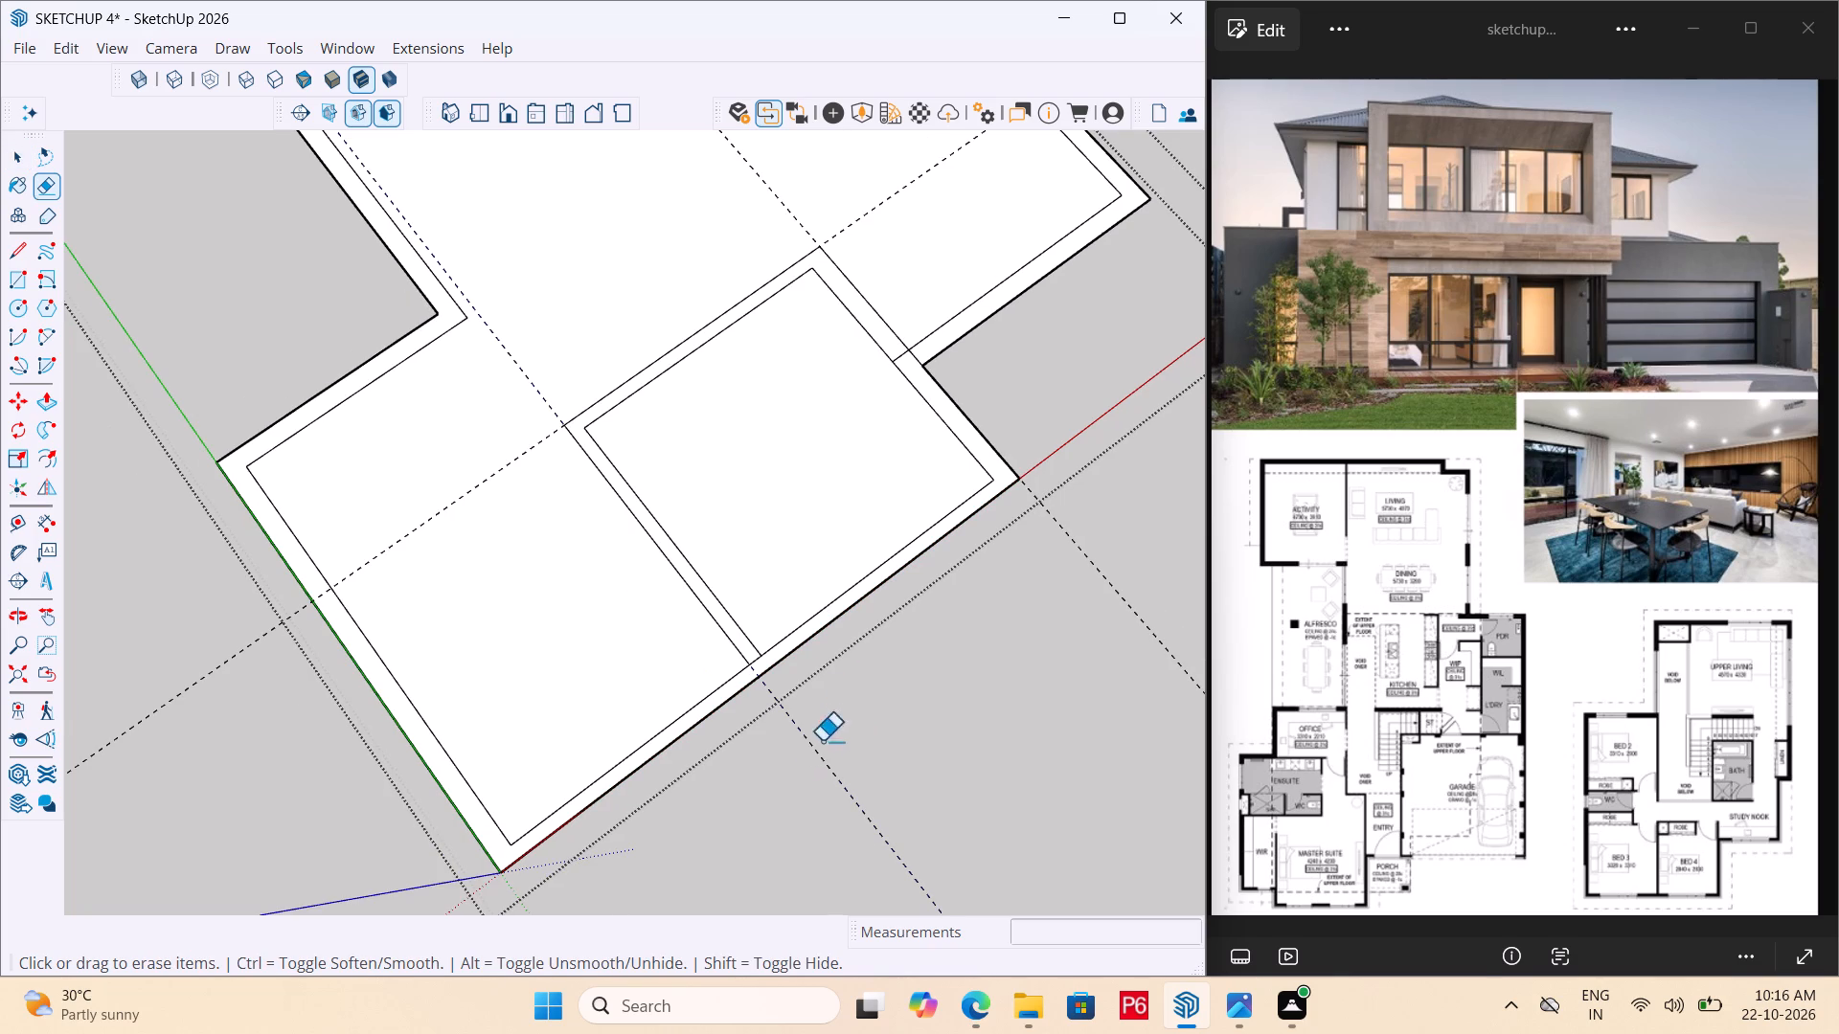
{"action": "left_click_drag", "start_coordinate": [820, 749], "coordinate": [846, 708]}
{"action": "left_click_drag", "start_coordinate": [1010, 626], "coordinate": [1094, 556]}
{"action": "left_click_drag", "start_coordinate": [184, 658], "coordinate": [268, 705]}
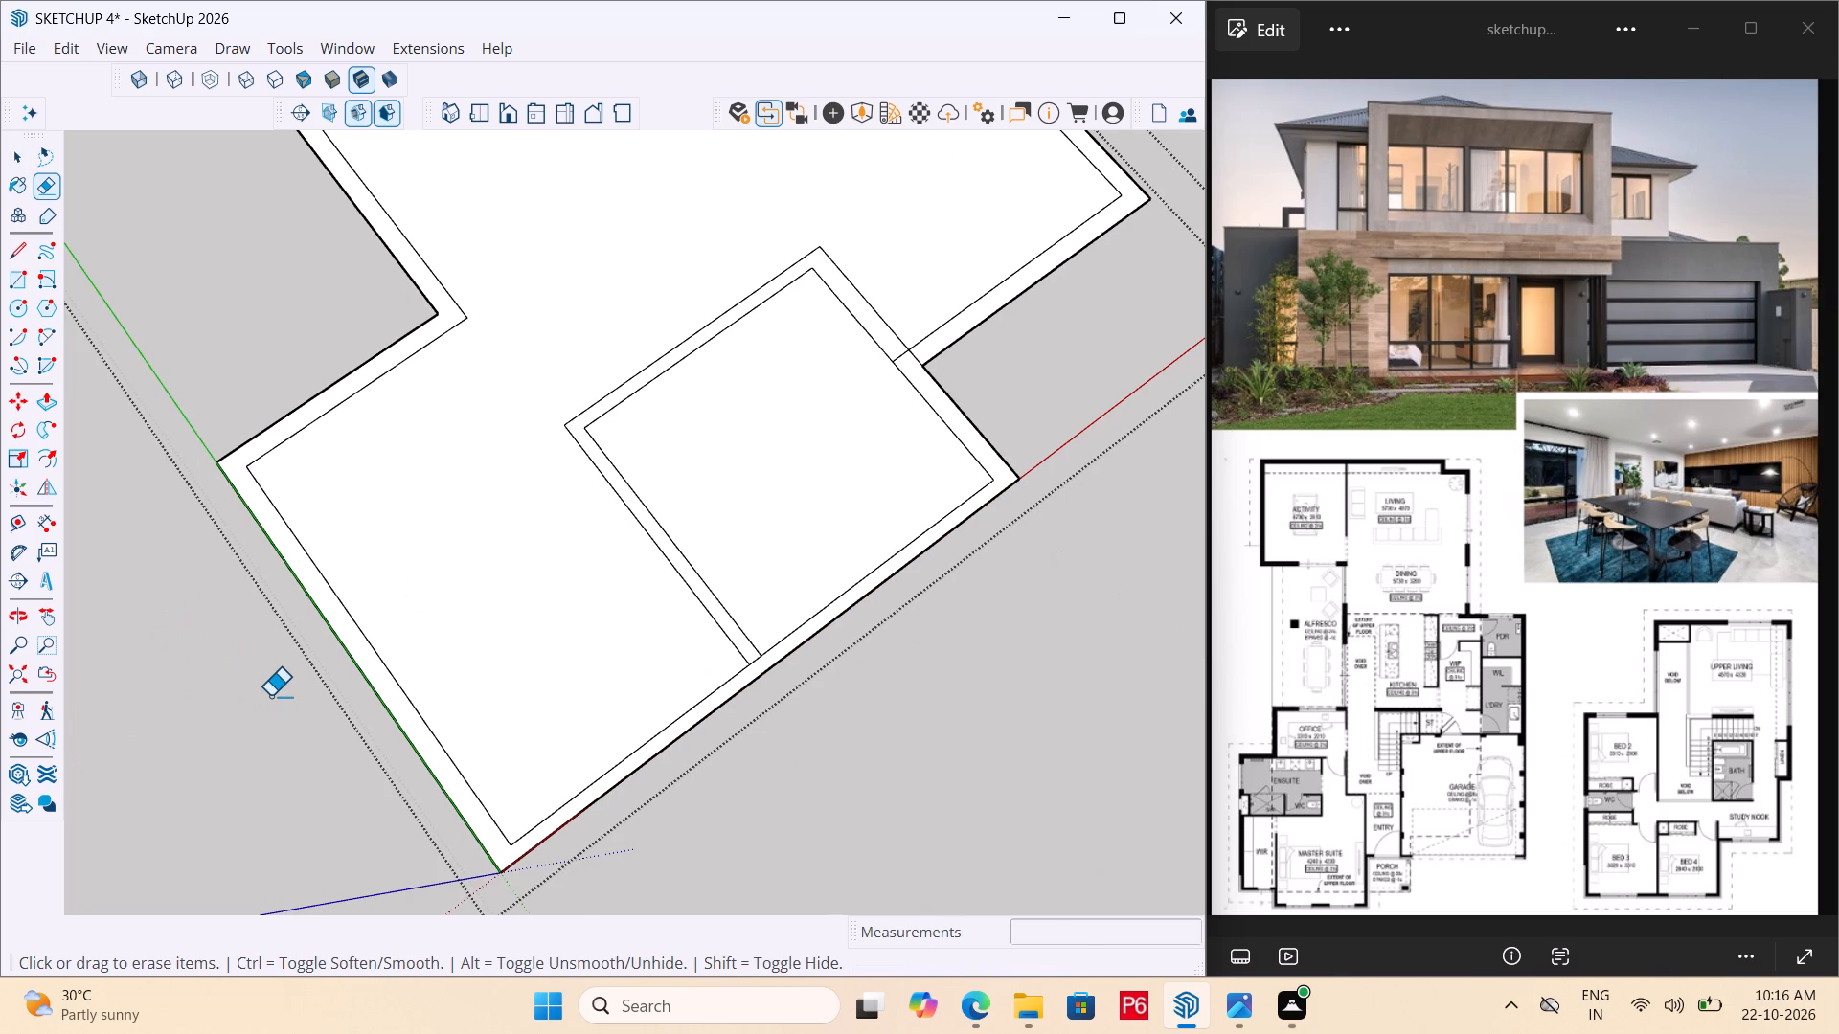
Save the model and leave the floor plan group.
{"action": "key", "text": "ctrl+a"}
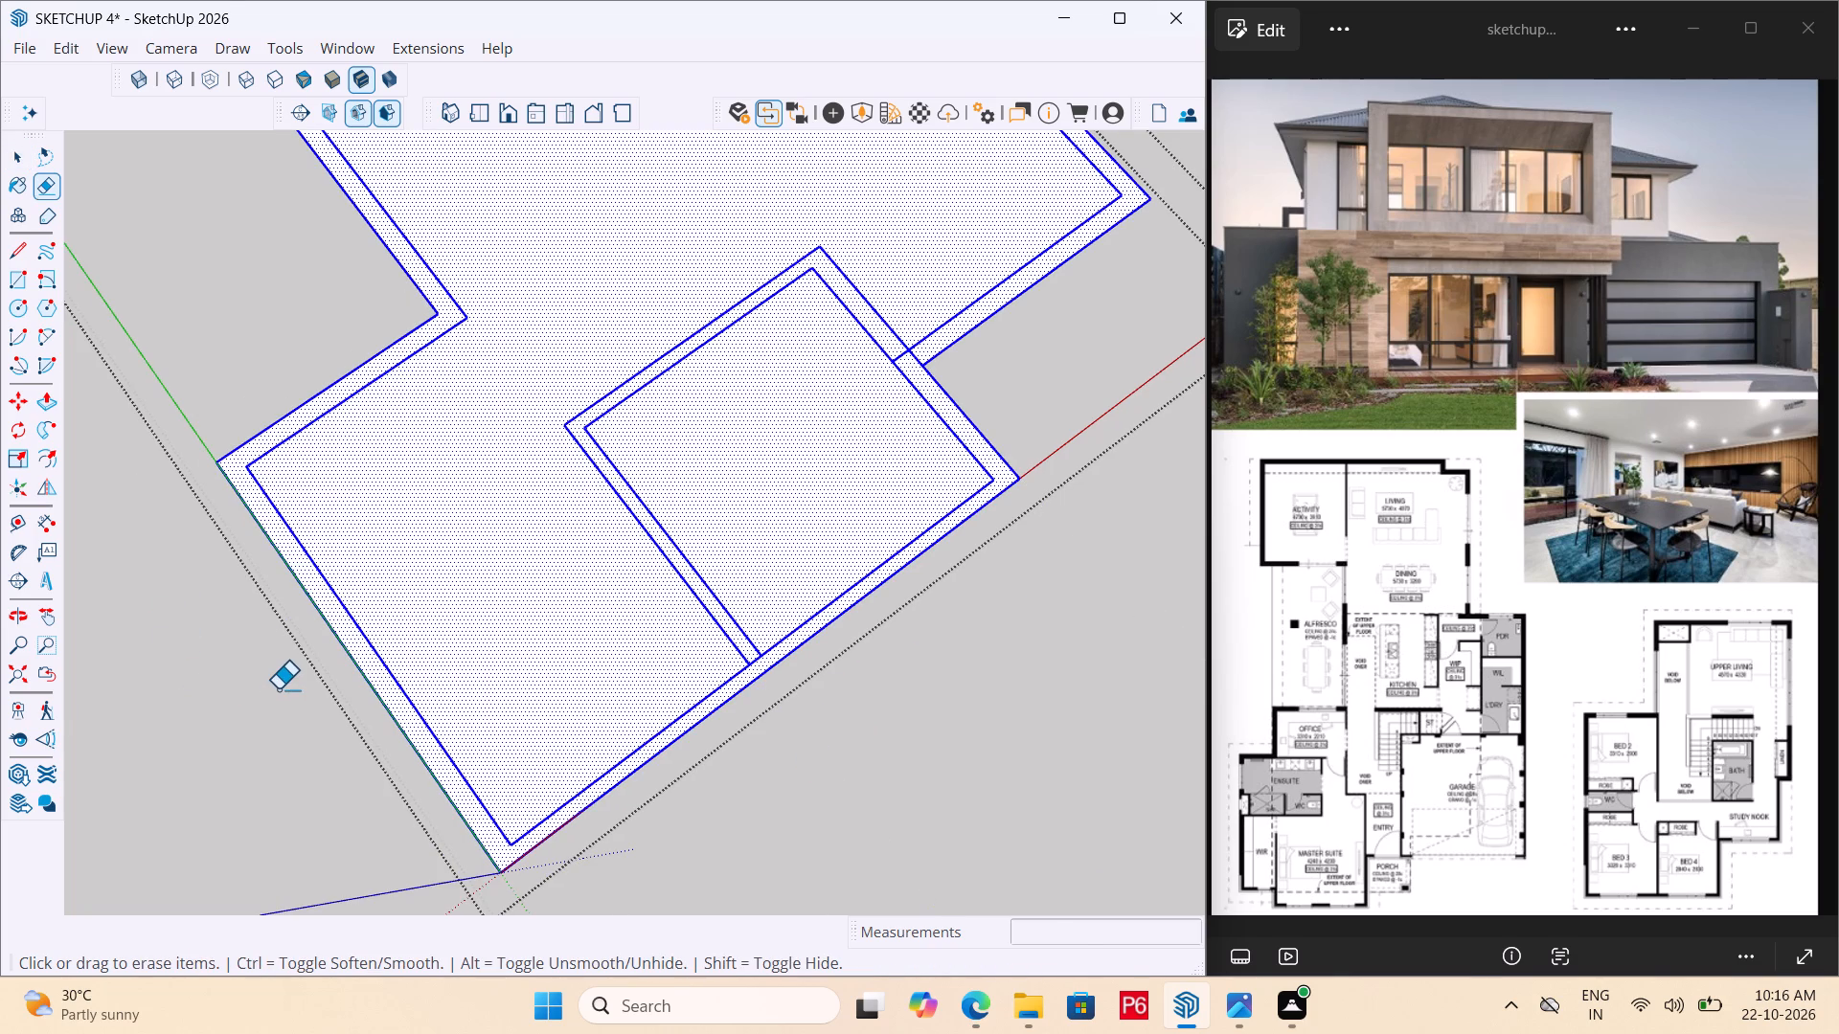
{"action": "key", "text": "ctrl+s"}
{"action": "key", "text": "ctrl+s"}
{"action": "key", "text": "ctrl+s"}
{"action": "key", "text": "ctrl+s"}
{"action": "key", "text": "ctrl+s"}
{"action": "key", "text": "space"}
{"action": "left_click", "coordinate": [862, 687]}
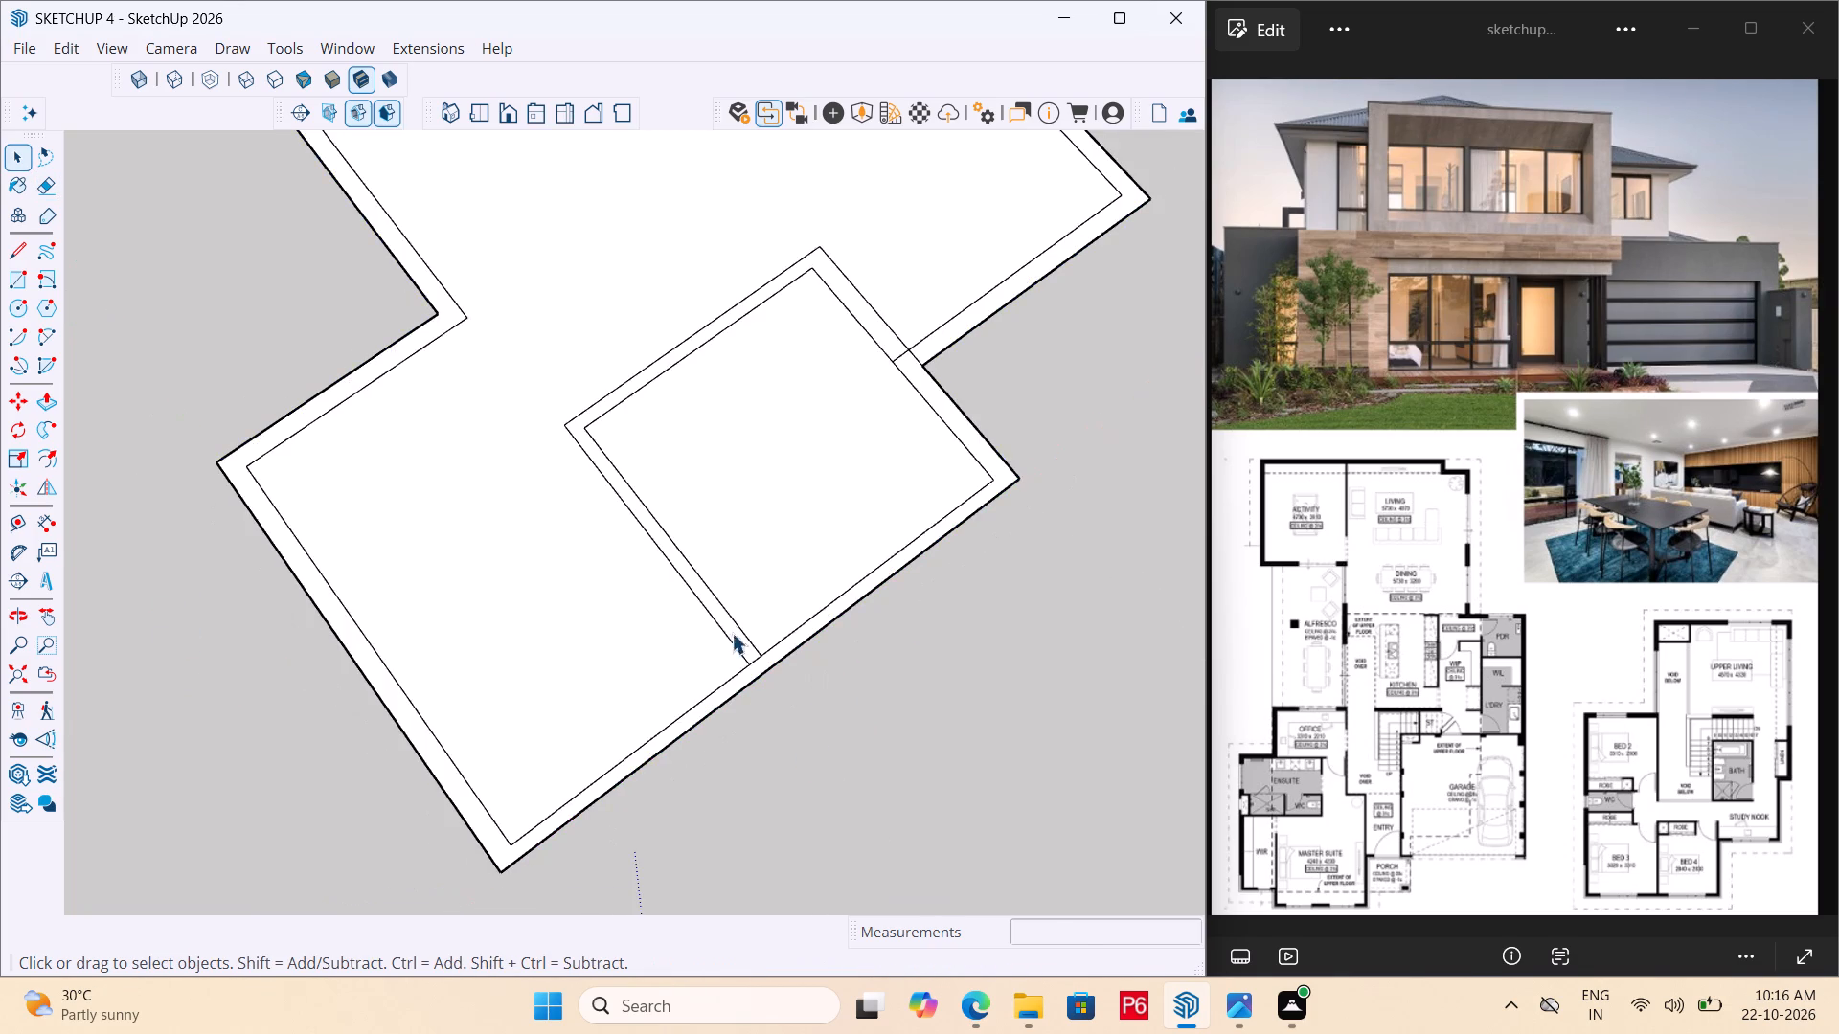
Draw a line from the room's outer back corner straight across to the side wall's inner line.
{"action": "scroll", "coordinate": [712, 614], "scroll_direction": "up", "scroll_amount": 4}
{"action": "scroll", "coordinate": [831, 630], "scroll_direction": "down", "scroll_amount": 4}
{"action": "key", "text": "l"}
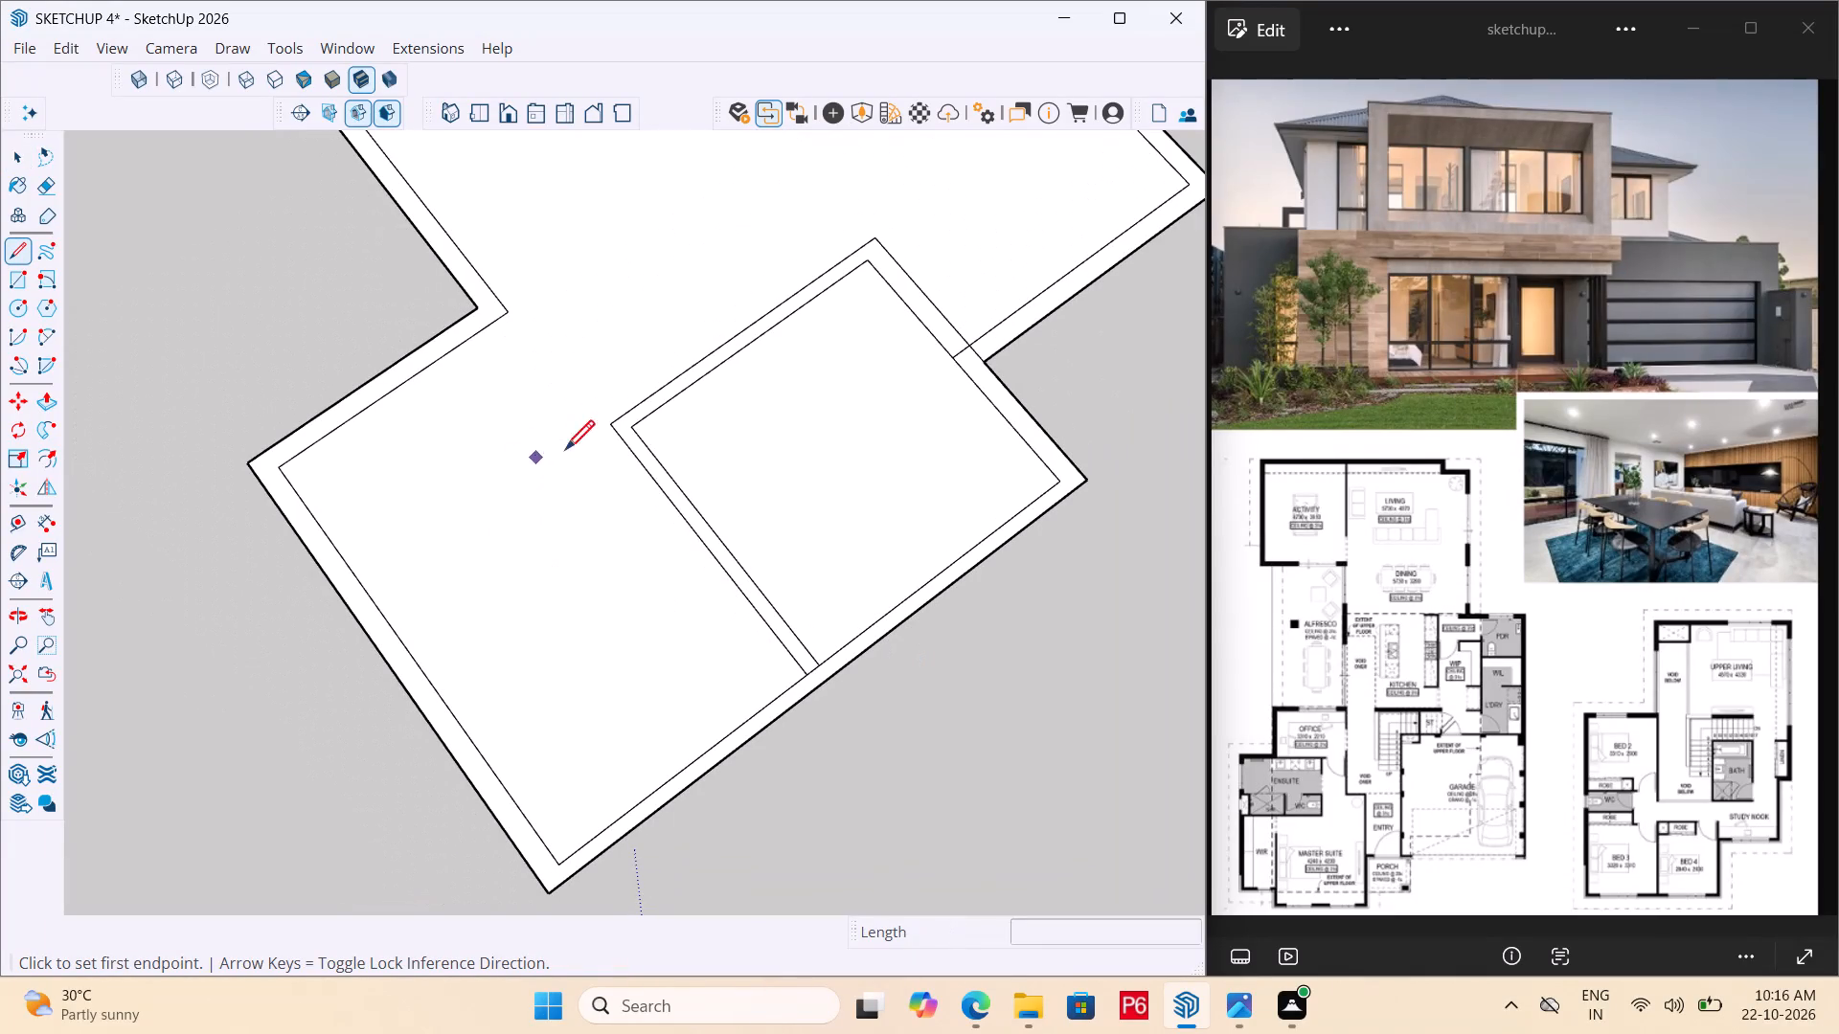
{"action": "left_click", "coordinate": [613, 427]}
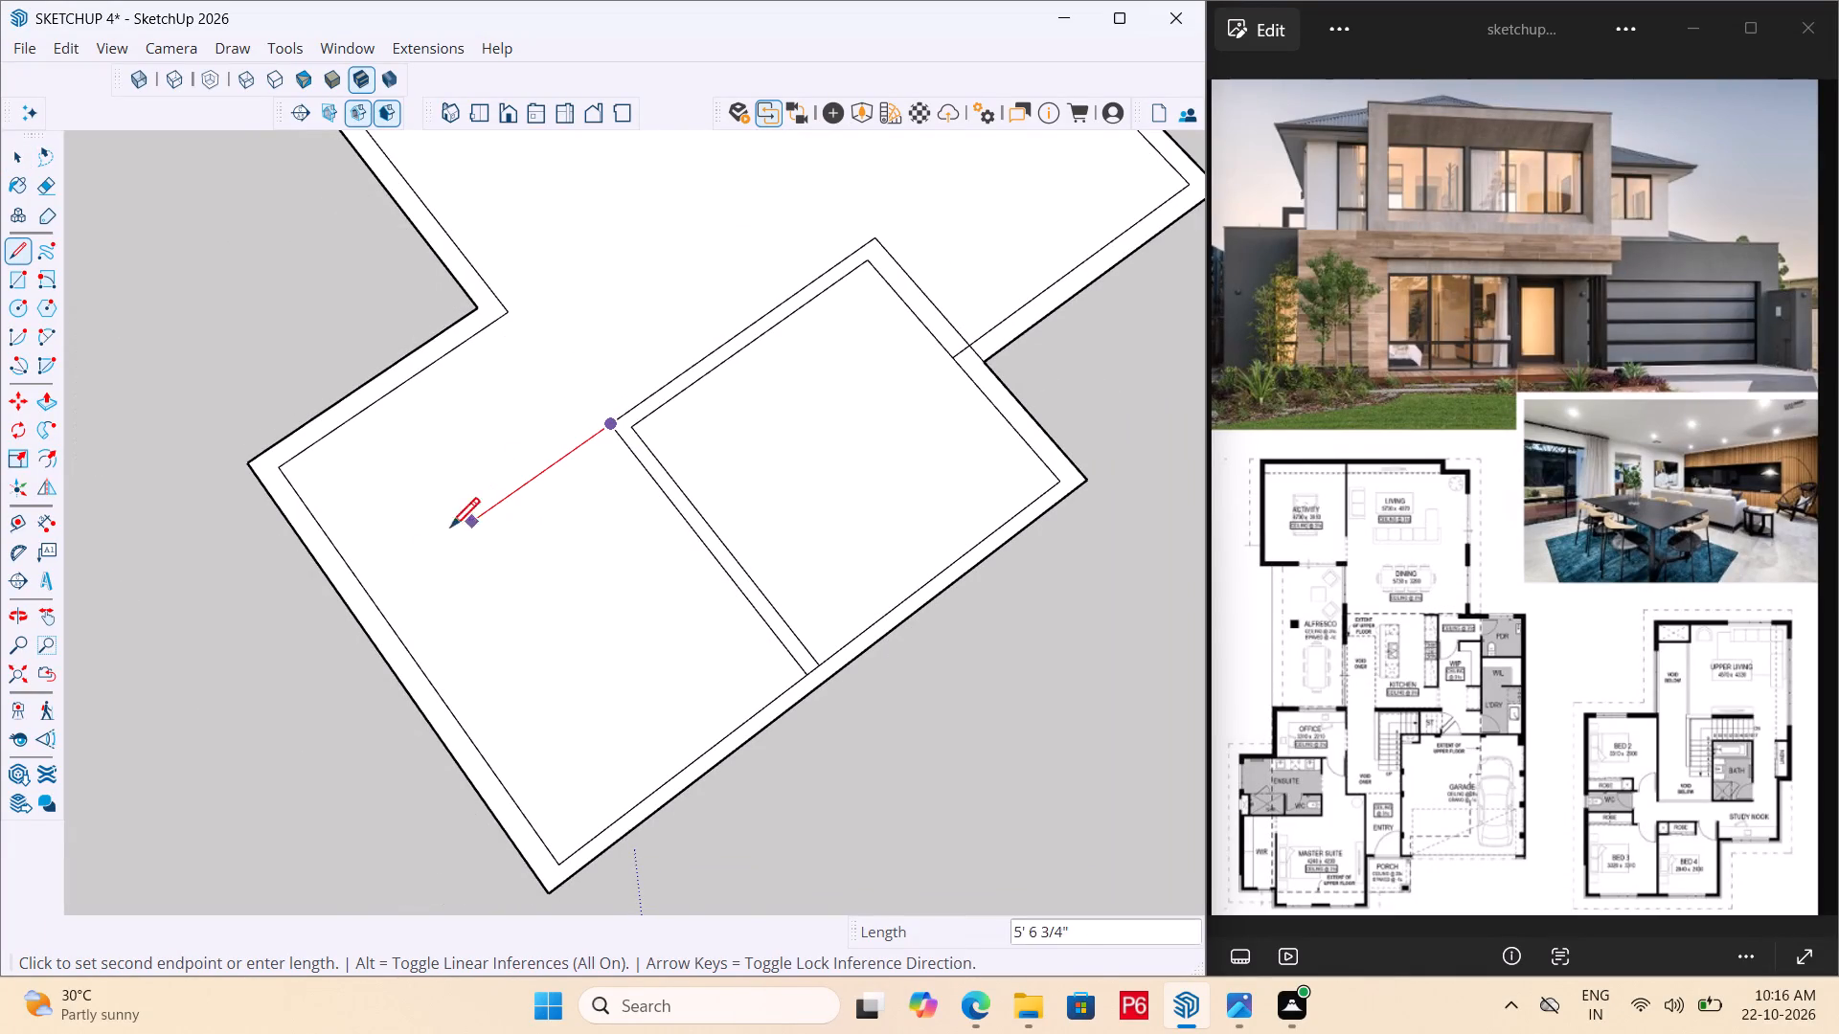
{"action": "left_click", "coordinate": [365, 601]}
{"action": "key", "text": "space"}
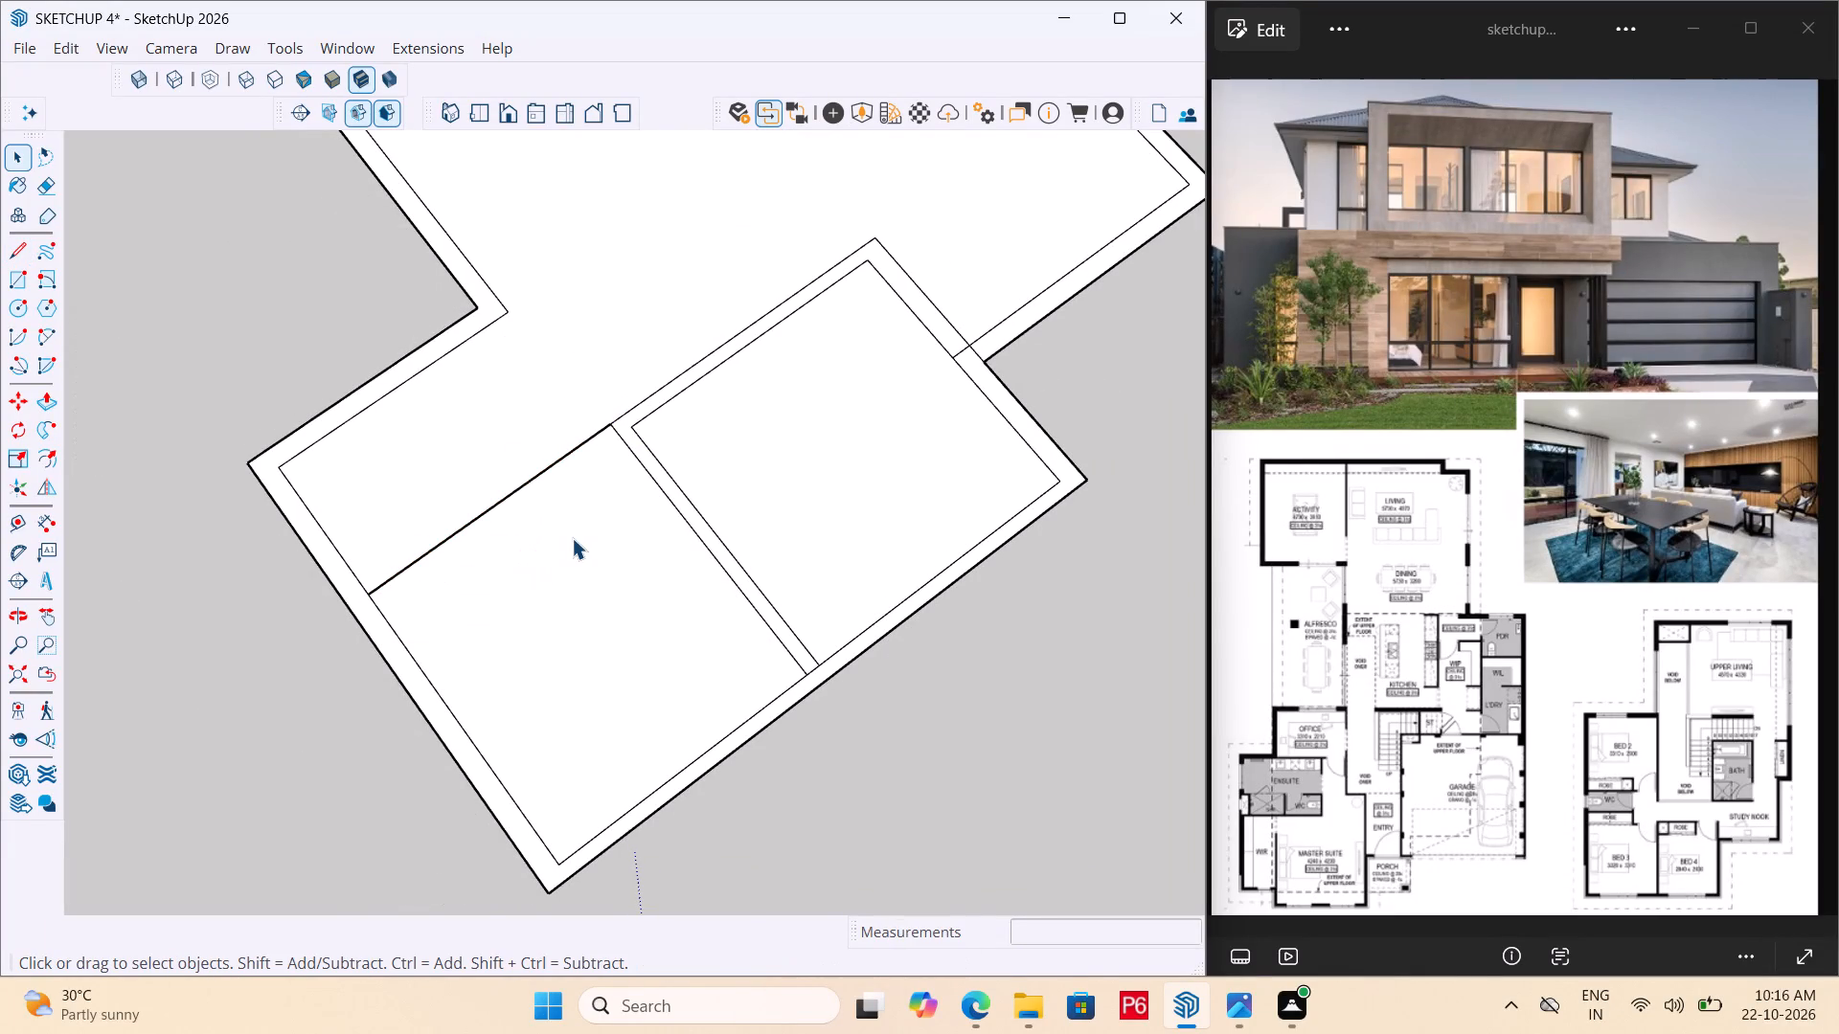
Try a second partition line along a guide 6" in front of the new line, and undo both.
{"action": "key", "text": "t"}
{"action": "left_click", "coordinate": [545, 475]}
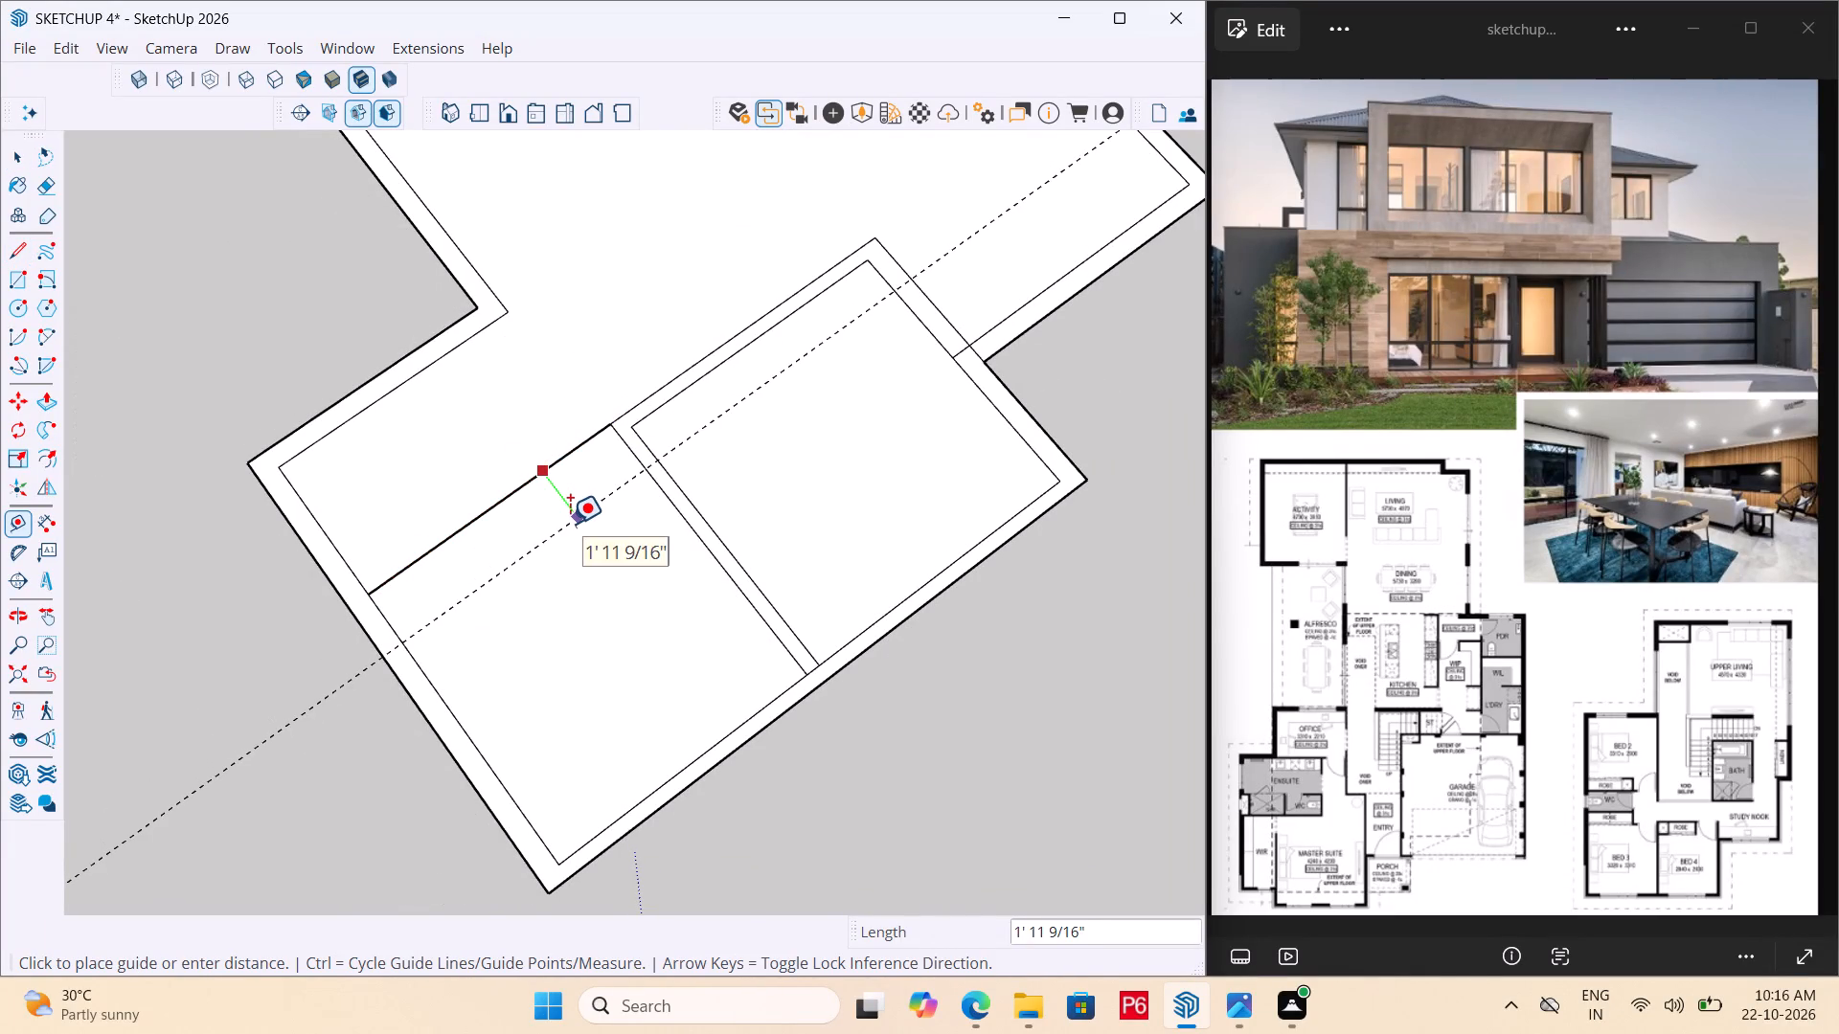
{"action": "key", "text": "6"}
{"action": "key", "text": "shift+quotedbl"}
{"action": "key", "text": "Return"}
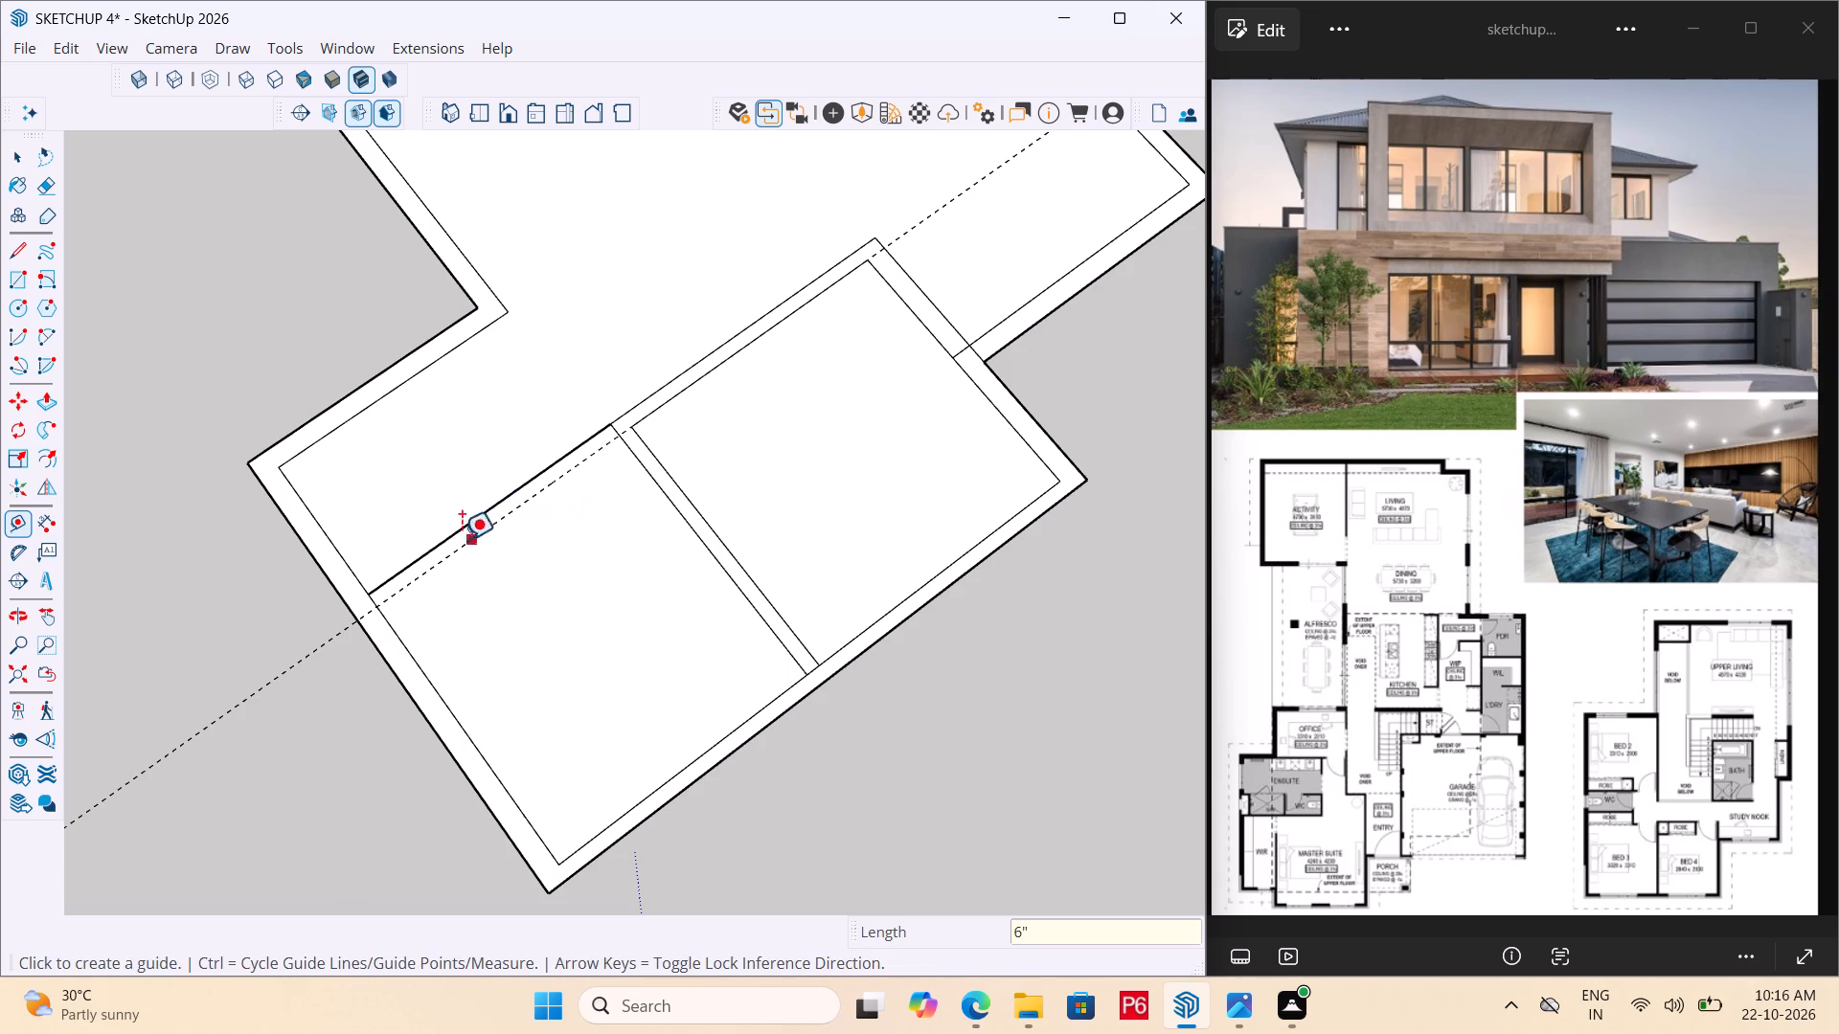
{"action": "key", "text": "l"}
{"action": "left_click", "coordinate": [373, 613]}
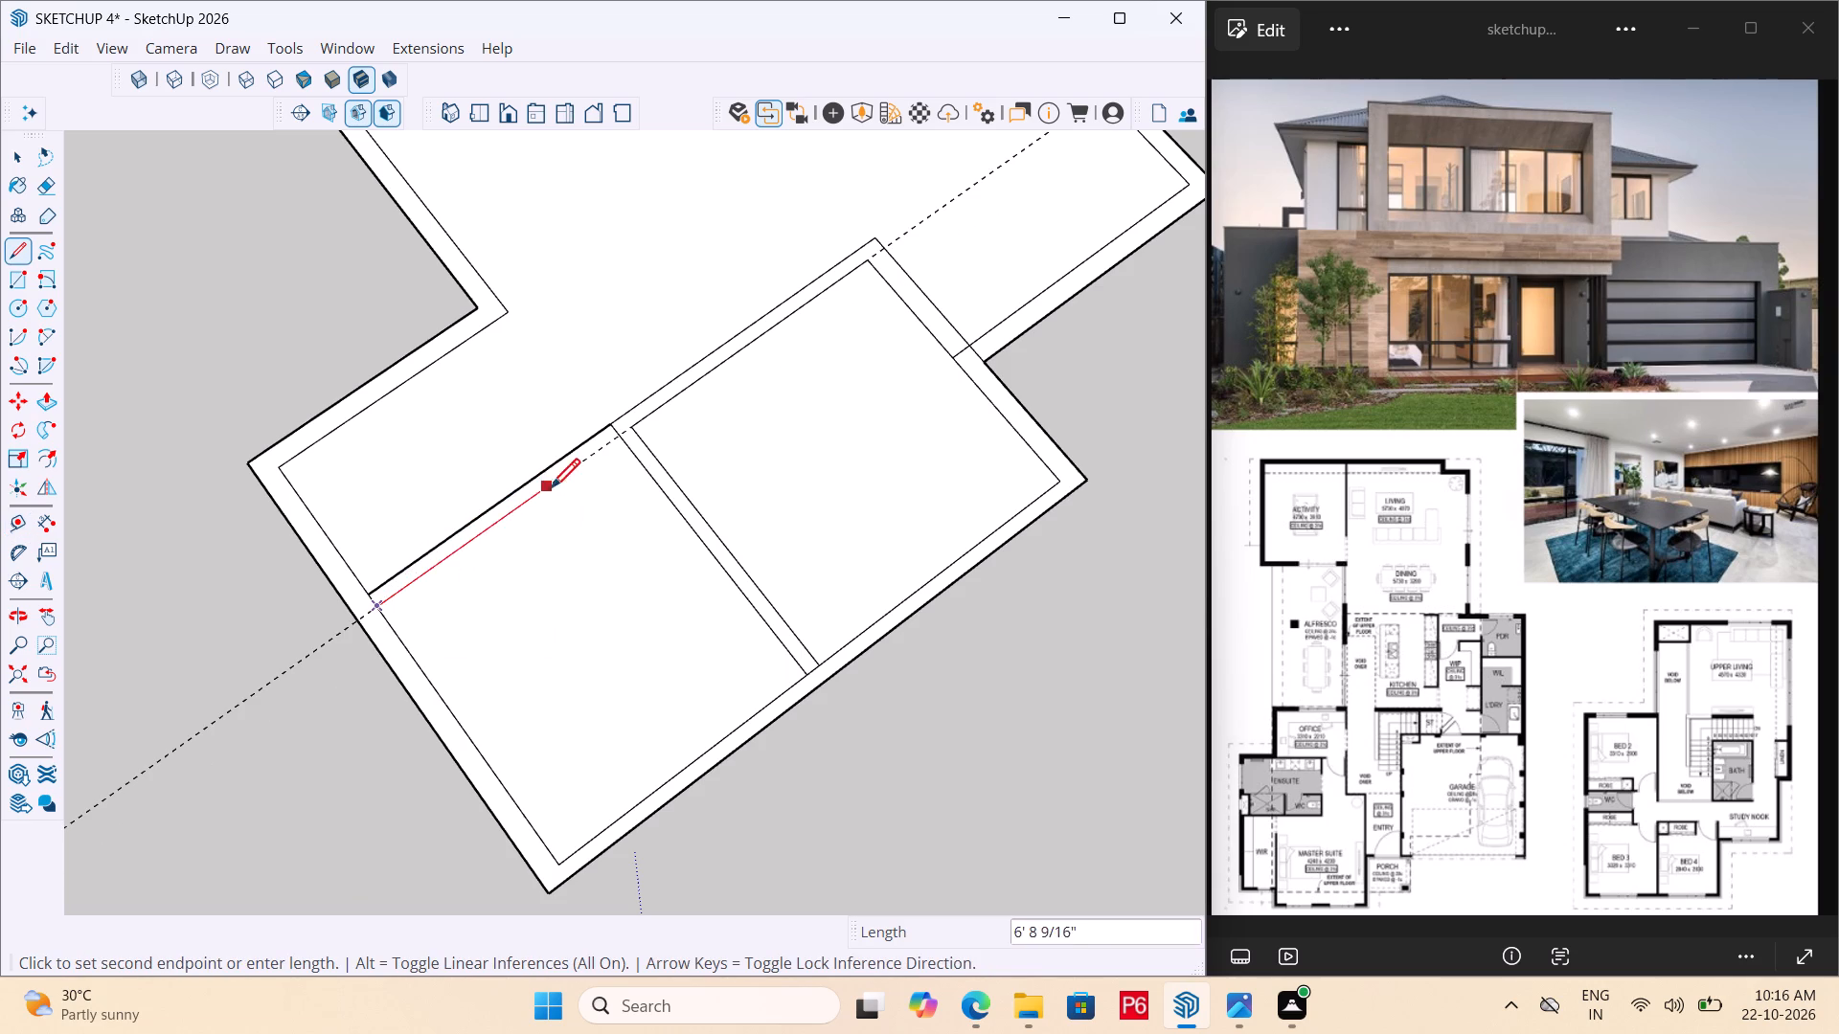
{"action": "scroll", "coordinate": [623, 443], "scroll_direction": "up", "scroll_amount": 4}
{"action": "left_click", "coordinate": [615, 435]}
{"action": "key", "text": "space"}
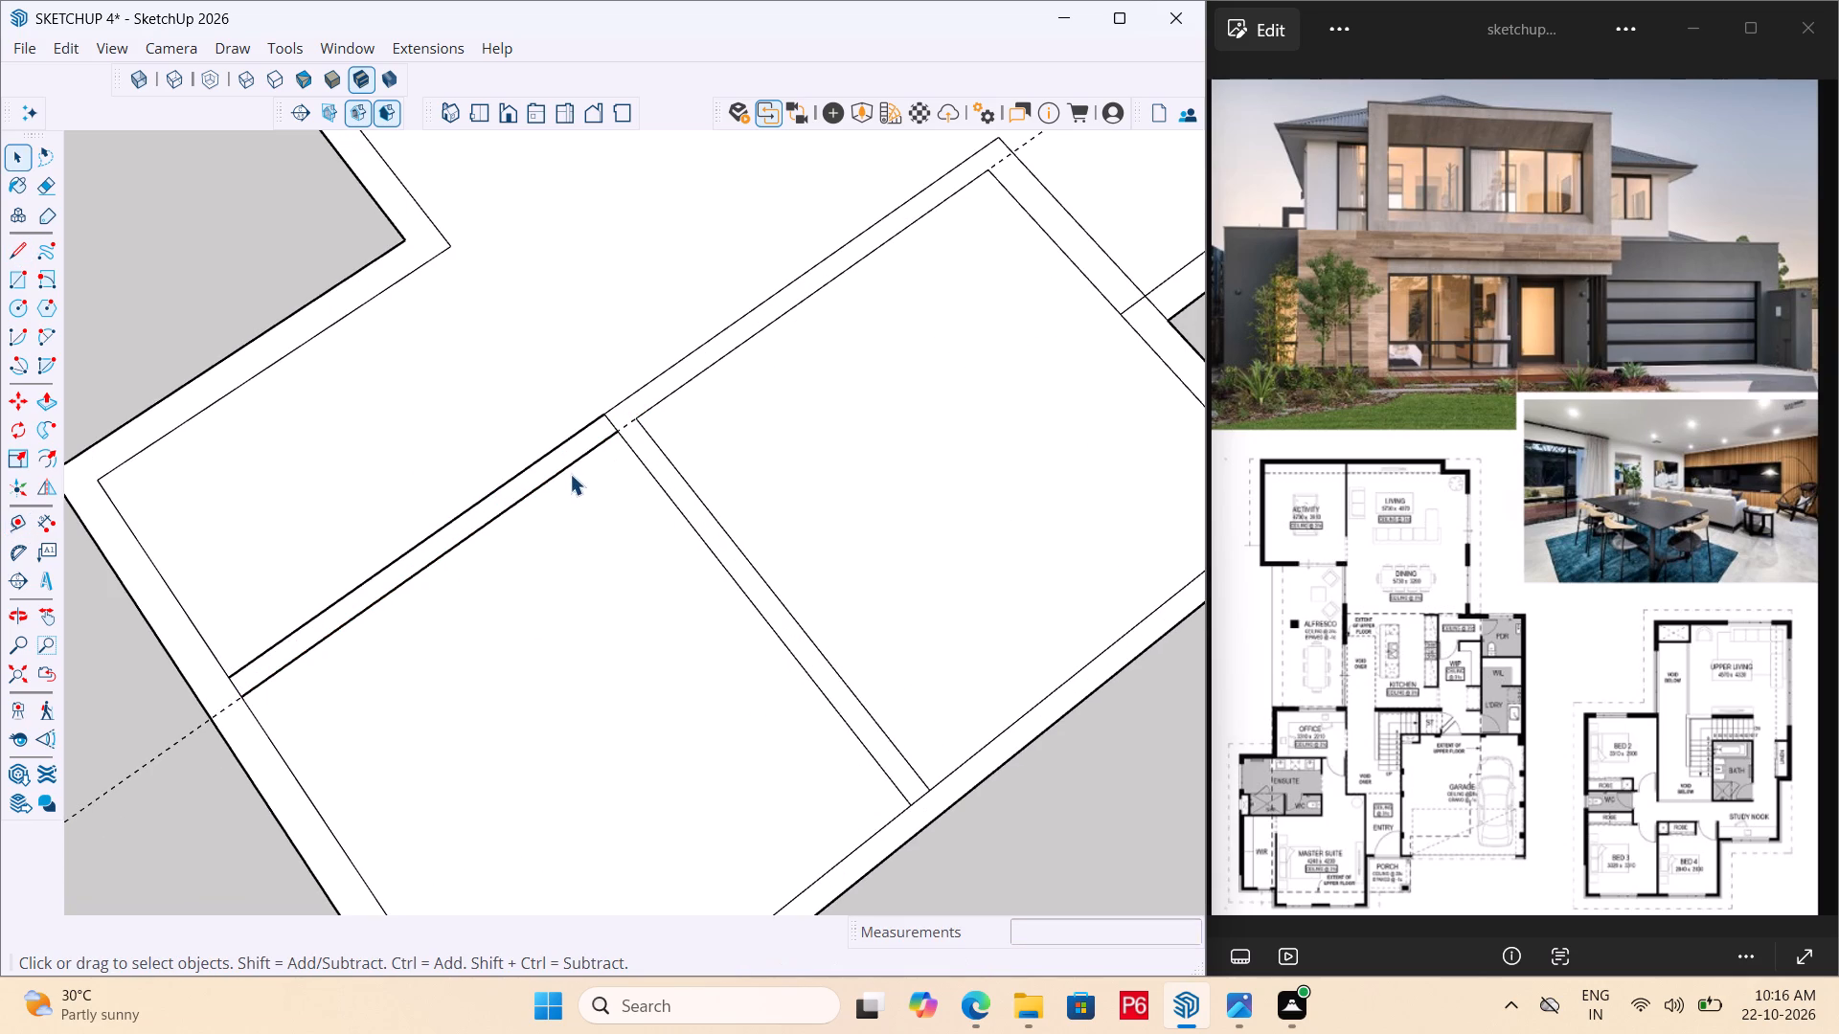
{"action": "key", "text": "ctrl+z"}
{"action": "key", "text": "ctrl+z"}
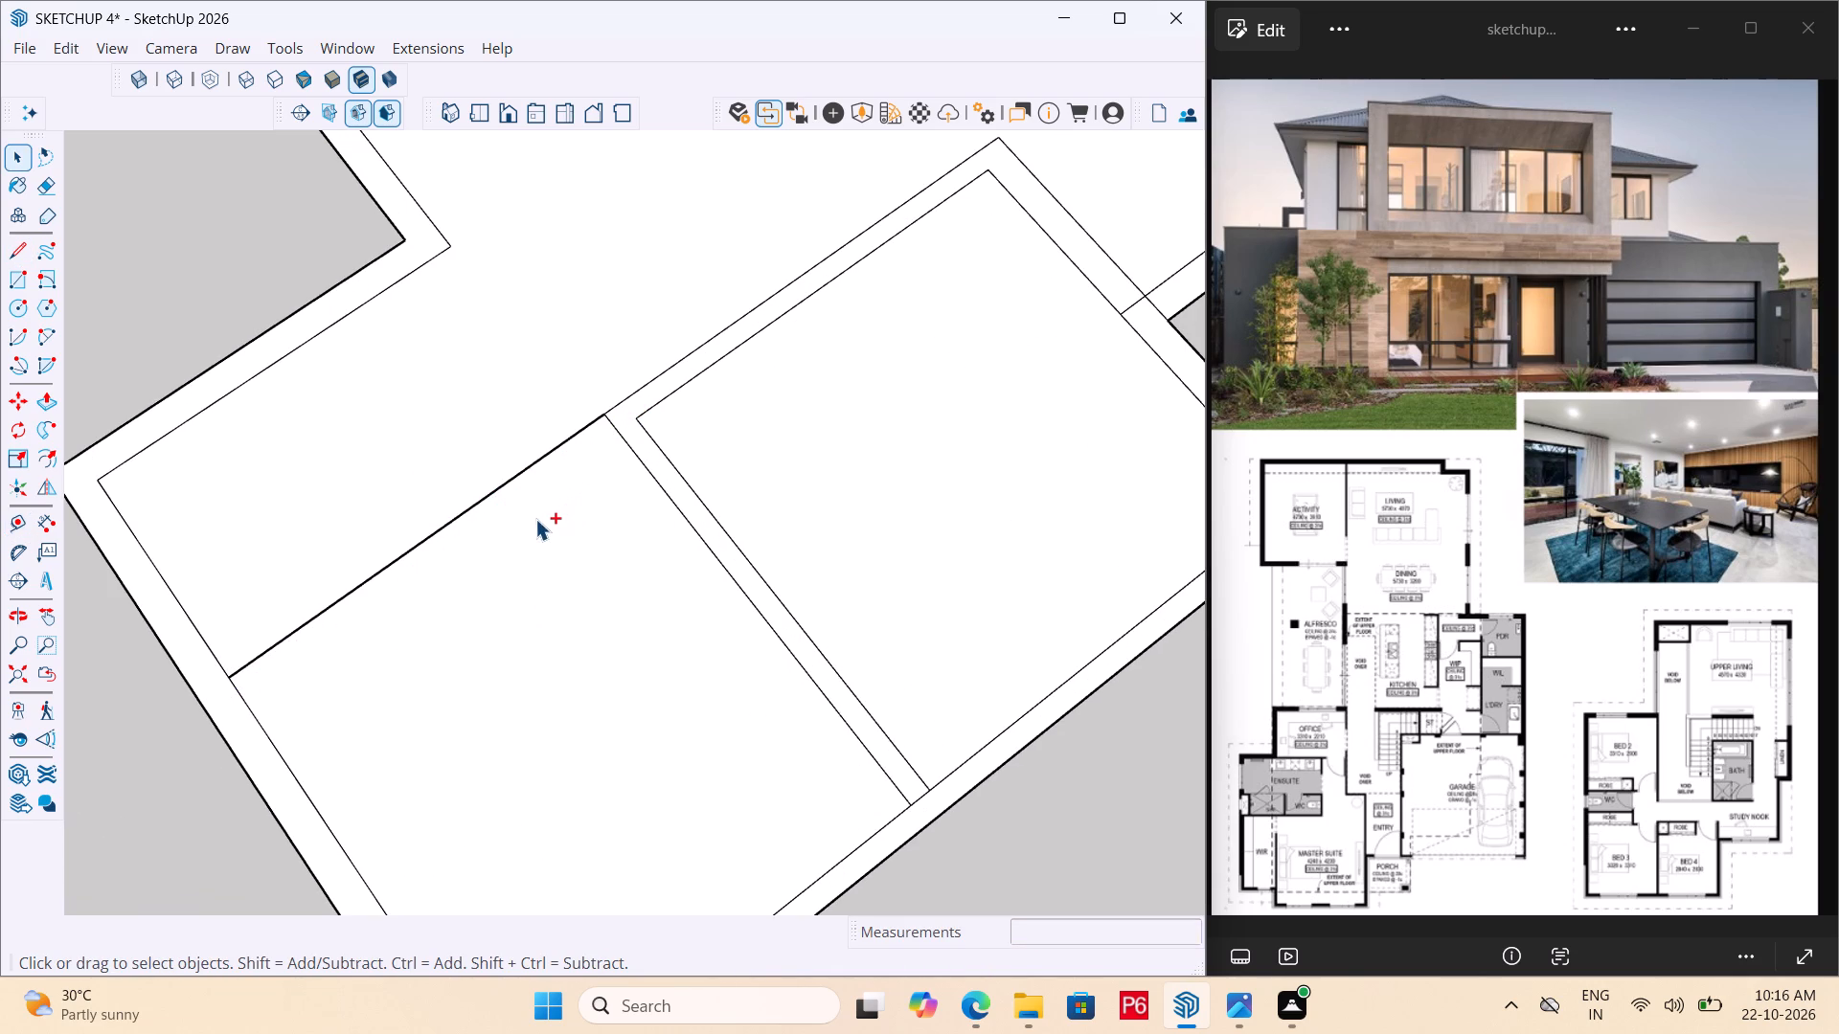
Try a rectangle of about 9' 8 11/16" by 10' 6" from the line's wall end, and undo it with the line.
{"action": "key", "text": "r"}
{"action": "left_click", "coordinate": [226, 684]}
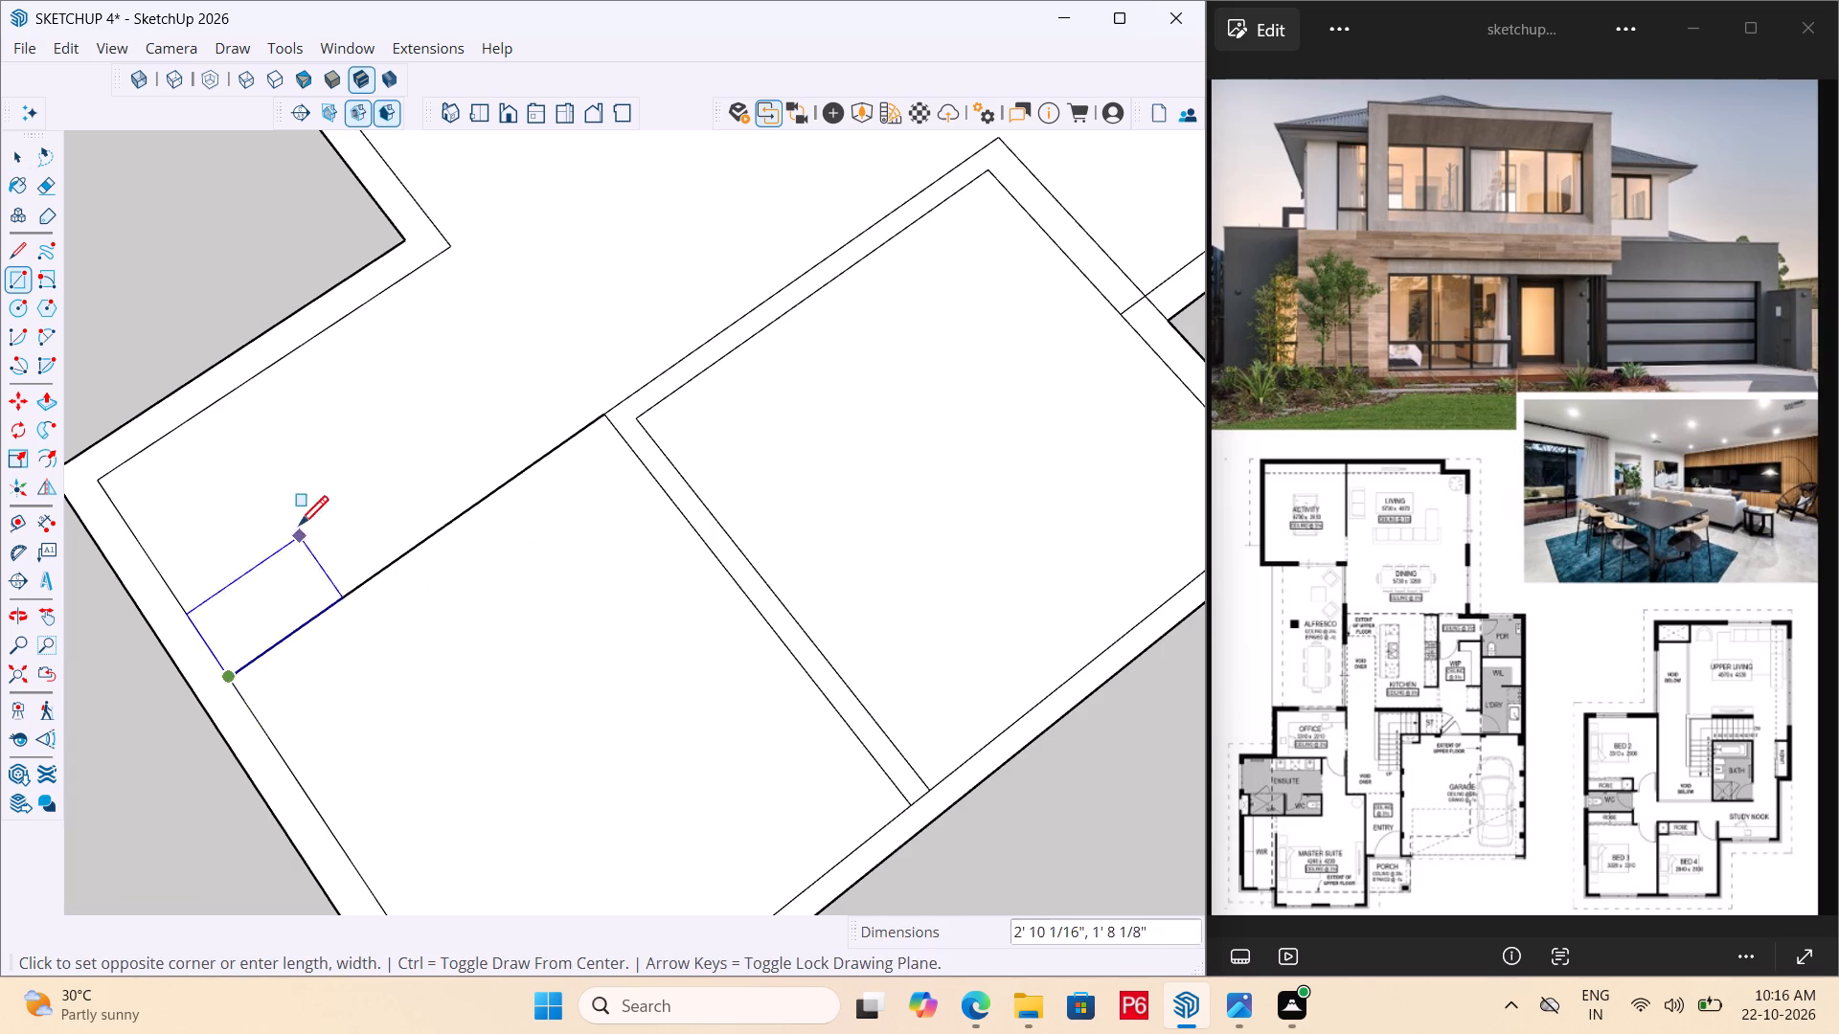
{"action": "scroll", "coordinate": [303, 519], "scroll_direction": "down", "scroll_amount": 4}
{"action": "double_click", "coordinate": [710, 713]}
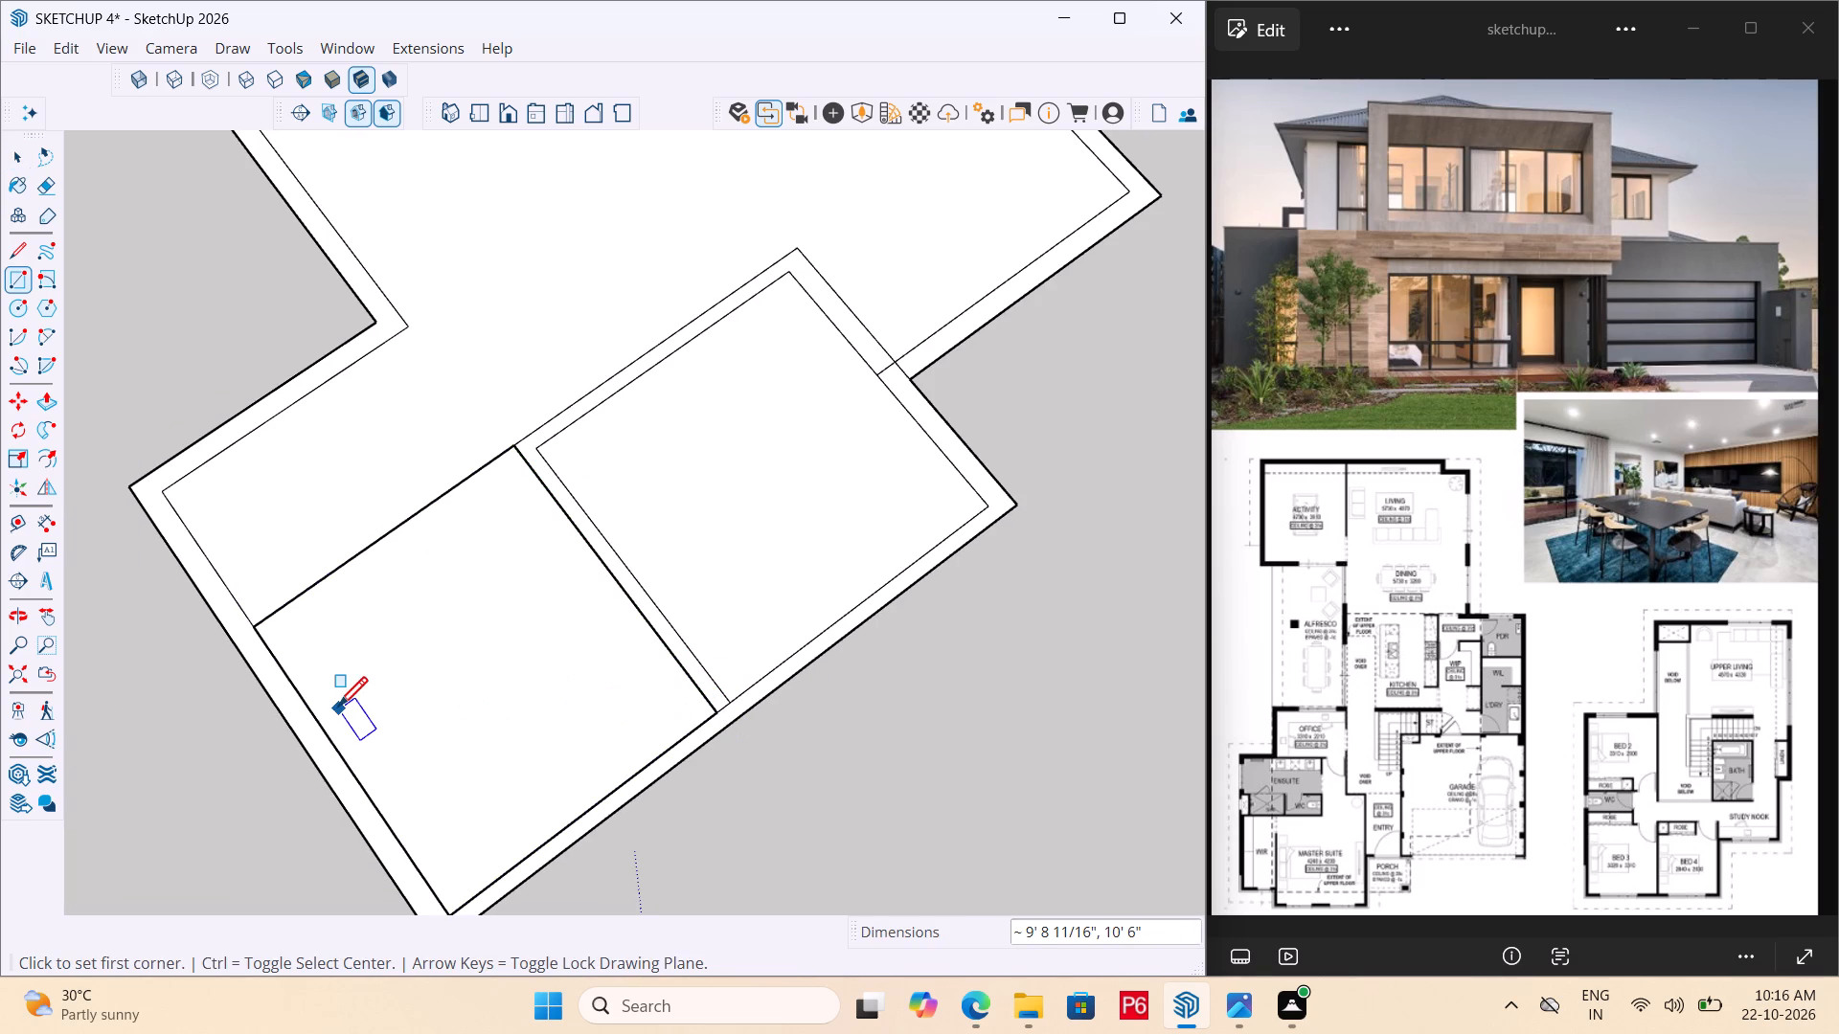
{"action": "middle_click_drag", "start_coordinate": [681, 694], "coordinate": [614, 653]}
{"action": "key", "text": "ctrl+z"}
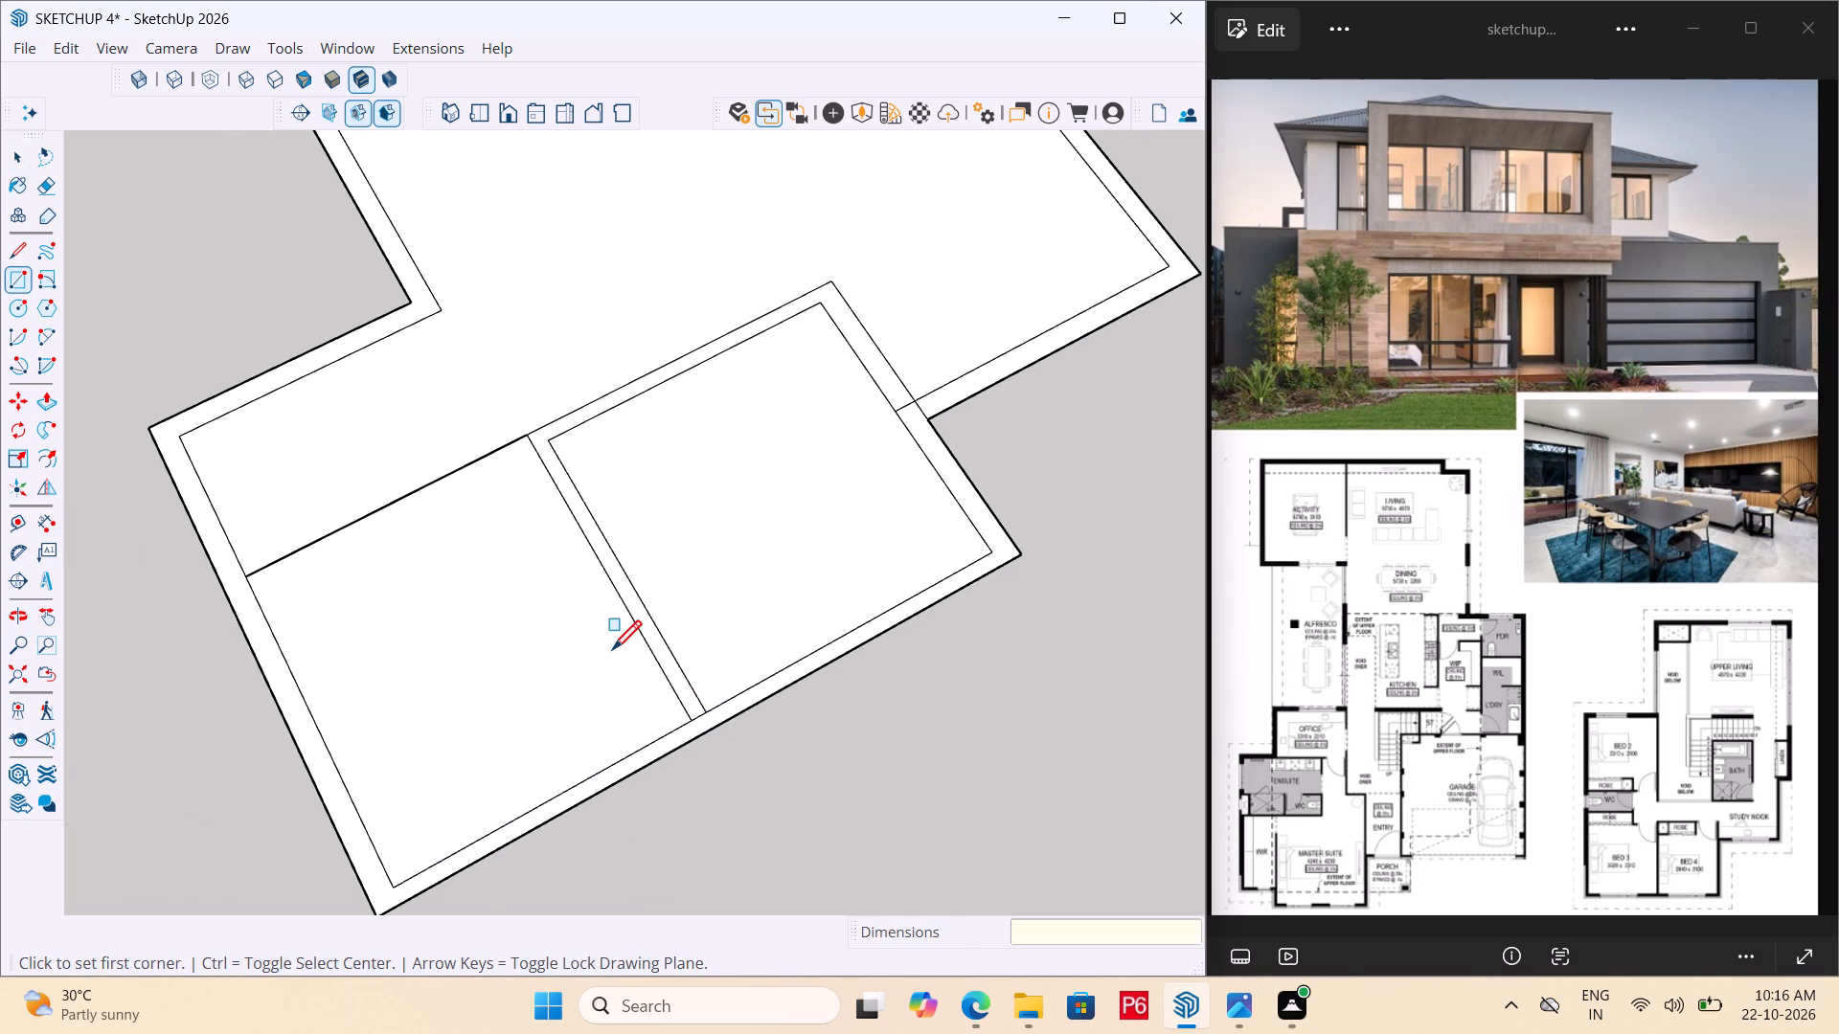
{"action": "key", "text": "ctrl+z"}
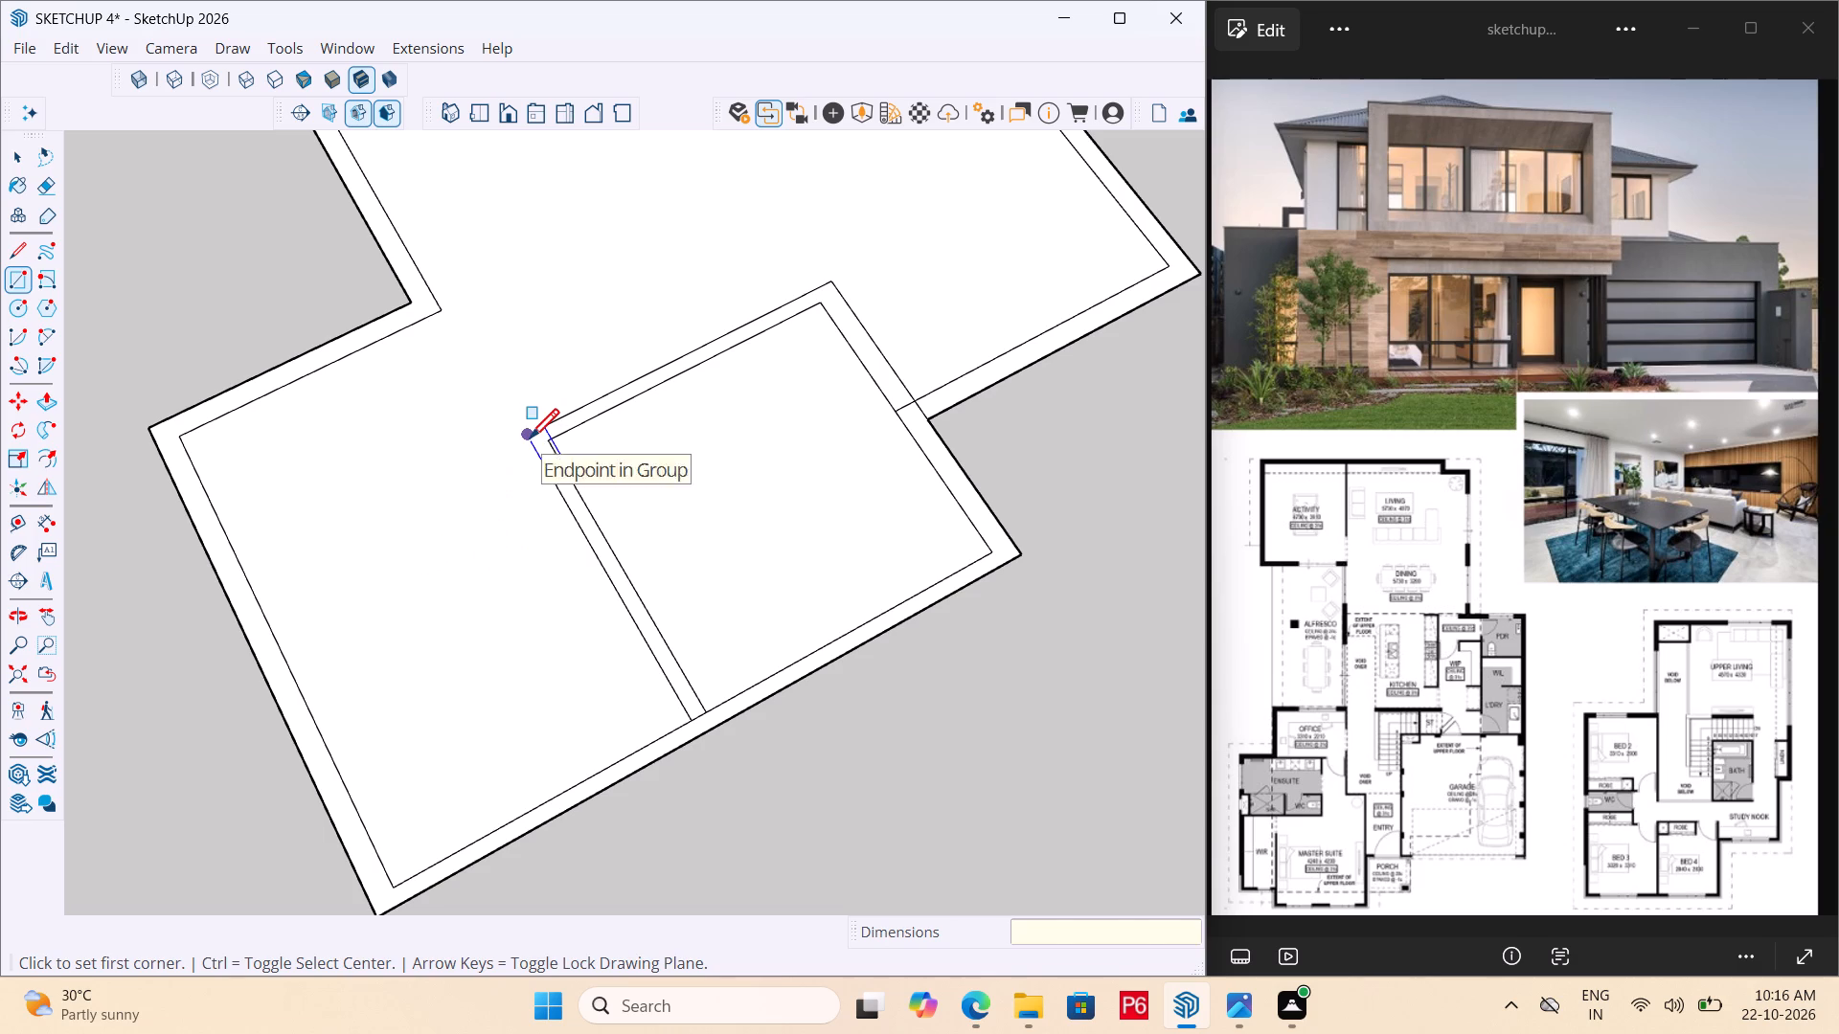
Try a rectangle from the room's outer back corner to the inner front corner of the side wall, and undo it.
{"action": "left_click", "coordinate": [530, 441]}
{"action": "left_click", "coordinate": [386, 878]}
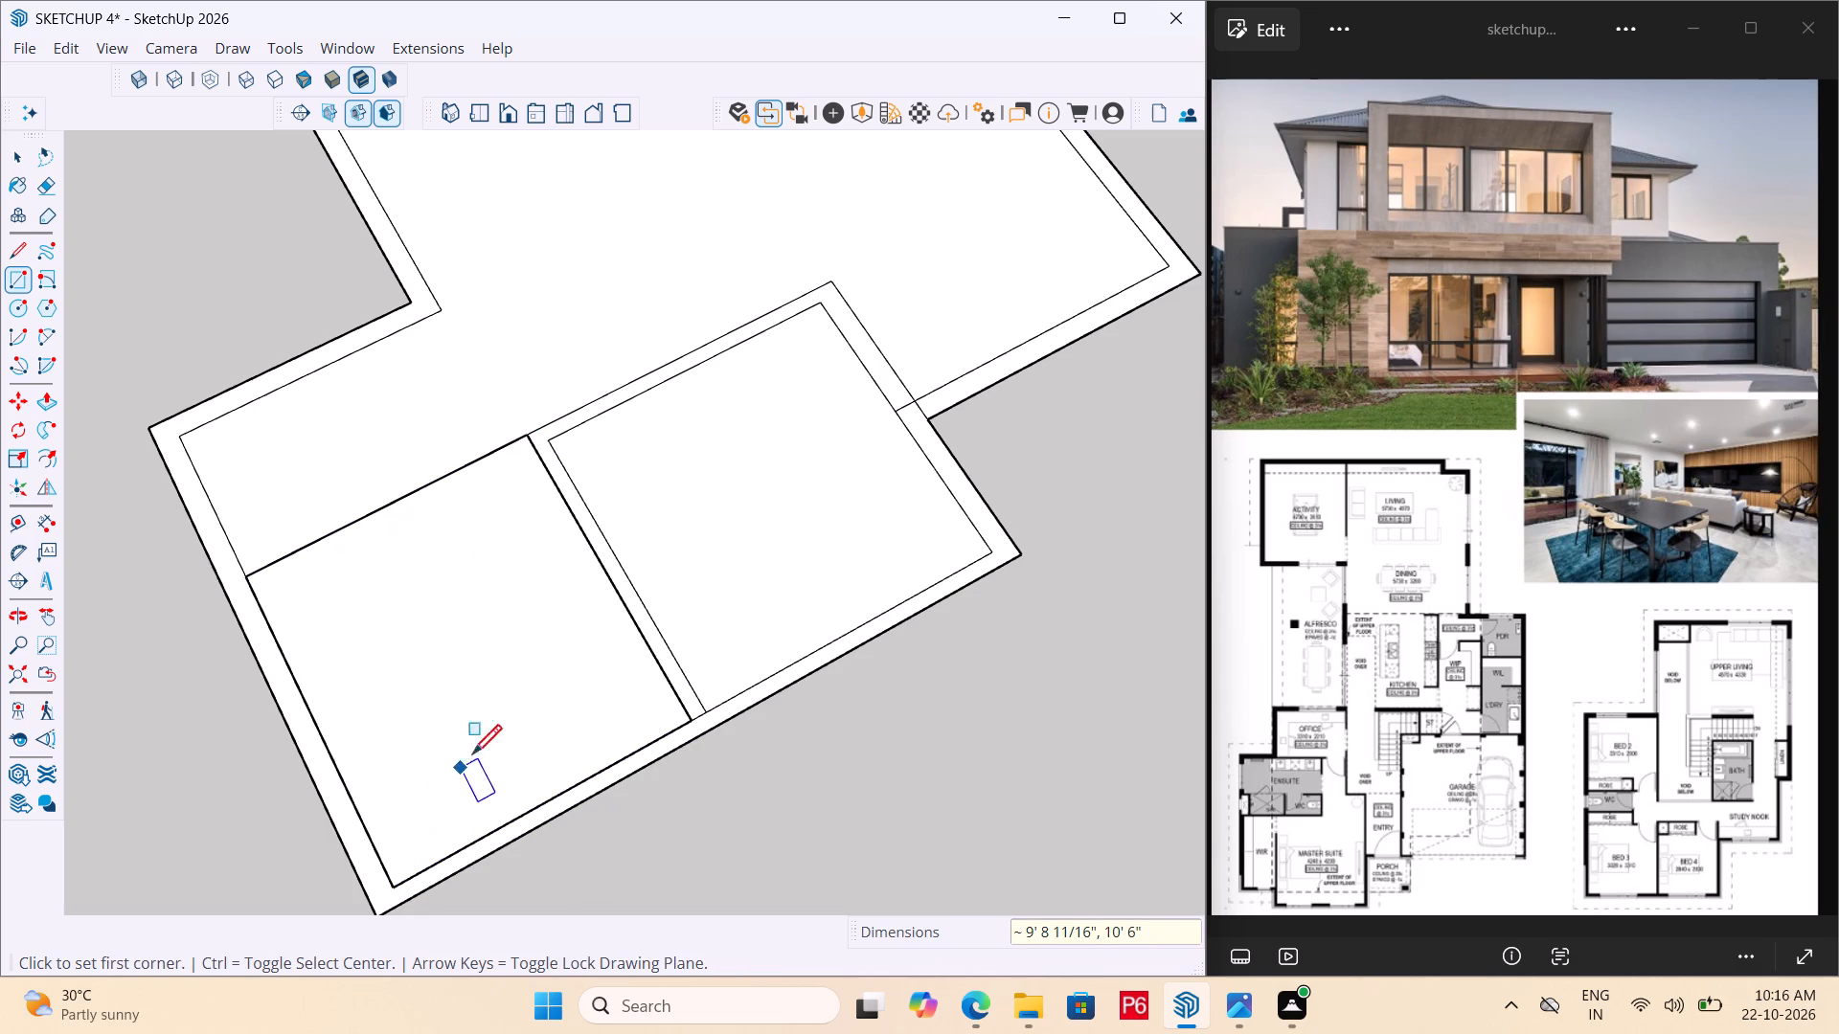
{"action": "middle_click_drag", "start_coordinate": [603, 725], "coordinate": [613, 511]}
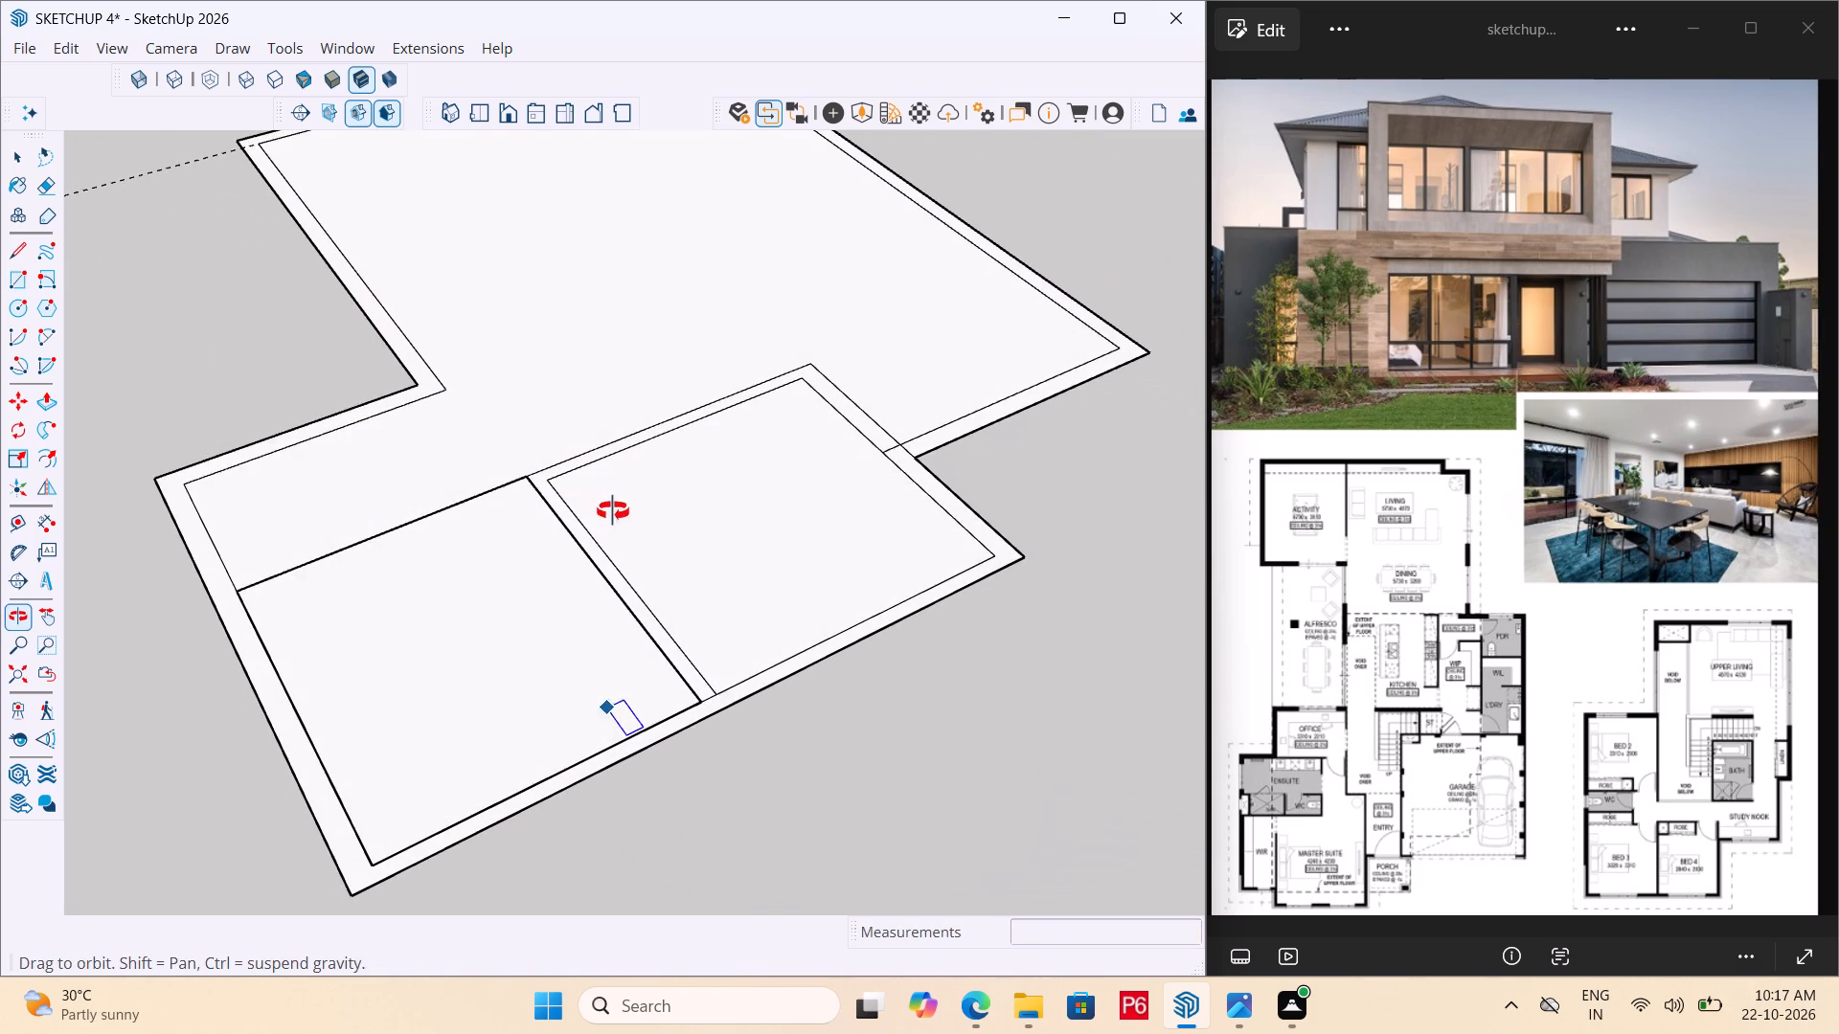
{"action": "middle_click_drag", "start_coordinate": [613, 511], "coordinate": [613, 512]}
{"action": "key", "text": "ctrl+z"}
Inside the floor plan group, draw a 10' 6" by about 9' 8 11/16" rectangle from the room's outer back corner to the inner front corner.
{"action": "key", "text": "space"}
{"action": "double_click", "coordinate": [643, 522]}
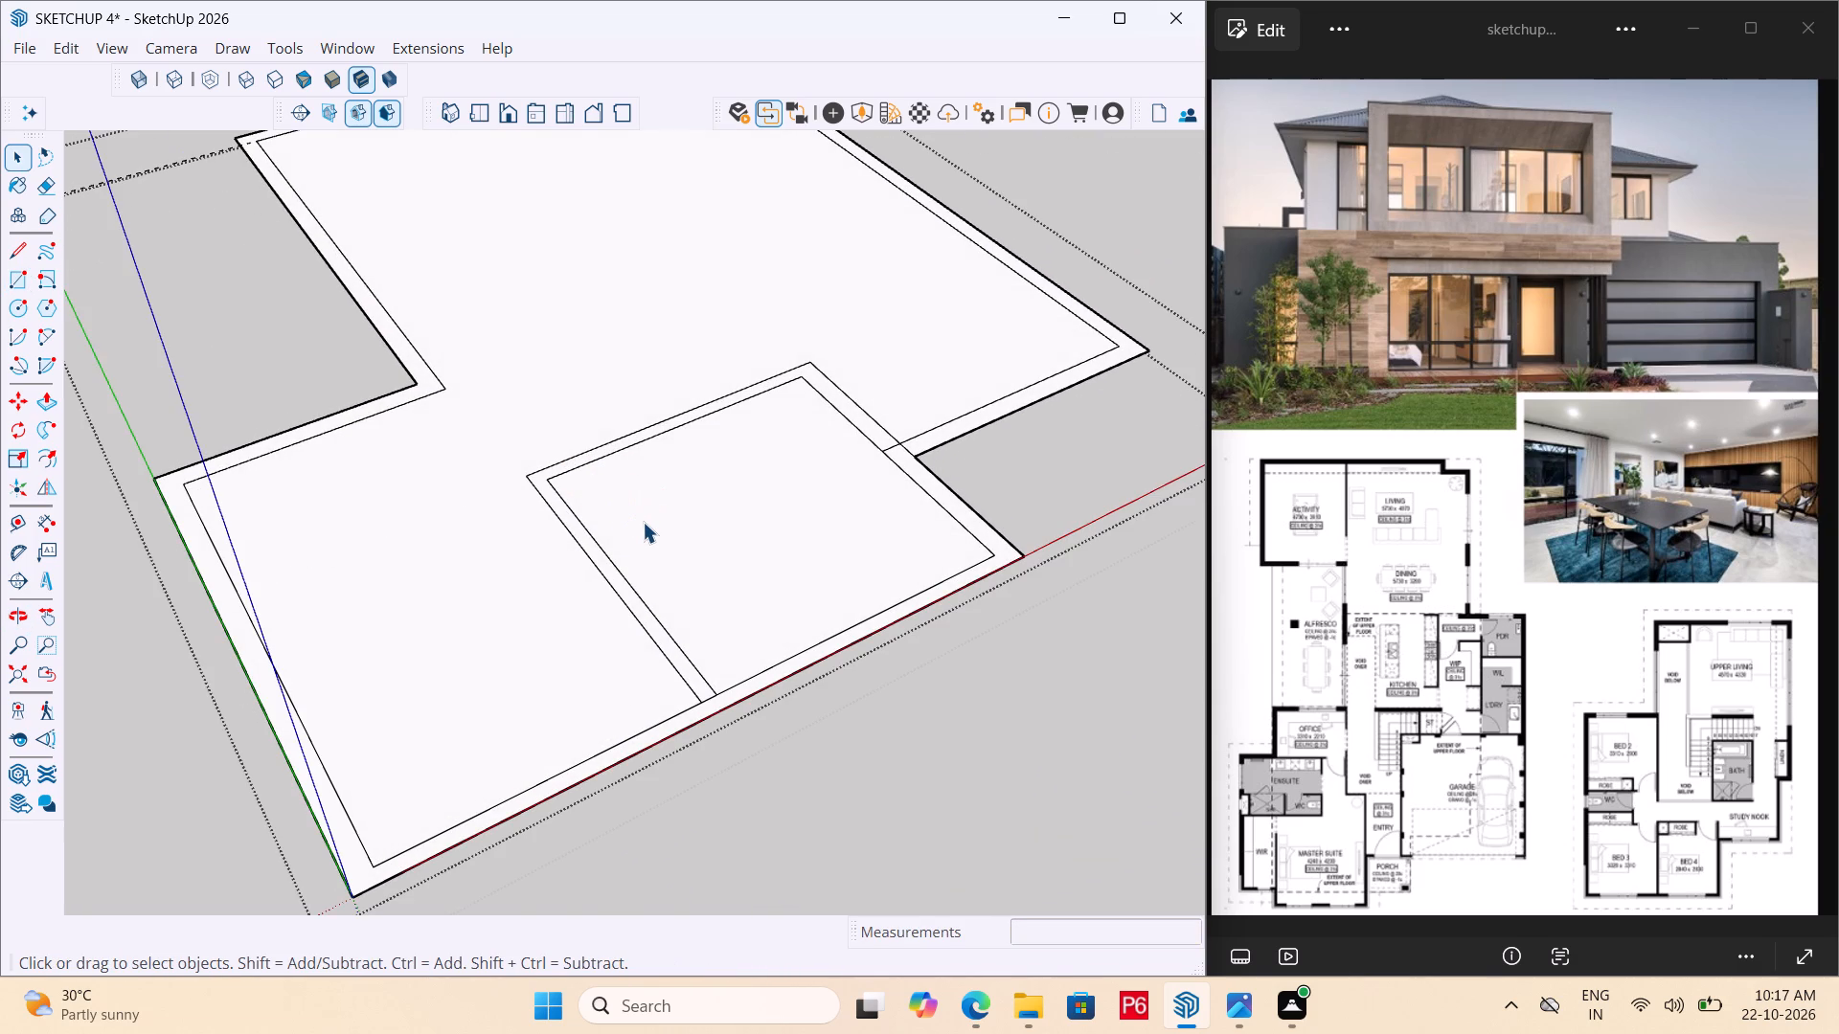
{"action": "left_click", "coordinate": [643, 522]}
{"action": "key", "text": "r"}
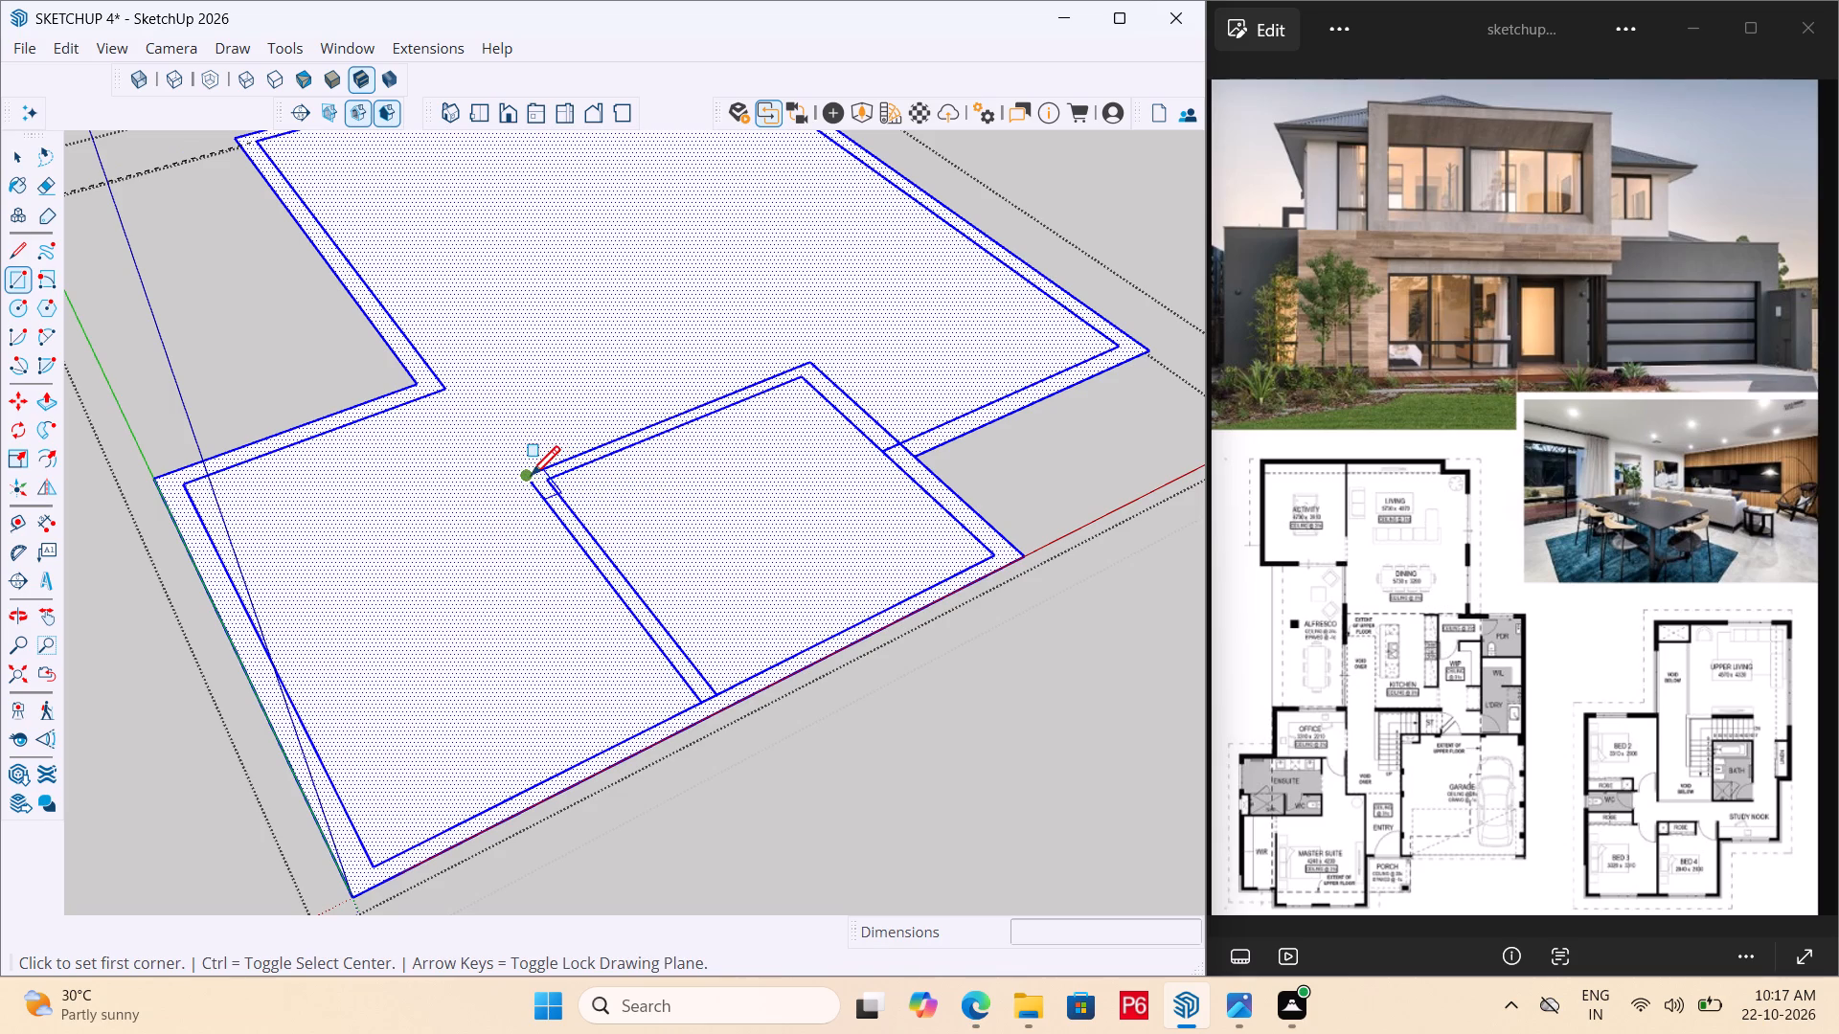
{"action": "left_click", "coordinate": [530, 477]}
{"action": "left_click", "coordinate": [369, 867]}
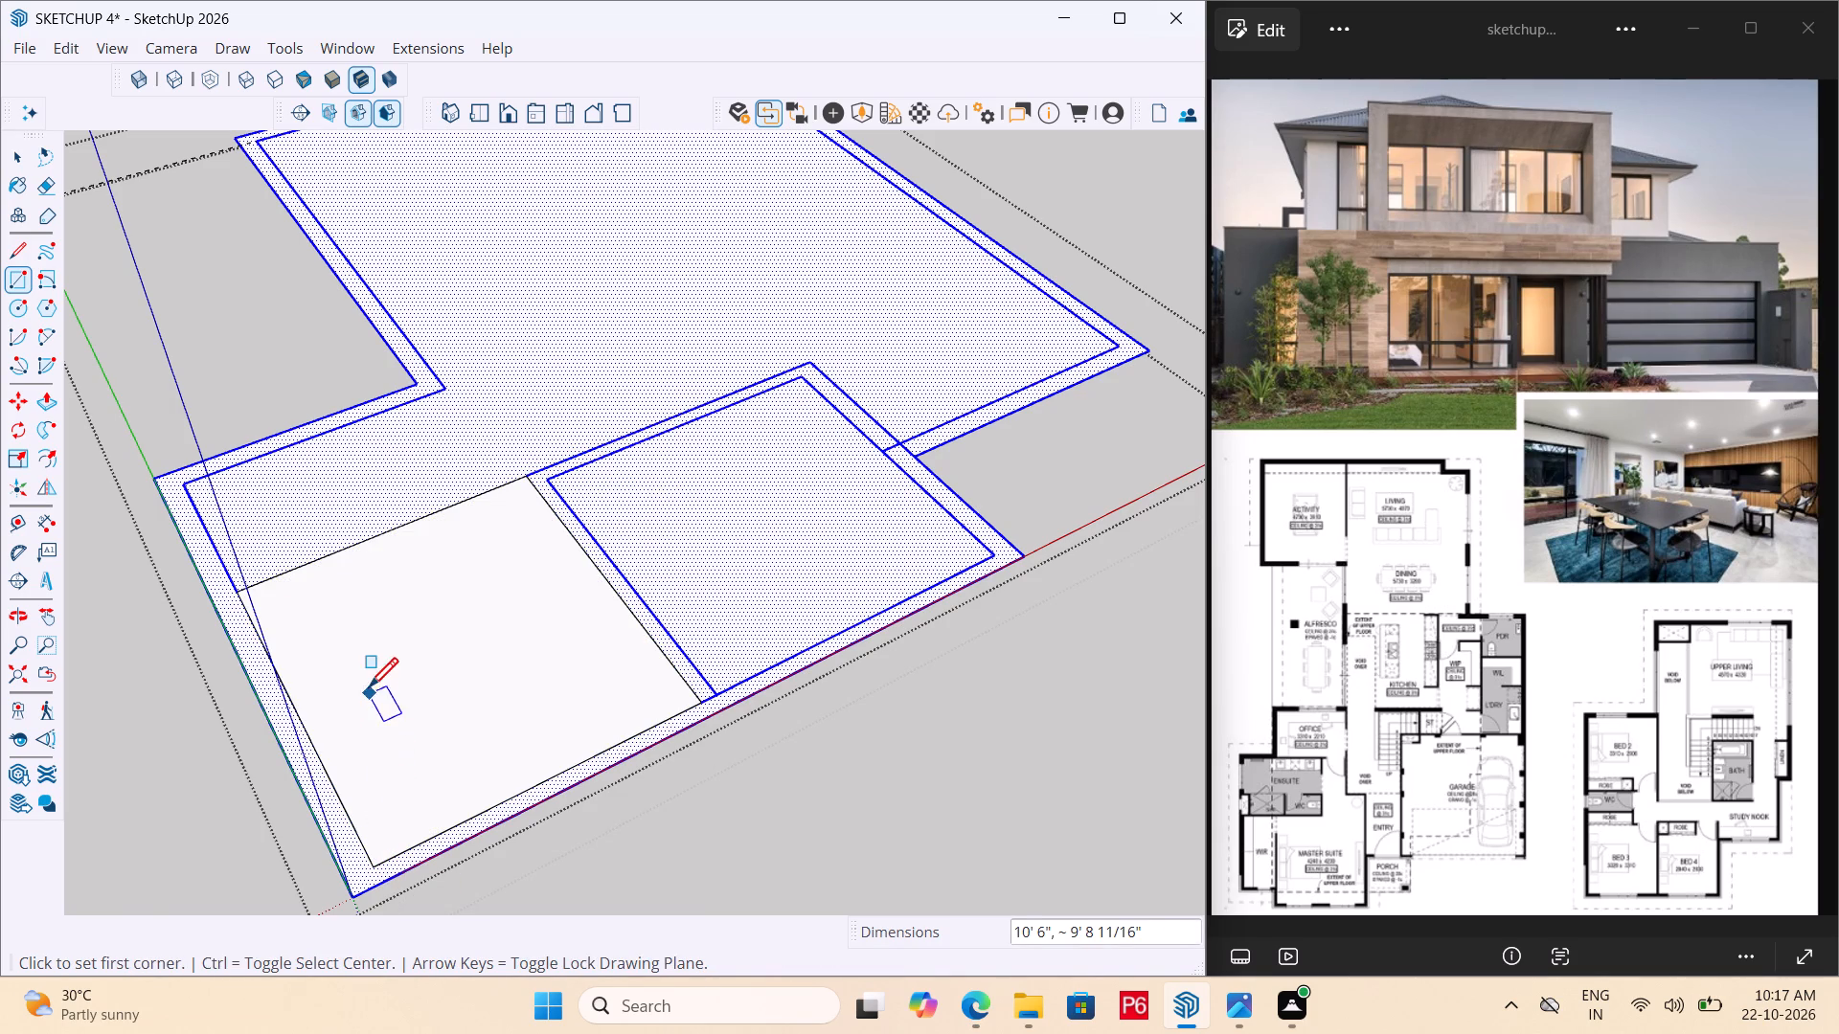
Place a guide 6" inside the rectangle's back edge and draw a 10' by about 9' 8 11/16" rectangle from it to the inner front corner.
{"action": "key", "text": "t"}
{"action": "left_click", "coordinate": [413, 518]}
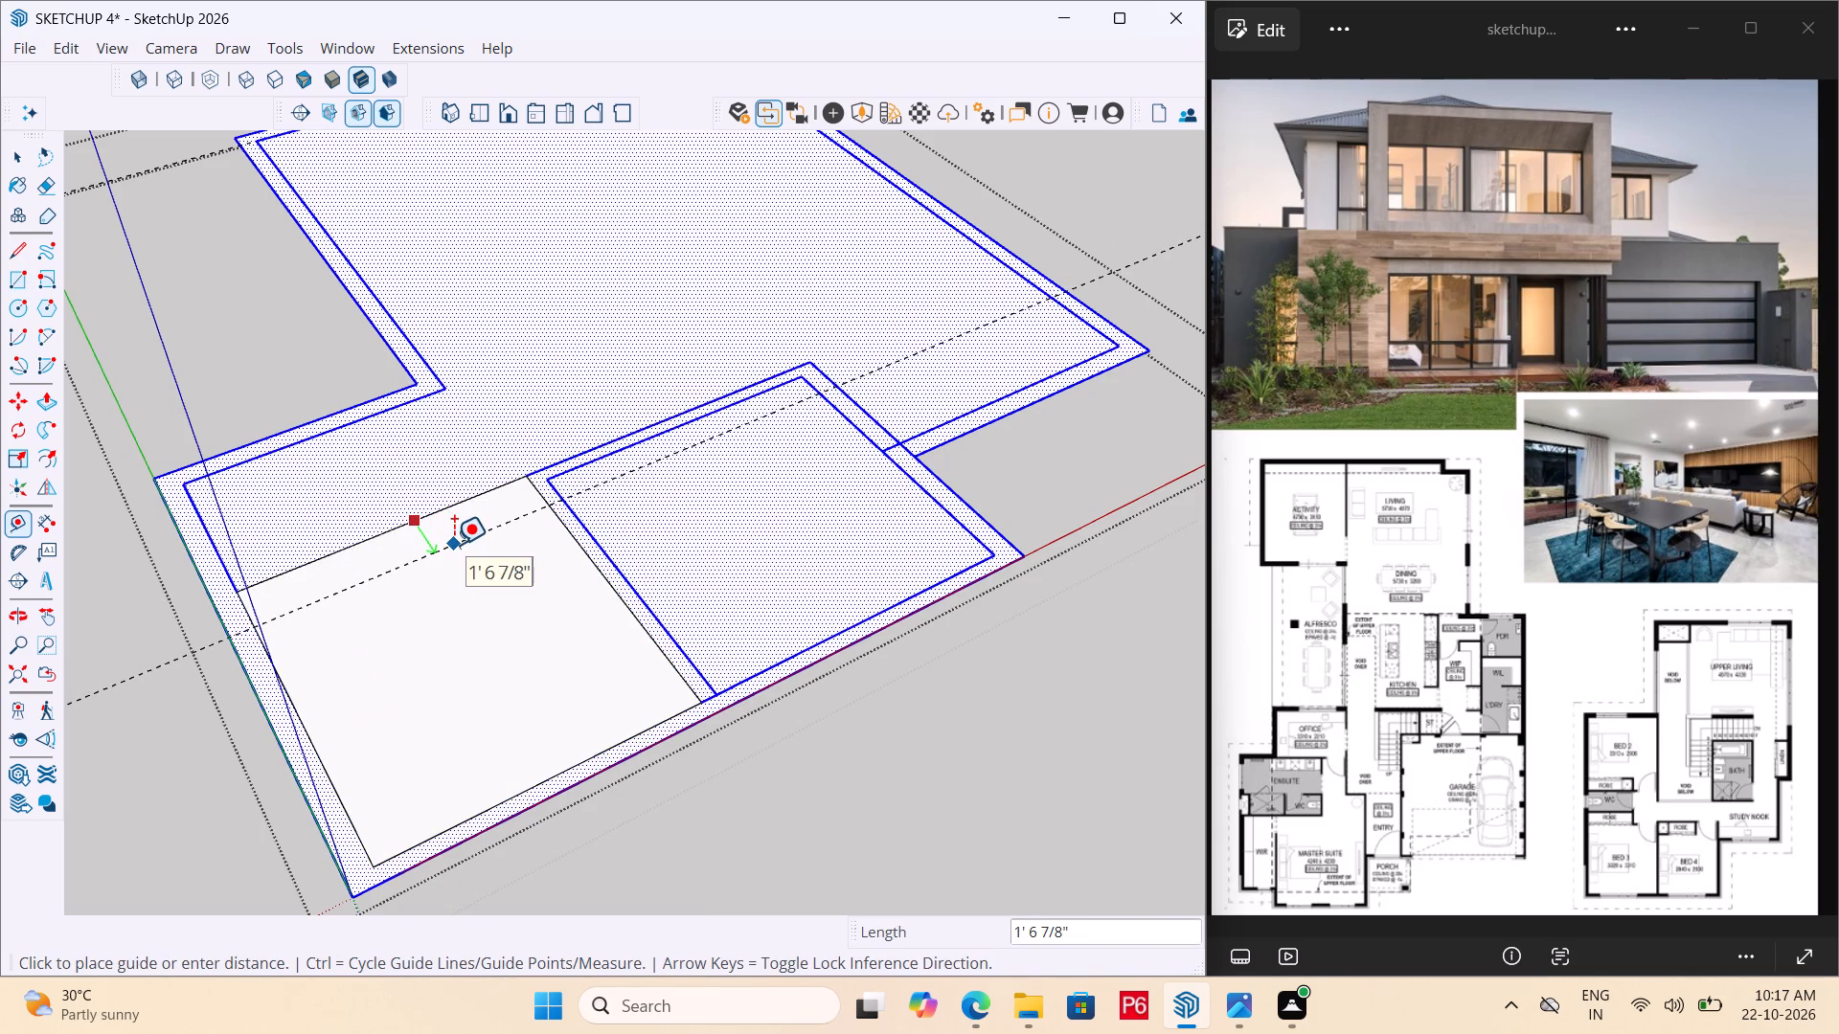
{"action": "key", "text": "6"}
{"action": "key", "text": "shift+quotedbl"}
{"action": "key", "text": "Return"}
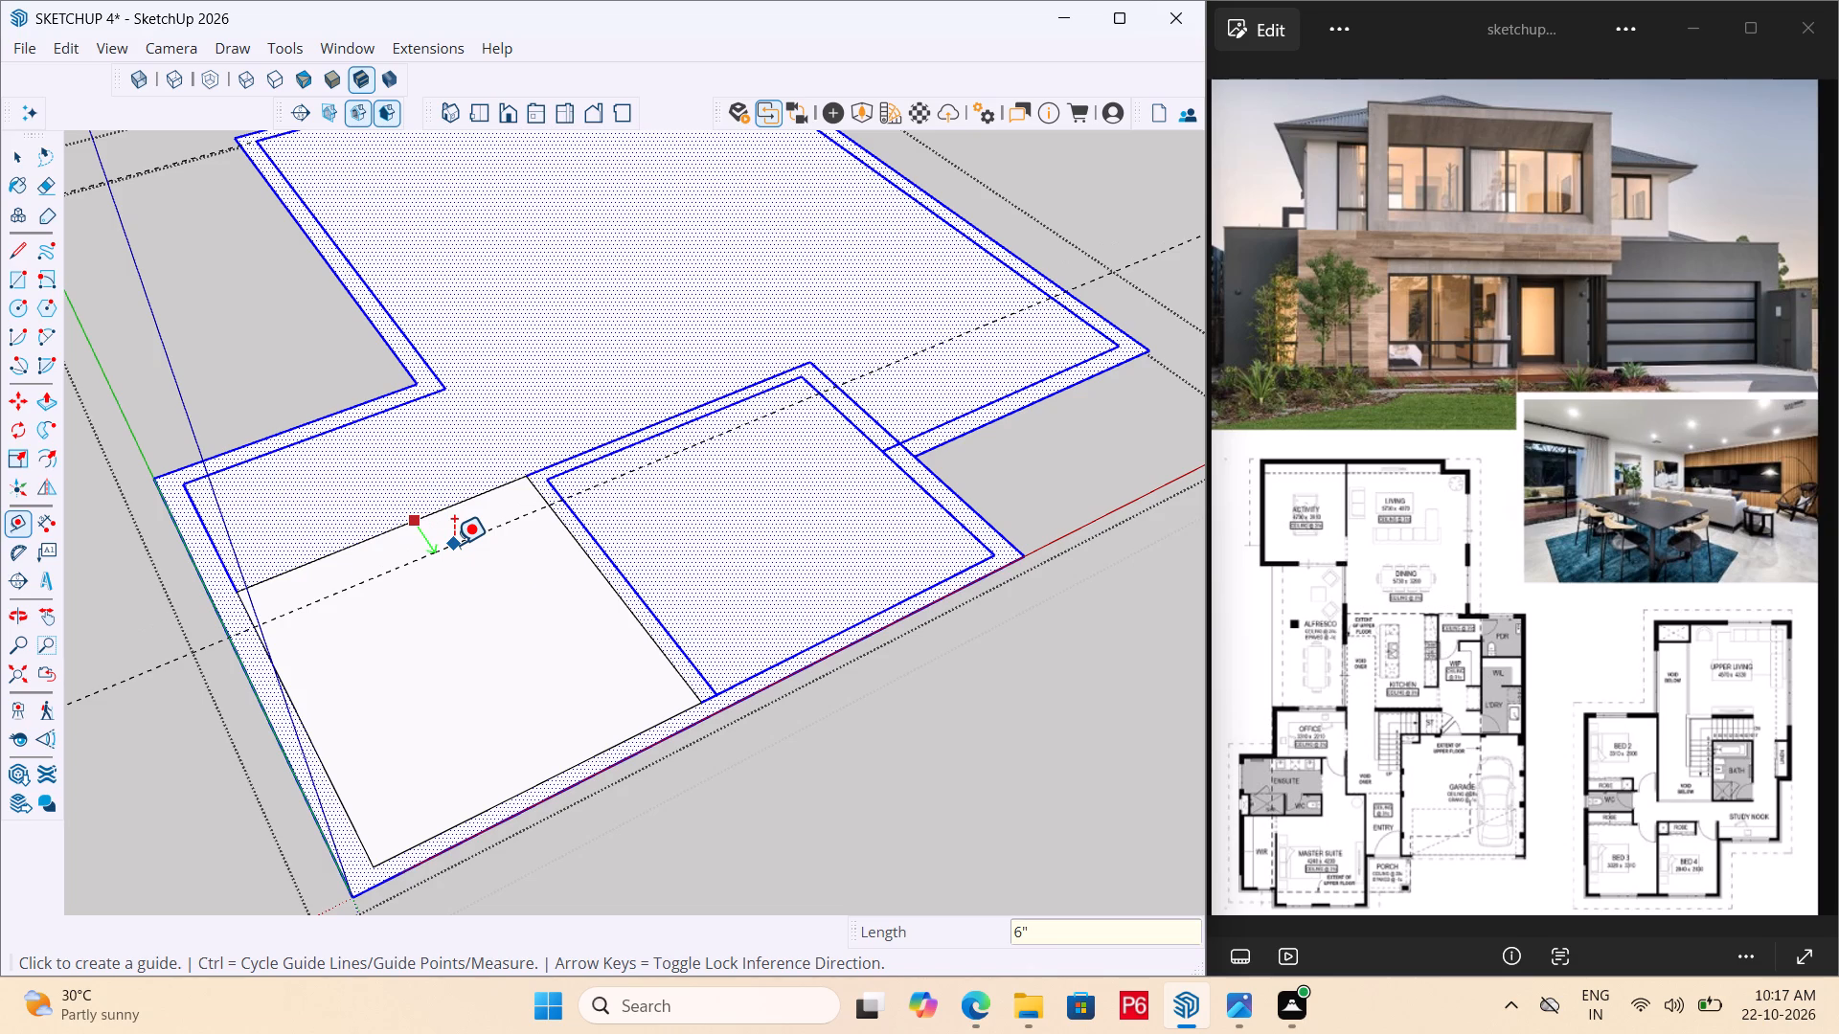
{"action": "key", "text": "r"}
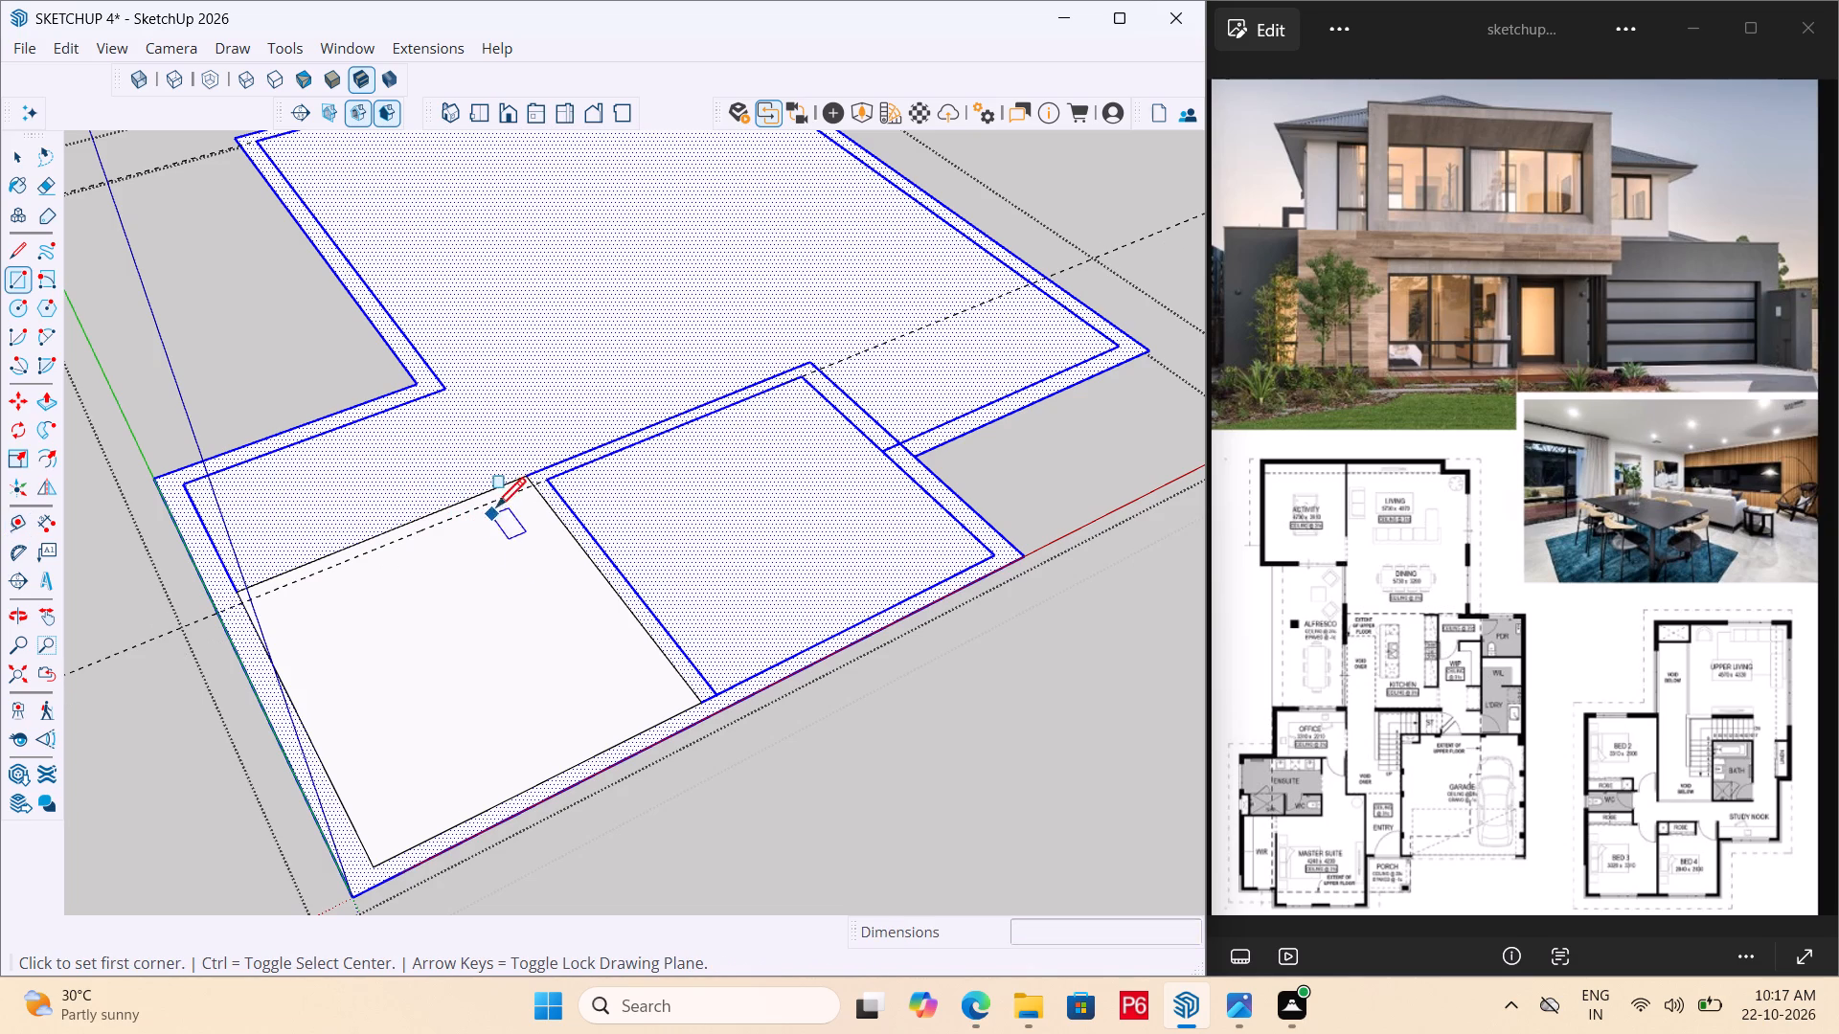
{"action": "left_click", "coordinate": [530, 490]}
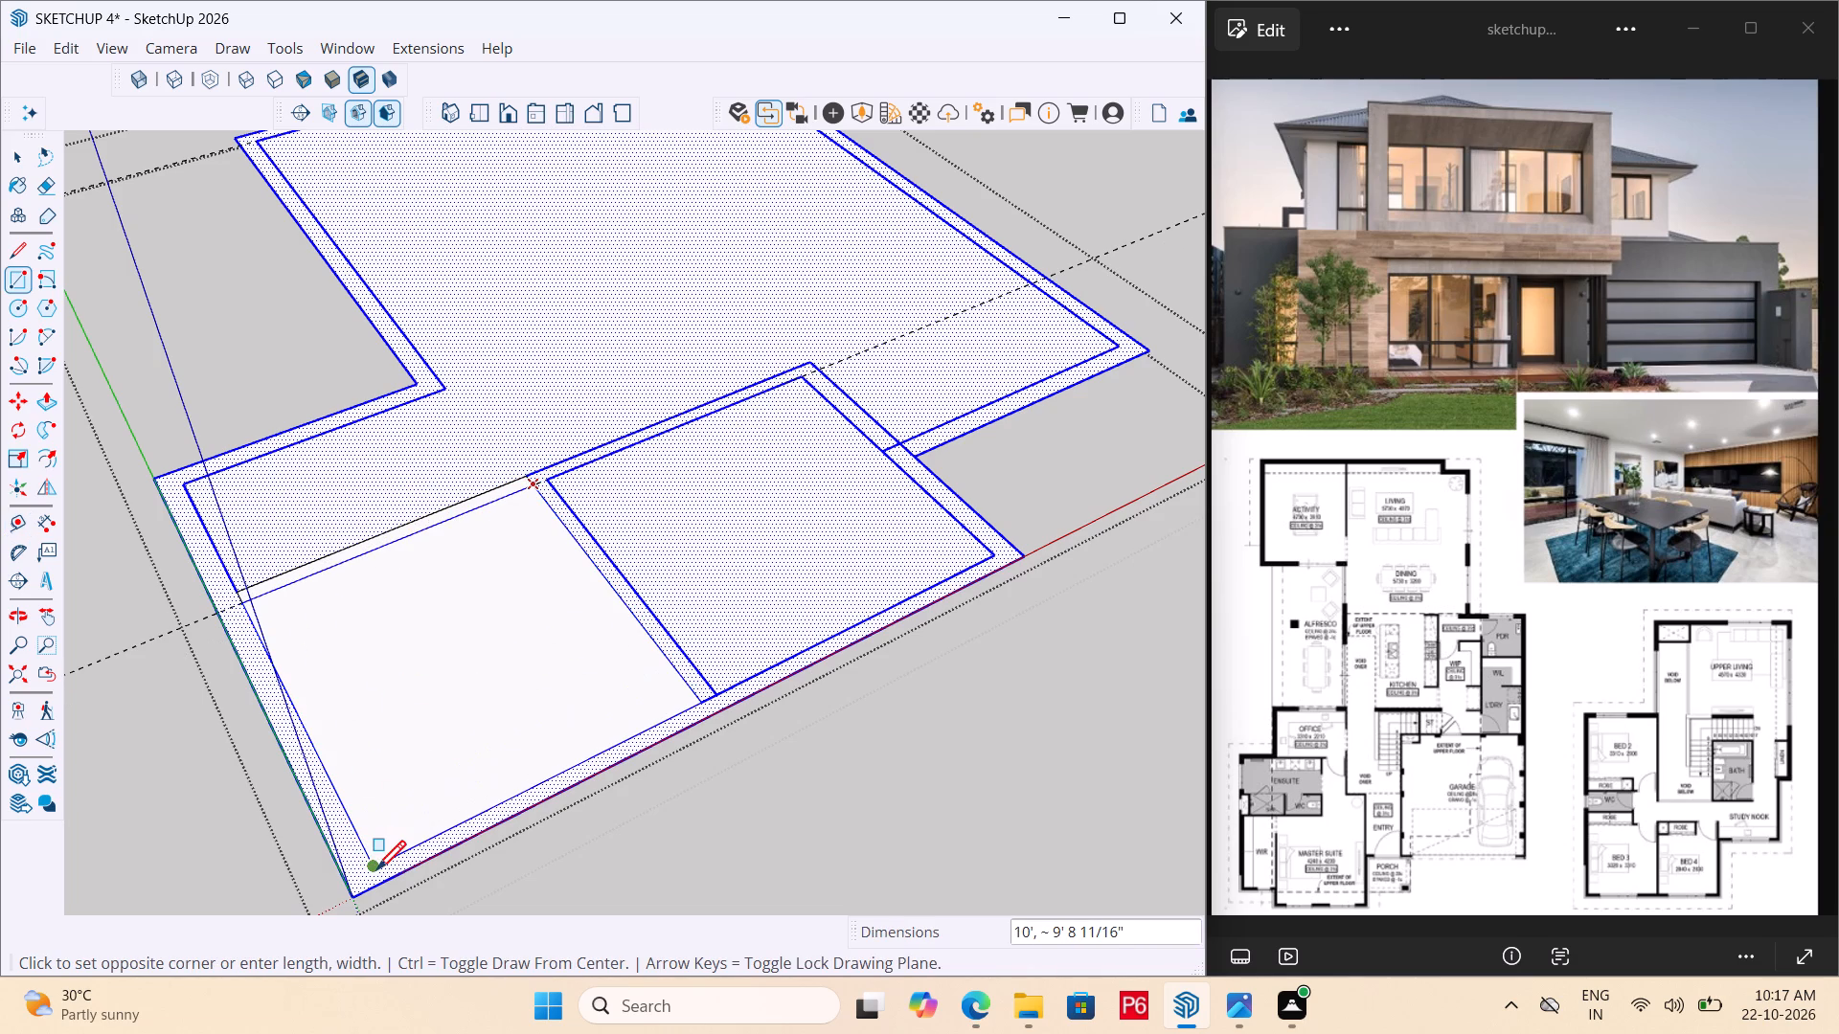
{"action": "left_click", "coordinate": [378, 870]}
Erase the 6" guide where it meets the corner between the two rooms.
{"action": "scroll", "coordinate": [455, 695], "scroll_direction": "down", "scroll_amount": 2}
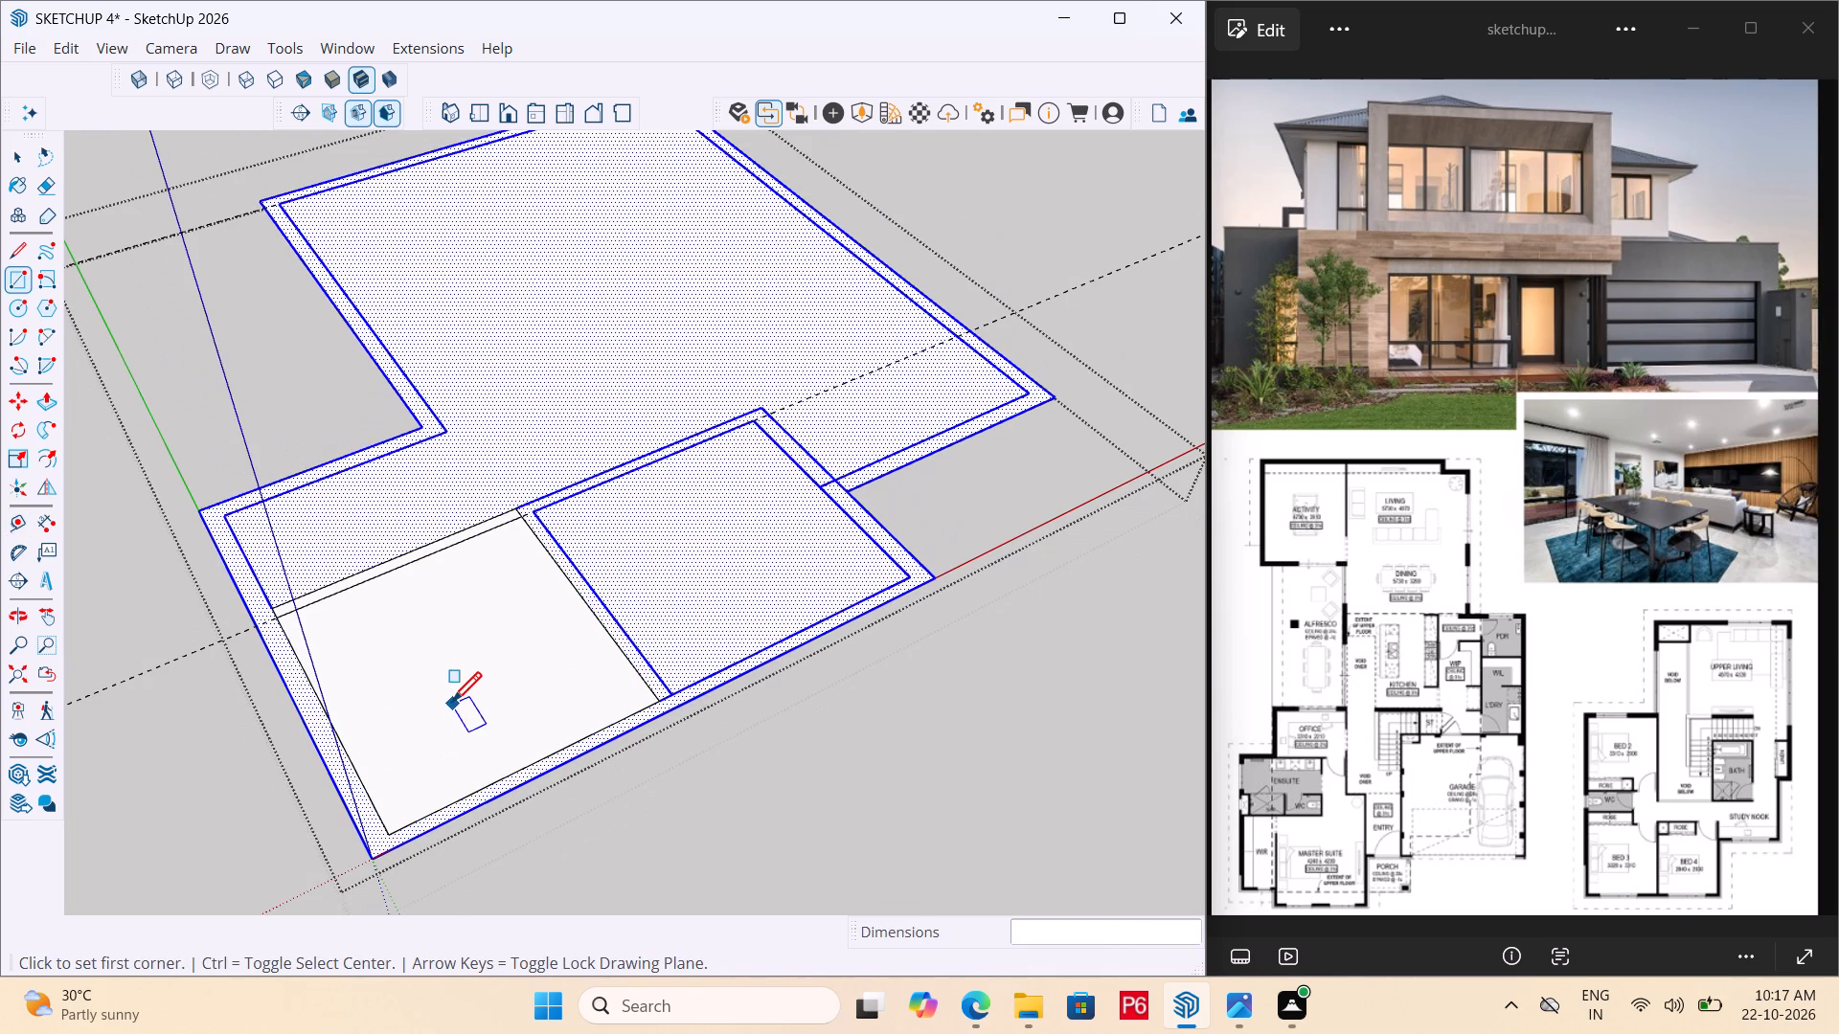
{"action": "key", "text": "e"}
{"action": "scroll", "coordinate": [528, 521], "scroll_direction": "up", "scroll_amount": 3}
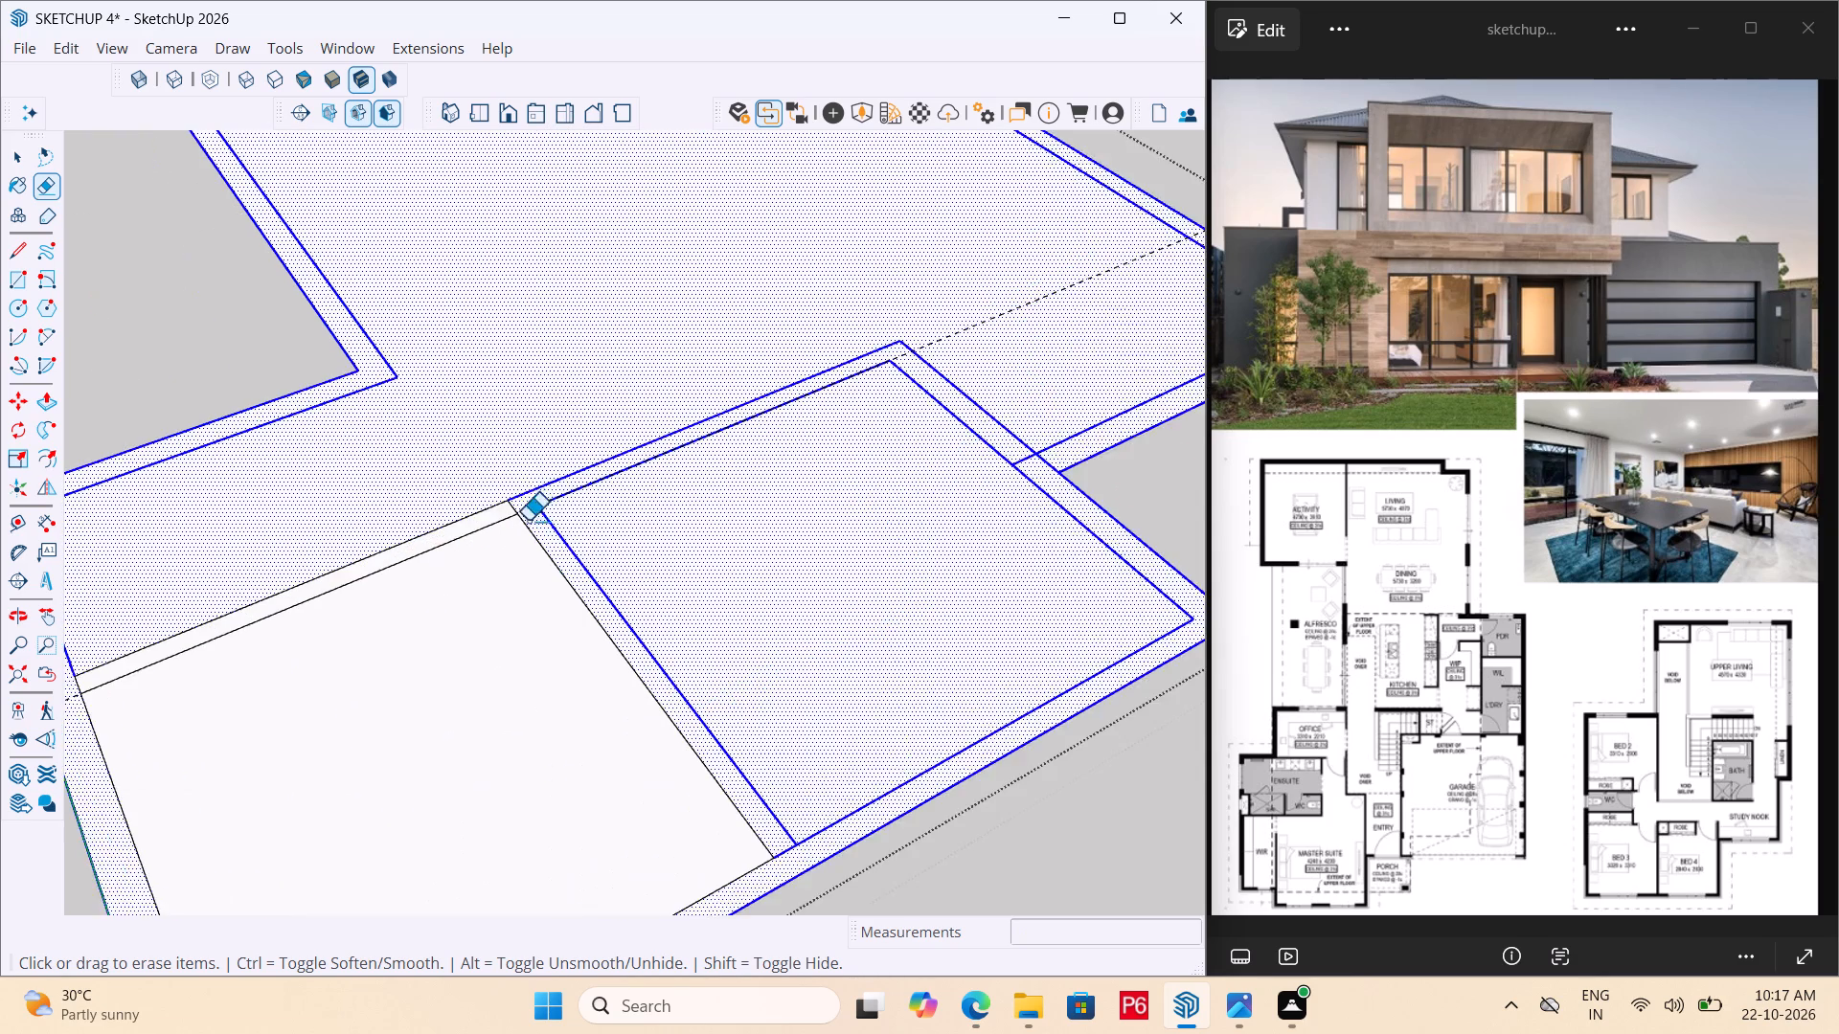
{"action": "scroll", "coordinate": [528, 521], "scroll_direction": "up", "scroll_amount": 6}
{"action": "left_click", "coordinate": [525, 519]}
{"action": "left_click", "coordinate": [531, 526]}
{"action": "scroll", "coordinate": [540, 437], "scroll_direction": "down", "scroll_amount": 5}
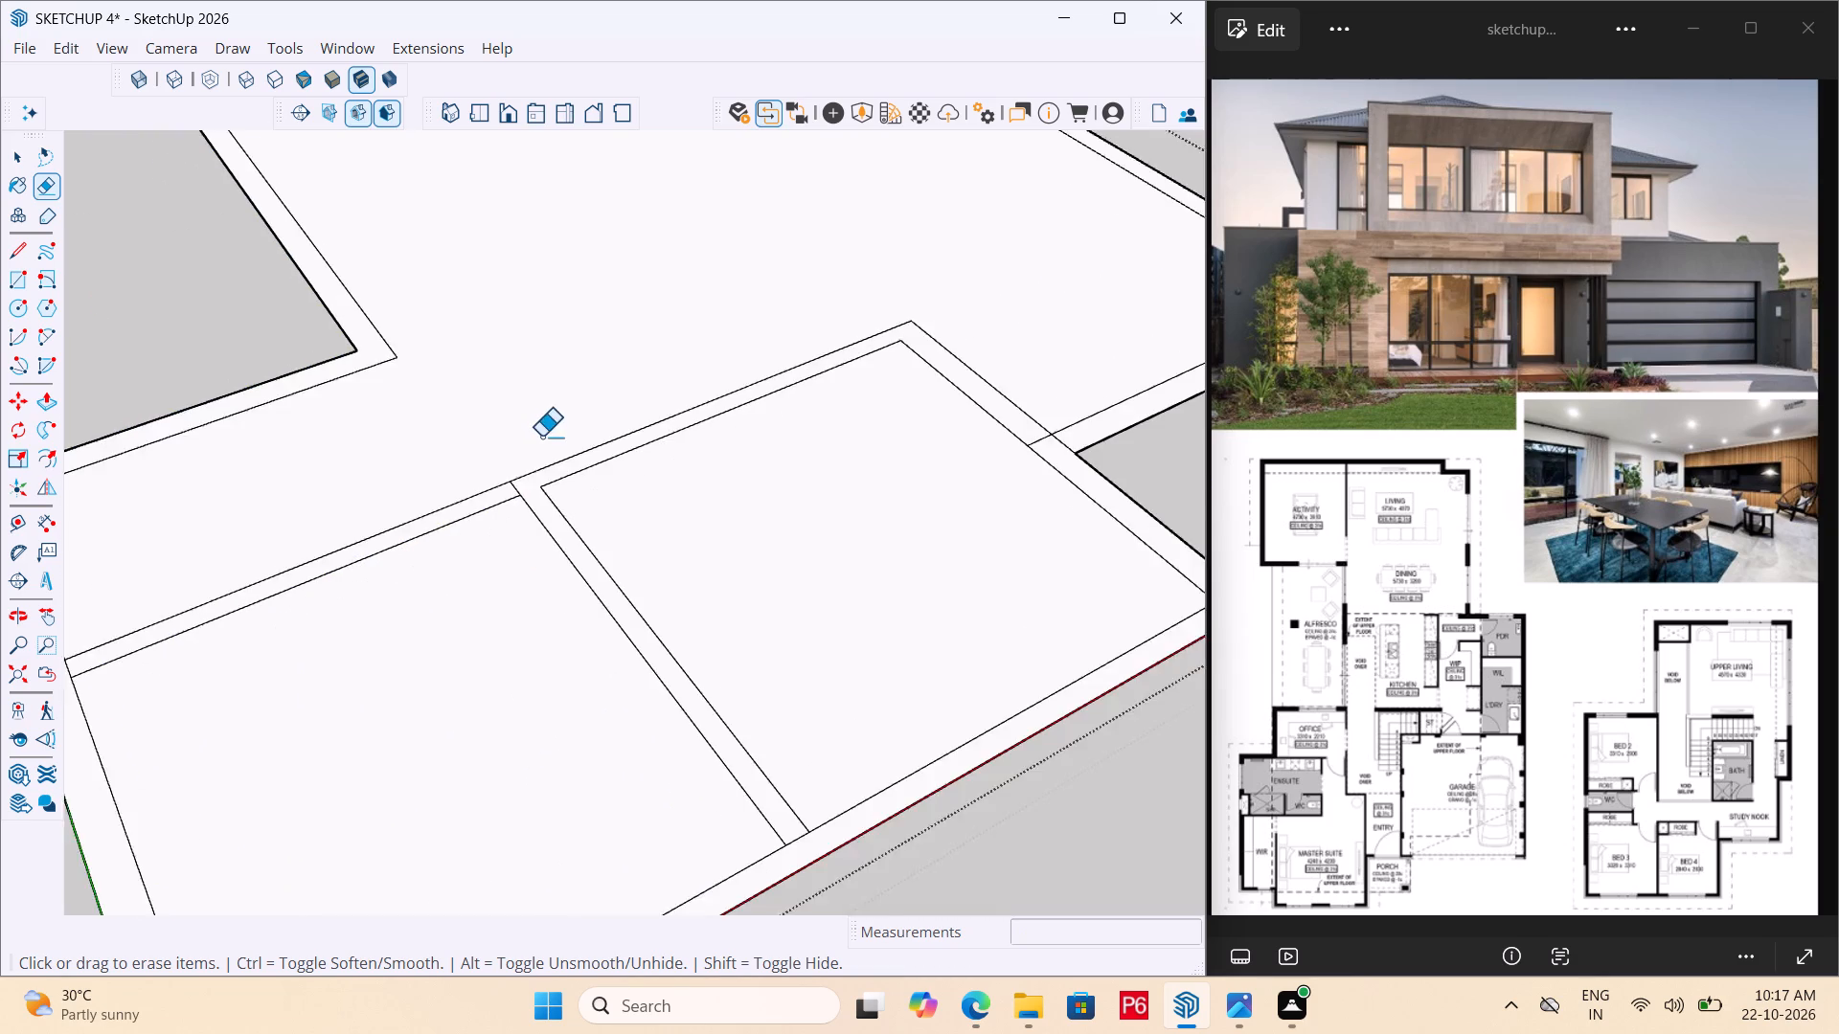
Erase the short line segments crossing the wall junction at the notch so the wall outlines join.
{"action": "scroll", "coordinate": [556, 499], "scroll_direction": "down", "scroll_amount": 5}
{"action": "scroll", "coordinate": [859, 461], "scroll_direction": "up", "scroll_amount": 9}
{"action": "left_click_drag", "start_coordinate": [783, 449], "coordinate": [792, 469]}
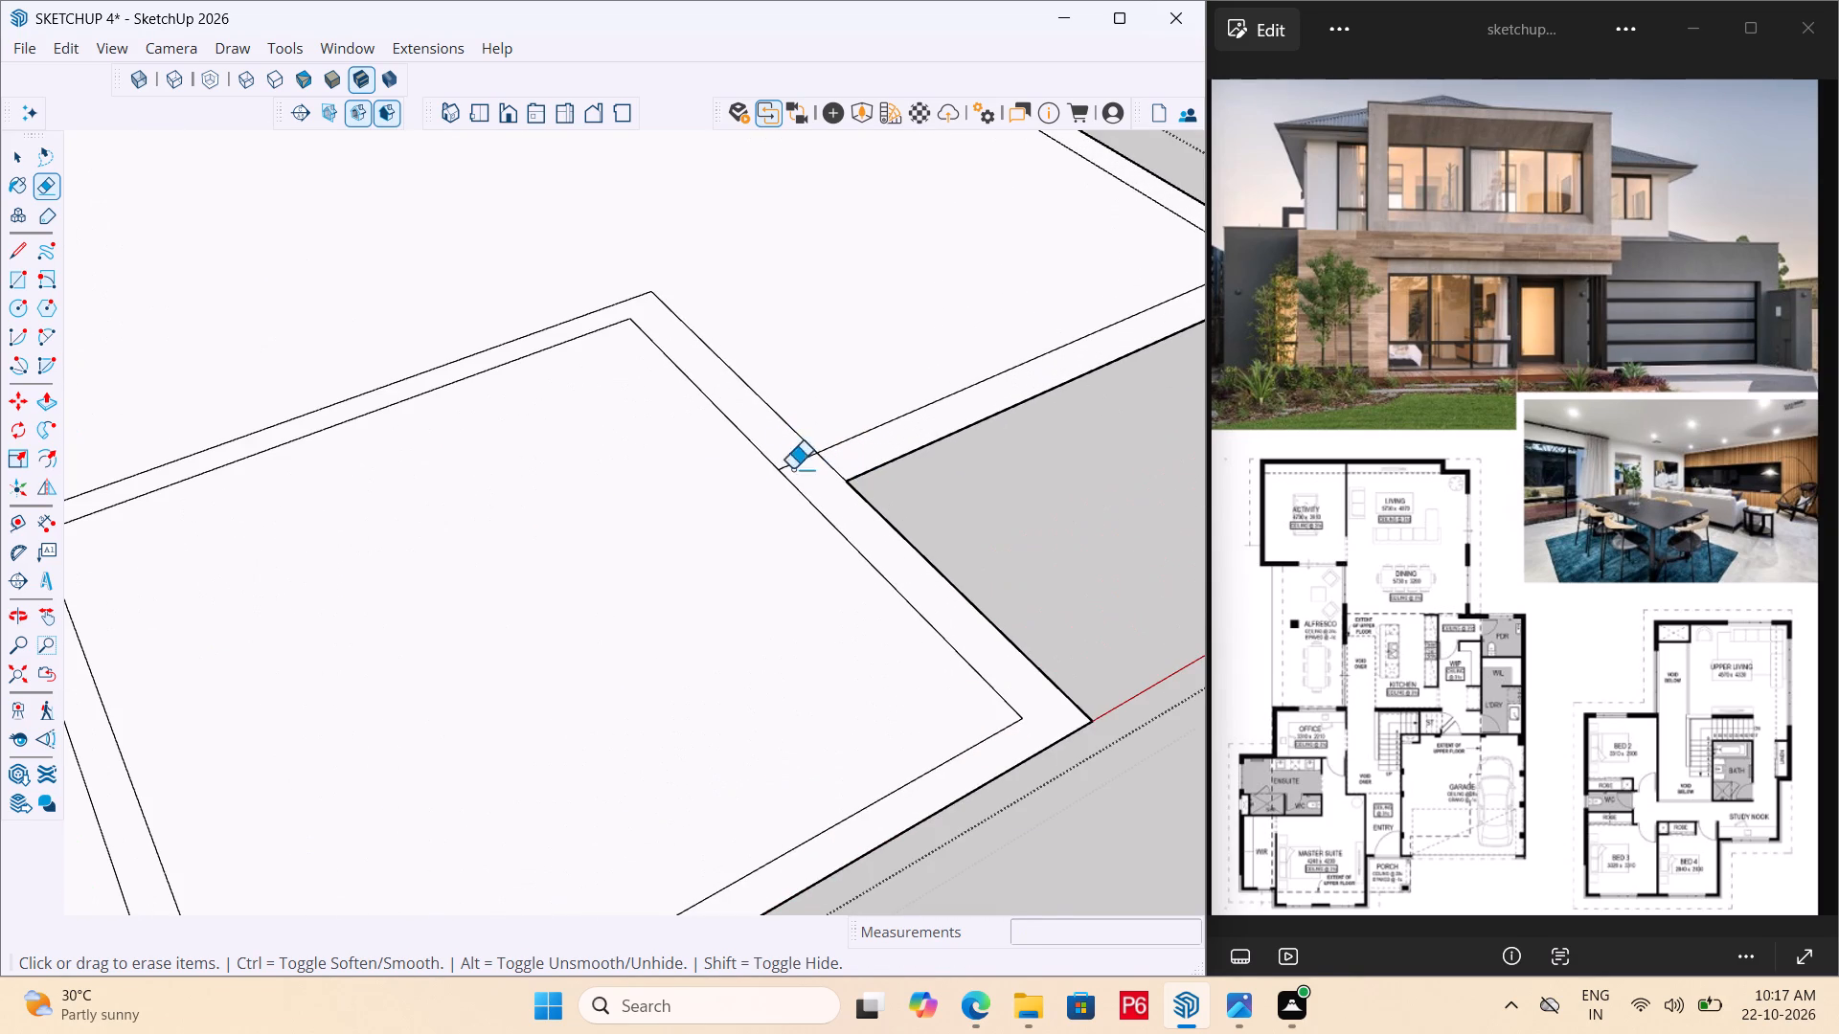
{"action": "left_click_drag", "start_coordinate": [792, 469], "coordinate": [804, 479]}
{"action": "left_click_drag", "start_coordinate": [805, 479], "coordinate": [817, 478]}
{"action": "left_click", "coordinate": [845, 460]}
{"action": "left_click", "coordinate": [832, 464]}
{"action": "scroll", "coordinate": [882, 564], "scroll_direction": "down", "scroll_amount": 5}
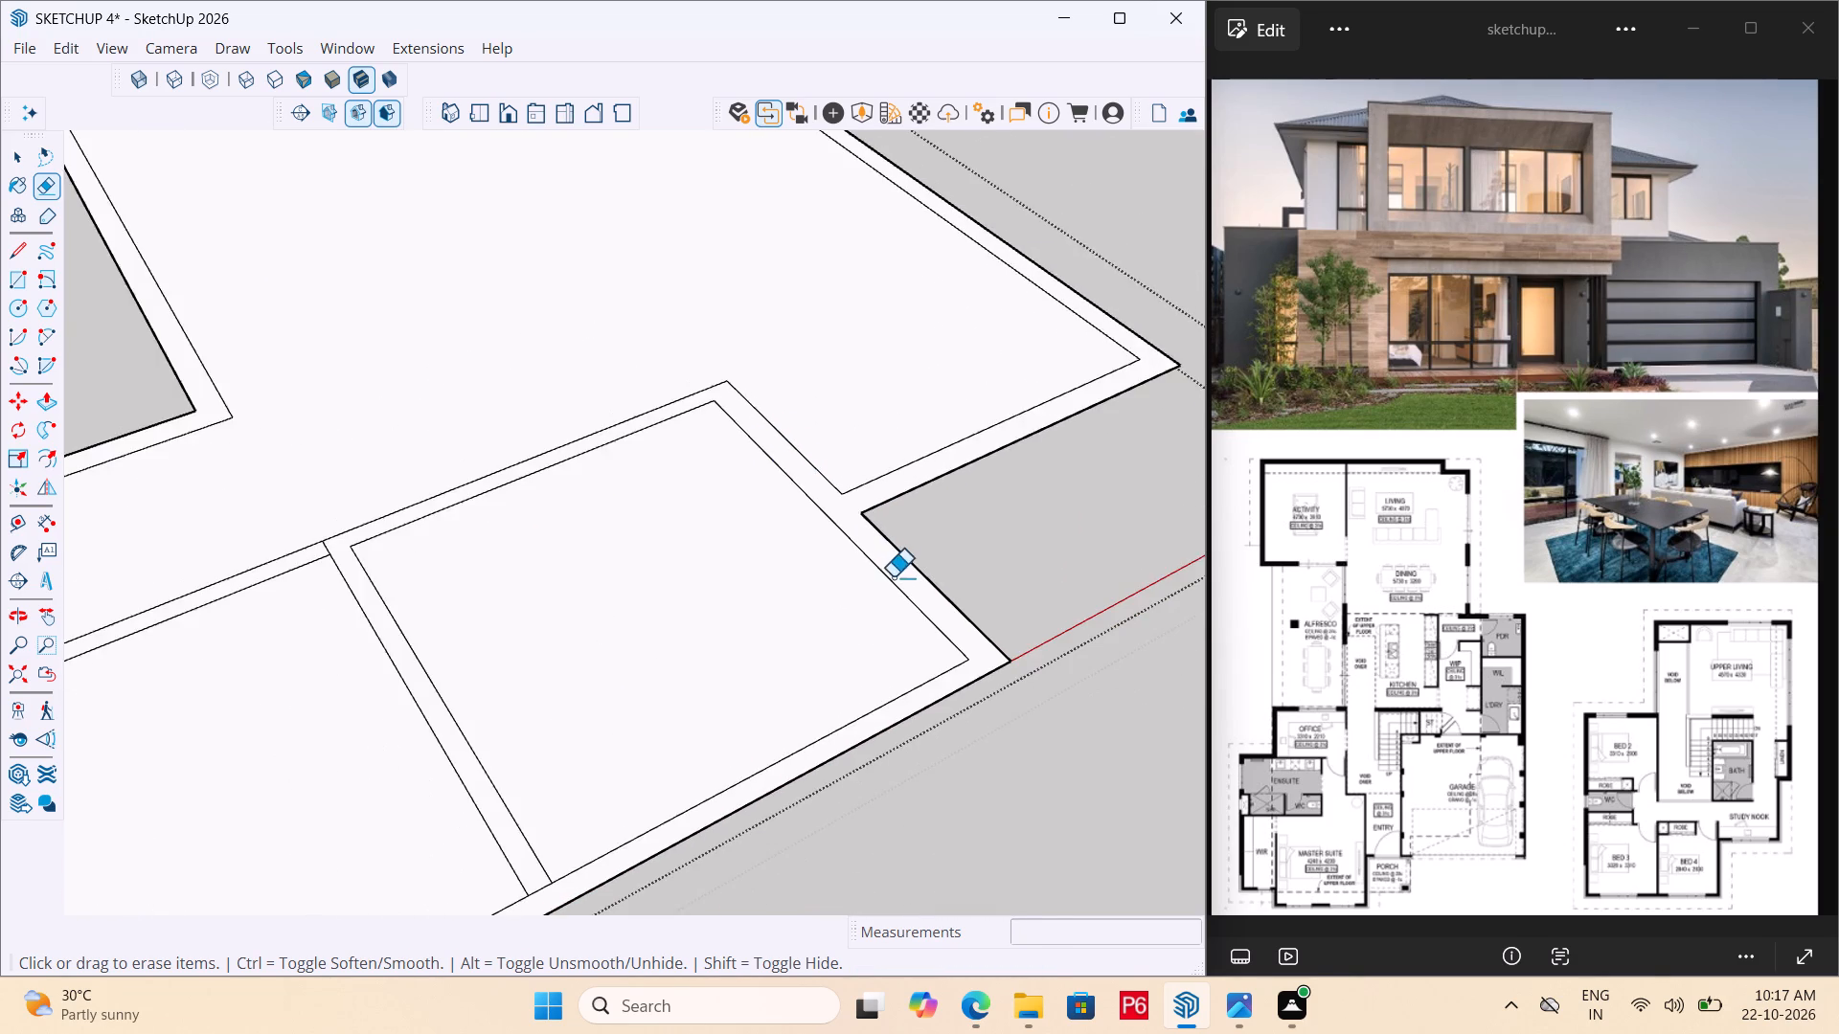
Erase the short line segment closing off the new partition where it meets the side wall.
{"action": "scroll", "coordinate": [969, 618], "scroll_direction": "down", "scroll_amount": 12}
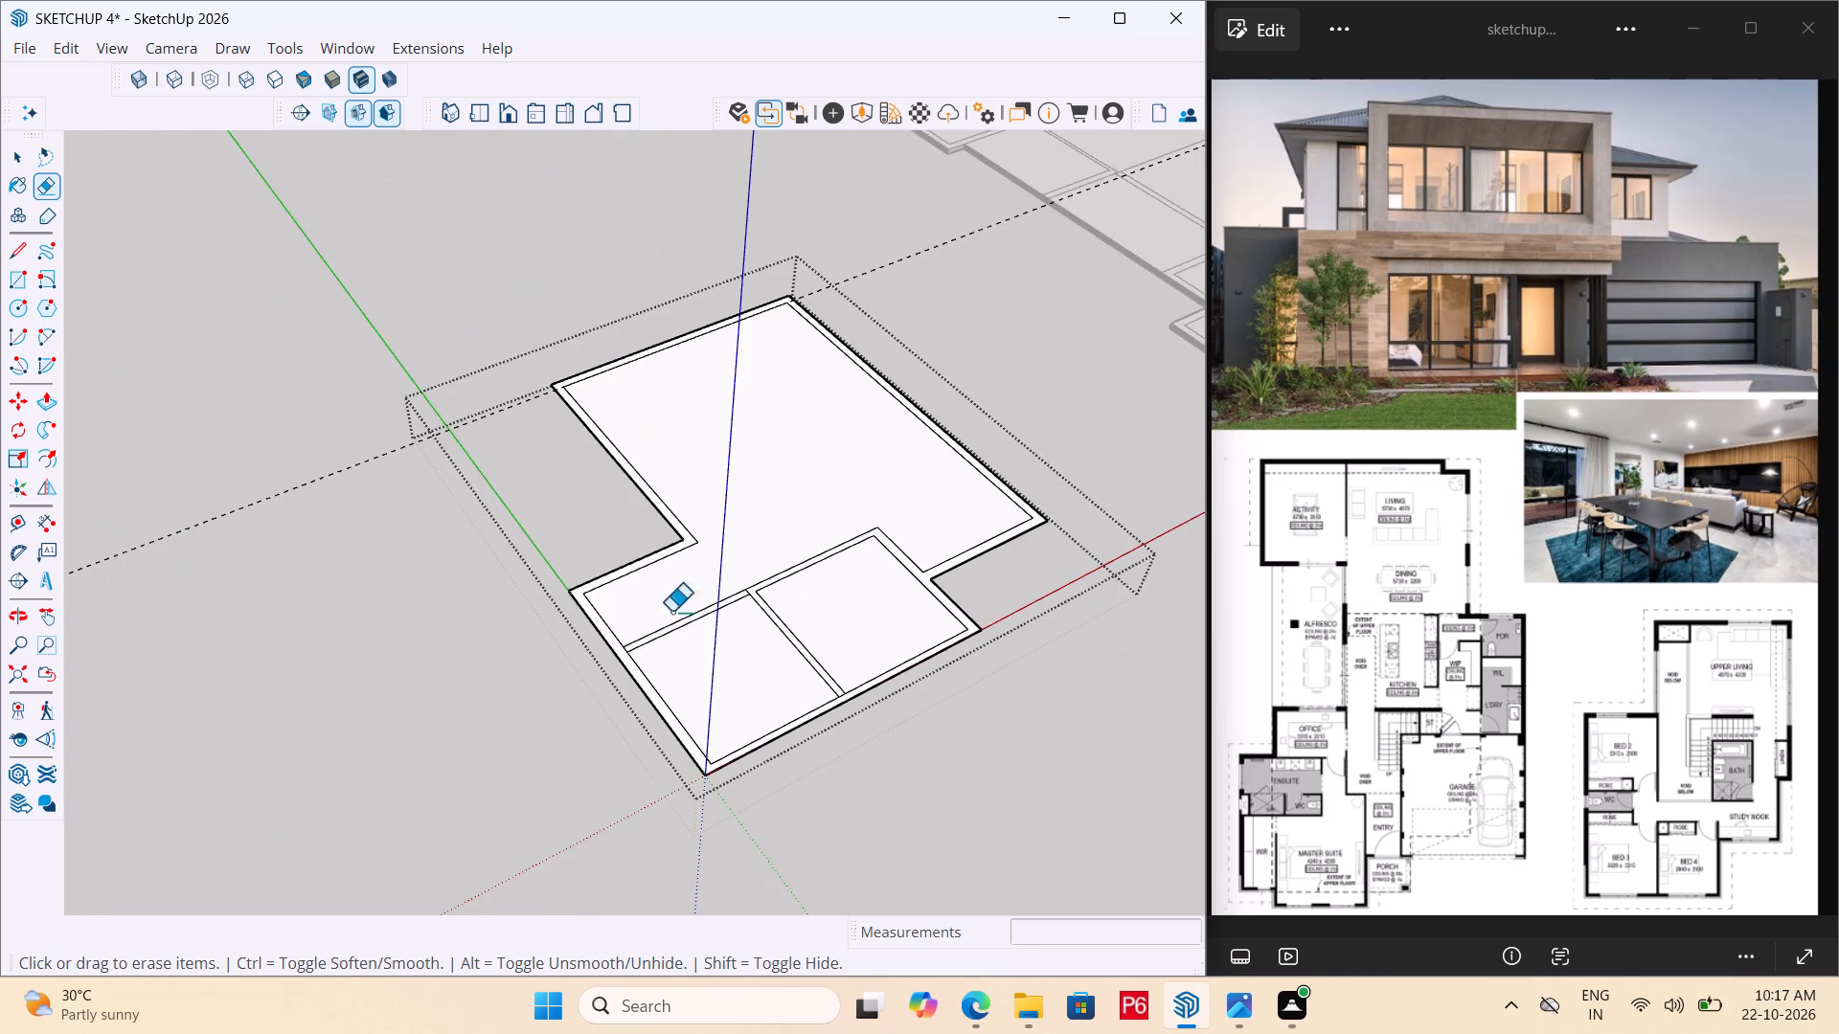
{"action": "scroll", "coordinate": [579, 632], "scroll_direction": "up", "scroll_amount": 15}
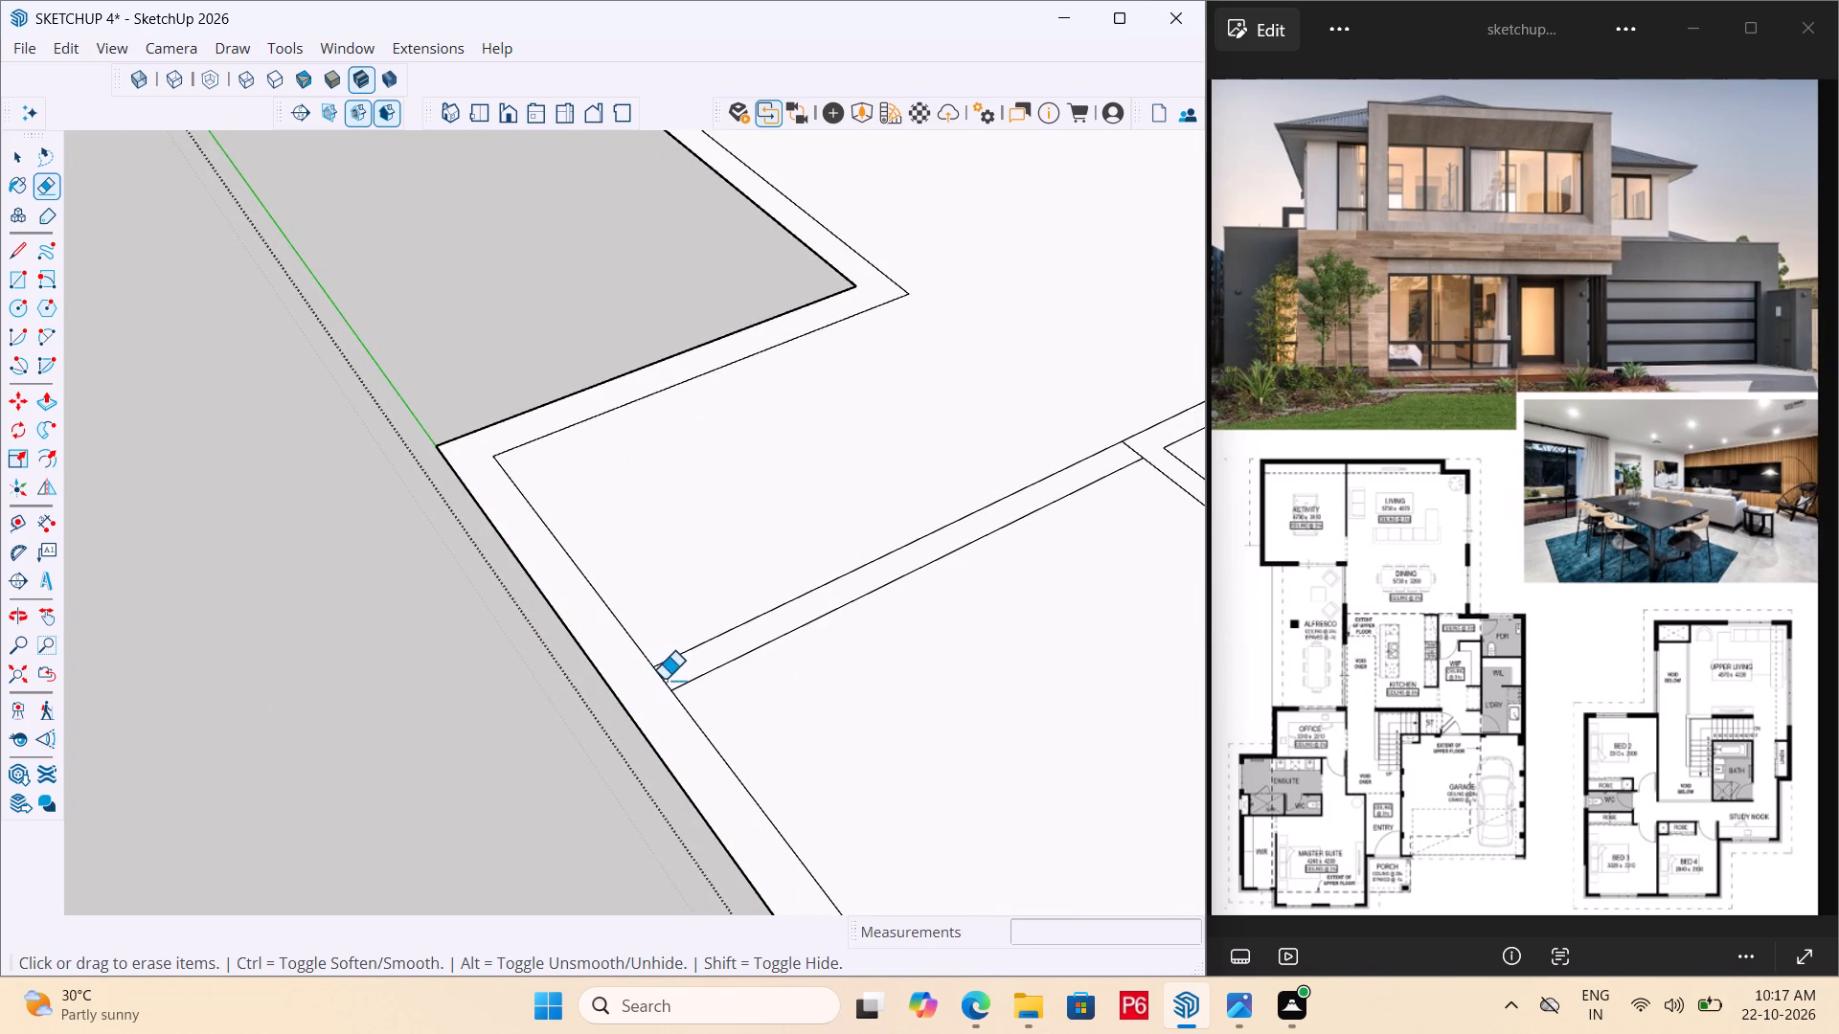
{"action": "double_click", "coordinate": [664, 680]}
{"action": "left_click", "coordinate": [657, 681]}
{"action": "scroll", "coordinate": [772, 546], "scroll_direction": "down", "scroll_amount": 5}
{"action": "scroll", "coordinate": [830, 536], "scroll_direction": "up", "scroll_amount": 8}
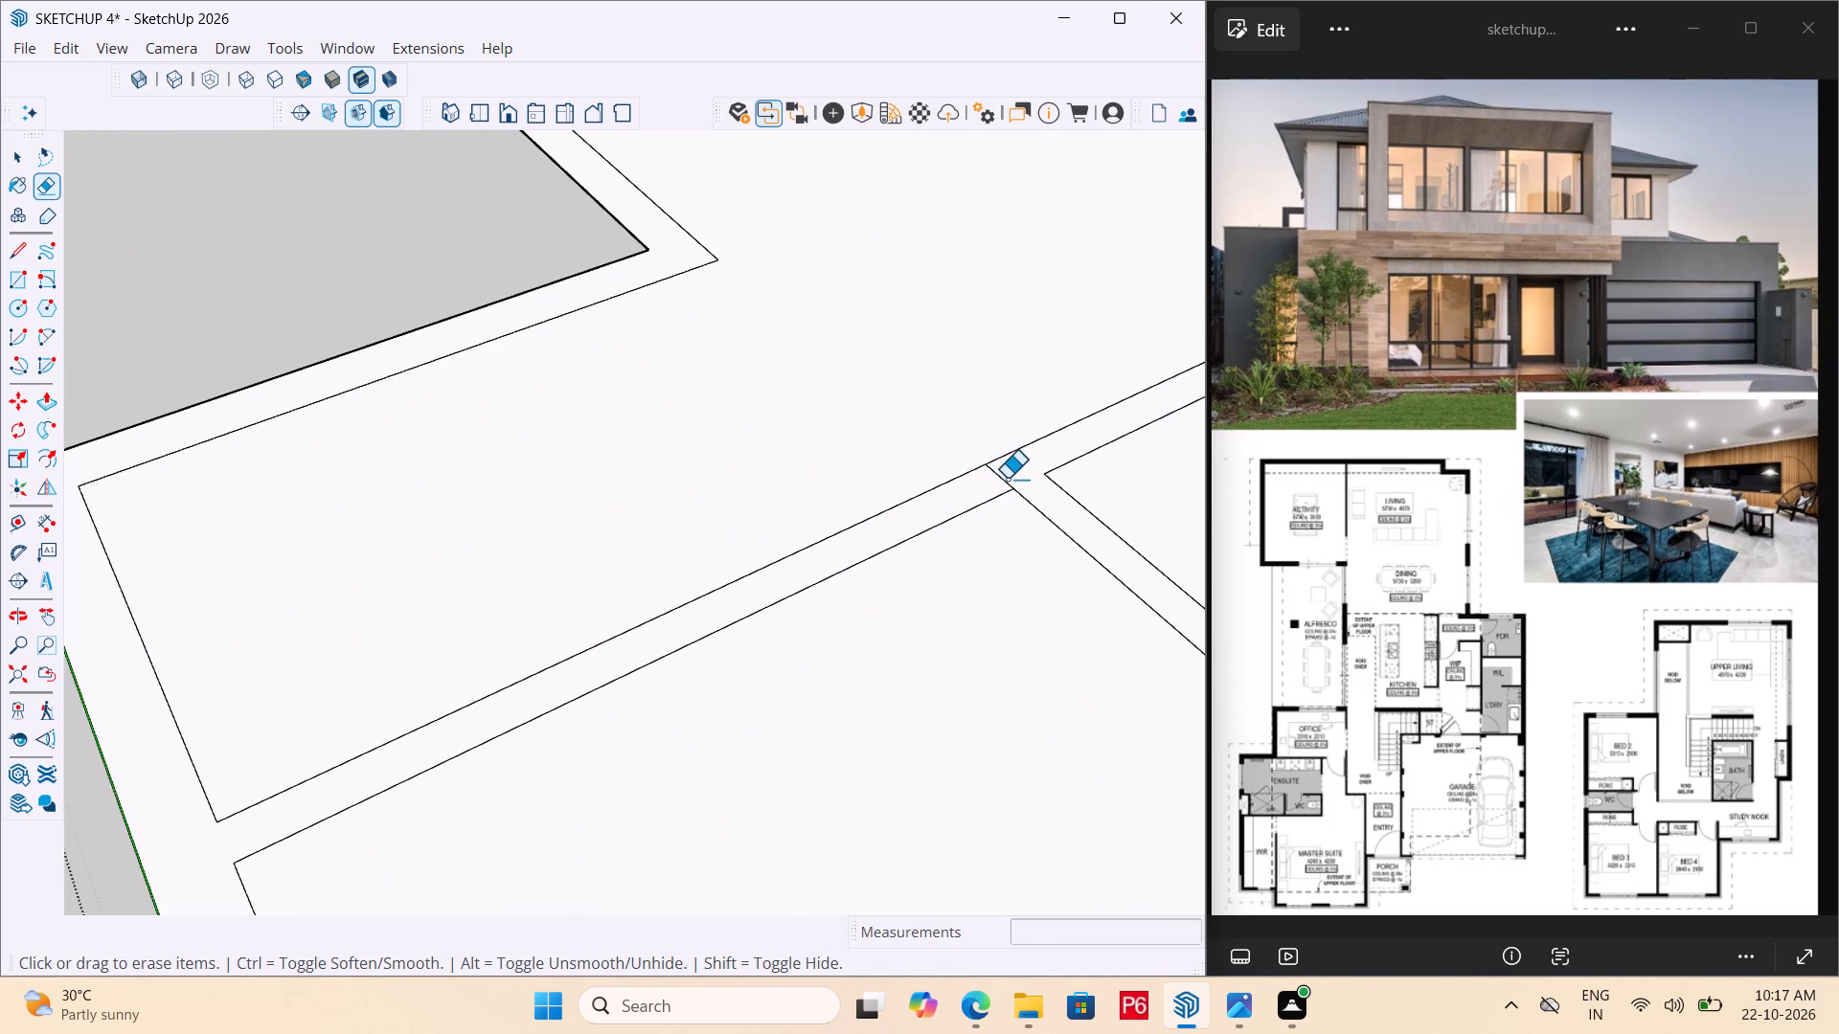
Erase the short line segments closing both ends of the partition between the two front rooms.
{"action": "left_click", "coordinate": [1007, 479]}
{"action": "scroll", "coordinate": [527, 720], "scroll_direction": "down", "scroll_amount": 6}
{"action": "scroll", "coordinate": [470, 661], "scroll_direction": "down", "scroll_amount": 6}
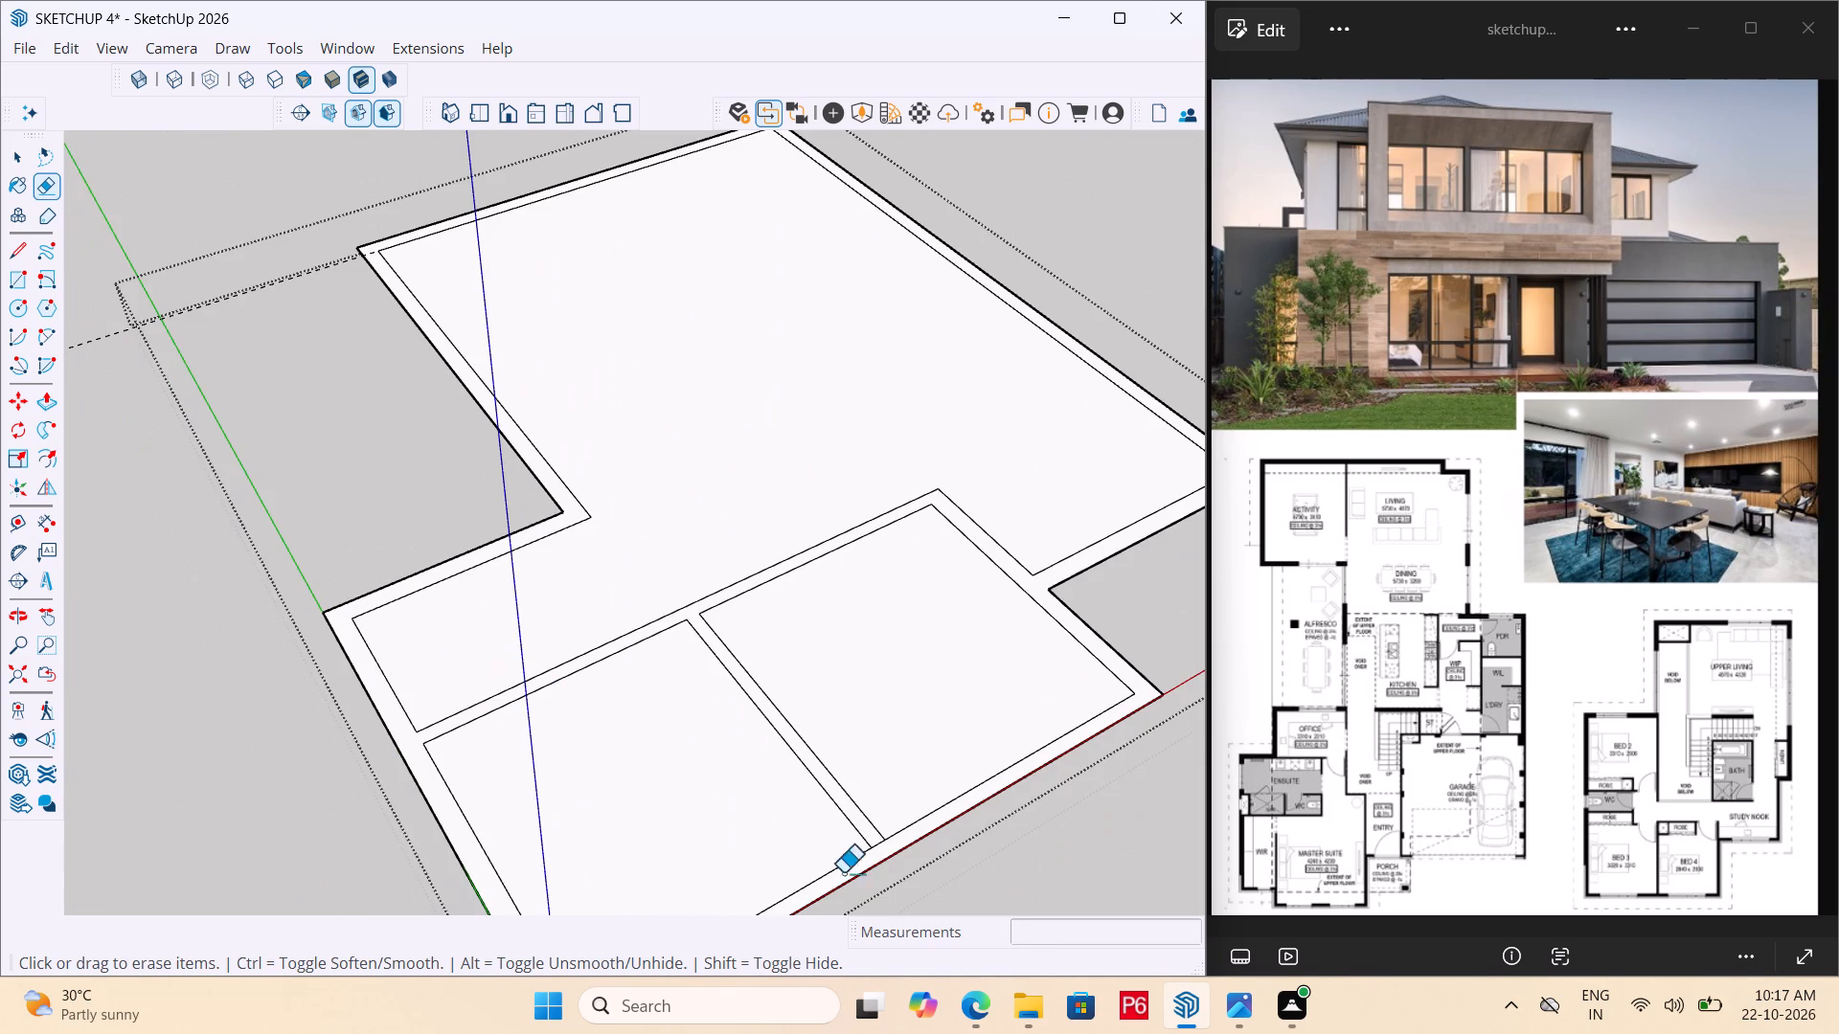
{"action": "scroll", "coordinate": [857, 877], "scroll_direction": "up", "scroll_amount": 10}
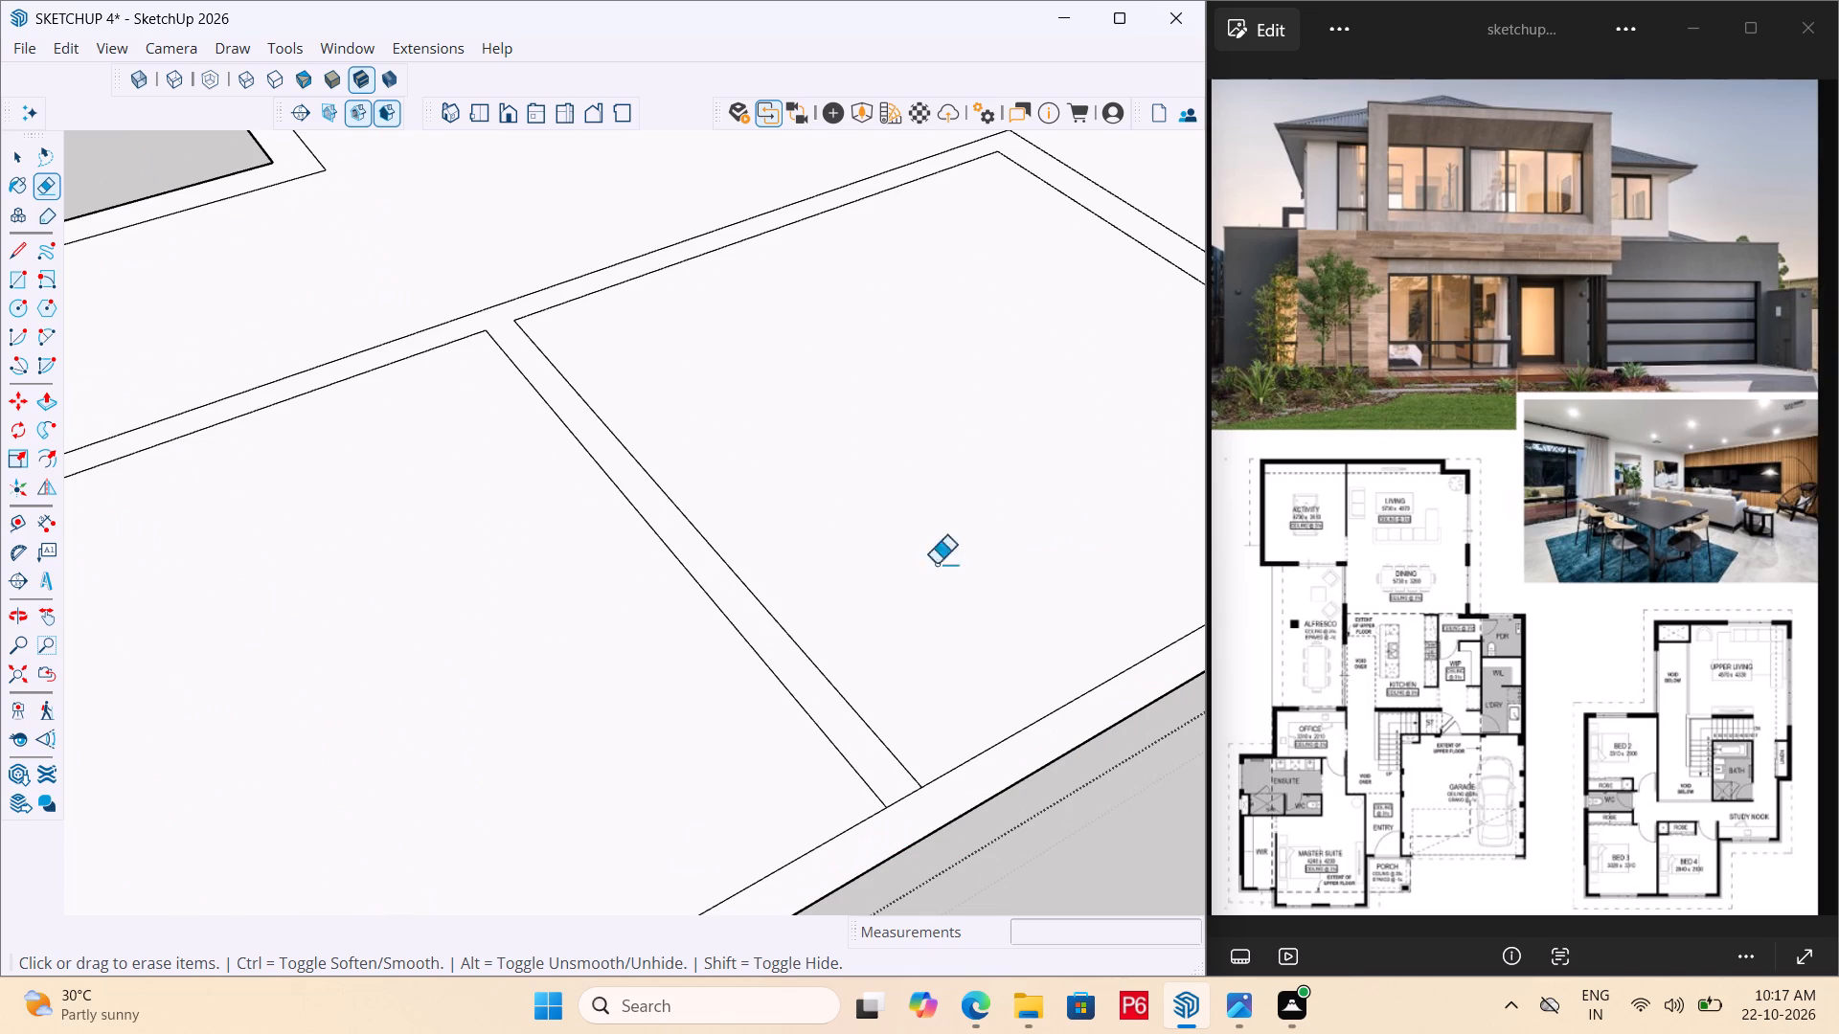
{"action": "left_click", "coordinate": [911, 798]}
{"action": "left_click_drag", "start_coordinate": [910, 797], "coordinate": [888, 770]}
{"action": "left_click", "coordinate": [888, 769]}
Place a guide 6' from the small side room's inner side-wall line and draw a wall line along it across the room.
{"action": "scroll", "coordinate": [909, 734], "scroll_direction": "down", "scroll_amount": 7}
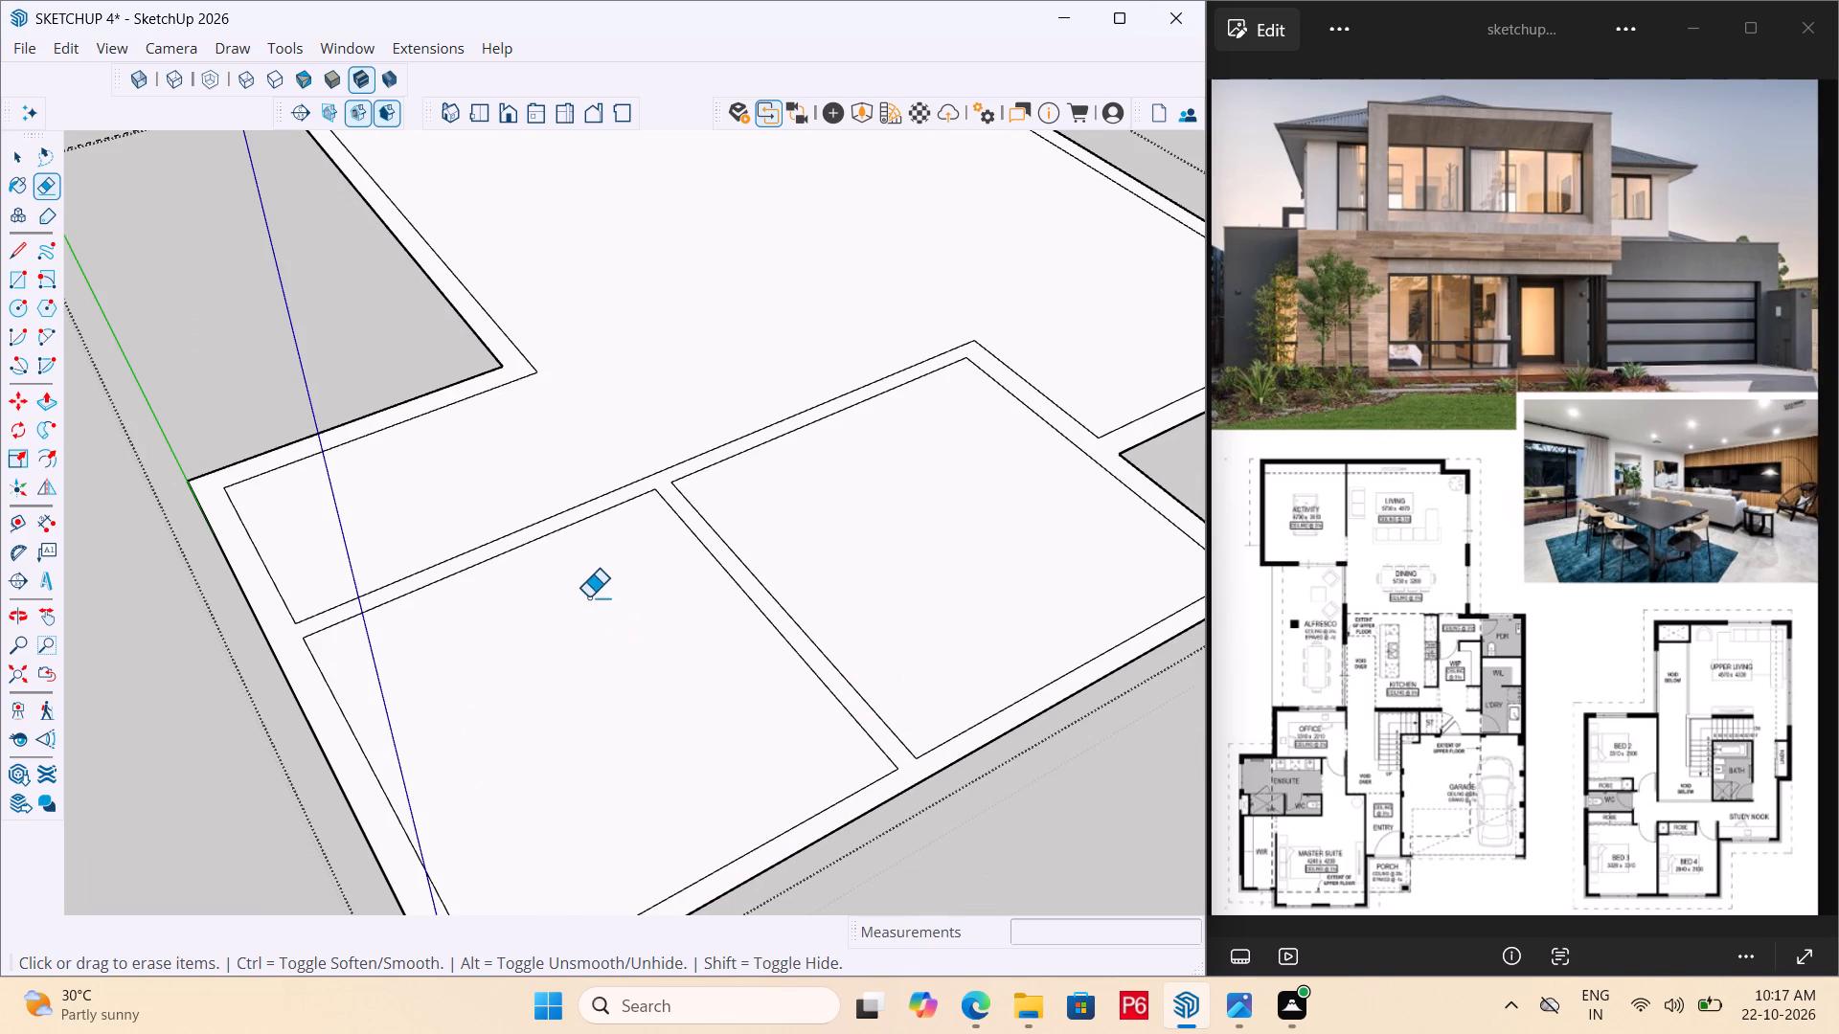
{"action": "scroll", "coordinate": [629, 685], "scroll_direction": "down", "scroll_amount": 6}
{"action": "middle_click_drag", "start_coordinate": [488, 663], "coordinate": [452, 753]}
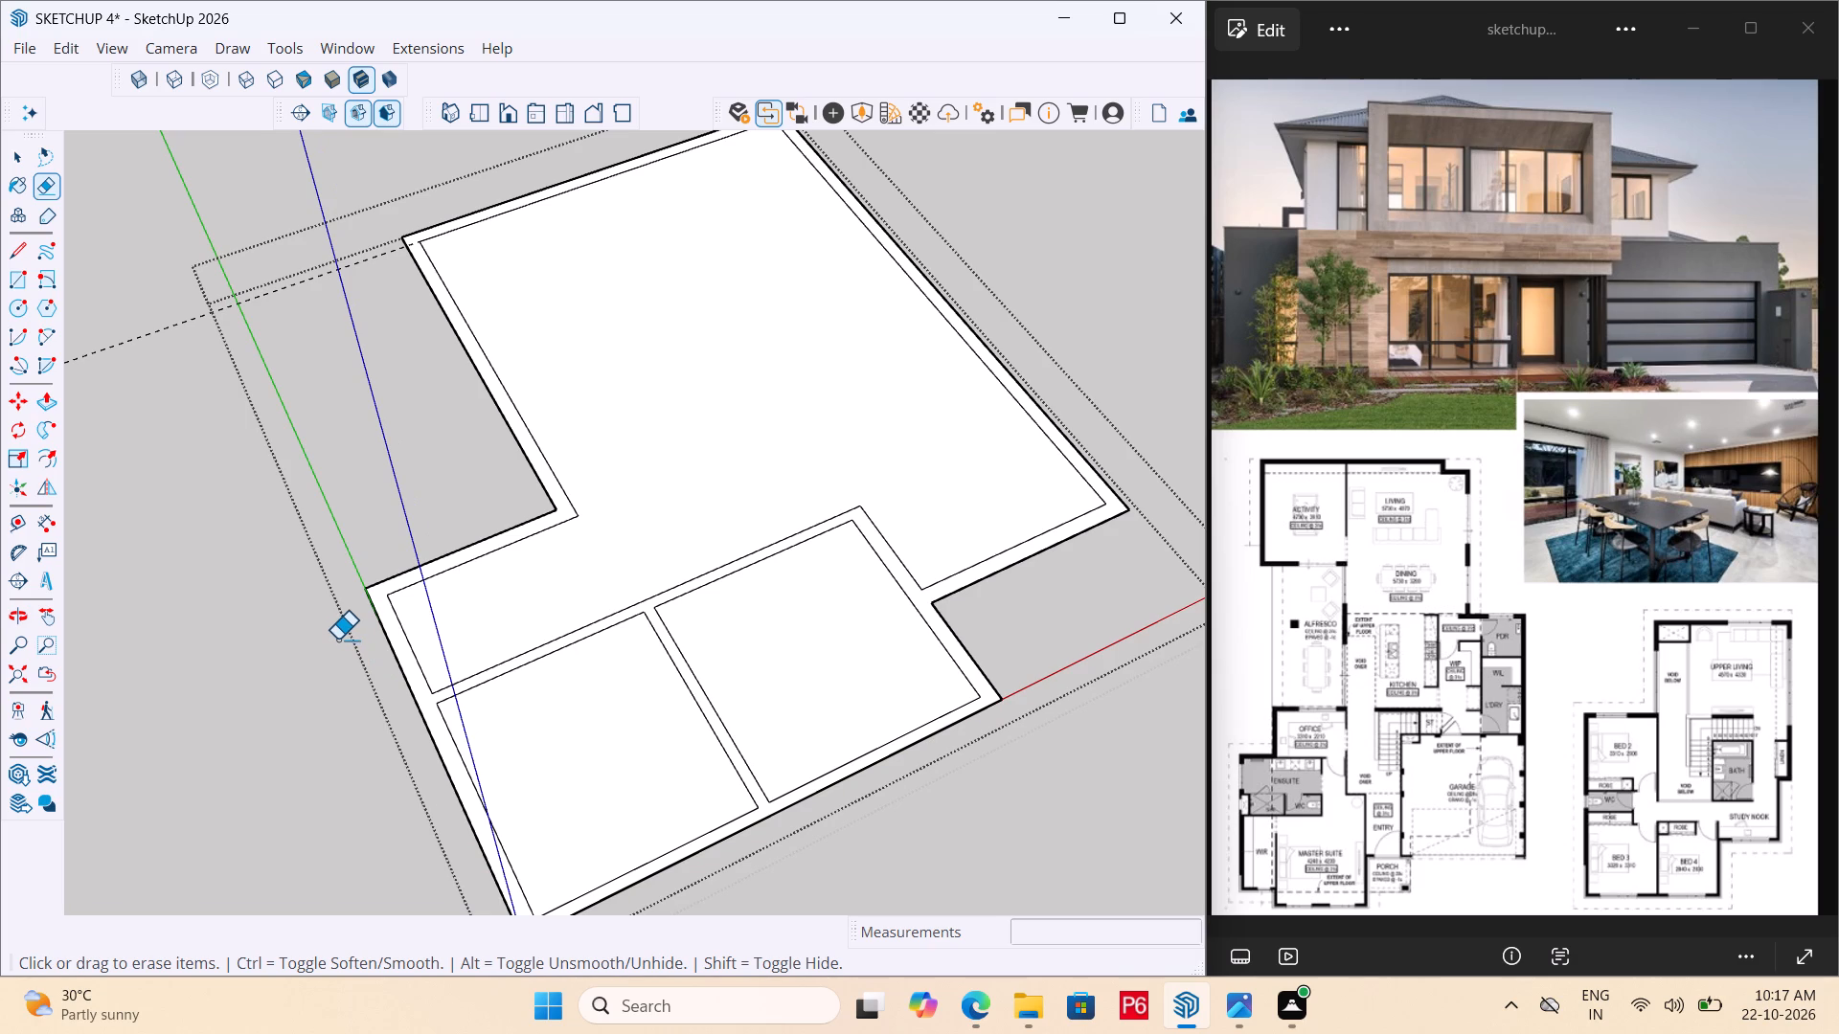
{"action": "scroll", "coordinate": [423, 639], "scroll_direction": "up", "scroll_amount": 3}
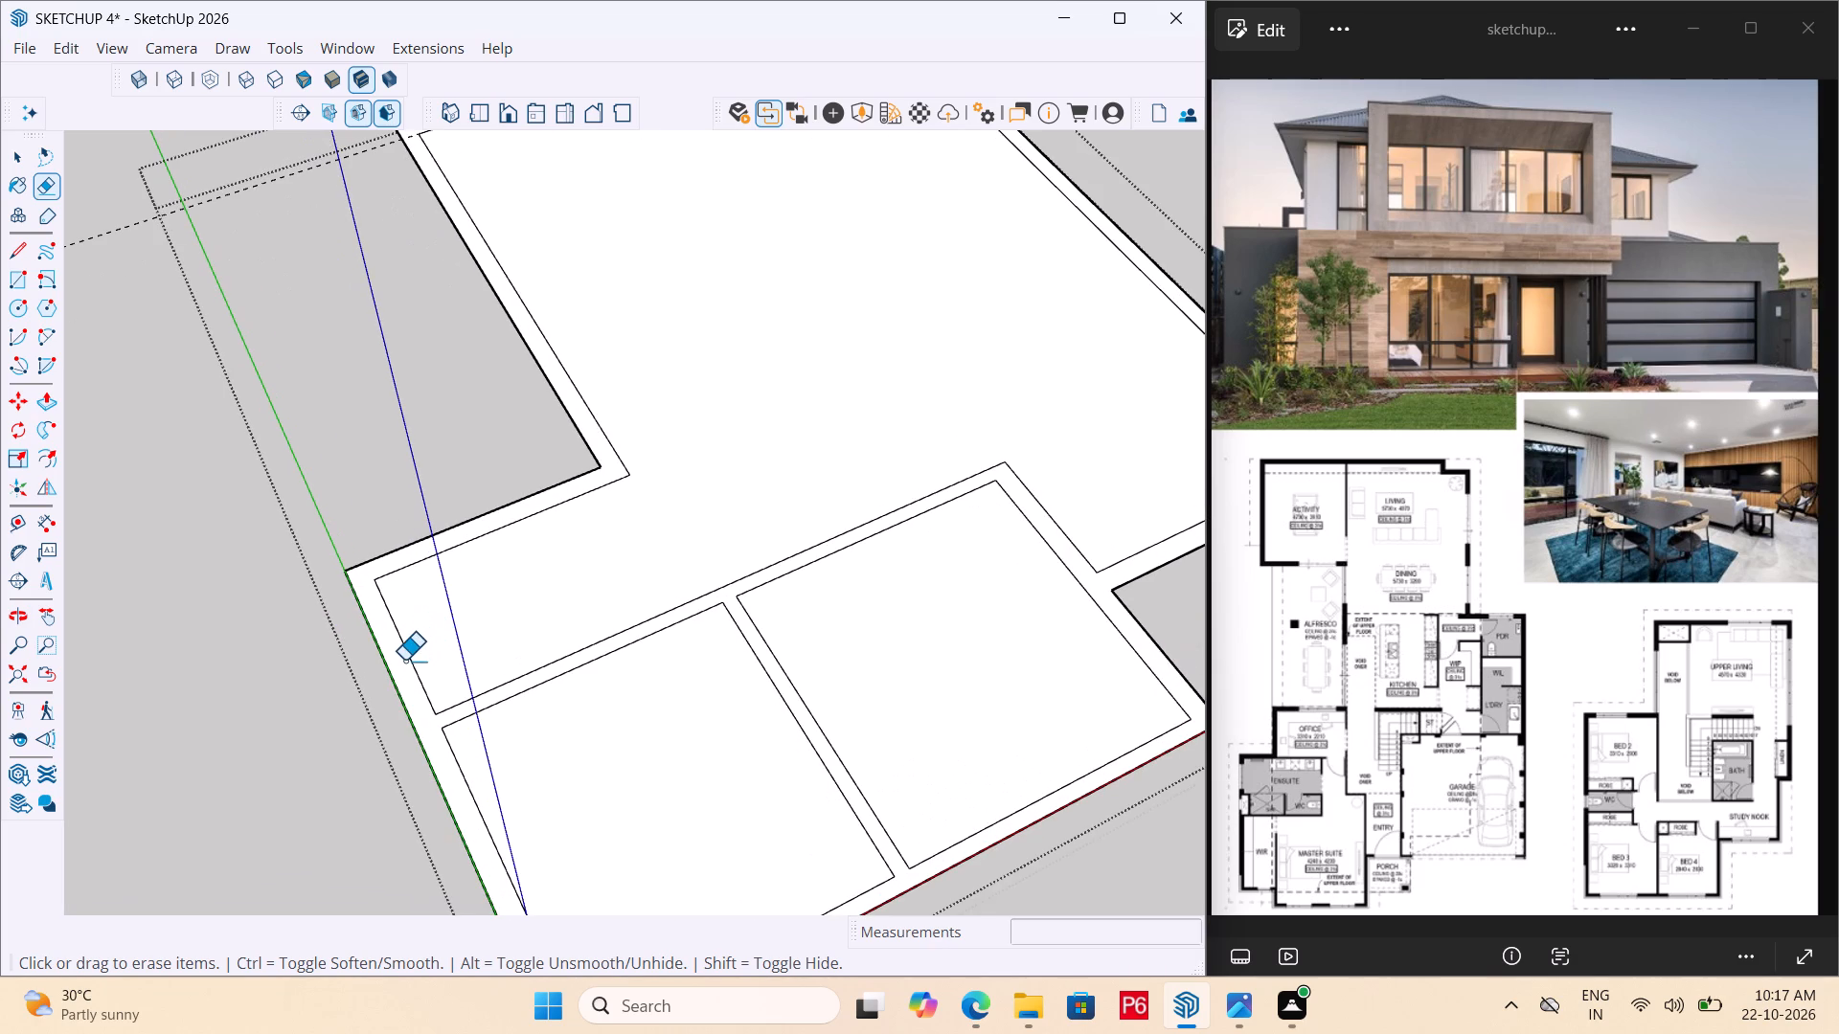
{"action": "key", "text": "t"}
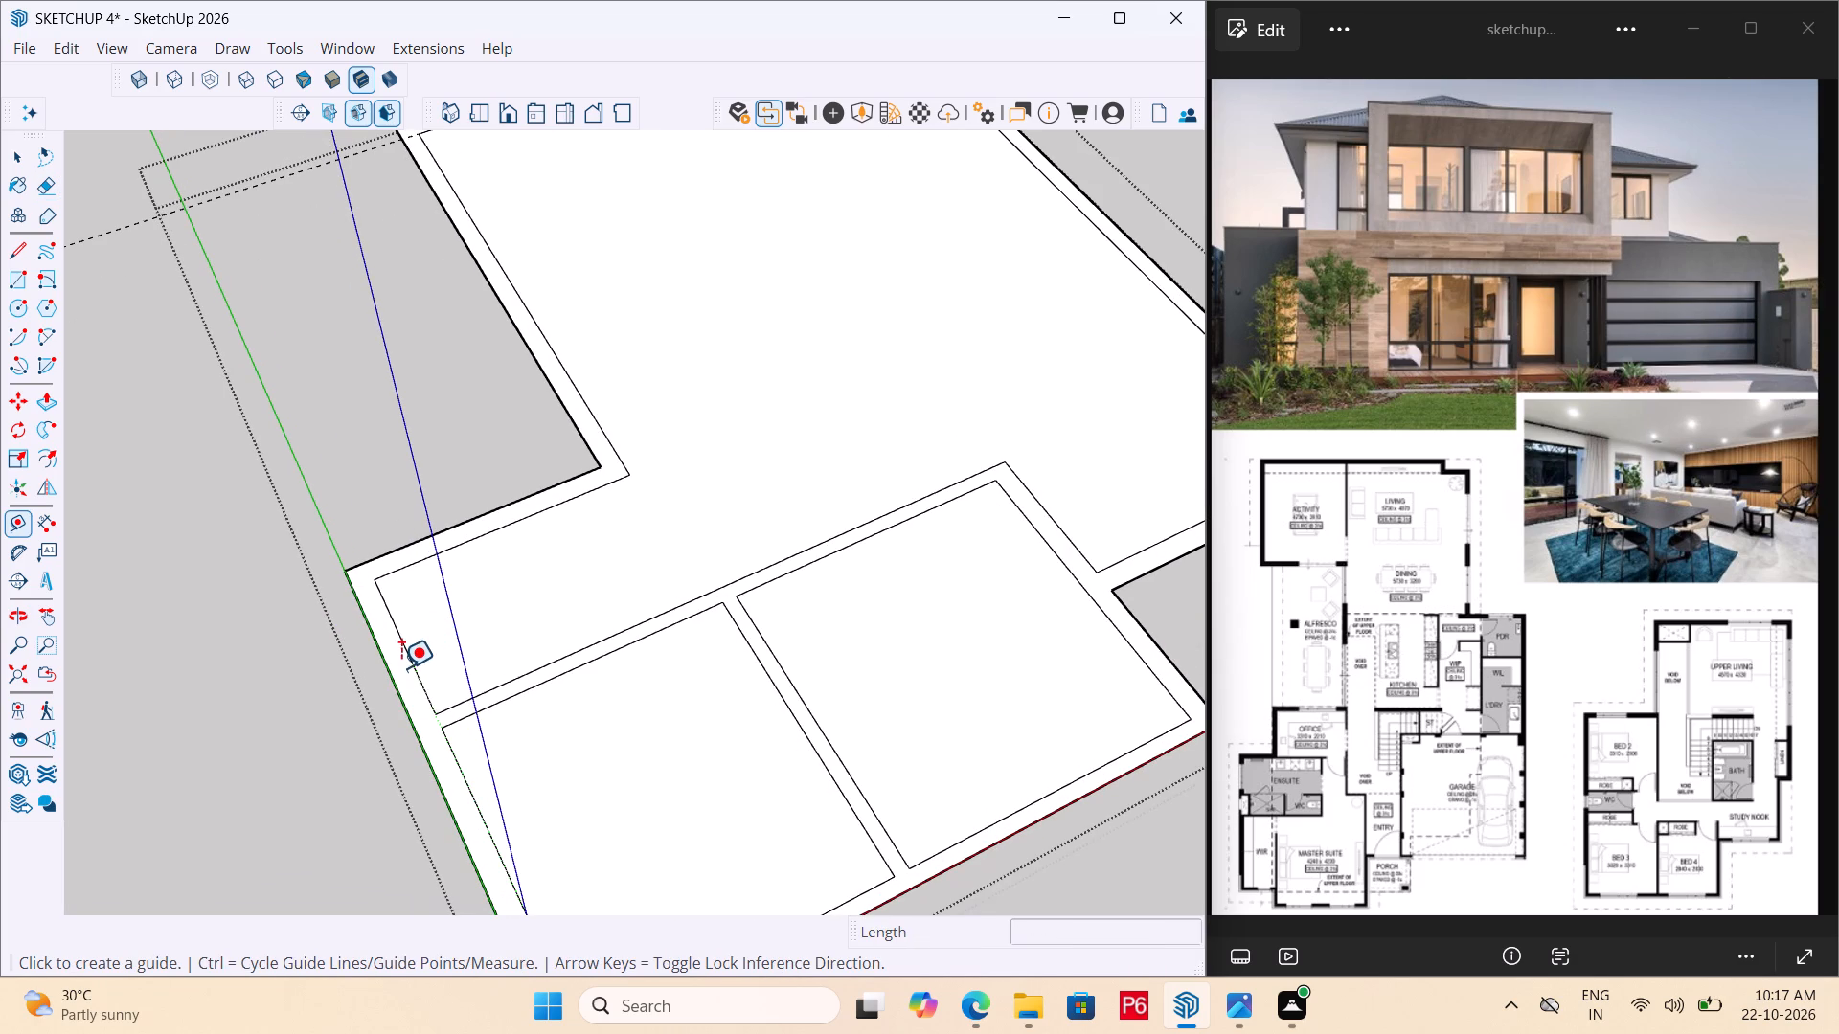
{"action": "left_click", "coordinate": [410, 674]}
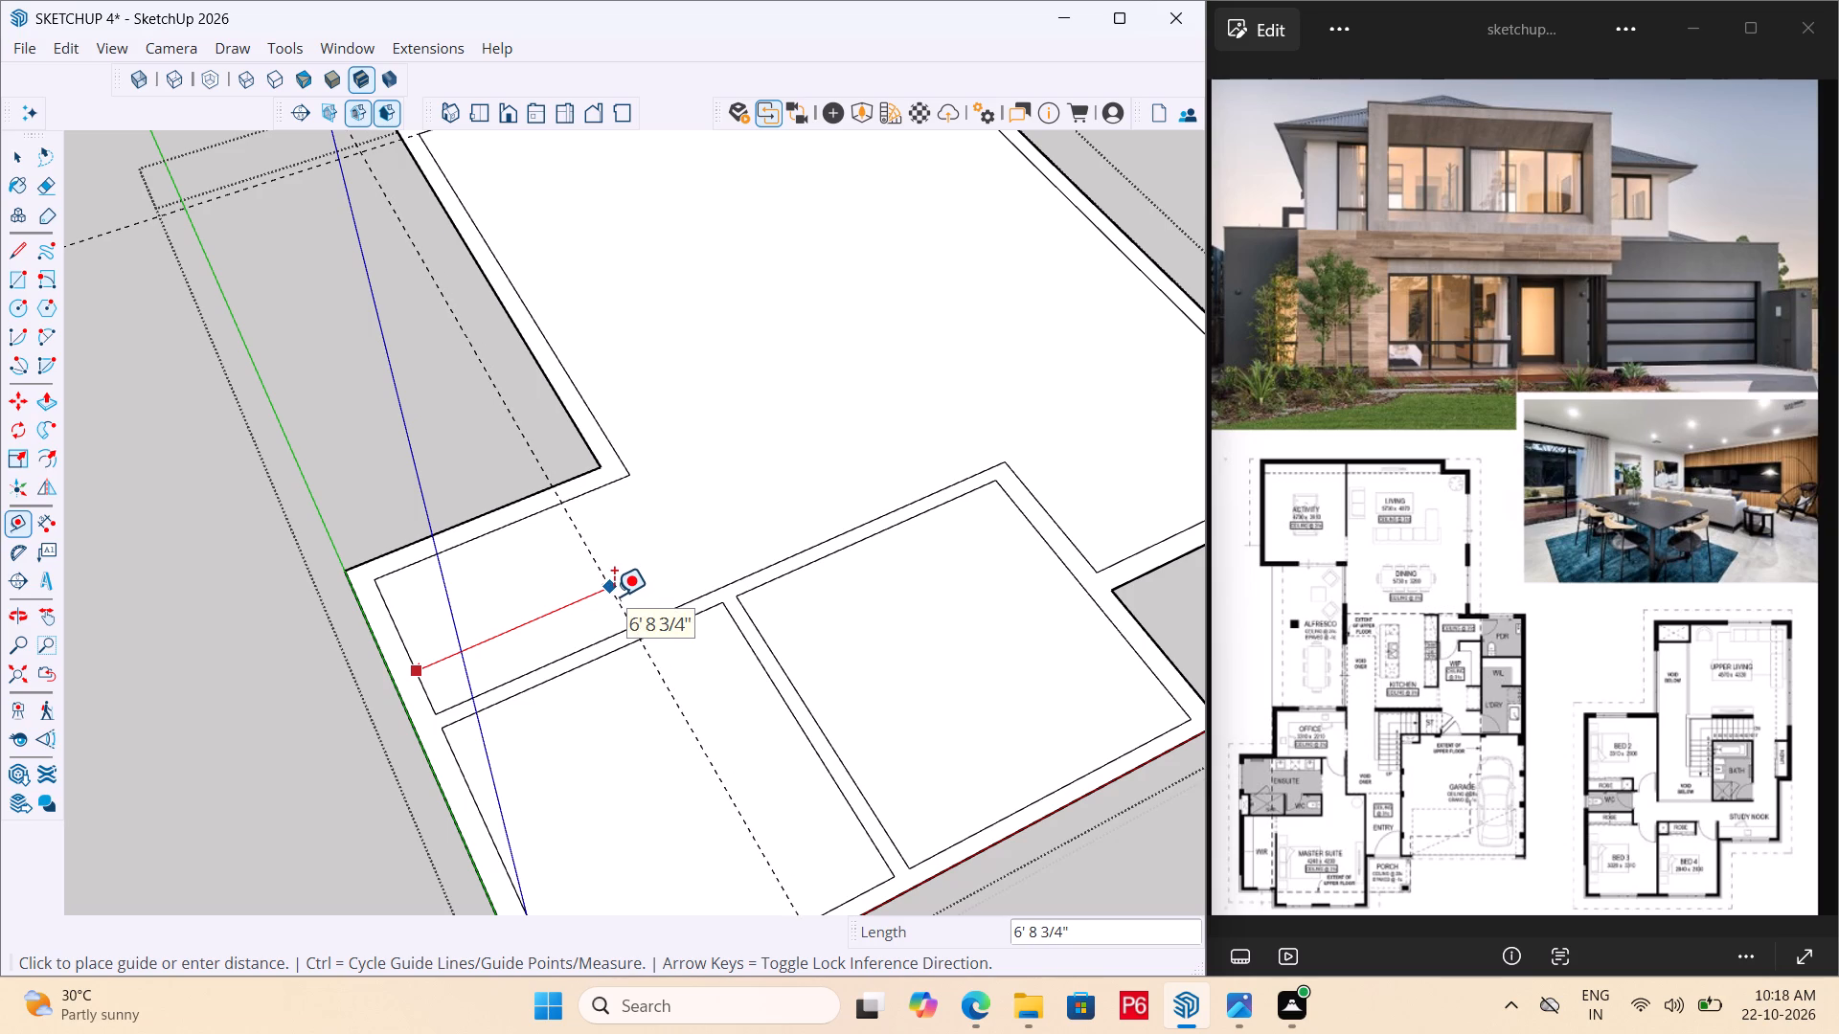
{"action": "key", "text": "6"}
{"action": "key", "text": "apostrophe"}
{"action": "key", "text": "Return"}
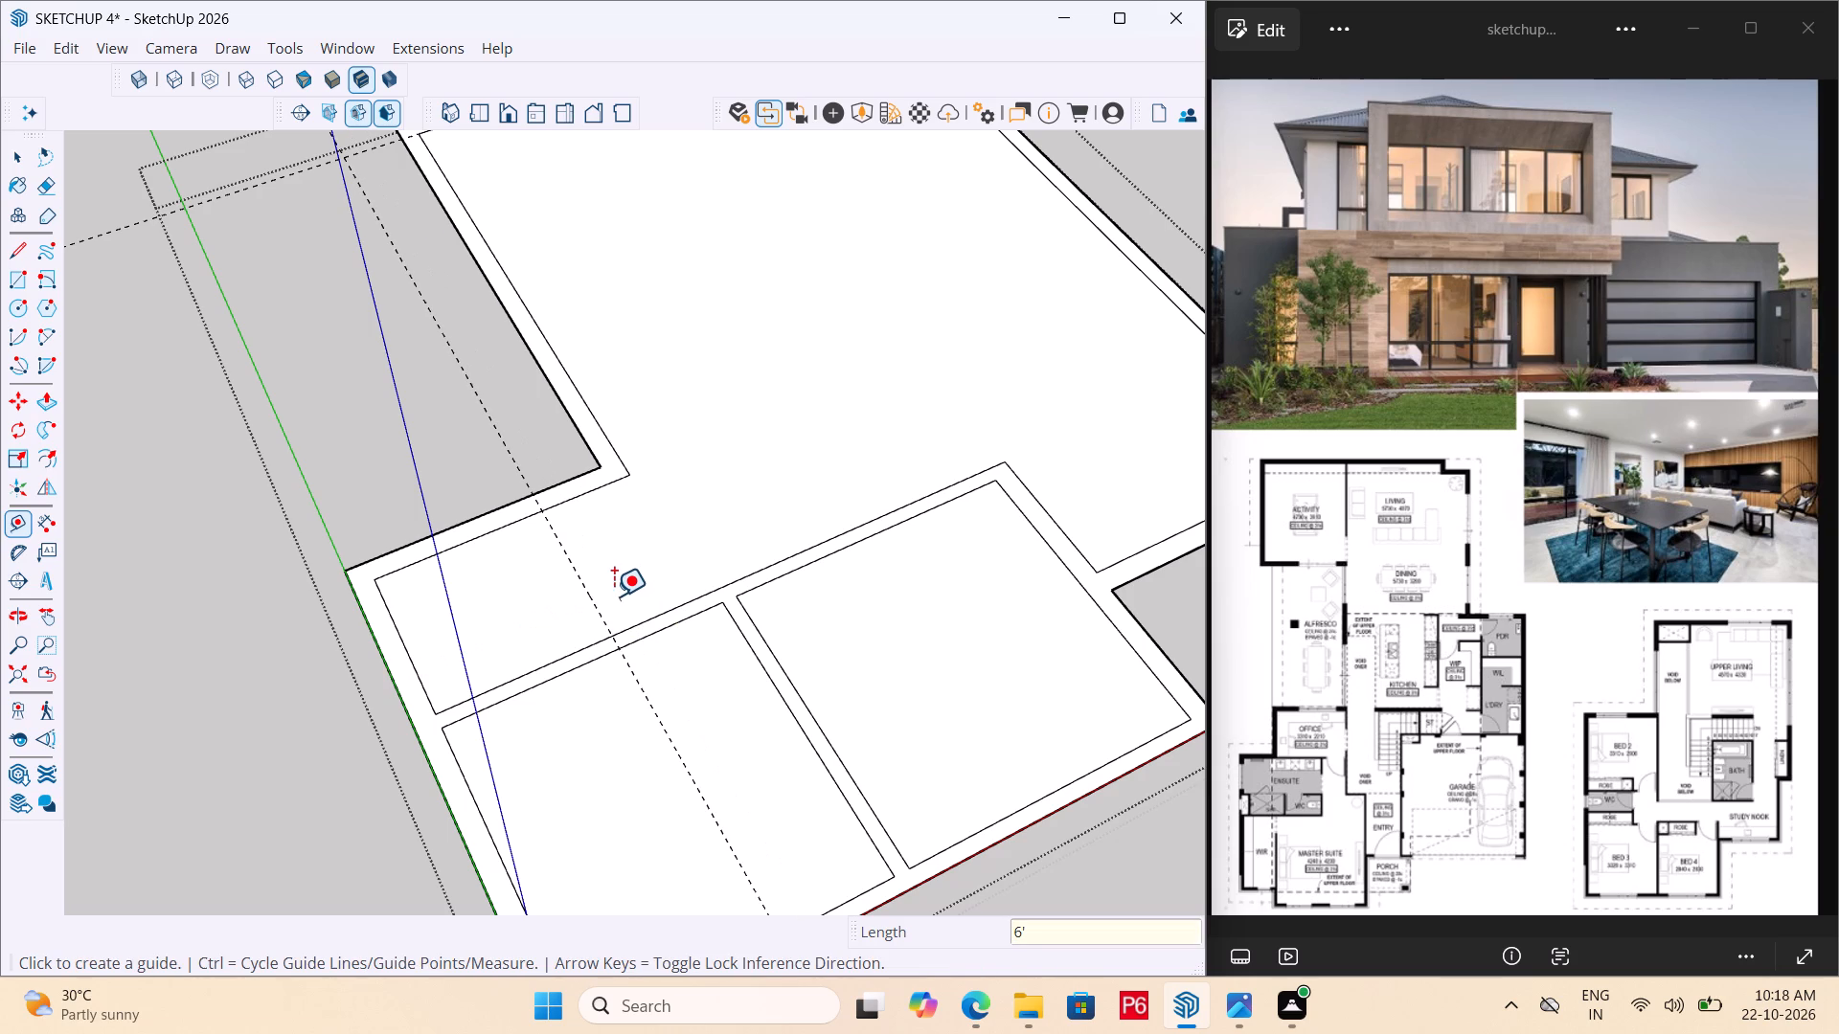
{"action": "key", "text": "l"}
{"action": "left_click", "coordinate": [546, 515]}
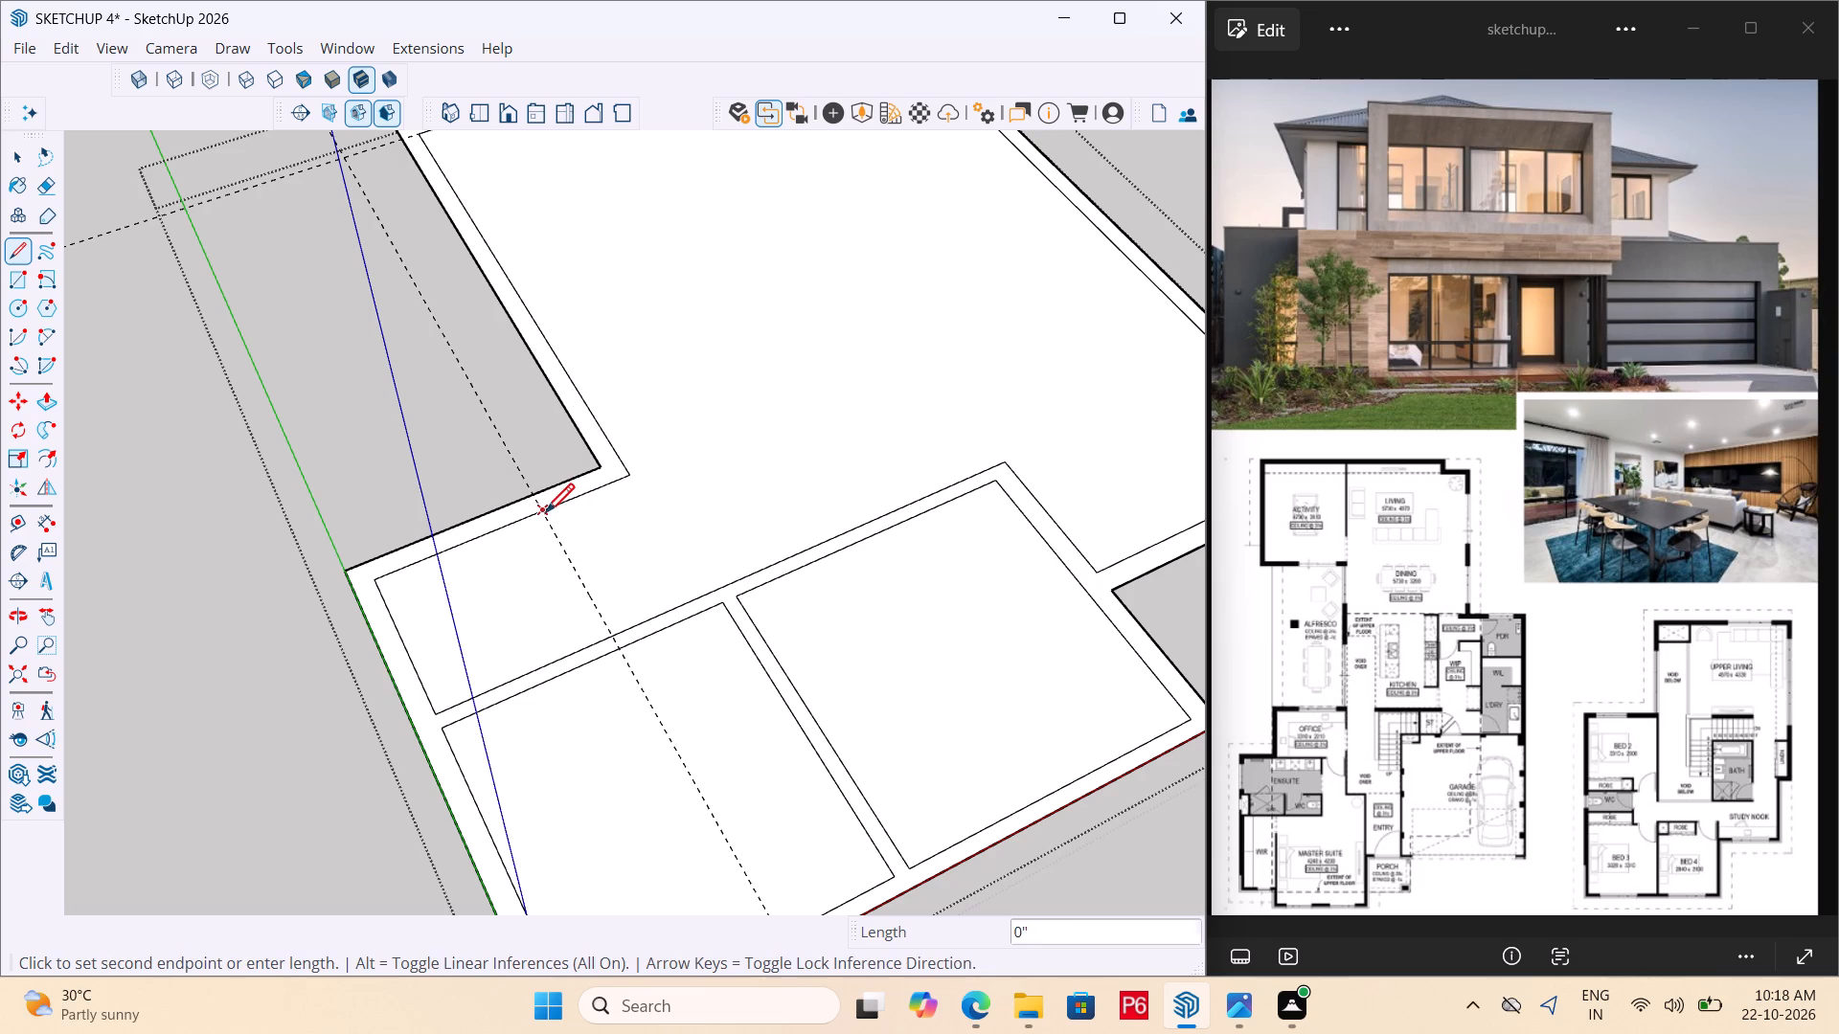
{"action": "left_click", "coordinate": [610, 640]}
{"action": "key", "text": "space"}
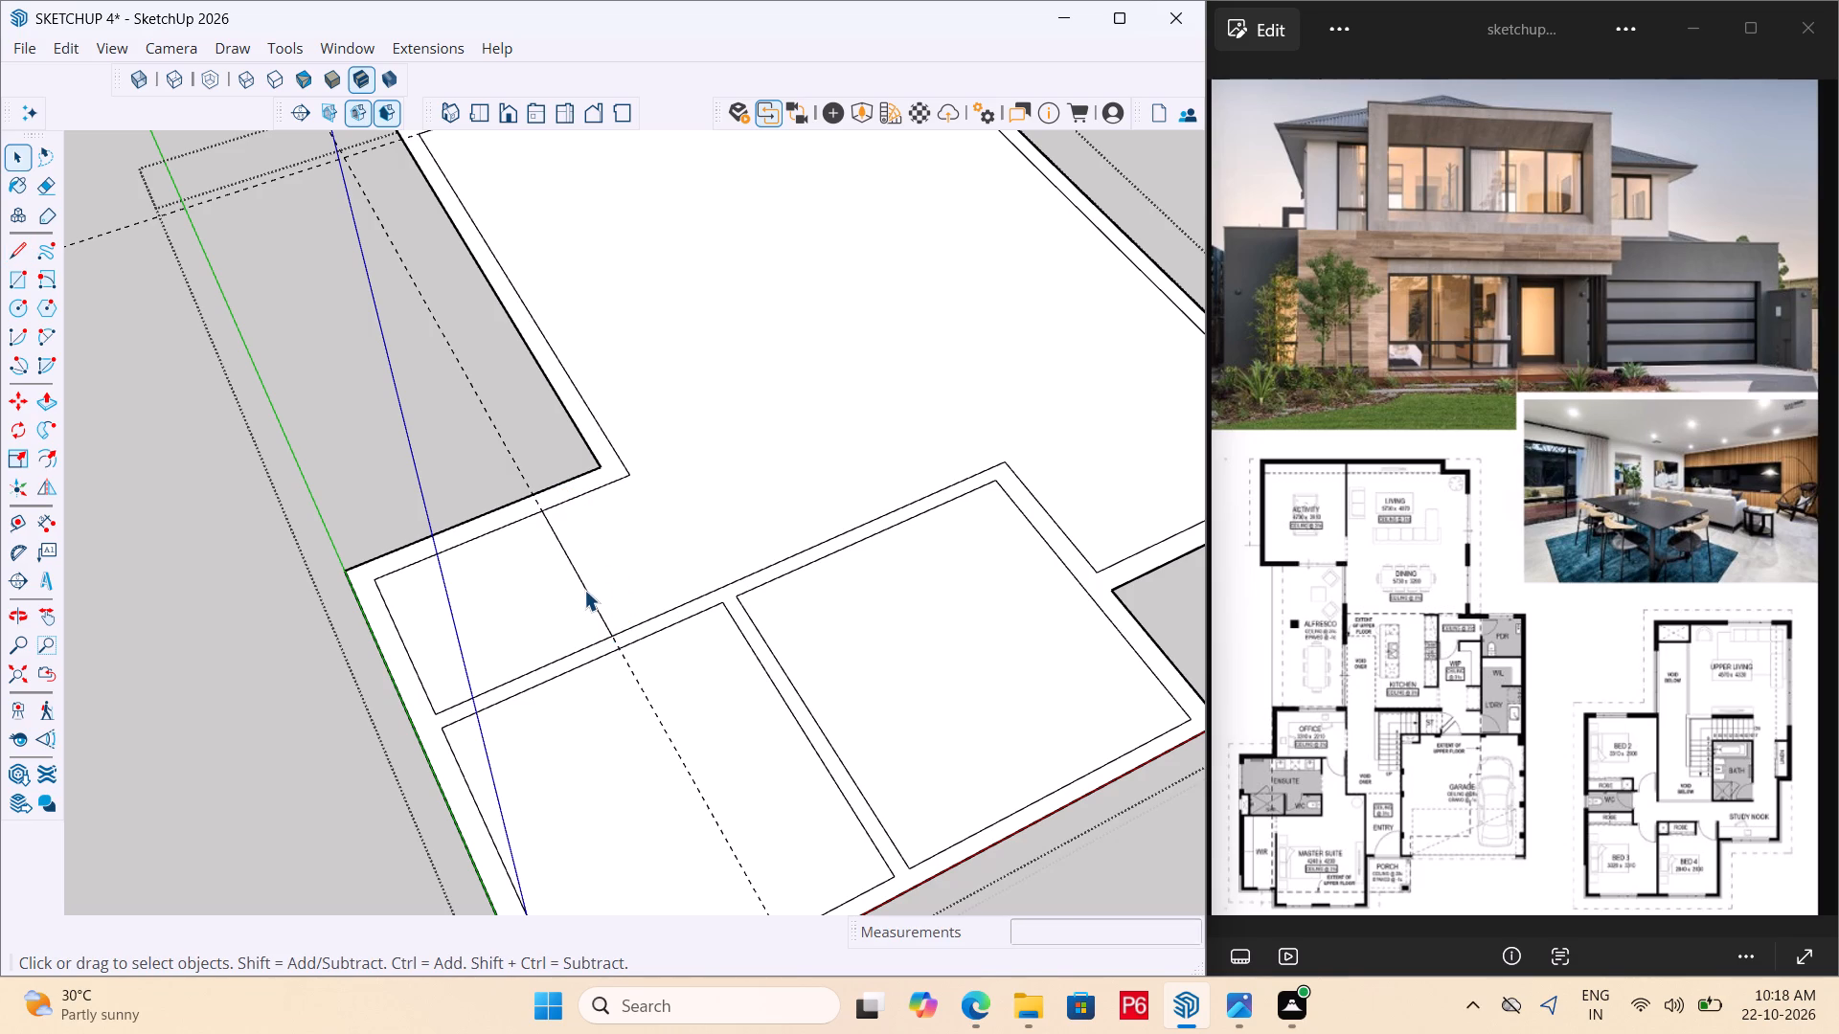
Place a guide 6" beyond the new wall line and draw a rectangle from it to the small room's opposite inner corner.
{"action": "scroll", "coordinate": [584, 589], "scroll_direction": "up", "scroll_amount": 4}
{"action": "key", "text": "t"}
{"action": "left_click", "coordinate": [585, 589]}
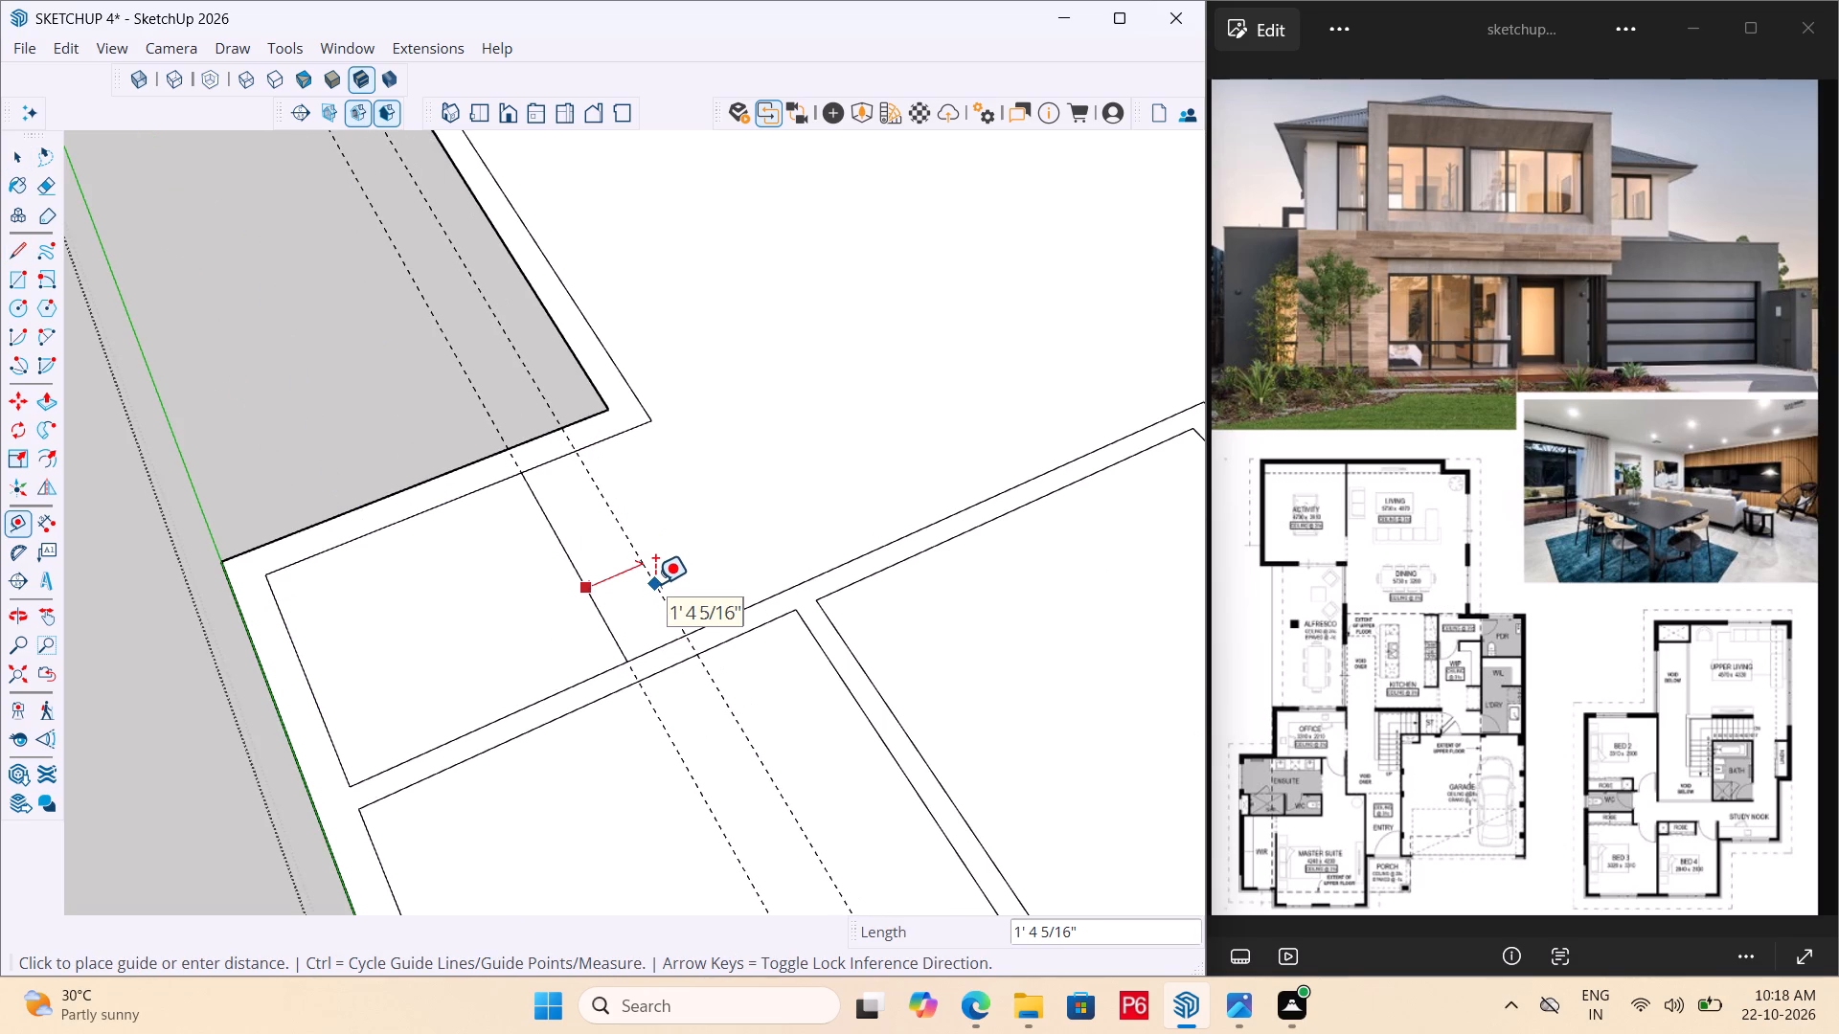
{"action": "key", "text": "6"}
{"action": "key", "text": "shift+quotedbl"}
{"action": "key", "text": "Return"}
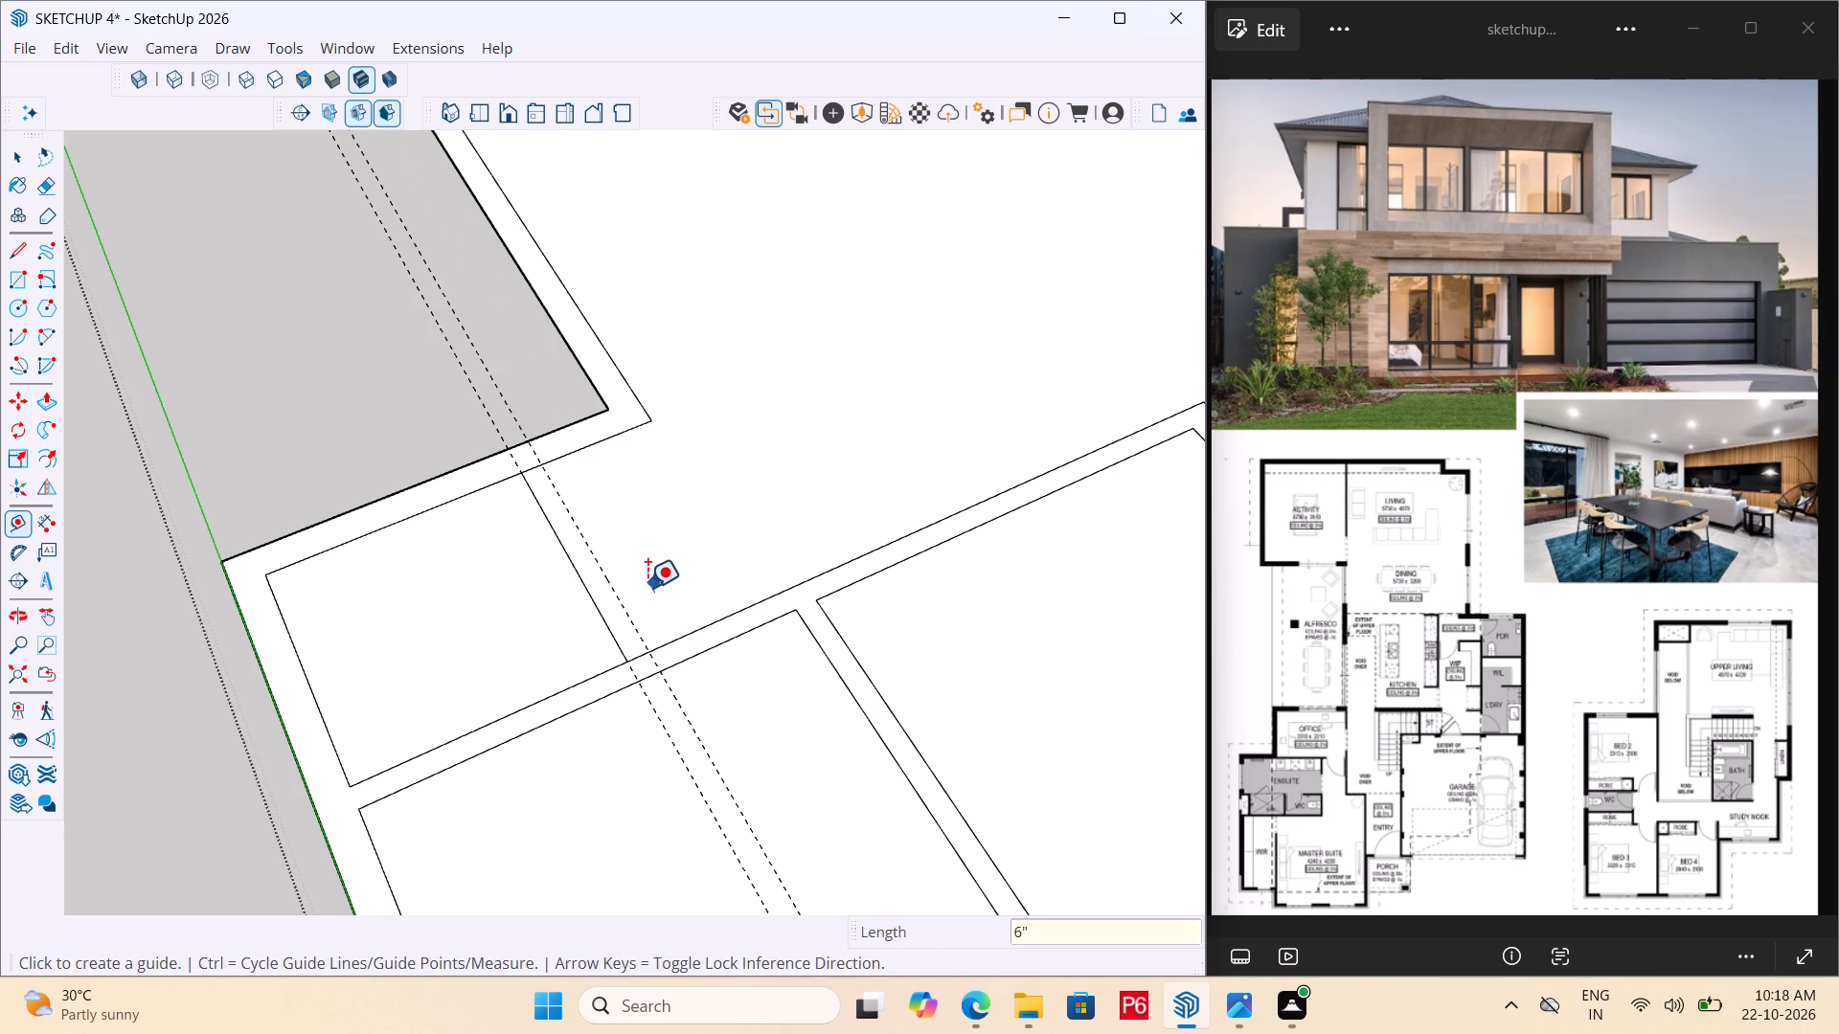
{"action": "key", "text": "r"}
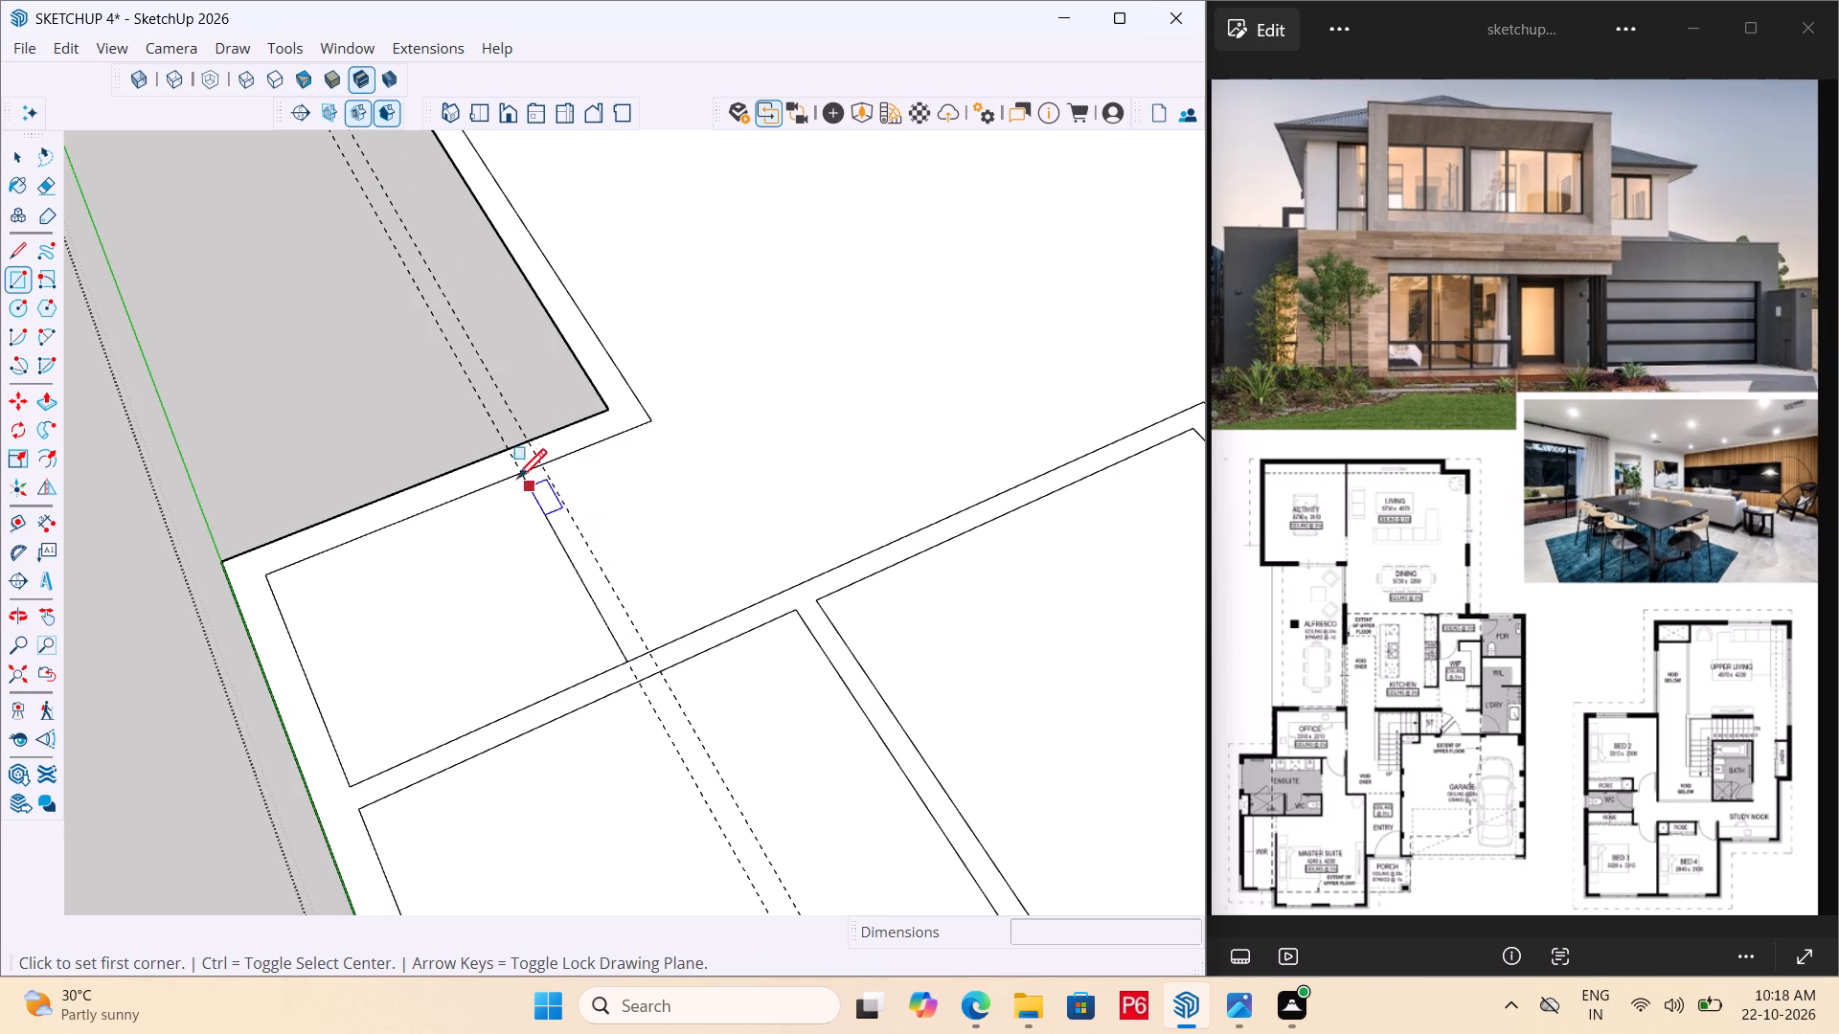
{"action": "left_click", "coordinate": [544, 472]}
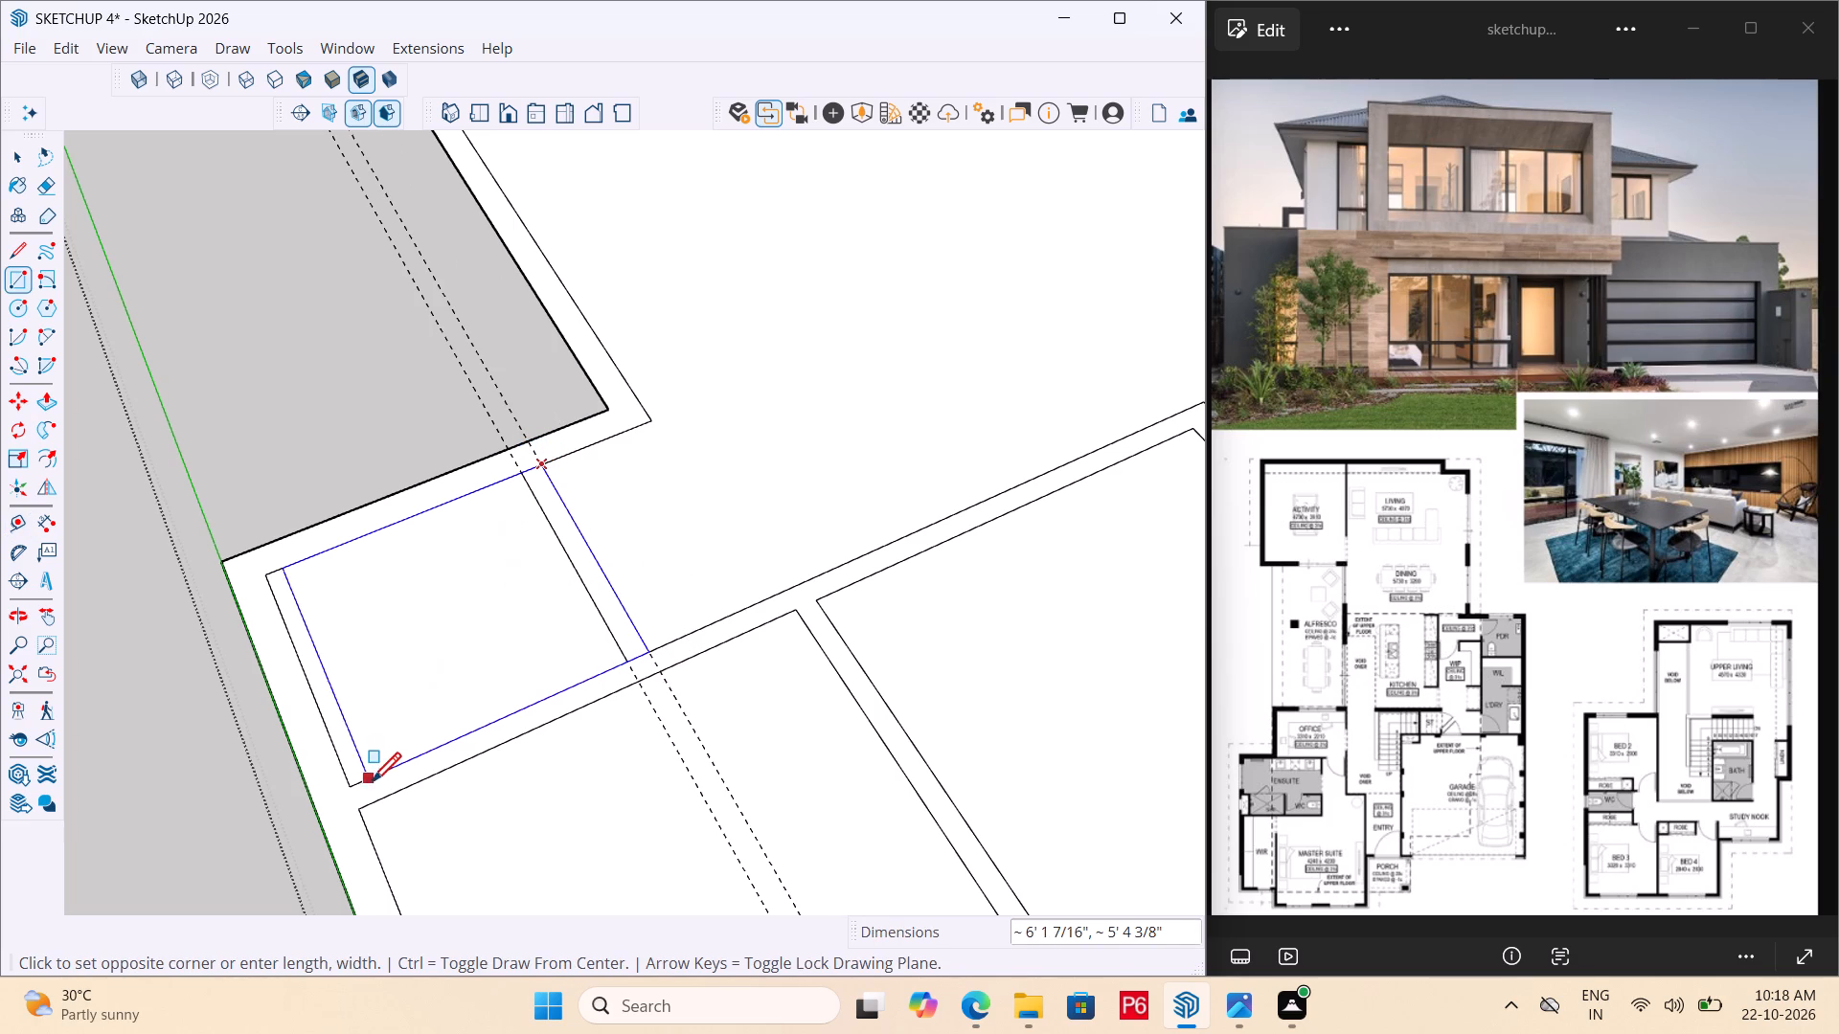
{"action": "left_click", "coordinate": [355, 786]}
Erase the two guides used for the small room's new partition.
{"action": "scroll", "coordinate": [636, 641], "scroll_direction": "down", "scroll_amount": 3}
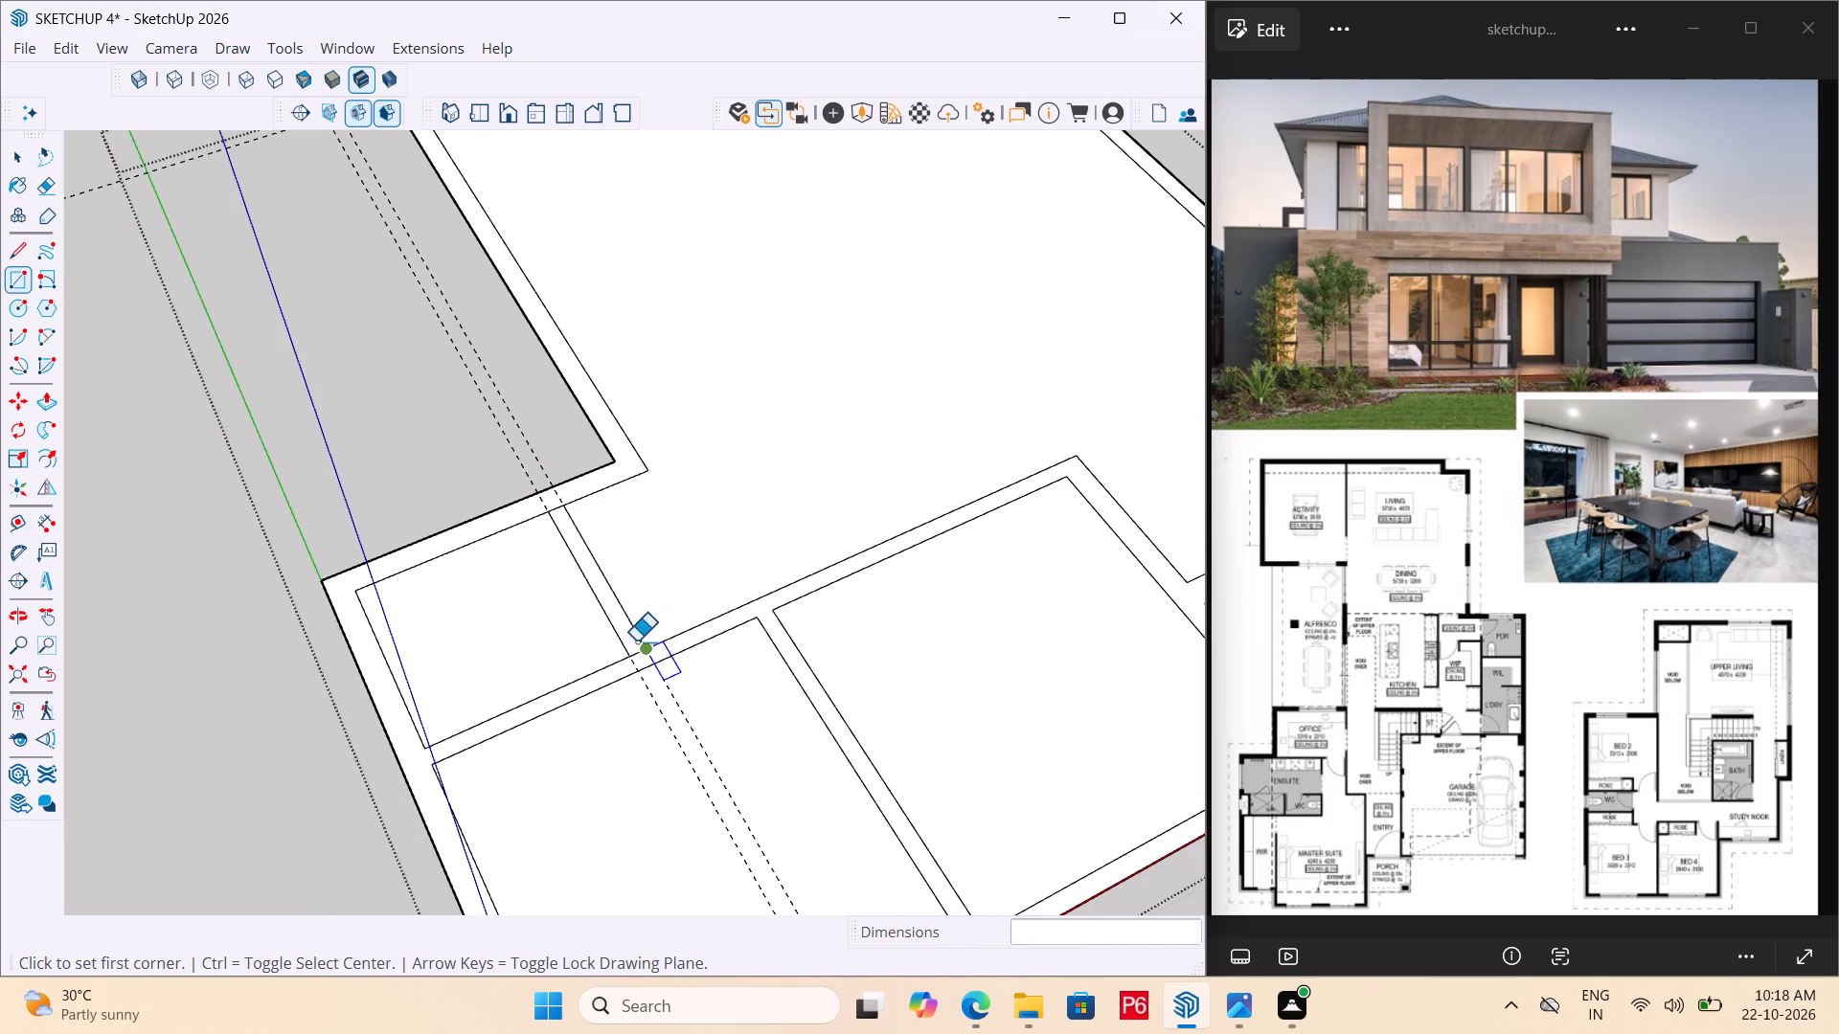
{"action": "key", "text": "e"}
{"action": "left_click_drag", "start_coordinate": [687, 741], "coordinate": [678, 748]}
{"action": "left_click", "coordinate": [677, 748]}
{"action": "left_click", "coordinate": [677, 693]}
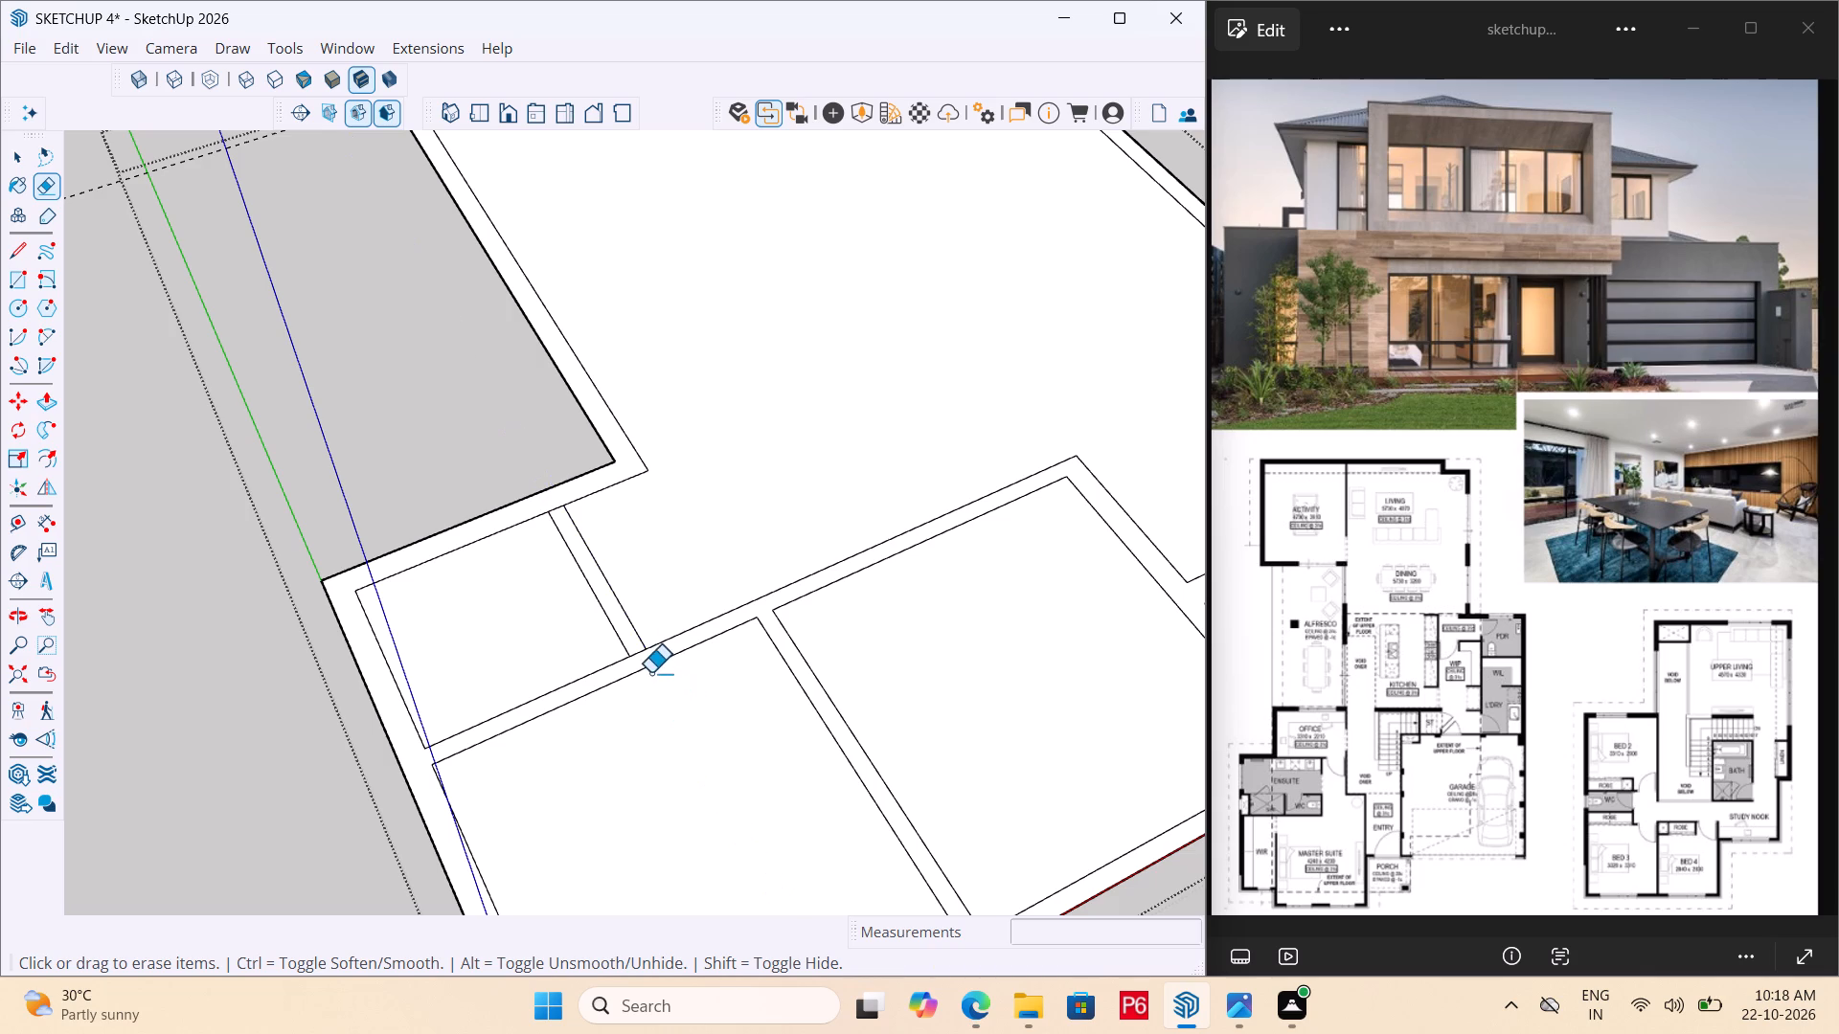
Erase the short line segments closing both ends of the small room's new partition.
{"action": "scroll", "coordinate": [647, 668], "scroll_direction": "up", "scroll_amount": 6}
{"action": "left_click_drag", "start_coordinate": [618, 641], "coordinate": [631, 645]}
{"action": "left_click", "coordinate": [631, 645]}
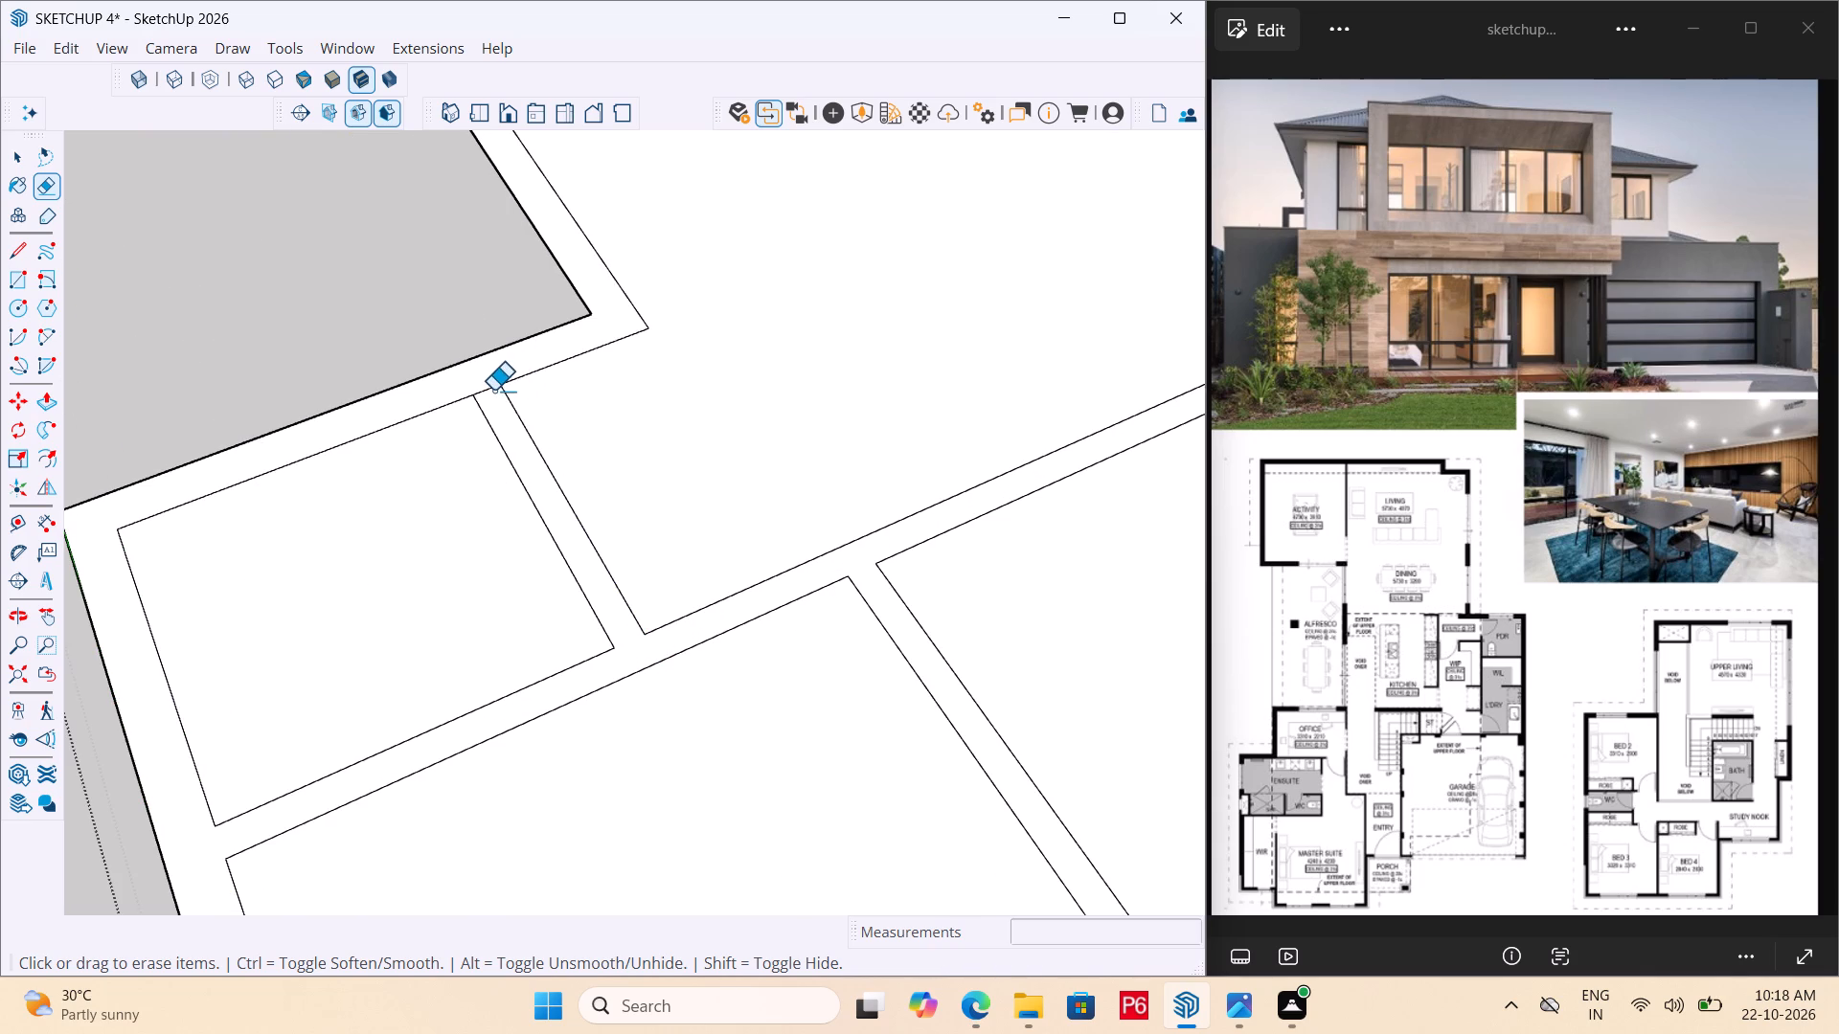
{"action": "left_click_drag", "start_coordinate": [476, 385], "coordinate": [483, 396]}
{"action": "scroll", "coordinate": [514, 520], "scroll_direction": "down", "scroll_amount": 6}
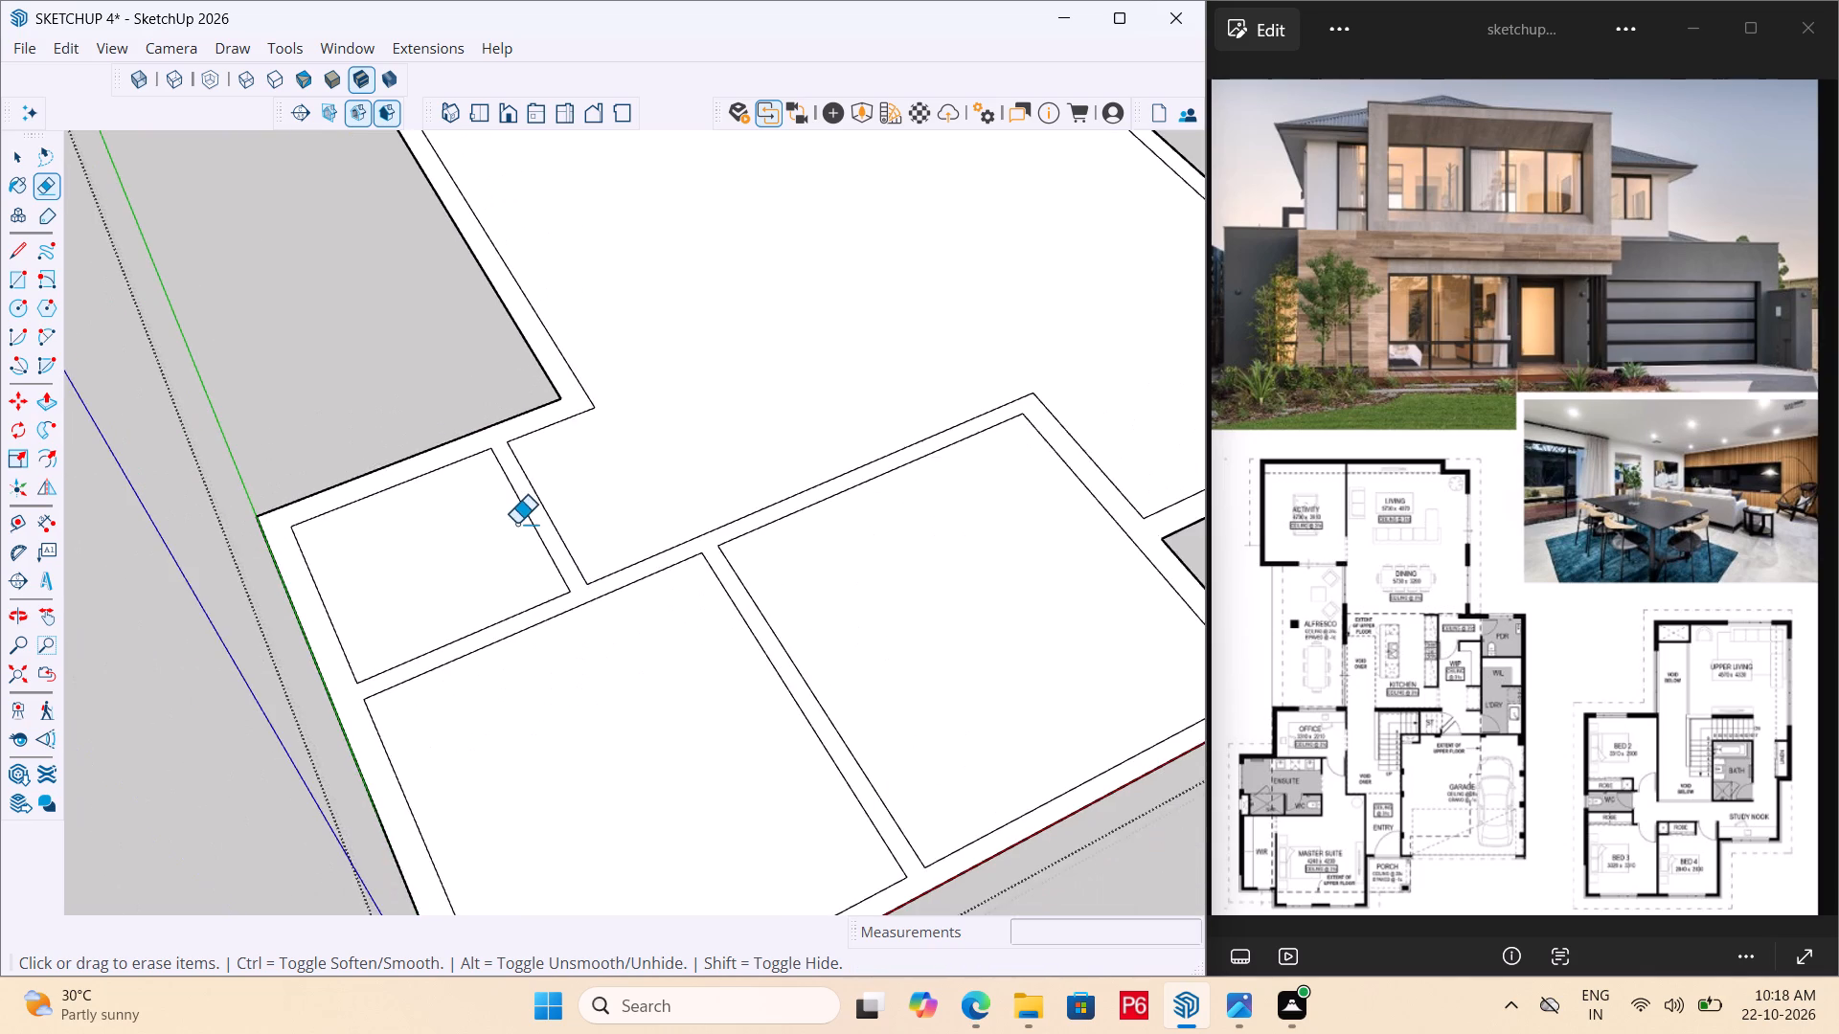
Draw lines about 10' along the green axis from the outer corner and 9' 3 13/16" across to the main block, enclosing another room.
{"action": "scroll", "coordinate": [529, 531], "scroll_direction": "down", "scroll_amount": 5}
{"action": "scroll", "coordinate": [610, 600], "scroll_direction": "down", "scroll_amount": 1}
{"action": "middle_click_drag", "start_coordinate": [624, 618], "coordinate": [645, 632]}
{"action": "scroll", "coordinate": [422, 474], "scroll_direction": "up", "scroll_amount": 6}
{"action": "scroll", "coordinate": [720, 558], "scroll_direction": "down", "scroll_amount": 2}
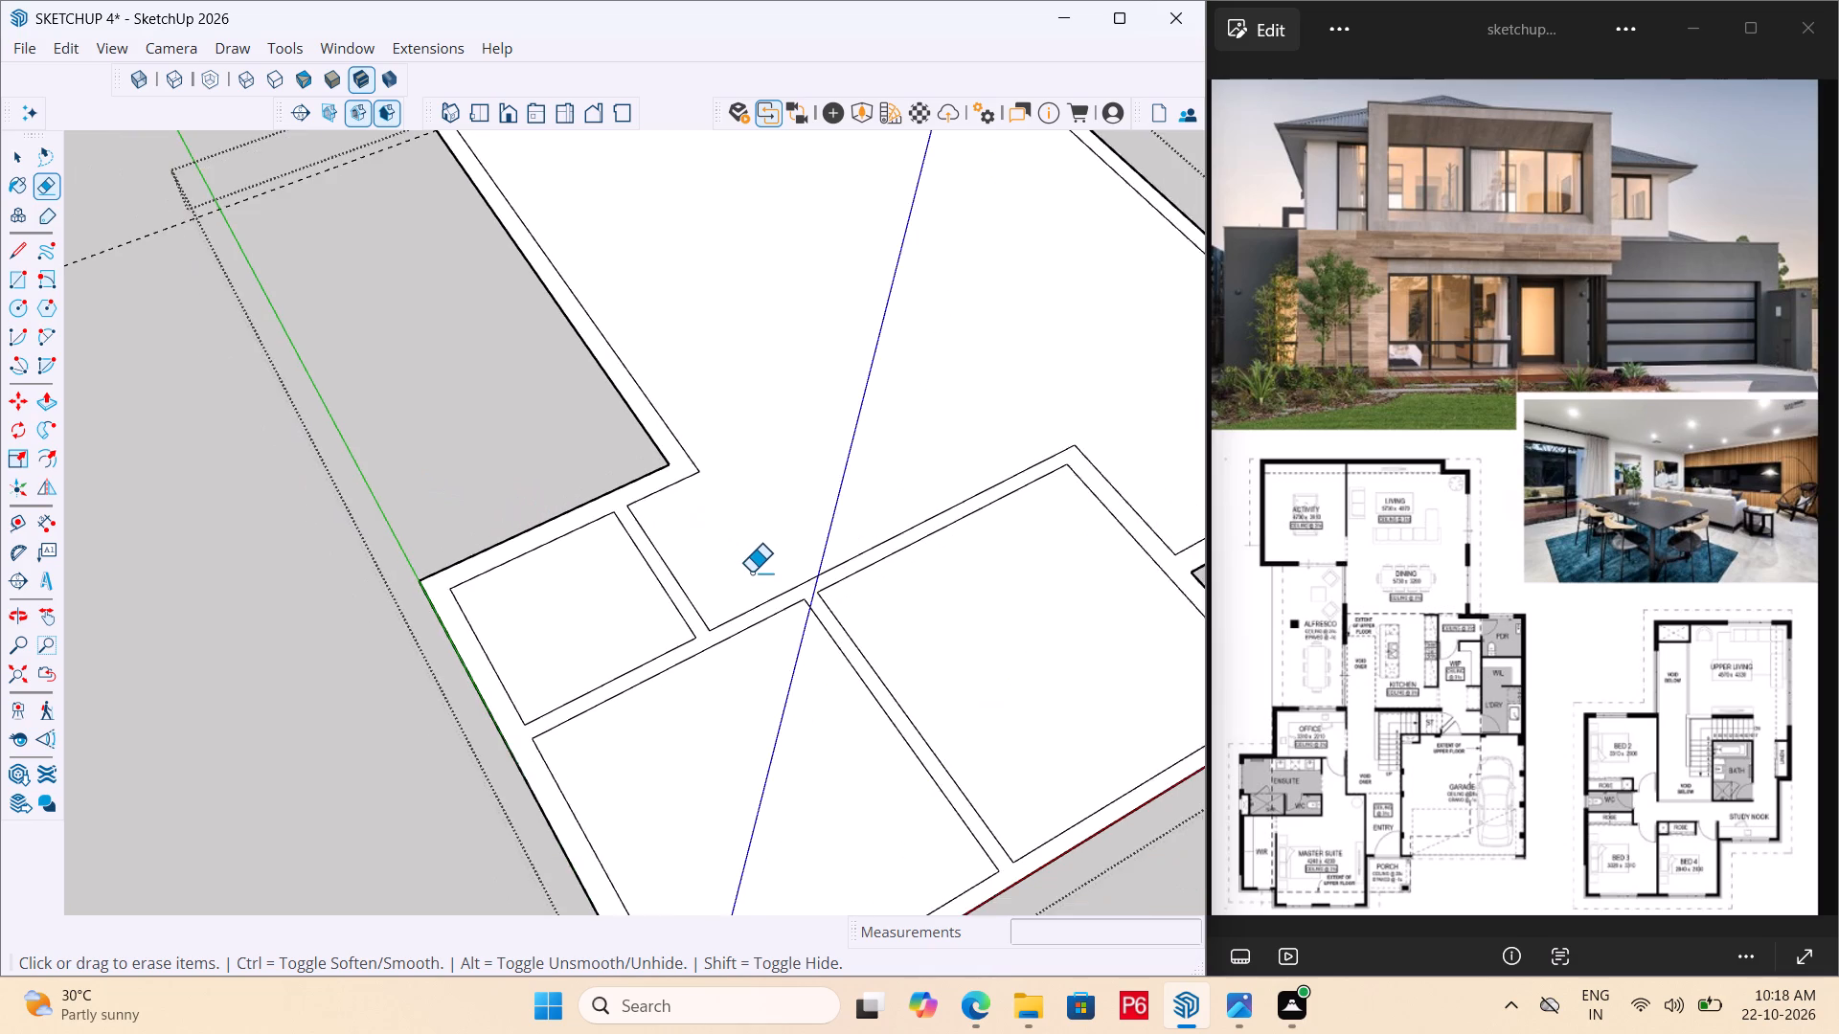
{"action": "scroll", "coordinate": [751, 573], "scroll_direction": "down", "scroll_amount": 2}
{"action": "key", "text": "l"}
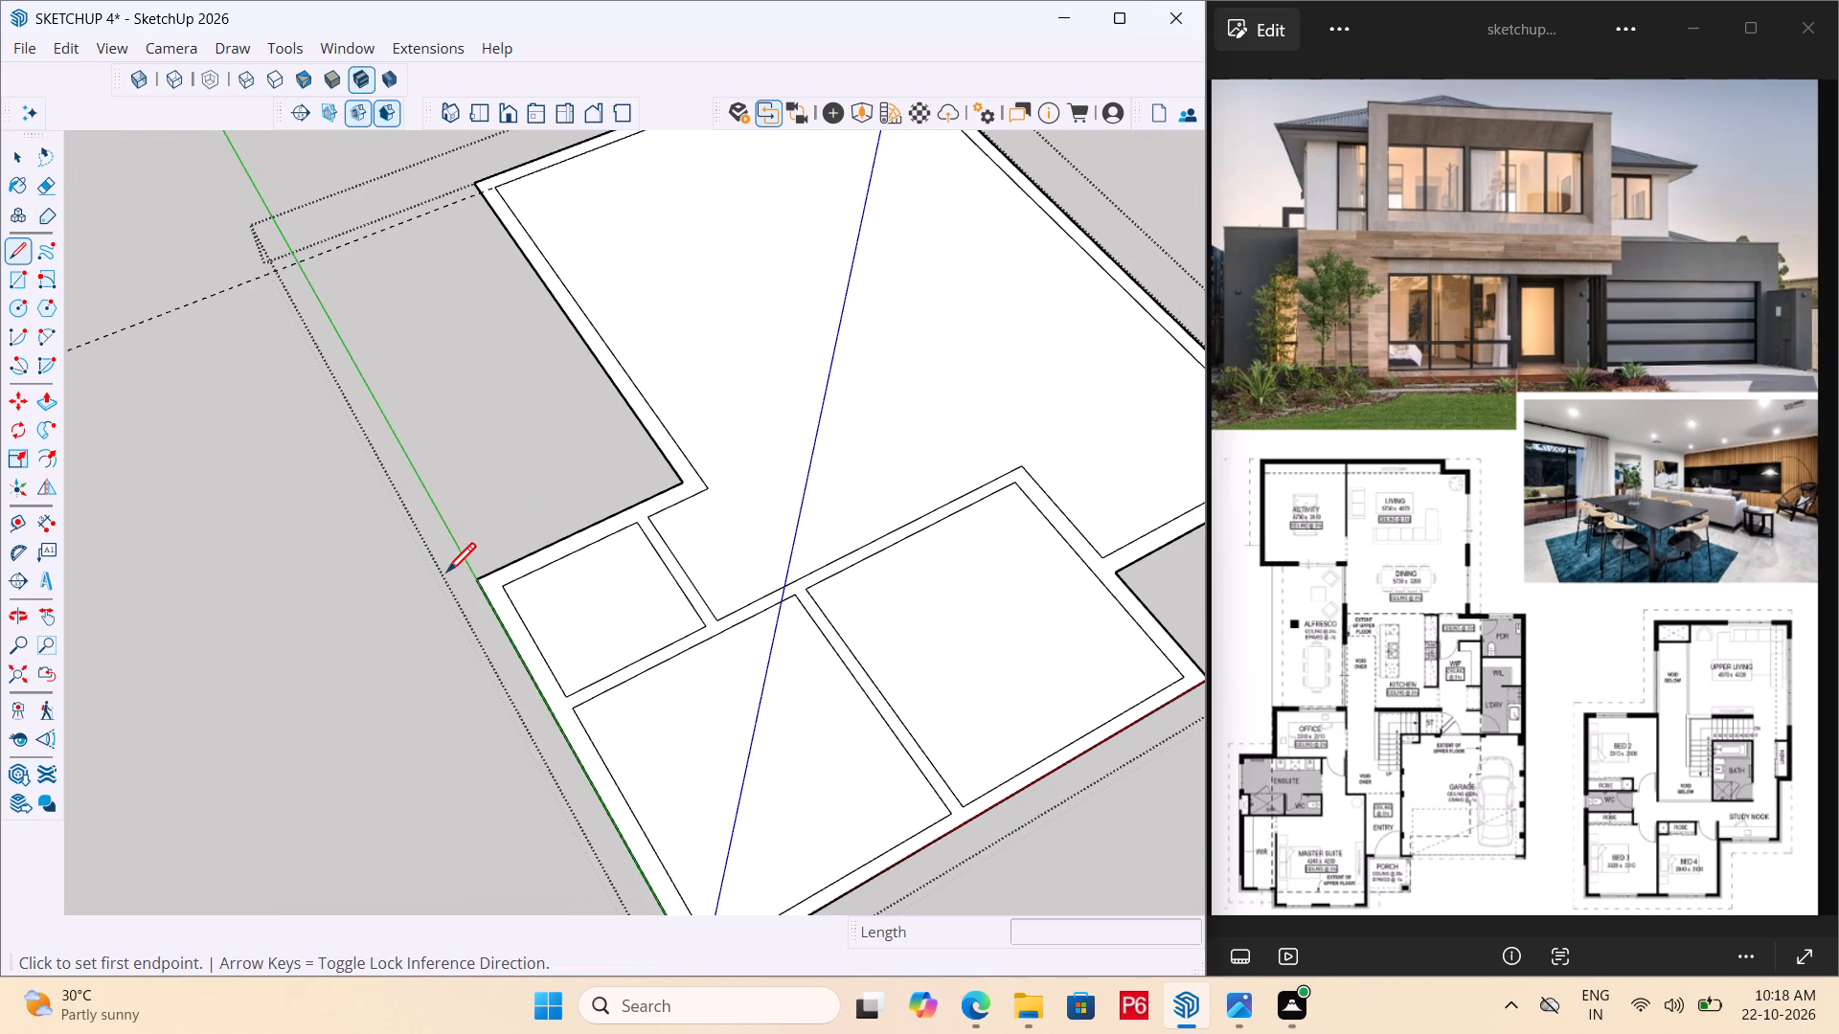
{"action": "double_click", "coordinate": [479, 587]}
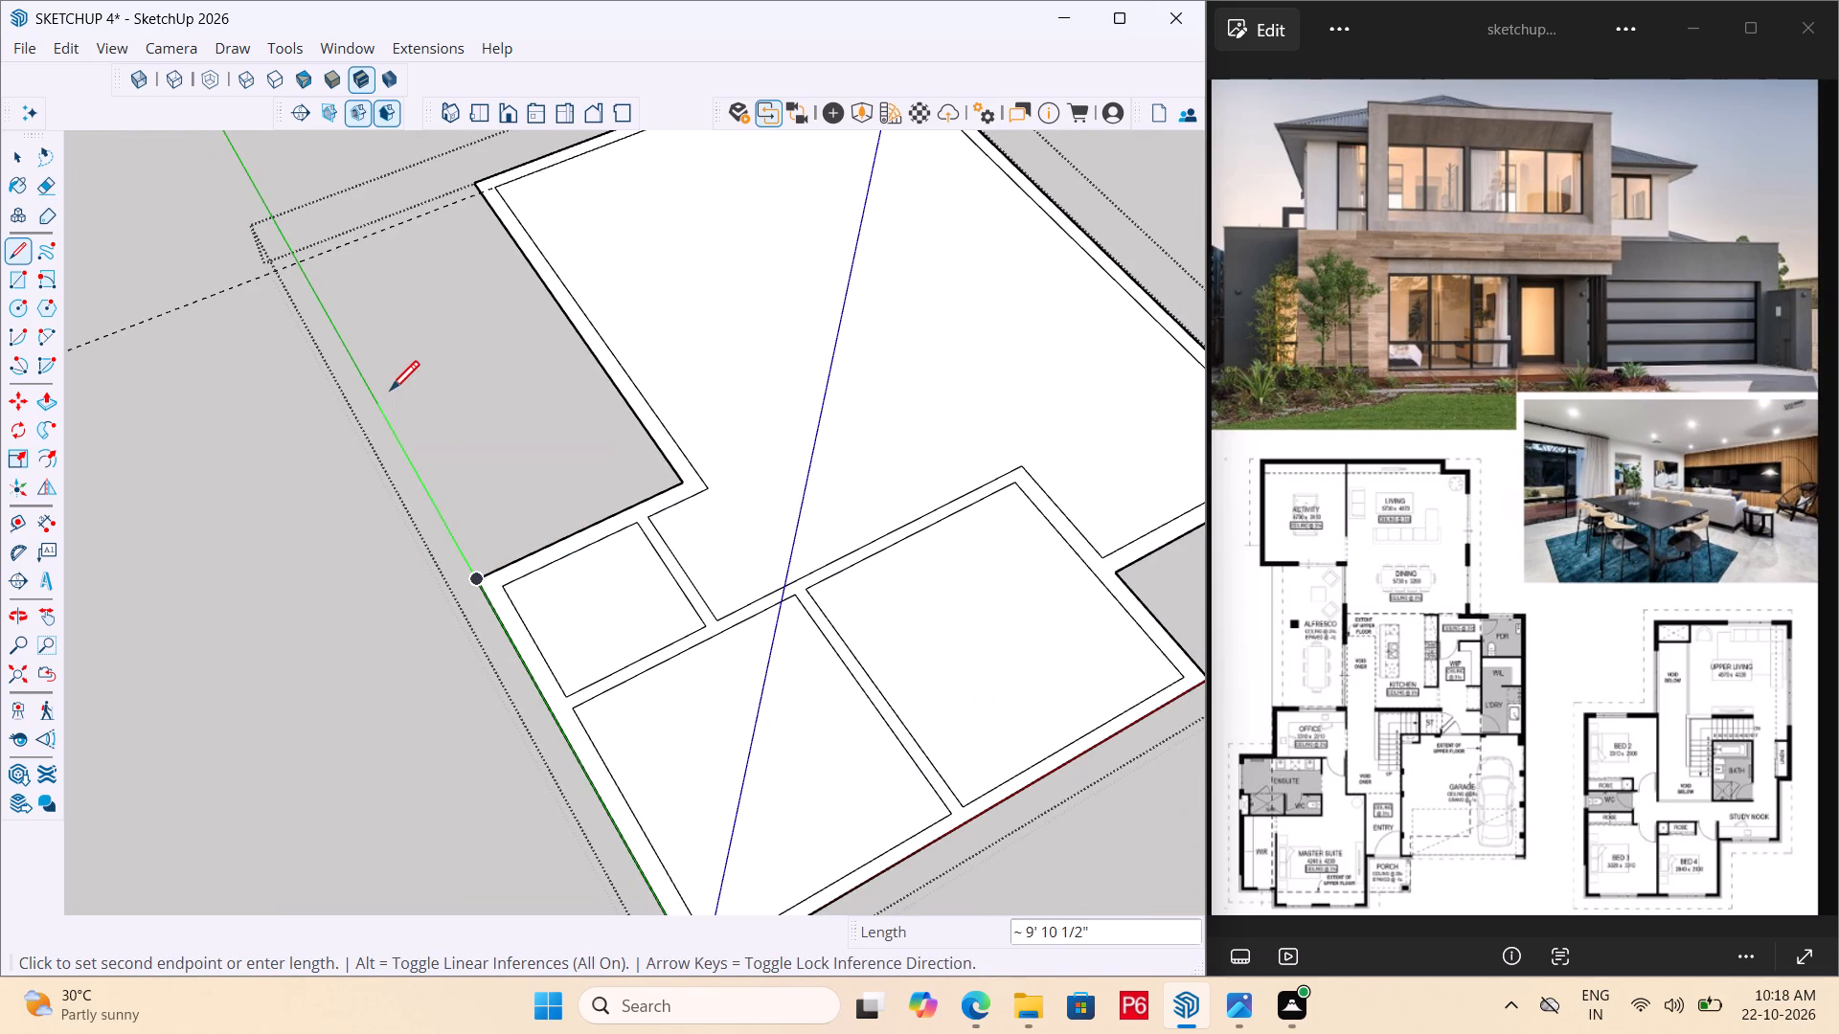
{"action": "left_click_drag", "start_coordinate": [389, 403], "coordinate": [415, 396]}
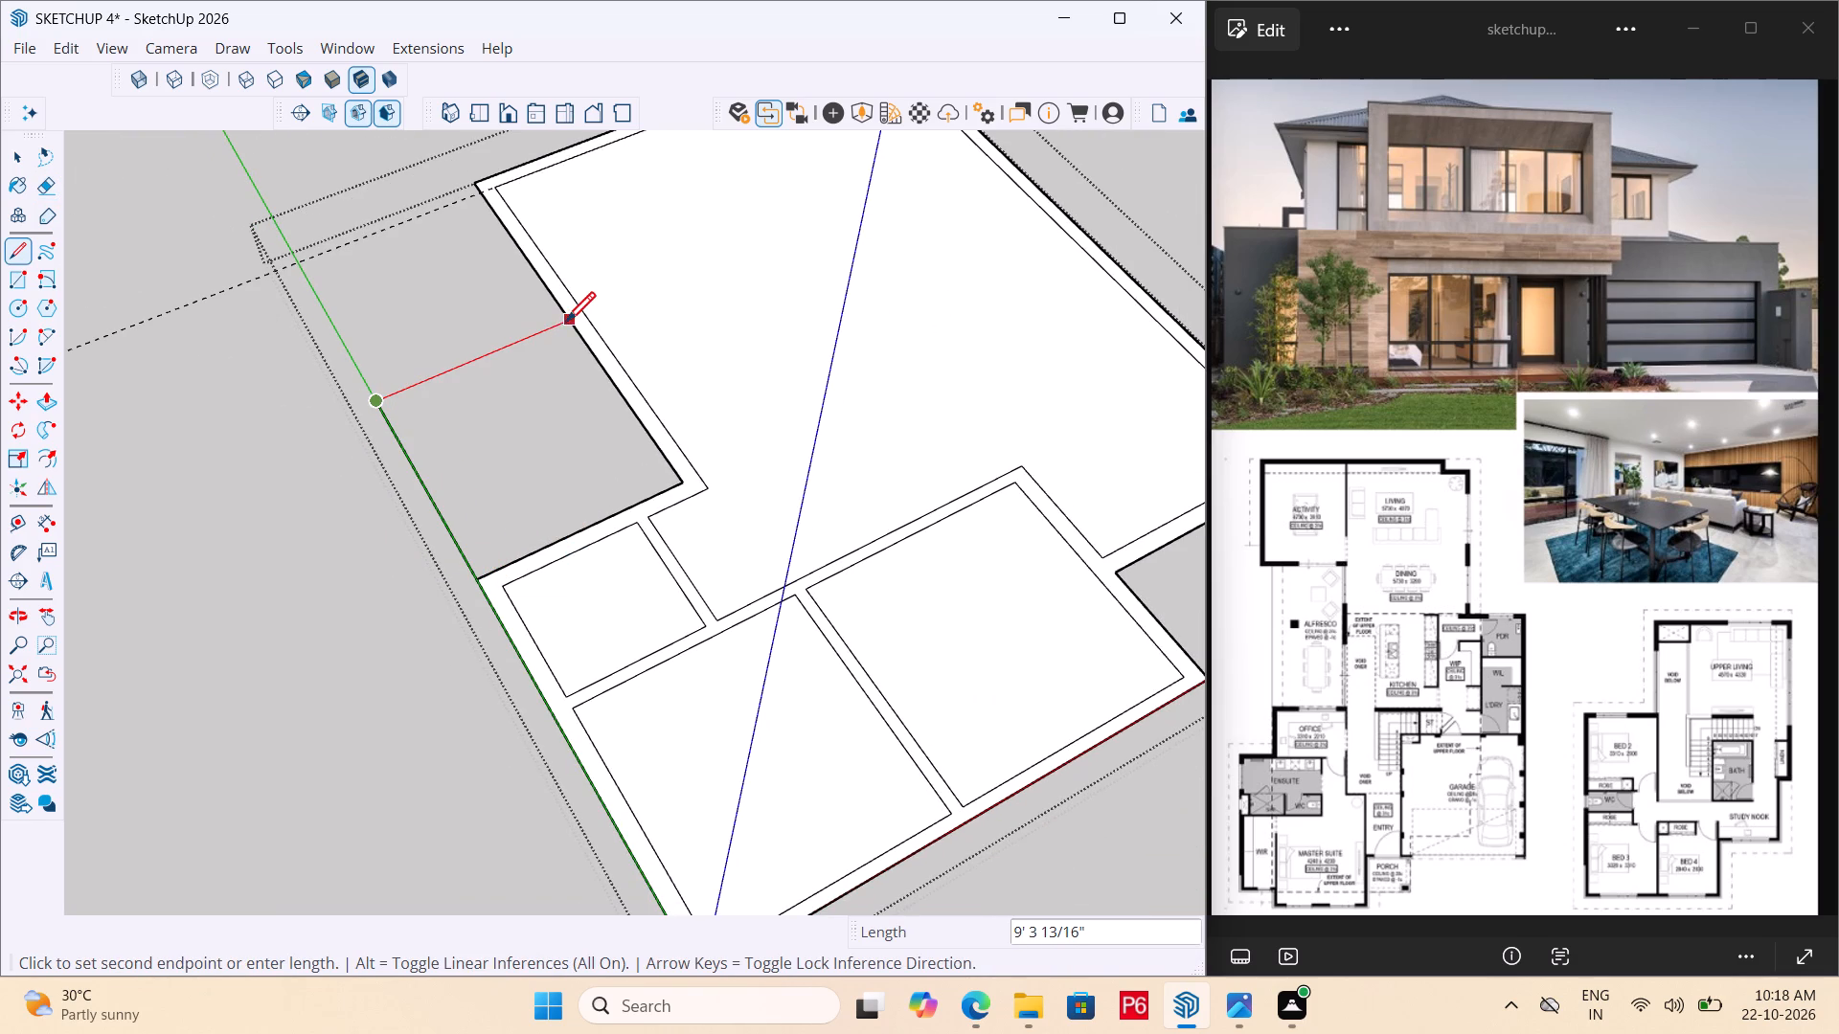
{"action": "left_click", "coordinate": [566, 325]}
{"action": "key", "text": "space"}
Place guides 9" inside the new room's back edge and outer side edge.
{"action": "key", "text": "t"}
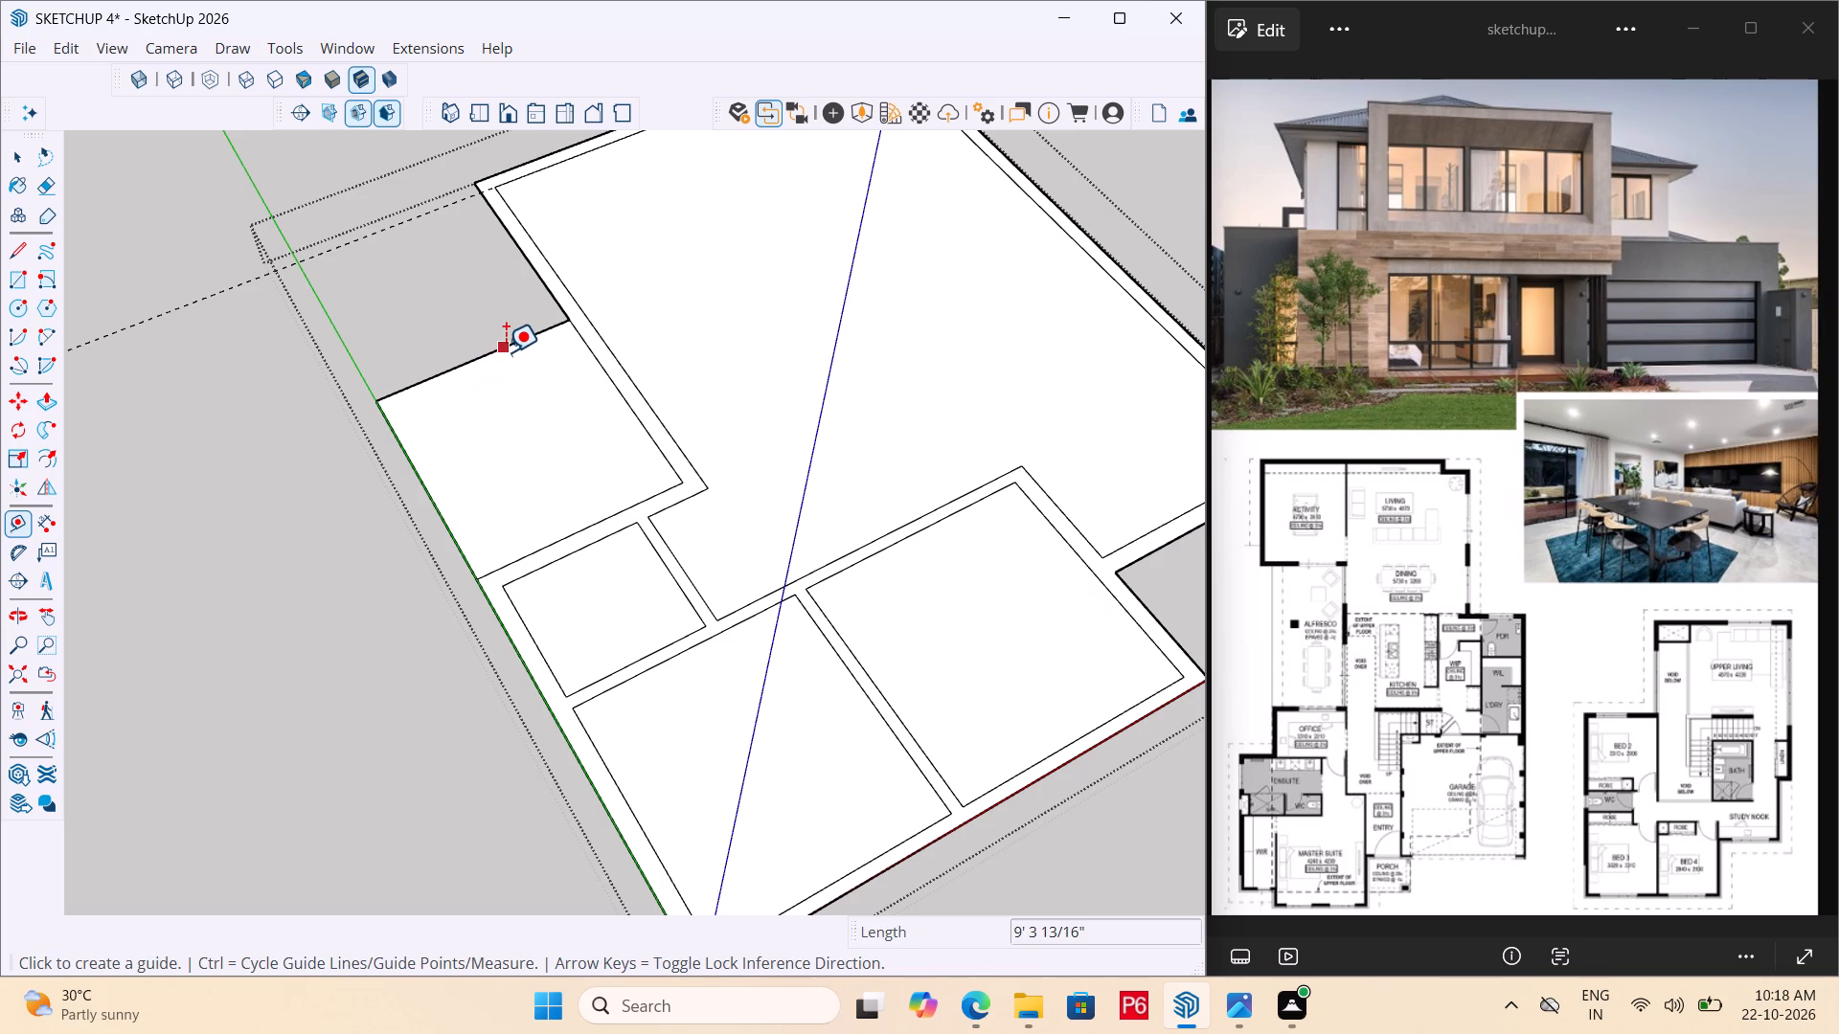
{"action": "left_click", "coordinate": [510, 348]}
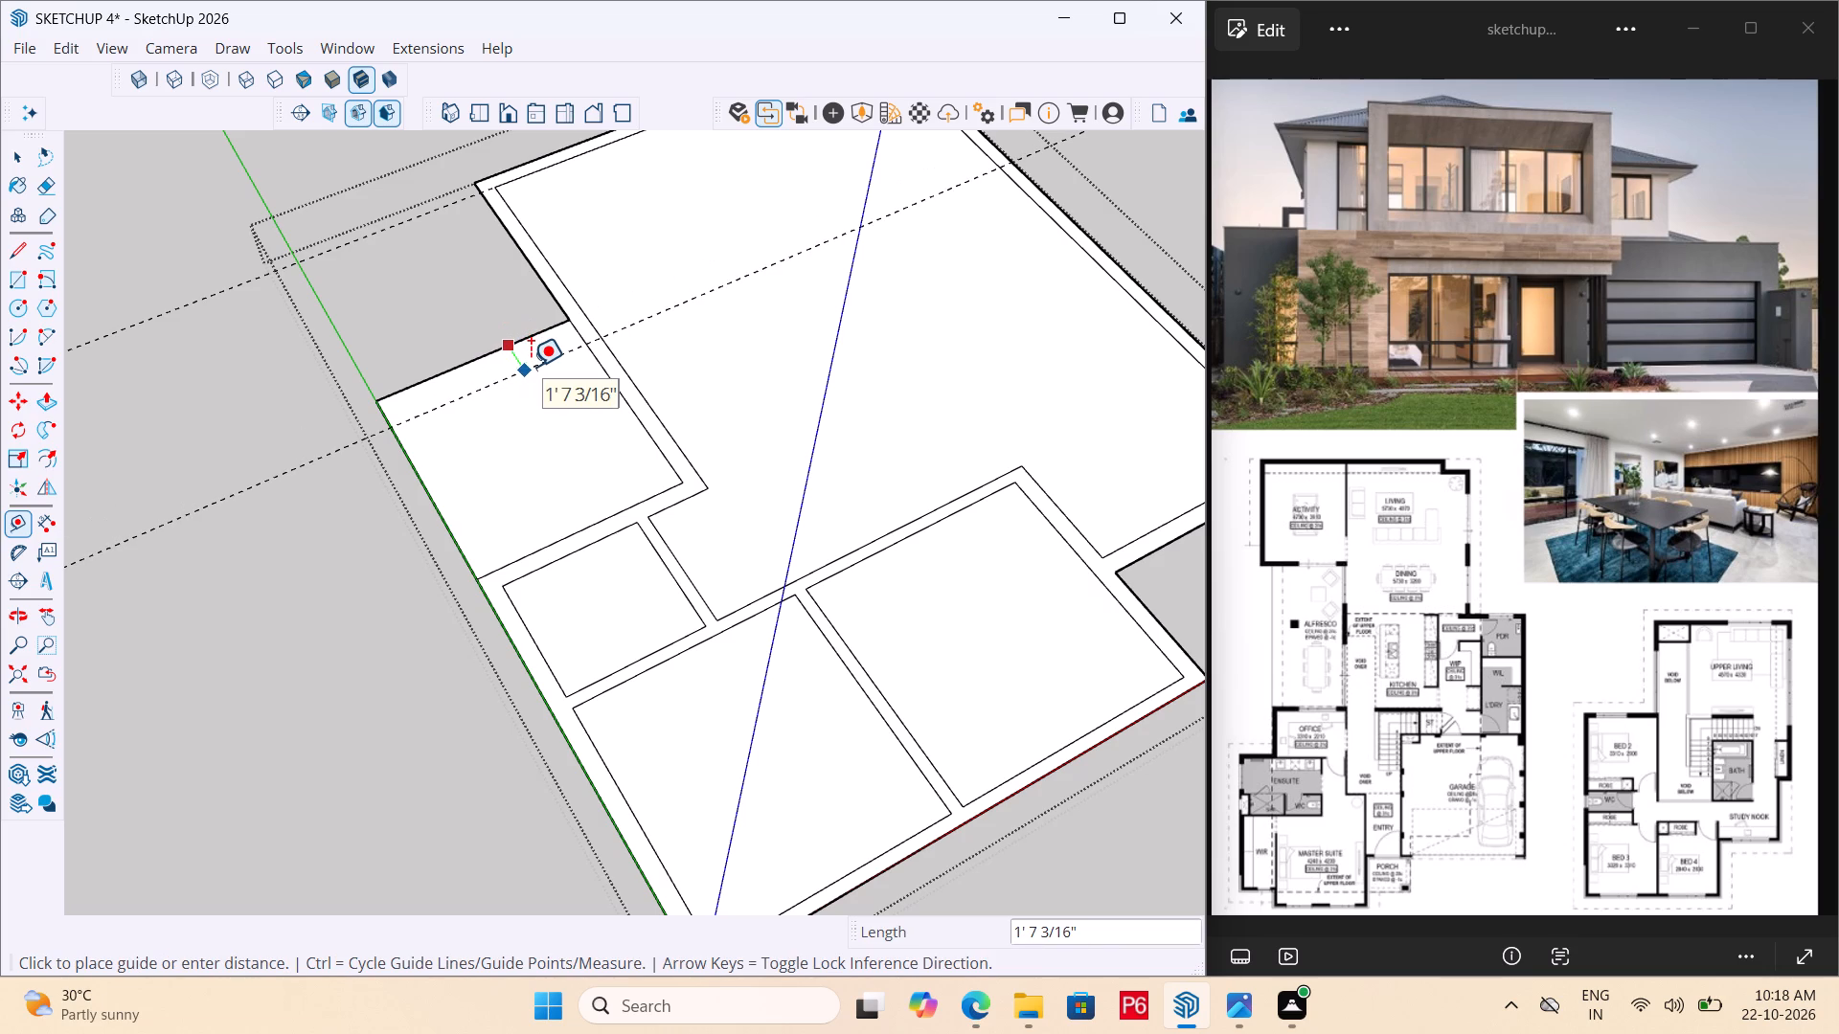
{"action": "type", "text": "9\""}
{"action": "key", "text": "Return"}
{"action": "left_click", "coordinate": [430, 496]}
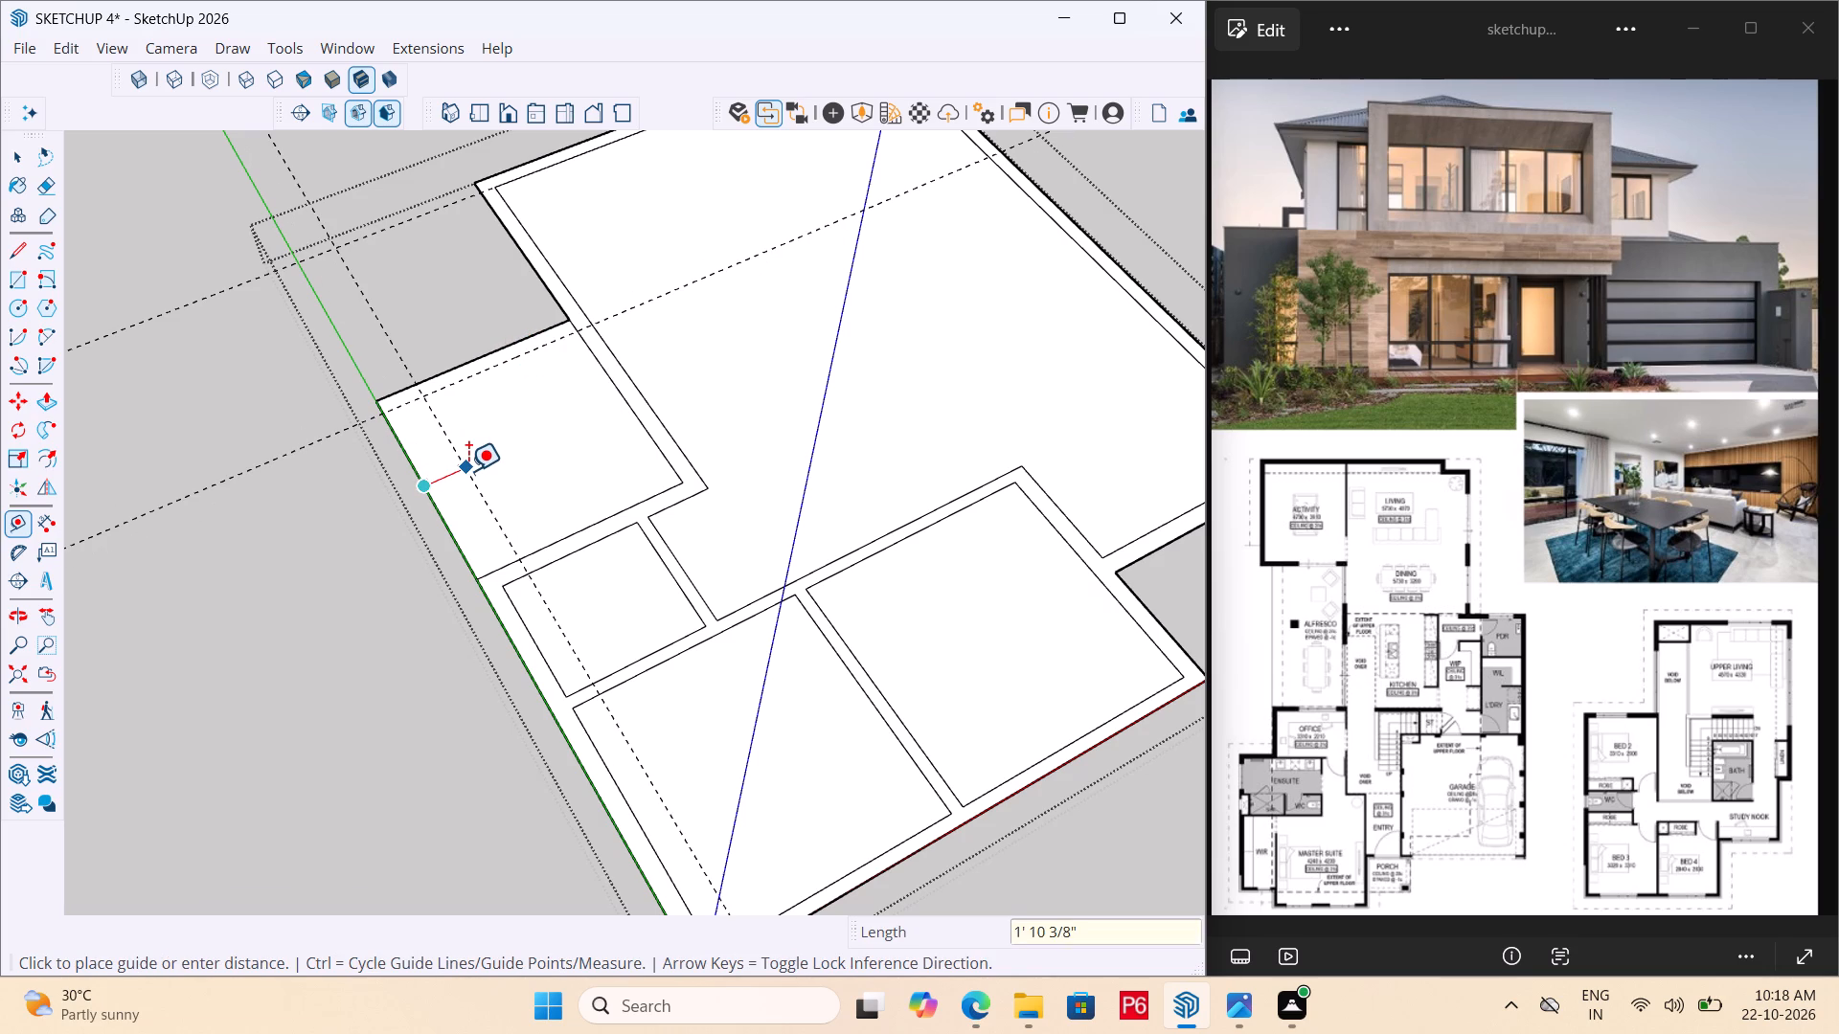
{"action": "key", "text": "9"}
{"action": "key", "text": "shift+quotedbl"}
{"action": "key", "text": "Return"}
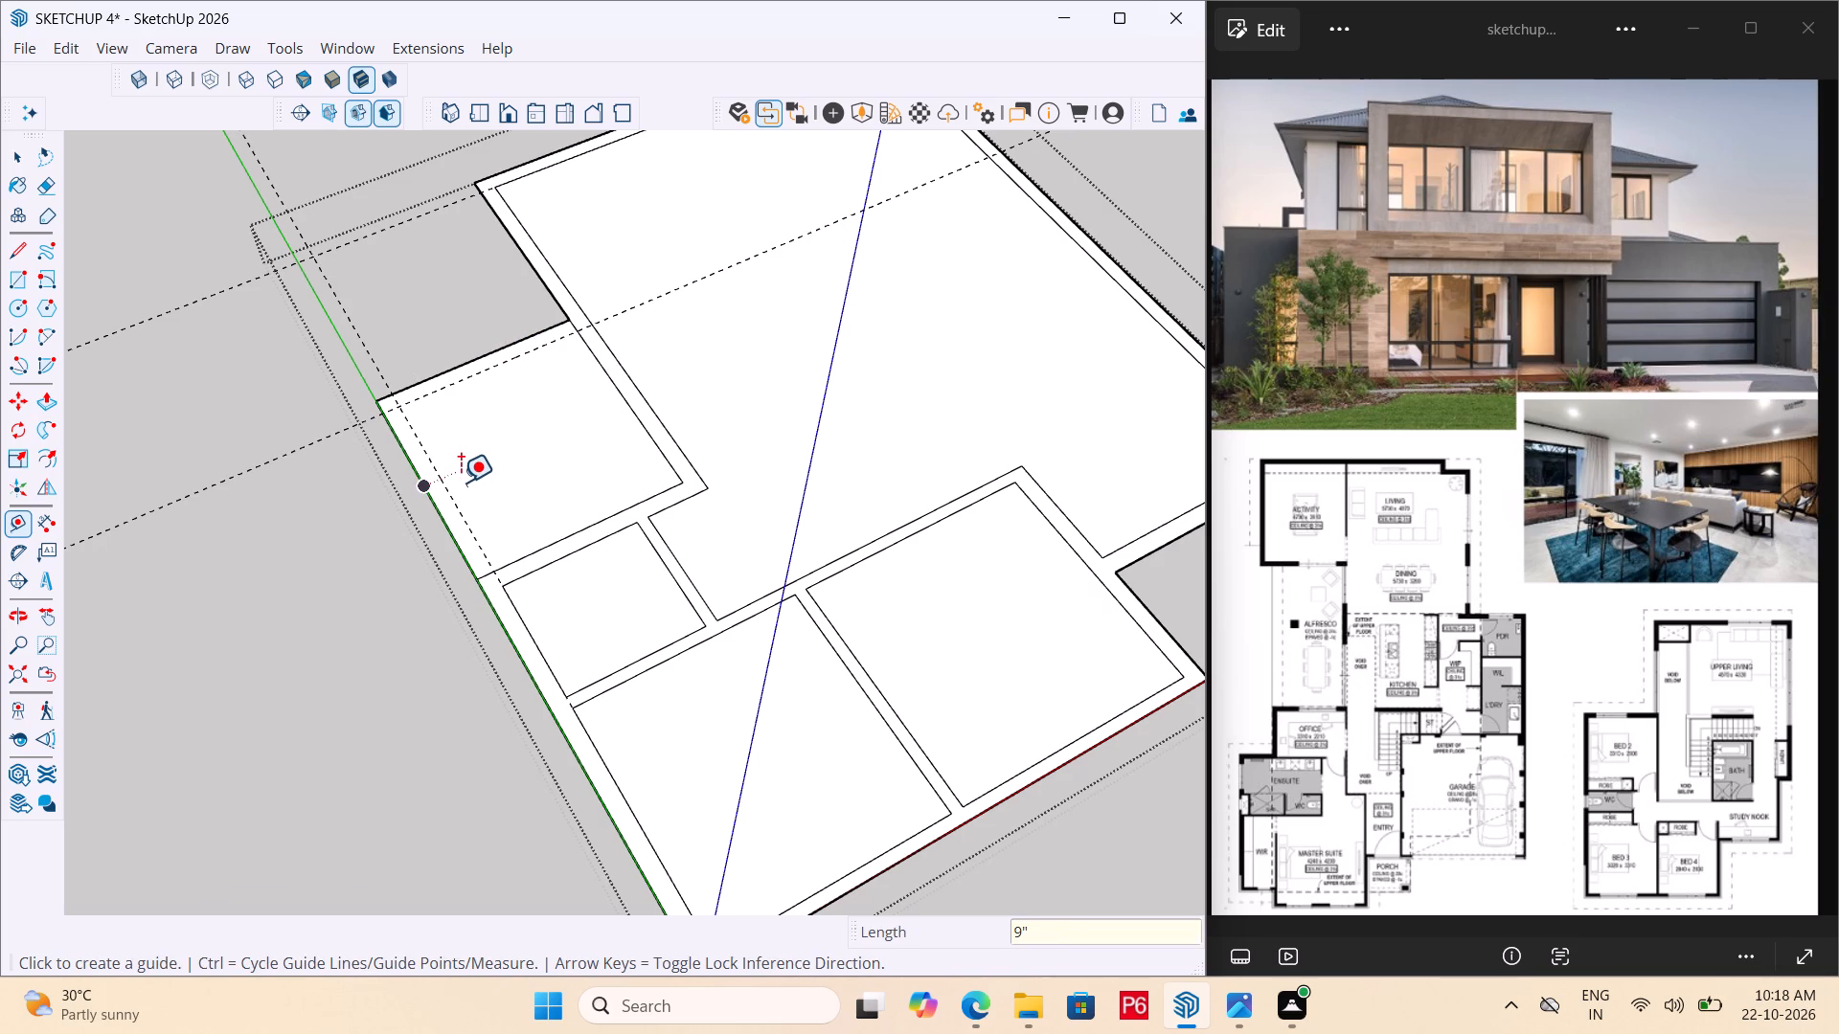
Draw an 8' 6 13/16" by 9' 3" rectangle from the guide intersection to the new room's opposite inner corner.
{"action": "key", "text": "r"}
{"action": "left_click", "coordinate": [397, 407]}
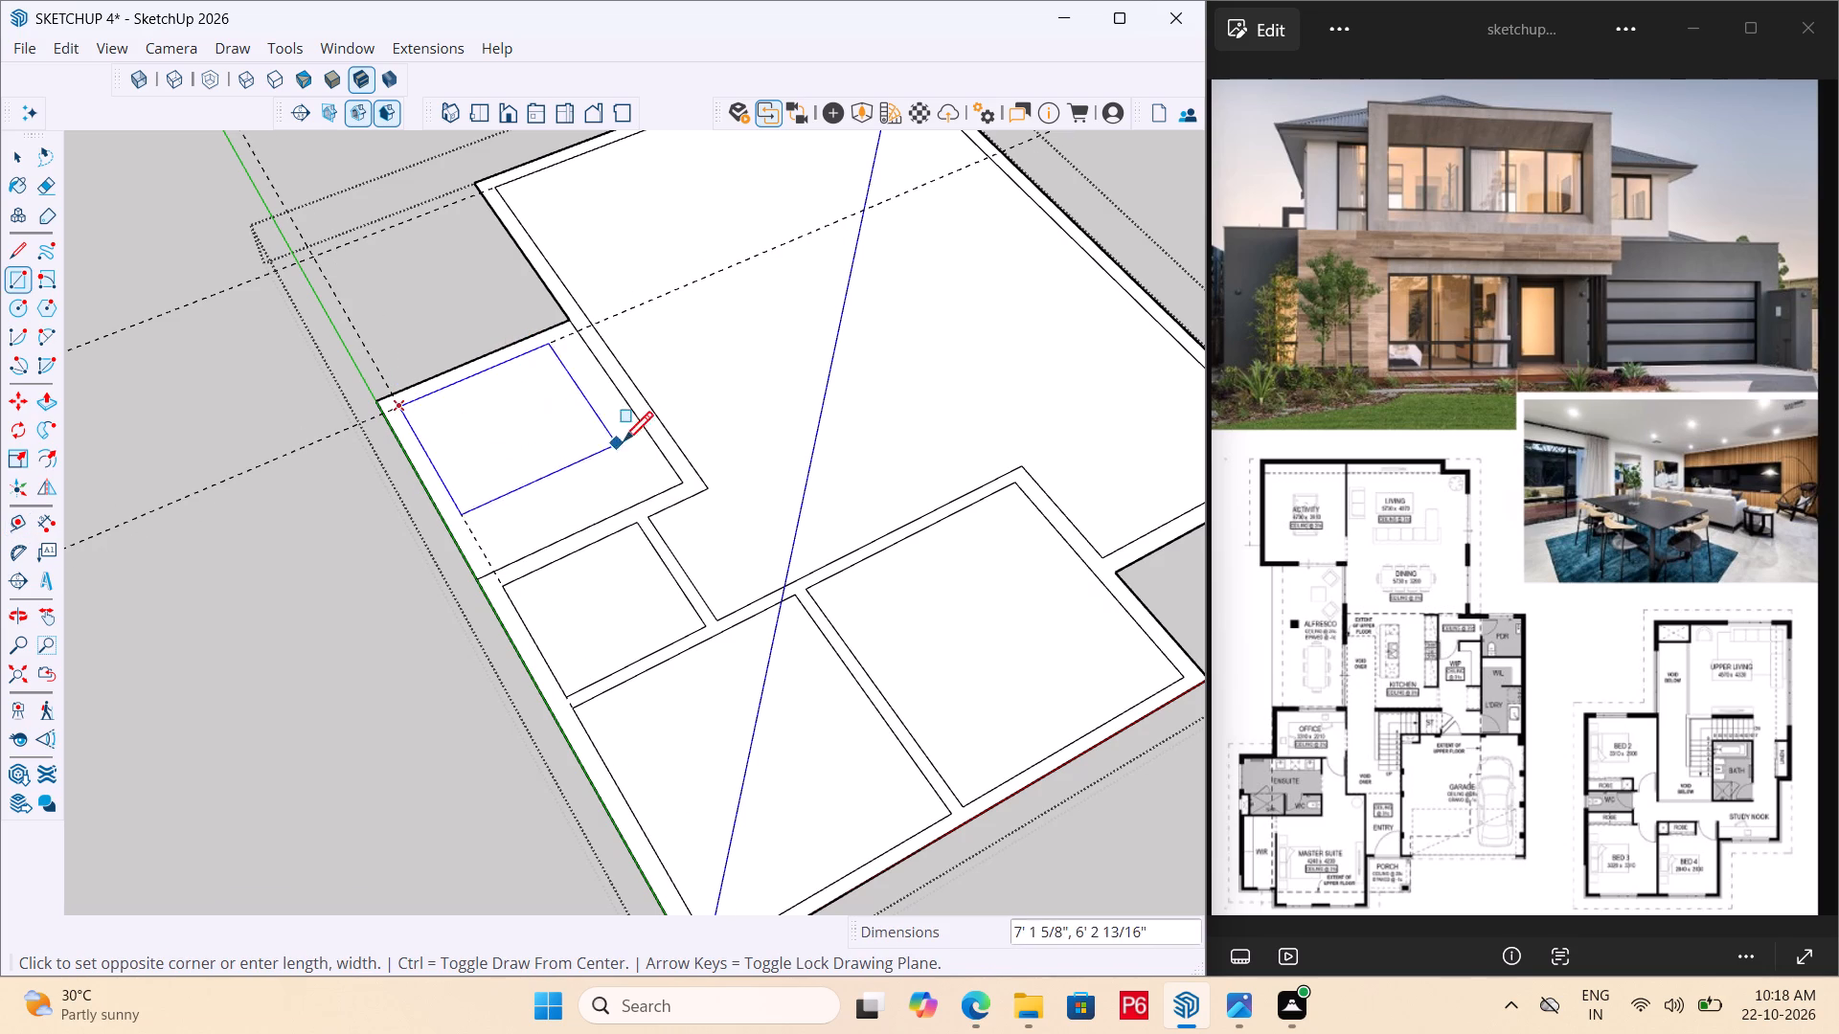
{"action": "left_click", "coordinate": [684, 483]}
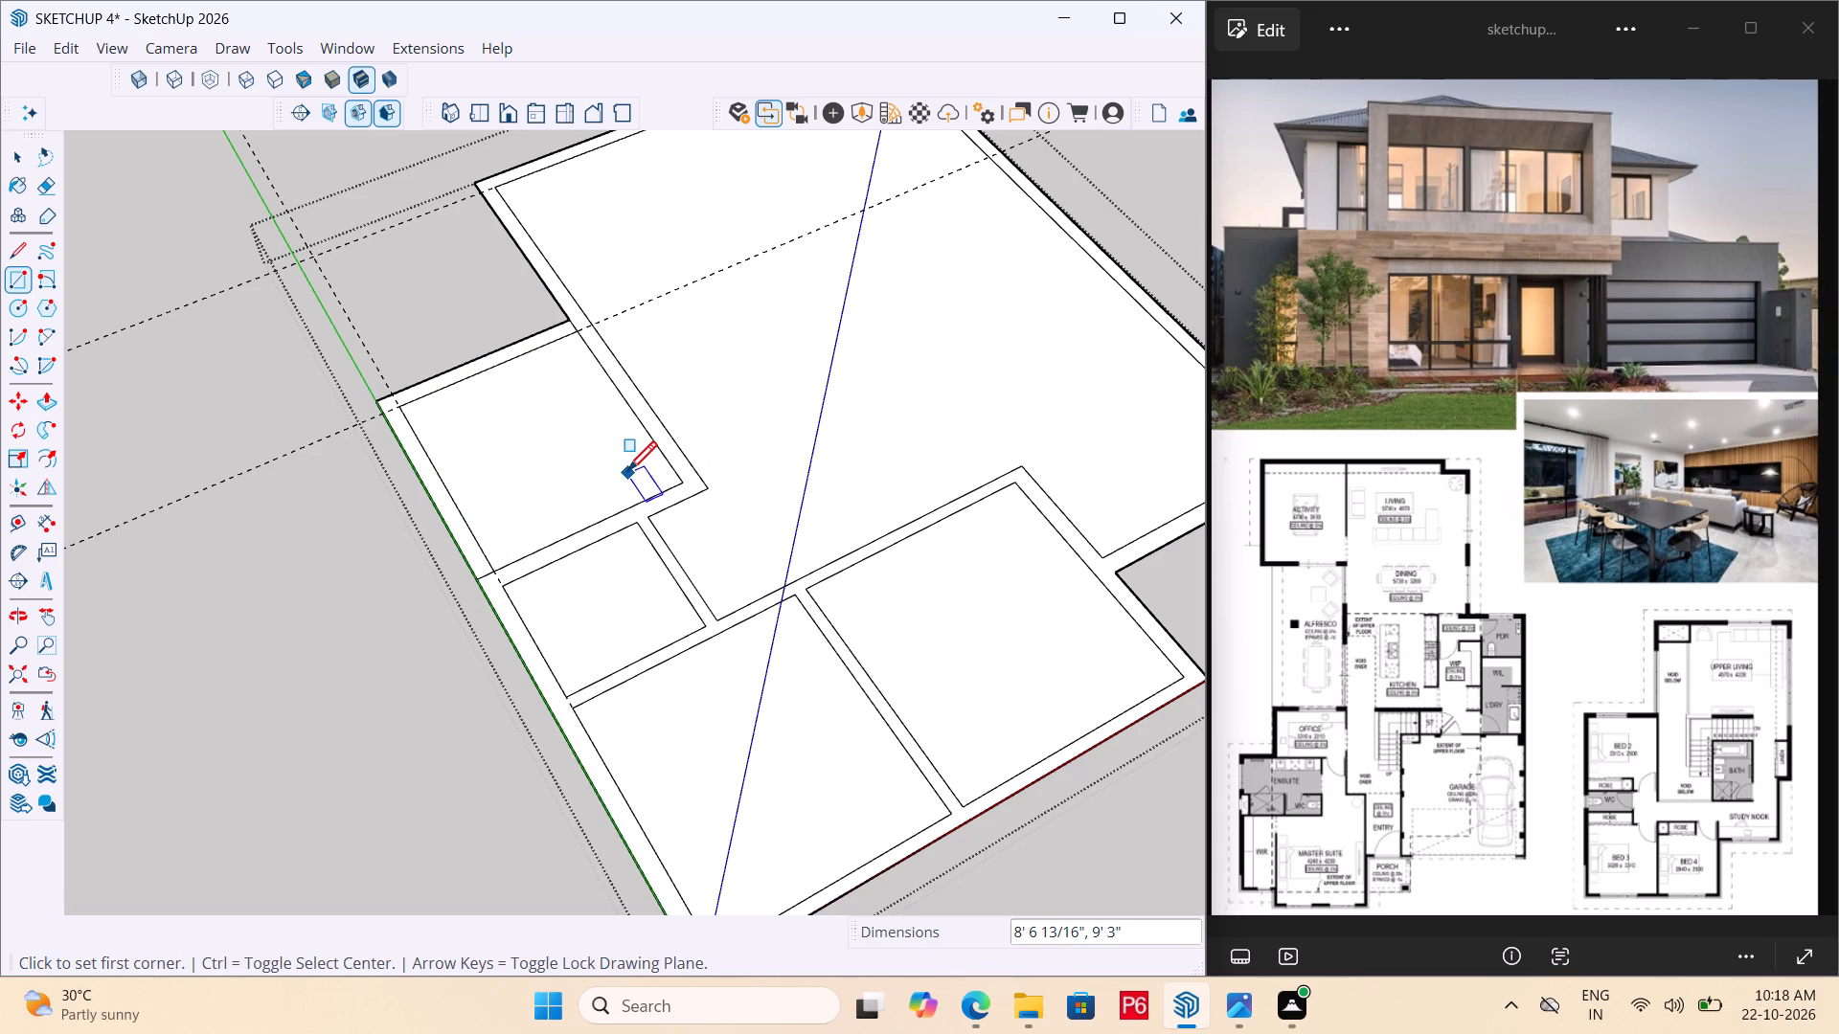
Erase the remaining dashed guides around the new room and beyond the back of the house.
{"action": "key", "text": "e"}
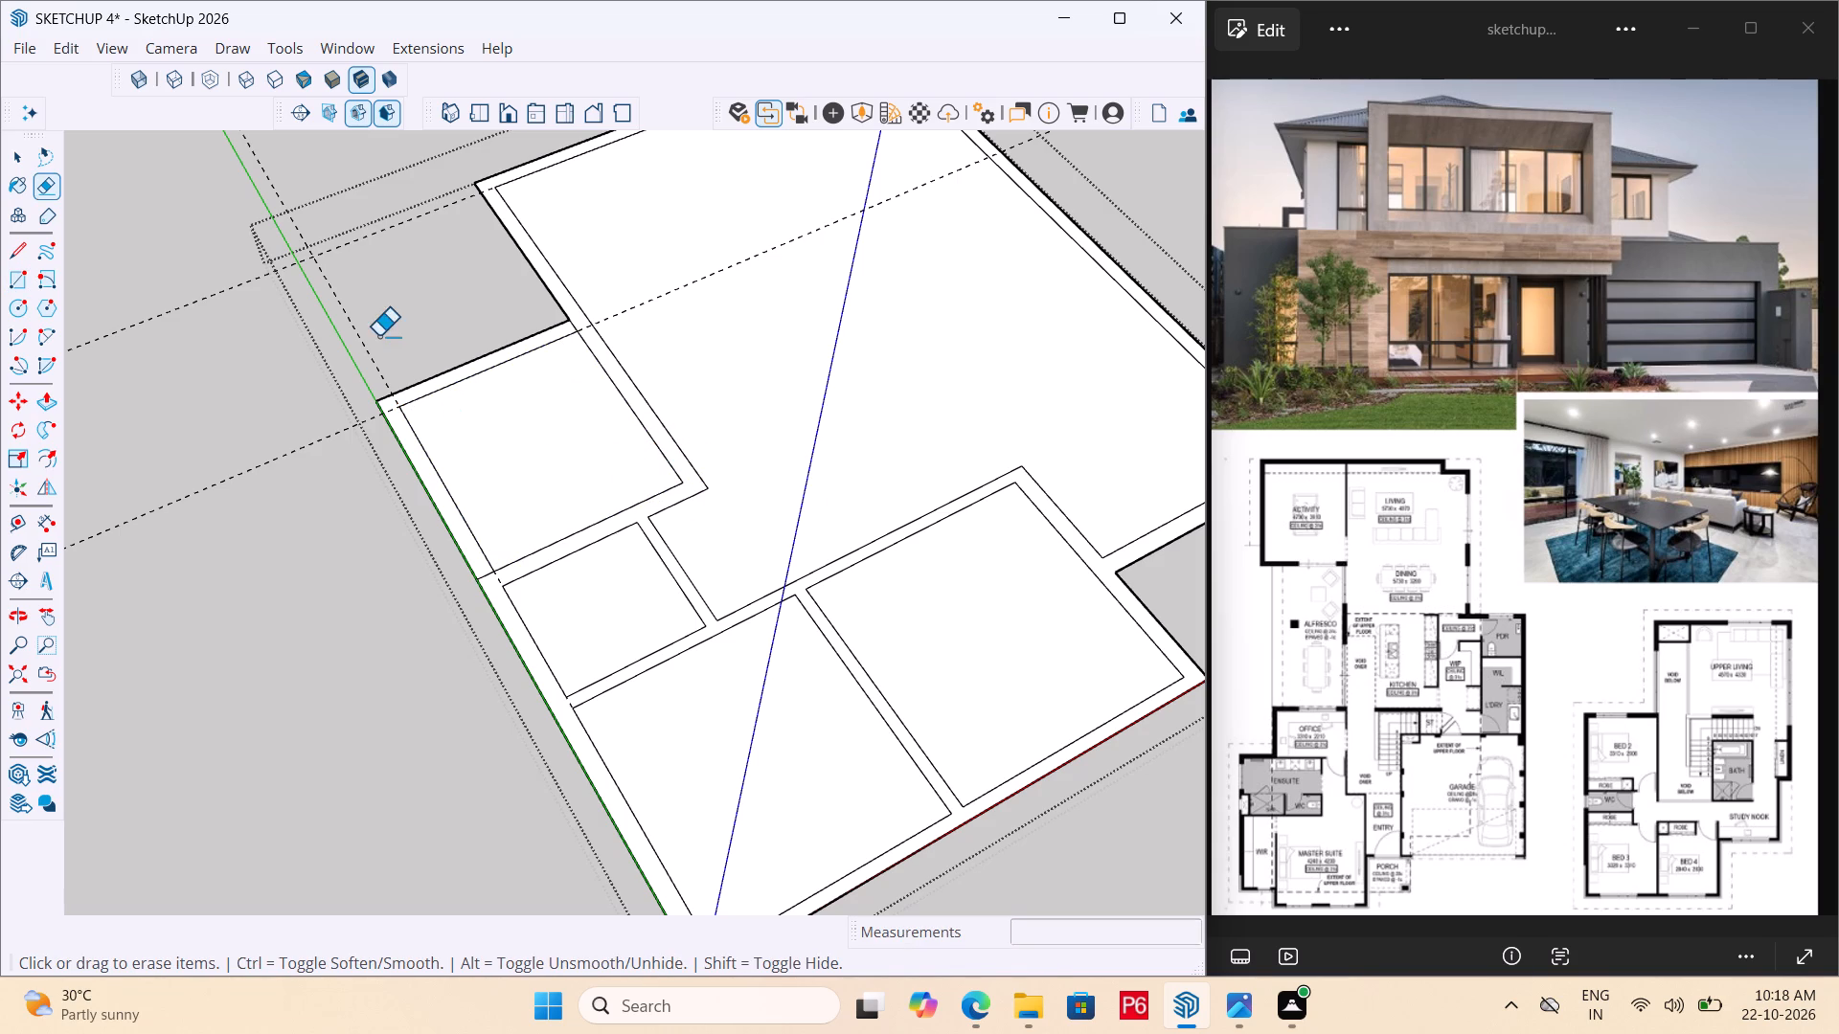
{"action": "left_click", "coordinate": [378, 336]}
{"action": "left_click_drag", "start_coordinate": [376, 337], "coordinate": [339, 393]}
{"action": "left_click_drag", "start_coordinate": [338, 396], "coordinate": [329, 427]}
{"action": "left_click_drag", "start_coordinate": [329, 432], "coordinate": [329, 466]}
{"action": "left_click_drag", "start_coordinate": [329, 388], "coordinate": [285, 262]}
{"action": "left_click_drag", "start_coordinate": [326, 252], "coordinate": [313, 275]}
{"action": "left_click", "coordinate": [313, 275]}
Erase the short line segments where the new room's walls meet the existing side wall and the main block.
{"action": "scroll", "coordinate": [676, 524], "scroll_direction": "up", "scroll_amount": 5}
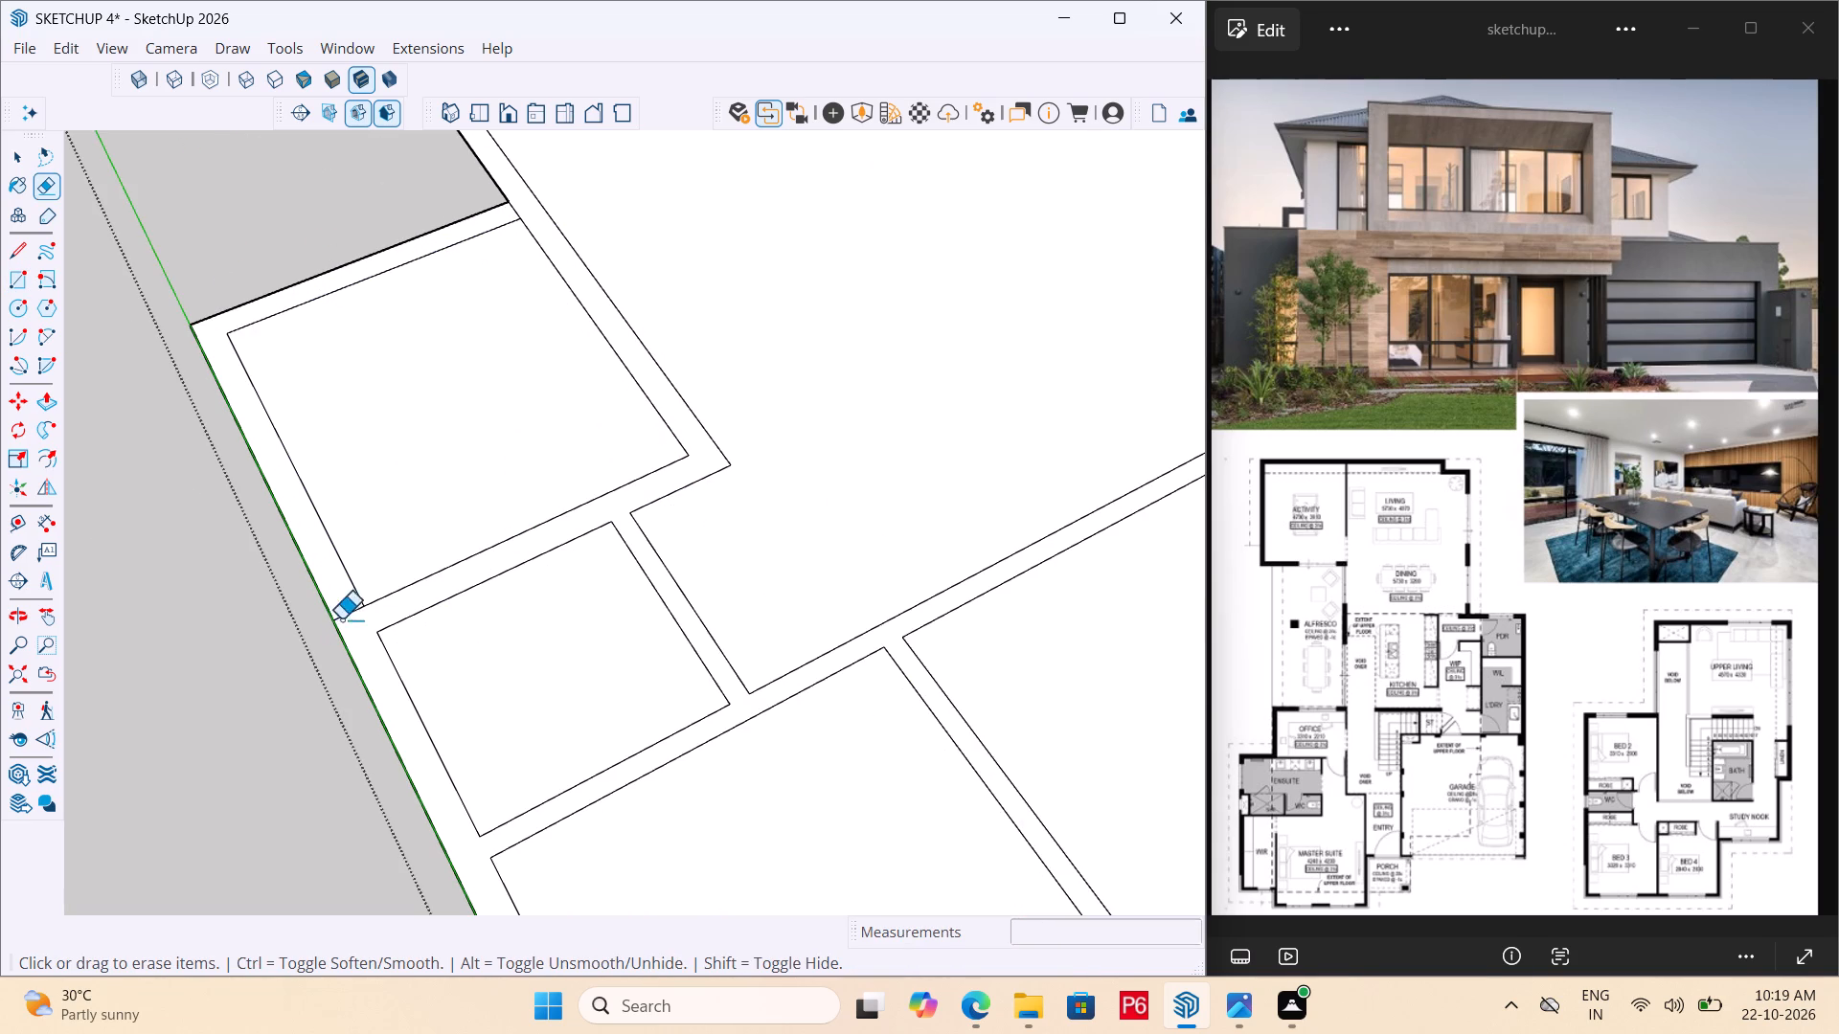
{"action": "left_click_drag", "start_coordinate": [349, 608], "coordinate": [352, 617]}
{"action": "scroll", "coordinate": [406, 635], "scroll_direction": "down", "scroll_amount": 5}
{"action": "scroll", "coordinate": [493, 344], "scroll_direction": "up", "scroll_amount": 6}
{"action": "left_click_drag", "start_coordinate": [461, 357], "coordinate": [476, 352]}
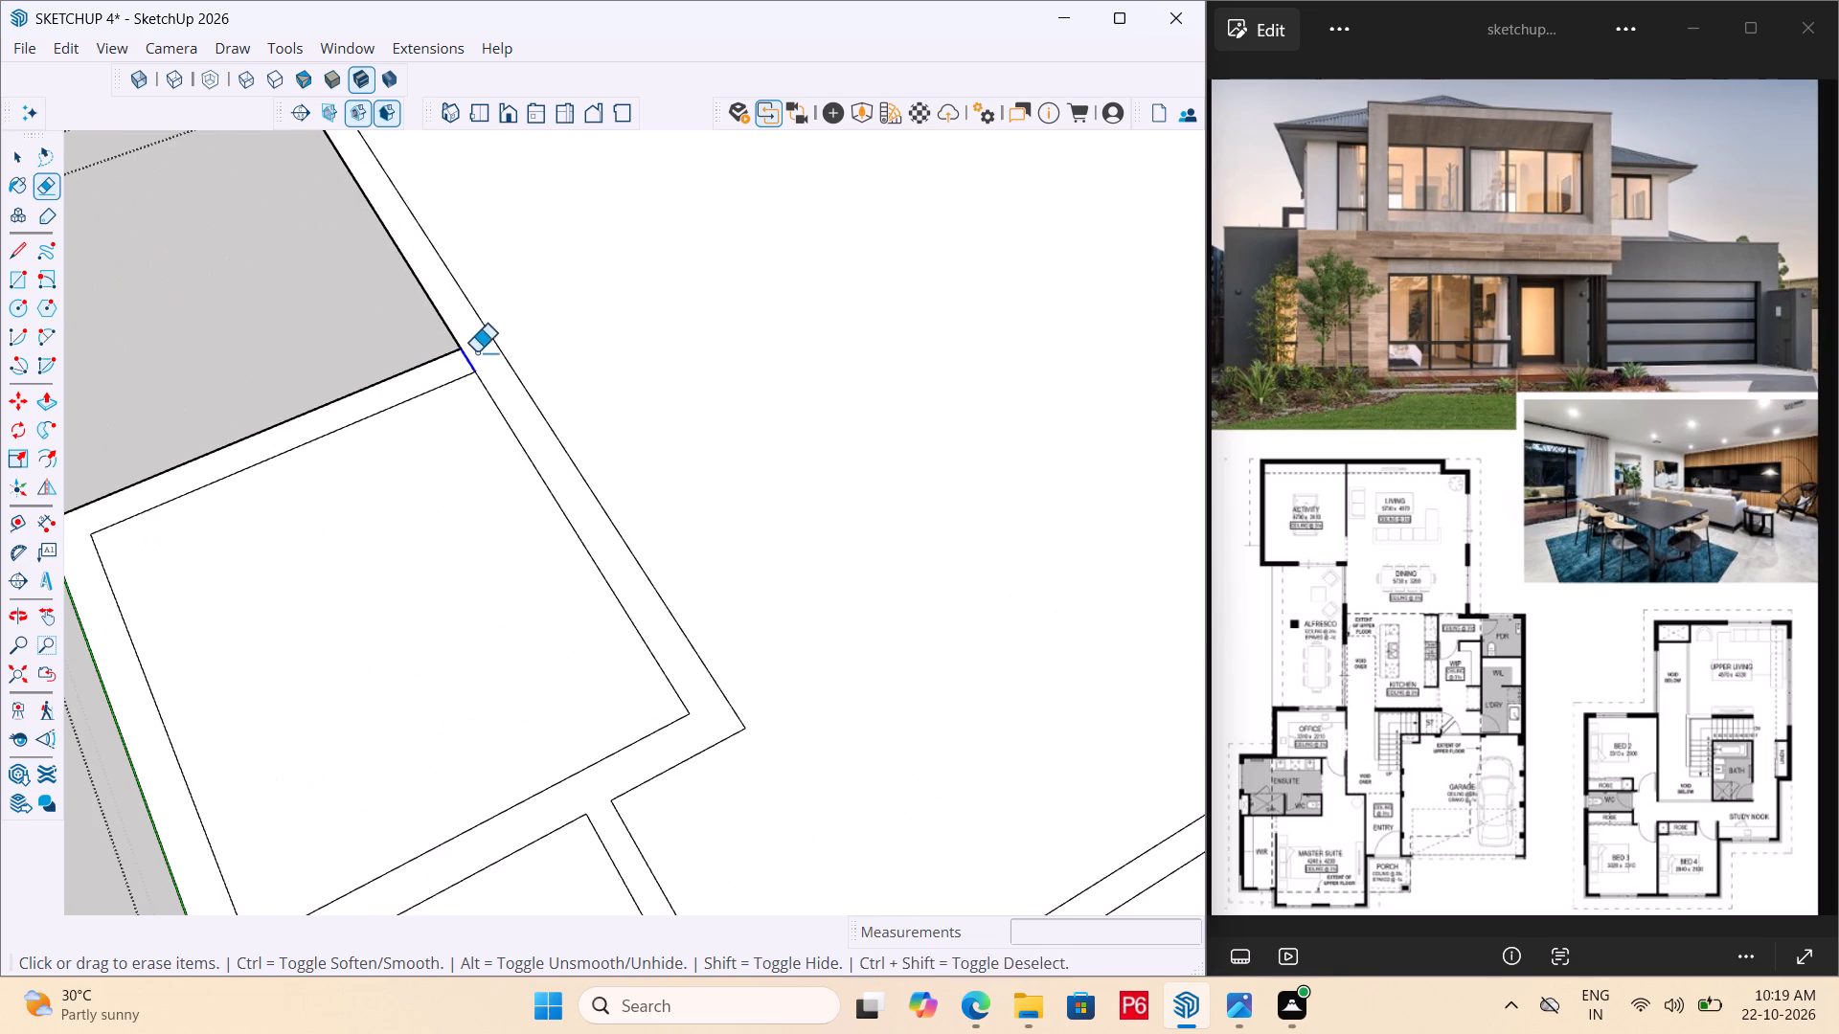
{"action": "left_click_drag", "start_coordinate": [476, 352], "coordinate": [486, 347]}
Measure the wall stub between the small middle room's side wall and the adjoining back room's outer corner.
{"action": "scroll", "coordinate": [452, 327], "scroll_direction": "down", "scroll_amount": 9}
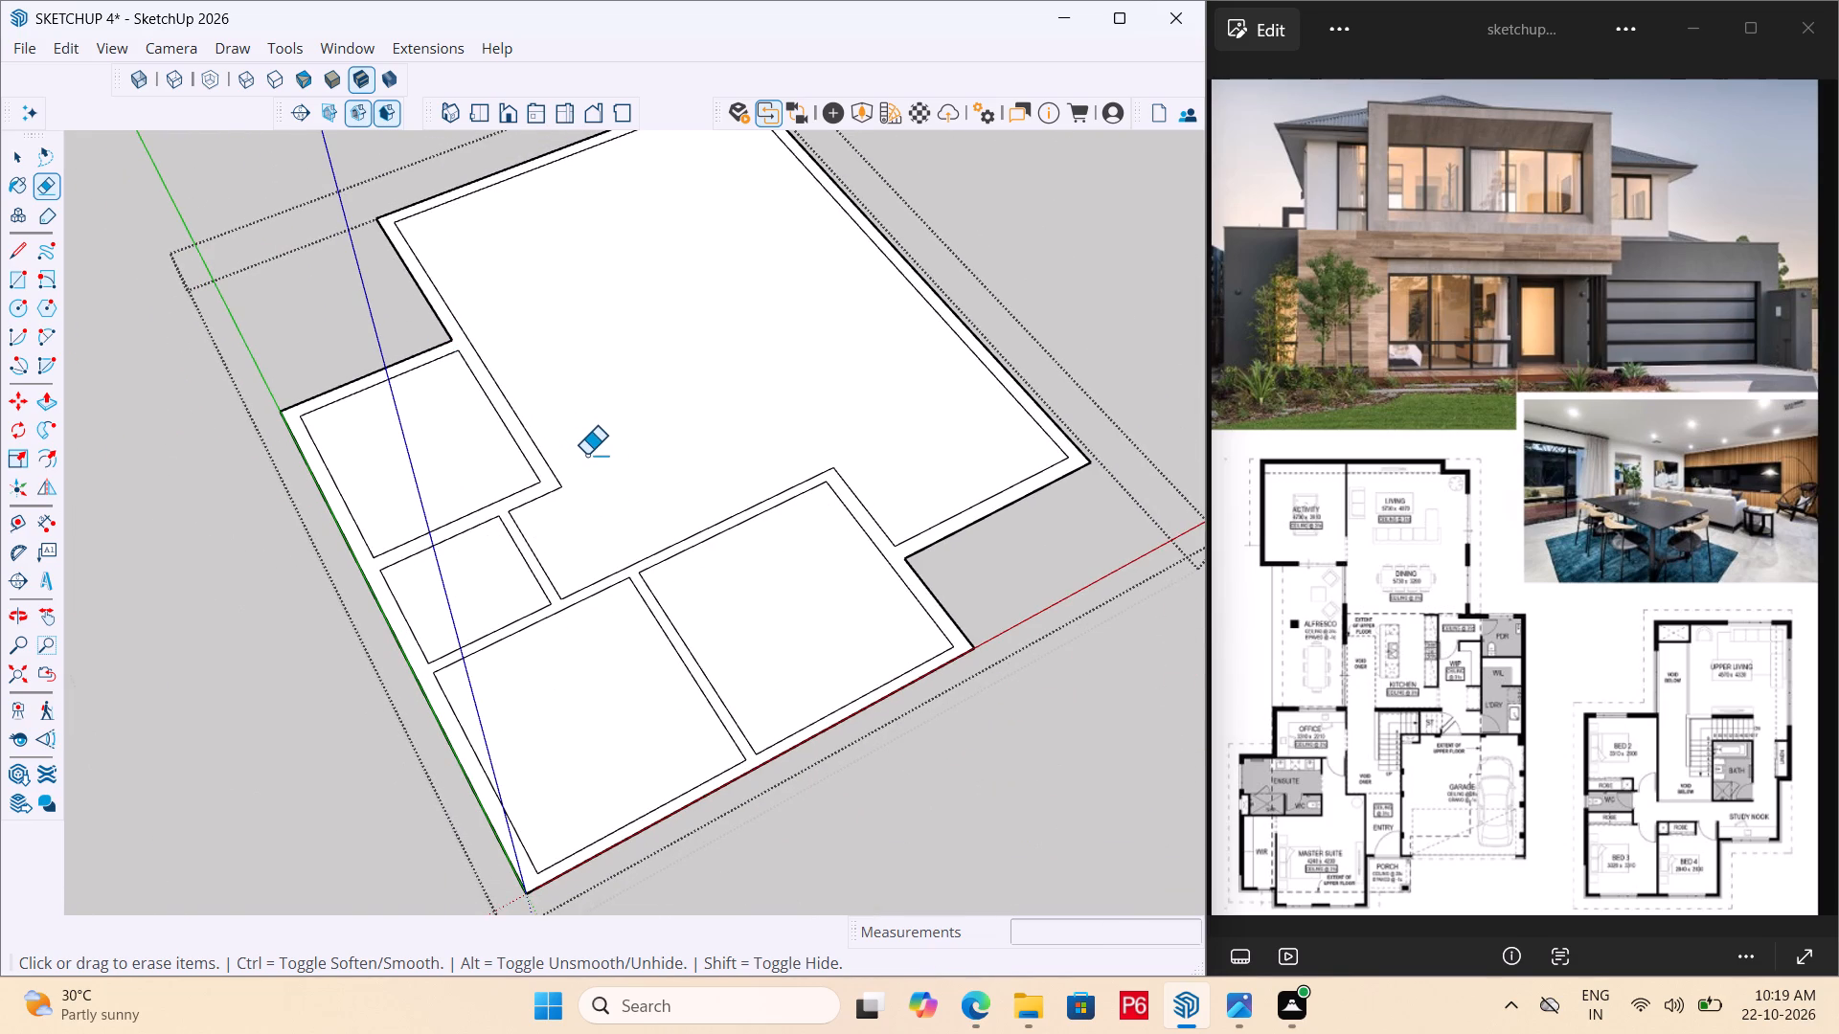
{"action": "scroll", "coordinate": [502, 514], "scroll_direction": "up", "scroll_amount": 10}
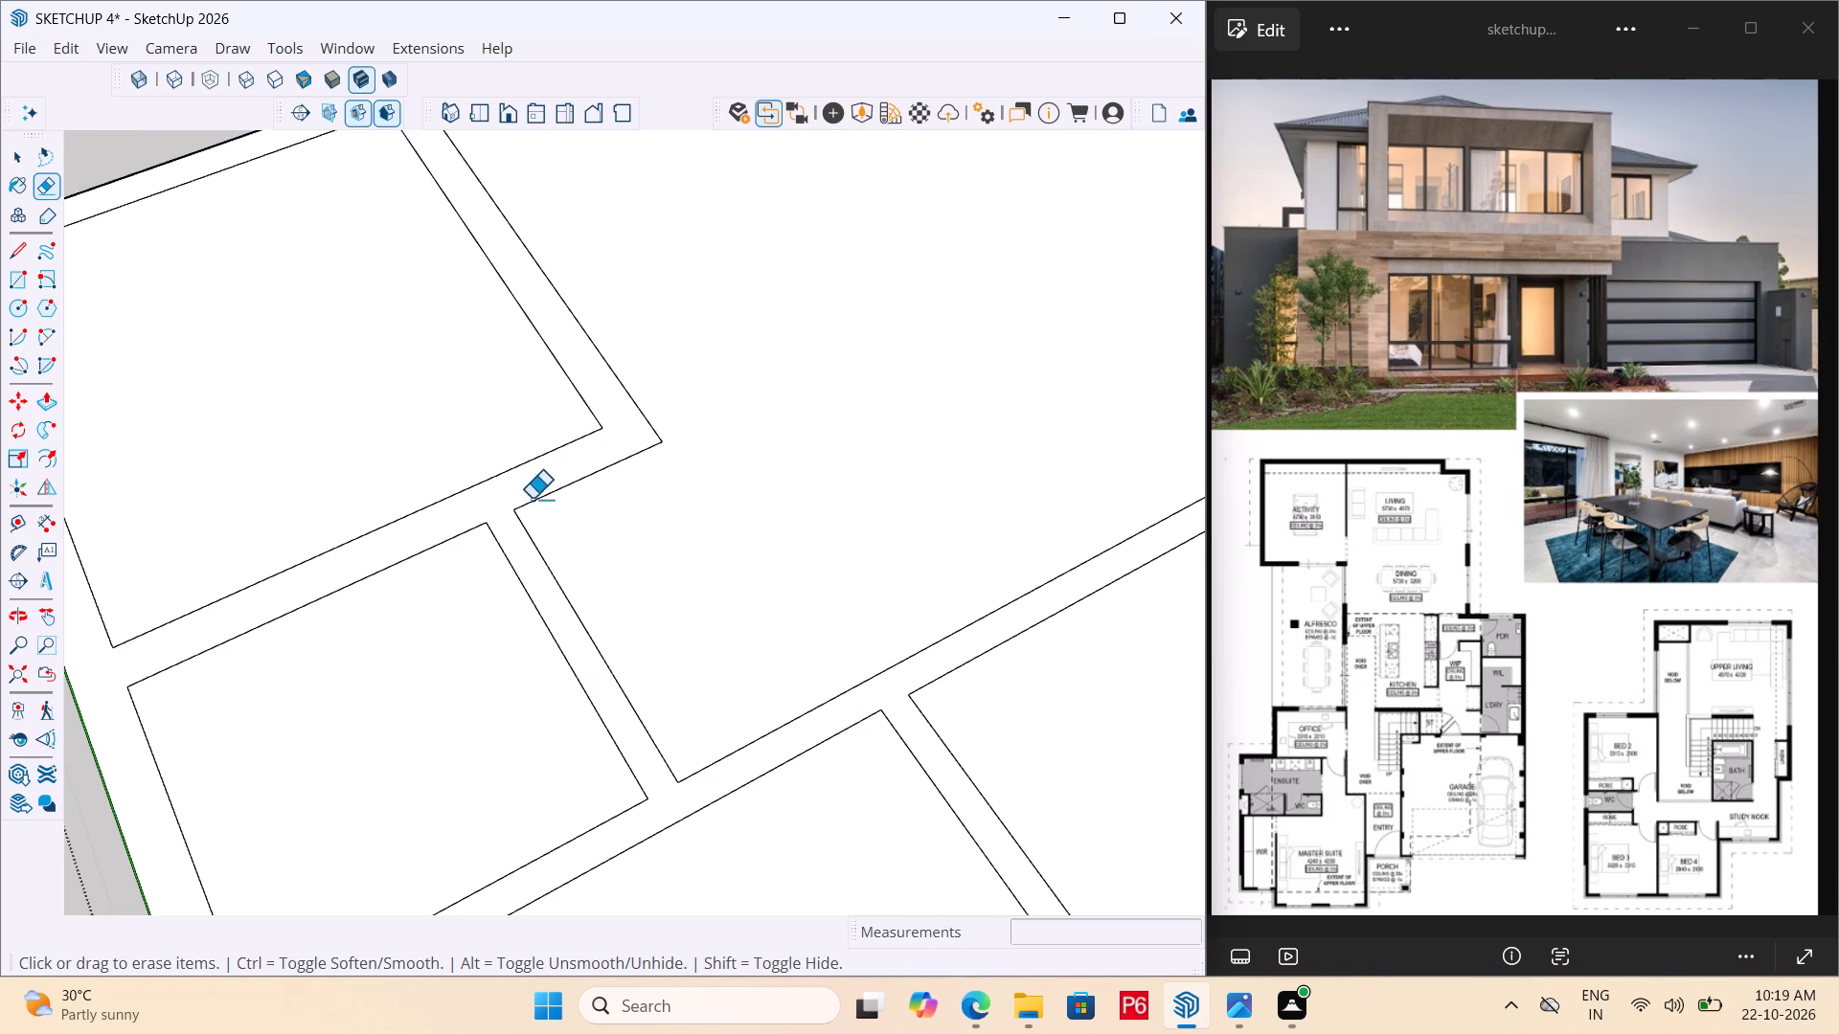
{"action": "left_click", "coordinate": [52, 519]}
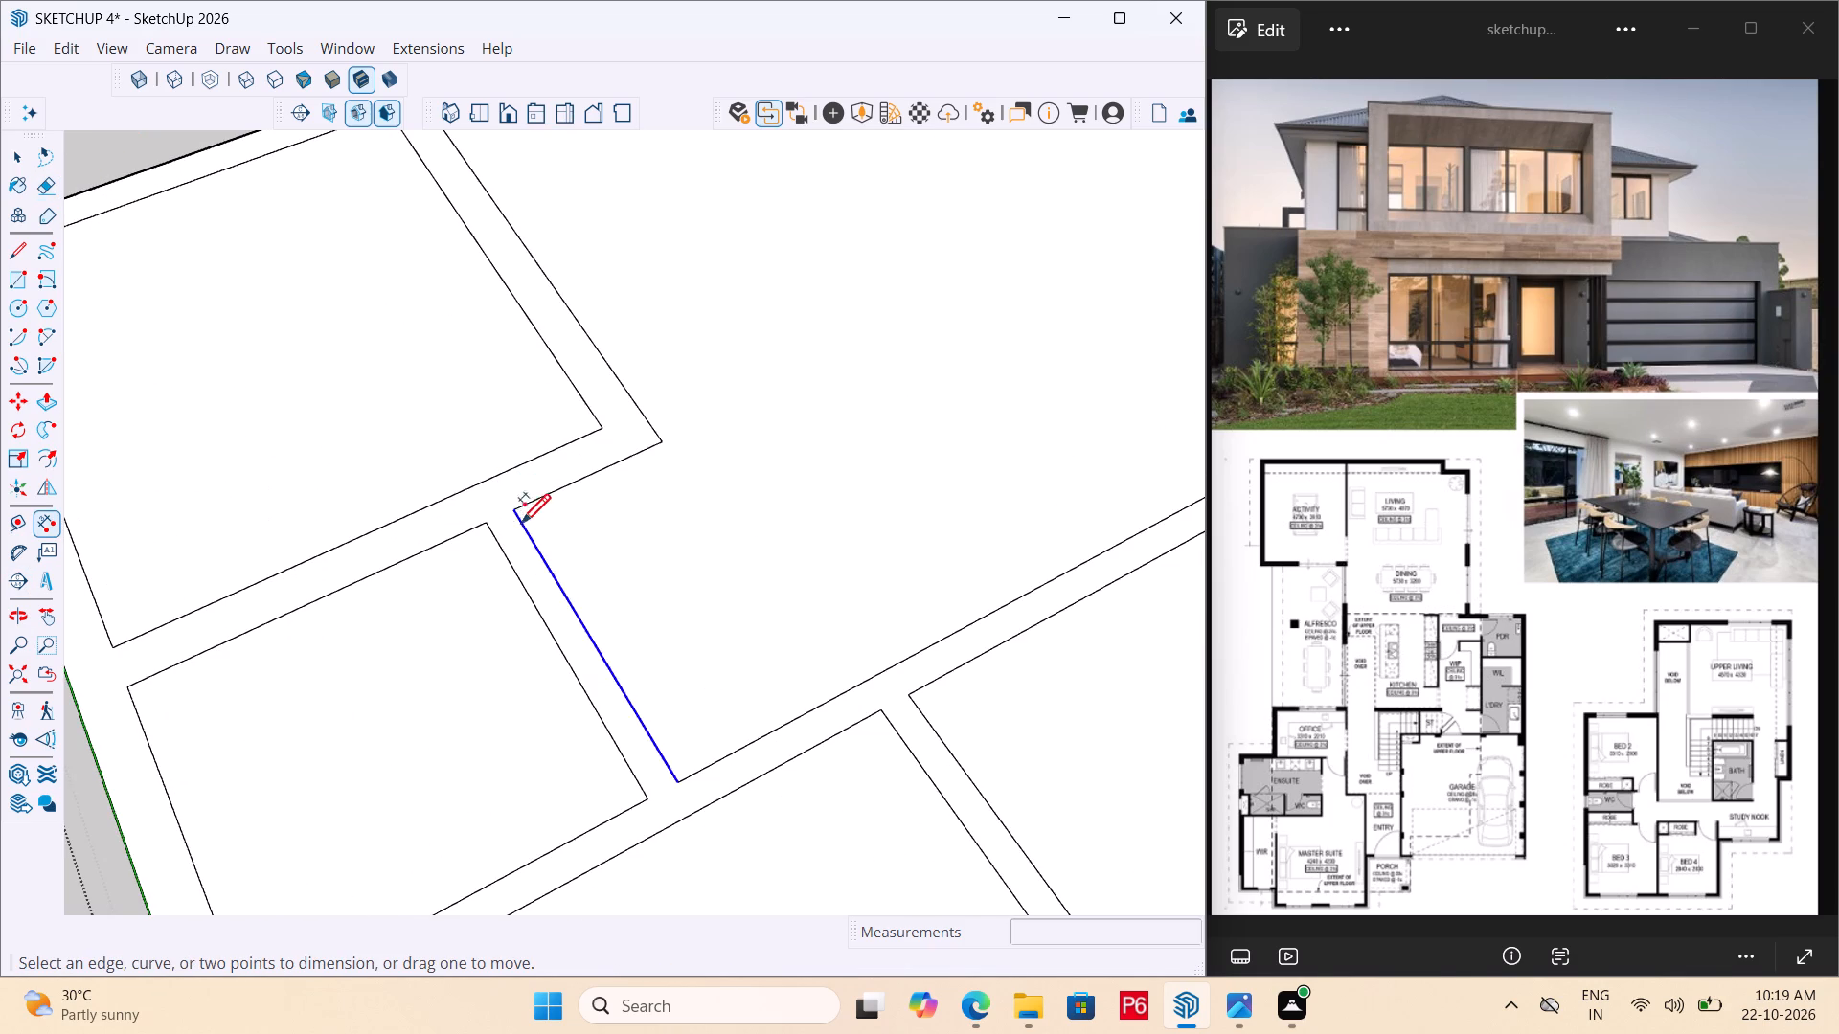
{"action": "left_click", "coordinate": [516, 516]}
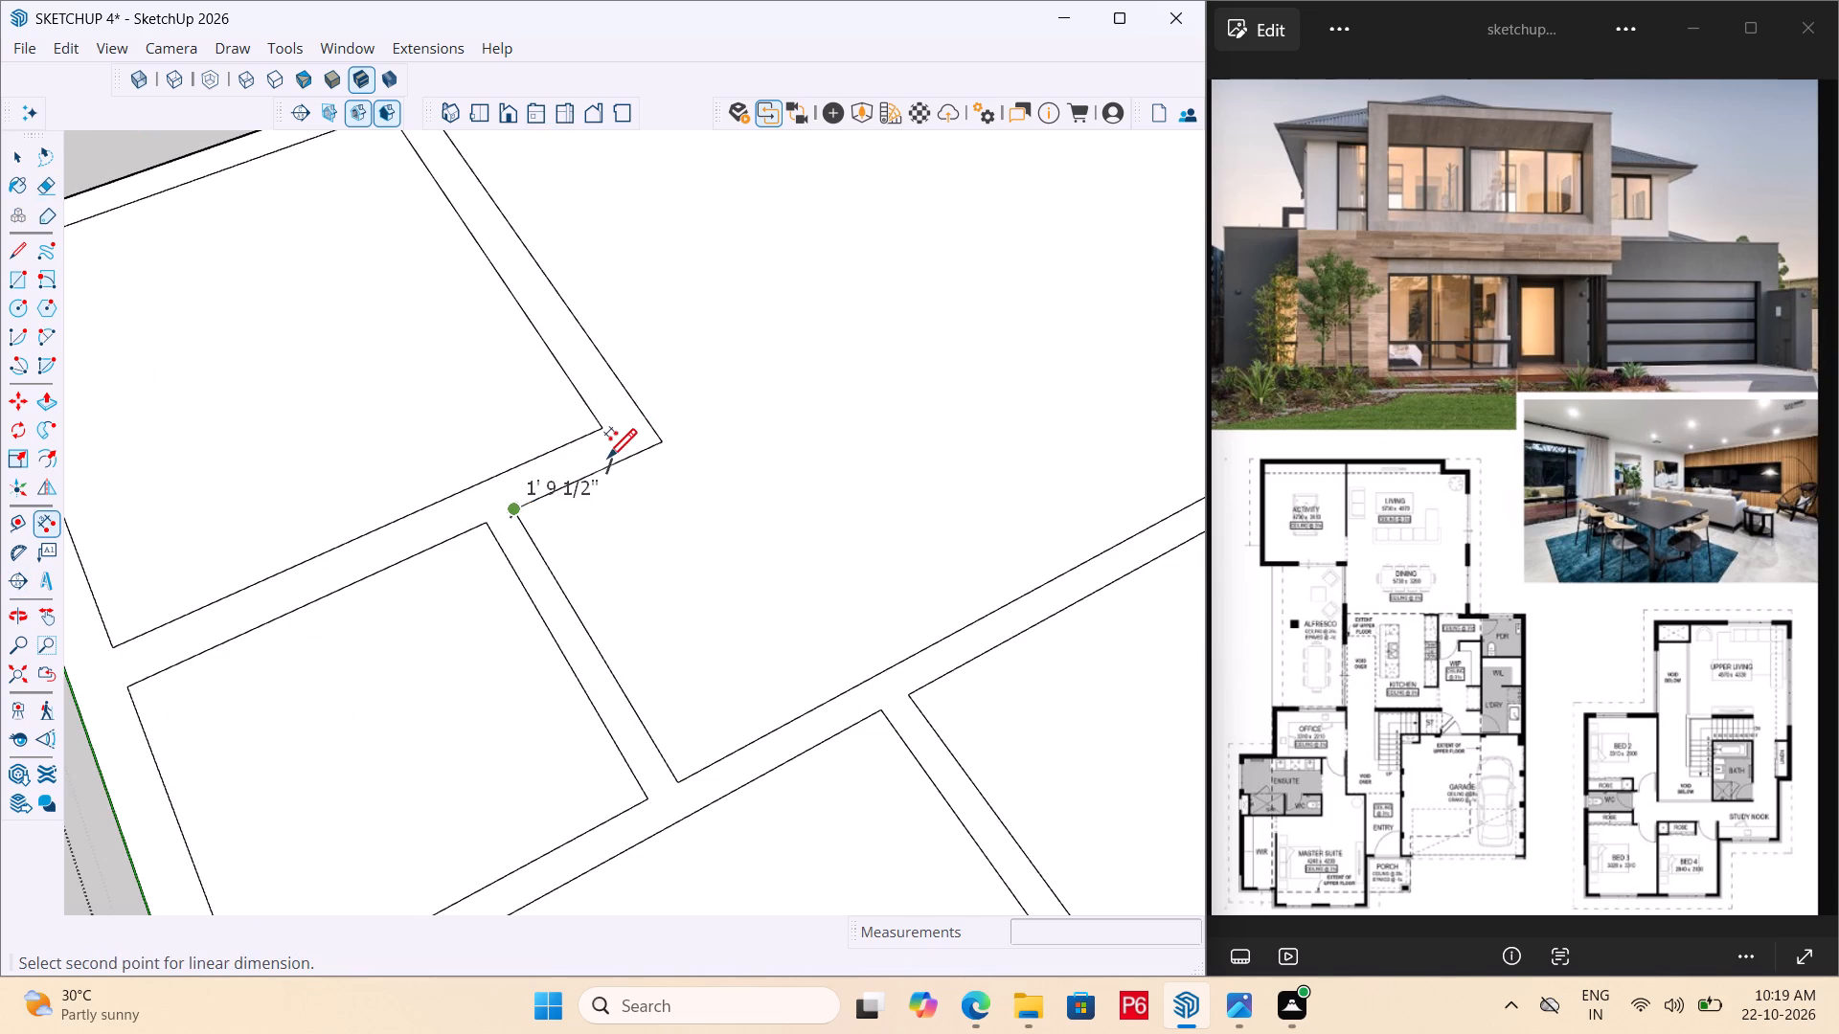
{"action": "key", "text": "Escape"}
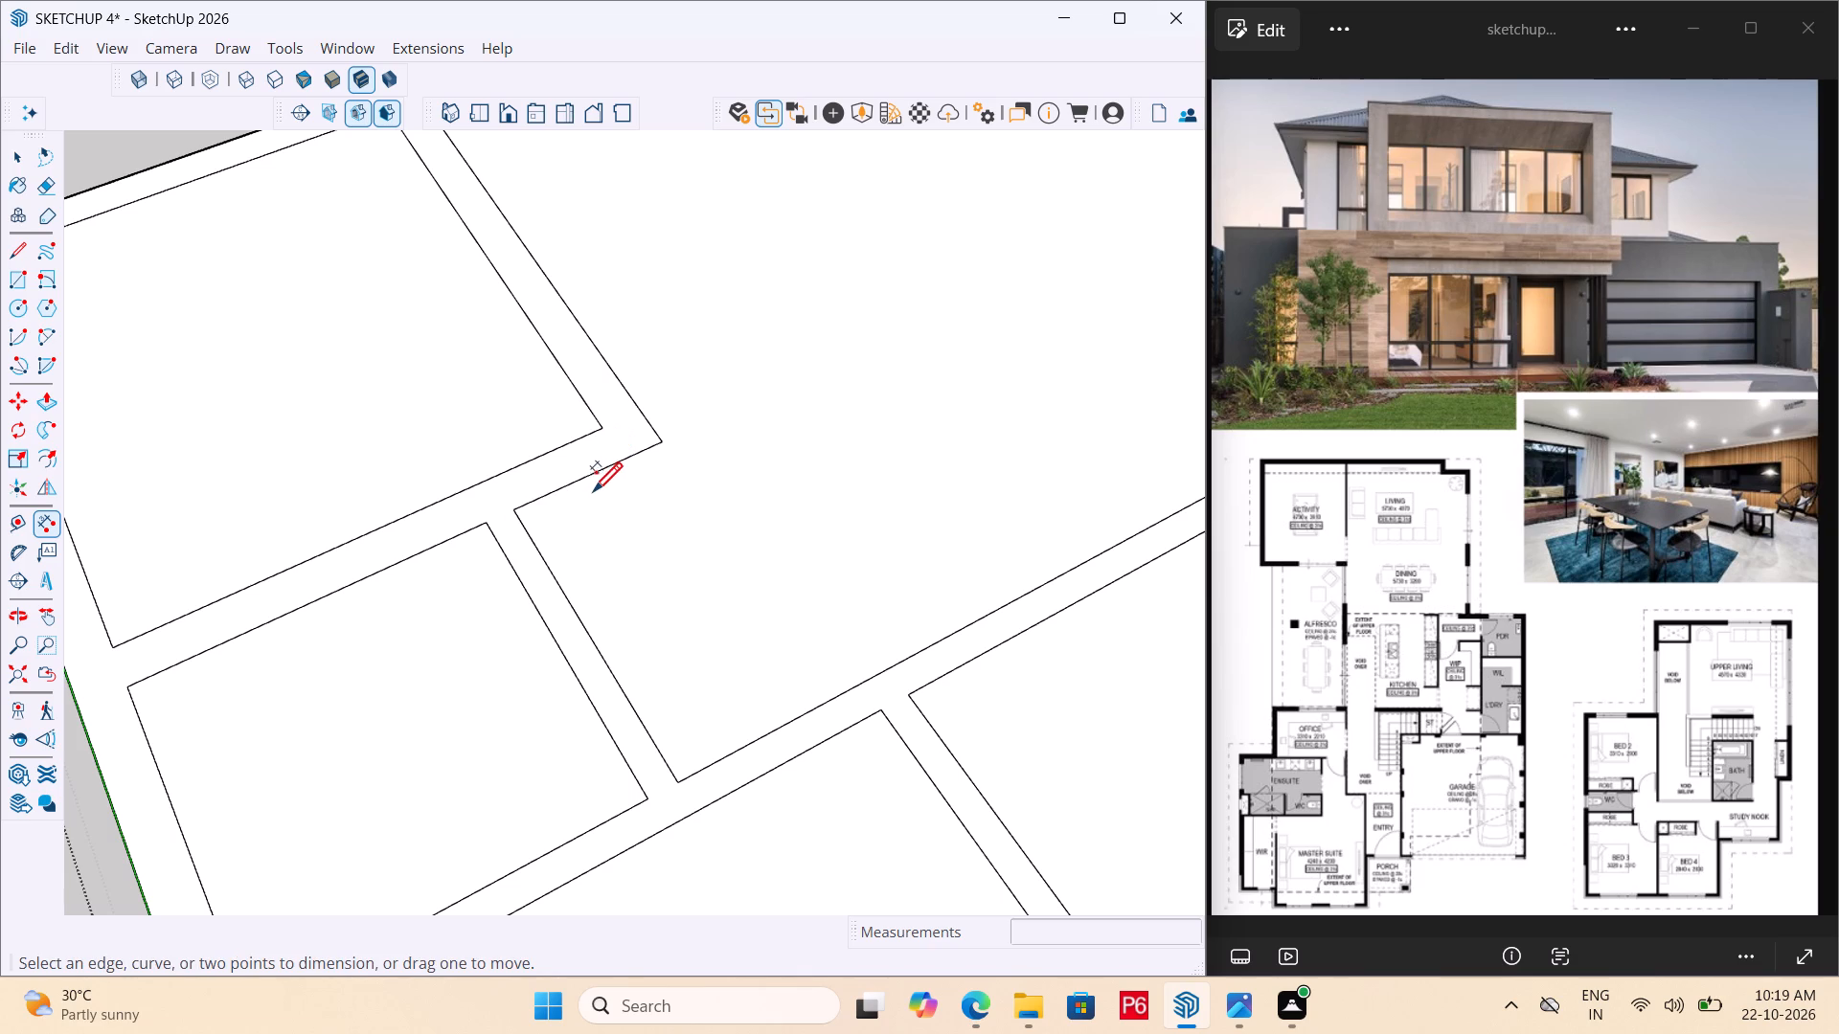
Save the model.
{"action": "key", "text": "ctrl+s"}
Measure the small middle room's length along the outer side wall.
{"action": "scroll", "coordinate": [571, 488], "scroll_direction": "down", "scroll_amount": 5}
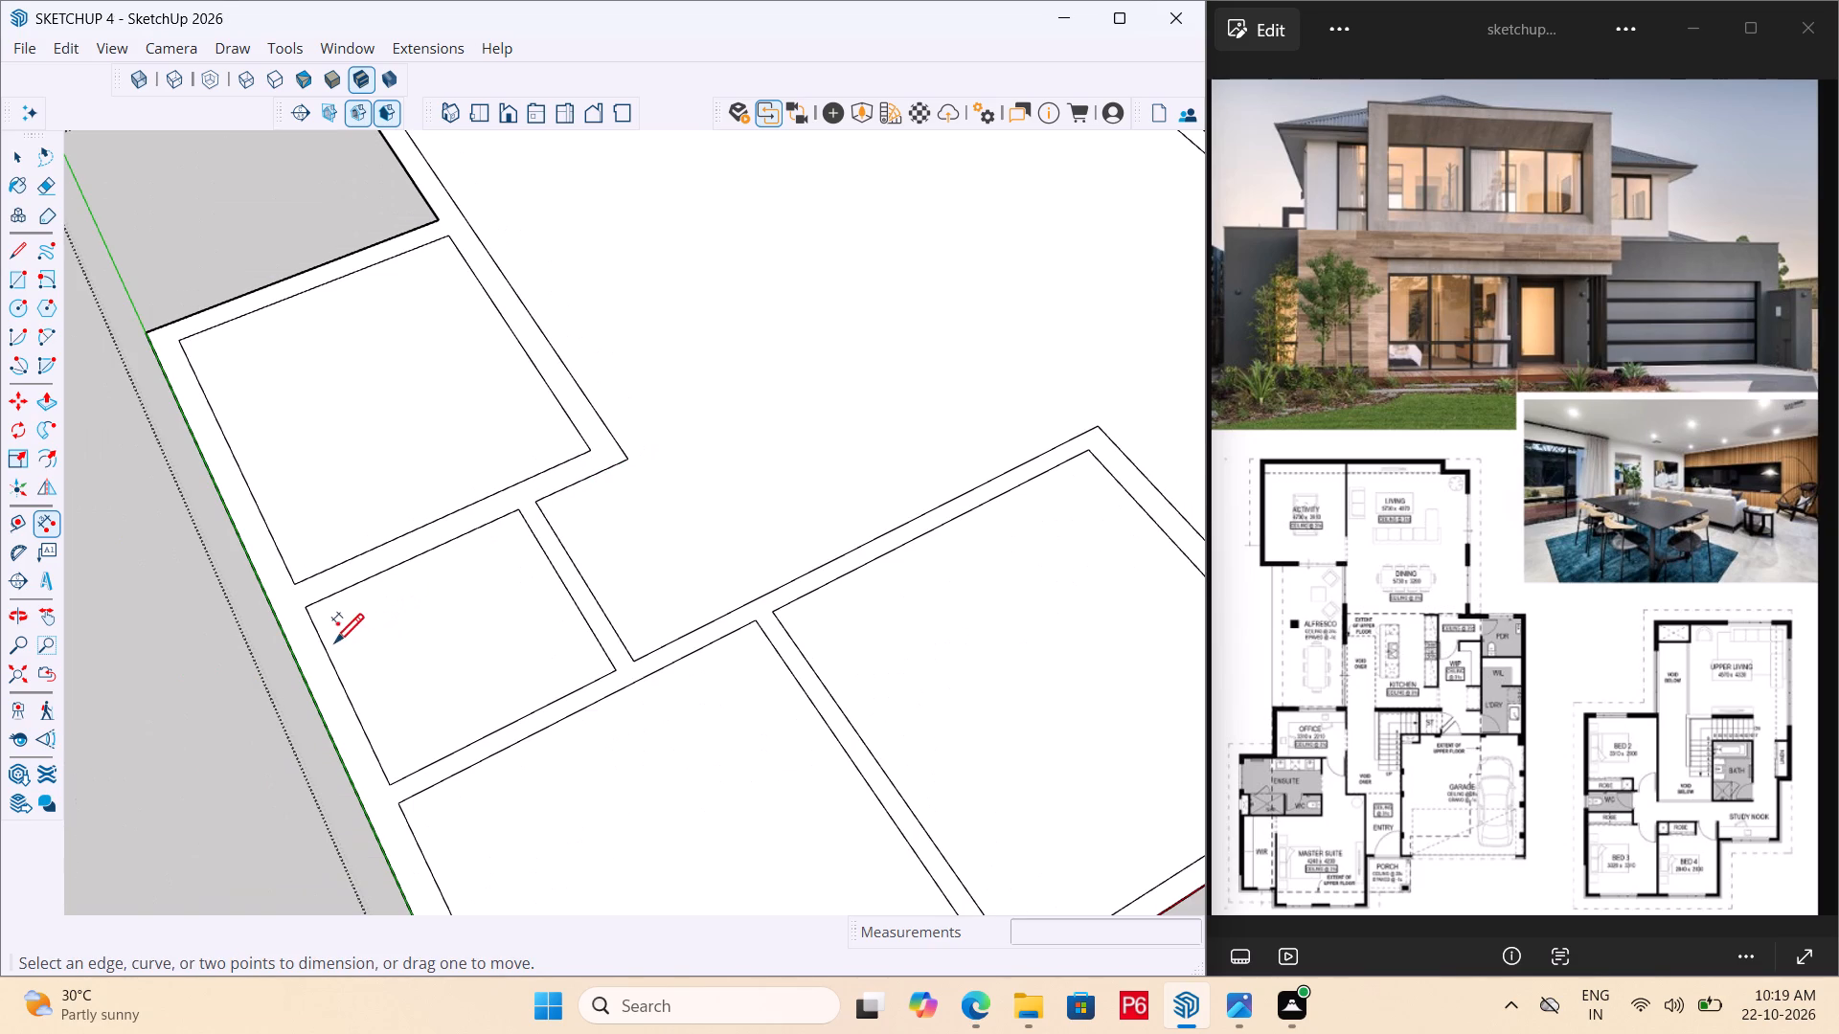
{"action": "left_click", "coordinate": [312, 608]}
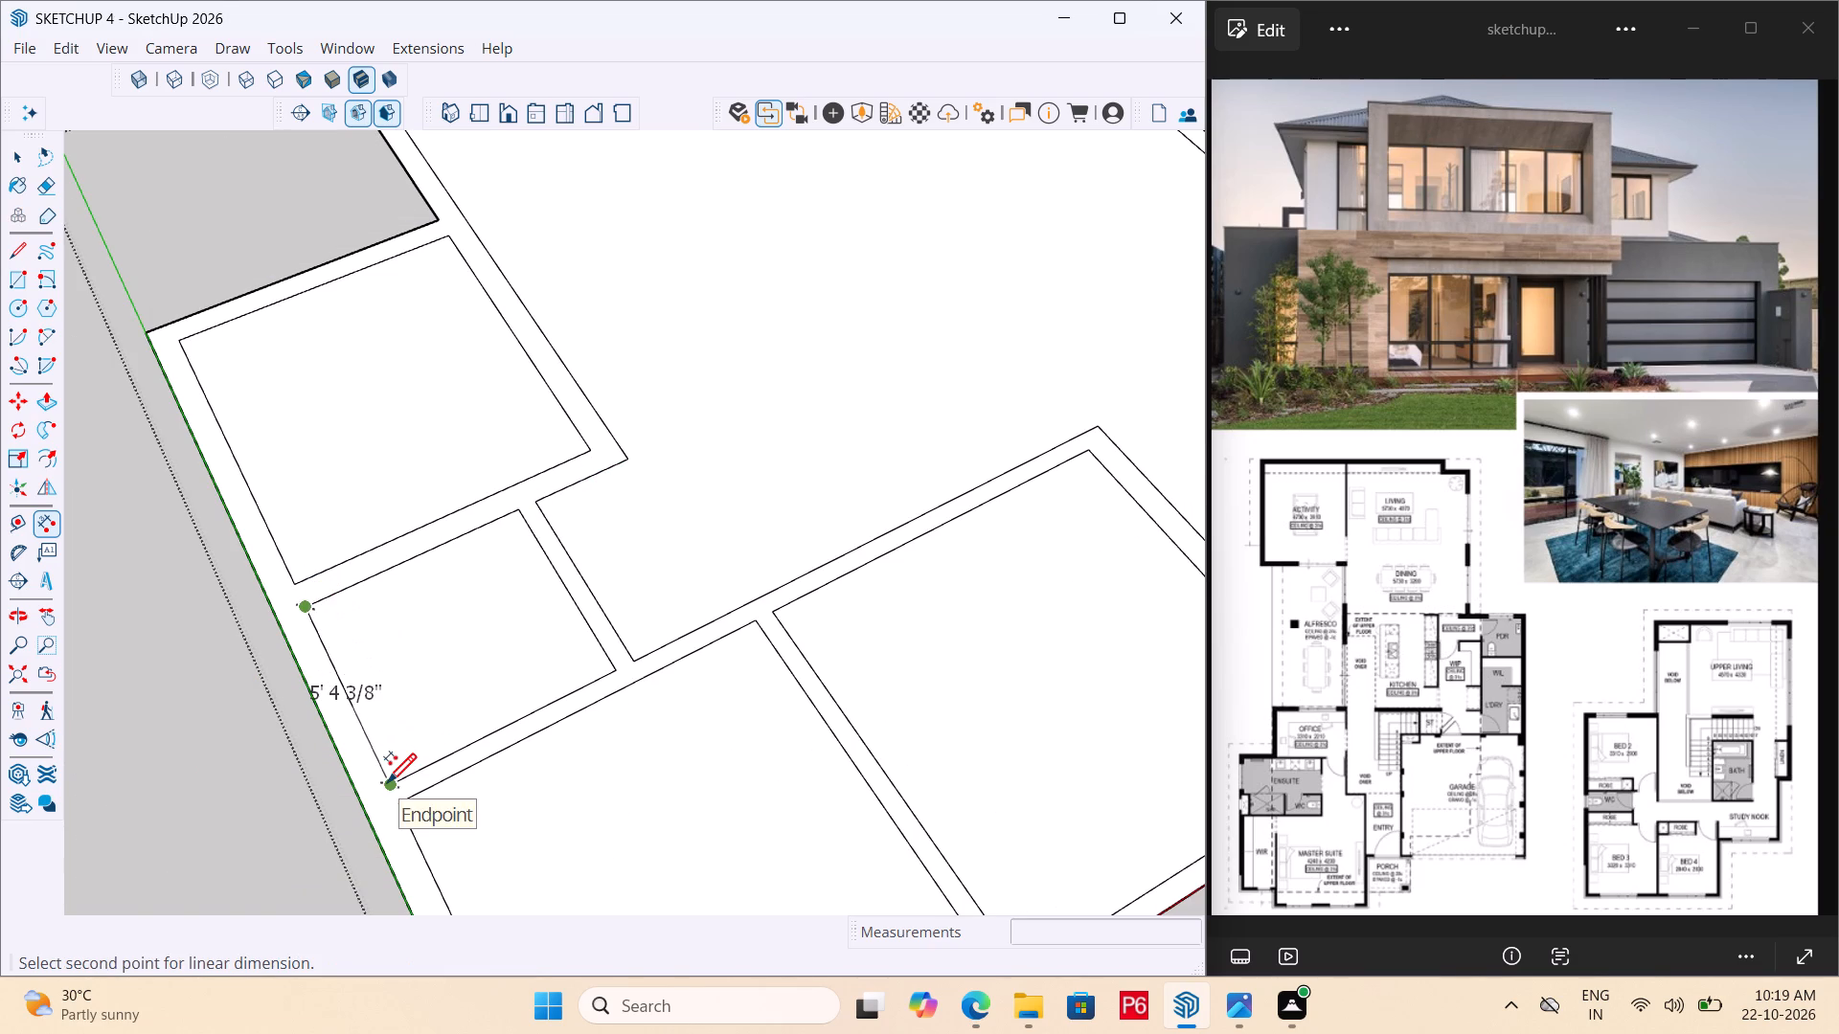
{"action": "key", "text": "Escape"}
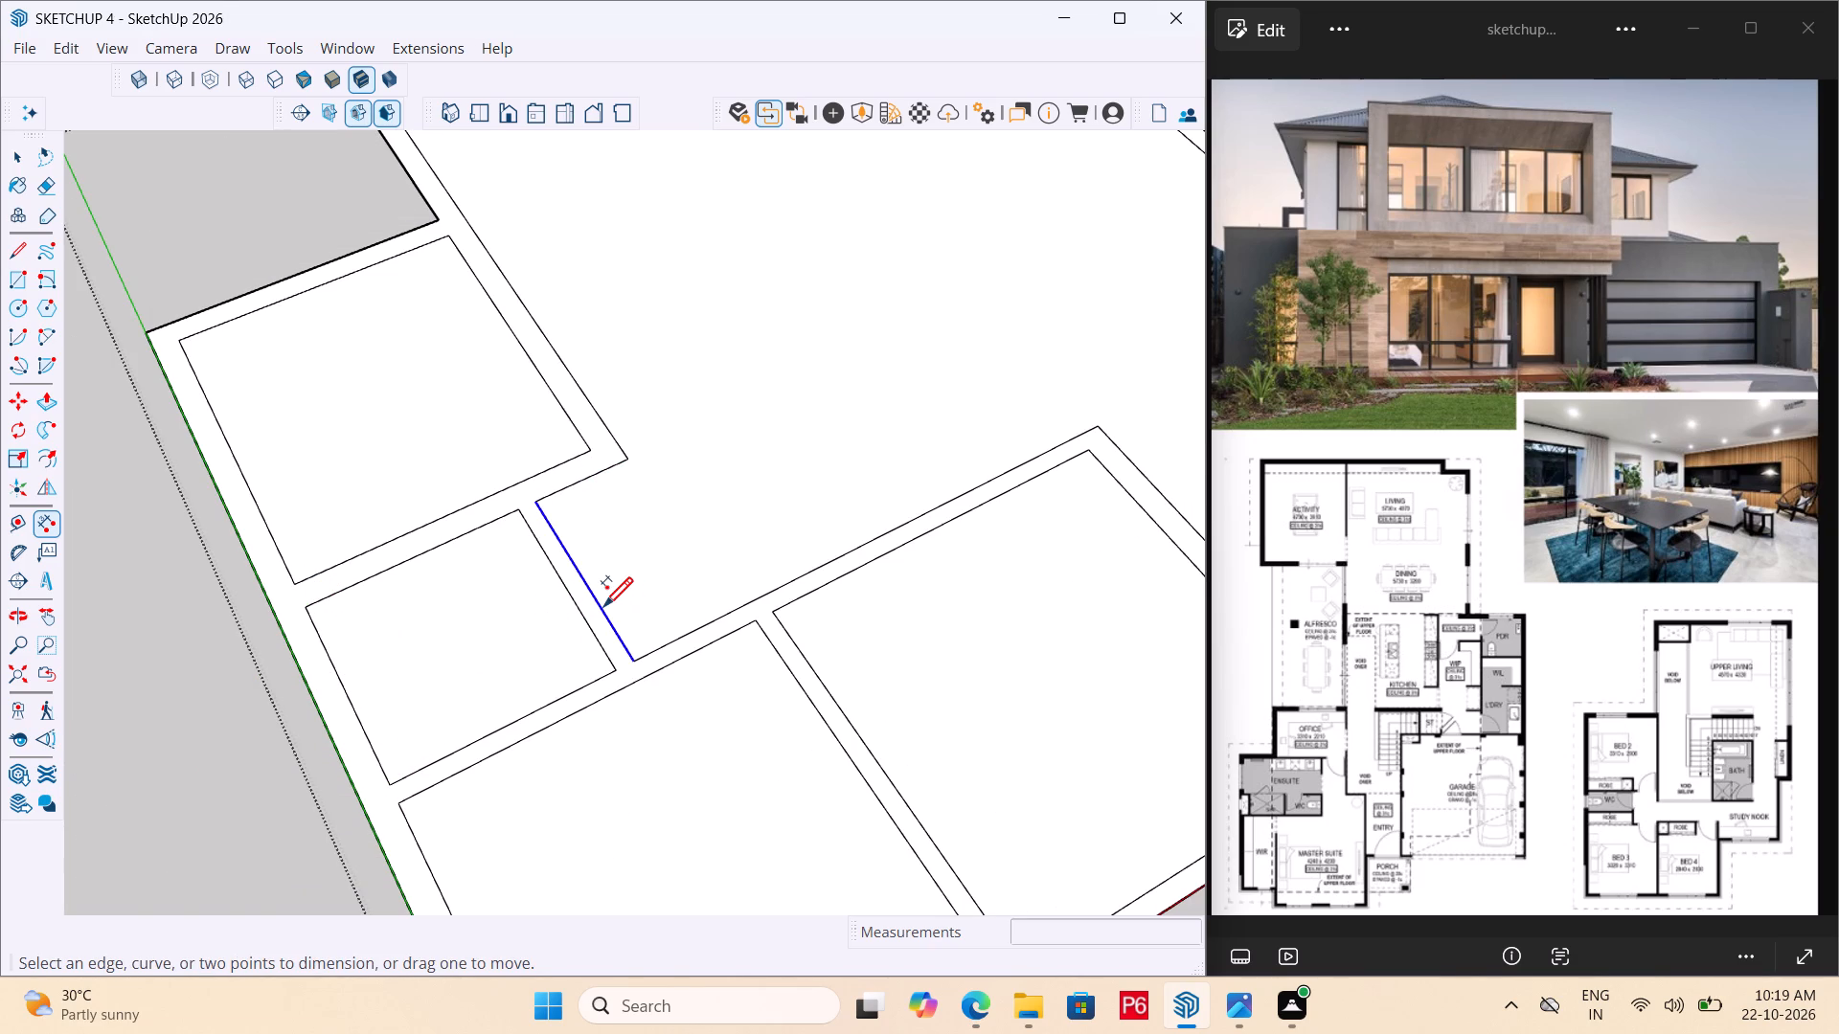
Erase both lines of the partition separating the small middle room from the main space.
{"action": "key", "text": "e"}
{"action": "left_click_drag", "start_coordinate": [619, 593], "coordinate": [603, 598]}
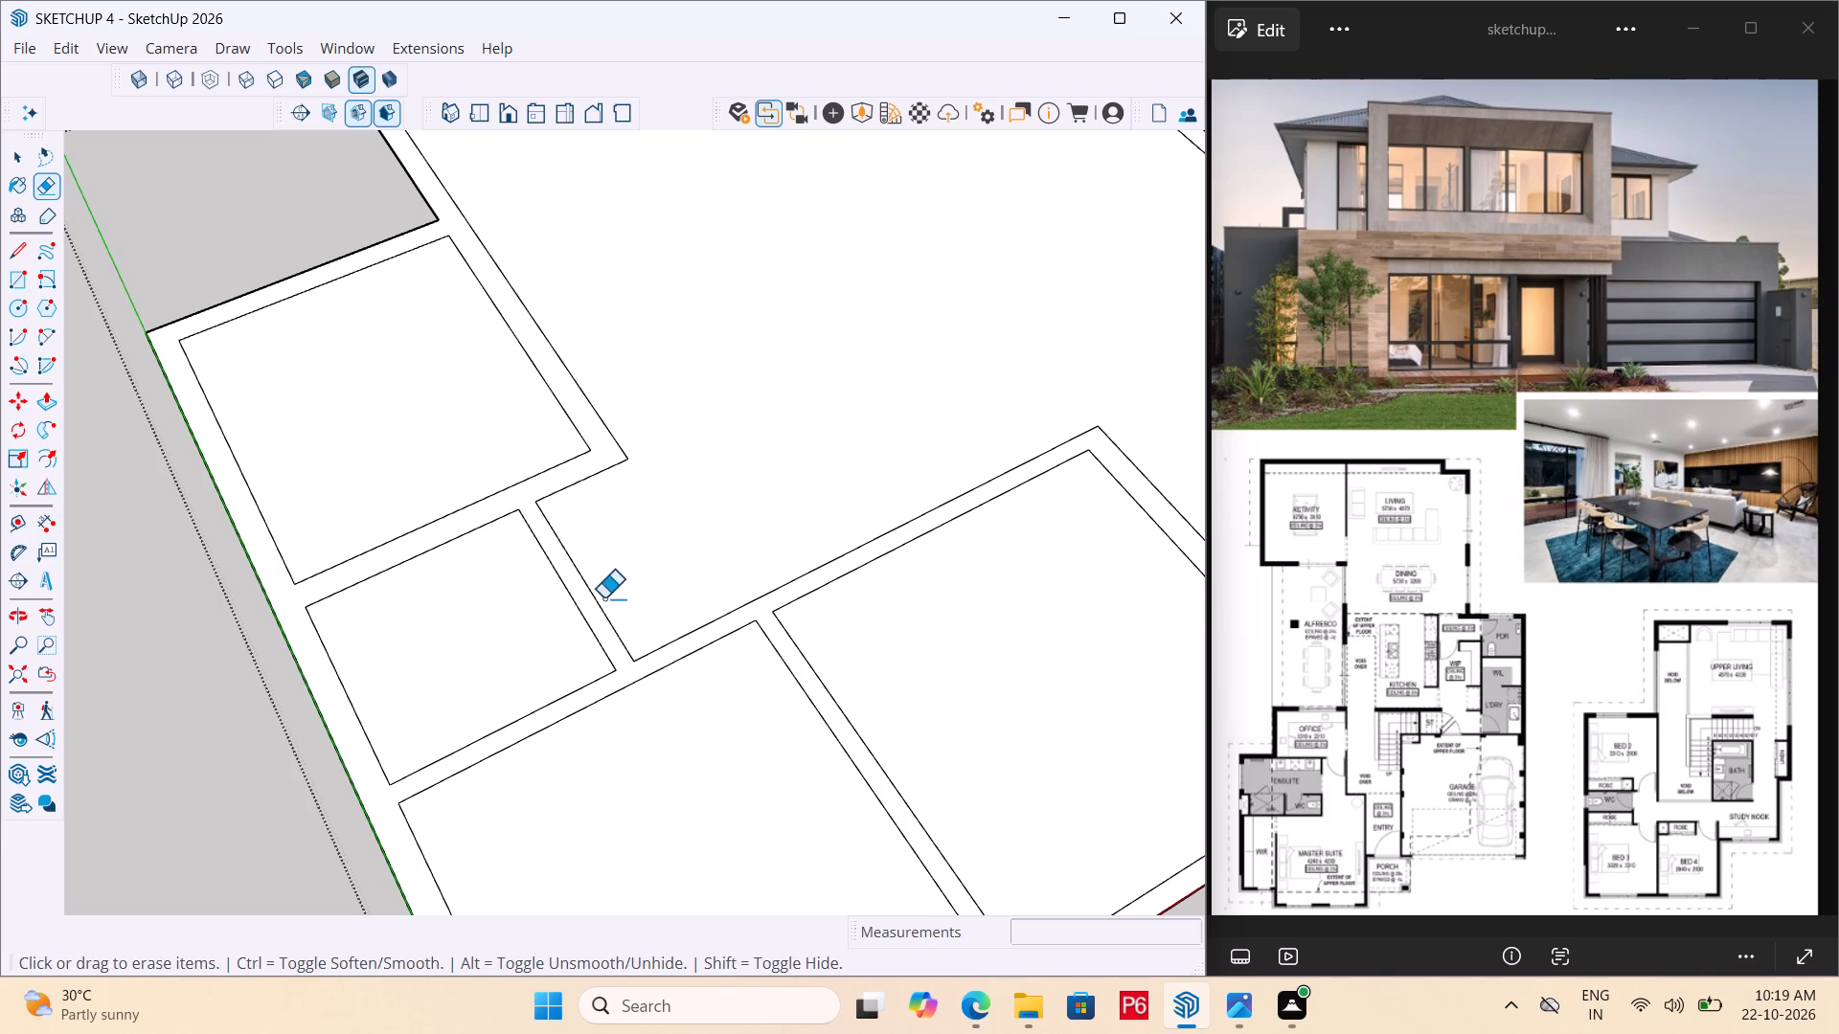
{"action": "left_click_drag", "start_coordinate": [603, 598], "coordinate": [579, 609]}
{"action": "left_click", "coordinate": [579, 609]}
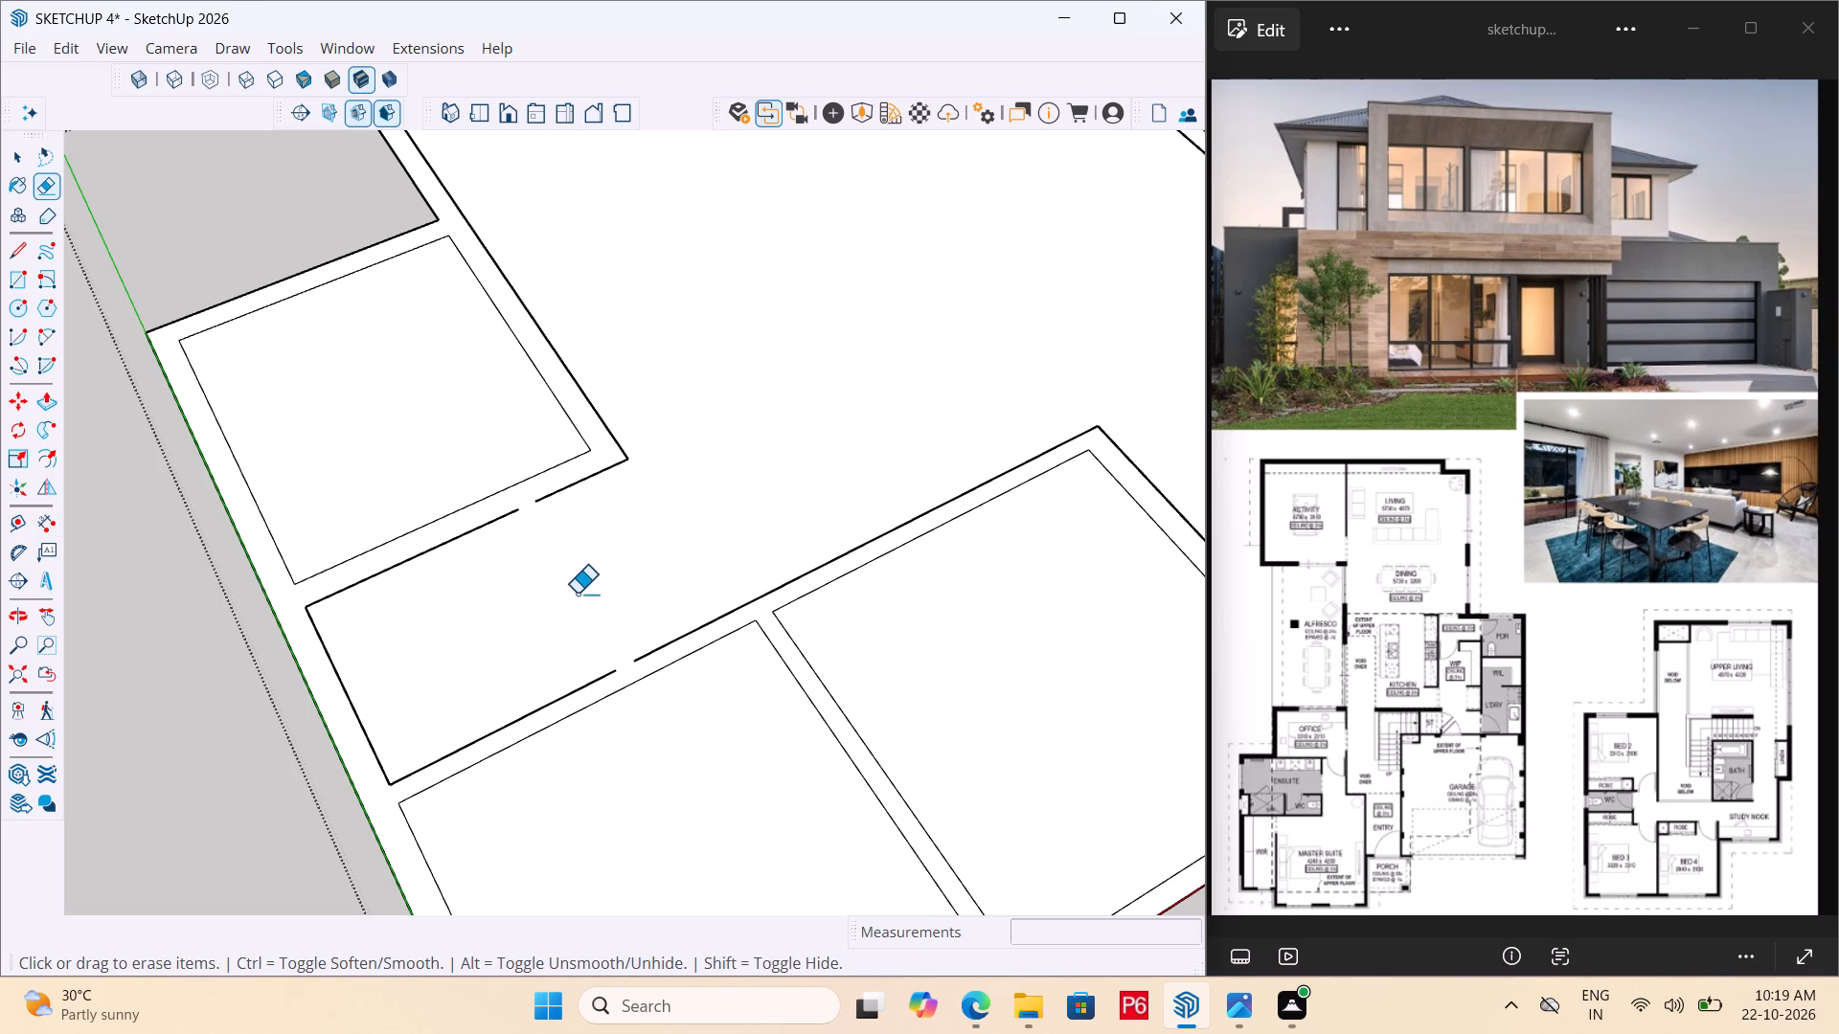
Draw 6" lines closing the two gaps left in the wall edges where the erased partition stood.
{"action": "key", "text": "l"}
{"action": "scroll", "coordinate": [507, 523], "scroll_direction": "up", "scroll_amount": 4}
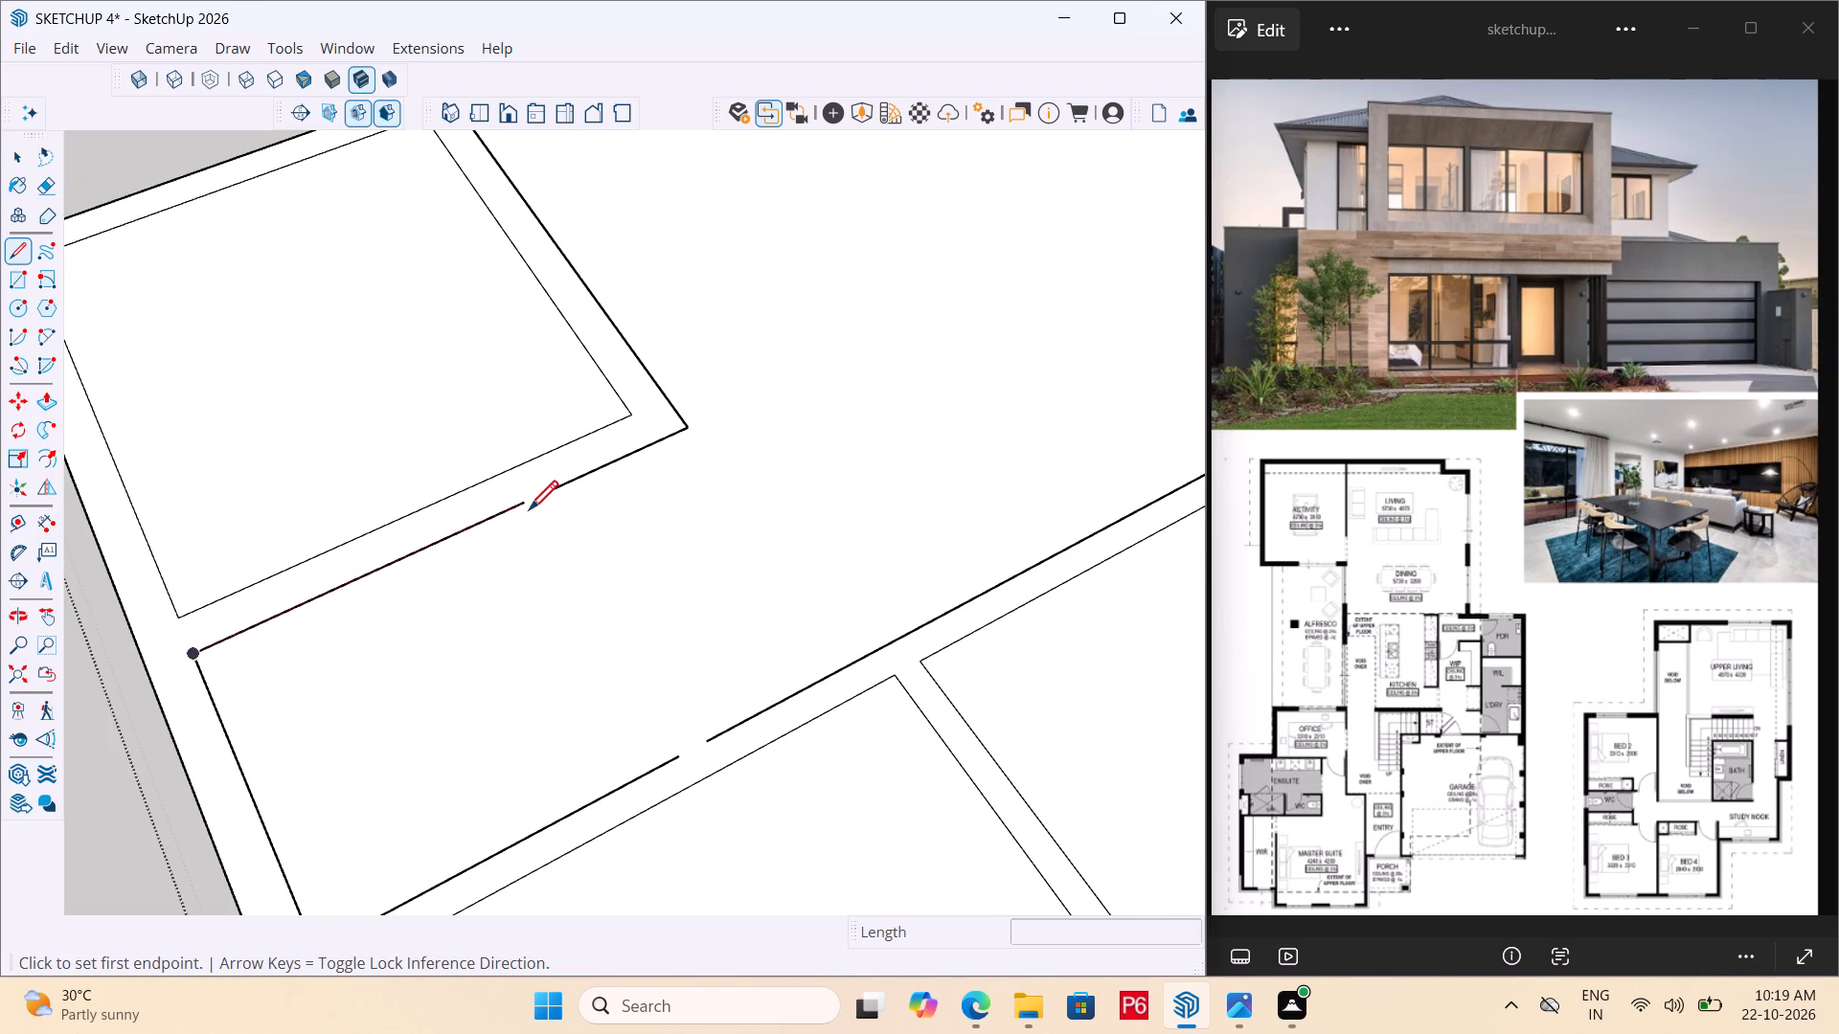
{"action": "left_click", "coordinate": [526, 507]}
{"action": "left_click", "coordinate": [560, 494]}
{"action": "key", "text": "space"}
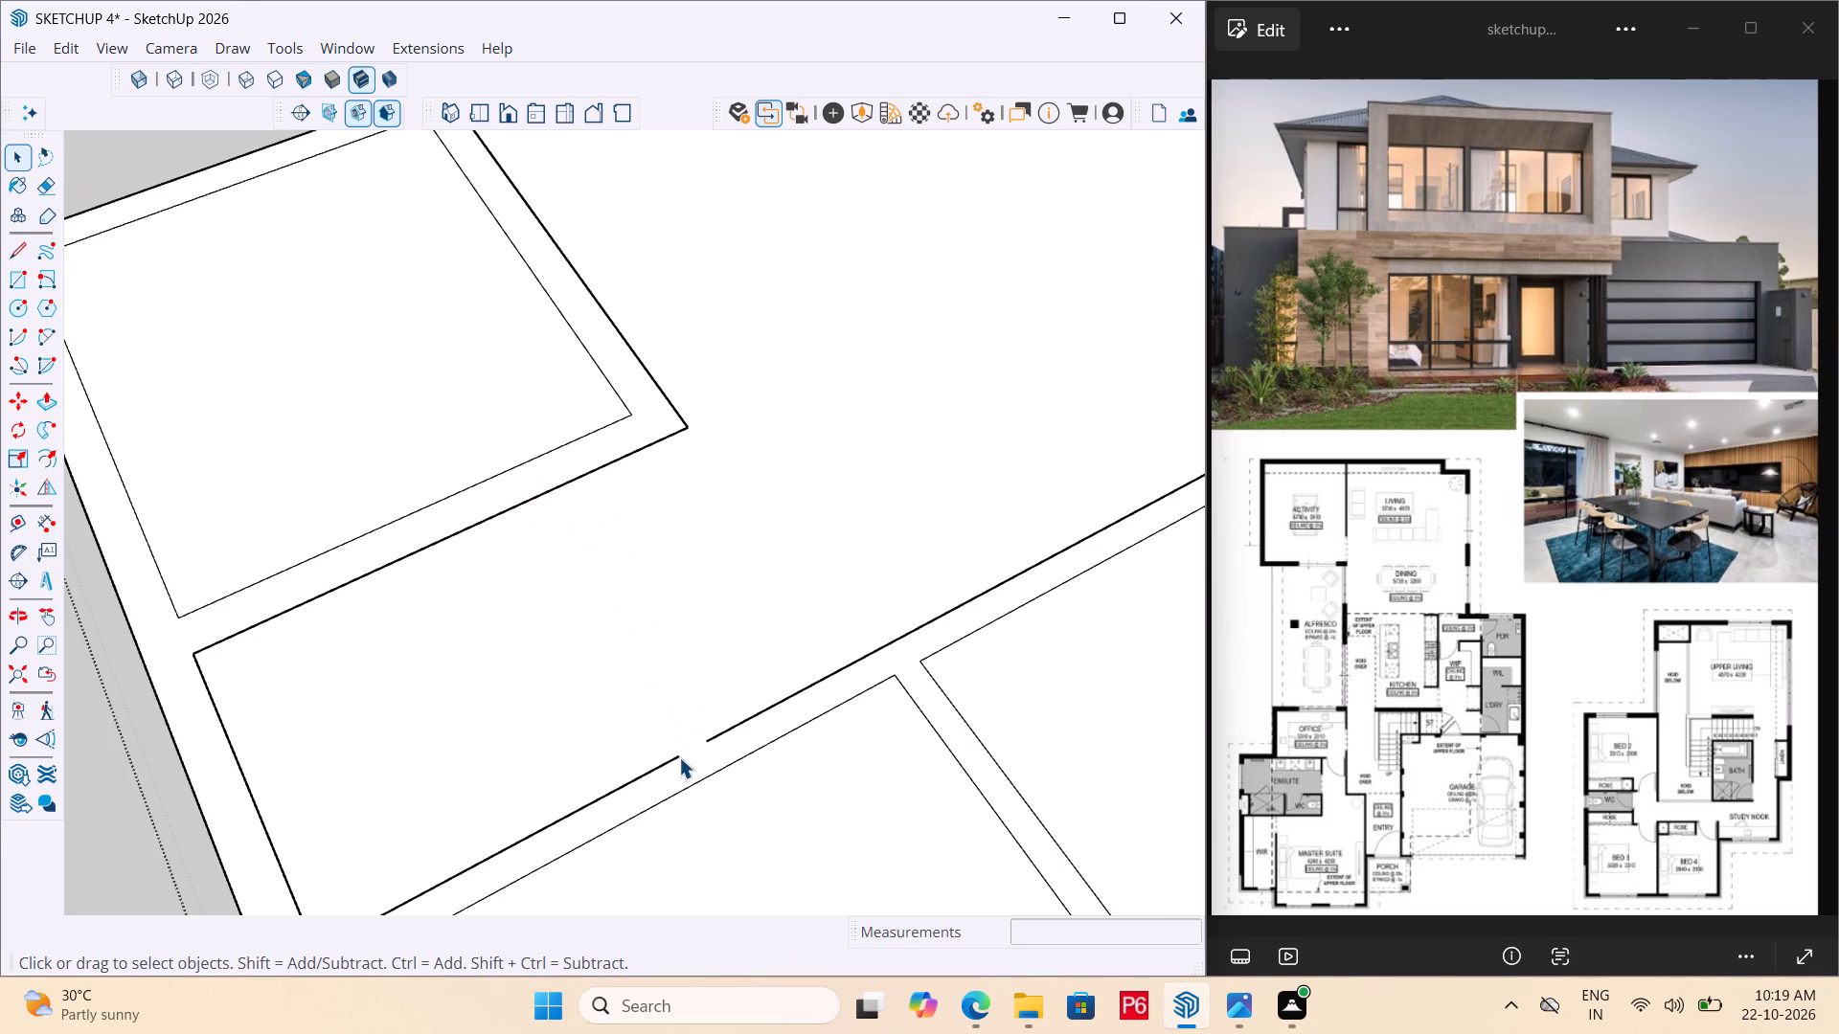
{"action": "key", "text": "l"}
{"action": "left_click_drag", "start_coordinate": [680, 755], "coordinate": [689, 750]}
{"action": "left_click", "coordinate": [700, 745]}
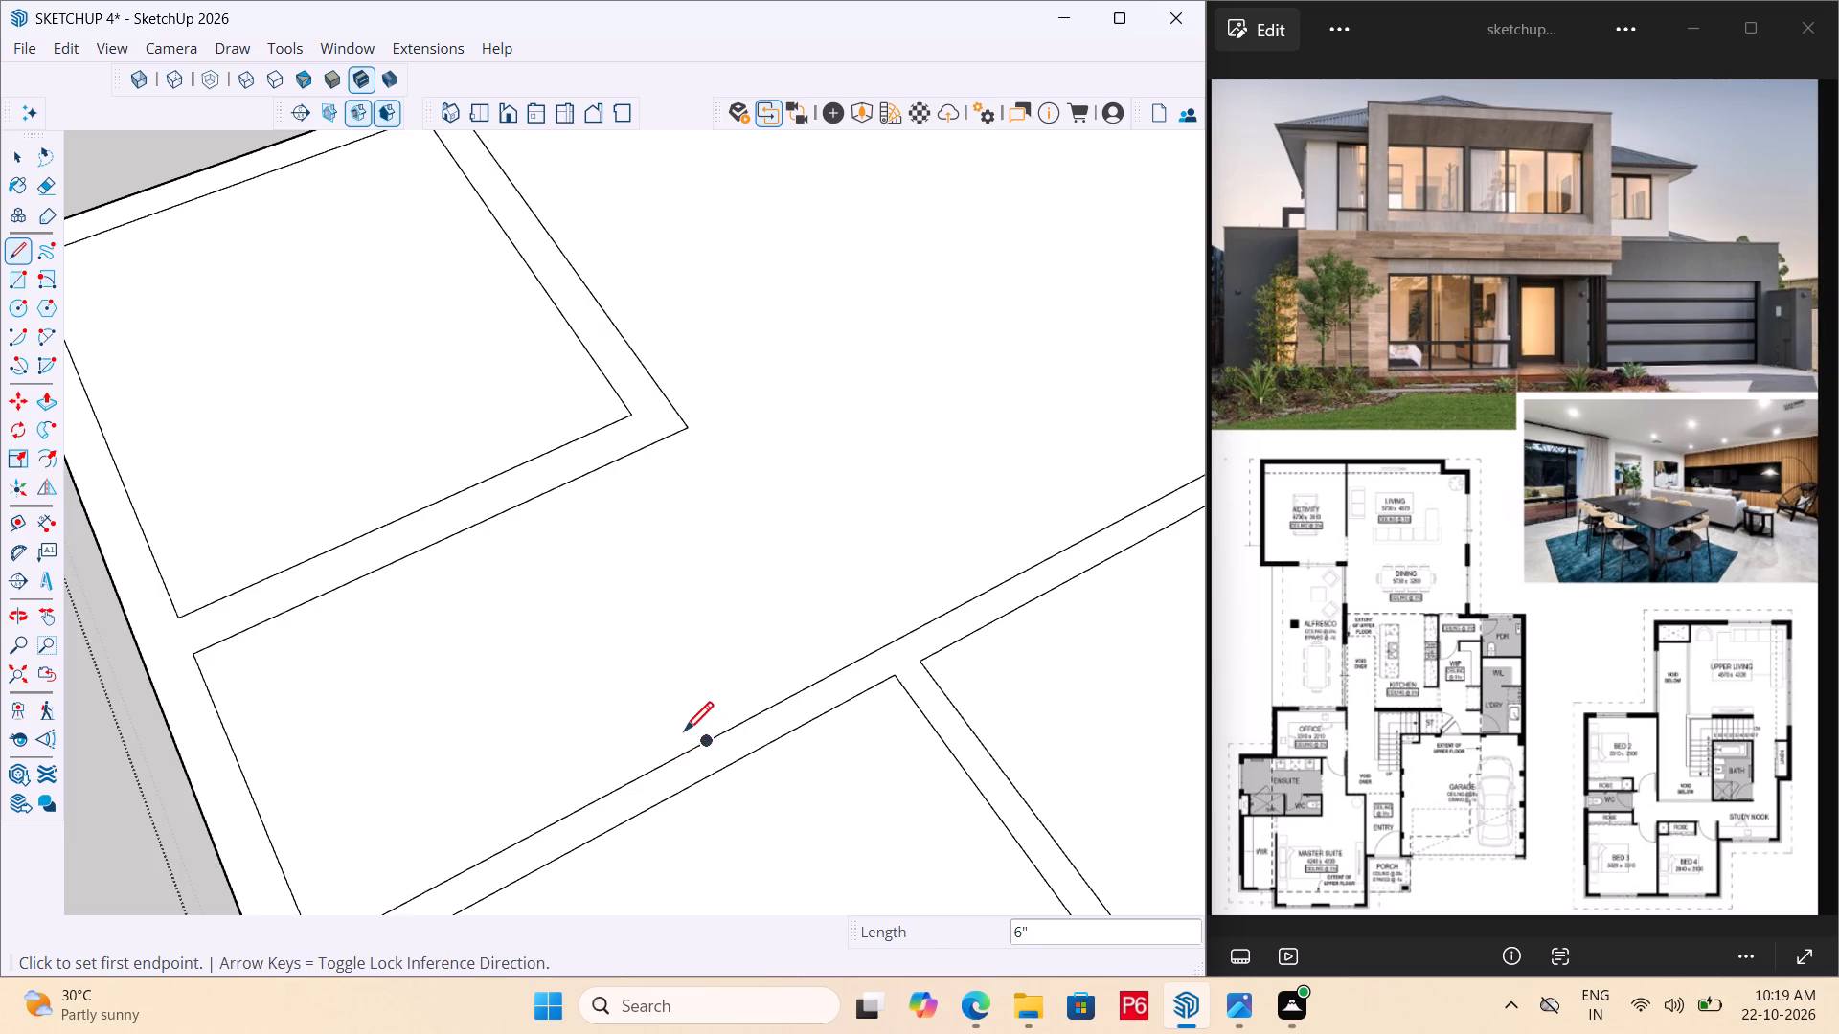
{"action": "scroll", "coordinate": [679, 732], "scroll_direction": "down", "scroll_amount": 4}
{"action": "key", "text": "space"}
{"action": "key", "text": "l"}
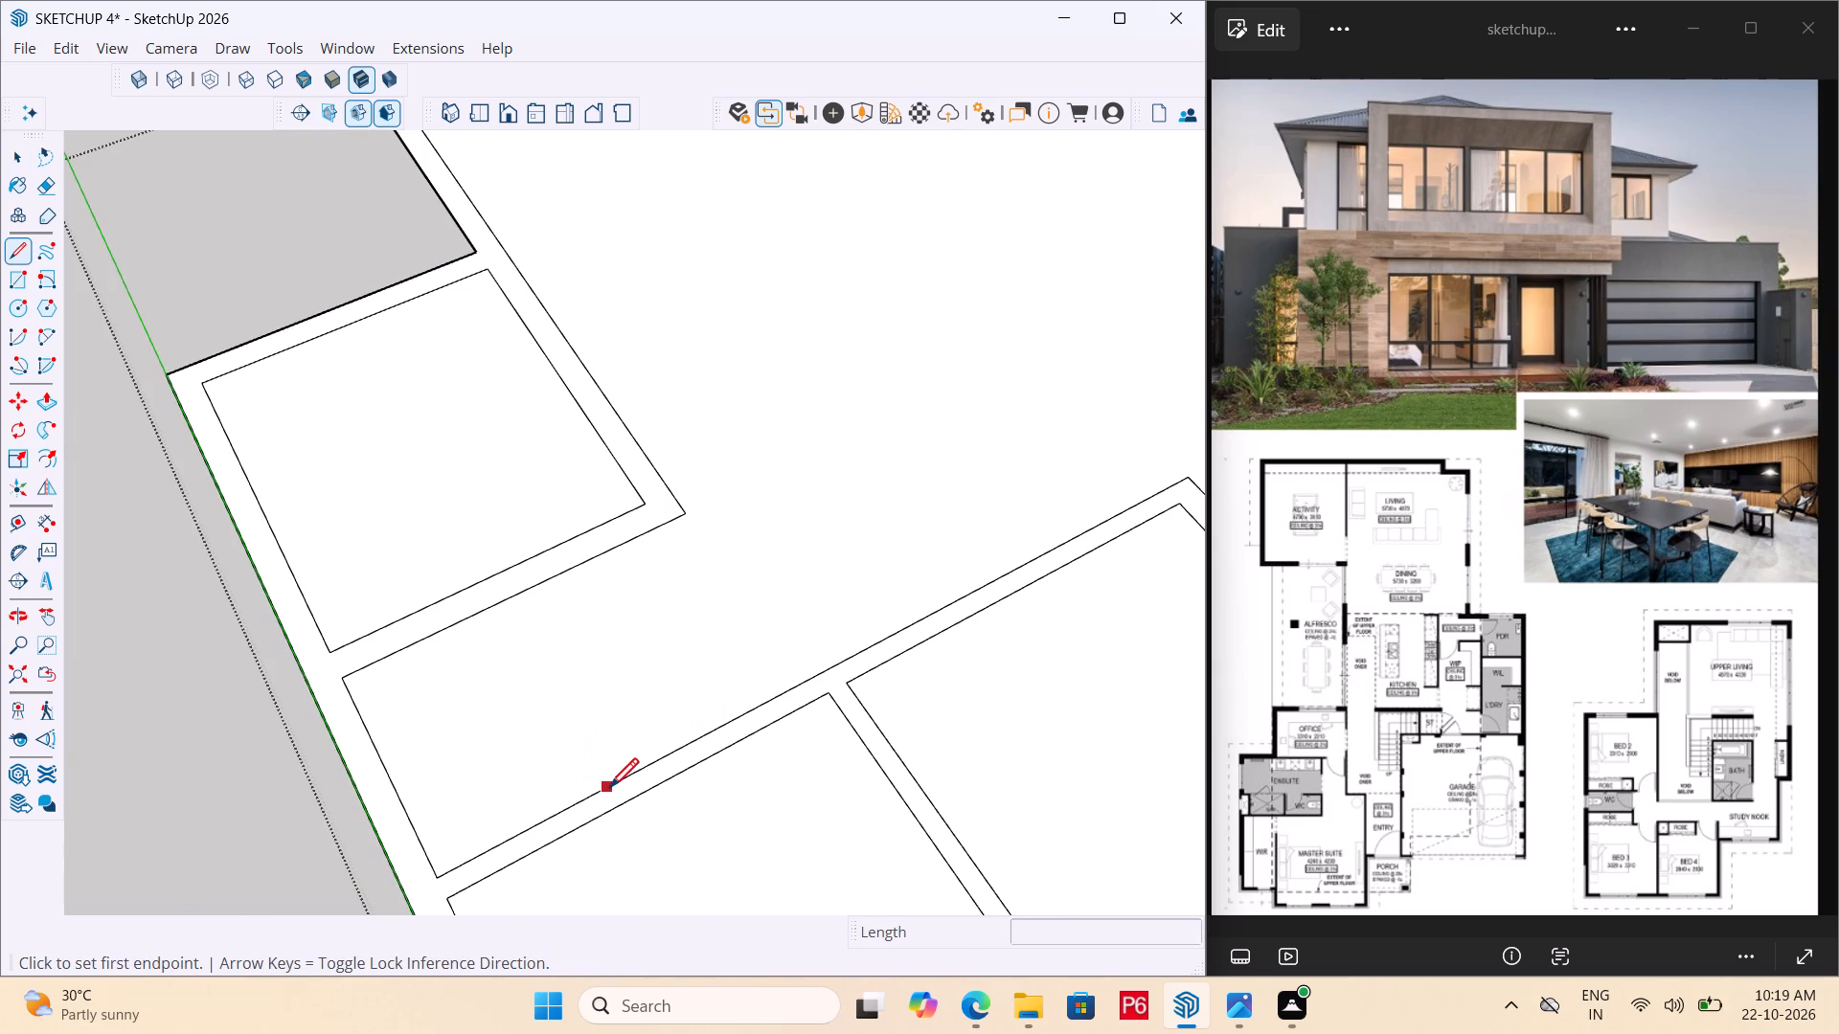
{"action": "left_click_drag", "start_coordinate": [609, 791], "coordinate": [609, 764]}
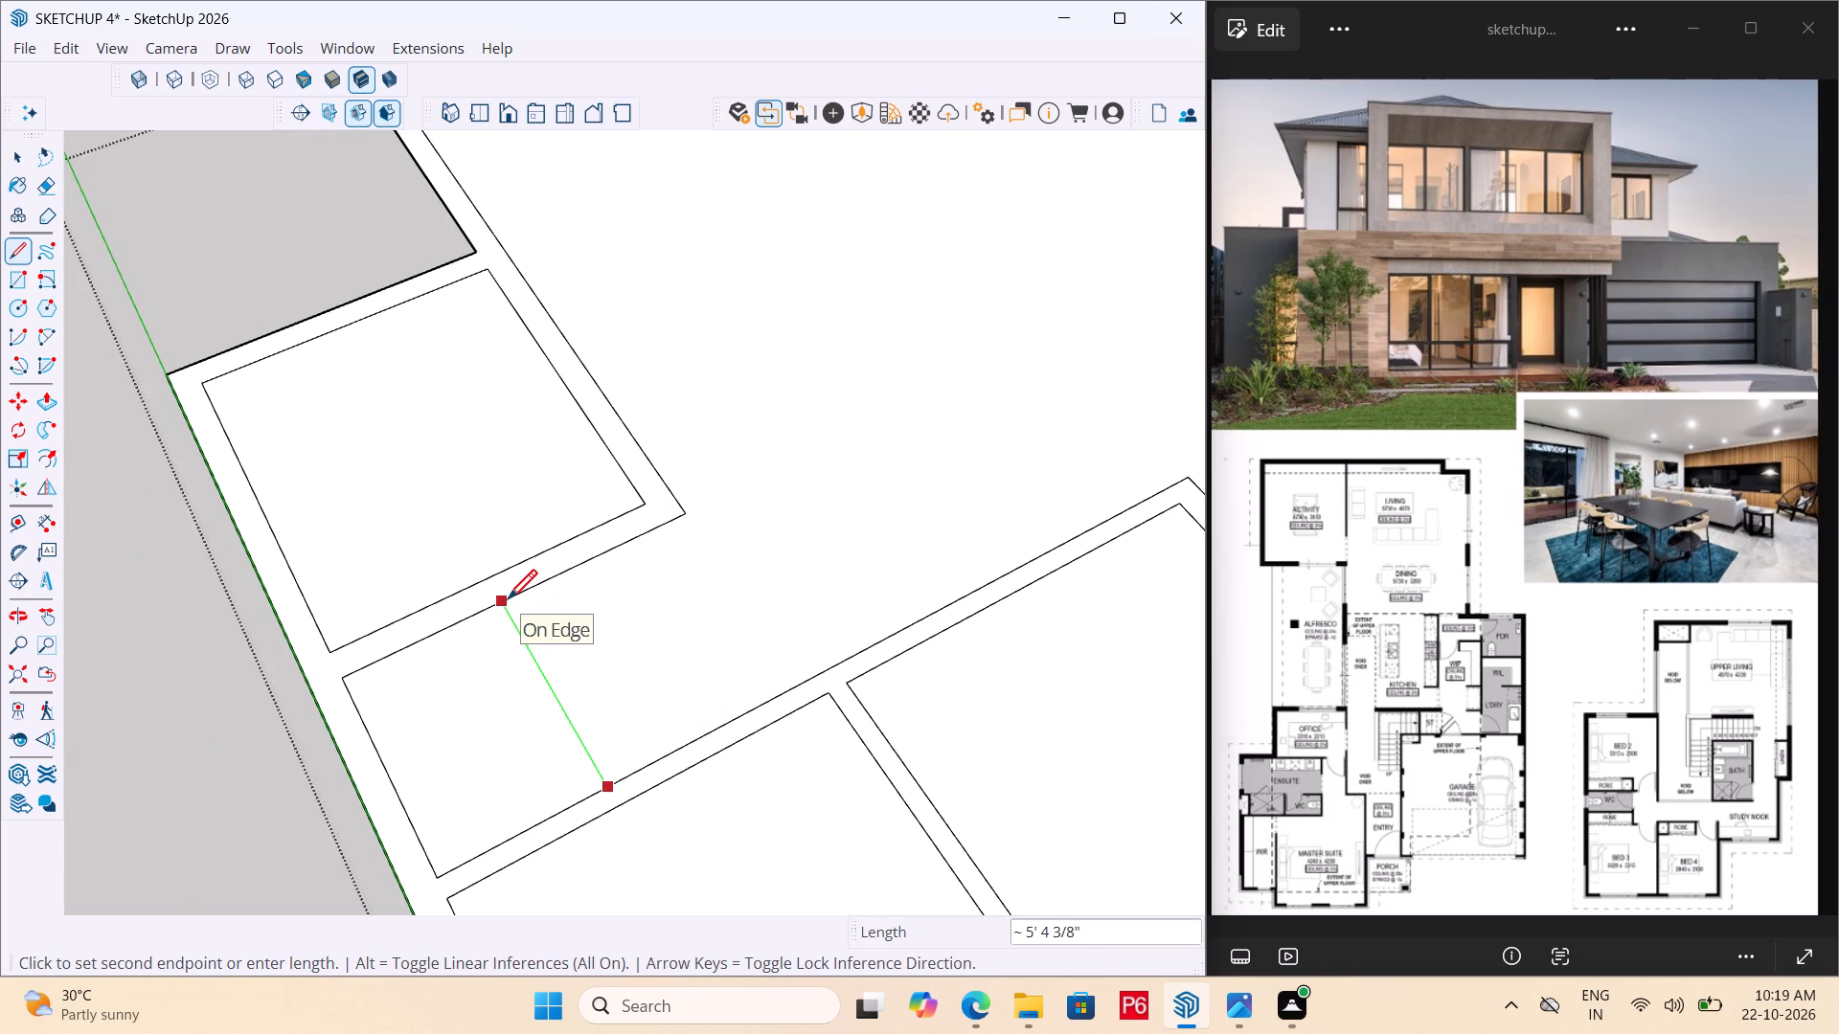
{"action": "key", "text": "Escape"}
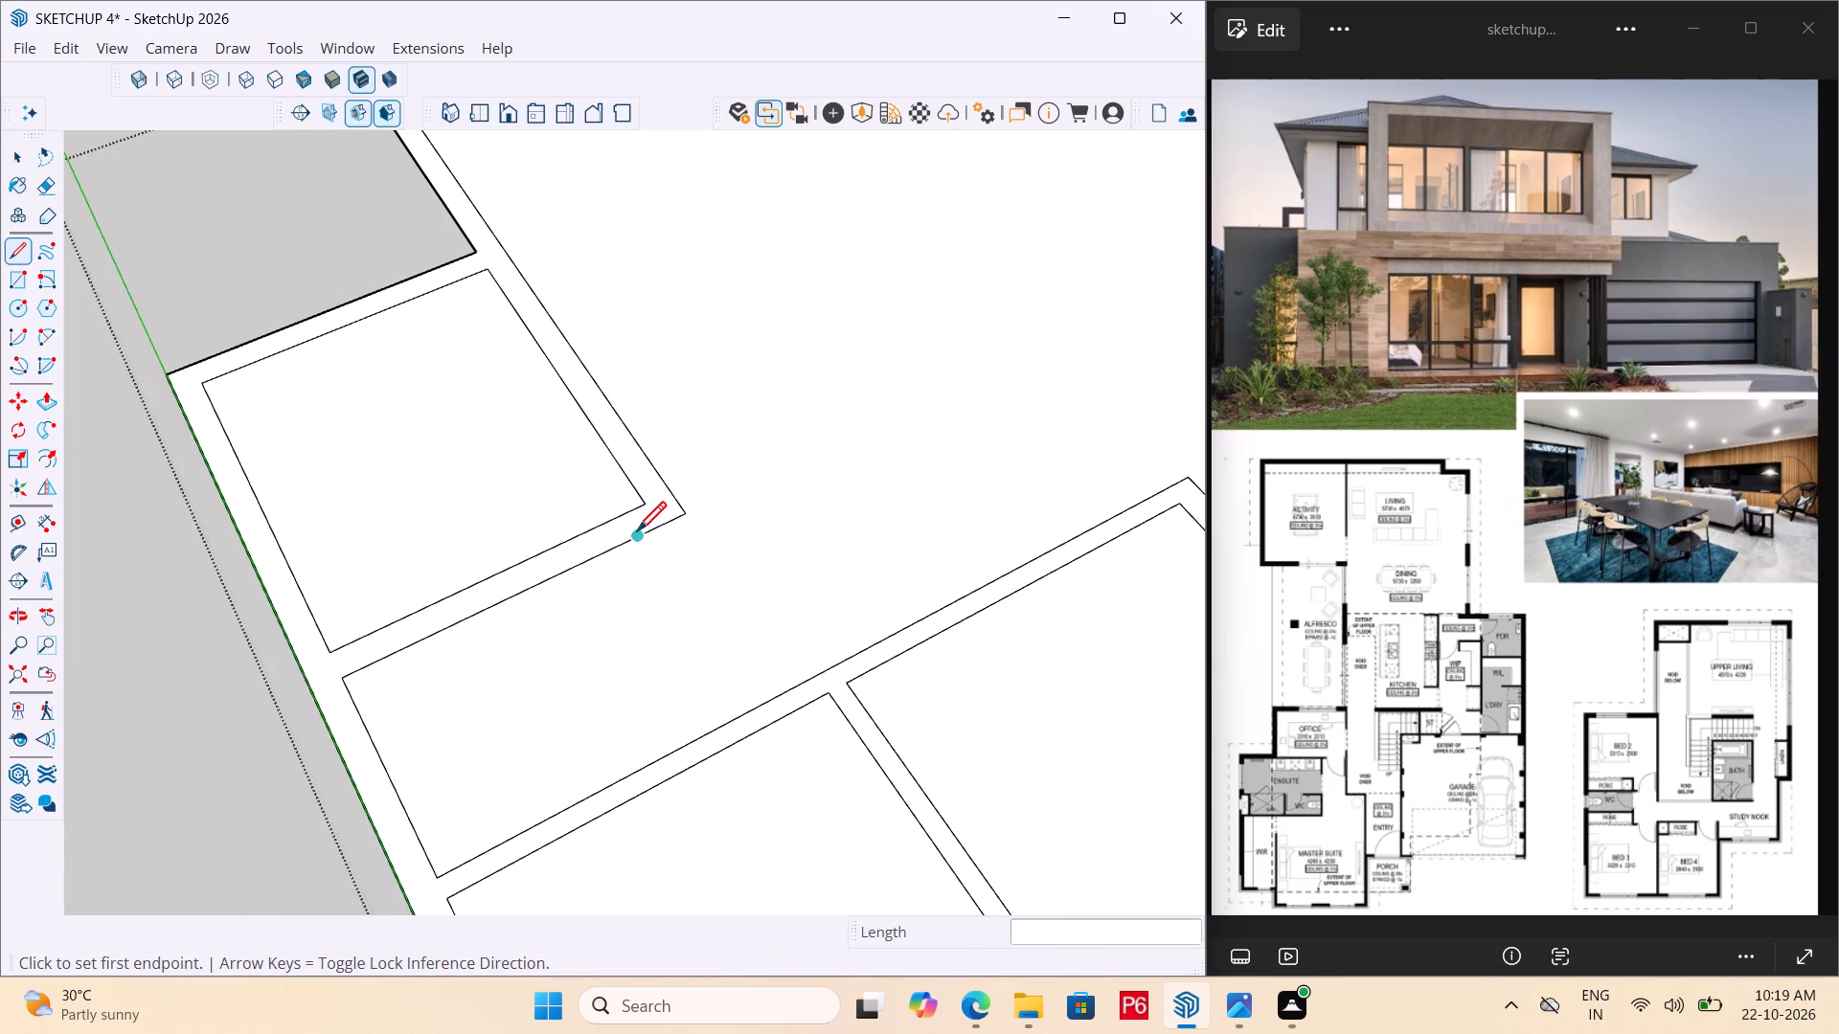
Draw a 9" line from the back room's inner corner across its wall, and a 3' line from there along the wall's outer edge.
{"action": "left_click_drag", "start_coordinate": [643, 510], "coordinate": [652, 515]}
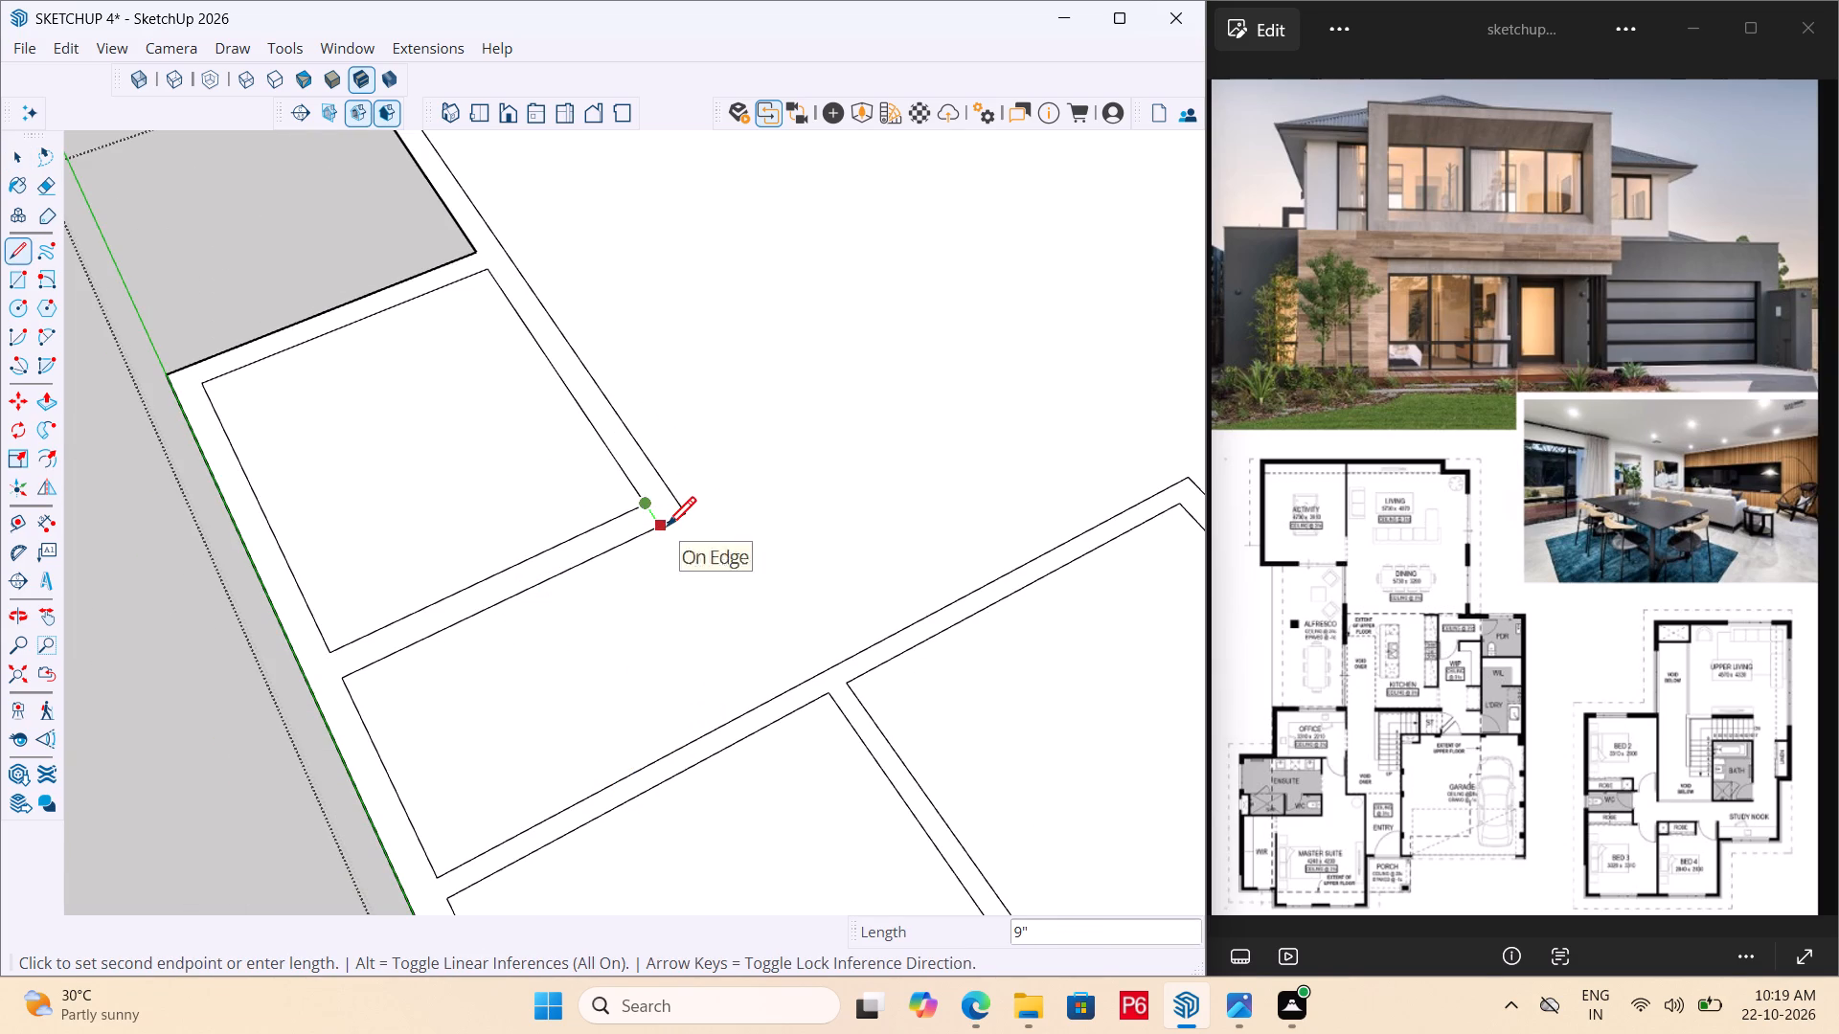
{"action": "double_click", "coordinate": [667, 529]}
{"action": "key", "text": "Escape"}
{"action": "left_click", "coordinate": [657, 528]}
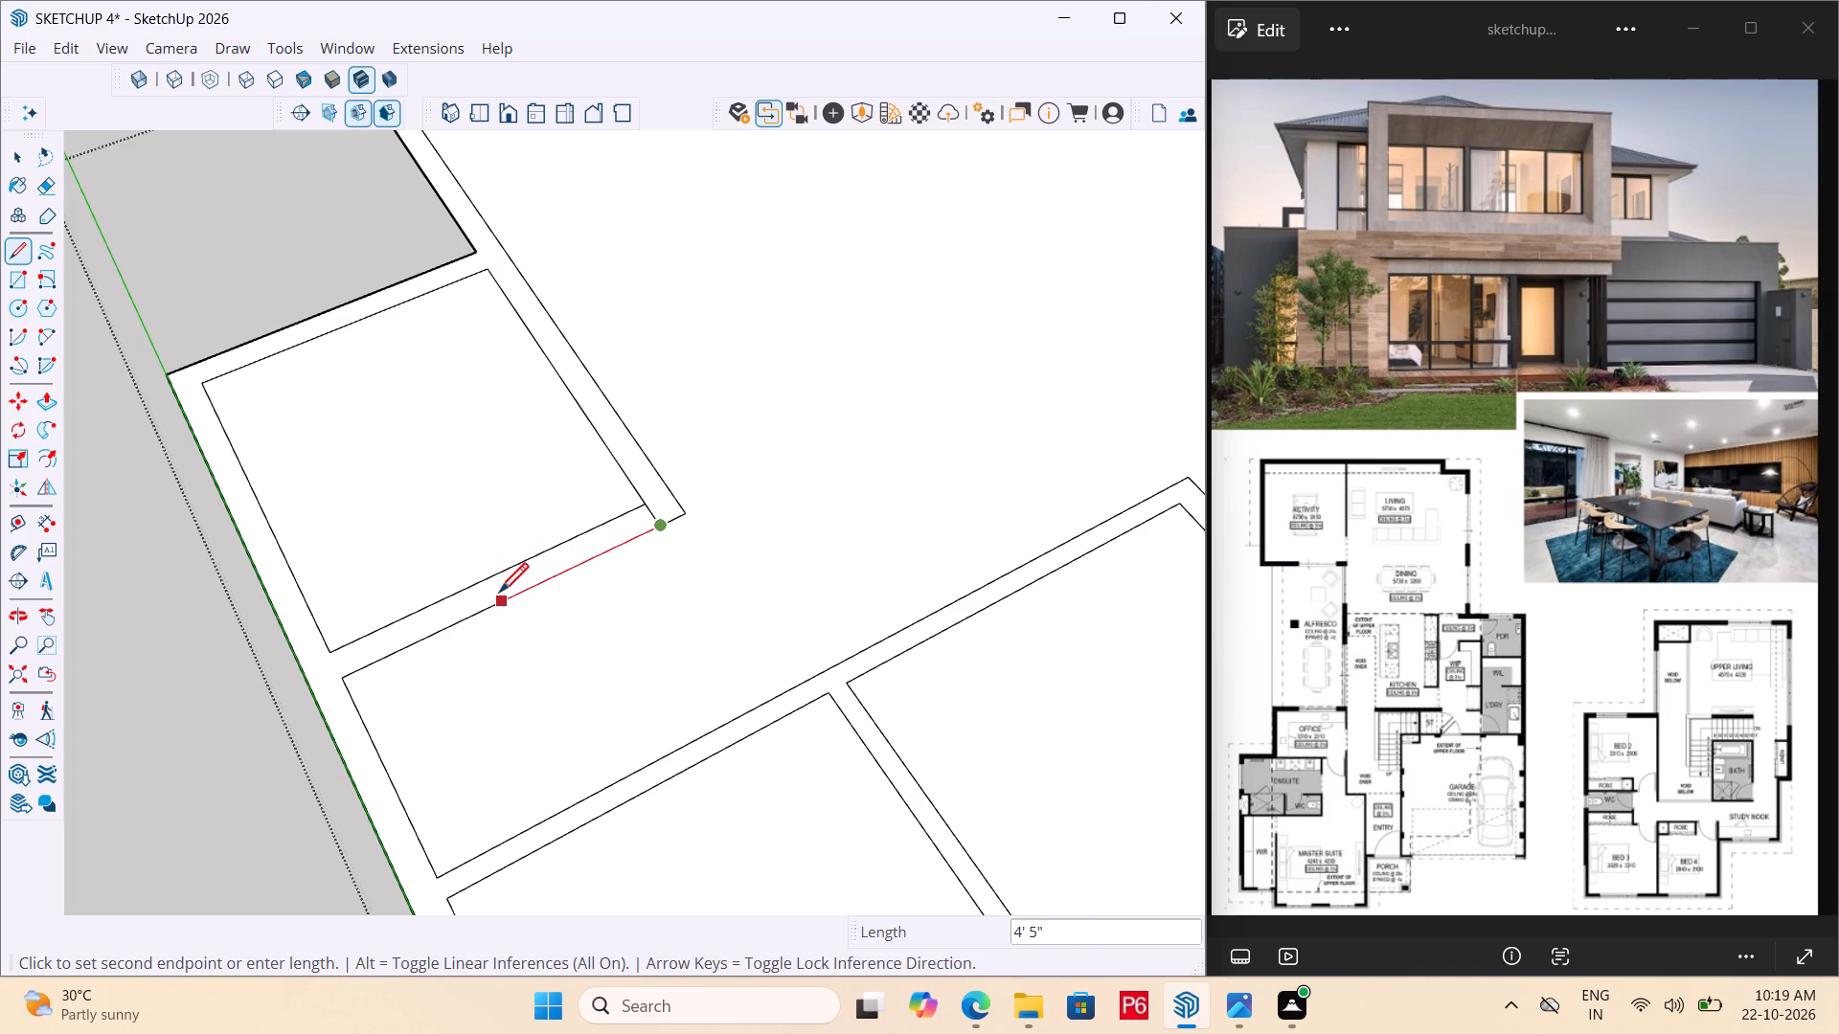
{"action": "type", "text": "3'"}
{"action": "key", "text": "Return"}
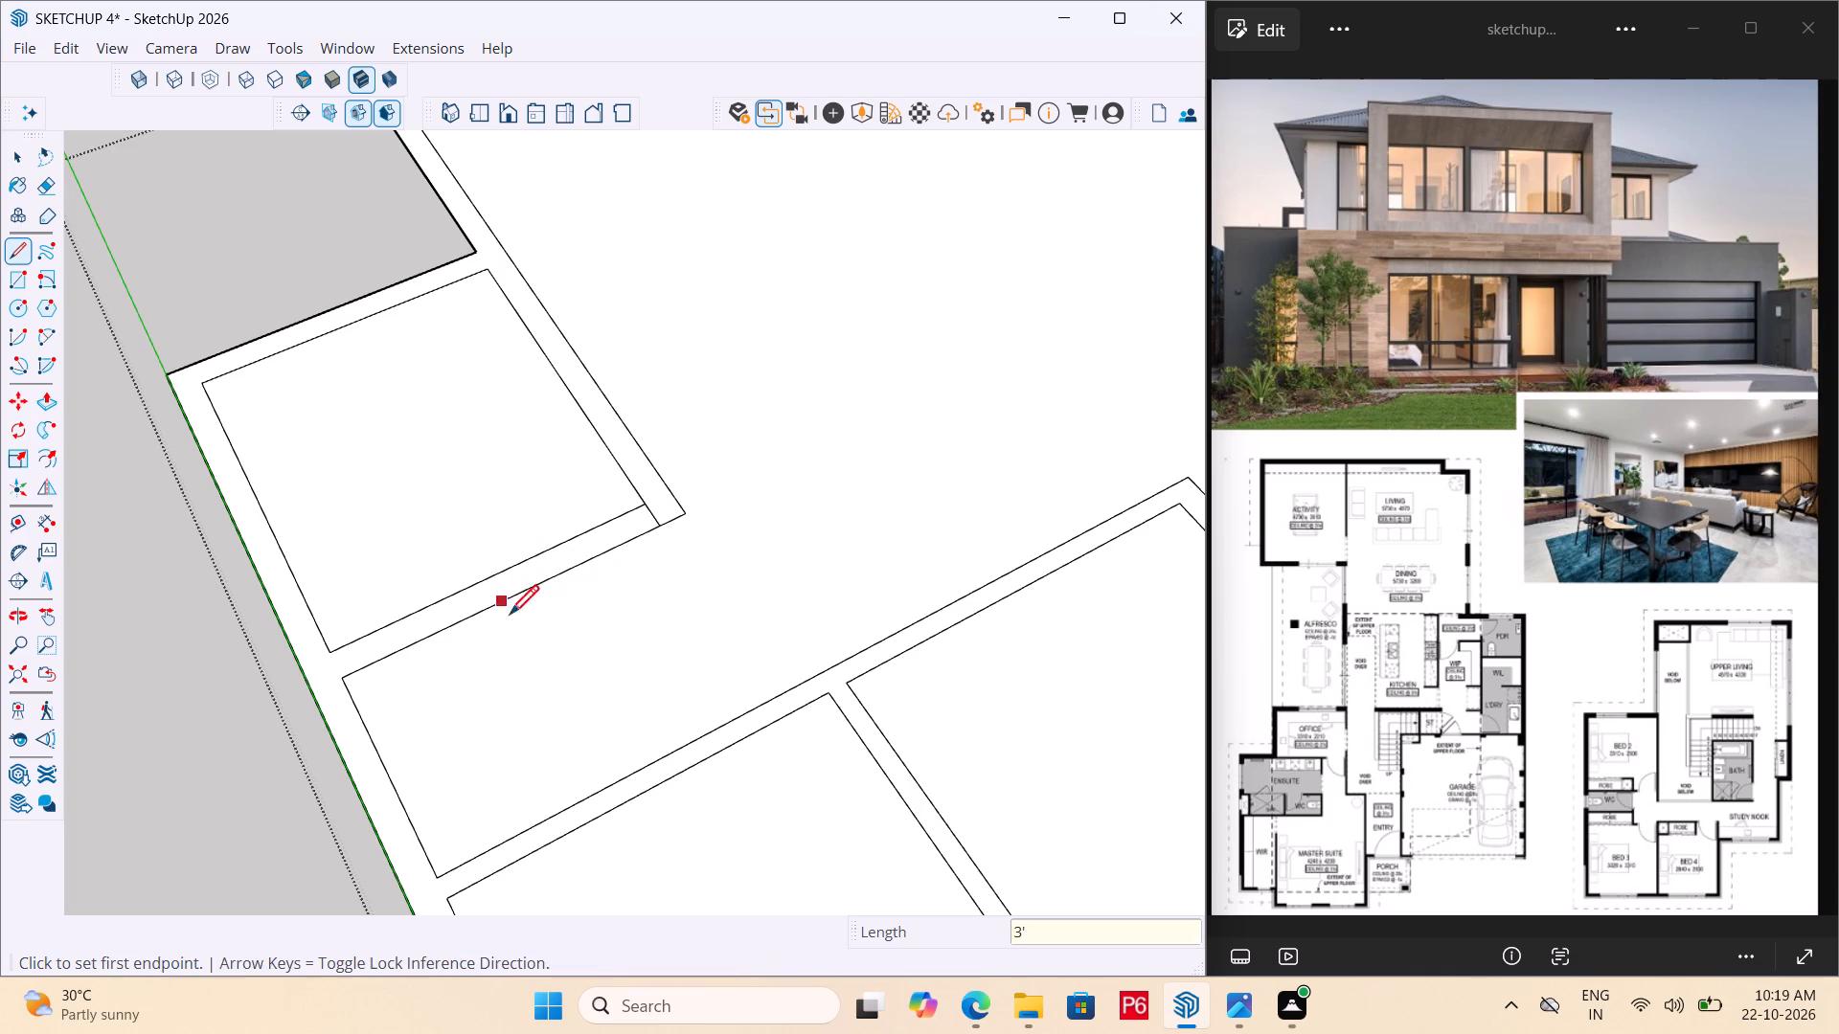
{"action": "left_click", "coordinate": [654, 532]}
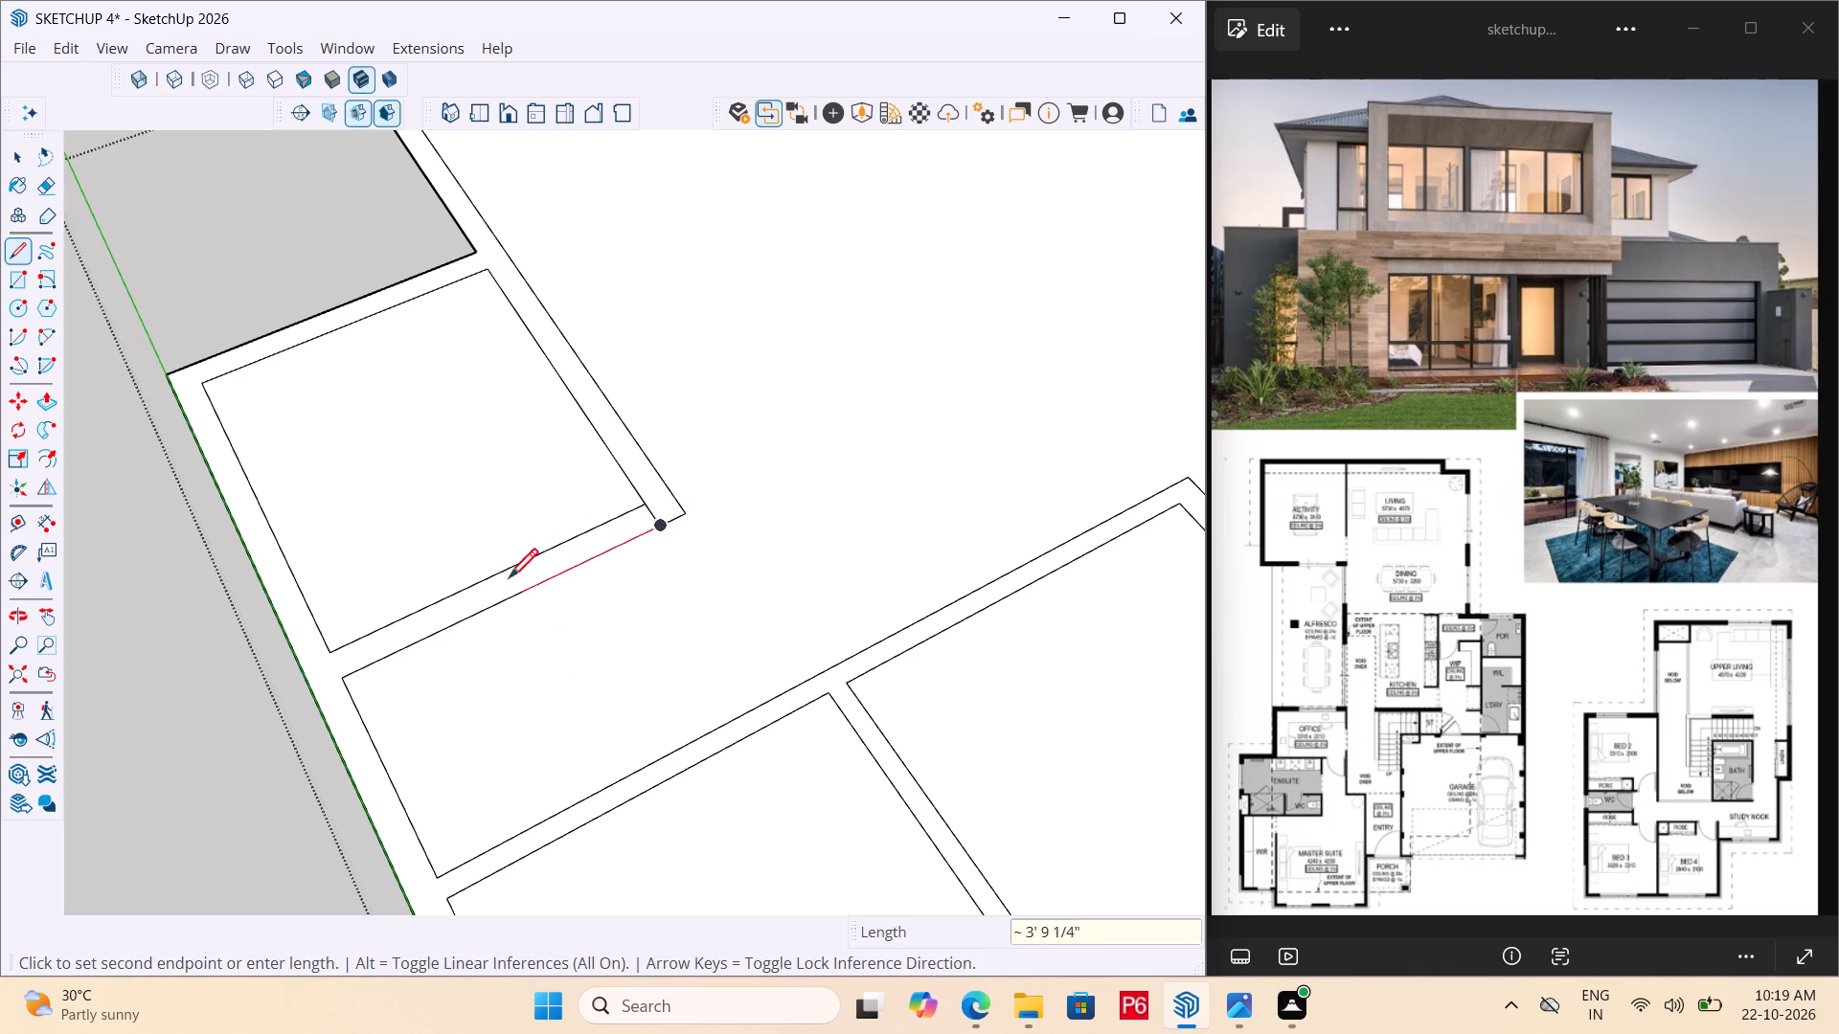
{"action": "key", "text": "3"}
{"action": "key", "text": "apostrophe"}
{"action": "key", "text": "Return"}
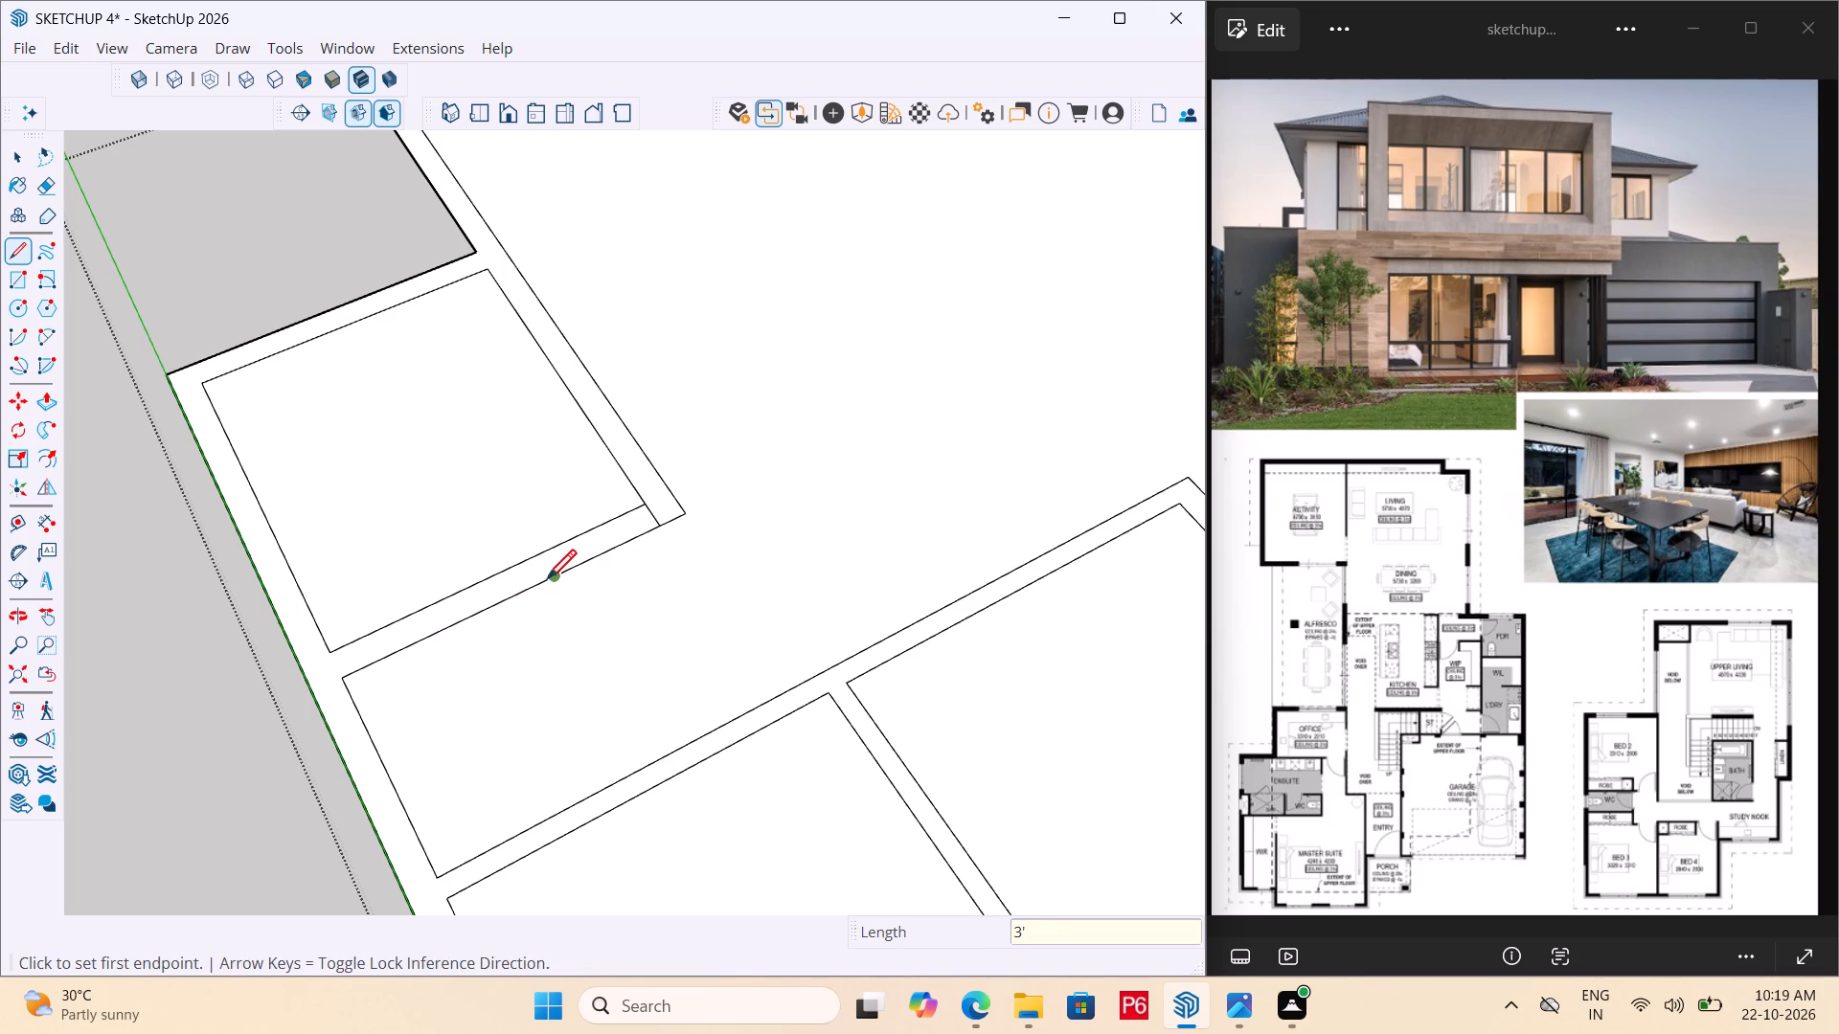
Draw the new partition line, about 5' 4 3/8" long, from the end of the 3' line straight to the opposite wall.
{"action": "left_click", "coordinate": [551, 581]}
{"action": "left_click", "coordinate": [664, 755]}
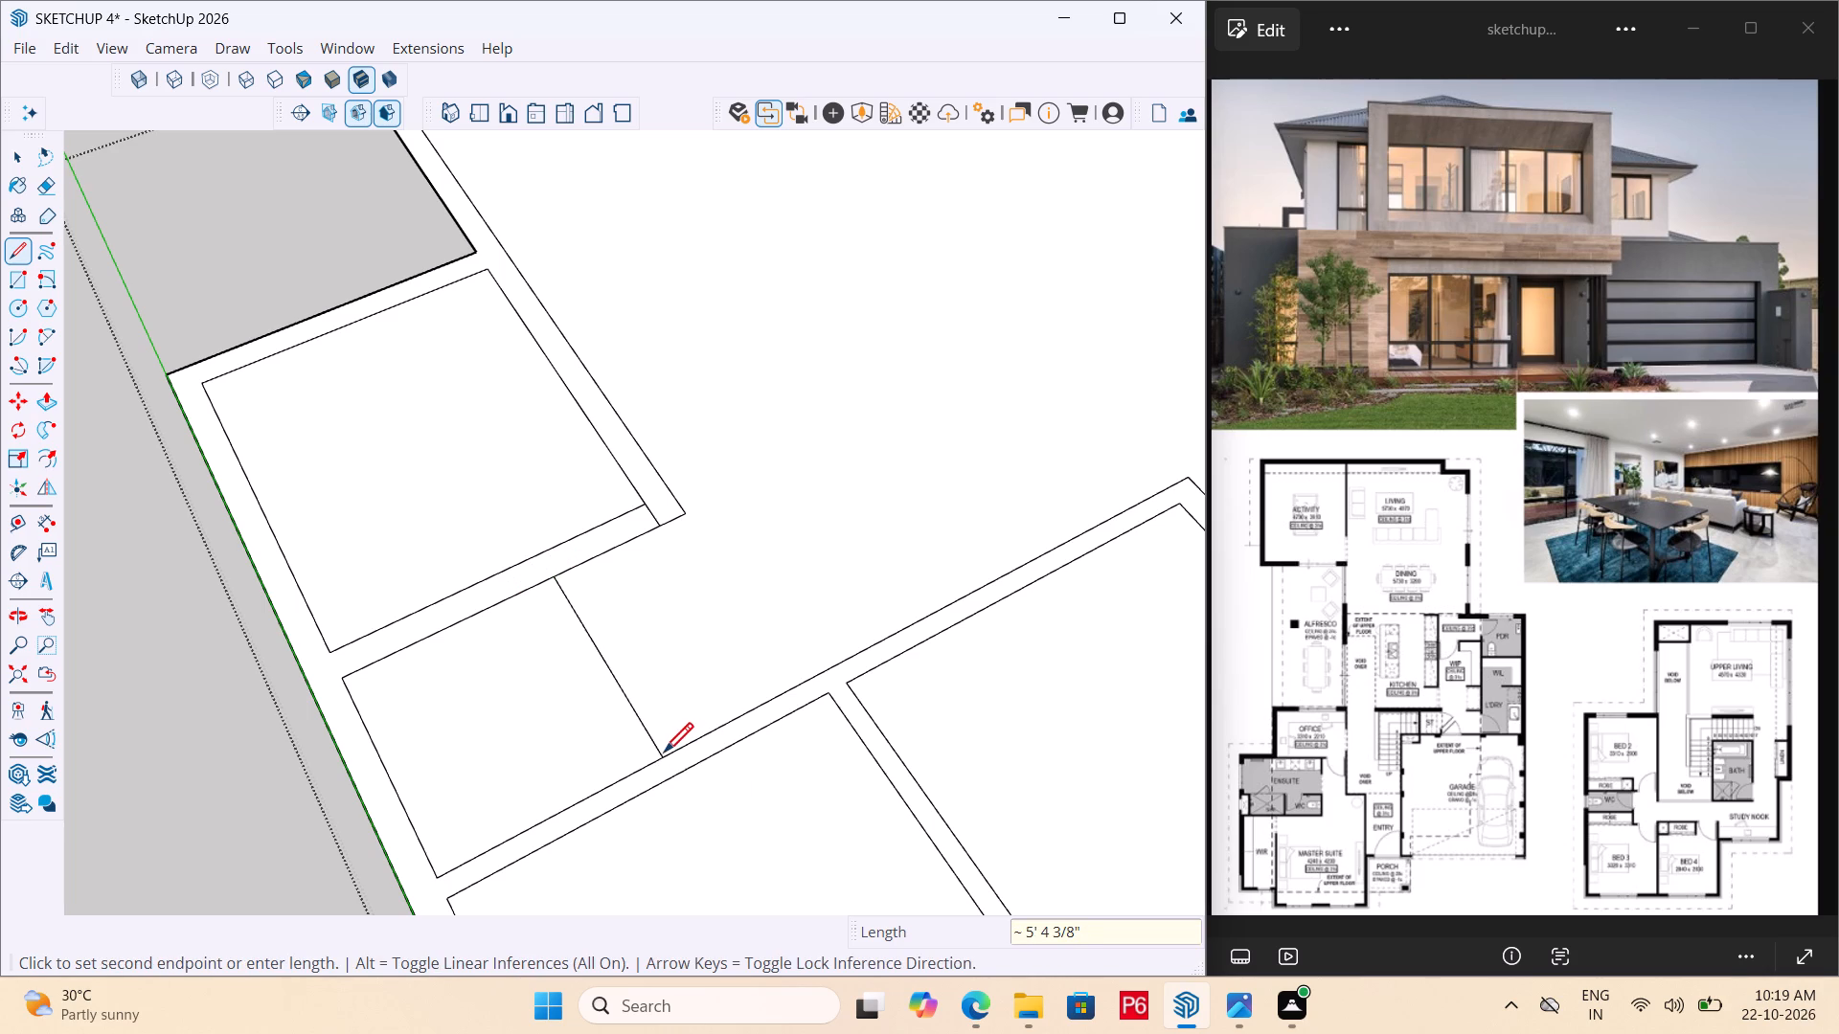
{"action": "key", "text": "Escape"}
Draw the partition's second line 6" inside the small room along a temporary guide, and erase the guide.
{"action": "key", "text": "t"}
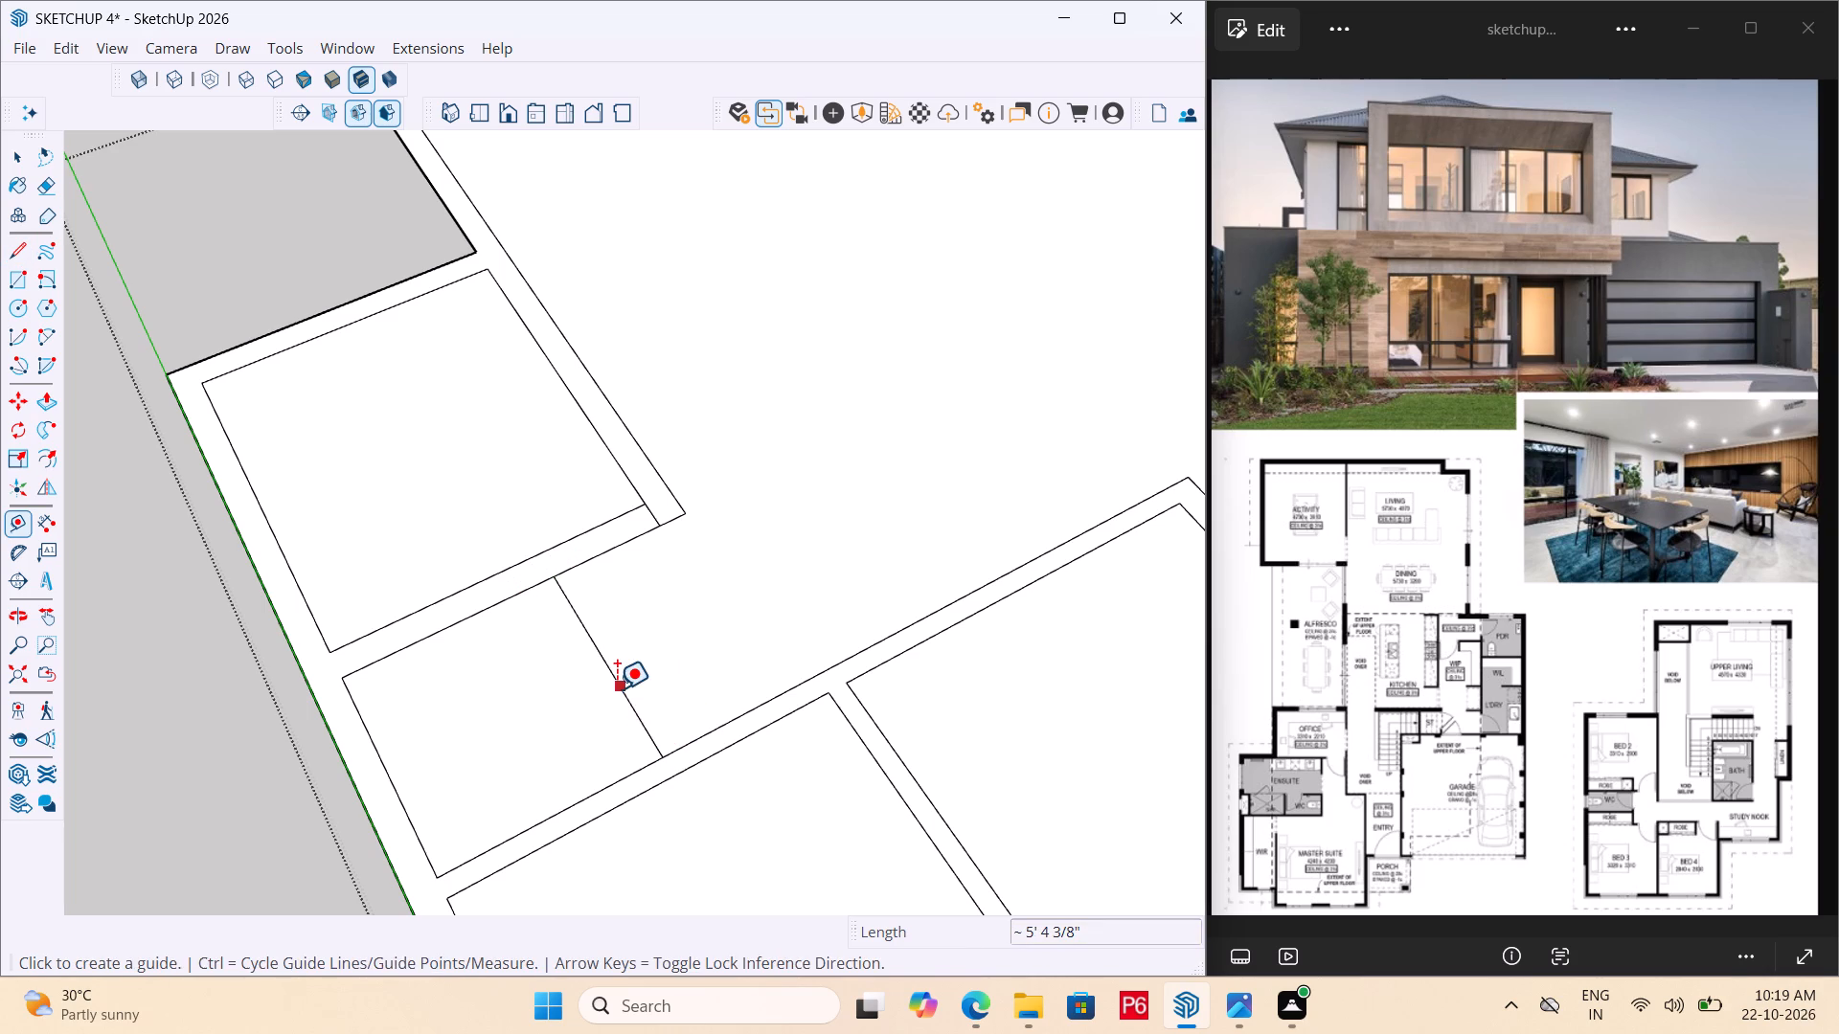
{"action": "left_click", "coordinate": [617, 689]}
{"action": "key", "text": "6"}
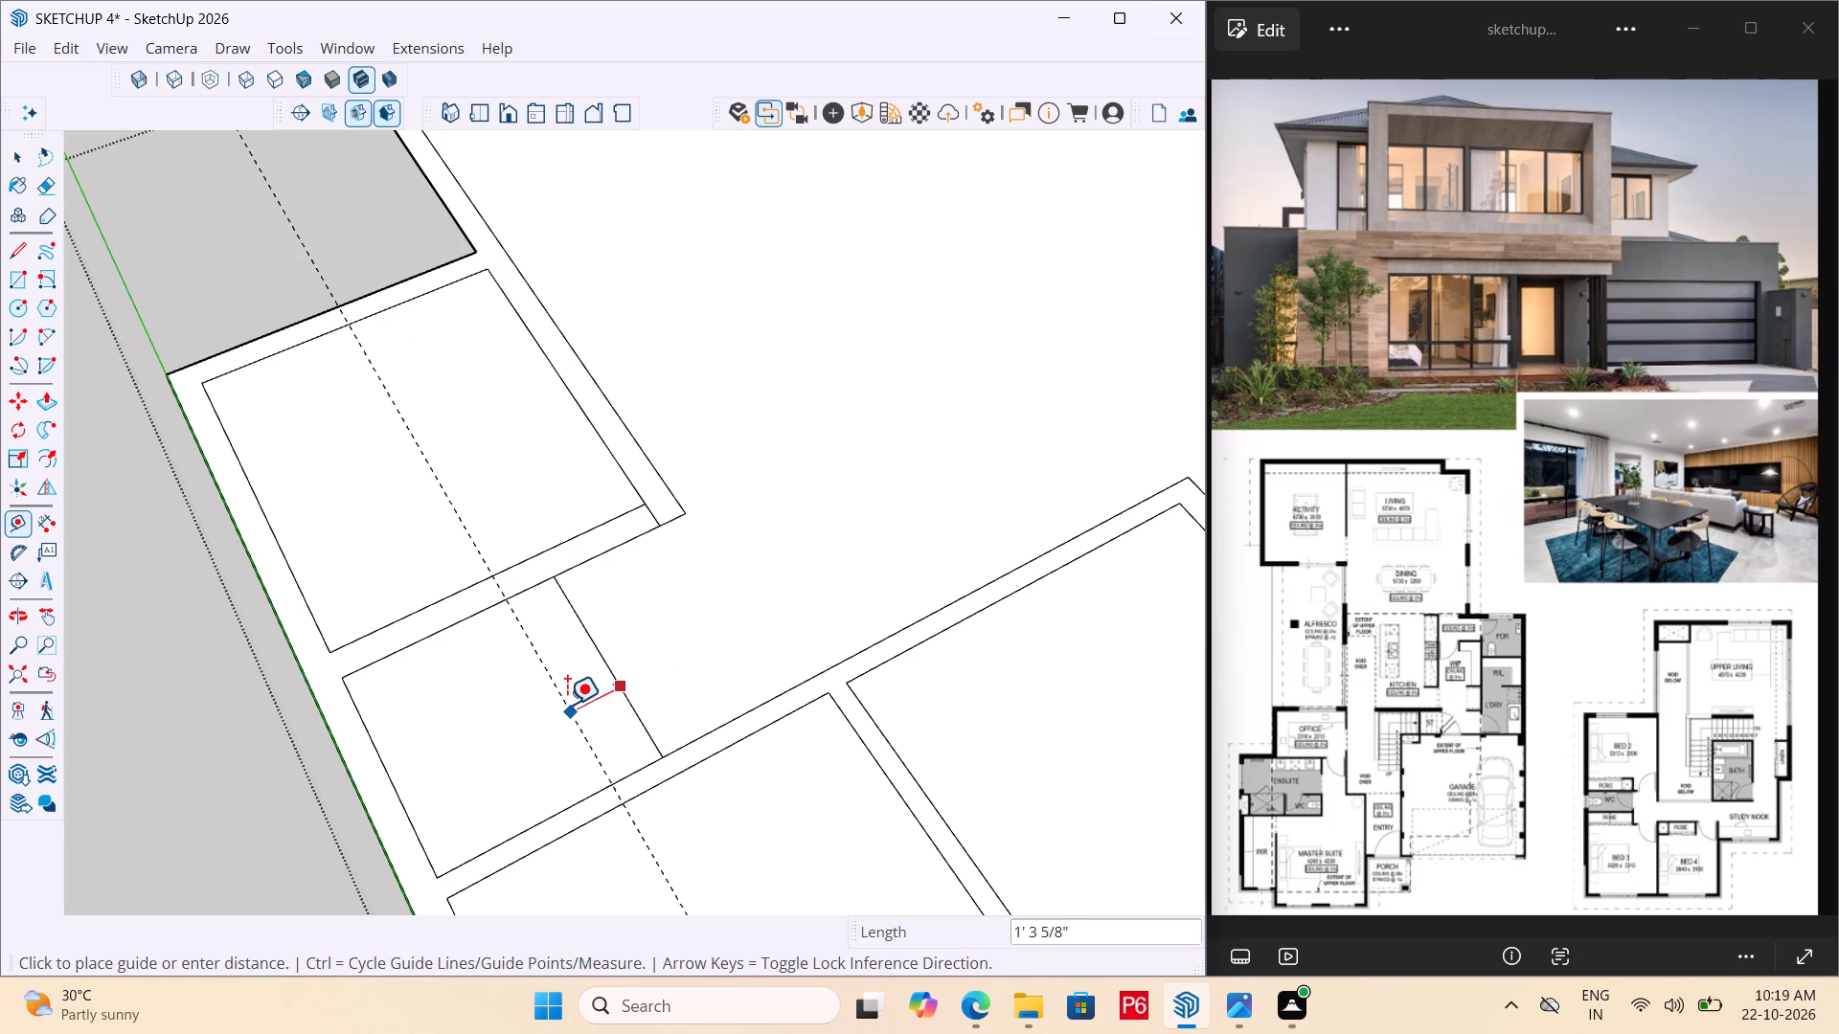
{"action": "key", "text": "shift+quotedbl"}
{"action": "key", "text": "Return"}
{"action": "scroll", "coordinate": [645, 739], "scroll_direction": "up", "scroll_amount": 3}
{"action": "key", "text": "l"}
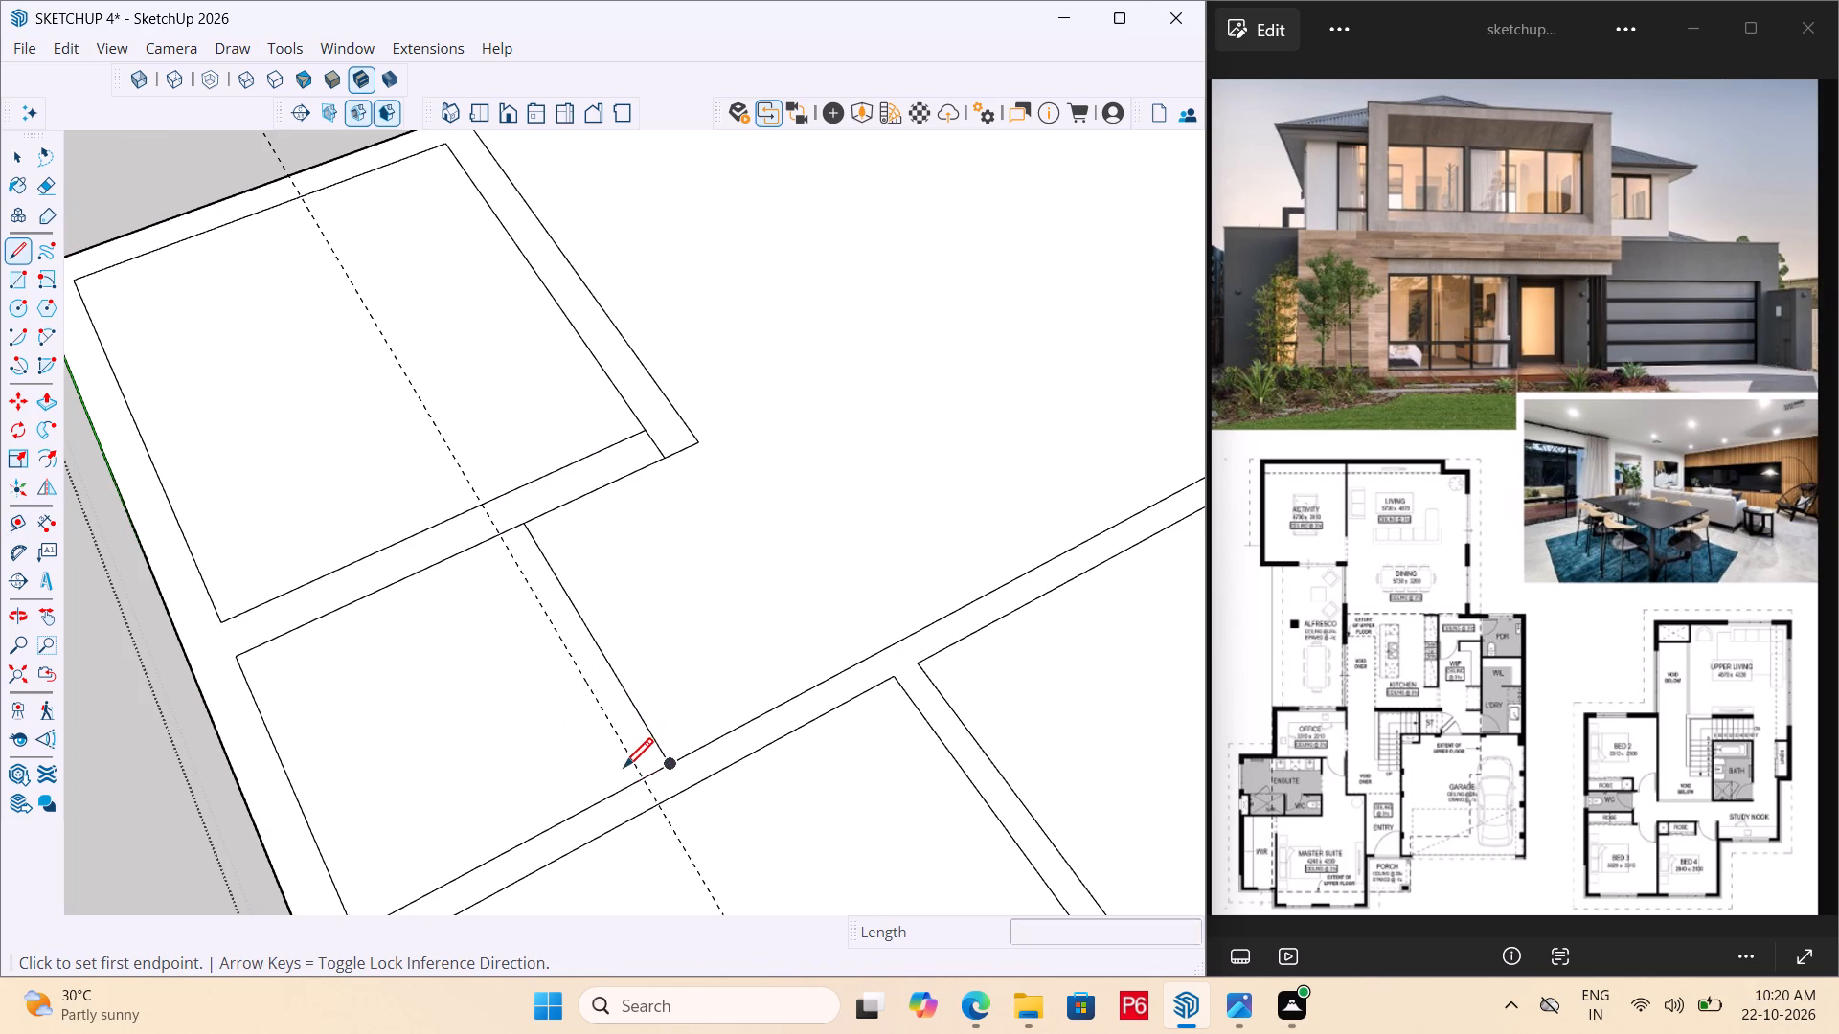
{"action": "left_click", "coordinate": [638, 781]}
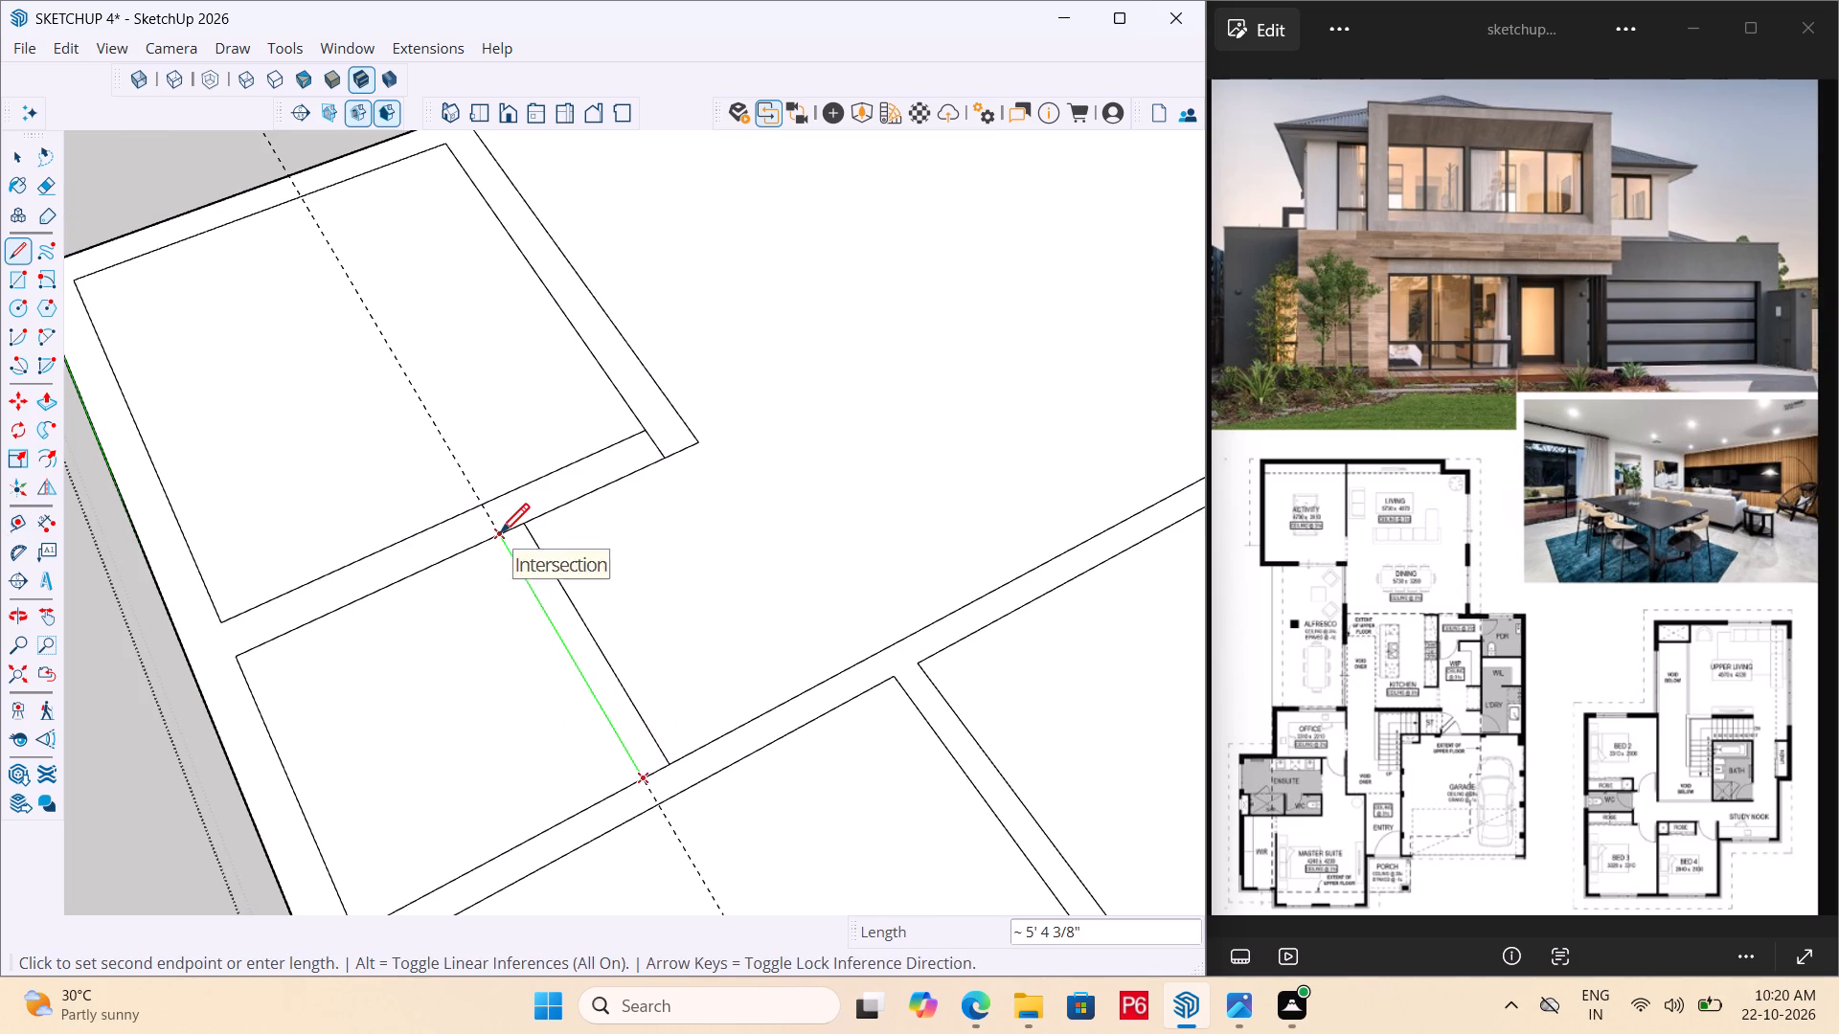
{"action": "left_click", "coordinate": [500, 536]}
{"action": "key", "text": "Escape"}
{"action": "scroll", "coordinate": [549, 559], "scroll_direction": "down", "scroll_amount": 3}
{"action": "key", "text": "e"}
{"action": "left_click_drag", "start_coordinate": [494, 473], "coordinate": [473, 479]}
{"action": "double_click", "coordinate": [473, 479]}
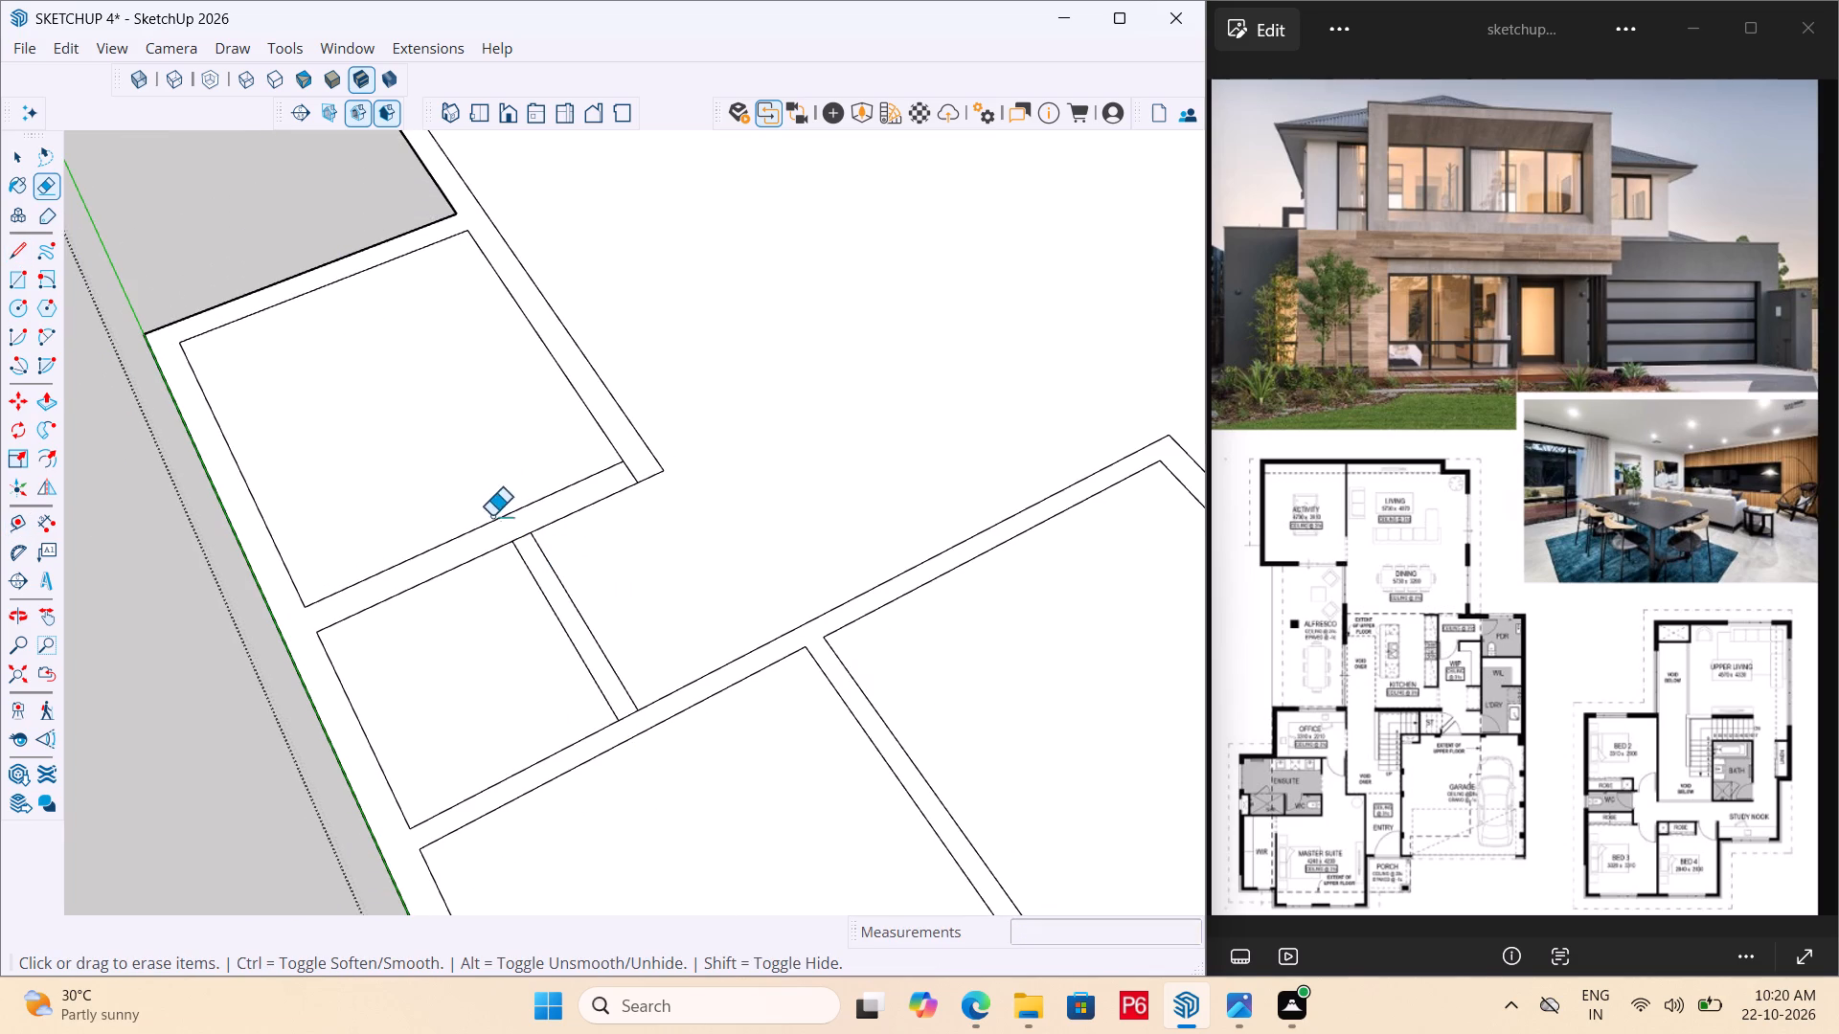
Erase the 9" helper line and the short segments where the new 6" partition meets both adjoining walls.
{"action": "scroll", "coordinate": [529, 550], "scroll_direction": "up", "scroll_amount": 4}
{"action": "left_click", "coordinate": [524, 537]}
{"action": "left_click", "coordinate": [521, 529]}
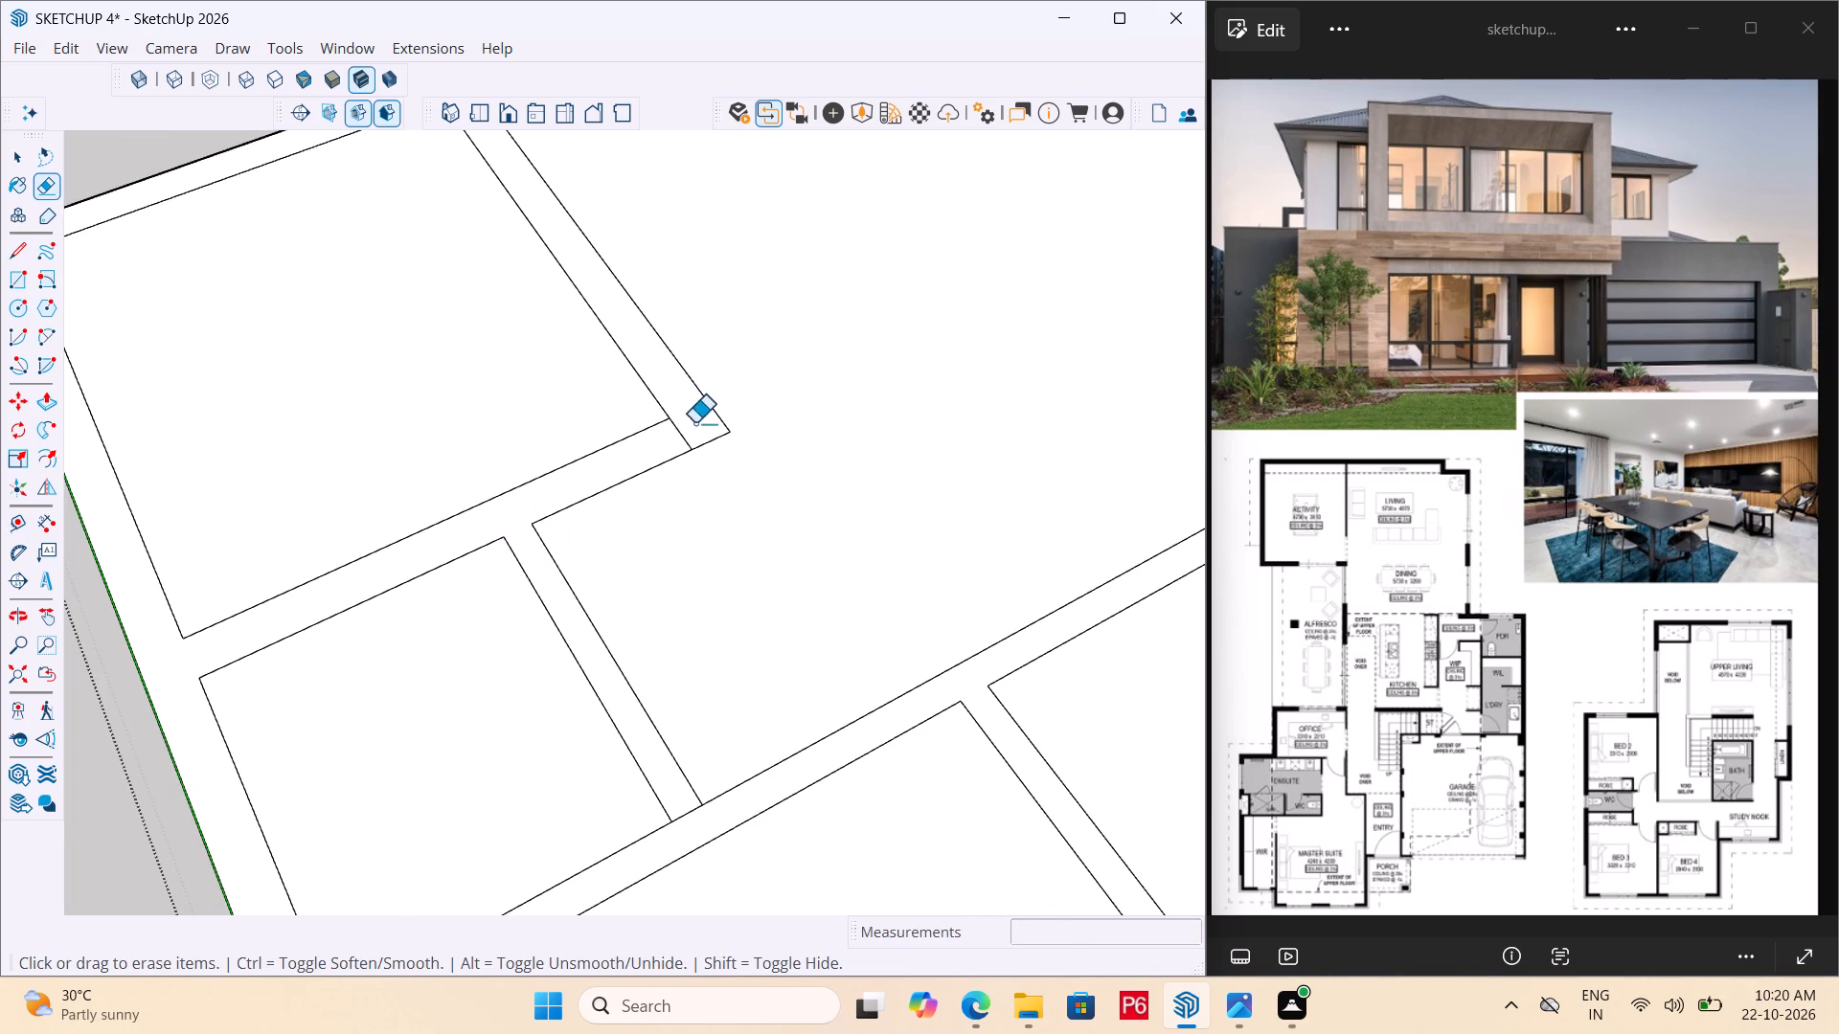
{"action": "left_click", "coordinate": [687, 427]}
{"action": "left_click_drag", "start_coordinate": [673, 434], "coordinate": [651, 434]}
{"action": "scroll", "coordinate": [515, 398], "scroll_direction": "down", "scroll_amount": 5}
{"action": "scroll", "coordinate": [558, 641], "scroll_direction": "up", "scroll_amount": 6}
{"action": "triple_click", "coordinate": [637, 636]}
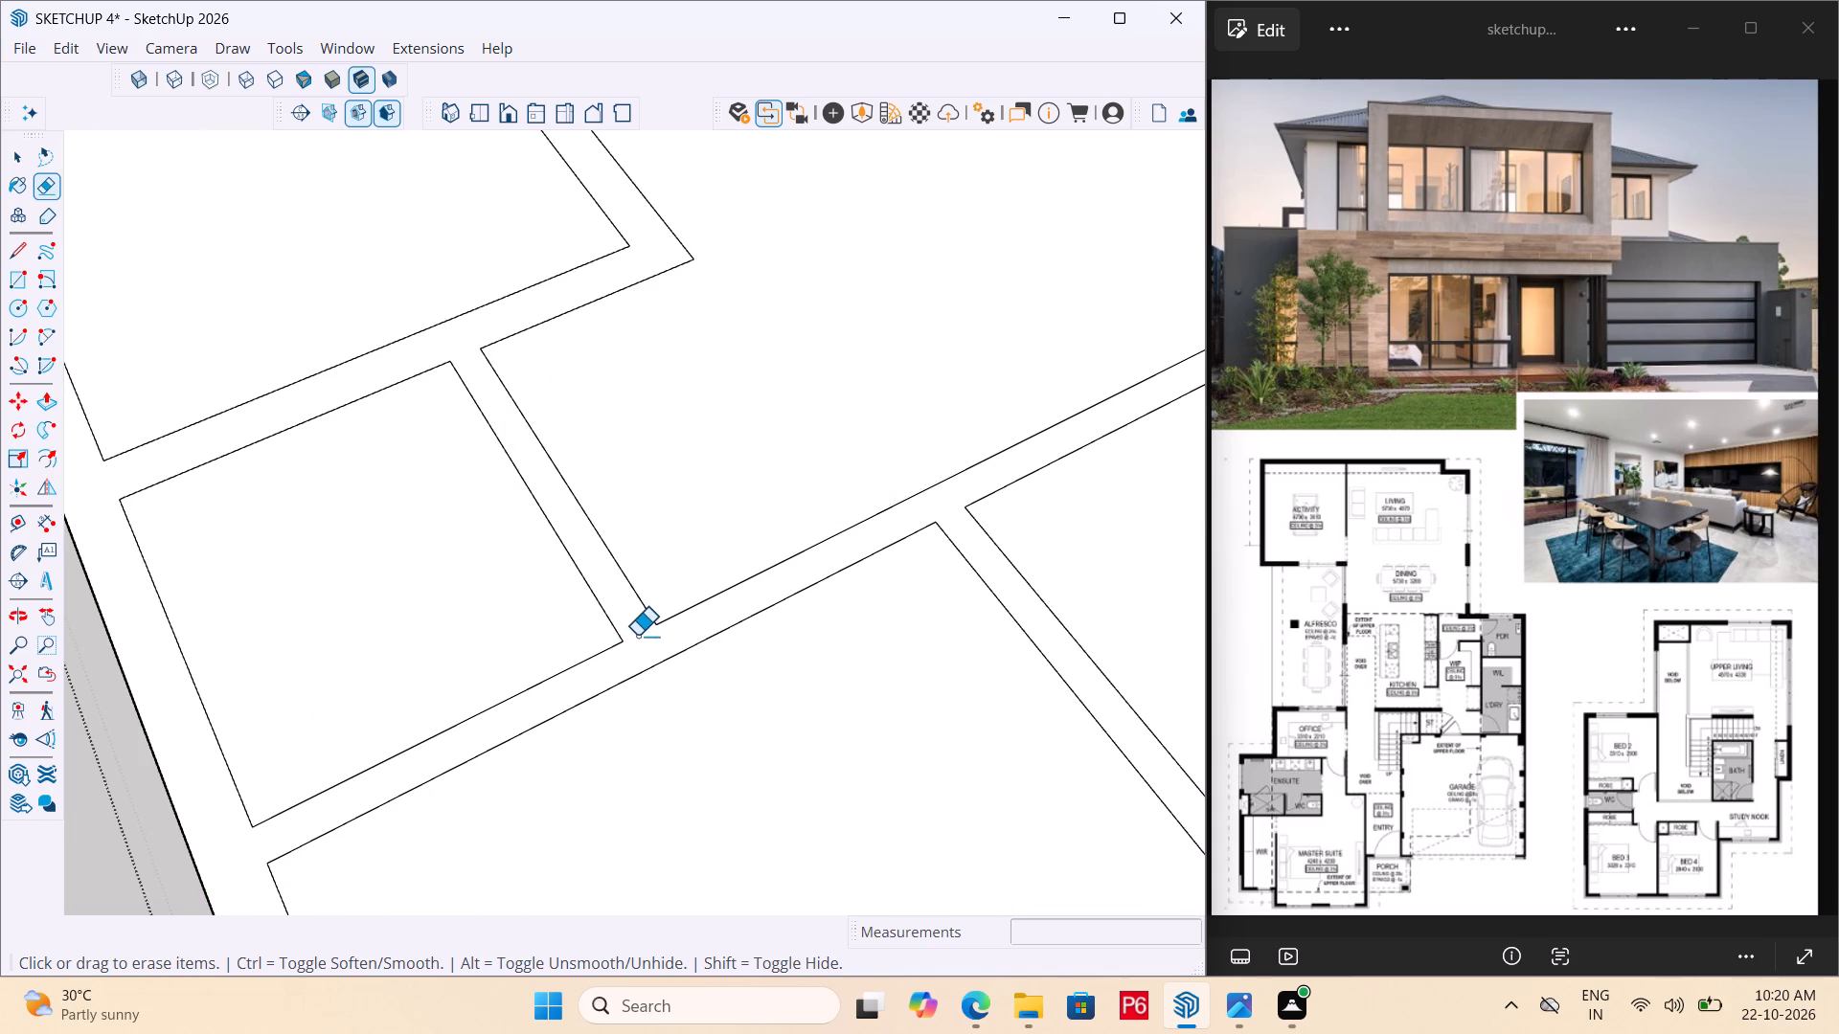
Save the model.
{"action": "key", "text": "ctrl+s"}
{"action": "key", "text": "ctrl+s"}
{"action": "key", "text": "ctrl+s"}
{"action": "key", "text": "ctrl+s"}
{"action": "key", "text": "ctrl+s"}
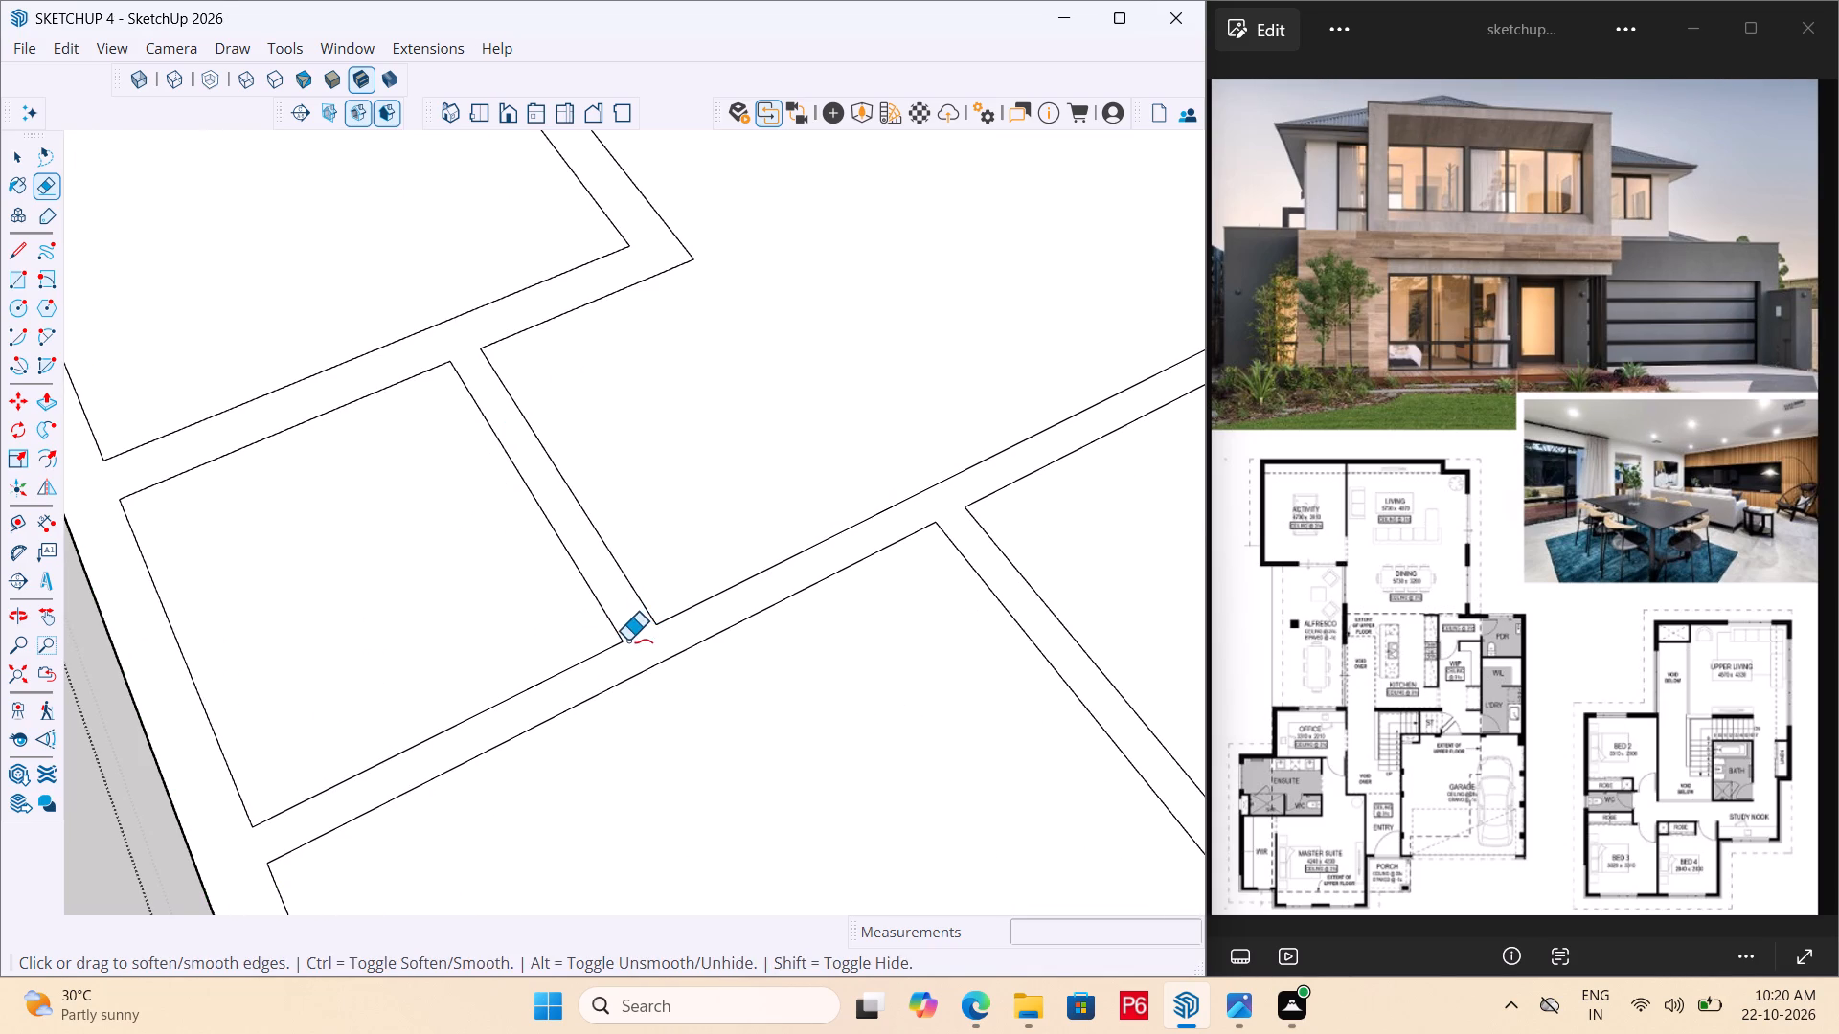
Close the upper-floor plan group and open the ground-floor plan group for editing.
{"action": "scroll", "coordinate": [618, 690], "scroll_direction": "down", "scroll_amount": 7}
{"action": "scroll", "coordinate": [691, 764], "scroll_direction": "down", "scroll_amount": 1}
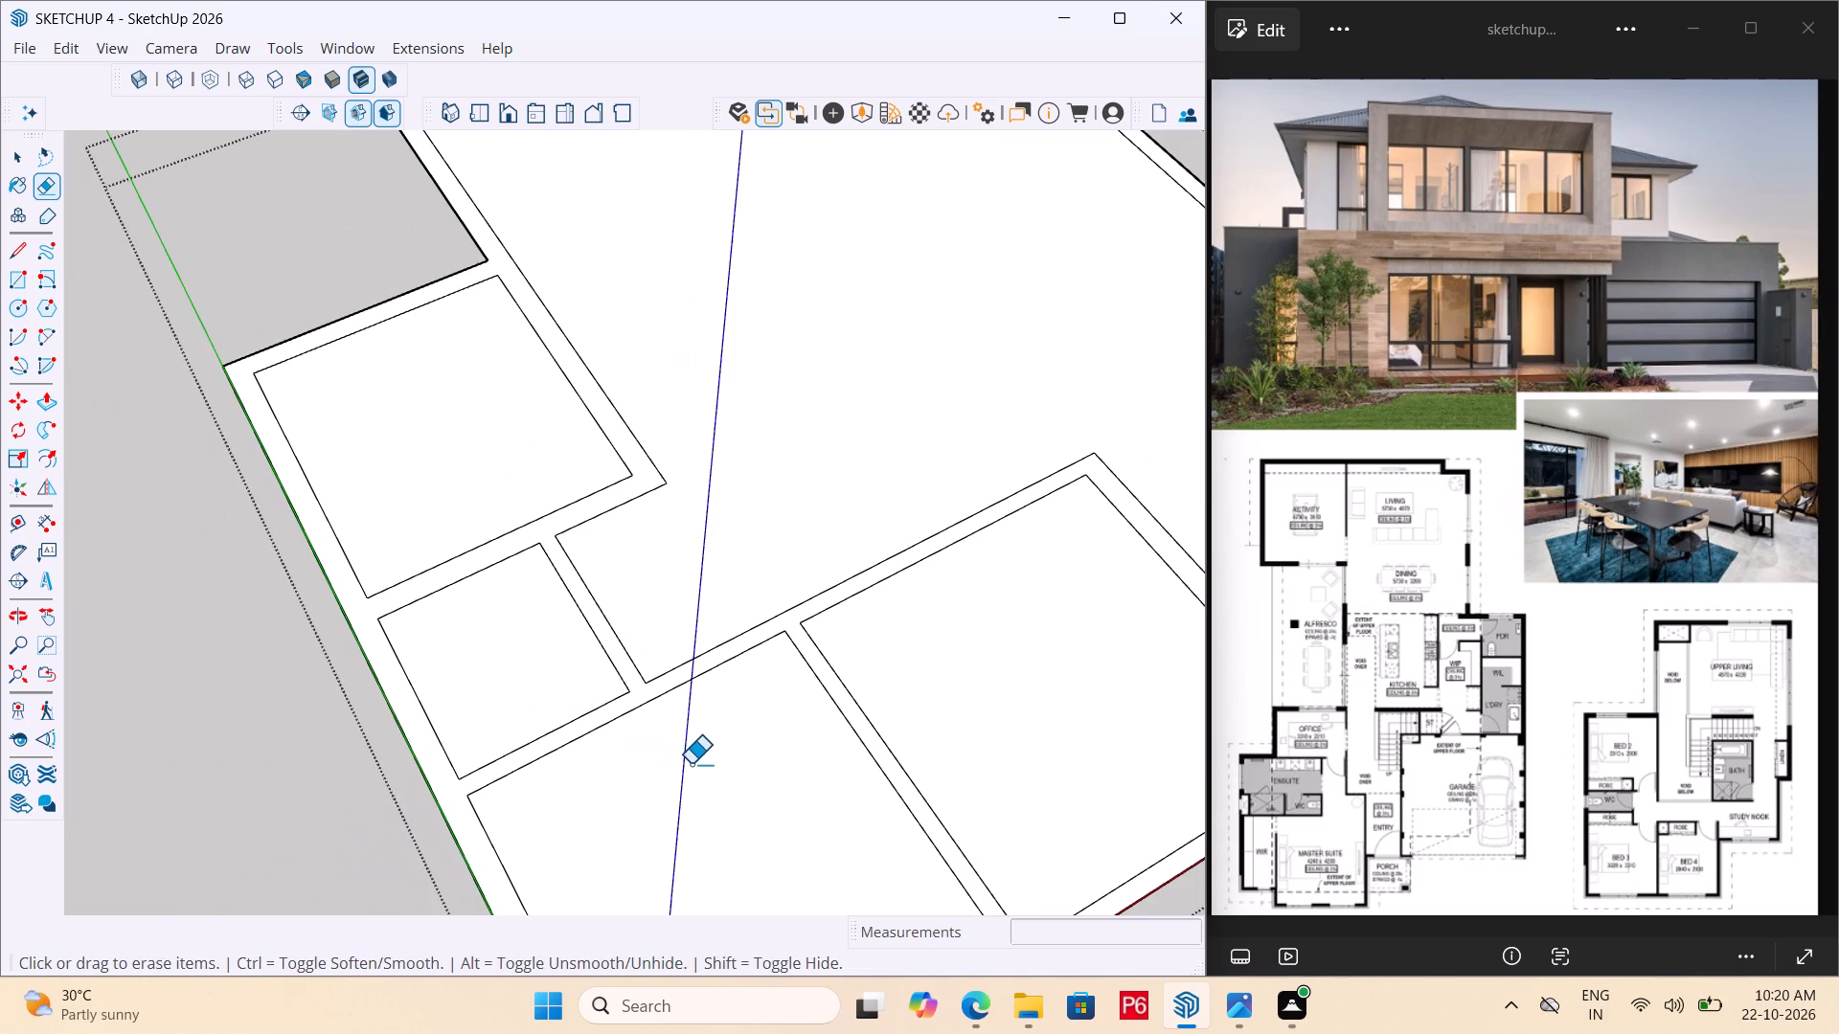
{"action": "scroll", "coordinate": [696, 761], "scroll_direction": "down", "scroll_amount": 6}
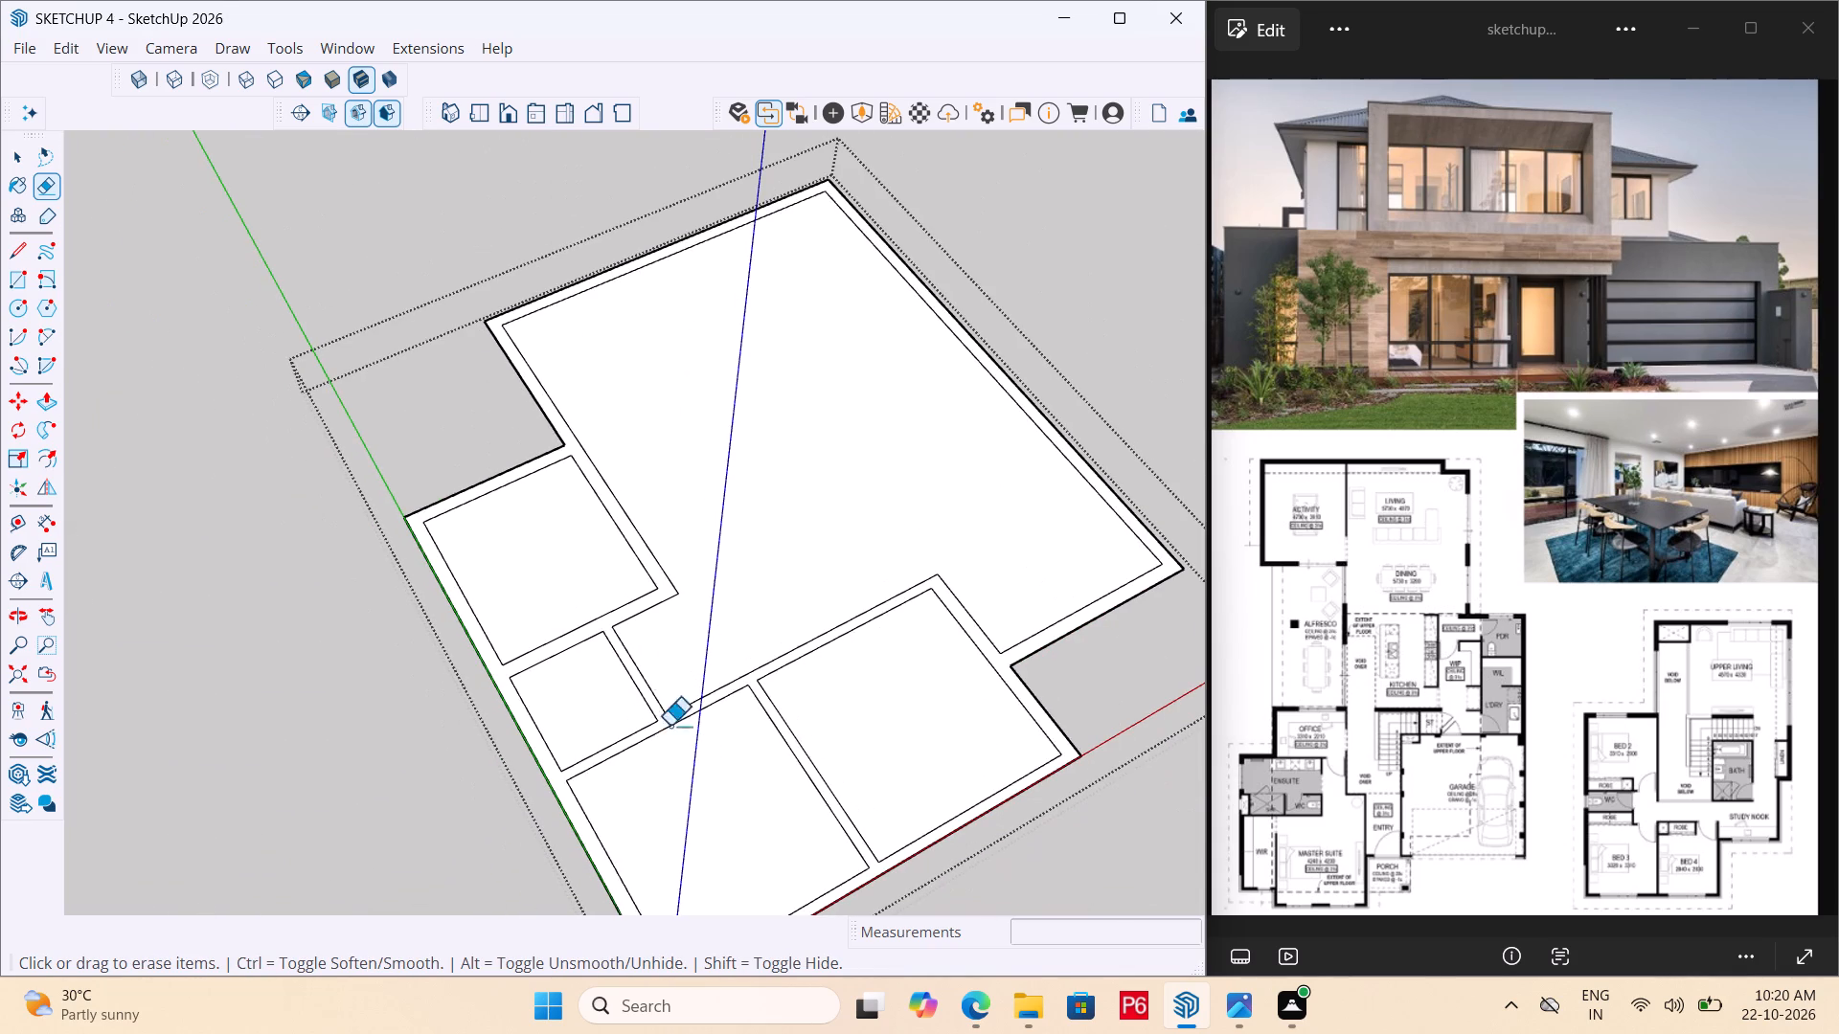
{"action": "scroll", "coordinate": [649, 680], "scroll_direction": "down", "scroll_amount": 5}
{"action": "middle_click_drag", "start_coordinate": [784, 714], "coordinate": [746, 781]}
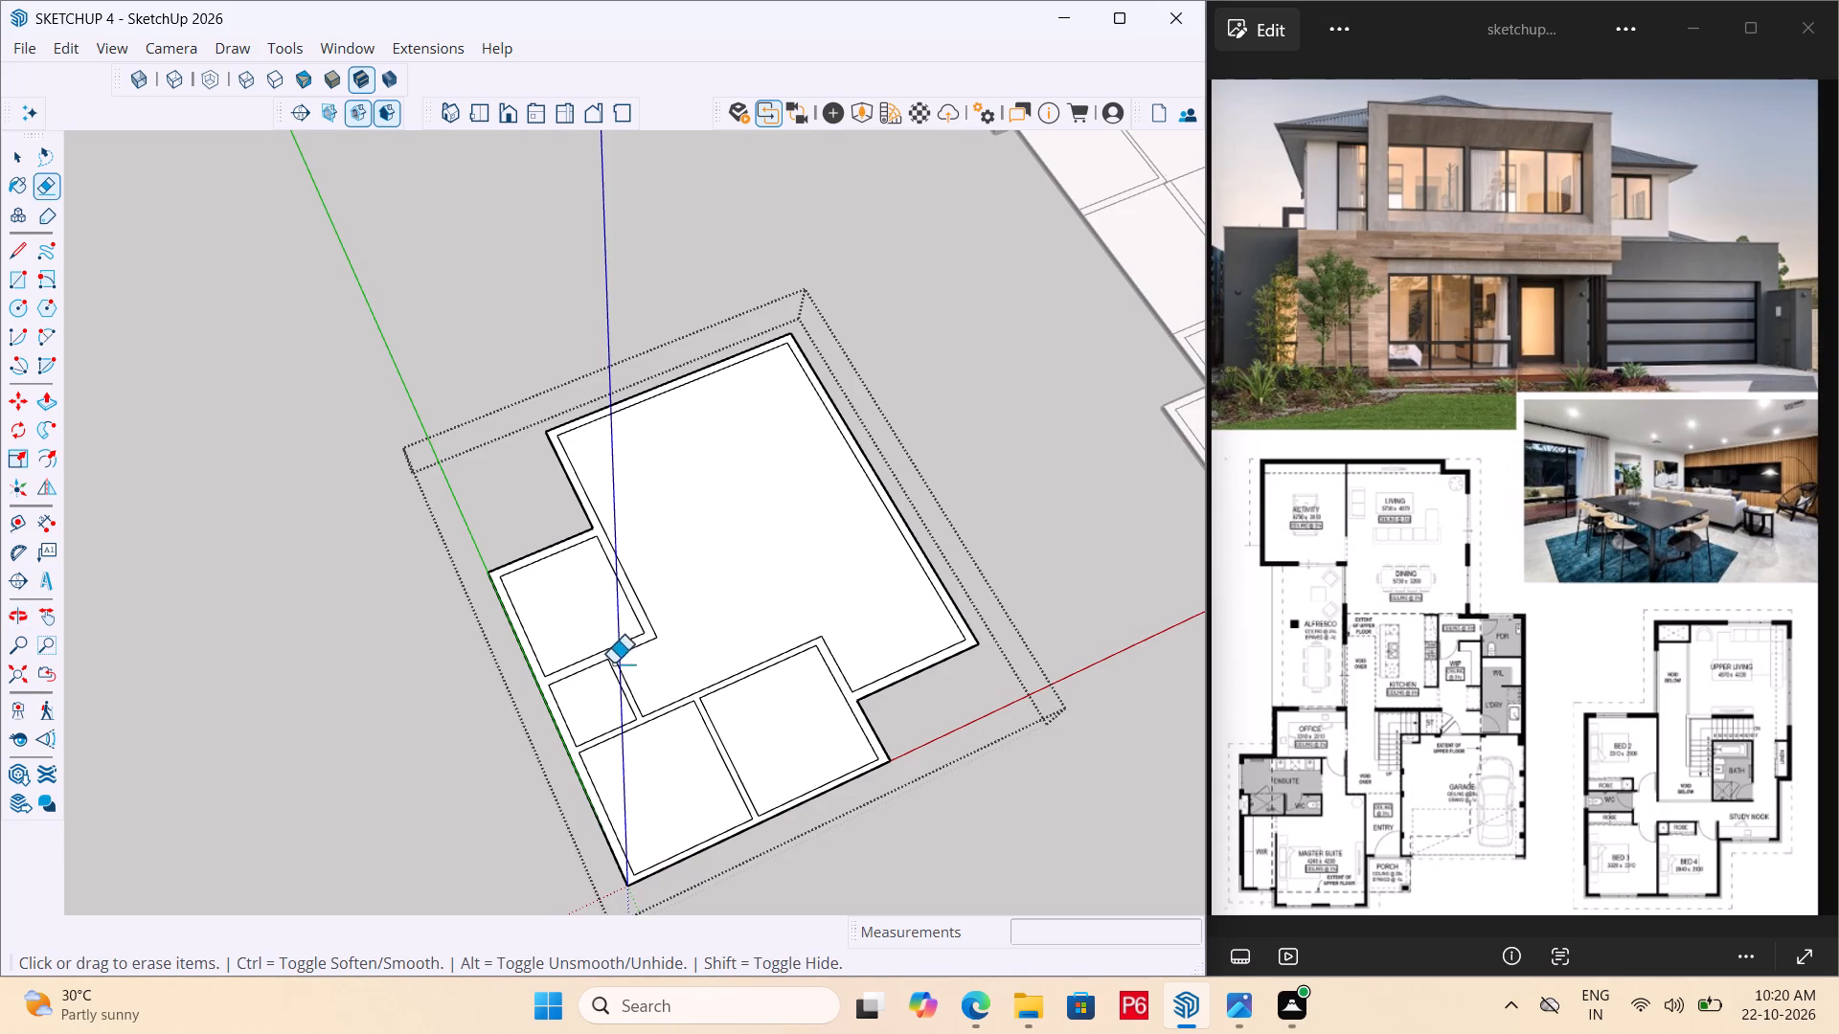
{"action": "scroll", "coordinate": [576, 677], "scroll_direction": "down", "scroll_amount": 6}
{"action": "scroll", "coordinate": [1100, 437], "scroll_direction": "up", "scroll_amount": 5}
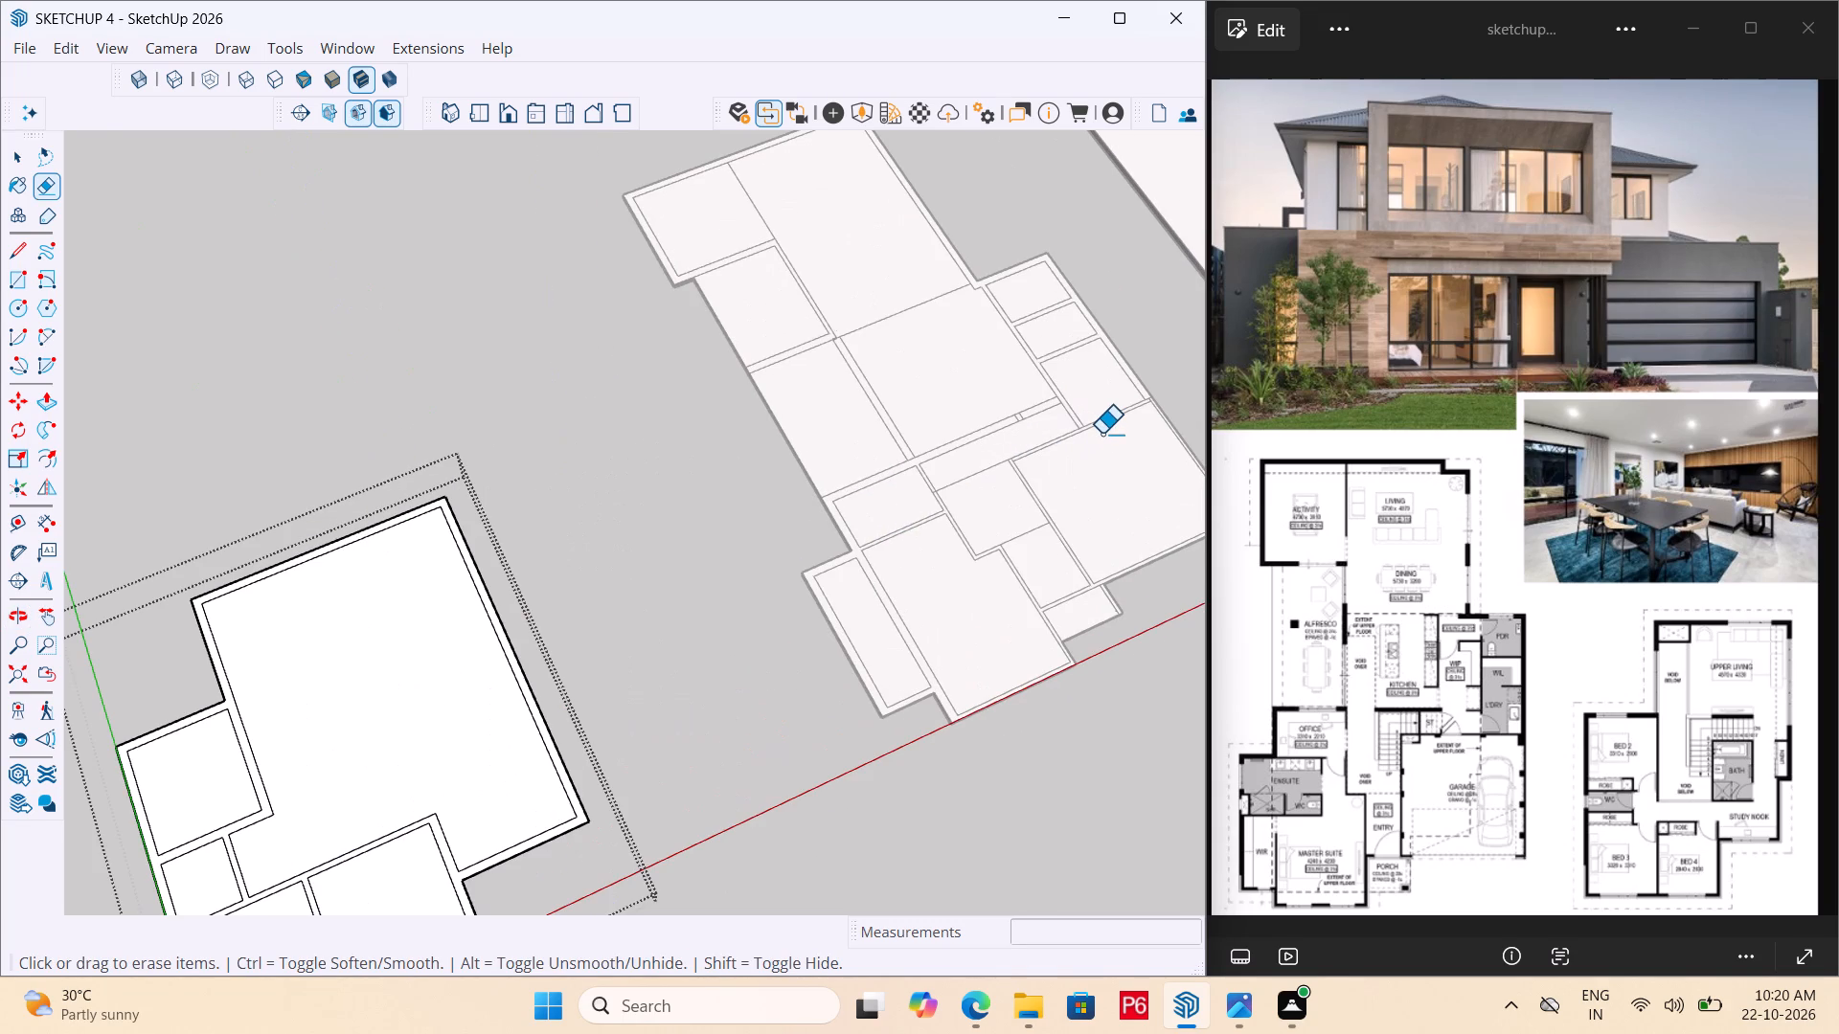
{"action": "scroll", "coordinate": [1101, 434], "scroll_direction": "up", "scroll_amount": 5}
{"action": "scroll", "coordinate": [997, 438], "scroll_direction": "up", "scroll_amount": 6}
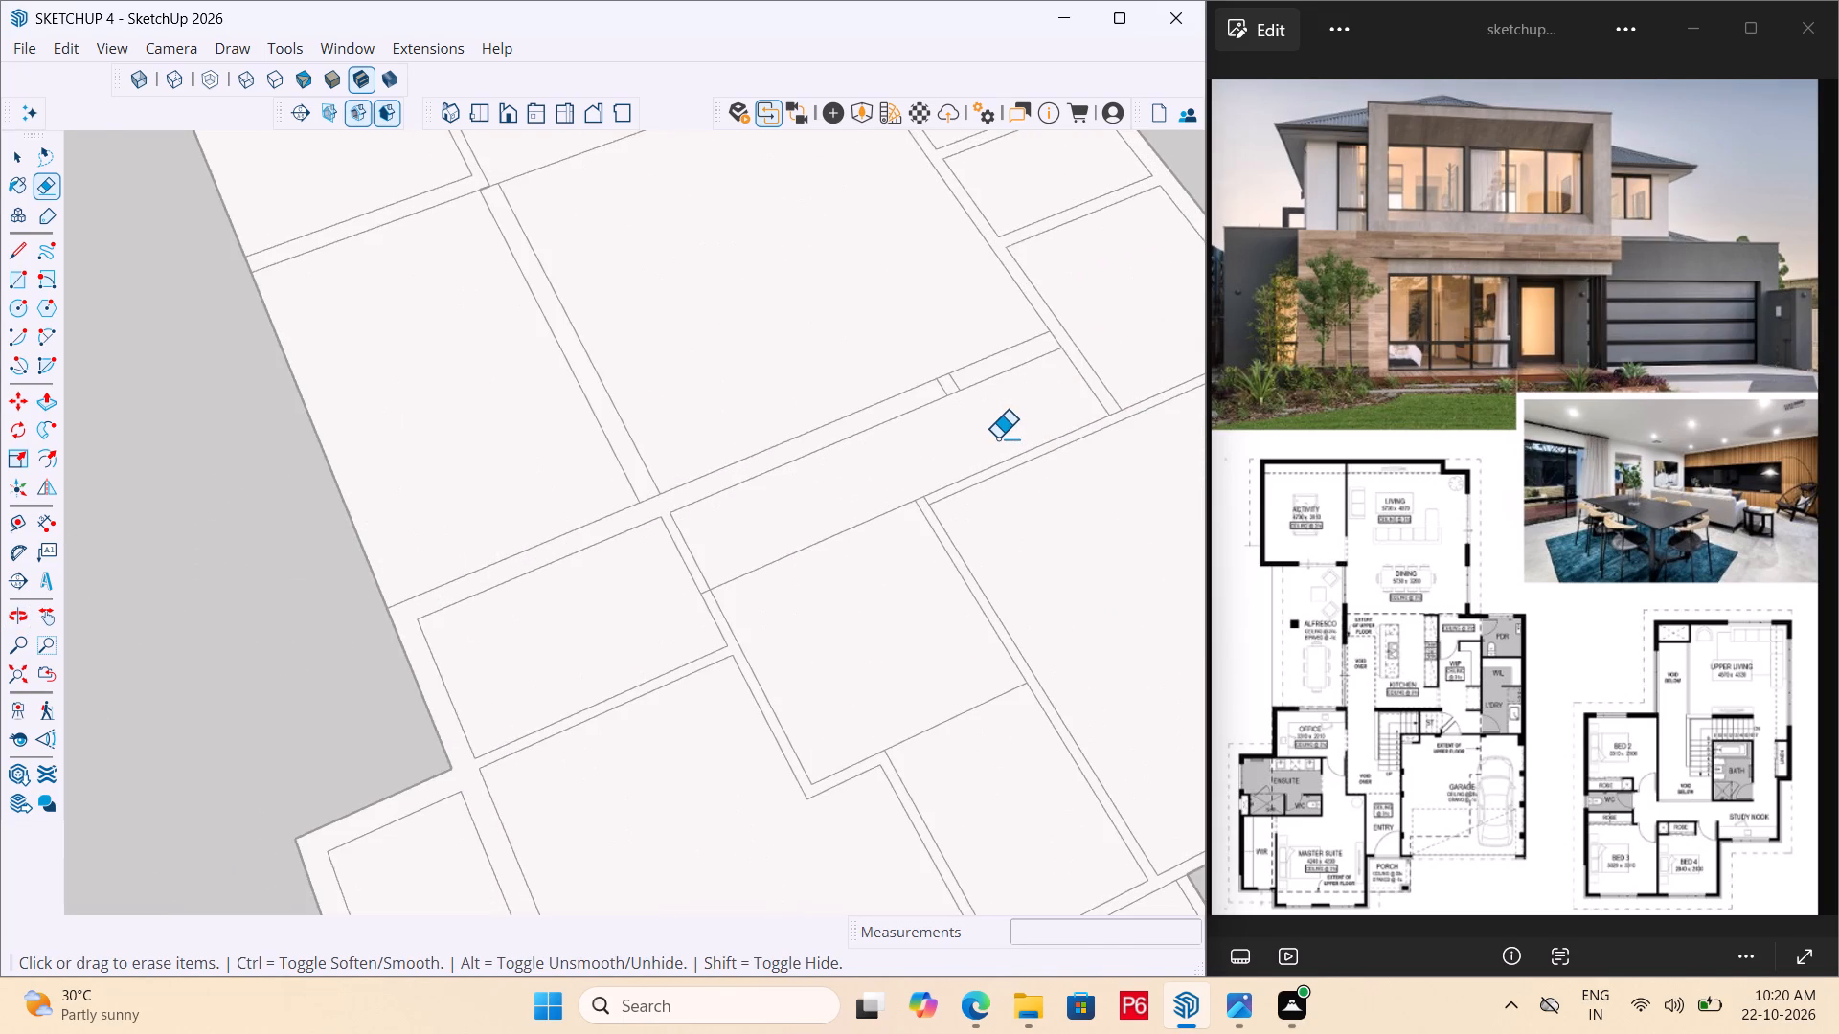
{"action": "scroll", "coordinate": [988, 443], "scroll_direction": "up", "scroll_amount": 2}
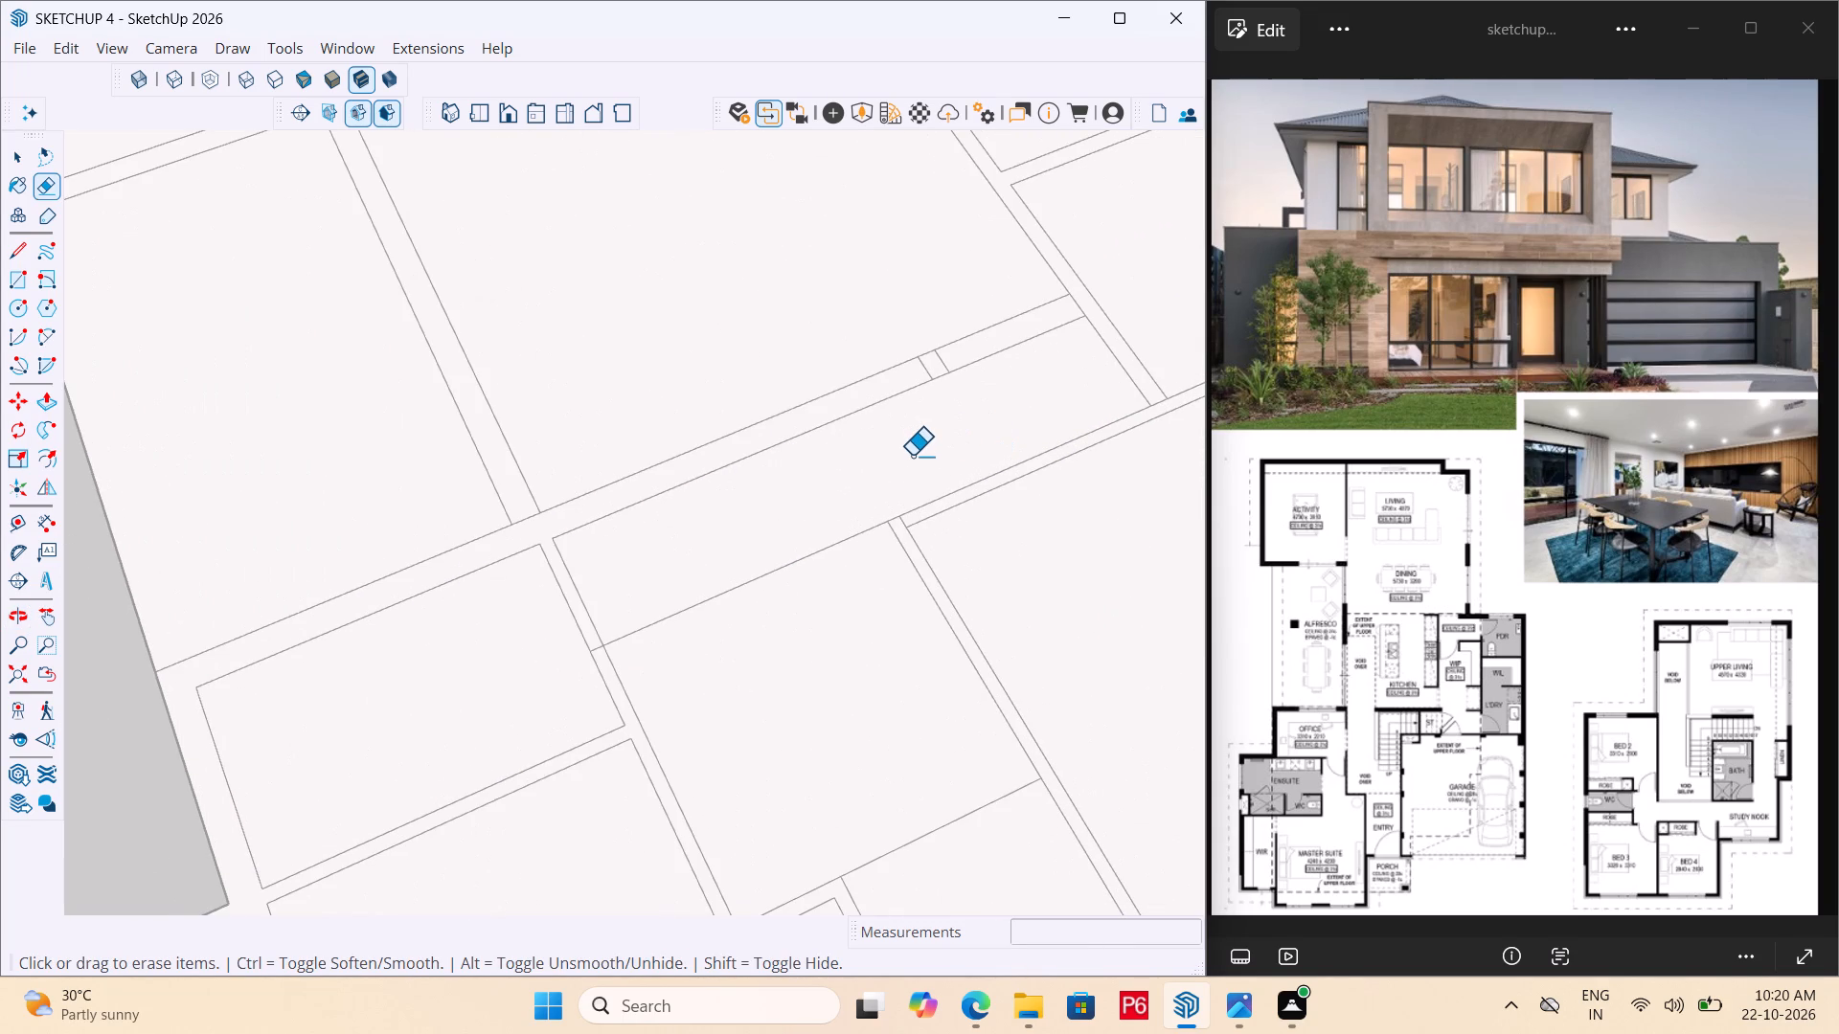
{"action": "scroll", "coordinate": [857, 429], "scroll_direction": "down", "scroll_amount": 6}
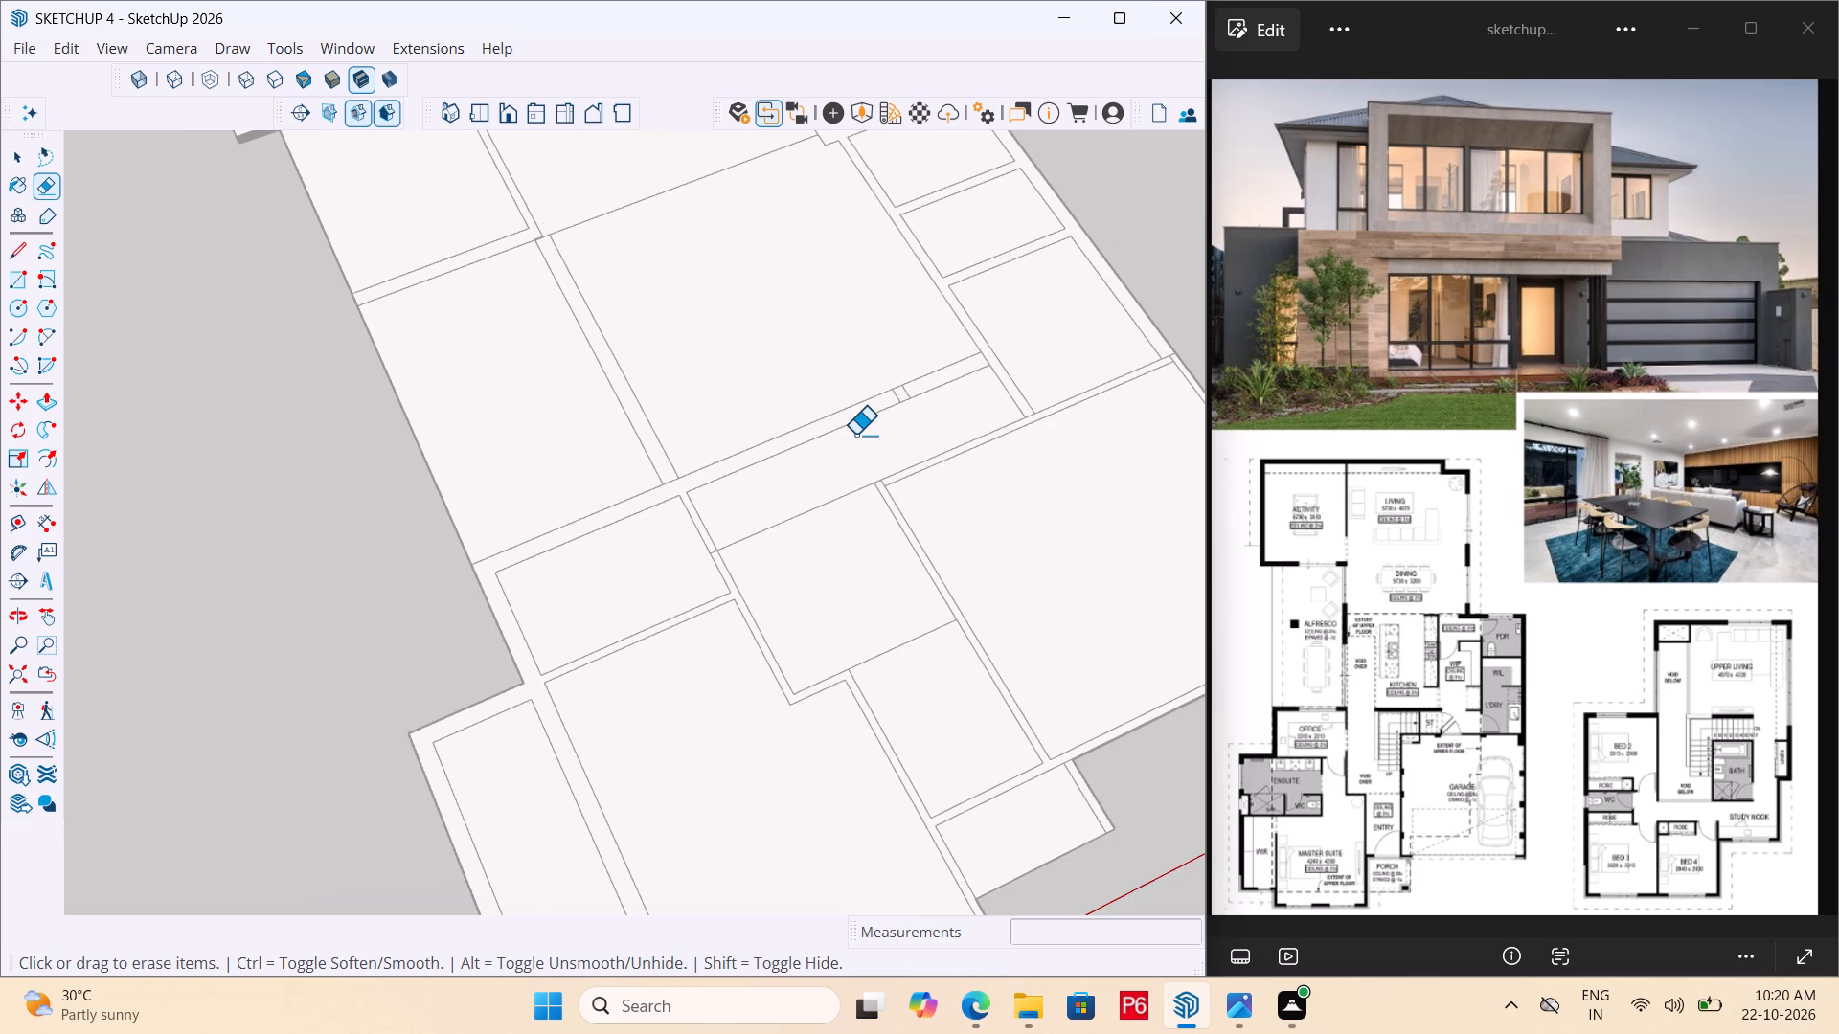
{"action": "scroll", "coordinate": [874, 426], "scroll_direction": "down", "scroll_amount": 5}
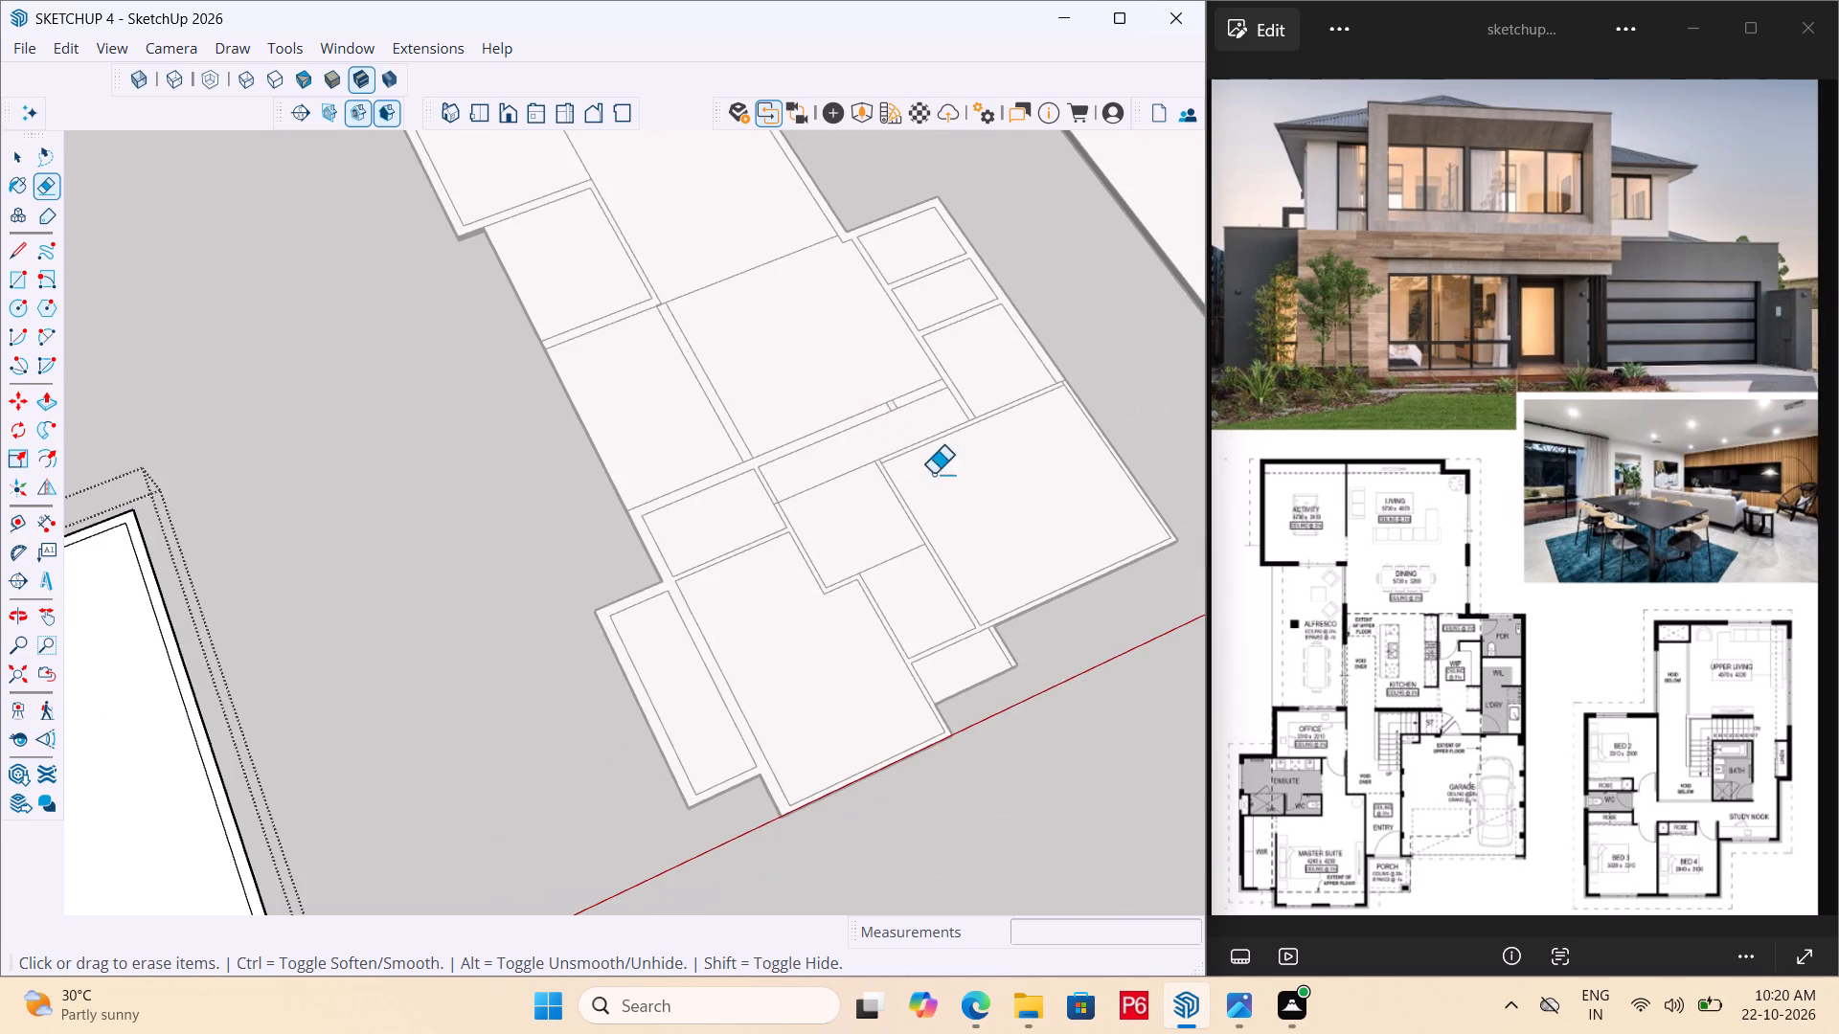
{"action": "middle_click_drag", "start_coordinate": [942, 505], "coordinate": [832, 529]}
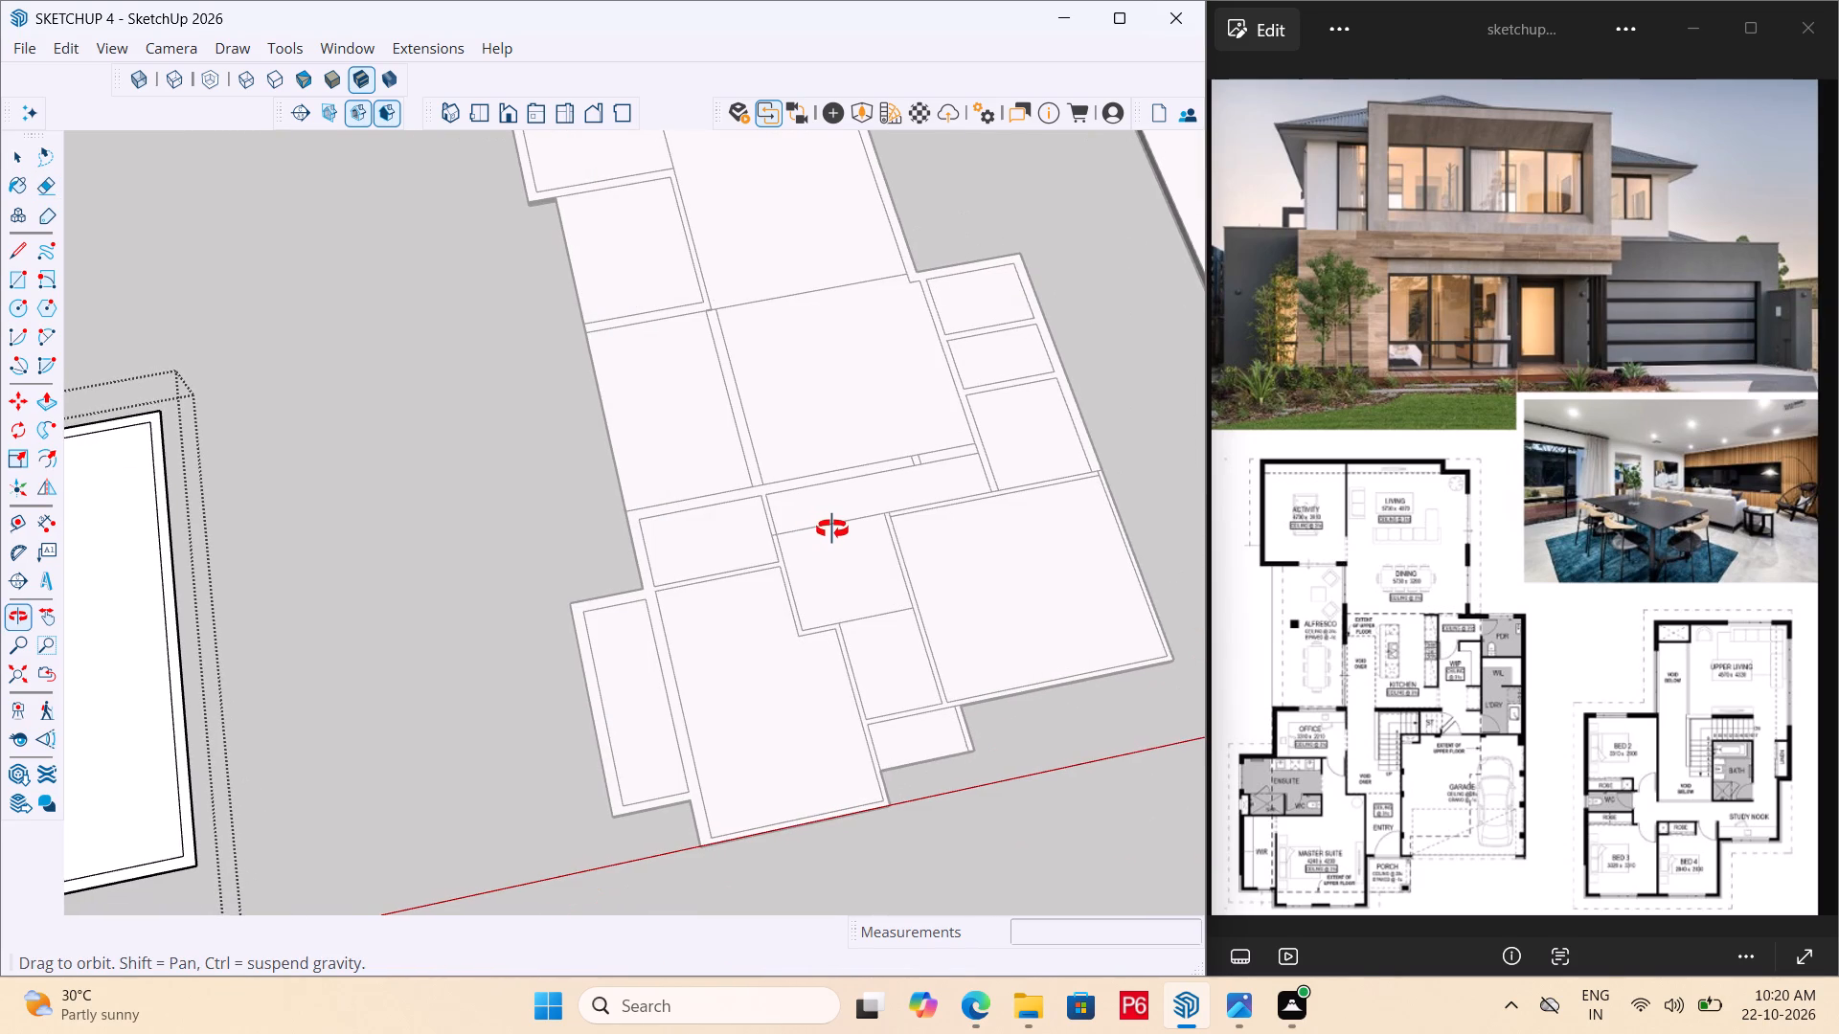
{"action": "middle_click_drag", "start_coordinate": [832, 529], "coordinate": [833, 528]}
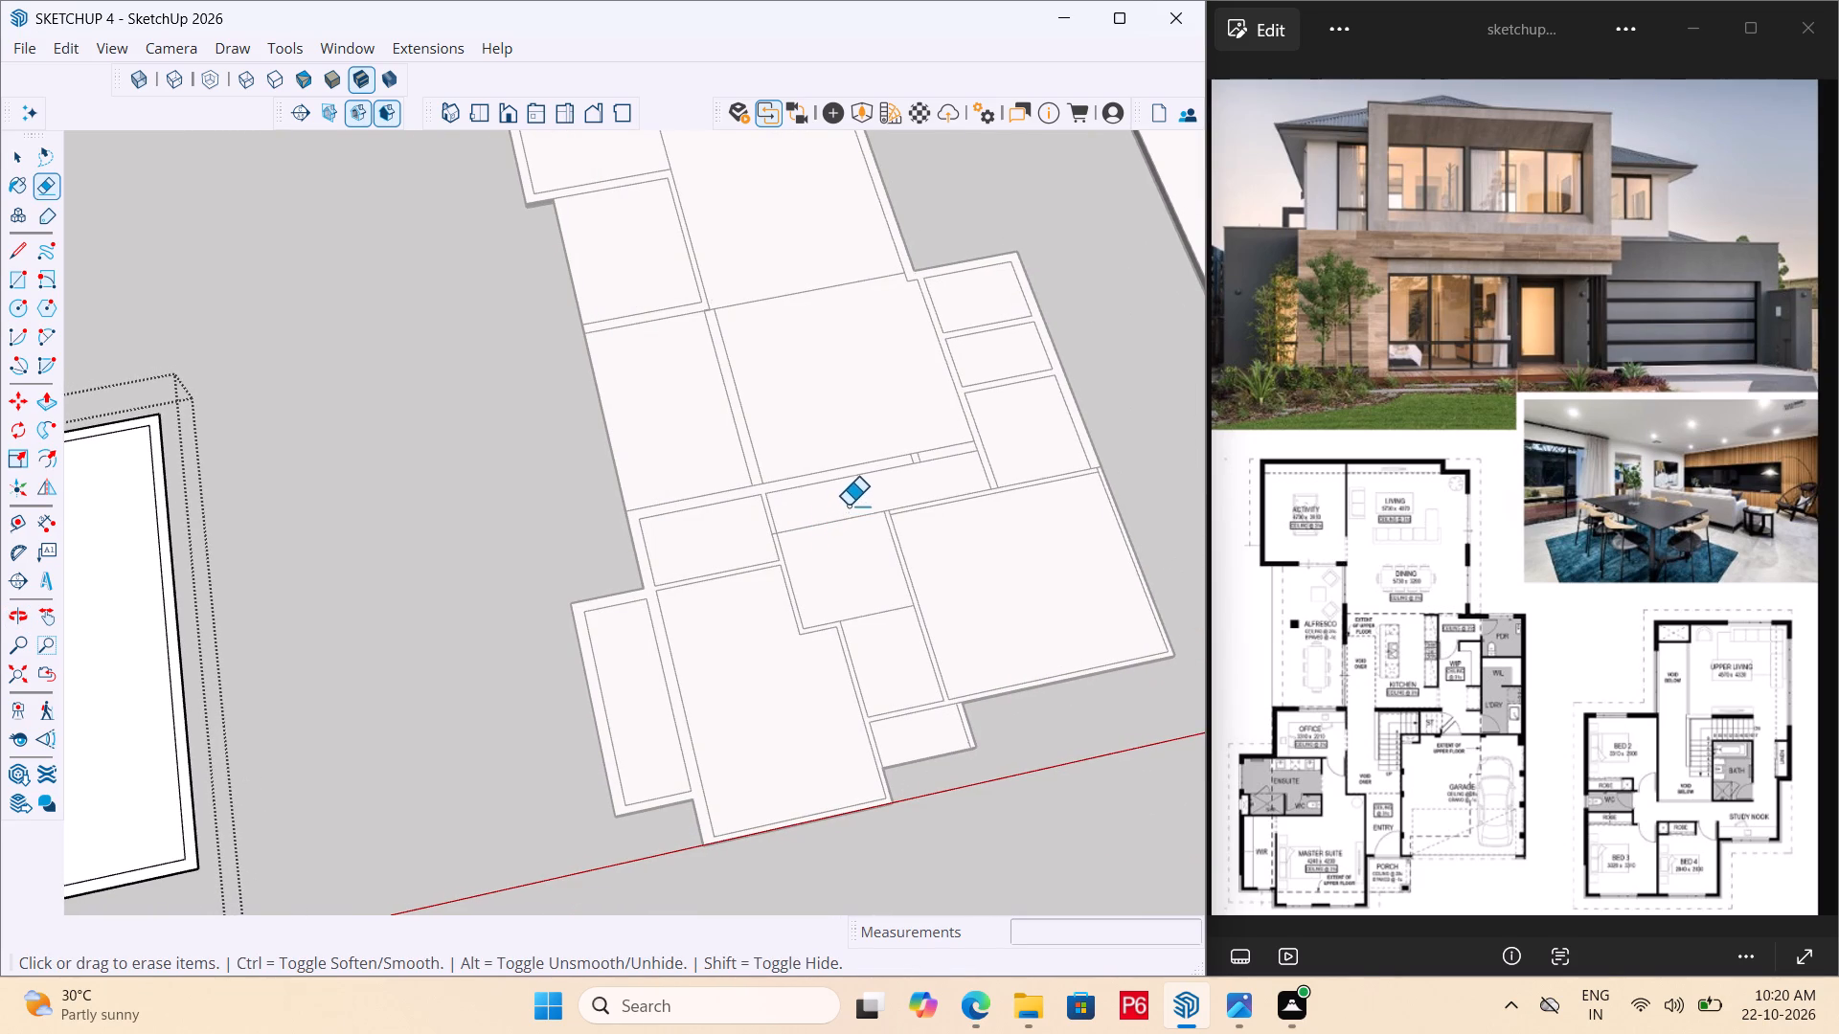
{"action": "scroll", "coordinate": [963, 457], "scroll_direction": "up", "scroll_amount": 4}
{"action": "scroll", "coordinate": [927, 528], "scroll_direction": "up", "scroll_amount": 12}
{"action": "scroll", "coordinate": [662, 619], "scroll_direction": "up", "scroll_amount": 4}
{"action": "key", "text": "space"}
{"action": "left_click", "coordinate": [757, 589]}
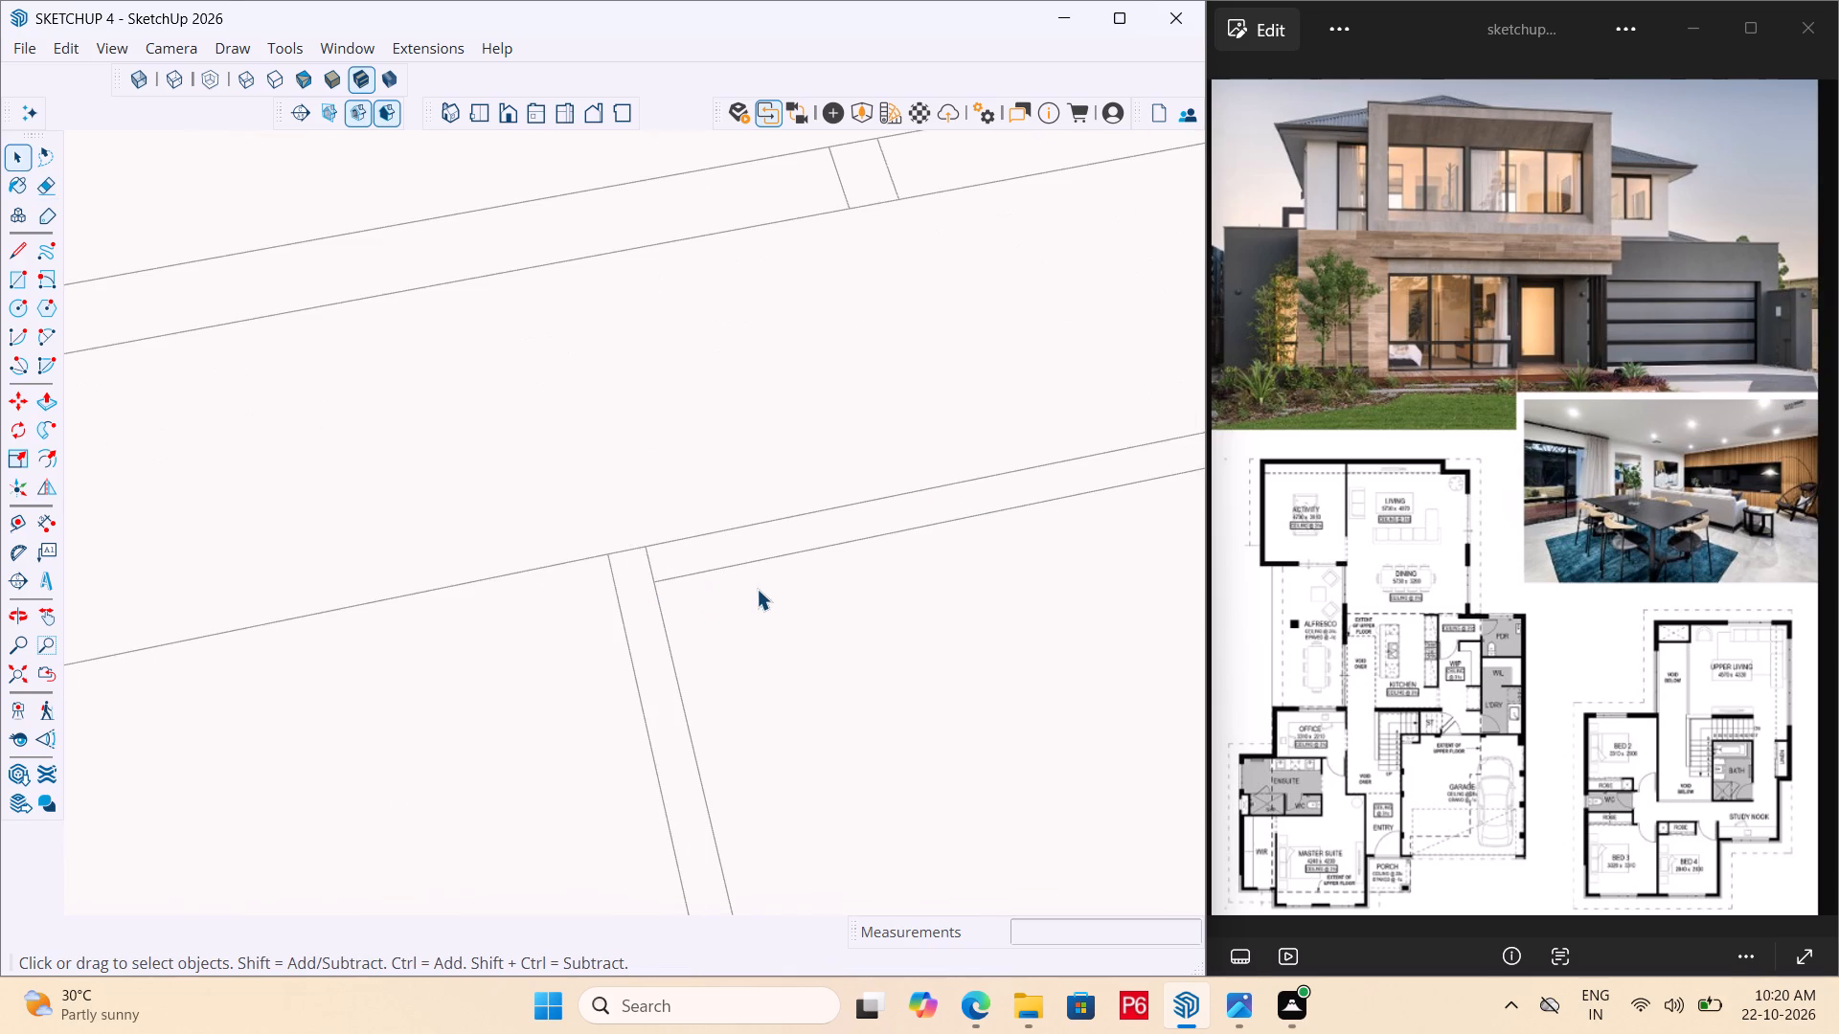
{"action": "triple_click", "coordinate": [757, 589]}
{"action": "double_click", "coordinate": [675, 579]}
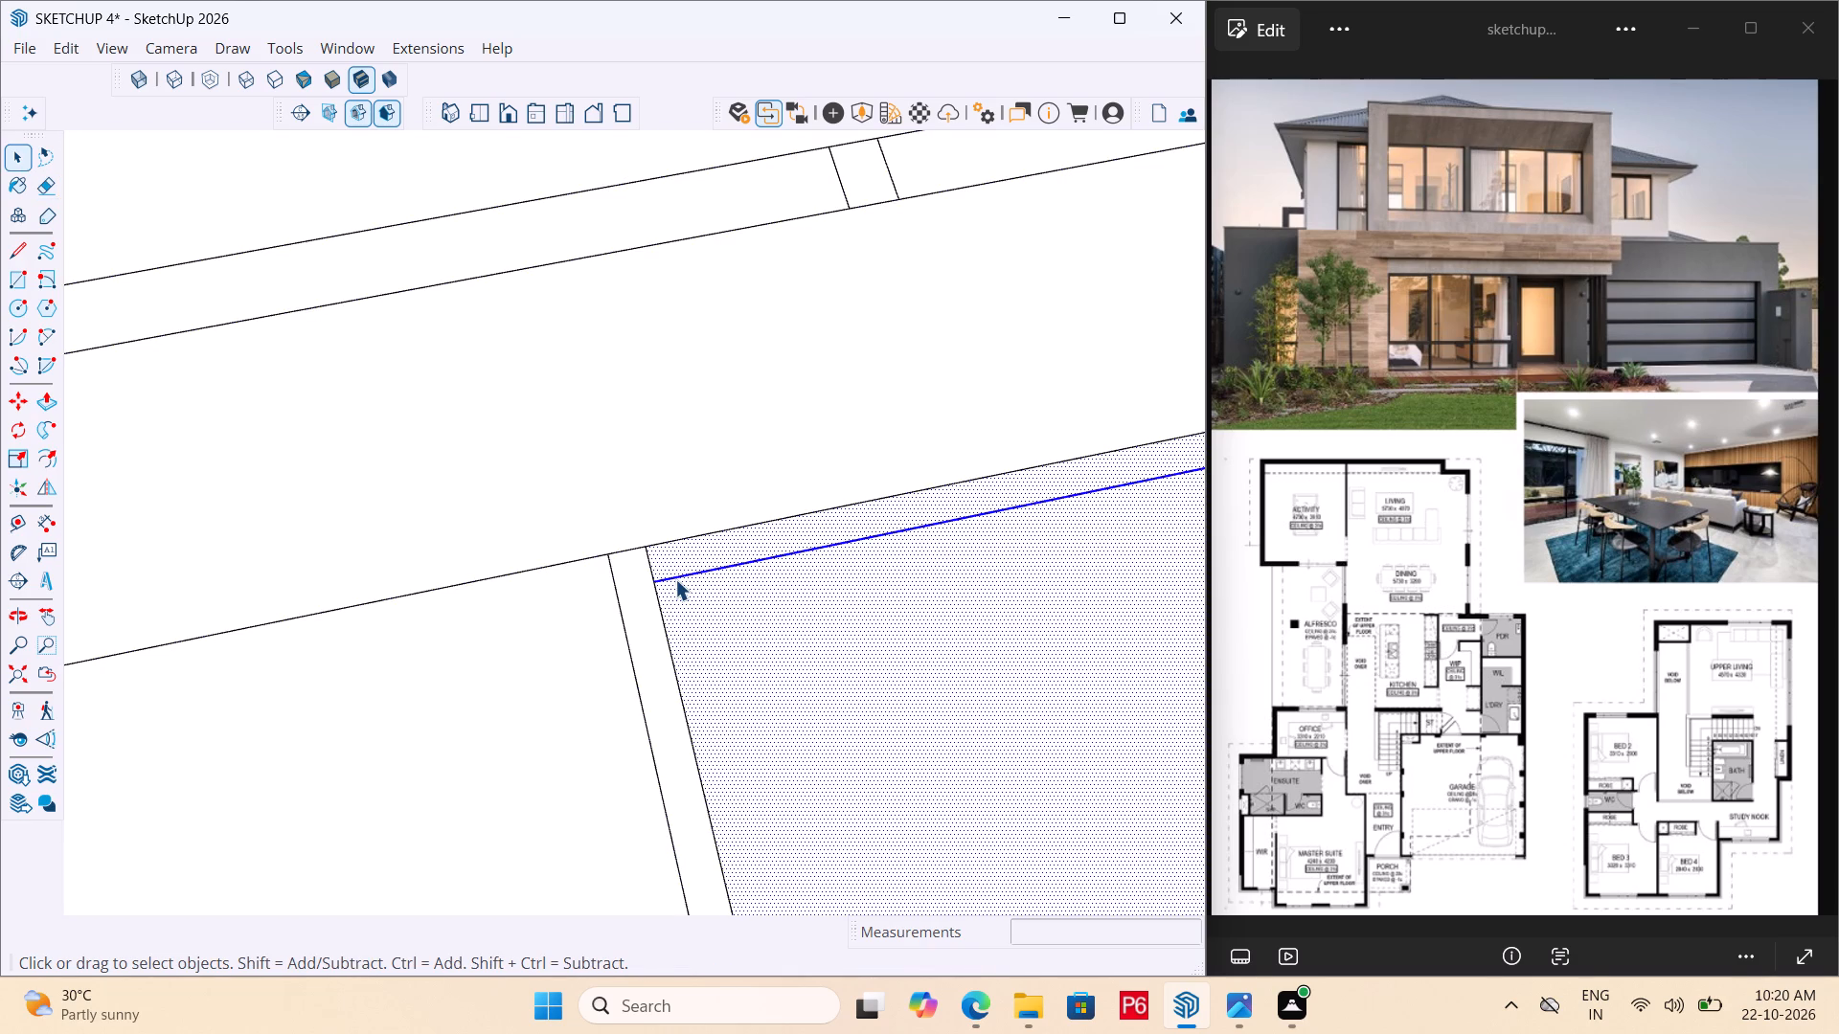
Draw a line across the passage from the corner of the short wall stub to the garage wall.
{"action": "scroll", "coordinate": [682, 547], "scroll_direction": "down", "scroll_amount": 12}
{"action": "scroll", "coordinate": [773, 533], "scroll_direction": "down", "scroll_amount": 9}
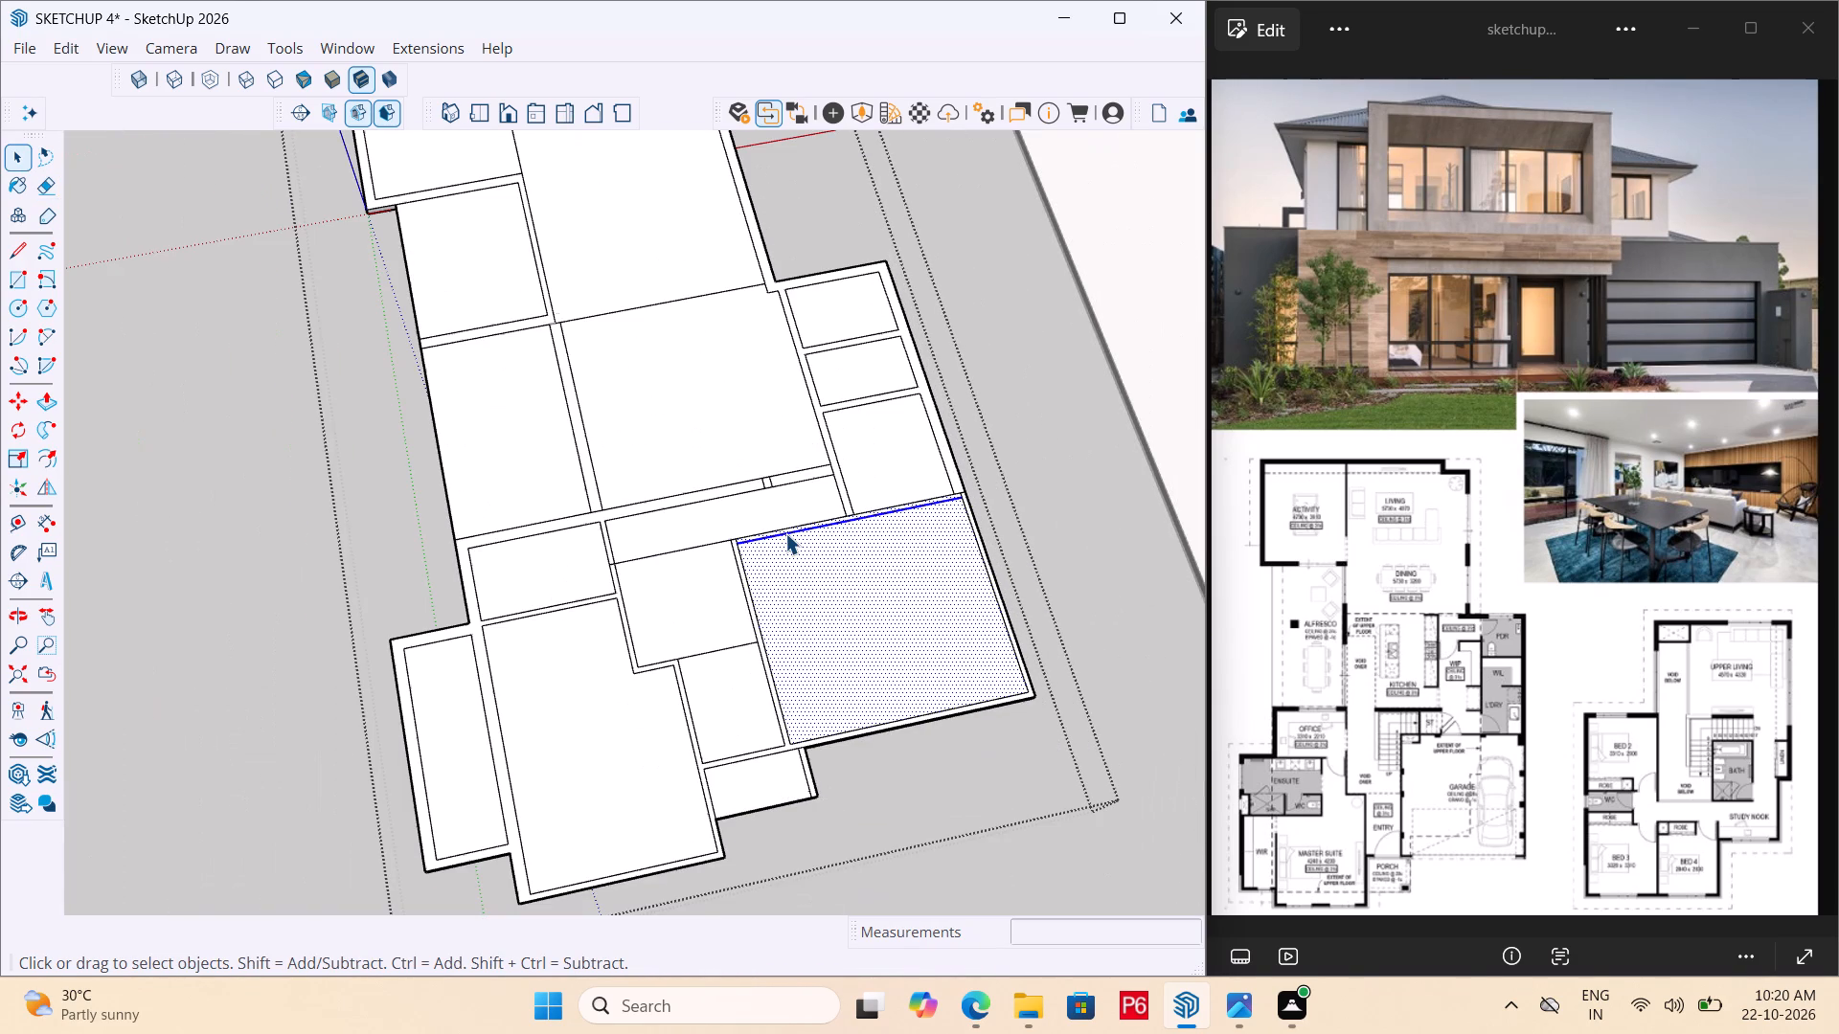
{"action": "scroll", "coordinate": [736, 553], "scroll_direction": "up", "scroll_amount": 2}
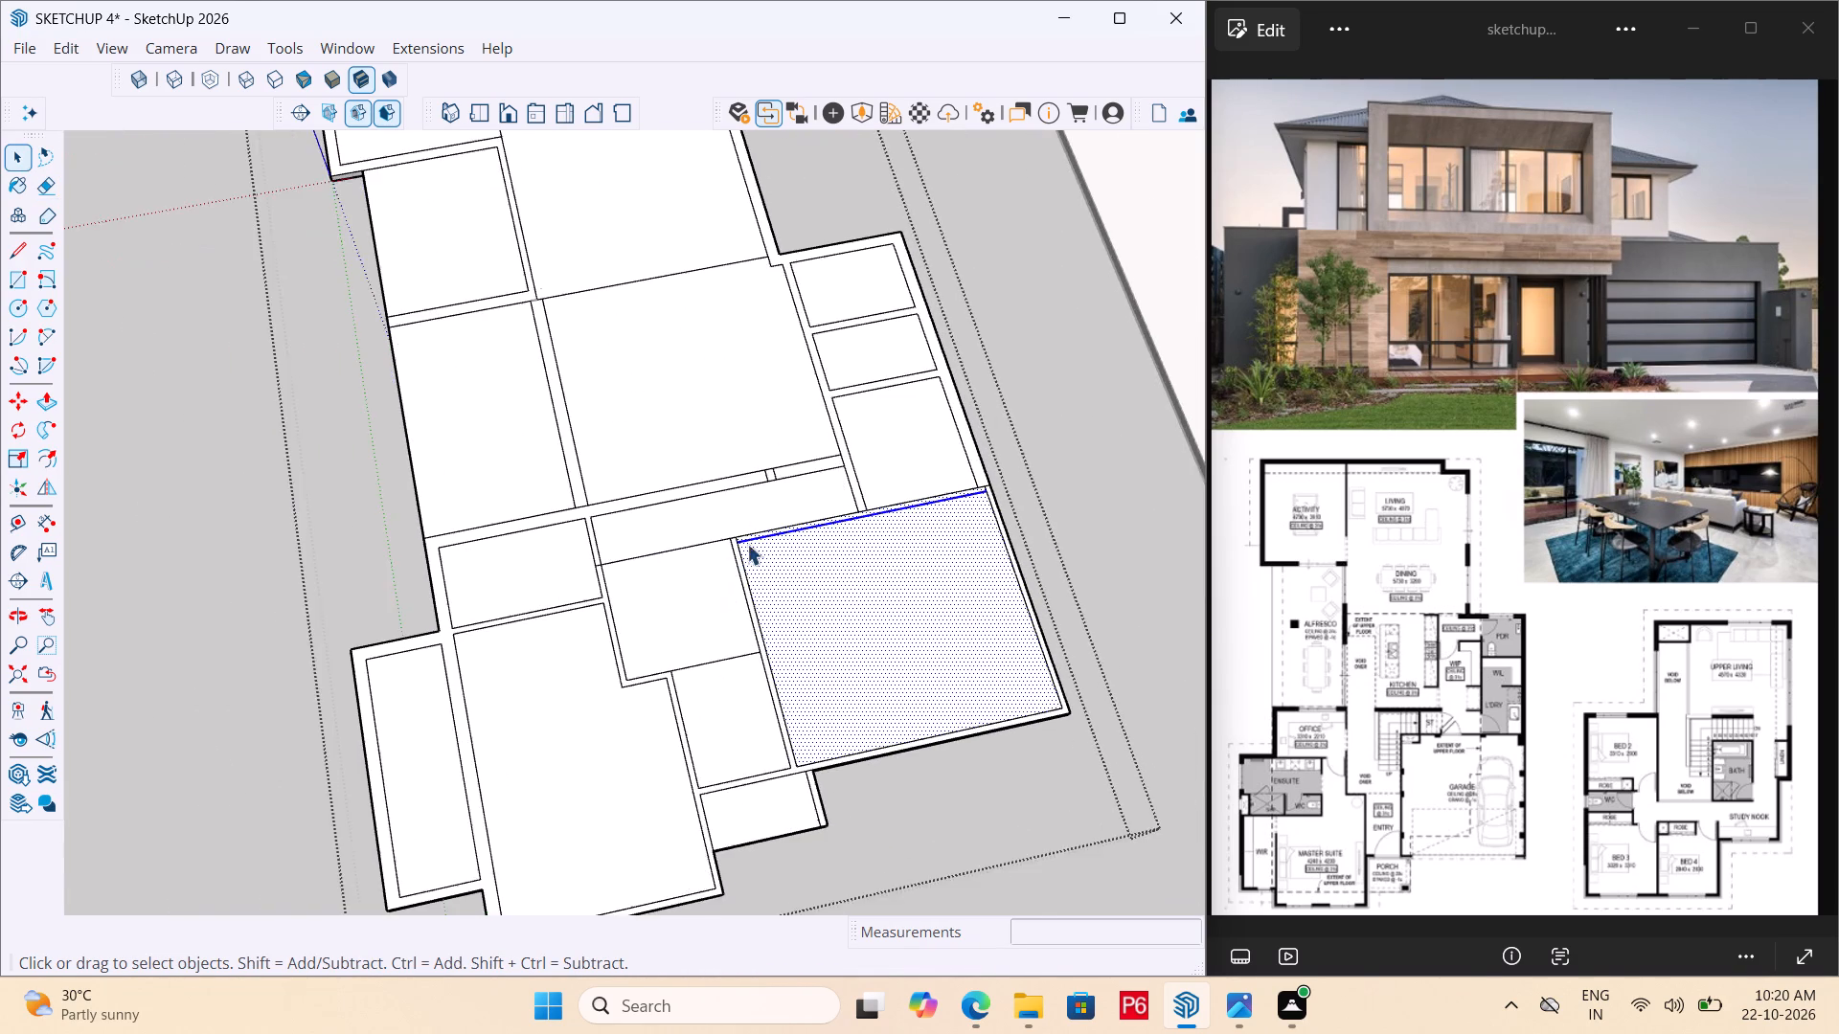
{"action": "scroll", "coordinate": [747, 544], "scroll_direction": "up", "scroll_amount": 9}
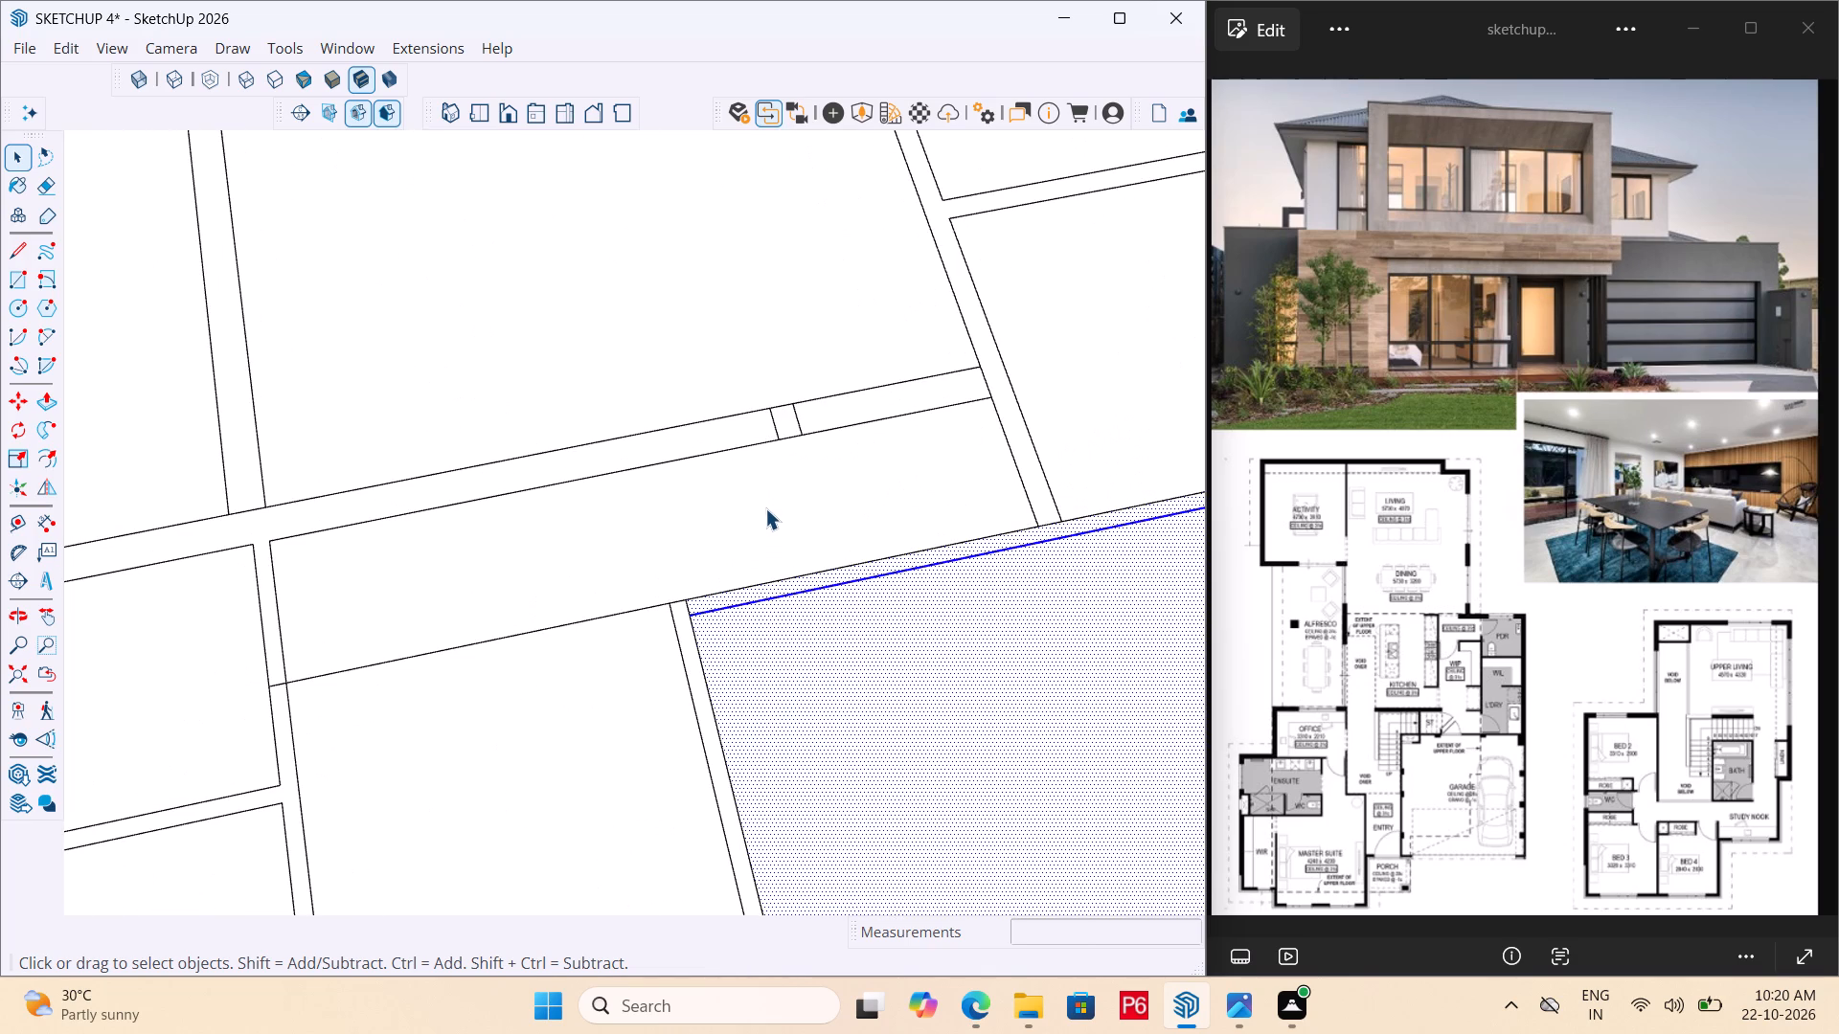
{"action": "scroll", "coordinate": [767, 526], "scroll_direction": "down", "scroll_amount": 5}
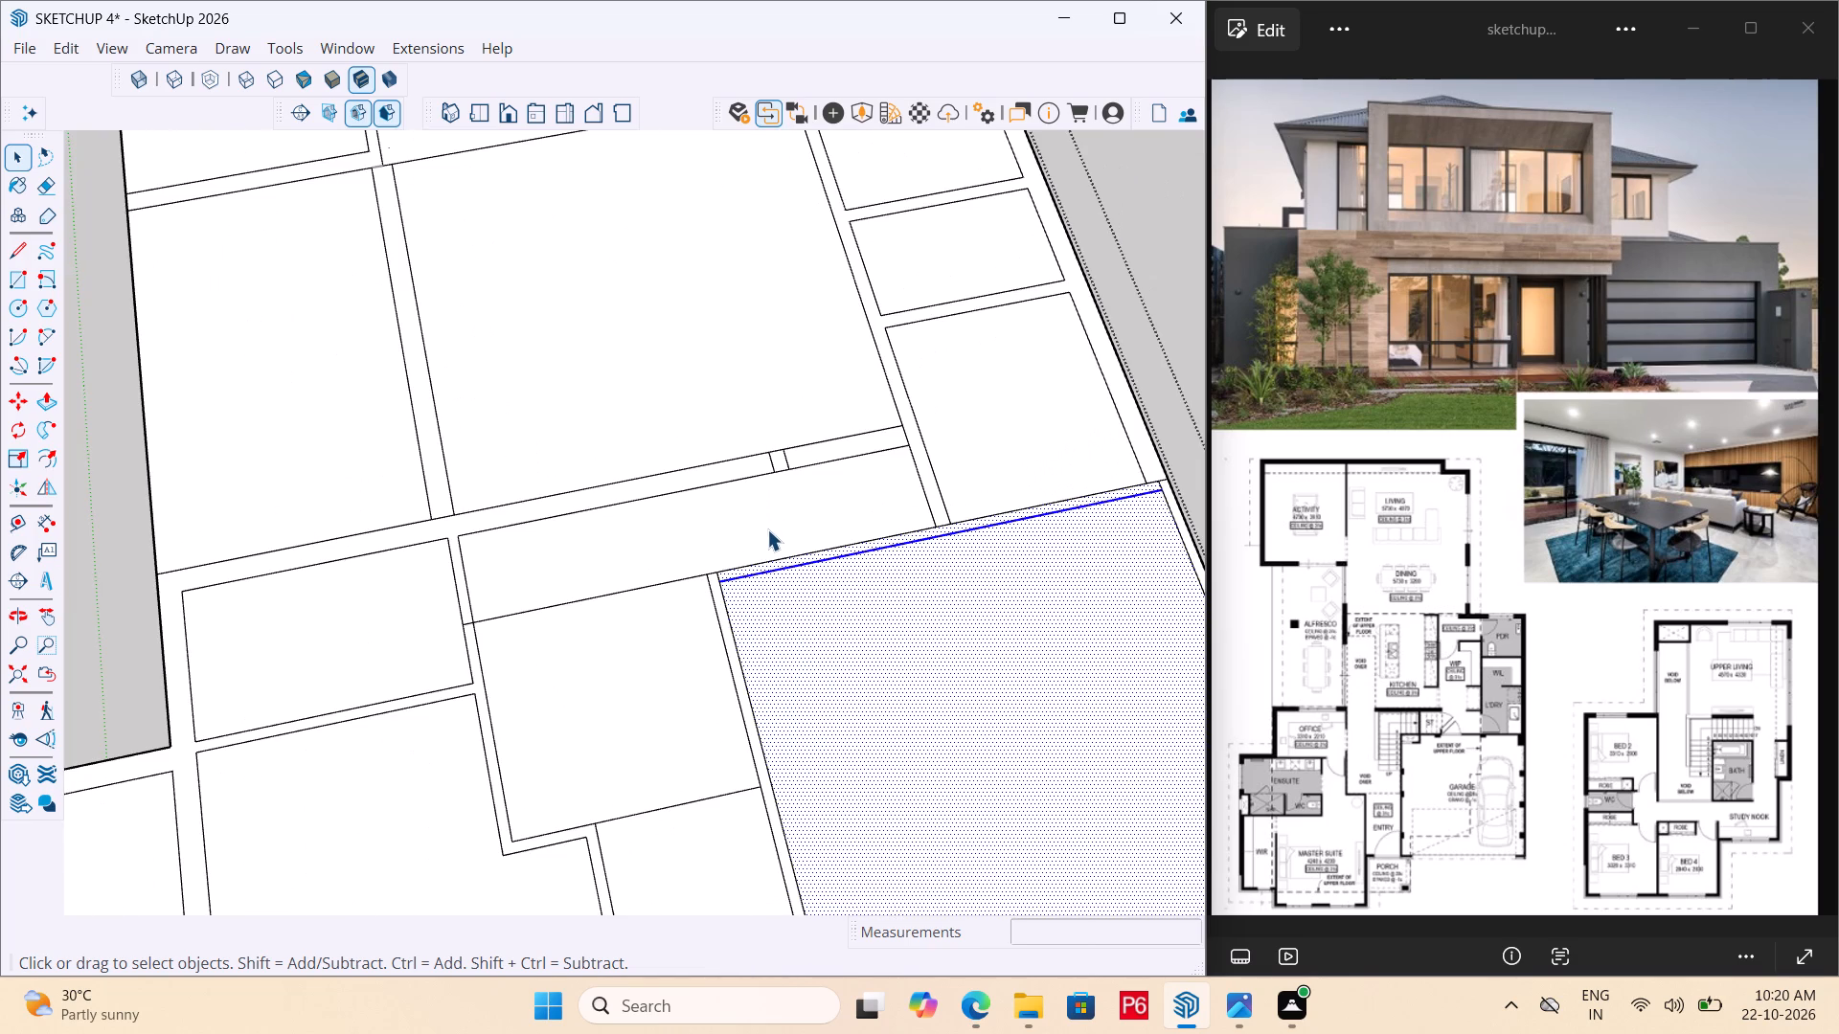
{"action": "scroll", "coordinate": [767, 529], "scroll_direction": "down", "scroll_amount": 4}
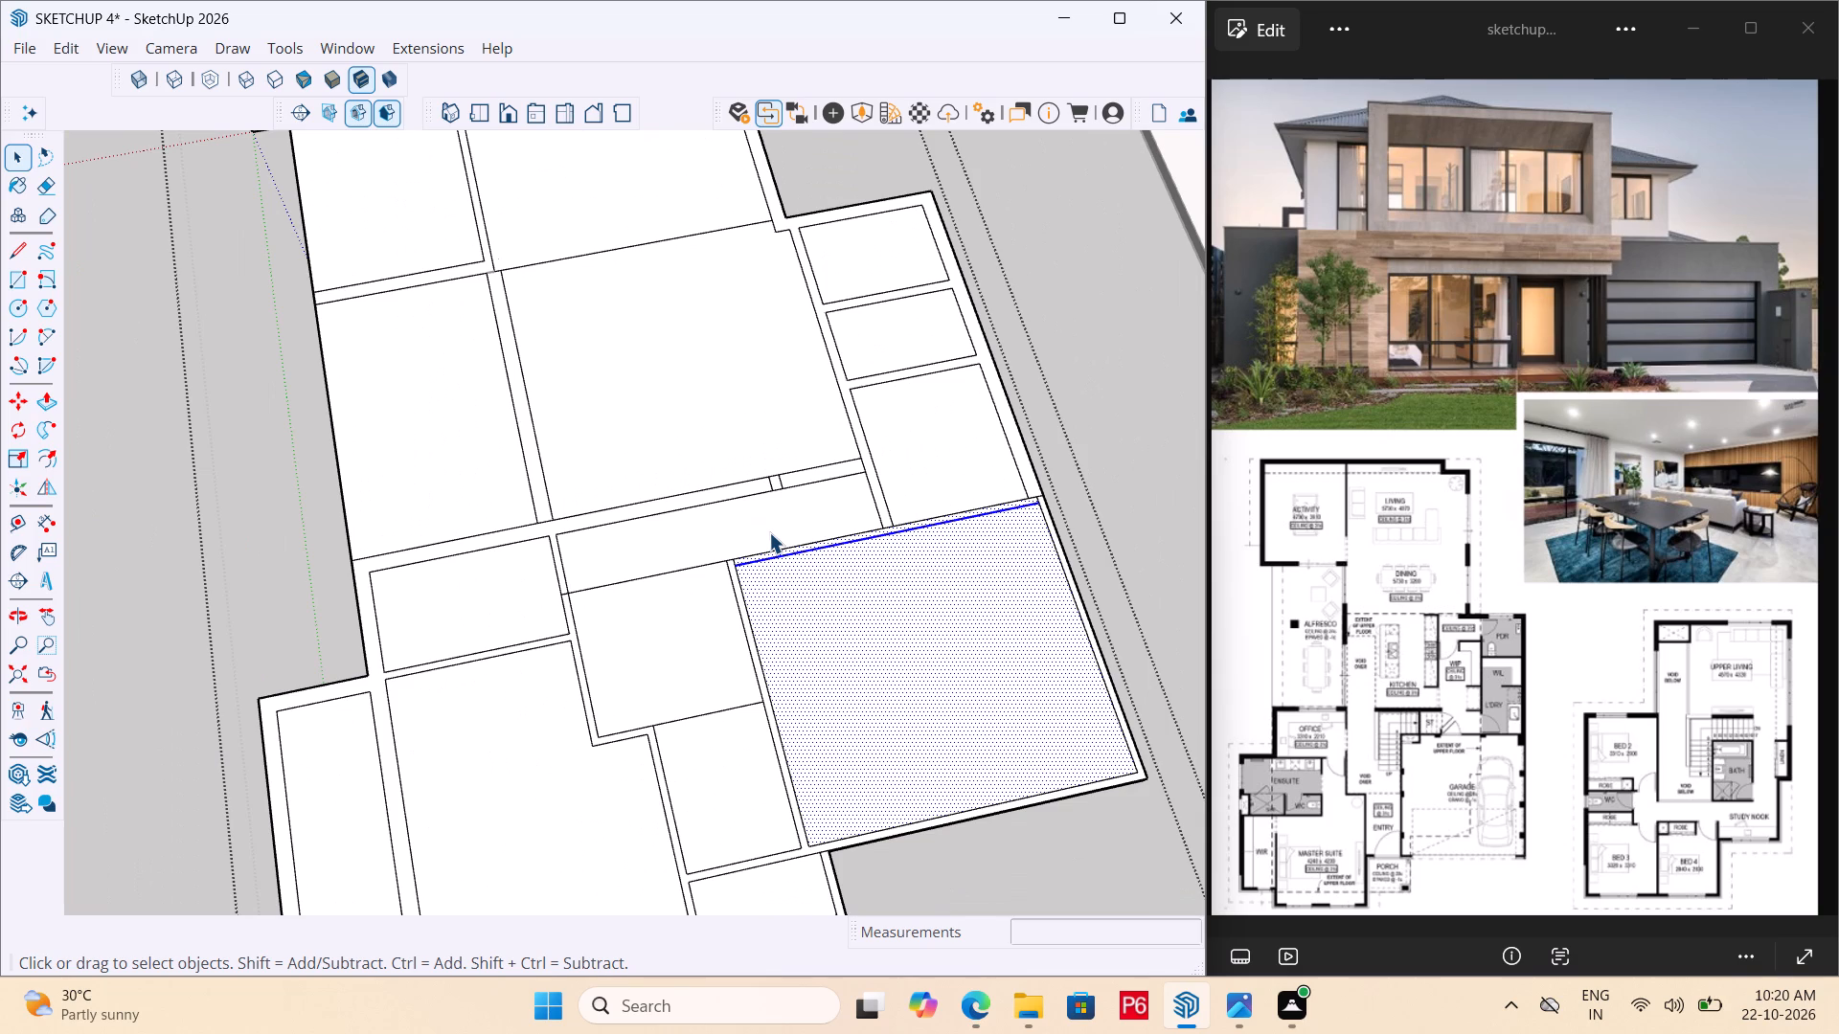
{"action": "scroll", "coordinate": [781, 497], "scroll_direction": "up", "scroll_amount": 5}
{"action": "key", "text": "l"}
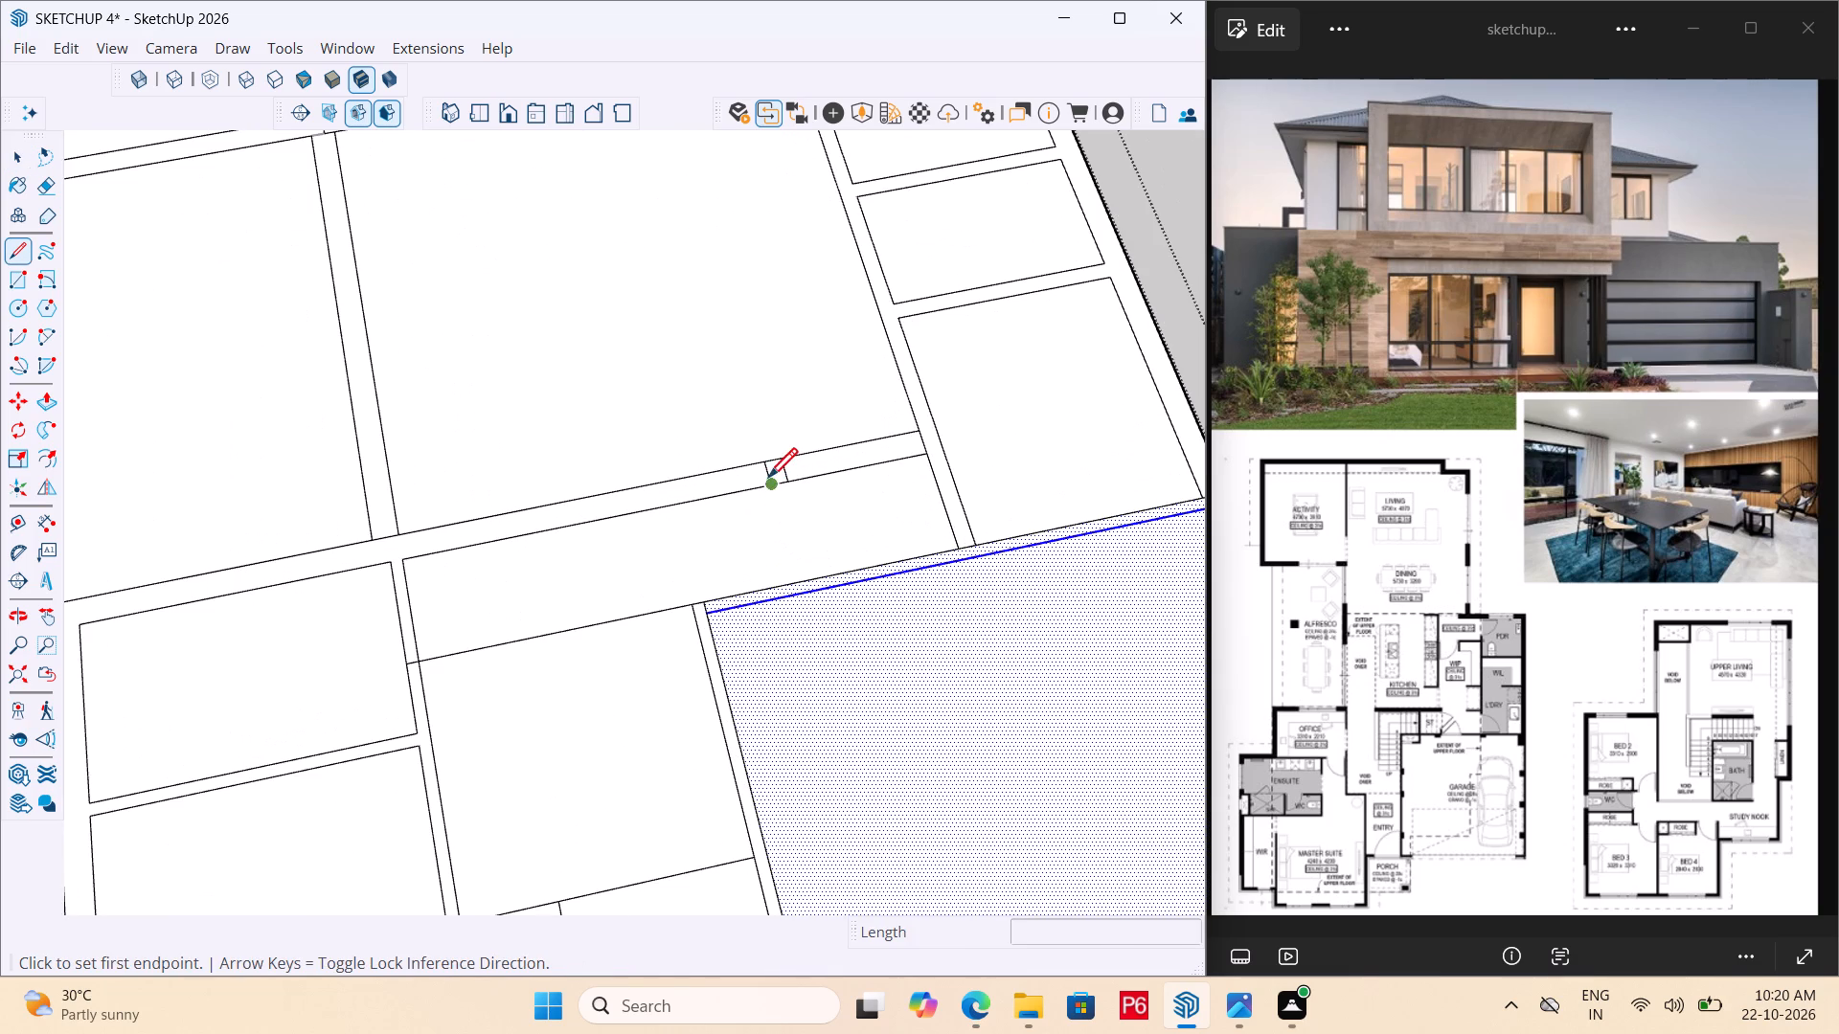
{"action": "left_click", "coordinate": [765, 489]}
{"action": "left_click", "coordinate": [798, 578]}
{"action": "key", "text": "space"}
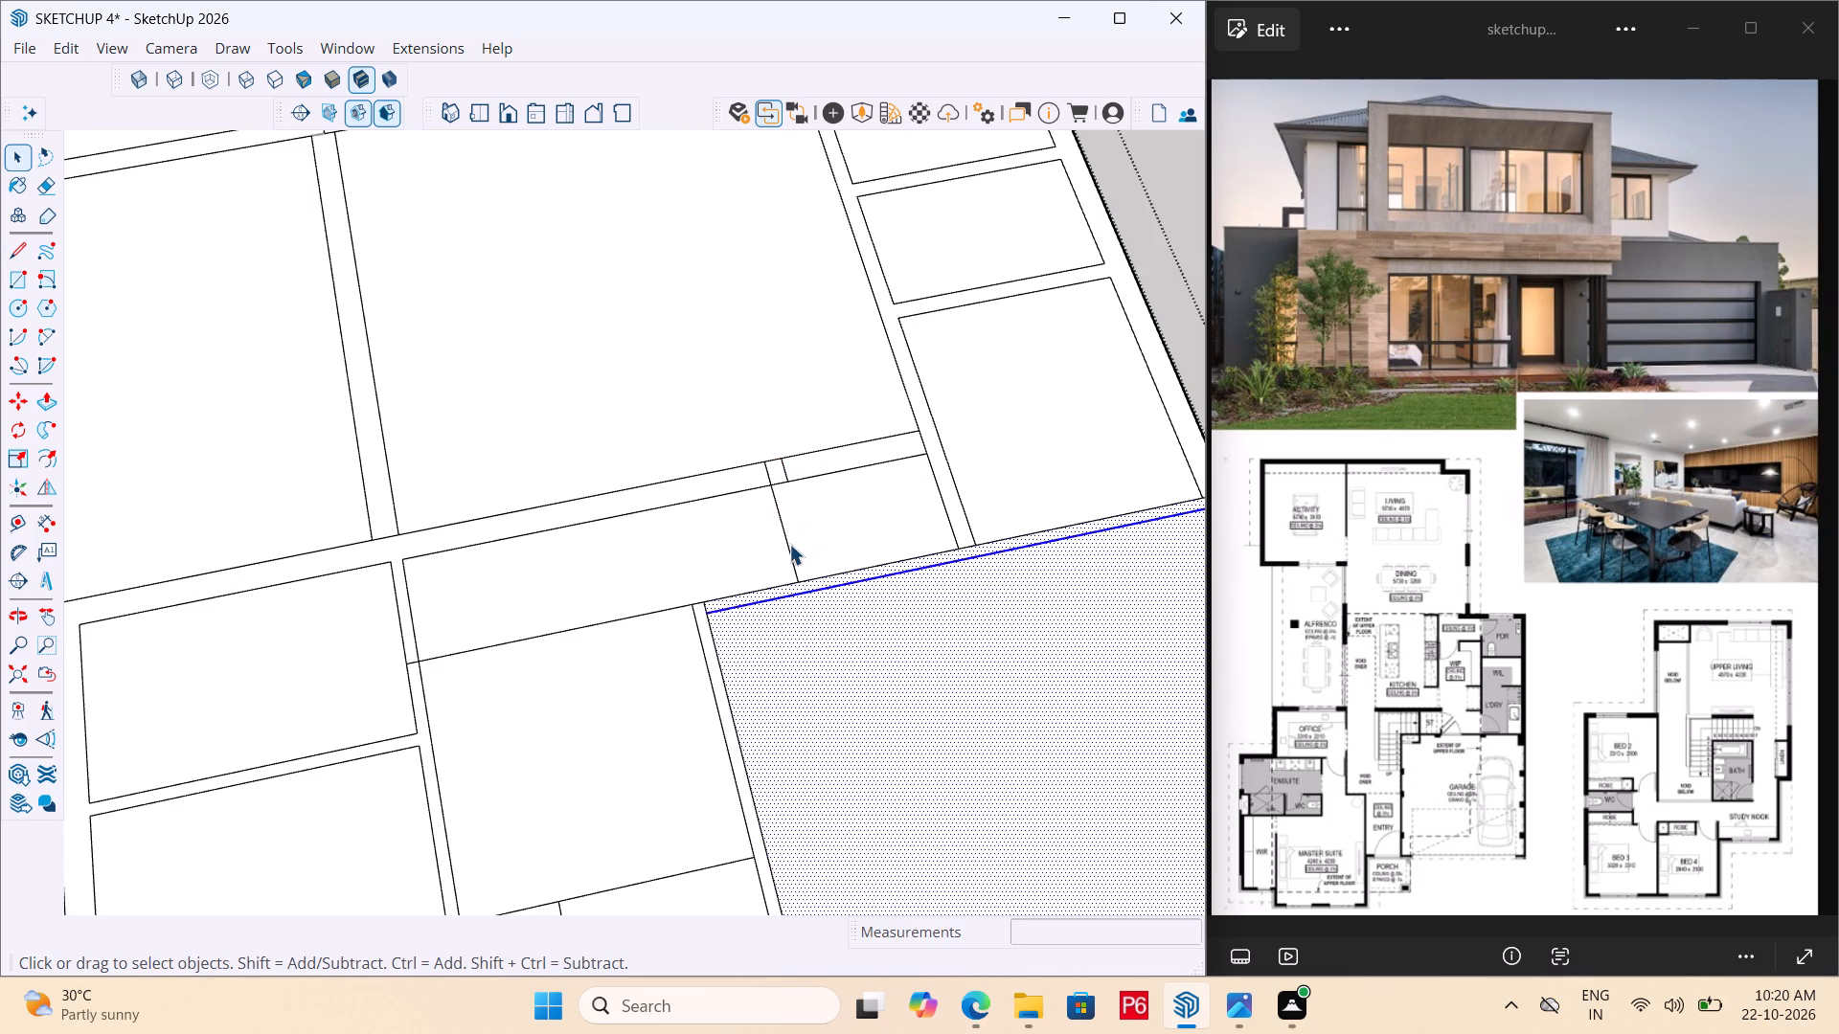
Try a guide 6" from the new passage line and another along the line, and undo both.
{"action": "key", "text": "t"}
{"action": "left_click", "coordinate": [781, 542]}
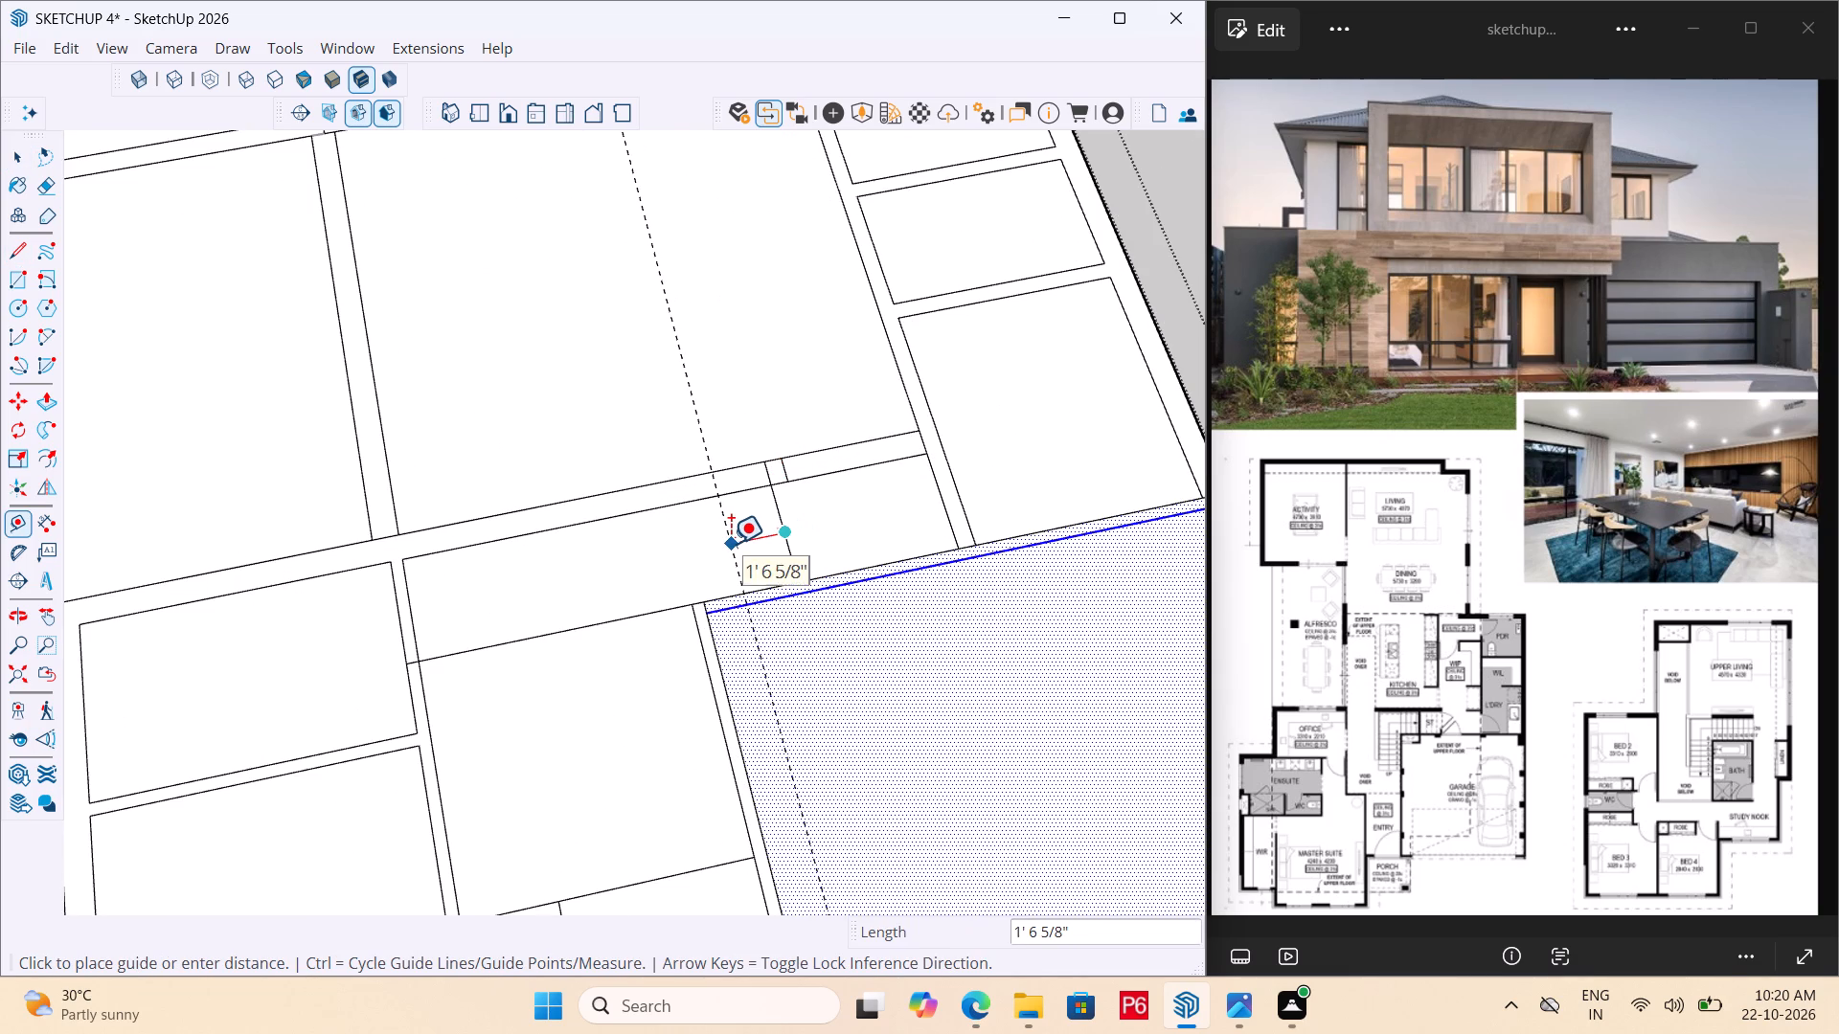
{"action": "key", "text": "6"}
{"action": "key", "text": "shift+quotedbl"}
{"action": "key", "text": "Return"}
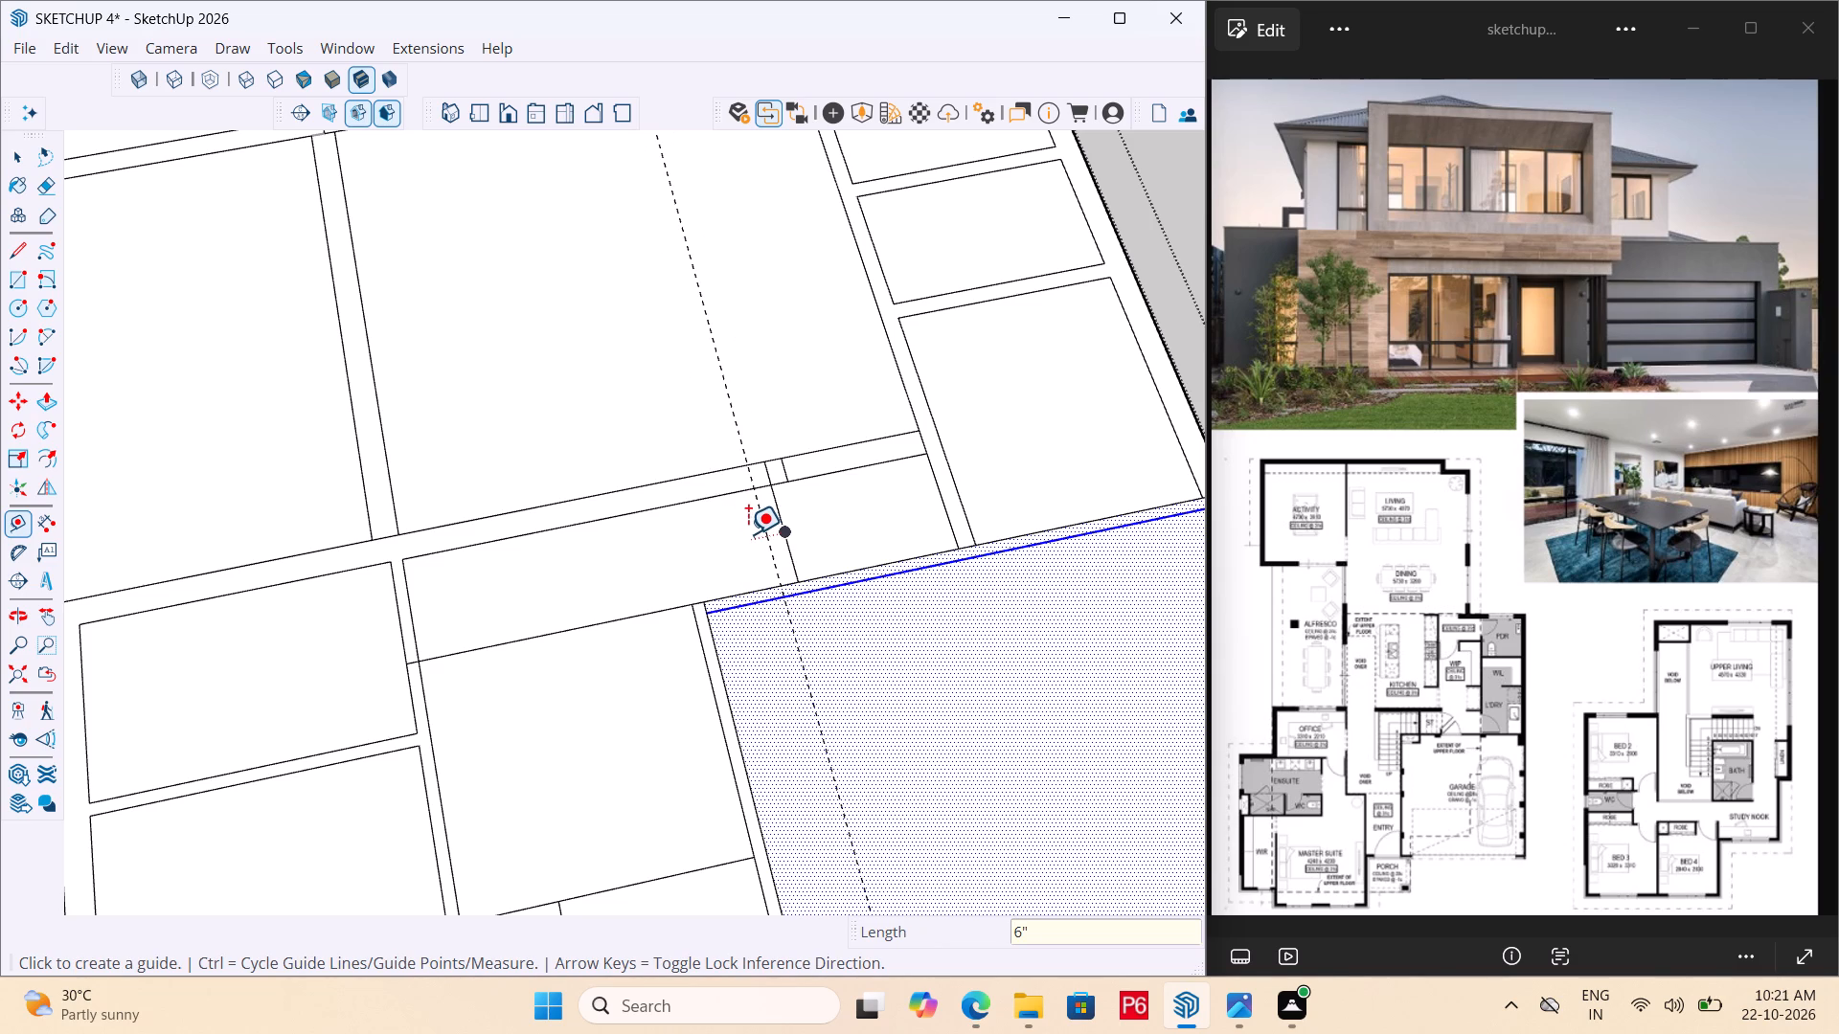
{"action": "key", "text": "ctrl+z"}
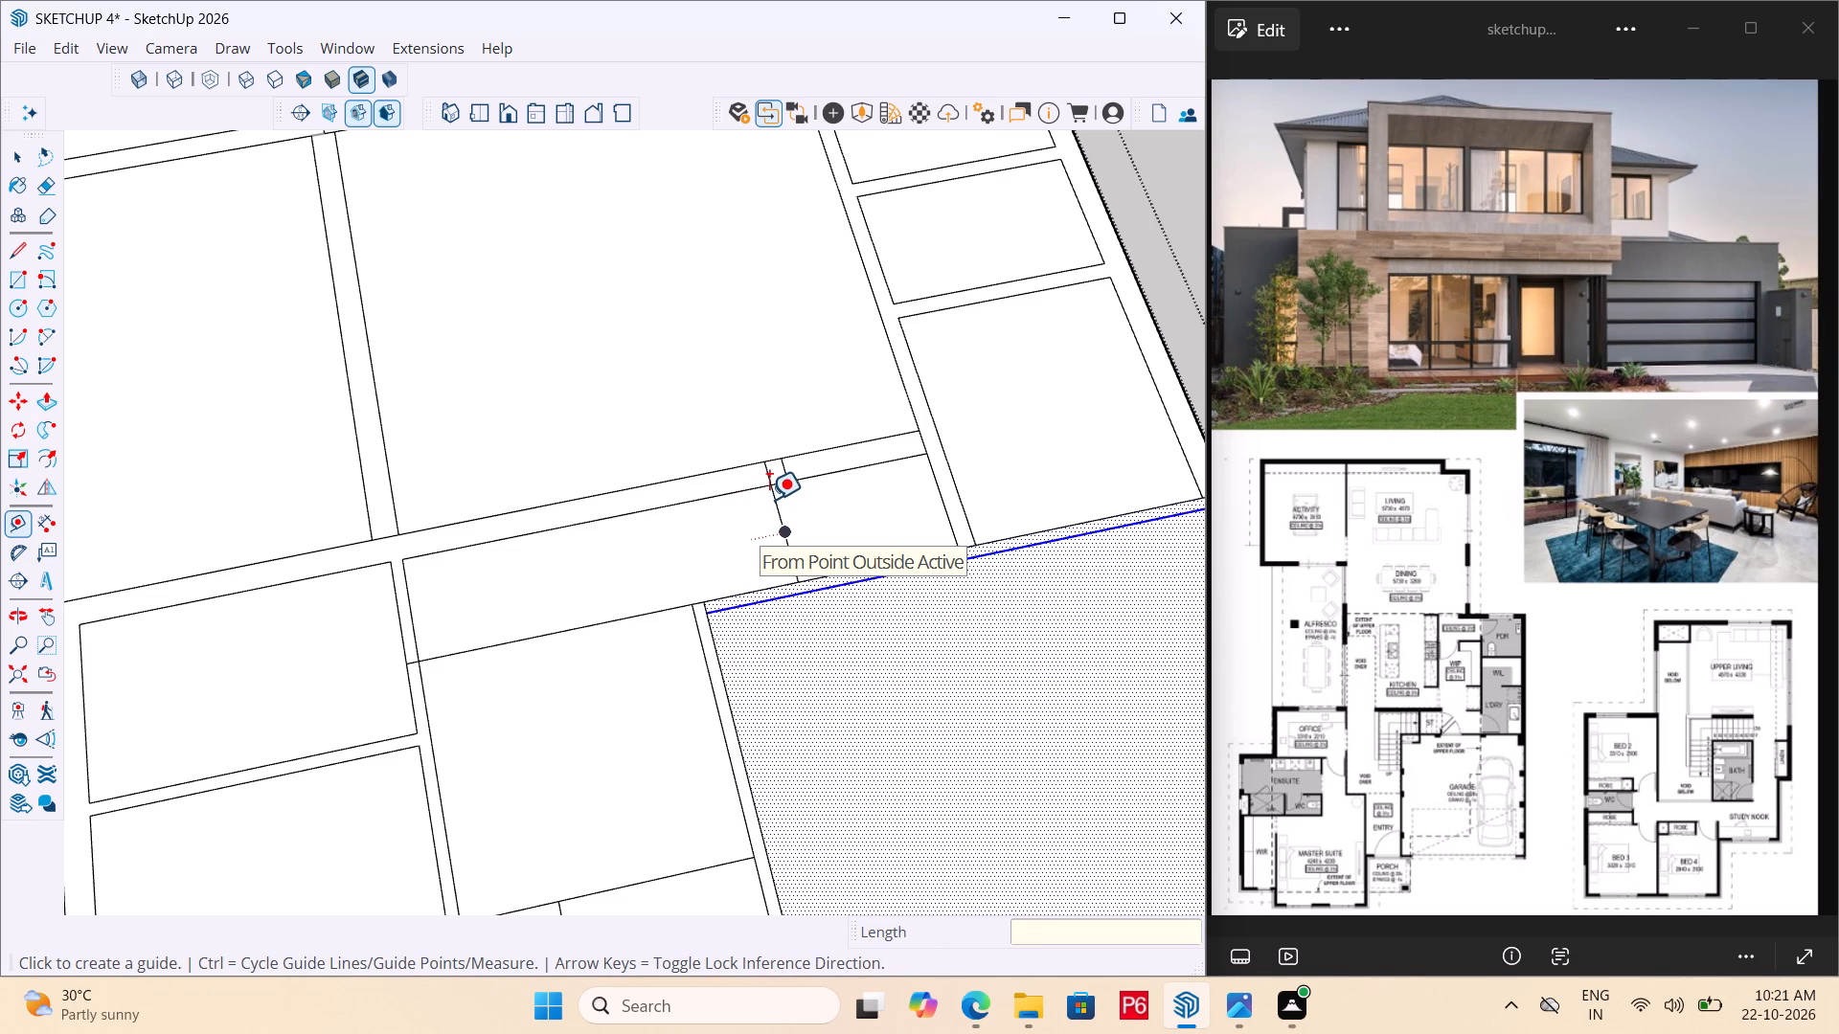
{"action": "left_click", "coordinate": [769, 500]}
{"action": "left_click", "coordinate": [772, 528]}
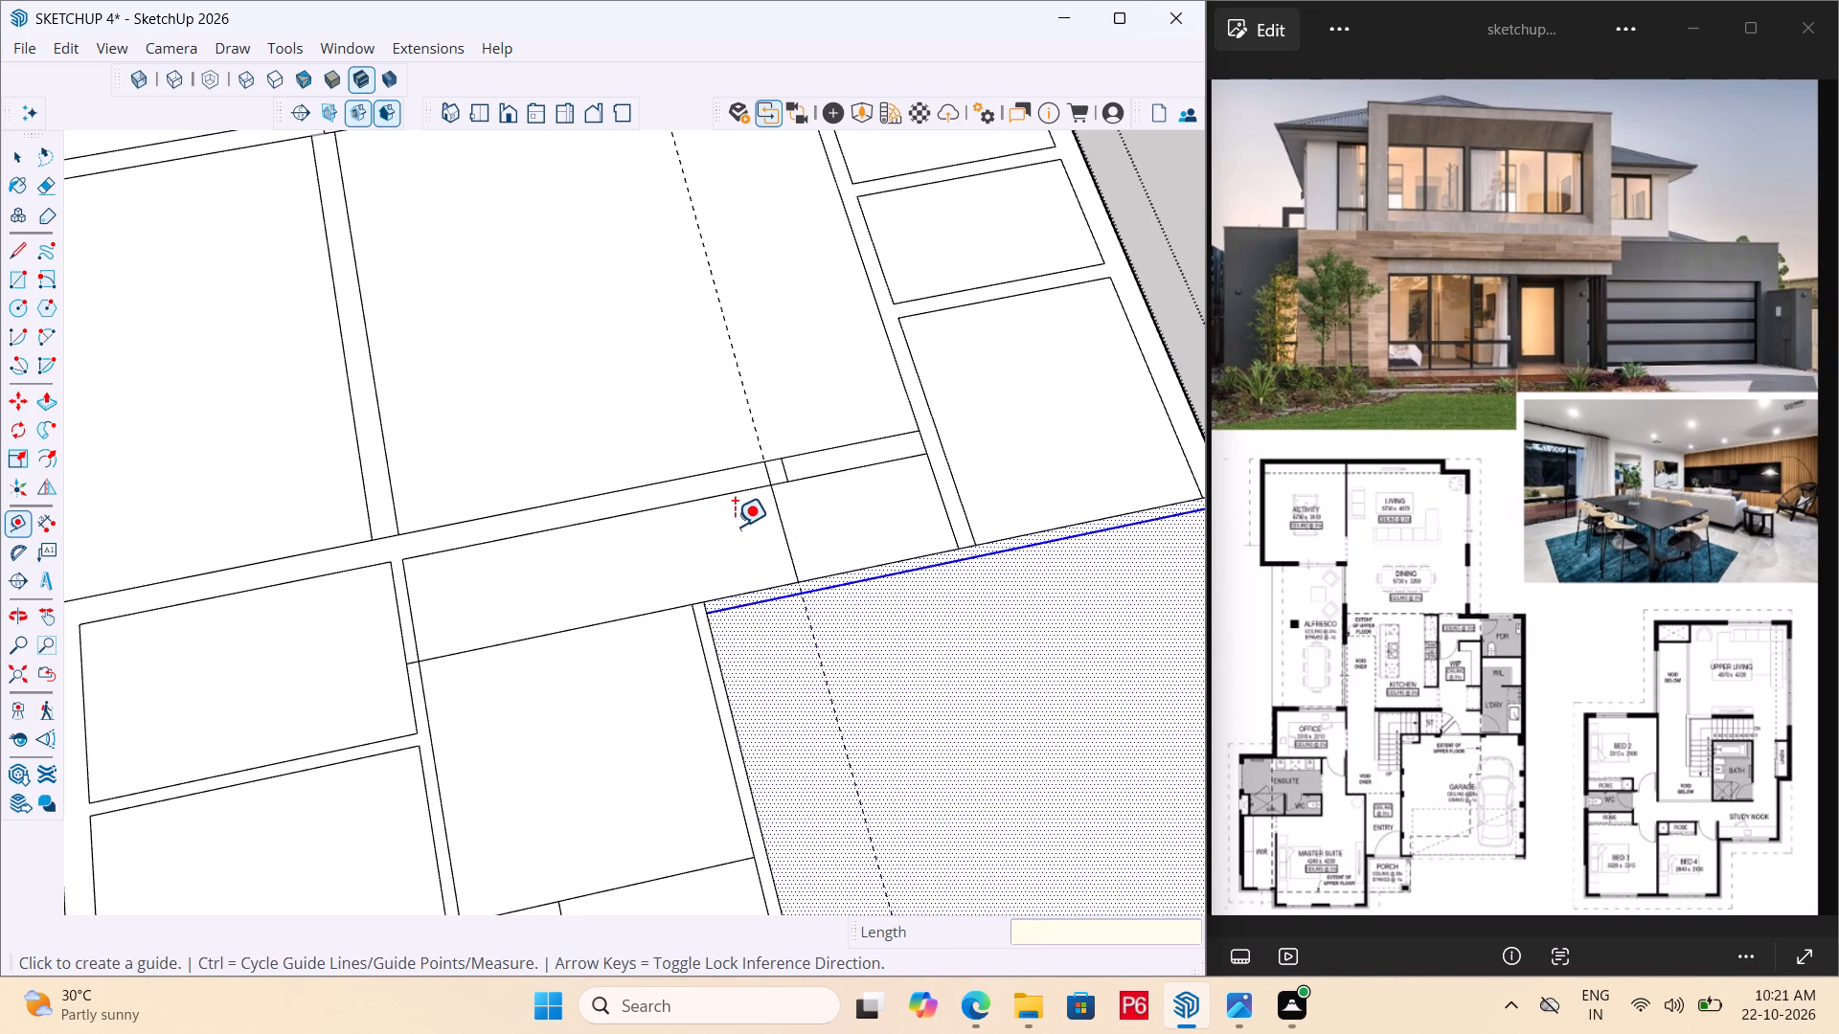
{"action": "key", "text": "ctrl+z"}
Place a parallel guide 9" from the new passage line, on the side toward the garage wall's near corner.
{"action": "left_click", "coordinate": [785, 555]}
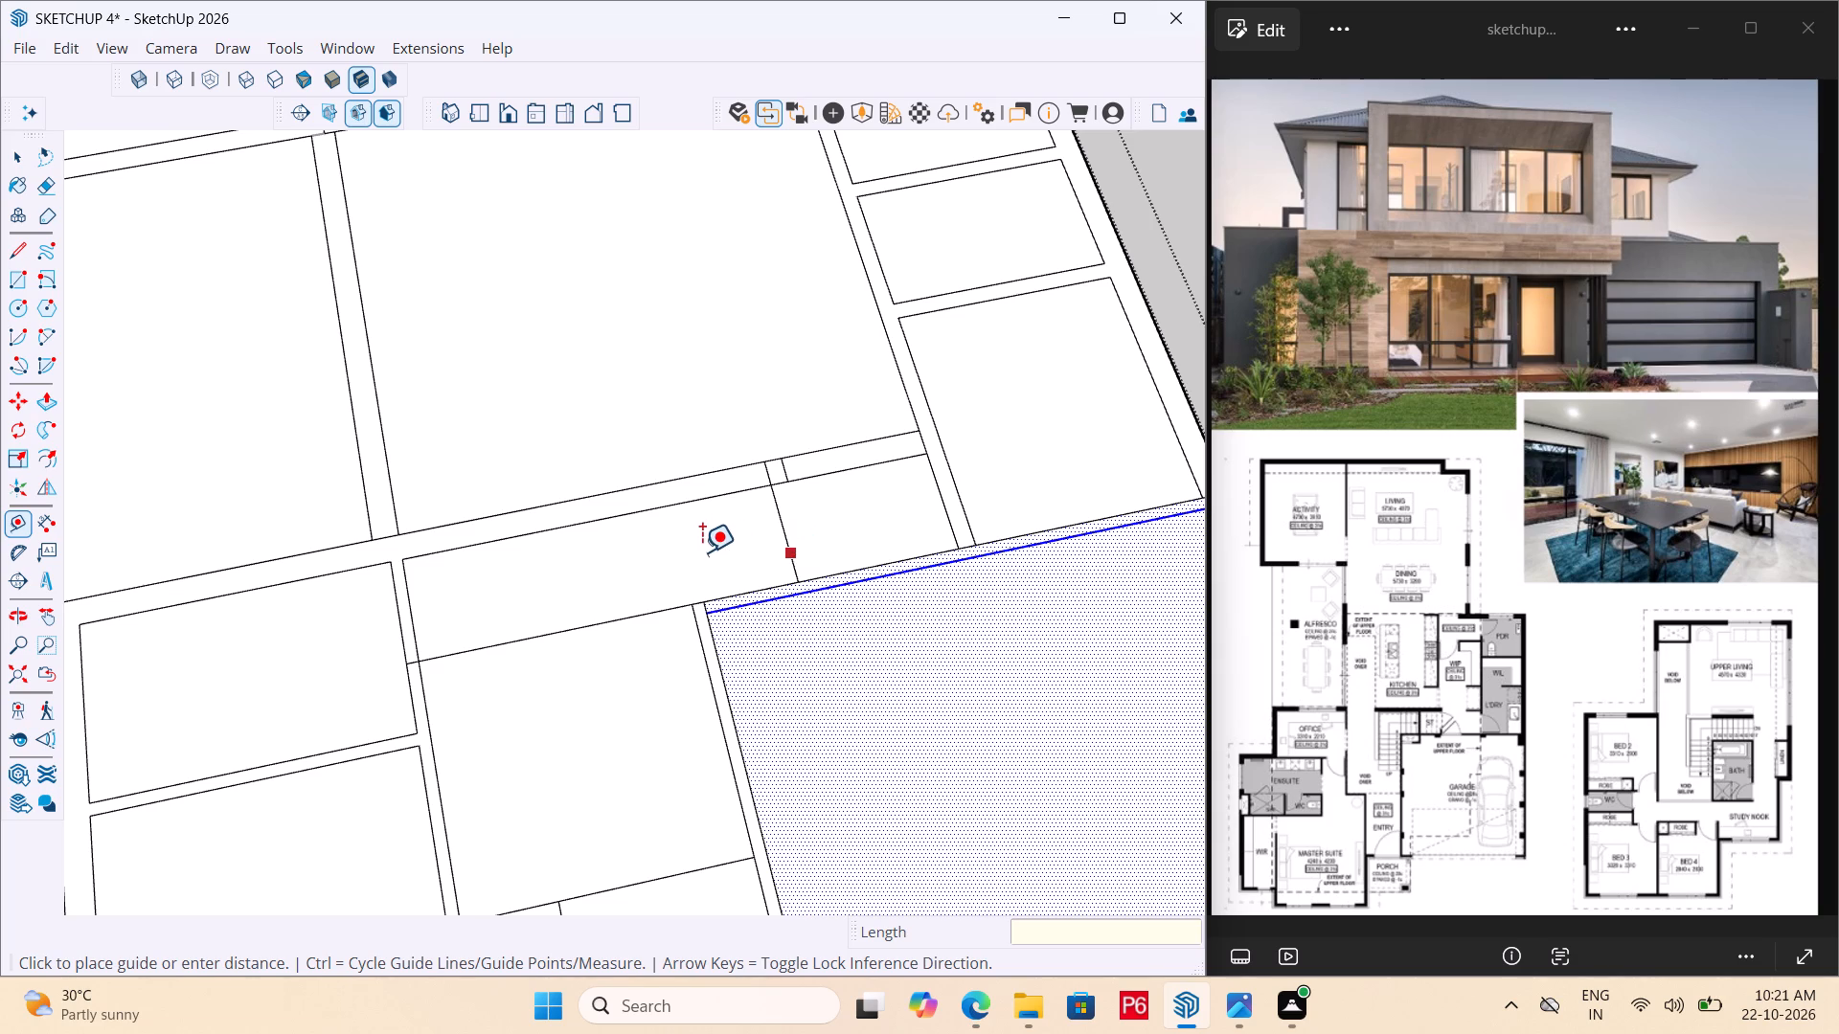
{"action": "key", "text": "Escape"}
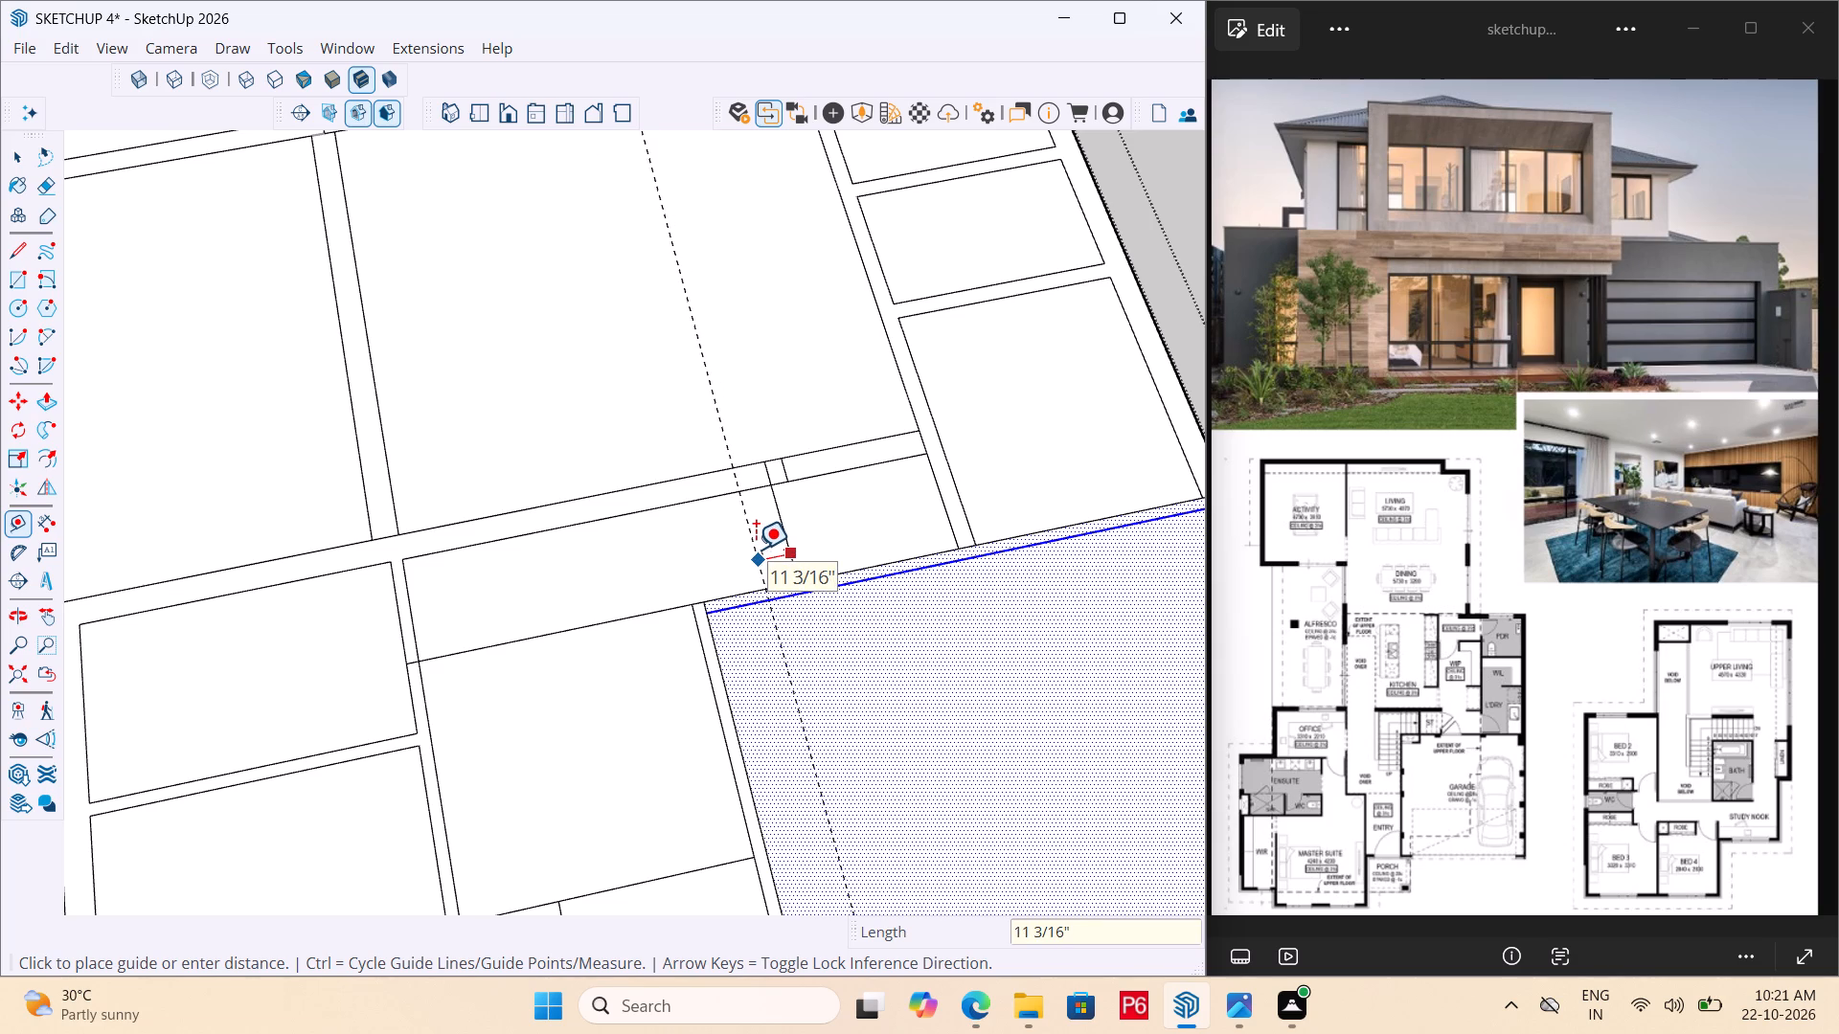
{"action": "type", "text": "9\""}
{"action": "key", "text": "Return"}
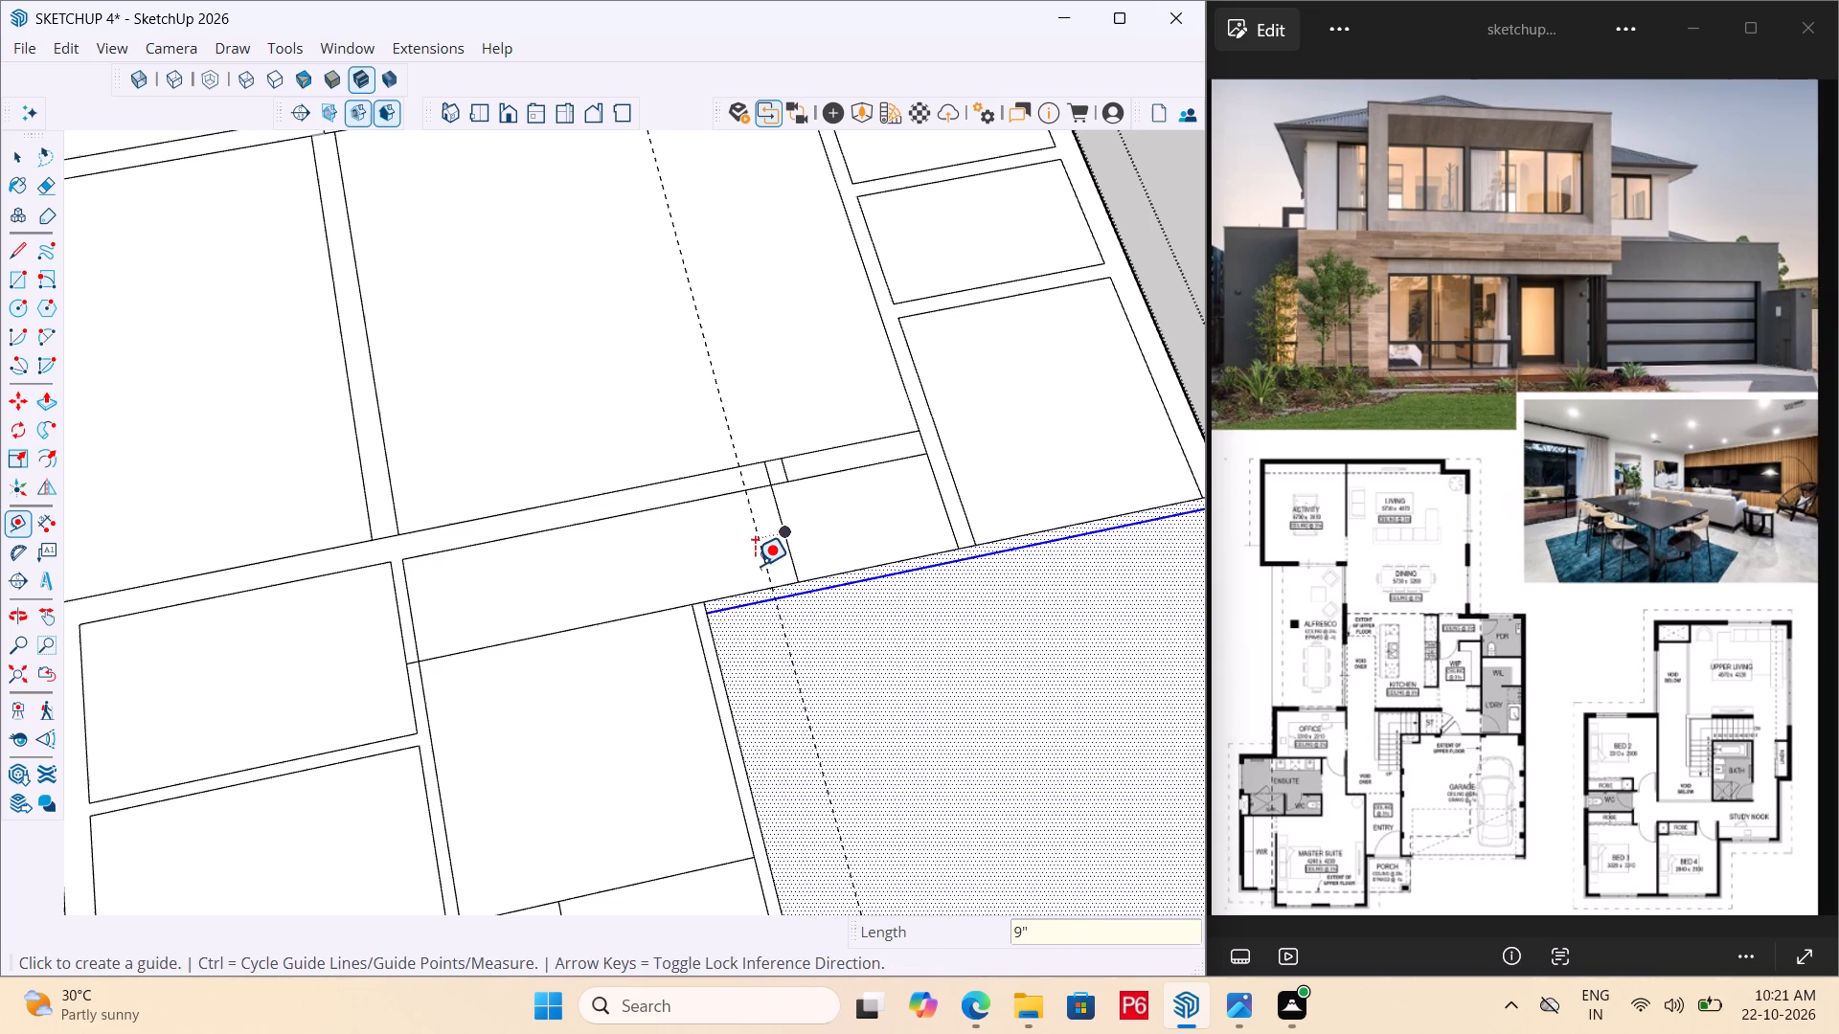
{"action": "left_click", "coordinate": [755, 566]}
{"action": "key", "text": "Escape"}
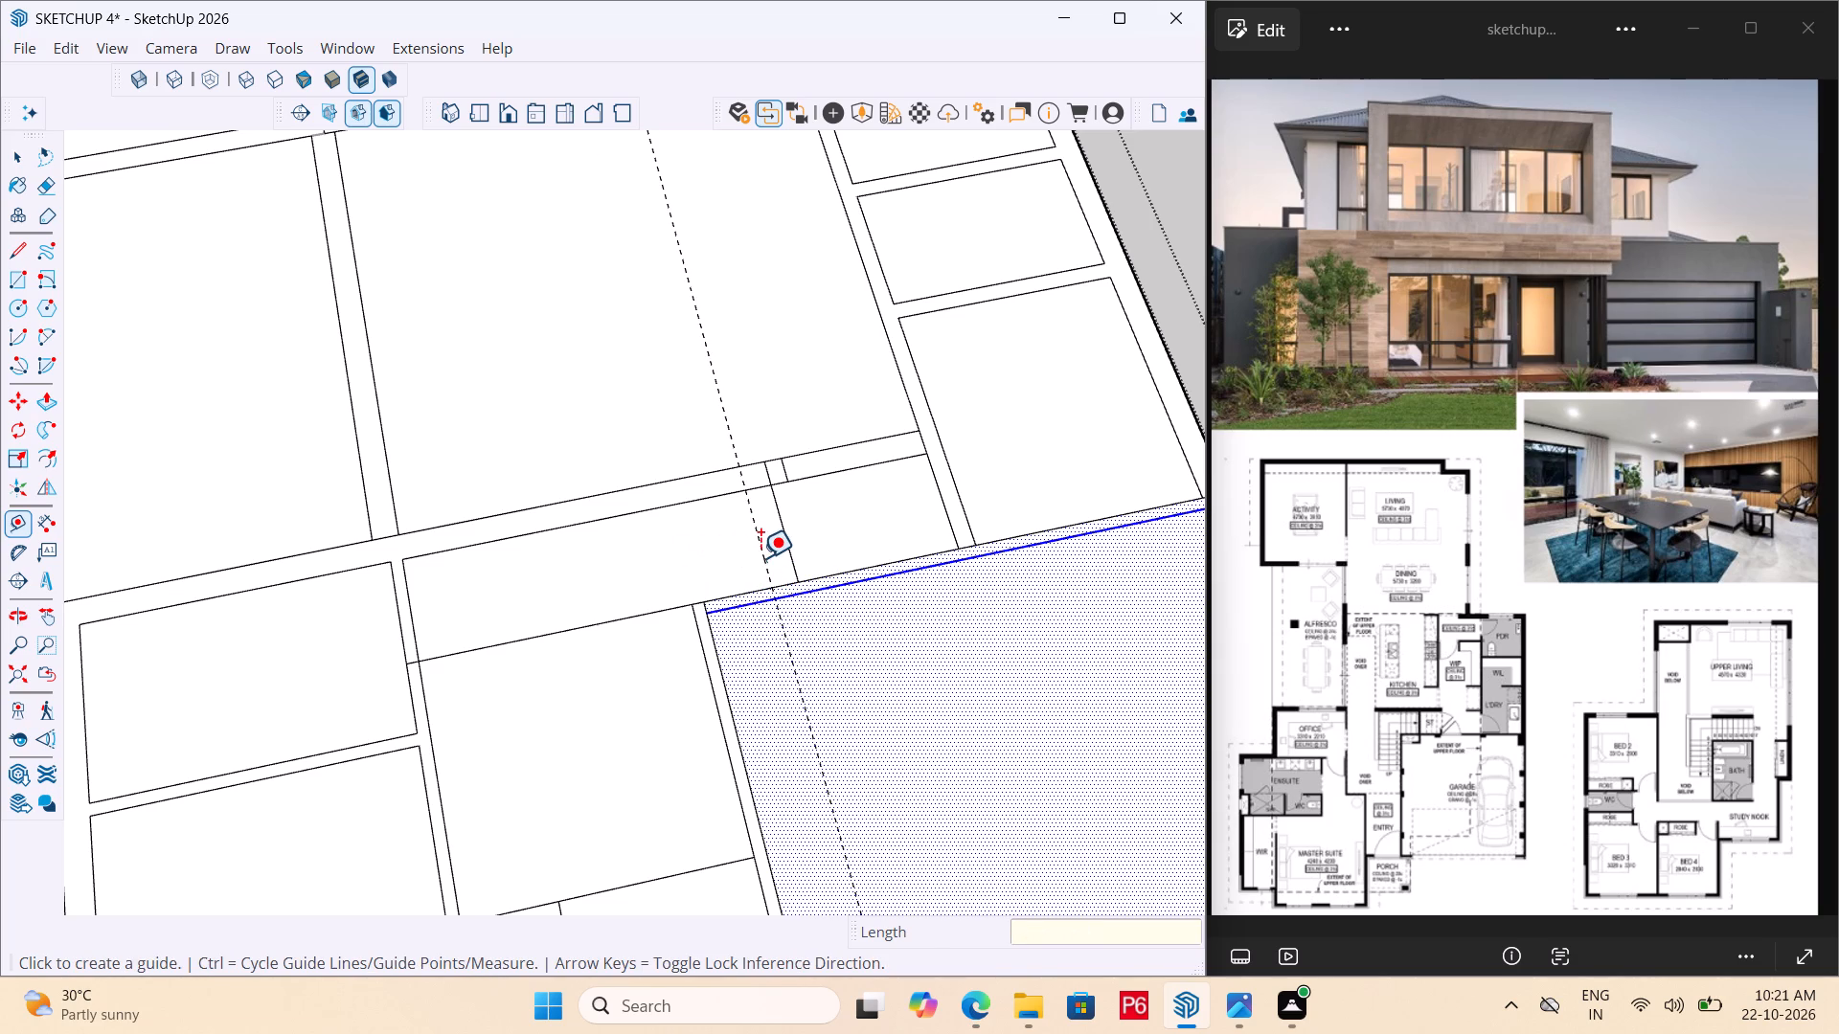
{"action": "key", "text": "Escape"}
Add two more parallel guides across the passage, each 9" beyond the previous one.
{"action": "left_click", "coordinate": [759, 561]}
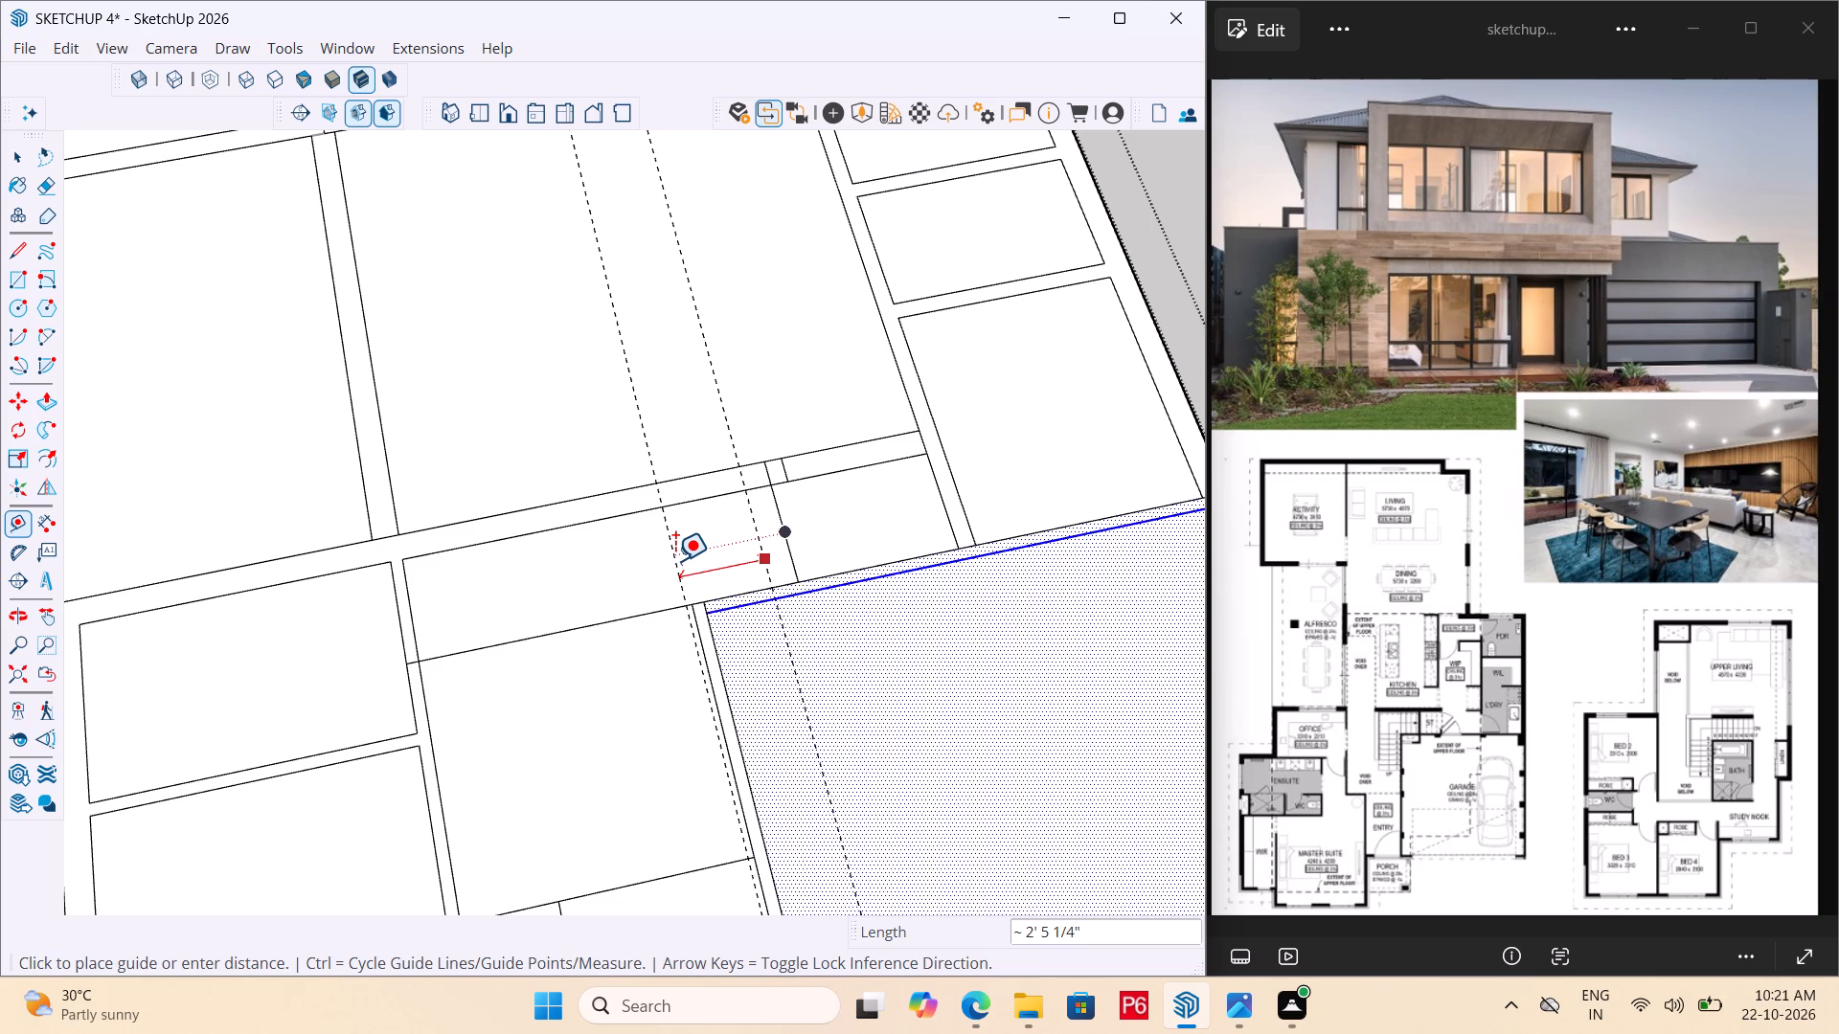
{"action": "key", "text": "9"}
{"action": "key", "text": "shift+quotedbl"}
{"action": "key", "text": "Return"}
{"action": "left_click", "coordinate": [739, 569]}
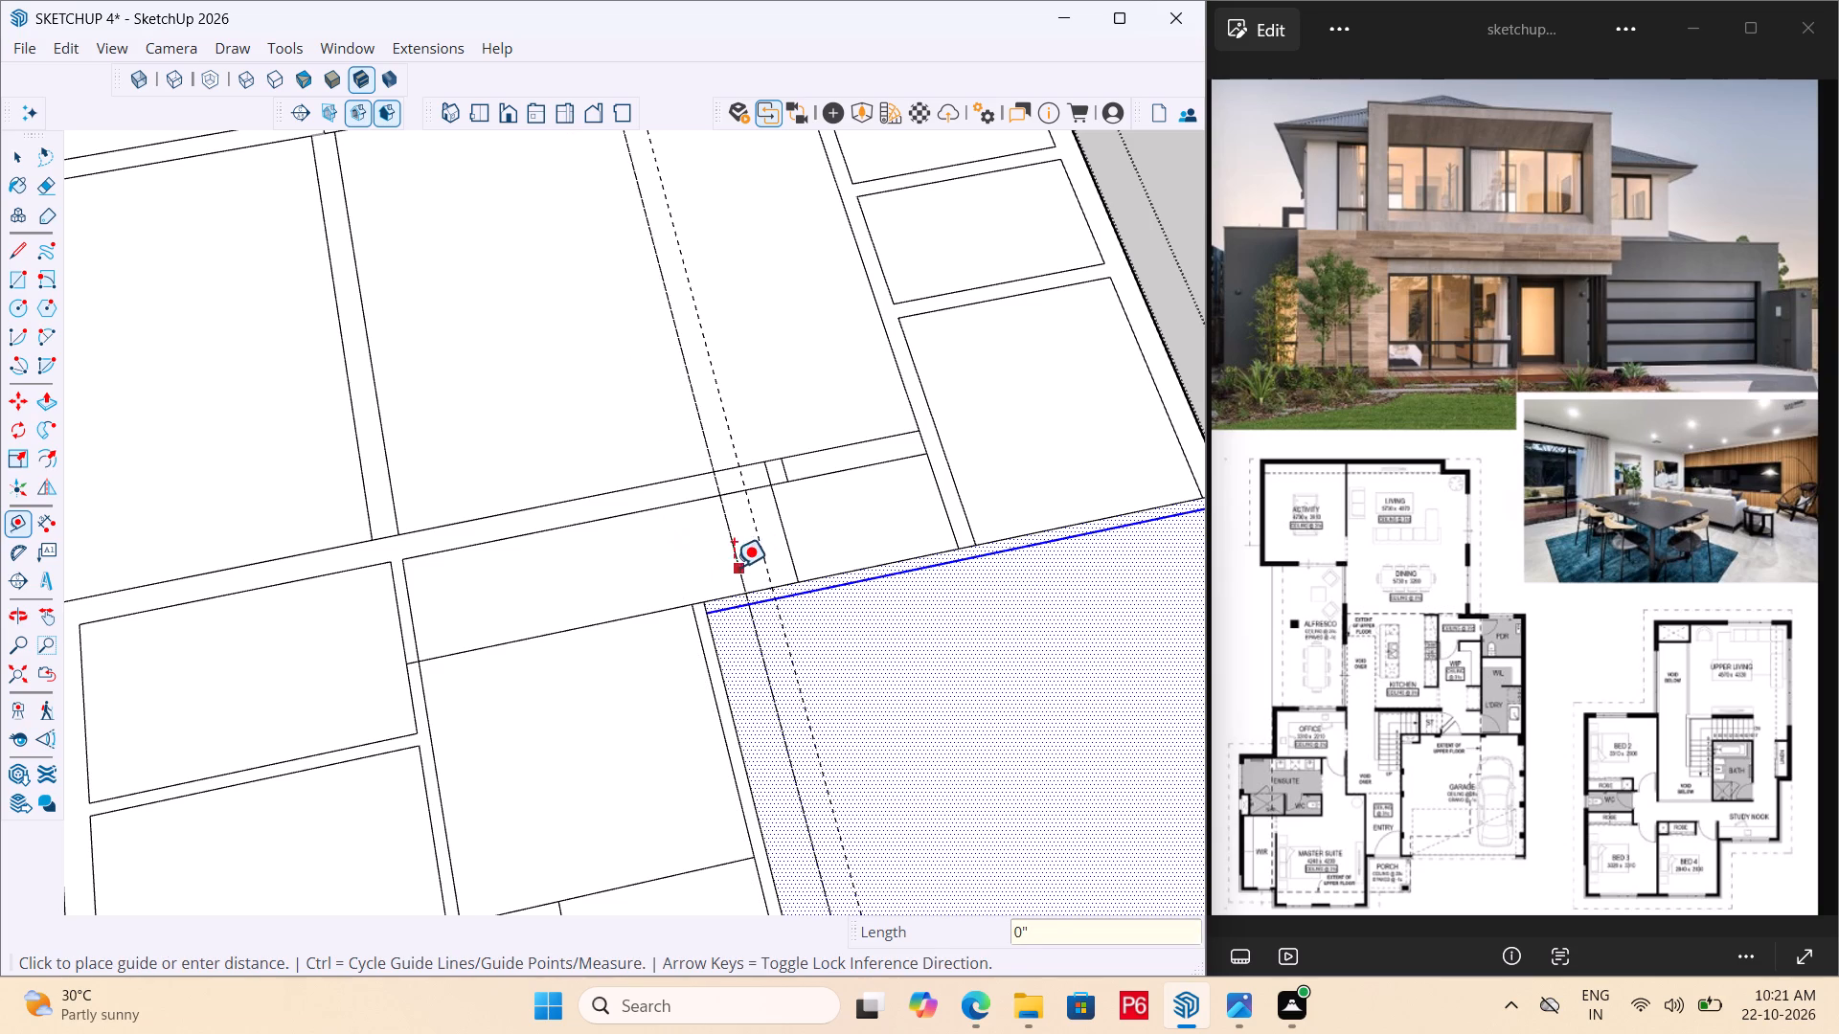
{"action": "key", "text": "9"}
{"action": "key", "text": "shift+quotedbl"}
{"action": "key", "text": "Return"}
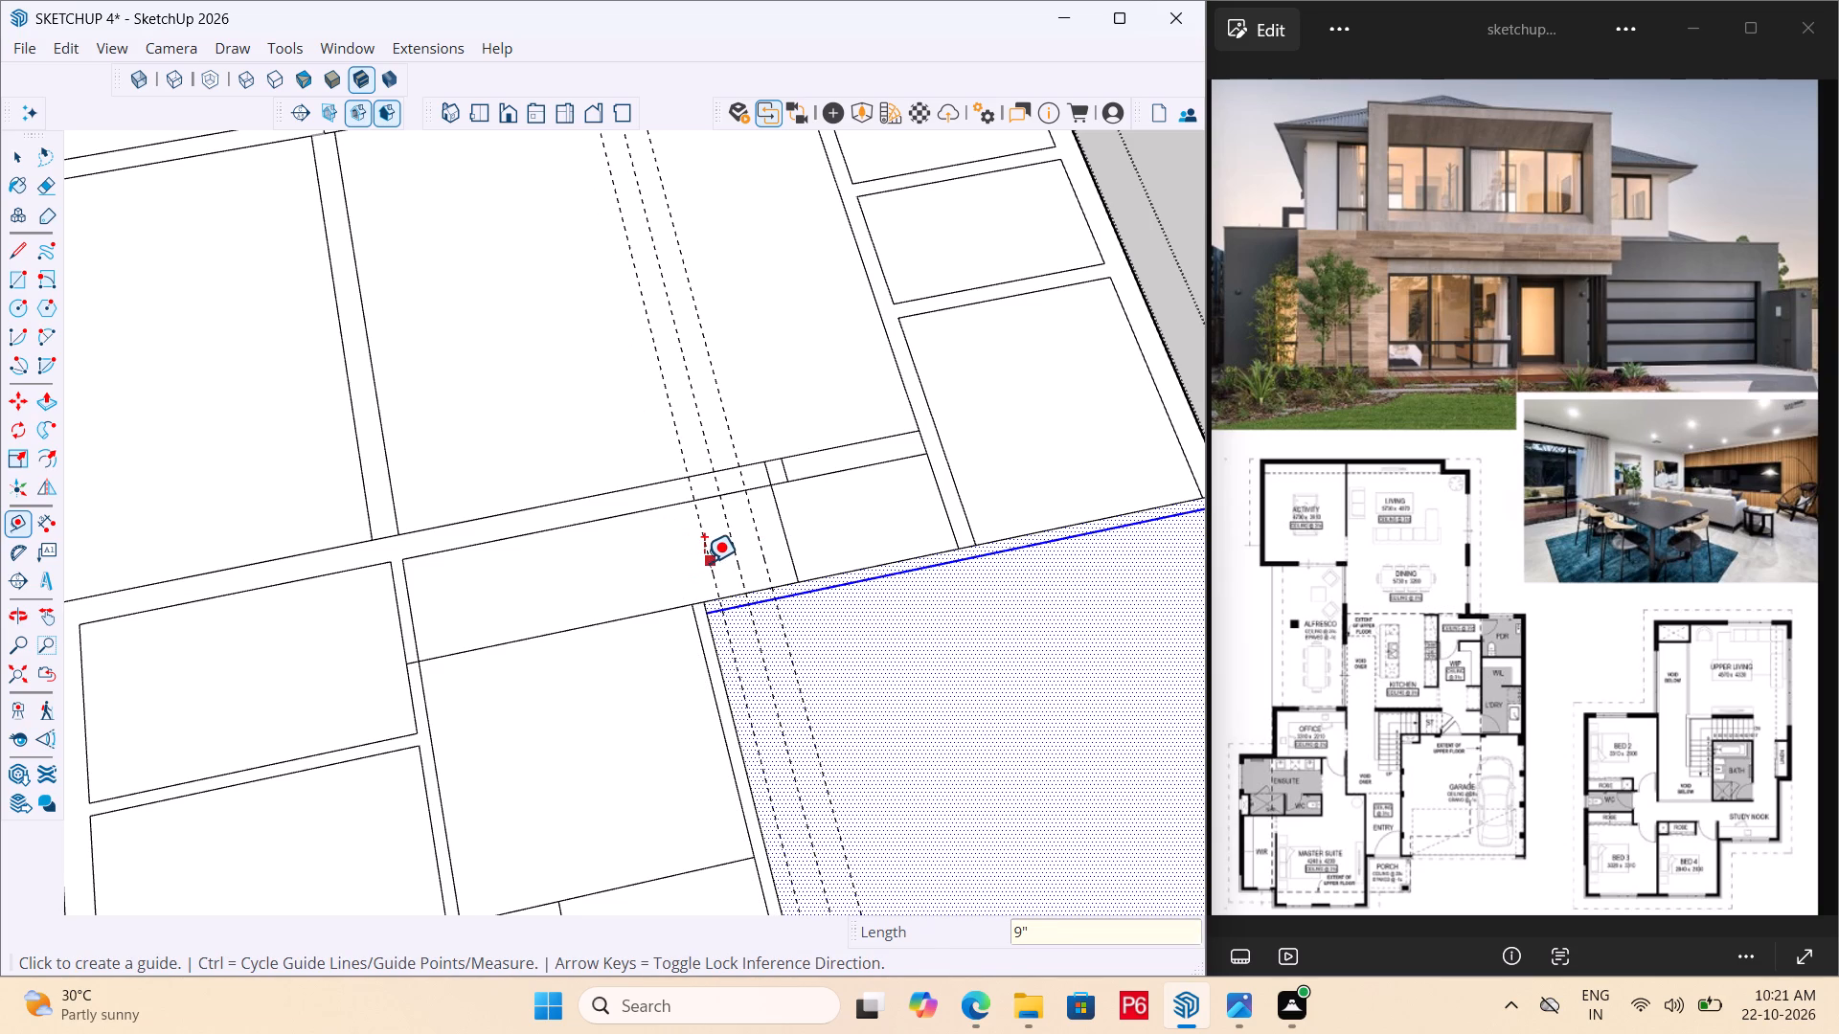
Place a fourth parallel guide through the garage wall's outer corner.
{"action": "left_click", "coordinate": [704, 563]}
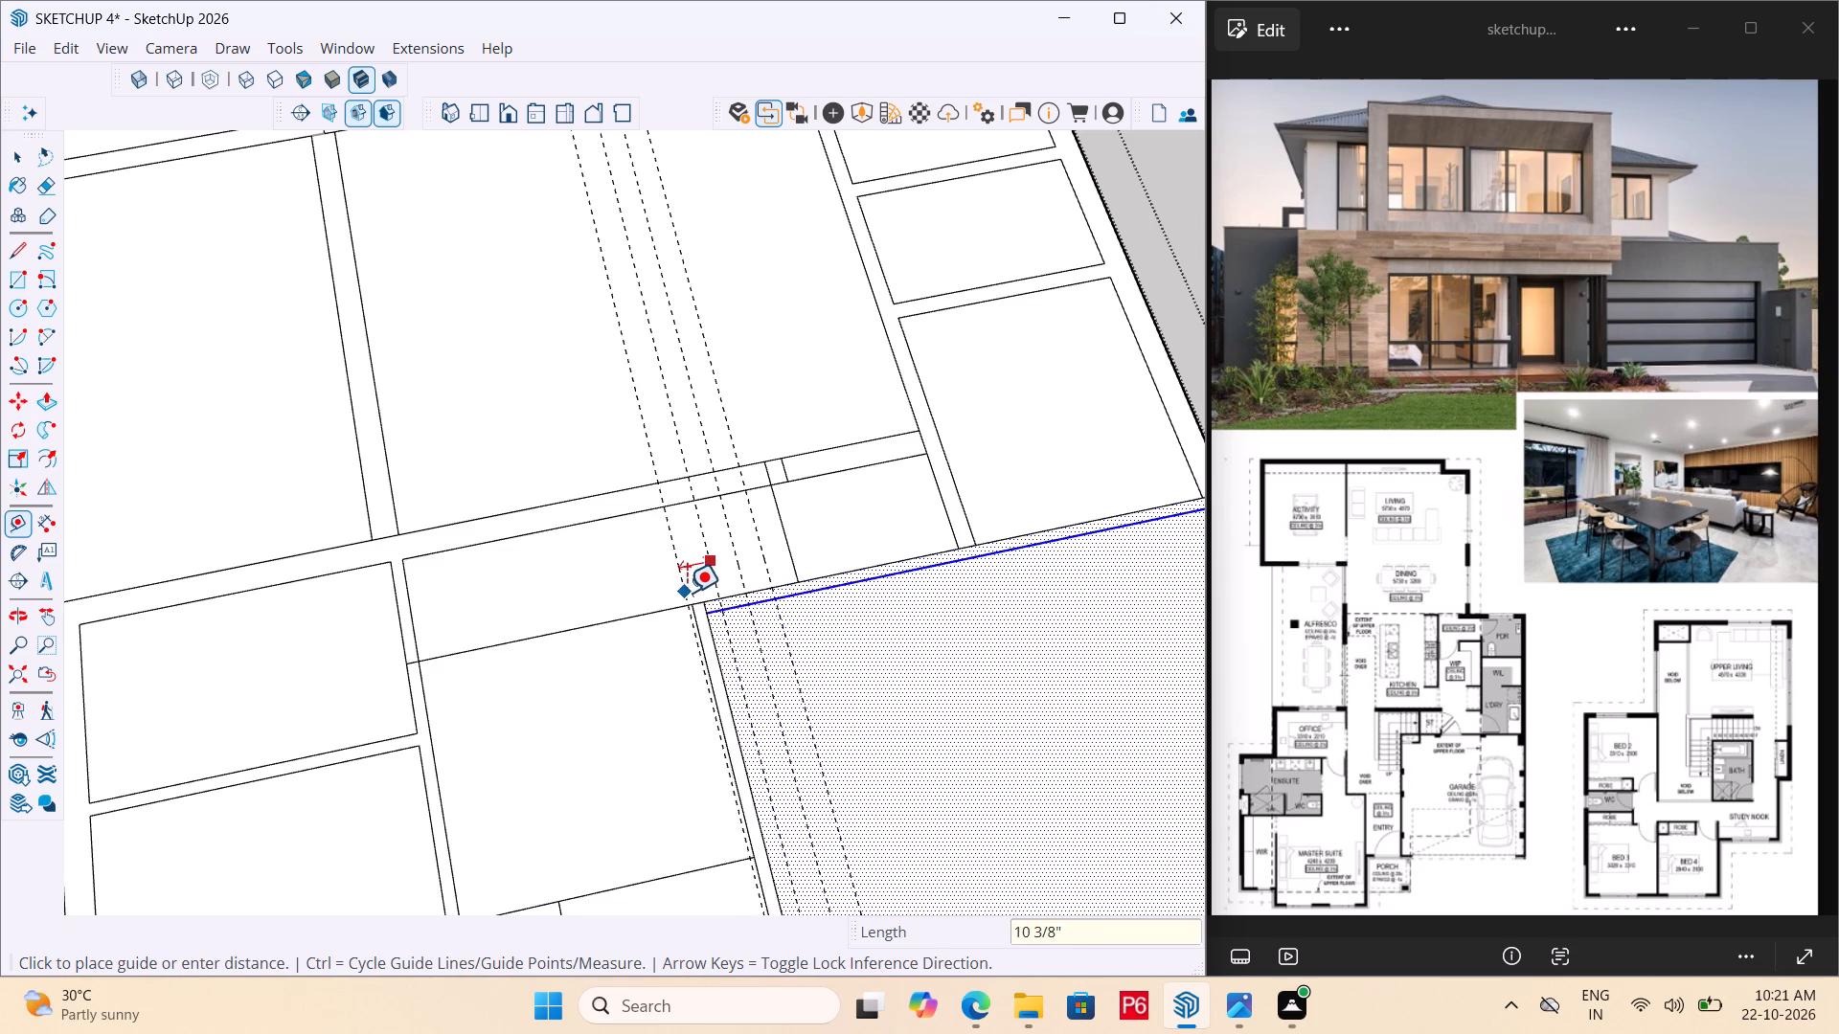
{"action": "left_click", "coordinate": [693, 605]}
Place a parallel guide 3' beyond the guide through the garage wall's corner.
{"action": "scroll", "coordinate": [726, 522], "scroll_direction": "down", "scroll_amount": 4}
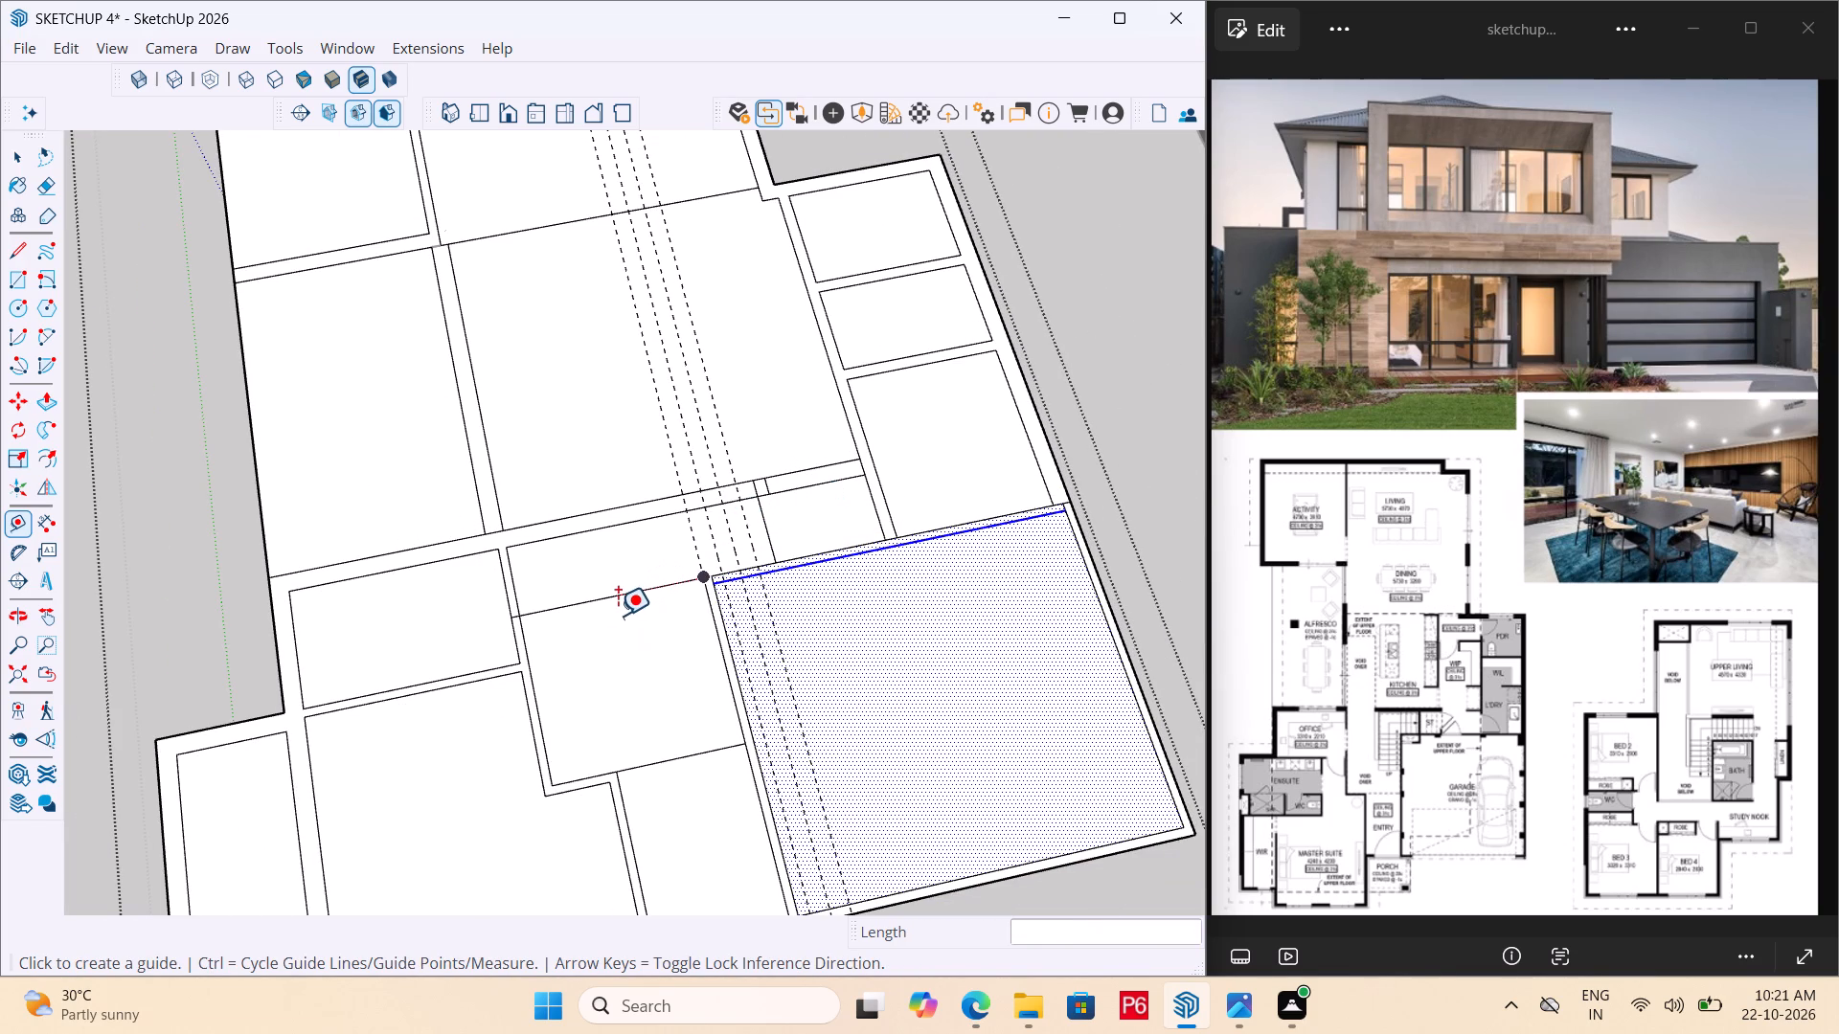
{"action": "left_click", "coordinate": [692, 549]}
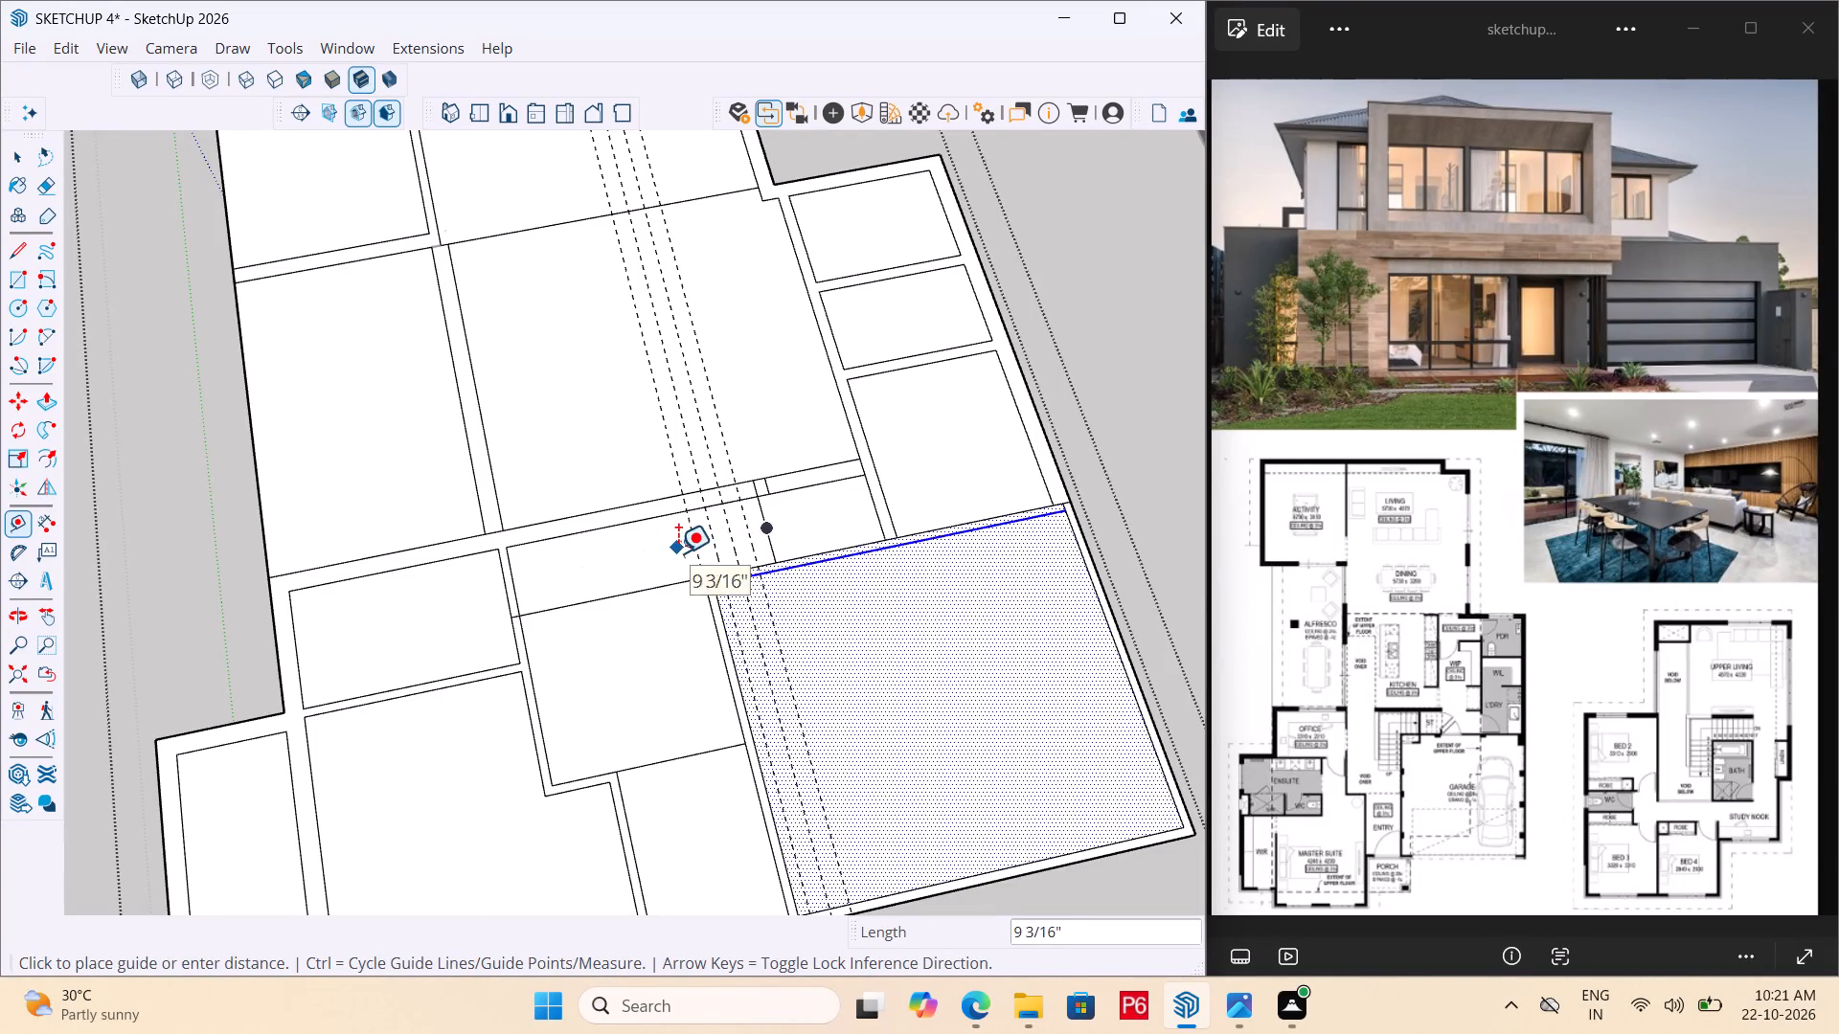
{"action": "key", "text": "Escape"}
{"action": "key", "text": "Escape"}
{"action": "scroll", "coordinate": [696, 553], "scroll_direction": "up", "scroll_amount": 5}
{"action": "left_click", "coordinate": [703, 559]}
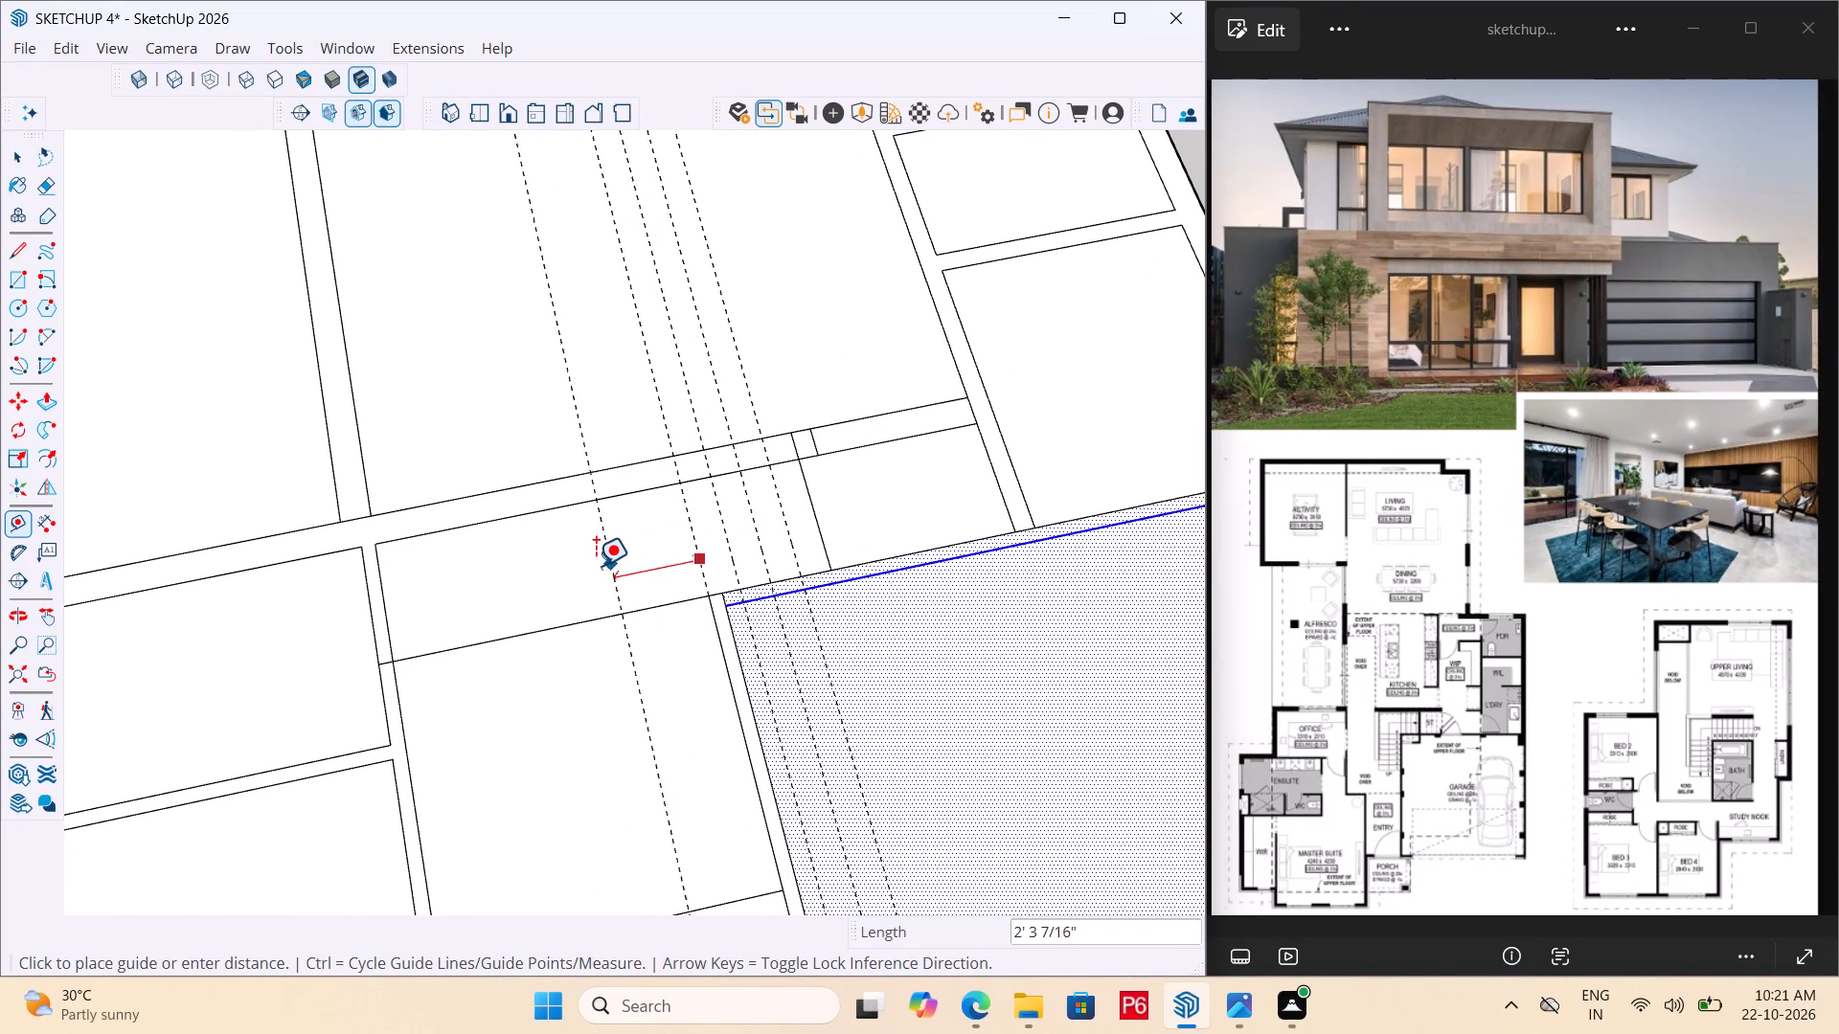
{"action": "type", "text": "3'"}
{"action": "key", "text": "Return"}
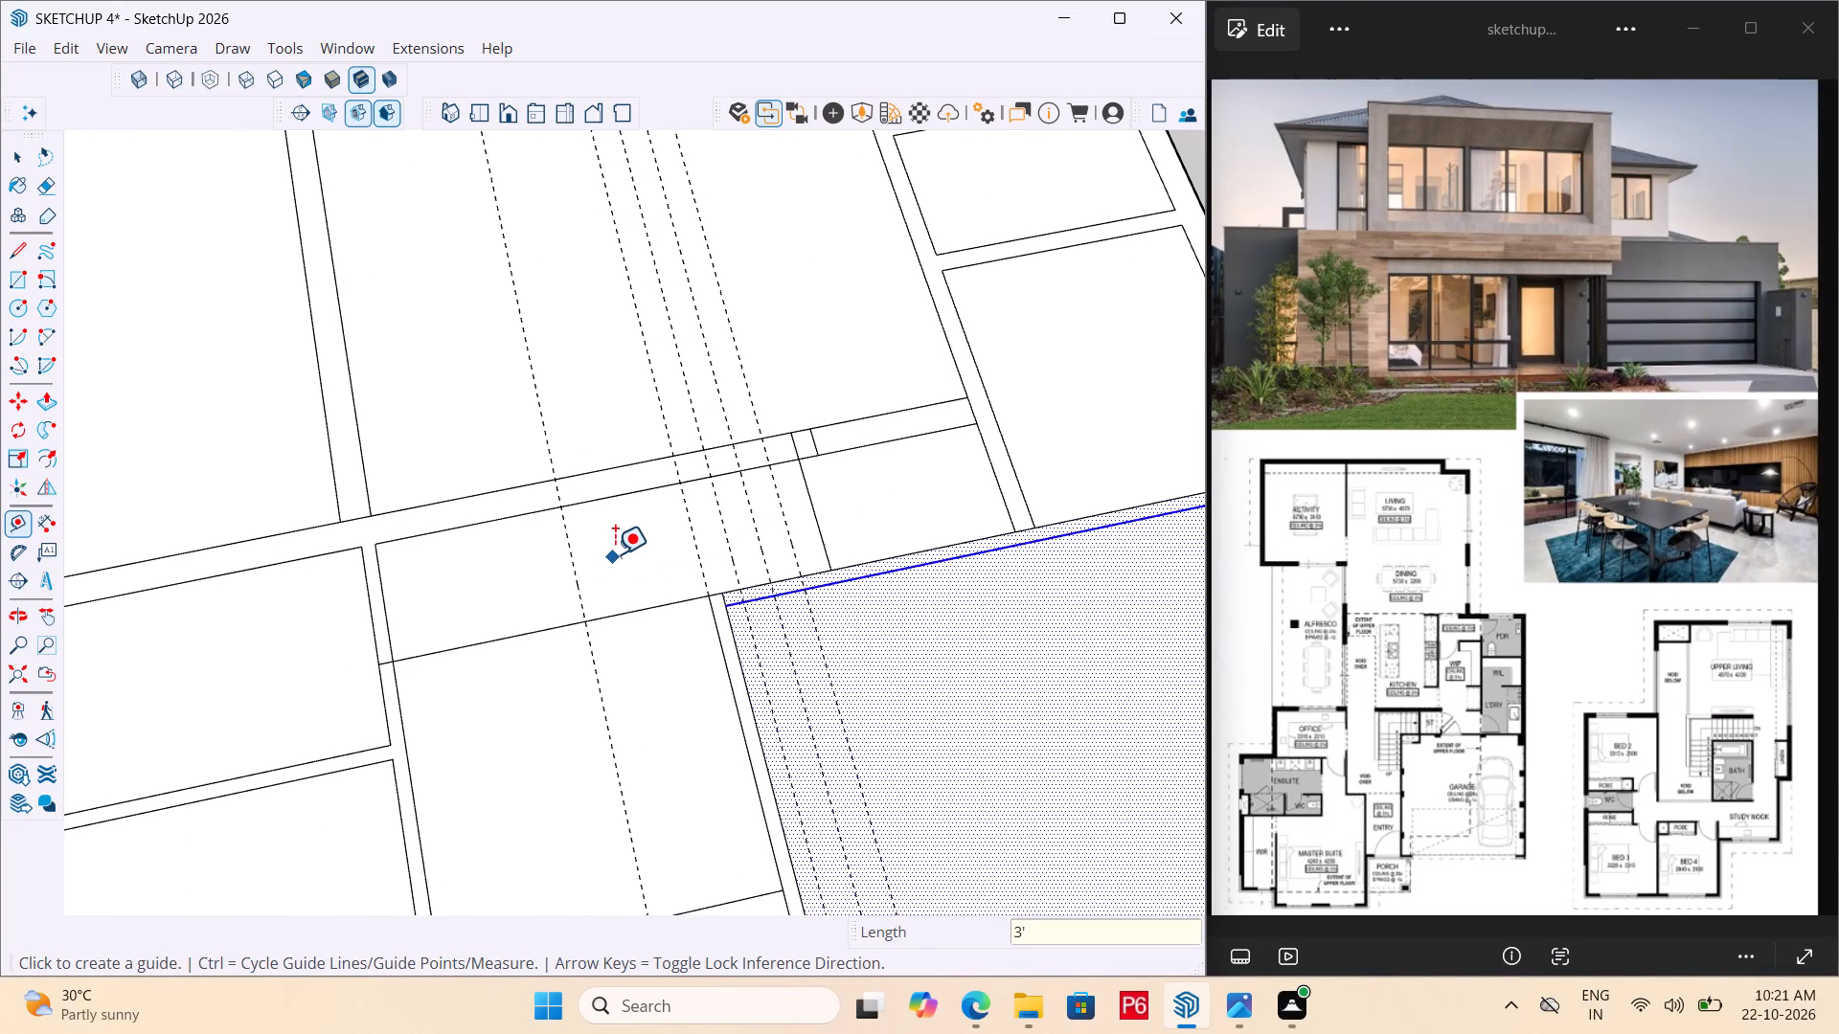
Place two parallel guides beyond the passage edge beside the garage, the first 9" from the edge and the second 9" further.
{"action": "left_click", "coordinate": [618, 614]}
{"action": "key", "text": "3"}
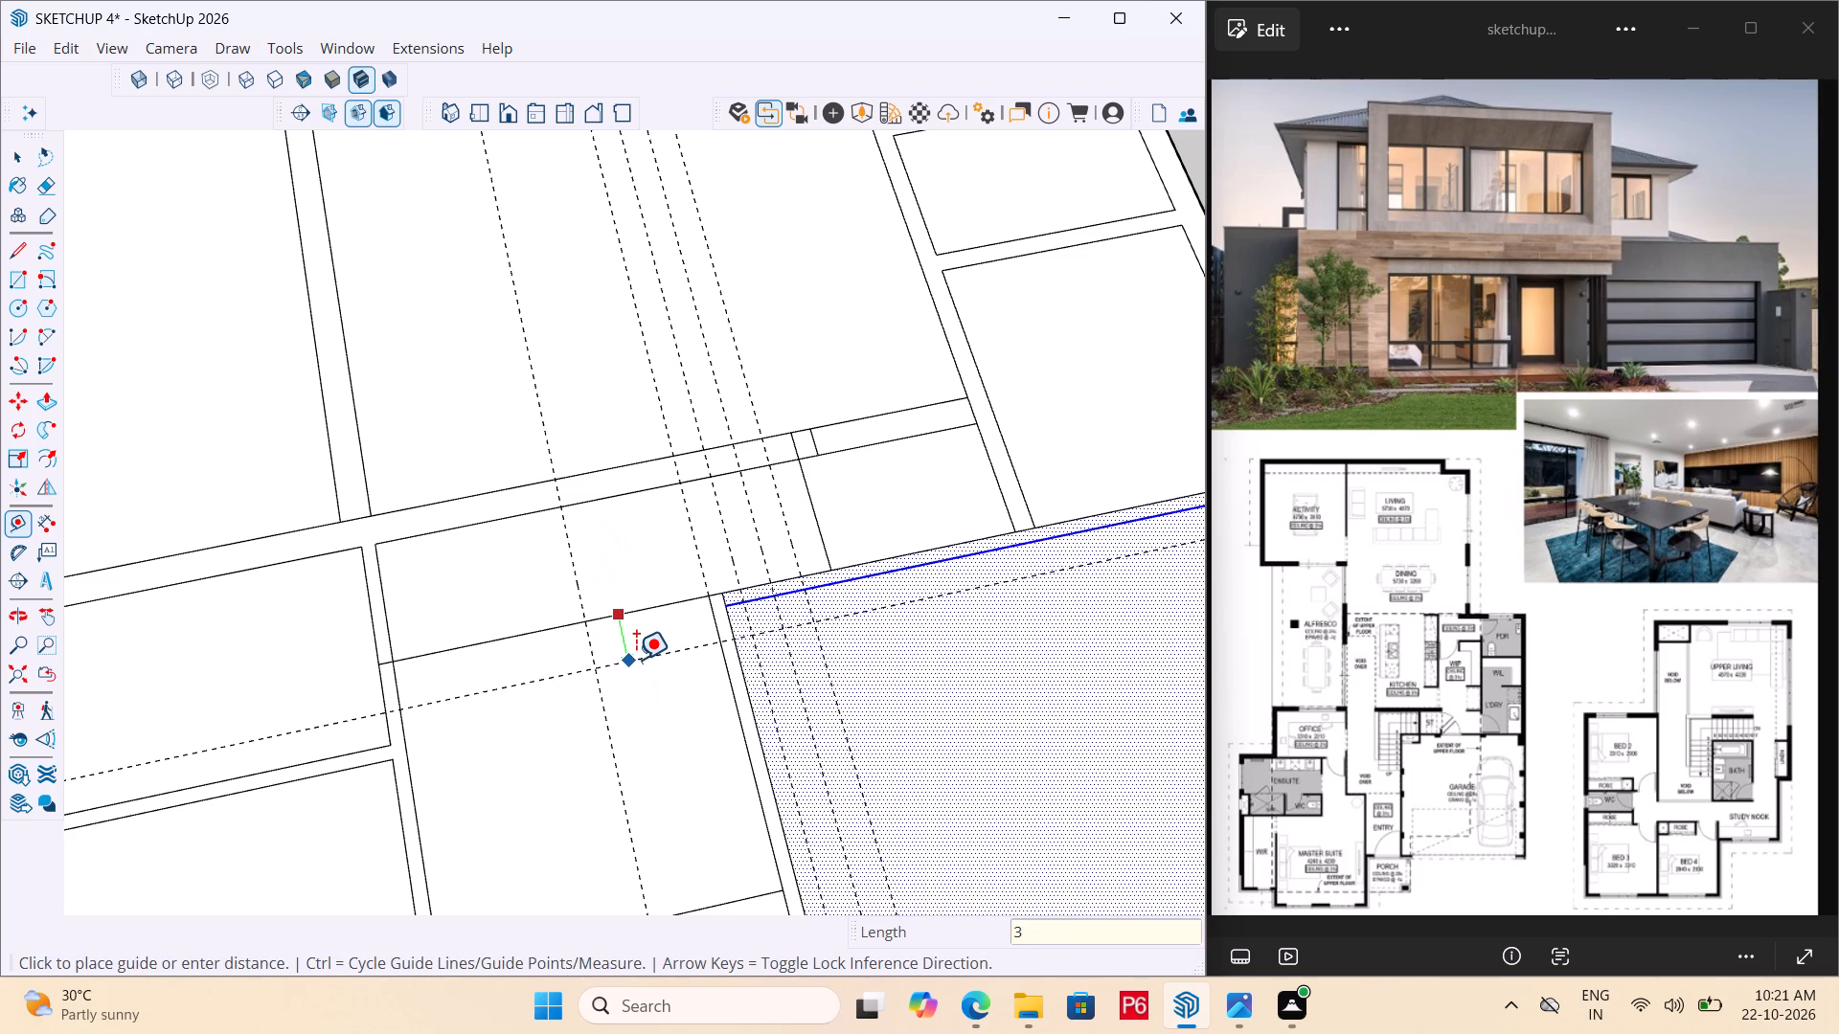
{"action": "key", "text": "BackSpace"}
{"action": "key", "text": "9"}
{"action": "key", "text": "shift+quotedbl"}
{"action": "key", "text": "Return"}
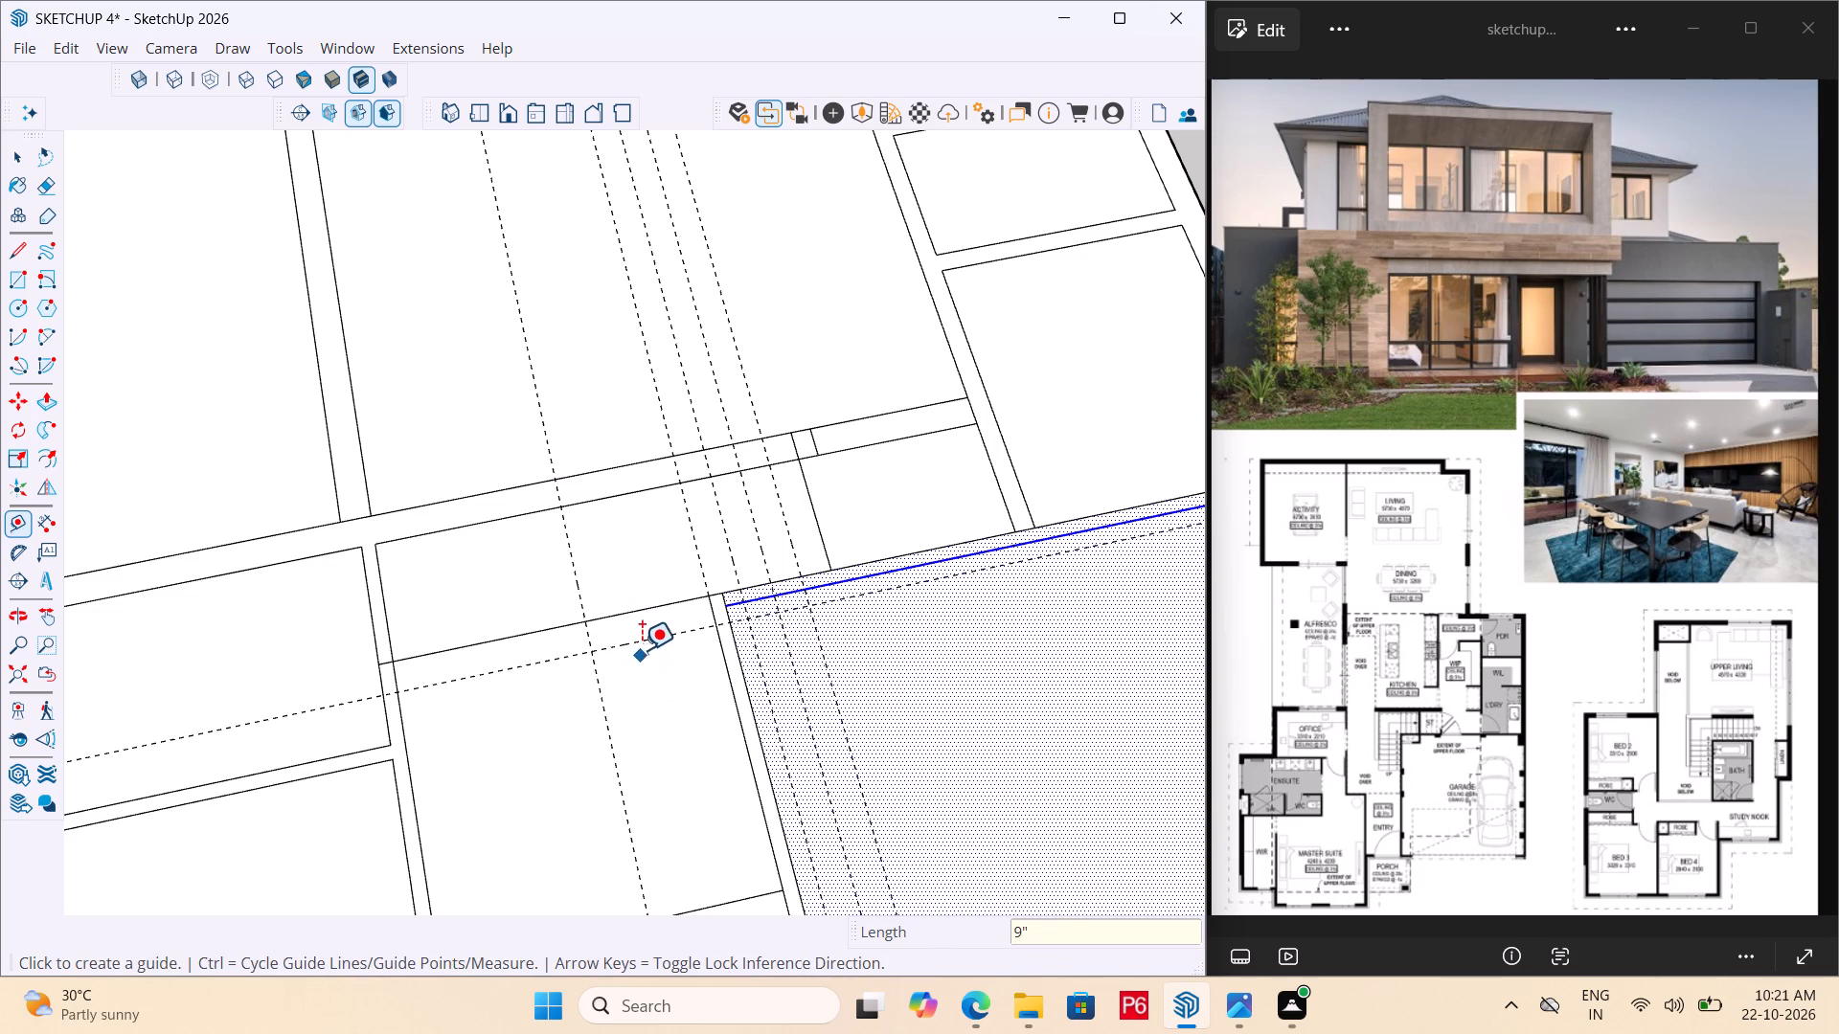
{"action": "left_click", "coordinate": [654, 635]}
{"action": "key", "text": "9"}
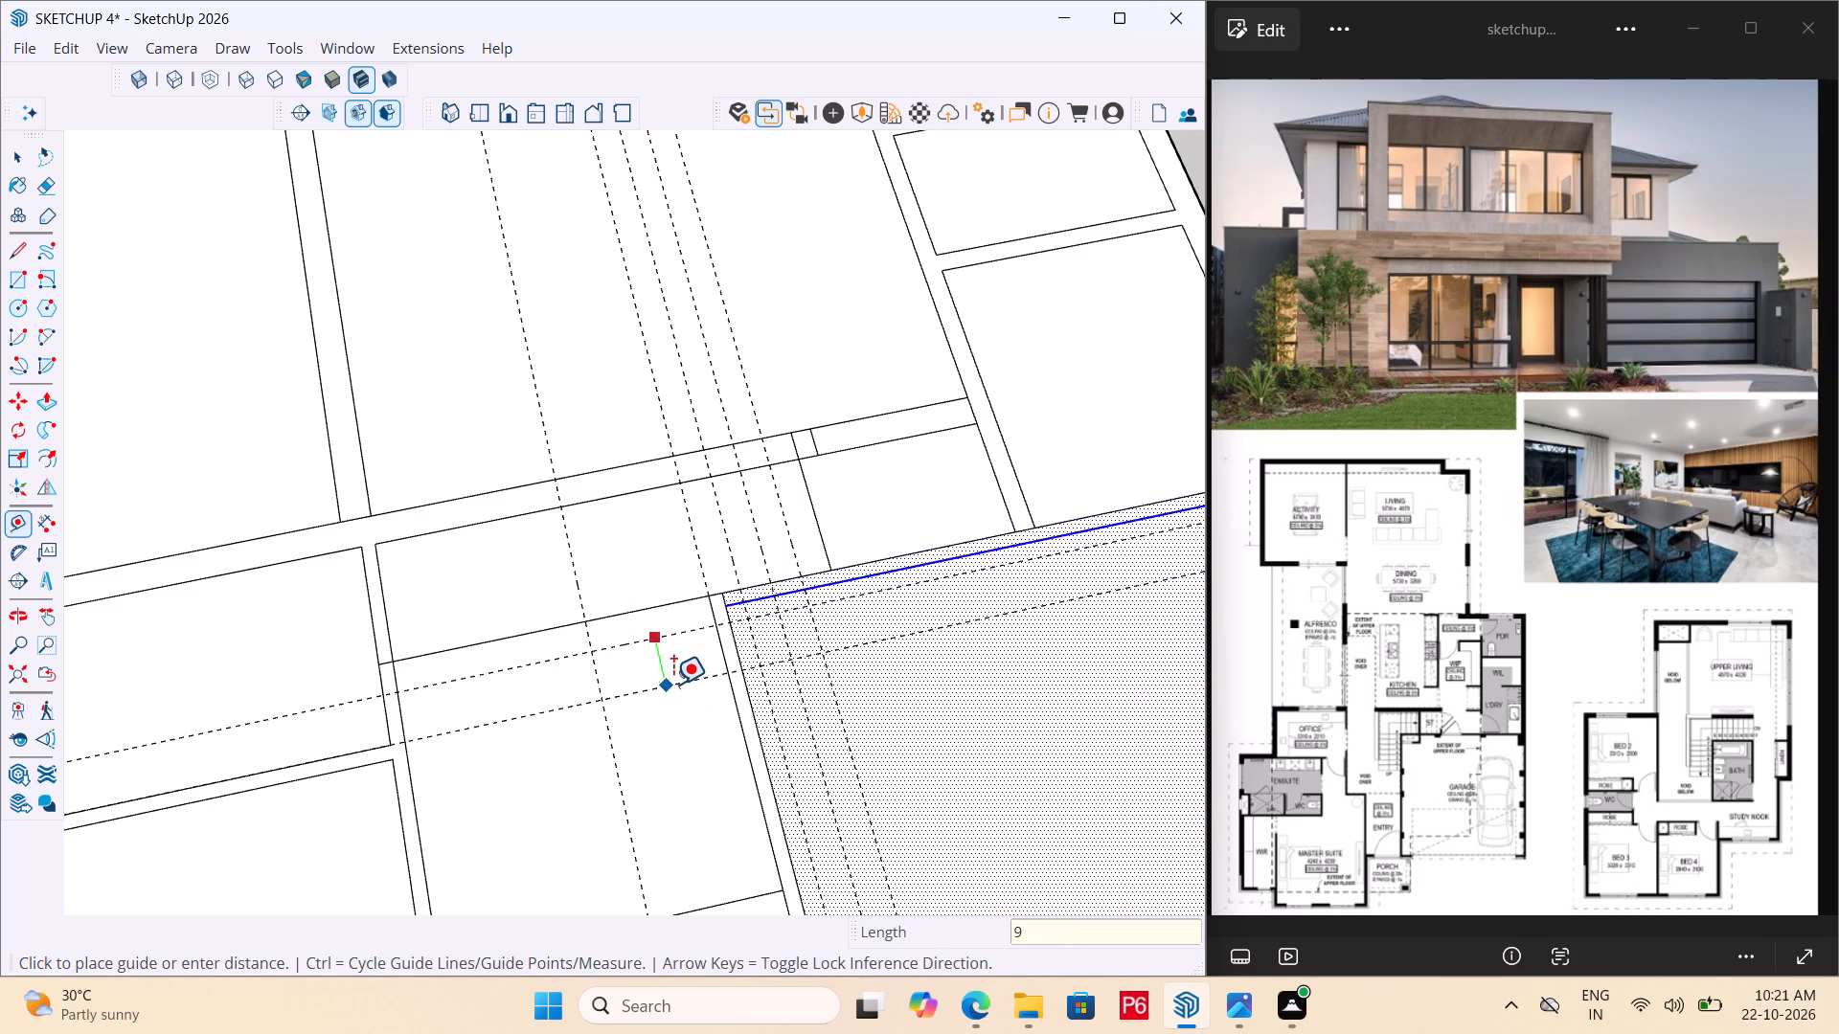
{"action": "key", "text": "shift+quotedbl"}
{"action": "key", "text": "Return"}
Continue the same series alongside the garage wall with a third and fourth parallel guide, each 9" beyond the previous one.
{"action": "scroll", "coordinate": [642, 576], "scroll_direction": "down", "scroll_amount": 3}
{"action": "left_click", "coordinate": [660, 640]}
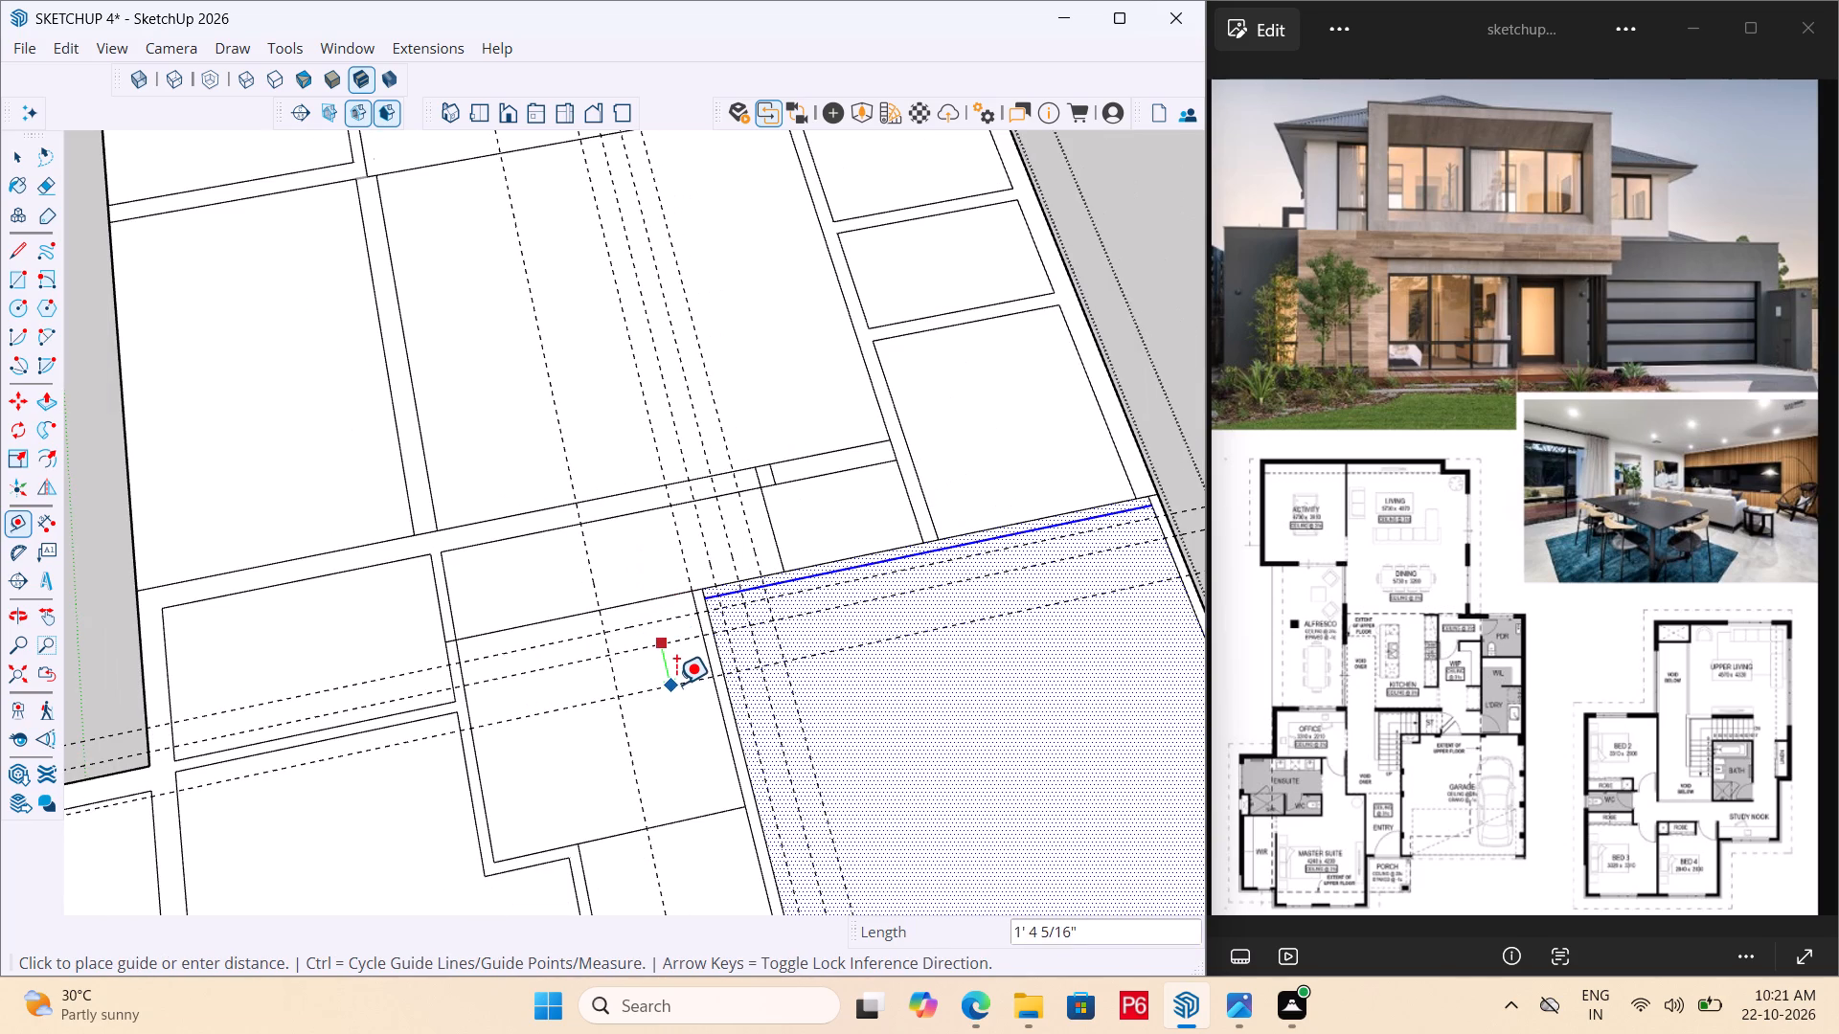
{"action": "key", "text": "9"}
{"action": "key", "text": "shift+quotedbl"}
{"action": "key", "text": "Return"}
{"action": "left_click", "coordinate": [686, 664]}
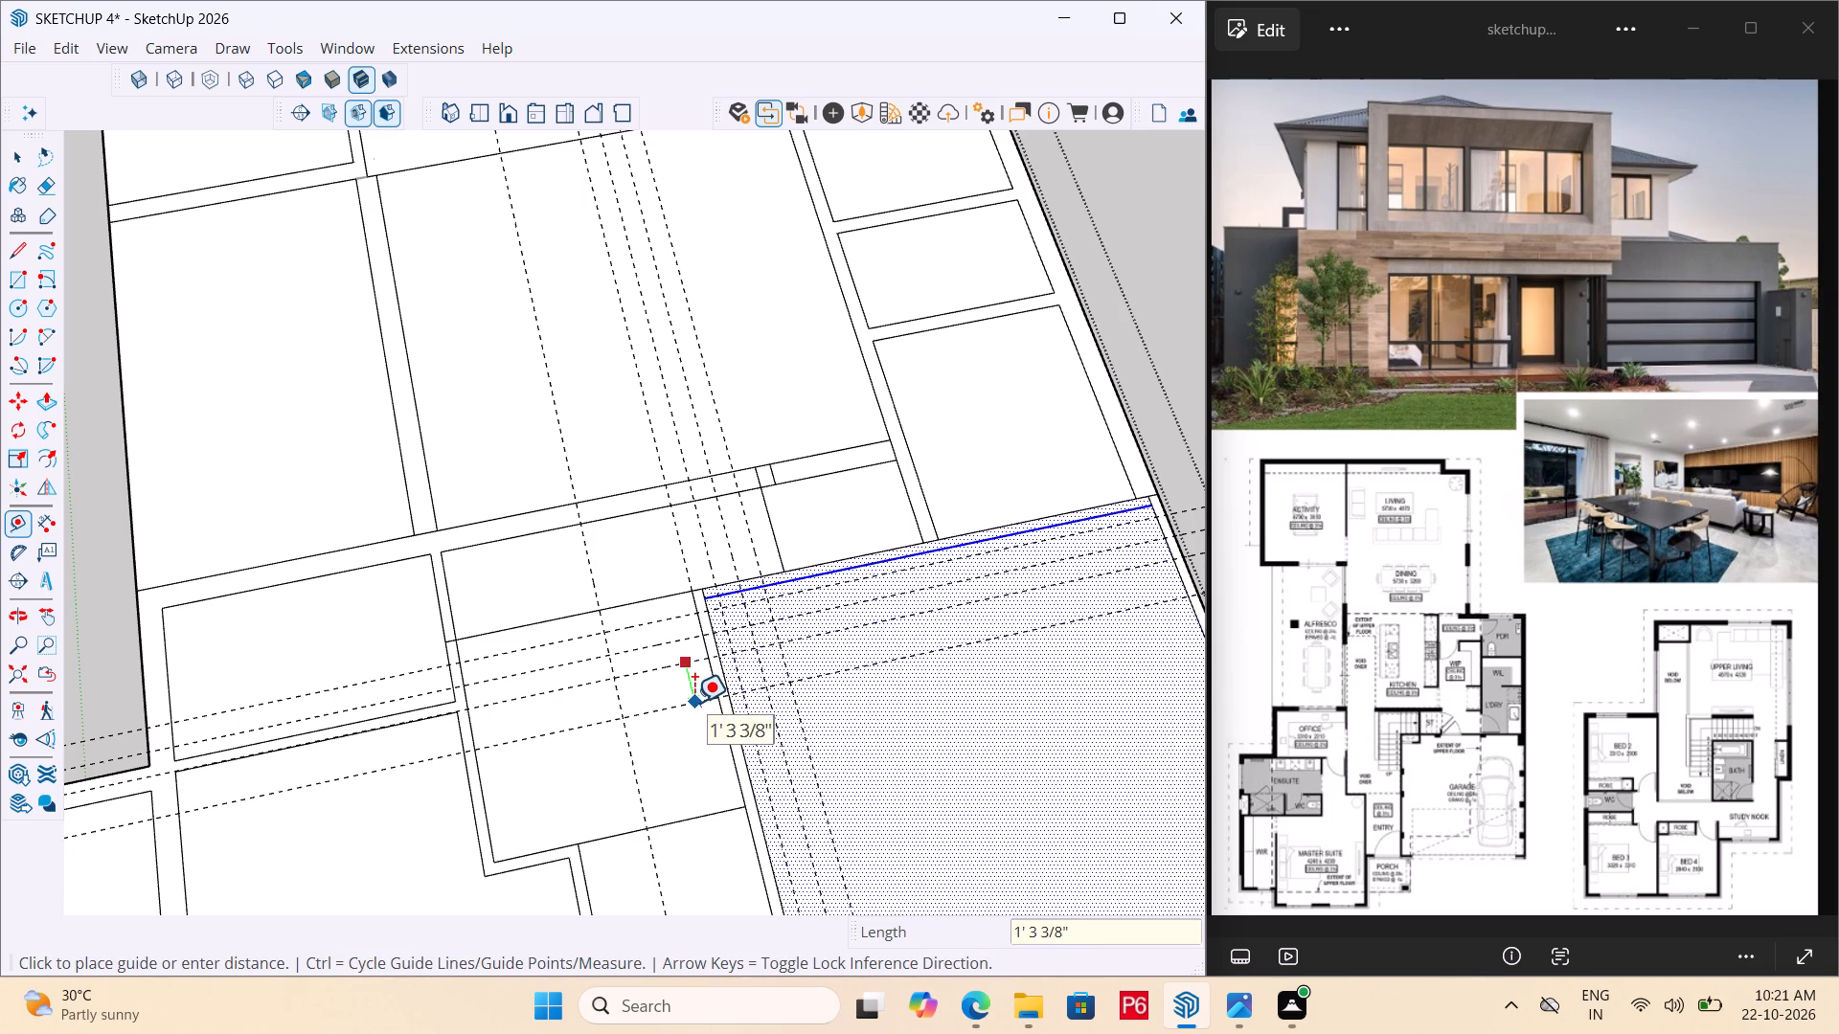
{"action": "key", "text": "9"}
{"action": "key", "text": "shift+quotedbl"}
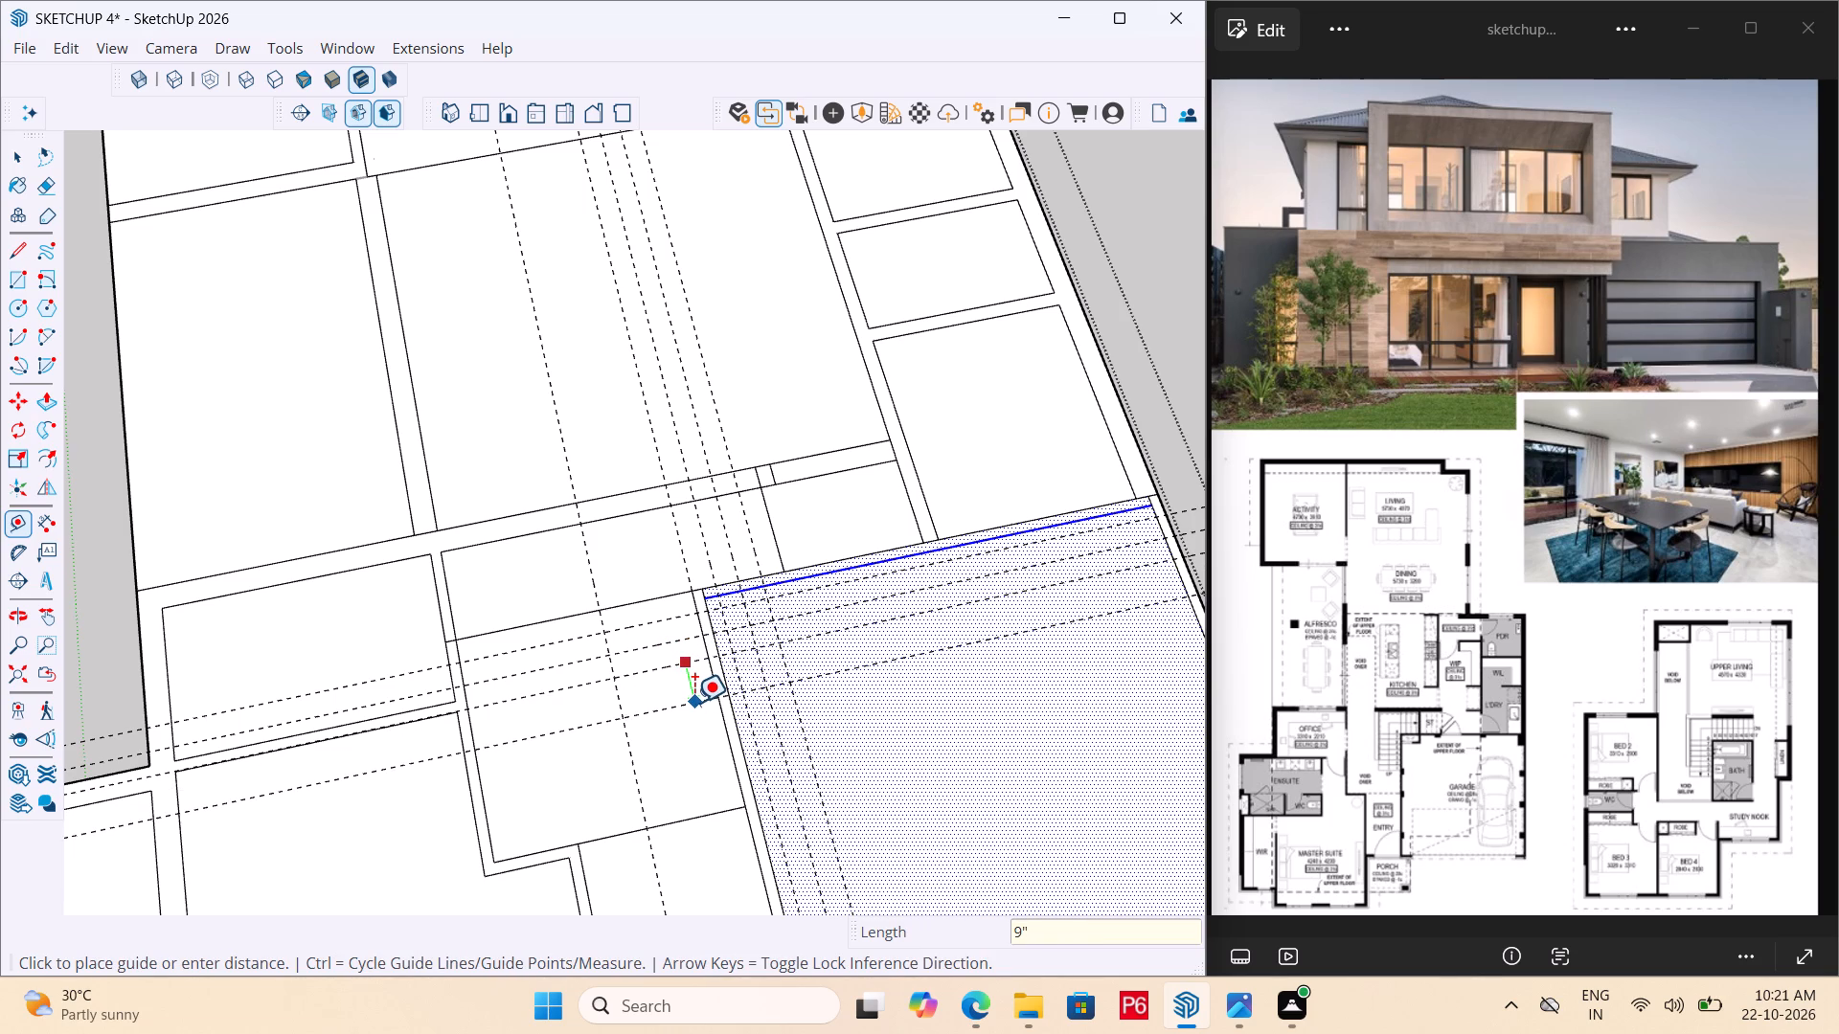
{"action": "key", "text": "Return"}
Place a fifth parallel guide 9" beyond the fourth, away from the passage.
{"action": "left_click", "coordinate": [680, 687]}
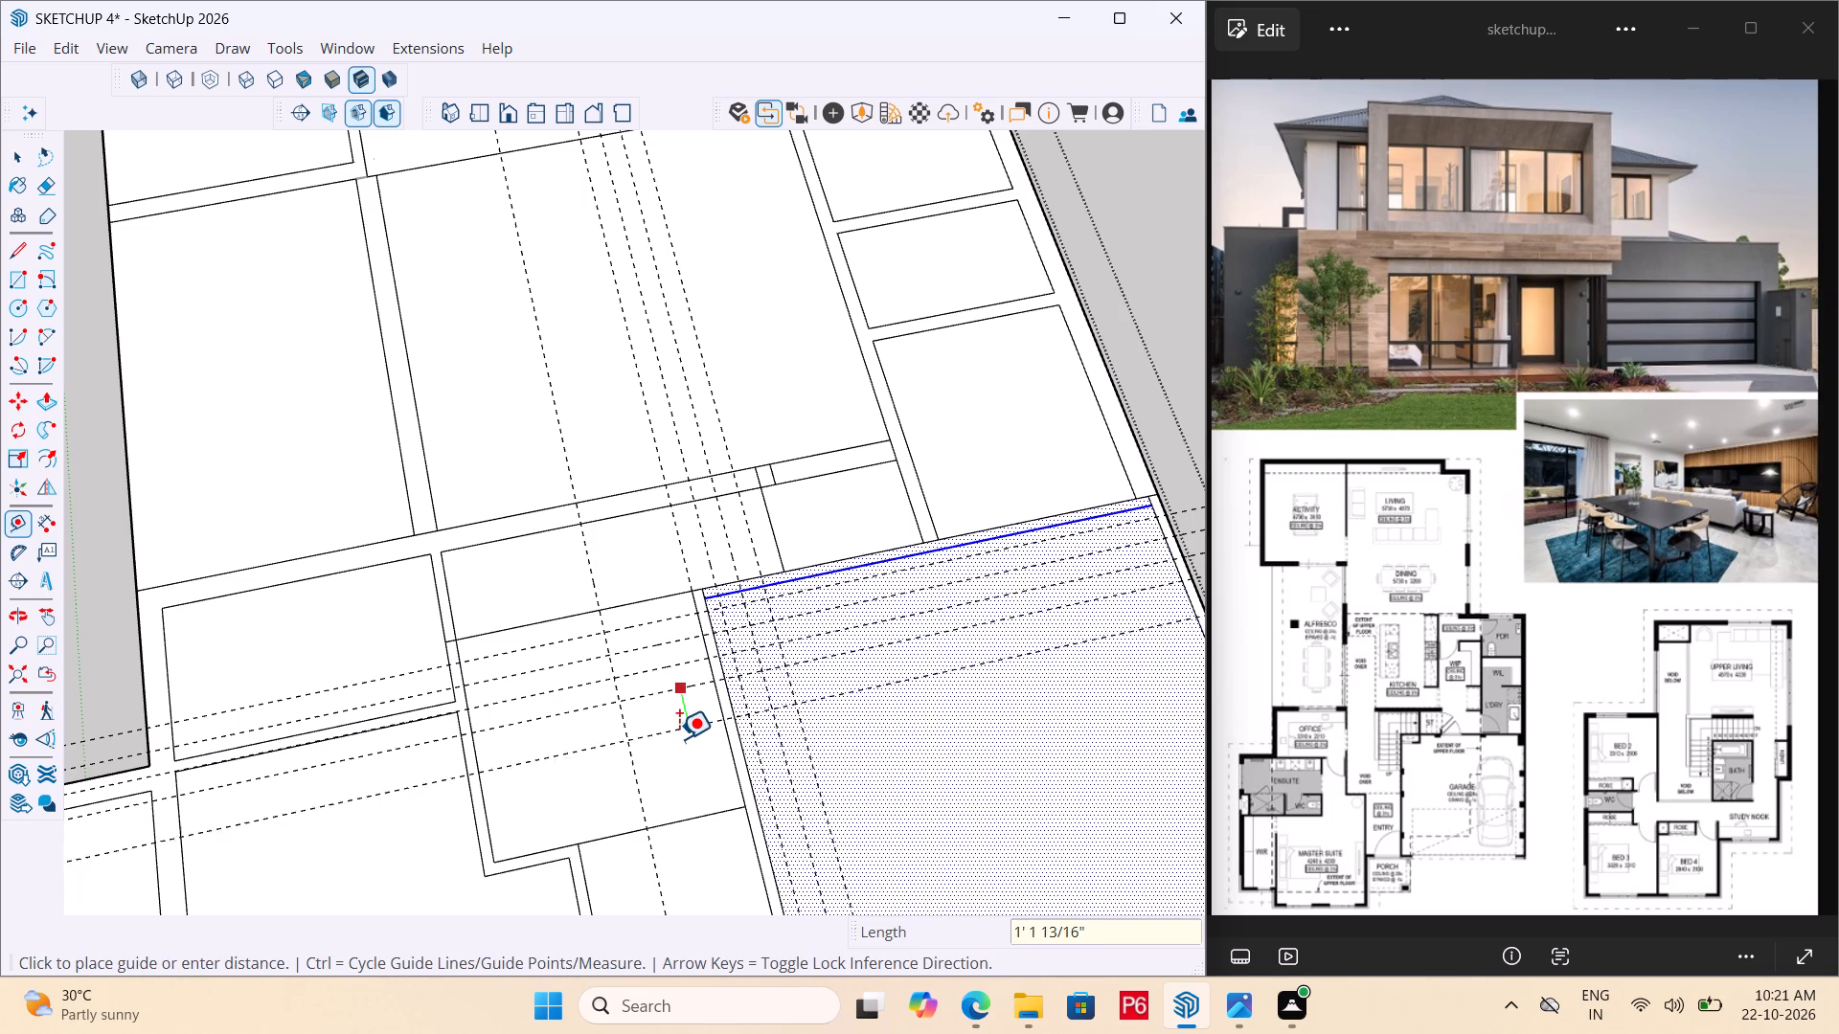
{"action": "key", "text": "9"}
{"action": "key", "text": "shift+quotedbl"}
{"action": "key", "text": "Return"}
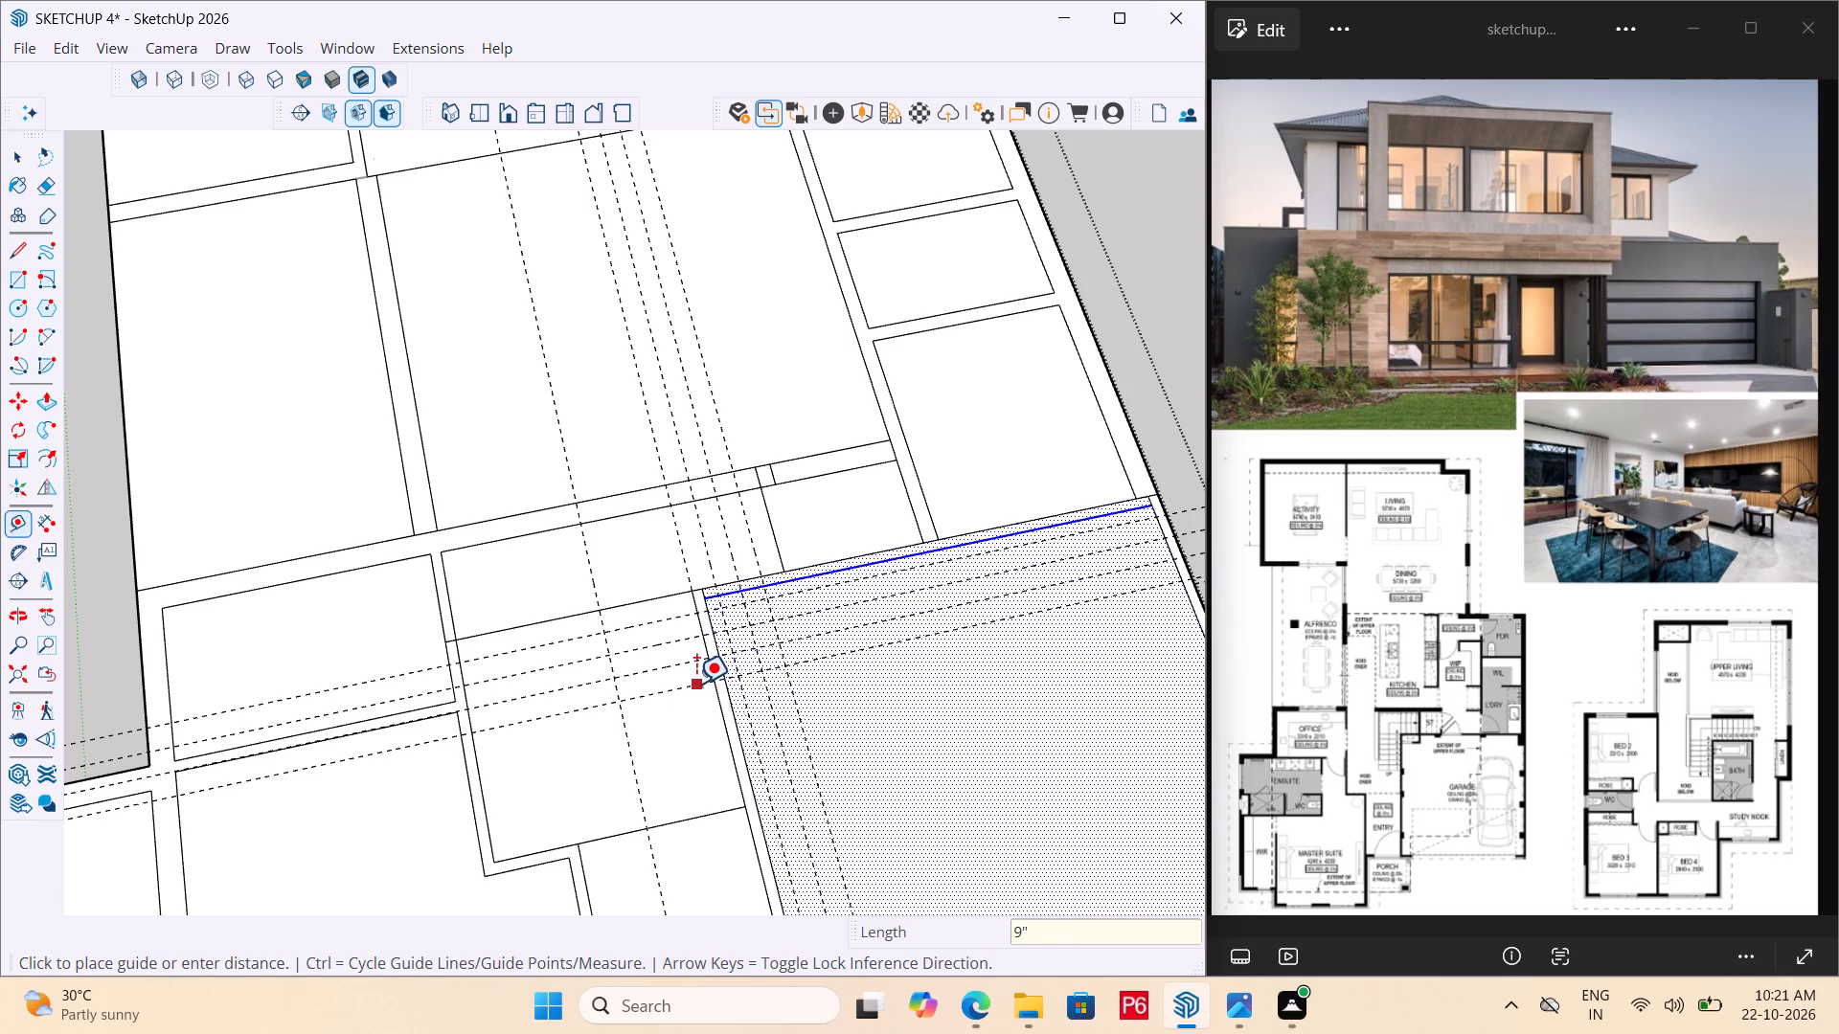
{"action": "left_click", "coordinate": [696, 684]}
{"action": "key", "text": "9"}
{"action": "key", "text": "shift+quotedbl"}
{"action": "key", "text": "Return"}
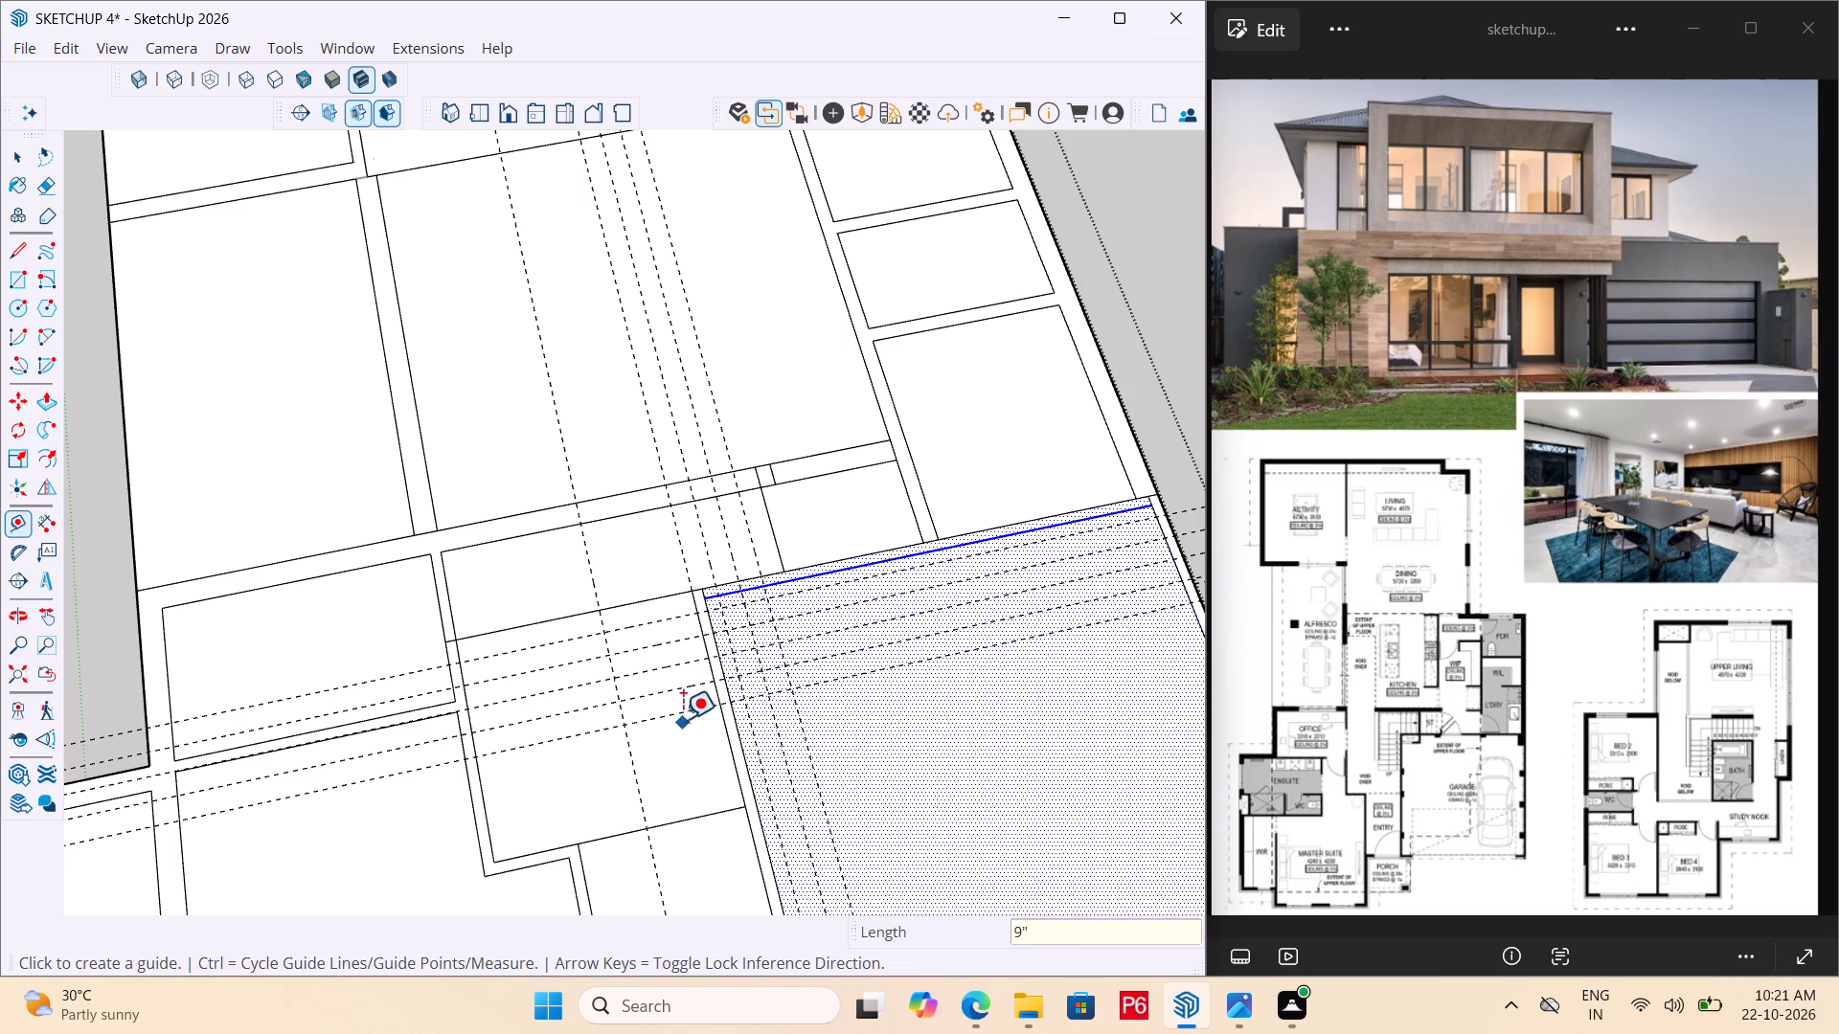
Add a sixth and seventh parallel guide alongside the garage wall, each 9" beyond the previous one.
{"action": "left_click", "coordinate": [687, 711]}
{"action": "key", "text": "9"}
{"action": "key", "text": "shift+quotedbl"}
{"action": "key", "text": "Return"}
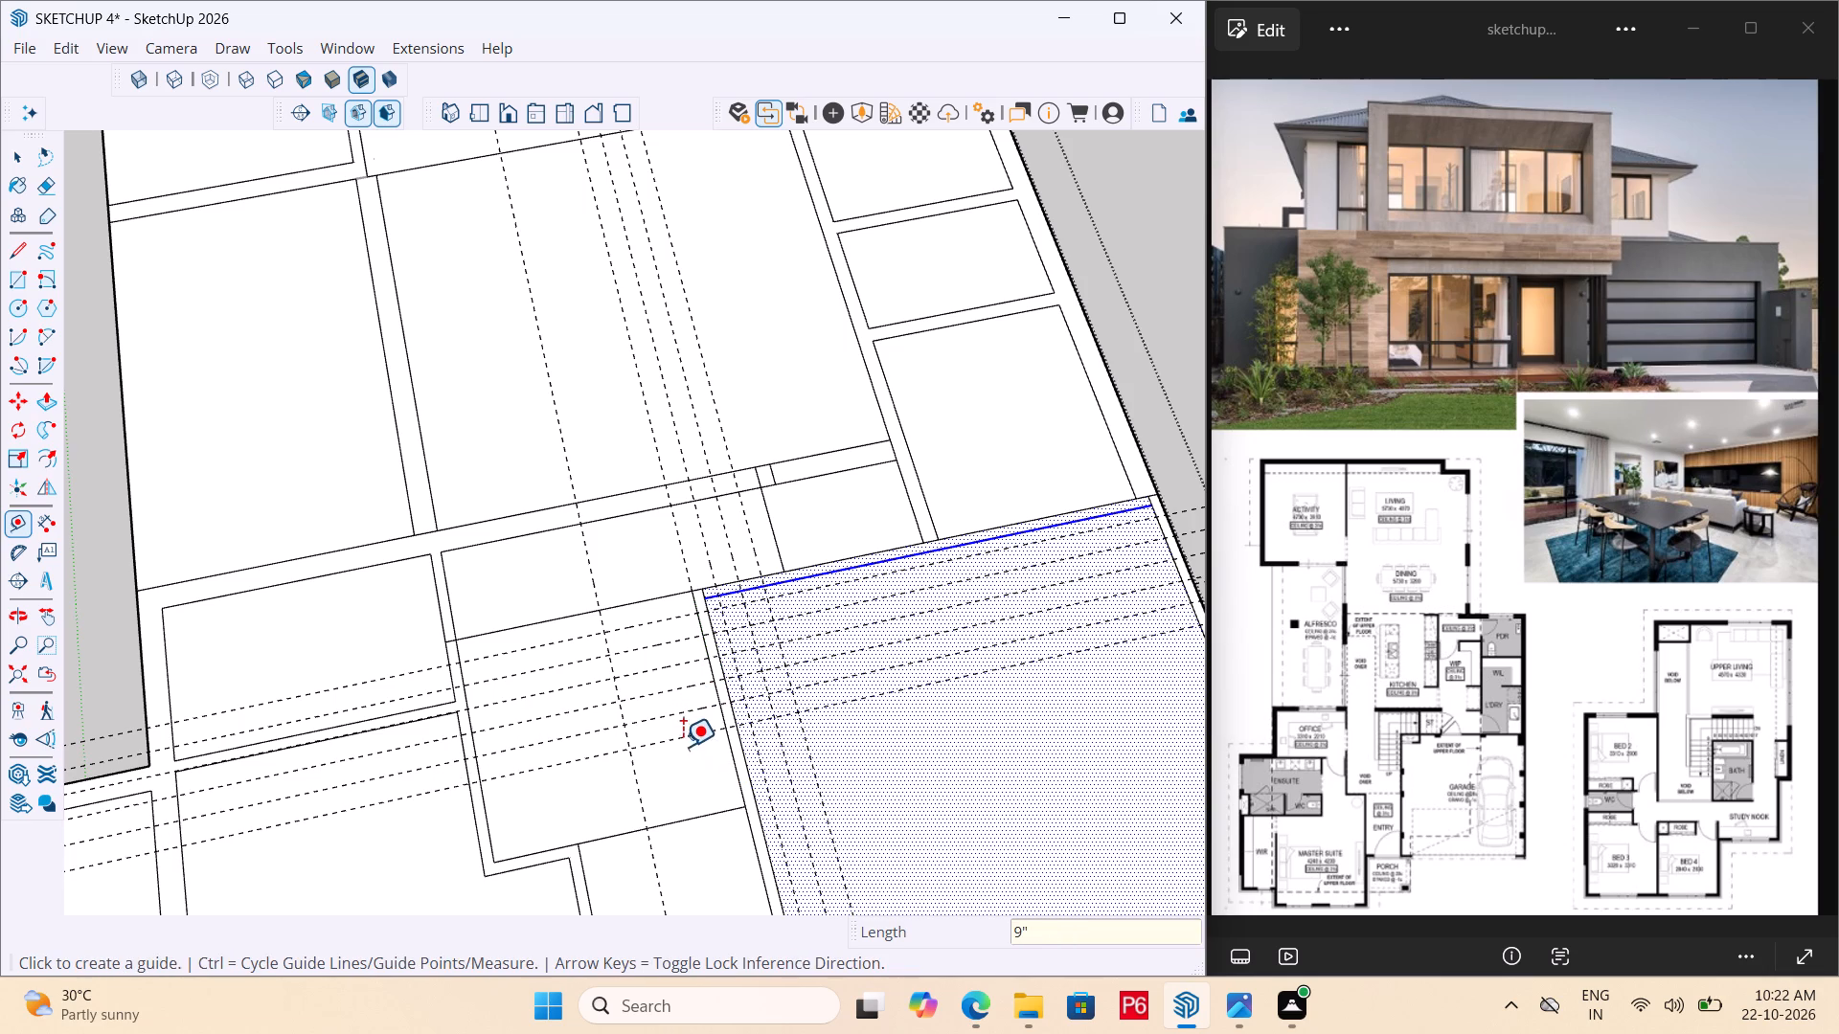
{"action": "double_click", "coordinate": [696, 732]}
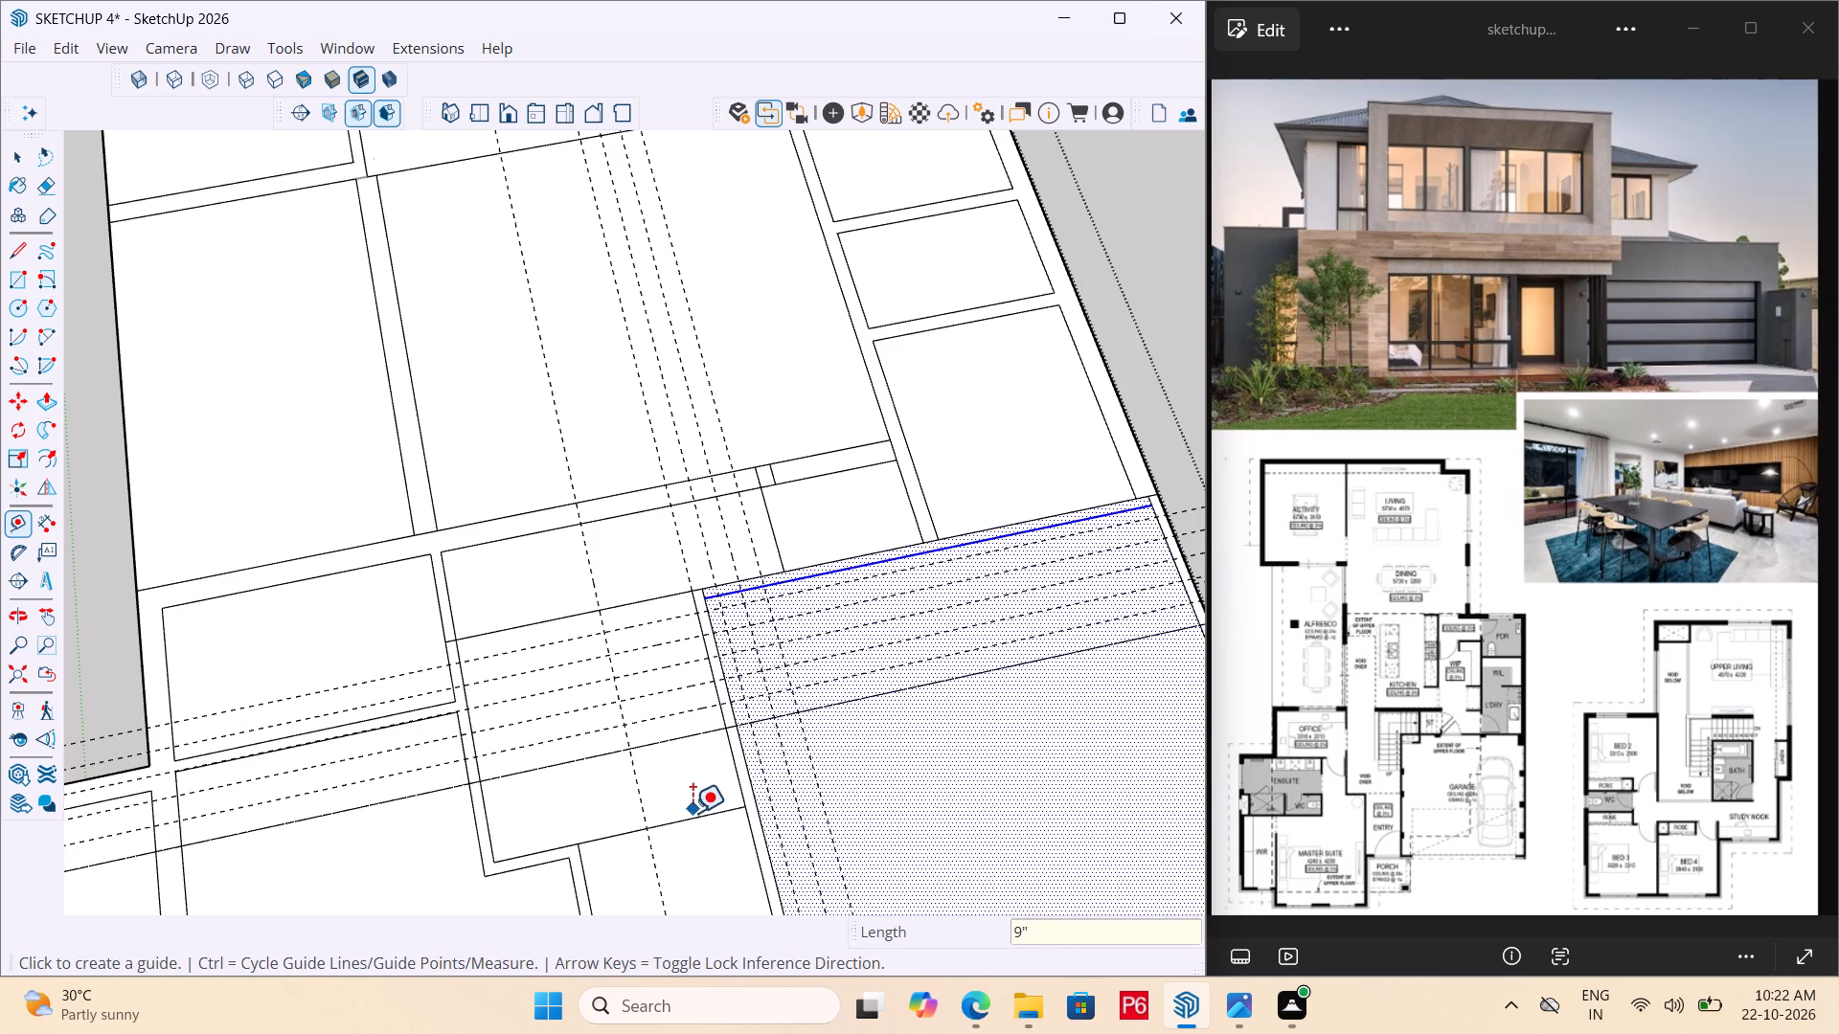
{"action": "left_click", "coordinate": [705, 731]}
{"action": "key", "text": "9"}
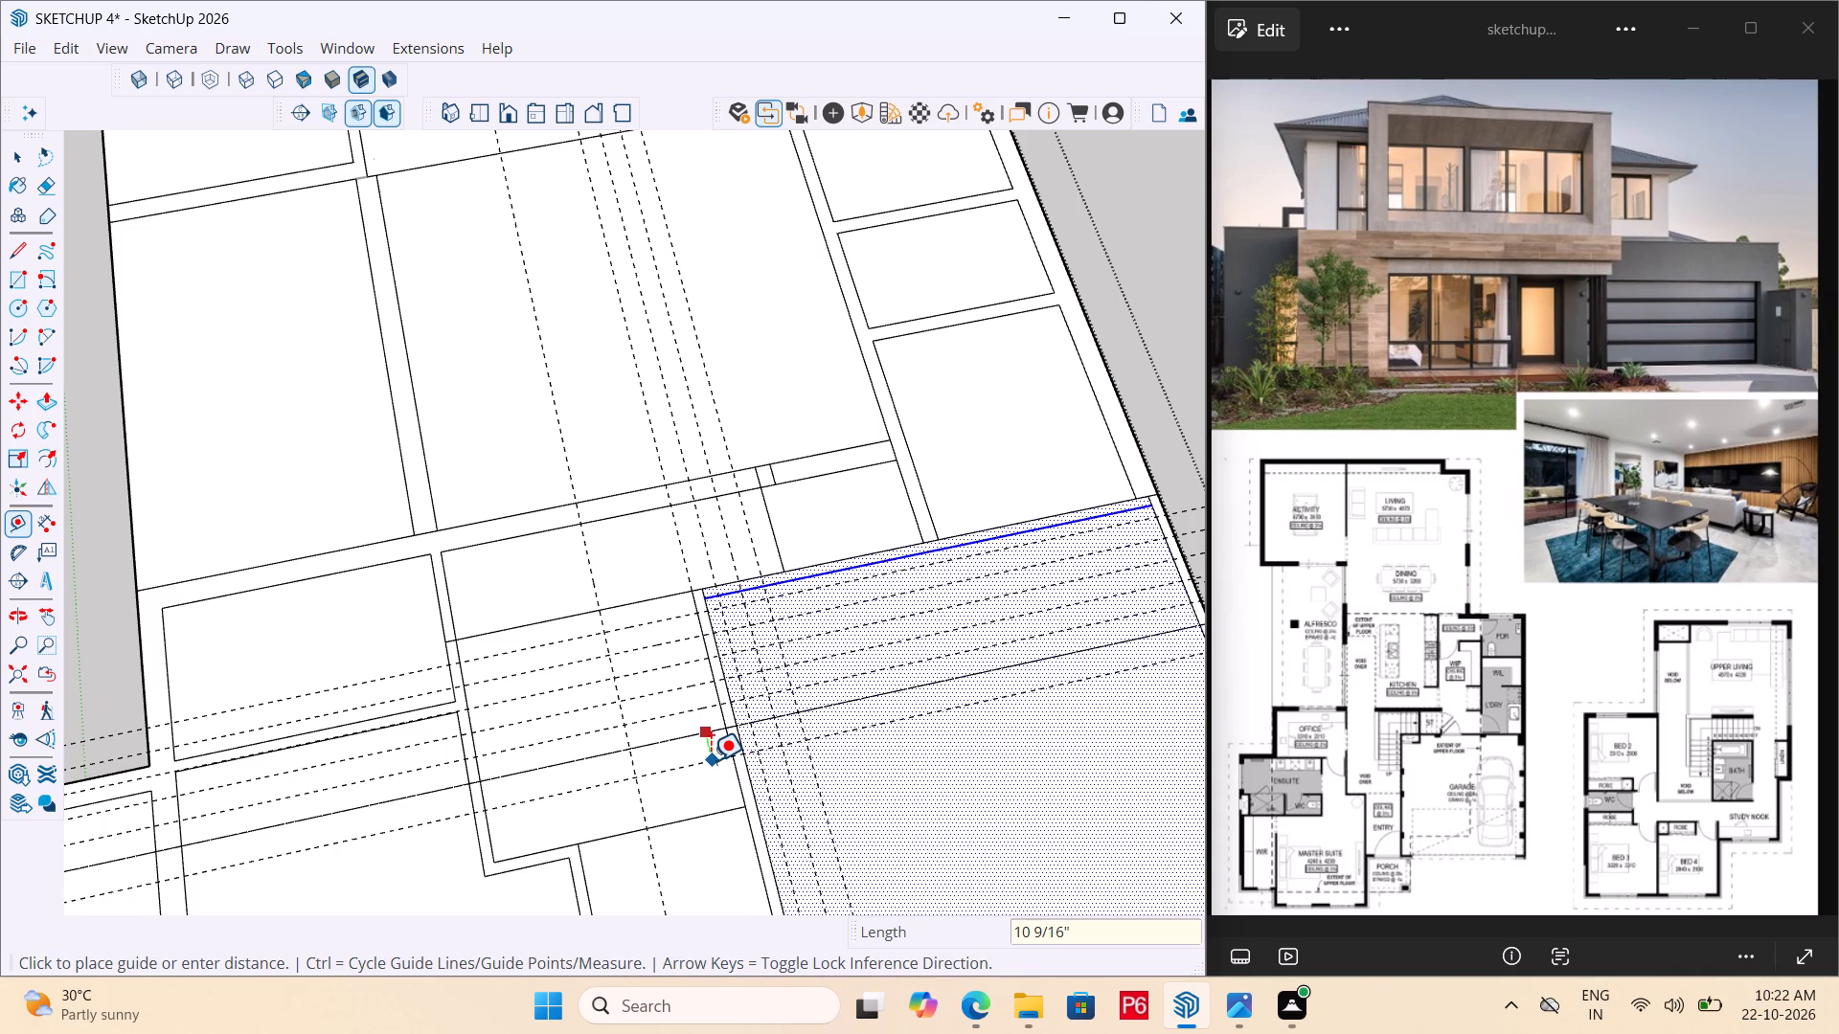
{"action": "key", "text": "shift+quotedbl"}
{"action": "key", "text": "Return"}
Draw four 3' stair tread lines across the passage along the 9"-spaced guides, ending at the garage wall's outer corner.
{"action": "scroll", "coordinate": [707, 475], "scroll_direction": "up", "scroll_amount": 4}
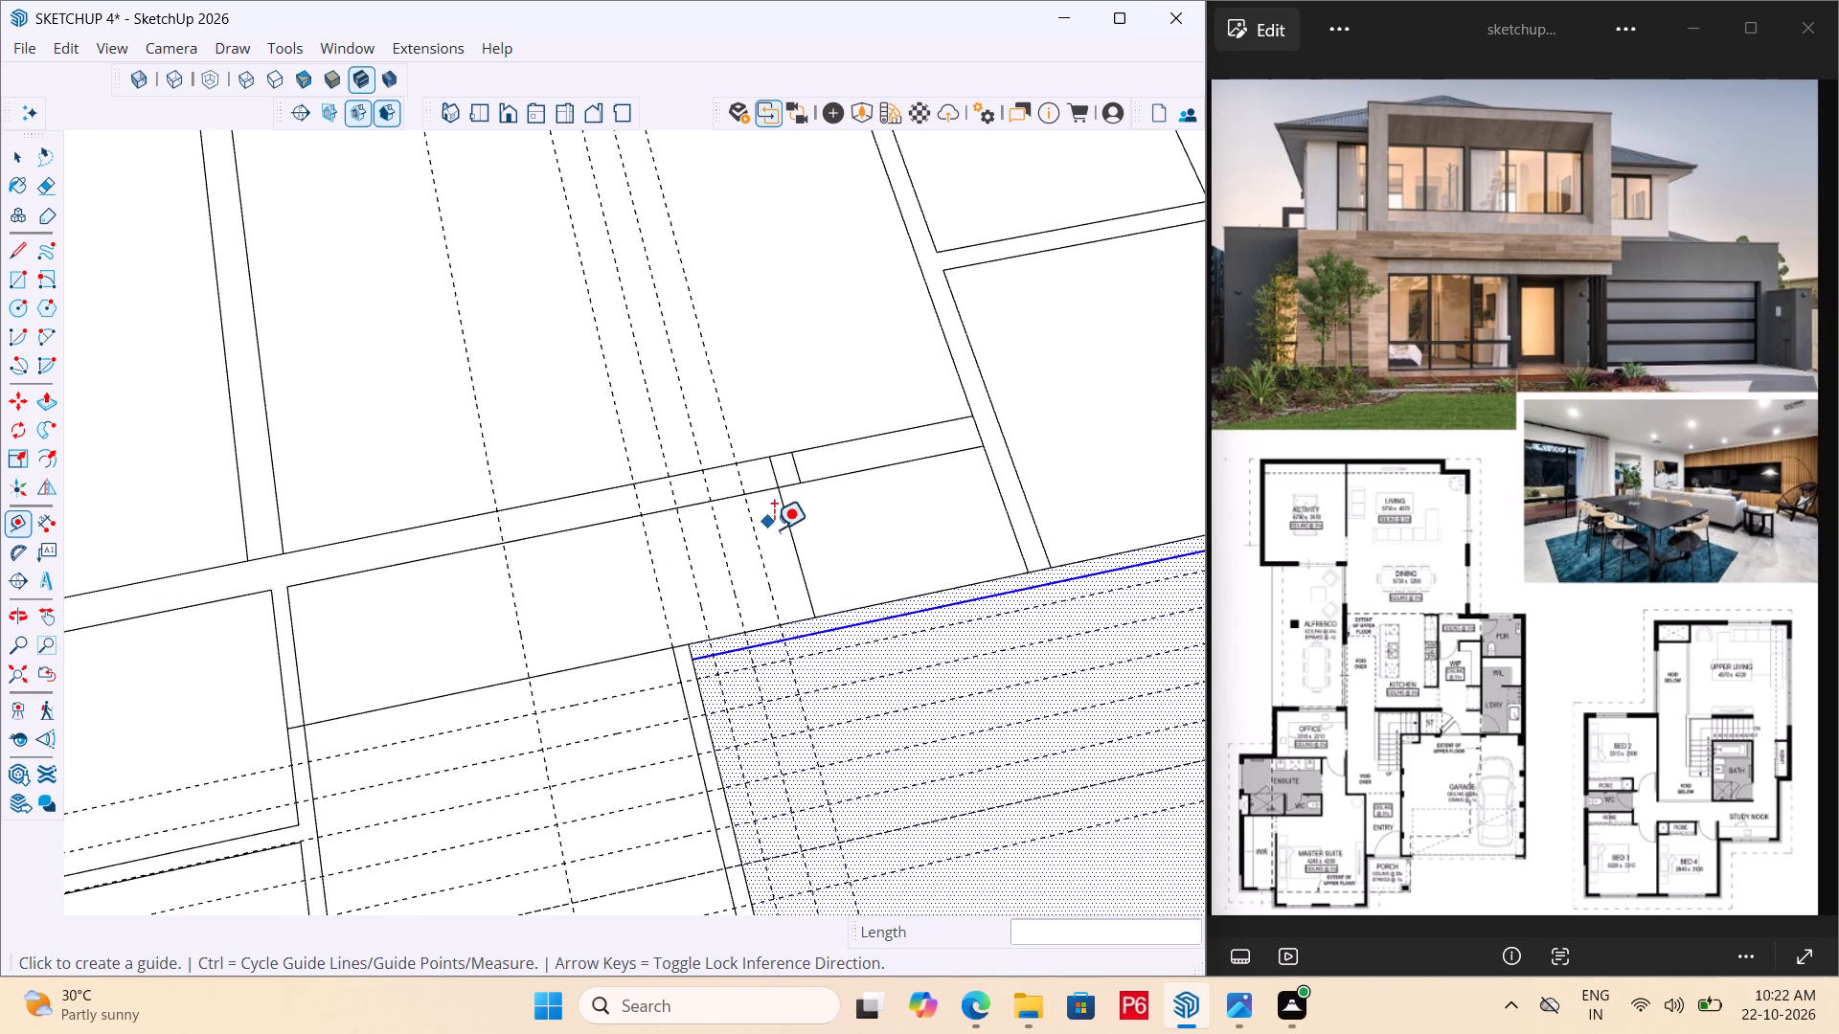
{"action": "key", "text": "l"}
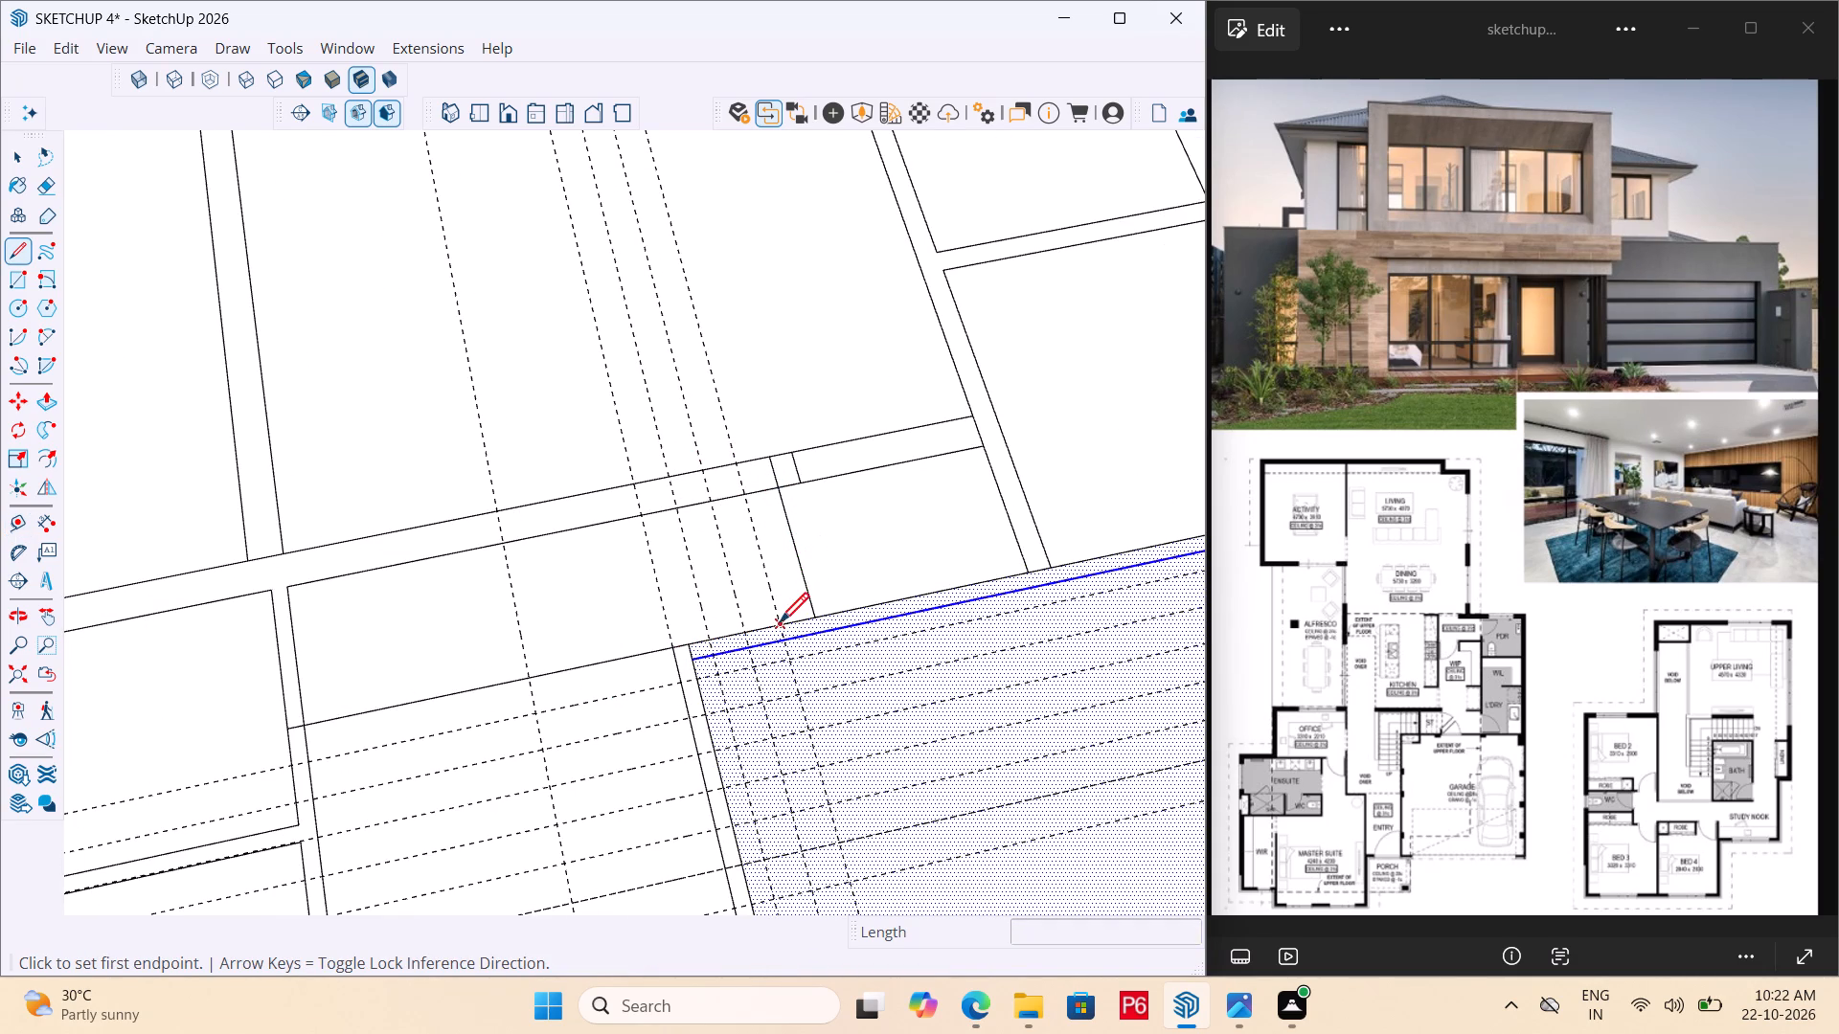
{"action": "left_click", "coordinate": [785, 623]}
{"action": "left_click", "coordinate": [749, 492]}
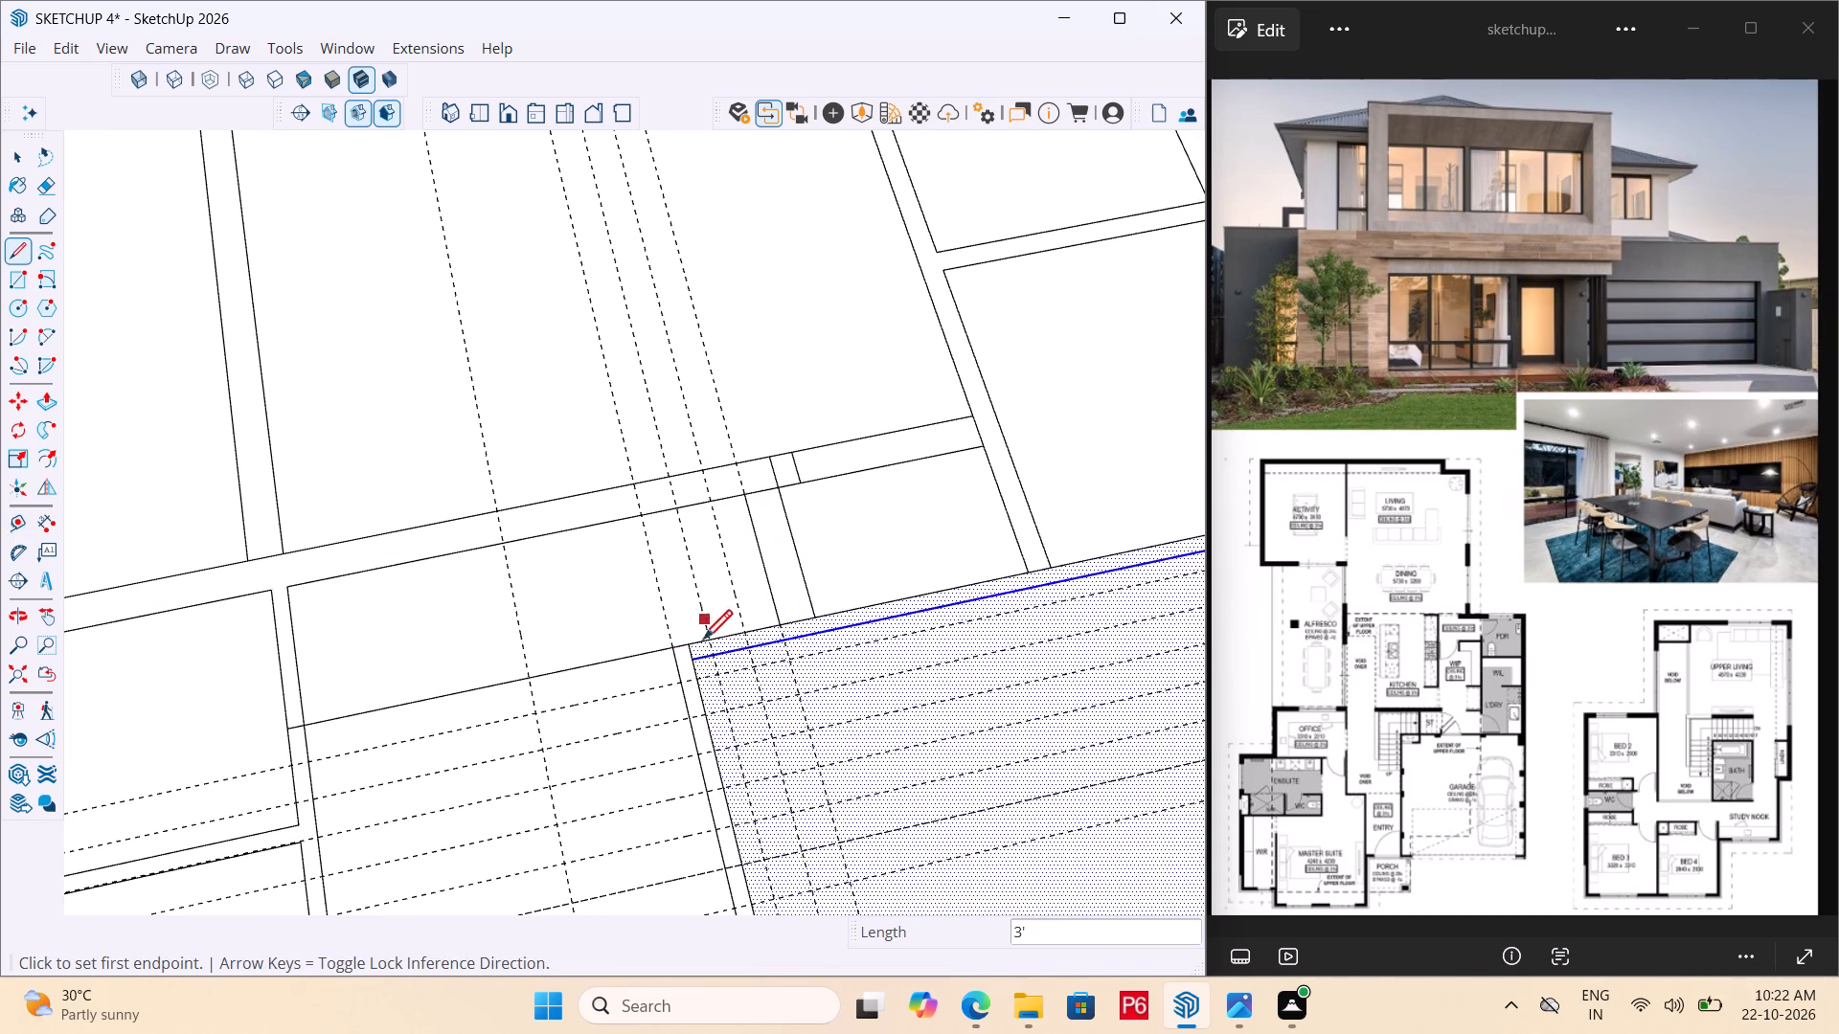
{"action": "left_click", "coordinate": [742, 635]}
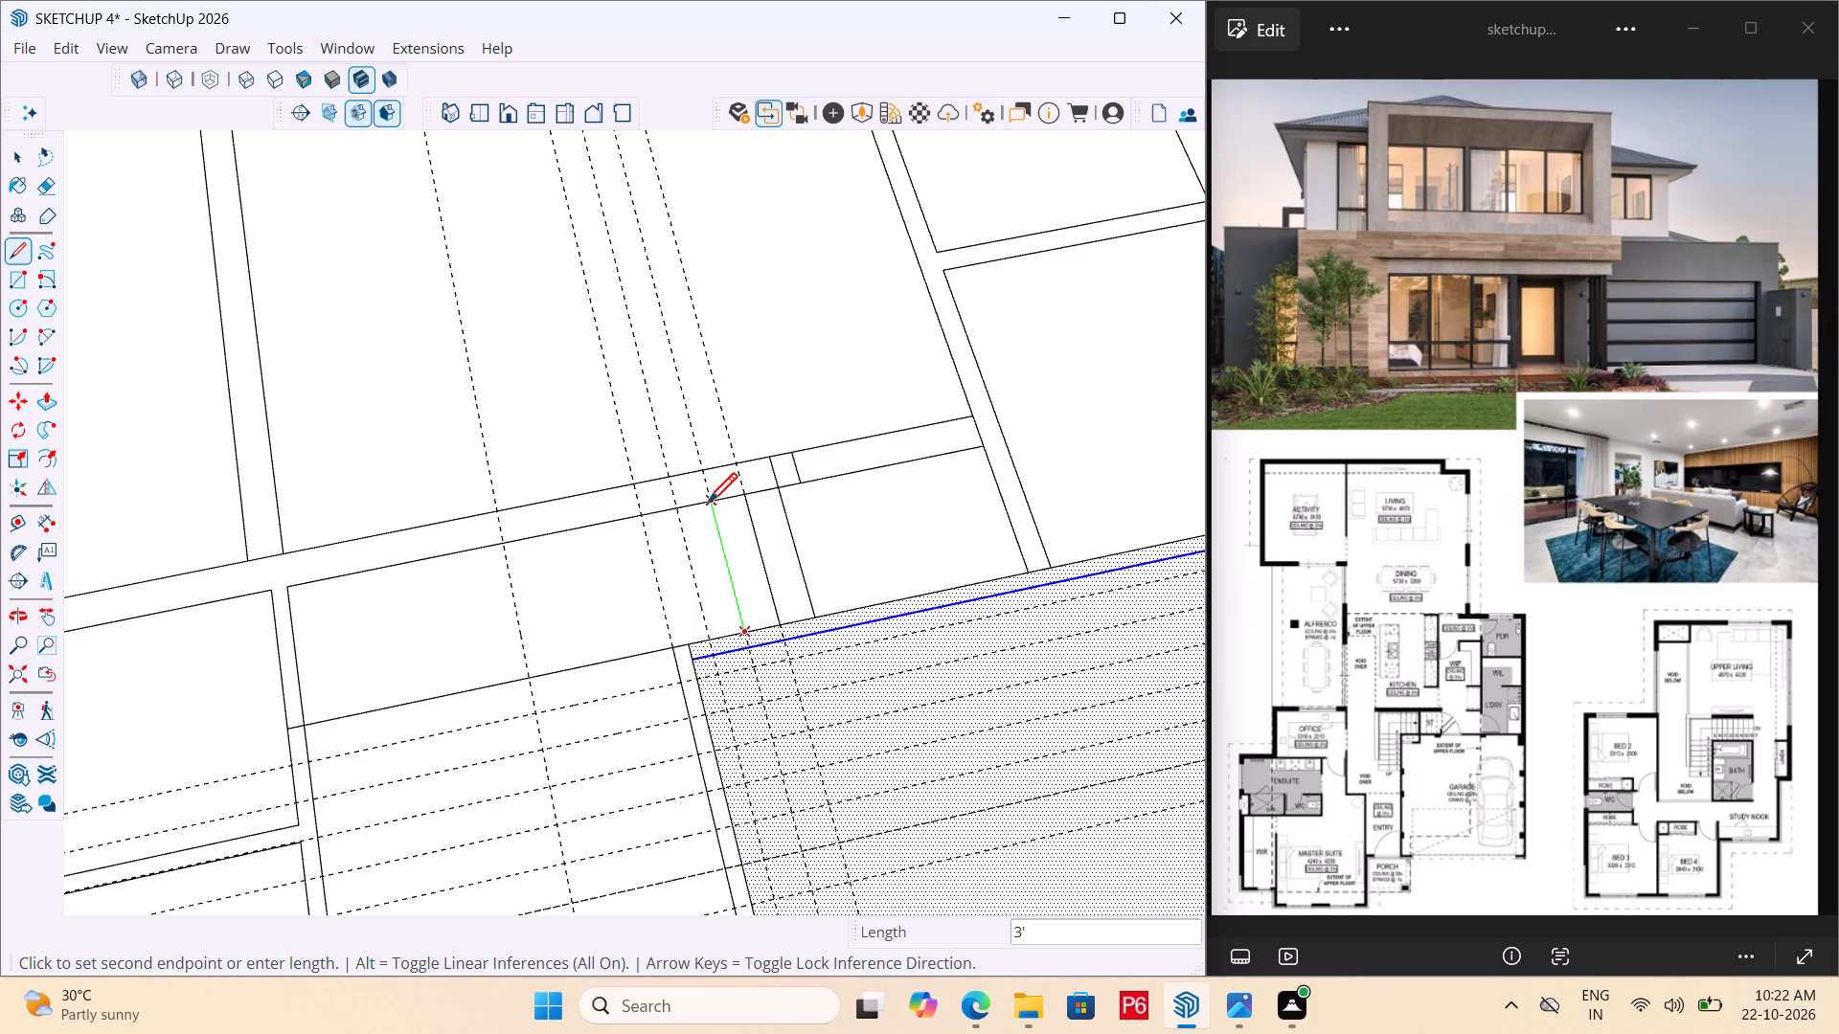
{"action": "left_click", "coordinate": [709, 506]}
{"action": "left_click", "coordinate": [707, 636]}
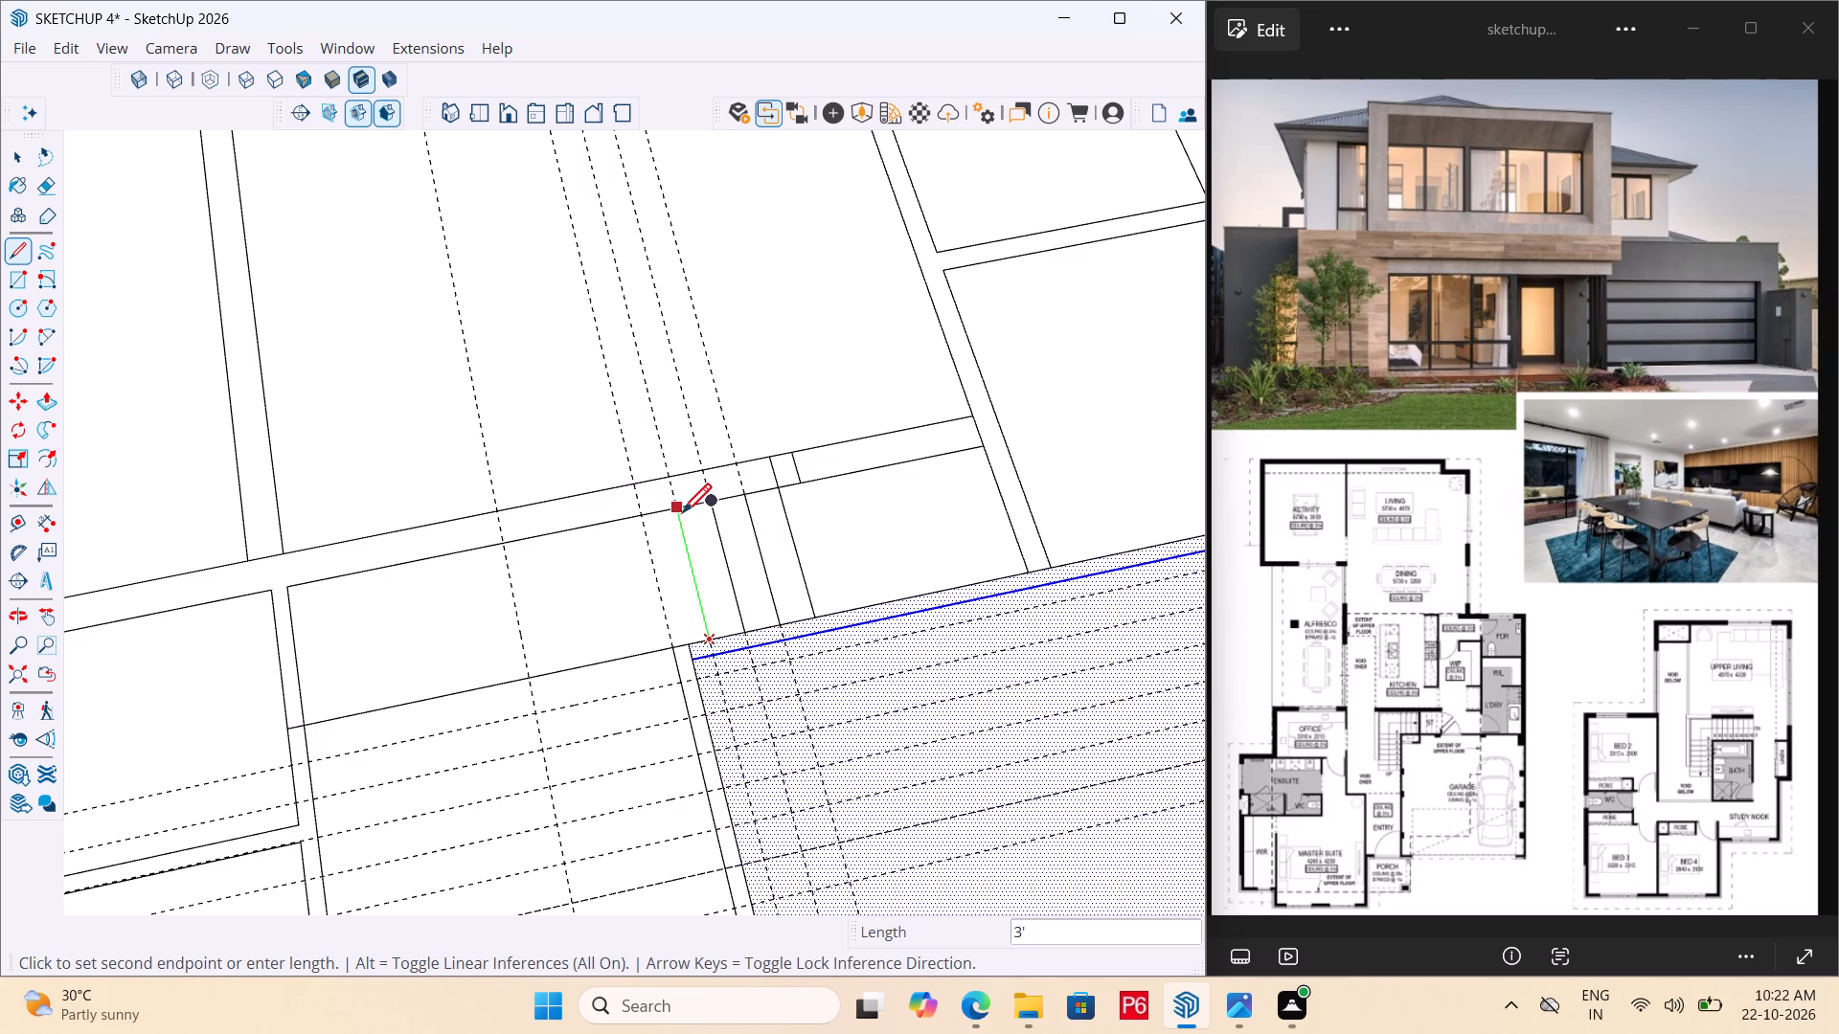
{"action": "left_click", "coordinate": [682, 516]}
{"action": "left_click_drag", "start_coordinate": [669, 645], "coordinate": [669, 637]}
{"action": "double_click", "coordinate": [648, 522]}
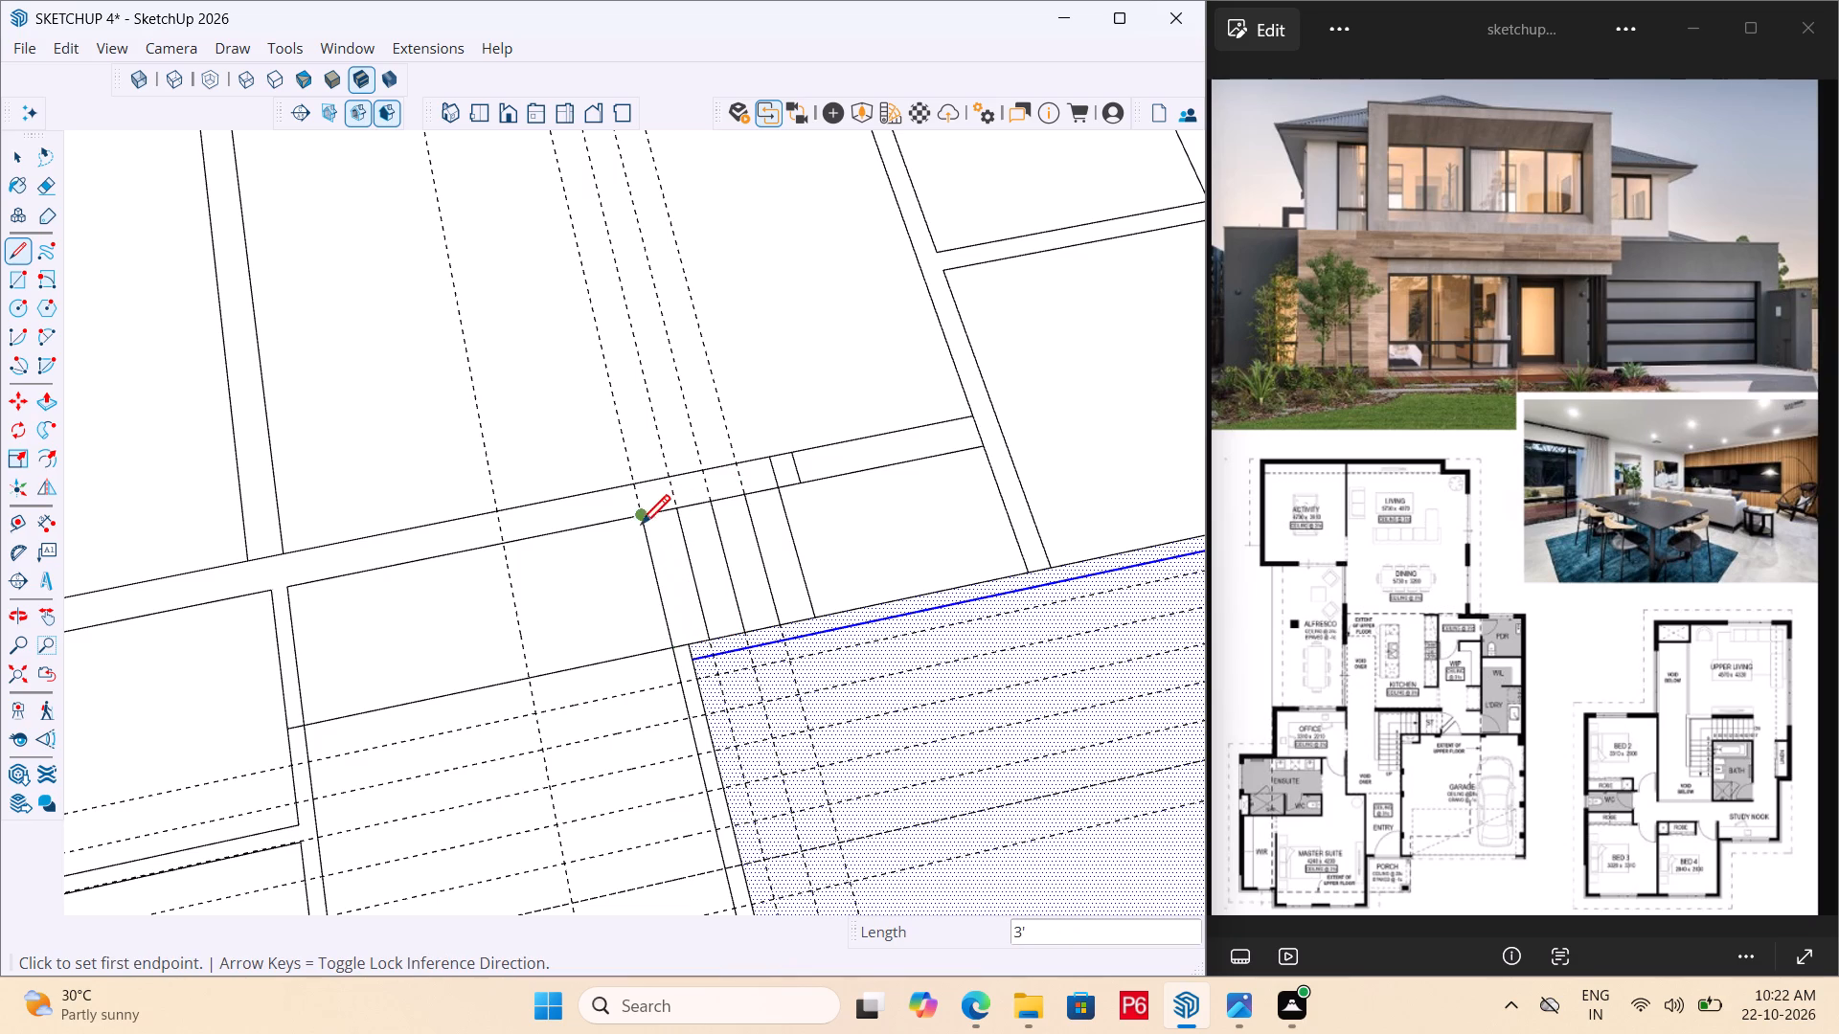
Outline the stair landing along the 3' guide to the first 9" guide, and across to the garage wall.
{"action": "left_click", "coordinate": [503, 547]}
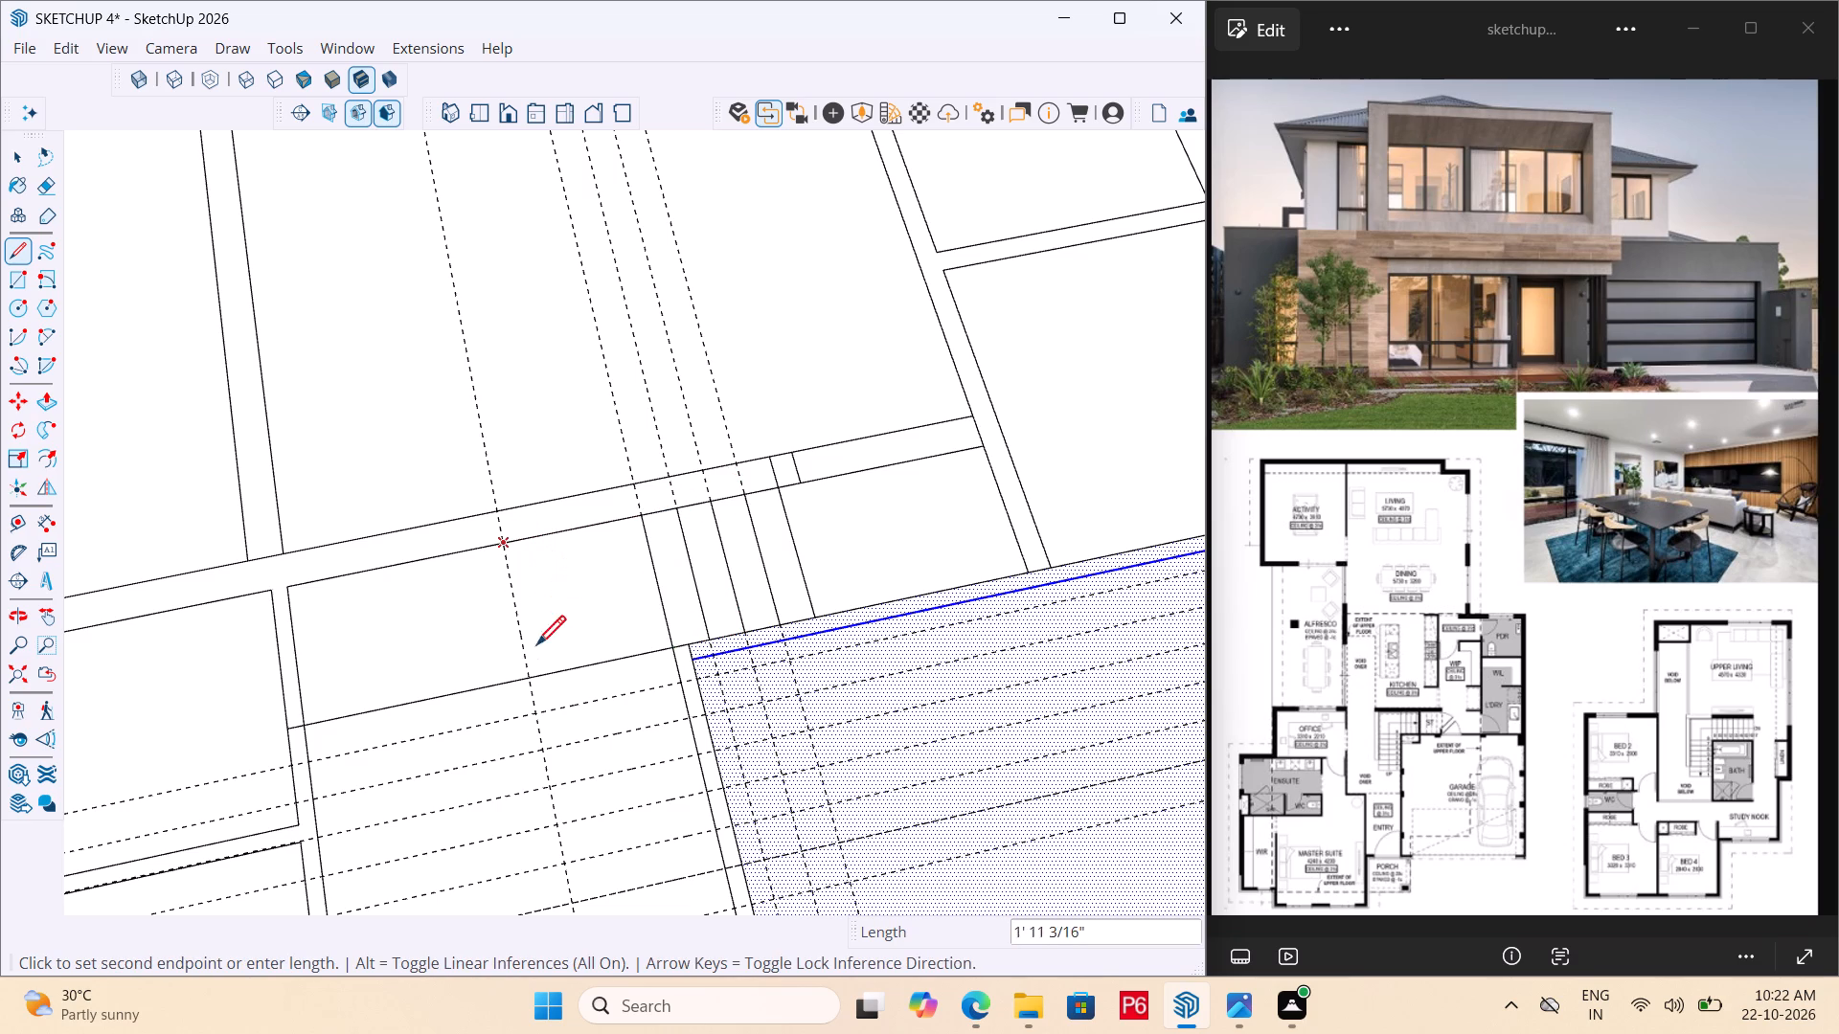
{"action": "left_click", "coordinate": [534, 714]}
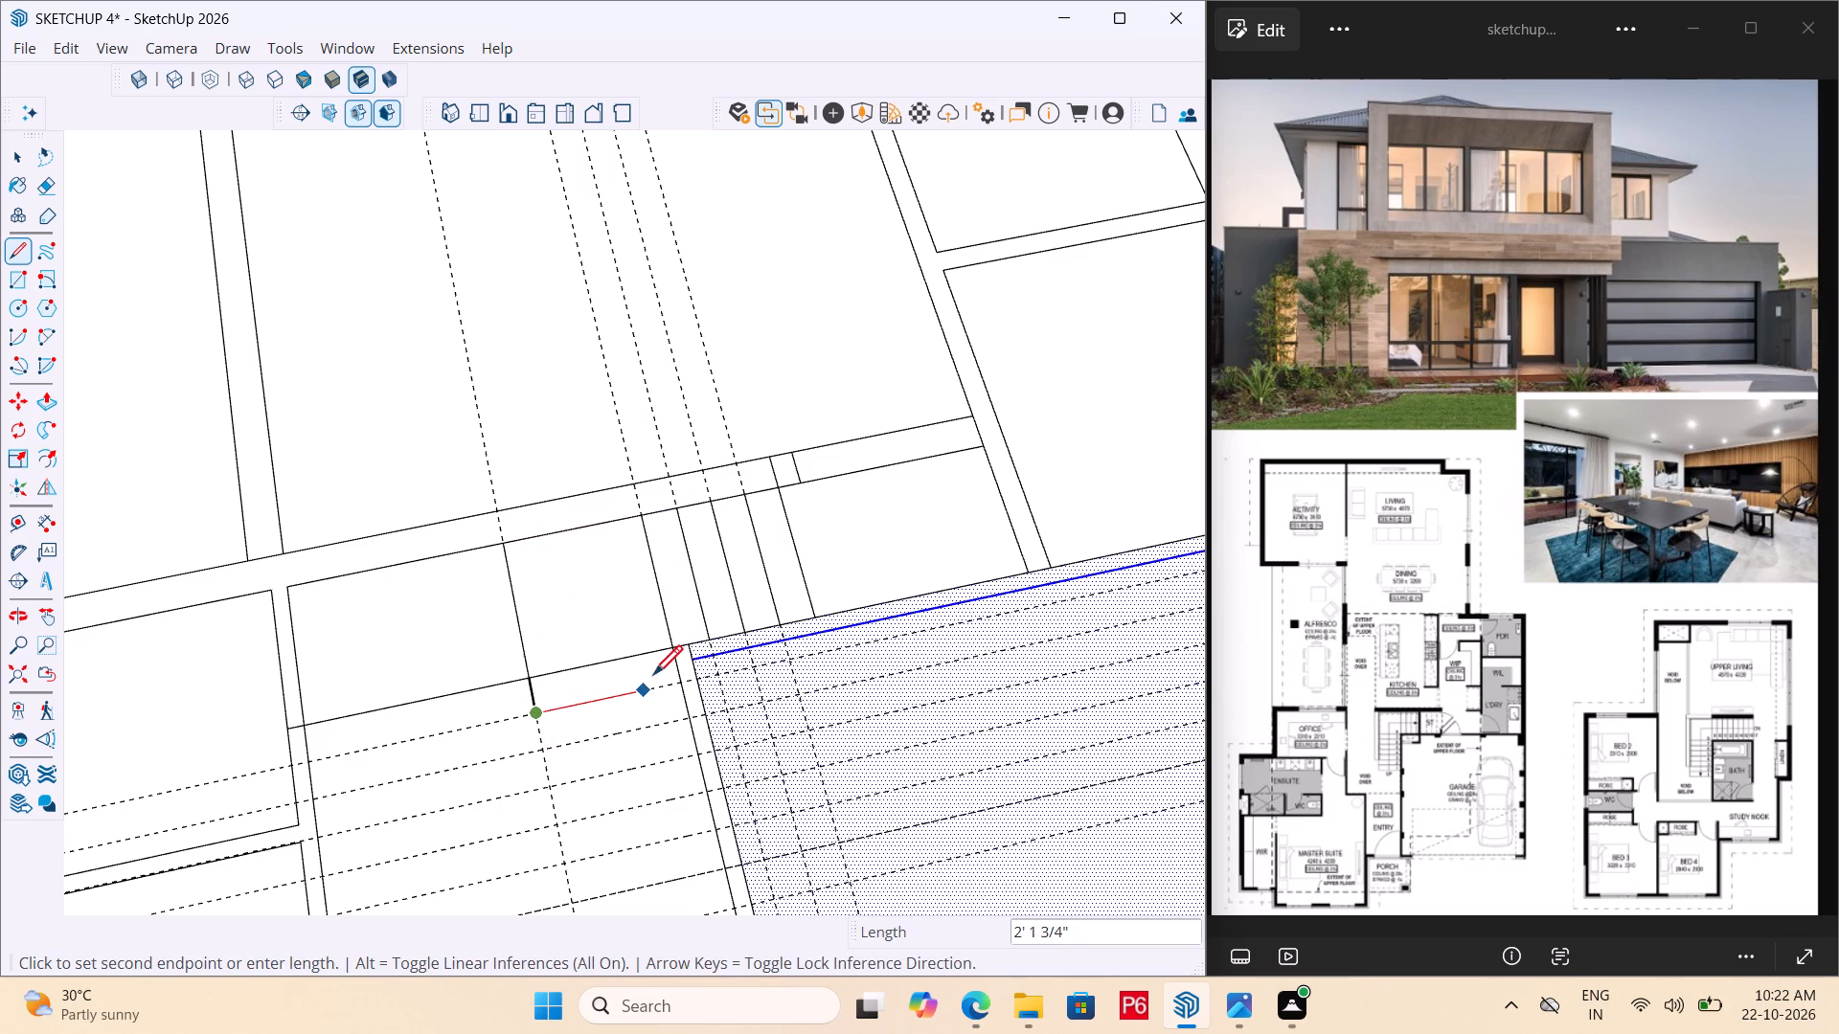
{"action": "double_click", "coordinate": [673, 676]}
Draw two tread lines from the 3' guide to the garage wall, along the second and third 9" guides.
{"action": "scroll", "coordinate": [631, 592], "scroll_direction": "down", "scroll_amount": 3}
{"action": "scroll", "coordinate": [583, 718], "scroll_direction": "up", "scroll_amount": 4}
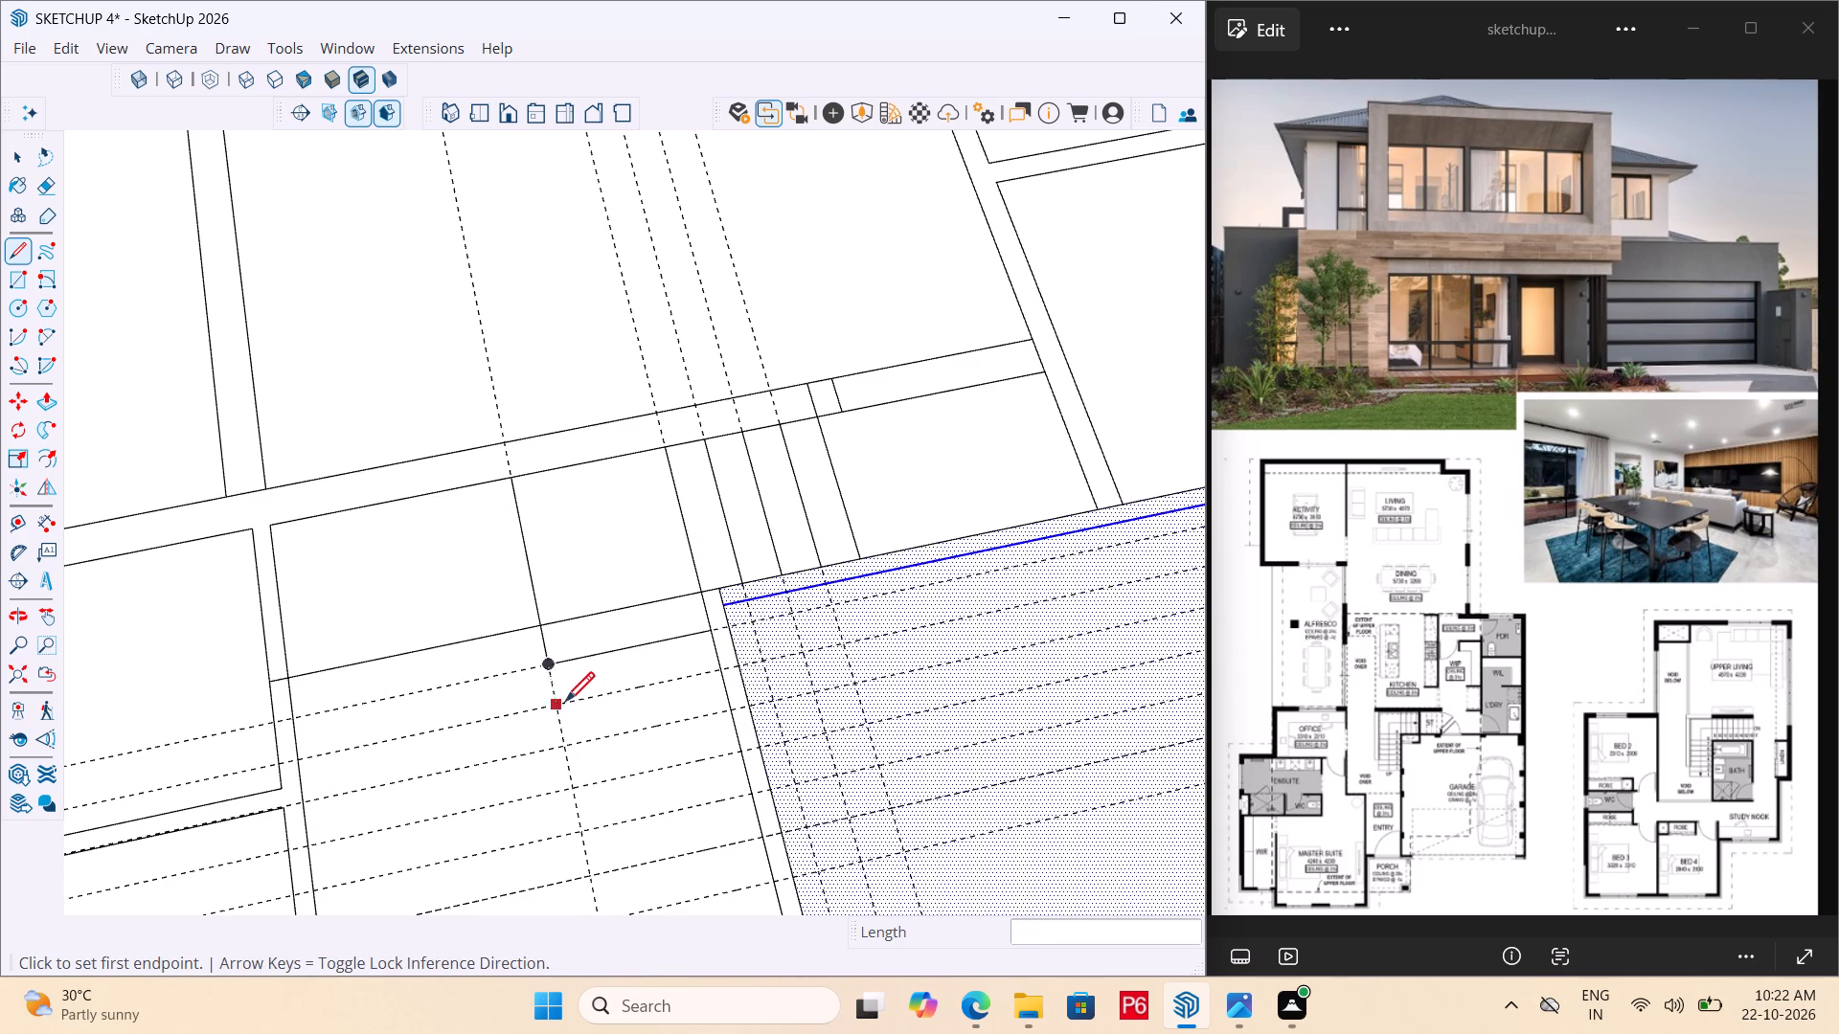
{"action": "left_click", "coordinate": [556, 706]}
{"action": "left_click", "coordinate": [718, 673]}
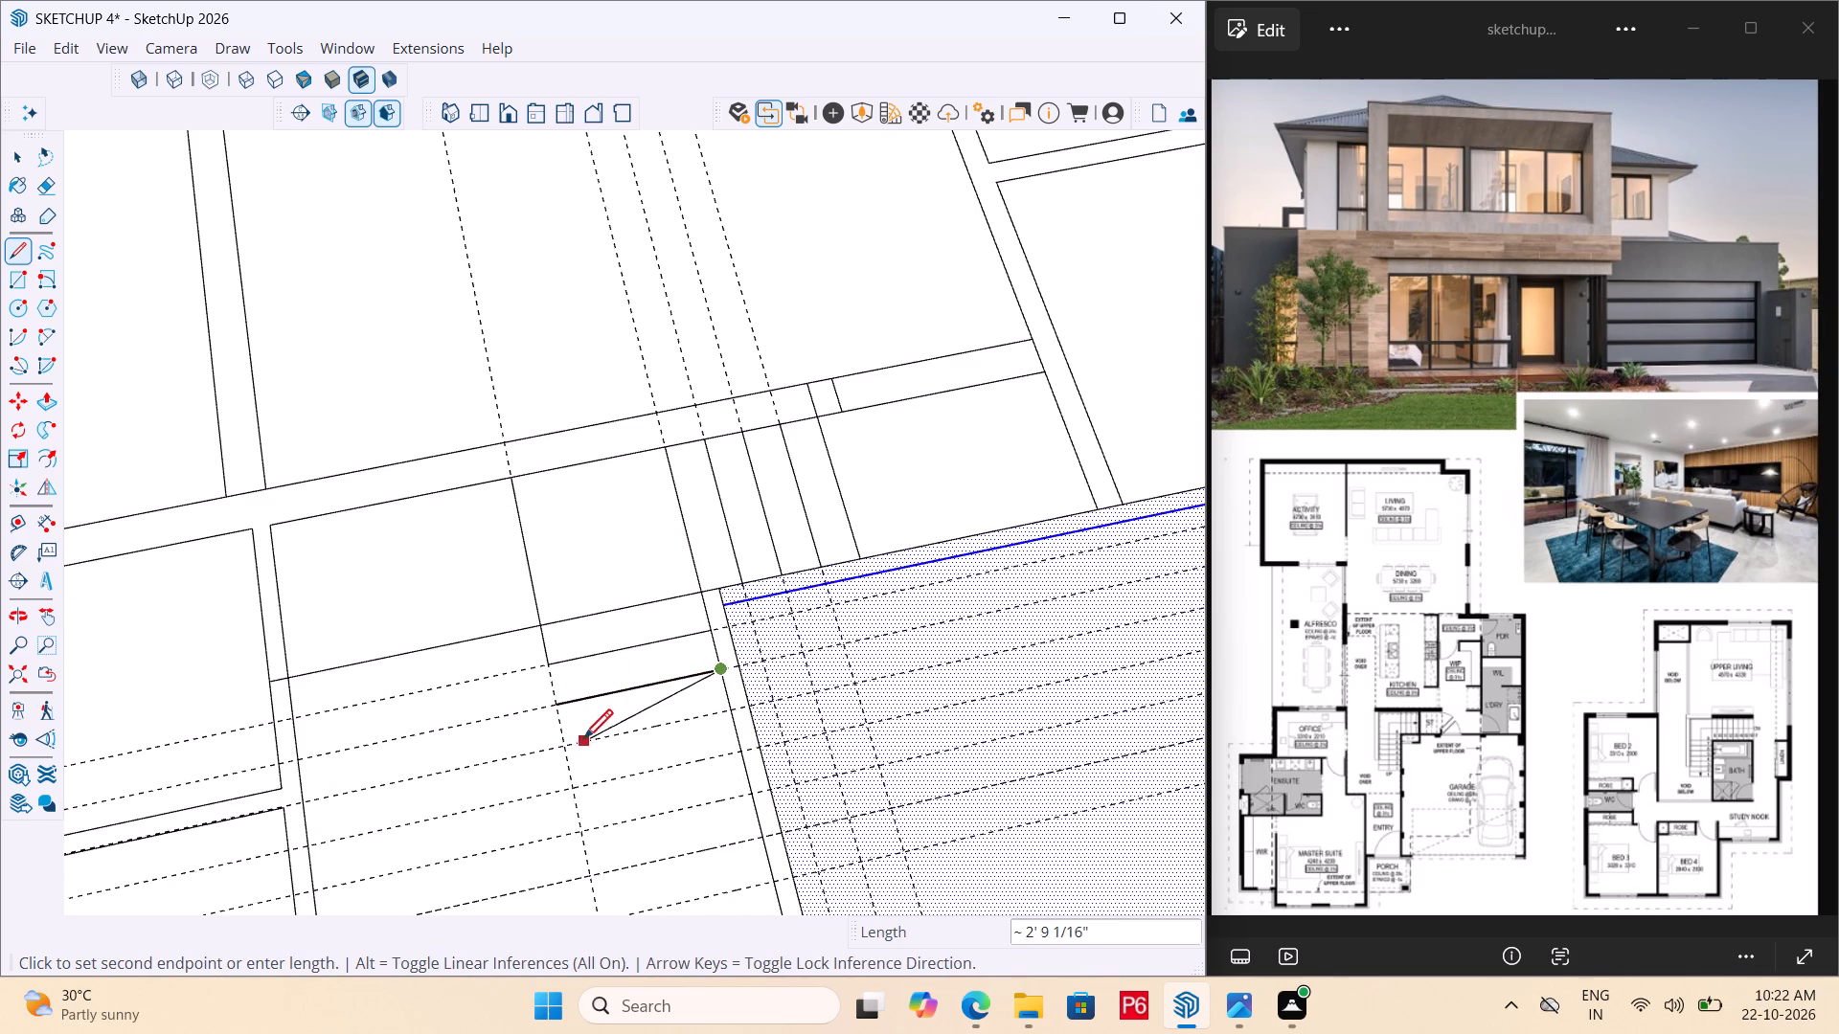
{"action": "key", "text": "space"}
{"action": "key", "text": "space"}
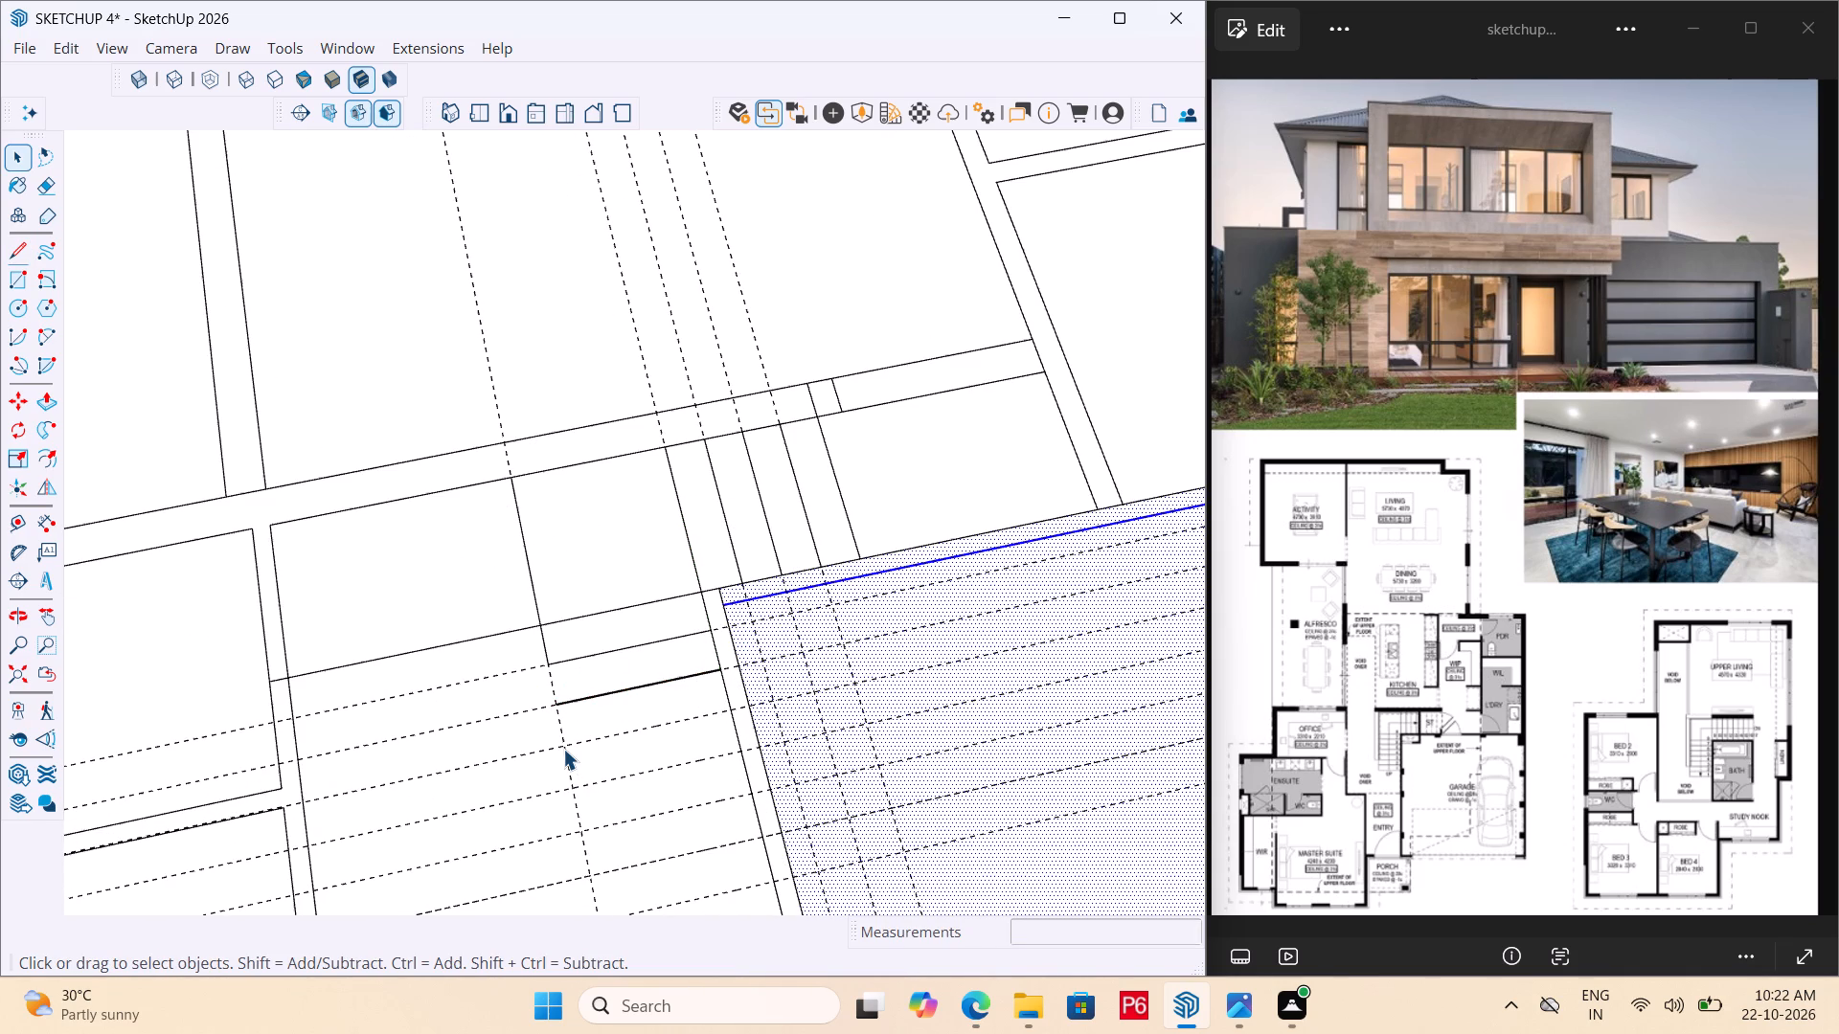
{"action": "key", "text": "l"}
{"action": "left_click", "coordinate": [563, 749]}
{"action": "left_click", "coordinate": [723, 715]}
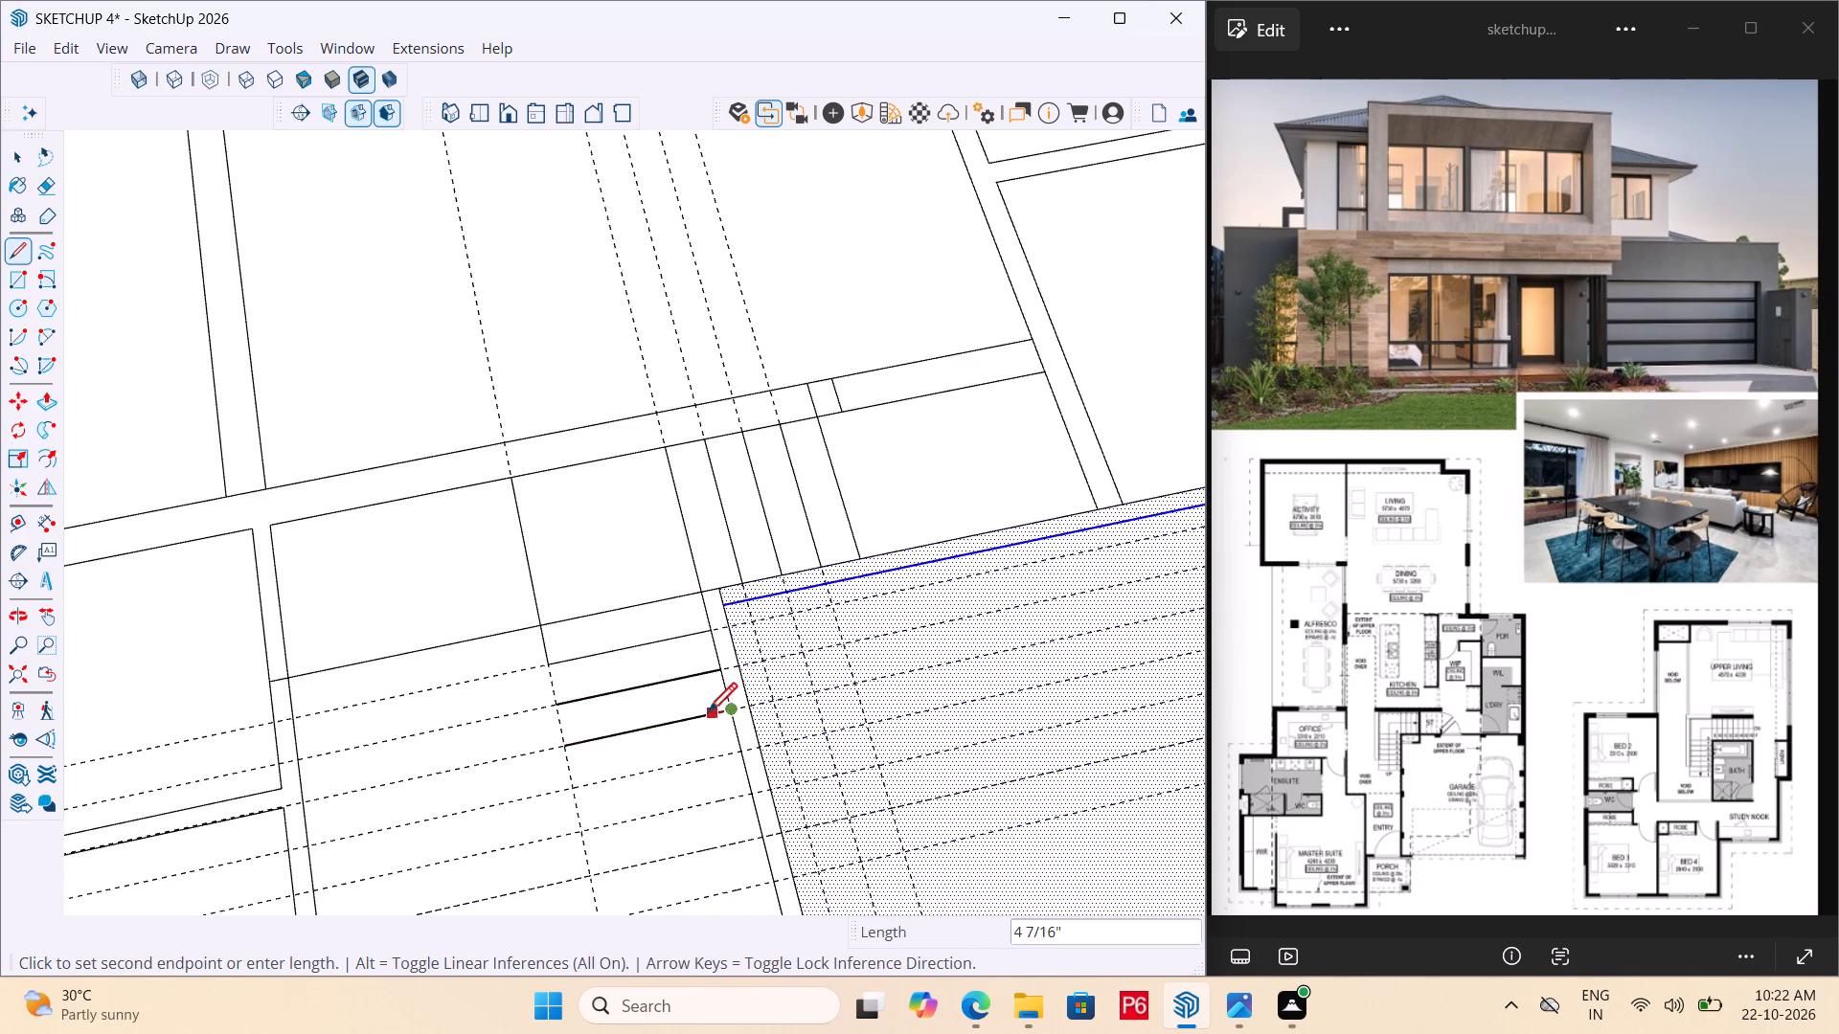
{"action": "scroll", "coordinate": [625, 631], "scroll_direction": "down", "scroll_amount": 4}
{"action": "key", "text": "space"}
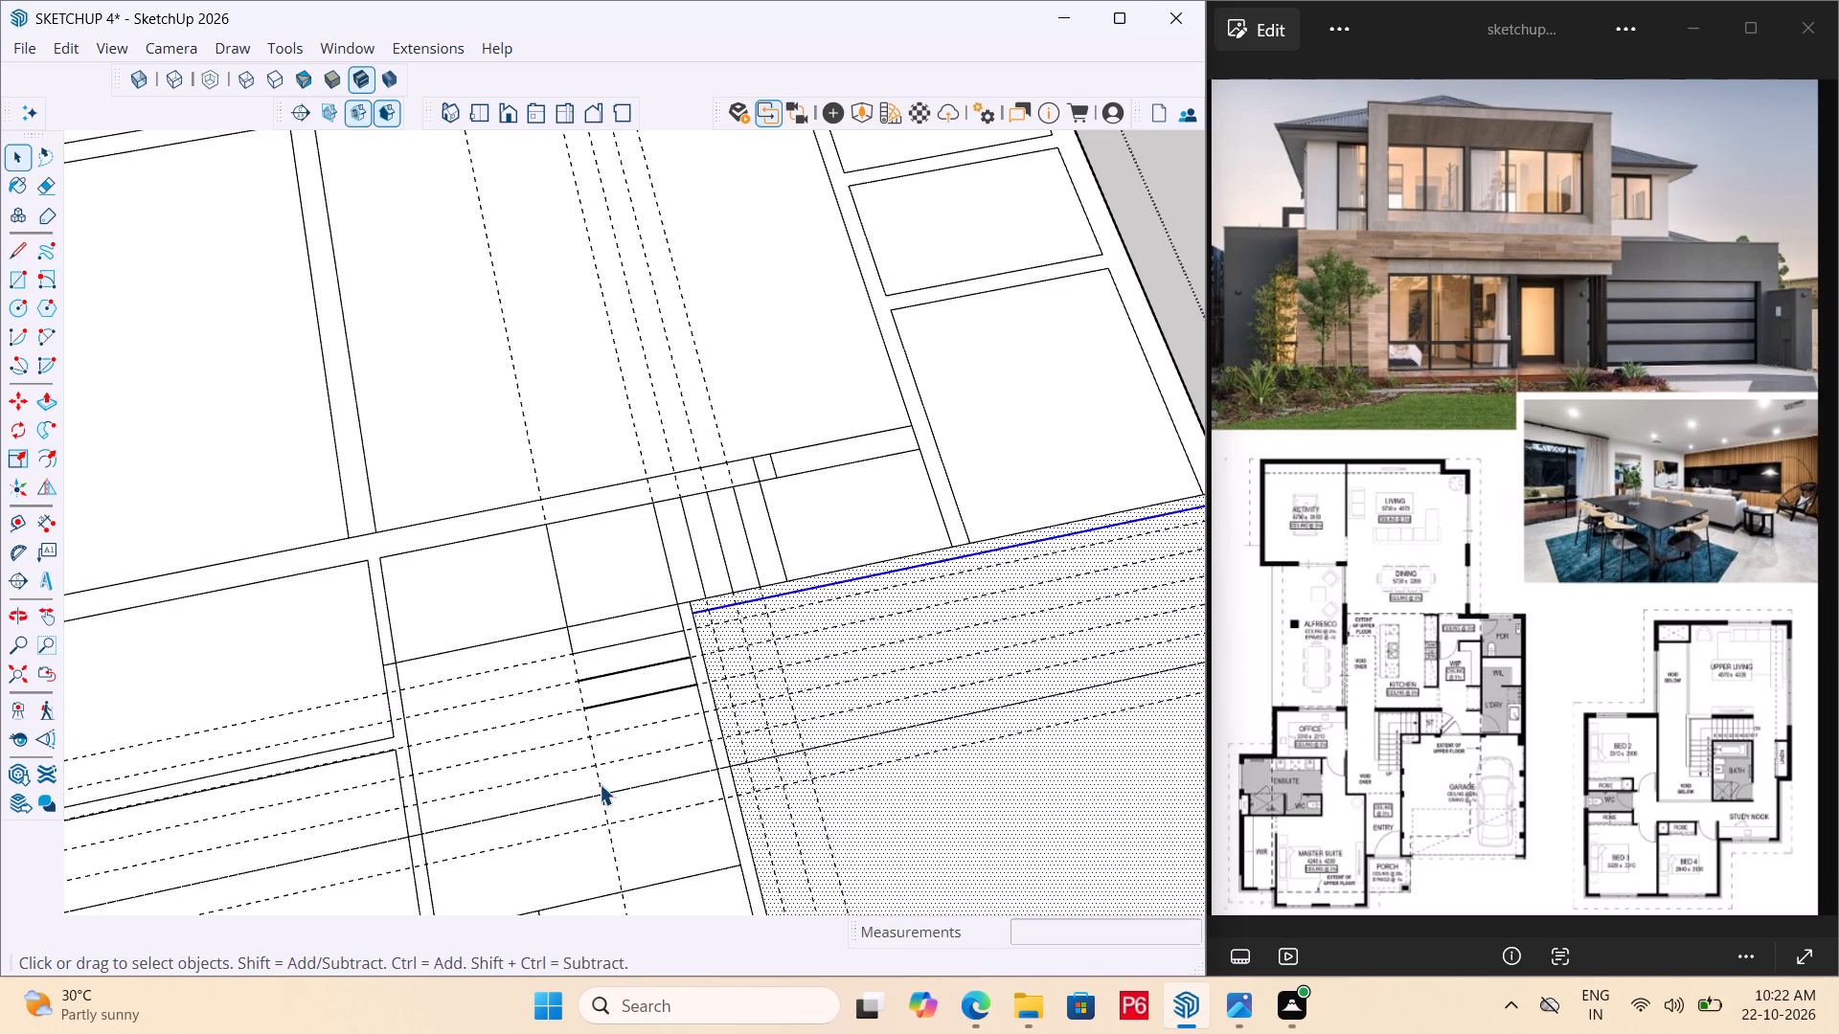
Draw a 4' 6" by 3' rectangle for the second stair flight, from the seventh guide at the garage wall to the landing.
{"action": "scroll", "coordinate": [601, 784], "scroll_direction": "up", "scroll_amount": 4}
{"action": "key", "text": "l"}
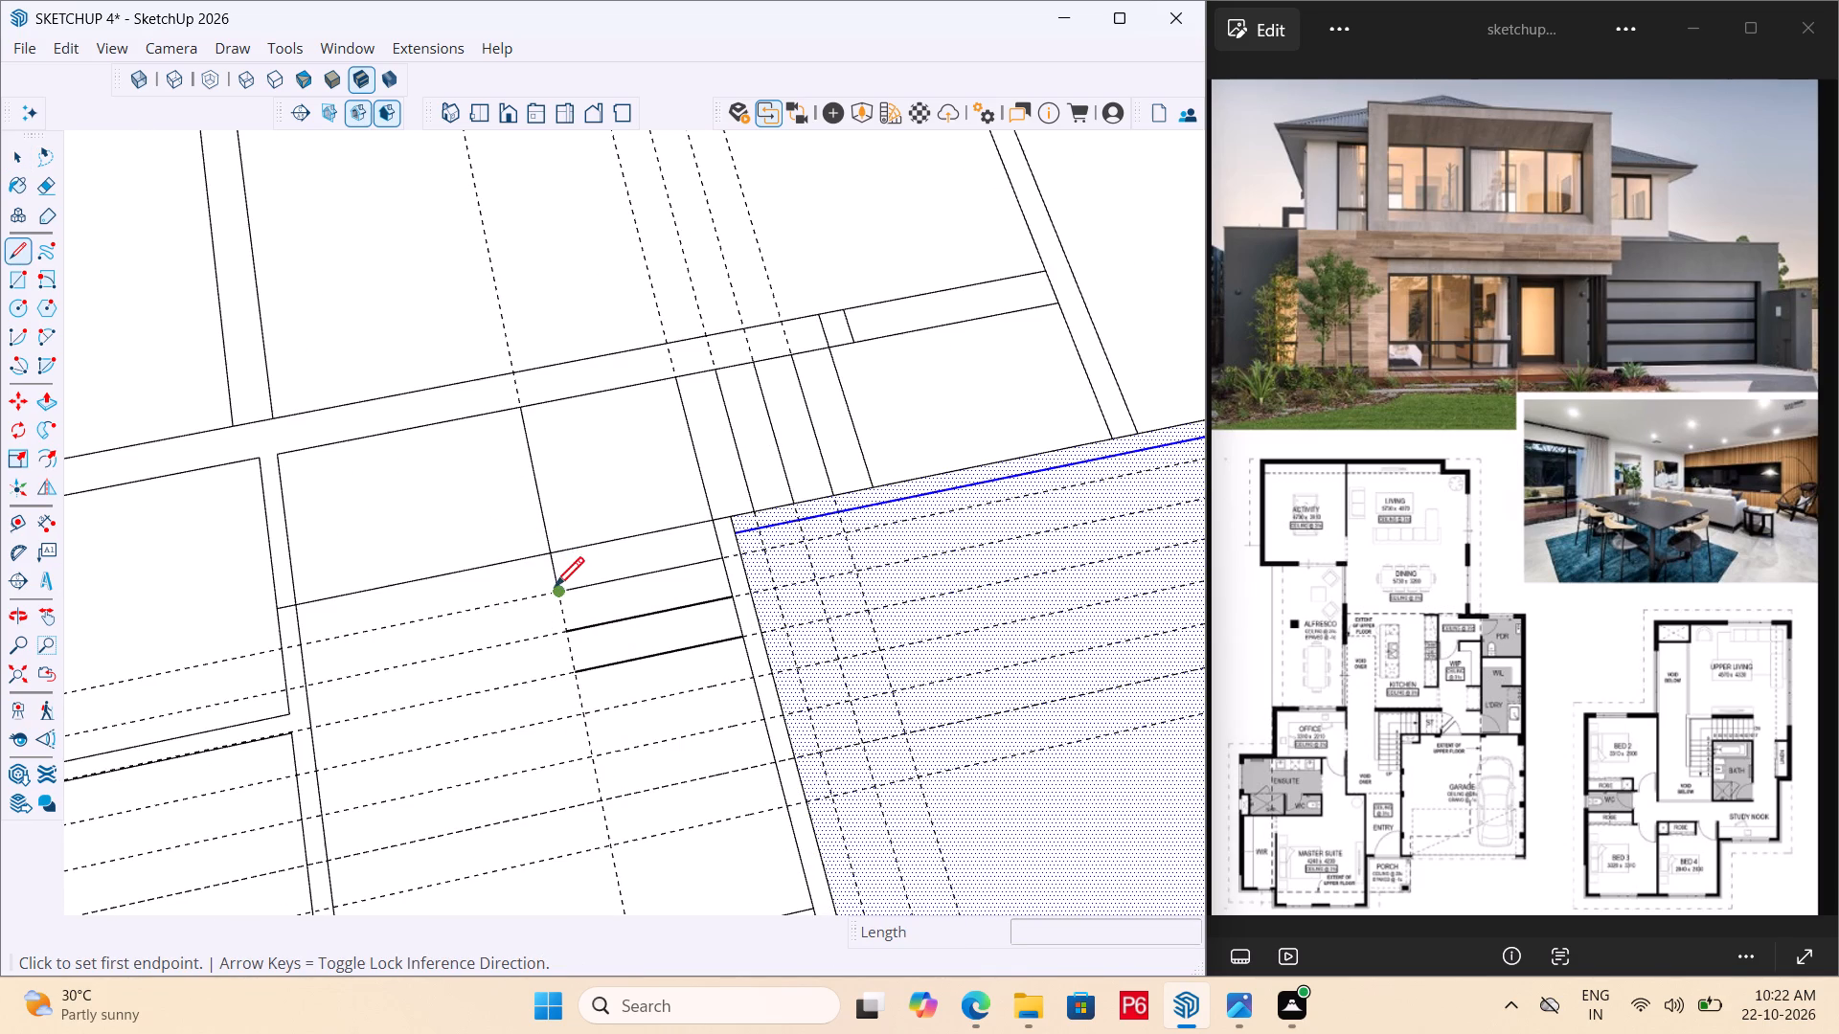
{"action": "key", "text": "r"}
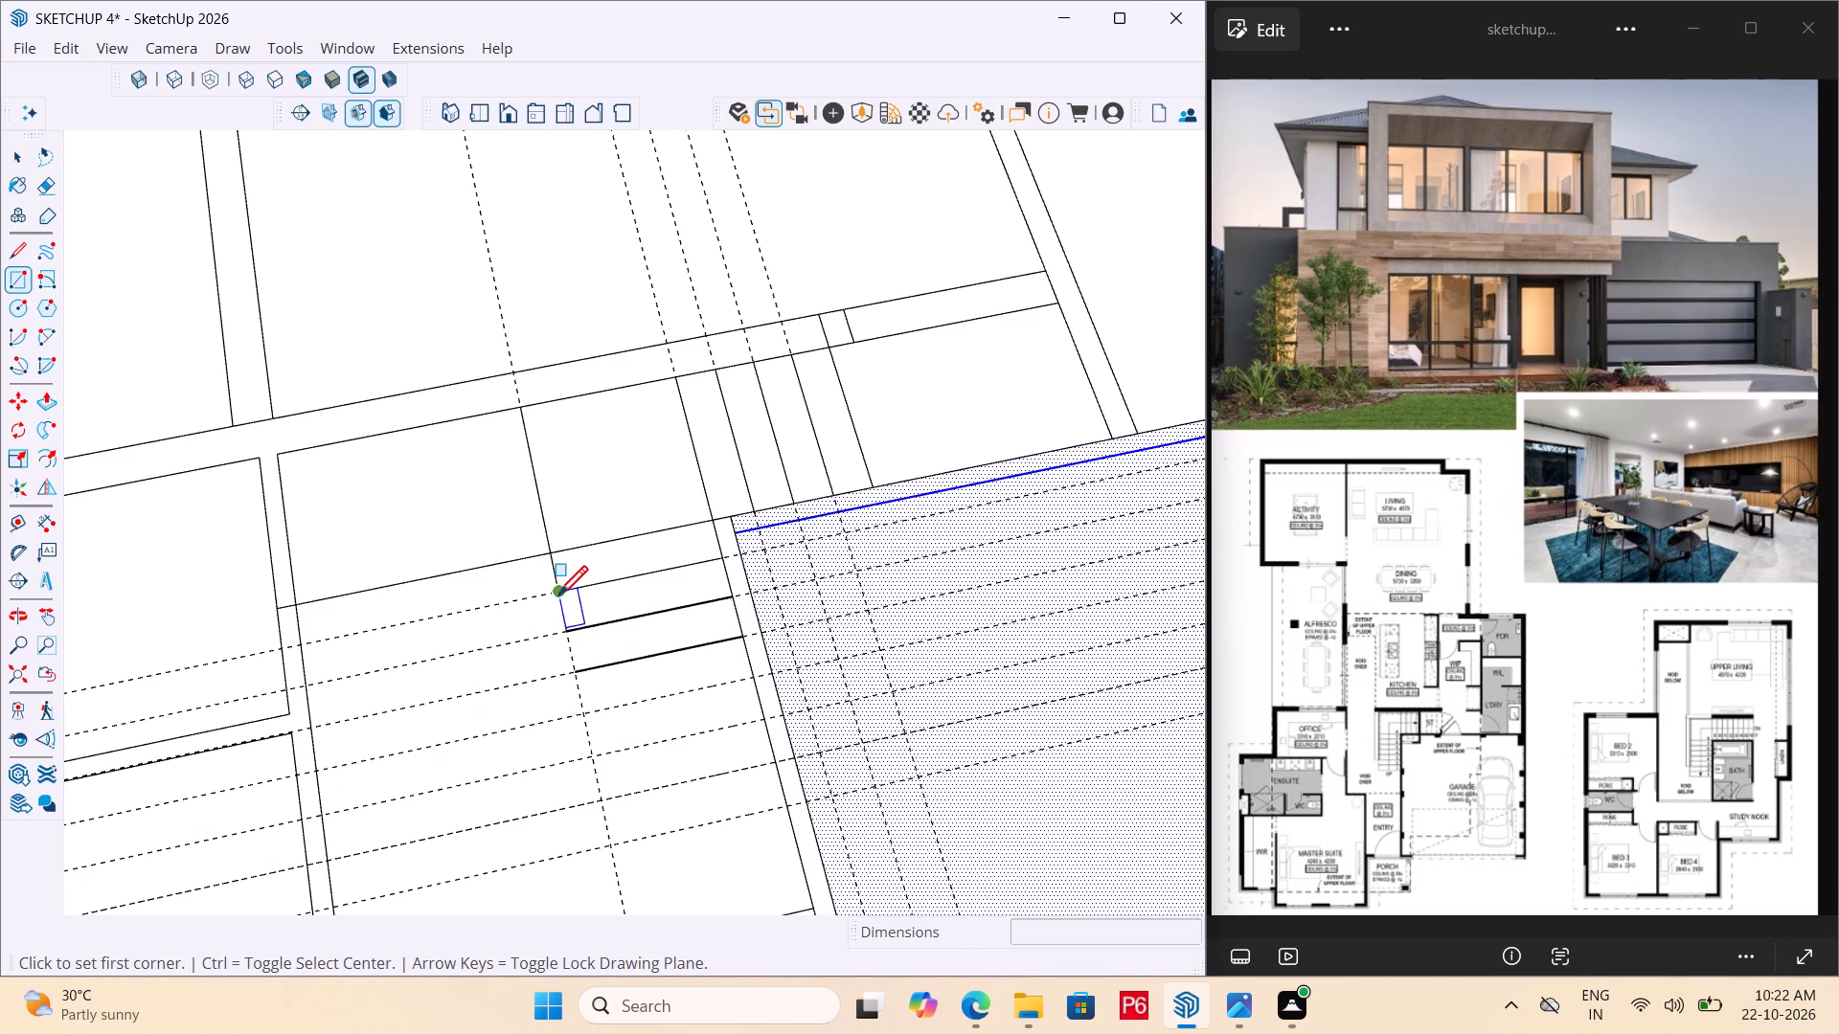
{"action": "left_click", "coordinate": [783, 815]}
{"action": "key", "text": "Escape"}
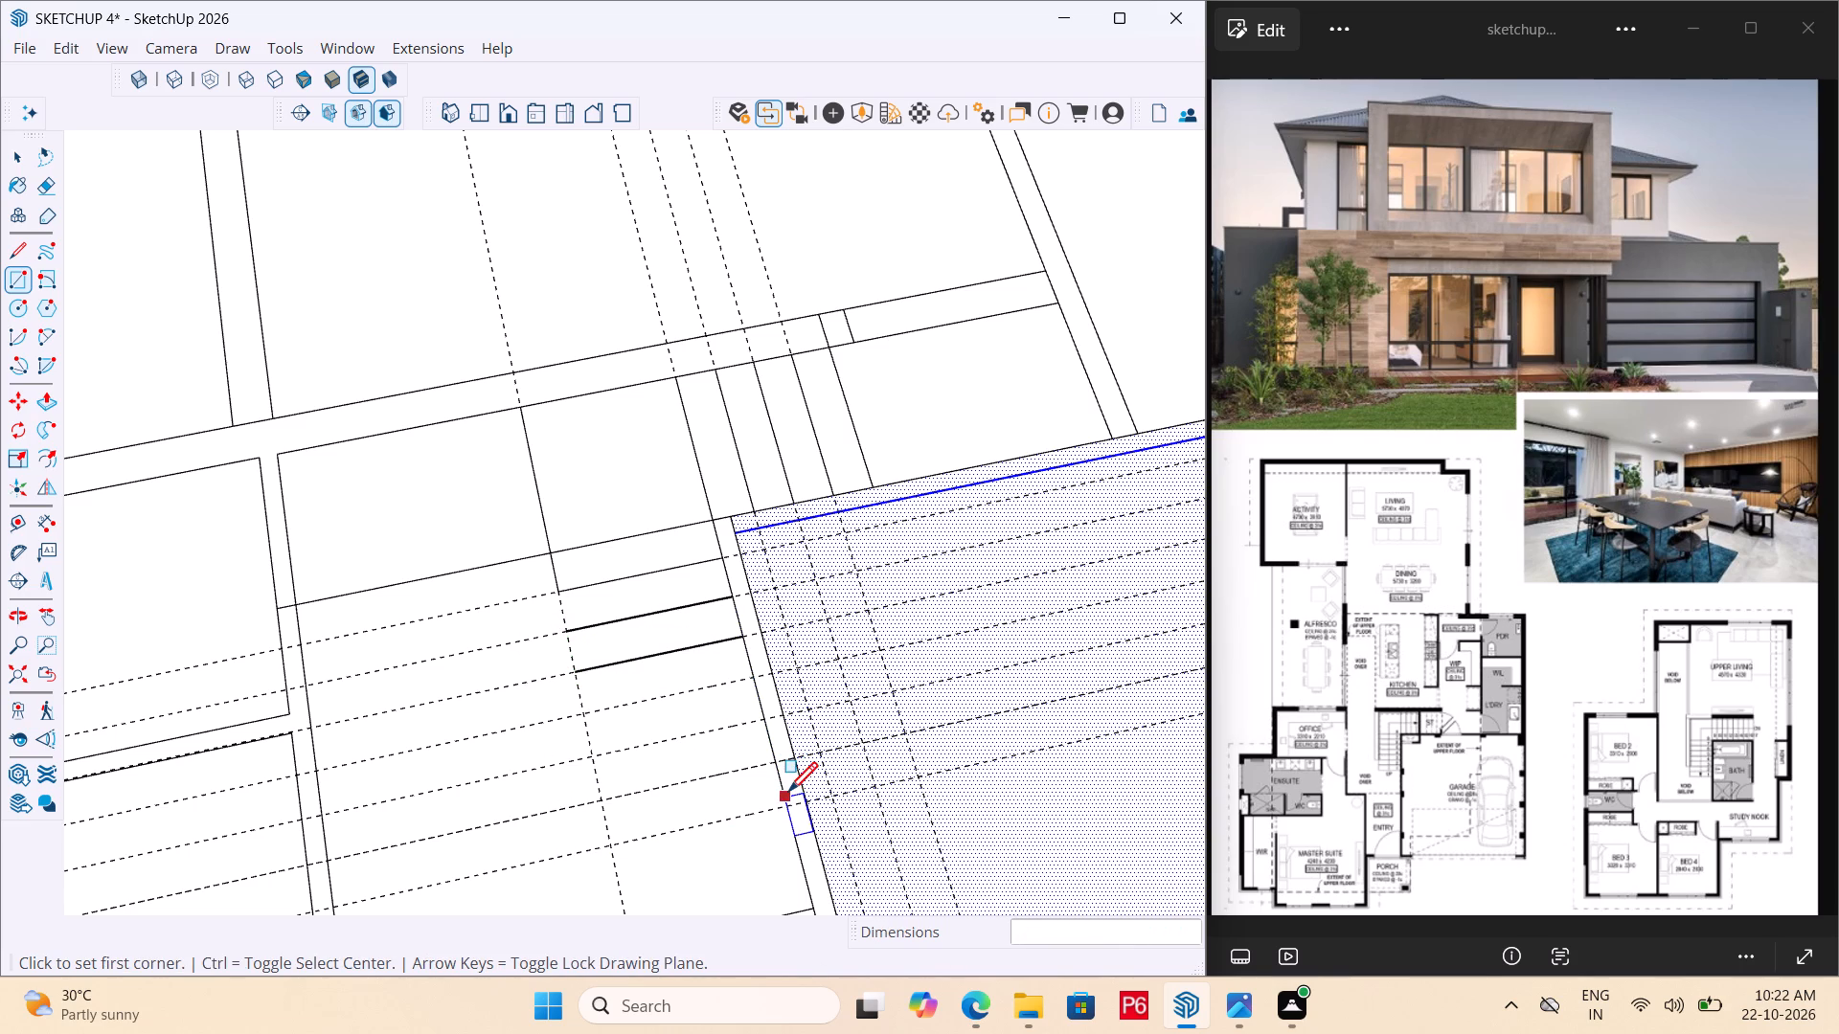
{"action": "left_click", "coordinate": [788, 804]}
{"action": "left_click", "coordinate": [564, 600]}
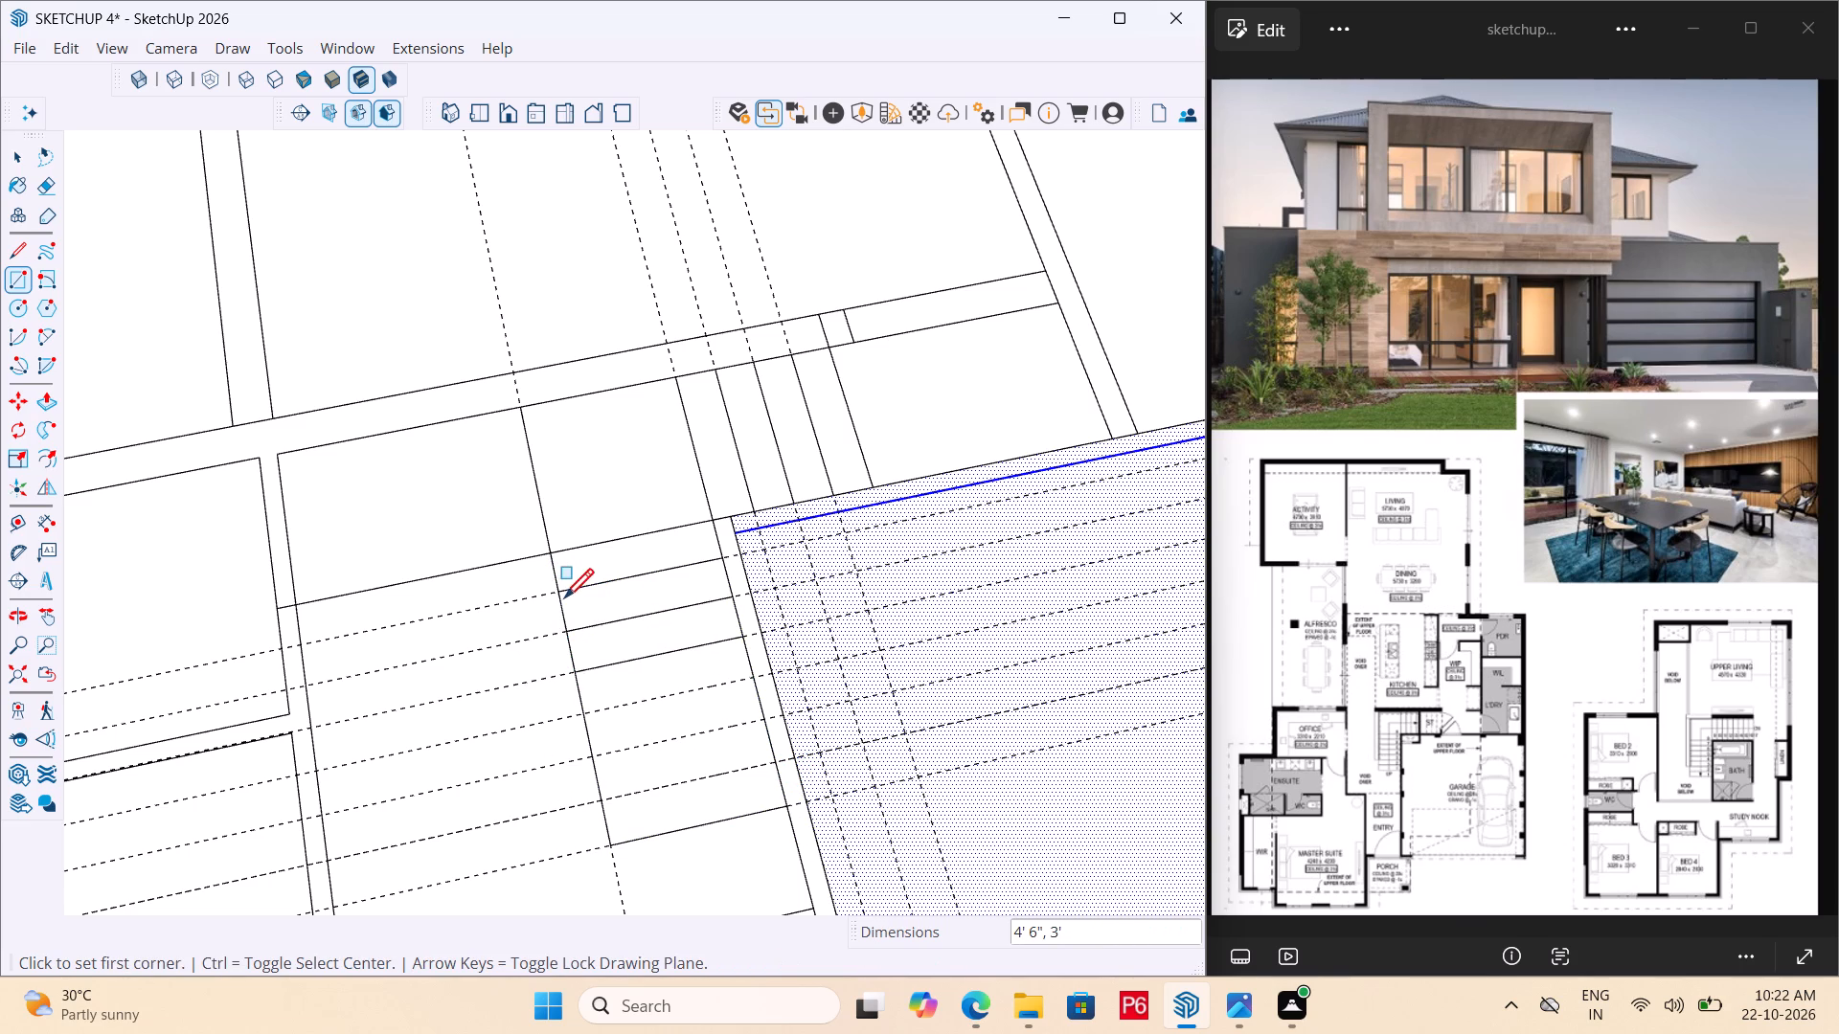
Draw the three remaining tread lines across the second flight along its fourth, fifth and sixth 9" guides.
{"action": "key", "text": "l"}
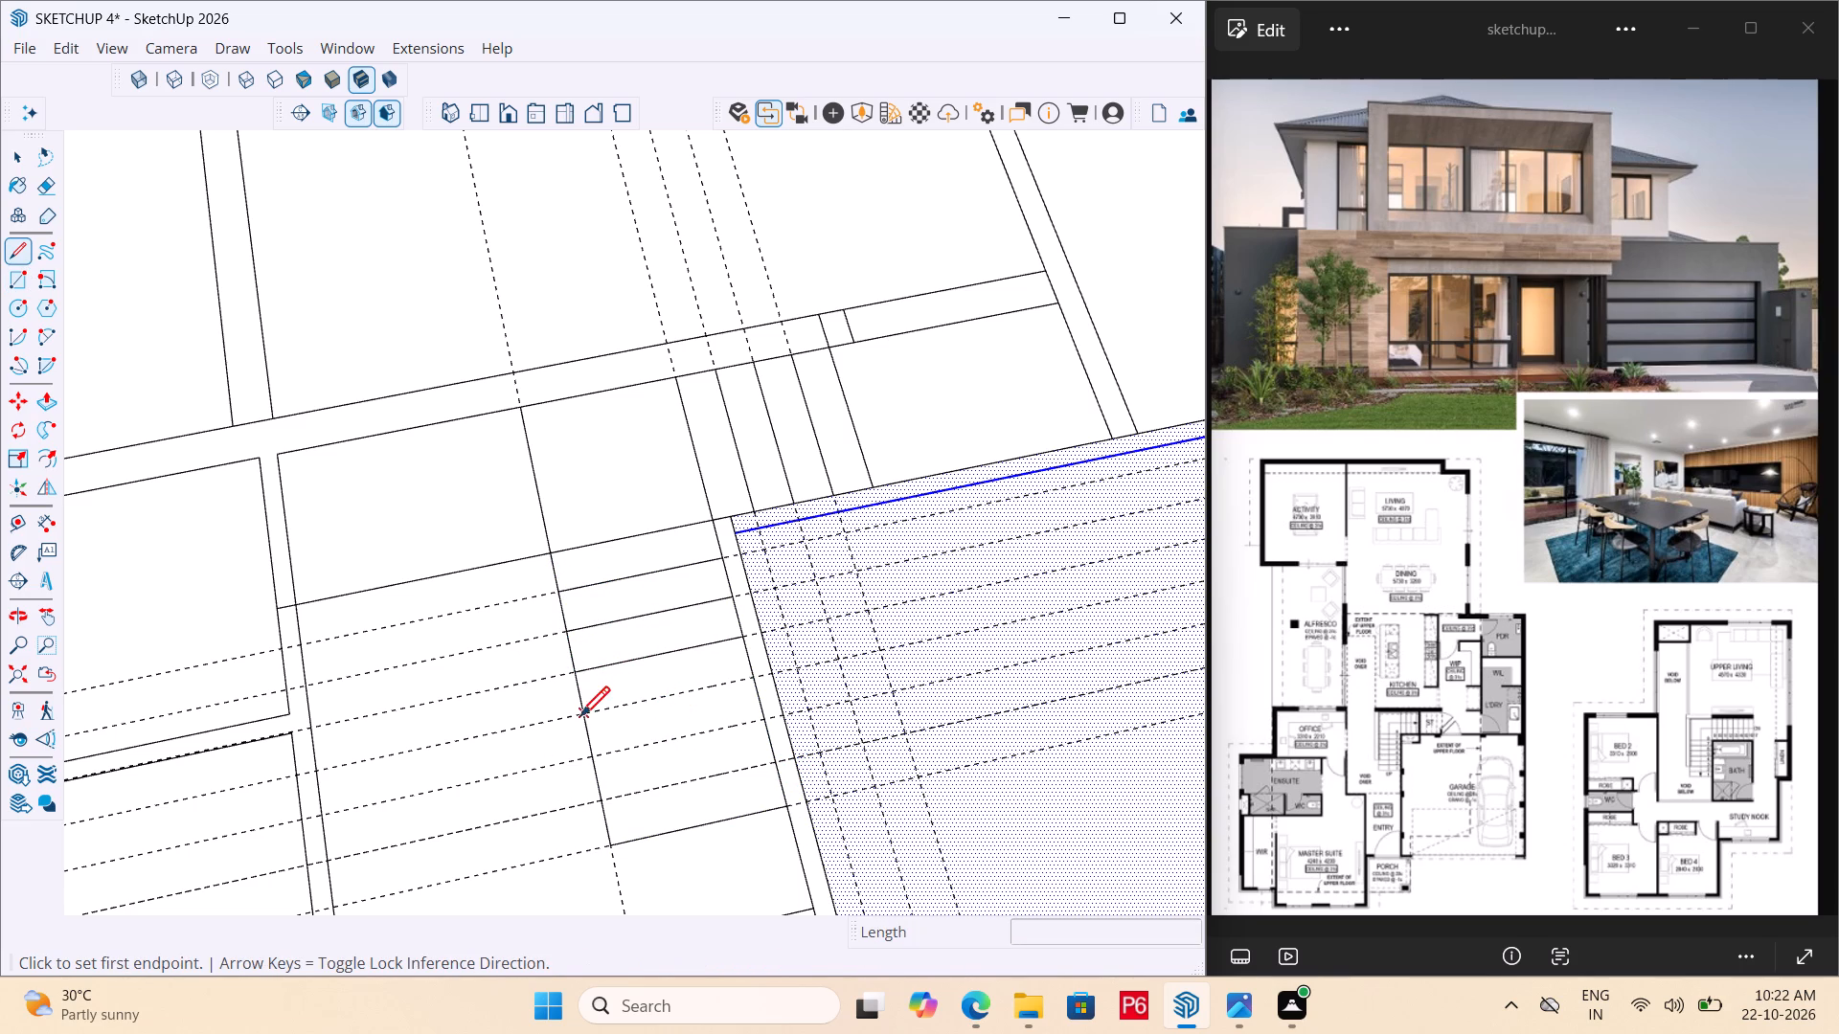
{"action": "left_click", "coordinate": [580, 719]}
{"action": "left_click", "coordinate": [750, 681]}
{"action": "left_click_drag", "start_coordinate": [592, 760], "coordinate": [609, 757]}
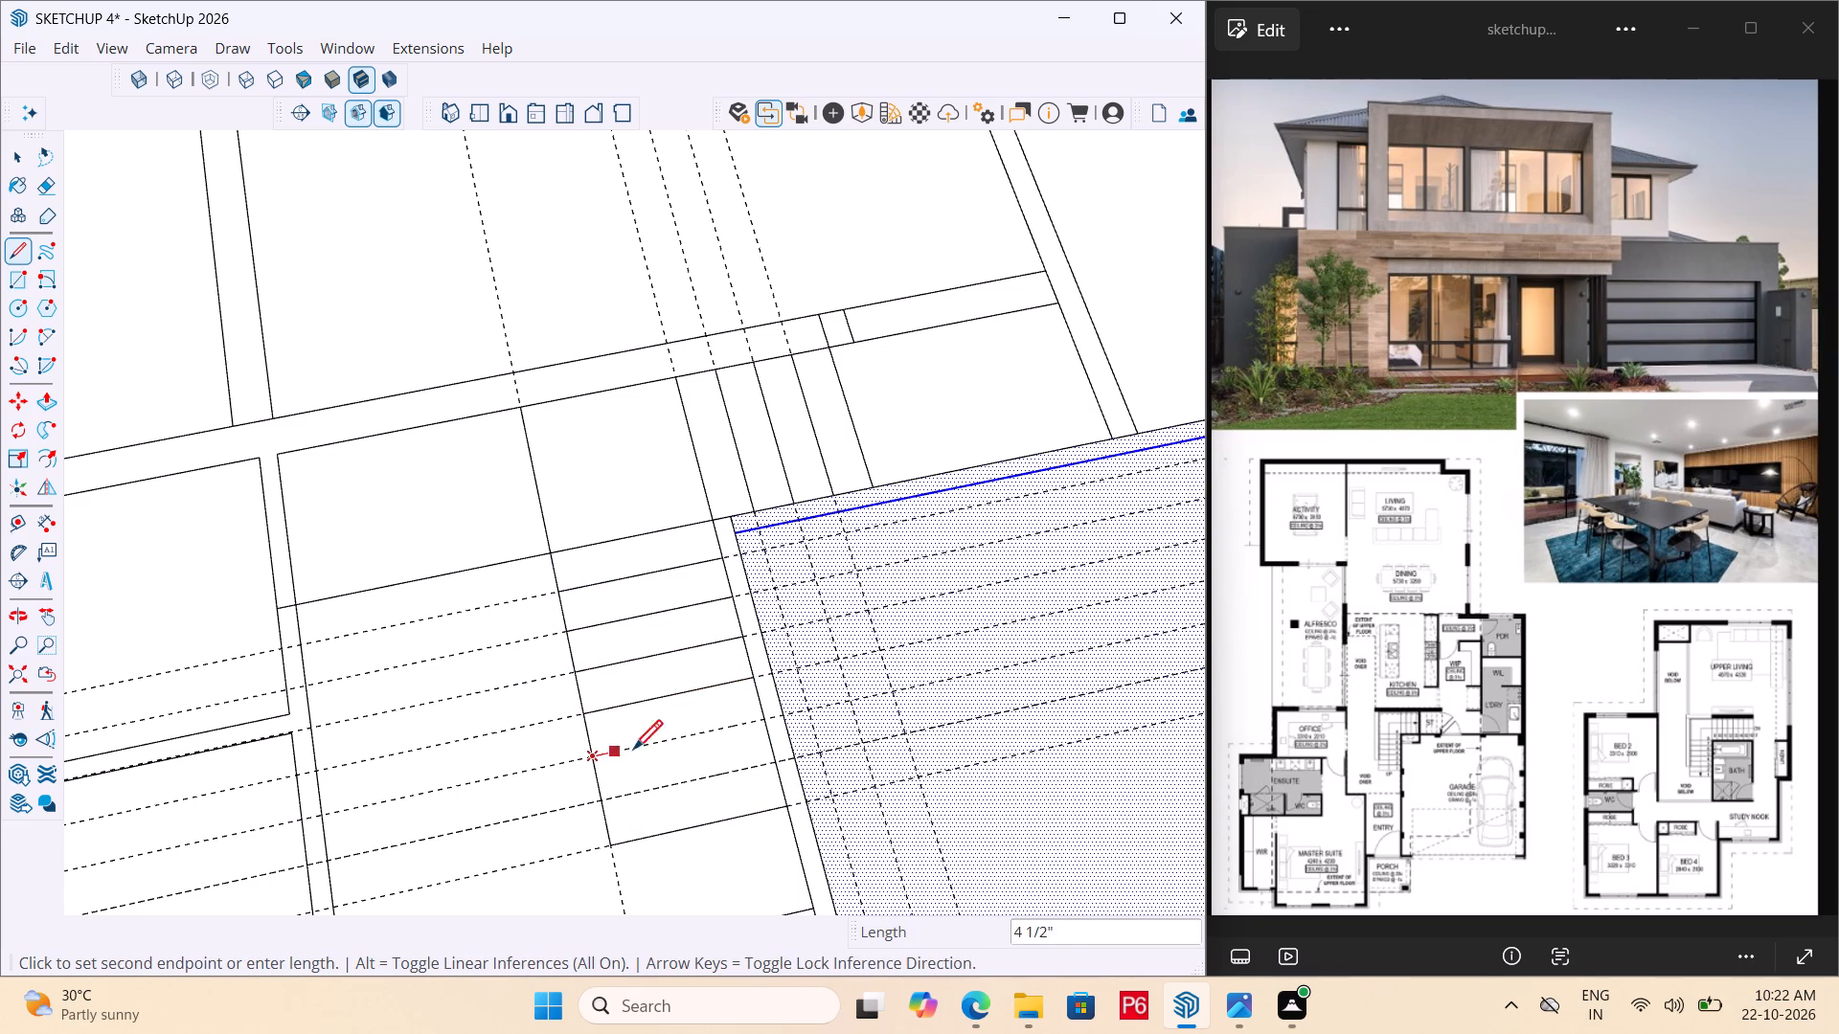
{"action": "left_click", "coordinate": [760, 723]}
{"action": "left_click_drag", "start_coordinate": [602, 805], "coordinate": [614, 800]}
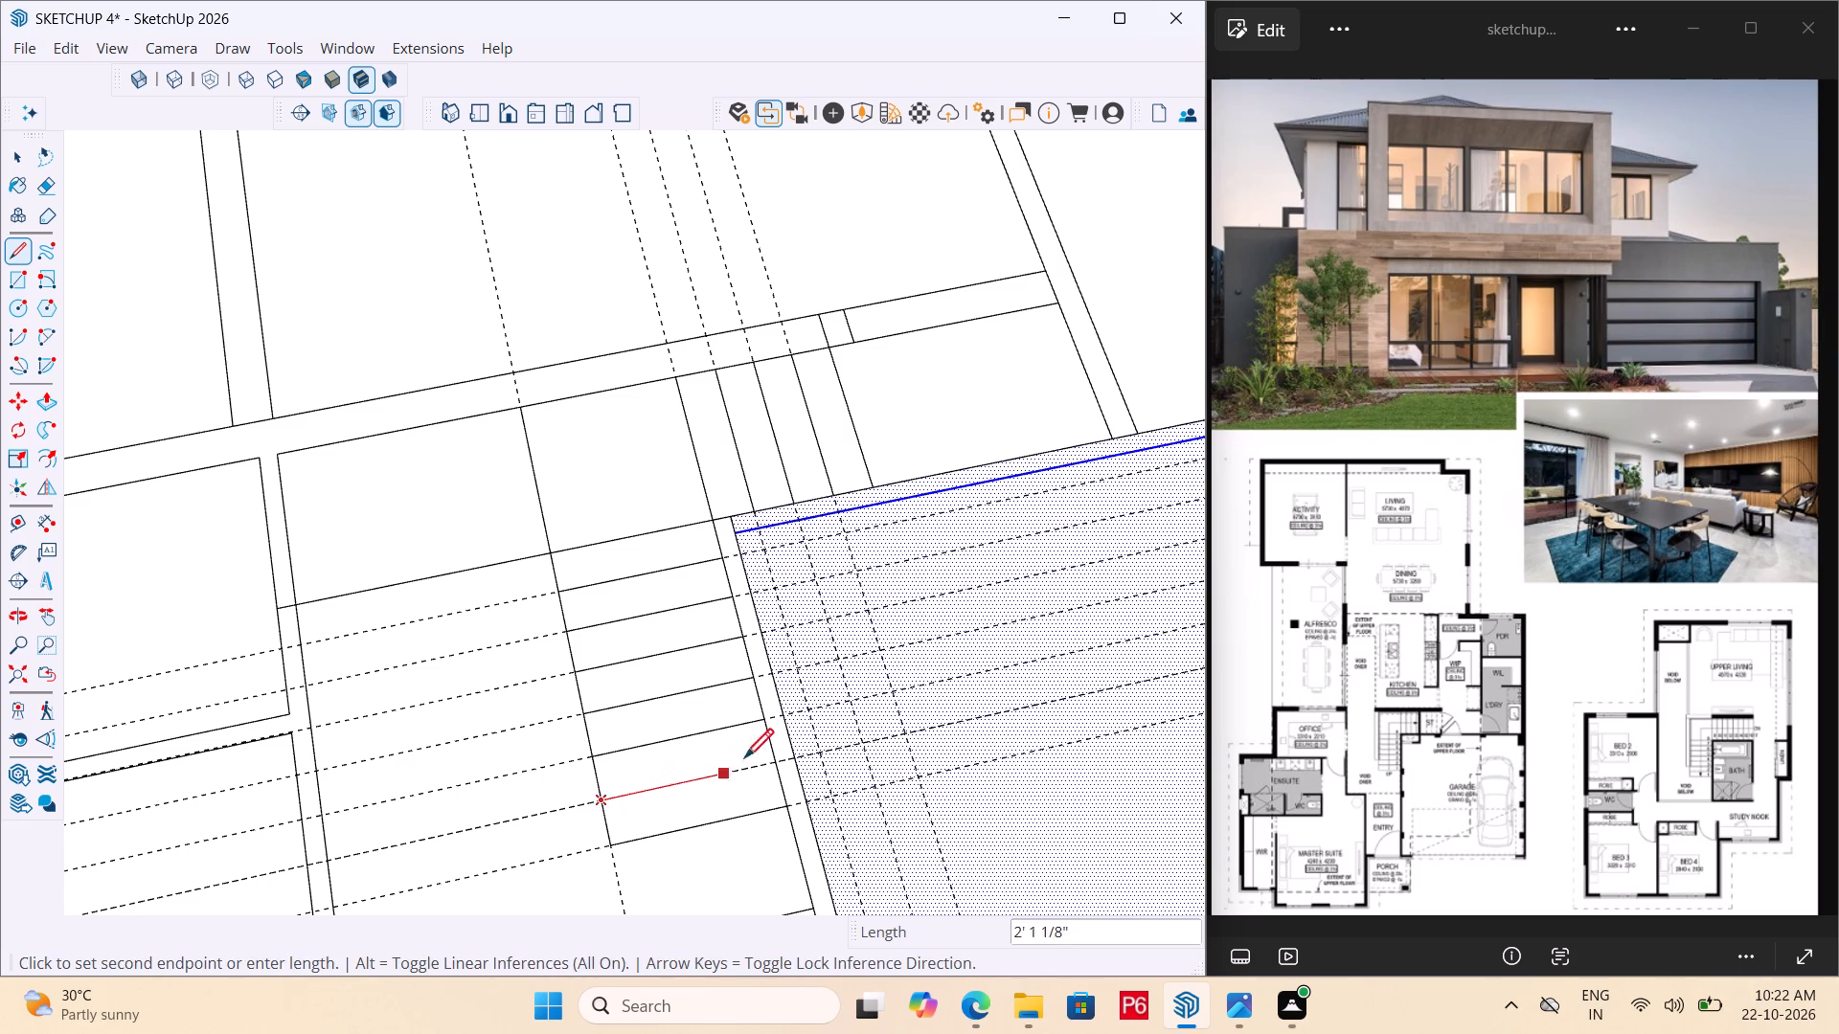
{"action": "left_click", "coordinate": [774, 759]}
Erase the set of 9"-spaced guides running along the second flight's tread lines and across the garage.
{"action": "scroll", "coordinate": [659, 635], "scroll_direction": "down", "scroll_amount": 10}
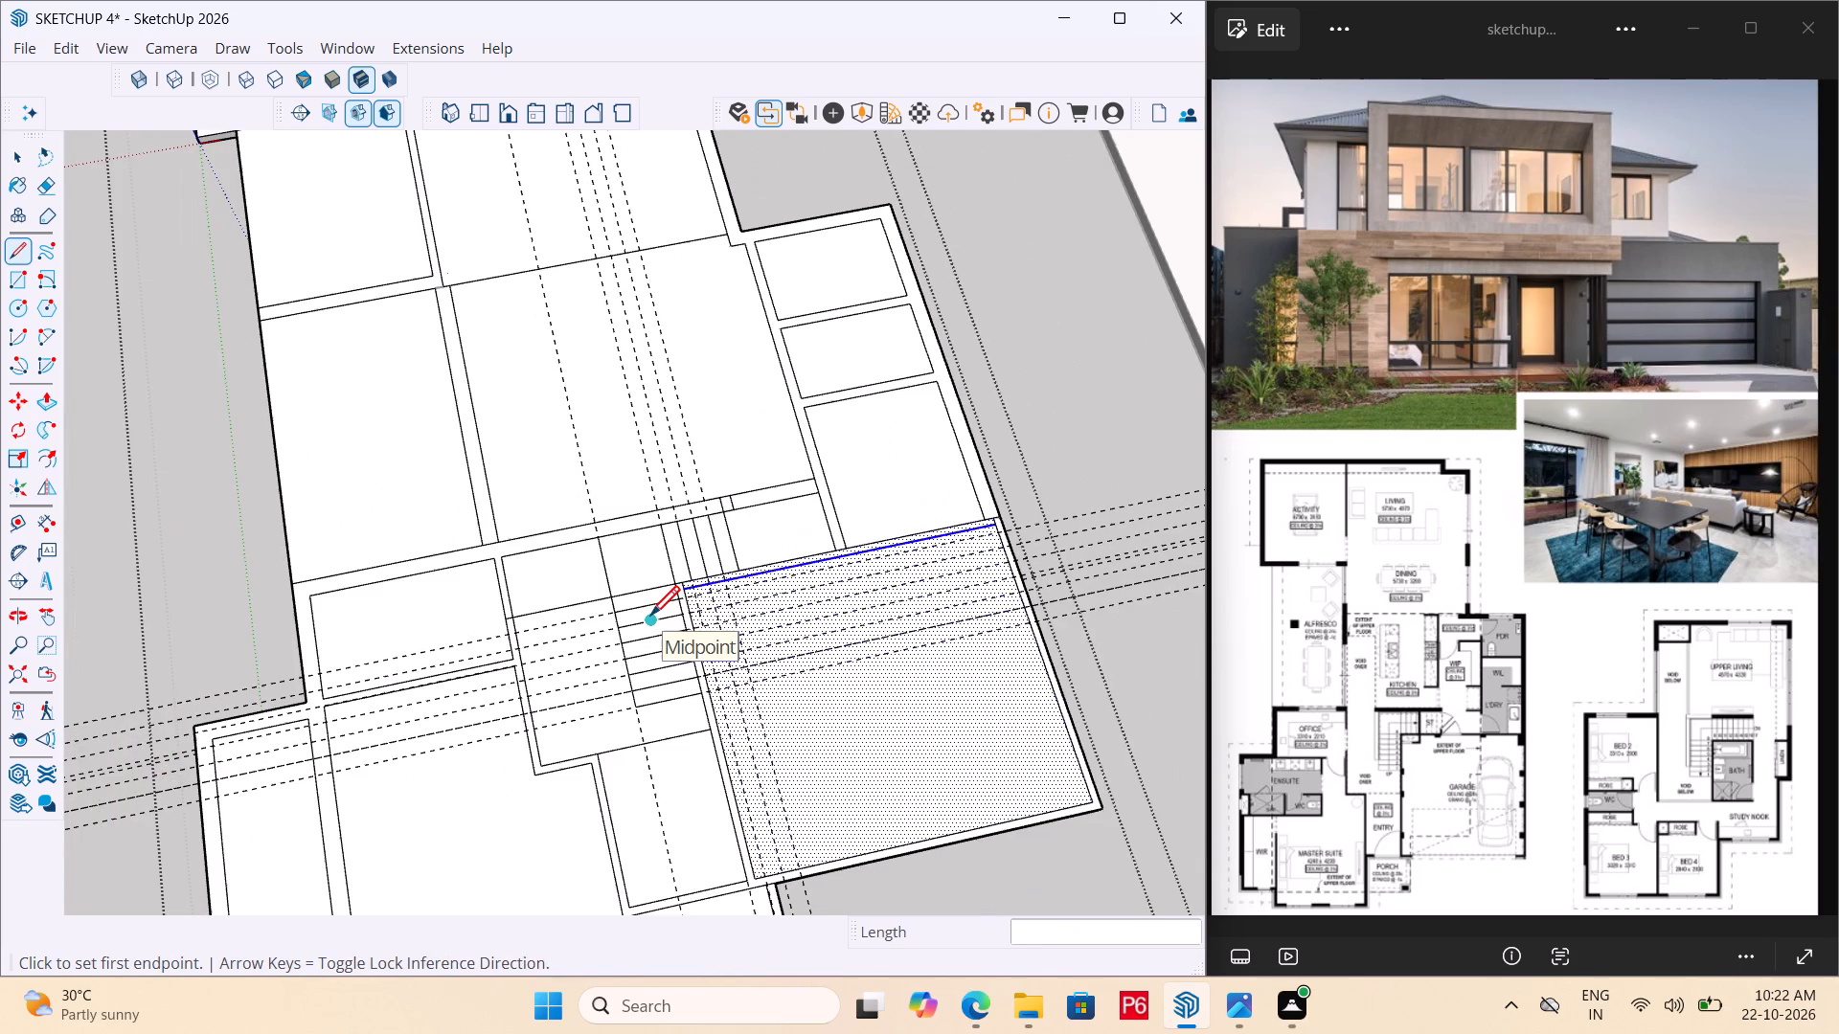
{"action": "key", "text": "r"}
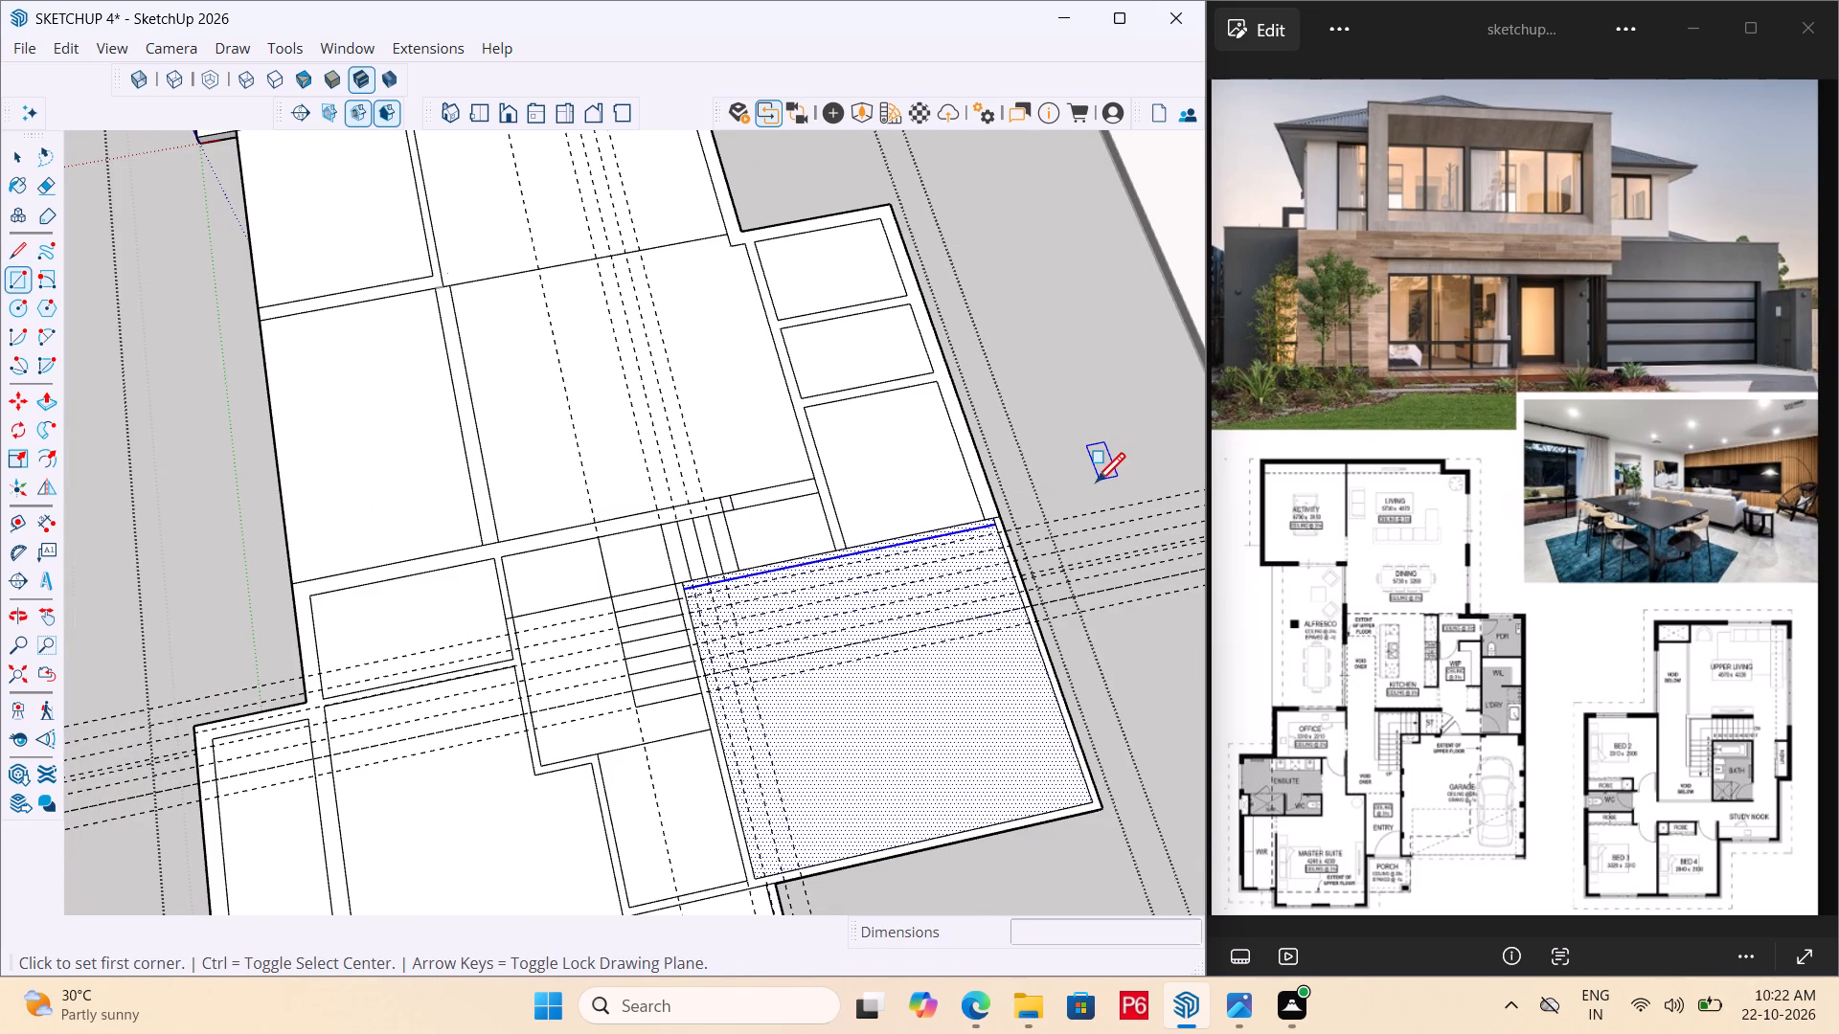
{"action": "key", "text": "e"}
{"action": "left_click_drag", "start_coordinate": [1097, 493], "coordinate": [1125, 603]}
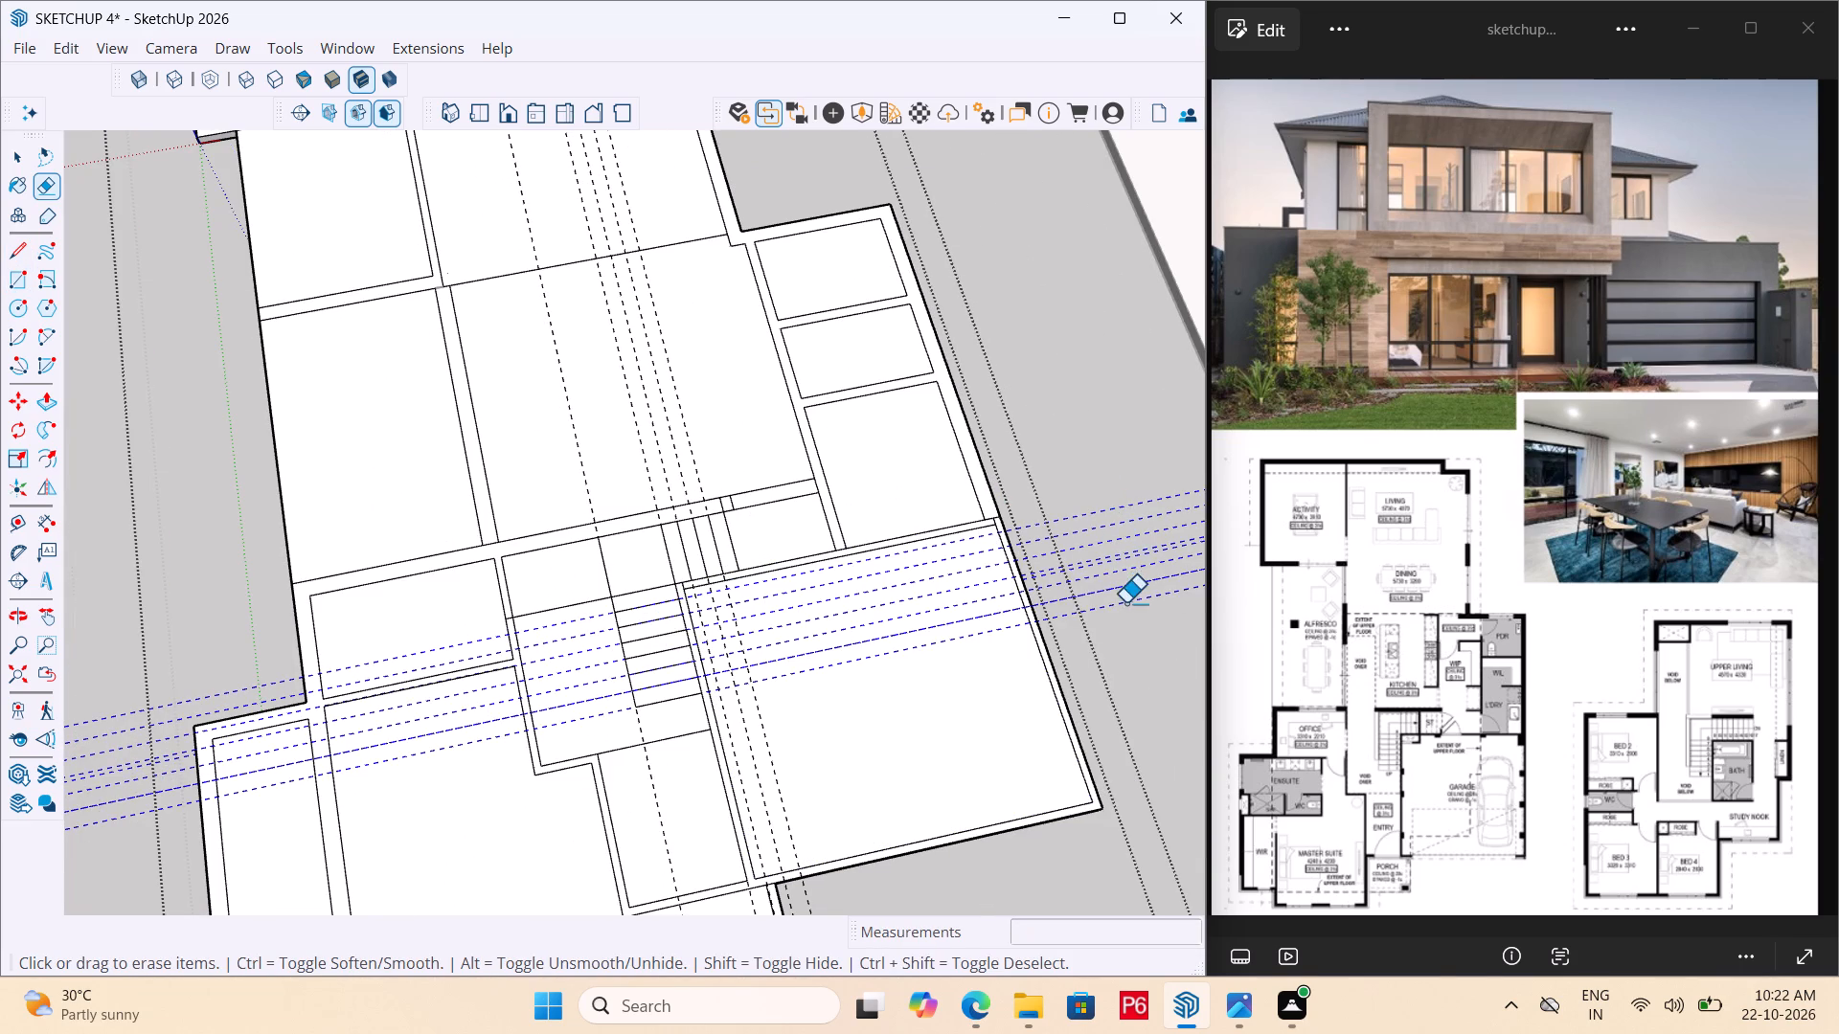
Erase the remaining 9" guides across the garage and the lengthwise guides running through the first stair flight.
{"action": "left_click_drag", "start_coordinate": [1125, 603], "coordinate": [1125, 605]}
{"action": "left_click", "coordinate": [1125, 605]}
{"action": "scroll", "coordinate": [749, 387], "scroll_direction": "down", "scroll_amount": 5}
{"action": "left_click_drag", "start_coordinate": [830, 761], "coordinate": [724, 798]}
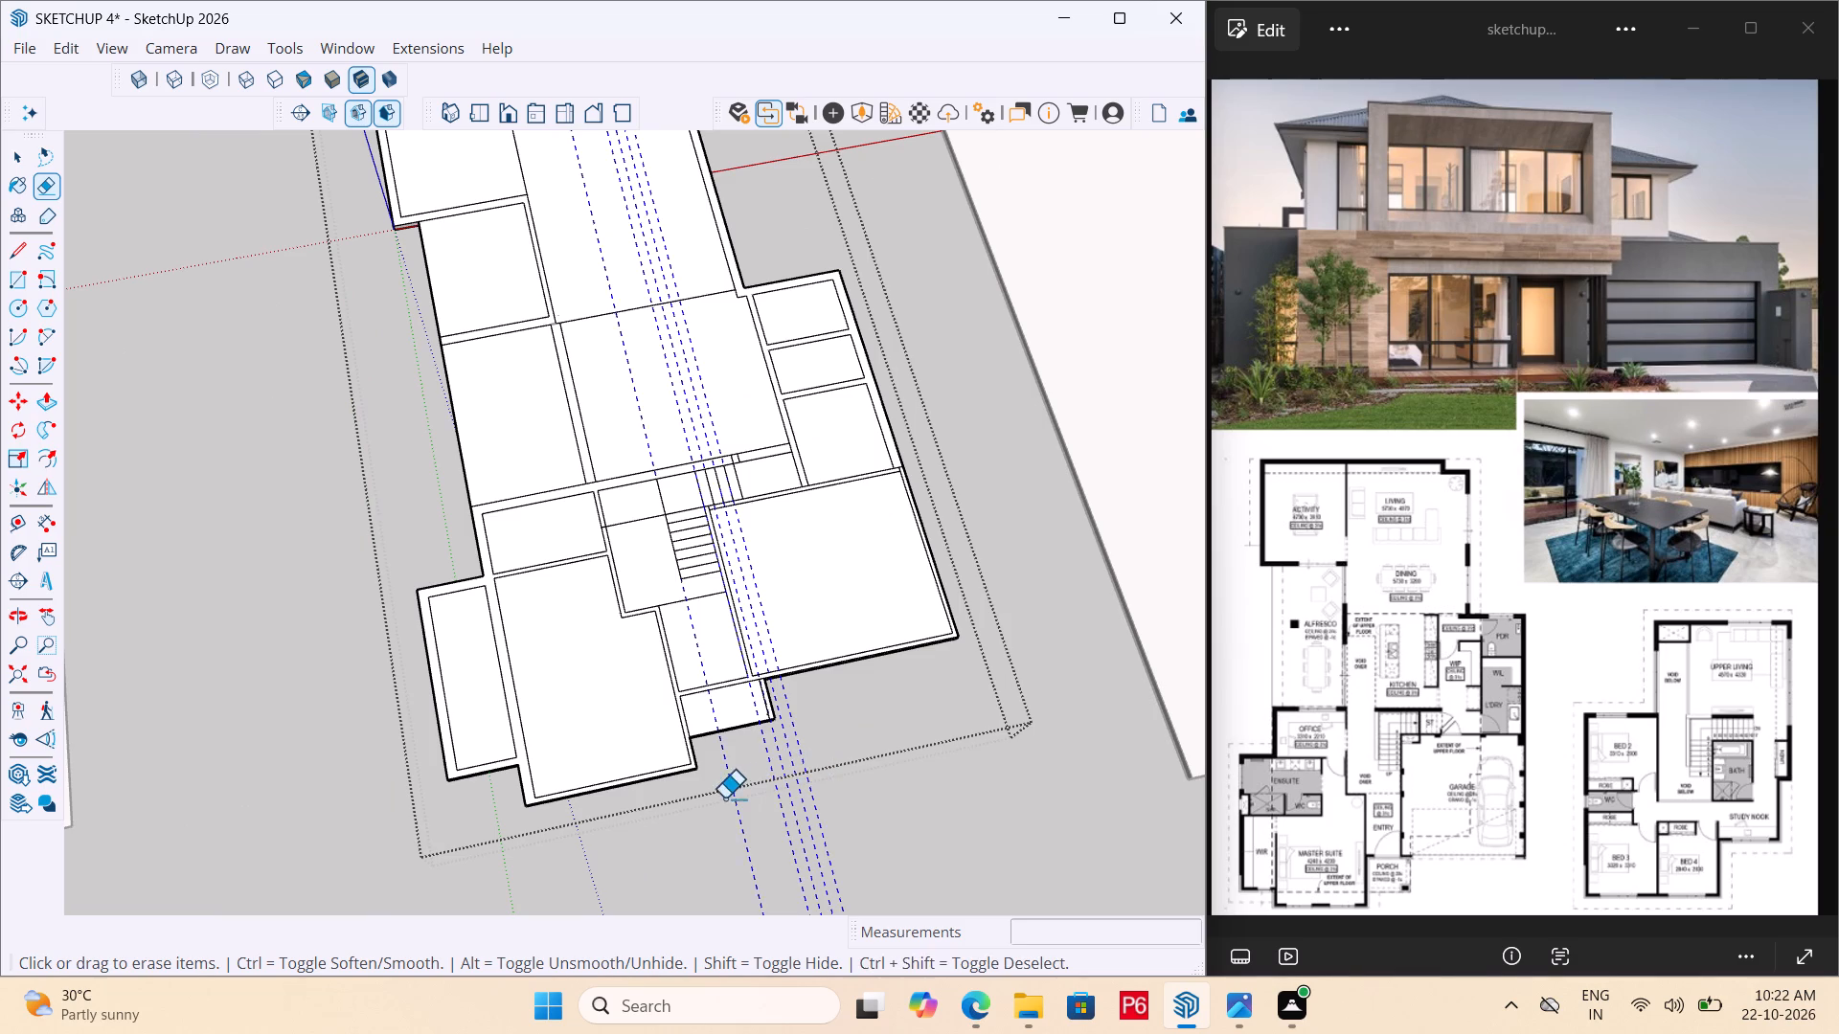
{"action": "left_click_drag", "start_coordinate": [724, 798], "coordinate": [721, 801]}
{"action": "left_click", "coordinate": [721, 801]}
{"action": "scroll", "coordinate": [680, 483], "scroll_direction": "up", "scroll_amount": 6}
{"action": "scroll", "coordinate": [850, 518], "scroll_direction": "down", "scroll_amount": 2}
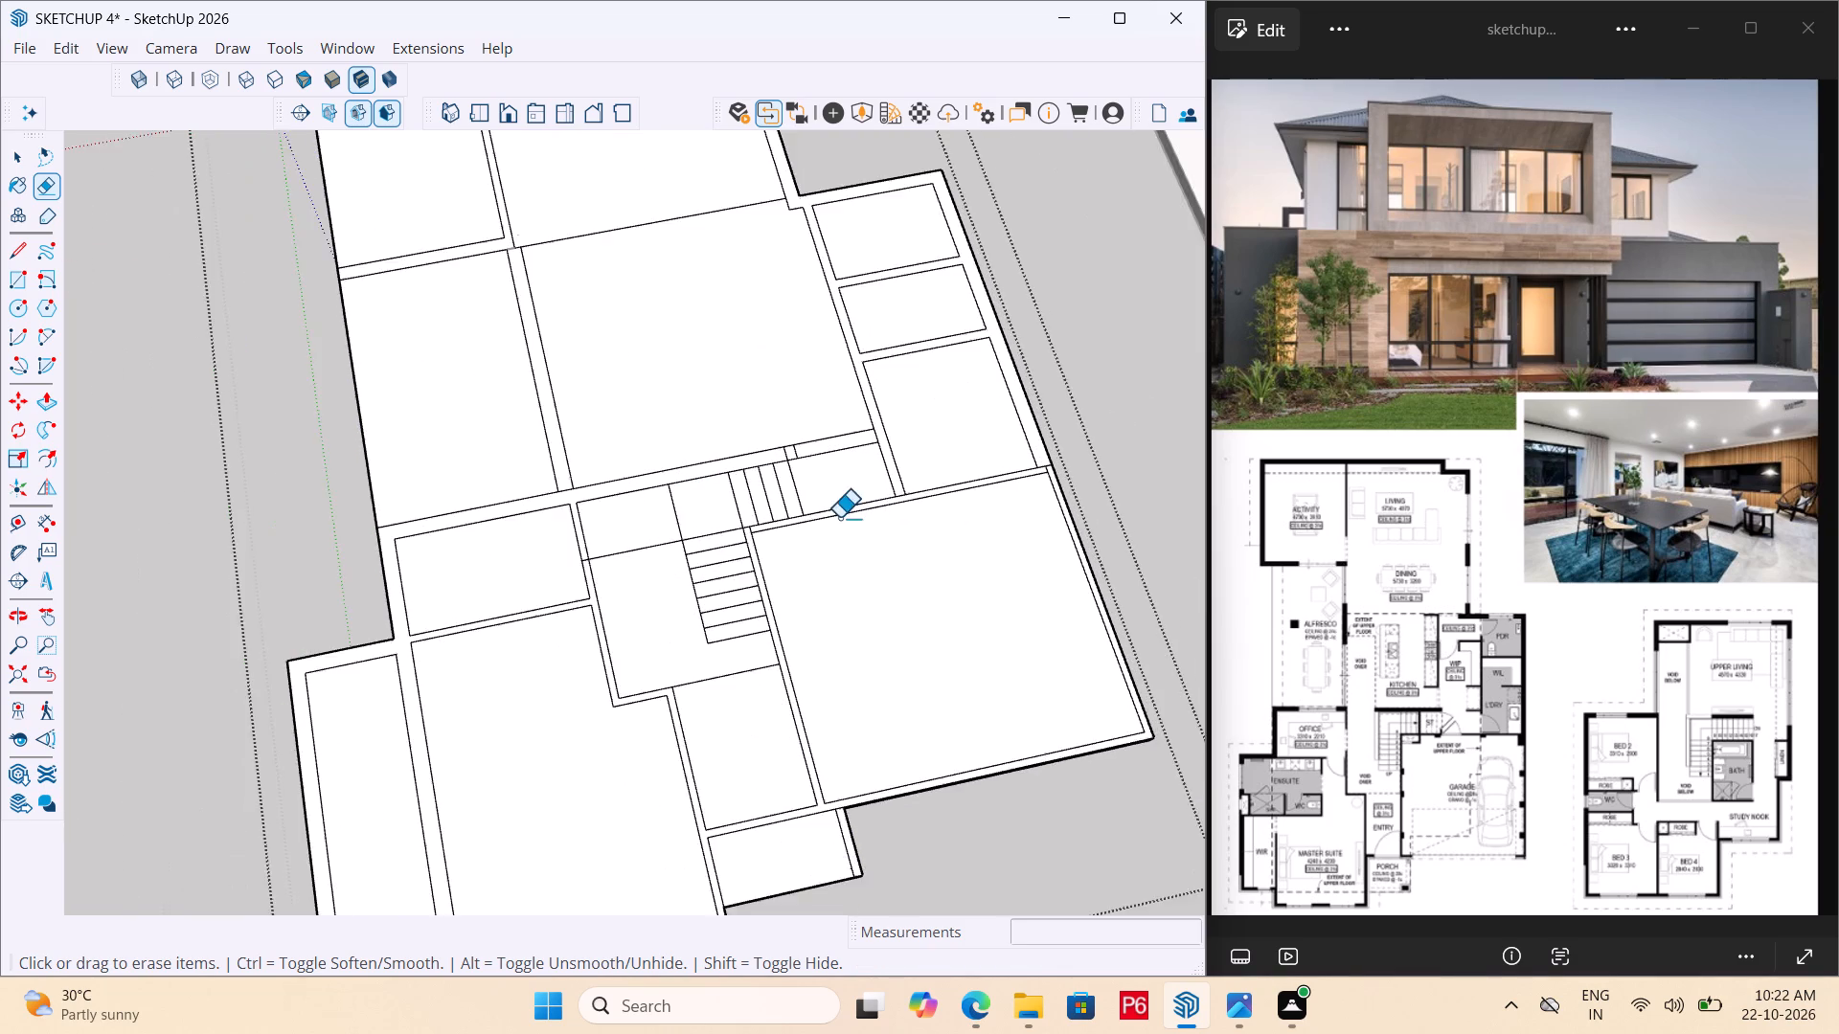
Erase the two short stray lines crossing the wall thickness beside the end of the first stair flight.
{"action": "middle_click_drag", "start_coordinate": [833, 518], "coordinate": [777, 588]}
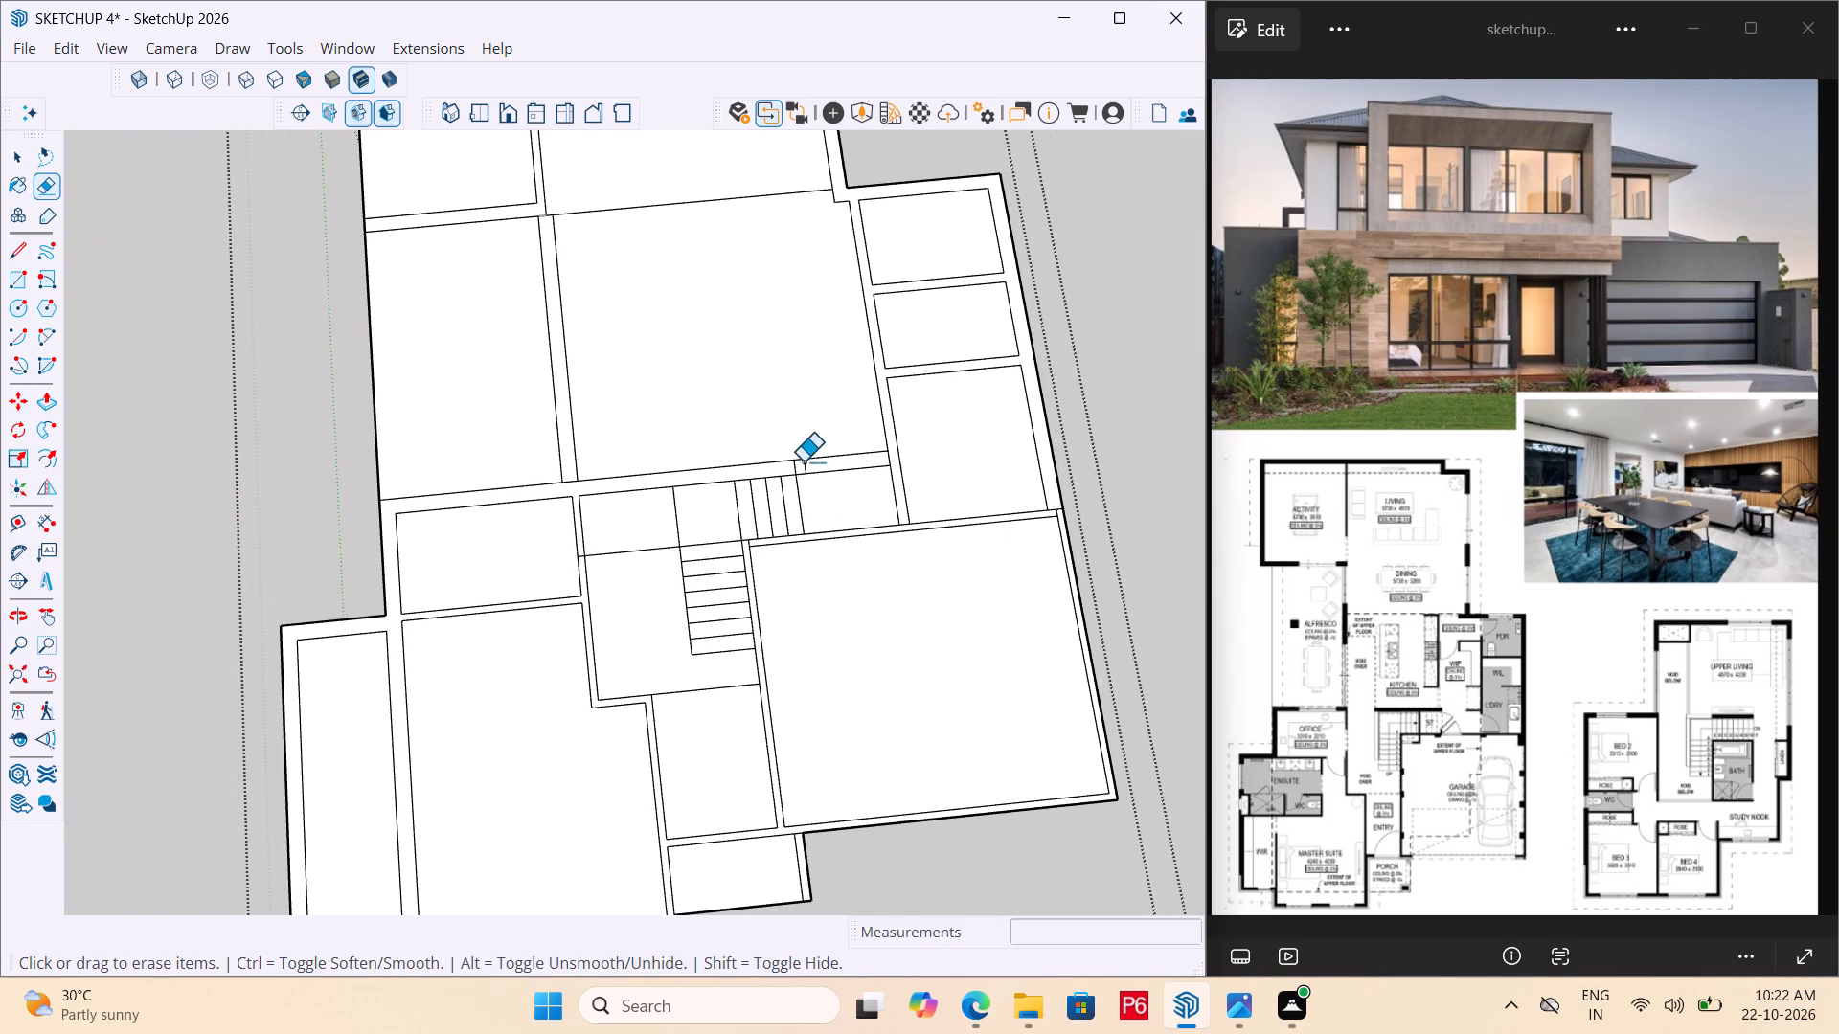
{"action": "scroll", "coordinate": [803, 461], "scroll_direction": "up", "scroll_amount": 9}
{"action": "left_click_drag", "start_coordinate": [784, 521], "coordinate": [799, 515]}
{"action": "left_click", "coordinate": [799, 515]}
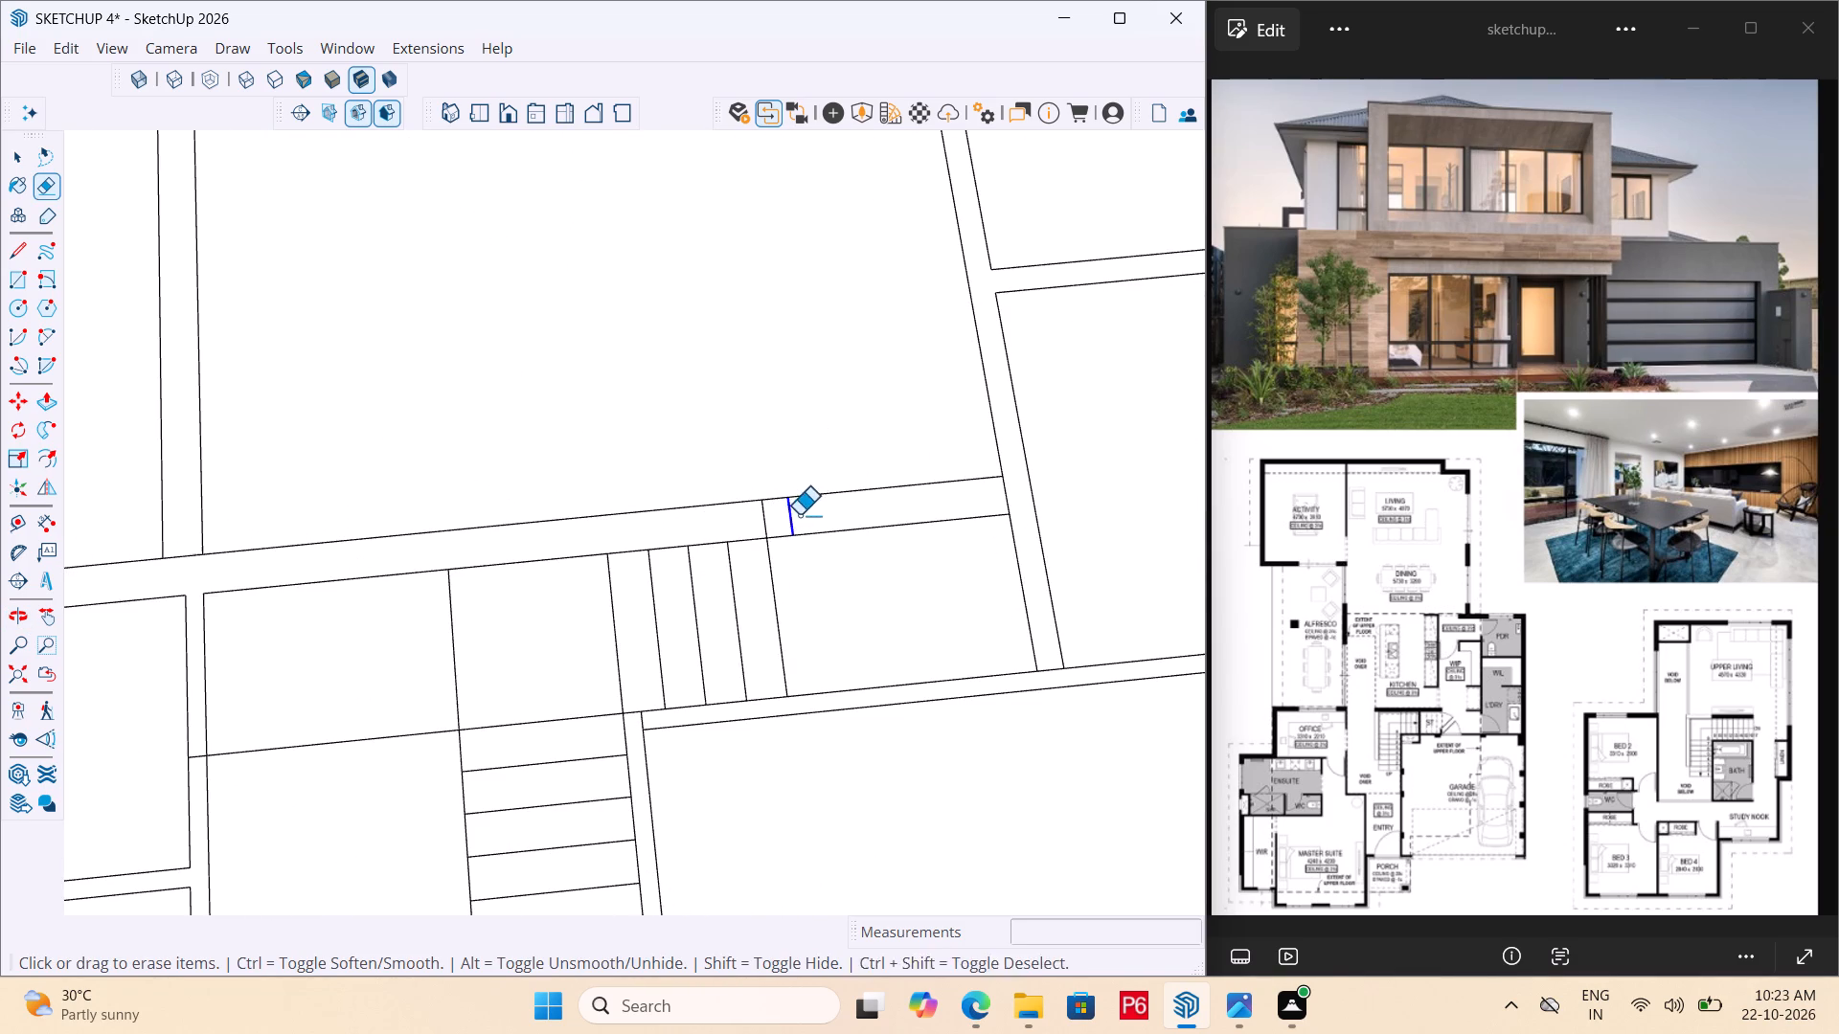
{"action": "left_click_drag", "start_coordinate": [780, 517], "coordinate": [756, 516]}
{"action": "left_click", "coordinate": [756, 516]}
{"action": "scroll", "coordinate": [757, 454], "scroll_direction": "down", "scroll_amount": 6}
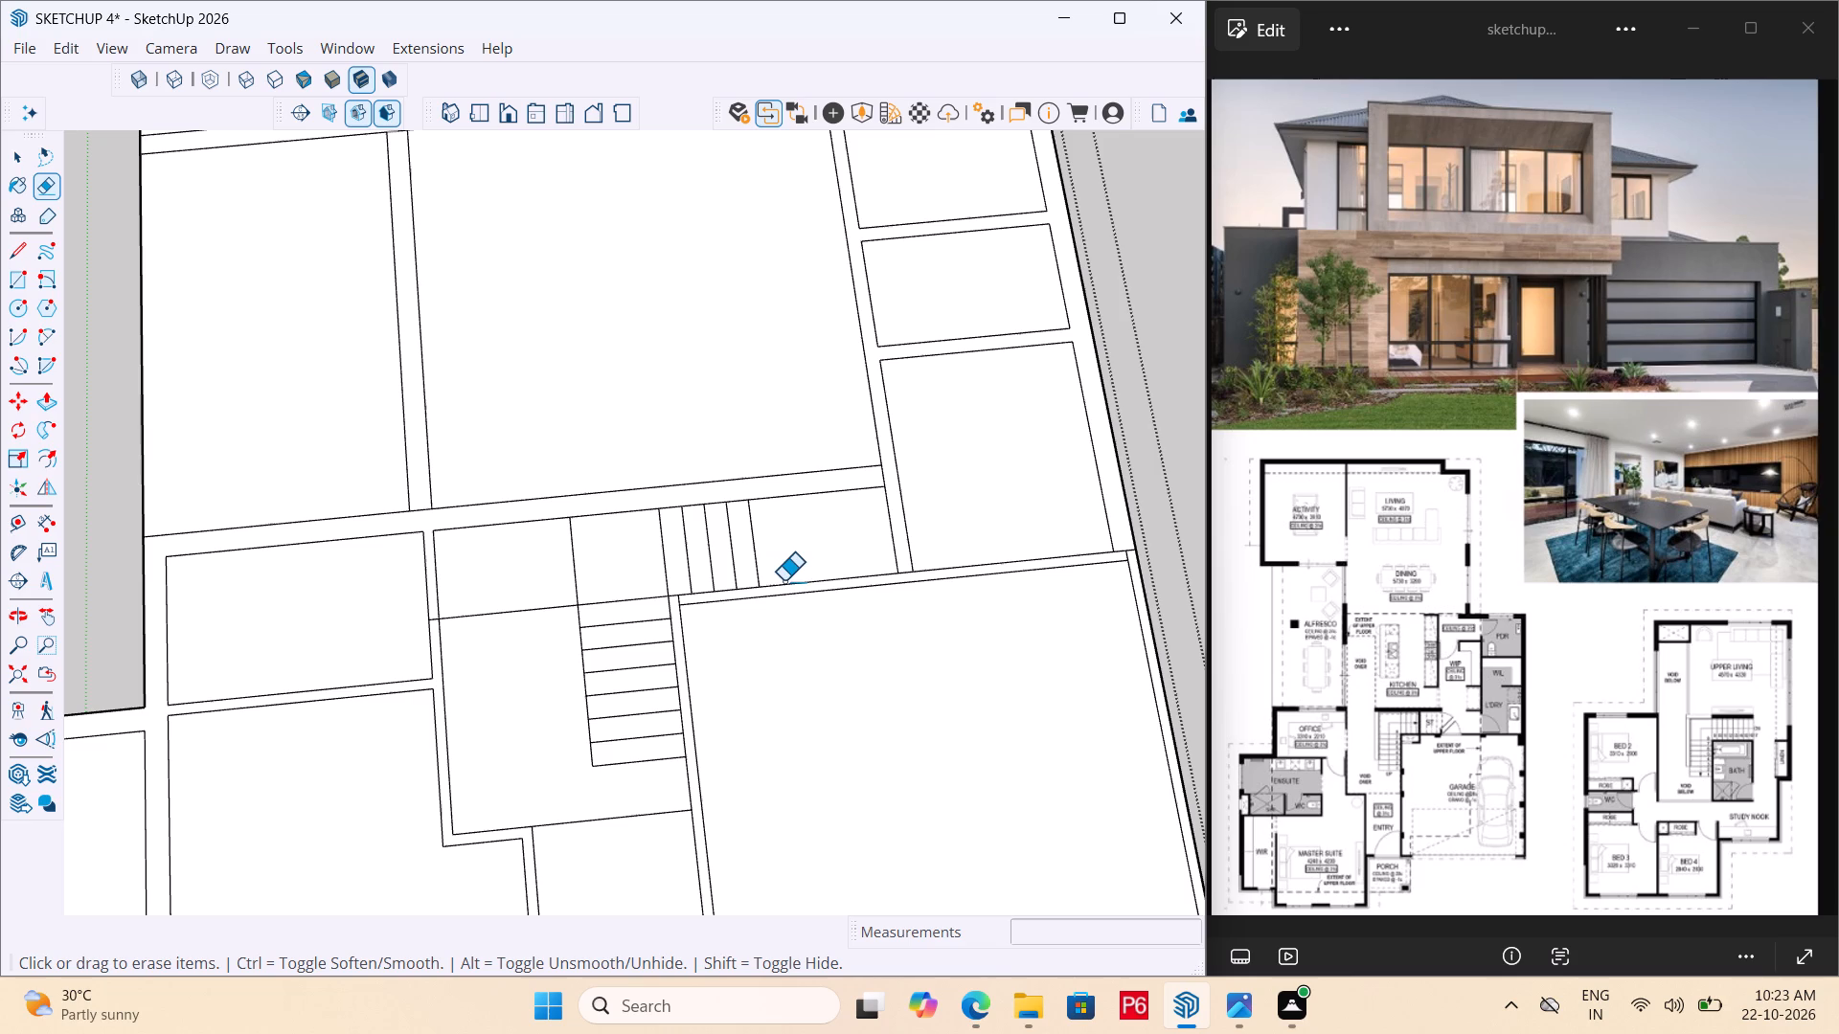
Place two successive guides at 9" spacing beyond the last tread line of the first stair flight.
{"action": "key", "text": "t"}
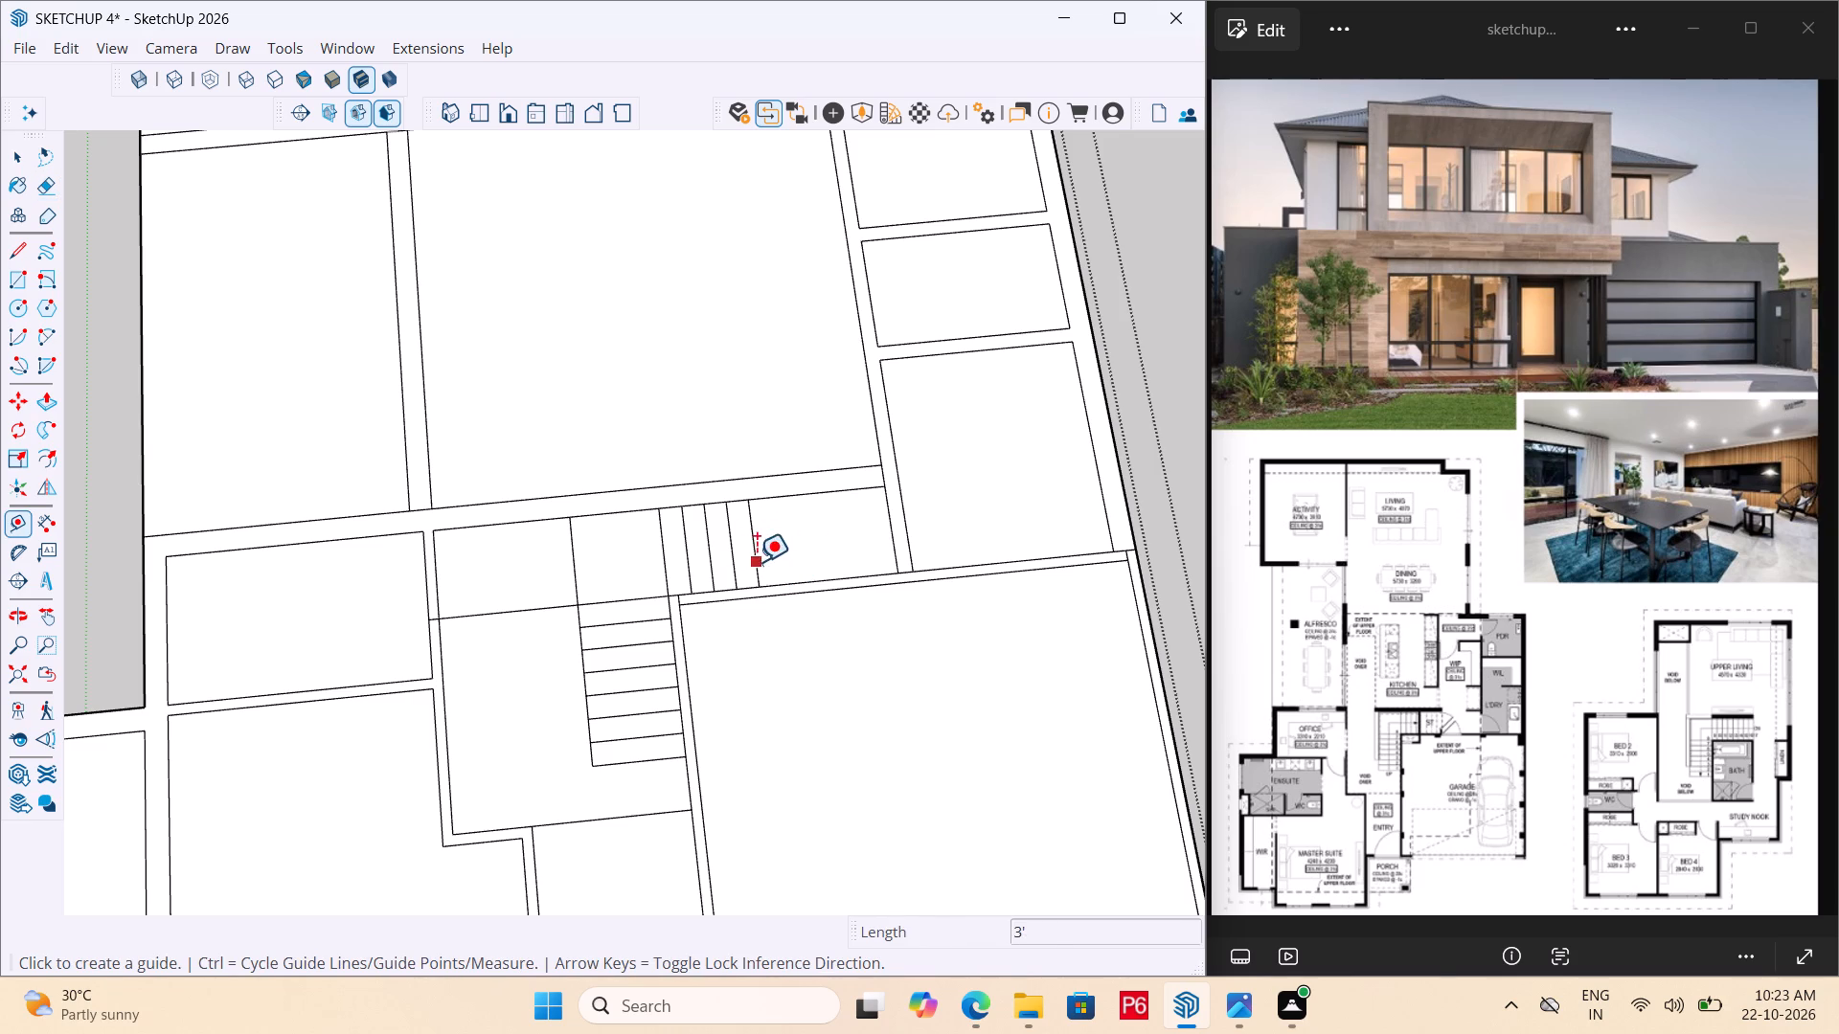
{"action": "left_click", "coordinate": [759, 569]}
{"action": "key", "text": "9"}
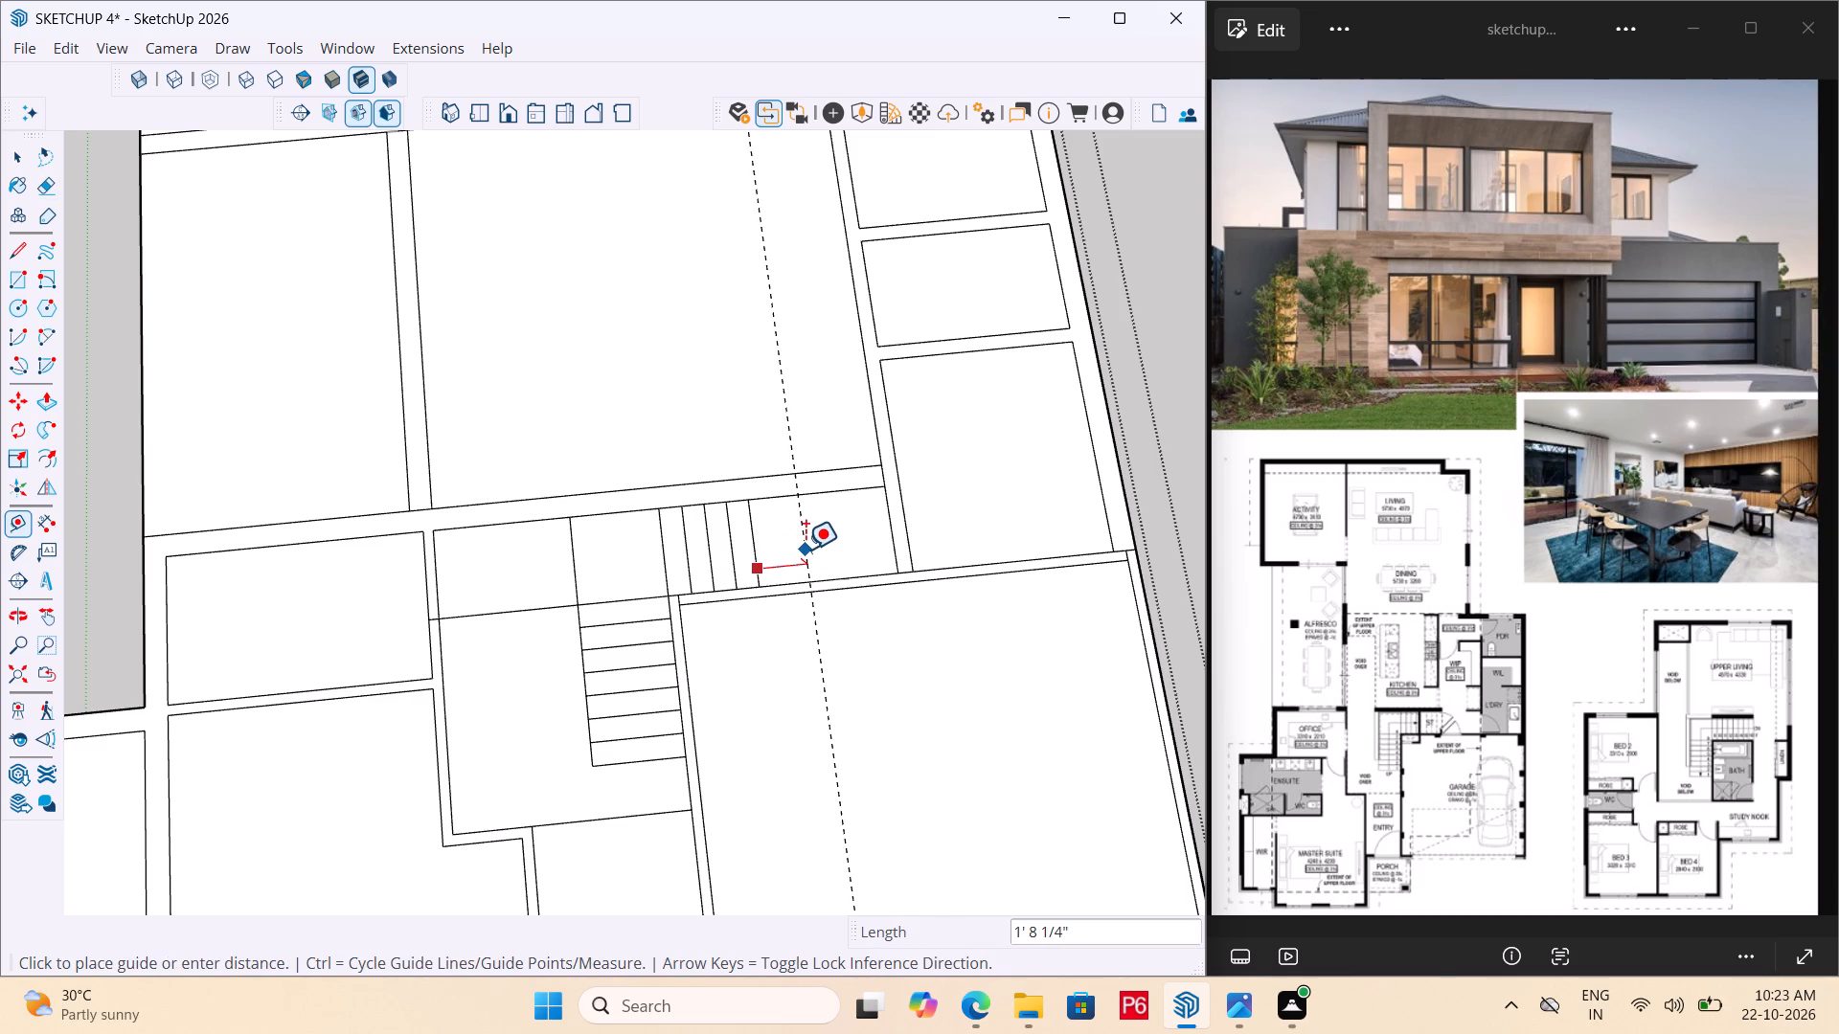
{"action": "key", "text": "shift+quotedbl"}
{"action": "key", "text": "Return"}
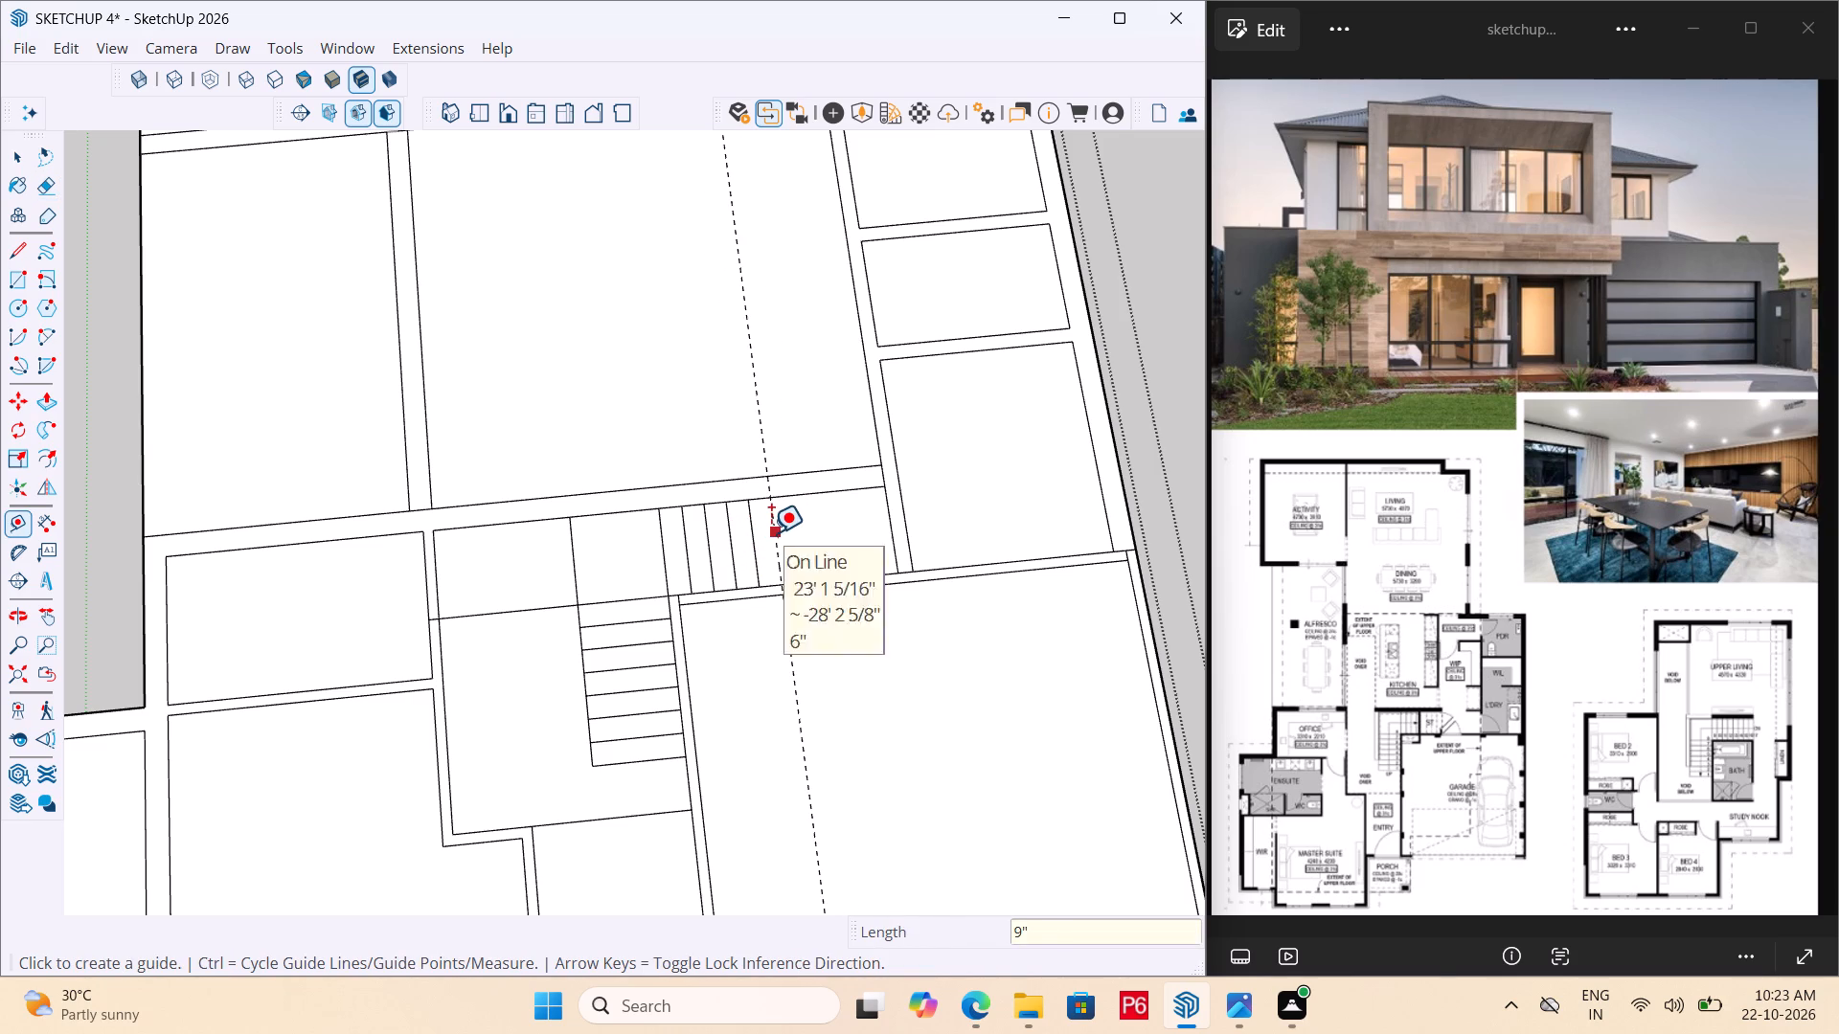
{"action": "left_click", "coordinate": [771, 533]}
{"action": "key", "text": "9"}
{"action": "key", "text": "shift+quotedbl"}
{"action": "key", "text": "Return"}
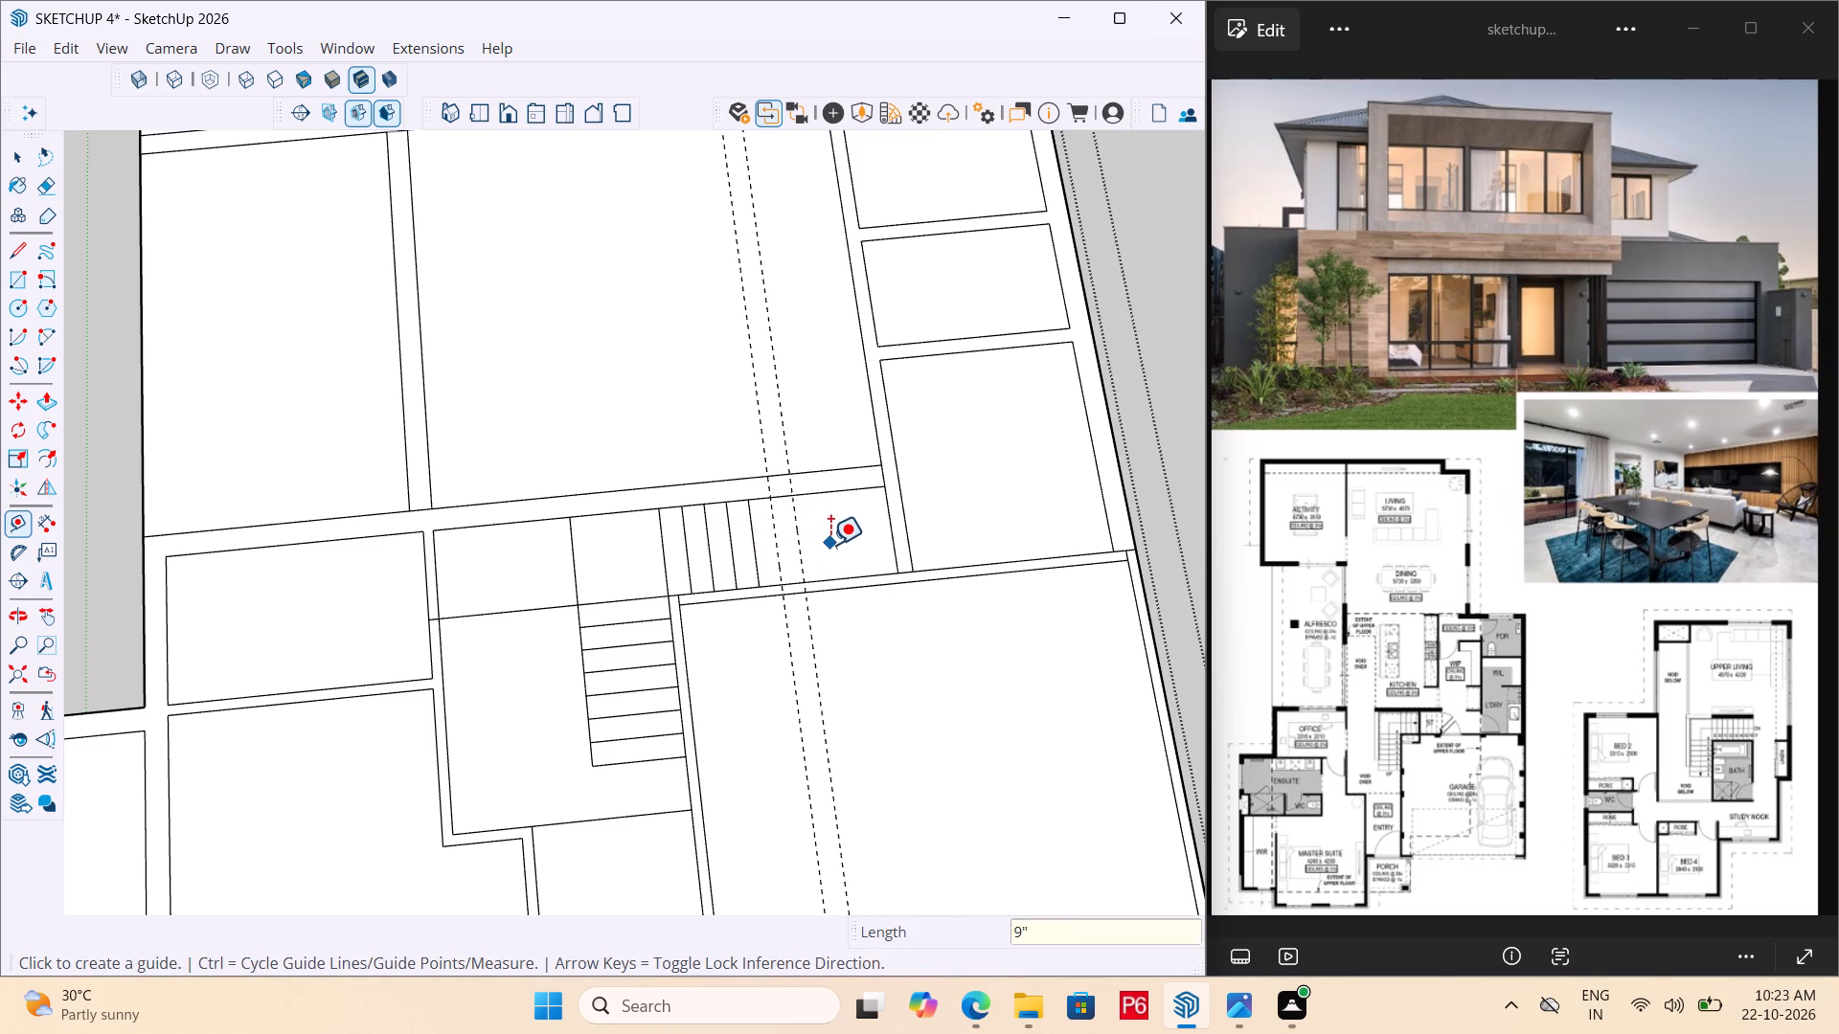
Draw two more 3' tread lines across the first flight along the new guides, from the kitchen-side wall to the garage wall.
{"action": "scroll", "coordinate": [830, 545], "scroll_direction": "up", "scroll_amount": 5}
{"action": "key", "text": "l"}
{"action": "left_click", "coordinate": [728, 470]}
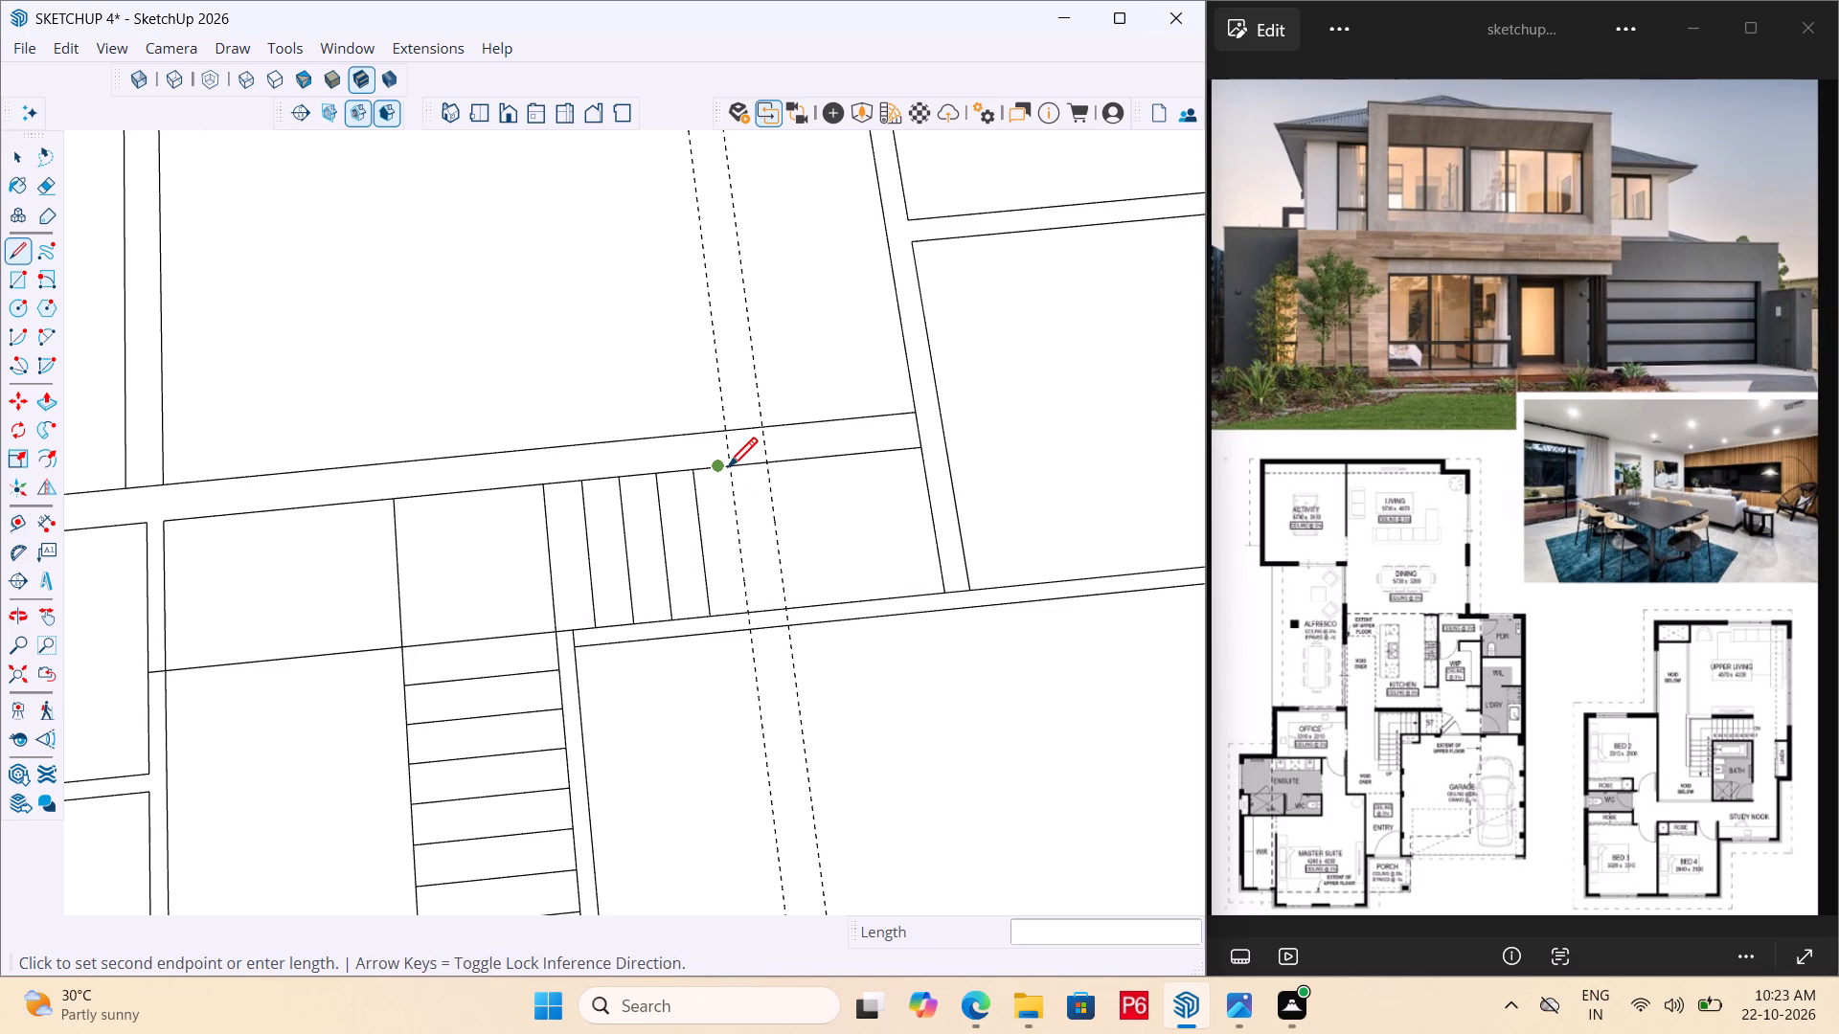
{"action": "key", "text": "Escape"}
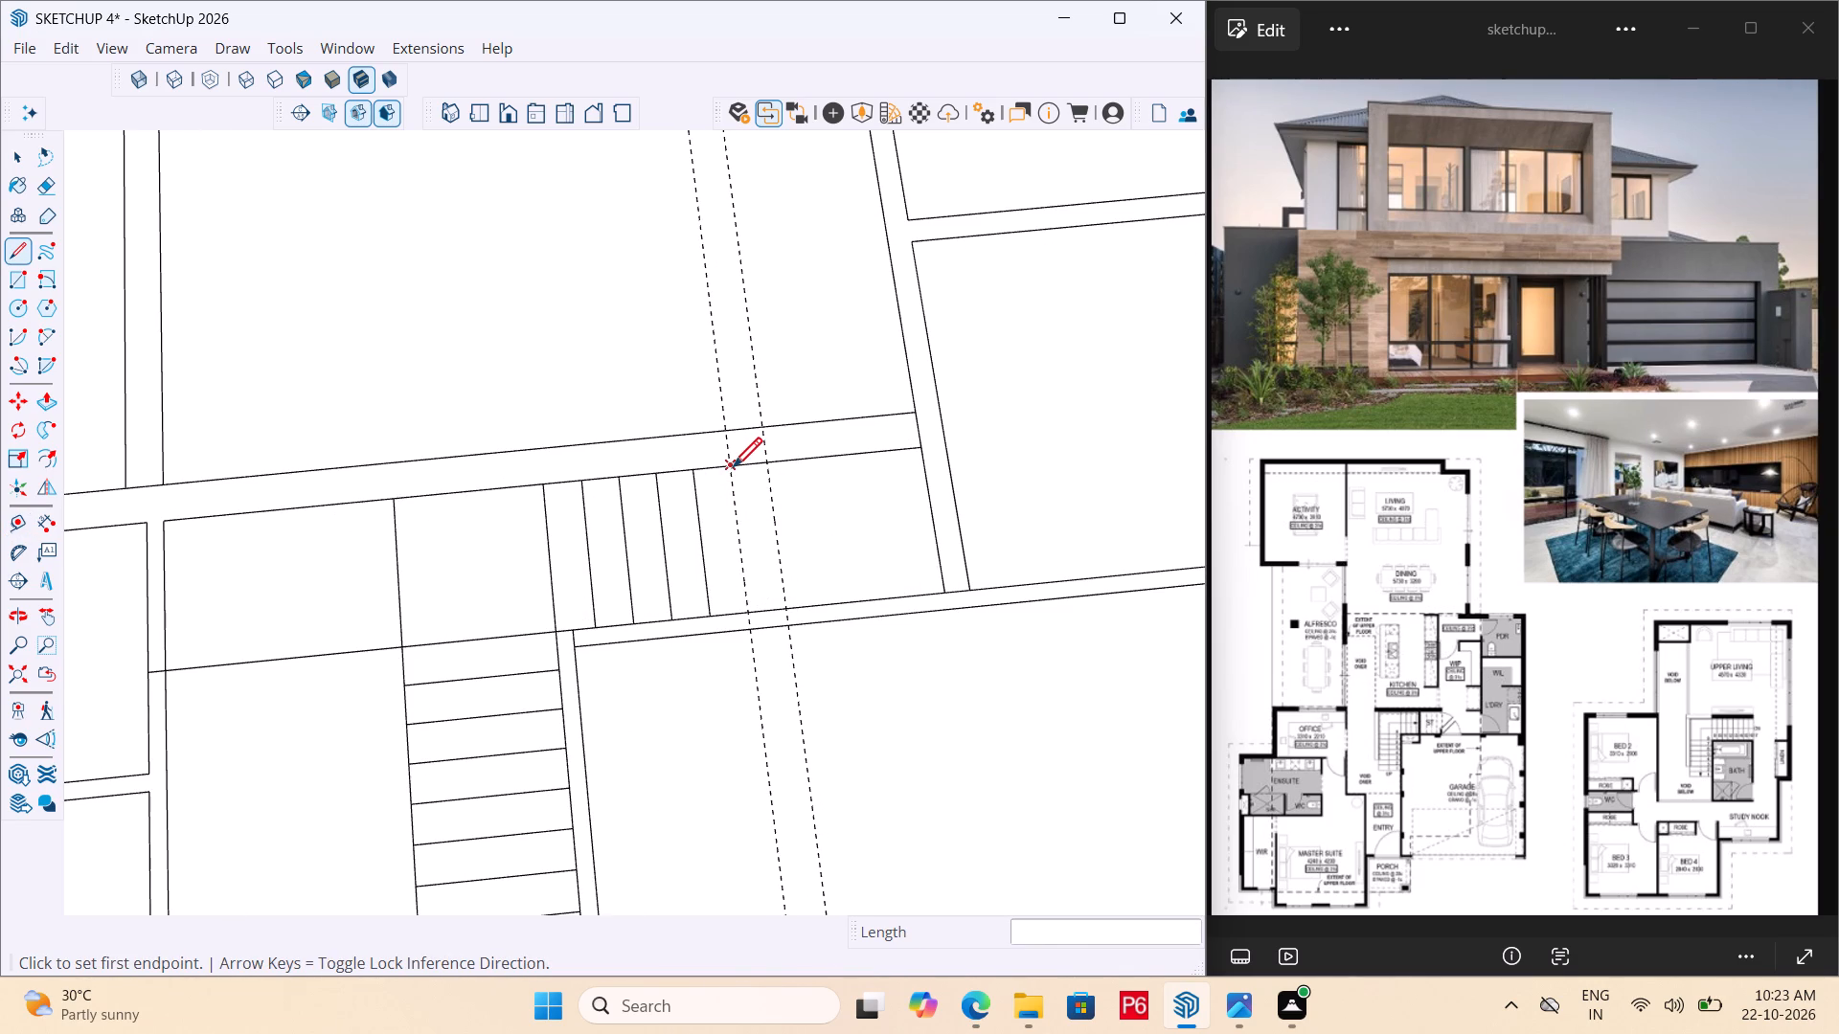
{"action": "left_click", "coordinate": [734, 469]}
{"action": "left_click", "coordinate": [748, 609]}
{"action": "left_click", "coordinate": [768, 465]}
{"action": "left_click_drag", "start_coordinate": [786, 598], "coordinate": [793, 560]}
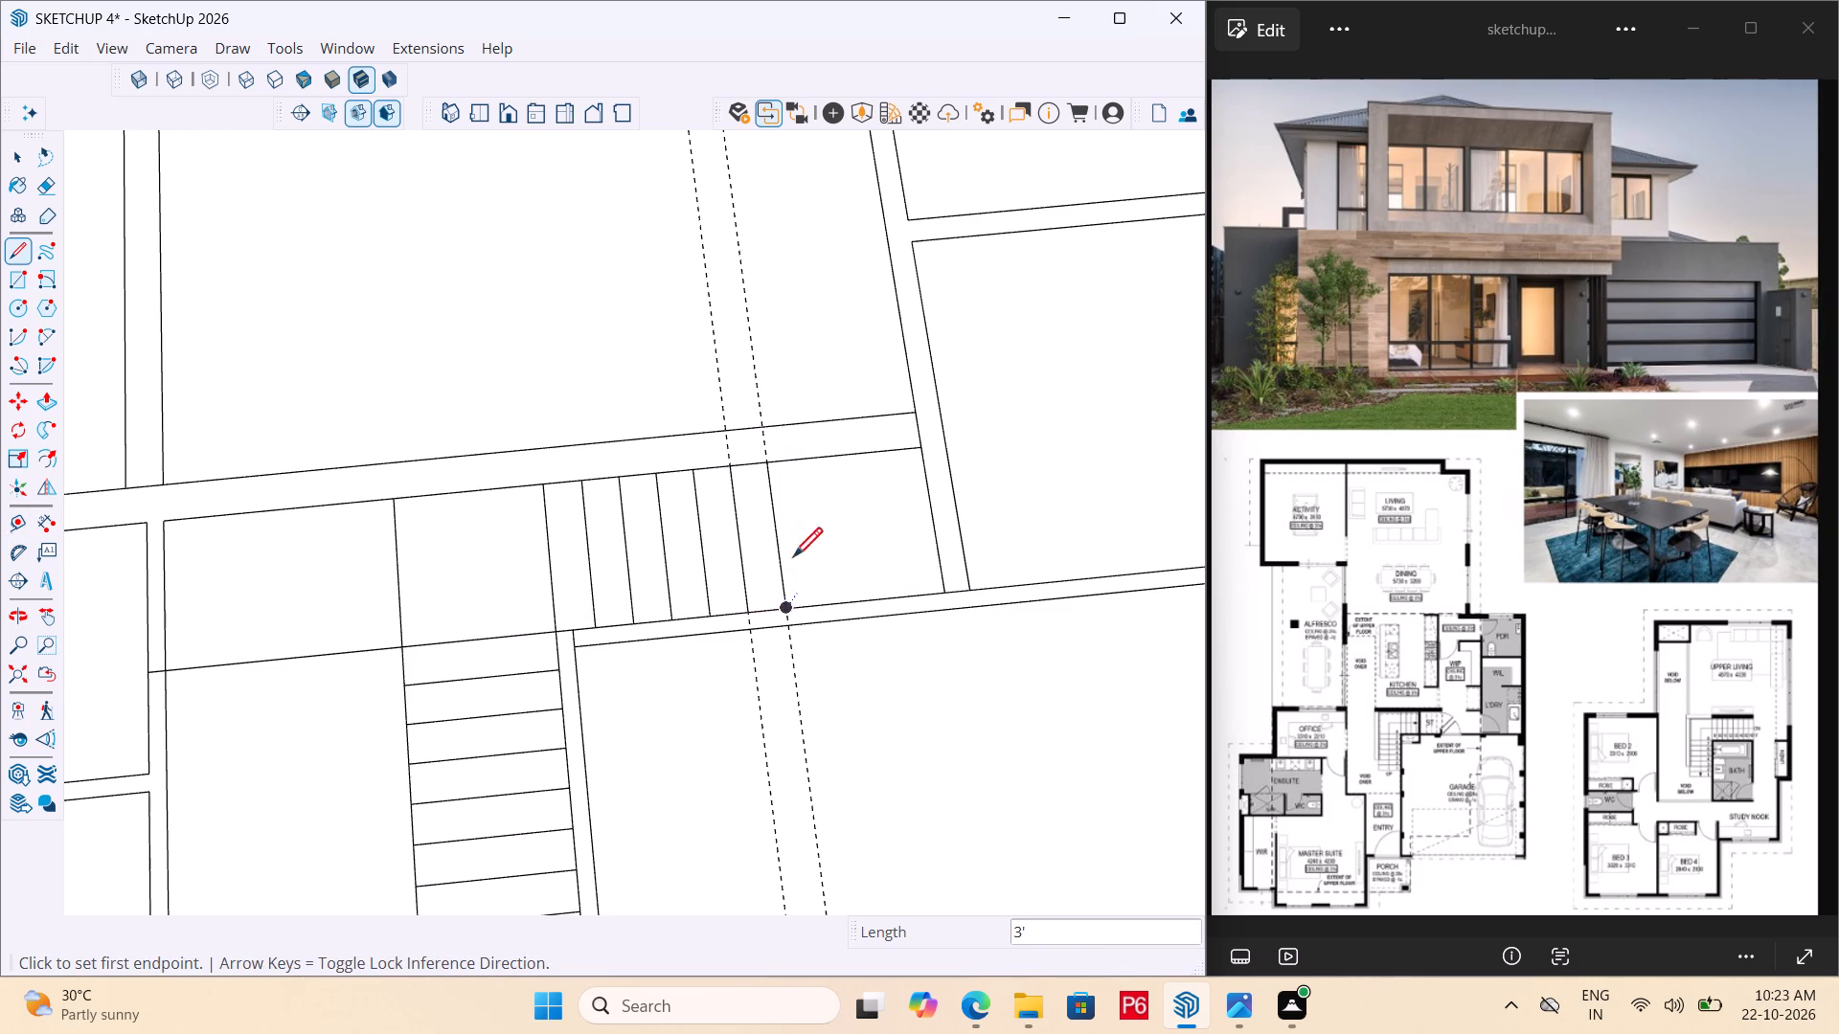
{"action": "left_click_drag", "start_coordinate": [793, 560], "coordinate": [793, 580]}
Erase the two guides used for the added treads.
{"action": "scroll", "coordinate": [710, 434], "scroll_direction": "down", "scroll_amount": 4}
{"action": "key", "text": "e"}
{"action": "left_click_drag", "start_coordinate": [763, 313], "coordinate": [707, 333]}
{"action": "left_click", "coordinate": [703, 333]}
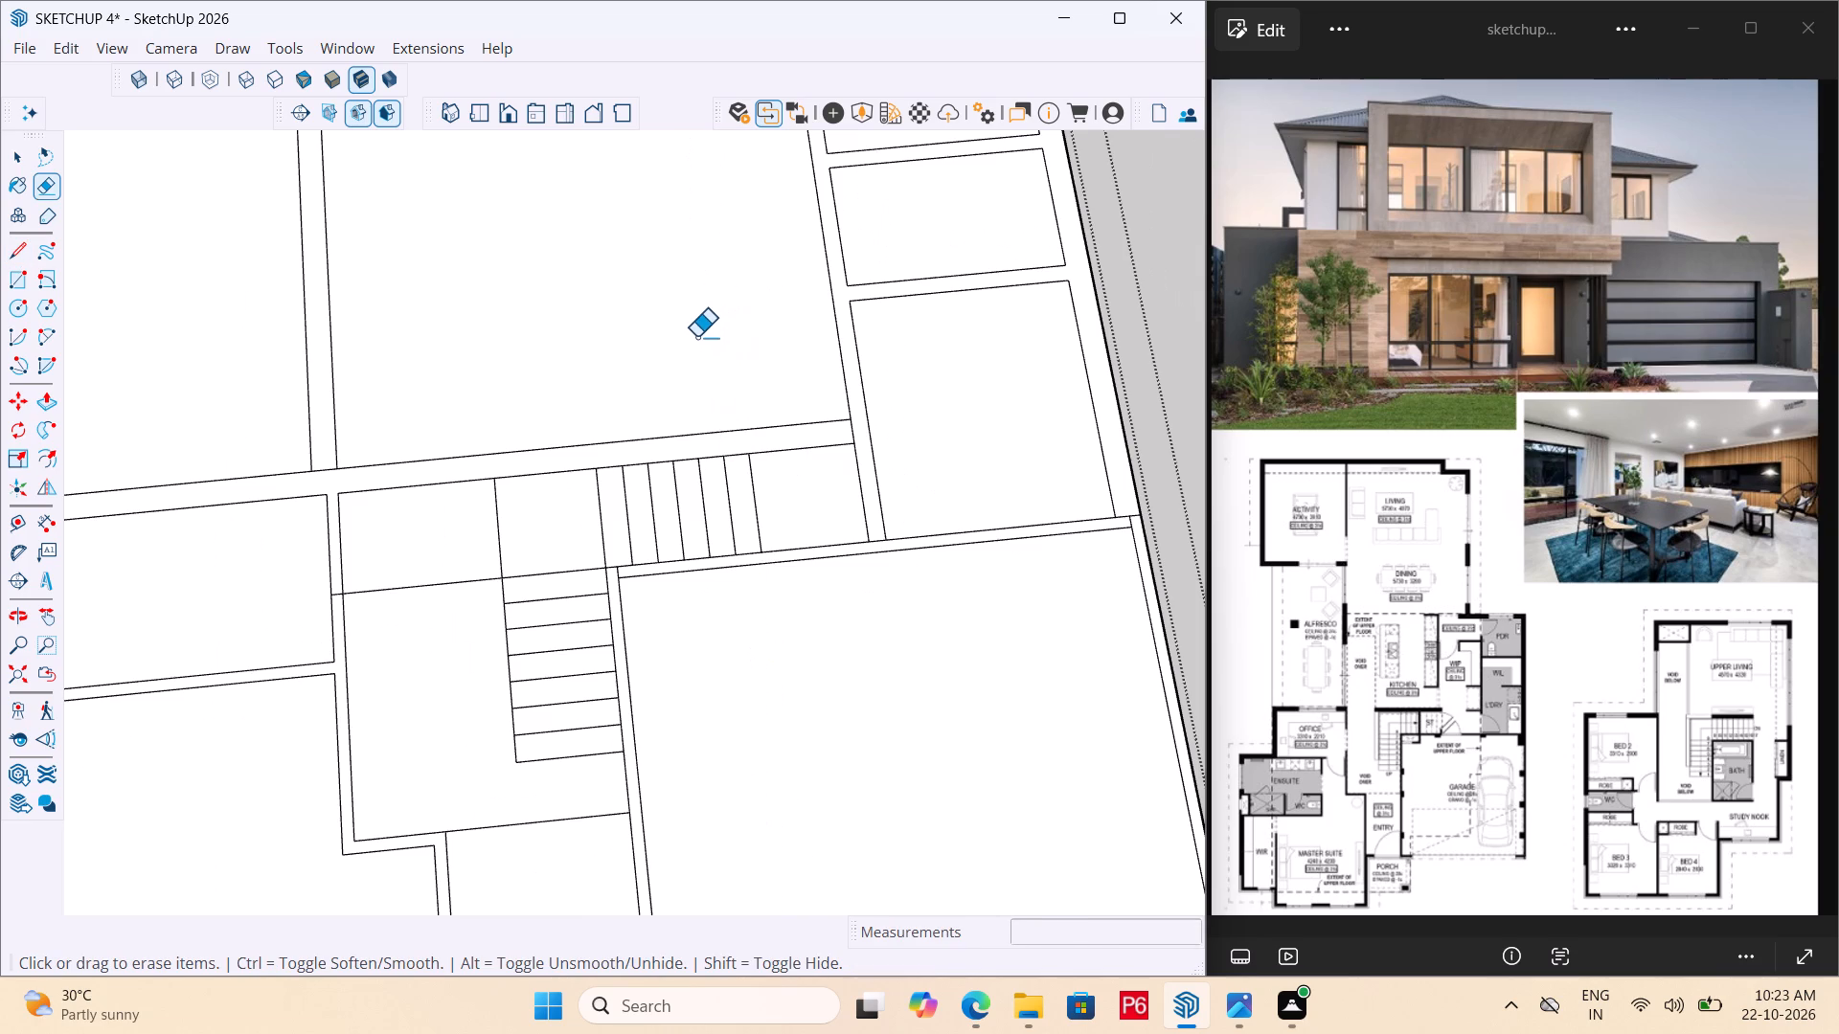
{"action": "left_click", "coordinate": [696, 337]}
Save the model.
{"action": "key", "text": "ctrl+s"}
{"action": "key", "text": "ctrl+s"}
{"action": "key", "text": "ctrl+s"}
{"action": "key", "text": "ctrl+s"}
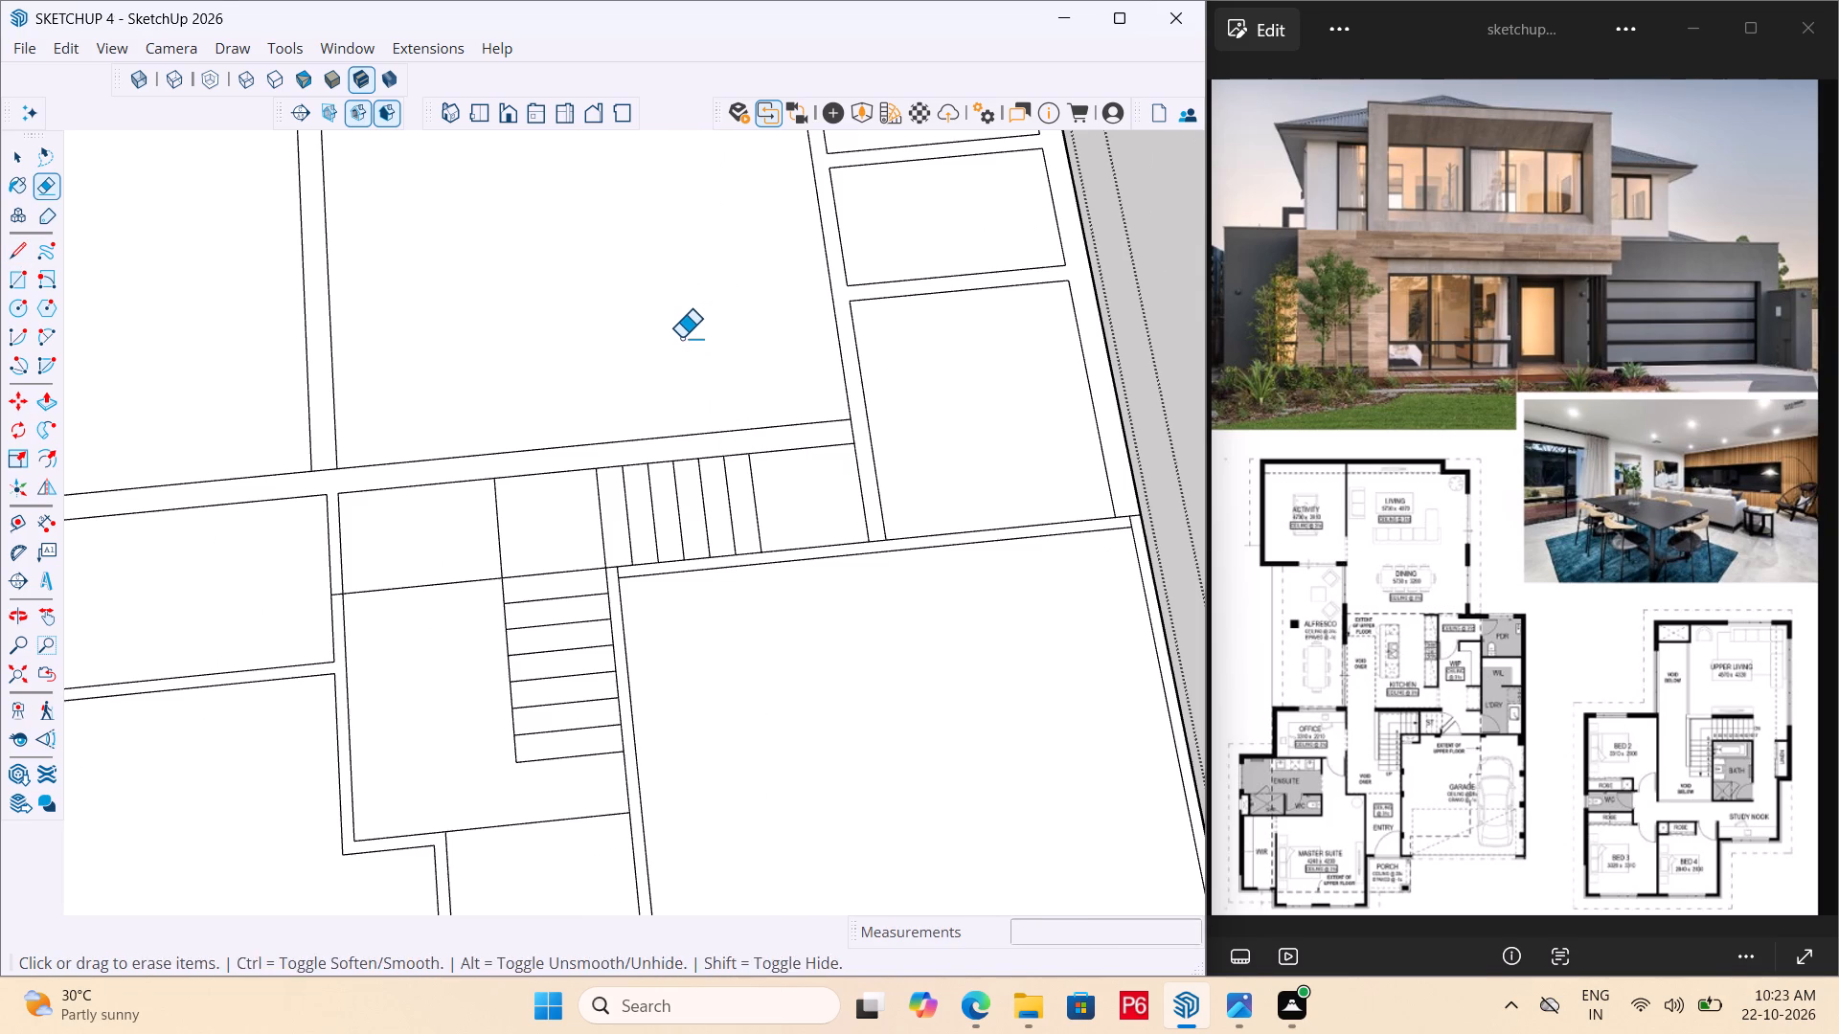
{"action": "key", "text": "ctrl+s"}
{"action": "key", "text": "ctrl+s"}
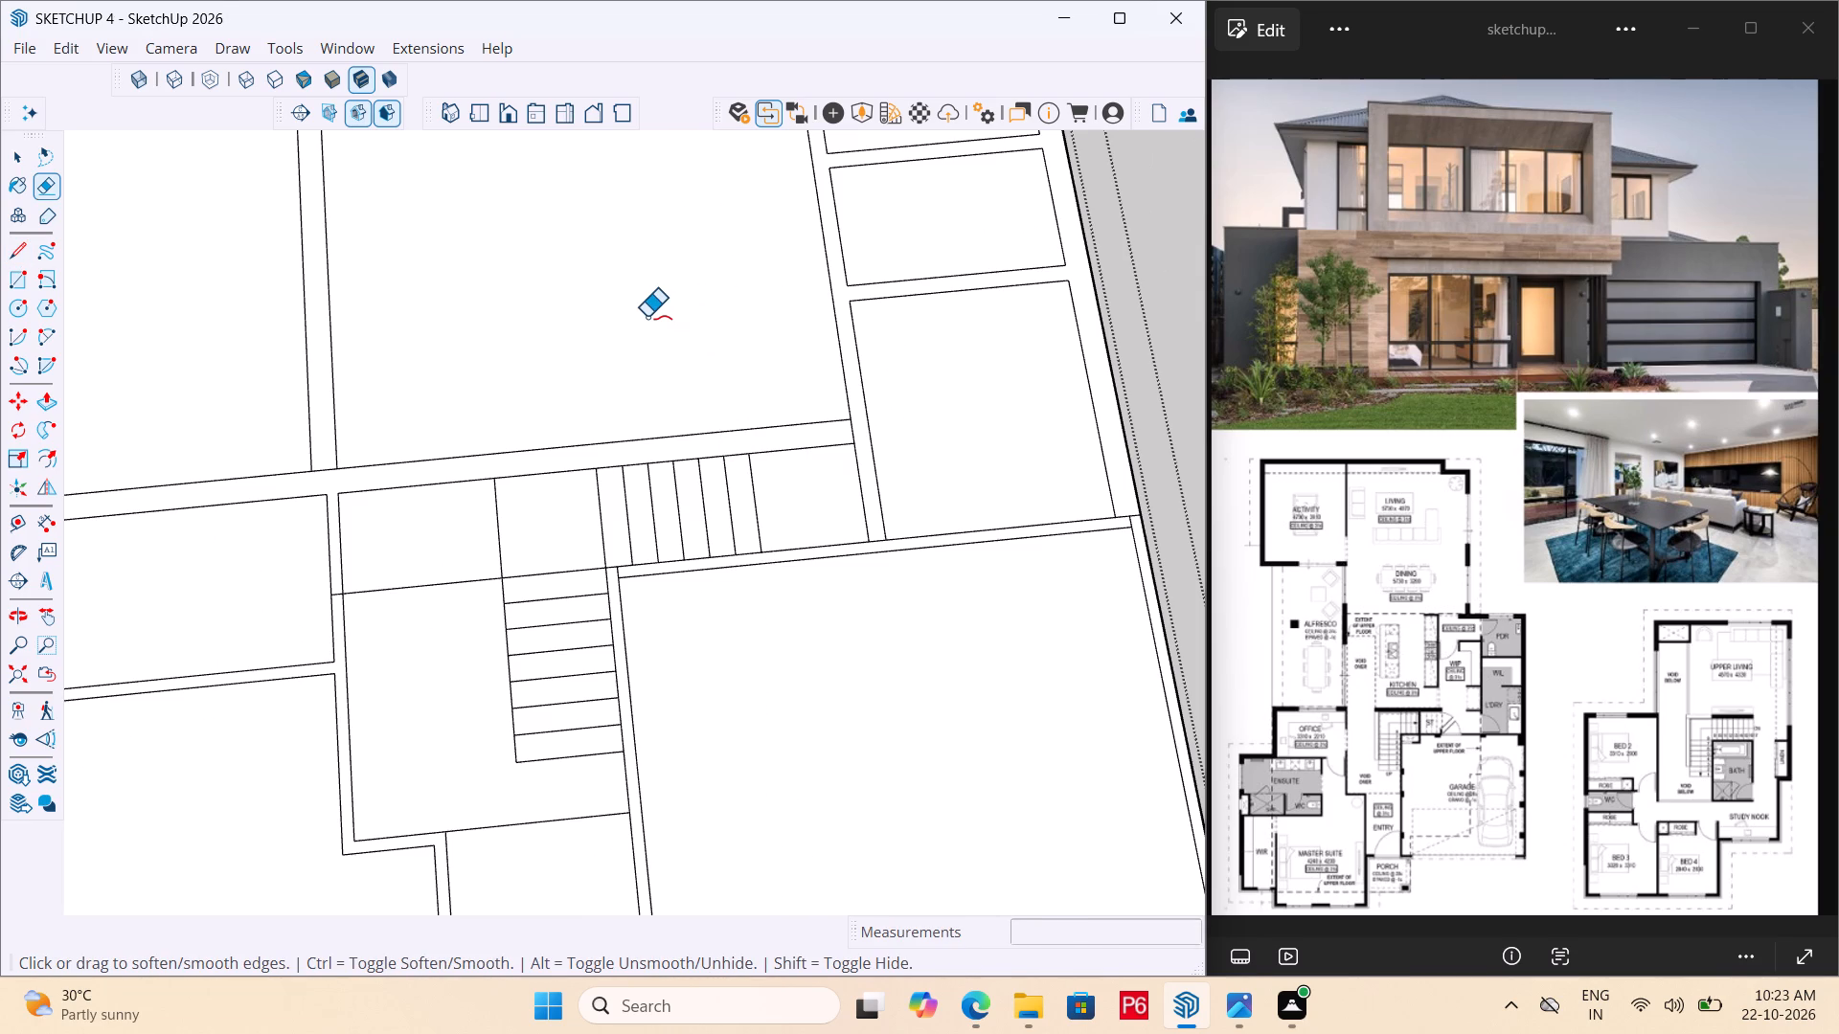
Open the separate upper-floor plan group for editing, at the corner of the upper living room beside the outer wall's recess.
{"action": "scroll", "coordinate": [745, 489], "scroll_direction": "down", "scroll_amount": 7}
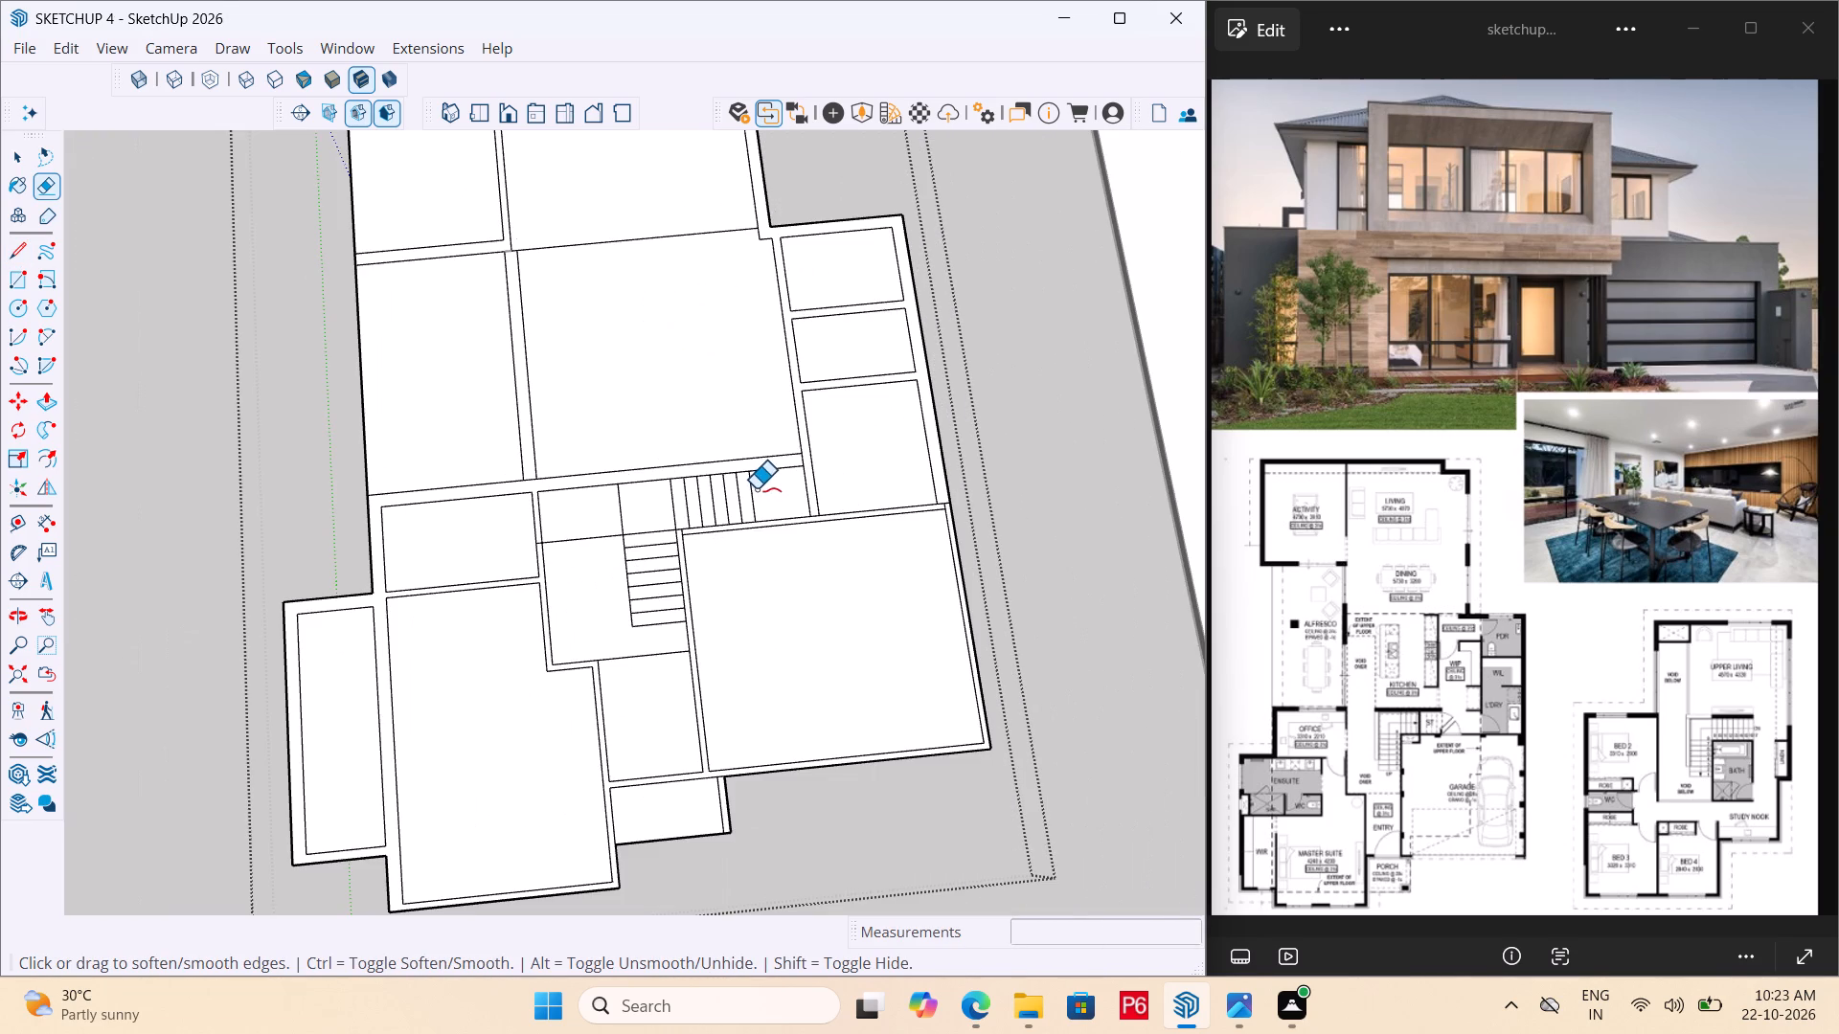
{"action": "scroll", "coordinate": [832, 676], "scroll_direction": "down", "scroll_amount": 7}
{"action": "scroll", "coordinate": [918, 645], "scroll_direction": "down", "scroll_amount": 3}
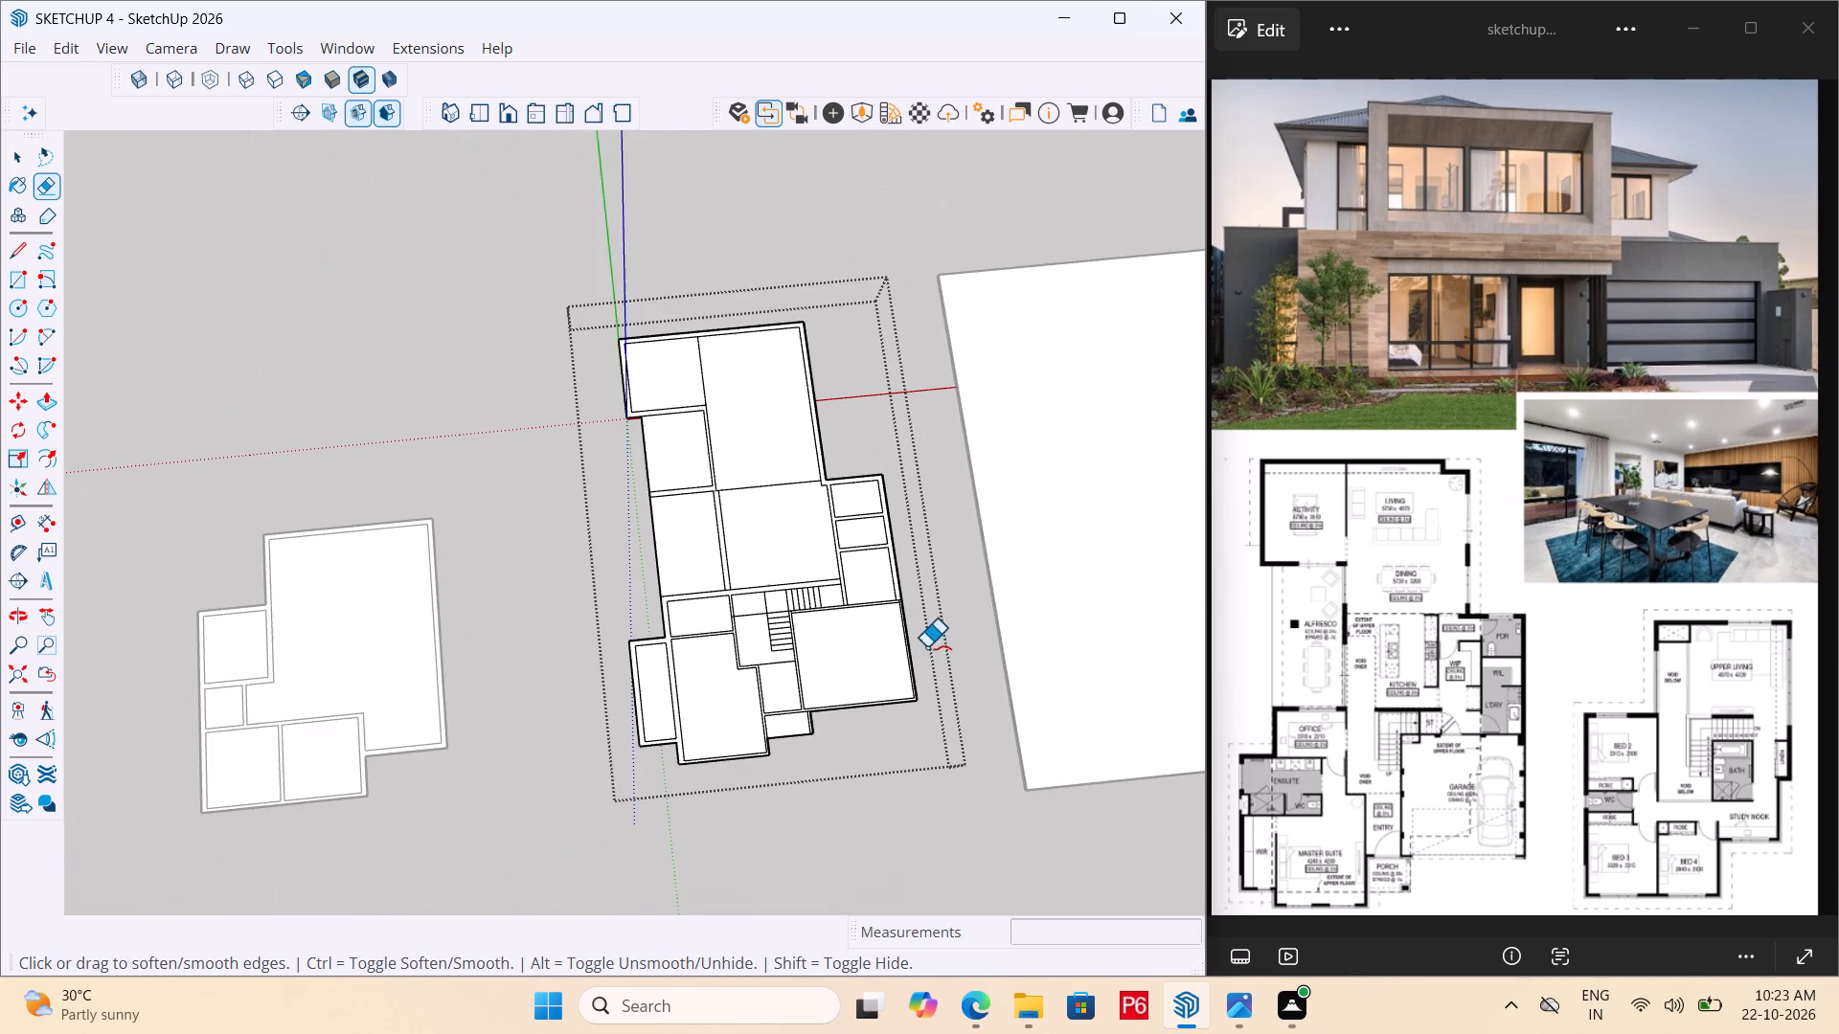
{"action": "scroll", "coordinate": [316, 715], "scroll_direction": "up", "scroll_amount": 7}
{"action": "scroll", "coordinate": [851, 656], "scroll_direction": "down", "scroll_amount": 2}
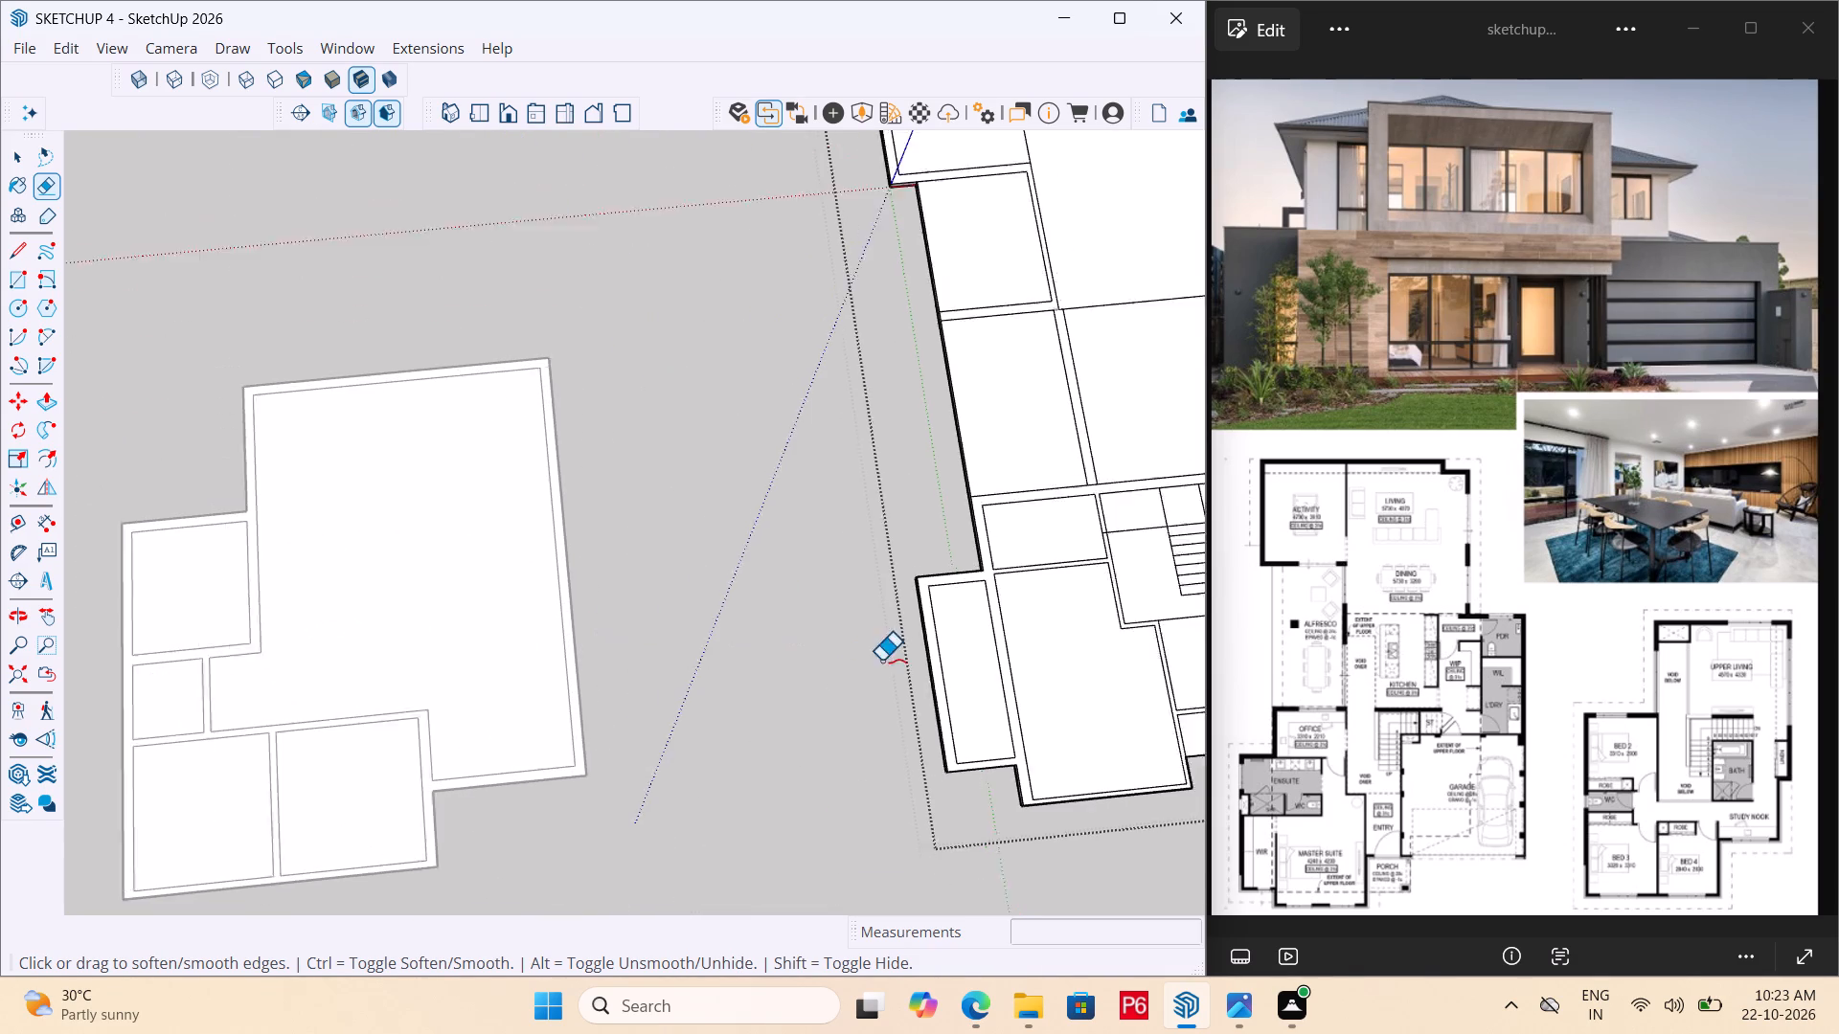
{"action": "scroll", "coordinate": [881, 661], "scroll_direction": "down", "scroll_amount": 5}
{"action": "scroll", "coordinate": [694, 643], "scroll_direction": "down", "scroll_amount": 2}
{"action": "scroll", "coordinate": [488, 726], "scroll_direction": "up", "scroll_amount": 1}
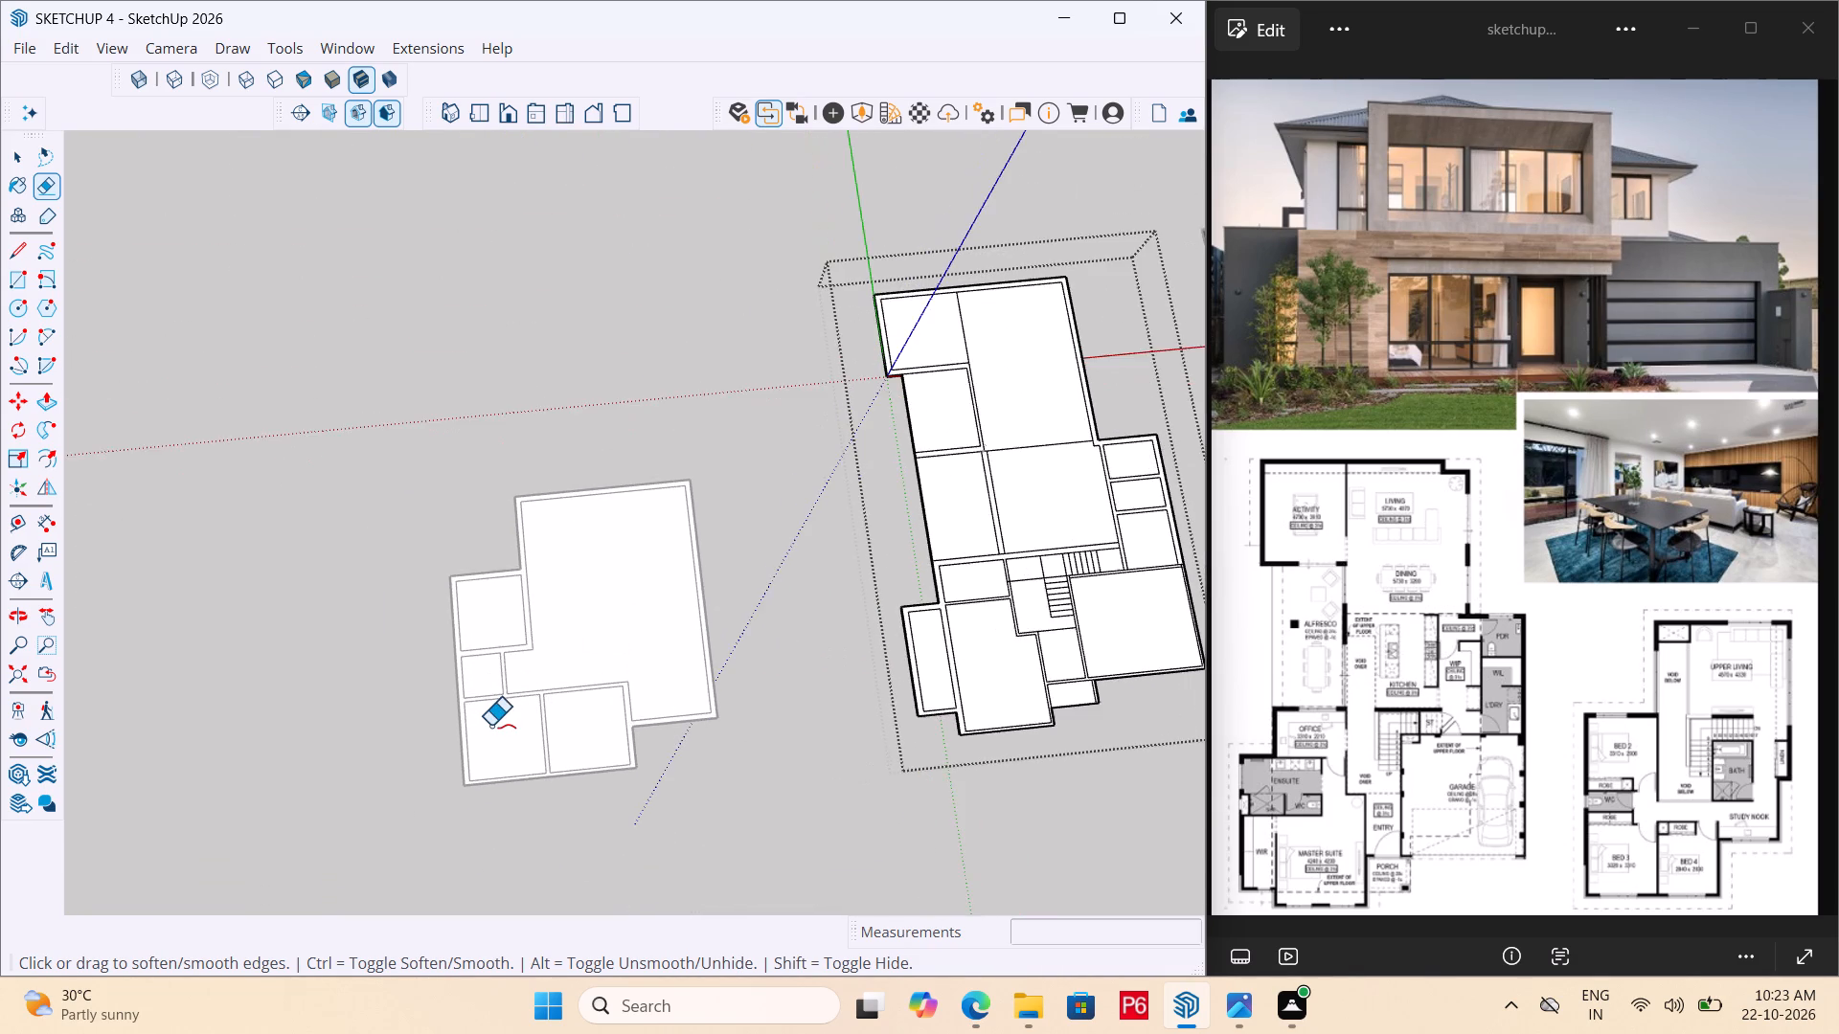
{"action": "scroll", "coordinate": [507, 716], "scroll_direction": "up", "scroll_amount": 4}
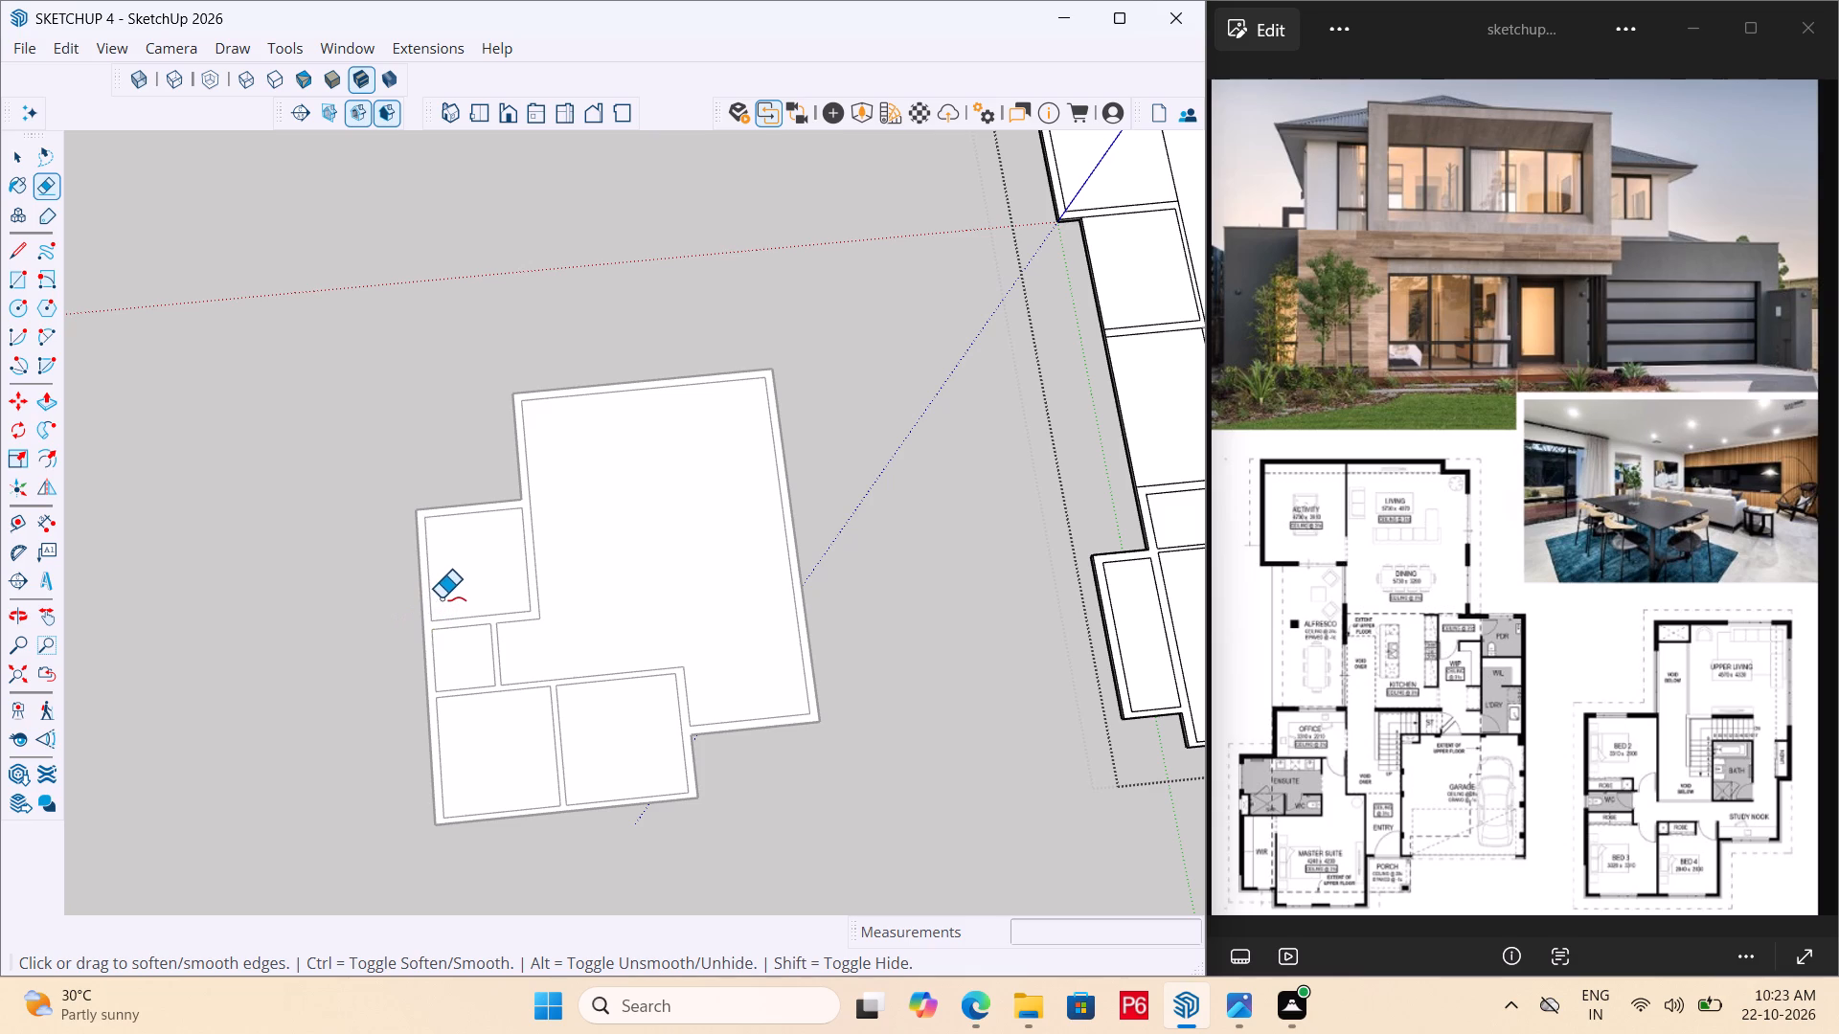
{"action": "scroll", "coordinate": [543, 427], "scroll_direction": "up", "scroll_amount": 7}
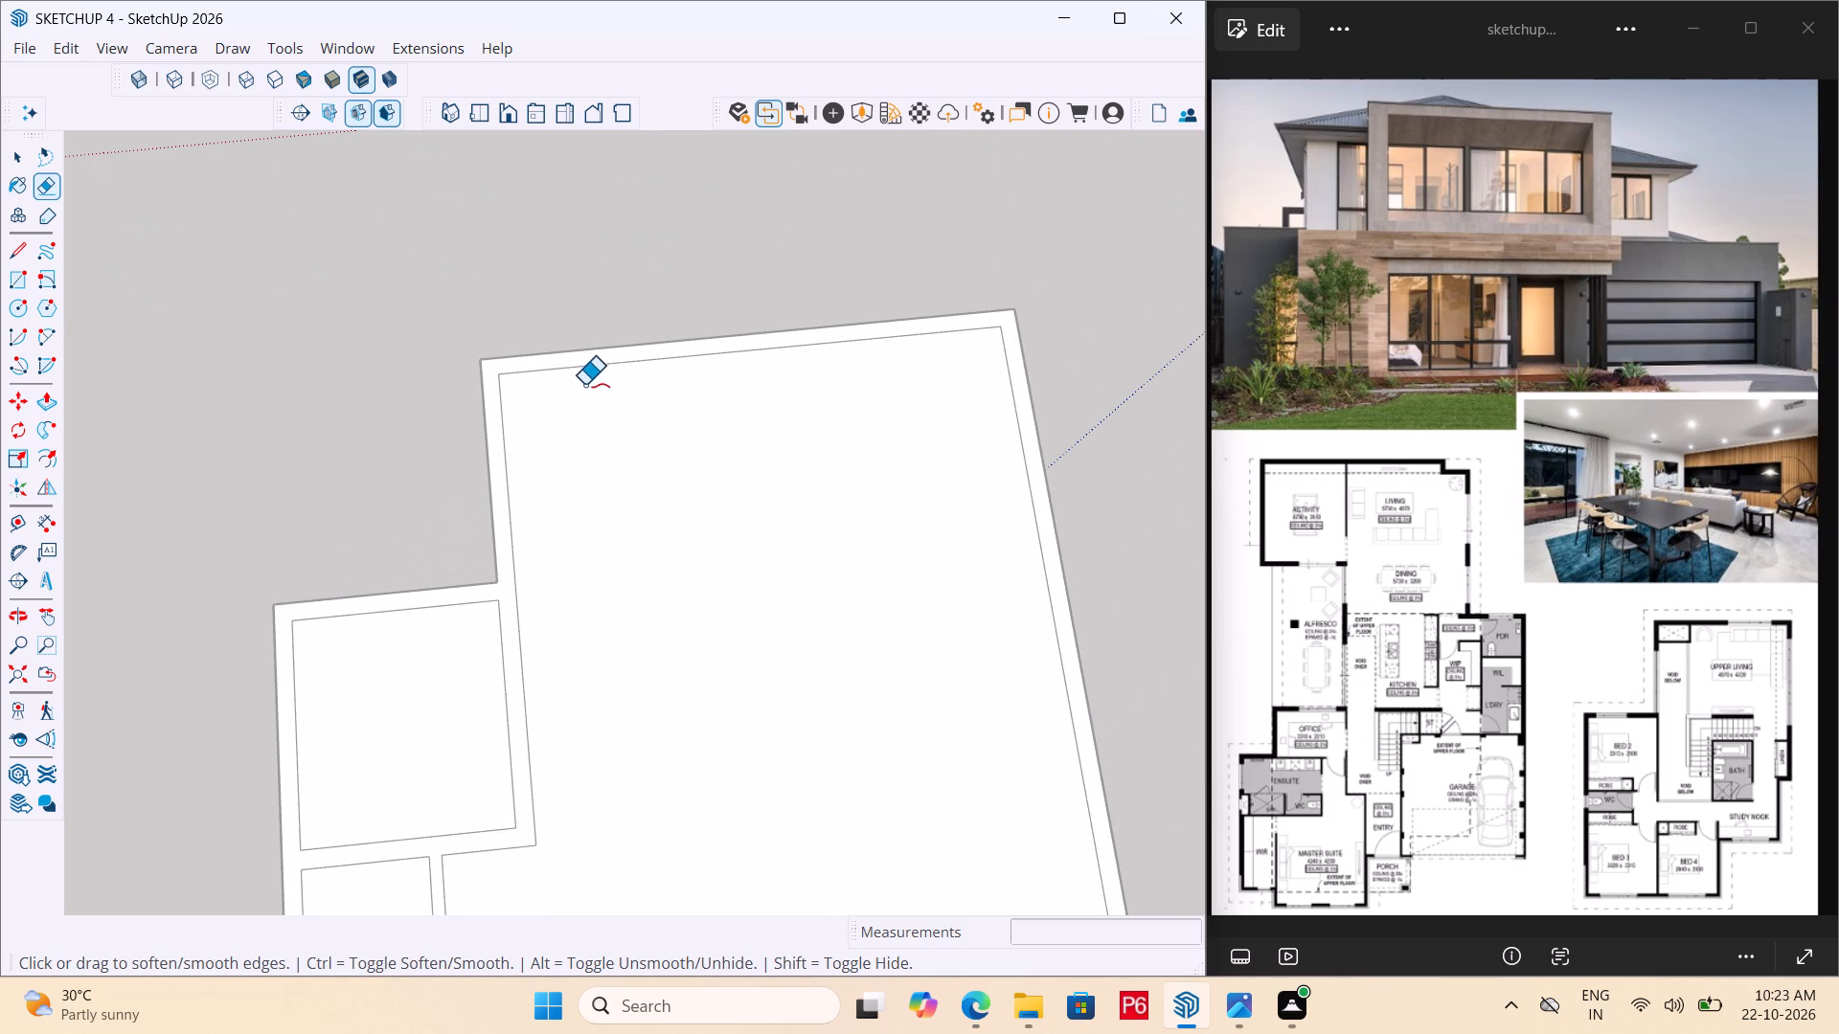
{"action": "key", "text": "t"}
{"action": "key", "text": "space"}
{"action": "left_click", "coordinate": [552, 380]}
{"action": "double_click", "coordinate": [548, 381]}
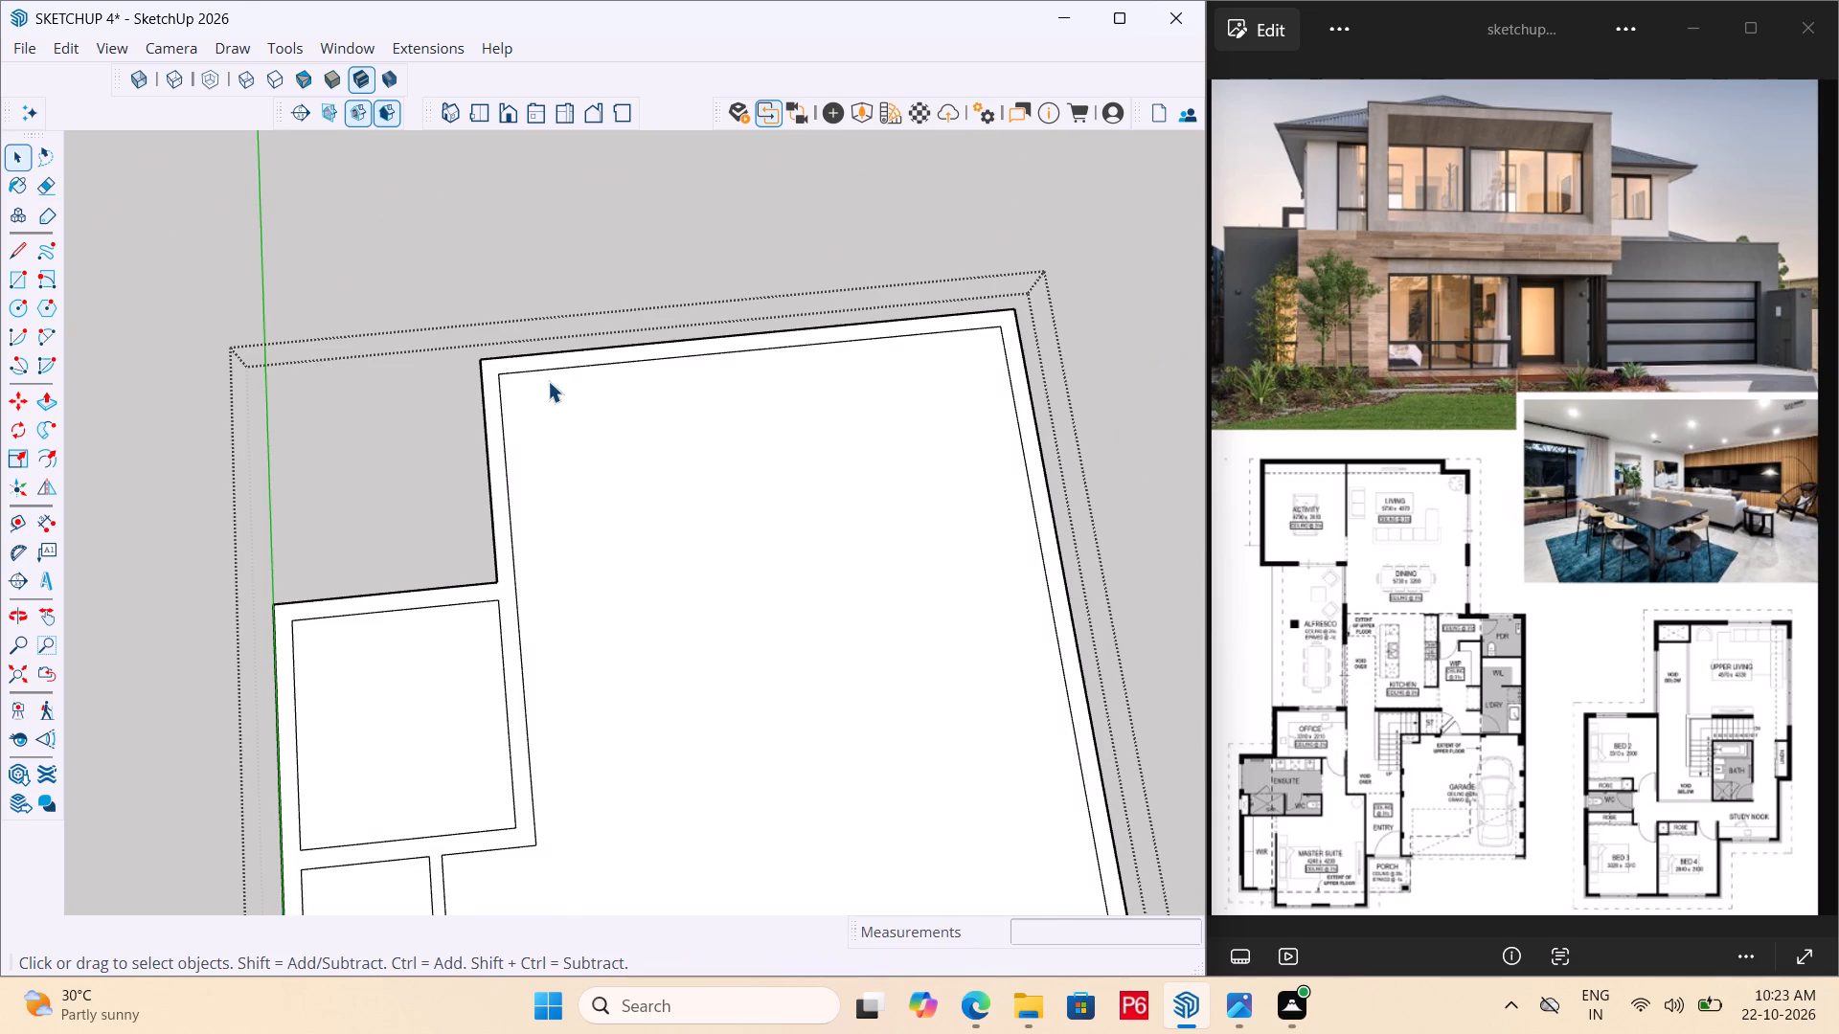
{"action": "left_click", "coordinate": [543, 391]}
{"action": "key", "text": "Return"}
{"action": "key", "text": "space"}
Place guides 3' from the upper living room's rear wall and 4' from its adjoining side wall, measured from the inner faces.
{"action": "key", "text": "t"}
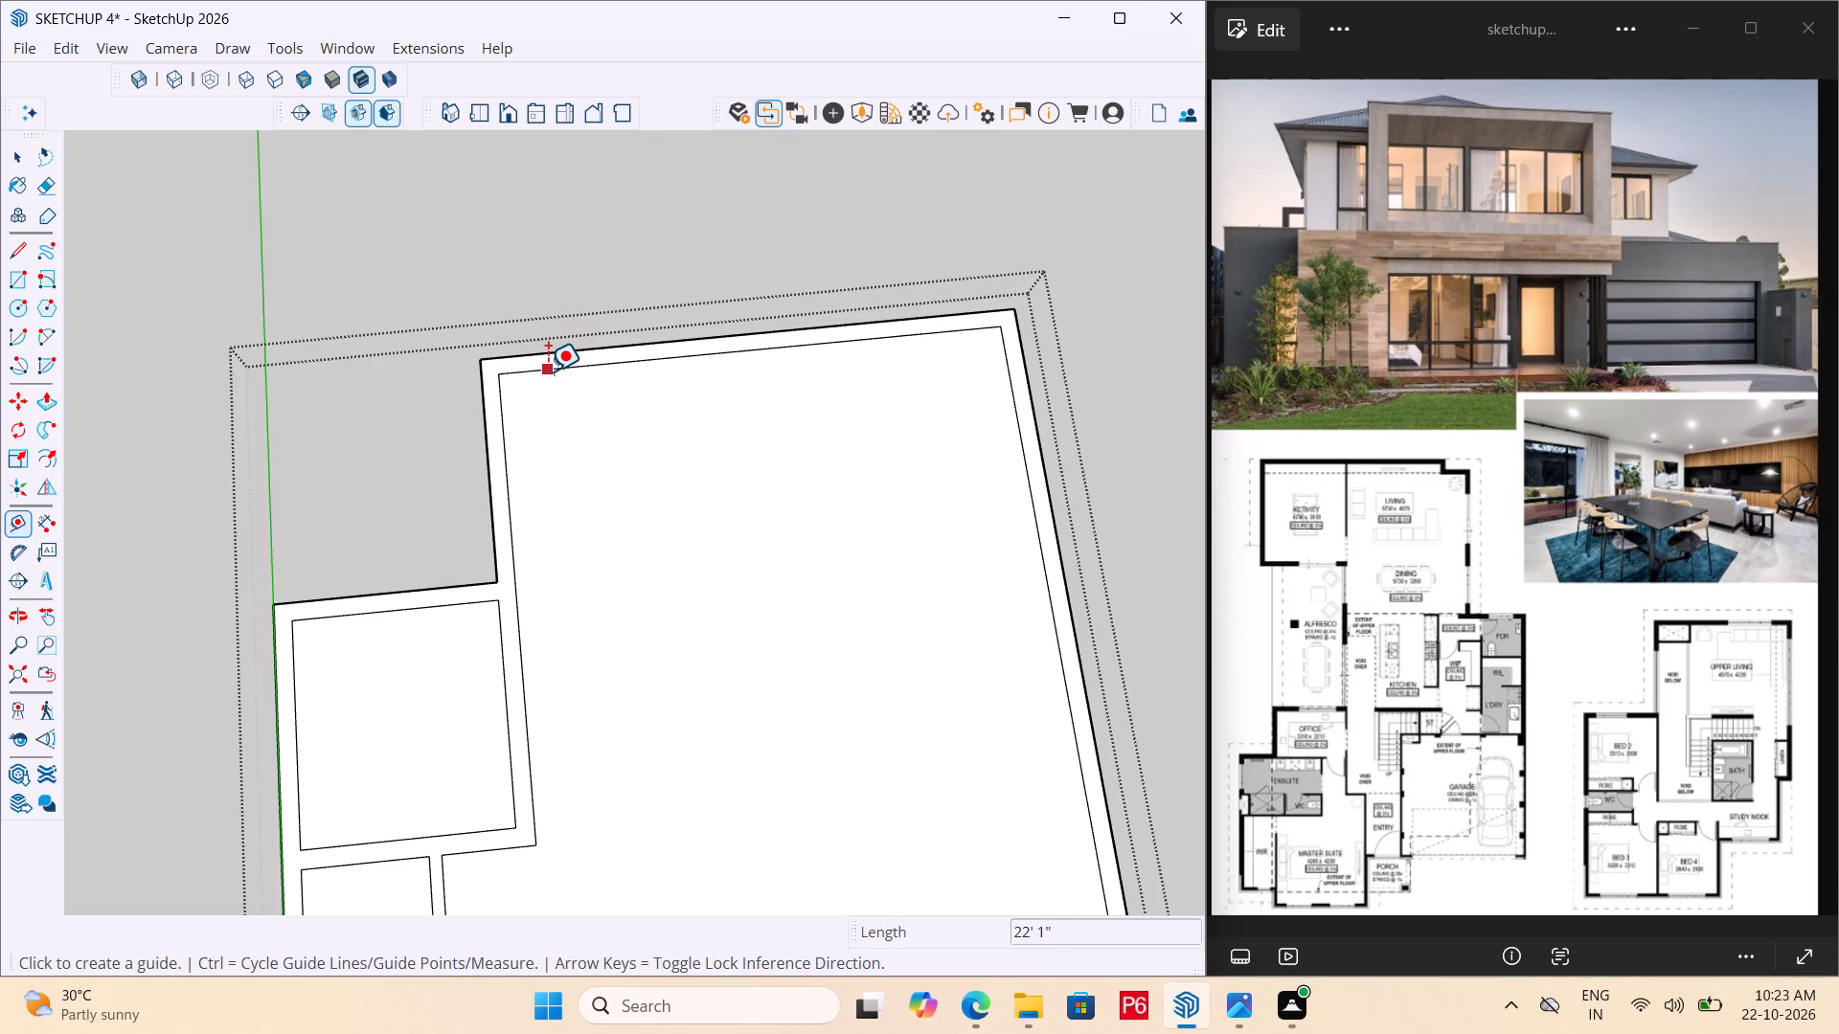
{"action": "left_click", "coordinate": [548, 371]}
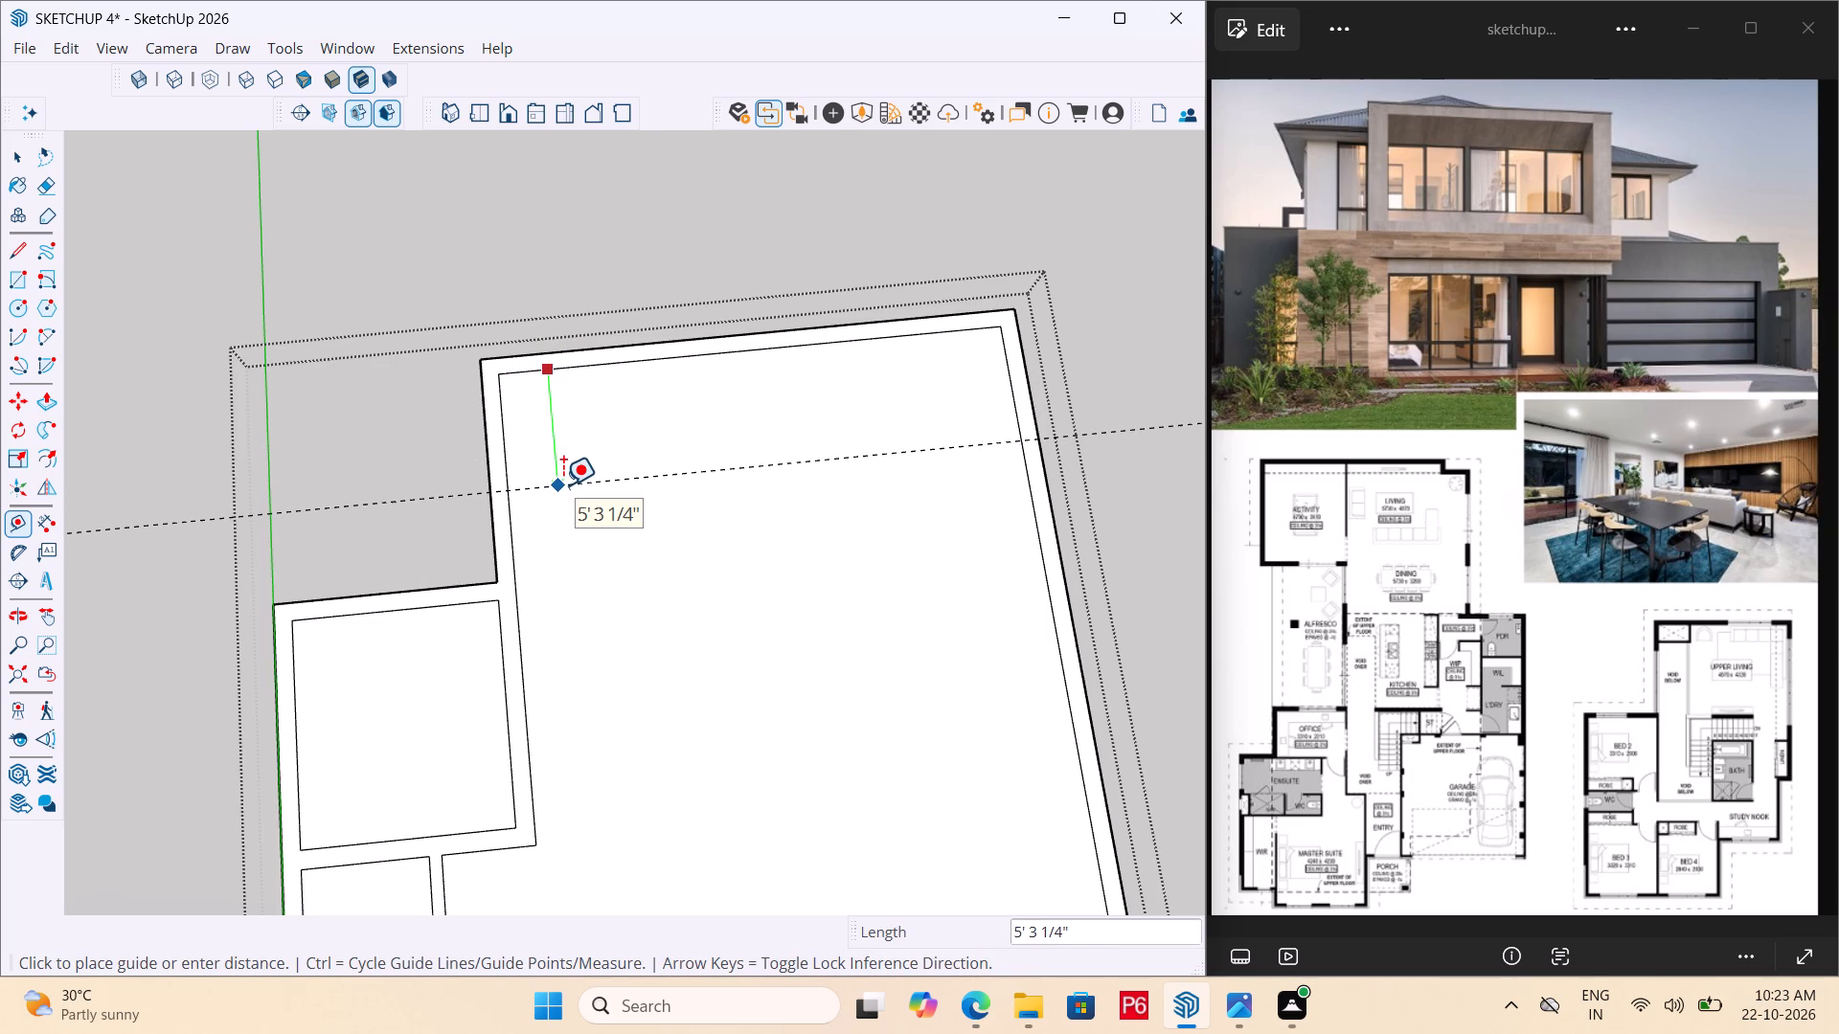
{"action": "type", "text": "3'"}
{"action": "key", "text": "Return"}
{"action": "left_click", "coordinate": [497, 416]}
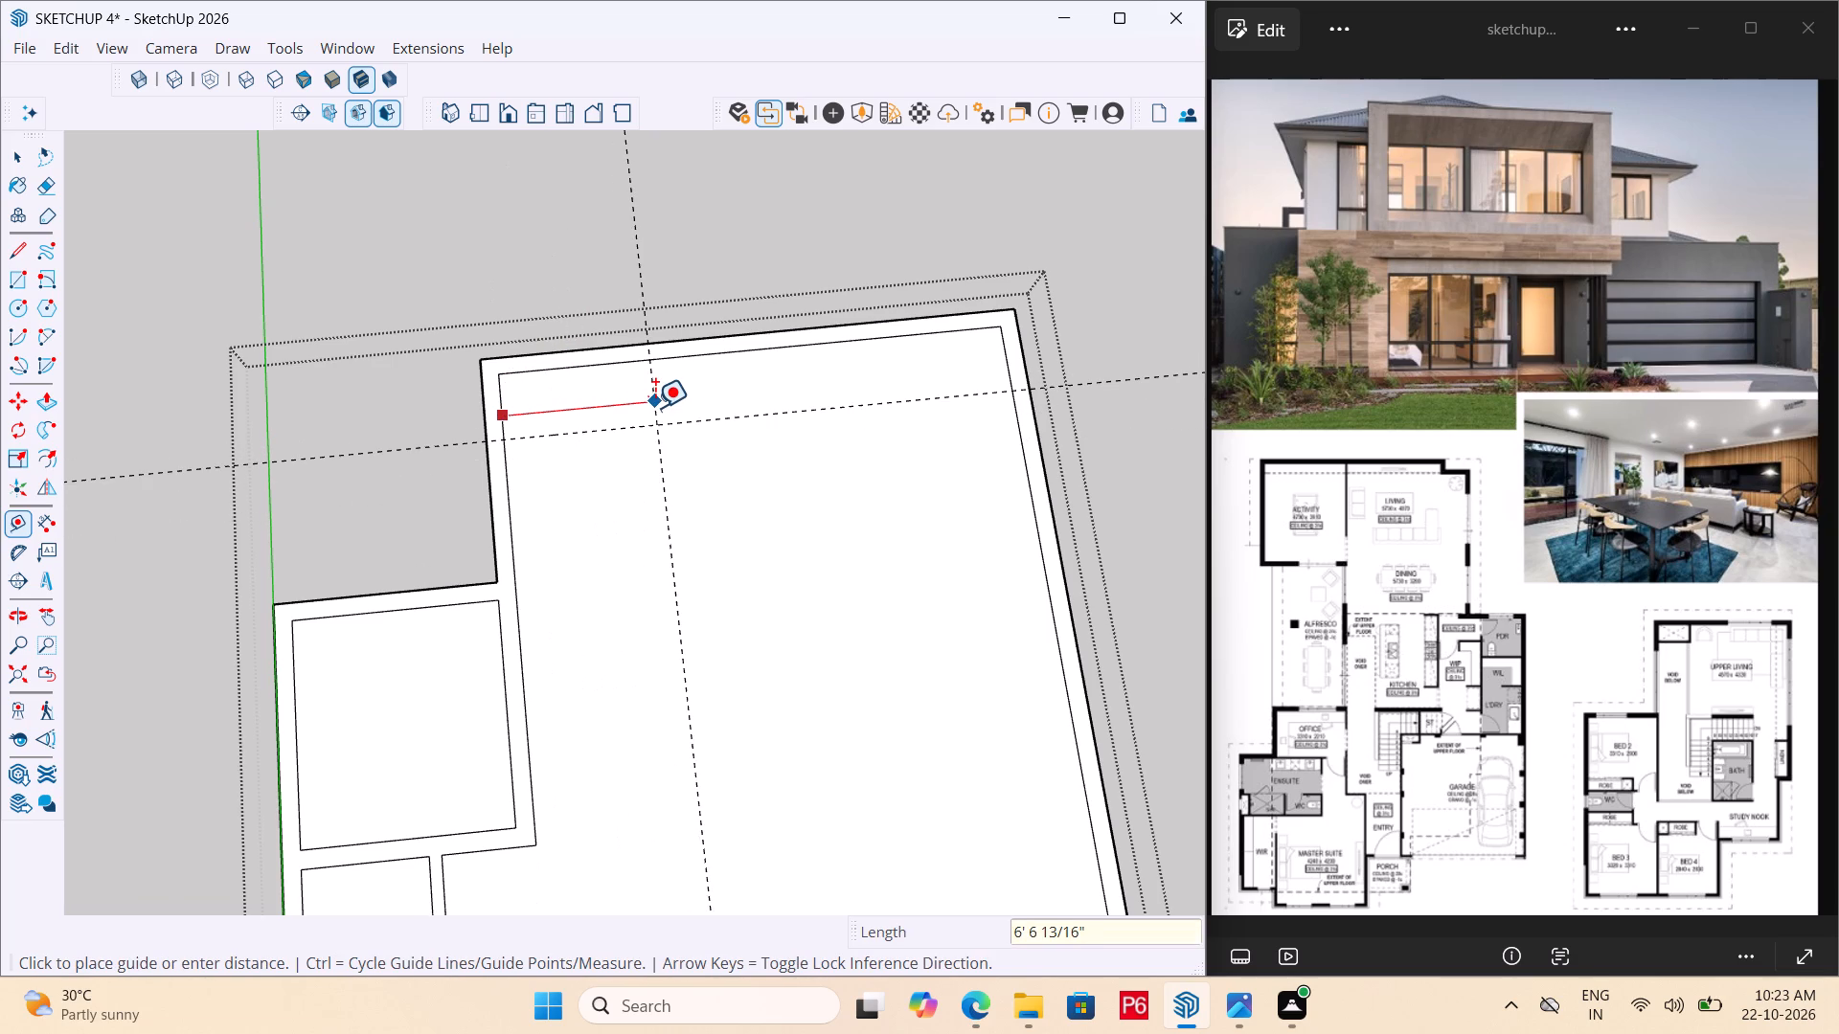
{"action": "key", "text": "4"}
{"action": "key", "text": "apostrophe"}
{"action": "key", "text": "Return"}
Offset a second guide 6" outward from each of the 3' and 4' guides for the partition thickness.
{"action": "left_click", "coordinate": [552, 430]}
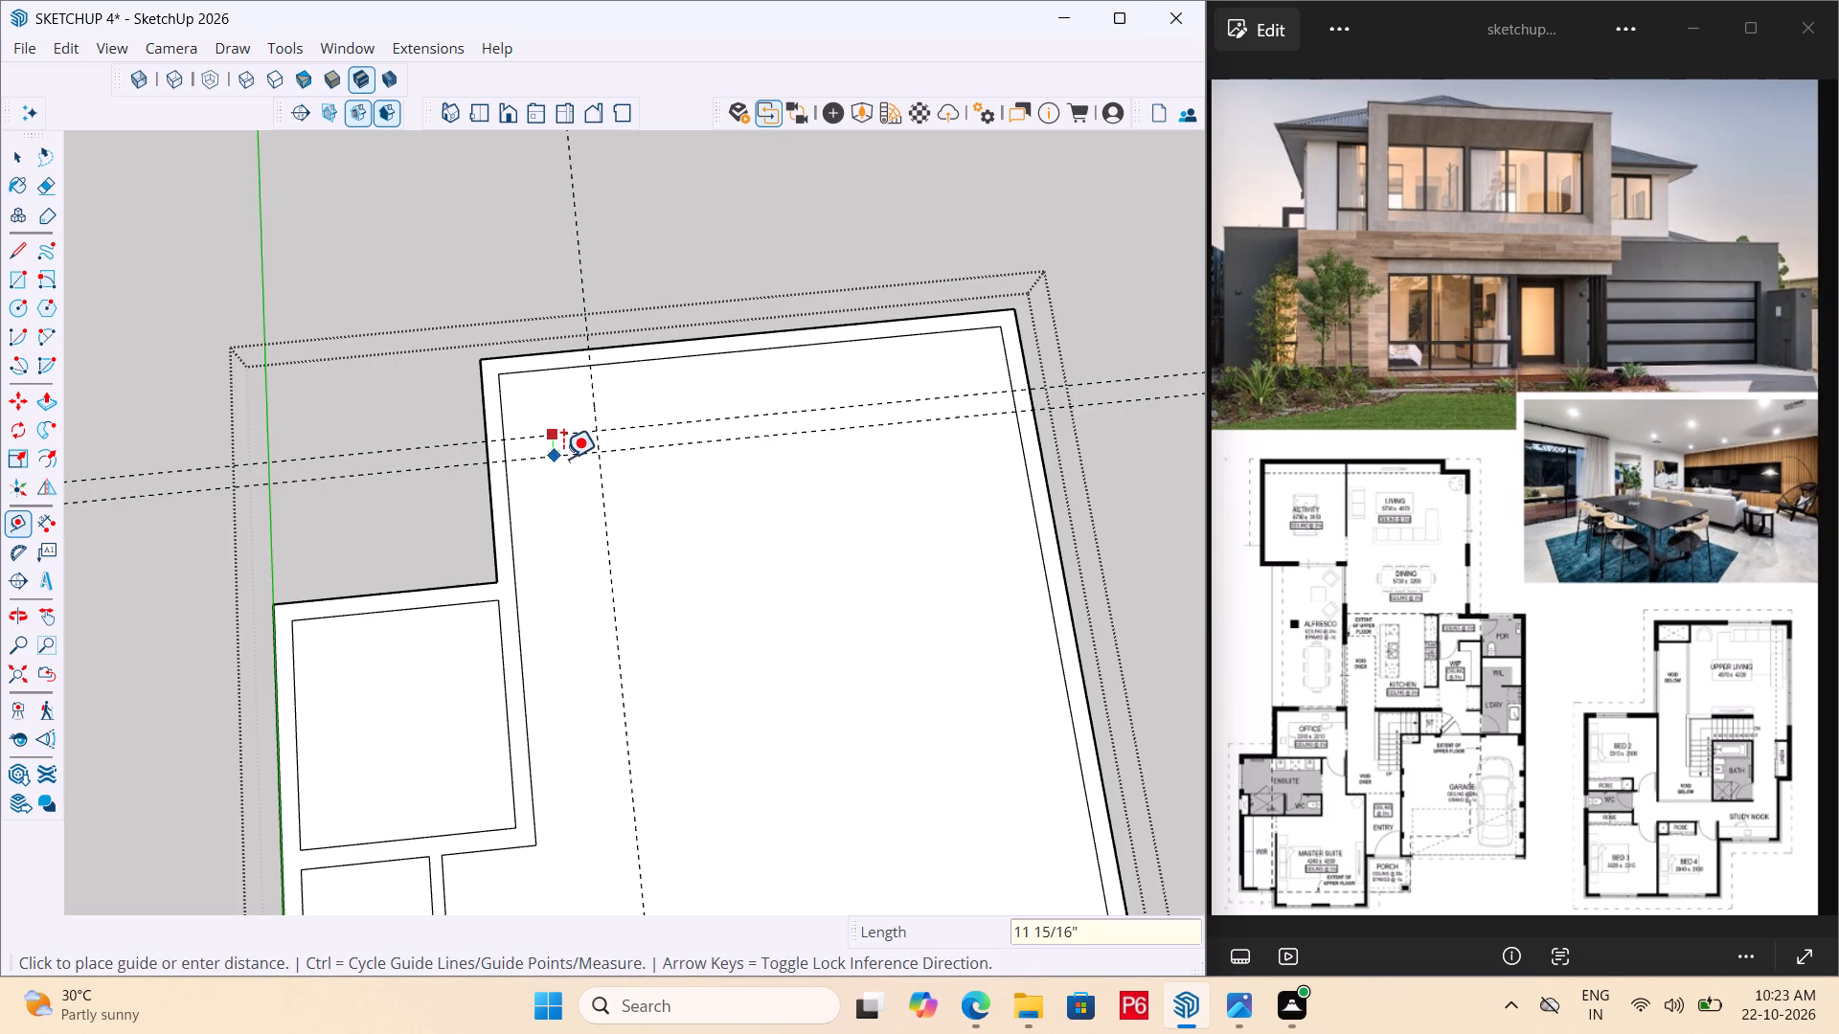
{"action": "type", "text": "6\""}
{"action": "key", "text": "Return"}
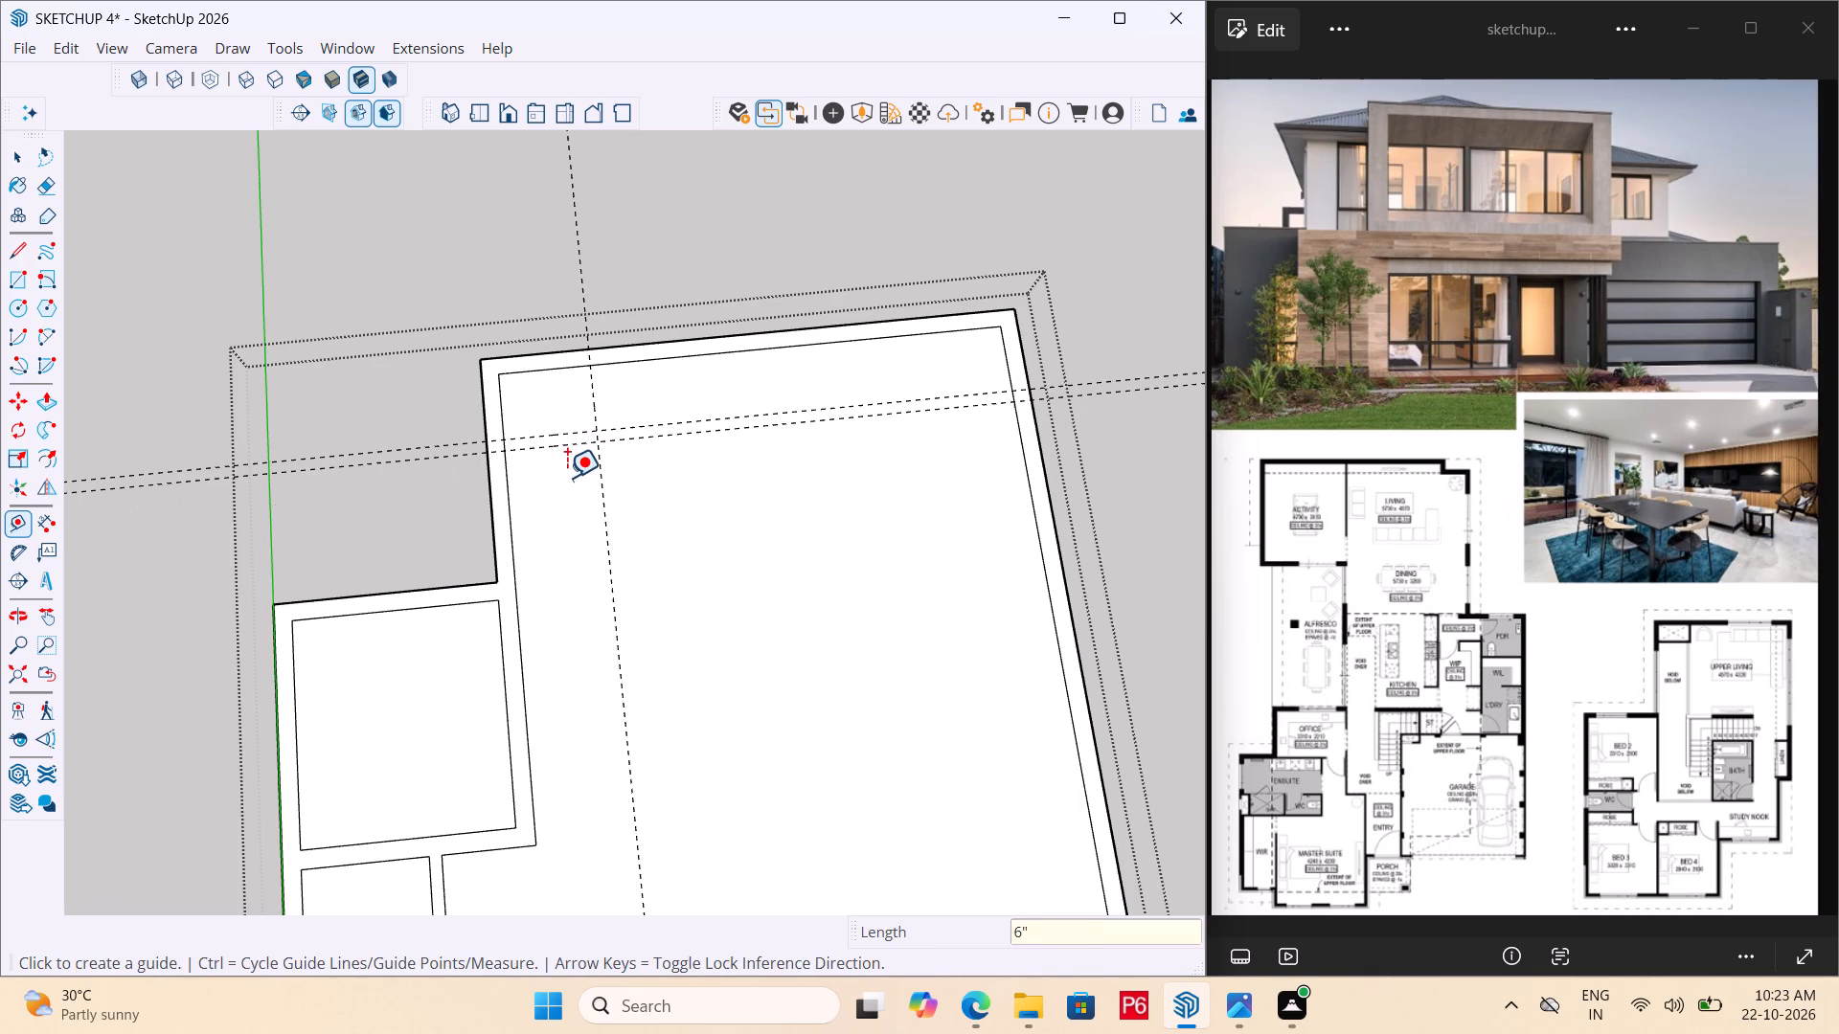
{"action": "left_click", "coordinate": [592, 396]}
{"action": "type", "text": "6\""}
{"action": "key", "text": "Return"}
Draw two nested rectangles from the room's inner corner, one to the outer guide intersection and one to the inner 4' by 3' intersection.
{"action": "scroll", "coordinate": [537, 520], "scroll_direction": "up", "scroll_amount": 5}
{"action": "key", "text": "r"}
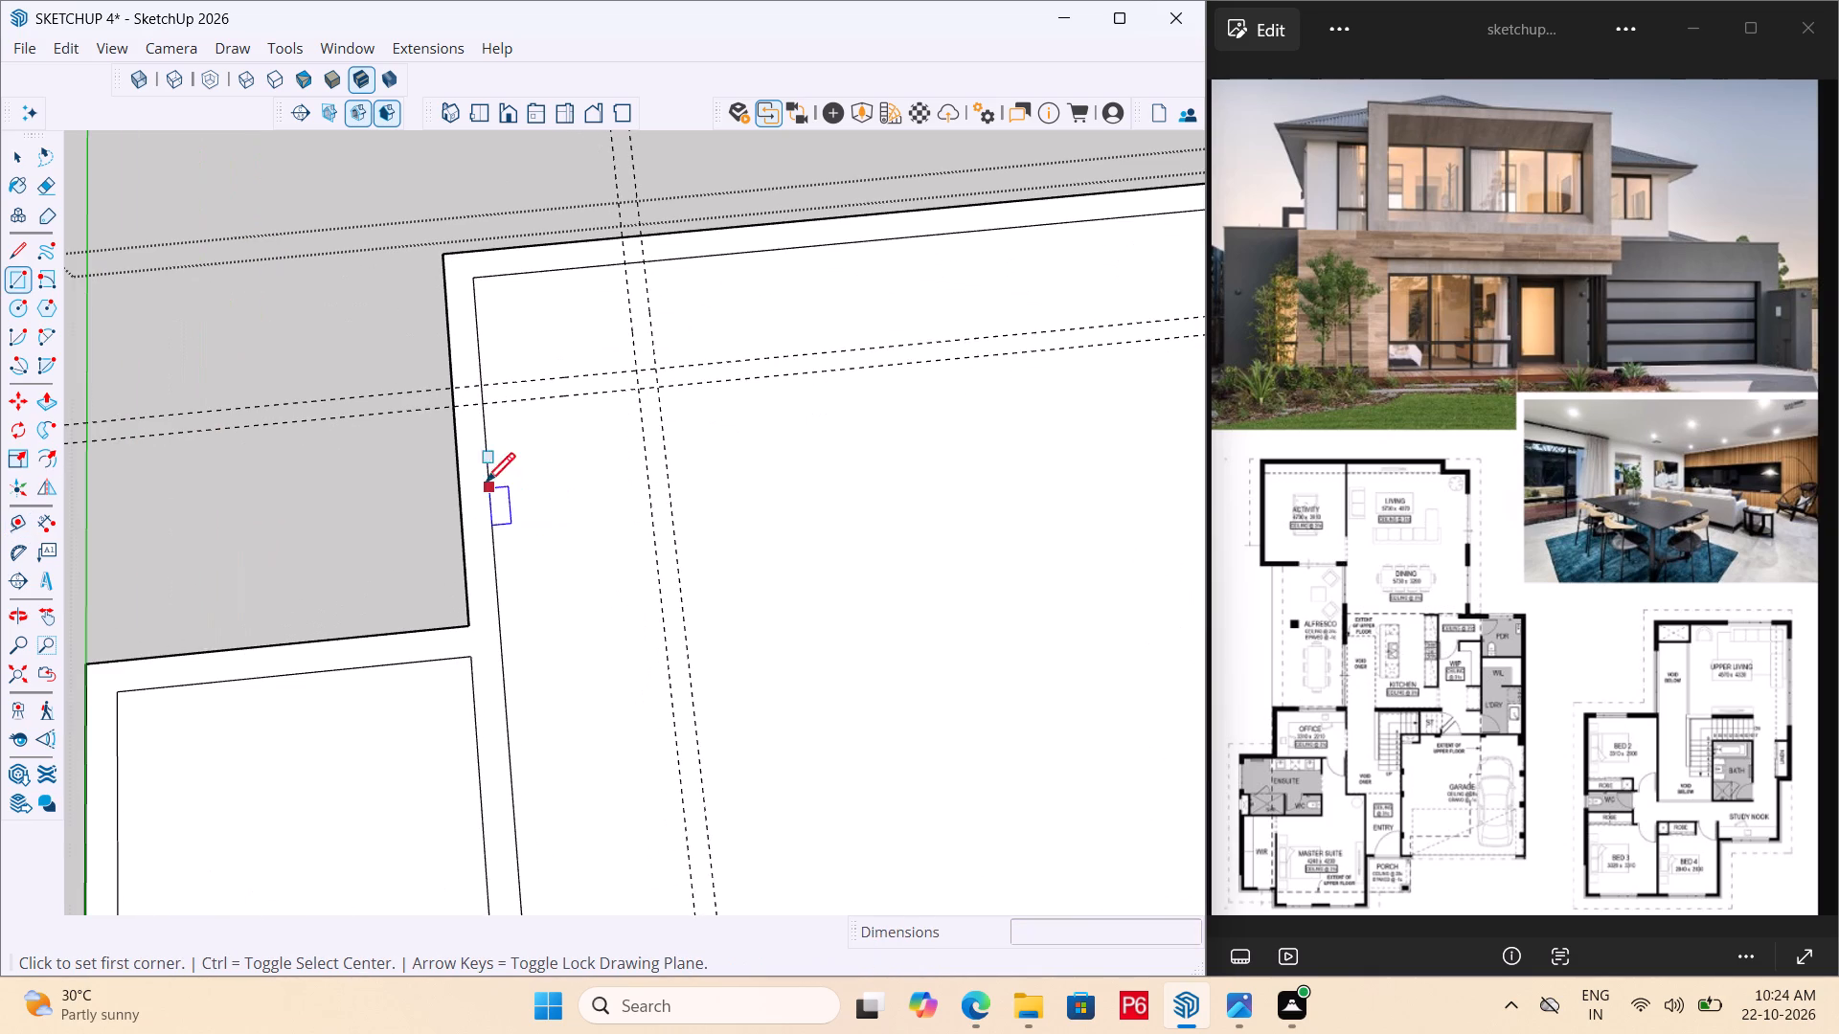
{"action": "scroll", "coordinate": [456, 332], "scroll_direction": "up", "scroll_amount": 5}
{"action": "left_click", "coordinate": [488, 244]}
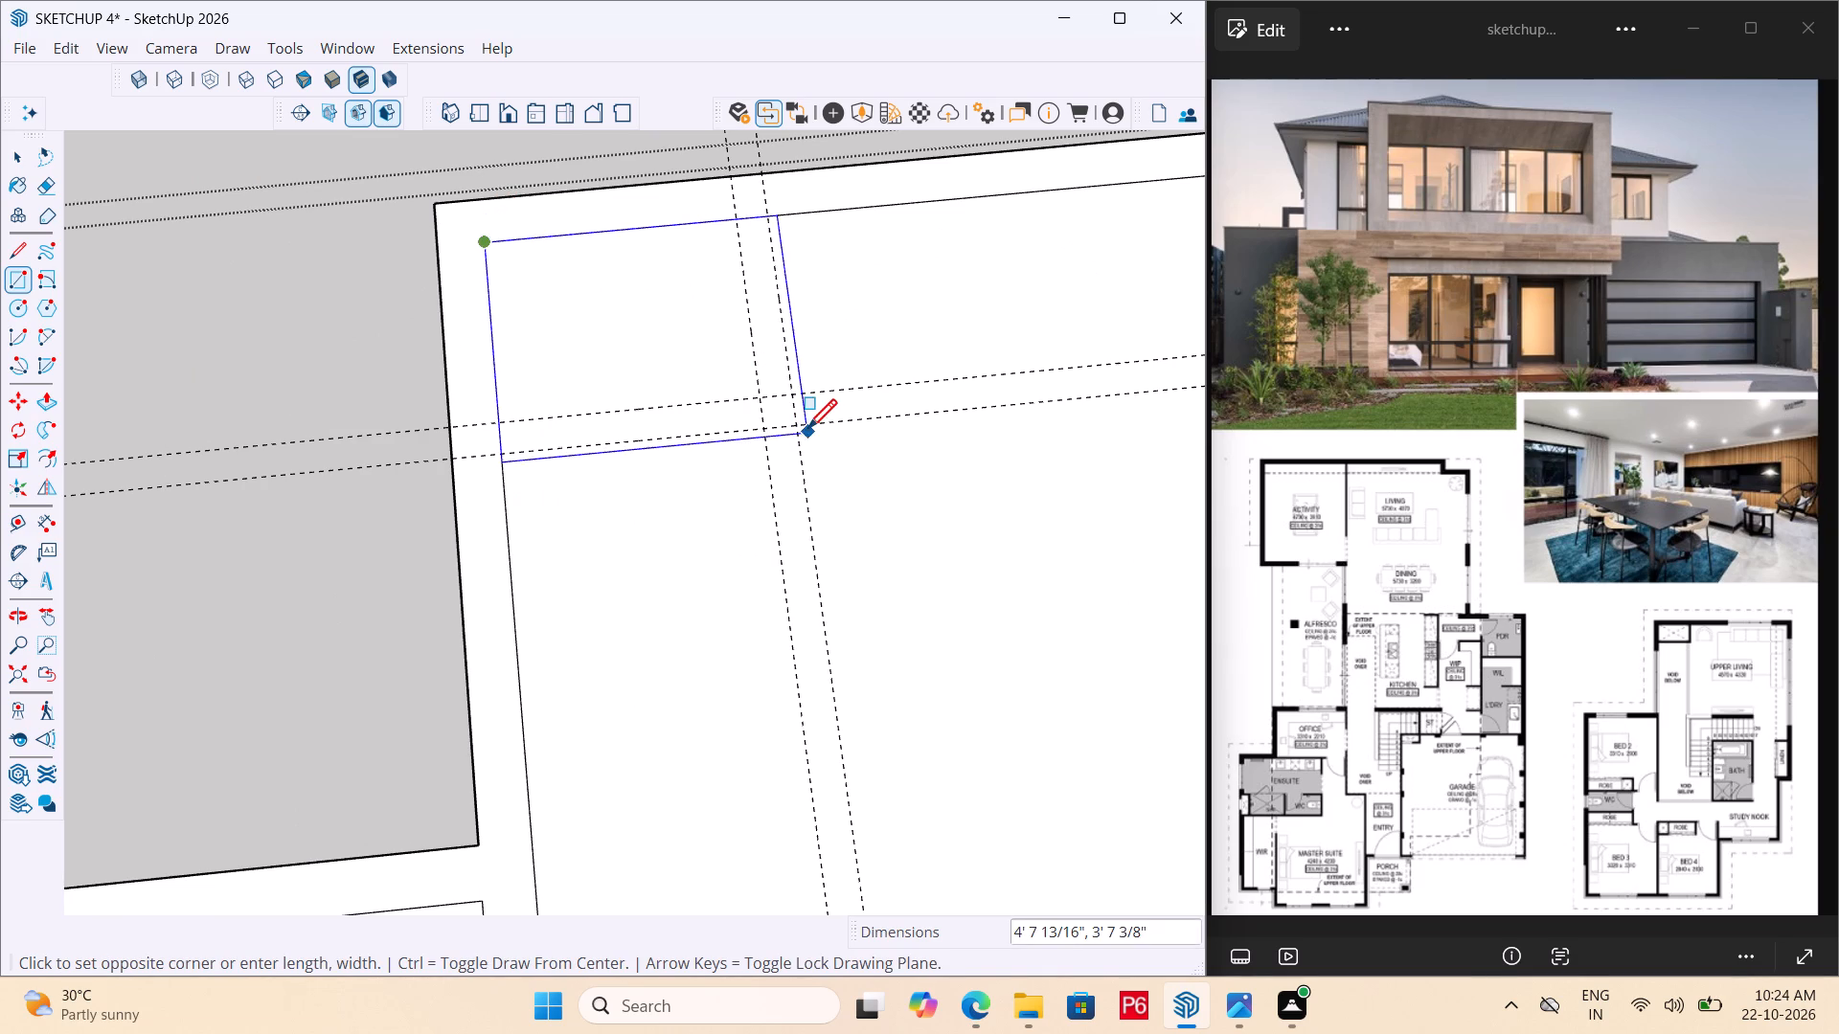
{"action": "left_click", "coordinate": [804, 431]}
{"action": "left_click", "coordinate": [491, 237]}
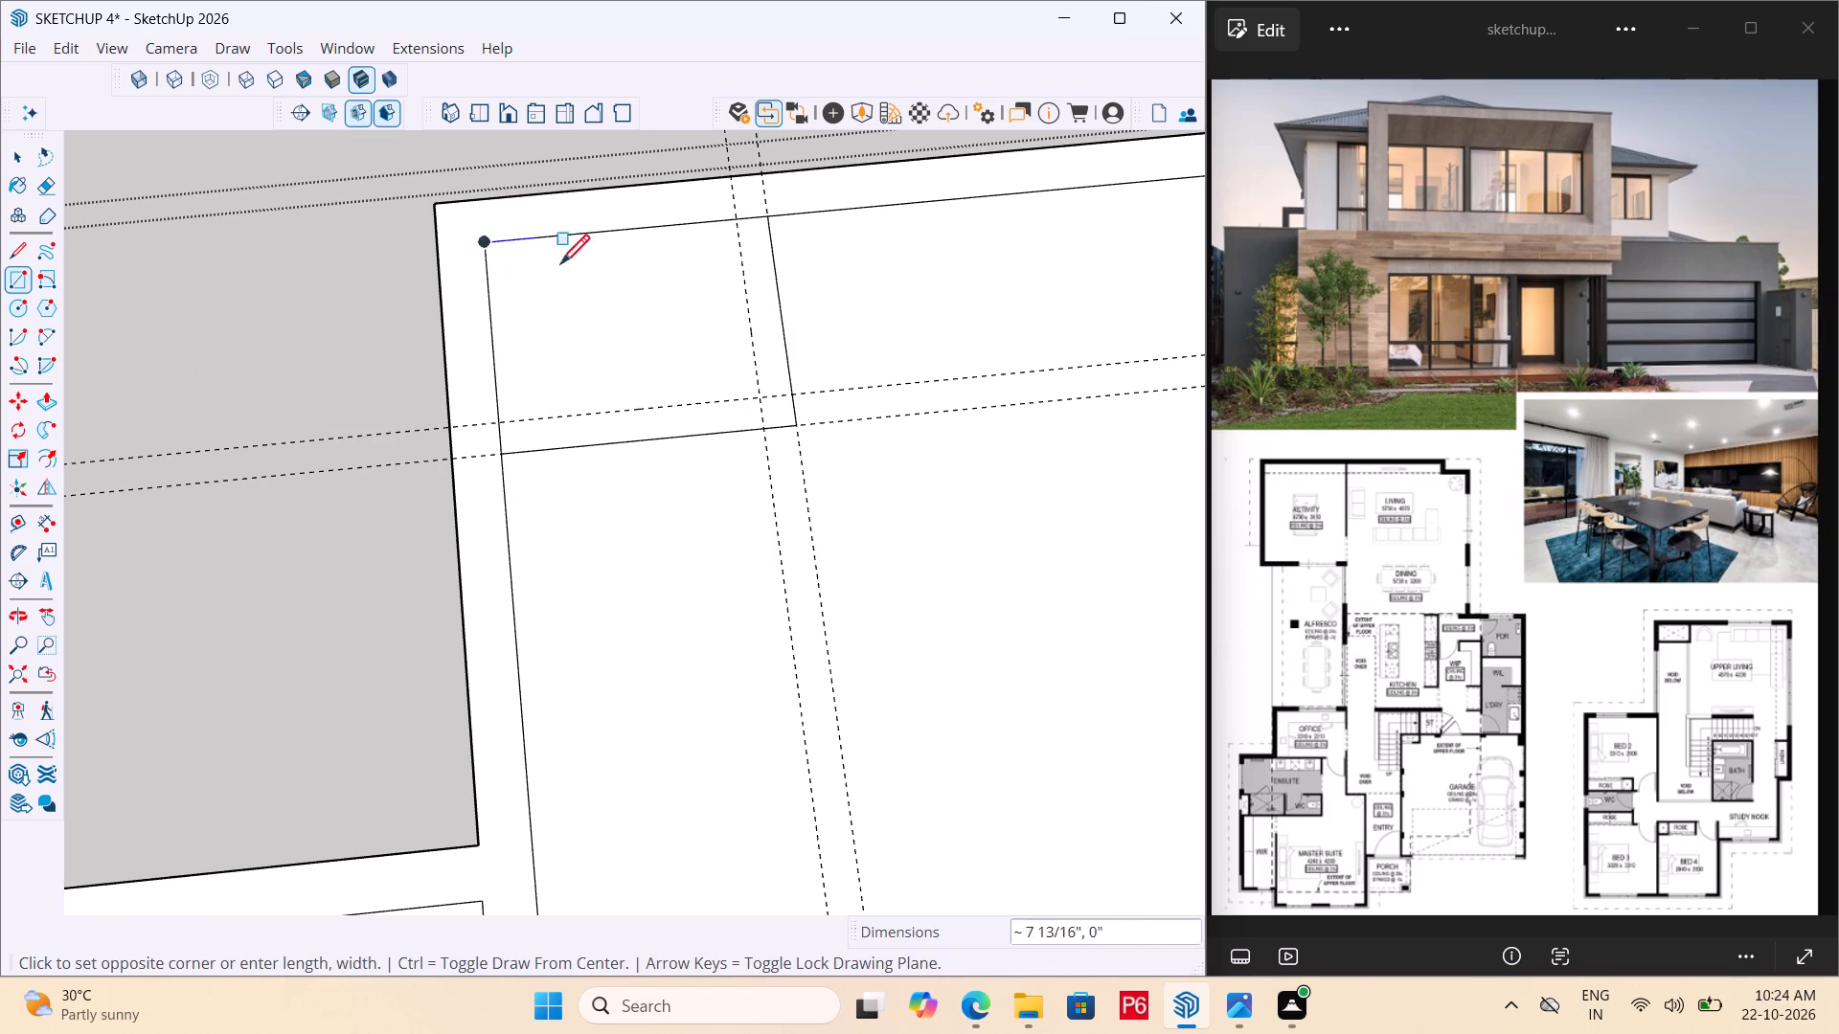
{"action": "double_click", "coordinate": [760, 396]}
{"action": "scroll", "coordinate": [598, 431], "scroll_direction": "down", "scroll_amount": 5}
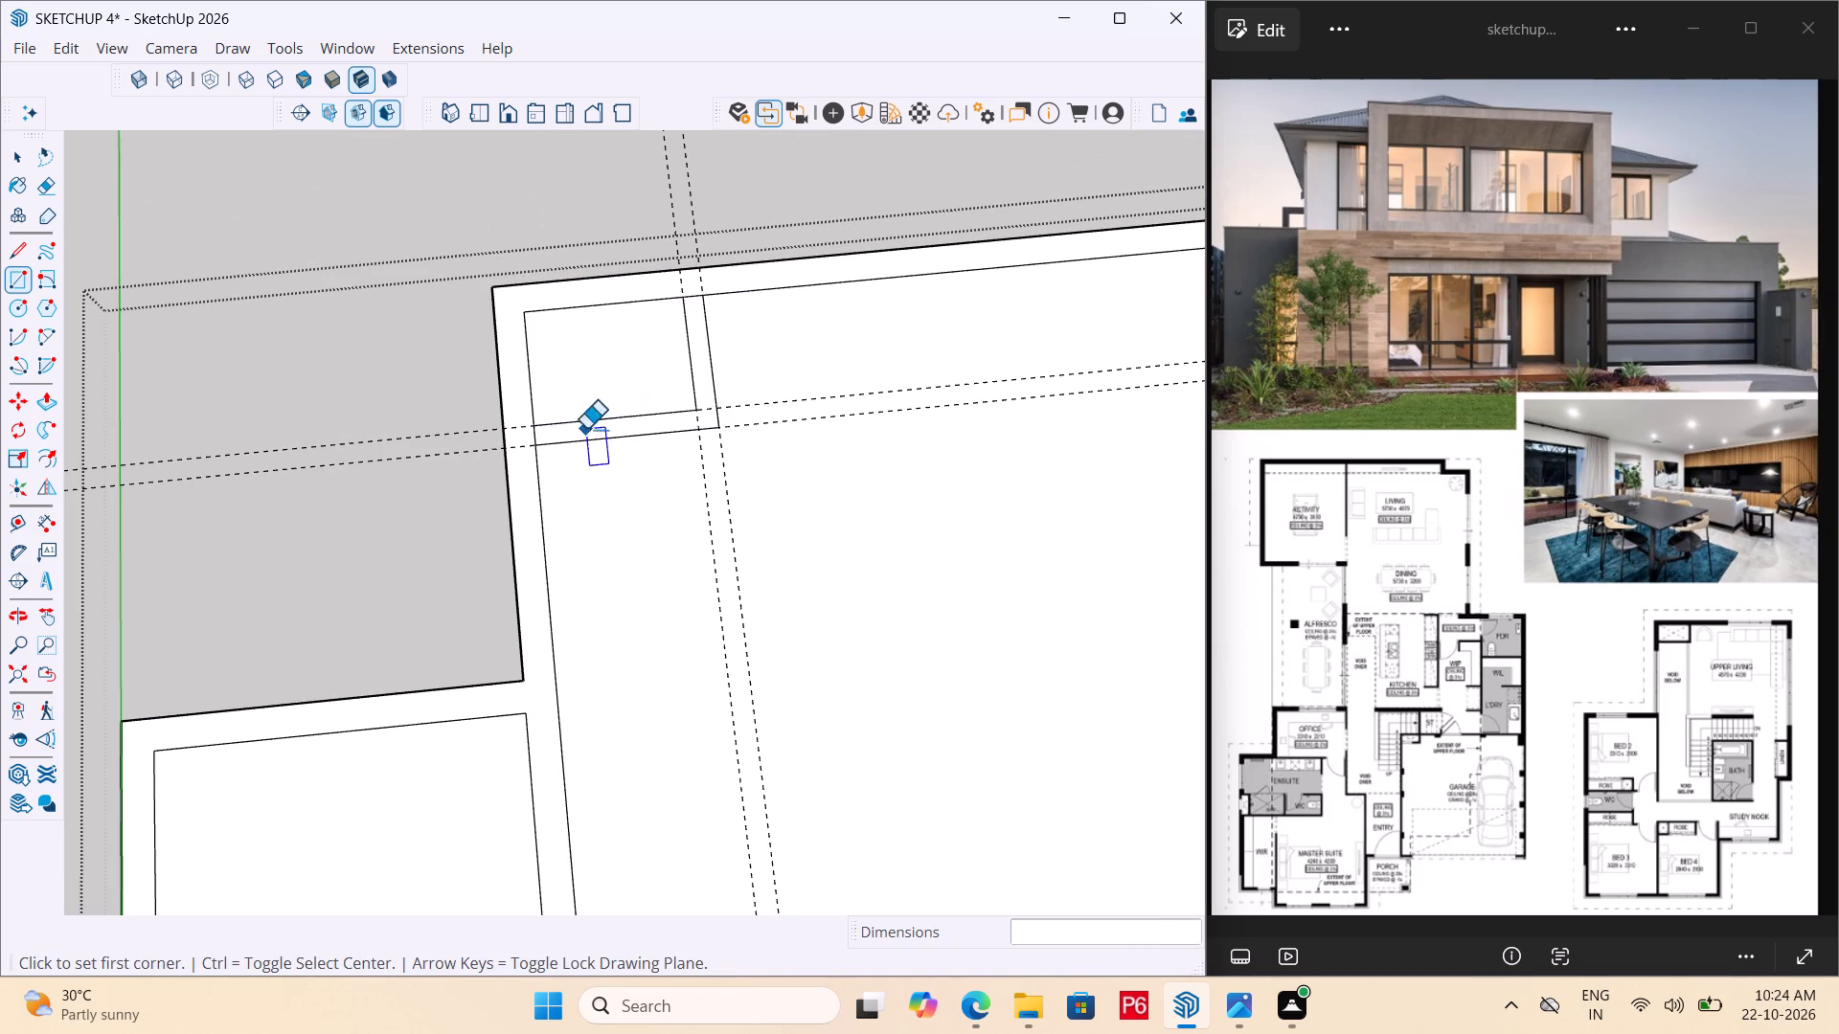
Erase the four guides and the short wall-line segments crossing both ends of the new partition at the upper living room's corner.
{"action": "key", "text": "e"}
{"action": "left_click_drag", "start_coordinate": [762, 394], "coordinate": [701, 505]}
{"action": "left_click", "coordinate": [701, 505]}
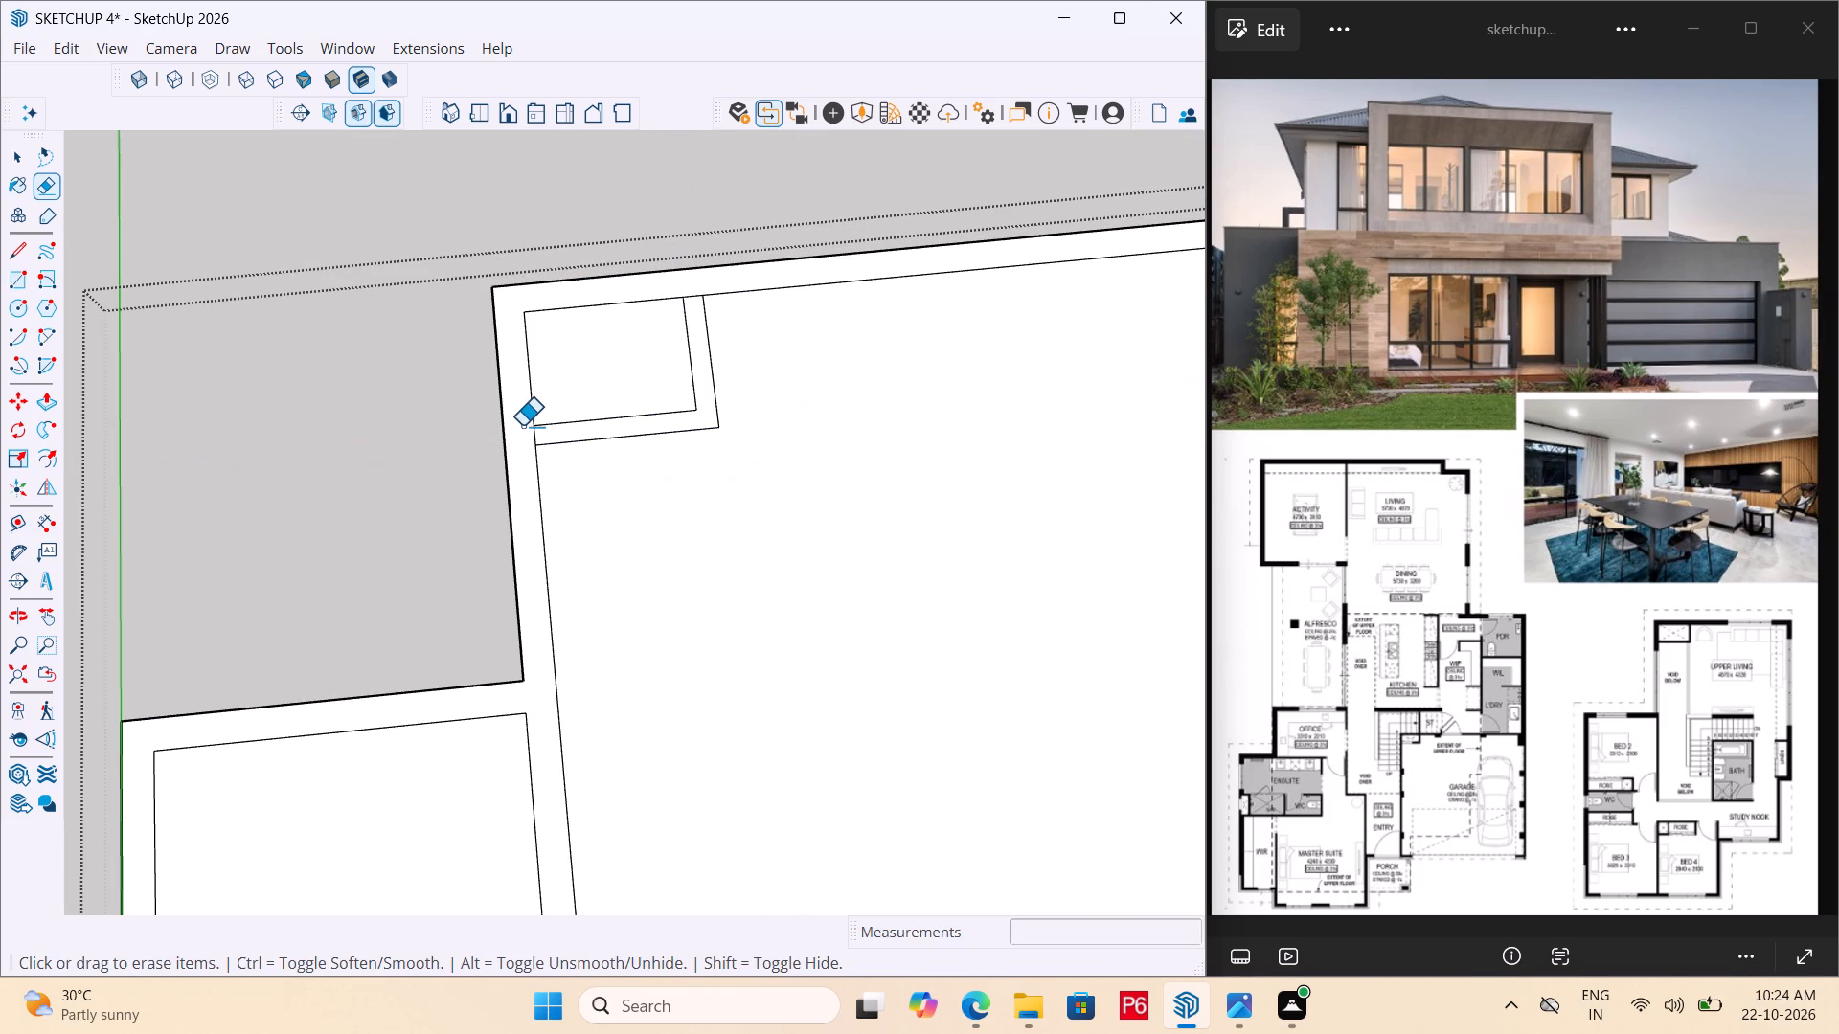
{"action": "scroll", "coordinate": [521, 425], "scroll_direction": "up", "scroll_amount": 5}
{"action": "left_click_drag", "start_coordinate": [530, 441], "coordinate": [547, 441]}
{"action": "left_click", "coordinate": [548, 441]}
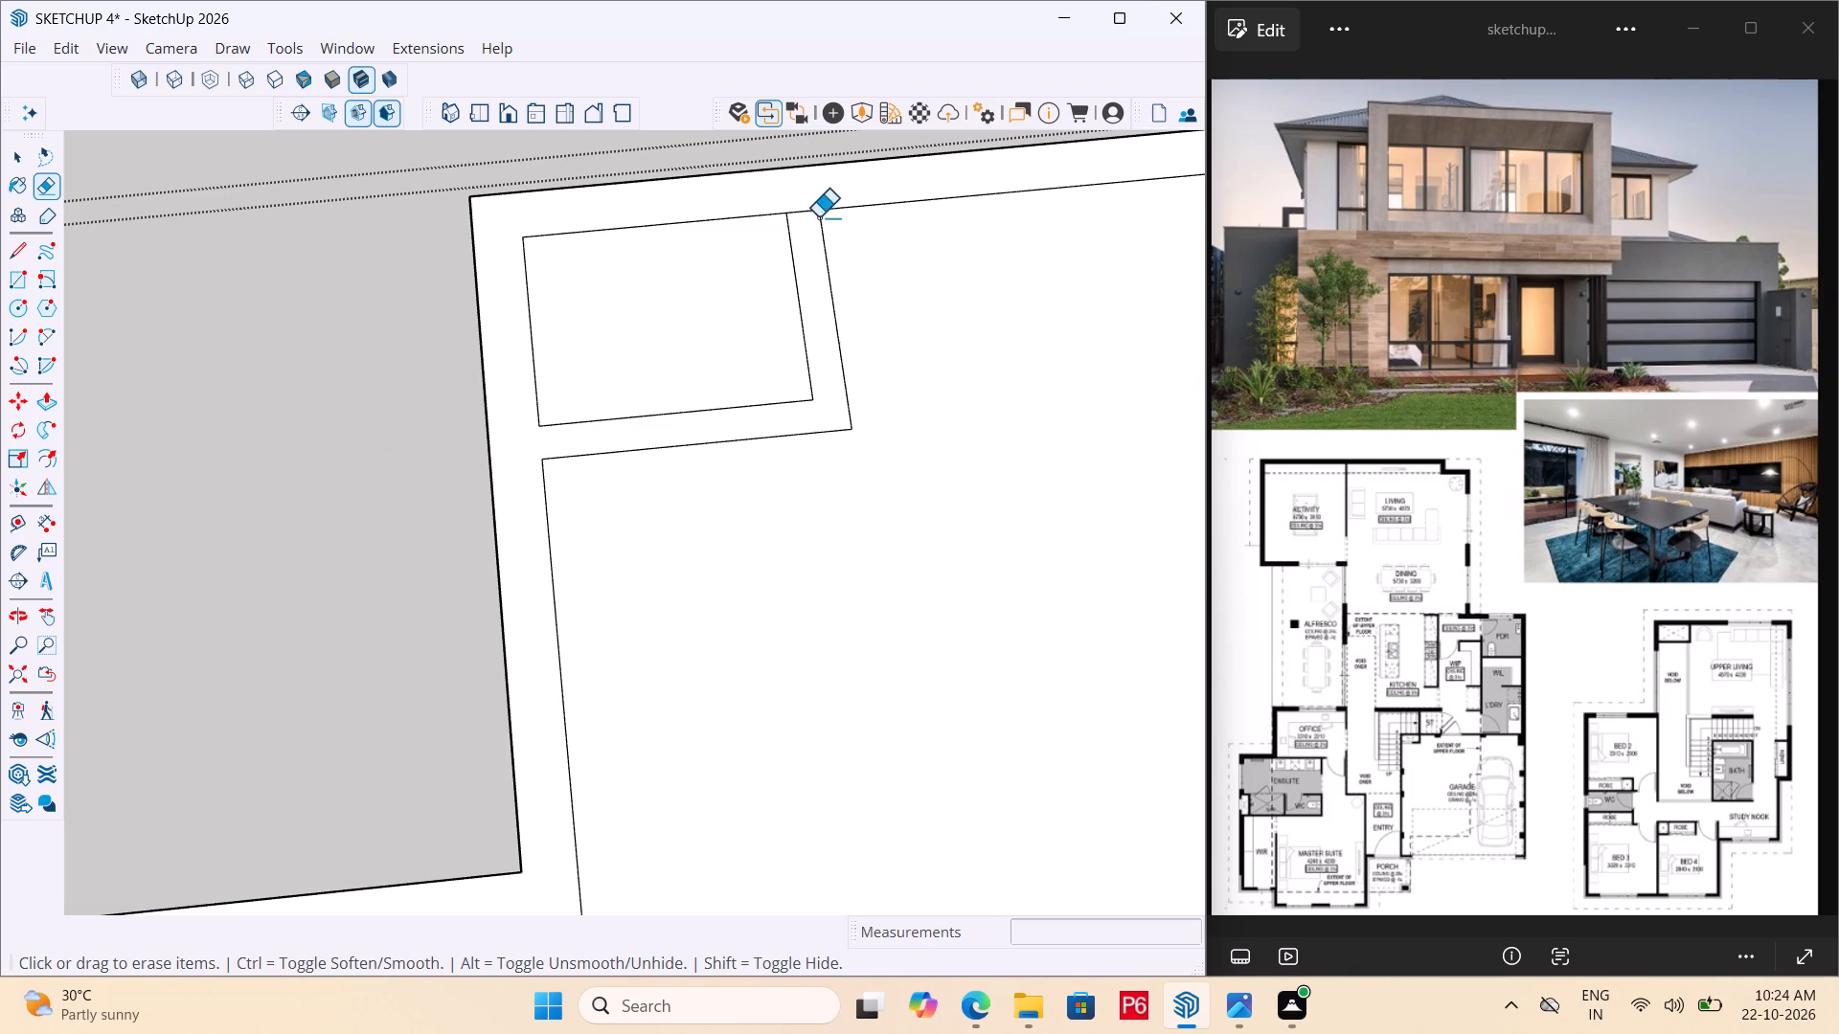
{"action": "left_click", "coordinate": [804, 214]}
Leave the upper-floor plan group and open the ground-floor plan group for editing at the stairs.
{"action": "scroll", "coordinate": [478, 366], "scroll_direction": "down", "scroll_amount": 5}
{"action": "scroll", "coordinate": [346, 359], "scroll_direction": "down", "scroll_amount": 1}
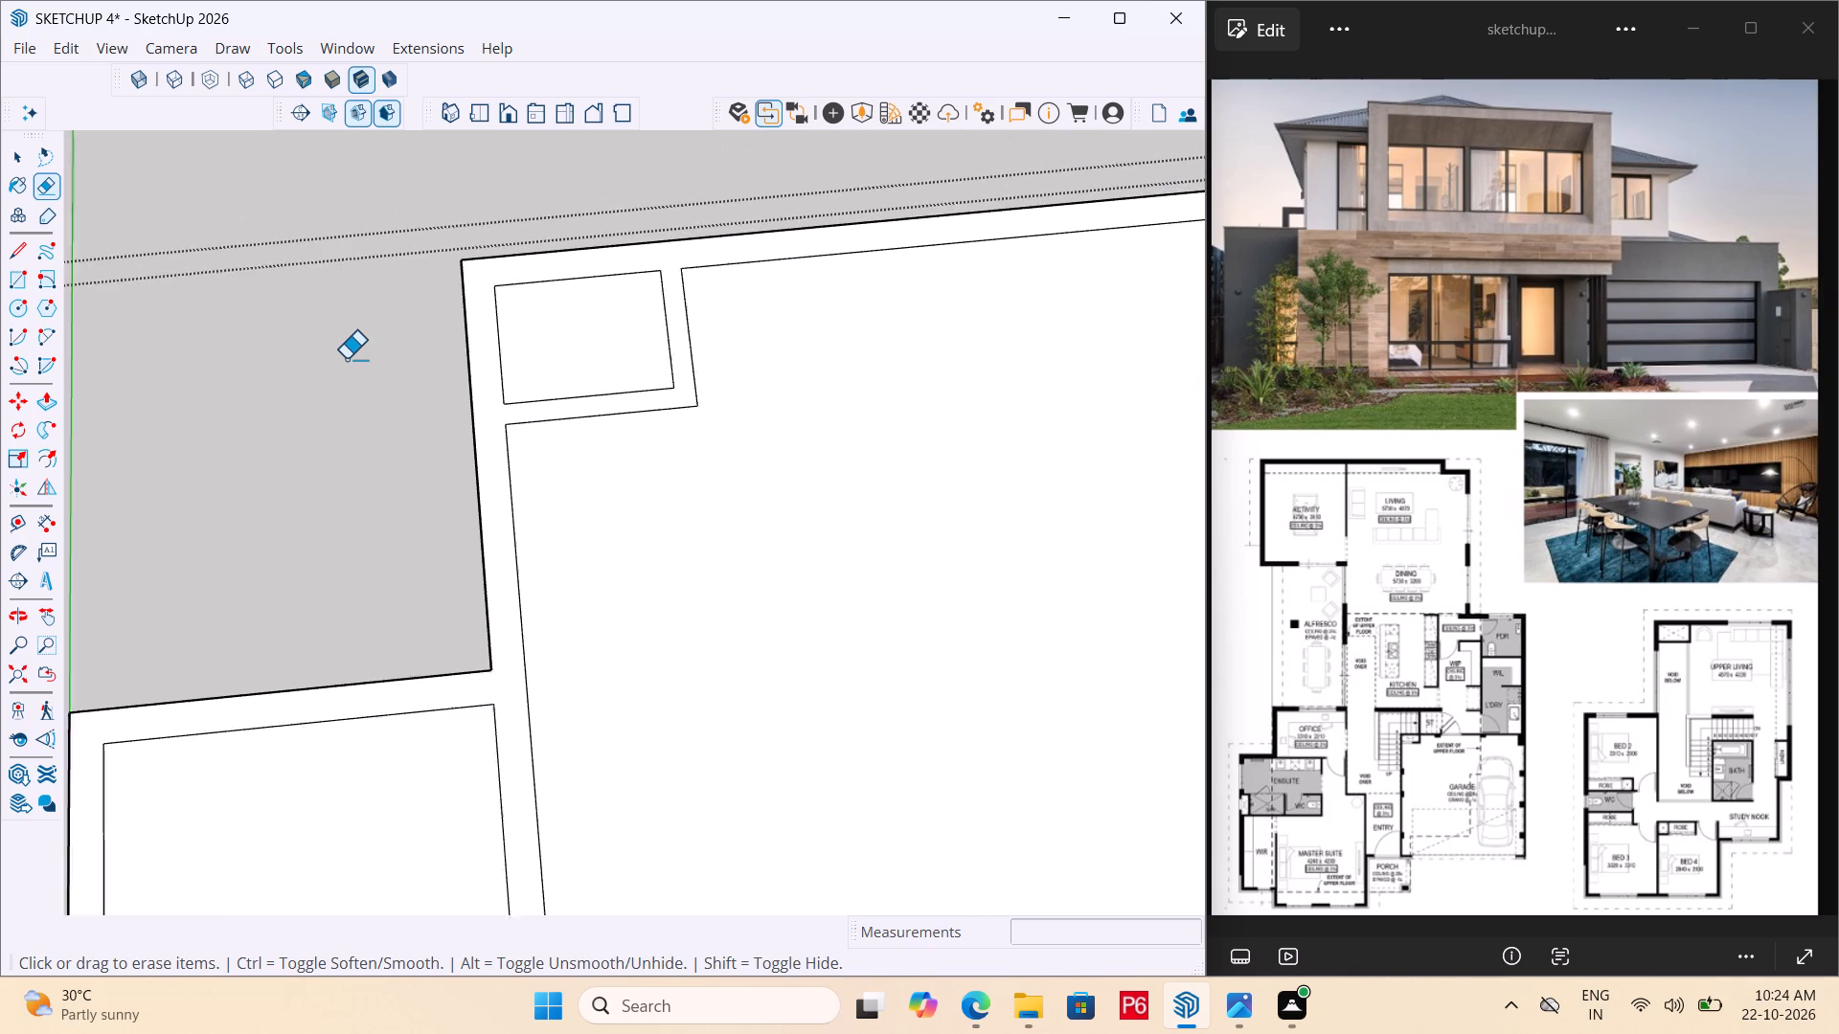
{"action": "scroll", "coordinate": [346, 359], "scroll_direction": "down", "scroll_amount": 3}
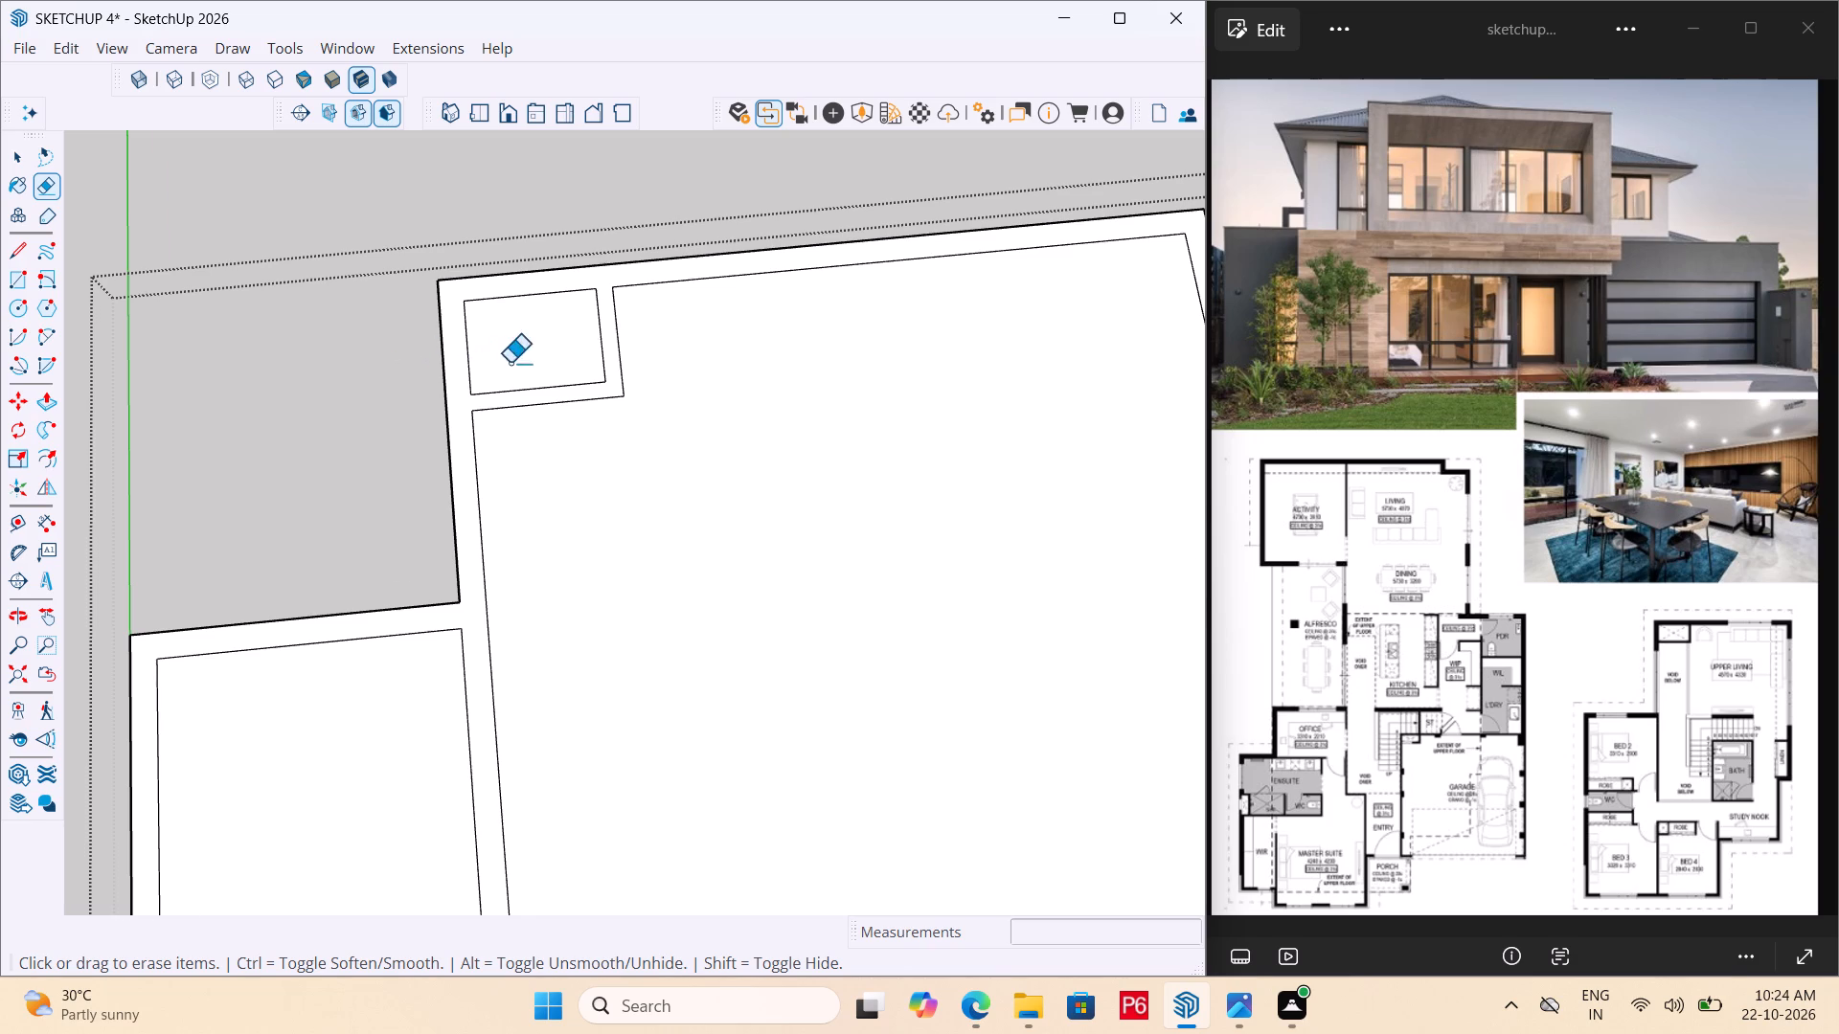
{"action": "scroll", "coordinate": [511, 363], "scroll_direction": "down", "scroll_amount": 6}
{"action": "scroll", "coordinate": [684, 359], "scroll_direction": "down", "scroll_amount": 5}
{"action": "scroll", "coordinate": [639, 606], "scroll_direction": "up", "scroll_amount": 7}
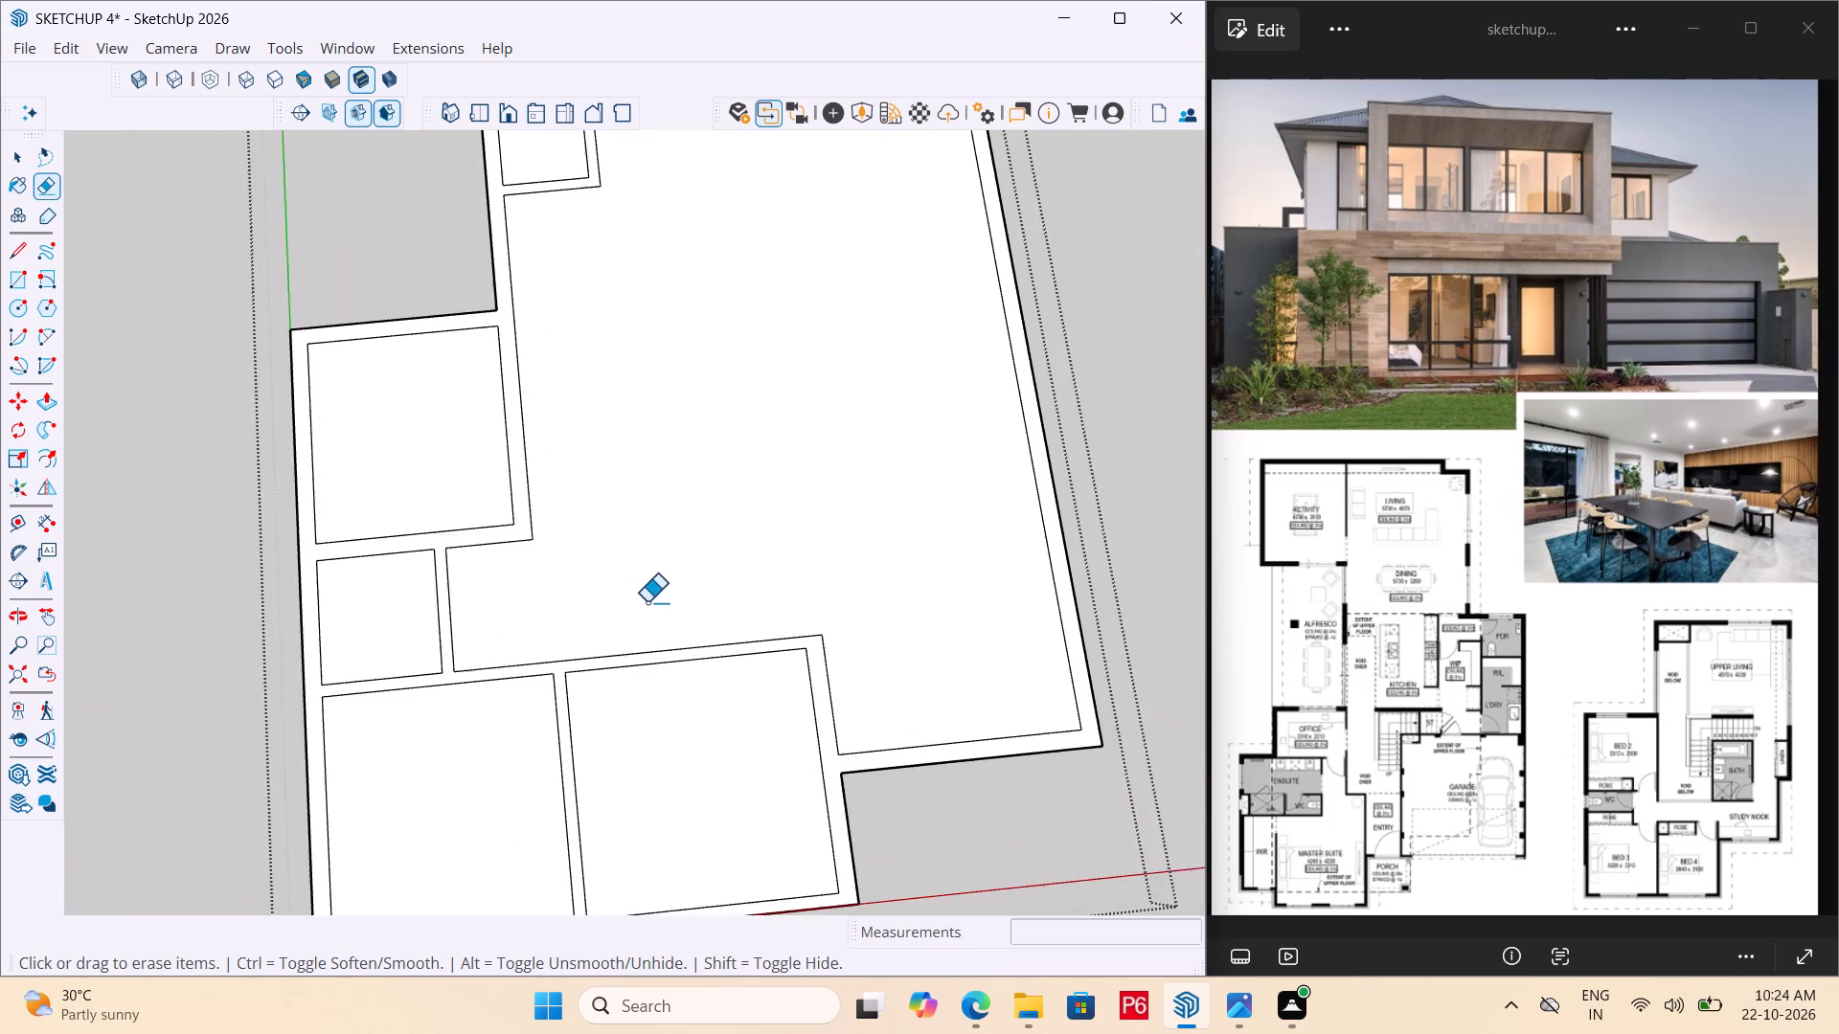
{"action": "key", "text": "space"}
{"action": "left_click", "coordinate": [167, 417]}
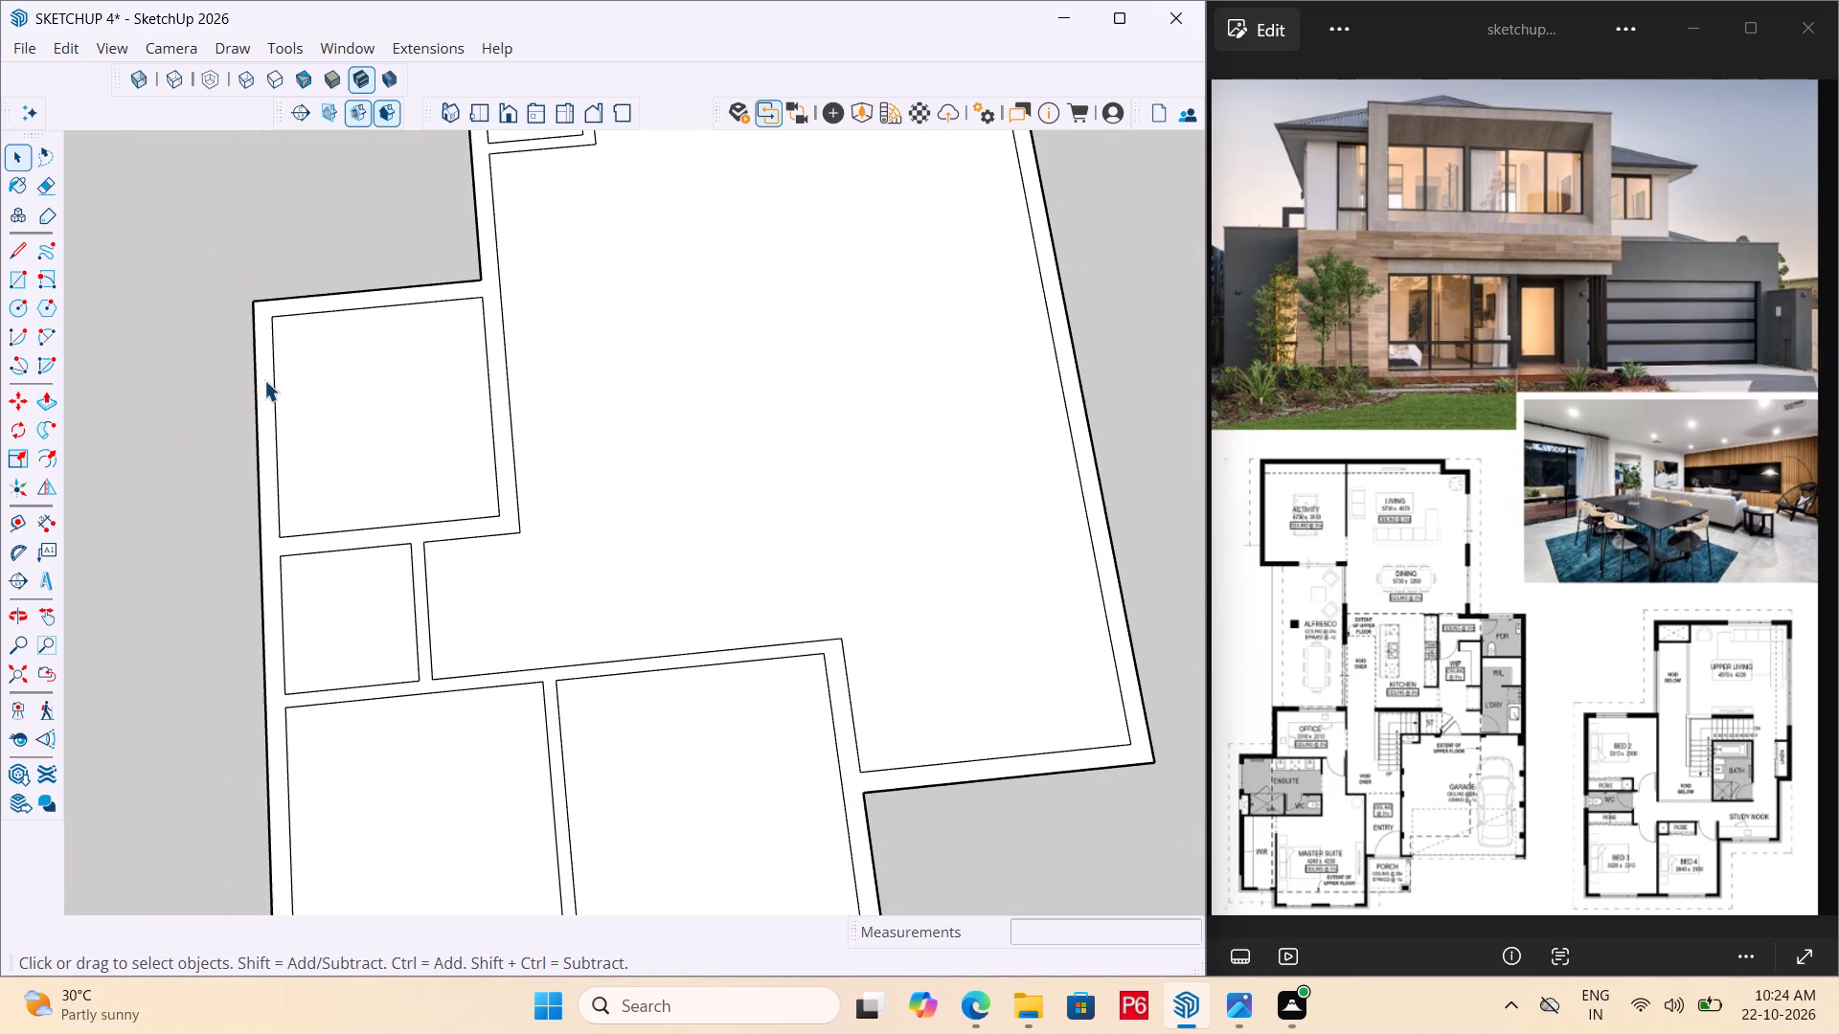
{"action": "scroll", "coordinate": [264, 380], "scroll_direction": "down", "scroll_amount": 6}
{"action": "scroll", "coordinate": [363, 415], "scroll_direction": "down", "scroll_amount": 6}
{"action": "scroll", "coordinate": [1090, 333], "scroll_direction": "up", "scroll_amount": 5}
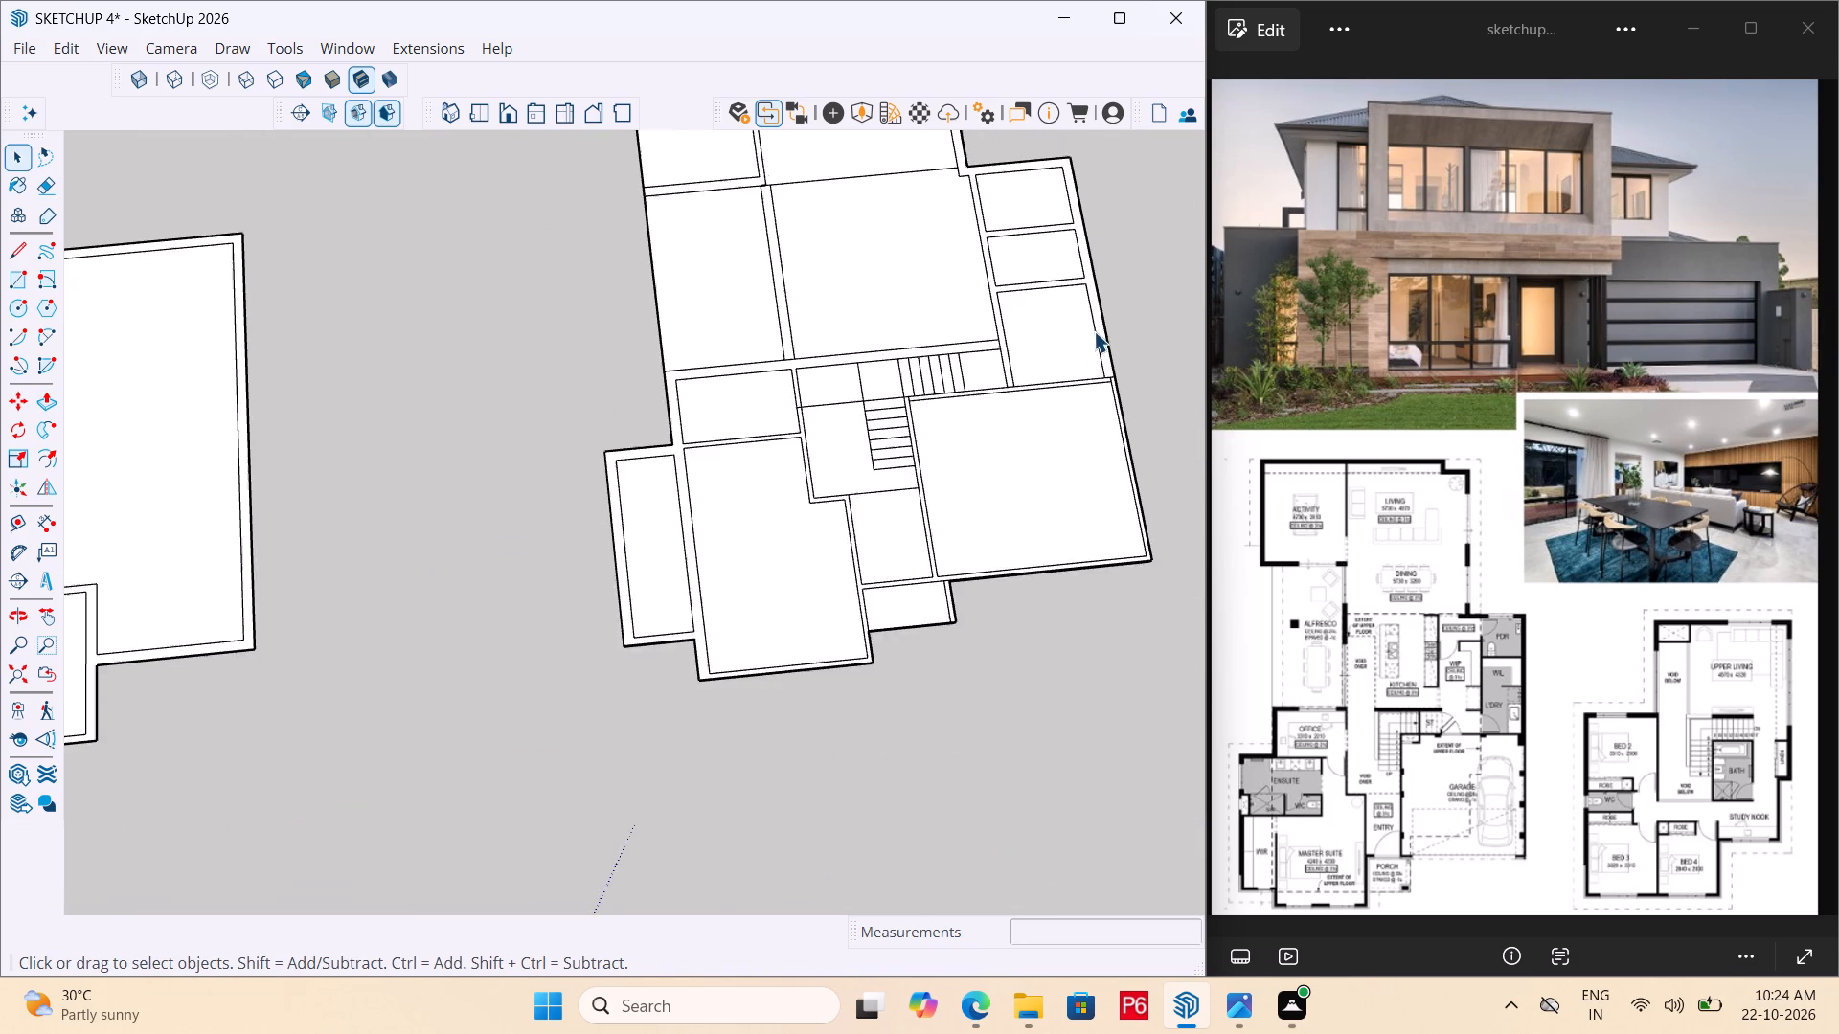
{"action": "scroll", "coordinate": [1034, 364], "scroll_direction": "up", "scroll_amount": 6}
{"action": "scroll", "coordinate": [919, 377], "scroll_direction": "up", "scroll_amount": 5}
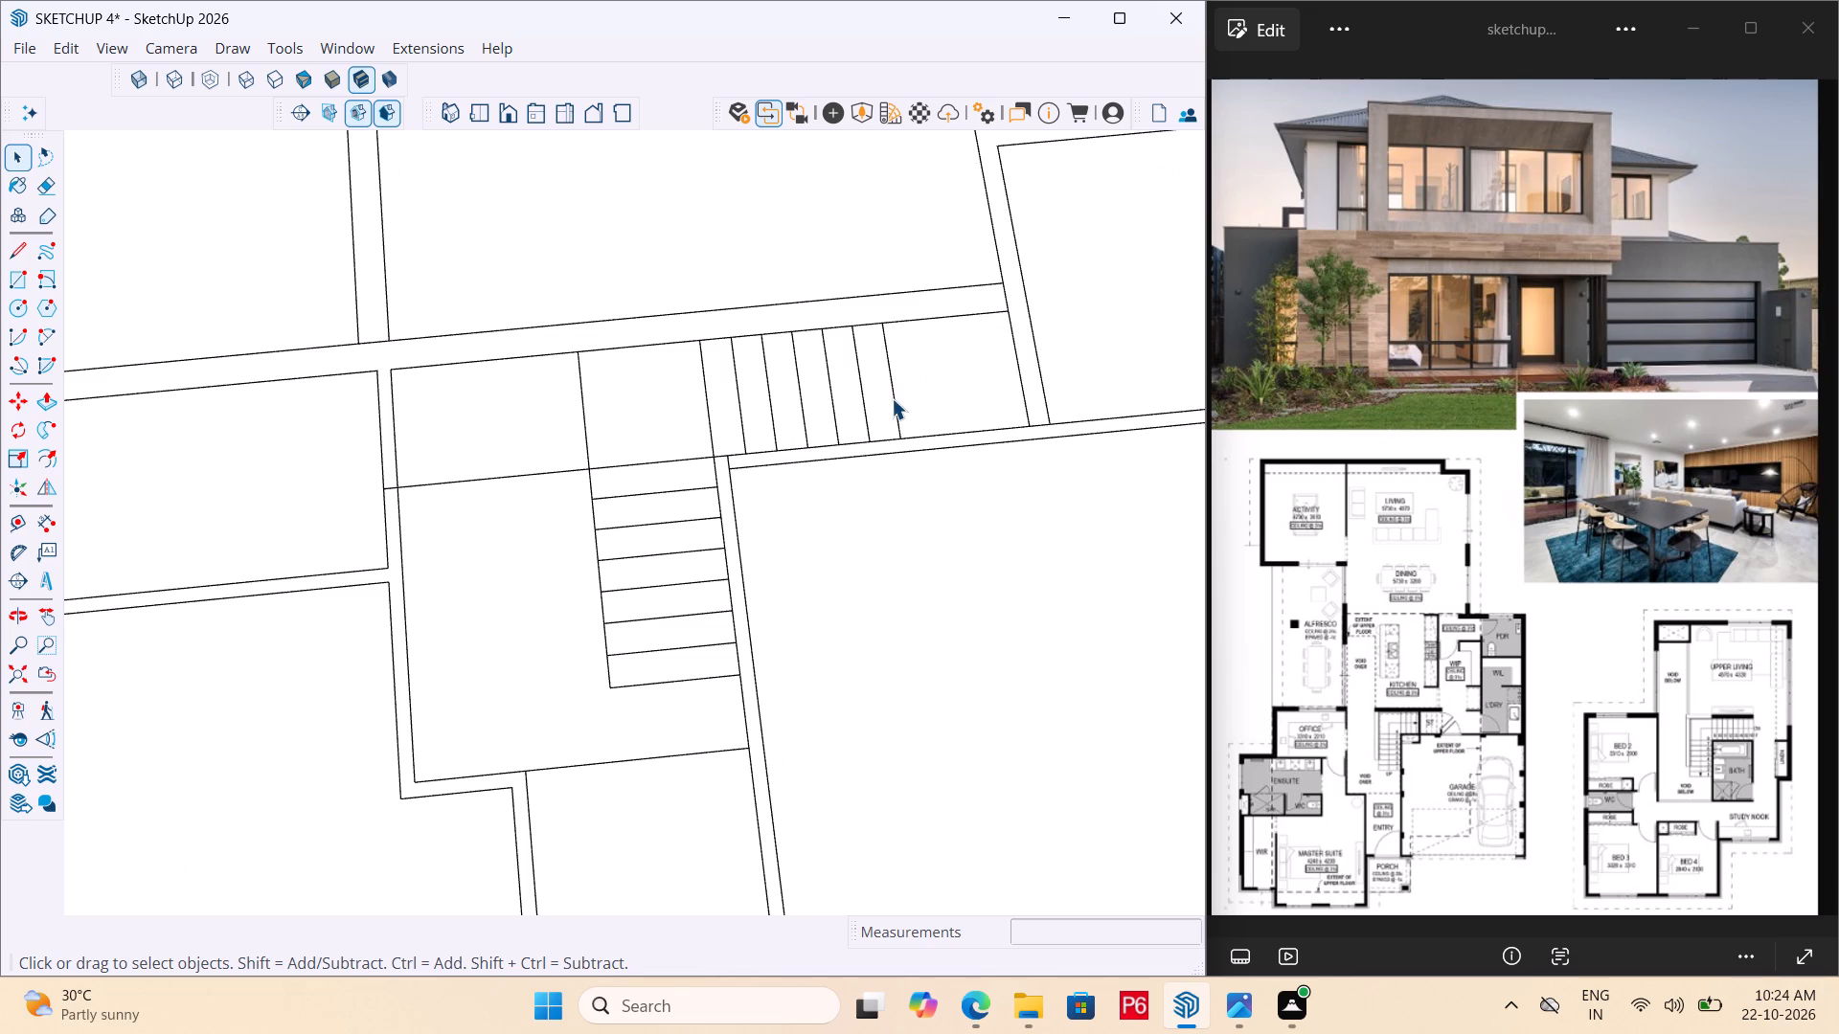
{"action": "left_click", "coordinate": [892, 398], "text": "ctrl"}
{"action": "double_click", "coordinate": [892, 398], "text": "ctrl"}
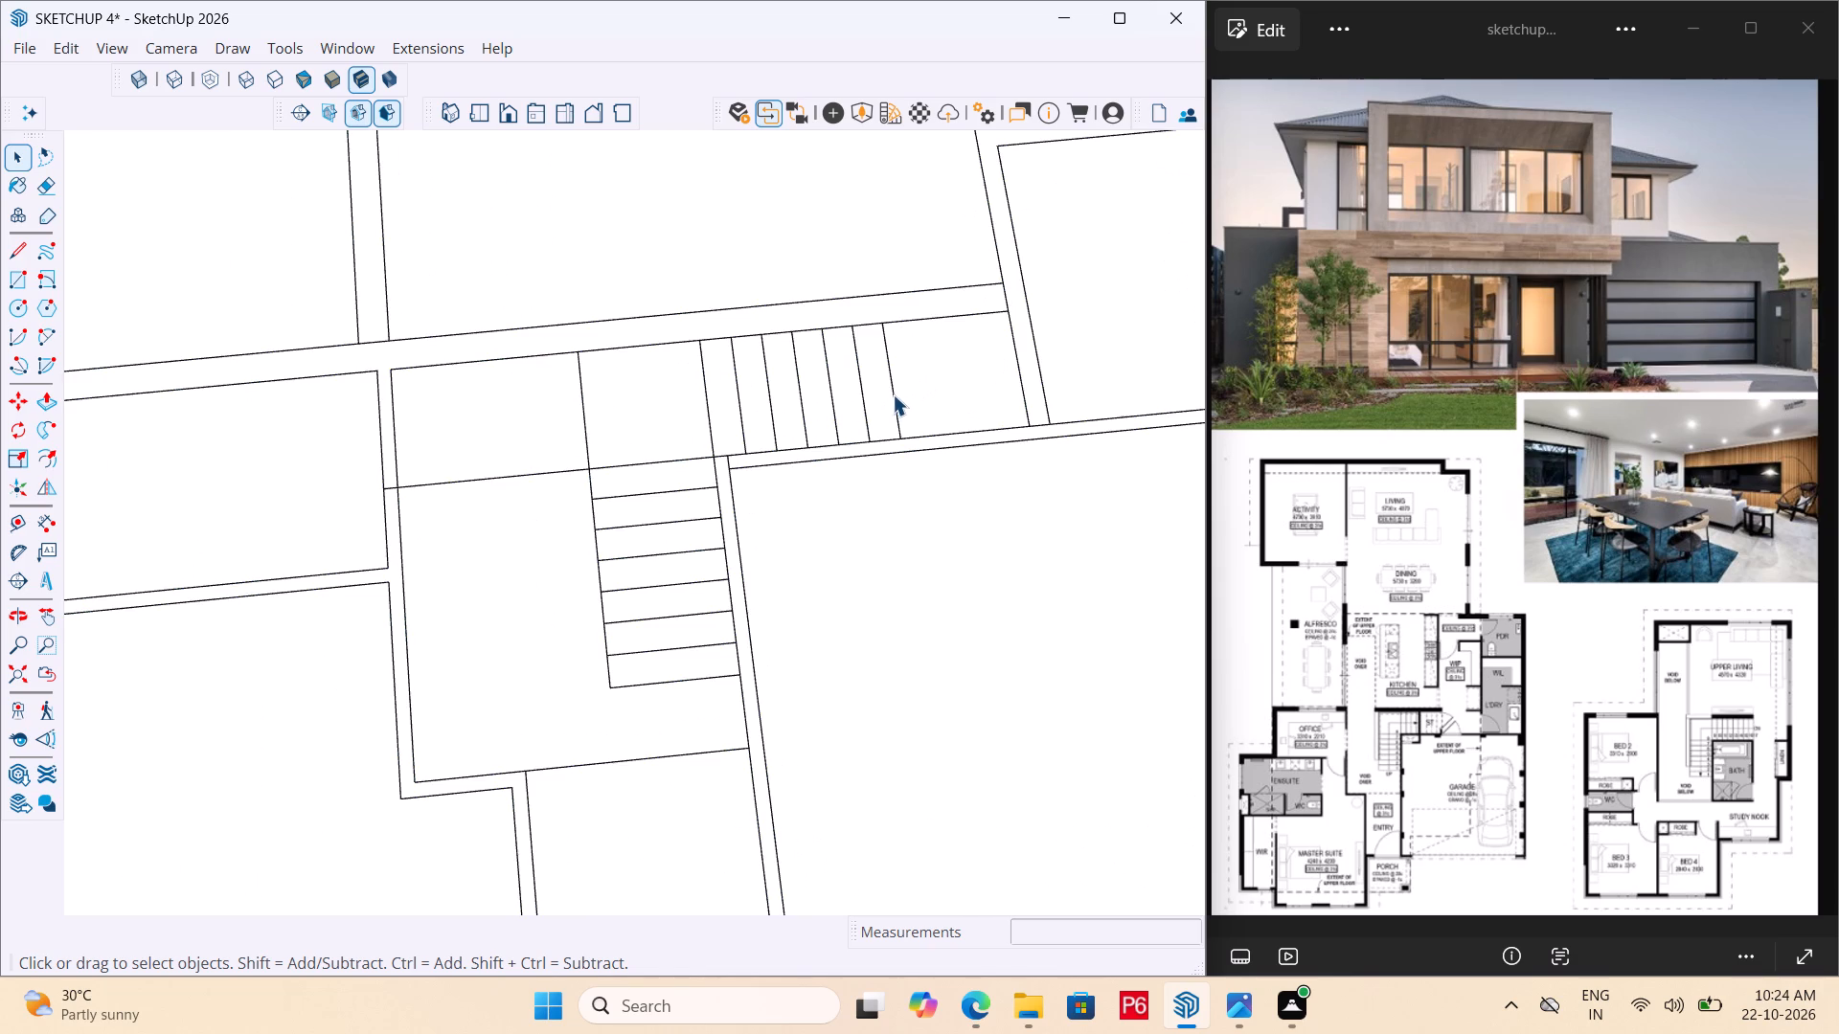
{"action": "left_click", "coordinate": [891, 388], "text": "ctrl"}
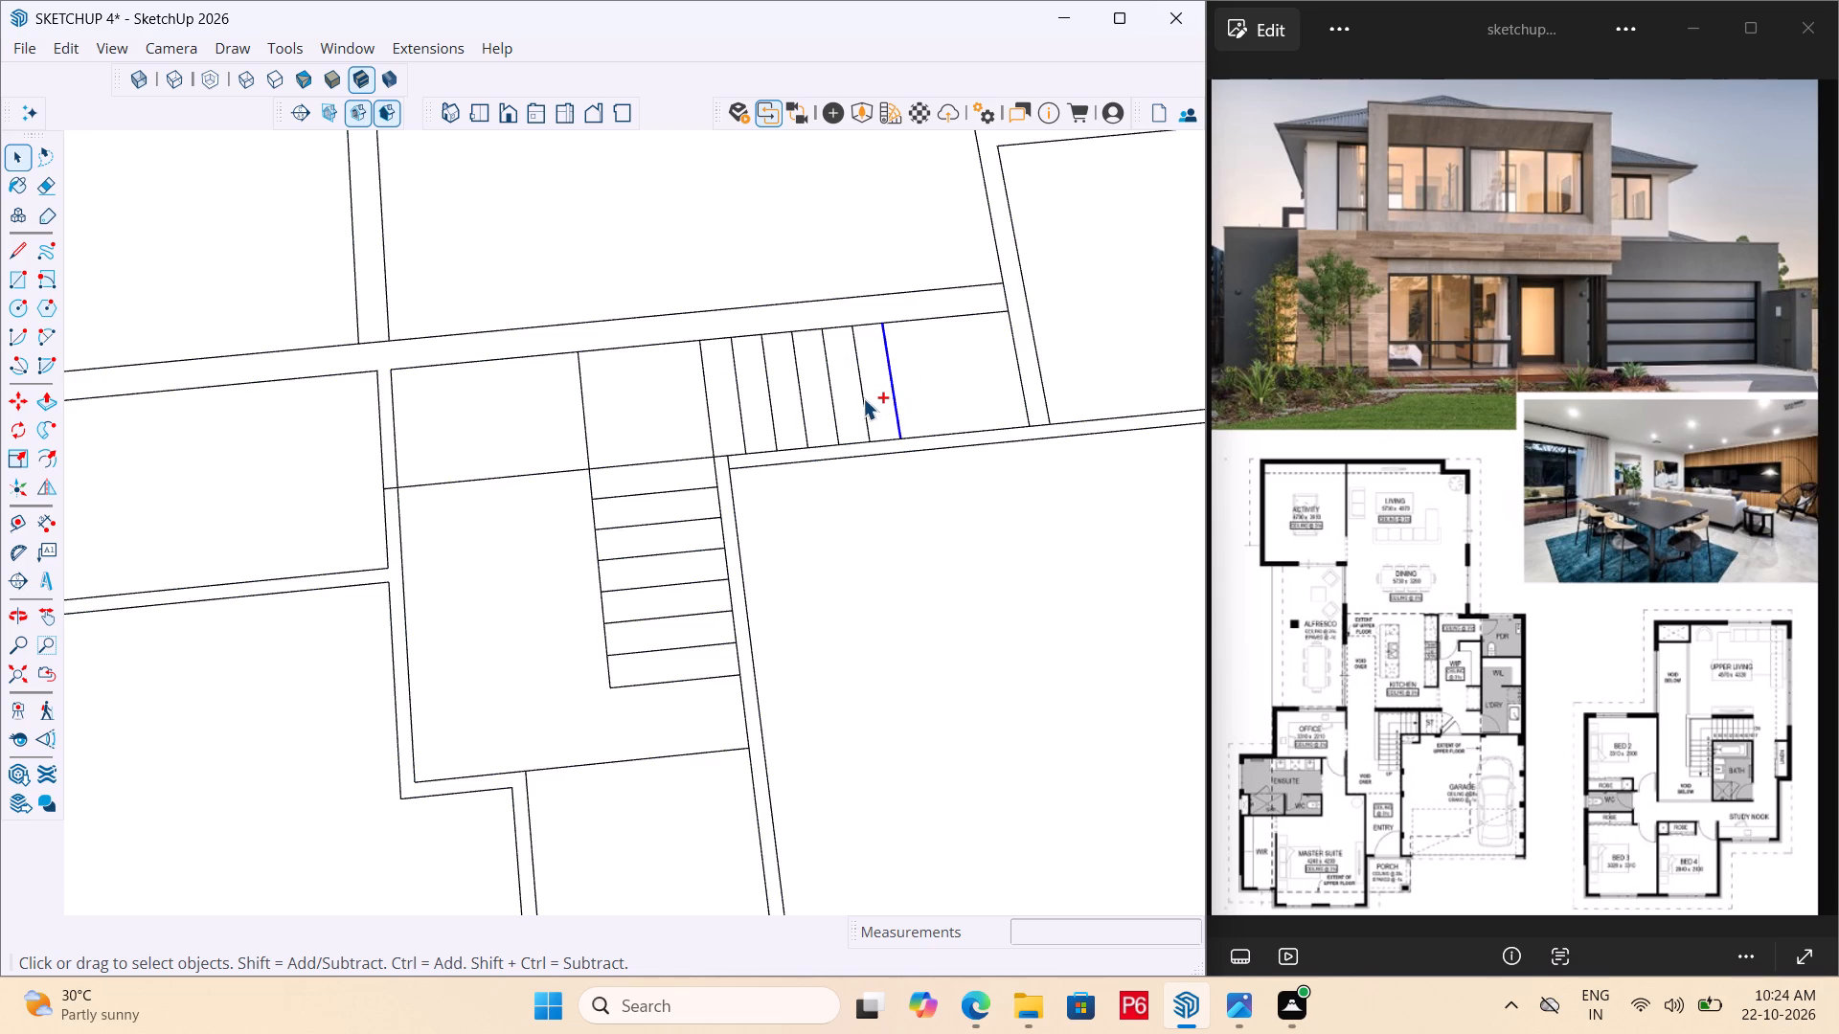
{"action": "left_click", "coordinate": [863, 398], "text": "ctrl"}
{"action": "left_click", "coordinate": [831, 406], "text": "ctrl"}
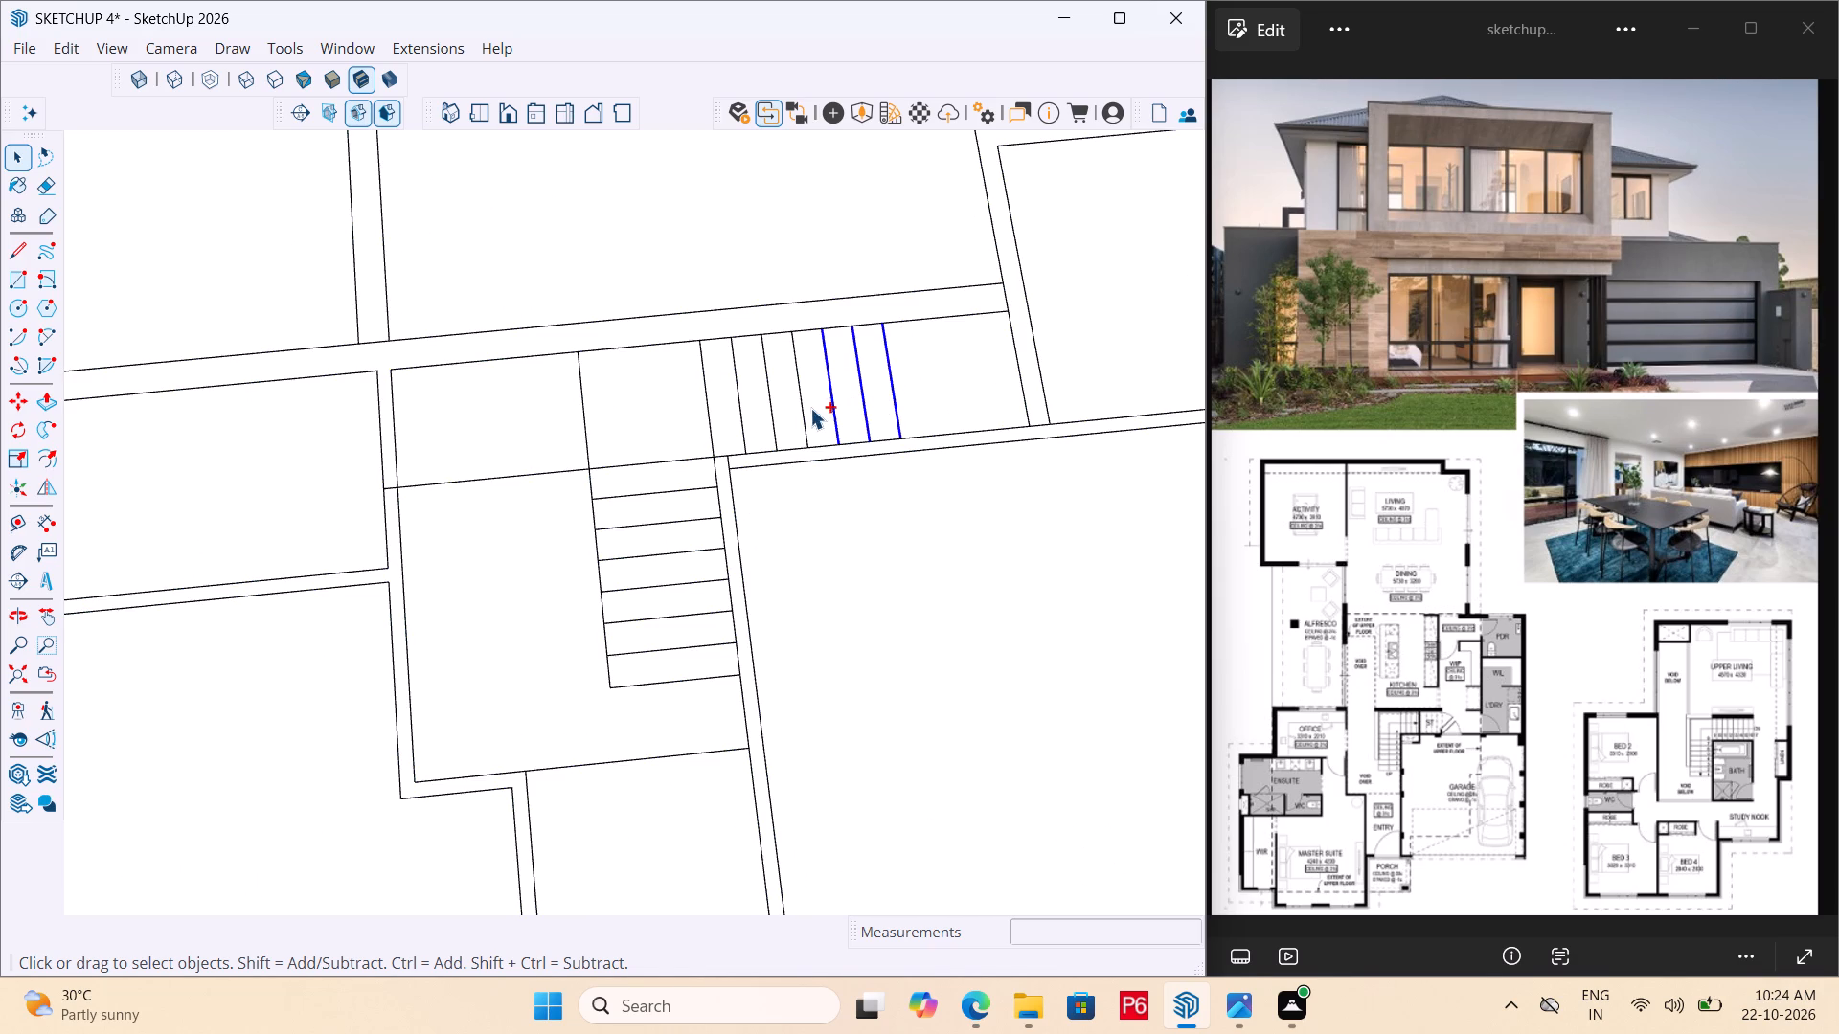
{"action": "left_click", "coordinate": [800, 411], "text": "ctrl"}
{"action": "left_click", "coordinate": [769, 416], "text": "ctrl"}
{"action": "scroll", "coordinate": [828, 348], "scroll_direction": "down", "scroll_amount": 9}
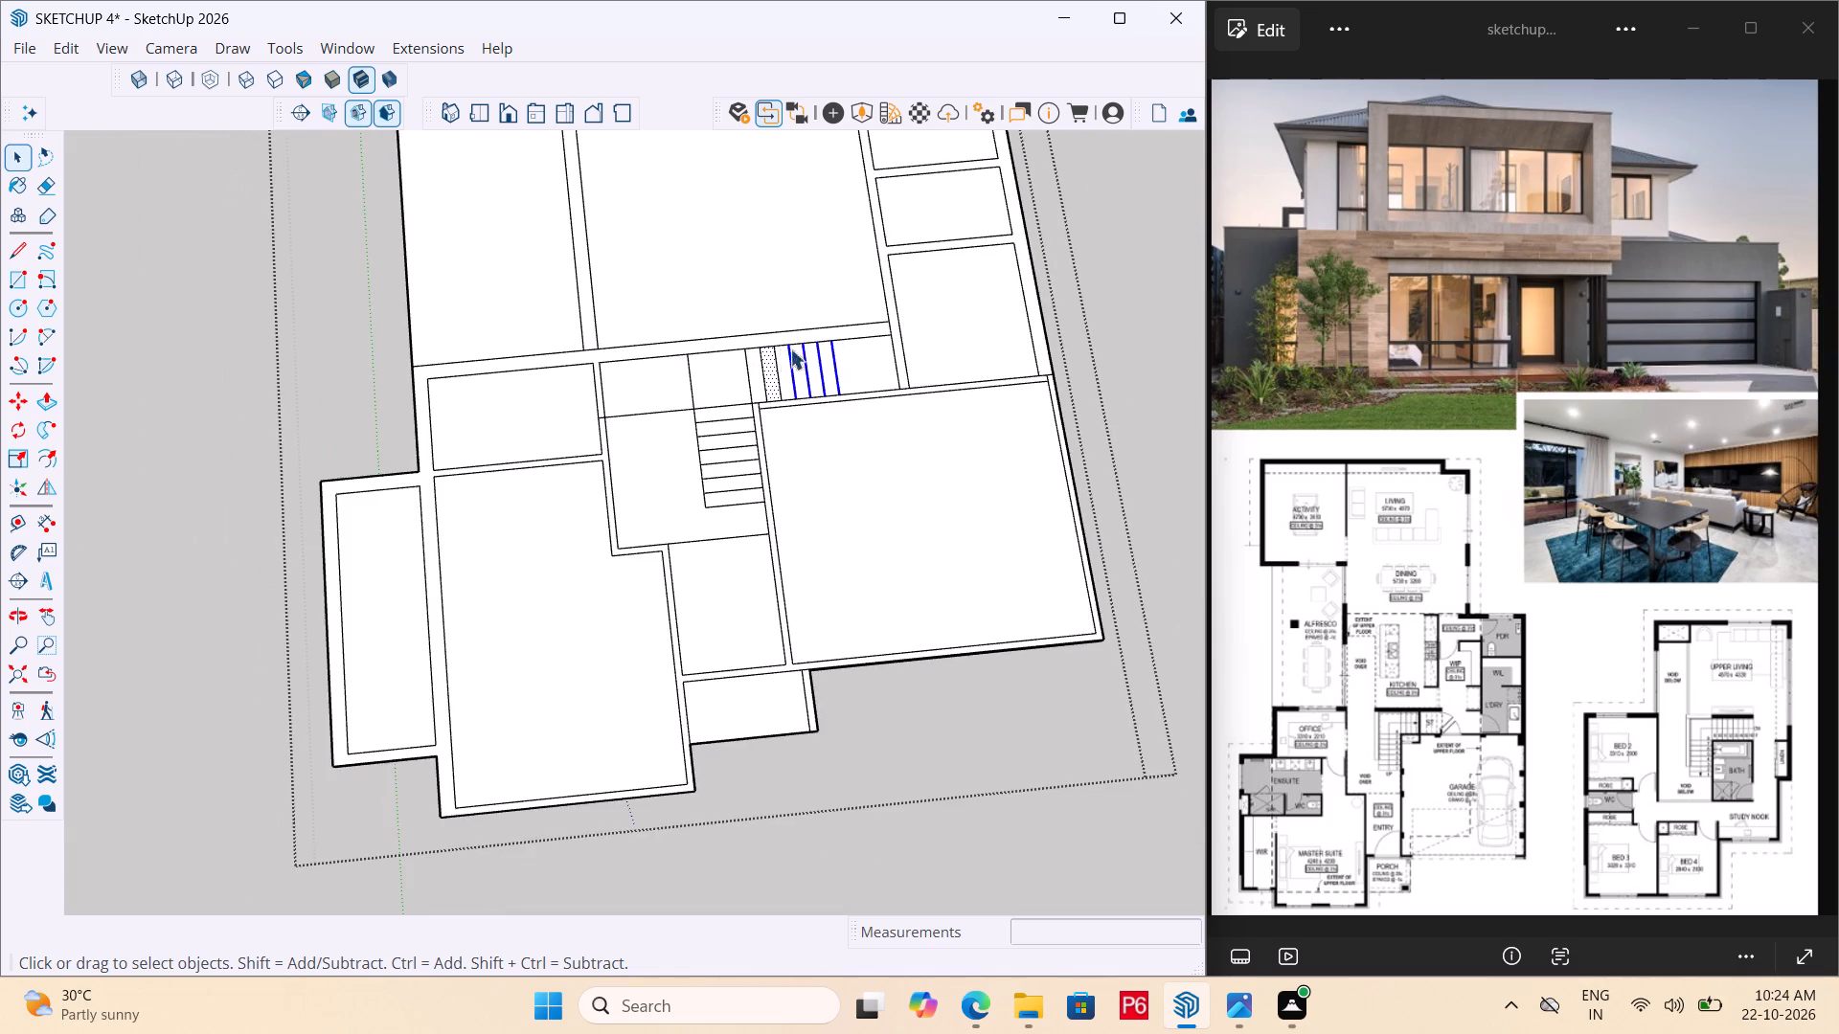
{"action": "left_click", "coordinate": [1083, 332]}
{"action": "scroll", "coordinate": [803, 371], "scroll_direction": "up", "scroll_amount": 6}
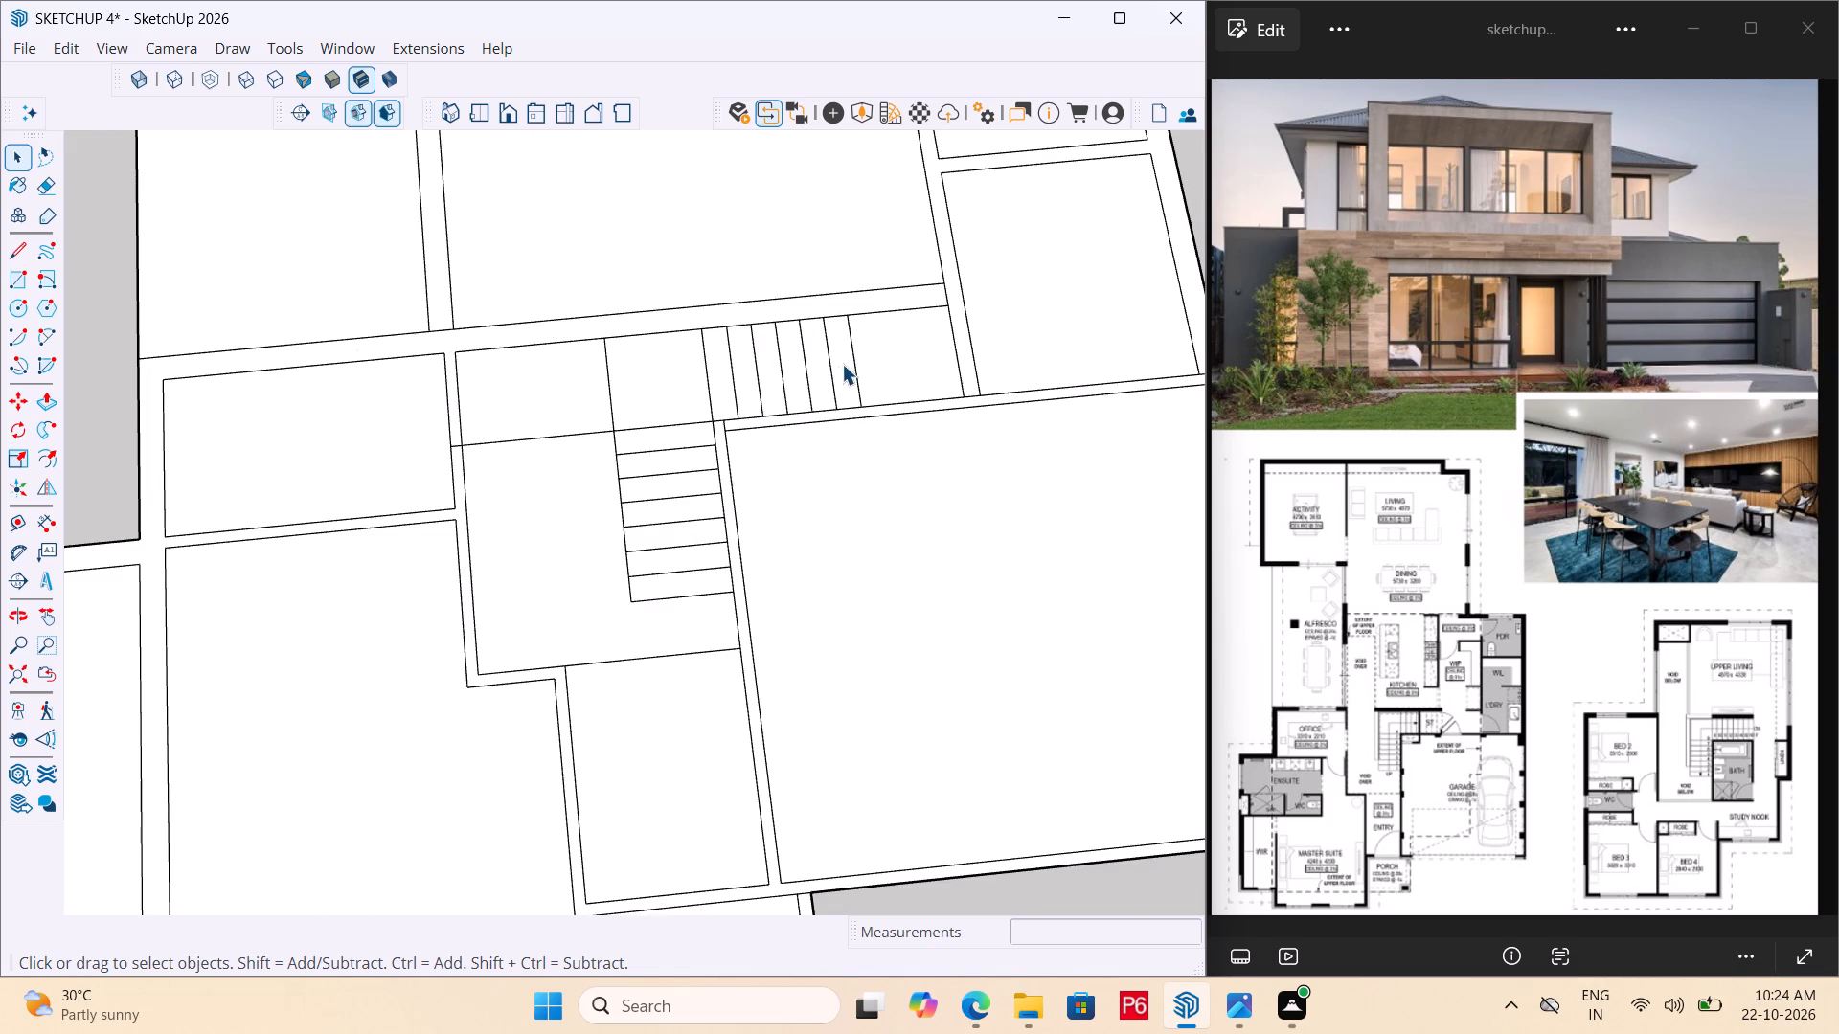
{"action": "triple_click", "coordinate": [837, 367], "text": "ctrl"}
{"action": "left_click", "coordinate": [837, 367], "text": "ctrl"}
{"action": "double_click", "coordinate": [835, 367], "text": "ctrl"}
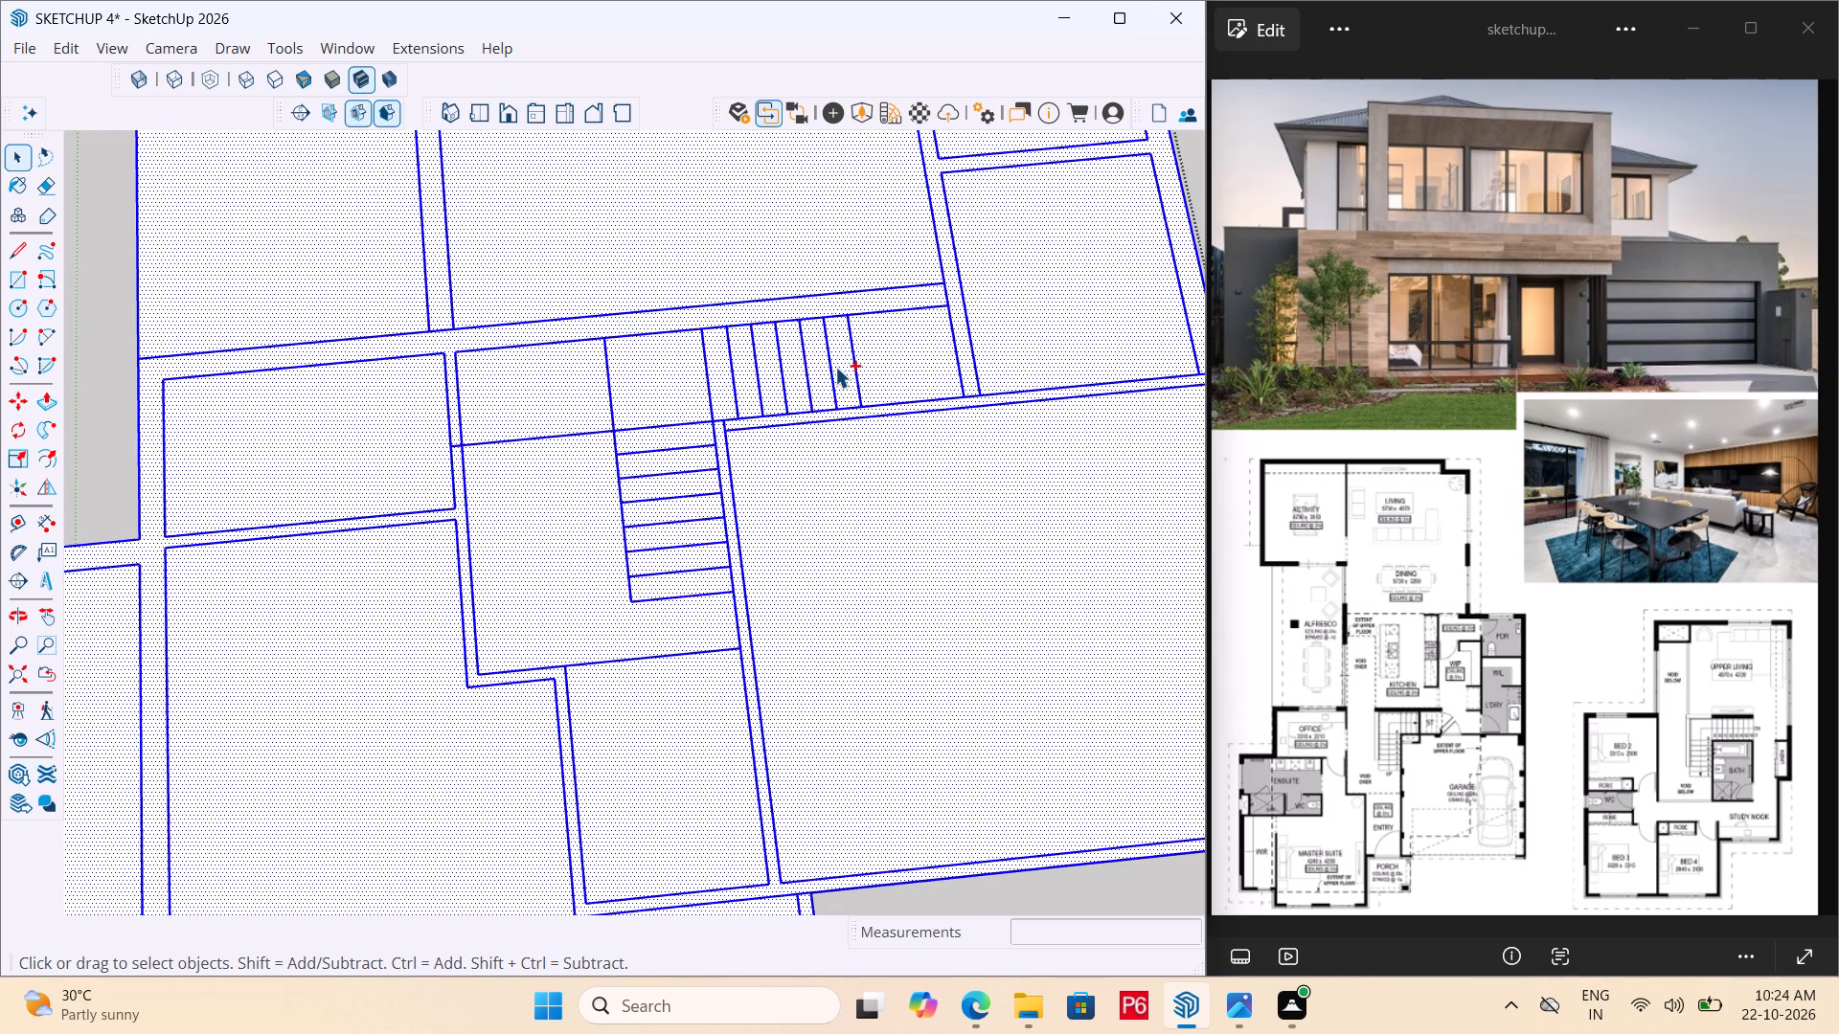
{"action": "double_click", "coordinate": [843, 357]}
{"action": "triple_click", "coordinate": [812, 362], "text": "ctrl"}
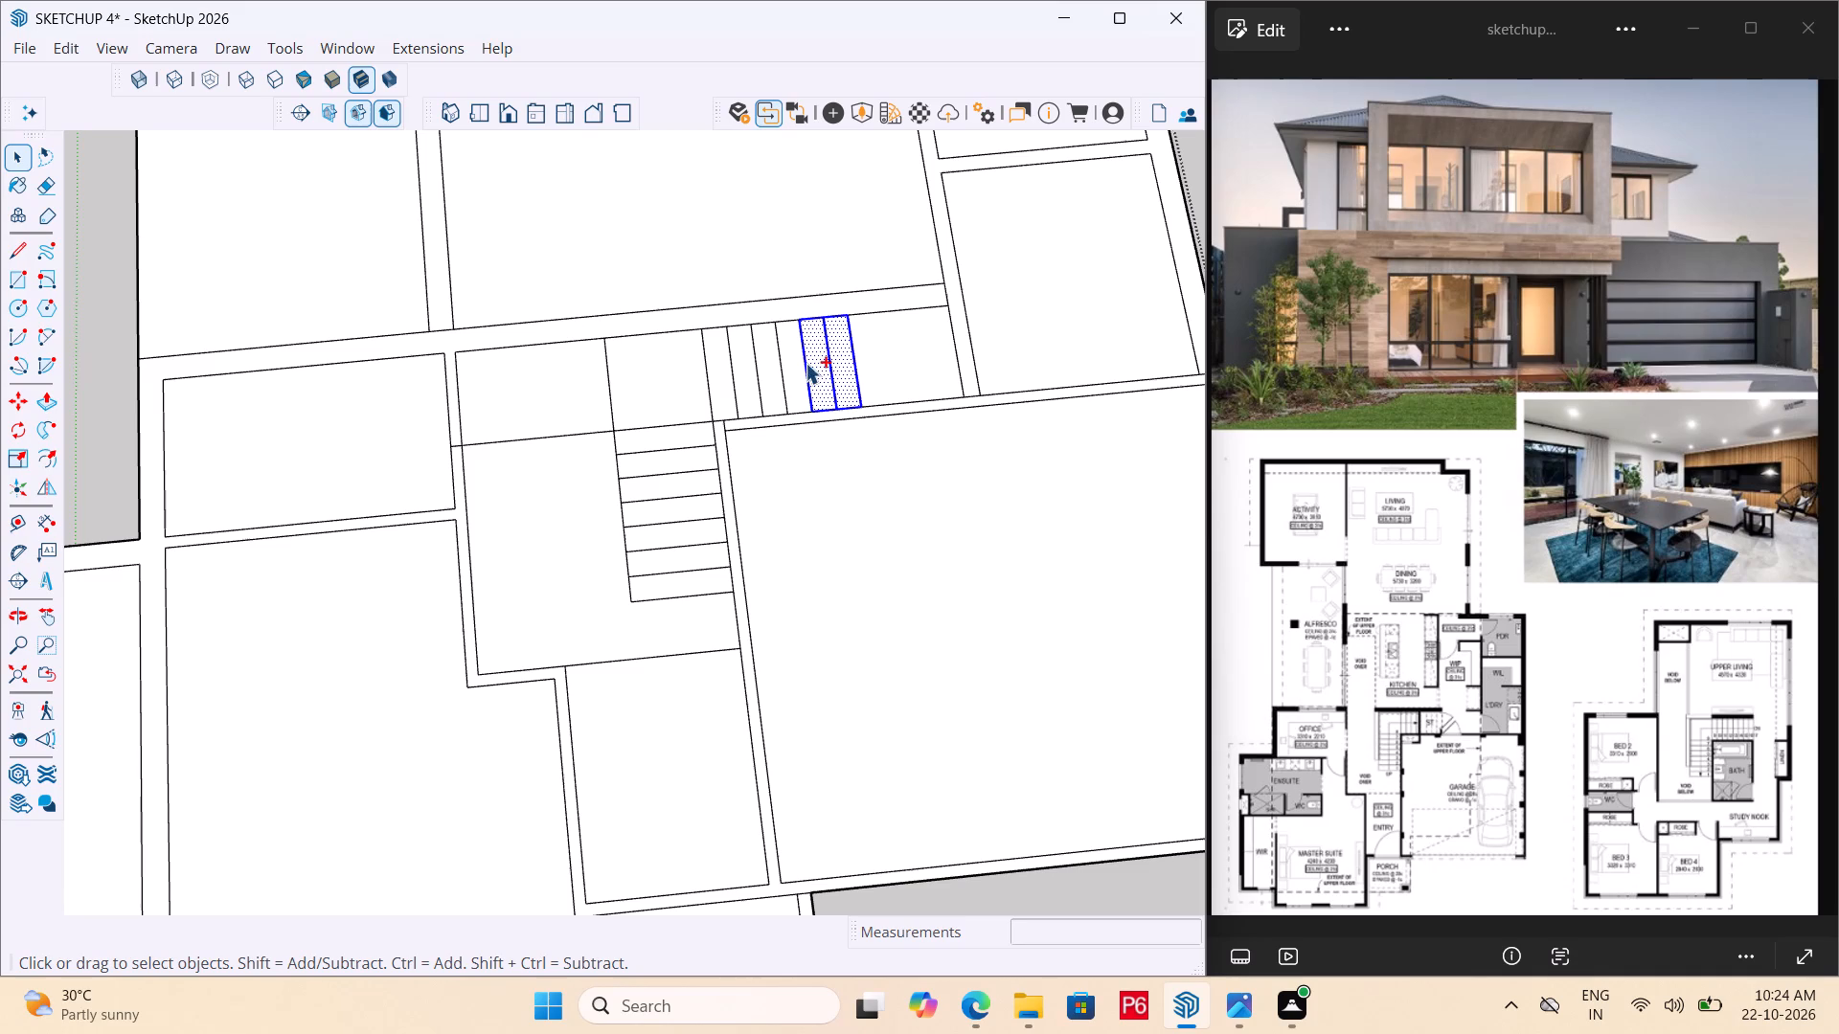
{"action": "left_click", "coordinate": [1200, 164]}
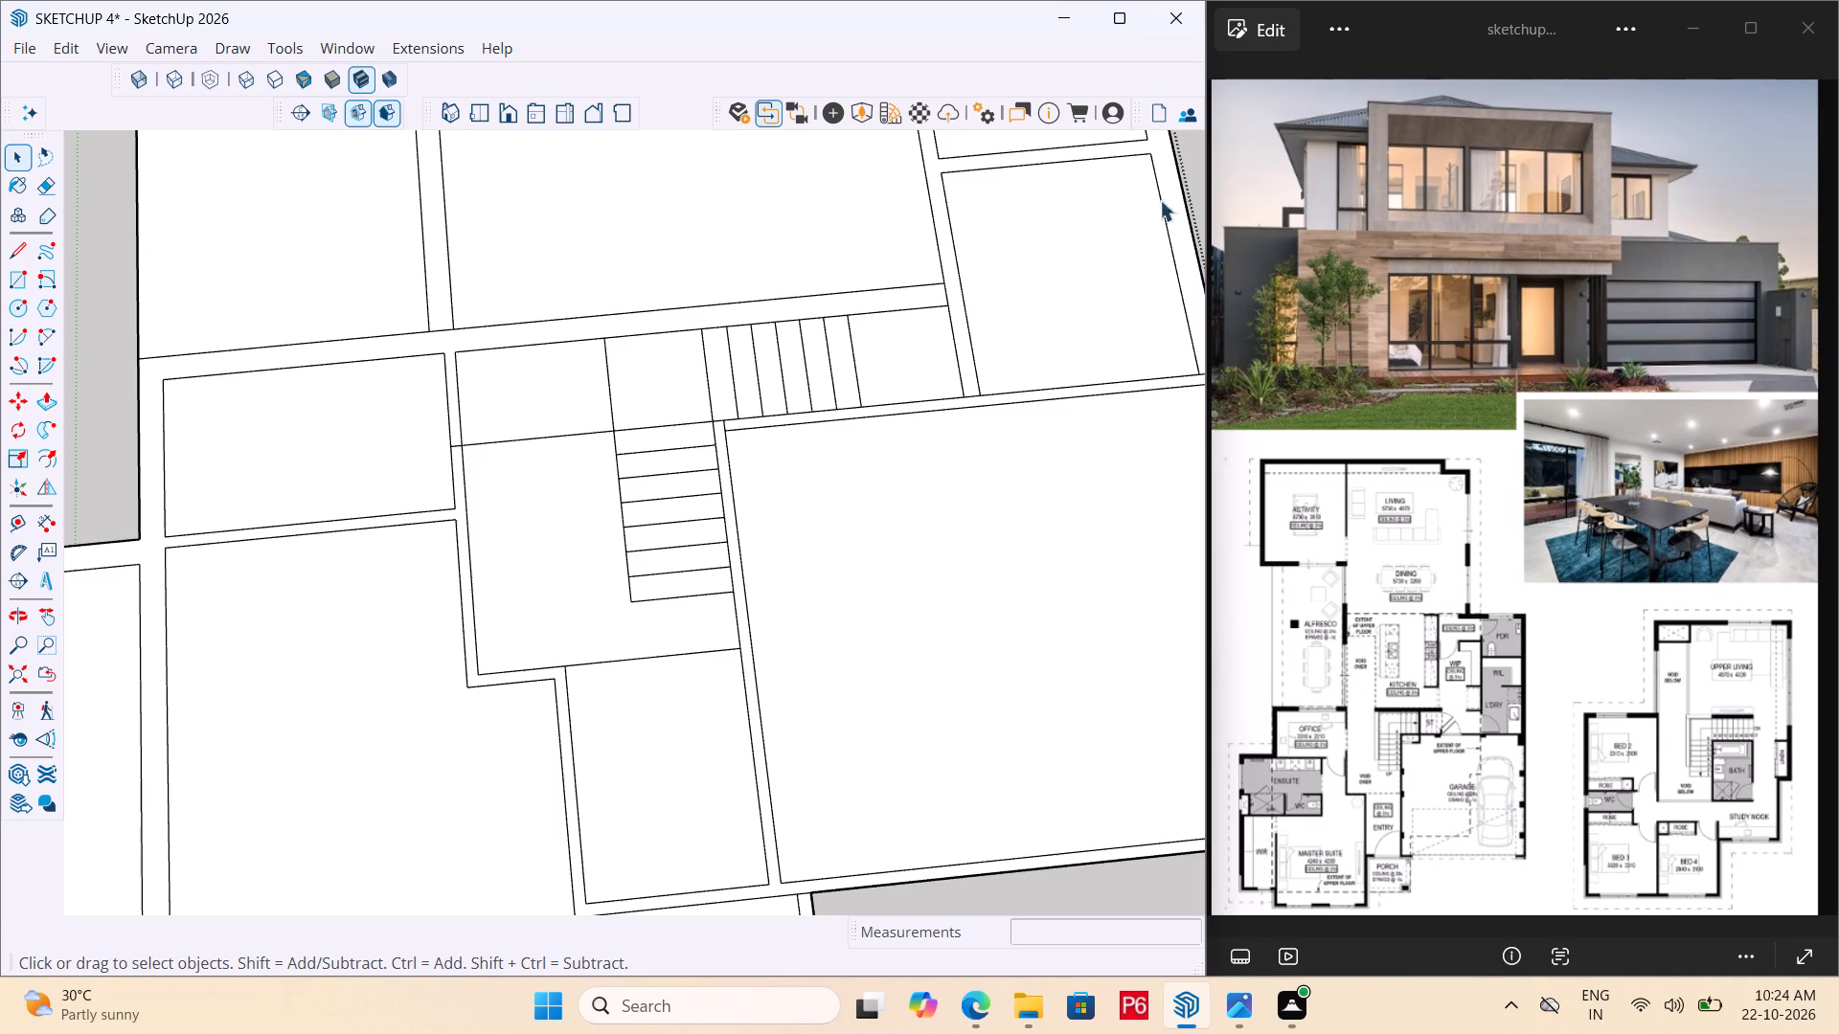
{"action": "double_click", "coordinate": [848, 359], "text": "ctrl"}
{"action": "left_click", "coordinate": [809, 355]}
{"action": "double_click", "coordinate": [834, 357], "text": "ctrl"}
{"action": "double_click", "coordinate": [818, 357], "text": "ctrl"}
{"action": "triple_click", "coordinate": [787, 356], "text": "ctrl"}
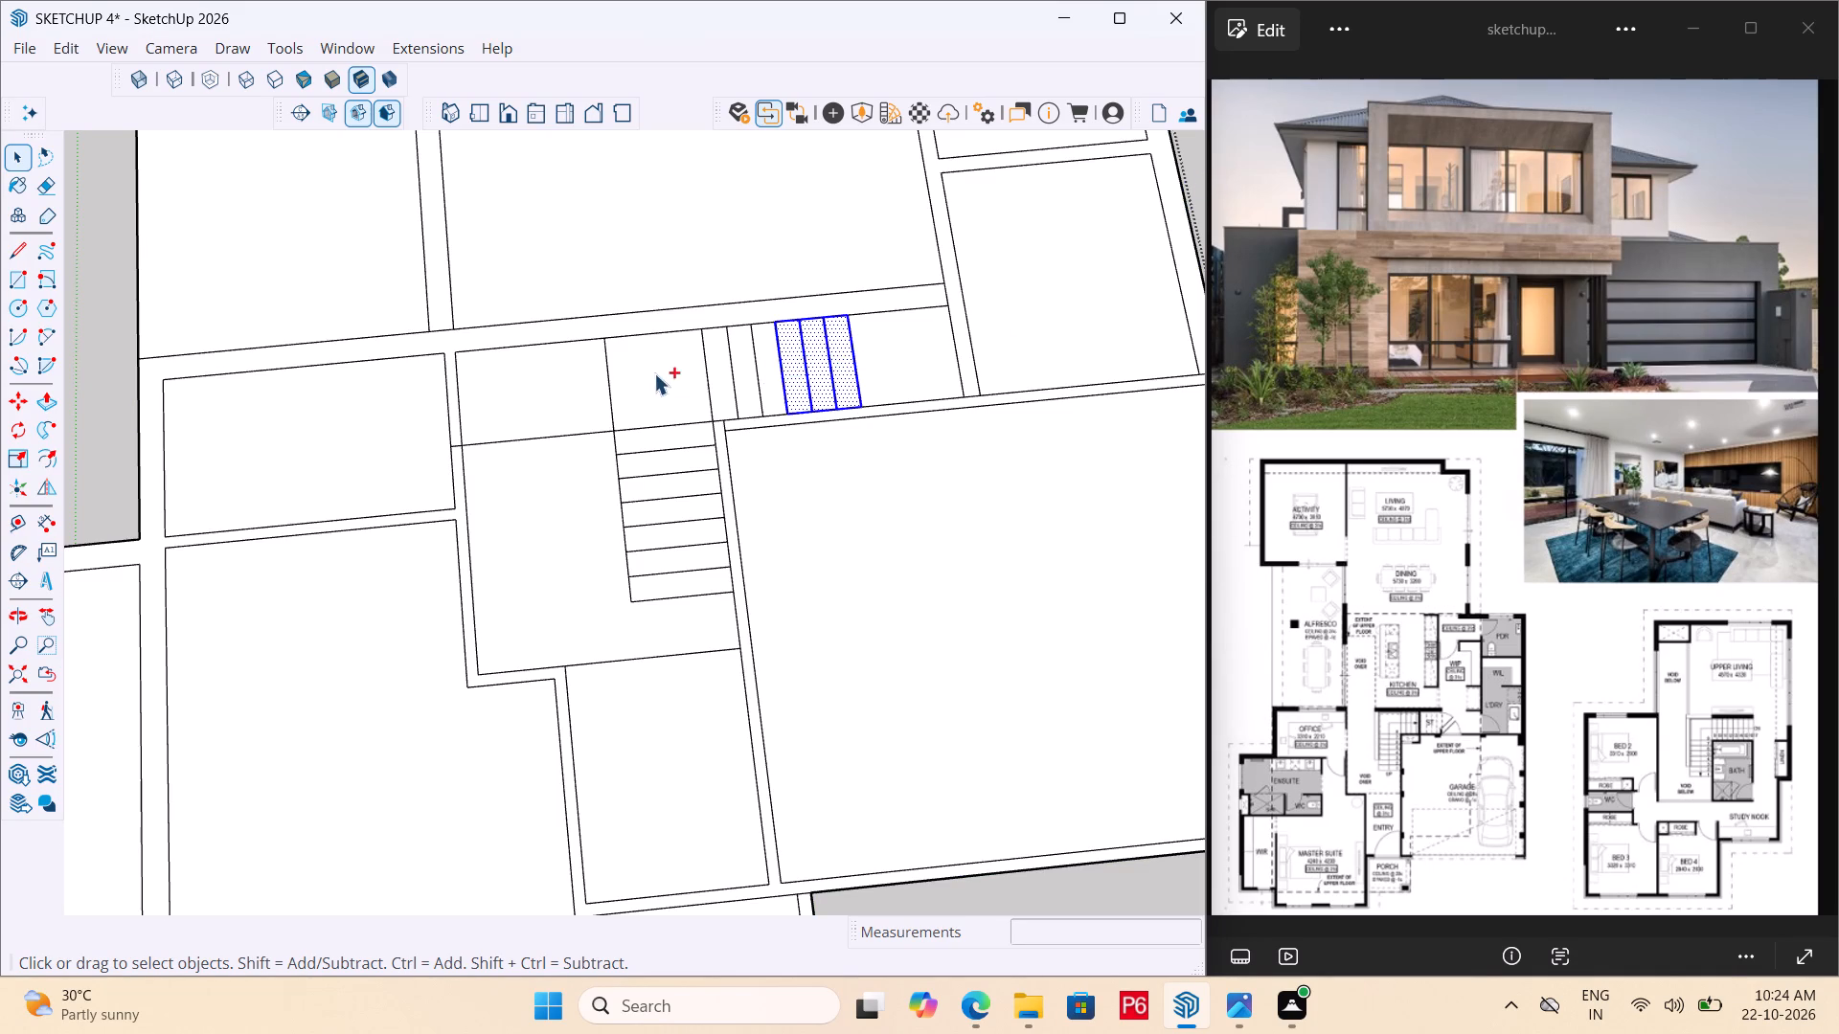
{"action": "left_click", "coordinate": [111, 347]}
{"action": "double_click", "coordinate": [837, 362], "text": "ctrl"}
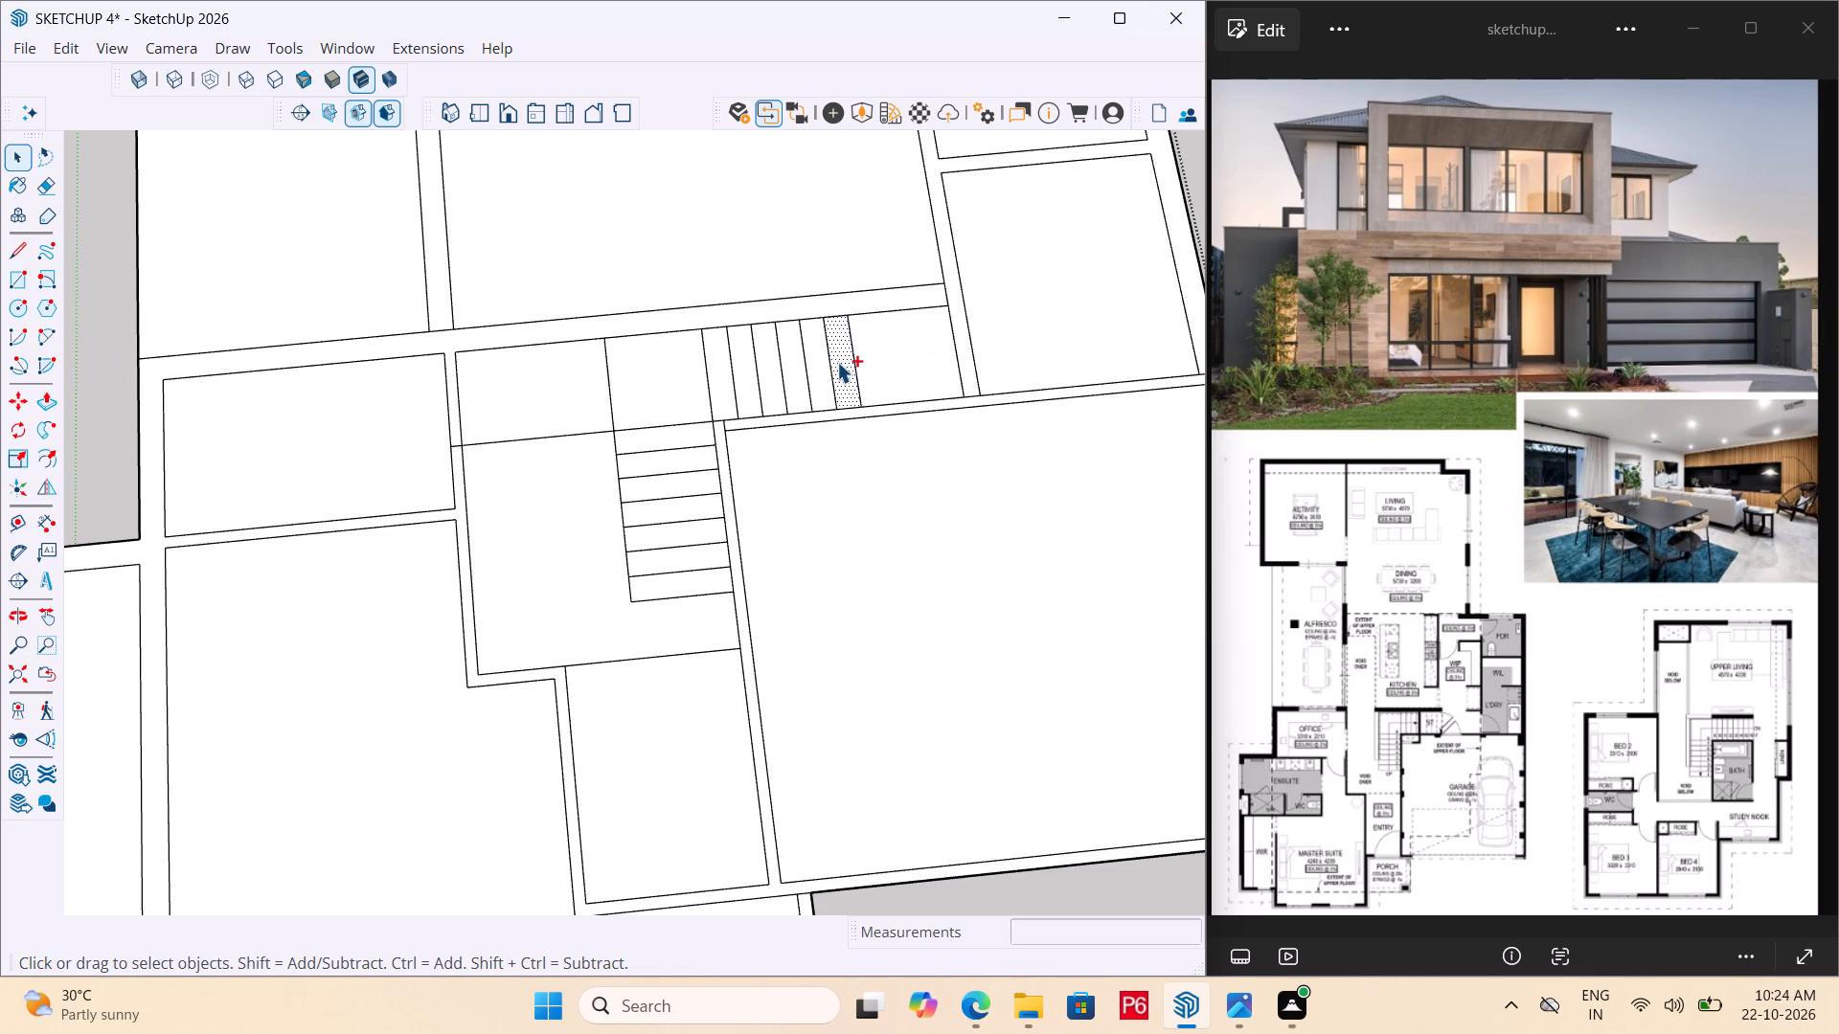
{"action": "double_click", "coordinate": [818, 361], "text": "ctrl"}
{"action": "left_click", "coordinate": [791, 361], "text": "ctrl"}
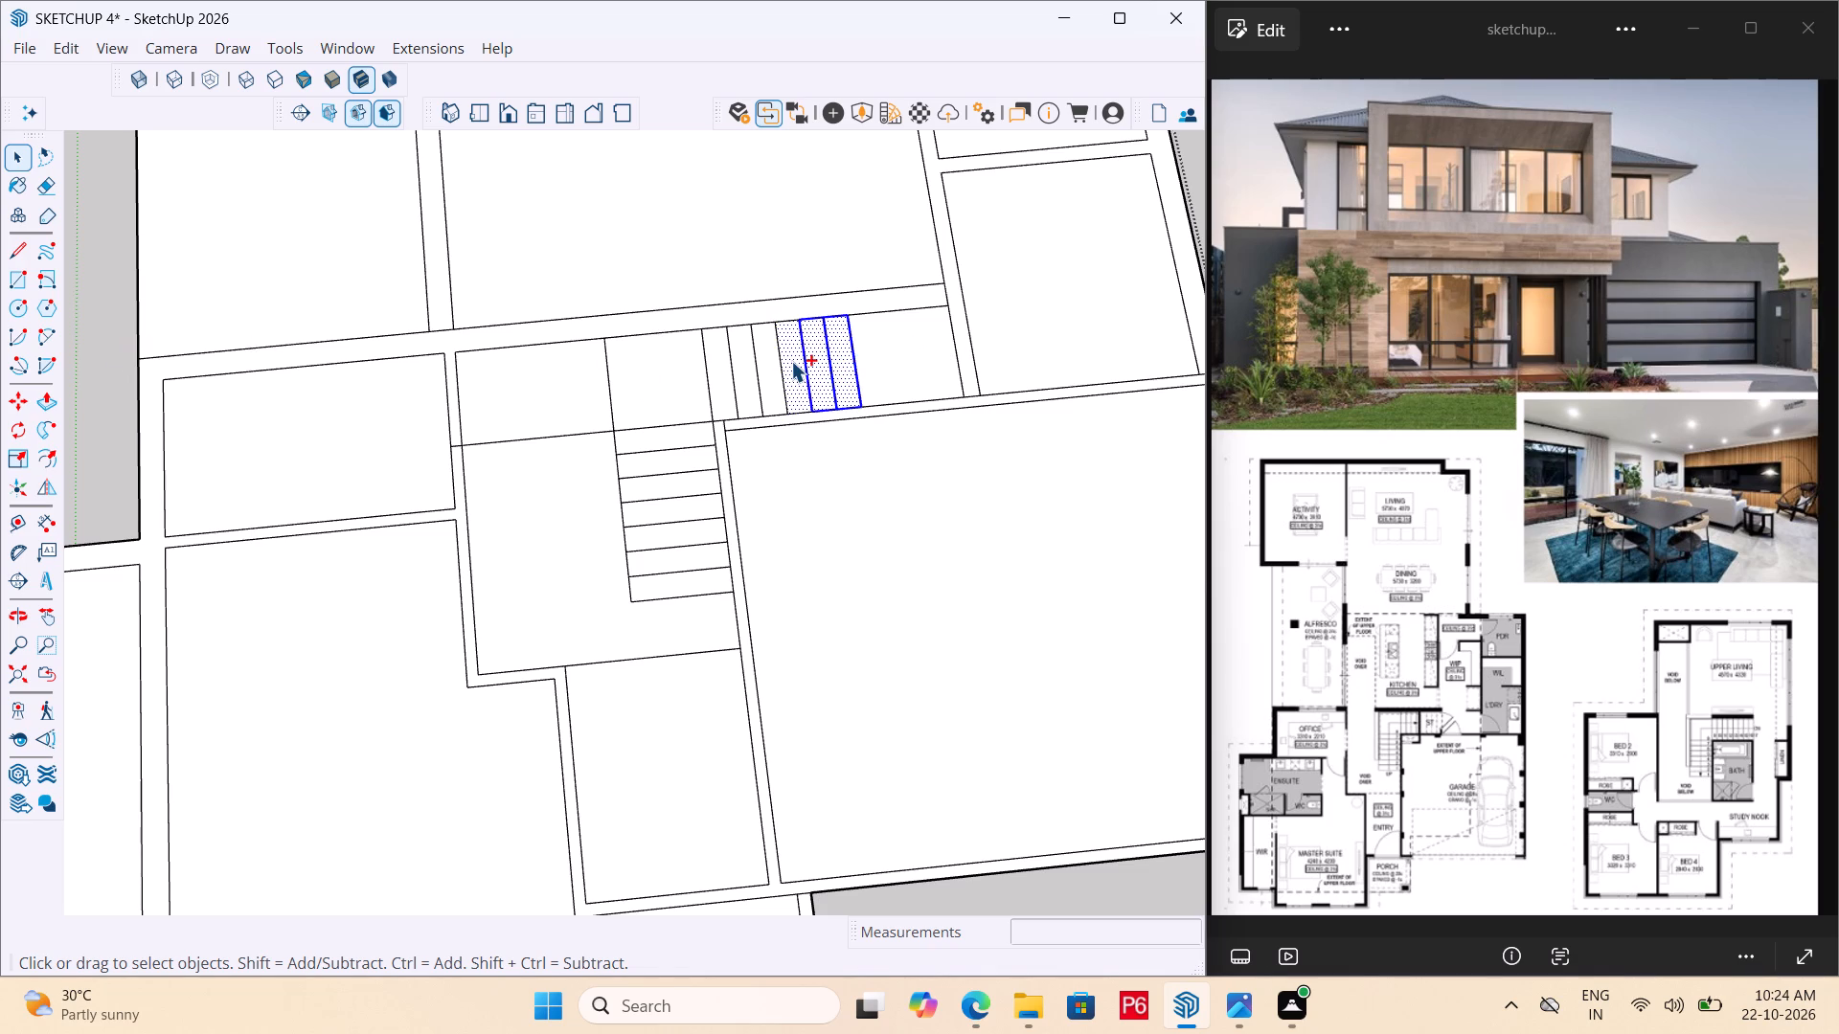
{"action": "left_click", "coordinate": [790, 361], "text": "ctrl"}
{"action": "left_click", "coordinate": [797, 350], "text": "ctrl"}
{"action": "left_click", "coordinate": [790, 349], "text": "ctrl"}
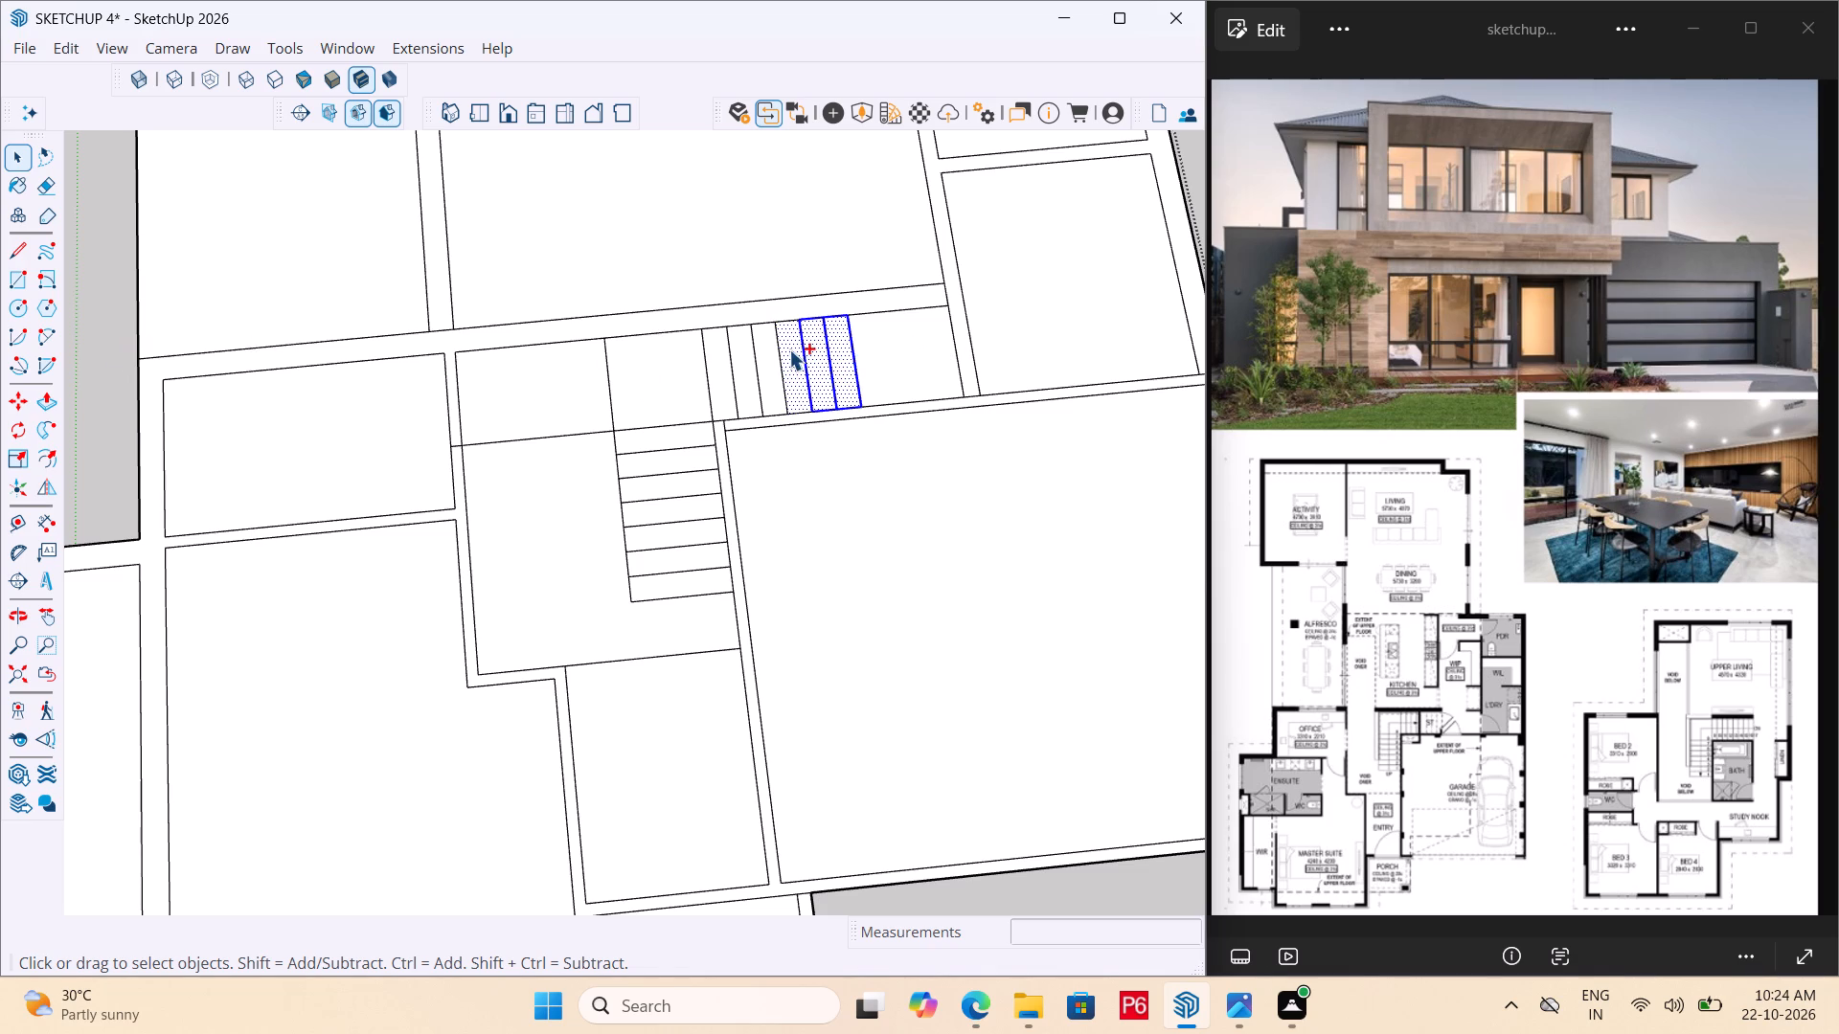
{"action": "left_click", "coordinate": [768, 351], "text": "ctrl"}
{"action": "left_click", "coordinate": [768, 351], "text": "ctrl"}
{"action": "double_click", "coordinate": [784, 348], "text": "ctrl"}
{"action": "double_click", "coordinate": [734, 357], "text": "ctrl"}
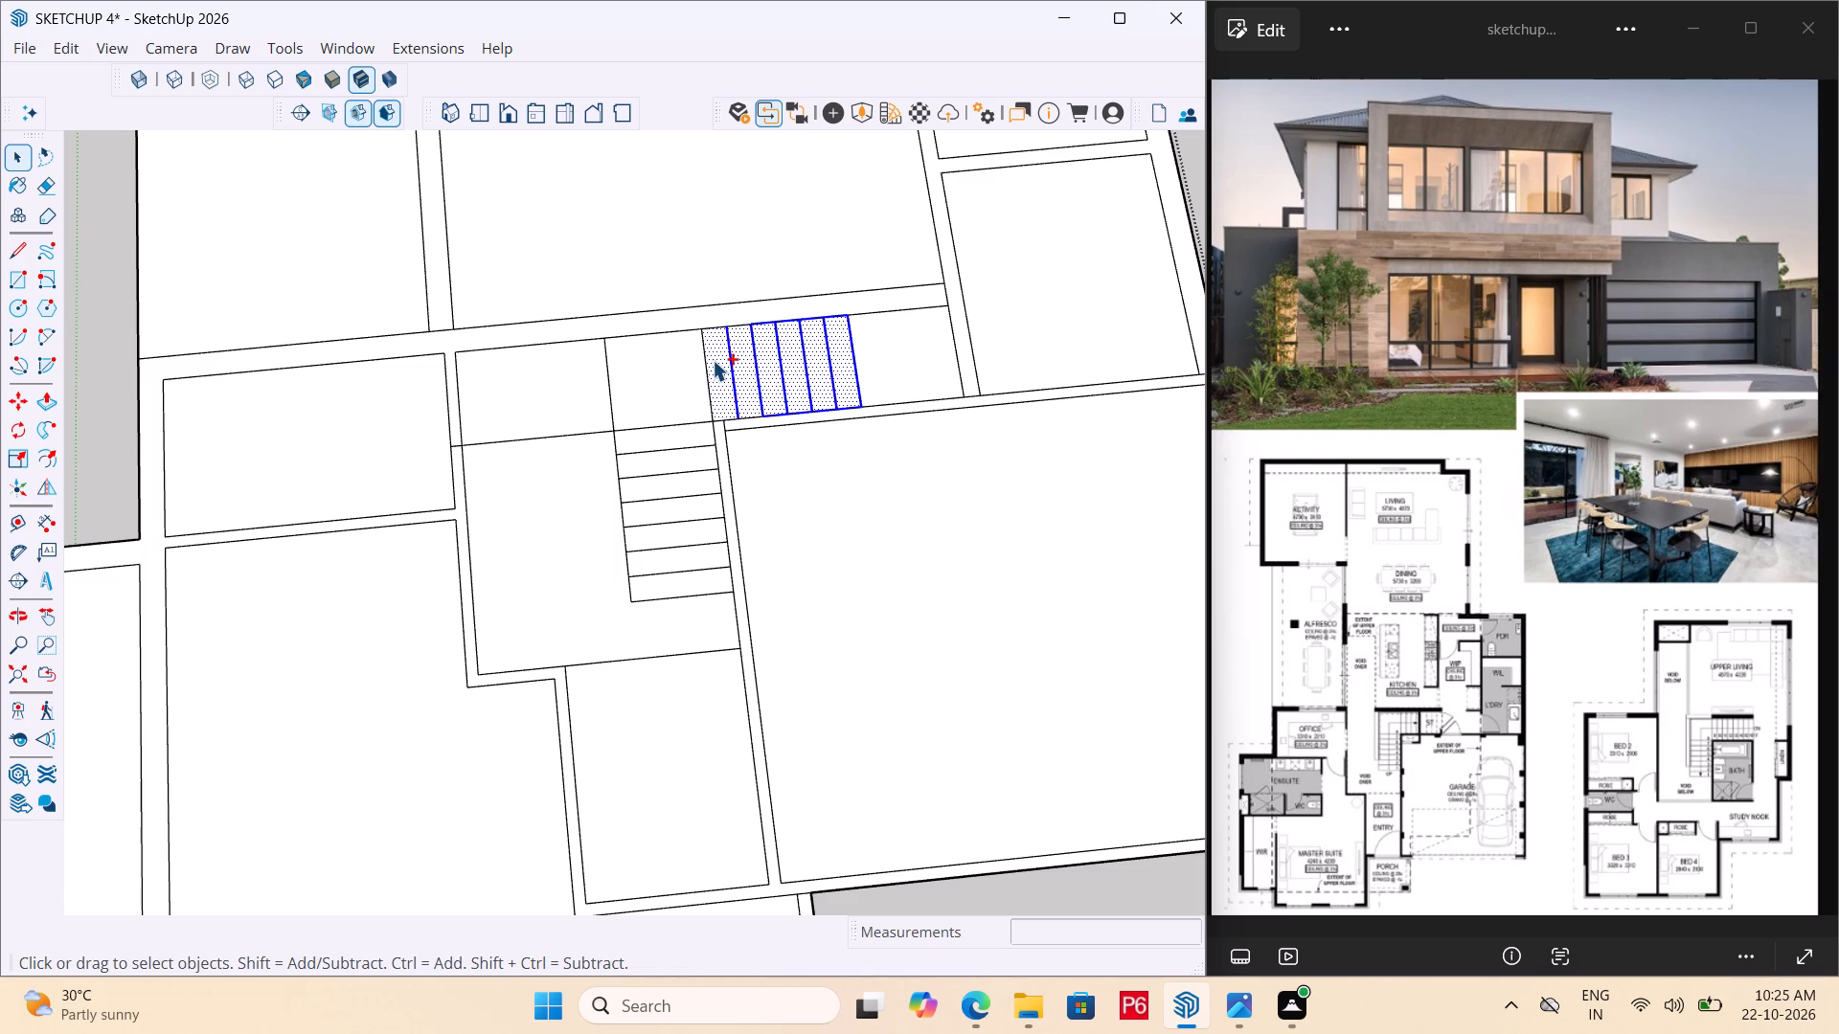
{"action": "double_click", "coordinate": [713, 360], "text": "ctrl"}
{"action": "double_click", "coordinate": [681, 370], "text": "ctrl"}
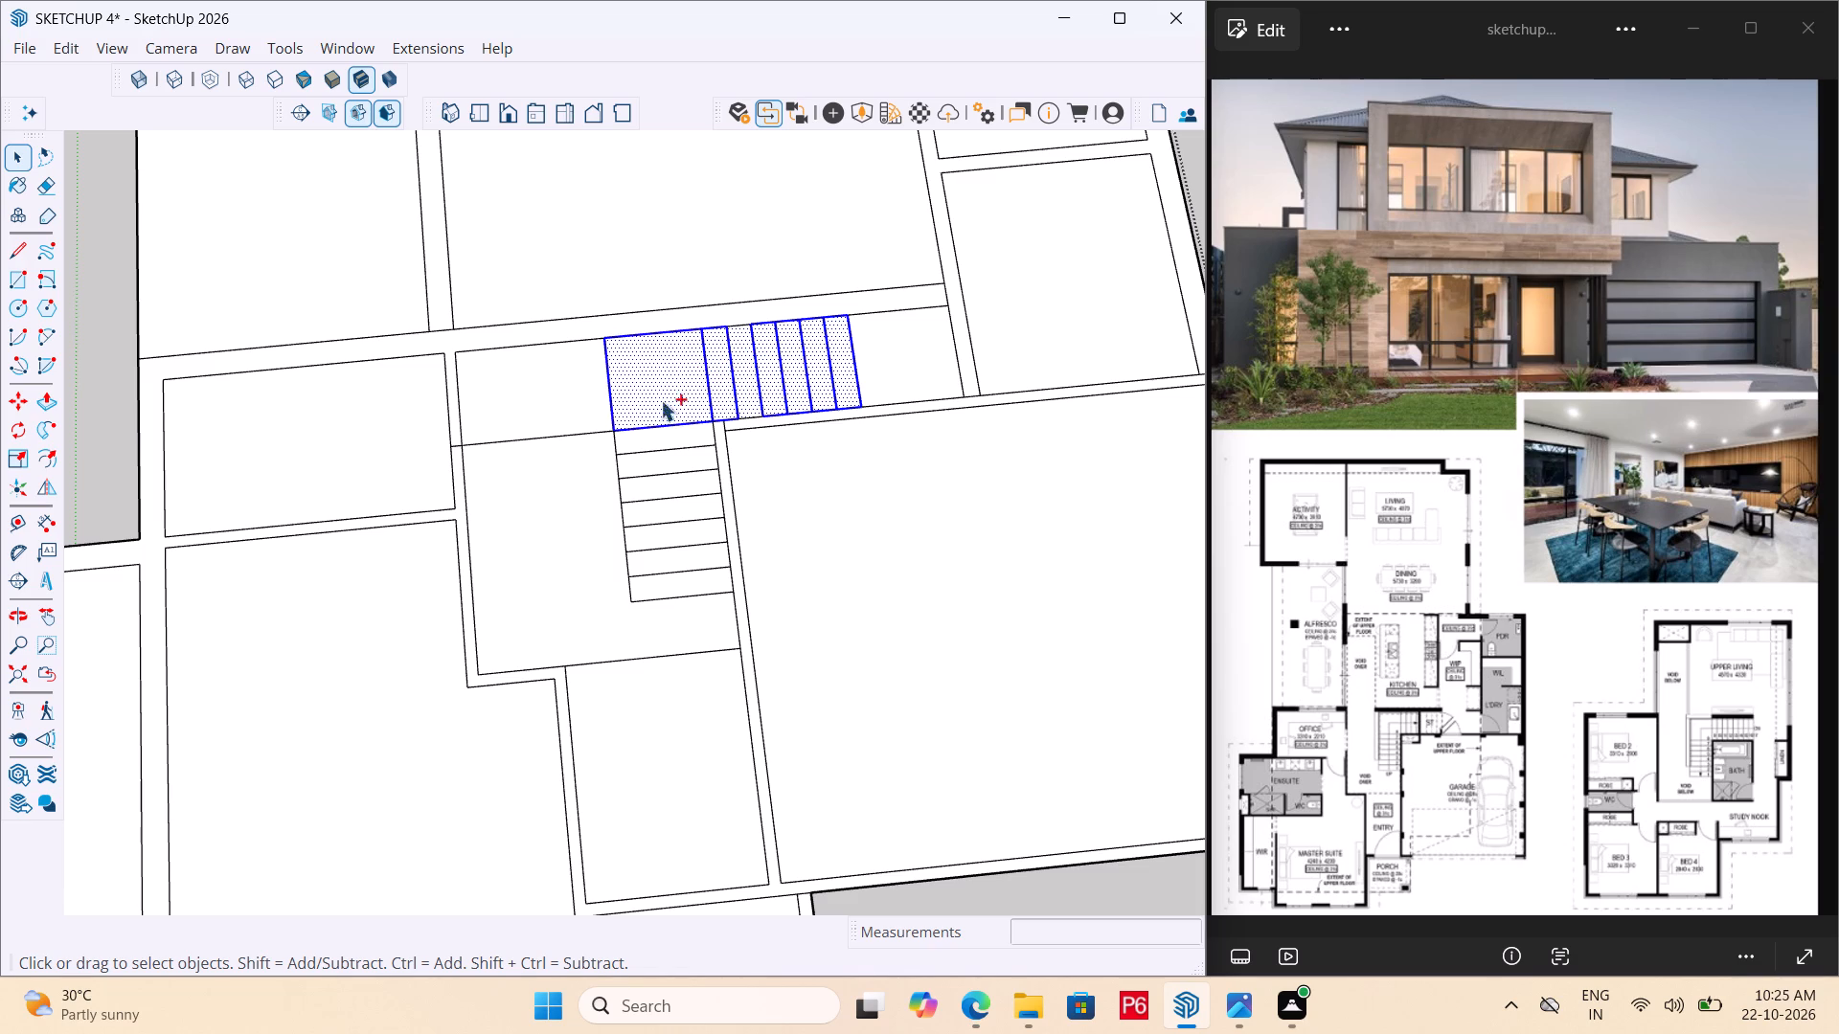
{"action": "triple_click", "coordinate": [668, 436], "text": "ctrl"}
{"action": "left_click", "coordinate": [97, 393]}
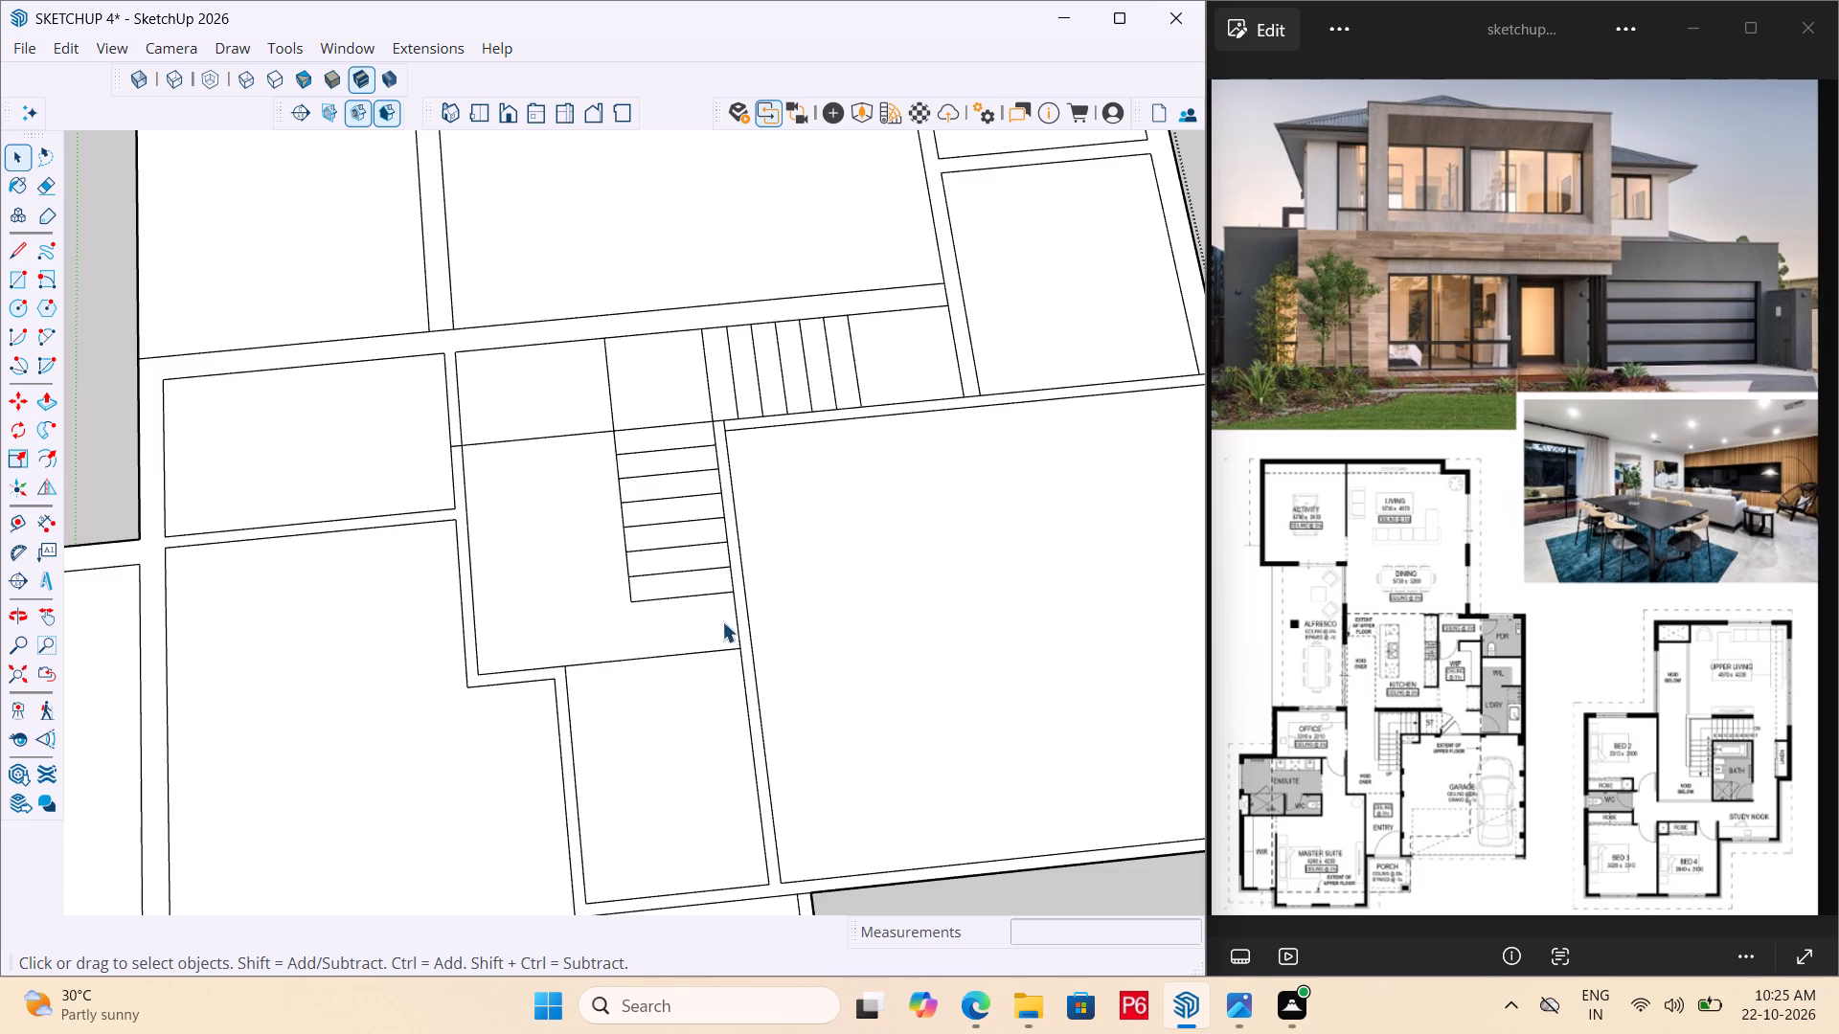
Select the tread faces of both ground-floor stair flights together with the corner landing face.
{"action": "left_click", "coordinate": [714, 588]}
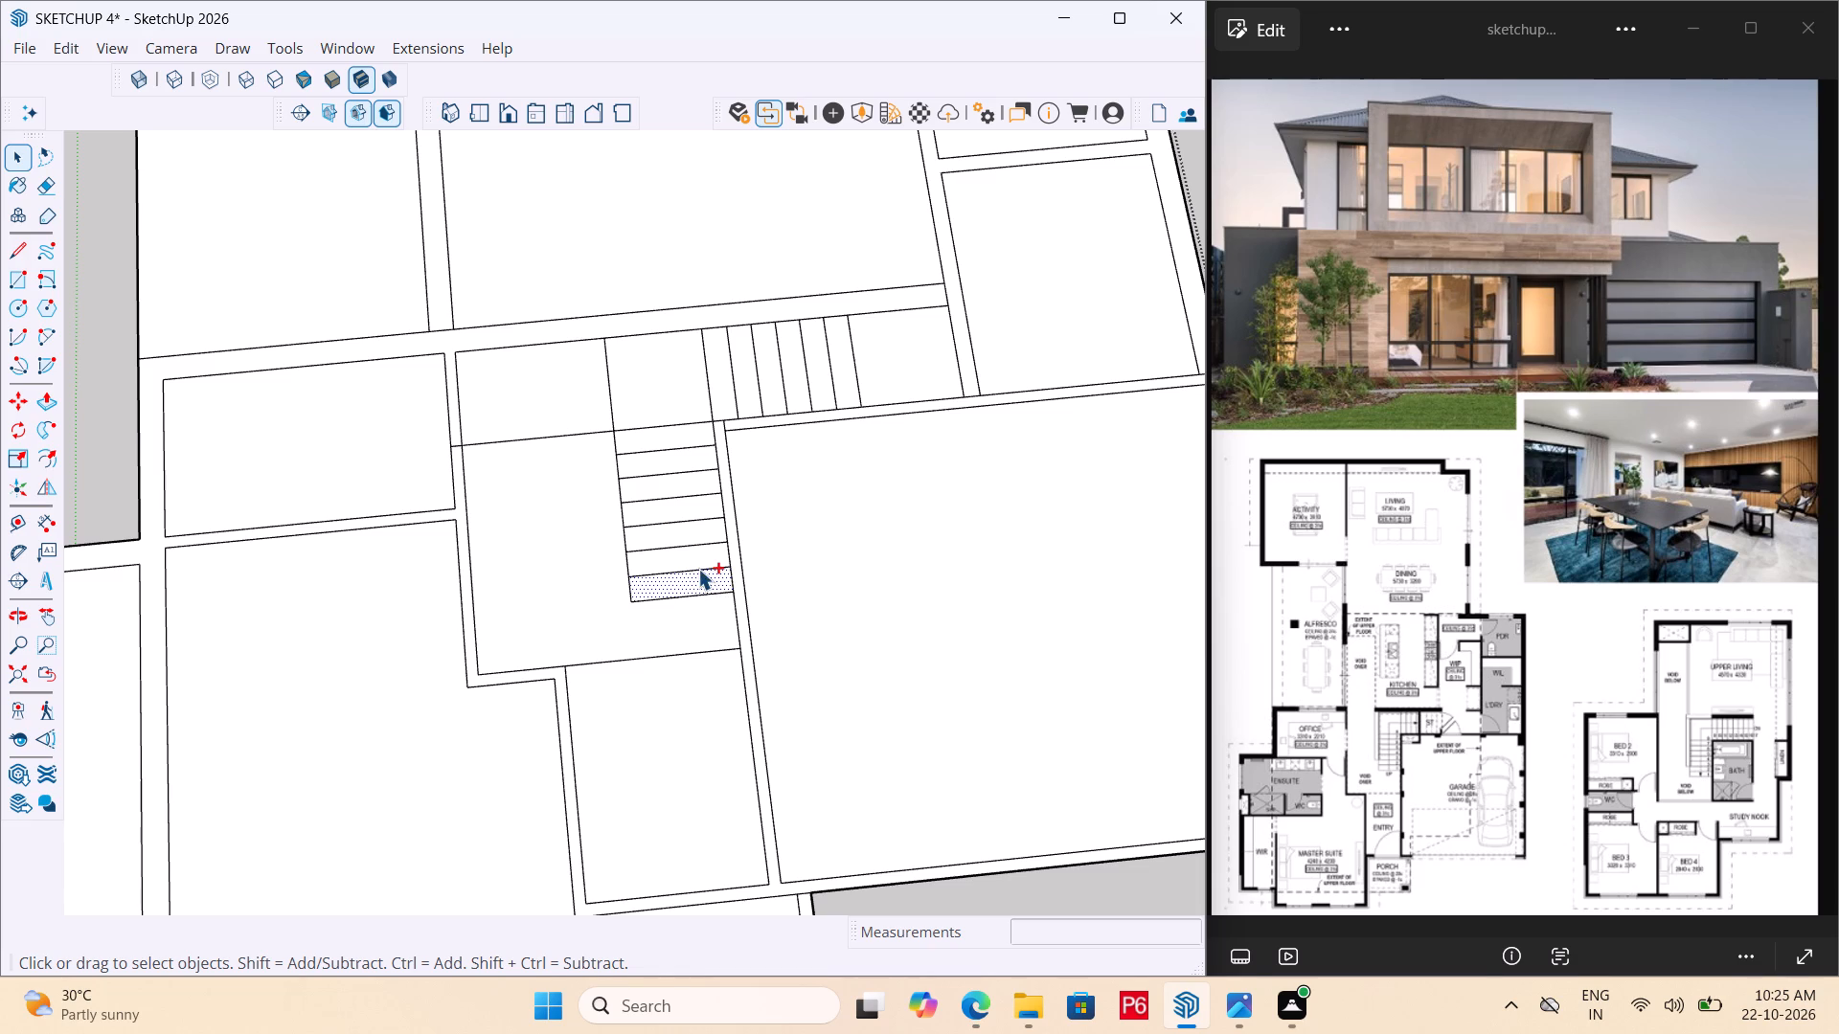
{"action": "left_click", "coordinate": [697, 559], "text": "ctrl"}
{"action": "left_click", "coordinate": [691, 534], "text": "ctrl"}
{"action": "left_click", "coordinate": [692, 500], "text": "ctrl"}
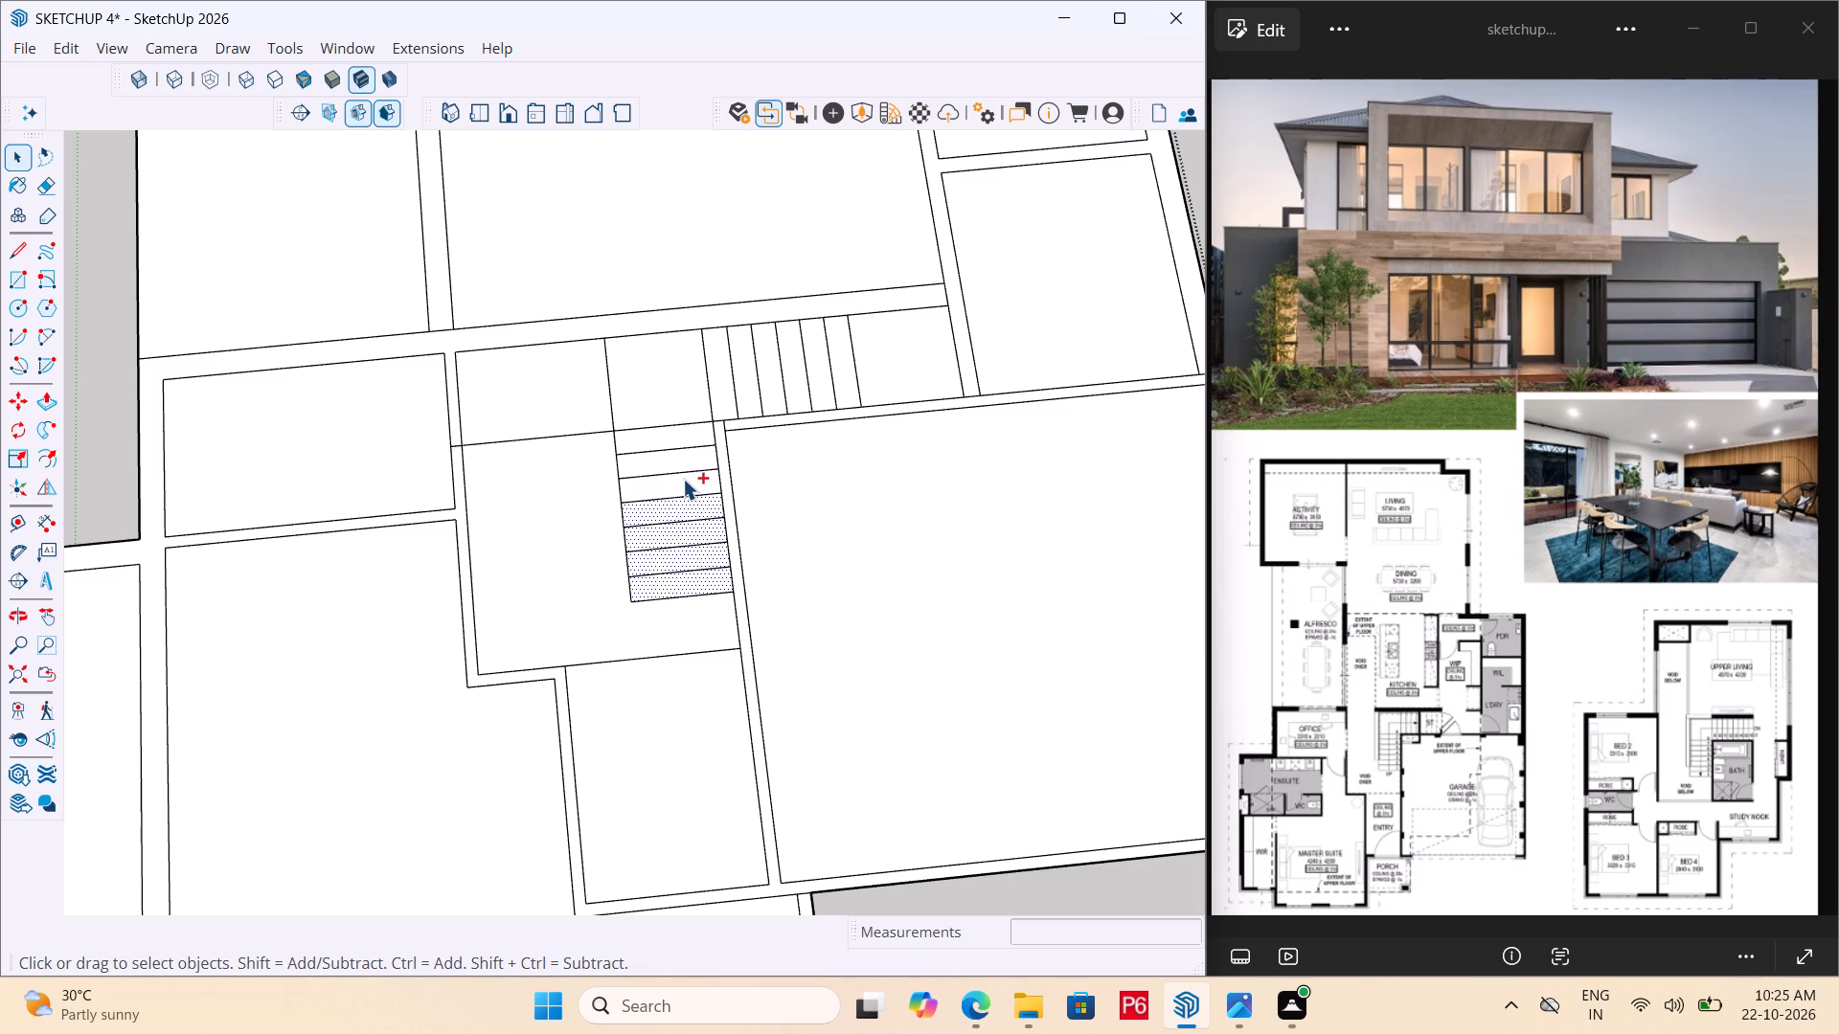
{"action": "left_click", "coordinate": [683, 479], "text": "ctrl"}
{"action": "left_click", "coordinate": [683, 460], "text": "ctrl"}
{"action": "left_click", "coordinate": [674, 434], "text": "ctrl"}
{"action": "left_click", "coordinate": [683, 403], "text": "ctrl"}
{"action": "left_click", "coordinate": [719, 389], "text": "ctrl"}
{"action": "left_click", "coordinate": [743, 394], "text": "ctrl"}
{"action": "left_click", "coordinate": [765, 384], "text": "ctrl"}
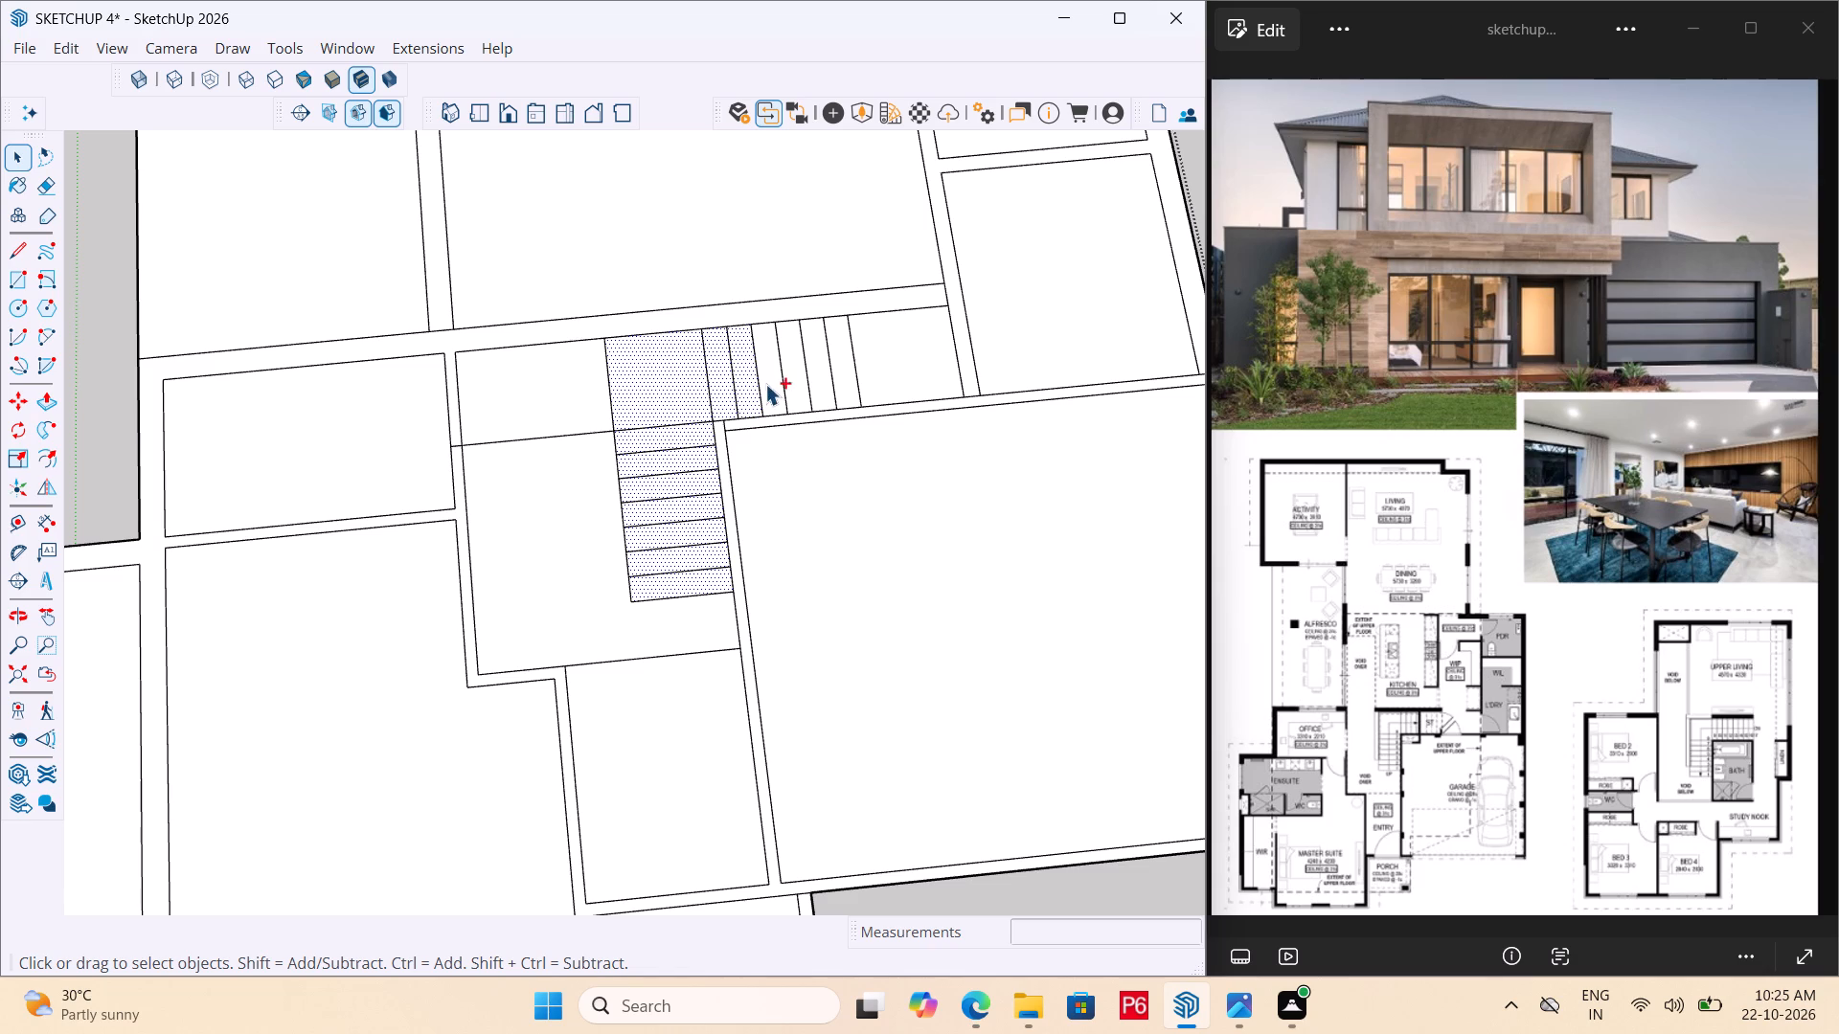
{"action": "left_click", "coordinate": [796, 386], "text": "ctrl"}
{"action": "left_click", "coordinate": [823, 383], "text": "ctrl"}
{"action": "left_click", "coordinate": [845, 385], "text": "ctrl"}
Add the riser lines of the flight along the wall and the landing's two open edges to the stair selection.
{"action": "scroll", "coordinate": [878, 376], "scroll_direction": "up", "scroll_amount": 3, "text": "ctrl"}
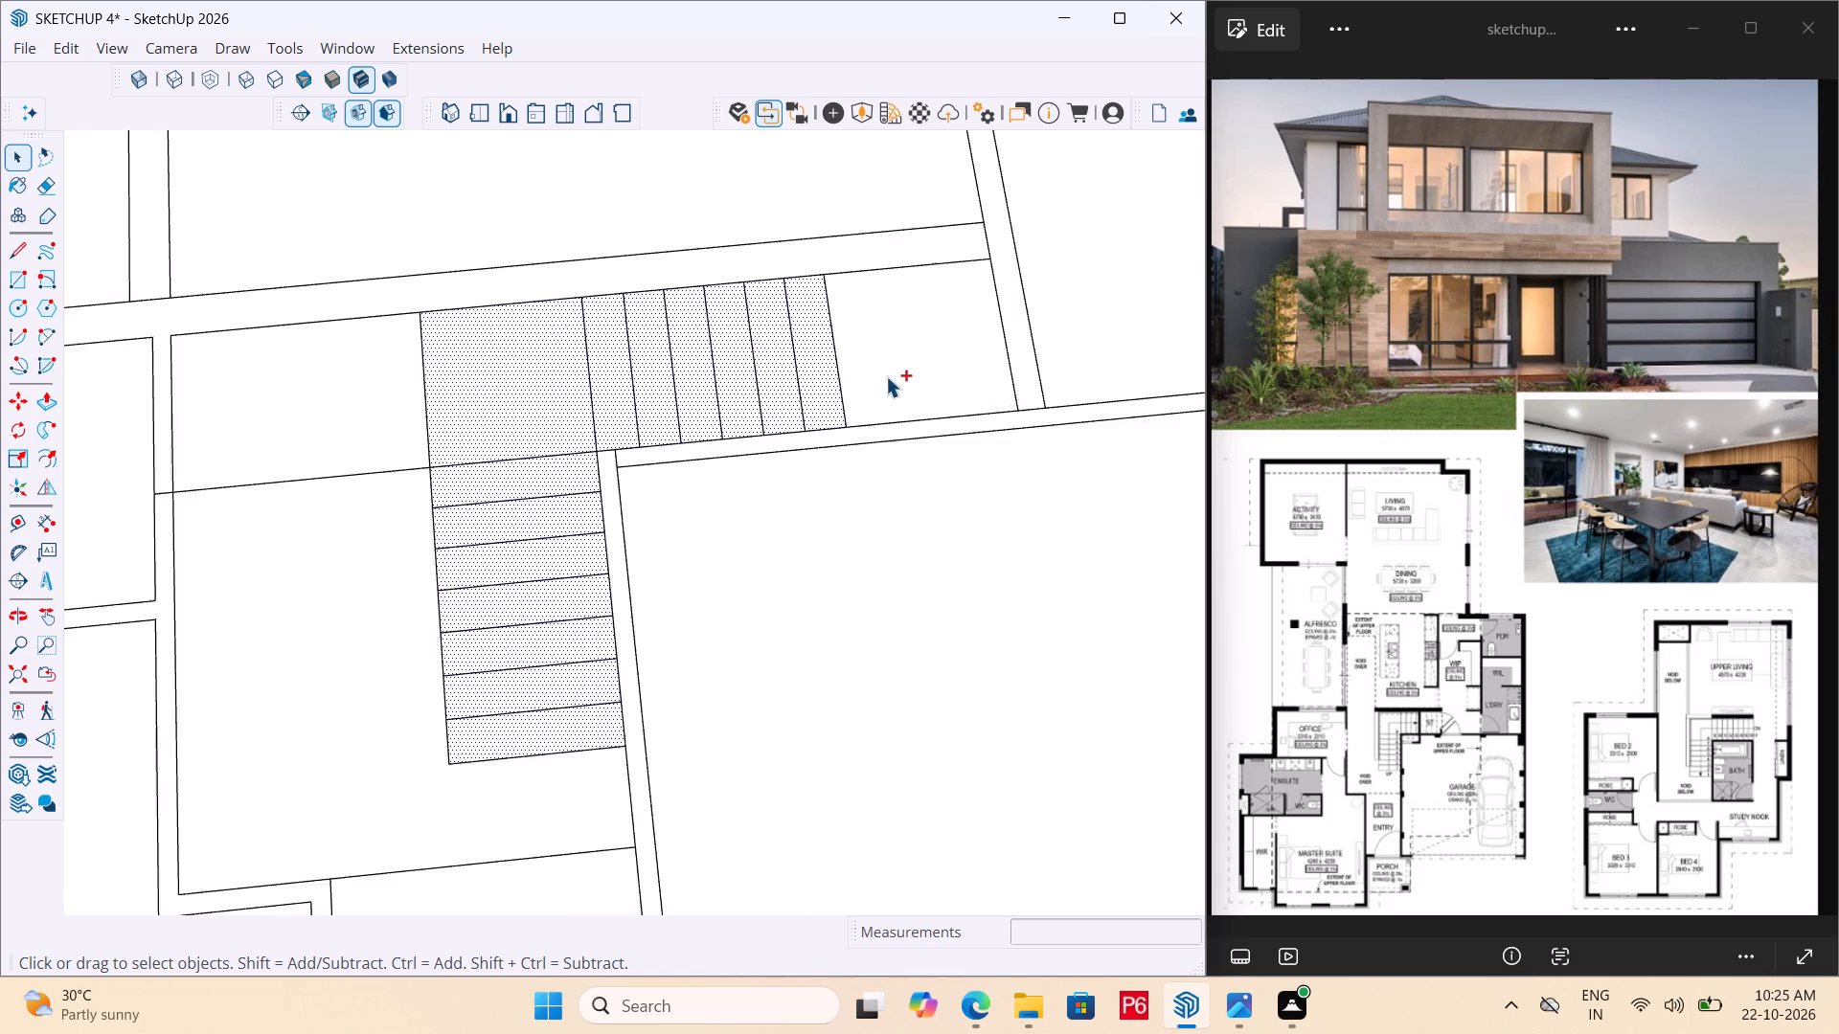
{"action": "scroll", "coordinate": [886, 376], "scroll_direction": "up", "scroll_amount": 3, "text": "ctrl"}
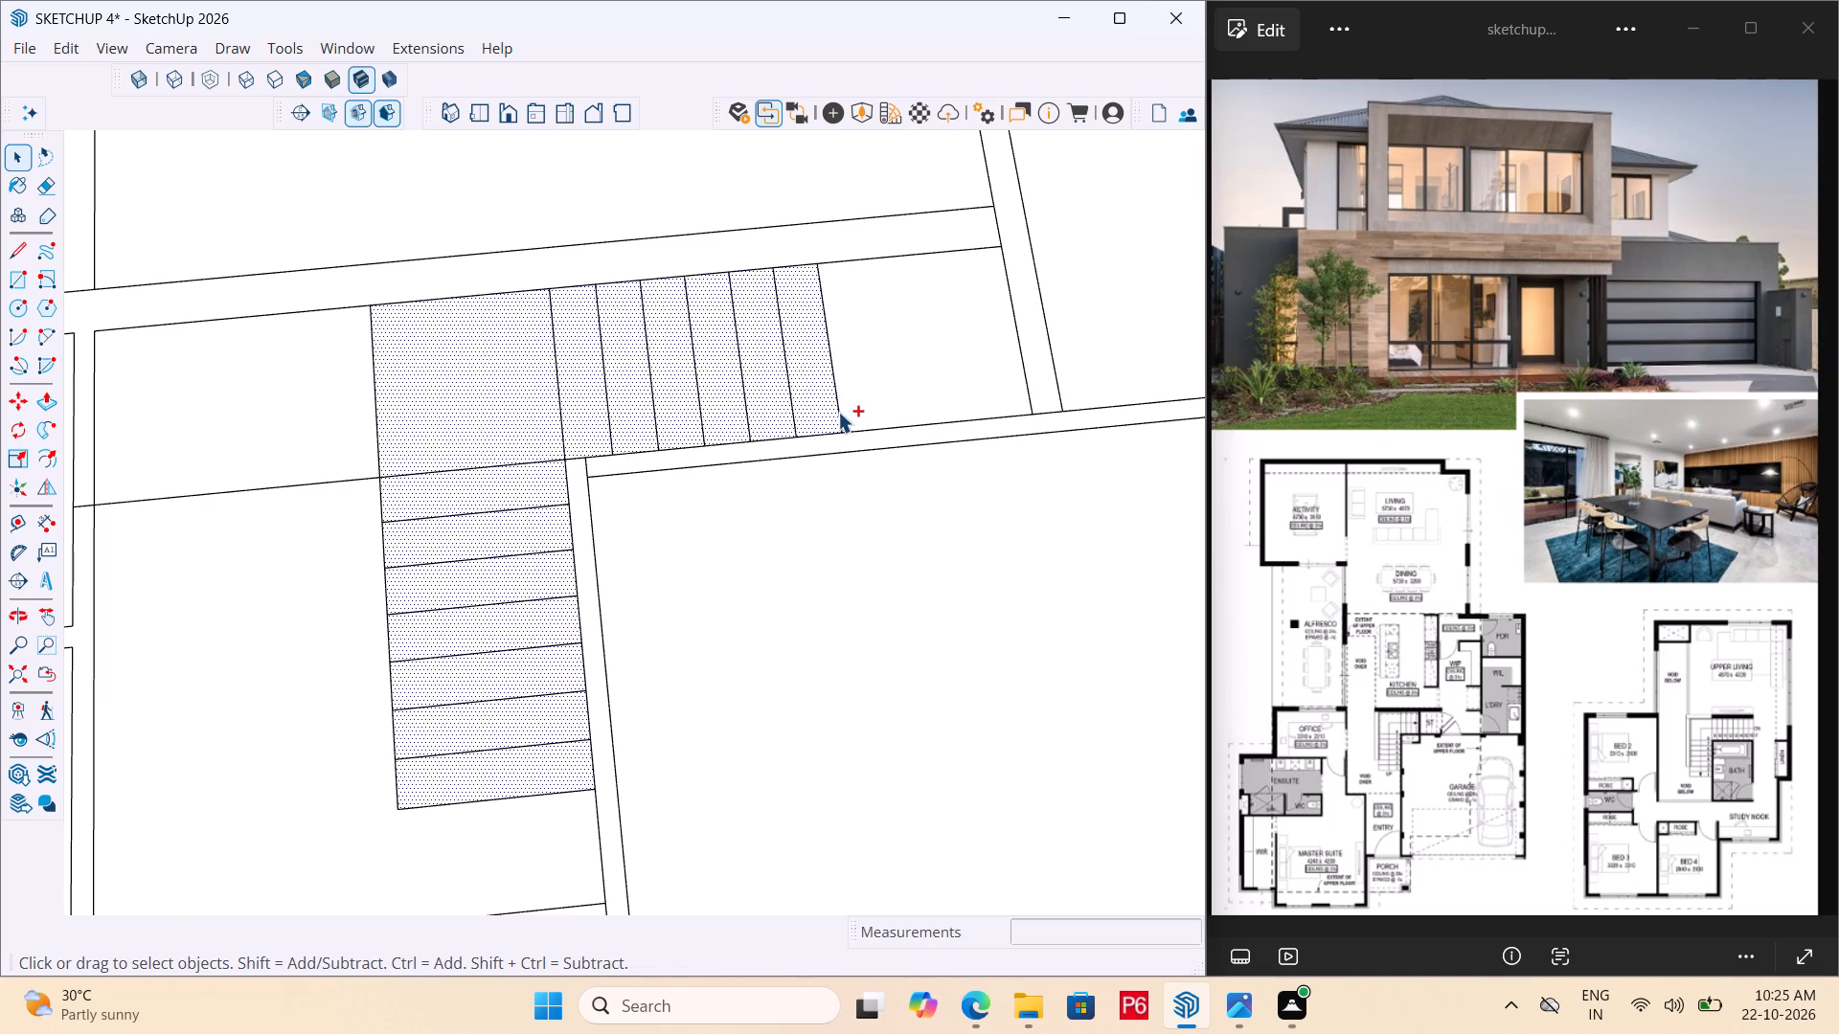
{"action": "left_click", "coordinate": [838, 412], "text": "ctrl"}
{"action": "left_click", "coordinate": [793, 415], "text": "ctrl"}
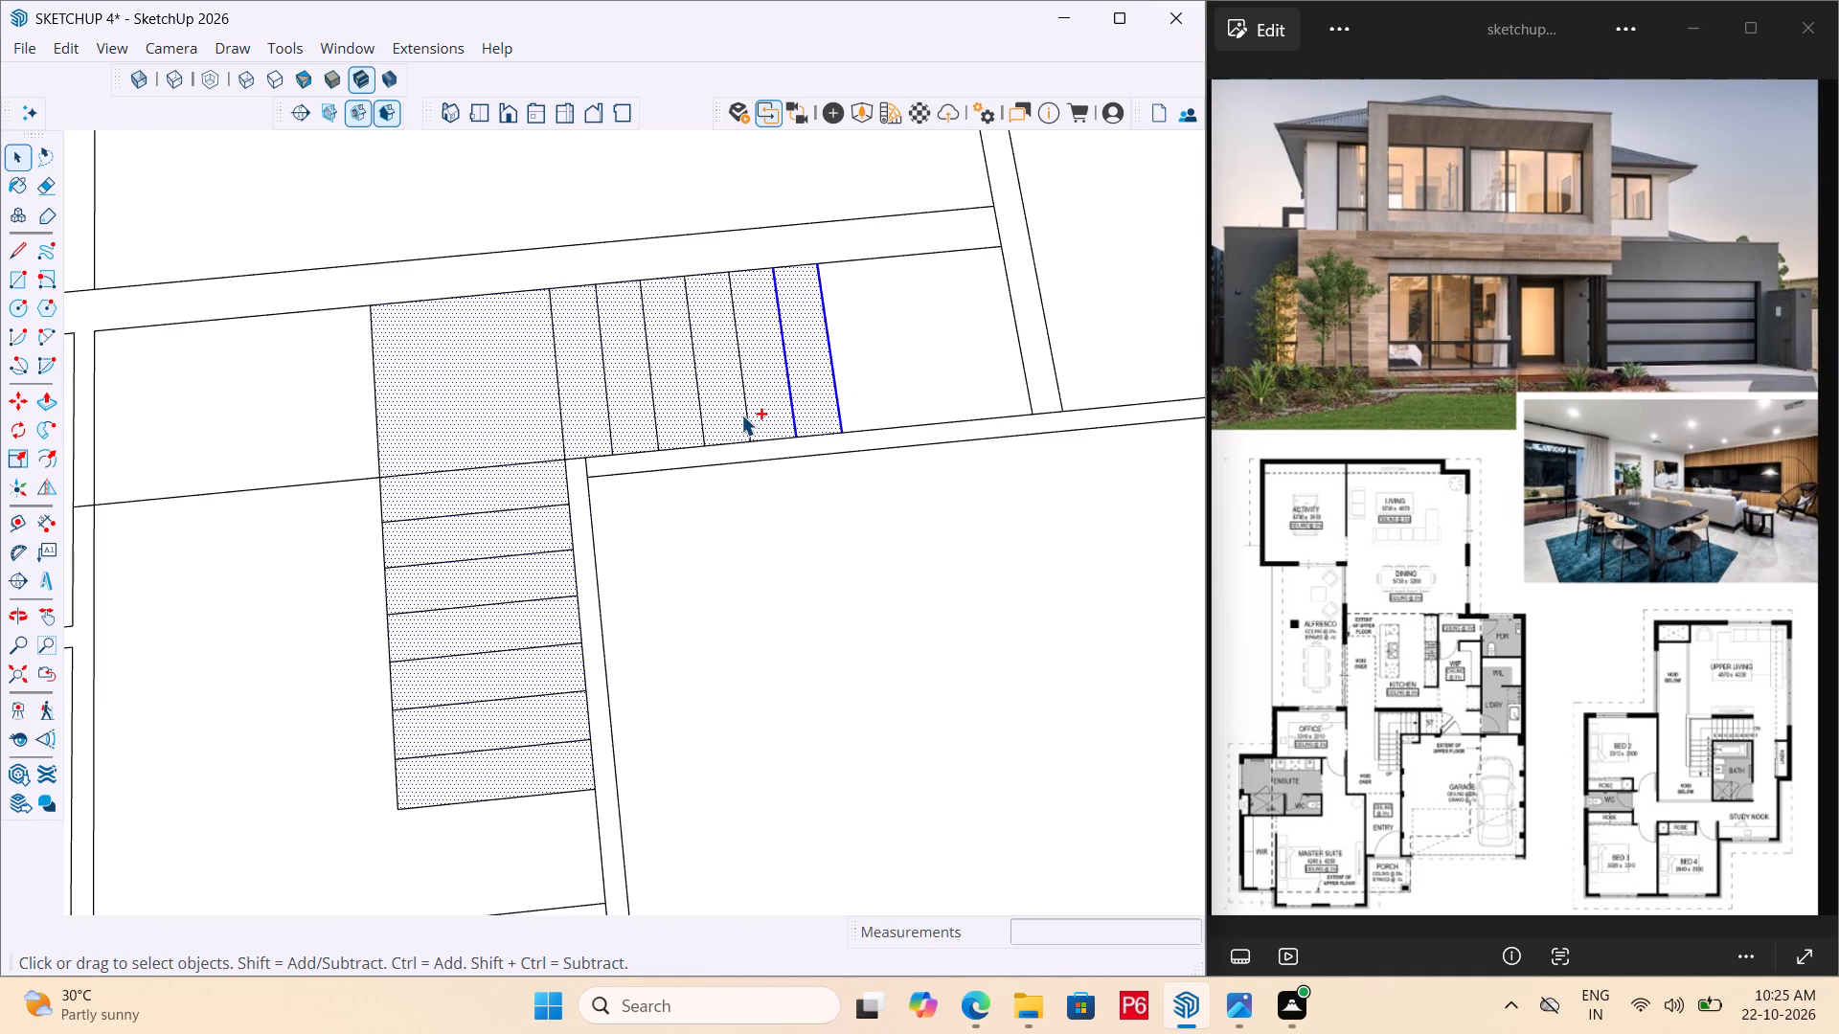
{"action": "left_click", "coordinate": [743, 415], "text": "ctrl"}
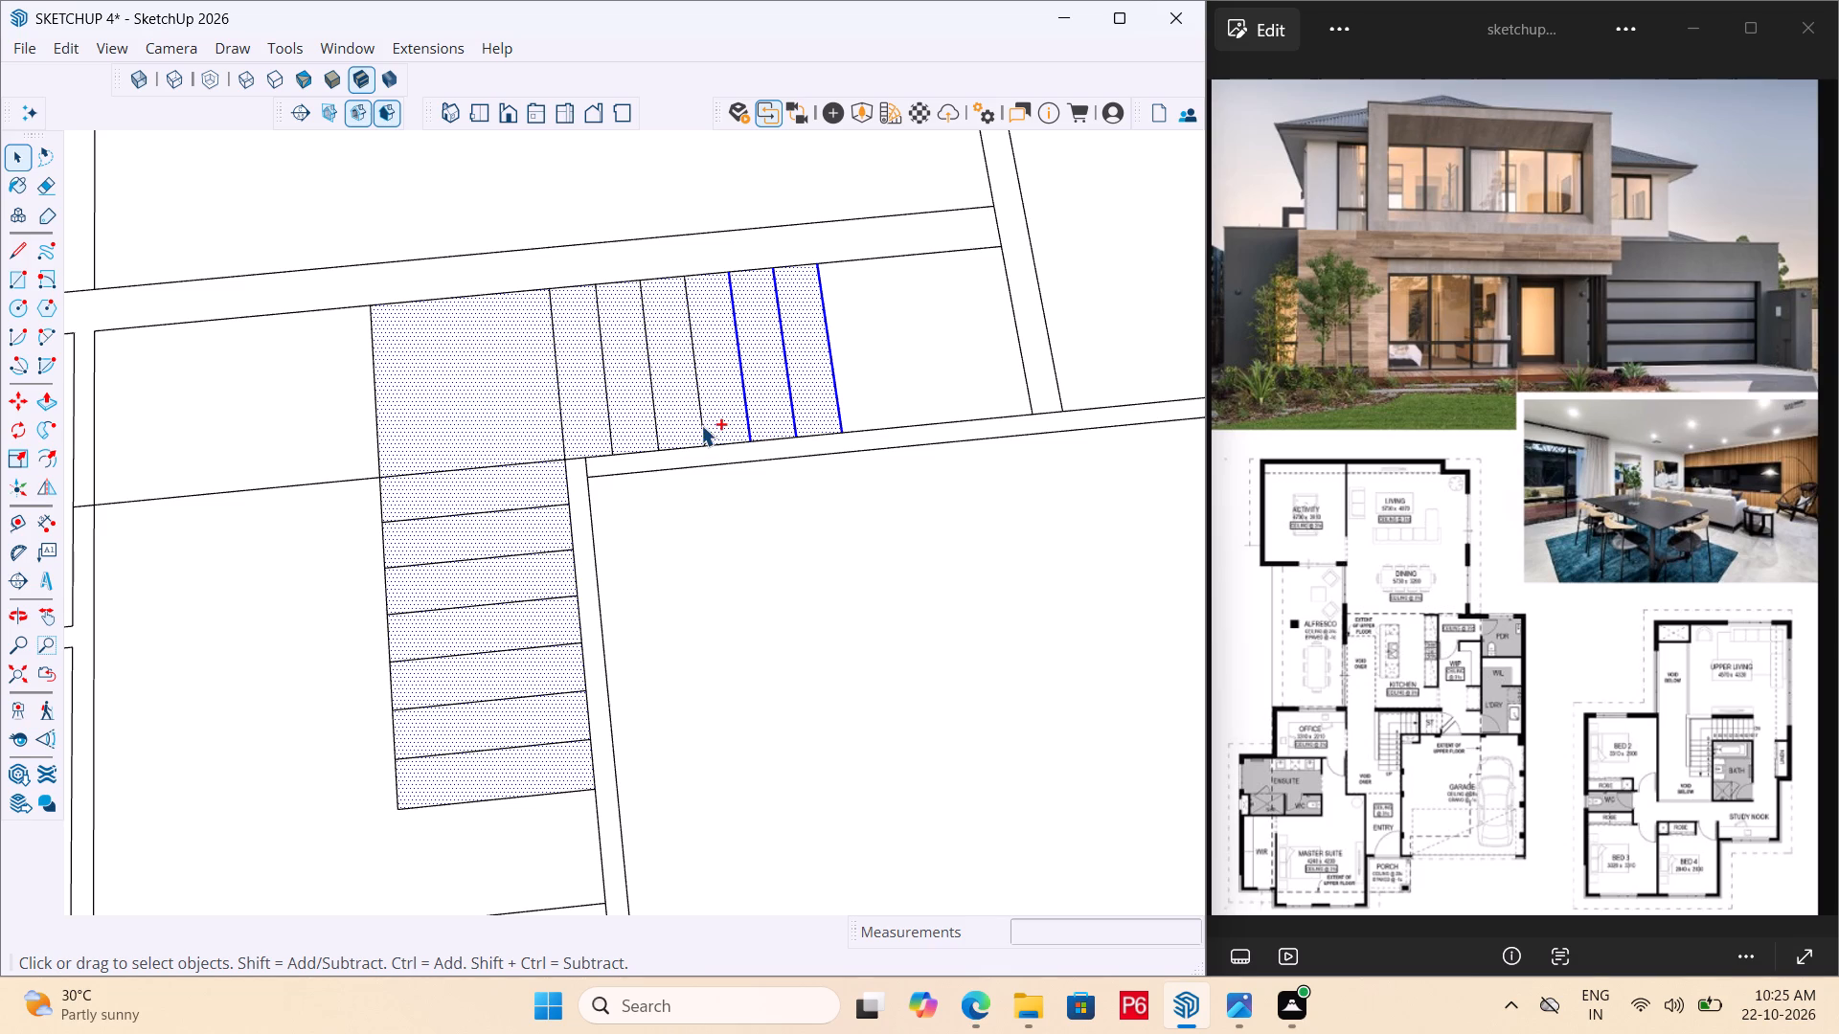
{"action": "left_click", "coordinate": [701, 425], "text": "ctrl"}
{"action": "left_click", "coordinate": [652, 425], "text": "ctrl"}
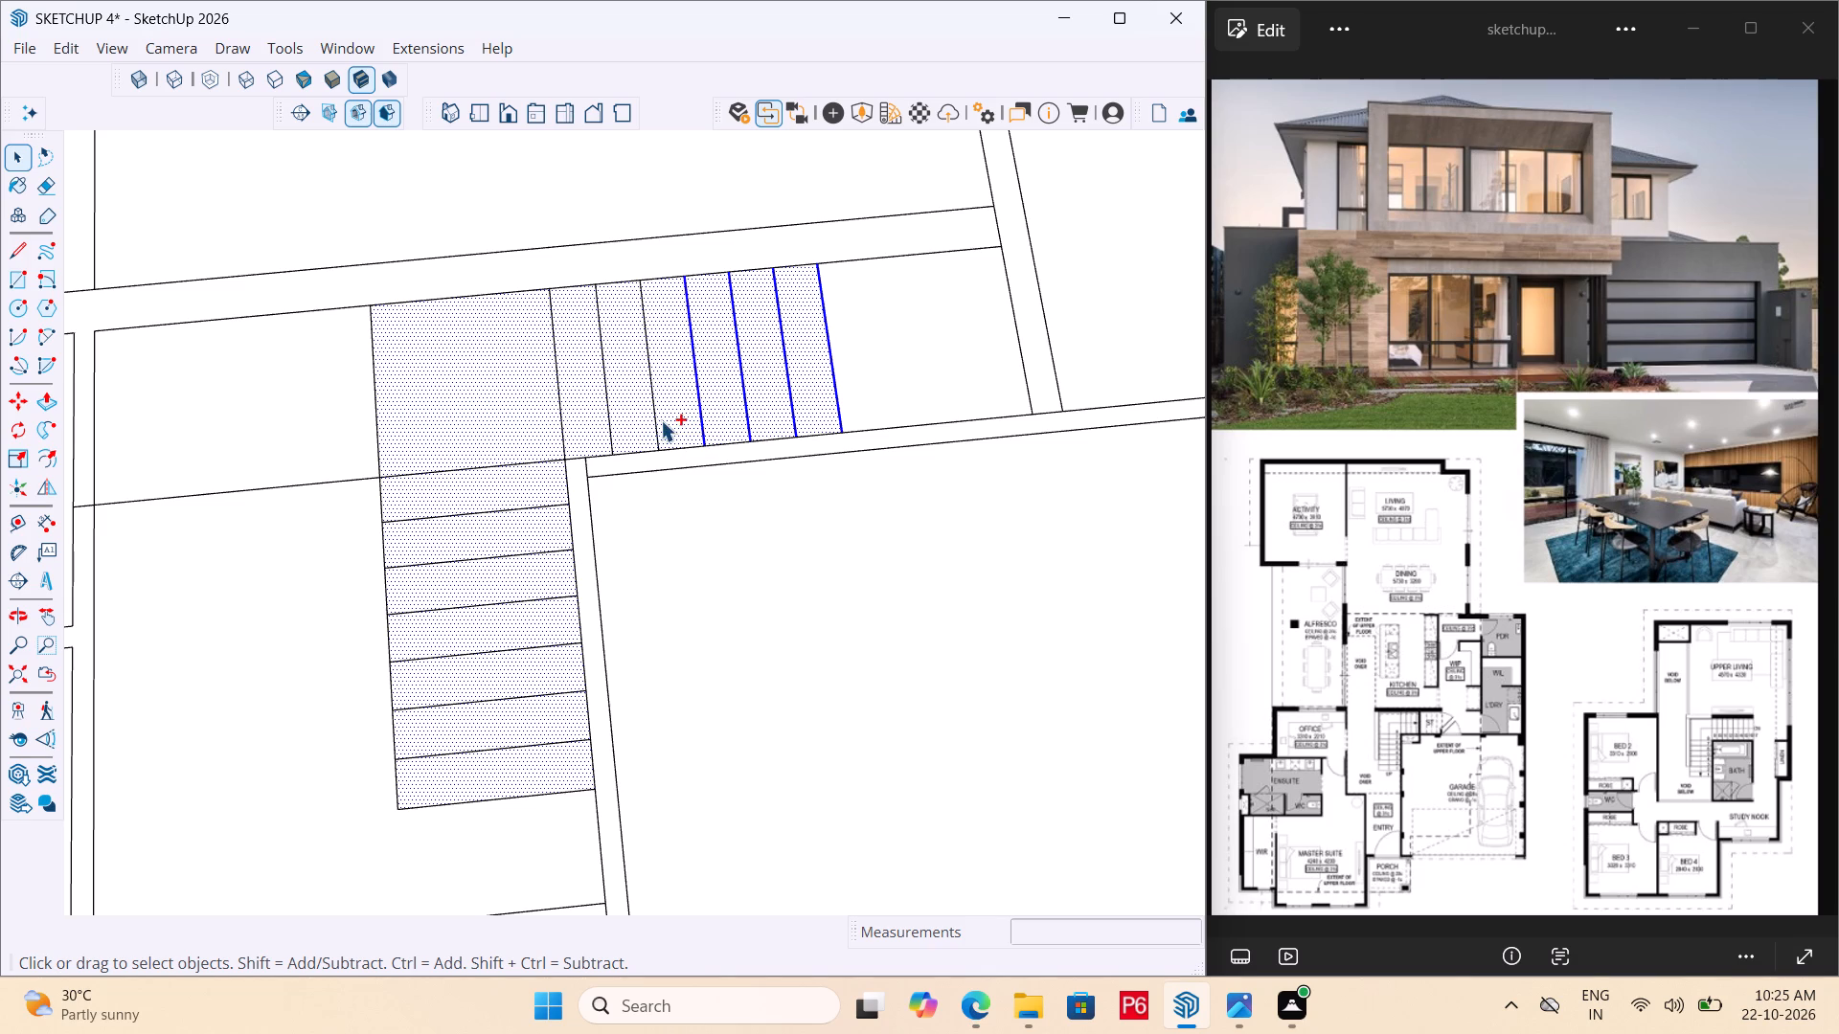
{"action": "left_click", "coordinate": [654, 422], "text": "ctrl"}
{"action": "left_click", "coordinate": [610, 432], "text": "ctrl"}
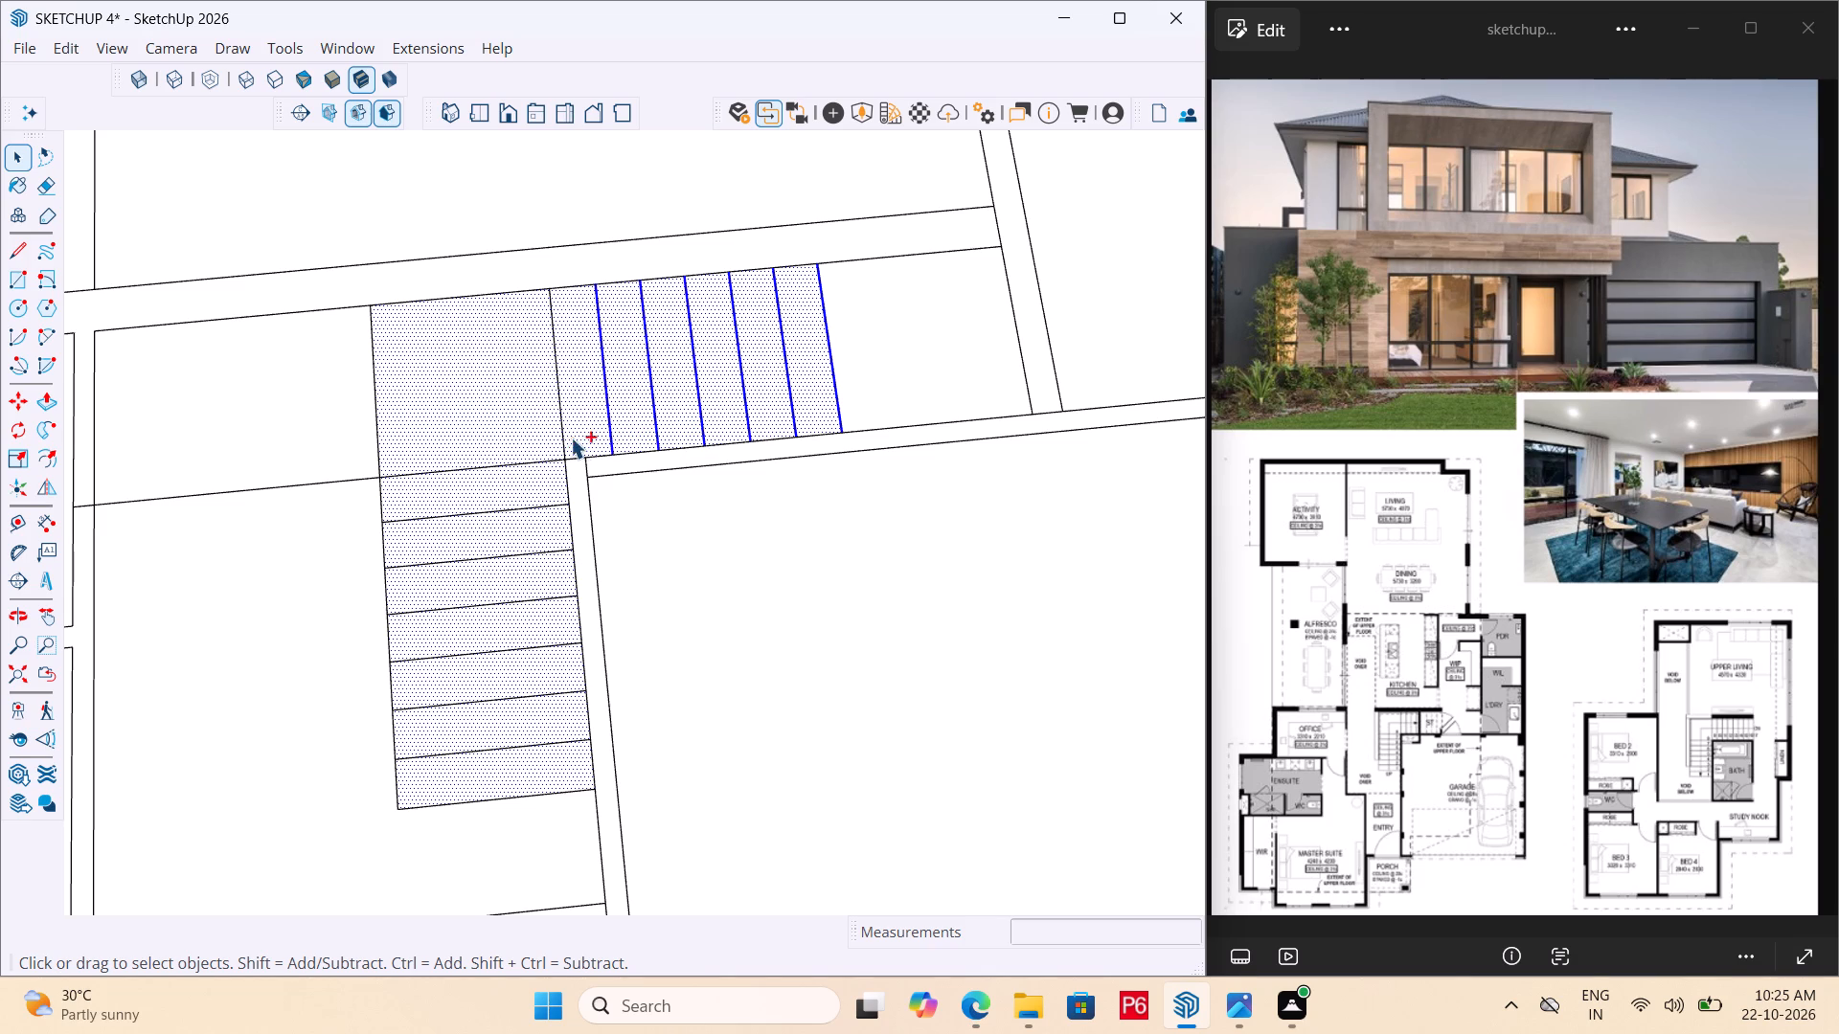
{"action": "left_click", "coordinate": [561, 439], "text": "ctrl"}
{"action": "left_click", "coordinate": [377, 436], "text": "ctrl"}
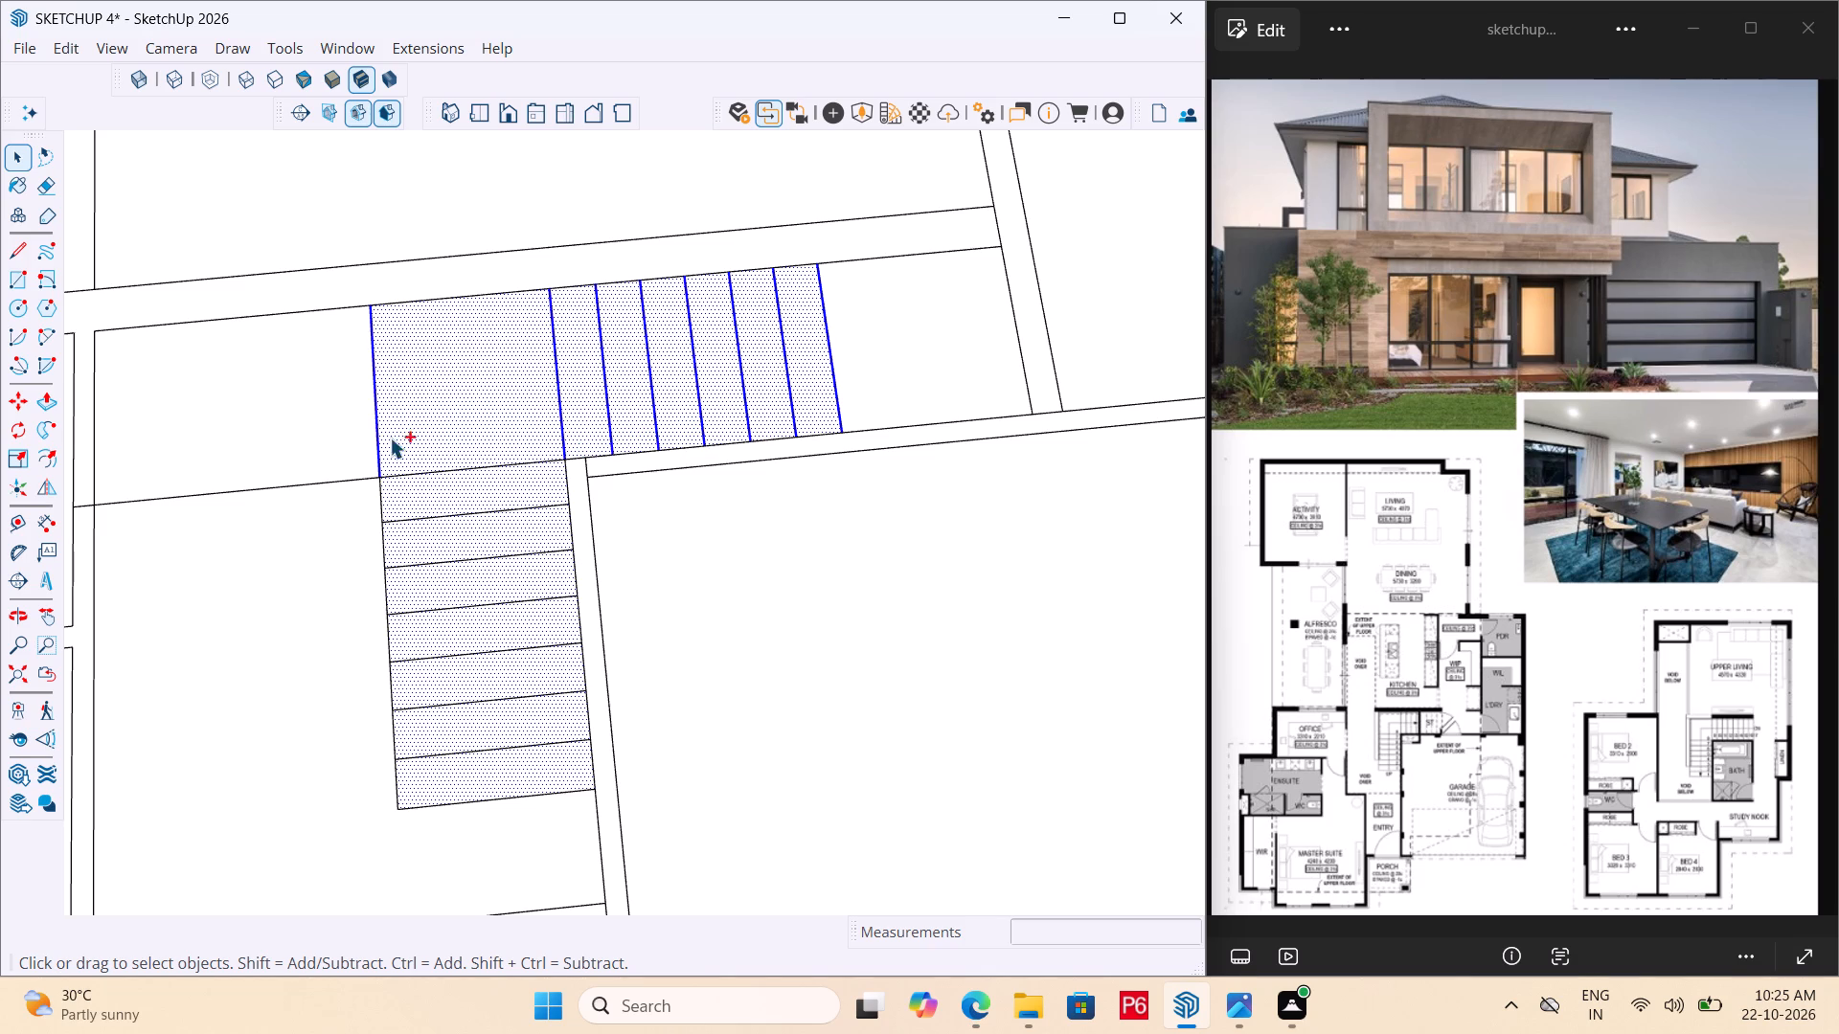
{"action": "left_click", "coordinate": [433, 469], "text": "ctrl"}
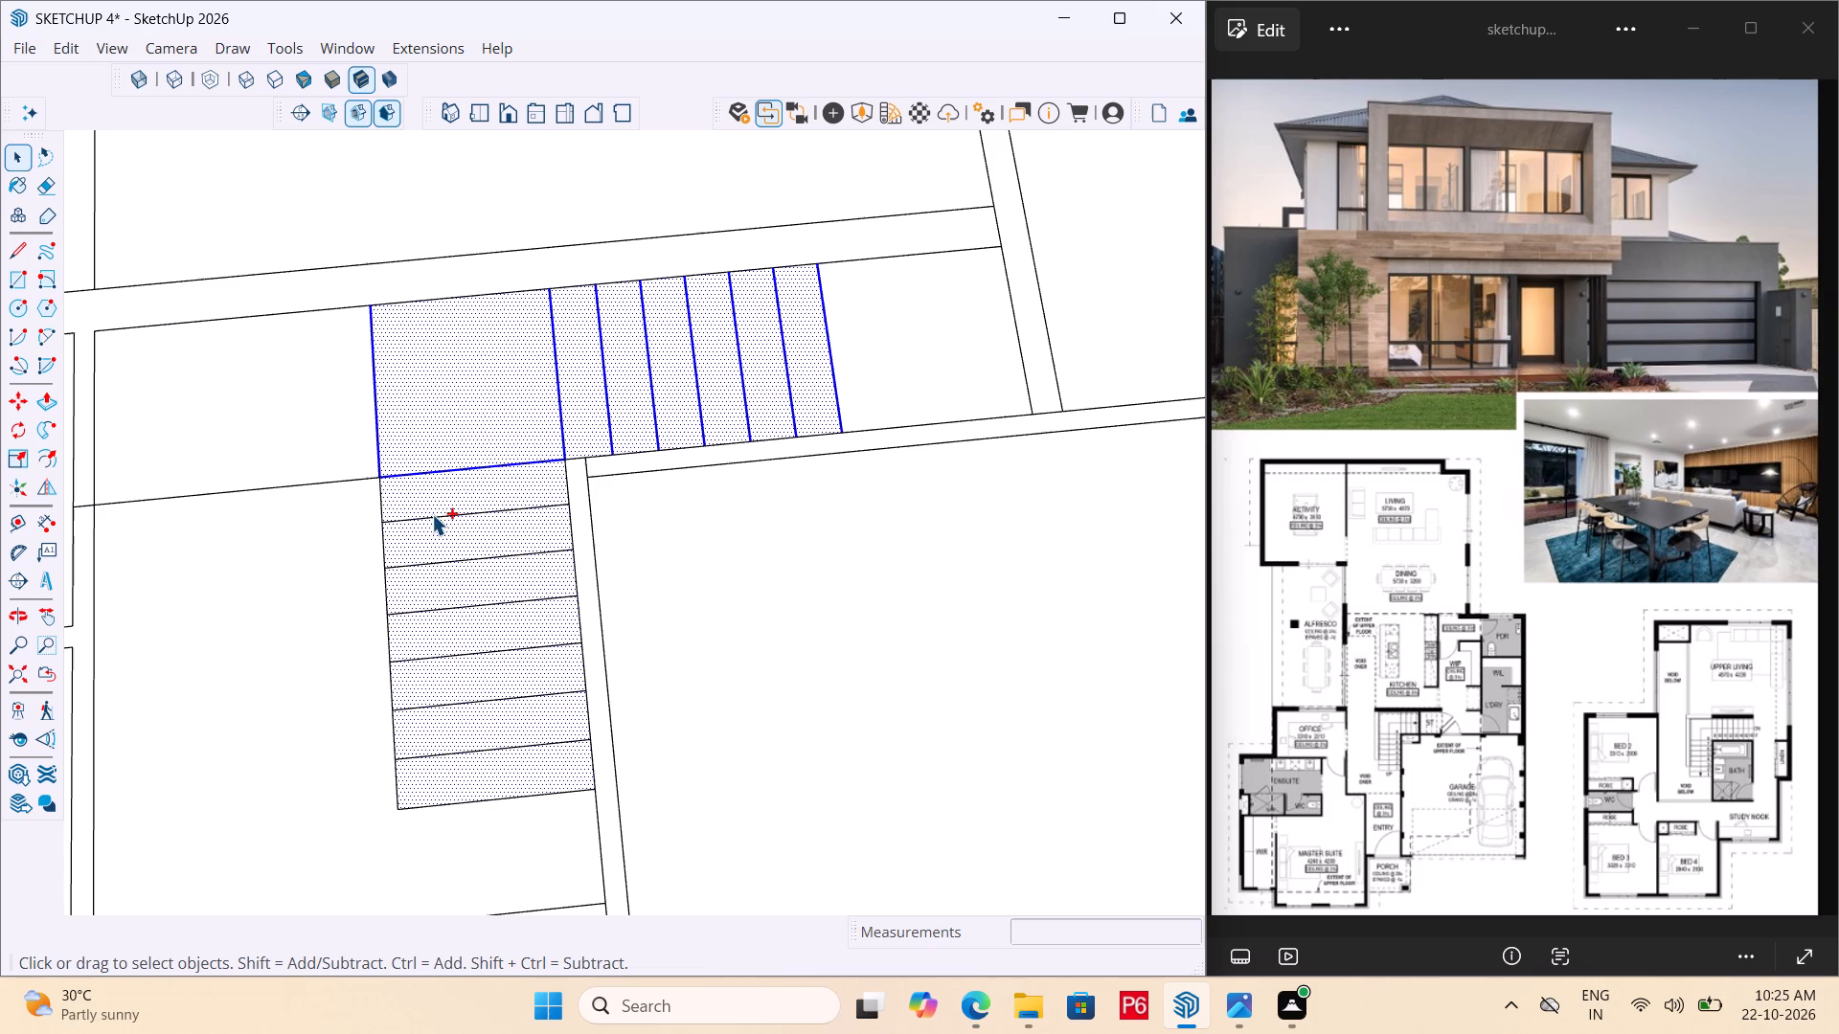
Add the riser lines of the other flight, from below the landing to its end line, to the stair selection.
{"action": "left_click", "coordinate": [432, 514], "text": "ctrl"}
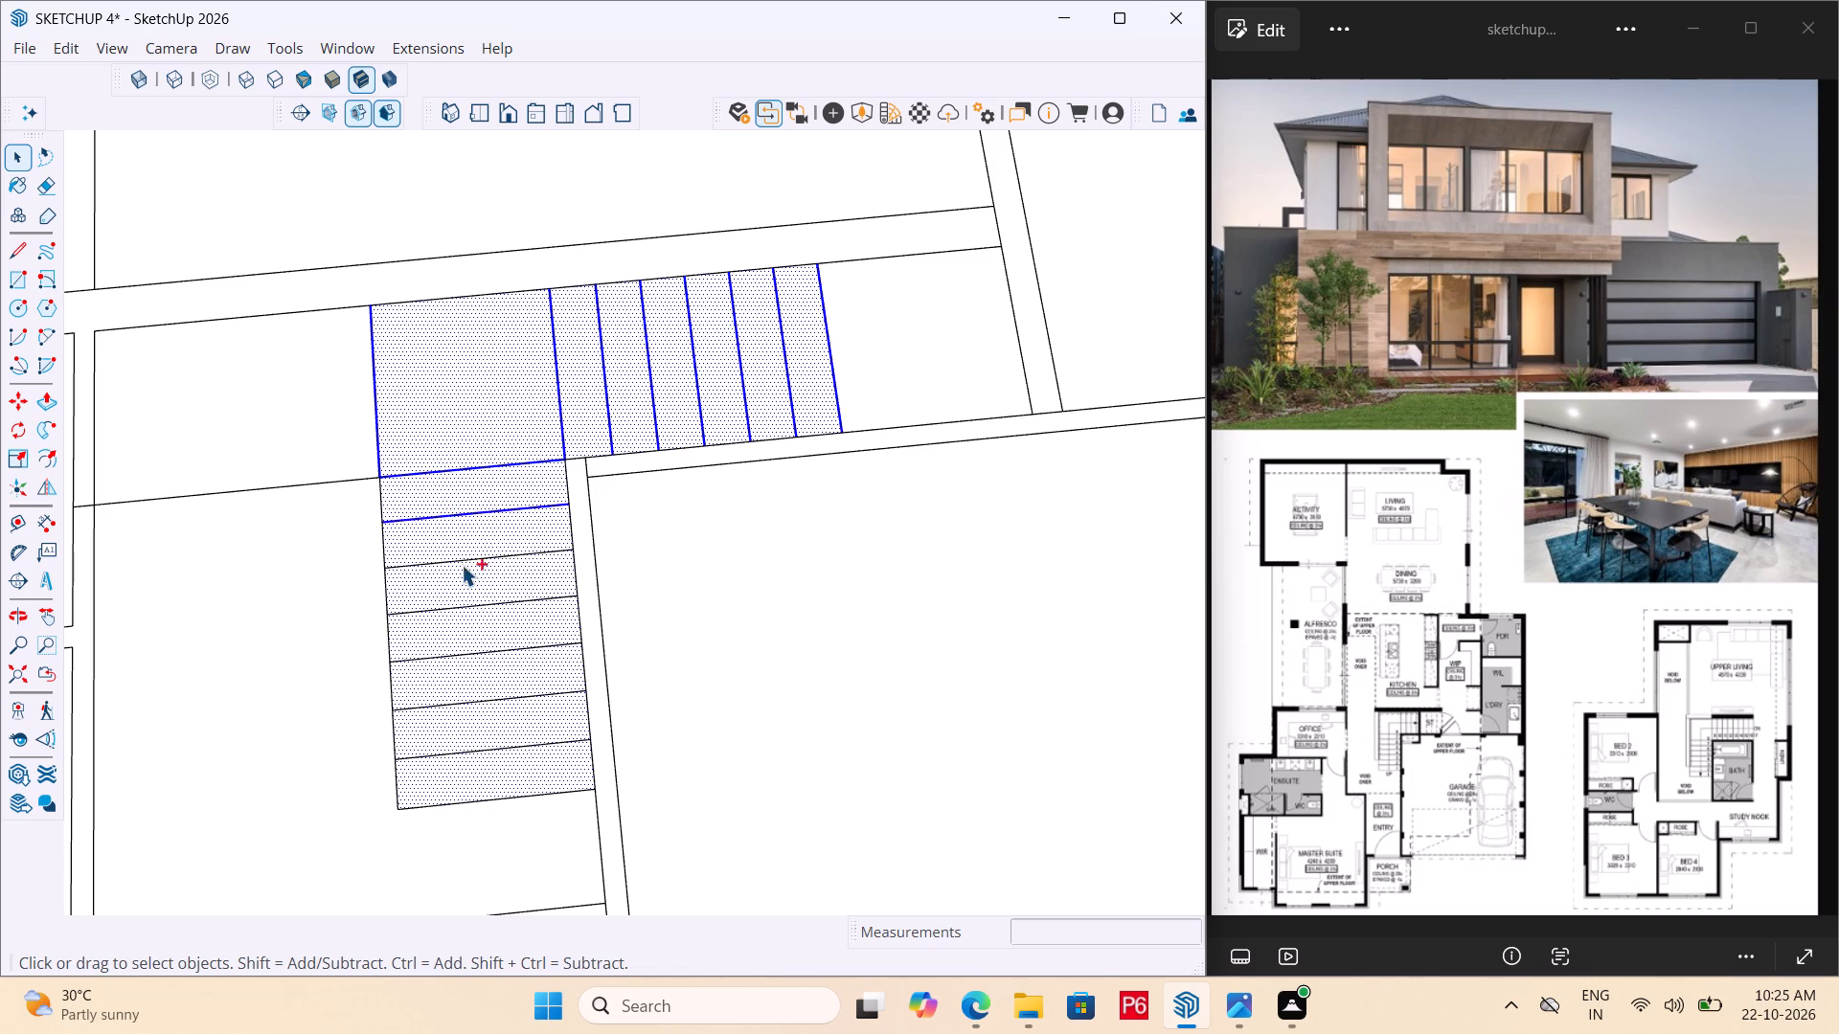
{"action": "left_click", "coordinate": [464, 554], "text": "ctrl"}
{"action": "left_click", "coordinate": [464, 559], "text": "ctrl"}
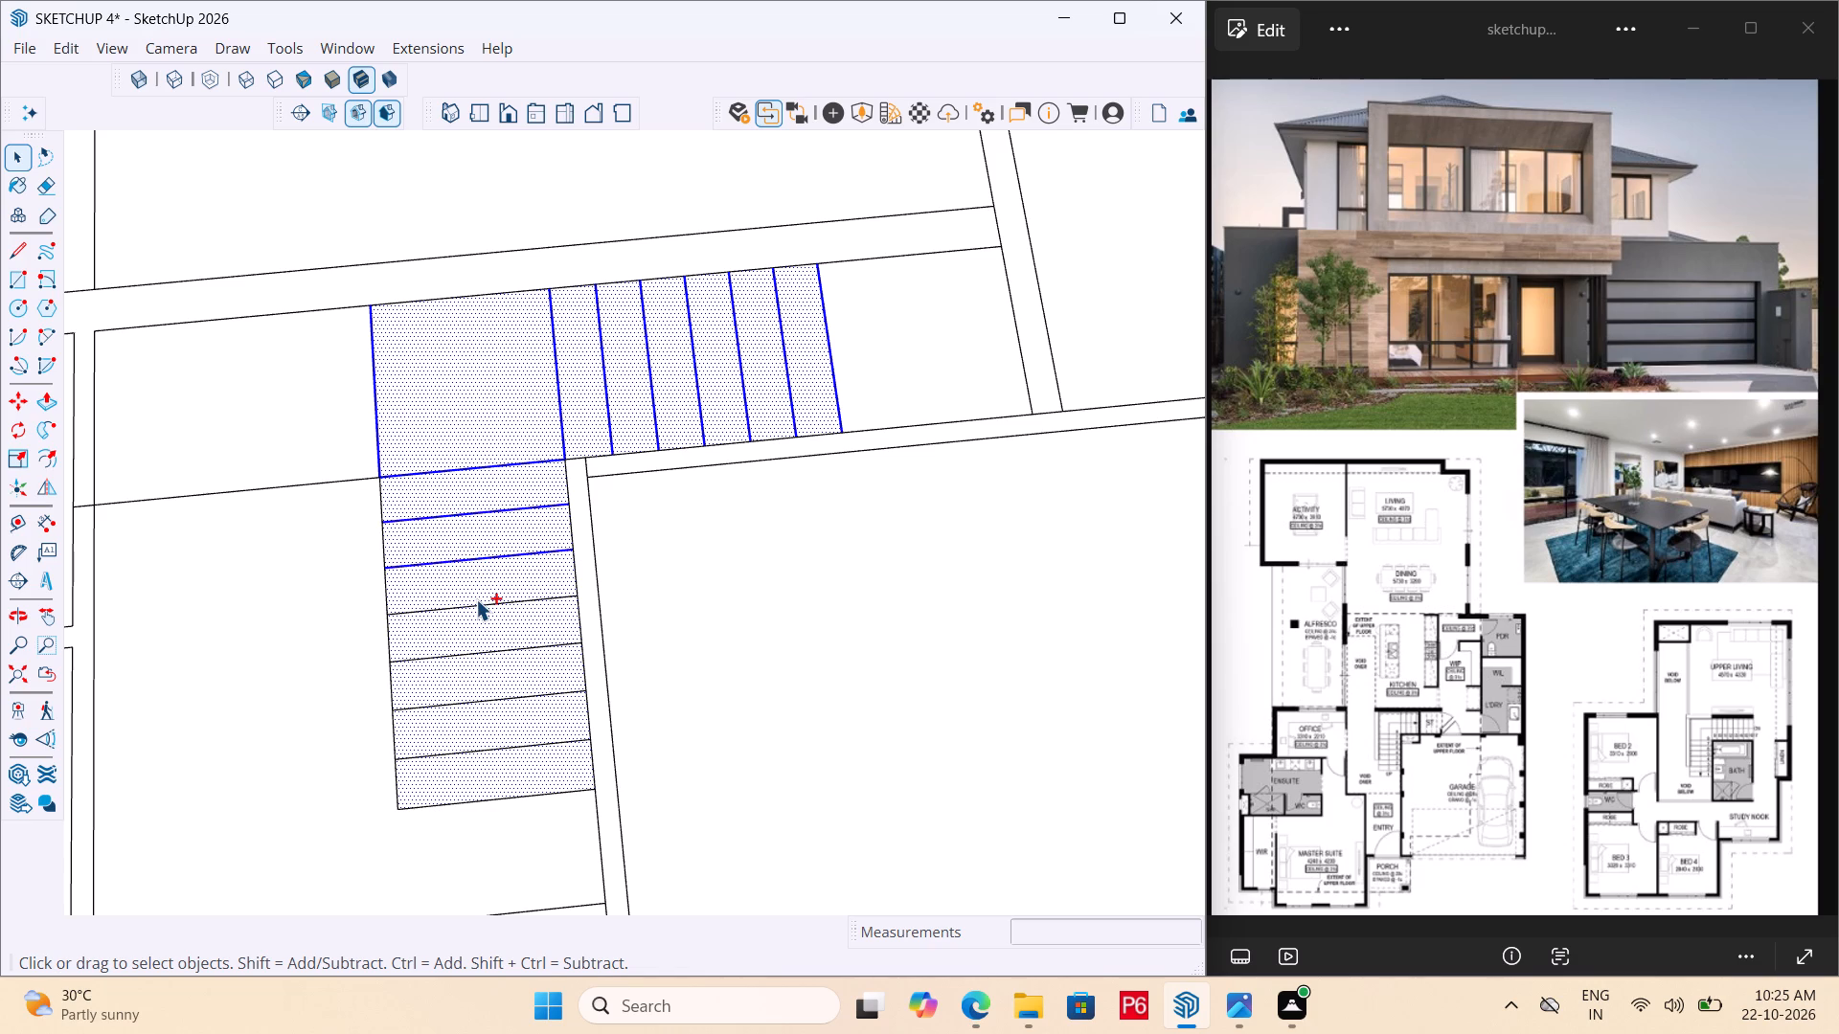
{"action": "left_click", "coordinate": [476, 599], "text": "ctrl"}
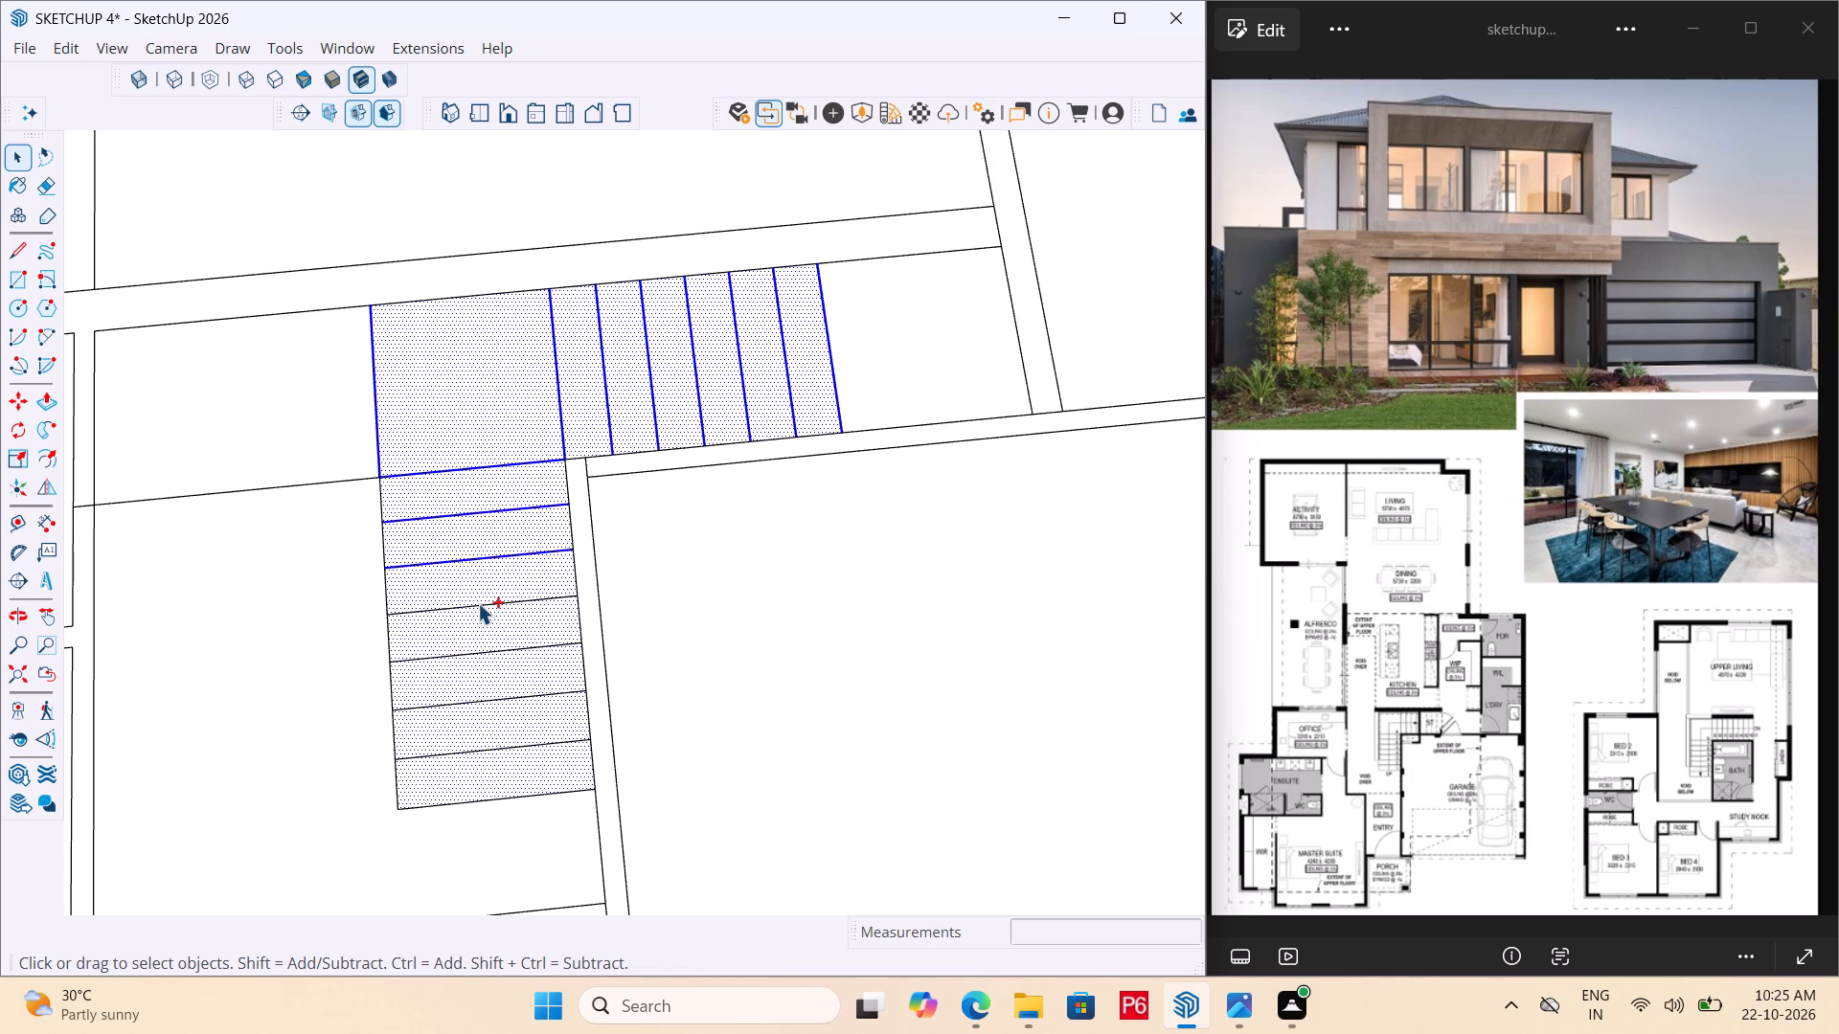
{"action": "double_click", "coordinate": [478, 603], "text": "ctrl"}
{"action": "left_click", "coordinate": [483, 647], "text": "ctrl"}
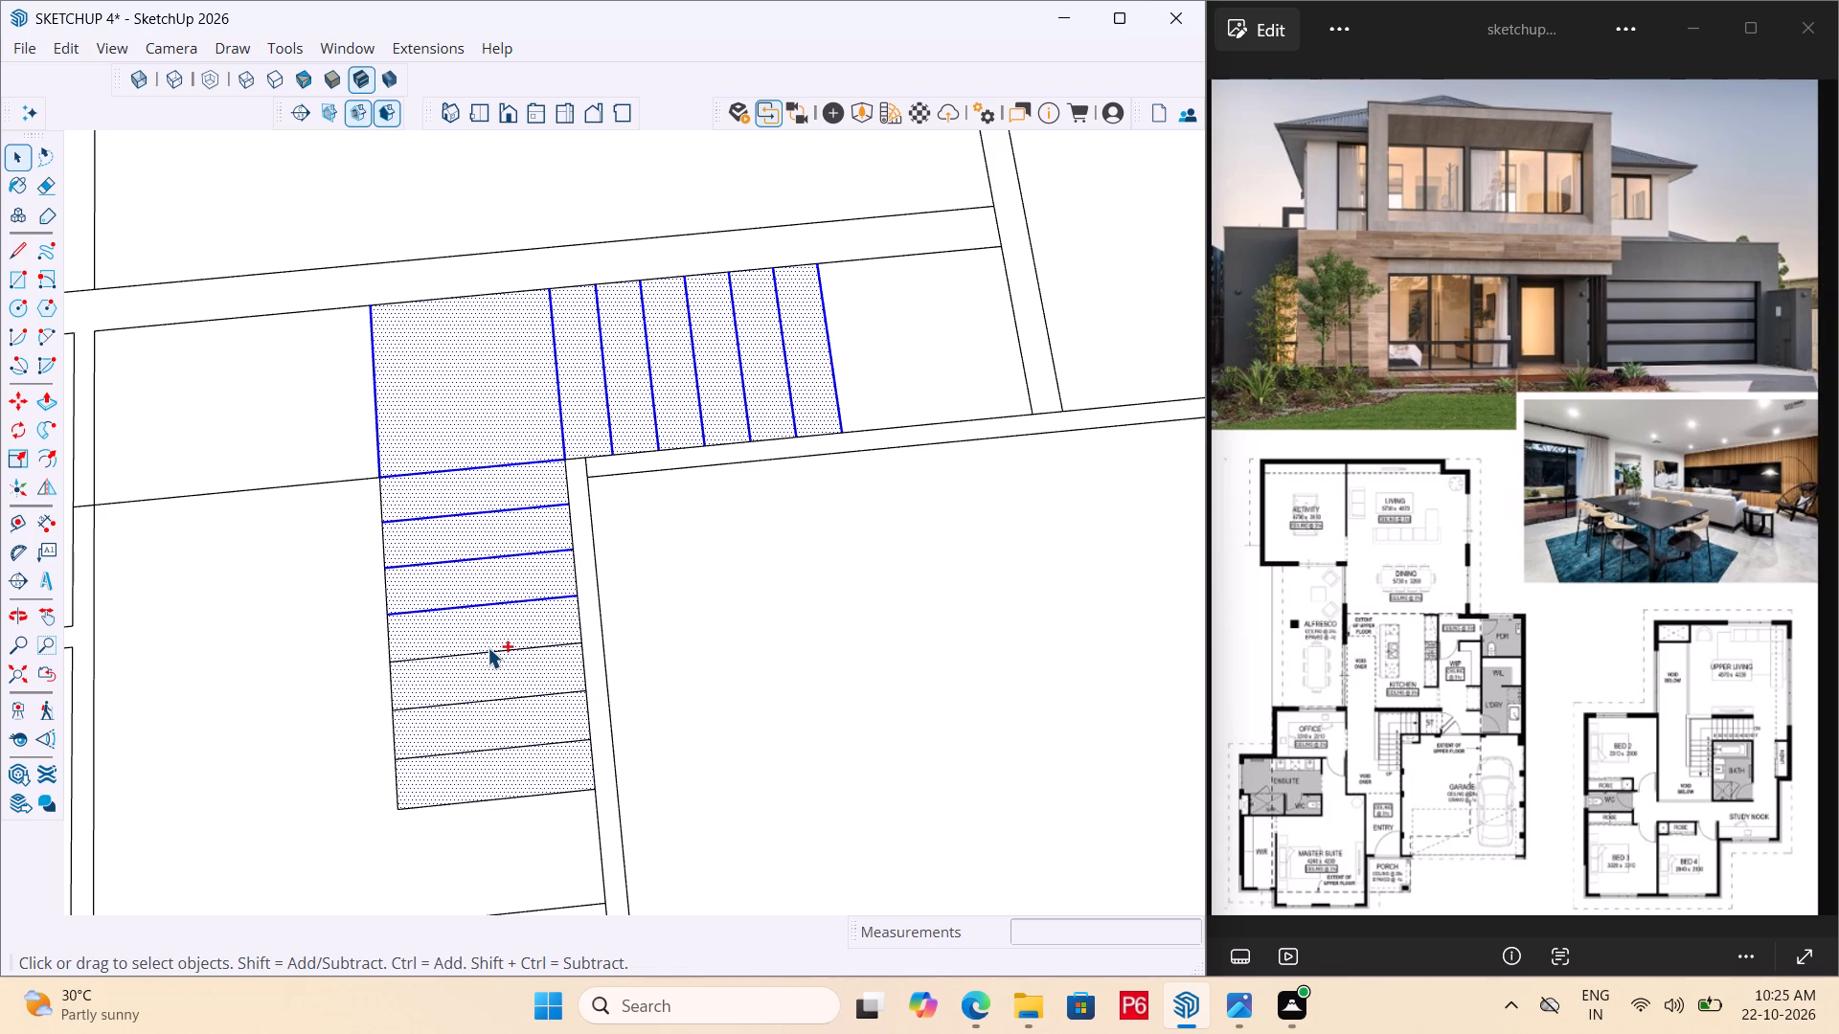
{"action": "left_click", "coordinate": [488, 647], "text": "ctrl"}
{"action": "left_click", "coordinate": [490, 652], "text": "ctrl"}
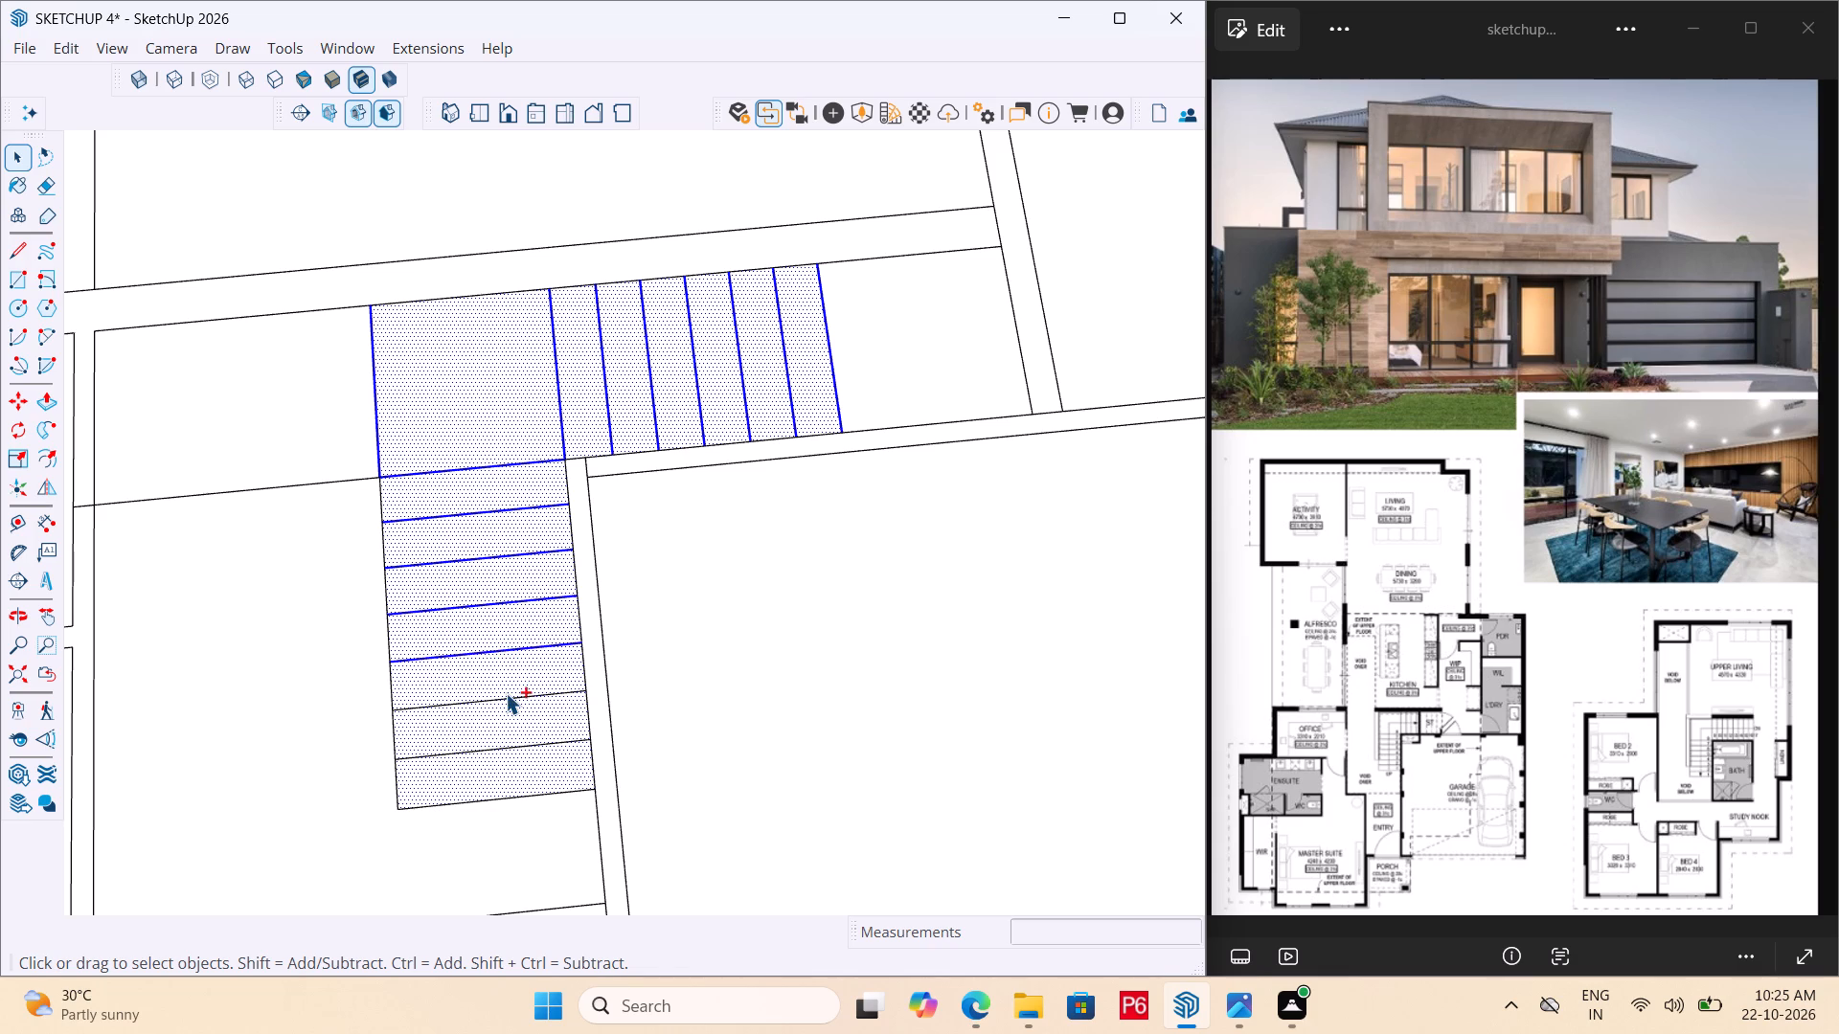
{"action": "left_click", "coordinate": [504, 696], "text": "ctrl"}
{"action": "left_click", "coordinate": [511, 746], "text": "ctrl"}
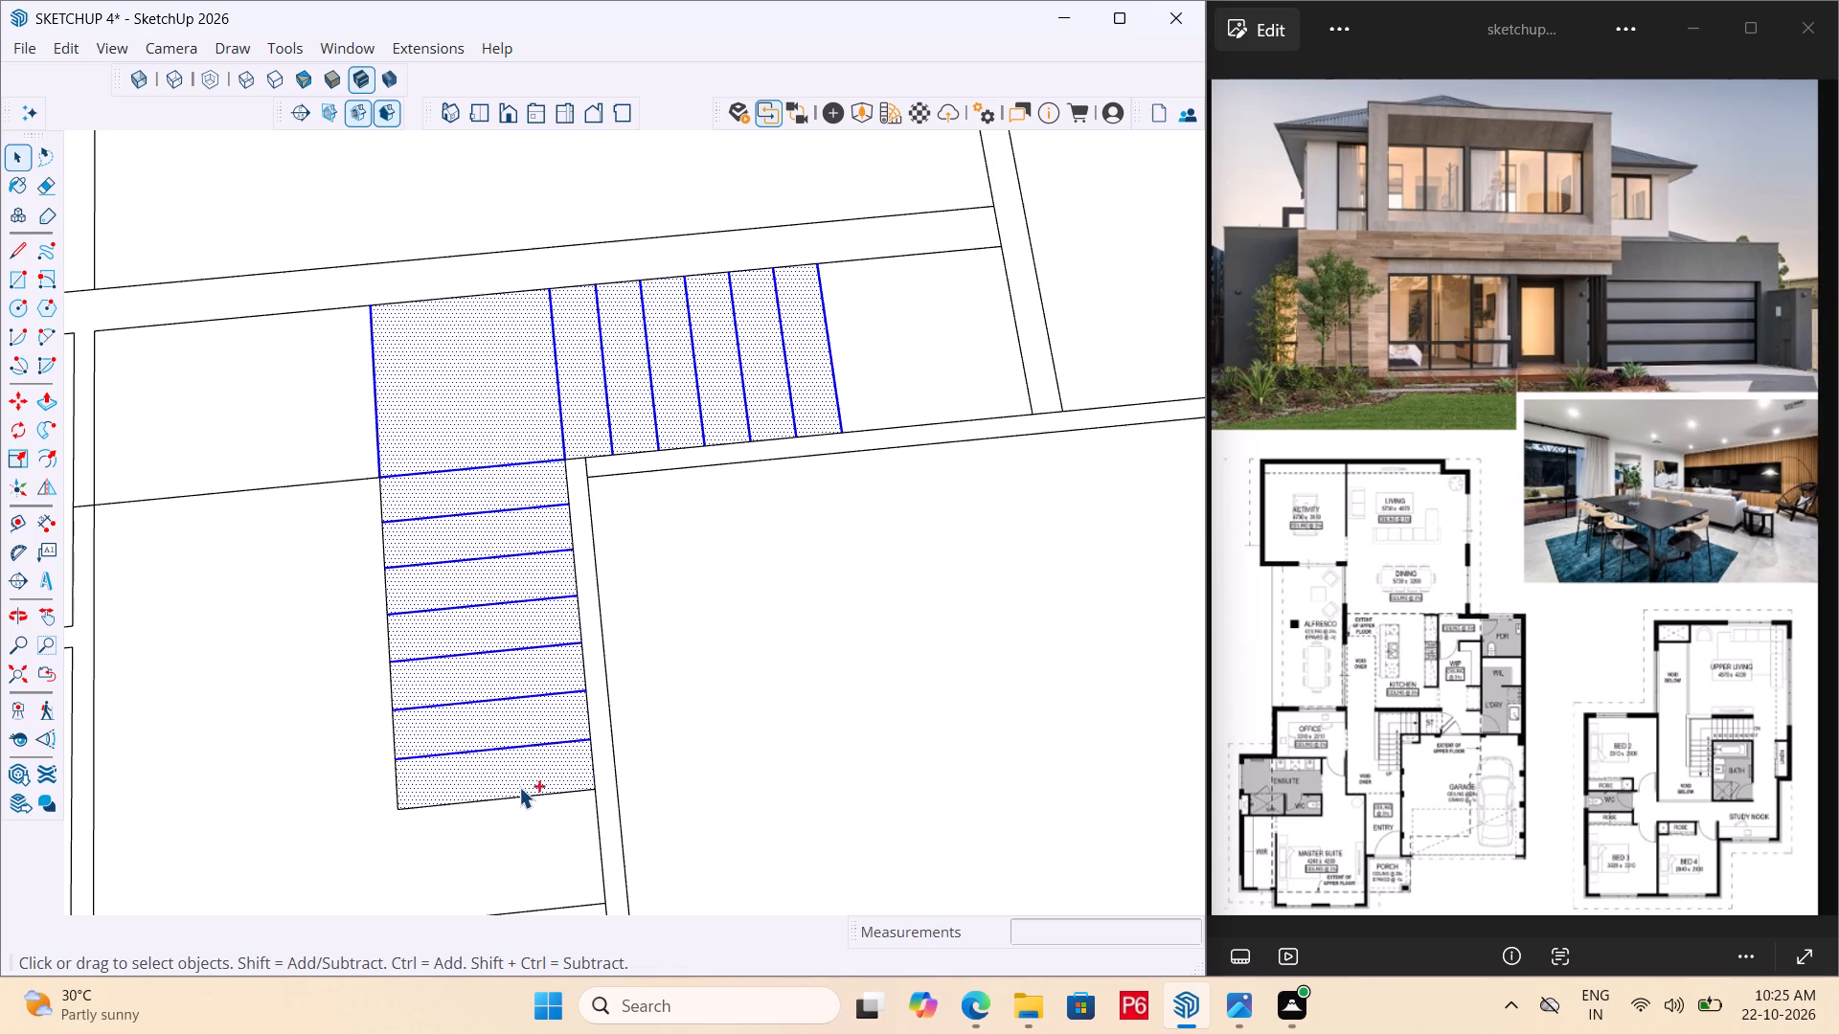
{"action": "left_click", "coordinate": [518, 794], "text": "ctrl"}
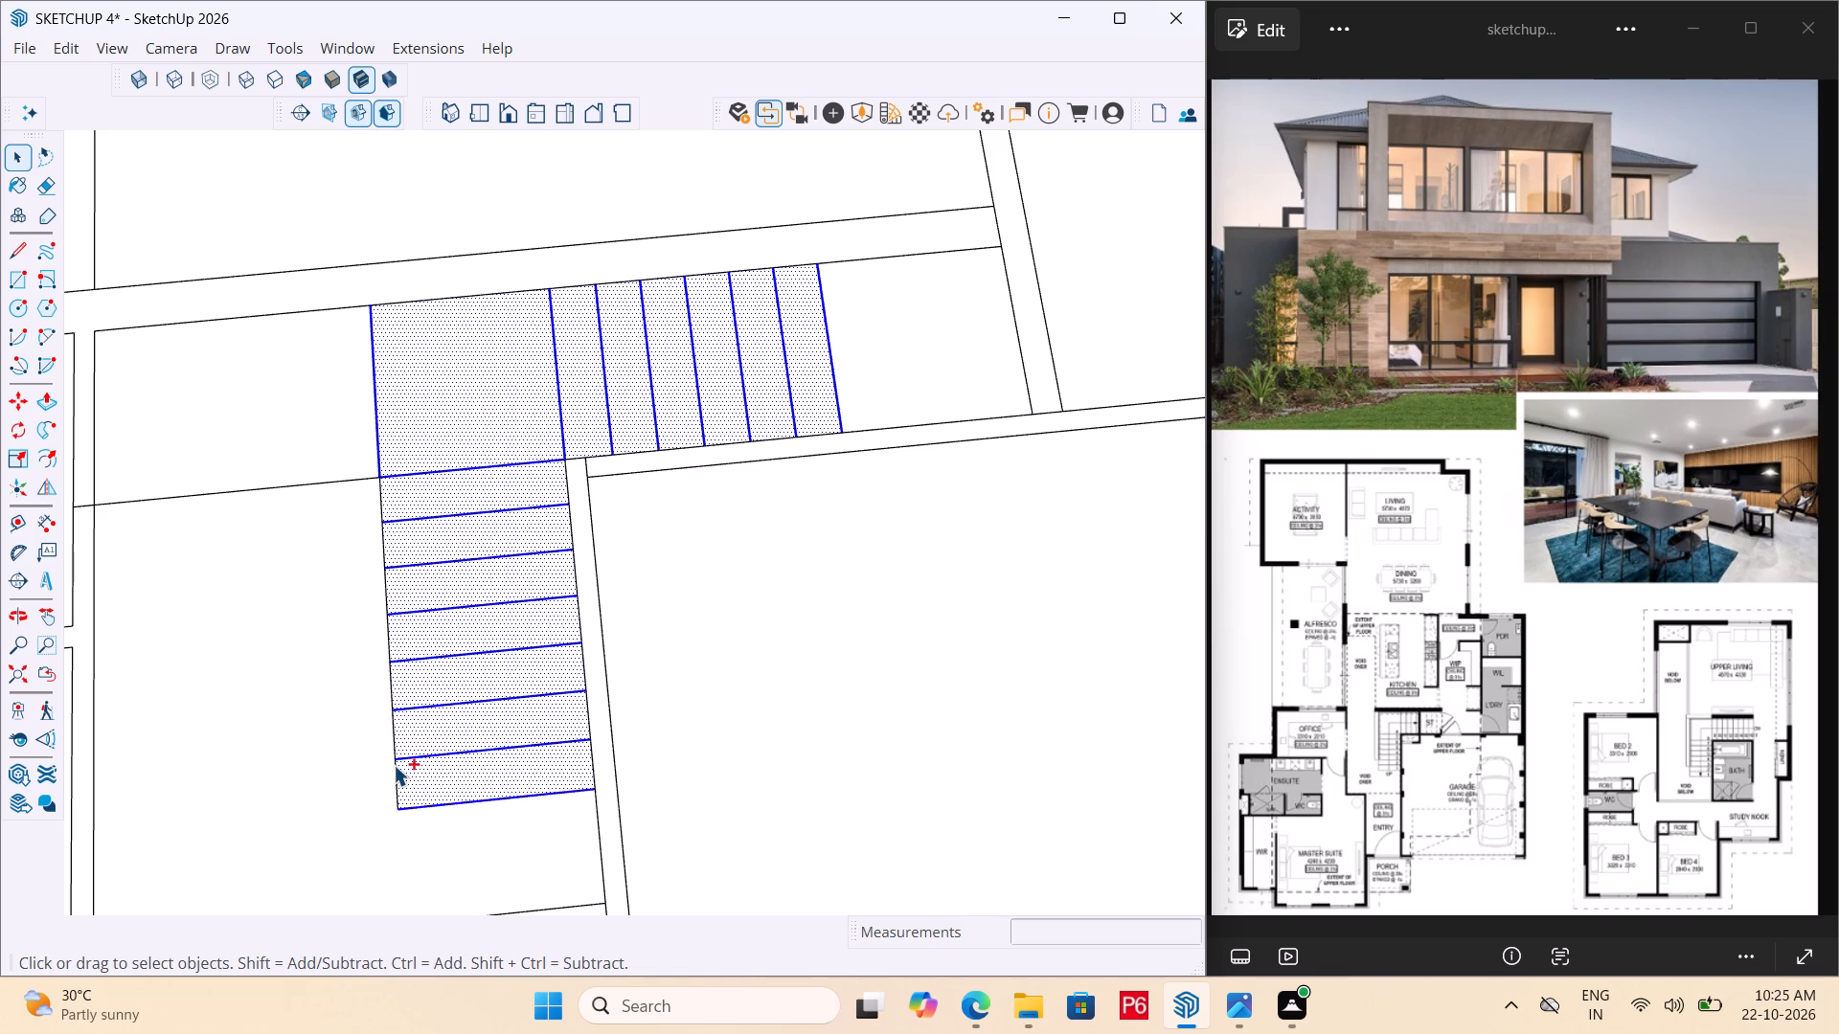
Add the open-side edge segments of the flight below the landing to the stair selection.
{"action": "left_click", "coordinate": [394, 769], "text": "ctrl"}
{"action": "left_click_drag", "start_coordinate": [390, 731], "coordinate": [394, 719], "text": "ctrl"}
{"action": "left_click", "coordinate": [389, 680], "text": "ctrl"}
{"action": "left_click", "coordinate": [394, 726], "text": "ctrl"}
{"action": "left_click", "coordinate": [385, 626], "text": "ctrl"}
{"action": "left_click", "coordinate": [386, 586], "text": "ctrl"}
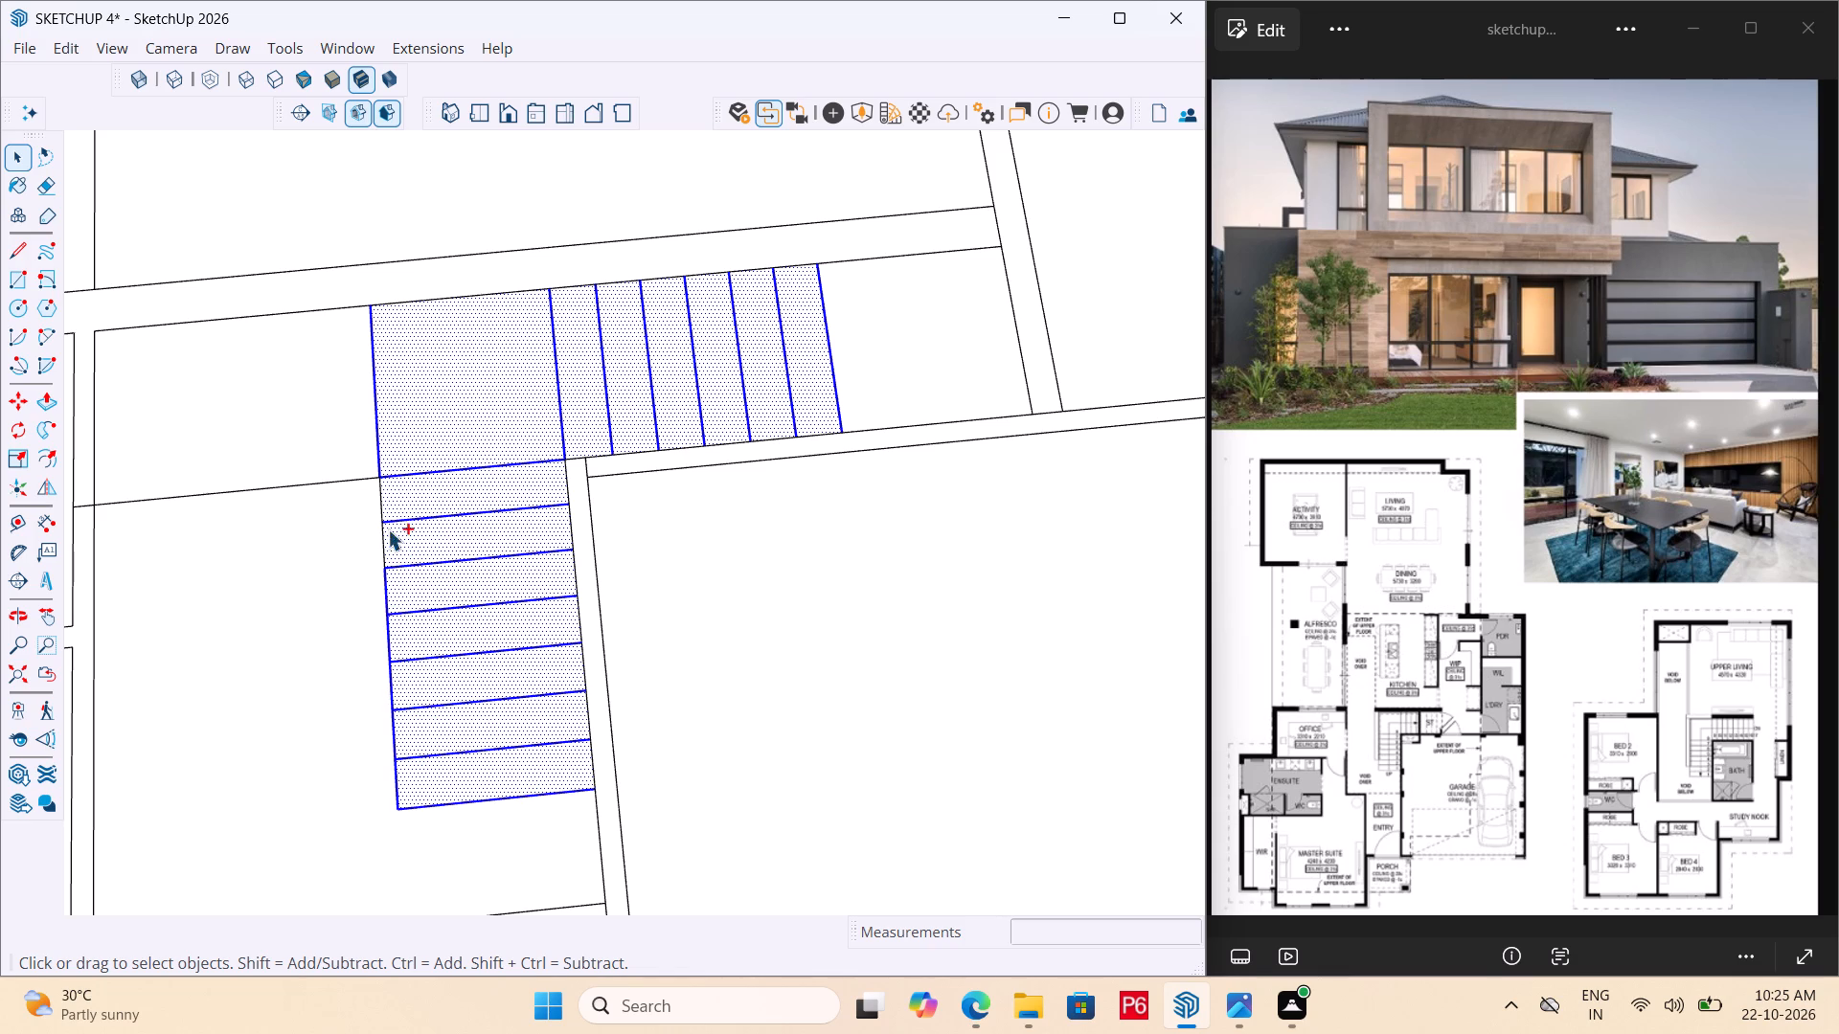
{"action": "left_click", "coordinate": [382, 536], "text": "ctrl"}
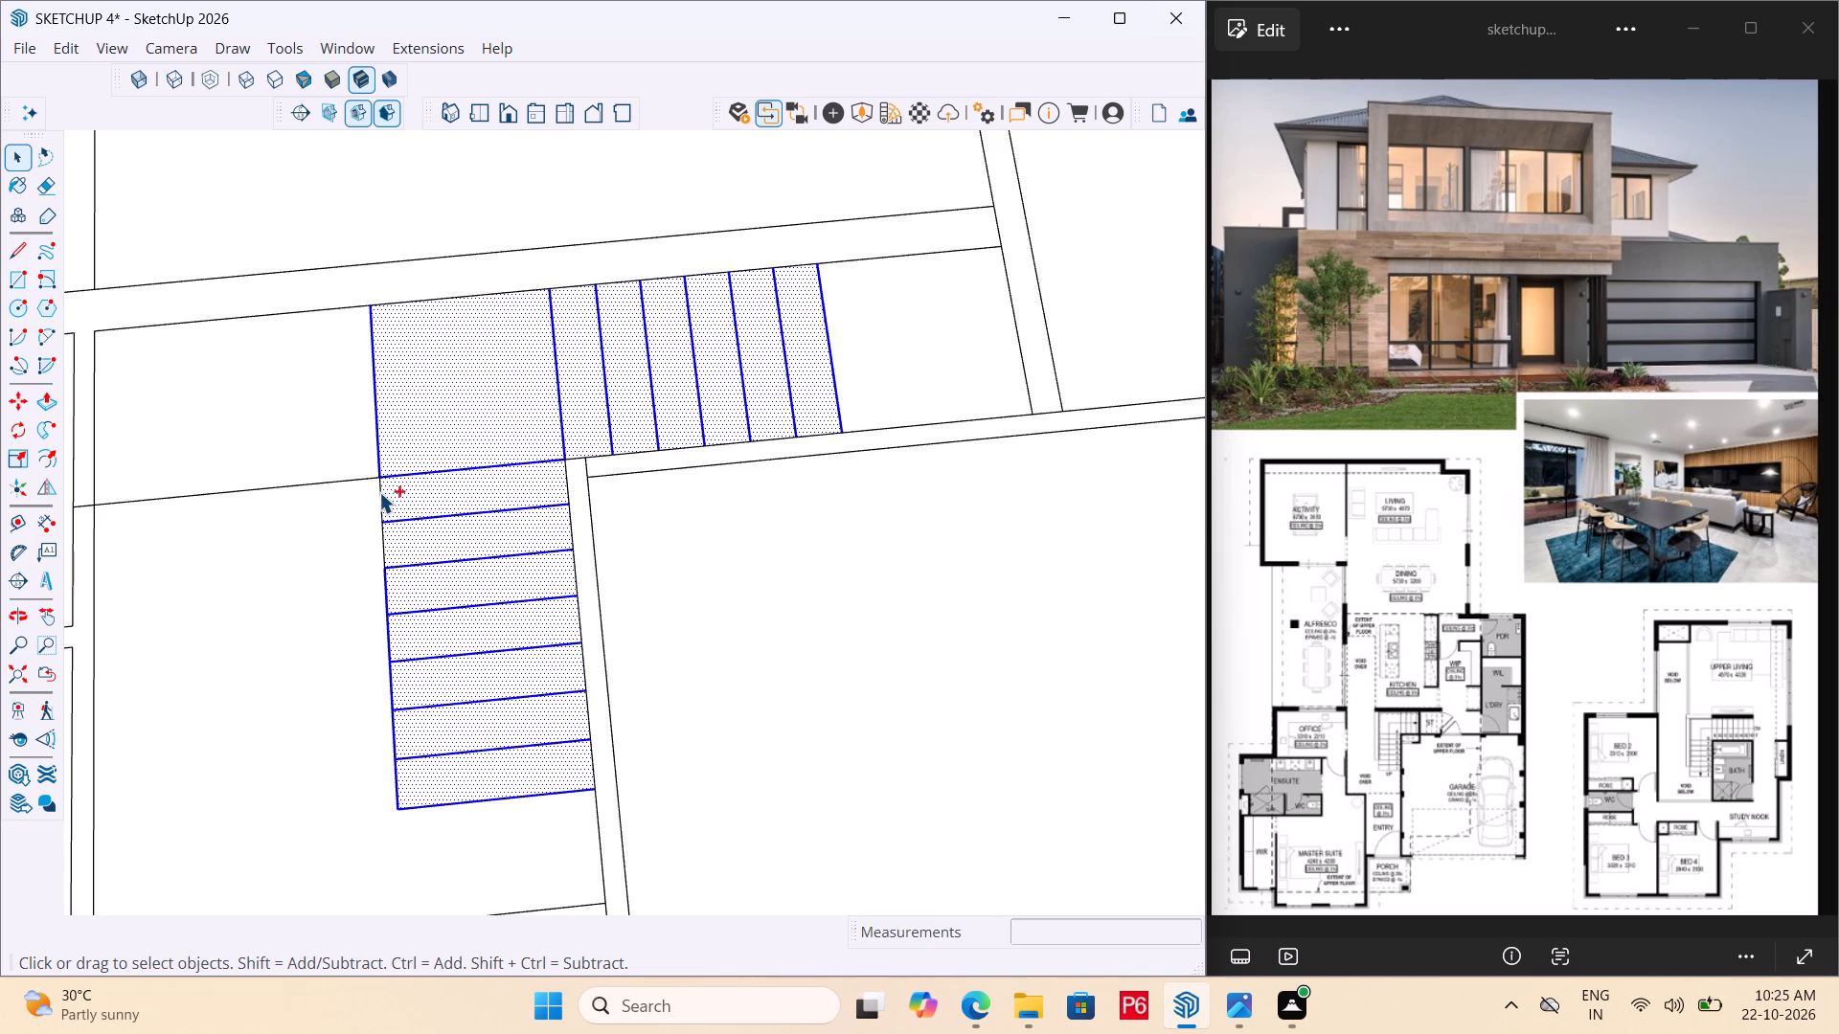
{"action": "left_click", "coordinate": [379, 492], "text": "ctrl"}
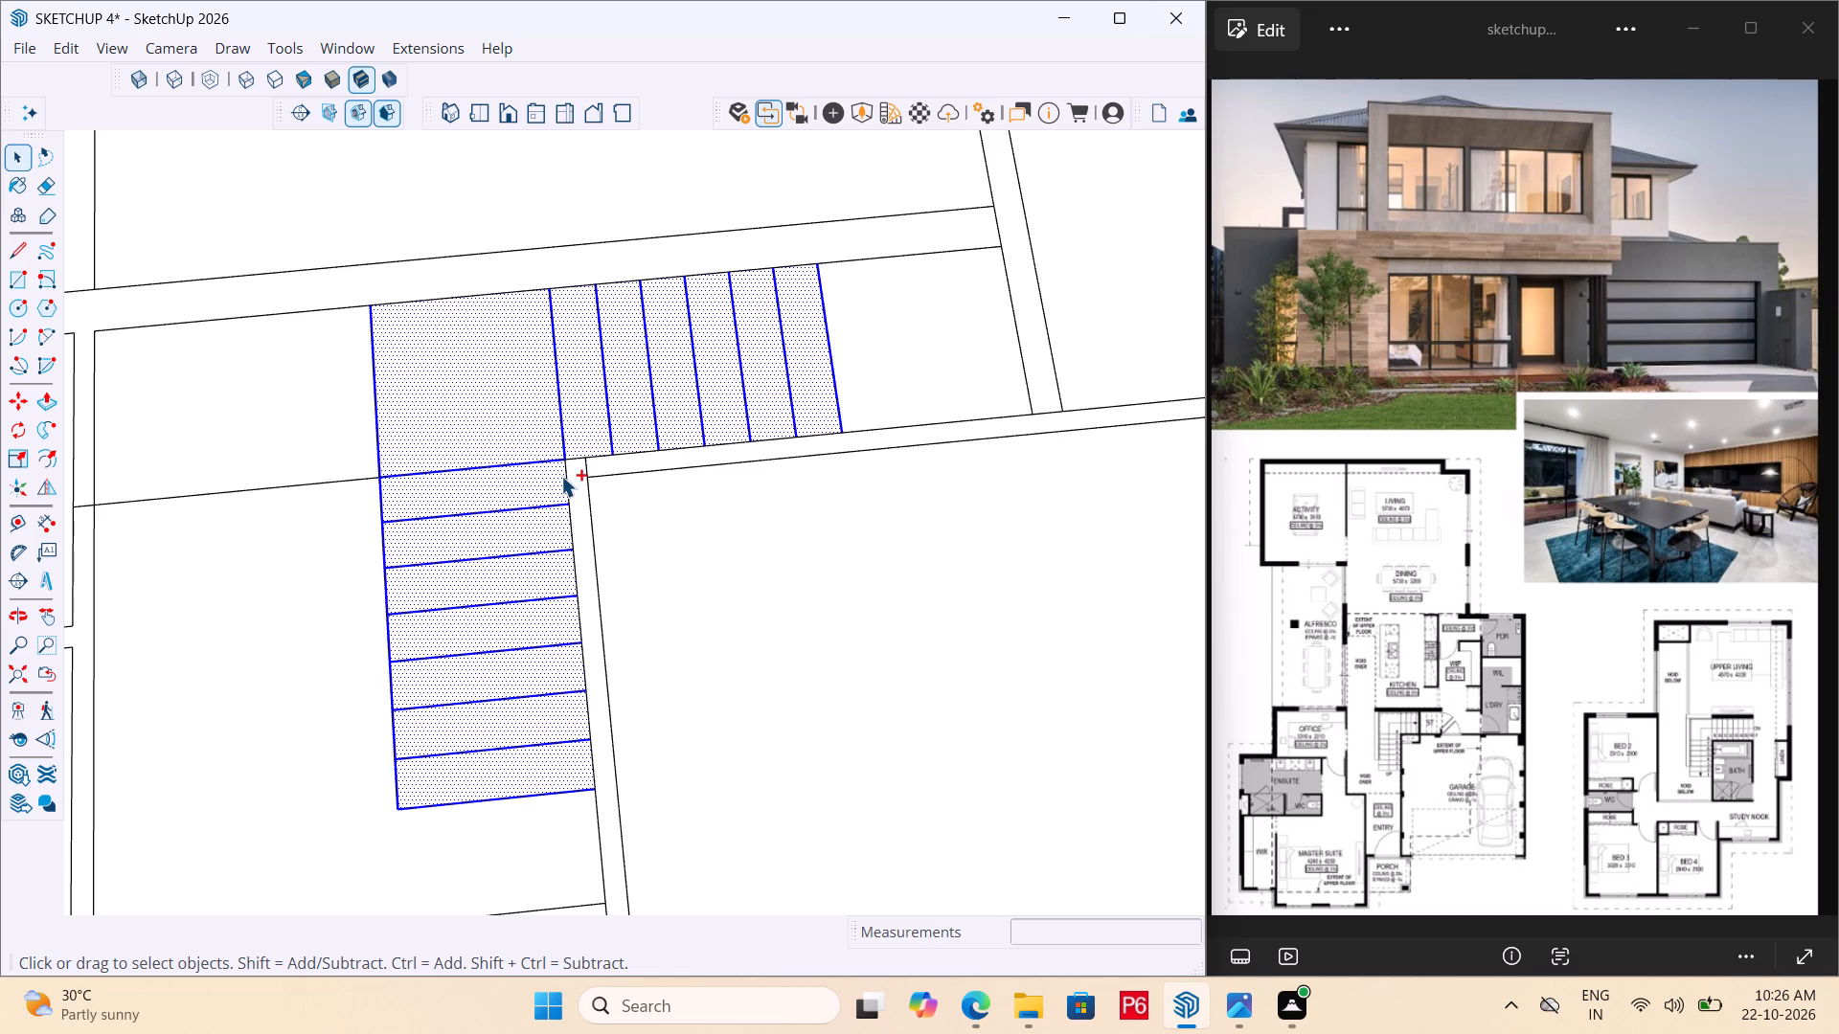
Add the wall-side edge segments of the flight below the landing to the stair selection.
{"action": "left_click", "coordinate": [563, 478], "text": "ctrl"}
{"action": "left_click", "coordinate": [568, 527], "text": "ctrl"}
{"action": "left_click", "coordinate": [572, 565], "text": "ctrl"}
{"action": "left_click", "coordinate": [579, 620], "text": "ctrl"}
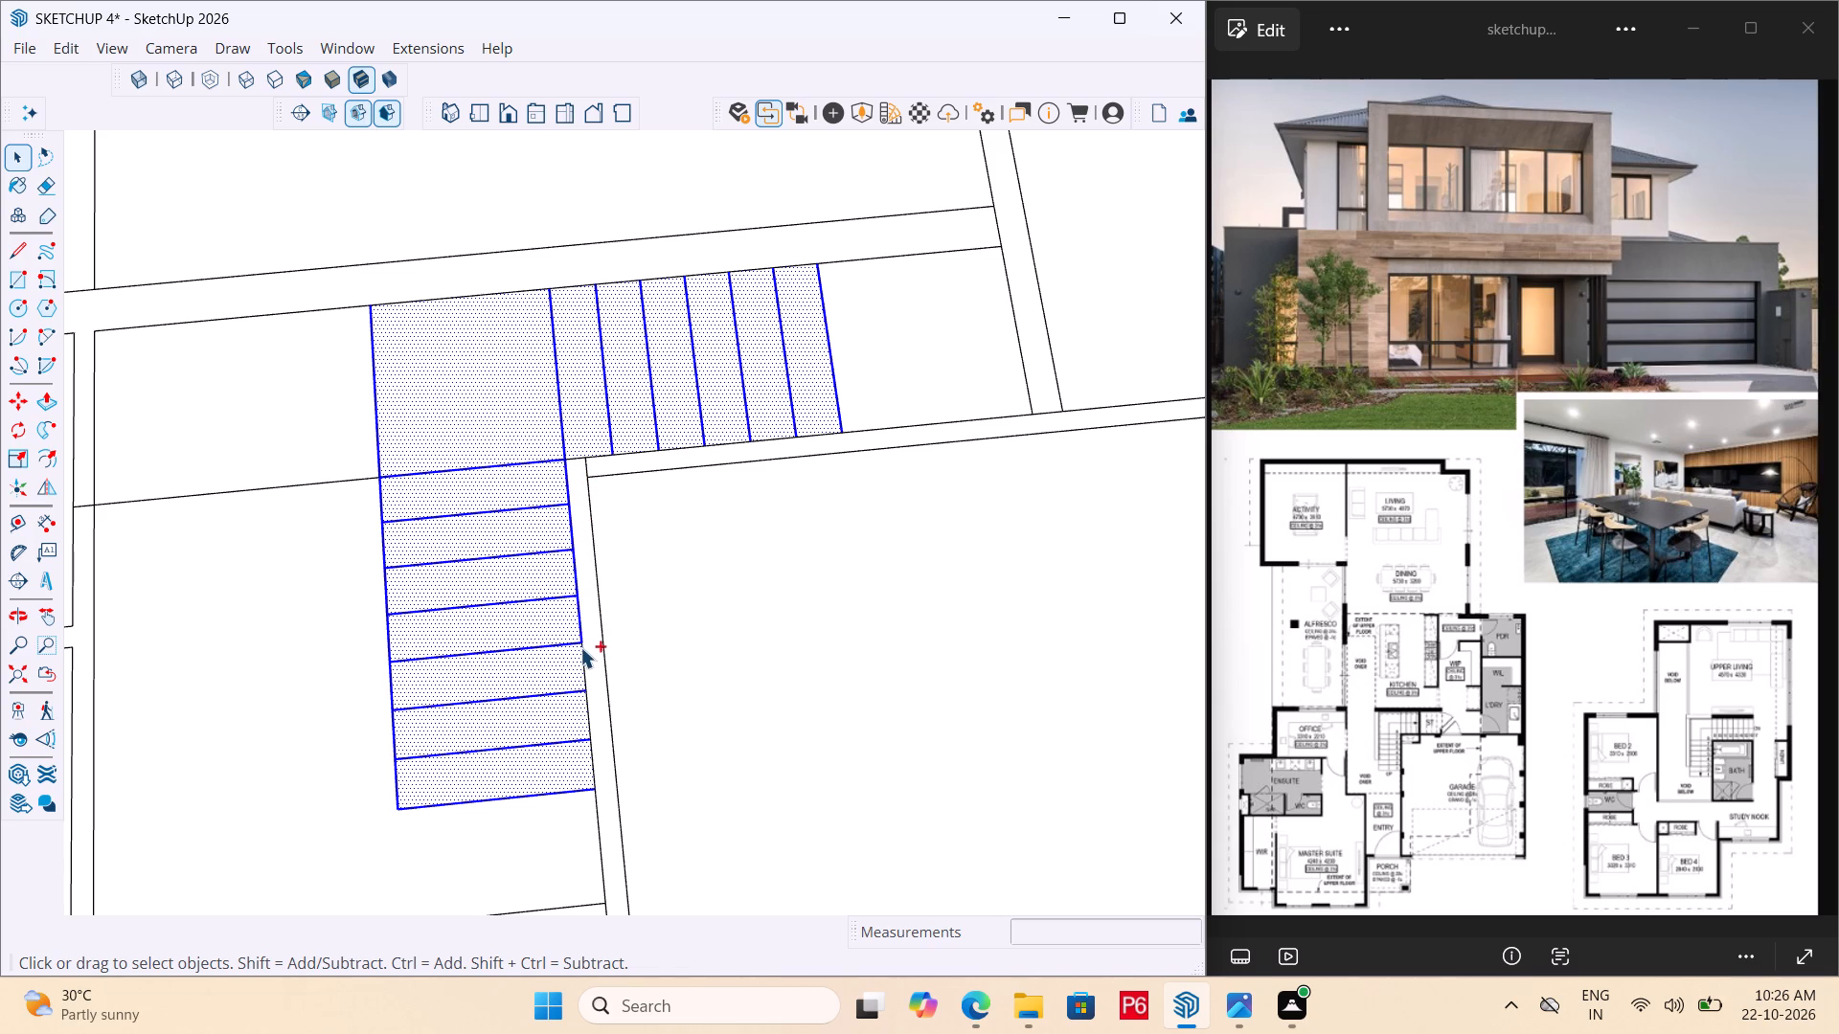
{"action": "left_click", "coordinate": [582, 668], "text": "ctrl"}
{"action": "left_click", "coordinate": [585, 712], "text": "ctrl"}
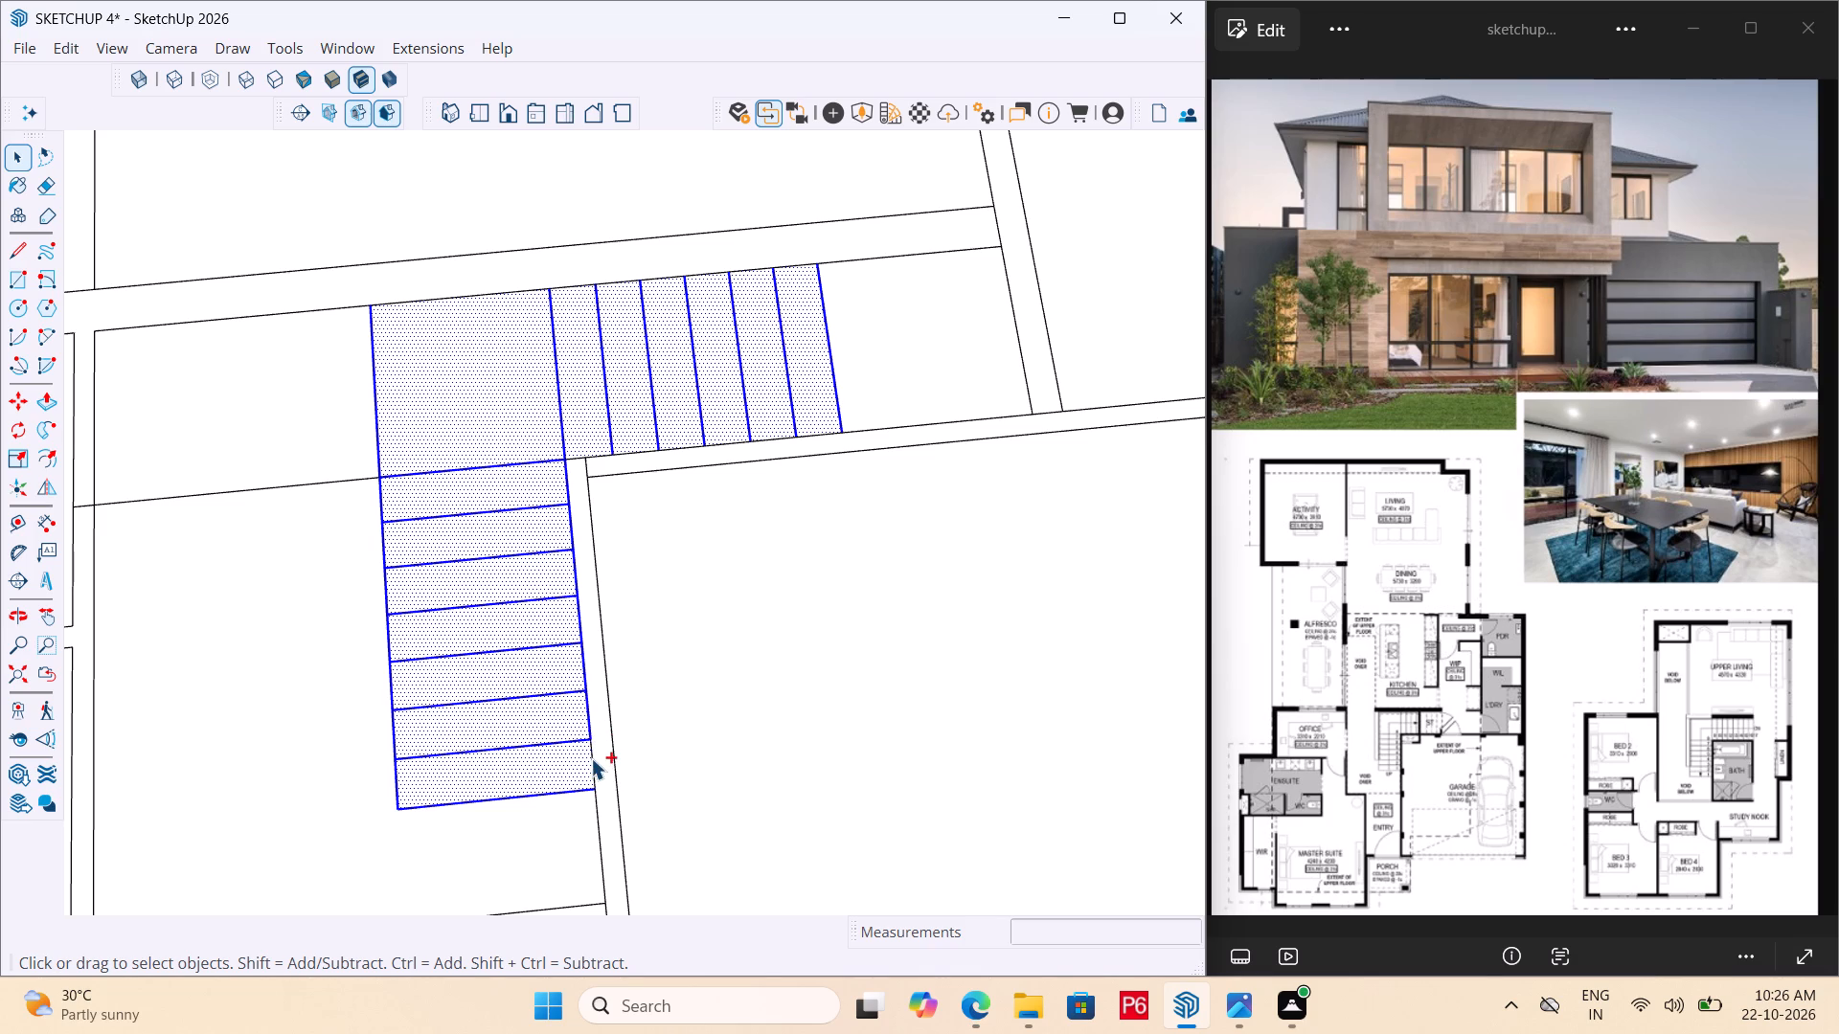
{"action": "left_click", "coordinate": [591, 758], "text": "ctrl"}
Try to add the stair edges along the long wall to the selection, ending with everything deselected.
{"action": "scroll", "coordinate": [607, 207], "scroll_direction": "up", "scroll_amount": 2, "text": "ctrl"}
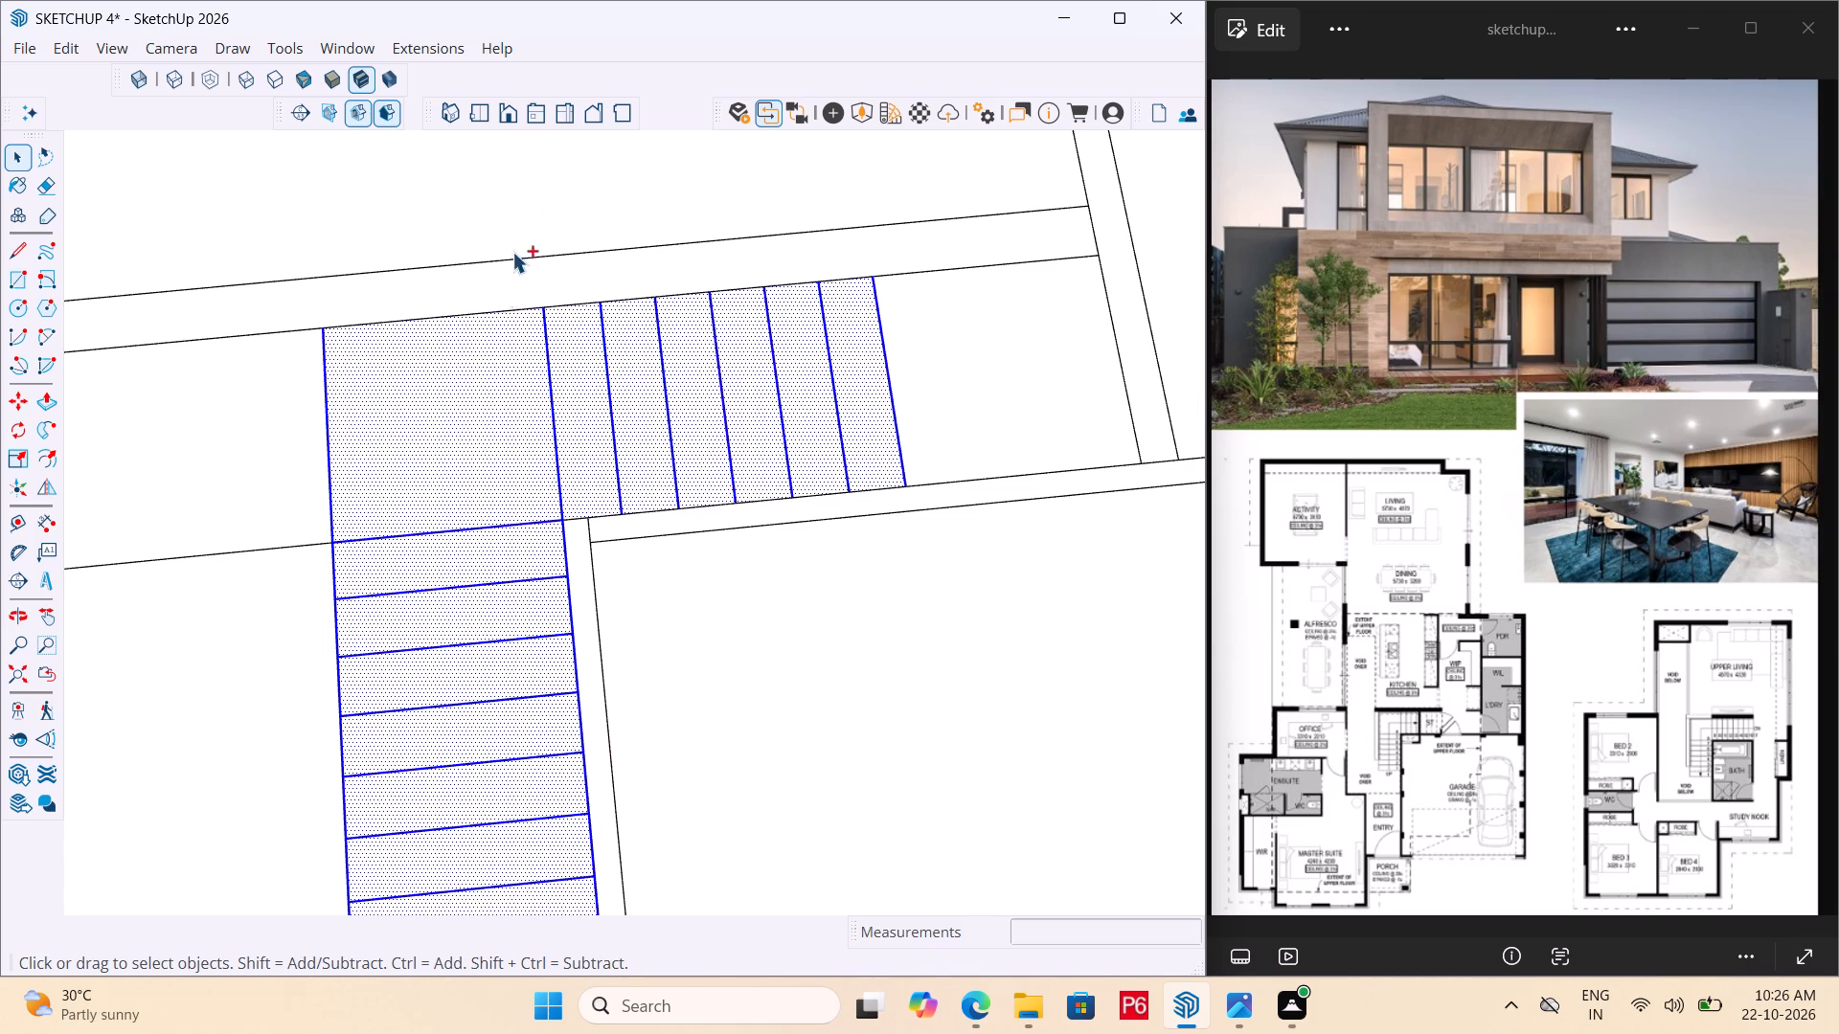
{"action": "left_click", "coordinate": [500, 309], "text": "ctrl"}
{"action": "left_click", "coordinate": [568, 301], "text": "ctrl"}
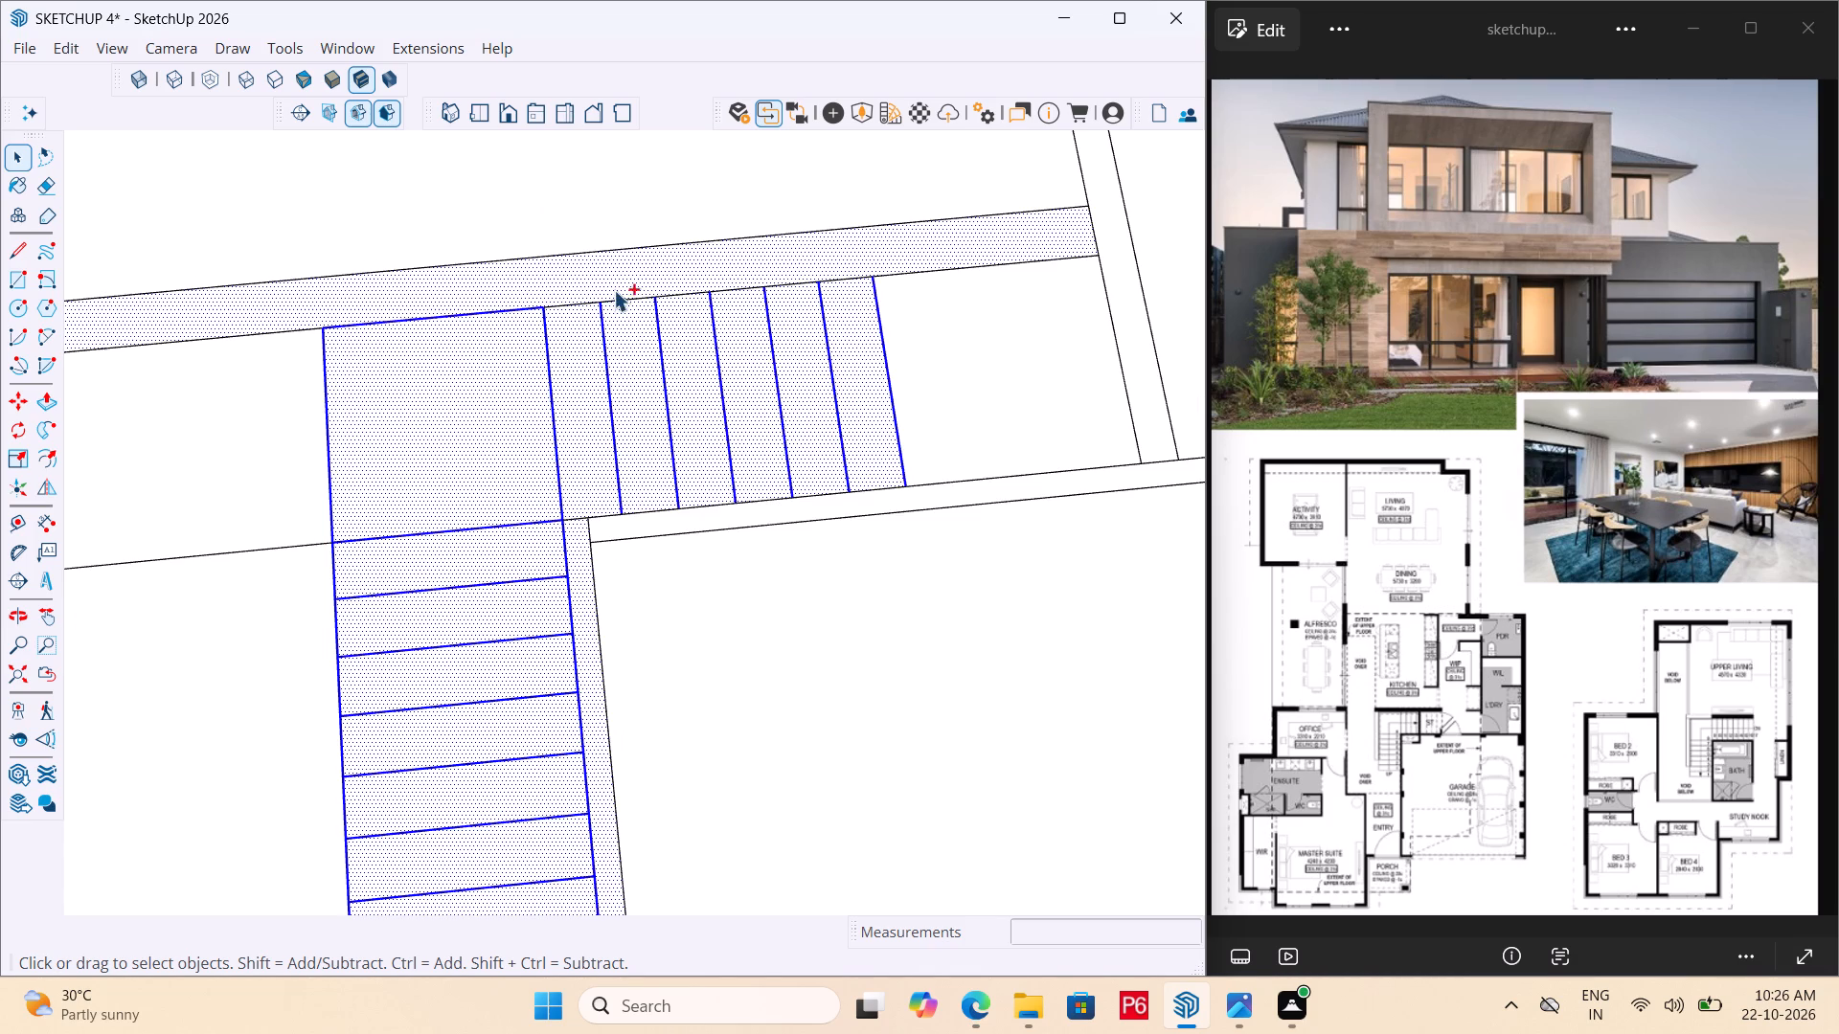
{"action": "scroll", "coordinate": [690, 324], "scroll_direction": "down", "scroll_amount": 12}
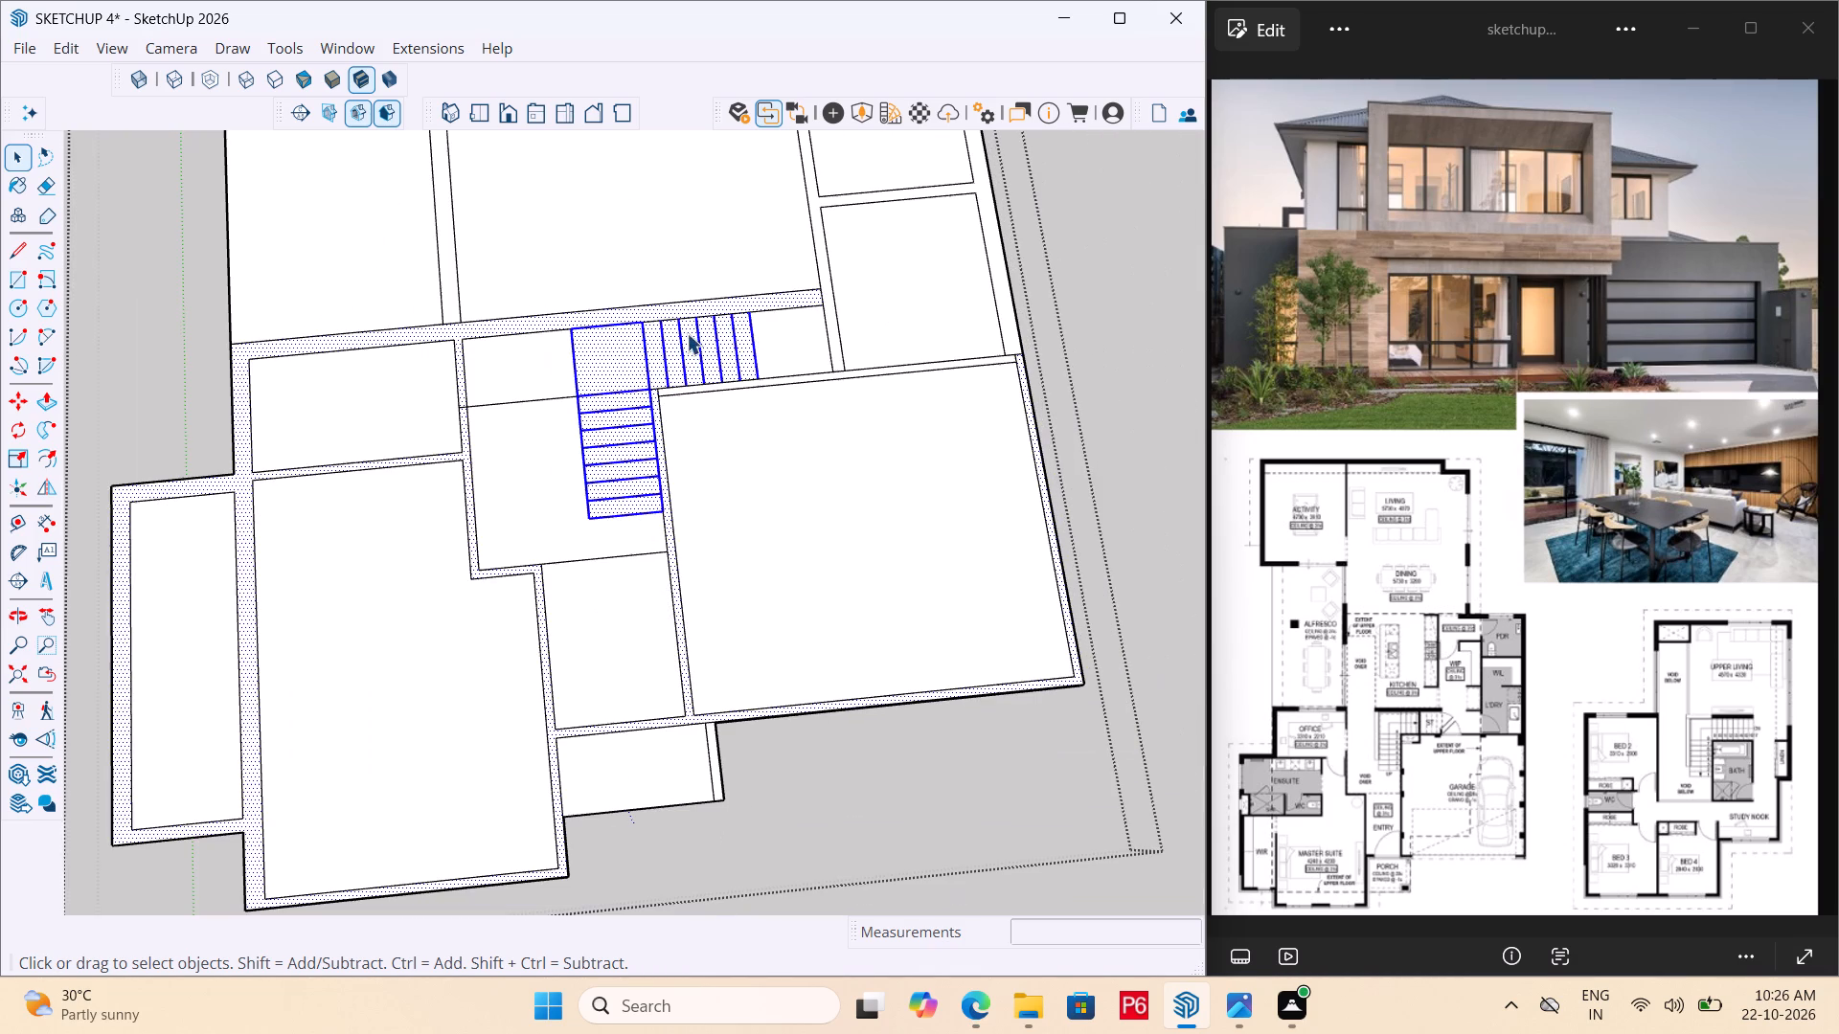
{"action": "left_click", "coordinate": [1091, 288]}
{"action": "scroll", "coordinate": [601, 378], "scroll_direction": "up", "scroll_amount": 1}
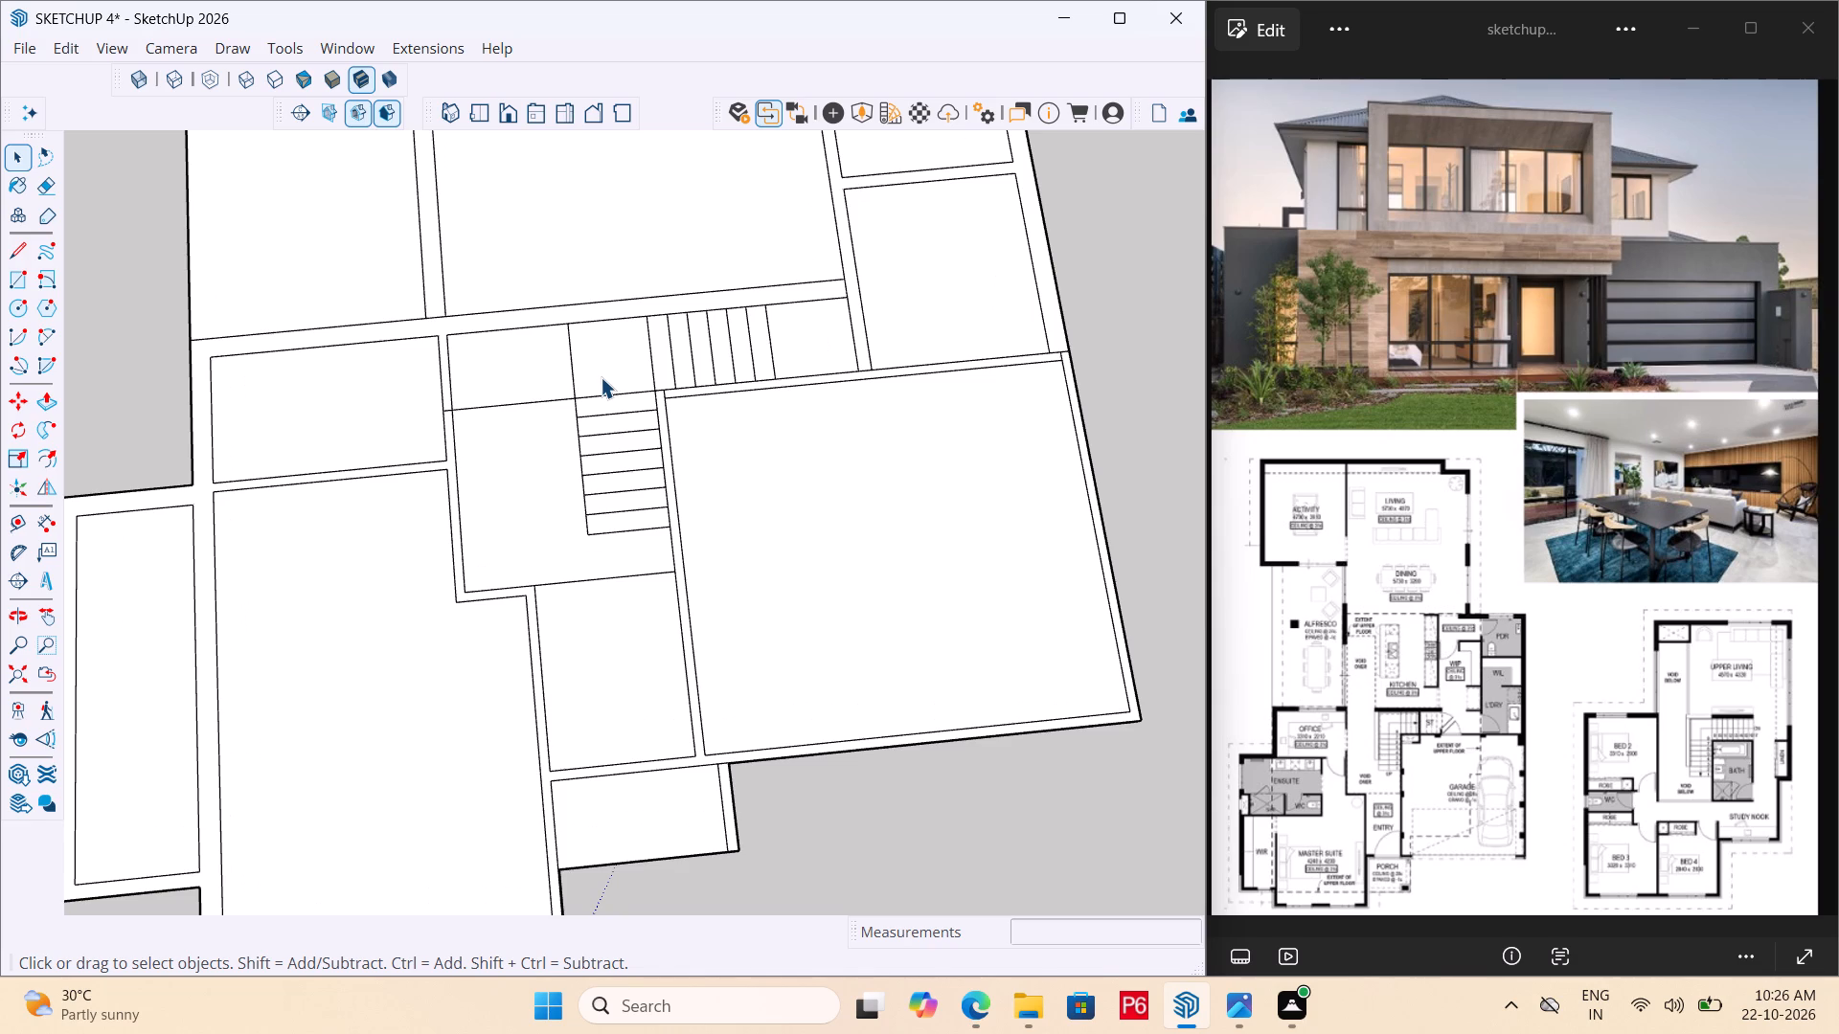
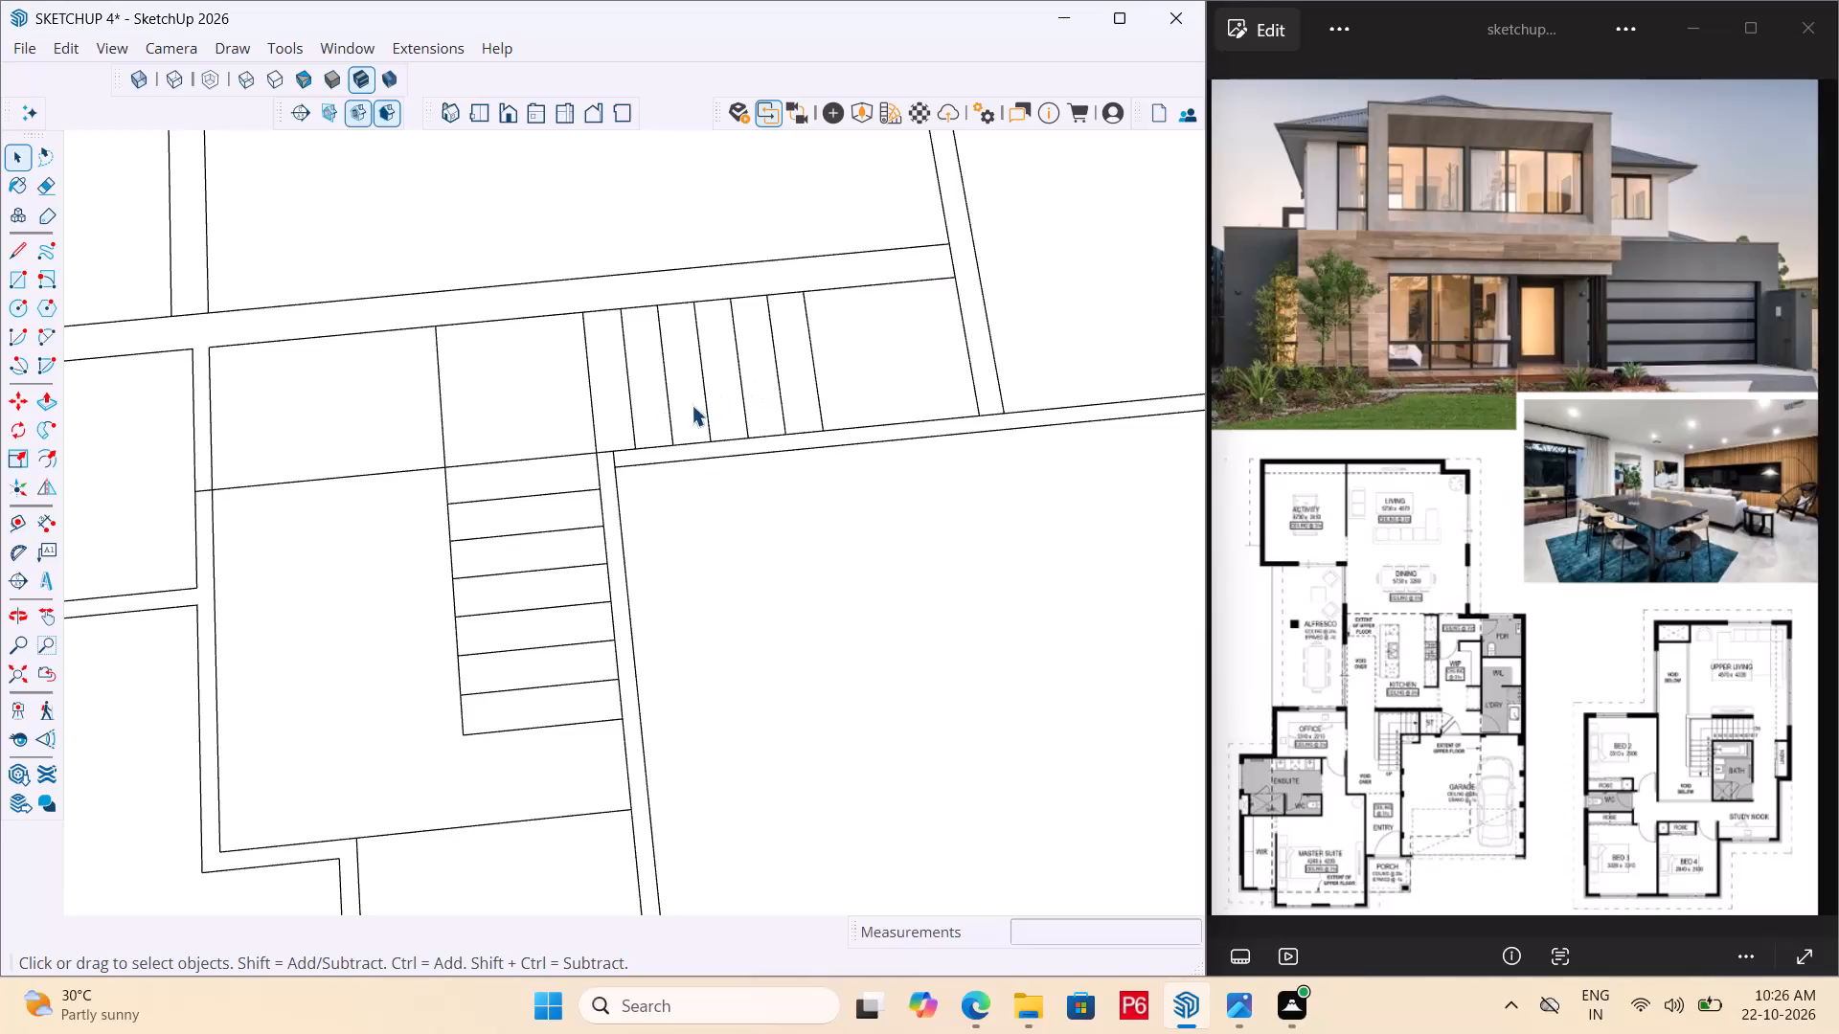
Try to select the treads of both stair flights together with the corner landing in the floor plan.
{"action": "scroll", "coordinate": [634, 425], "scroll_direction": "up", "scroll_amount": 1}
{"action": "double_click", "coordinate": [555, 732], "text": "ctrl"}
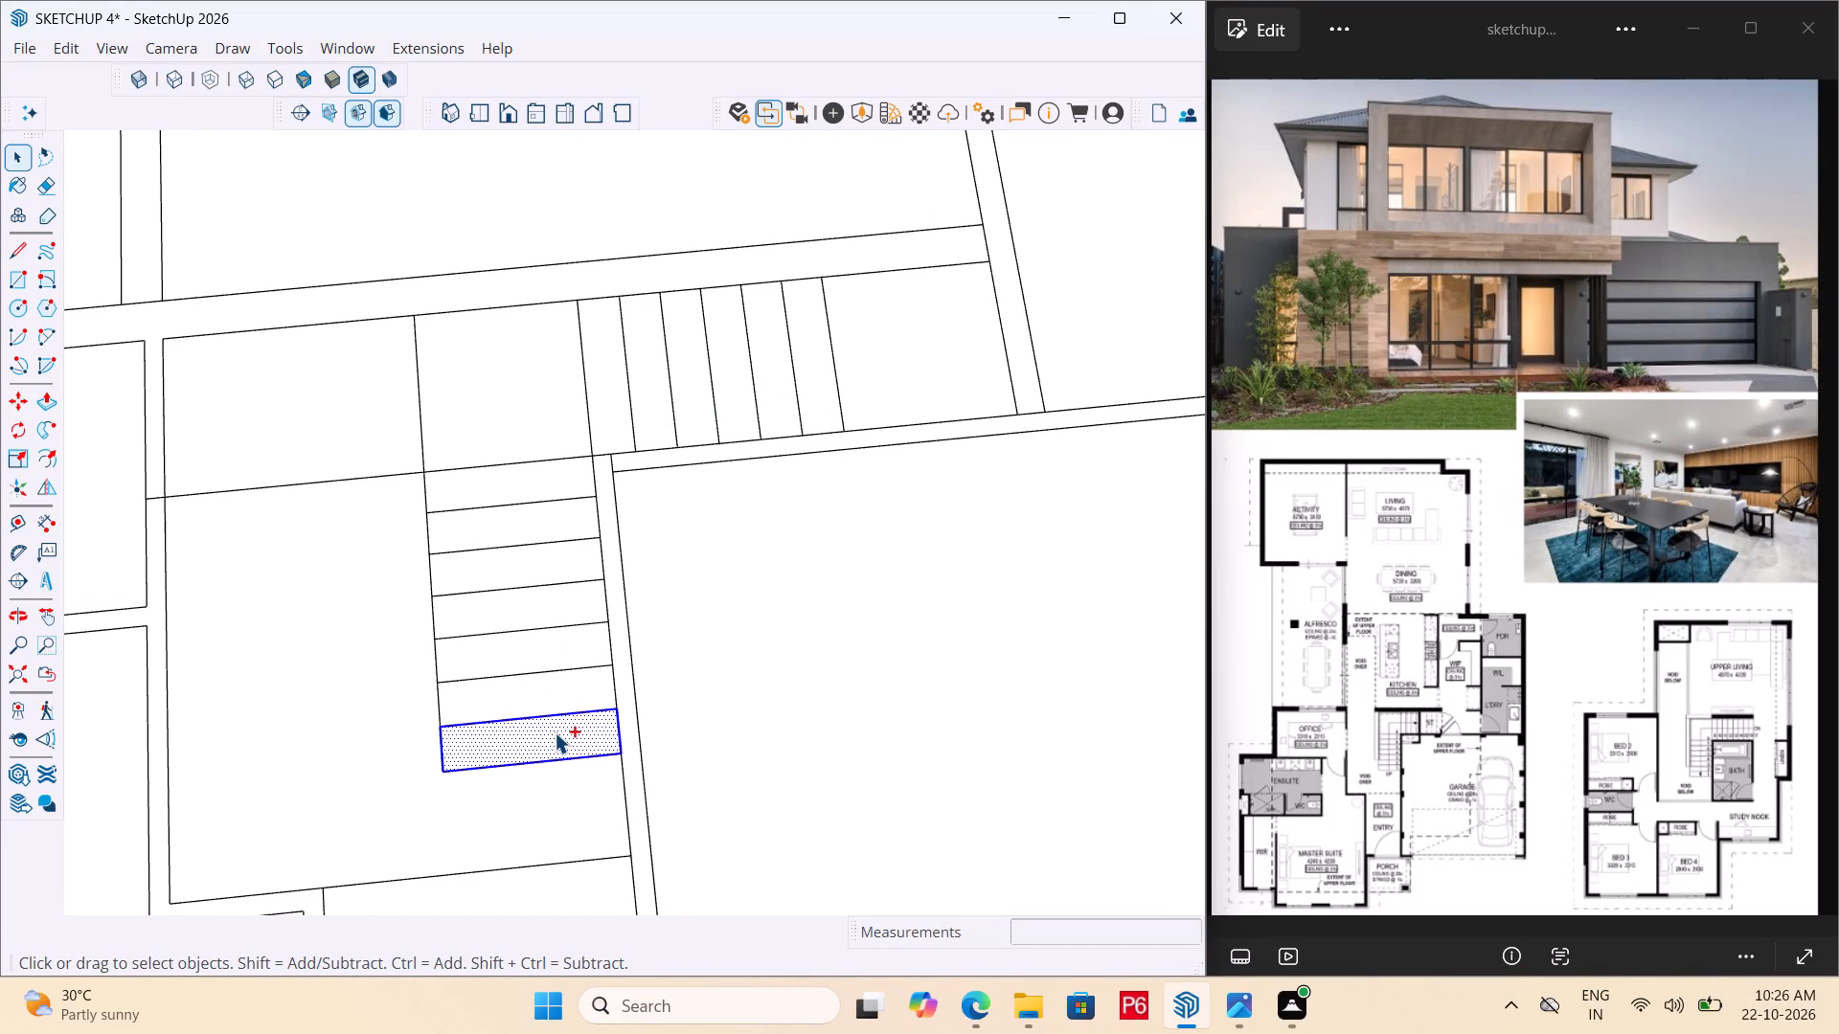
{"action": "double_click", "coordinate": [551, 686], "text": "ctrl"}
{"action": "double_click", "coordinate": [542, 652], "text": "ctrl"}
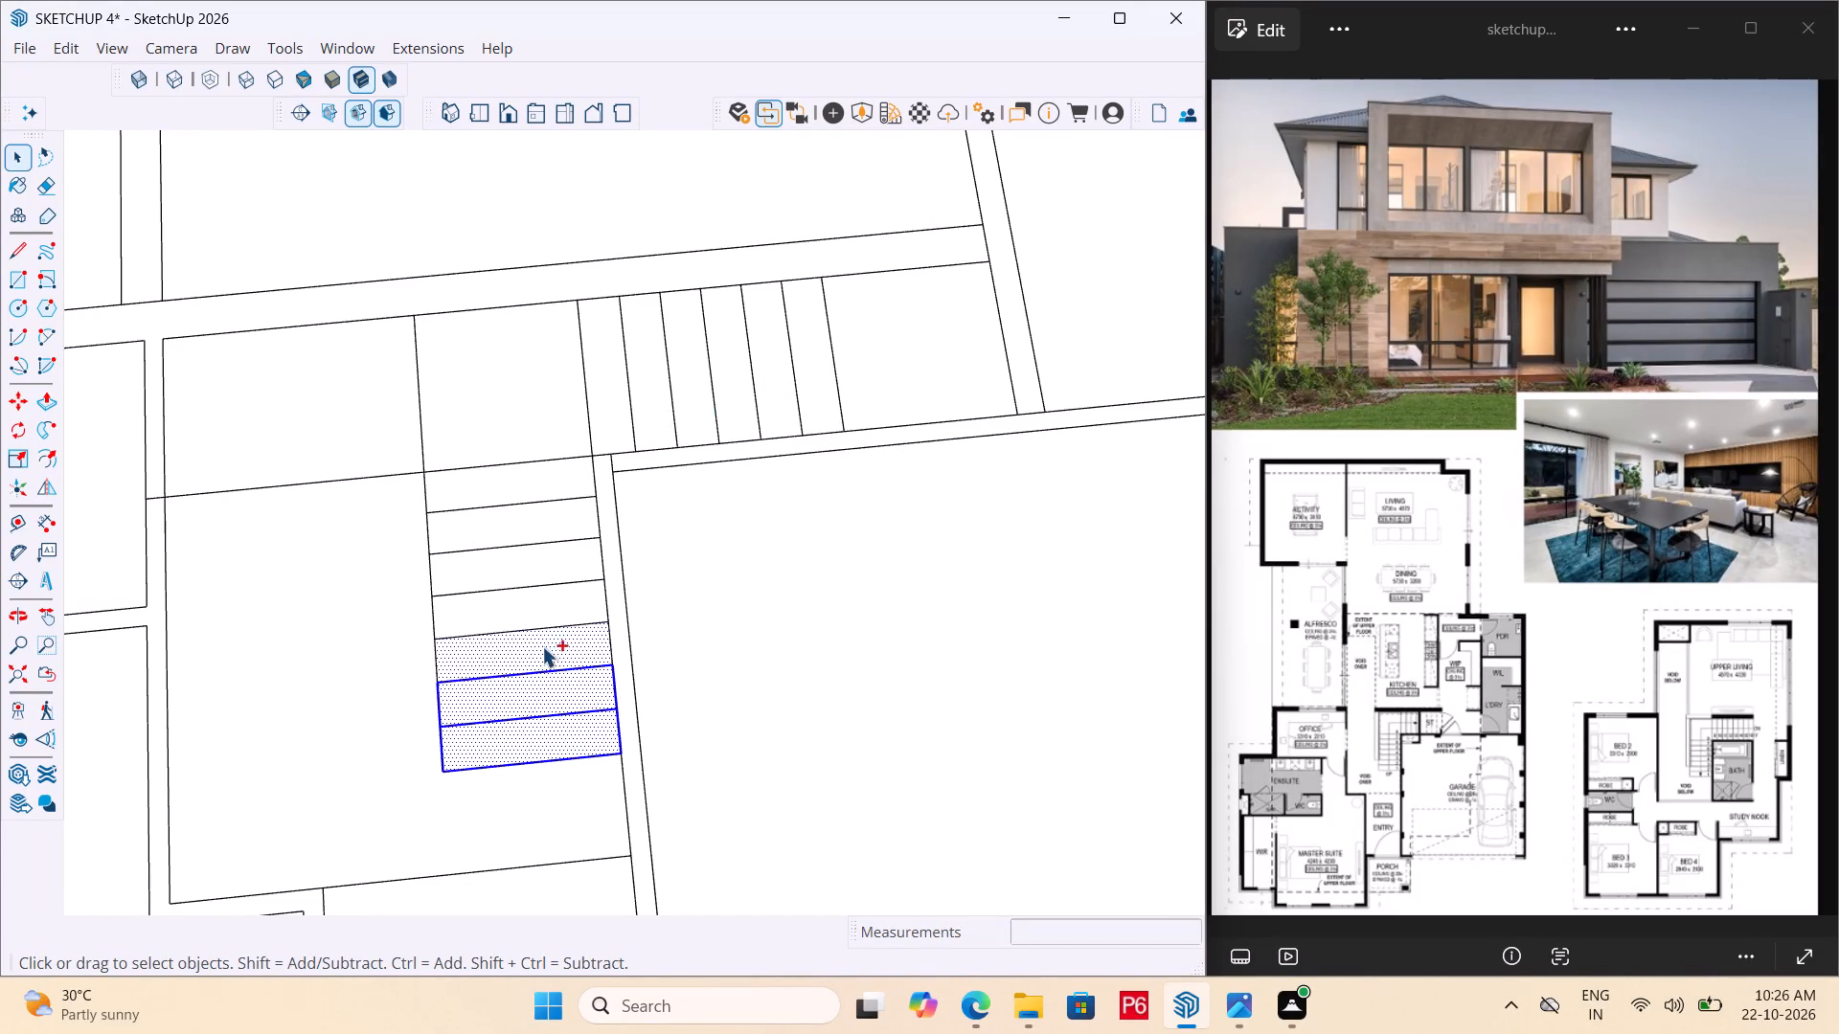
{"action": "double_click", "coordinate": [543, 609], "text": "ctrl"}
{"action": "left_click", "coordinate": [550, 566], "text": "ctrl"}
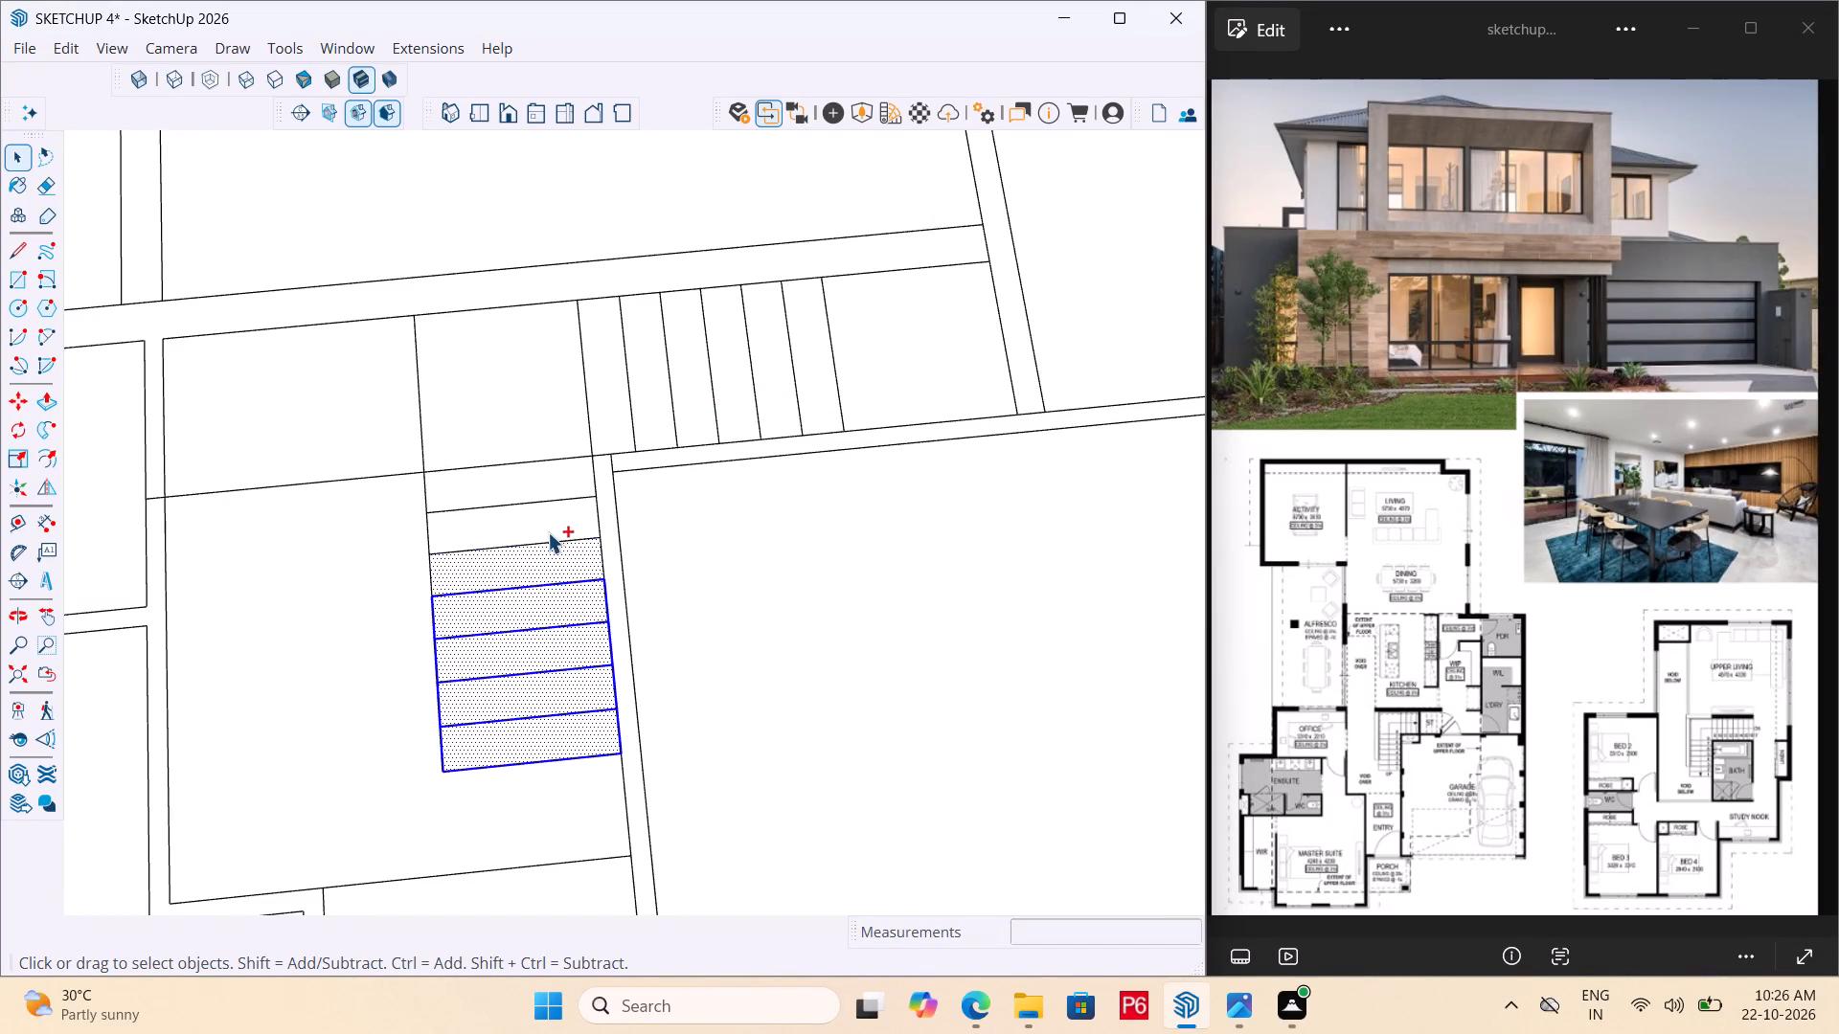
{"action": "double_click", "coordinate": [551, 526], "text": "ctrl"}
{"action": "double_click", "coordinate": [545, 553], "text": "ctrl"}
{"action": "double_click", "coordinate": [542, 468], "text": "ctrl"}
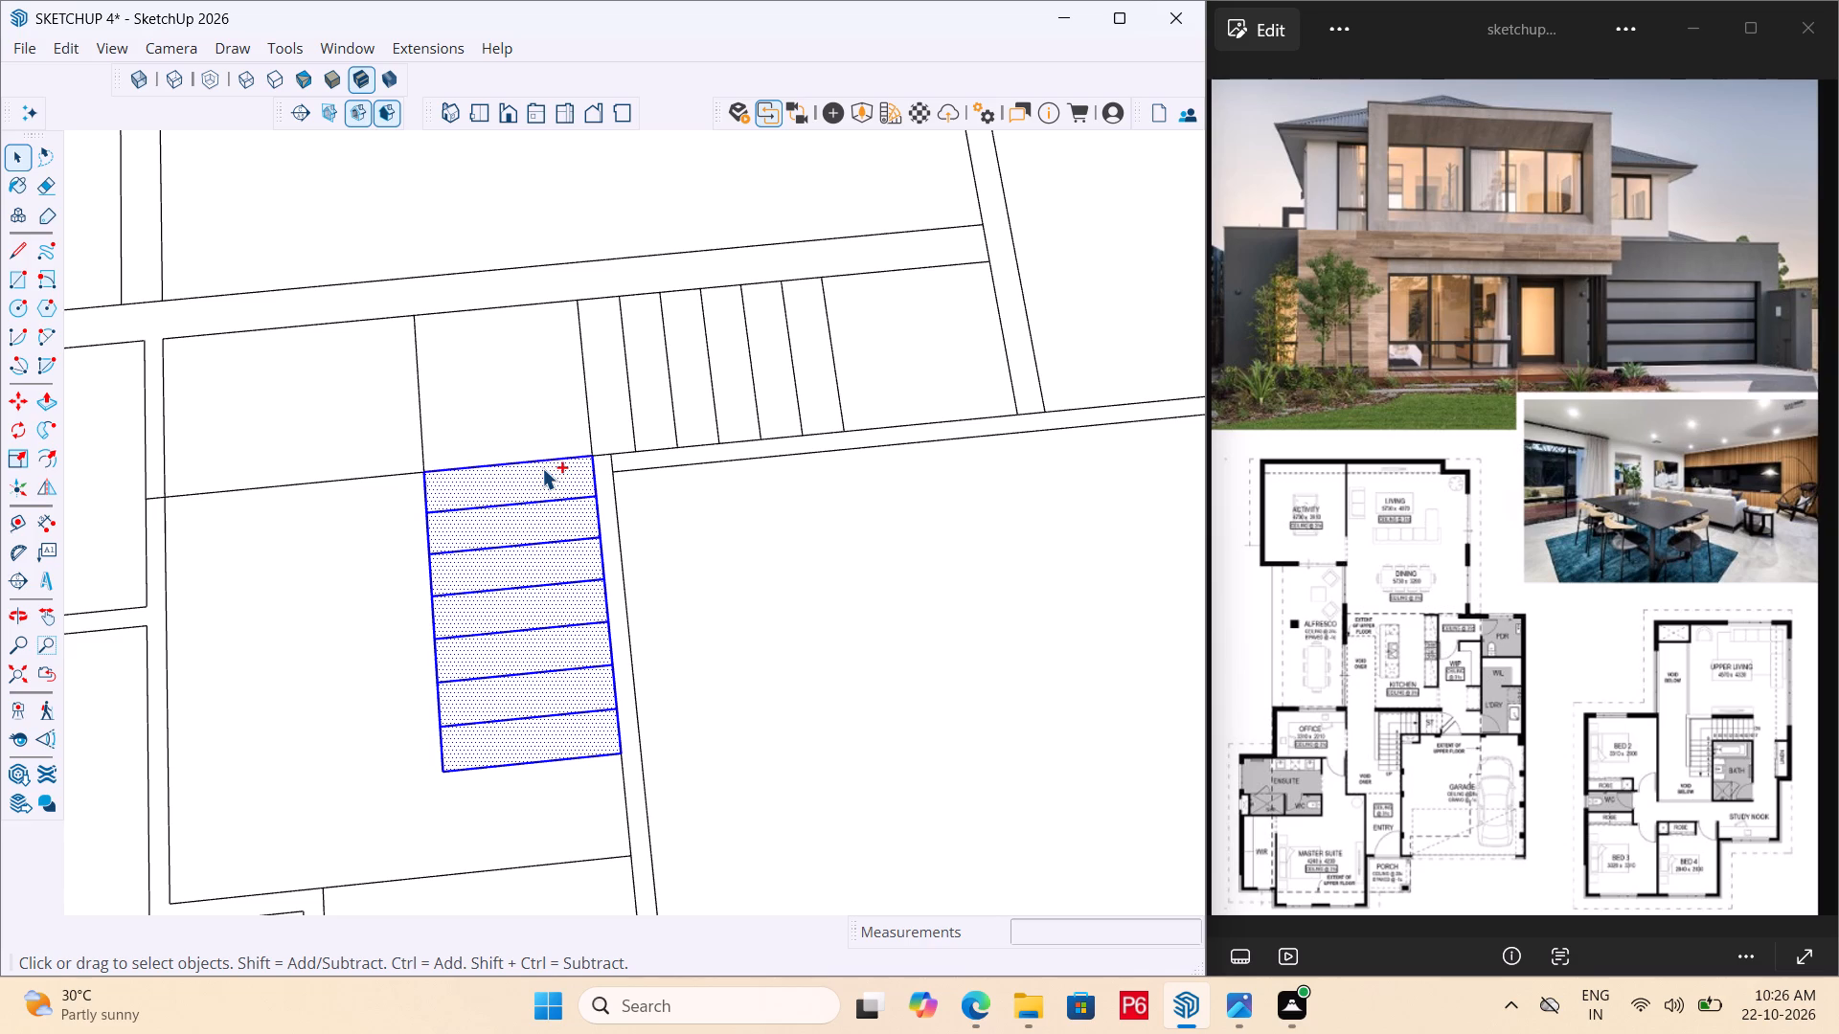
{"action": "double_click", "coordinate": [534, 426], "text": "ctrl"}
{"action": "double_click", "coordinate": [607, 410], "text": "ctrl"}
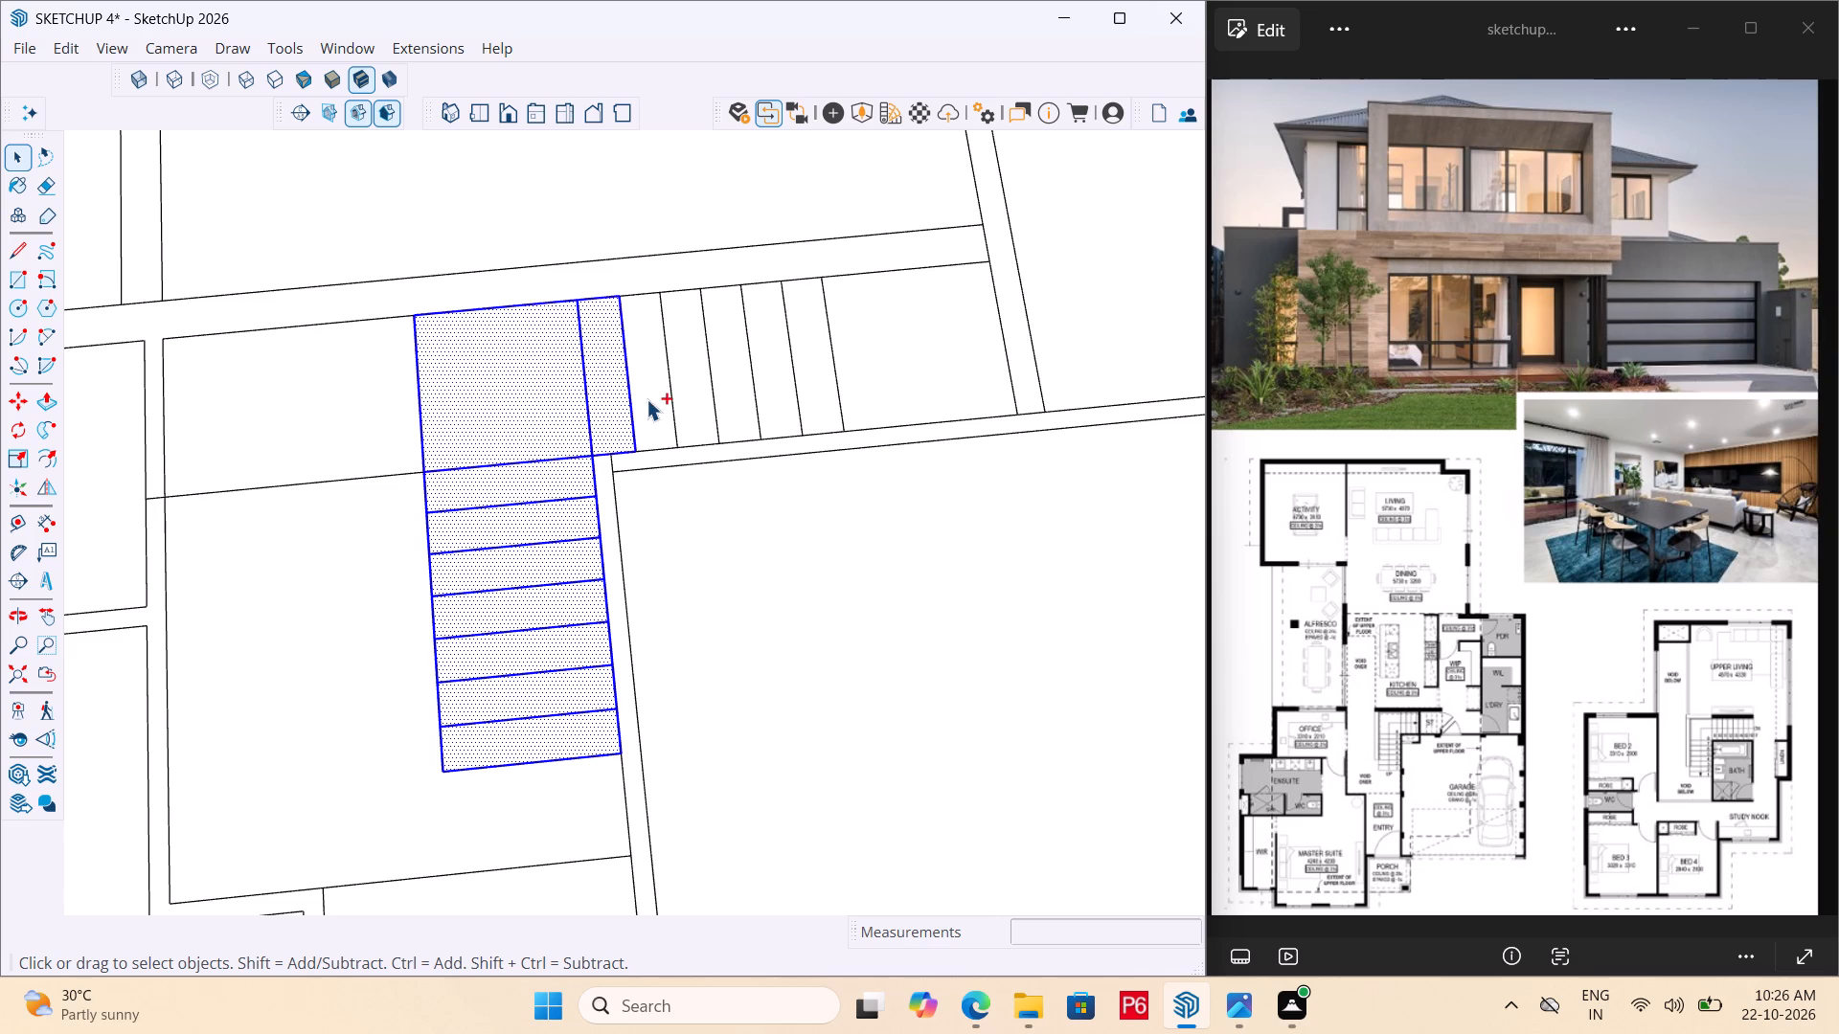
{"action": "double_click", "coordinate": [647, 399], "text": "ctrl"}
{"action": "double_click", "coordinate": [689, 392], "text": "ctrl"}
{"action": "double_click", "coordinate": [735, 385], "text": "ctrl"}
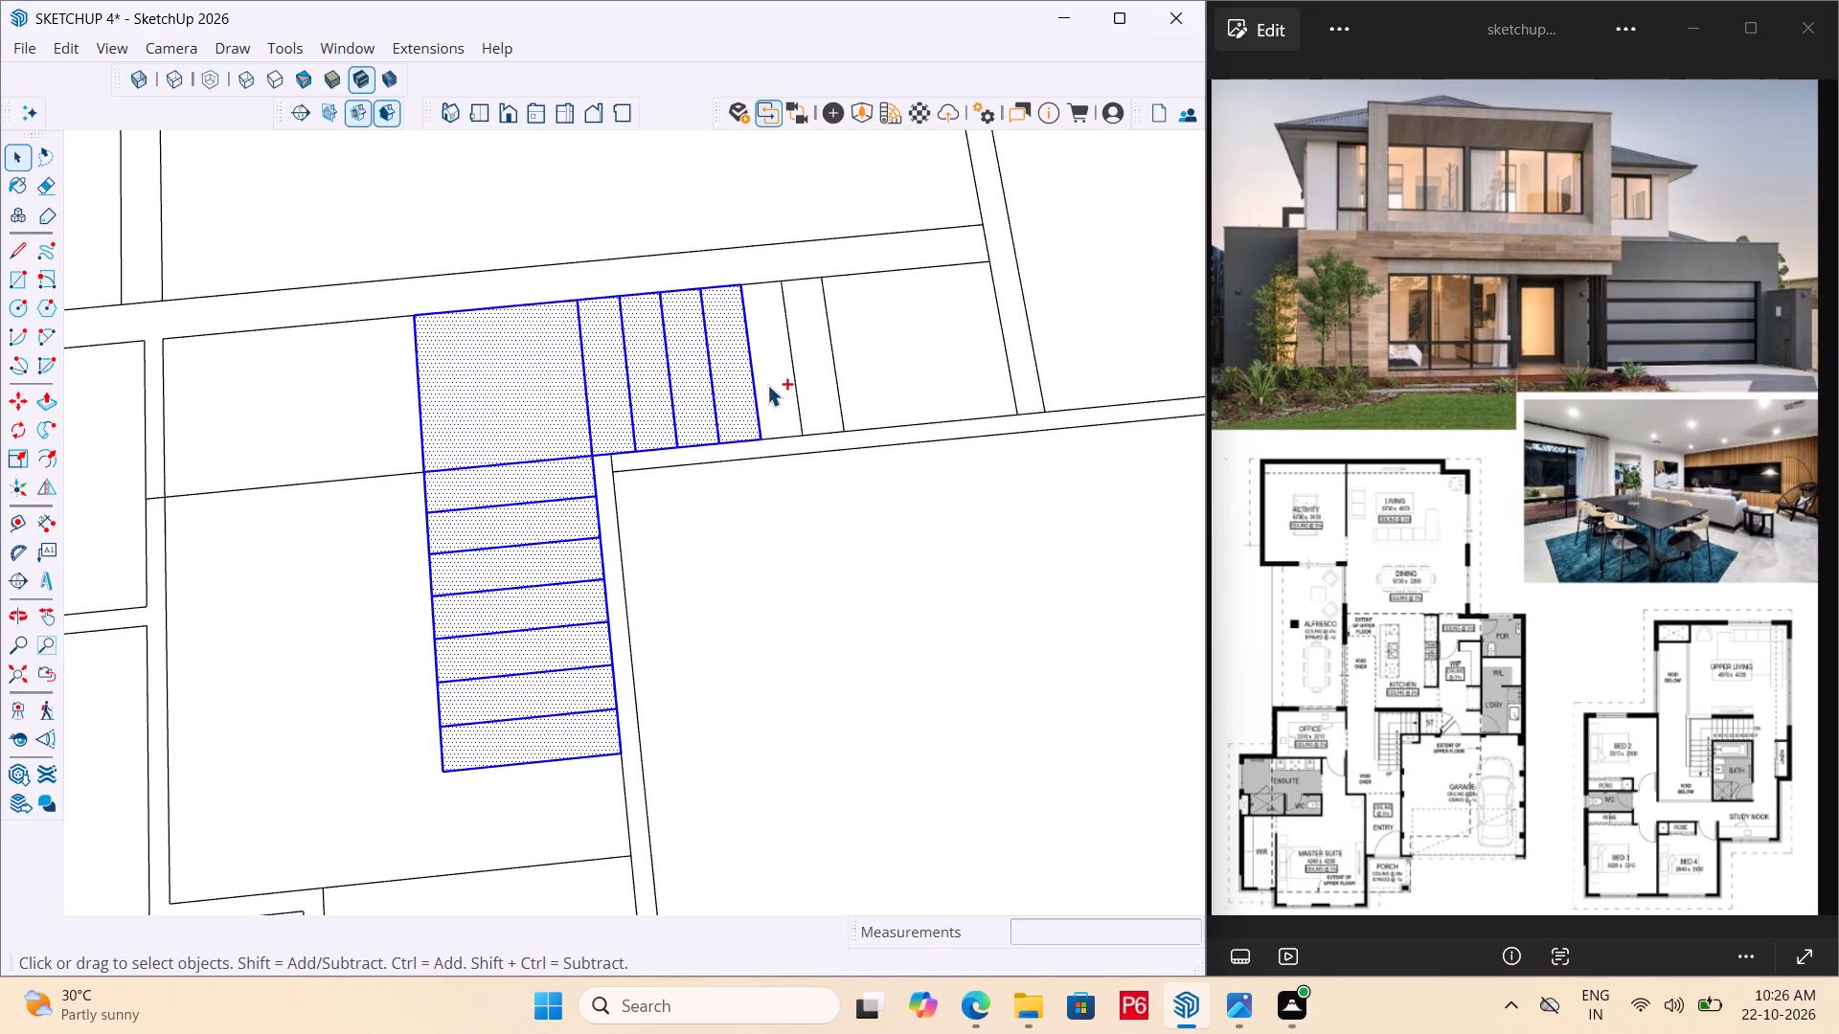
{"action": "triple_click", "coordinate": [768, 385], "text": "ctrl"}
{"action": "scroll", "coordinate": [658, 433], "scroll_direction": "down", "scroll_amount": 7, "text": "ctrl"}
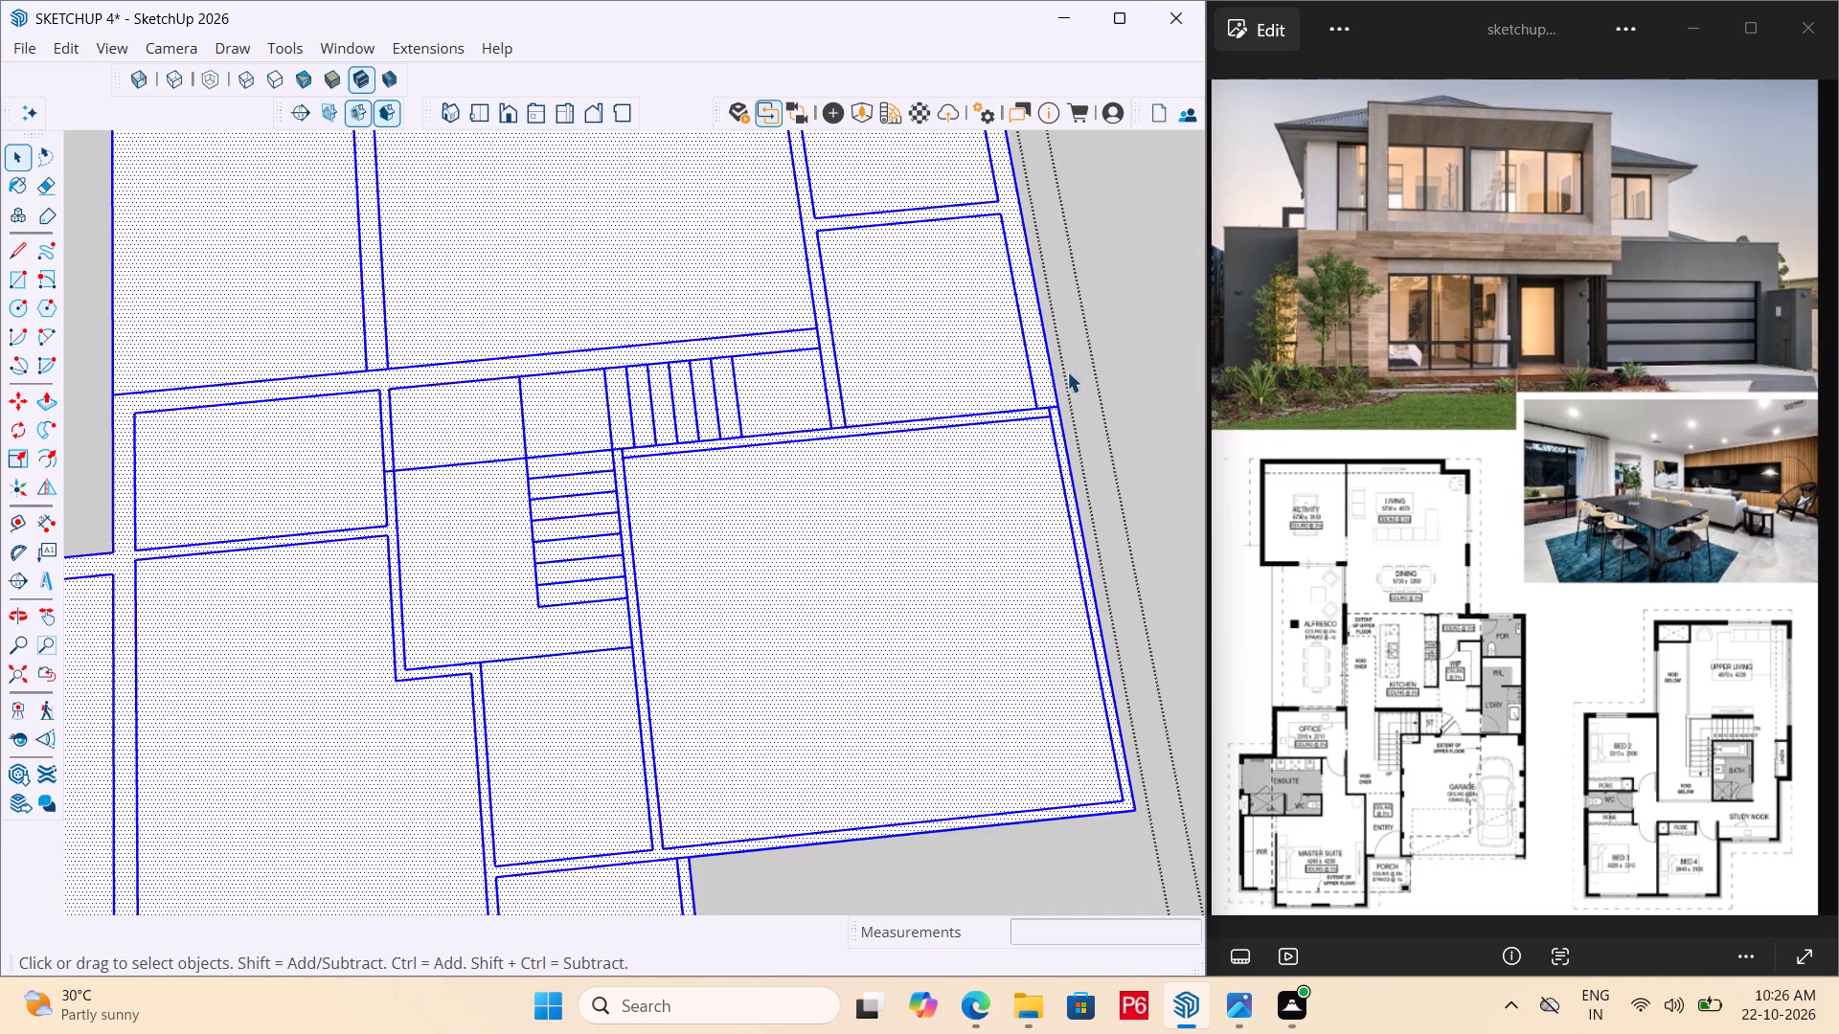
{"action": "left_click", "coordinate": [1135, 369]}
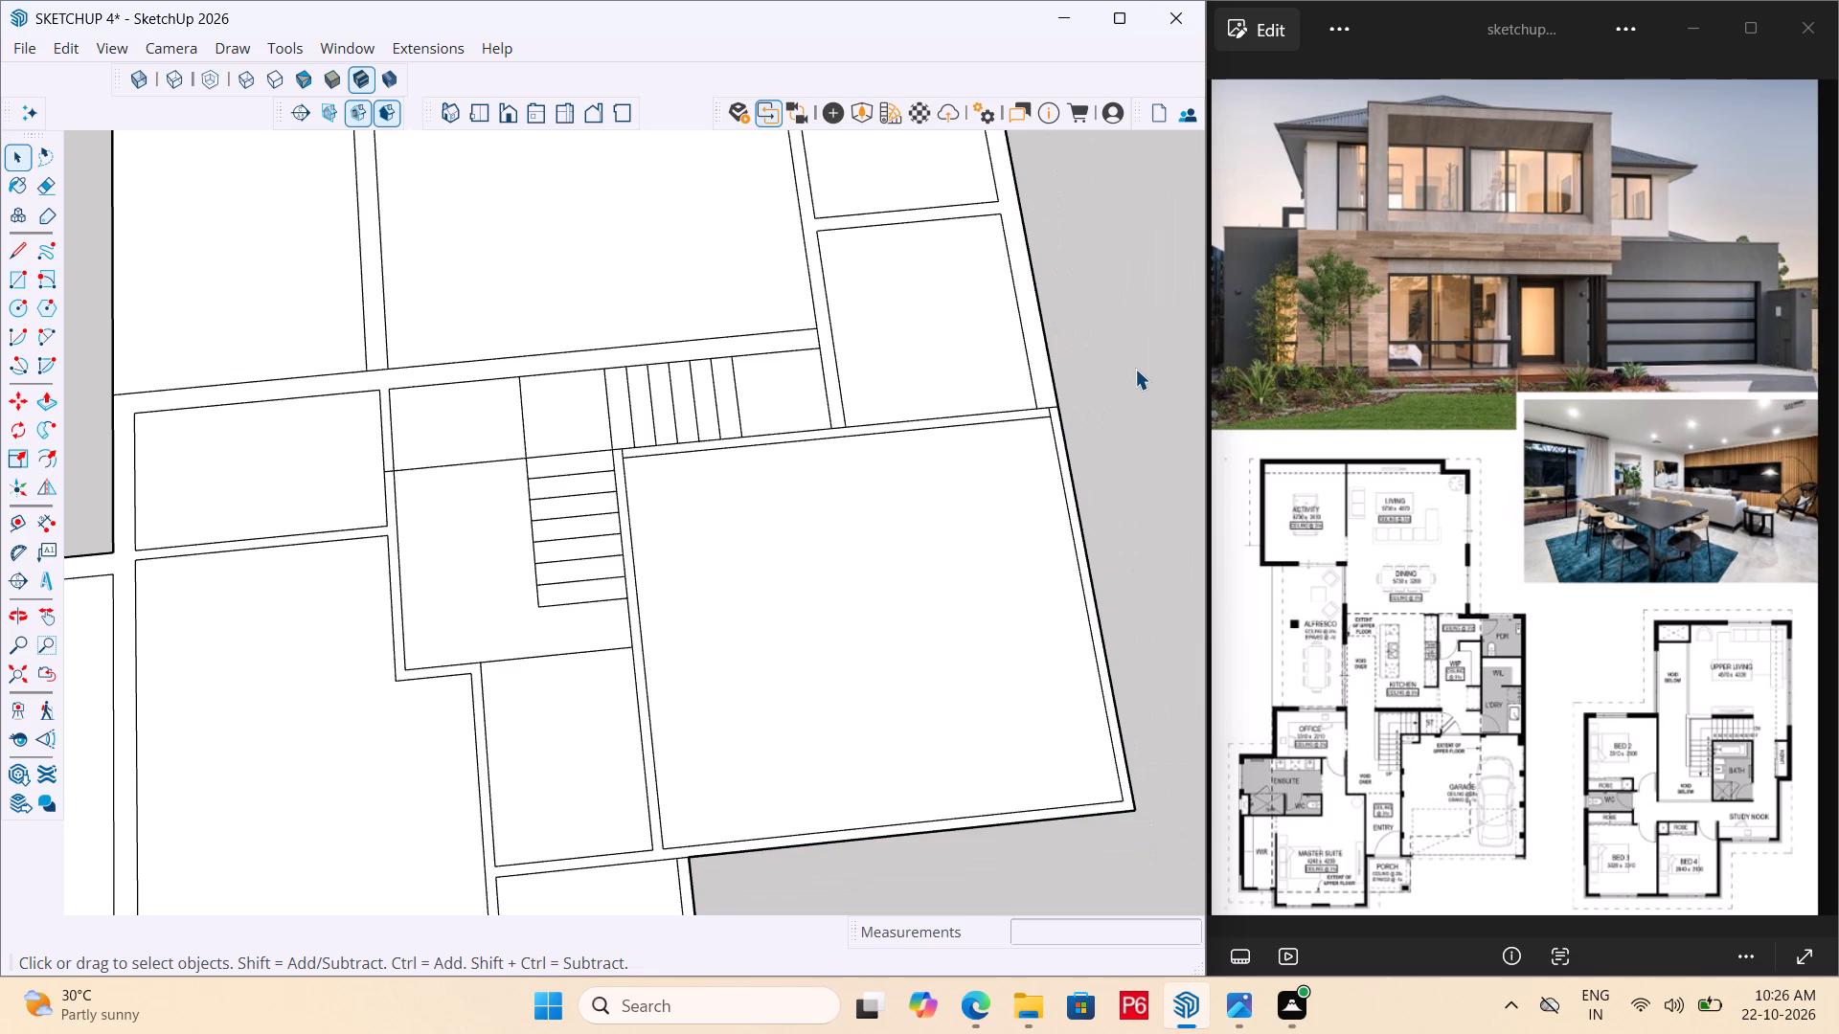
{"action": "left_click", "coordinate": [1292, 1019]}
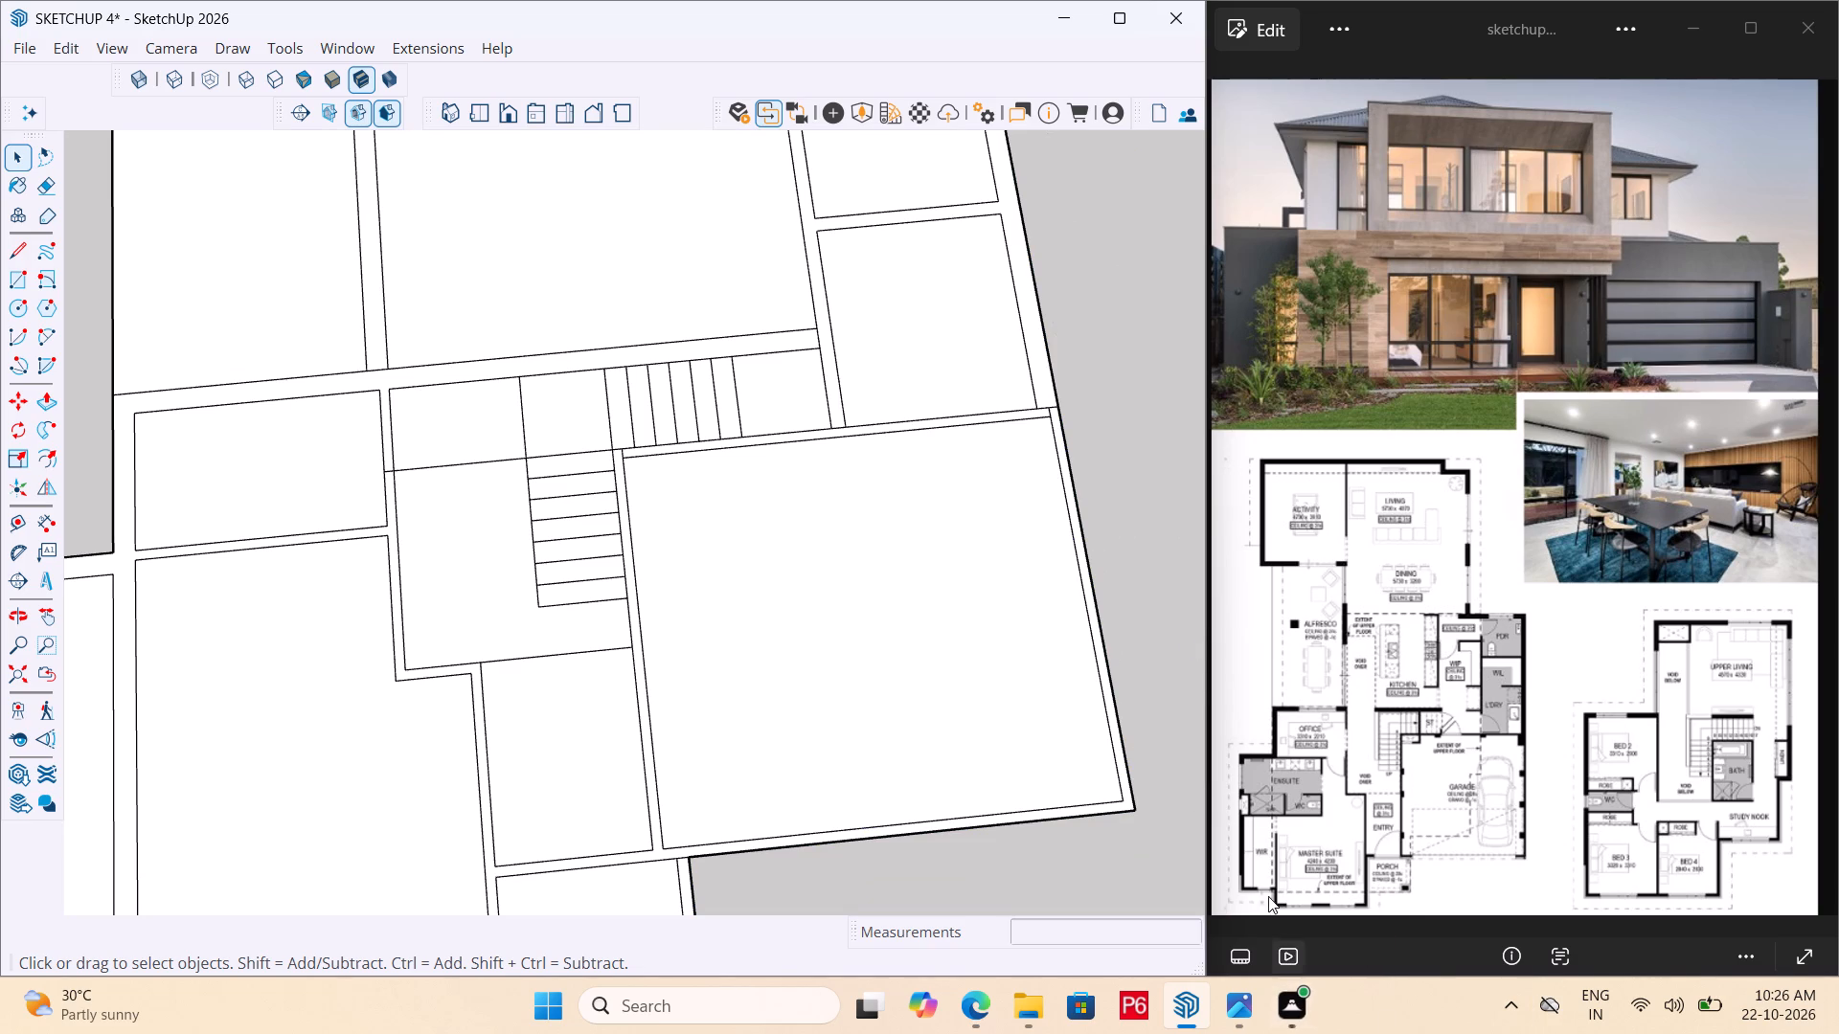
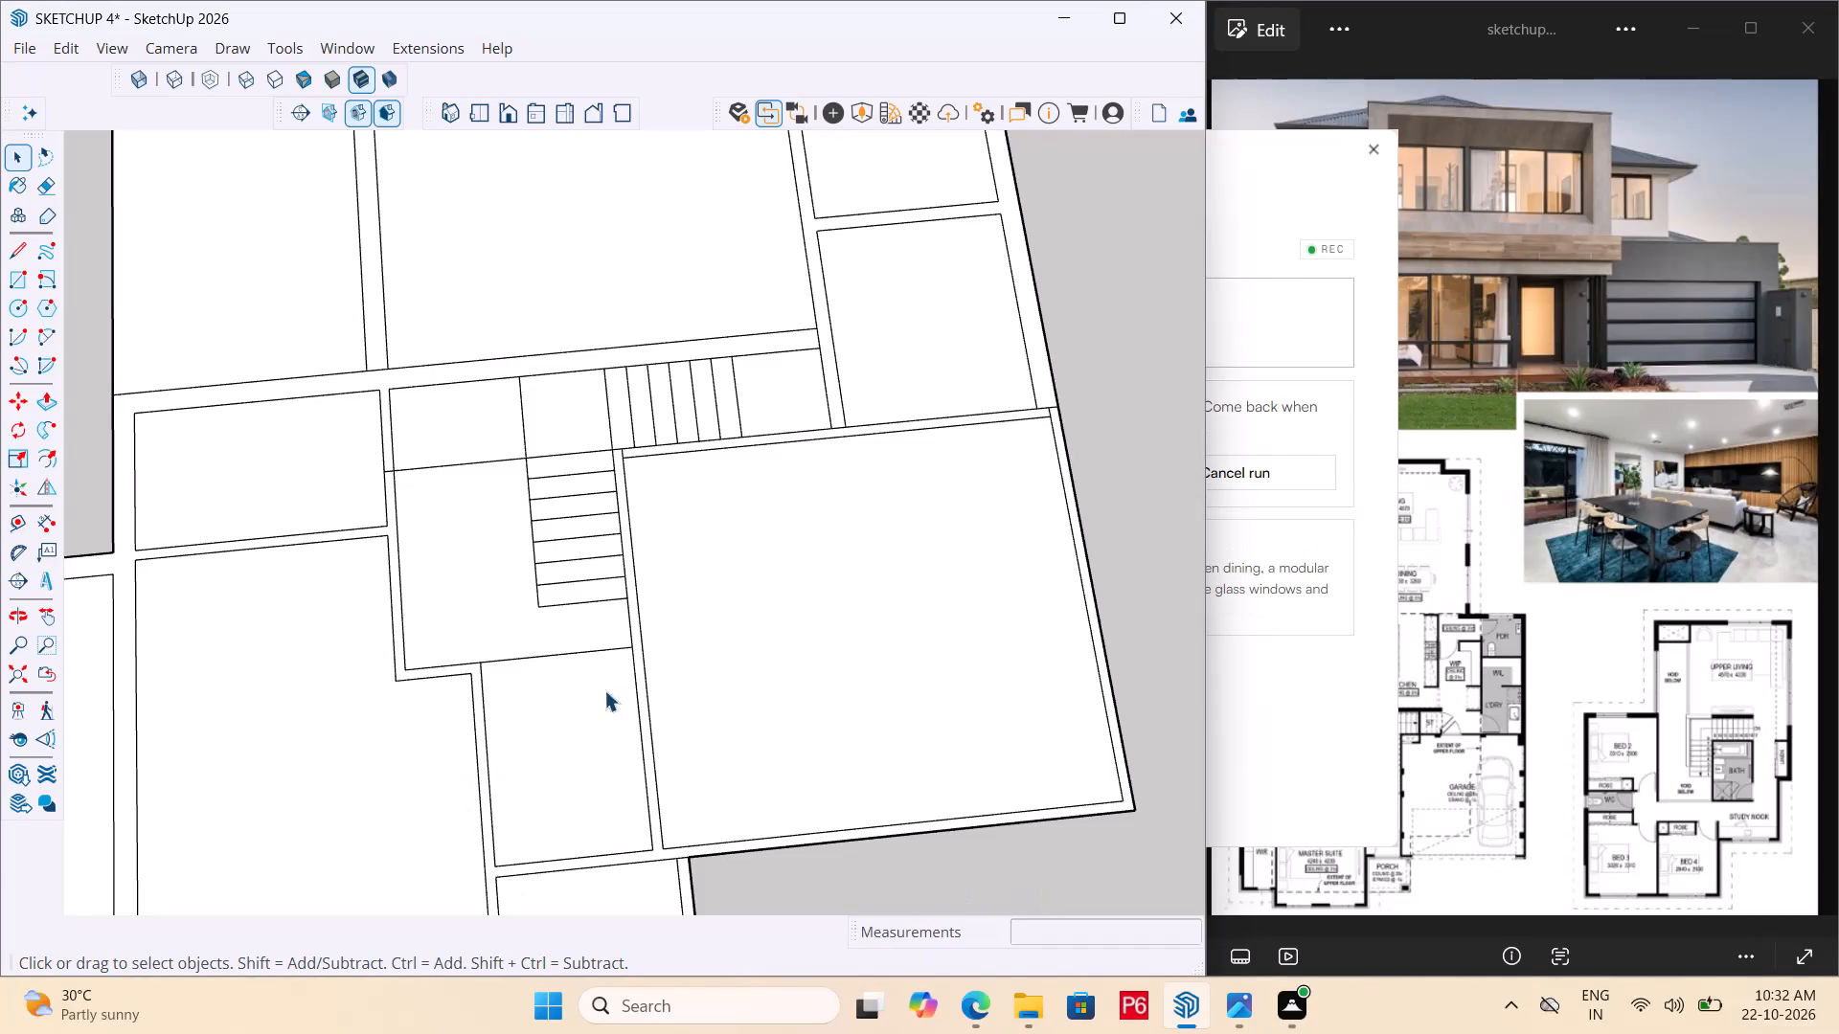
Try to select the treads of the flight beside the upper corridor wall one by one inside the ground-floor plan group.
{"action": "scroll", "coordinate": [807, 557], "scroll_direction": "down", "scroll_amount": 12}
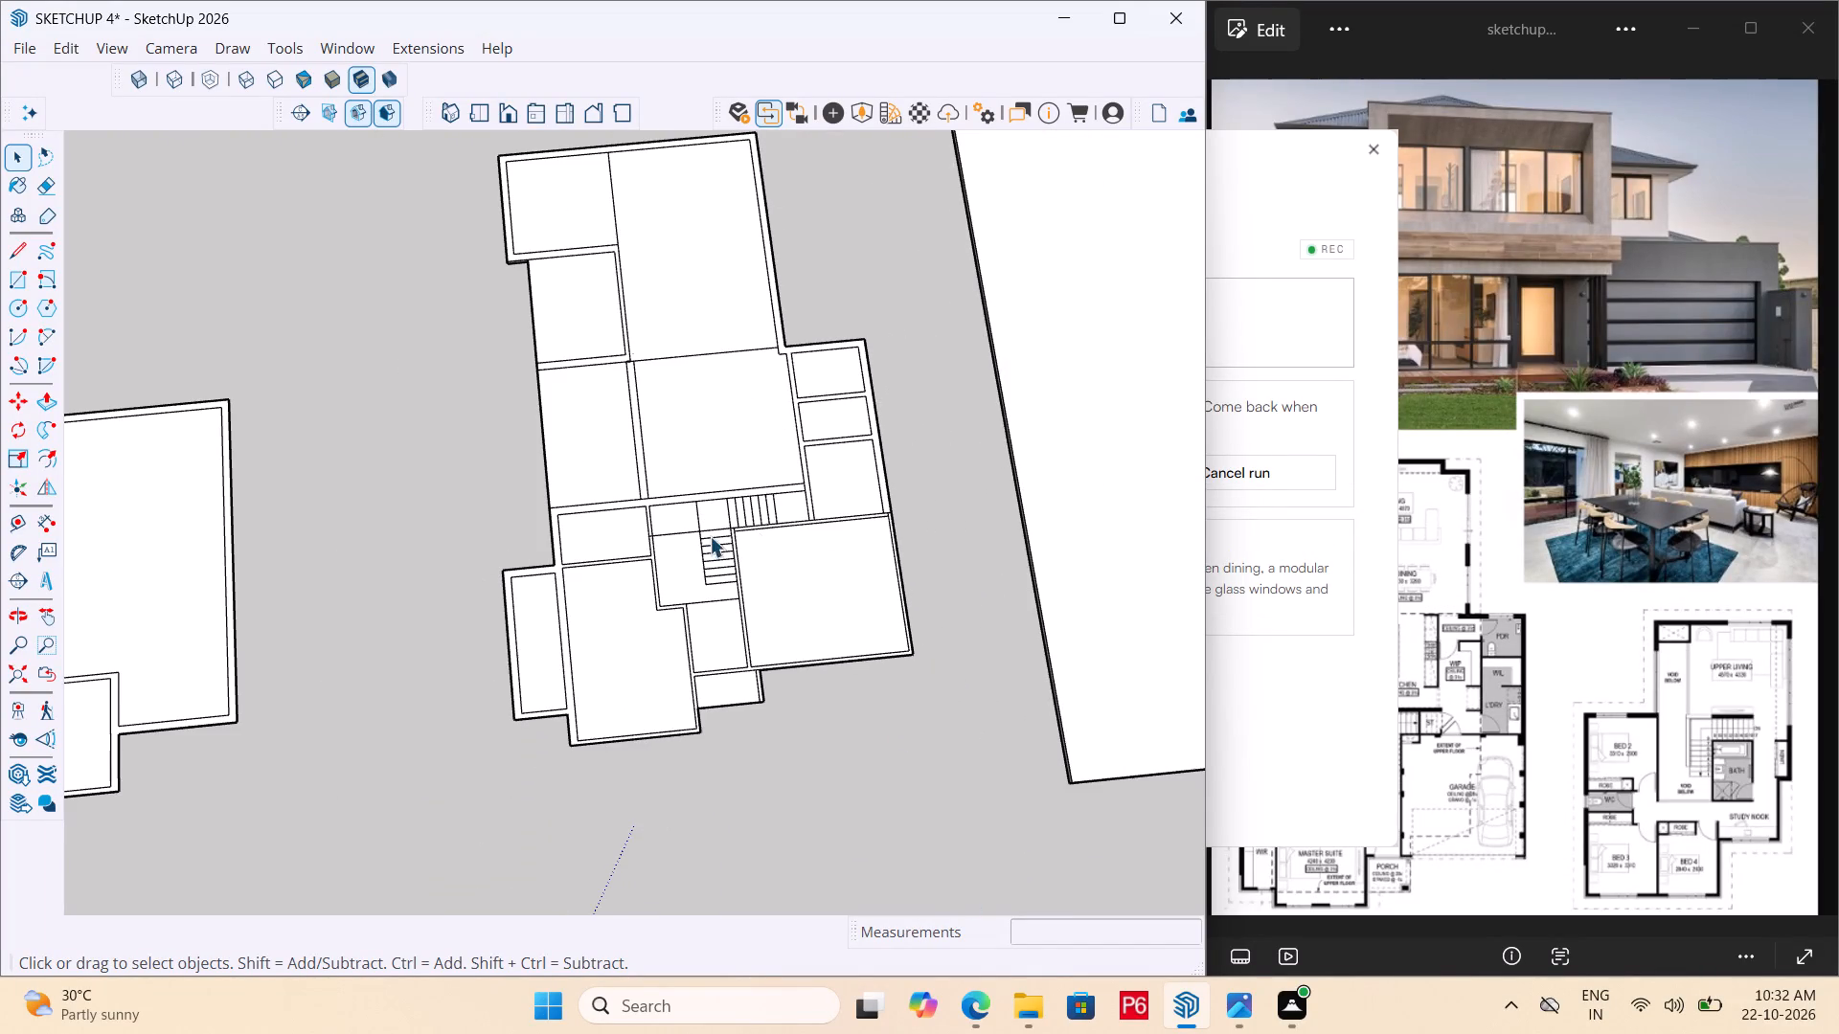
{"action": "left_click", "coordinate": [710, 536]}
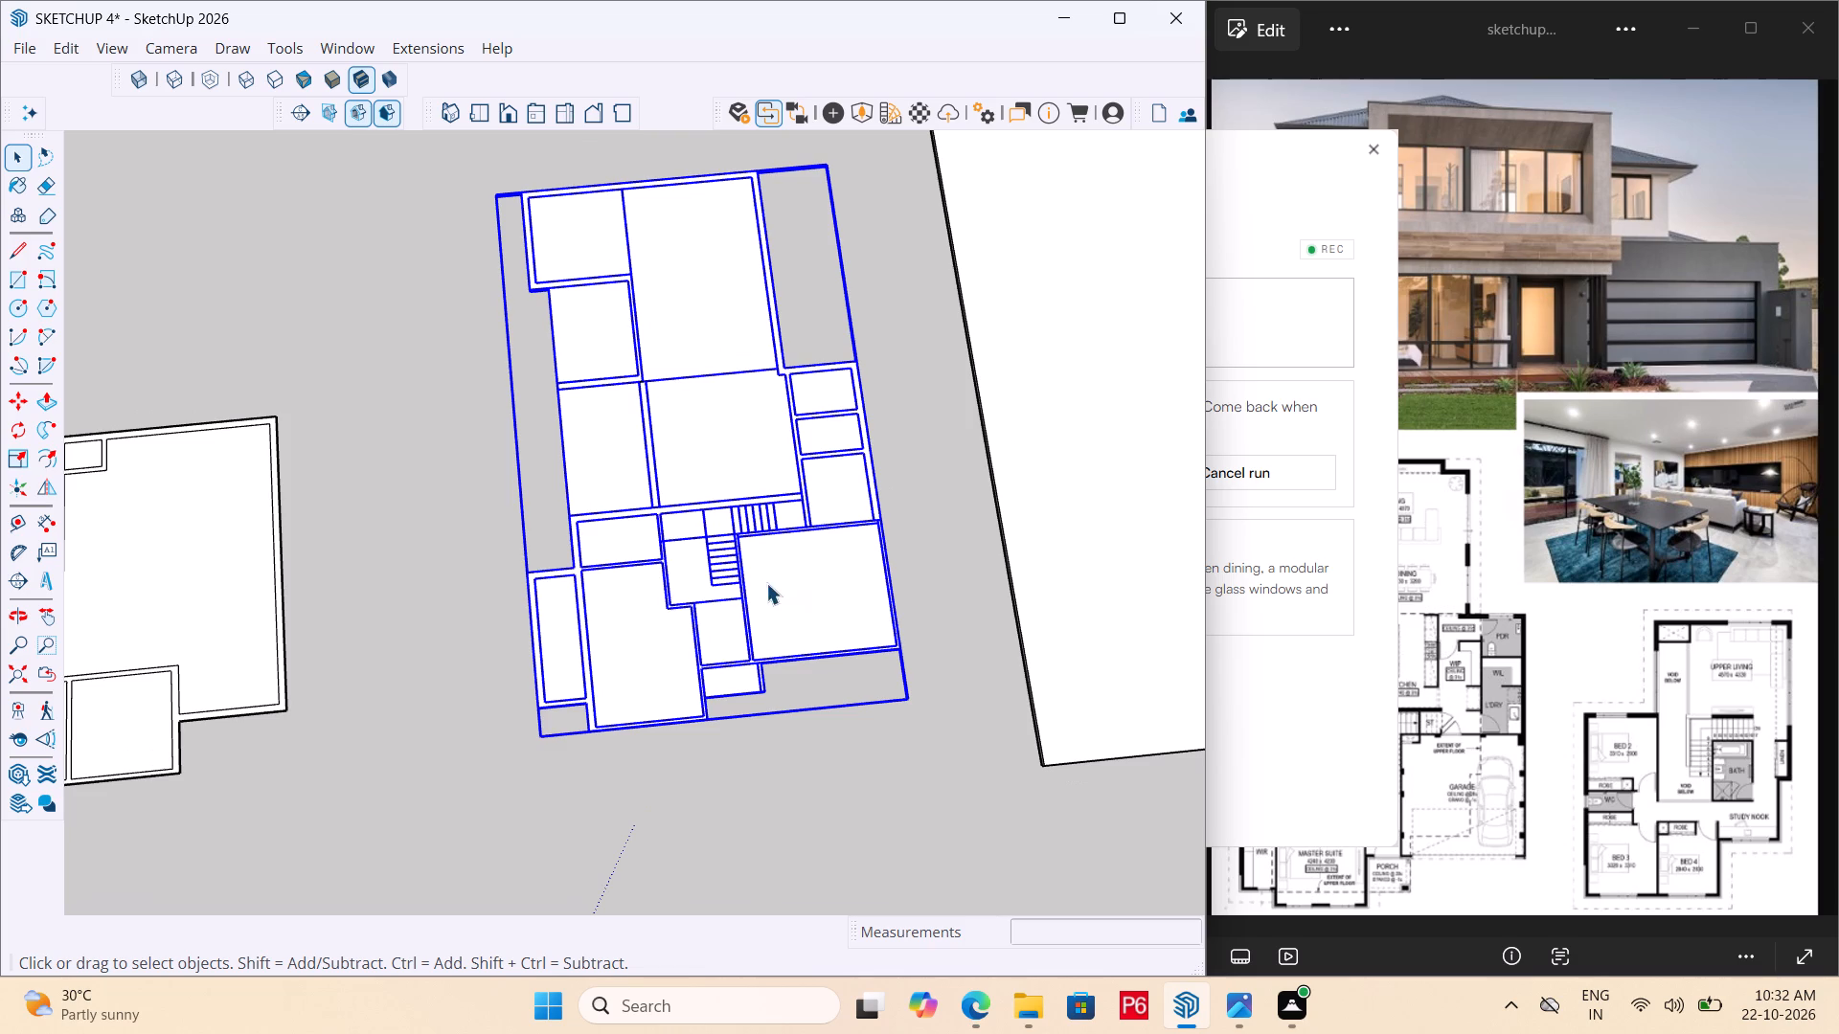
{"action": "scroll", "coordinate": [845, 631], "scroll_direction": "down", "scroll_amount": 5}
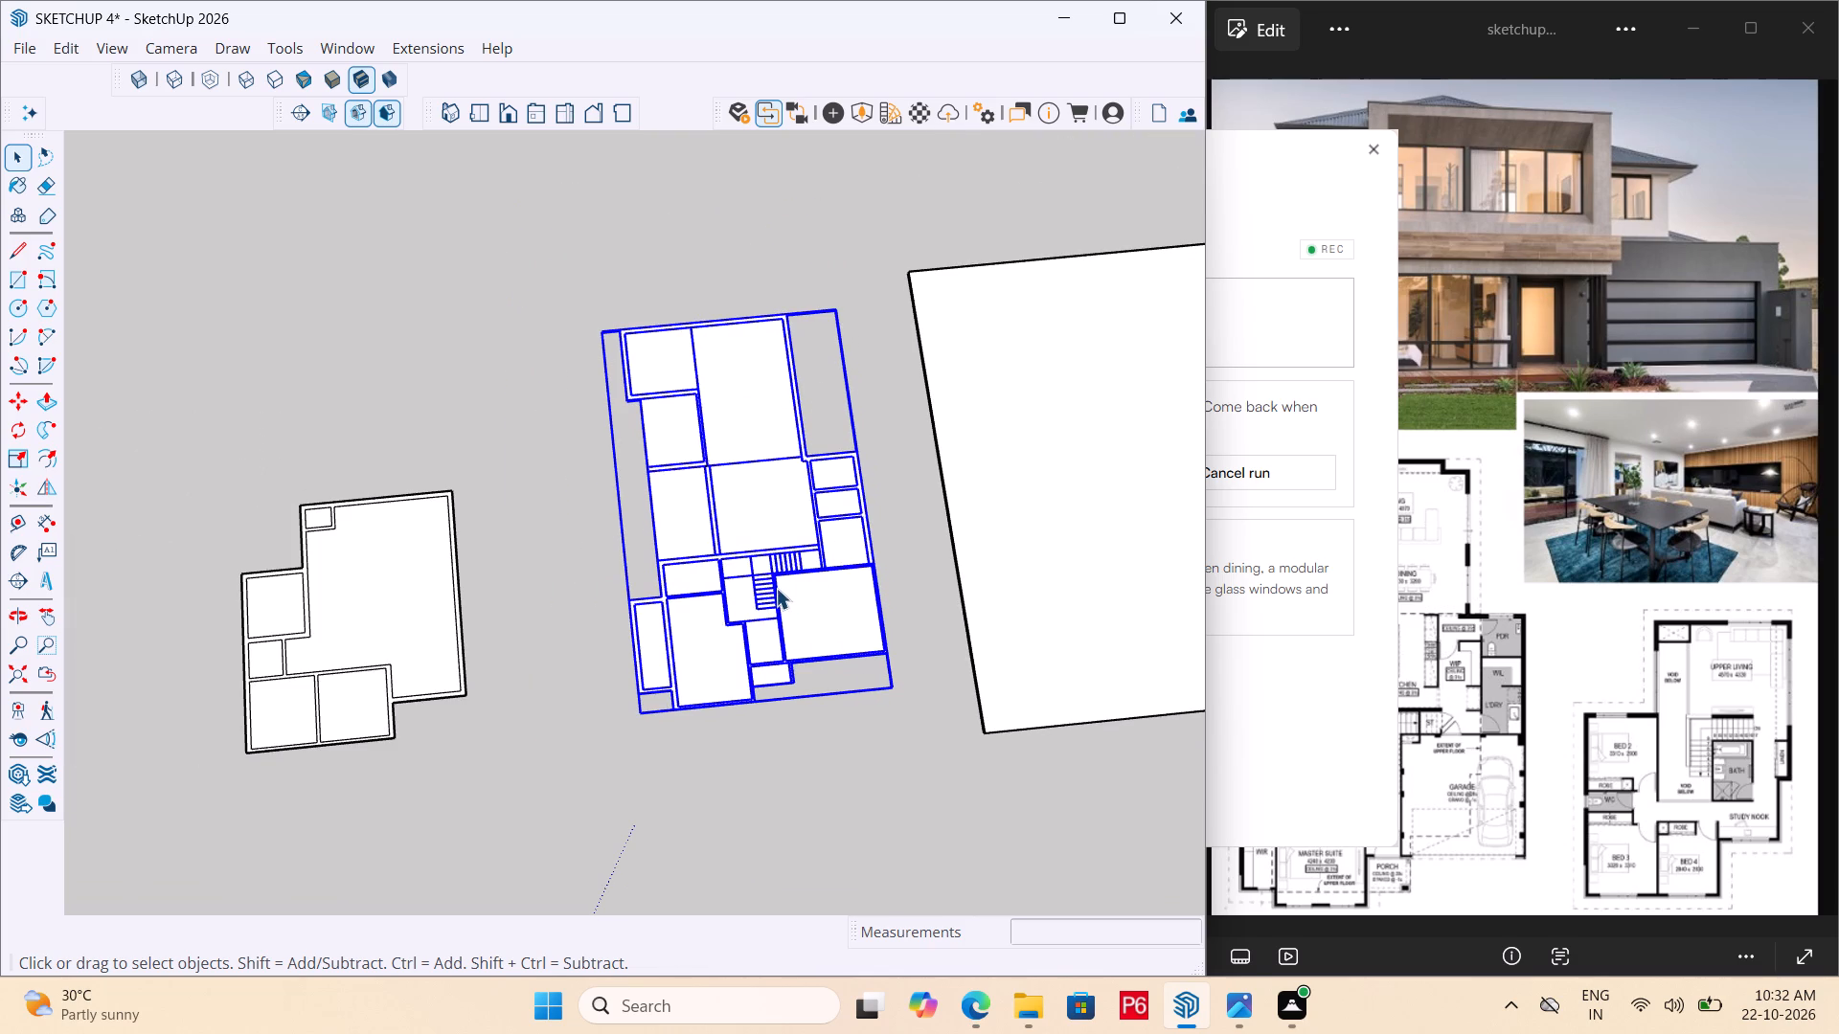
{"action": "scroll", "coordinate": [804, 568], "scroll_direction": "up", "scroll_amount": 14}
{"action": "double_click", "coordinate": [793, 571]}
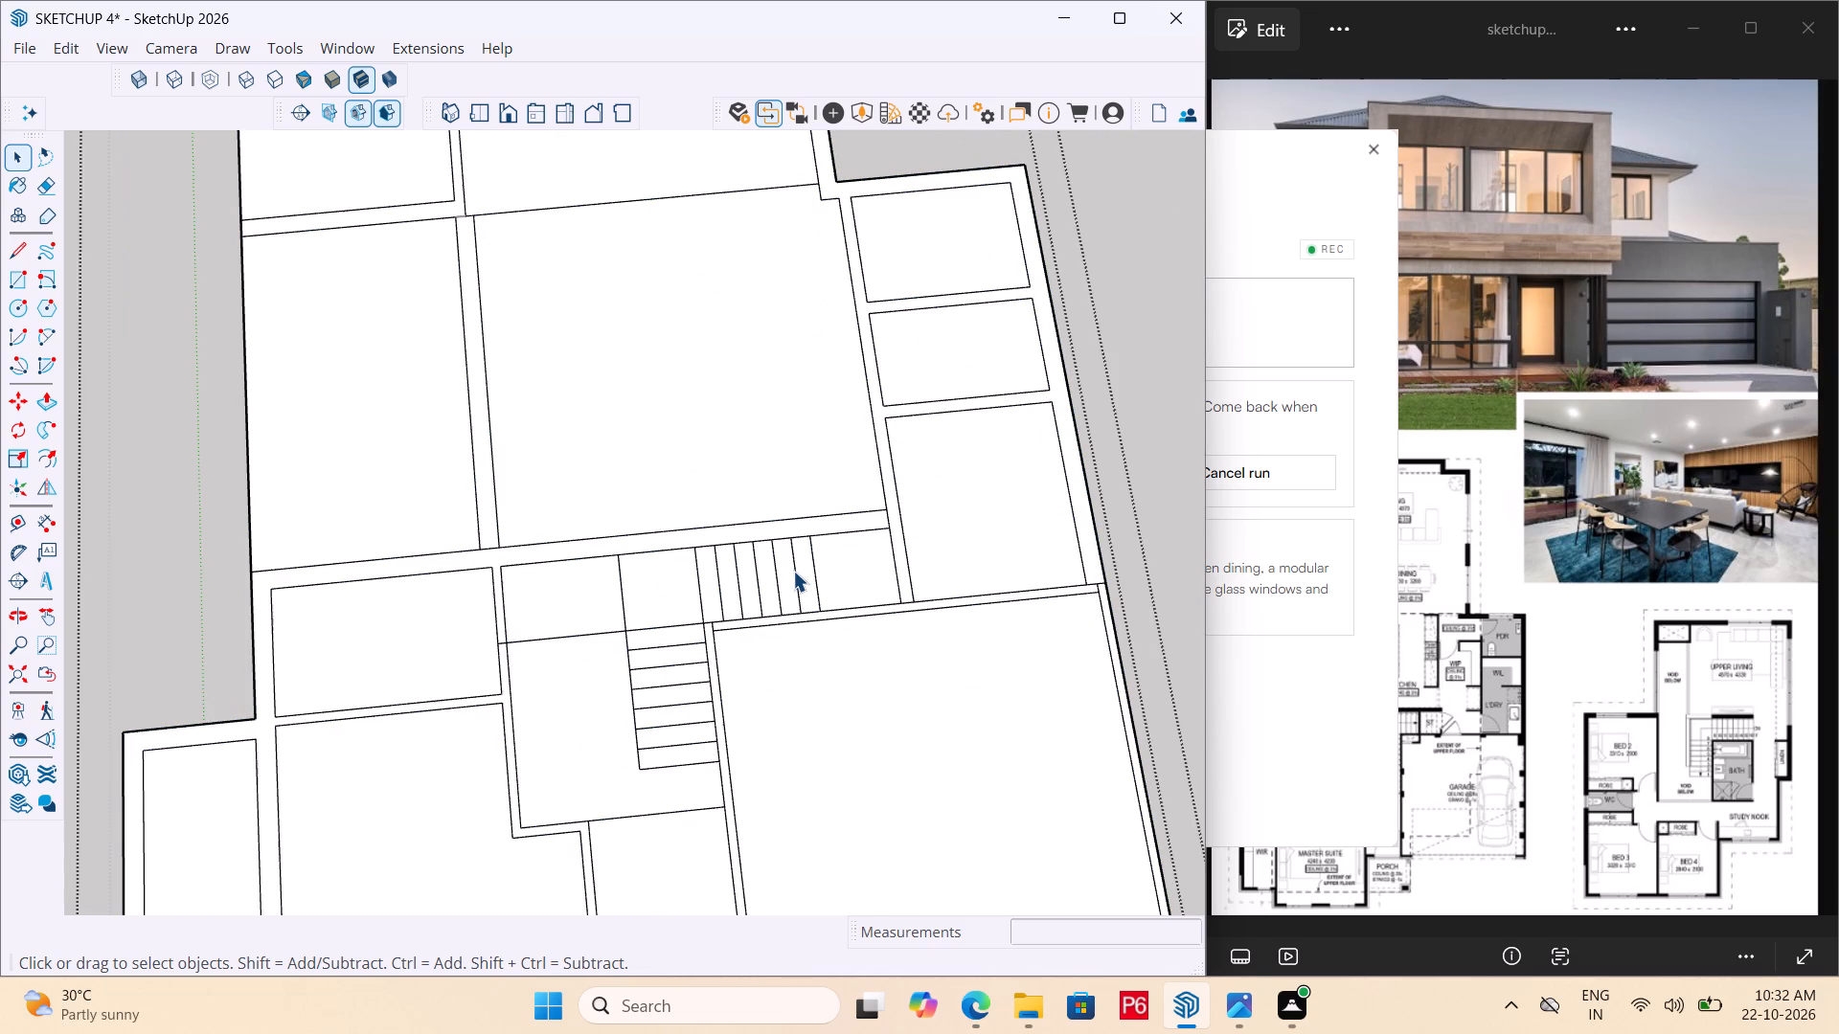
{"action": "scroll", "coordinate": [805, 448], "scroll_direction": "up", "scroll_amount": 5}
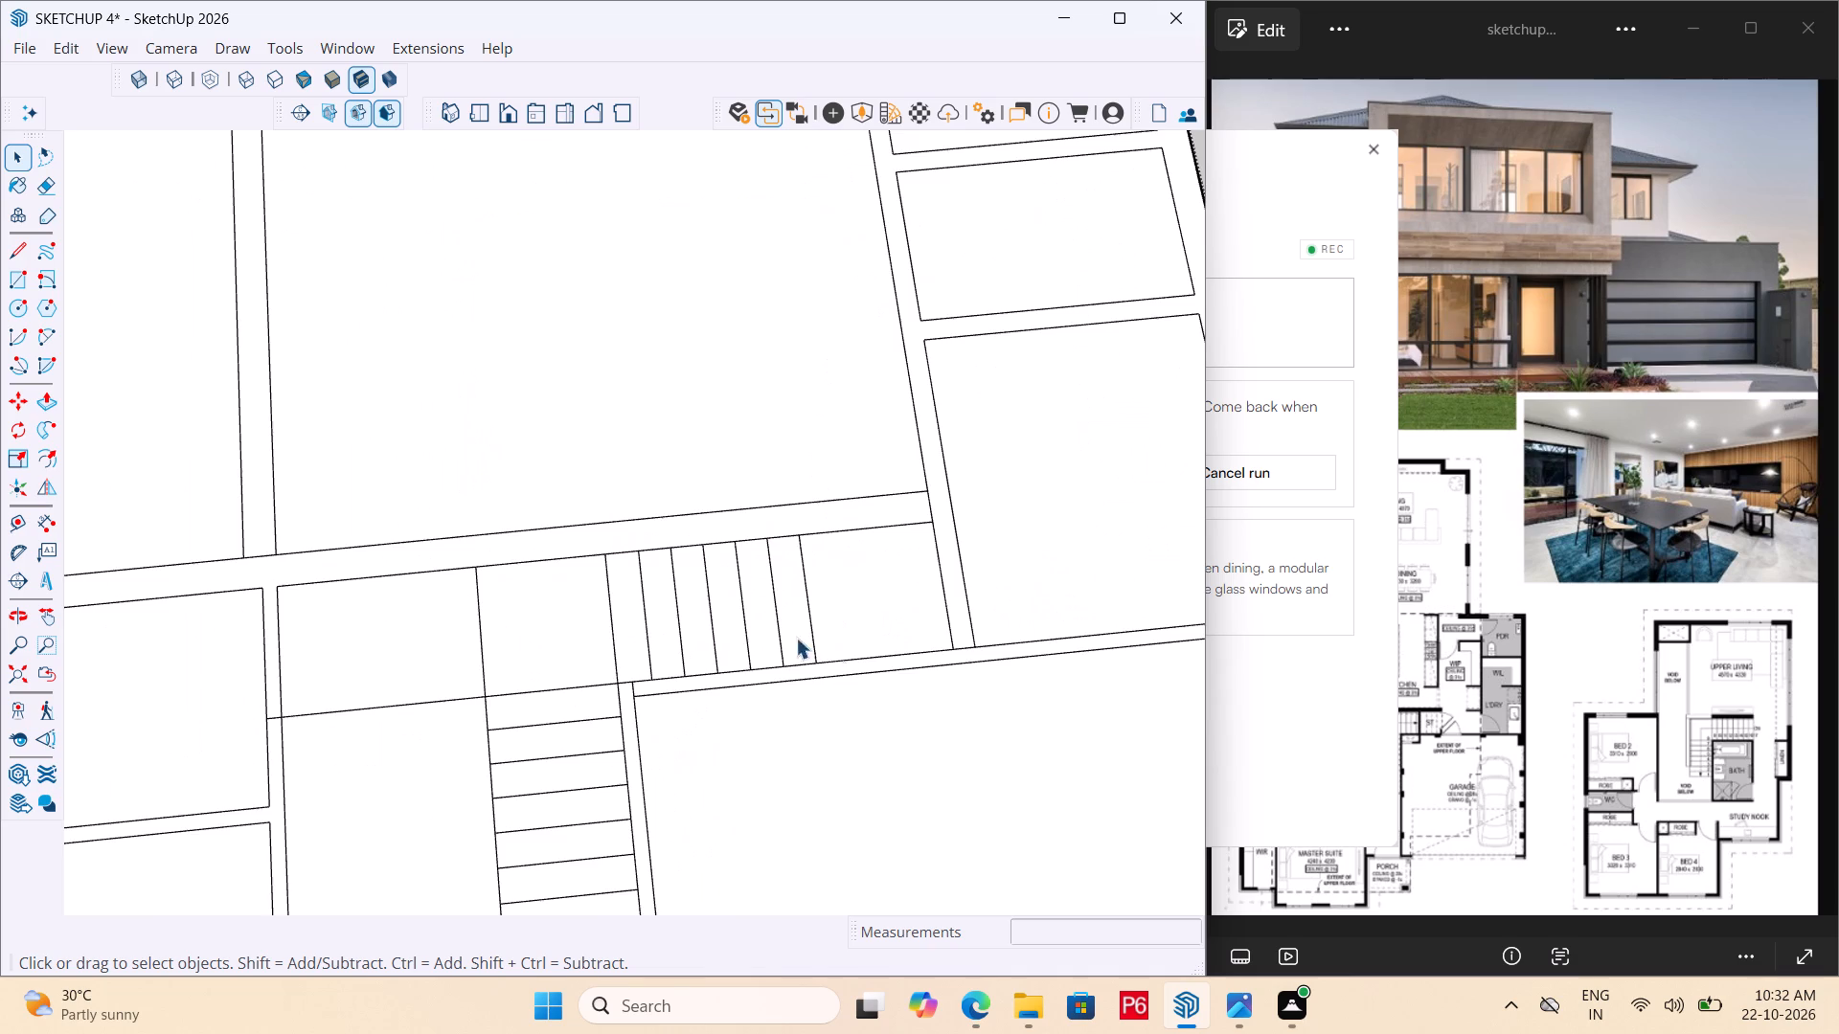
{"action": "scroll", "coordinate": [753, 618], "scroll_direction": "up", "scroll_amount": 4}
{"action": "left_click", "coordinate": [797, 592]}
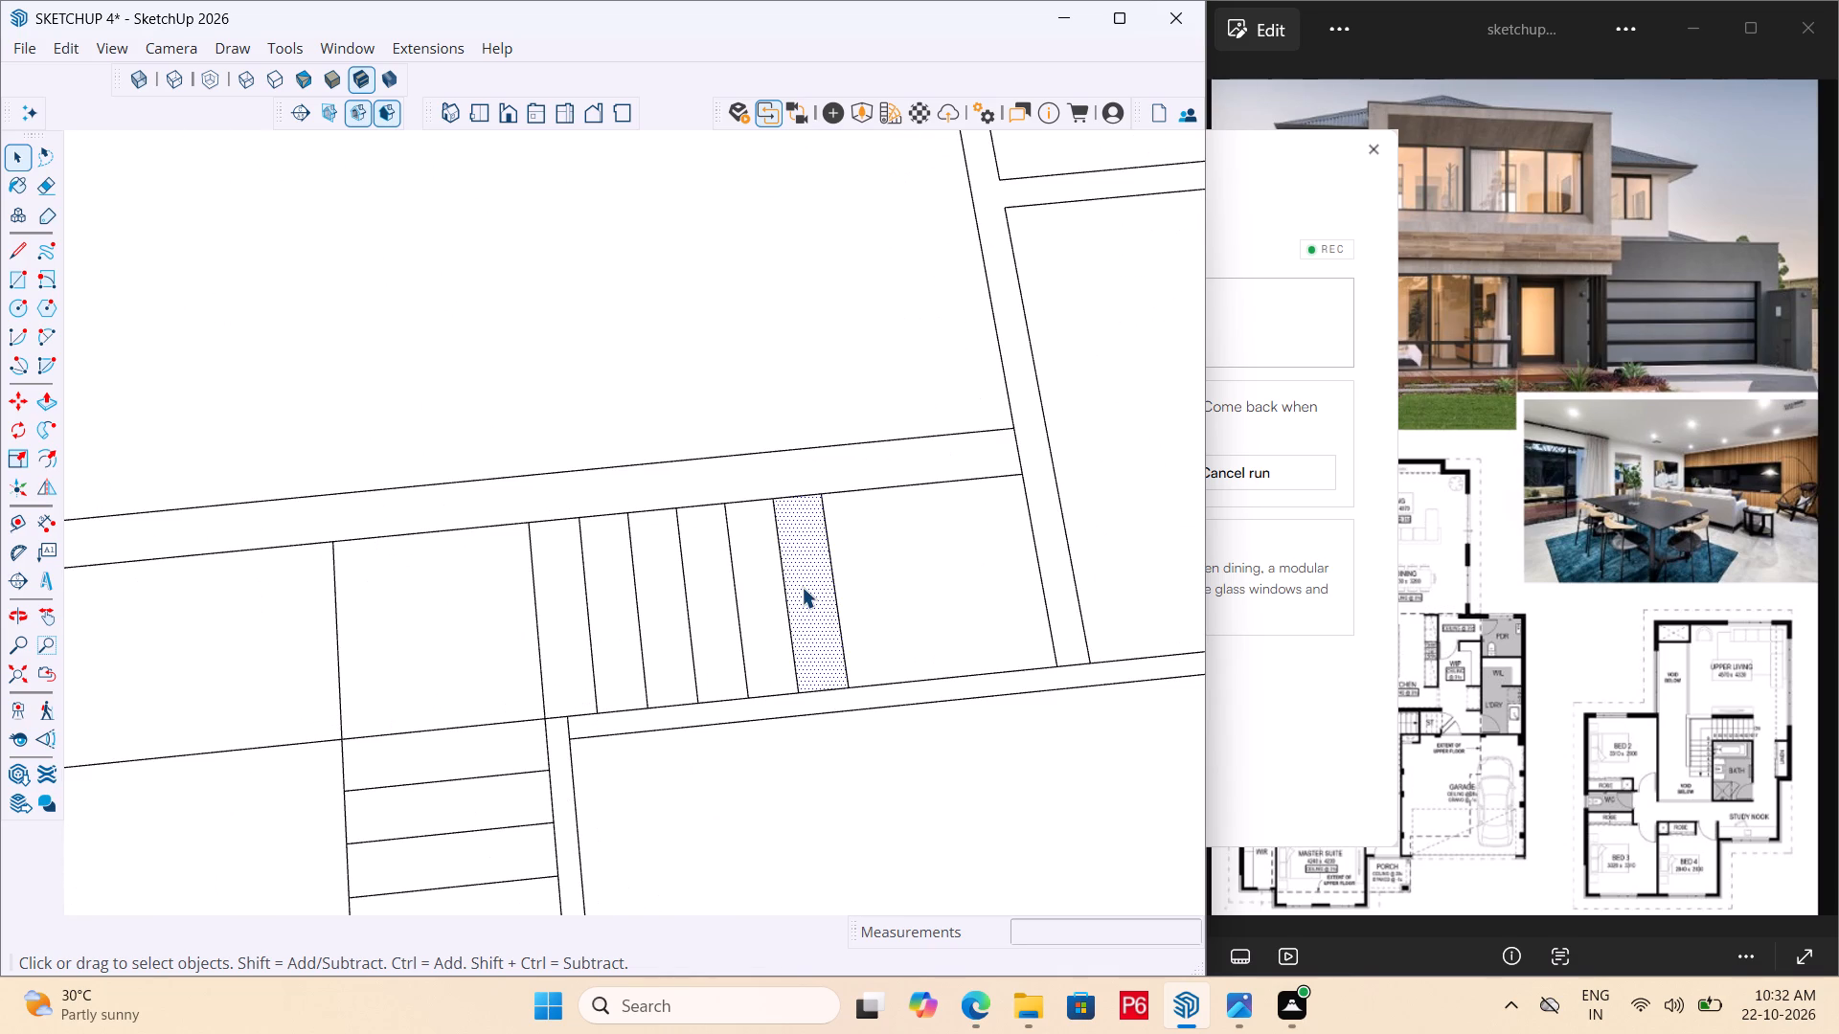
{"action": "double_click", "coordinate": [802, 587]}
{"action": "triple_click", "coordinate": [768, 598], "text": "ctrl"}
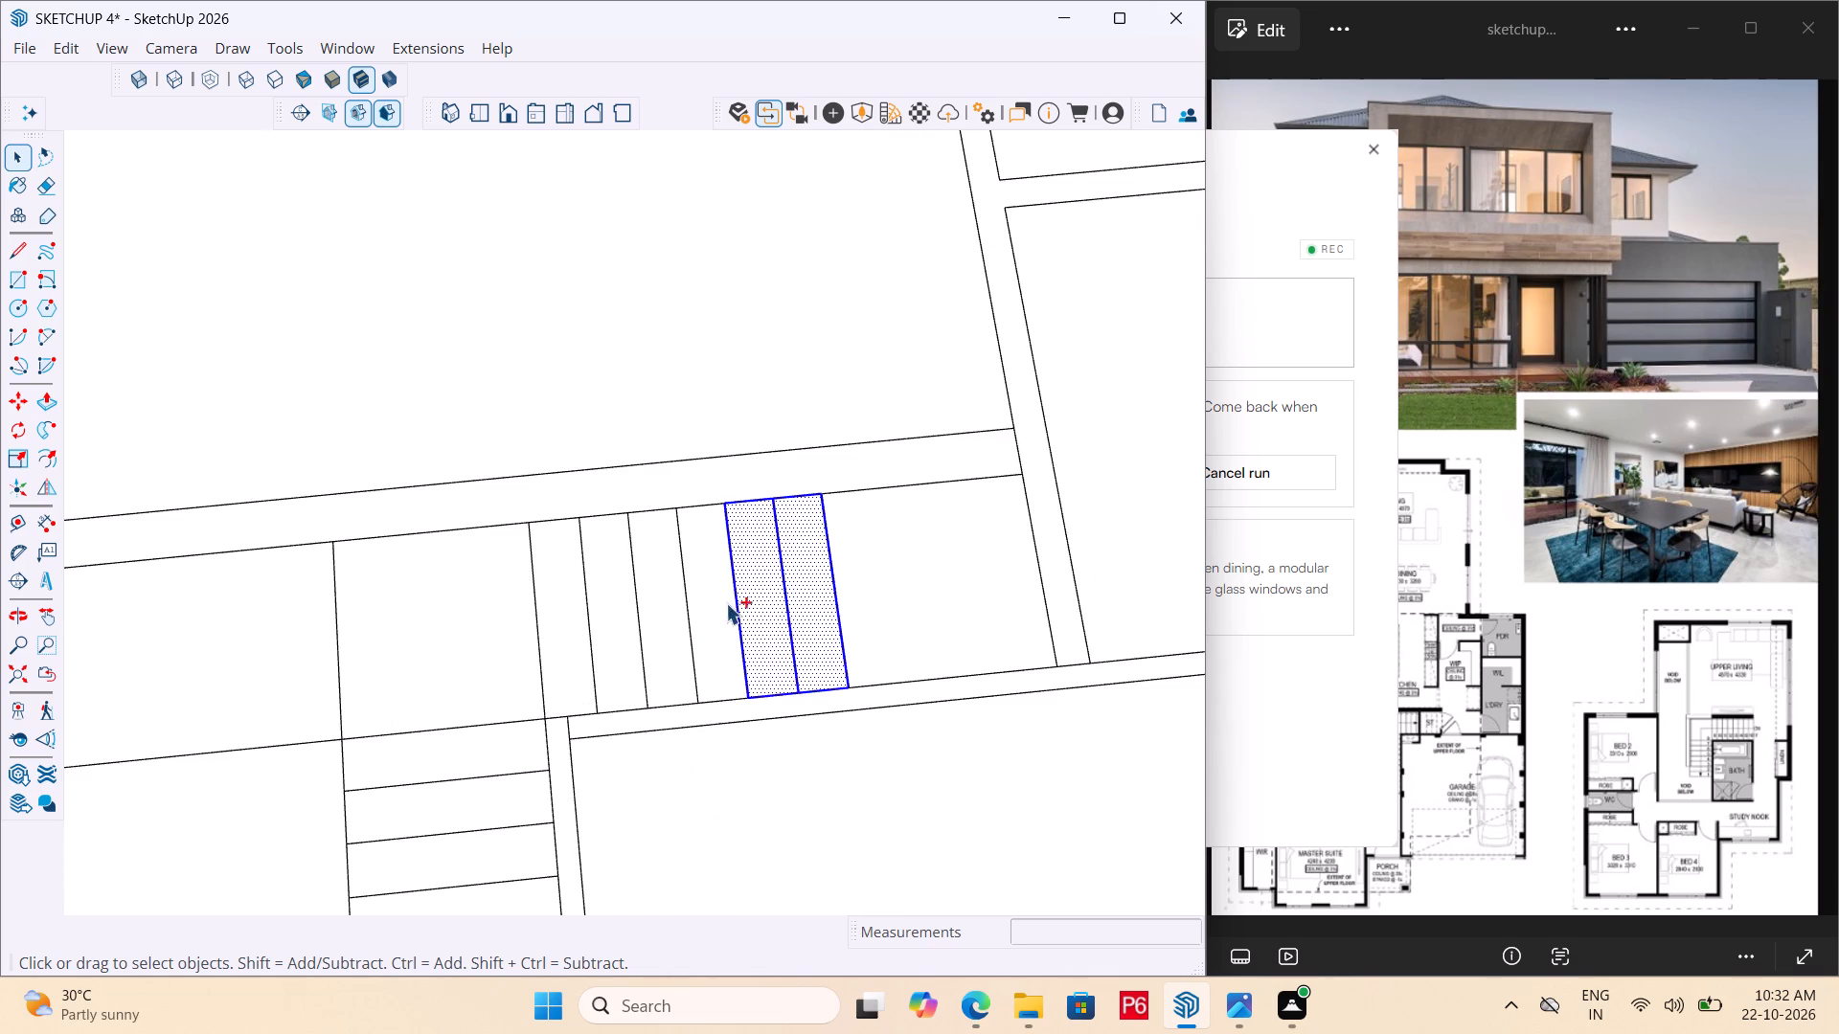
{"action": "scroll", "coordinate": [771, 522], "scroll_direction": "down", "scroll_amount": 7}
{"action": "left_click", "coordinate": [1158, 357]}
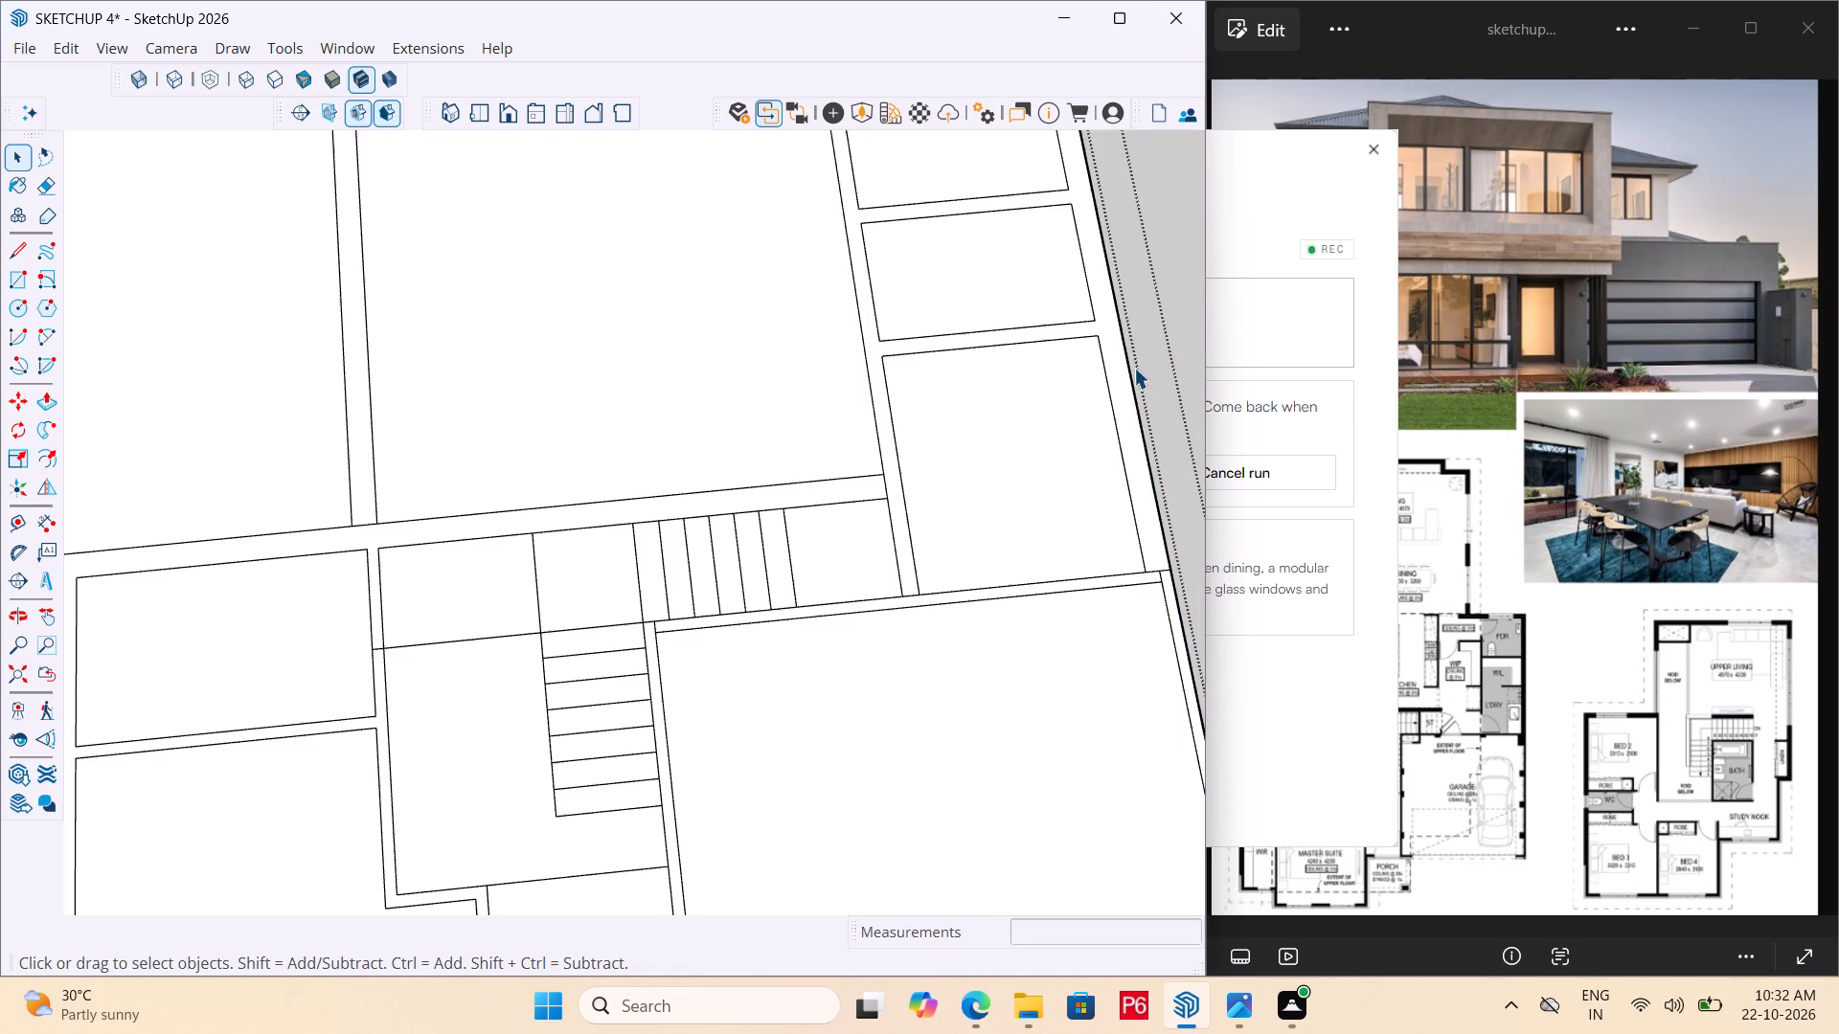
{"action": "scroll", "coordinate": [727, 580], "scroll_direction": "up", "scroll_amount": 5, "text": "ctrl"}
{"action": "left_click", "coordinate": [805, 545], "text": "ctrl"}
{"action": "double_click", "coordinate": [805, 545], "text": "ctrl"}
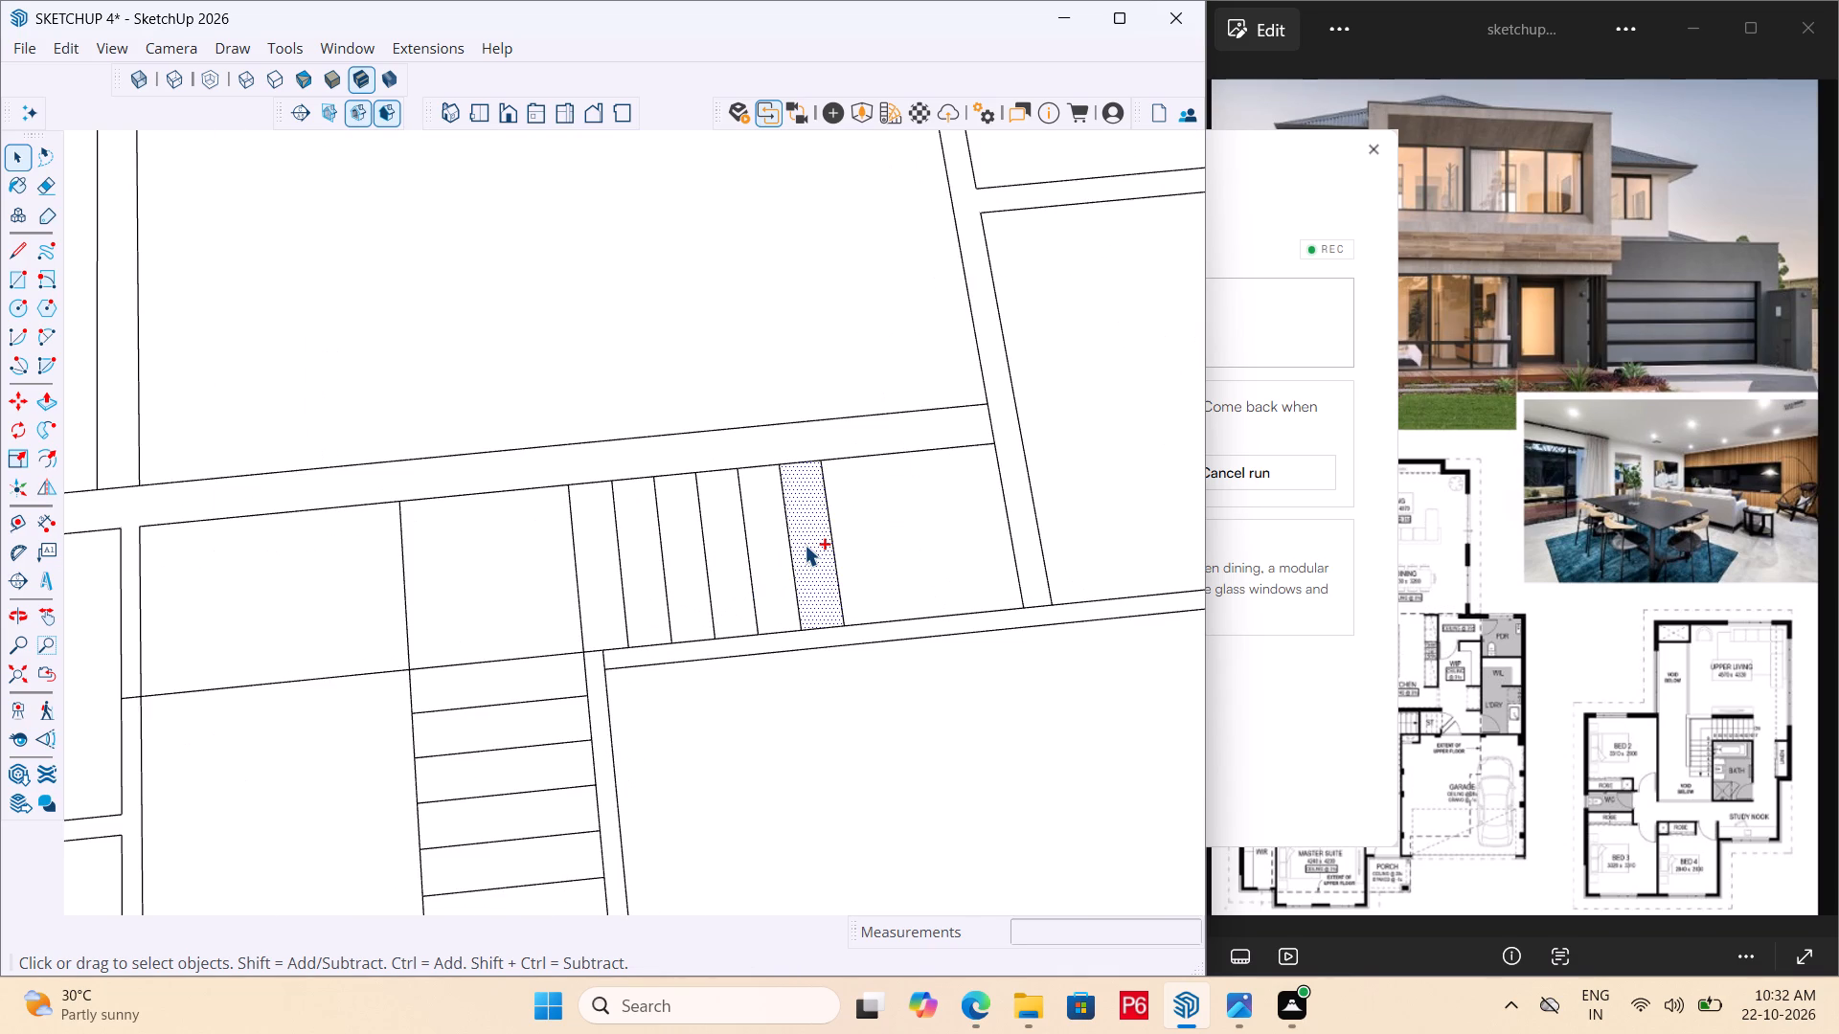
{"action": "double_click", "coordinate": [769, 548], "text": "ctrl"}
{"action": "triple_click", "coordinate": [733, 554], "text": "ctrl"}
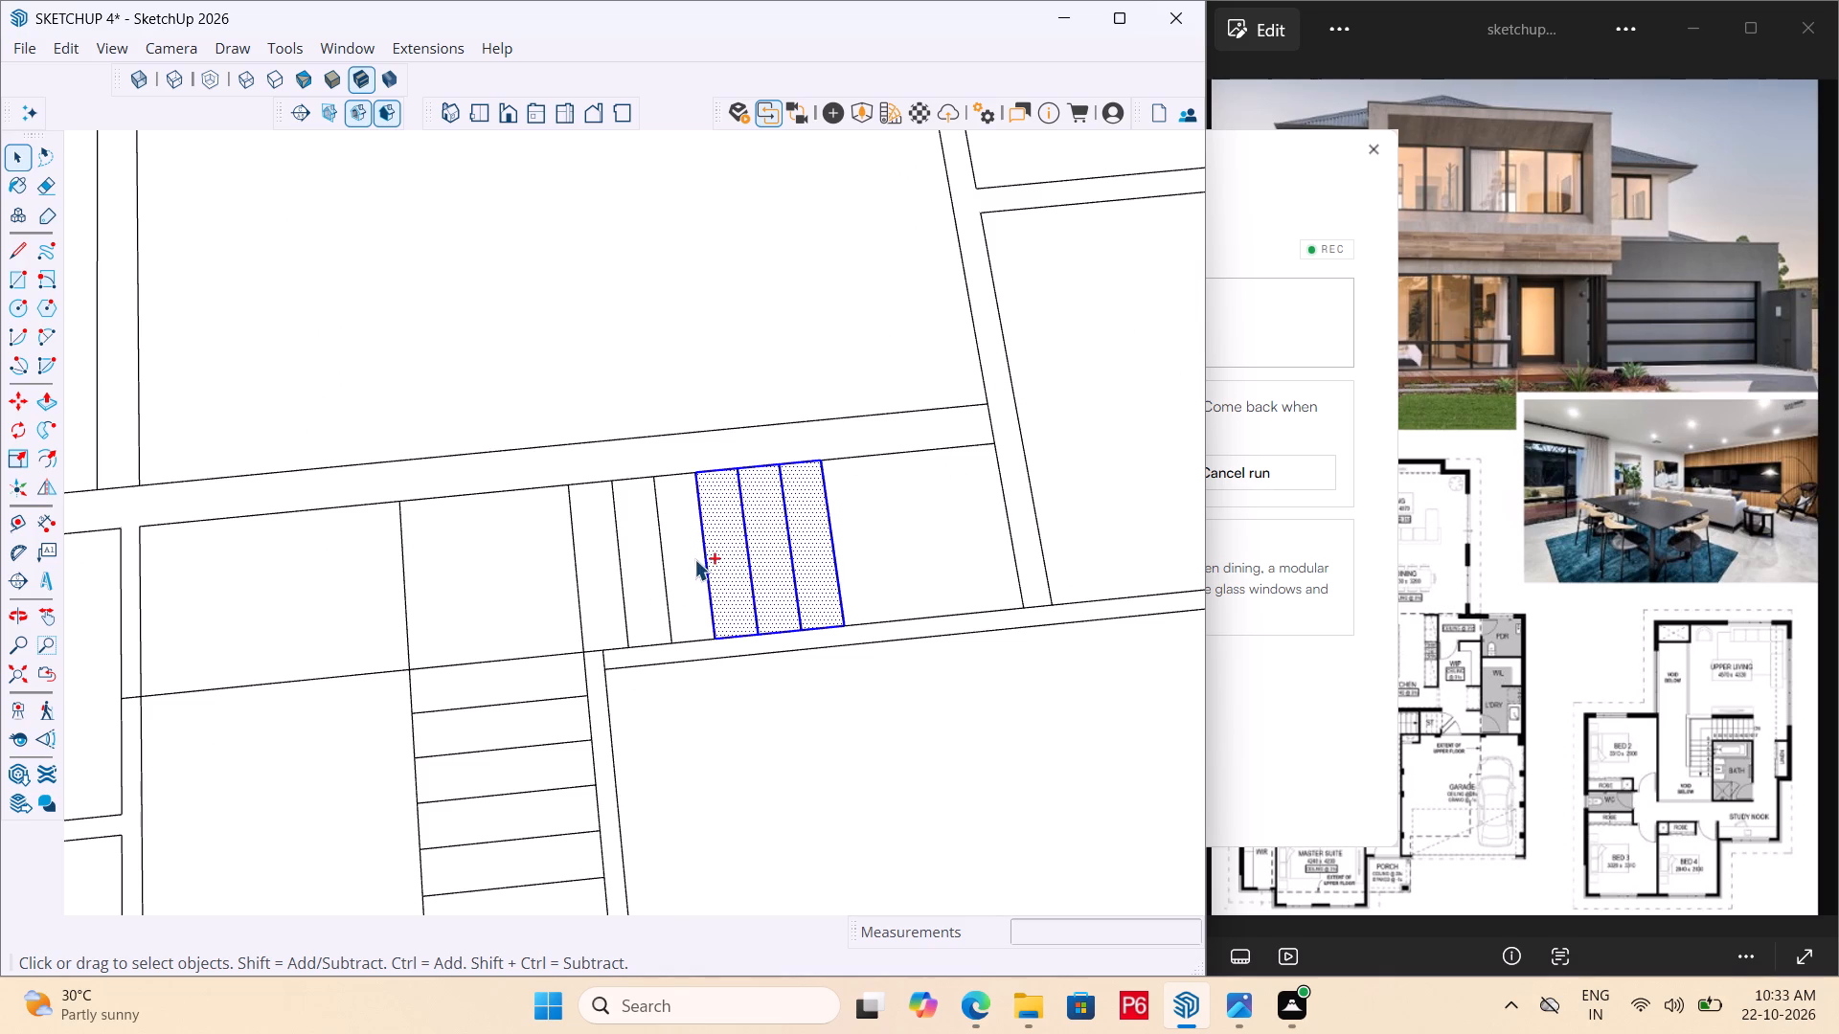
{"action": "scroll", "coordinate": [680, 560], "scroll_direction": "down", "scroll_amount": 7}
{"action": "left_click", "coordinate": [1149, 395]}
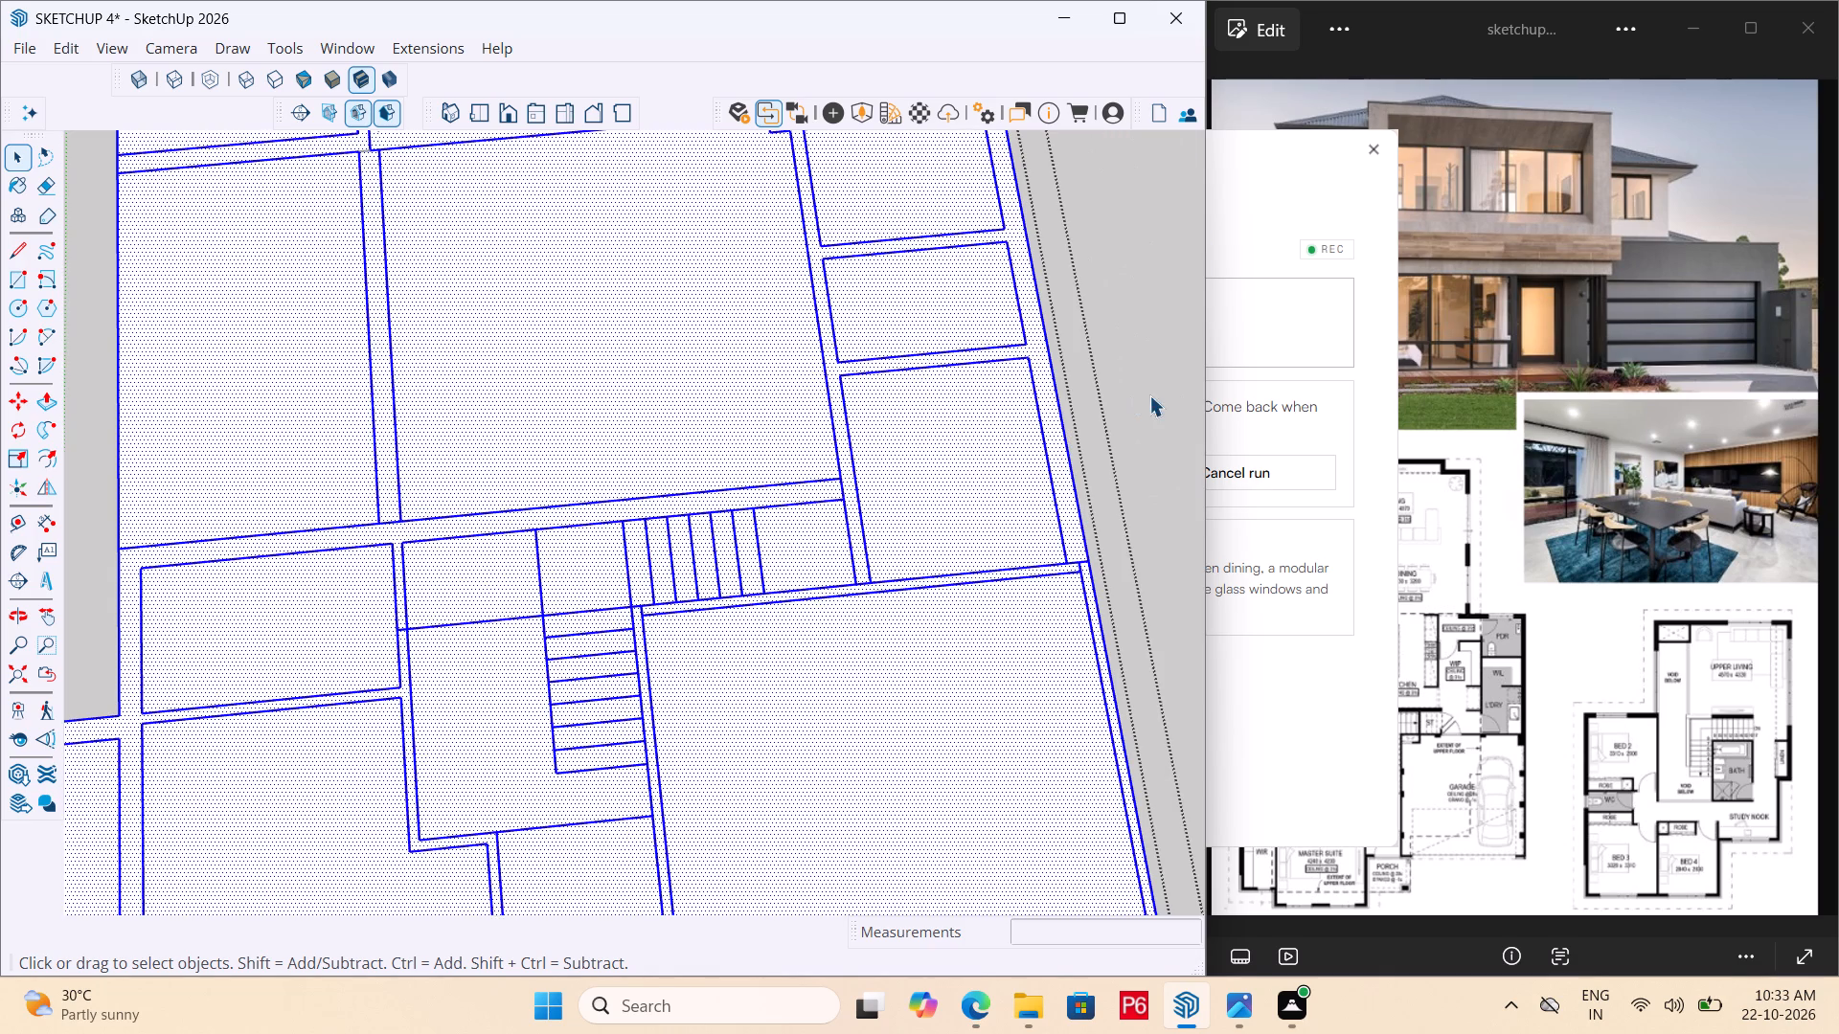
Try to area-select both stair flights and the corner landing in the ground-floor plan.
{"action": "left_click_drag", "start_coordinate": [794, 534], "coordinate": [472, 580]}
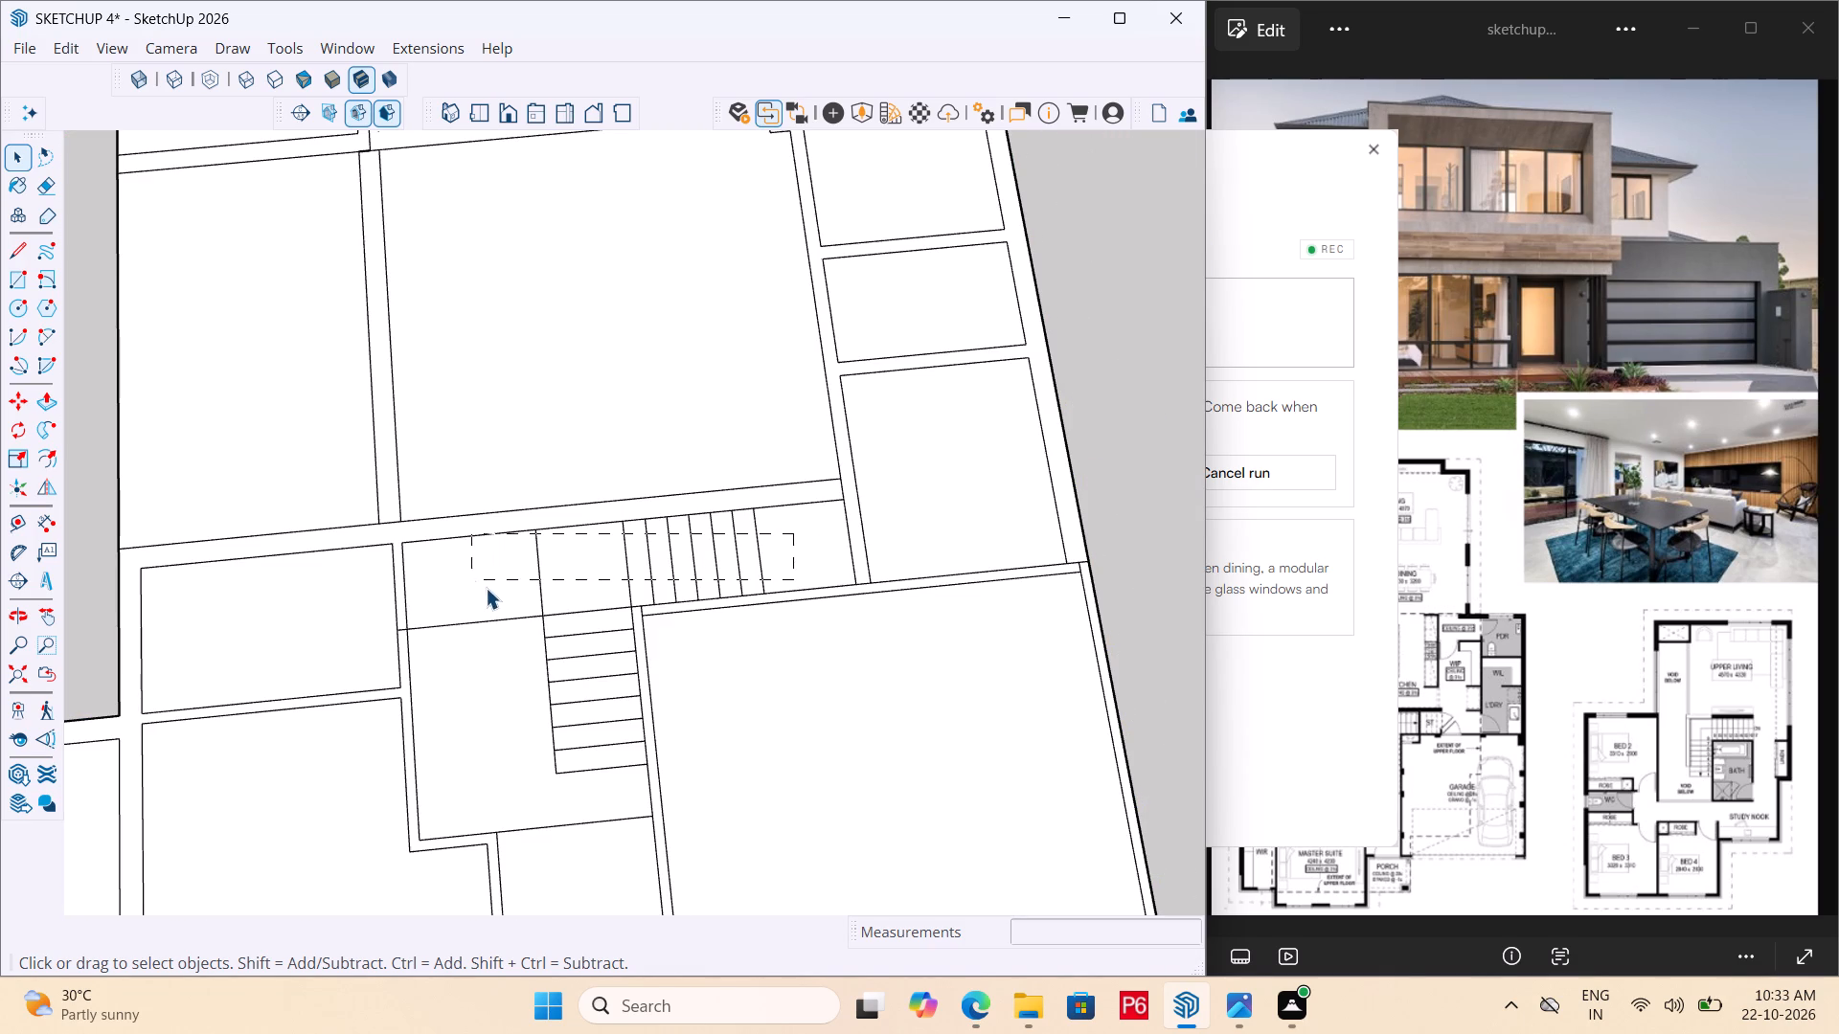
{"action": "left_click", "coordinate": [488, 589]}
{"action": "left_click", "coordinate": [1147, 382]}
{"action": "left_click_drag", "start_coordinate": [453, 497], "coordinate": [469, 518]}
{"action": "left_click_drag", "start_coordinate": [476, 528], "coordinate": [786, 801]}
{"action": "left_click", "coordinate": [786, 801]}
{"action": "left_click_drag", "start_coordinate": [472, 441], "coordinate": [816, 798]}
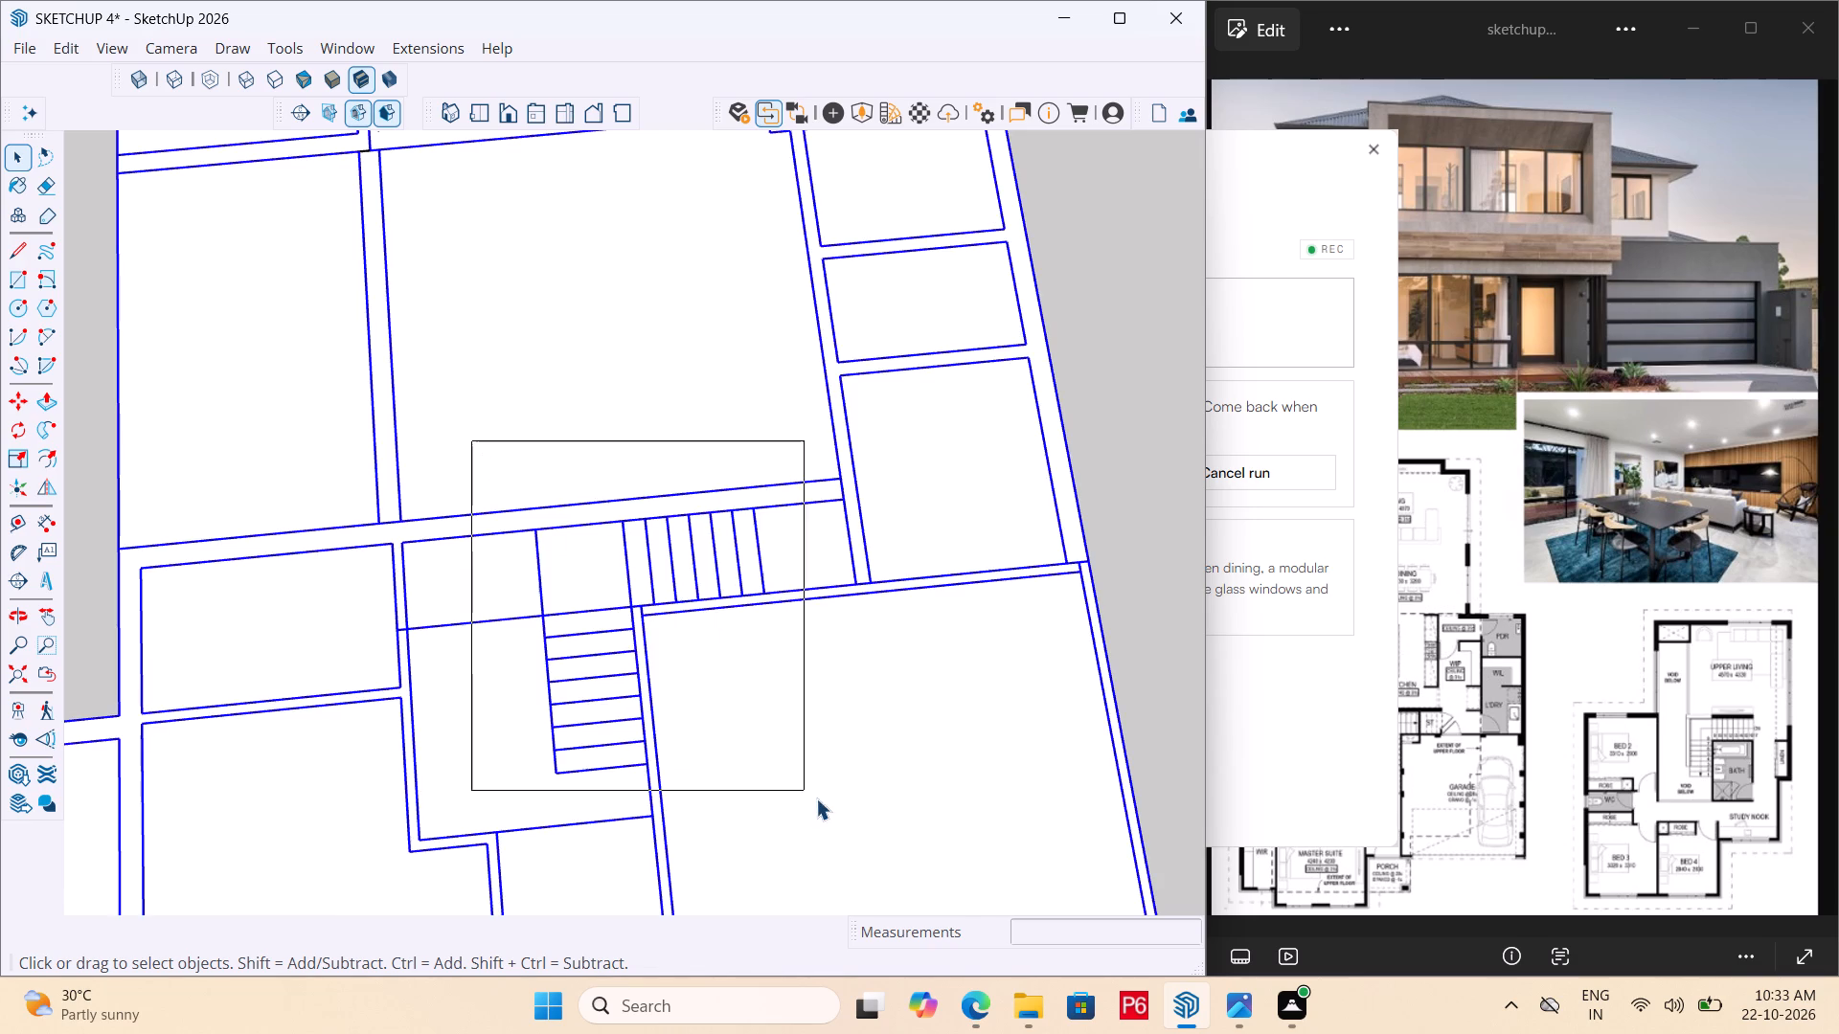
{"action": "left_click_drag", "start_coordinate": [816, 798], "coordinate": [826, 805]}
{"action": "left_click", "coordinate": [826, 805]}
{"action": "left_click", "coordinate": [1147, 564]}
Open the ground-floor plan group for editing and try area-selecting the whole L-shaped staircase.
{"action": "double_click", "coordinate": [799, 603]}
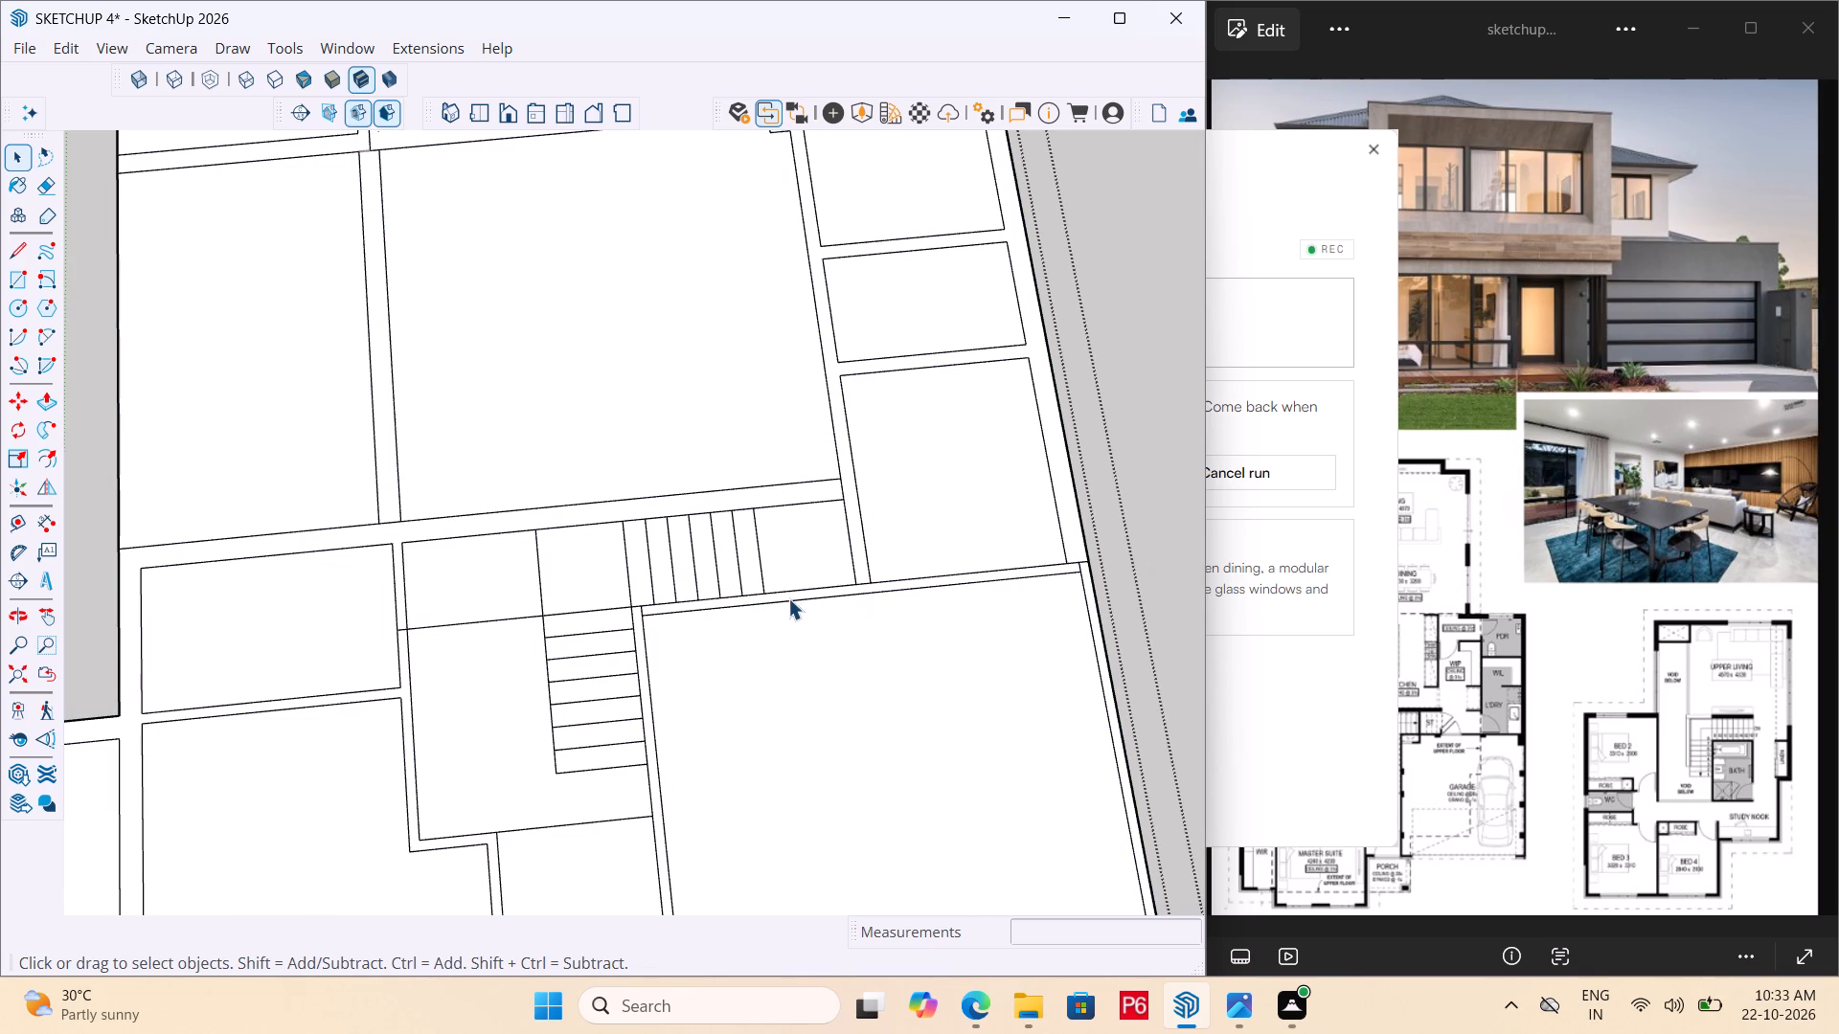
{"action": "left_click", "coordinate": [769, 590]}
{"action": "left_click_drag", "start_coordinate": [452, 475], "coordinate": [837, 781]}
{"action": "left_click", "coordinate": [837, 781]}
{"action": "left_click_drag", "start_coordinate": [455, 444], "coordinate": [809, 795]}
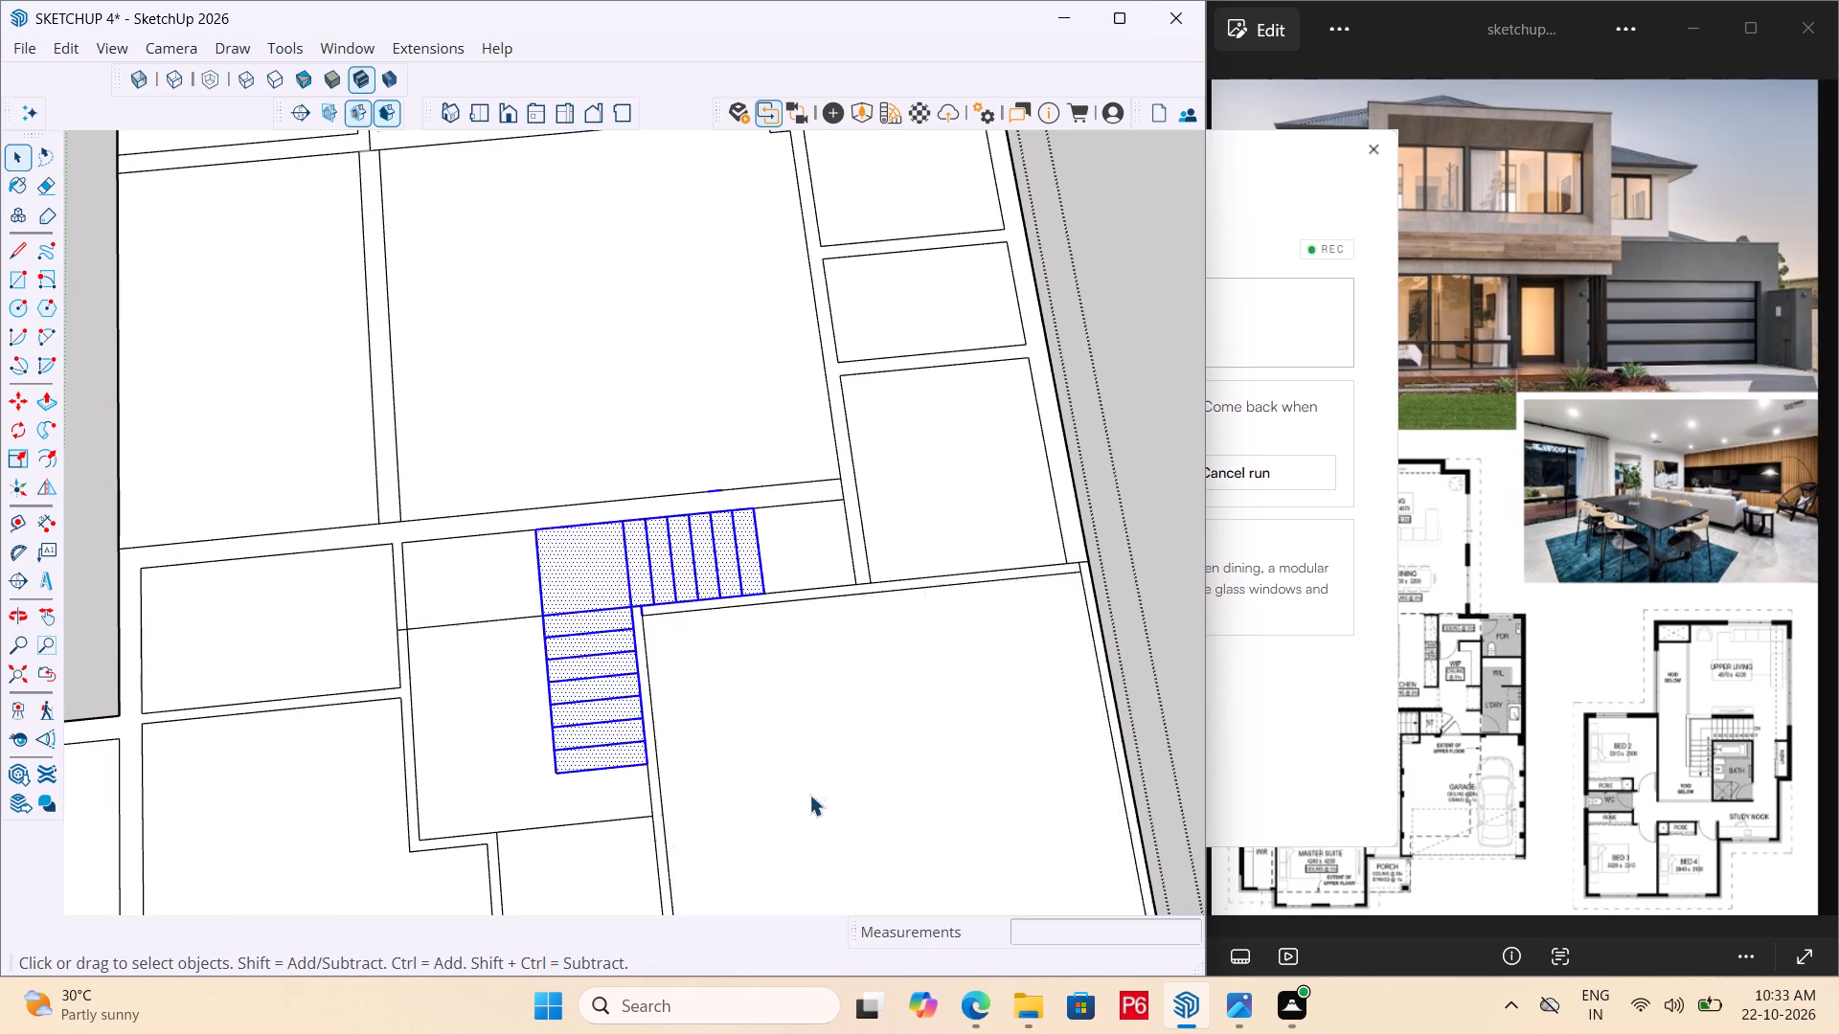
{"action": "left_click", "coordinate": [809, 795]}
{"action": "left_click_drag", "start_coordinate": [453, 432], "coordinate": [811, 825]}
{"action": "left_click", "coordinate": [811, 825]}
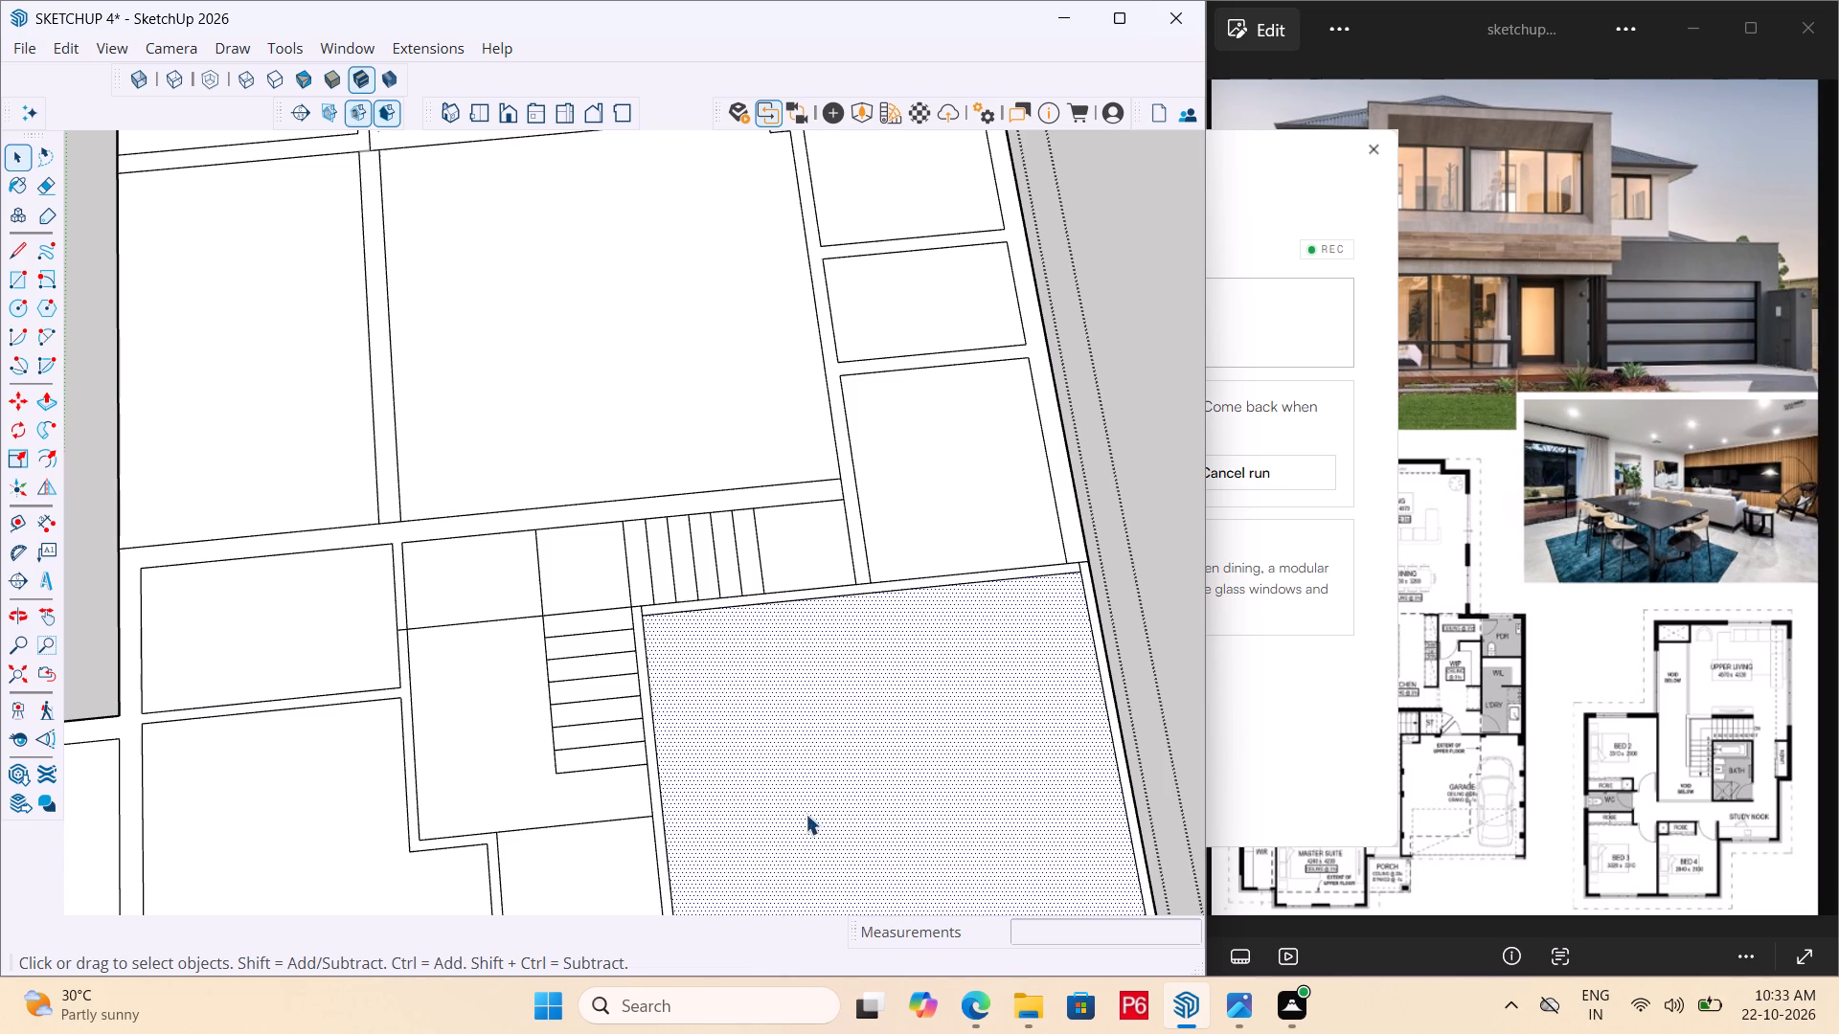
{"action": "left_click", "coordinate": [432, 431]}
{"action": "left_click_drag", "start_coordinate": [477, 438], "coordinate": [600, 543]}
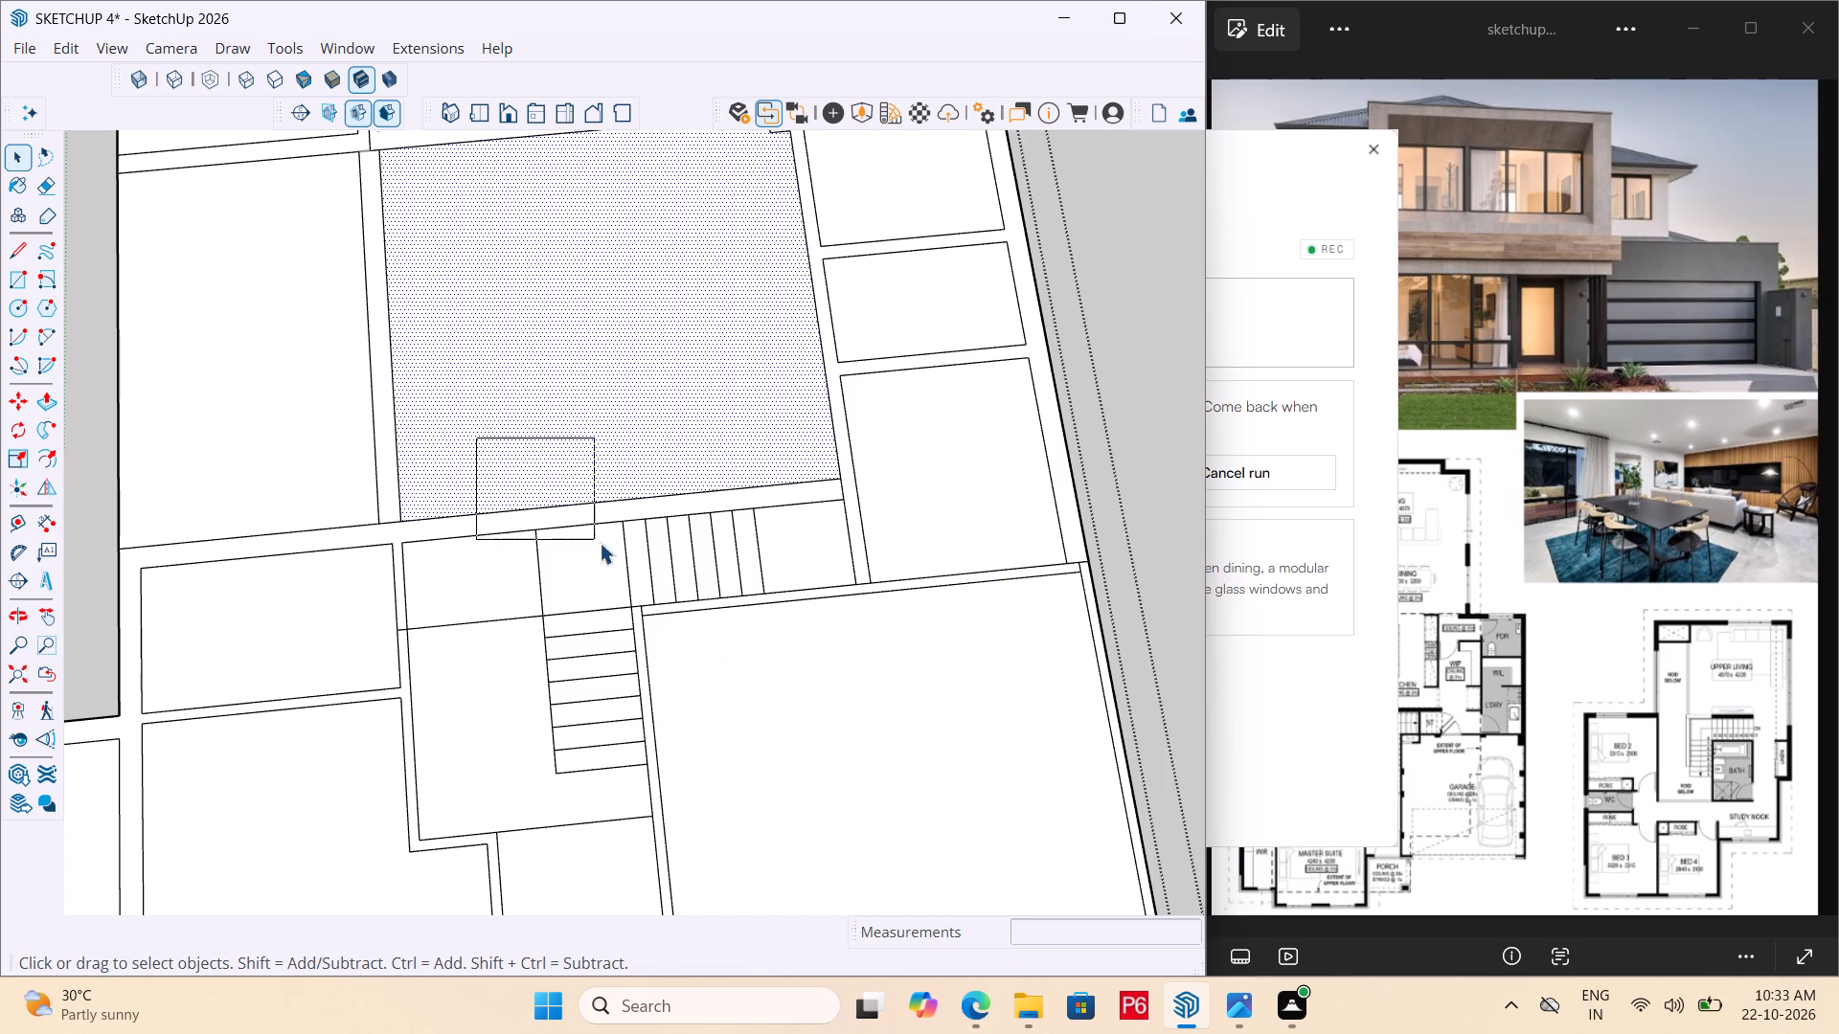
{"action": "left_click_drag", "start_coordinate": [600, 543], "coordinate": [845, 819]}
{"action": "left_click_drag", "start_coordinate": [845, 818], "coordinate": [845, 809]}
Copy the L-shaped staircase with its landing and adjoining passage face about 40' 10" along the red axis, between the two floor plans.
{"action": "left_click_drag", "start_coordinate": [422, 451], "coordinate": [862, 808]}
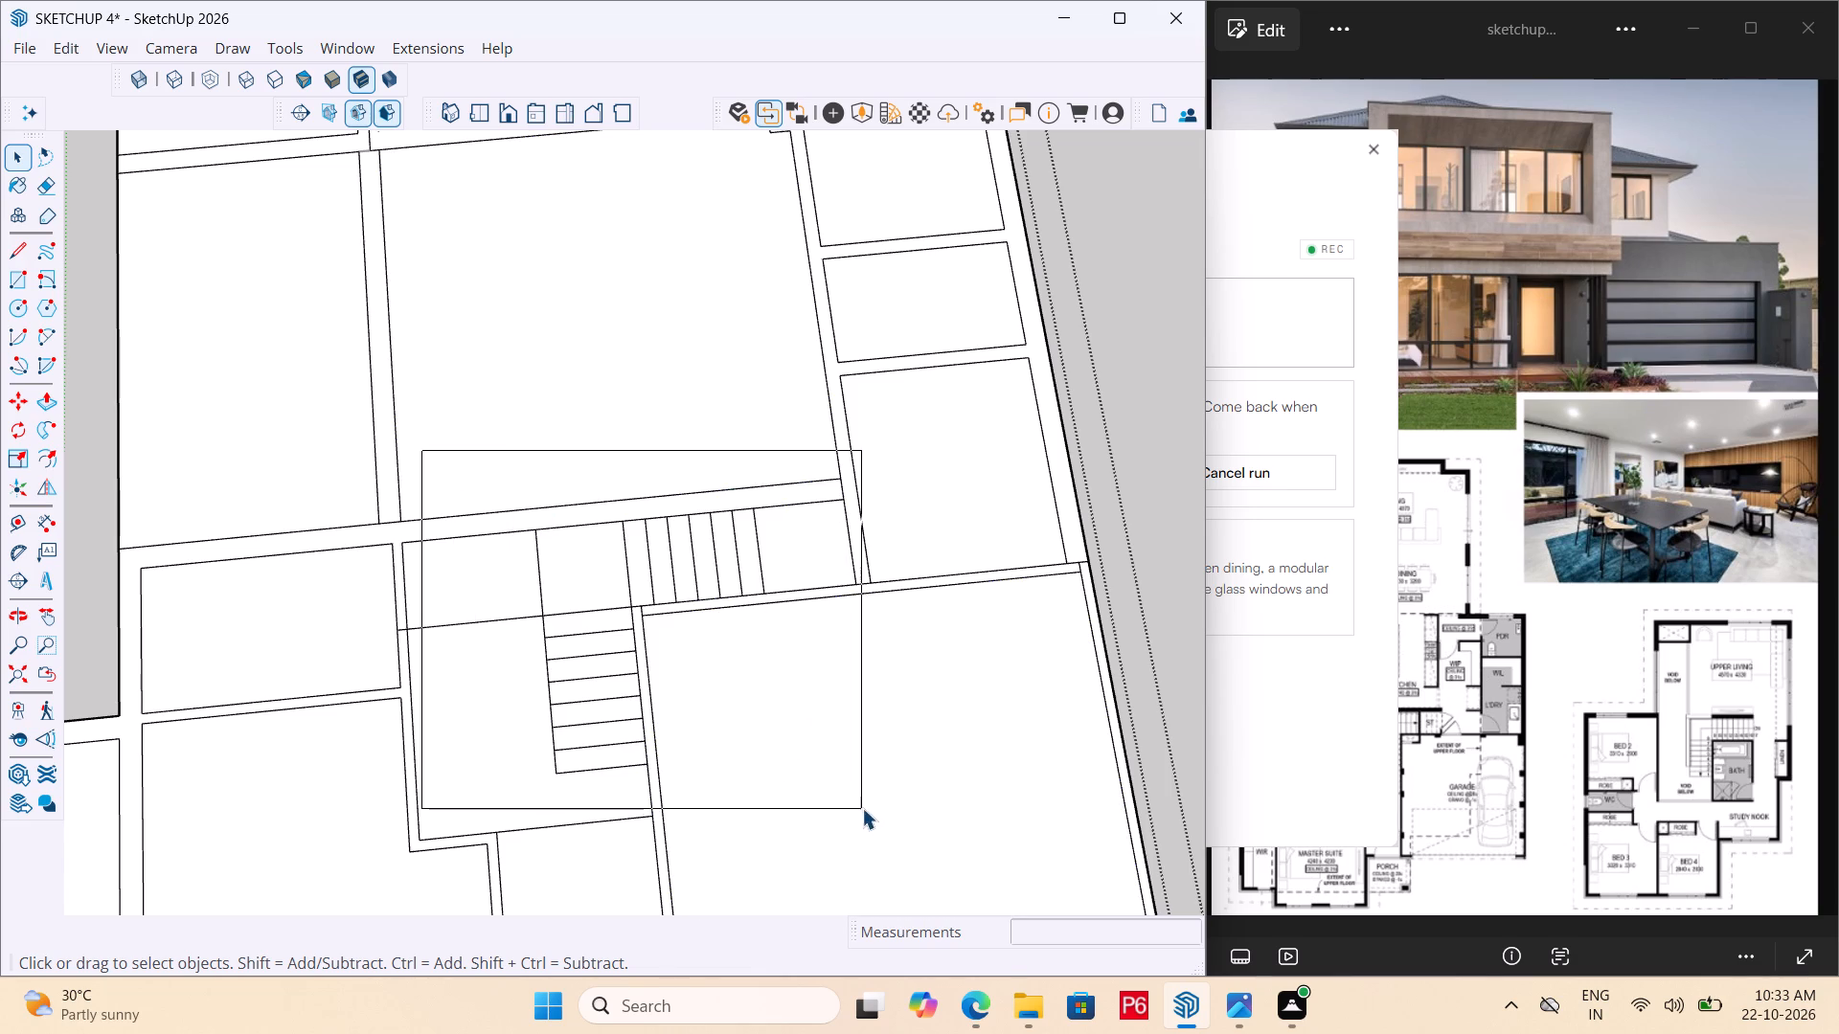
{"action": "left_click_drag", "start_coordinate": [862, 808], "coordinate": [859, 802]}
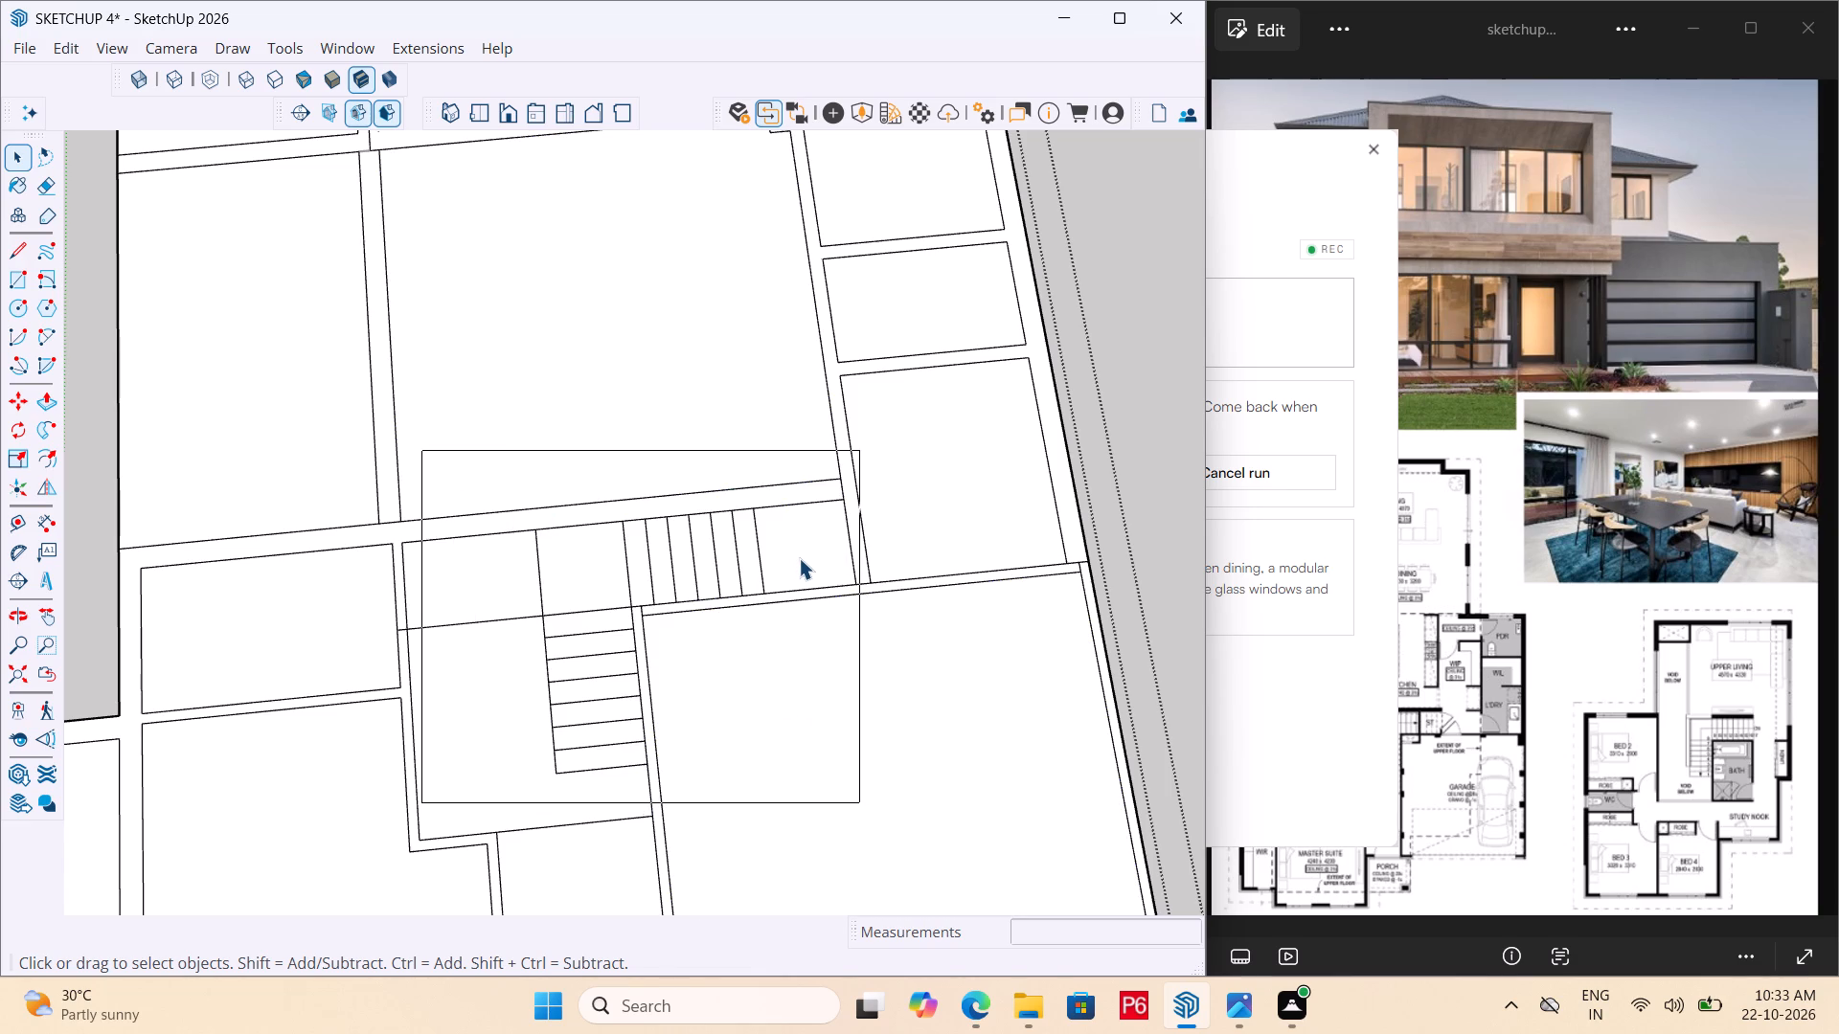
{"action": "key", "text": "m"}
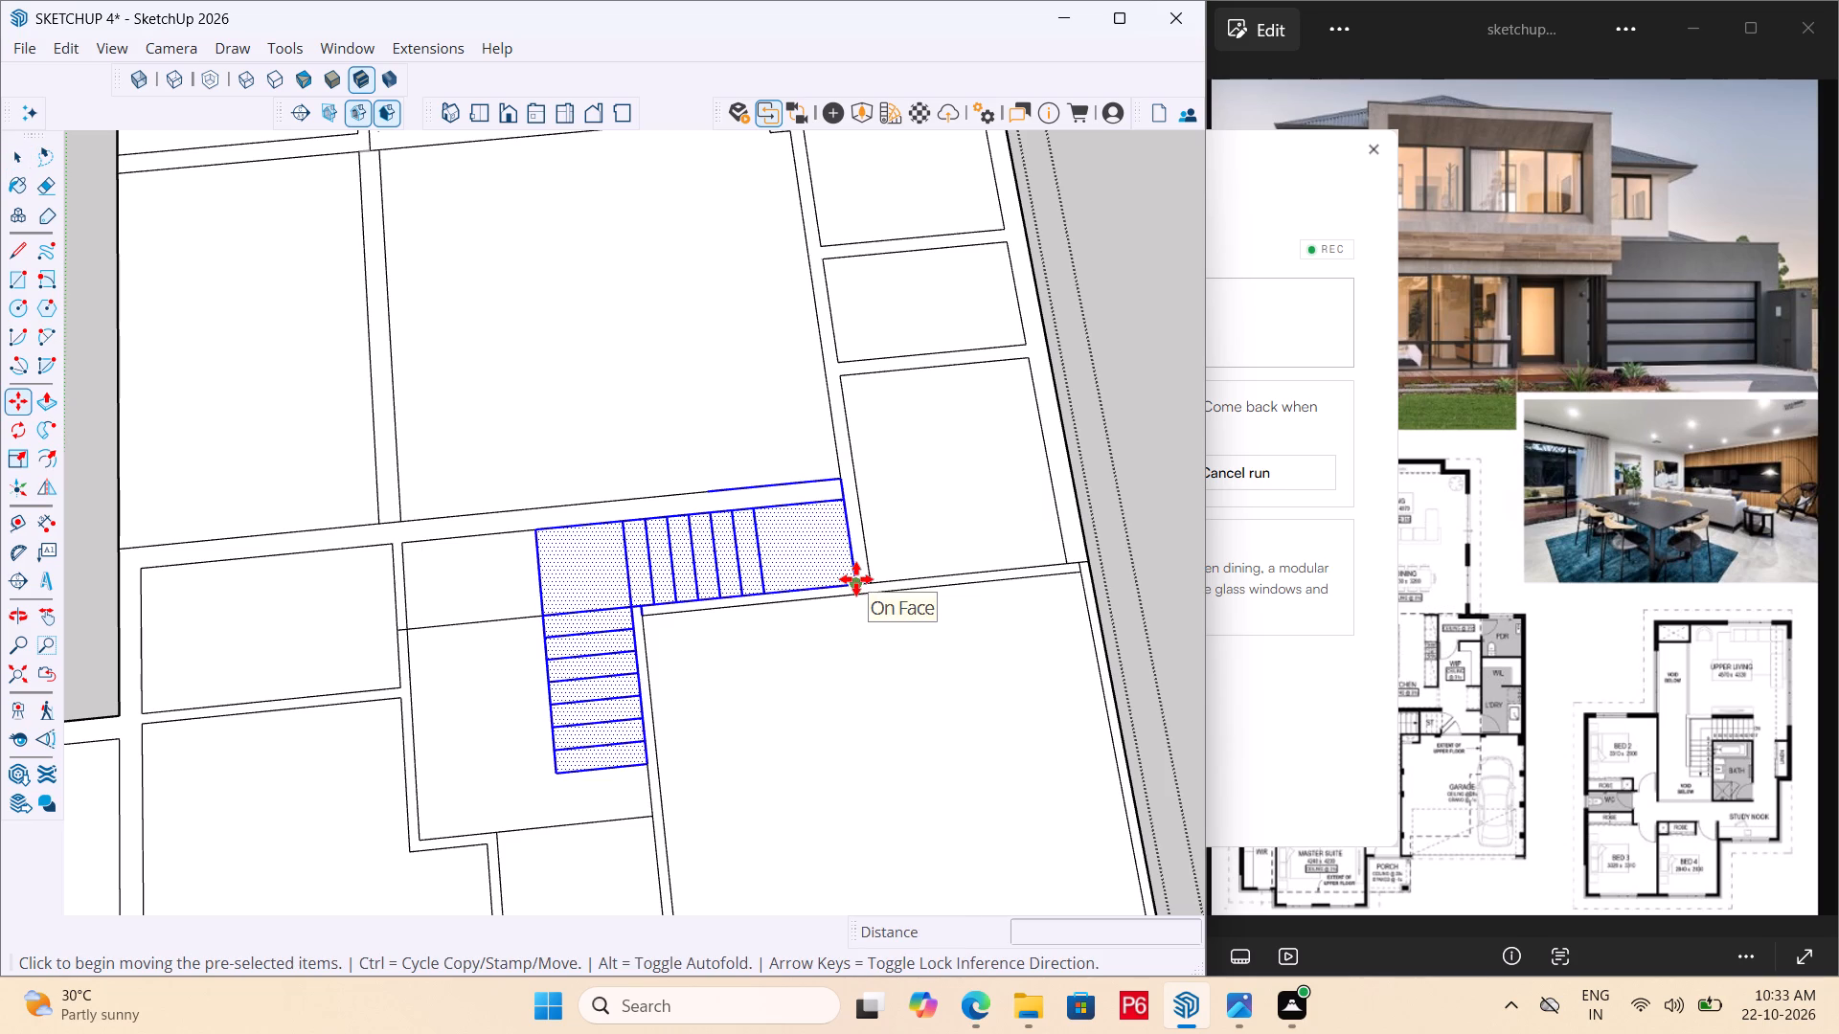
{"action": "left_click", "coordinate": [856, 579]}
{"action": "scroll", "coordinate": [792, 571], "scroll_direction": "down", "scroll_amount": 6}
{"action": "scroll", "coordinate": [1030, 543], "scroll_direction": "down", "scroll_amount": 5}
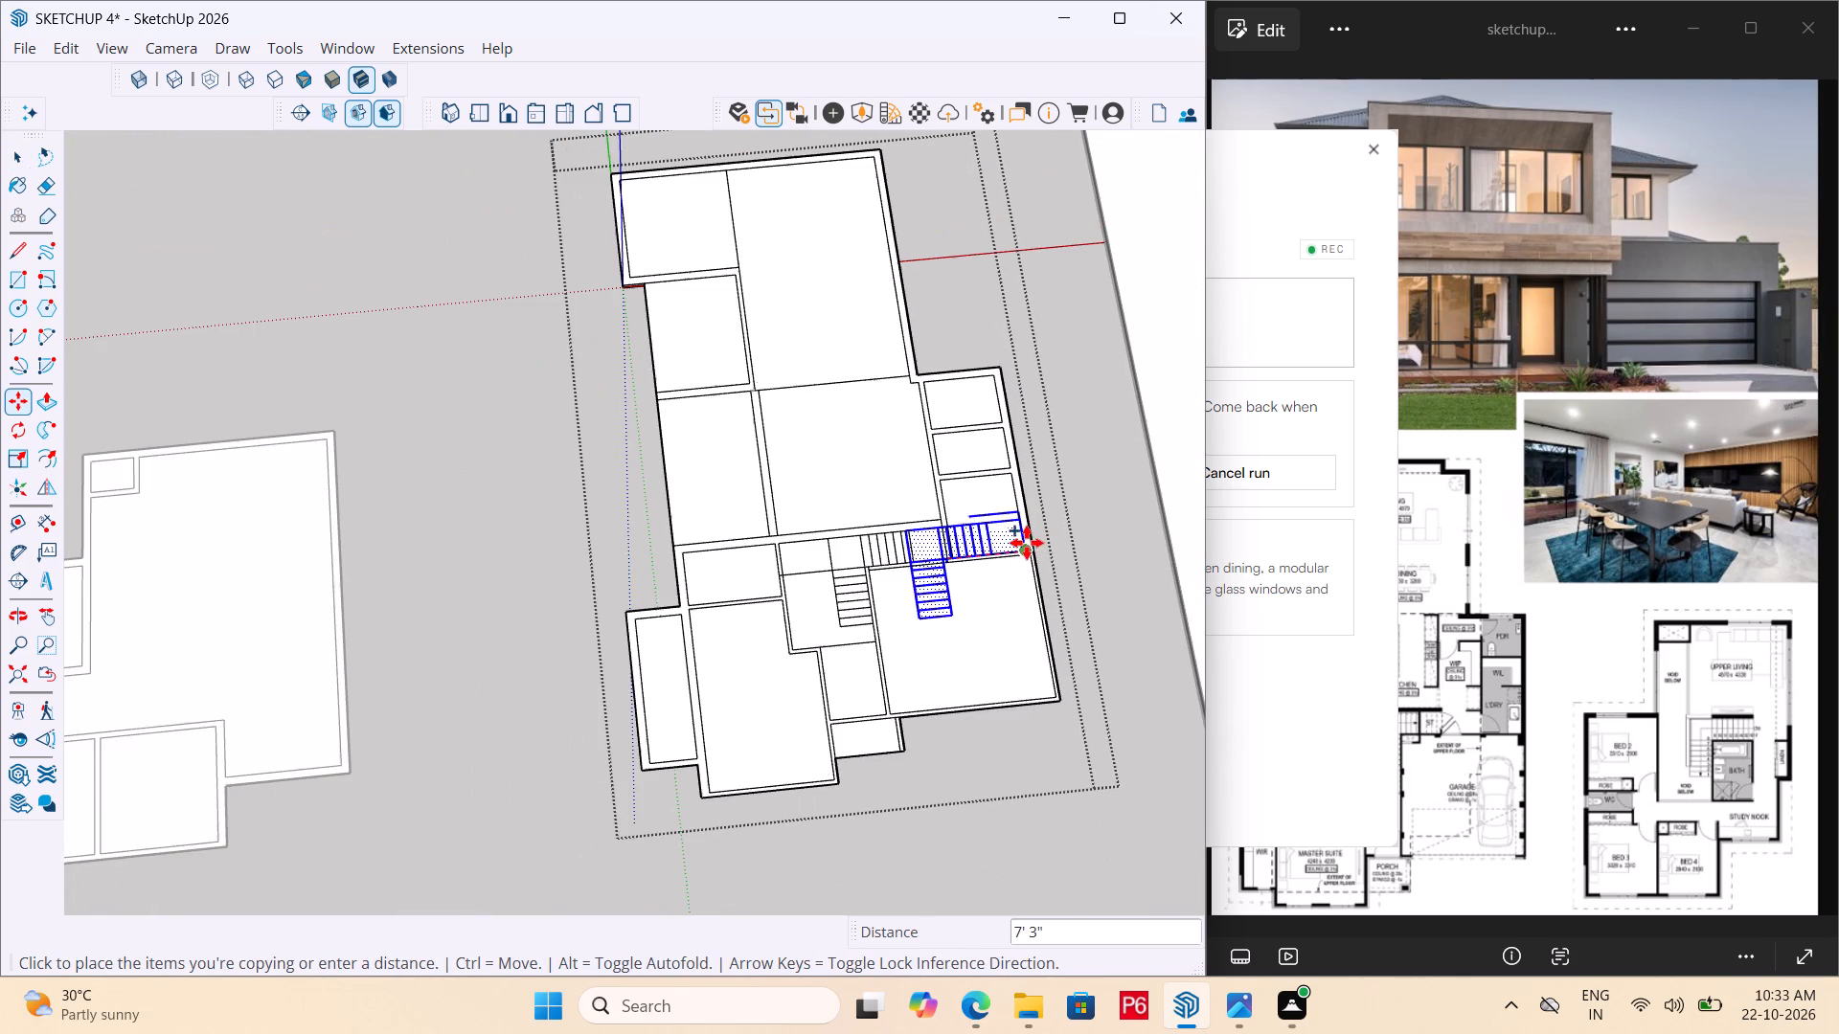
{"action": "scroll", "coordinate": [229, 652], "scroll_direction": "up", "scroll_amount": 6}
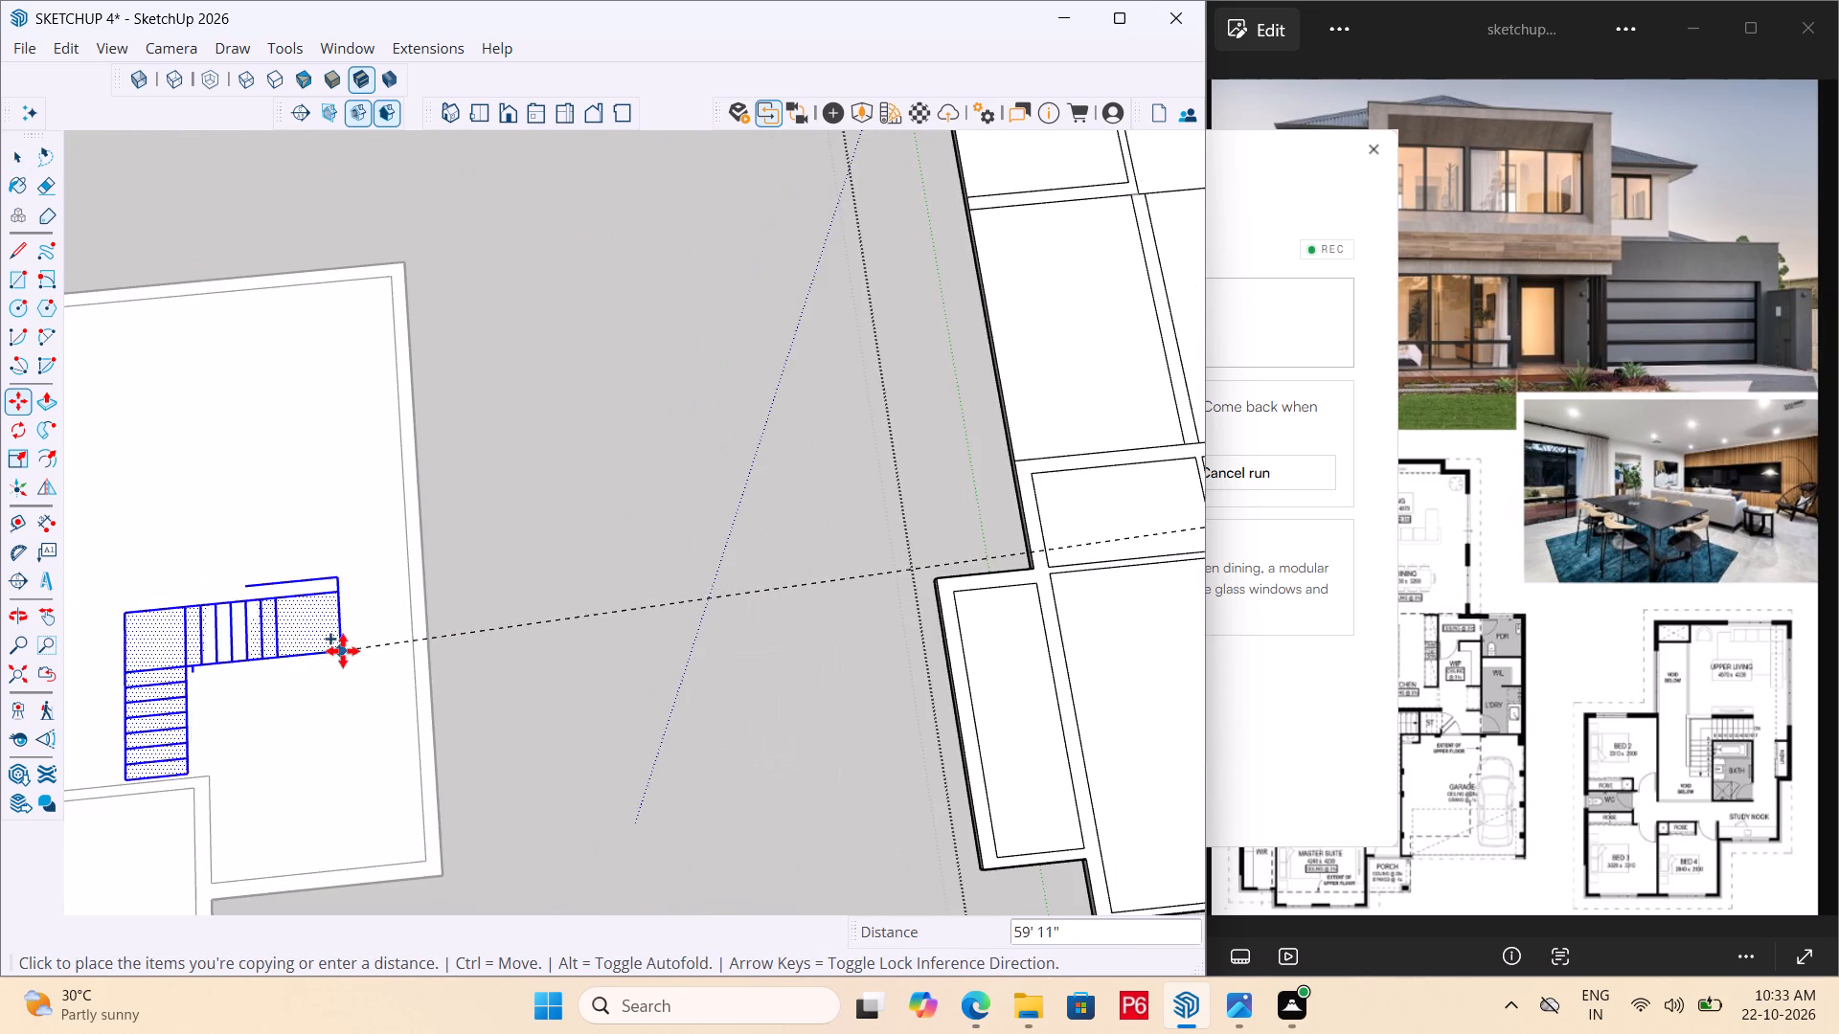
{"action": "scroll", "coordinate": [347, 653], "scroll_direction": "down", "scroll_amount": 6}
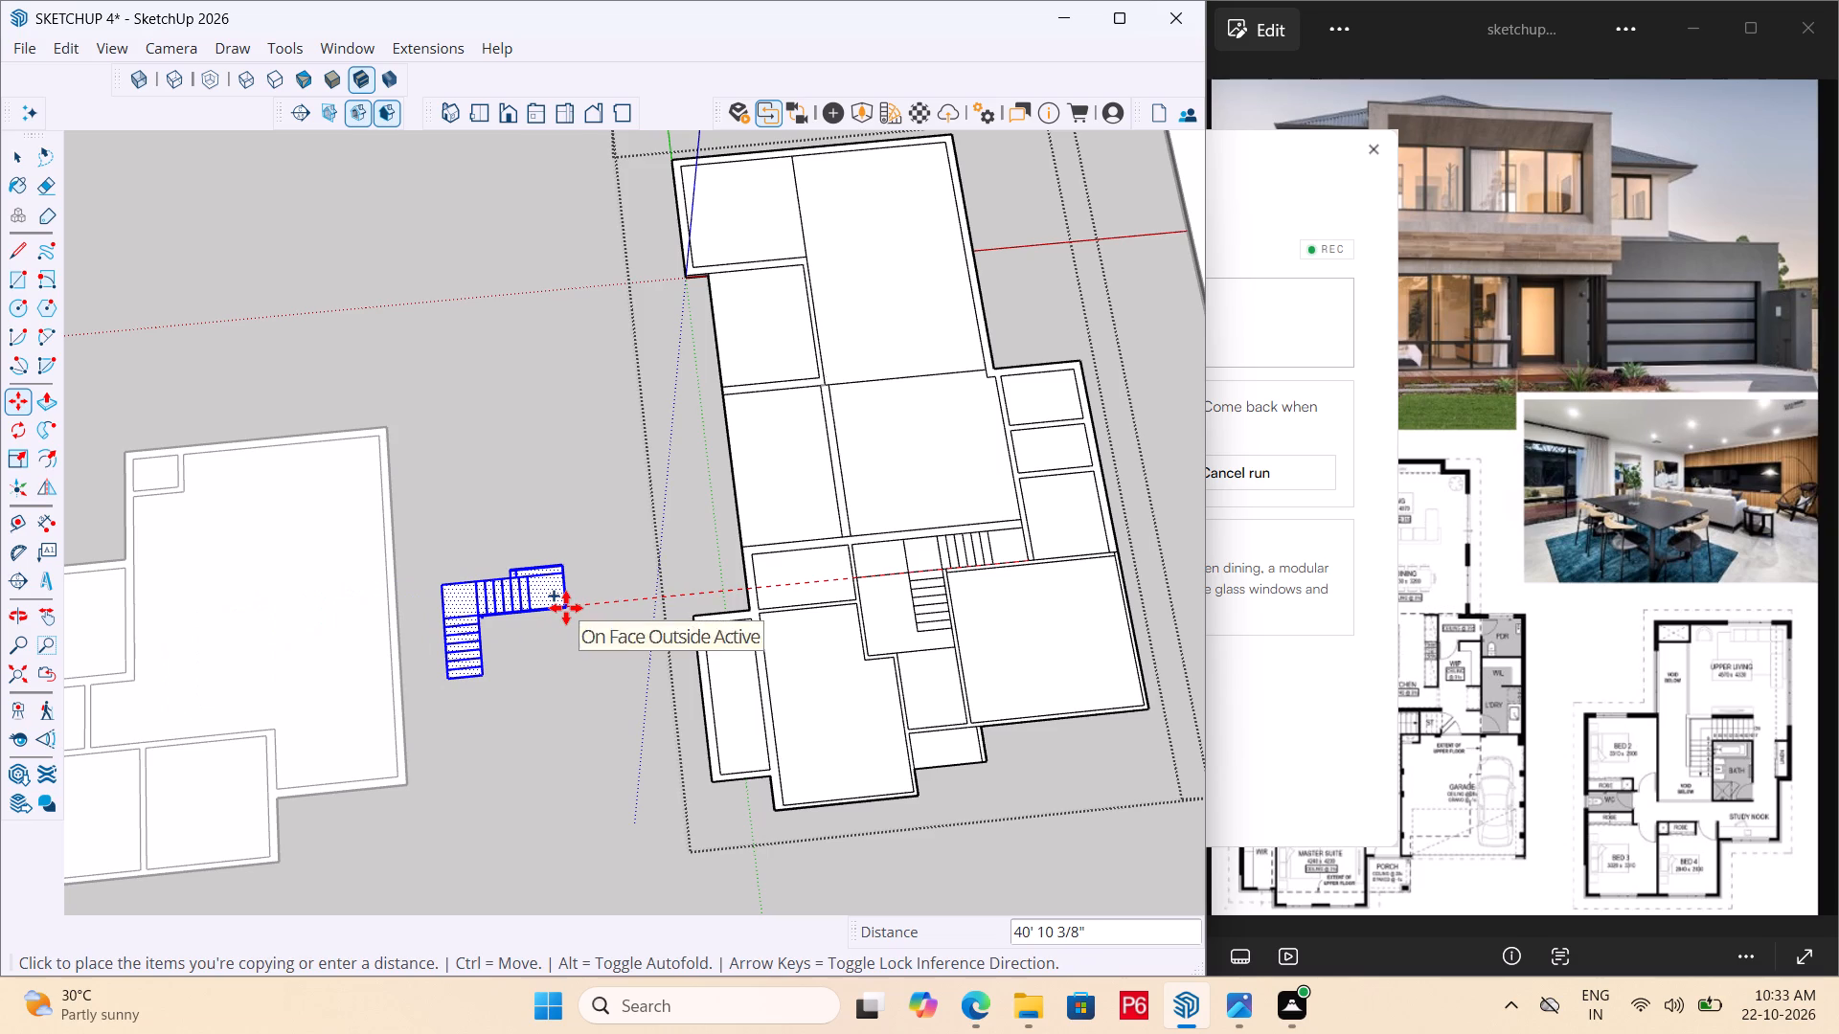
{"action": "left_click", "coordinate": [566, 608]}
{"action": "key", "text": "Escape"}
Make the copied staircase geometry between the two floor plans into a group.
{"action": "scroll", "coordinate": [487, 661], "scroll_direction": "up", "scroll_amount": 3}
{"action": "left_click_drag", "start_coordinate": [393, 457], "coordinate": [394, 456]}
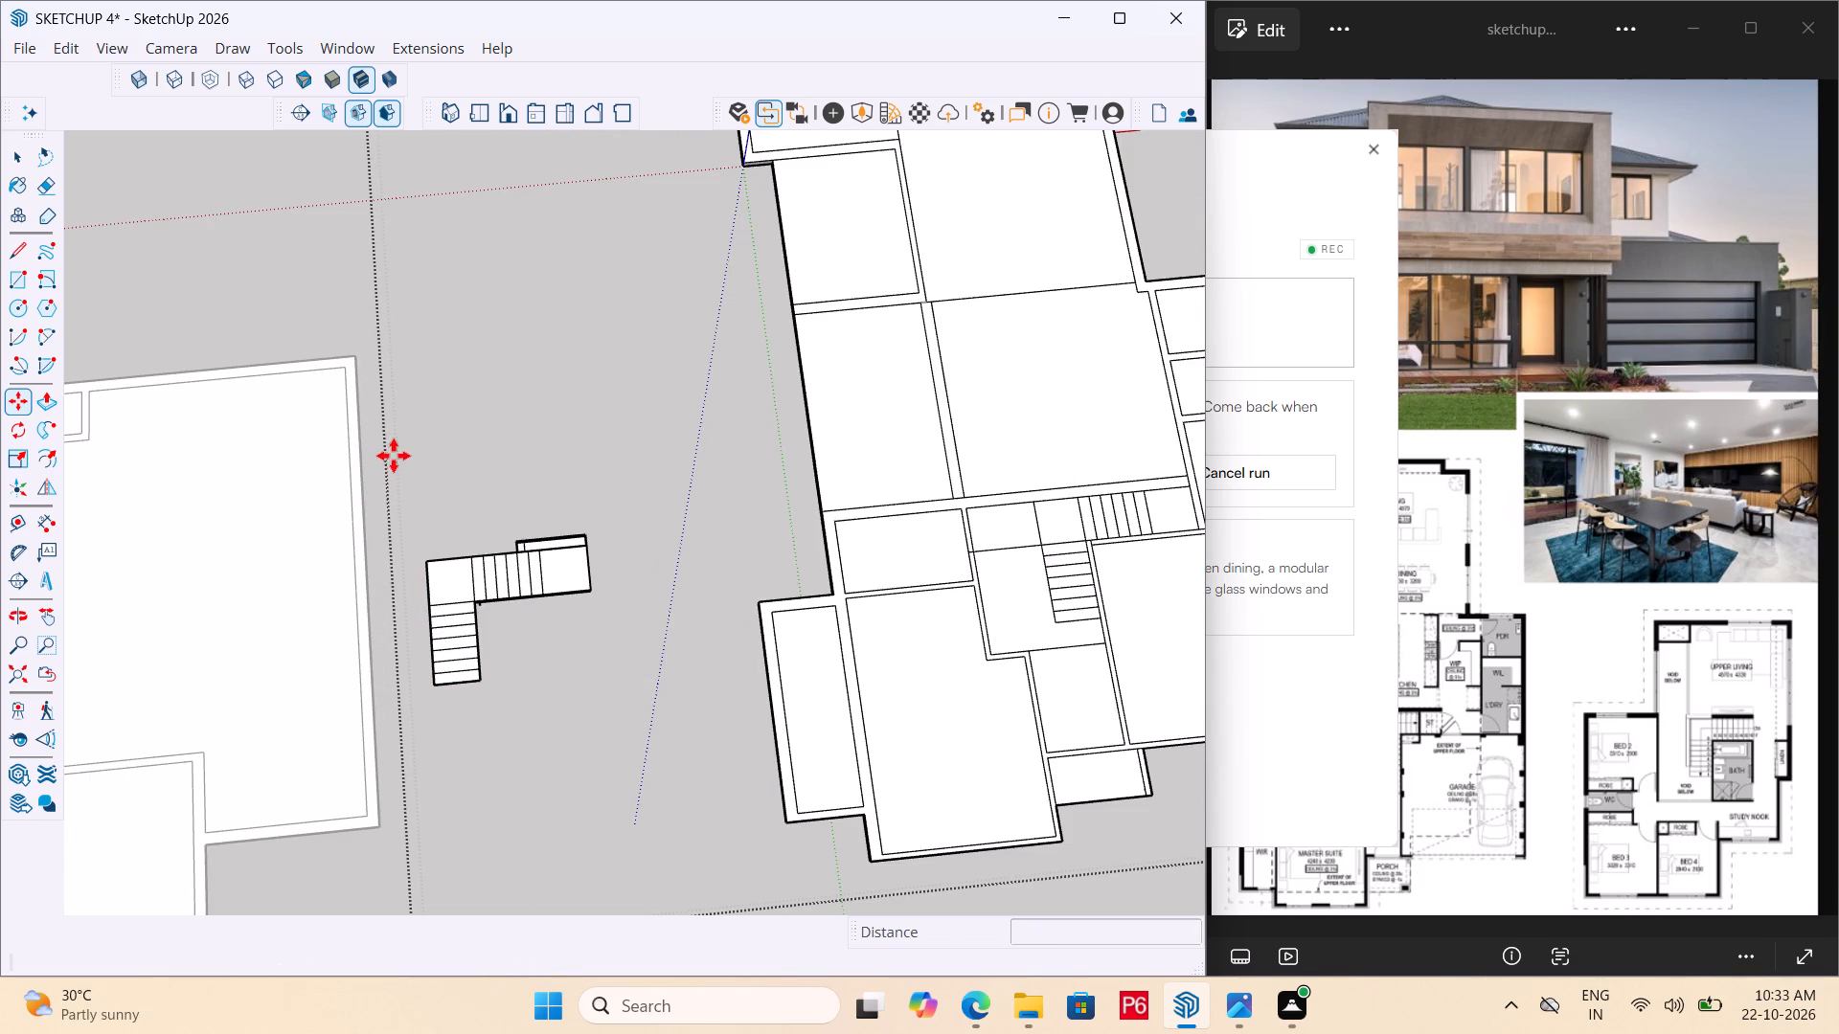
{"action": "left_click_drag", "start_coordinate": [394, 456], "coordinate": [502, 545]}
{"action": "left_click", "coordinate": [502, 545]}
{"action": "key", "text": "Escape"}
{"action": "key", "text": "space"}
{"action": "left_click_drag", "start_coordinate": [389, 467], "coordinate": [606, 728]}
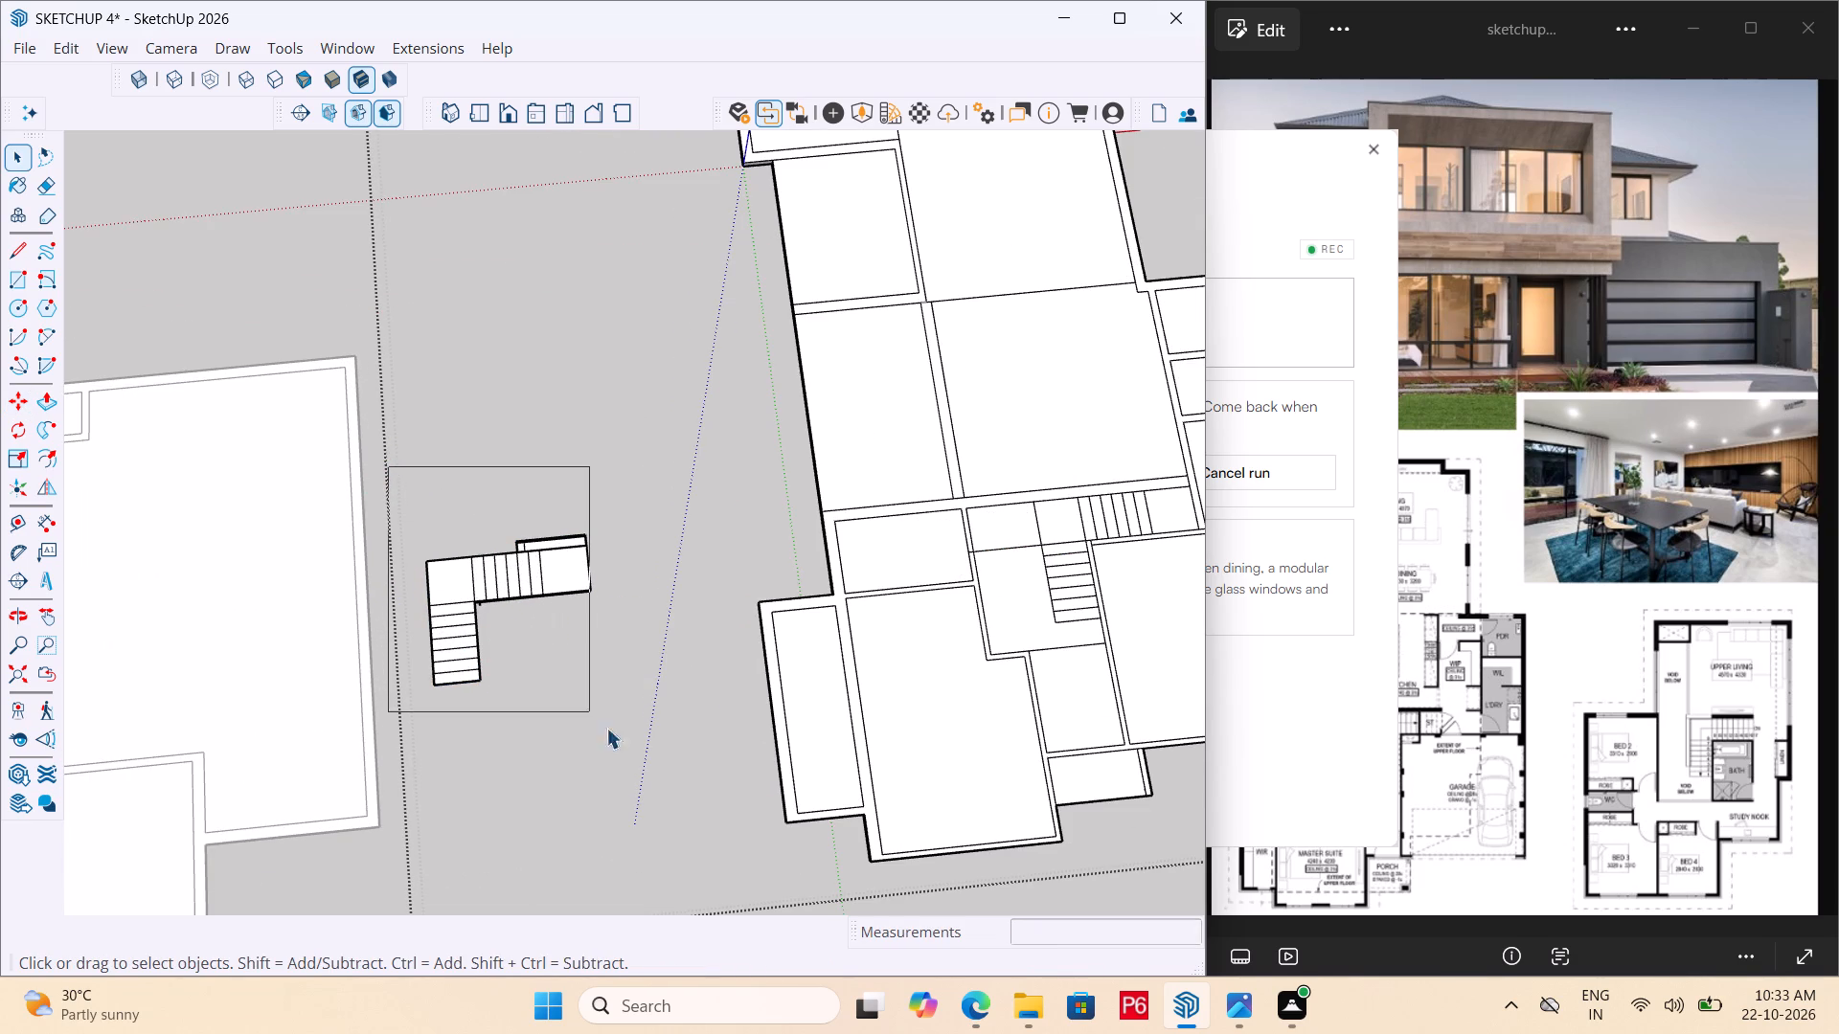
{"action": "left_click_drag", "start_coordinate": [606, 728], "coordinate": [668, 791]}
{"action": "left_click", "coordinate": [669, 787]}
{"action": "left_click_drag", "start_coordinate": [364, 449], "coordinate": [655, 744]}
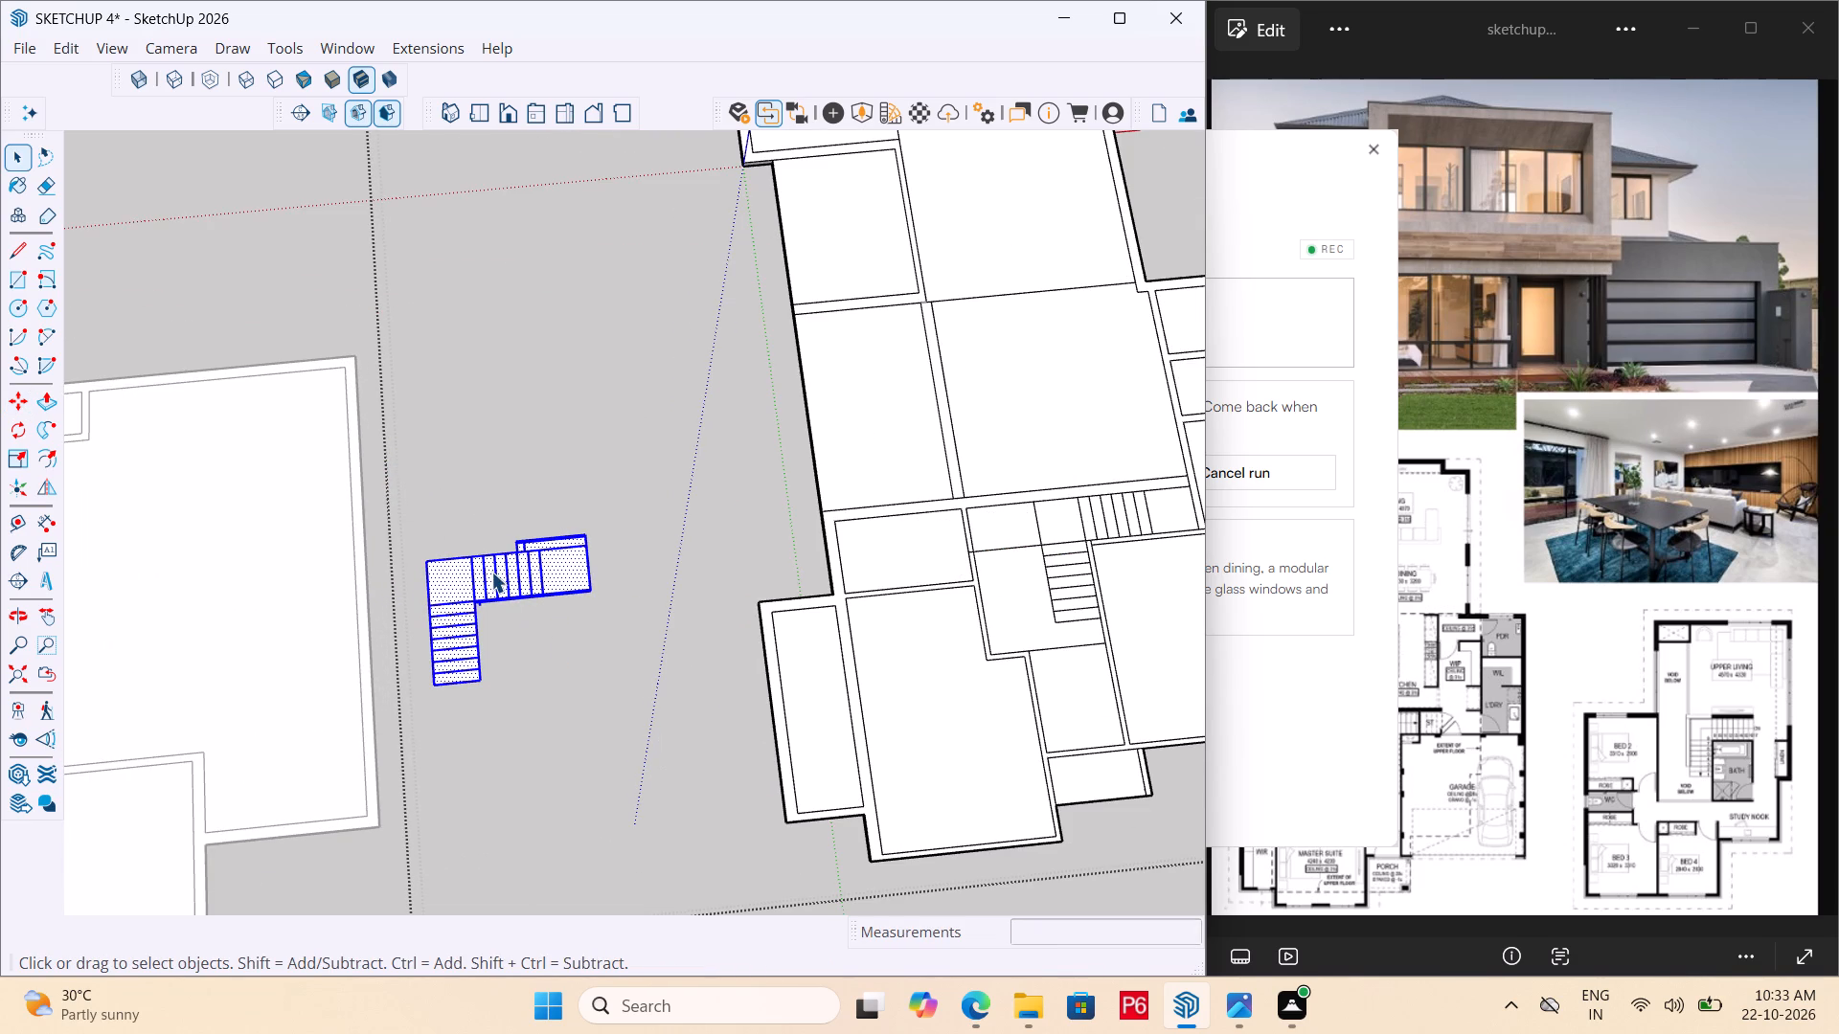
{"action": "right_click", "coordinate": [491, 572]}
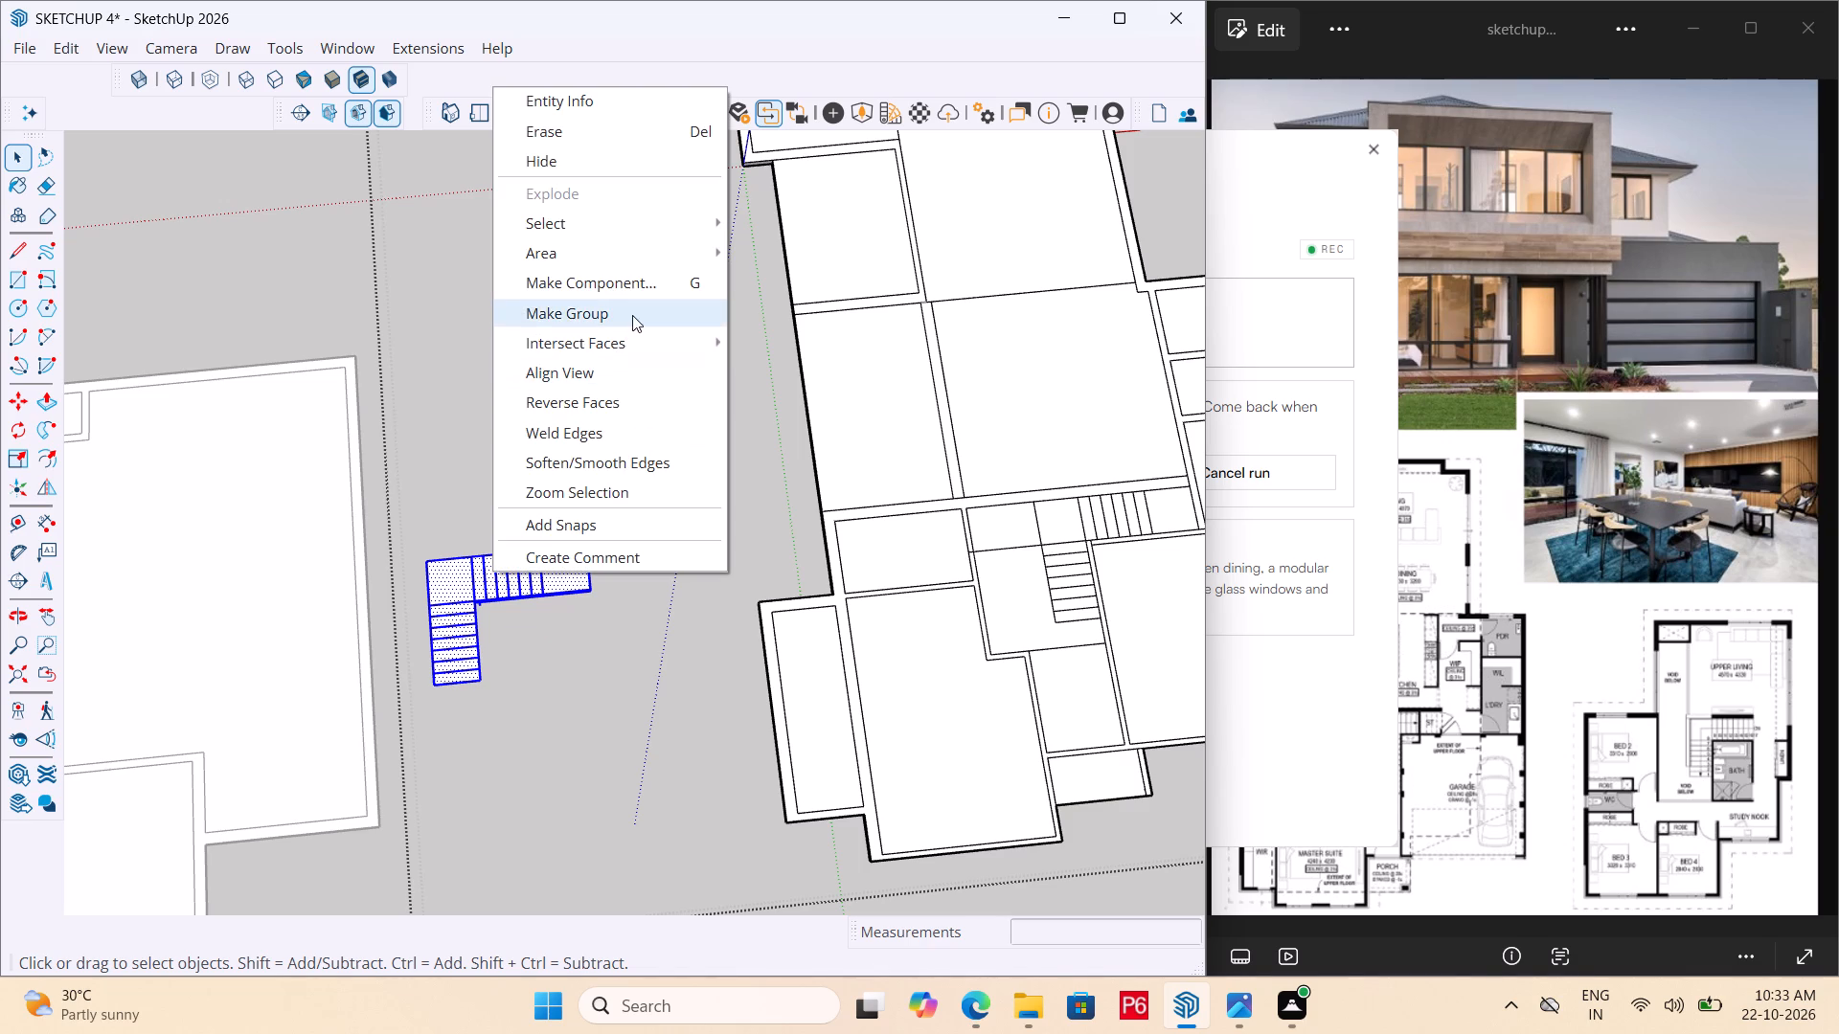
{"action": "left_click", "coordinate": [632, 315]}
{"action": "left_click", "coordinate": [656, 579]}
{"action": "scroll", "coordinate": [632, 567], "scroll_direction": "down", "scroll_amount": 6}
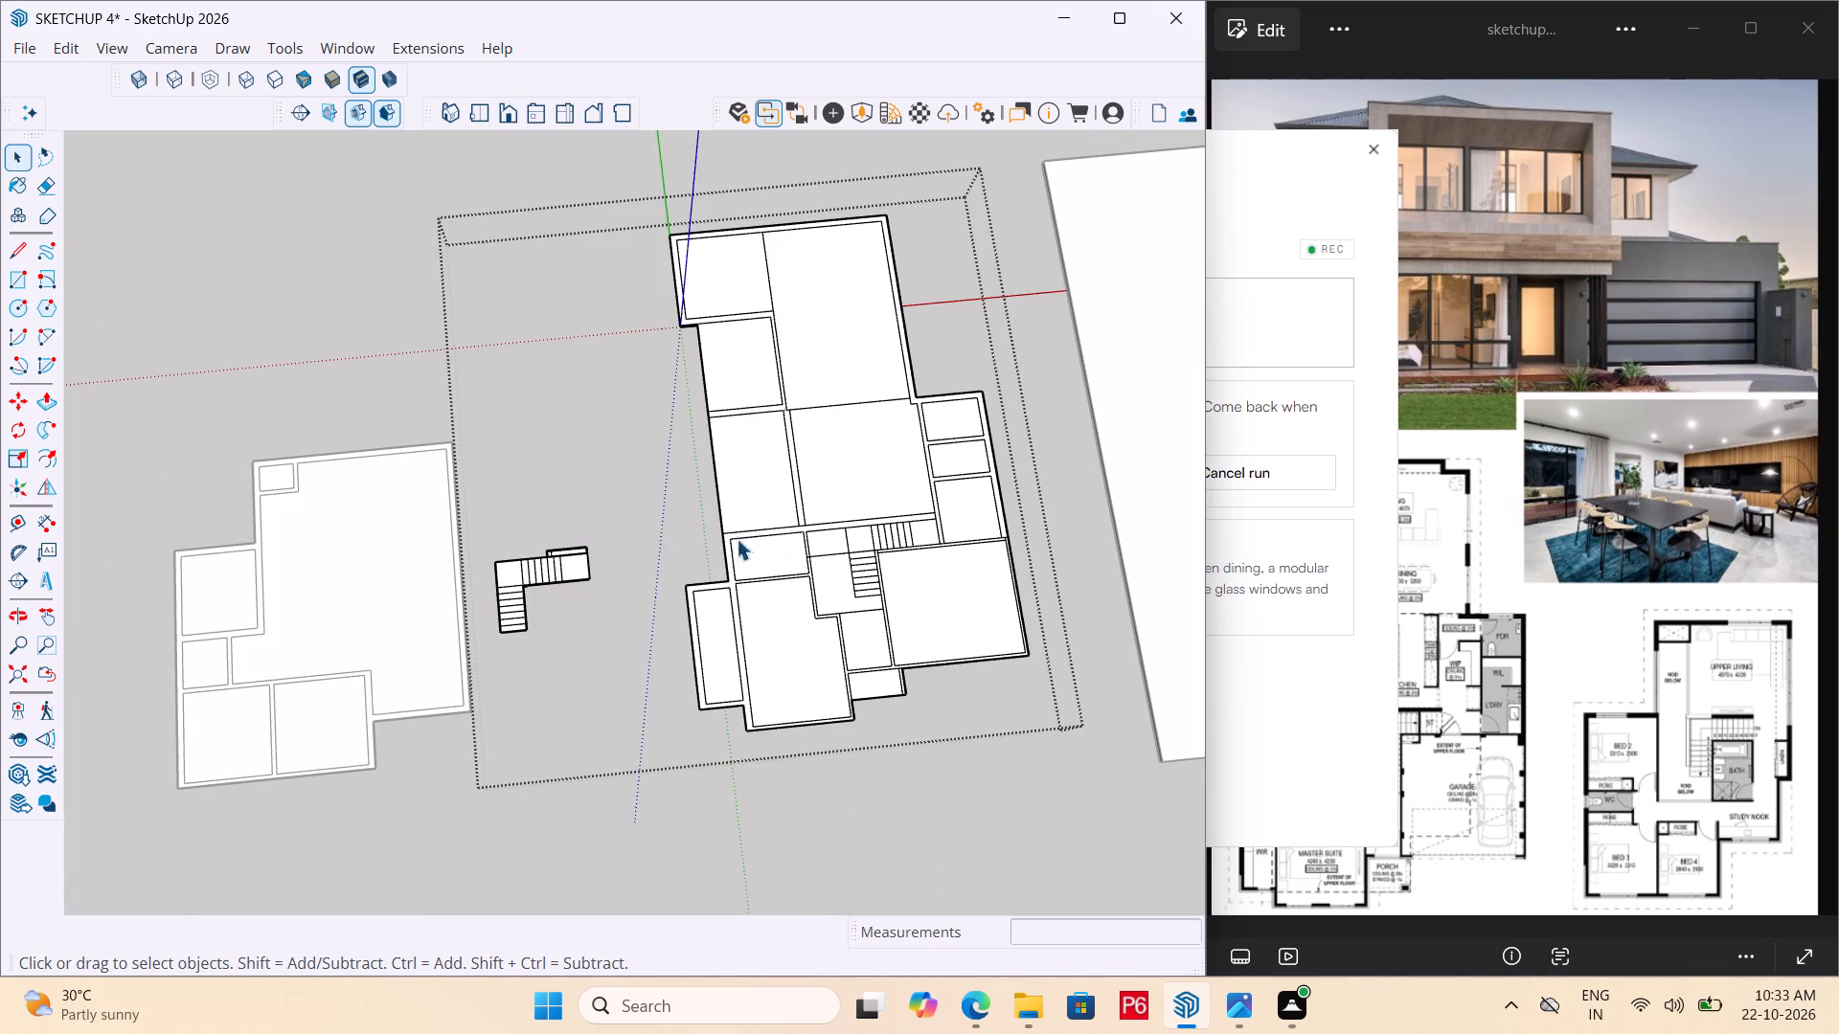
{"action": "left_click", "coordinate": [537, 575]}
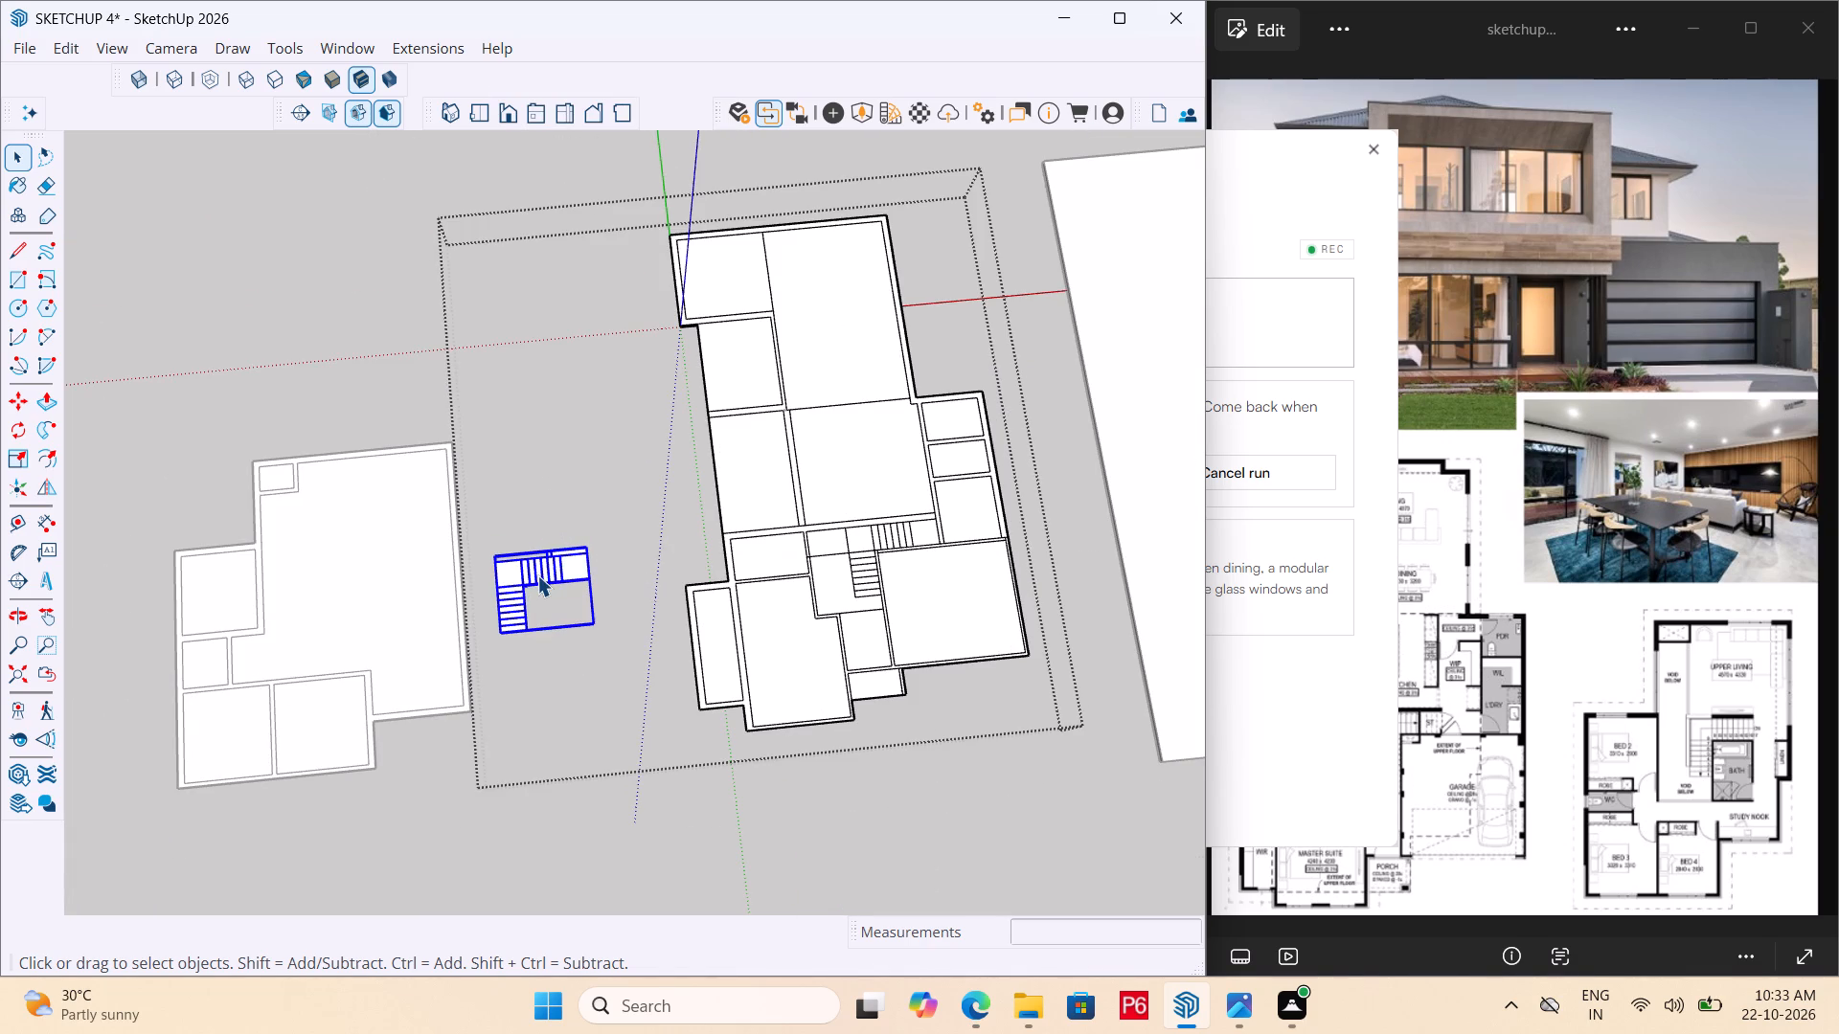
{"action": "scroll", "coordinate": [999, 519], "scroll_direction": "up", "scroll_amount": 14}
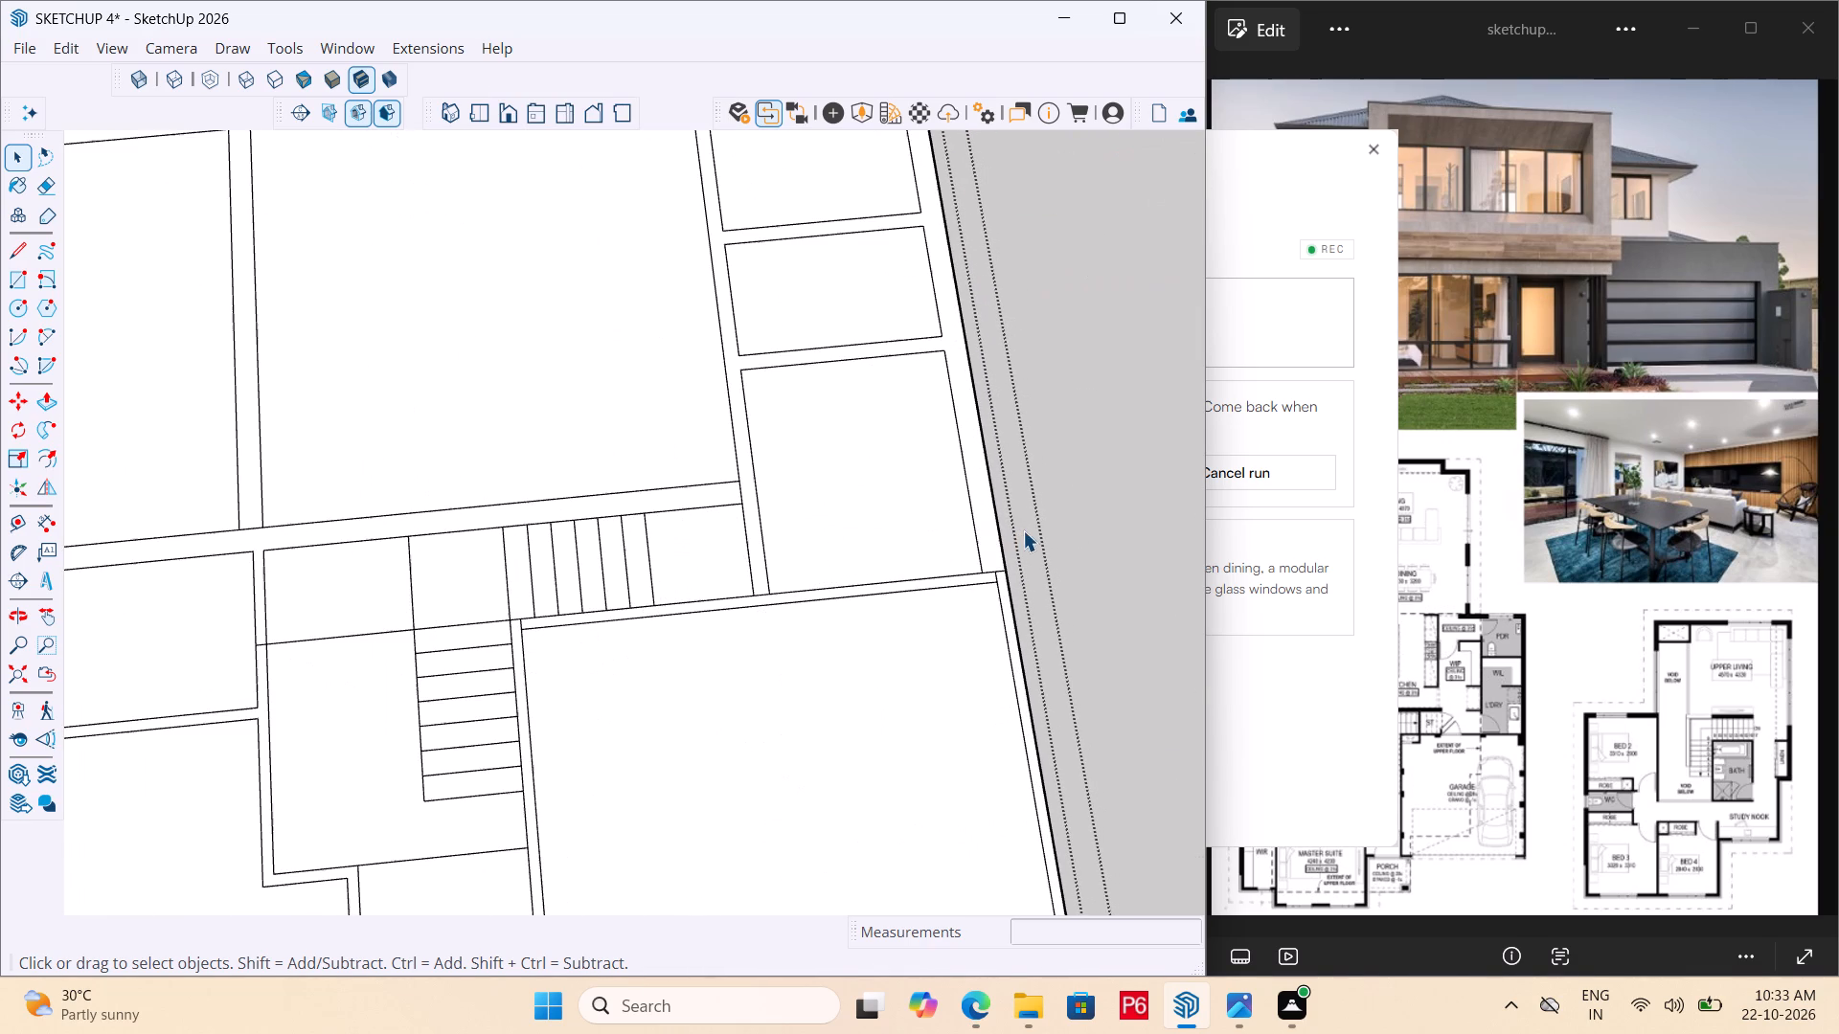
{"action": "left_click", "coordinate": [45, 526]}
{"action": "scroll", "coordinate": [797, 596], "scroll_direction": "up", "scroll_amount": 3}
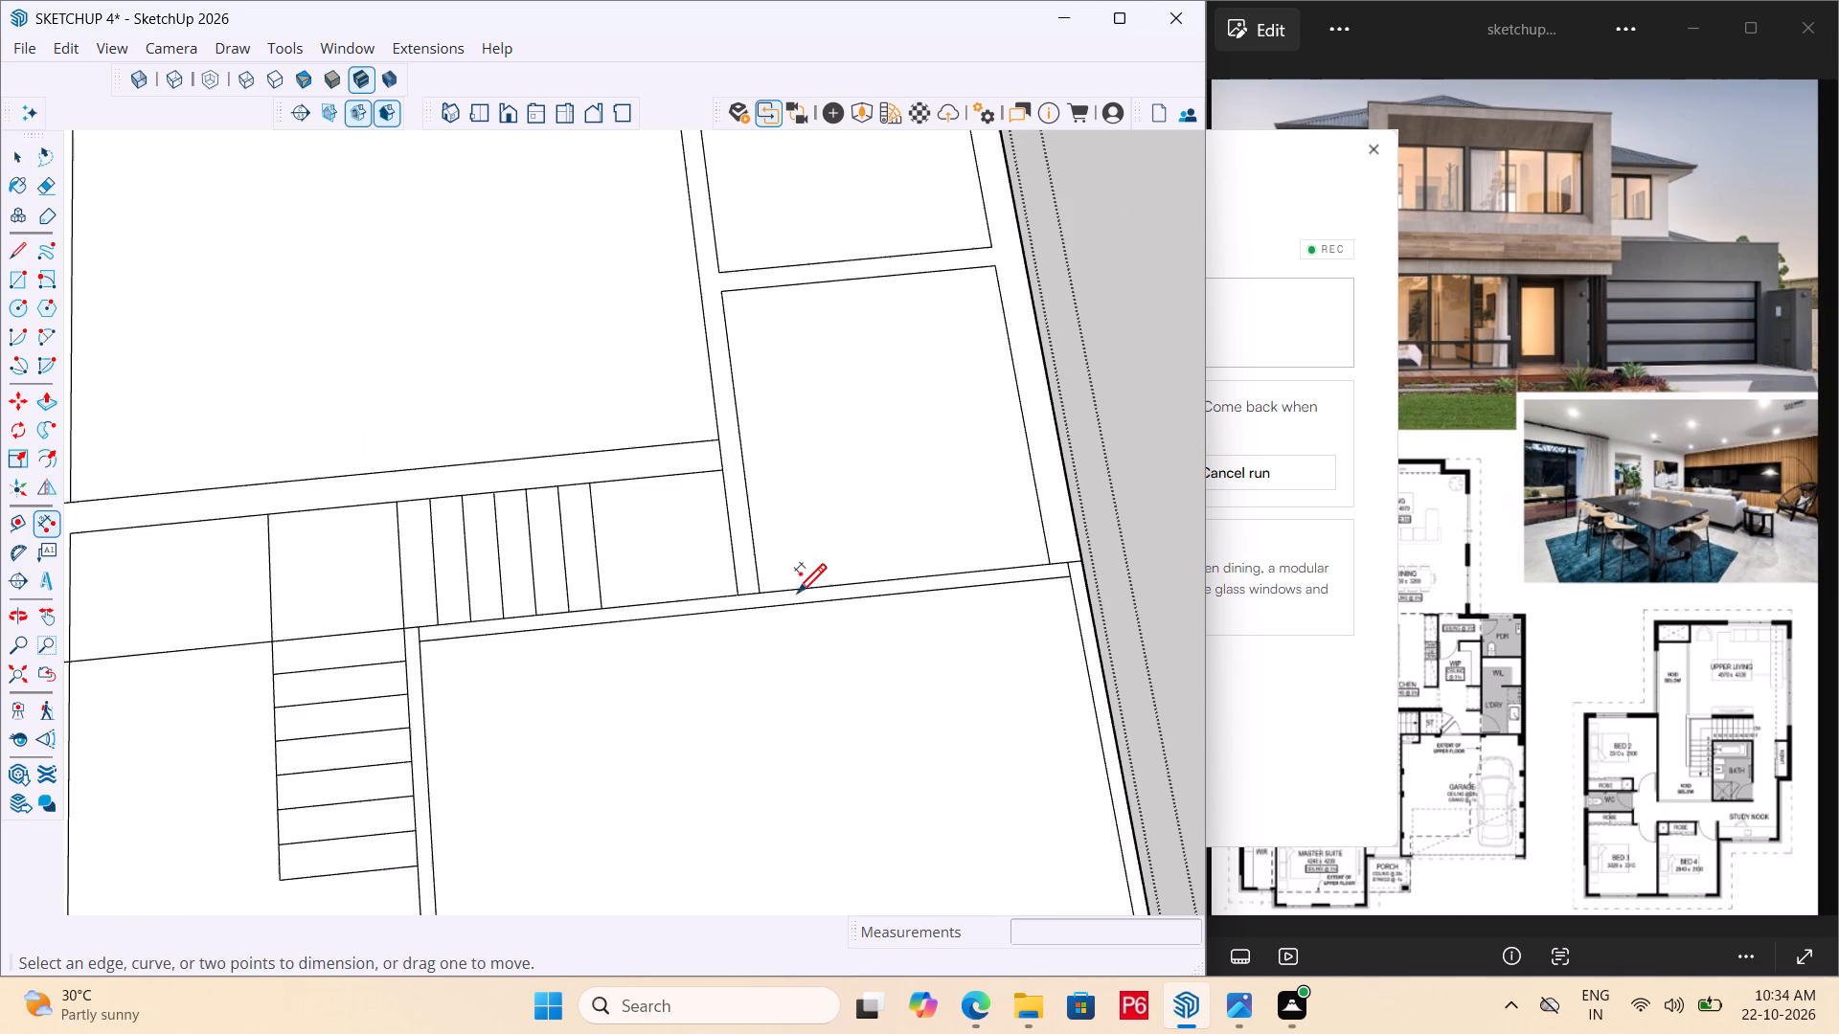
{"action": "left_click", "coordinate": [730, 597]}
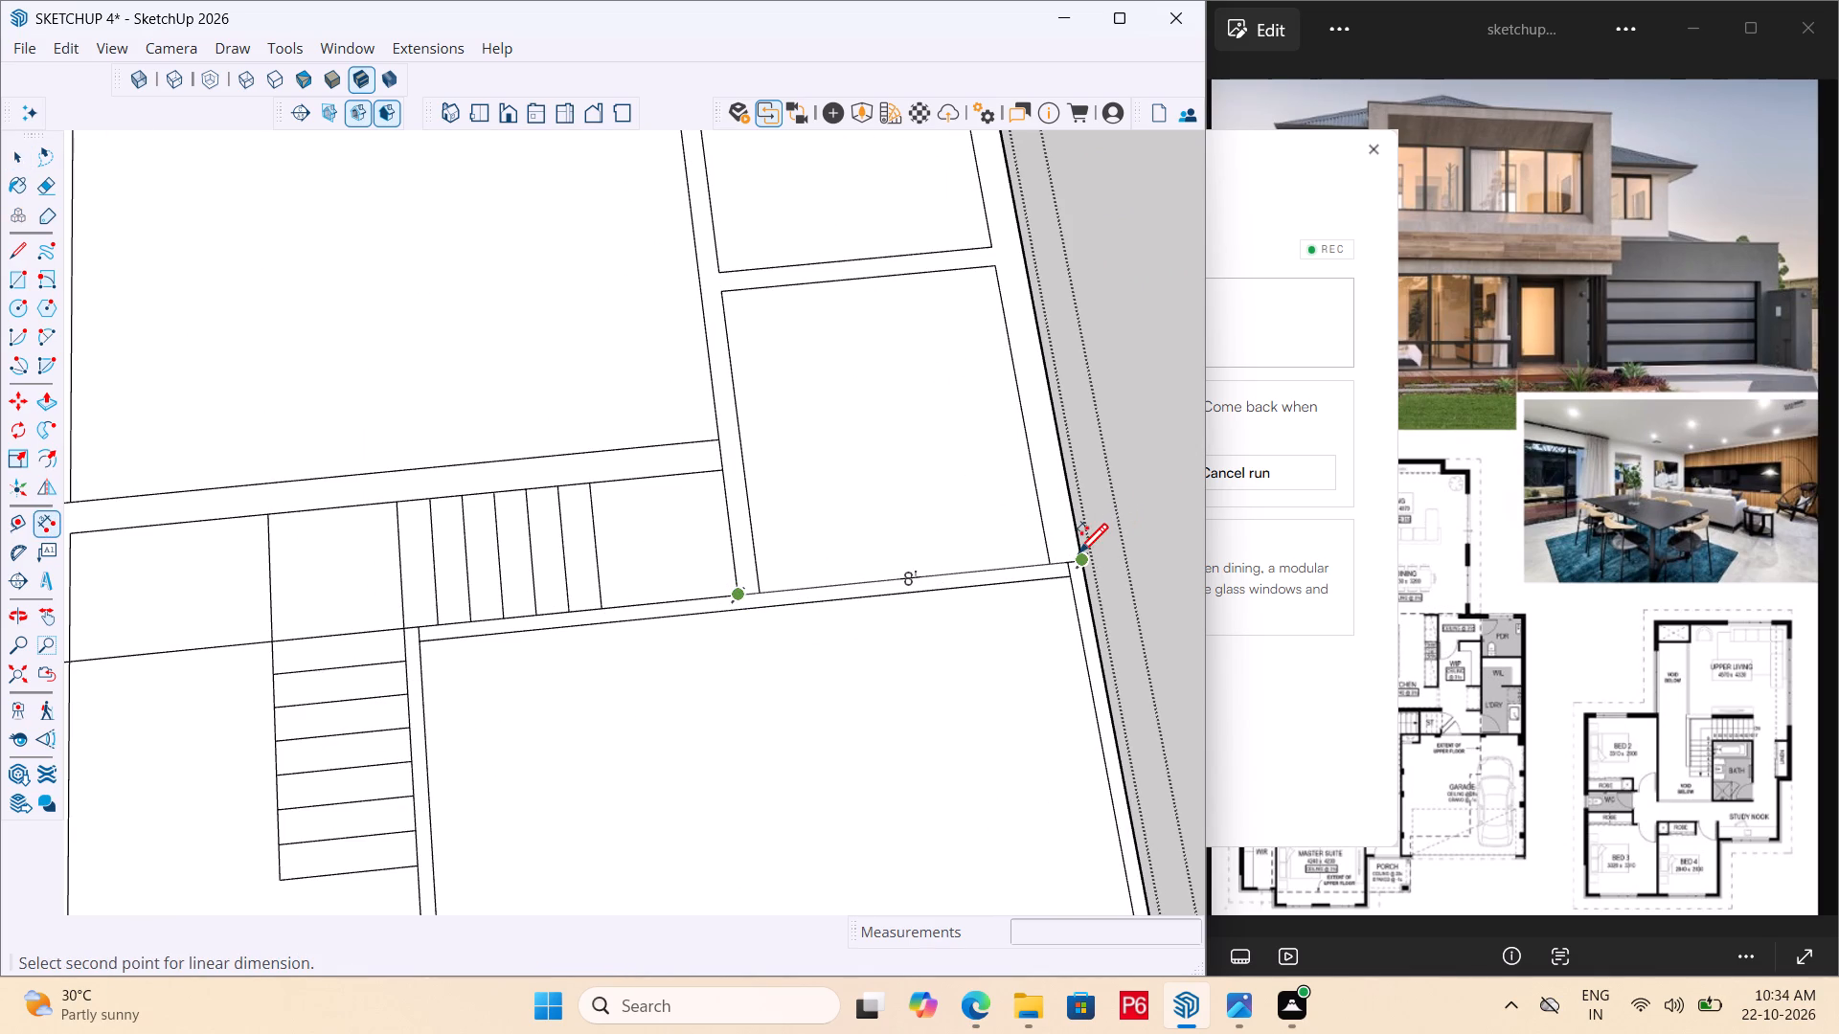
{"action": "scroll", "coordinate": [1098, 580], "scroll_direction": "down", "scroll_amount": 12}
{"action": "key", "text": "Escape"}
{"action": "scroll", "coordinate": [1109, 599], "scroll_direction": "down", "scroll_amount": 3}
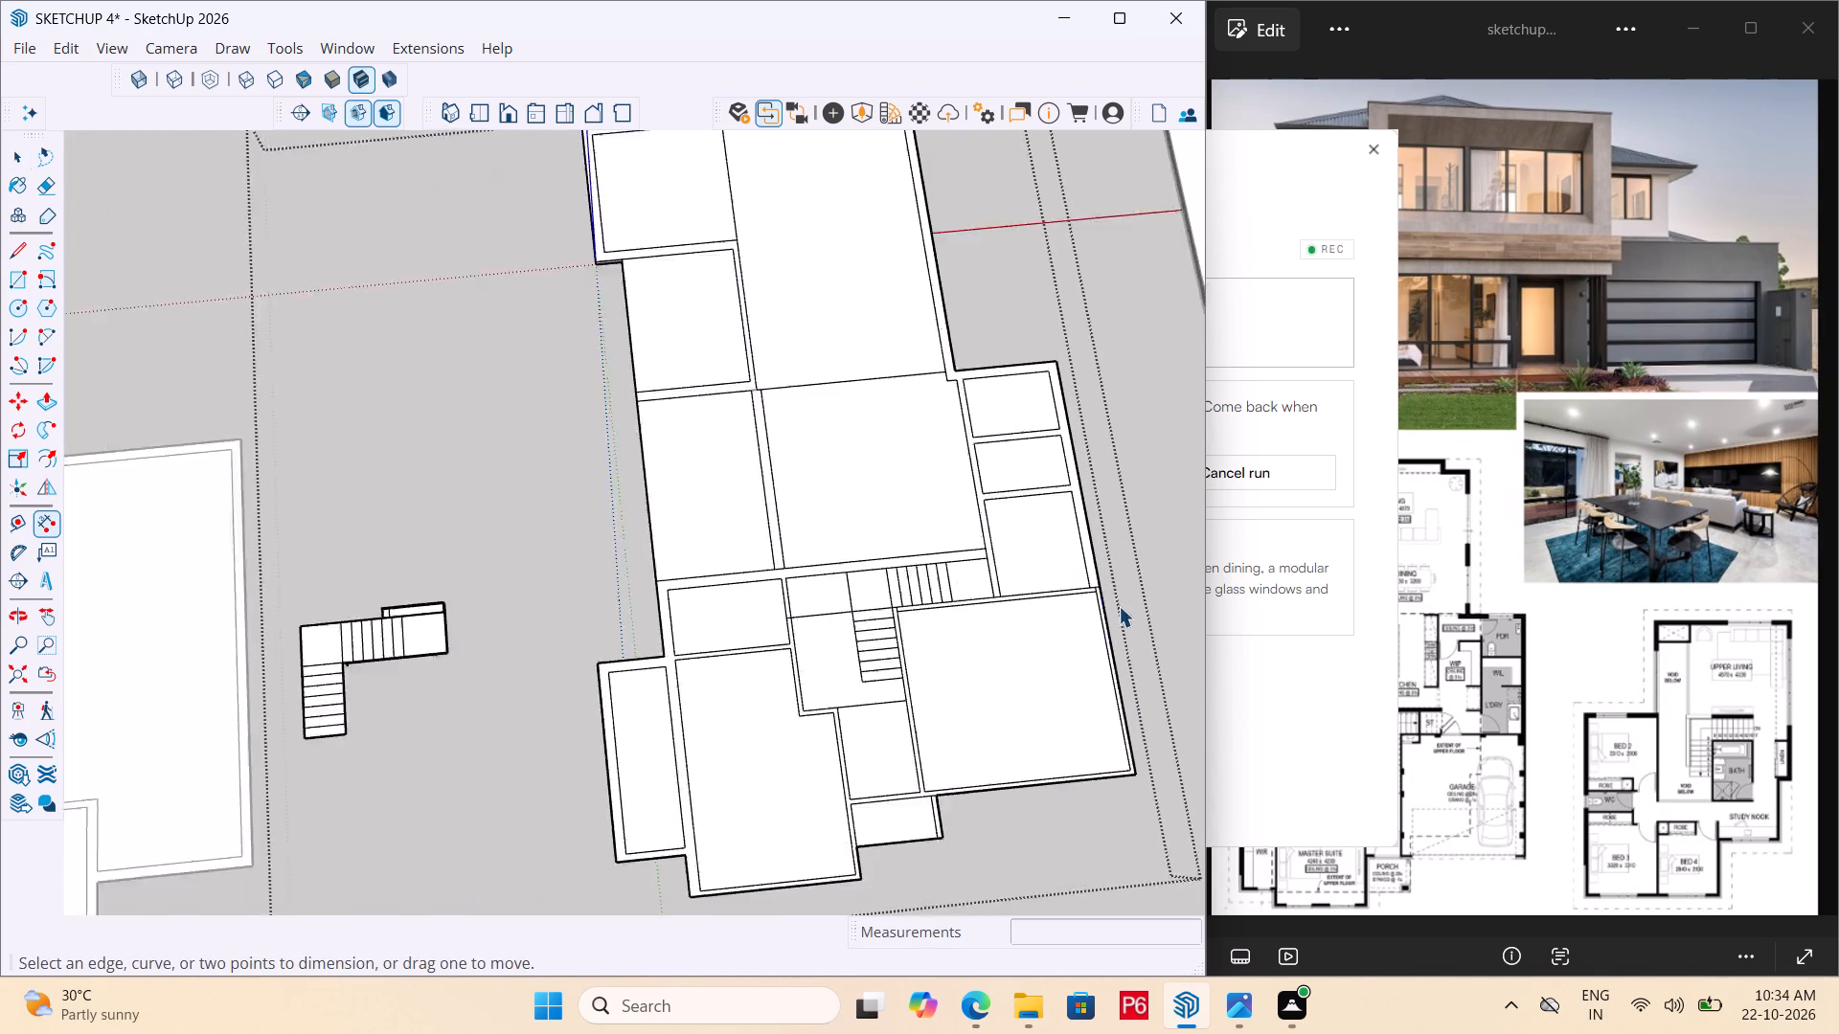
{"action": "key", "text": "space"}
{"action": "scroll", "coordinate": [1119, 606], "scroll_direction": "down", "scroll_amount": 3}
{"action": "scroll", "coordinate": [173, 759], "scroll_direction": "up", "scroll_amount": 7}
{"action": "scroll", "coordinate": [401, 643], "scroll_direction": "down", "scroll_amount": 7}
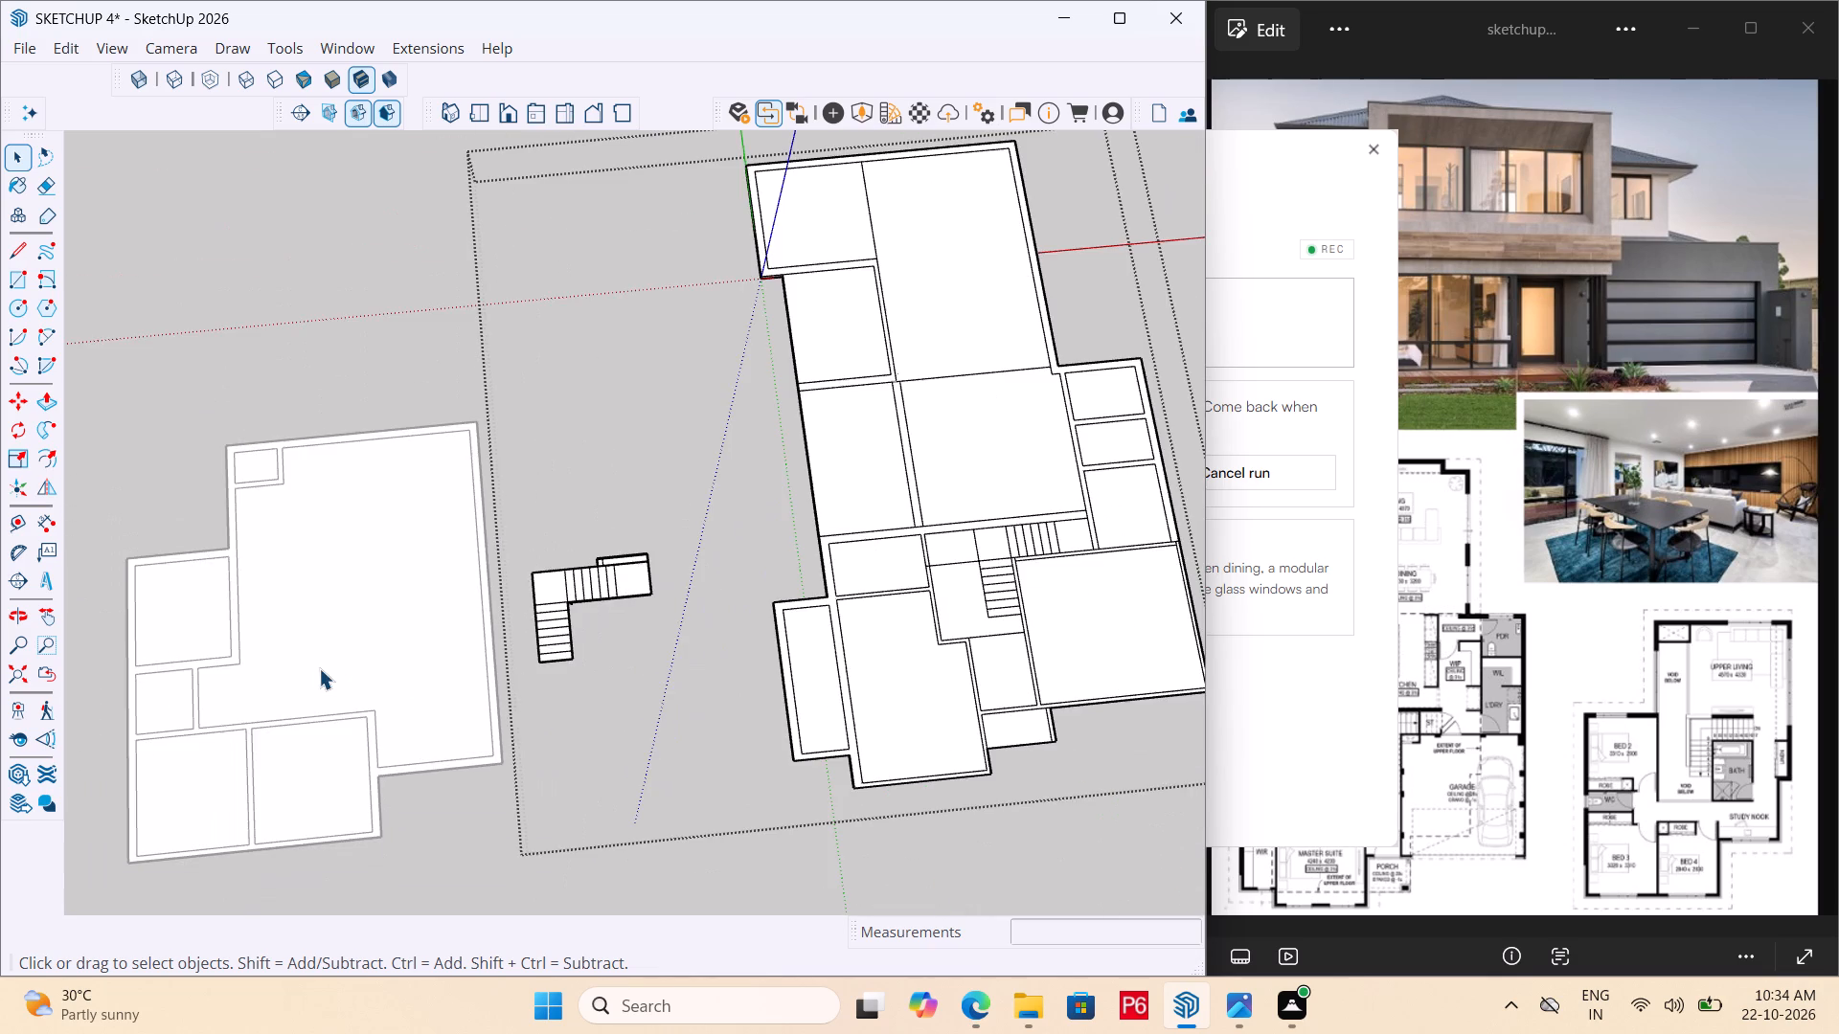
Draw a reference line about 63' 3" along the red axis from the corner beside the ground-floor stairs into the upper-floor plan.
{"action": "scroll", "coordinate": [319, 656], "scroll_direction": "down", "scroll_amount": 2}
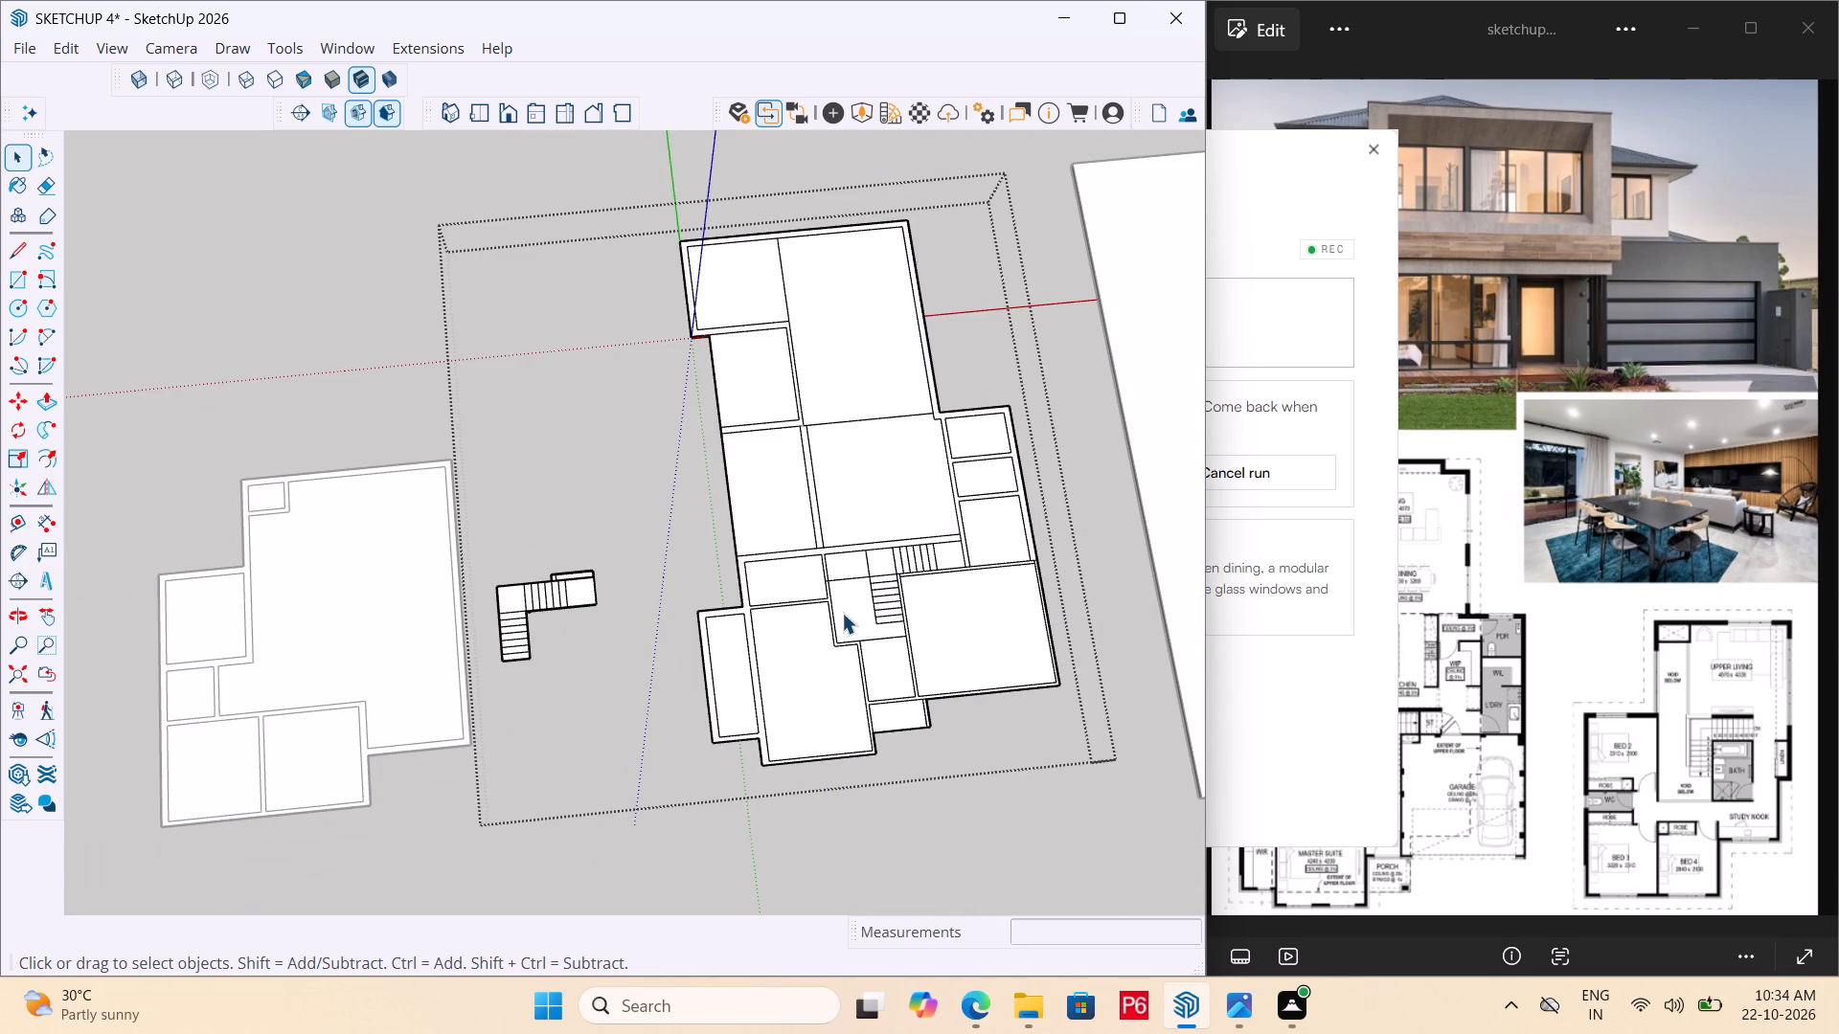
{"action": "key", "text": "l"}
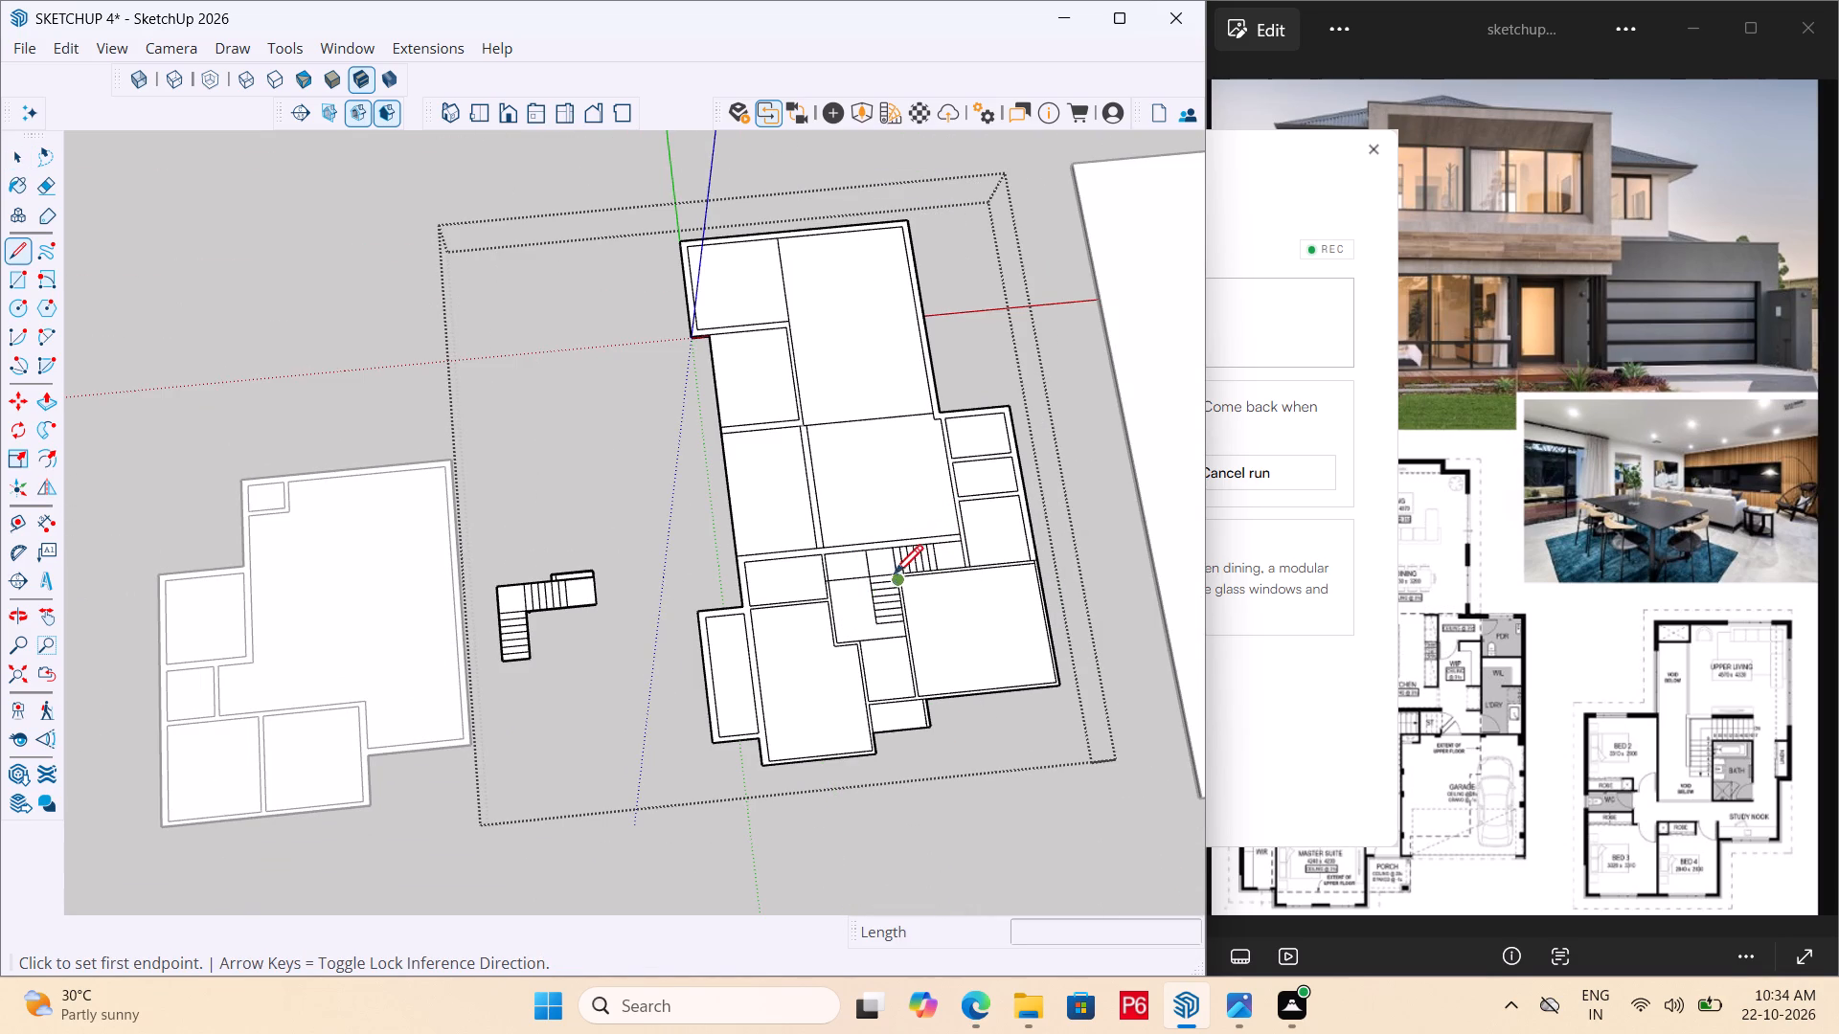
{"action": "left_click", "coordinate": [893, 573]}
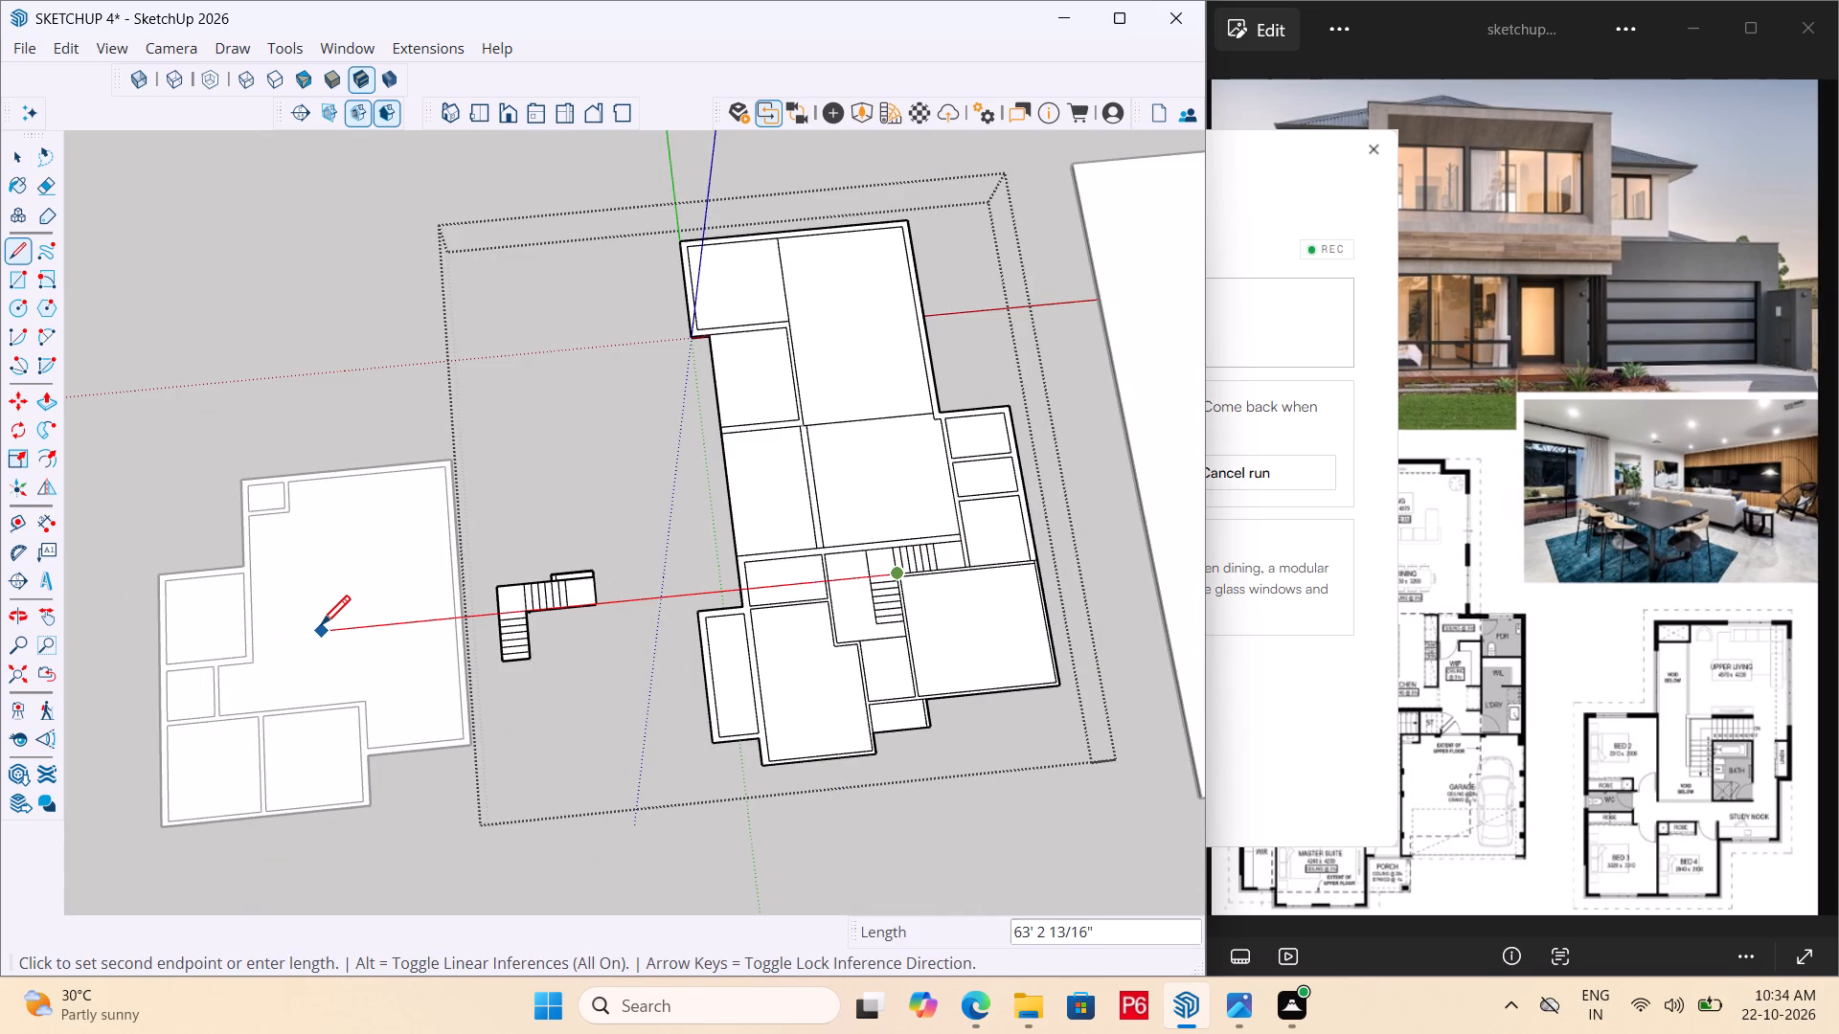
{"action": "left_click", "coordinate": [321, 628]}
{"action": "key", "text": "Escape"}
{"action": "scroll", "coordinate": [366, 667], "scroll_direction": "up", "scroll_amount": 6}
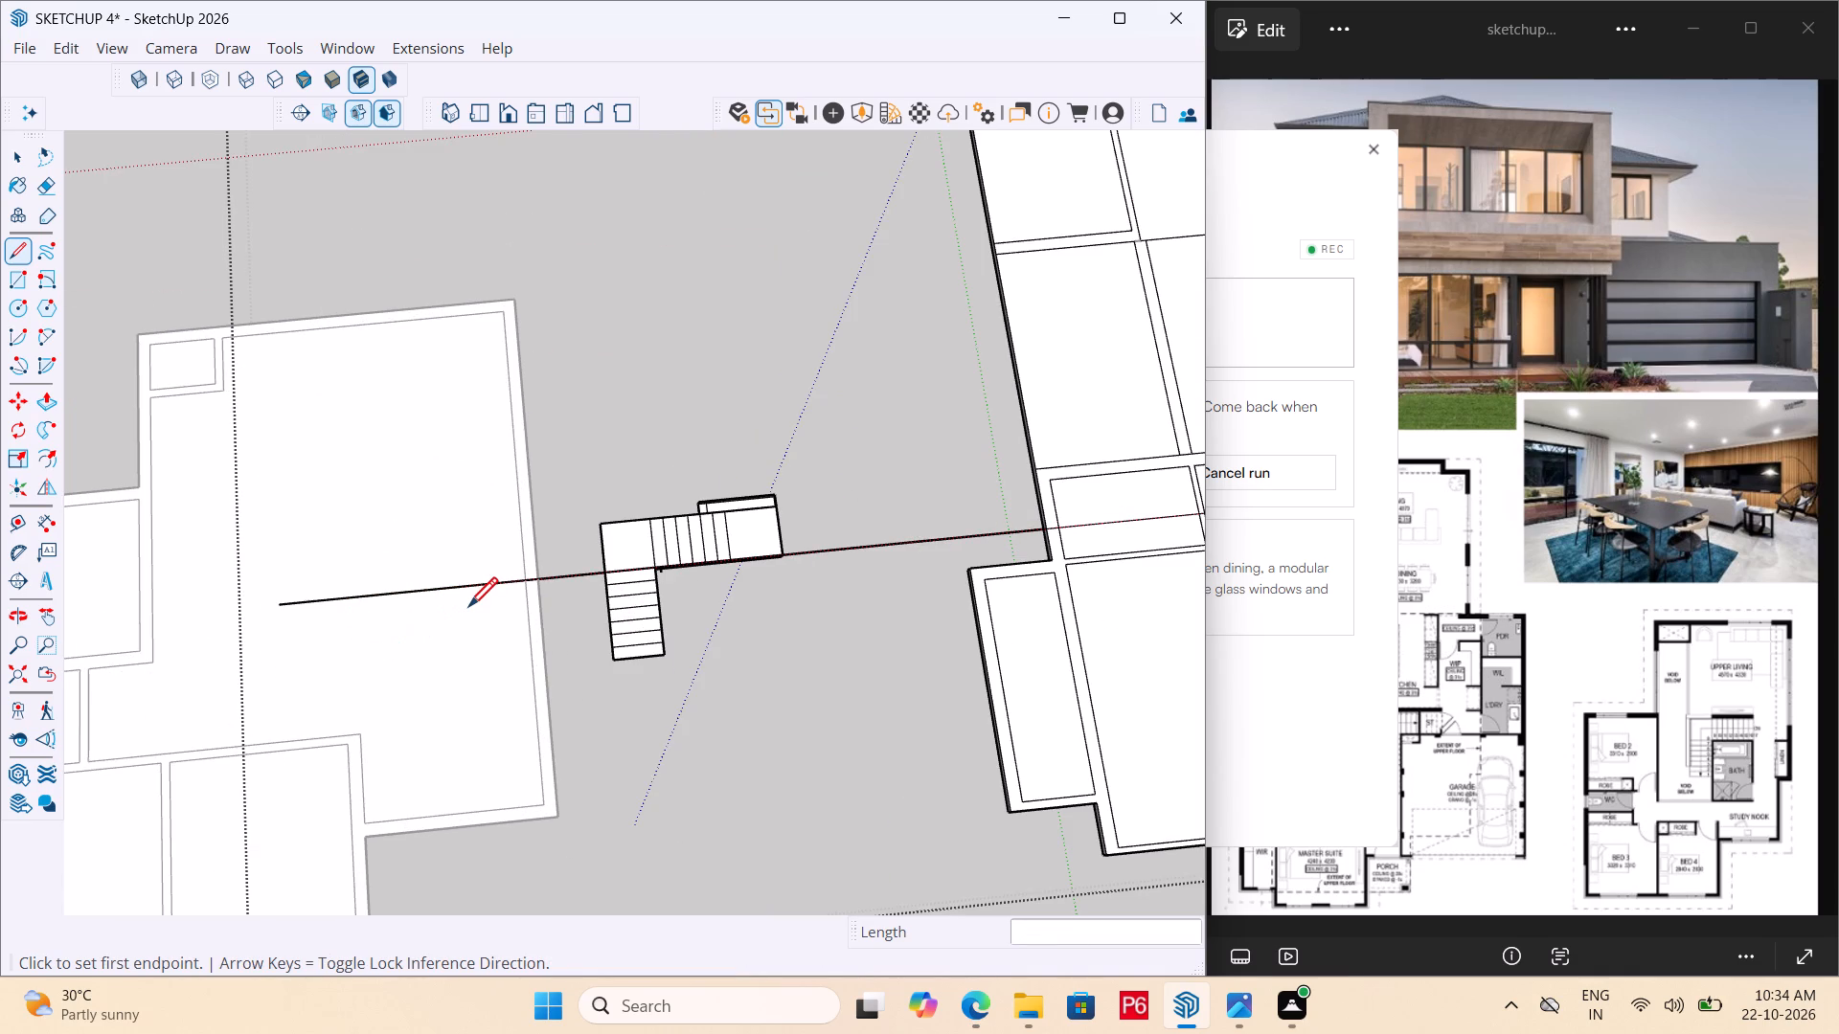
{"action": "key", "text": "space"}
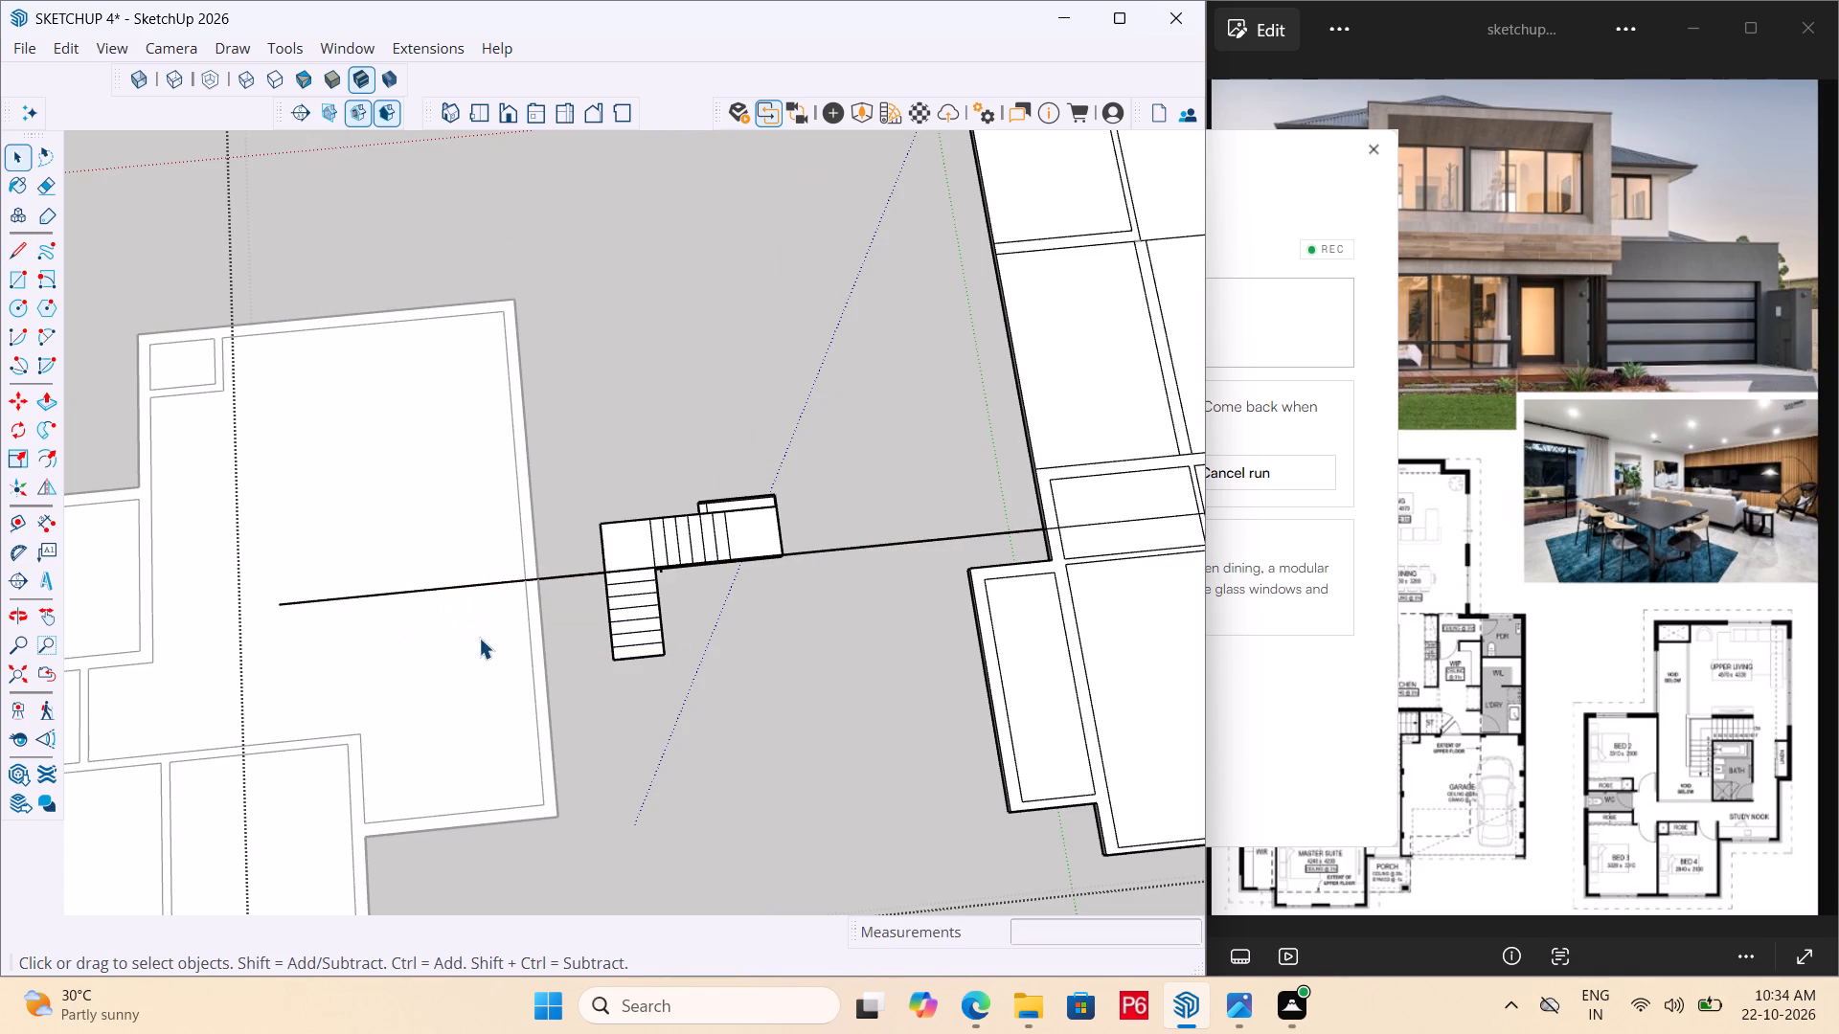
Inside the upper-floor plan group, draw an 8' line inward from the wall along the reference line and a perpendicular line about 7' 2" long.
{"action": "left_click", "coordinate": [479, 638]}
{"action": "double_click", "coordinate": [461, 635]}
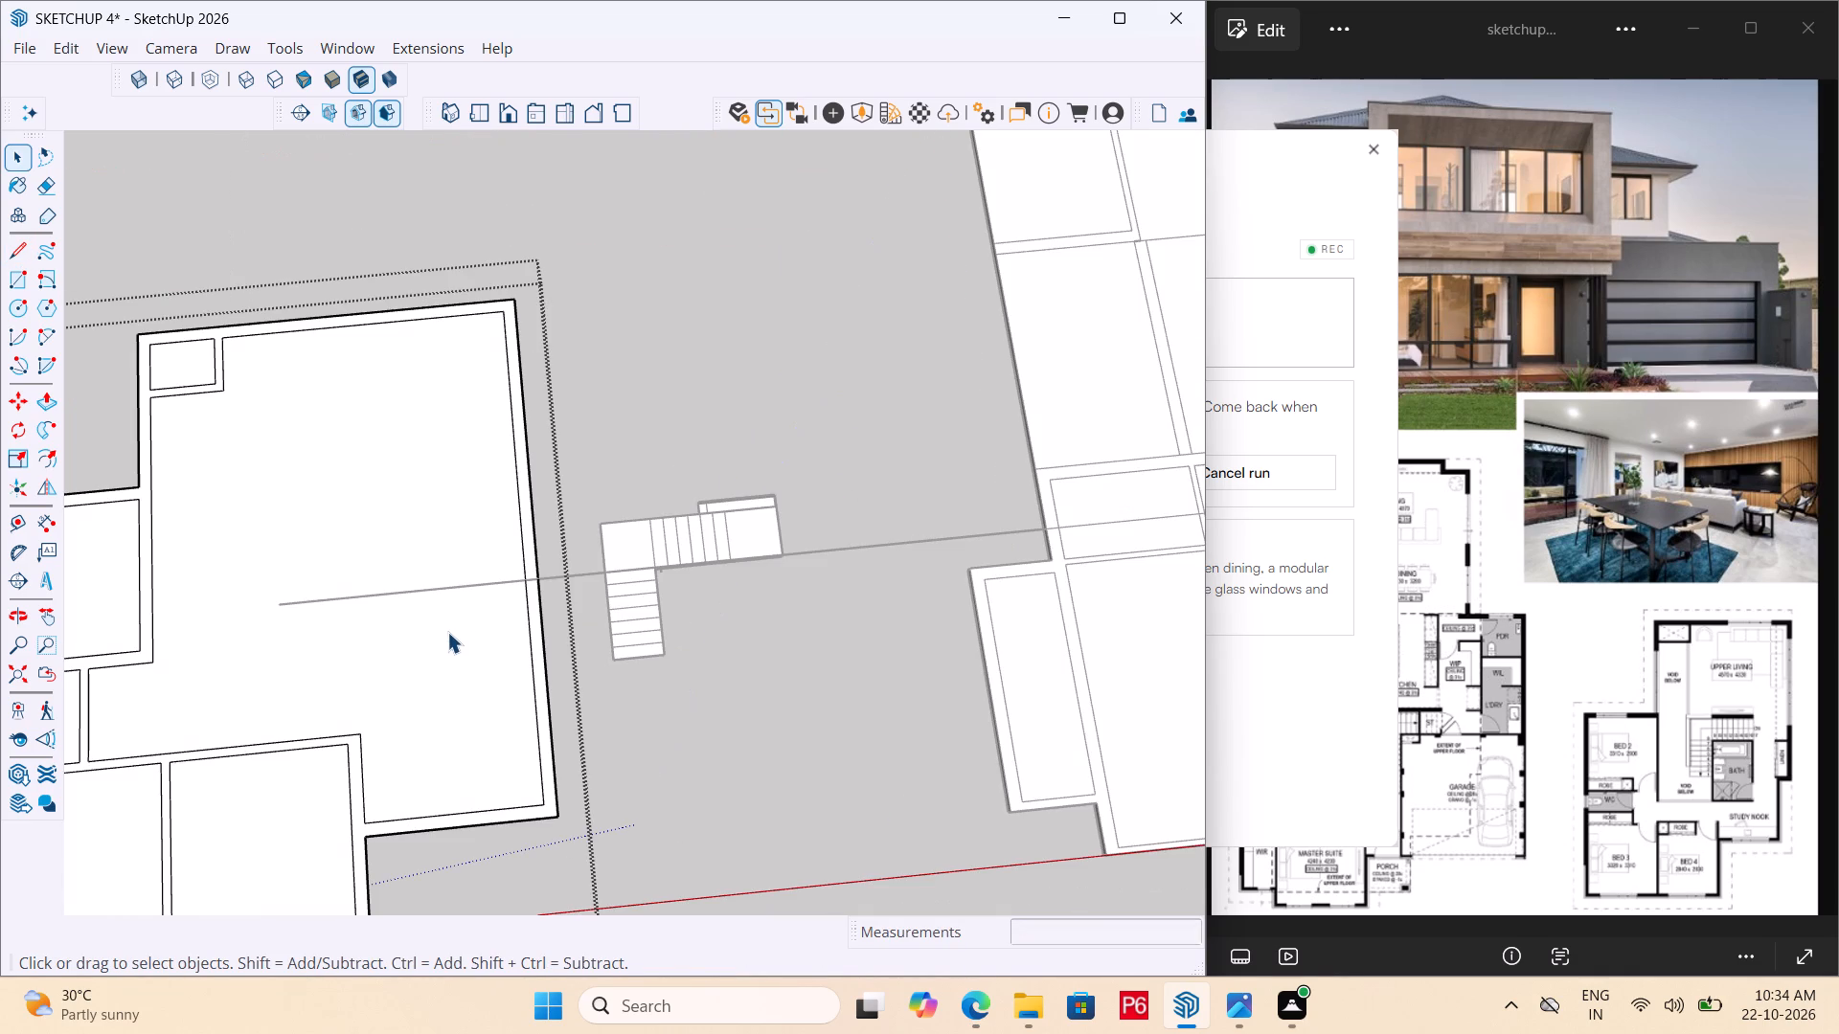
{"action": "key", "text": "l"}
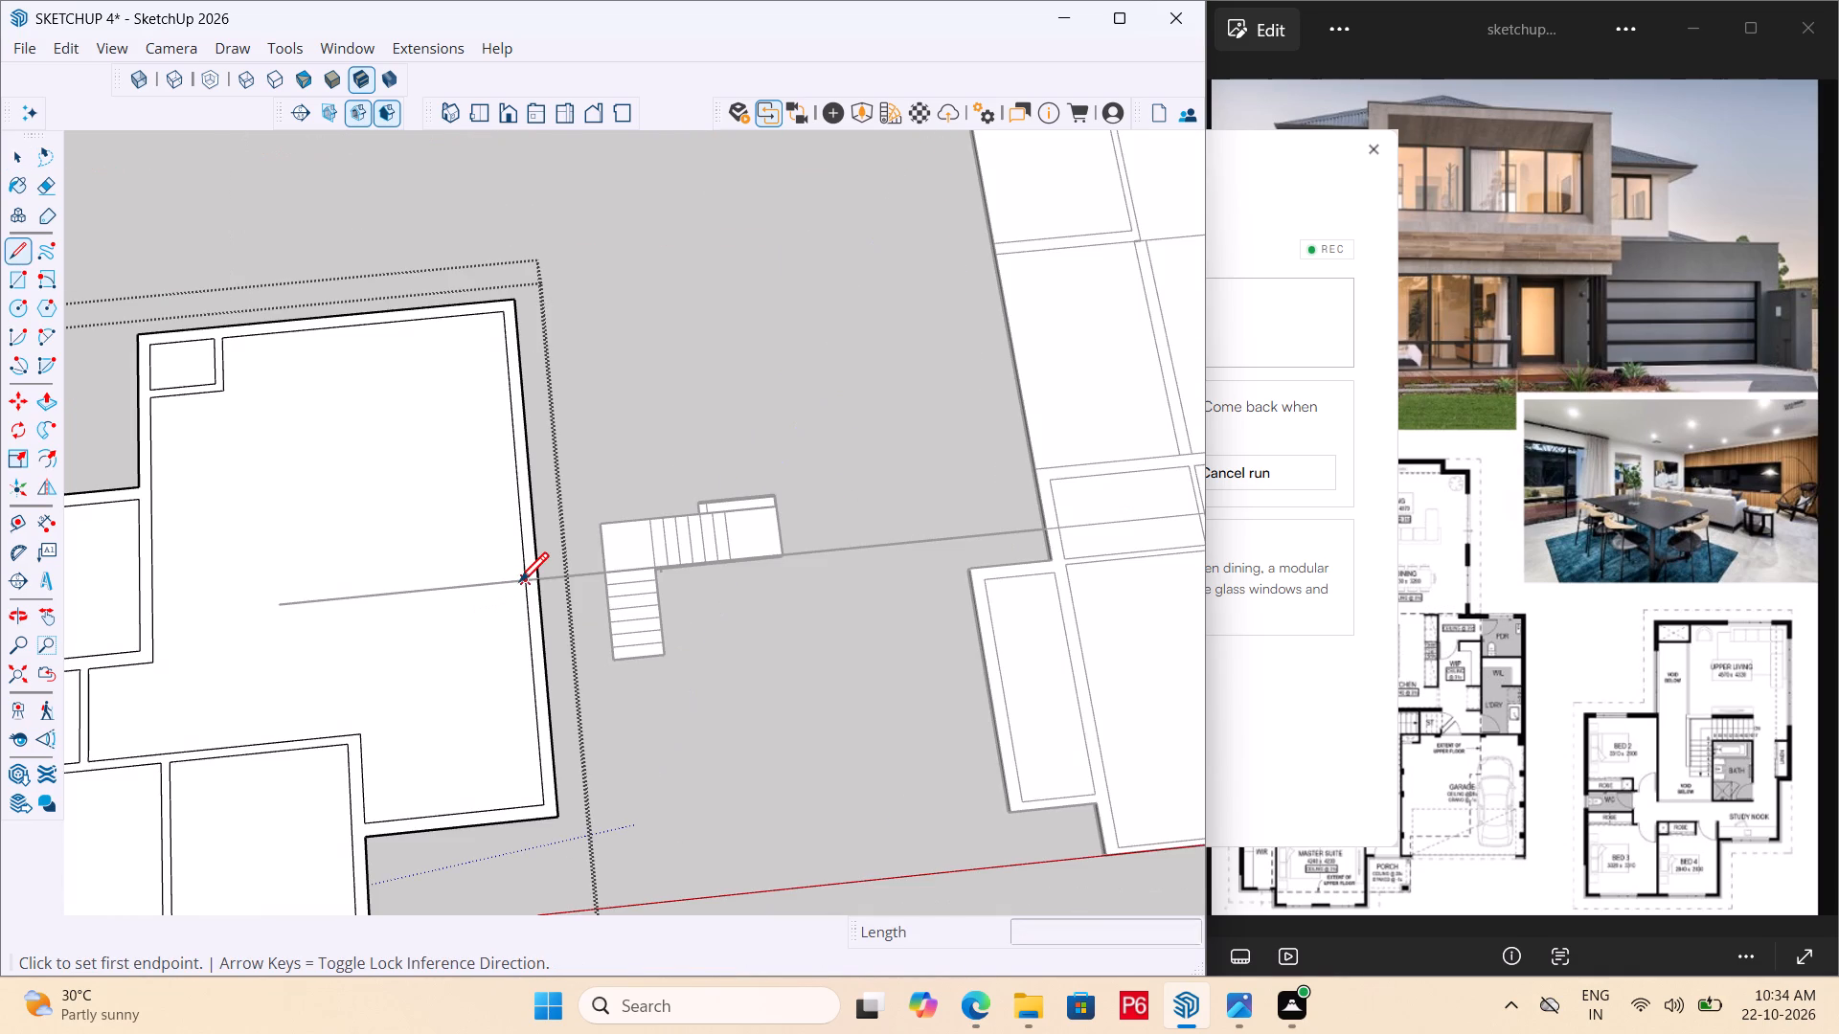
{"action": "left_click", "coordinate": [520, 585]}
{"action": "type", "text": "8'"}
{"action": "key", "text": "Return"}
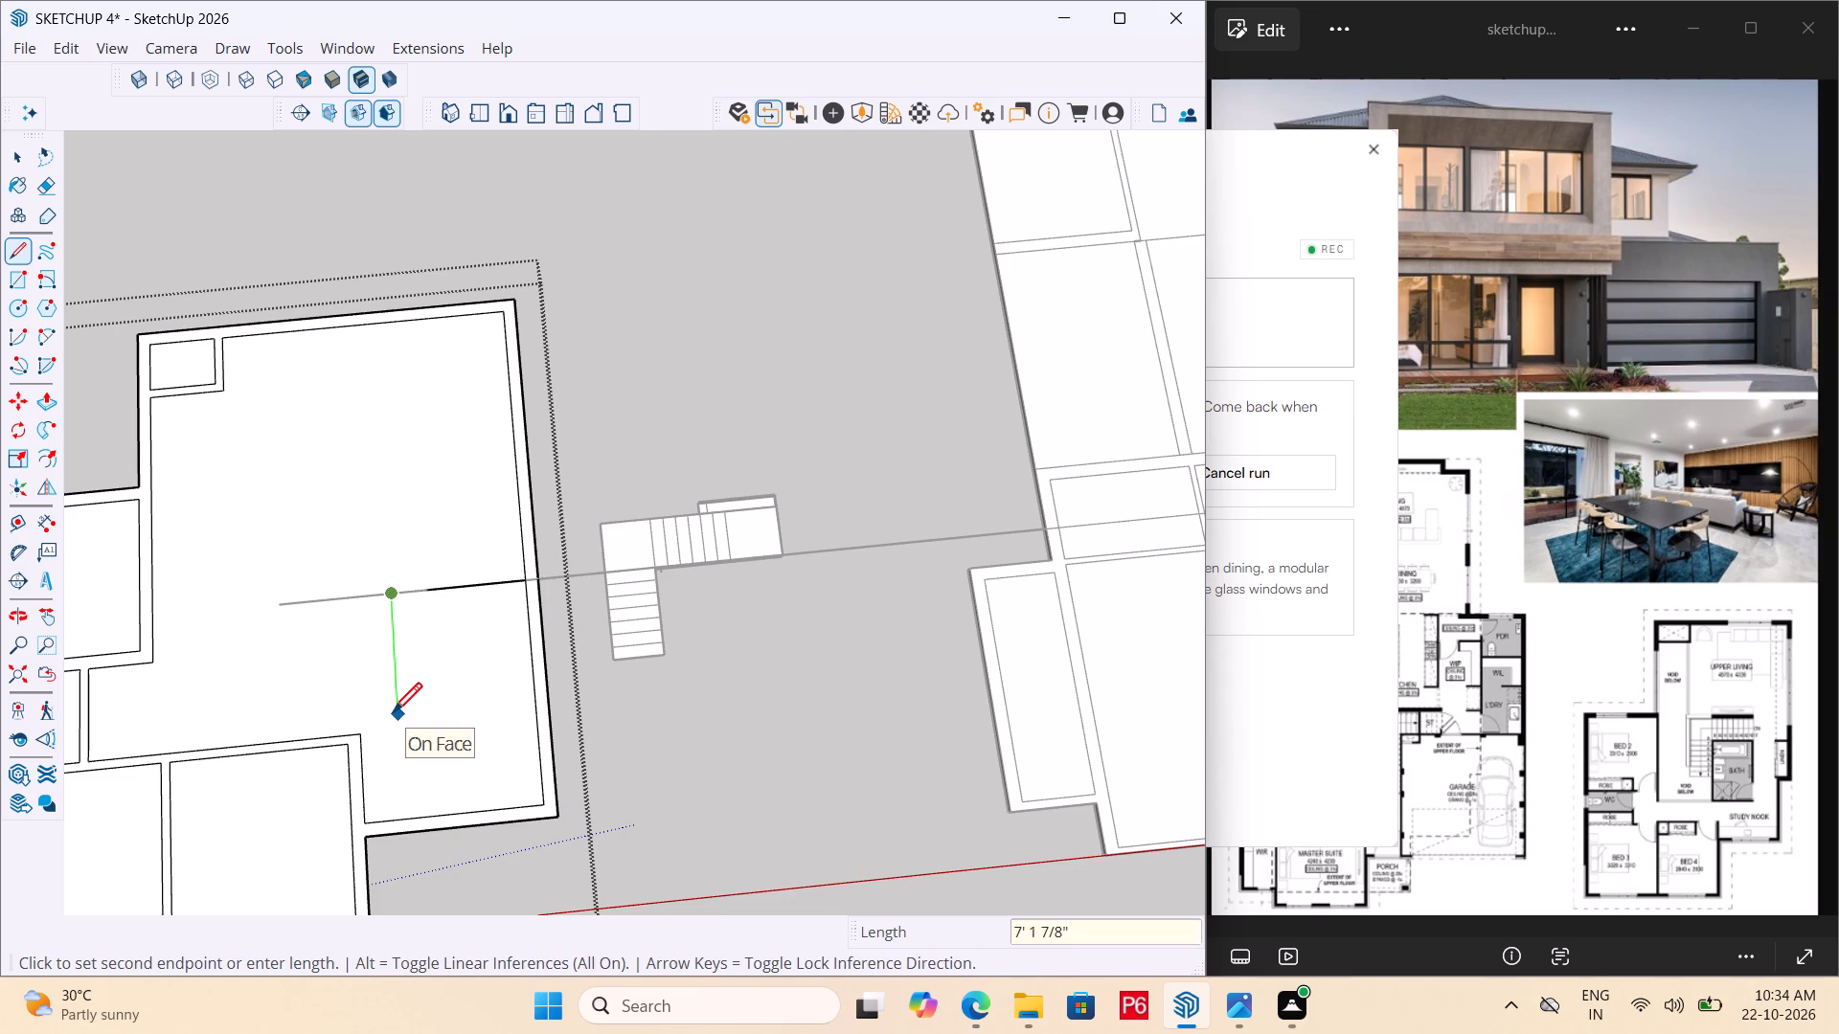
{"action": "left_click", "coordinate": [393, 715]}
{"action": "key", "text": "Escape"}
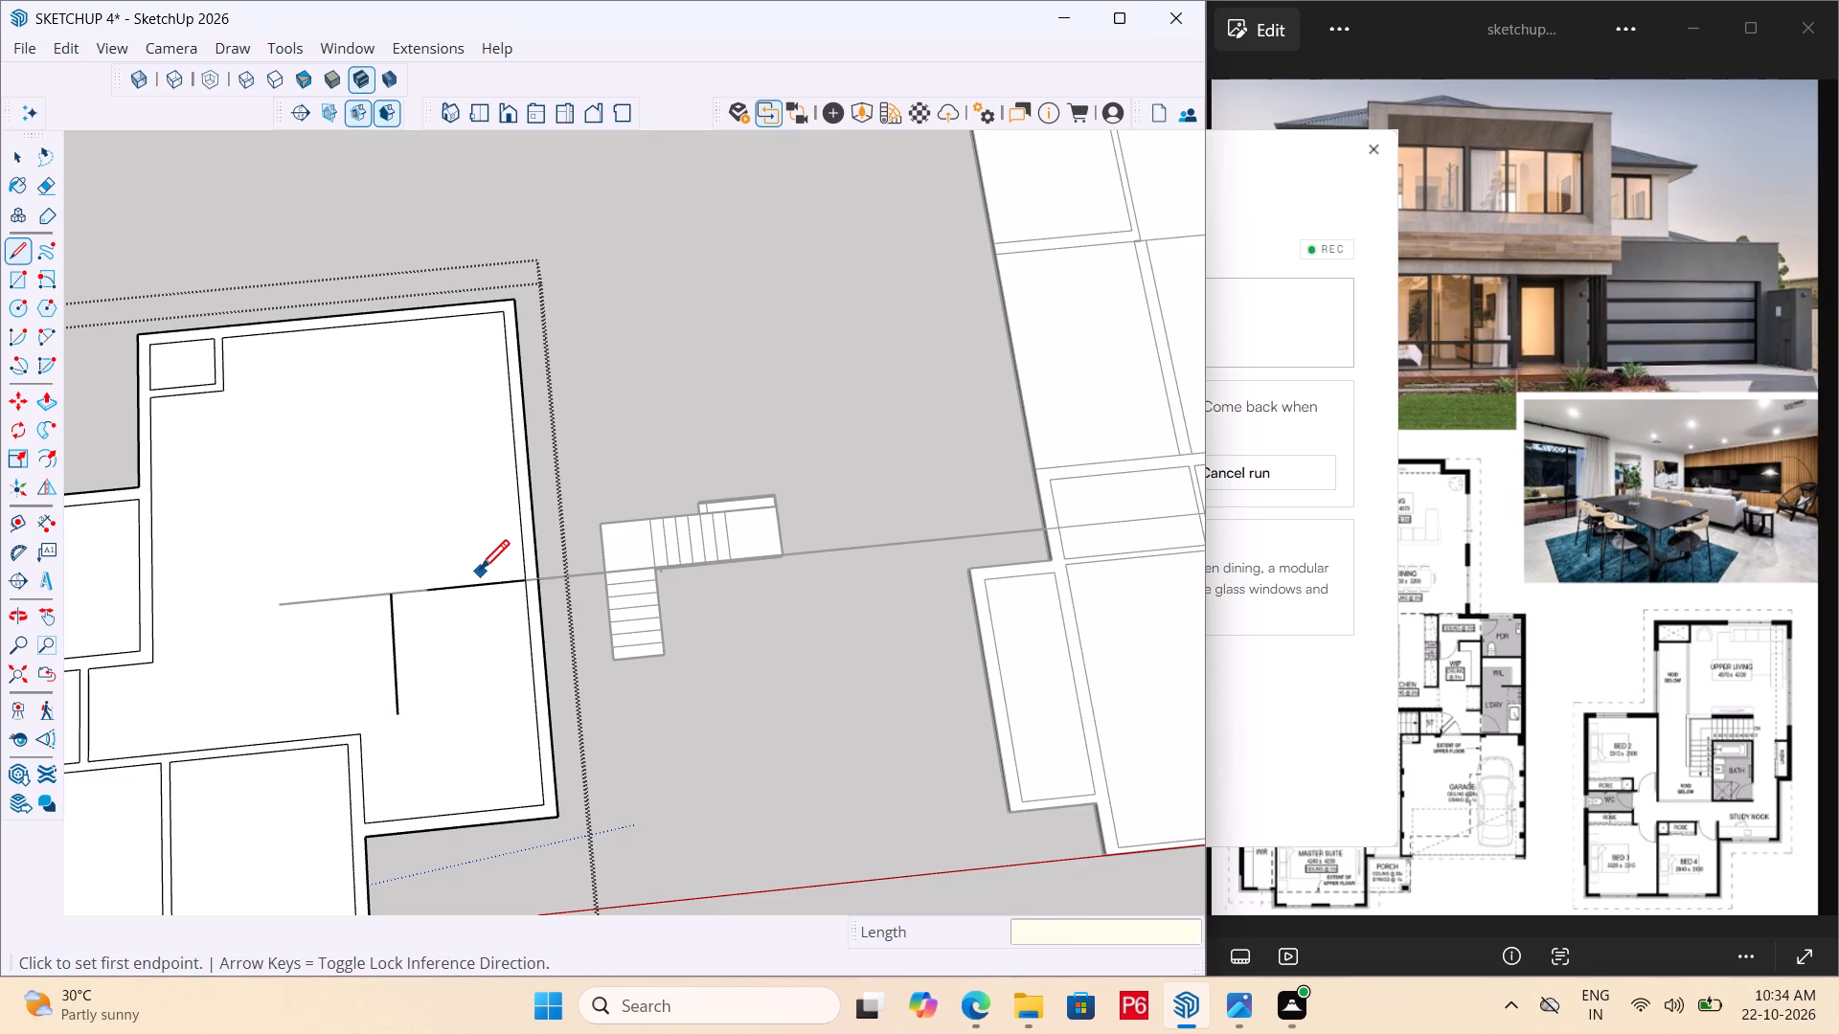
Save the model and close the upper-floor plan group.
{"action": "key", "text": "ctrl+s"}
{"action": "key", "text": "space"}
{"action": "left_click", "coordinate": [642, 420]}
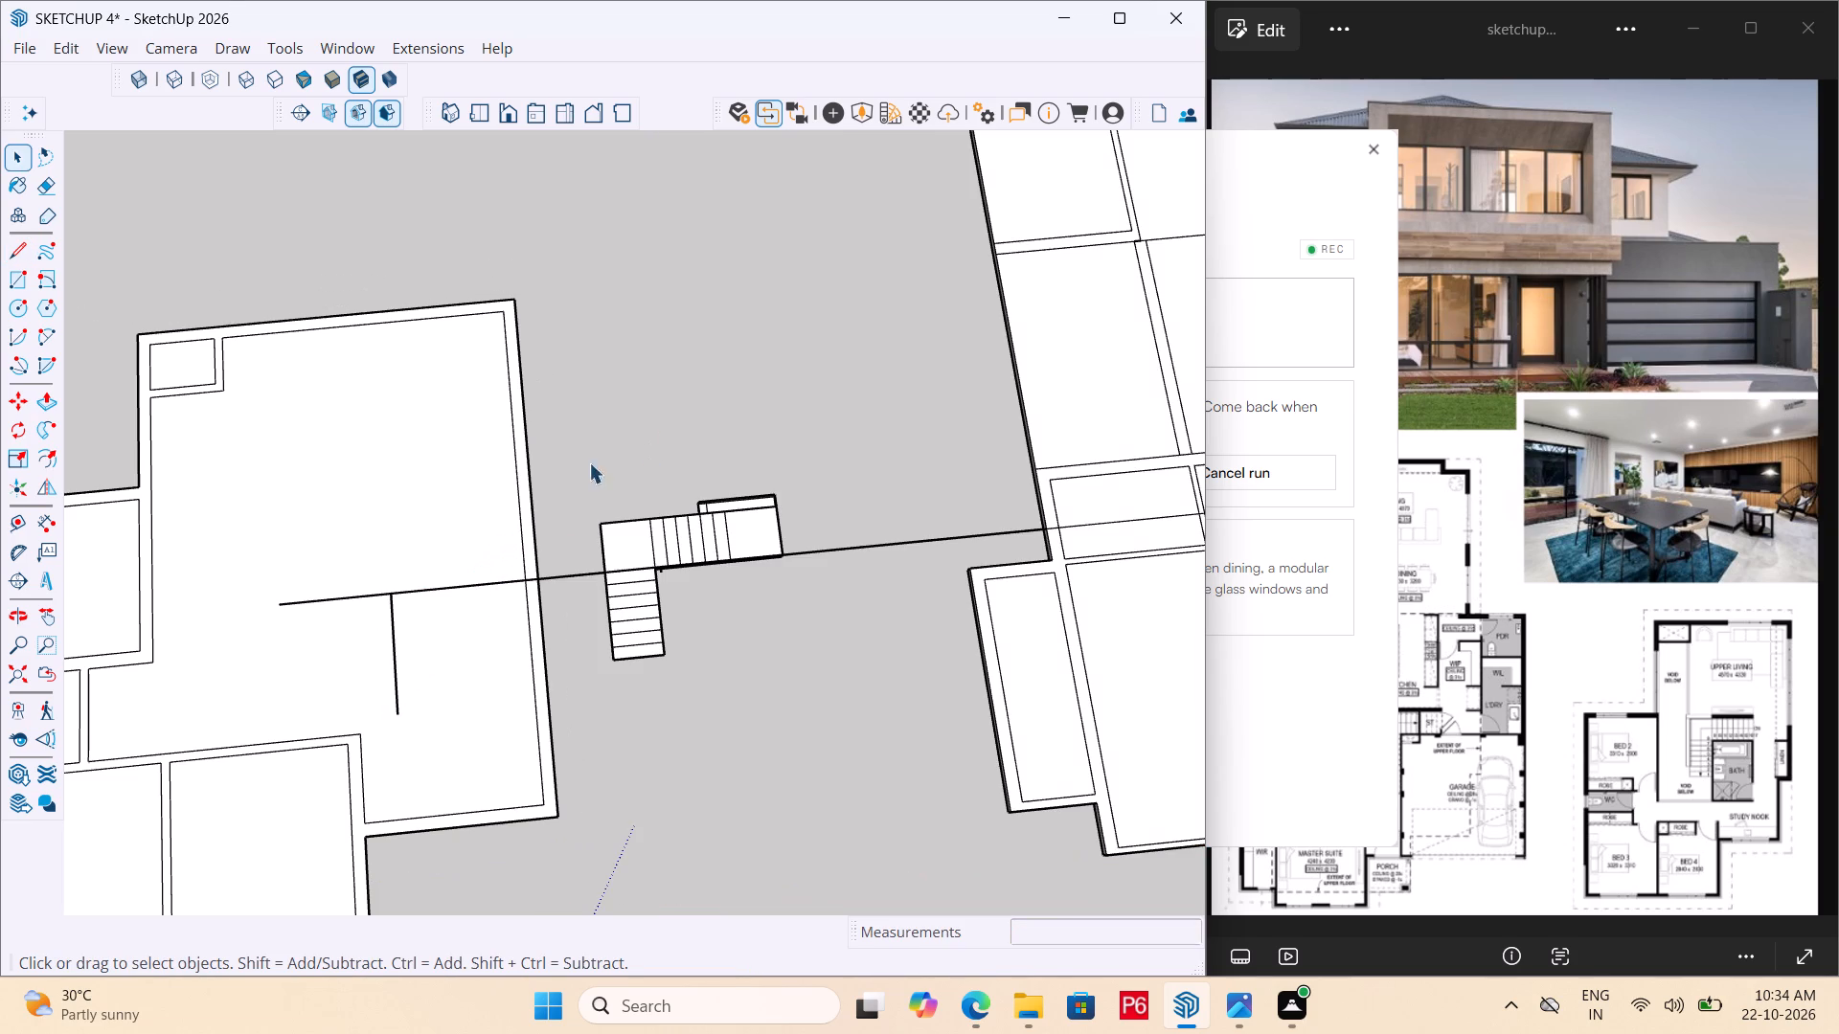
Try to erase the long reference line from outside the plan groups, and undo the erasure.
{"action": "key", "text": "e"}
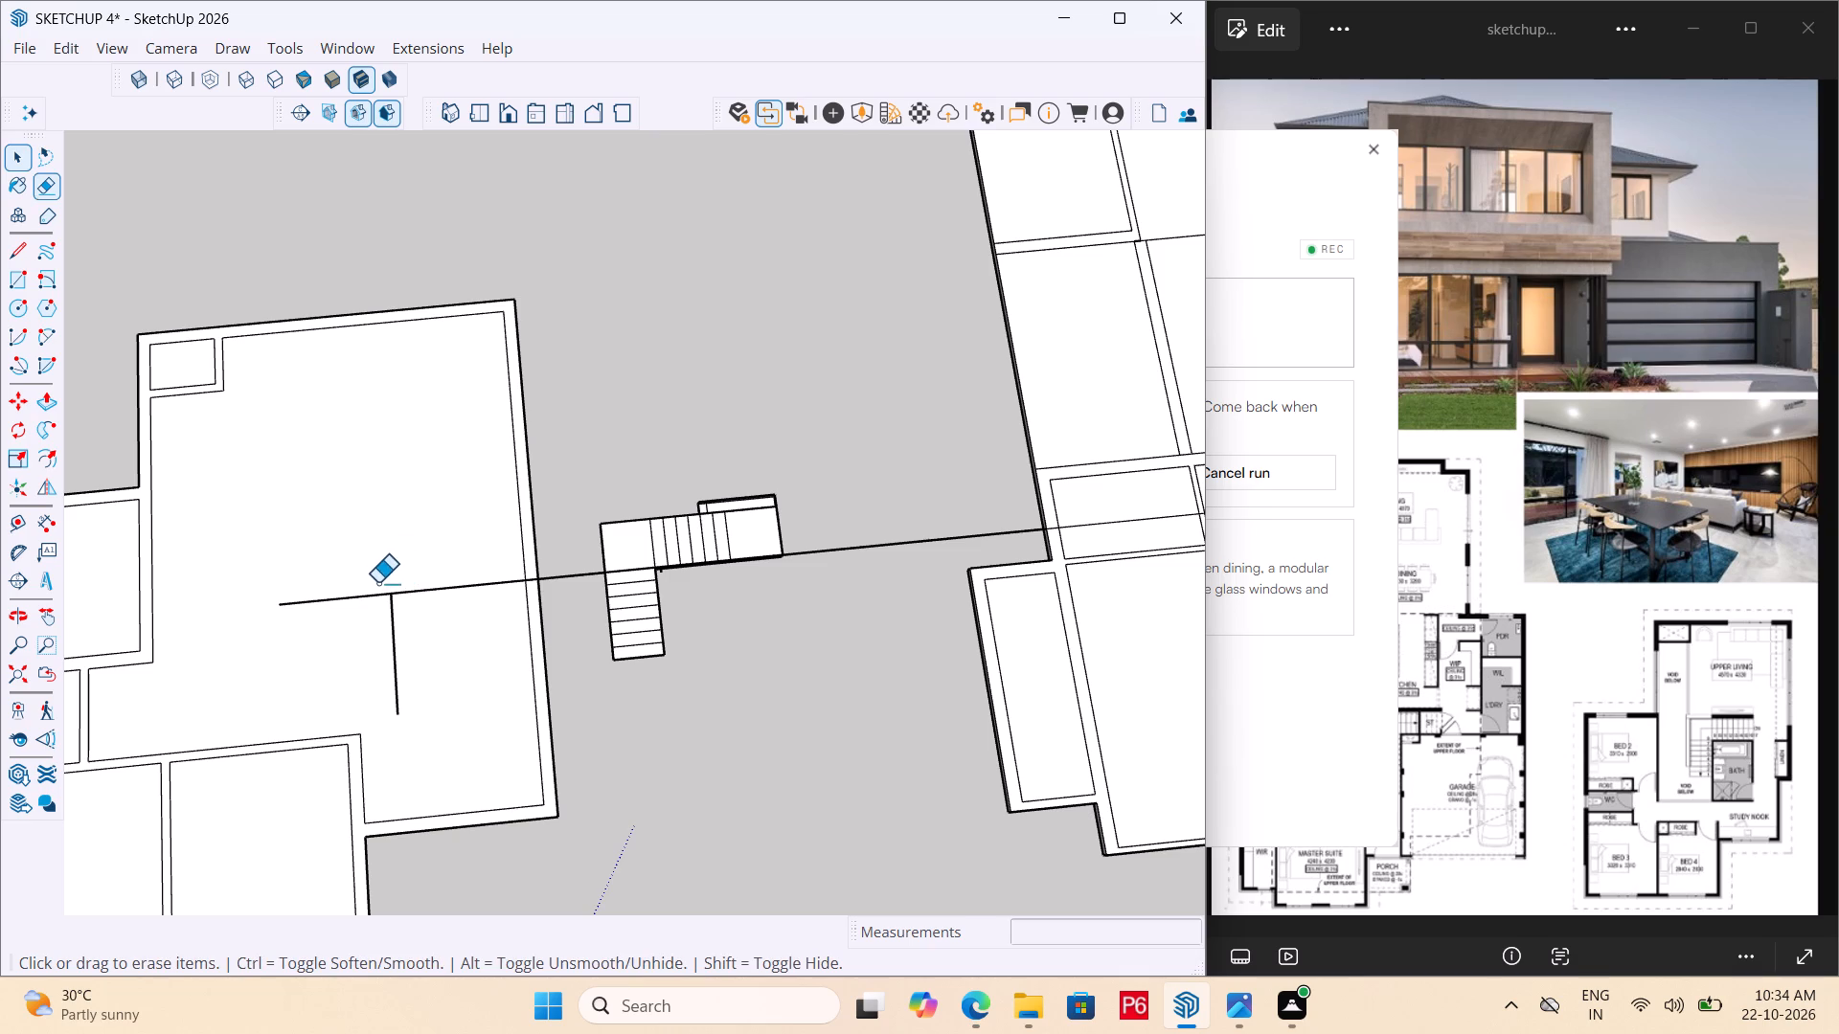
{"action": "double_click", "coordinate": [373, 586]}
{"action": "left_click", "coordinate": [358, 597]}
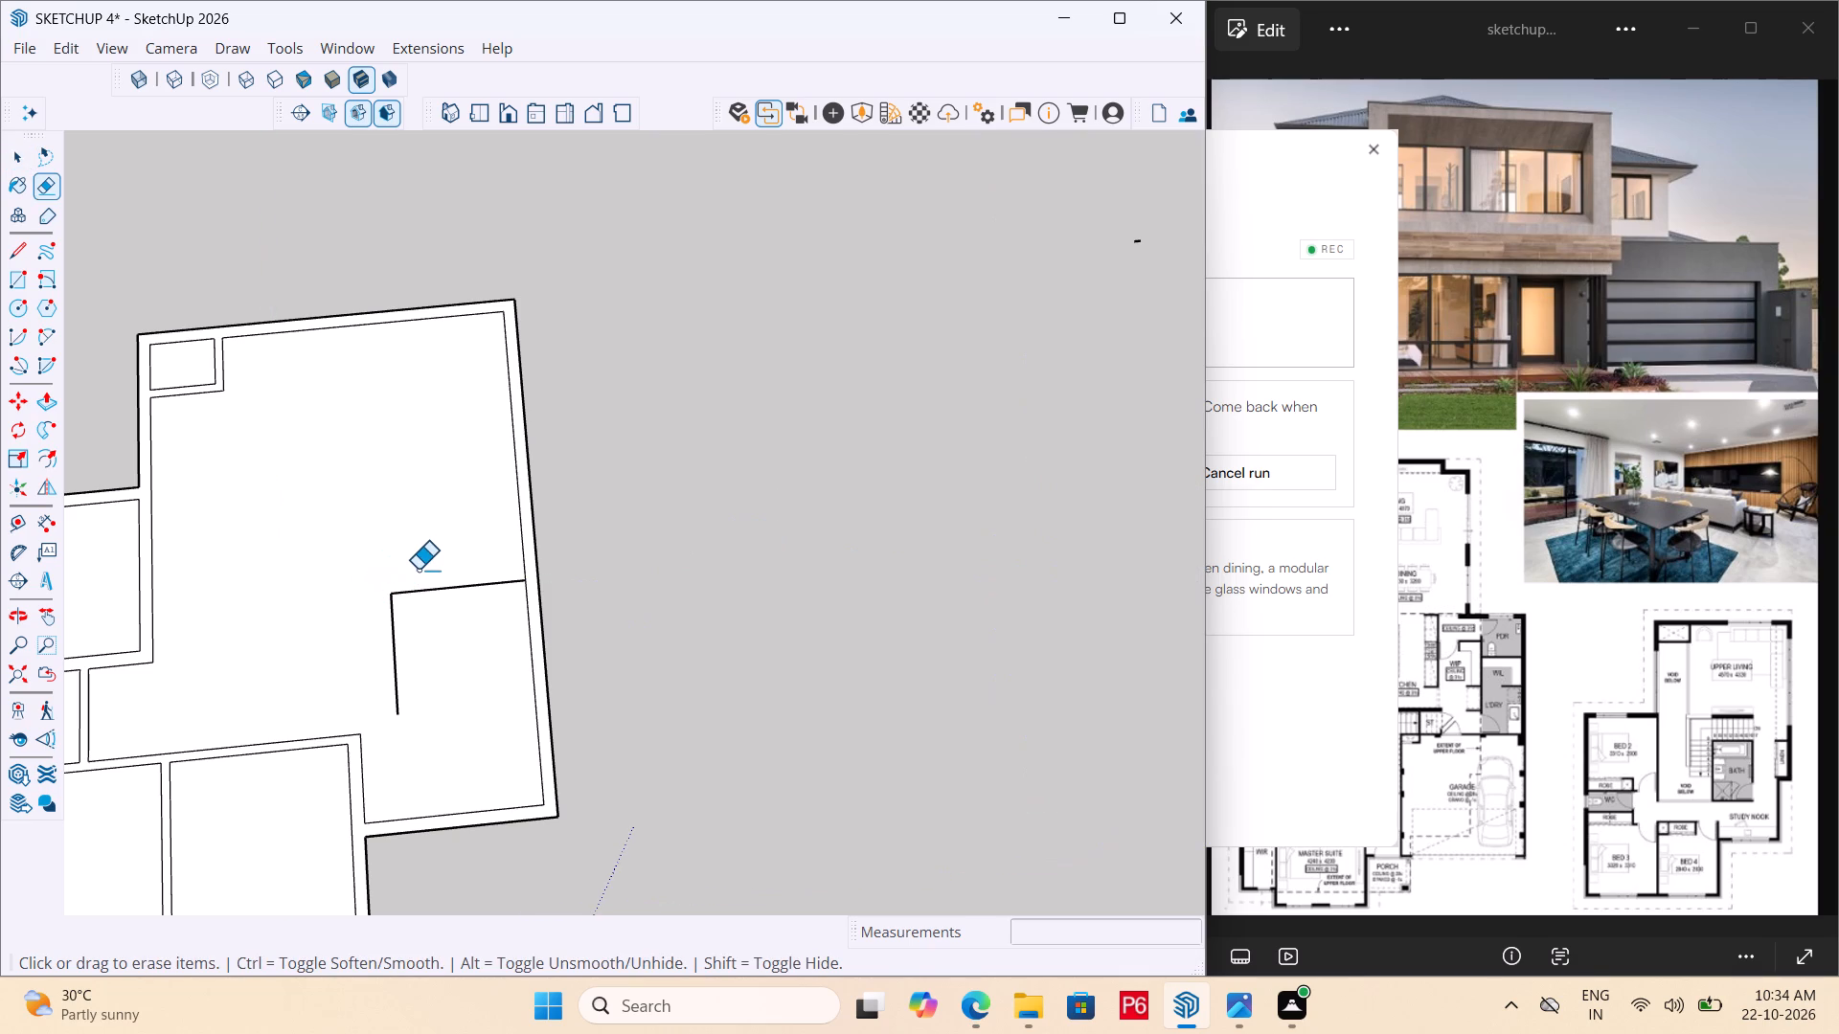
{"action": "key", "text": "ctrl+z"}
Erase the long reference line inside the ground-floor plan group.
{"action": "key", "text": "space"}
{"action": "double_click", "coordinate": [442, 552]}
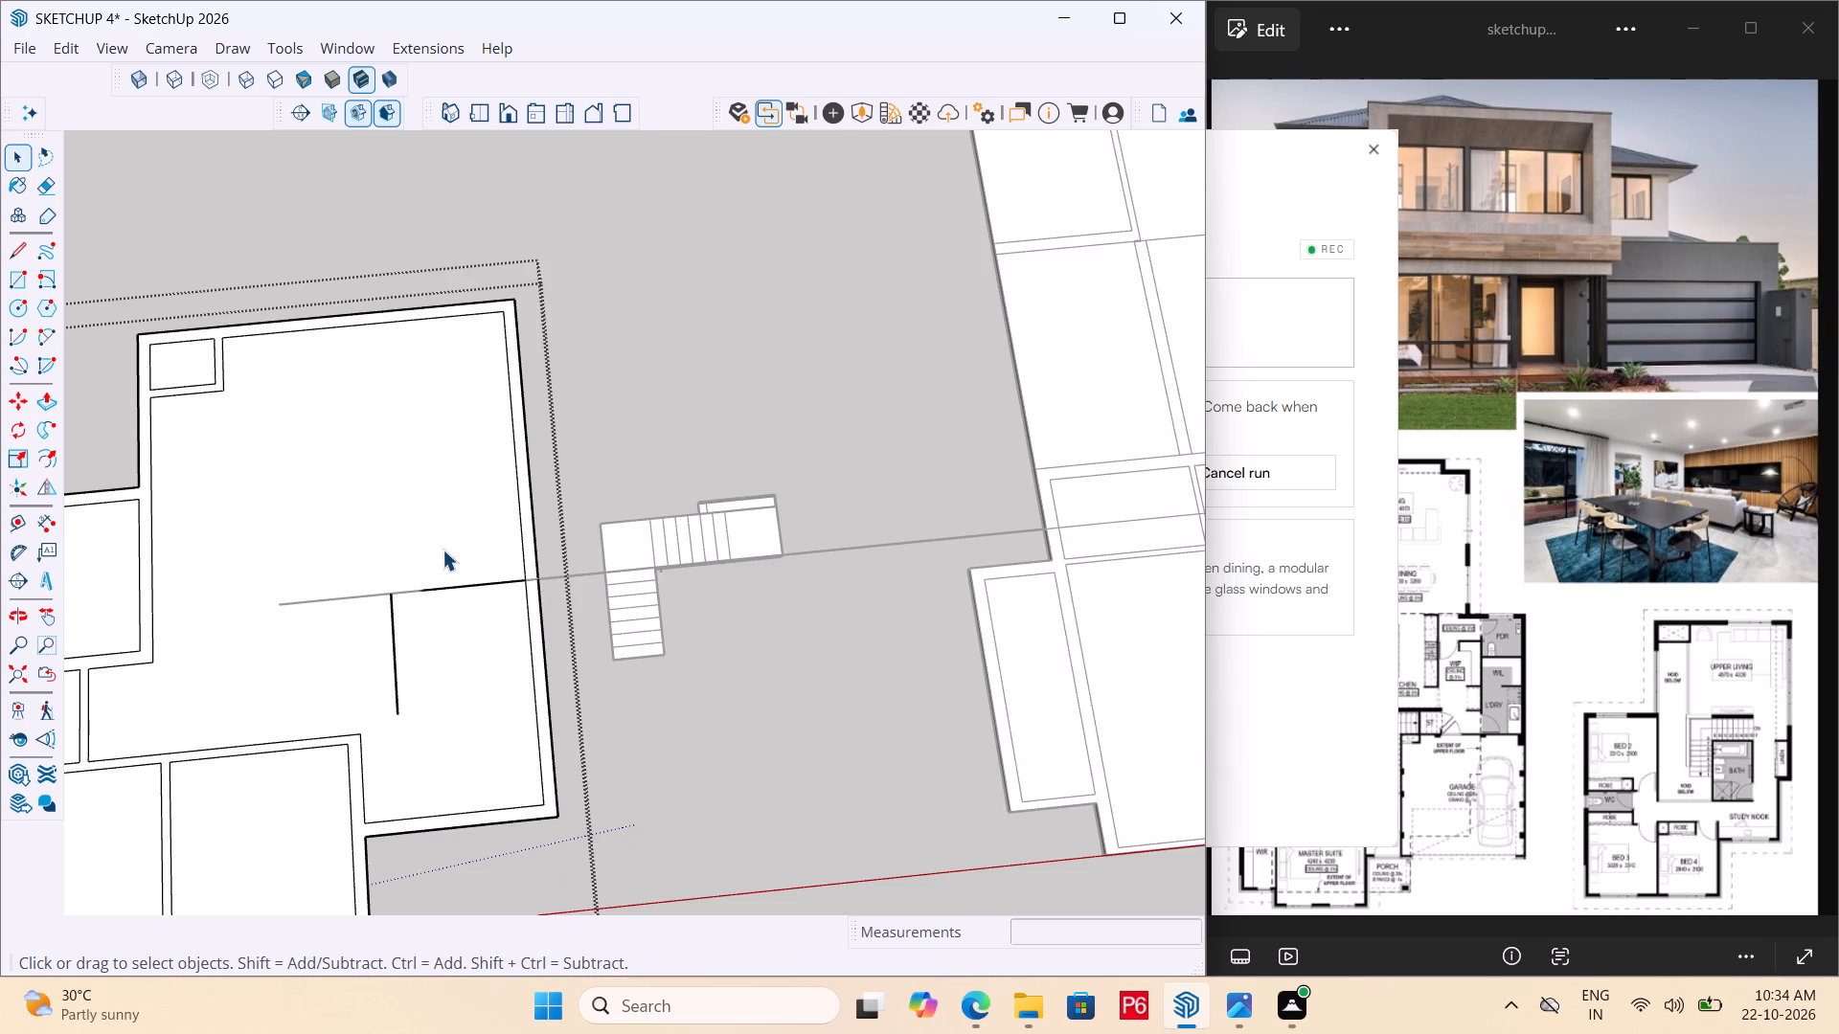
{"action": "left_click", "coordinate": [938, 531]}
{"action": "triple_click", "coordinate": [1076, 503]}
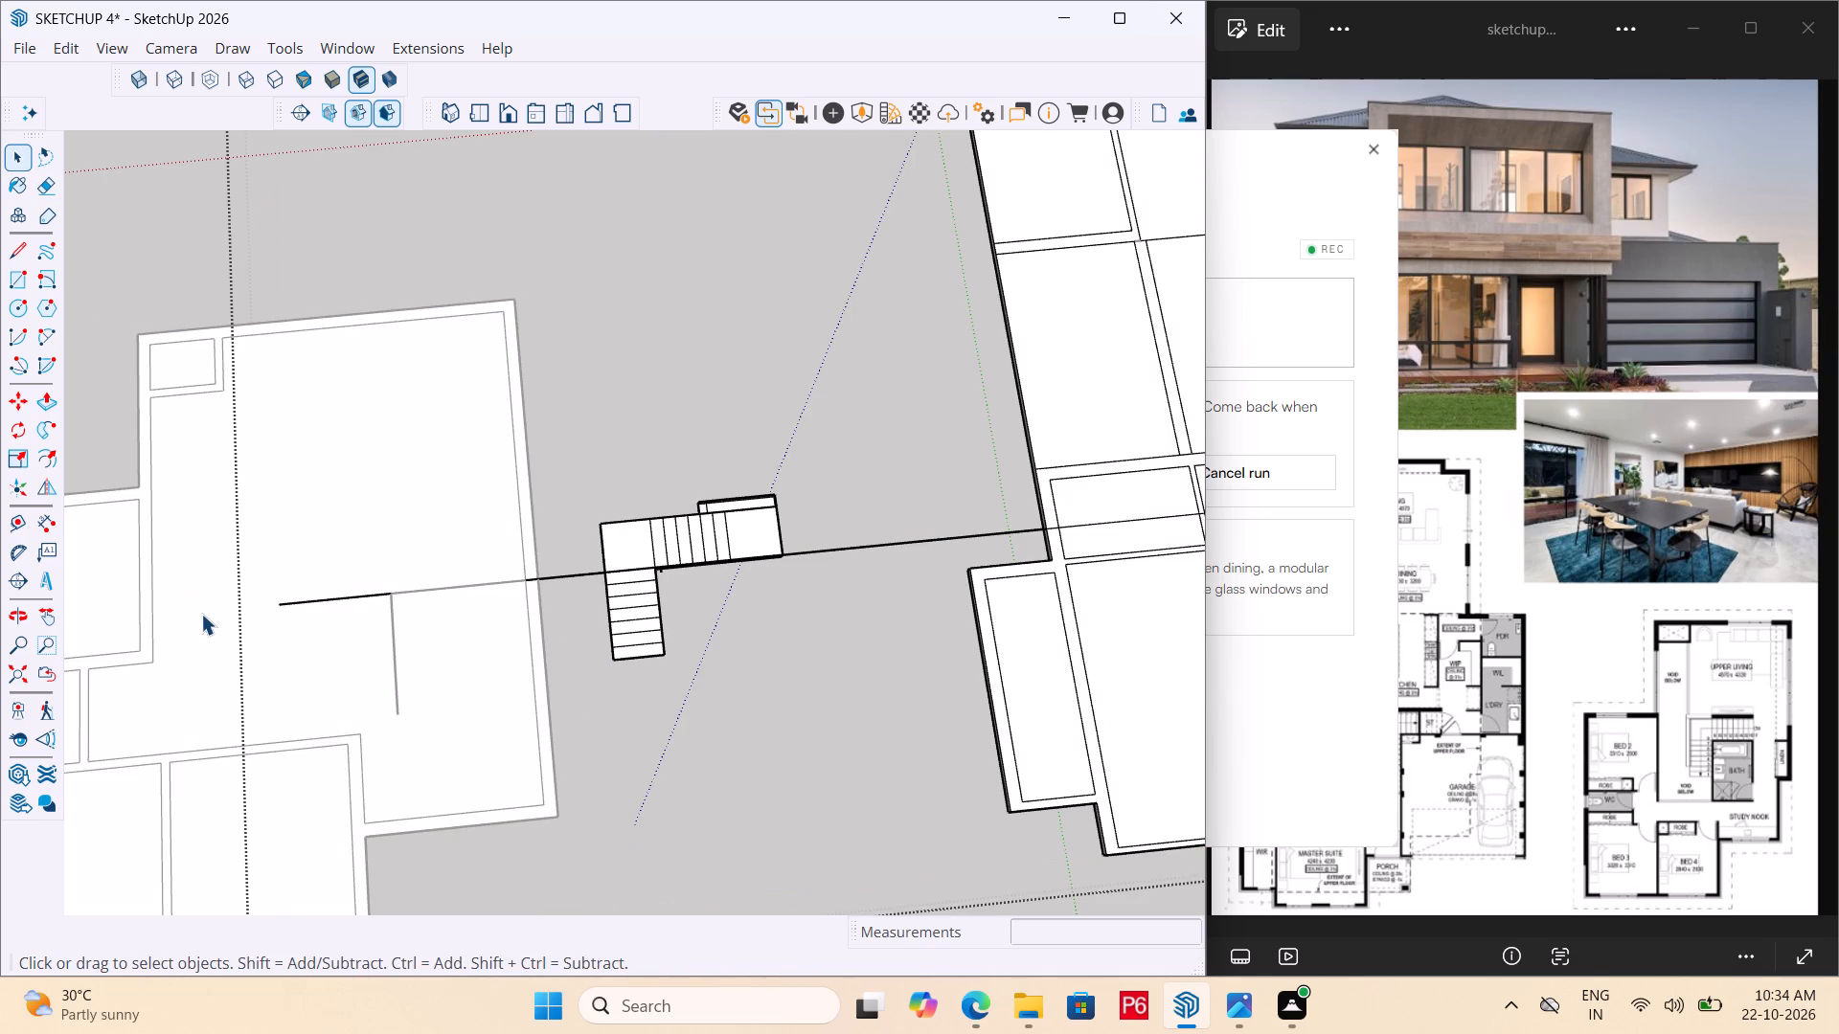
{"action": "key", "text": "e"}
{"action": "triple_click", "coordinate": [299, 601]}
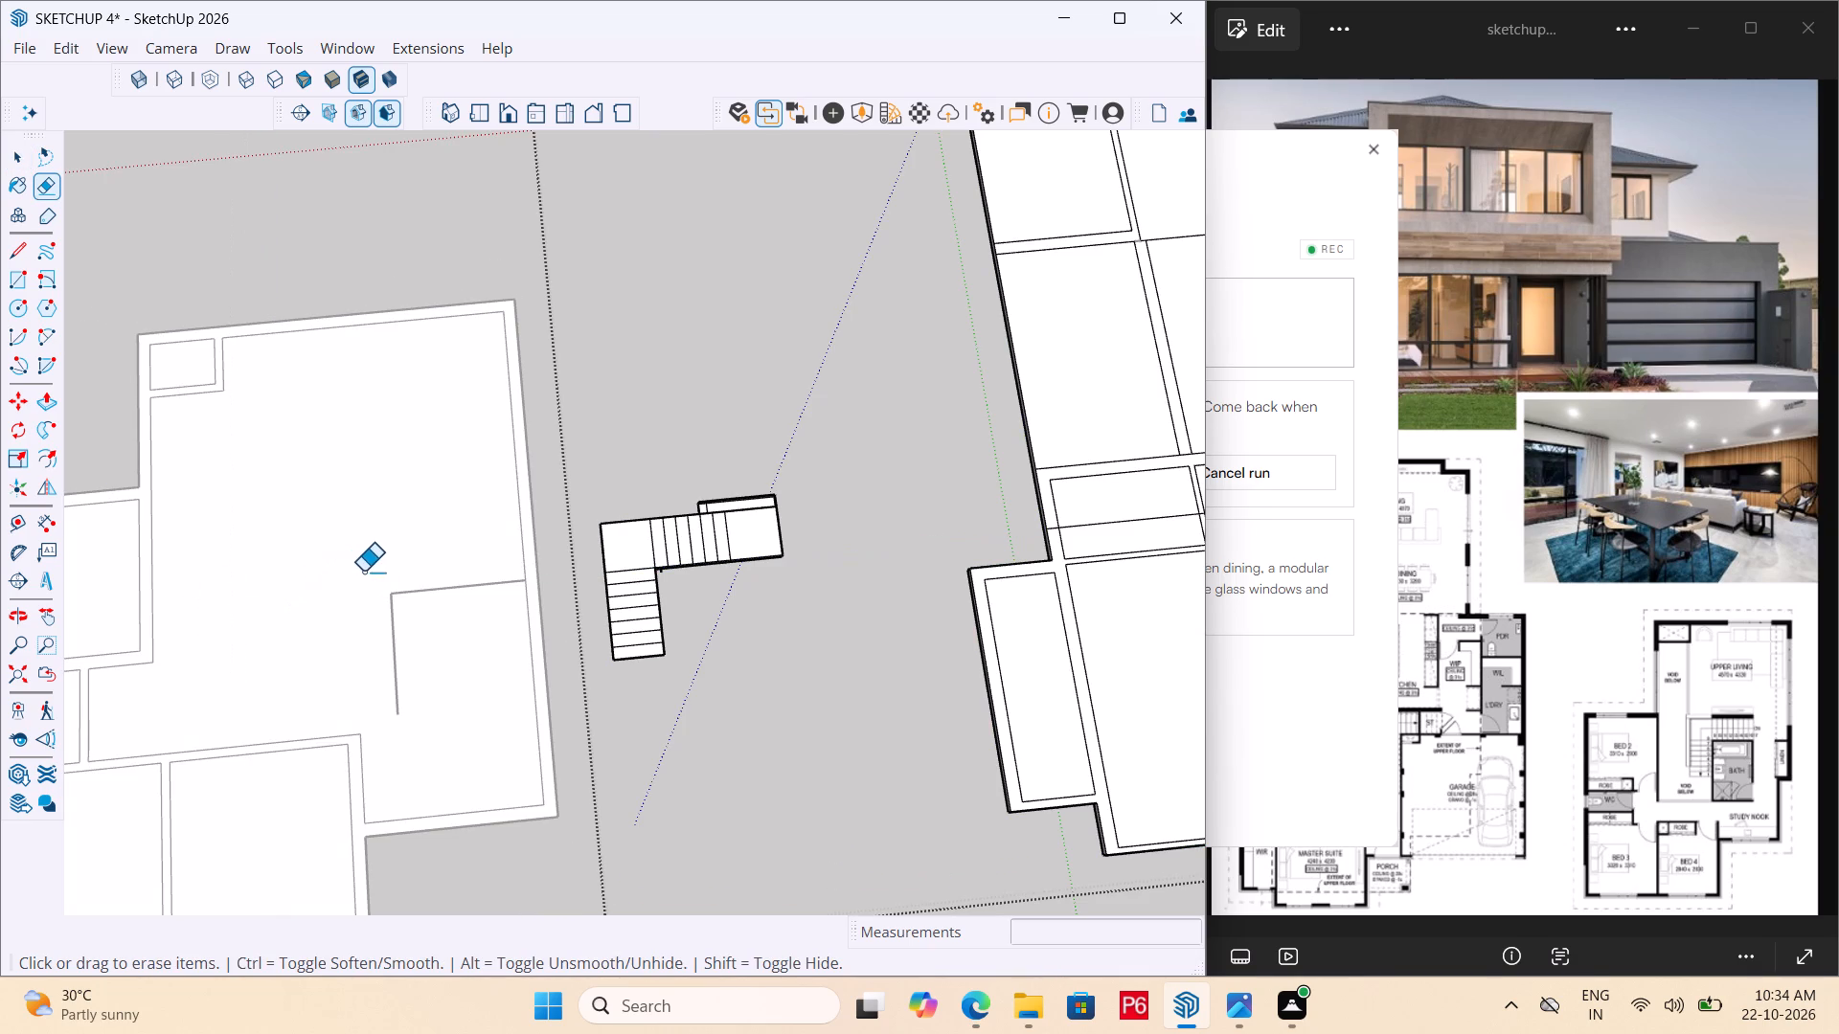
{"action": "scroll", "coordinate": [496, 593], "scroll_direction": "down", "scroll_amount": 2}
{"action": "key", "text": "Escape"}
{"action": "key", "text": "space"}
Move the staircase copy by the end corner of its upper flight to the junction of the two new lines in the upper-floor plan.
{"action": "left_click", "coordinate": [702, 772]}
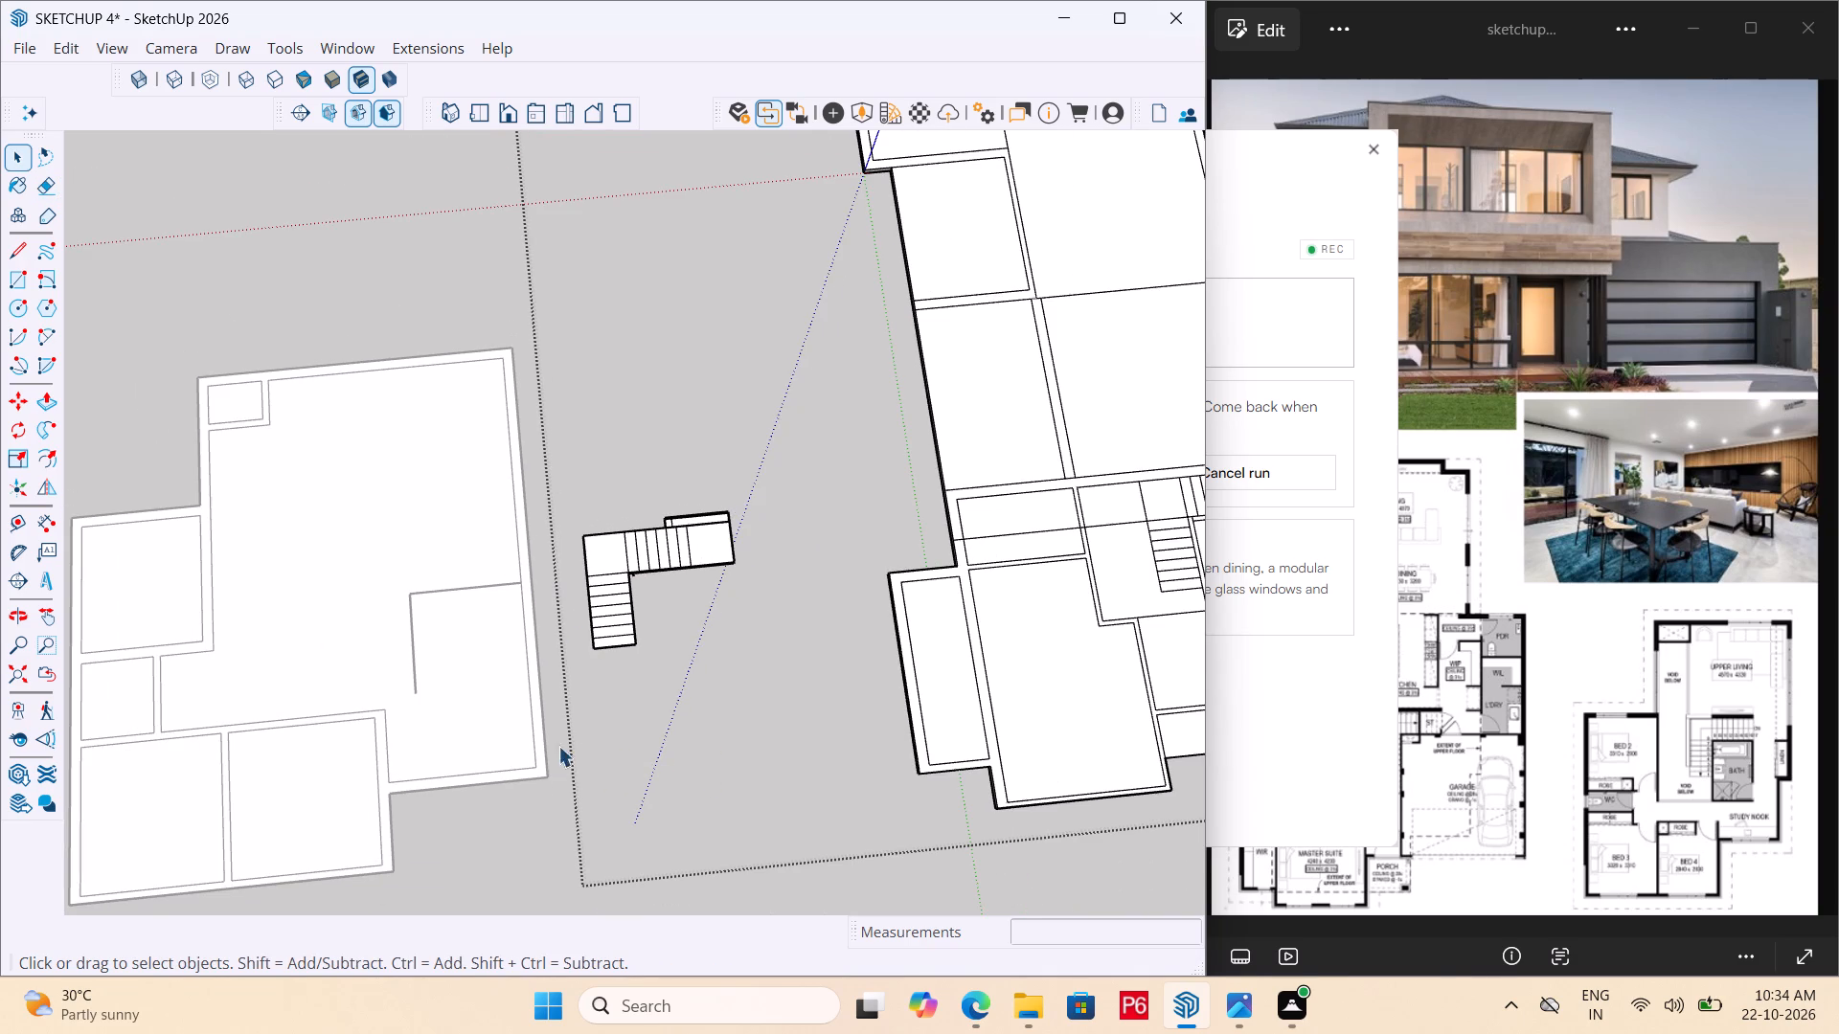
{"action": "scroll", "coordinate": [442, 745], "scroll_direction": "down", "scroll_amount": 3}
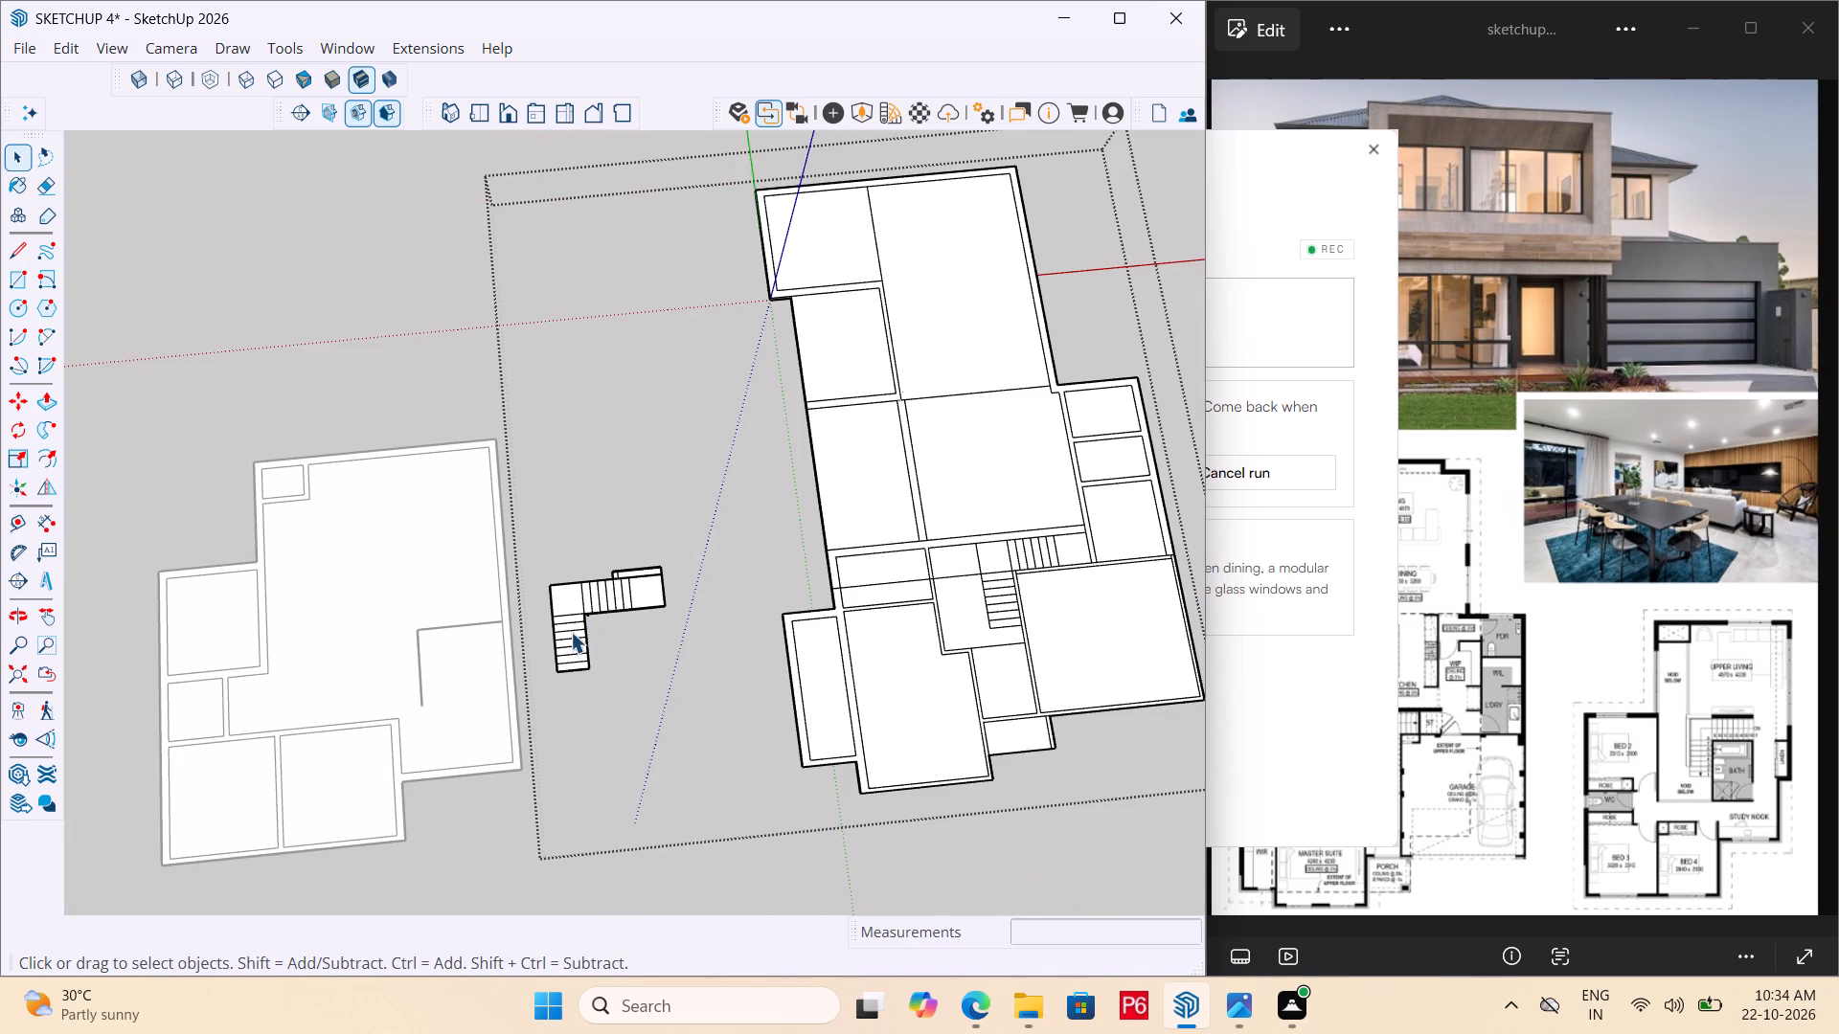
{"action": "left_click", "coordinate": [640, 593]}
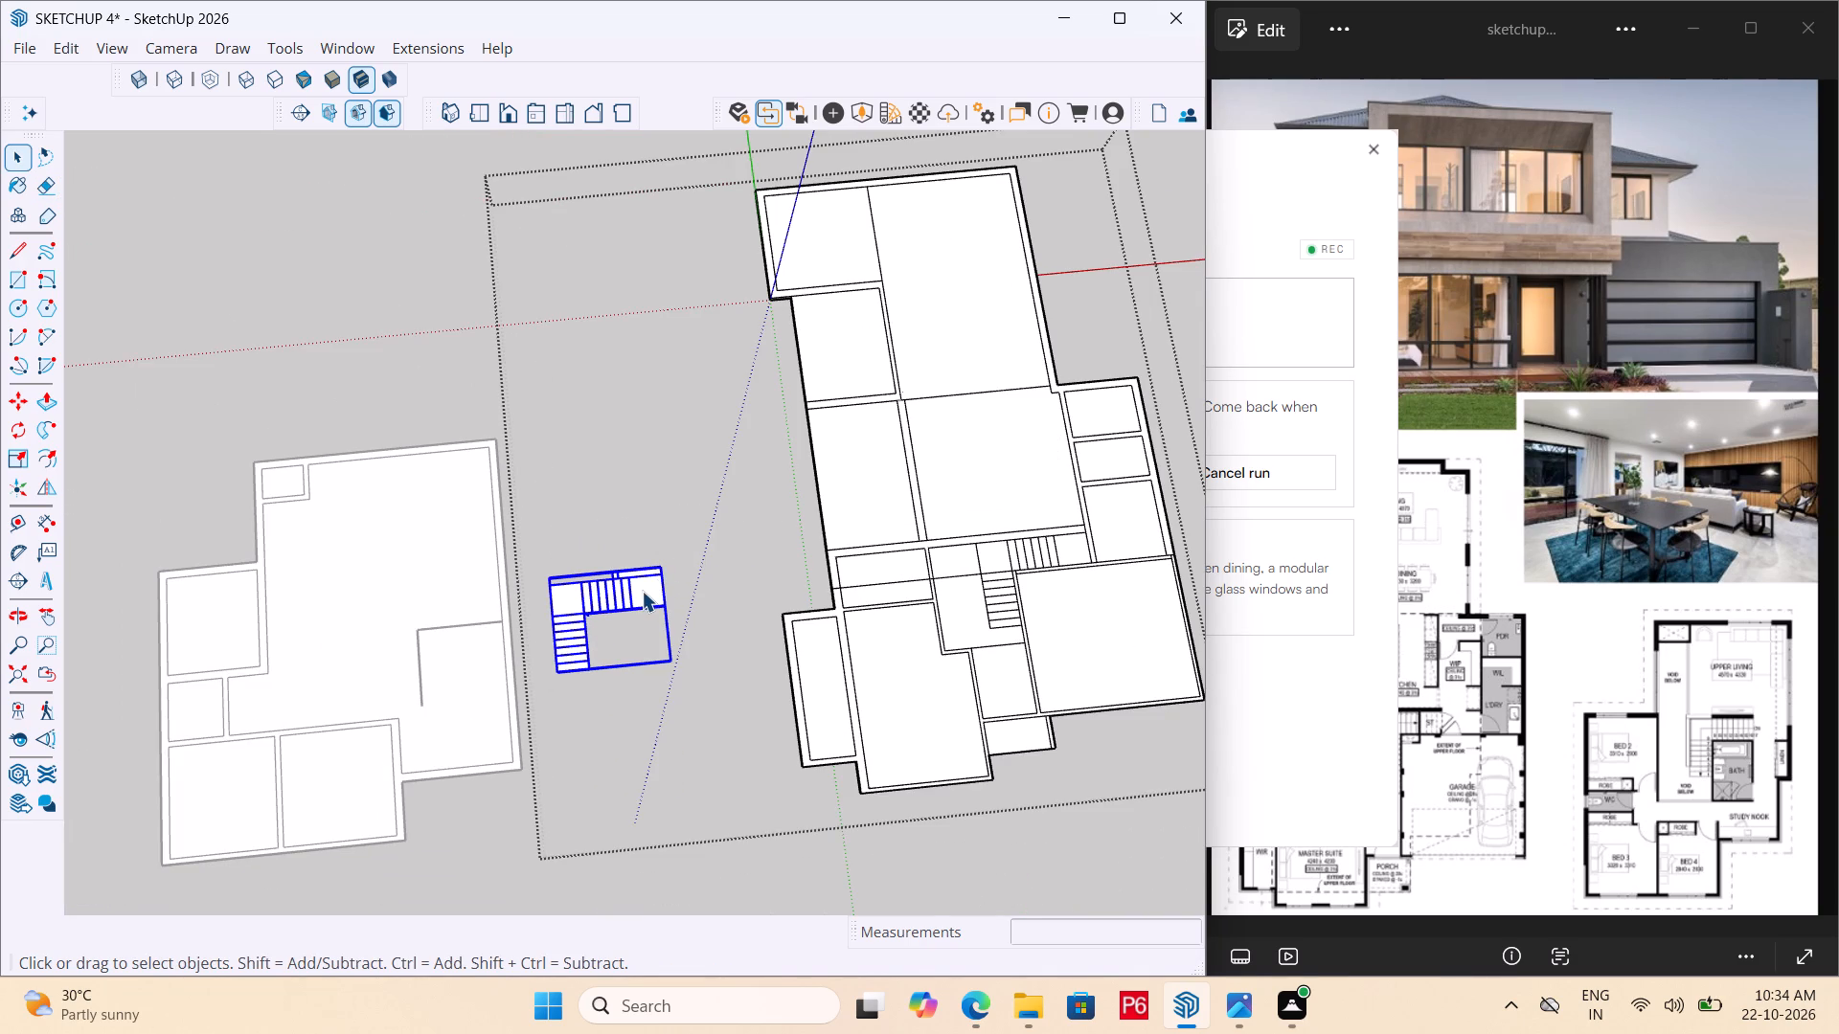
{"action": "key", "text": "m"}
{"action": "scroll", "coordinate": [743, 632], "scroll_direction": "up", "scroll_amount": 6}
{"action": "scroll", "coordinate": [597, 701], "scroll_direction": "up", "scroll_amount": 5}
{"action": "scroll", "coordinate": [613, 525], "scroll_direction": "up", "scroll_amount": 7}
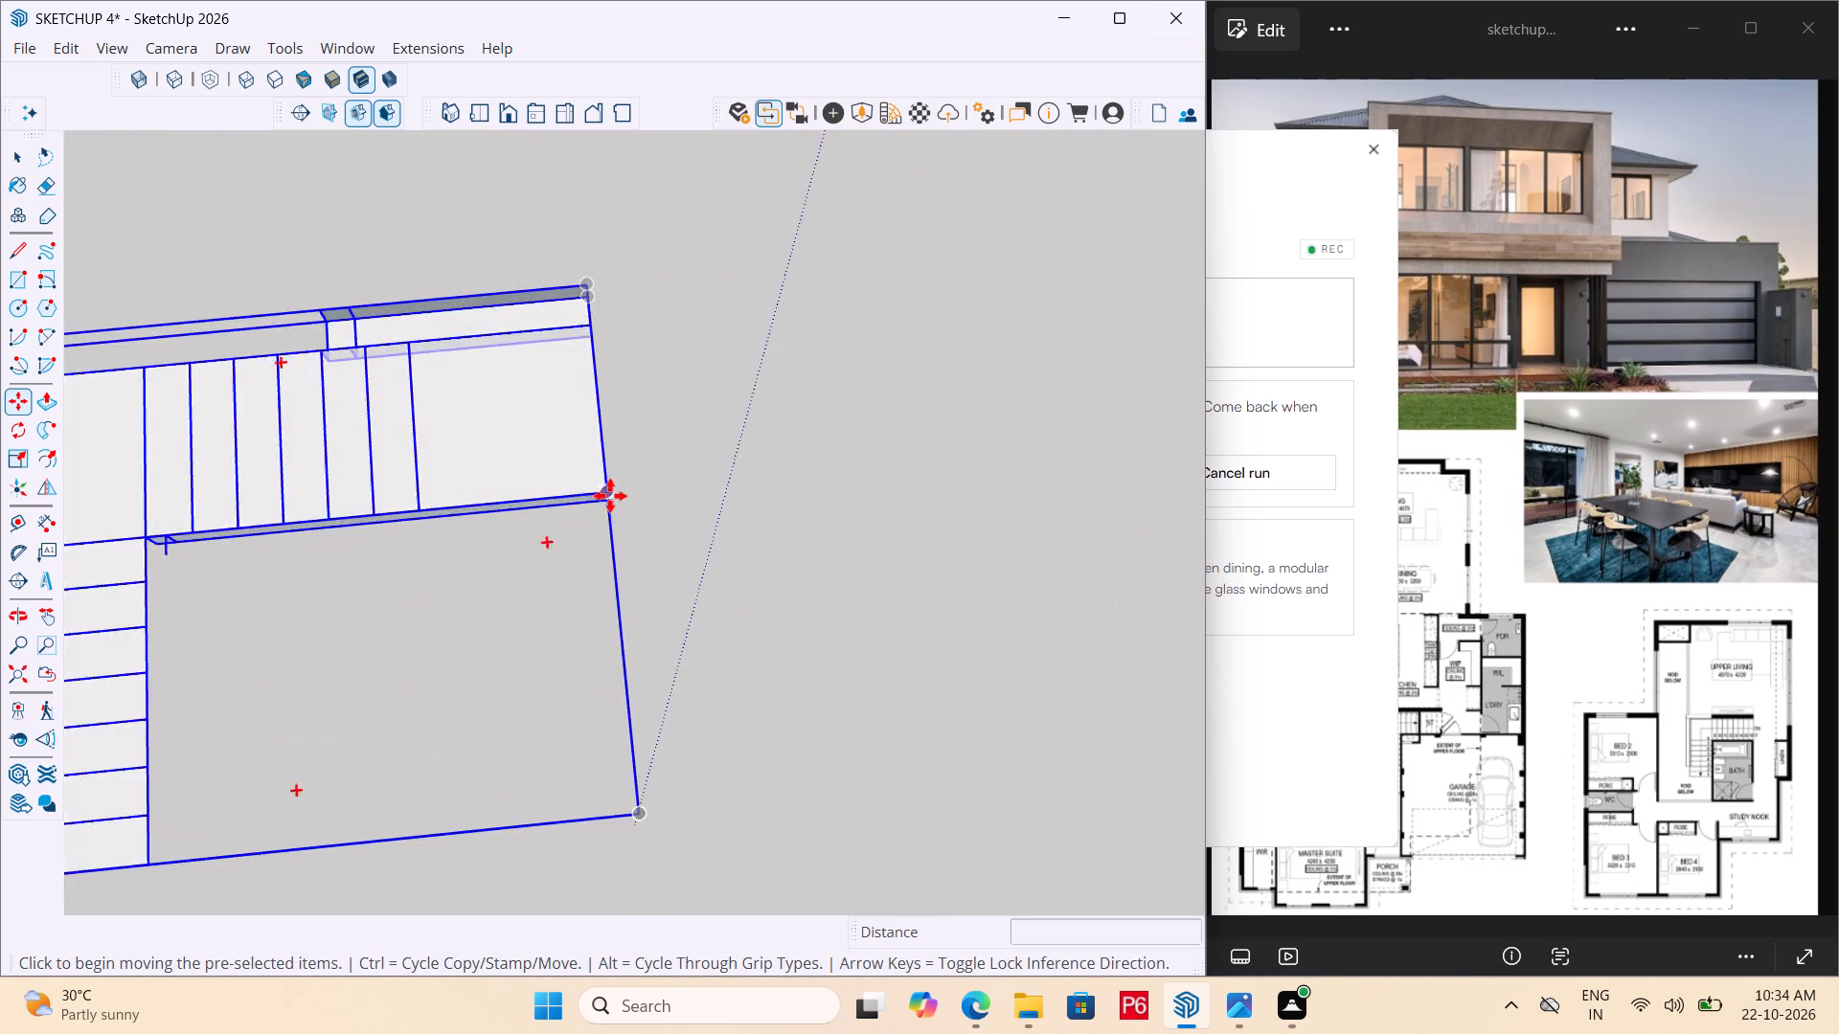
{"action": "scroll", "coordinate": [610, 496], "scroll_direction": "up", "scroll_amount": 10}
{"action": "left_click", "coordinate": [605, 533]}
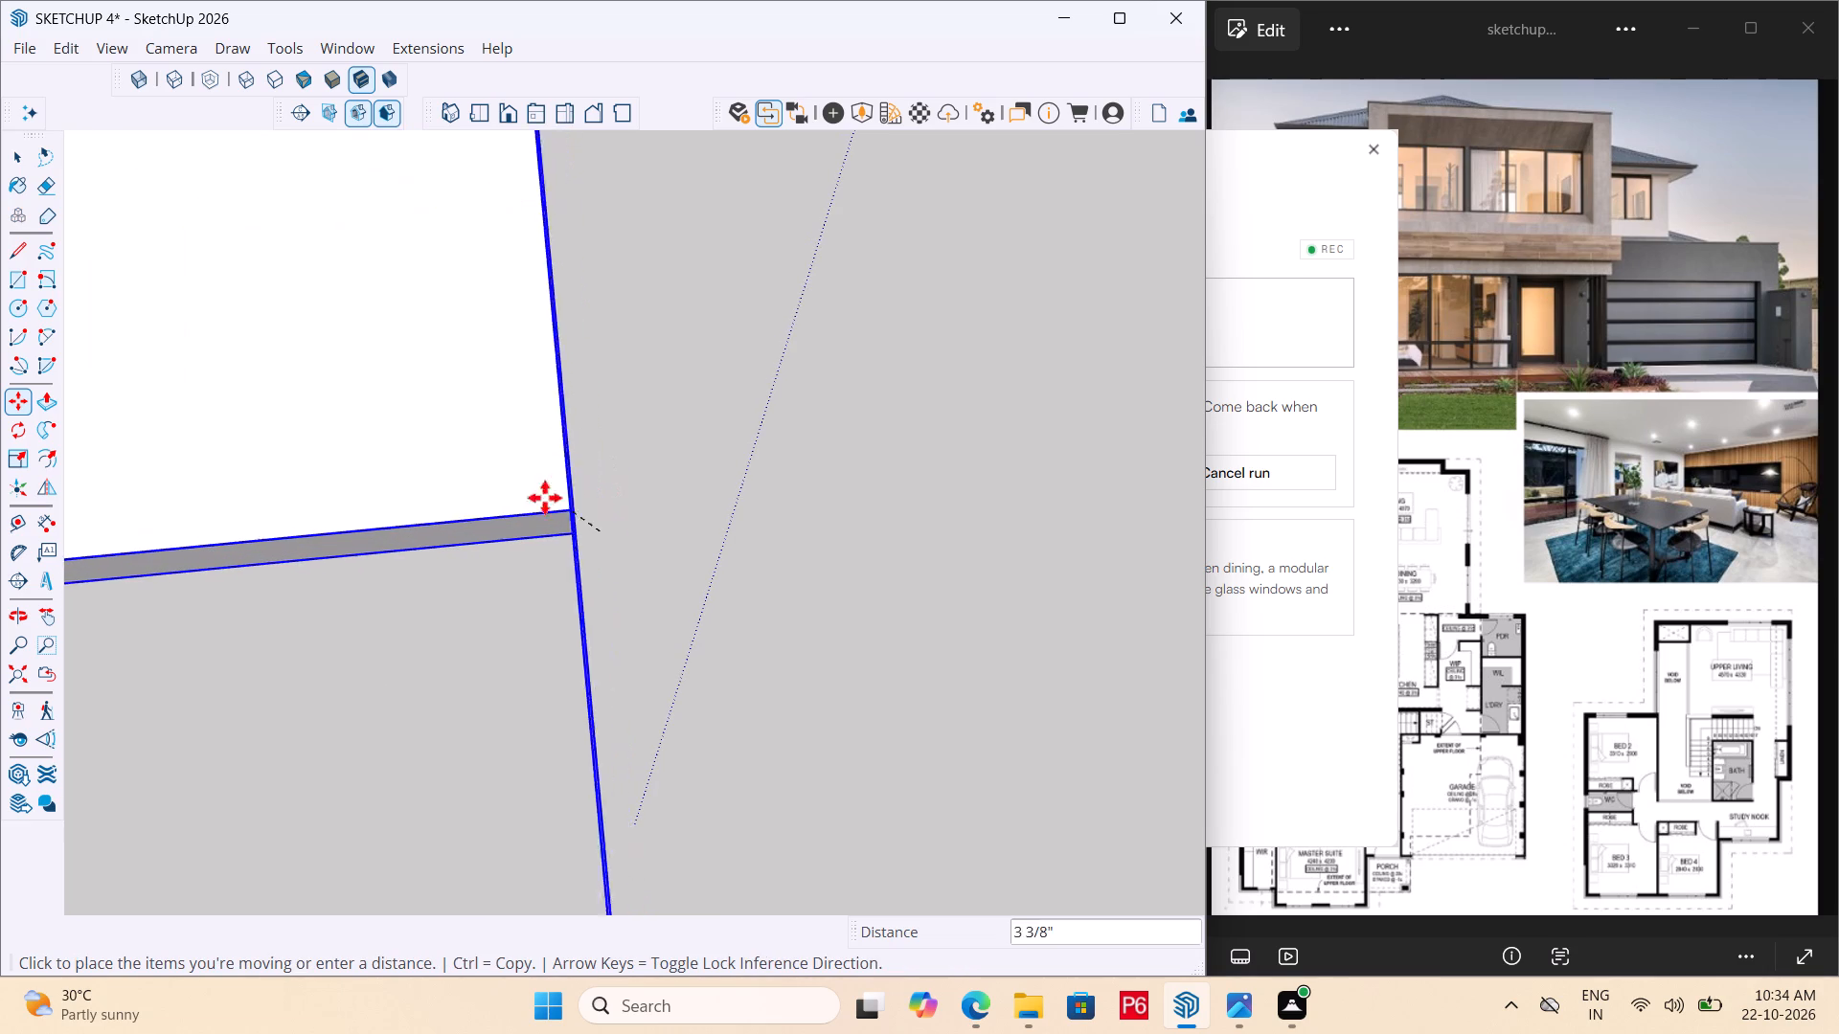
{"action": "scroll", "coordinate": [686, 452], "scroll_direction": "down", "scroll_amount": 20}
{"action": "scroll", "coordinate": [686, 452], "scroll_direction": "down", "scroll_amount": 2}
{"action": "scroll", "coordinate": [968, 618], "scroll_direction": "down", "scroll_amount": 5}
{"action": "scroll", "coordinate": [705, 575], "scroll_direction": "up", "scroll_amount": 6}
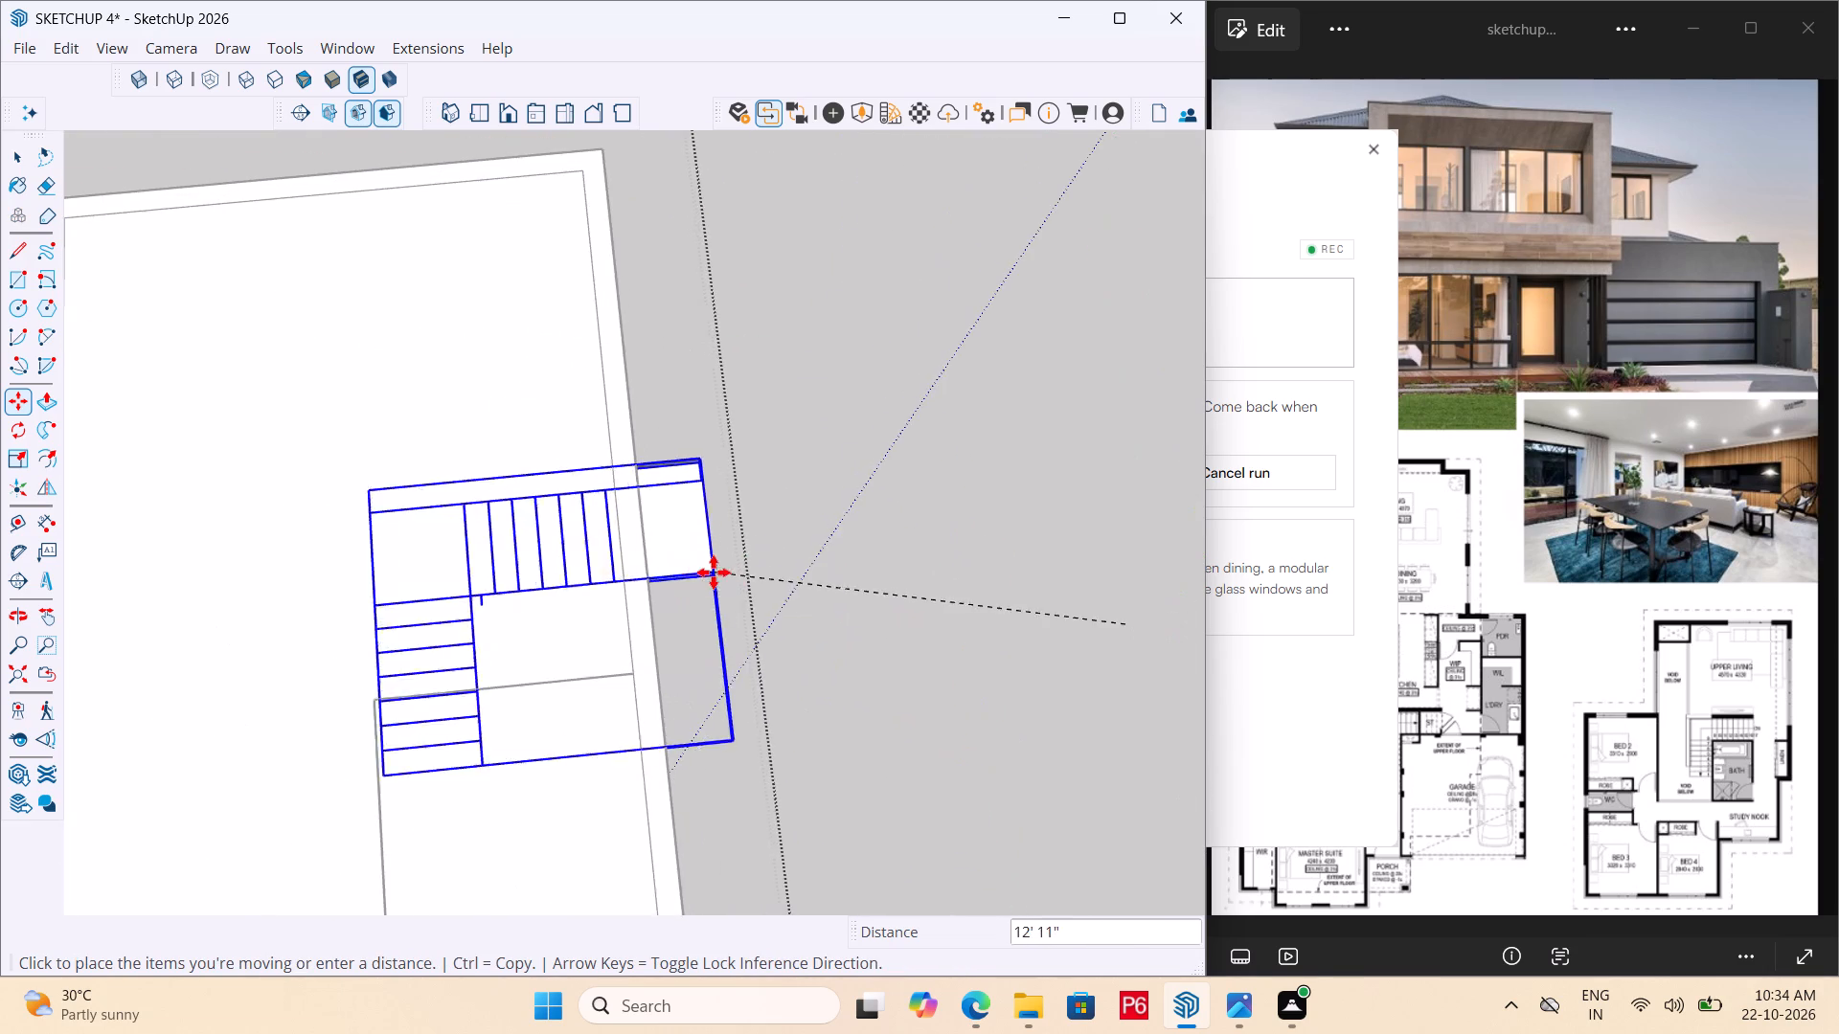
{"action": "scroll", "coordinate": [437, 607], "scroll_direction": "up", "scroll_amount": 7}
{"action": "left_click_drag", "start_coordinate": [352, 788], "coordinate": [364, 778]}
{"action": "scroll", "coordinate": [655, 555], "scroll_direction": "down", "scroll_amount": 3}
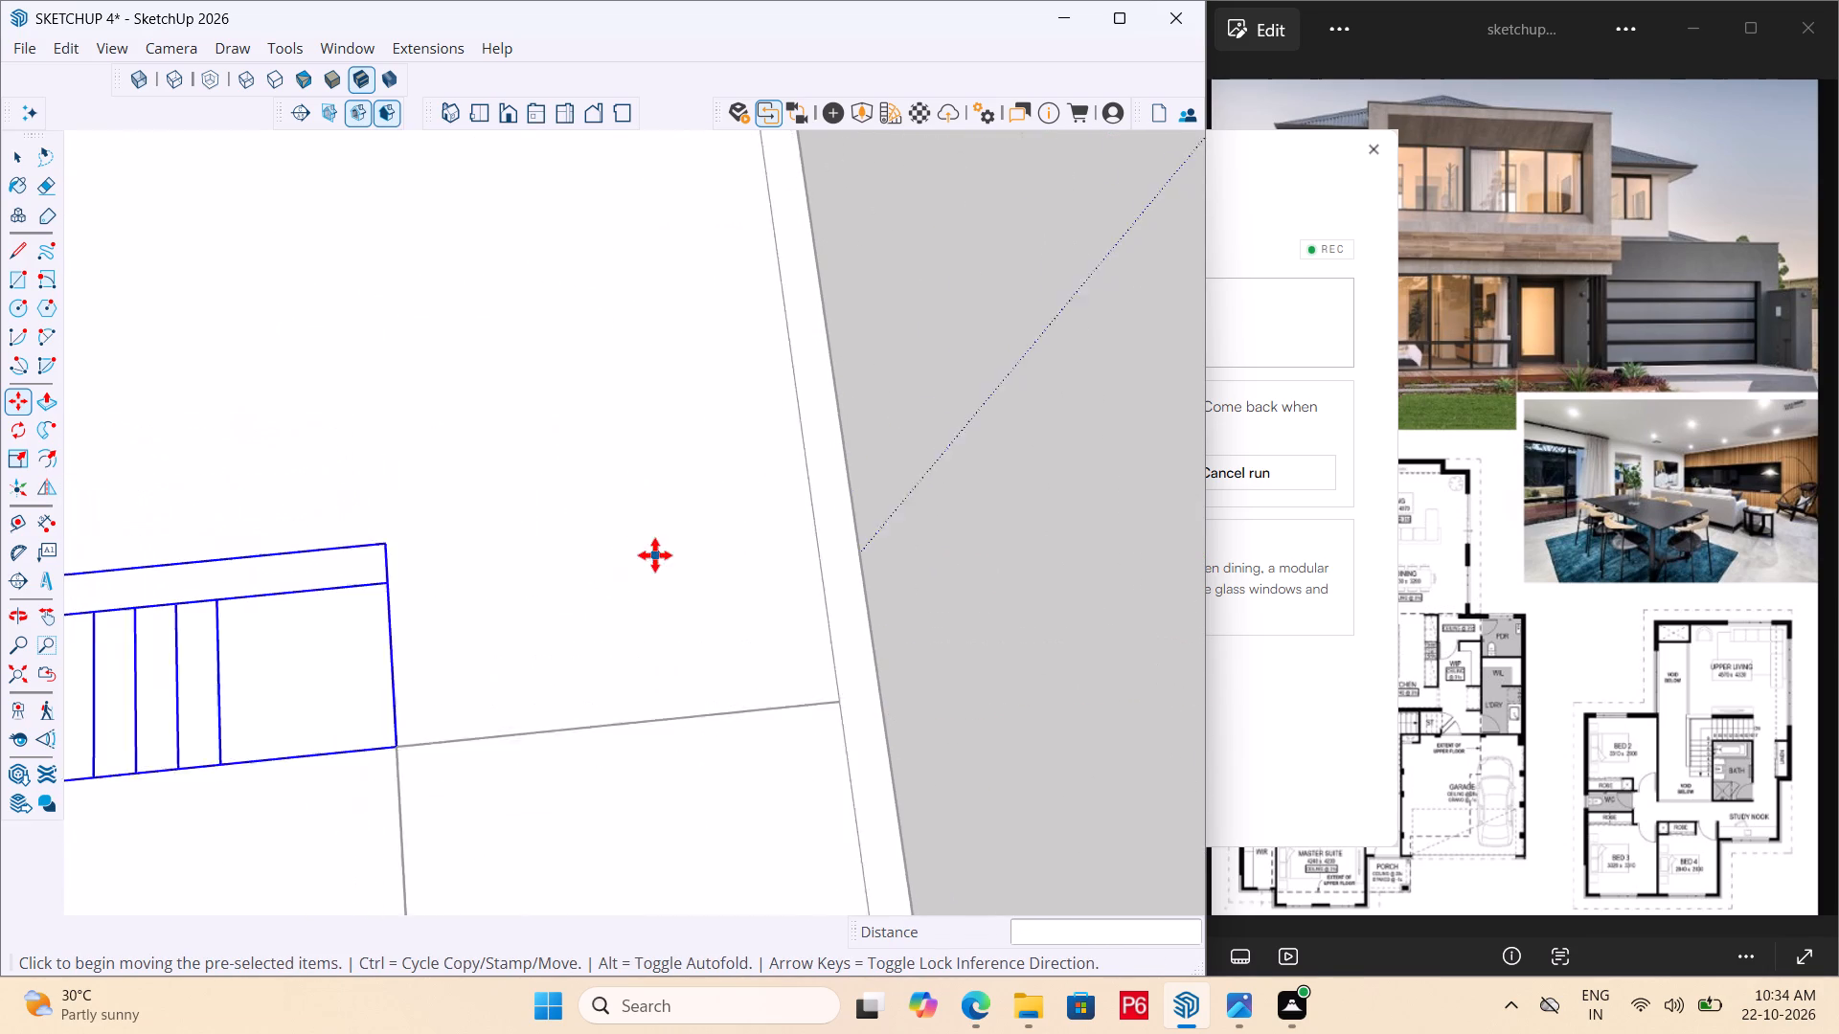
{"action": "scroll", "coordinate": [655, 555], "scroll_direction": "down", "scroll_amount": 5}
{"action": "scroll", "coordinate": [537, 564], "scroll_direction": "down", "scroll_amount": 14}
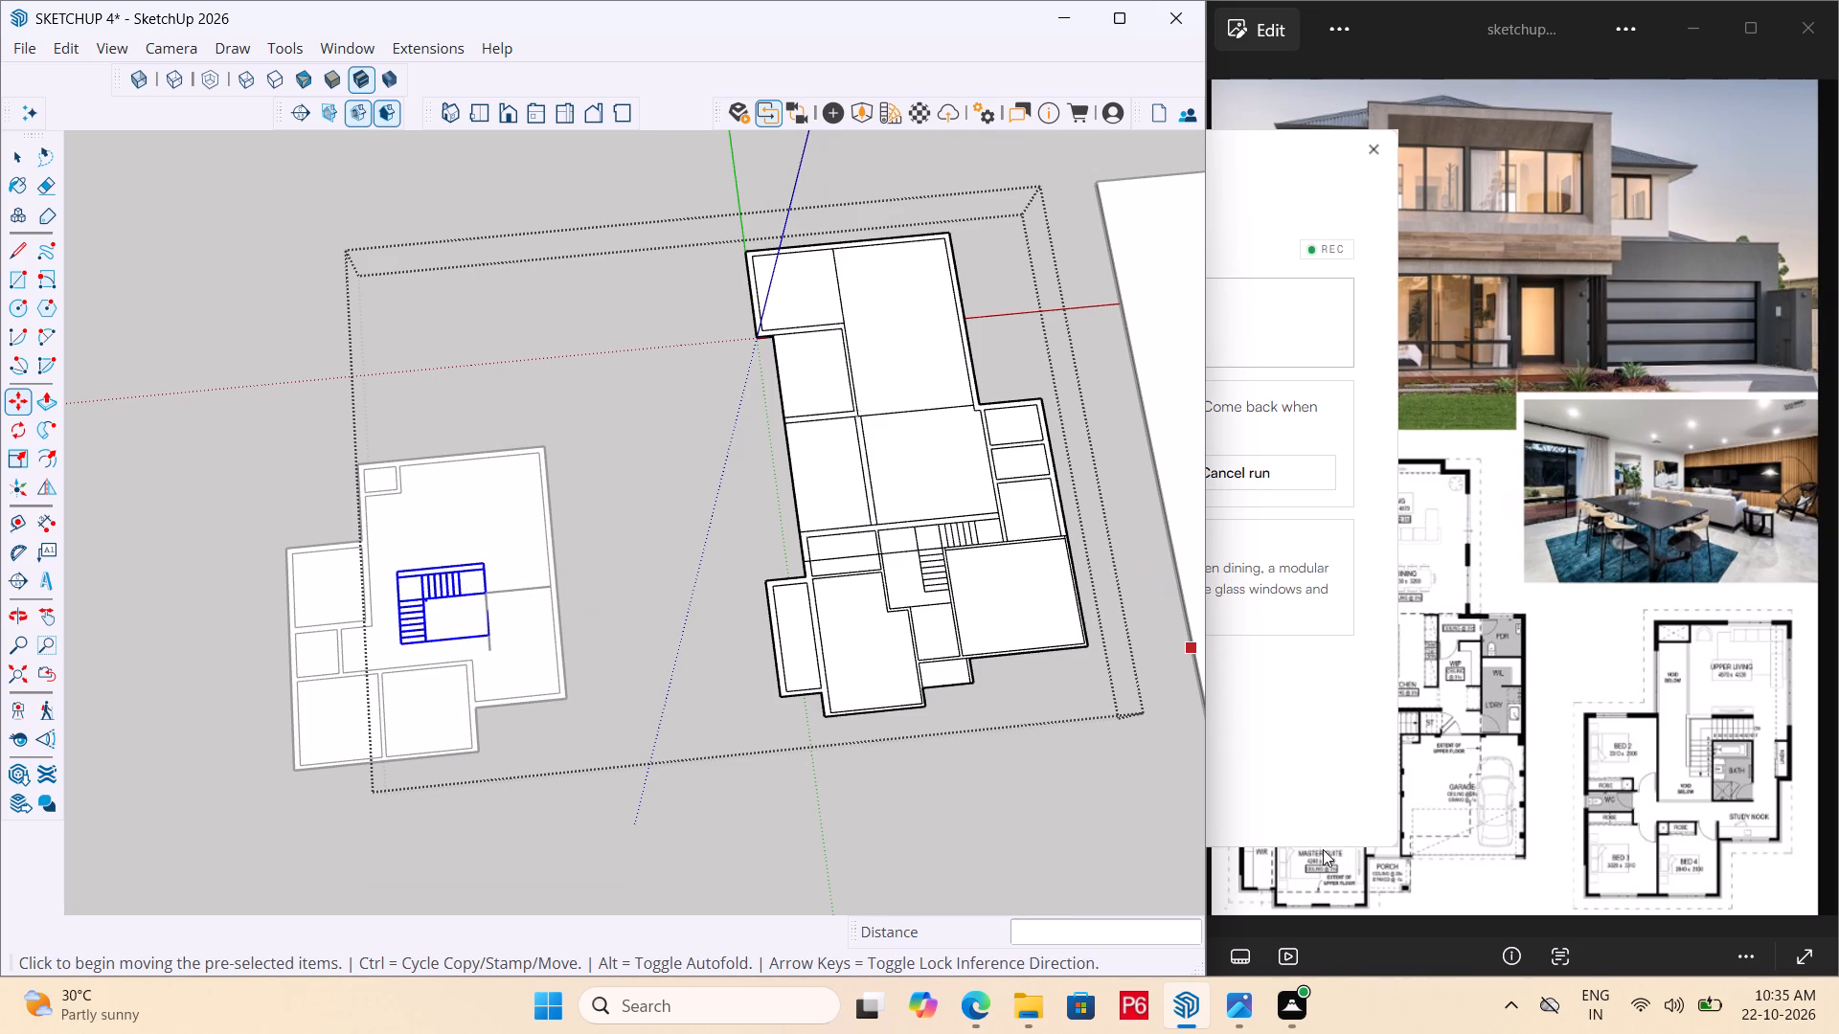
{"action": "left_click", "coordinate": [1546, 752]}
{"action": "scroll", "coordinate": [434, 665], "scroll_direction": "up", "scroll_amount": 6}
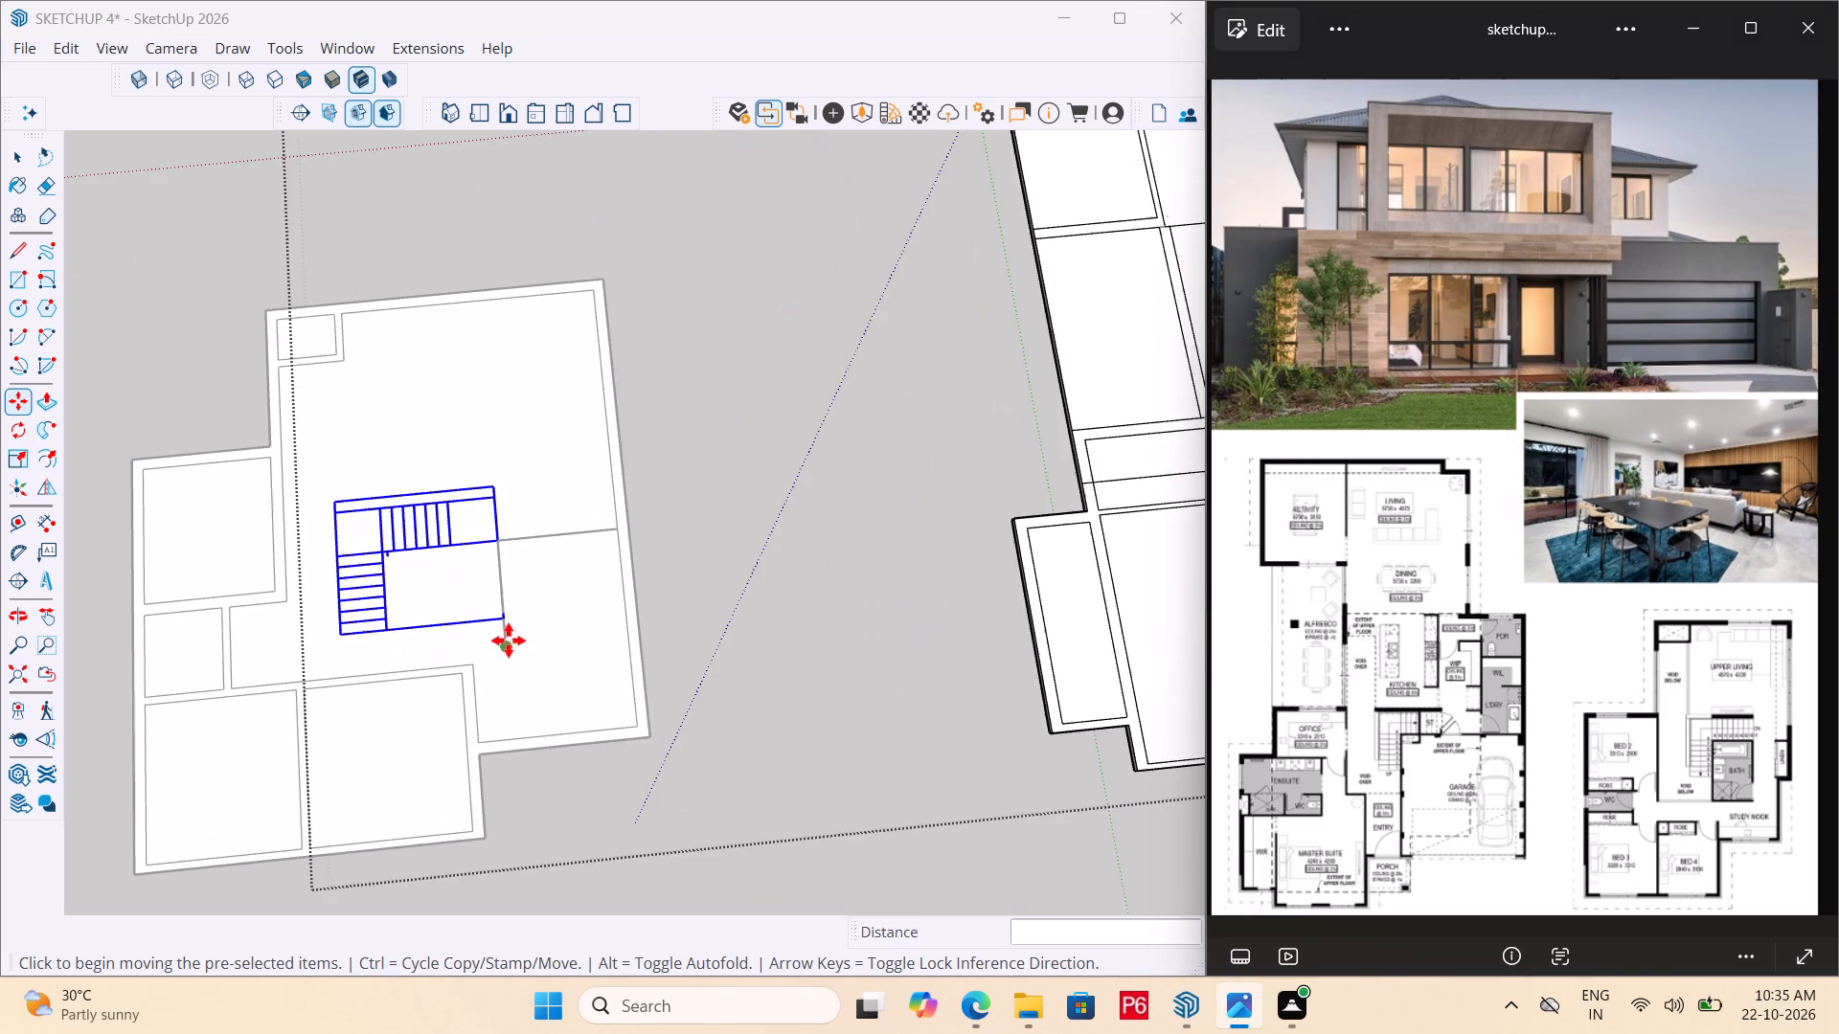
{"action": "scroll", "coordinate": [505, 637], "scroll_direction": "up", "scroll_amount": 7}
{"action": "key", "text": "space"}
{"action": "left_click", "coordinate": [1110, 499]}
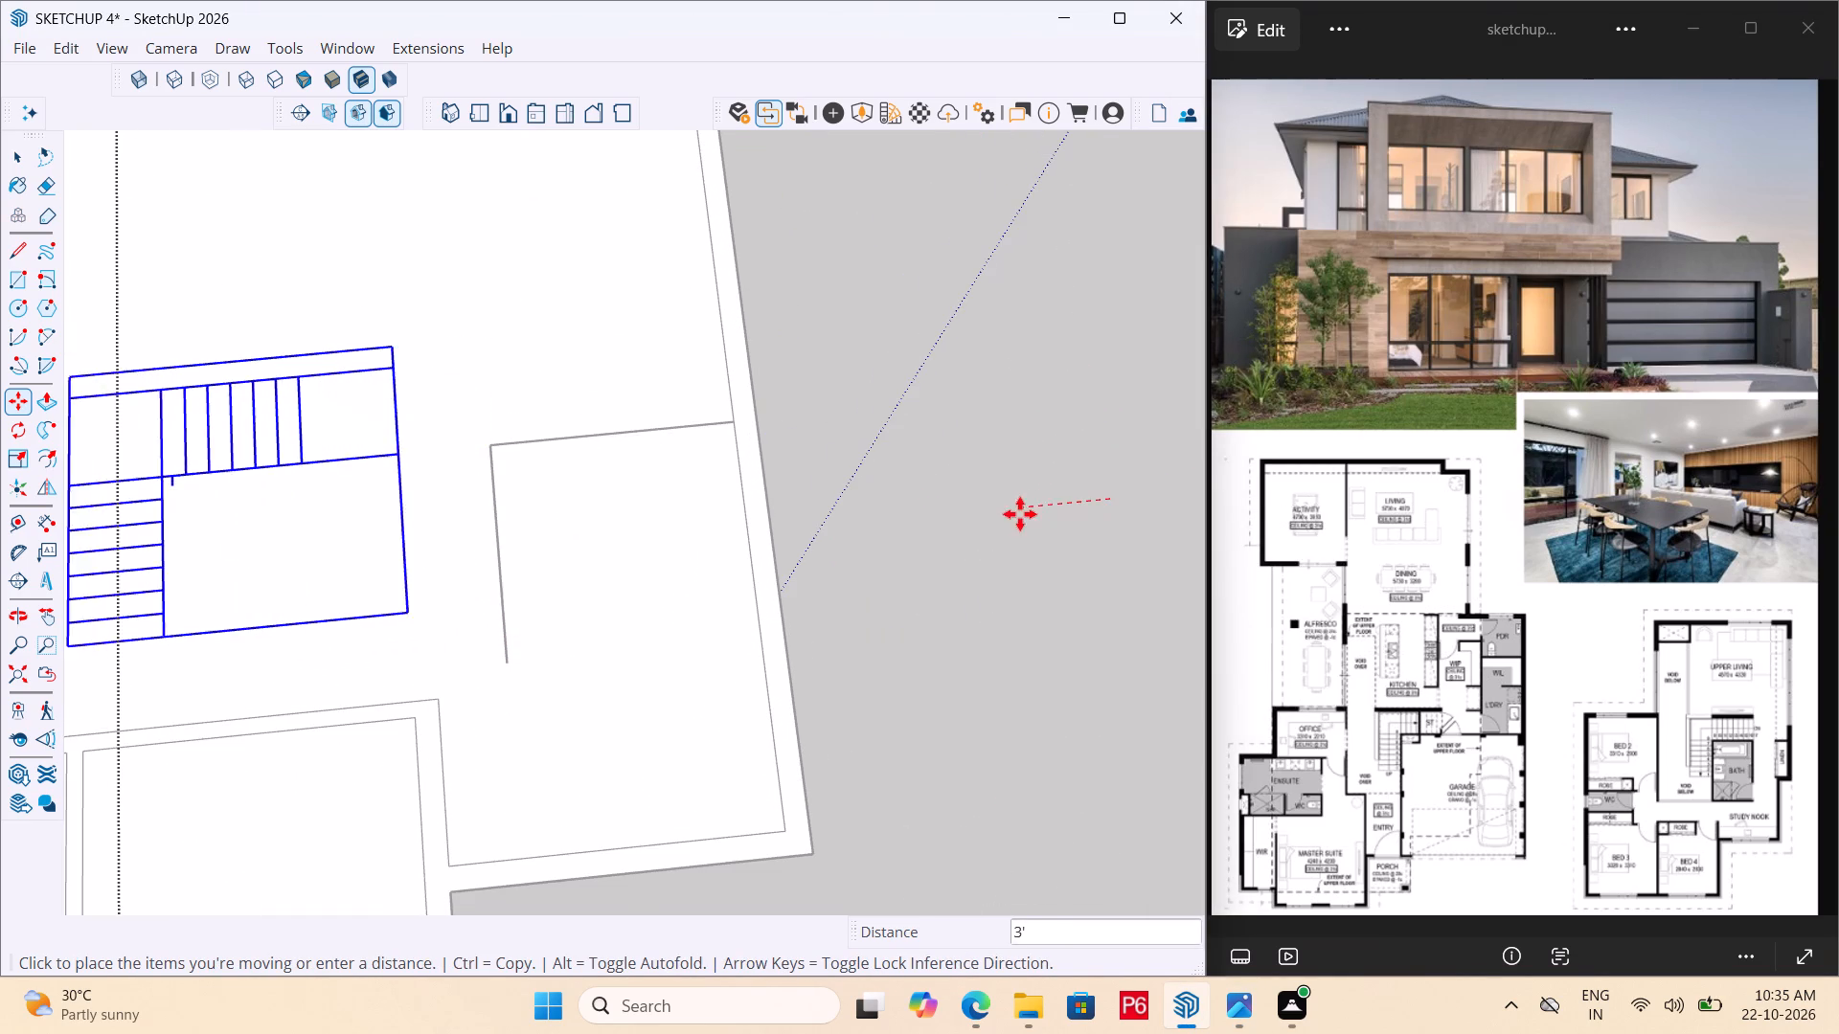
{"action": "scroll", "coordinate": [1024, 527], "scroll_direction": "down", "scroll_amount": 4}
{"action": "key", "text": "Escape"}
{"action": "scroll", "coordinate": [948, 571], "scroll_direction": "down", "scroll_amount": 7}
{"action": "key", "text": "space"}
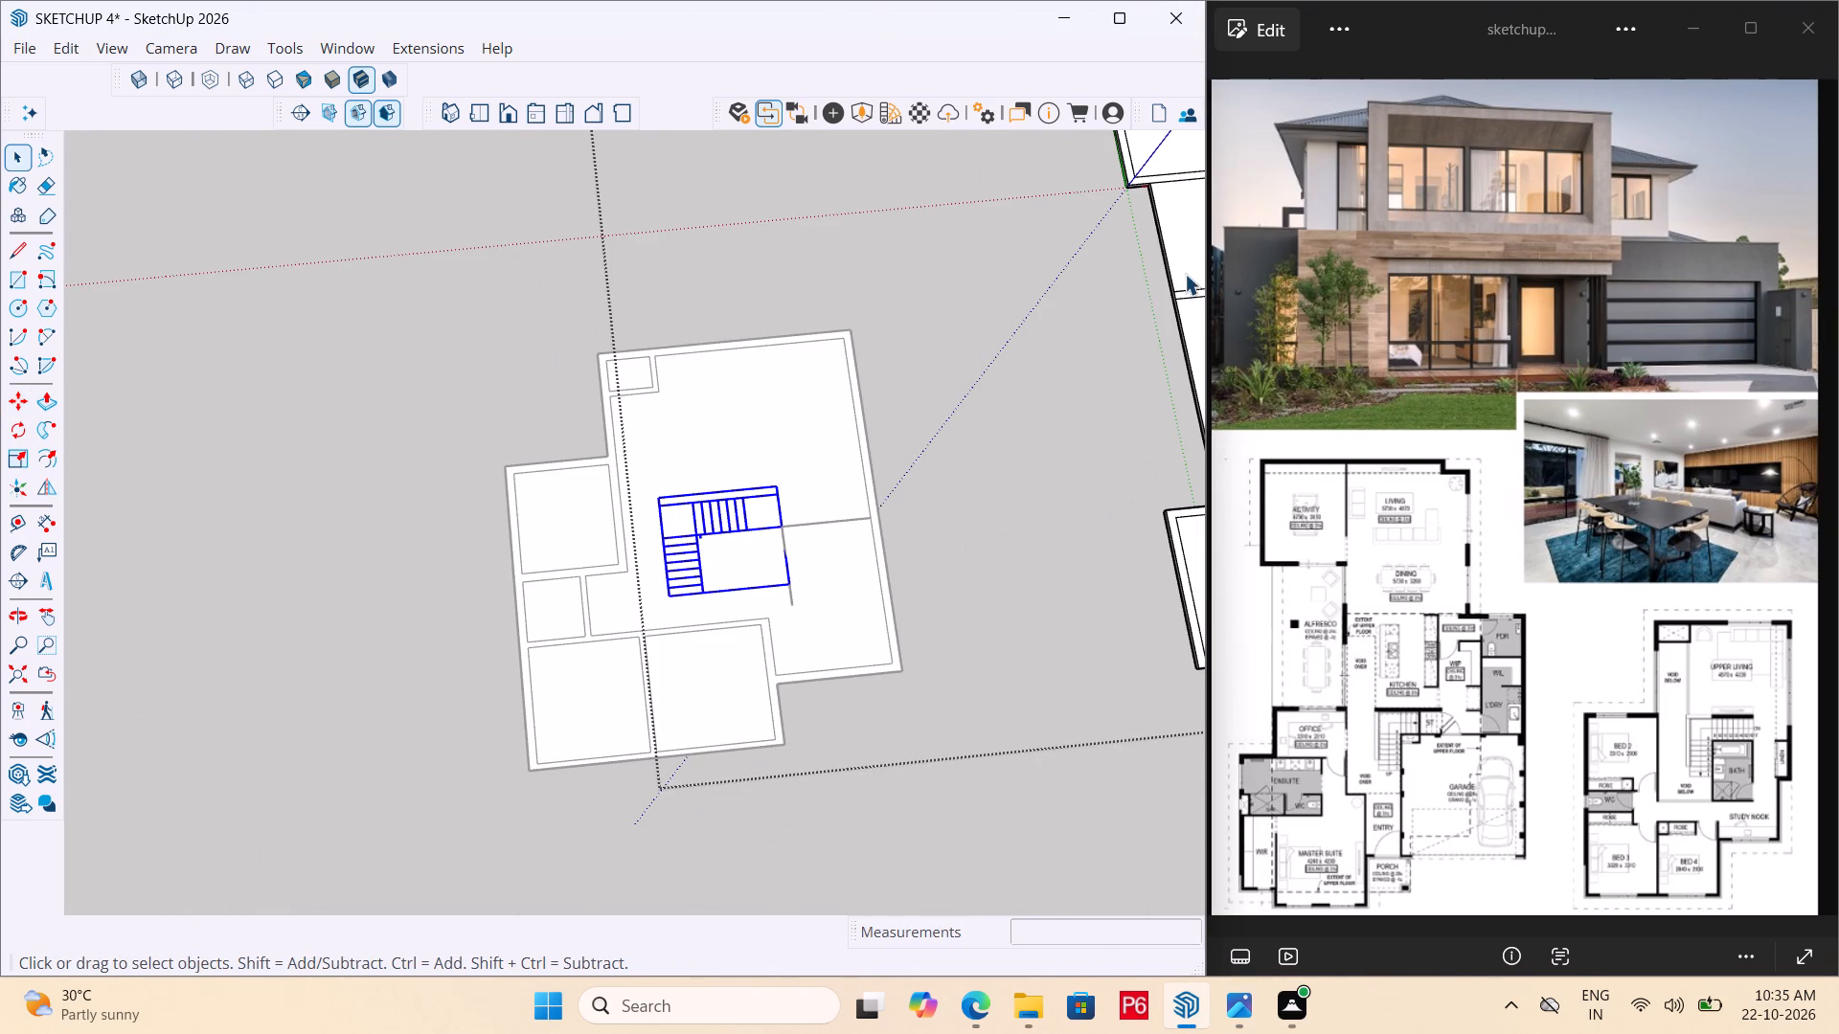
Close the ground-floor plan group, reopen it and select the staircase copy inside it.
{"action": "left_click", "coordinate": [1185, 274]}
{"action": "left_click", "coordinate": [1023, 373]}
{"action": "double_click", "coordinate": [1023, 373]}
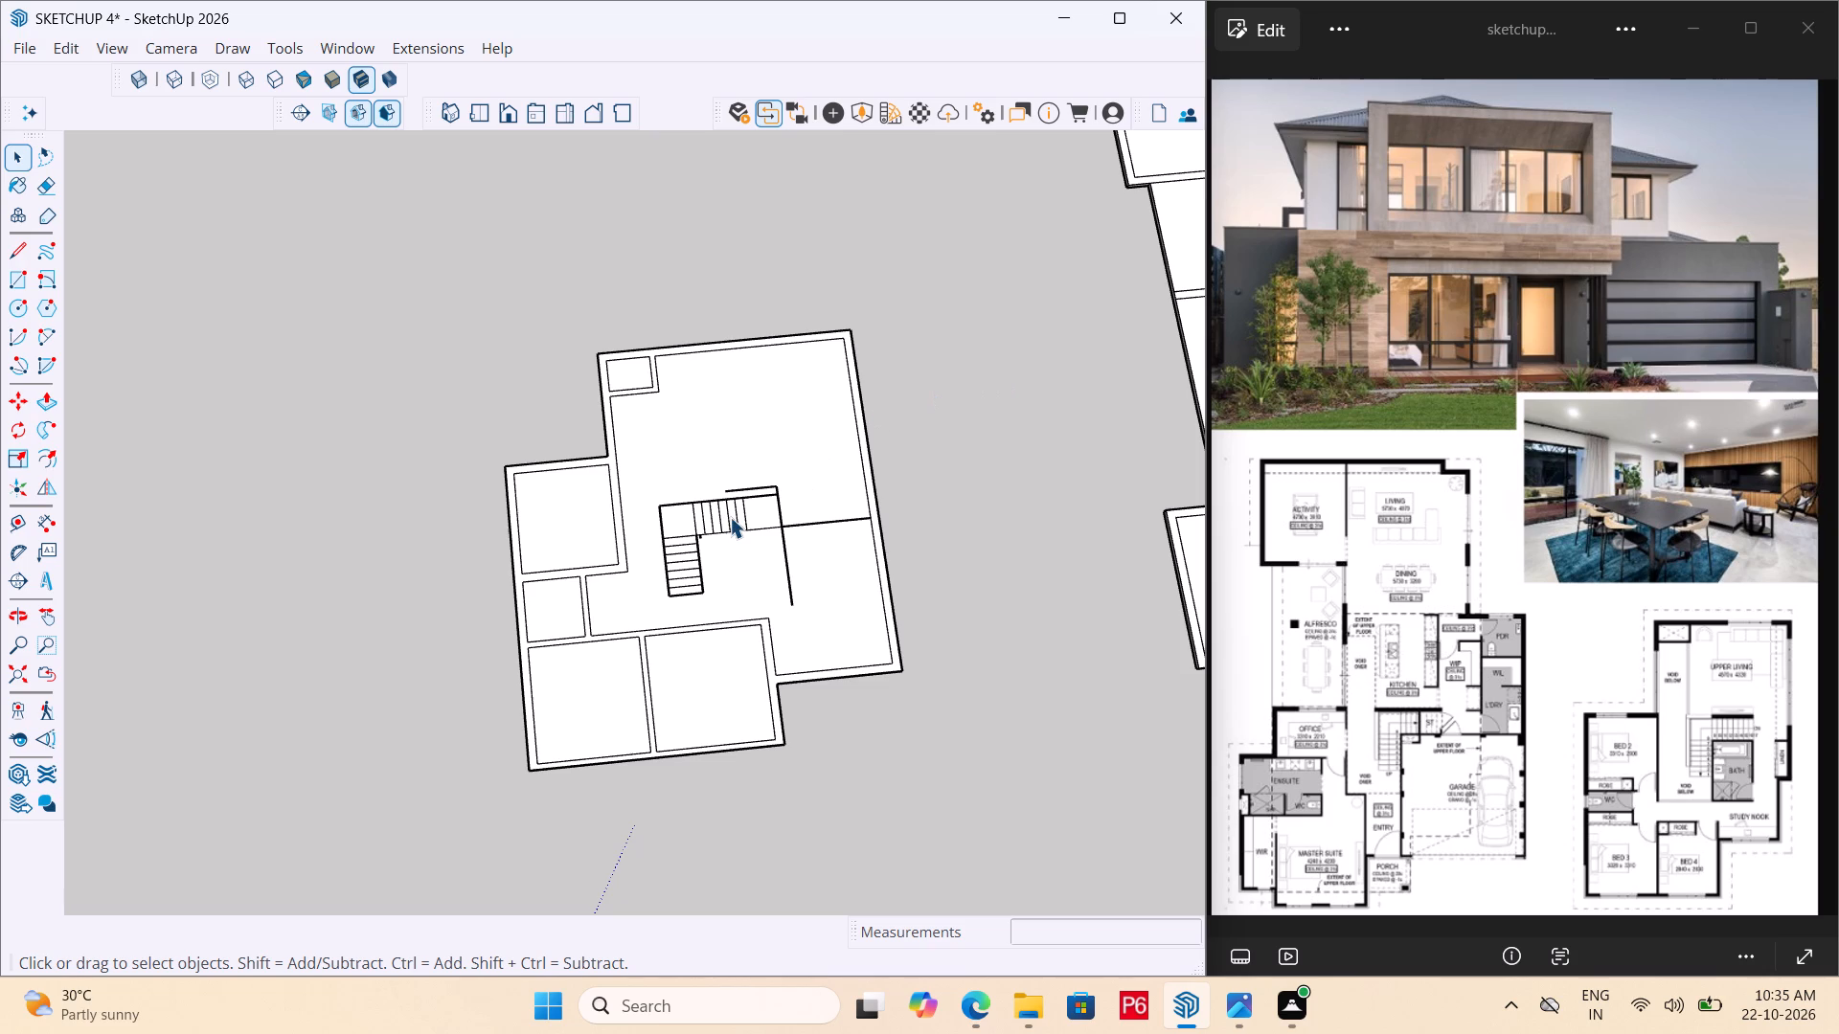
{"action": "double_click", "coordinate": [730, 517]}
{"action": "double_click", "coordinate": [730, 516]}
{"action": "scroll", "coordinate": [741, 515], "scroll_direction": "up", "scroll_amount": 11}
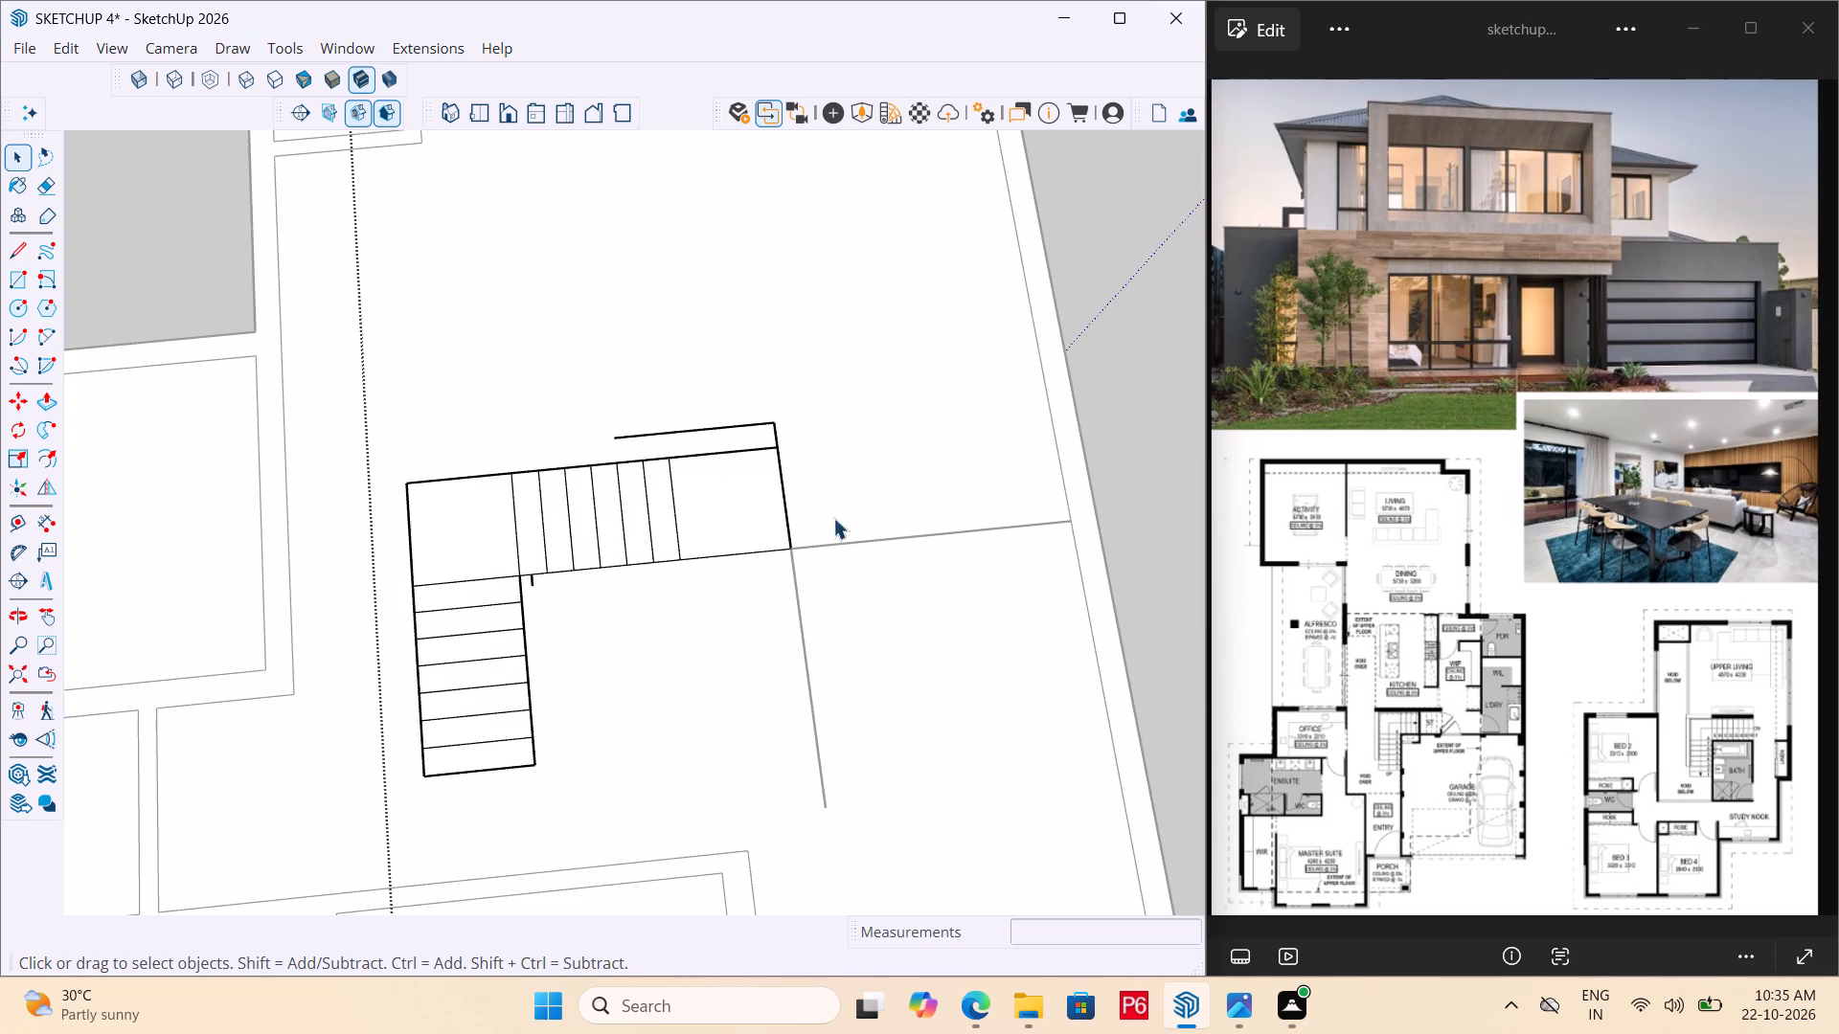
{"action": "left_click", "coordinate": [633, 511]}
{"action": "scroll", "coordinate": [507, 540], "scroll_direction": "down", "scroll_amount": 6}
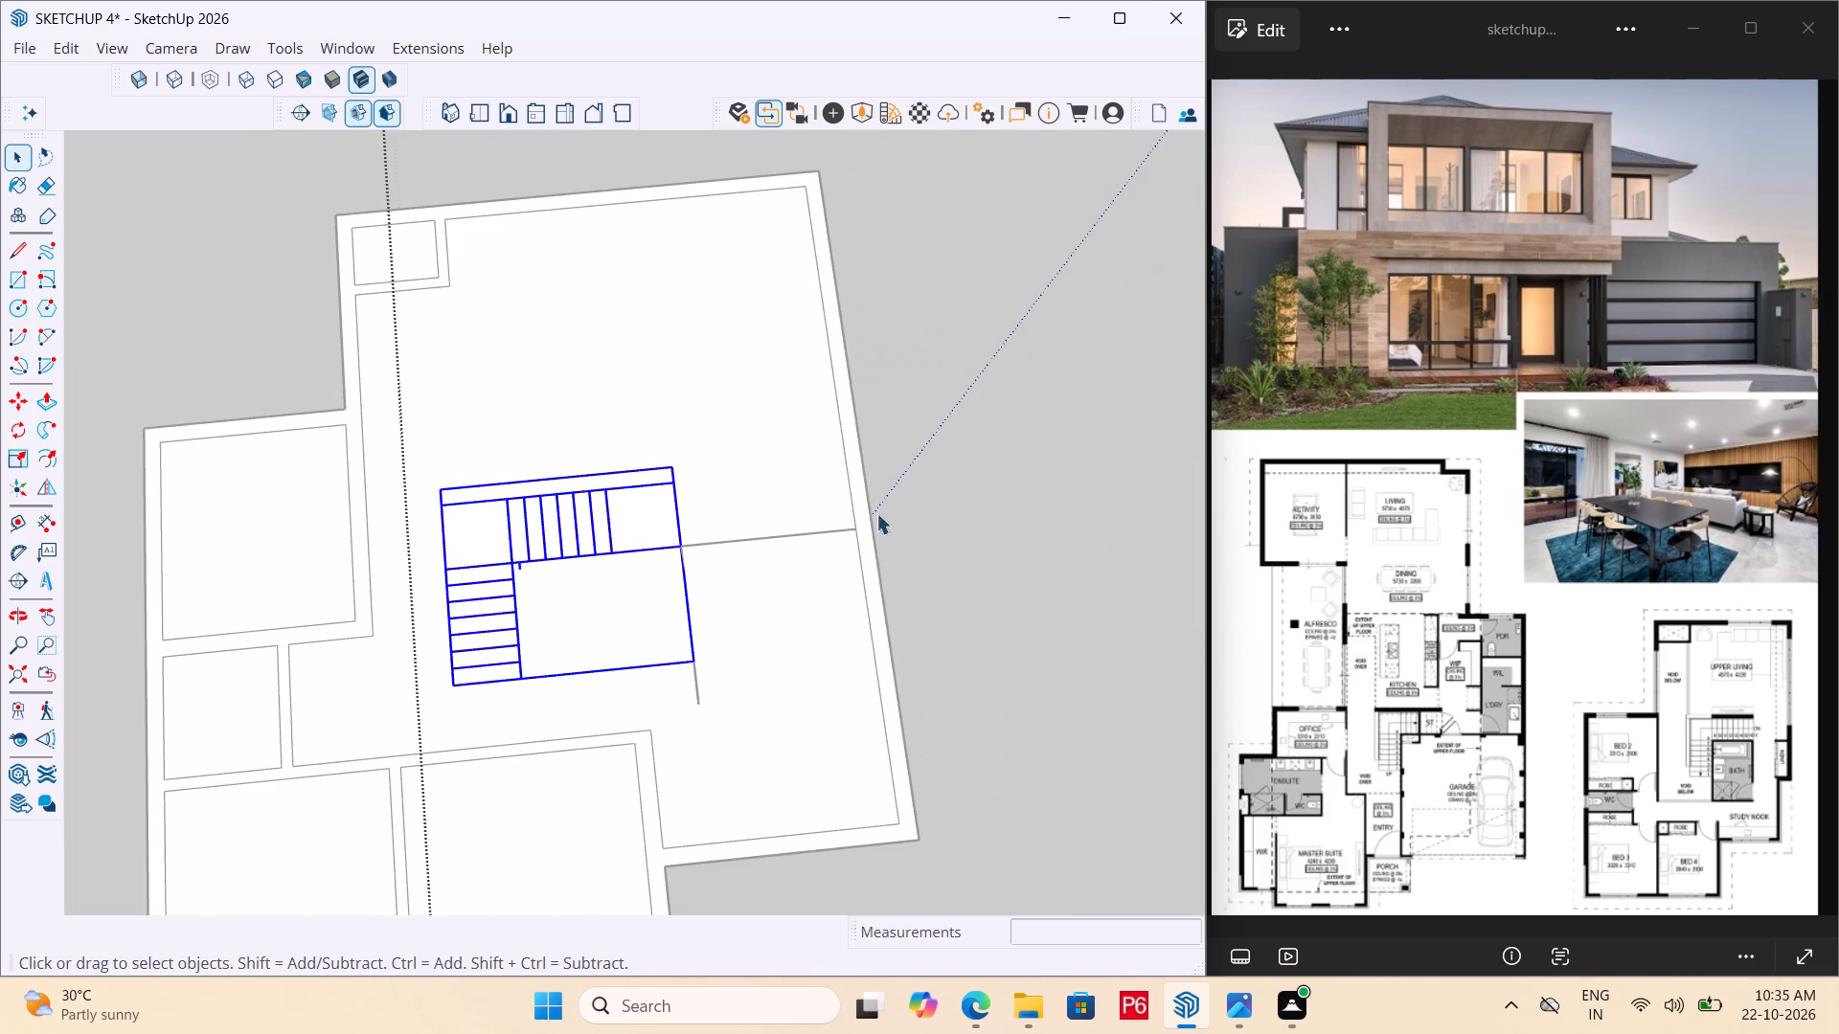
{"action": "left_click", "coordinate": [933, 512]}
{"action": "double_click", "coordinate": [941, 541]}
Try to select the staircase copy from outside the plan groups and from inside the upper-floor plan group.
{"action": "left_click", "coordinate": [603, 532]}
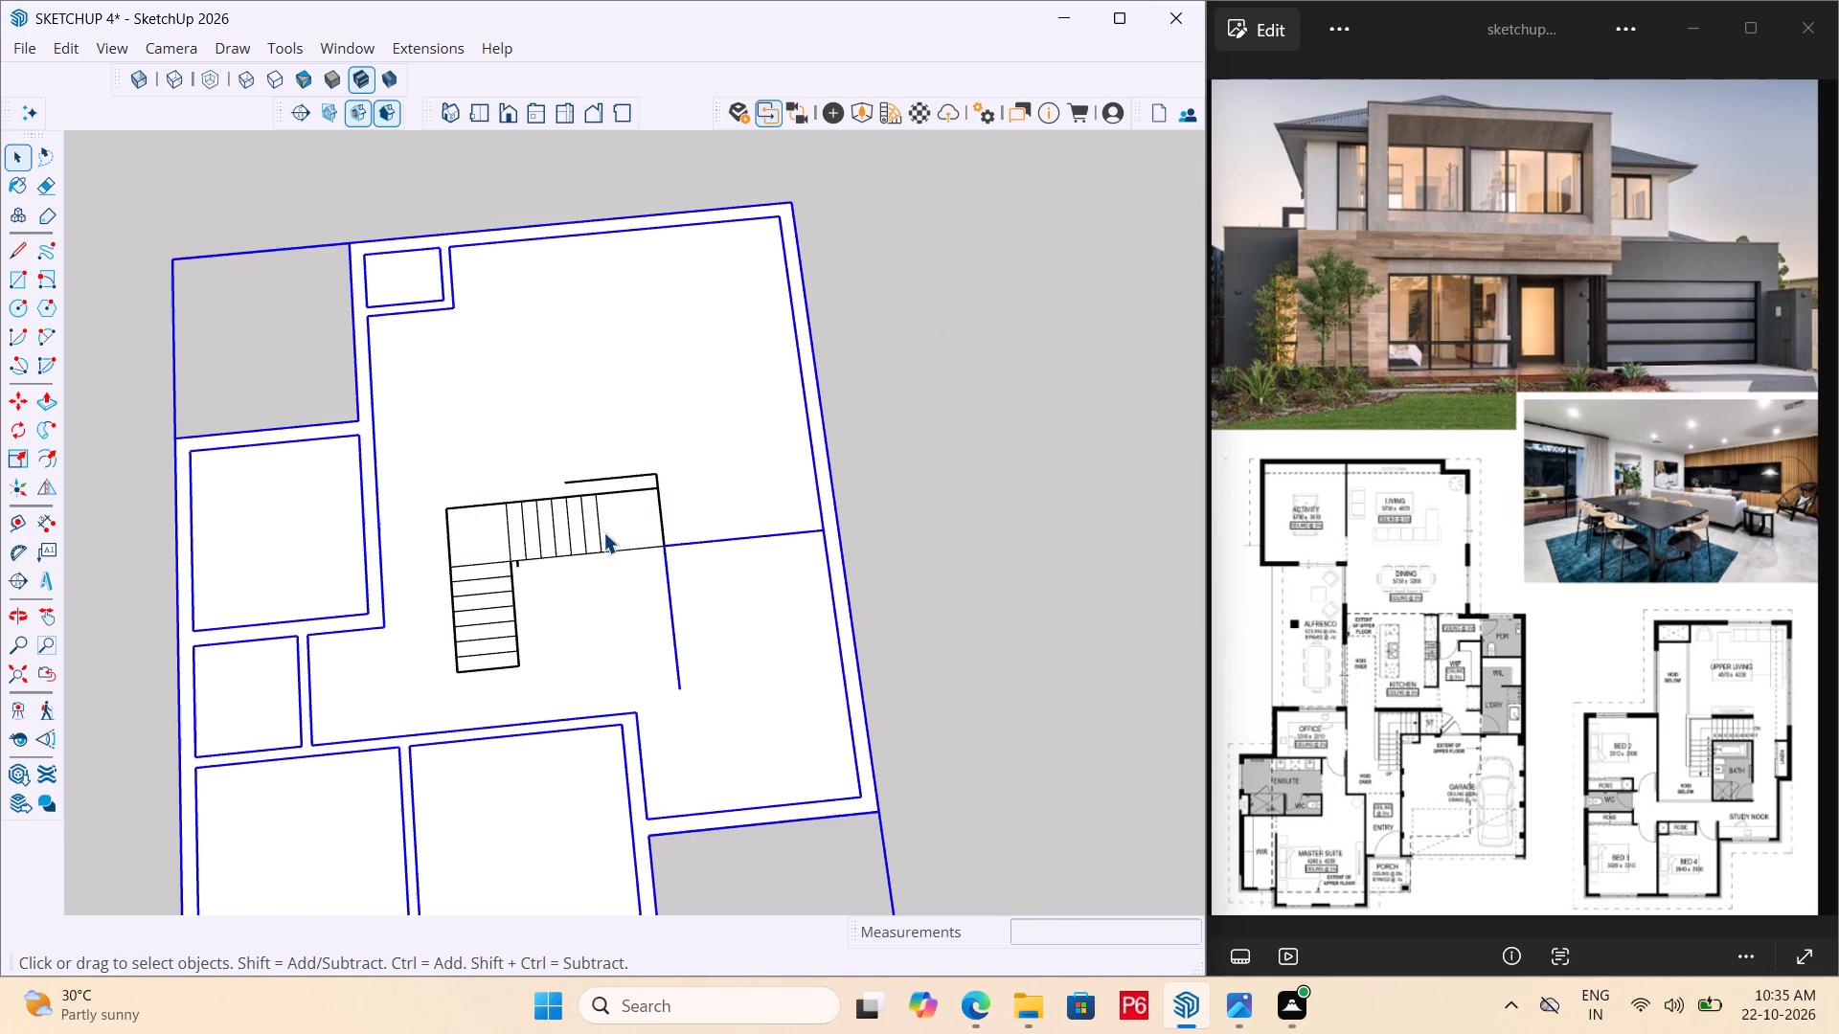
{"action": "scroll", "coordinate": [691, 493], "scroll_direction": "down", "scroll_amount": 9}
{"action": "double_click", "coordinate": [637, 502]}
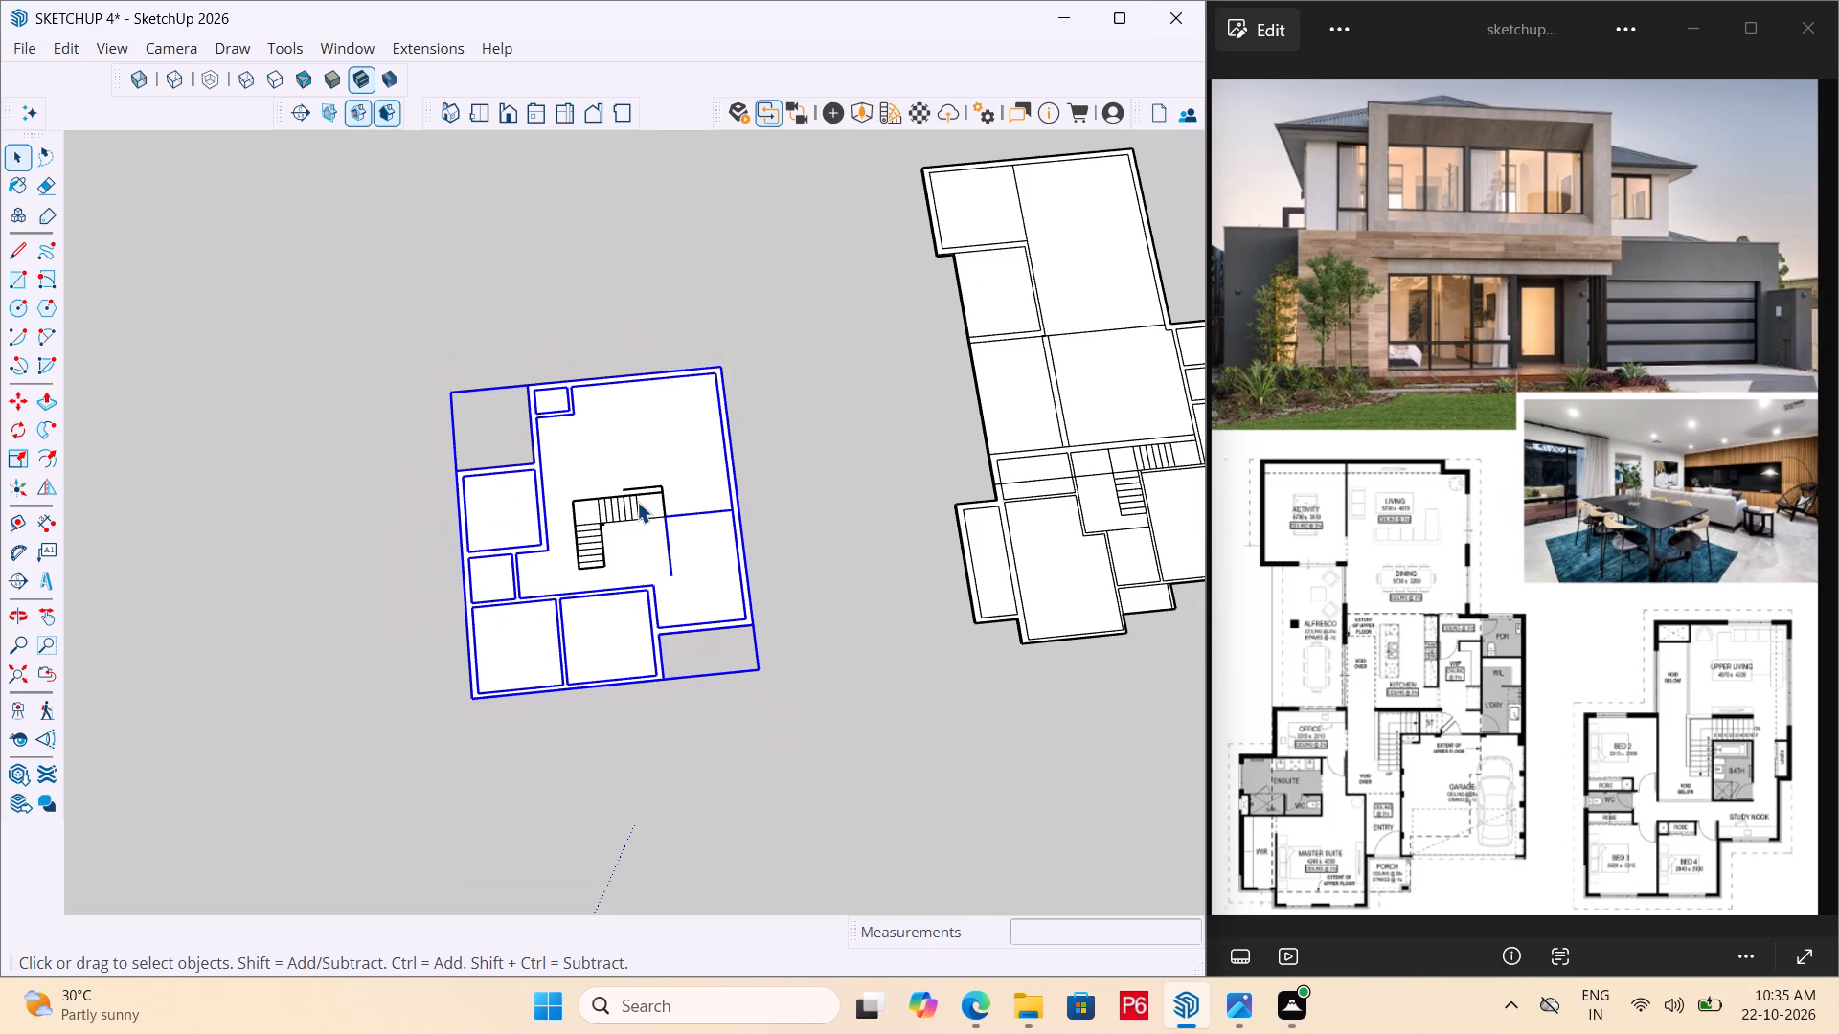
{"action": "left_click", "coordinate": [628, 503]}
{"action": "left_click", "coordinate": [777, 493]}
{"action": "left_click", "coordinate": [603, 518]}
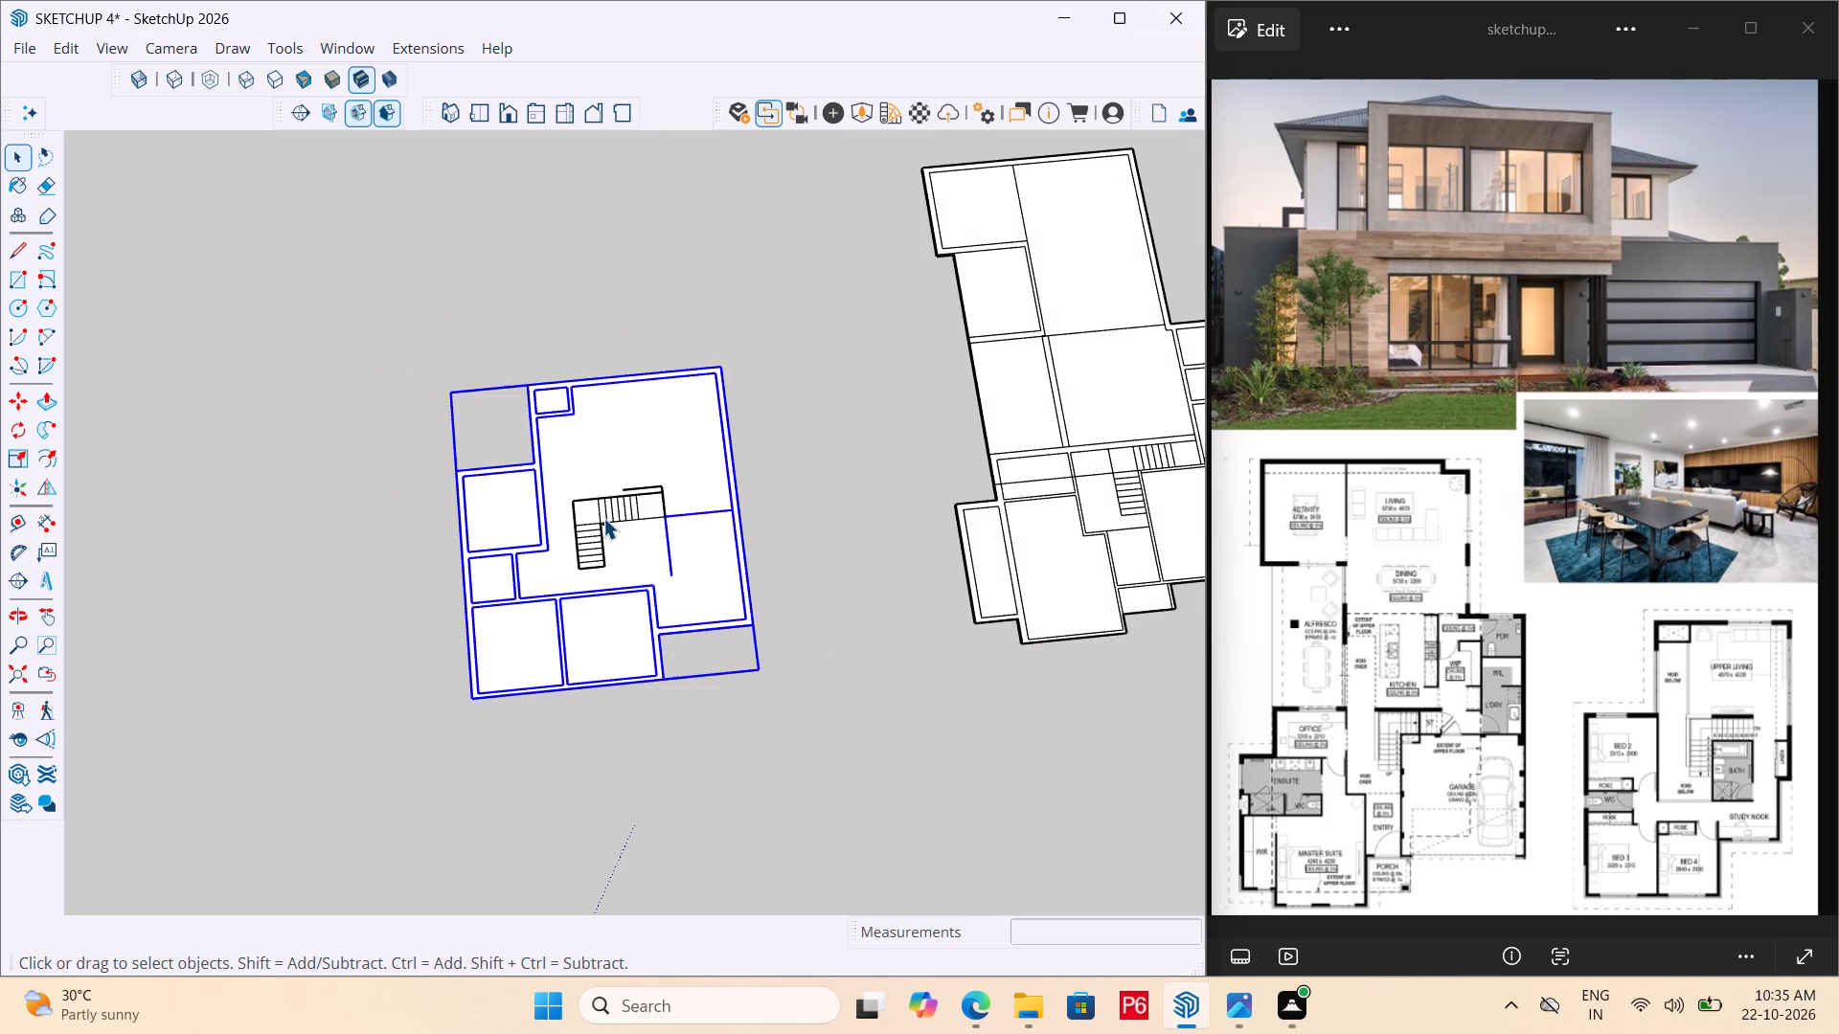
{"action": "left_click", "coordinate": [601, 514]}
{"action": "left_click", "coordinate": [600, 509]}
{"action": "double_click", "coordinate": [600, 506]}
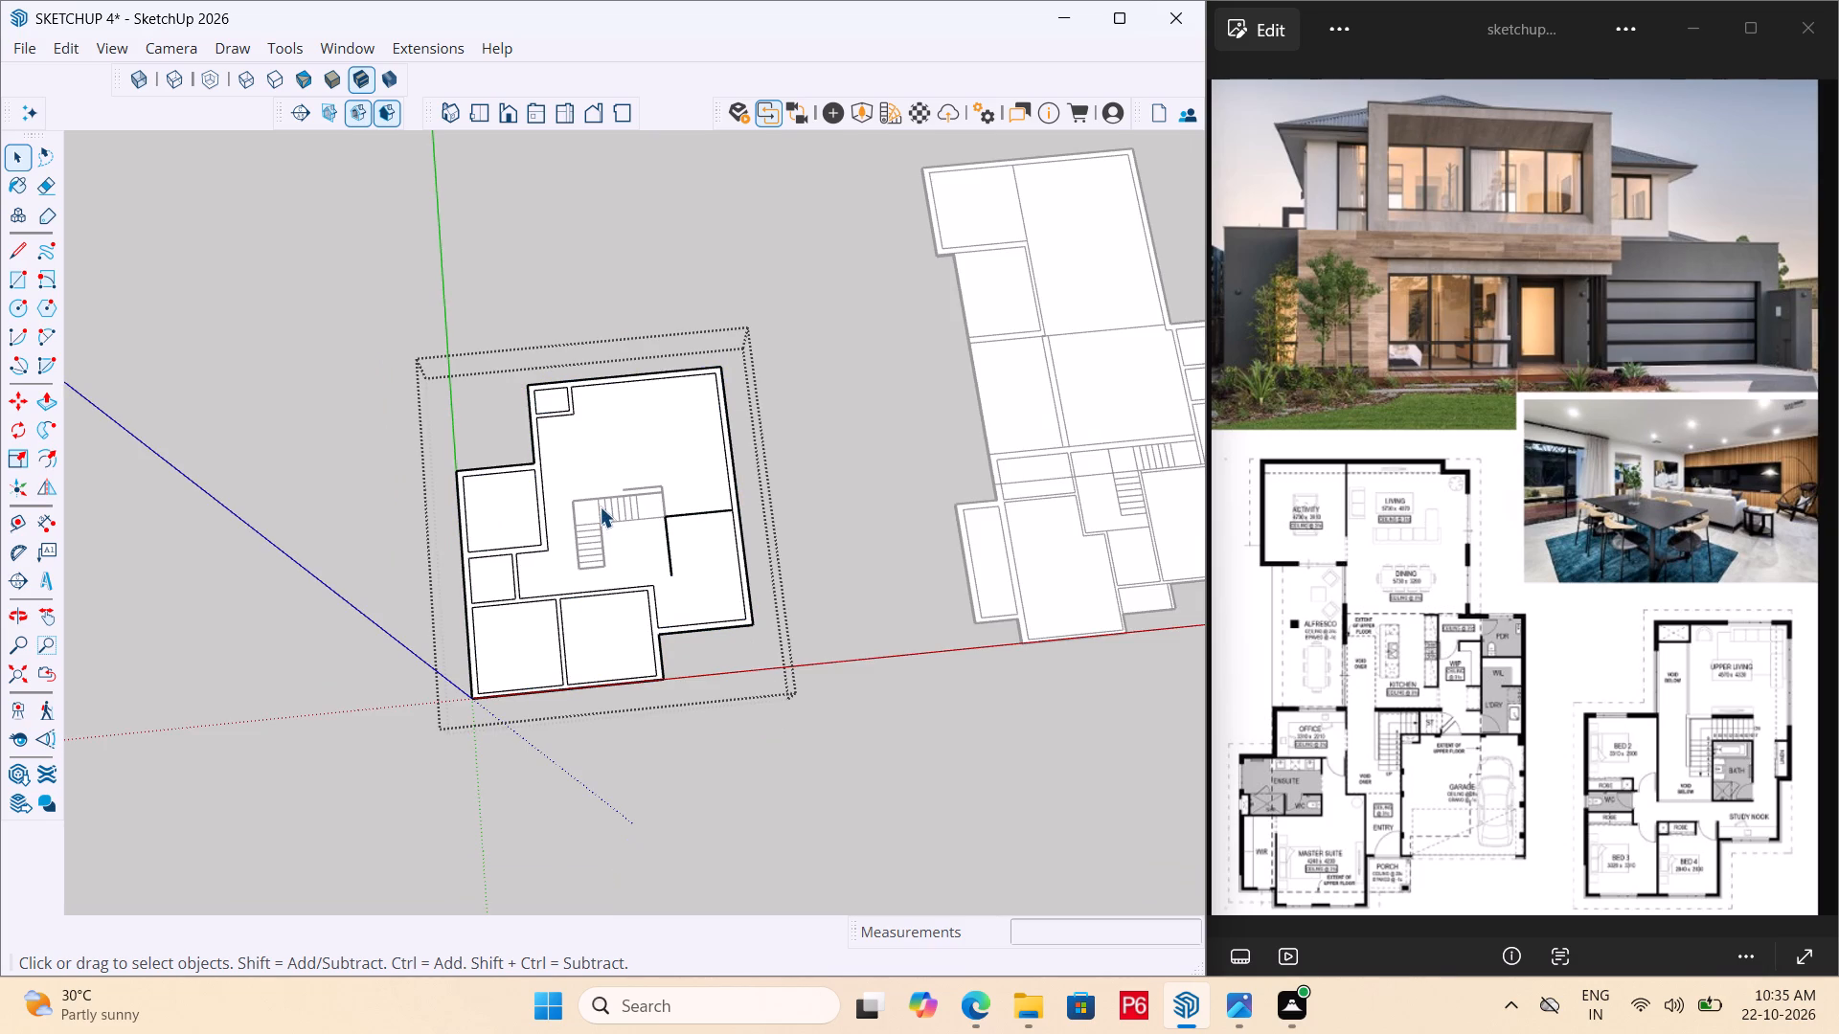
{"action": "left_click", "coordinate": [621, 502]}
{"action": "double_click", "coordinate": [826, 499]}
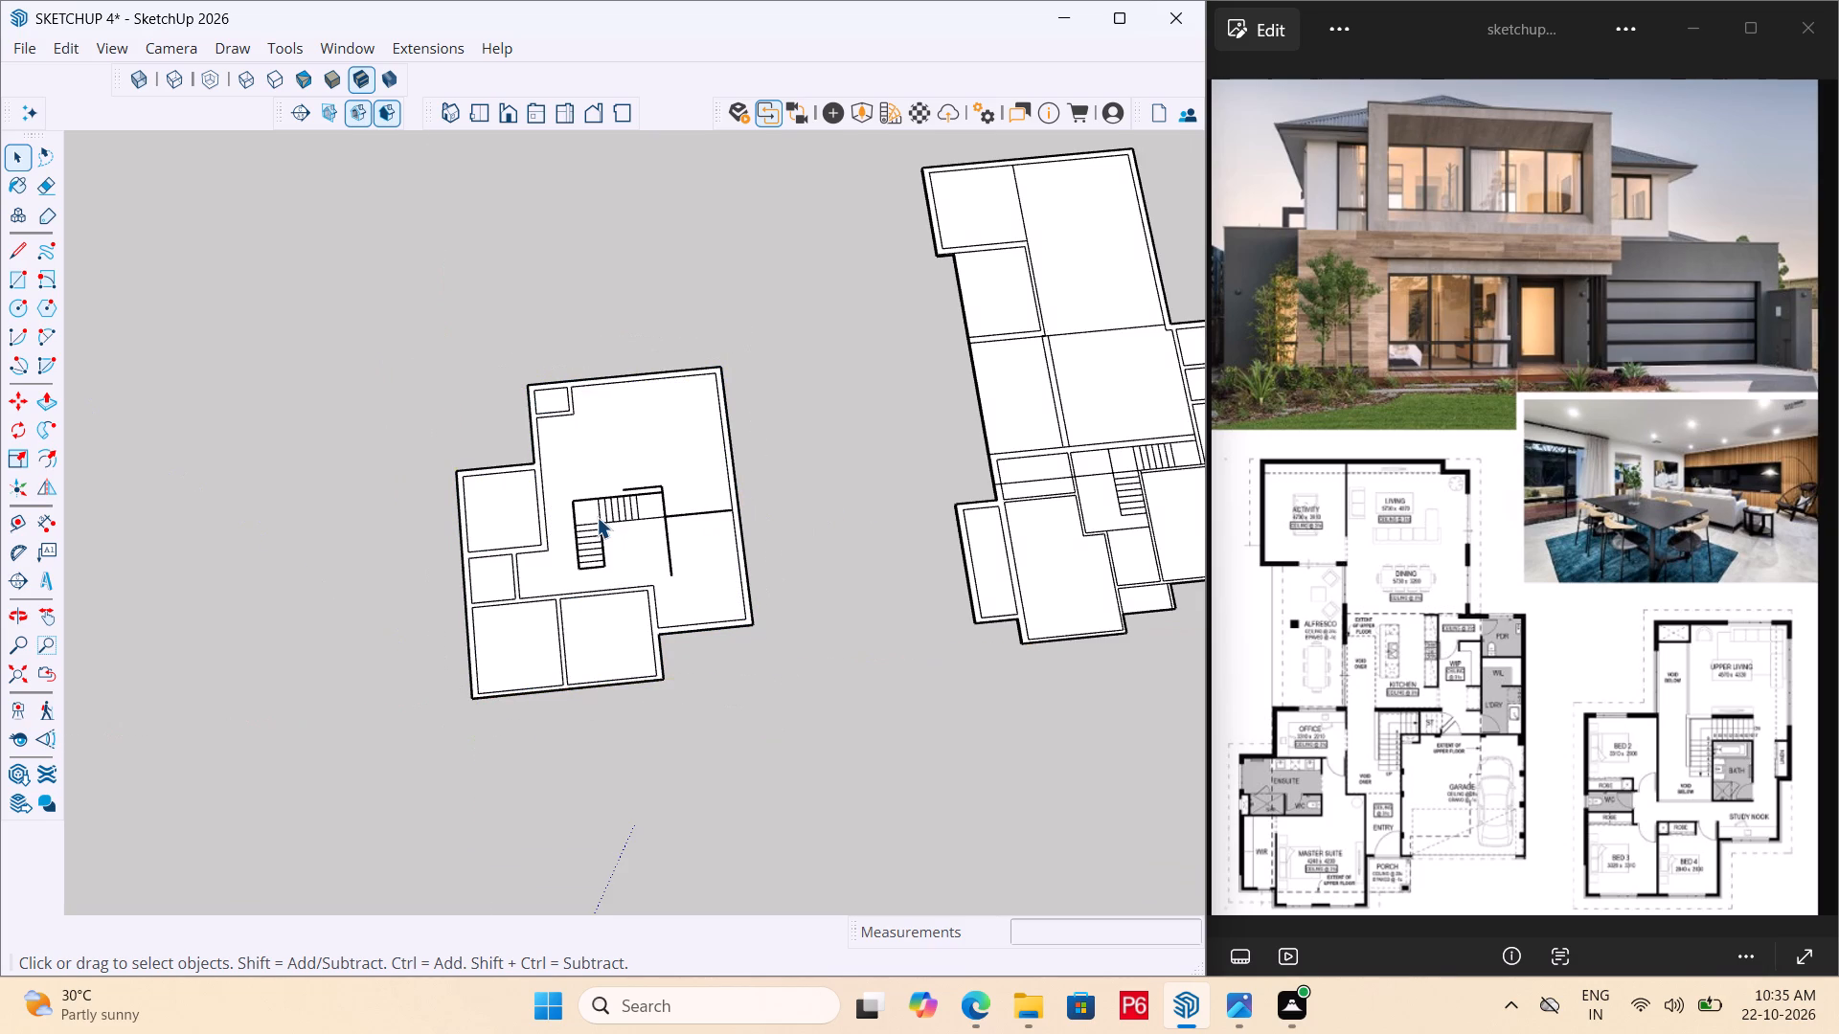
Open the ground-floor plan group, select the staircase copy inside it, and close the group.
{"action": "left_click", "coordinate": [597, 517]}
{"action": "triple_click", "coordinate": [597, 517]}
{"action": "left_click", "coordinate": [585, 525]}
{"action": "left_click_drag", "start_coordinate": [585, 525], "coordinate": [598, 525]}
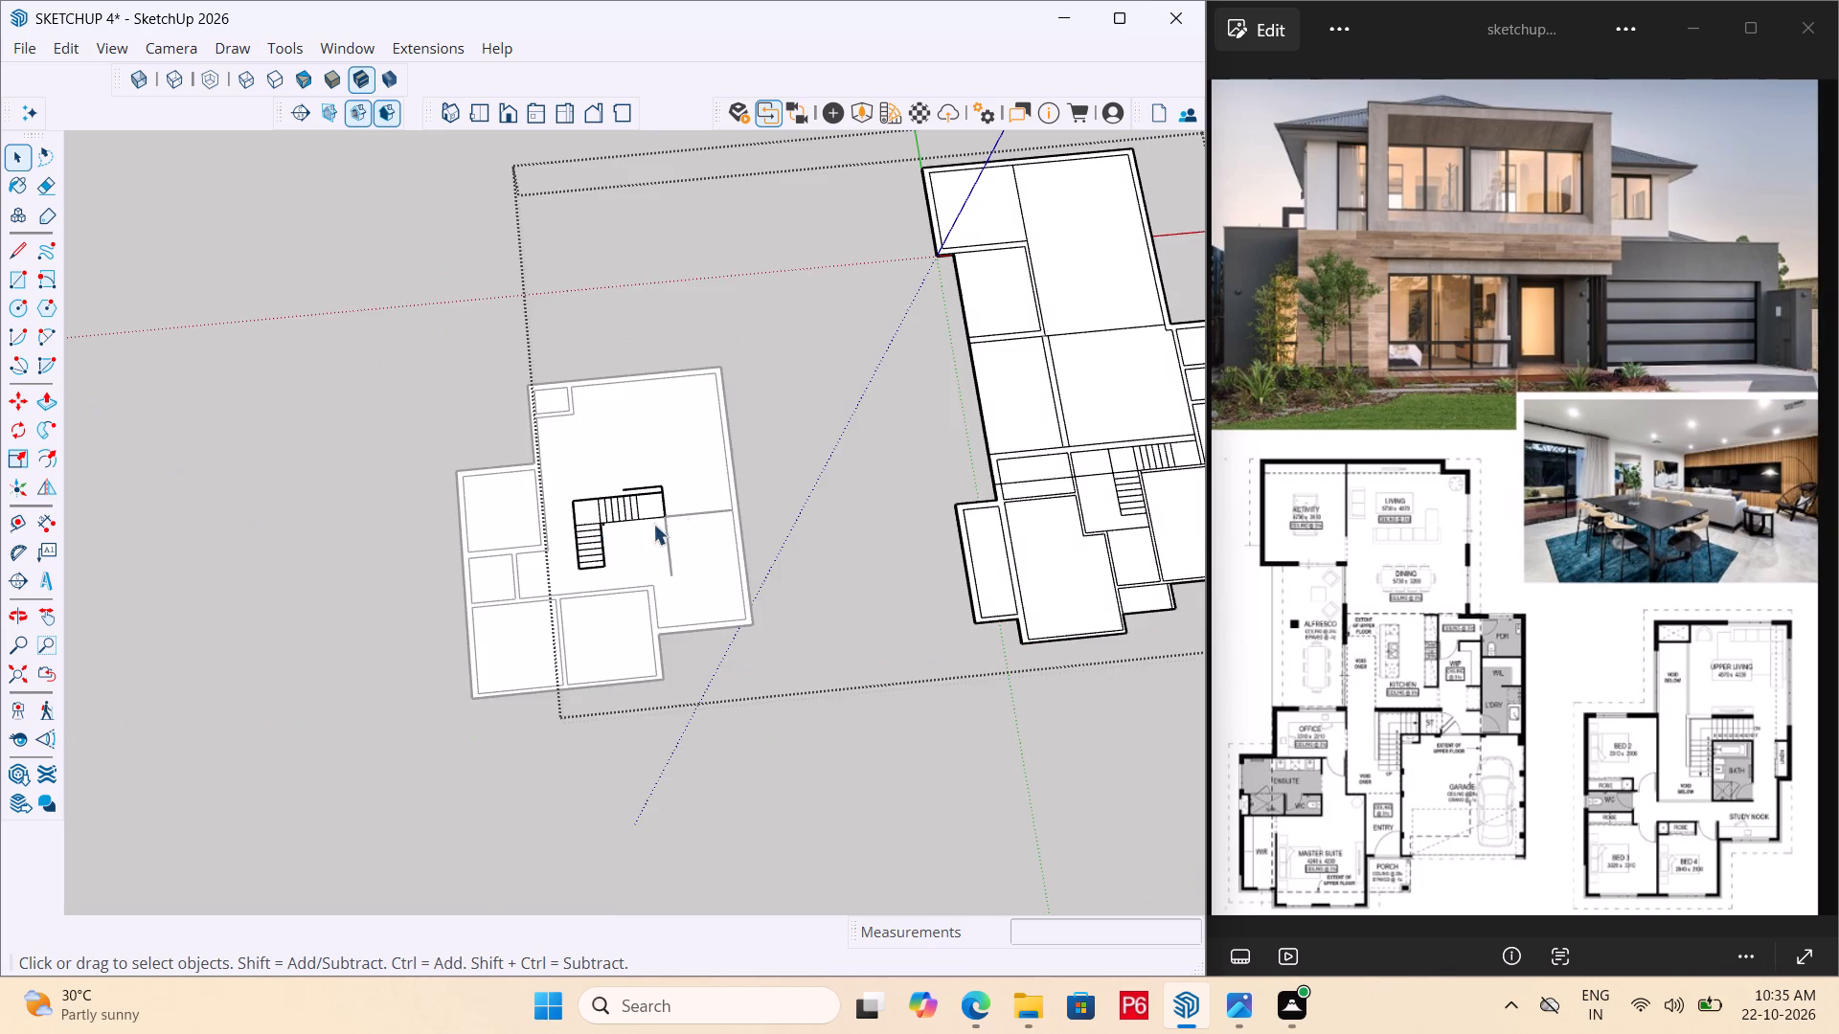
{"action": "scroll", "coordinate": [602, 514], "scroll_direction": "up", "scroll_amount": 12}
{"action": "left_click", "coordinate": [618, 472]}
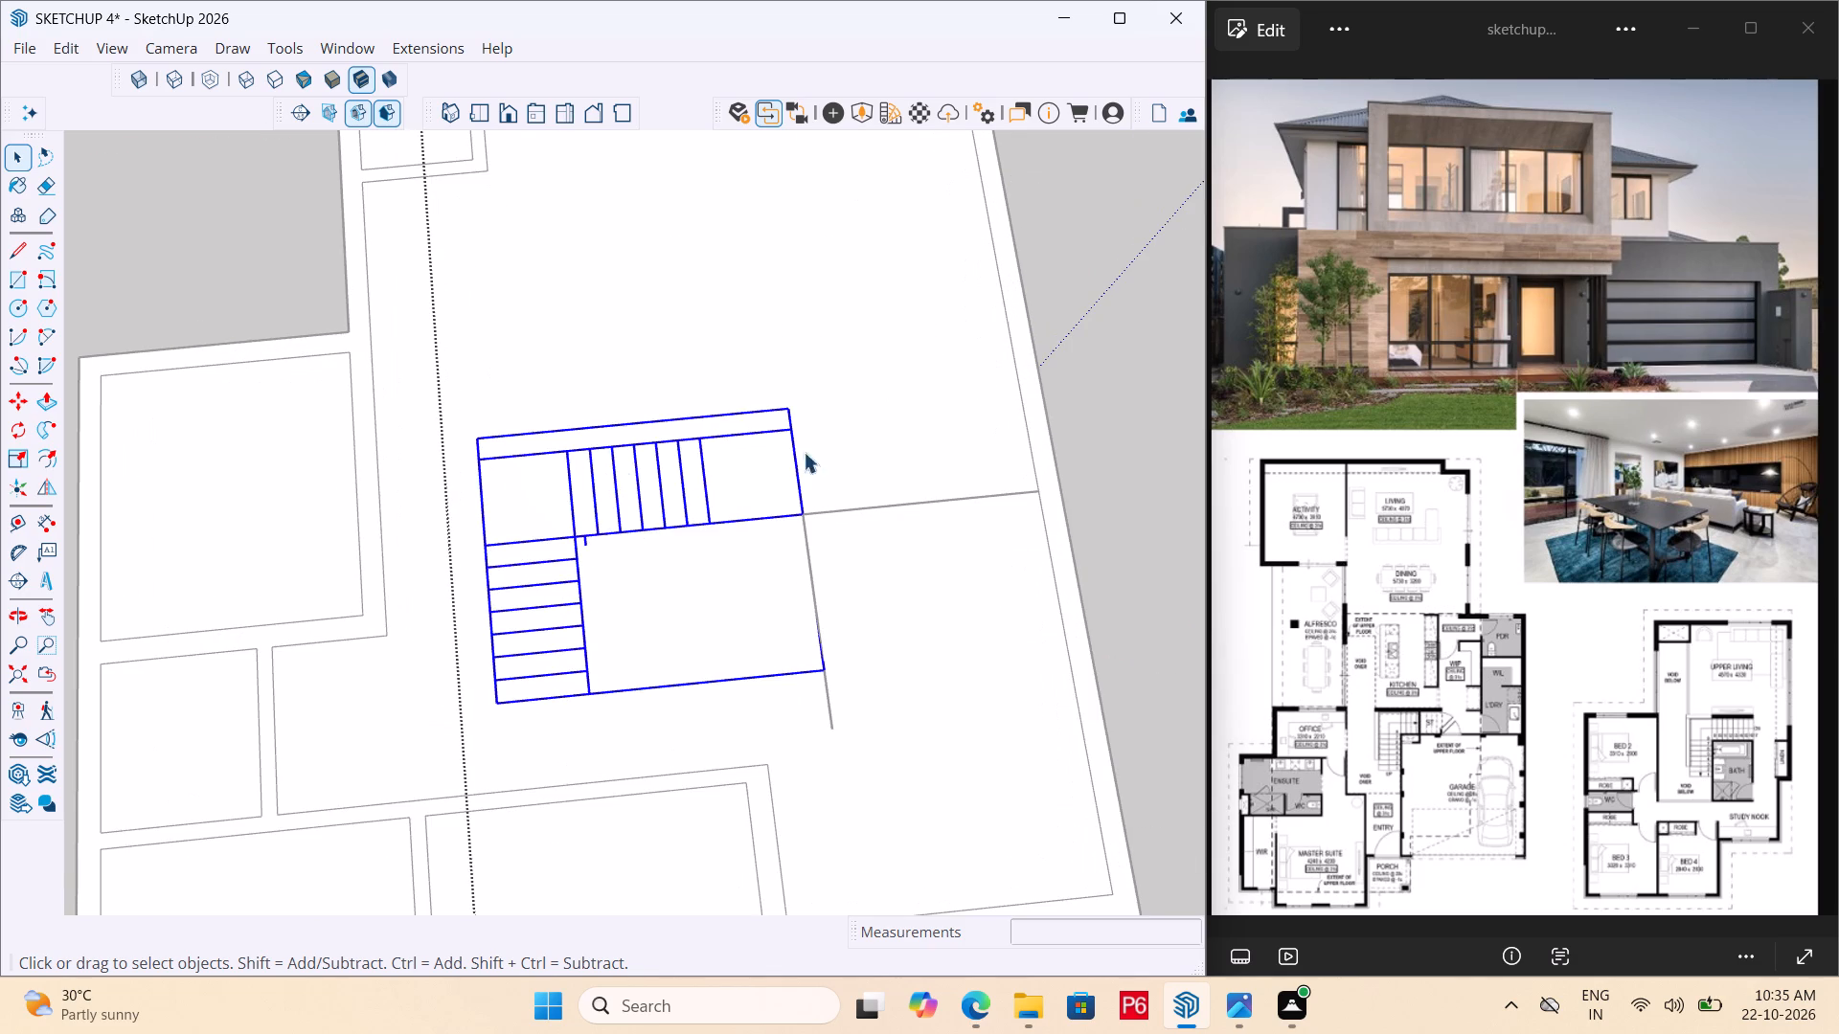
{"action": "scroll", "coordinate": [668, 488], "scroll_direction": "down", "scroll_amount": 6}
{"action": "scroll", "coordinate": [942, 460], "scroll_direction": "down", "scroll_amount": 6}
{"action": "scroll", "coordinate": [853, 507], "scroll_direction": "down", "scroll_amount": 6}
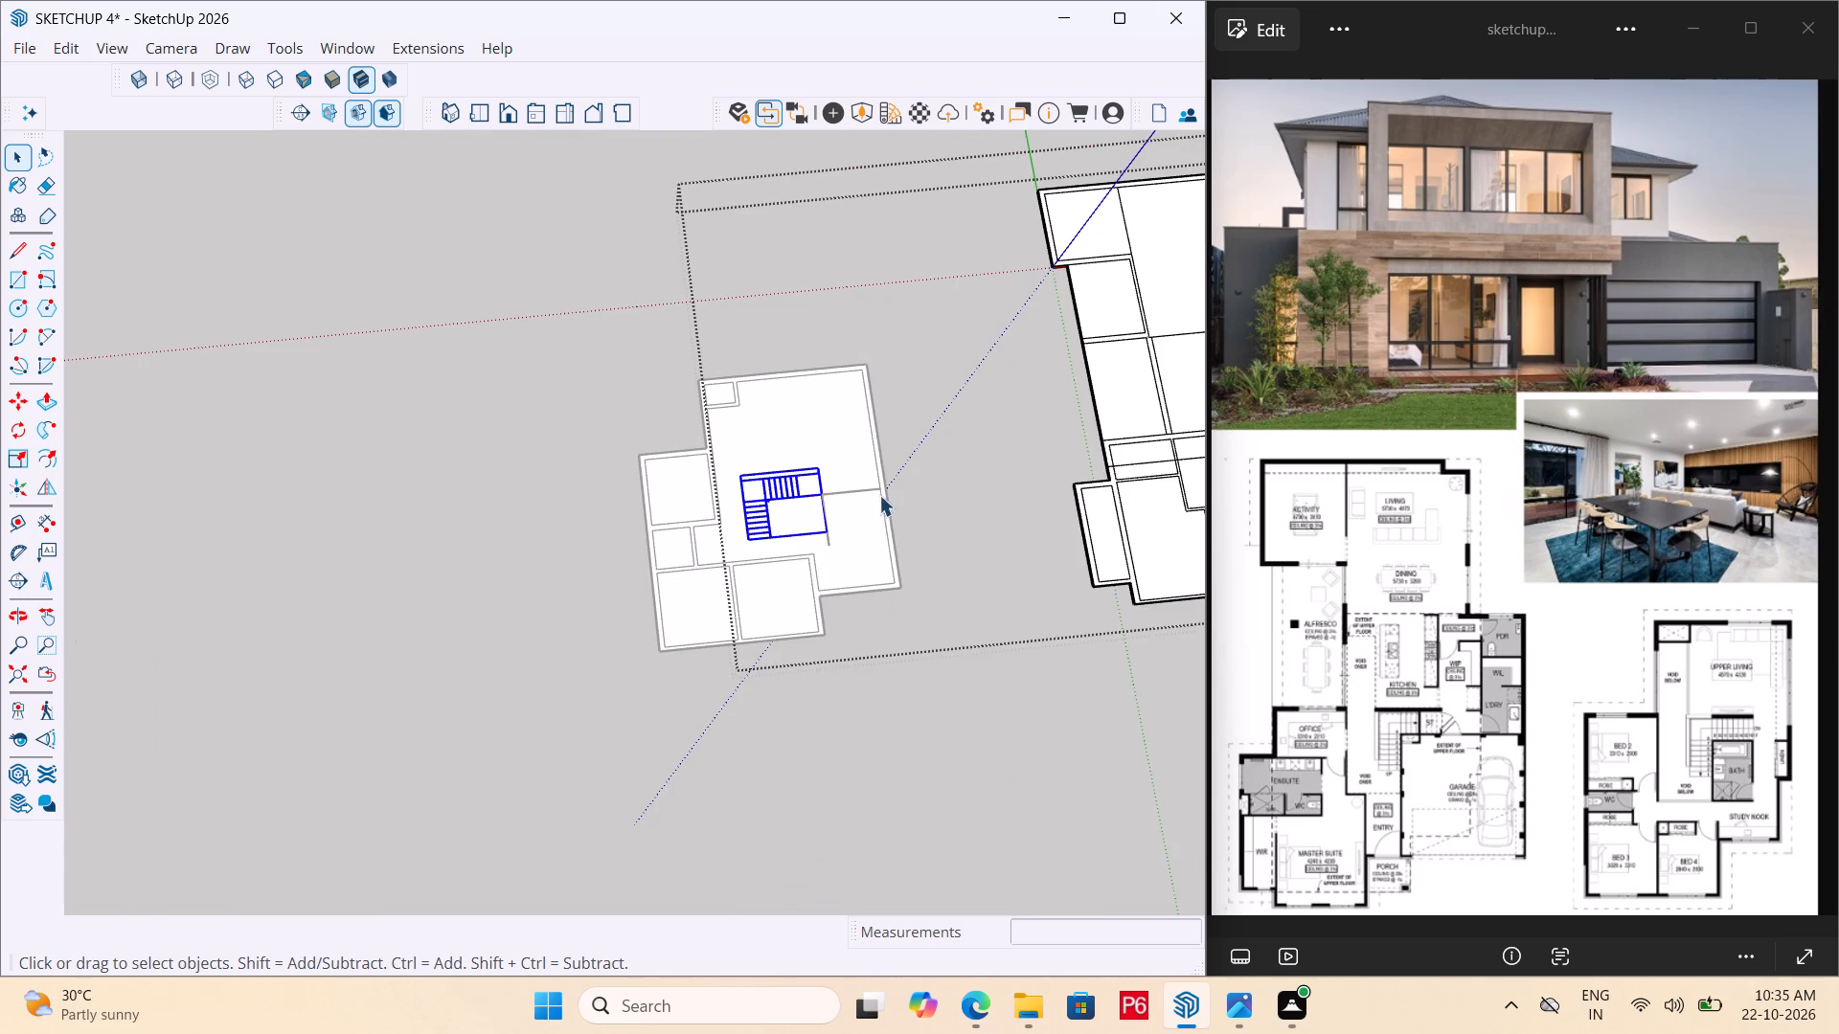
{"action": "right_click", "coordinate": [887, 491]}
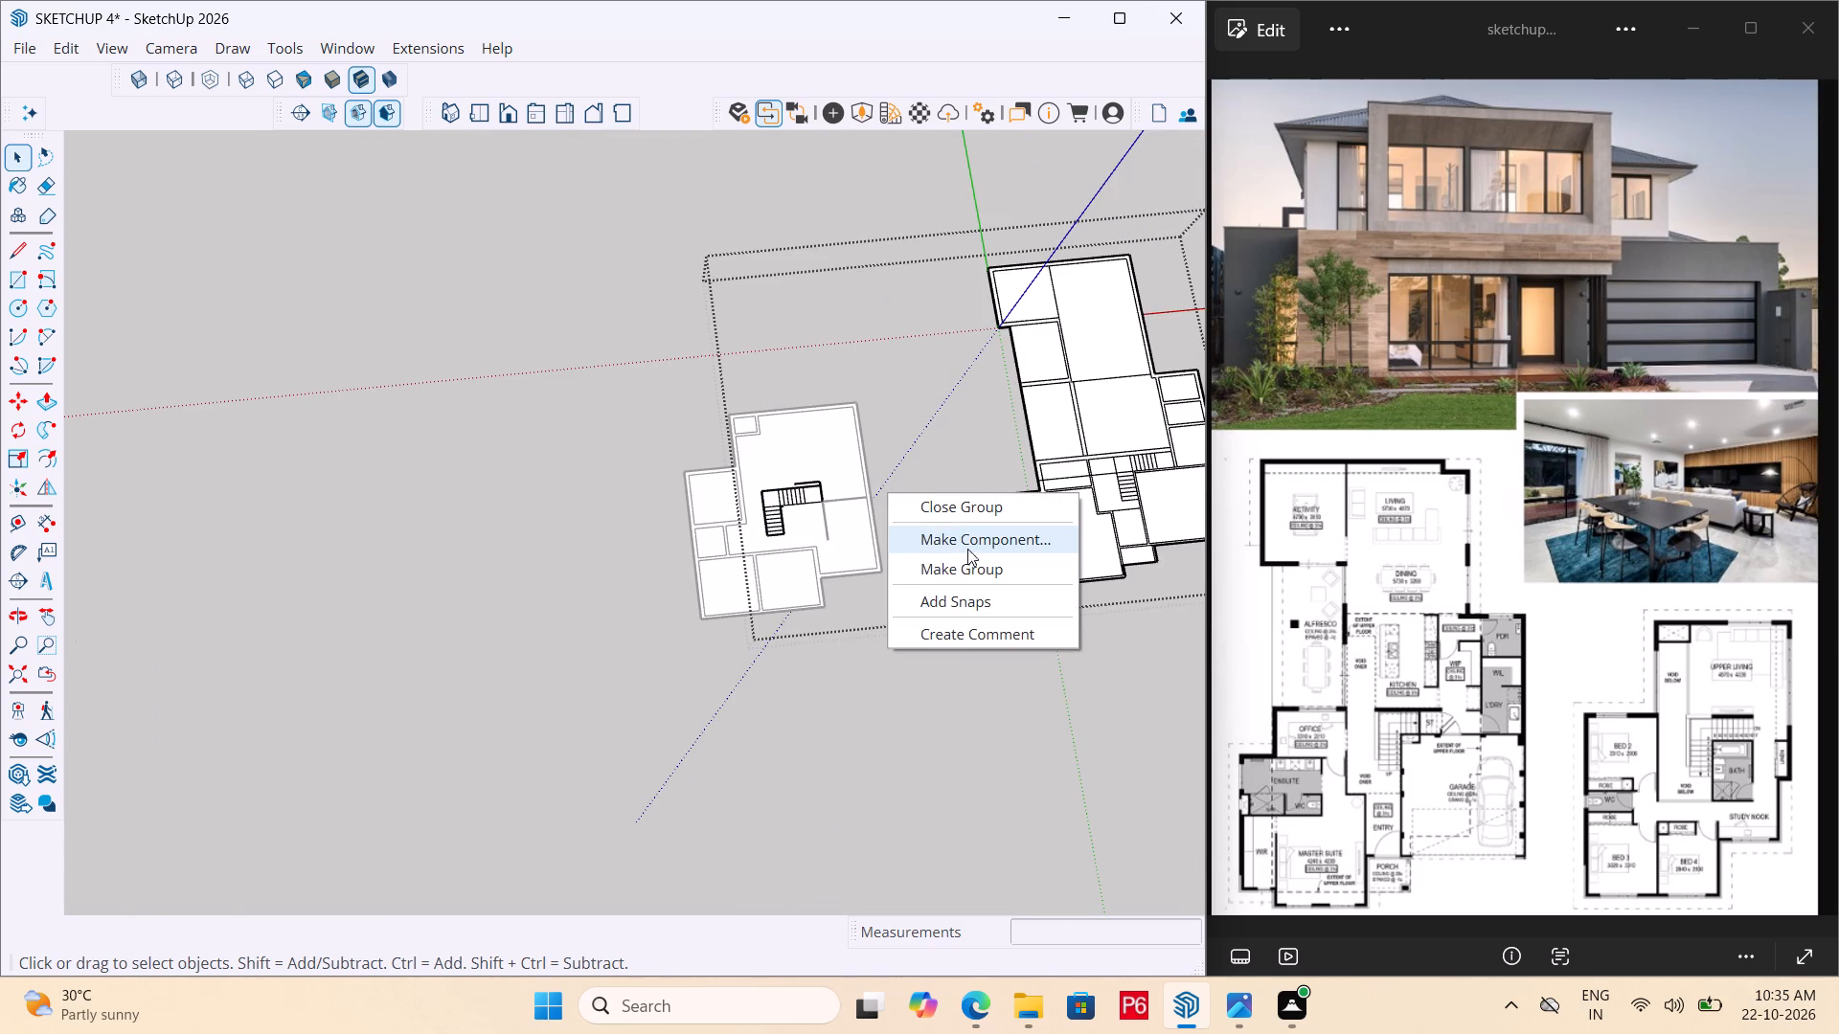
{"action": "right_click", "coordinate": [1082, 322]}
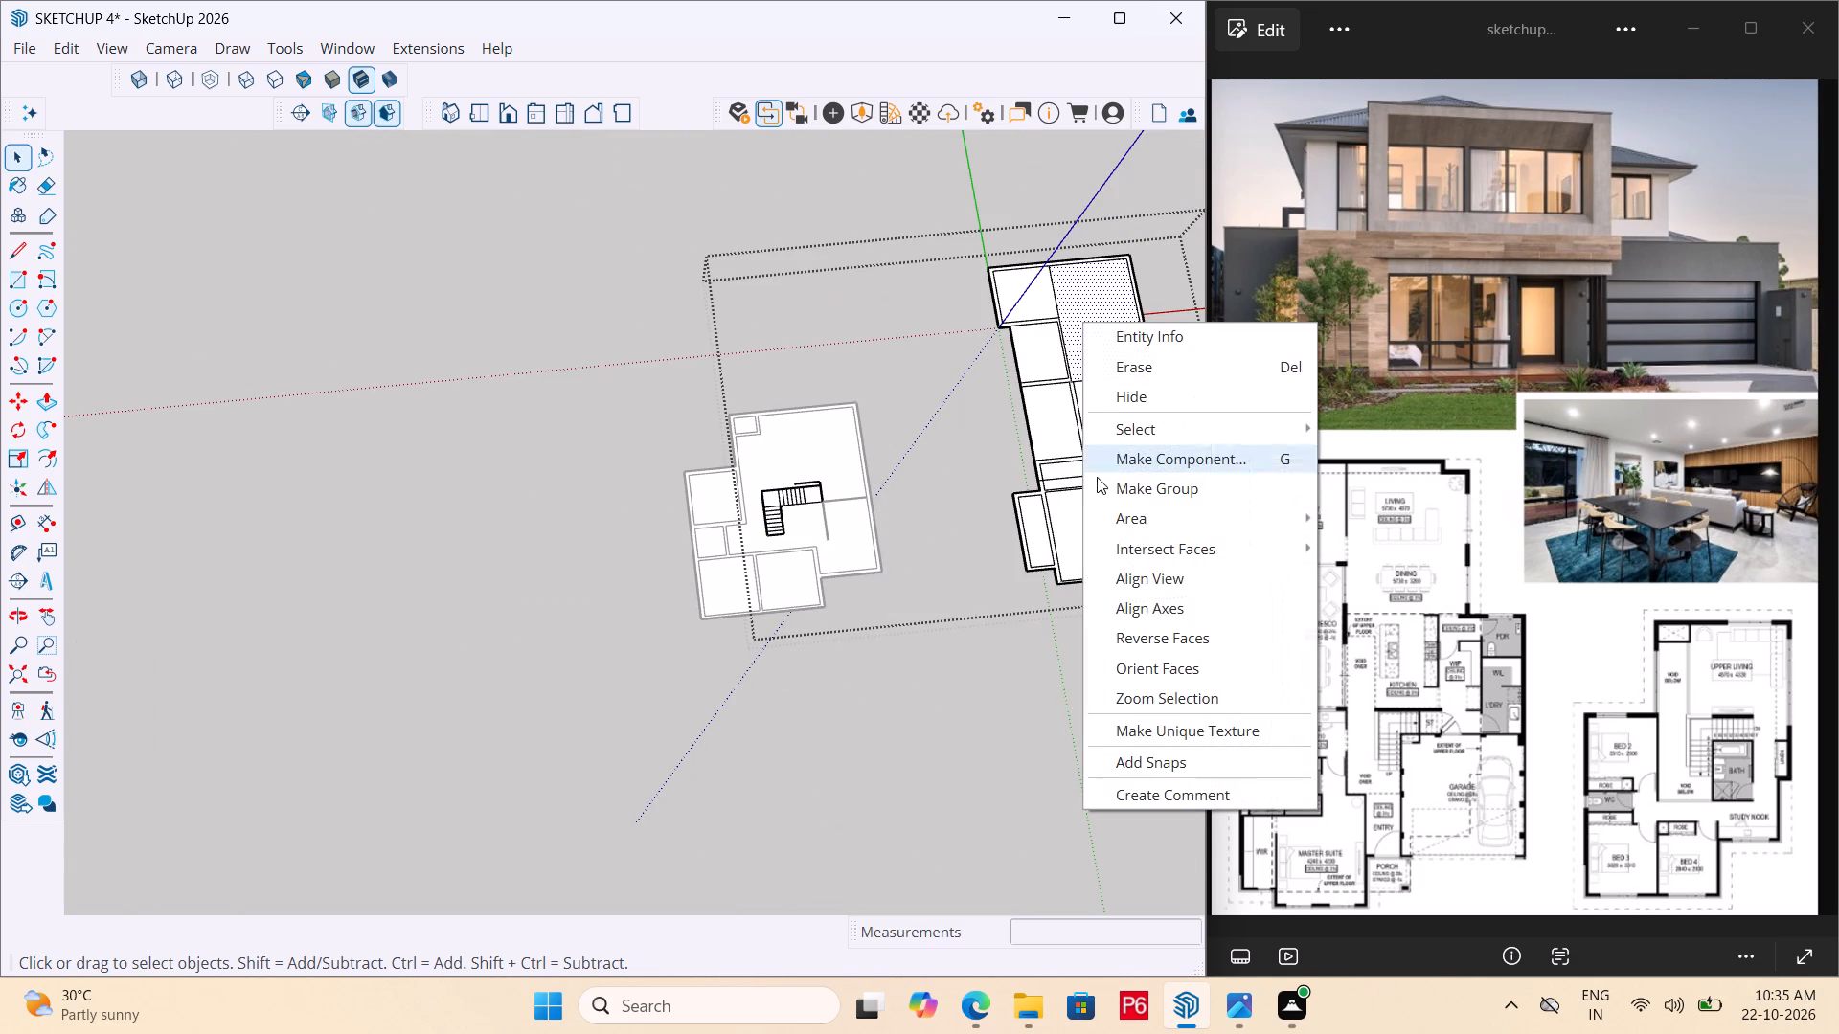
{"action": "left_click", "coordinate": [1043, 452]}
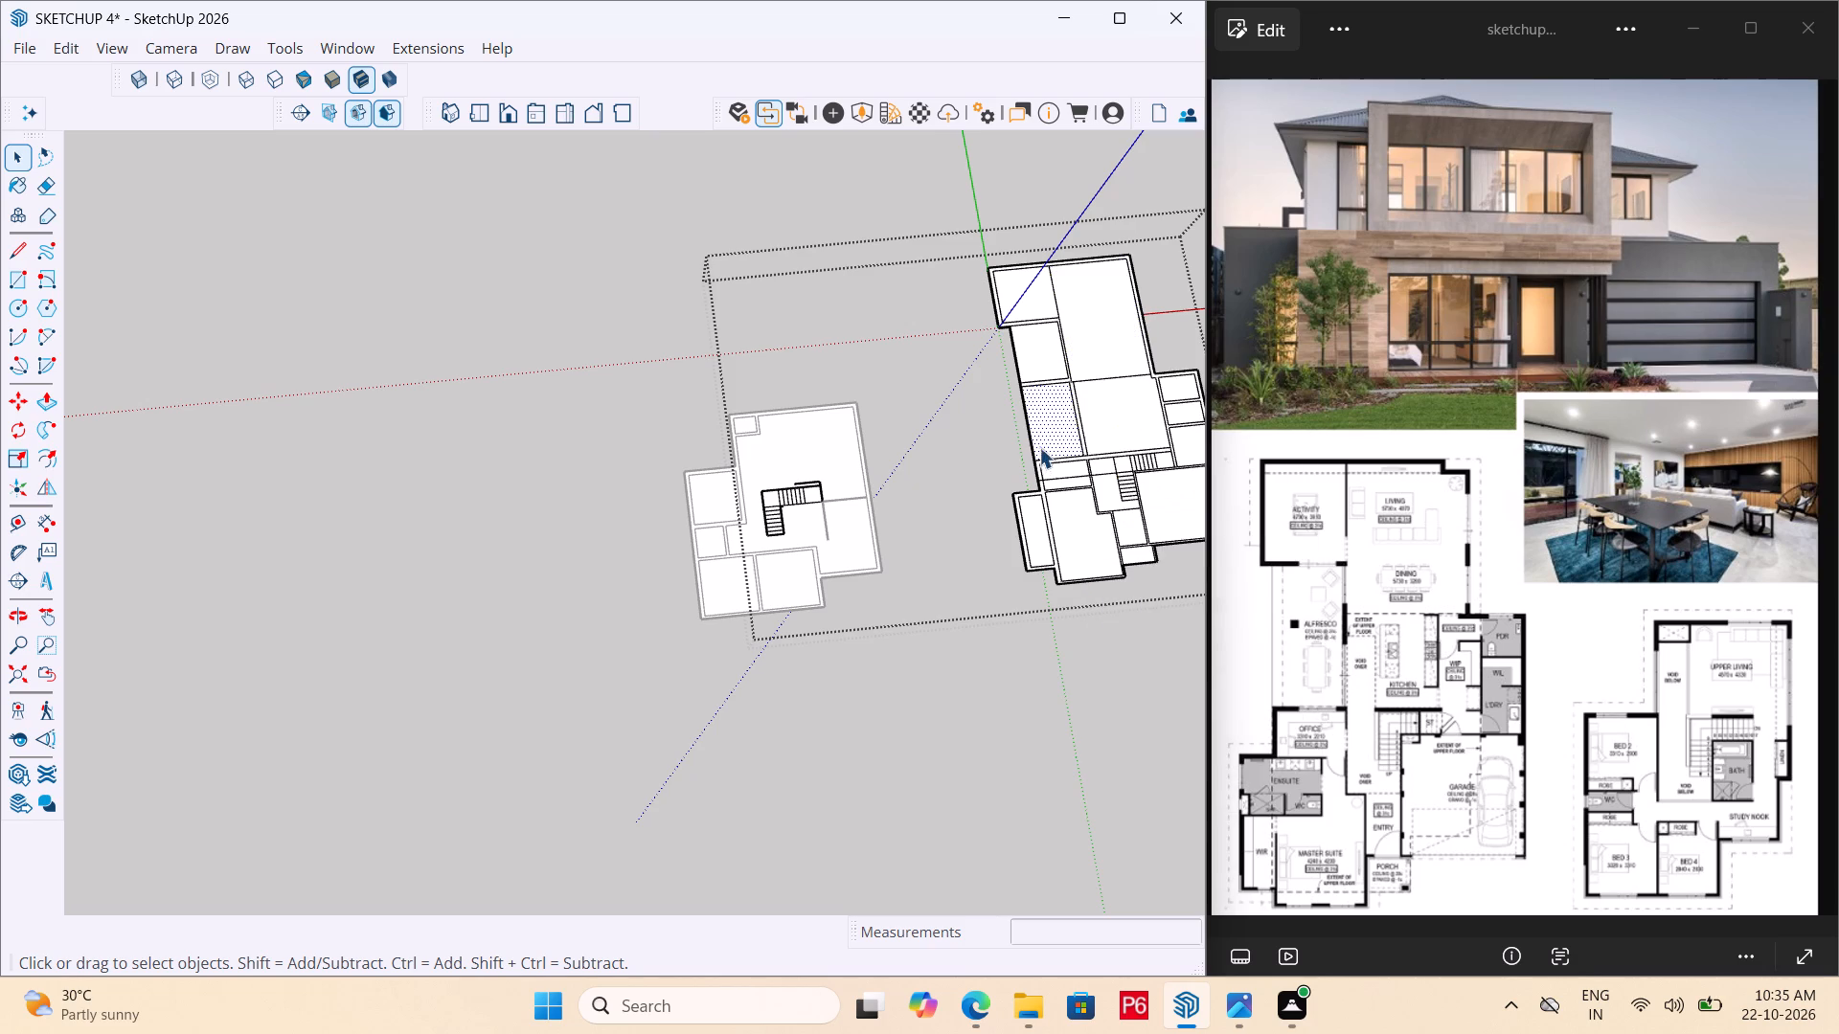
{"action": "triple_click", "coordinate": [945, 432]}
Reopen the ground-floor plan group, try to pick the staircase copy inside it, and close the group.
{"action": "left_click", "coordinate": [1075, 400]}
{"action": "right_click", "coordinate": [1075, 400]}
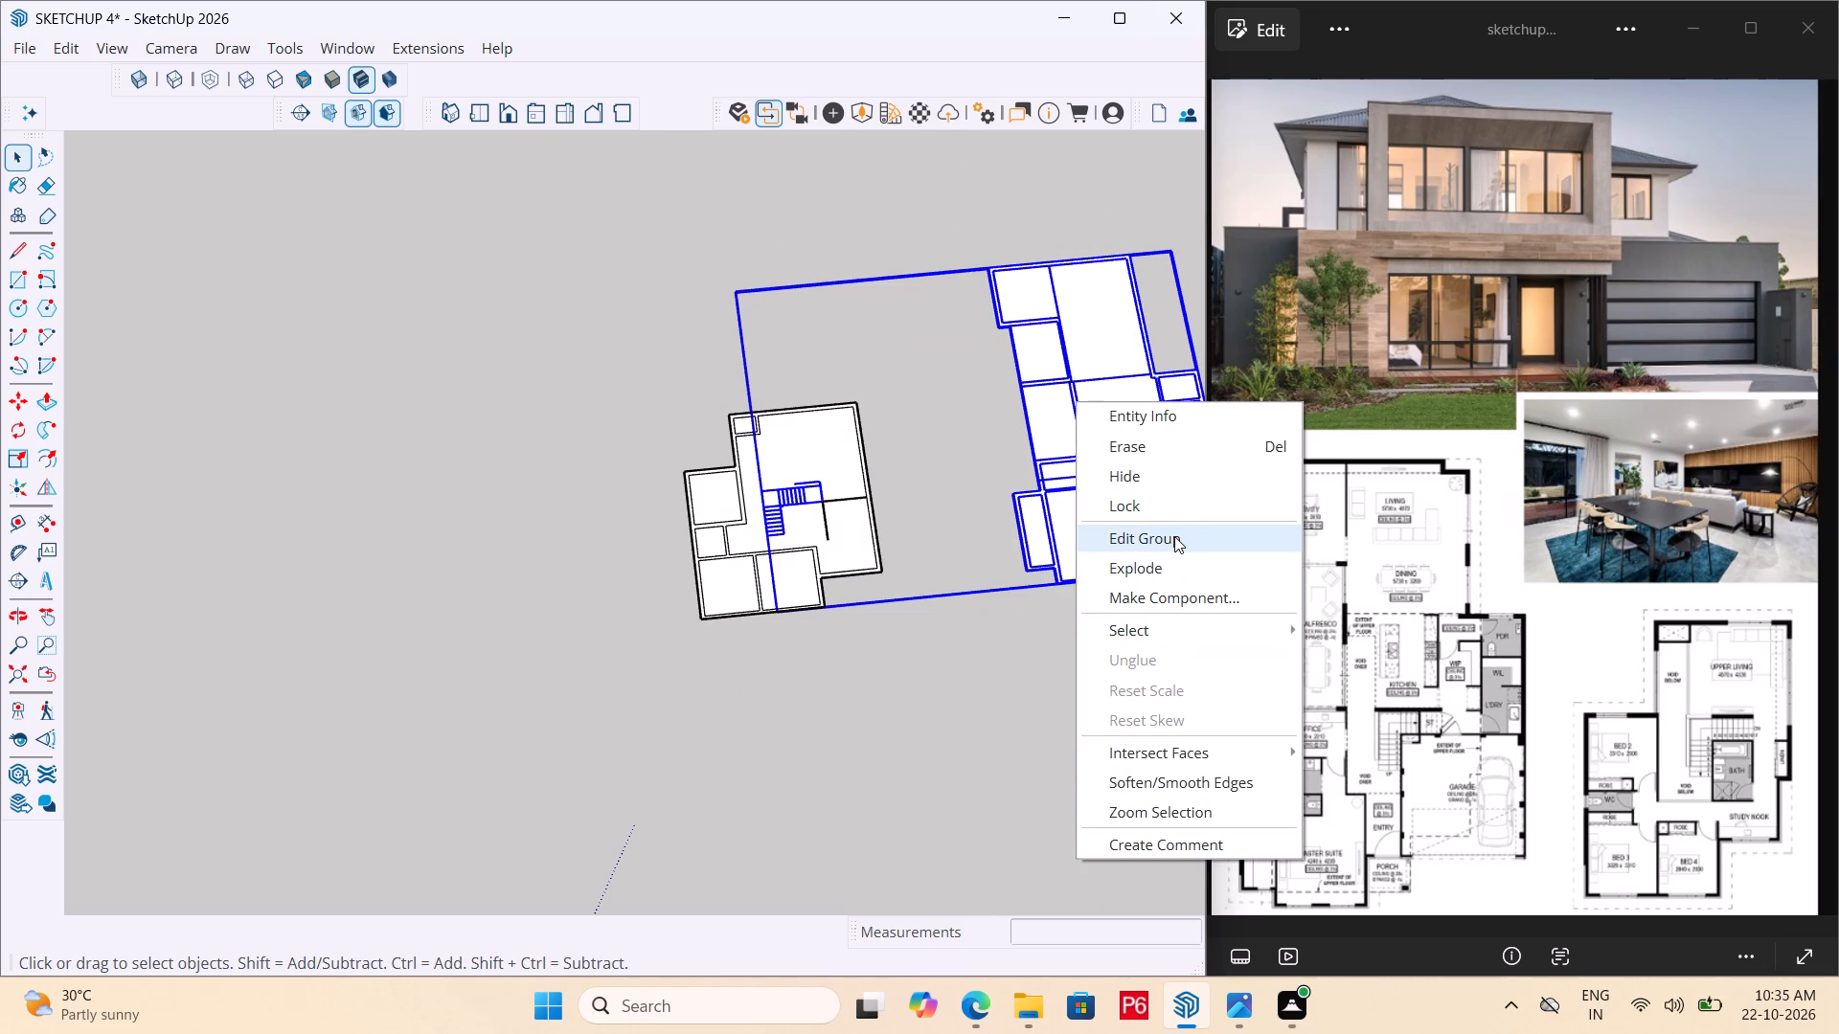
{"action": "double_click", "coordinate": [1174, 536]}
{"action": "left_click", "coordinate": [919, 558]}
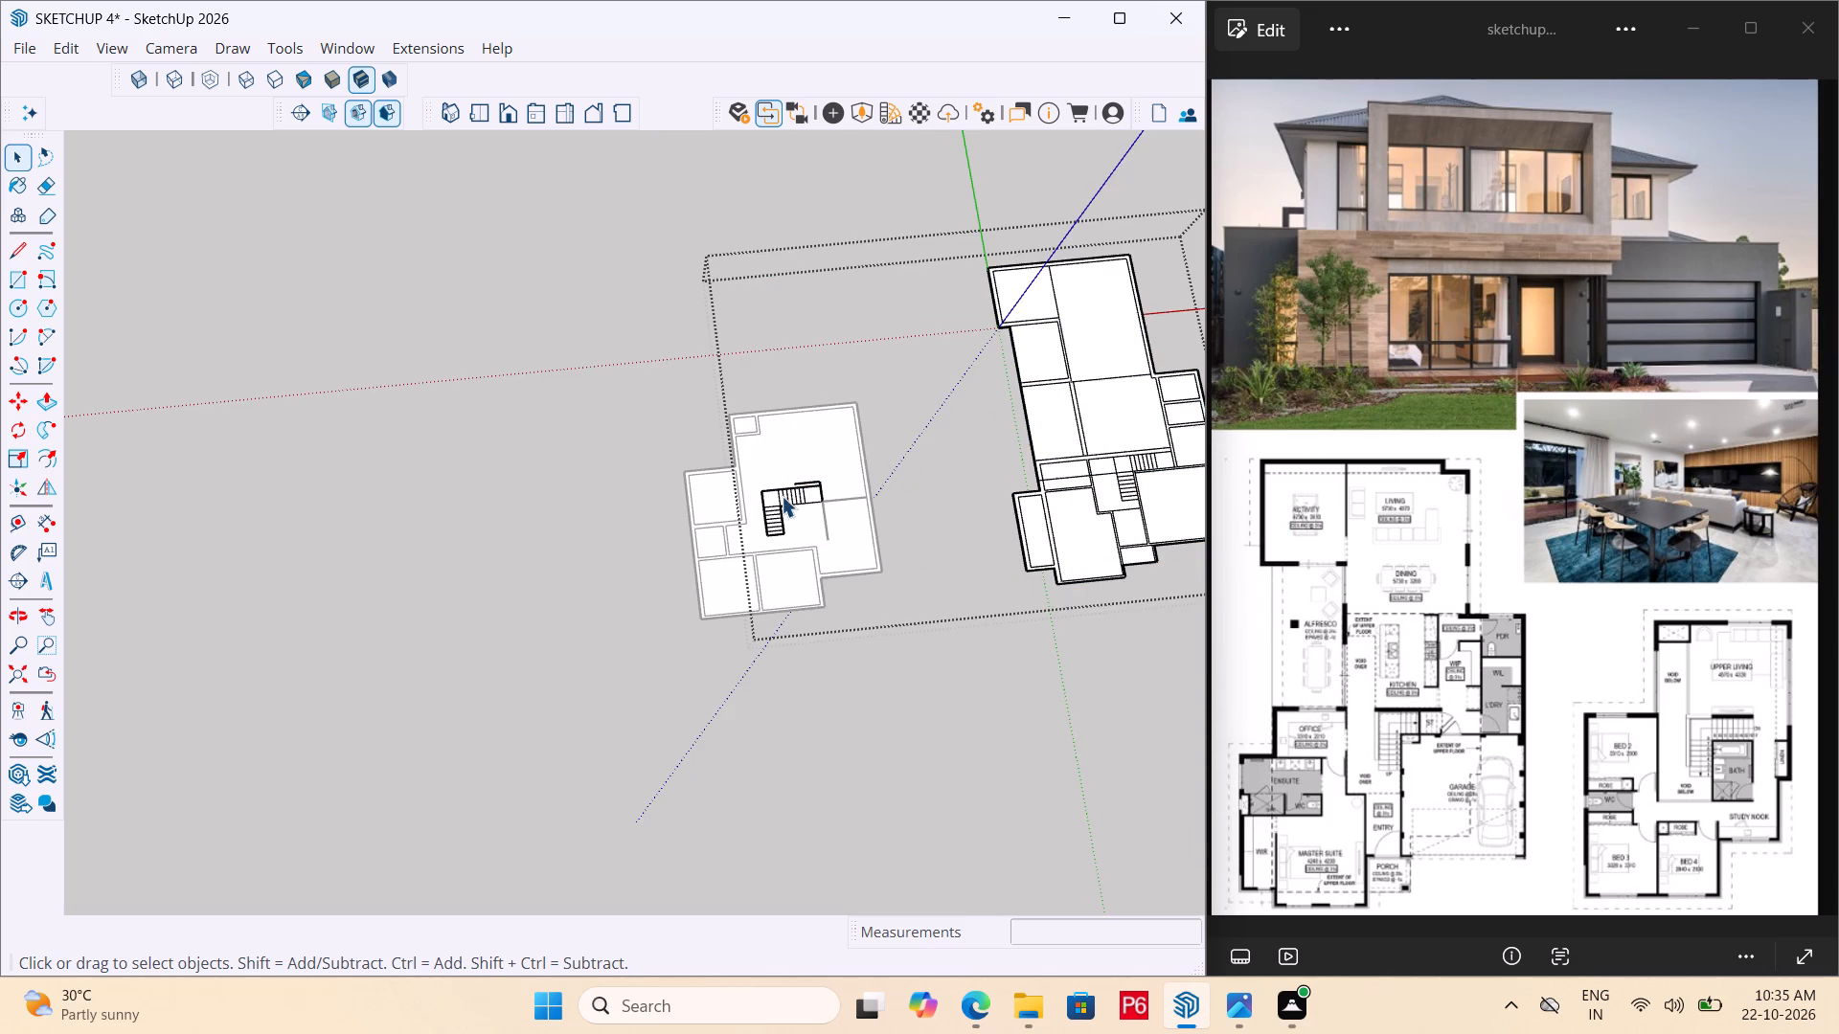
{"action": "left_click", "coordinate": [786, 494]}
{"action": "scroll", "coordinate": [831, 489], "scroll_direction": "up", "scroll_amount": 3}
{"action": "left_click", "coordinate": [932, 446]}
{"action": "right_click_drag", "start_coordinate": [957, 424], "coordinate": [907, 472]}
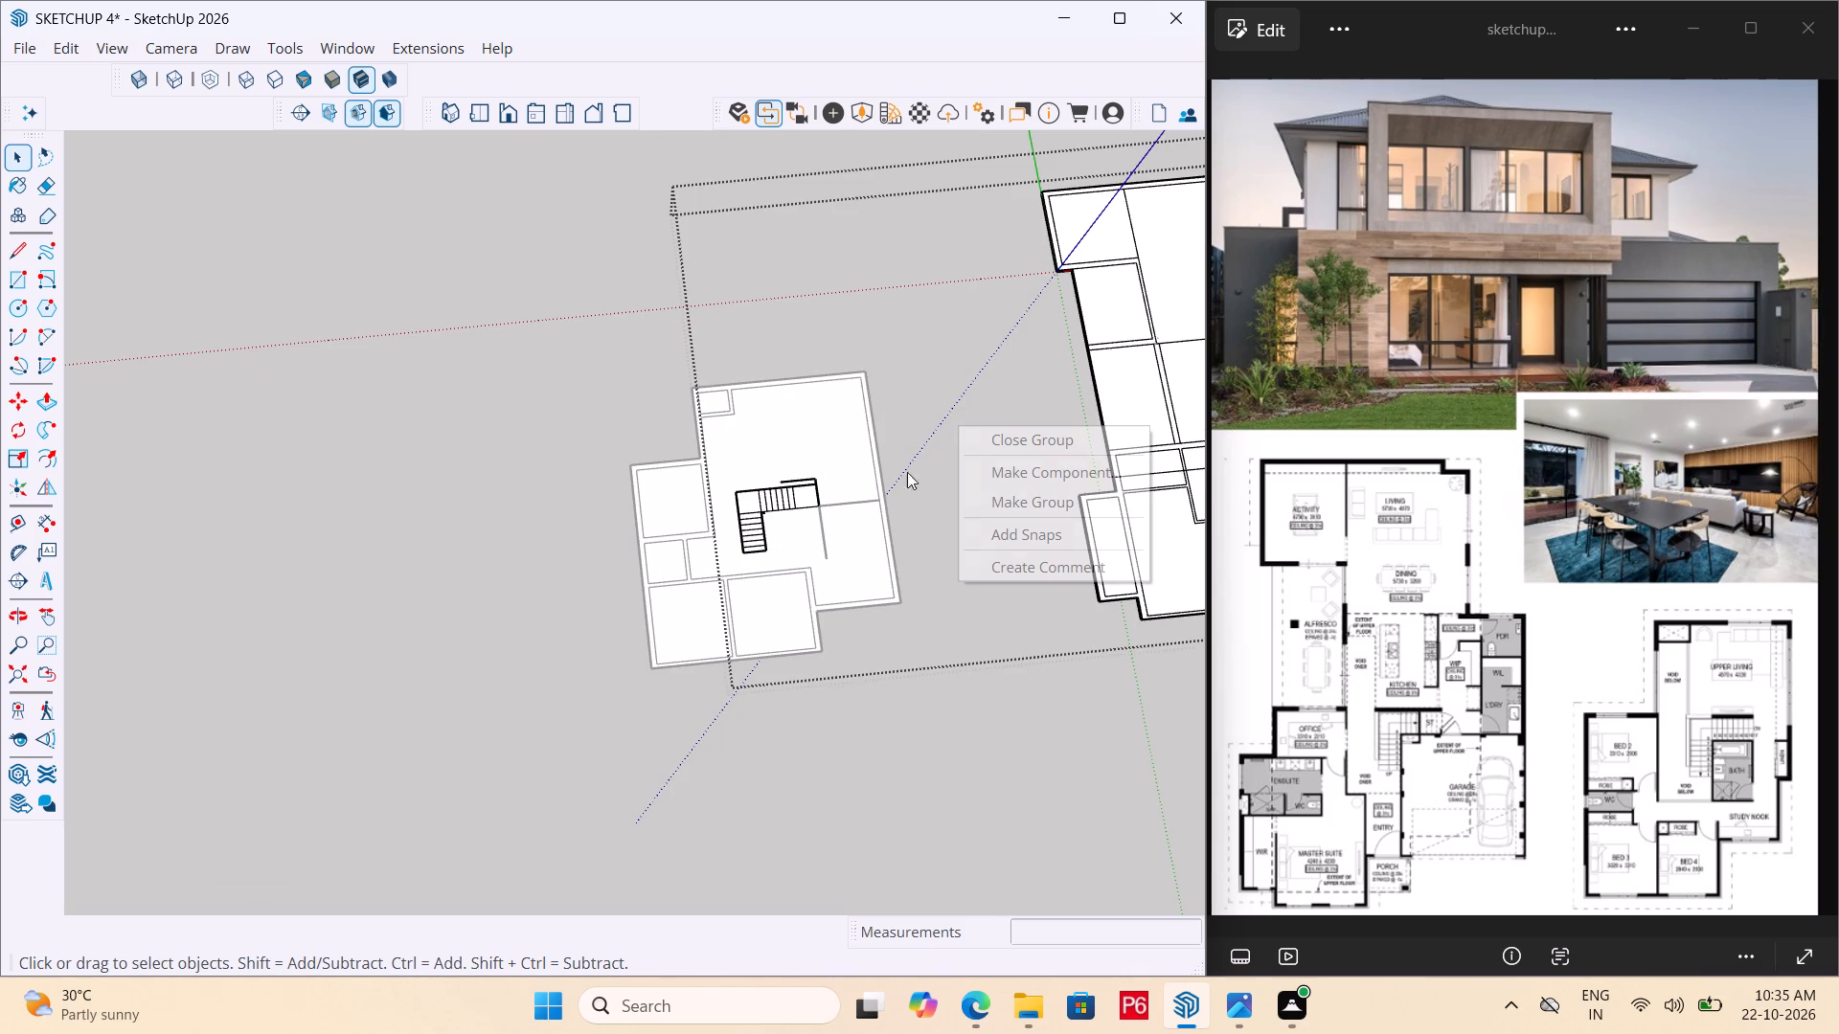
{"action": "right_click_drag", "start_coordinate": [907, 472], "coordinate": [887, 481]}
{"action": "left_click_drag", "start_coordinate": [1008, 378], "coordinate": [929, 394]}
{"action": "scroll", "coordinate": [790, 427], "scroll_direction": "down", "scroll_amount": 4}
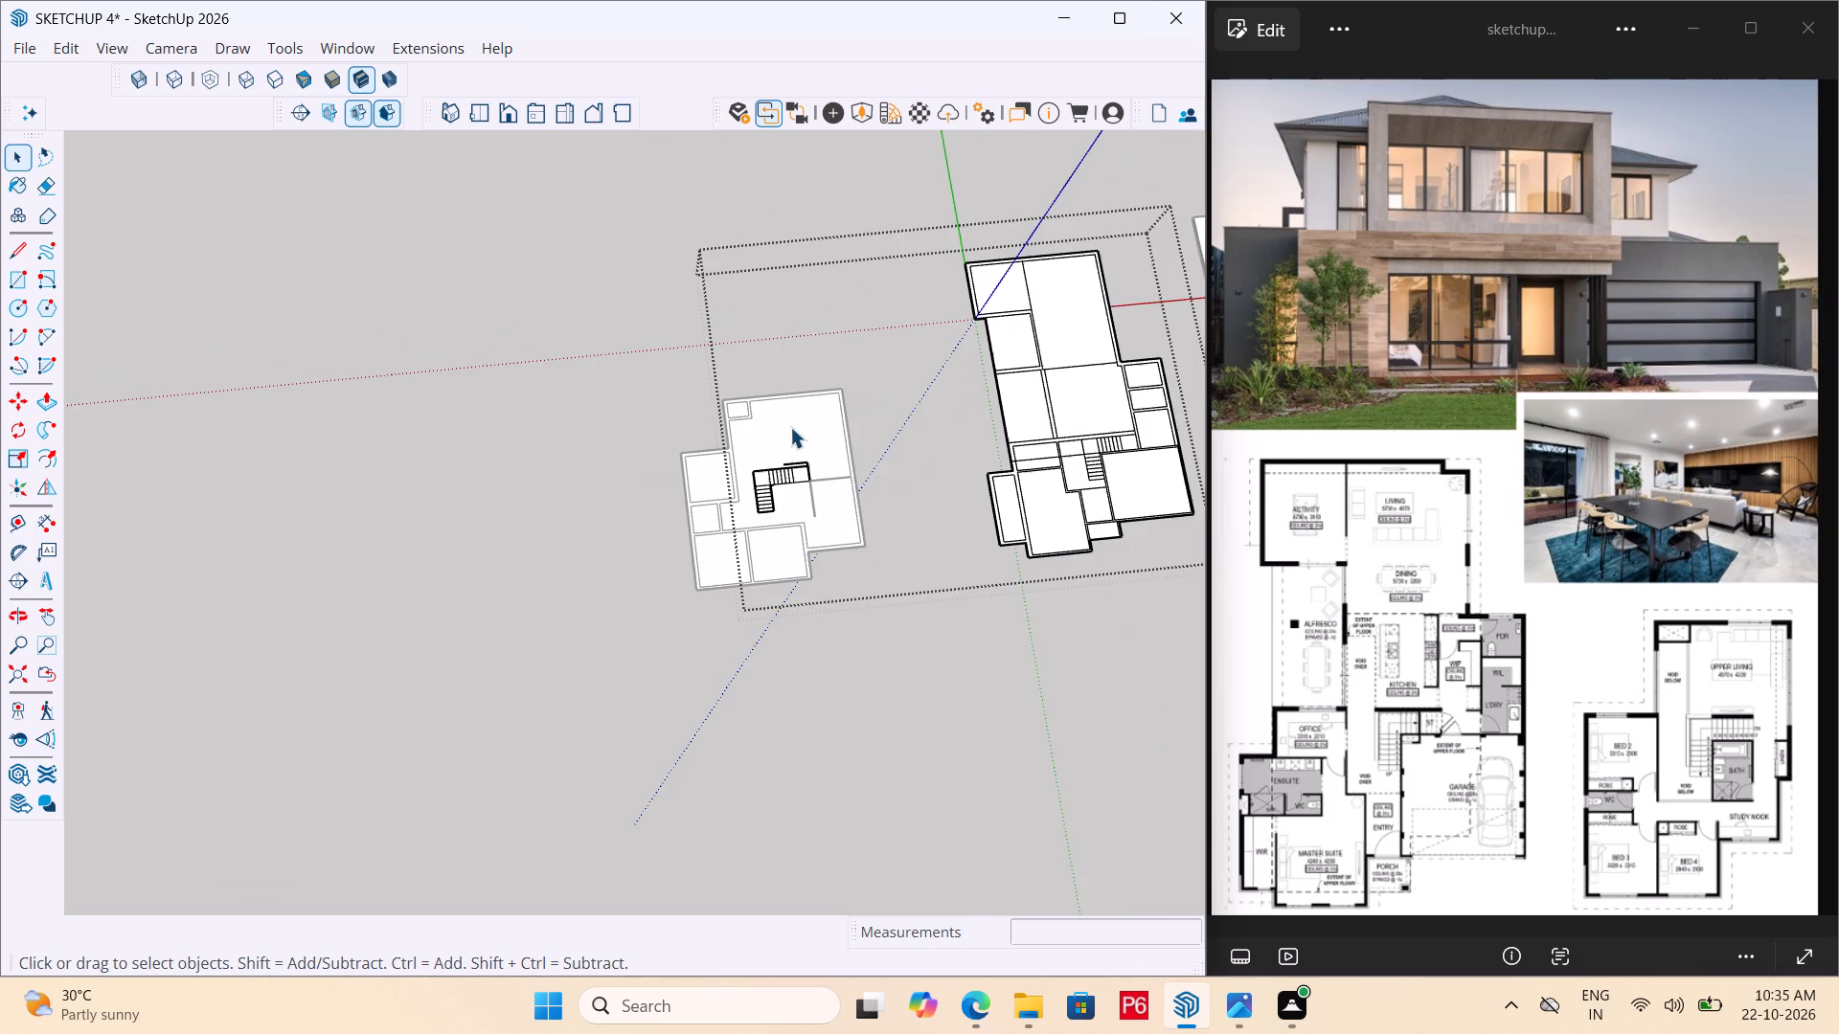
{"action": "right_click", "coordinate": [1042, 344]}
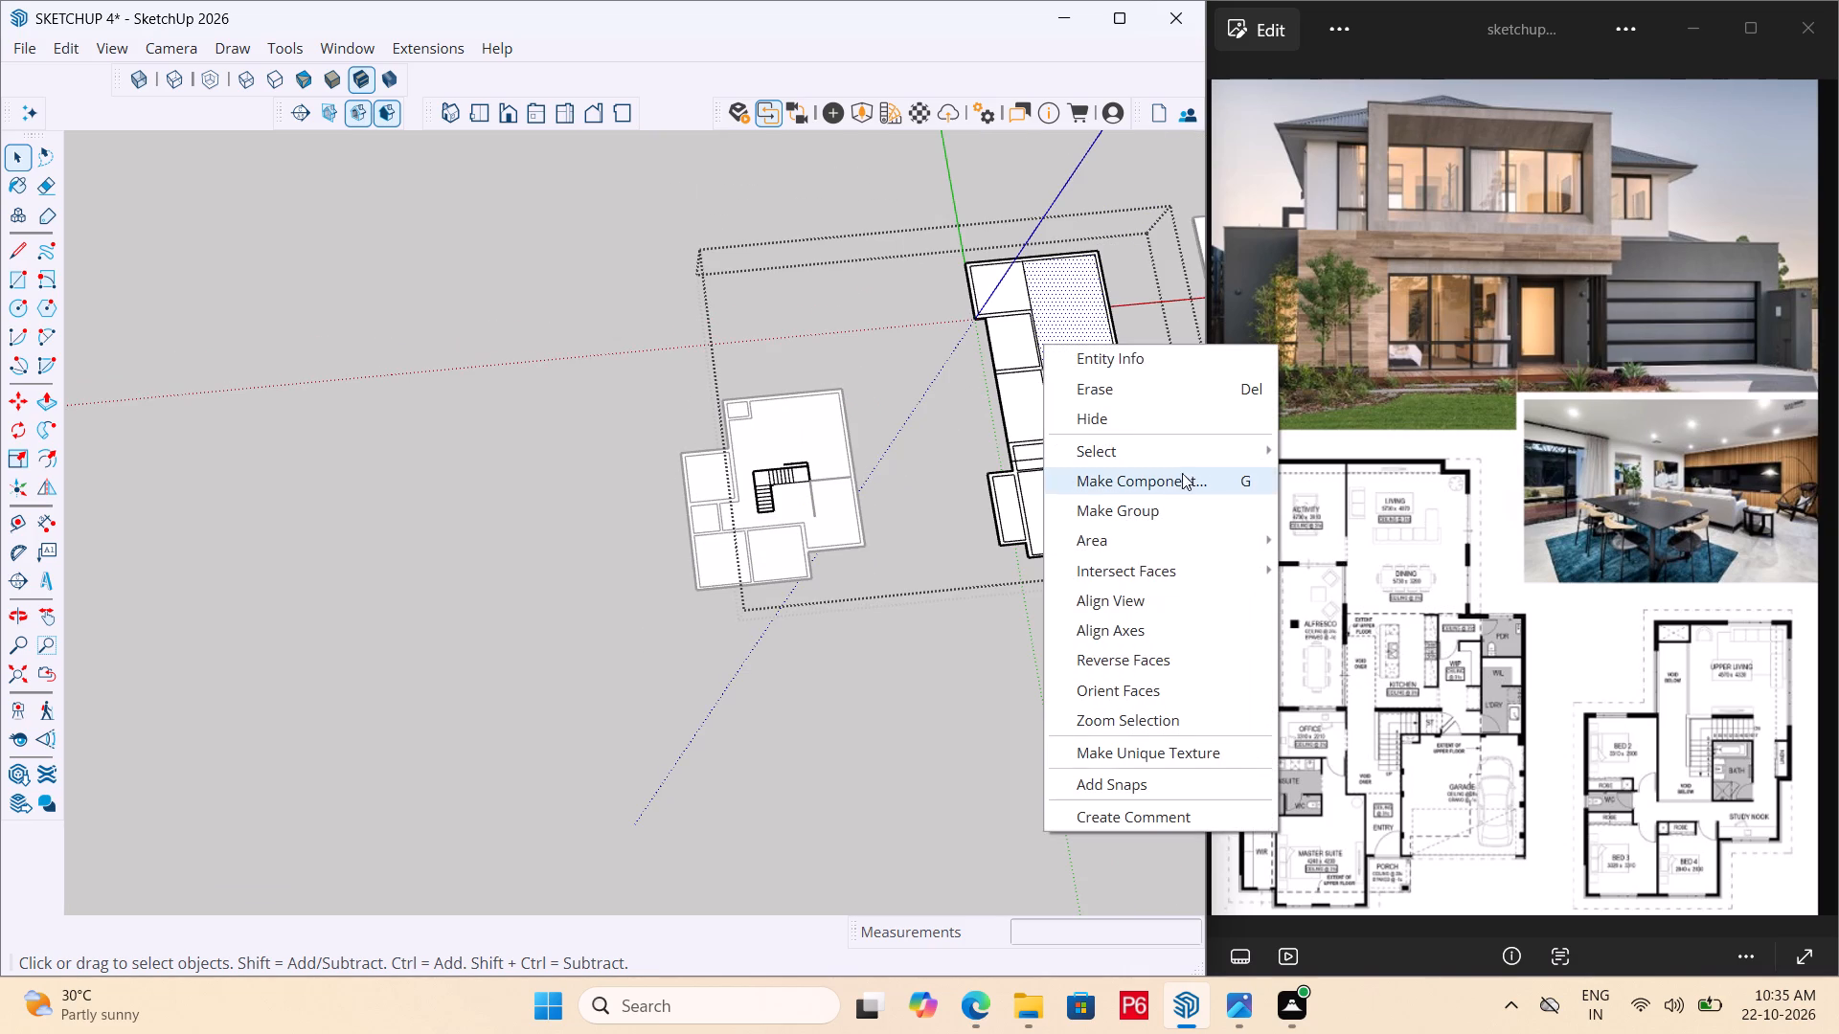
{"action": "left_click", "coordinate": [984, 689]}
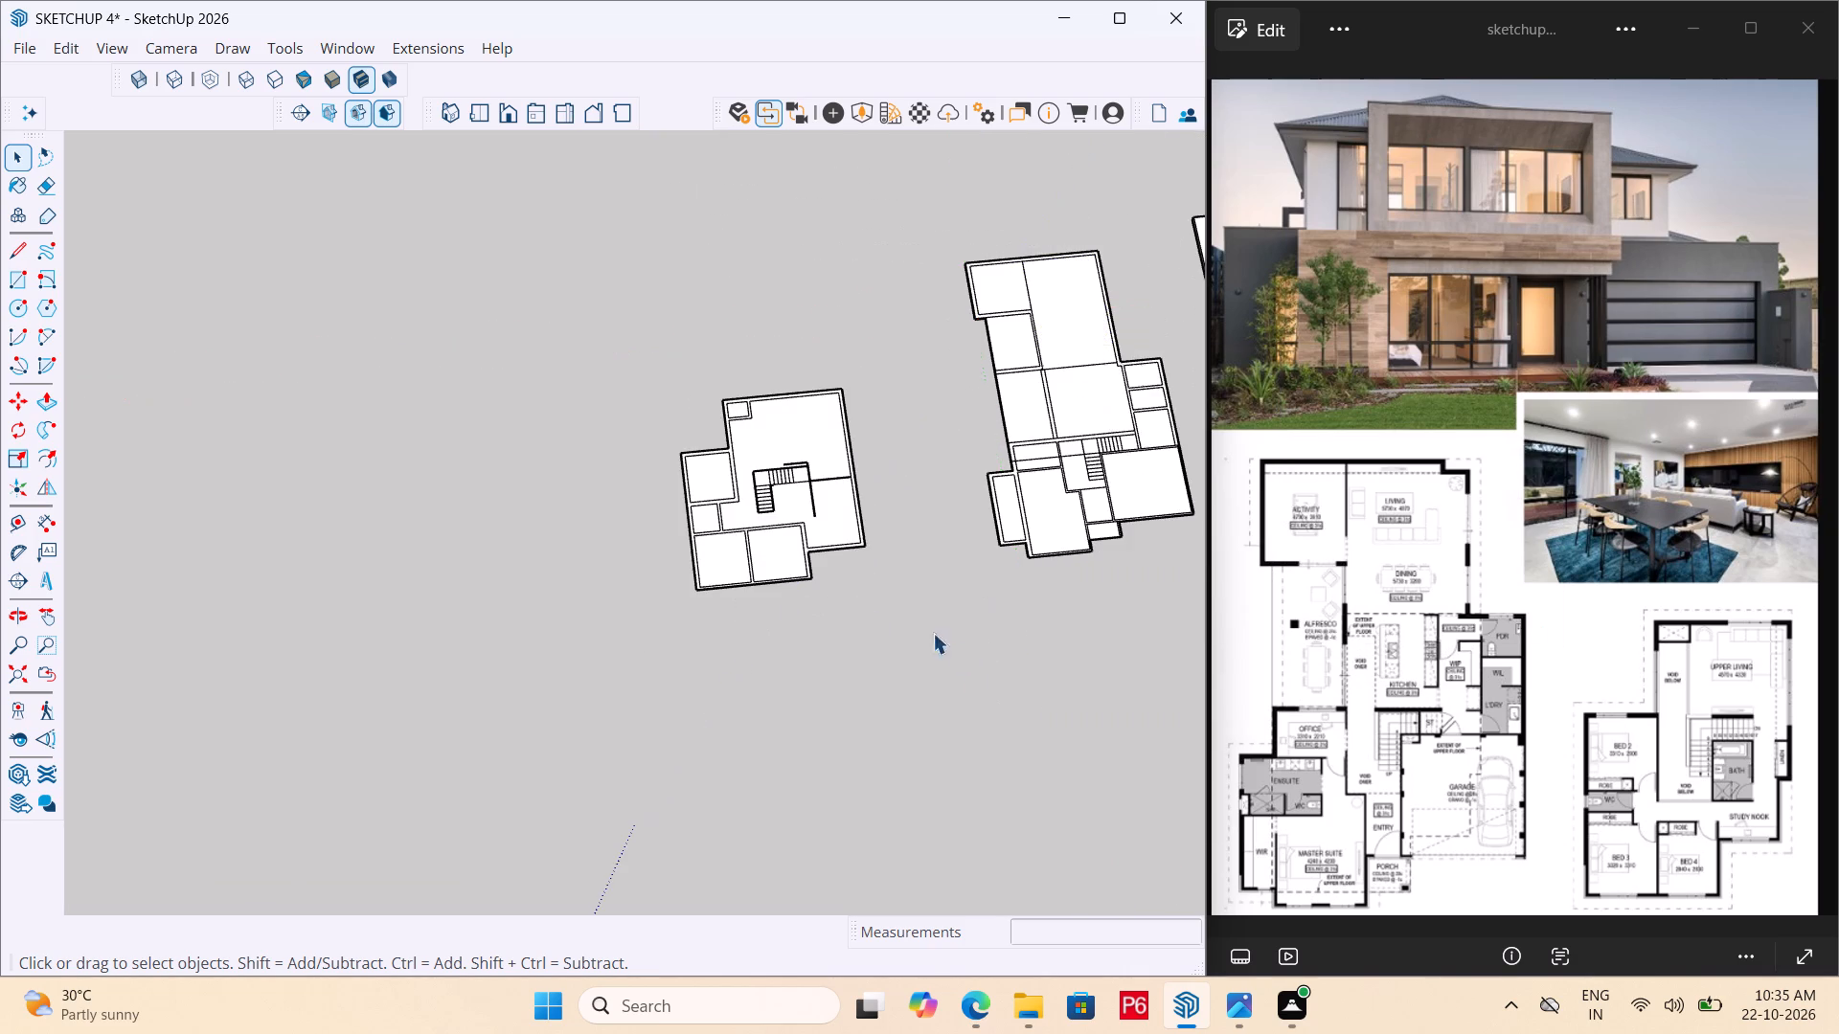
Explode the ground-floor plan group that also contains the staircase copy.
{"action": "scroll", "coordinate": [758, 605], "scroll_direction": "down", "scroll_amount": 4}
{"action": "key", "text": "Escape"}
{"action": "left_click", "coordinate": [1003, 433]}
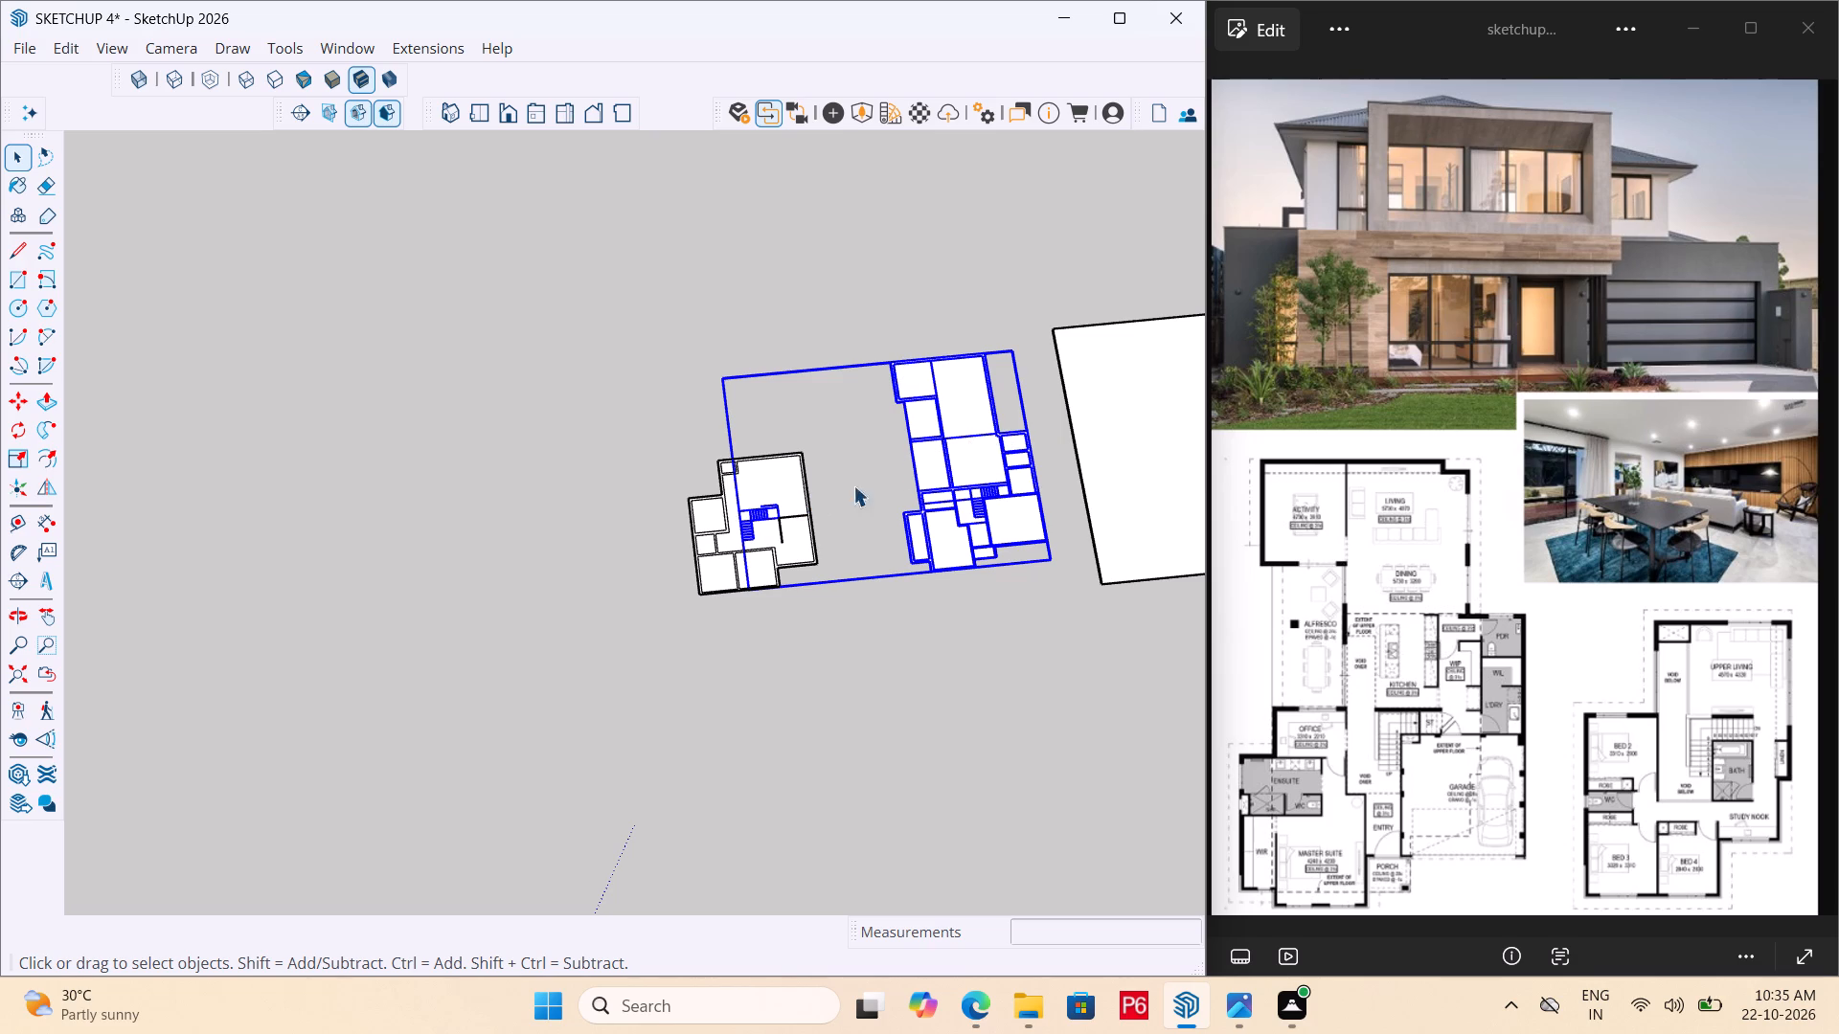
{"action": "right_click", "coordinate": [907, 459]}
{"action": "right_click", "coordinate": [962, 406]}
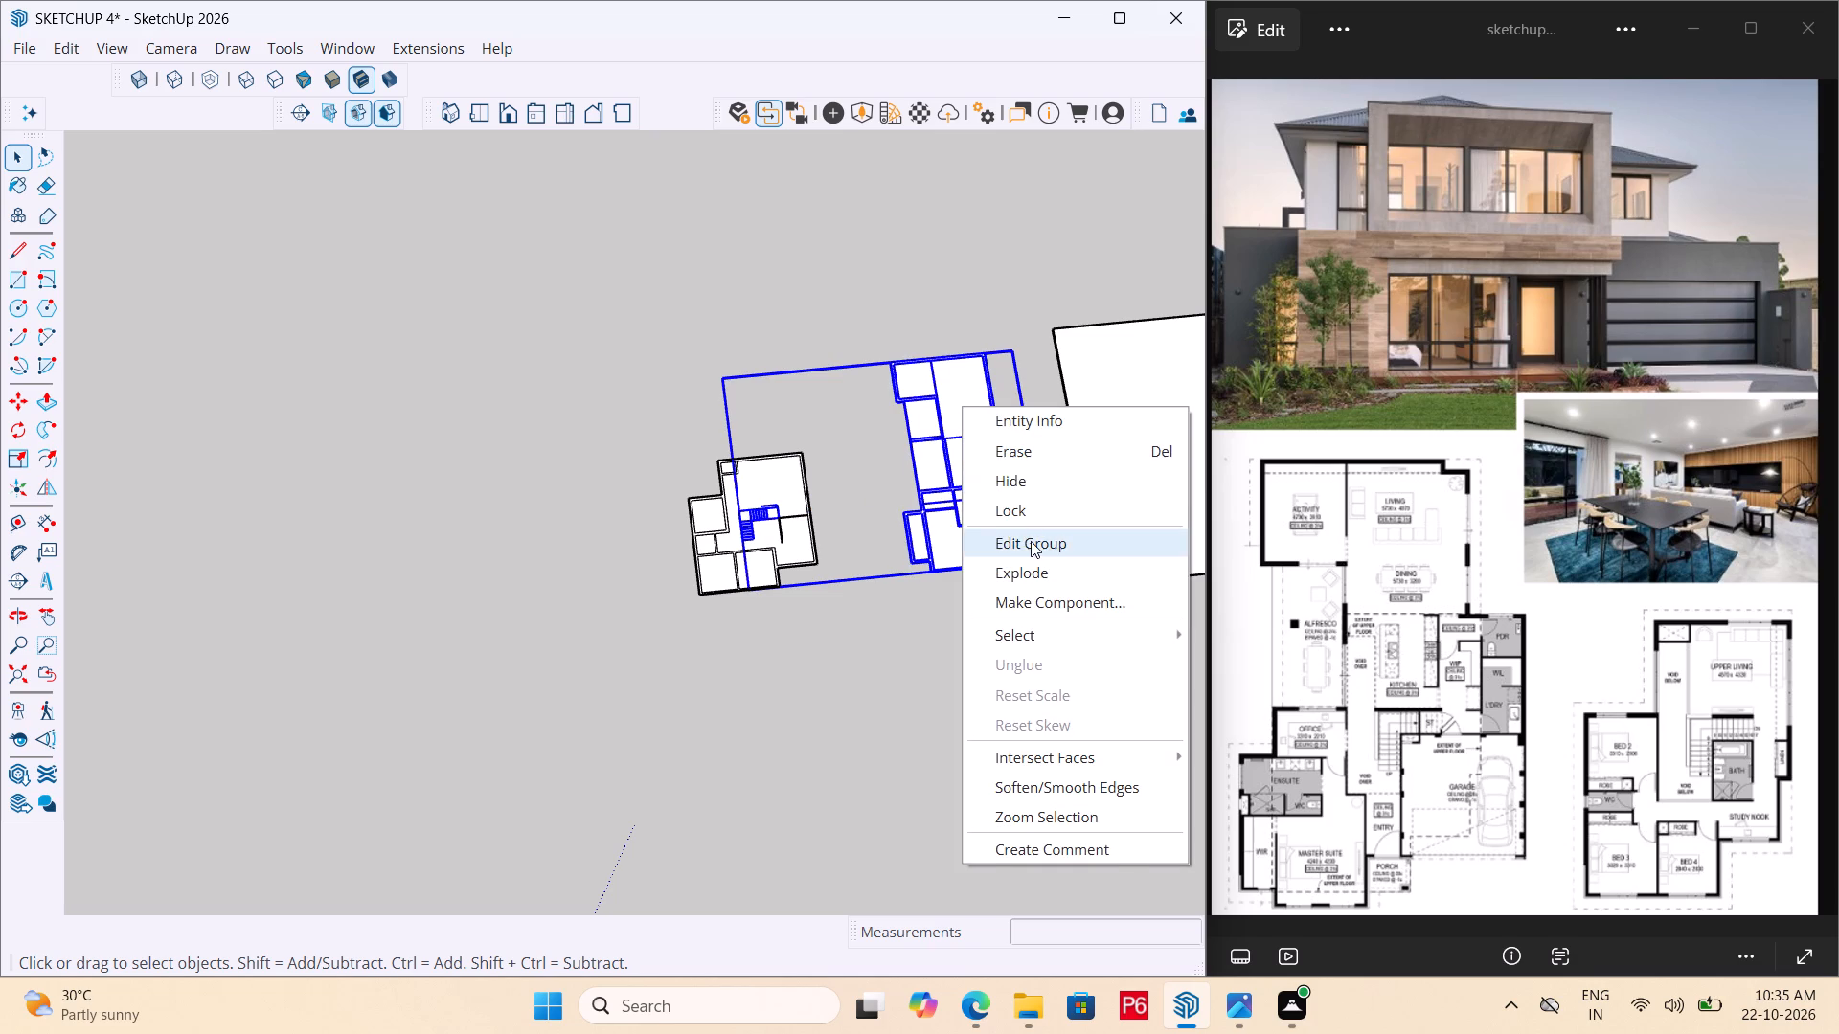
{"action": "left_click", "coordinate": [1033, 543]}
{"action": "double_click", "coordinate": [920, 646]}
{"action": "key", "text": "Escape"}
{"action": "left_click", "coordinate": [933, 456]}
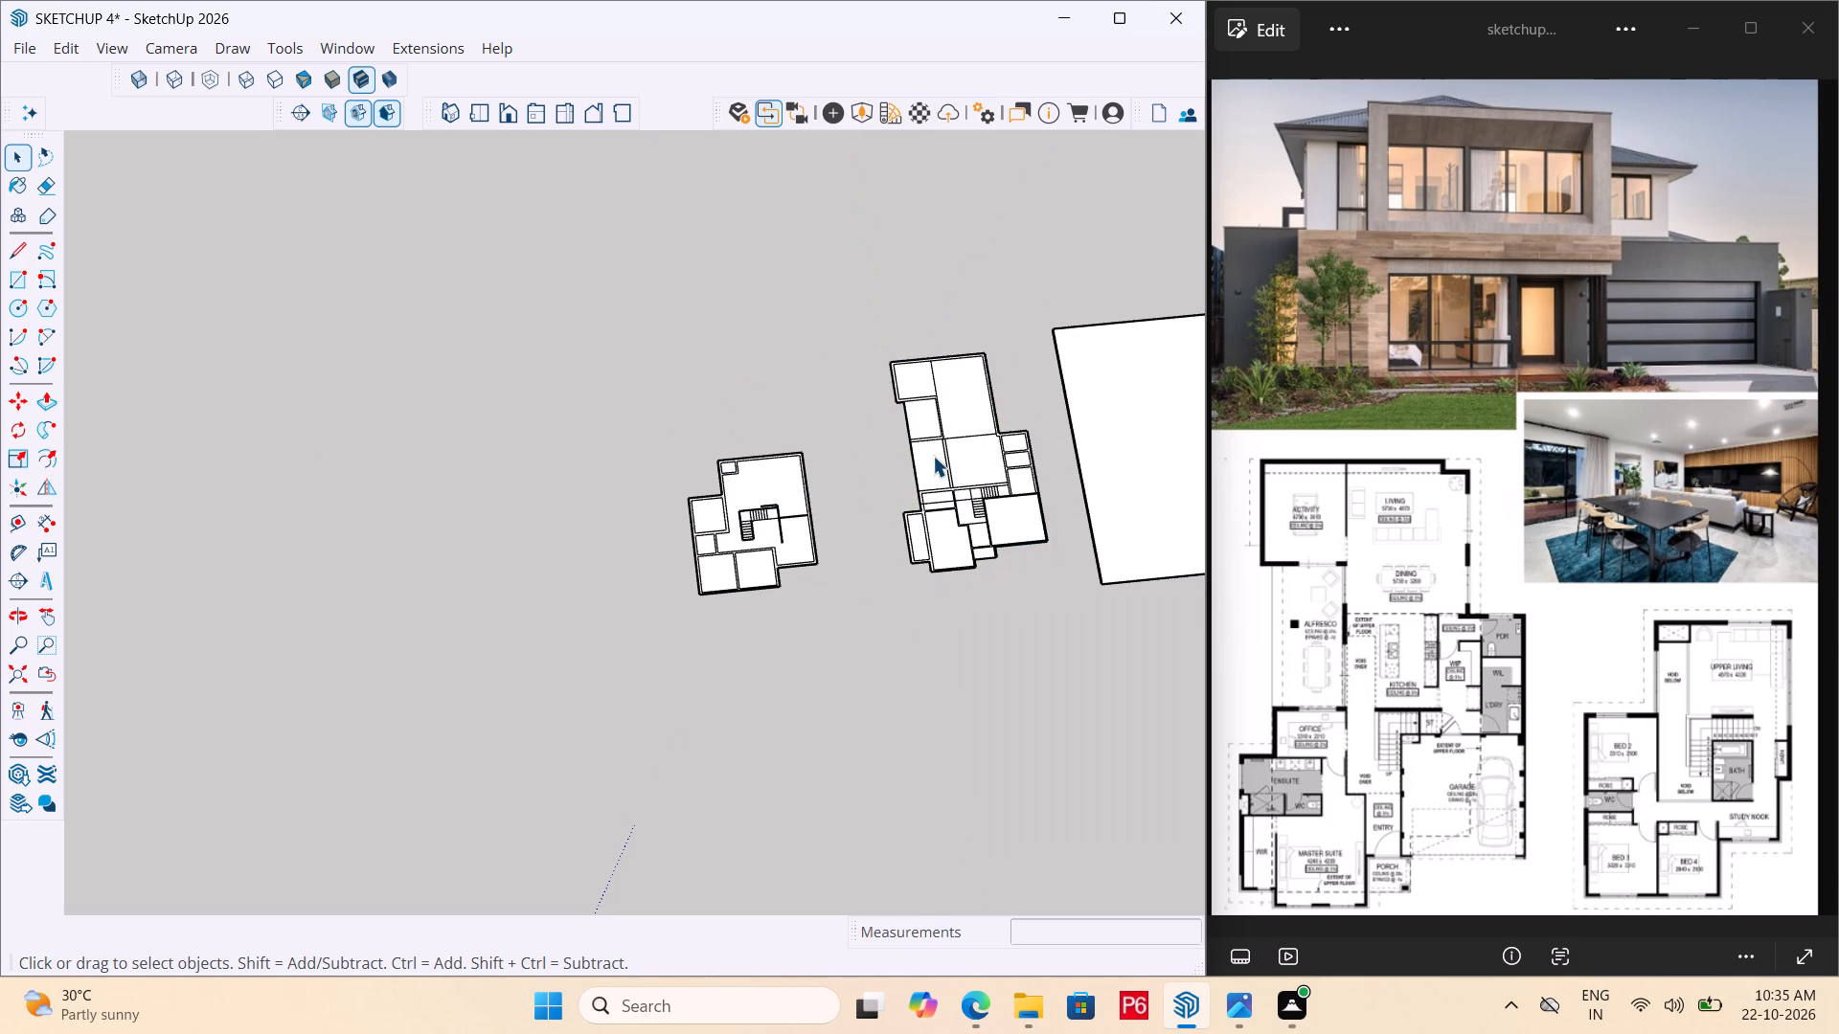
{"action": "right_click", "coordinate": [933, 456]}
{"action": "left_click", "coordinate": [1042, 620]}
{"action": "left_click", "coordinate": [953, 483]}
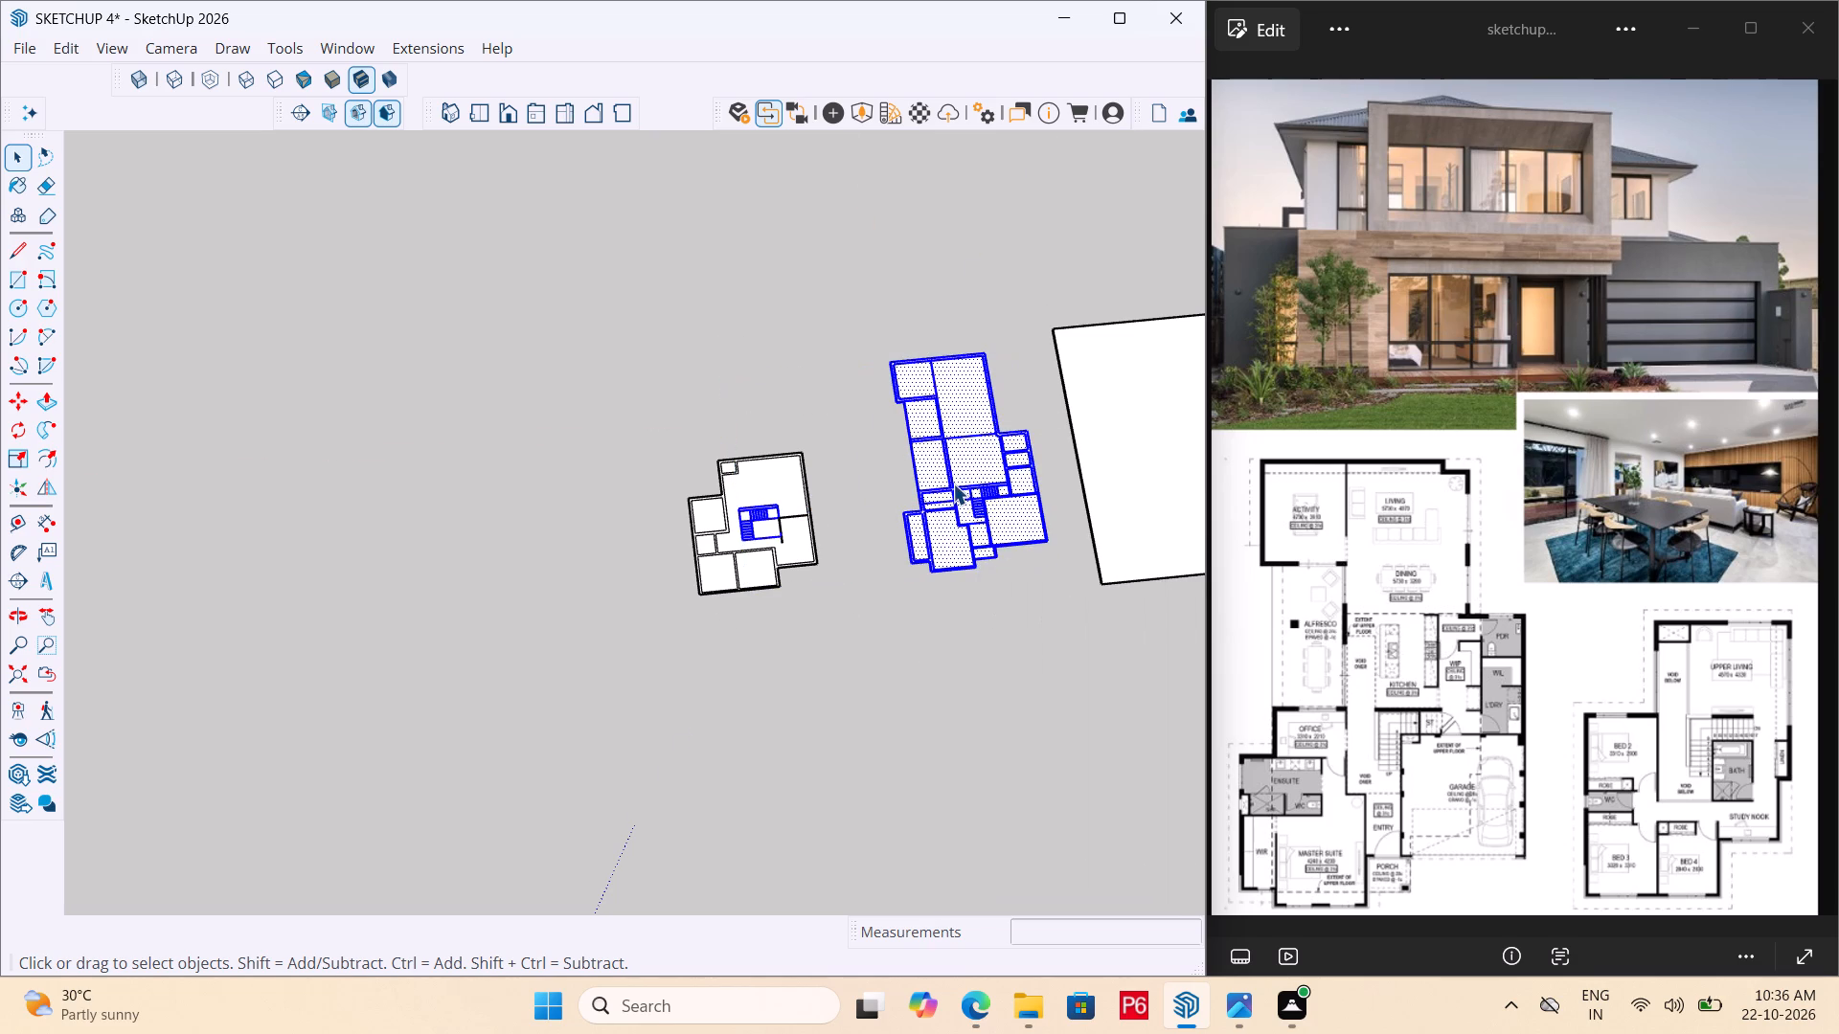
Group the loose ground-floor plan geometry on its own, leaving out the staircase copy and the upper-floor plan.
{"action": "scroll", "coordinate": [739, 542], "scroll_direction": "down", "scroll_amount": 4}
{"action": "middle_click_drag", "start_coordinate": [1062, 527], "coordinate": [1029, 558]}
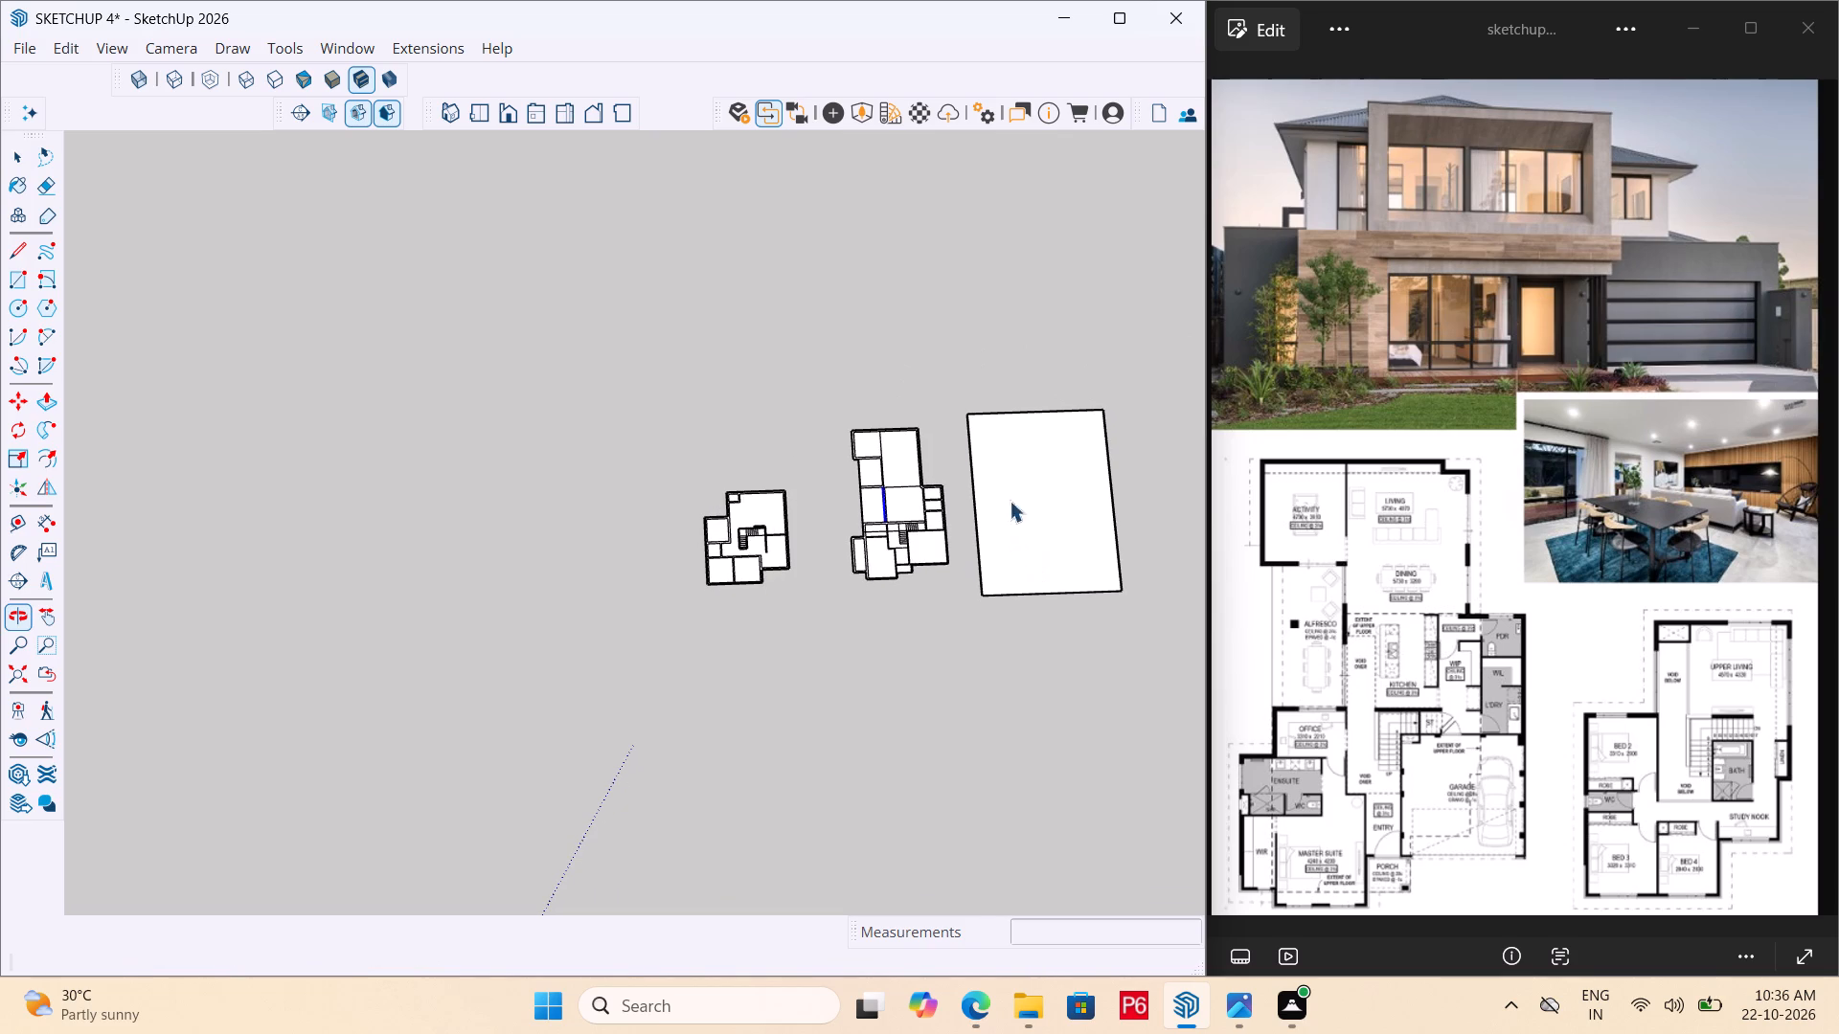
{"action": "left_click_drag", "start_coordinate": [816, 379], "coordinate": [957, 646]}
{"action": "left_click", "coordinate": [957, 646]}
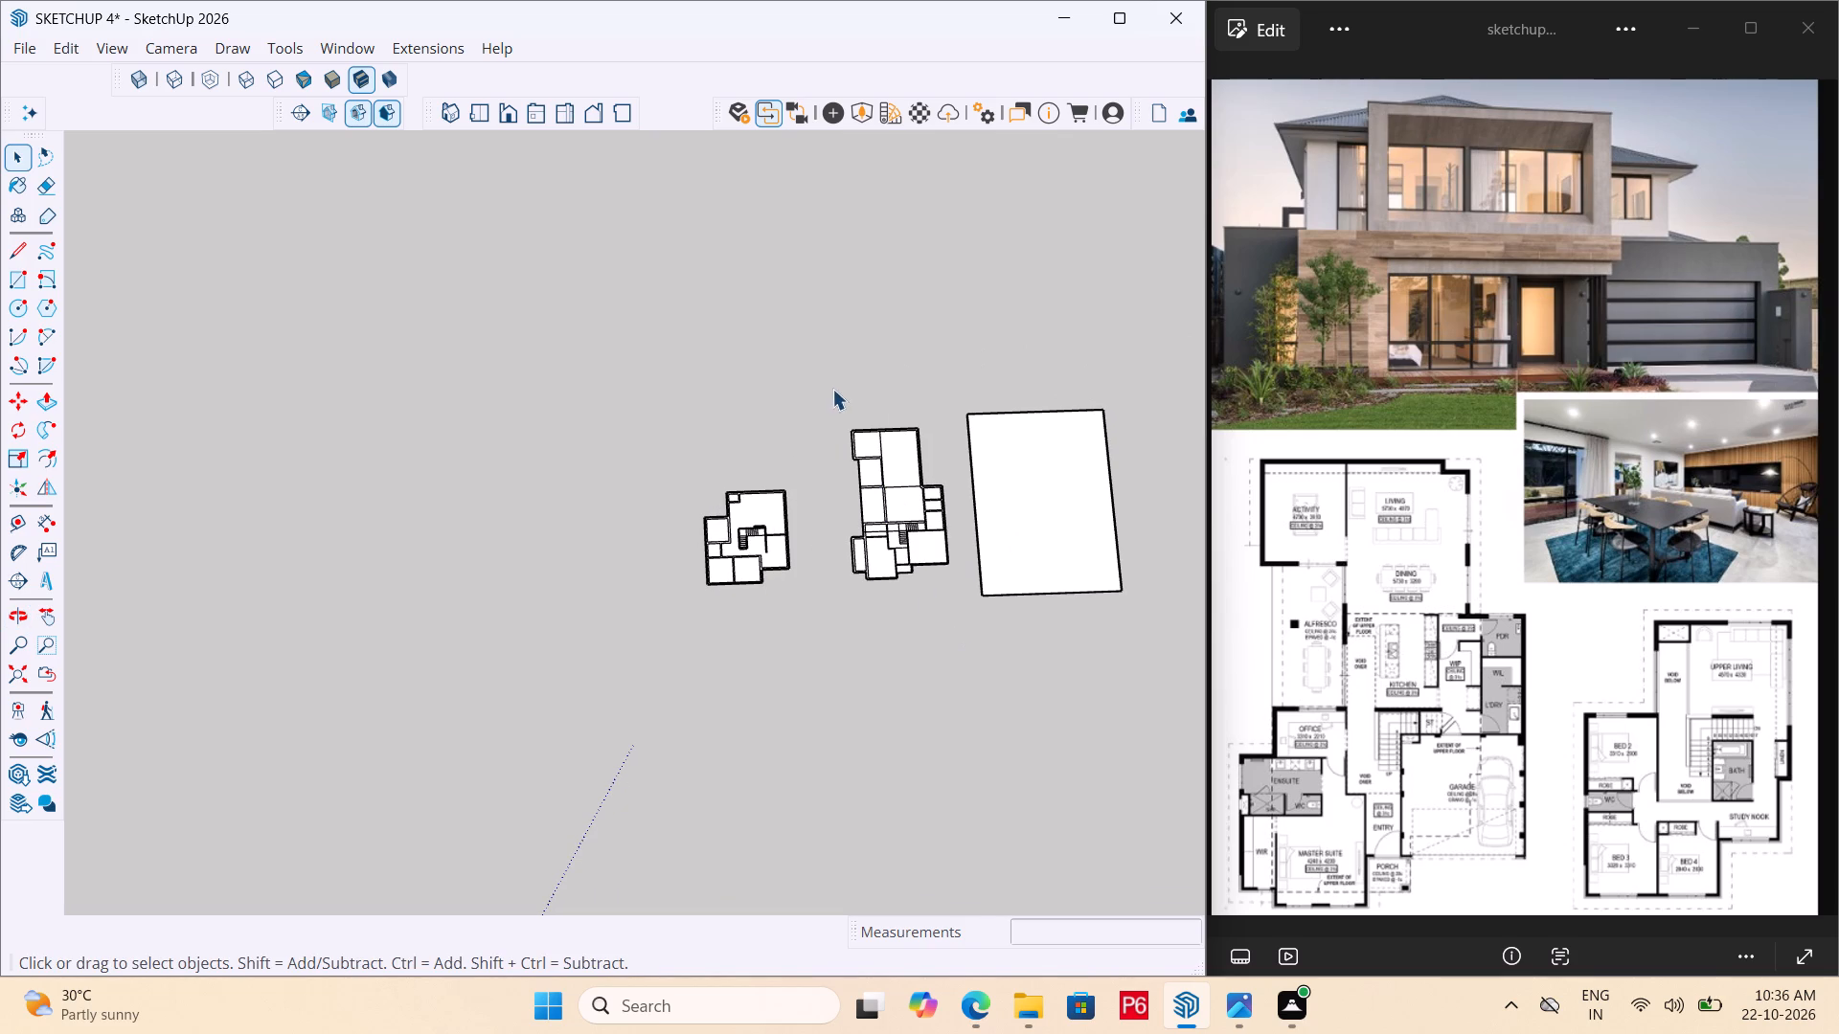
{"action": "double_click", "coordinate": [826, 379]}
{"action": "left_click_drag", "start_coordinate": [836, 394], "coordinate": [970, 664]}
{"action": "left_click", "coordinate": [967, 660]}
{"action": "left_click_drag", "start_coordinate": [963, 654], "coordinate": [956, 644]}
{"action": "double_click", "coordinate": [955, 641]}
{"action": "left_click_drag", "start_coordinate": [800, 371], "coordinate": [962, 617]}
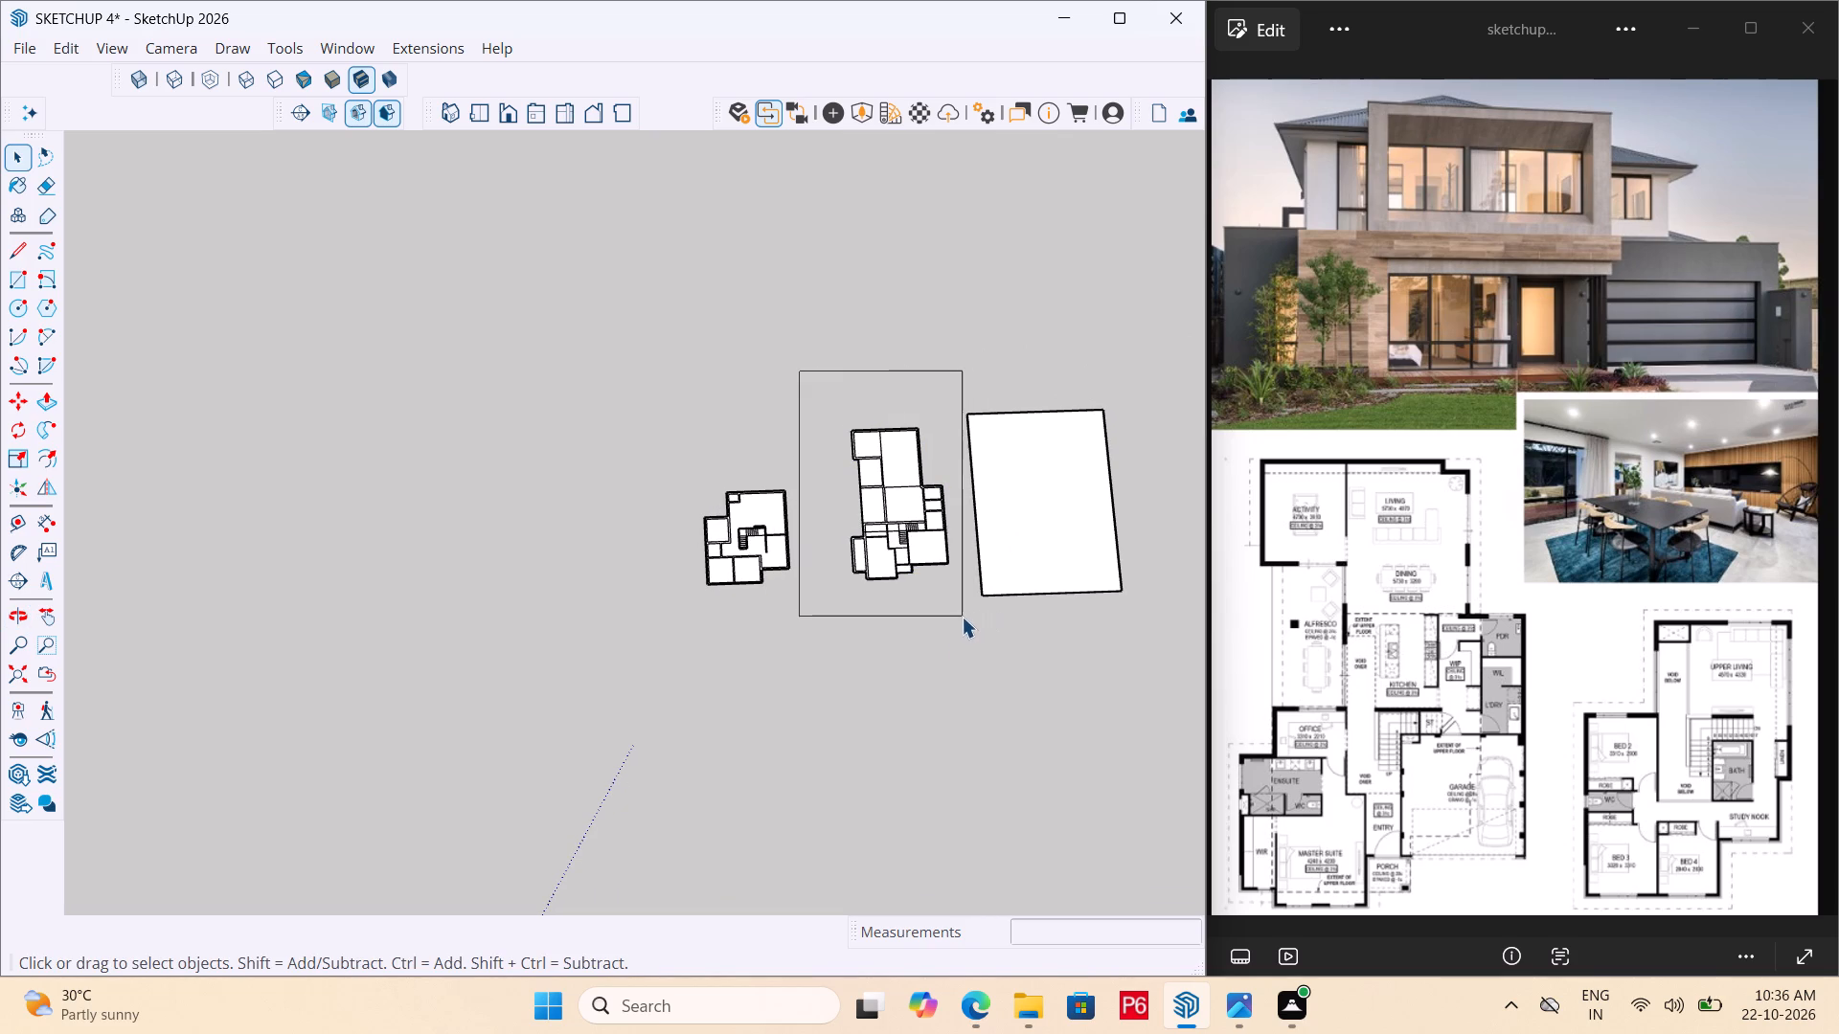
{"action": "left_click_drag", "start_coordinate": [962, 617], "coordinate": [959, 617]}
{"action": "left_click", "coordinate": [959, 617]}
{"action": "left_click_drag", "start_coordinate": [818, 370], "coordinate": [958, 633]}
{"action": "left_click", "coordinate": [958, 633]}
{"action": "left_click_drag", "start_coordinate": [802, 364], "coordinate": [958, 608]}
{"action": "left_click", "coordinate": [958, 608]}
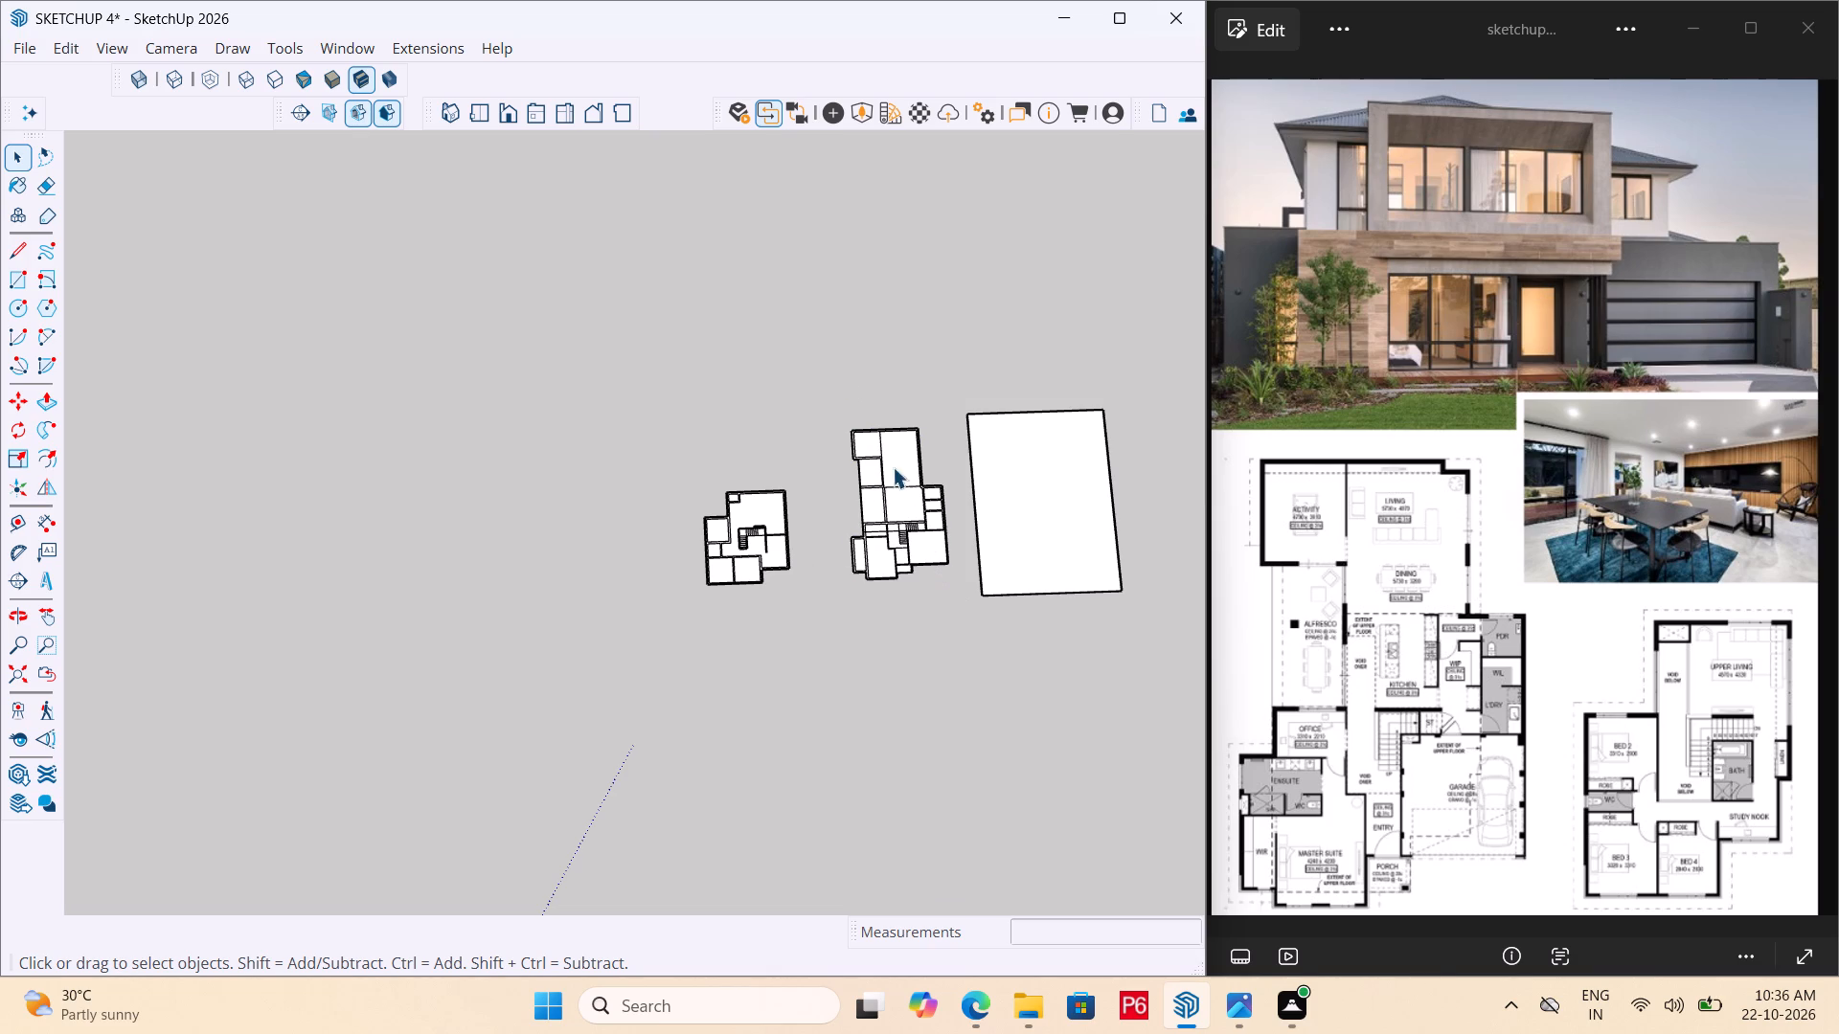
{"action": "left_click", "coordinate": [821, 374]}
{"action": "left_click_drag", "start_coordinate": [841, 416], "coordinate": [968, 610]}
{"action": "left_click_drag", "start_coordinate": [968, 610], "coordinate": [967, 607]}
{"action": "right_click", "coordinate": [915, 527]}
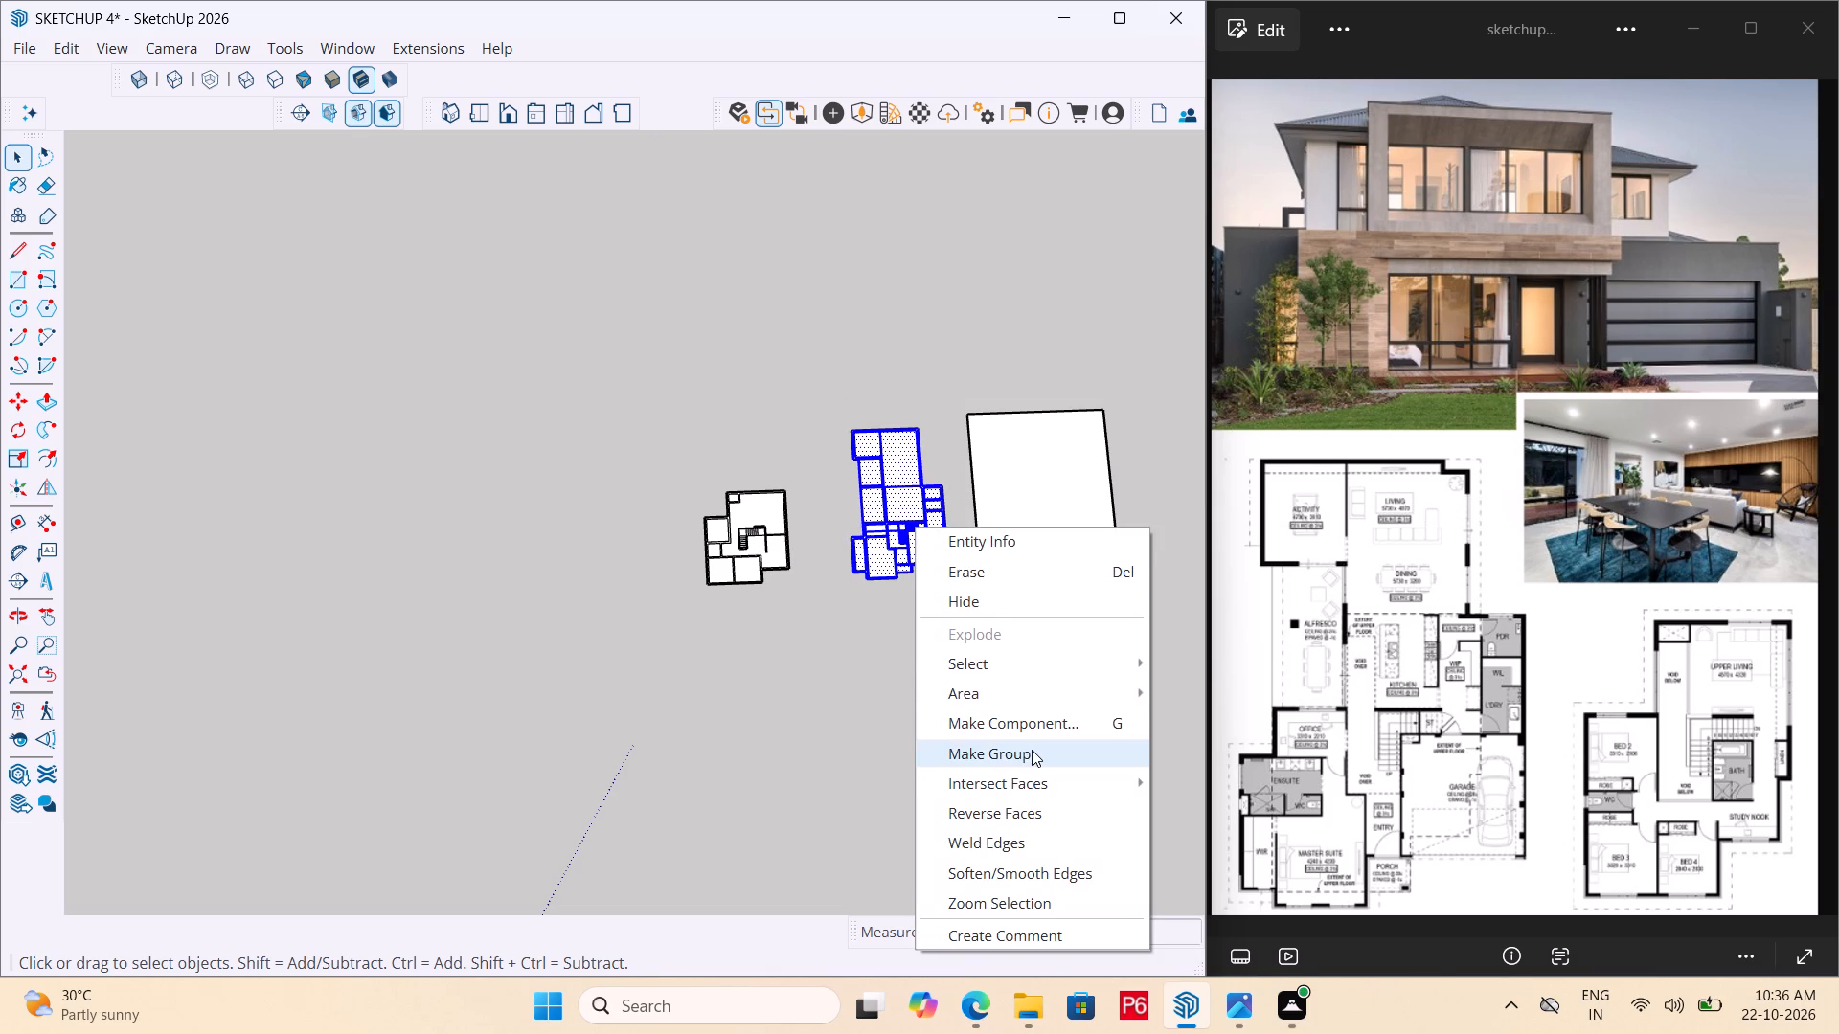
{"action": "left_click", "coordinate": [1032, 750]}
{"action": "left_click", "coordinate": [872, 650]}
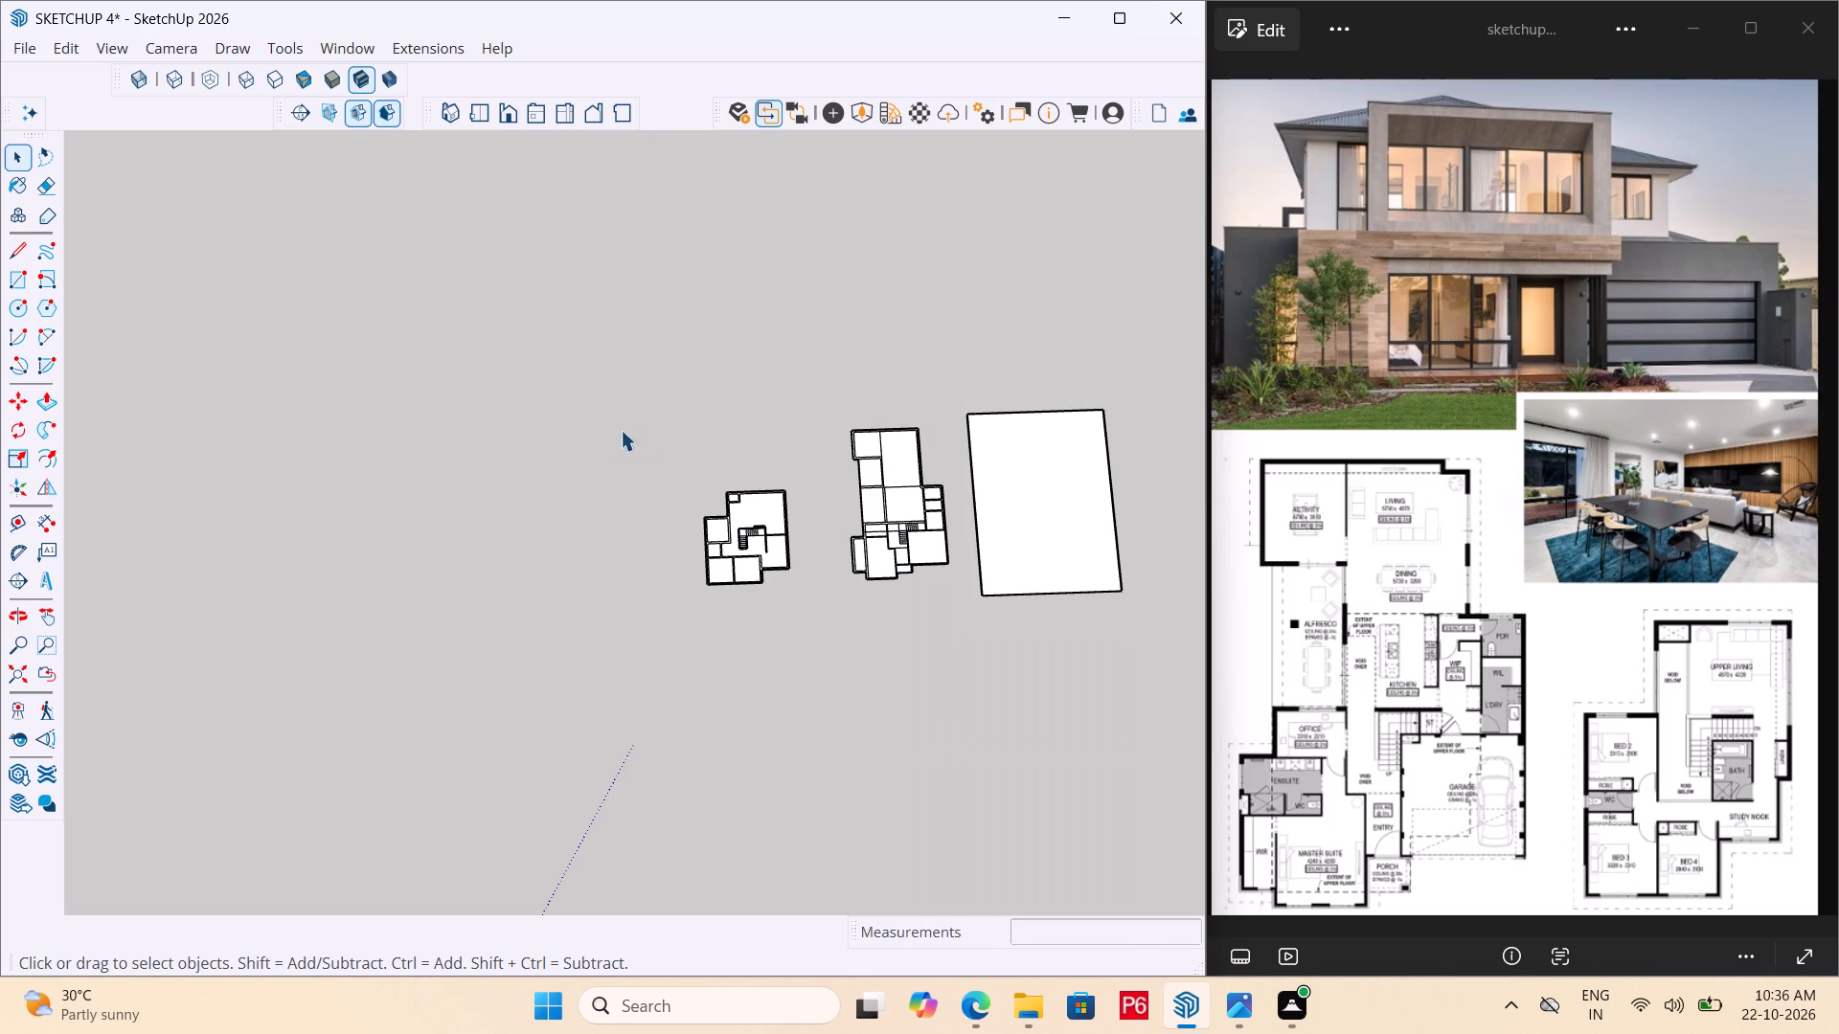
Group the upper-floor plan together with the staircase copy.
{"action": "left_click_drag", "start_coordinate": [612, 434], "coordinate": [800, 610]}
{"action": "double_click", "coordinate": [799, 611]}
{"action": "left_click_drag", "start_coordinate": [634, 423], "coordinate": [791, 618]}
{"action": "left_click_drag", "start_coordinate": [791, 618], "coordinate": [799, 632]}
{"action": "right_click", "coordinate": [761, 510]}
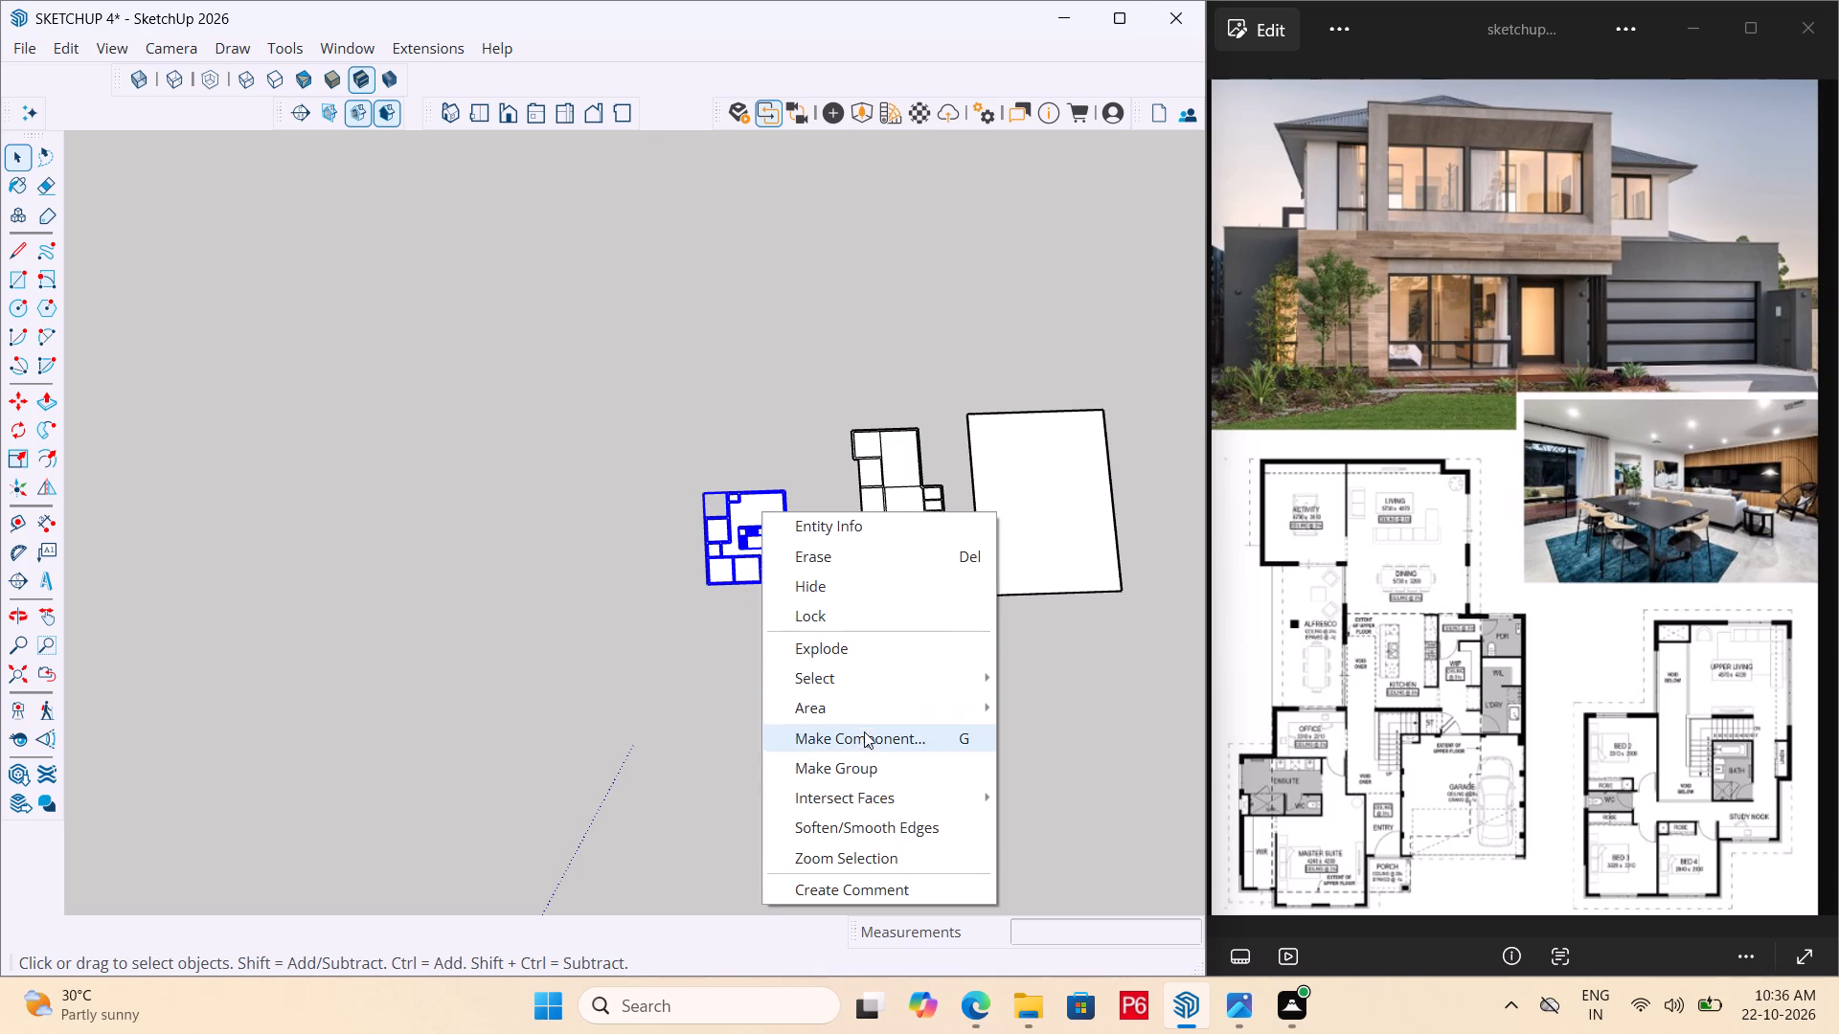
{"action": "left_click", "coordinate": [866, 767]}
Open the combined upper-floor group and enter the floor plan group nested beside the staircase copy.
{"action": "scroll", "coordinate": [767, 470], "scroll_direction": "up", "scroll_amount": 13}
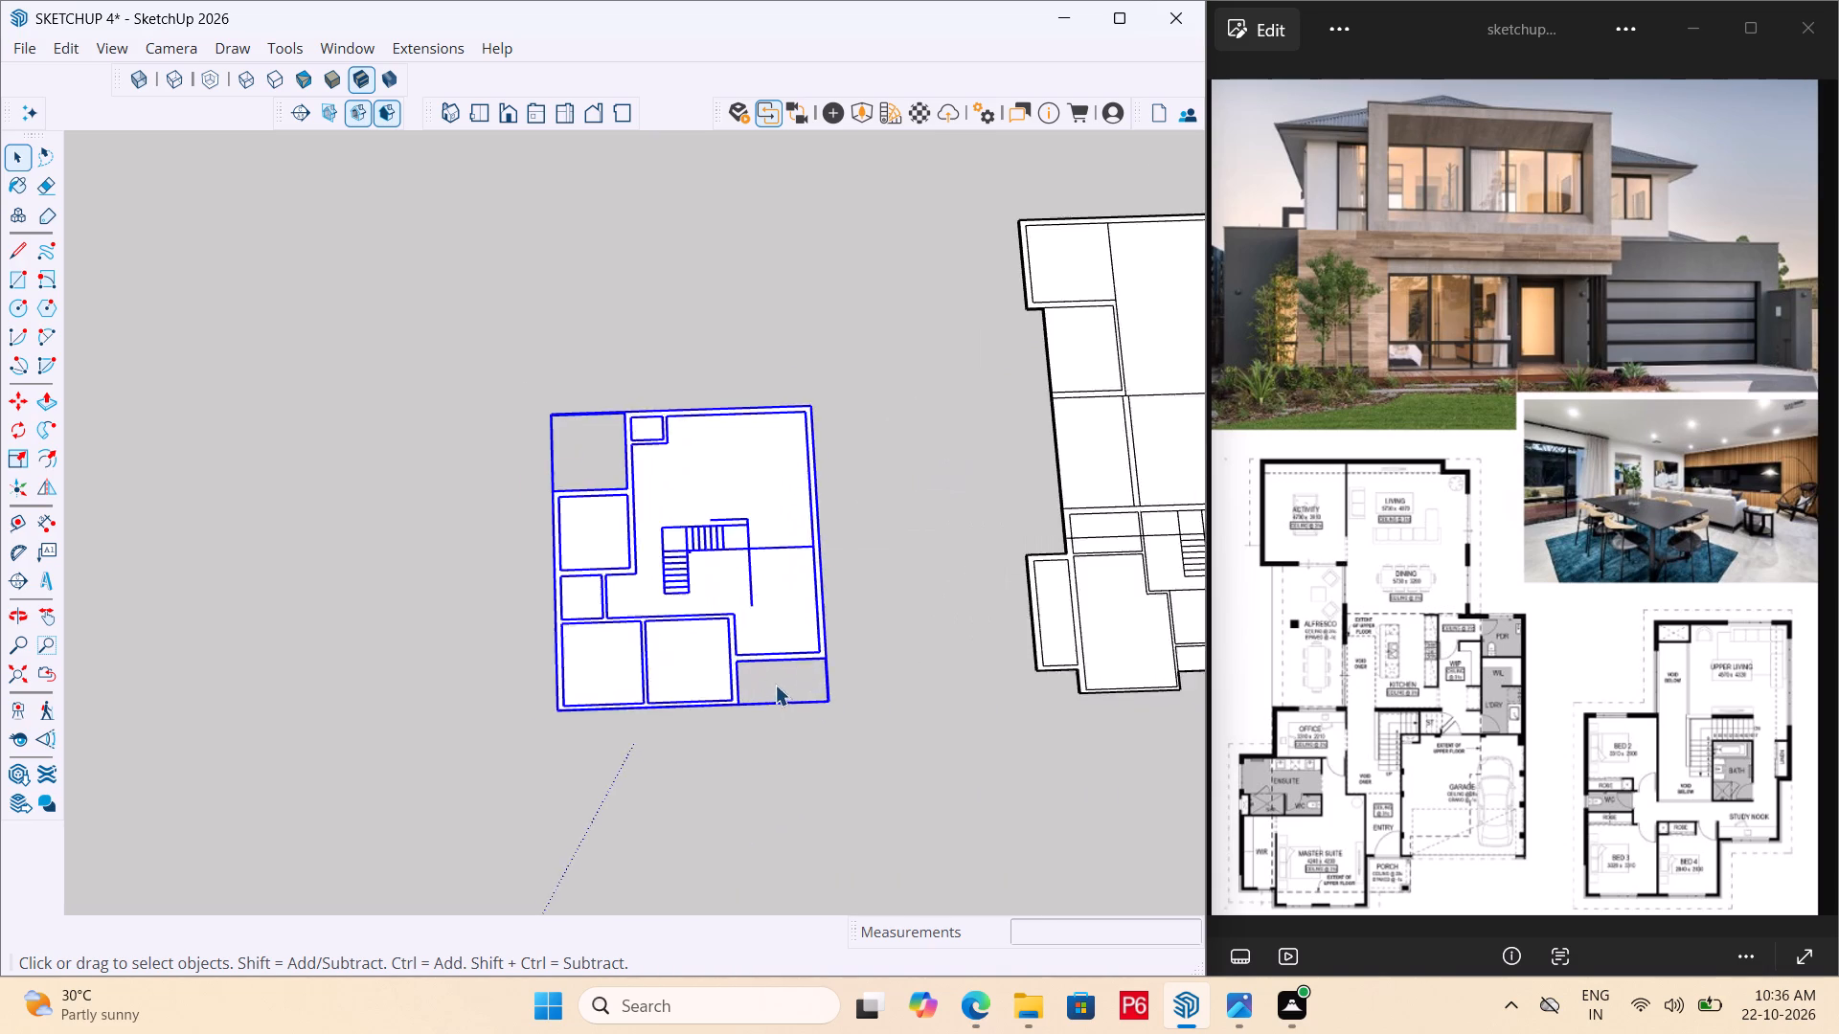
{"action": "key", "text": "space"}
{"action": "scroll", "coordinate": [713, 581], "scroll_direction": "up", "scroll_amount": 6}
{"action": "left_click", "coordinate": [956, 501]}
{"action": "double_click", "coordinate": [744, 486]}
{"action": "double_click", "coordinate": [681, 485]}
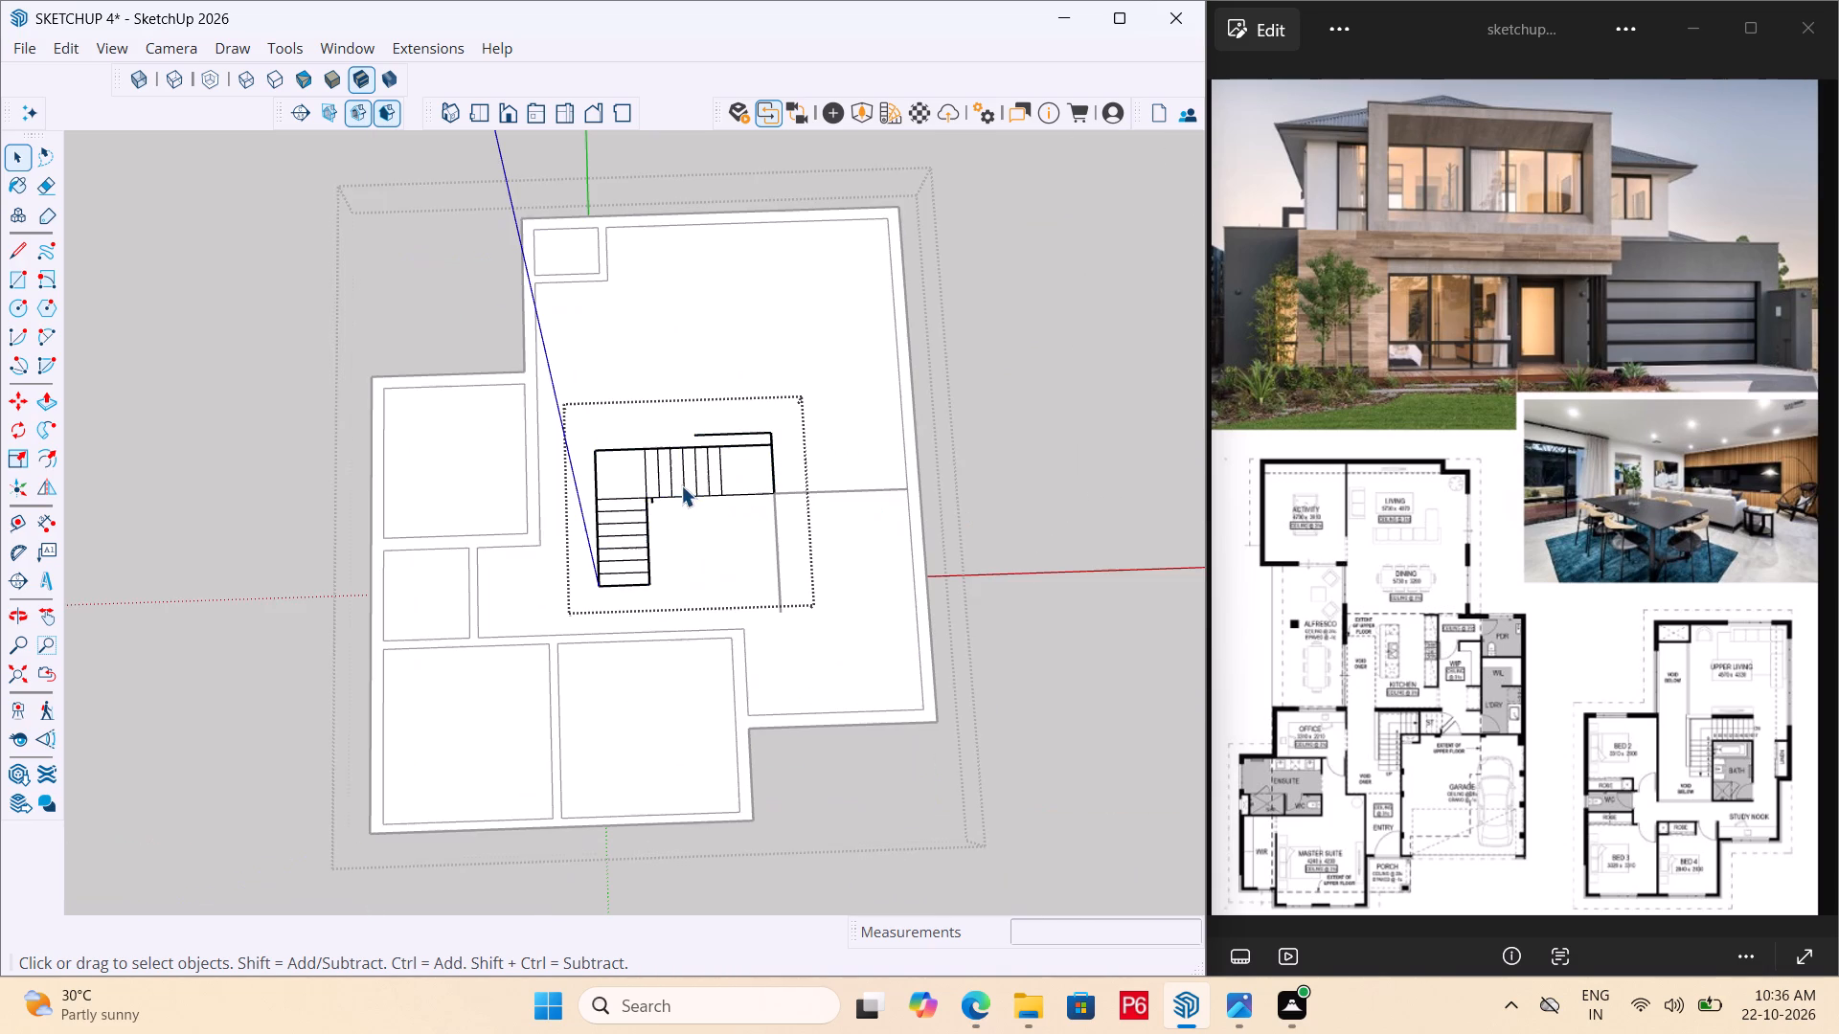
{"action": "double_click", "coordinate": [692, 477]}
{"action": "left_click", "coordinate": [716, 487]}
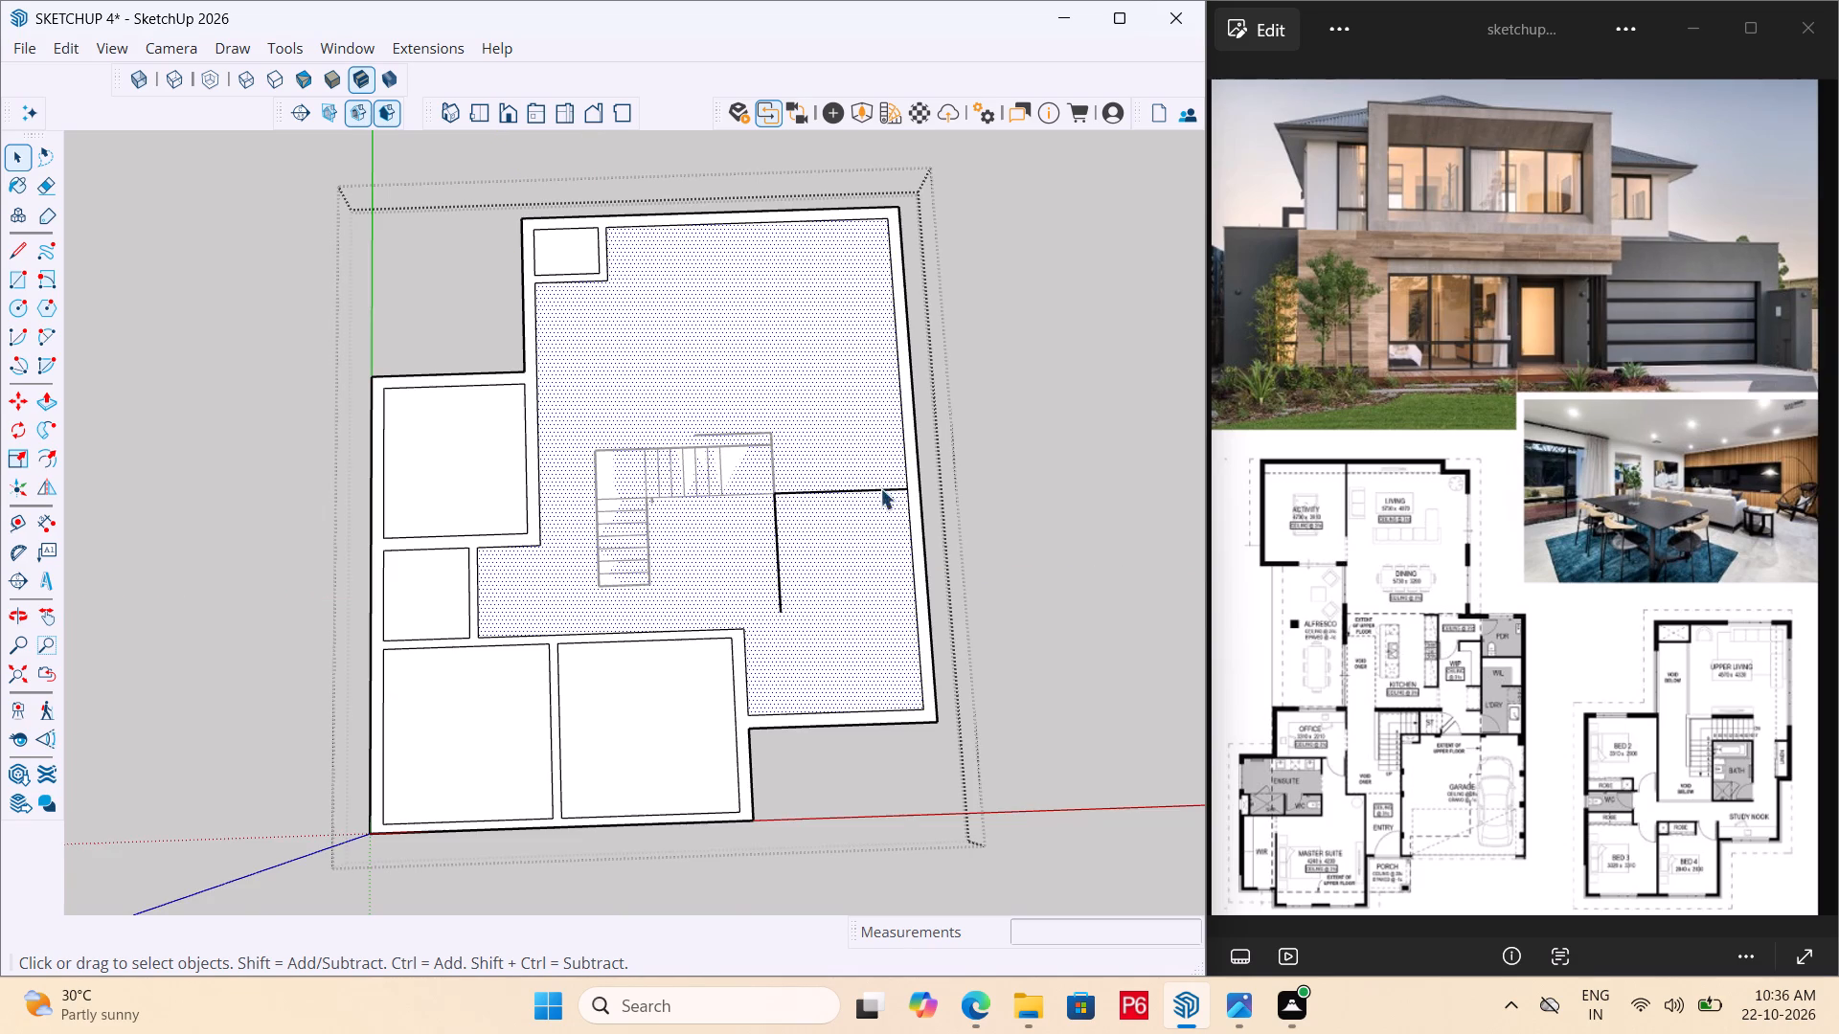
Trace the L-shaped staircase outline with lines inside the upper-floor plan, including the upper flight's 7' 8" inner edge.
{"action": "scroll", "coordinate": [780, 497], "scroll_direction": "up", "scroll_amount": 4}
{"action": "key", "text": "l"}
{"action": "scroll", "coordinate": [771, 497], "scroll_direction": "up", "scroll_amount": 5}
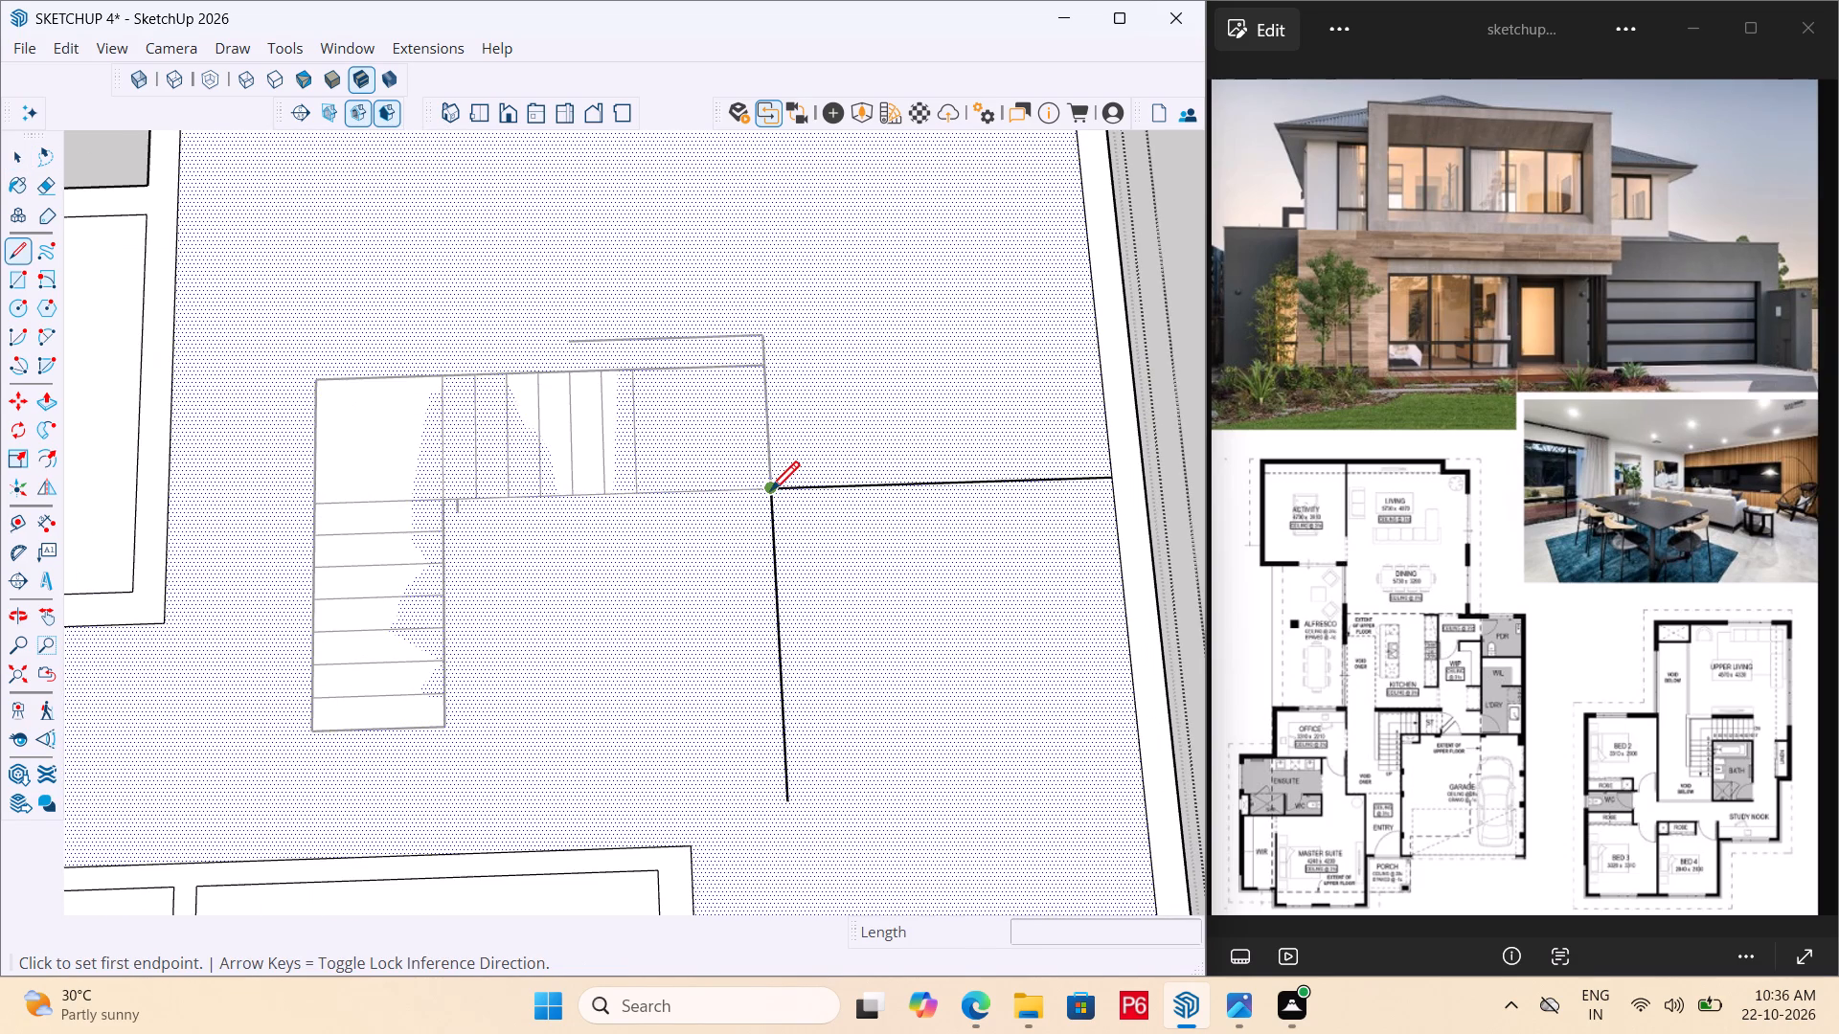
{"action": "left_click_drag", "start_coordinate": [770, 494], "coordinate": [770, 471]}
{"action": "left_click", "coordinate": [767, 365]}
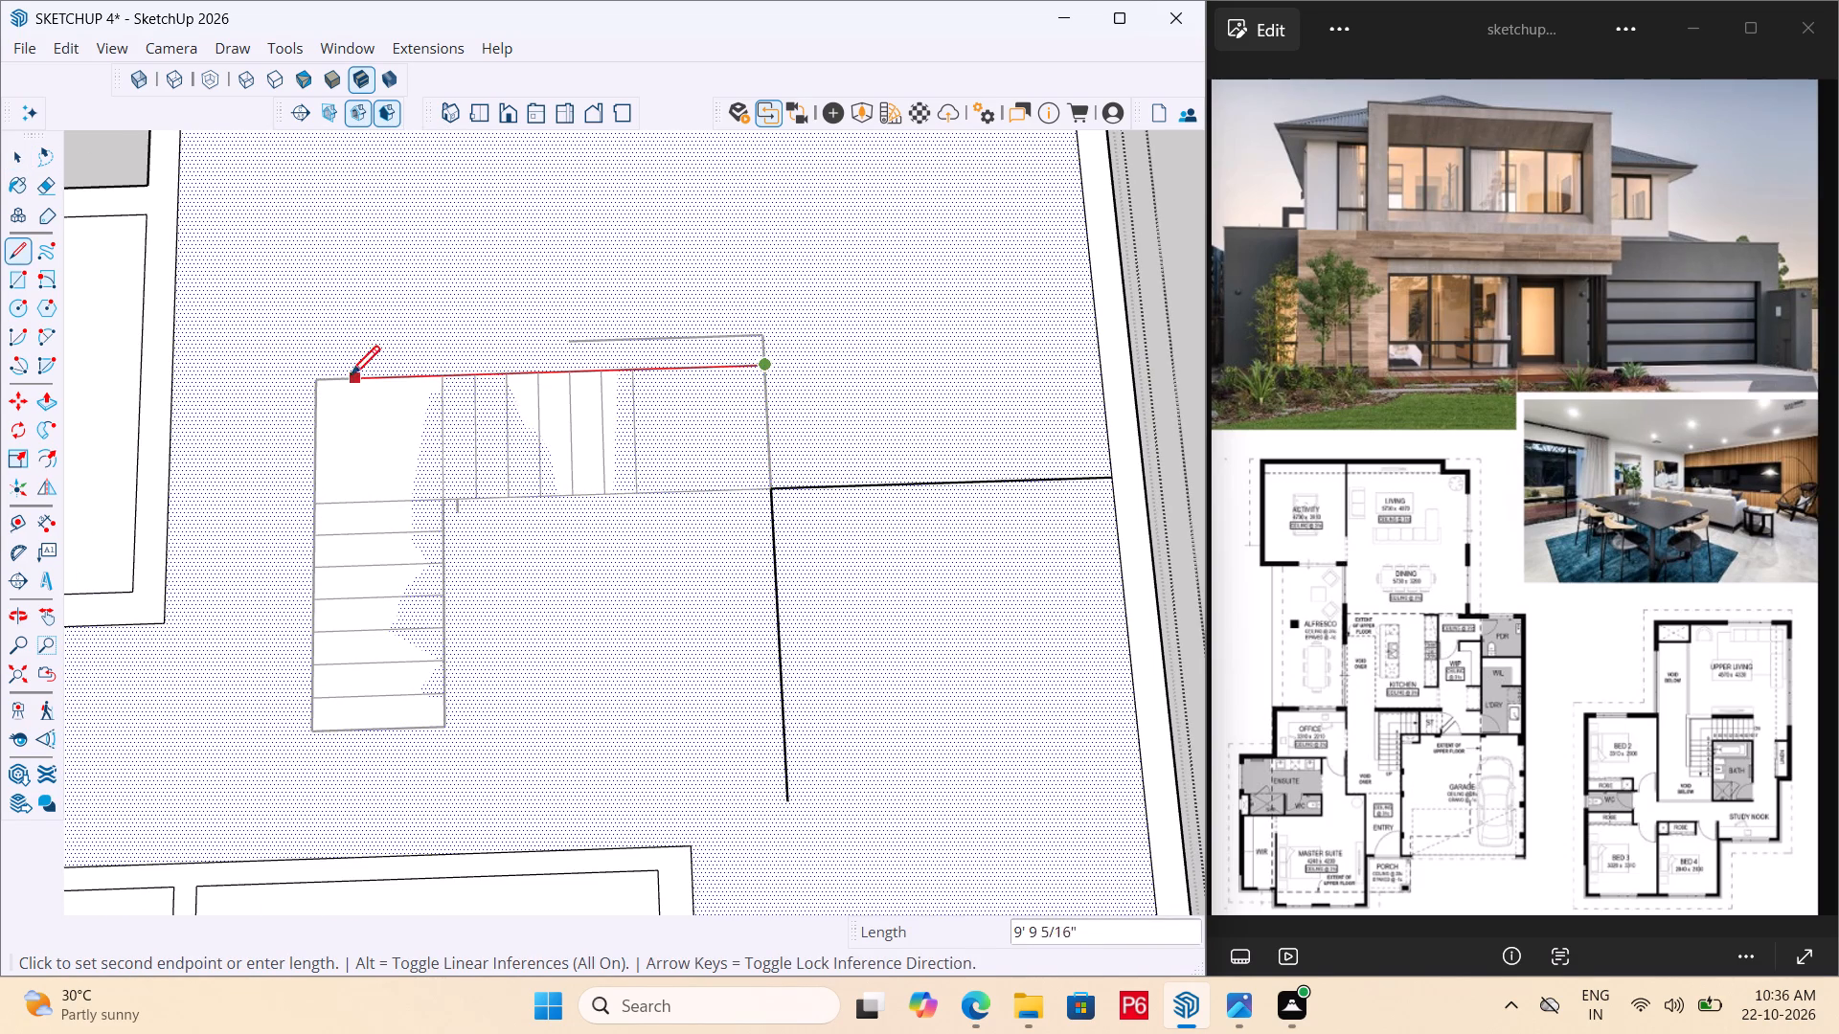
{"action": "left_click", "coordinate": [319, 381]}
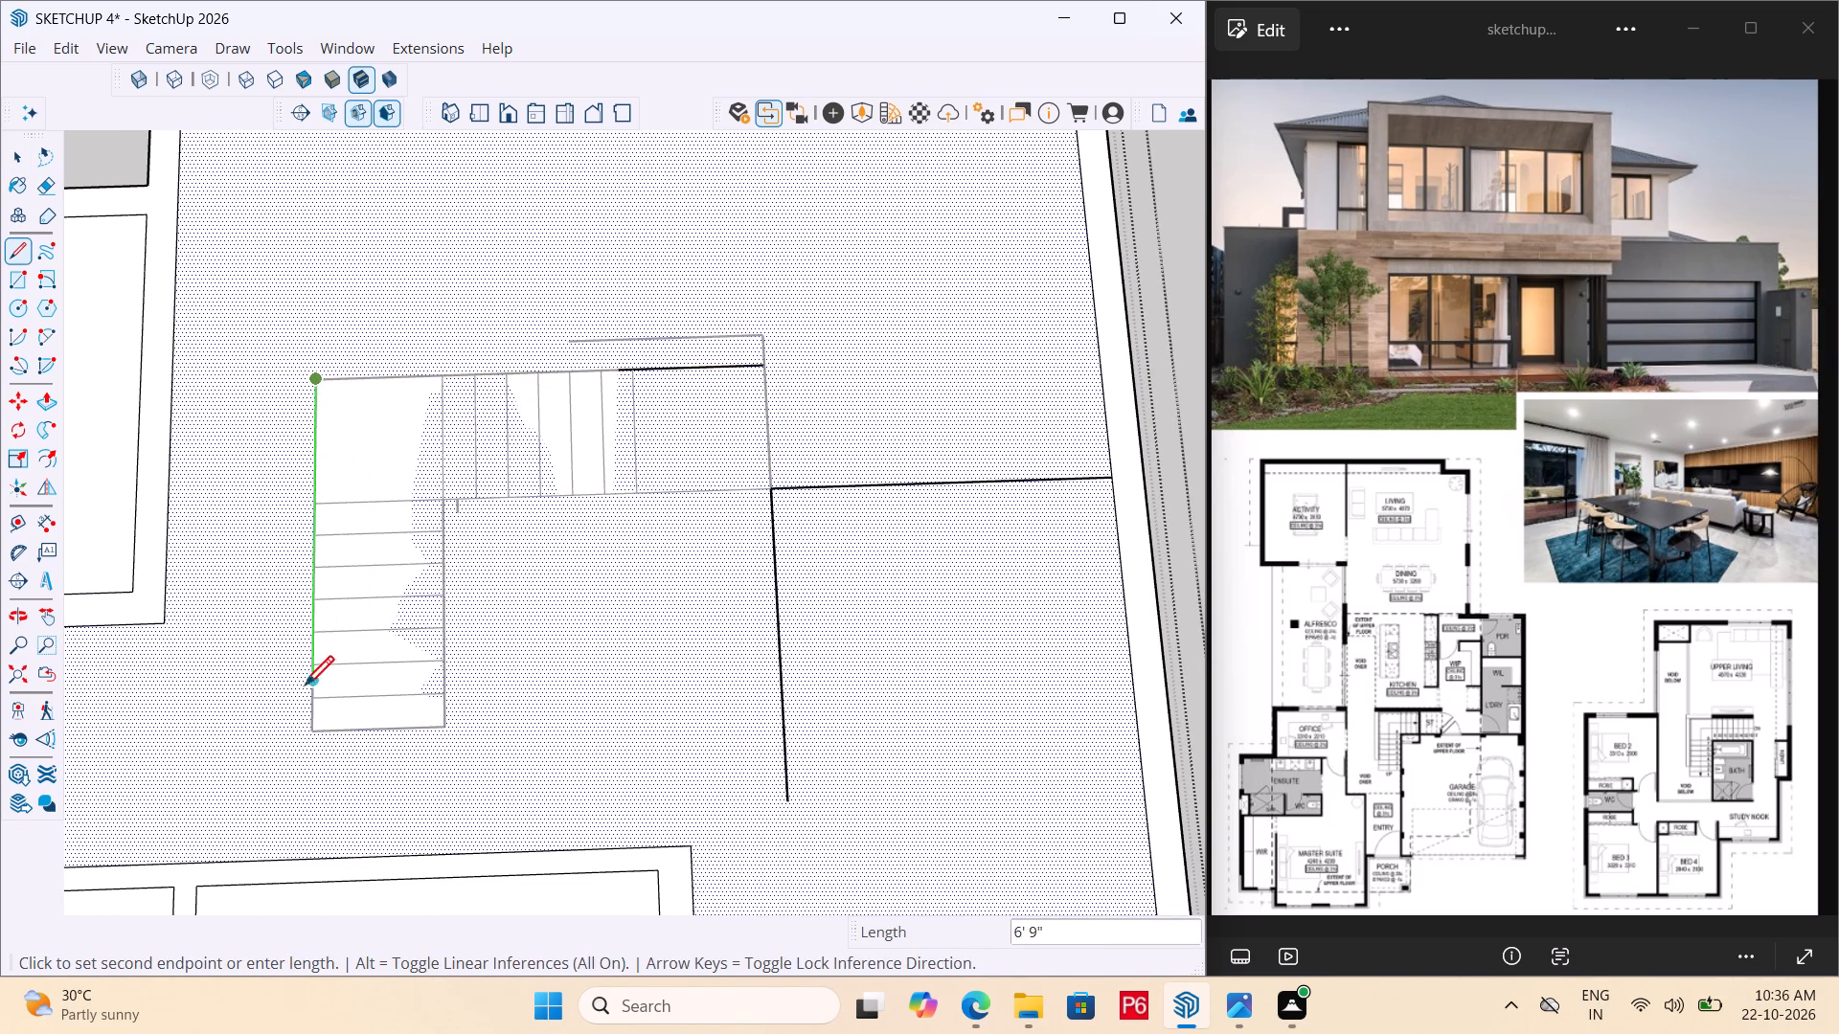
{"action": "left_click", "coordinate": [311, 732]}
{"action": "left_click_drag", "start_coordinate": [447, 726], "coordinate": [458, 685]}
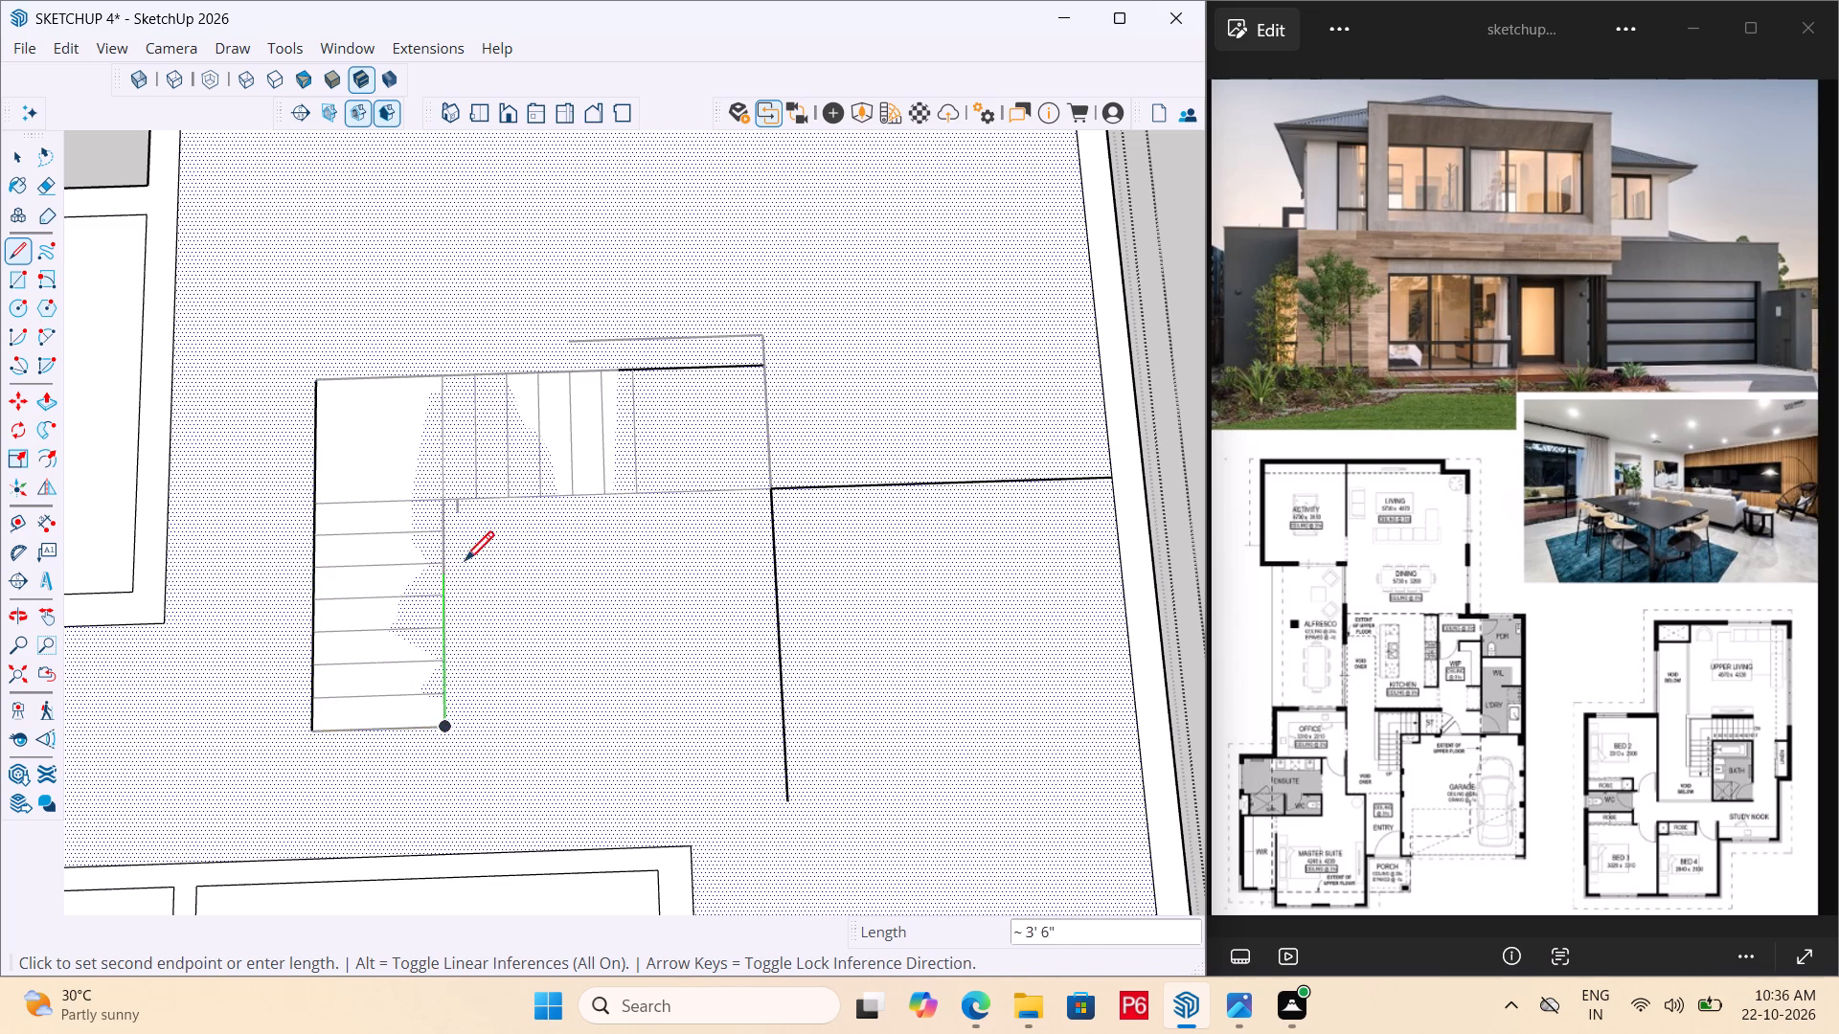
{"action": "left_click", "coordinate": [444, 503]}
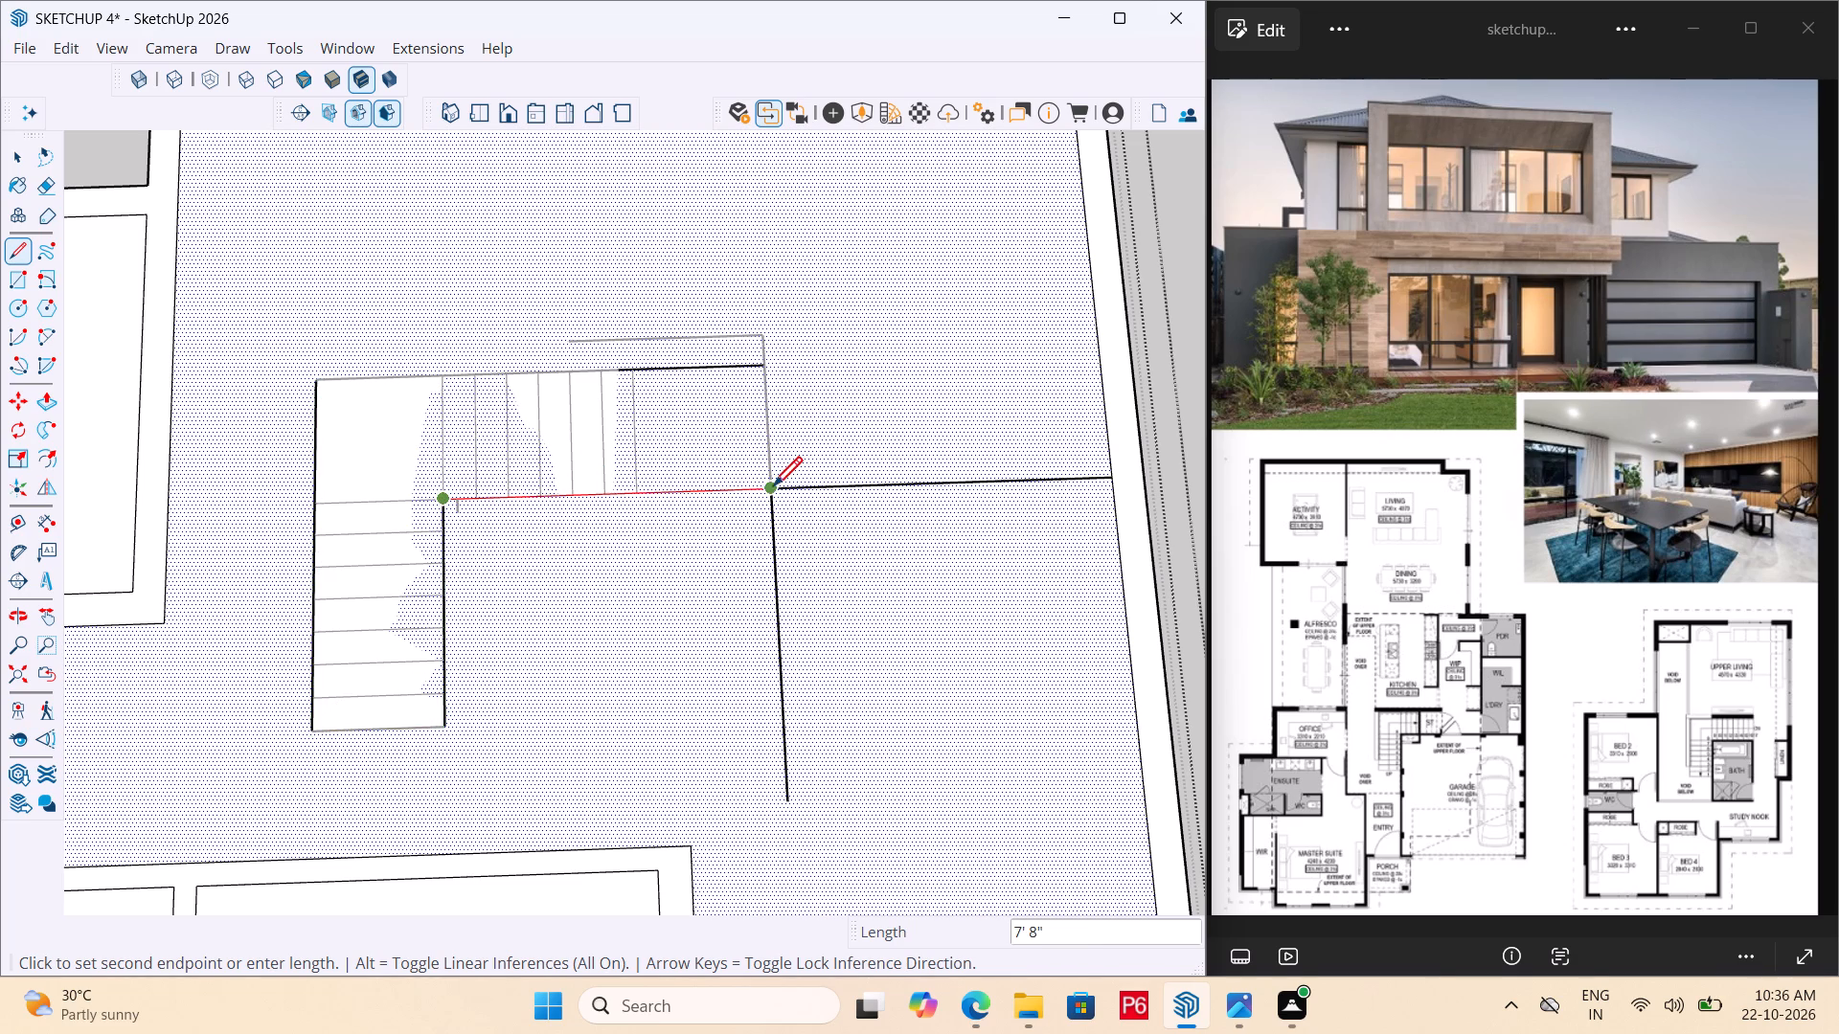
{"action": "left_click", "coordinate": [773, 489]}
Draw a 3' line across the stair between the corner landing and the lower flight.
{"action": "scroll", "coordinate": [894, 466], "scroll_direction": "down", "scroll_amount": 3}
{"action": "scroll", "coordinate": [439, 484], "scroll_direction": "up", "scroll_amount": 6}
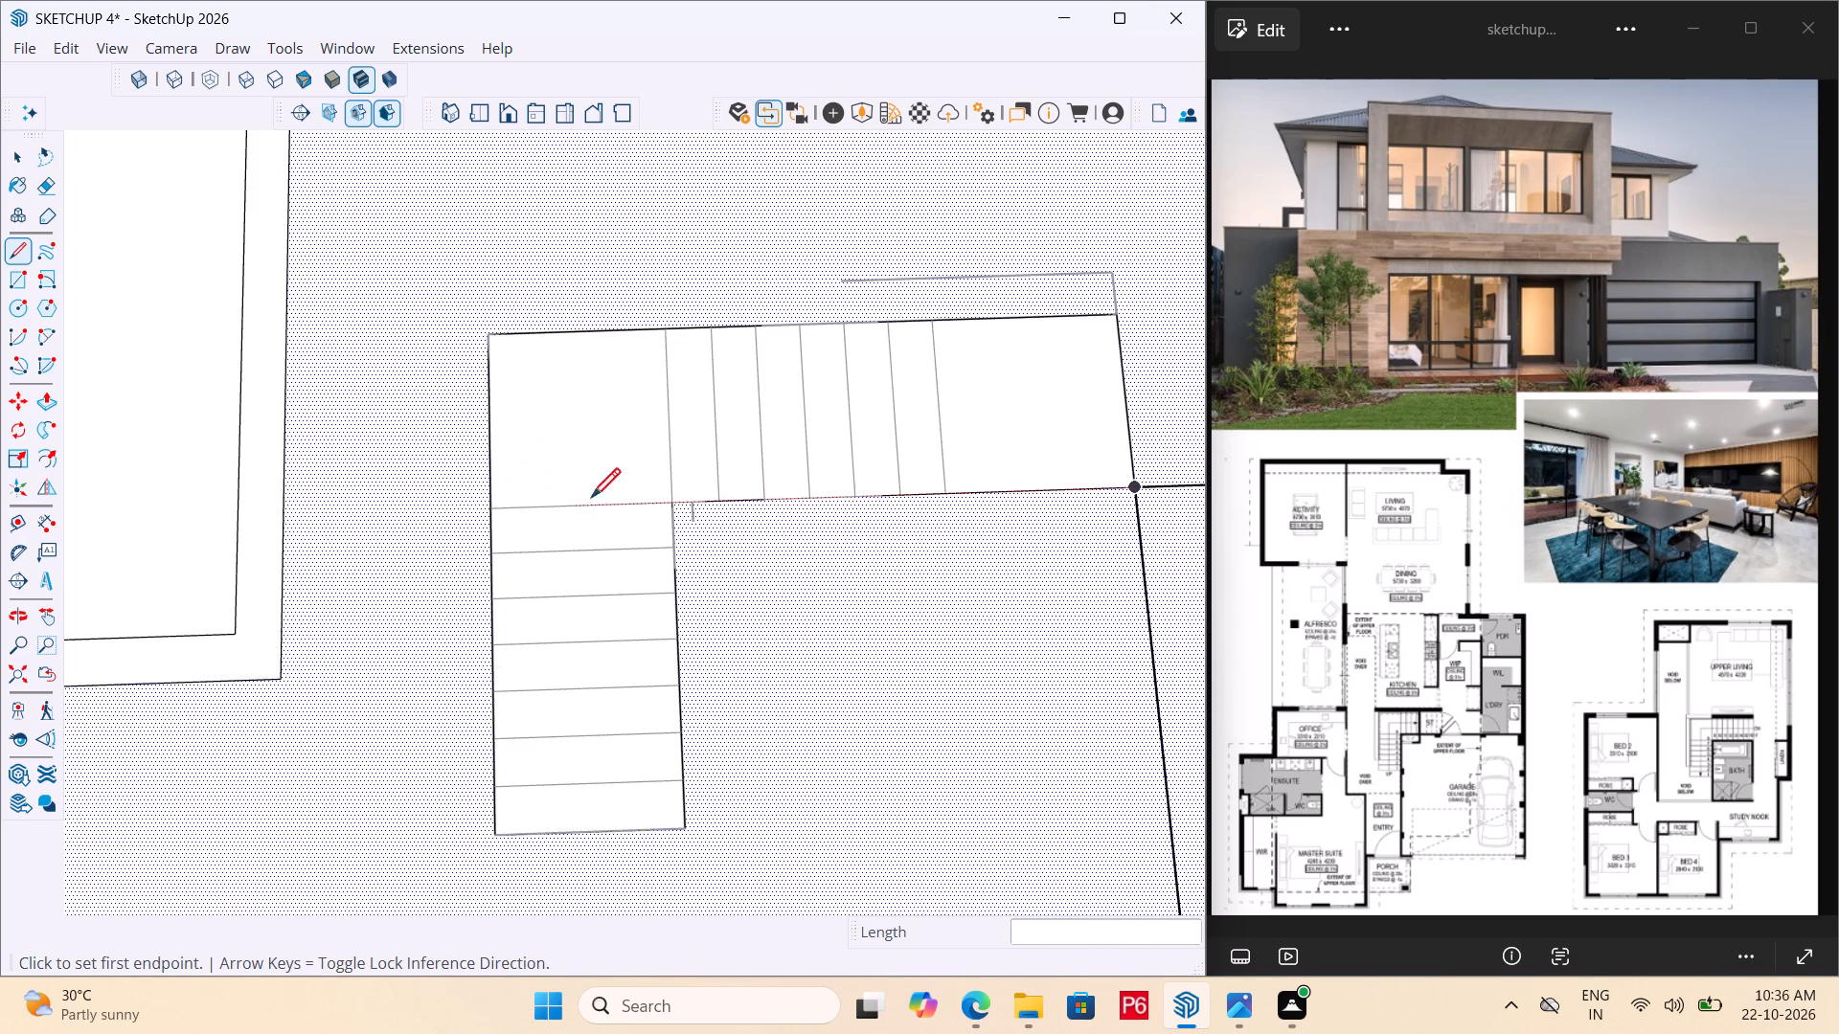
{"action": "left_click", "coordinate": [666, 501]}
{"action": "left_click", "coordinate": [488, 504]}
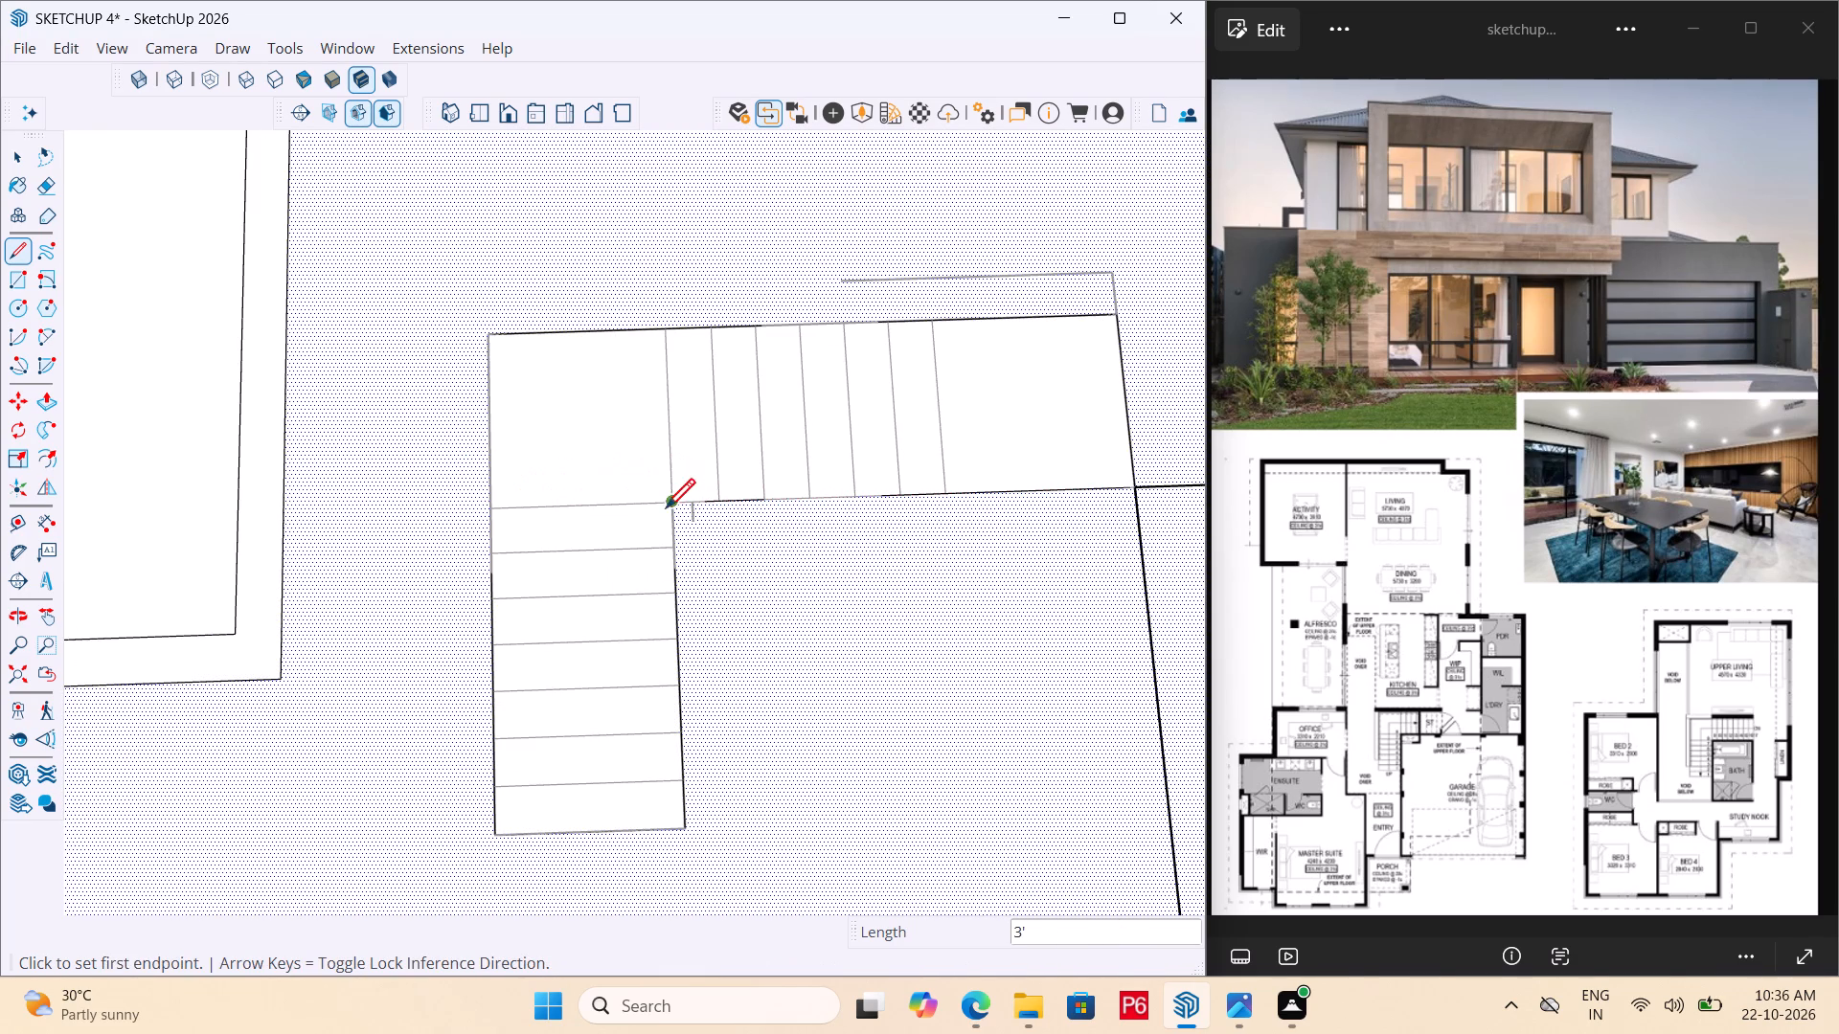
Draw seven tread lines across the upper flight inside the floor plan group, tracing the staircase copy's treads from the corner landing onward.
{"action": "left_click", "coordinate": [666, 511]}
{"action": "left_click_drag", "start_coordinate": [666, 511], "coordinate": [665, 501]}
{"action": "left_click", "coordinate": [667, 336]}
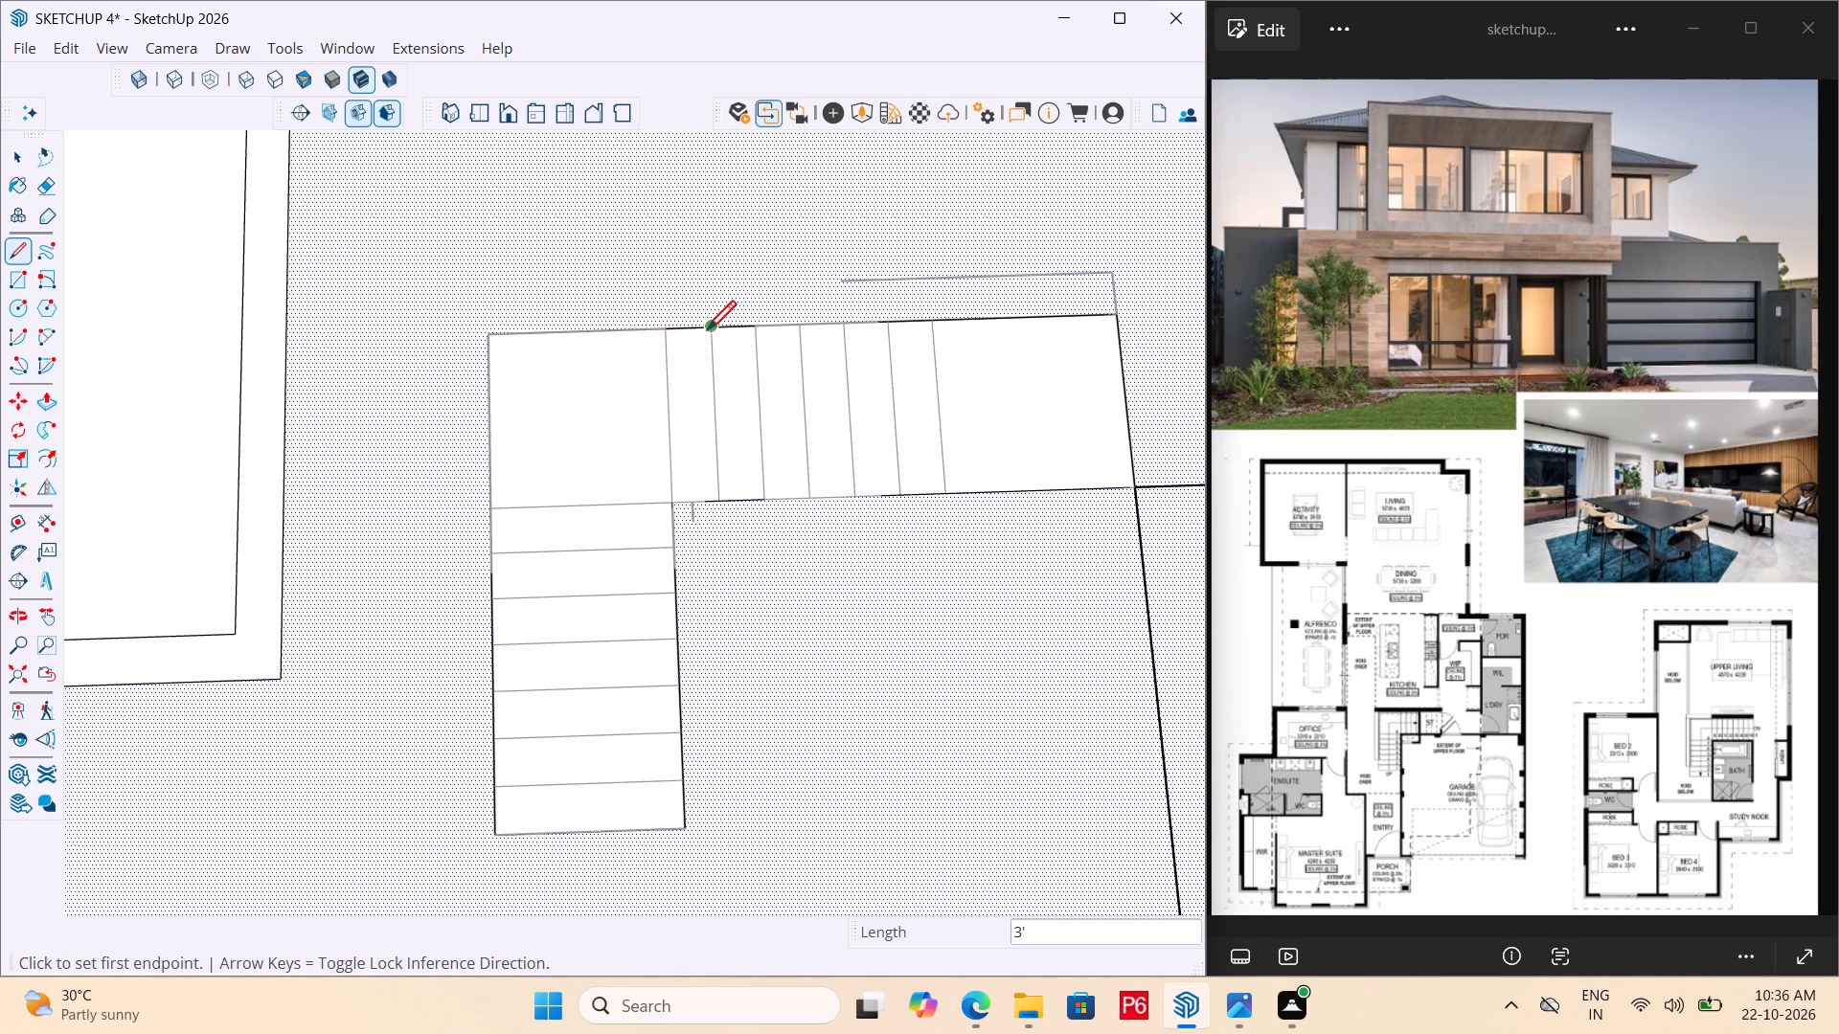
{"action": "left_click", "coordinate": [710, 333]}
{"action": "left_click_drag", "start_coordinate": [731, 501], "coordinate": [731, 487]}
{"action": "left_click", "coordinate": [762, 332]}
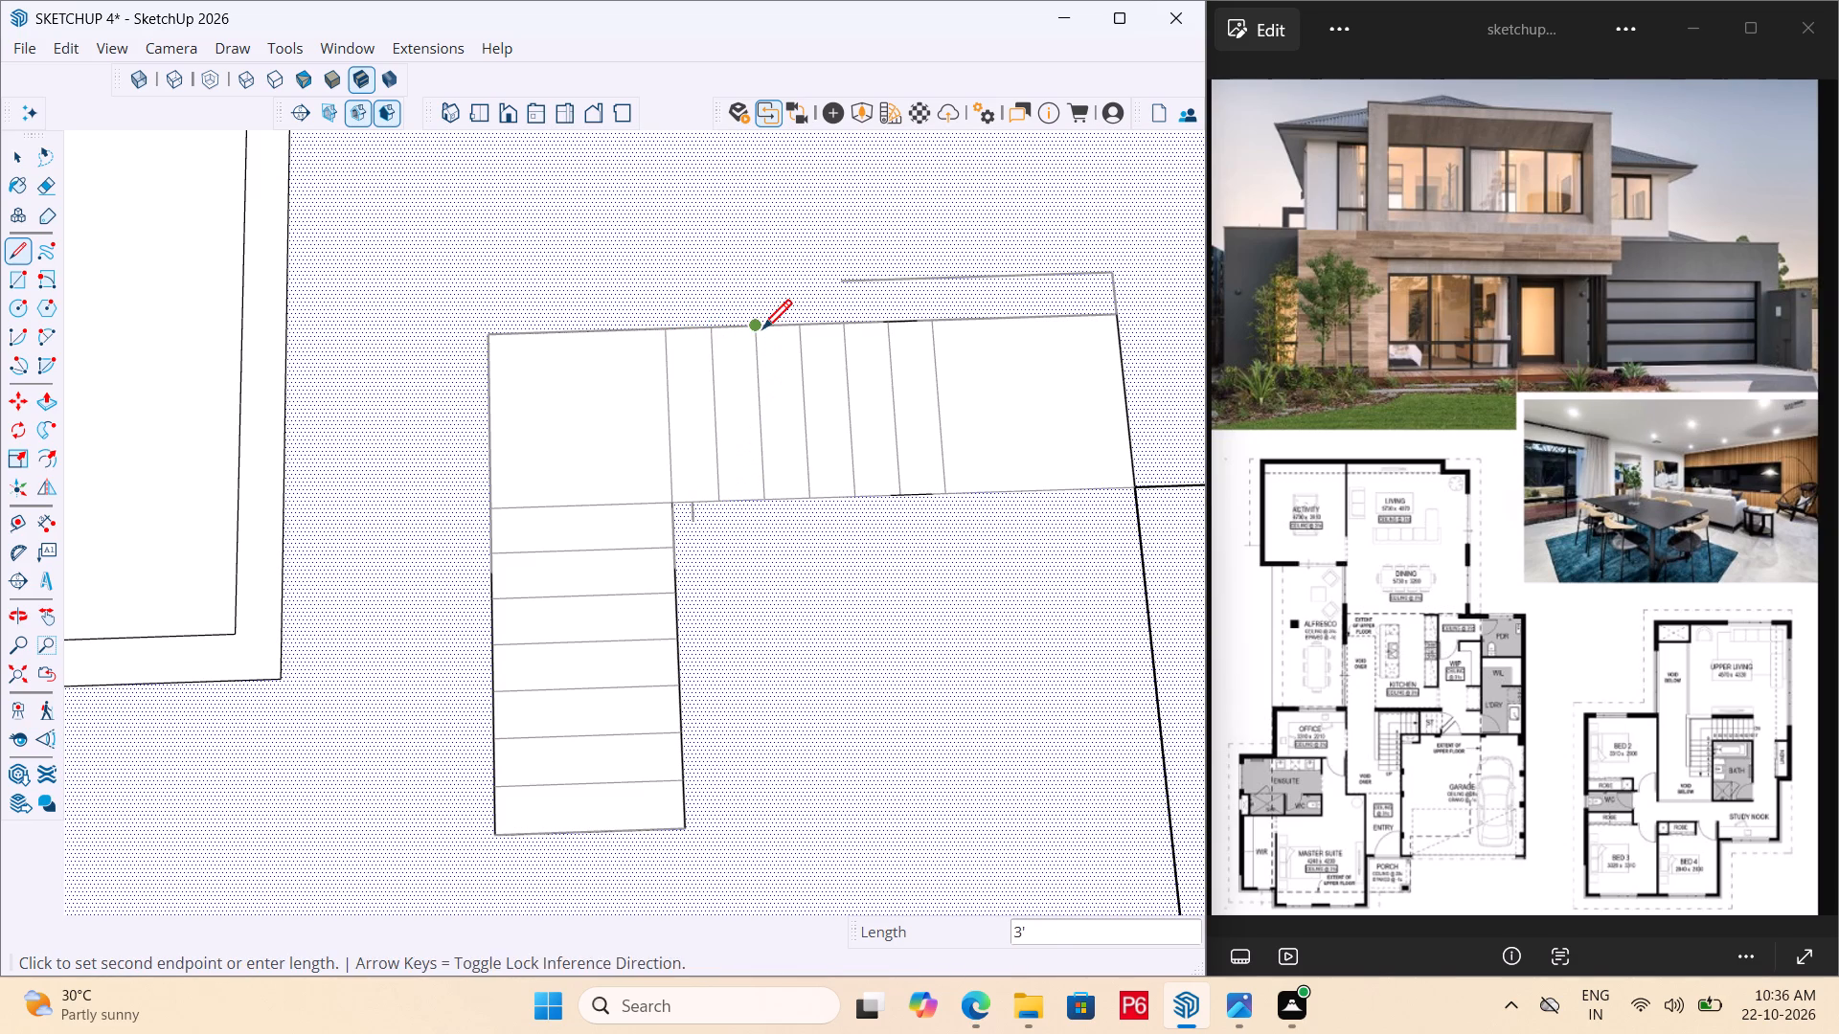
{"action": "left_click_drag", "start_coordinate": [760, 497], "coordinate": [762, 484]}
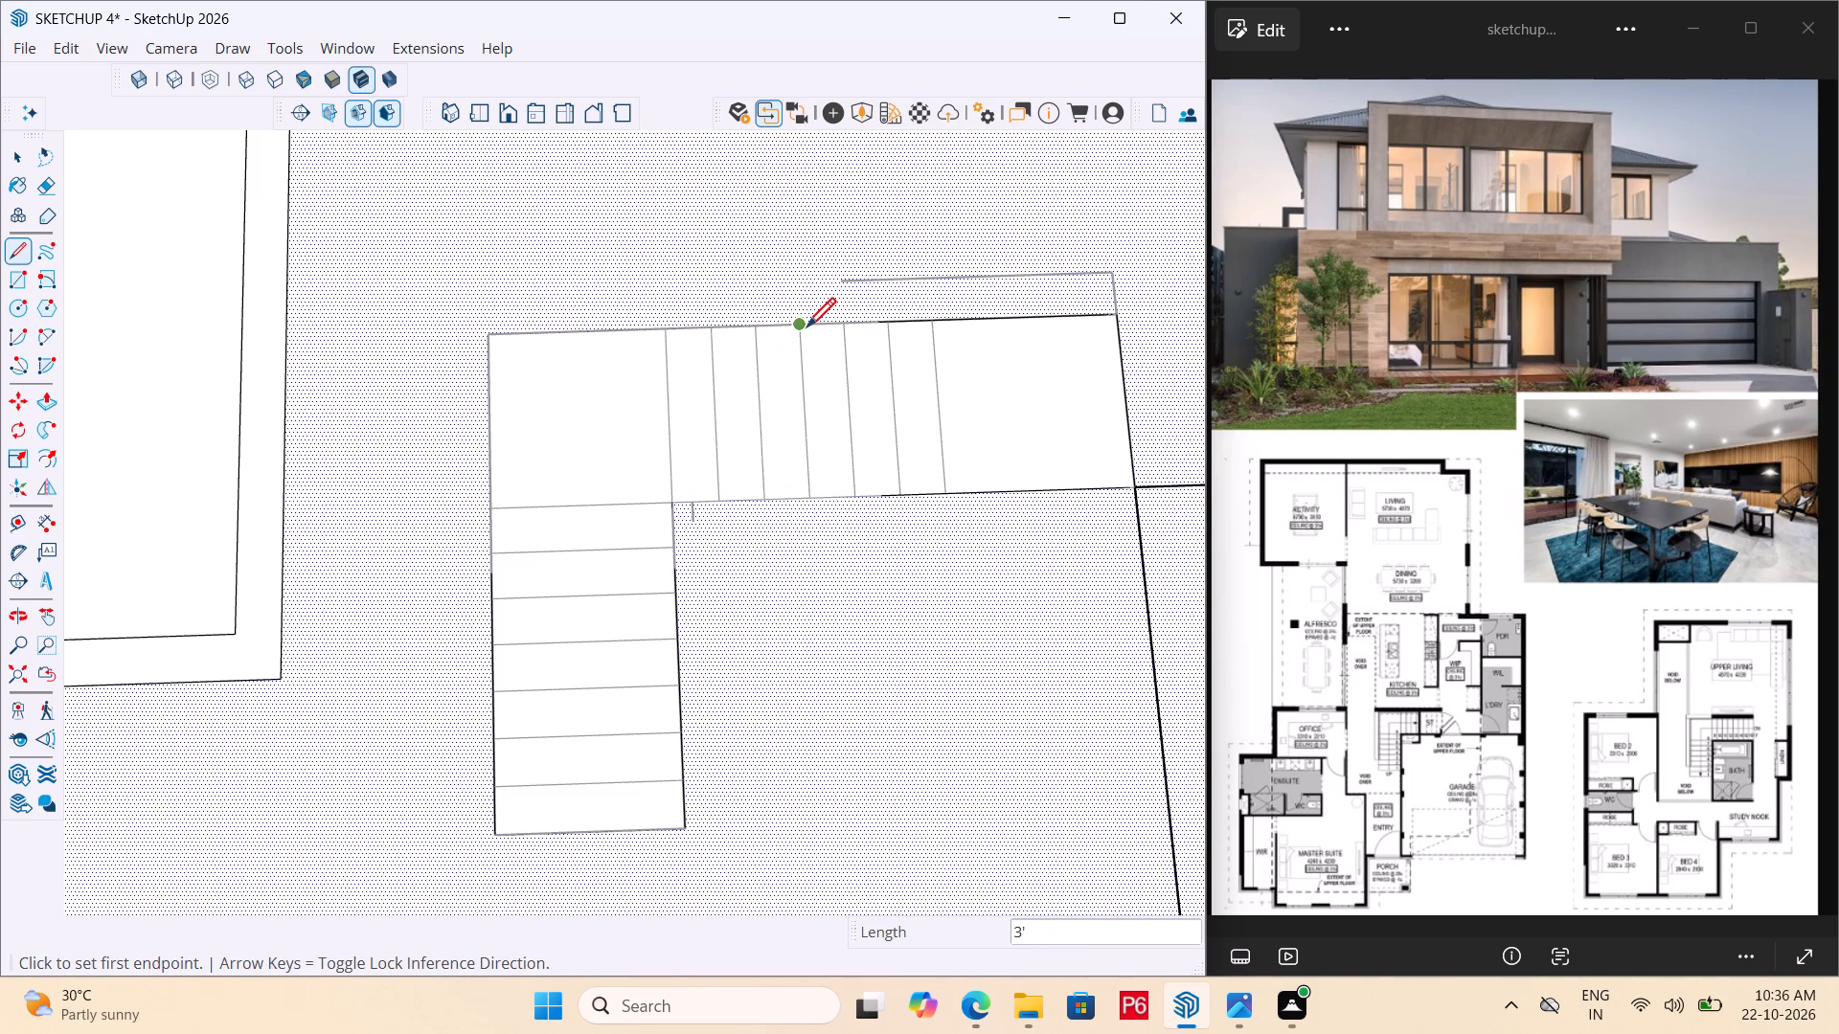
{"action": "left_click", "coordinate": [807, 332]}
{"action": "left_click", "coordinate": [807, 500]}
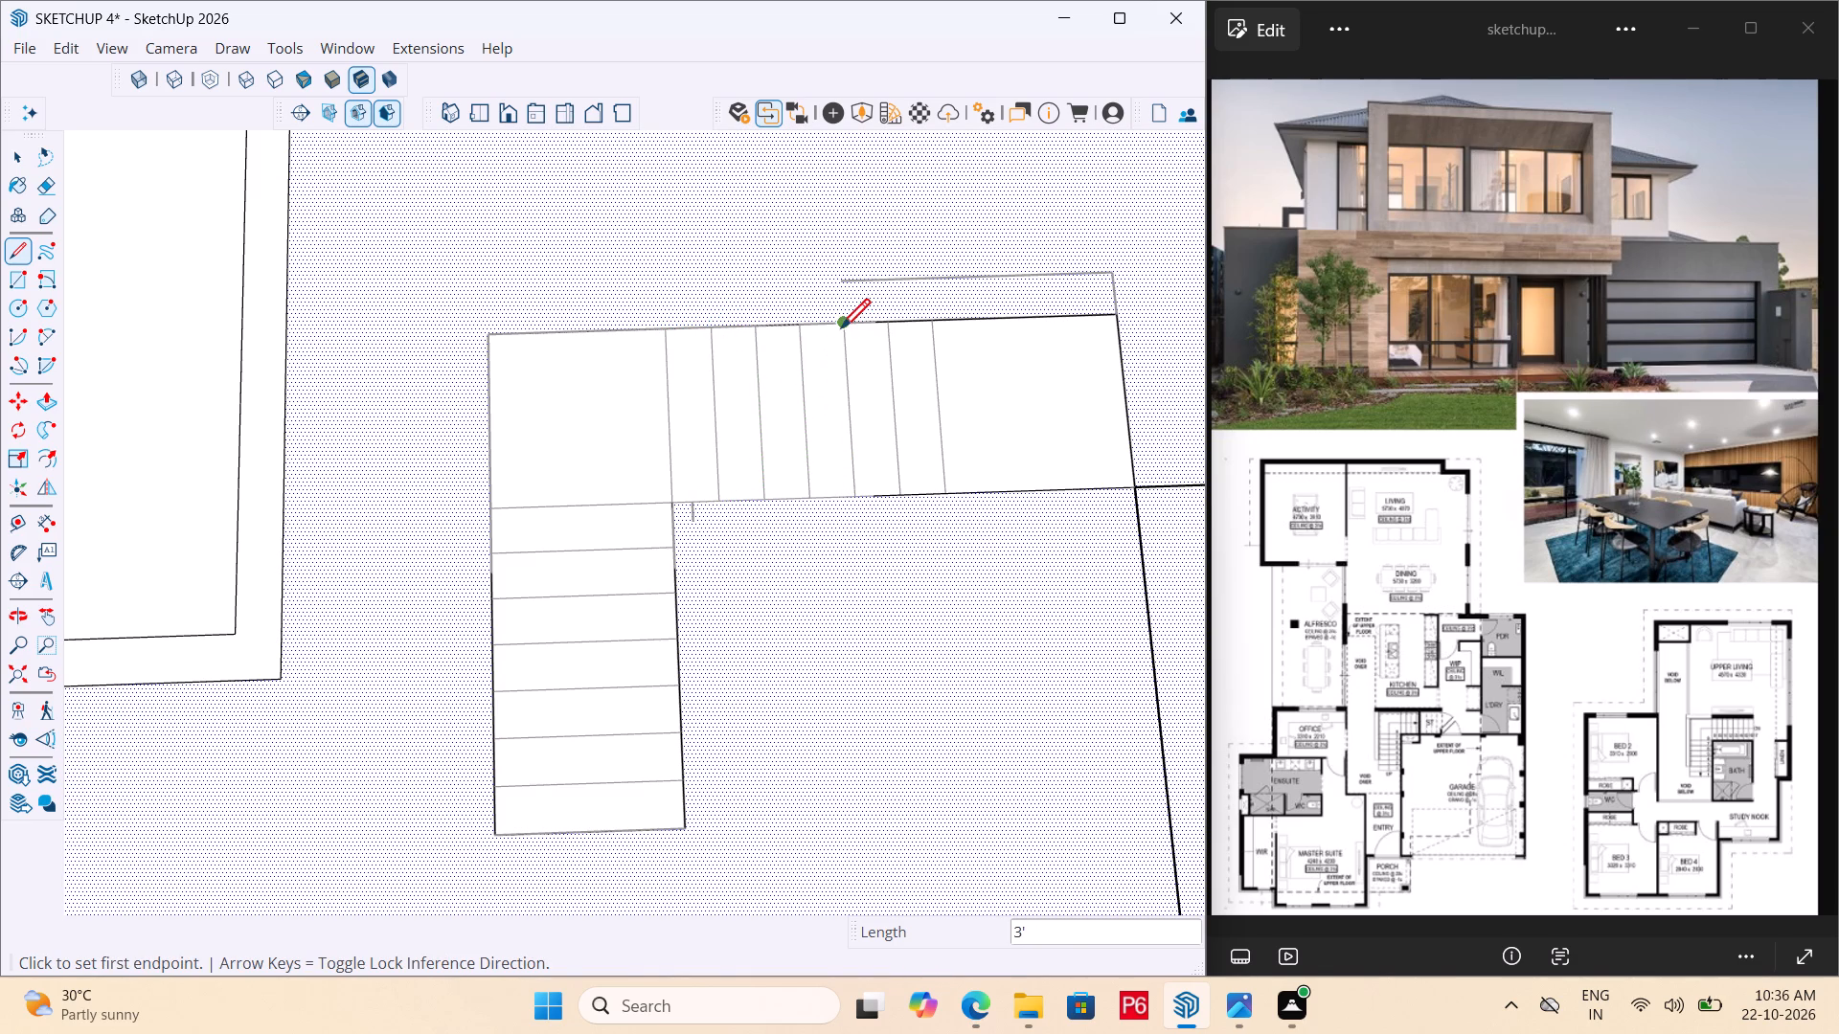
{"action": "left_click", "coordinate": [841, 328]}
{"action": "left_click", "coordinate": [853, 488]}
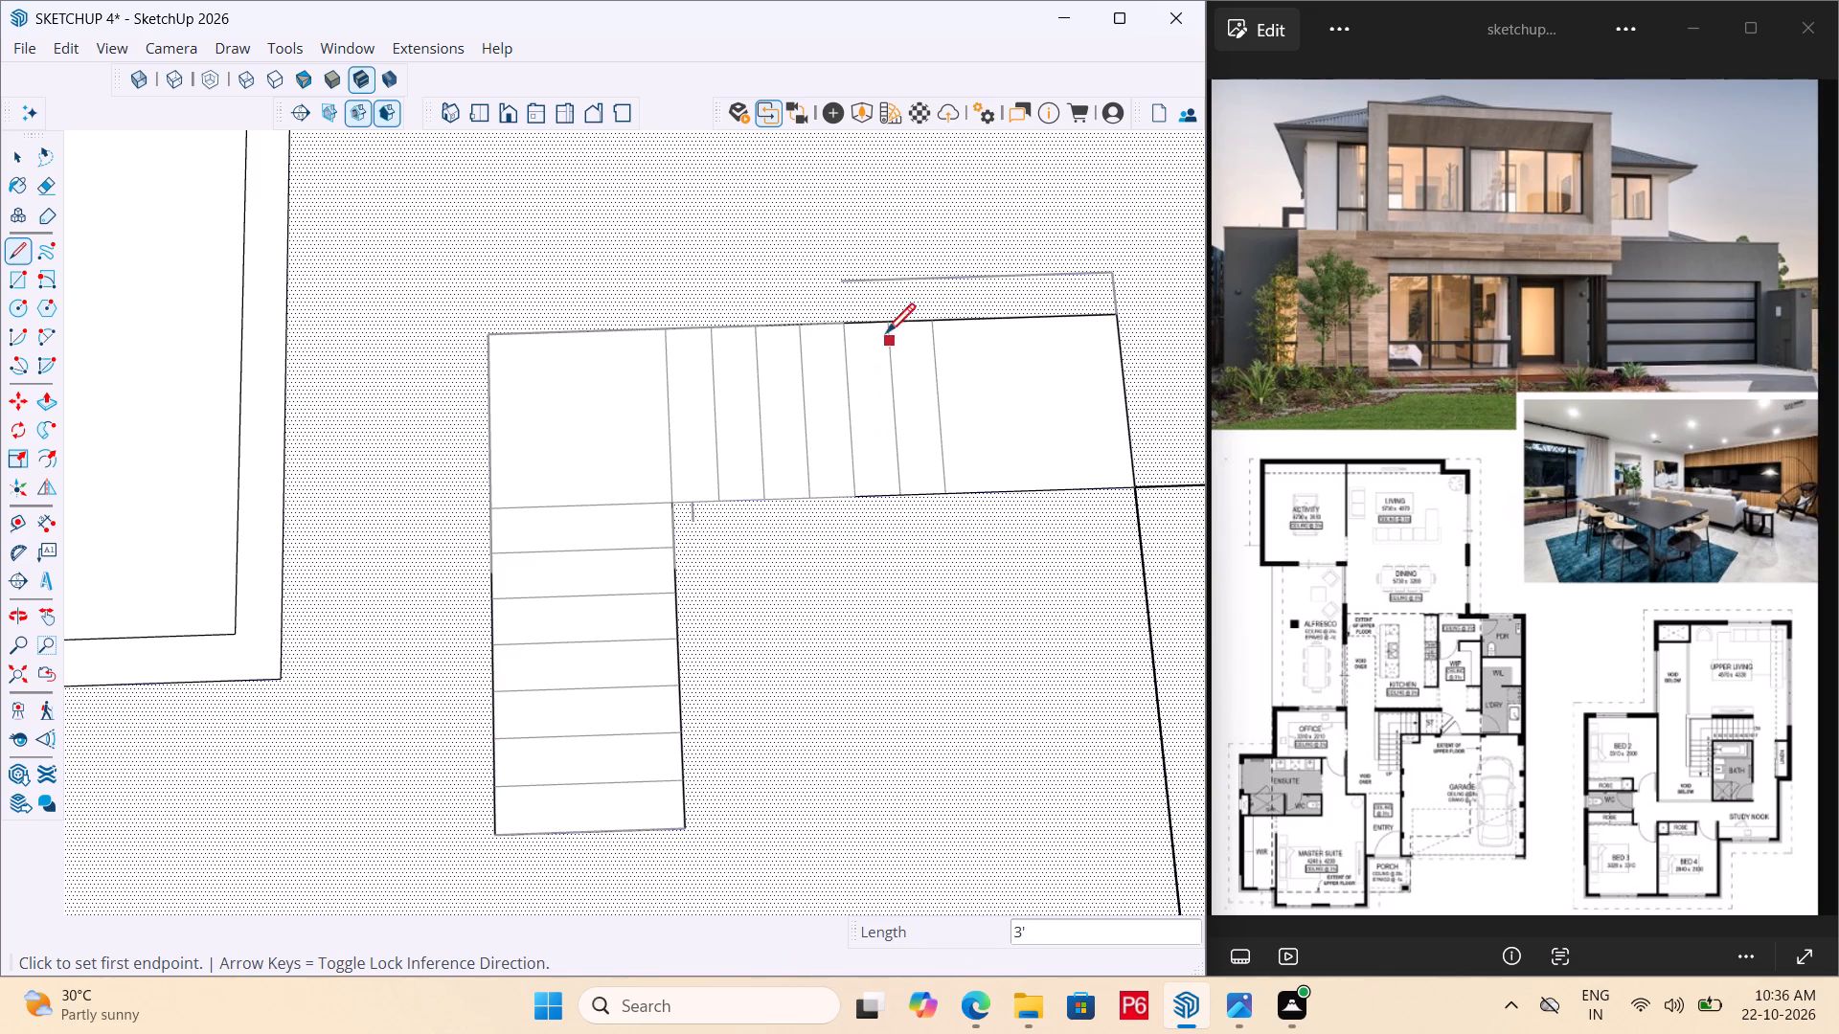
{"action": "left_click", "coordinate": [886, 329]}
{"action": "left_click_drag", "start_coordinate": [900, 492], "coordinate": [902, 480]}
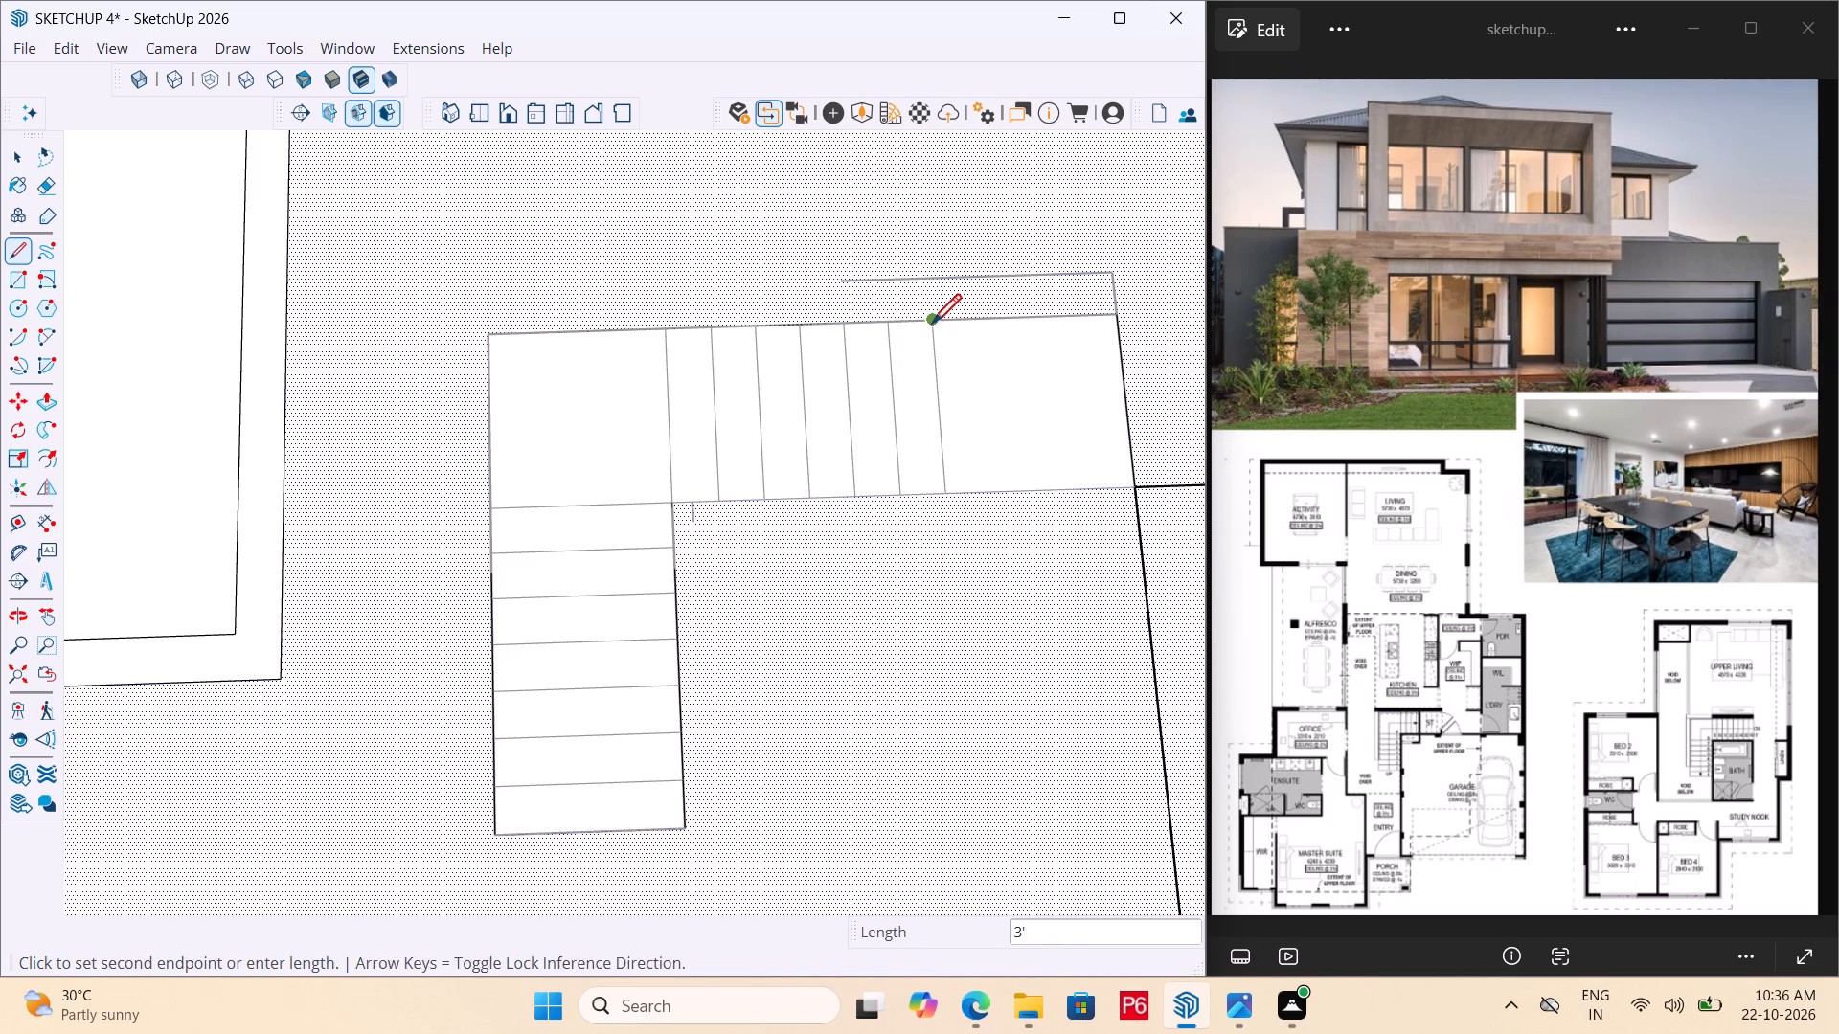
{"action": "left_click", "coordinate": [932, 326]}
{"action": "left_click", "coordinate": [945, 488]}
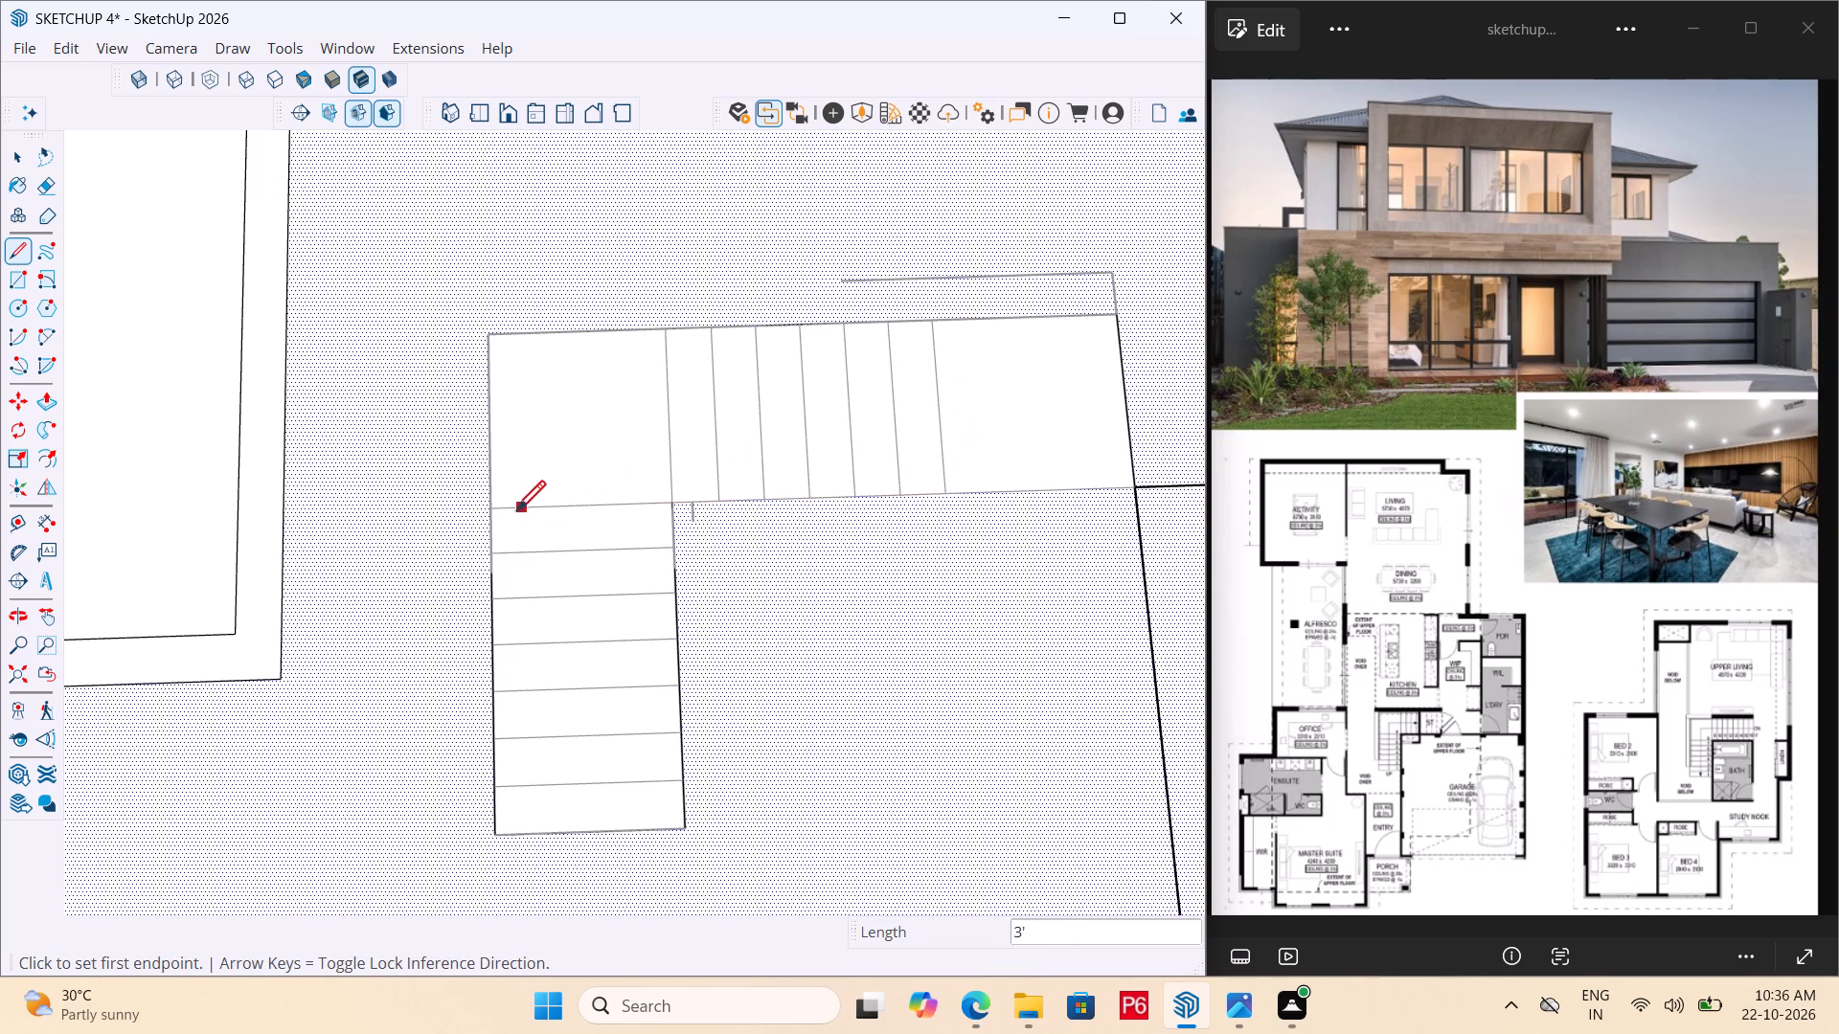
Draw seven tread lines across the lower flight, from the corner landing's edge down to the last tread above the flight's end.
{"action": "left_click", "coordinate": [497, 513]}
{"action": "left_click", "coordinate": [668, 501]}
{"action": "left_click_drag", "start_coordinate": [488, 552], "coordinate": [504, 547]}
{"action": "left_click", "coordinate": [665, 540]}
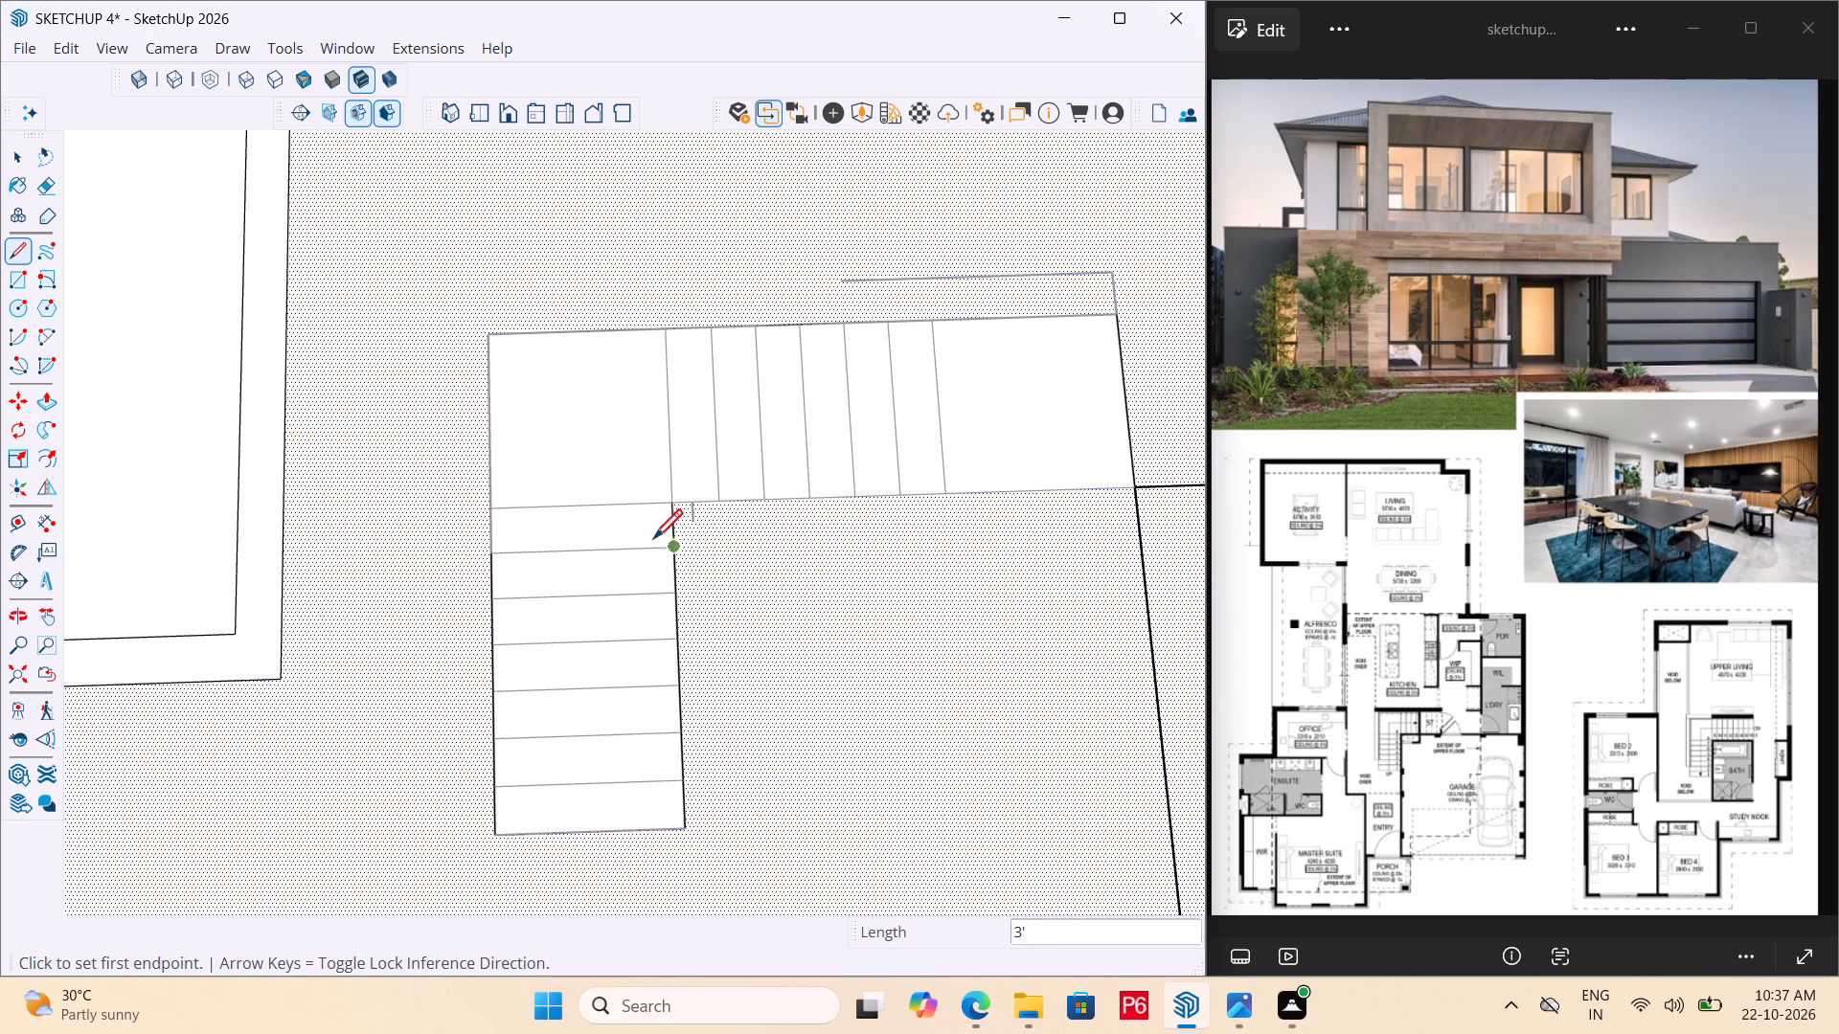
{"action": "left_click_drag", "start_coordinate": [500, 603], "coordinate": [515, 595]}
{"action": "left_click", "coordinate": [681, 584]}
{"action": "left_click_drag", "start_coordinate": [489, 644], "coordinate": [498, 644]}
{"action": "left_click_drag", "start_coordinate": [670, 636], "coordinate": [668, 627]}
{"action": "scroll", "coordinate": [566, 436], "scroll_direction": "down", "scroll_amount": 3}
{"action": "scroll", "coordinate": [590, 620], "scroll_direction": "up", "scroll_amount": 3}
{"action": "left_click", "coordinate": [482, 631]}
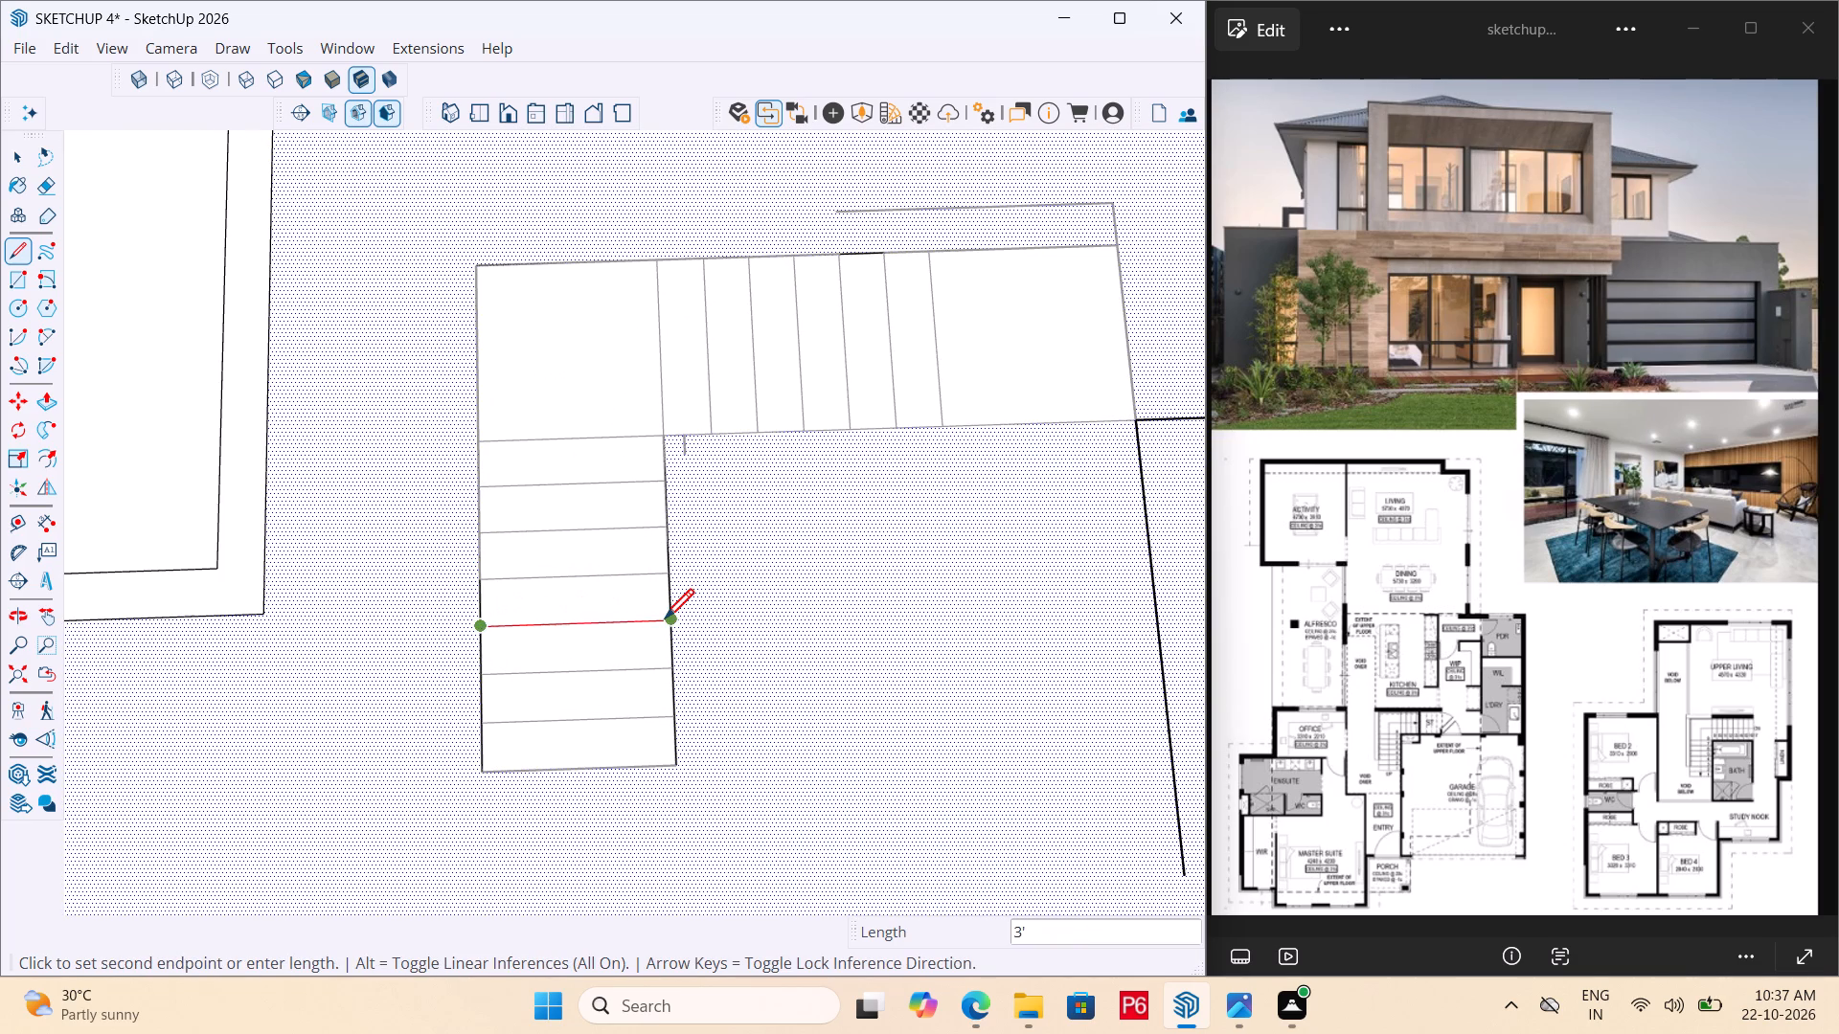
{"action": "left_click", "coordinate": [665, 621]}
{"action": "left_click", "coordinate": [491, 676]}
{"action": "left_click", "coordinate": [674, 671]}
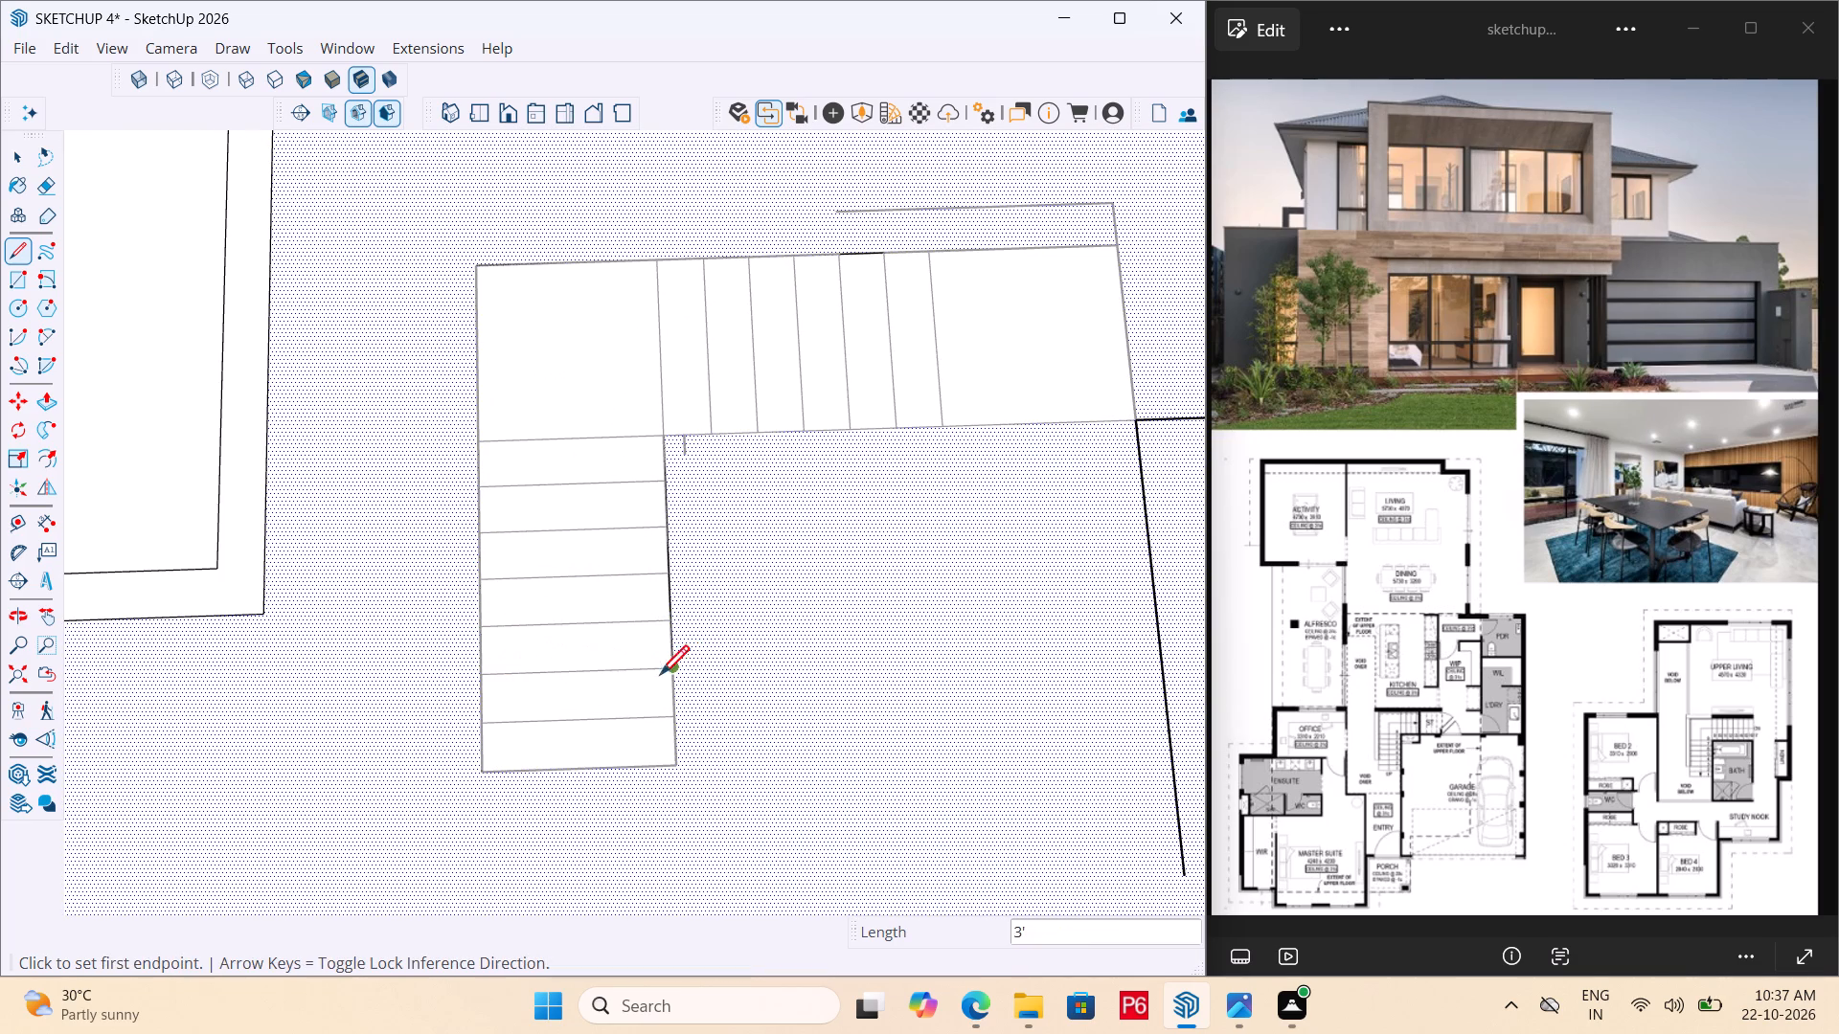
{"action": "left_click_drag", "start_coordinate": [480, 723], "coordinate": [488, 720]}
{"action": "left_click_drag", "start_coordinate": [670, 717], "coordinate": [671, 704]}
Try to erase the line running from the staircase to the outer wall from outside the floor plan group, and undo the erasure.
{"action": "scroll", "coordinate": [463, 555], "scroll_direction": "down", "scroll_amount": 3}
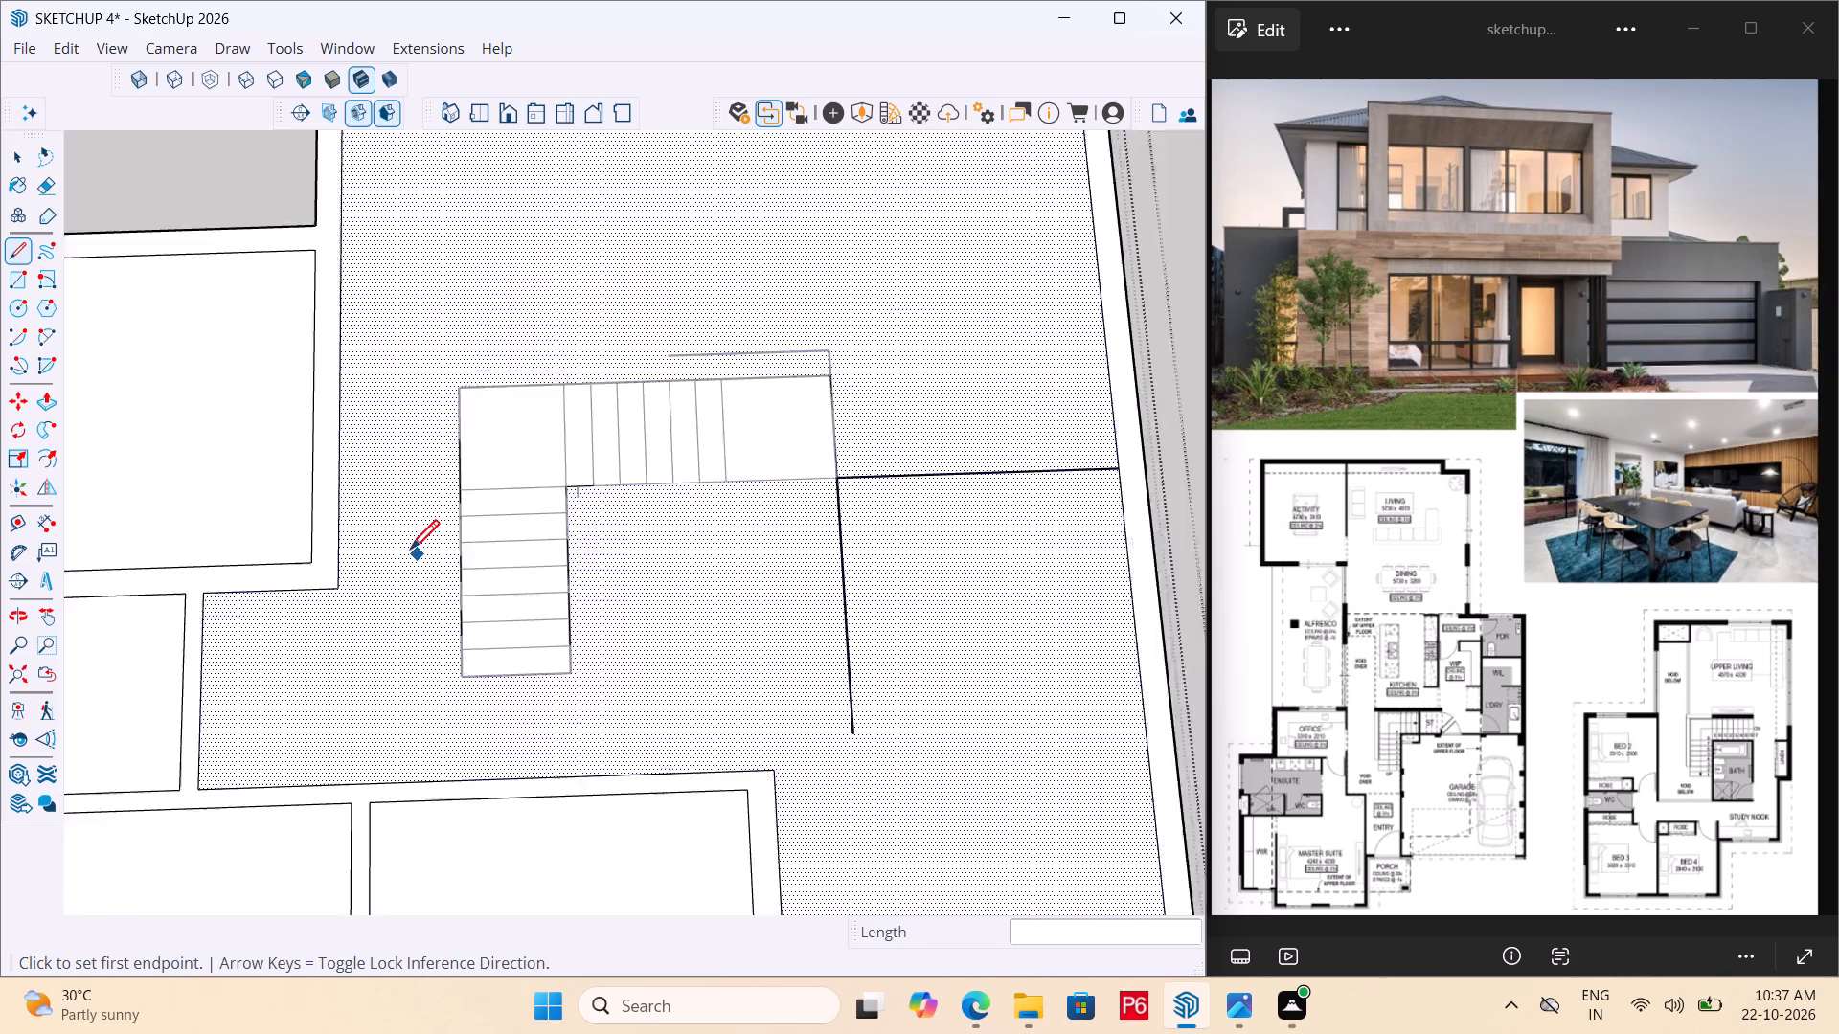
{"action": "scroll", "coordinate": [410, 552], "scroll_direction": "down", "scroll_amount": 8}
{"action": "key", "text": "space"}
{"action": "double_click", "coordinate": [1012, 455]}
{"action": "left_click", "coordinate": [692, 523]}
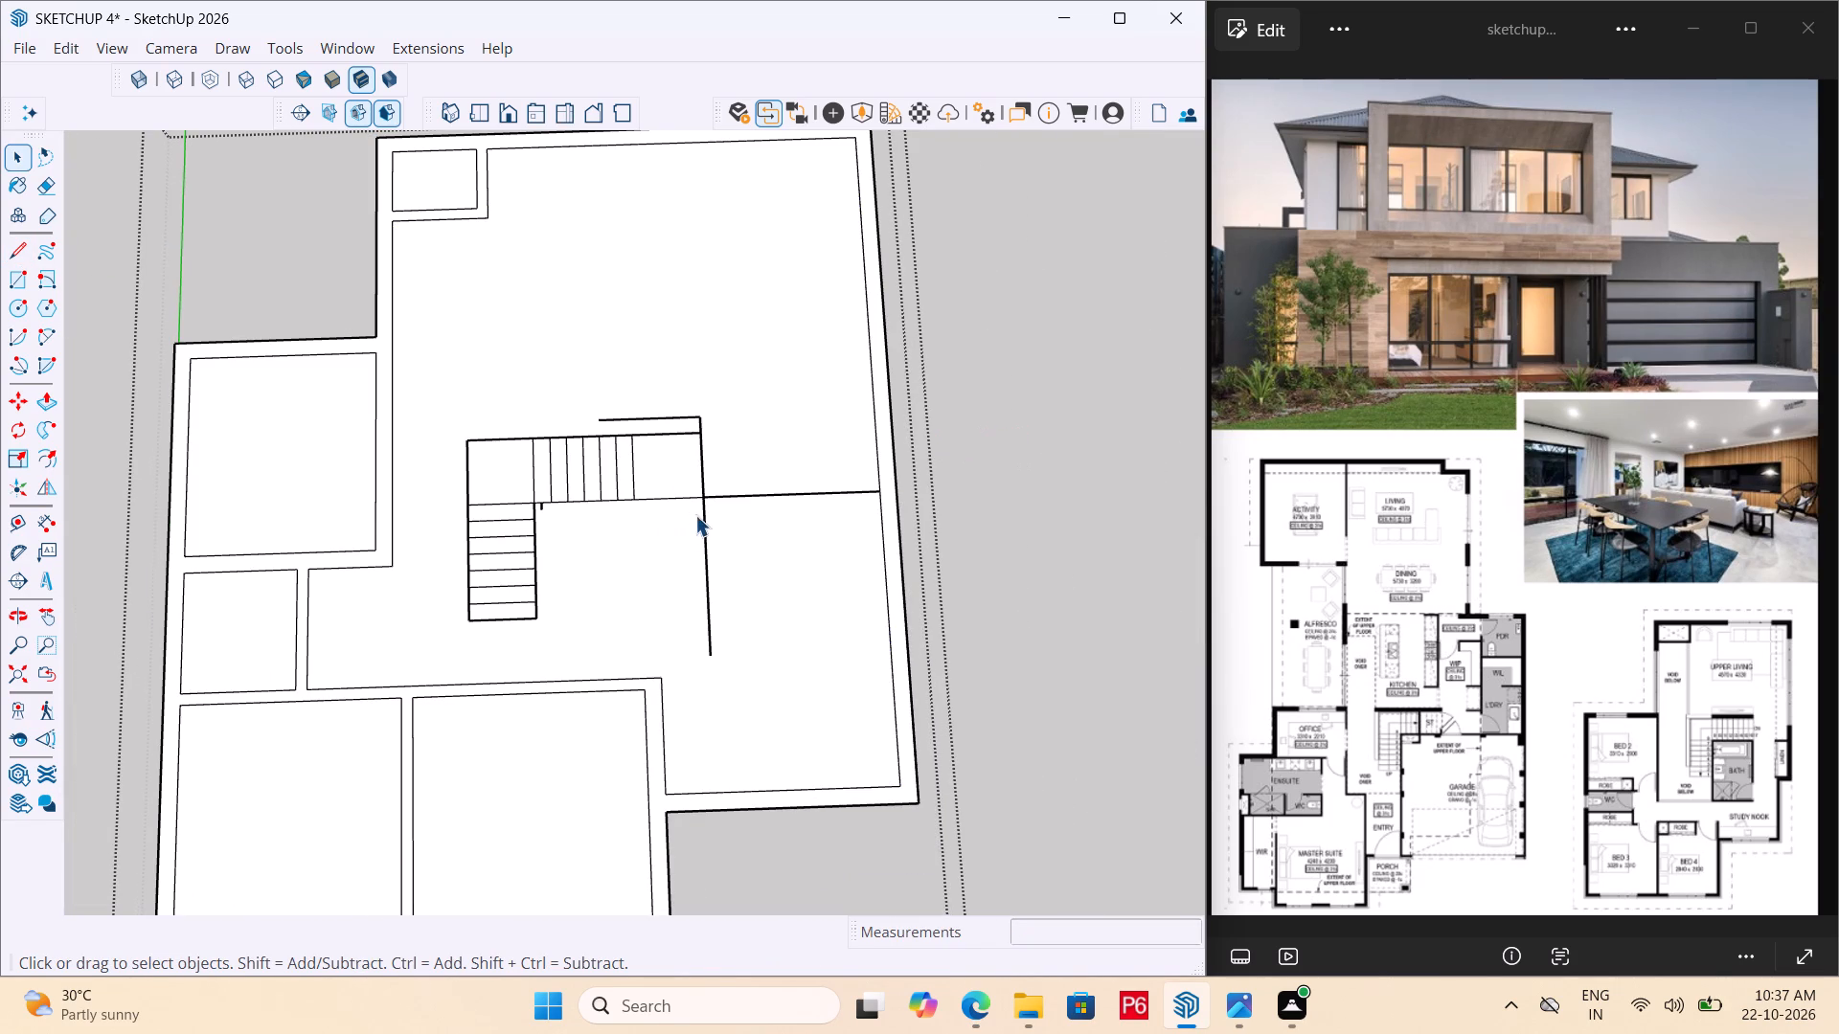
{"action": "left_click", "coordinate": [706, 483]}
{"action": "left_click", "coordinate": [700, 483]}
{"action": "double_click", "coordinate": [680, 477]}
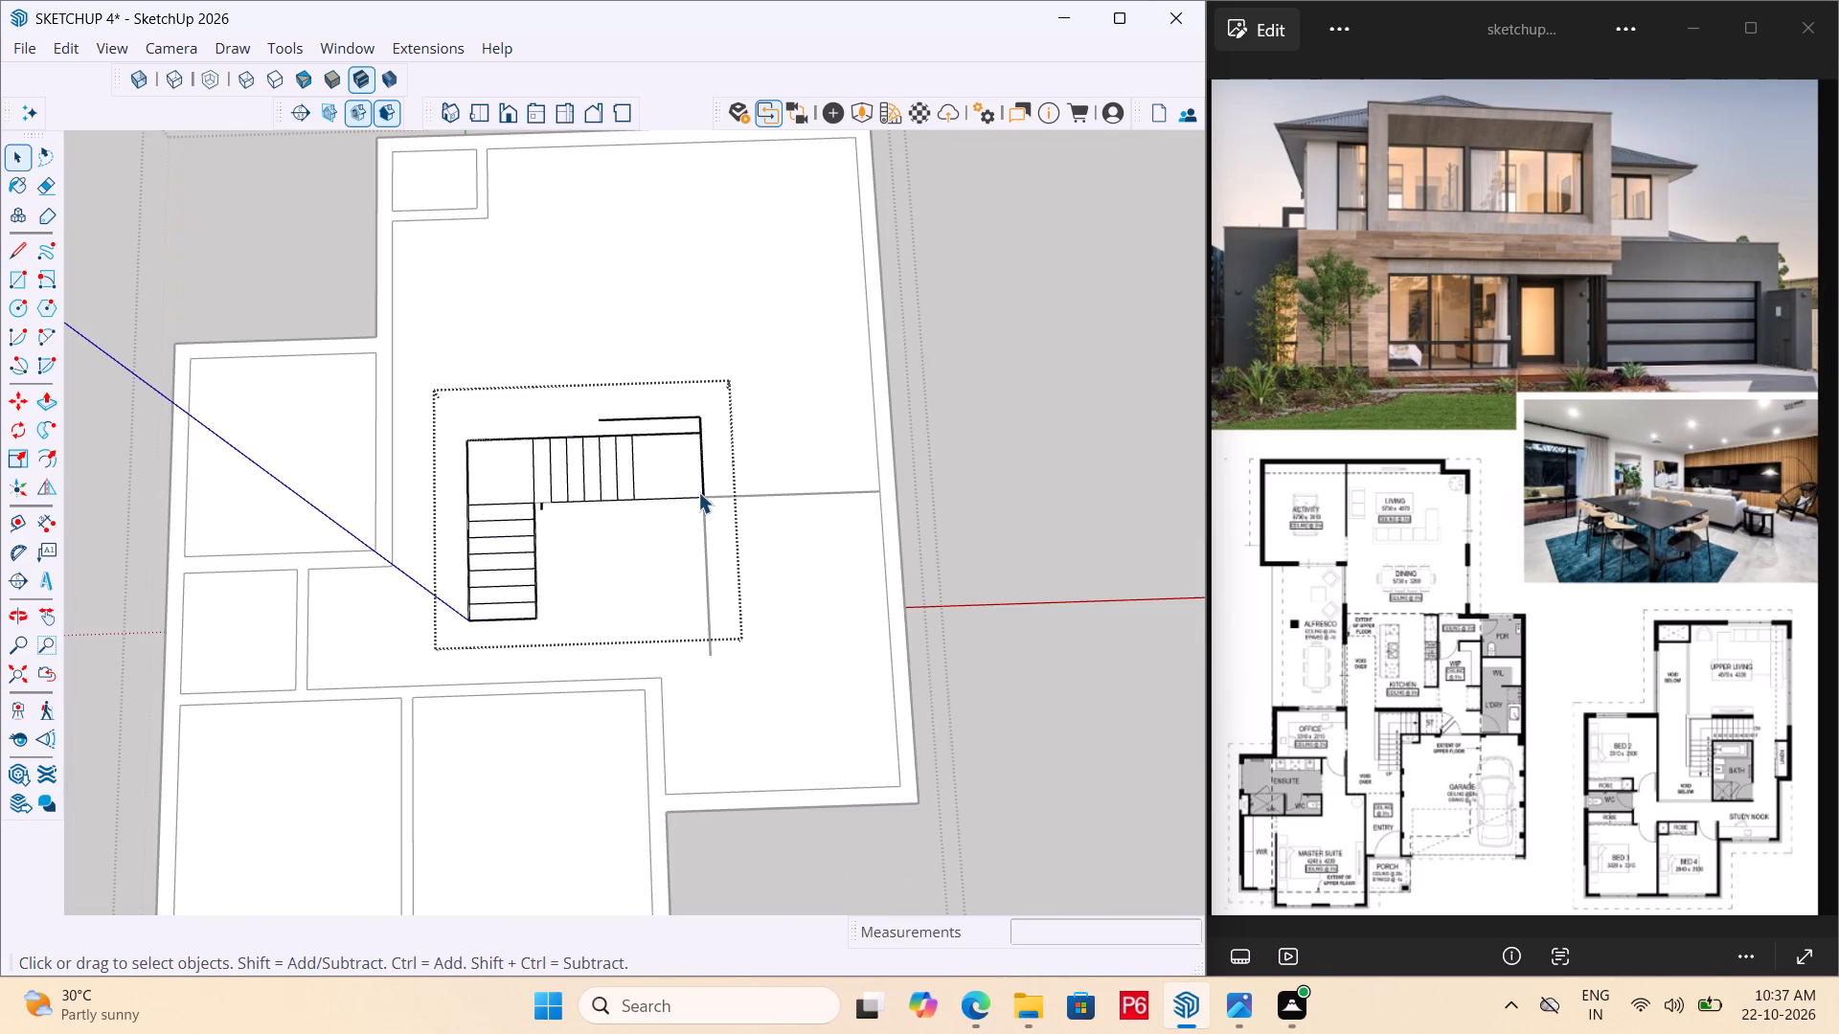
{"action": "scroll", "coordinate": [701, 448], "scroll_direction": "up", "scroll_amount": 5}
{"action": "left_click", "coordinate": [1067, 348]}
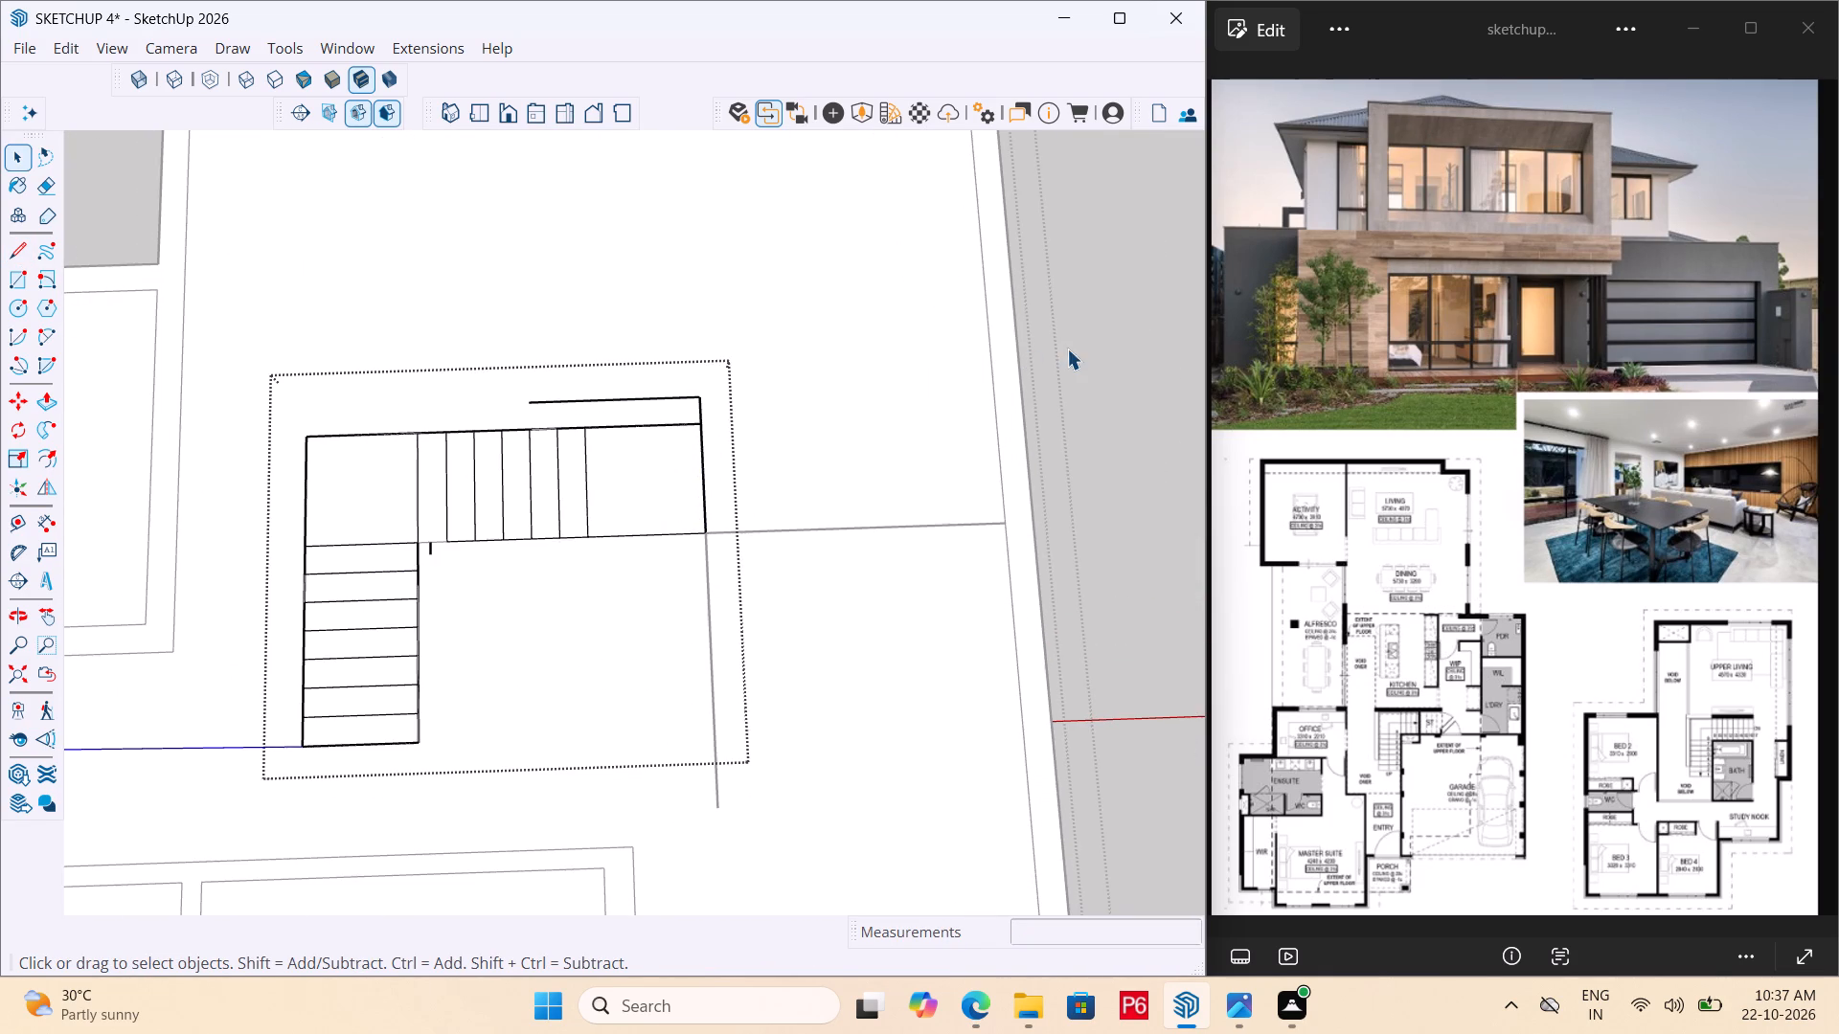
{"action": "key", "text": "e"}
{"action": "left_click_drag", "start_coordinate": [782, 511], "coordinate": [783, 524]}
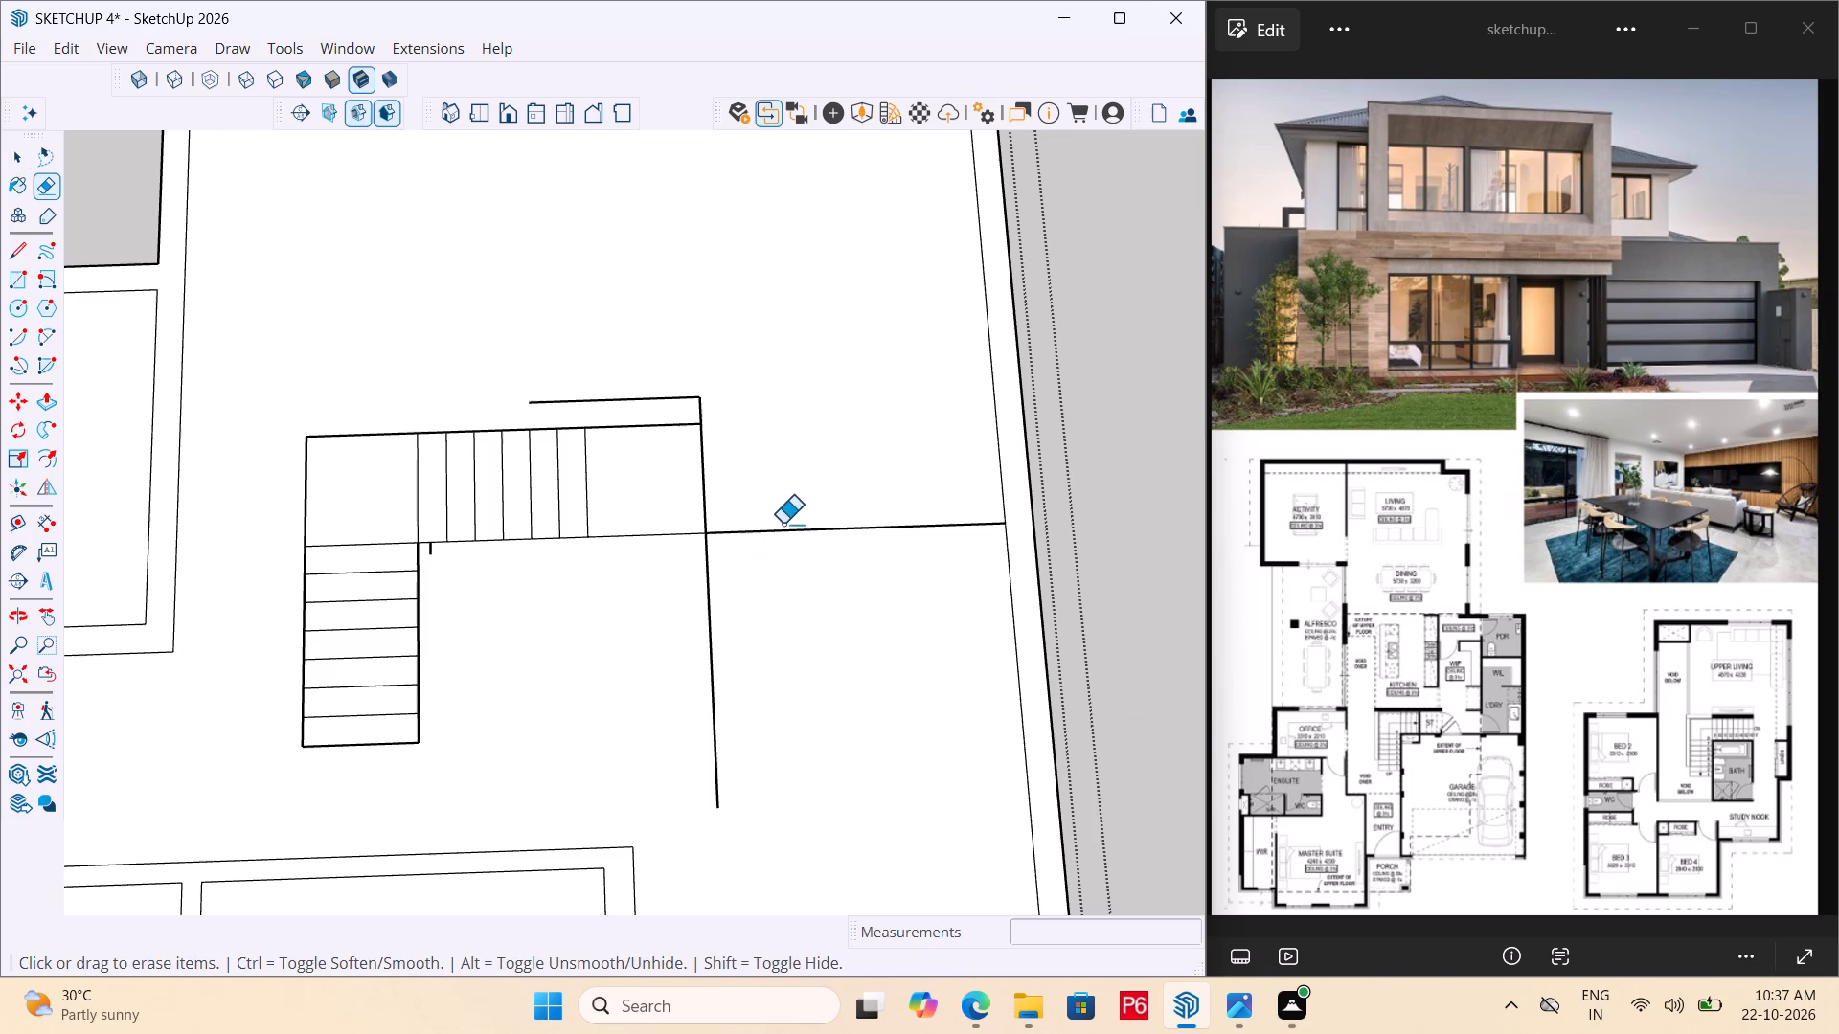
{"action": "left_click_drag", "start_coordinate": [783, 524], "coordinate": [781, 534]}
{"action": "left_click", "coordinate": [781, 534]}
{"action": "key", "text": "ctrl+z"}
Inside the floor plan group, erase the line from the upper flight to the outer wall and the line extending past the flight's end corner.
{"action": "key", "text": "space"}
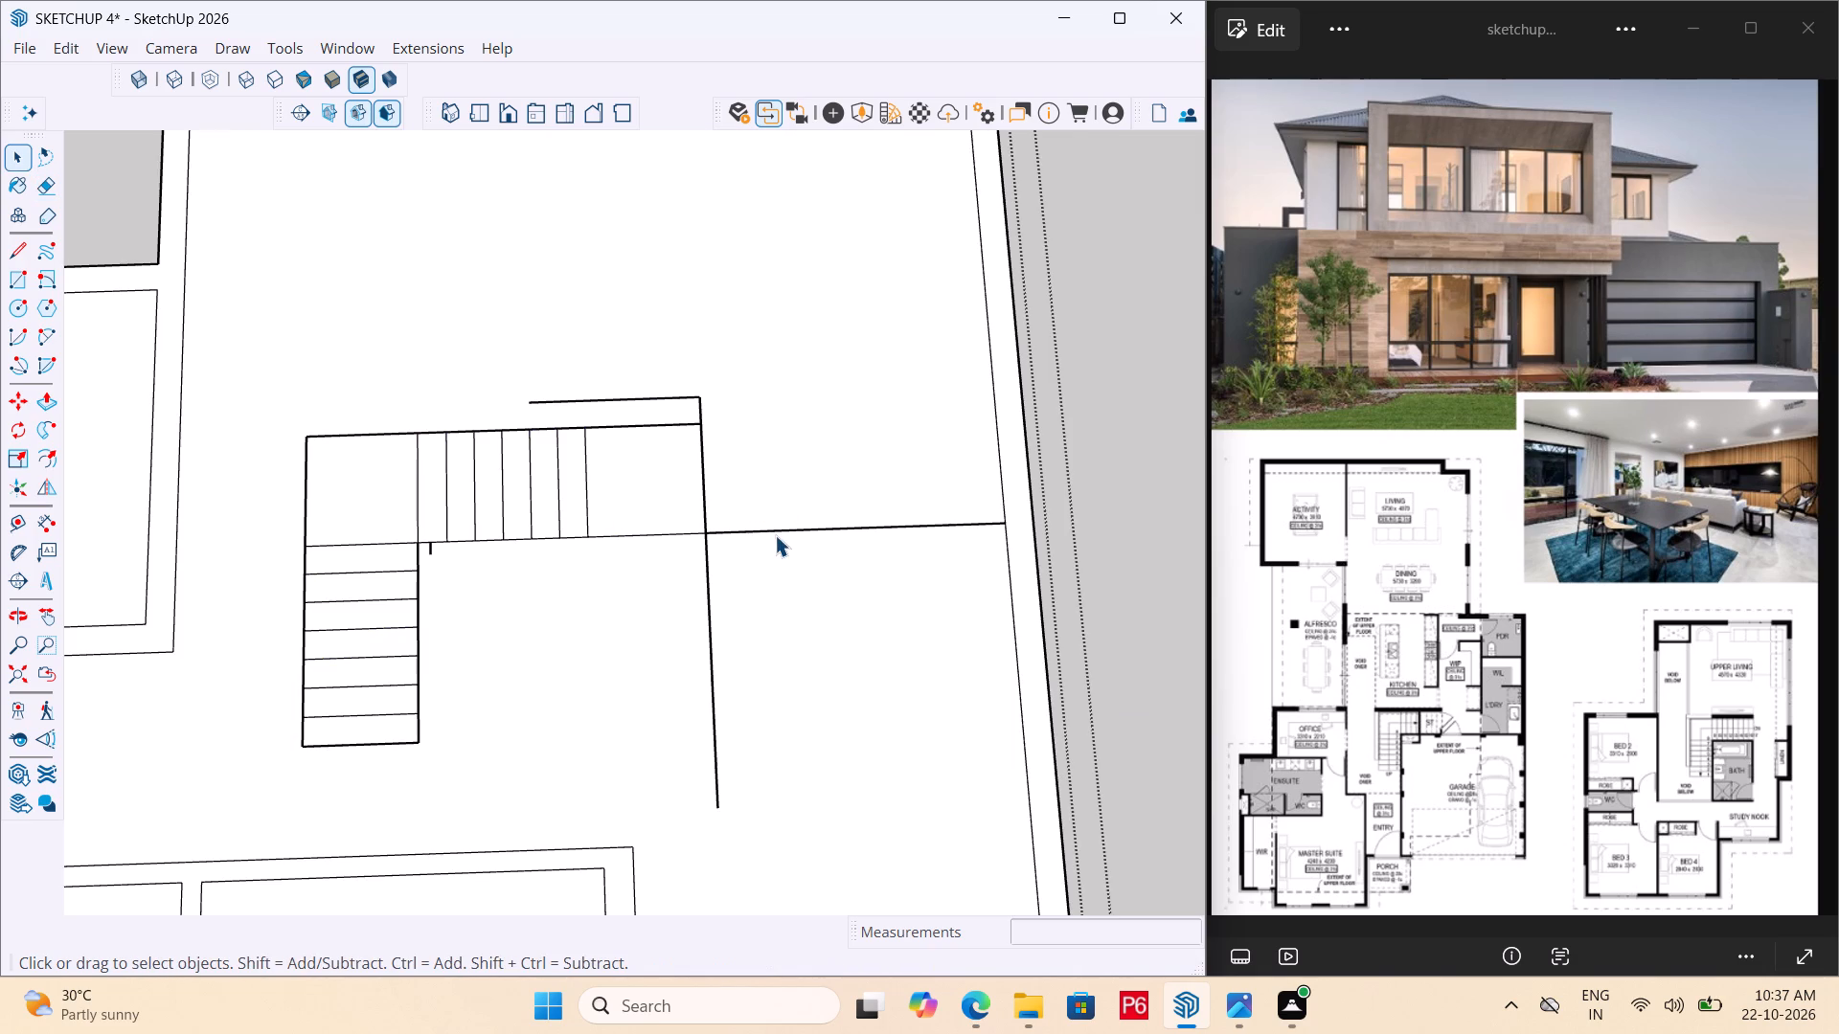
{"action": "triple_click", "coordinate": [782, 528]}
{"action": "left_click", "coordinate": [783, 528]}
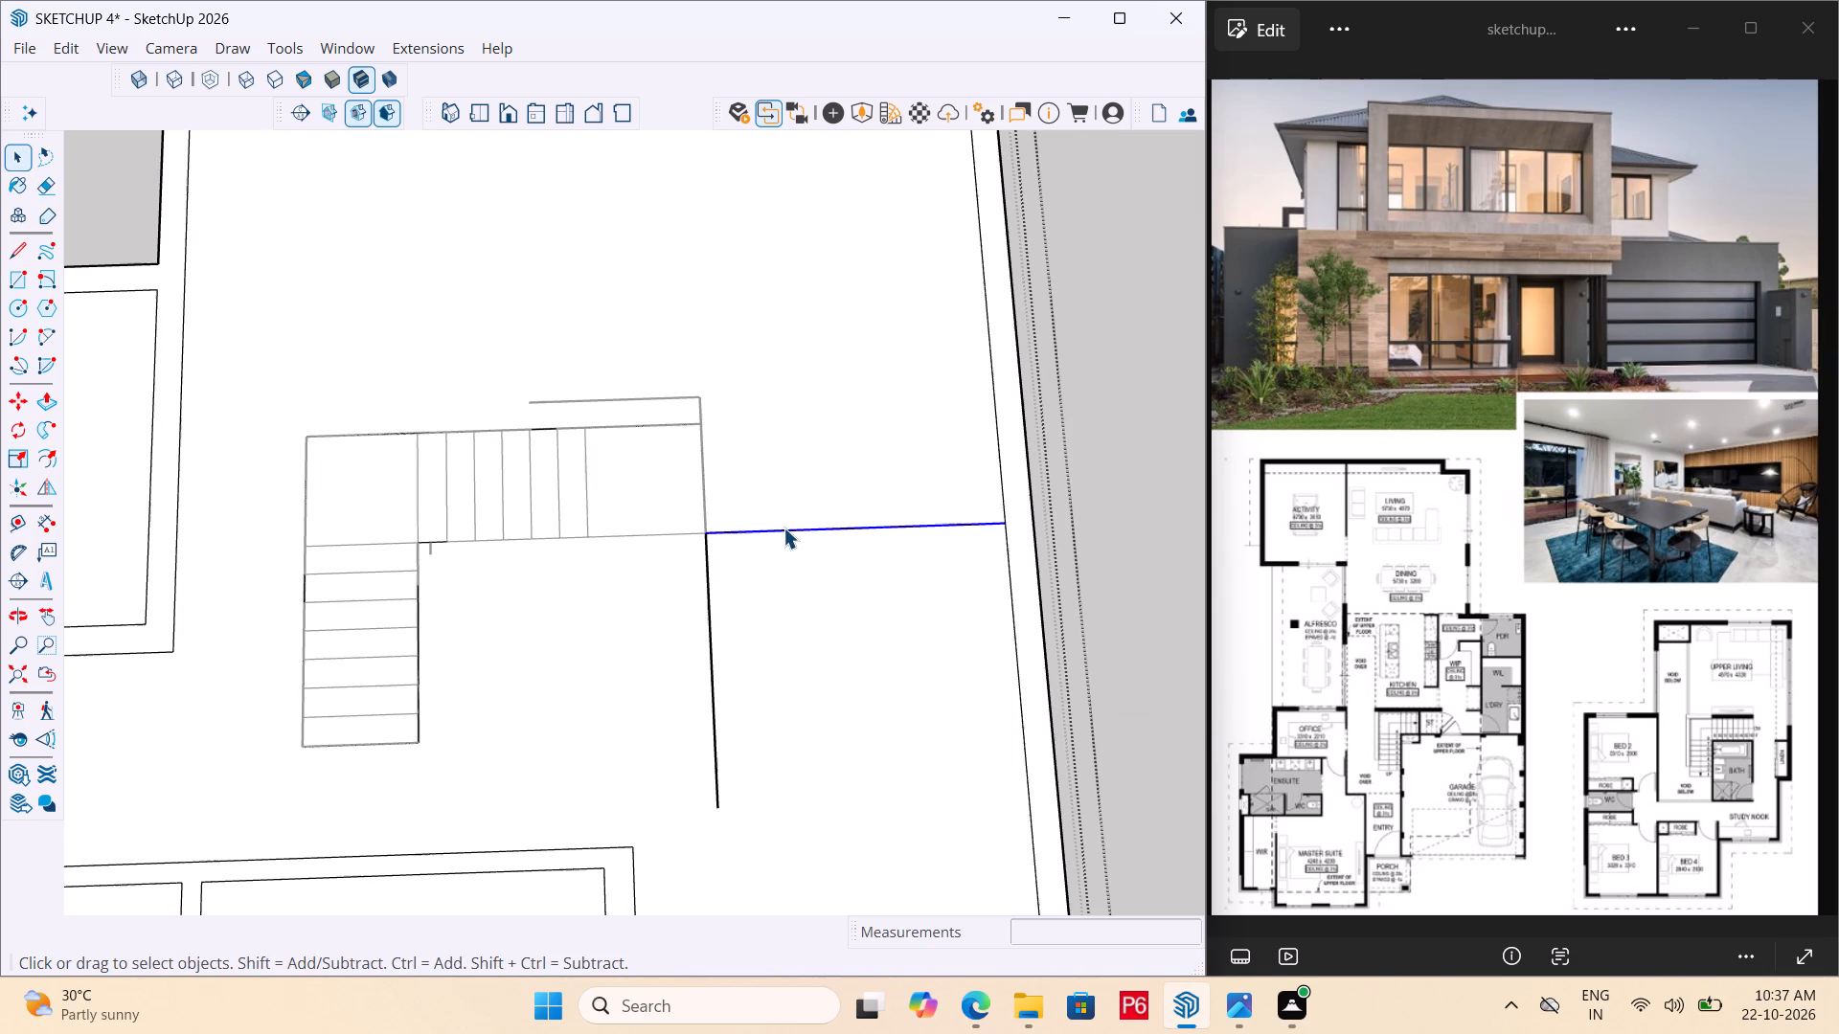
{"action": "key", "text": "e"}
{"action": "double_click", "coordinate": [787, 521]}
{"action": "left_click_drag", "start_coordinate": [791, 532], "coordinate": [767, 553]}
{"action": "left_click_drag", "start_coordinate": [700, 609], "coordinate": [745, 593]}
{"action": "left_click", "coordinate": [745, 593]}
{"action": "scroll", "coordinate": [732, 452], "scroll_direction": "down", "scroll_amount": 7}
{"action": "key", "text": "space"}
{"action": "left_click", "coordinate": [945, 440]}
{"action": "left_click_drag", "start_coordinate": [945, 440], "coordinate": [937, 441]}
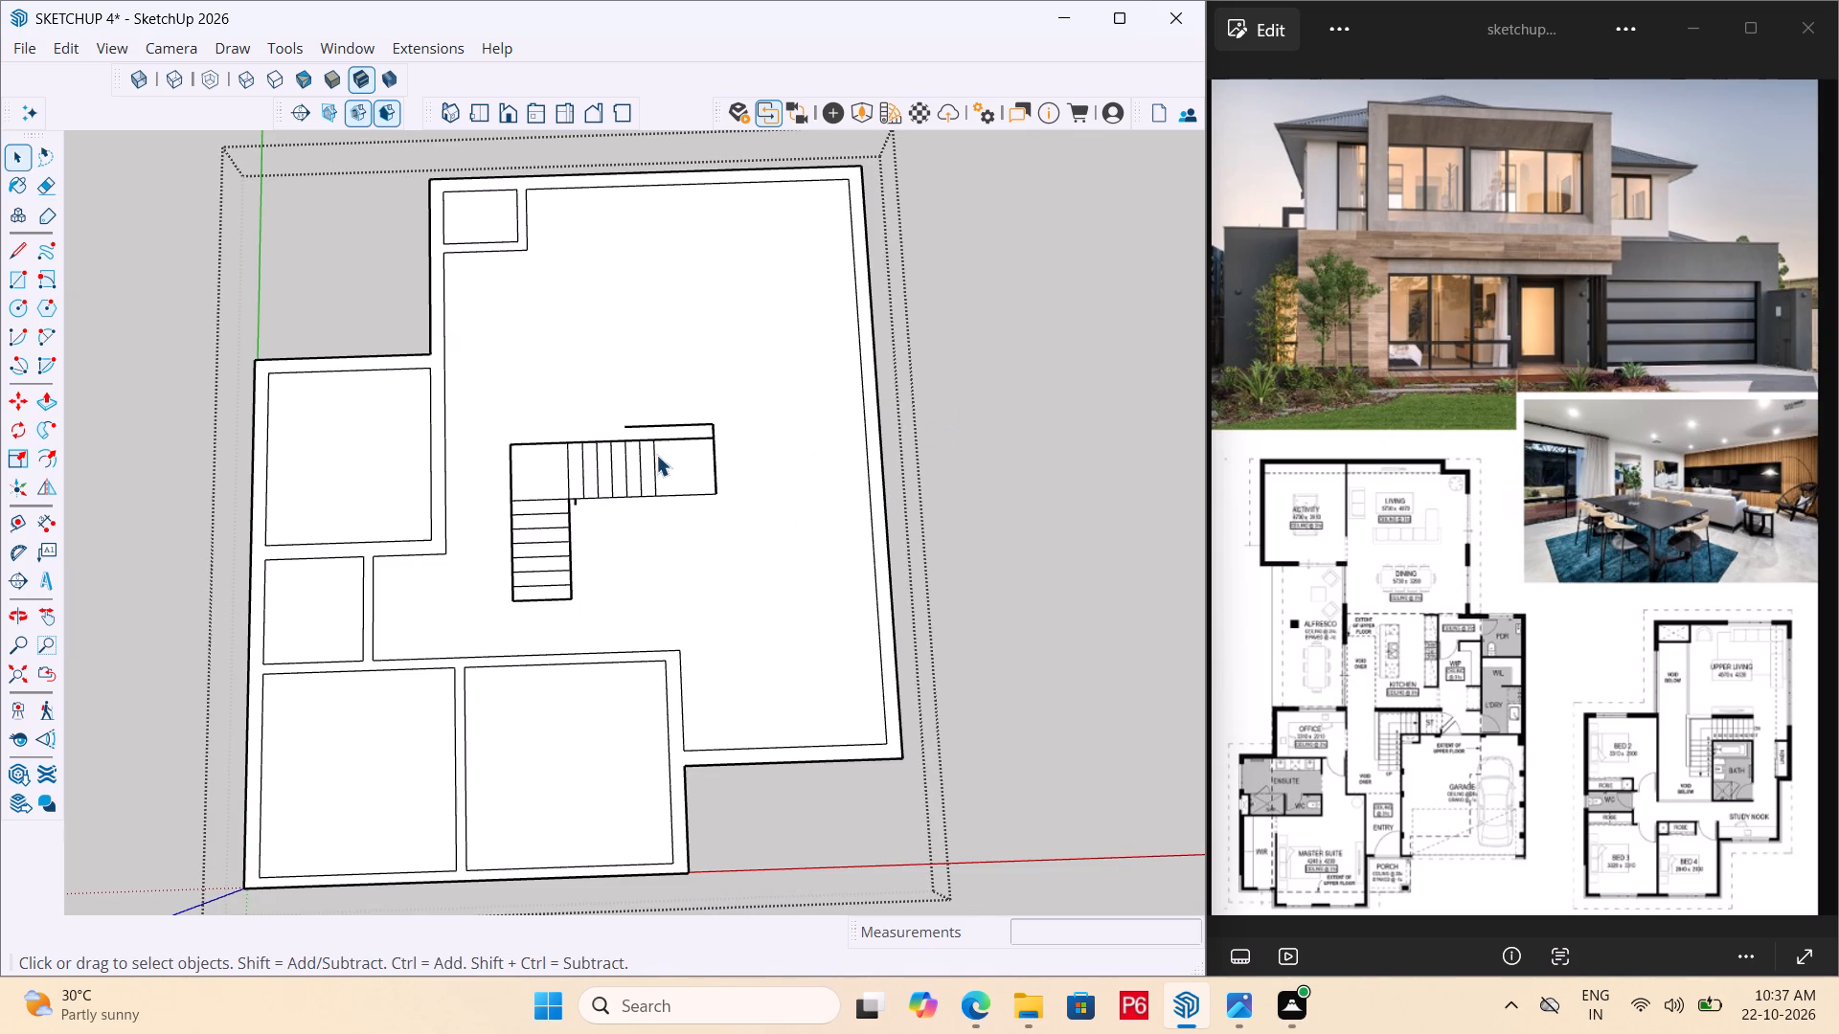
Reopen the floor plan group and draw lines from the stair's inner corner along and past the lower flight, continuing across towards the outer wall.
{"action": "triple_click", "coordinate": [776, 427]}
{"action": "left_click", "coordinate": [776, 427]}
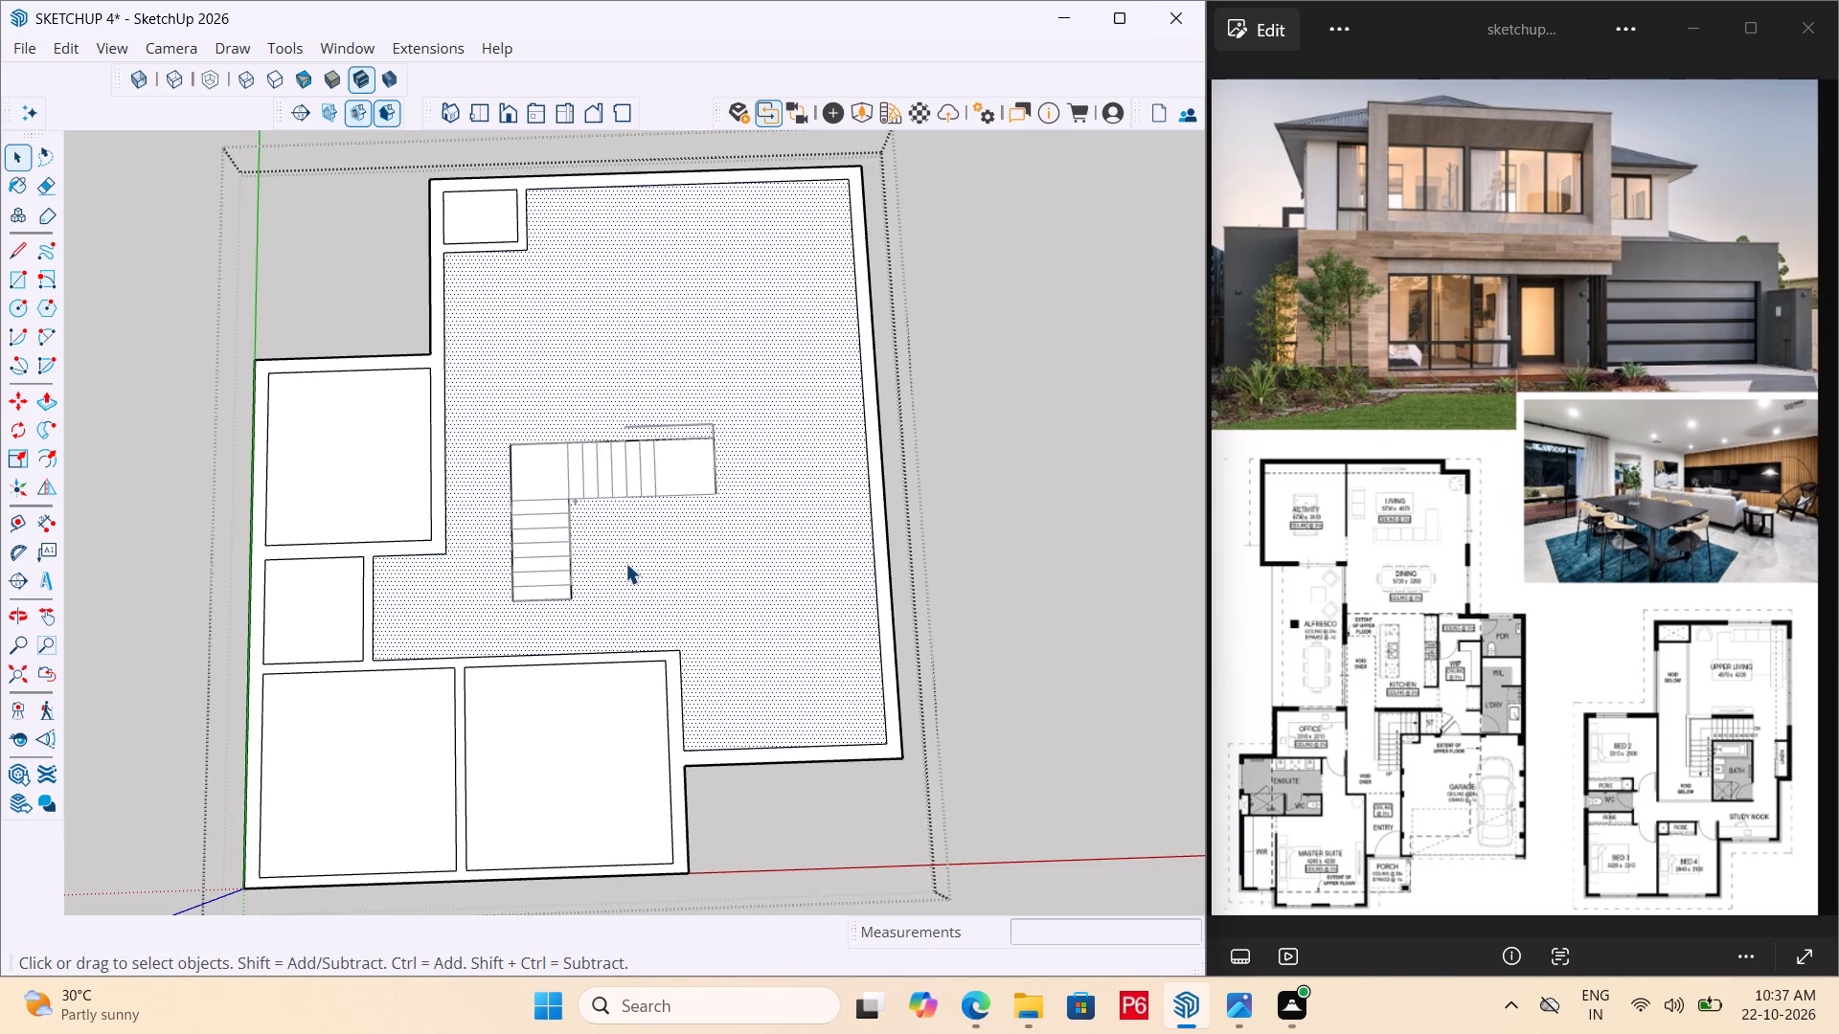
{"action": "scroll", "coordinate": [625, 563], "scroll_direction": "up", "scroll_amount": 6}
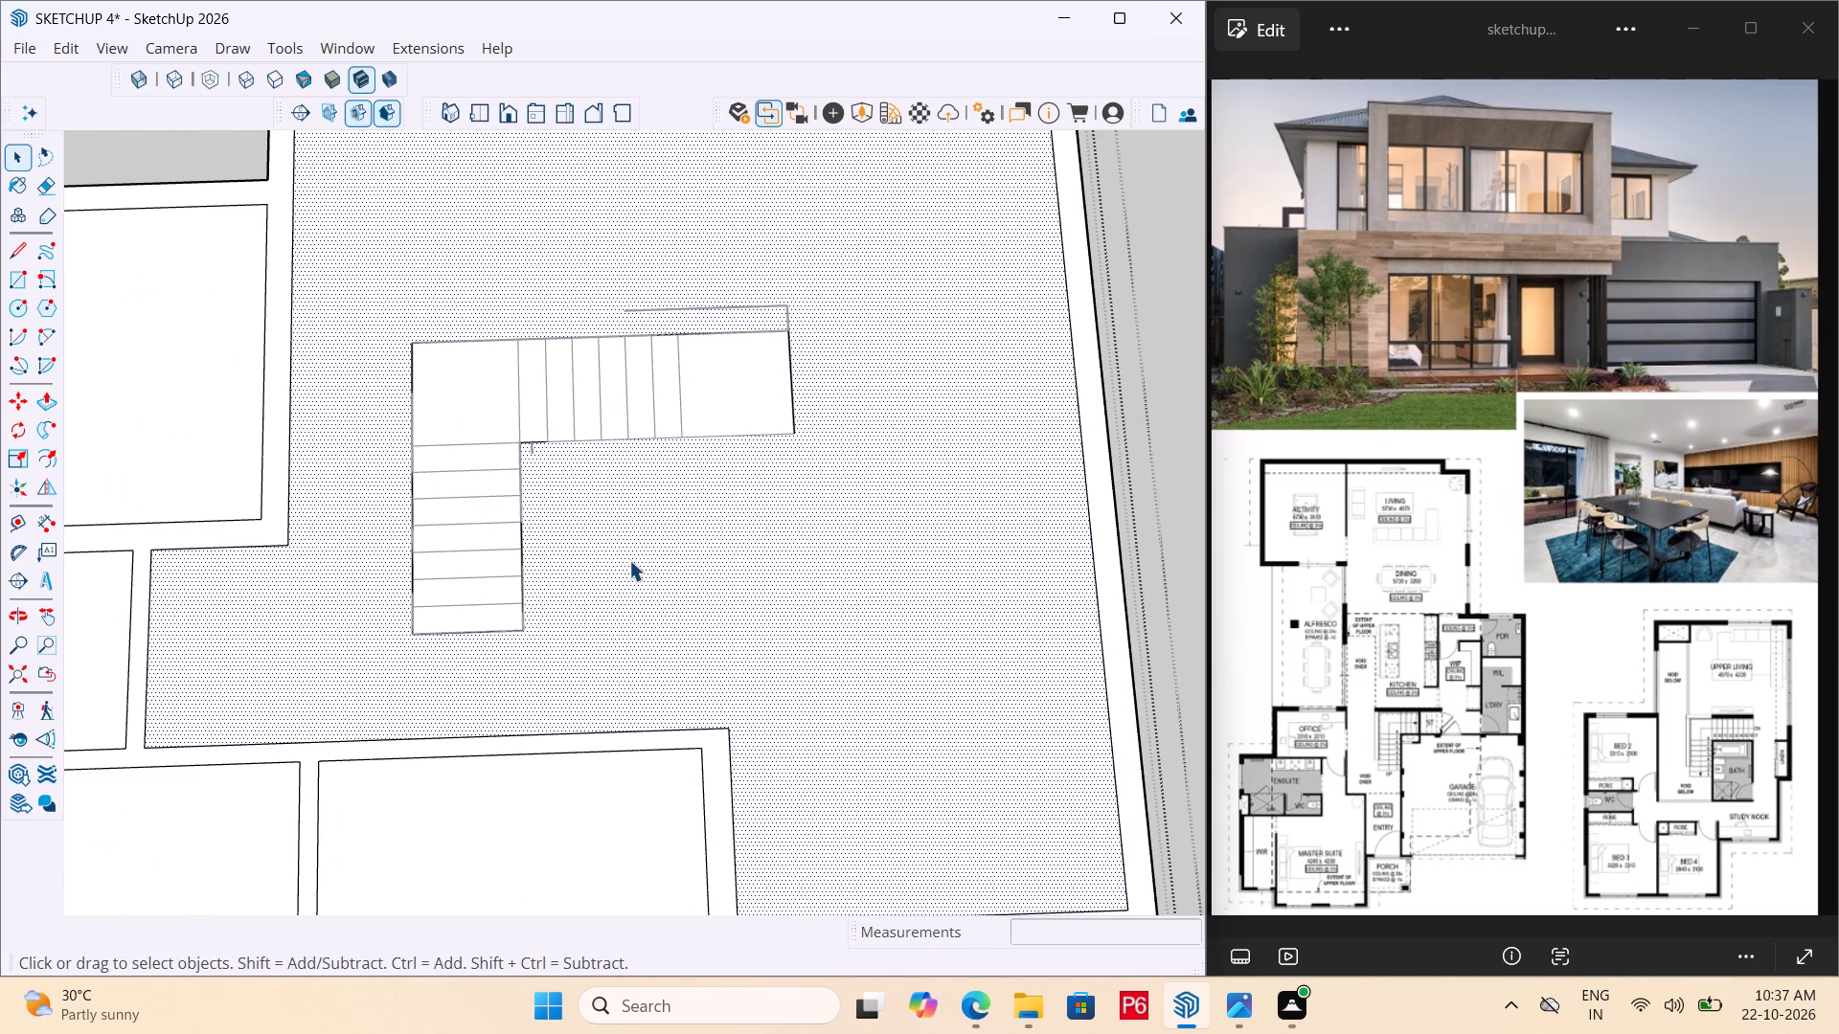
{"action": "key", "text": "l"}
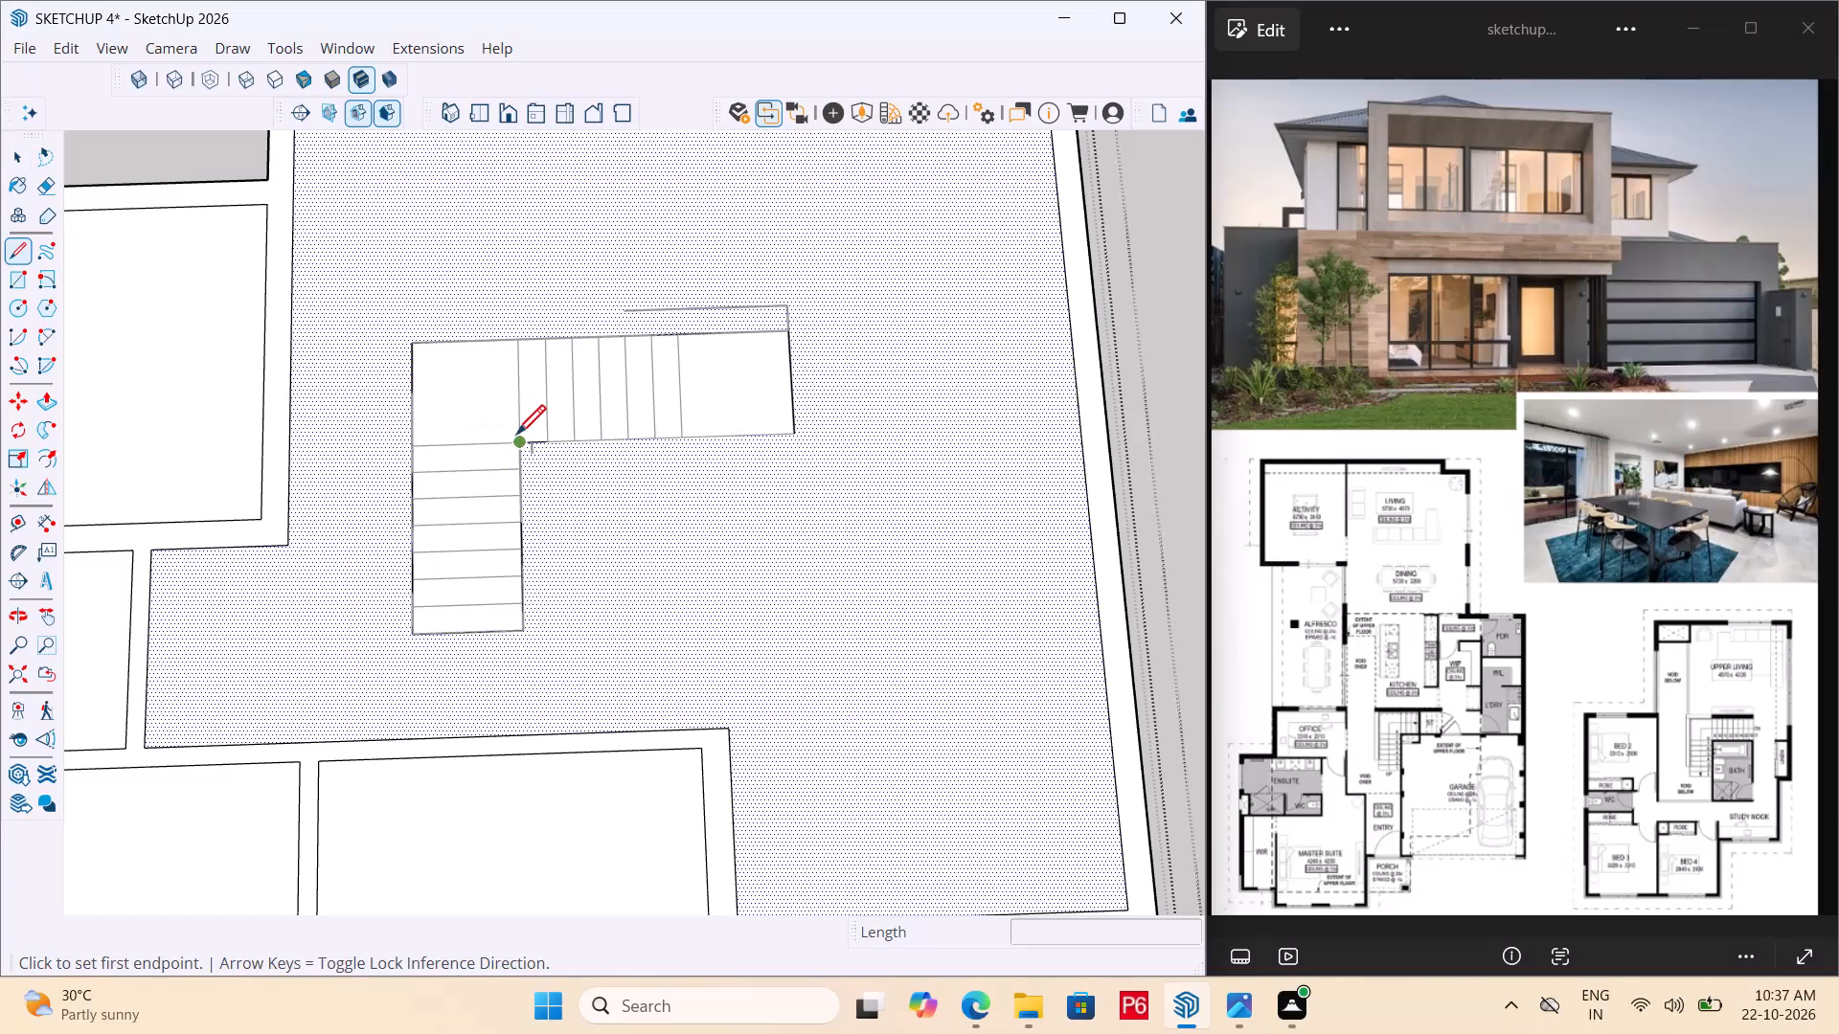
{"action": "left_click", "coordinate": [516, 438]}
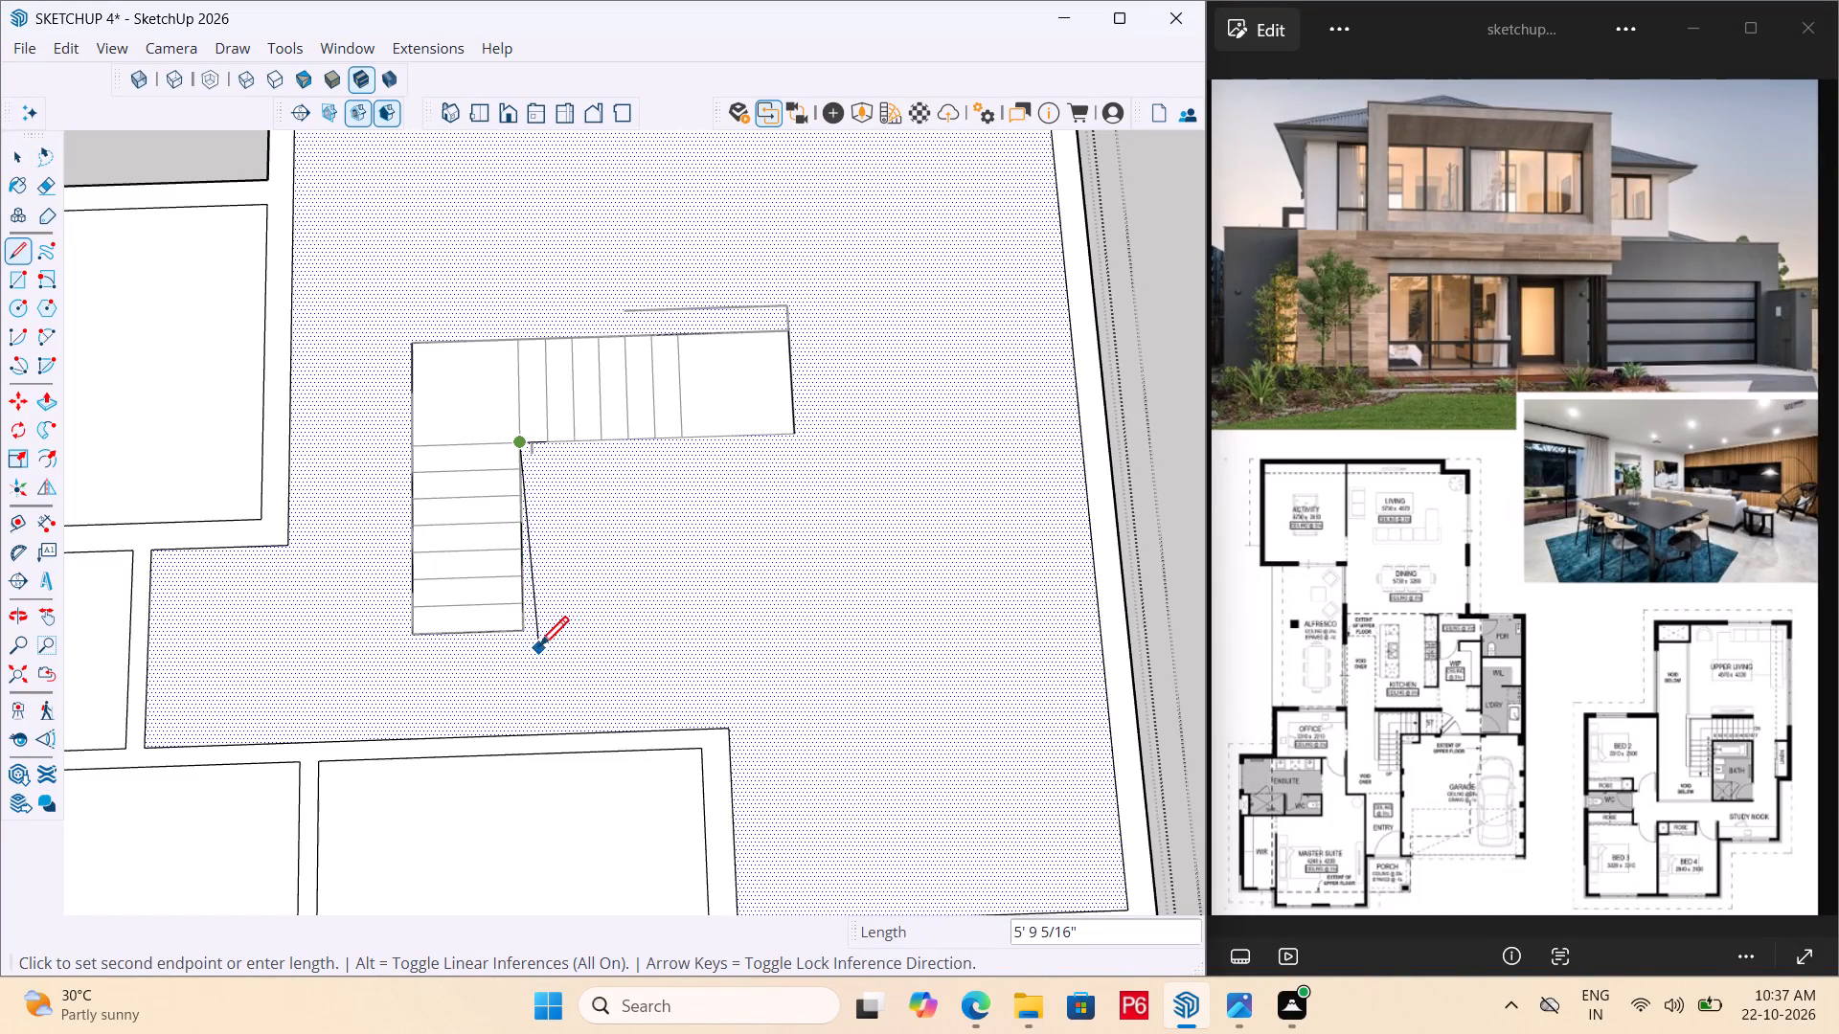
{"action": "left_click_drag", "start_coordinate": [513, 671], "coordinate": [536, 658]}
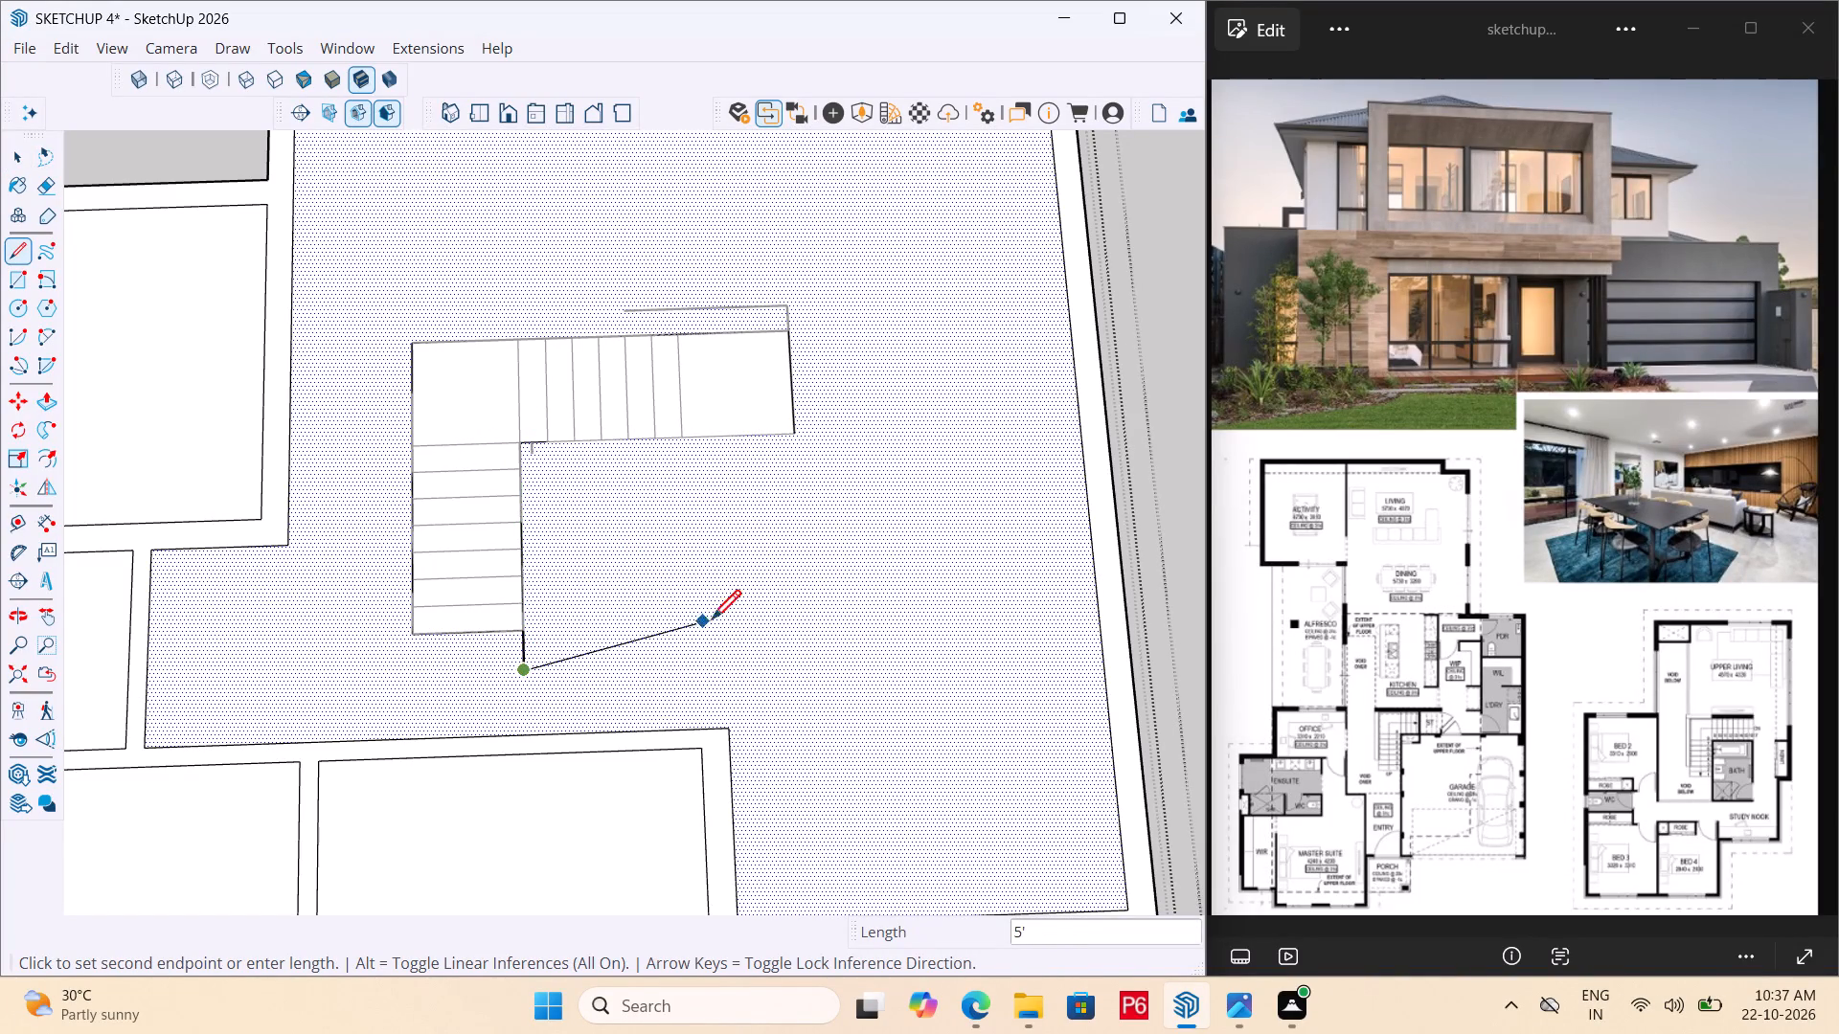
{"action": "left_click", "coordinate": [733, 659]}
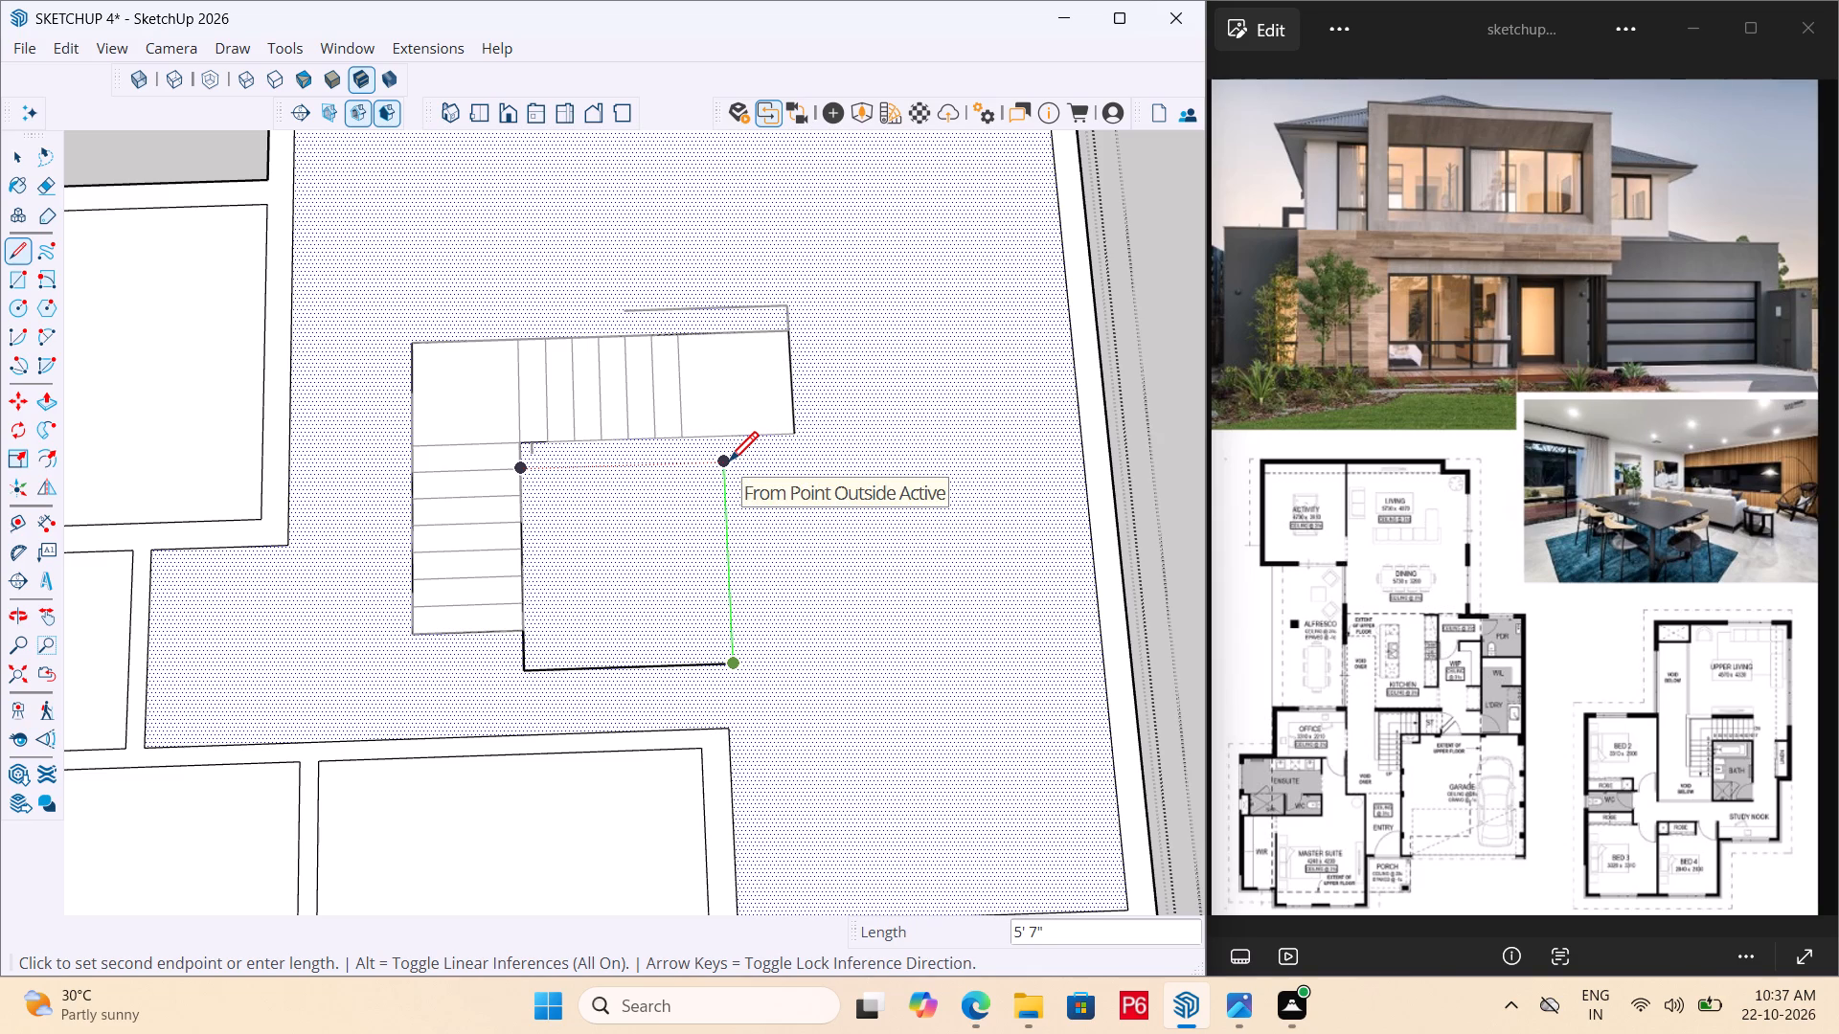
{"action": "left_click", "coordinate": [874, 645]}
{"action": "key", "text": "space"}
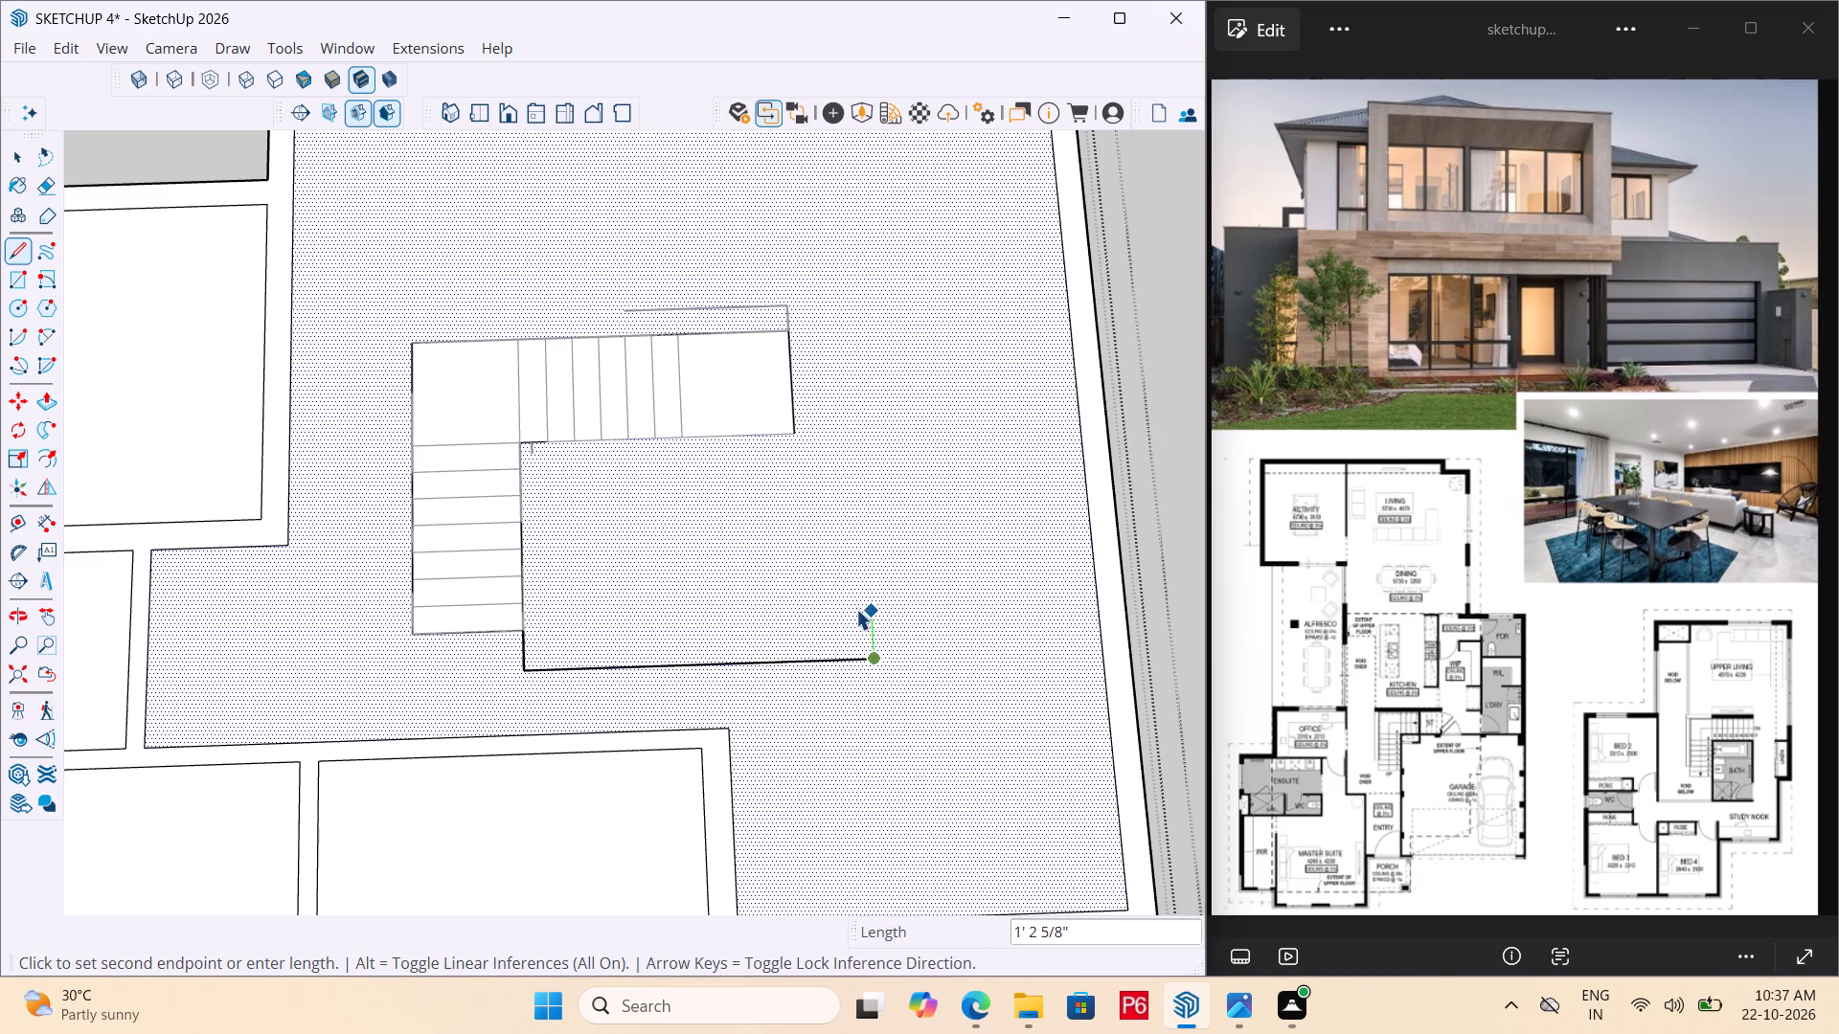
Close the room beside the stairs with a 6' 4" line from the upper flight's end corner, and erase the overhanging line beyond it.
{"action": "key", "text": "l"}
{"action": "left_click", "coordinate": [793, 433]}
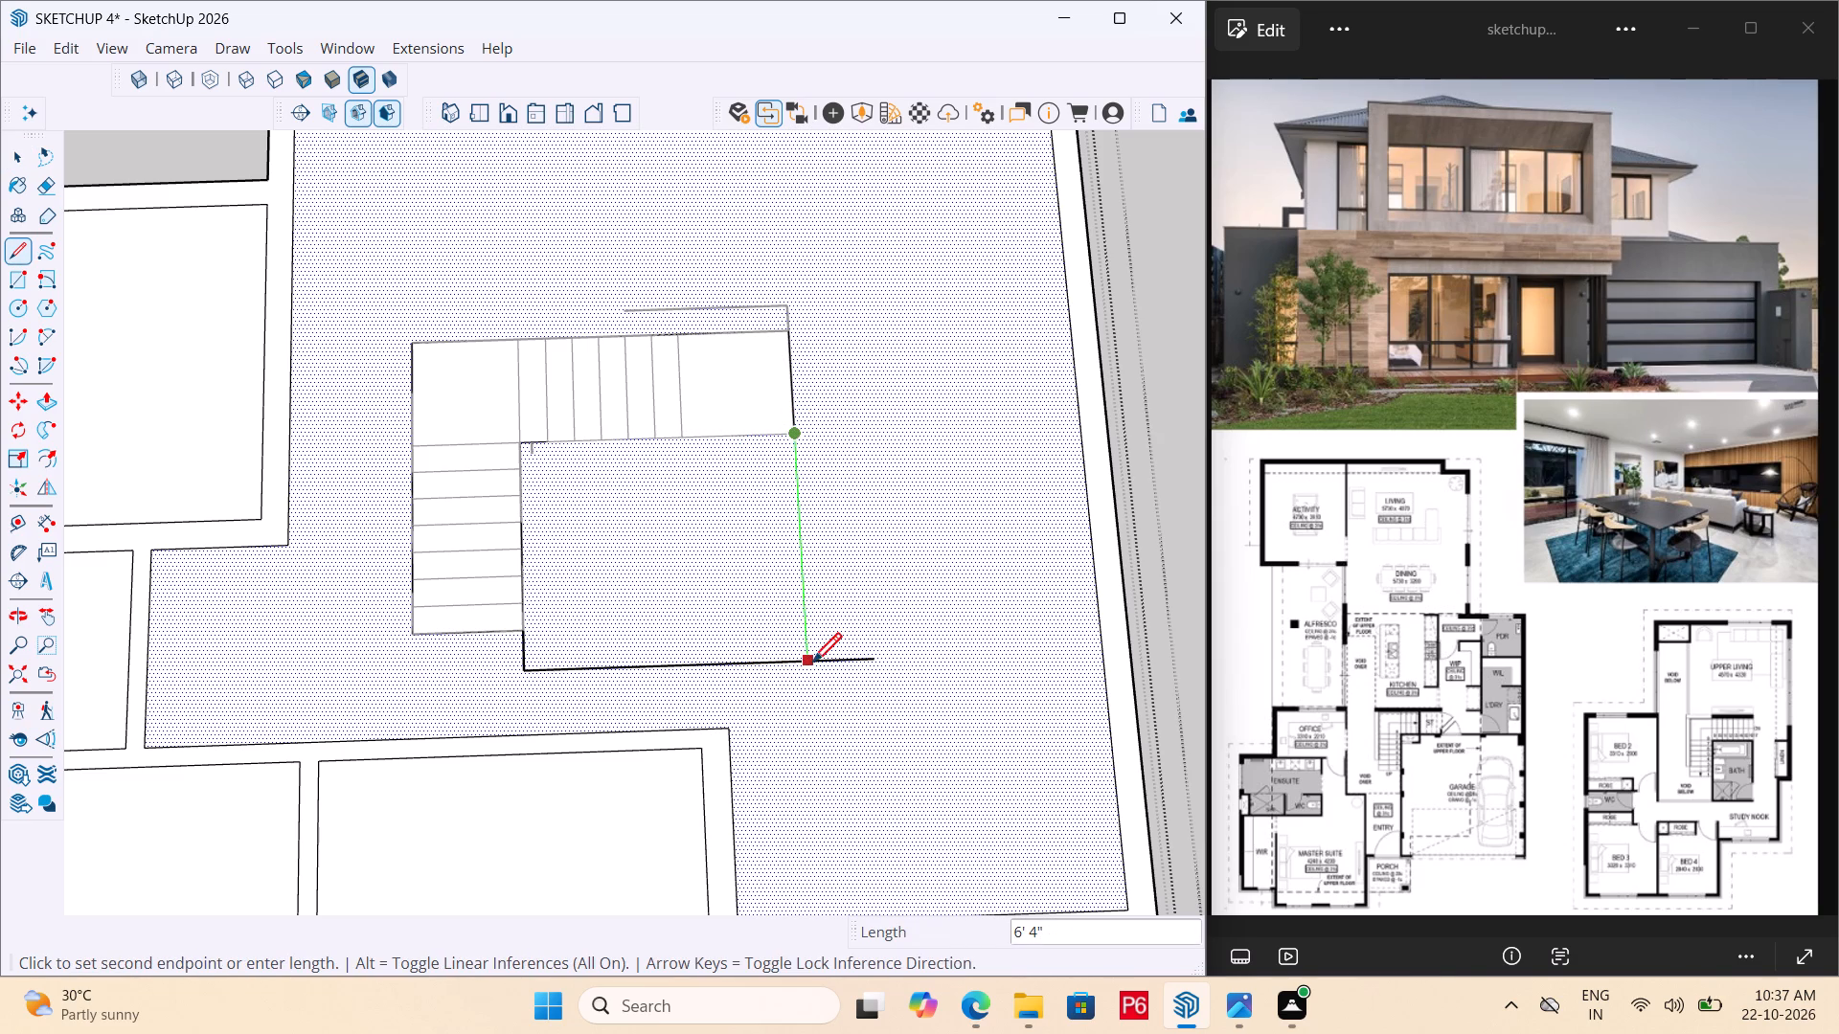
{"action": "left_click", "coordinate": [811, 653]}
{"action": "key", "text": "e"}
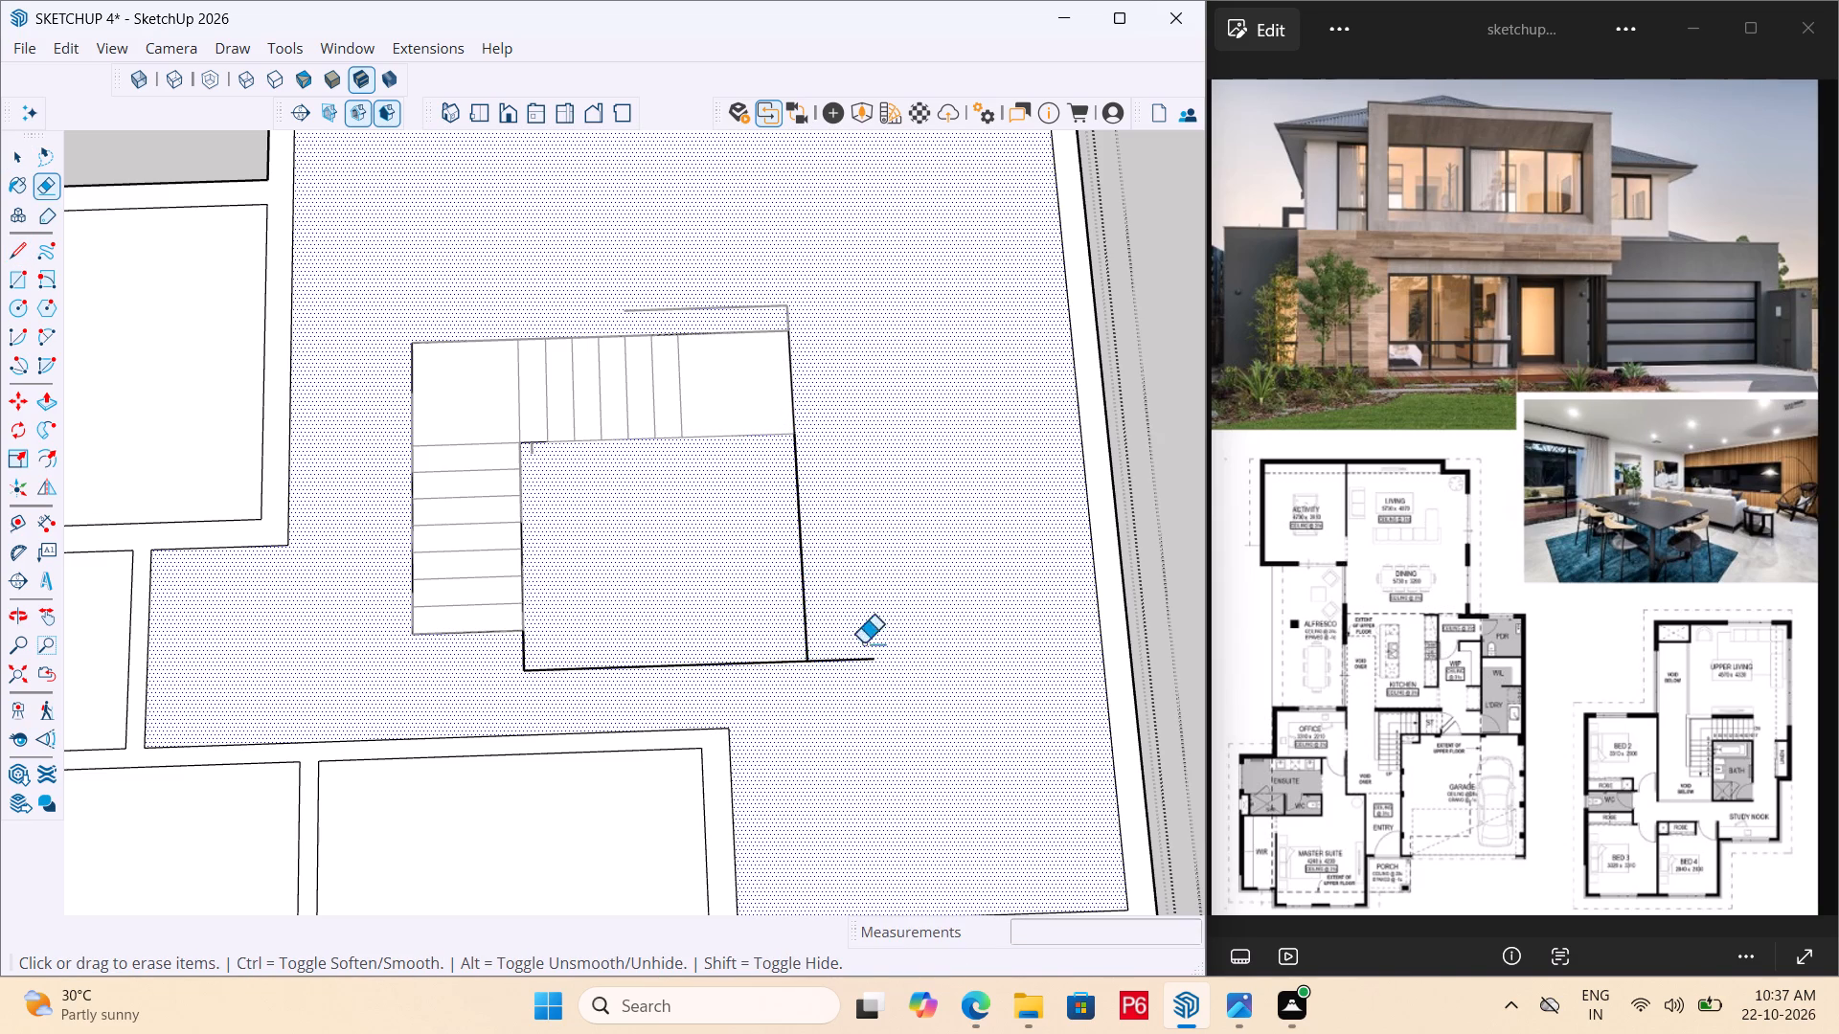
{"action": "left_click", "coordinate": [852, 658]}
Place a guide line 6" inside the new room from its edge along the upper flight.
{"action": "scroll", "coordinate": [844, 630], "scroll_direction": "down", "scroll_amount": 2}
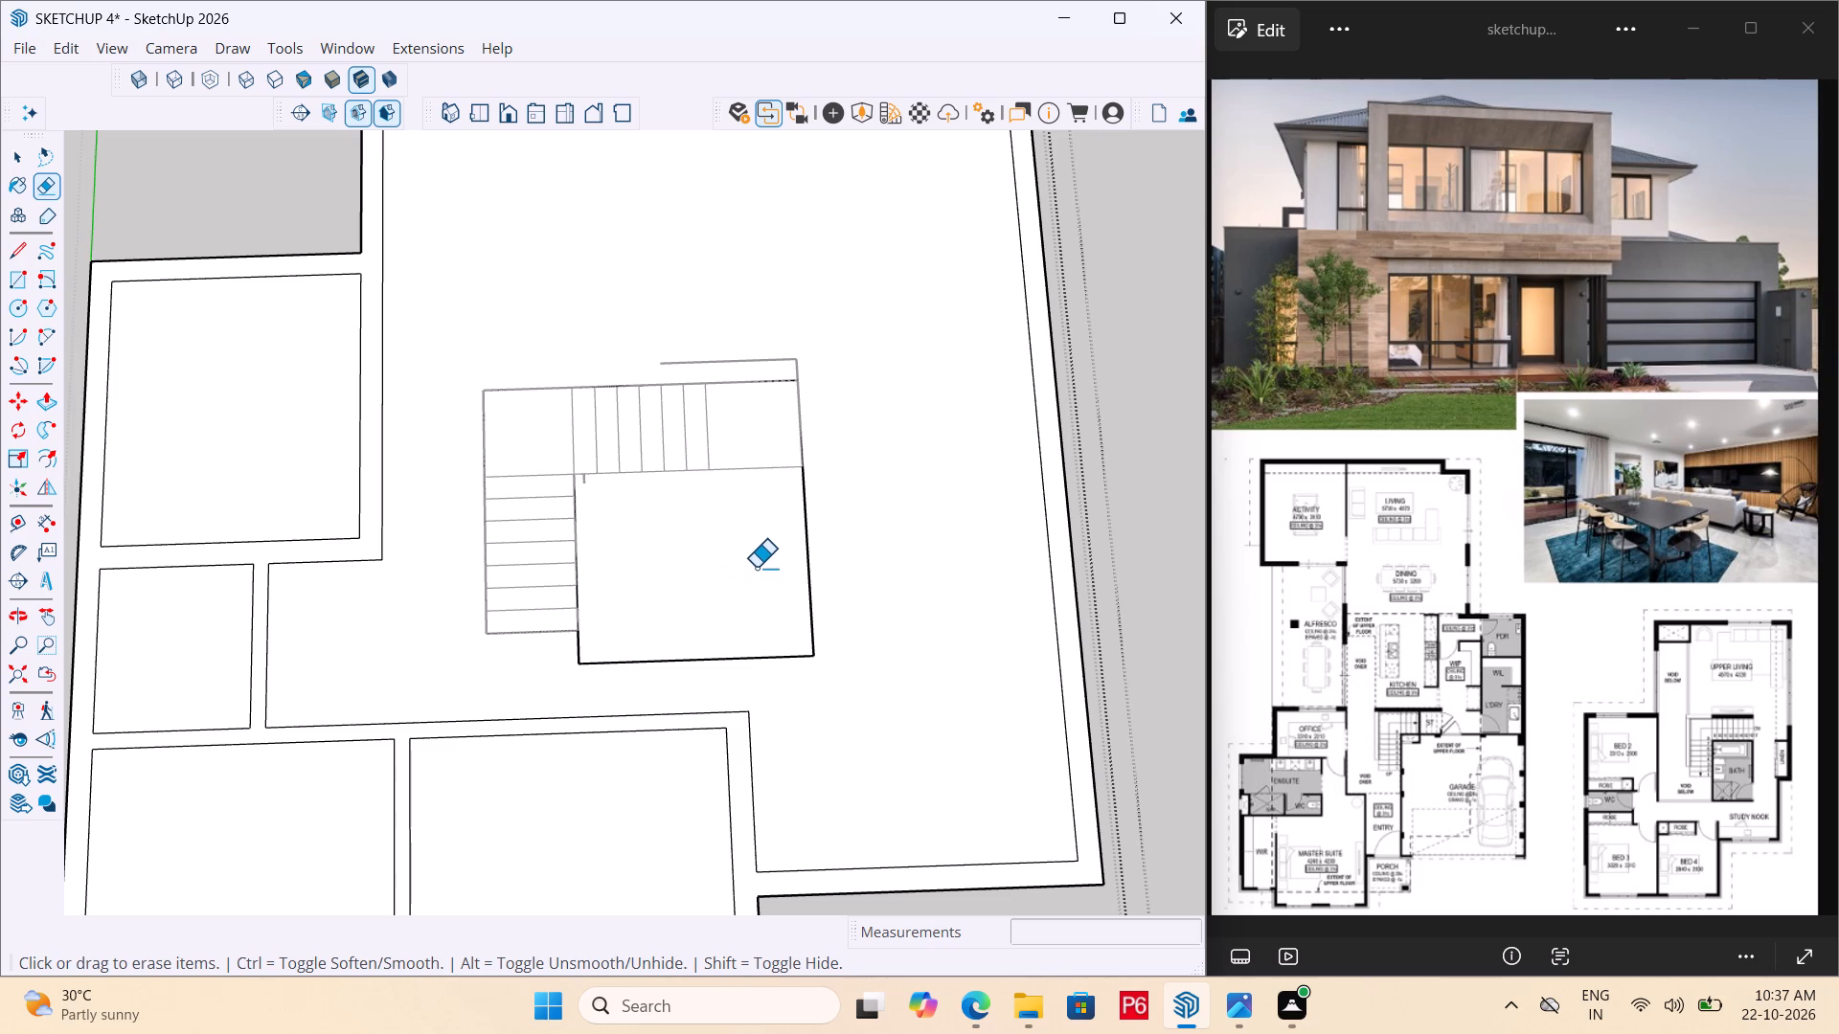
{"action": "key", "text": "o"}
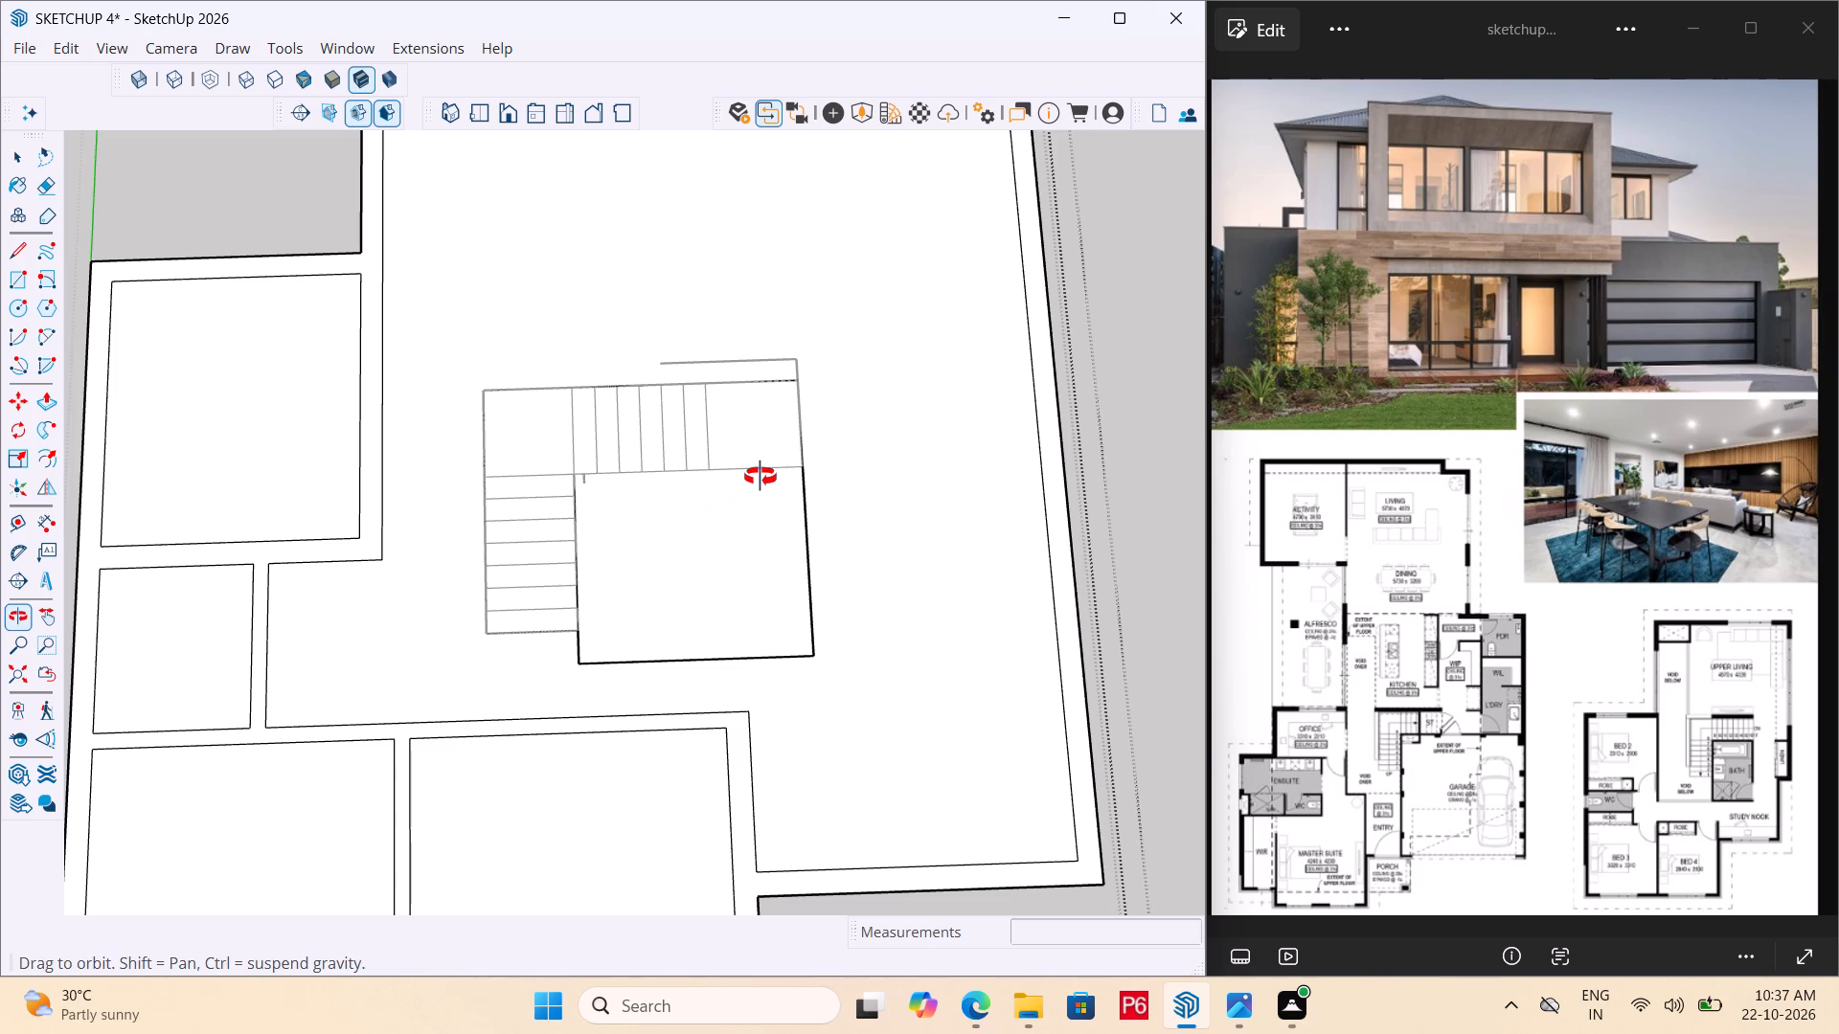
{"action": "key", "text": "t"}
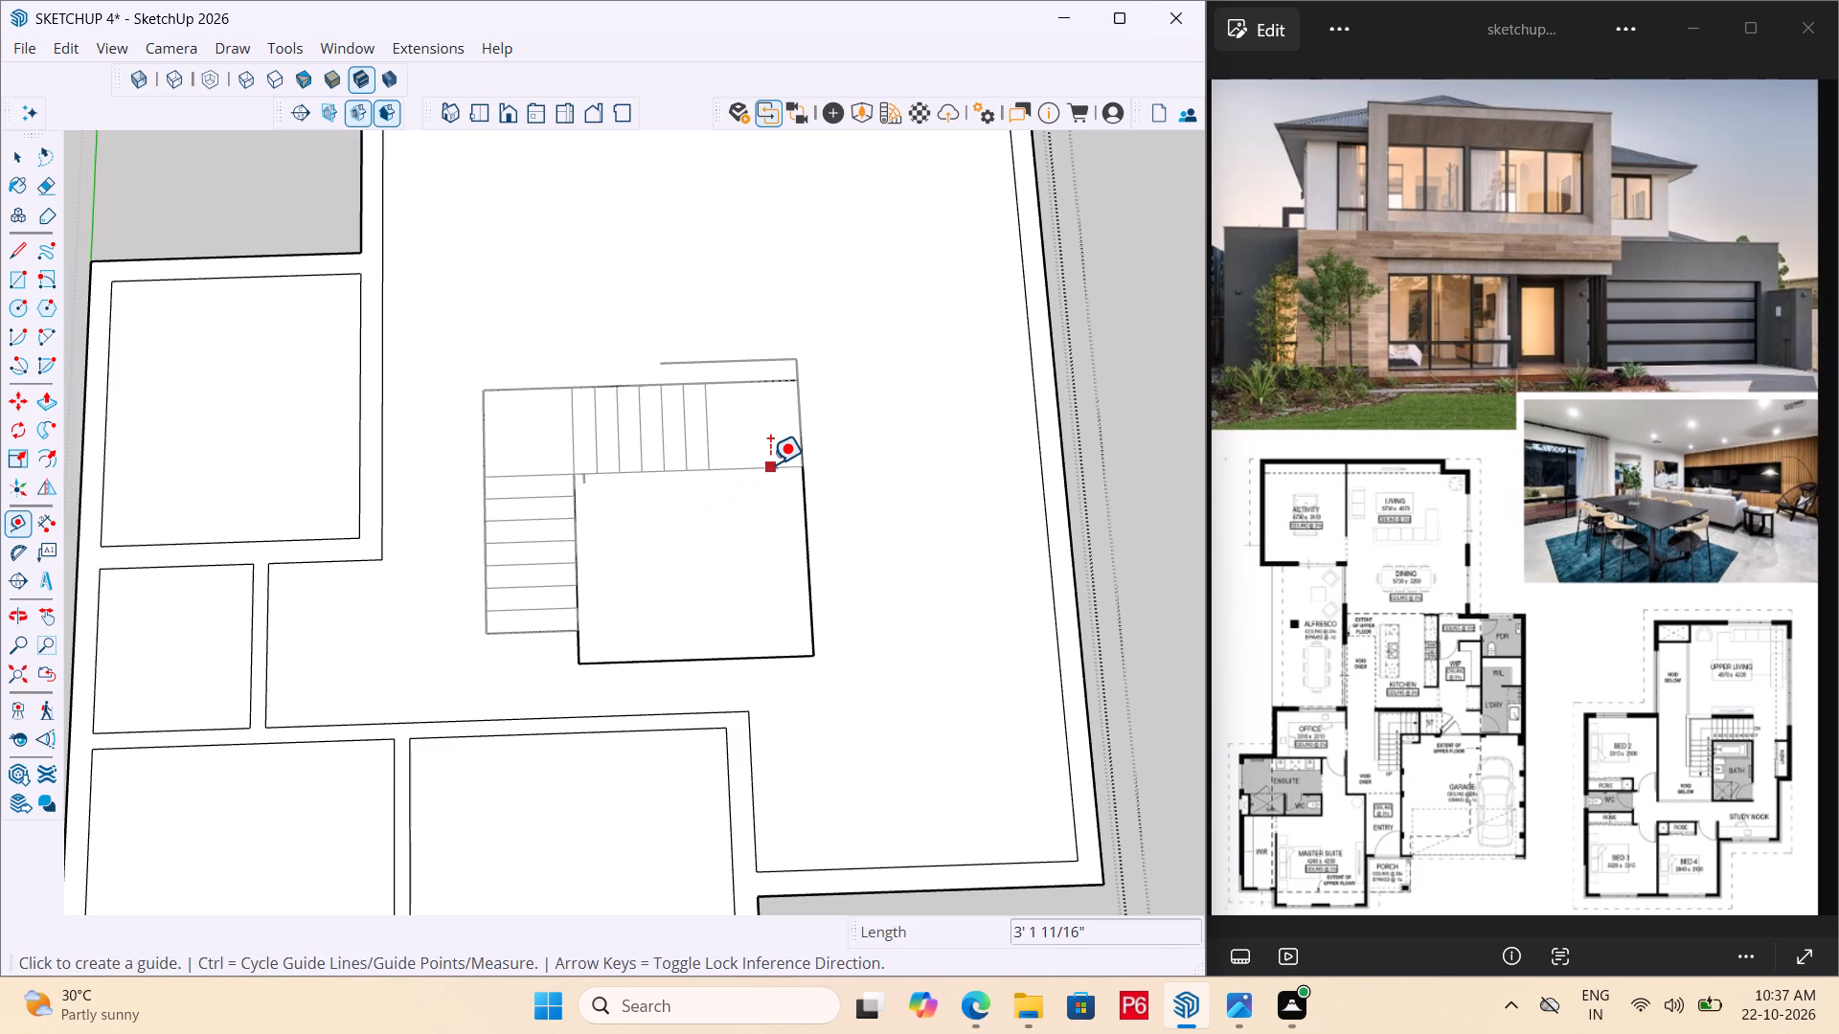
{"action": "left_click", "coordinate": [770, 464]}
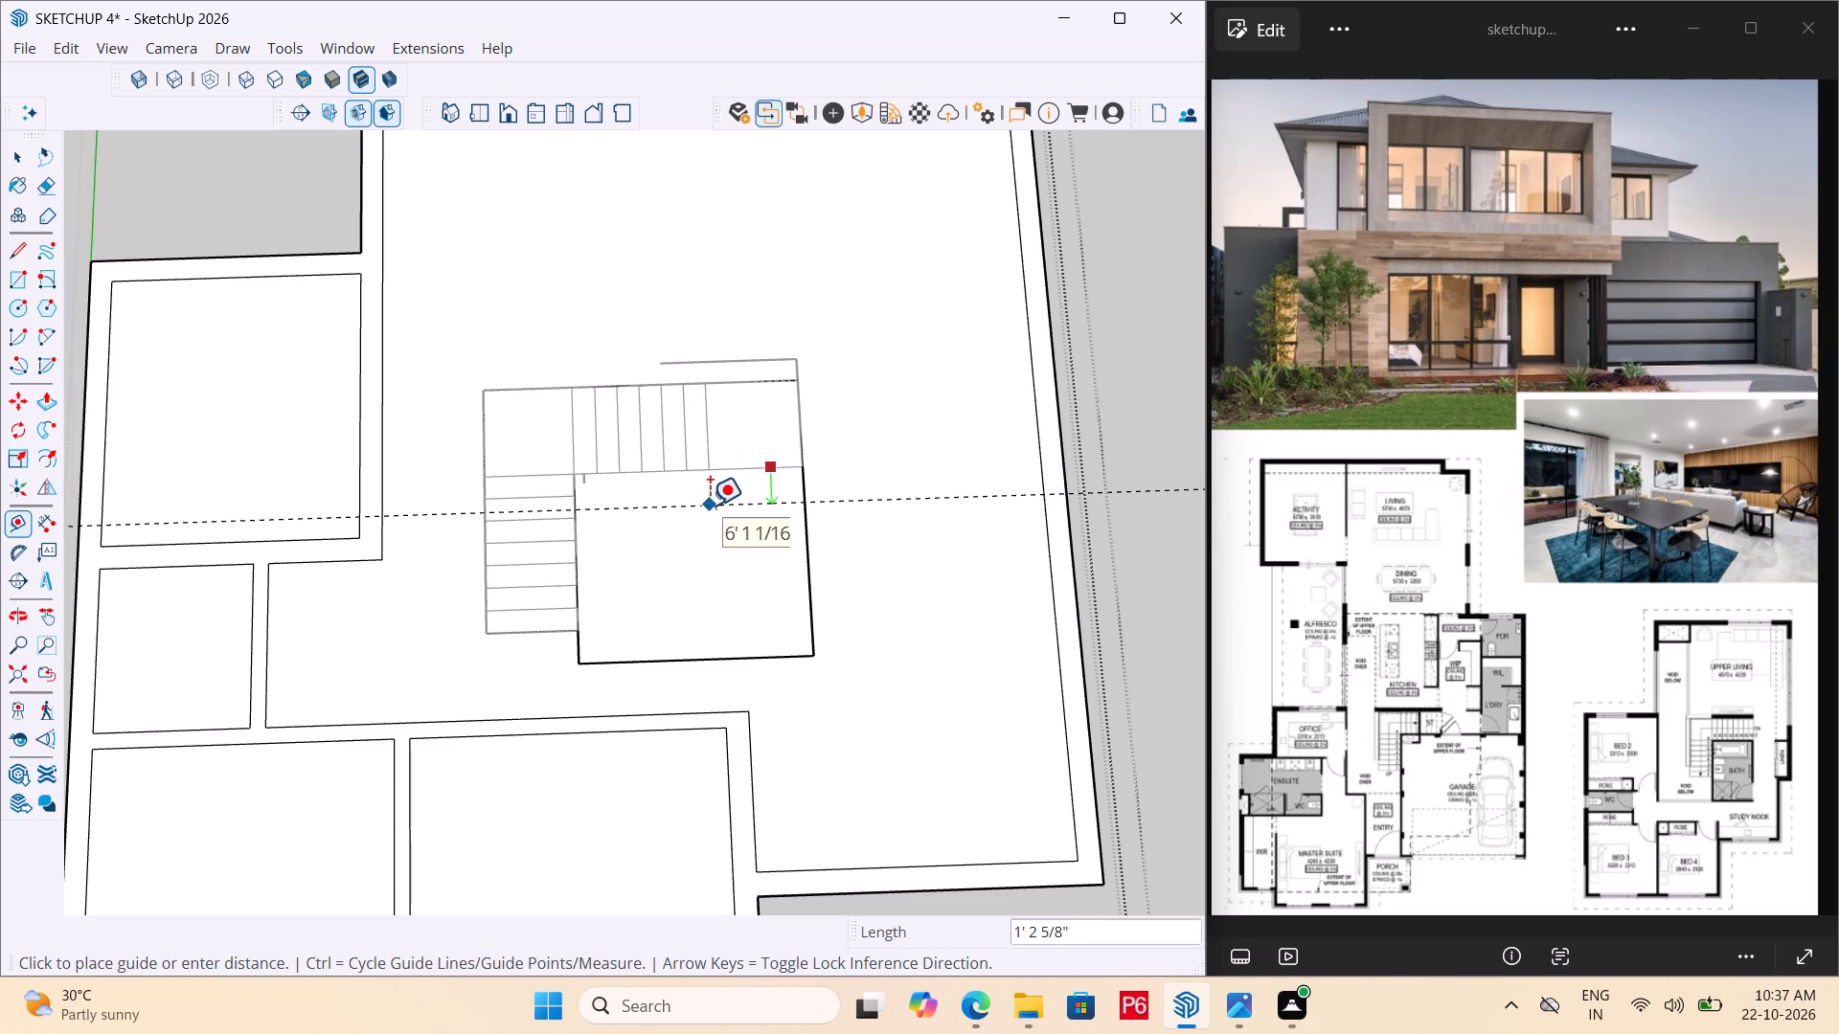
{"action": "type", "text": "6\""}
{"action": "key", "text": "Return"}
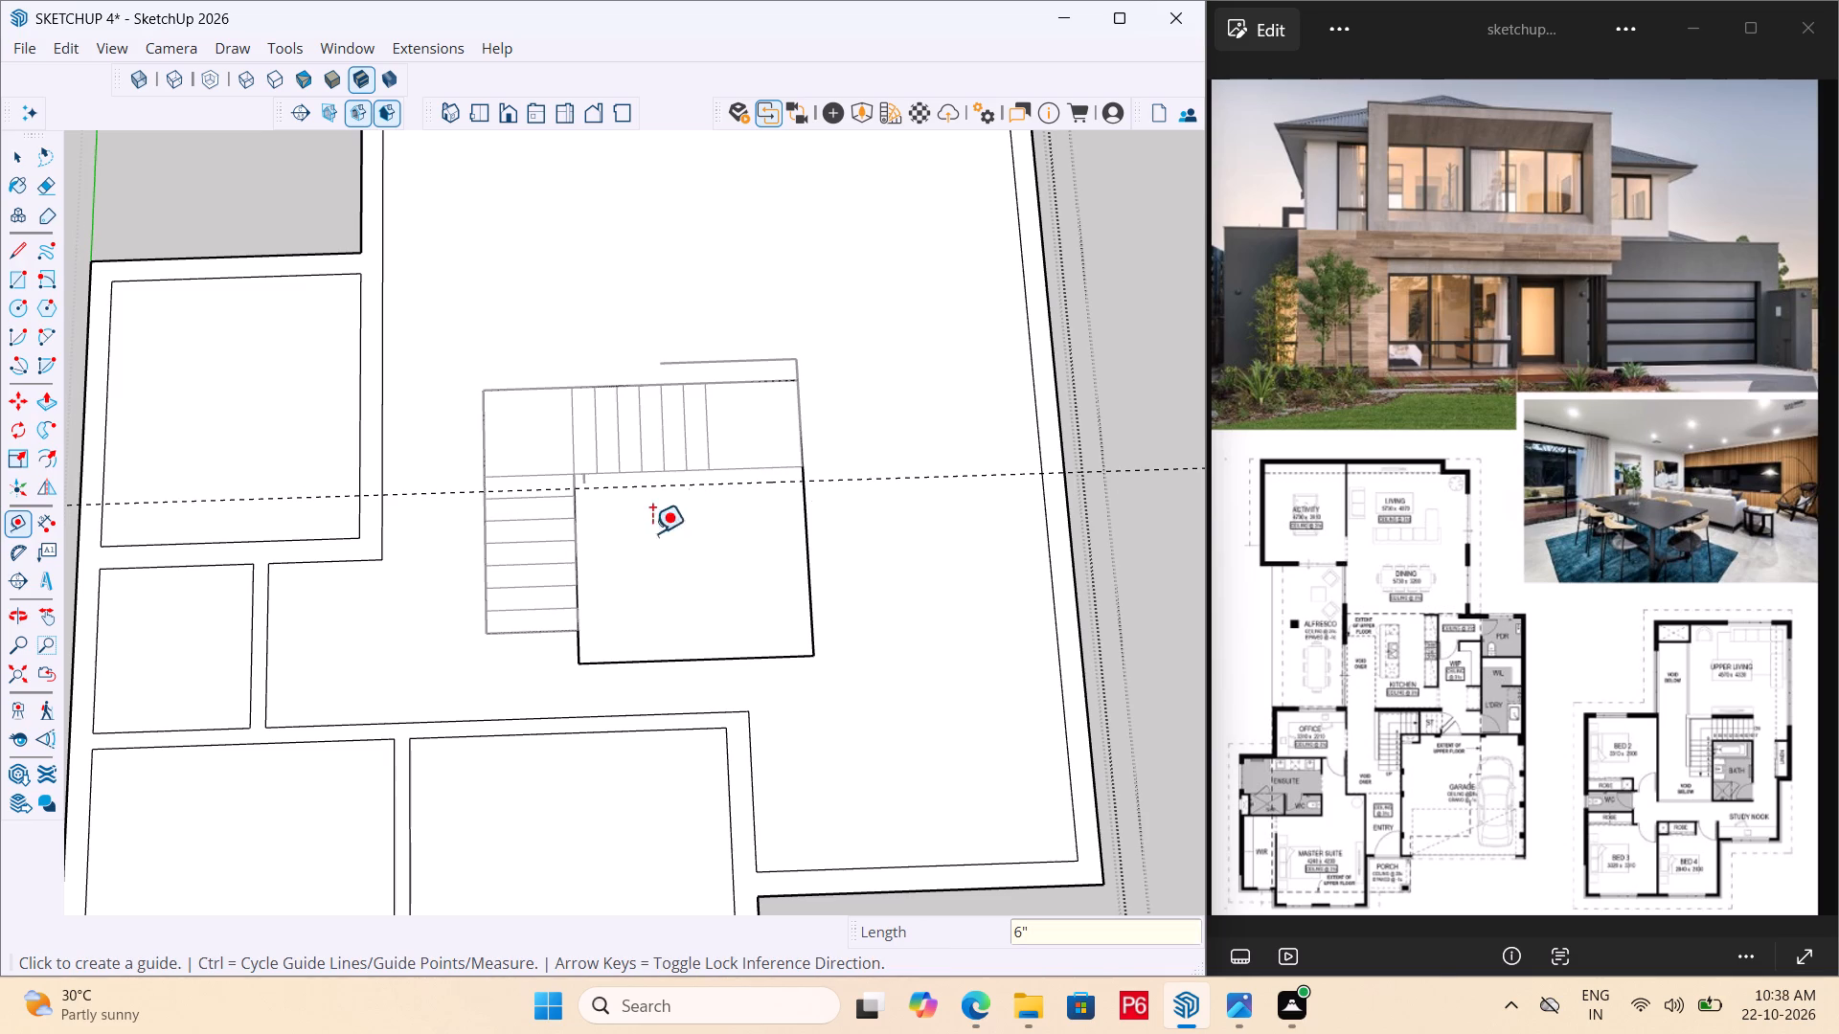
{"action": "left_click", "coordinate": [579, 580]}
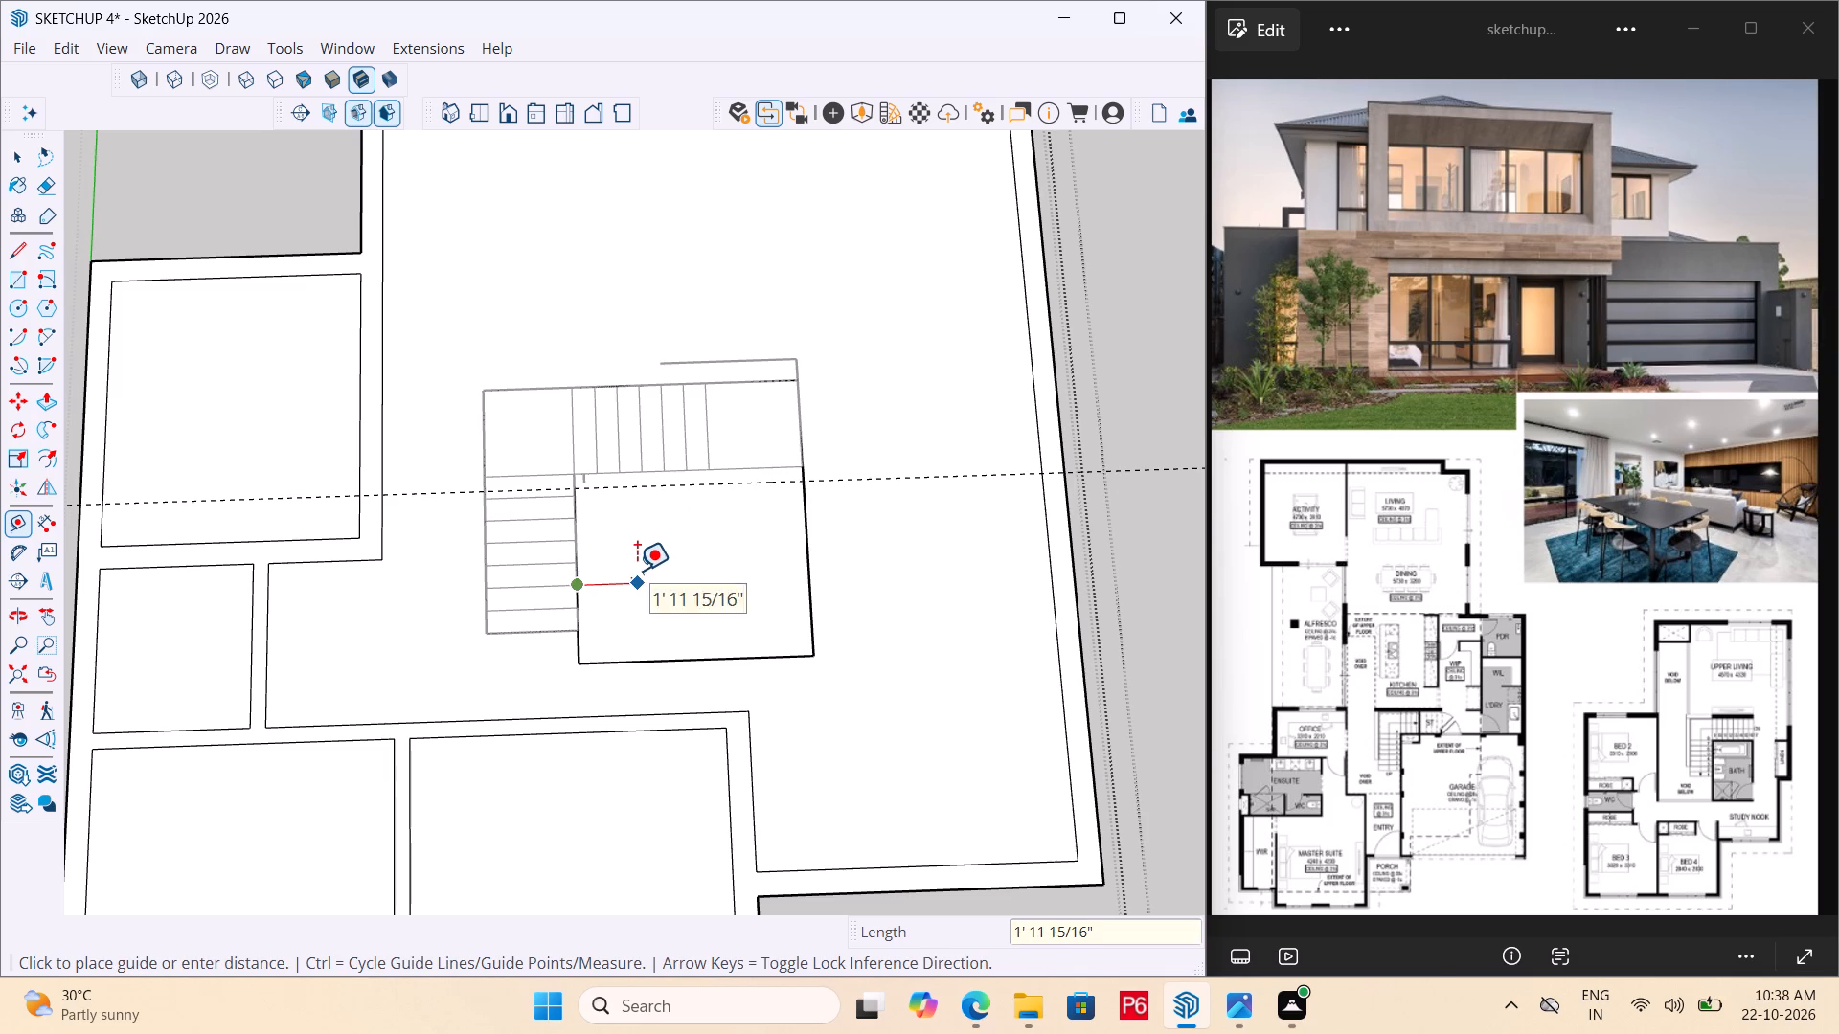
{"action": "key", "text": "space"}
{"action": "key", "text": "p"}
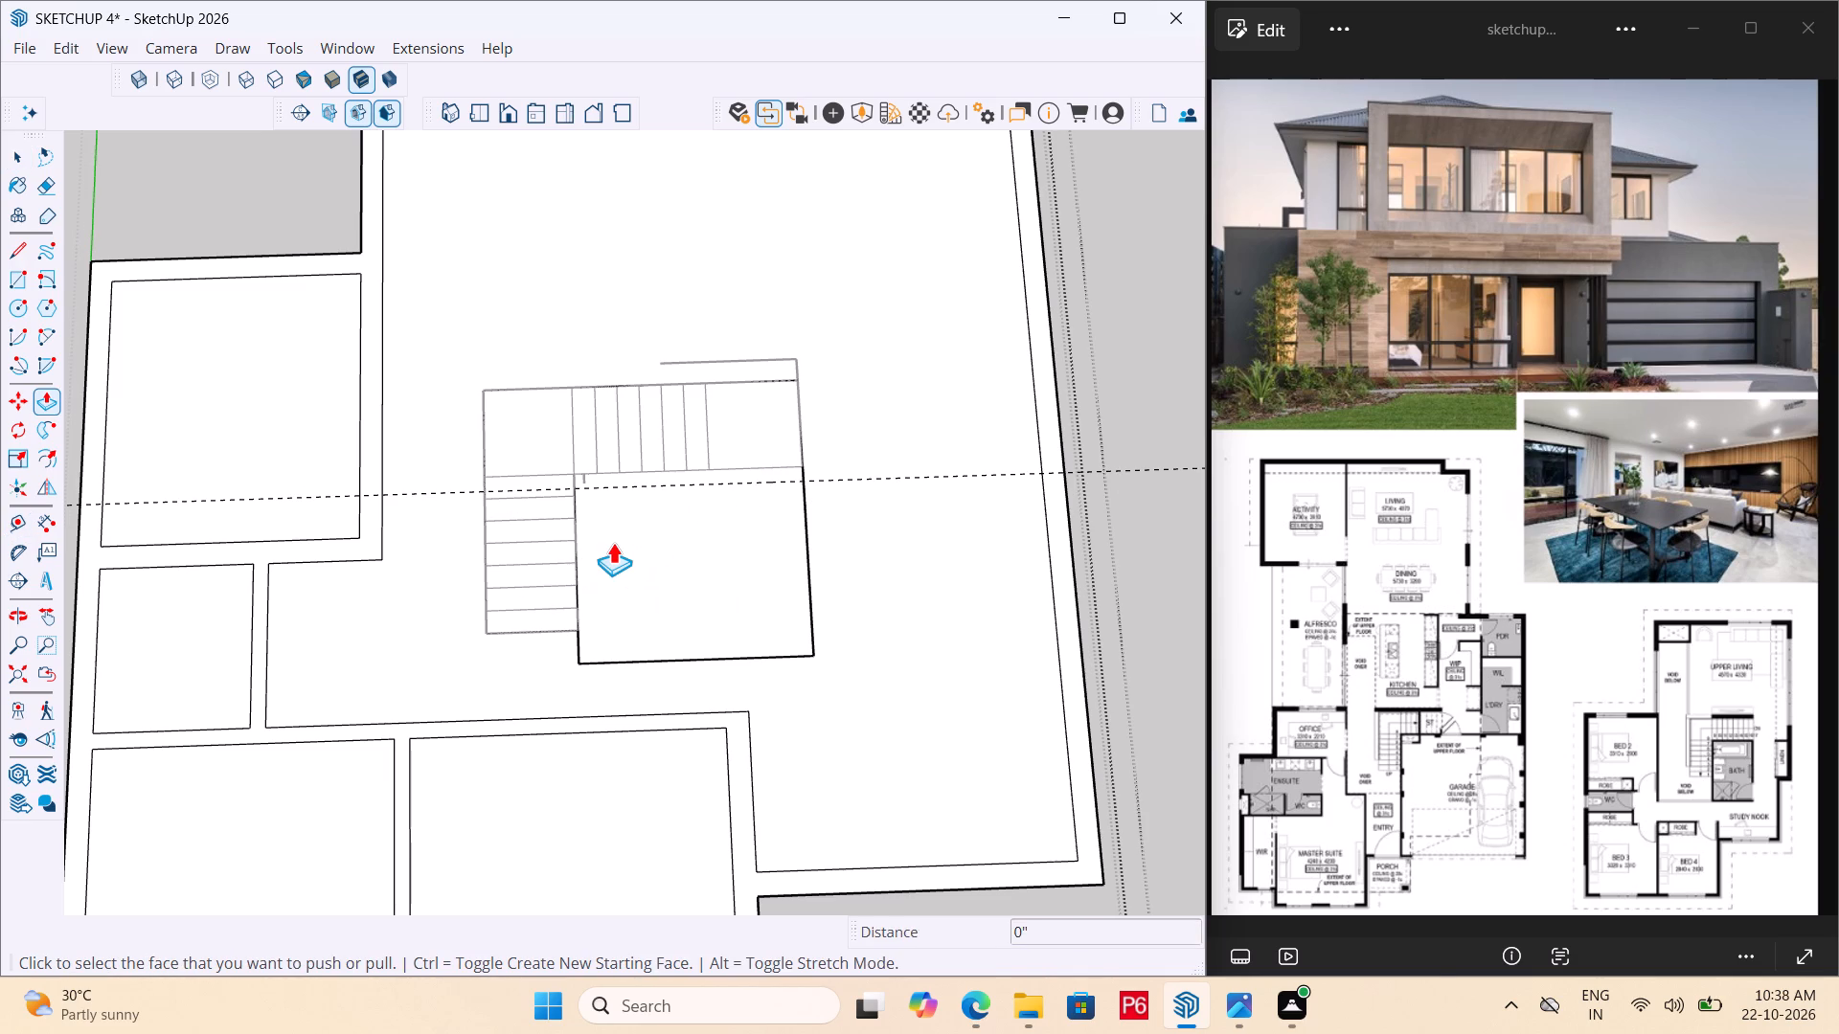
Place a guide line 6" inside the room beside the stairs, measured from its edge along the lower flight.
{"action": "key", "text": "t"}
{"action": "scroll", "coordinate": [589, 557], "scroll_direction": "up", "scroll_amount": 5}
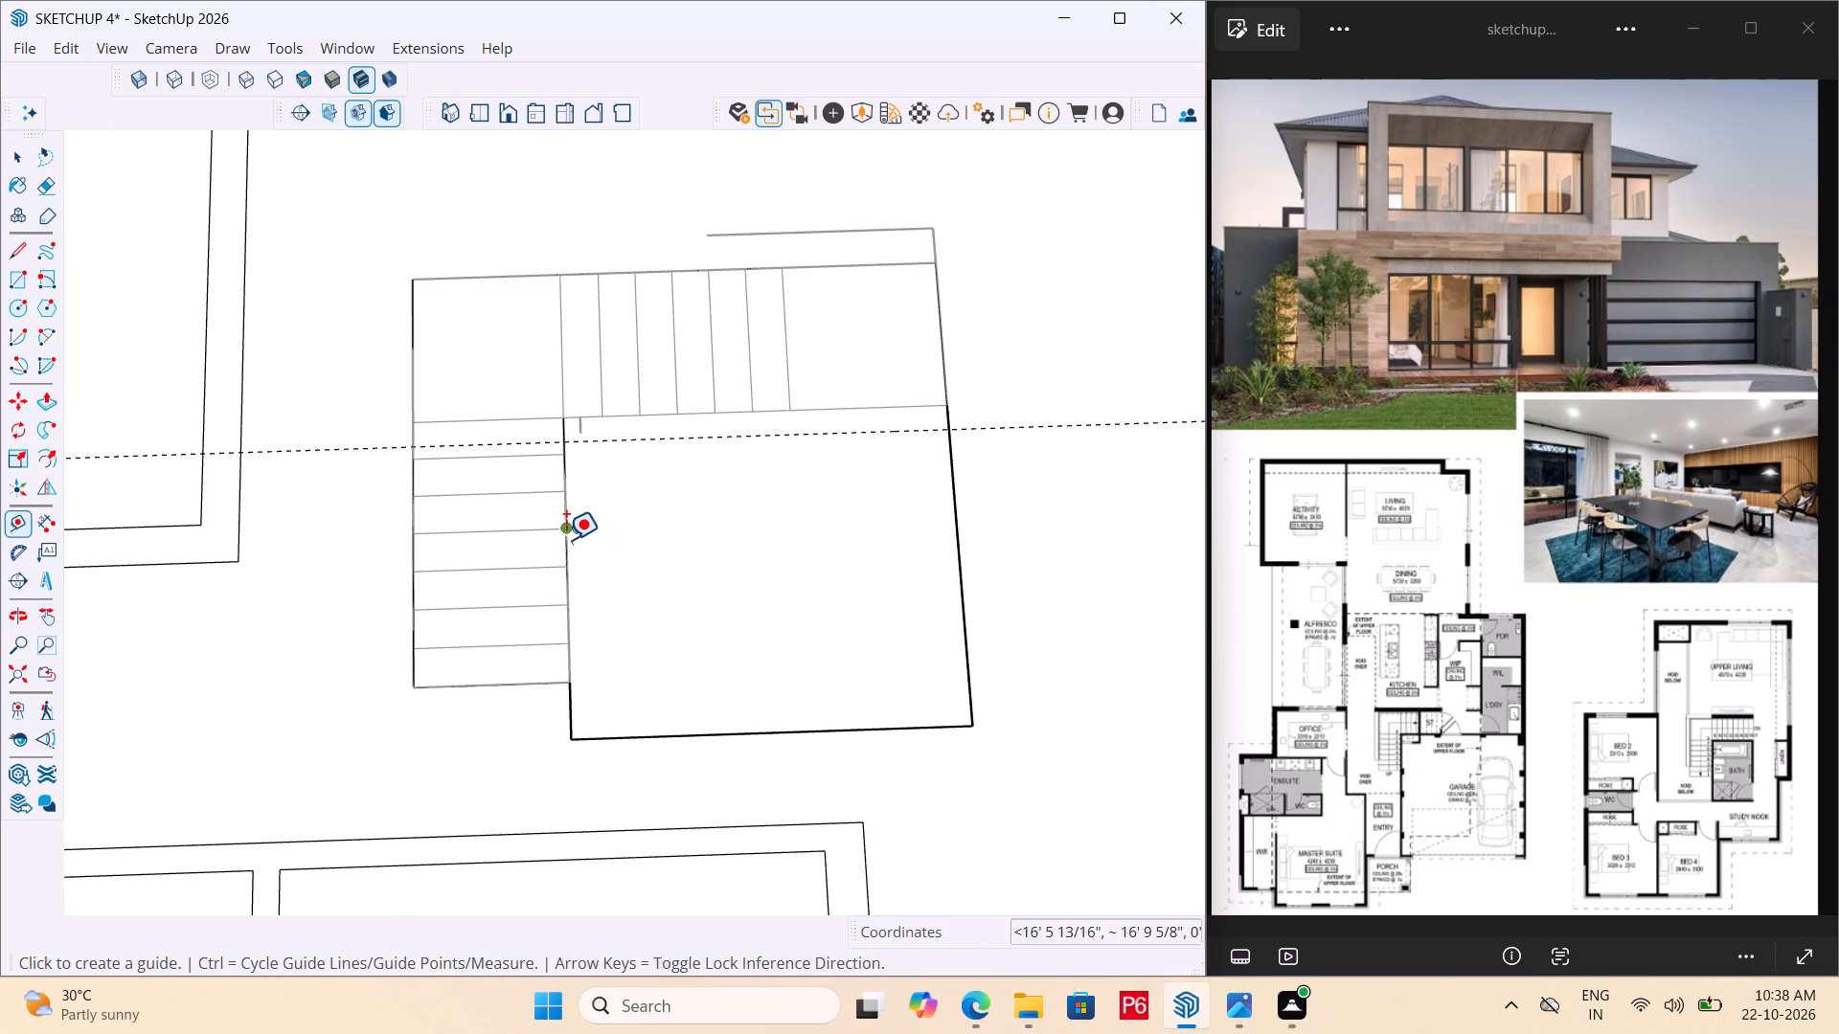
{"action": "left_click", "coordinate": [565, 543]}
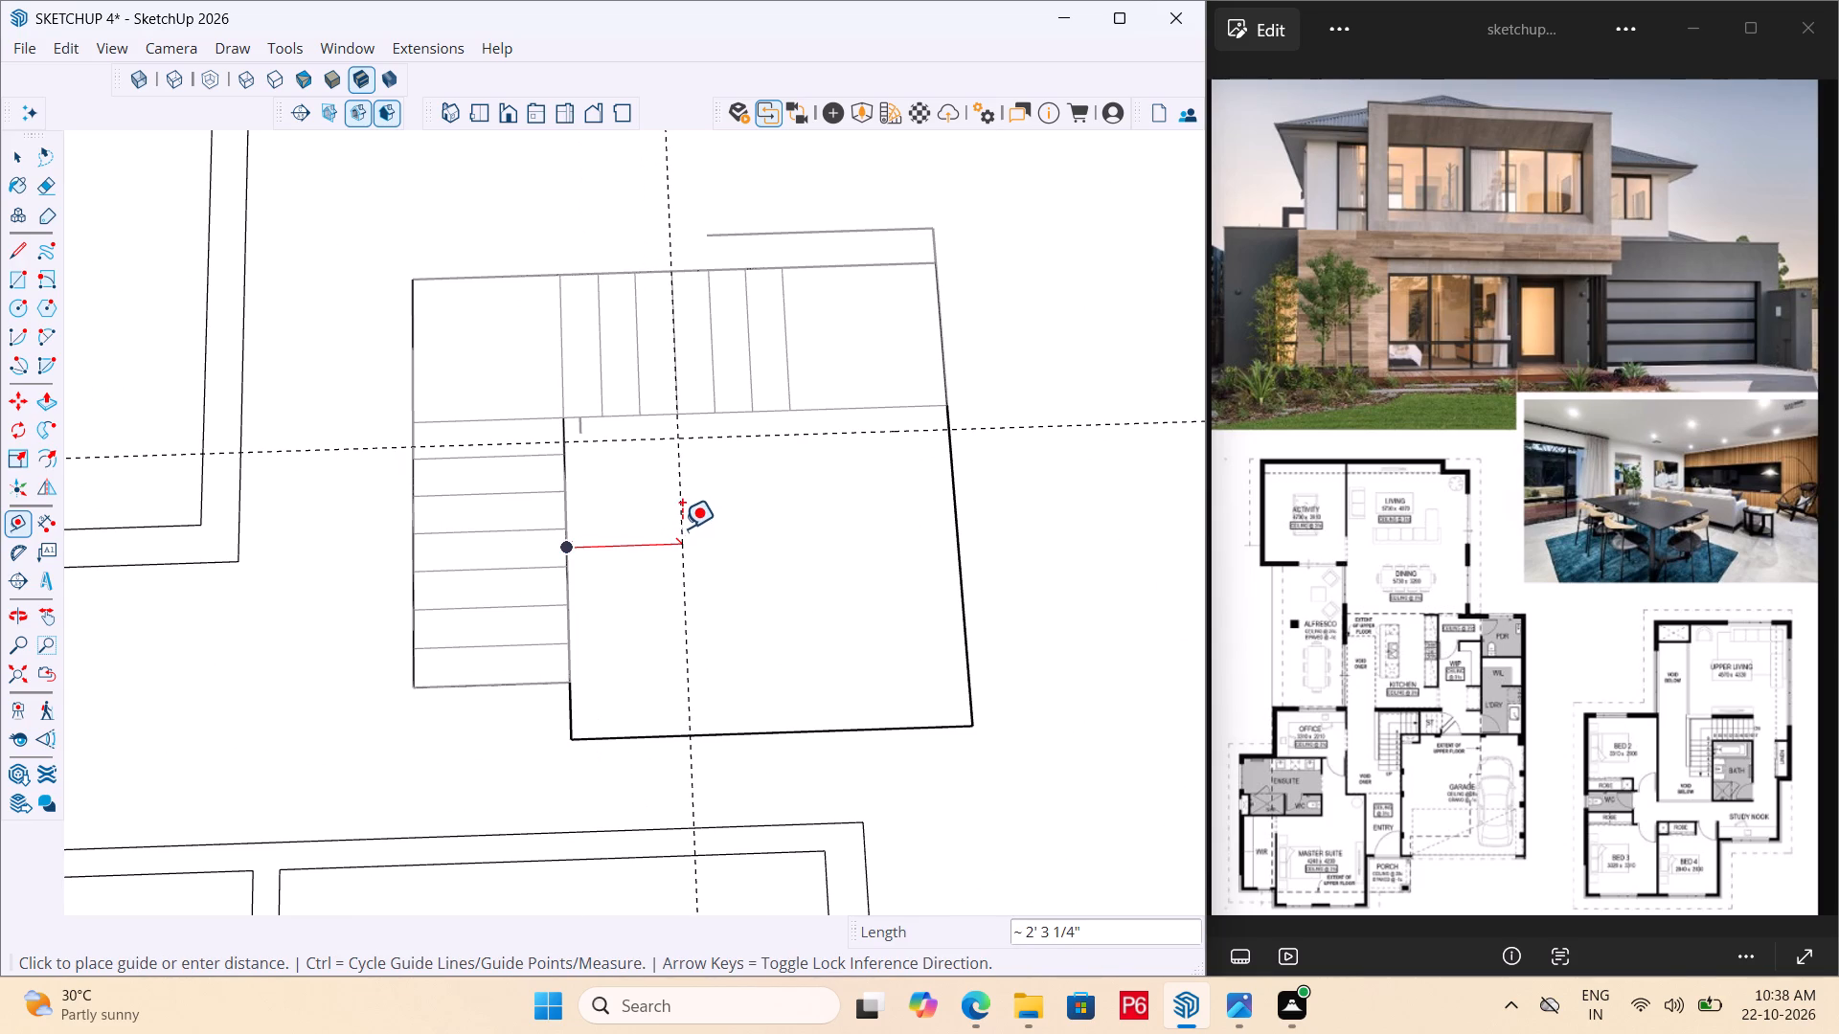
{"action": "key", "text": "6"}
{"action": "key", "text": "shift+quotedbl"}
{"action": "key", "text": "Return"}
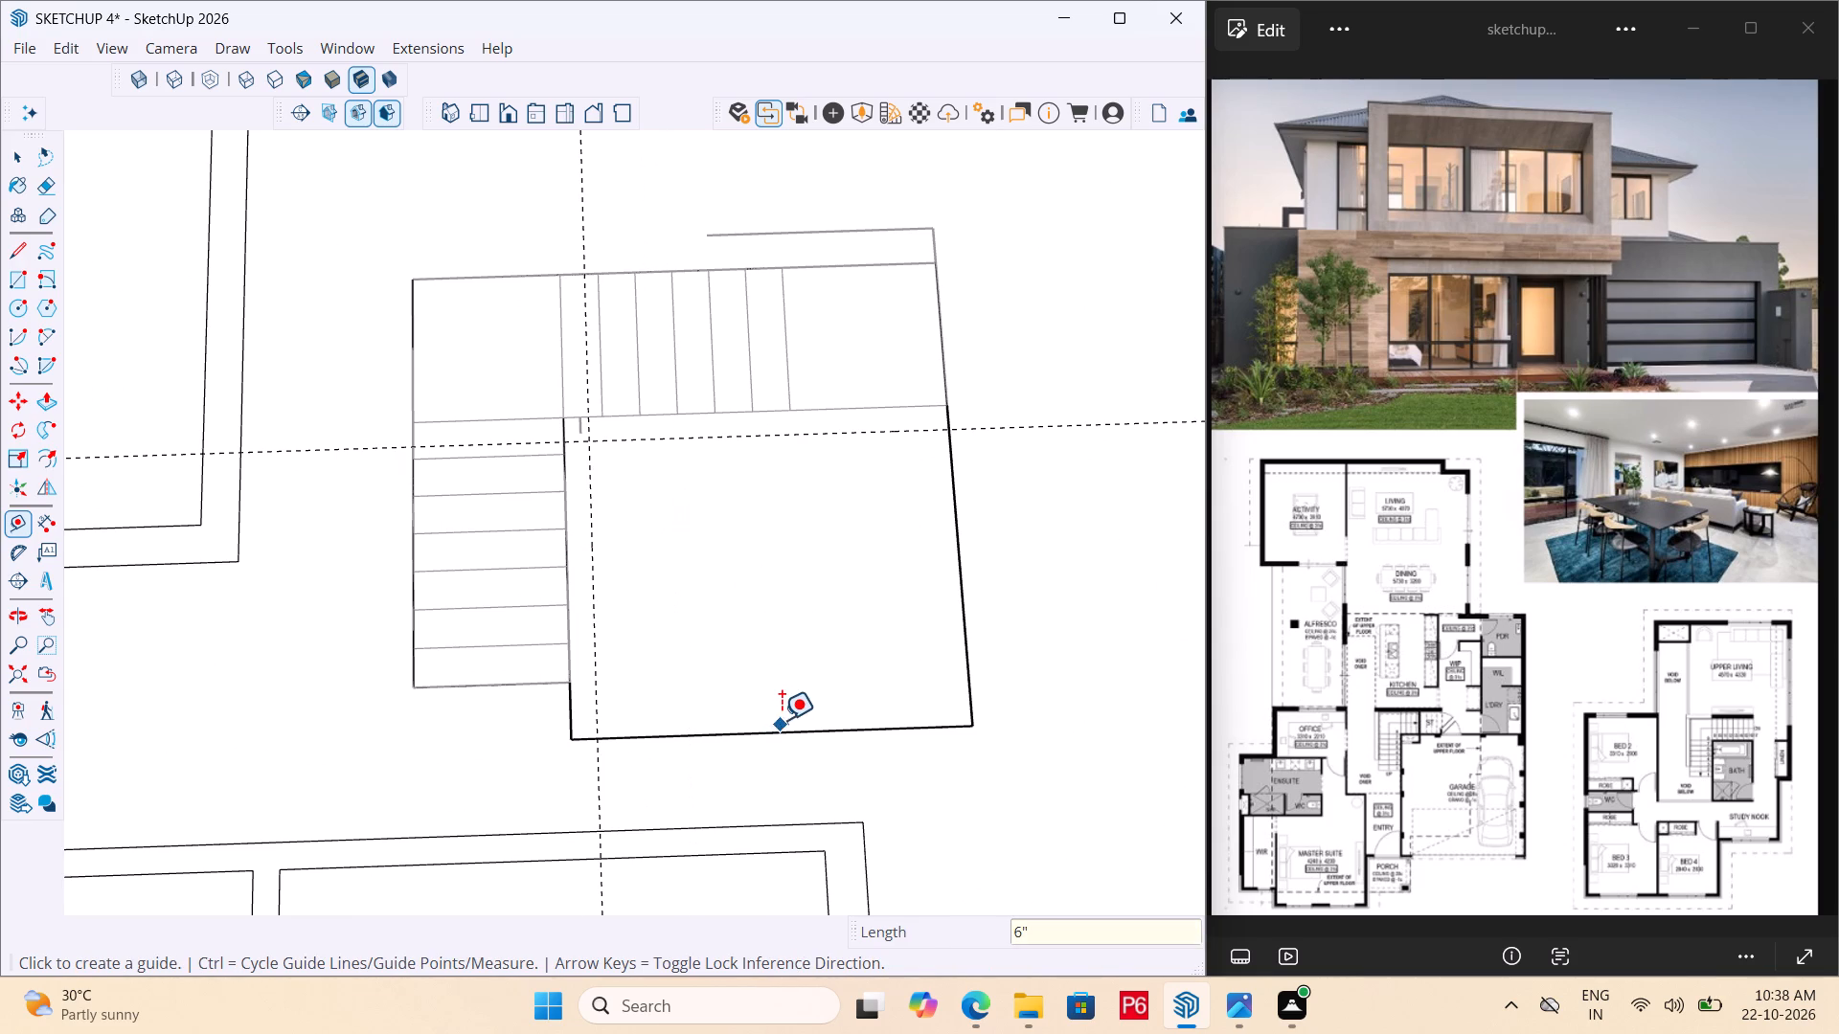
Place guide lines 6" inside the room from its two remaining edges, opposite the upper and lower flights.
{"action": "left_click", "coordinate": [783, 726]}
{"action": "type", "text": "6\""}
{"action": "key", "text": "Return"}
{"action": "left_click", "coordinate": [958, 579]}
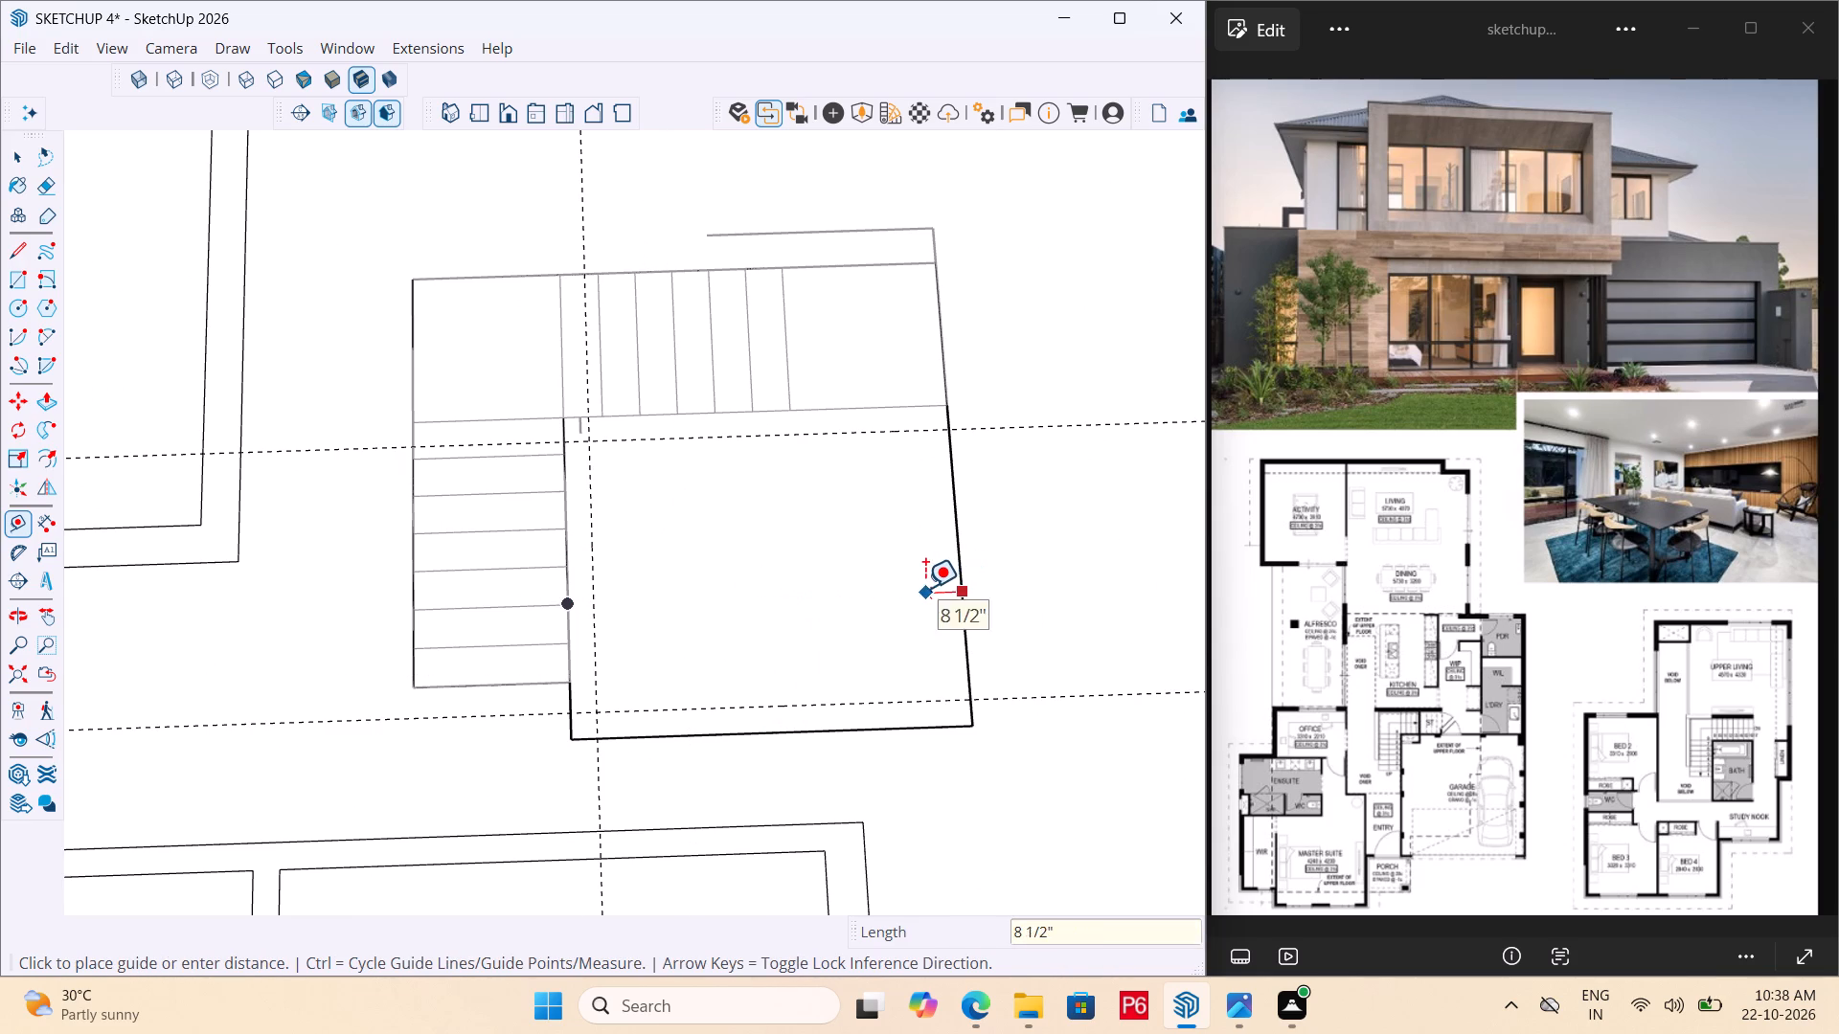
{"action": "key", "text": "space"}
{"action": "key", "text": "t"}
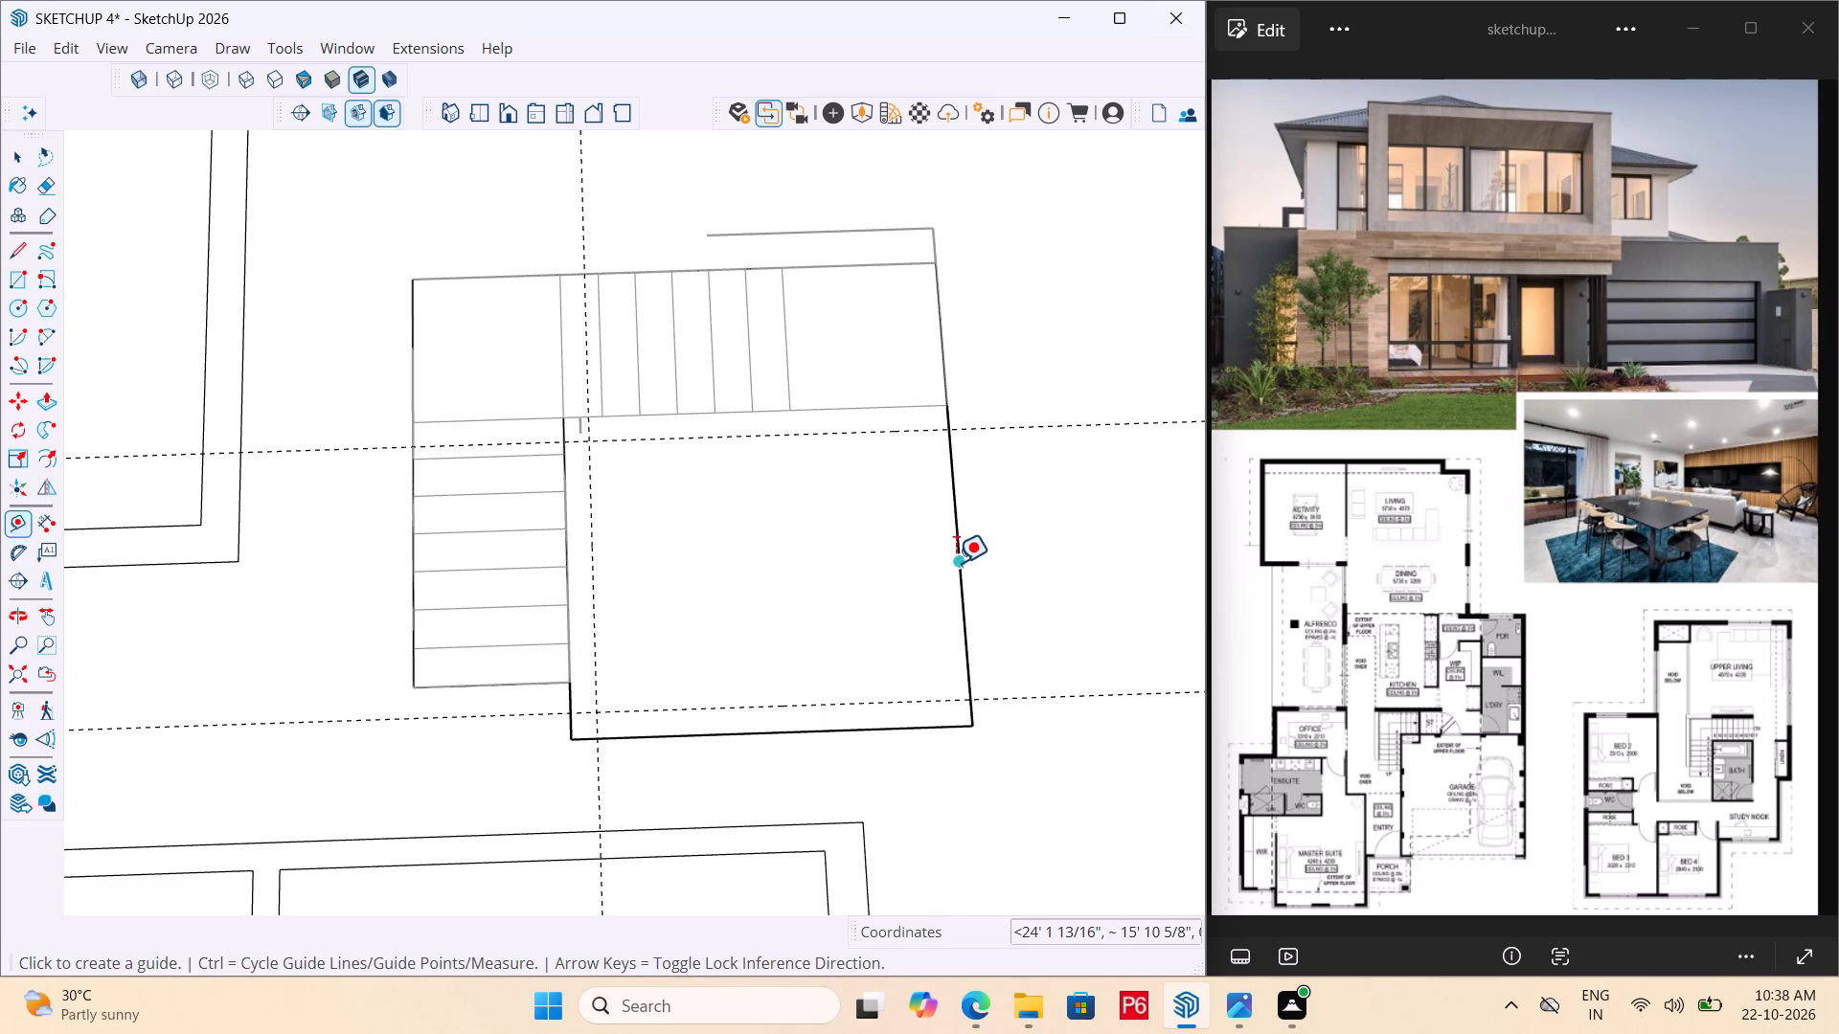
{"action": "left_click", "coordinate": [956, 559]}
{"action": "key", "text": "6"}
{"action": "key", "text": "shift+quotedbl"}
{"action": "key", "text": "Return"}
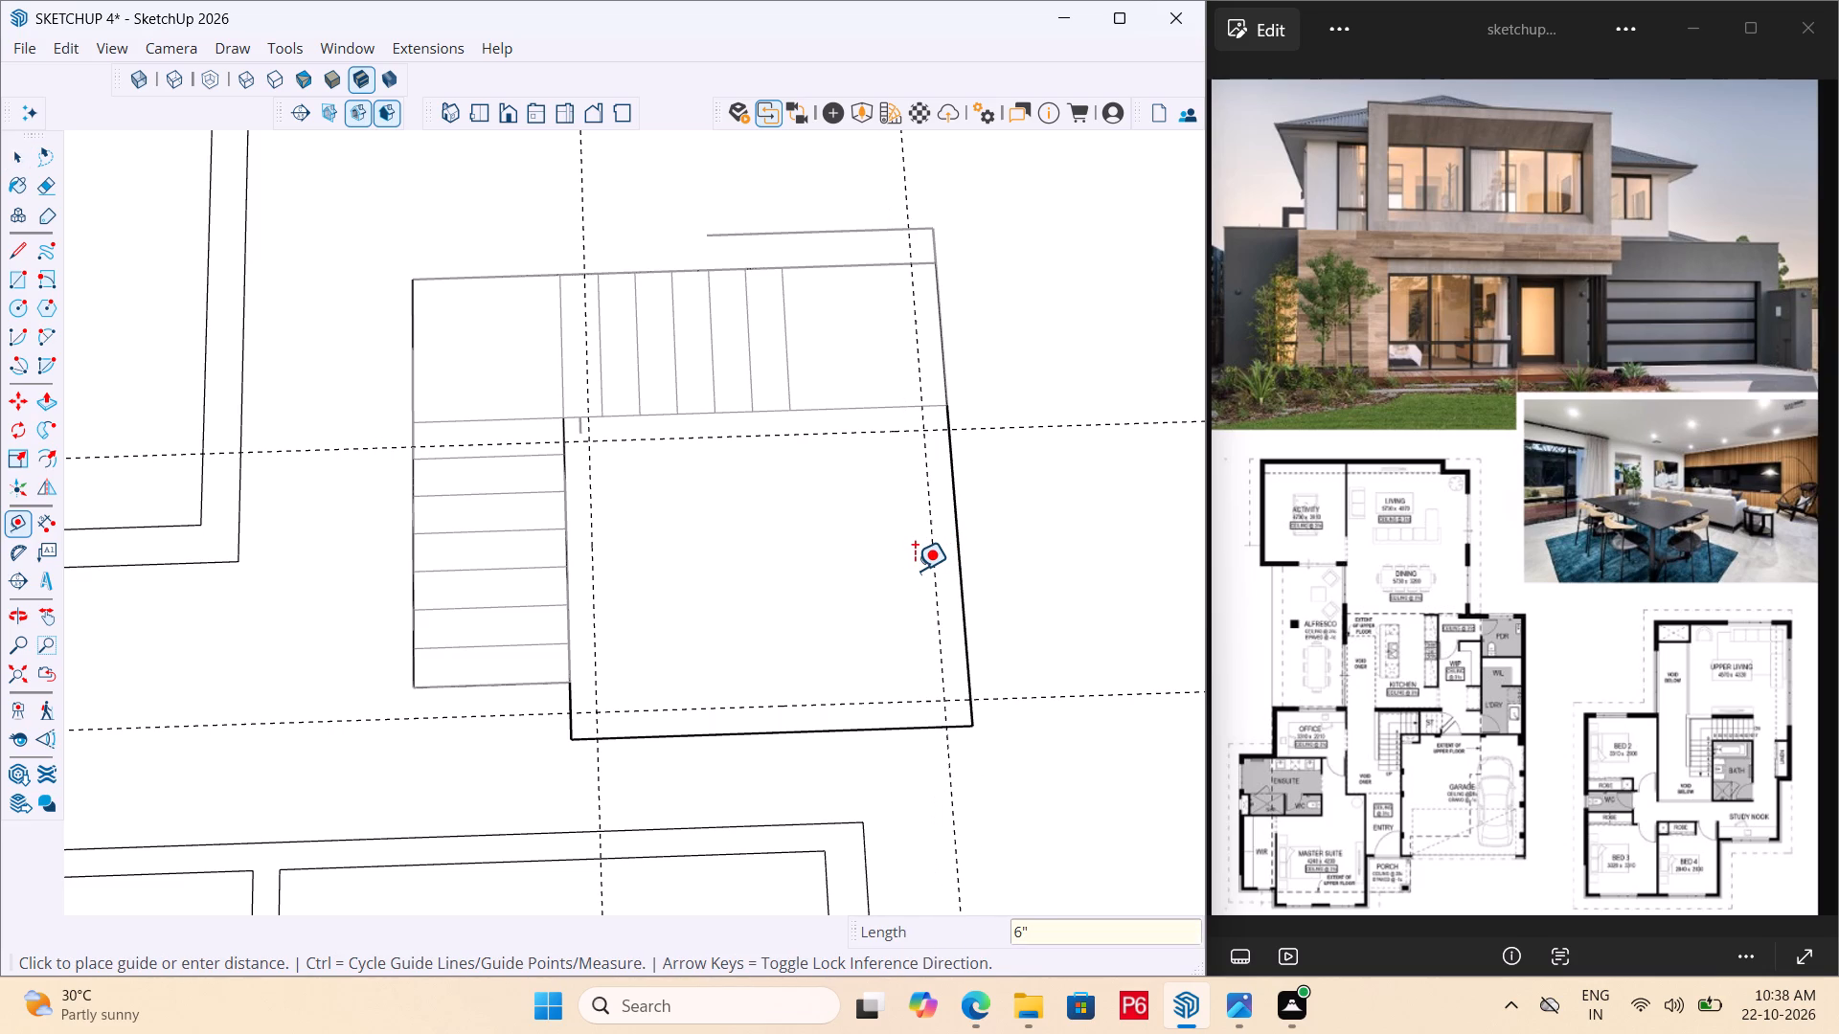
Draw a 6' 8" by 5' 4" inner wall rectangle between the guide intersections inside the room.
{"action": "key", "text": "r"}
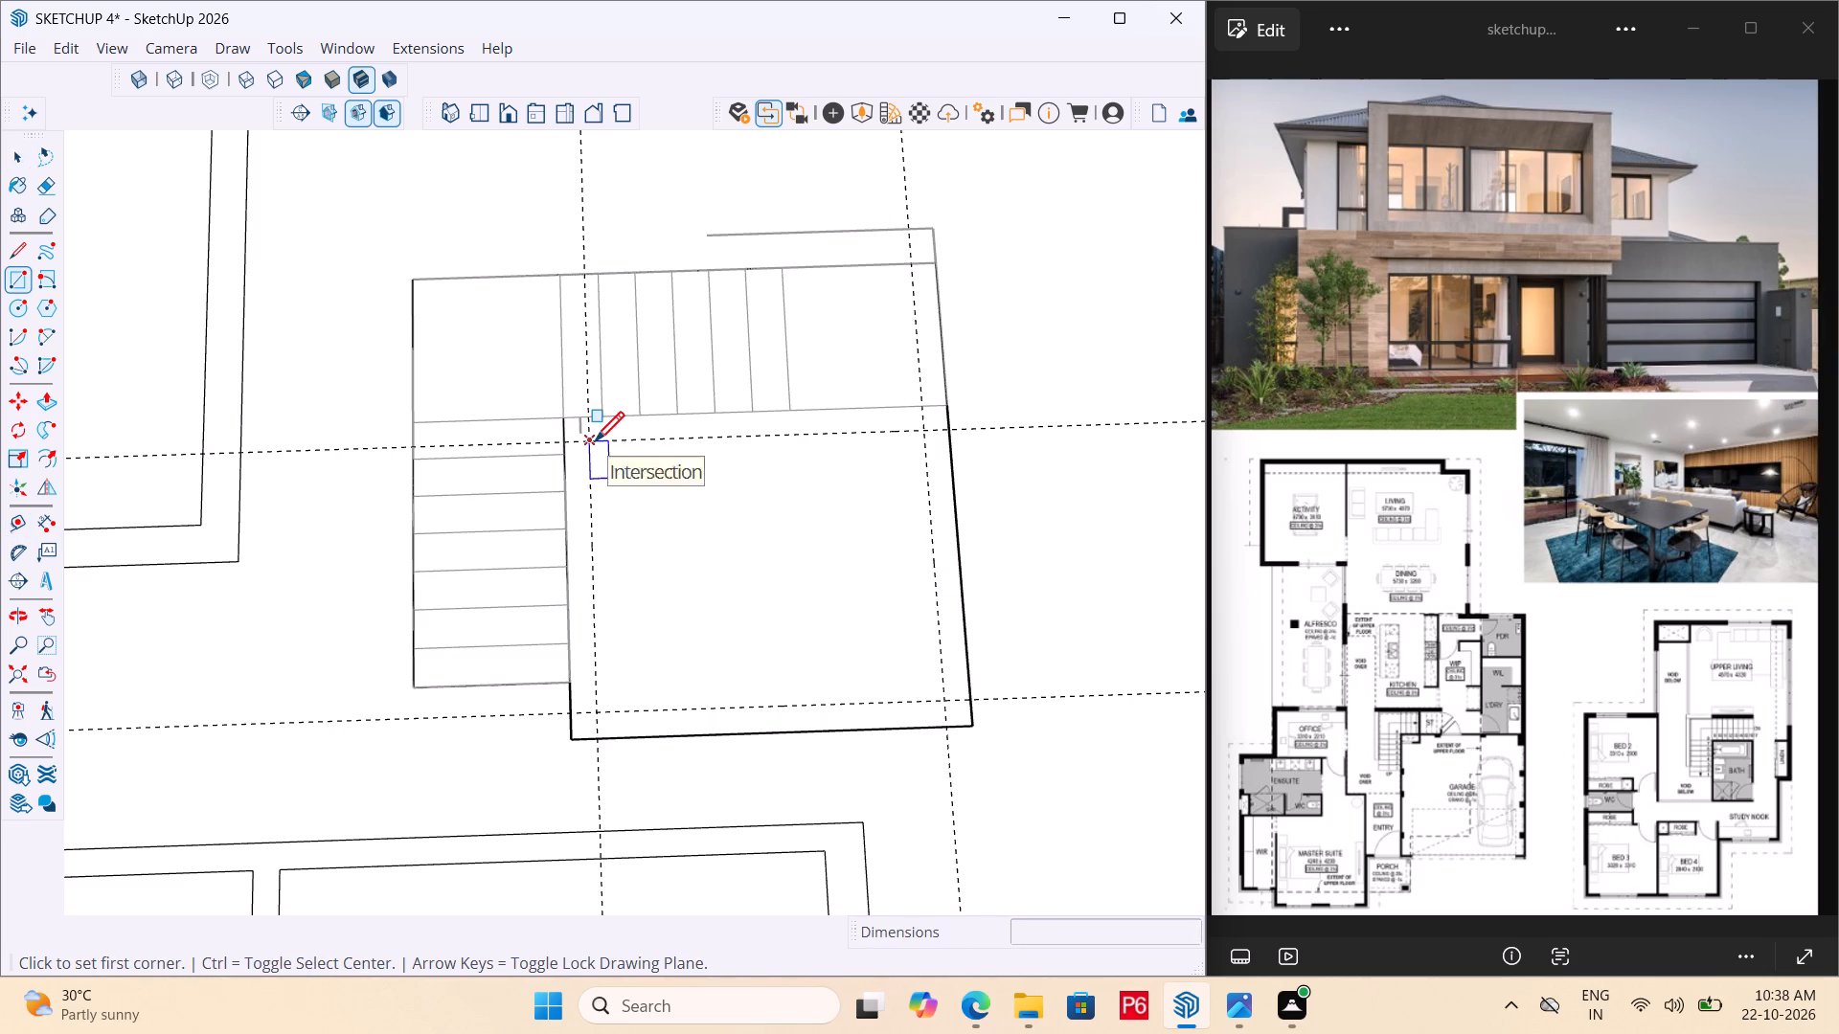
{"action": "left_click", "coordinate": [595, 442]}
{"action": "left_click", "coordinate": [949, 705]}
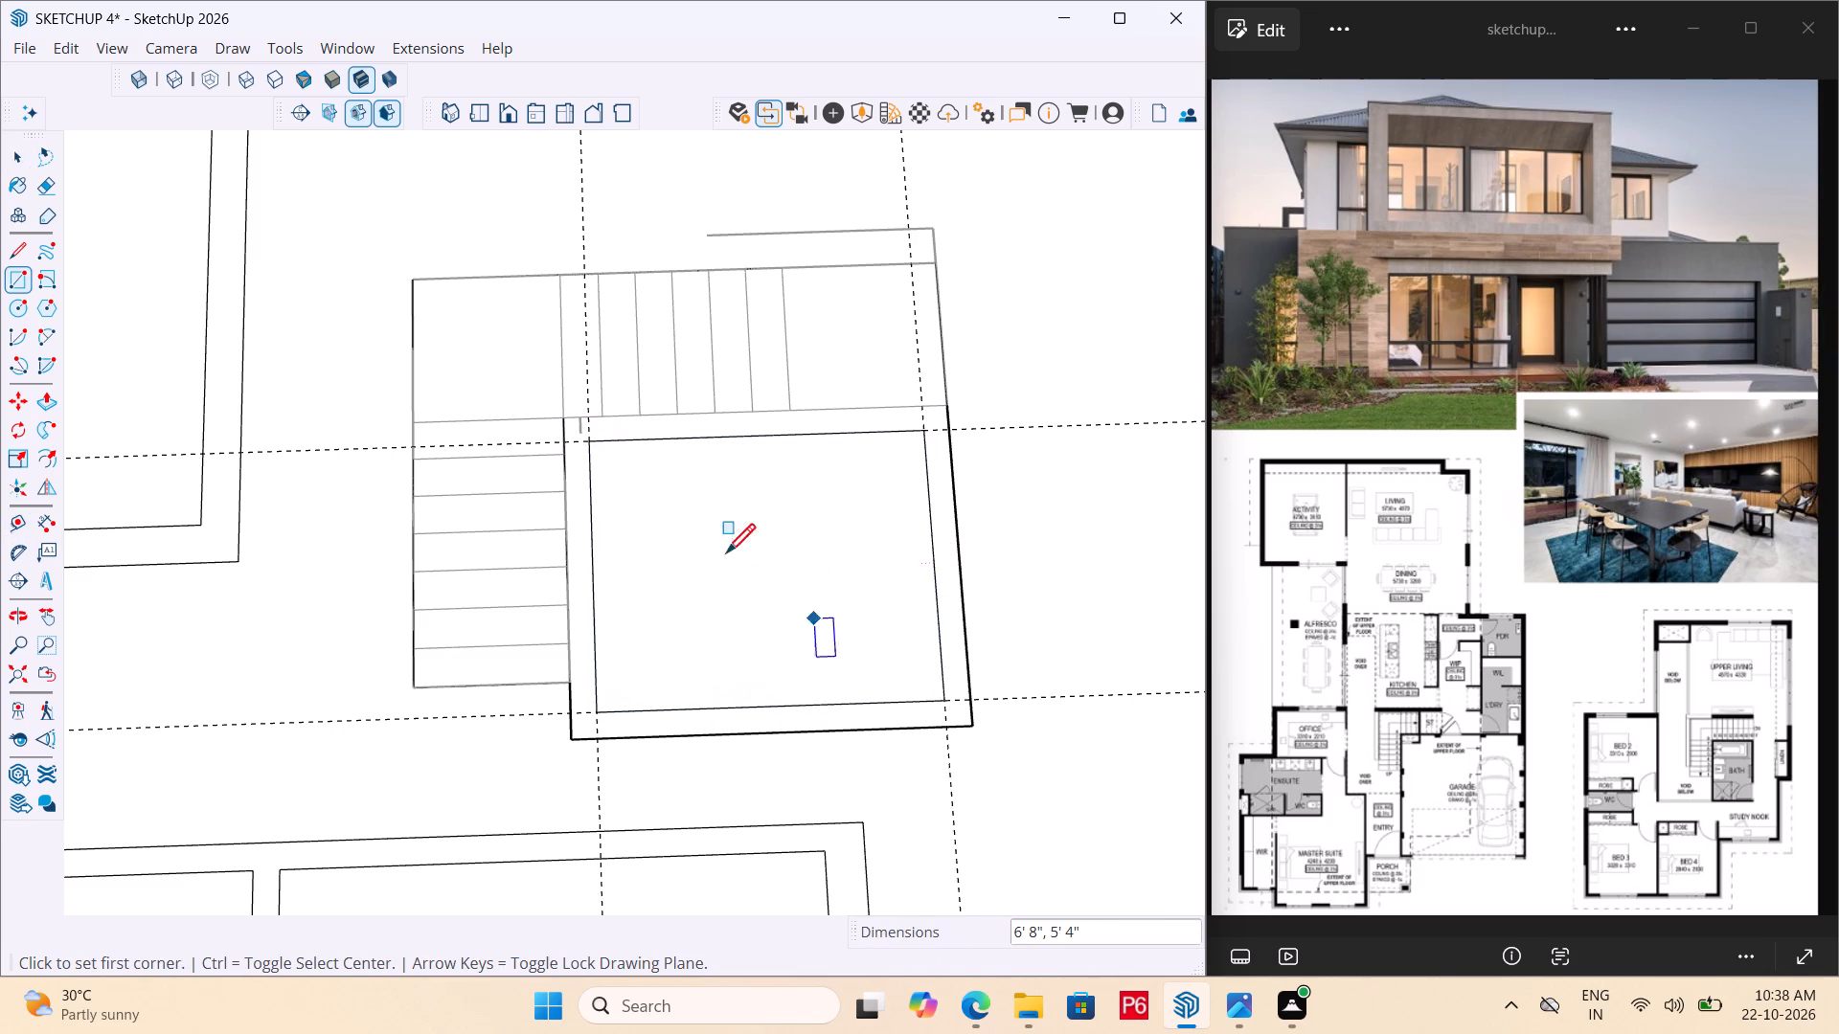
Erase the four guide lines crossing the room beside the stairs.
{"action": "scroll", "coordinate": [624, 462], "scroll_direction": "down", "scroll_amount": 12}
{"action": "key", "text": "space"}
{"action": "key", "text": "e"}
{"action": "left_click_drag", "start_coordinate": [998, 389], "coordinate": [998, 407]}
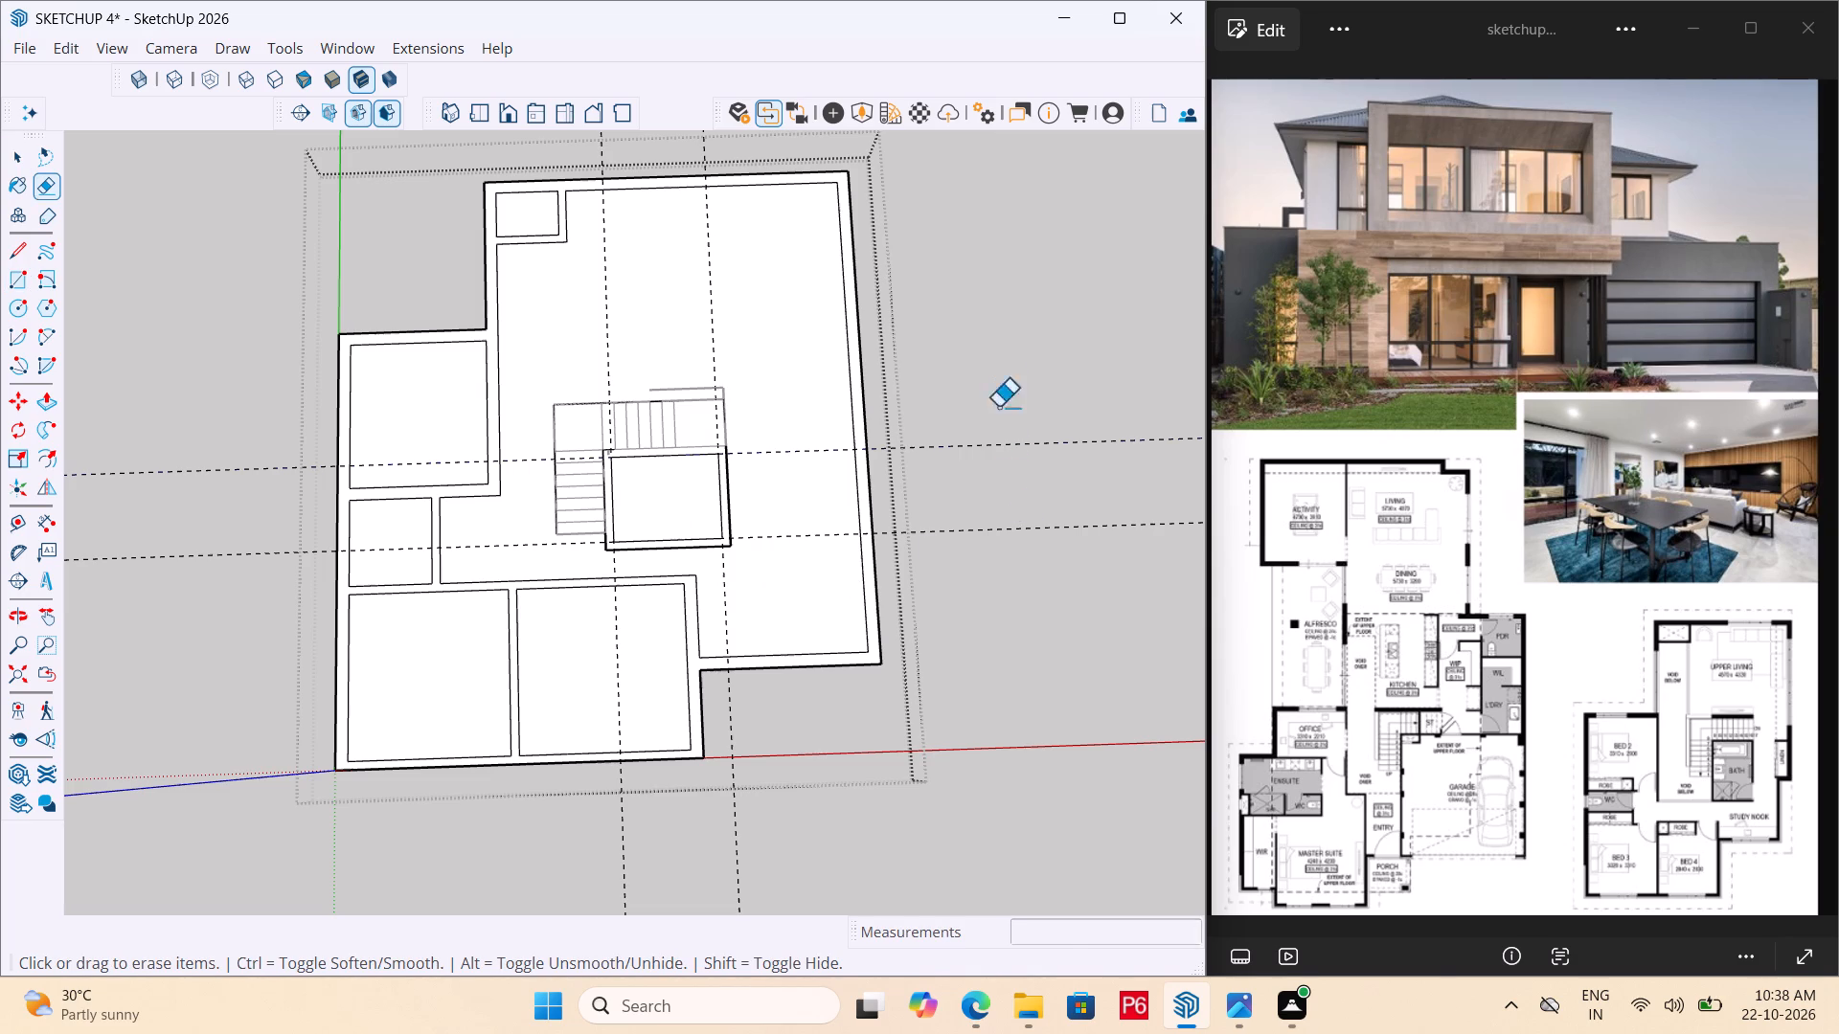
{"action": "left_click_drag", "start_coordinate": [998, 407], "coordinate": [1013, 571]}
{"action": "left_click_drag", "start_coordinate": [780, 807], "coordinate": [545, 801]}
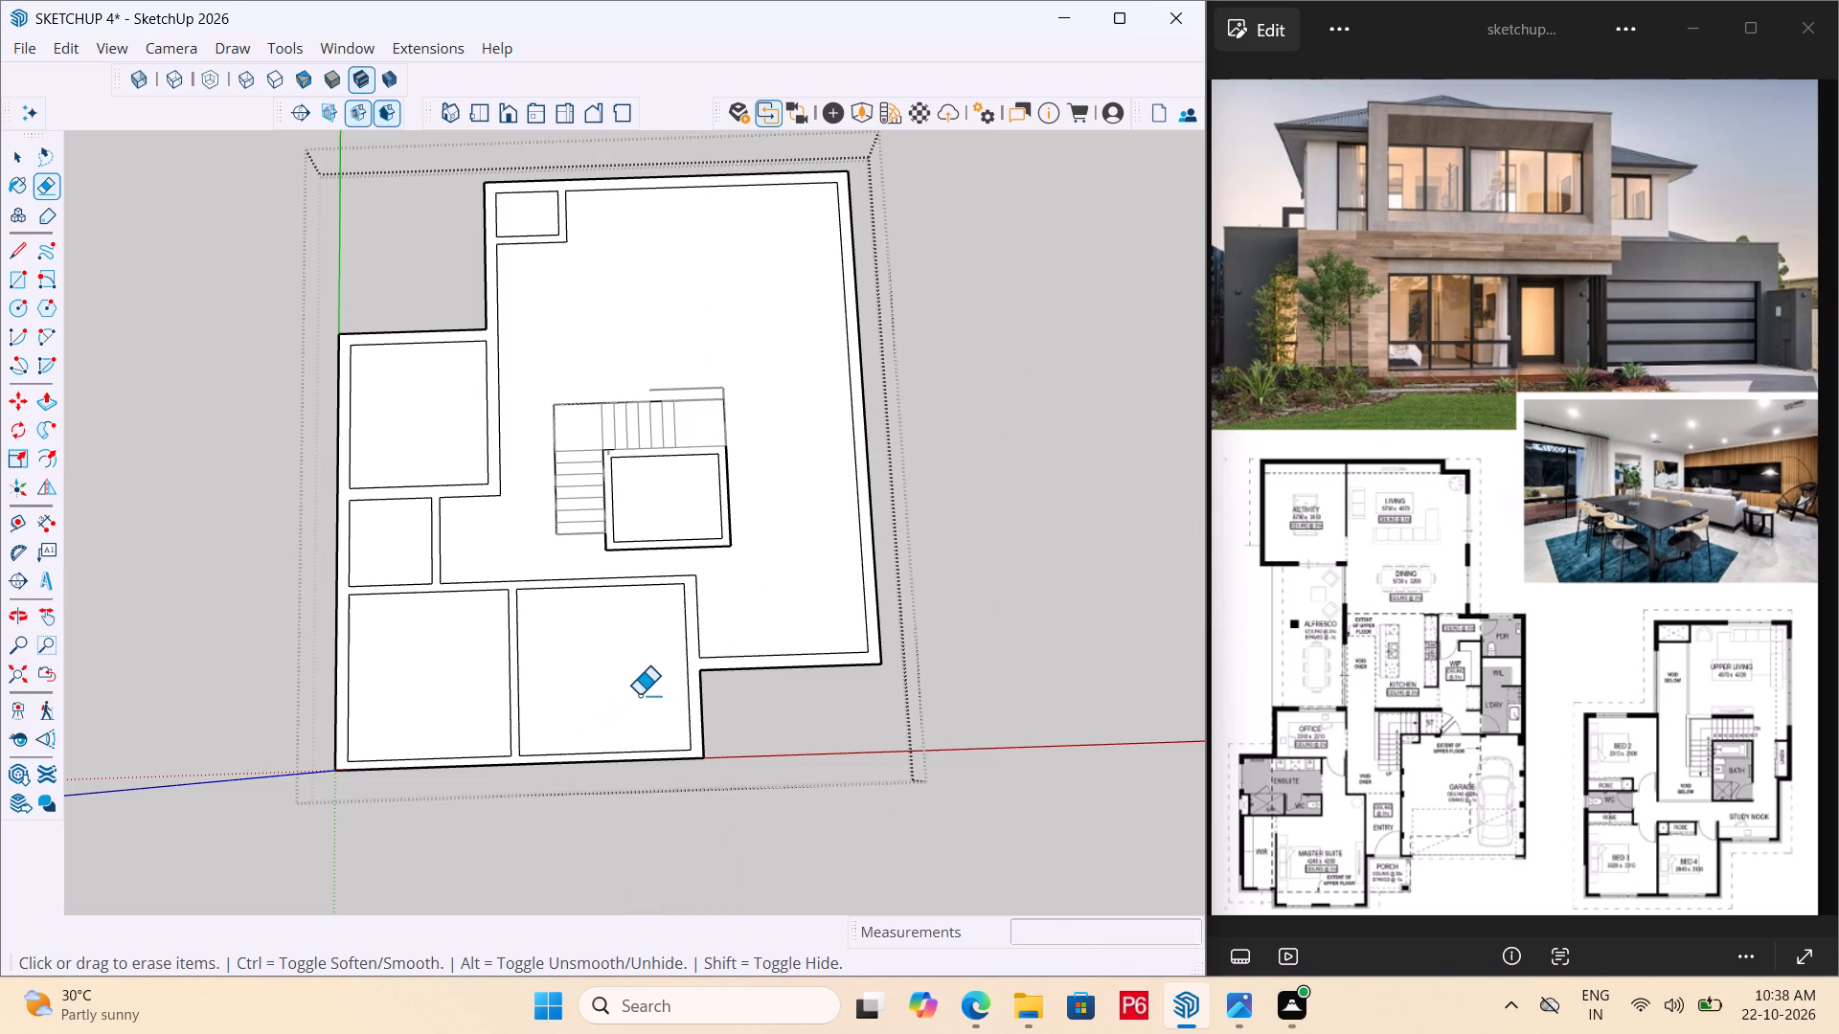
Save the model.
{"action": "key", "text": "ctrl+s"}
{"action": "key", "text": "ctrl+s"}
{"action": "key", "text": "ctrl+s"}
{"action": "key", "text": "ctrl+s"}
{"action": "key", "text": "ctrl+s"}
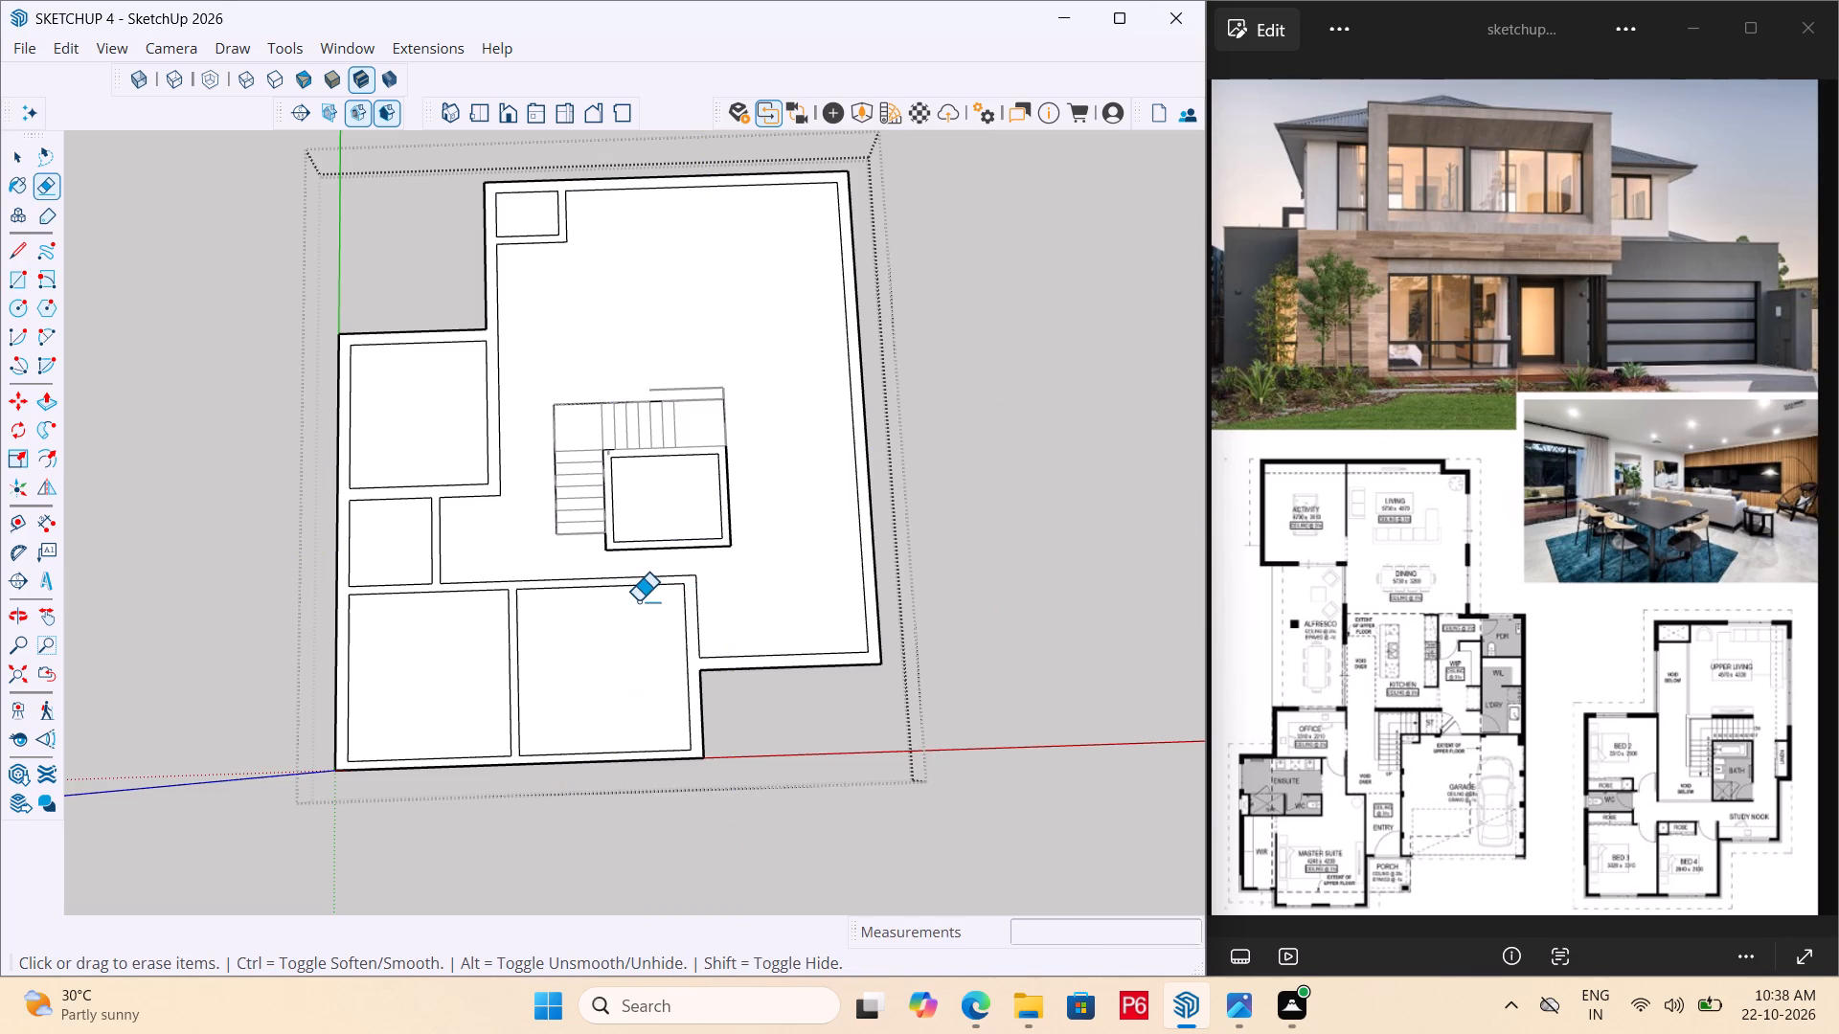
Place a guide line 4" outside the staircase from the outer edge of the lower flight.
{"action": "scroll", "coordinate": [528, 460], "scroll_direction": "up", "scroll_amount": 9}
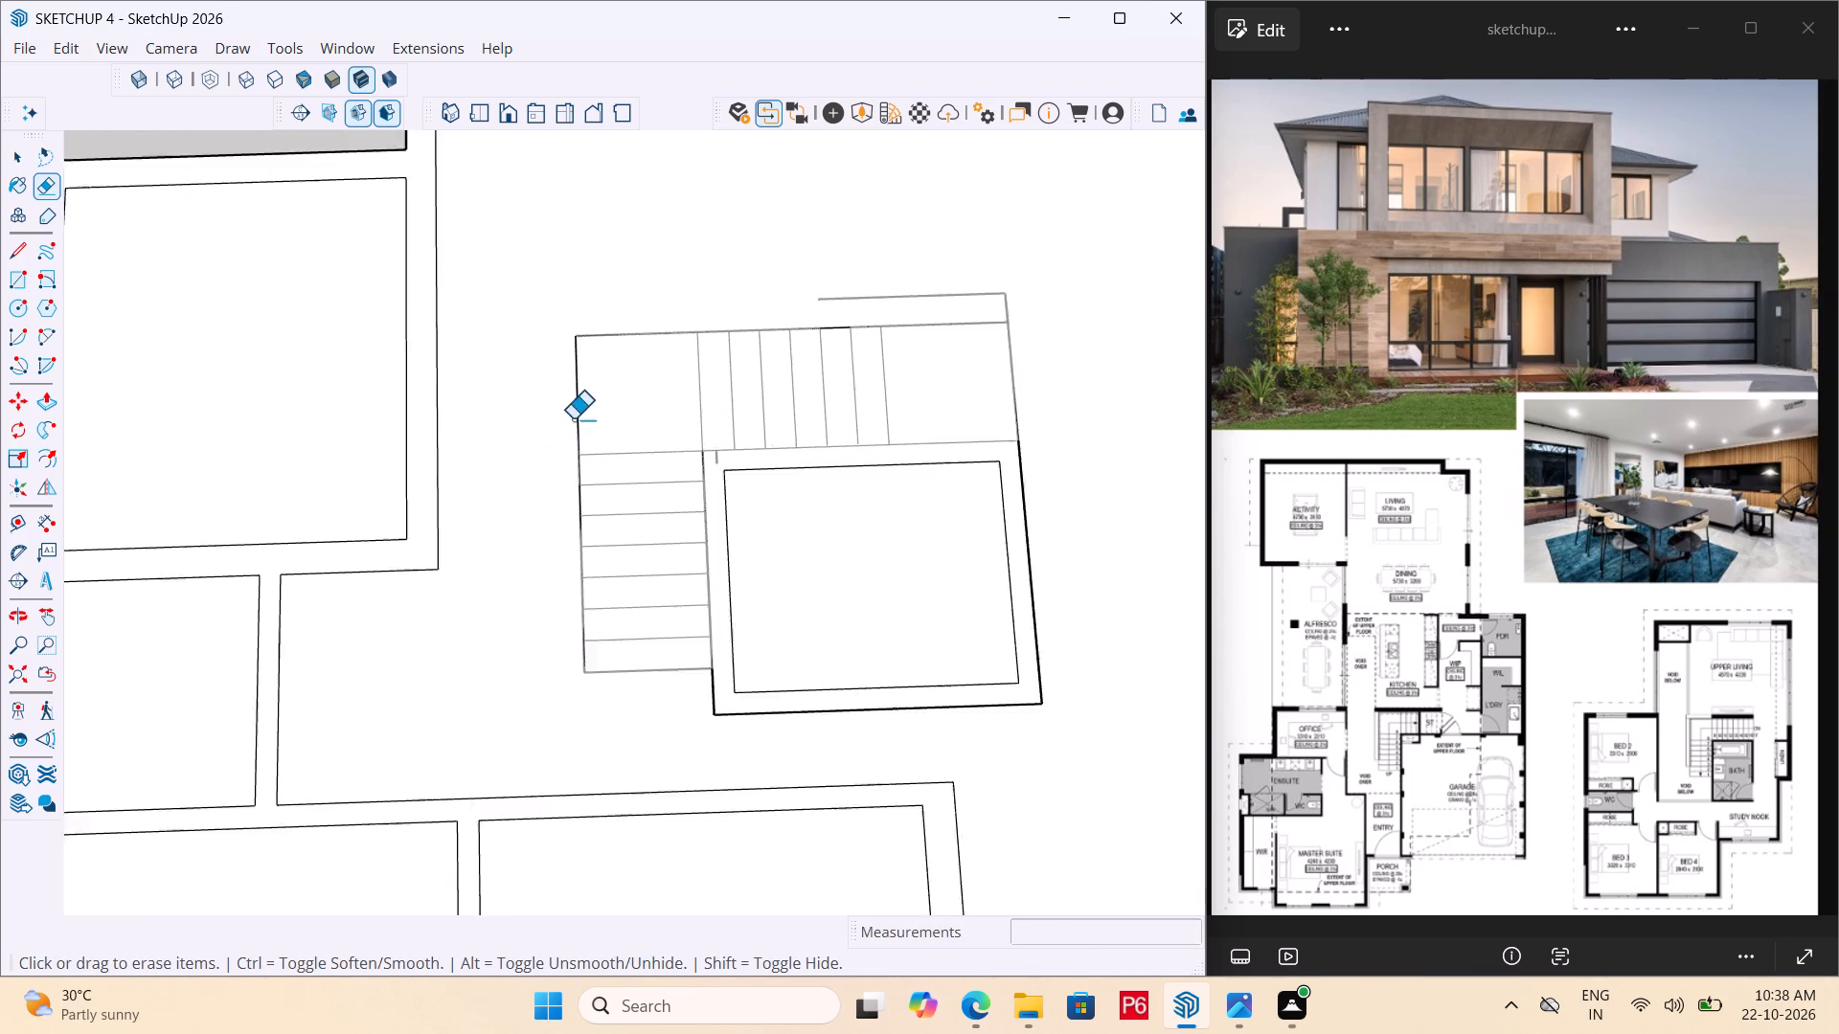
{"action": "scroll", "coordinate": [573, 419], "scroll_direction": "up", "scroll_amount": 2}
{"action": "key", "text": "t"}
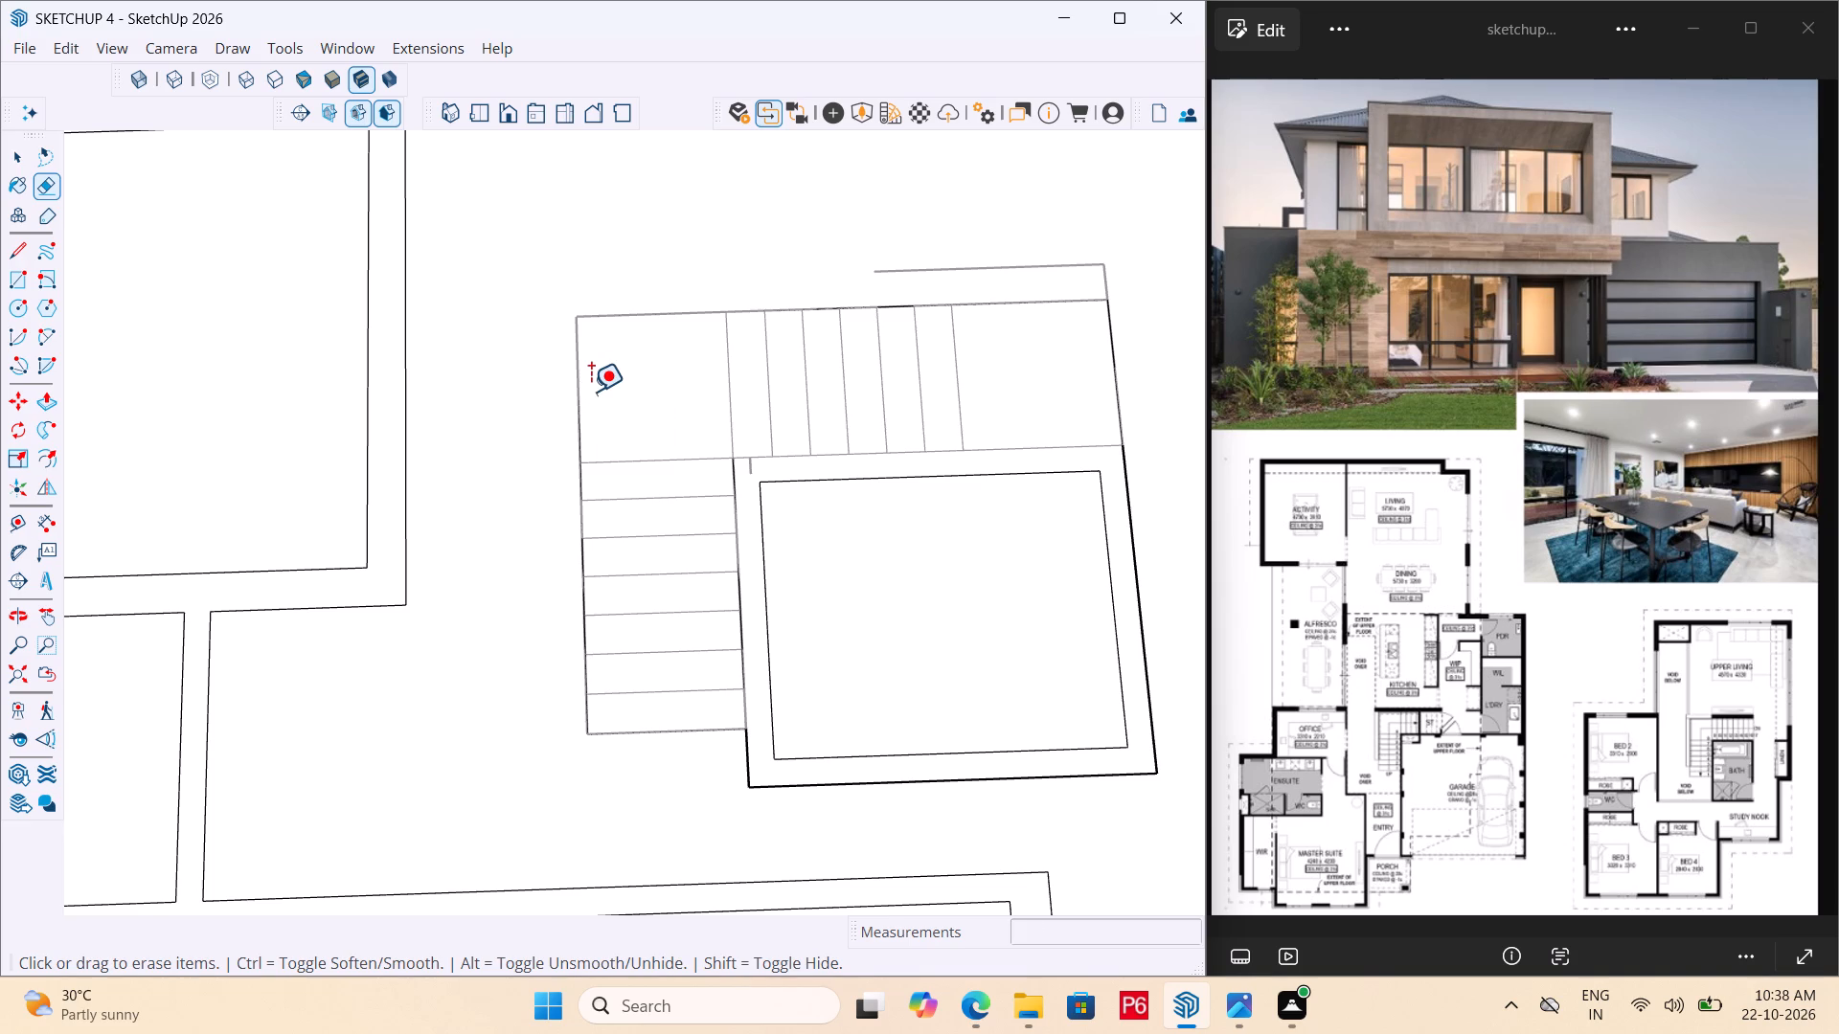
{"action": "left_click", "coordinate": [582, 375]}
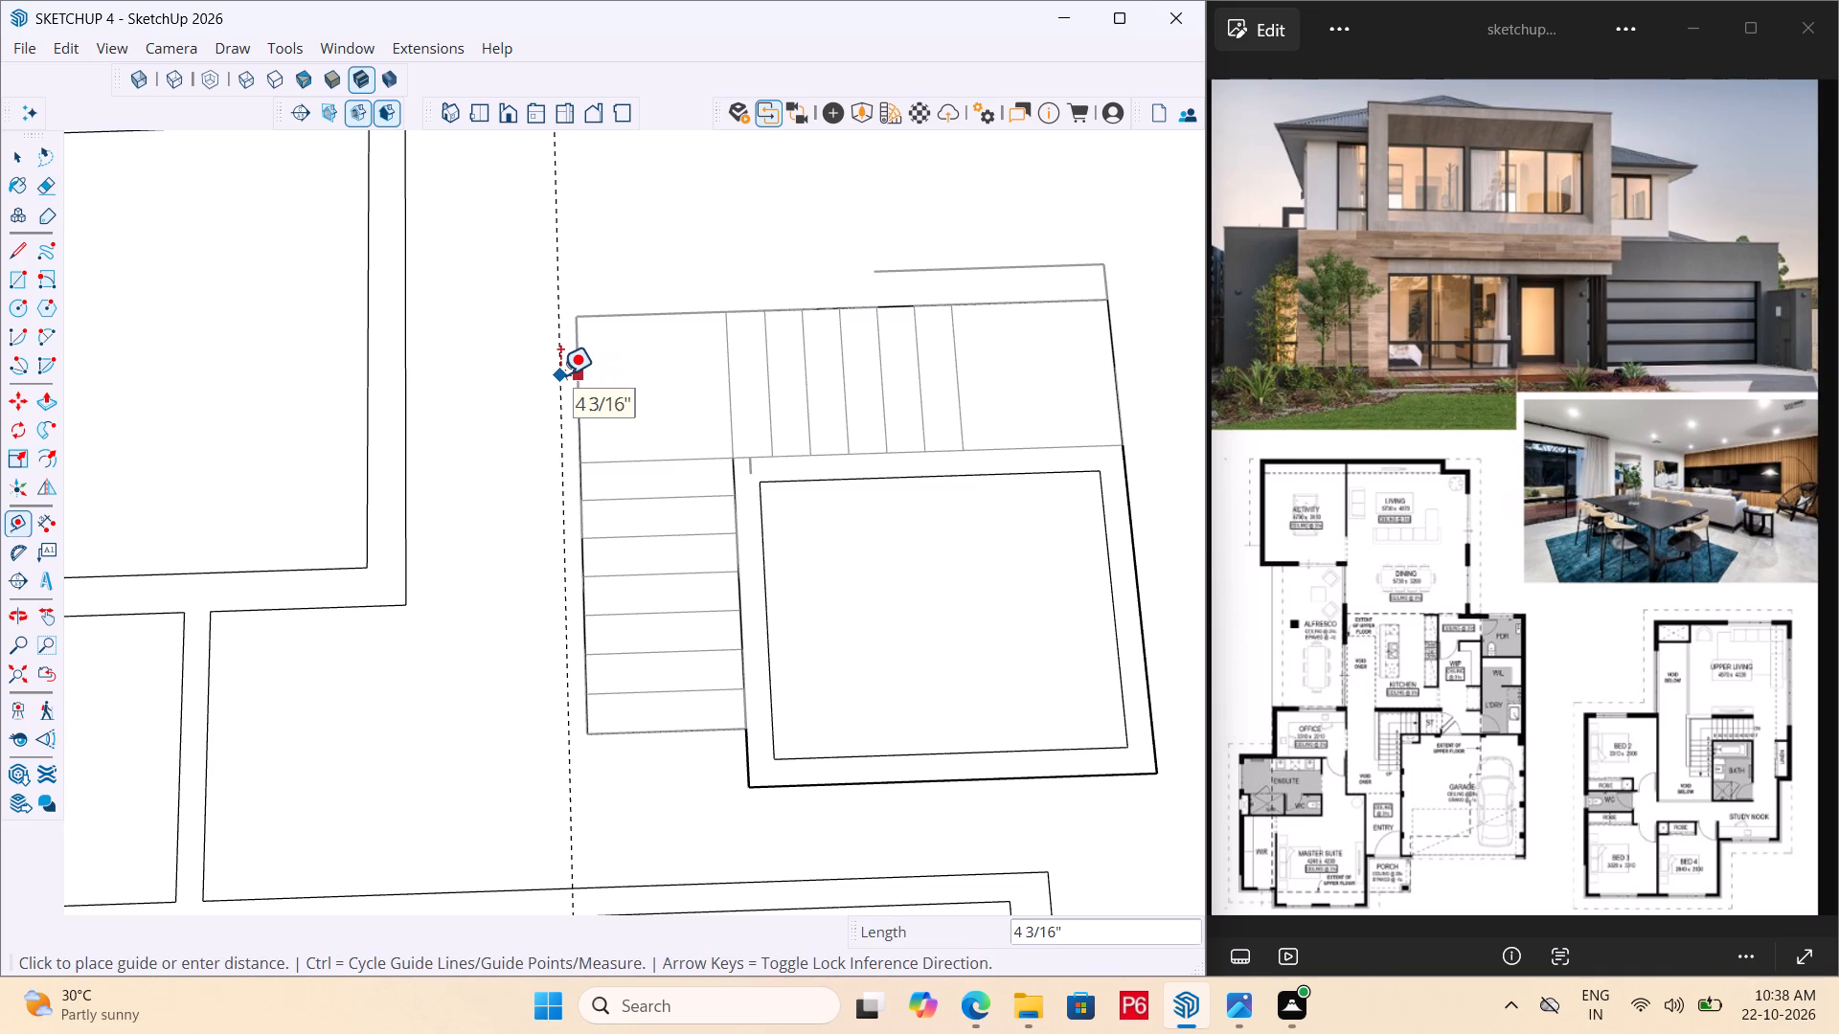
{"action": "type", "text": "4\""}
{"action": "key", "text": "Return"}
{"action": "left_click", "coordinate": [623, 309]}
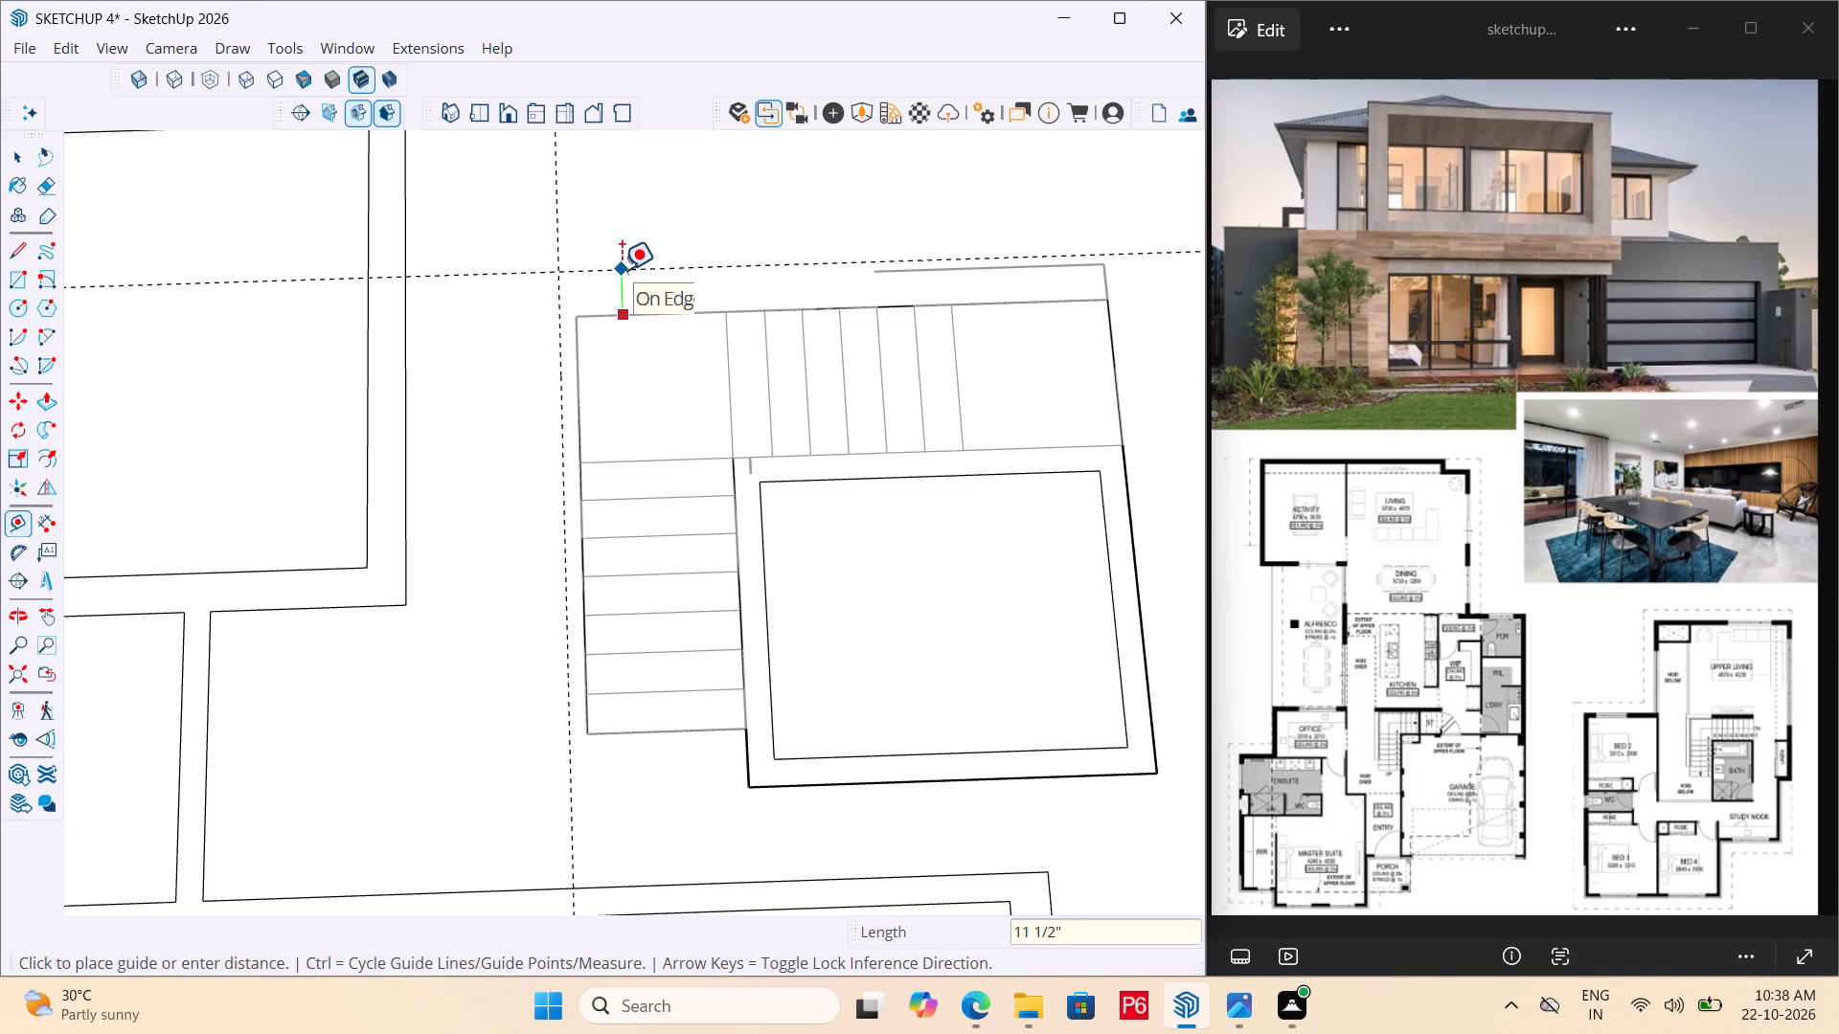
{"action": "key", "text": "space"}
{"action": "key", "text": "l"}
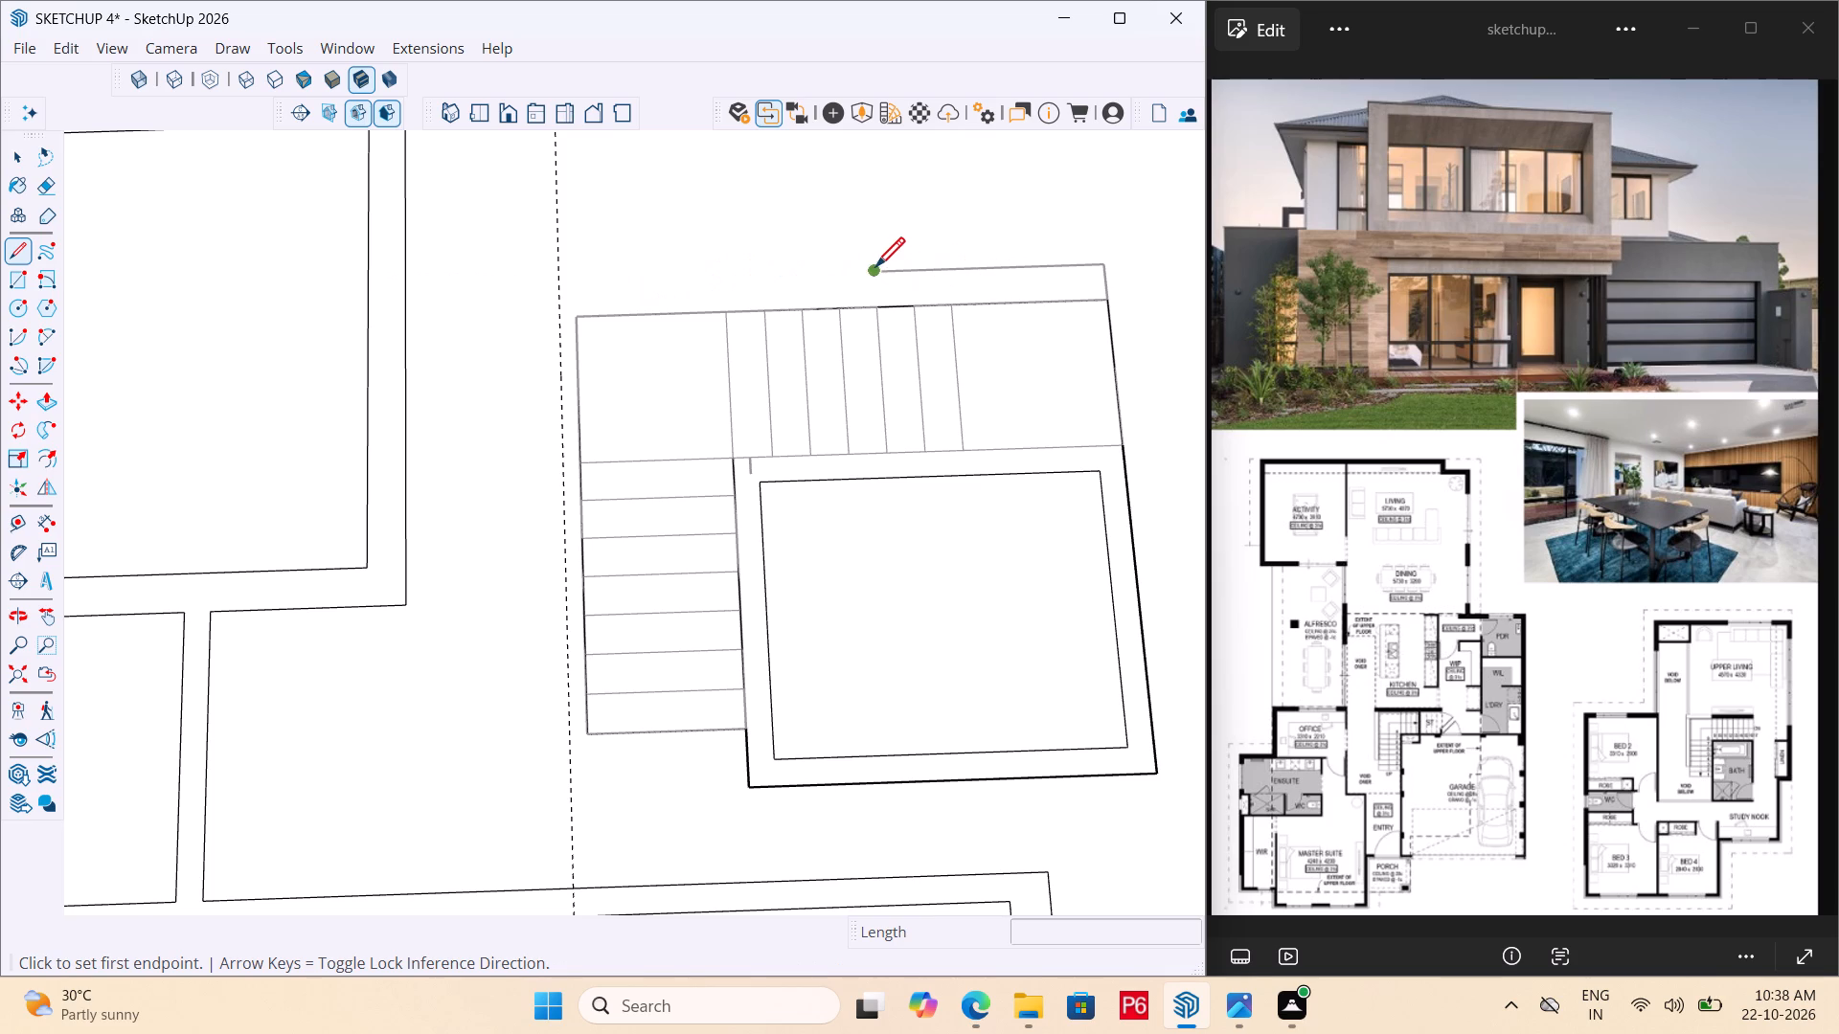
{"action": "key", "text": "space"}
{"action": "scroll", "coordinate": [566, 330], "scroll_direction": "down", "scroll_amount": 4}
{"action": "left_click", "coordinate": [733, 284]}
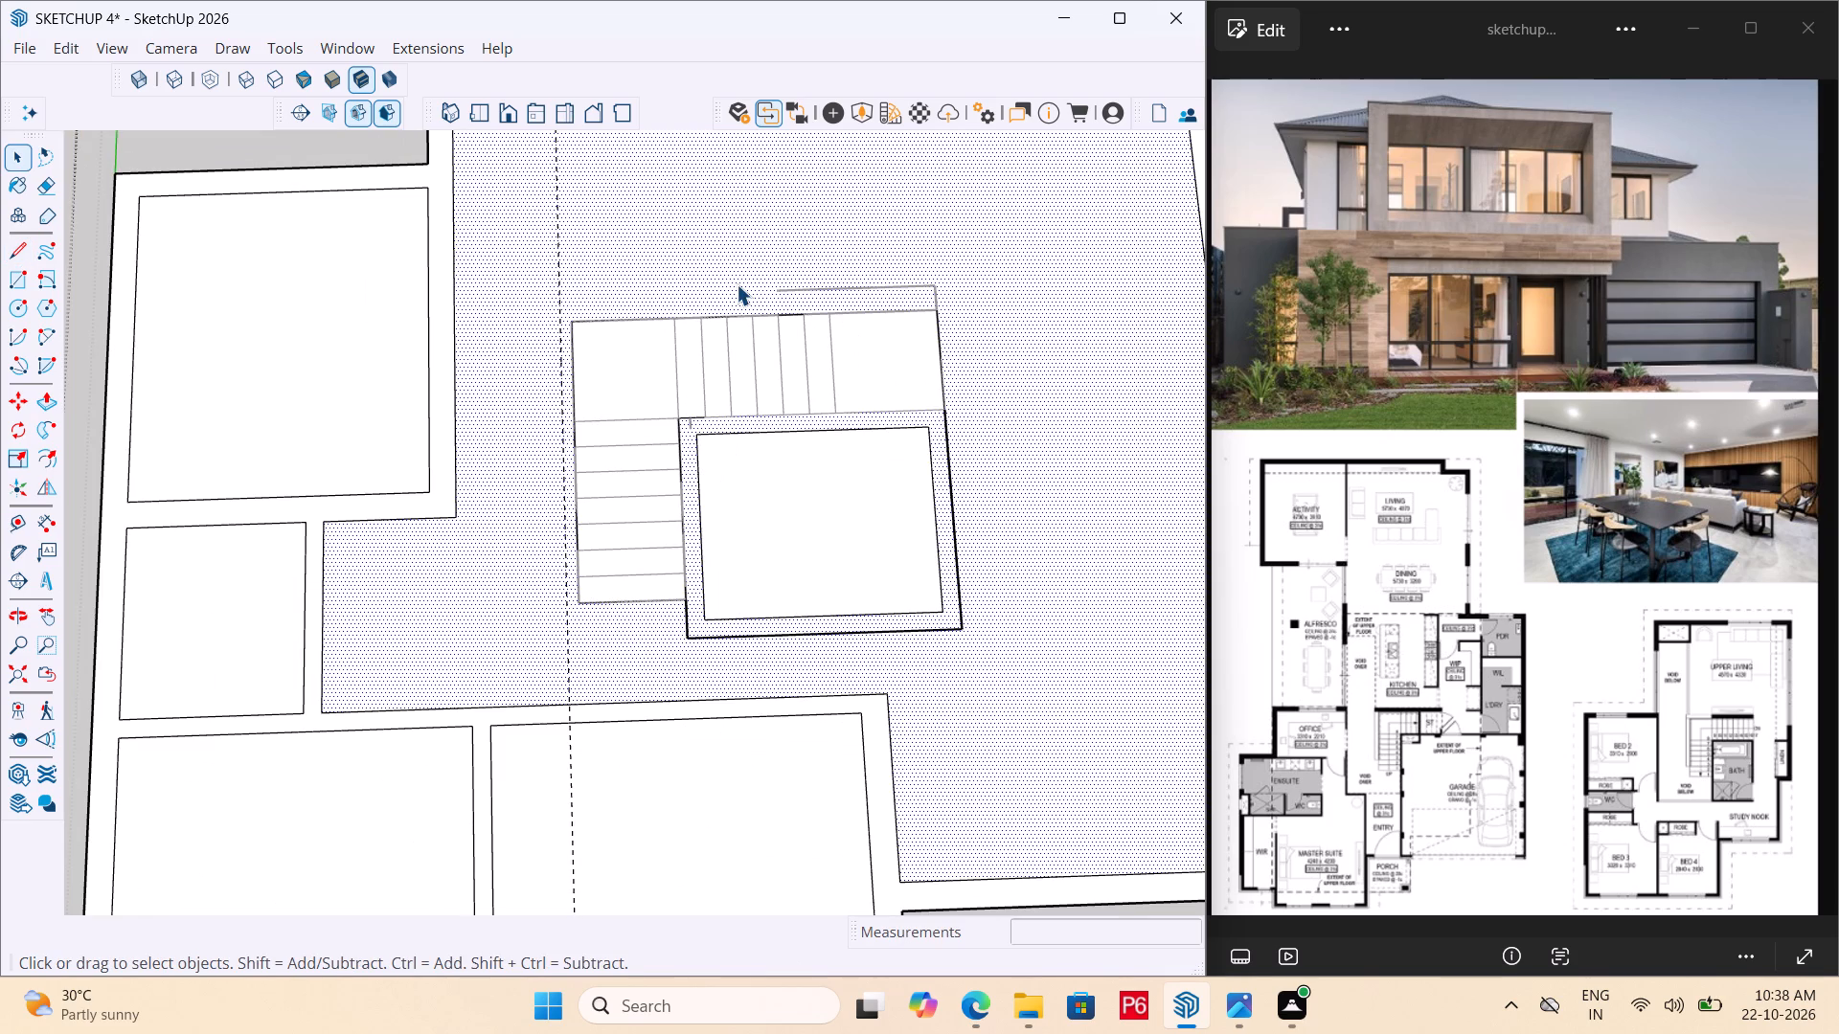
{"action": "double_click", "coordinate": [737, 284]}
Close the 9" deep strip outside the upper flight with an end line, and retrace its outer edge and far end.
{"action": "scroll", "coordinate": [815, 299], "scroll_direction": "up", "scroll_amount": 5}
{"action": "key", "text": "l"}
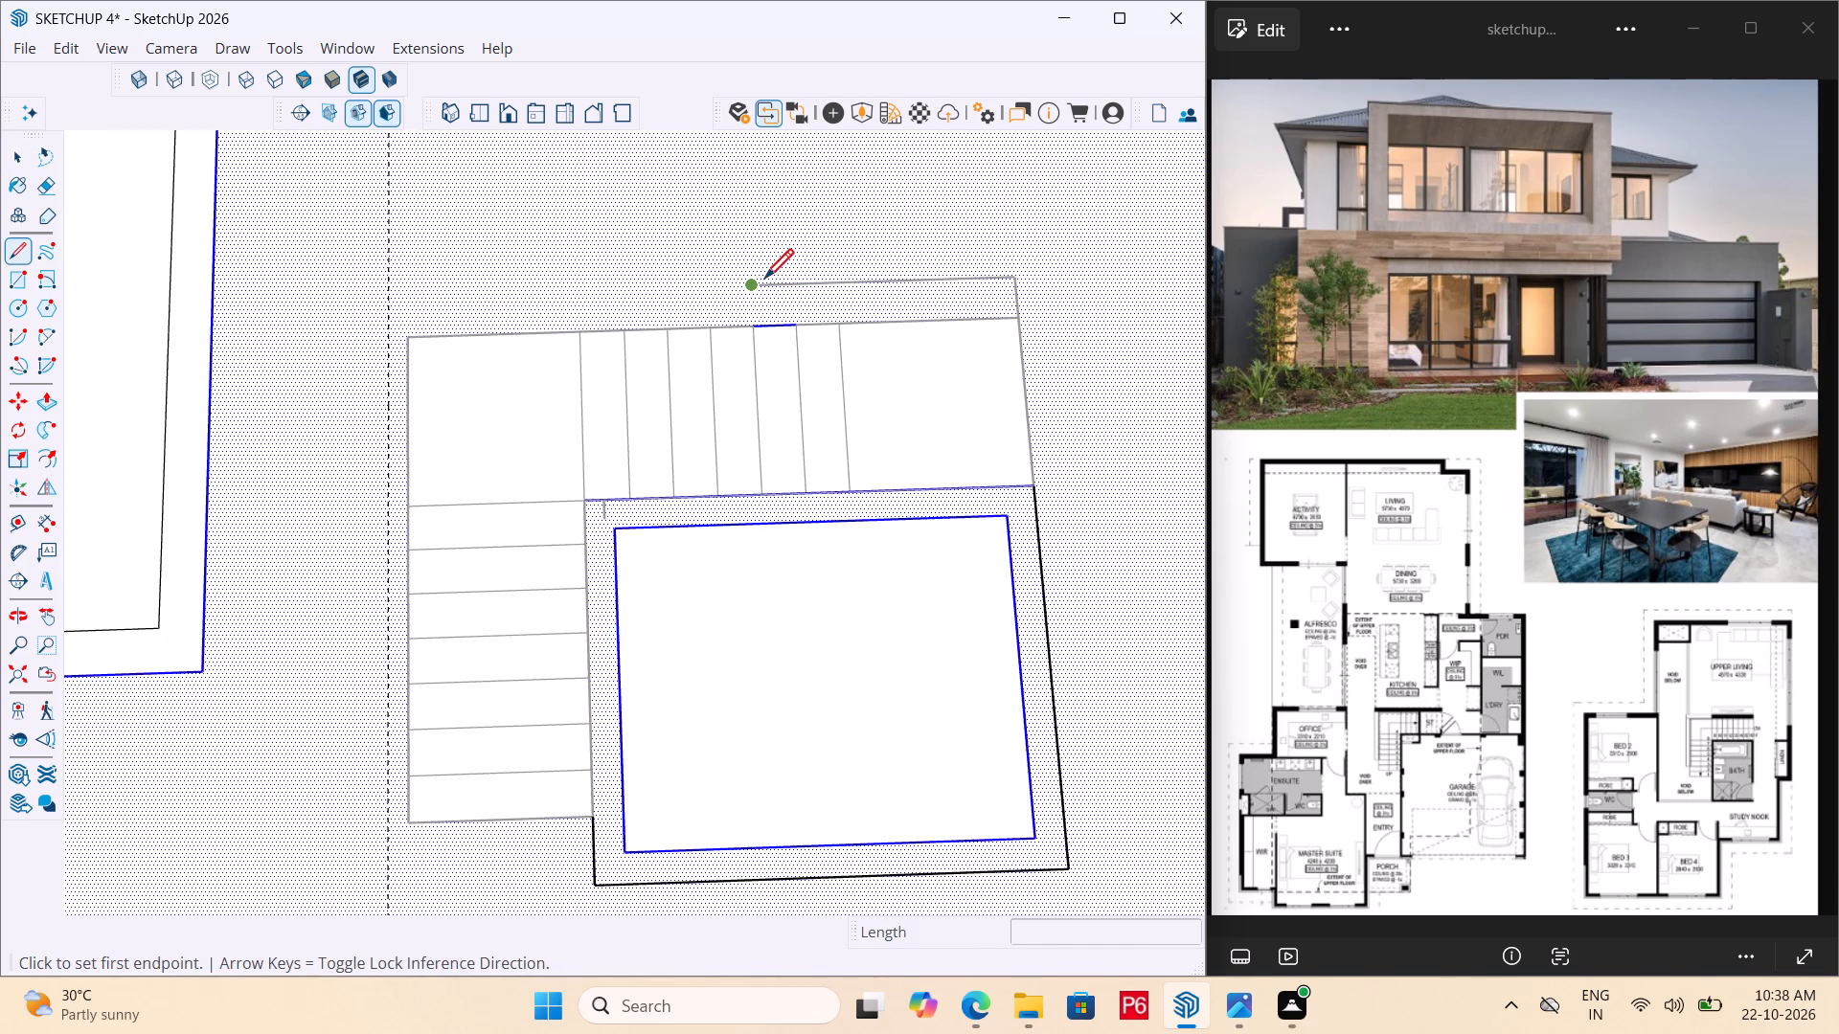
{"action": "left_click", "coordinate": [760, 283]}
{"action": "left_click", "coordinate": [747, 326]}
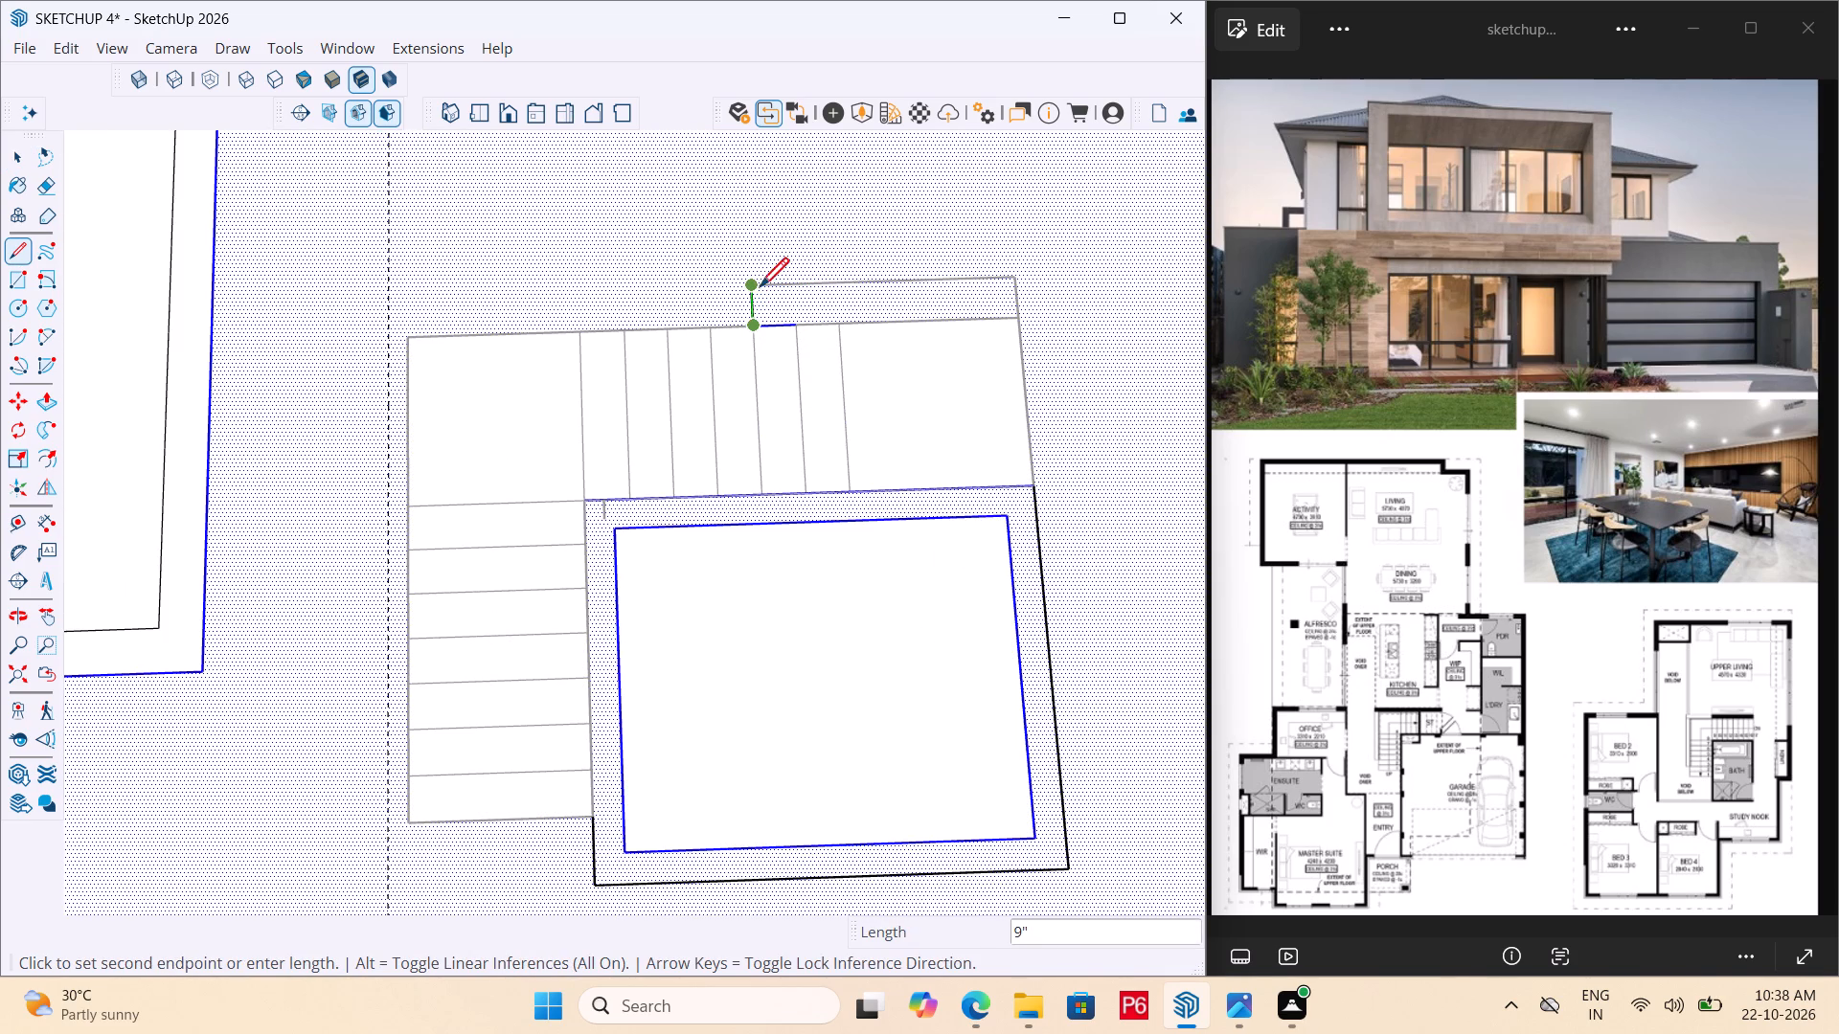
{"action": "key", "text": "space"}
{"action": "key", "text": "l"}
{"action": "left_click", "coordinate": [755, 287]}
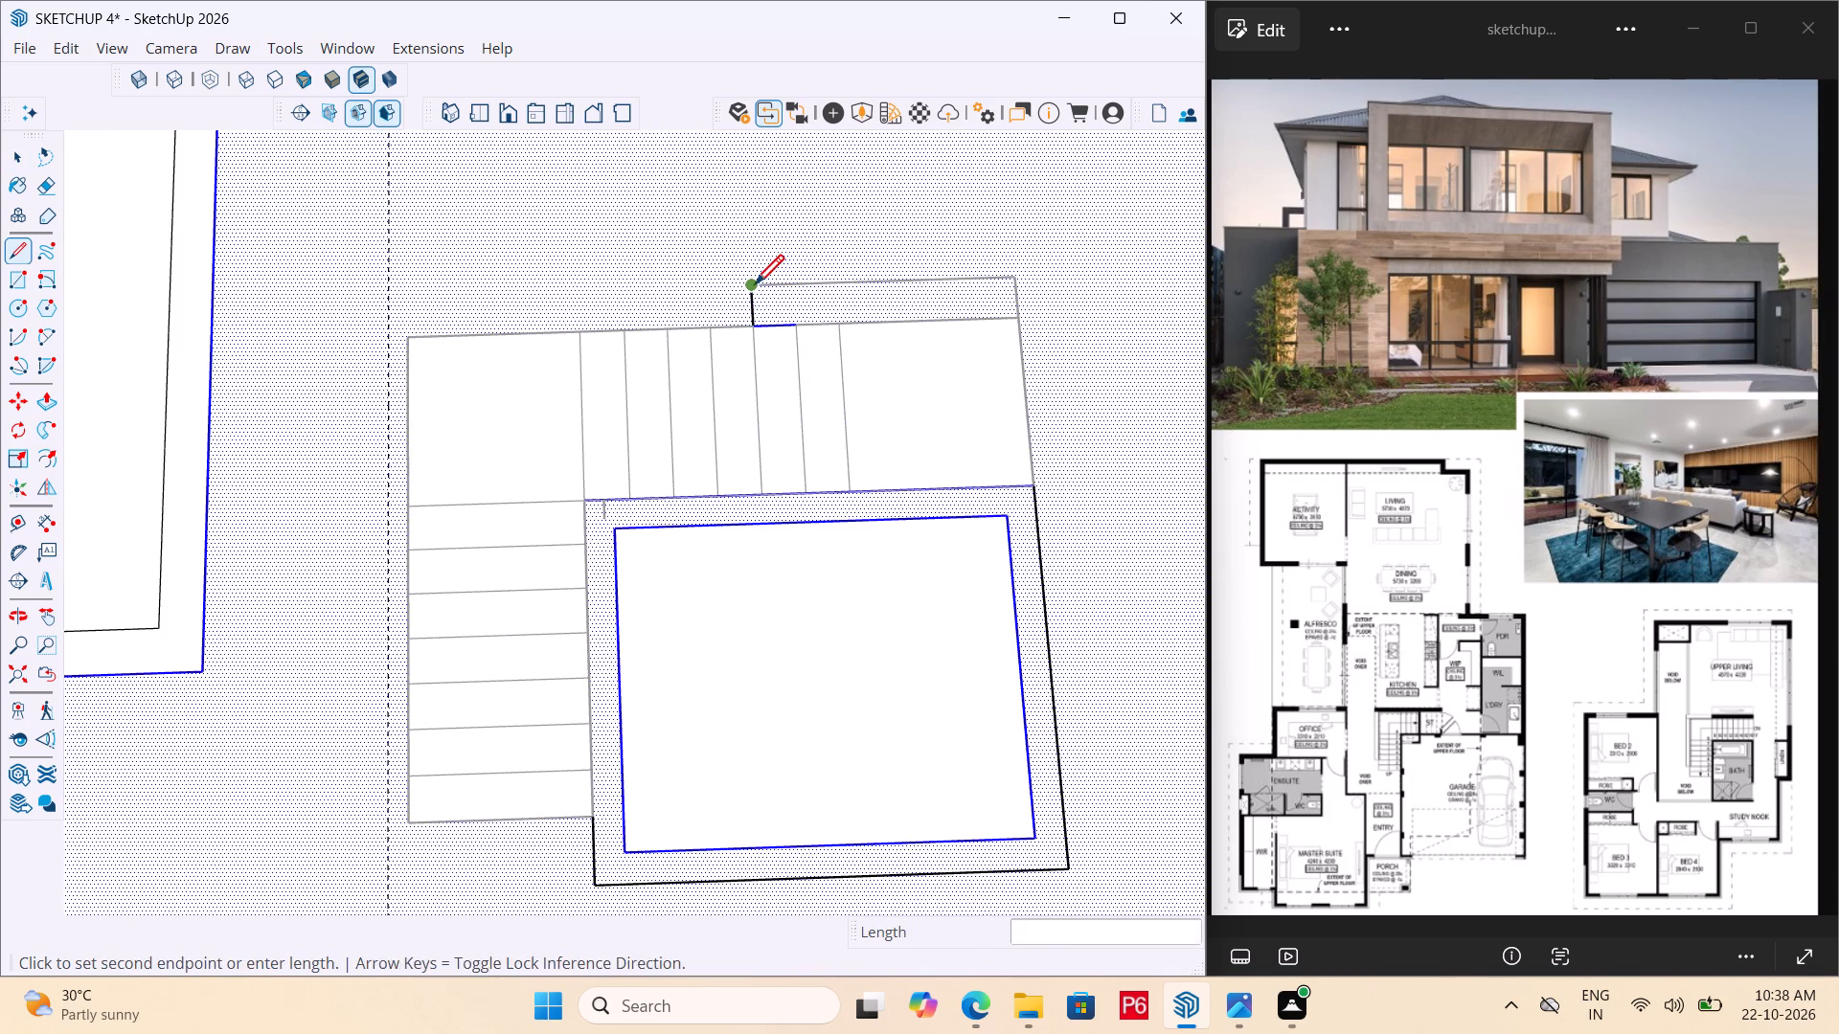
{"action": "left_click", "coordinate": [1013, 269]}
{"action": "left_click_drag", "start_coordinate": [1013, 321], "coordinate": [1017, 311]}
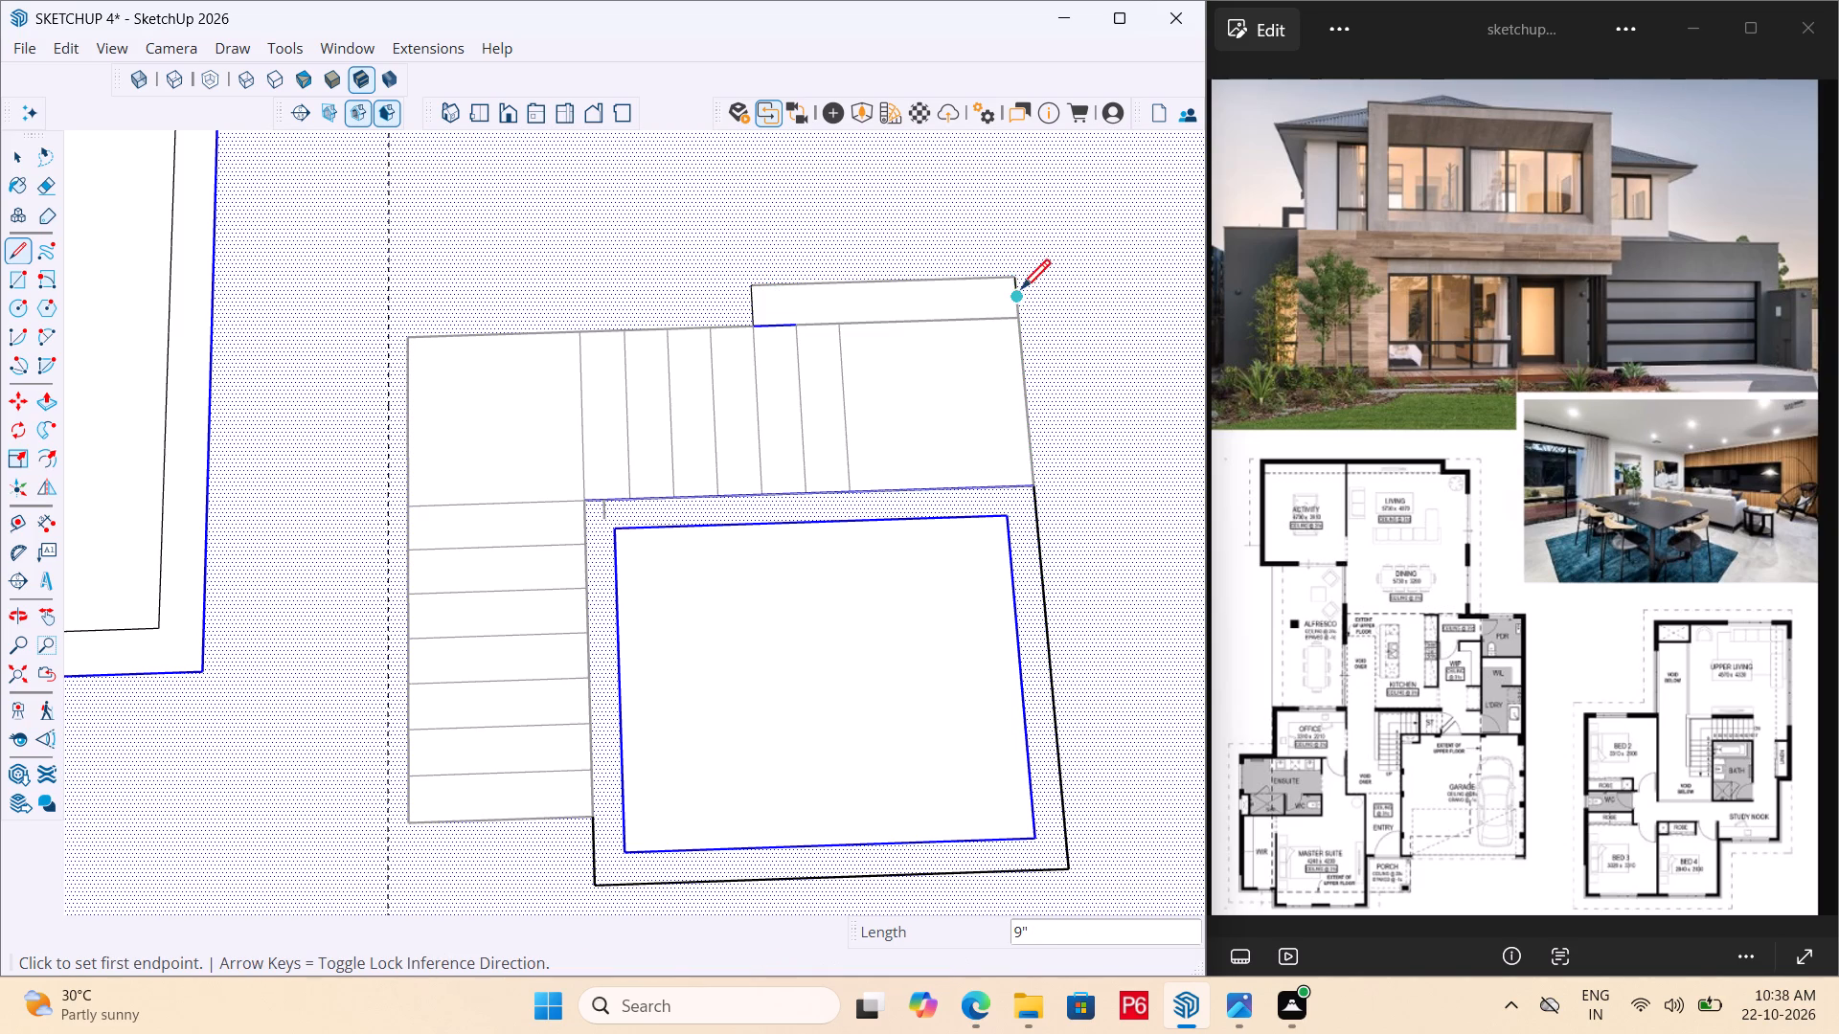
{"action": "left_click", "coordinate": [1013, 280]}
{"action": "key", "text": "space"}
{"action": "scroll", "coordinate": [948, 310], "scroll_direction": "down", "scroll_amount": 5}
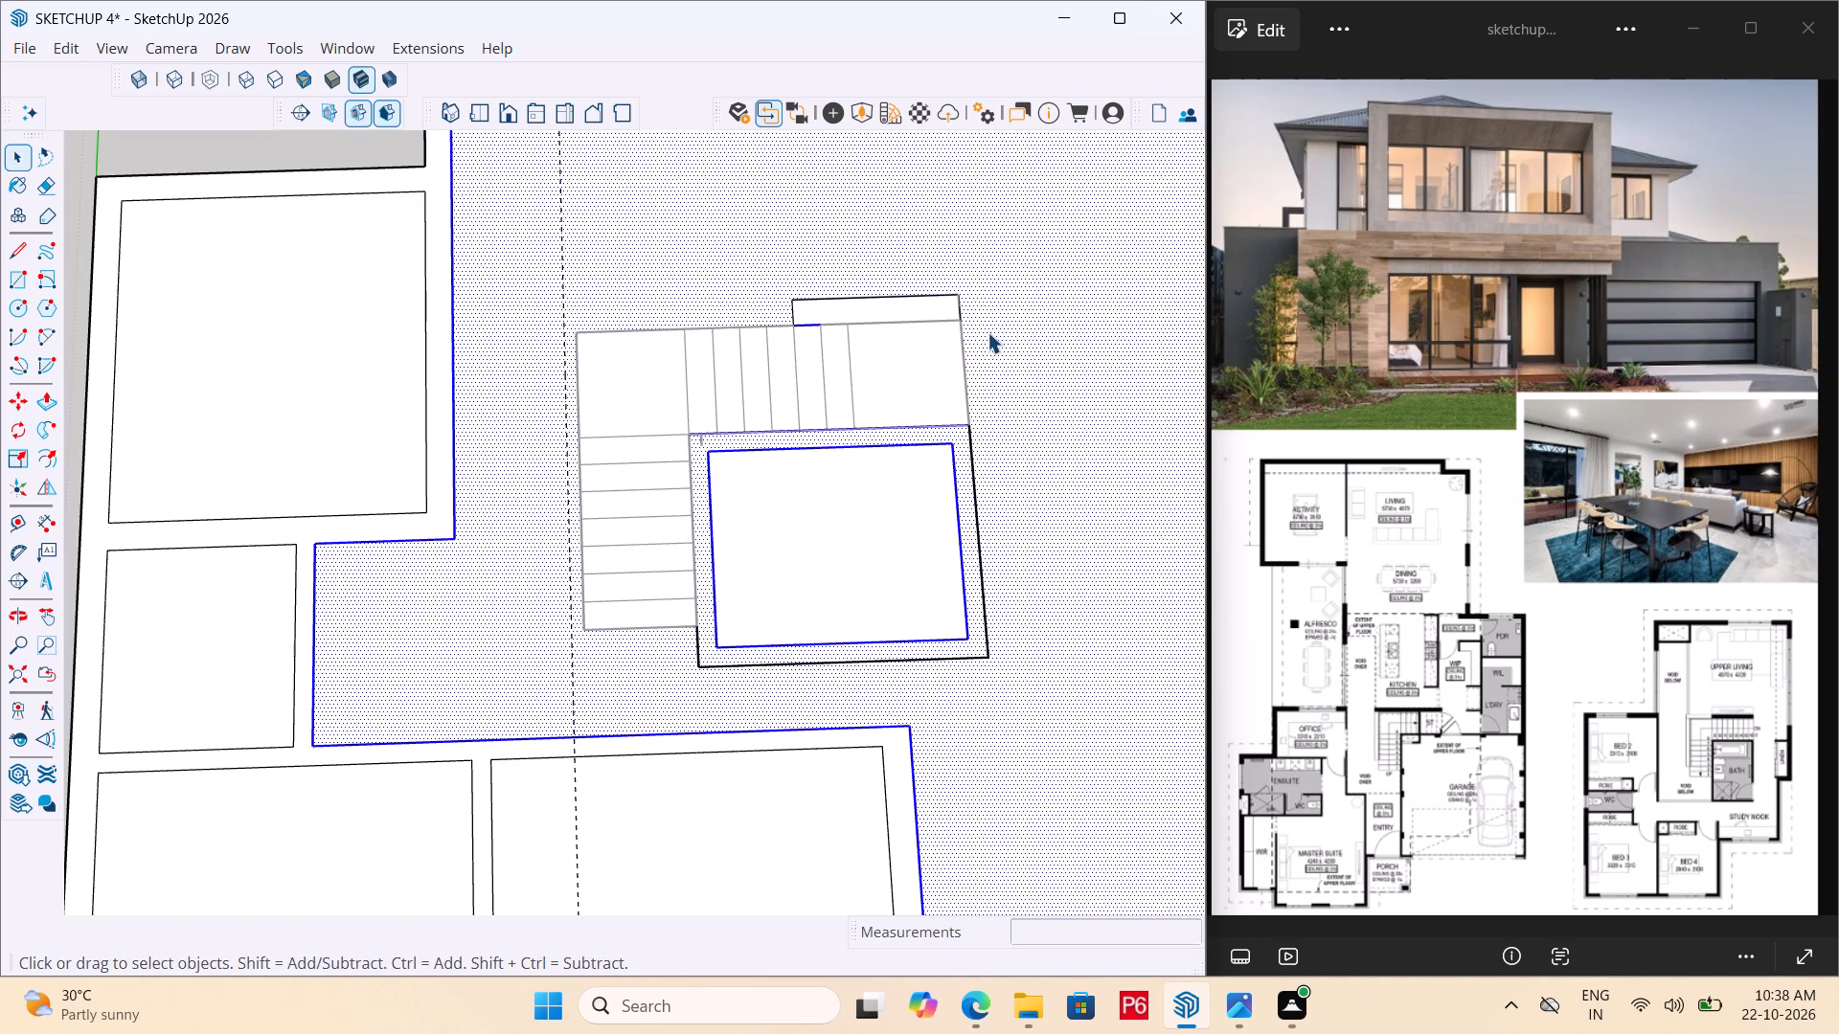
{"action": "left_click", "coordinate": [988, 332]}
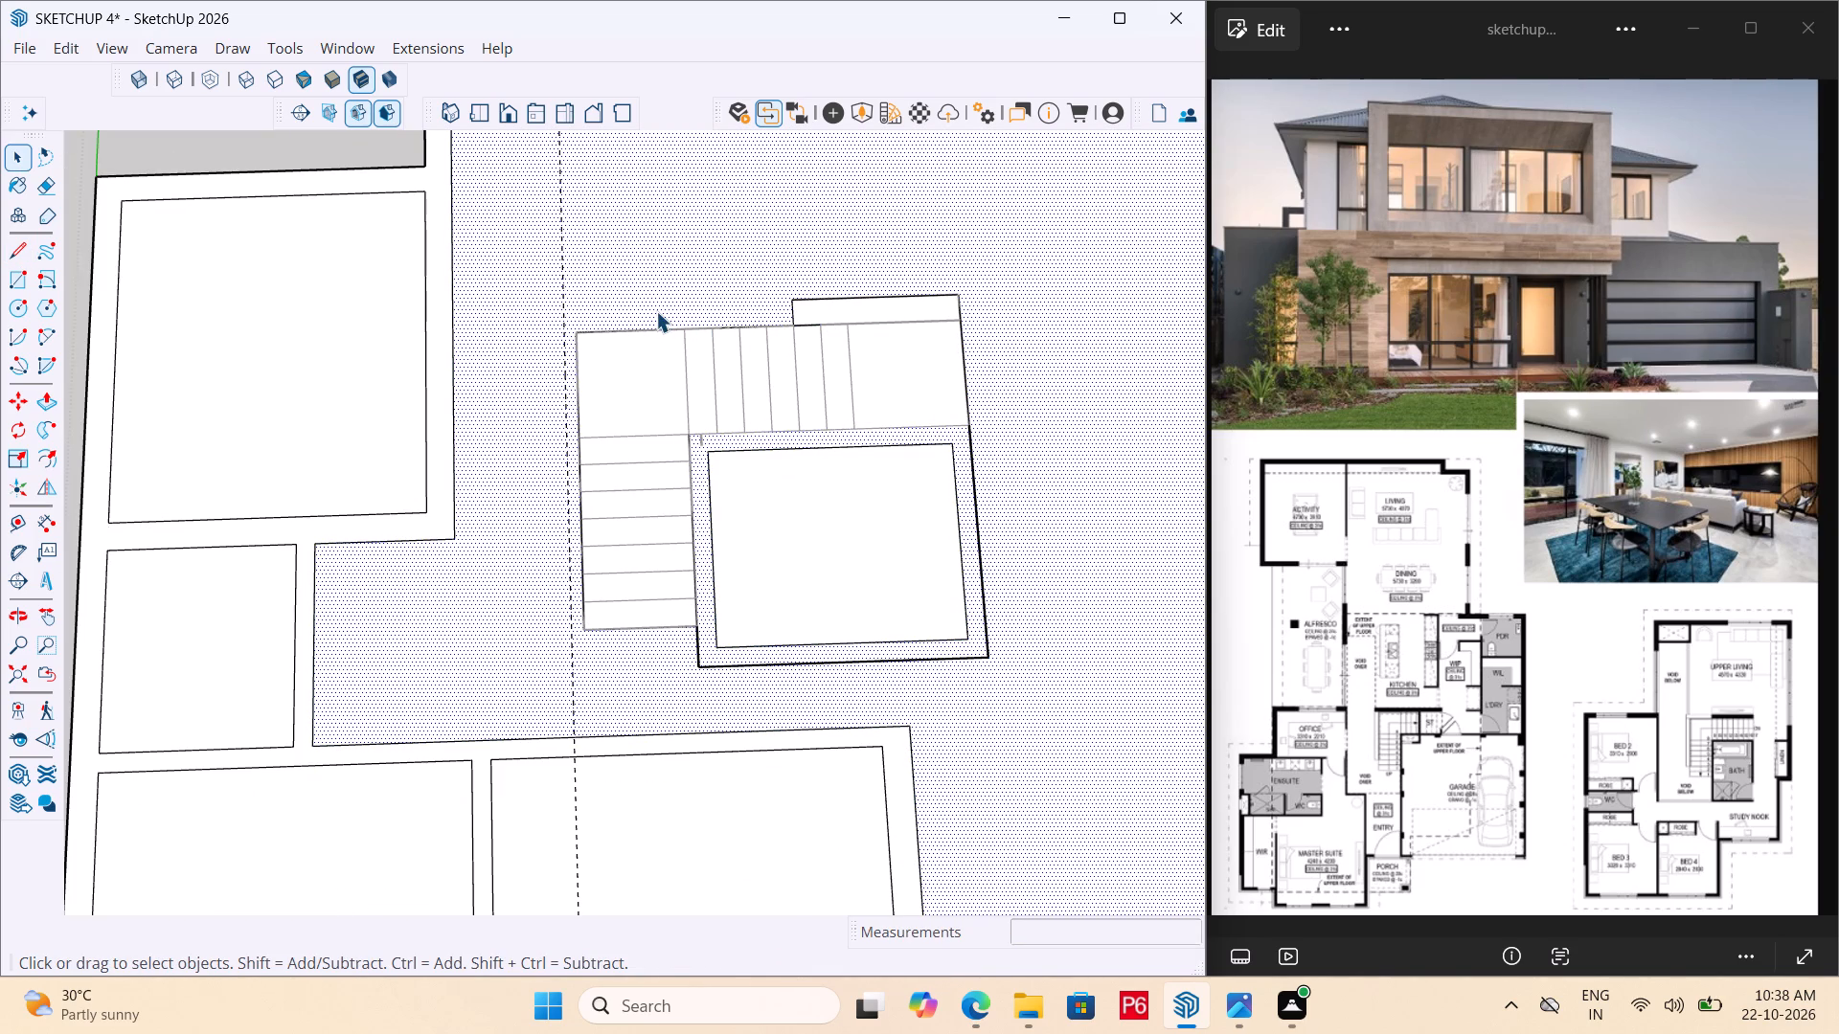
Place a guide line 4" outside the upper flight's outer edge.
{"action": "key", "text": "t"}
{"action": "left_click", "coordinate": [647, 327]}
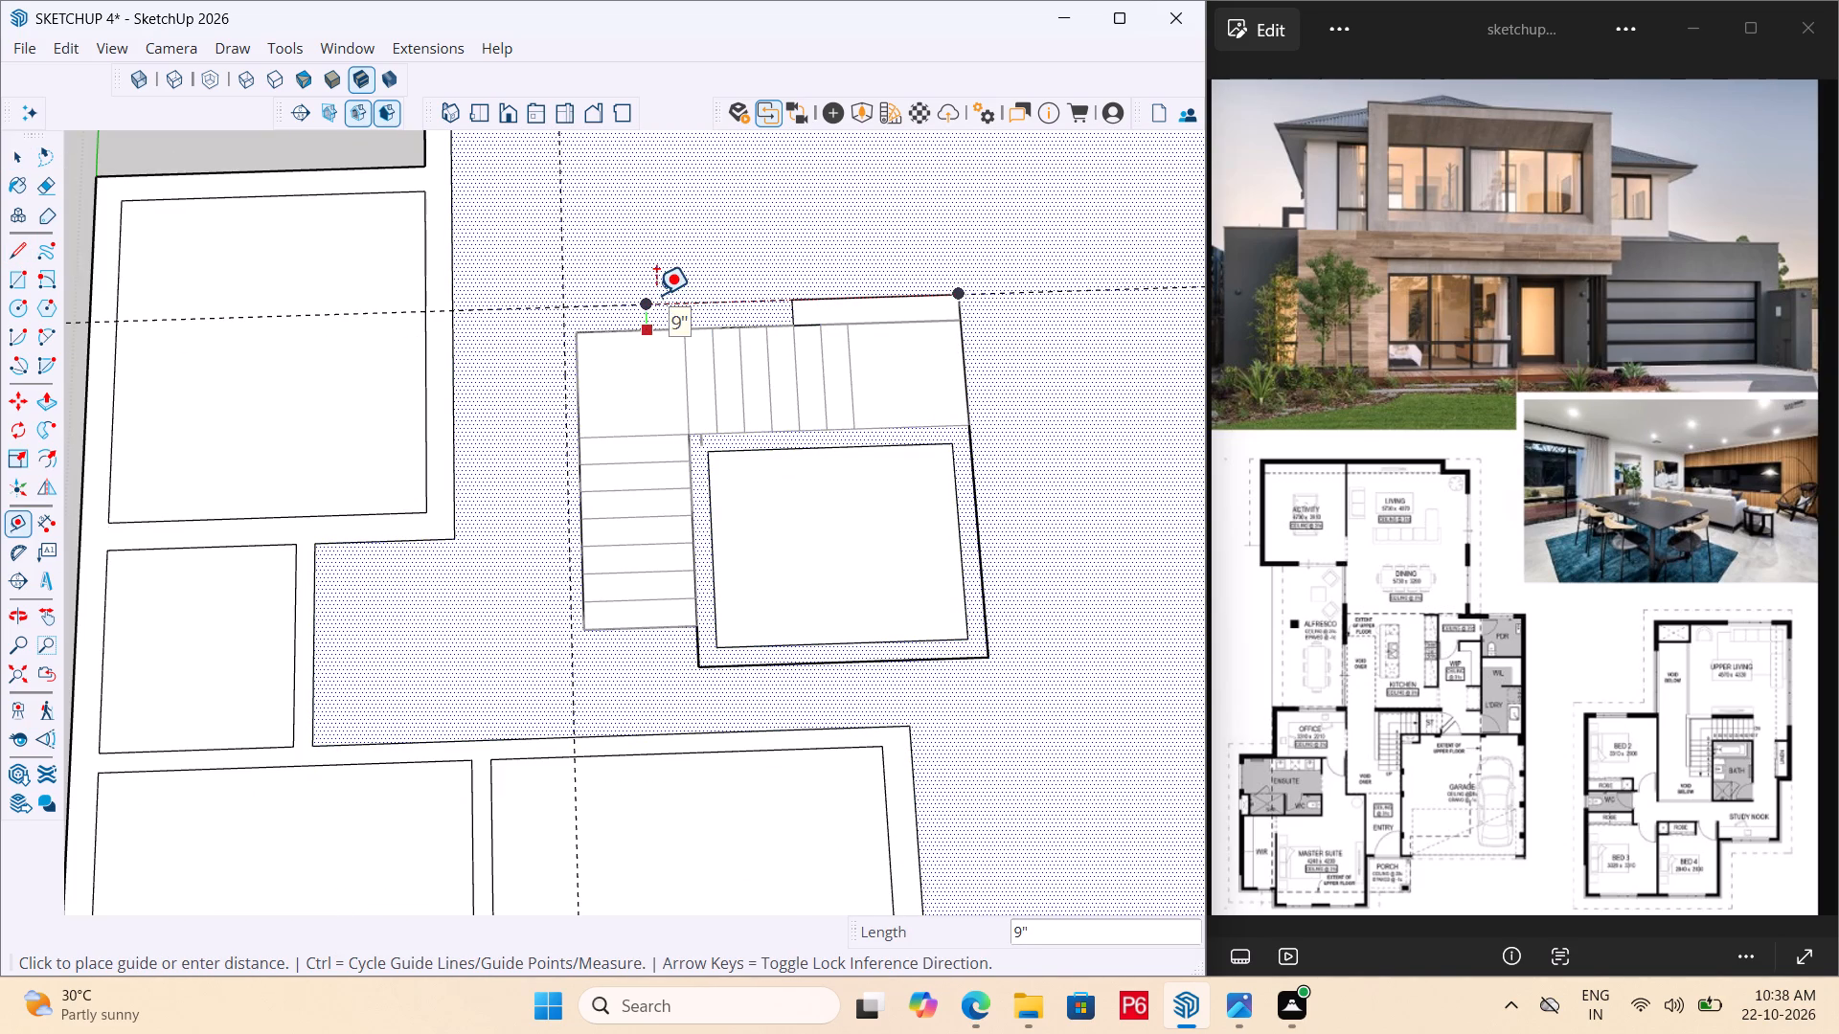
{"action": "type", "text": "4\""}
{"action": "key", "text": "Return"}
Draw lines along both guides from the 9" strip around the stair's outer corner to just past the lower flight's end.
{"action": "scroll", "coordinate": [841, 309], "scroll_direction": "up", "scroll_amount": 4}
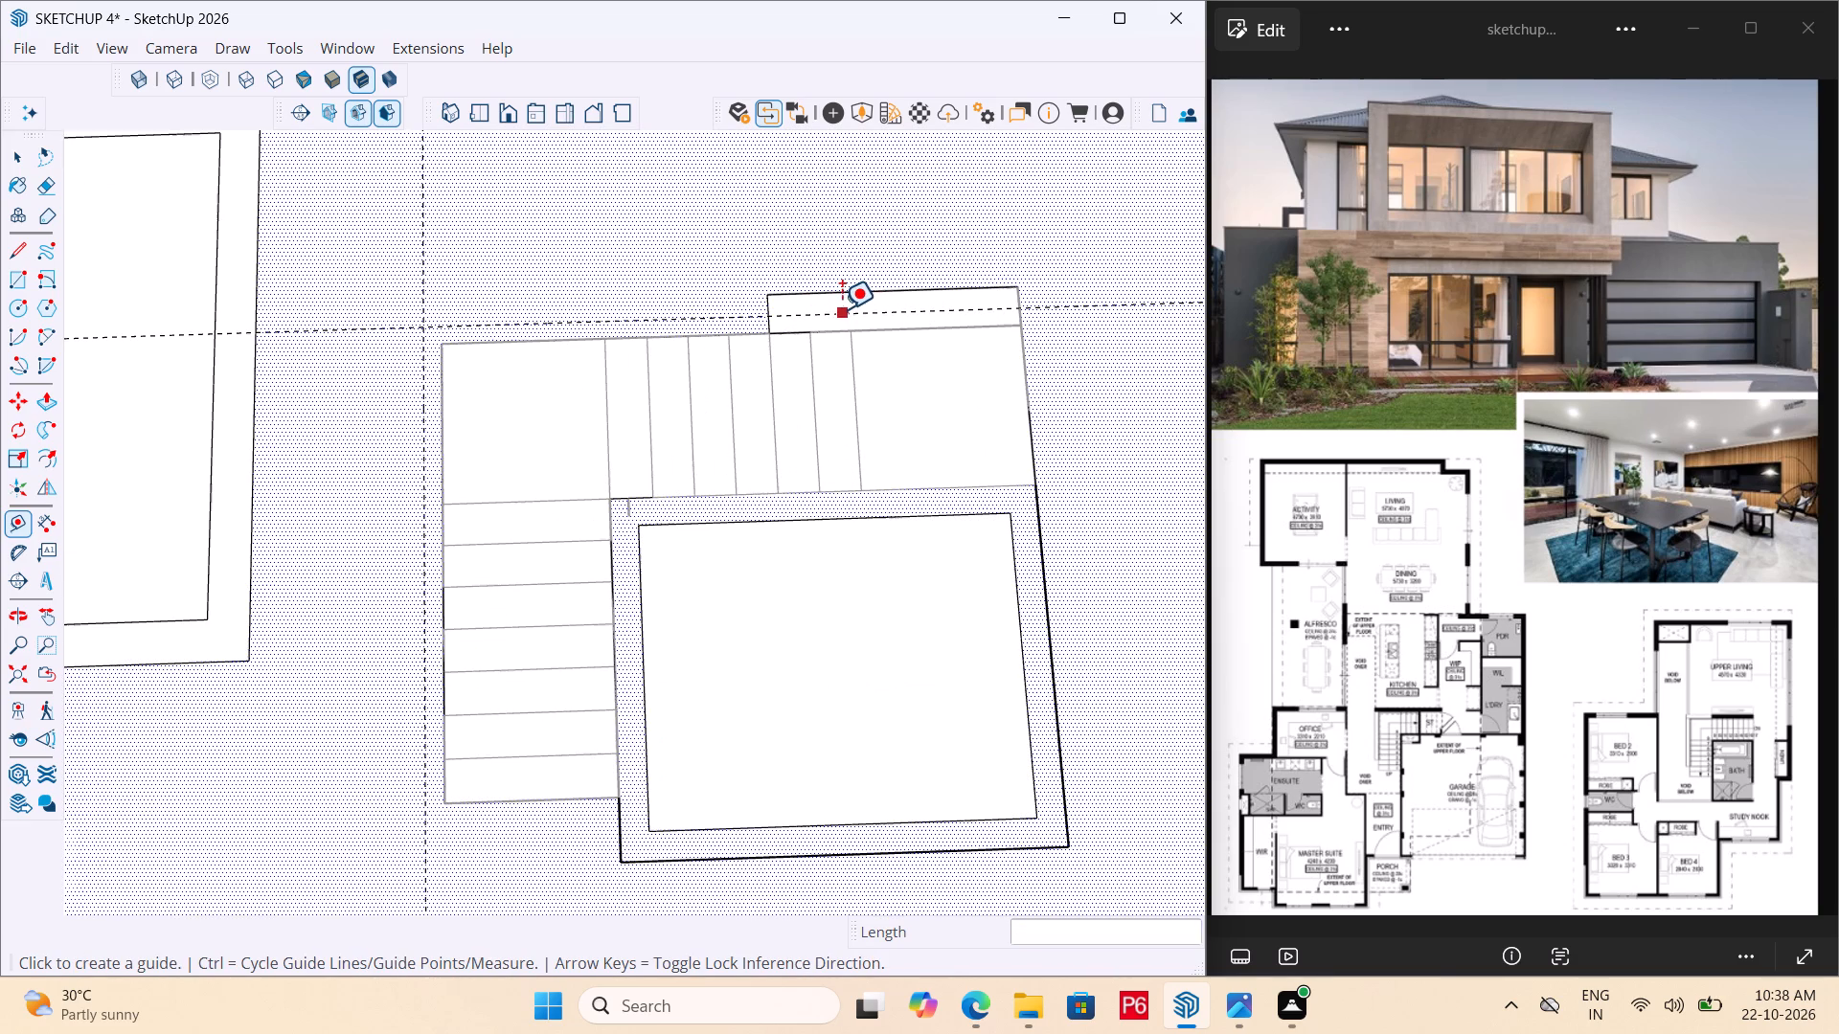
{"action": "key", "text": "l"}
{"action": "left_click", "coordinate": [763, 317]}
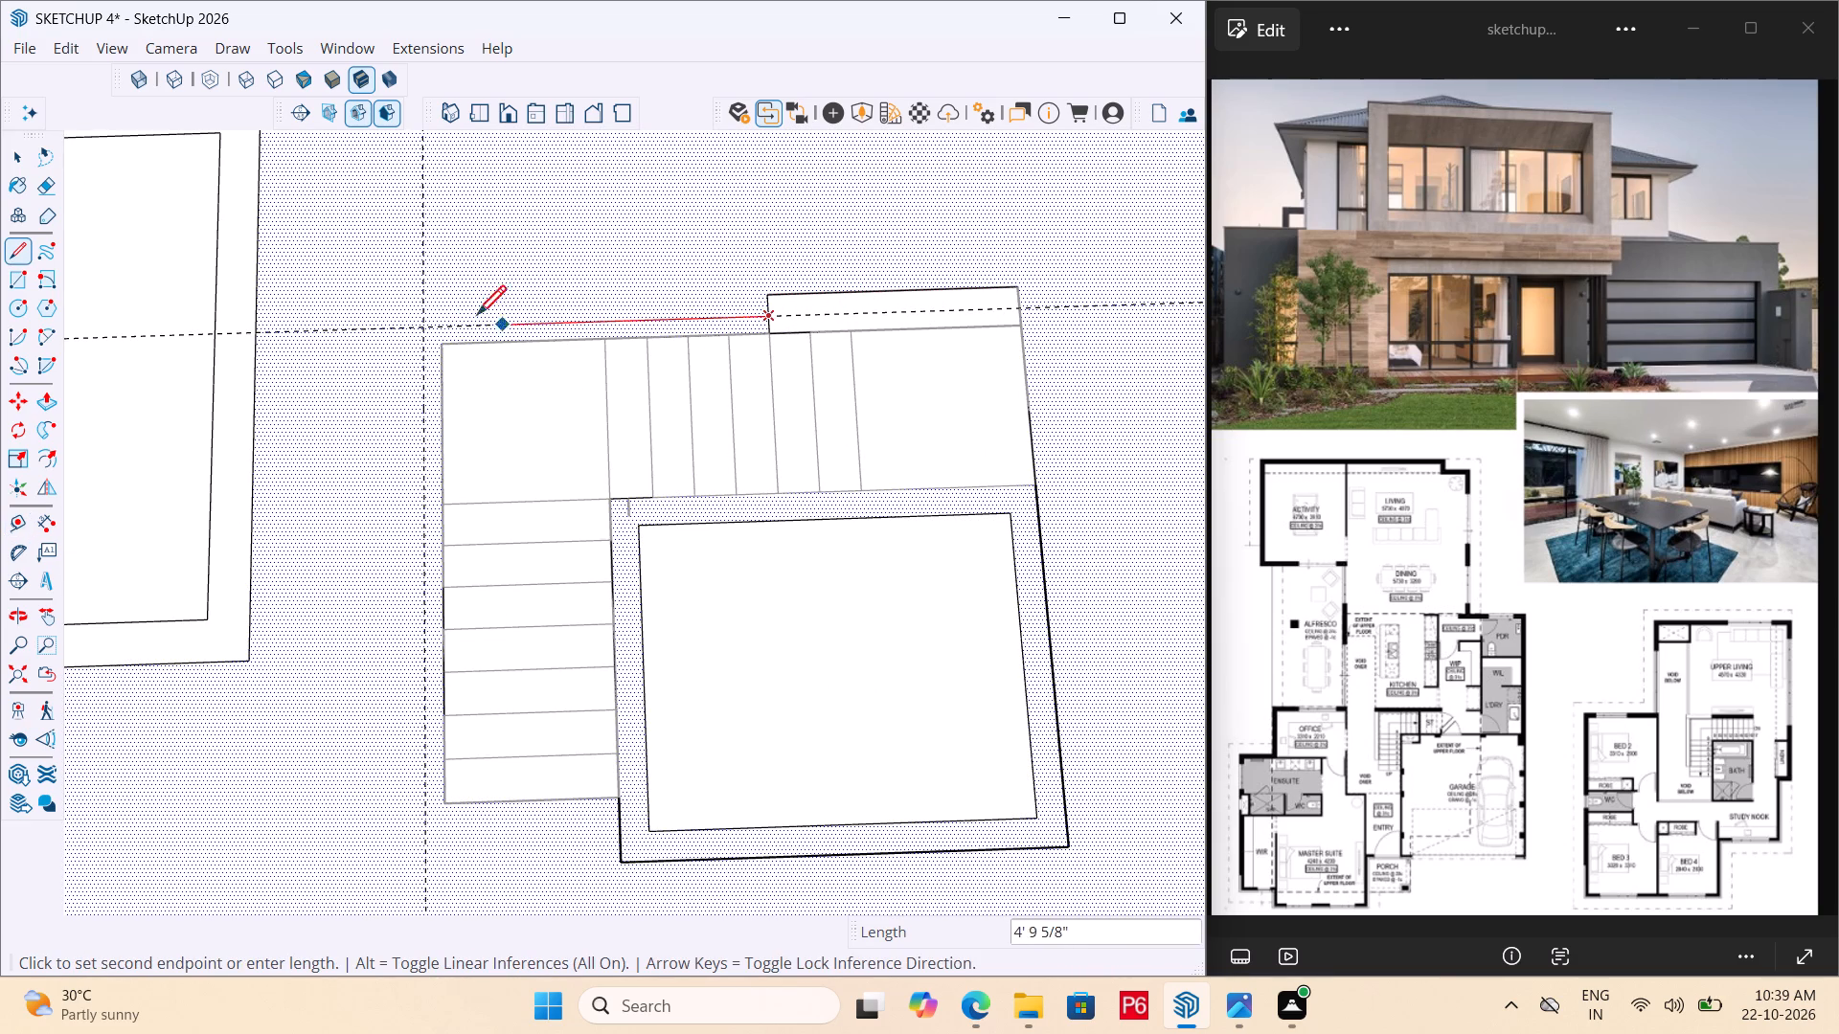
{"action": "left_click", "coordinate": [419, 322]}
{"action": "left_click", "coordinate": [420, 330]}
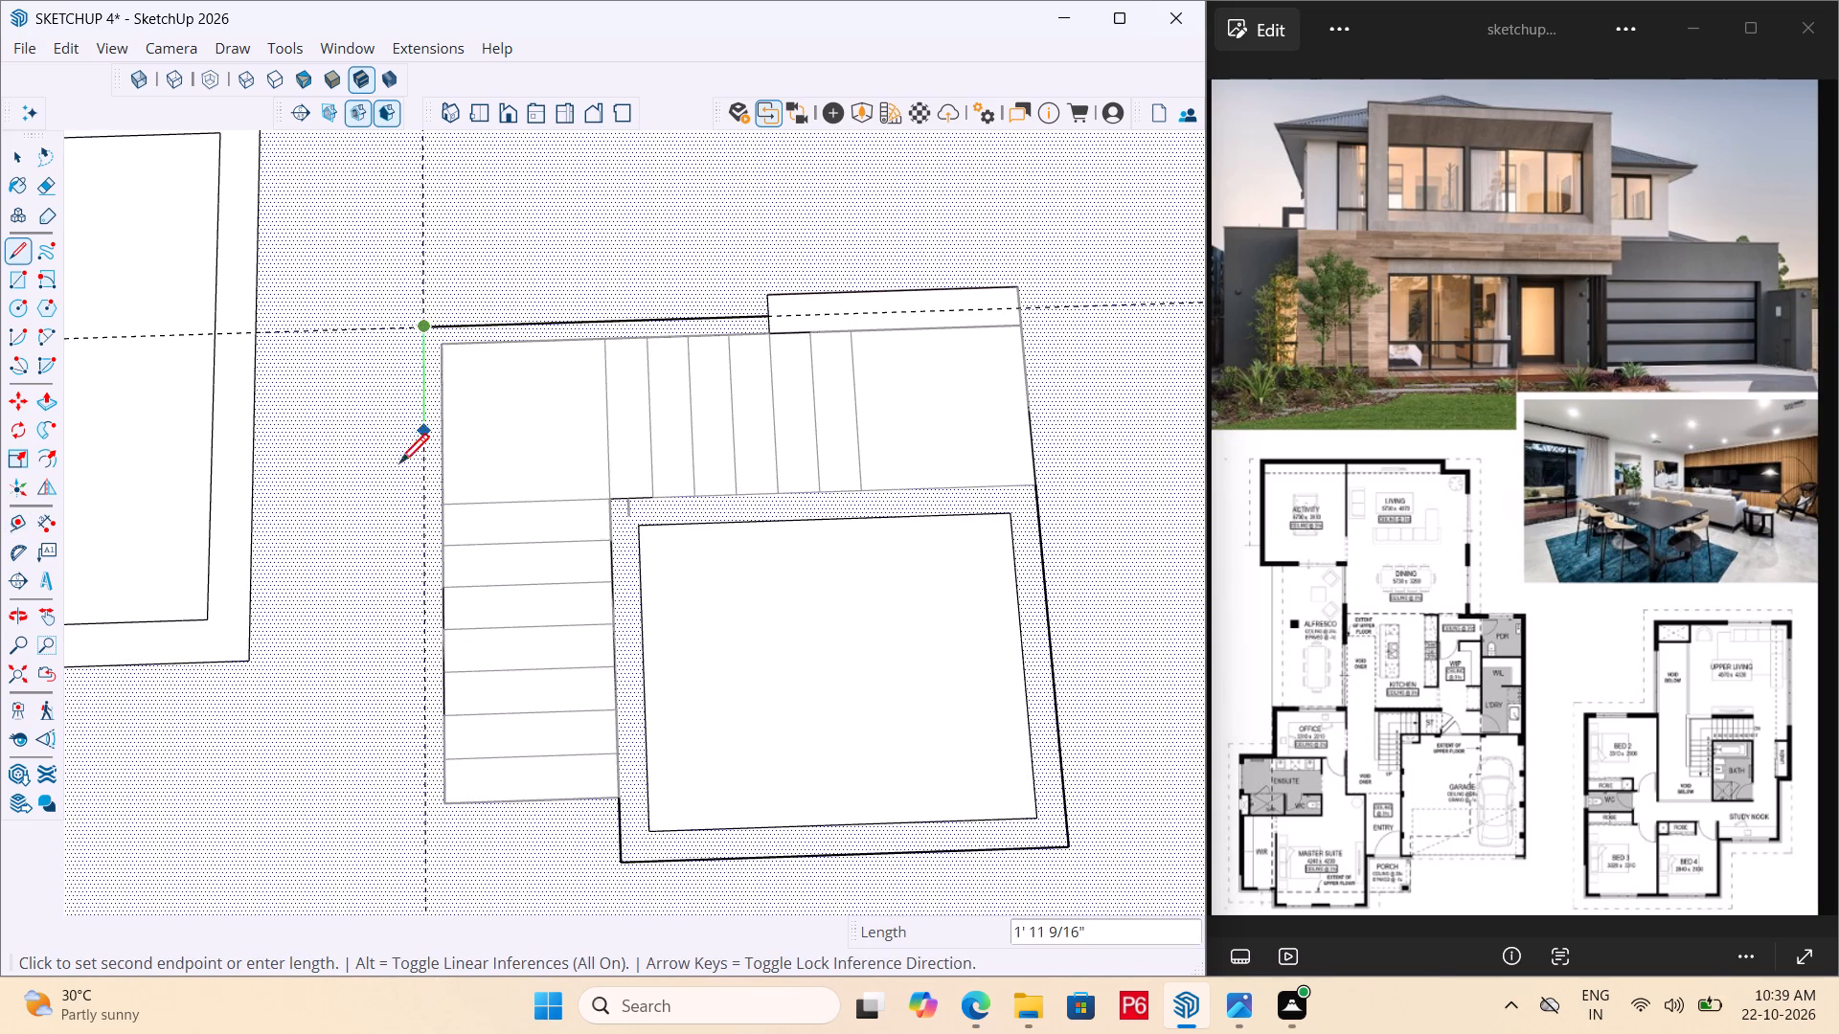
{"action": "left_click", "coordinate": [418, 821]}
{"action": "key", "text": "space"}
Close the 4" wall at the lower flight's end with a short line, then erase the overhanging stubs and the guide there.
{"action": "scroll", "coordinate": [429, 809], "scroll_direction": "up", "scroll_amount": 6}
{"action": "key", "text": "l"}
{"action": "left_click", "coordinate": [456, 805]}
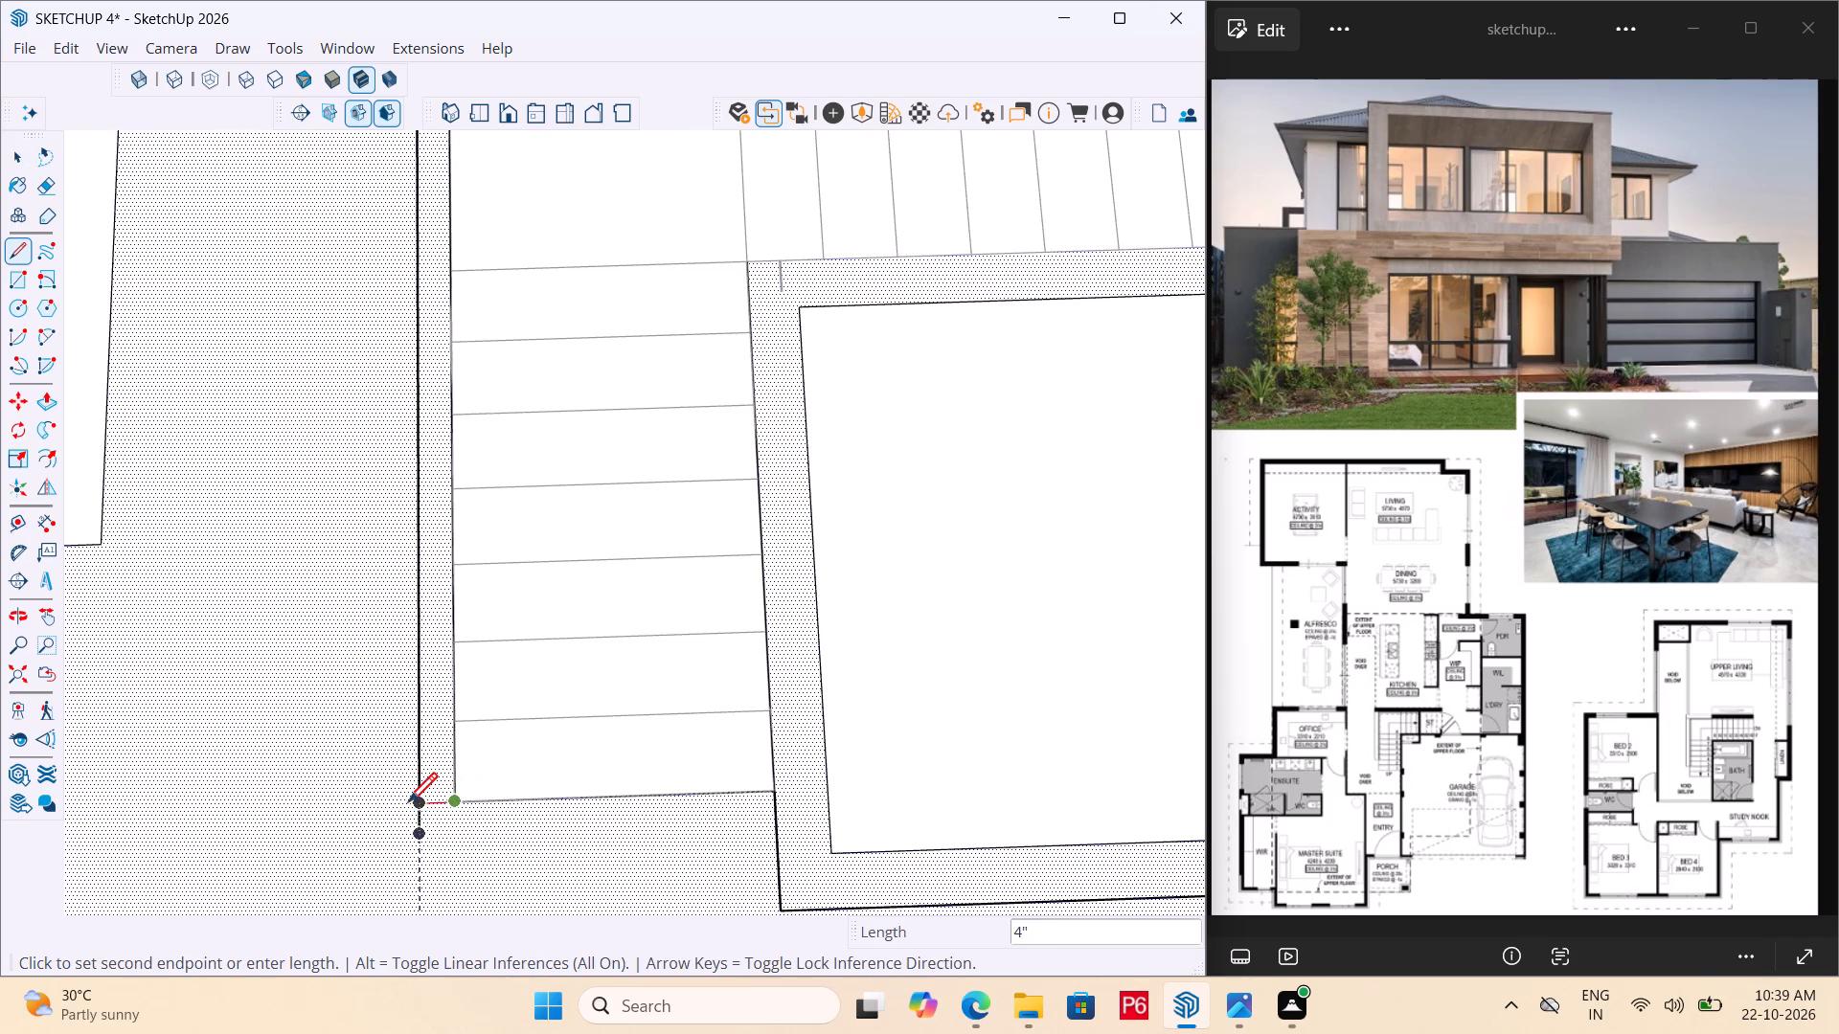
{"action": "left_click", "coordinate": [403, 805]}
{"action": "key", "text": "grave"}
{"action": "key", "text": "Escape"}
{"action": "key", "text": "e"}
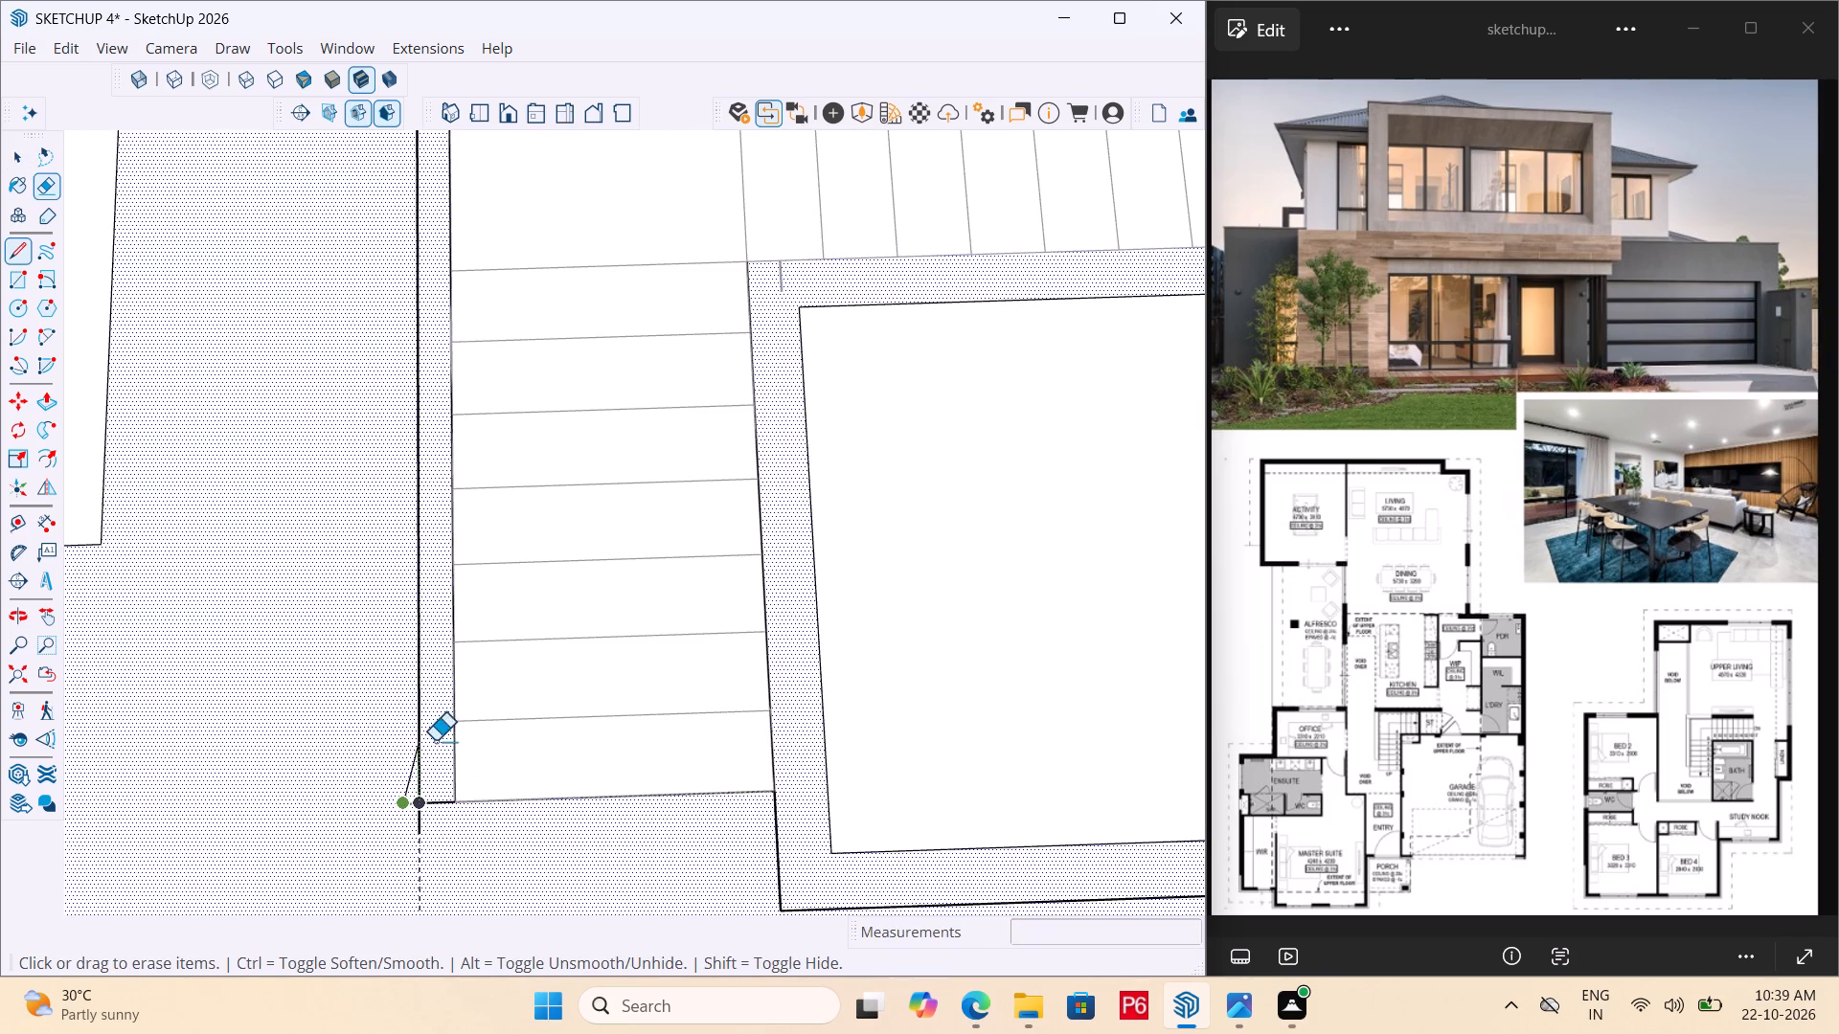
{"action": "left_click", "coordinate": [407, 812]}
{"action": "left_click", "coordinate": [420, 821]}
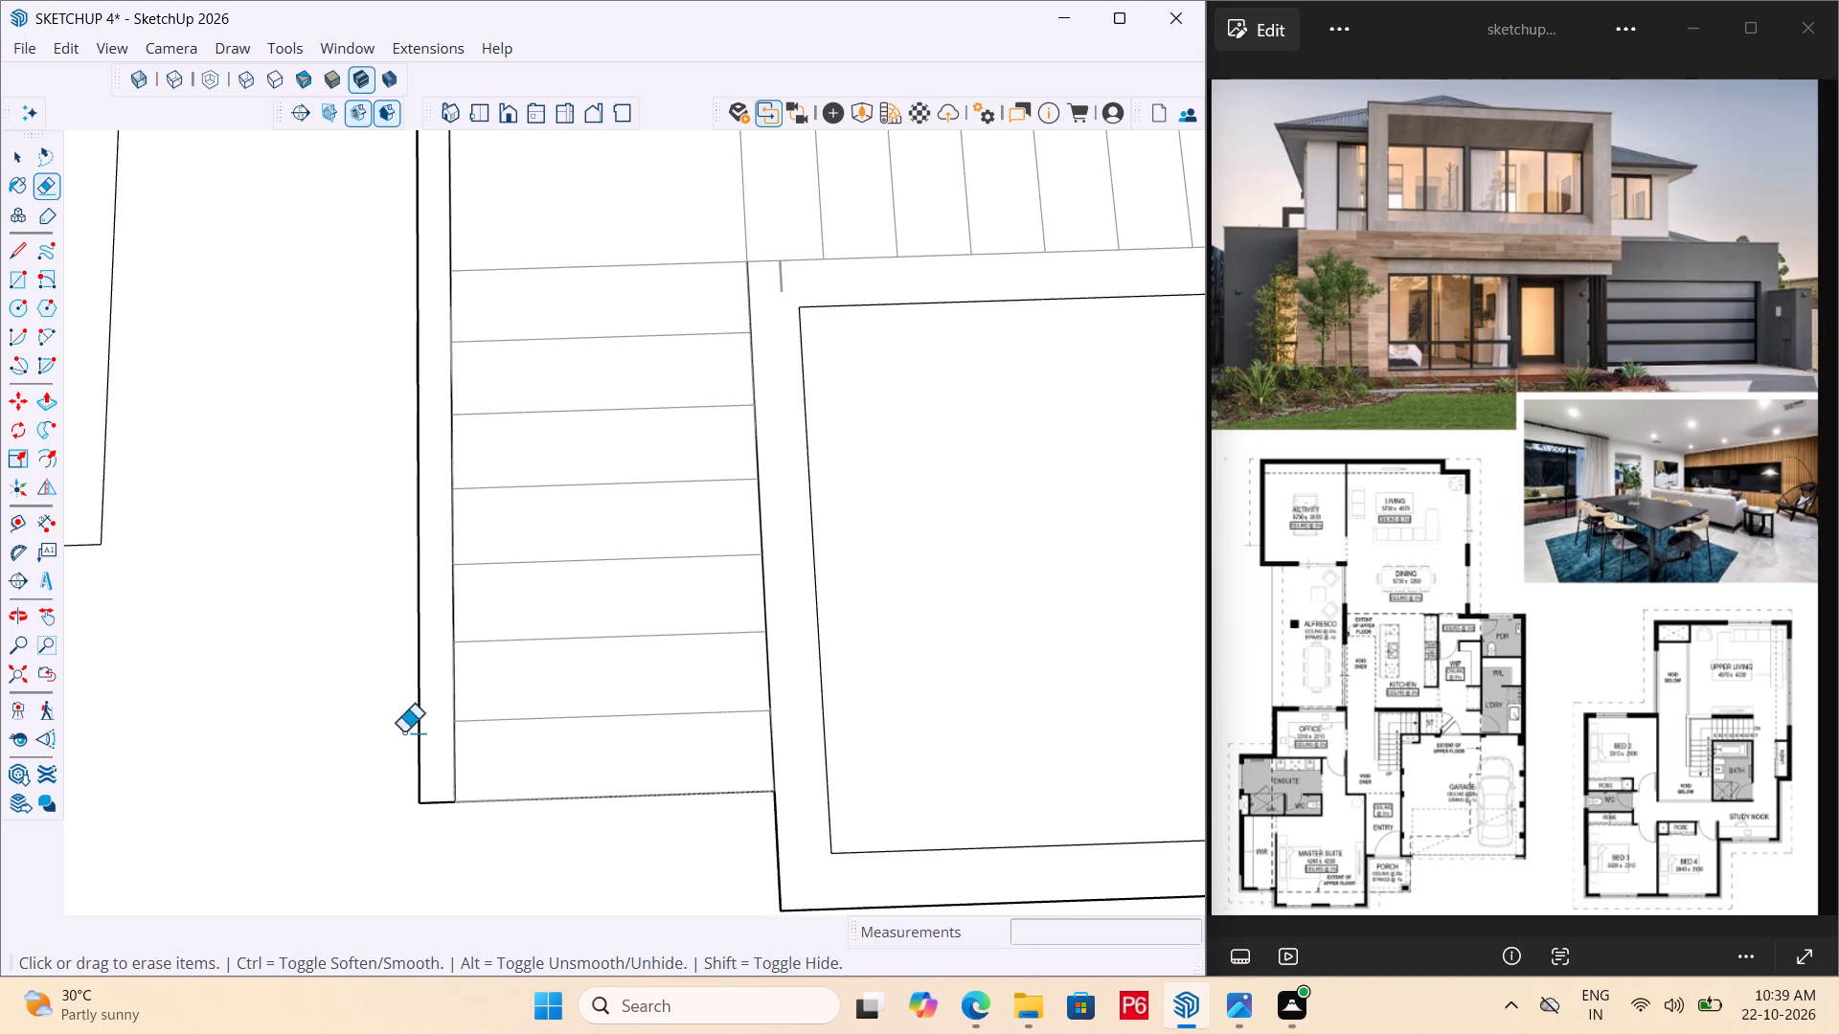
Erase the remaining guide line running along the upper flight.
{"action": "scroll", "coordinate": [387, 856], "scroll_direction": "down", "scroll_amount": 6}
{"action": "left_click_drag", "start_coordinate": [360, 308], "coordinate": [349, 336]}
{"action": "left_click", "coordinate": [349, 336]}
Save the model with the new stair walls.
{"action": "scroll", "coordinate": [454, 280], "scroll_direction": "down", "scroll_amount": 7}
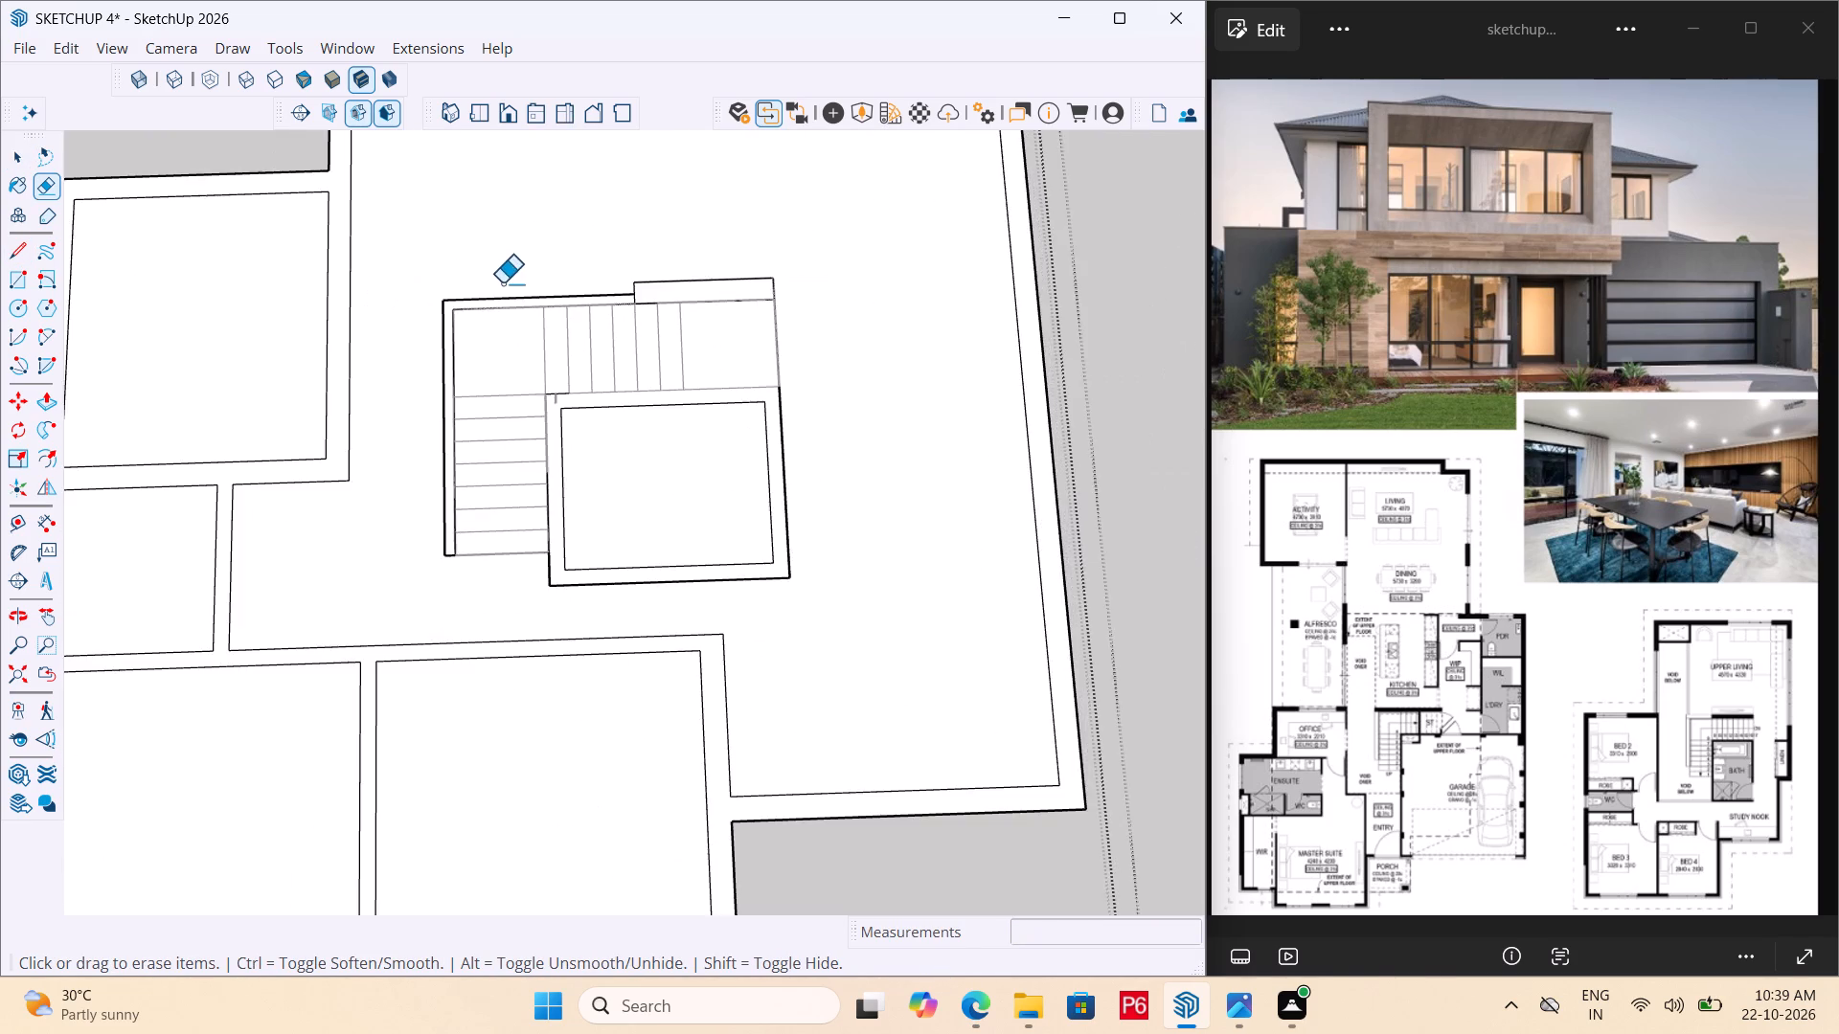
{"action": "scroll", "coordinate": [554, 321], "scroll_direction": "down", "scroll_amount": 5}
{"action": "key", "text": "ctrl+s"}
{"action": "key", "text": "ctrl+s"}
{"action": "key", "text": "ctrl+s"}
{"action": "key", "text": "ctrl+s"}
{"action": "key", "text": "ctrl+s"}
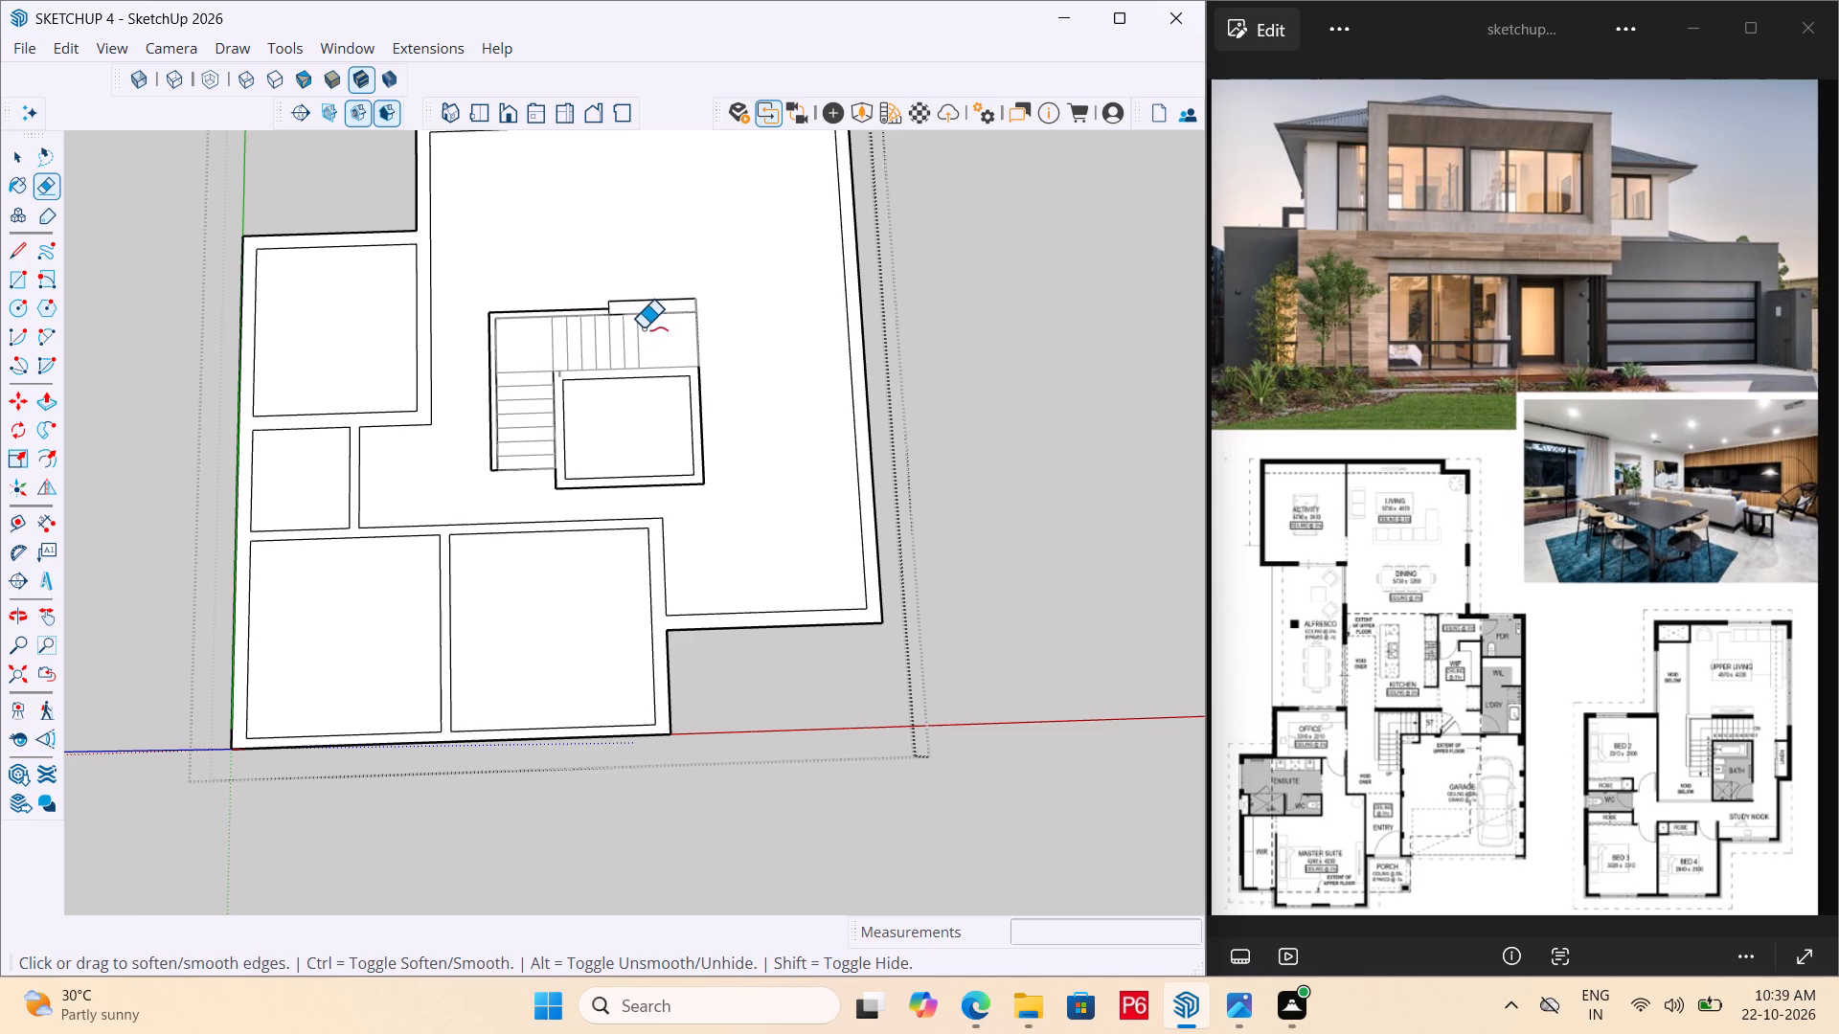
Close the floor plan group.
{"action": "key", "text": "space"}
{"action": "left_click", "coordinate": [989, 337]}
{"action": "left_click", "coordinate": [989, 337]}
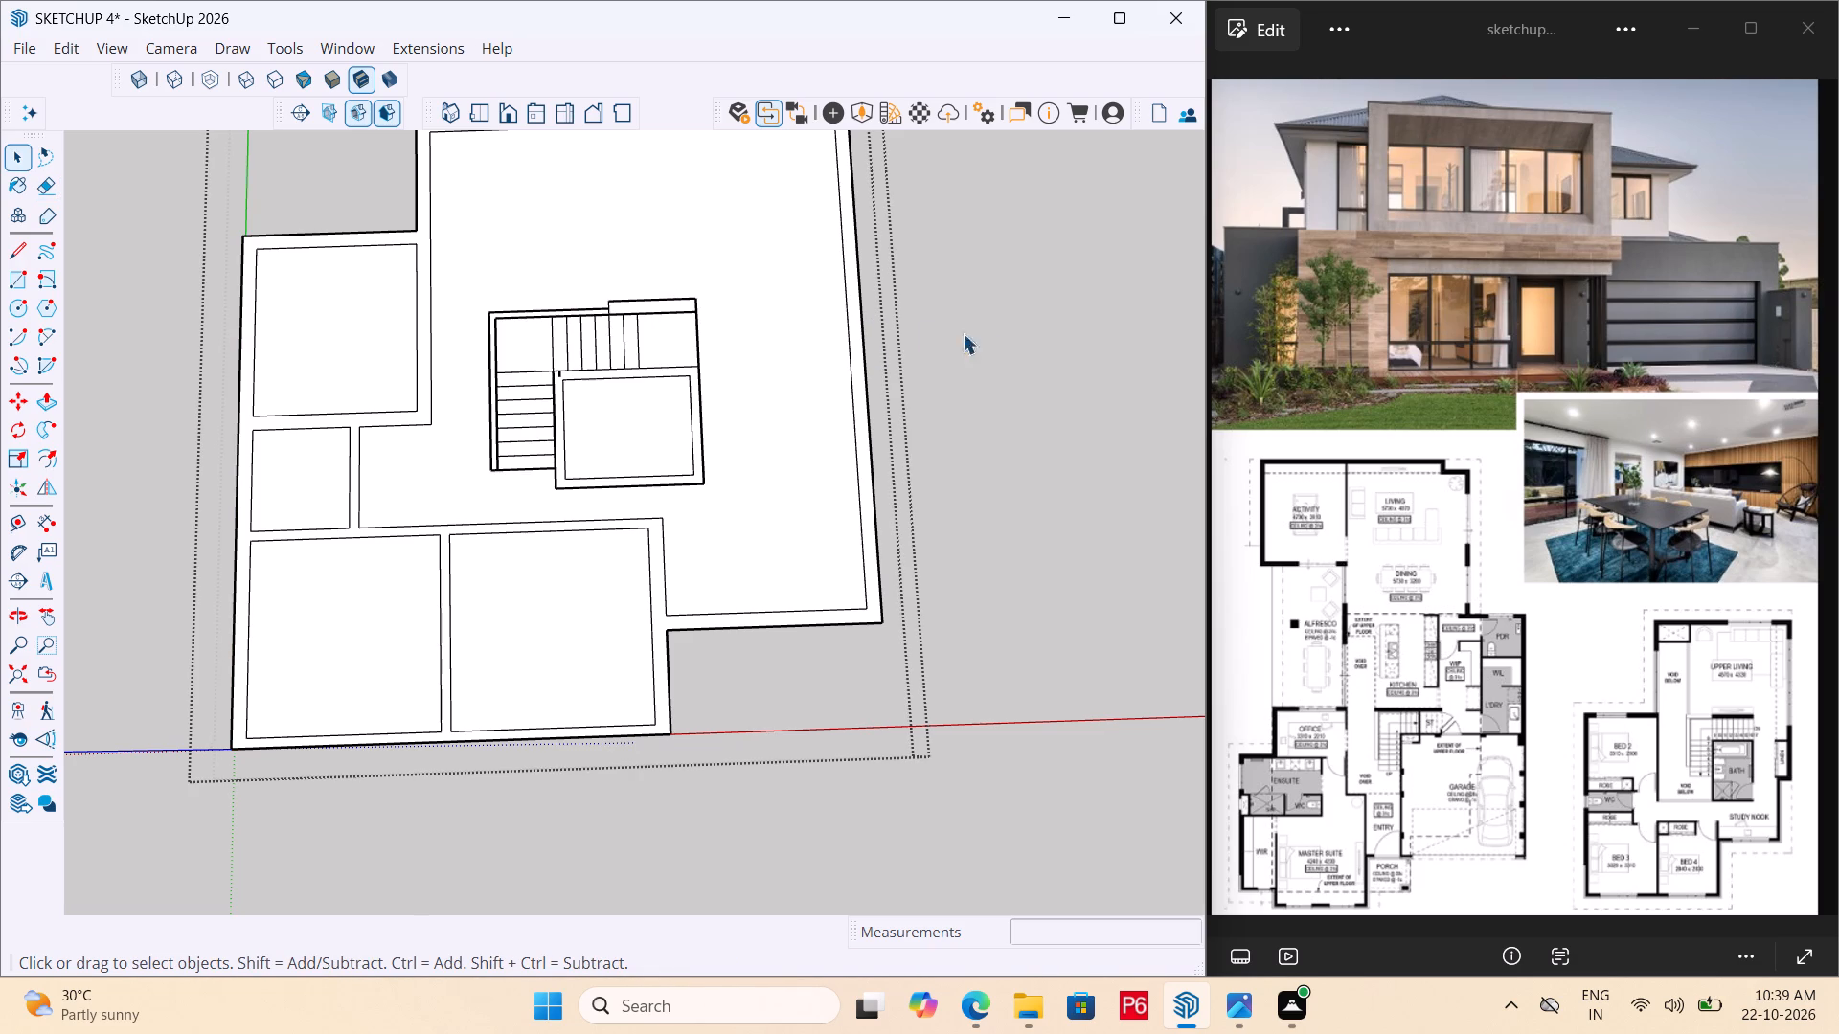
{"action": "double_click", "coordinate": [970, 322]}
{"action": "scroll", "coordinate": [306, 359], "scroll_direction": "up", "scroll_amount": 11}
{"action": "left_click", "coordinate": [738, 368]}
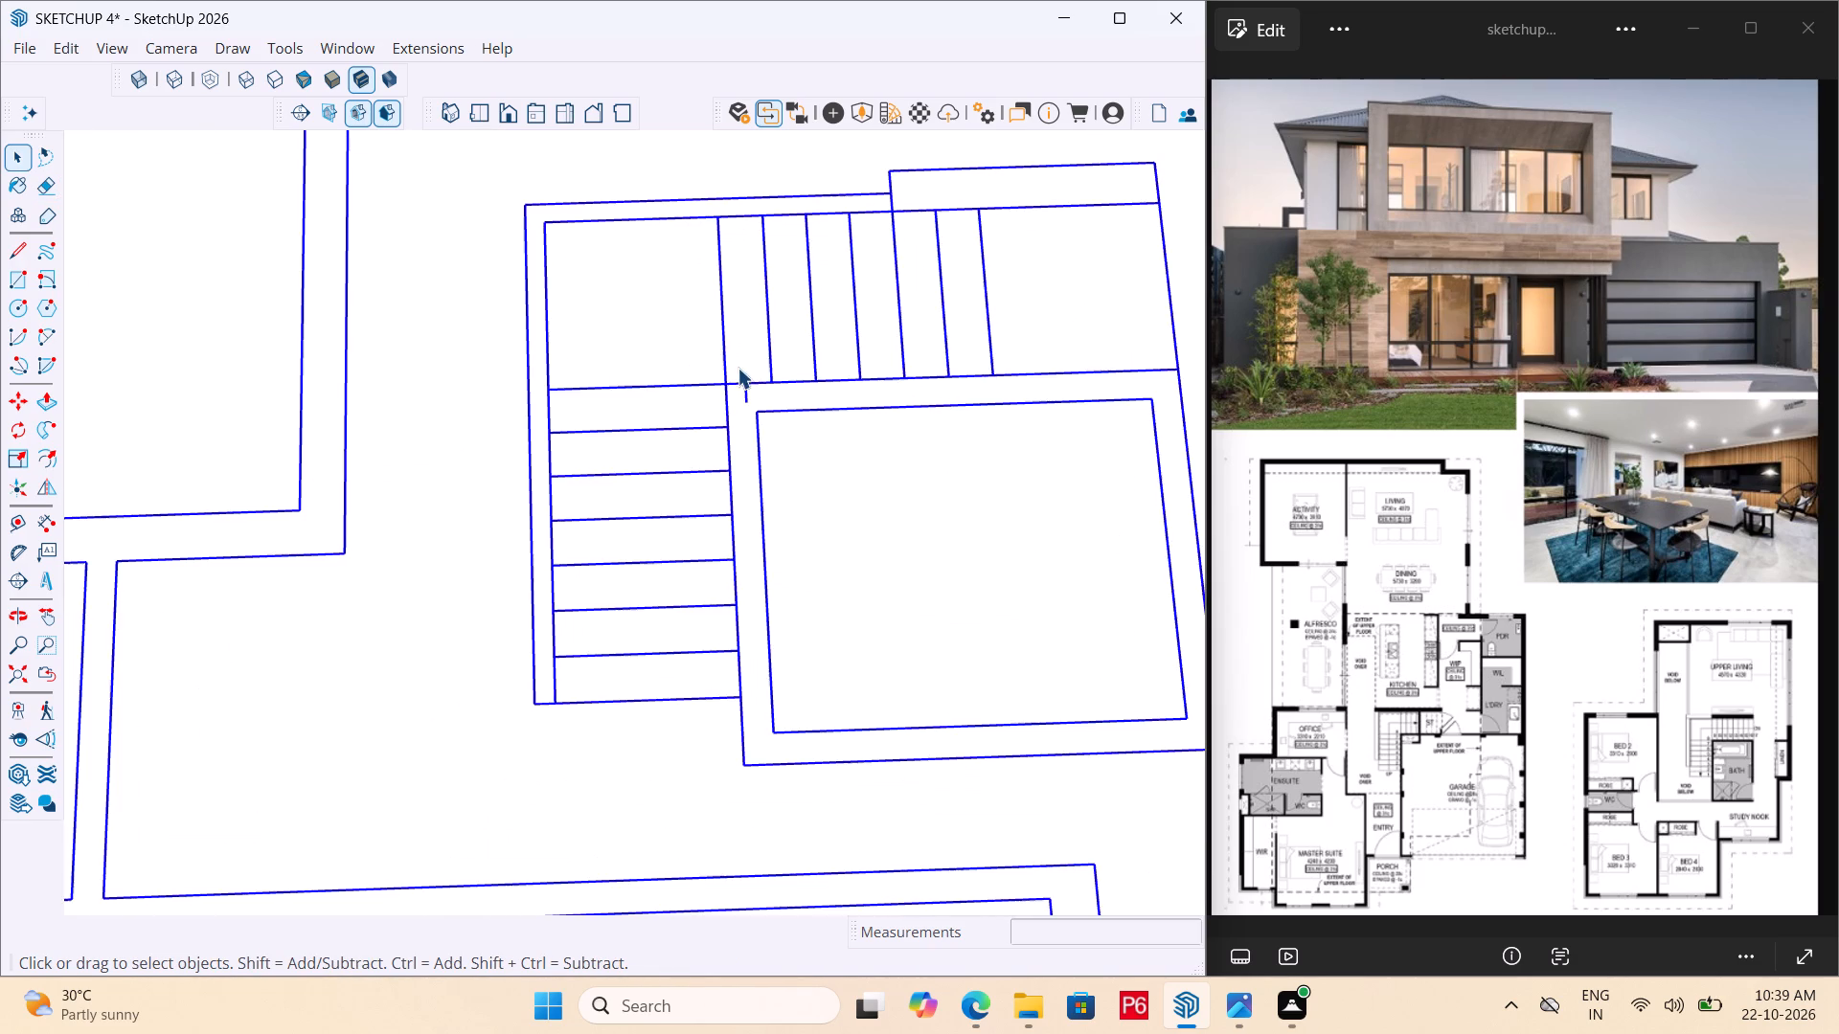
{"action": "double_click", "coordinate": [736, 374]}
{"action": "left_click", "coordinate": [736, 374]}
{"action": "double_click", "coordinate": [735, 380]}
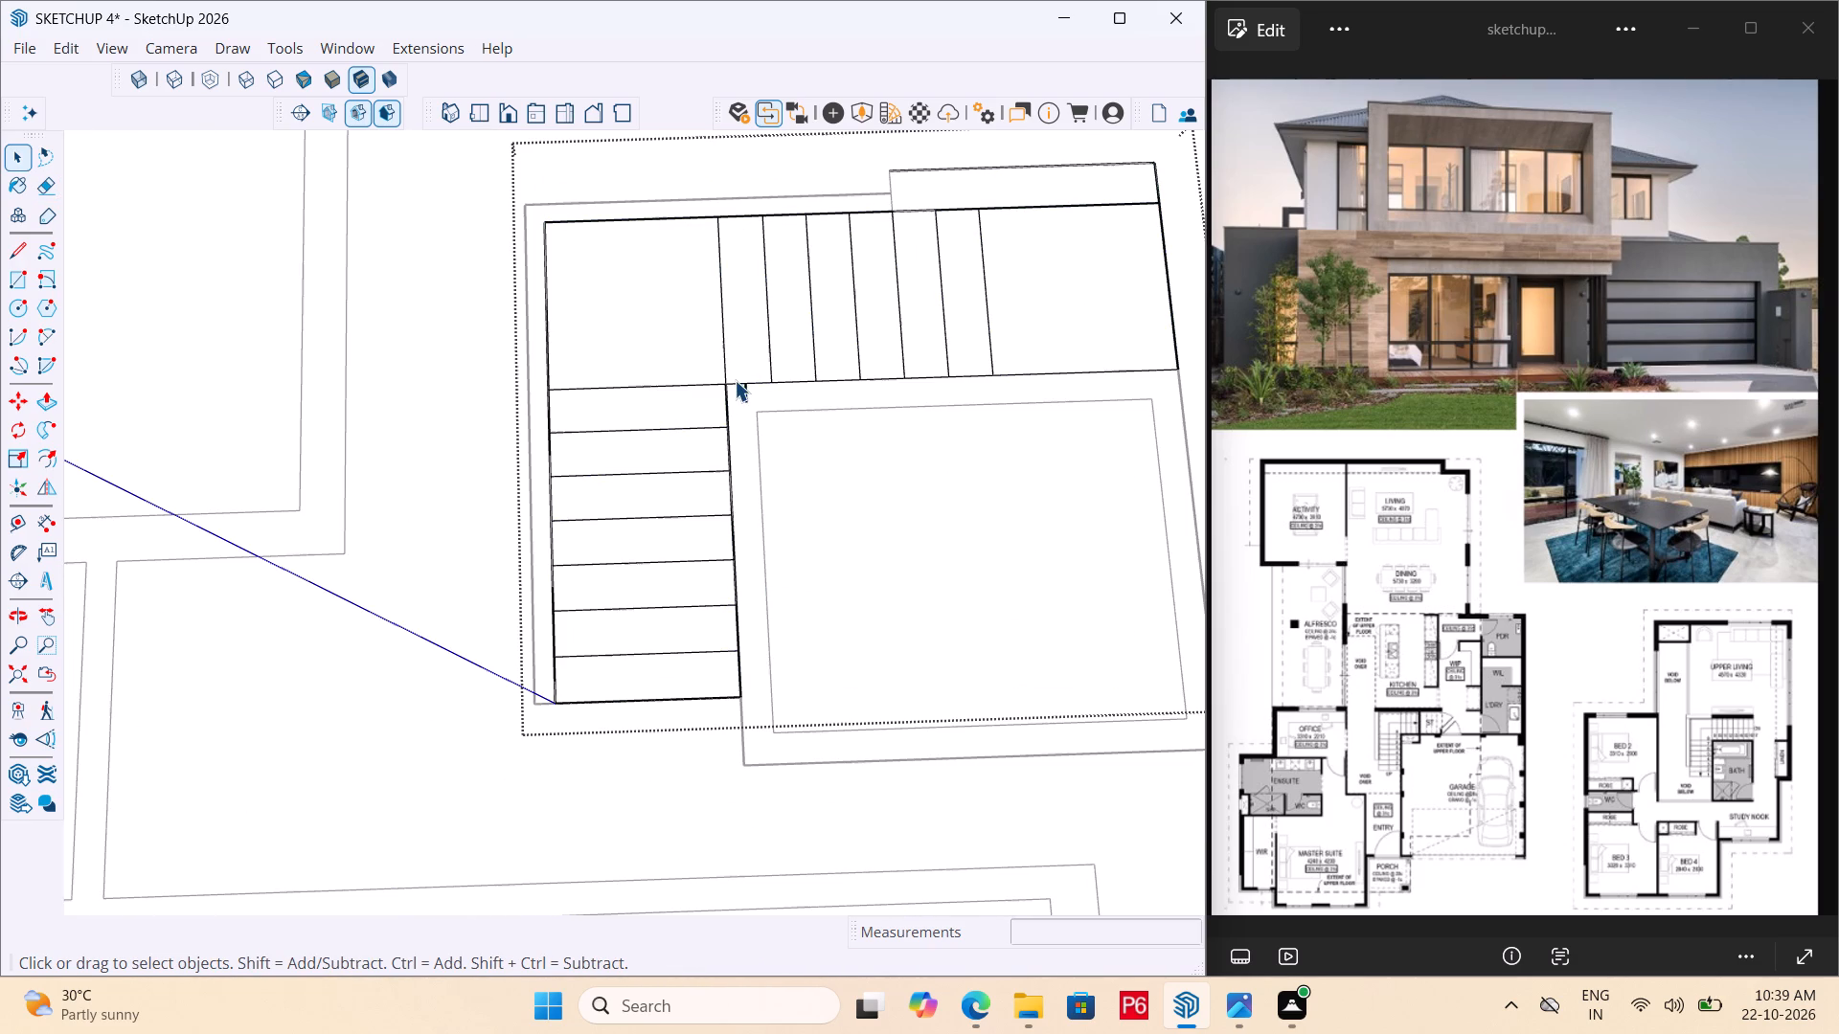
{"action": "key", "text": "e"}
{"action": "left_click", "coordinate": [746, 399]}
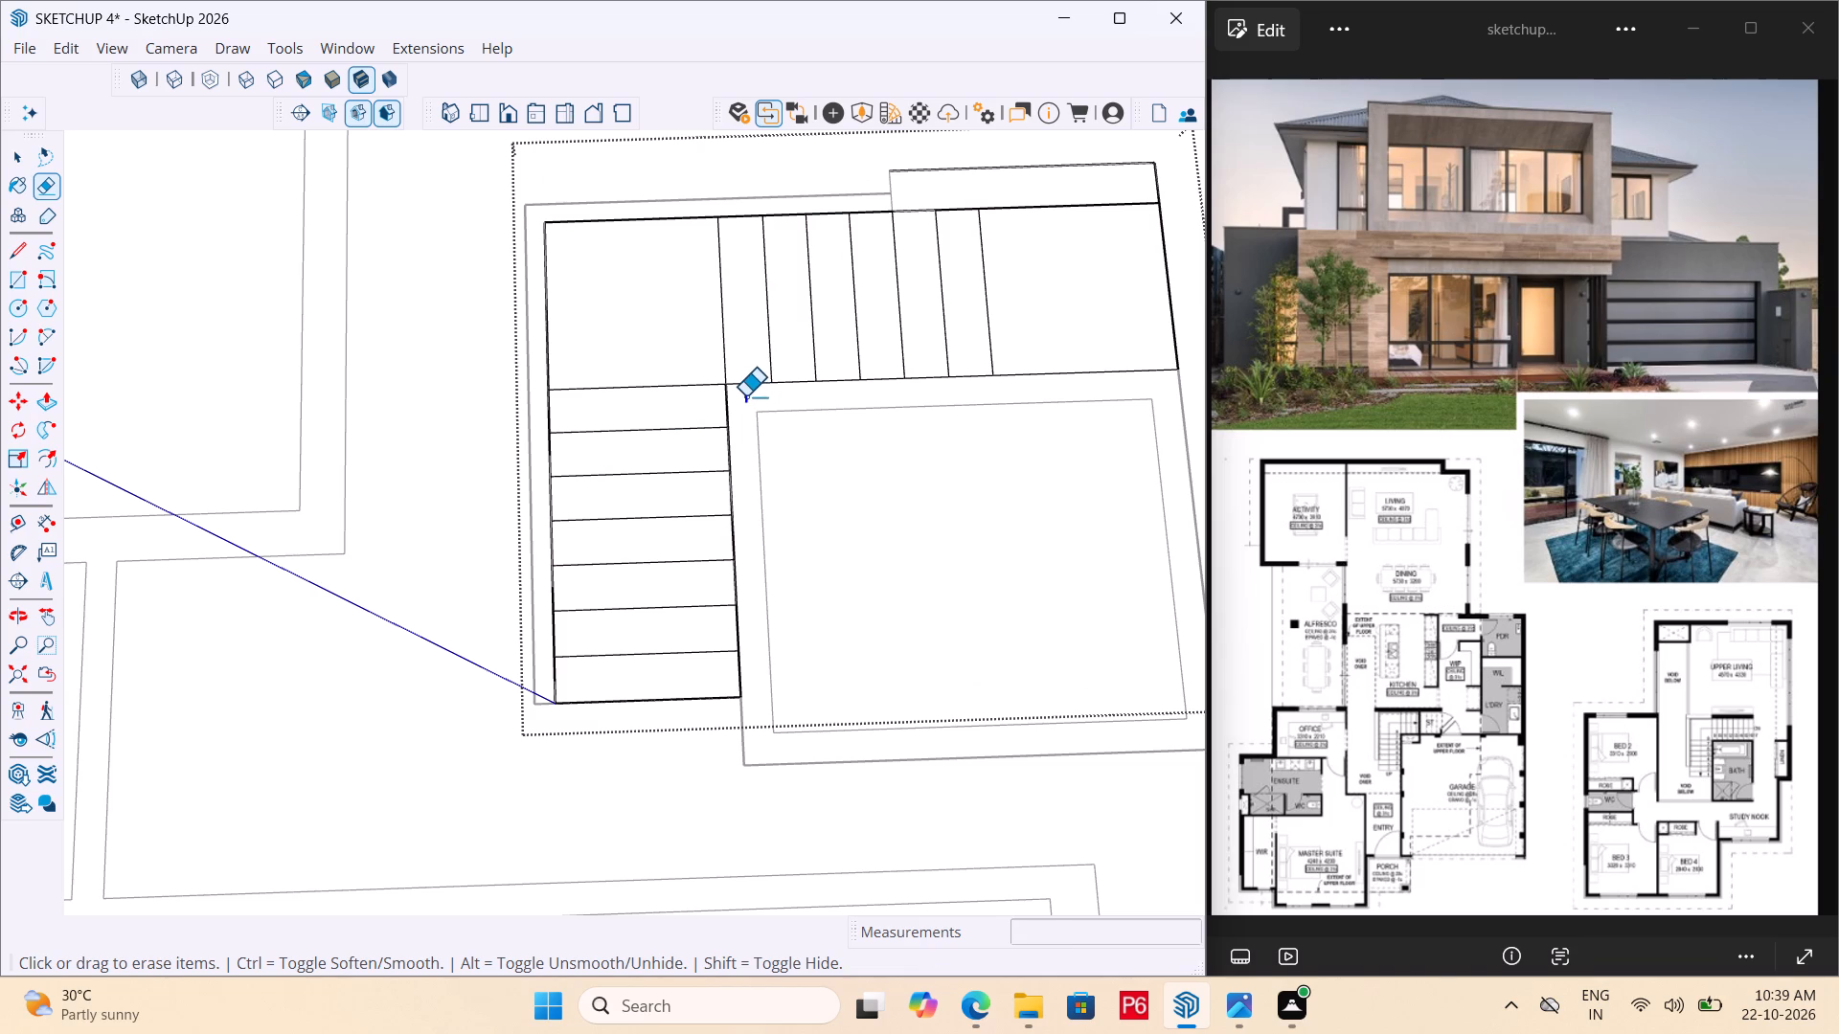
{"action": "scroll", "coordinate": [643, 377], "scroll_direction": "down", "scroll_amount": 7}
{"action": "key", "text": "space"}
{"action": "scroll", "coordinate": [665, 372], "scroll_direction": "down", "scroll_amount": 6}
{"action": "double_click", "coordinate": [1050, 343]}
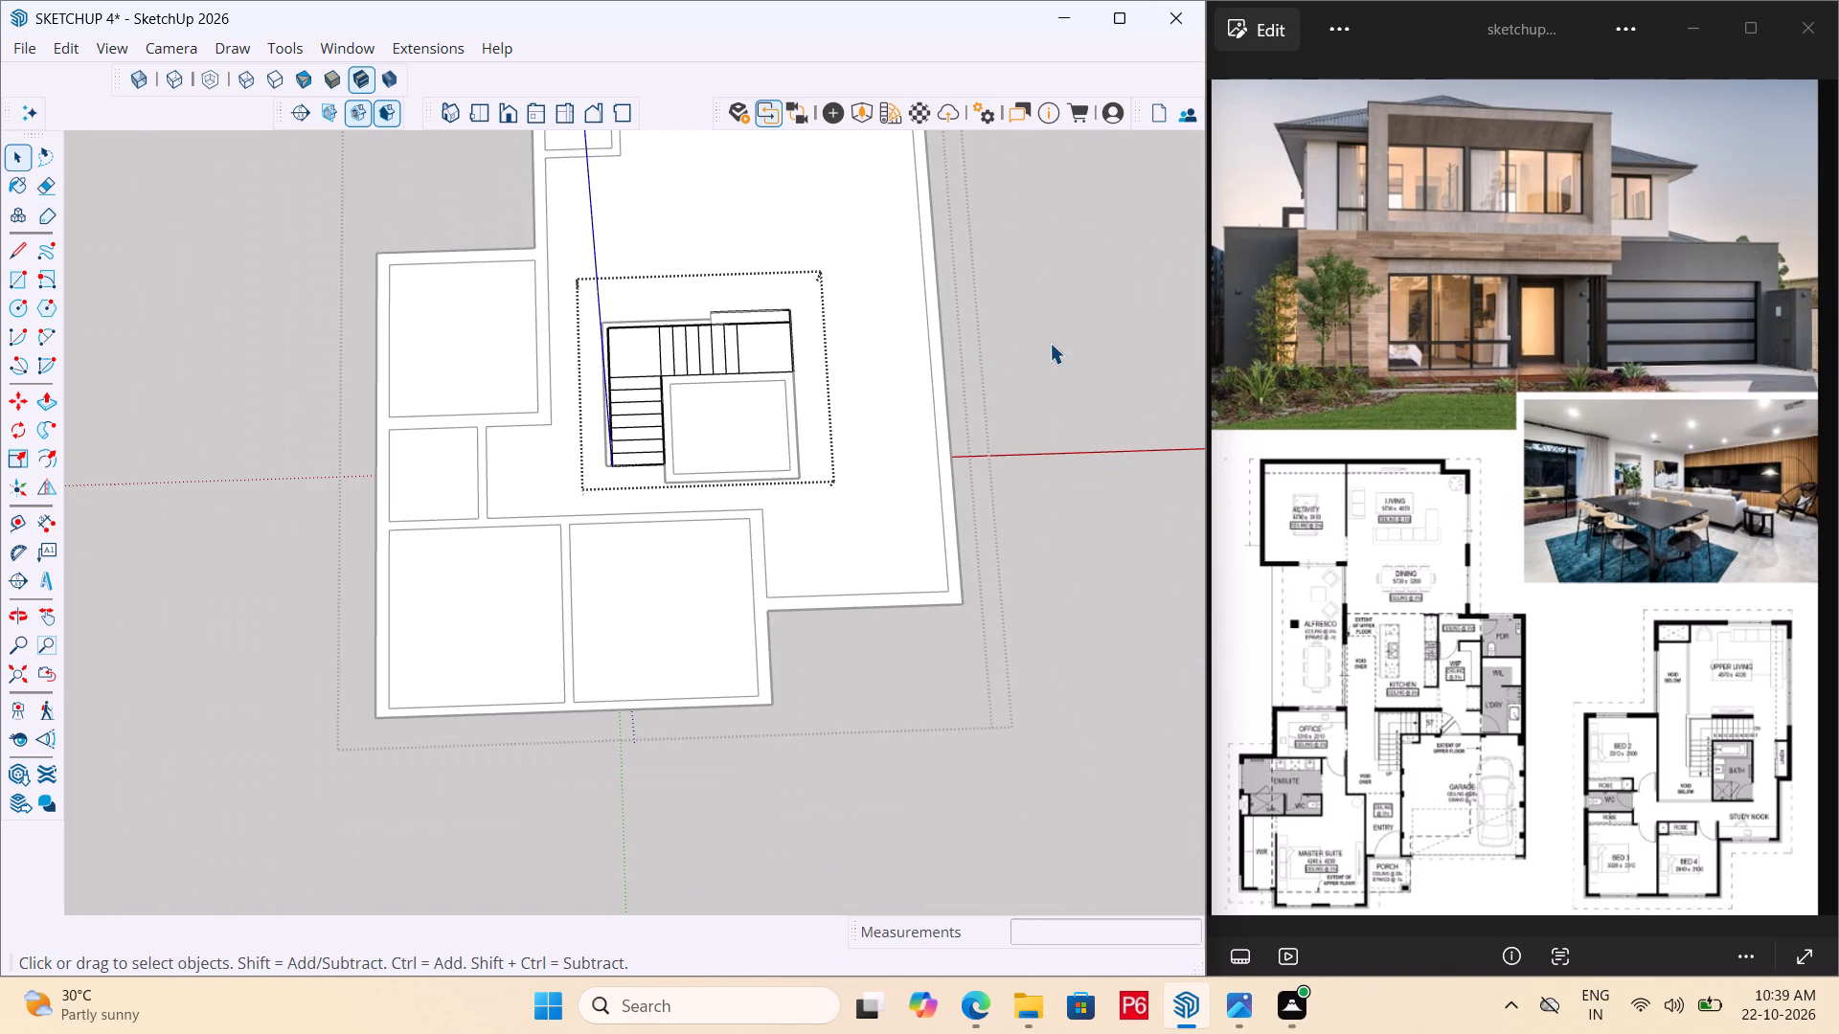
Draw a 6" line across the wall between the front-left bedroom and the hallway, at the bedroom's corner beside the partition.
{"action": "scroll", "coordinate": [538, 428], "scroll_direction": "down", "scroll_amount": 6}
{"action": "middle_click_drag", "start_coordinate": [713, 387], "coordinate": [703, 402]}
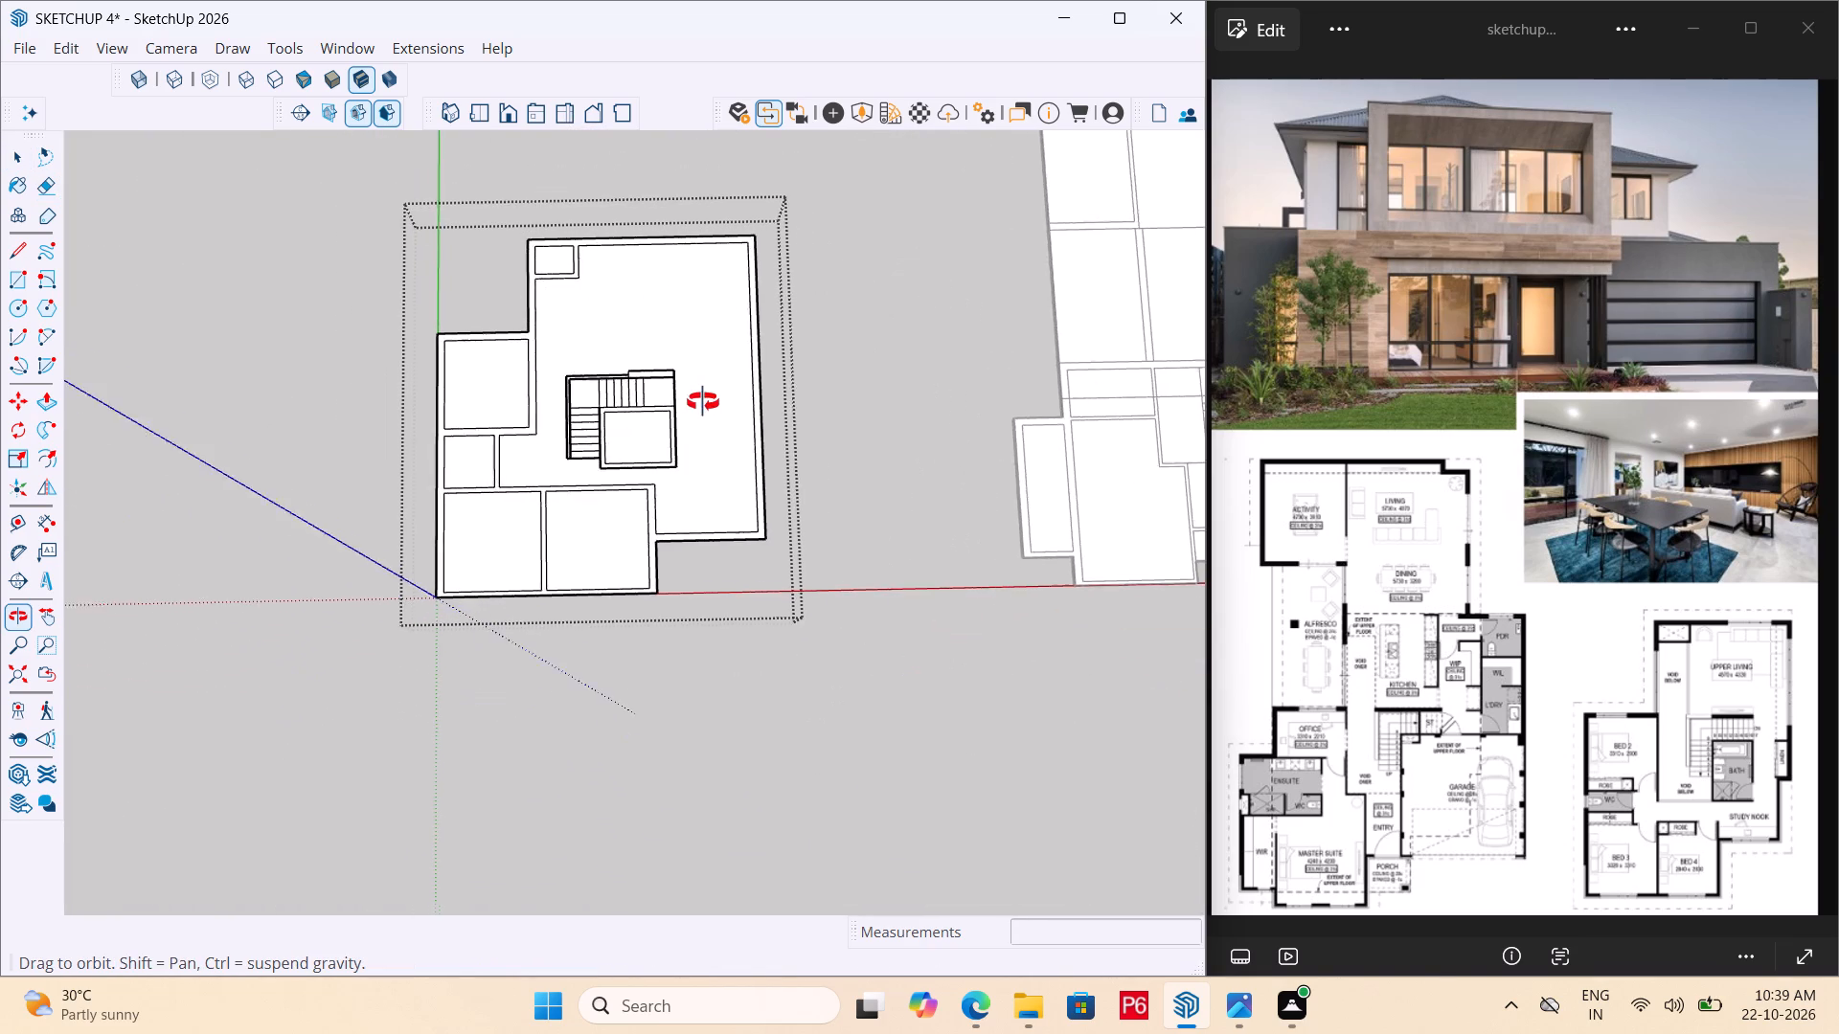
{"action": "middle_click_drag", "start_coordinate": [703, 402], "coordinate": [711, 461]}
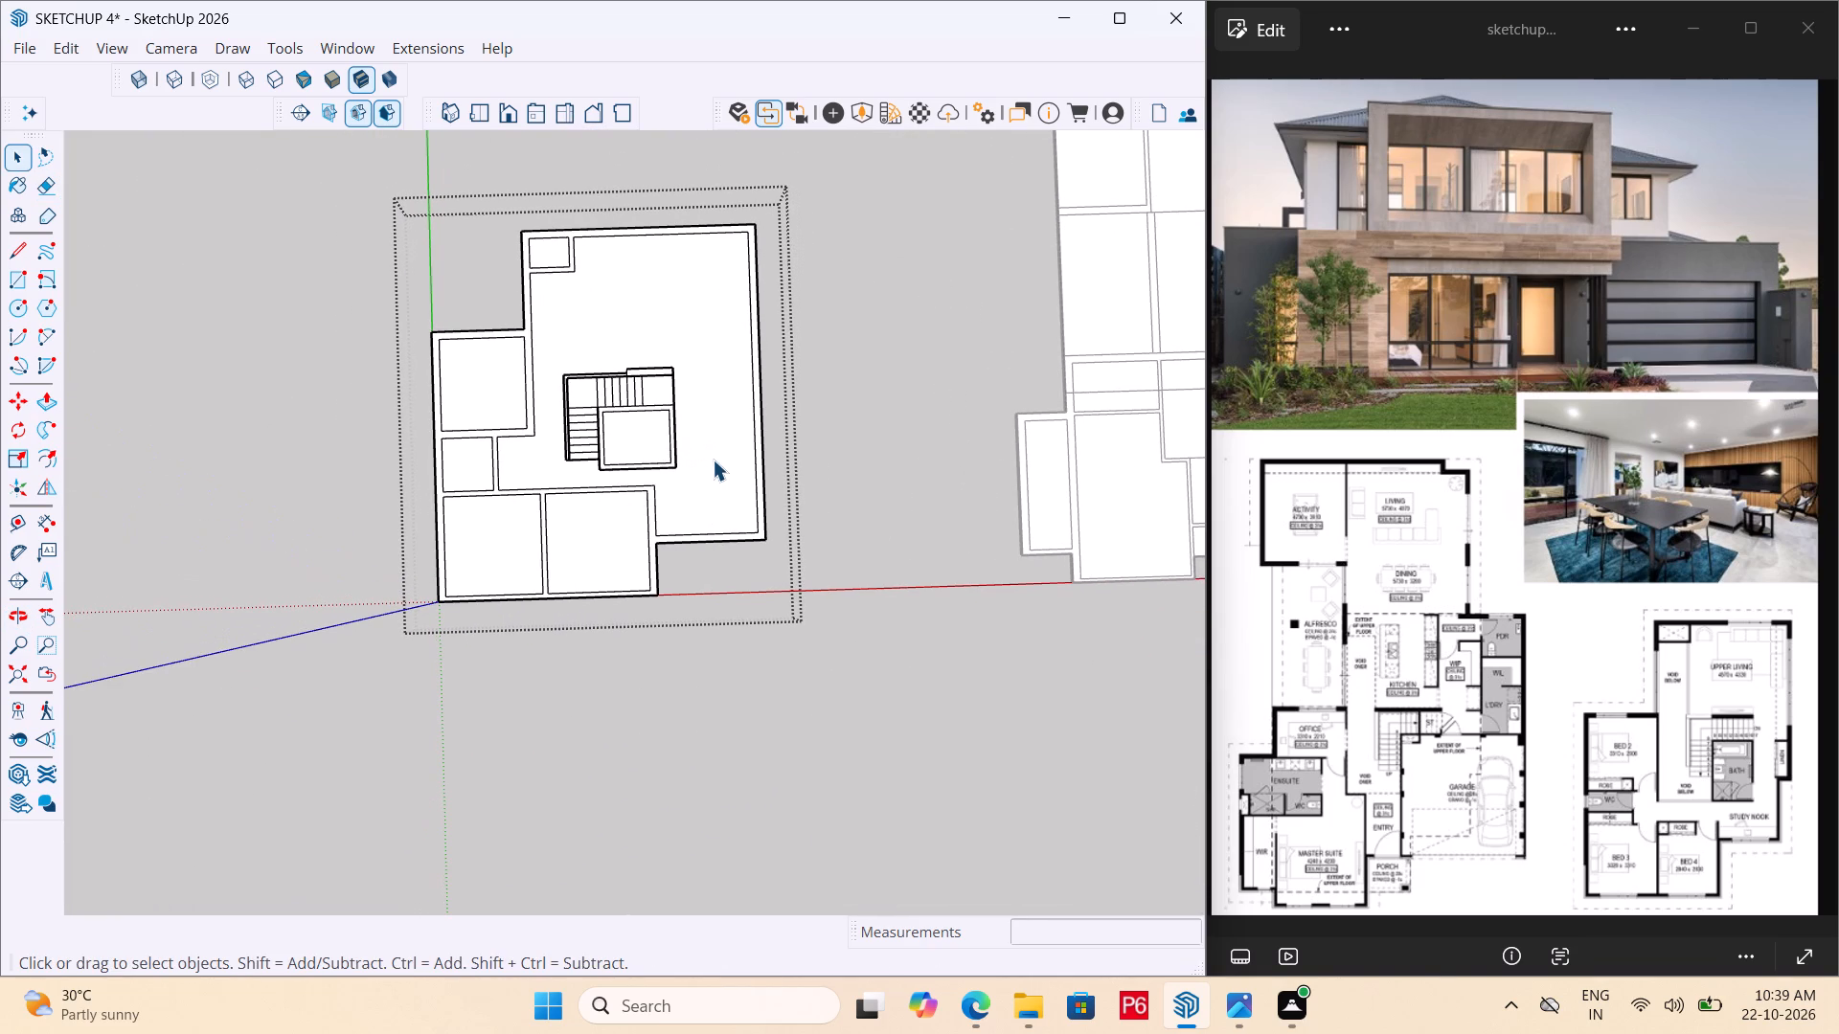
{"action": "middle_click_drag", "start_coordinate": [514, 455], "coordinate": [544, 416]}
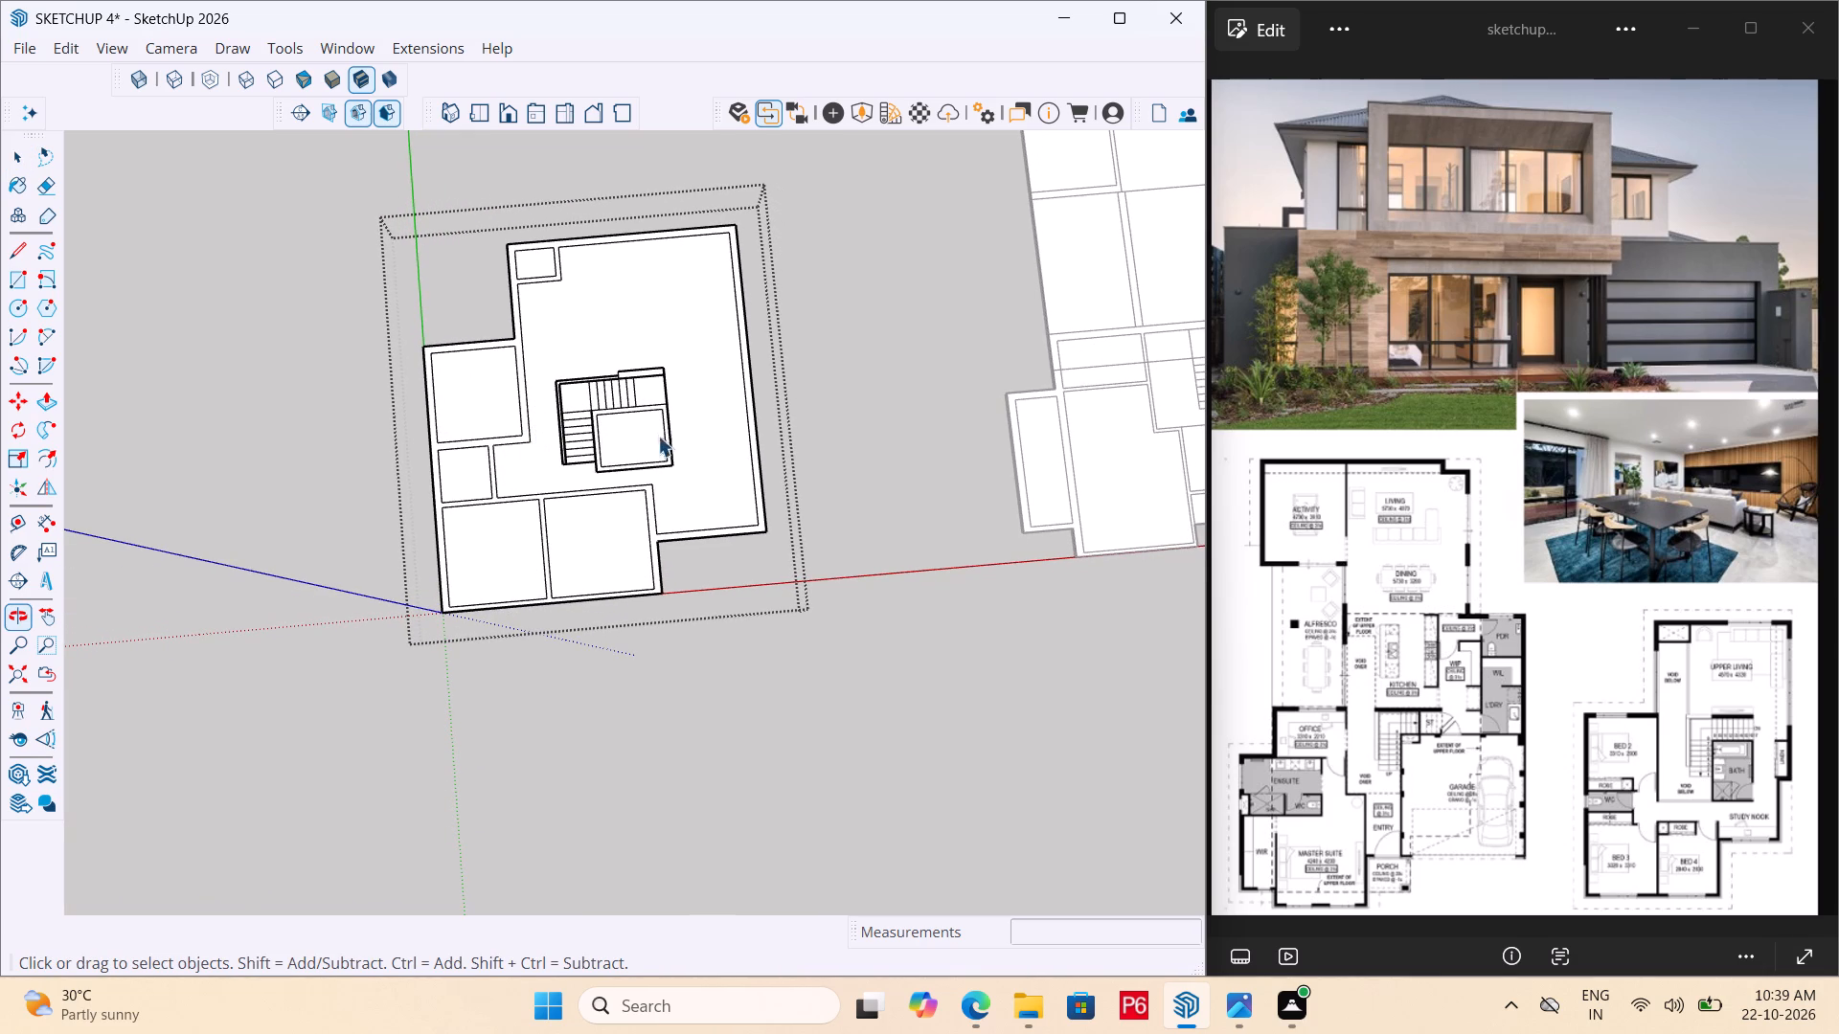
{"action": "middle_click_drag", "start_coordinate": [655, 445], "coordinate": [609, 355]}
{"action": "scroll", "coordinate": [416, 485], "scroll_direction": "down", "scroll_amount": 6}
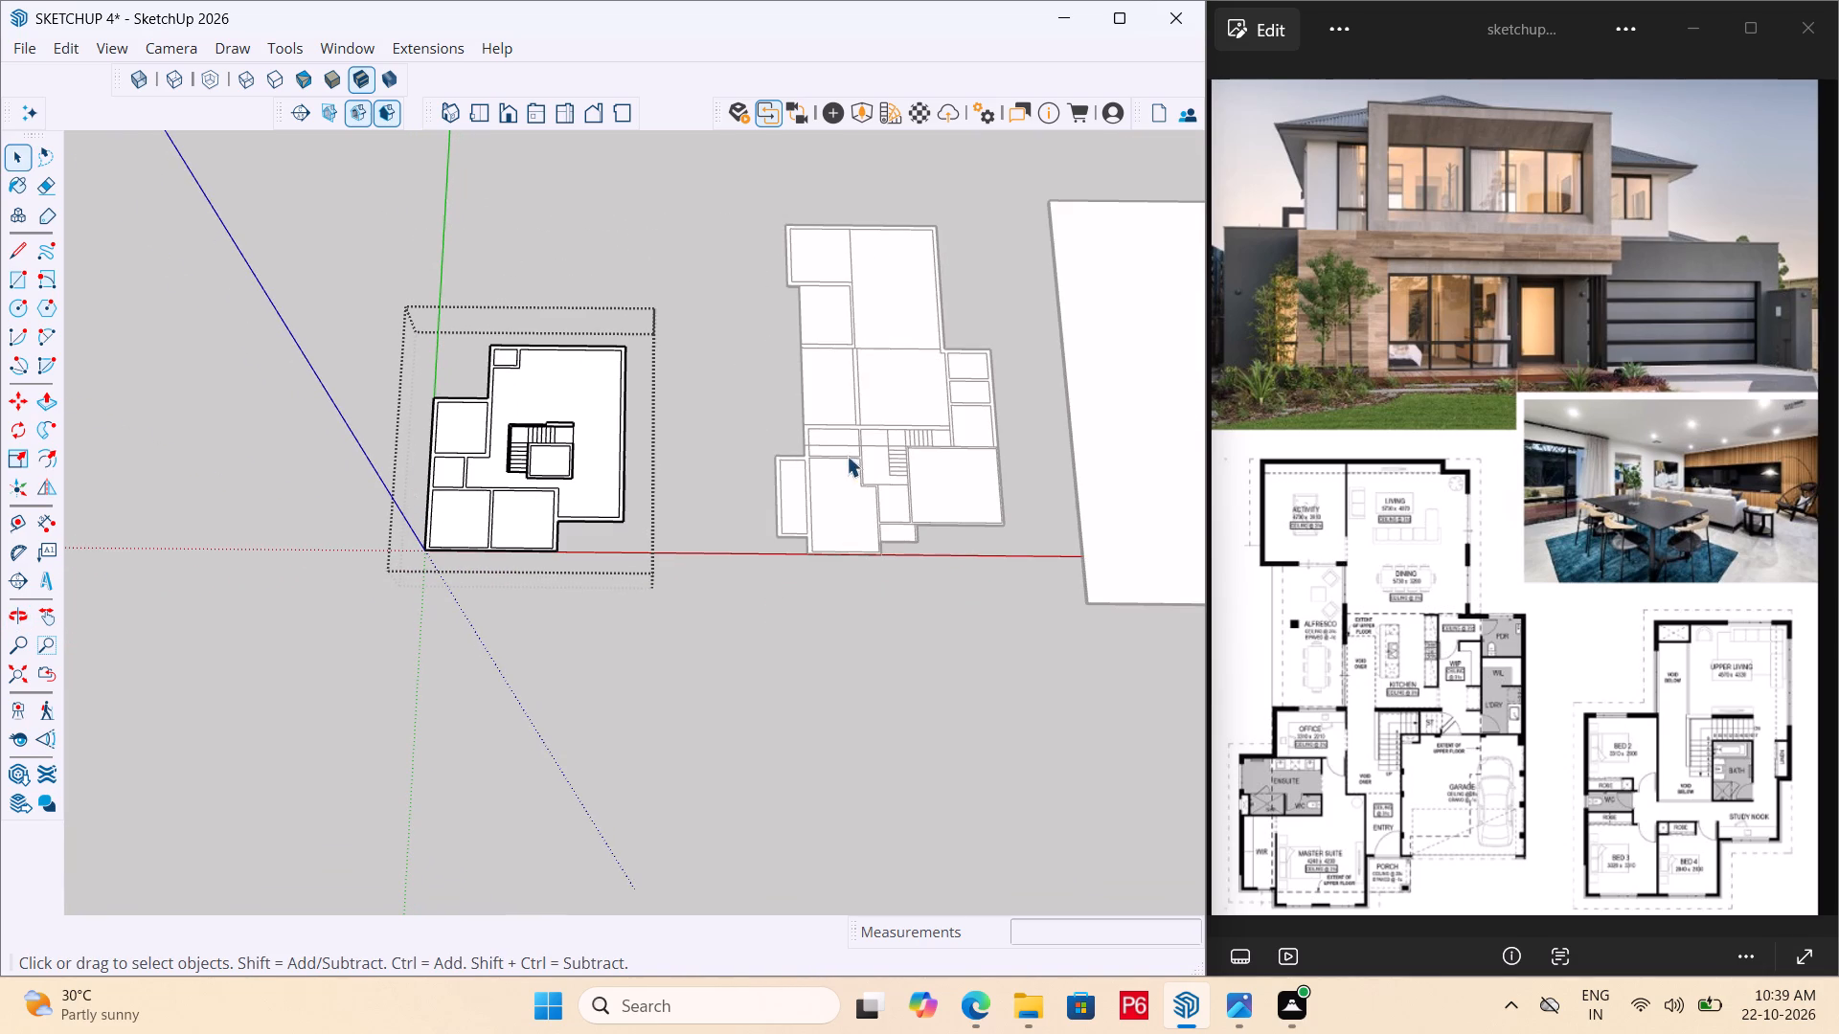
{"action": "scroll", "coordinate": [454, 498], "scroll_direction": "up", "scroll_amount": 20}
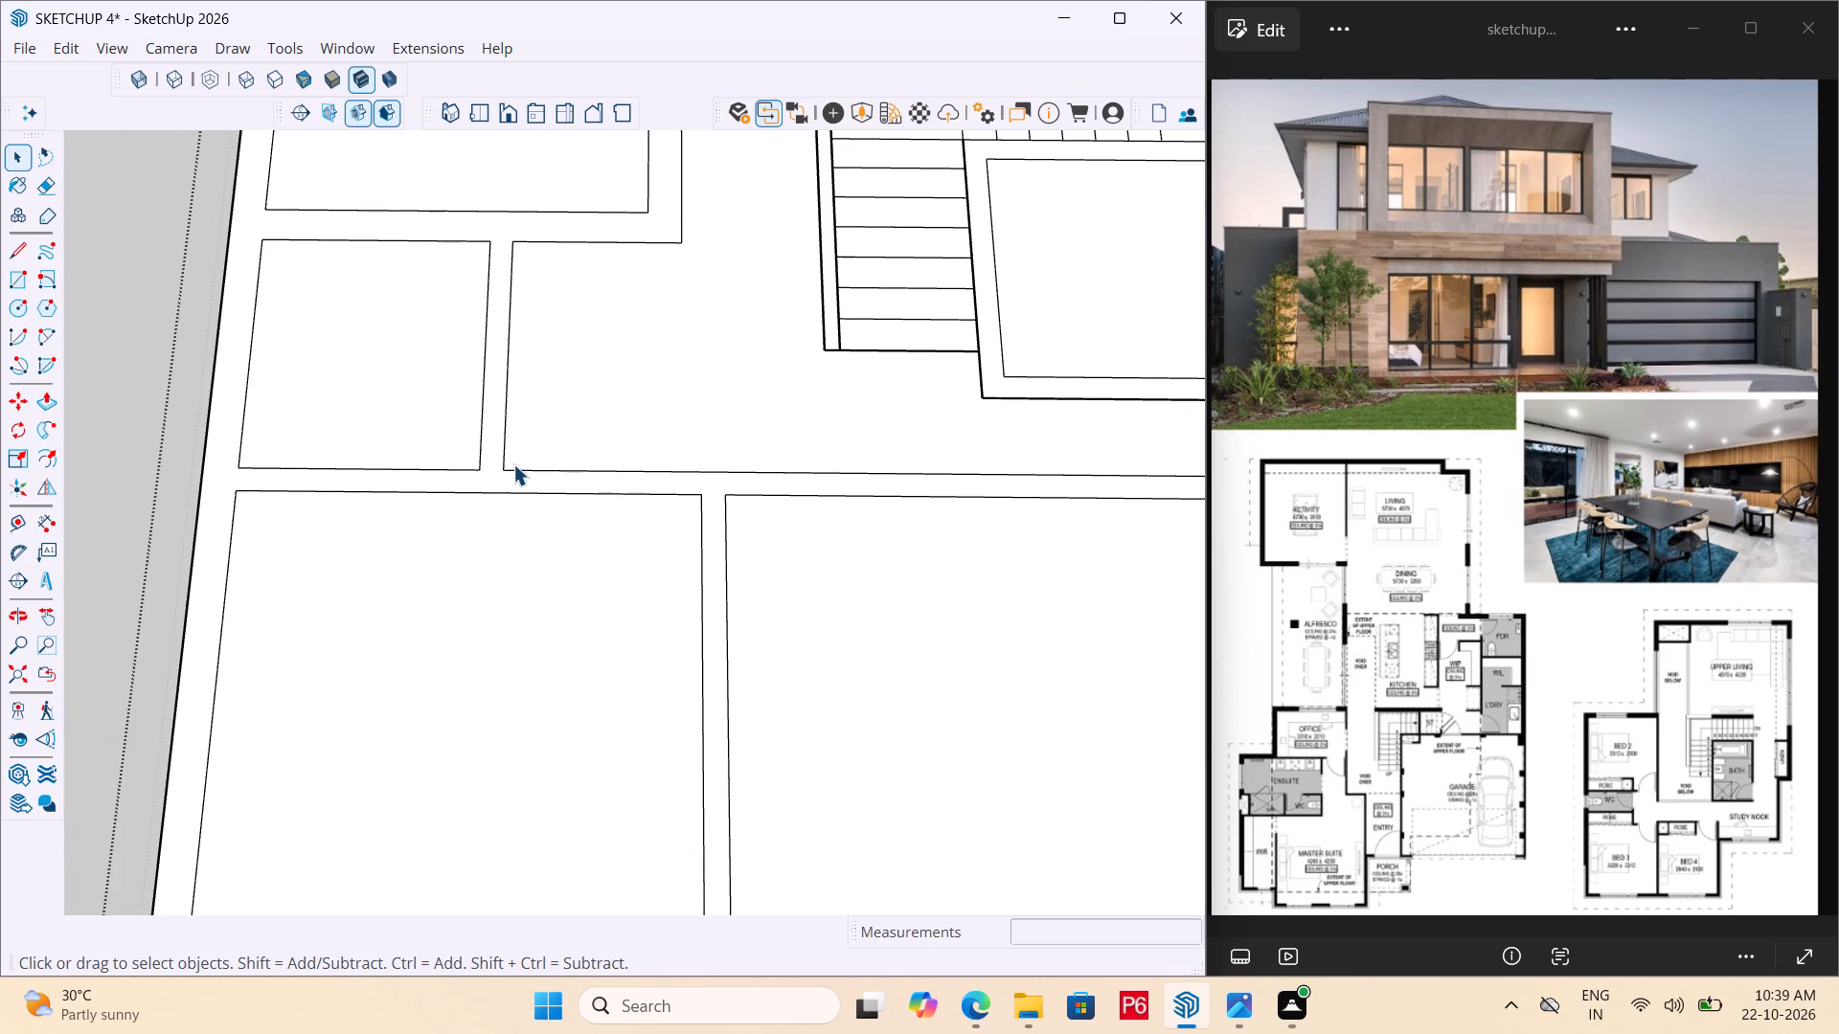
{"action": "scroll", "coordinate": [585, 454], "scroll_direction": "up", "scroll_amount": 3}
{"action": "key", "text": "l"}
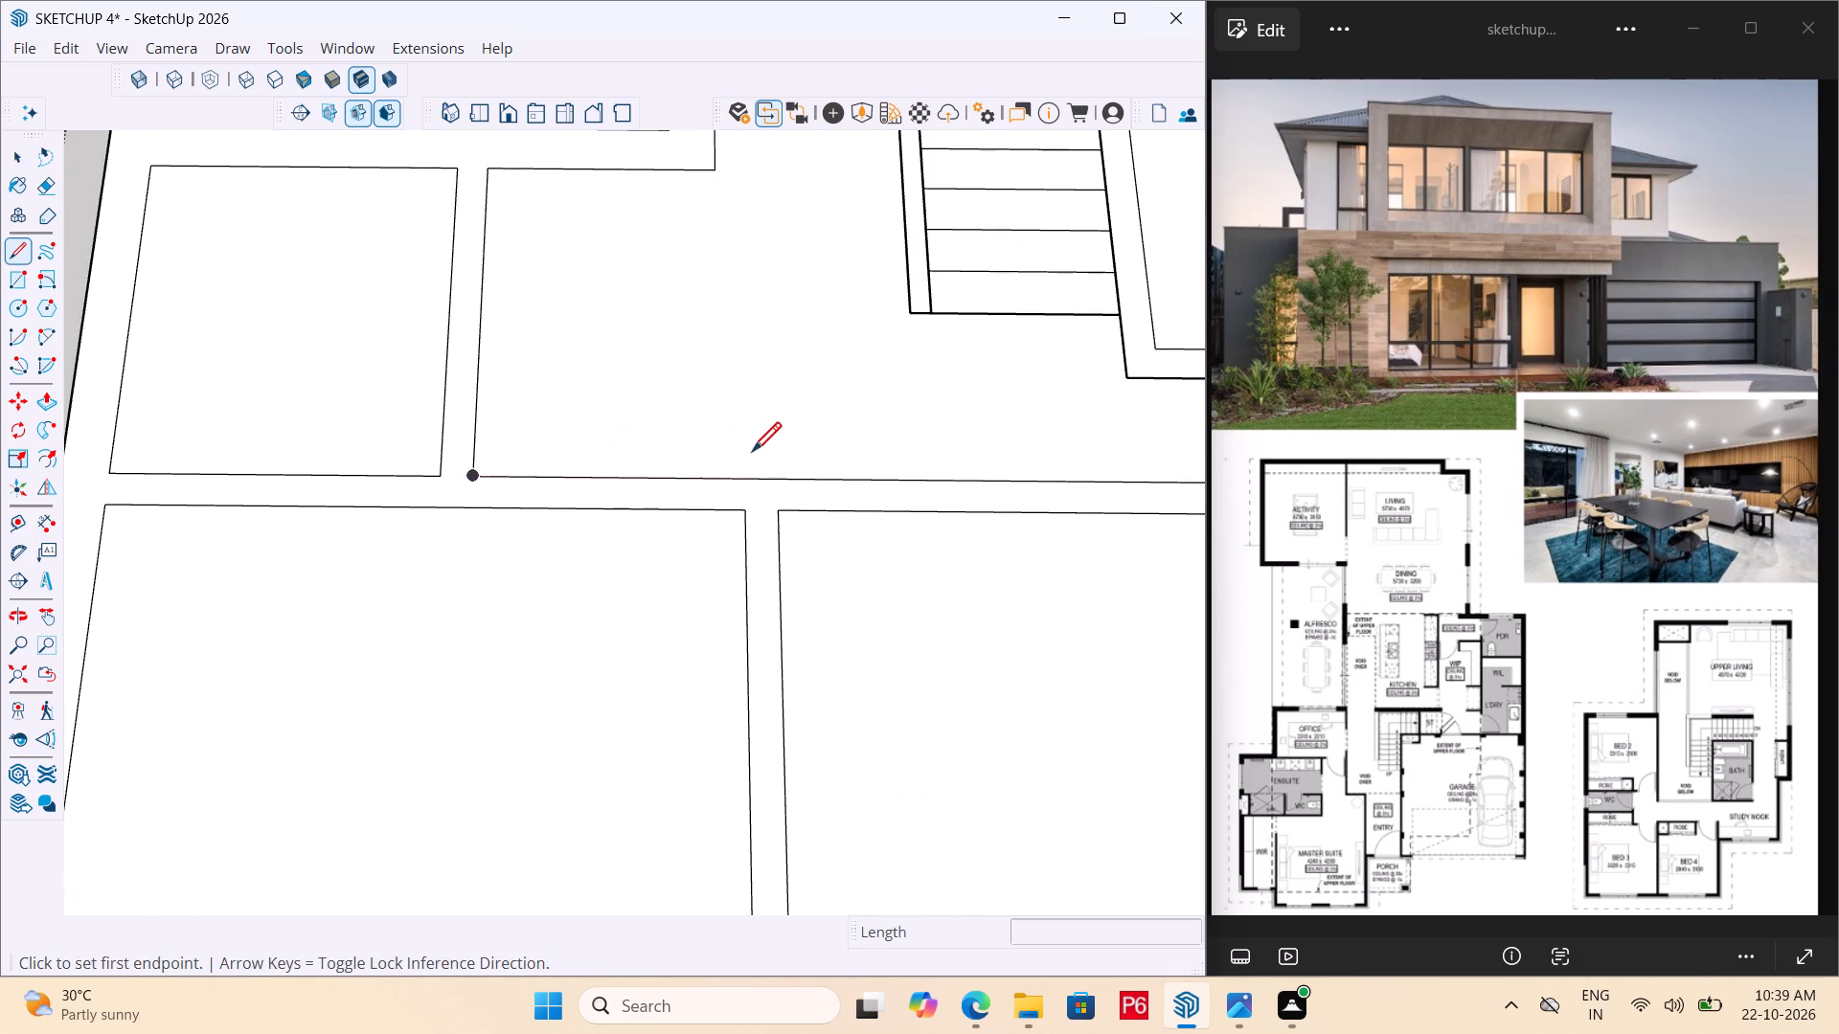
{"action": "left_click", "coordinate": [742, 510]}
{"action": "left_click", "coordinate": [745, 483]}
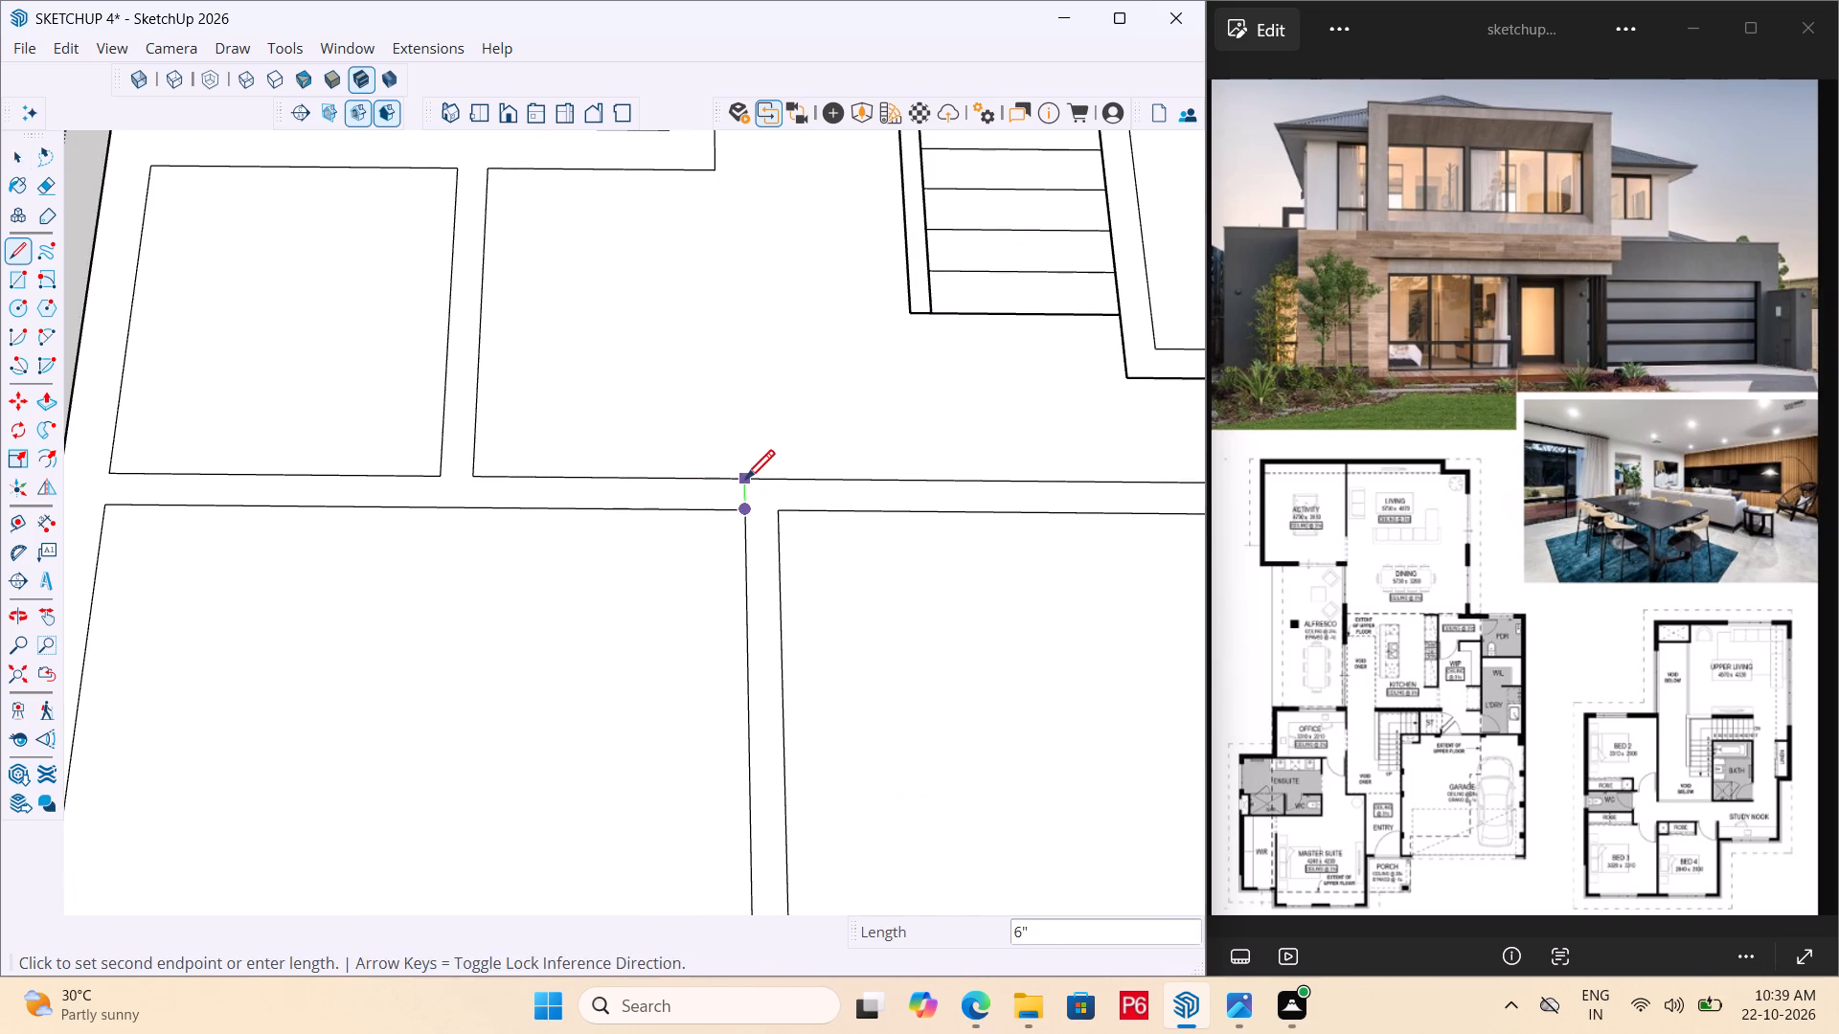
{"action": "key", "text": "space"}
Place a guide 3' from that line along the wall and draw a second line across the wall there for the doorway.
{"action": "scroll", "coordinate": [749, 492], "scroll_direction": "up", "scroll_amount": 5}
{"action": "key", "text": "t"}
{"action": "left_click", "coordinate": [740, 501]}
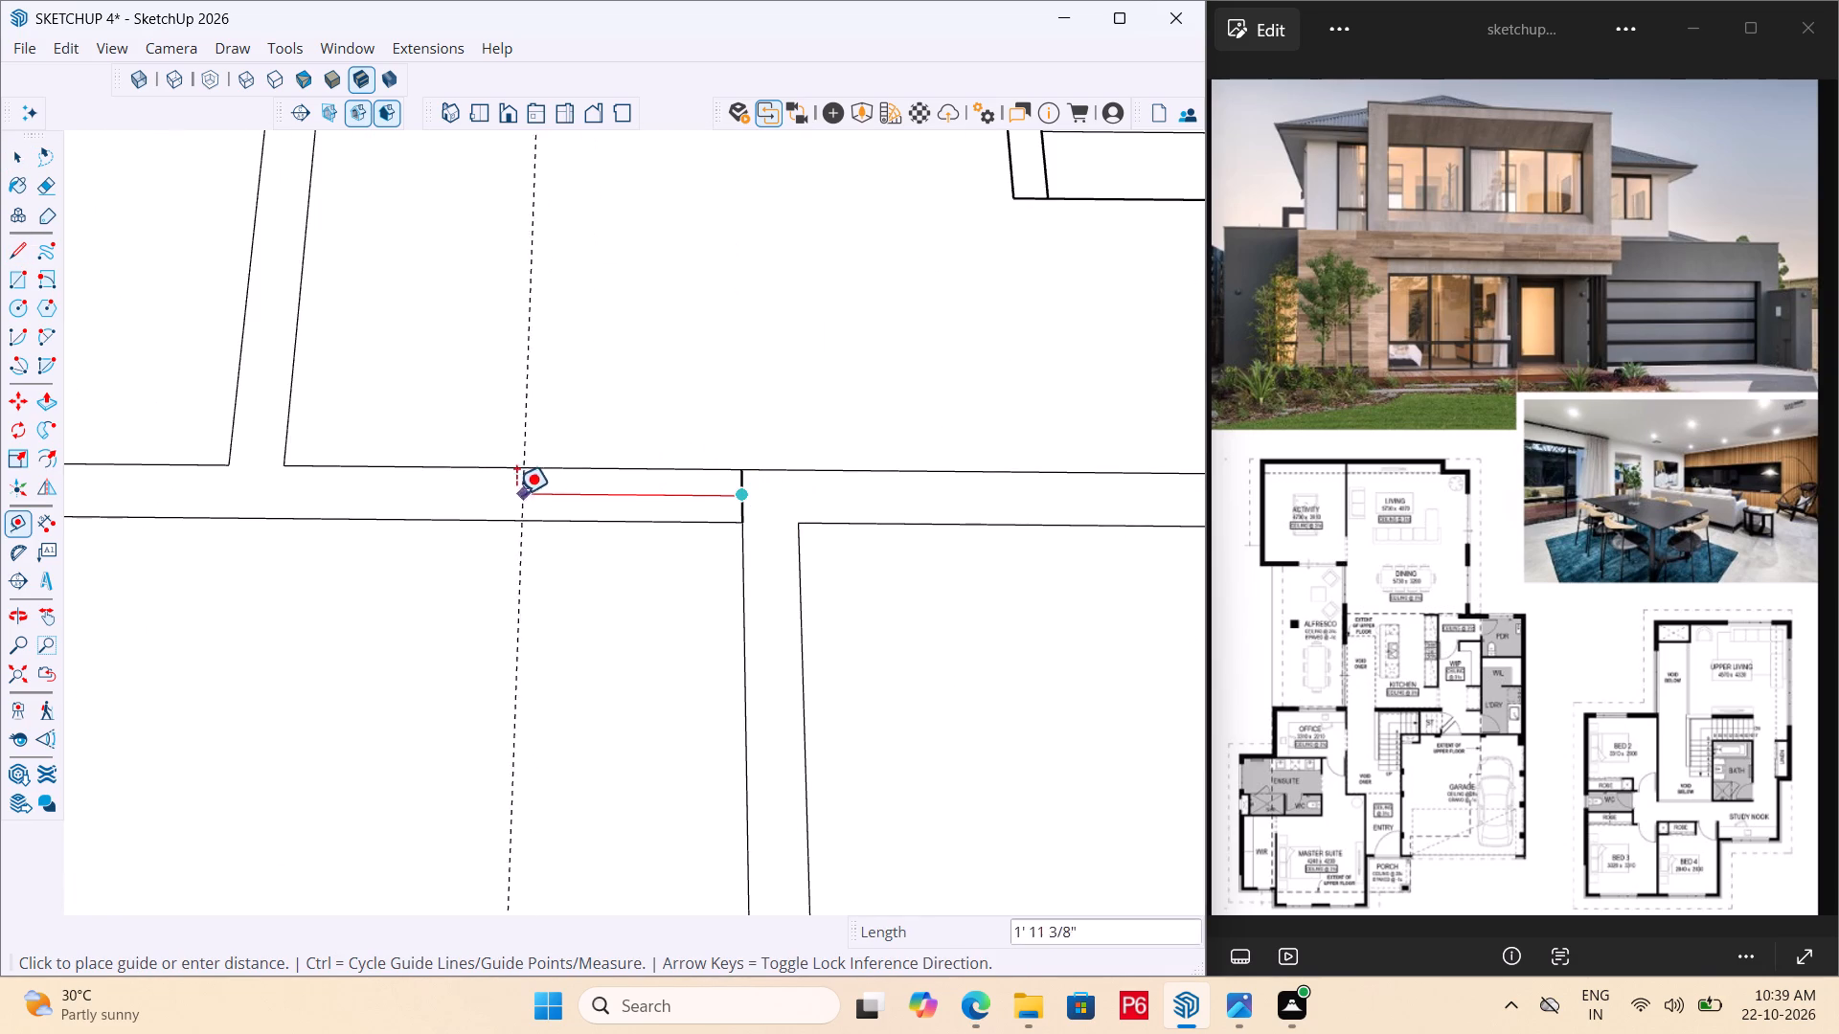
{"action": "type", "text": "3'"}
{"action": "key", "text": "Return"}
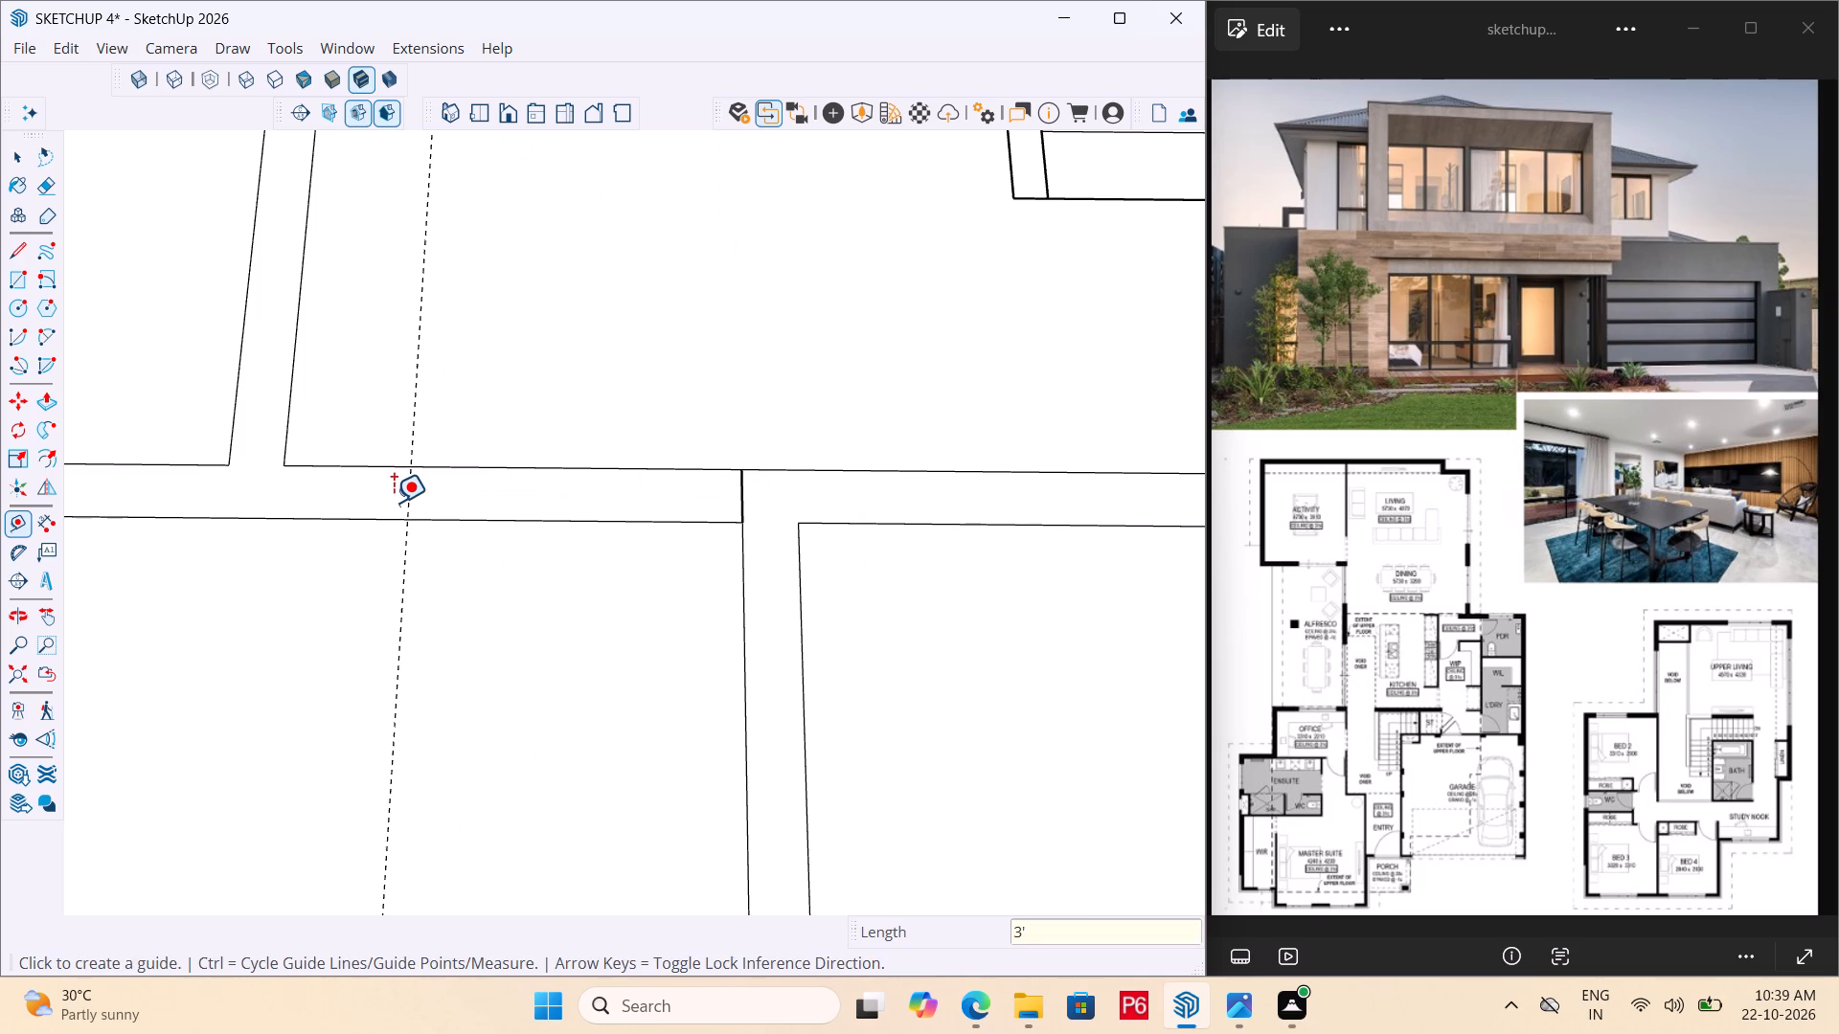
{"action": "key", "text": "l"}
{"action": "left_click_drag", "start_coordinate": [406, 517], "coordinate": [416, 496]}
{"action": "left_click", "coordinate": [420, 466]}
{"action": "key", "text": "space"}
{"action": "scroll", "coordinate": [488, 472], "scroll_direction": "down", "scroll_amount": 1}
Erase the doorway guide line and save the model.
{"action": "key", "text": "e"}
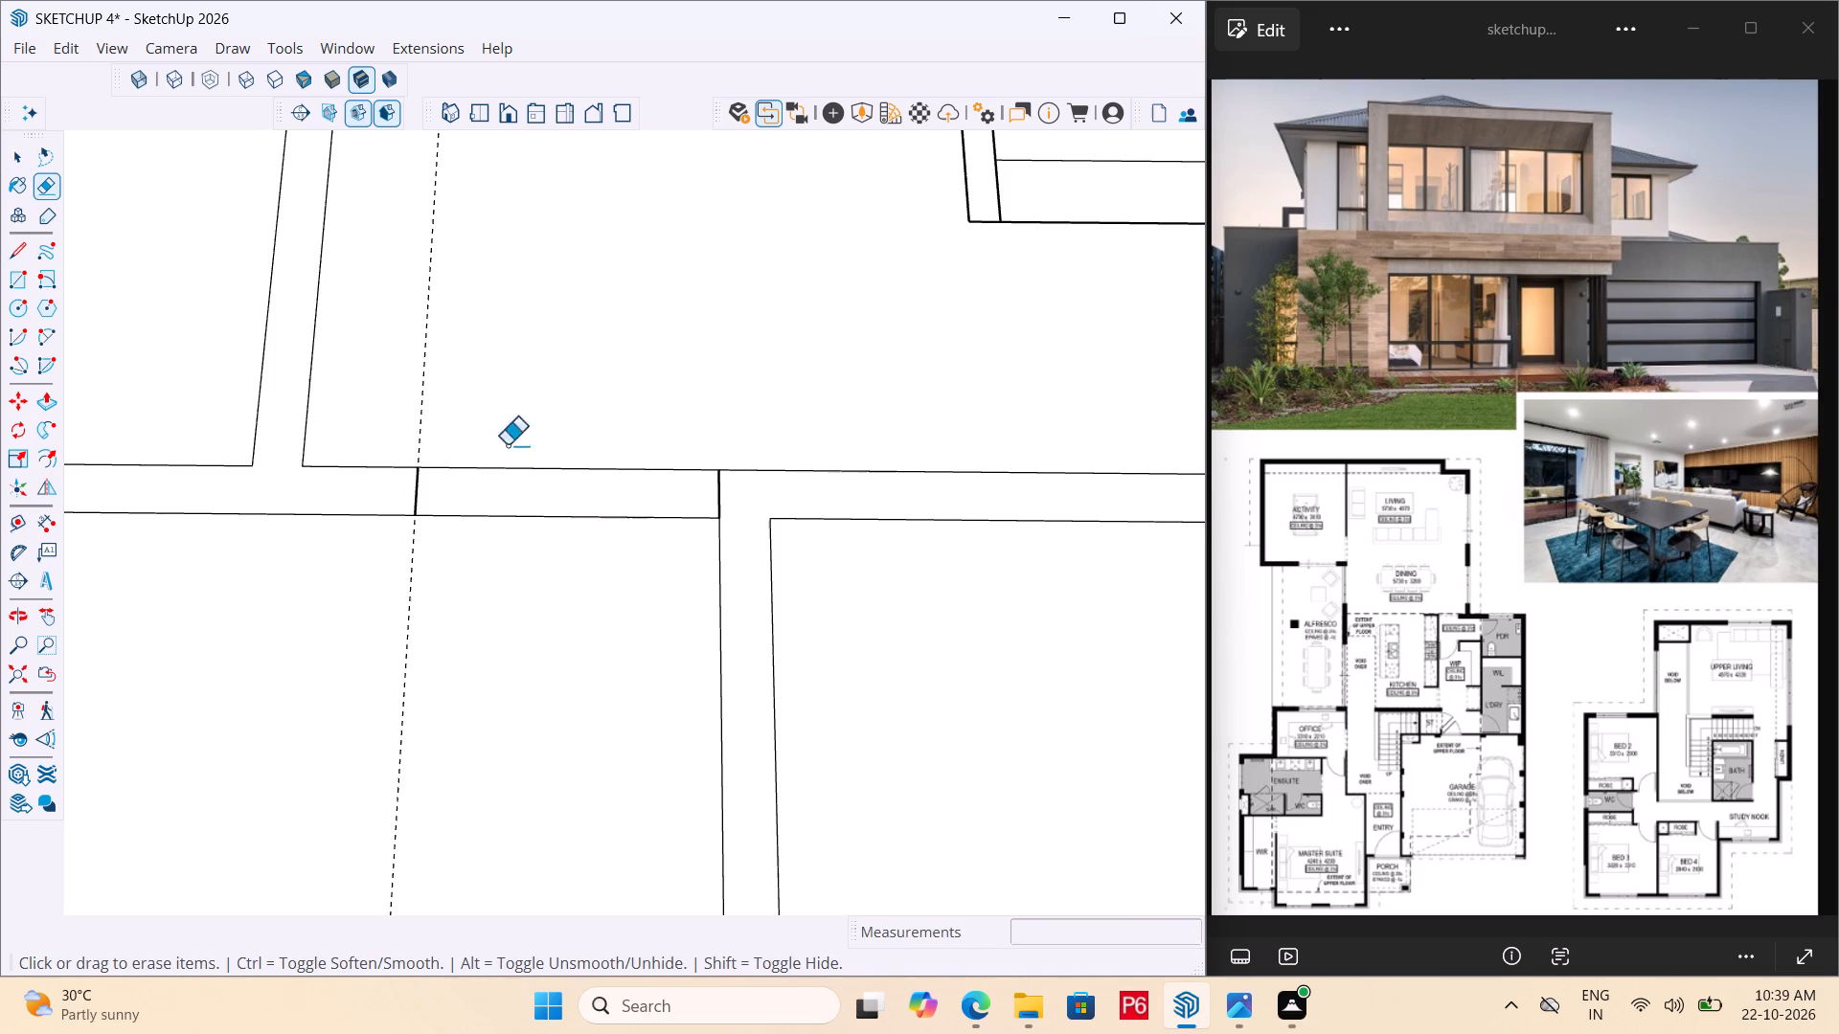
{"action": "left_click_drag", "start_coordinate": [410, 365], "coordinate": [443, 360]}
{"action": "left_click", "coordinate": [443, 360]}
{"action": "scroll", "coordinate": [513, 433], "scroll_direction": "down", "scroll_amount": 7}
{"action": "key", "text": "ctrl+s"}
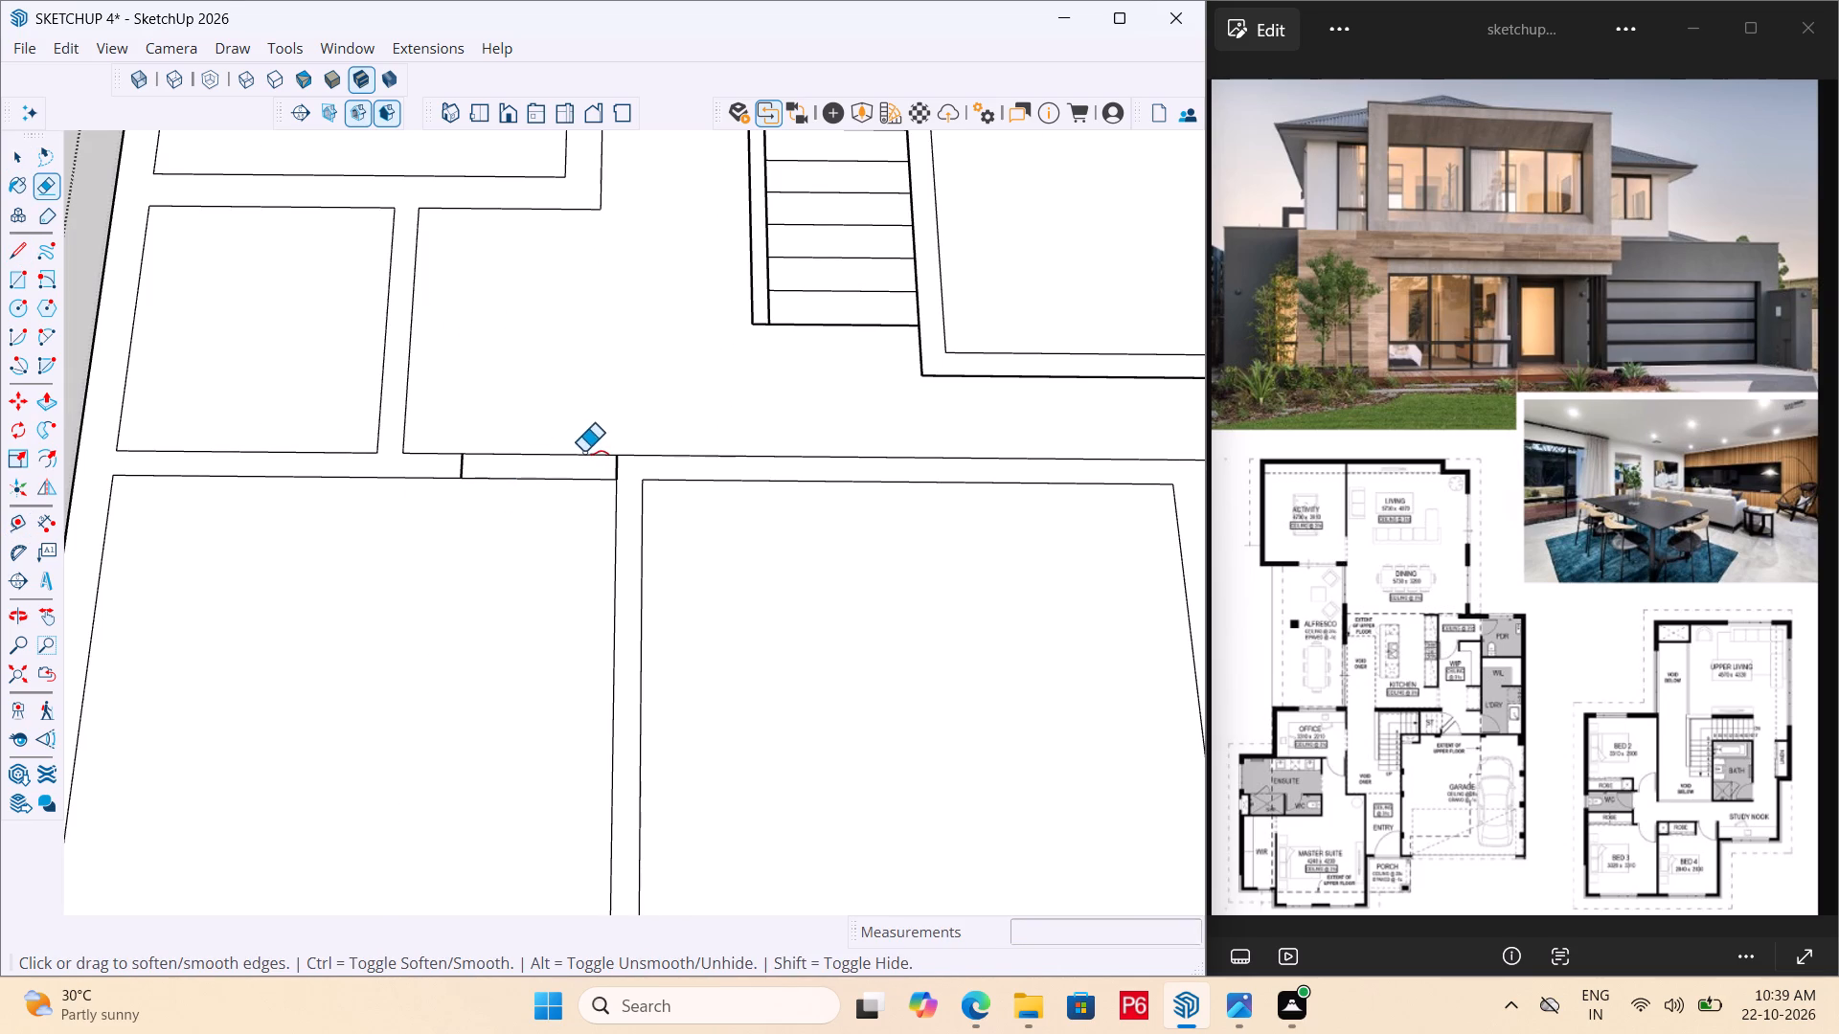
Open the walls group and redraw the 6" doorway line at the partition corner inside it.
{"action": "key", "text": "space"}
{"action": "double_click", "coordinate": [599, 434]}
{"action": "left_click", "coordinate": [597, 423]}
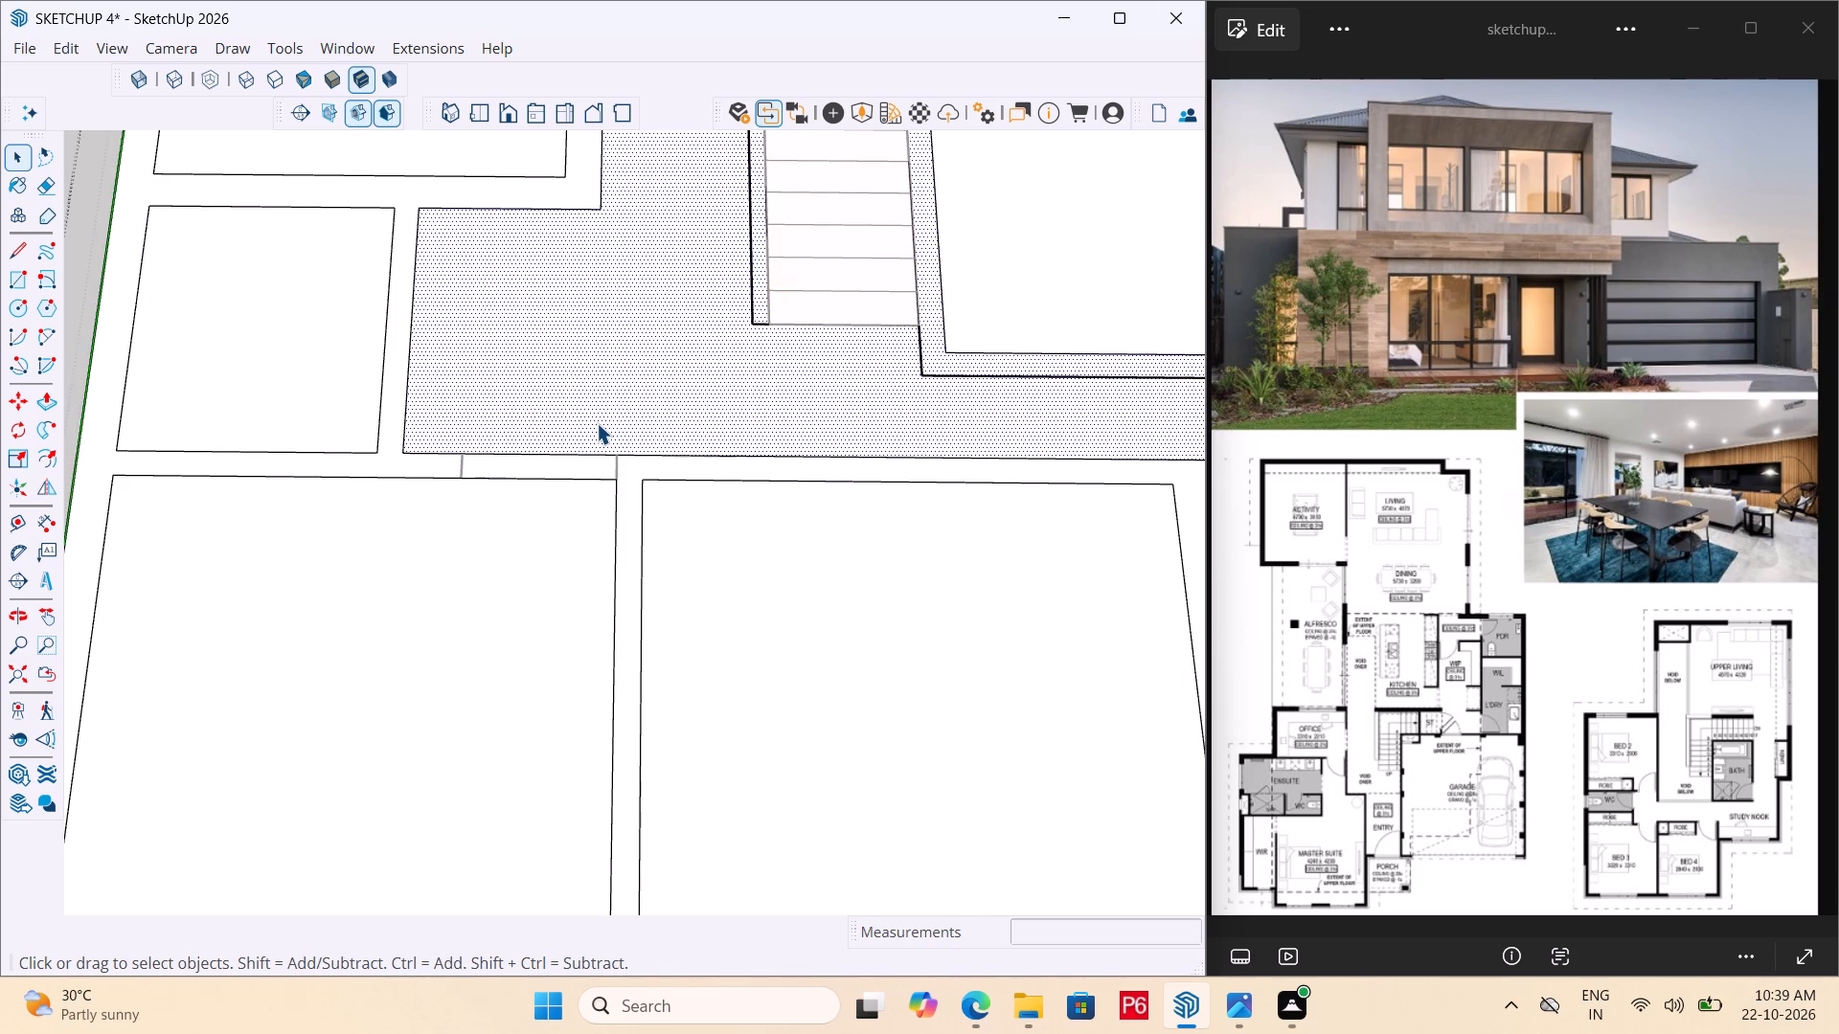
{"action": "key", "text": "l"}
{"action": "double_click", "coordinate": [614, 487]}
{"action": "double_click", "coordinate": [621, 461]}
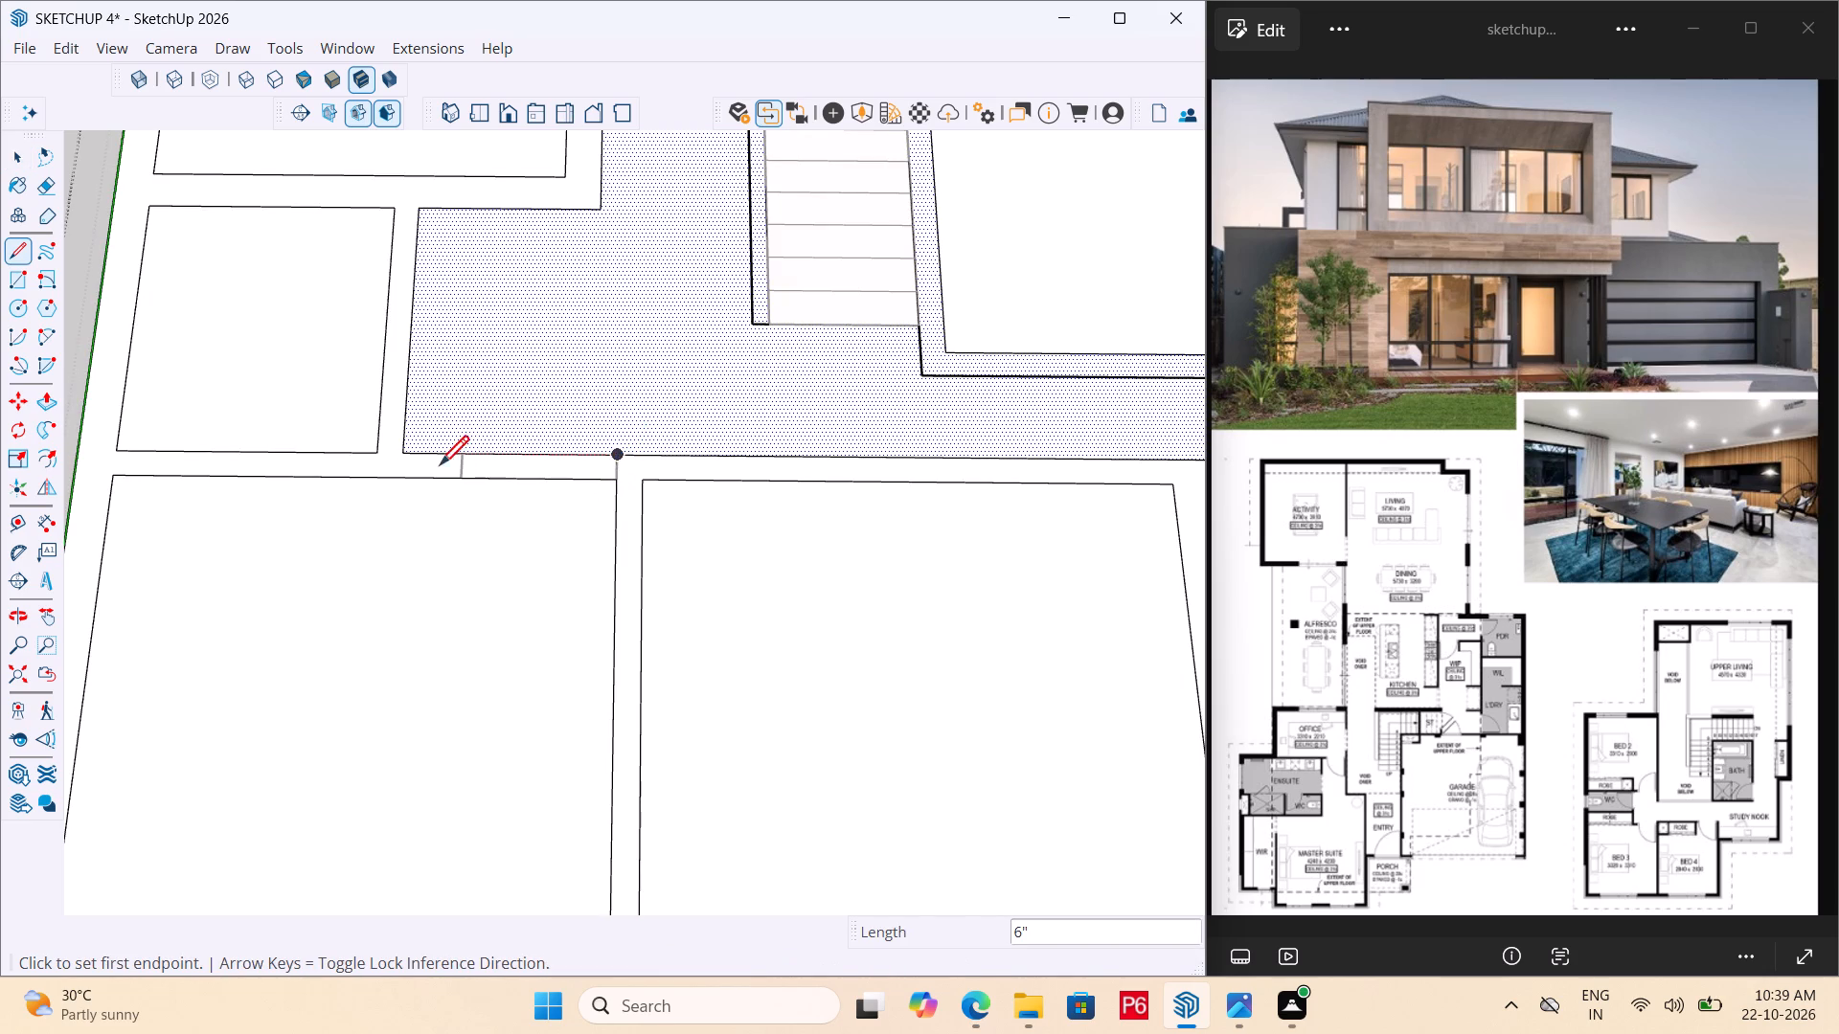
Redraw the doorway's other cross line inside the walls group and close the group.
{"action": "scroll", "coordinate": [443, 484], "scroll_direction": "up", "scroll_amount": 6}
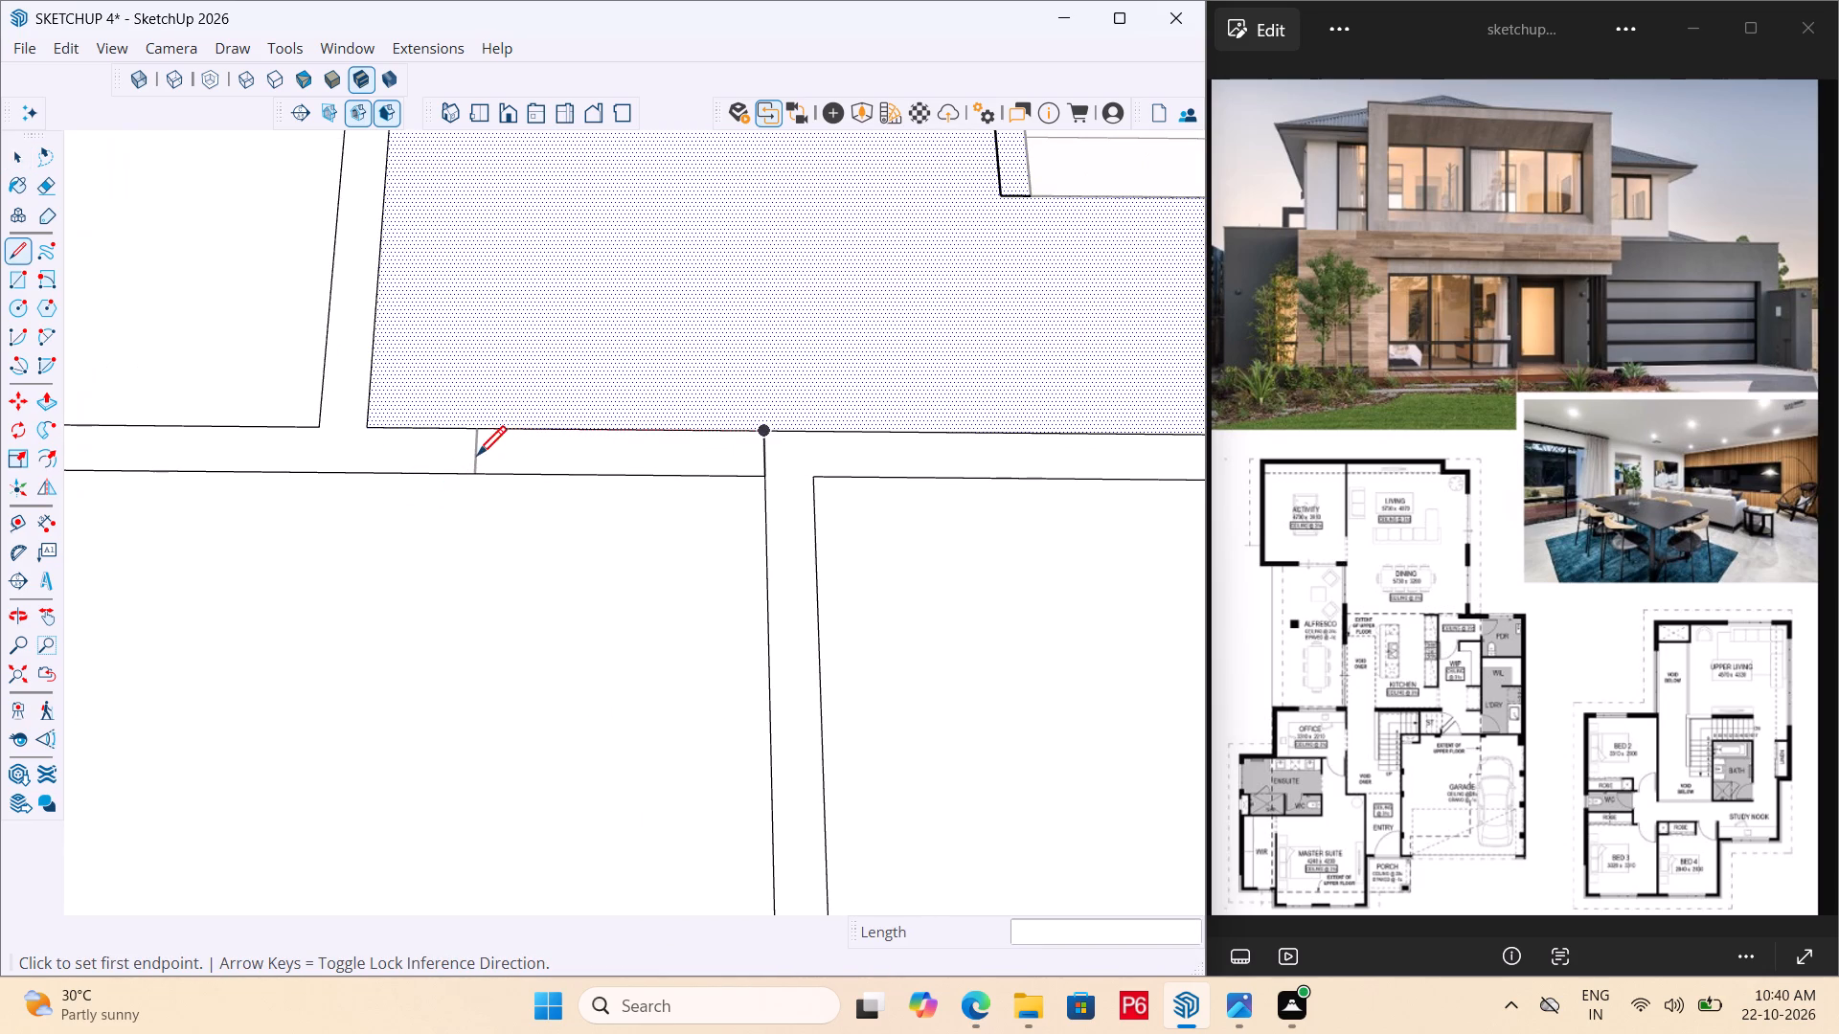
{"action": "left_click", "coordinate": [475, 472]}
{"action": "left_click_drag", "start_coordinate": [475, 472], "coordinate": [485, 450]}
{"action": "double_click", "coordinate": [488, 434]}
{"action": "scroll", "coordinate": [488, 433], "scroll_direction": "down", "scroll_amount": 7}
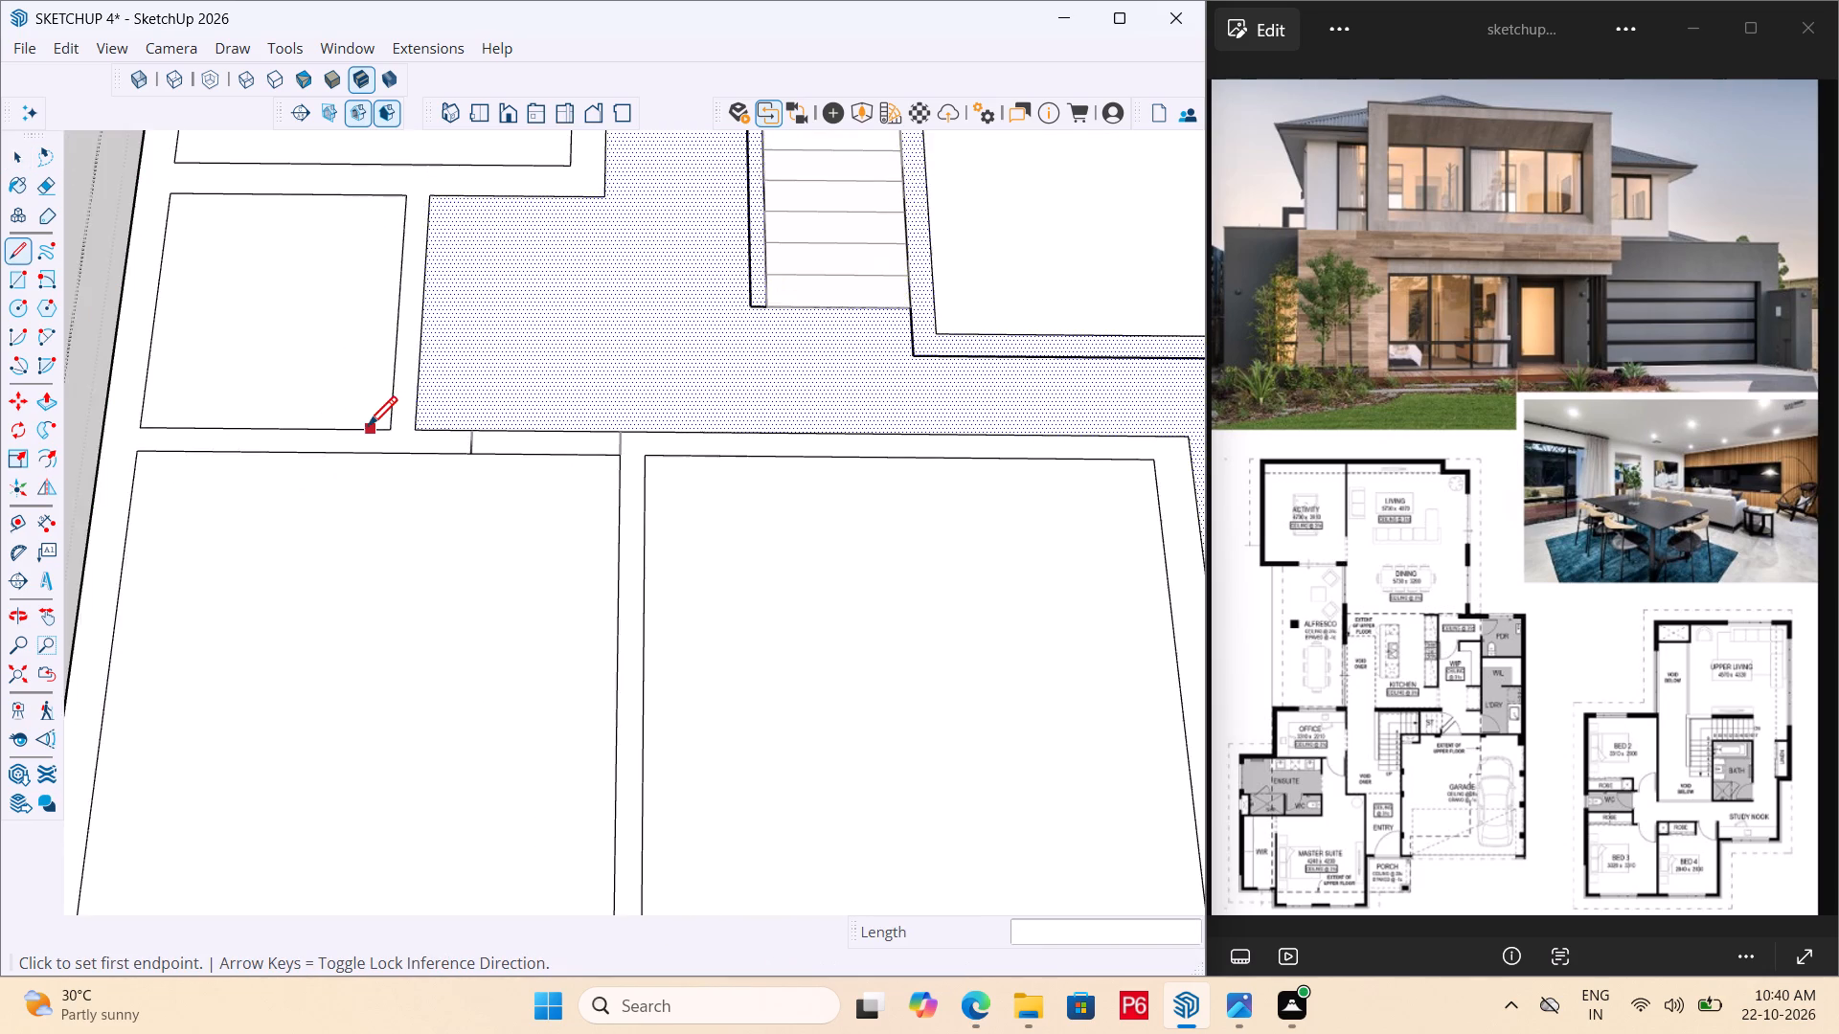
{"action": "scroll", "coordinate": [368, 429], "scroll_direction": "down", "scroll_amount": 4}
{"action": "key", "text": "Escape"}
{"action": "key", "text": "c"}
{"action": "key", "text": "space"}
{"action": "left_click", "coordinate": [365, 488]}
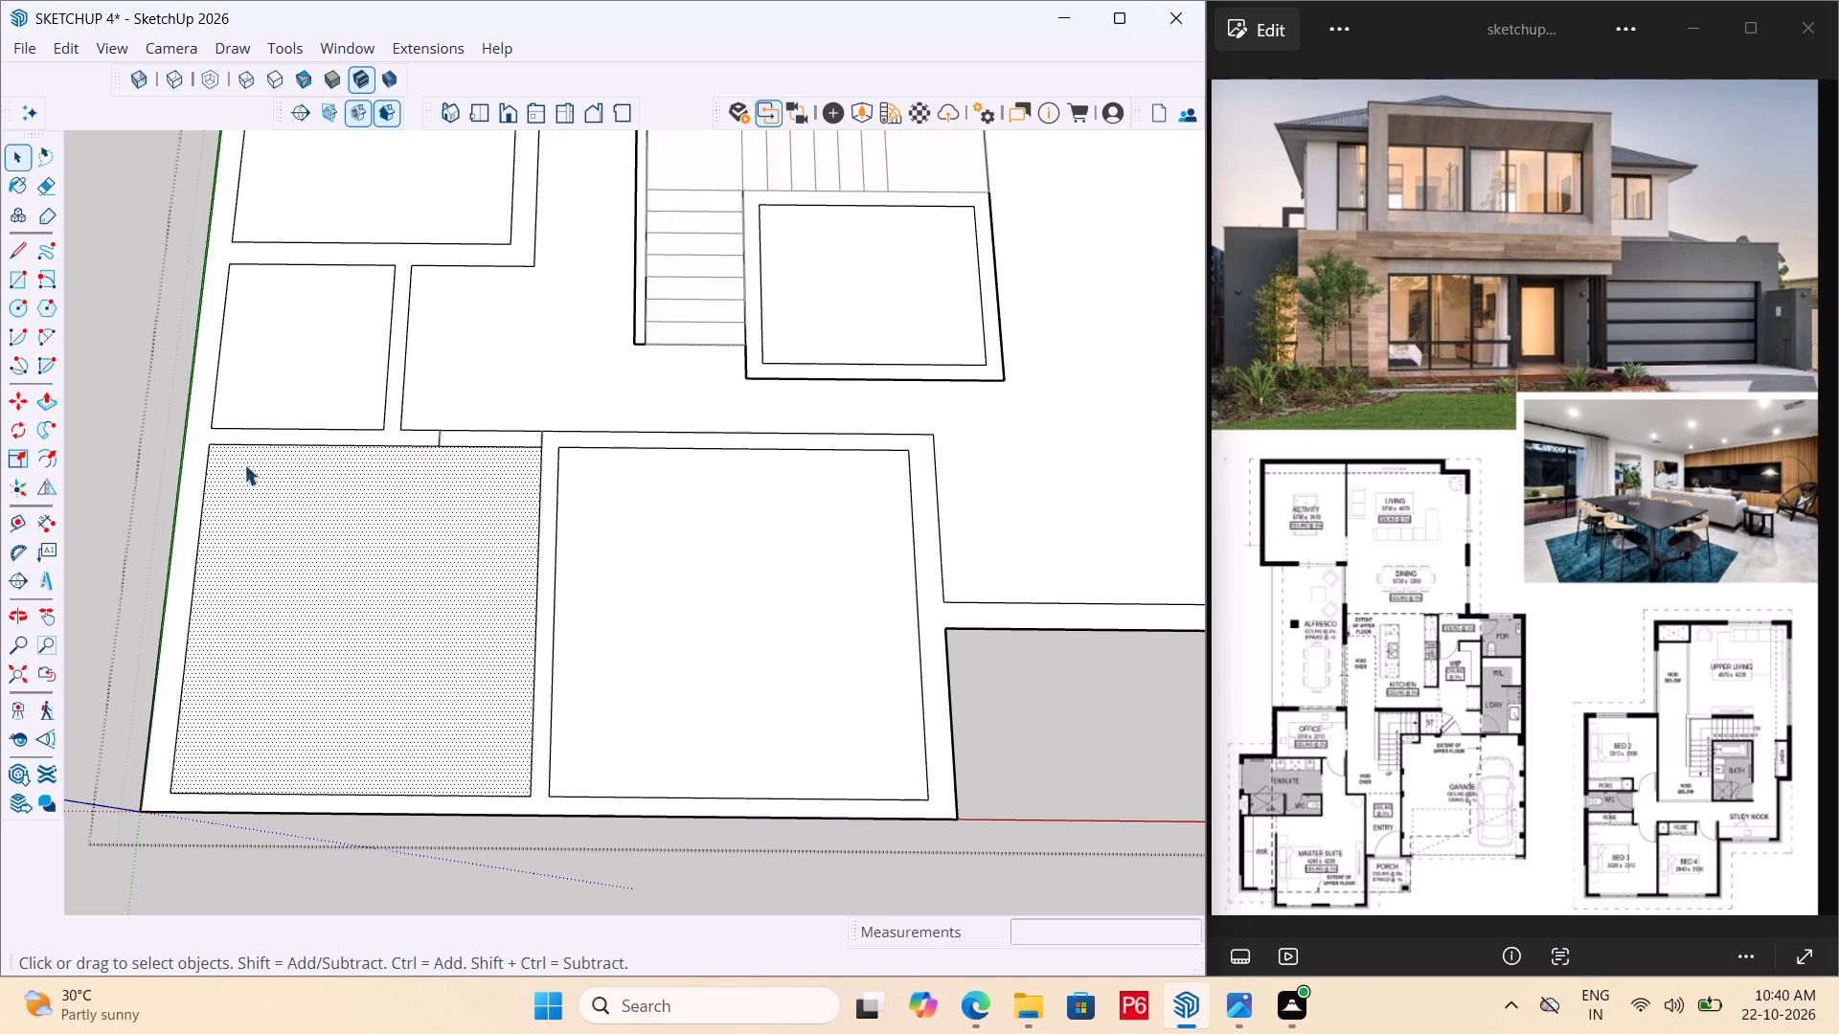
{"action": "double_click", "coordinate": [106, 449]}
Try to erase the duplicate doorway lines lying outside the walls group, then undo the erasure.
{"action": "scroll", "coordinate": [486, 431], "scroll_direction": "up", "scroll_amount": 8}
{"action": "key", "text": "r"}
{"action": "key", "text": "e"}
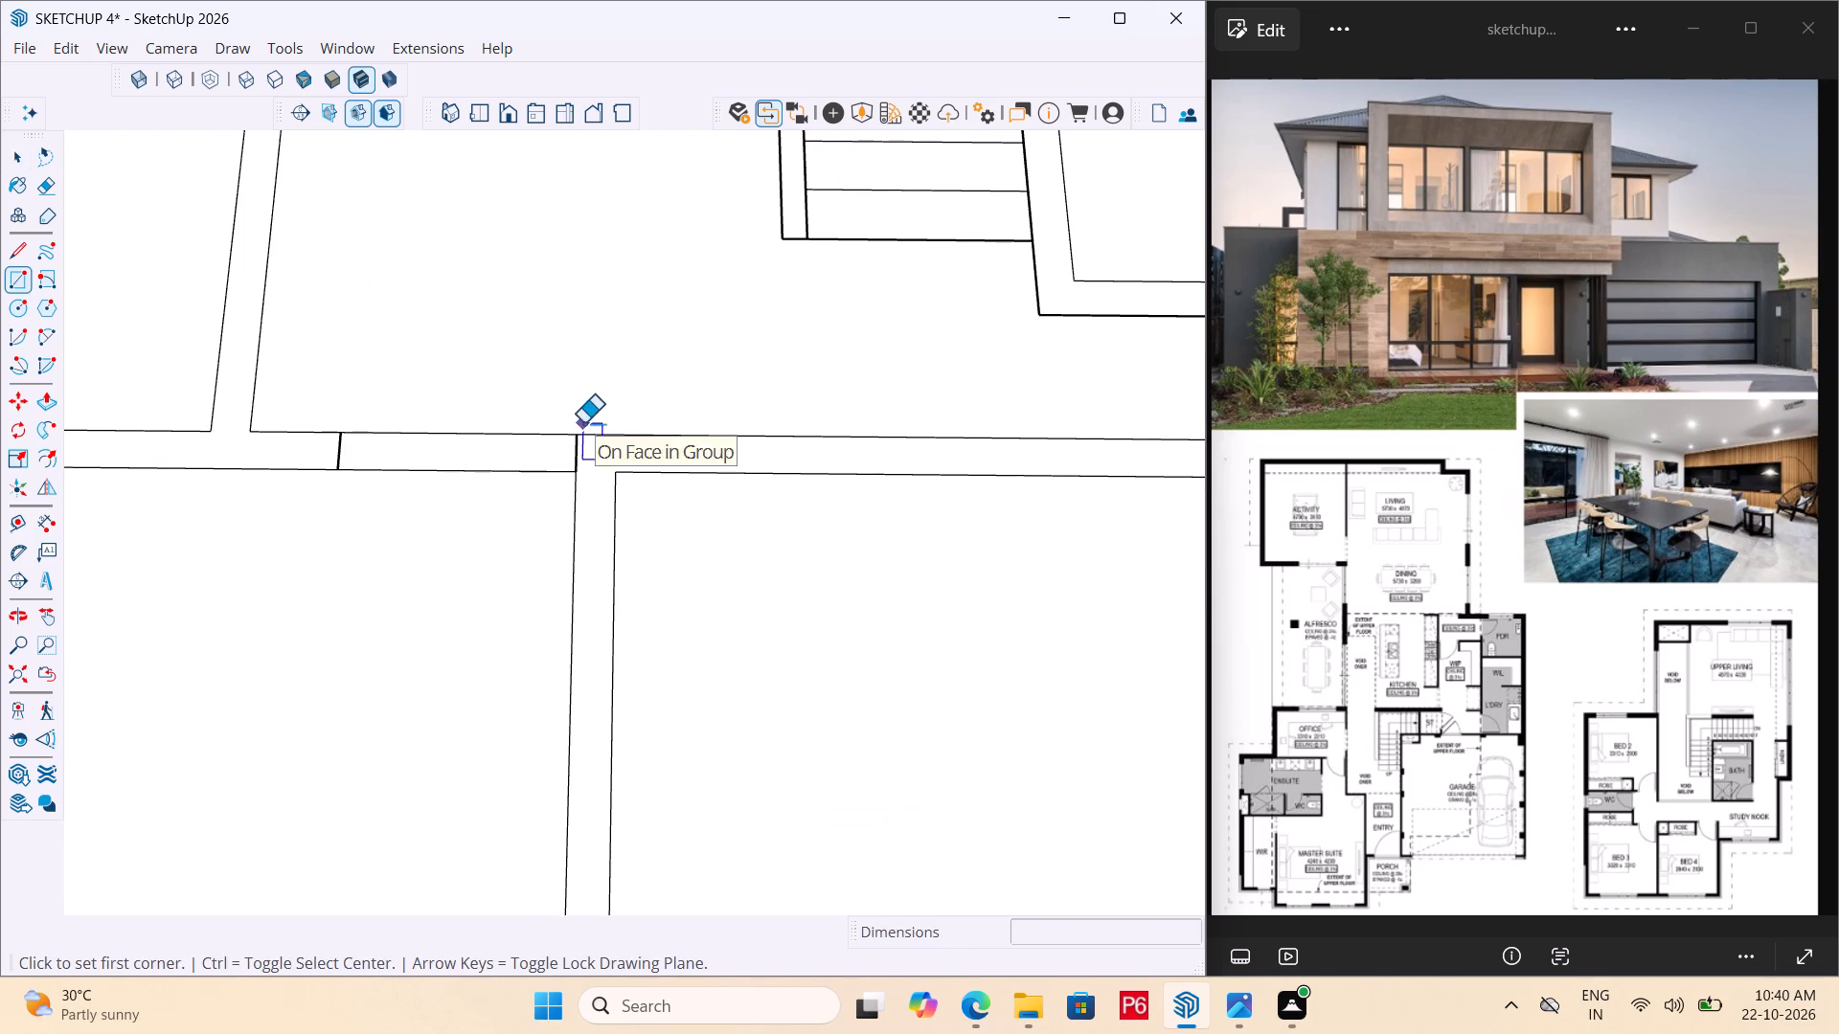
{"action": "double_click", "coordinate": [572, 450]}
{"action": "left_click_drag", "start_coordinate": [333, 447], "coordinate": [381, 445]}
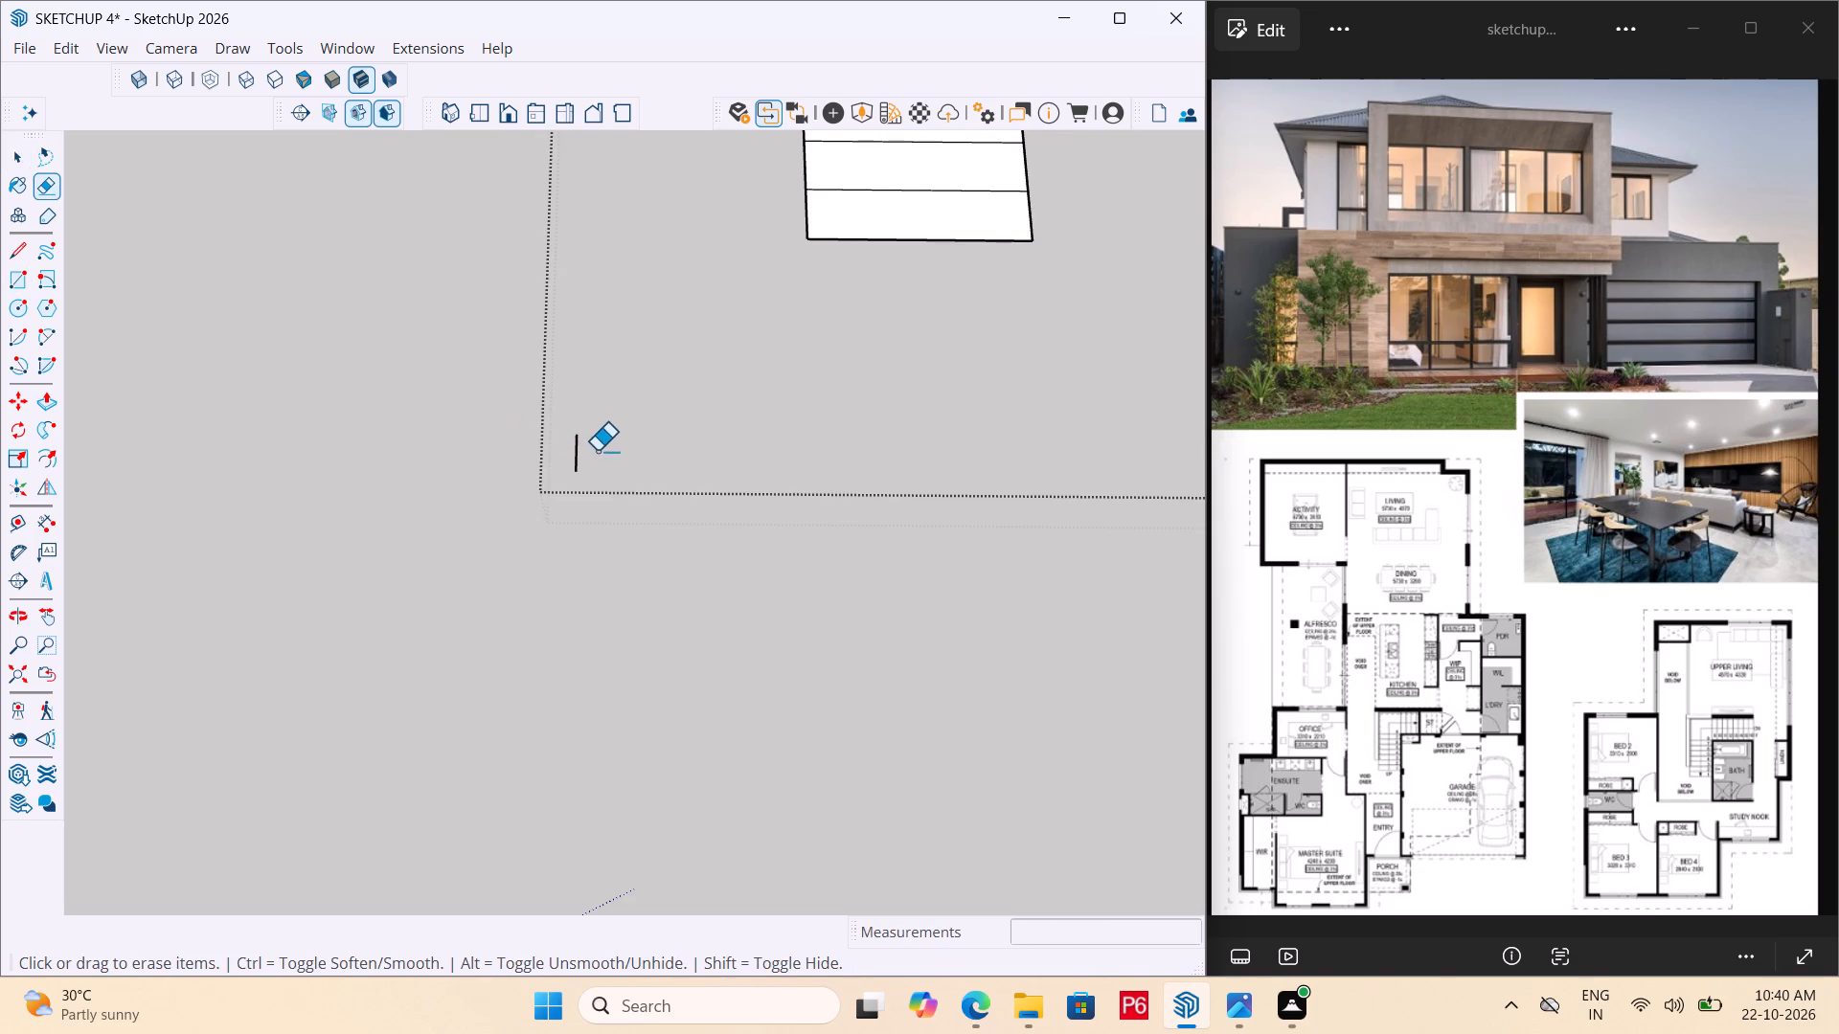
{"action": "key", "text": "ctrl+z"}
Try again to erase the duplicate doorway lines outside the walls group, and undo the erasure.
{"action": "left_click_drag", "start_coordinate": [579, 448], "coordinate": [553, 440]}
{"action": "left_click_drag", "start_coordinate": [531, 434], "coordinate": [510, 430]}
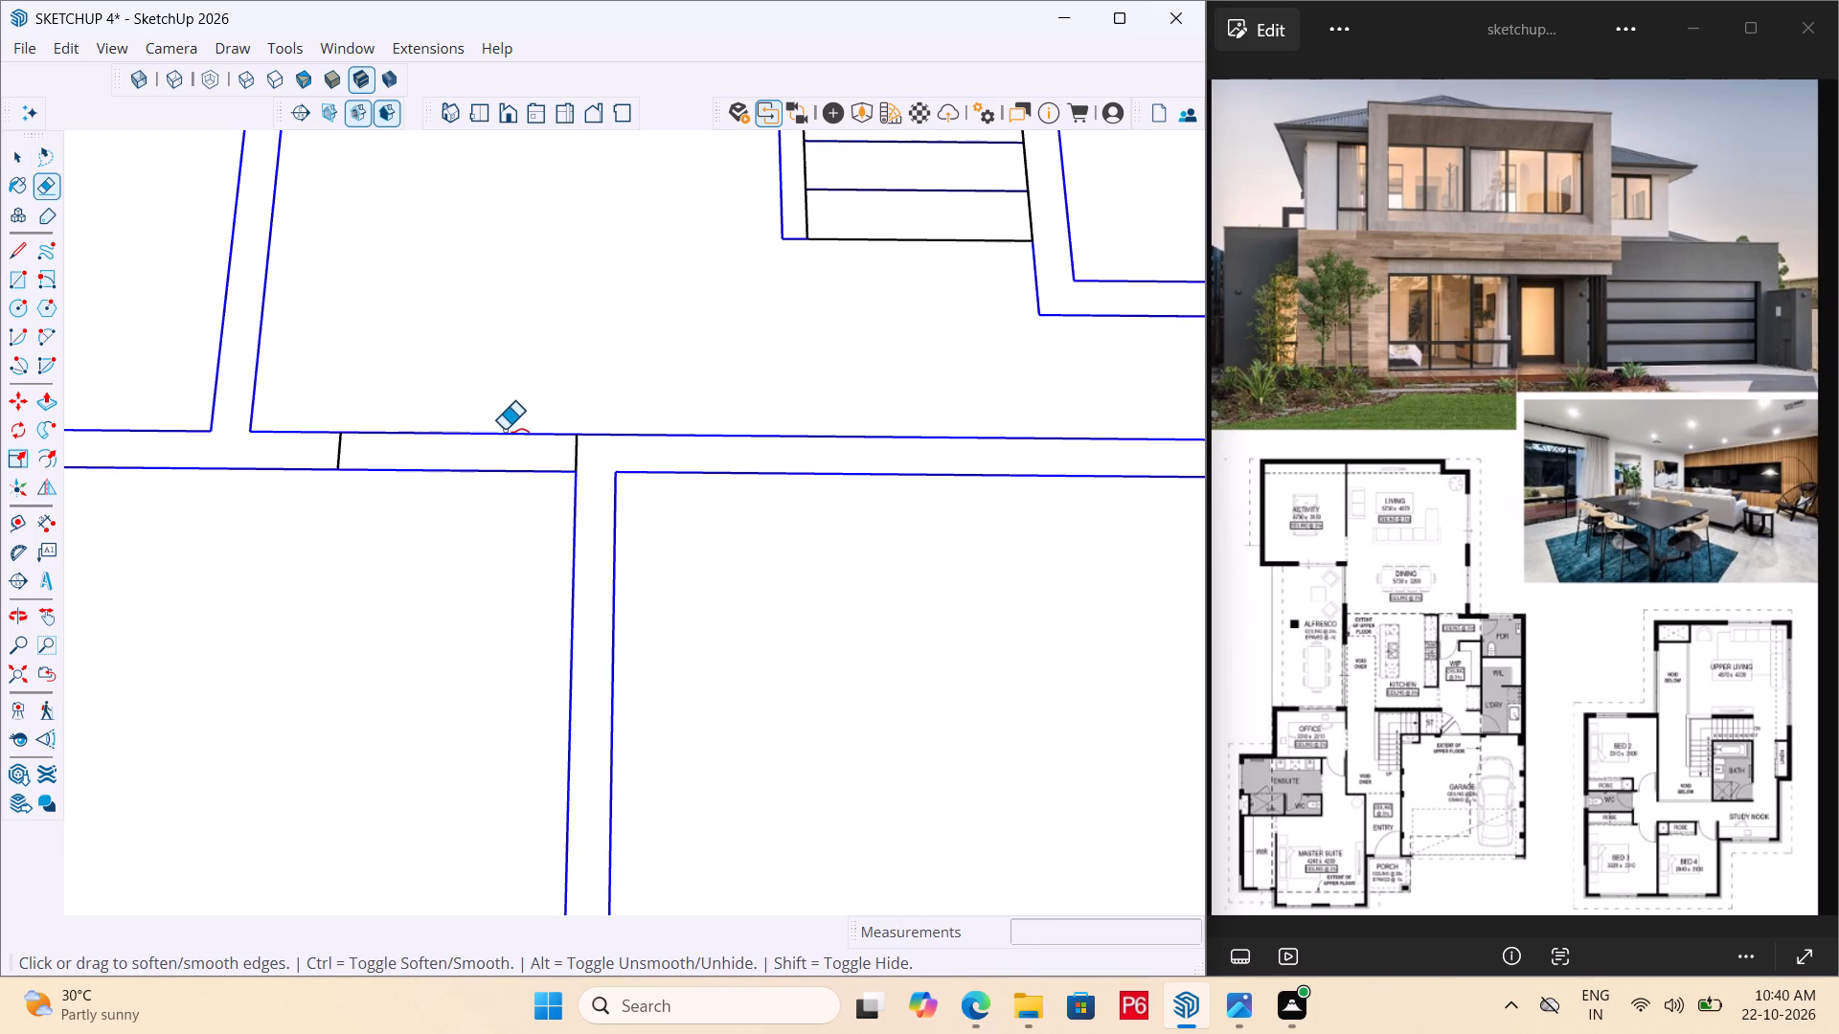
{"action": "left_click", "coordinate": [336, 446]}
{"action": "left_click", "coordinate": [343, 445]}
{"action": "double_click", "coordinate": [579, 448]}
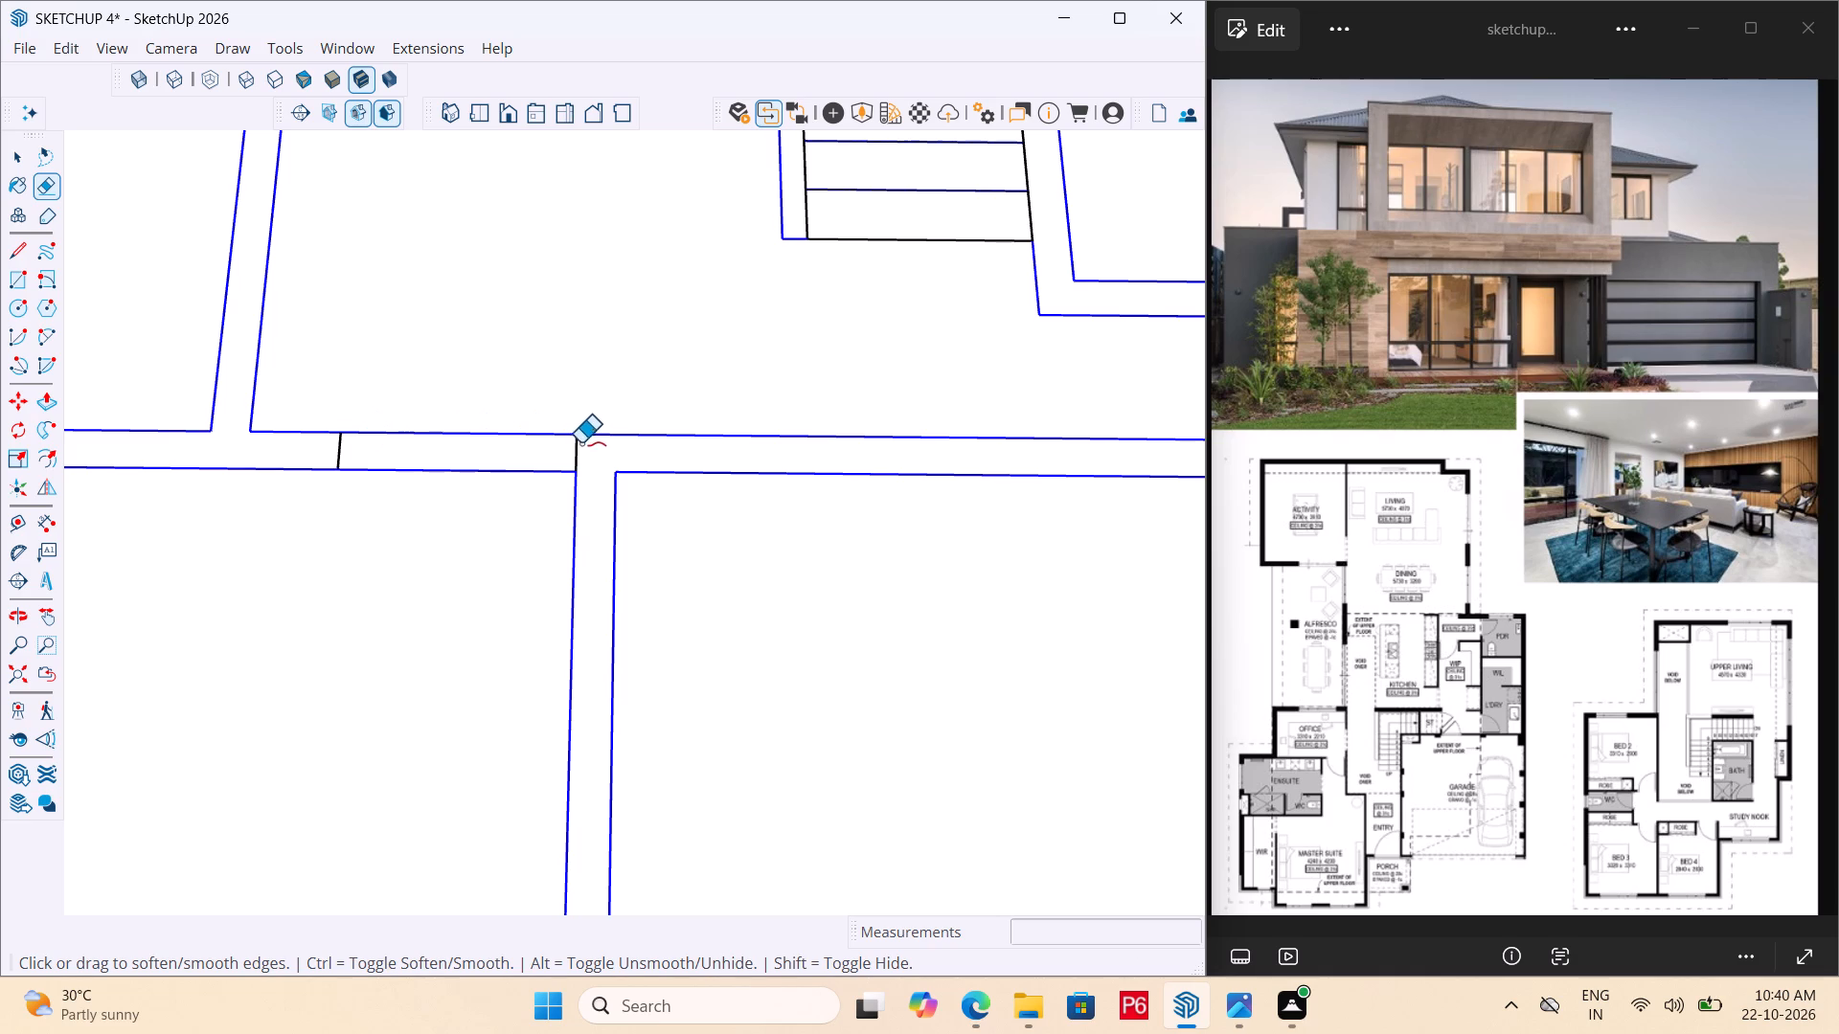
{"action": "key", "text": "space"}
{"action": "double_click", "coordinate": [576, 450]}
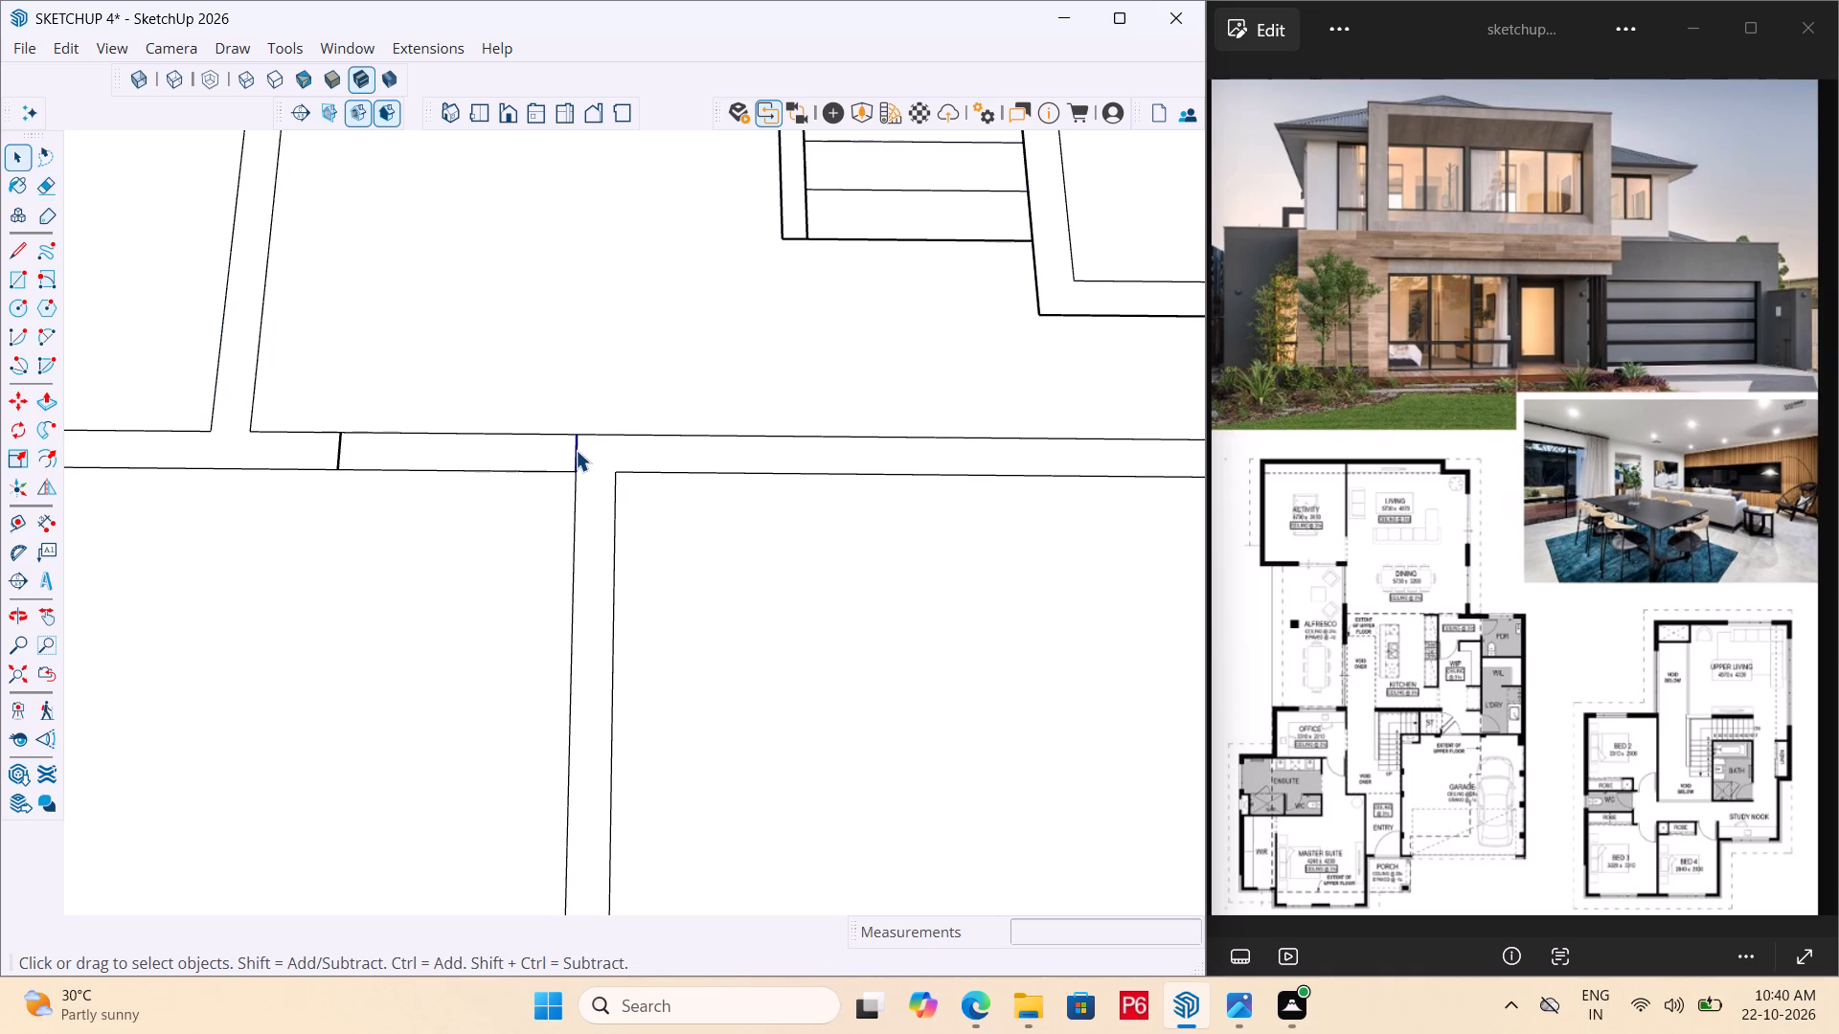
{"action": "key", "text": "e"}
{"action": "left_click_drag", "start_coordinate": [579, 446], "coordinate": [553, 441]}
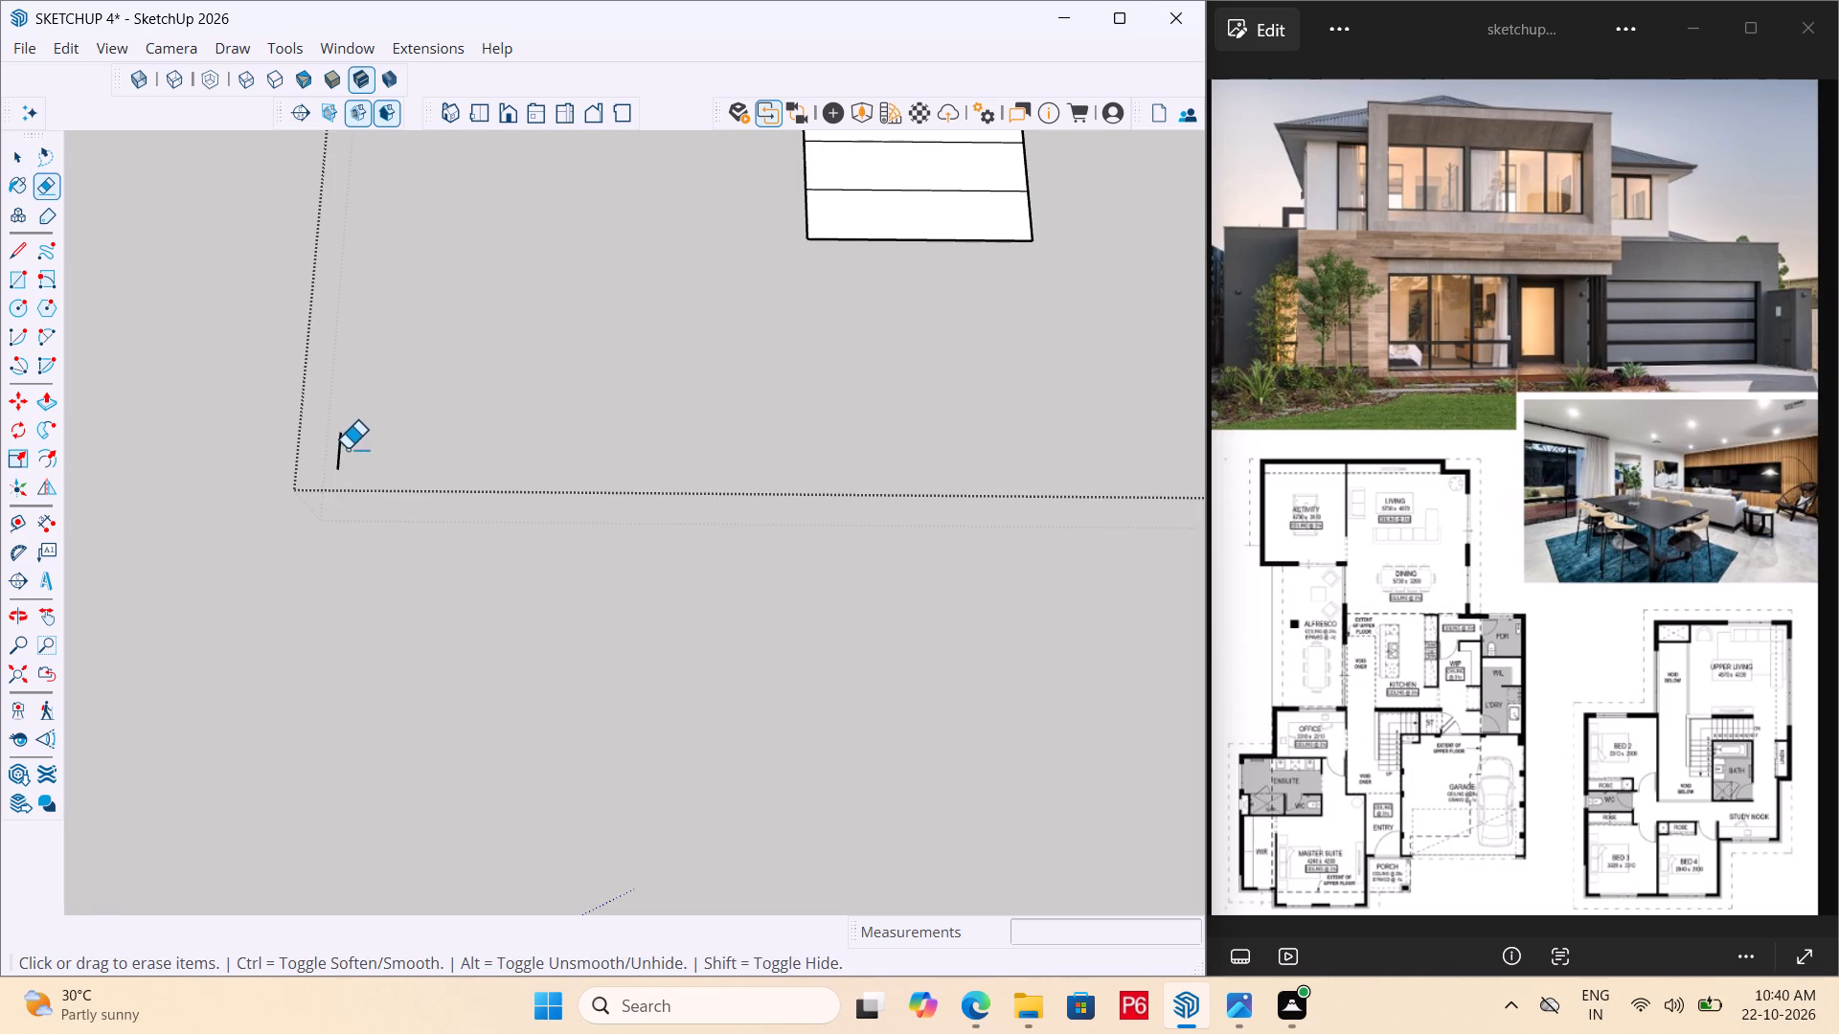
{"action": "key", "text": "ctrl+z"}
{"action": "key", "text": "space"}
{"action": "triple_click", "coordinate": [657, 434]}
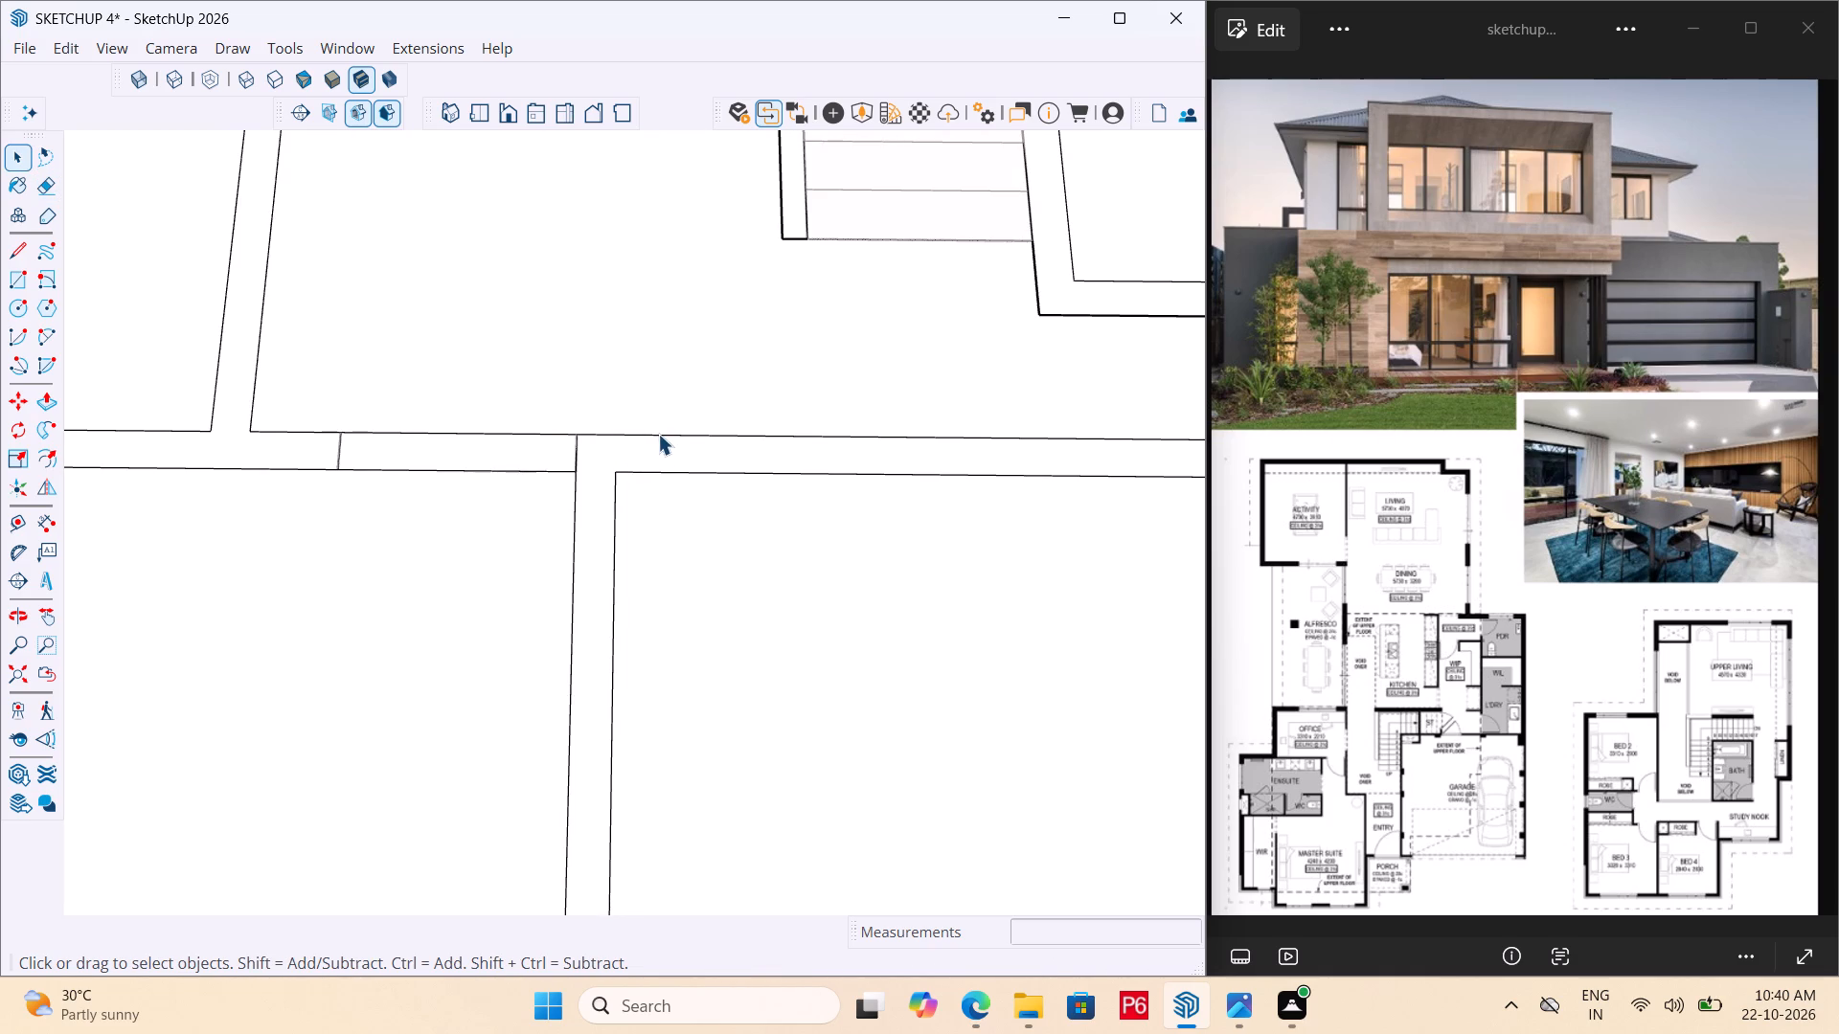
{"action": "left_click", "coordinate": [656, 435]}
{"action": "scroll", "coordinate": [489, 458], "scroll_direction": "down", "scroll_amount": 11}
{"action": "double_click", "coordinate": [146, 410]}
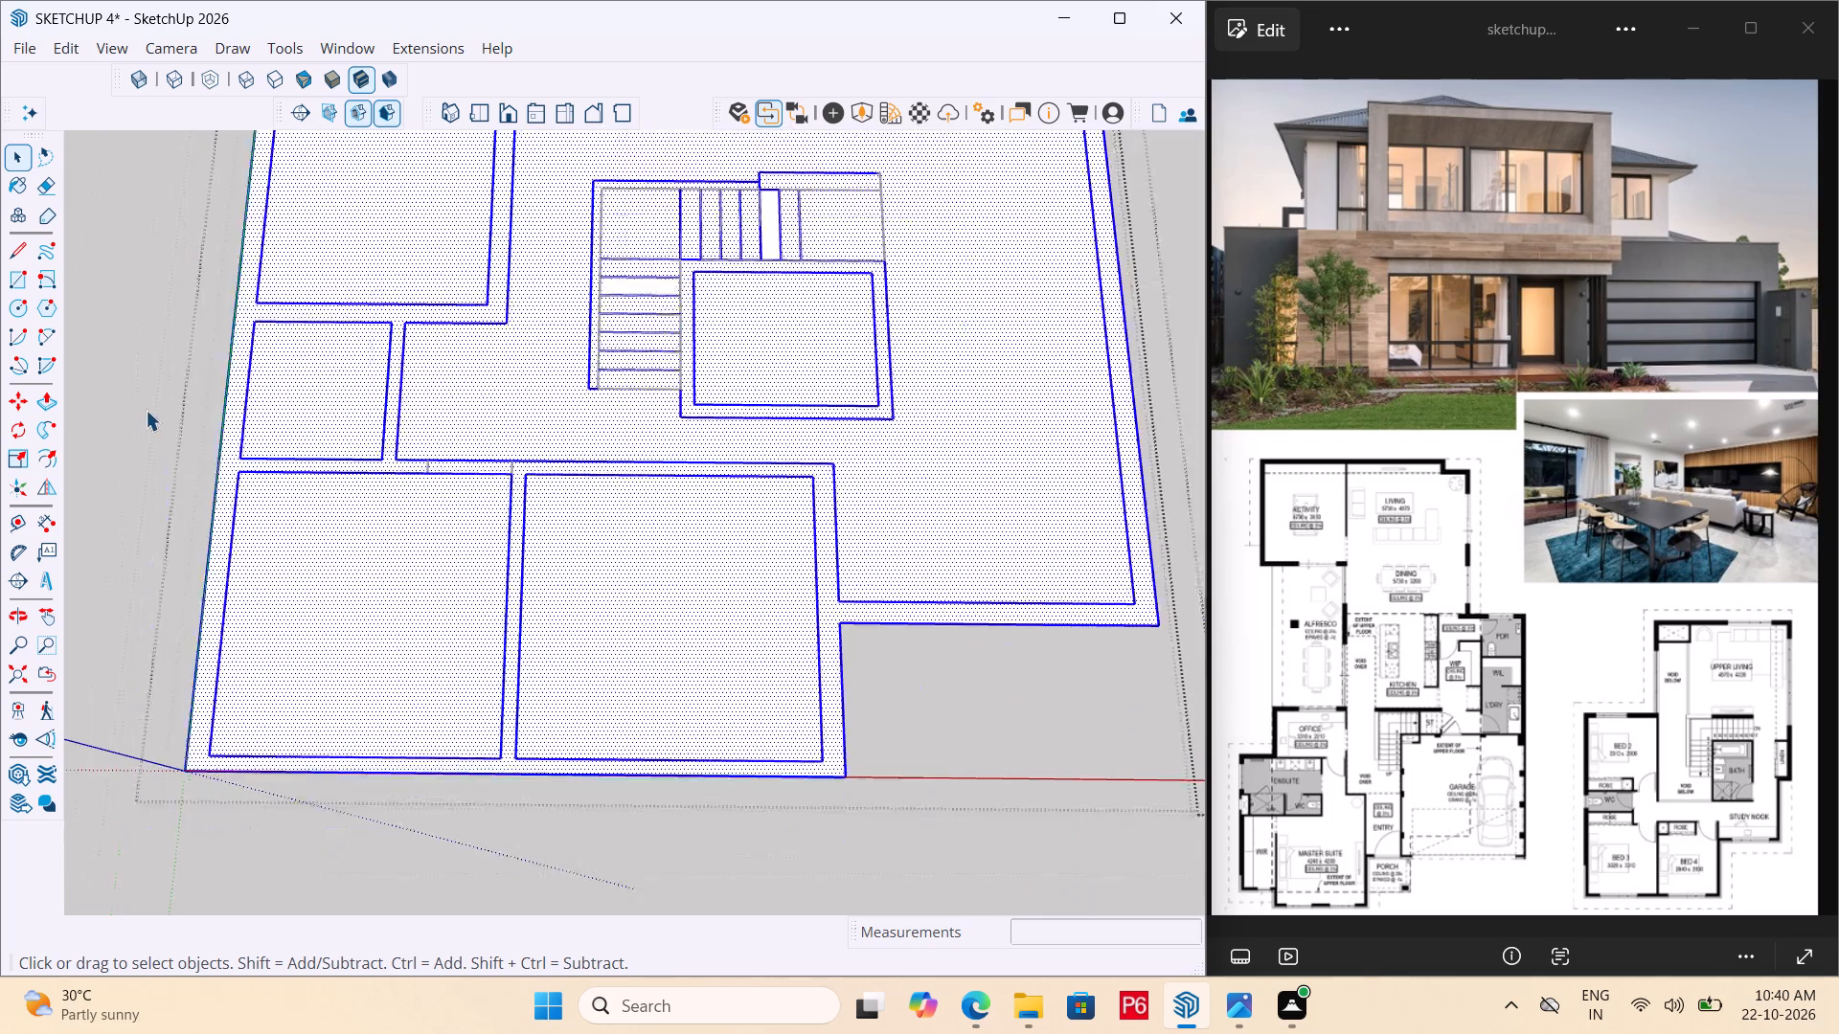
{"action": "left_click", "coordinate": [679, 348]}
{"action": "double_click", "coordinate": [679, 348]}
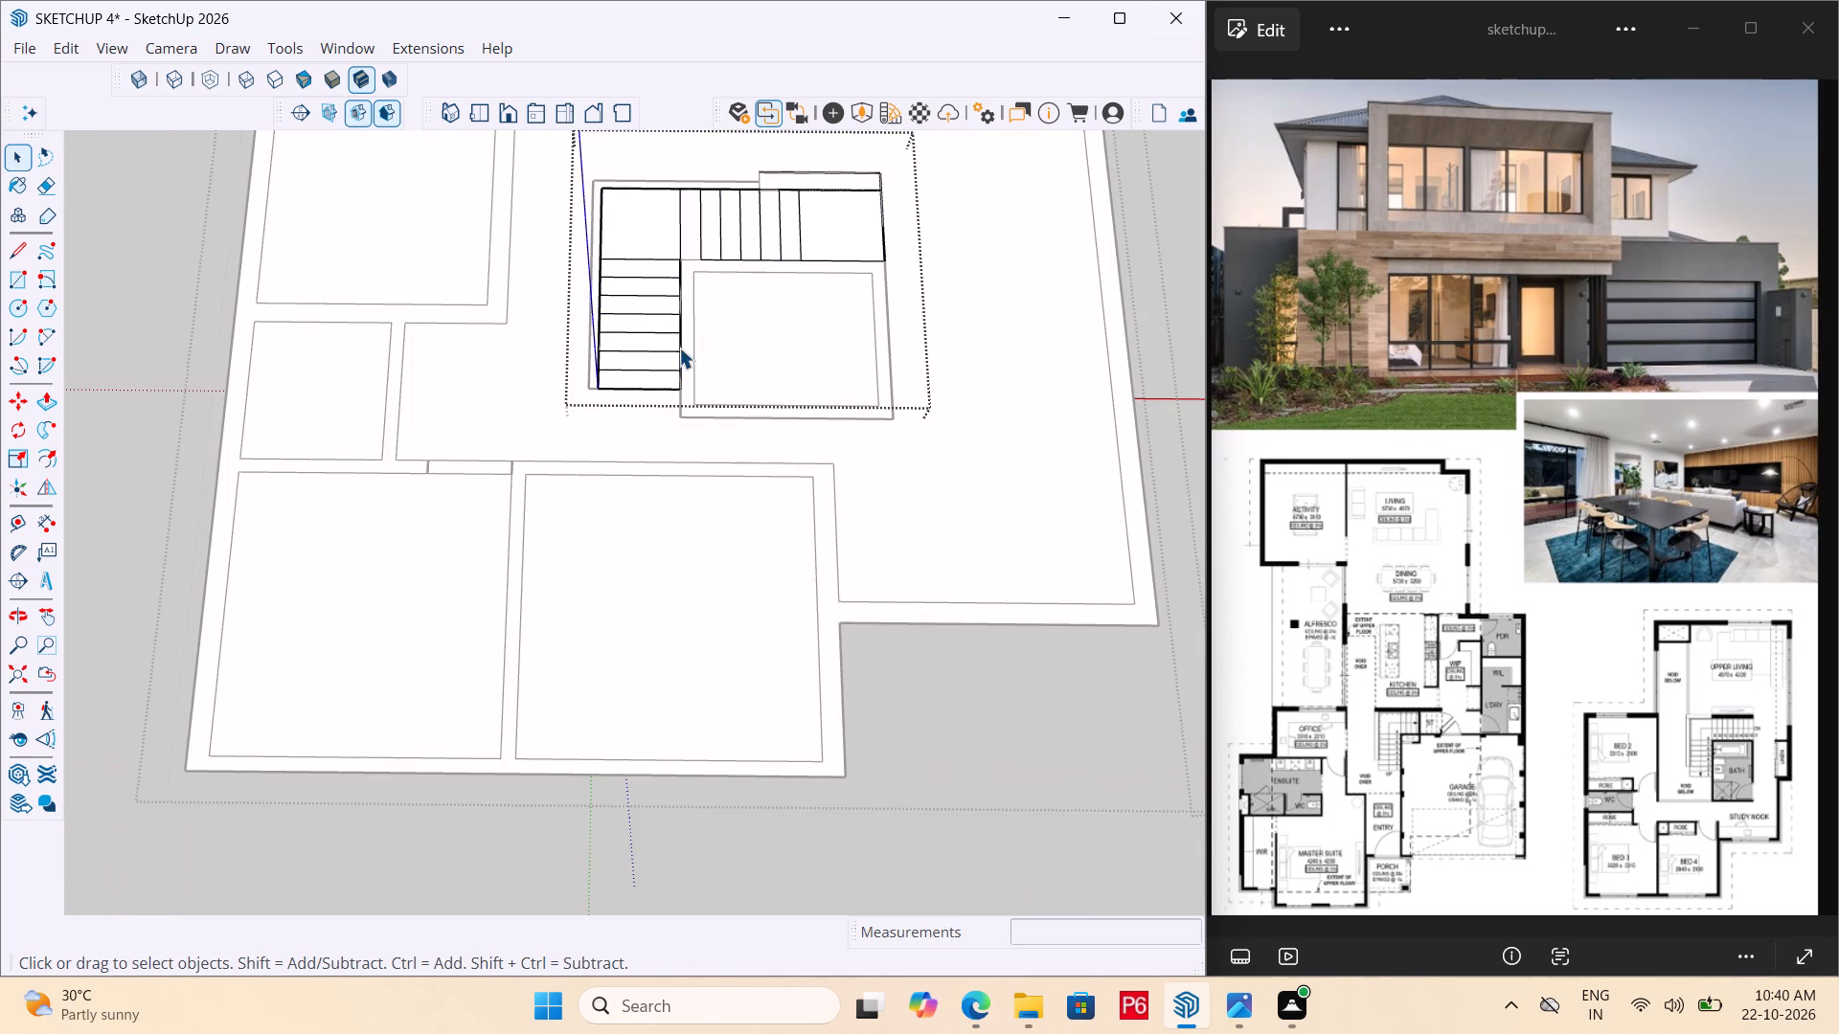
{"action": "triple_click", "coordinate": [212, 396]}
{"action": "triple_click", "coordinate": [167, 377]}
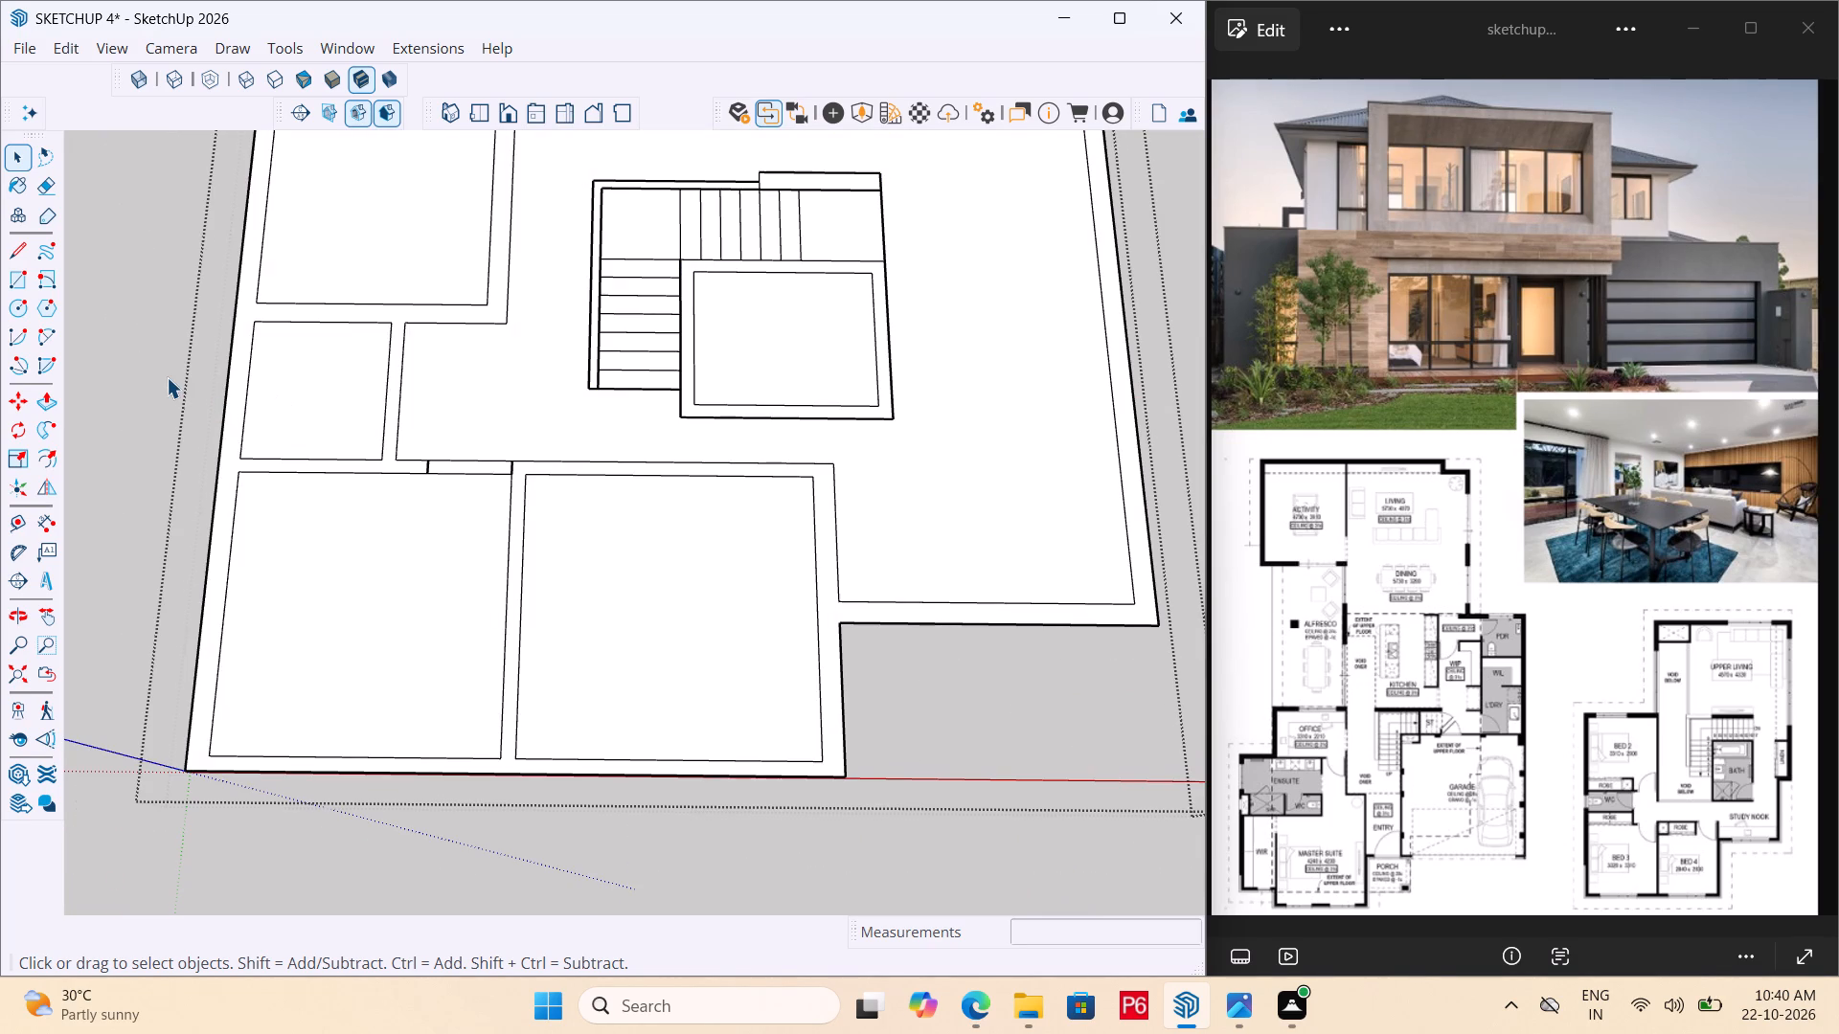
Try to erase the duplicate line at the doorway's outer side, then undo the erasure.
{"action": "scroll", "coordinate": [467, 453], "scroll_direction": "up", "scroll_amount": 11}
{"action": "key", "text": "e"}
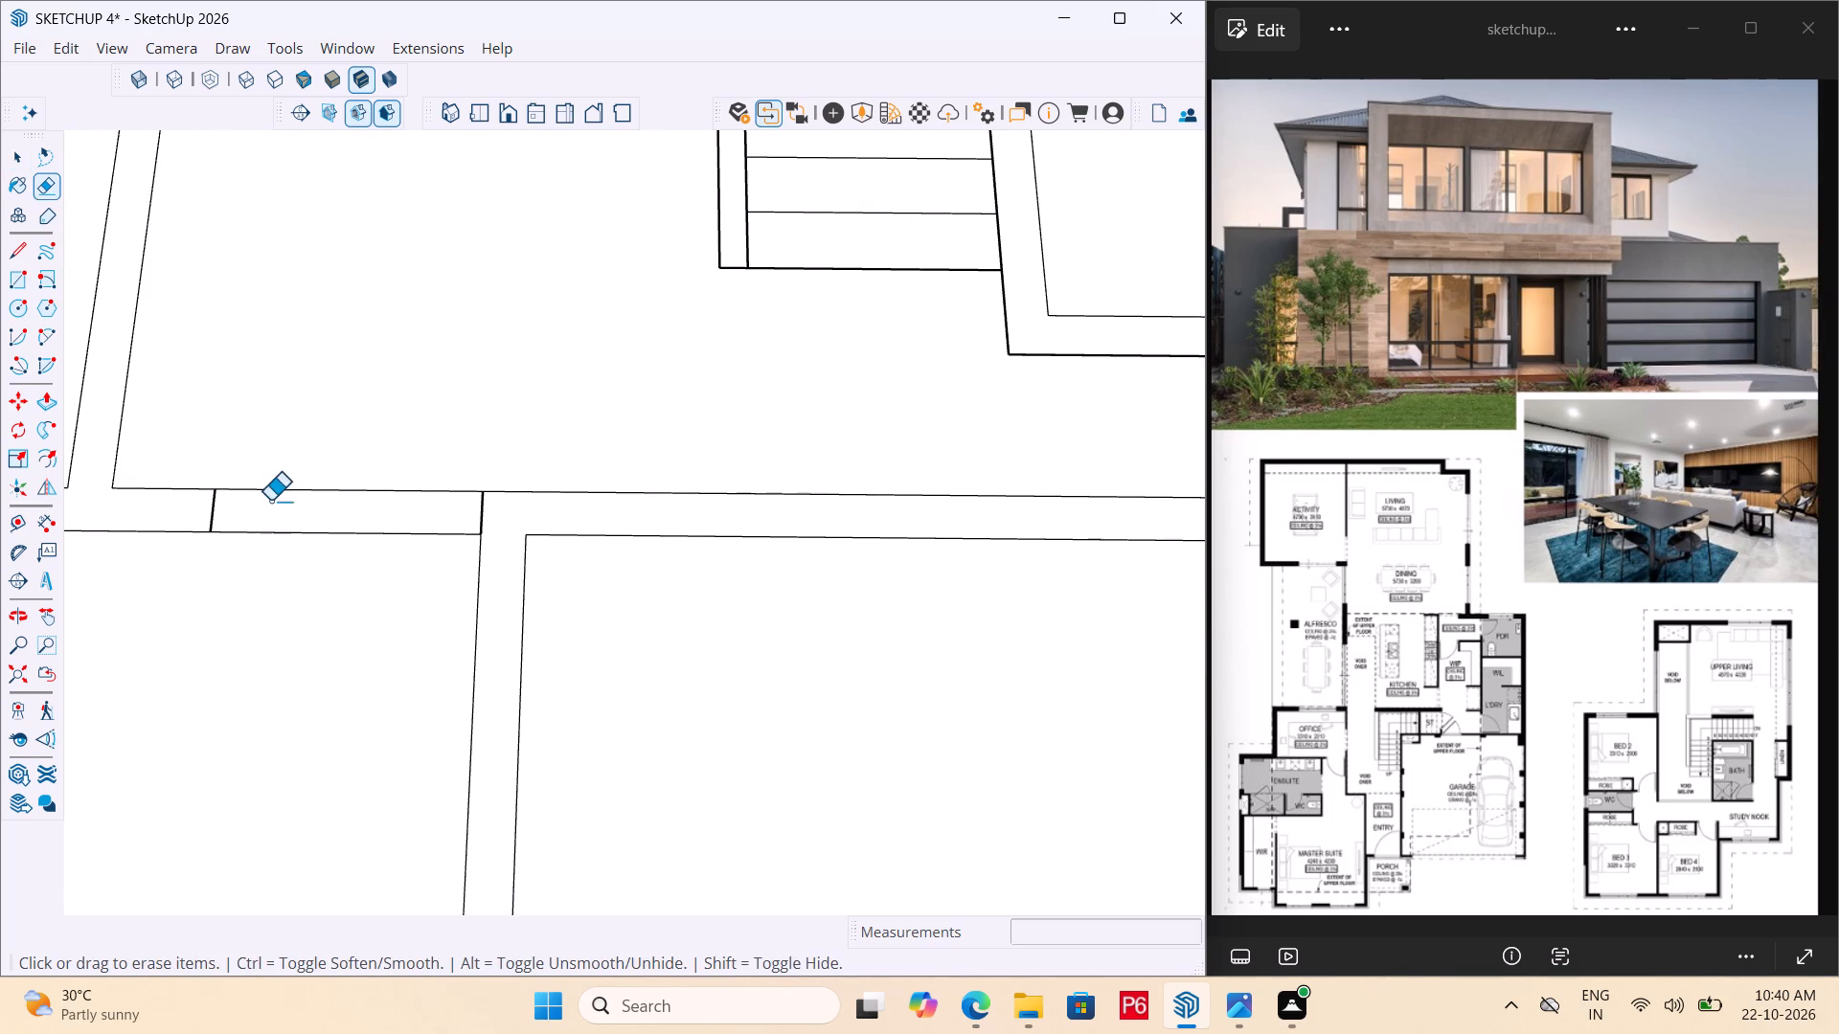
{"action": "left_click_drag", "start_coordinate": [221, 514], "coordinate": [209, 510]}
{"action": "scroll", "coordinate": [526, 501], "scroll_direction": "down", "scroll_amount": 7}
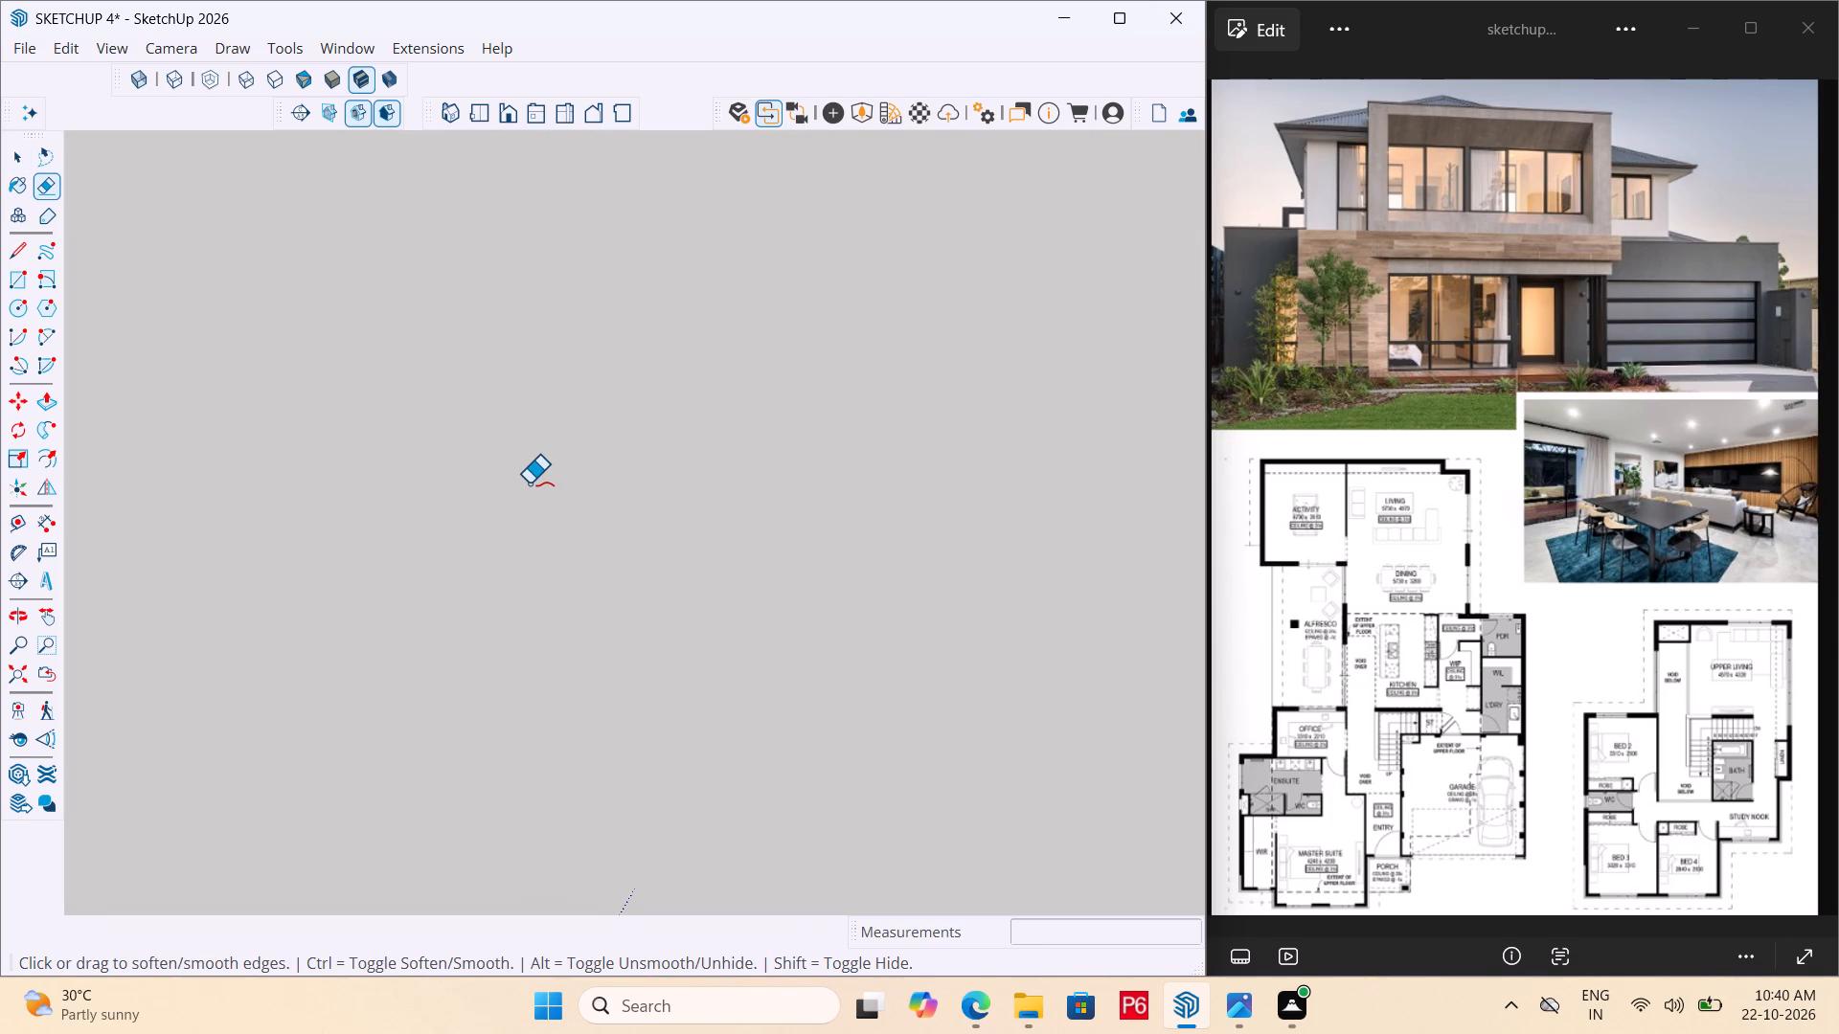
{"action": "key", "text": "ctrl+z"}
Delete both duplicate cross lines lying outside the walls group at the Bed 3 doorway.
{"action": "scroll", "coordinate": [535, 482], "scroll_direction": "down", "scroll_amount": 6}
{"action": "scroll", "coordinate": [525, 483], "scroll_direction": "up", "scroll_amount": 7}
{"action": "key", "text": "space"}
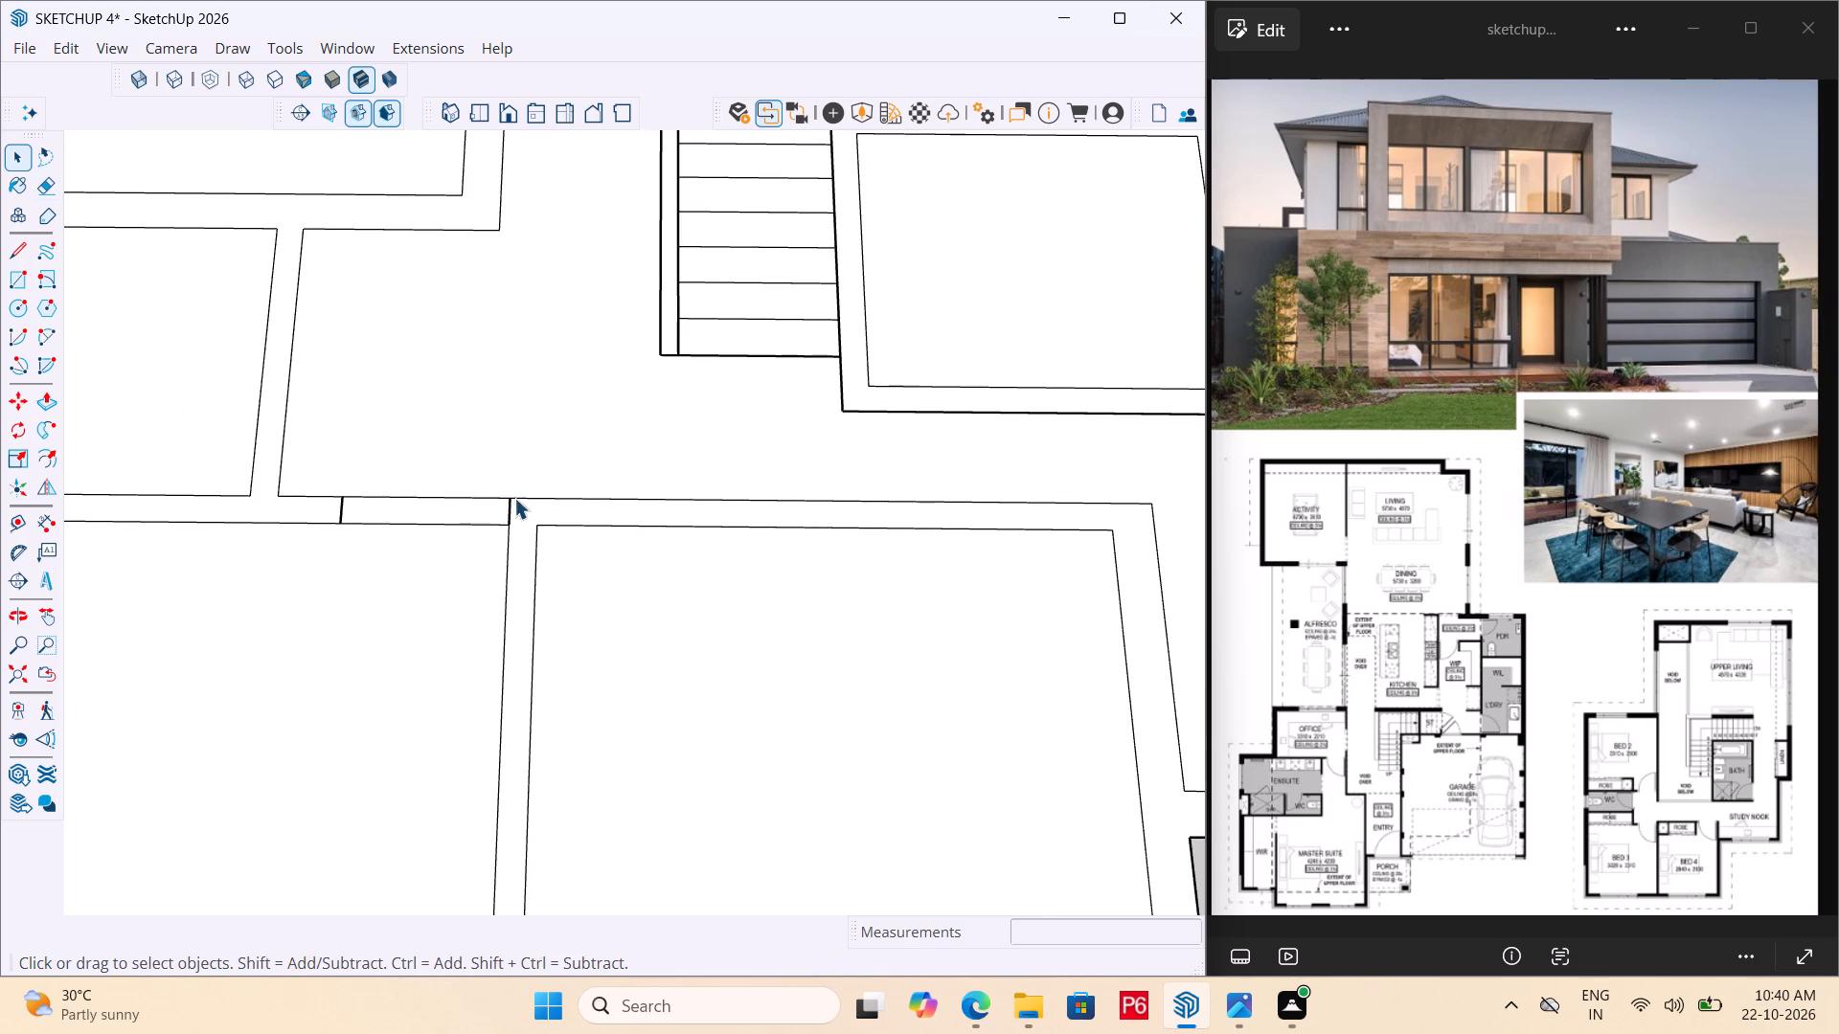
{"action": "left_click", "coordinate": [507, 505]}
{"action": "double_click", "coordinate": [507, 505]}
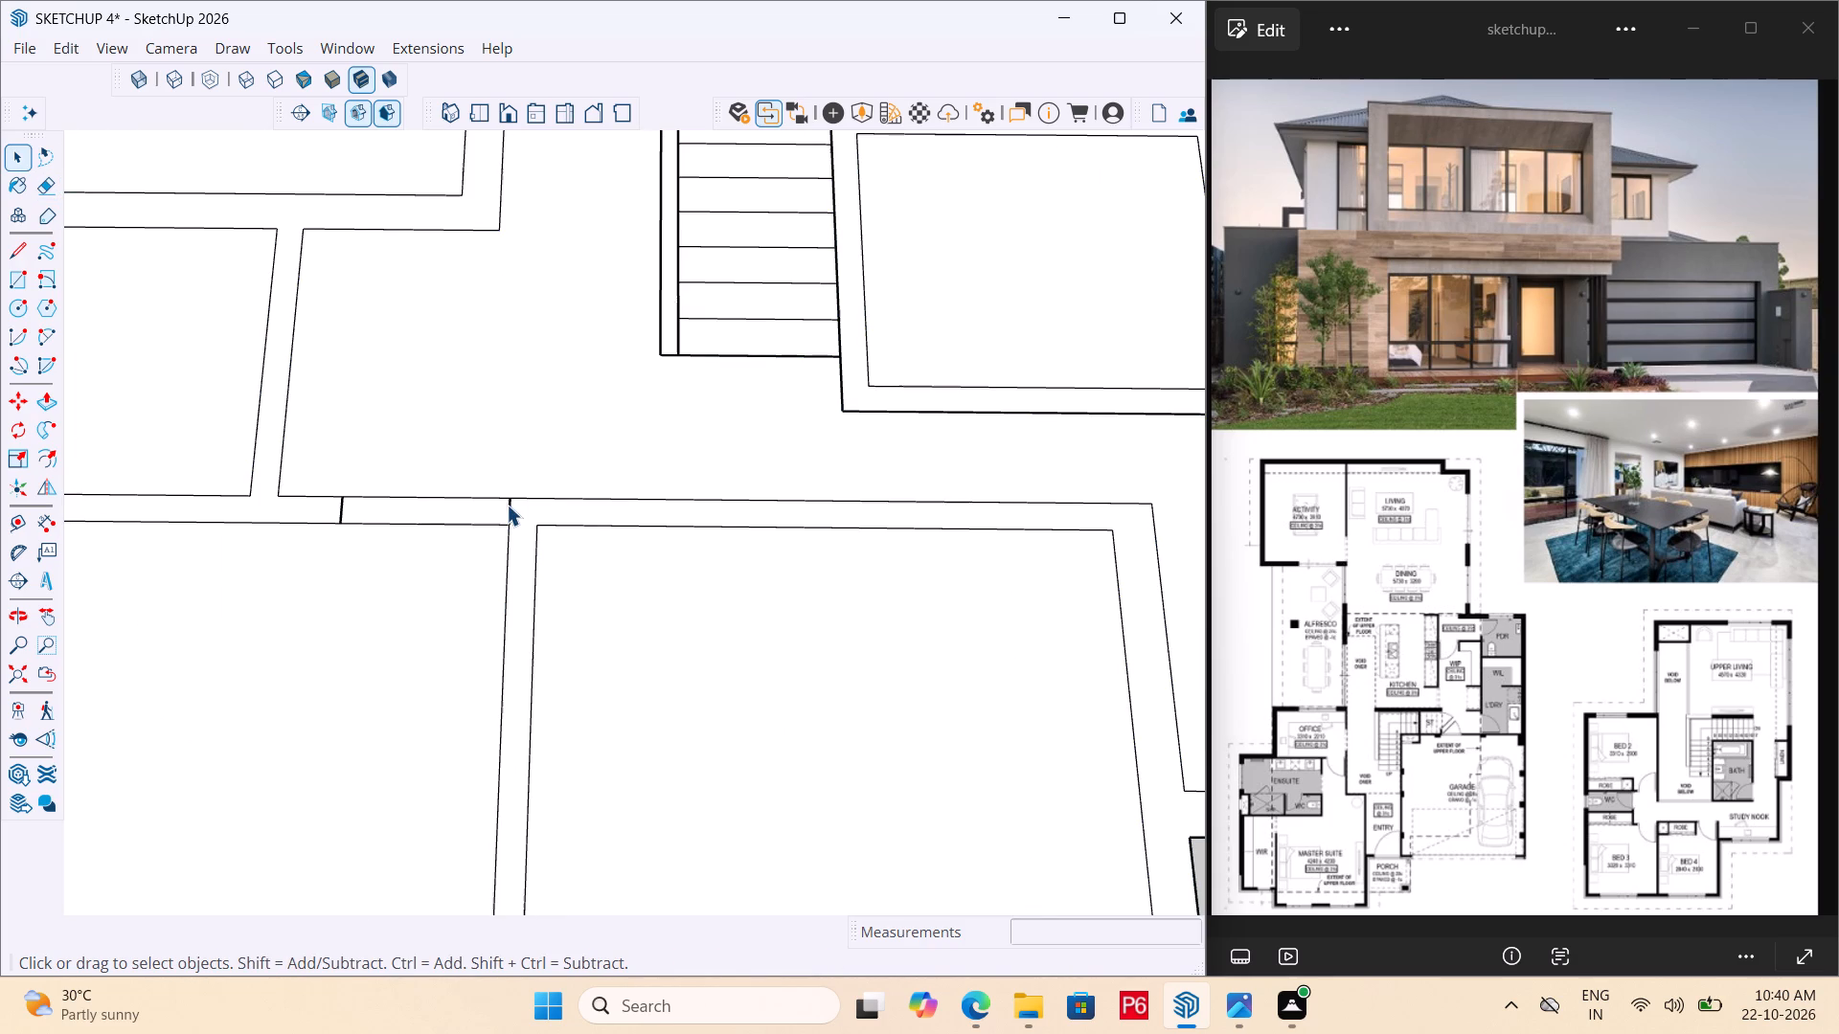
{"action": "left_click", "coordinate": [507, 505]}
{"action": "left_click", "coordinate": [510, 506]}
{"action": "key", "text": "Delete"}
{"action": "double_click", "coordinate": [340, 510]}
{"action": "key", "text": "Delete"}
{"action": "scroll", "coordinate": [543, 520], "scroll_direction": "down", "scroll_amount": 11}
{"action": "key", "text": "space"}
{"action": "left_click", "coordinate": [212, 456]}
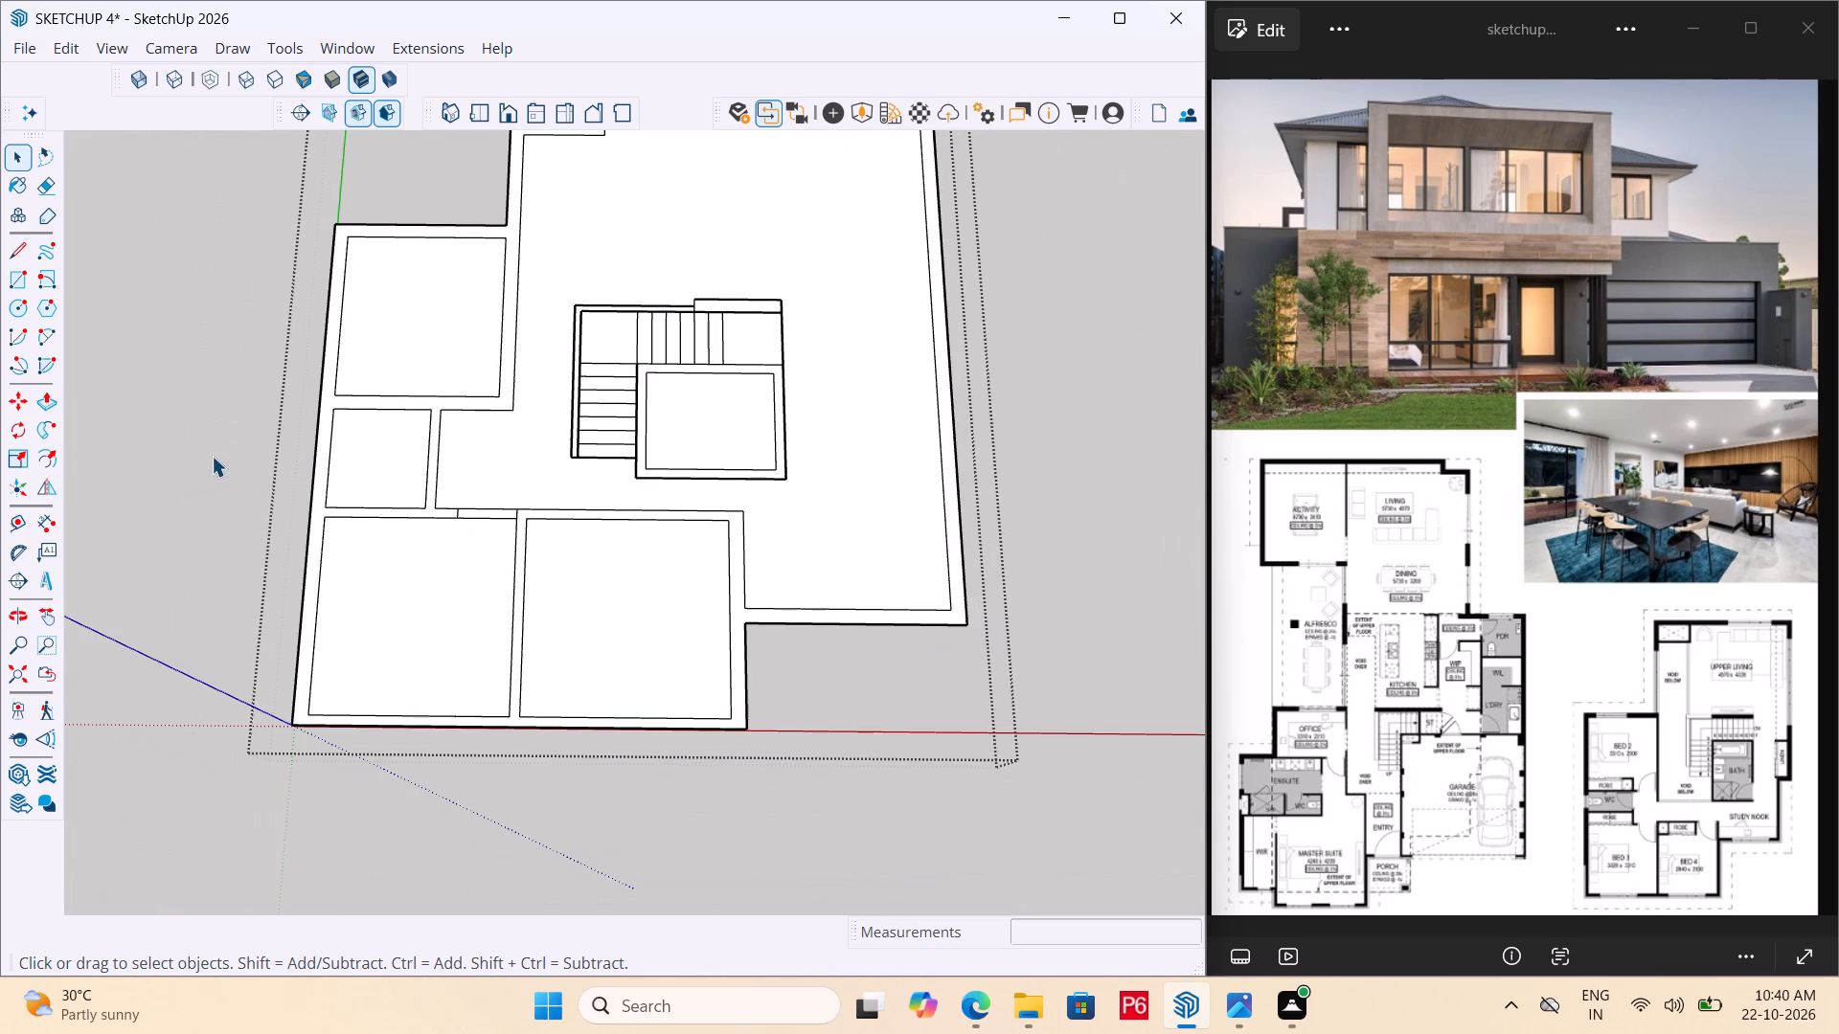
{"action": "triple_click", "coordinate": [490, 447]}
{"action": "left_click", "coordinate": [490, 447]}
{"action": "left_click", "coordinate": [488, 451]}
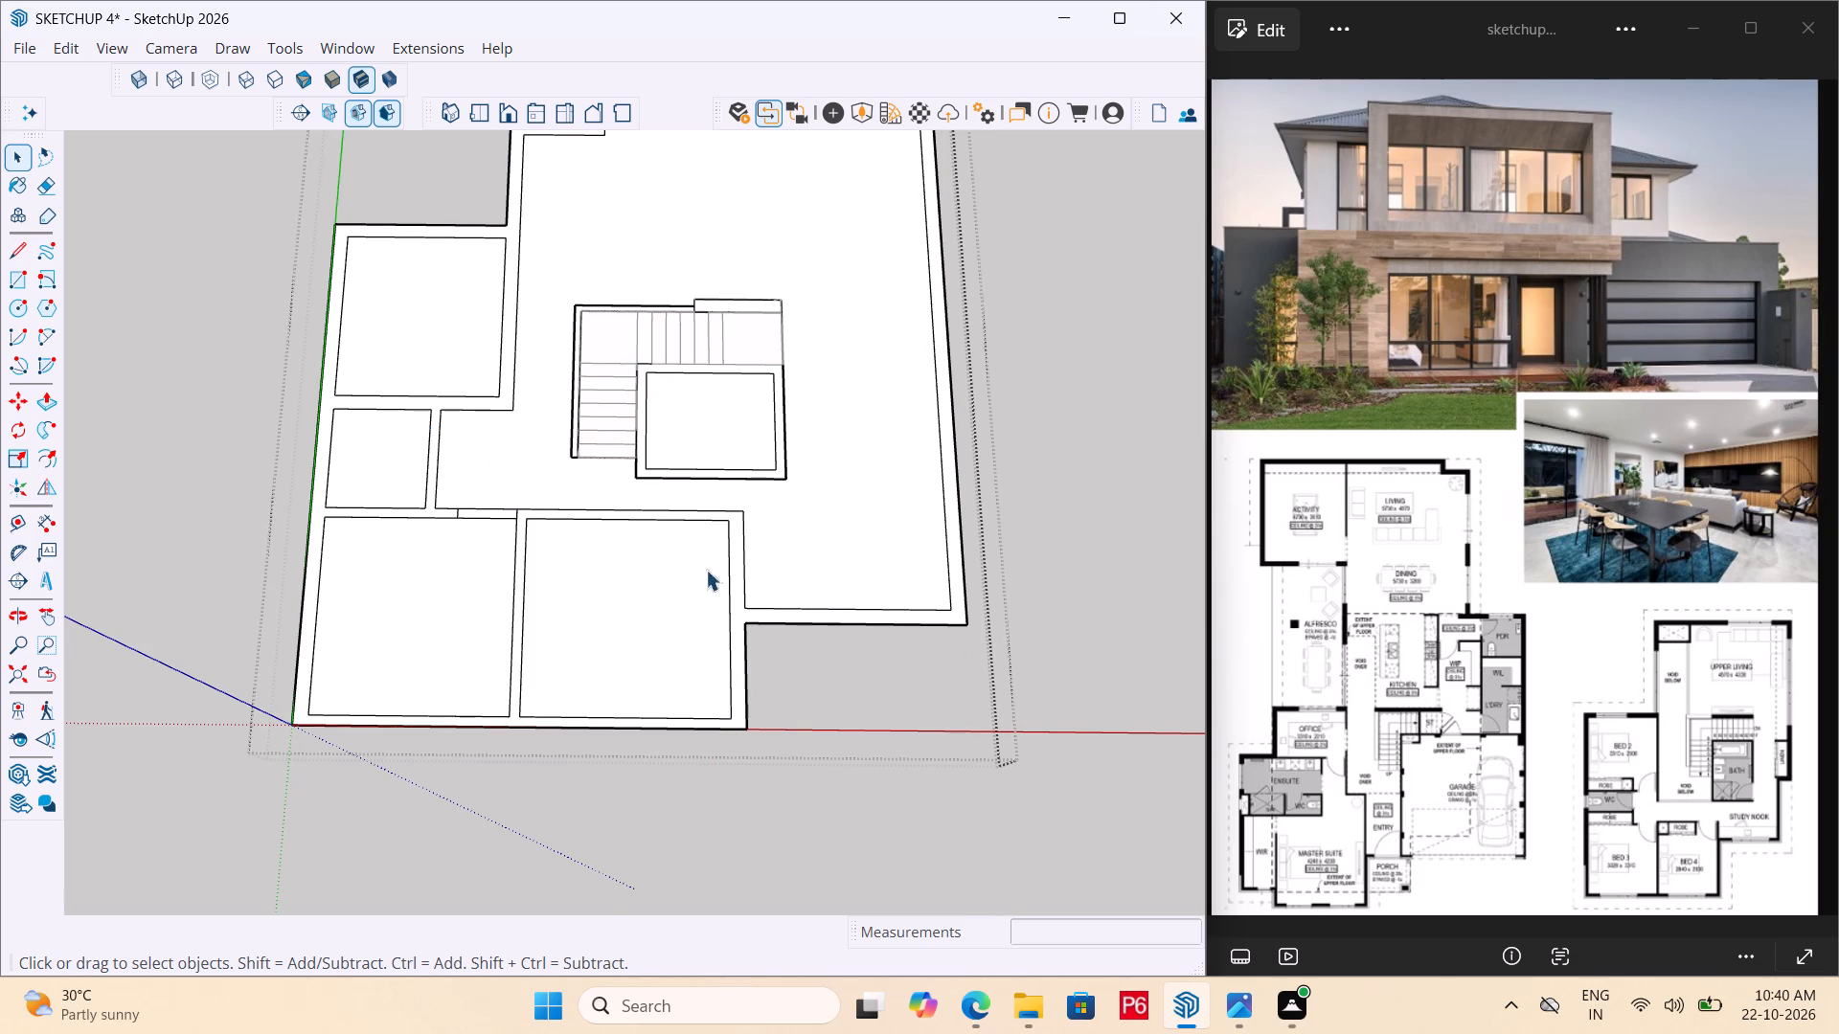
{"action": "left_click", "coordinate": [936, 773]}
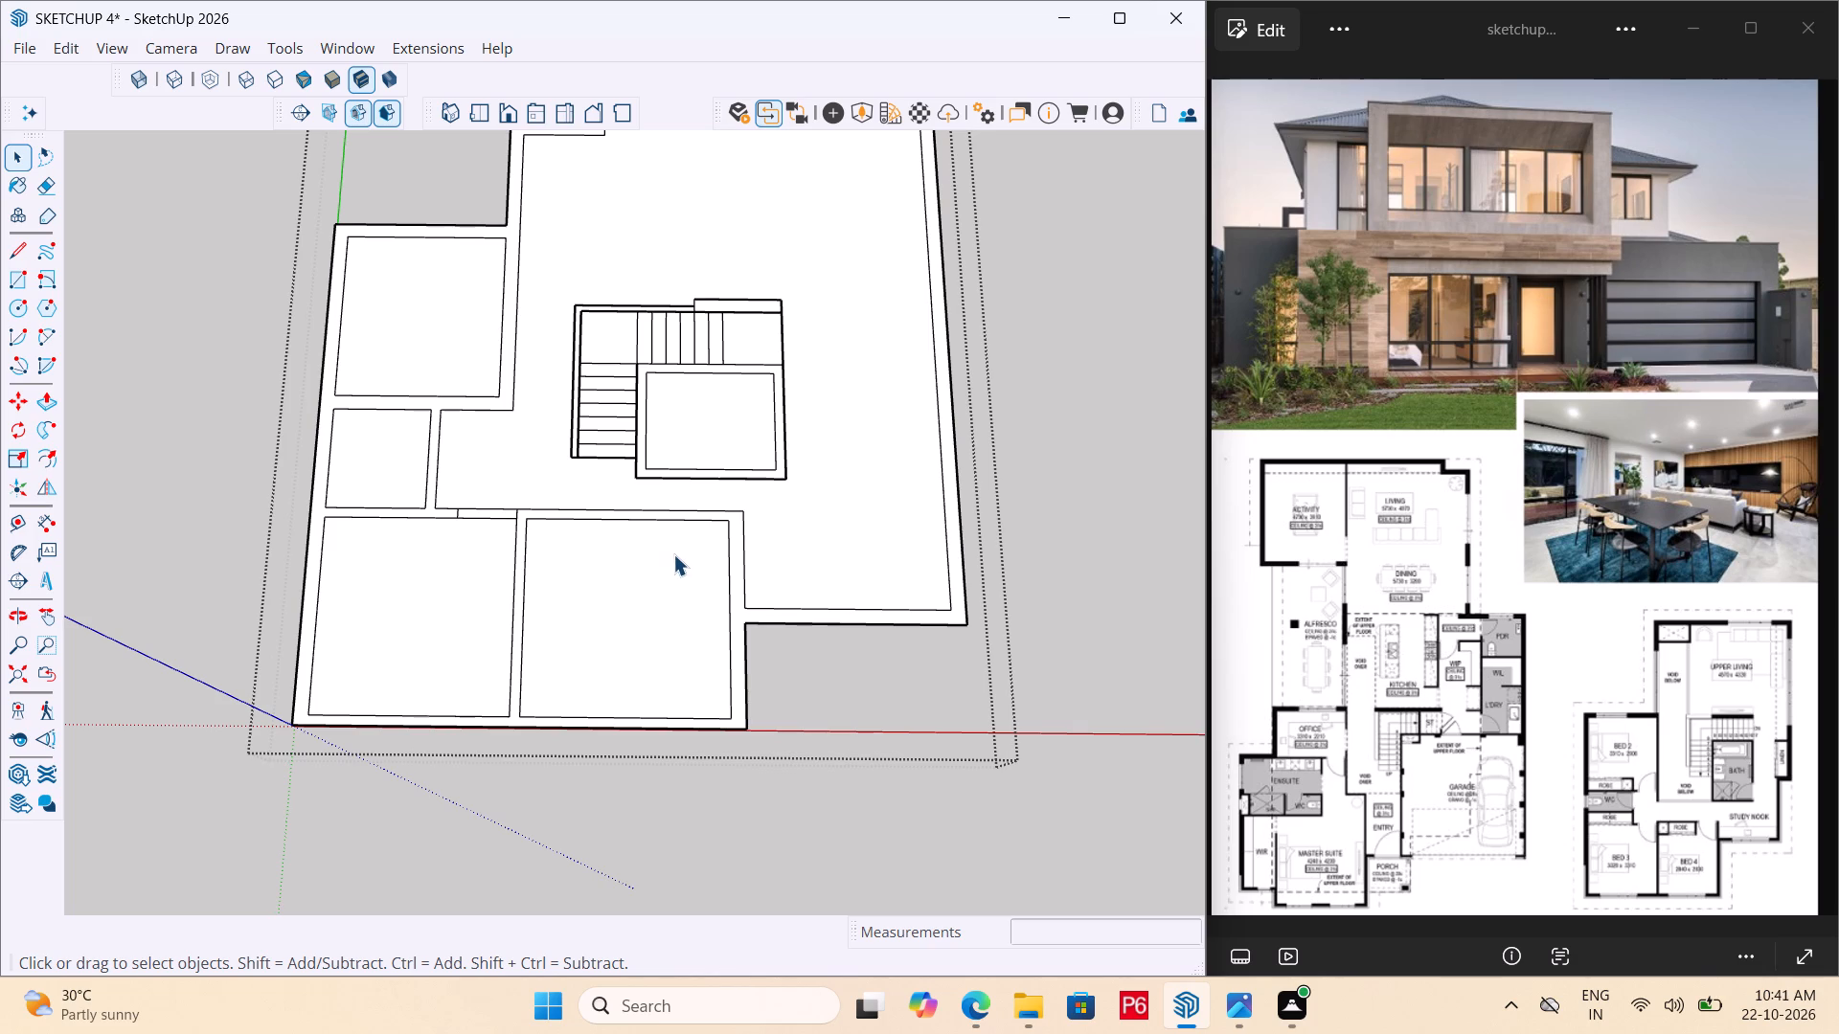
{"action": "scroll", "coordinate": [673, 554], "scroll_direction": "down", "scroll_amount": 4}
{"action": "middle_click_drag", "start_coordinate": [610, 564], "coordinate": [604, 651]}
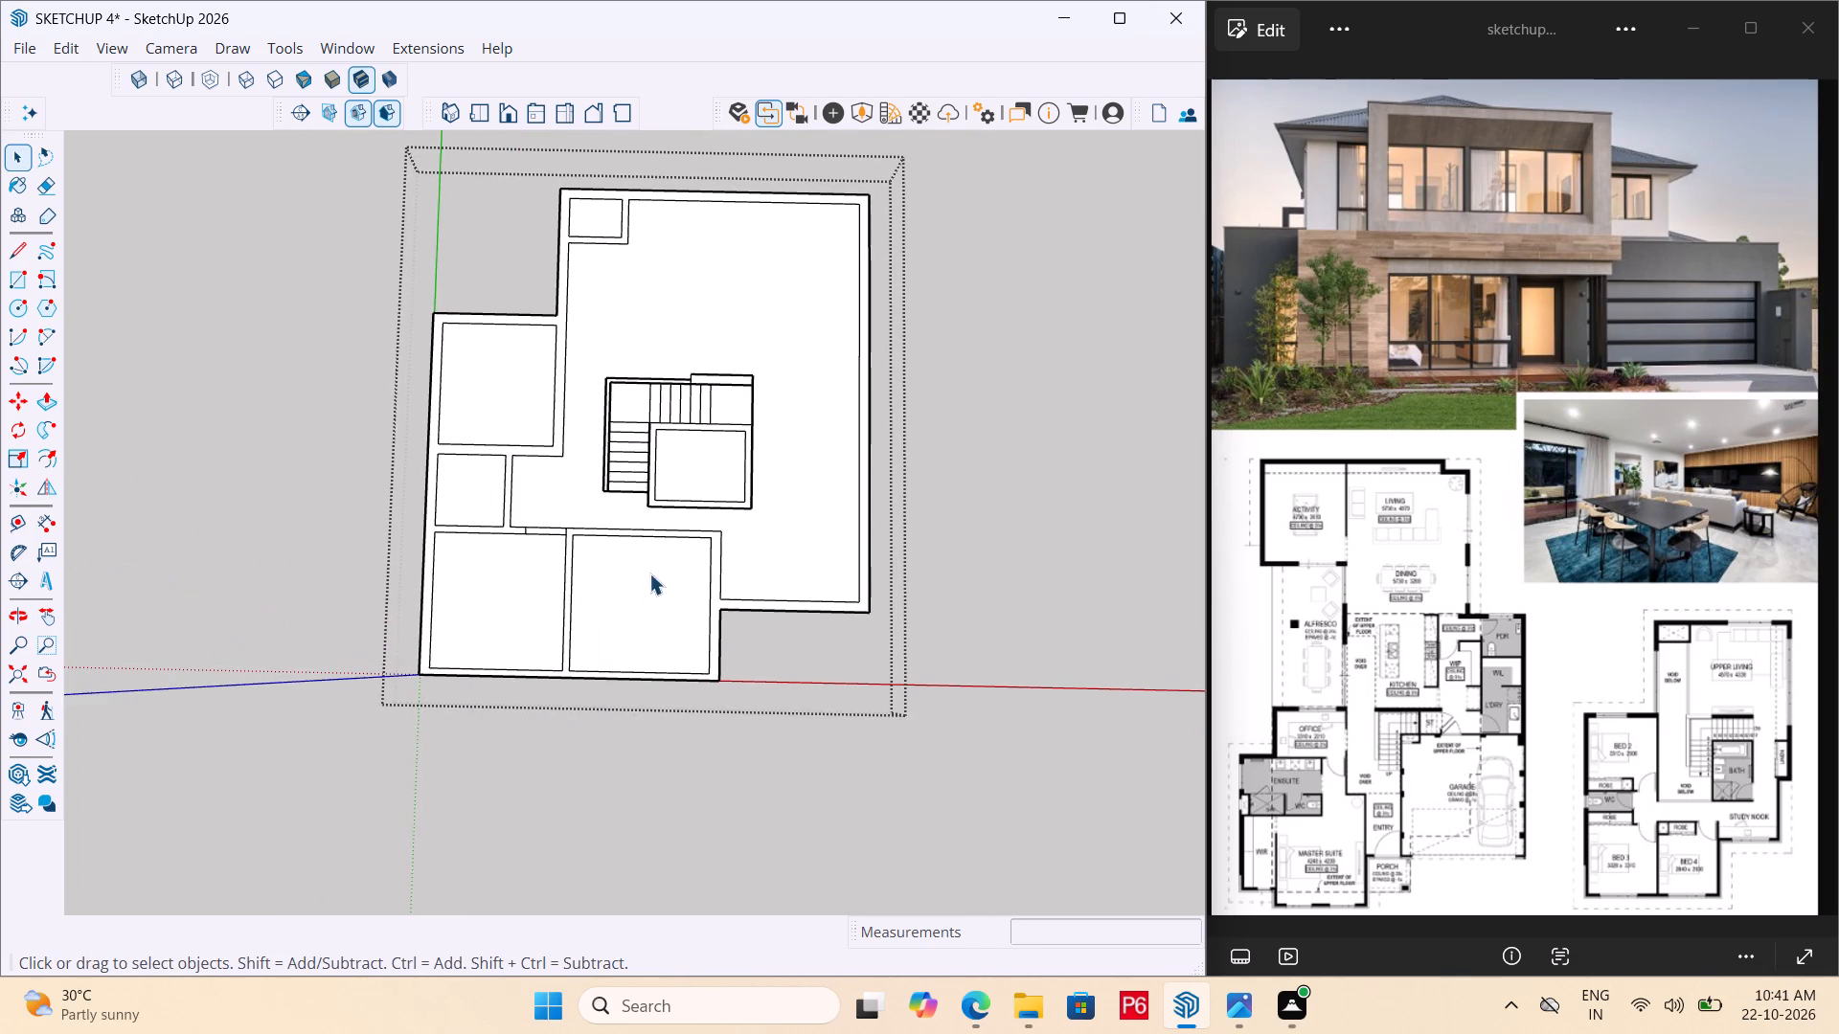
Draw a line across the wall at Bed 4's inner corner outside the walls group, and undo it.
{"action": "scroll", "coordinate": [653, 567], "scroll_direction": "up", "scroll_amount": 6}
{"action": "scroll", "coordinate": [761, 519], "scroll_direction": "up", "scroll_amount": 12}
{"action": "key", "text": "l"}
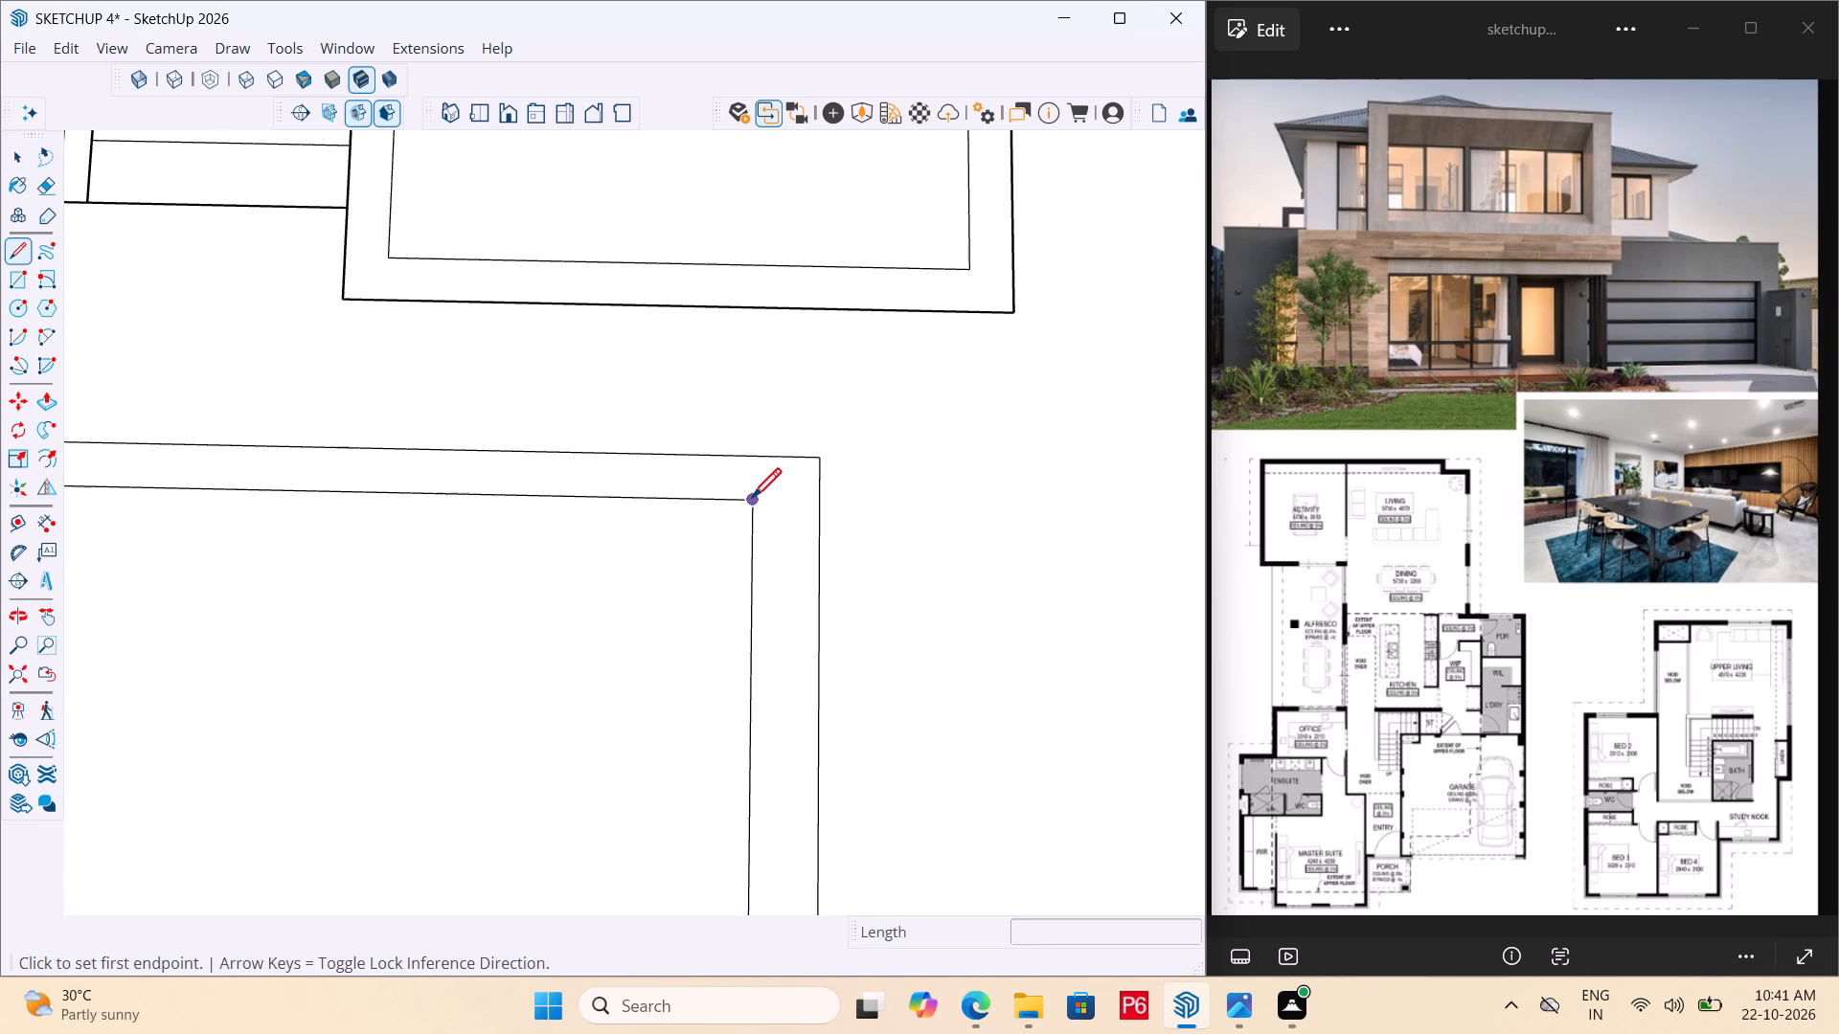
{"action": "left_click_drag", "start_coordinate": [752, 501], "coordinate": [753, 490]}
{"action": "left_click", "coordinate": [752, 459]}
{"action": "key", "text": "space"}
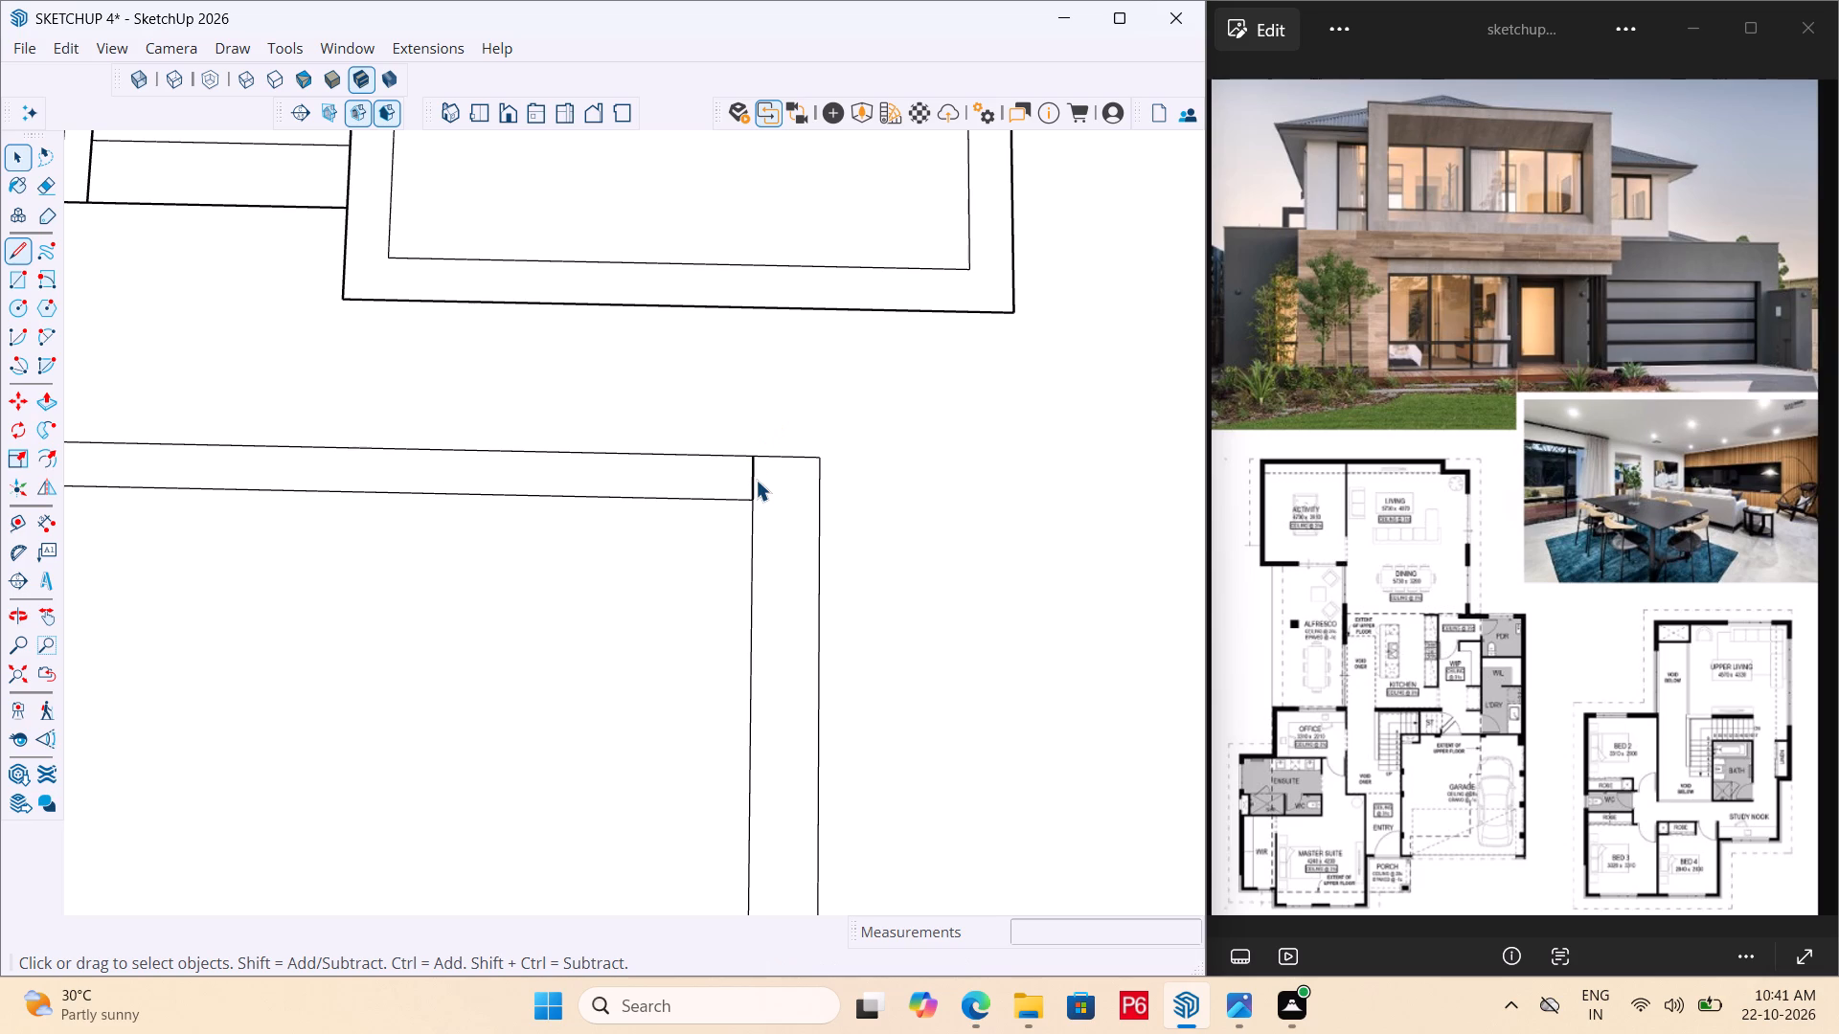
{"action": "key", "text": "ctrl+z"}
Open the walls group and draw a line straight across the wall from Bed 4's inner corner nearest the study nook.
{"action": "left_click", "coordinate": [822, 492]}
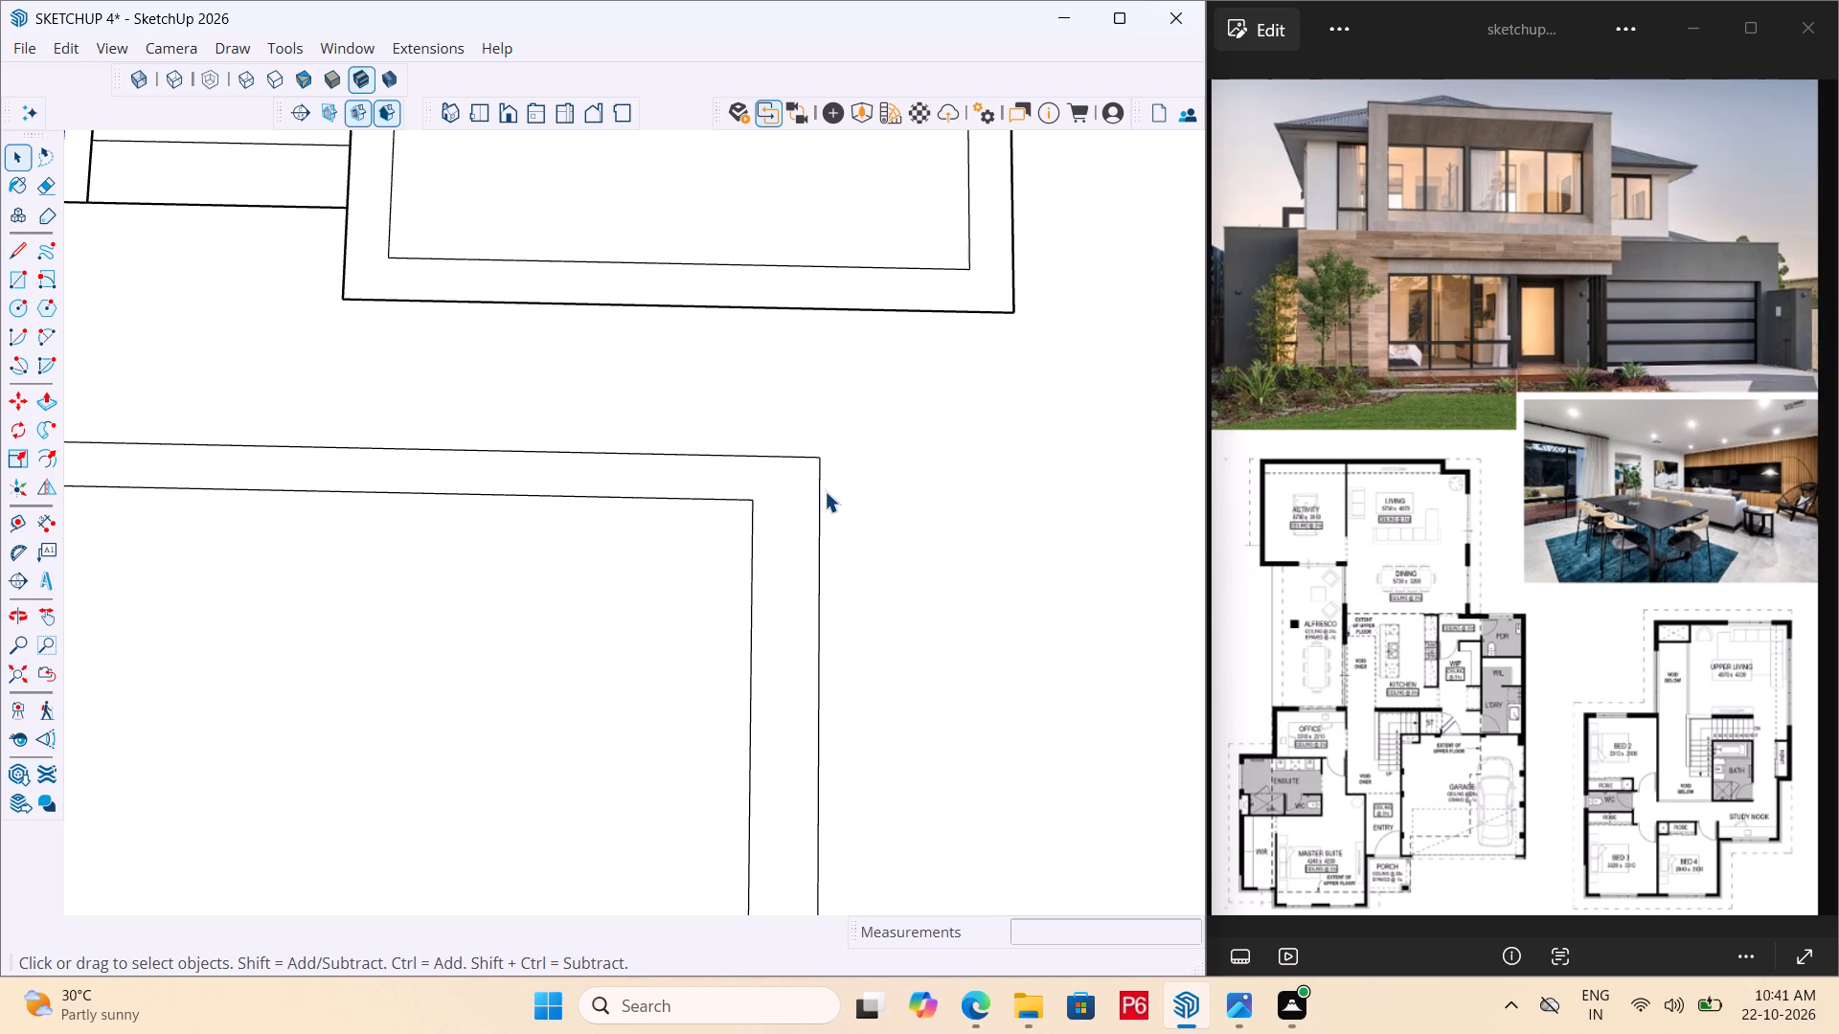
{"action": "double_click", "coordinate": [825, 491]}
{"action": "key", "text": "l"}
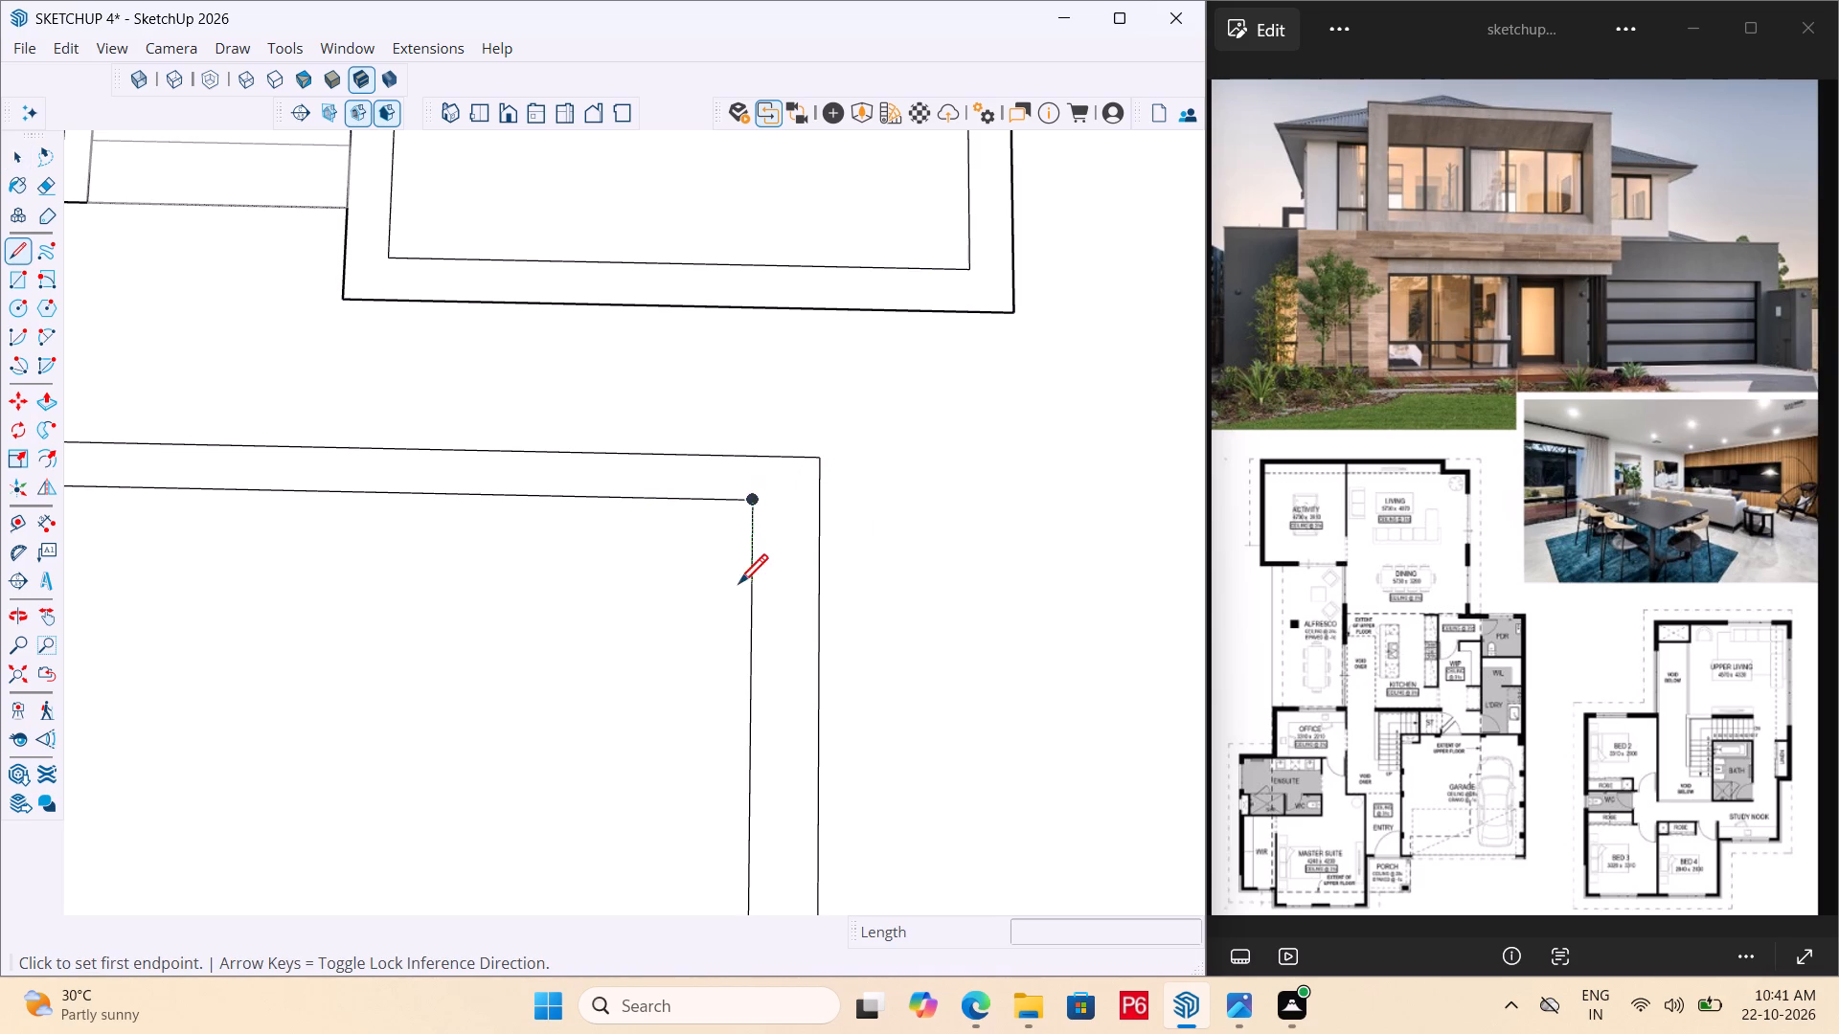
{"action": "left_click_drag", "start_coordinate": [745, 507], "coordinate": [746, 499]}
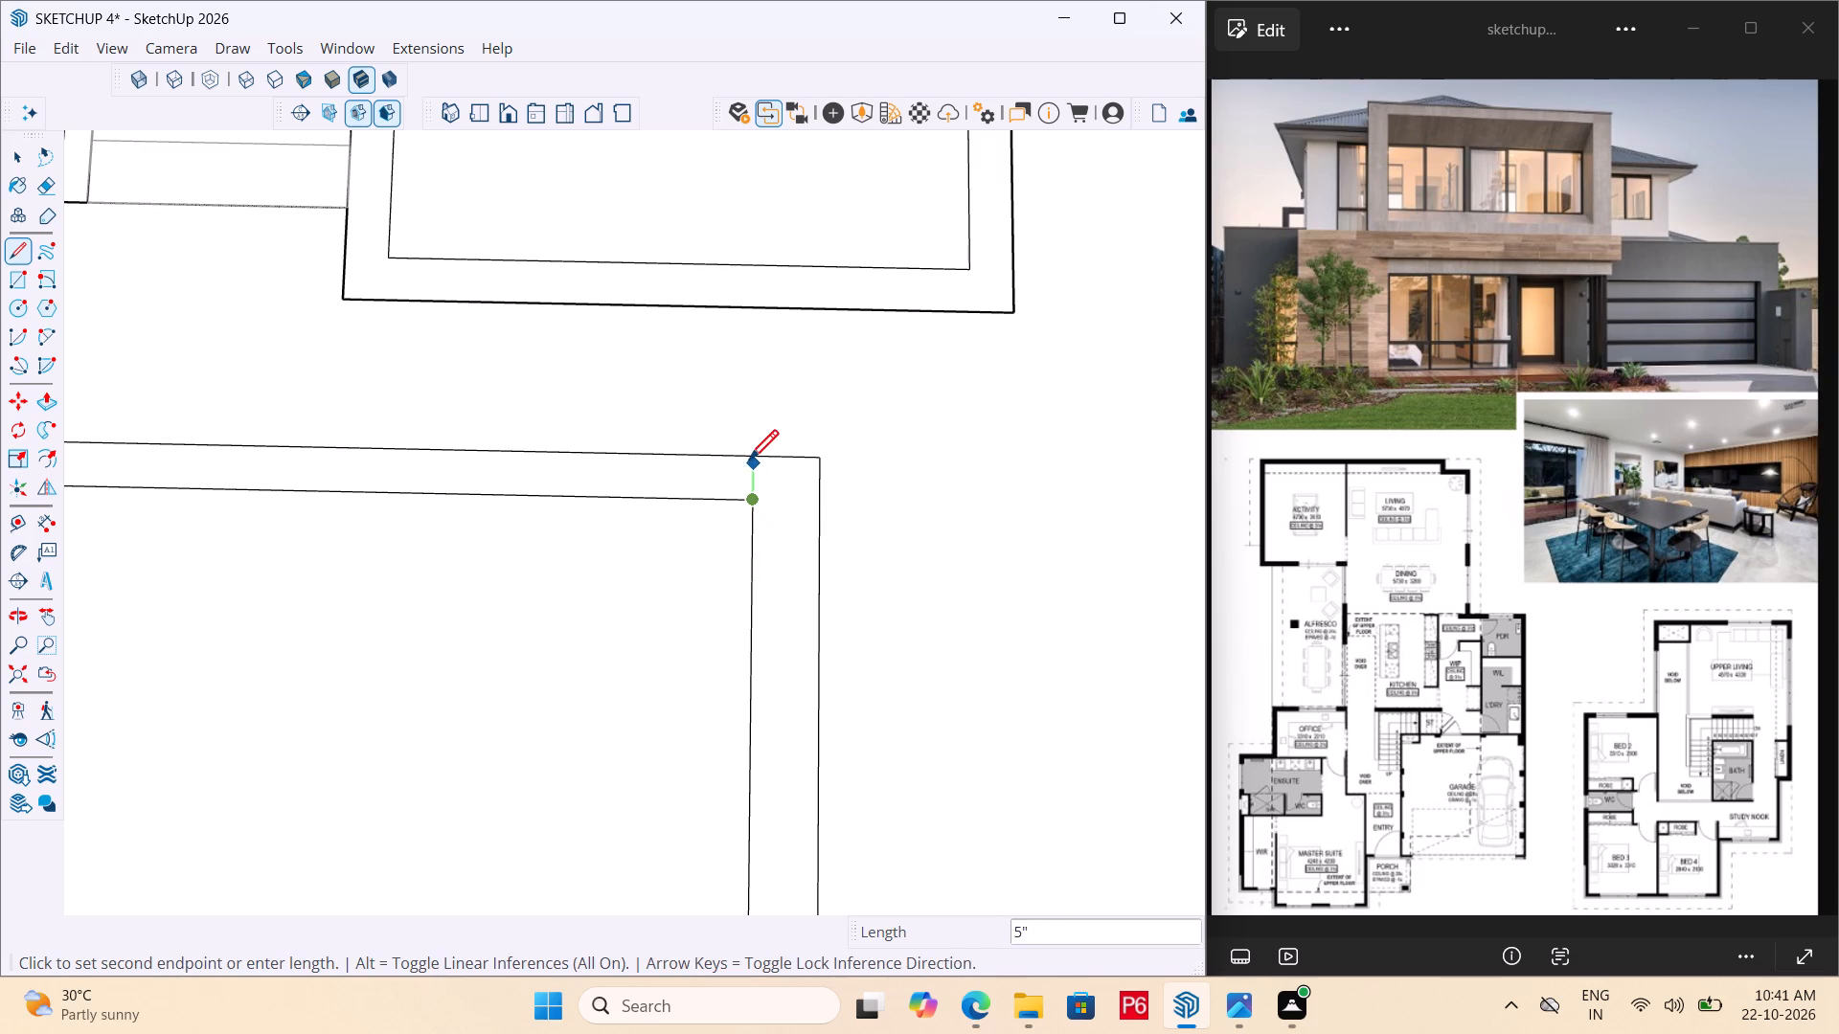
{"action": "double_click", "coordinate": [749, 462]}
{"action": "key", "text": "space"}
Place a guide 3' from Bed 4's cross line, draw the doorway's second cross line along it, and save the model.
{"action": "key", "text": "t"}
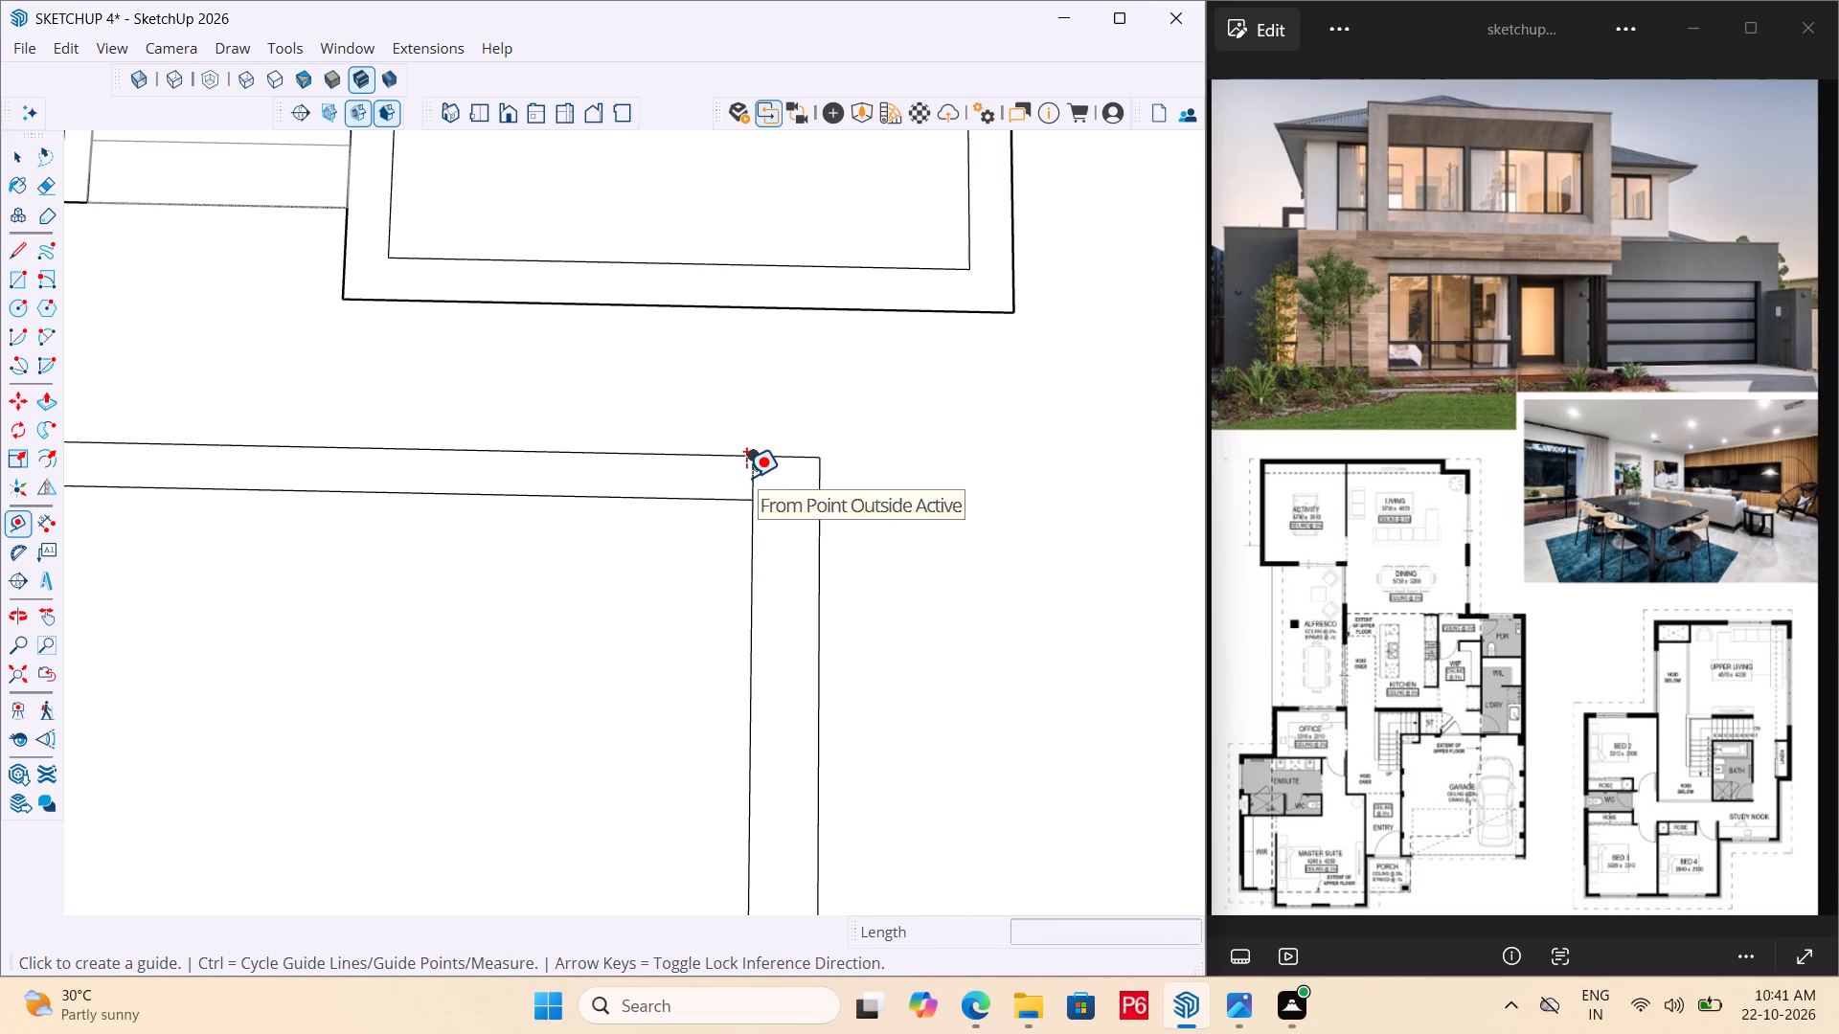
{"action": "left_click", "coordinate": [751, 478]}
{"action": "type", "text": "3'"}
{"action": "key", "text": "Return"}
{"action": "key", "text": "l"}
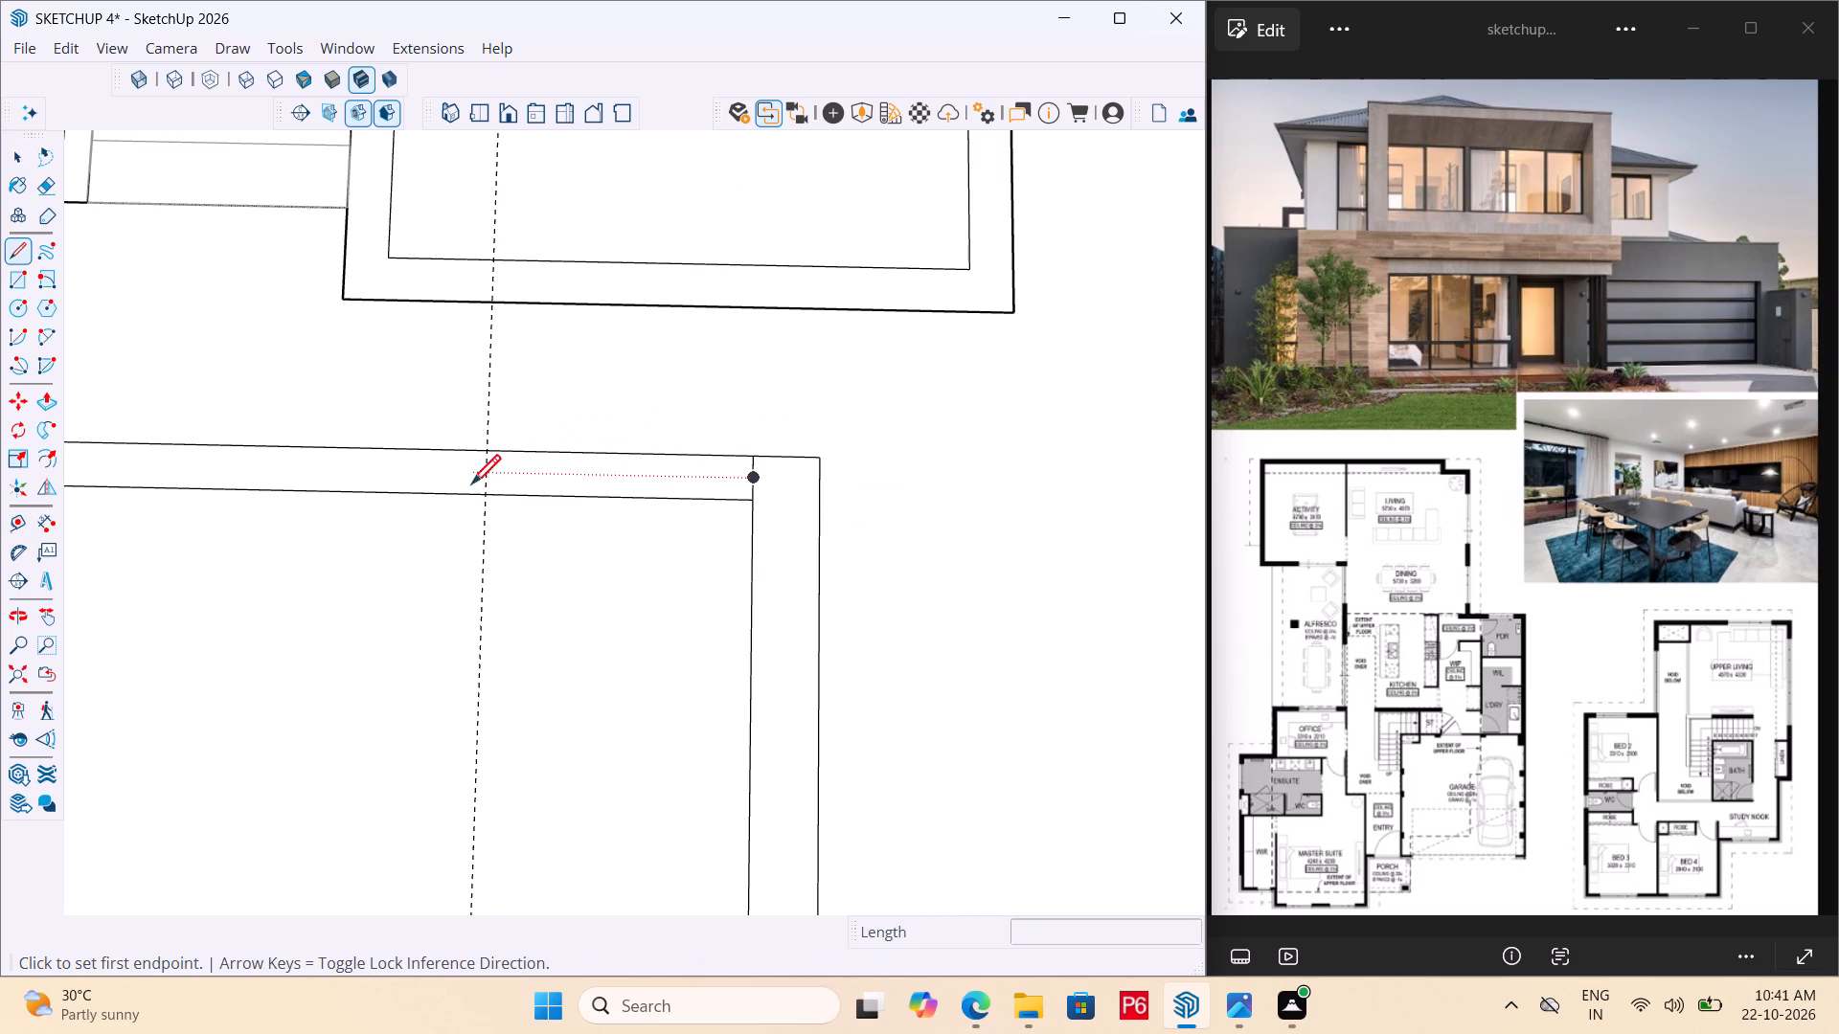
{"action": "left_click_drag", "start_coordinate": [482, 500], "coordinate": [488, 487]}
{"action": "left_click", "coordinate": [491, 455]}
{"action": "key", "text": "ctrl+s"}
{"action": "key", "text": "ctrl+s"}
Erase the guide used for the Bed 4 doorway.
{"action": "key", "text": "e"}
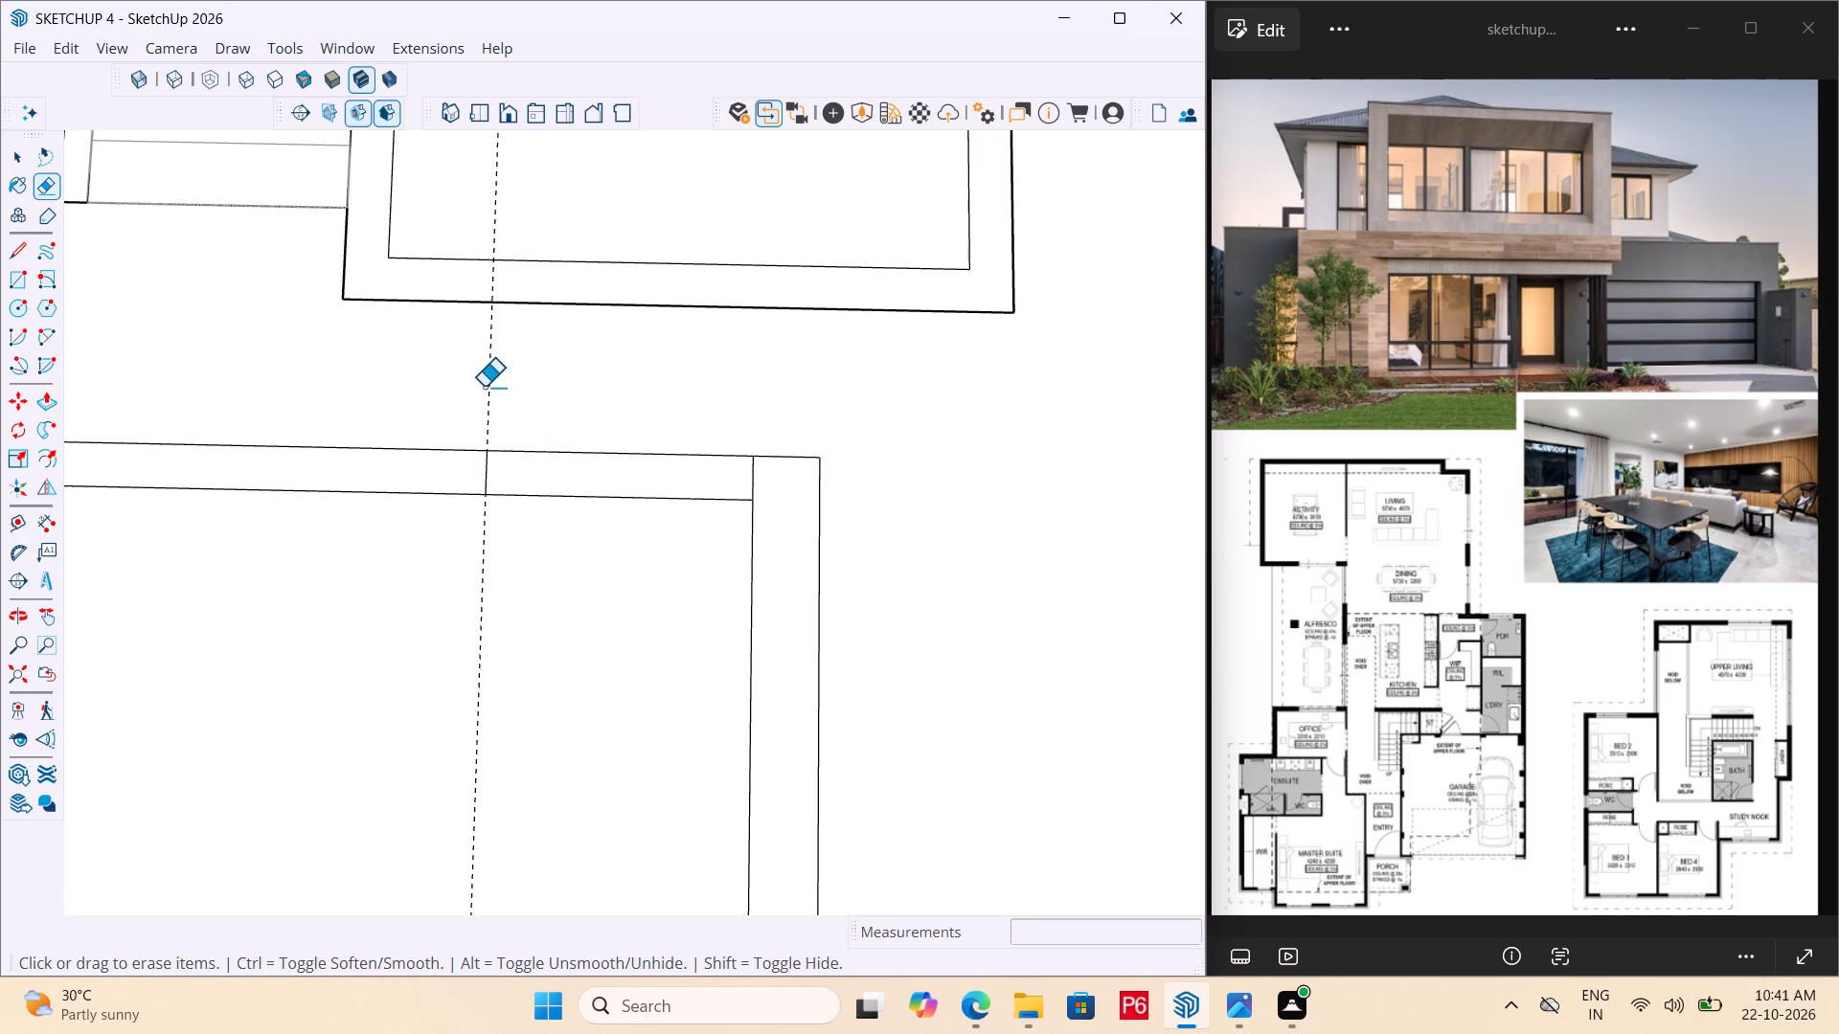
{"action": "left_click", "coordinate": [484, 387]}
{"action": "left_click_drag", "start_coordinate": [485, 387], "coordinate": [504, 385]}
{"action": "left_click_drag", "start_coordinate": [495, 387], "coordinate": [489, 374]}
Draw a line straight across the wall from Bed 2's inner corner nearest the stairs to start its doorway.
{"action": "scroll", "coordinate": [848, 534], "scroll_direction": "down", "scroll_amount": 6}
{"action": "scroll", "coordinate": [742, 650], "scroll_direction": "down", "scroll_amount": 5}
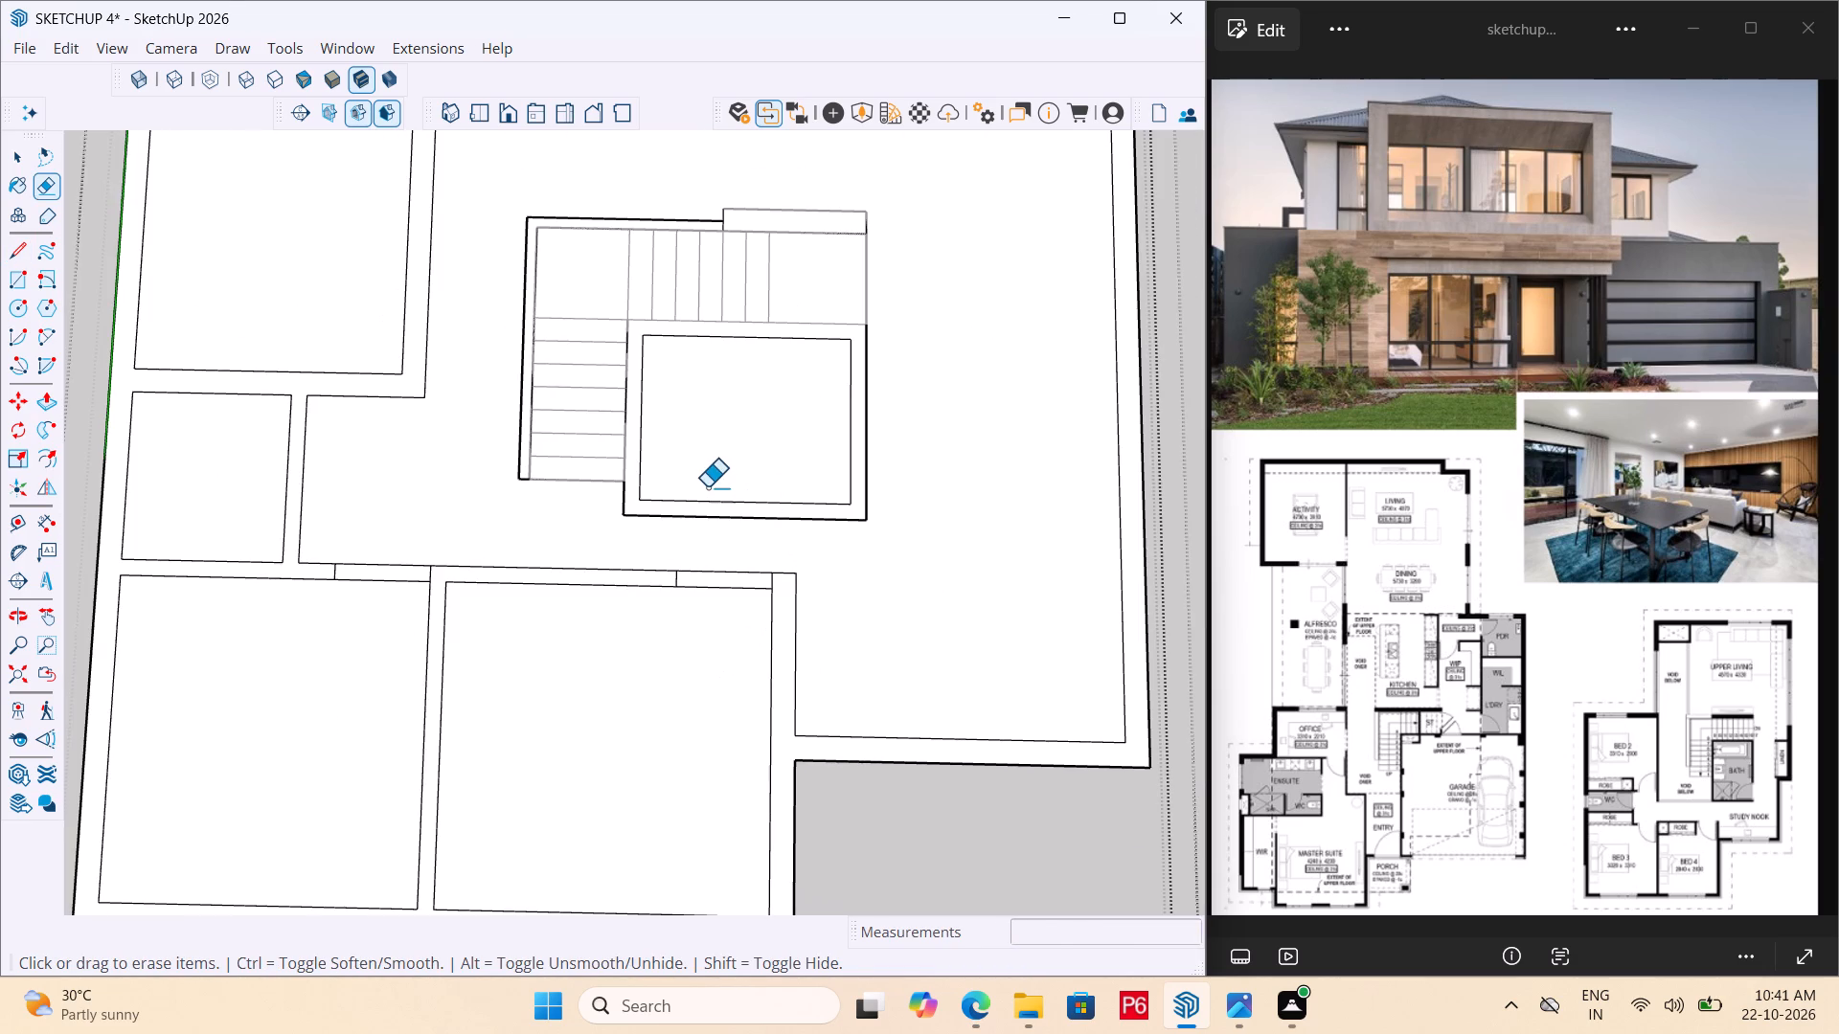
{"action": "scroll", "coordinate": [239, 348], "scroll_direction": "up", "scroll_amount": 11}
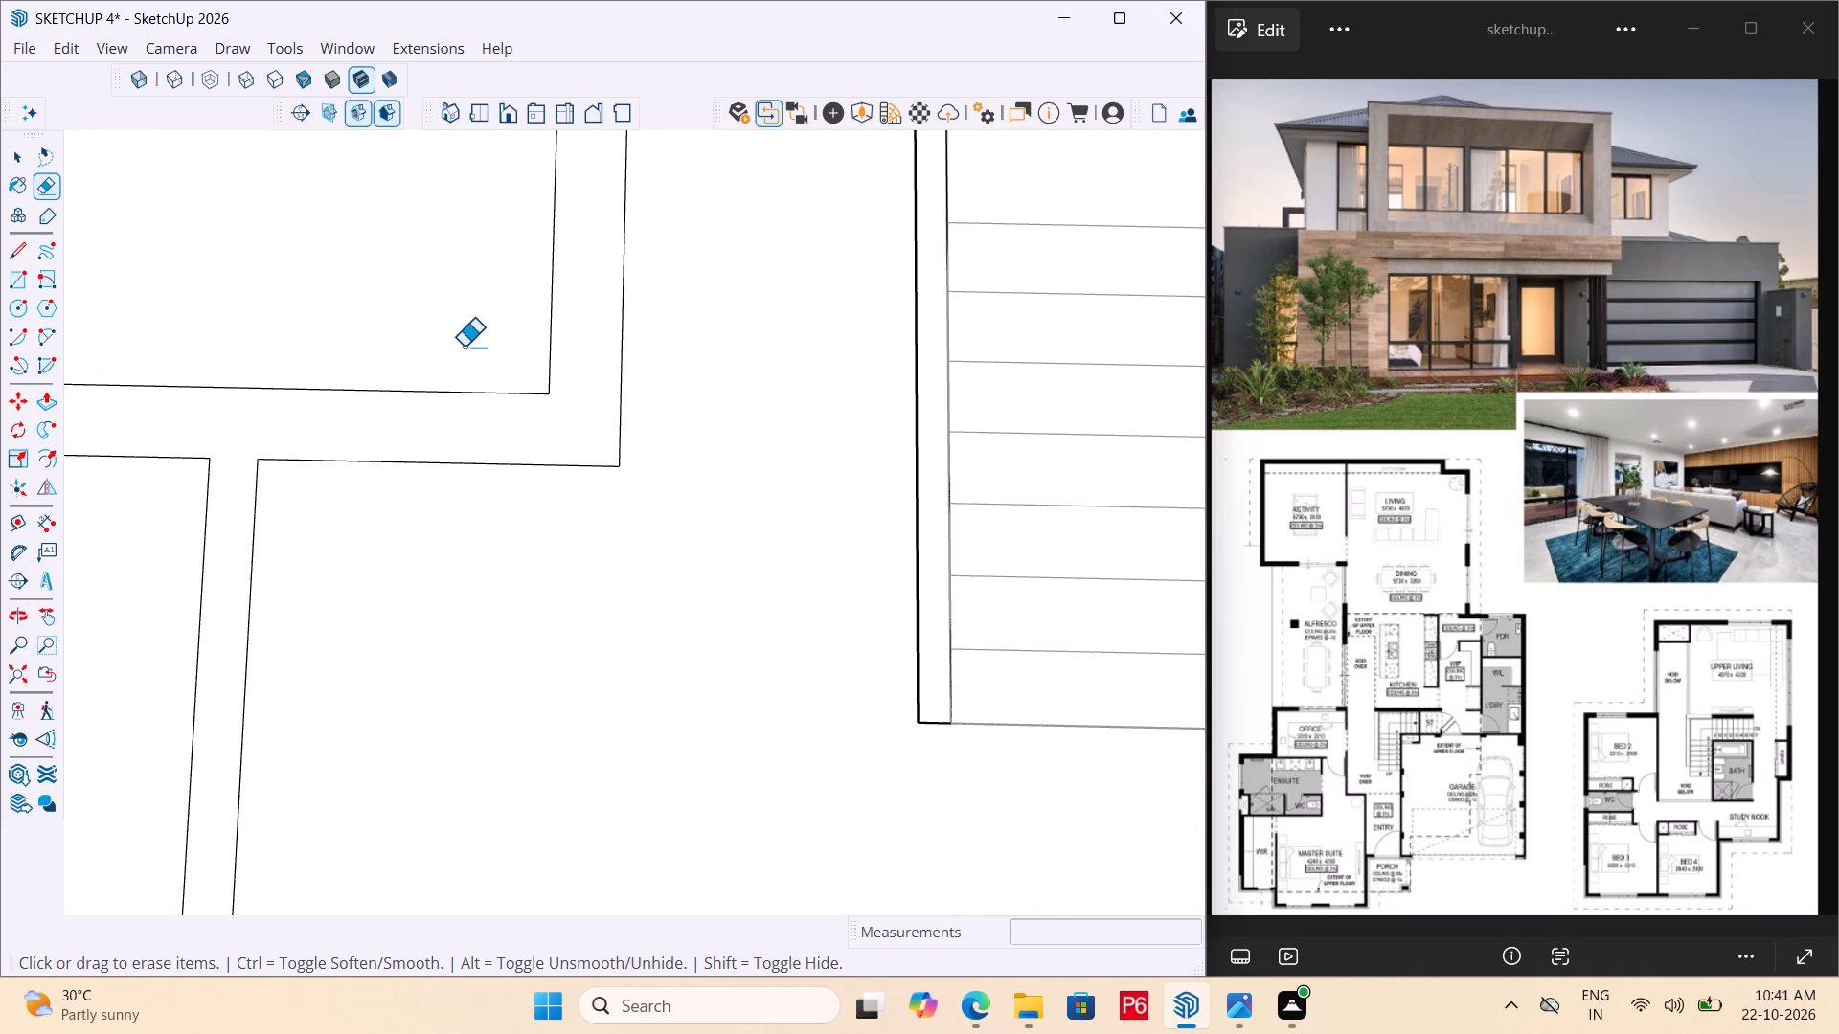
{"action": "key", "text": "l"}
{"action": "left_click", "coordinate": [549, 396]}
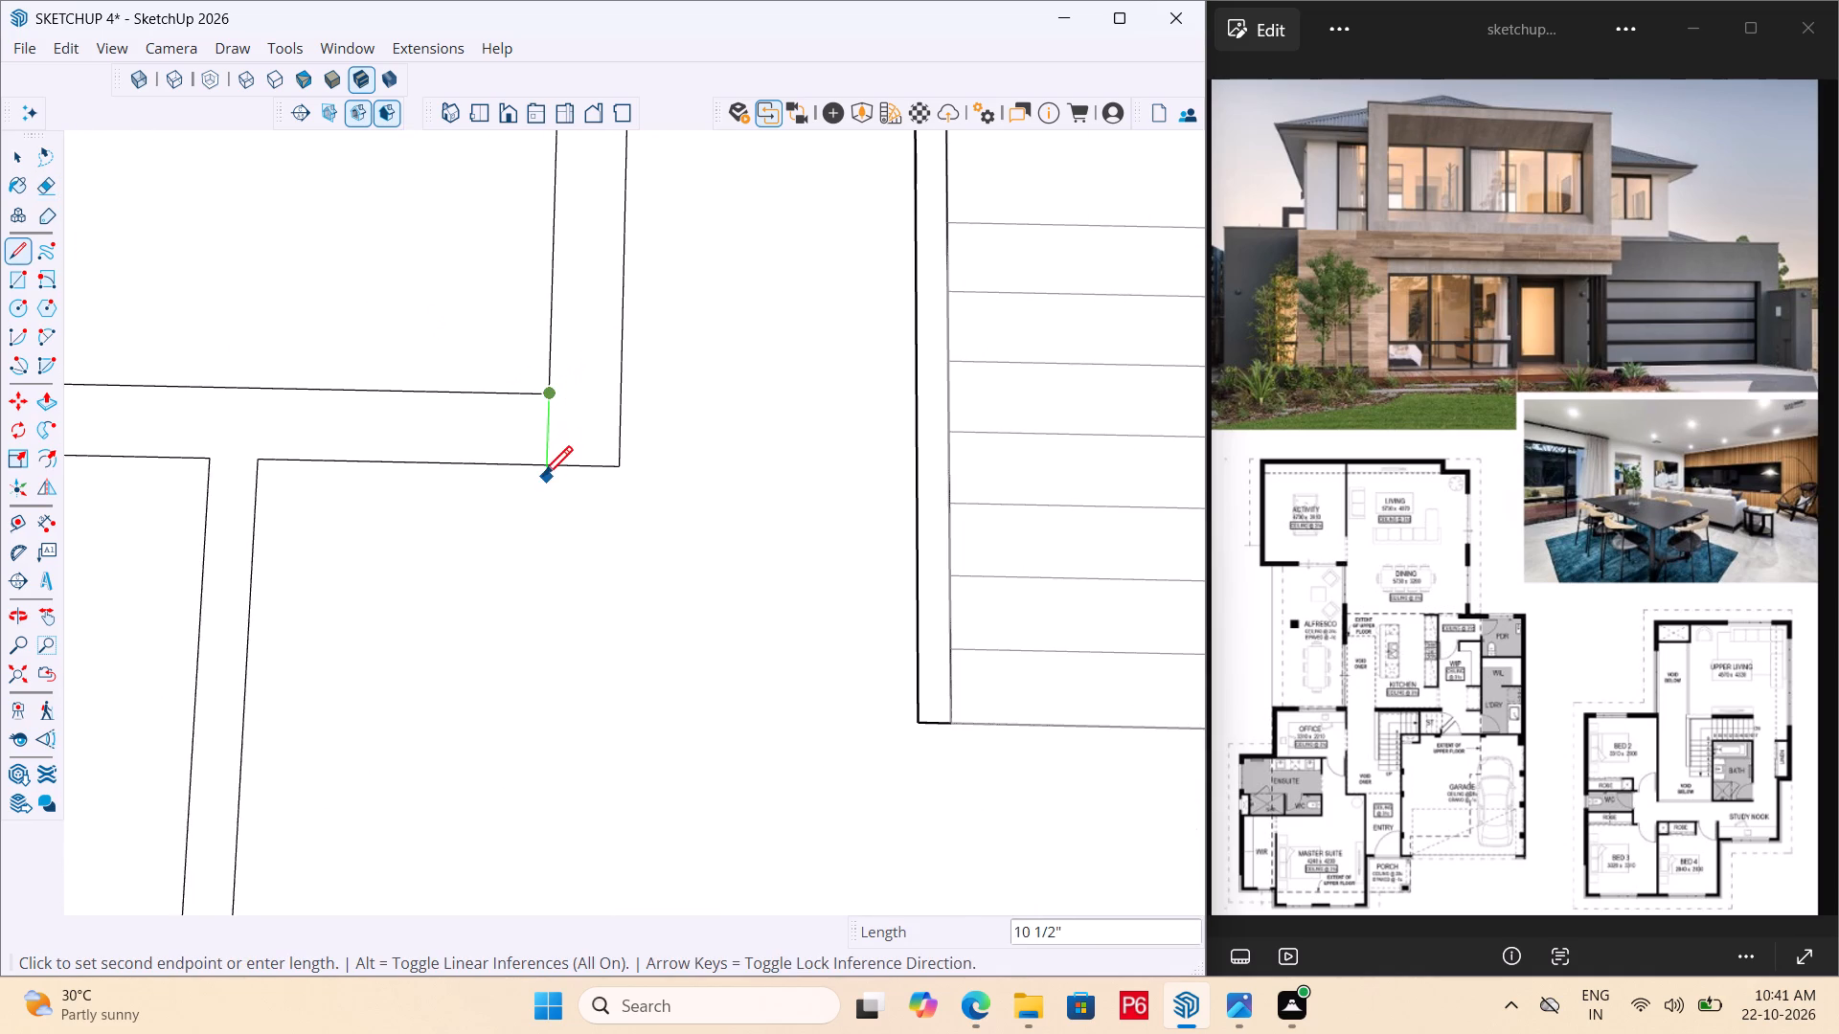
{"action": "left_click", "coordinate": [545, 468]}
{"action": "key", "text": "space"}
Place a guide 3' from Bed 2's cross line, towards the outer side of the house.
{"action": "key", "text": "t"}
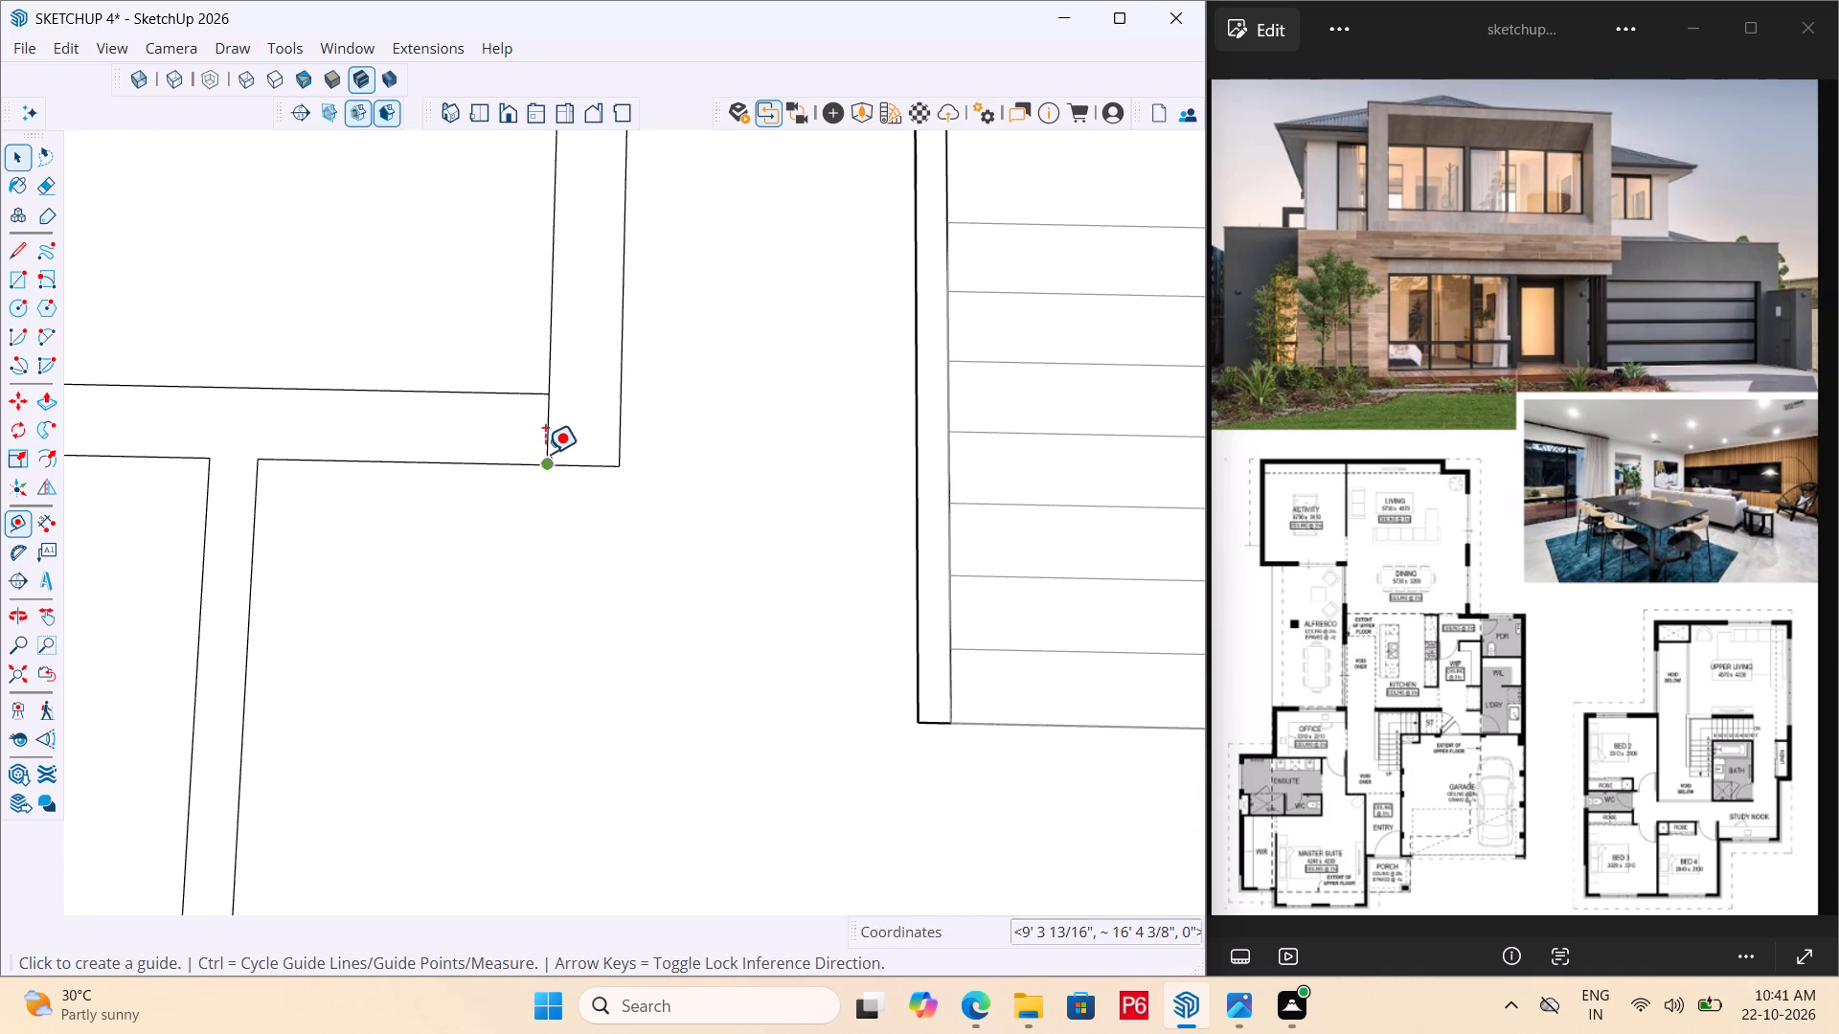
{"action": "left_click", "coordinate": [540, 423]}
{"action": "key", "text": "Escape"}
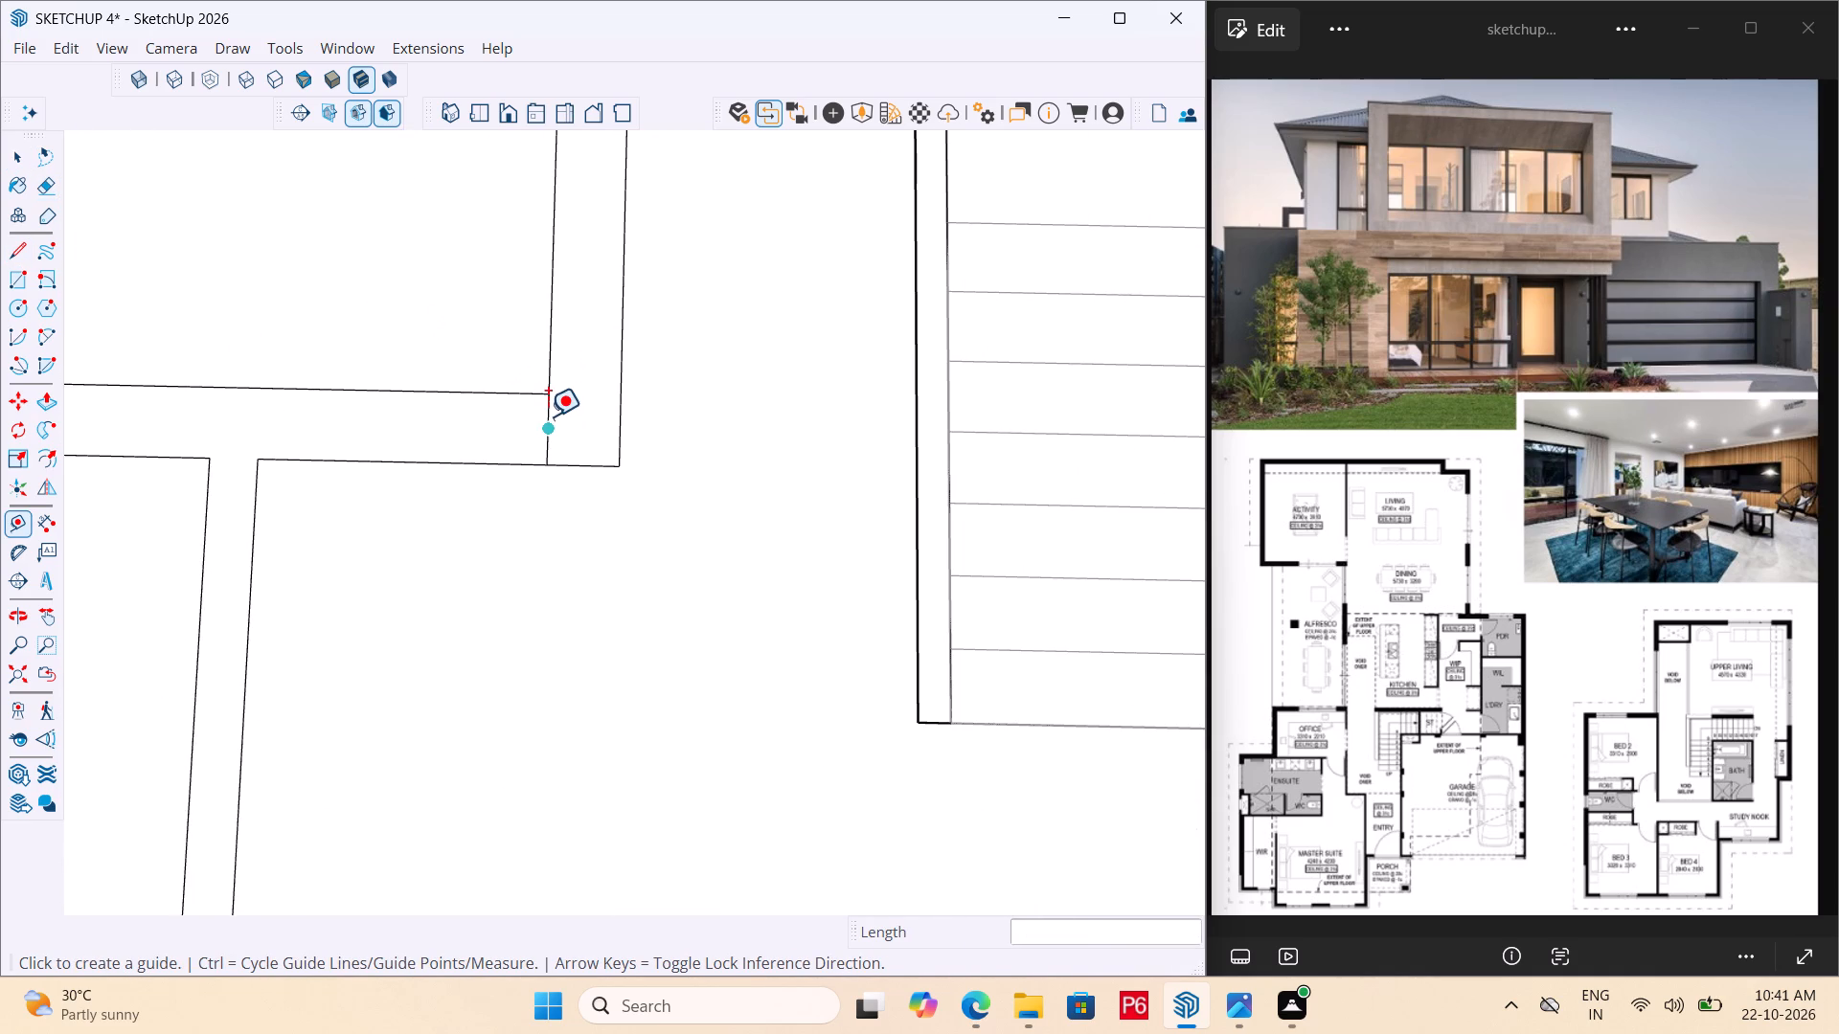
{"action": "left_click", "coordinate": [548, 416]}
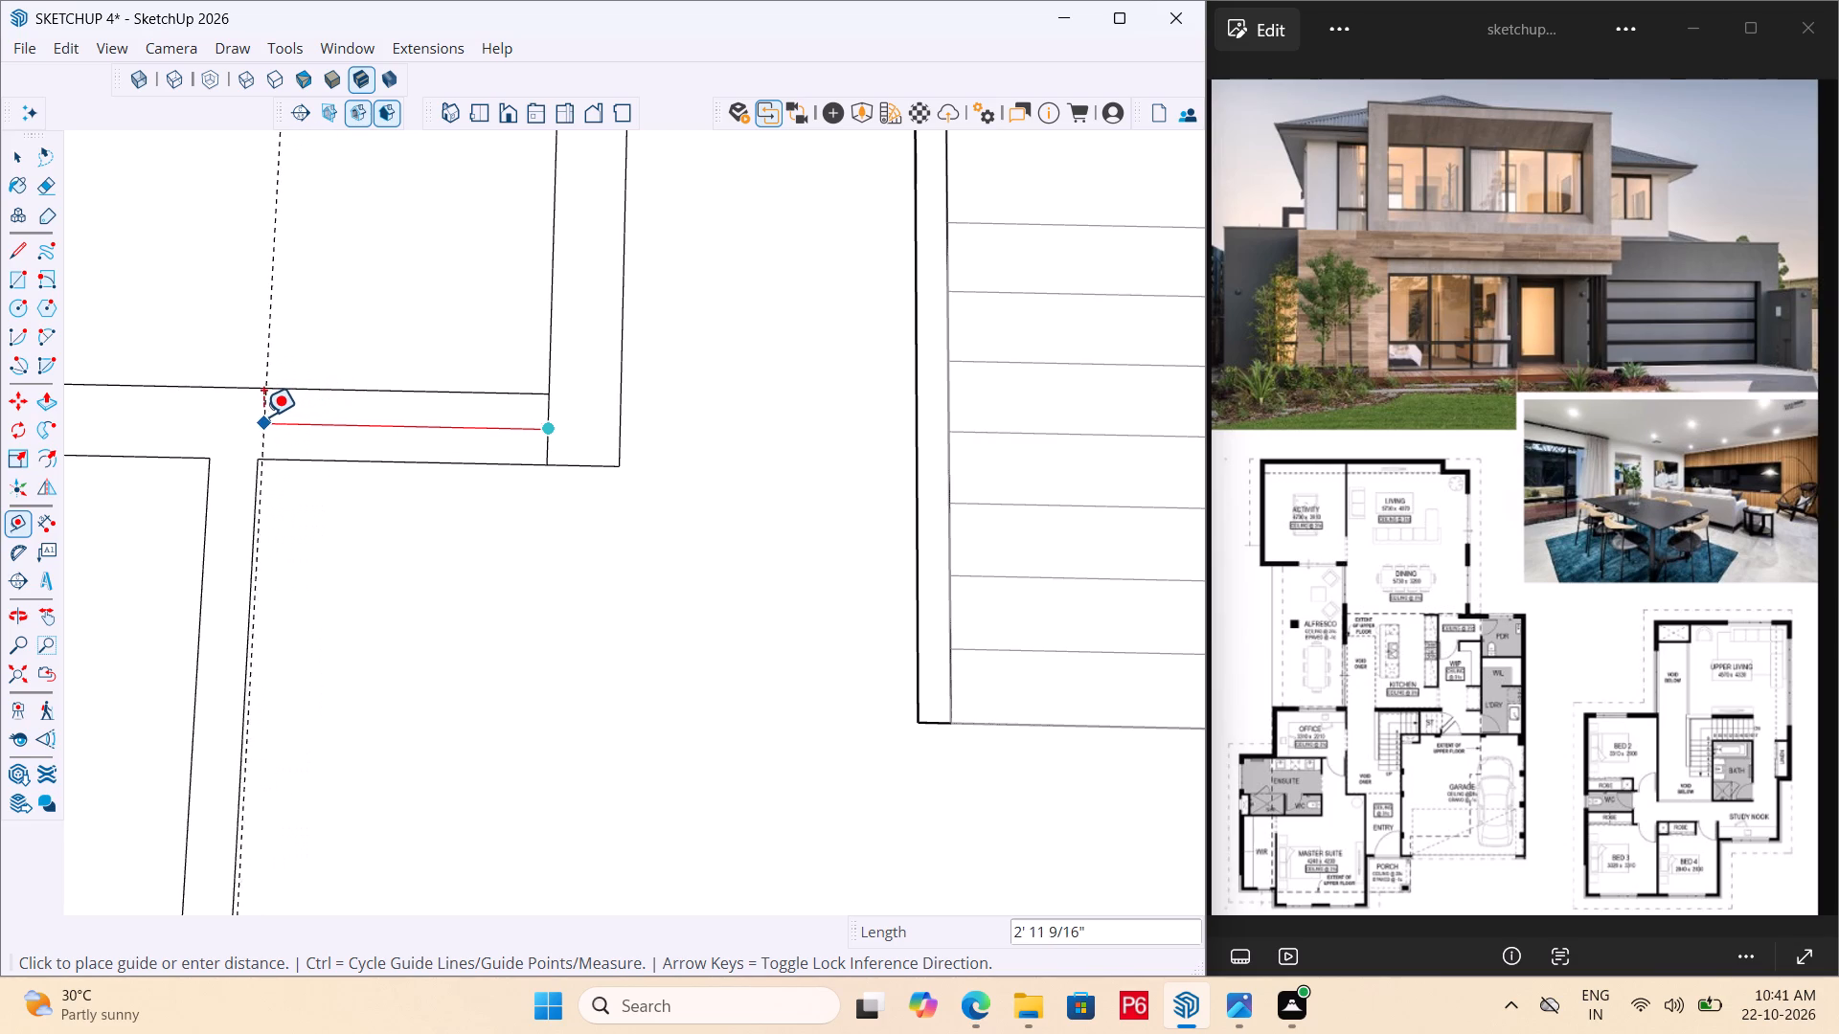
{"action": "type", "text": "3'"}
{"action": "key", "text": "Return"}
Draw the Bed 2 doorway's second cross line along the guide and save the model.
{"action": "scroll", "coordinate": [480, 422], "scroll_direction": "down", "scroll_amount": 6}
{"action": "scroll", "coordinate": [412, 402], "scroll_direction": "up", "scroll_amount": 7}
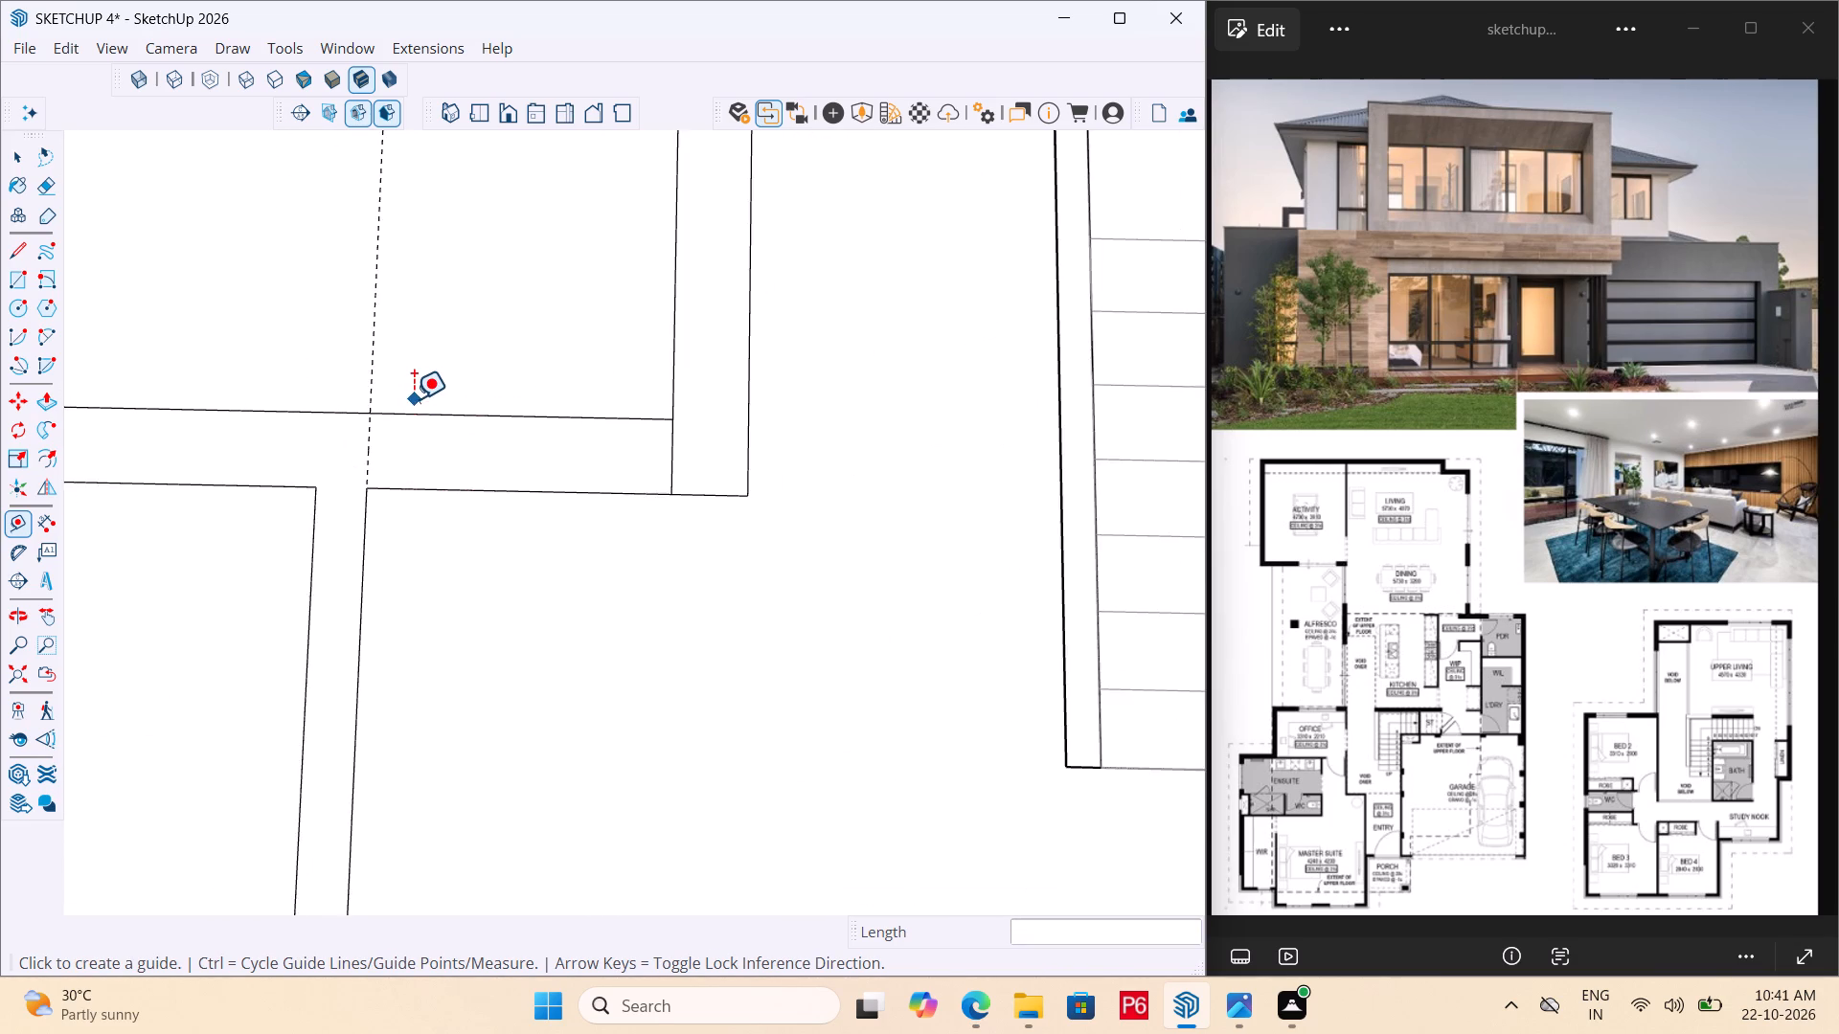
{"action": "scroll", "coordinate": [414, 399], "scroll_direction": "up", "scroll_amount": 3}
{"action": "key", "text": "l"}
{"action": "left_click_drag", "start_coordinate": [338, 528], "coordinate": [352, 499]}
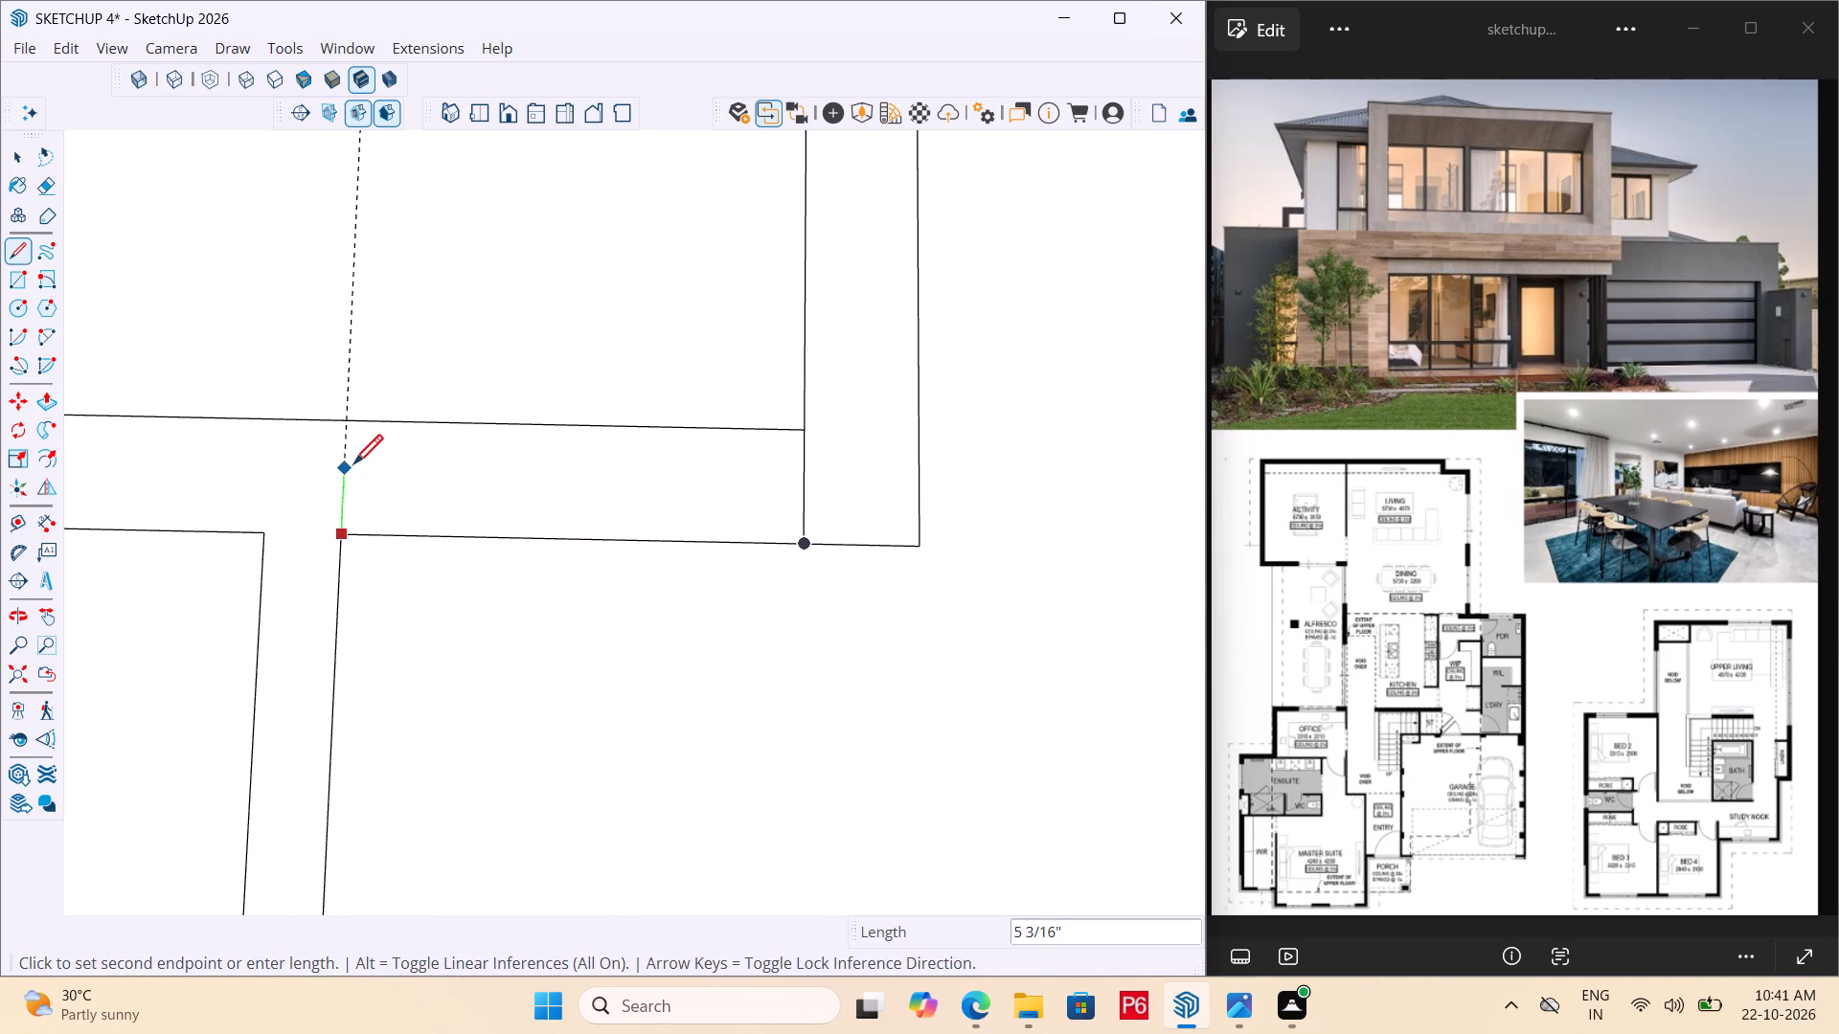
{"action": "left_click", "coordinate": [345, 427]}
{"action": "scroll", "coordinate": [400, 480], "scroll_direction": "down", "scroll_amount": 4}
{"action": "key", "text": "Escape"}
{"action": "key", "text": "ctrl+s"}
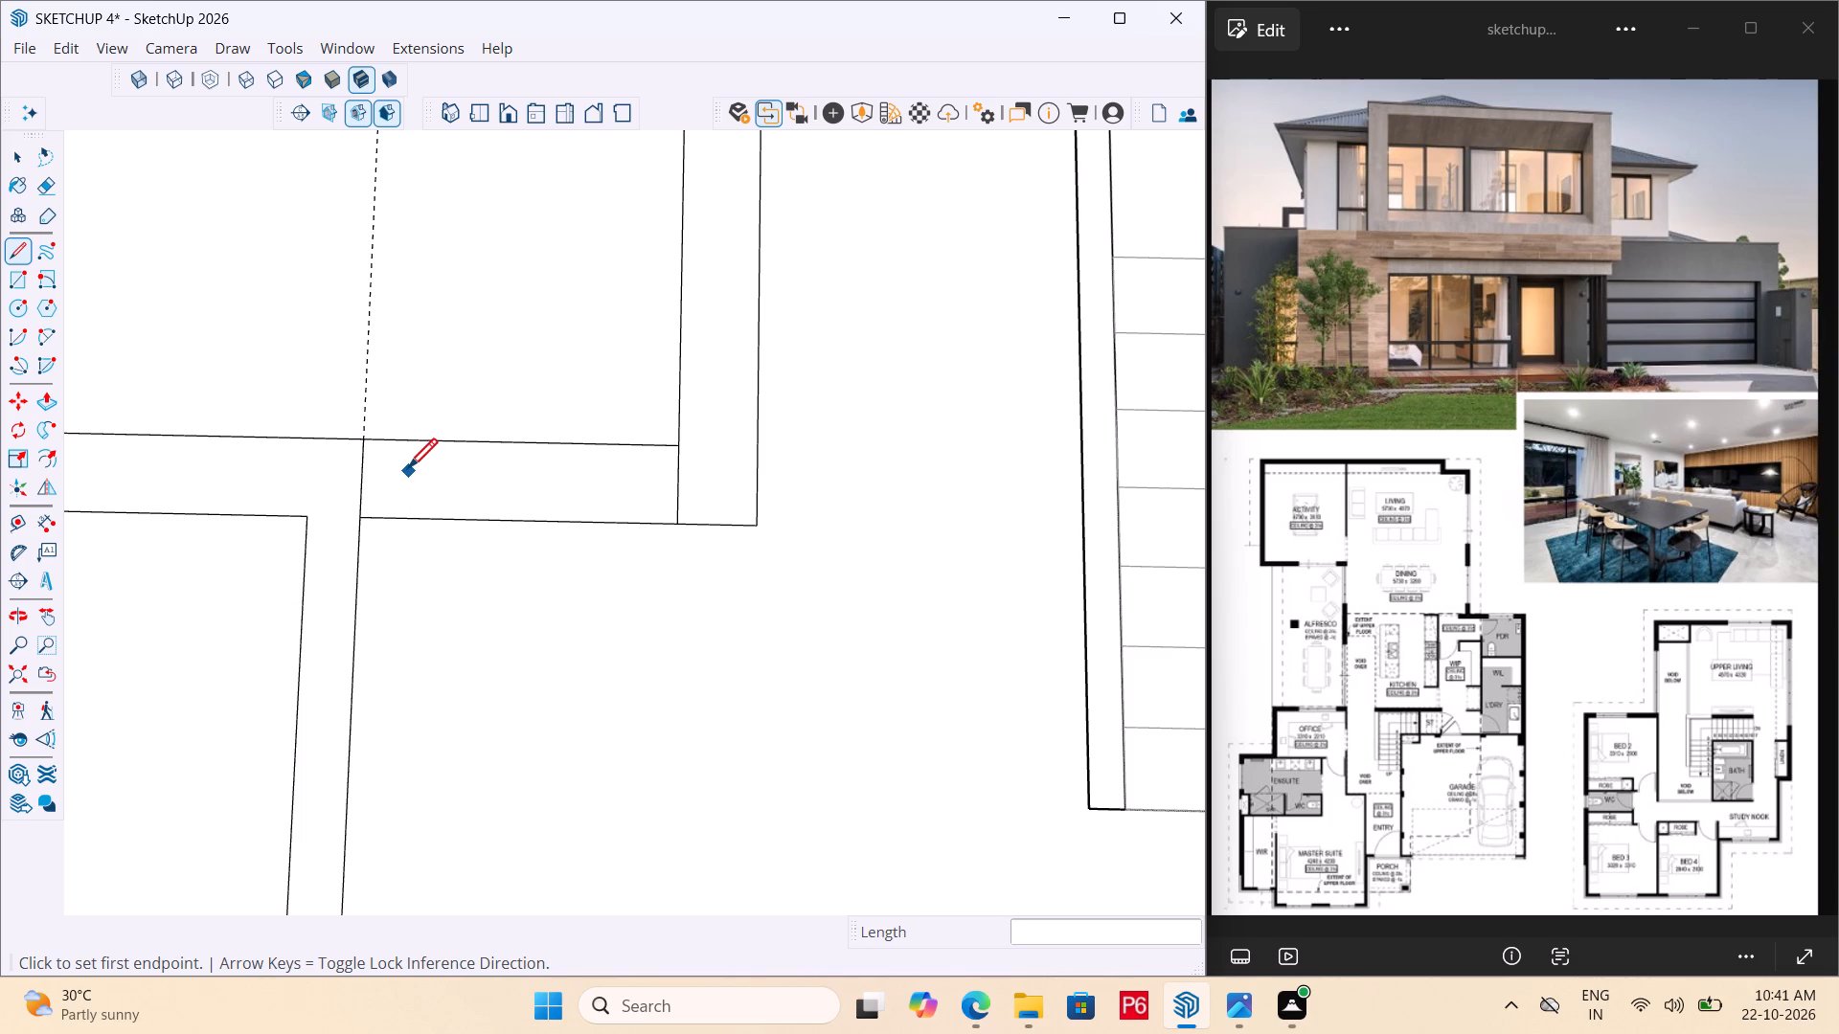
{"action": "key", "text": "ctrl+s"}
Erase the guide used for the Bed 2 doorway.
{"action": "key", "text": "e"}
{"action": "left_click_drag", "start_coordinate": [348, 312], "coordinate": [392, 327]}
{"action": "left_click", "coordinate": [392, 327]}
Draw a line across the hallway-side wall of the small room between Bed 2 and Bed 3, just below its upper corner.
{"action": "scroll", "coordinate": [397, 314], "scroll_direction": "down", "scroll_amount": 6}
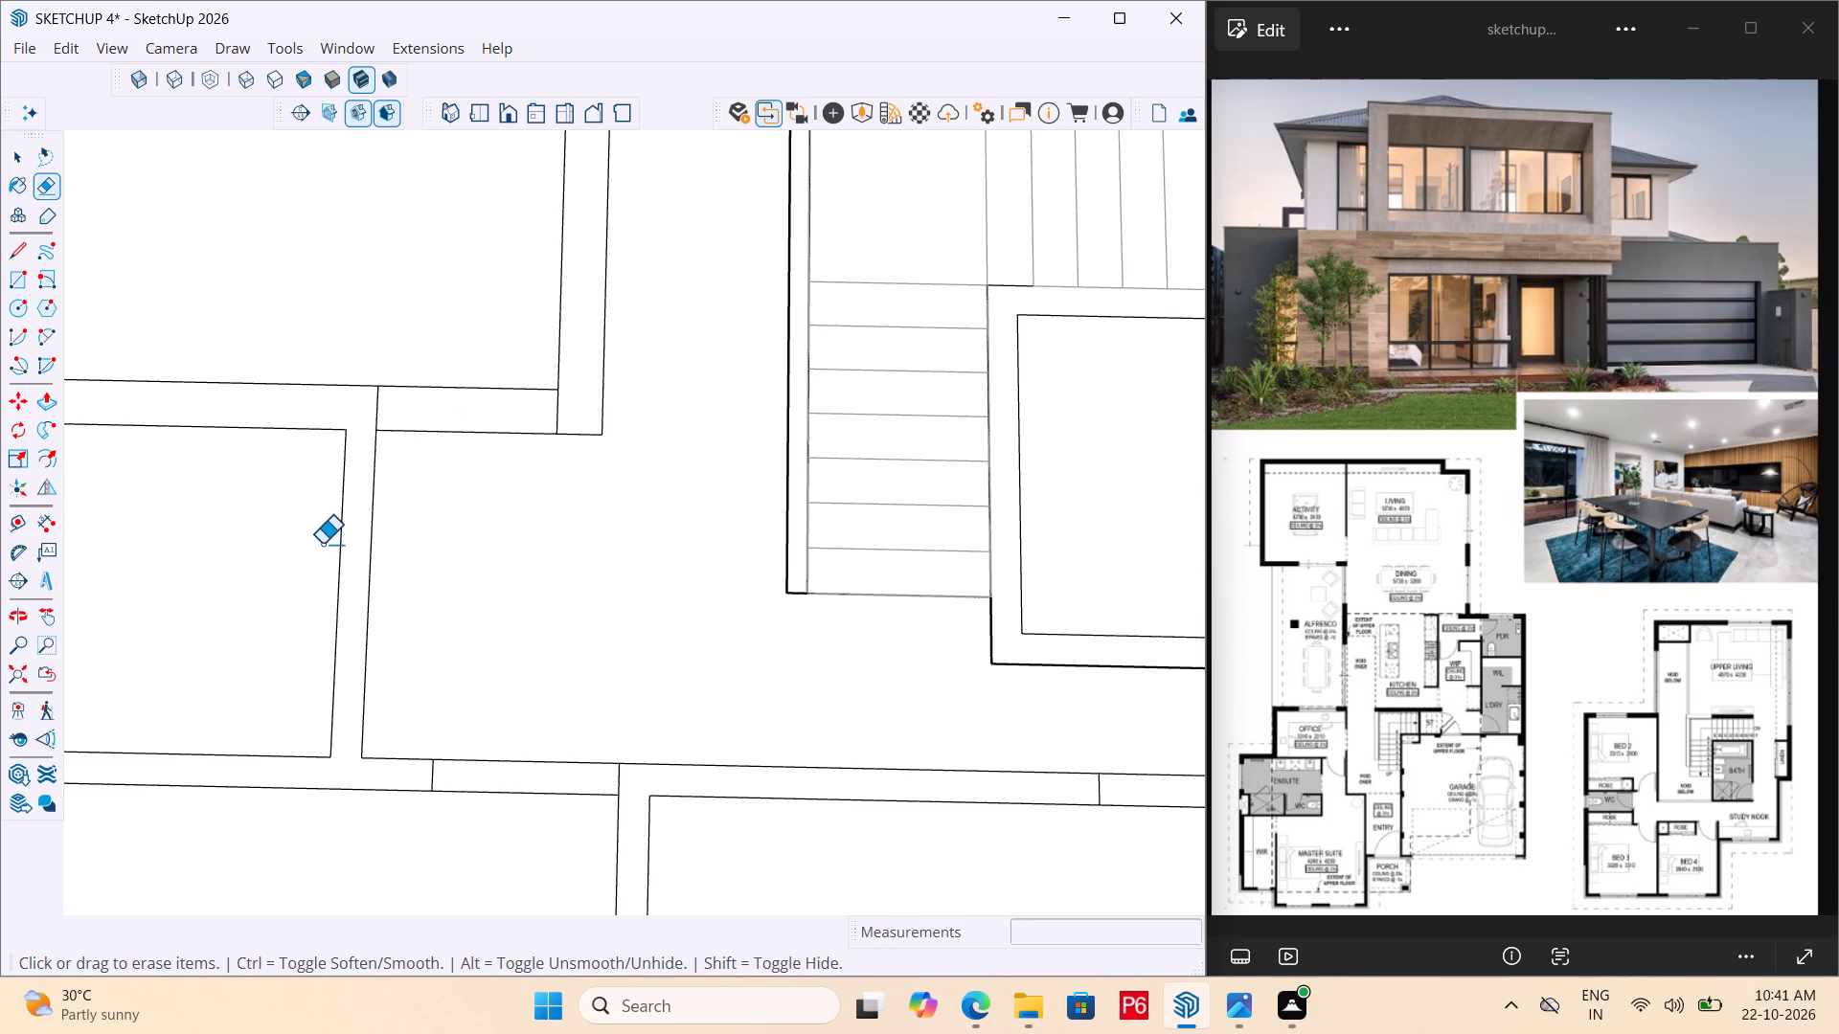
{"action": "scroll", "coordinate": [323, 544], "scroll_direction": "up", "scroll_amount": 5}
{"action": "key", "text": "l"}
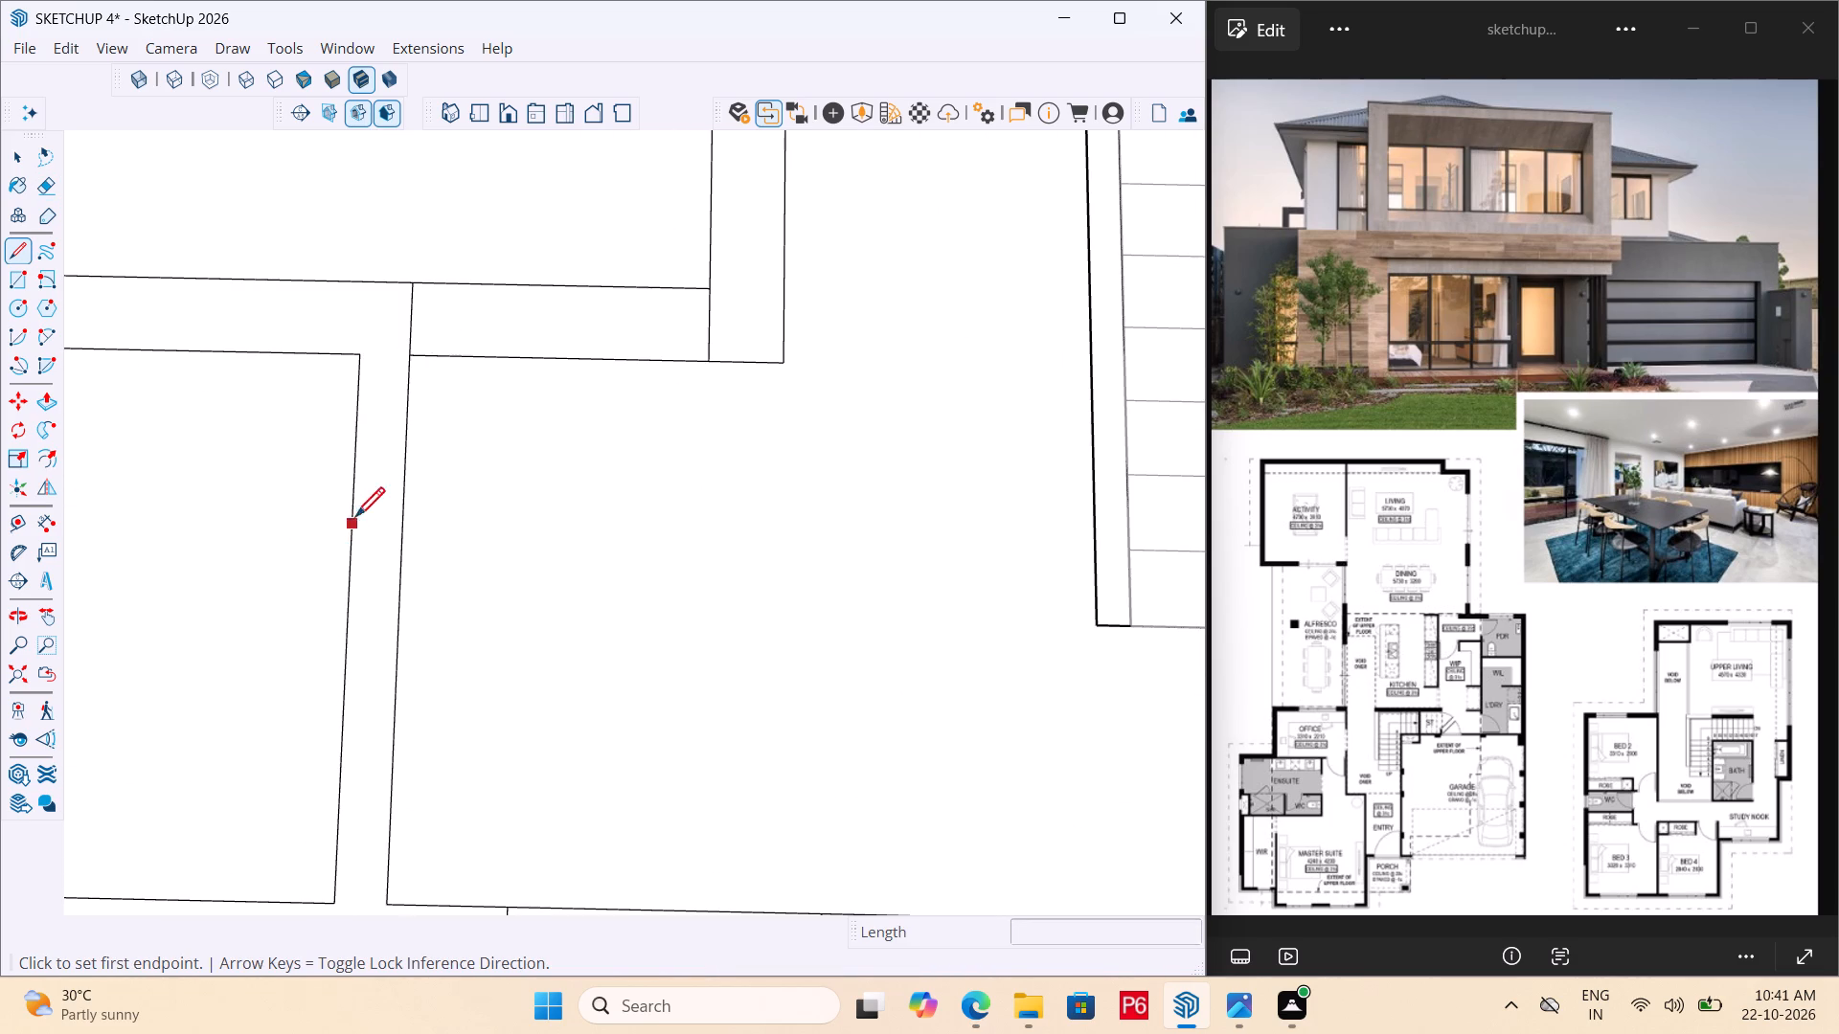
{"action": "left_click", "coordinate": [354, 417]}
{"action": "left_click", "coordinate": [405, 426]}
{"action": "key", "text": "space"}
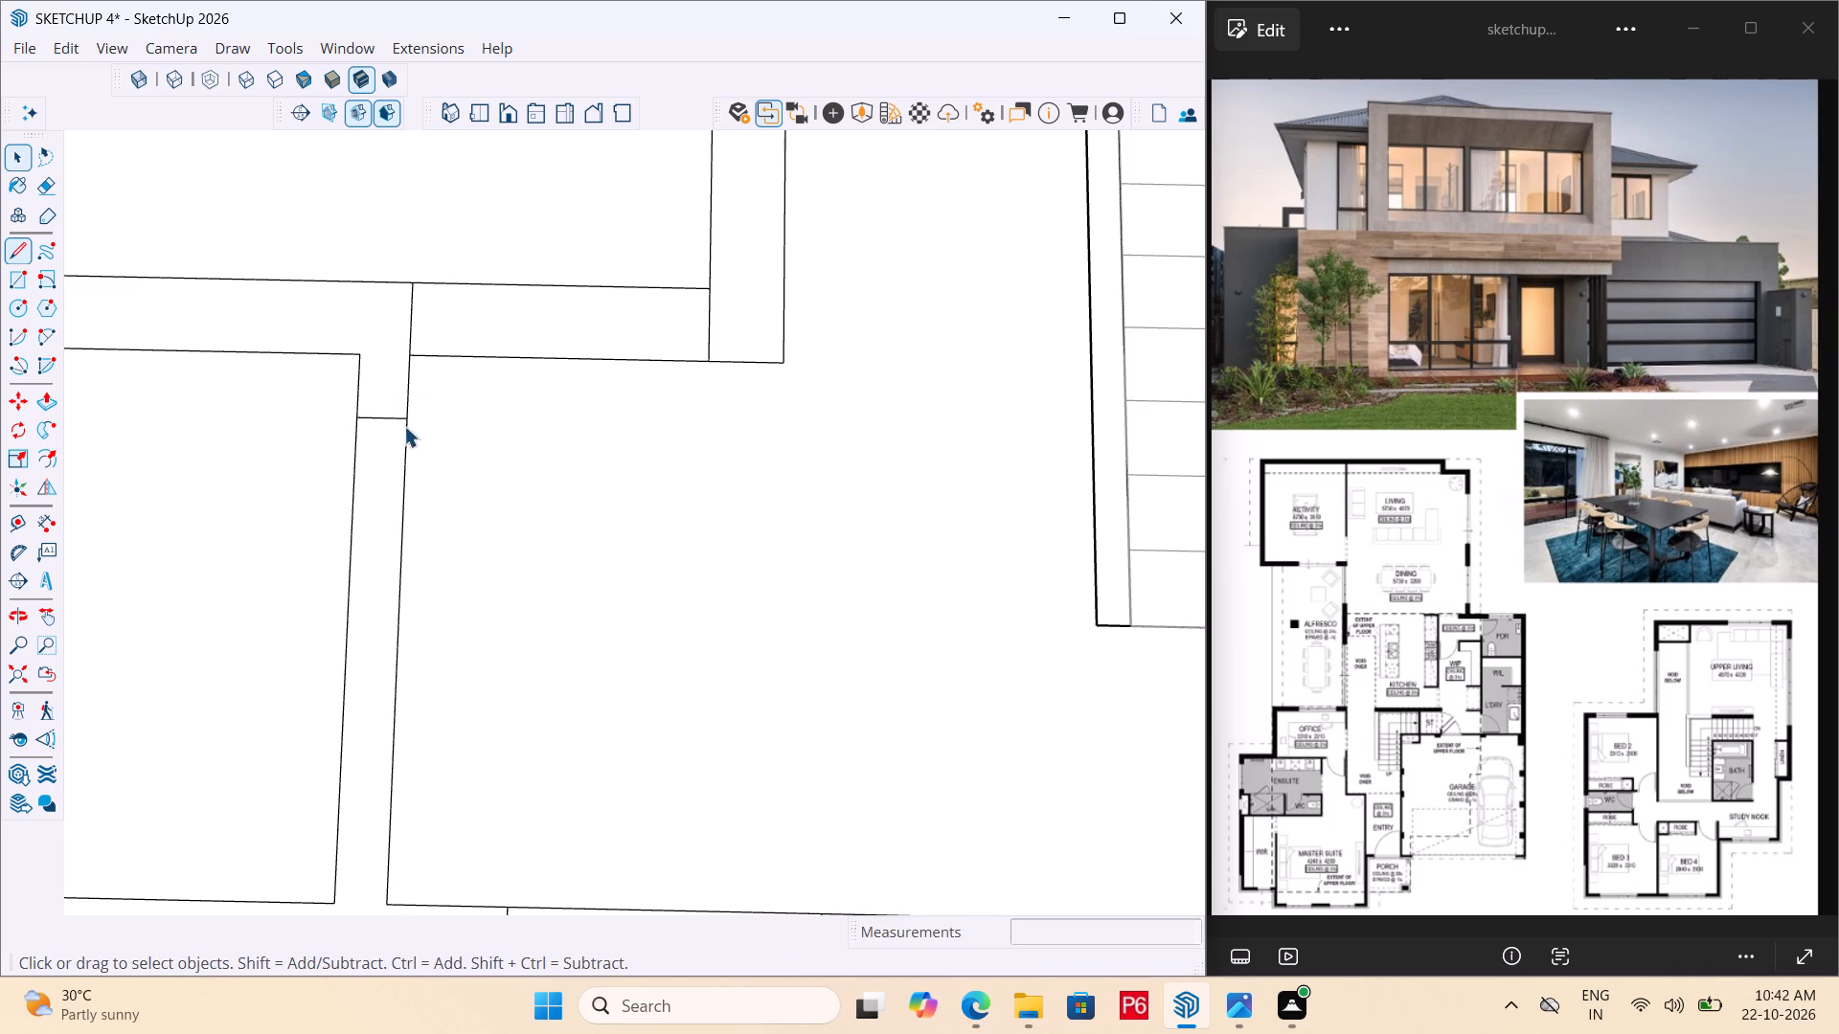
Place a guide 2'6" from the small room's cross line and draw the doorway's second cross line along it.
{"action": "key", "text": "t"}
{"action": "left_click", "coordinate": [379, 416]}
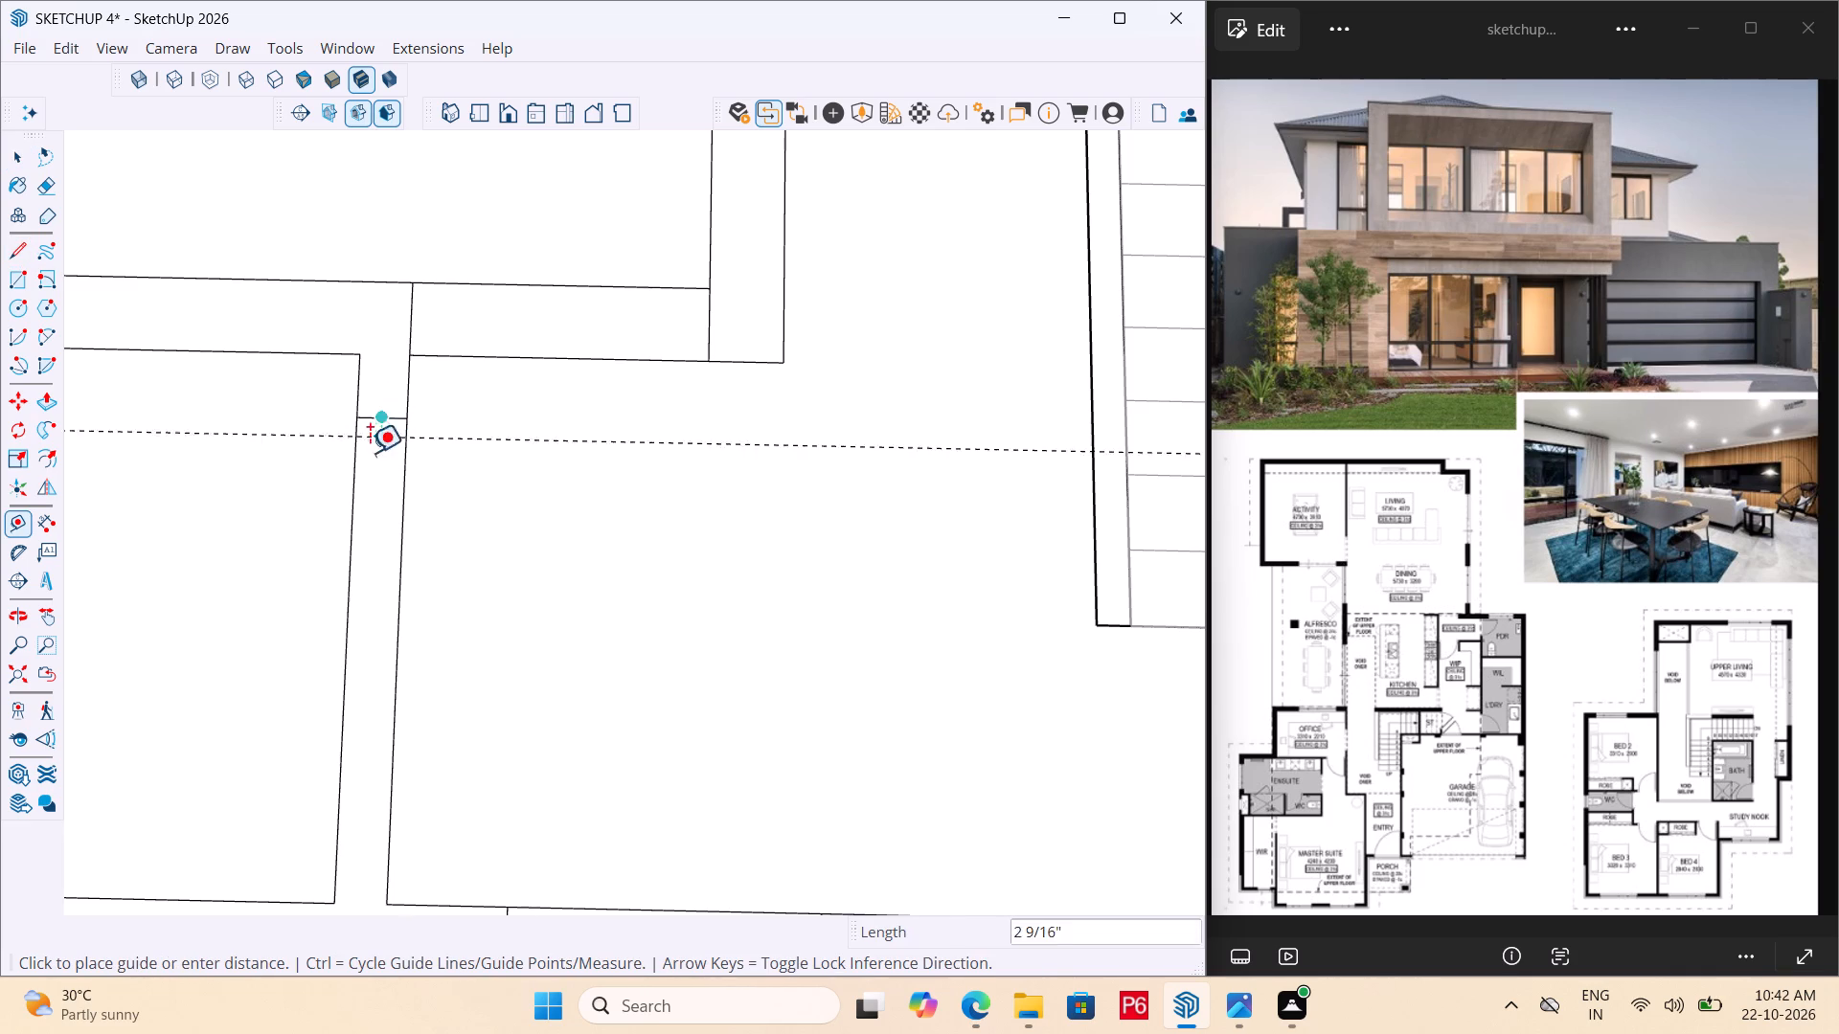
{"action": "type", "text": "2'6\""}
{"action": "key", "text": "Return"}
{"action": "key", "text": "l"}
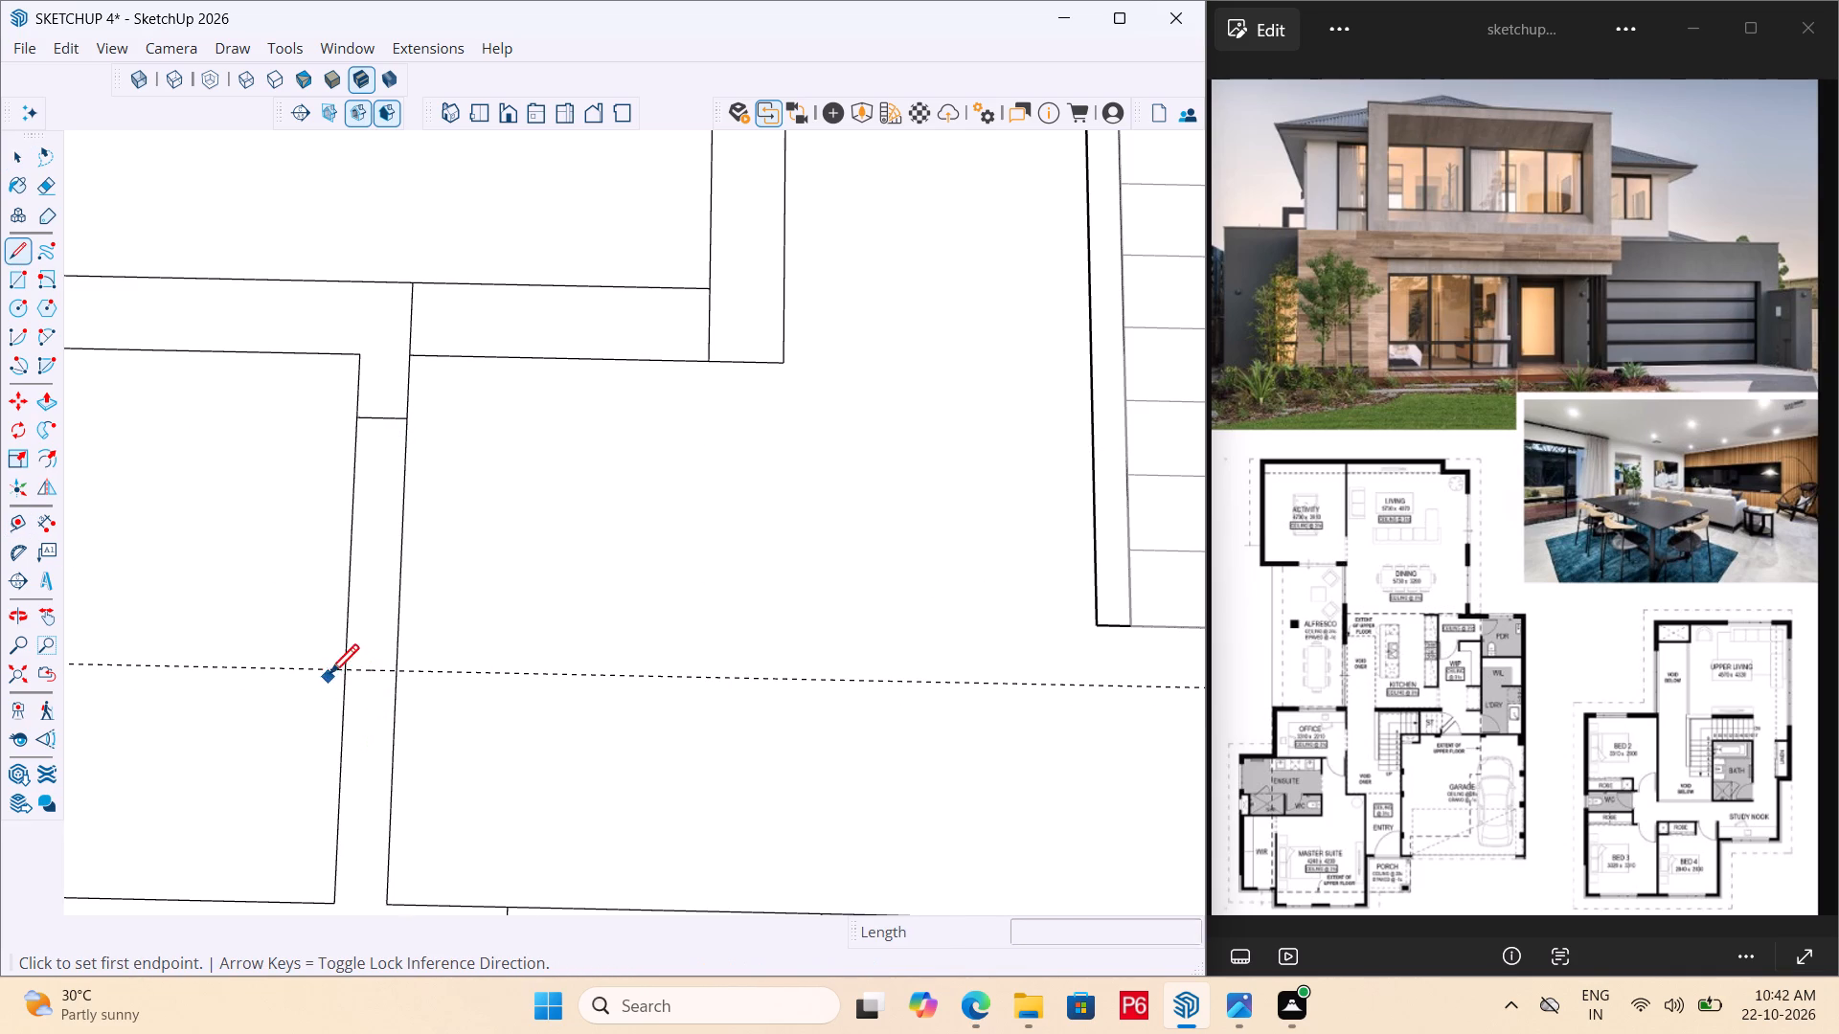
{"action": "left_click_drag", "start_coordinate": [343, 673], "coordinate": [353, 671]}
{"action": "left_click", "coordinate": [388, 671]}
{"action": "scroll", "coordinate": [425, 676], "scroll_direction": "down", "scroll_amount": 3}
{"action": "key", "text": "Escape"}
Erase the guide used for the small room's doorway.
{"action": "key", "text": "e"}
{"action": "left_click", "coordinate": [458, 681]}
{"action": "left_click", "coordinate": [472, 672]}
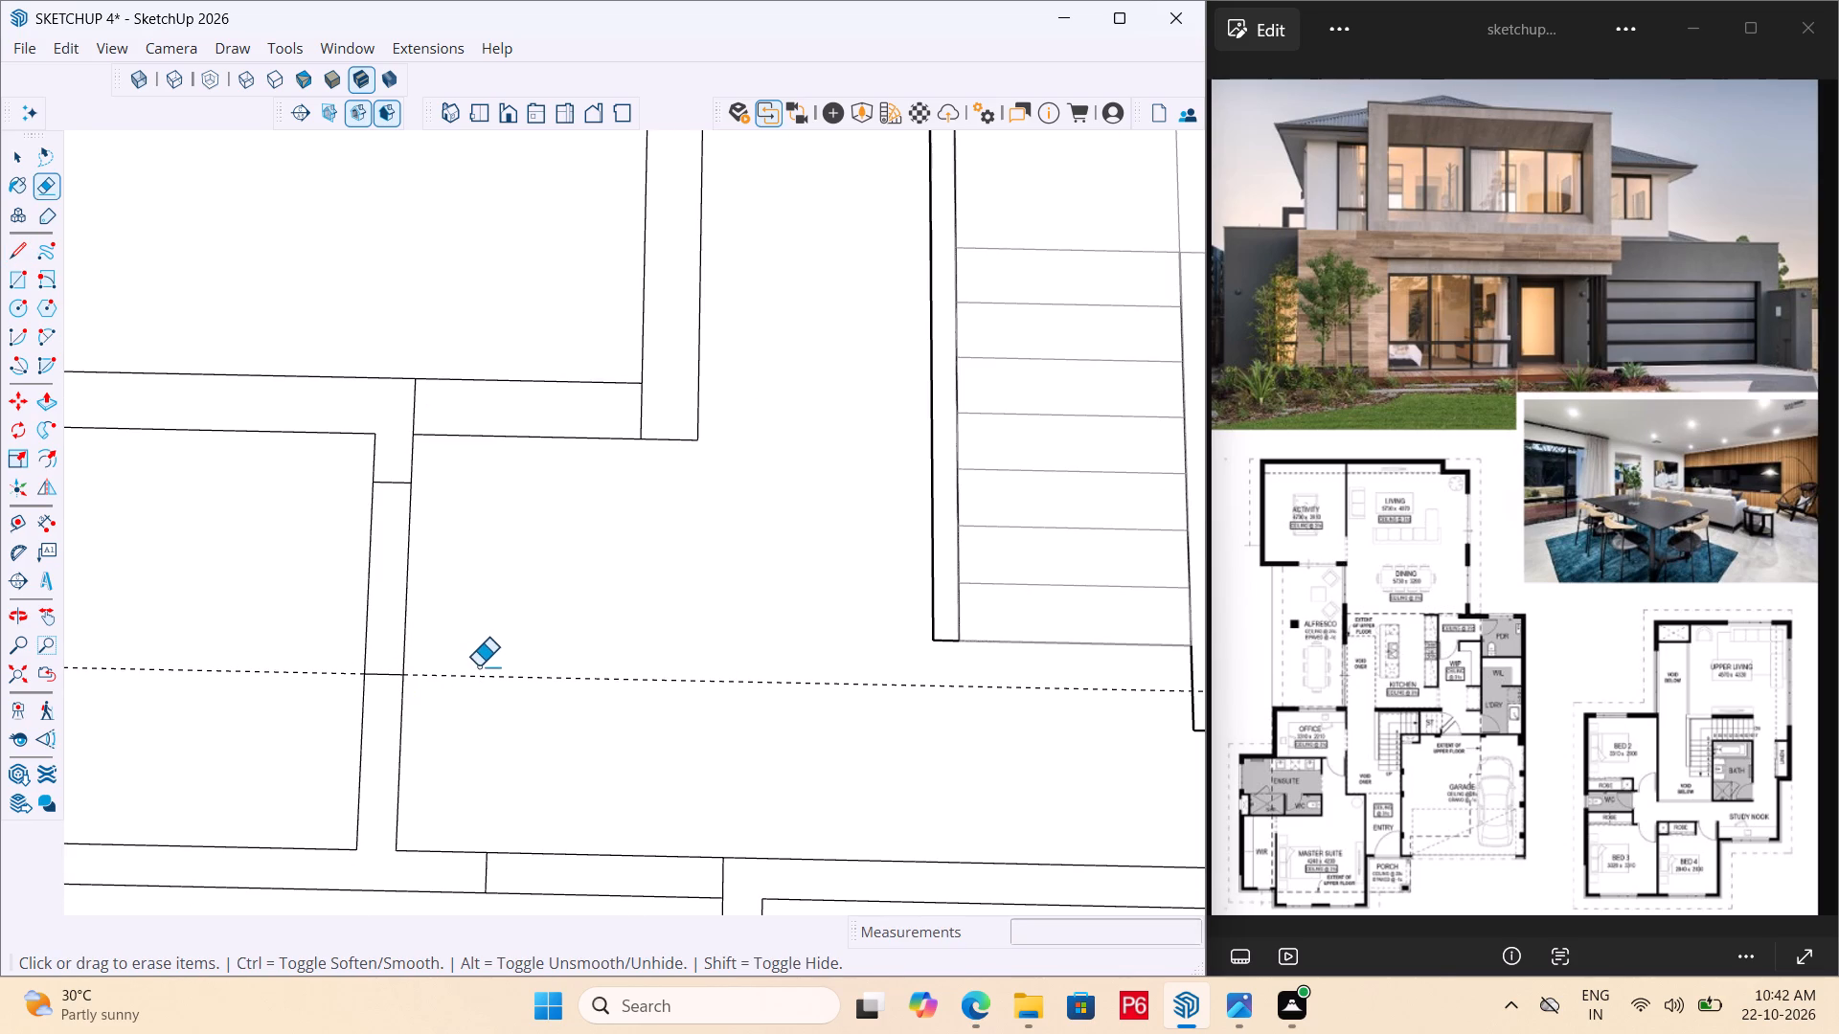
{"action": "left_click_drag", "start_coordinate": [478, 666], "coordinate": [478, 682]}
{"action": "left_click", "coordinate": [478, 682]}
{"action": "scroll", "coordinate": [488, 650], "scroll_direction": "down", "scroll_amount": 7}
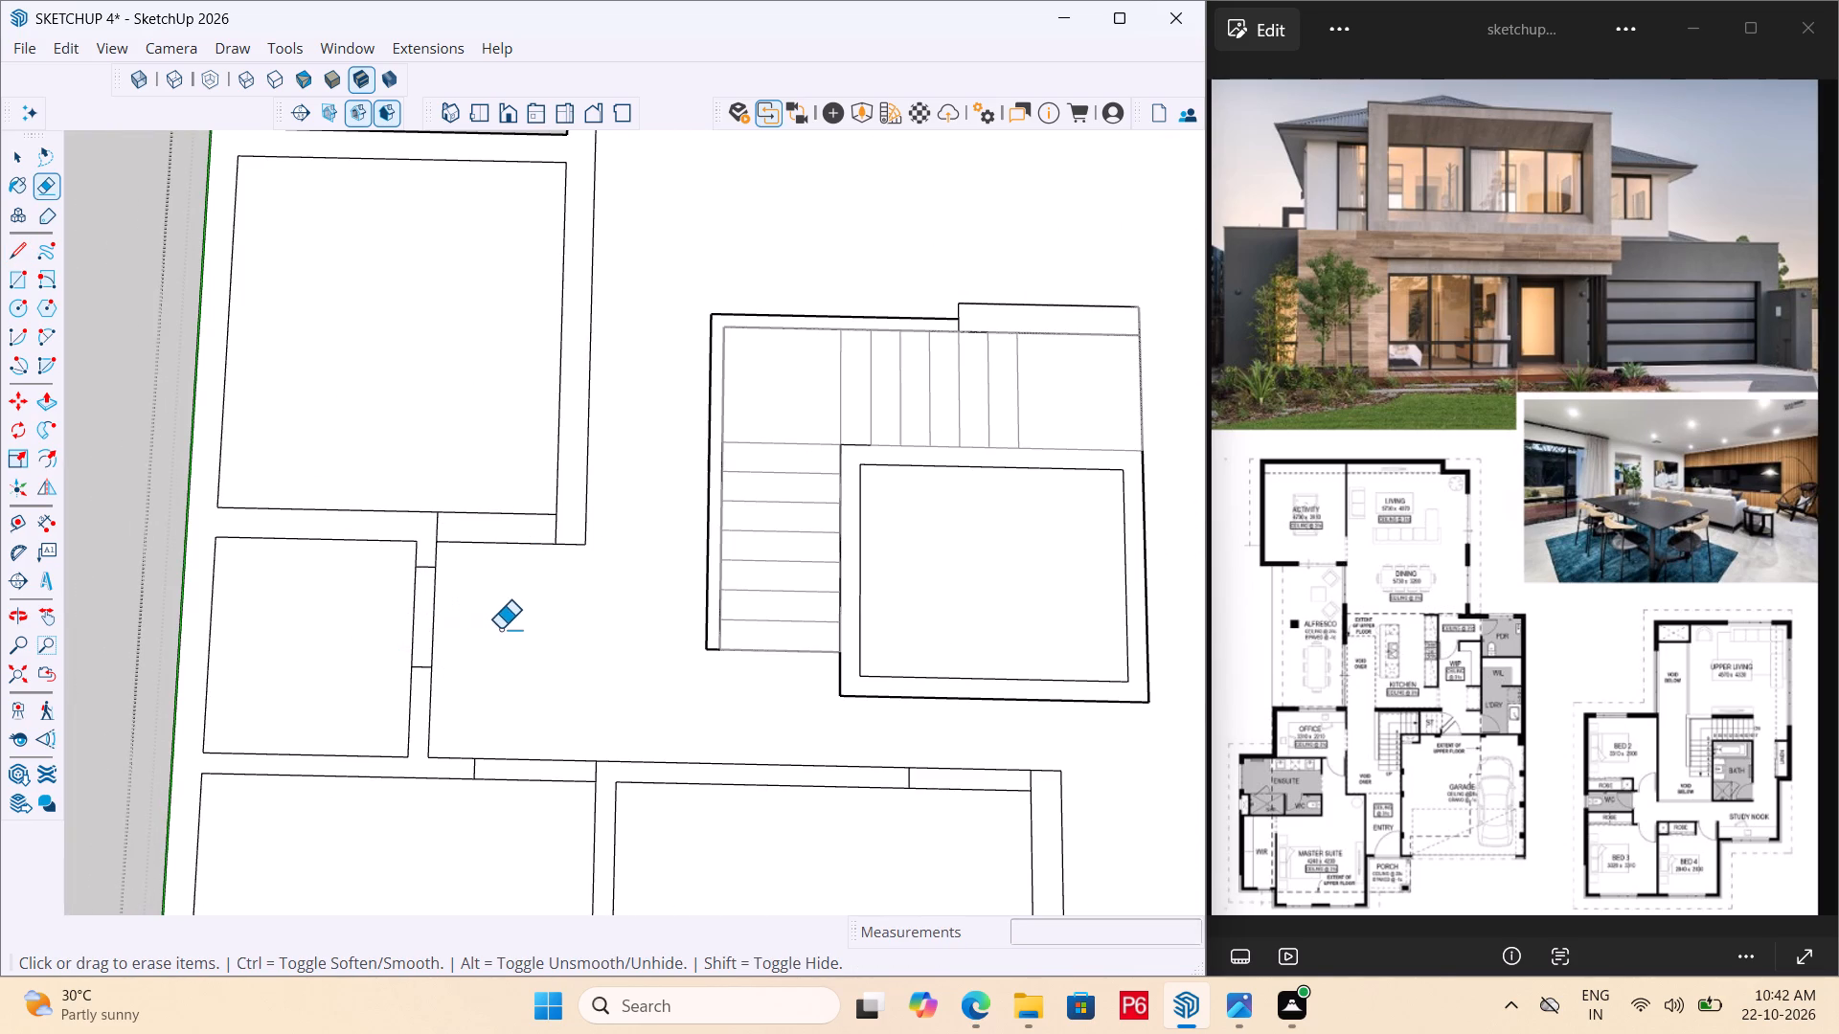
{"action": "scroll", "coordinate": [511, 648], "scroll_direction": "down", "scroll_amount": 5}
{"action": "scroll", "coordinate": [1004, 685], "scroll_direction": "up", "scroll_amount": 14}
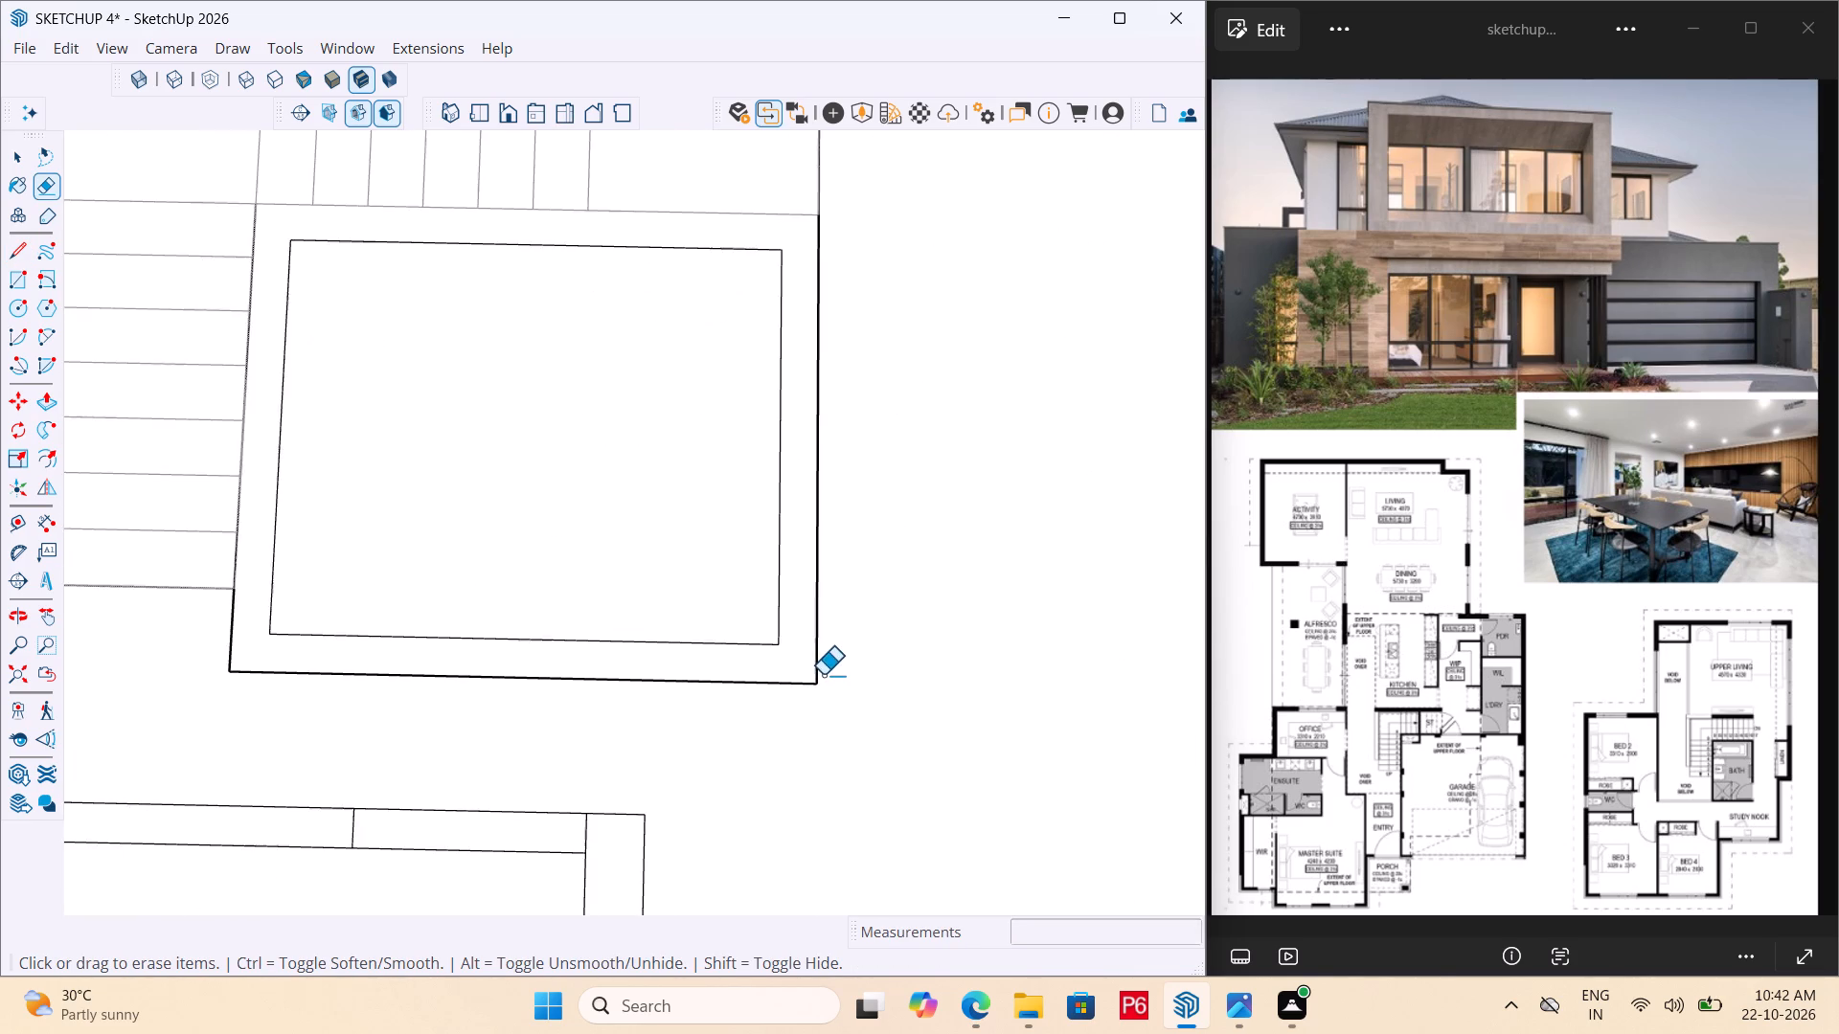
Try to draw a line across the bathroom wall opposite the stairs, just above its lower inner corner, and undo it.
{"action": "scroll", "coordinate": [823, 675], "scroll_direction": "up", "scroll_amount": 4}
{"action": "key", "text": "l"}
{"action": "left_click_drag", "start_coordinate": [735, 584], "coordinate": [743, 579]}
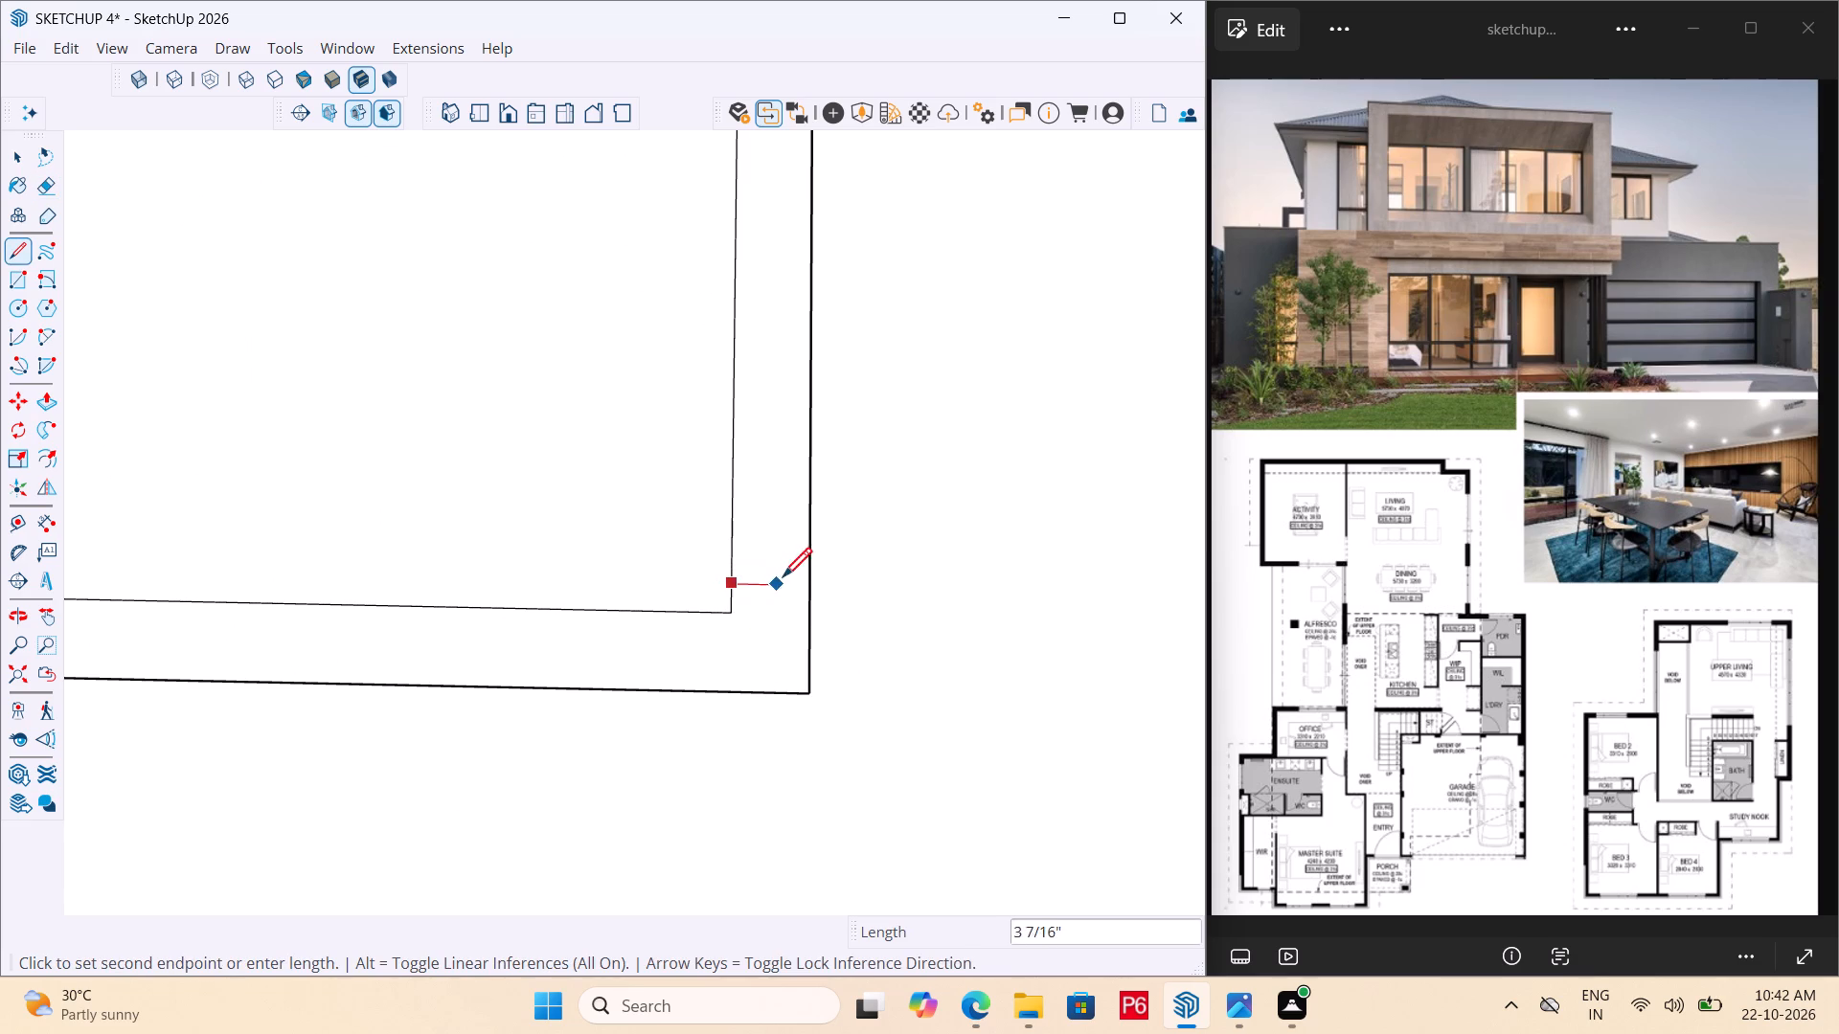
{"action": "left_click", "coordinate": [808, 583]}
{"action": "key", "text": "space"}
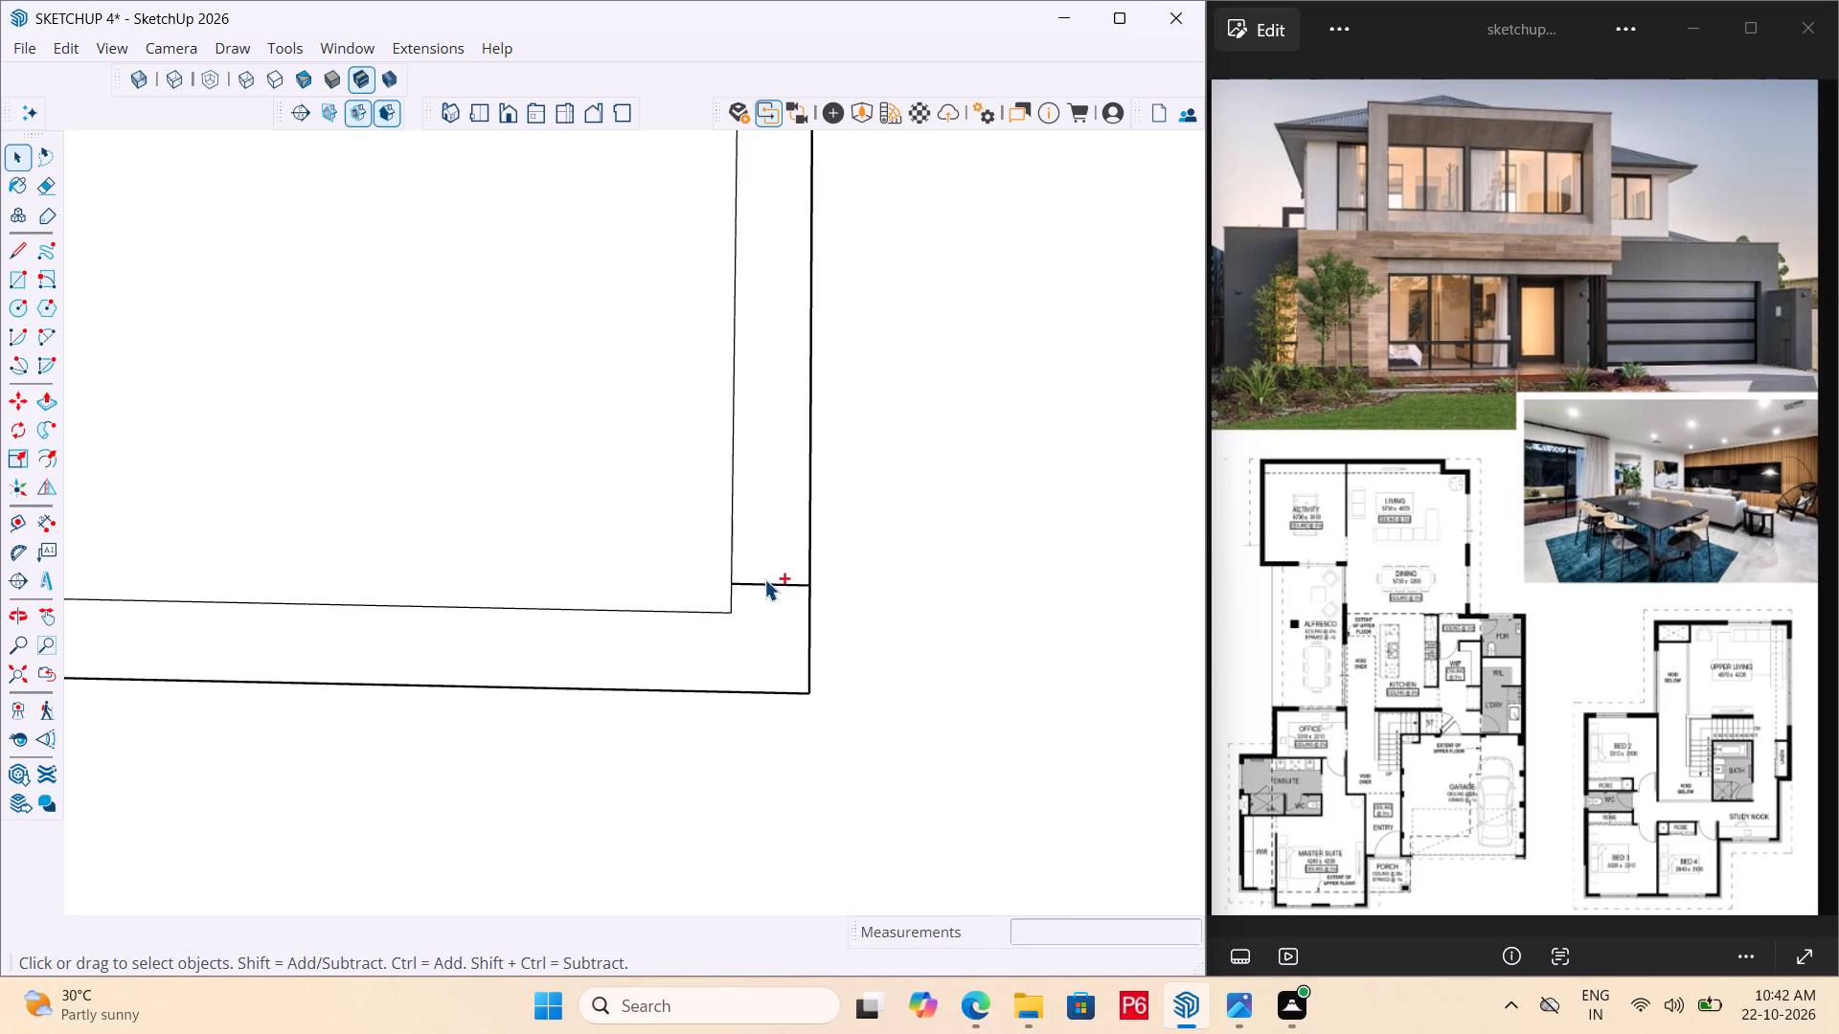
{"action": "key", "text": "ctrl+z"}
Draw a 6" line across the bathroom wall opposite the stairs, slightly above its lower inner corner.
{"action": "key", "text": "space"}
{"action": "double_click", "coordinate": [740, 577]}
{"action": "left_click", "coordinate": [733, 565]}
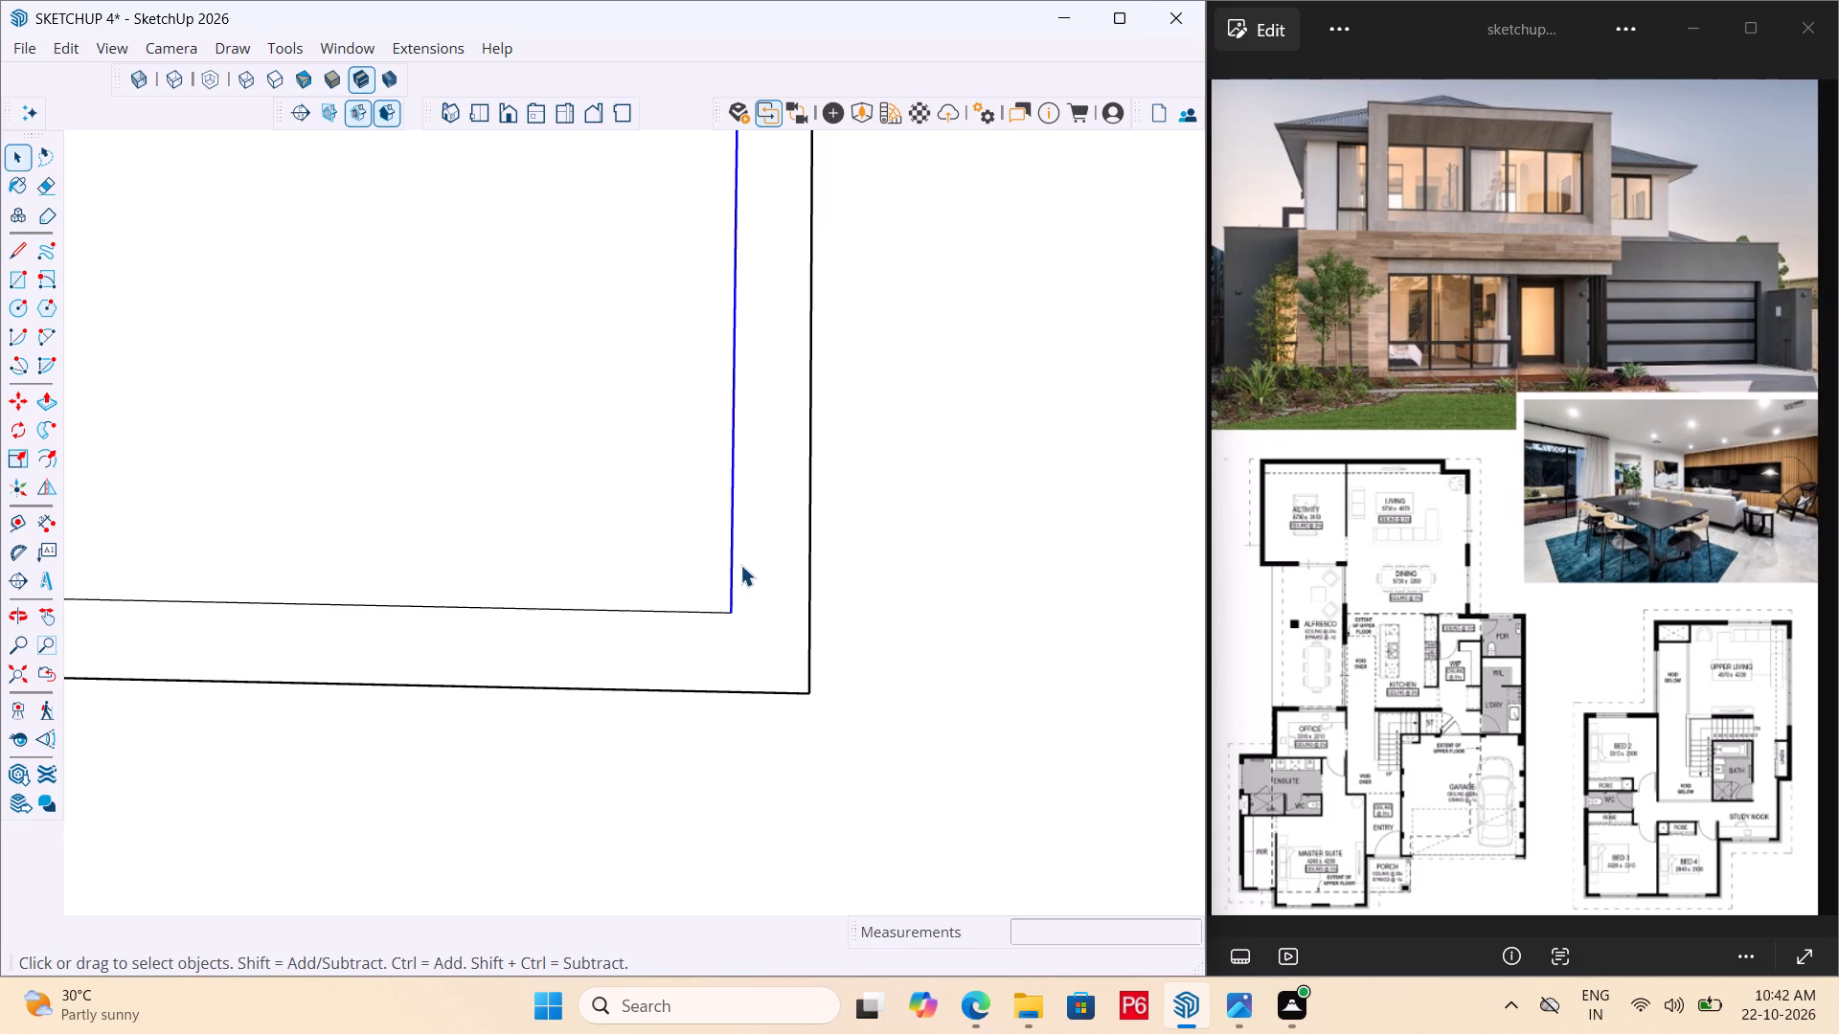
{"action": "key", "text": "l"}
{"action": "left_click_drag", "start_coordinate": [731, 571], "coordinate": [763, 571]}
{"action": "left_click", "coordinate": [806, 571]}
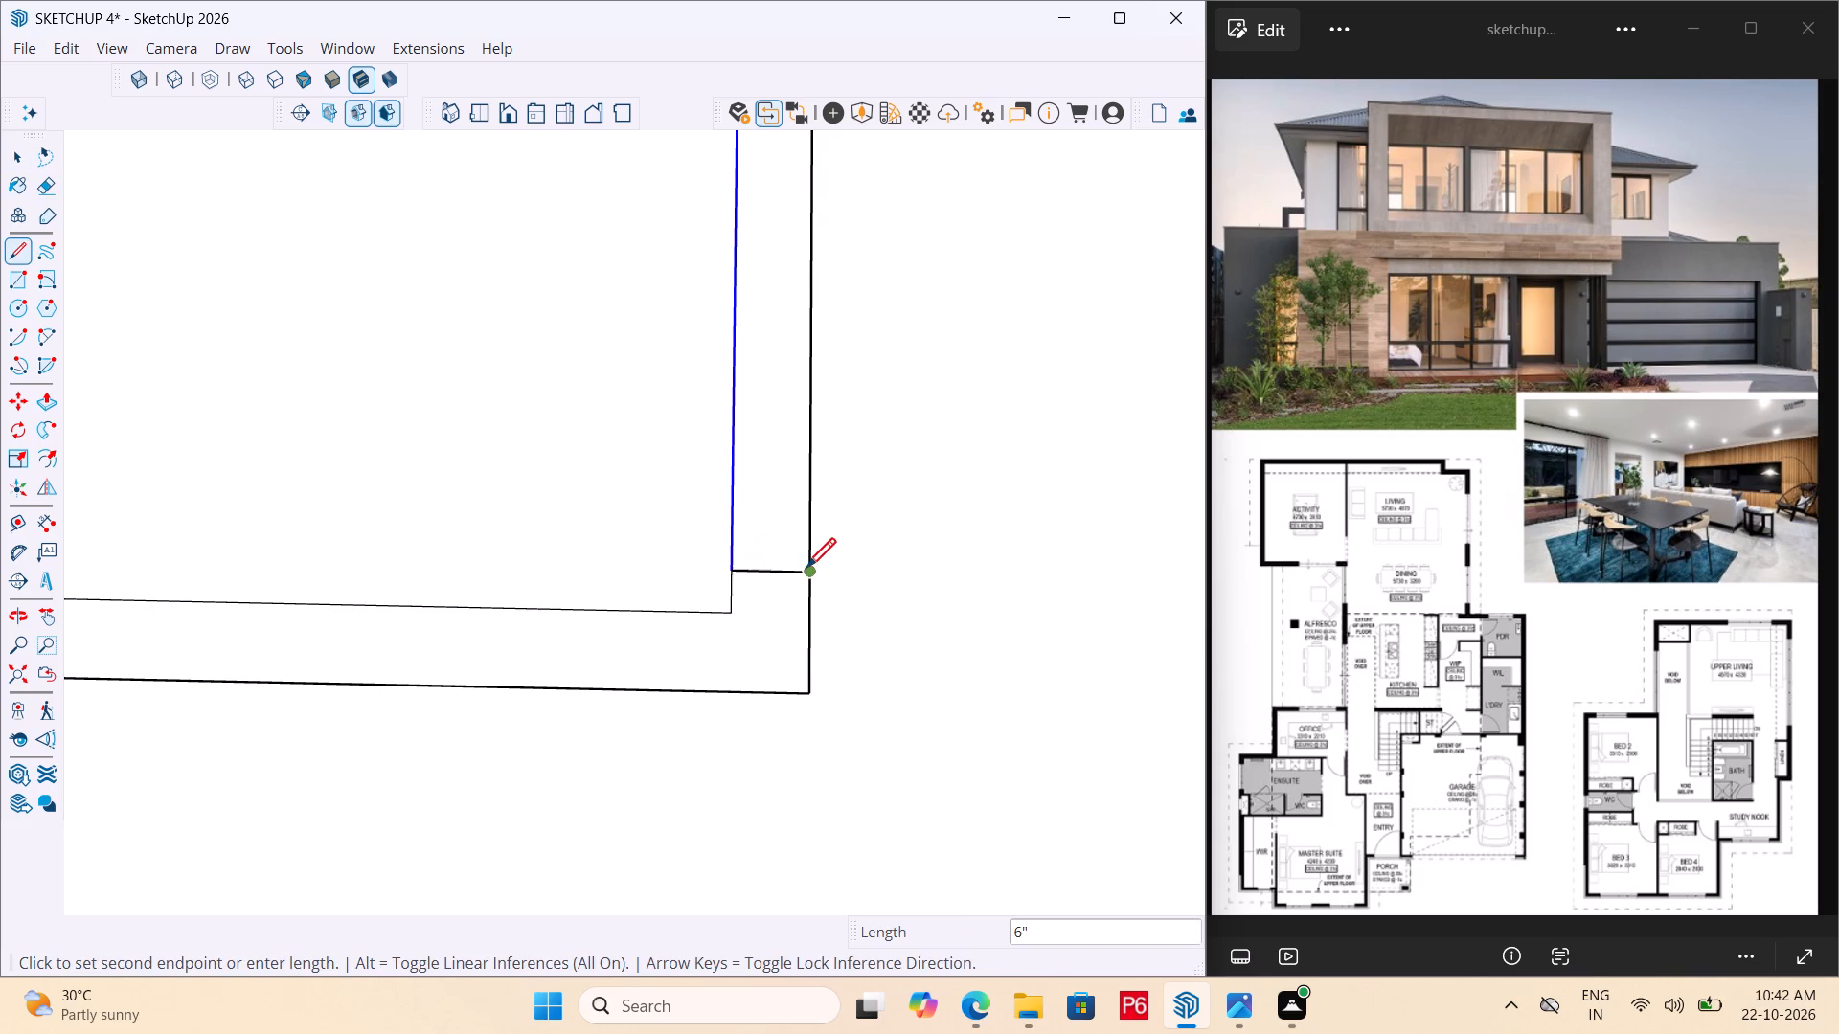
{"action": "key", "text": "Escape"}
Place a guide 2'6" from the bathroom wall's cross line and draw the doorway's second cross line along it.
{"action": "key", "text": "t"}
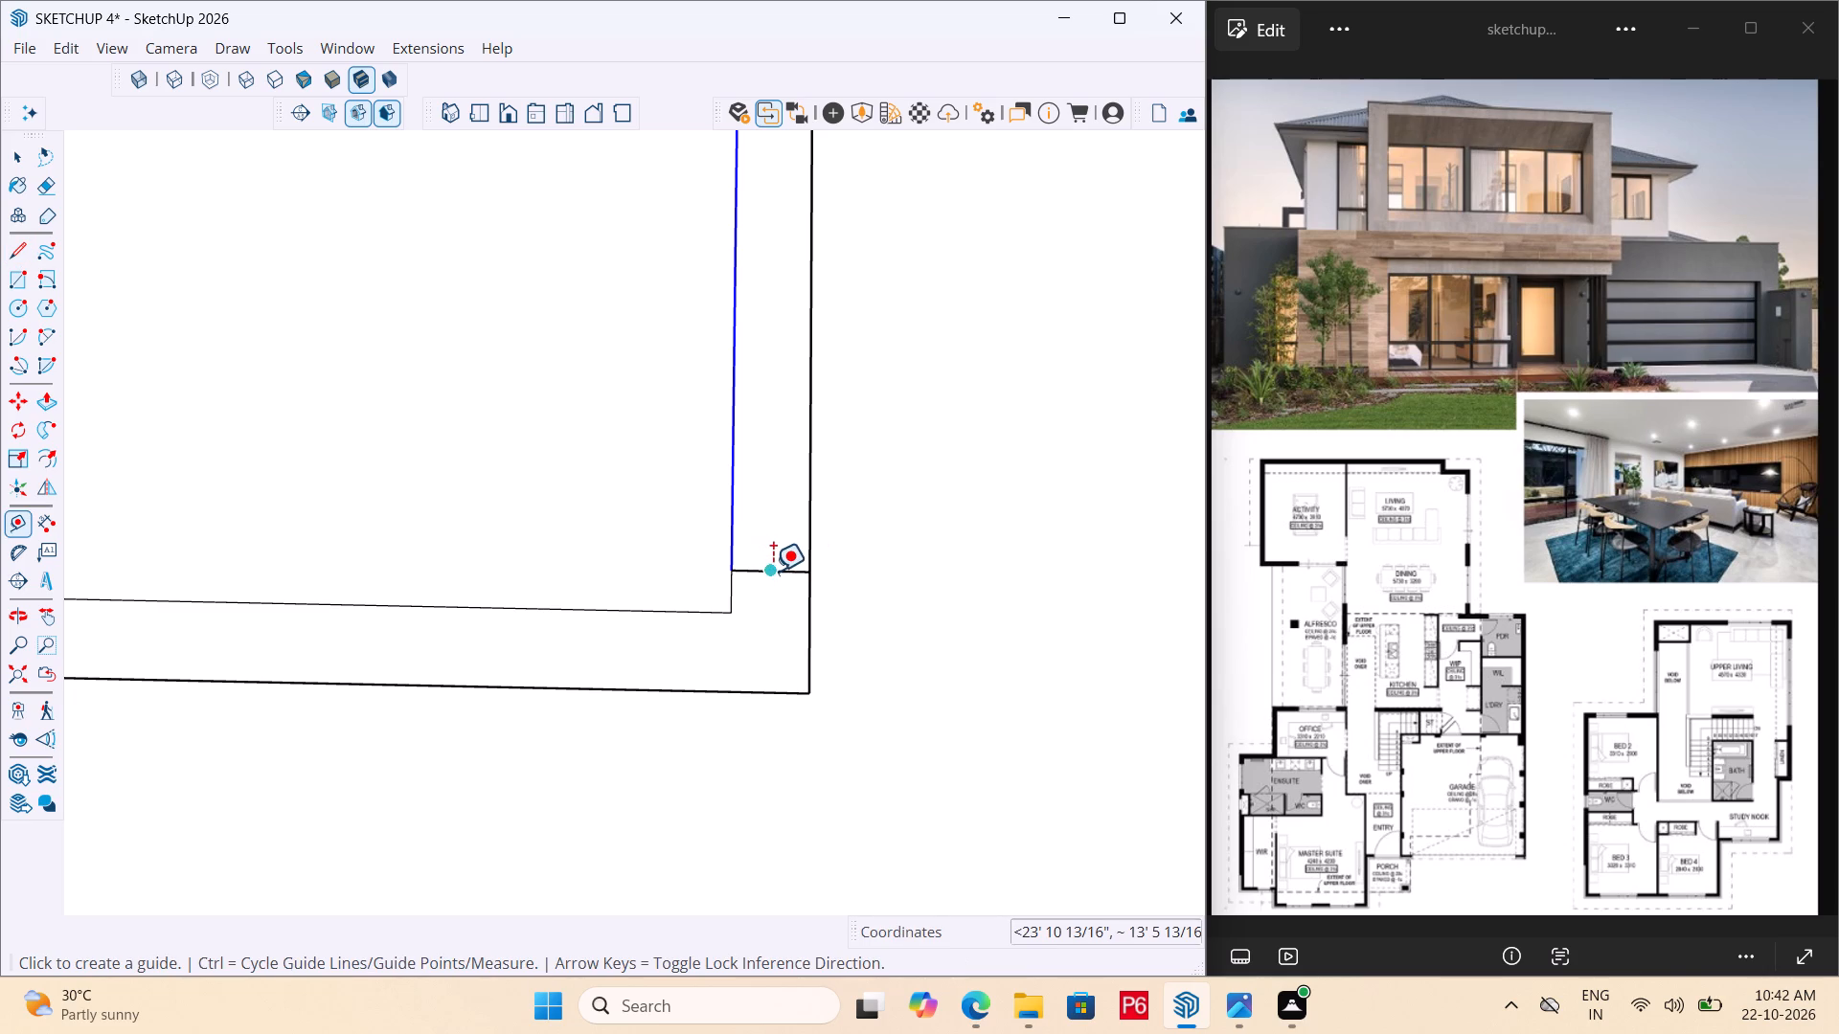
{"action": "left_click", "coordinate": [774, 572]}
{"action": "key", "text": "3"}
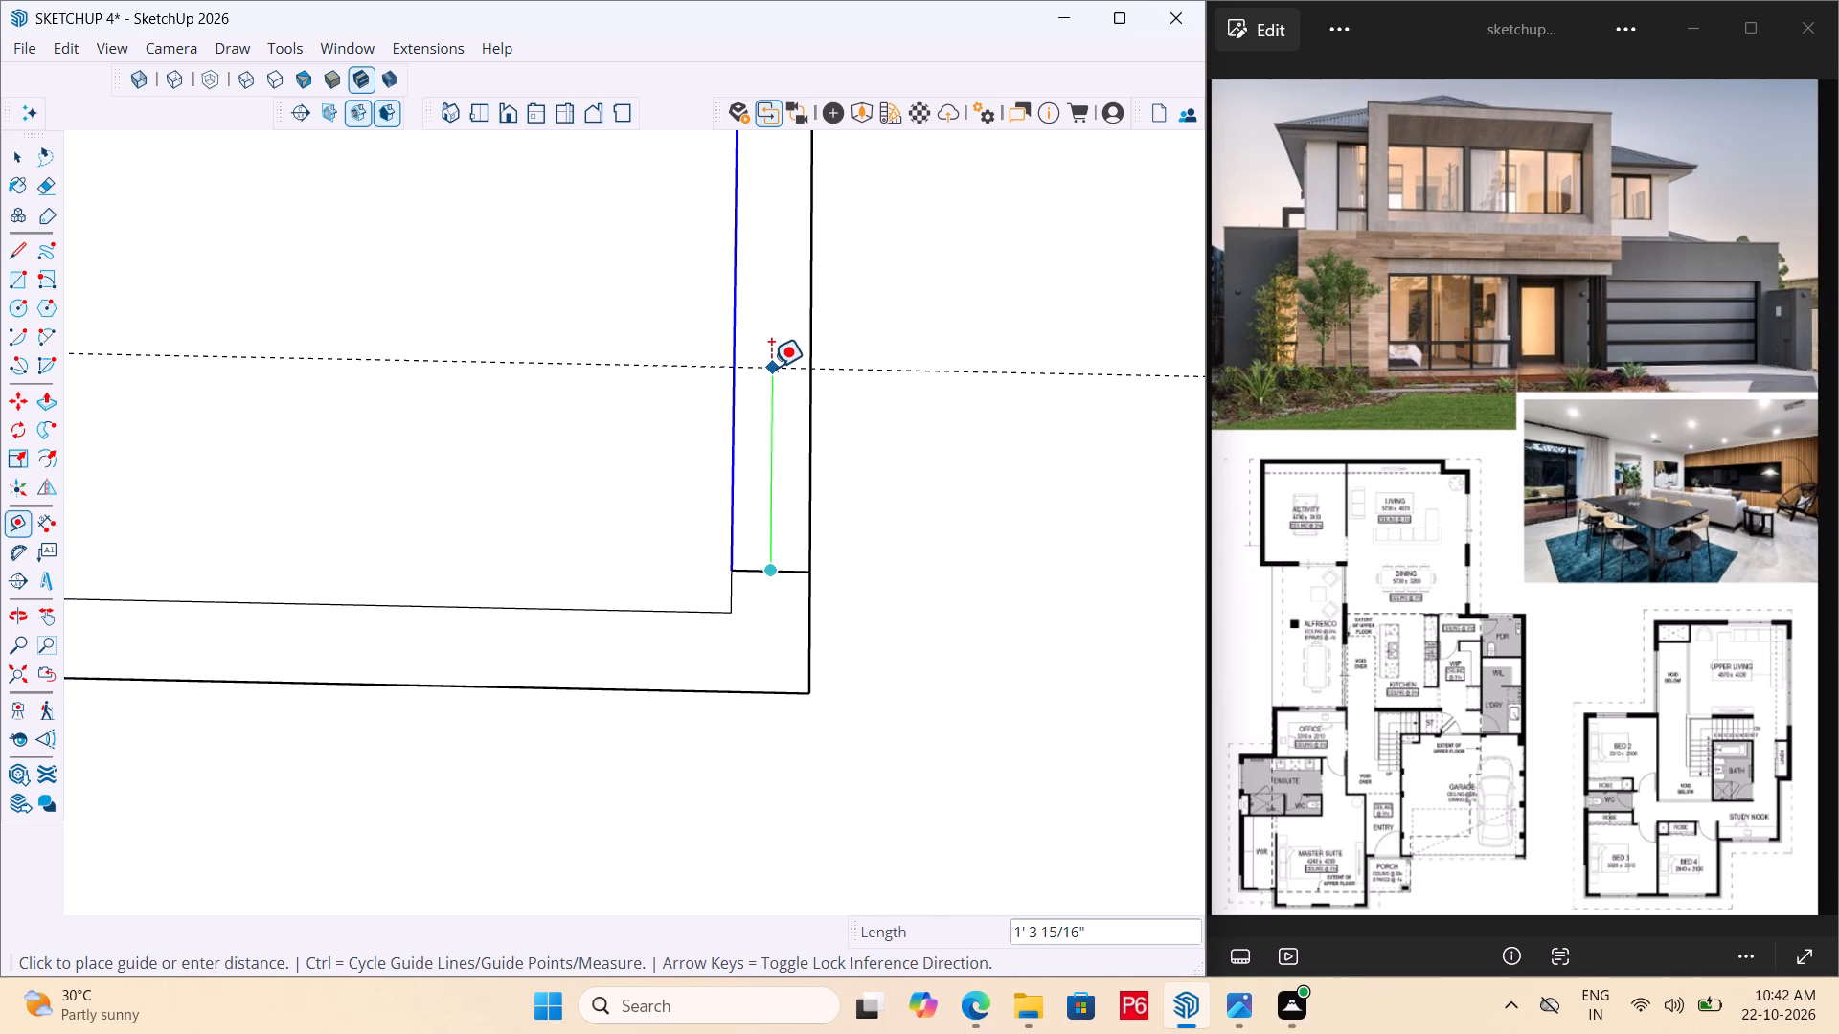
{"action": "key", "text": "BackSpace"}
{"action": "type", "text": "2'6"}
{"action": "key", "text": "shift+quotedbl"}
{"action": "key", "text": "Return"}
{"action": "key", "text": "l"}
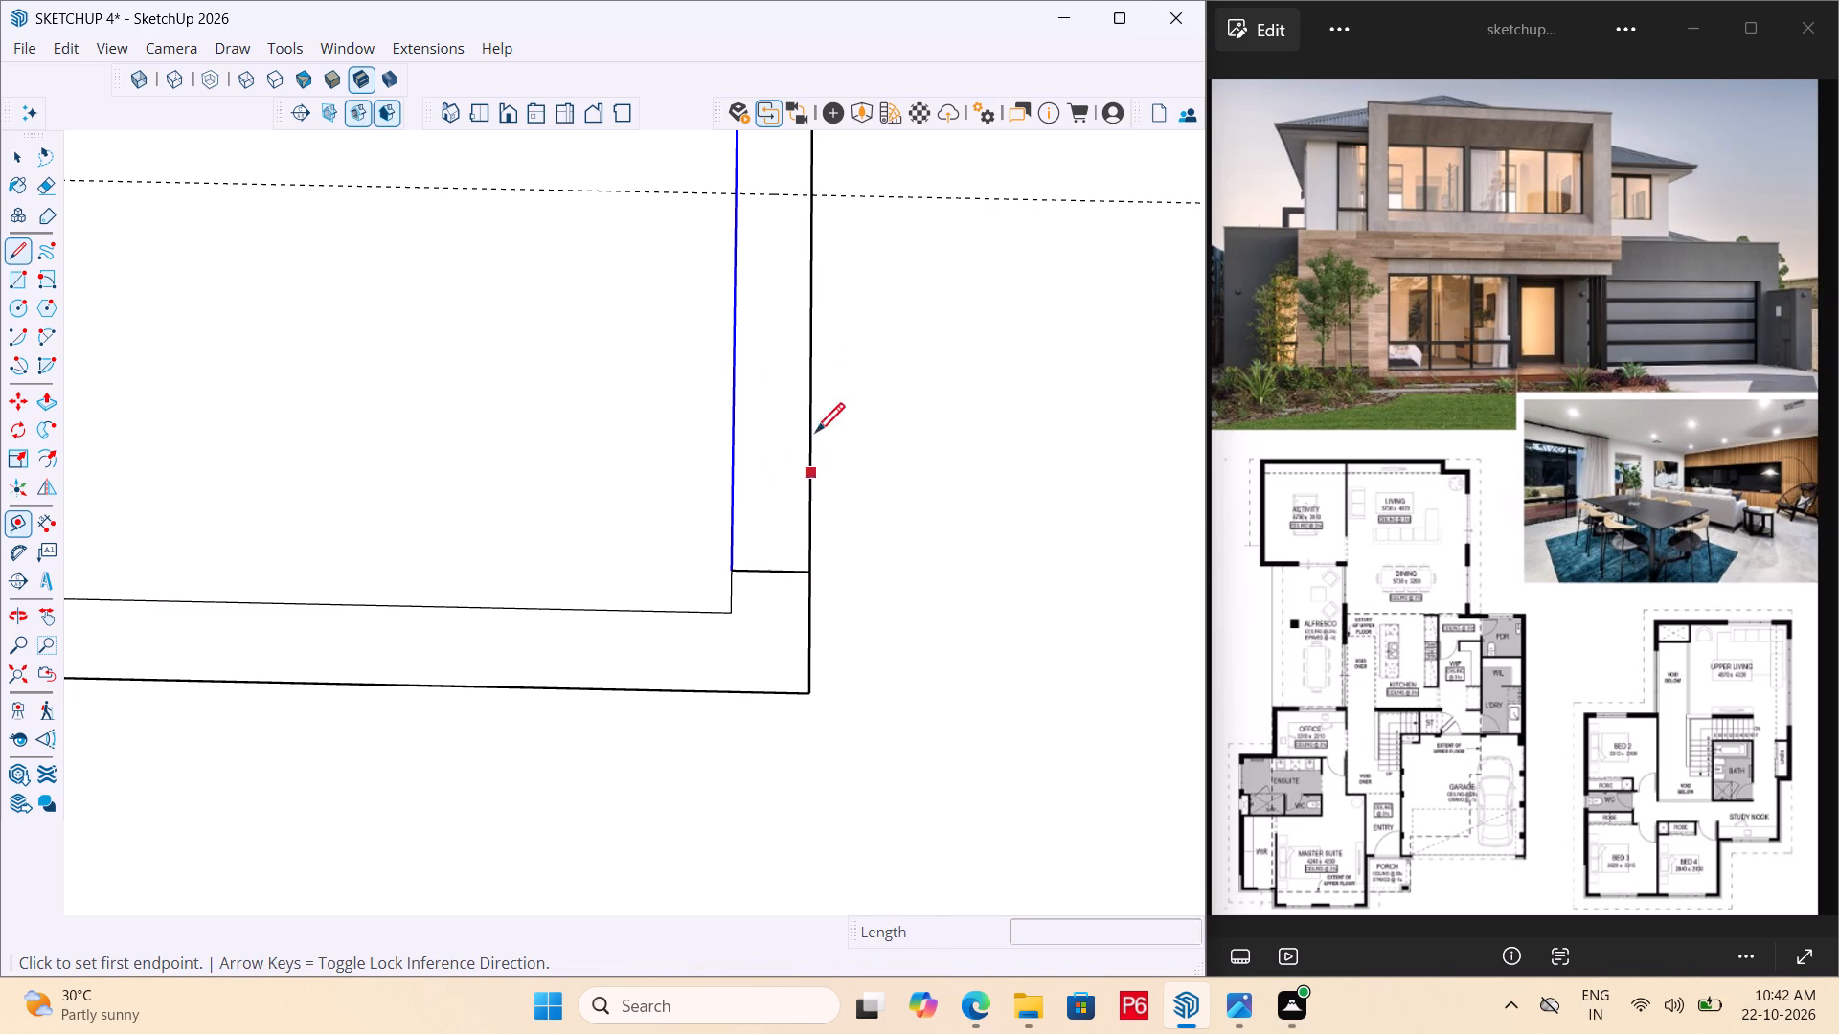
{"action": "left_click_drag", "start_coordinate": [733, 191], "coordinate": [747, 190]}
{"action": "left_click", "coordinate": [816, 186]}
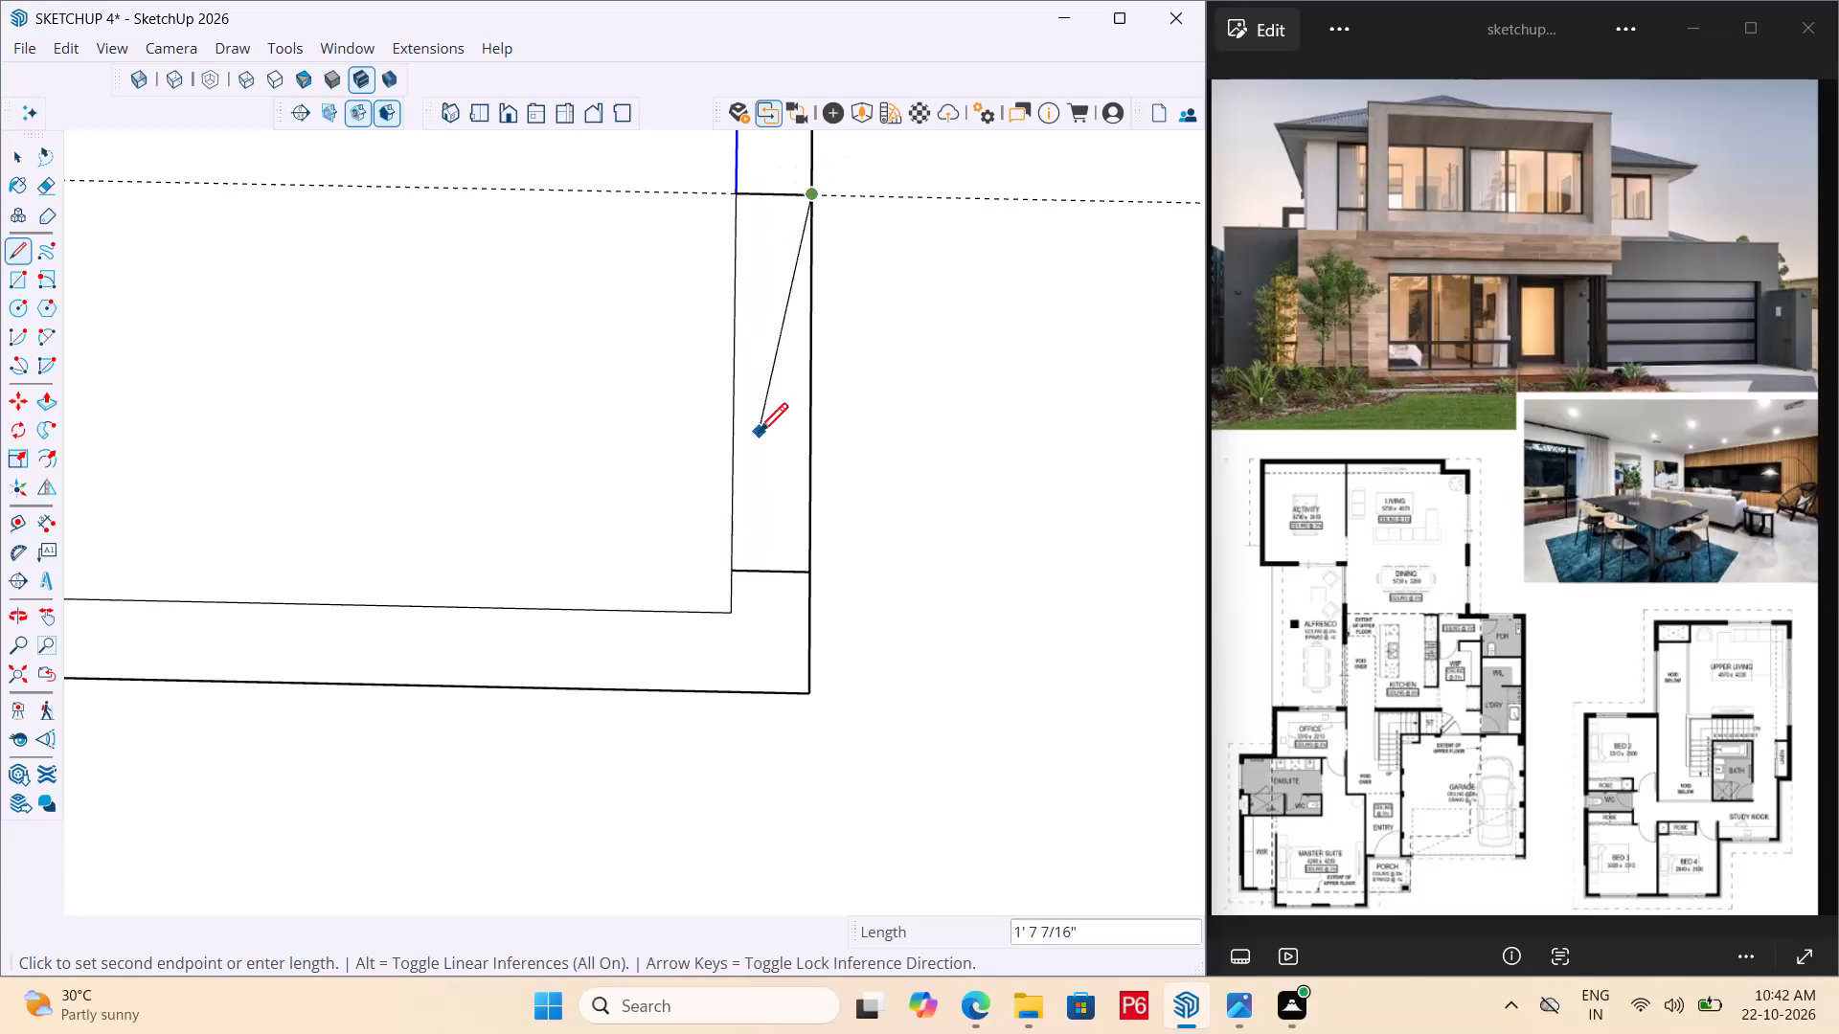
{"action": "scroll", "coordinate": [761, 455], "scroll_direction": "down", "scroll_amount": 6}
{"action": "key", "text": "Escape"}
Save the model.
{"action": "key", "text": "ctrl+s"}
{"action": "key", "text": "ctrl+s"}
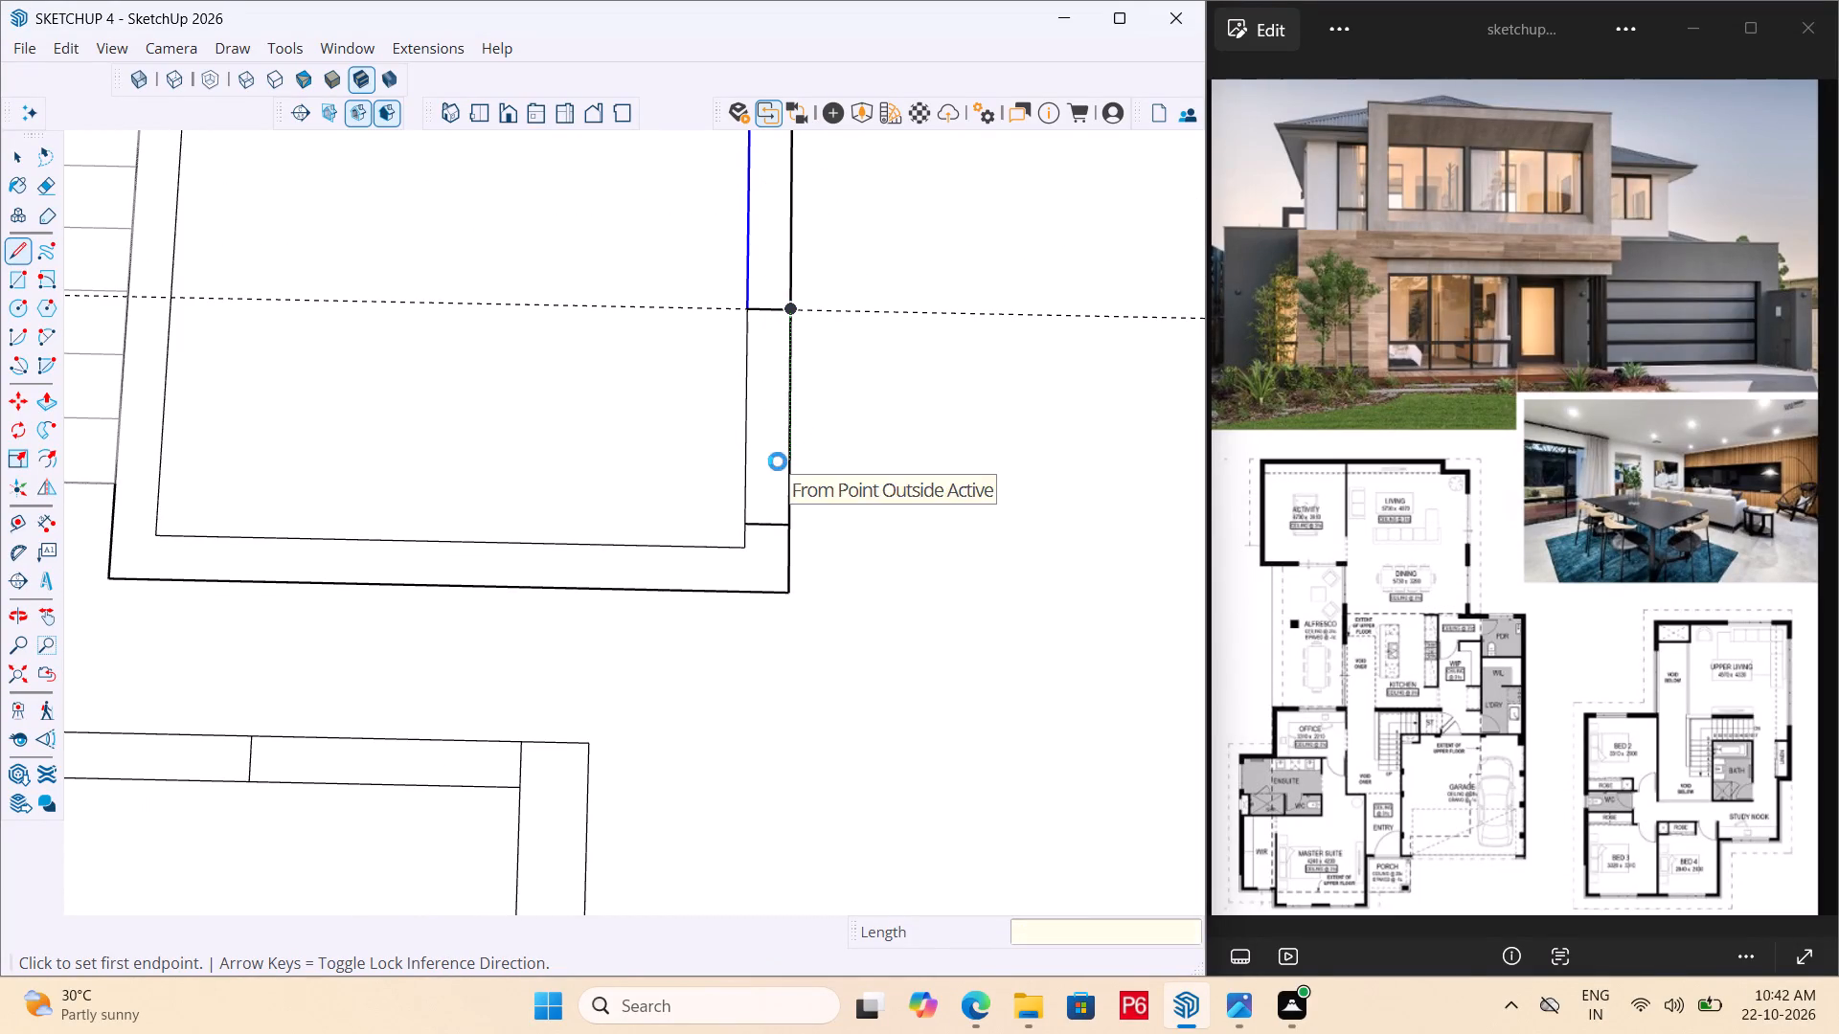
Examine the faces and edges of the upstairs walls and stairs around the bathroom and its doorway lines.
{"action": "scroll", "coordinate": [764, 469], "scroll_direction": "down", "scroll_amount": 6}
{"action": "key", "text": "space"}
{"action": "scroll", "coordinate": [660, 516], "scroll_direction": "down", "scroll_amount": 6}
{"action": "left_click", "coordinate": [879, 460]}
{"action": "double_click", "coordinate": [827, 467]}
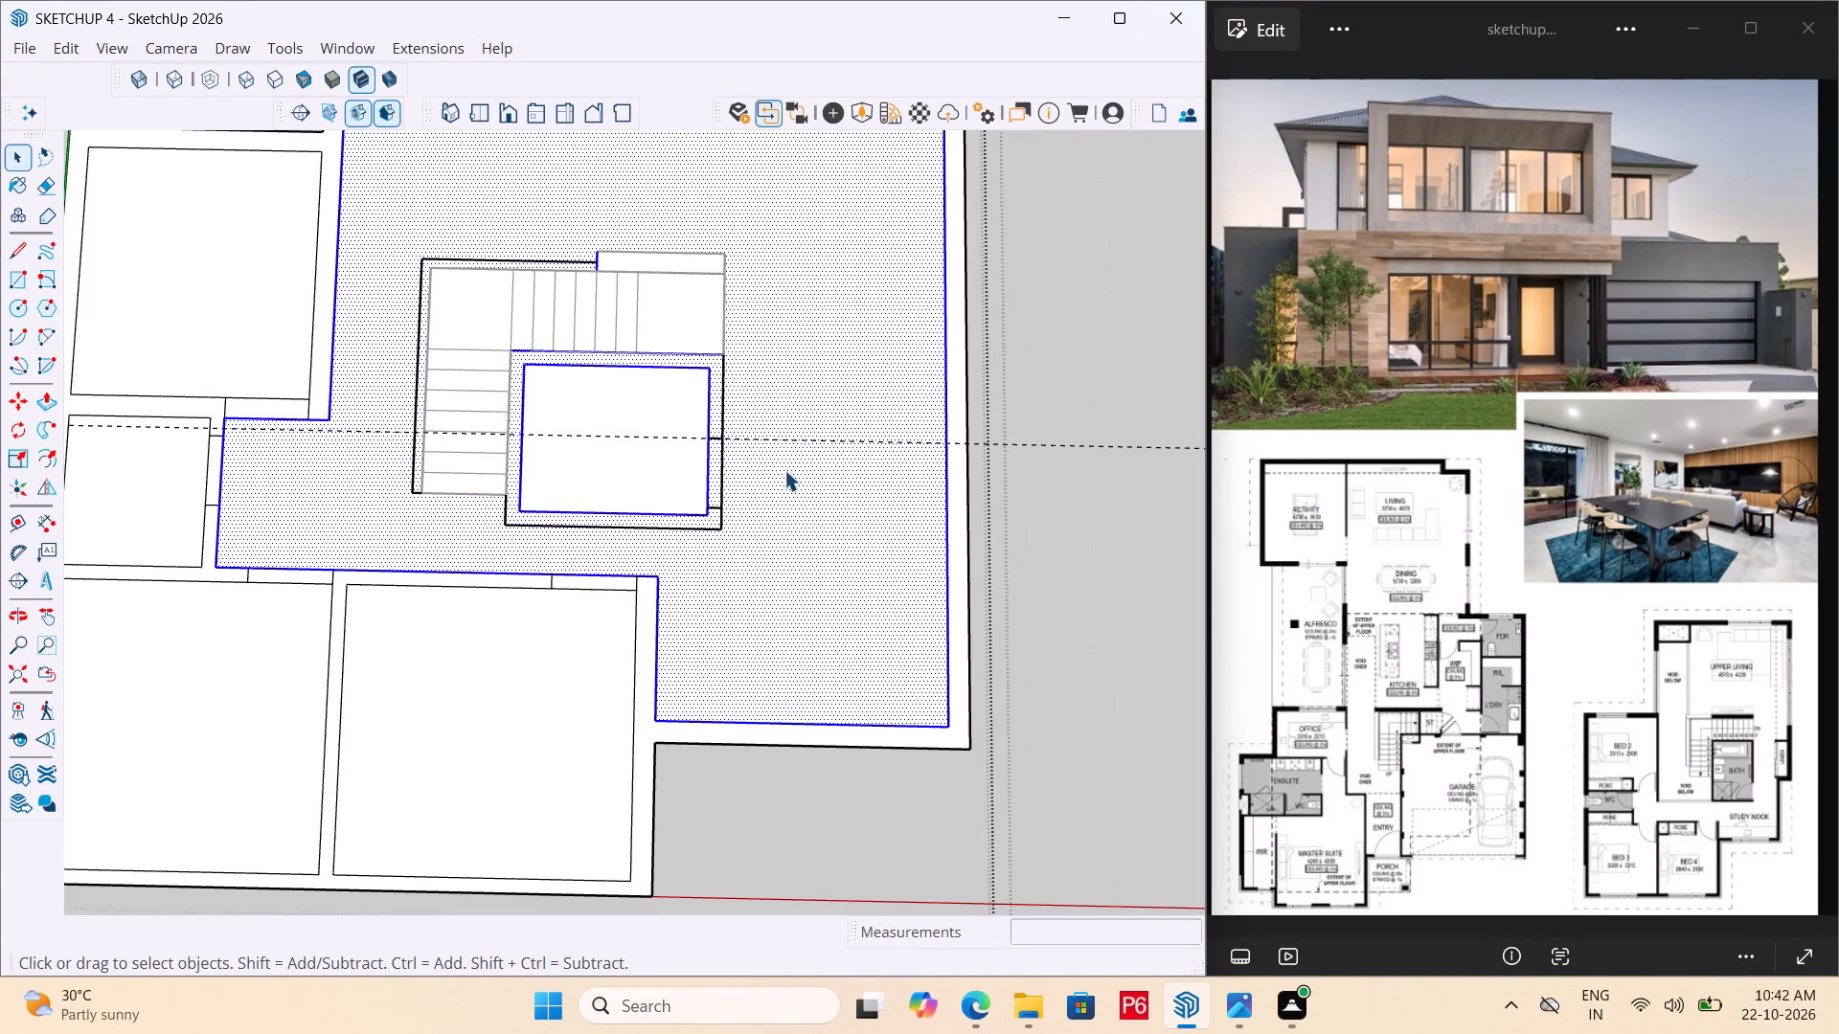
{"action": "double_click", "coordinate": [757, 470]}
{"action": "double_click", "coordinate": [743, 469]}
{"action": "triple_click", "coordinate": [655, 452]}
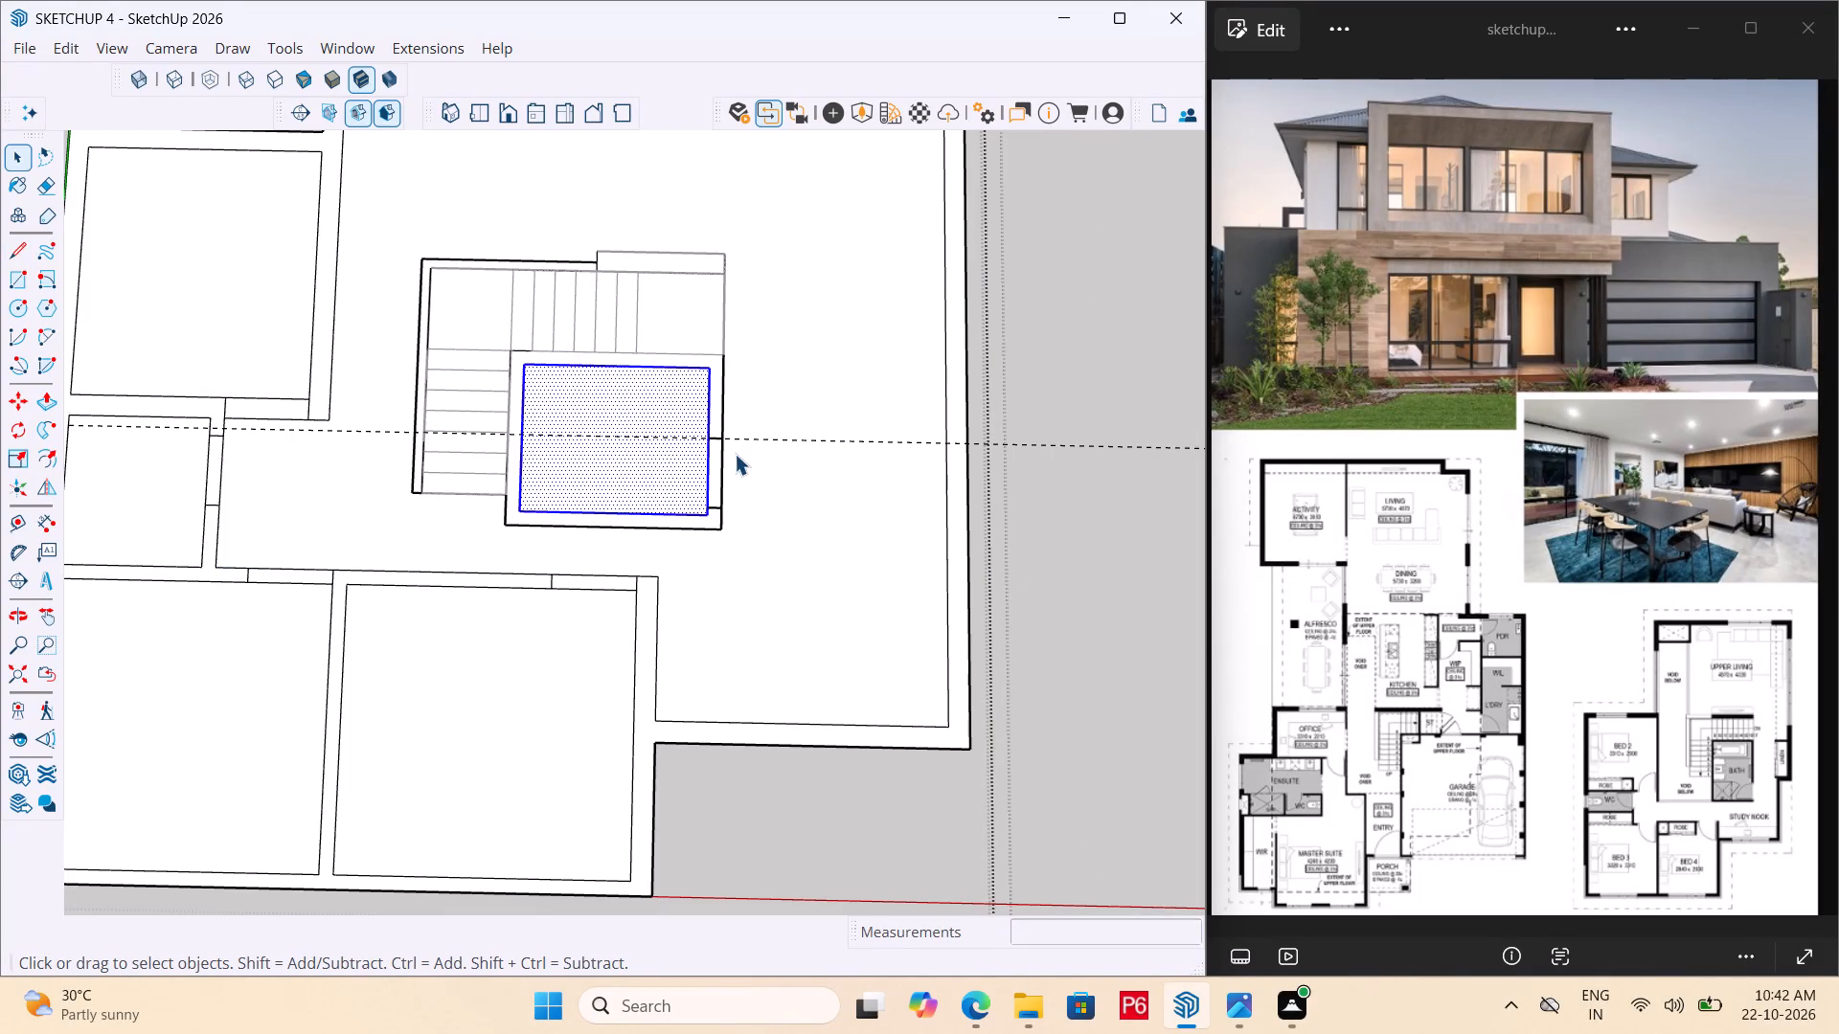
{"action": "triple_click", "coordinate": [768, 461]}
{"action": "double_click", "coordinate": [775, 461]}
{"action": "scroll", "coordinate": [711, 493], "scroll_direction": "up", "scroll_amount": 2}
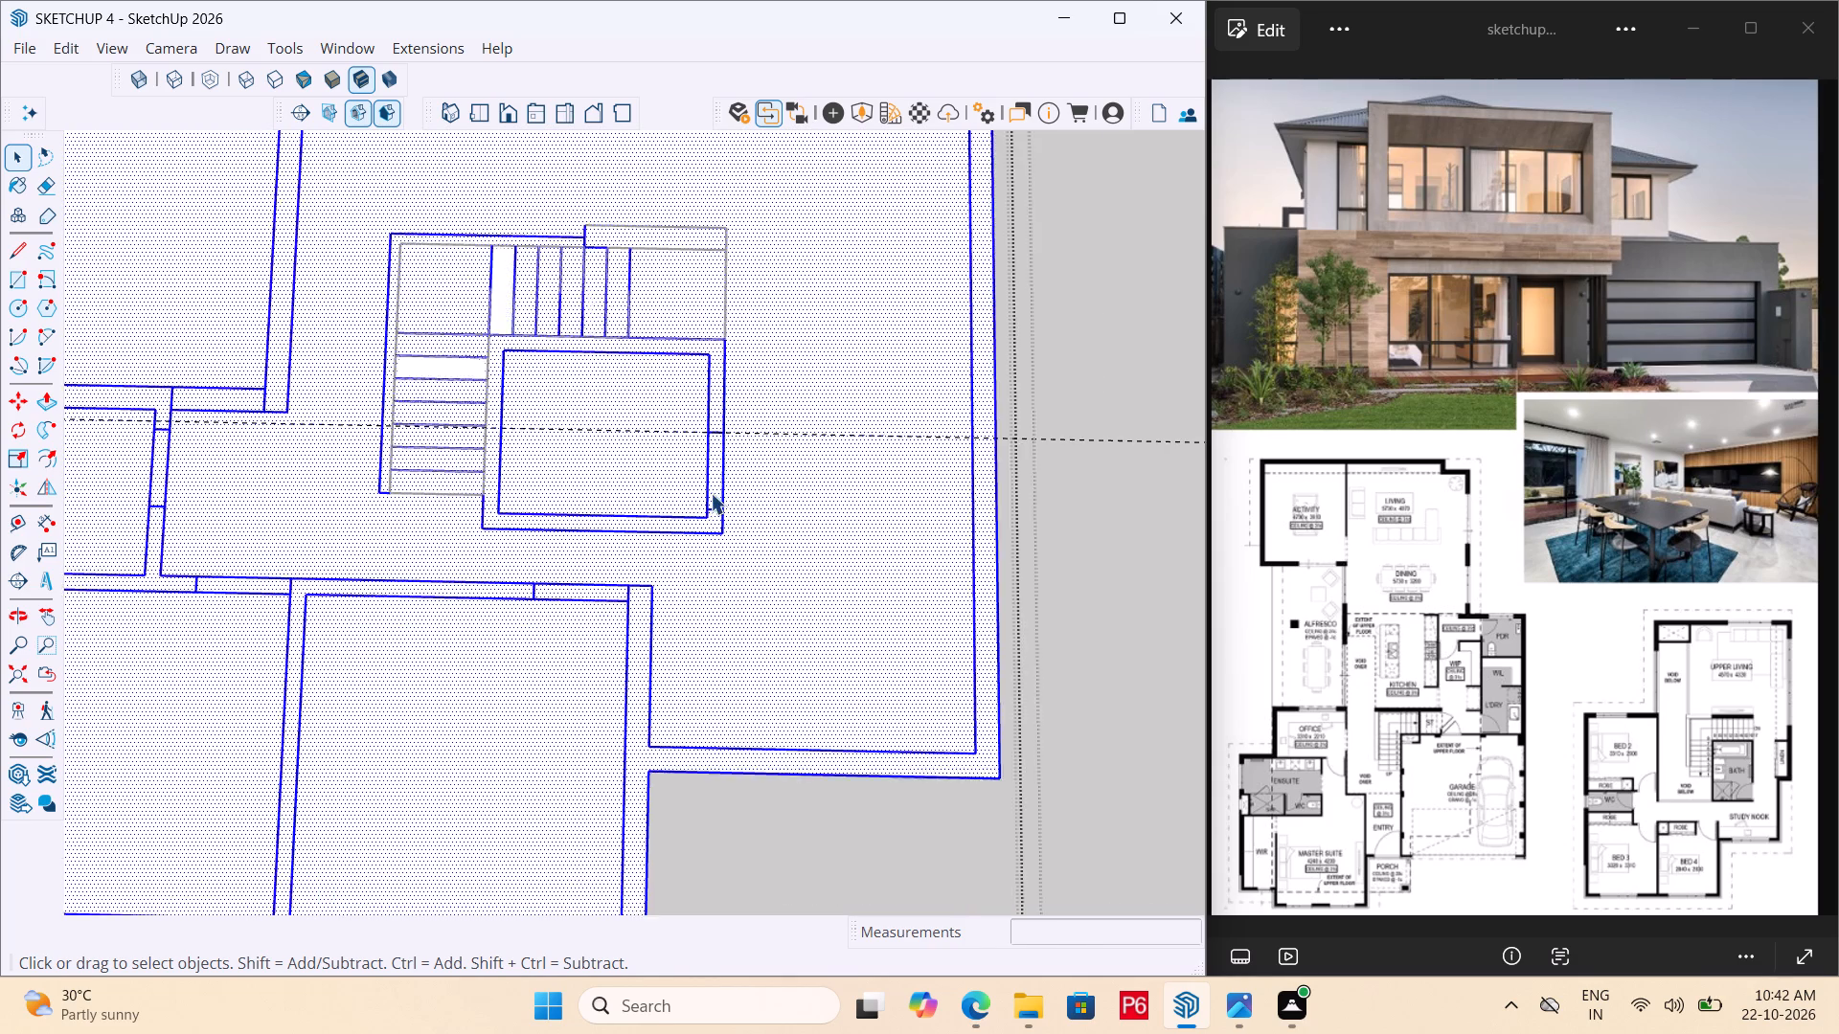
{"action": "scroll", "coordinate": [711, 493], "scroll_direction": "up", "scroll_amount": 3}
{"action": "scroll", "coordinate": [686, 488], "scroll_direction": "down", "scroll_amount": 6}
{"action": "key", "text": "space"}
{"action": "double_click", "coordinate": [1020, 520]}
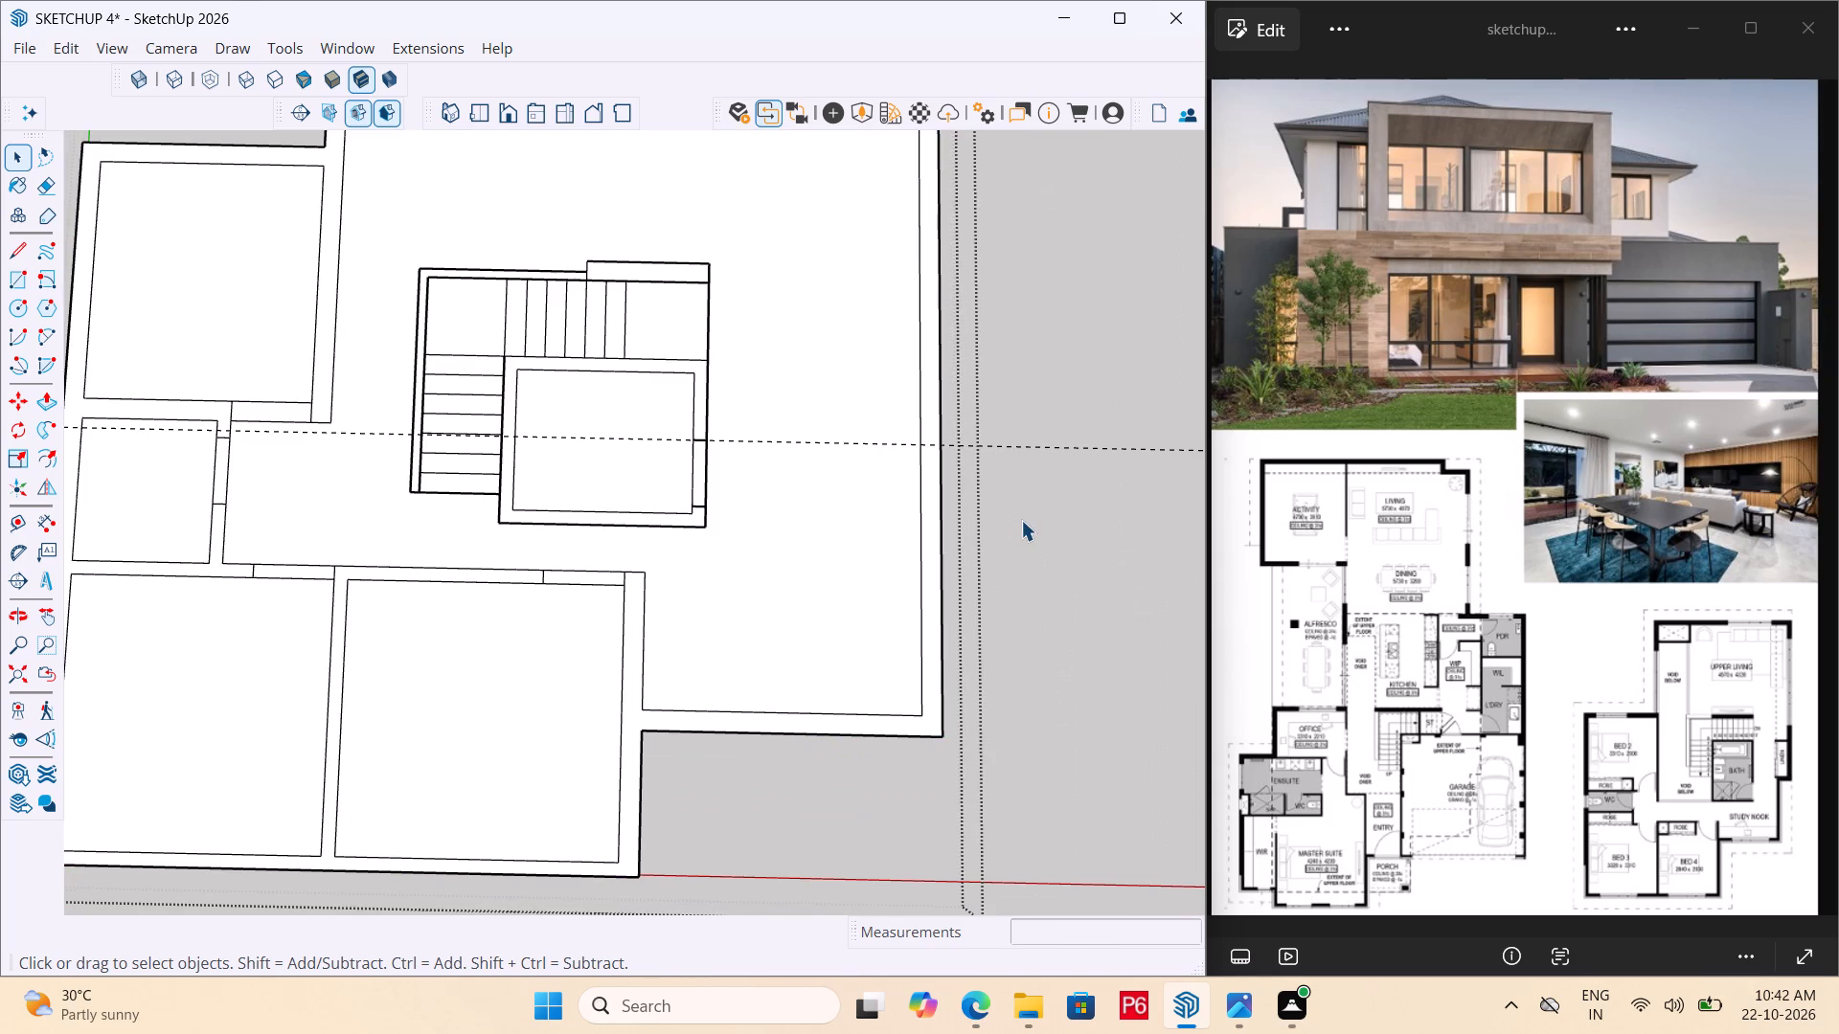
{"action": "left_click", "coordinate": [1021, 520]}
{"action": "scroll", "coordinate": [808, 648], "scroll_direction": "down", "scroll_amount": 6}
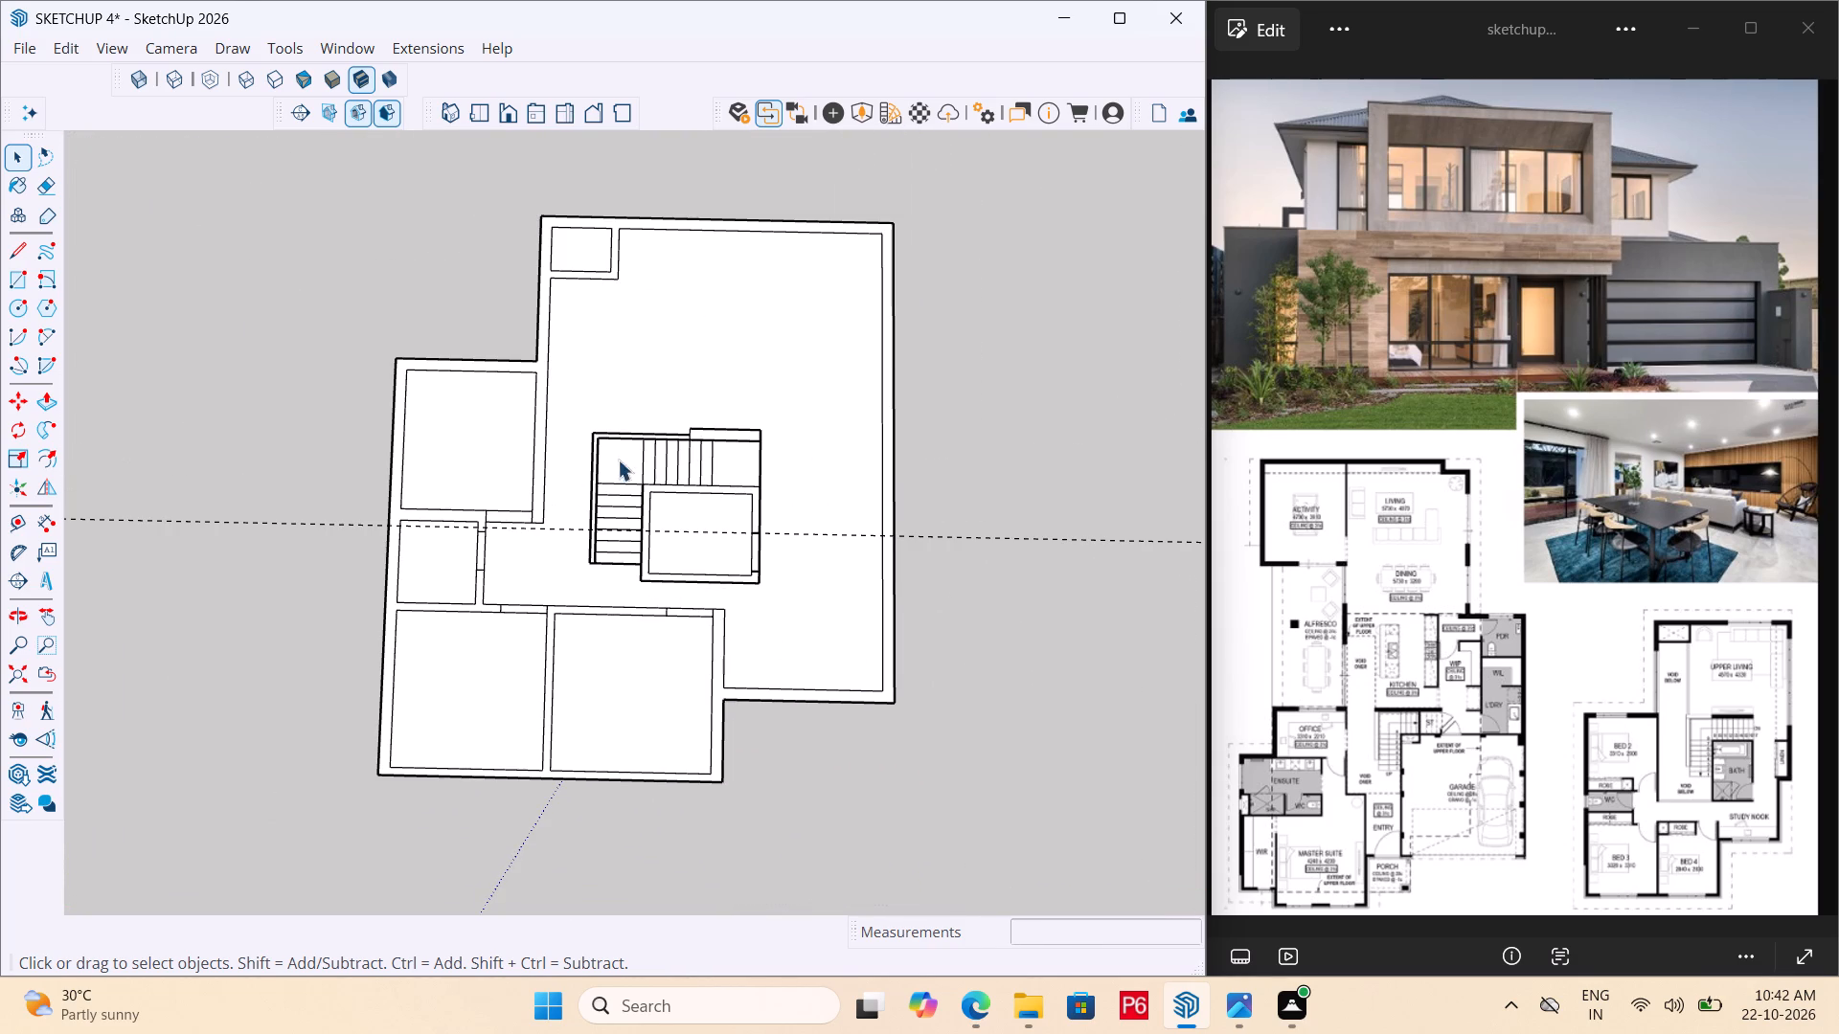
{"action": "left_click", "coordinate": [632, 480]}
{"action": "double_click", "coordinate": [637, 484]}
{"action": "left_click", "coordinate": [642, 489]}
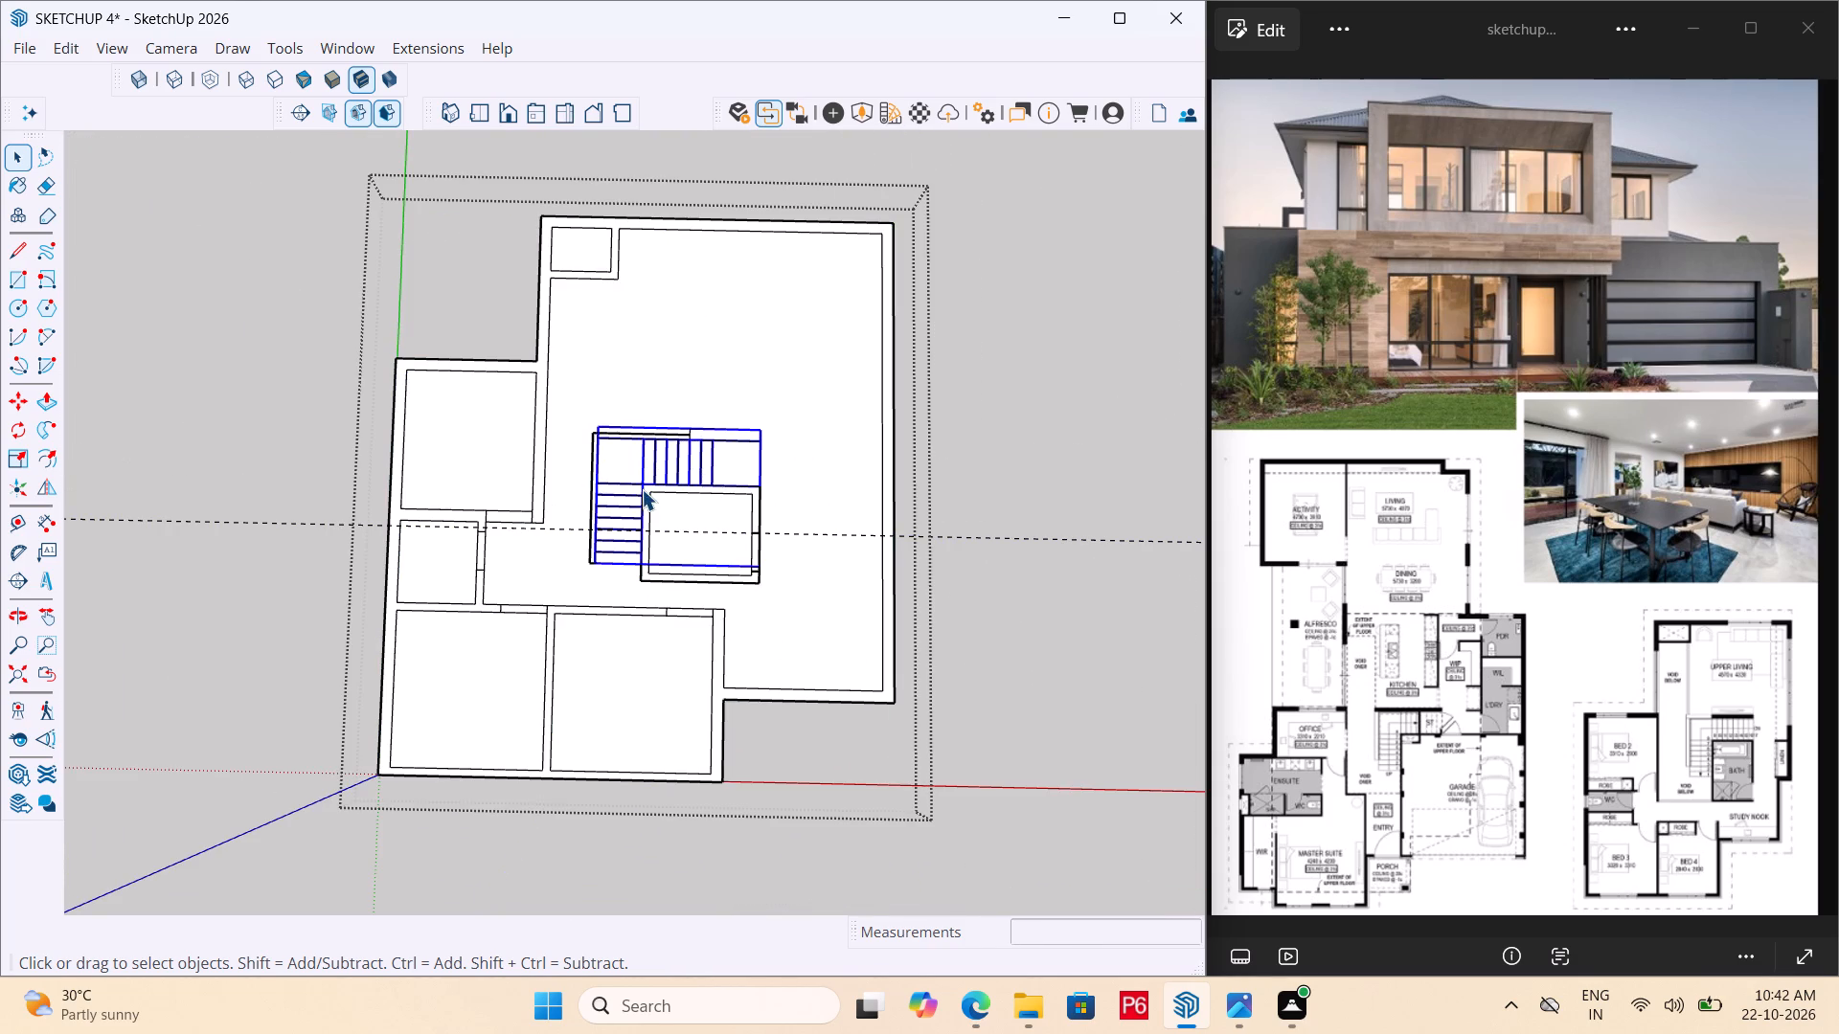
{"action": "right_click", "coordinate": [642, 489]}
{"action": "double_click", "coordinate": [749, 656]}
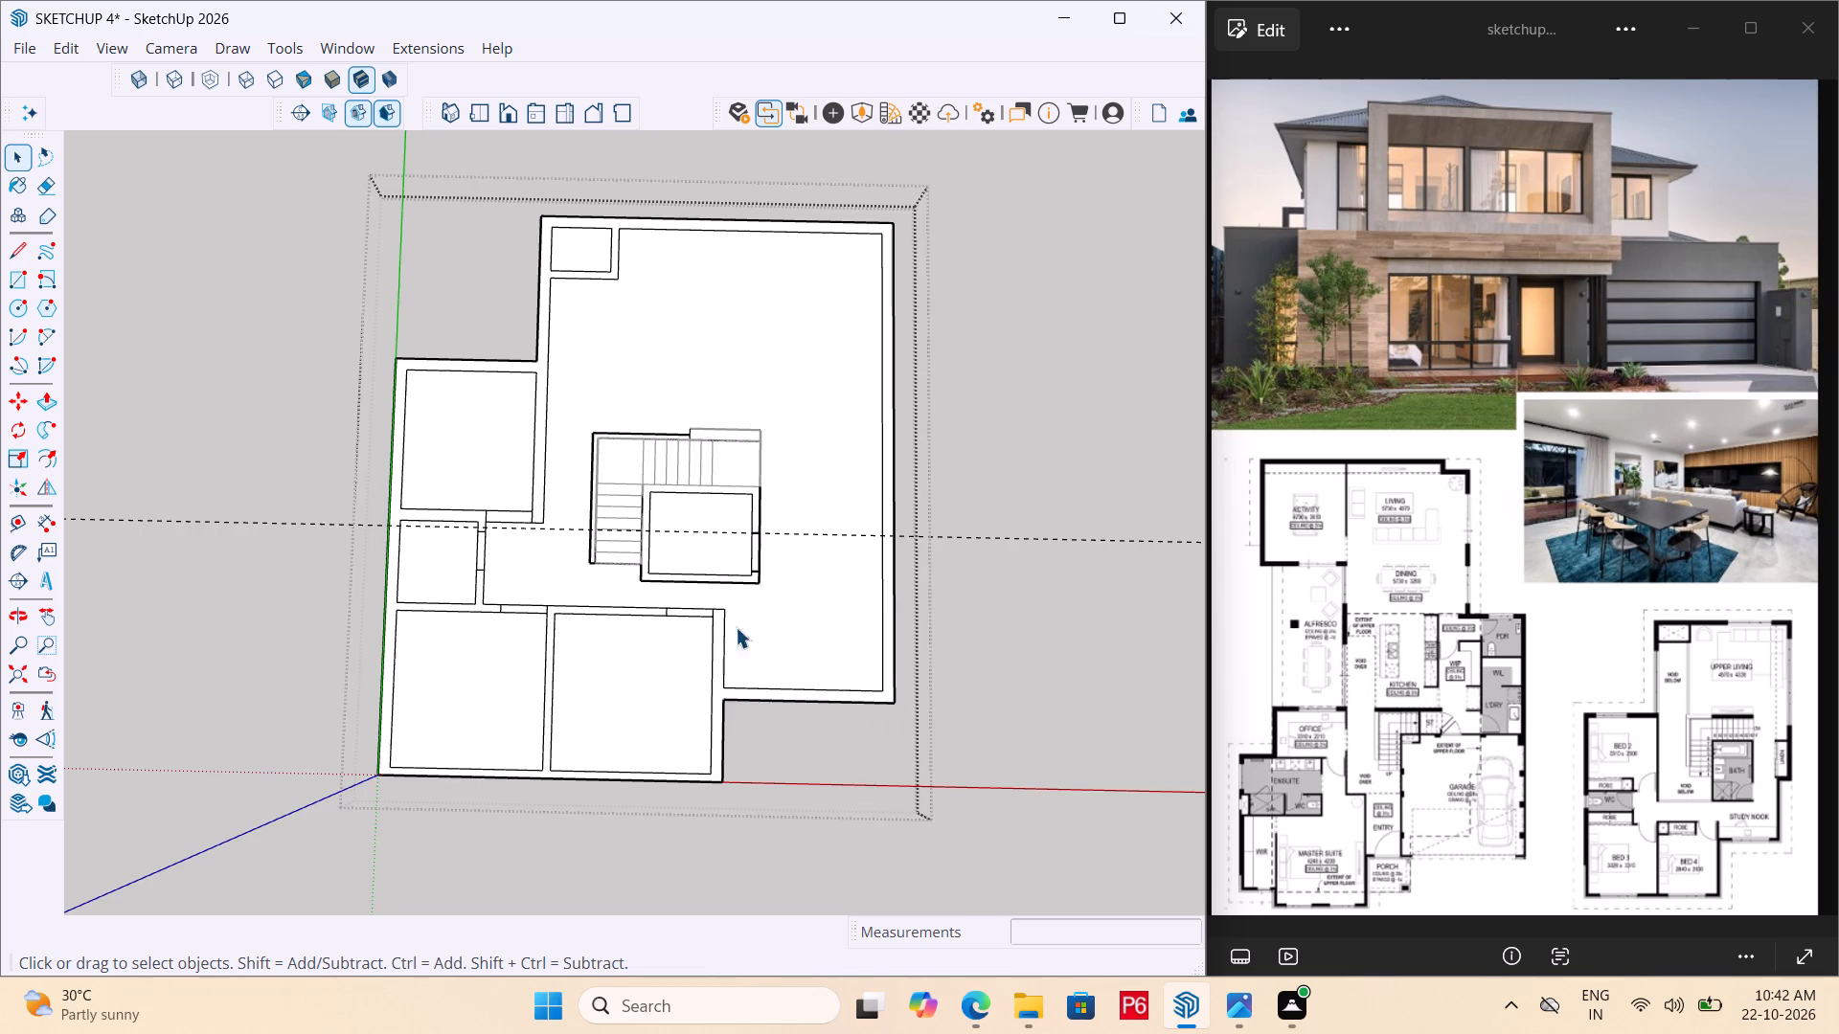
{"action": "scroll", "coordinate": [733, 559], "scroll_direction": "up", "scroll_amount": 6}
{"action": "left_click", "coordinate": [777, 555]}
{"action": "double_click", "coordinate": [777, 555]}
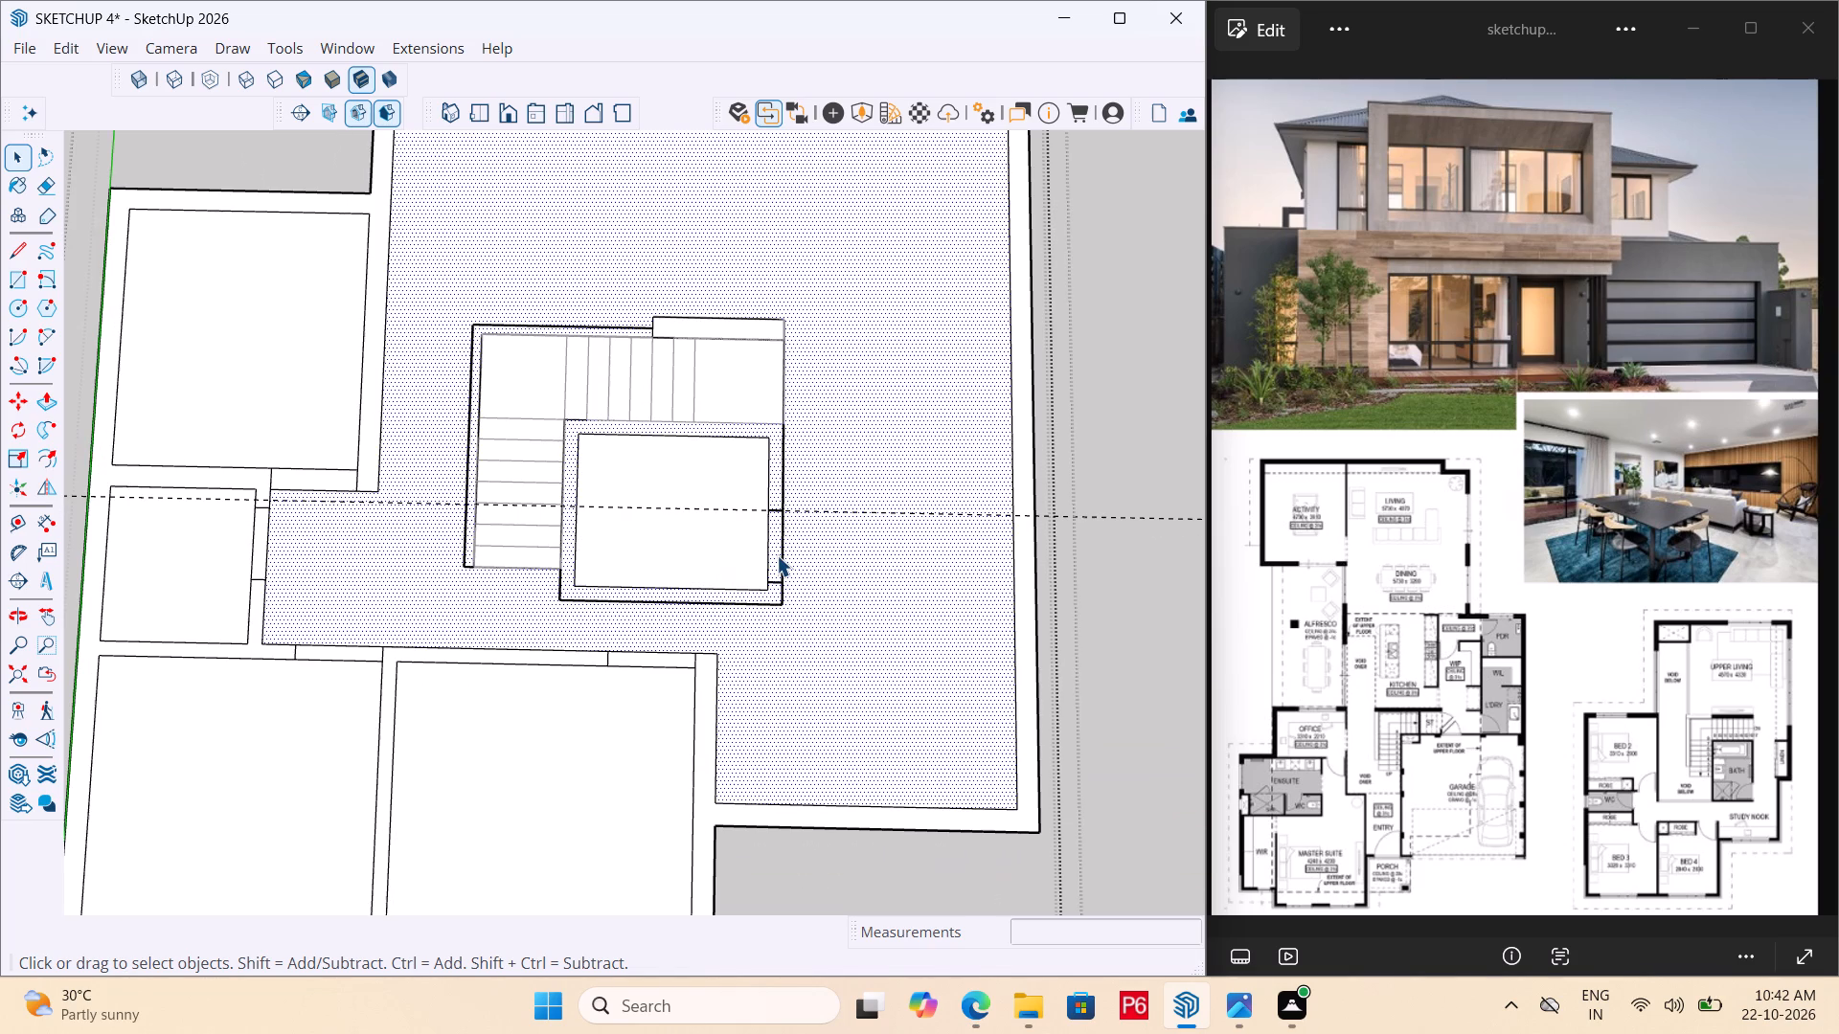
{"action": "left_click", "coordinate": [777, 560]}
{"action": "scroll", "coordinate": [777, 560], "scroll_direction": "up", "scroll_amount": 6}
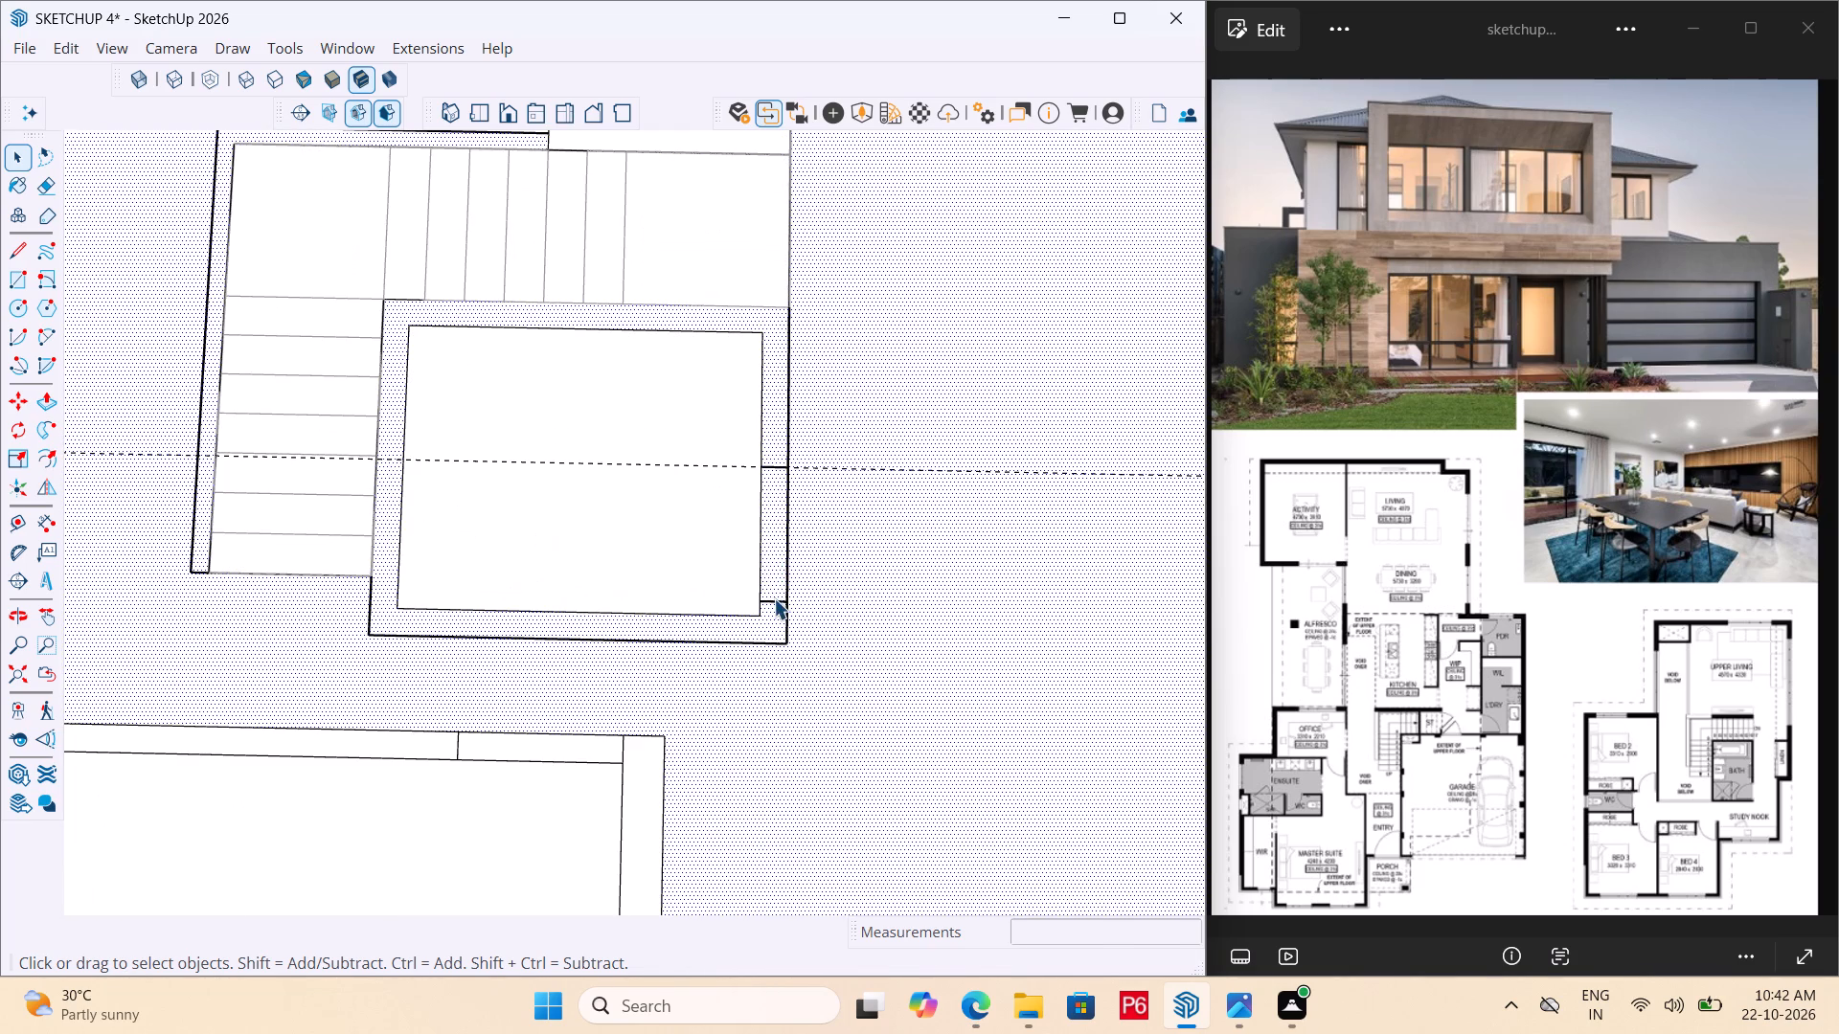
{"action": "left_click", "coordinate": [774, 598]}
{"action": "left_click", "coordinate": [770, 461]}
{"action": "scroll", "coordinate": [665, 492], "scroll_direction": "down", "scroll_amount": 3}
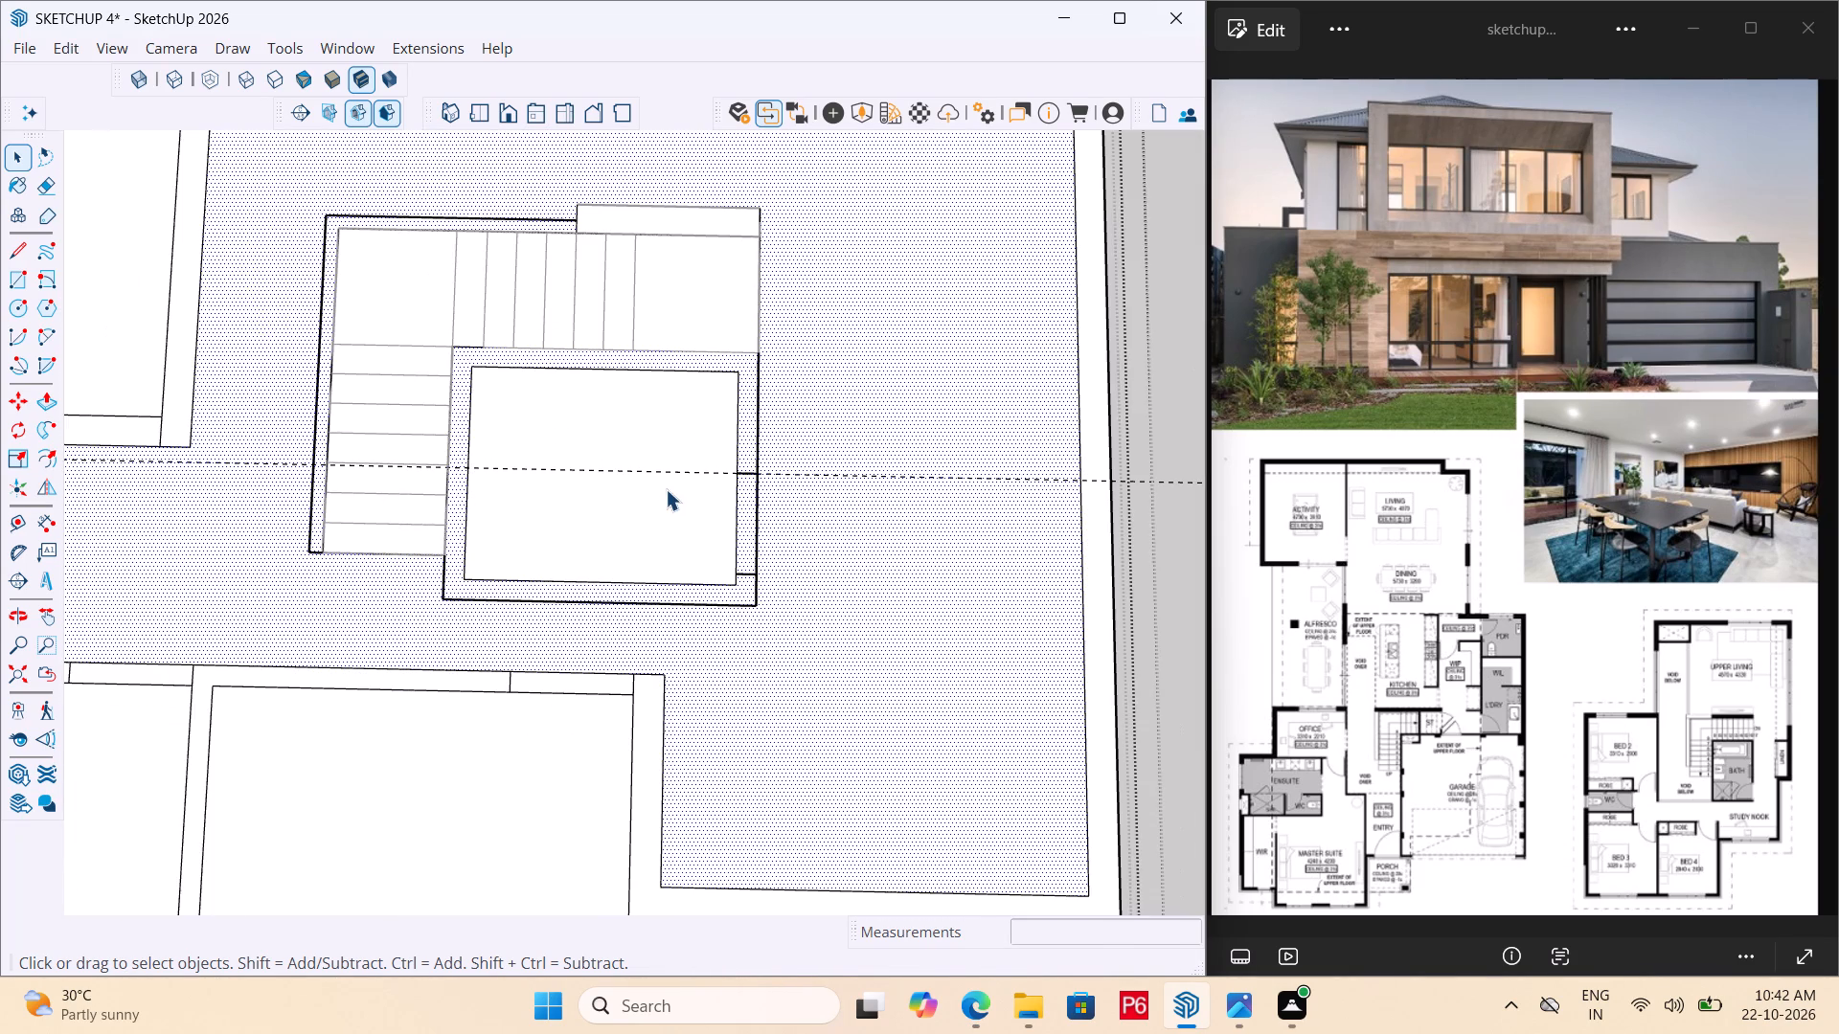
Erase the guide used for the bathroom doorway.
{"action": "key", "text": "e"}
{"action": "left_click_drag", "start_coordinate": [944, 415], "coordinate": [946, 424]}
{"action": "left_click_drag", "start_coordinate": [946, 461], "coordinate": [931, 555]}
{"action": "left_click", "coordinate": [931, 555]}
{"action": "scroll", "coordinate": [825, 489], "scroll_direction": "down", "scroll_amount": 4}
Save the model with the bathroom doorway marked.
{"action": "key", "text": "ctrl+s"}
{"action": "key", "text": "ctrl+s"}
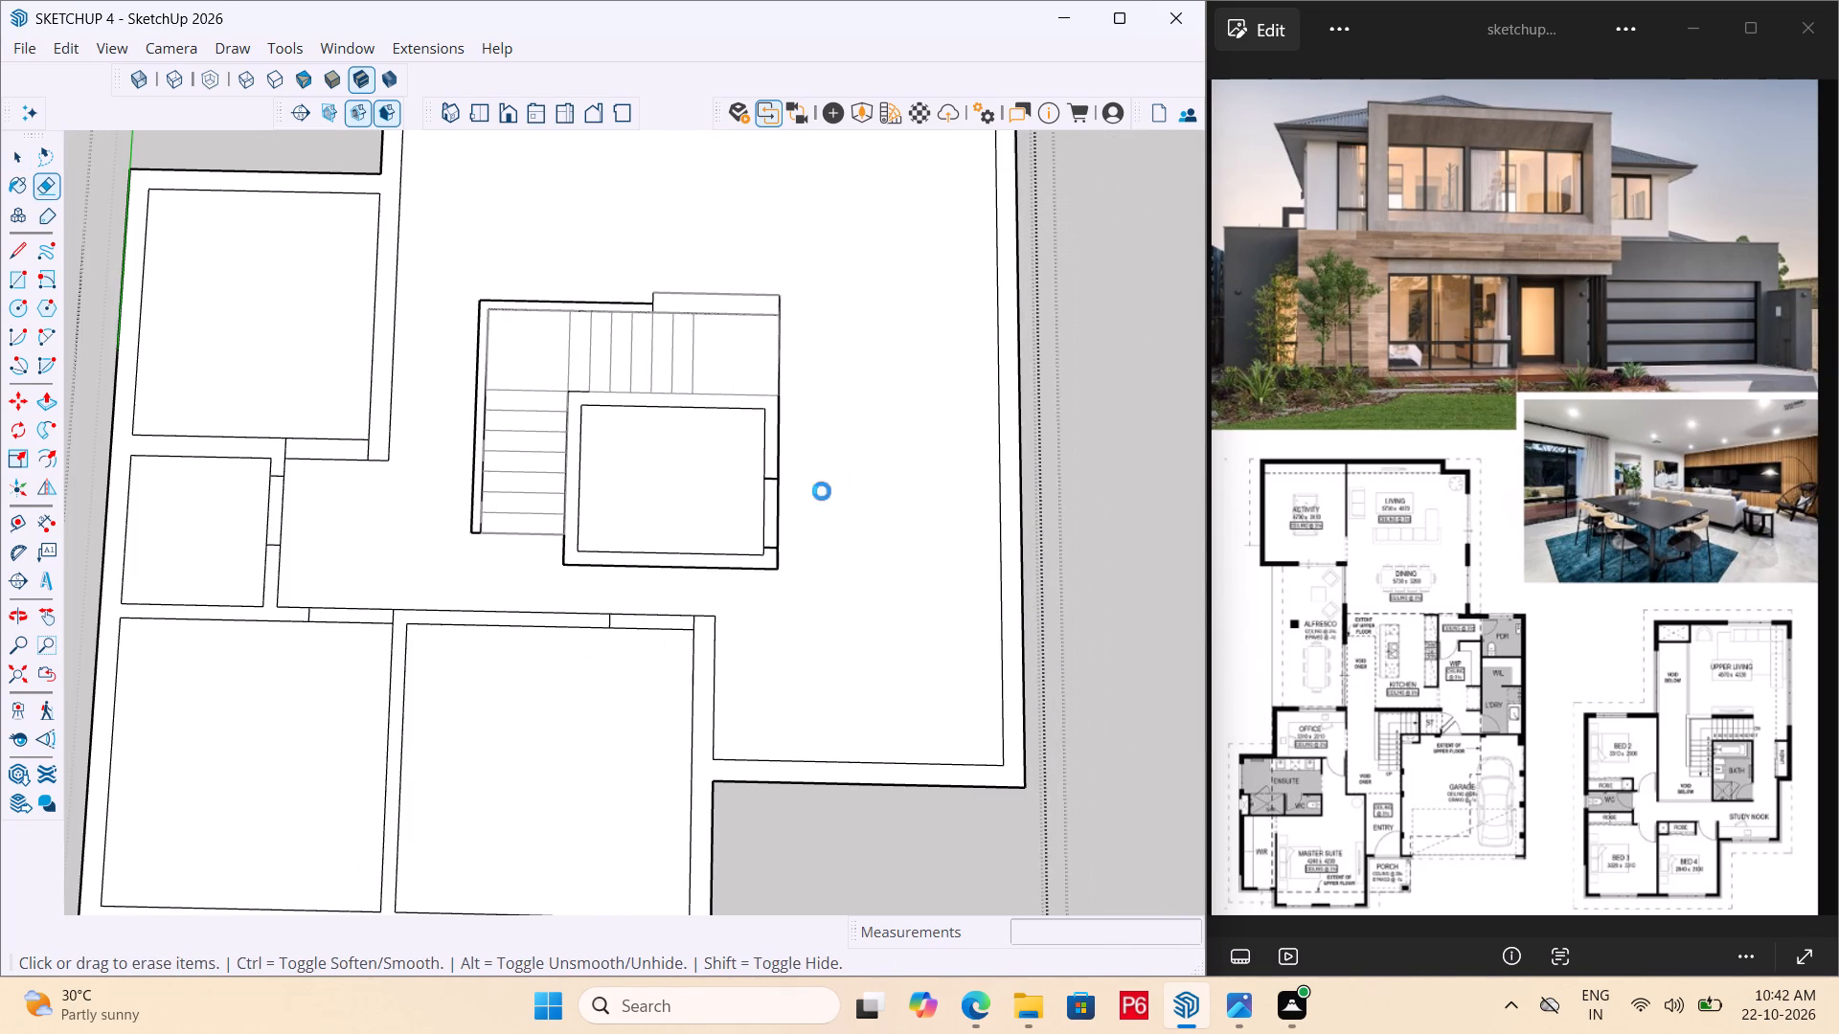
{"action": "key", "text": "ctrl+s"}
{"action": "key", "text": "ctrl+s"}
Leave the upper-floor group, open the ground-floor plan group for editing, and select the garage floor face.
{"action": "scroll", "coordinate": [824, 499], "scroll_direction": "down", "scroll_amount": 6}
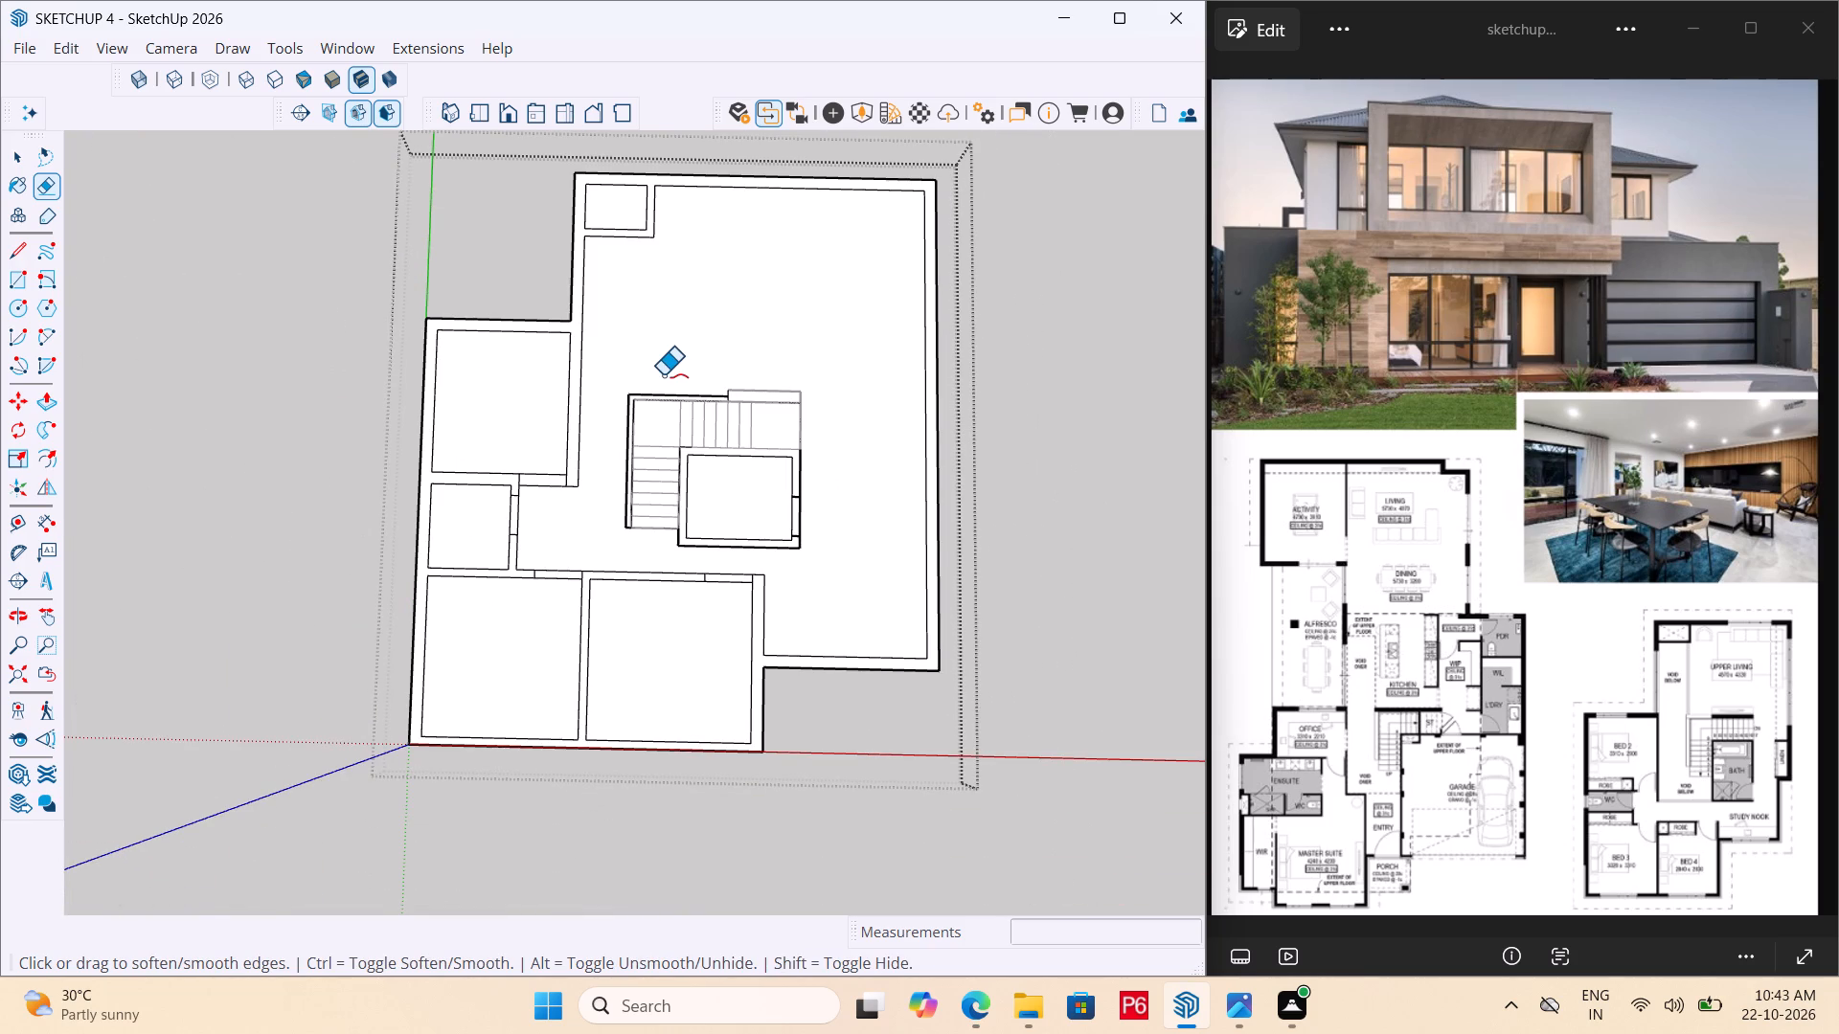
{"action": "scroll", "coordinate": [578, 375], "scroll_direction": "down", "scroll_amount": 6}
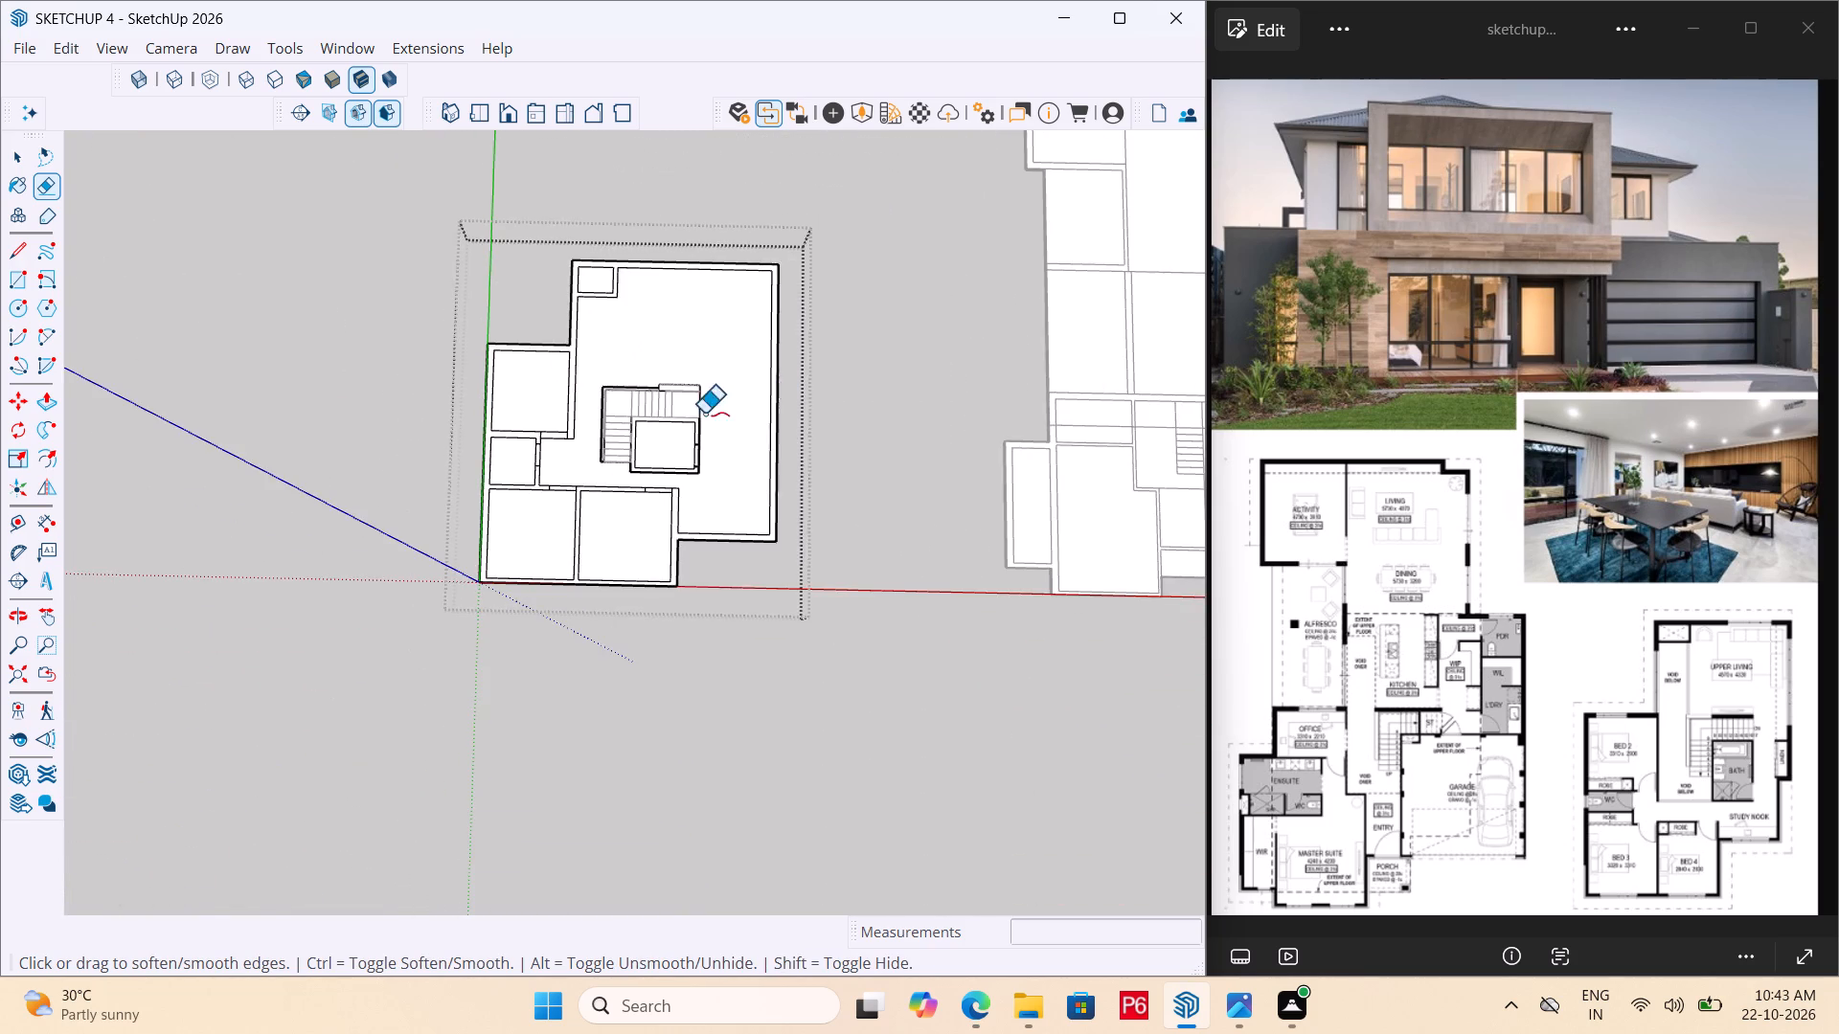
{"action": "scroll", "coordinate": [549, 458], "scroll_direction": "down", "scroll_amount": 5}
{"action": "scroll", "coordinate": [1040, 436], "scroll_direction": "up", "scroll_amount": 6}
{"action": "key", "text": "space"}
{"action": "left_click", "coordinate": [1010, 482]}
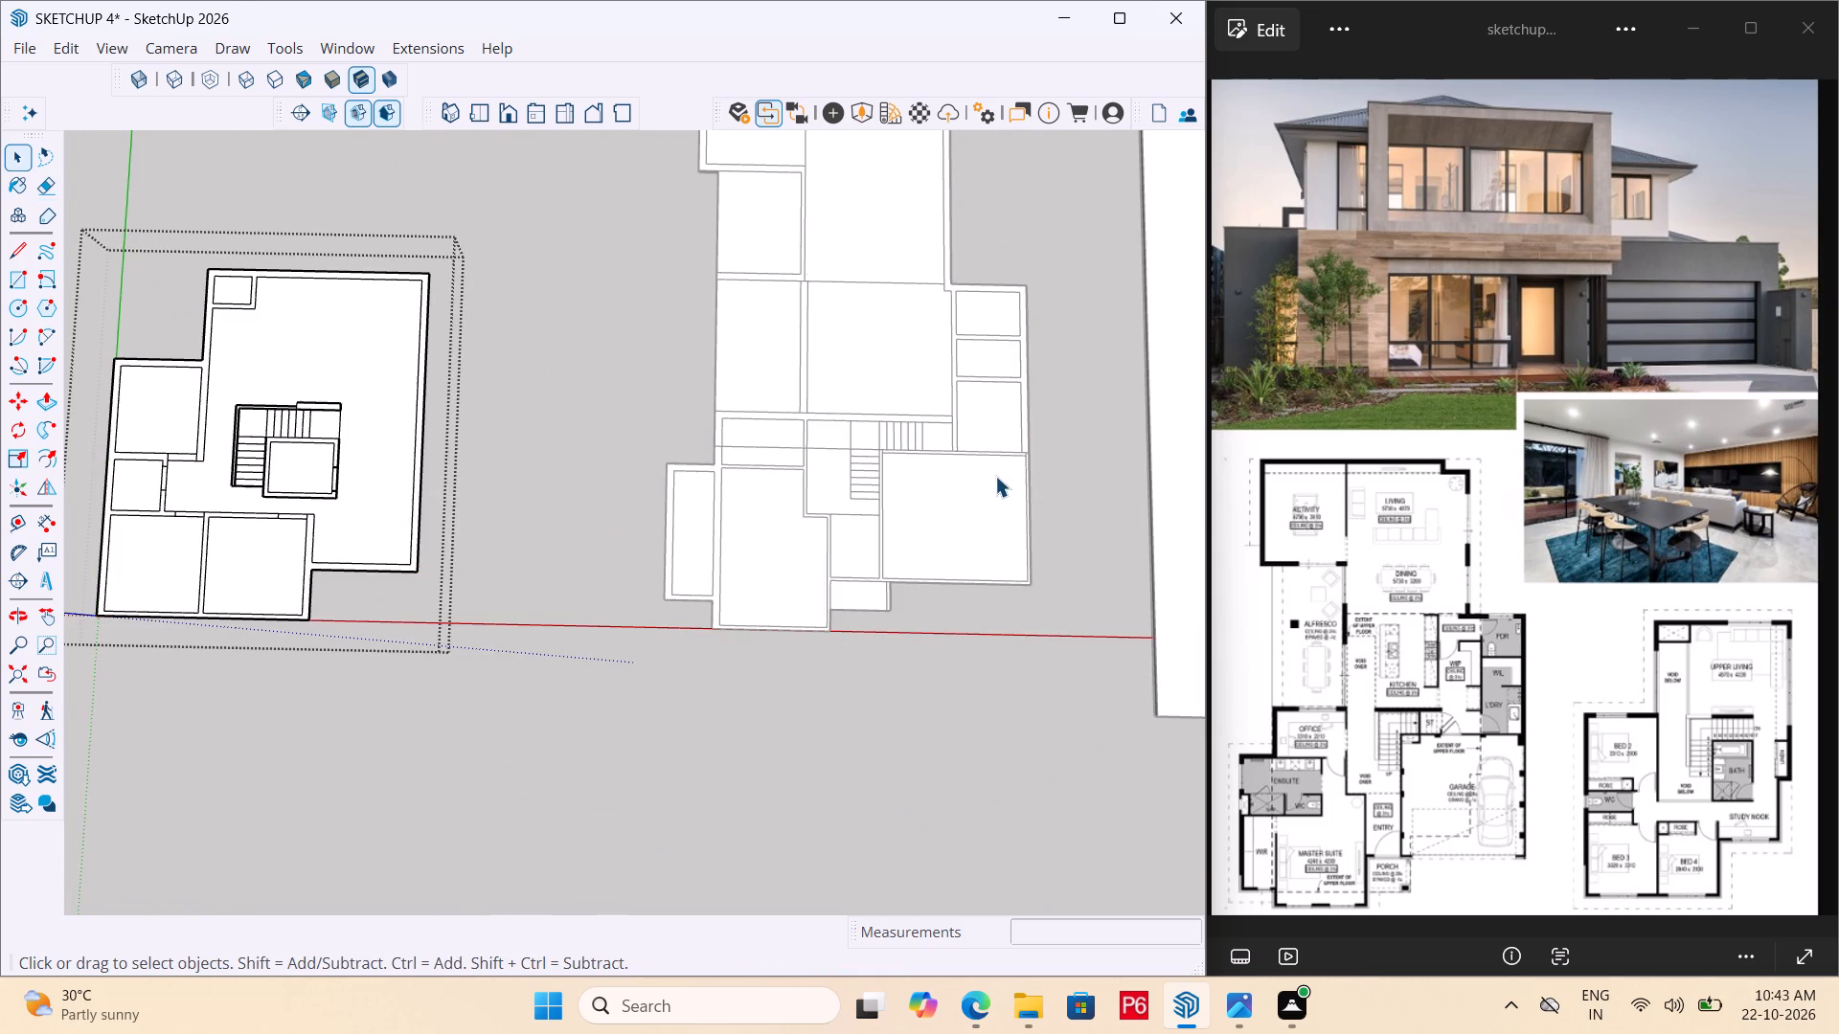
{"action": "left_click", "coordinate": [970, 448]}
{"action": "left_click", "coordinate": [728, 395]}
{"action": "left_click", "coordinate": [637, 385]}
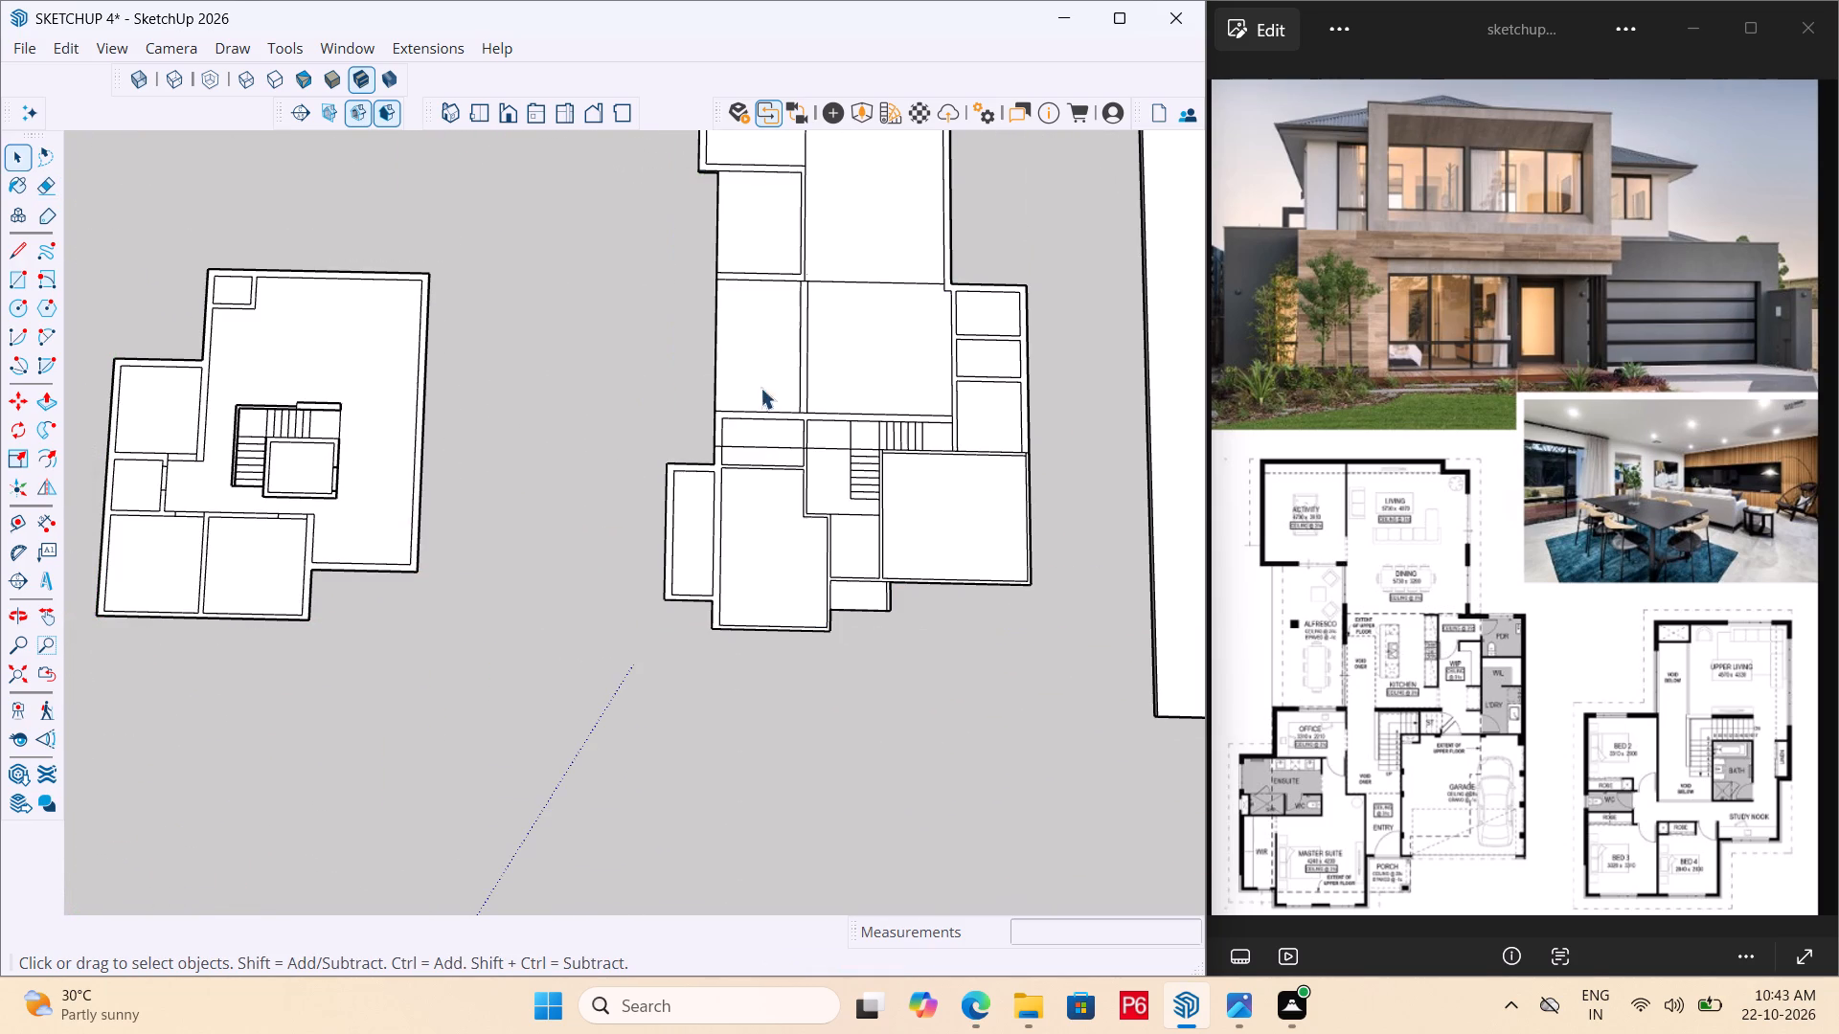
{"action": "triple_click", "coordinate": [811, 405]}
{"action": "left_click", "coordinate": [918, 461]}
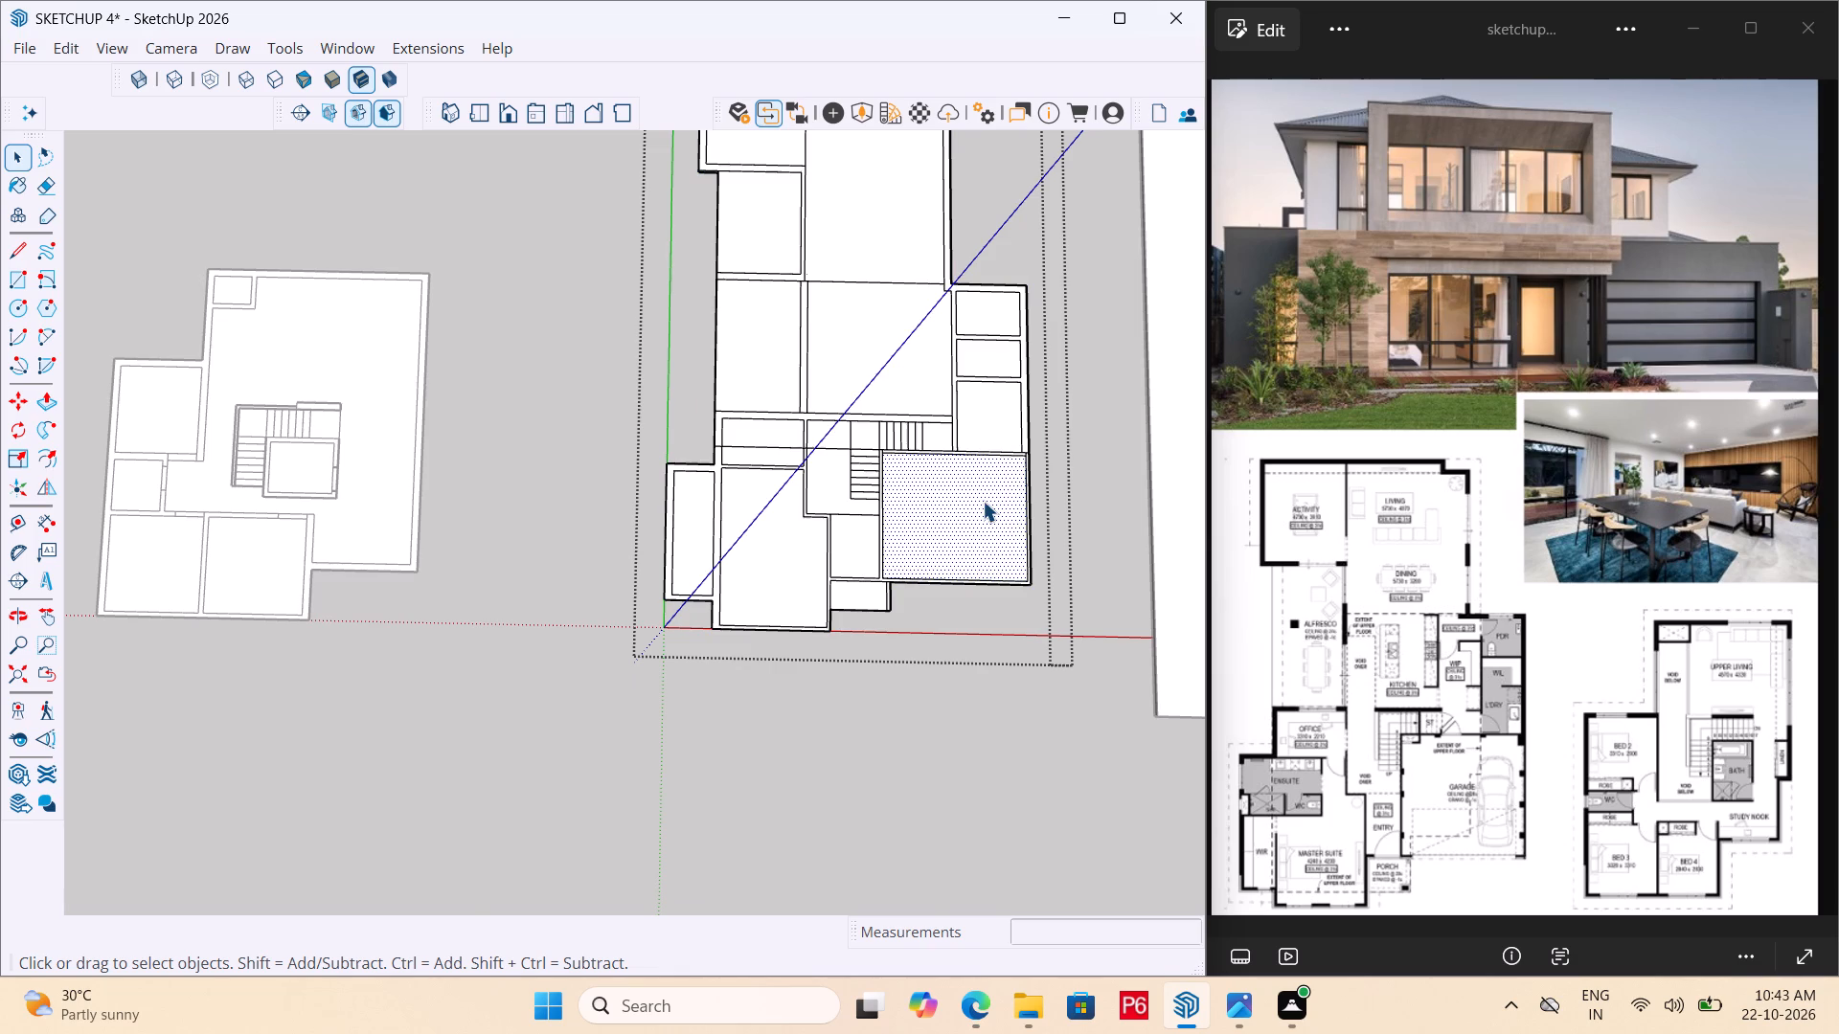
Draw a line across the wall between the stair passage and the garage, in line with the stairs' first tread edge.
{"action": "scroll", "coordinate": [983, 501], "scroll_direction": "up", "scroll_amount": 6}
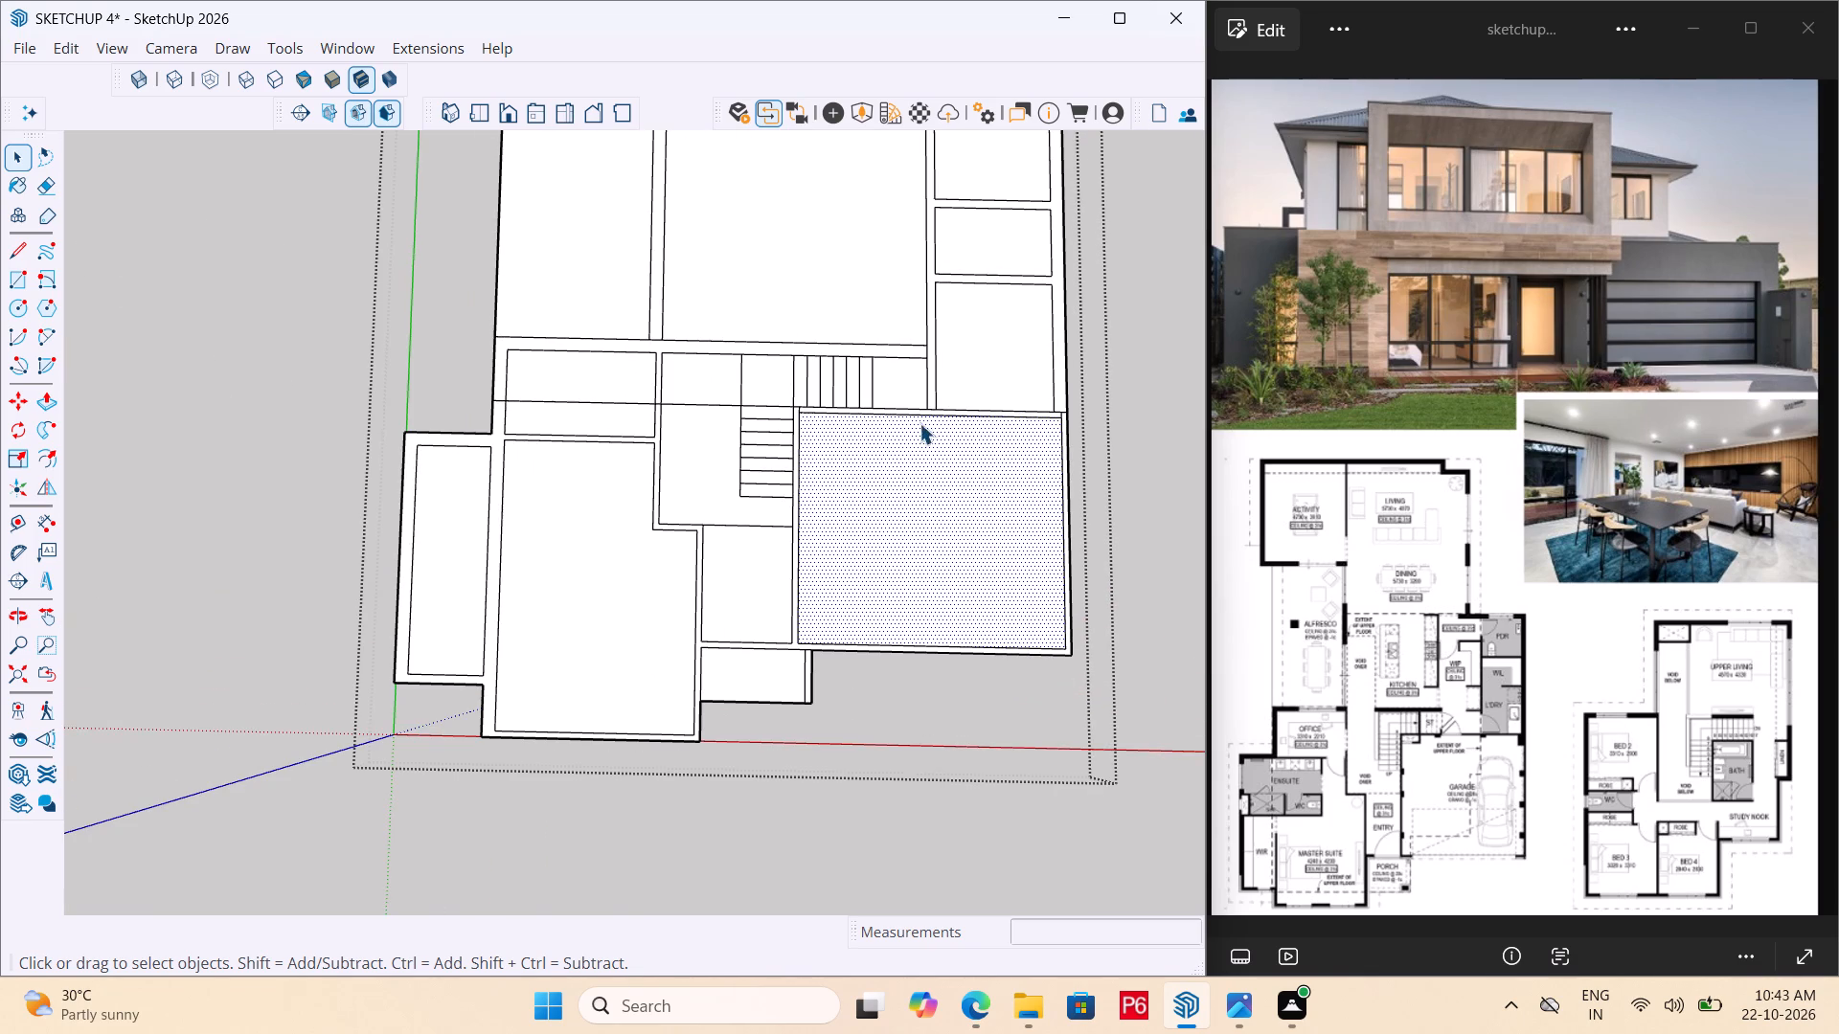
{"action": "scroll", "coordinate": [902, 408], "scroll_direction": "up", "scroll_amount": 16}
{"action": "key", "text": "l"}
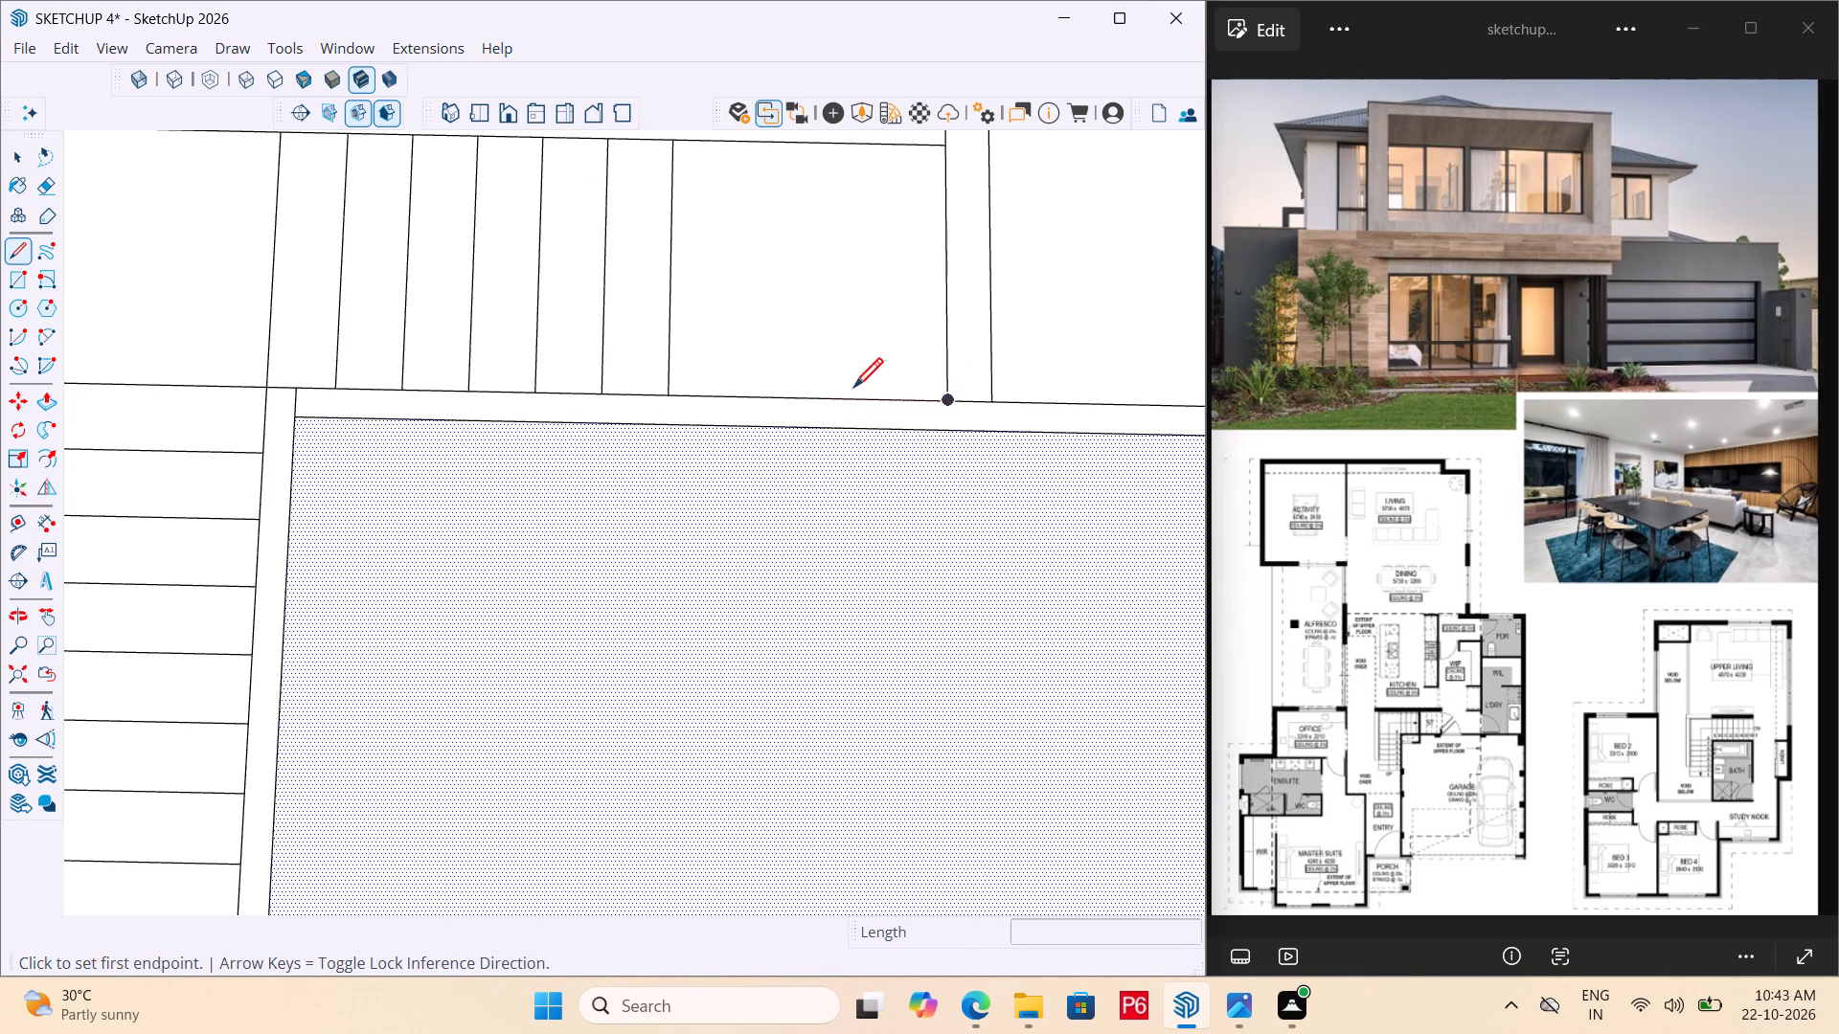
{"action": "left_click", "coordinate": [669, 401]}
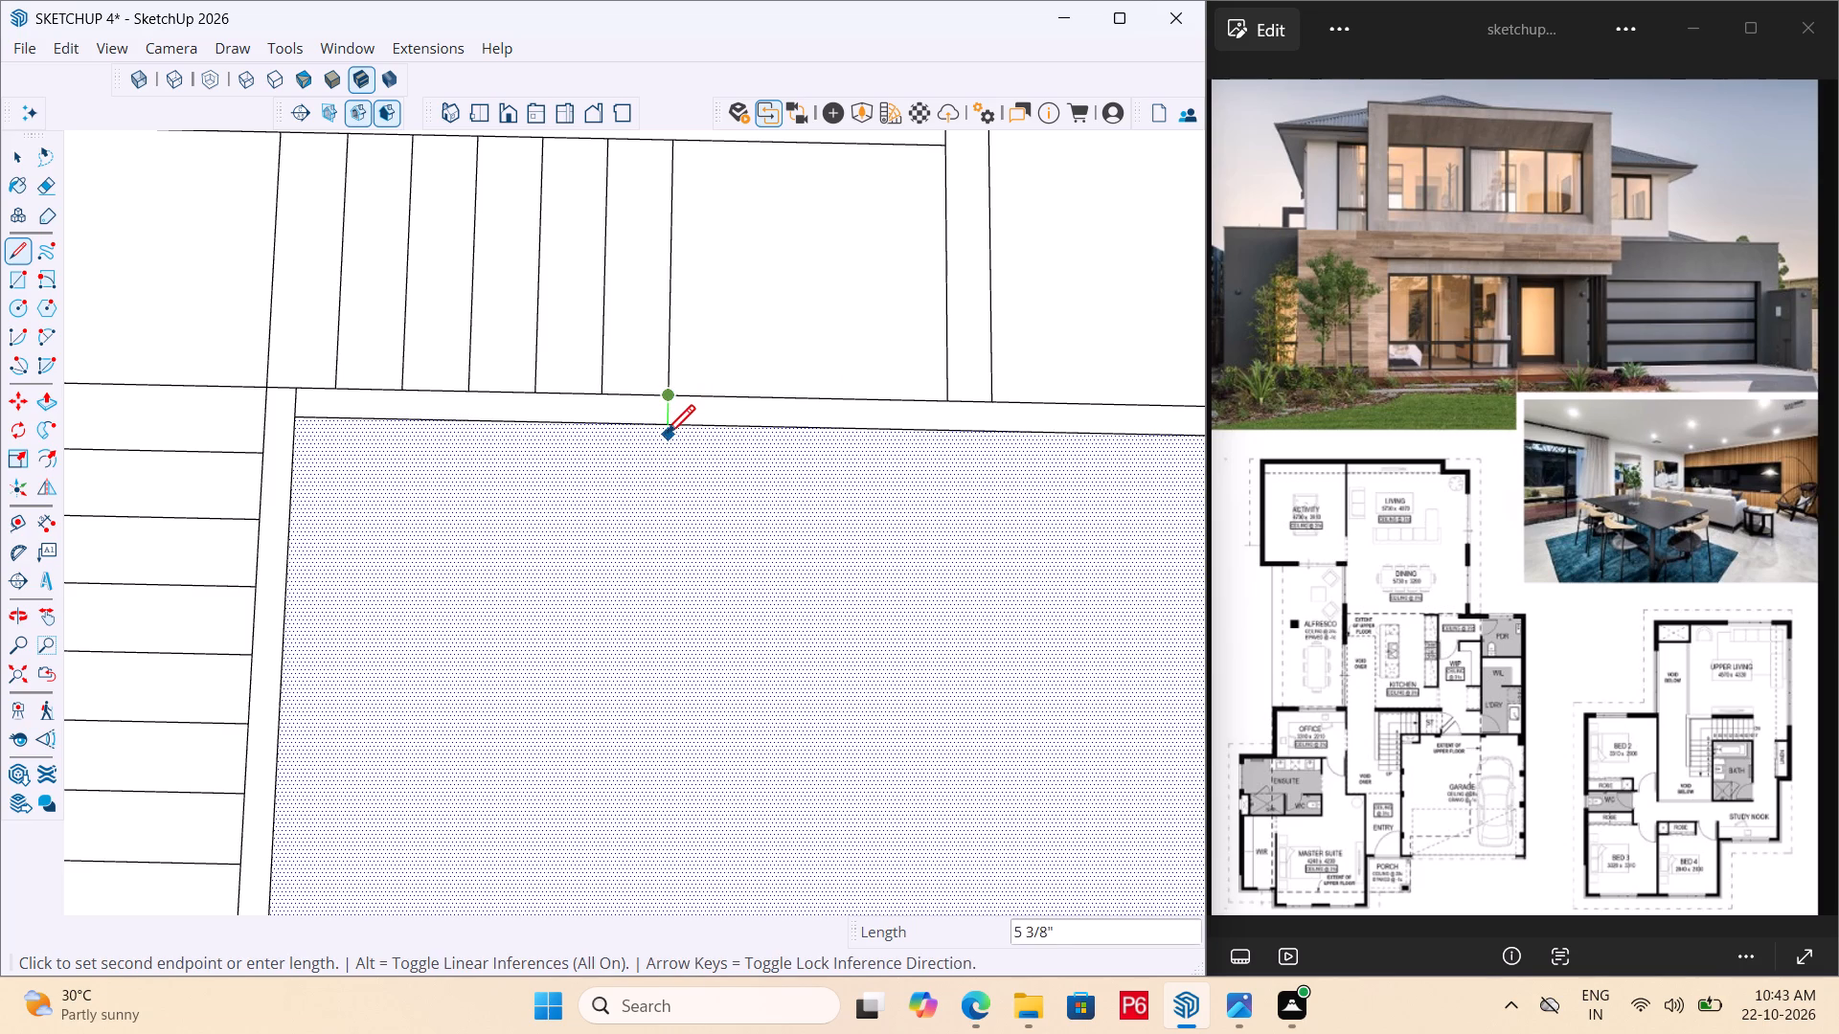
{"action": "left_click", "coordinate": [666, 429]}
{"action": "key", "text": "space"}
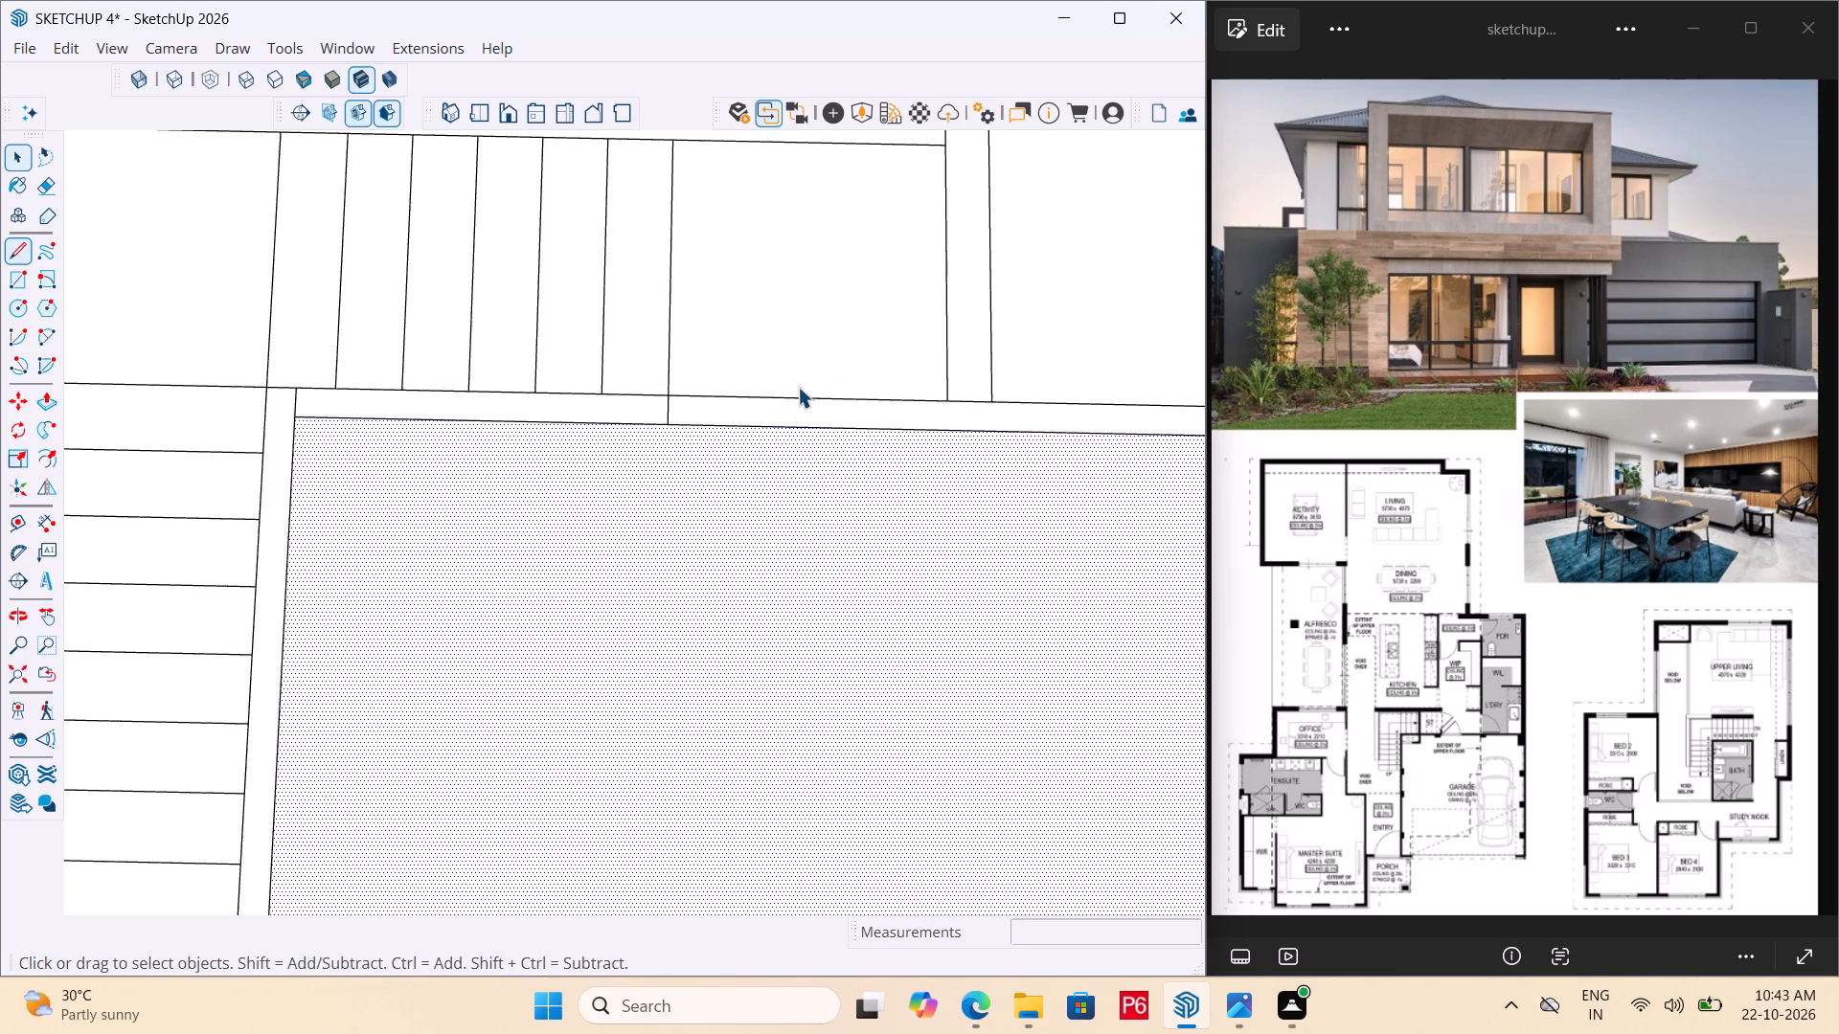
Place a guide 3' from the garage wall's cross line and draw the doorway's second cross line along it.
{"action": "scroll", "coordinate": [825, 426], "scroll_direction": "up", "scroll_amount": 6}
{"action": "key", "text": "t"}
{"action": "left_click", "coordinate": [520, 397]}
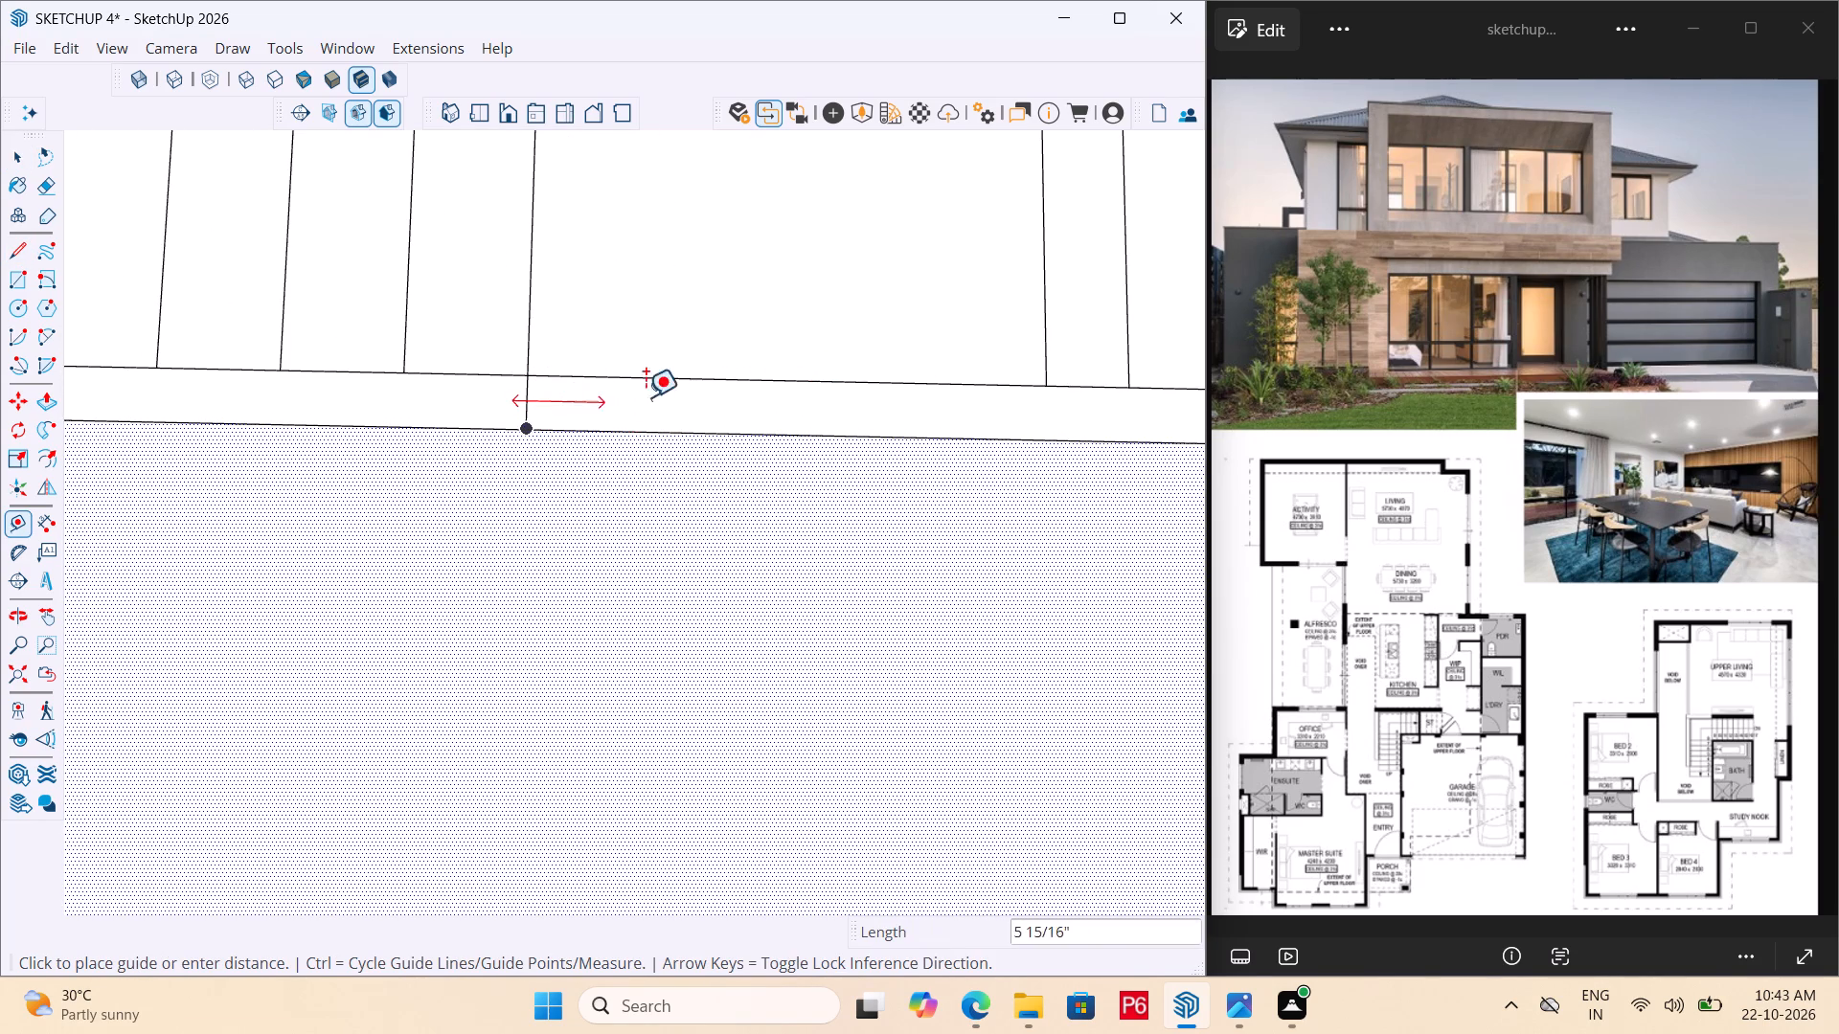
{"action": "key", "text": "Escape"}
{"action": "key", "text": "t"}
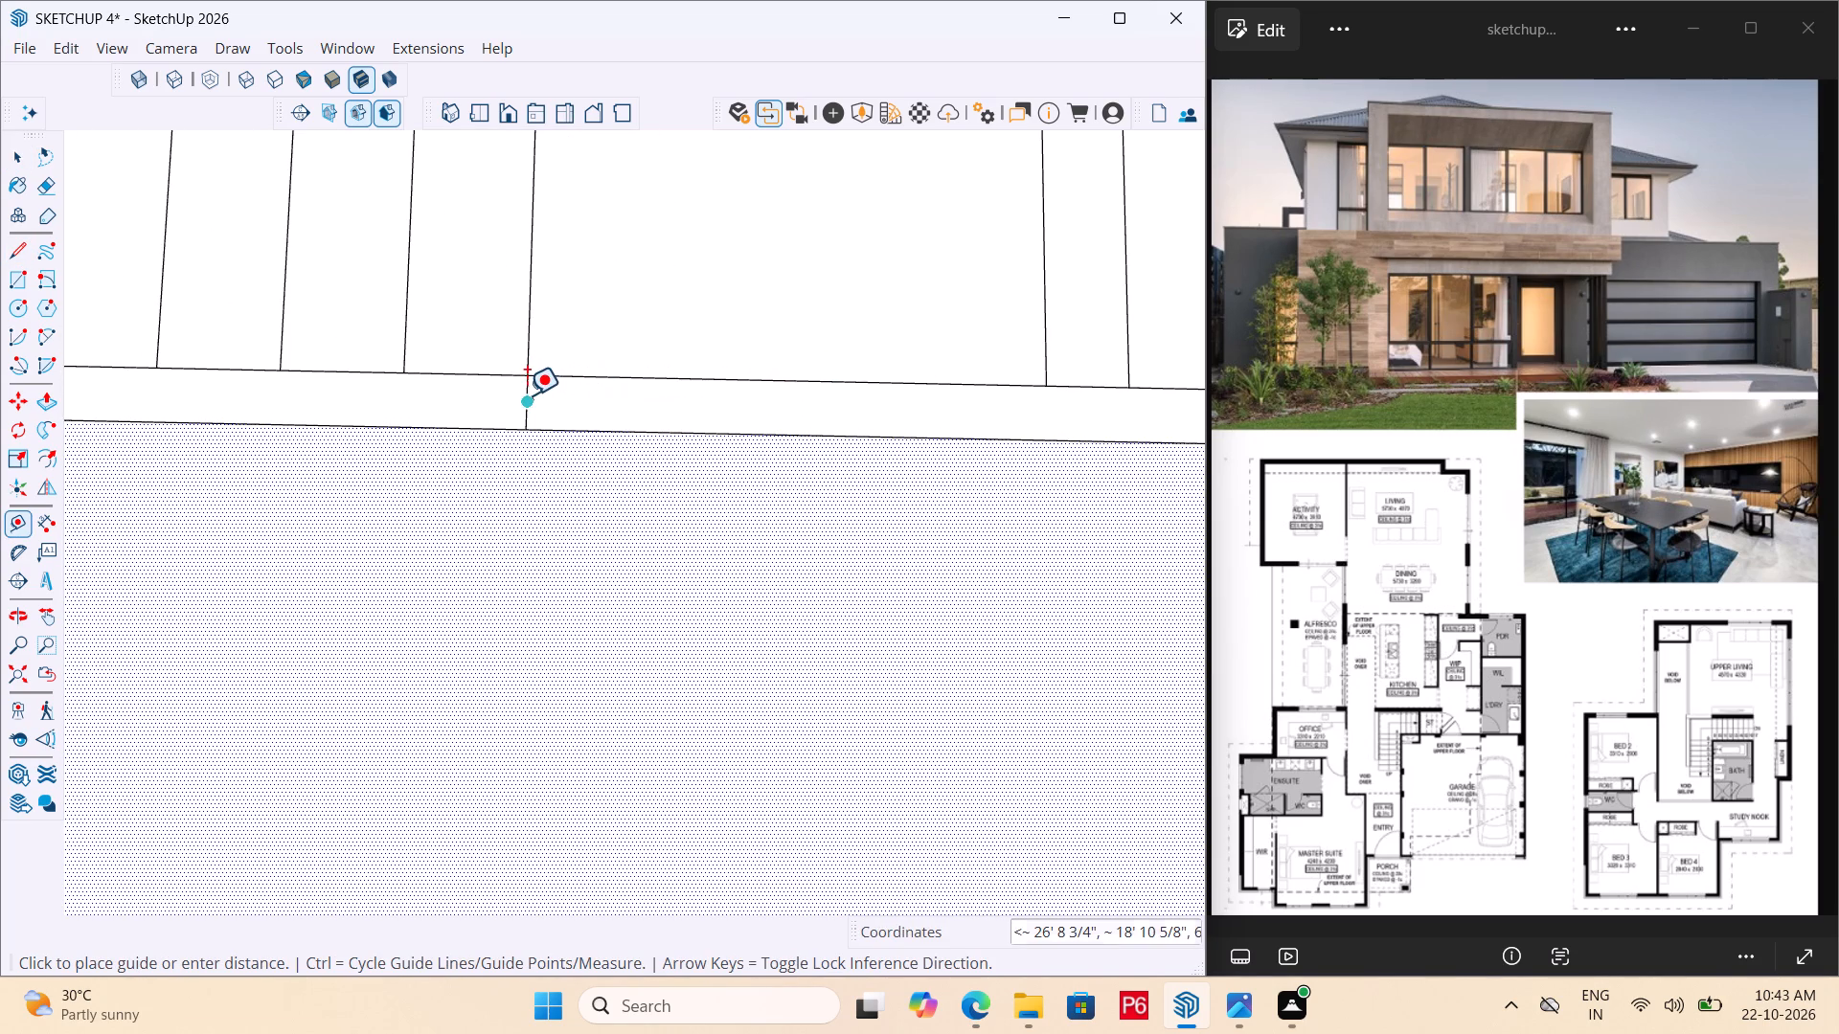
{"action": "left_click", "coordinate": [527, 395]}
{"action": "type", "text": "3'"}
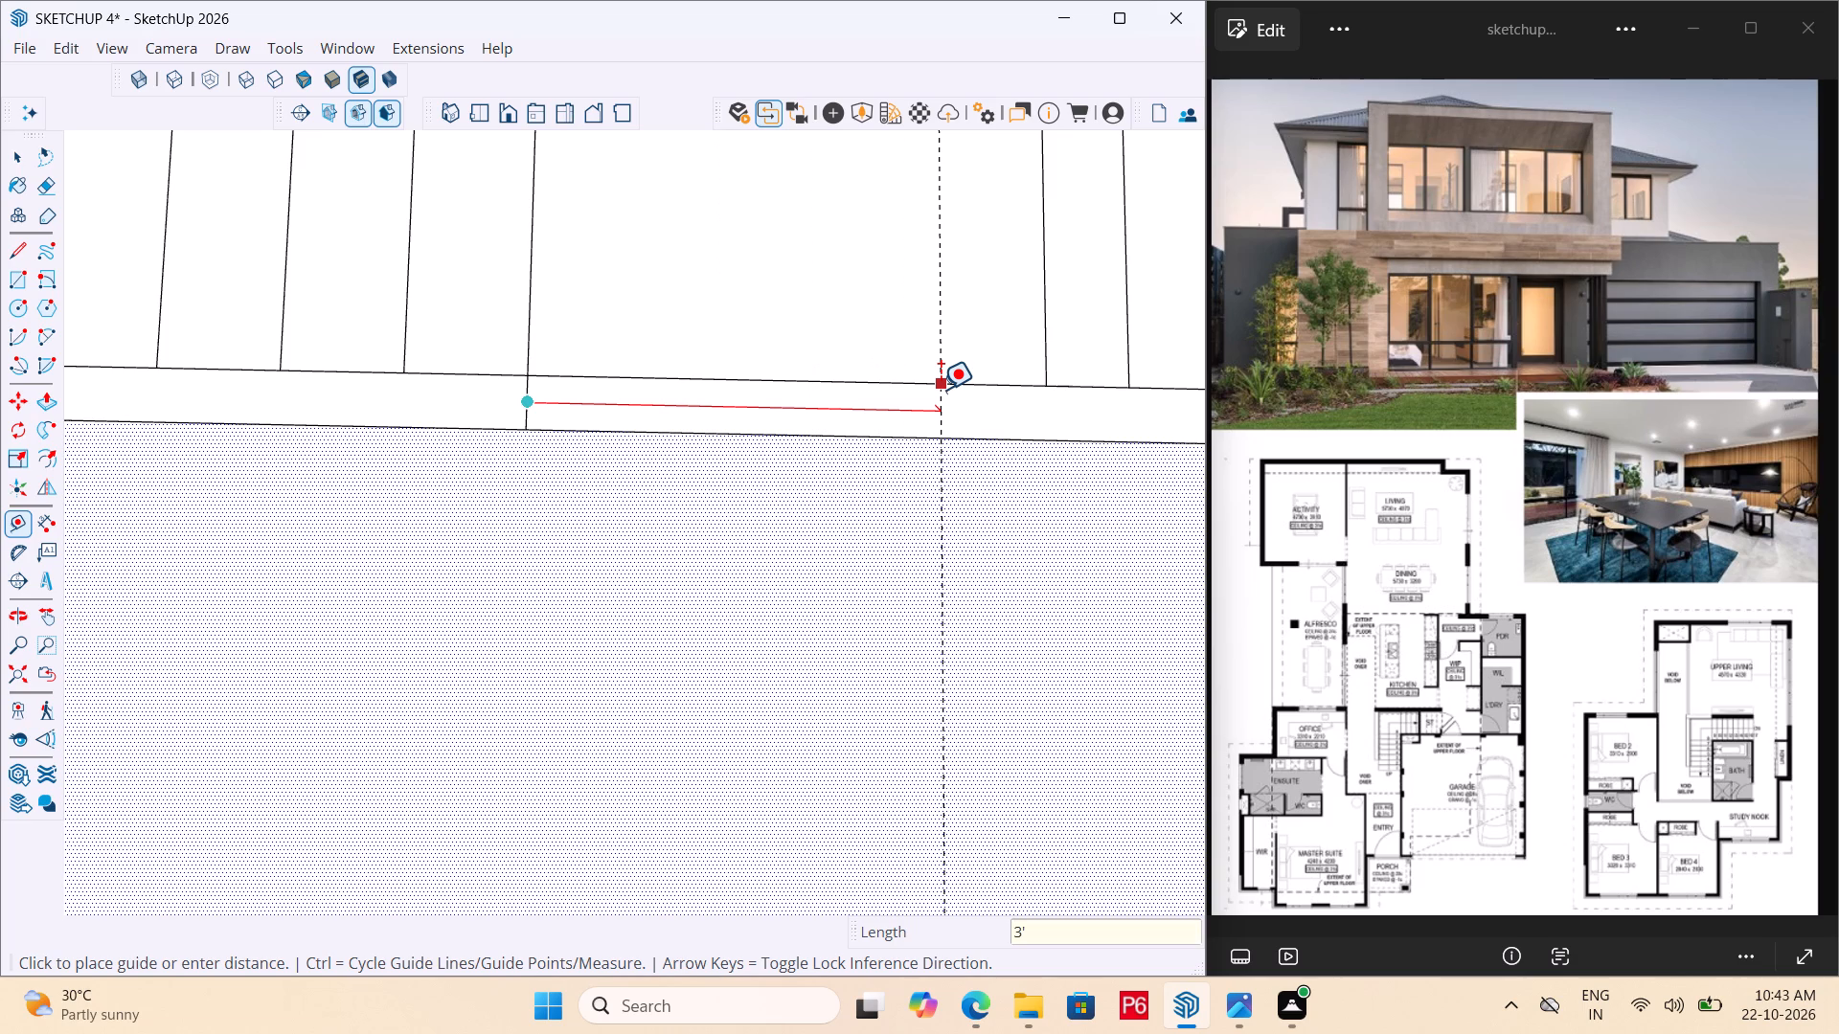
{"action": "key", "text": "Return"}
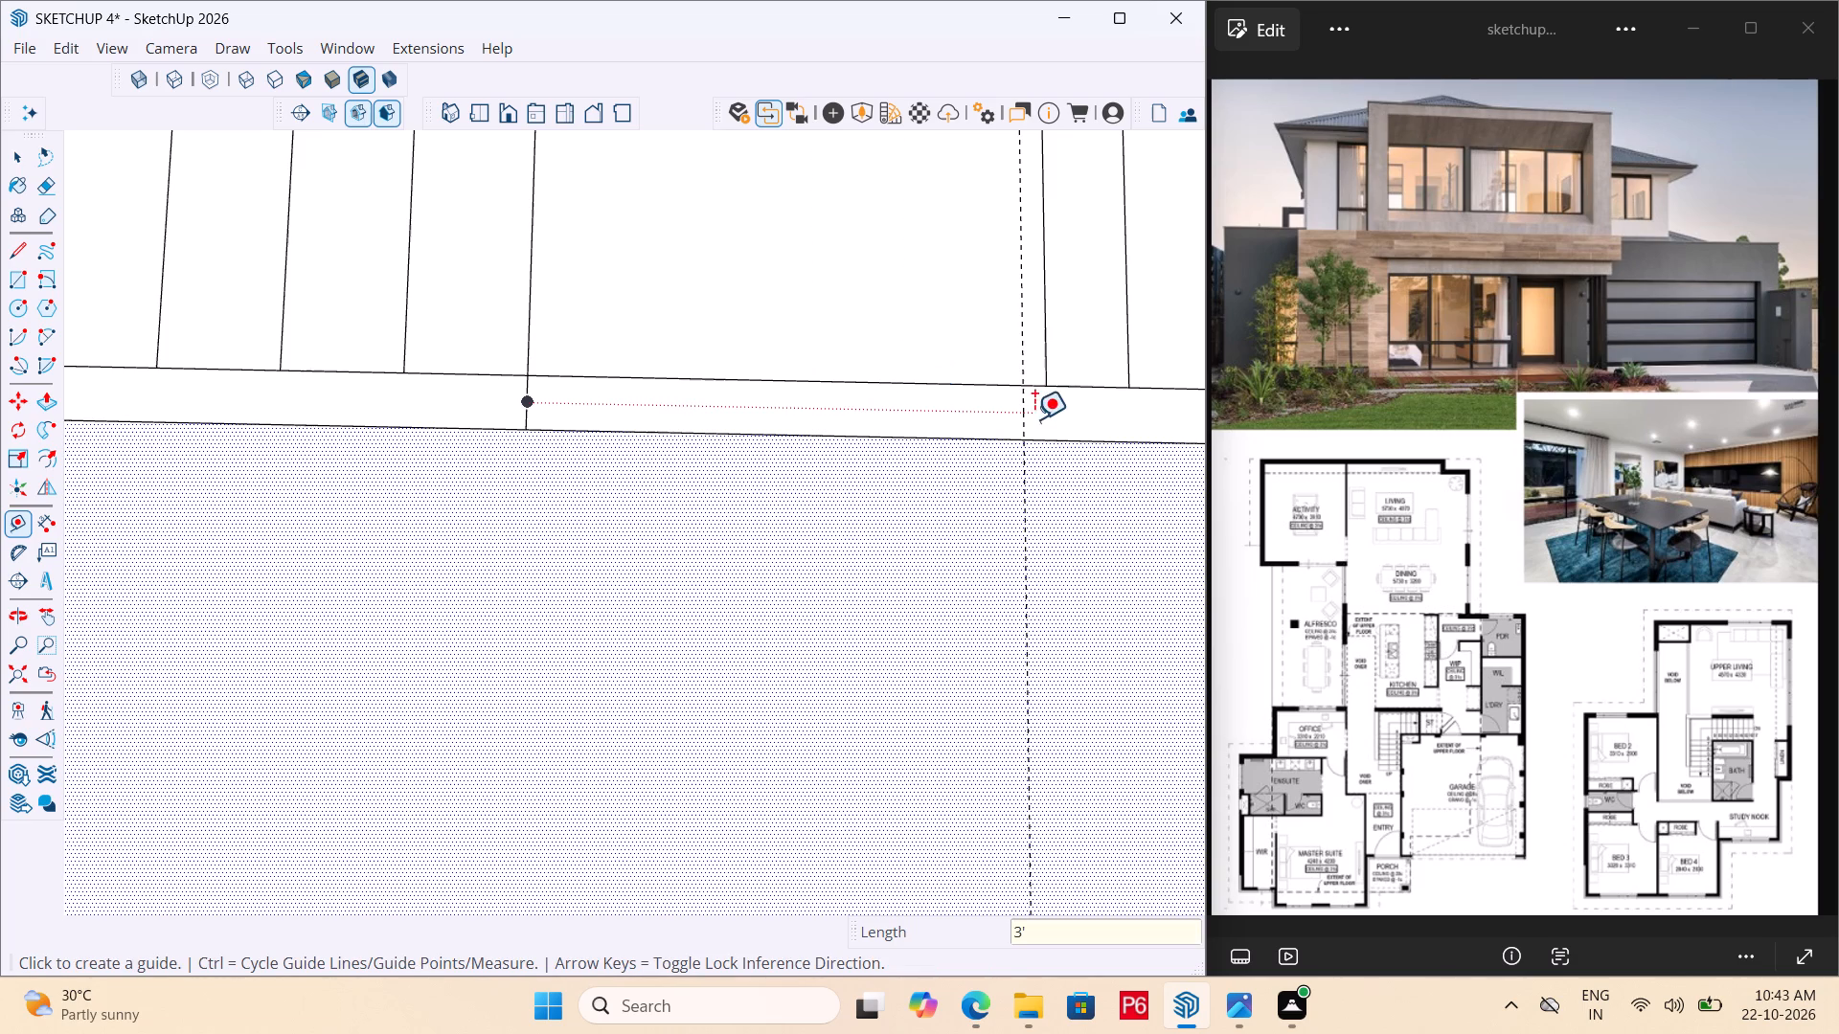
{"action": "key", "text": "l"}
{"action": "left_click", "coordinate": [1026, 389]}
{"action": "left_click", "coordinate": [1026, 442]}
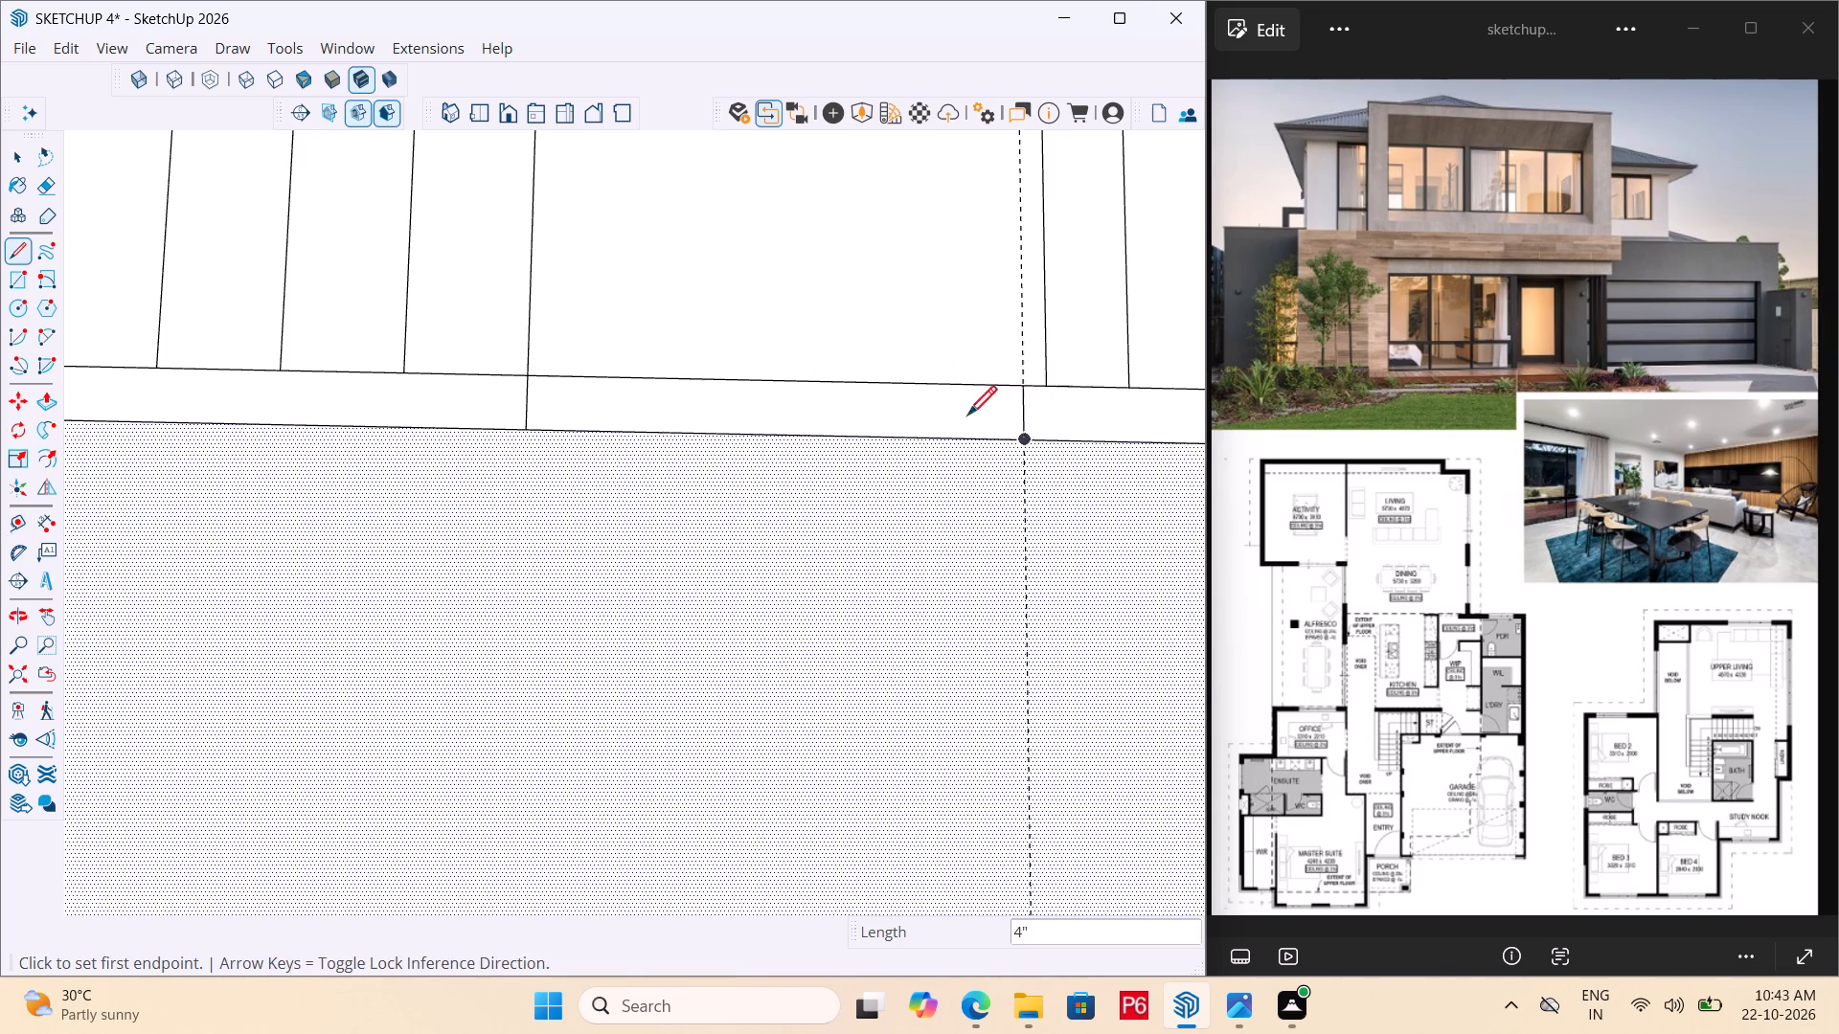
{"action": "key", "text": "space"}
Erase the construction guide used for the doorway in the wall between the stair passage and the garage.
{"action": "scroll", "coordinate": [909, 412], "scroll_direction": "down", "scroll_amount": 3}
{"action": "key", "text": "e"}
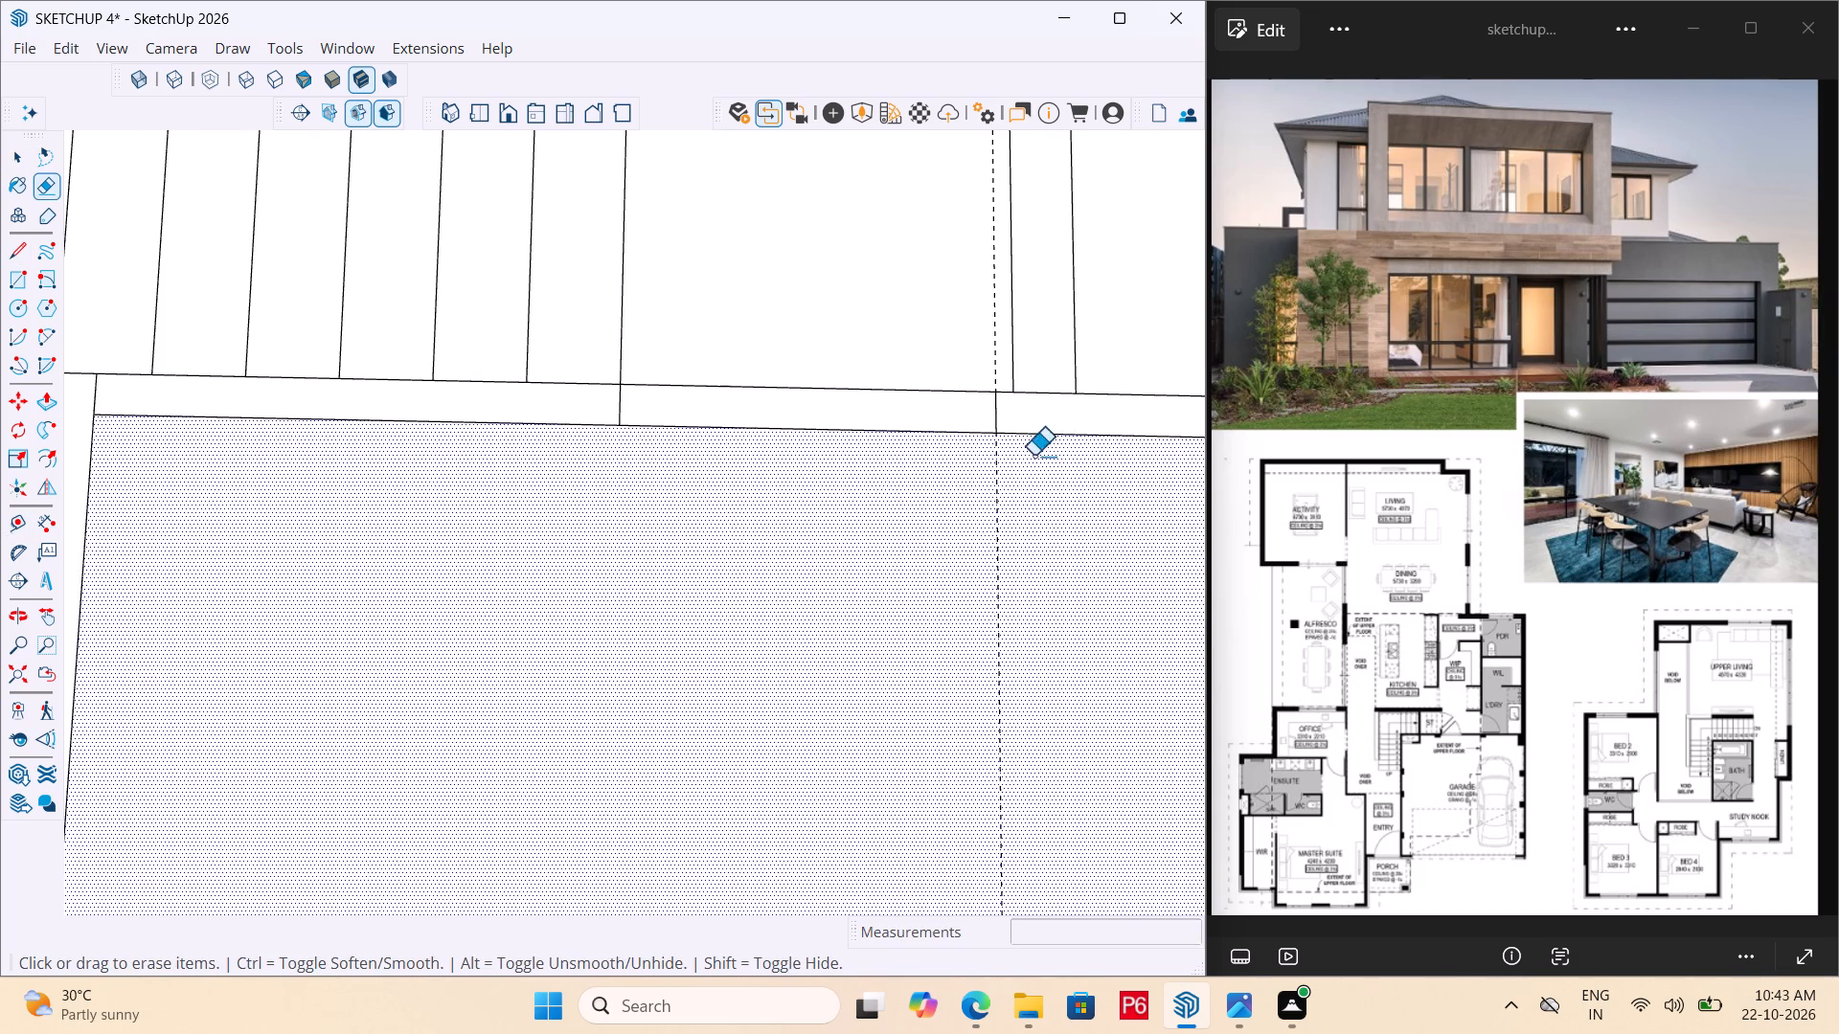
{"action": "left_click_drag", "start_coordinate": [1022, 460], "coordinate": [1010, 462]}
{"action": "left_click_drag", "start_coordinate": [1005, 463], "coordinate": [987, 466]}
{"action": "left_click", "coordinate": [987, 466]}
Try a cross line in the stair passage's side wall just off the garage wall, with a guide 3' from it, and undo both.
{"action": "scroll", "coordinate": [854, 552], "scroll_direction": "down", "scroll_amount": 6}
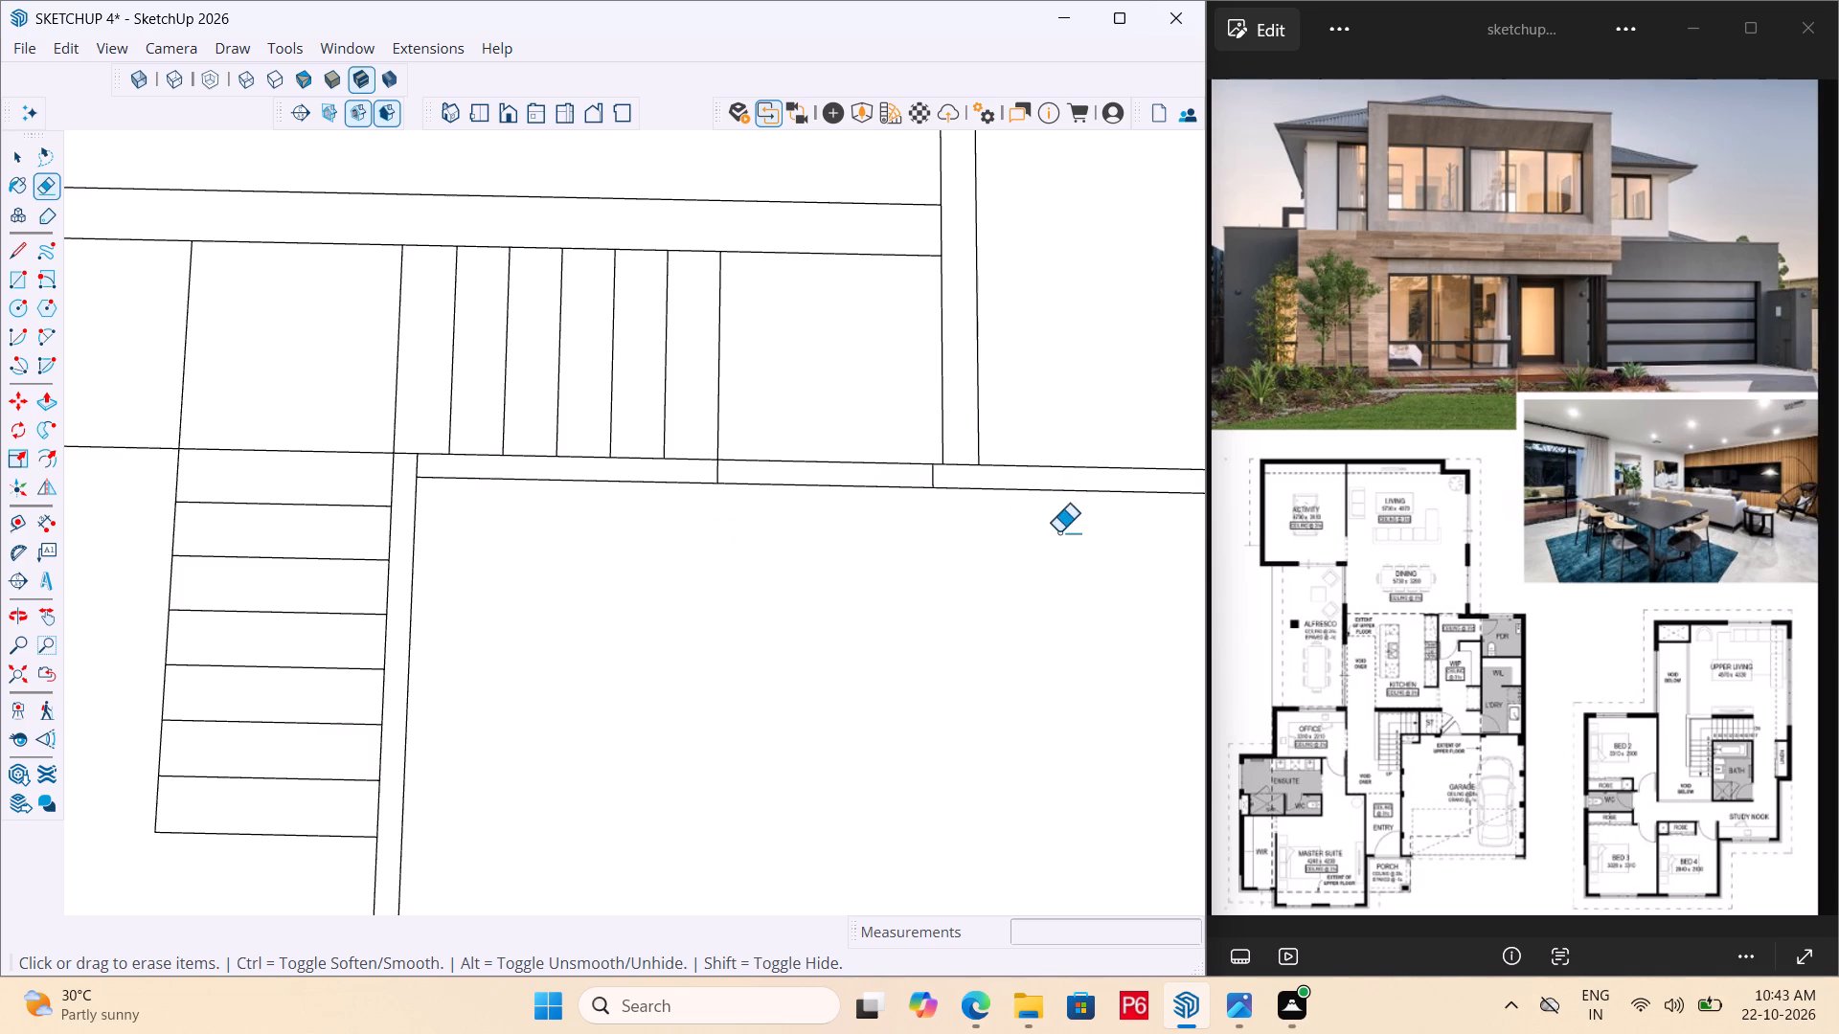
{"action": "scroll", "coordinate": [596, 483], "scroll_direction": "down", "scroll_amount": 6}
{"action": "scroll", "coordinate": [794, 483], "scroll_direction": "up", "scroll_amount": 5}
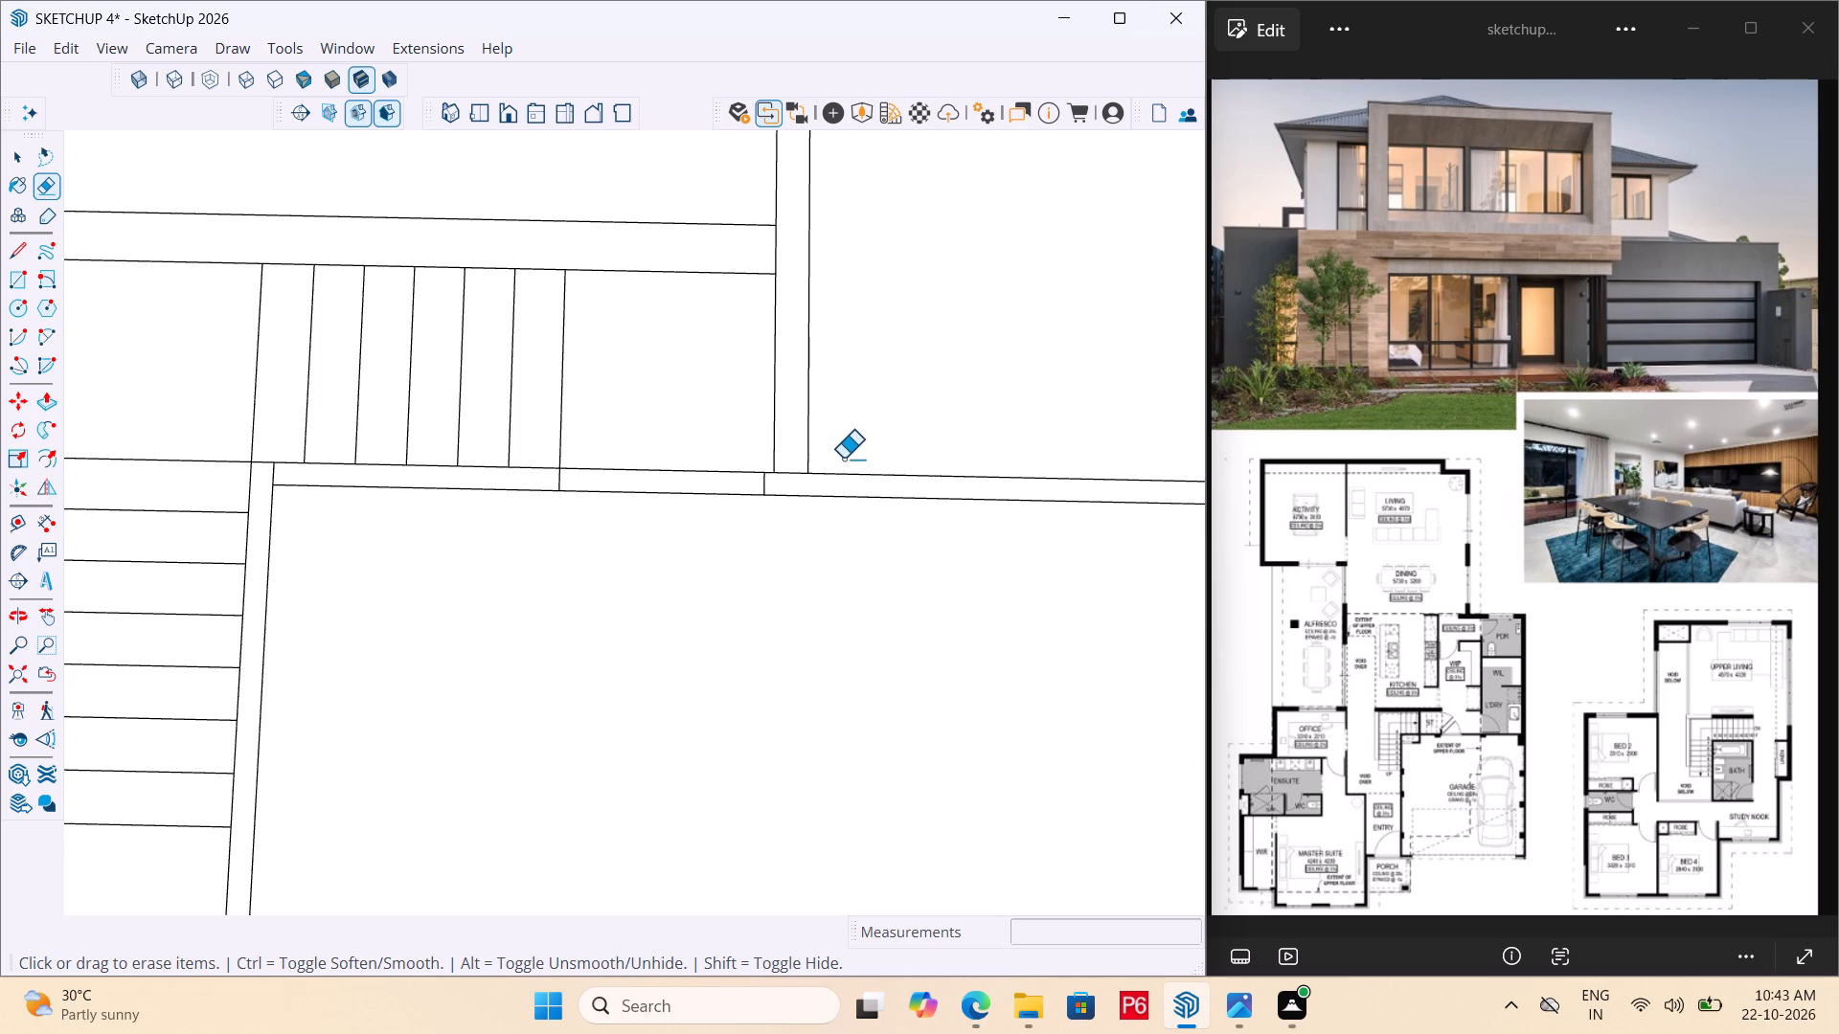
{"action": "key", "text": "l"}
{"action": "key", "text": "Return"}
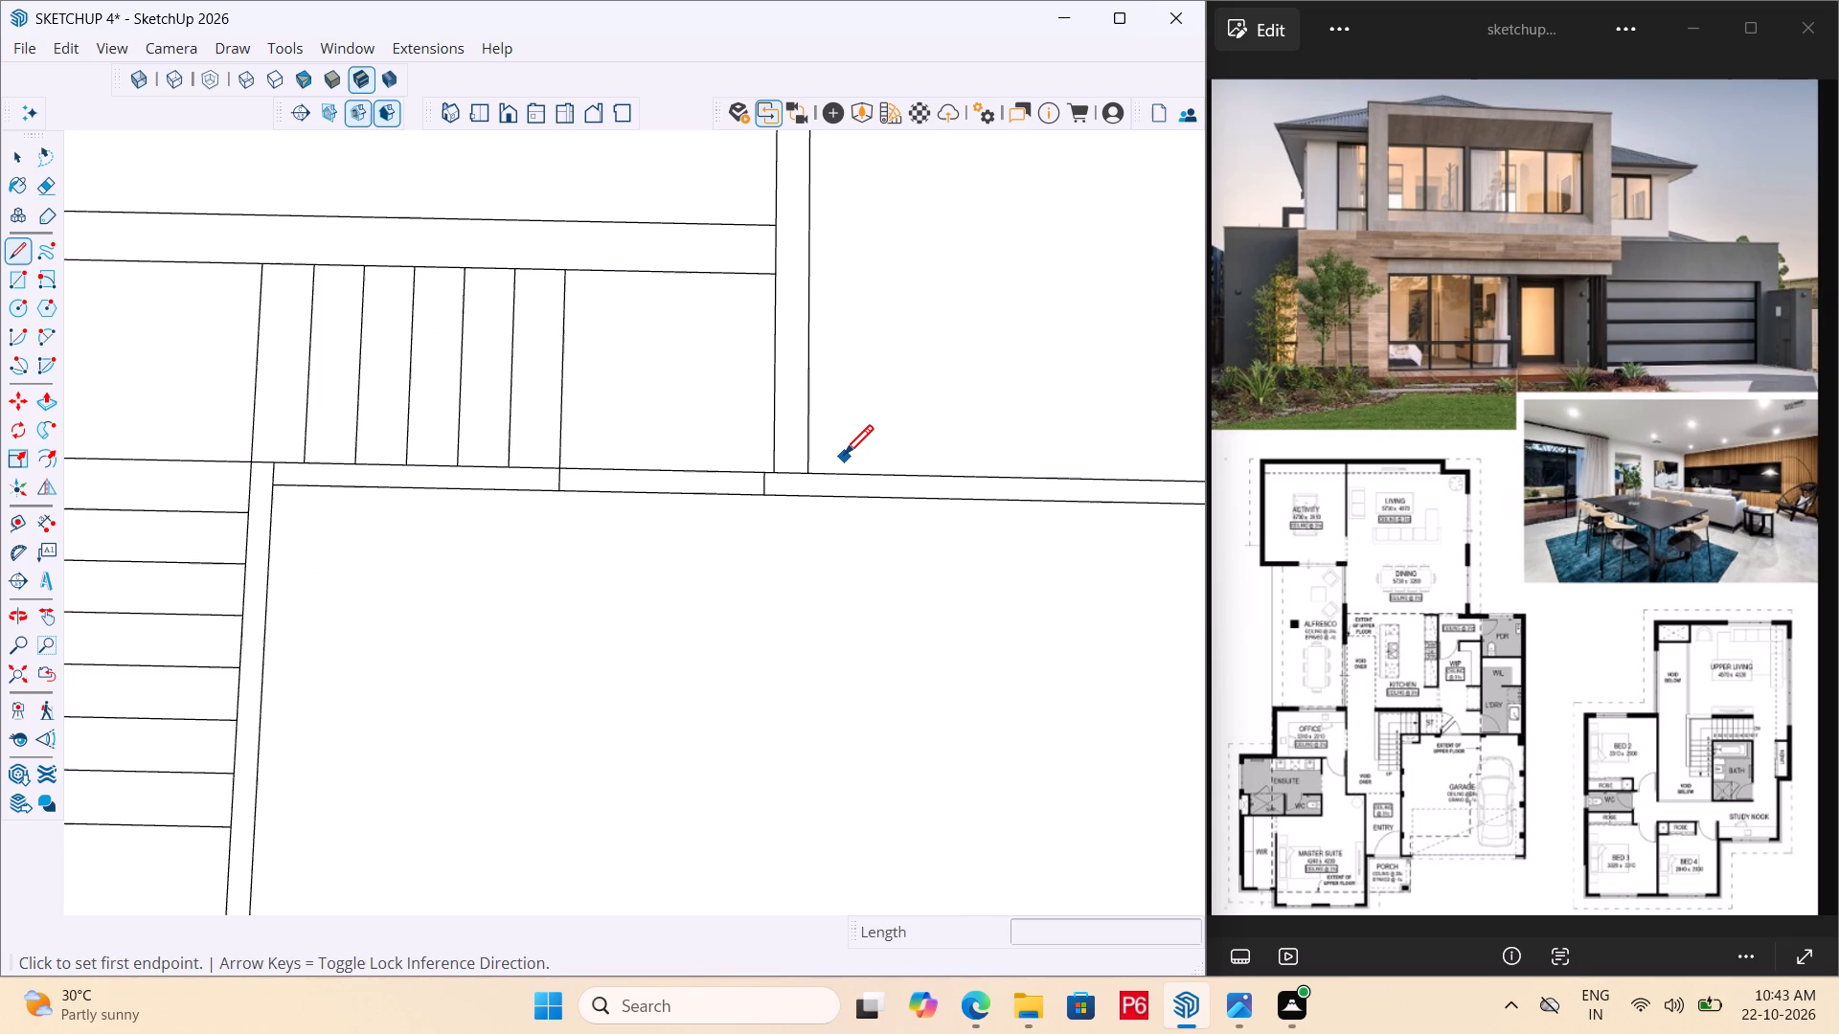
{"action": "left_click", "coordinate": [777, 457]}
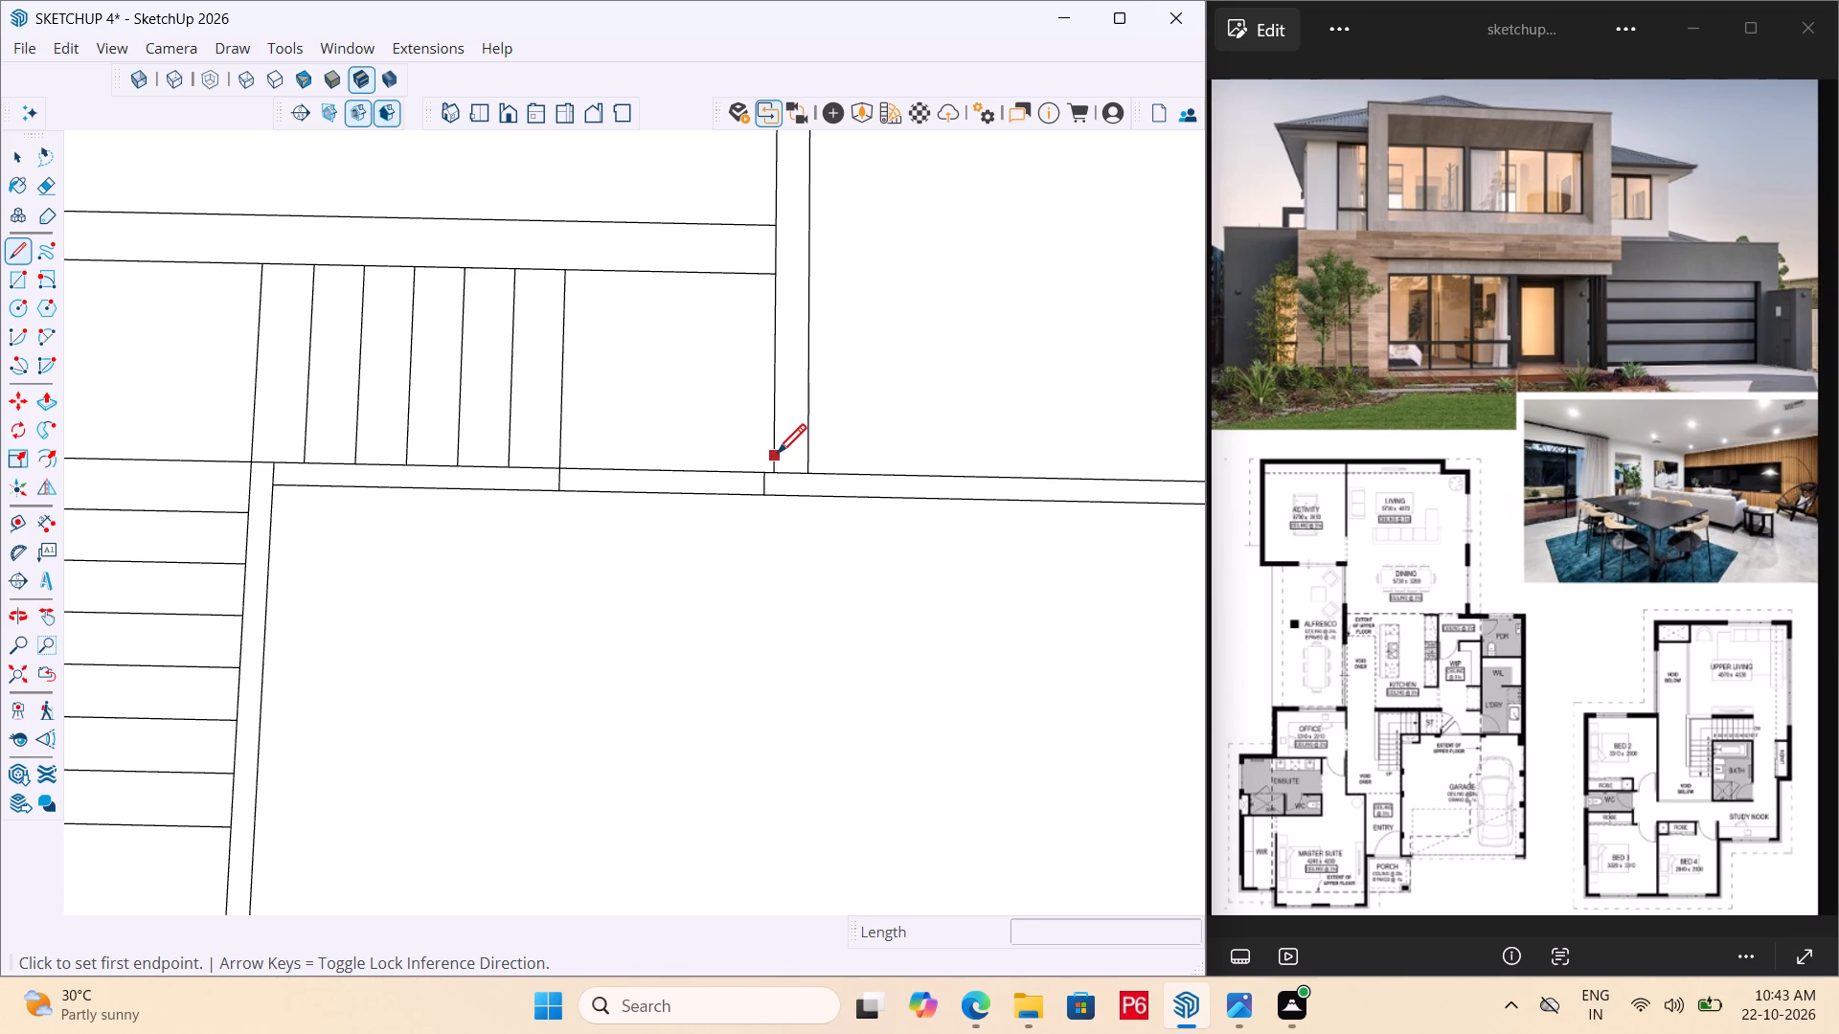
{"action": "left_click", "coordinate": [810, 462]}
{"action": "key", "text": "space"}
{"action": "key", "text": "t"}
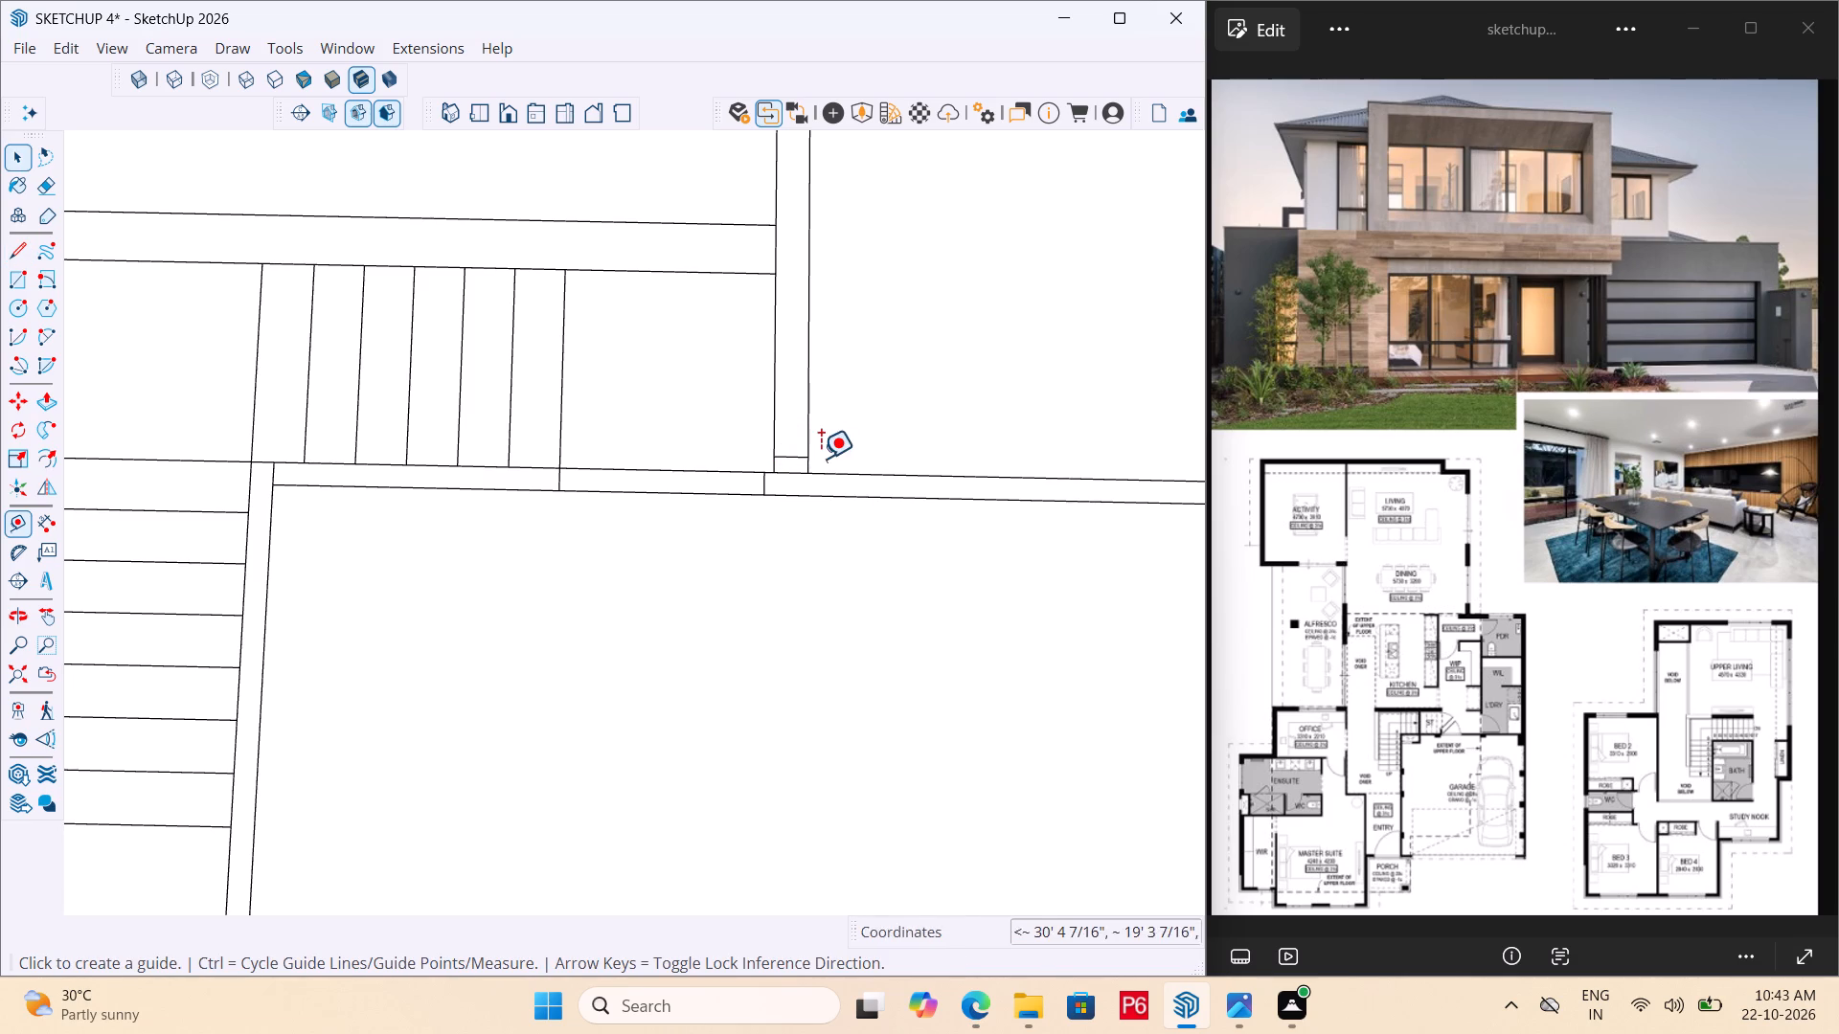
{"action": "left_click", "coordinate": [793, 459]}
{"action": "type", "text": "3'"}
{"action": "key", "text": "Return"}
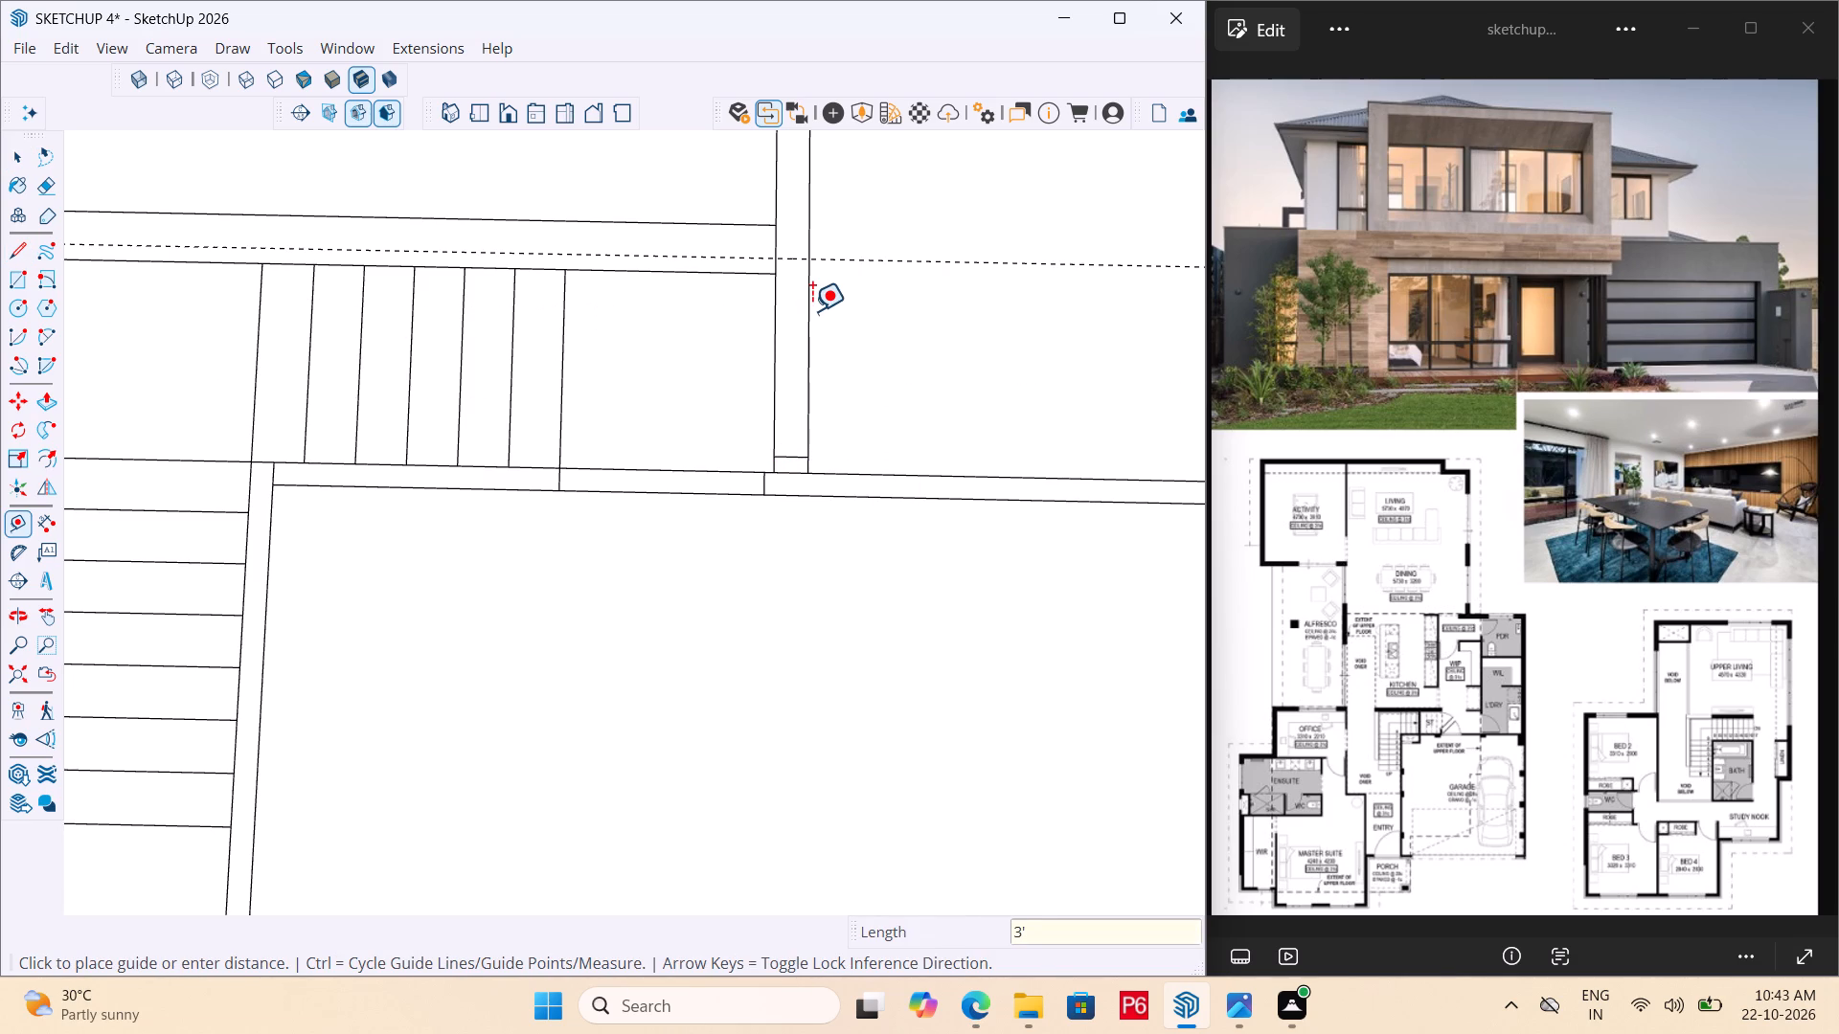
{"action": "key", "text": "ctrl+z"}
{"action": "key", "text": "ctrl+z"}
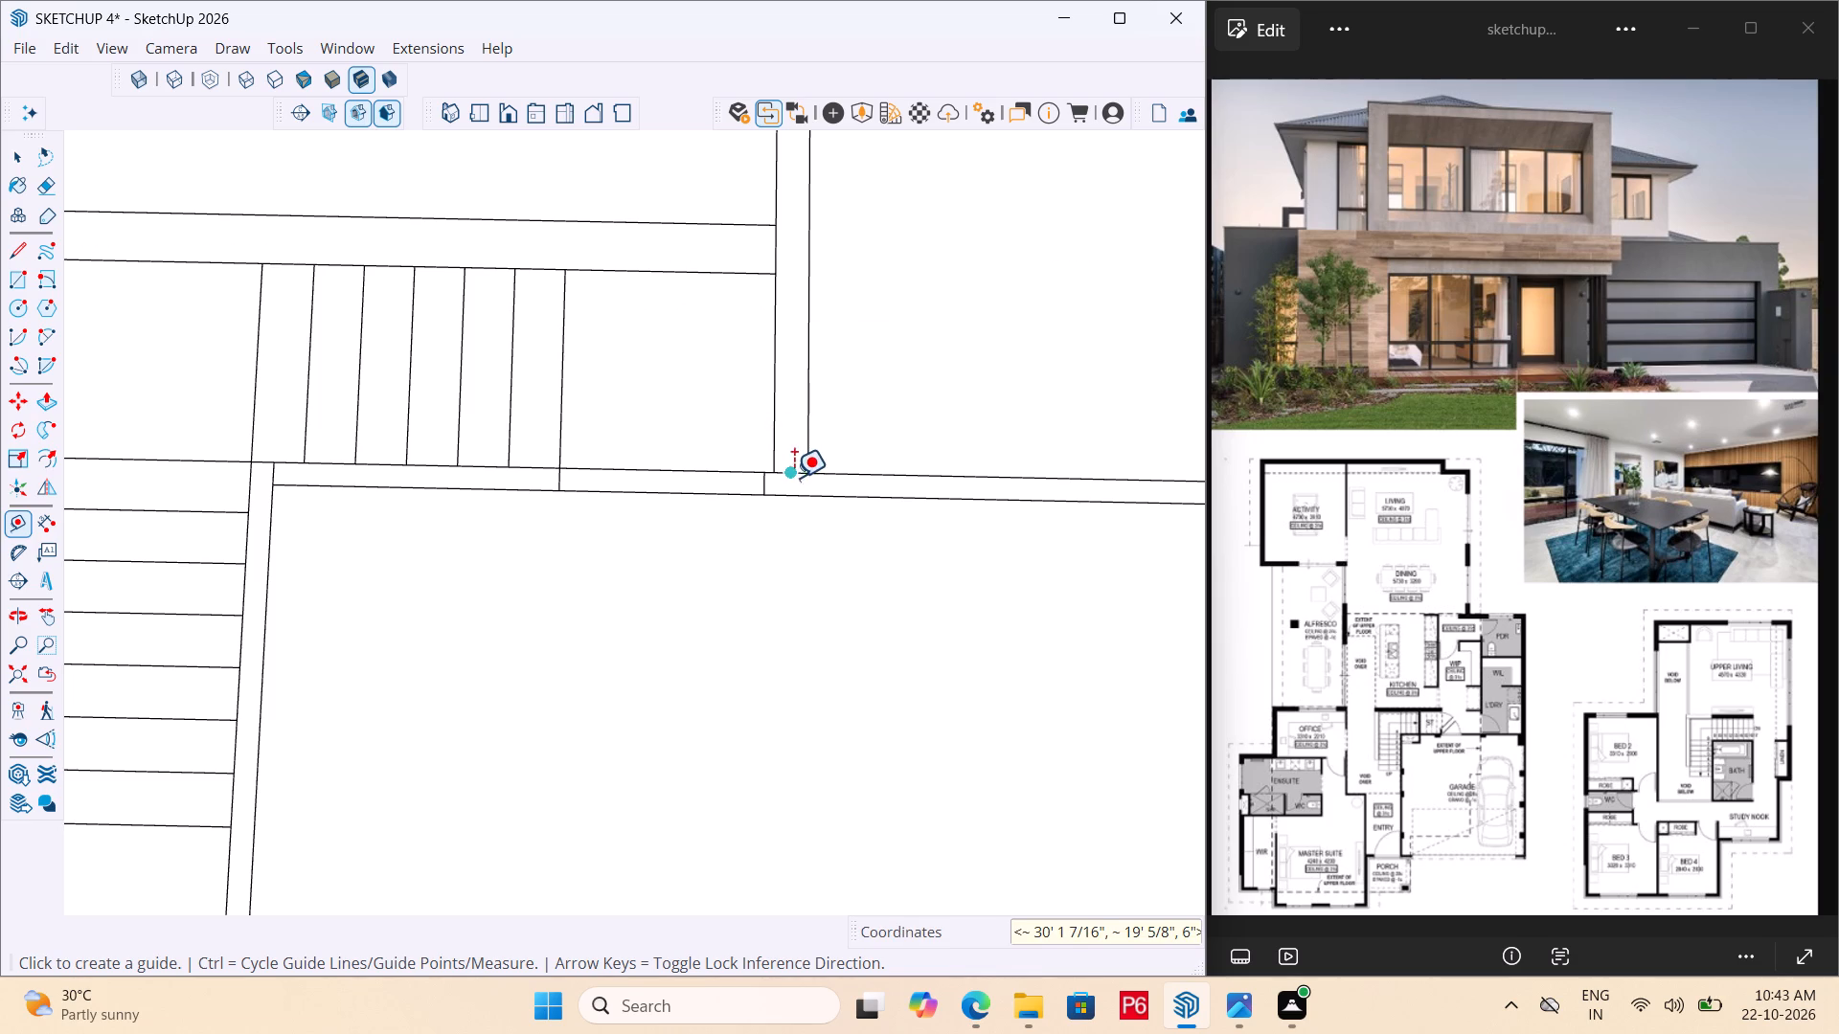
Place a guide 3' from the garage wall and draw a cross line along it through the stair passage's side wall.
{"action": "left_click_drag", "start_coordinate": [792, 474], "coordinate": [802, 452]}
{"action": "type", "text": "3'"}
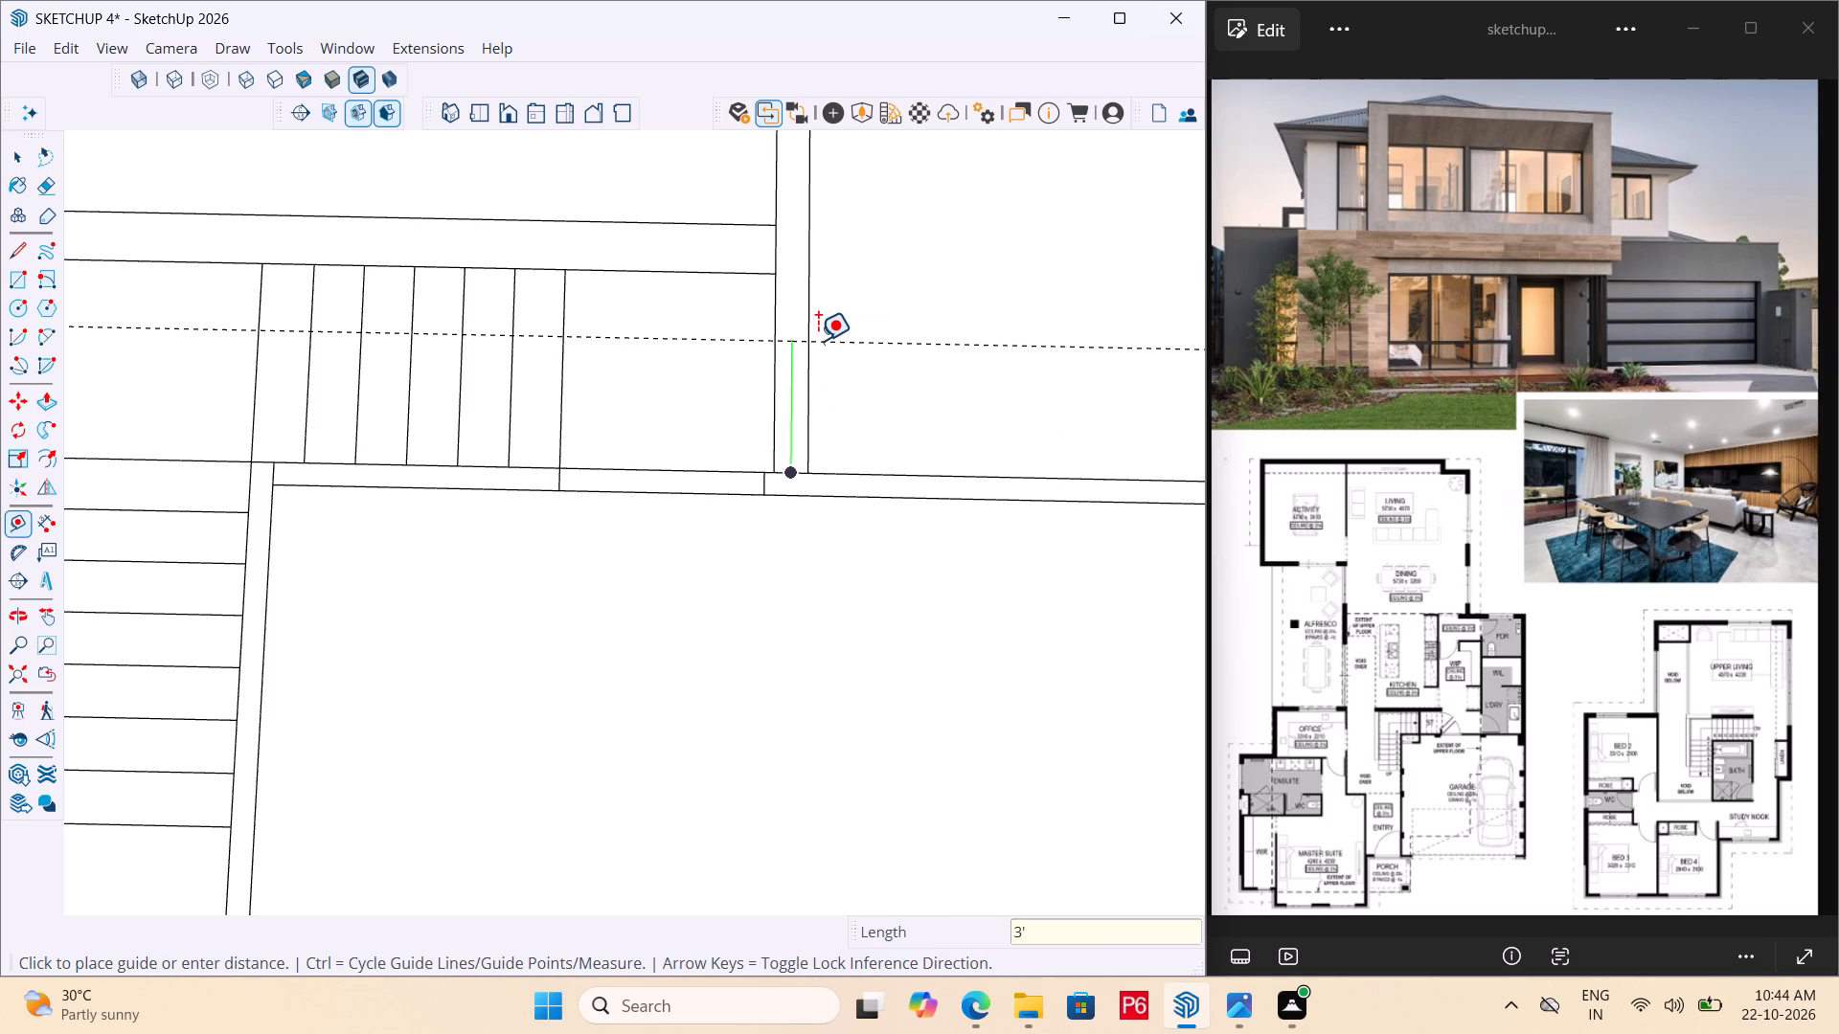
{"action": "key", "text": "Return"}
{"action": "key", "text": "l"}
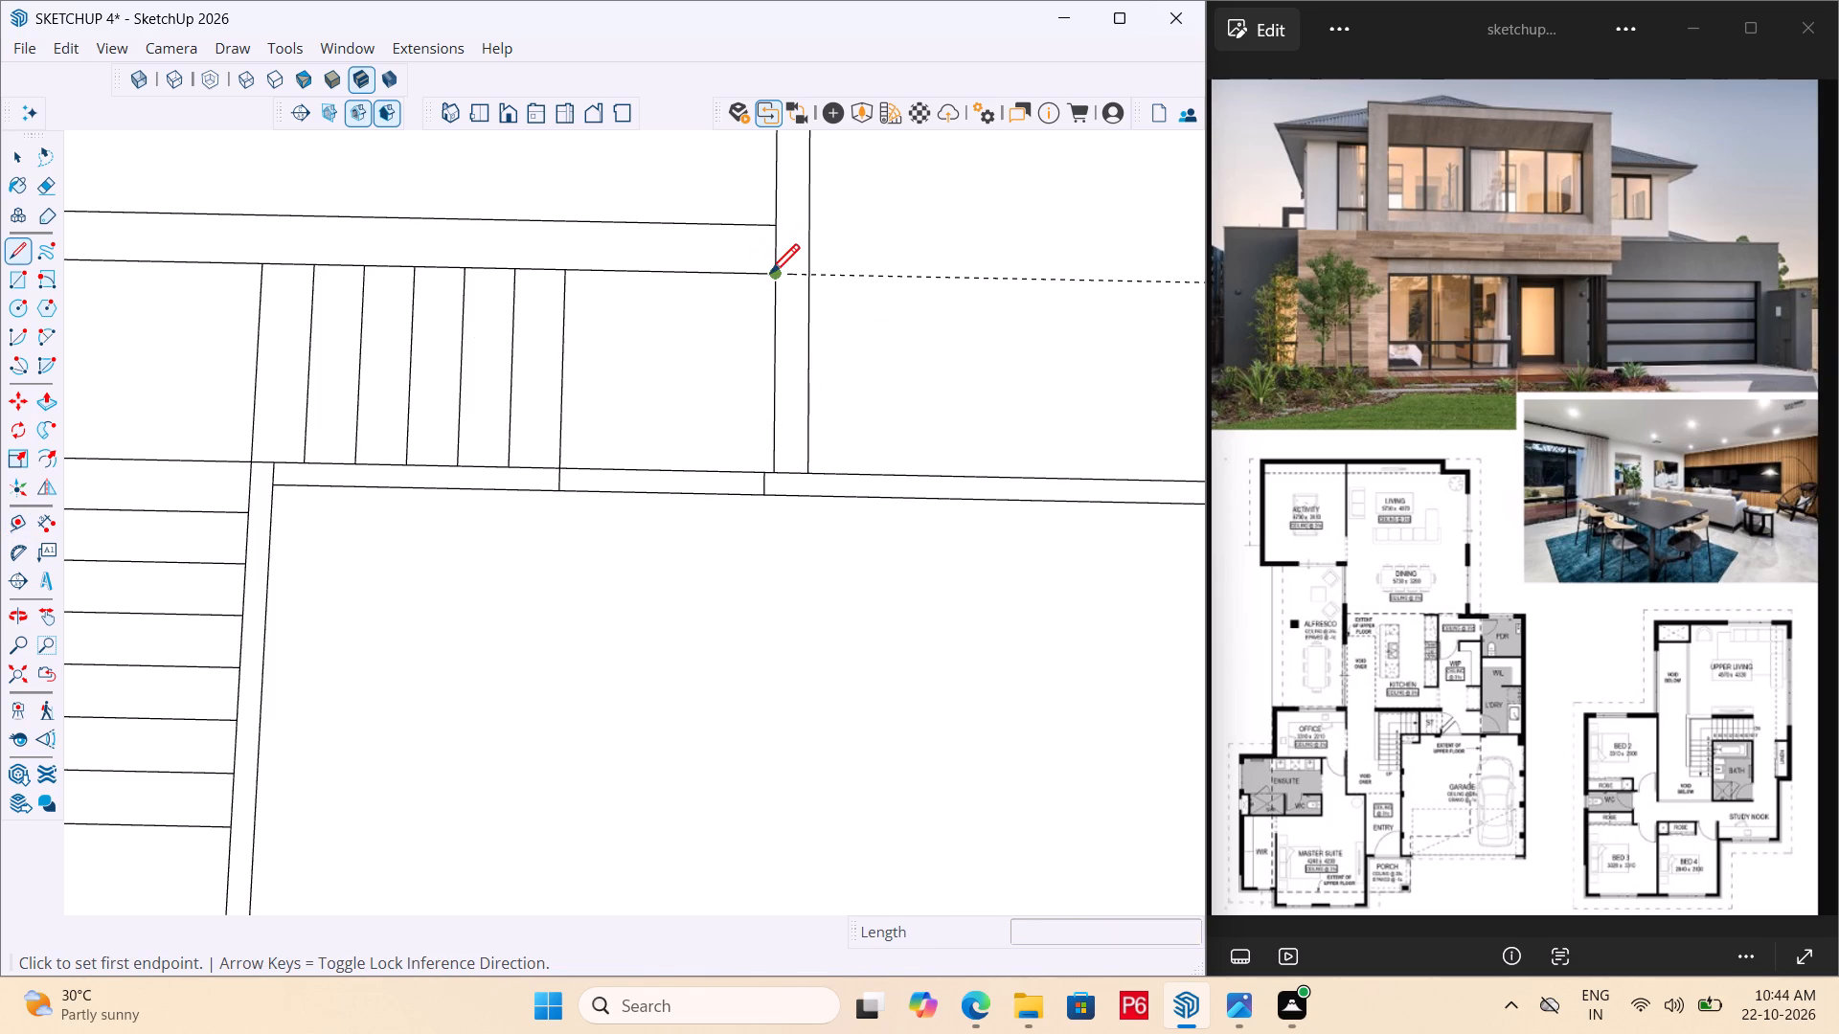
{"action": "left_click", "coordinate": [770, 277]}
{"action": "left_click", "coordinate": [807, 273]}
{"action": "scroll", "coordinate": [832, 373], "scroll_direction": "down", "scroll_amount": 4}
{"action": "key", "text": "space"}
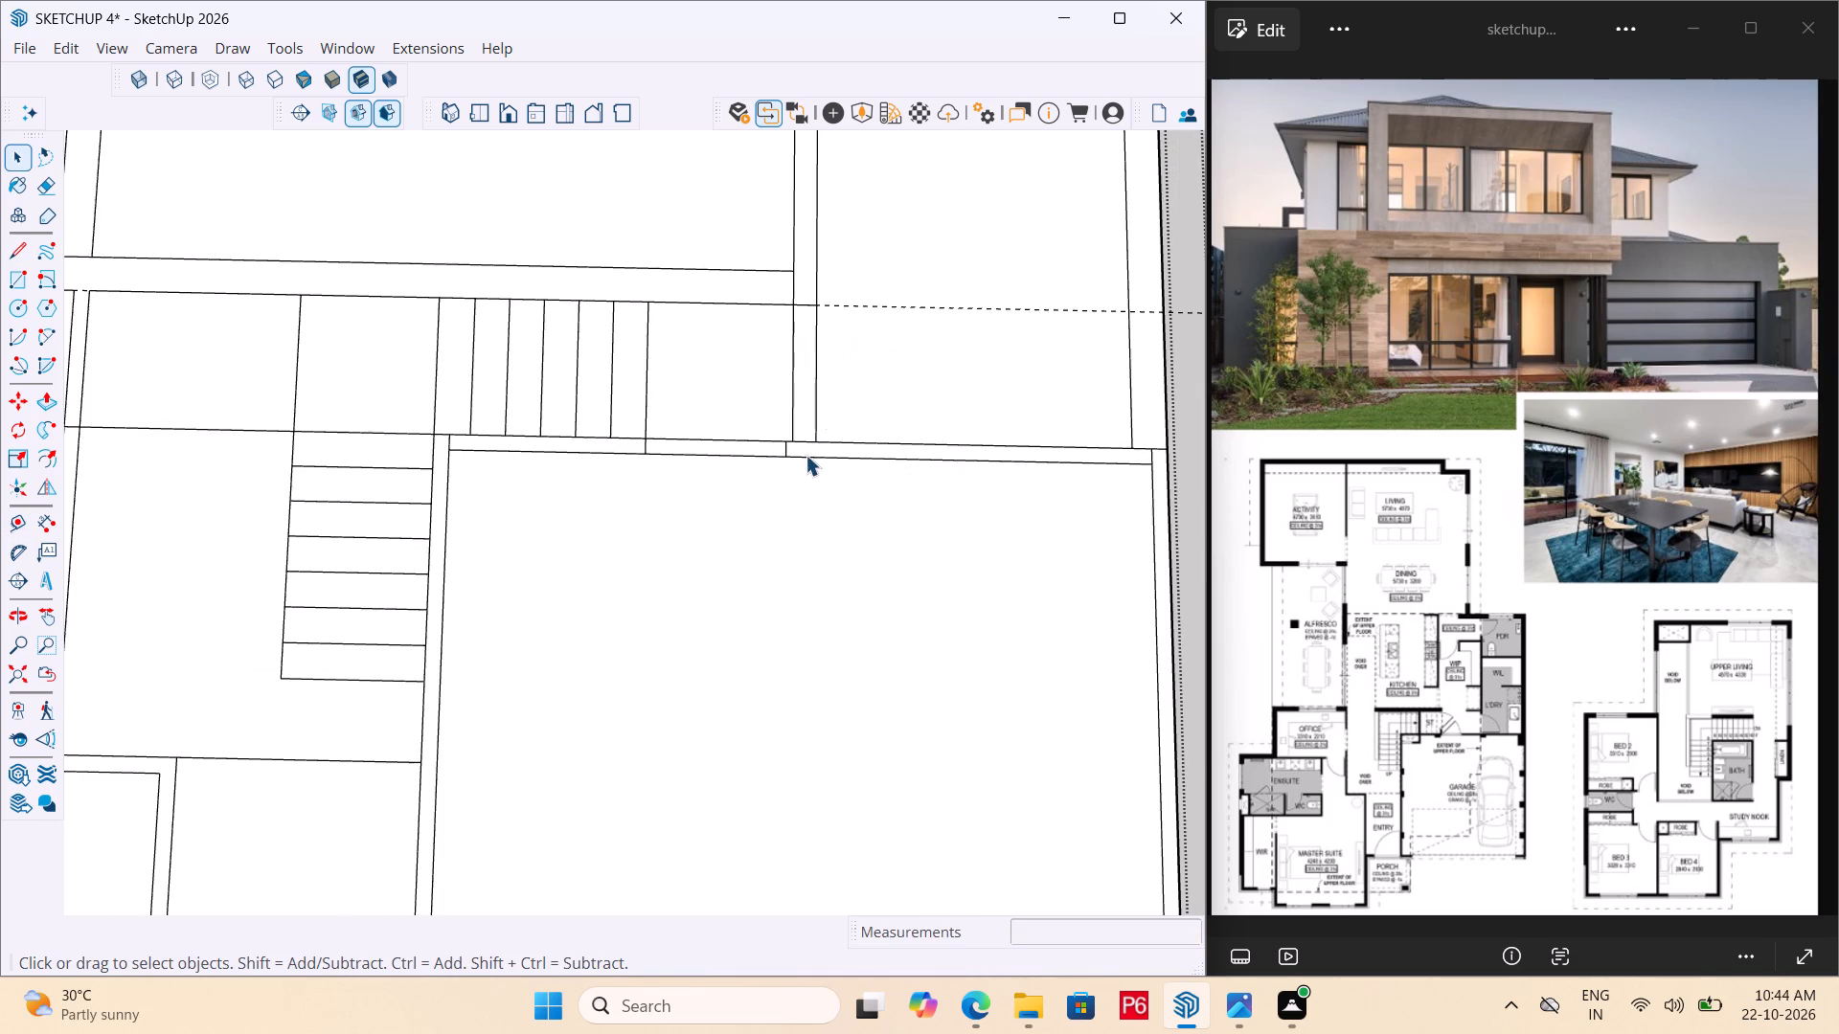
Draw cross lines at the midpoint and at the inner end of the partition between the two rooms nearest the garage.
{"action": "scroll", "coordinate": [786, 502], "scroll_direction": "down", "scroll_amount": 5}
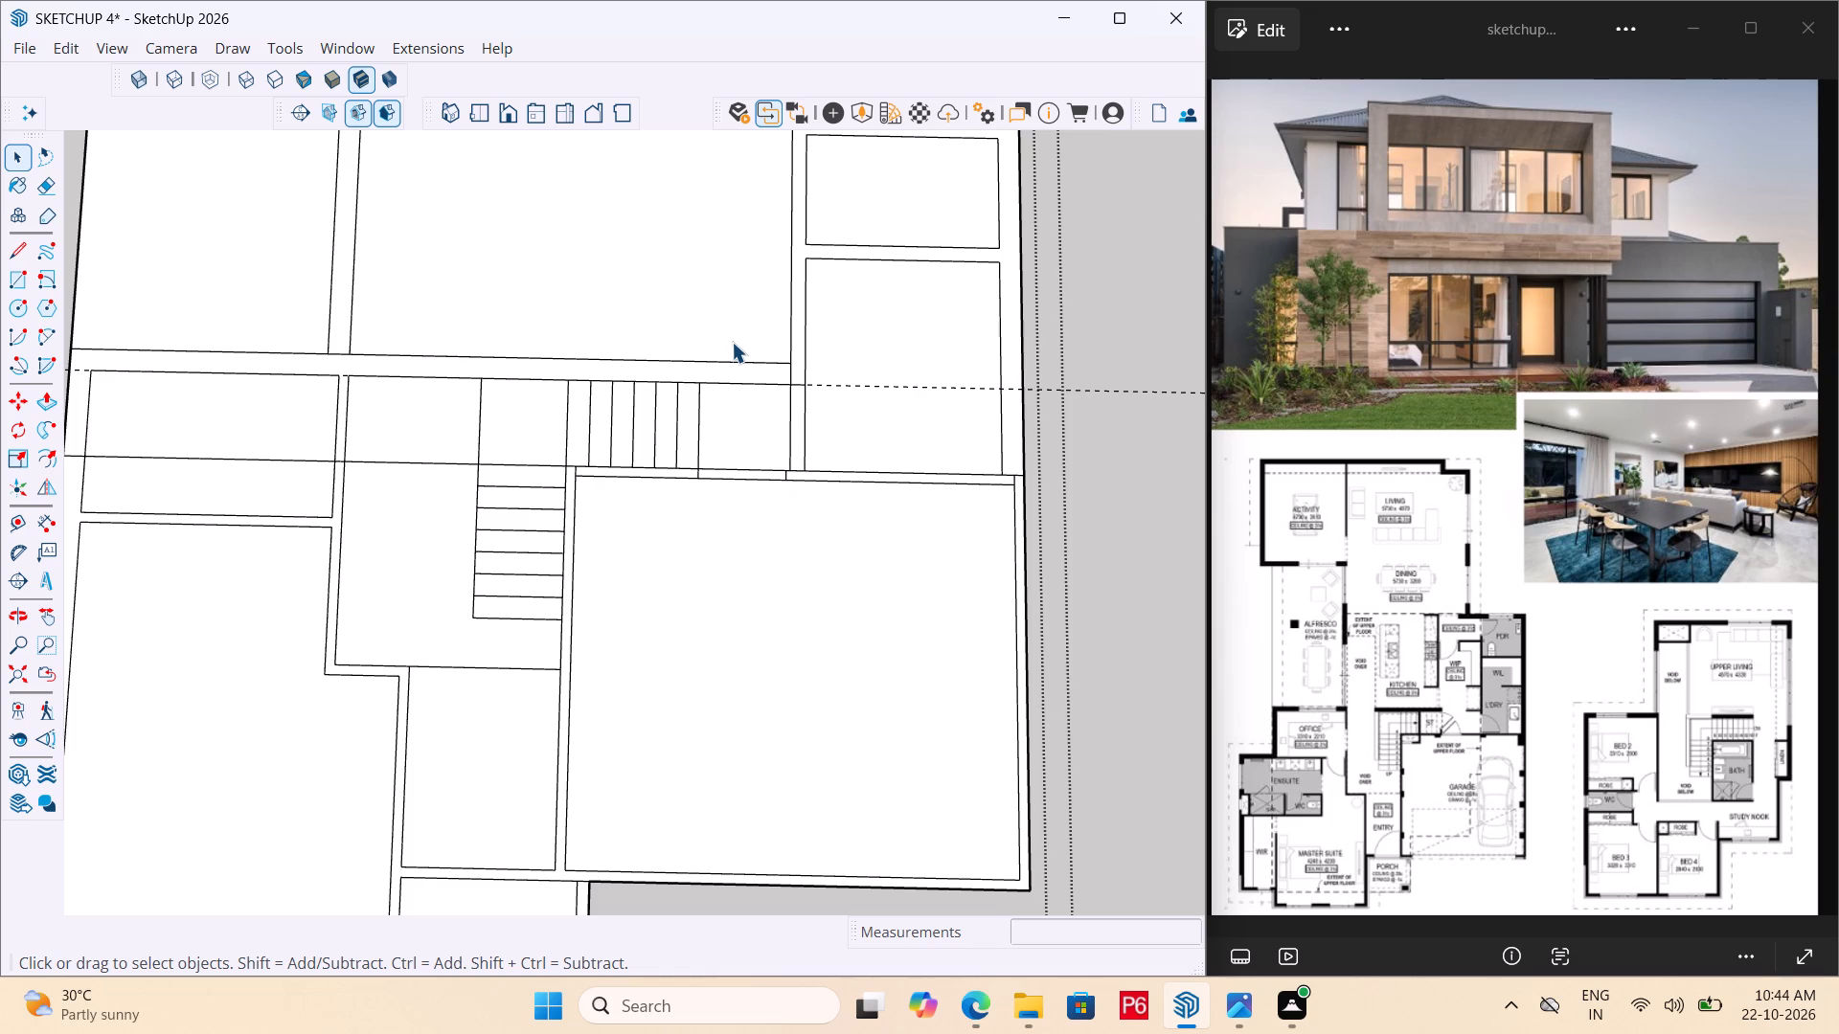
{"action": "scroll", "coordinate": [733, 404], "scroll_direction": "down", "scroll_amount": 3}
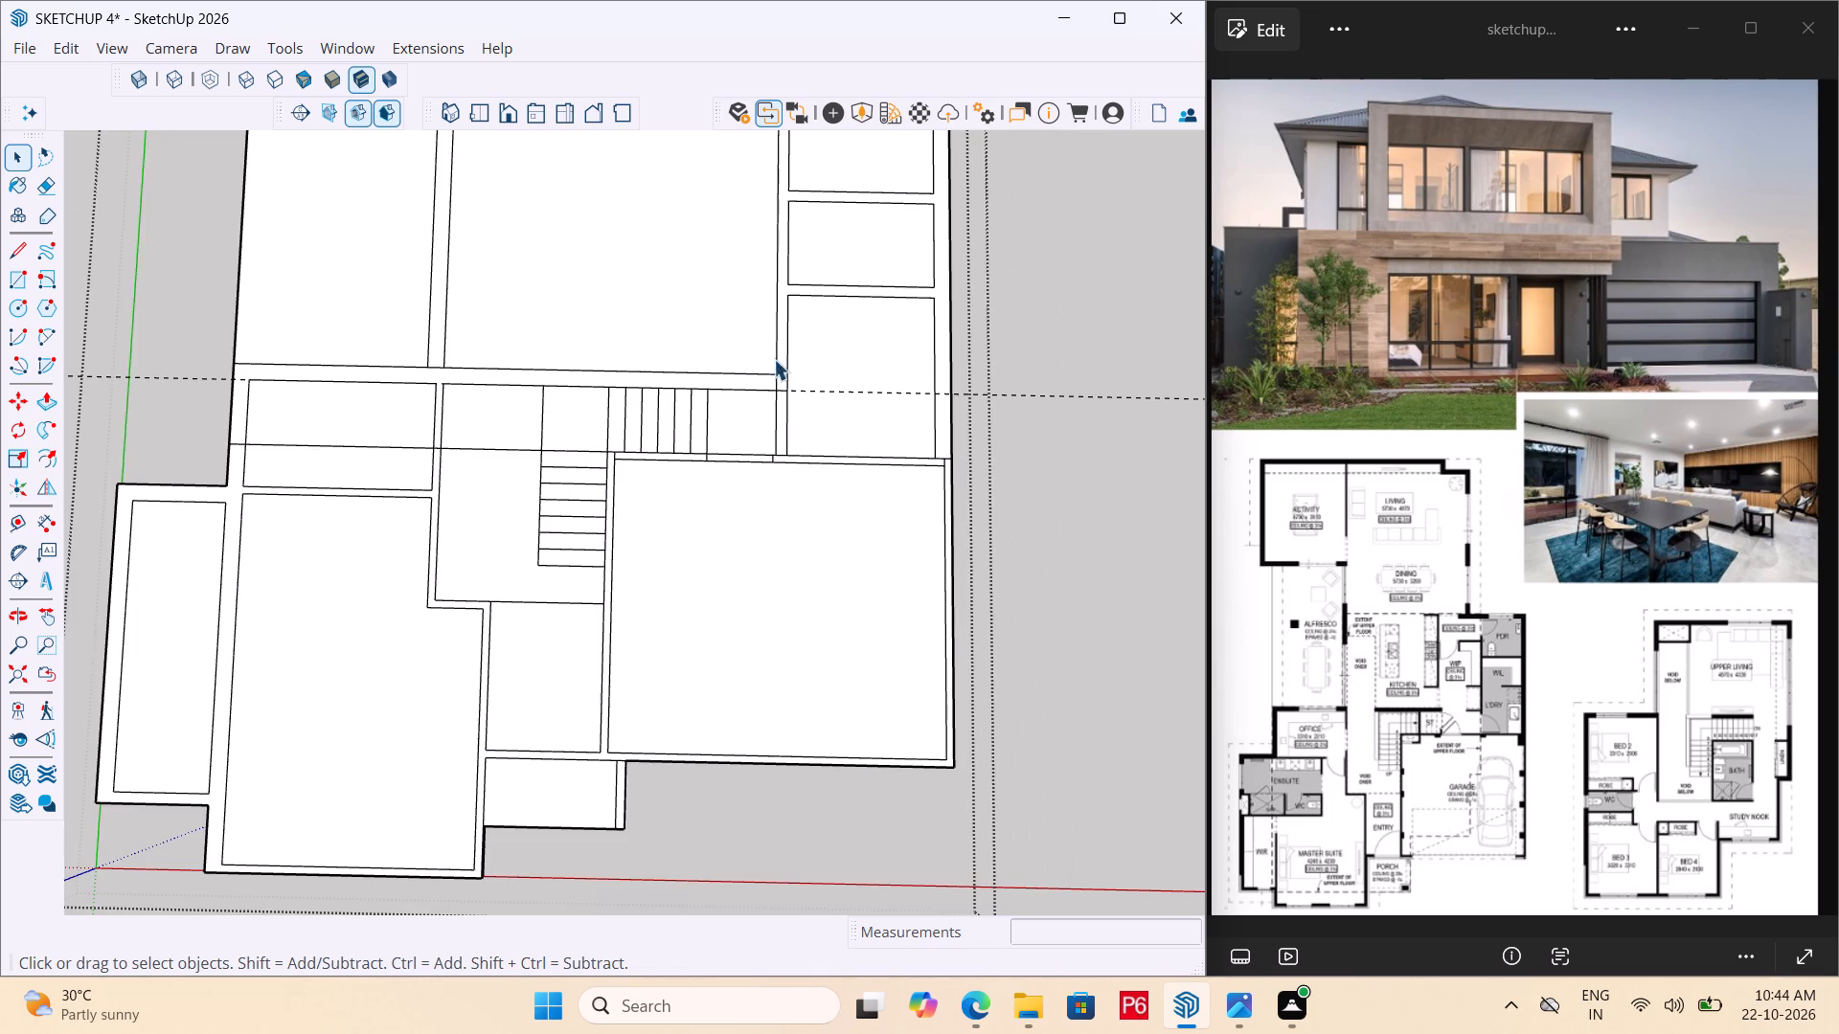
{"action": "scroll", "coordinate": [909, 244], "scroll_direction": "up", "scroll_amount": 5}
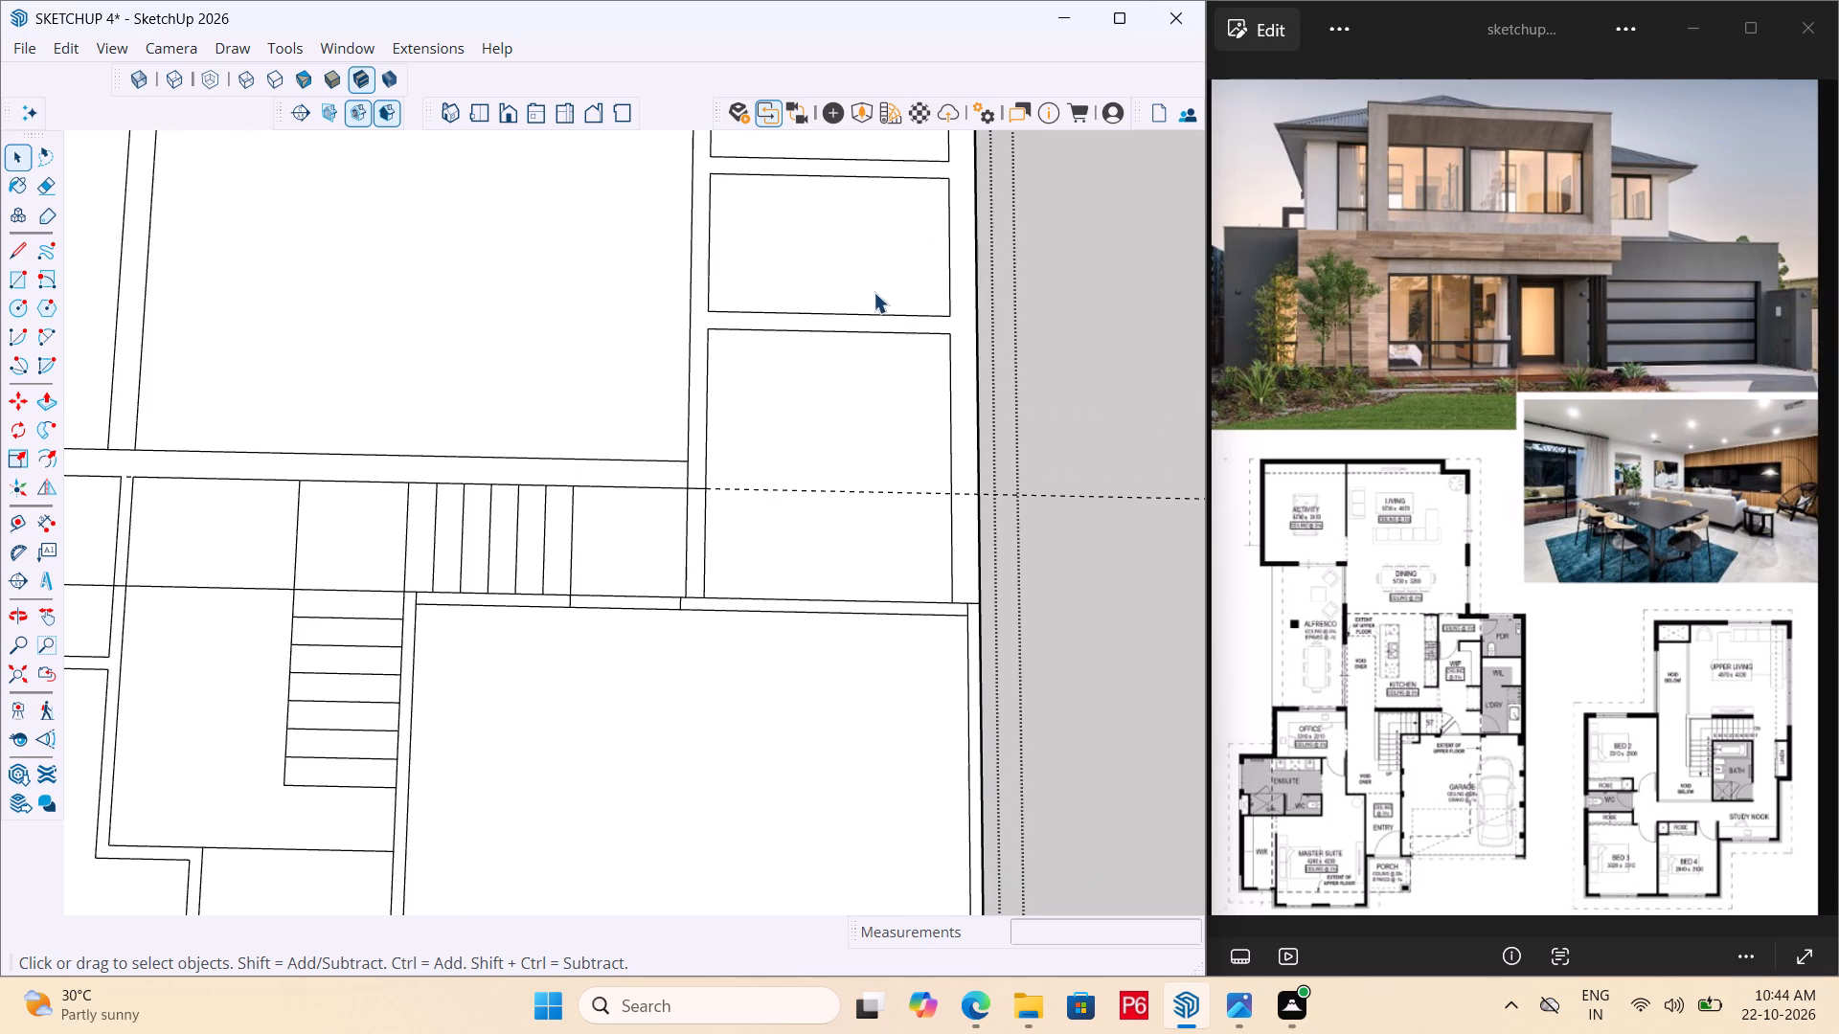
{"action": "type", "text": "KLL"}
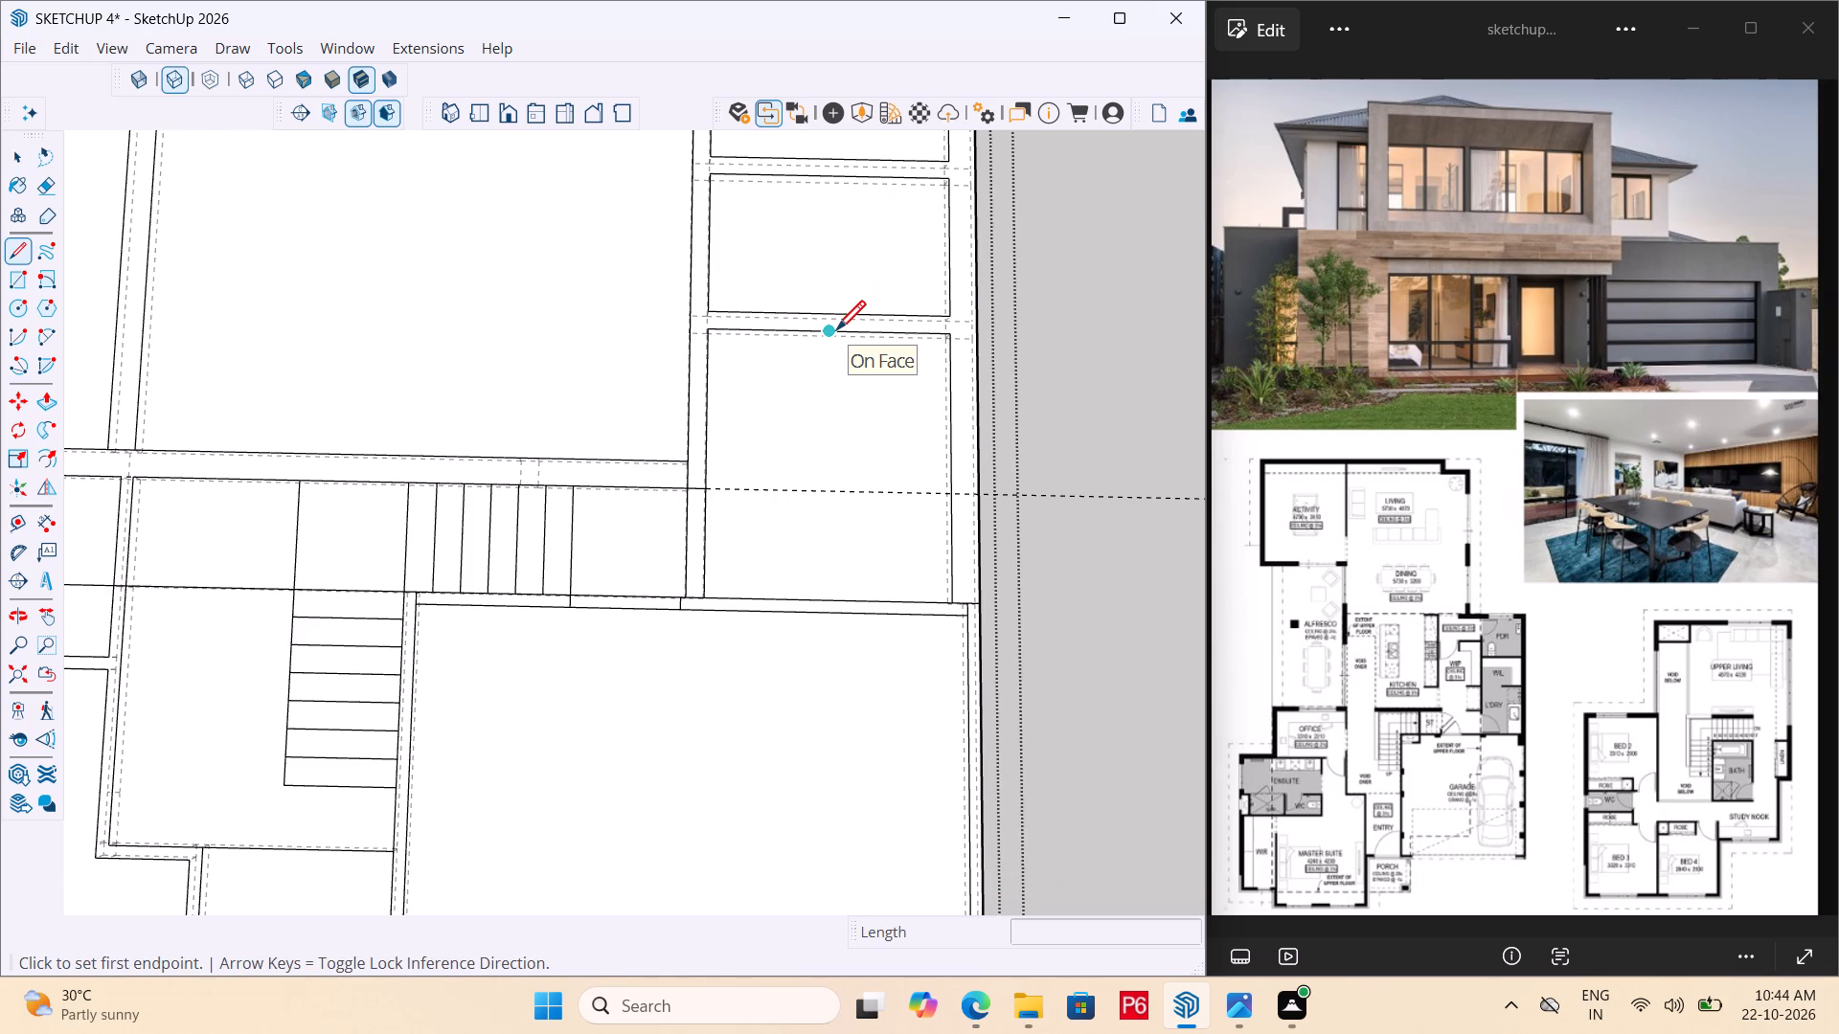
{"action": "key", "text": "k"}
{"action": "left_click_drag", "start_coordinate": [834, 330], "coordinate": [834, 321]}
{"action": "left_click", "coordinate": [834, 310]}
{"action": "key", "text": "space"}
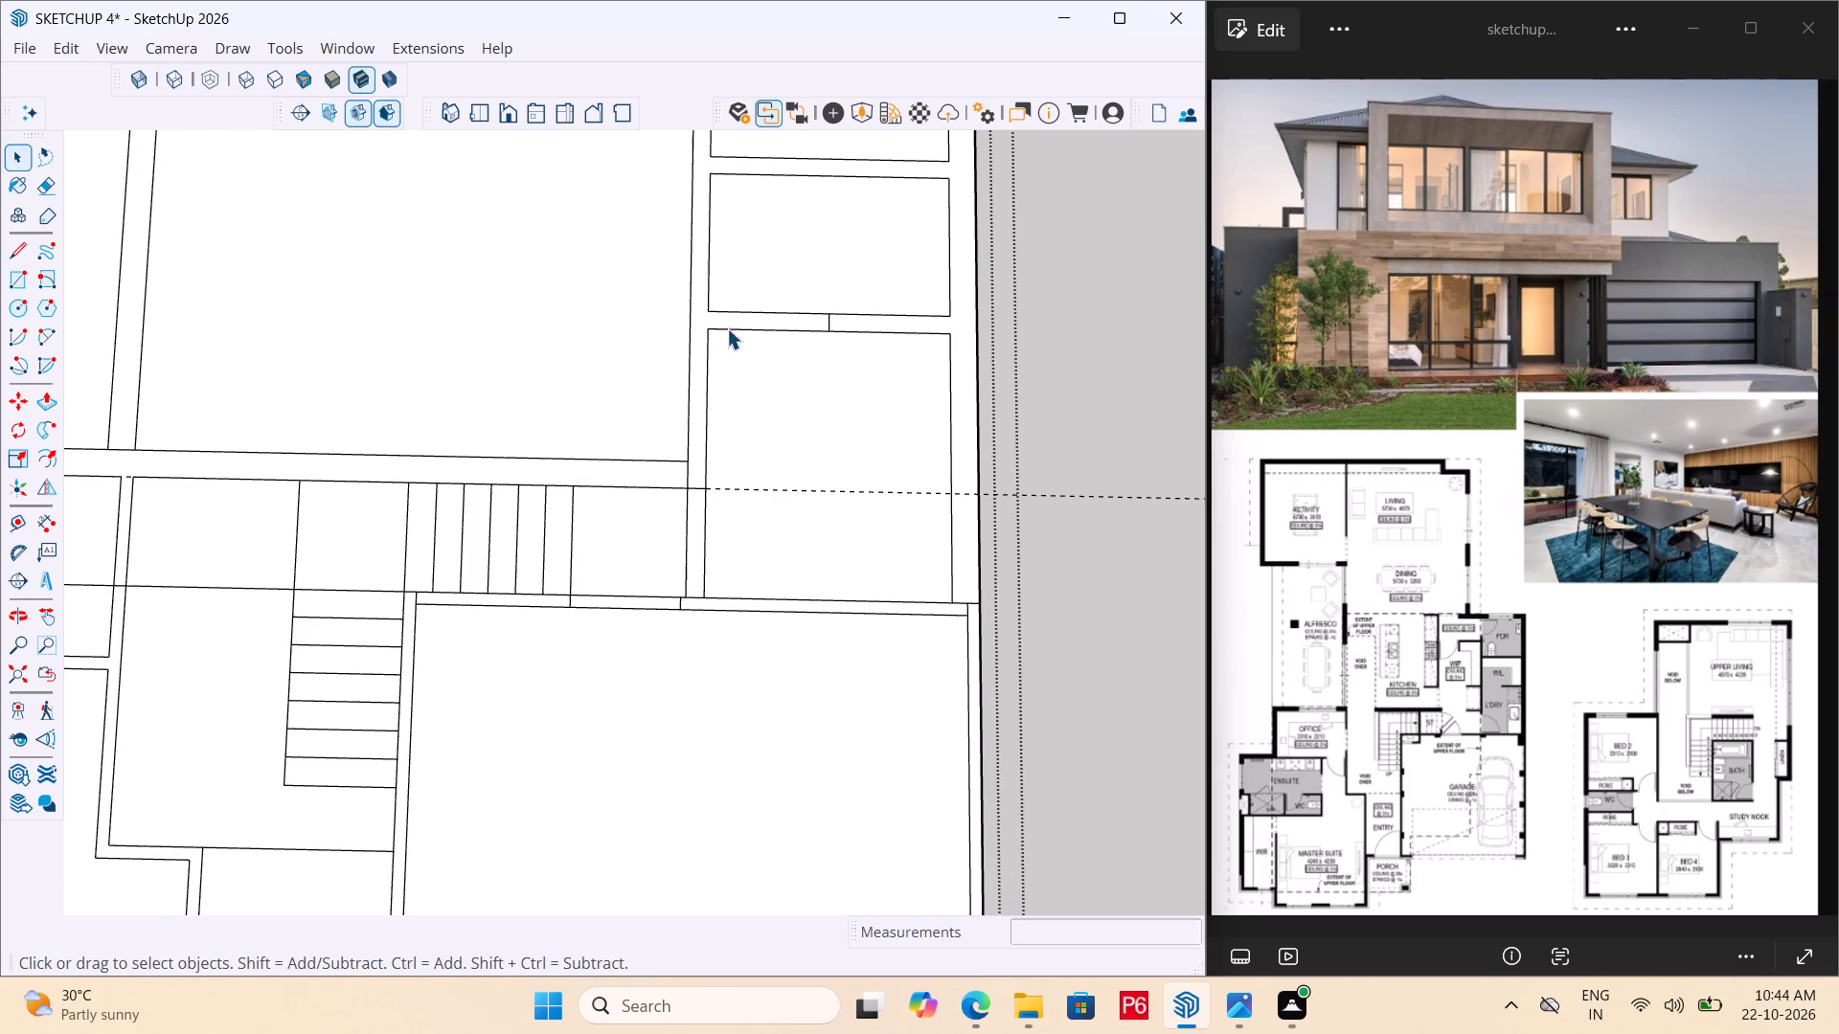
{"action": "key", "text": "l"}
{"action": "left_click", "coordinate": [716, 328]}
{"action": "left_click", "coordinate": [714, 308]}
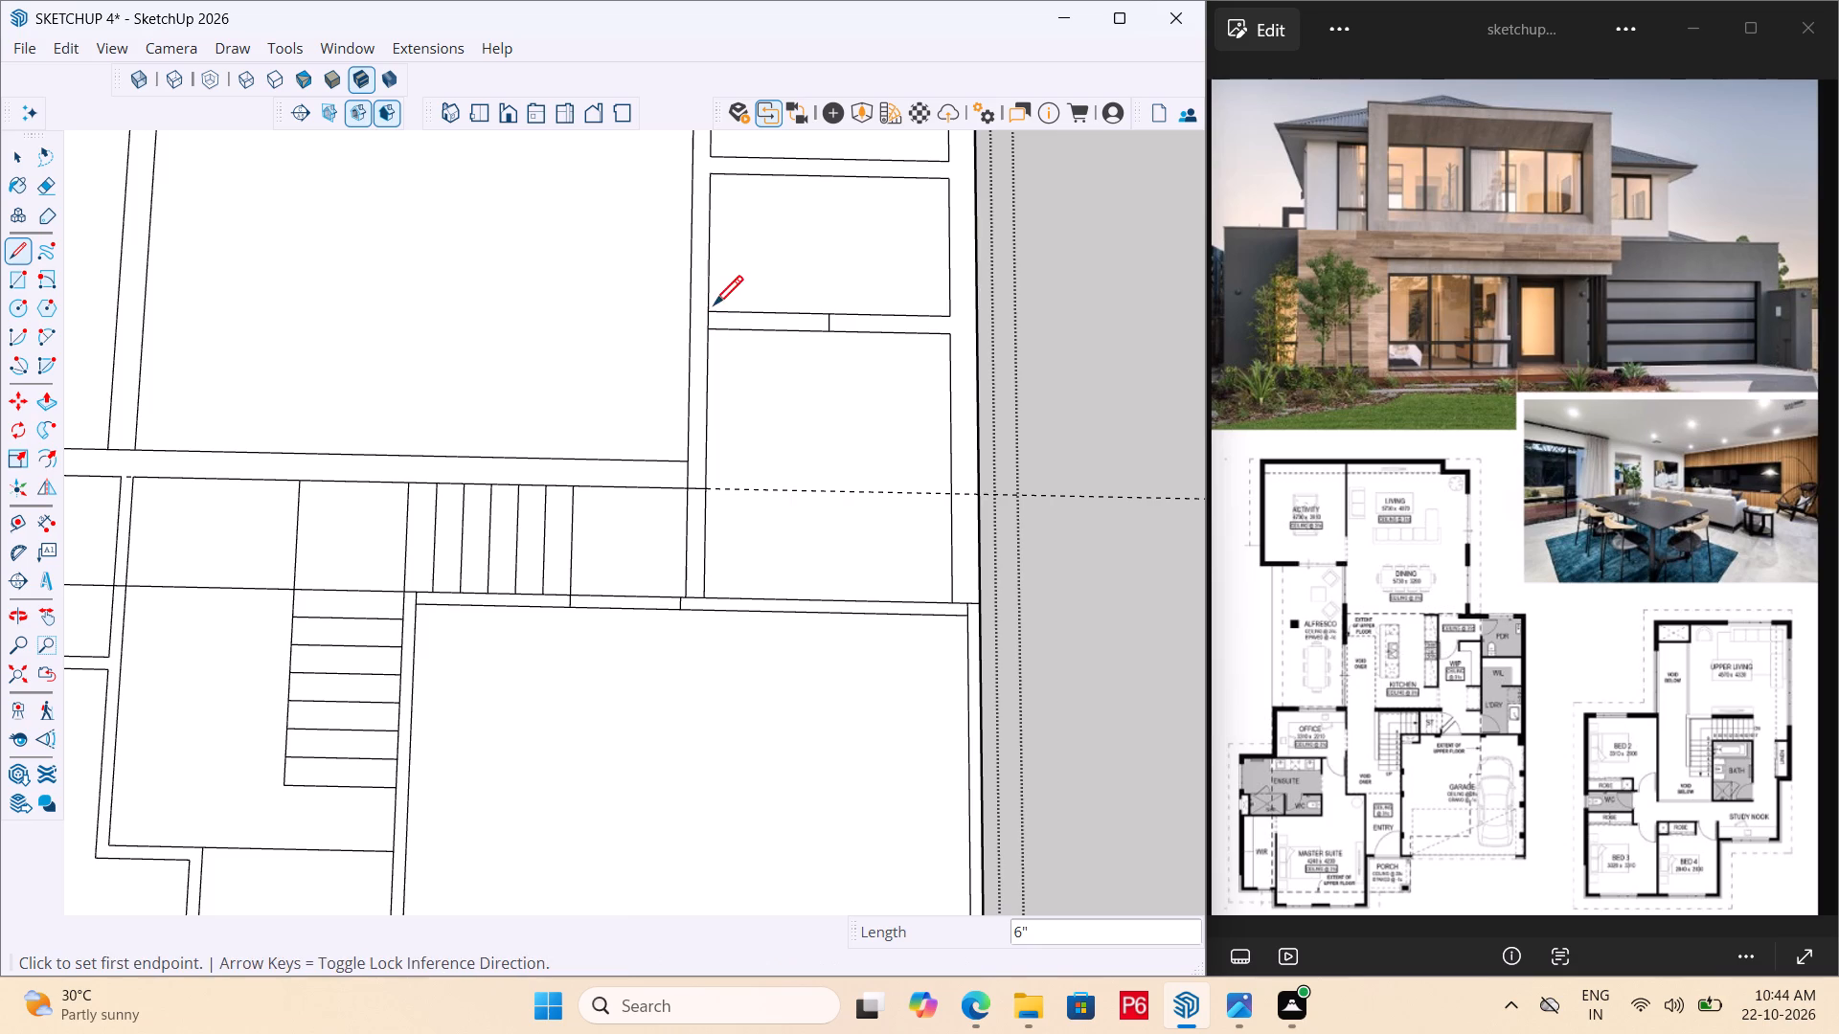
Erase the partition's edges between its inner end and midpoint to open up the two rooms nearest the garage.
{"action": "key", "text": "space"}
{"action": "key", "text": "e"}
{"action": "left_click", "coordinate": [738, 306]}
{"action": "left_click", "coordinate": [741, 324]}
{"action": "left_click", "coordinate": [743, 331]}
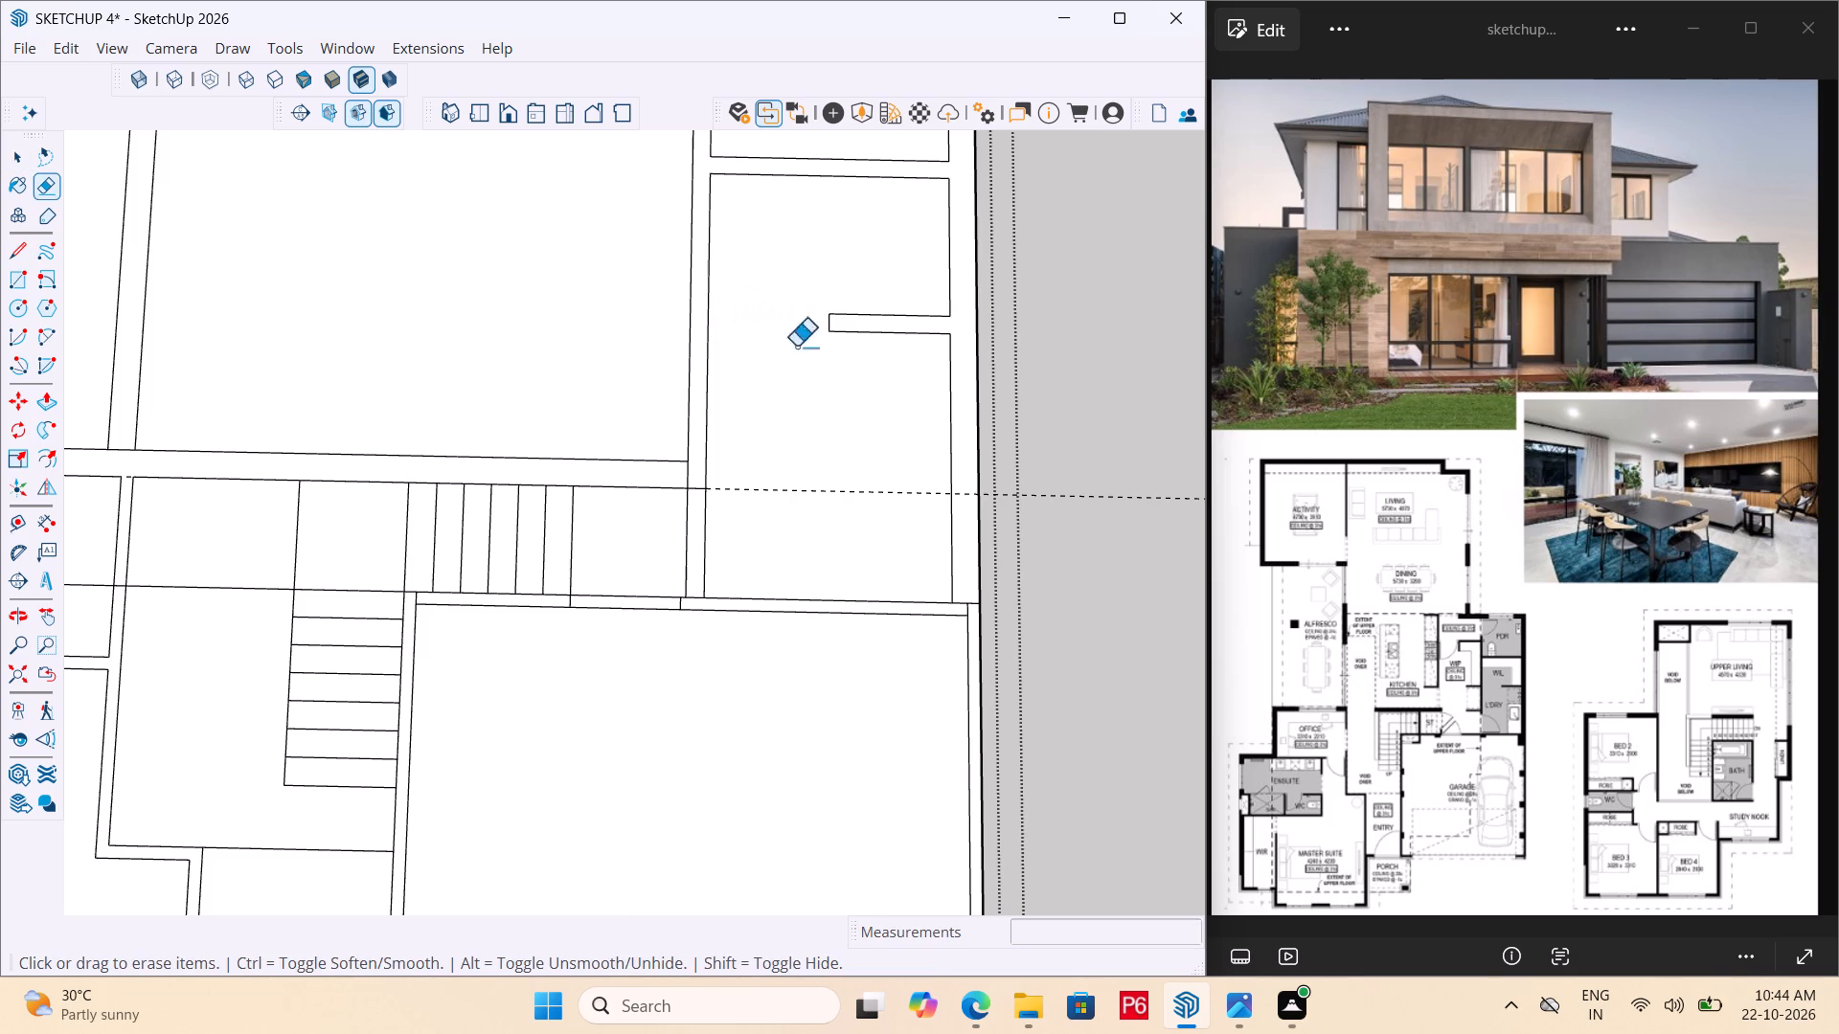
Draw a line across the powder room's inner side wall where it meets the outer wall.
{"action": "scroll", "coordinate": [799, 399], "scroll_direction": "down", "scroll_amount": 5}
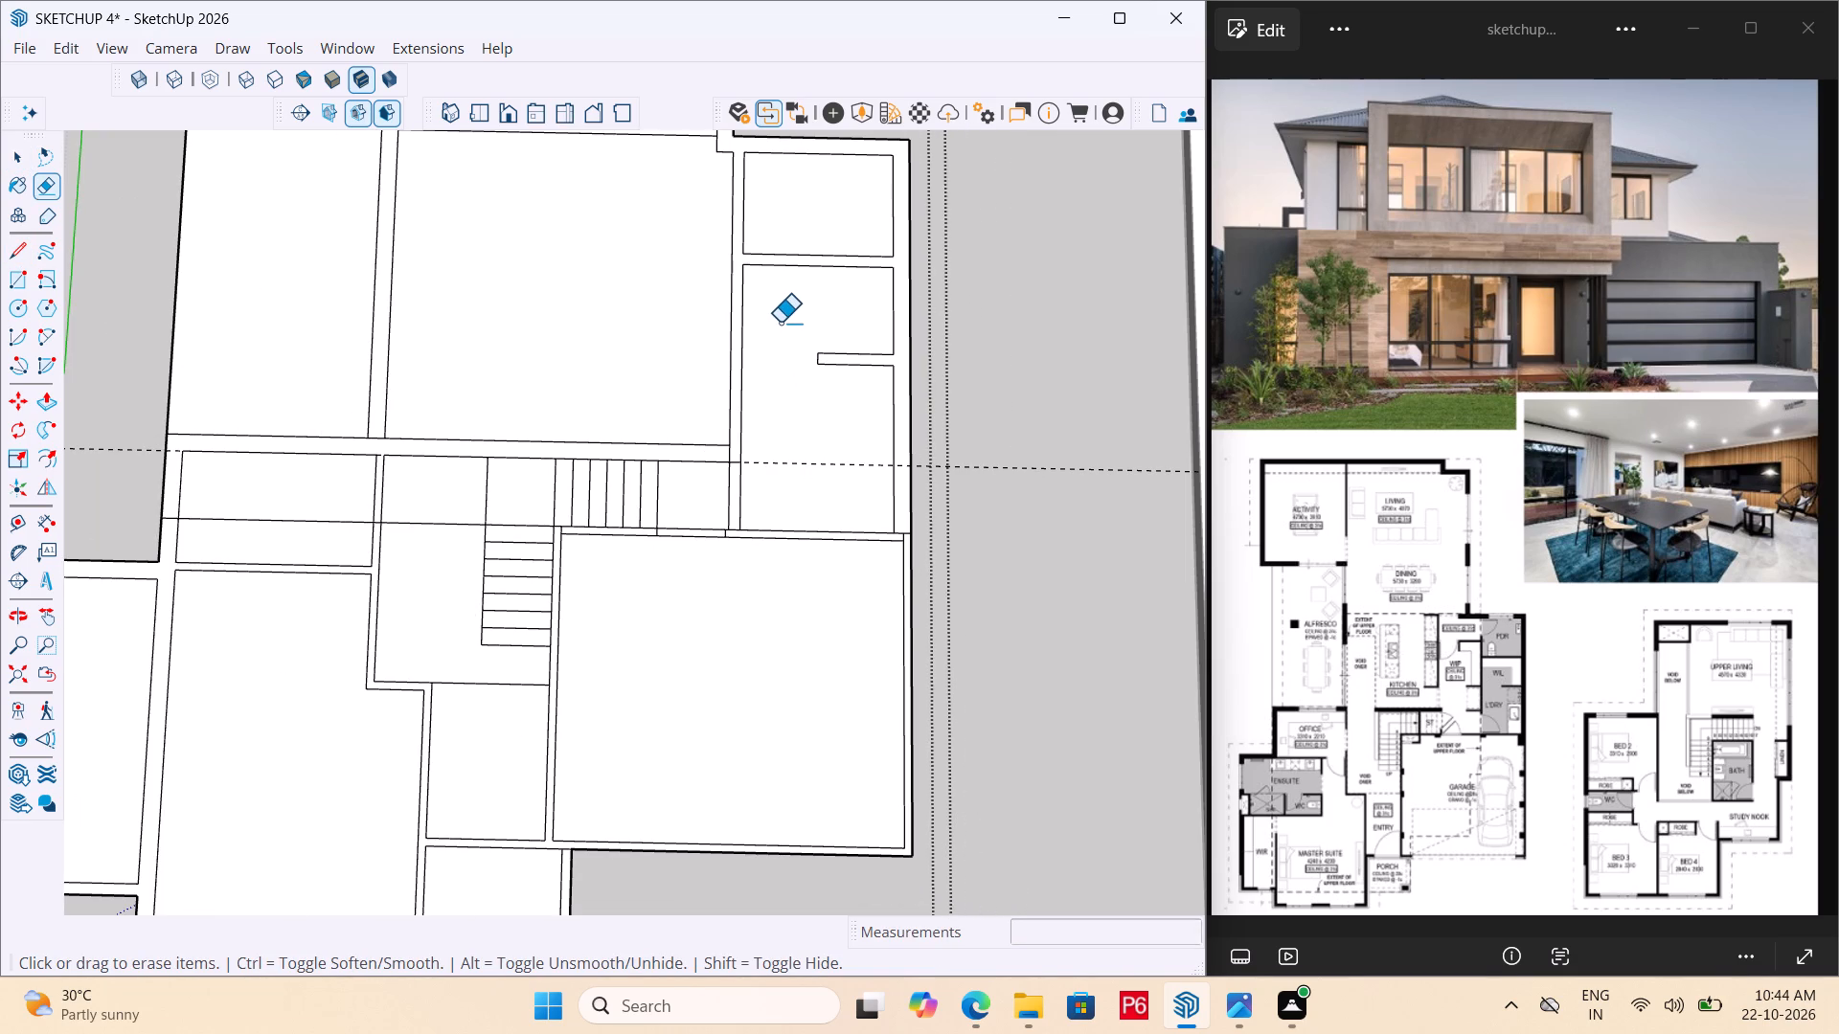
{"action": "scroll", "coordinate": [566, 368], "scroll_direction": "down", "scroll_amount": 5}
{"action": "scroll", "coordinate": [698, 258], "scroll_direction": "up", "scroll_amount": 2}
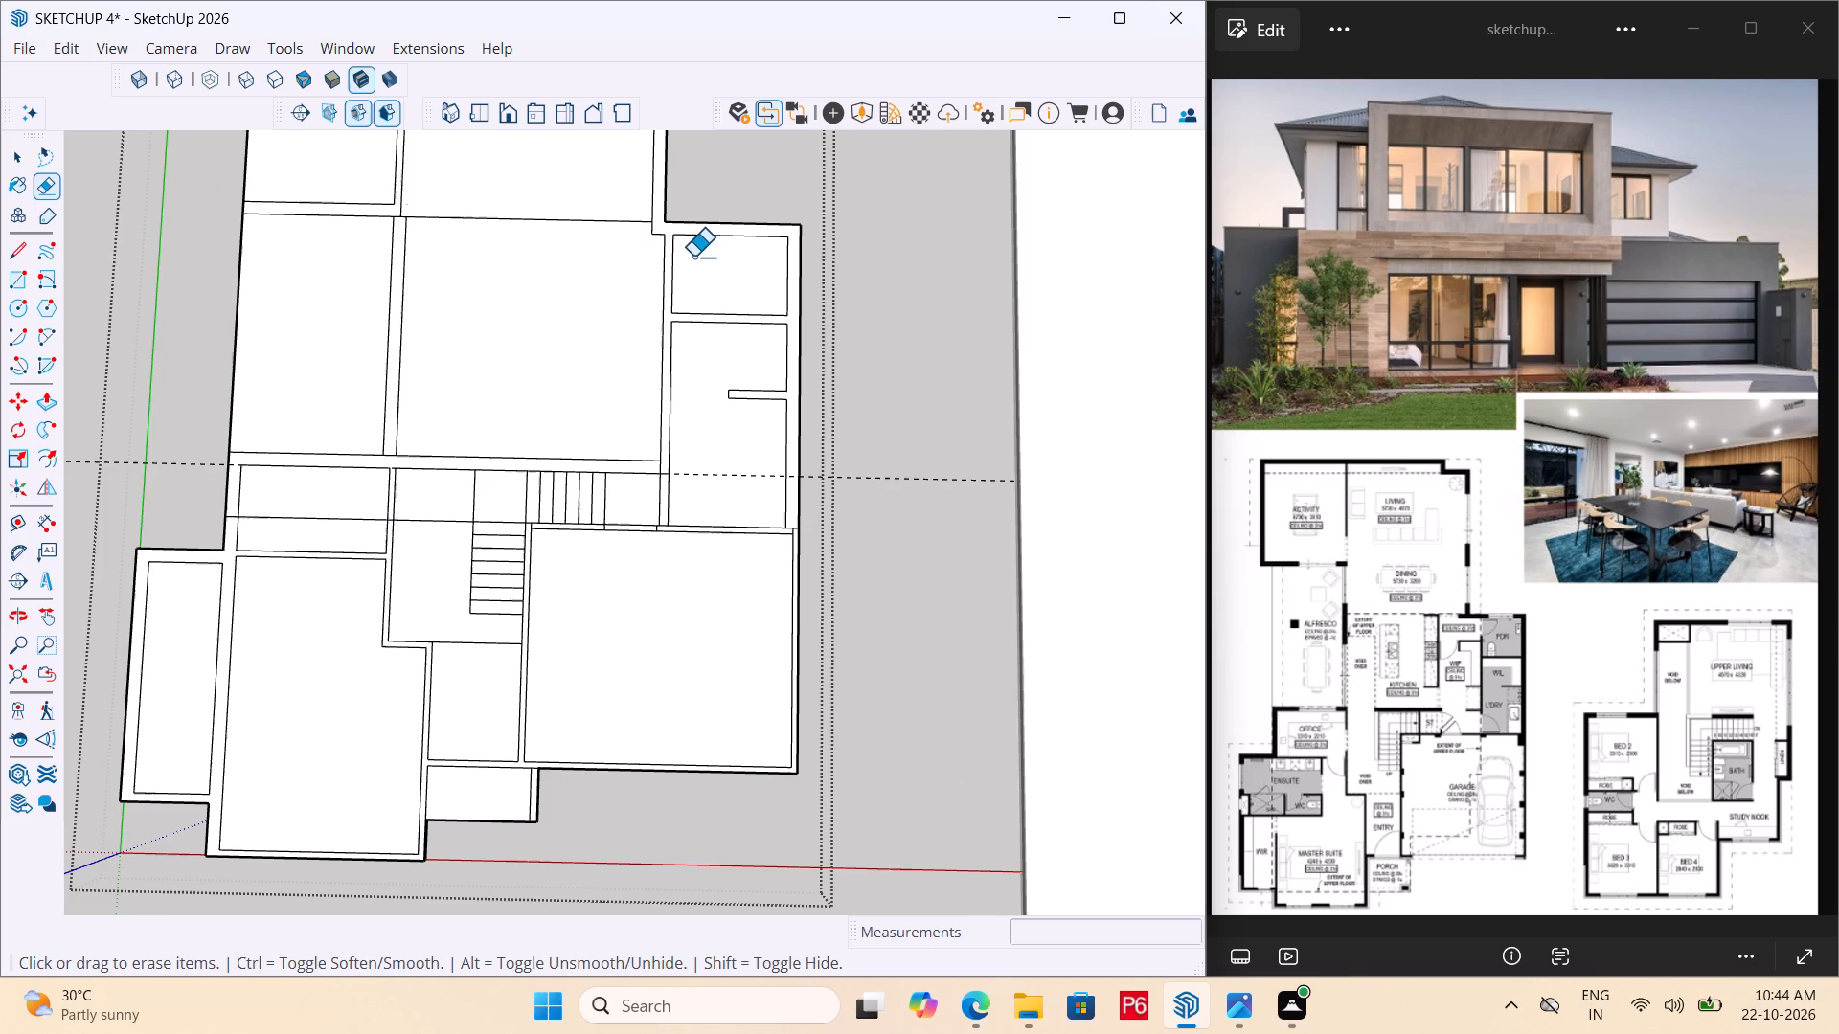
{"action": "scroll", "coordinate": [693, 253], "scroll_direction": "up", "scroll_amount": 5}
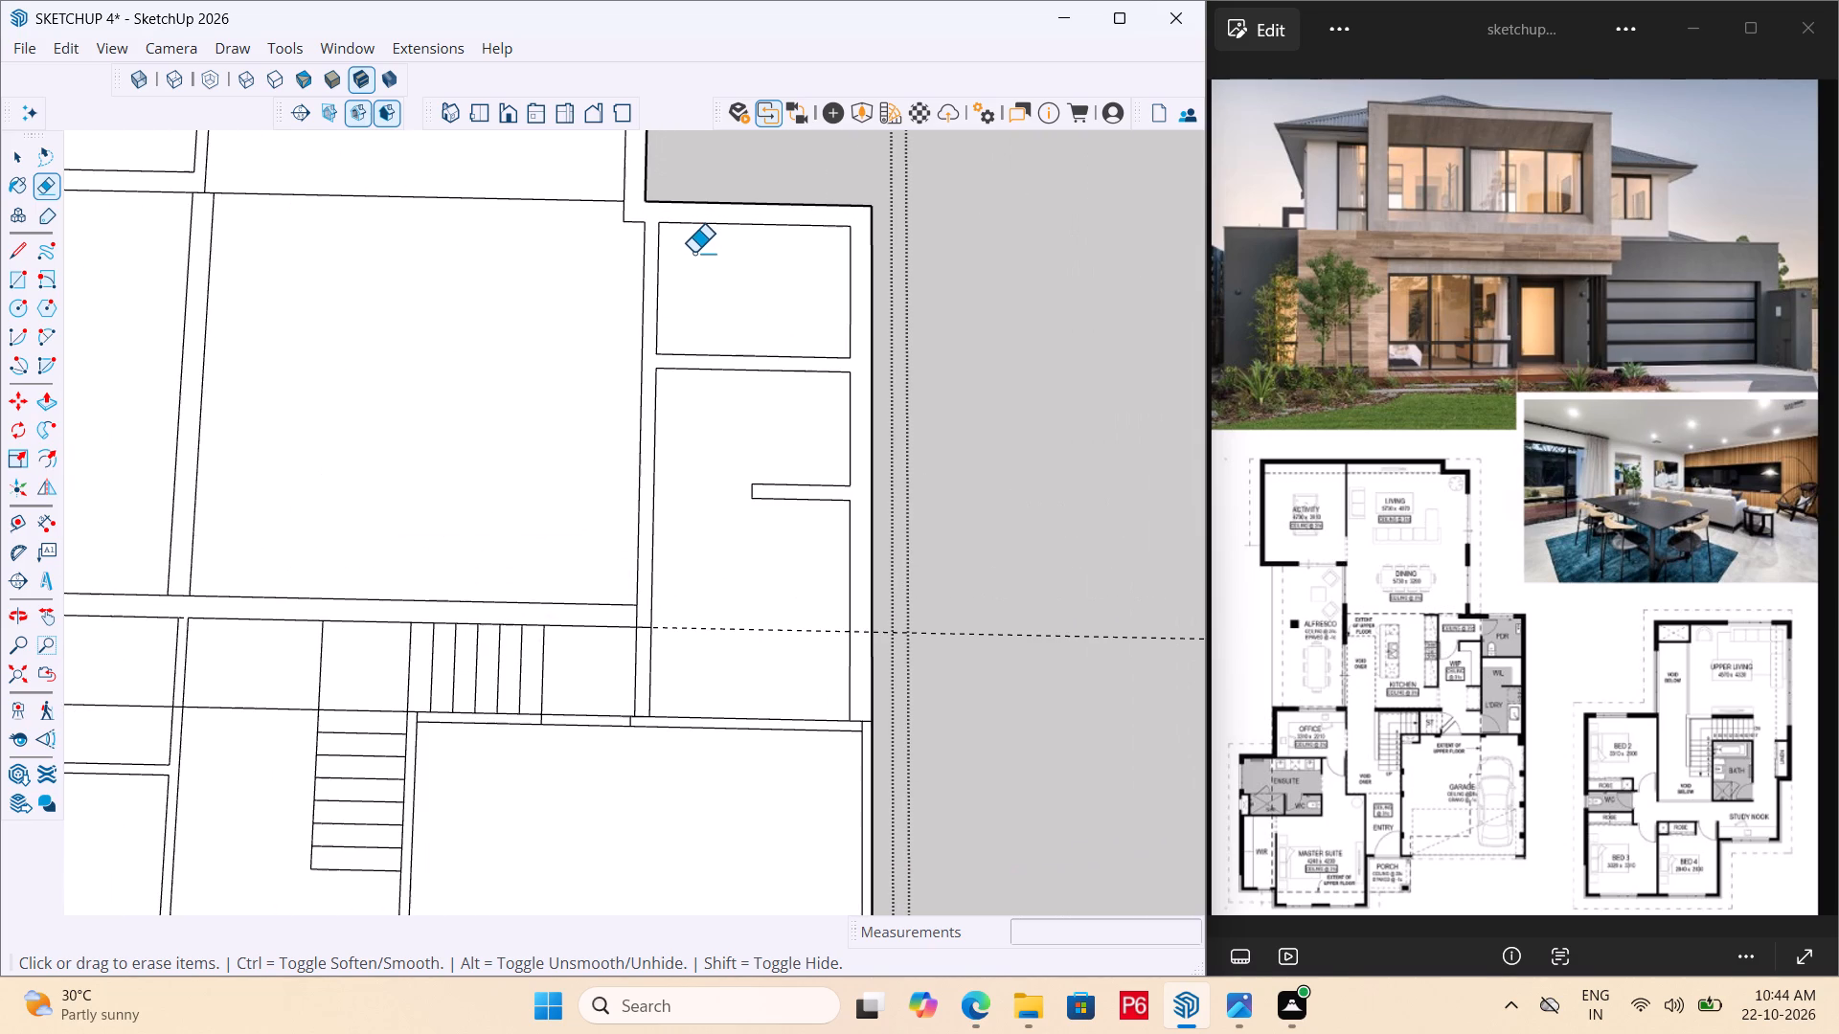
{"action": "scroll", "coordinate": [680, 224], "scroll_direction": "up", "scroll_amount": 3}
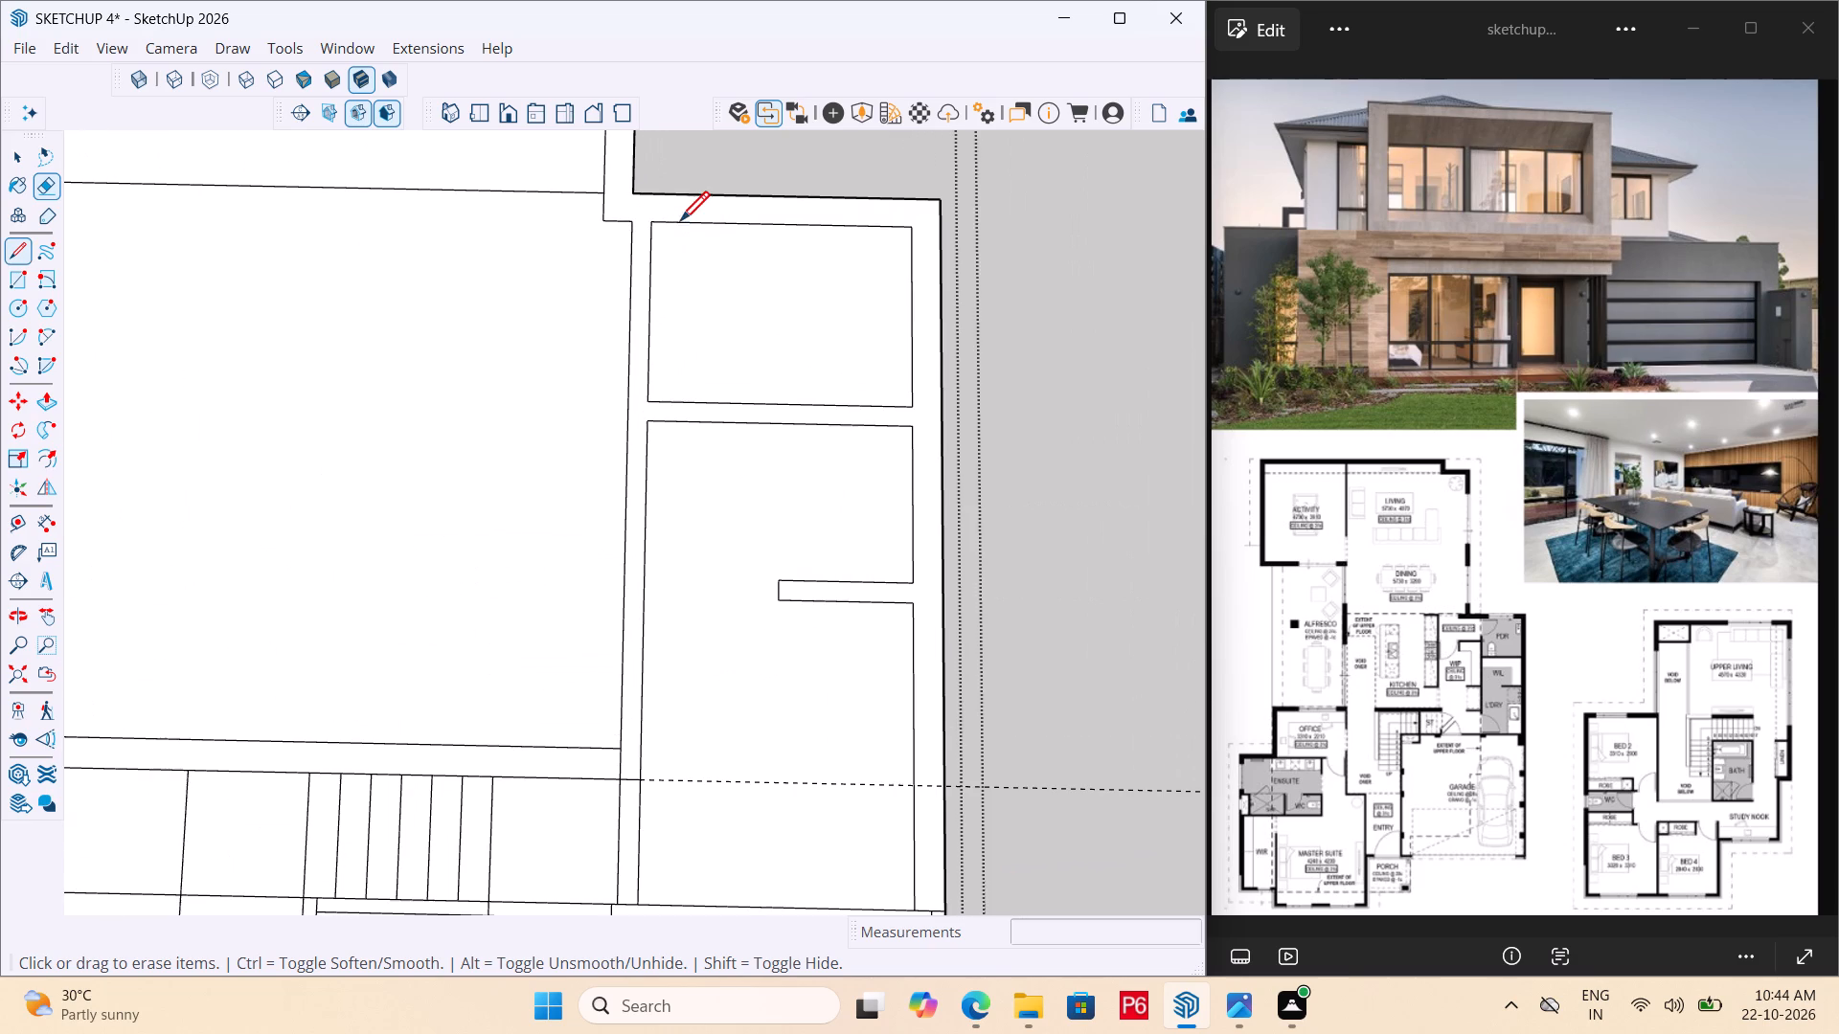
{"action": "key", "text": "l"}
{"action": "scroll", "coordinate": [680, 223], "scroll_direction": "up", "scroll_amount": 9}
{"action": "left_click", "coordinate": [616, 227]}
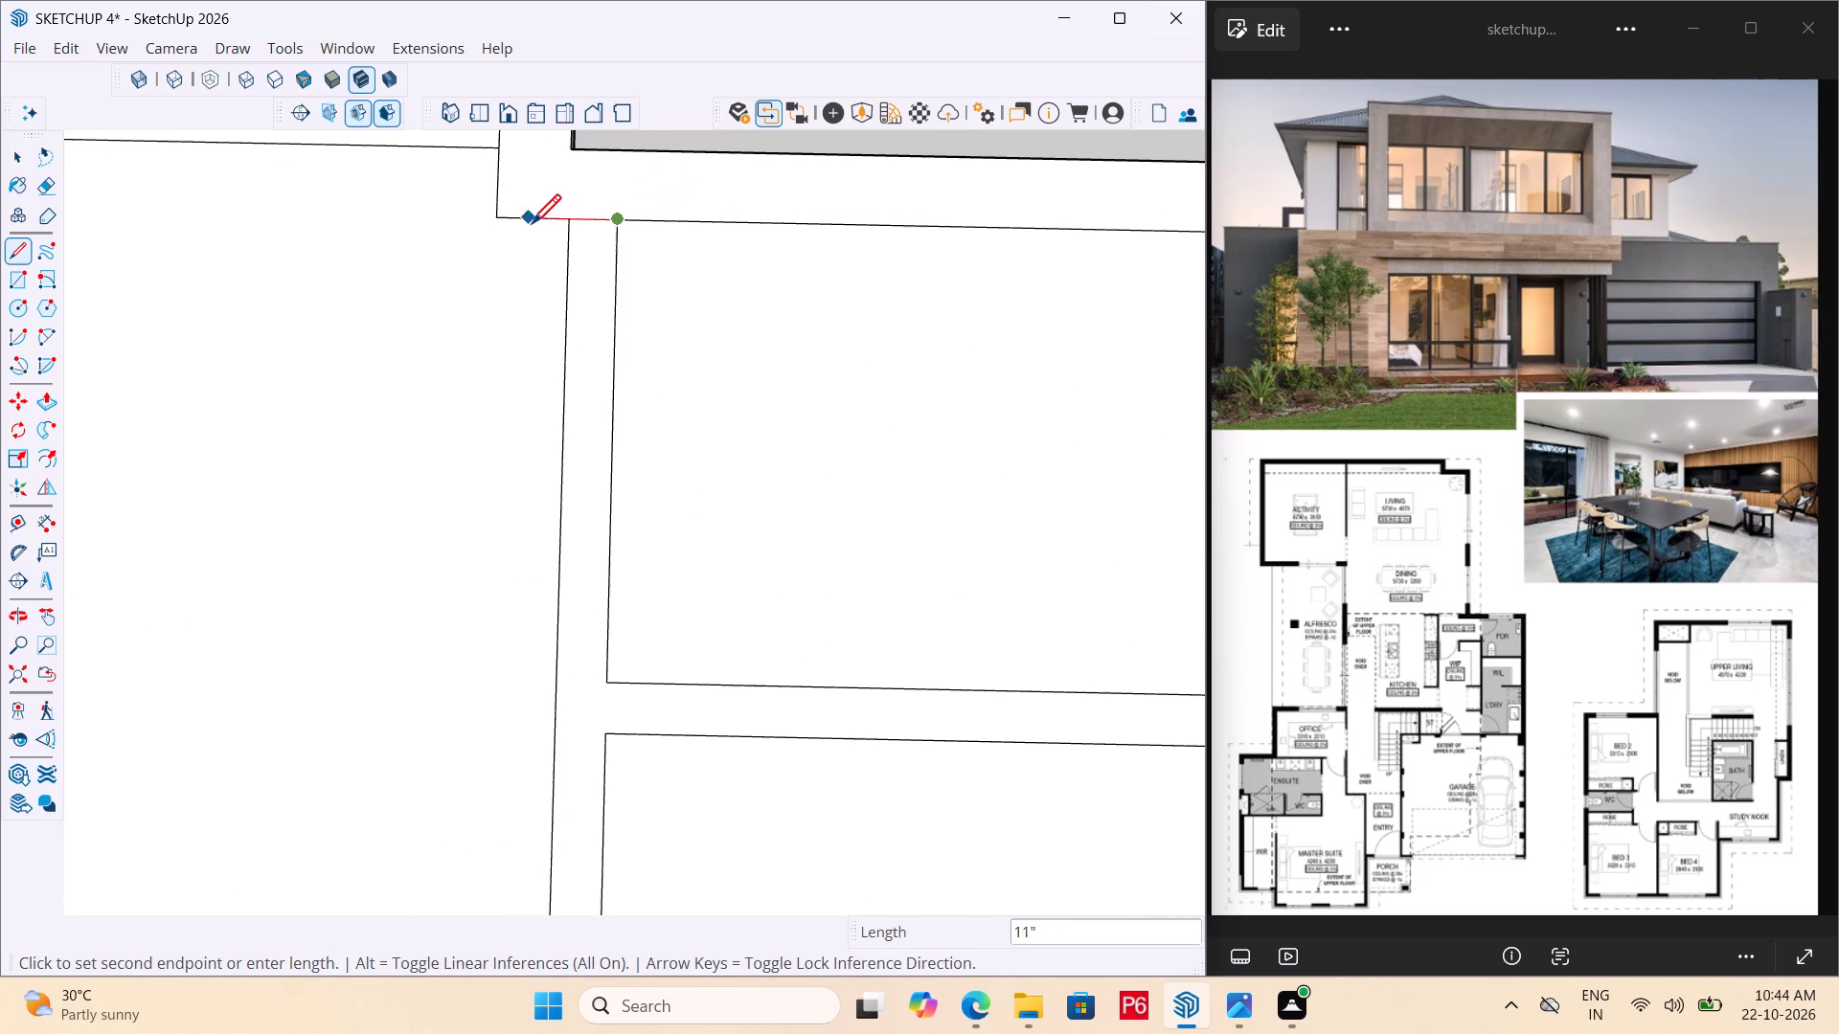
{"action": "double_click", "coordinate": [566, 224]}
{"action": "key", "text": "space"}
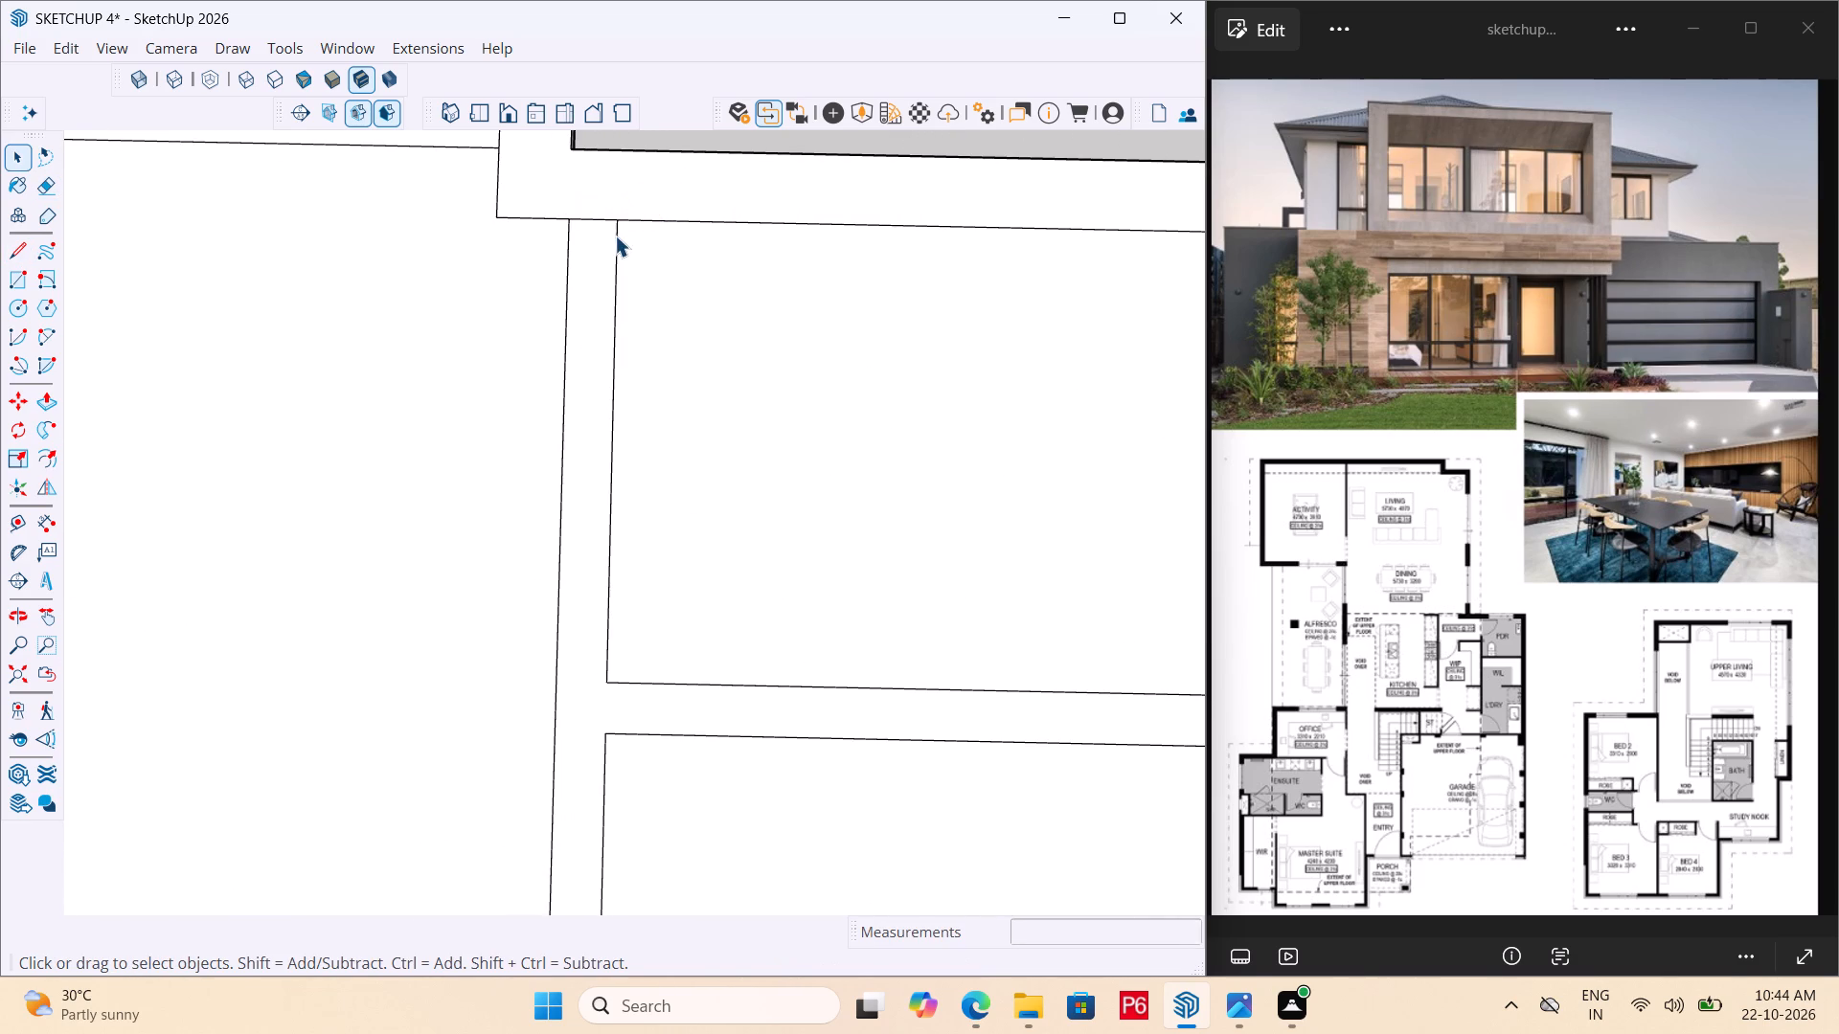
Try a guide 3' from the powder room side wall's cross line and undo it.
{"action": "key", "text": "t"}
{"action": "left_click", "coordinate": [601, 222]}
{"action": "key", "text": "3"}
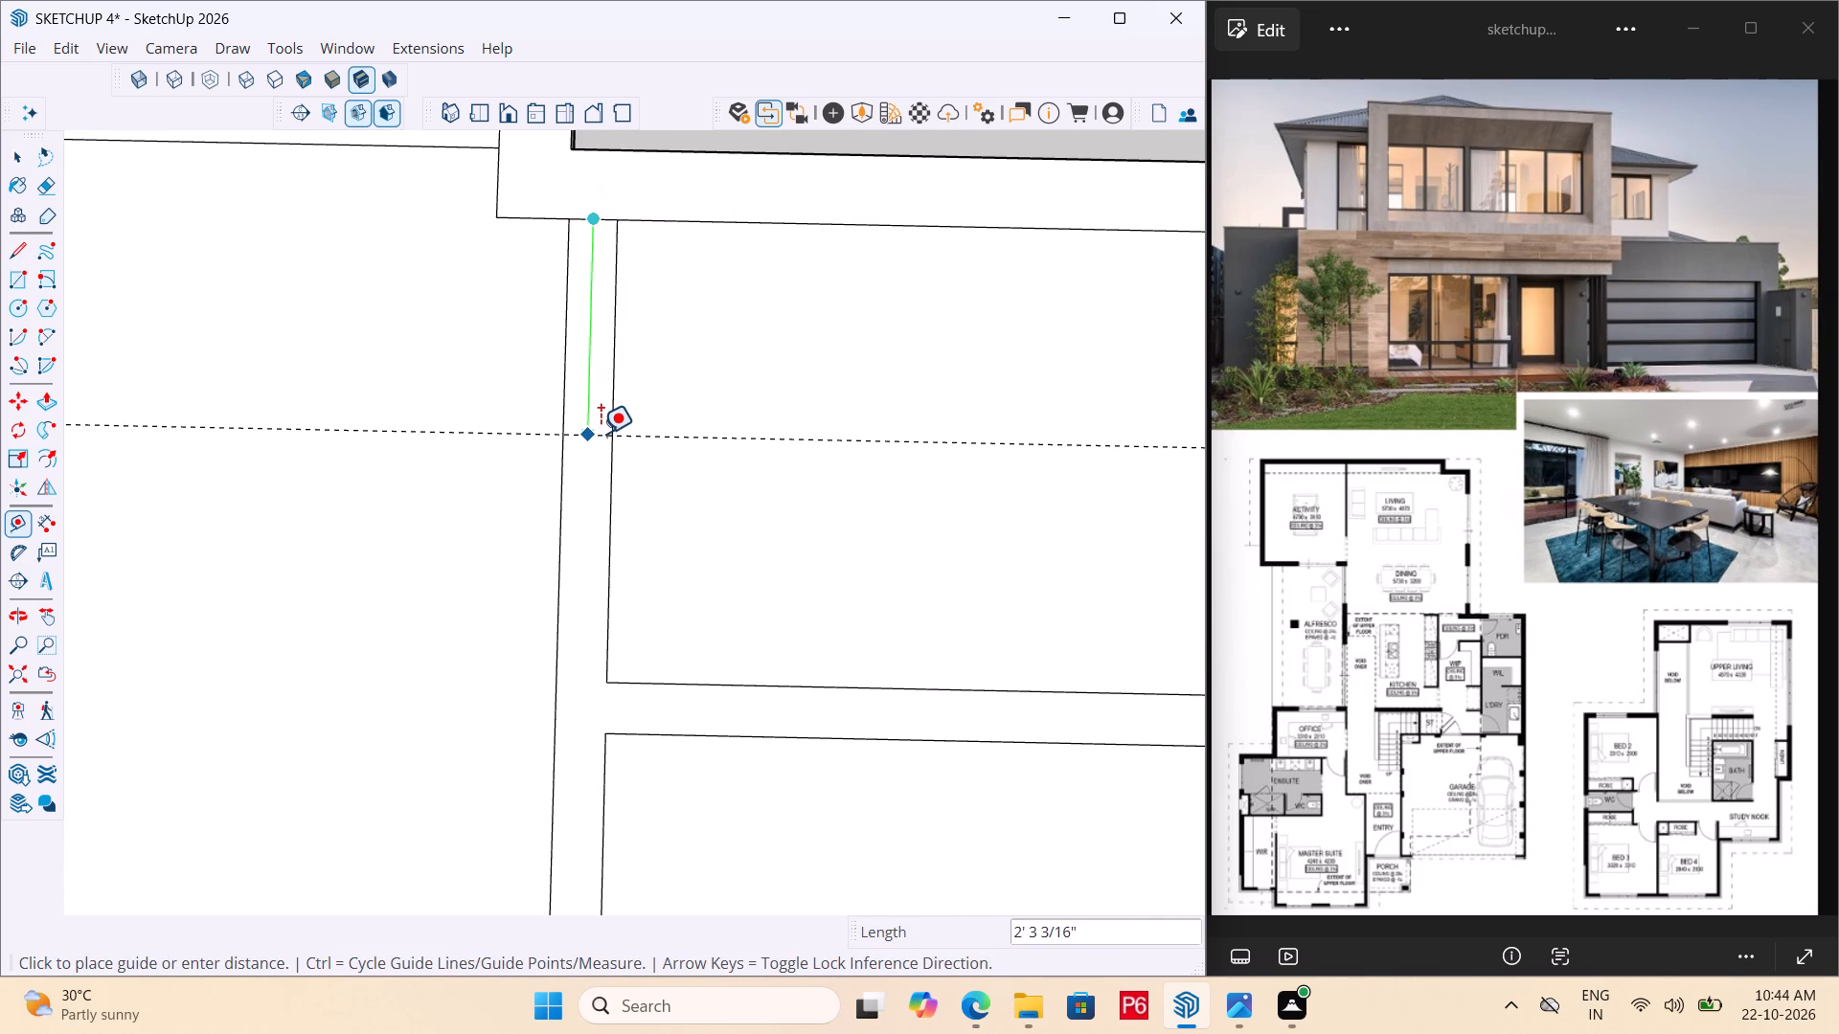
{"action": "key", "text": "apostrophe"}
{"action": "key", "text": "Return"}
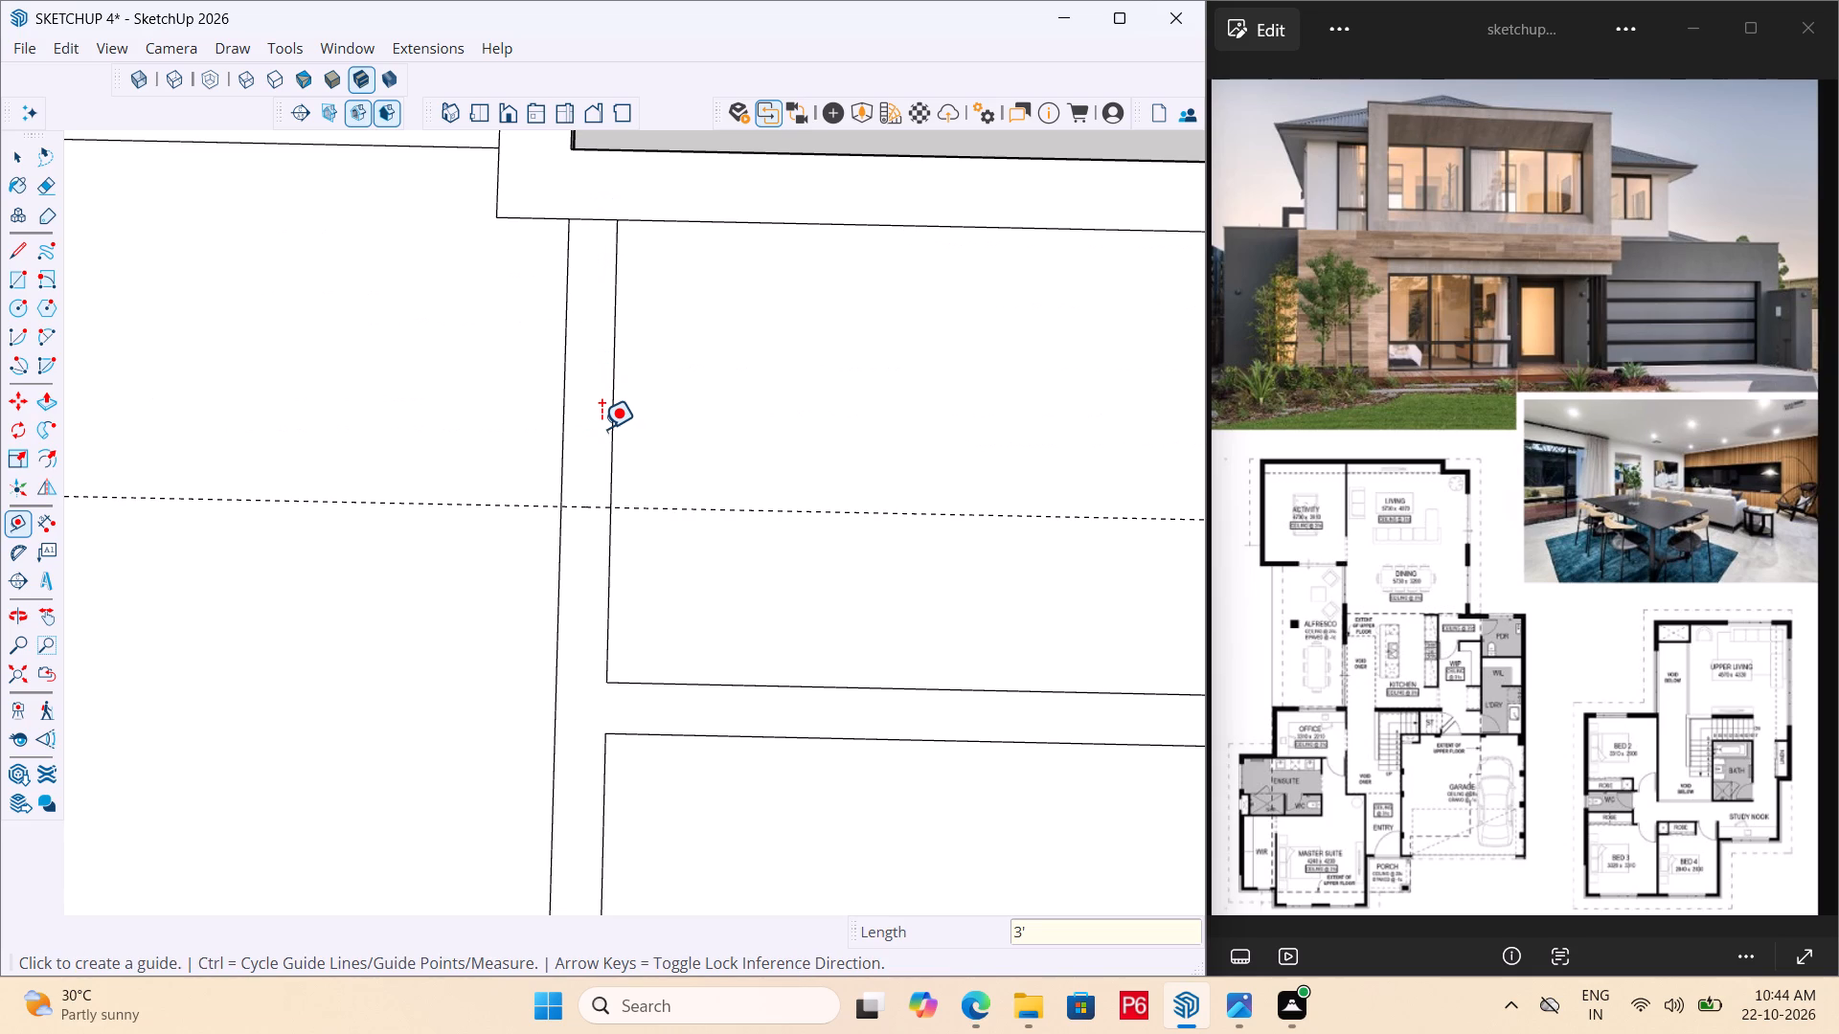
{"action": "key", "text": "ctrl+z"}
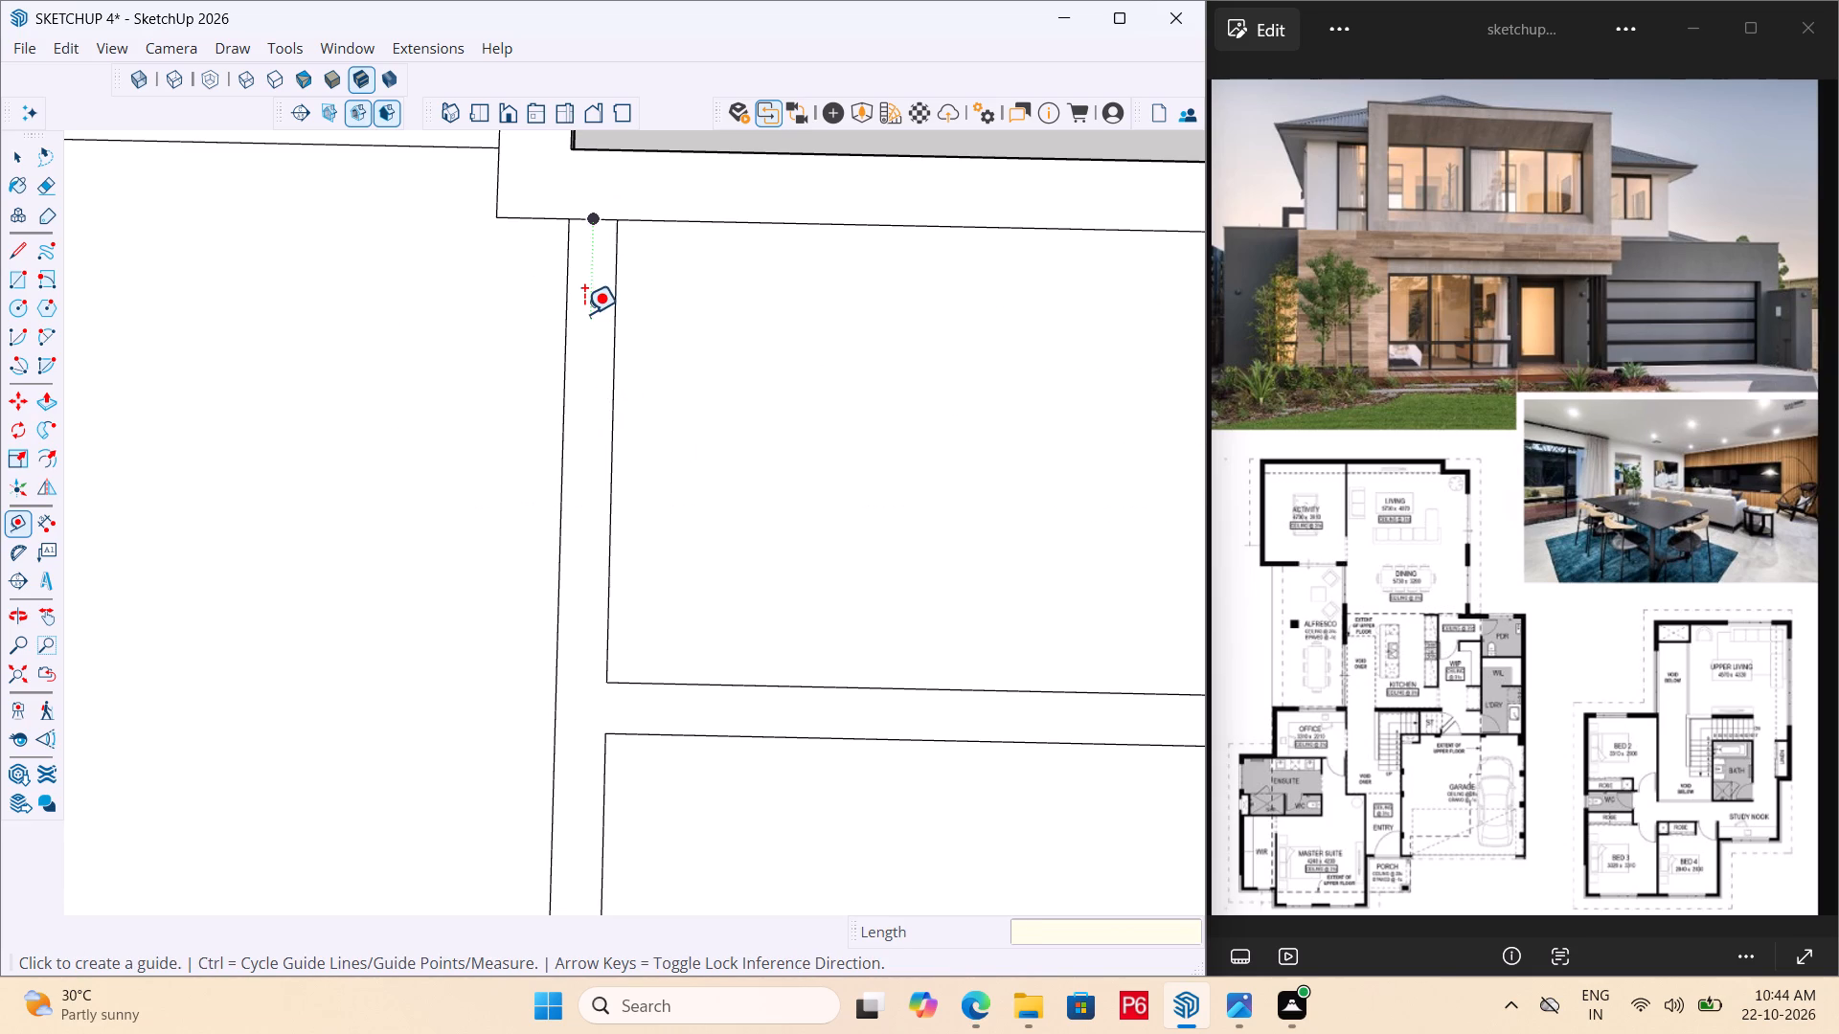
Place a guide 2'6" from the powder room side wall's cross line and draw the doorway's second cross line along it.
{"action": "left_click", "coordinate": [594, 223]}
{"action": "type", "text": "2'6"}
{"action": "key", "text": "shift+quotedbl"}
{"action": "key", "text": "Return"}
{"action": "key", "text": "l"}
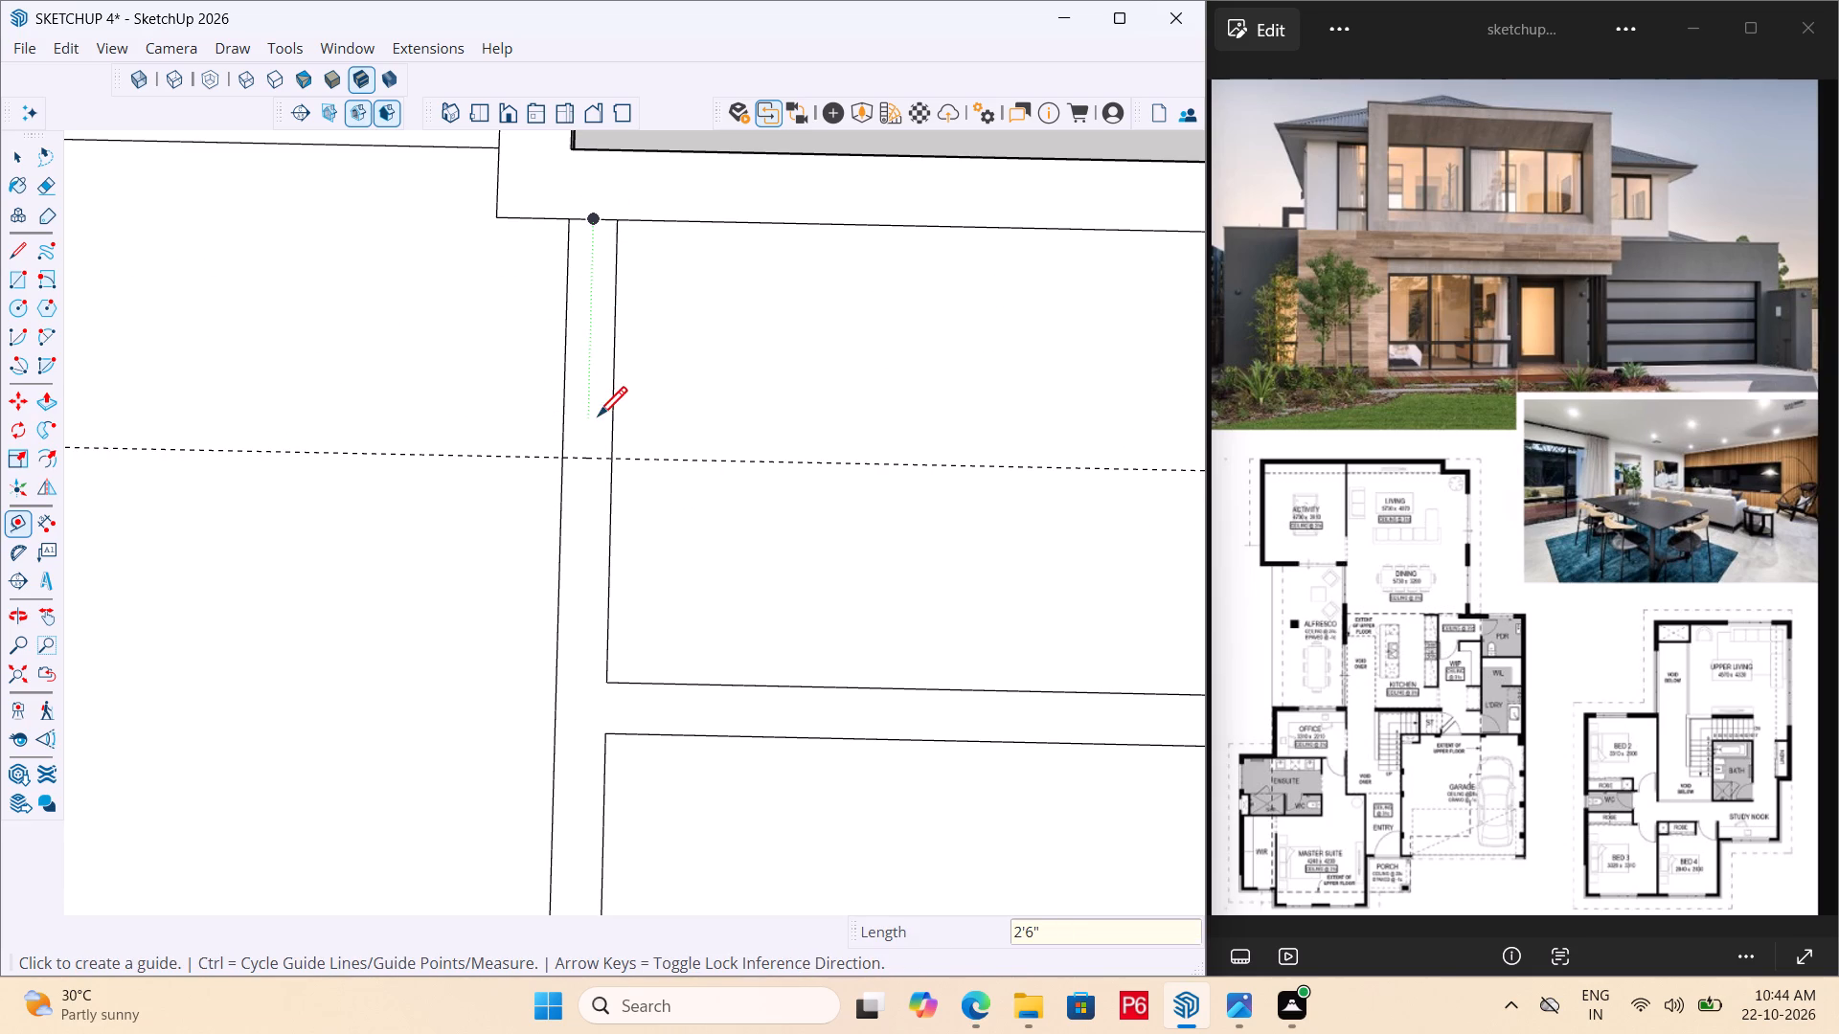
{"action": "left_click_drag", "start_coordinate": [570, 461], "coordinate": [579, 460]}
{"action": "left_click", "coordinate": [611, 459]}
{"action": "key", "text": "space"}
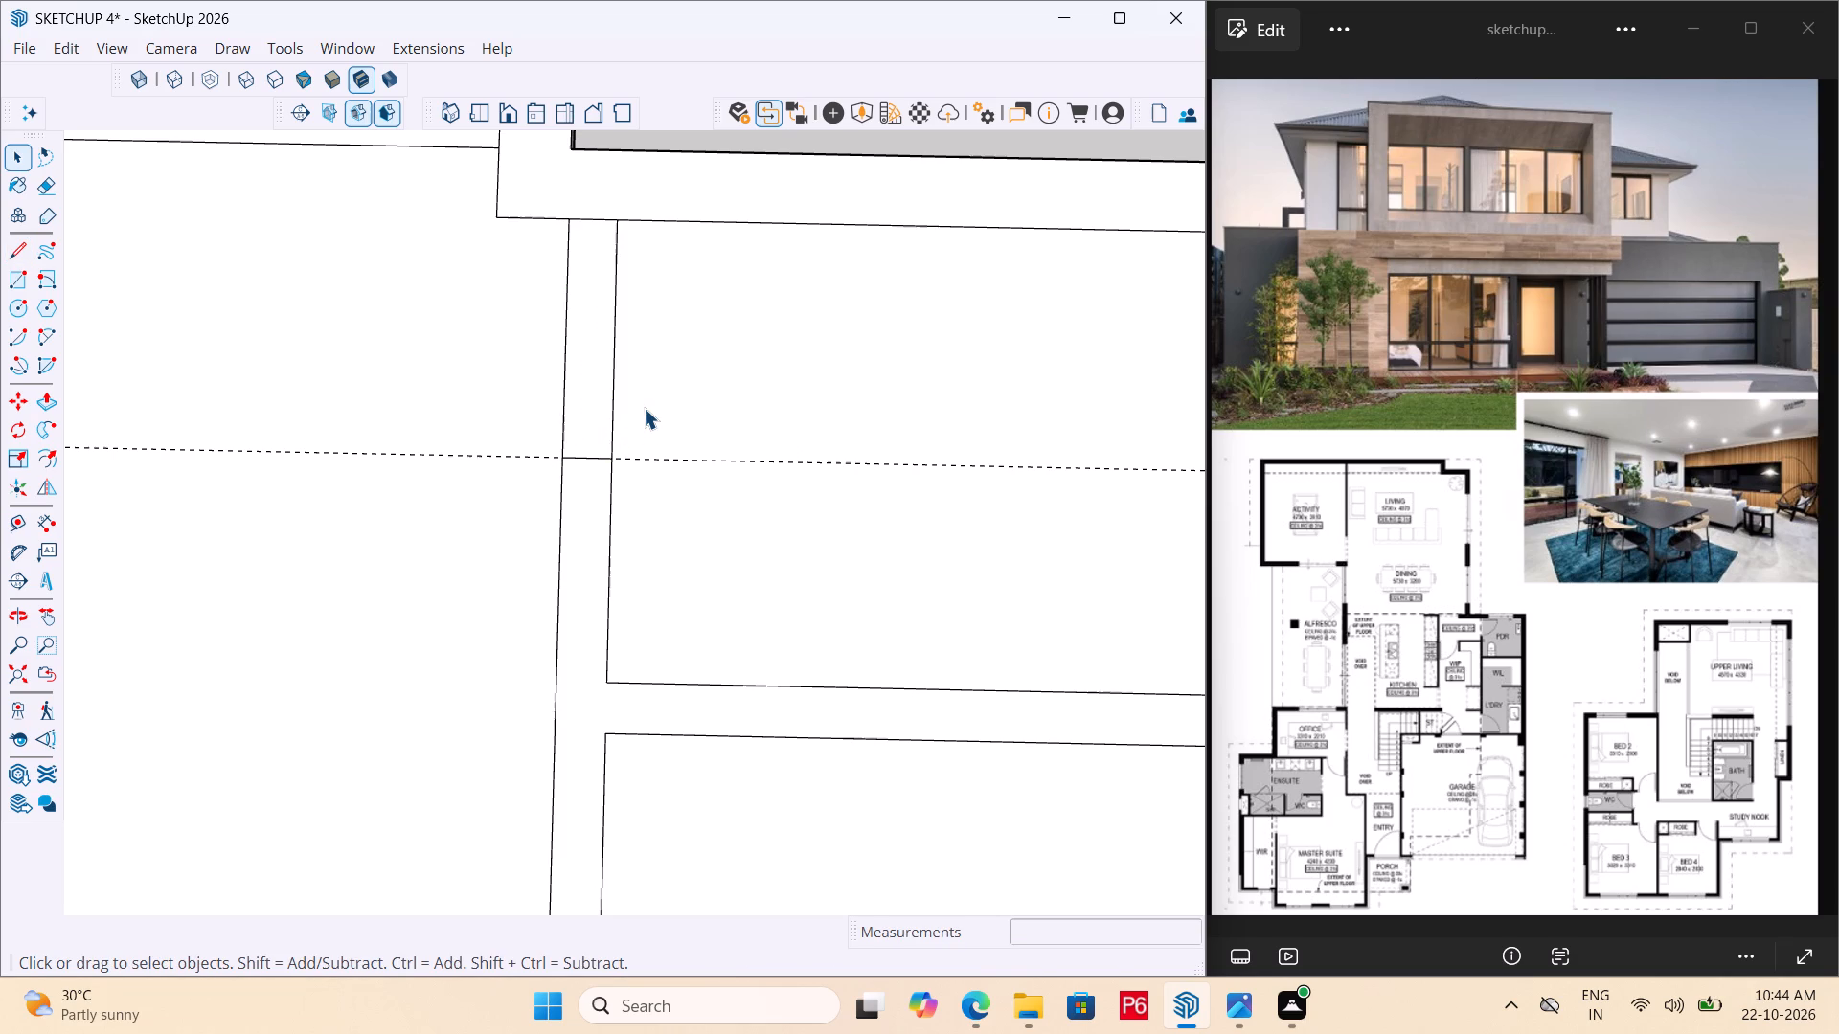
Erase the construction guide running through the powder room.
{"action": "scroll", "coordinate": [704, 430], "scroll_direction": "down", "scroll_amount": 5}
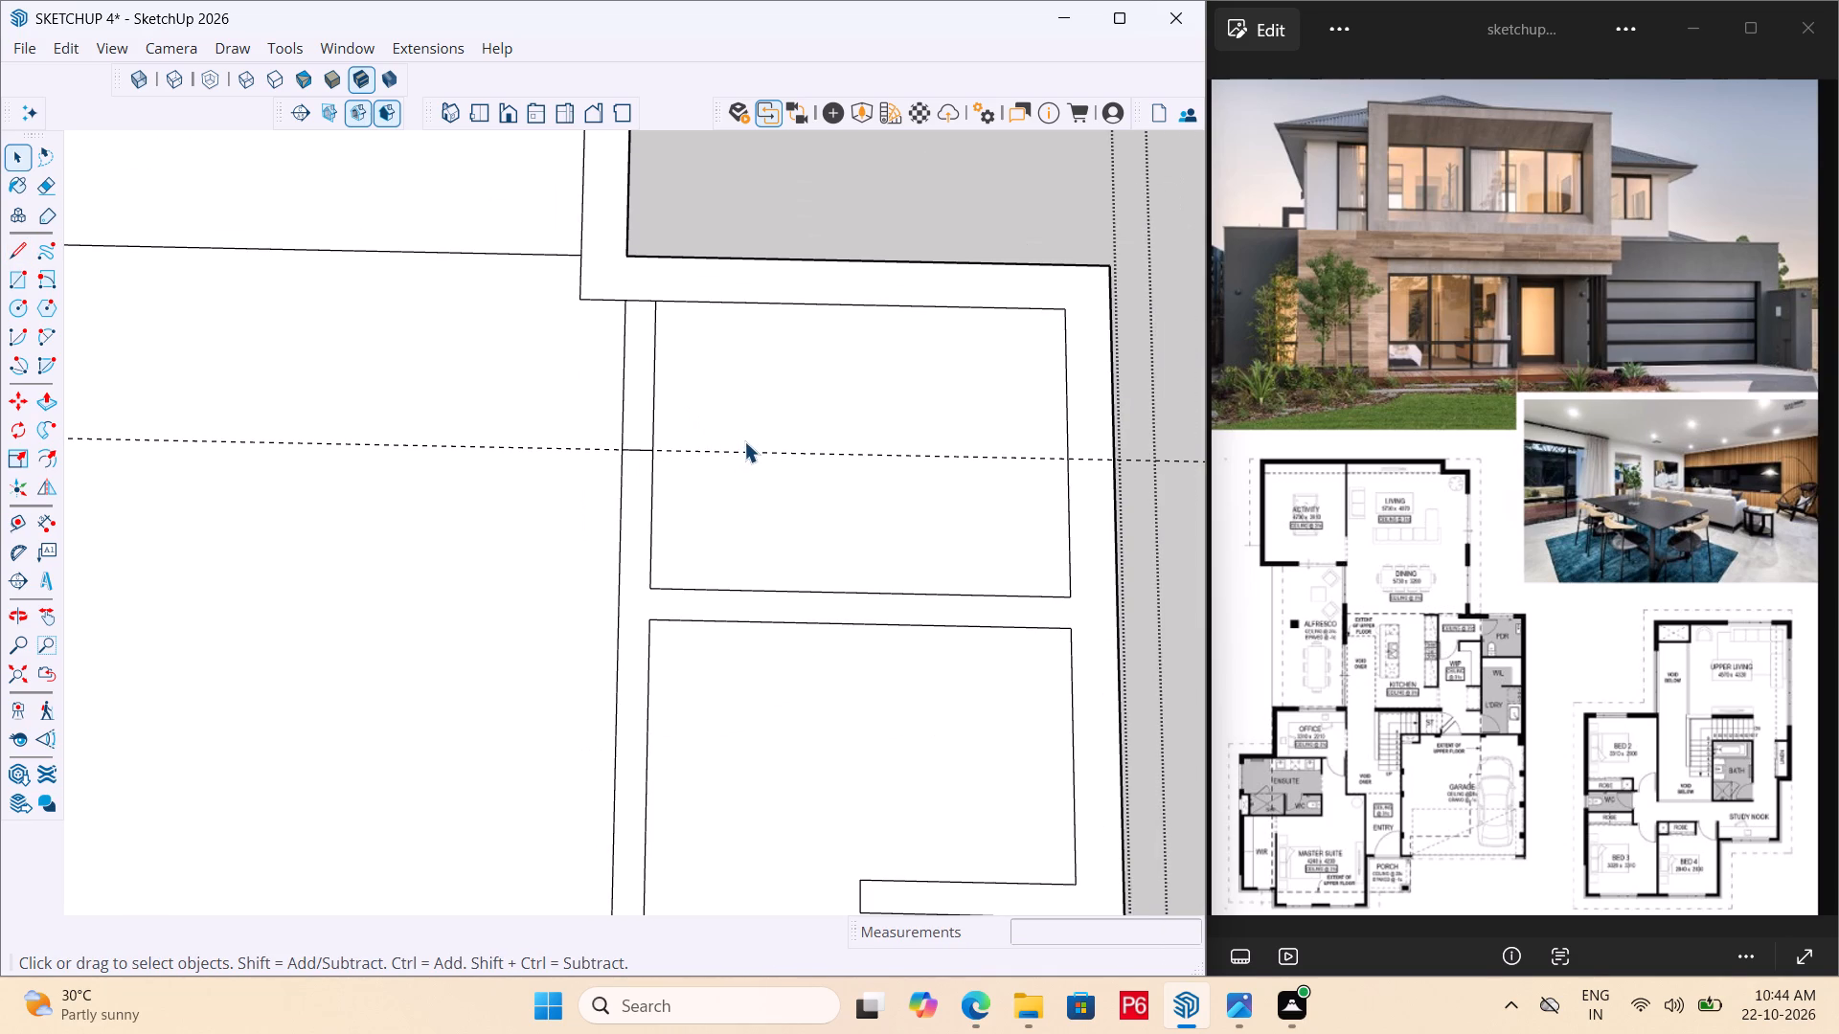
{"action": "key", "text": "period"}
{"action": "key", "text": "Return"}
{"action": "key", "text": "0"}
{"action": "scroll", "coordinate": [735, 441], "scroll_direction": "down", "scroll_amount": 6}
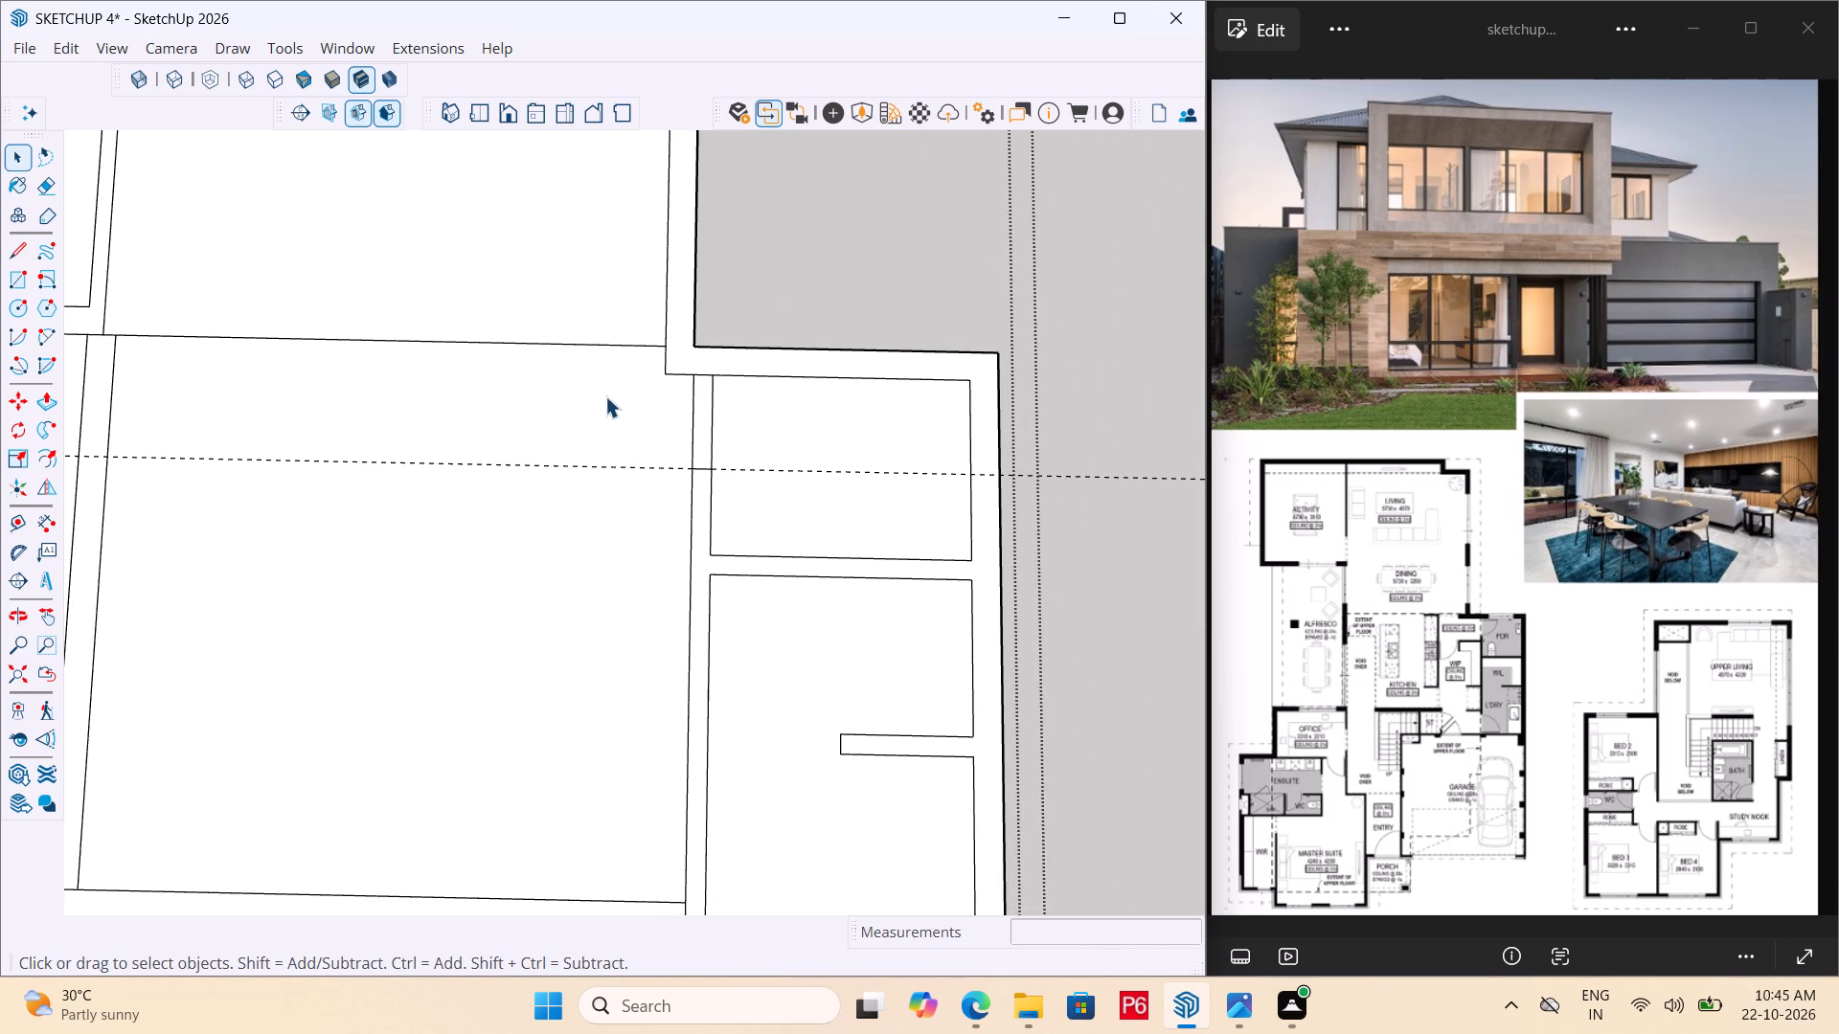
{"action": "key", "text": "e"}
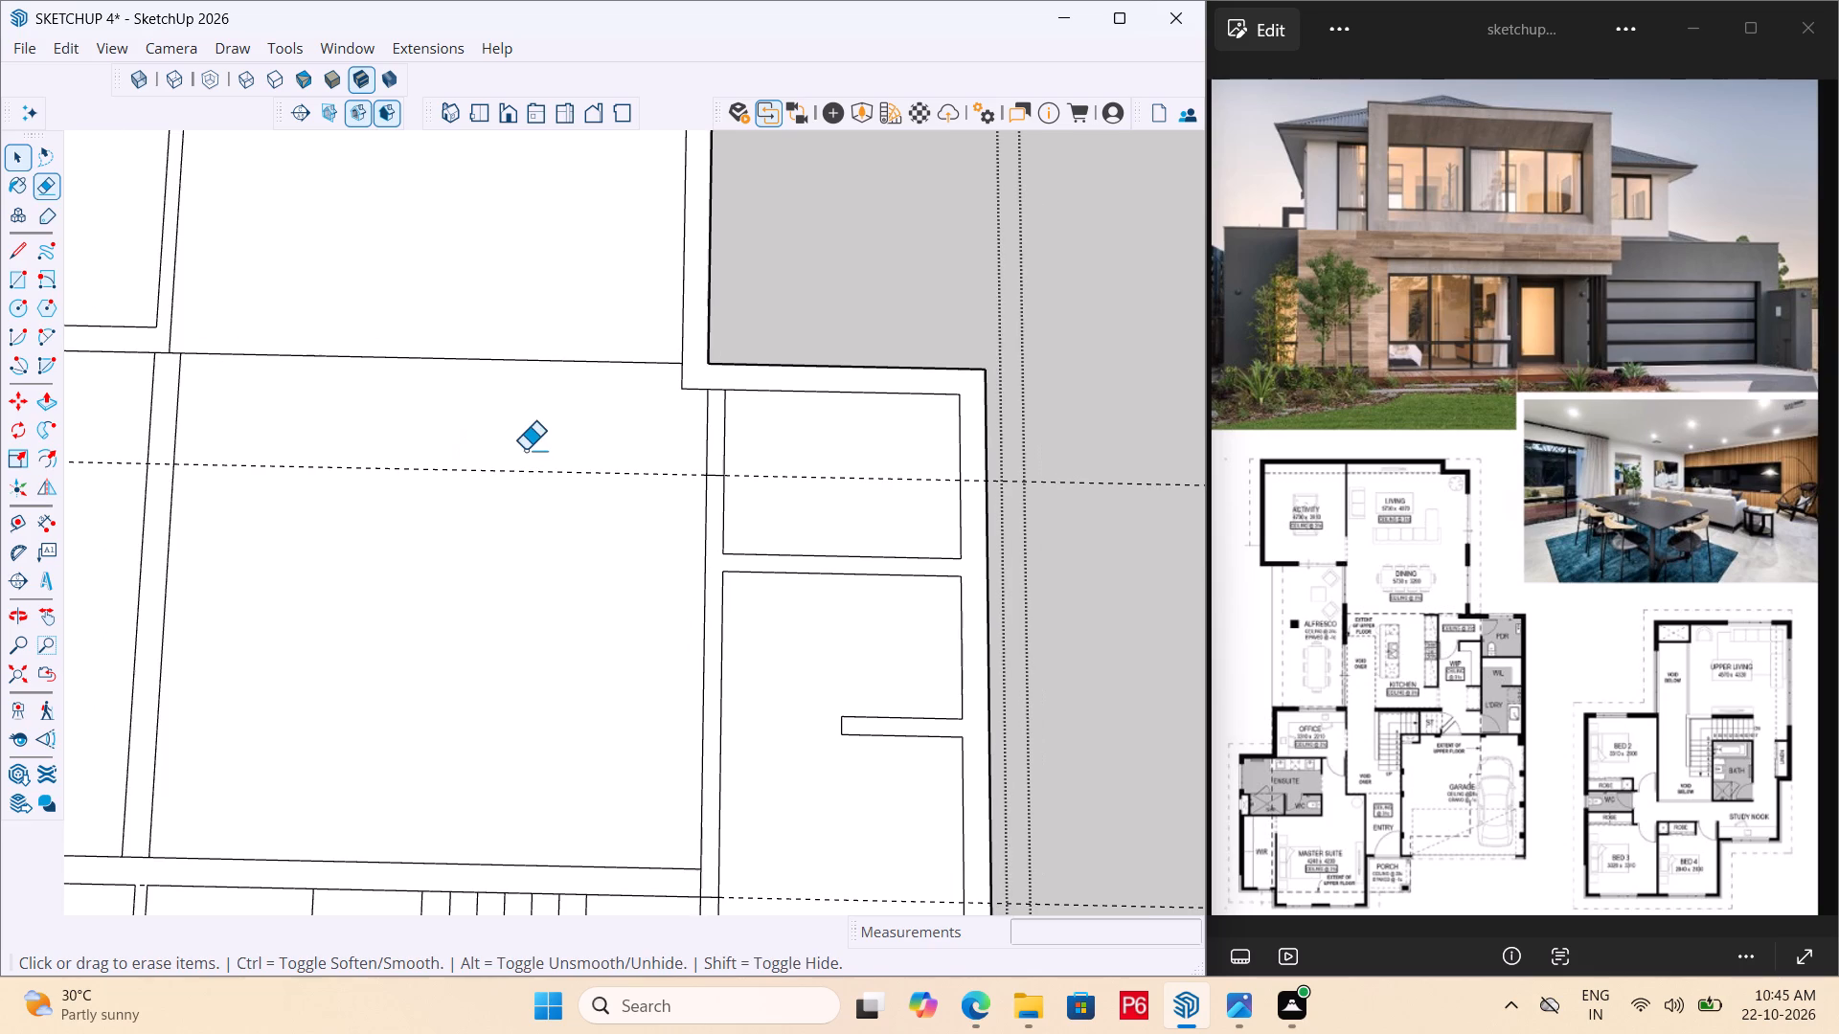
{"action": "left_click", "coordinate": [525, 450]}
{"action": "left_click_drag", "start_coordinate": [525, 461], "coordinate": [525, 483]}
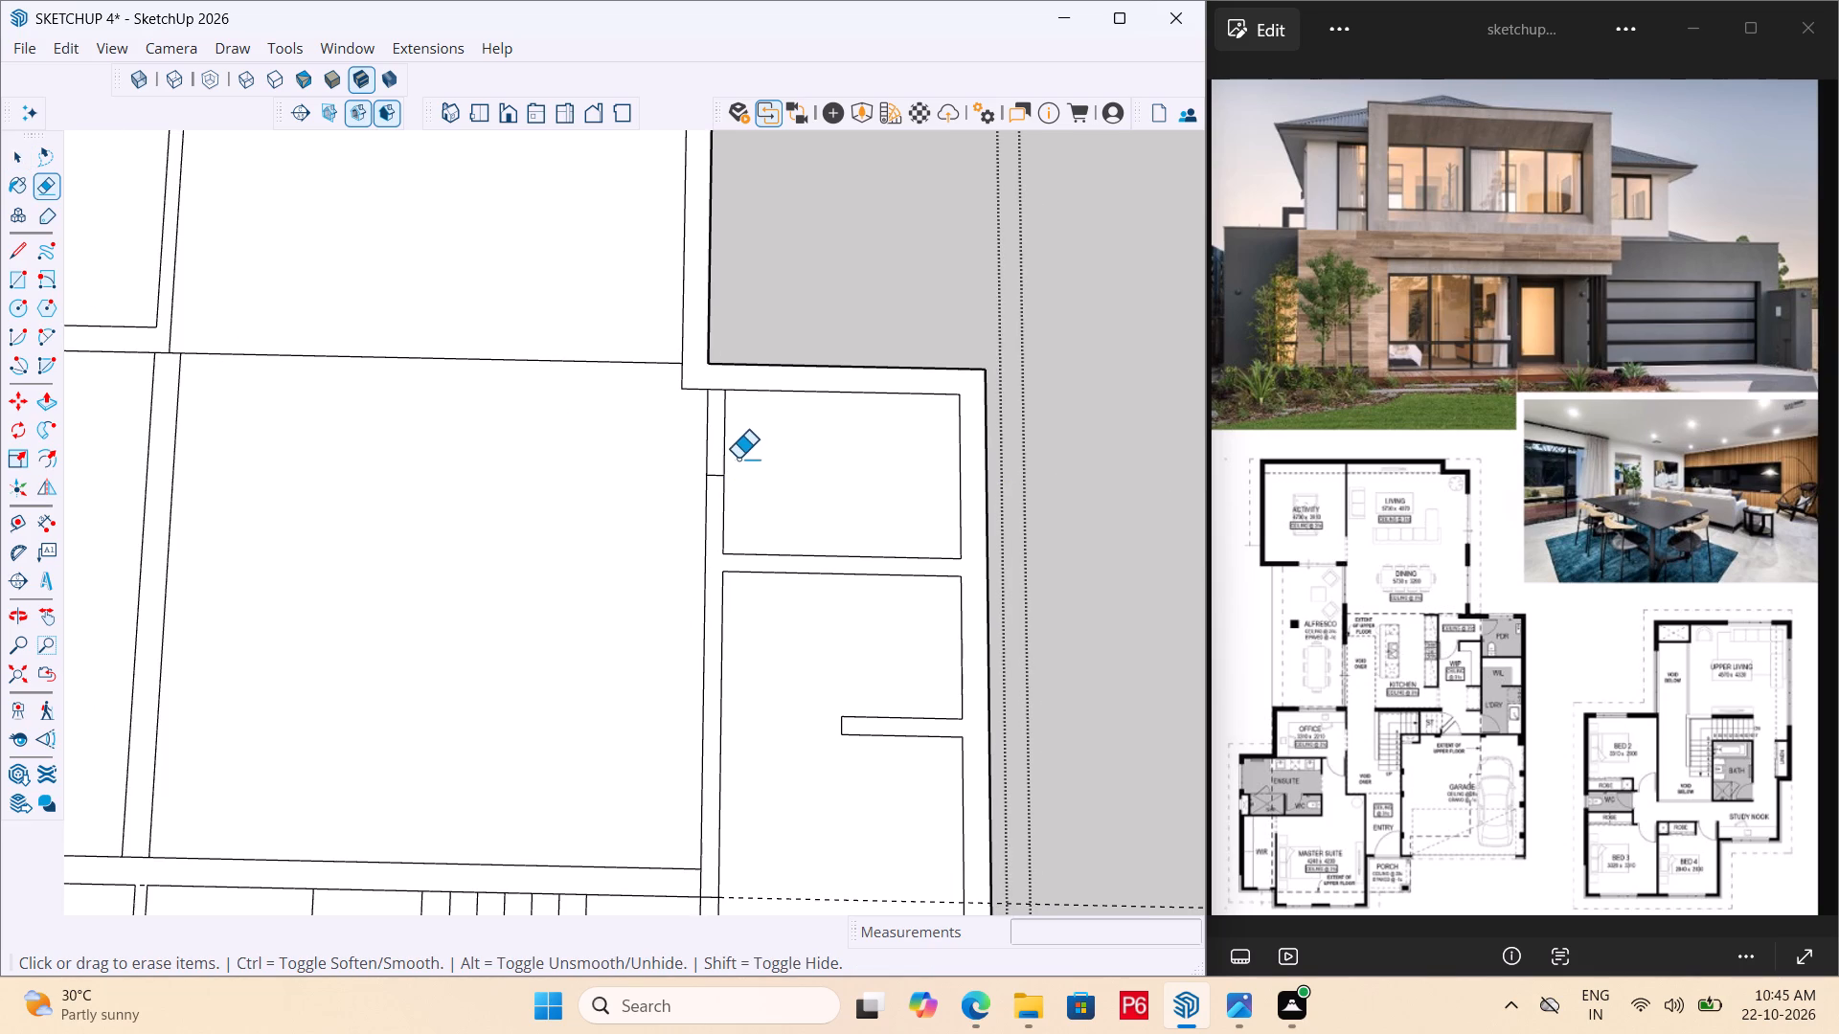
{"action": "scroll", "coordinate": [729, 473], "scroll_direction": "down", "scroll_amount": 2}
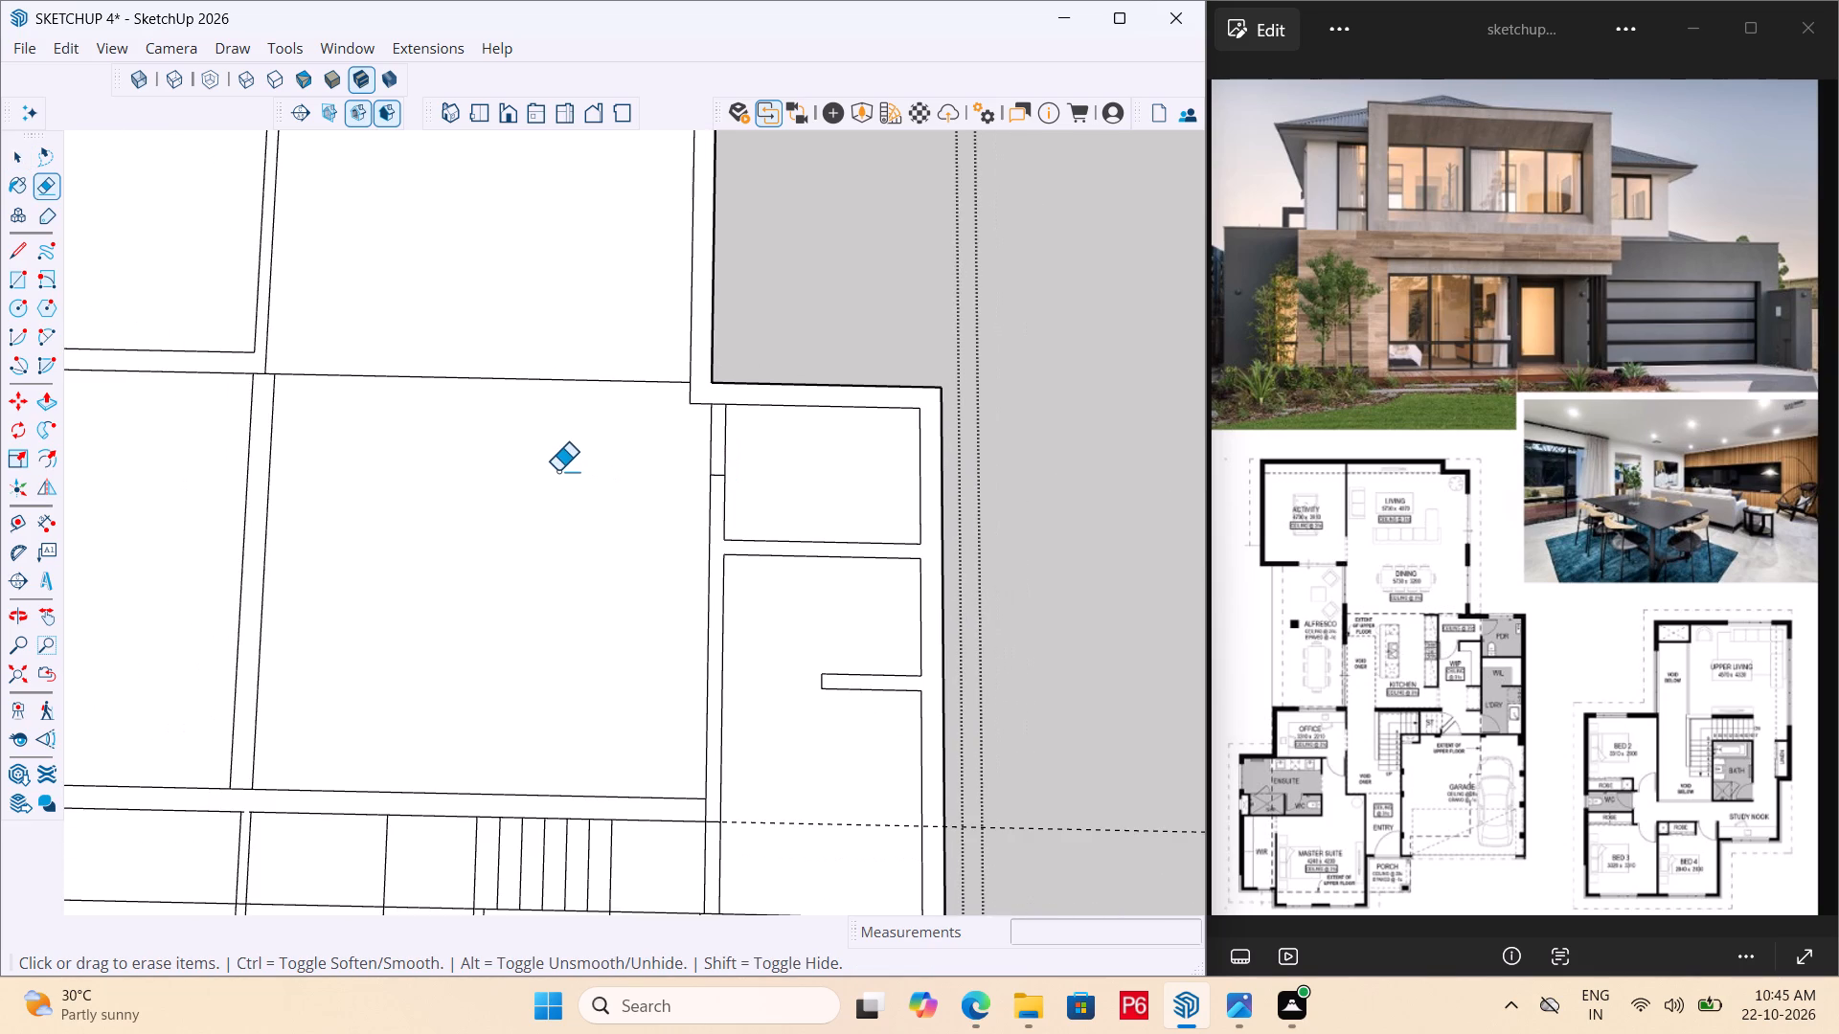
Draw an L-shaped partition outline in the kitchen area beside the powder room, from the upper wall line, with a return about 2'7" long.
{"action": "scroll", "coordinate": [557, 458], "scroll_direction": "up", "scroll_amount": 5}
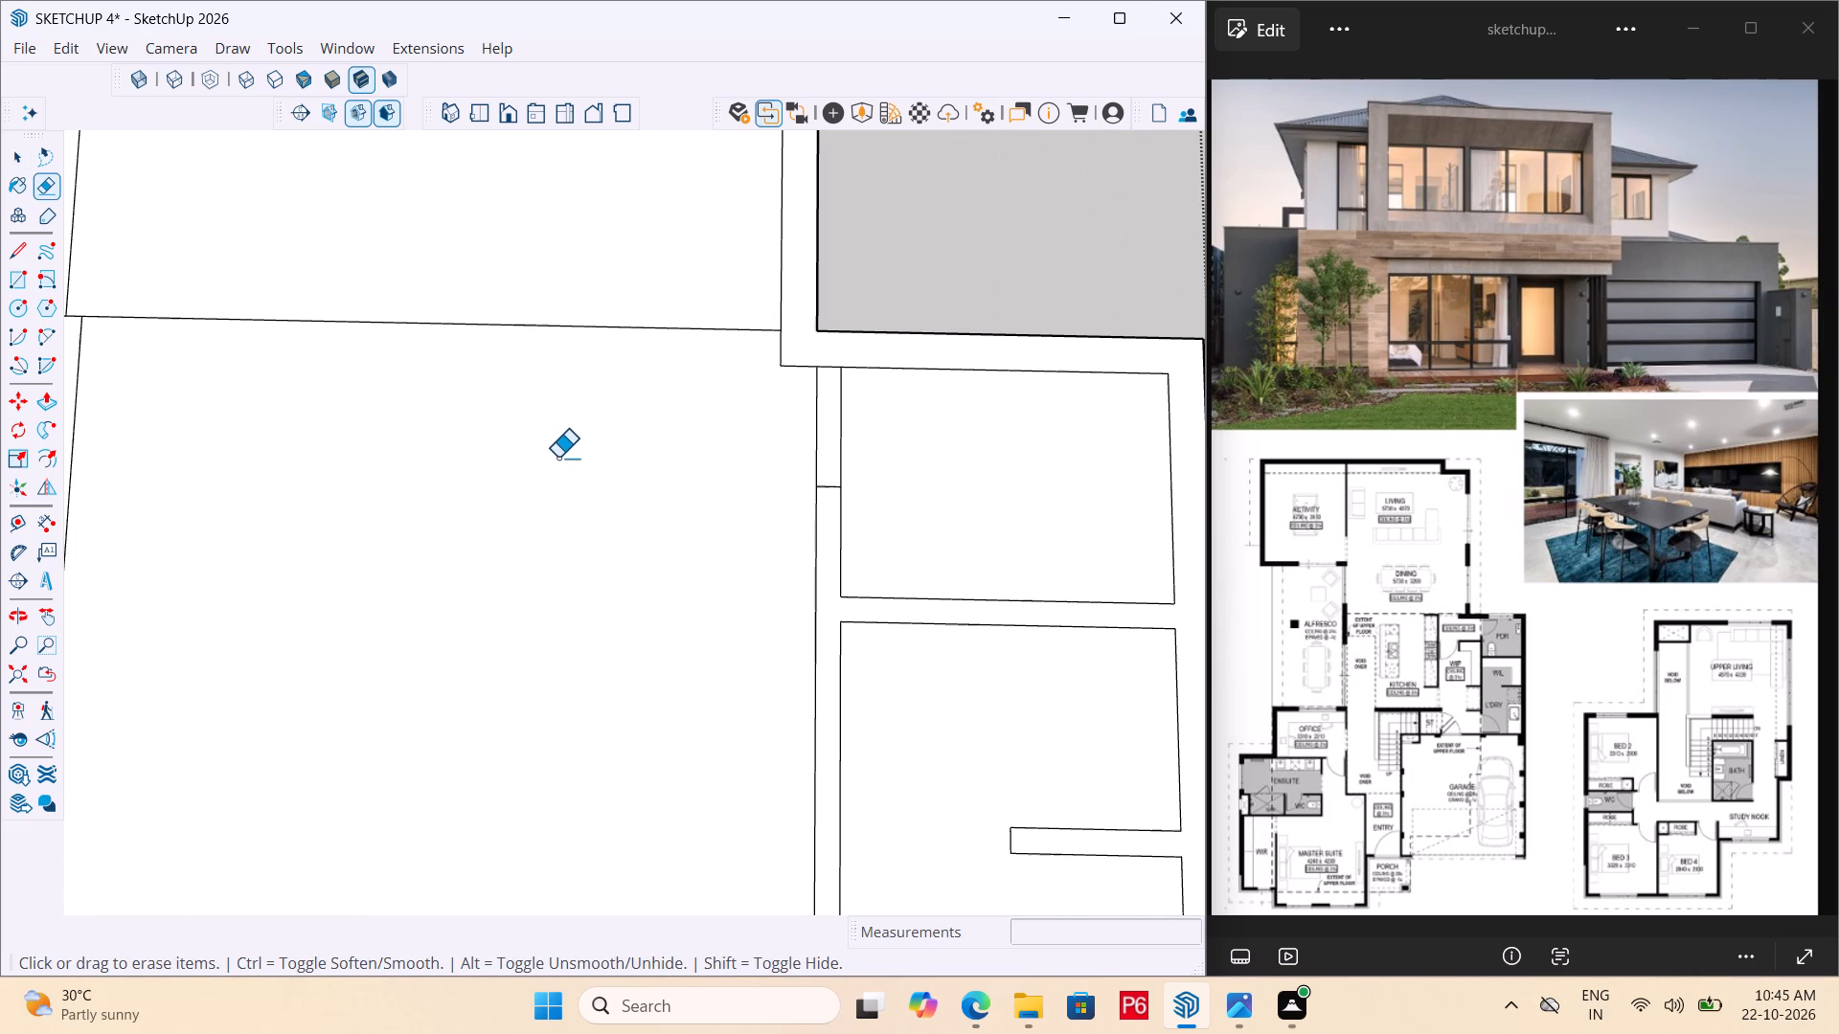
{"action": "scroll", "coordinate": [625, 448], "scroll_direction": "down", "scroll_amount": 1}
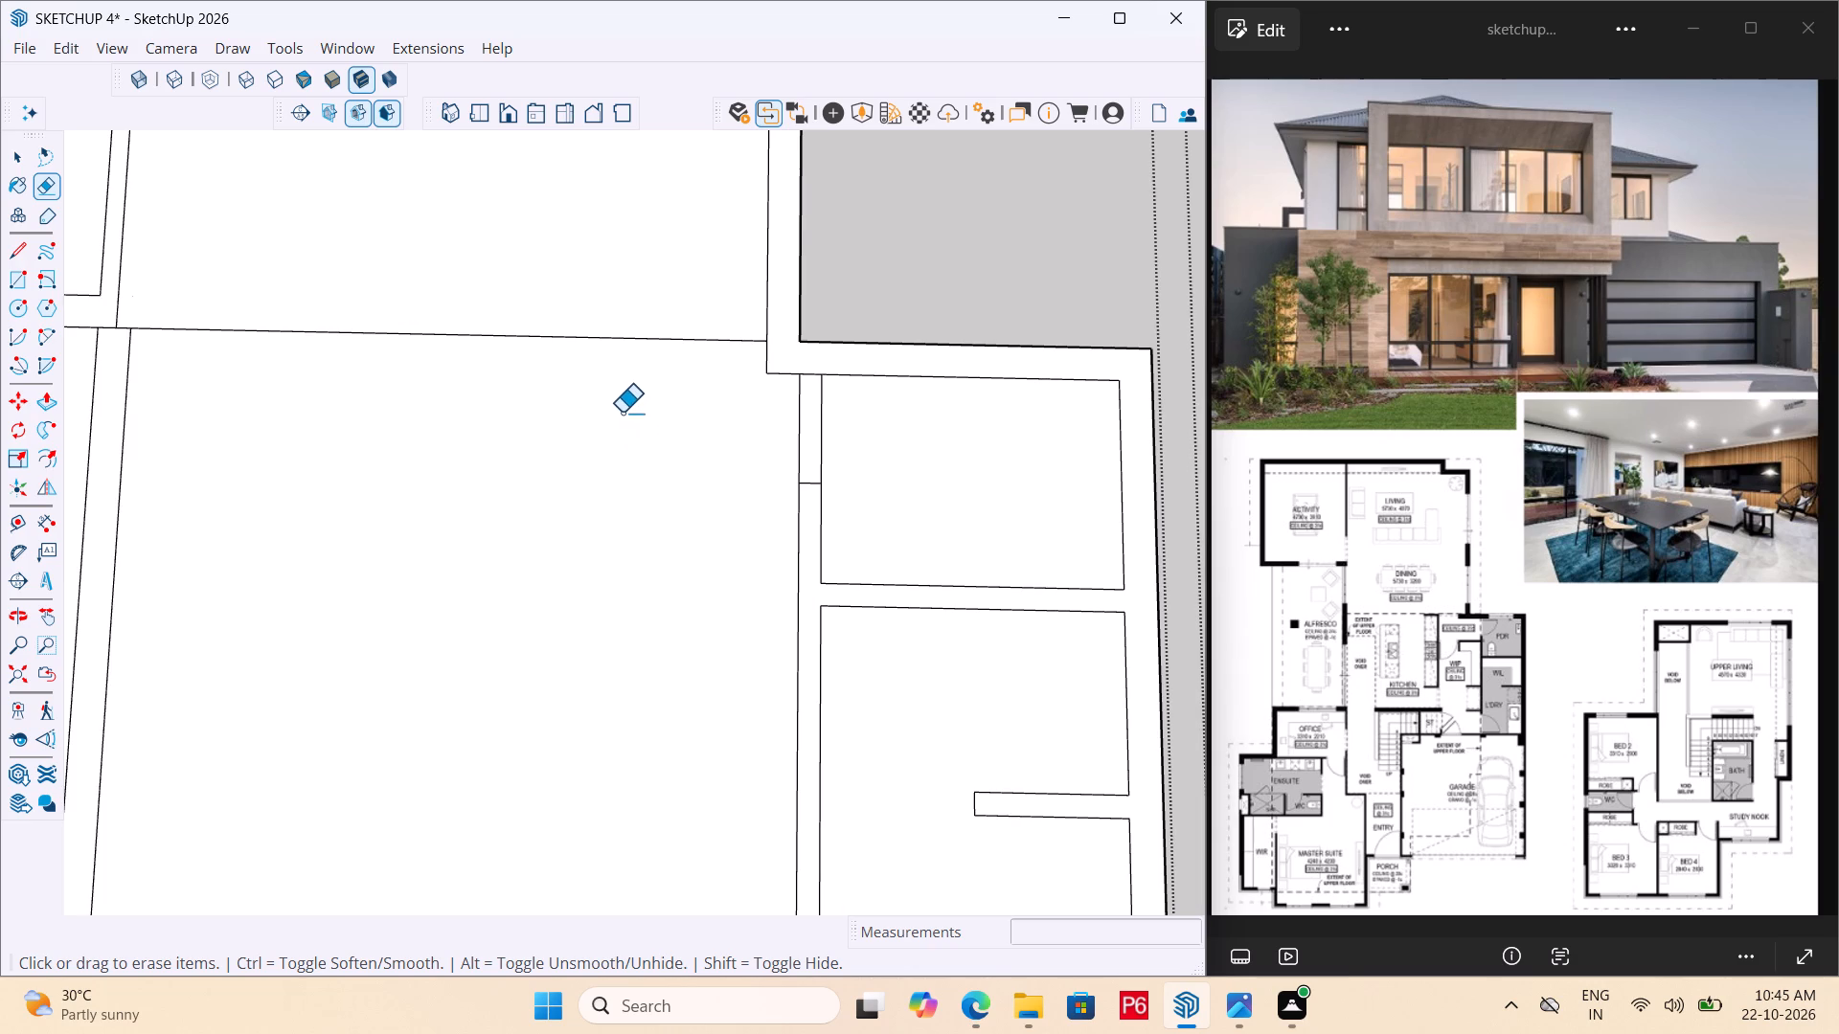
{"action": "key", "text": "l"}
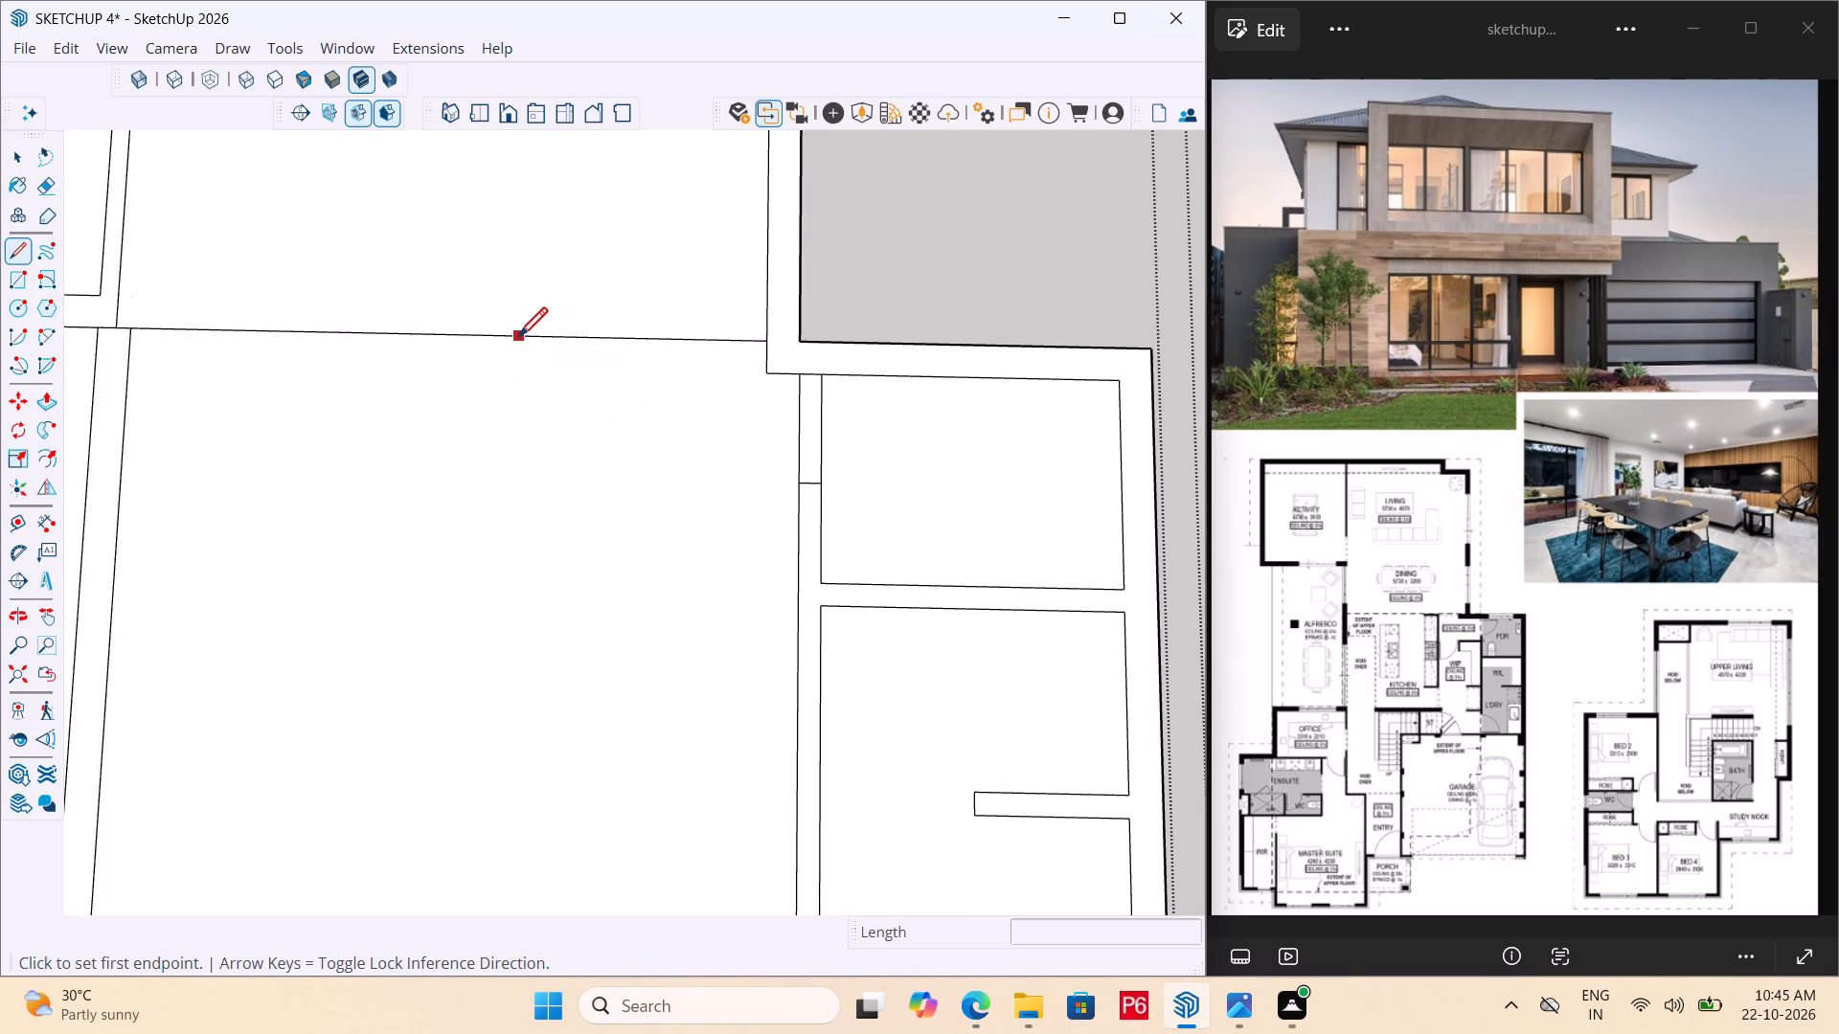
{"action": "left_click", "coordinate": [518, 340]}
{"action": "left_click", "coordinate": [601, 345]}
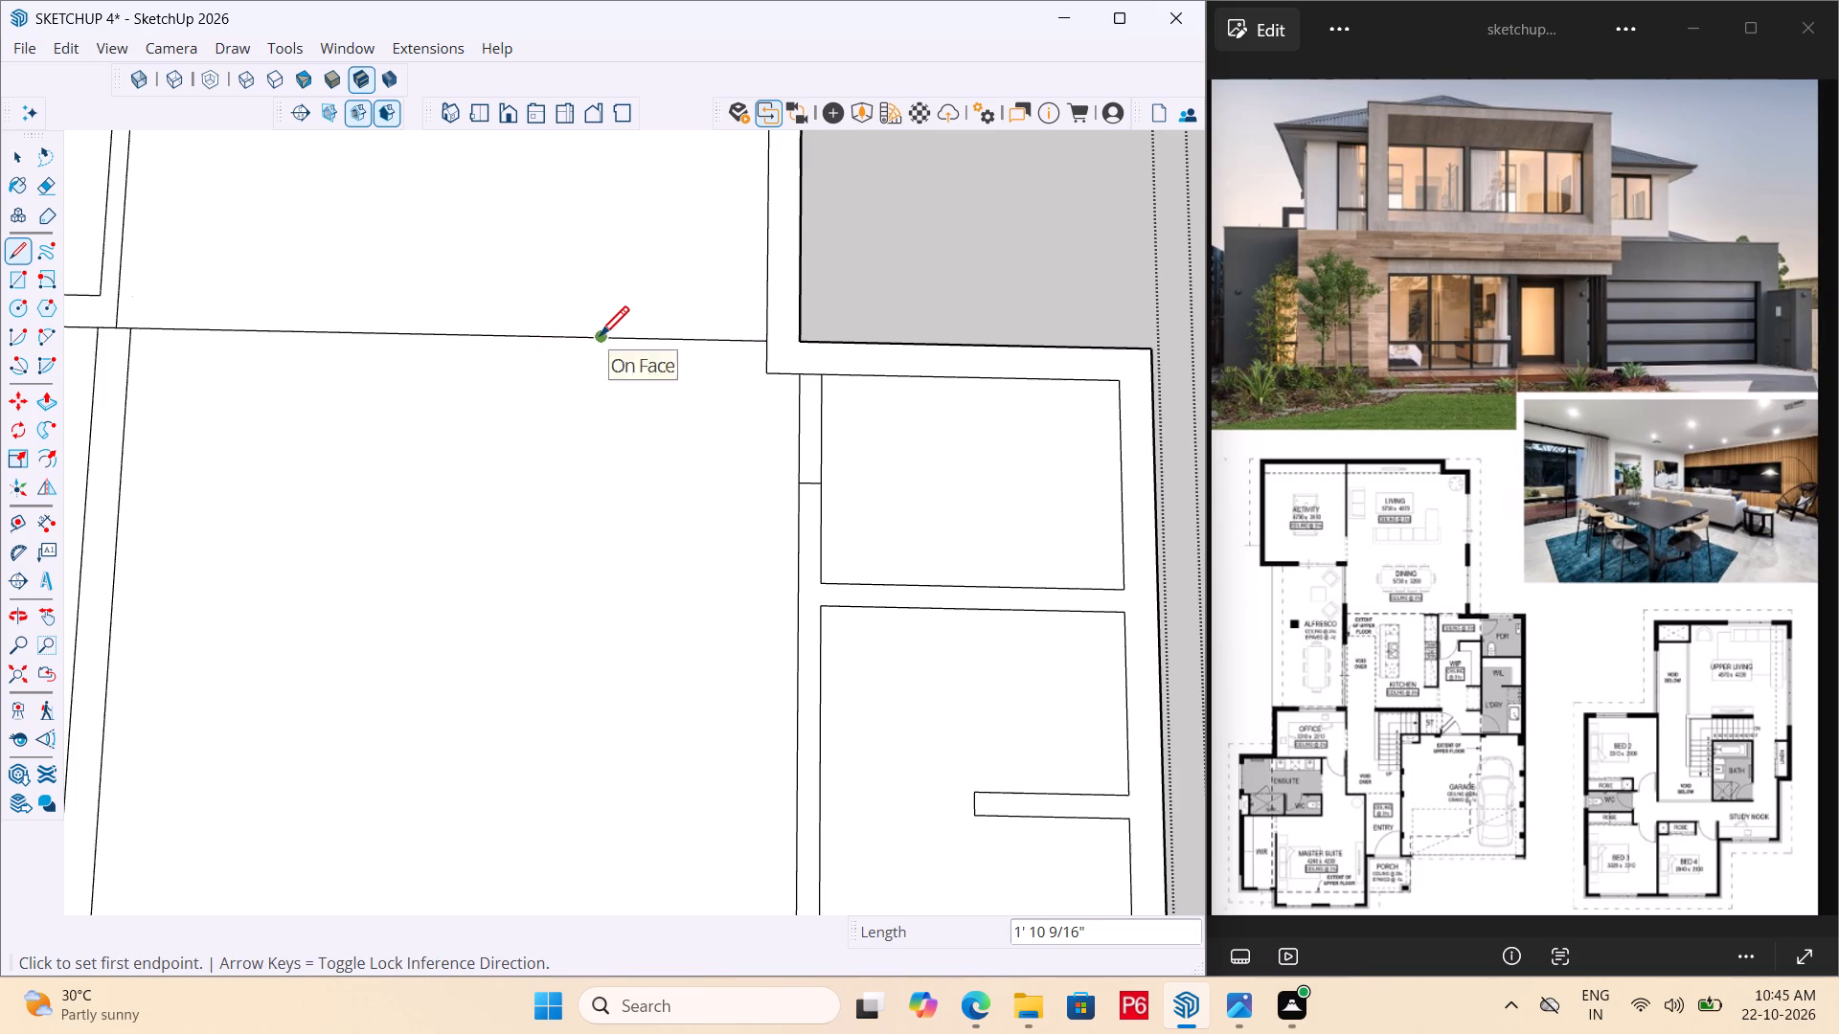
{"action": "left_click", "coordinate": [602, 339]}
{"action": "scroll", "coordinate": [615, 653], "scroll_direction": "down", "scroll_amount": 6}
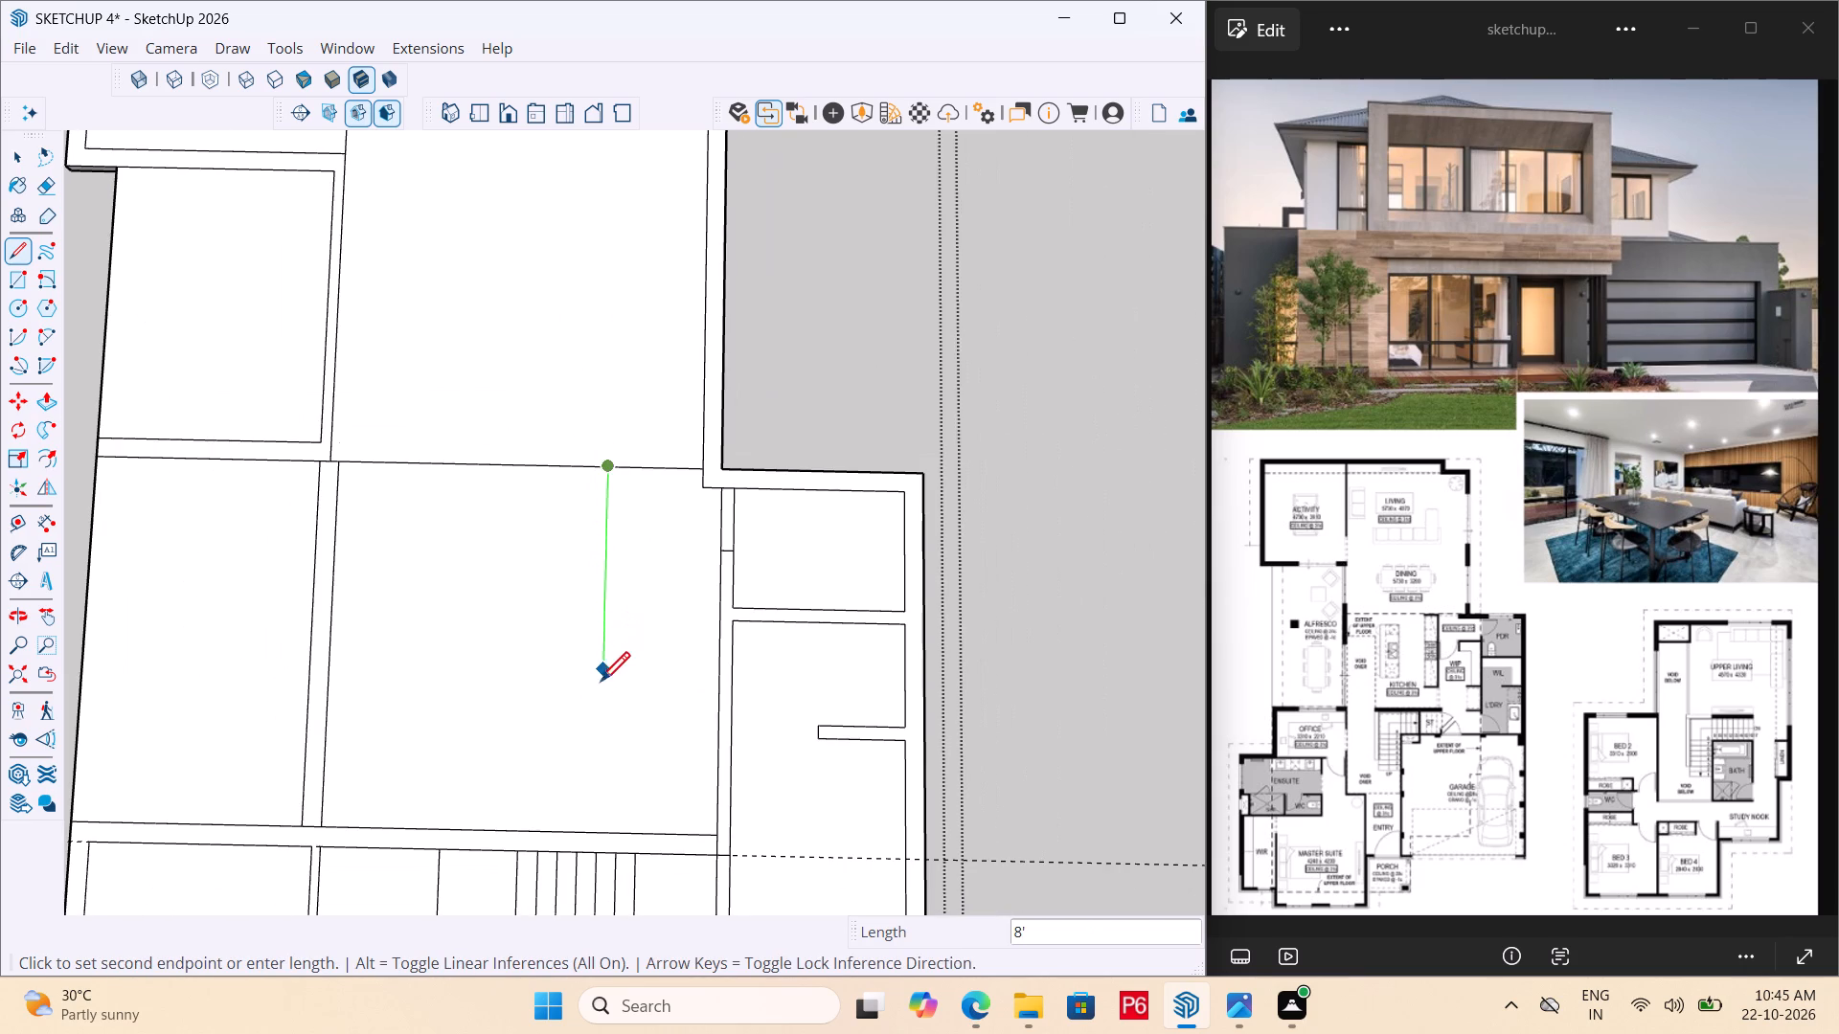
{"action": "left_click", "coordinate": [598, 750]}
{"action": "left_click", "coordinate": [535, 741]}
{"action": "key", "text": "space"}
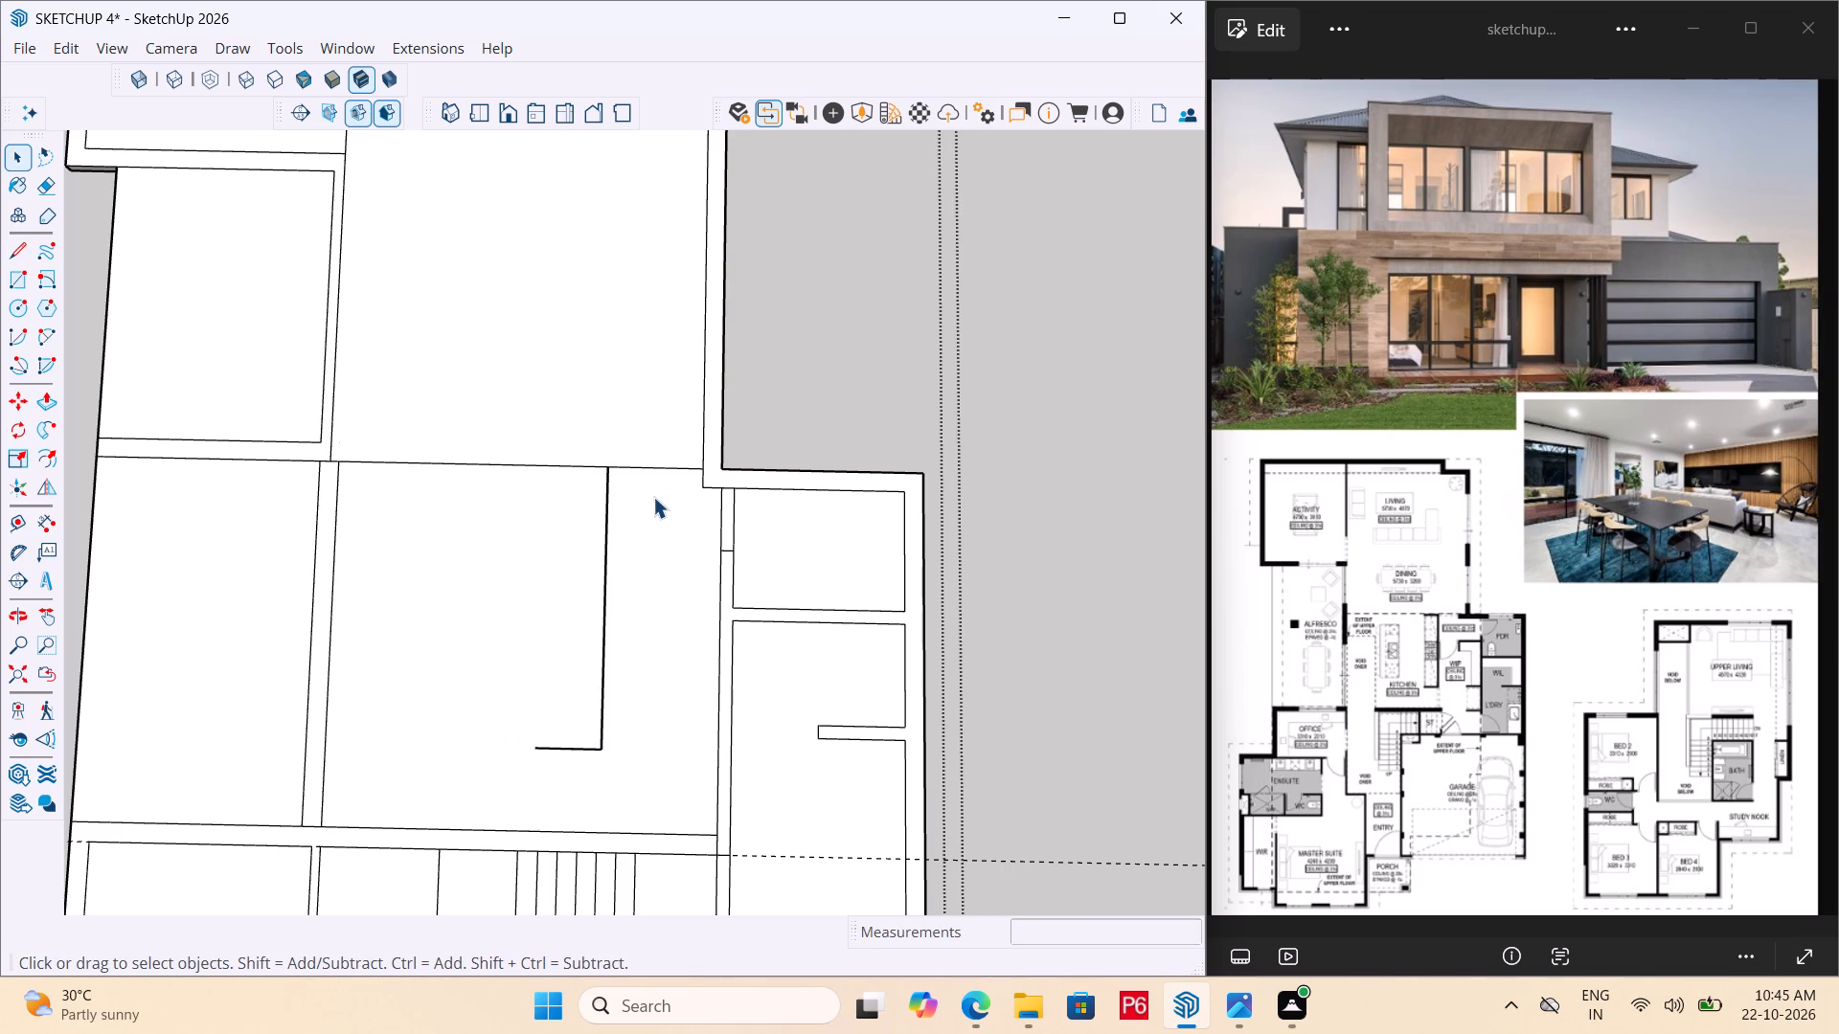
Place guides 4" inside the upper wall line, the partition's long line and its short return line.
{"action": "scroll", "coordinate": [624, 479], "scroll_direction": "up", "scroll_amount": 5}
{"action": "key", "text": "t"}
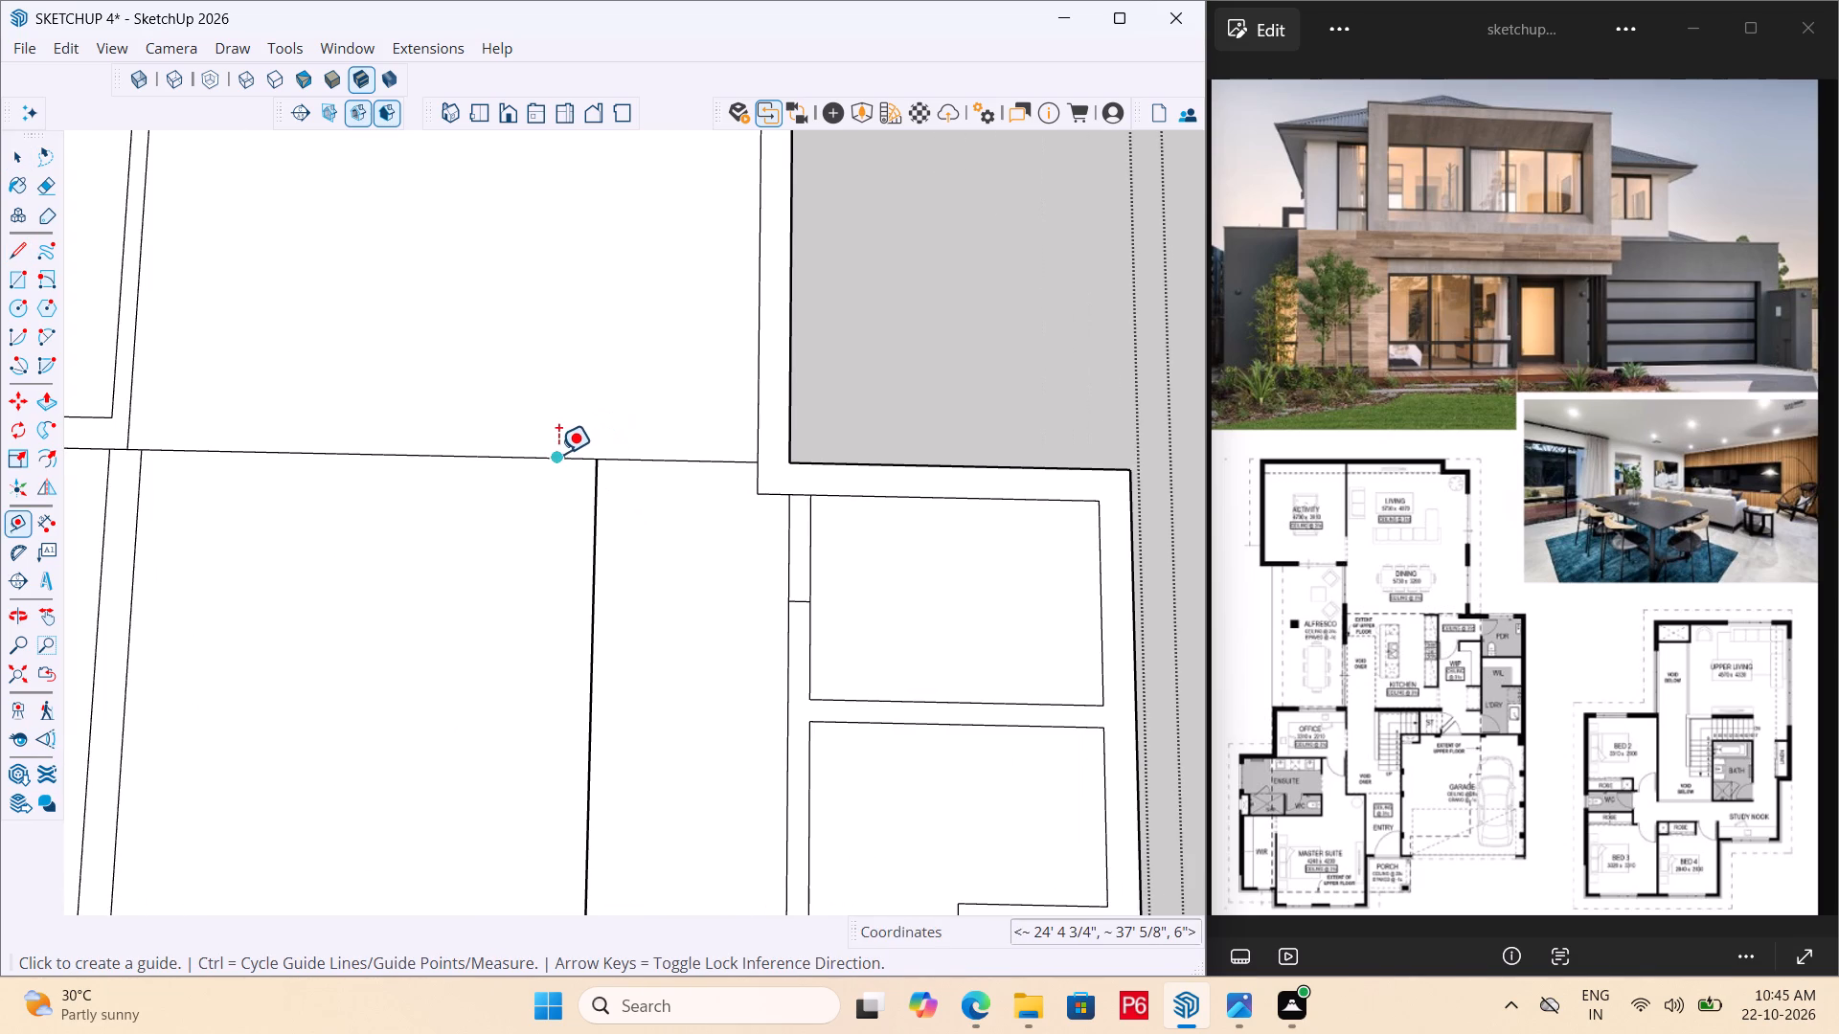
{"action": "left_click", "coordinate": [558, 454]}
{"action": "type", "text": "4\""}
{"action": "key", "text": "Return"}
{"action": "left_click", "coordinate": [593, 558]}
{"action": "key", "text": "4"}
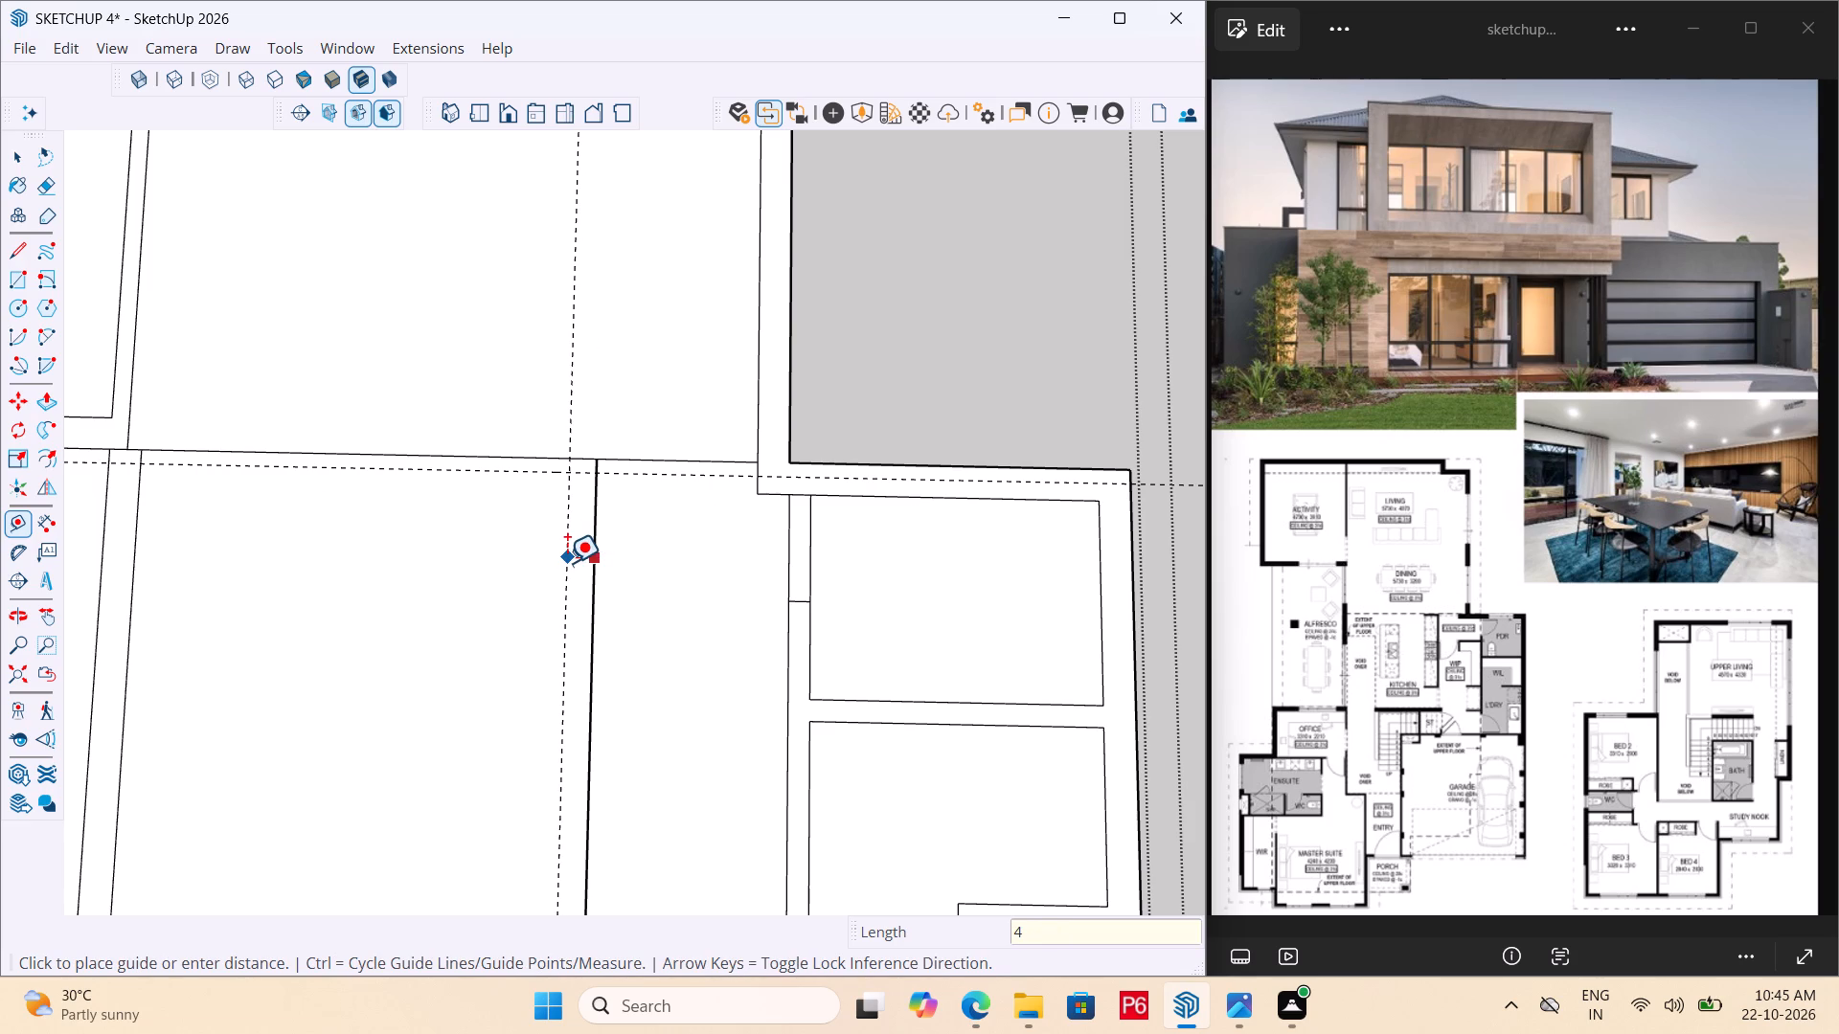
{"action": "key", "text": "shift+quotedbl"}
{"action": "key", "text": "Return"}
{"action": "scroll", "coordinate": [597, 356], "scroll_direction": "down", "scroll_amount": 6}
{"action": "scroll", "coordinate": [567, 644], "scroll_direction": "up", "scroll_amount": 6}
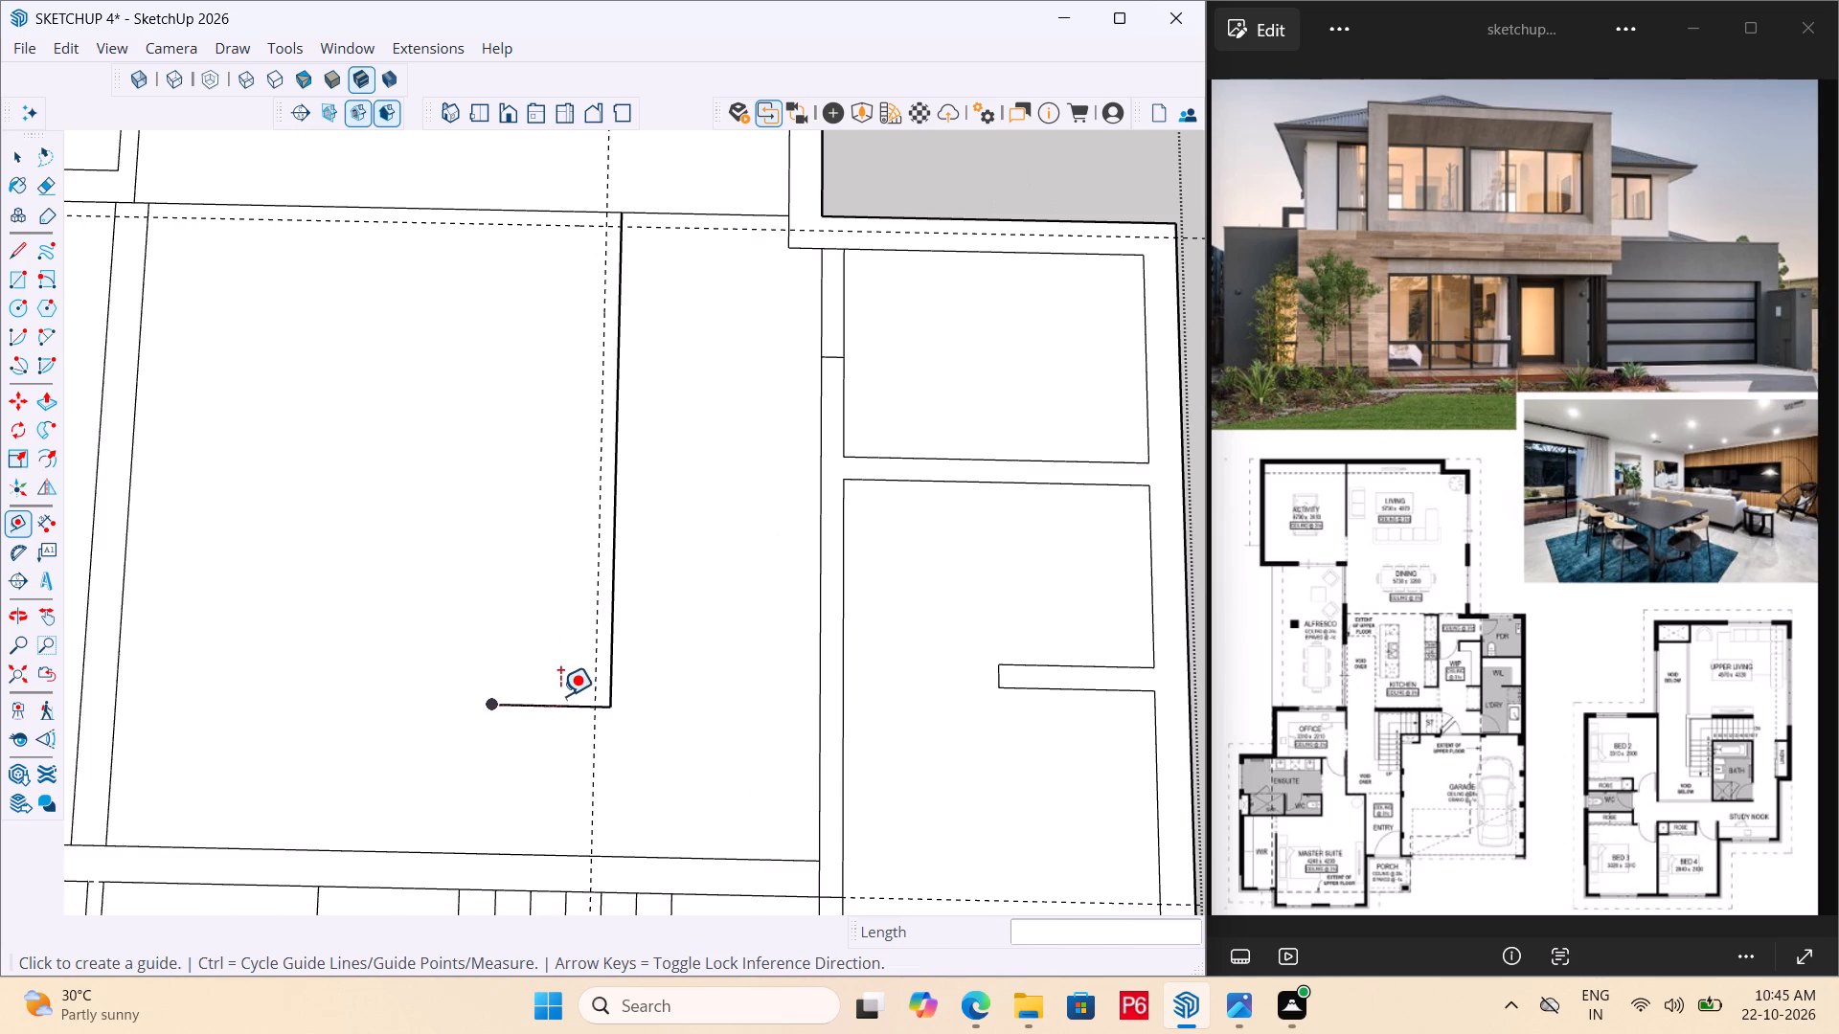
{"action": "left_click", "coordinate": [567, 708]}
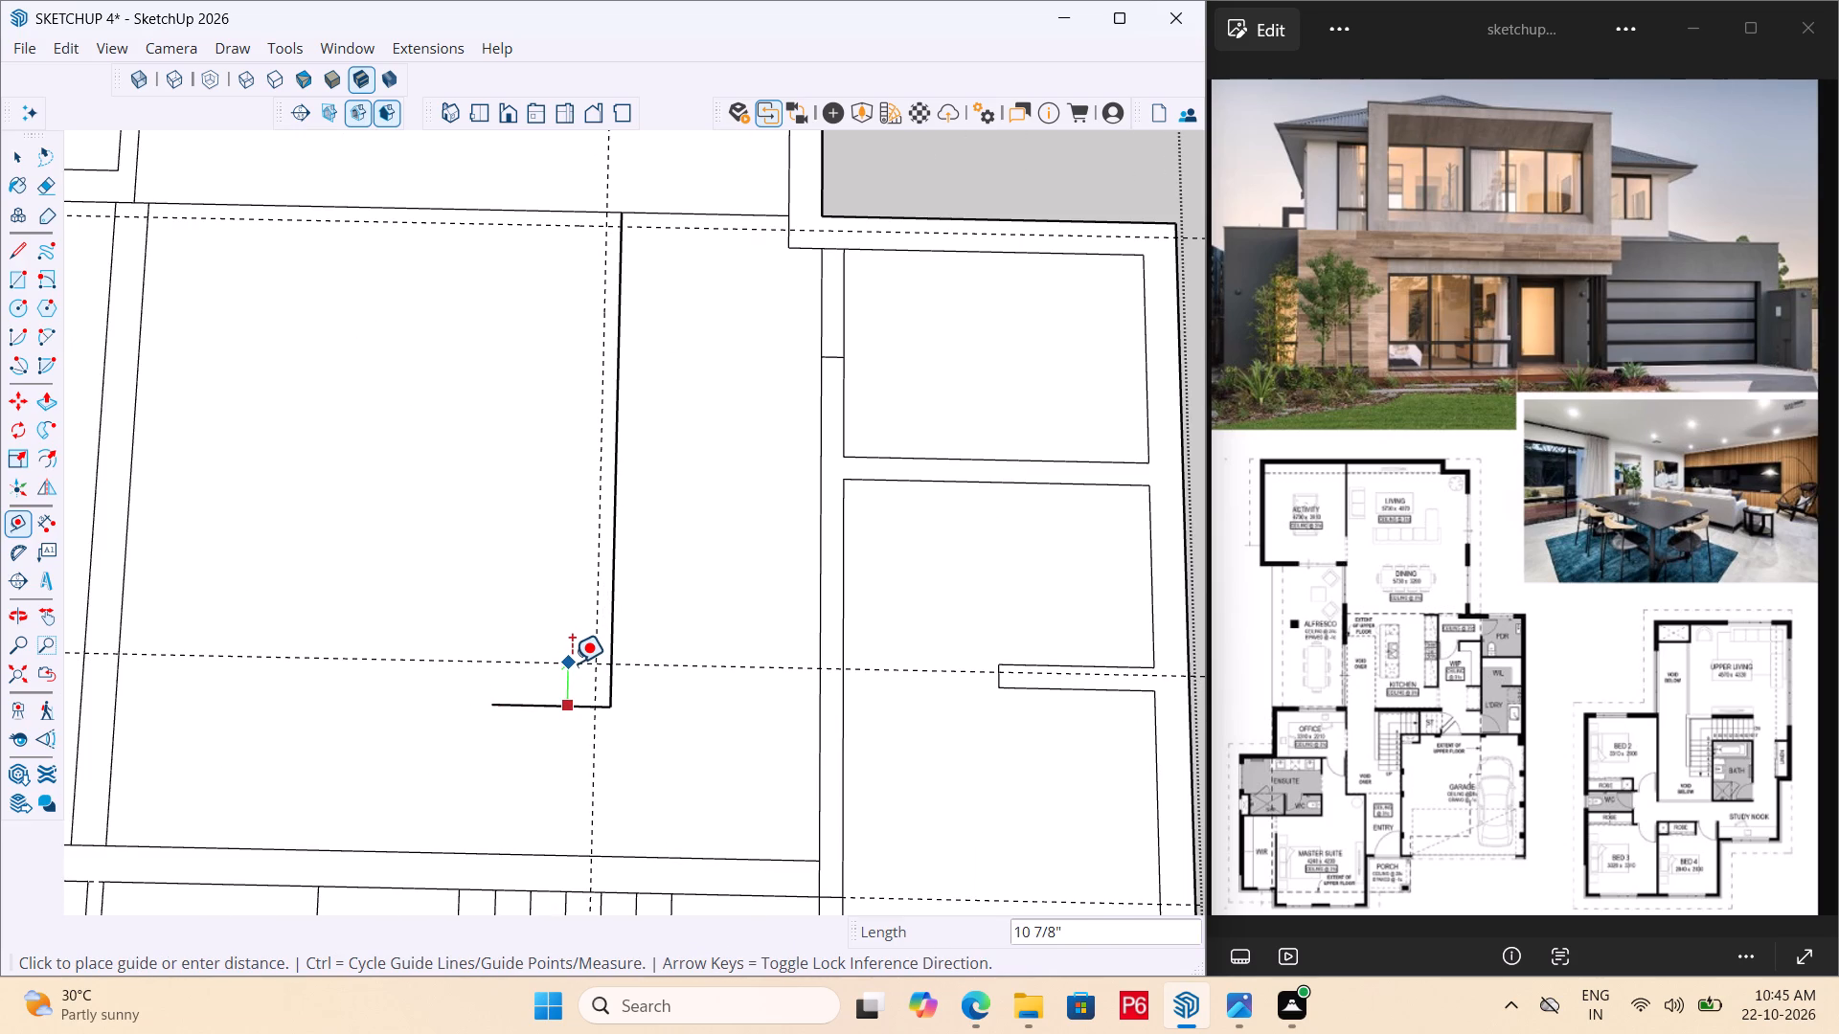
{"action": "key", "text": "4"}
{"action": "key", "text": "shift+quotedbl"}
{"action": "key", "text": "Return"}
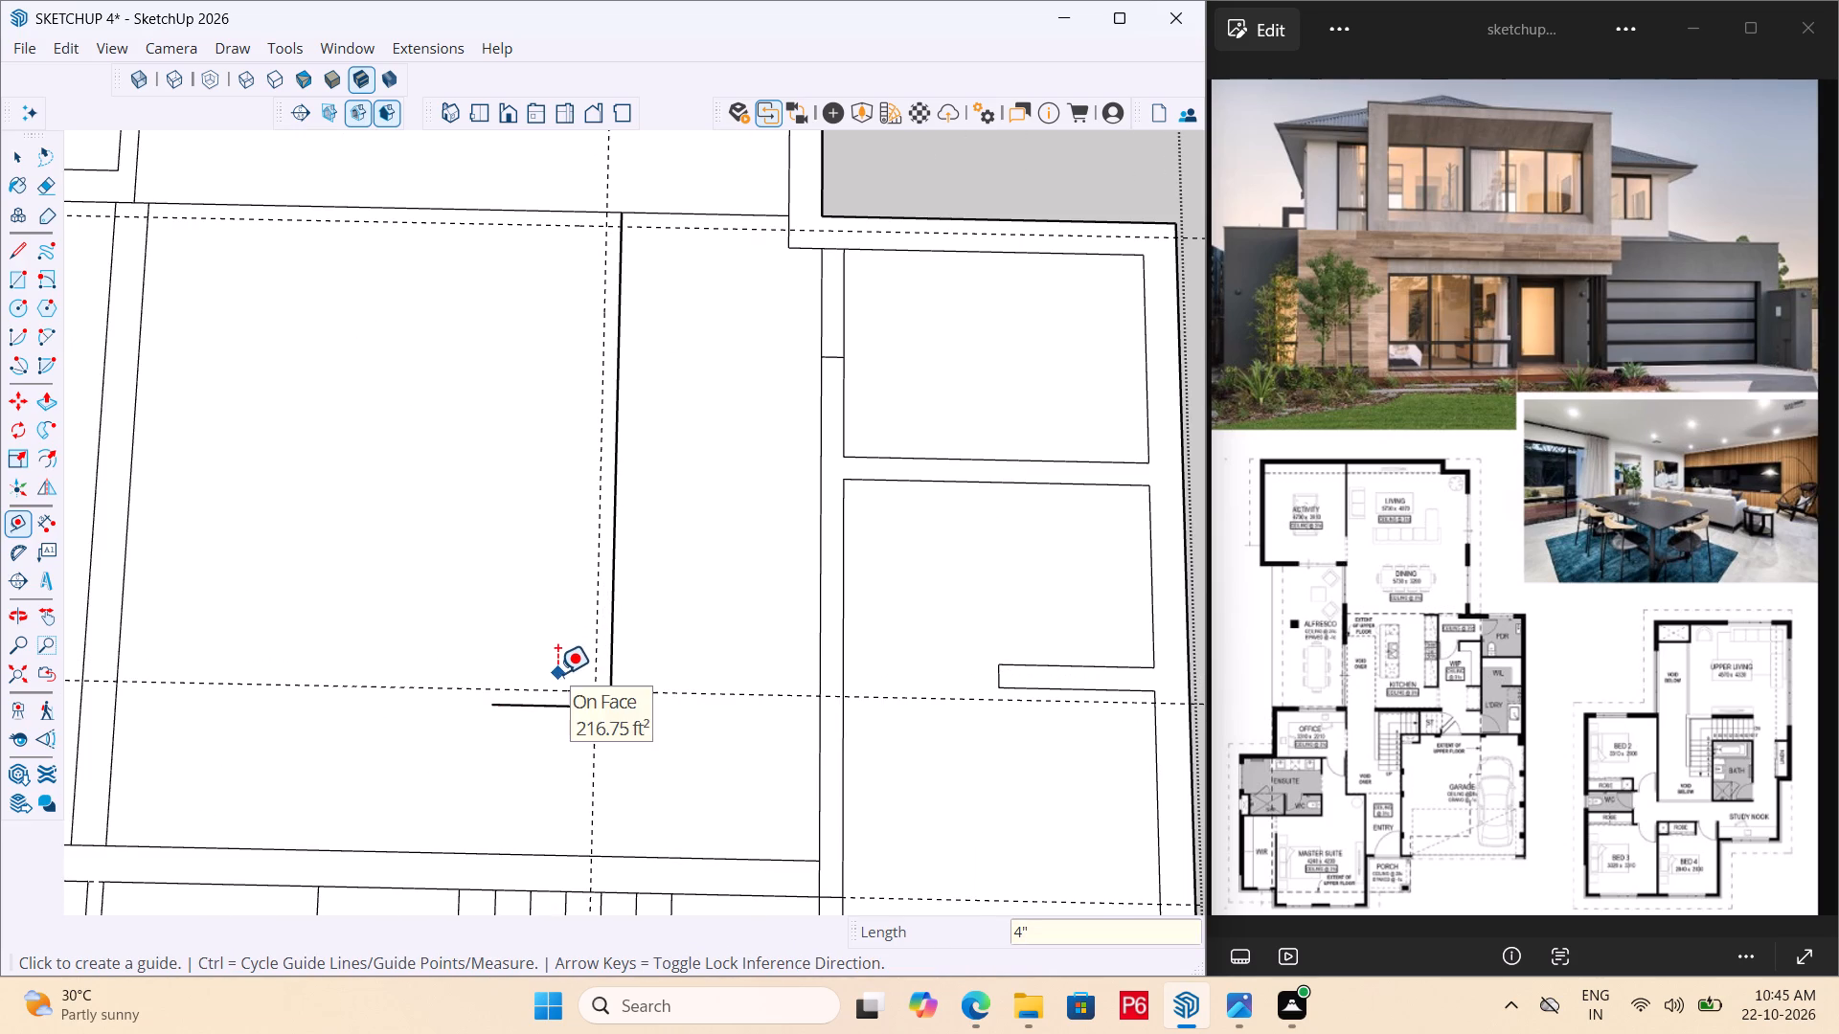
Draw a rectangle between the guides inside the partition outline, about 2'3" by 10'5".
{"action": "key", "text": "r"}
{"action": "left_click", "coordinate": [591, 692]}
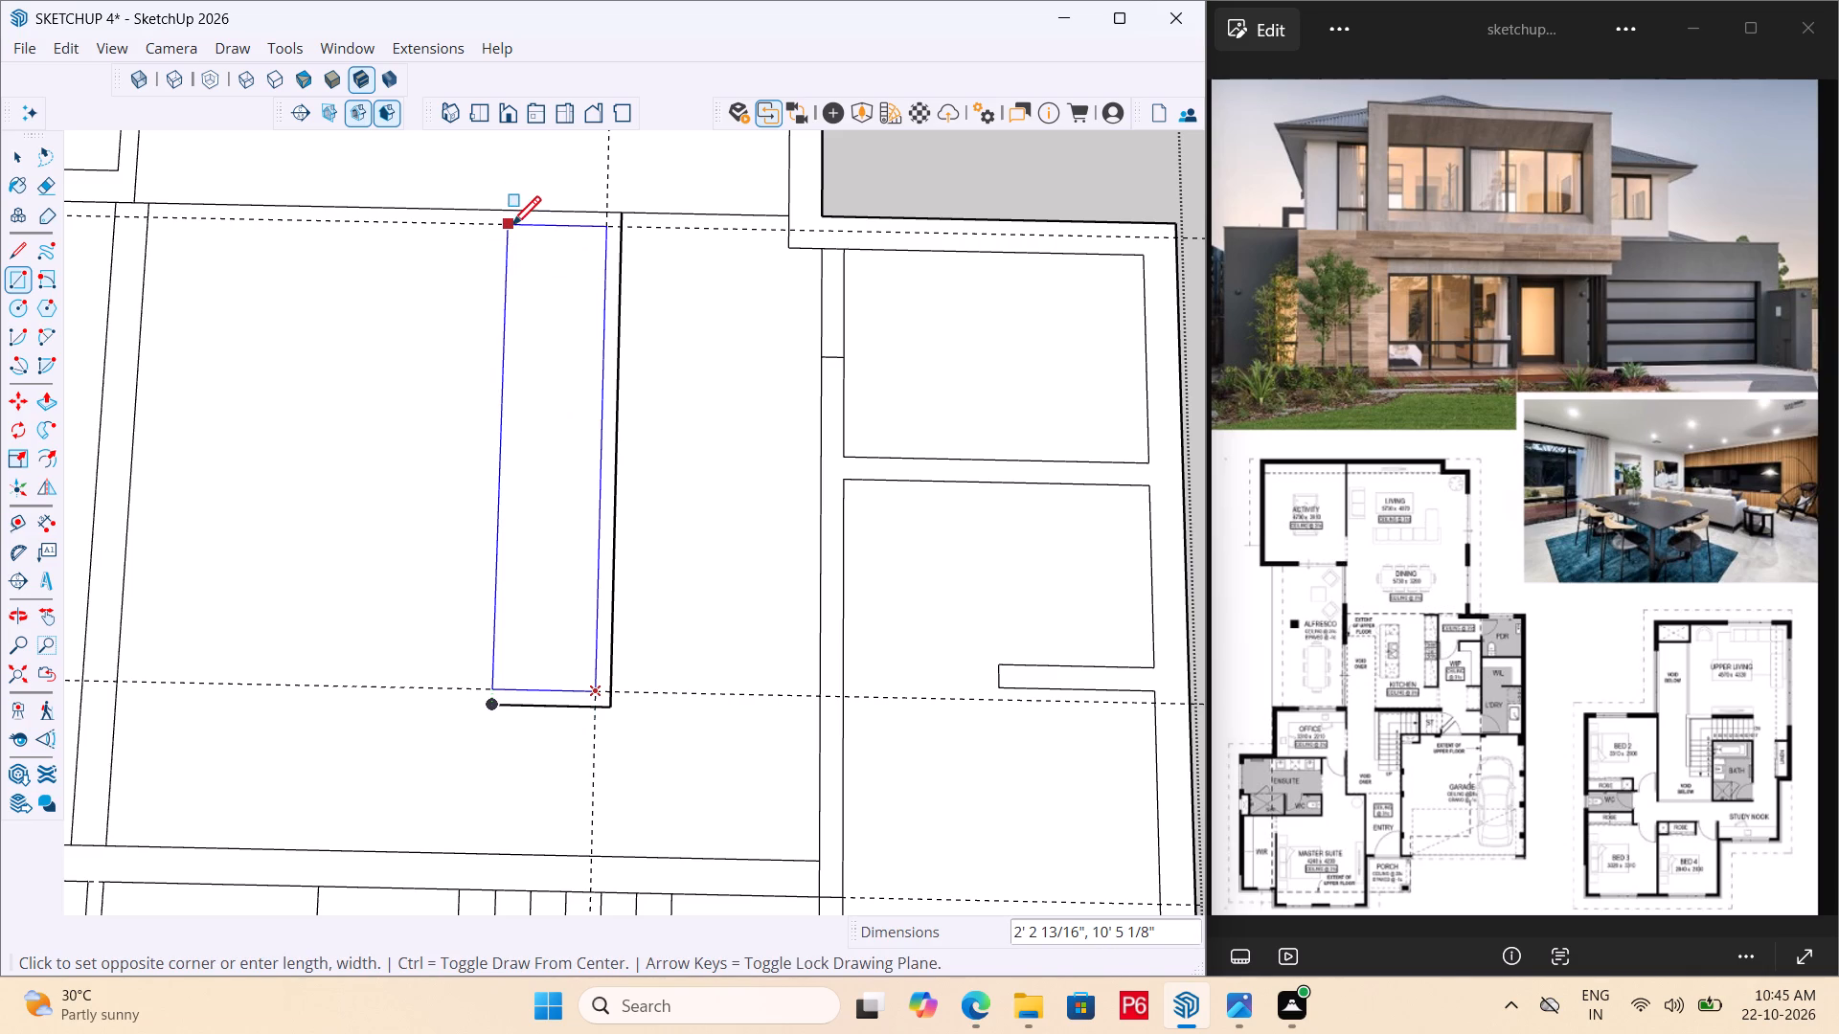
{"action": "left_click", "coordinate": [510, 229]}
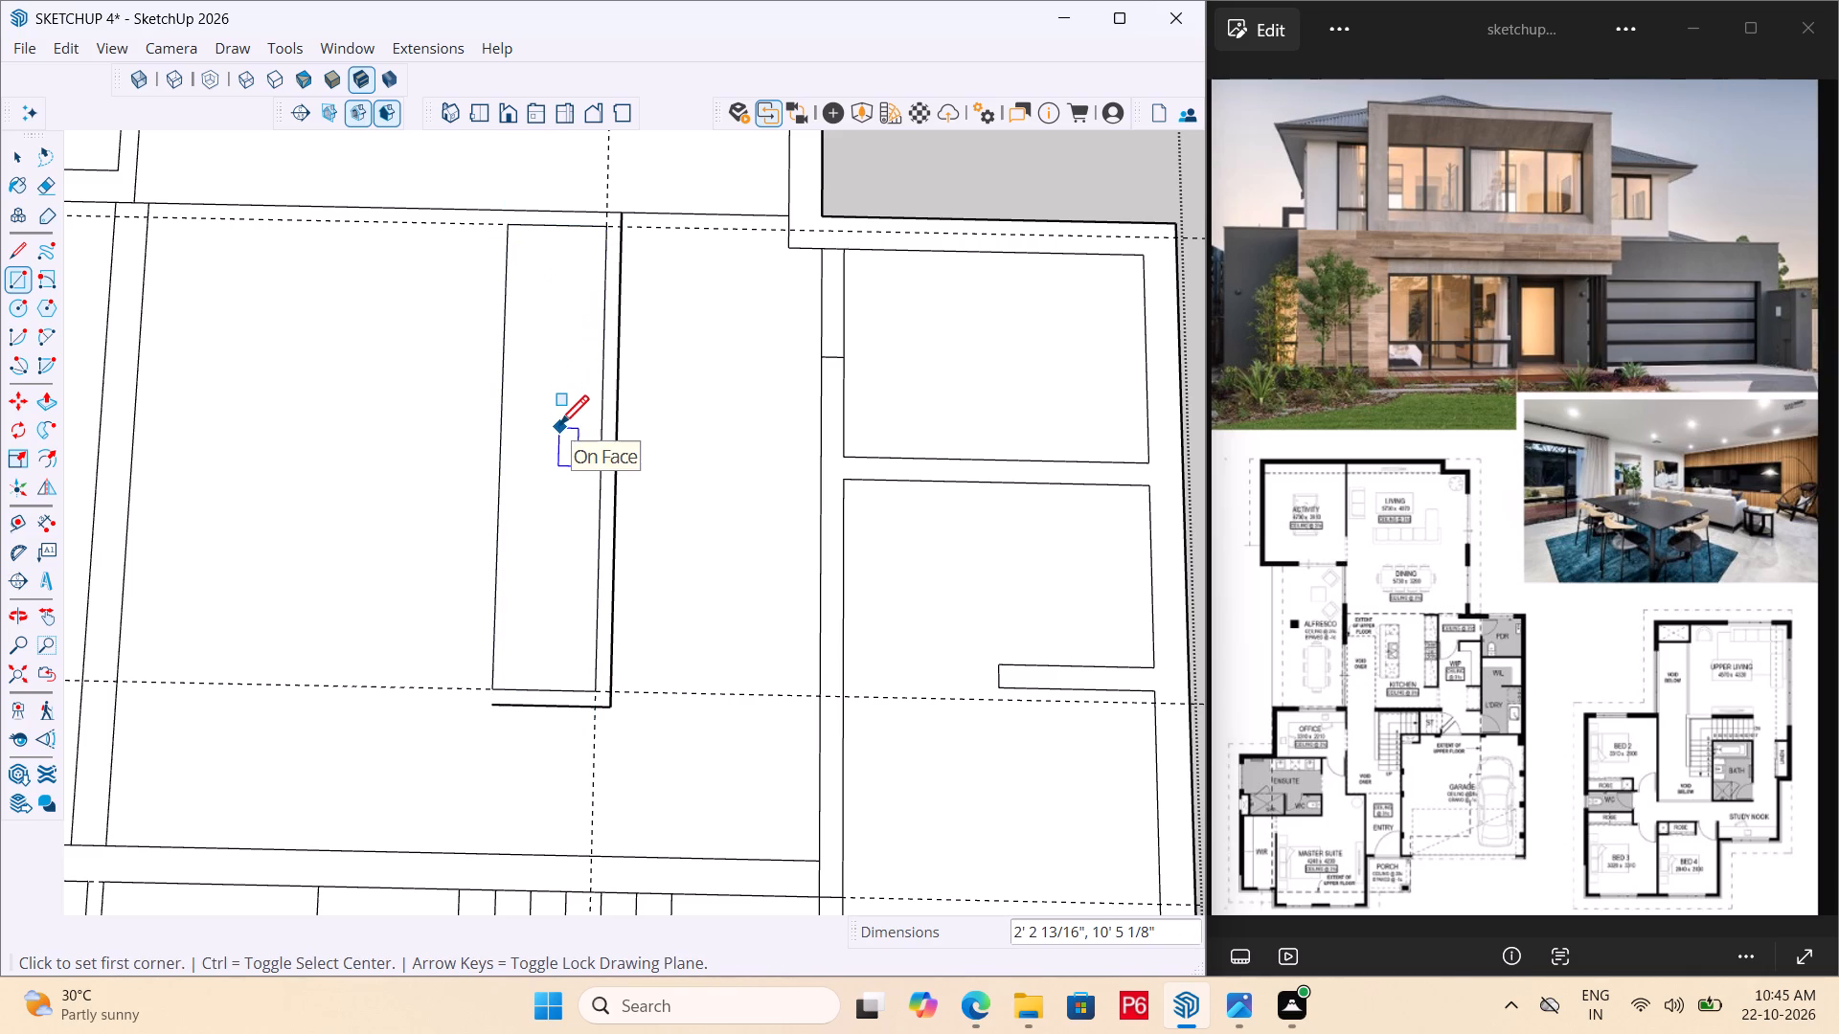
Close the partition's two open ends with 4" lines joining the rectangle's corners to the return line and the upper wall line.
{"action": "key", "text": "l"}
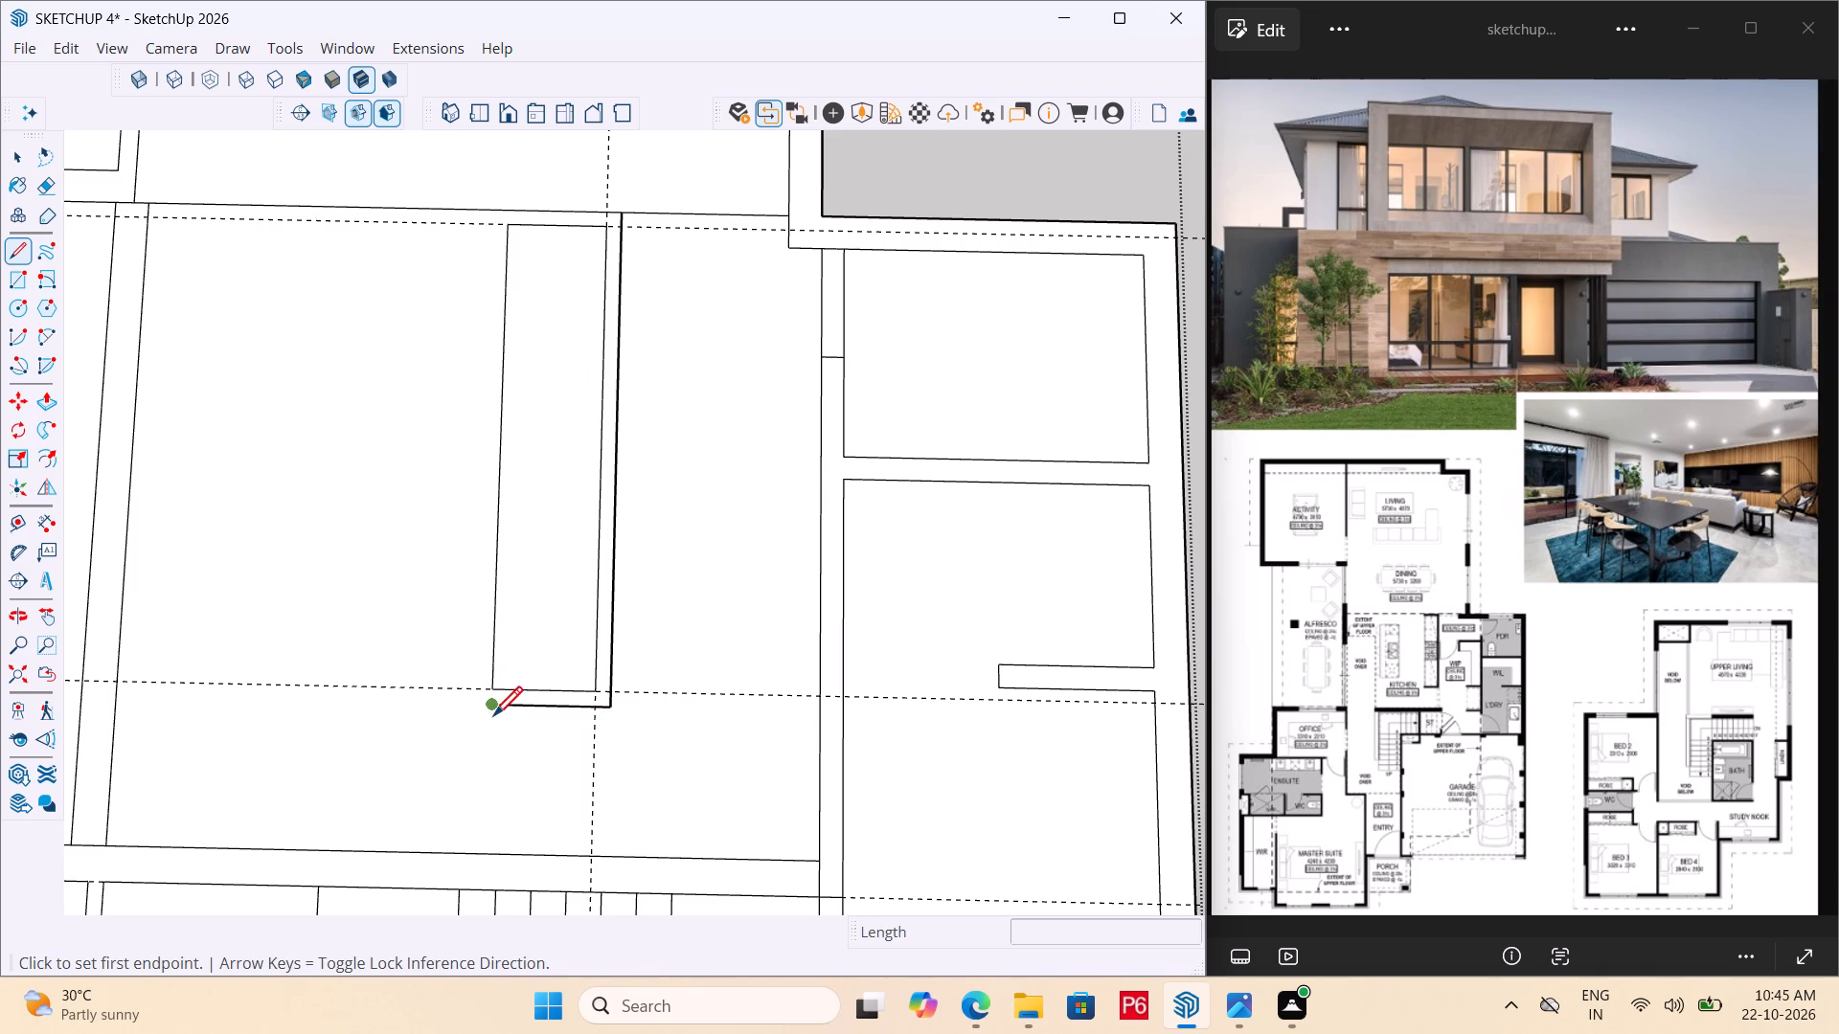
{"action": "left_click", "coordinate": [491, 710]}
{"action": "left_click_drag", "start_coordinate": [491, 710], "coordinate": [491, 700]}
{"action": "left_click", "coordinate": [491, 686]}
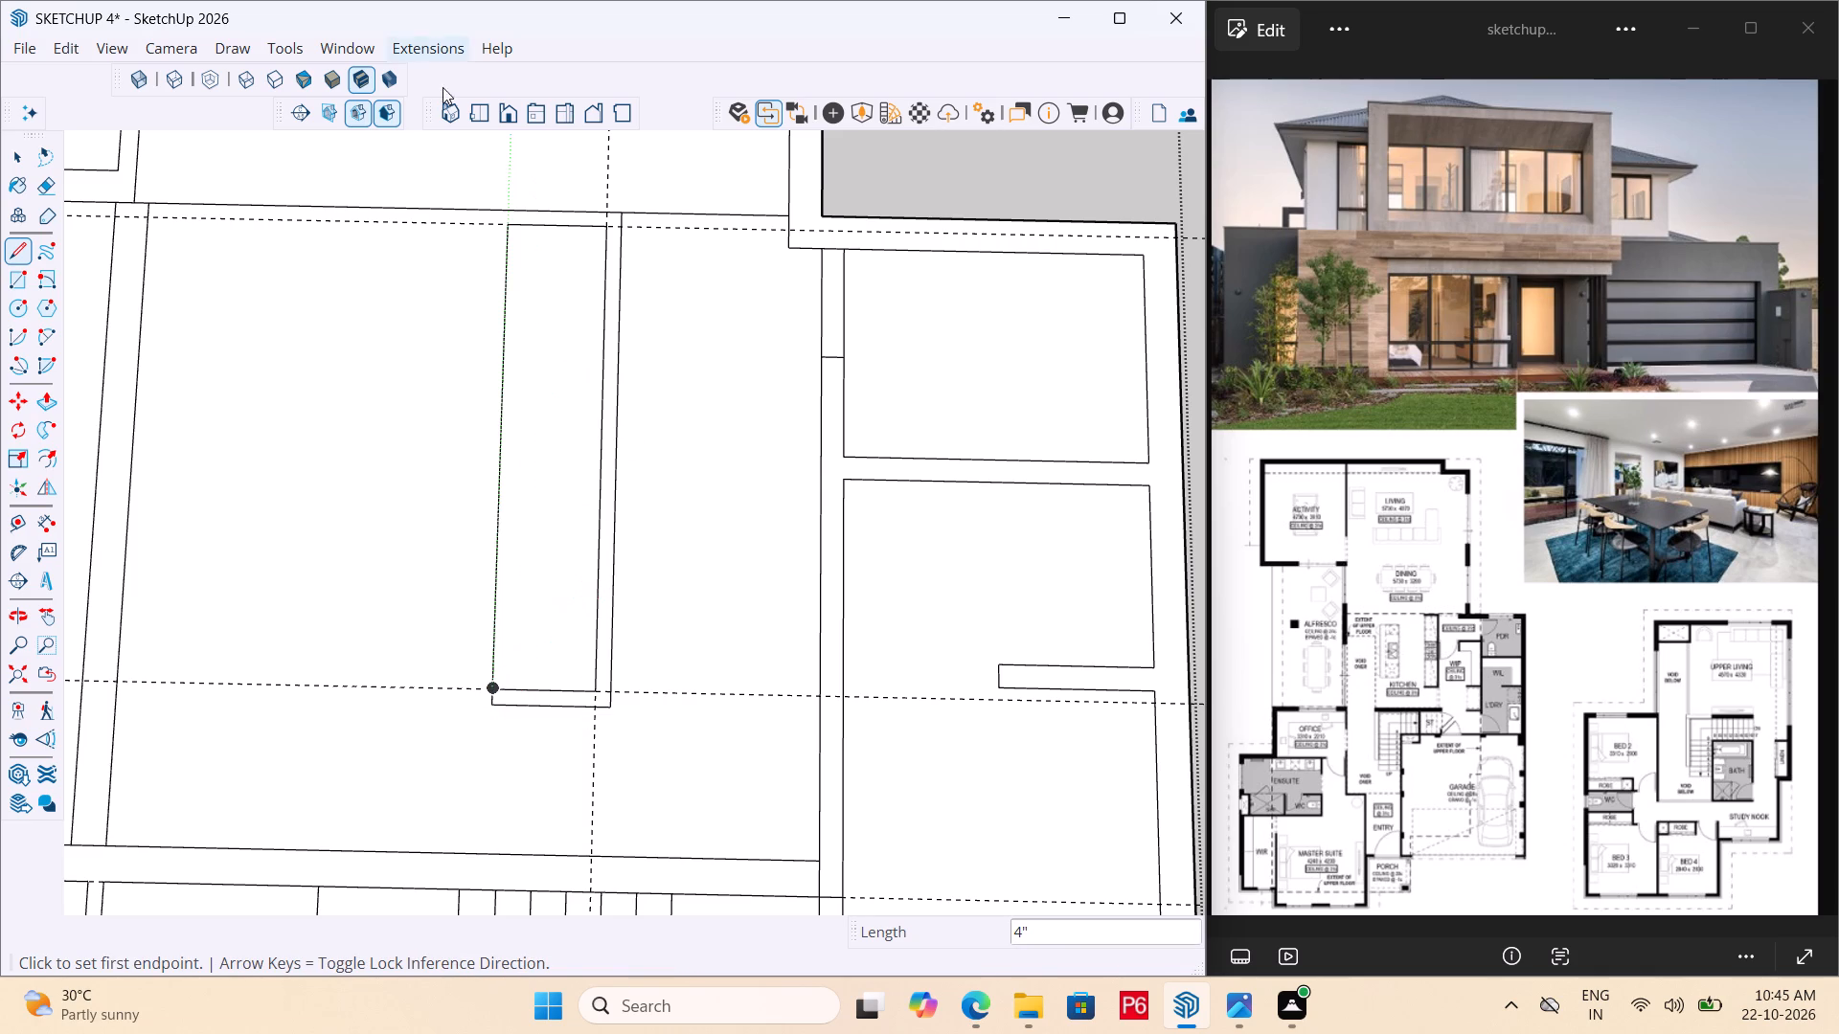
{"action": "left_click_drag", "start_coordinate": [513, 227], "coordinate": [521, 200]}
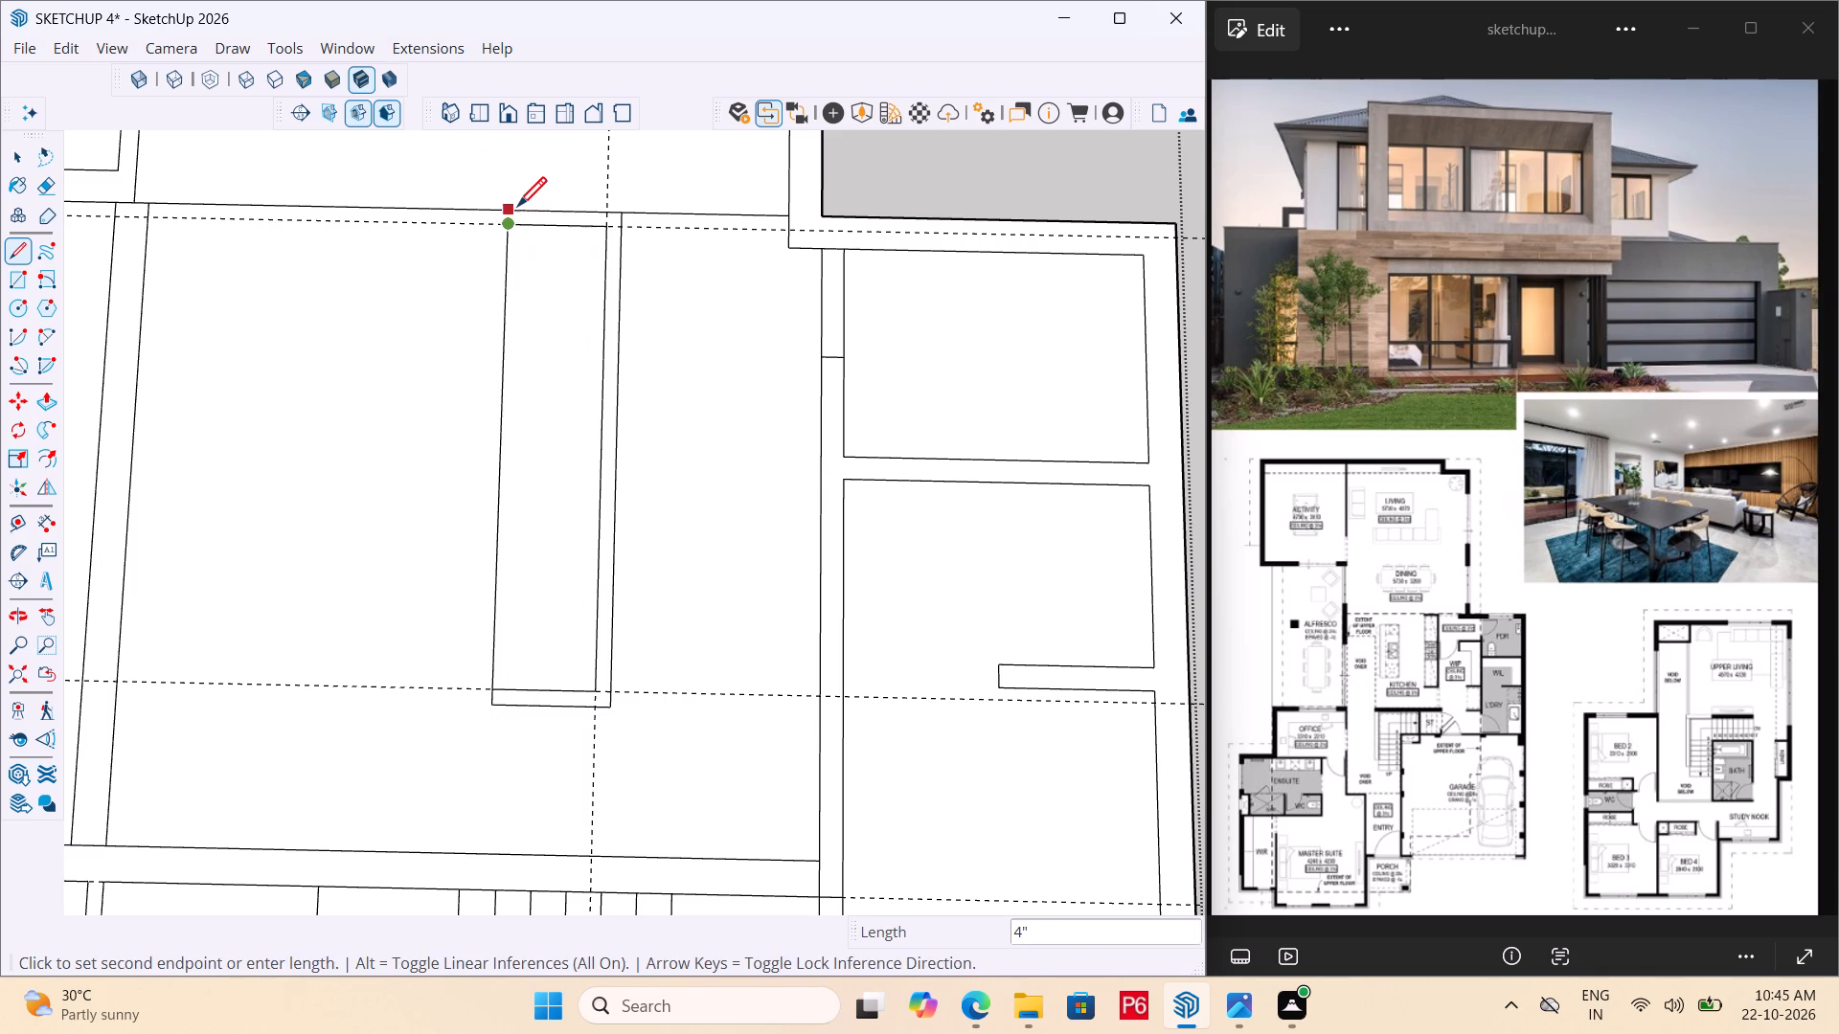
{"action": "left_click", "coordinate": [517, 210]}
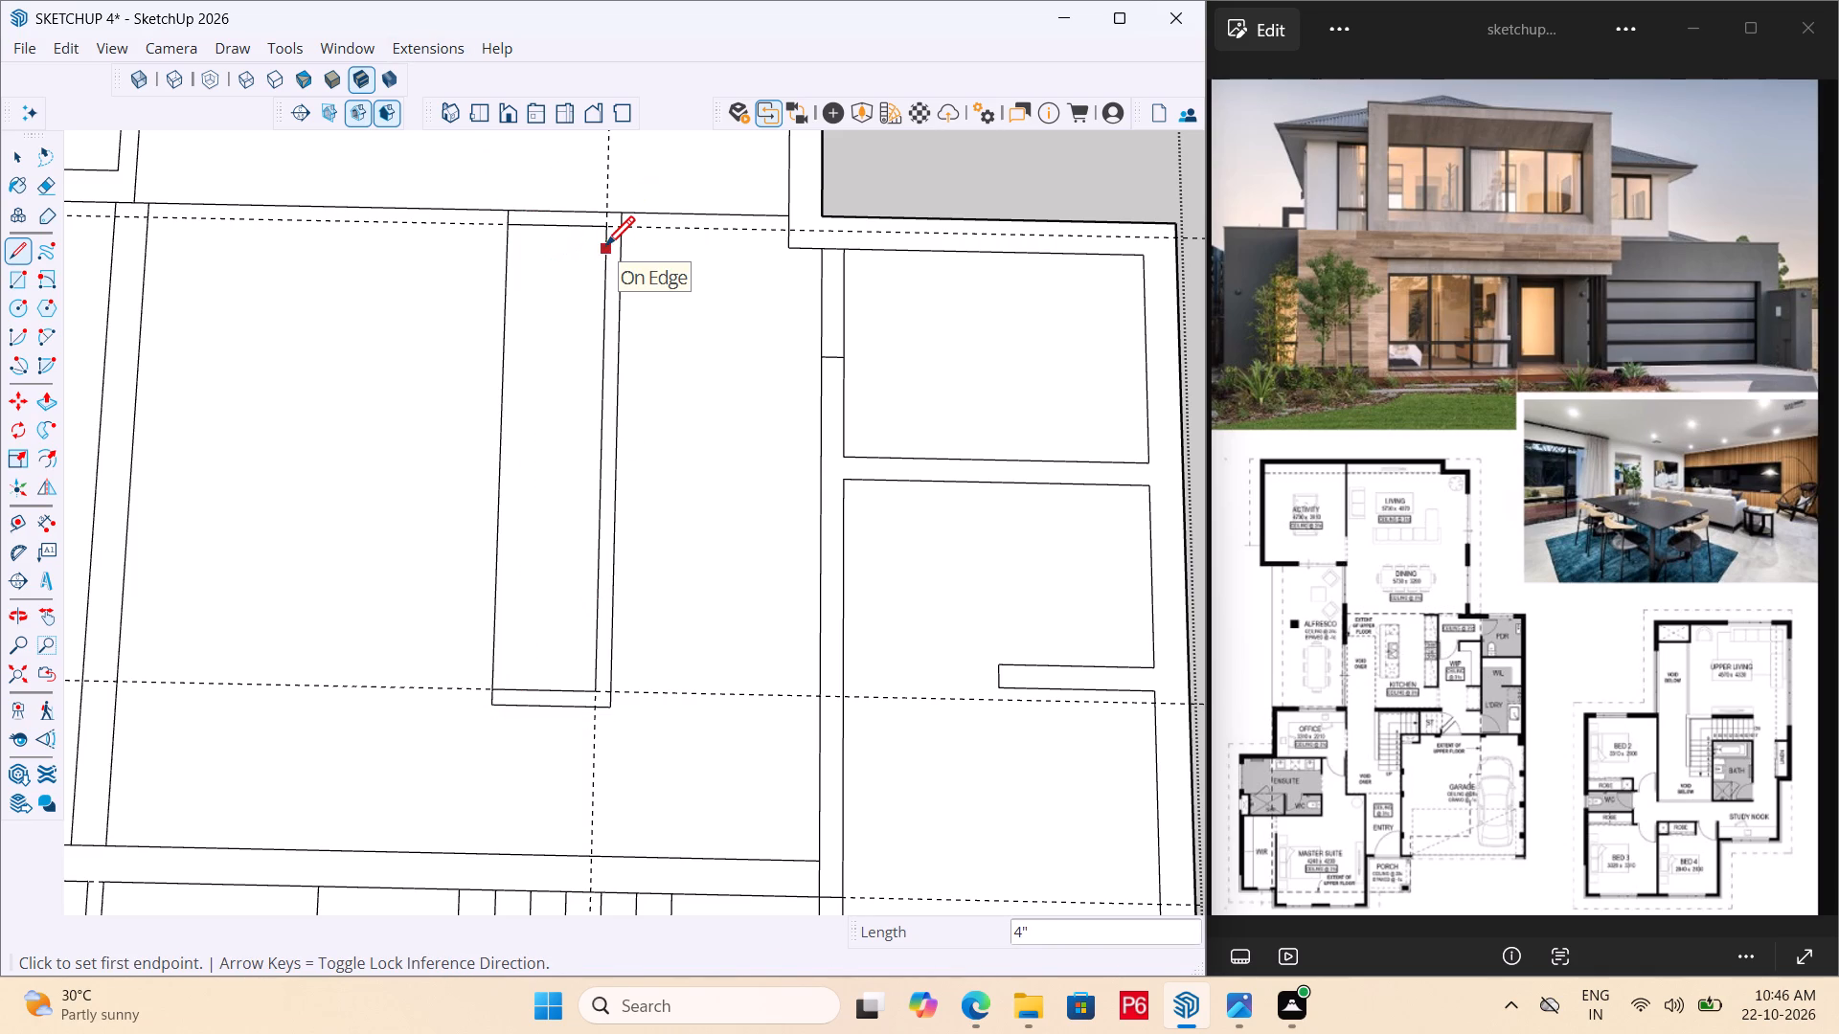
Erase the three construction guides around the new kitchen partition.
{"action": "key", "text": "e"}
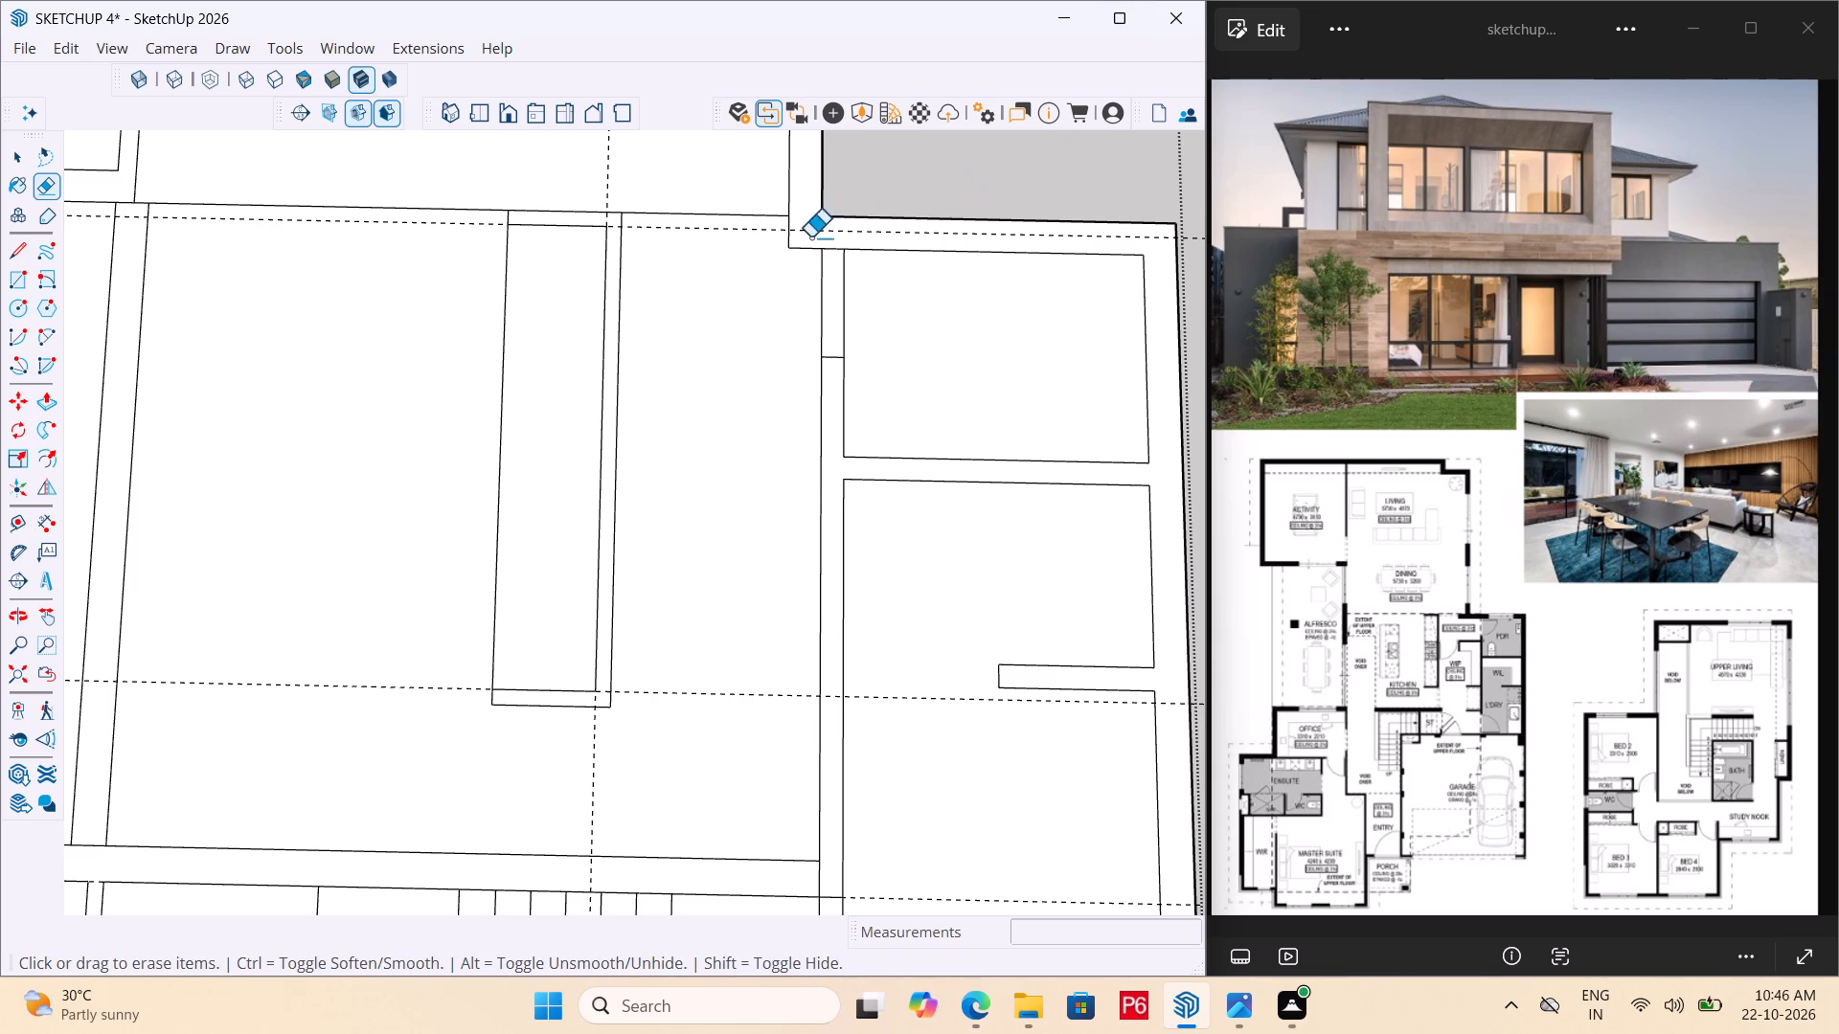
{"action": "left_click", "coordinate": [722, 233]}
{"action": "left_click_drag", "start_coordinate": [618, 179], "coordinate": [592, 174]}
{"action": "left_click", "coordinate": [670, 231]}
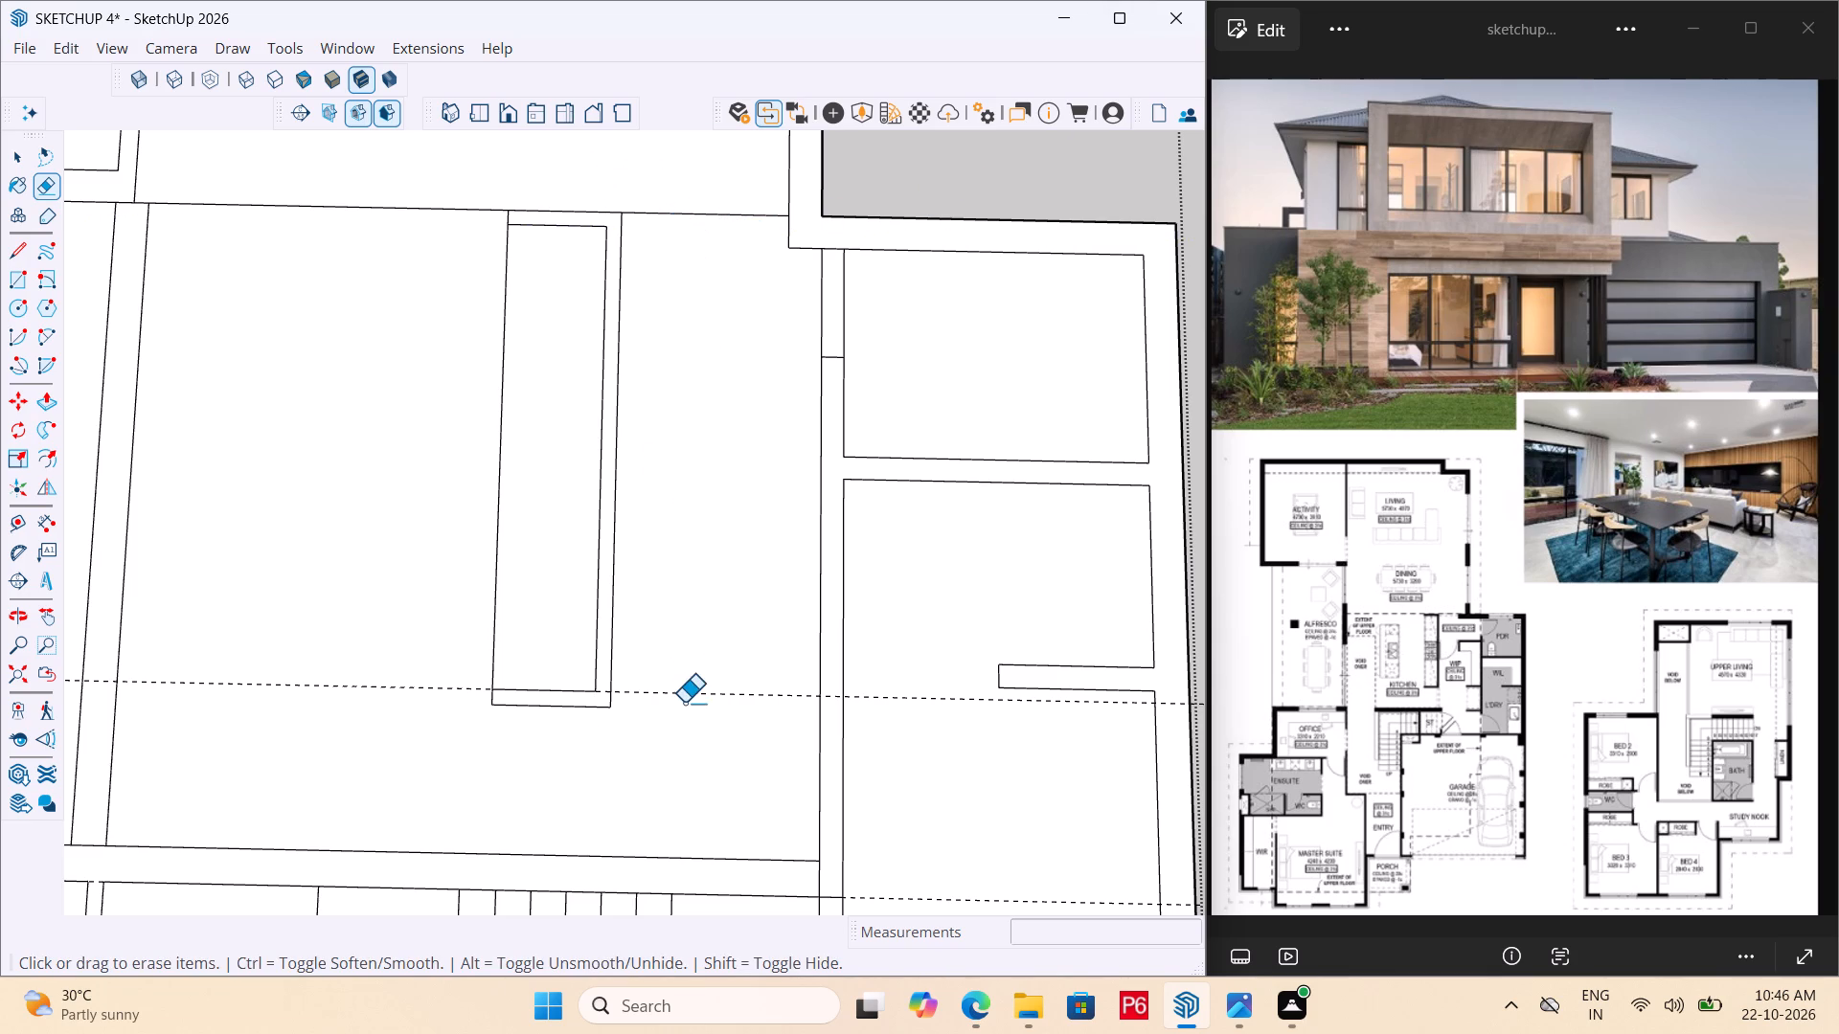
{"action": "double_click", "coordinate": [684, 703]}
{"action": "left_click", "coordinate": [690, 691]}
{"action": "left_click", "coordinate": [692, 697]}
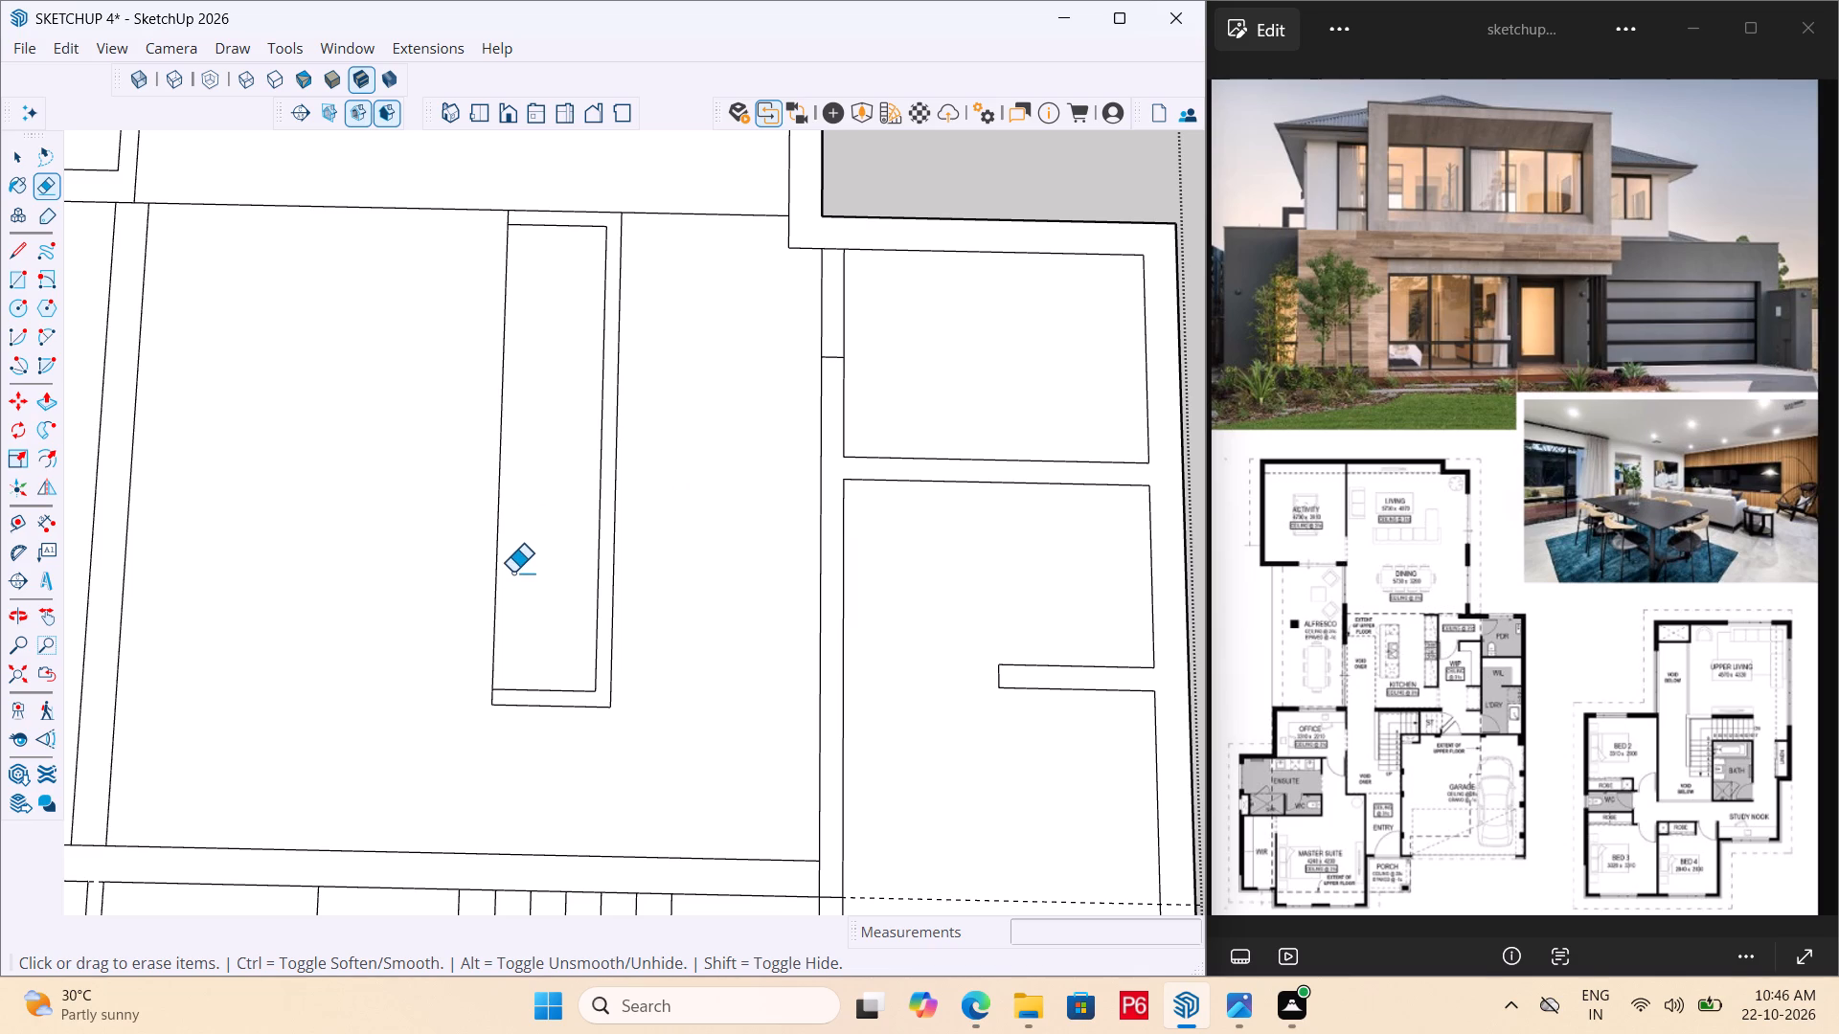
Save the model.
{"action": "scroll", "coordinate": [751, 607], "scroll_direction": "down", "scroll_amount": 2}
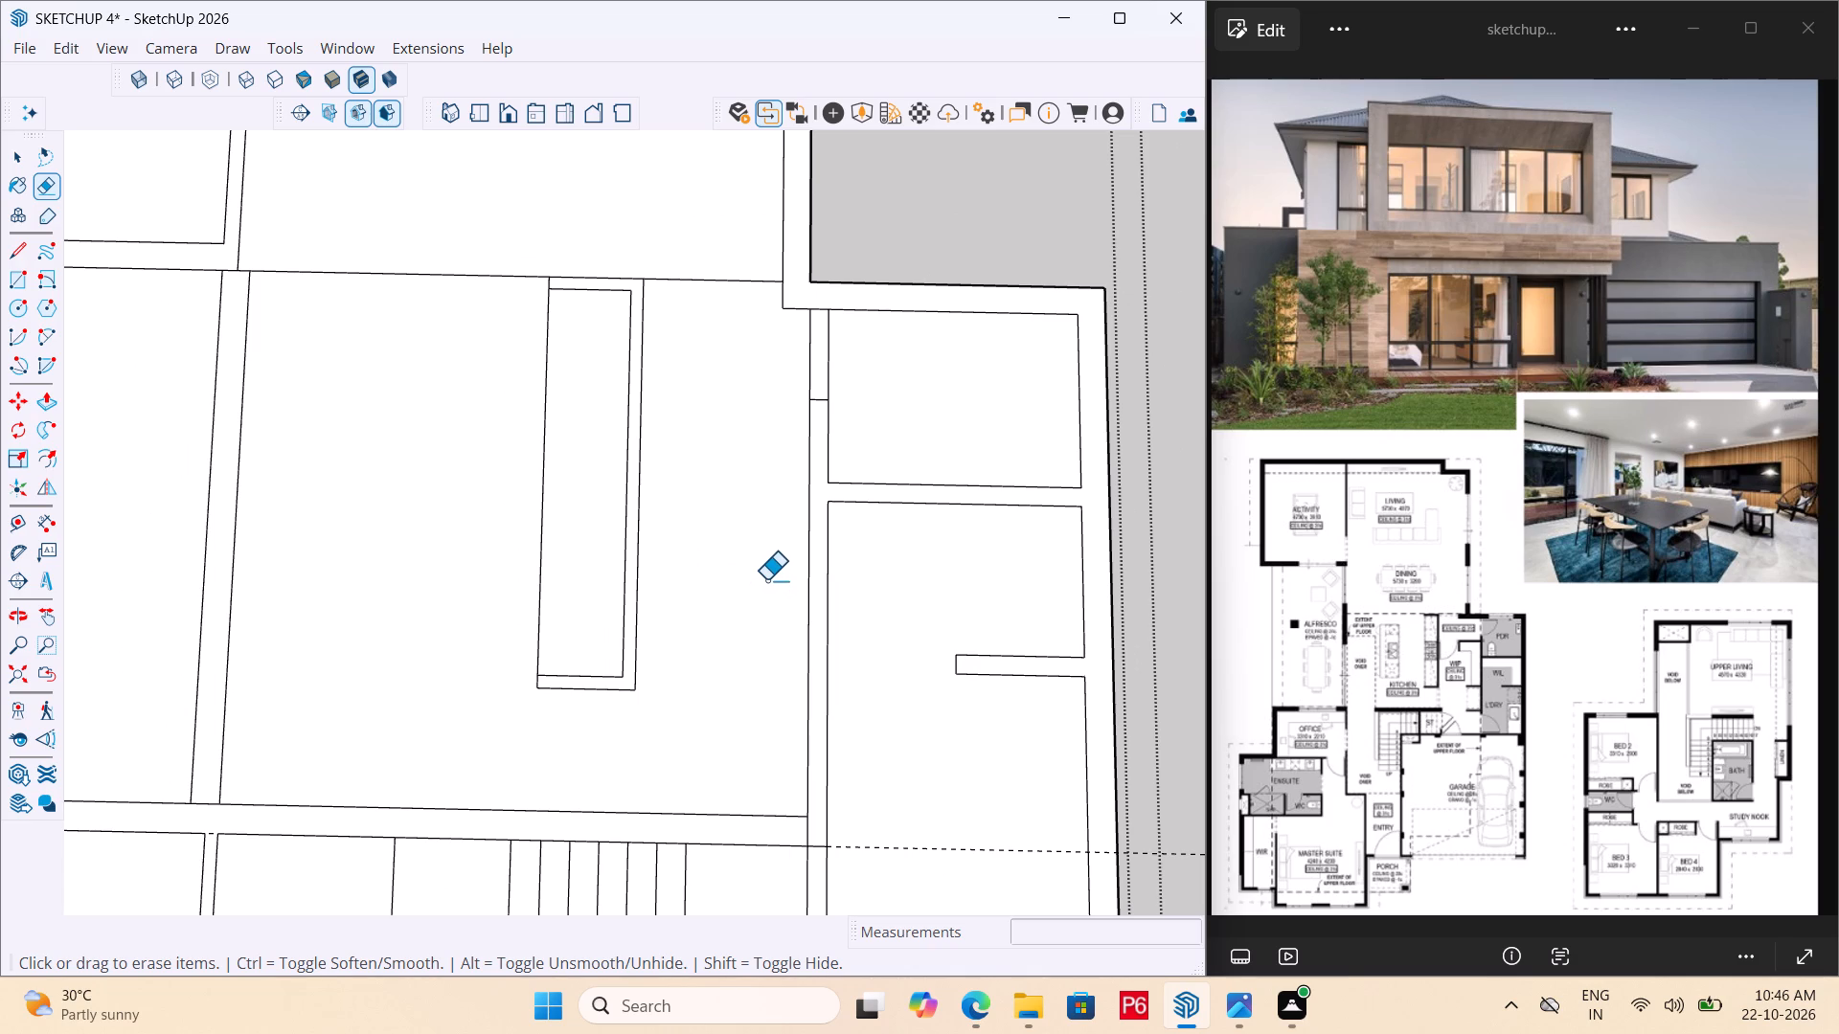
{"action": "scroll", "coordinate": [520, 664], "scroll_direction": "up", "scroll_amount": 3}
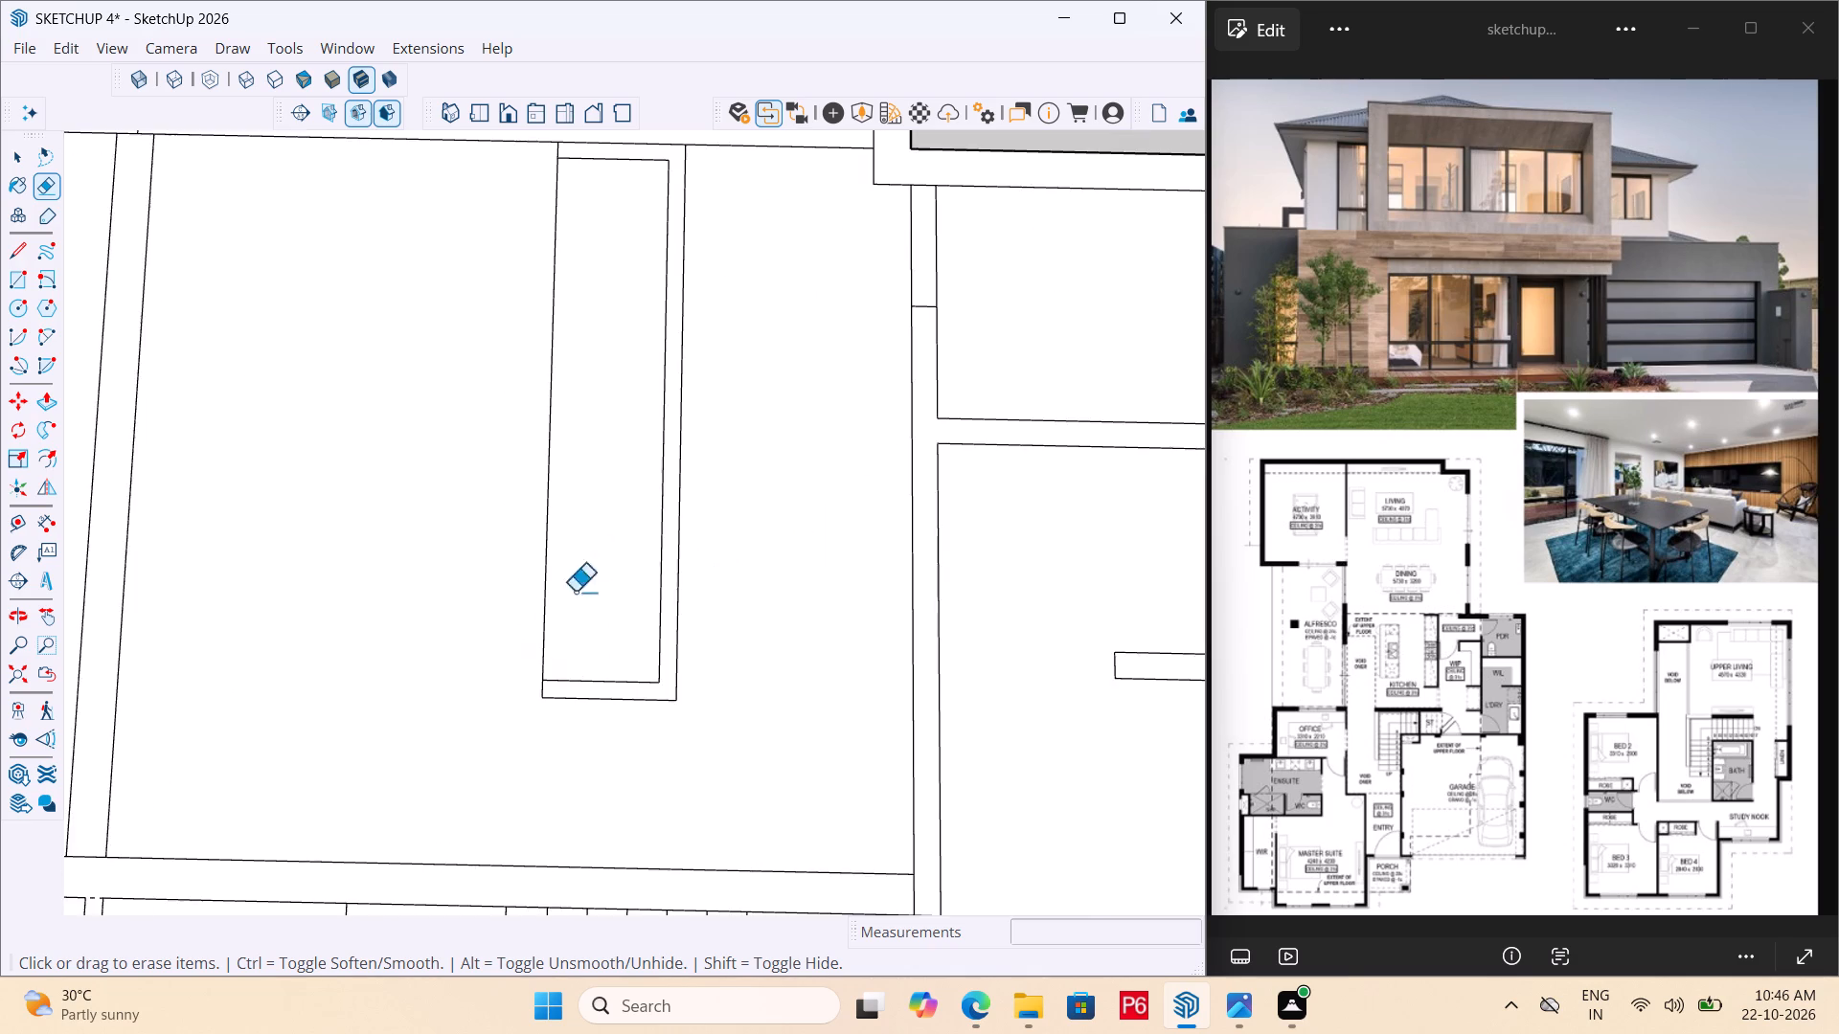
{"action": "scroll", "coordinate": [647, 594], "scroll_direction": "down", "scroll_amount": 7}
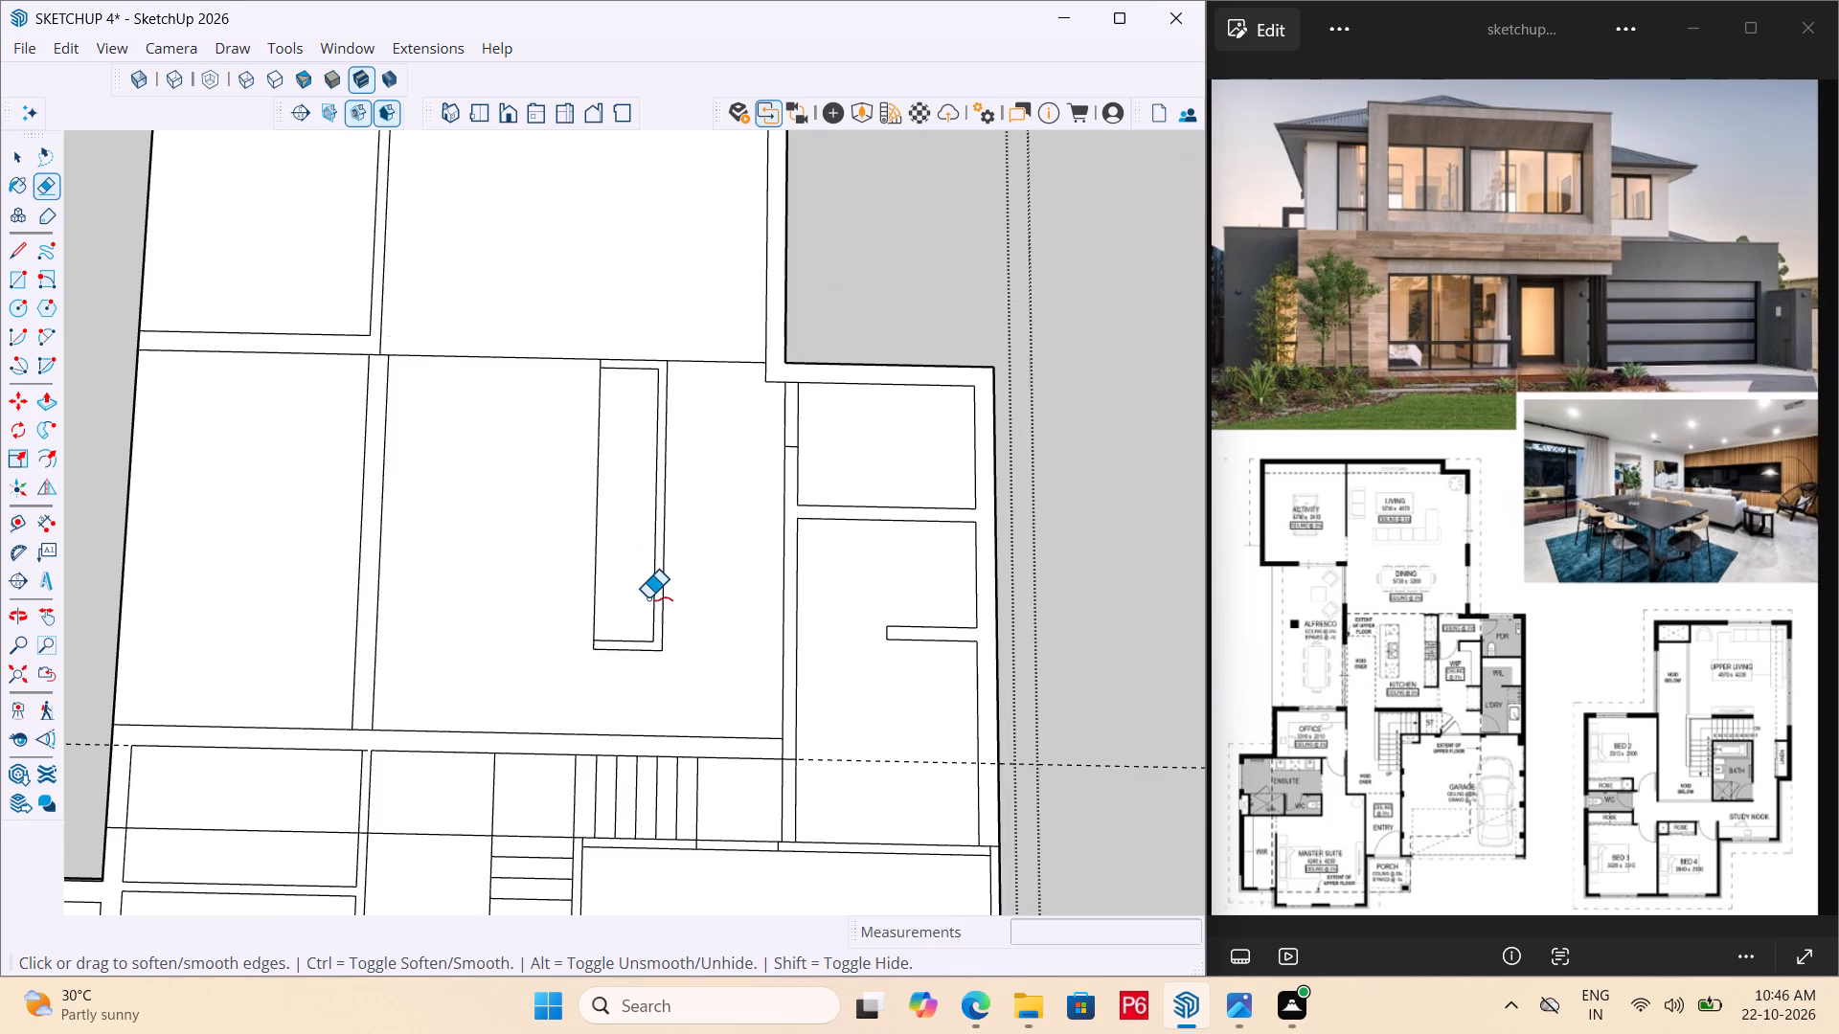
{"action": "key", "text": "ctrl+s"}
{"action": "key", "text": "ctrl+s"}
{"action": "key", "text": "ctrl+s"}
{"action": "key", "text": "ctrl+s"}
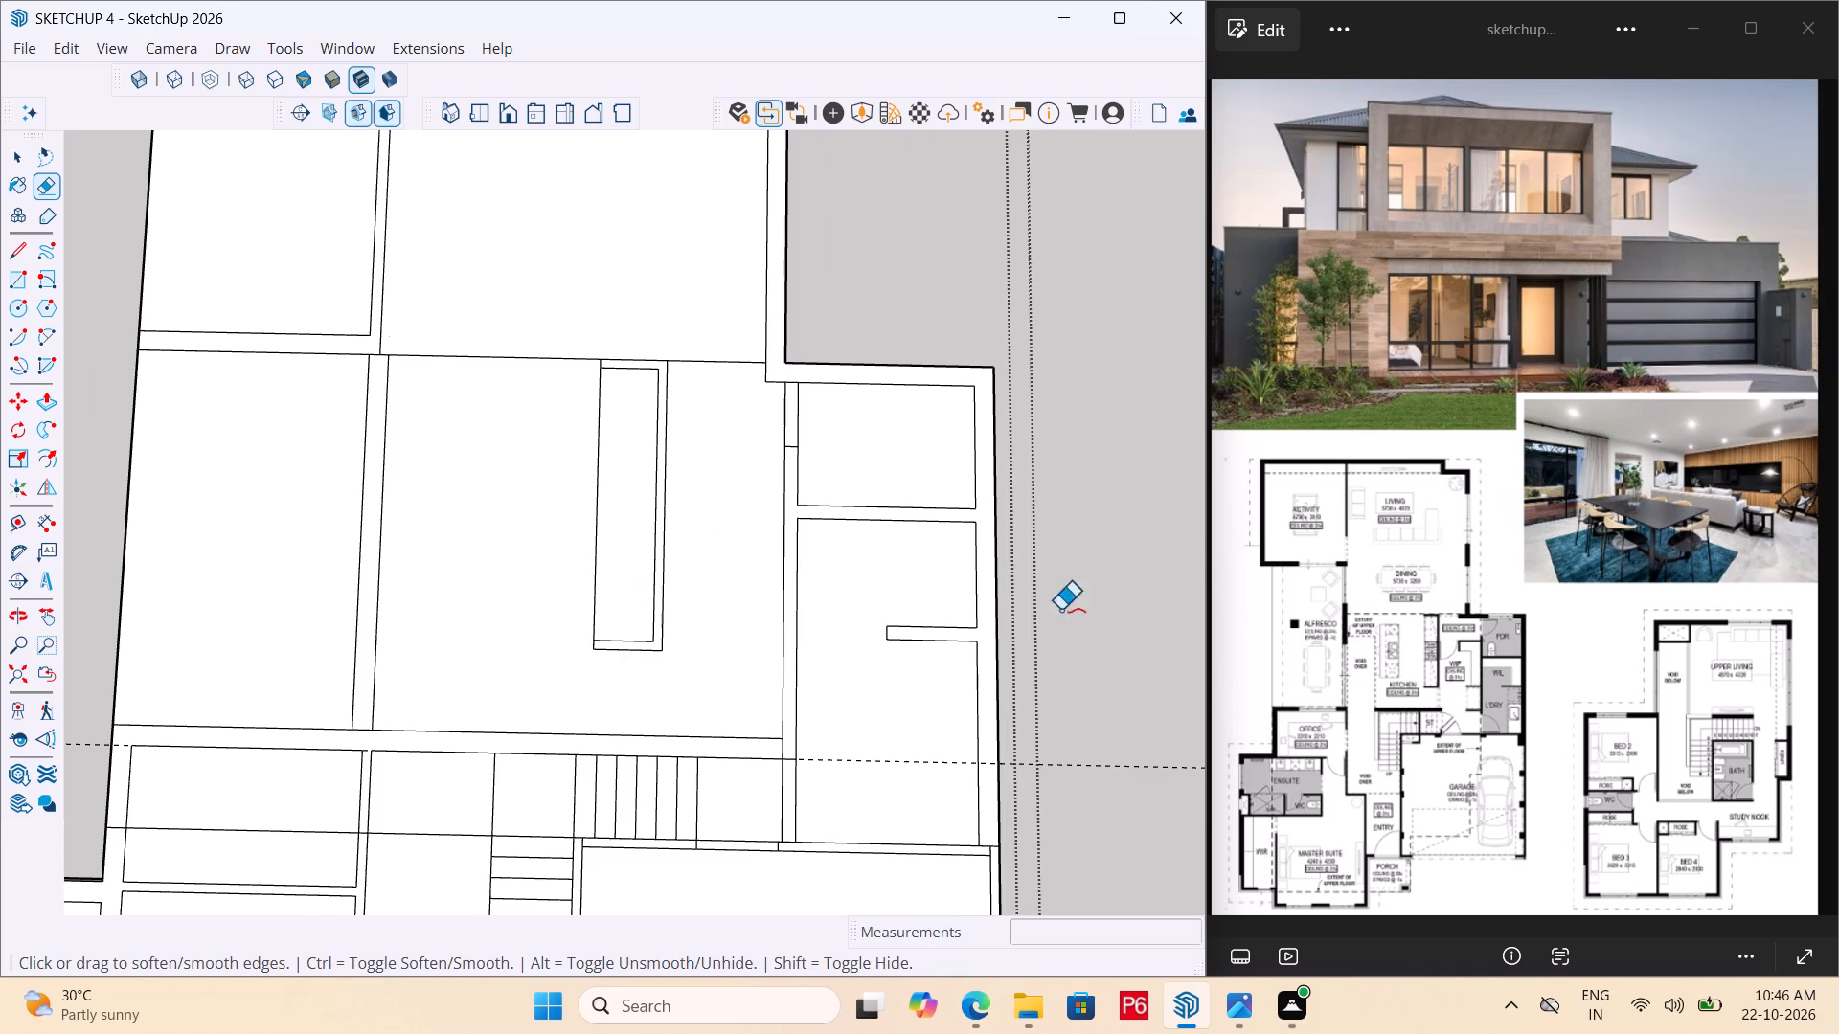
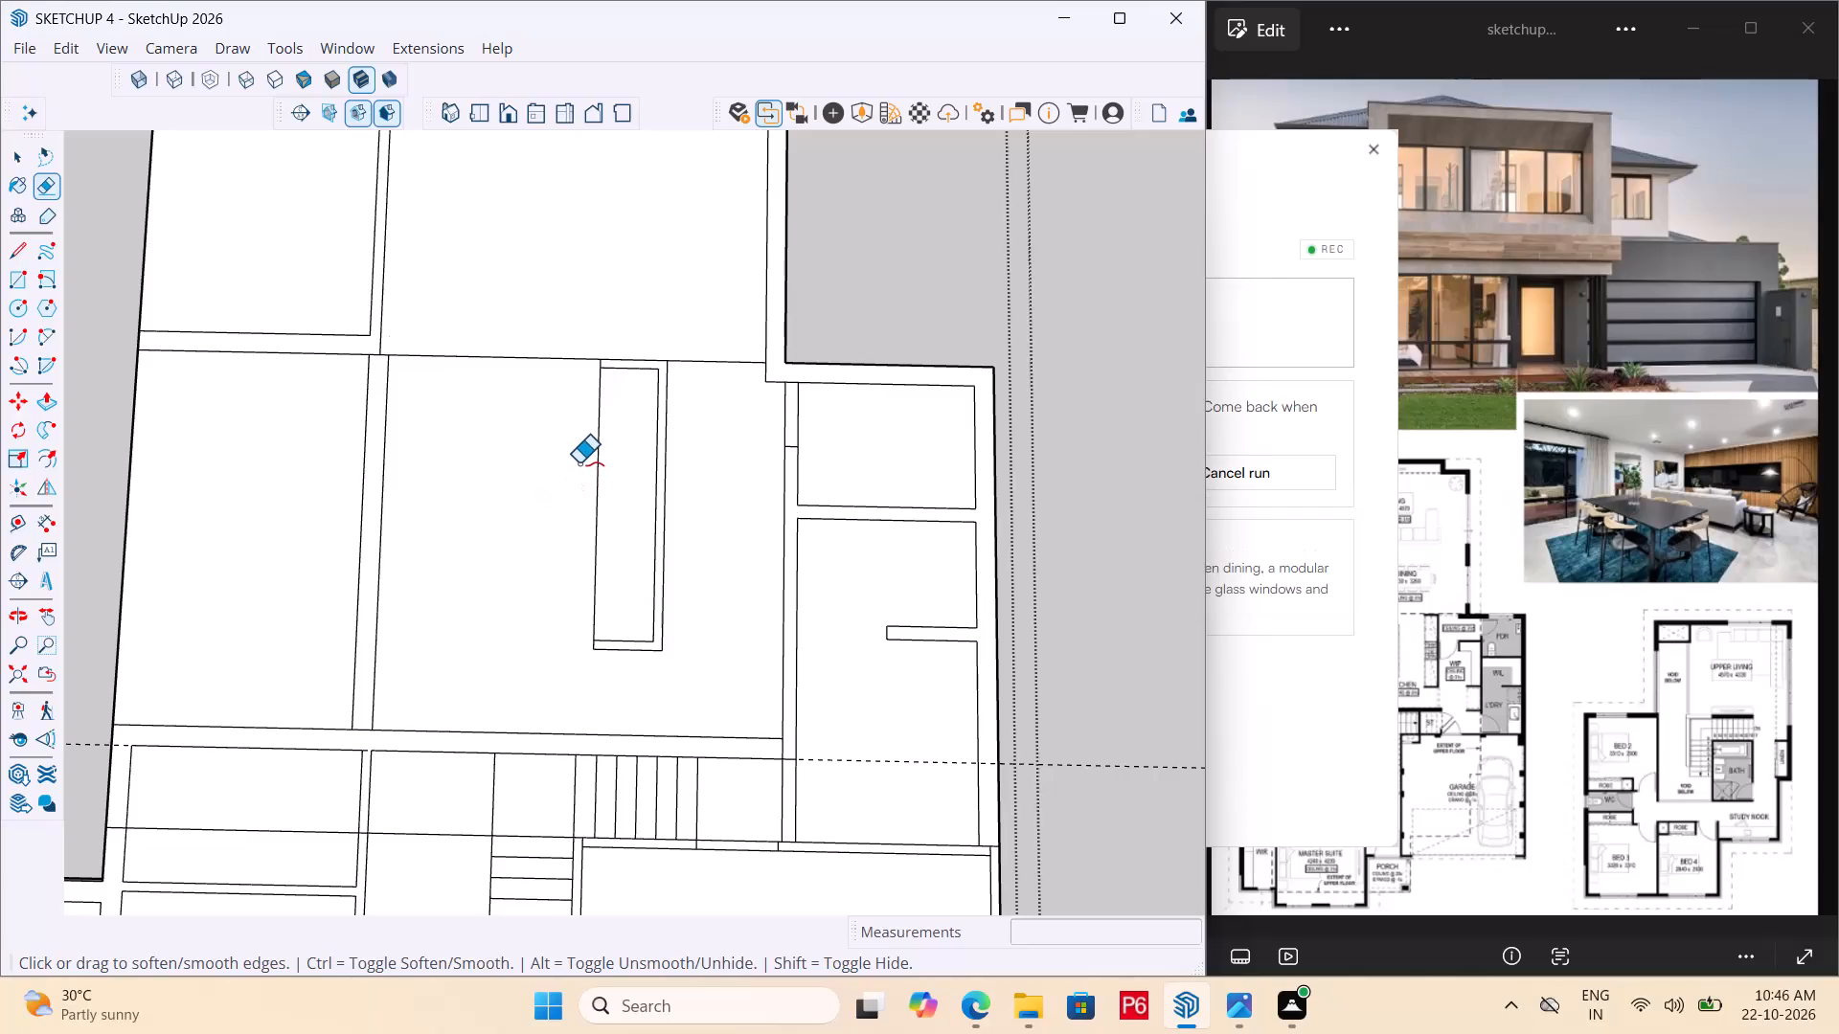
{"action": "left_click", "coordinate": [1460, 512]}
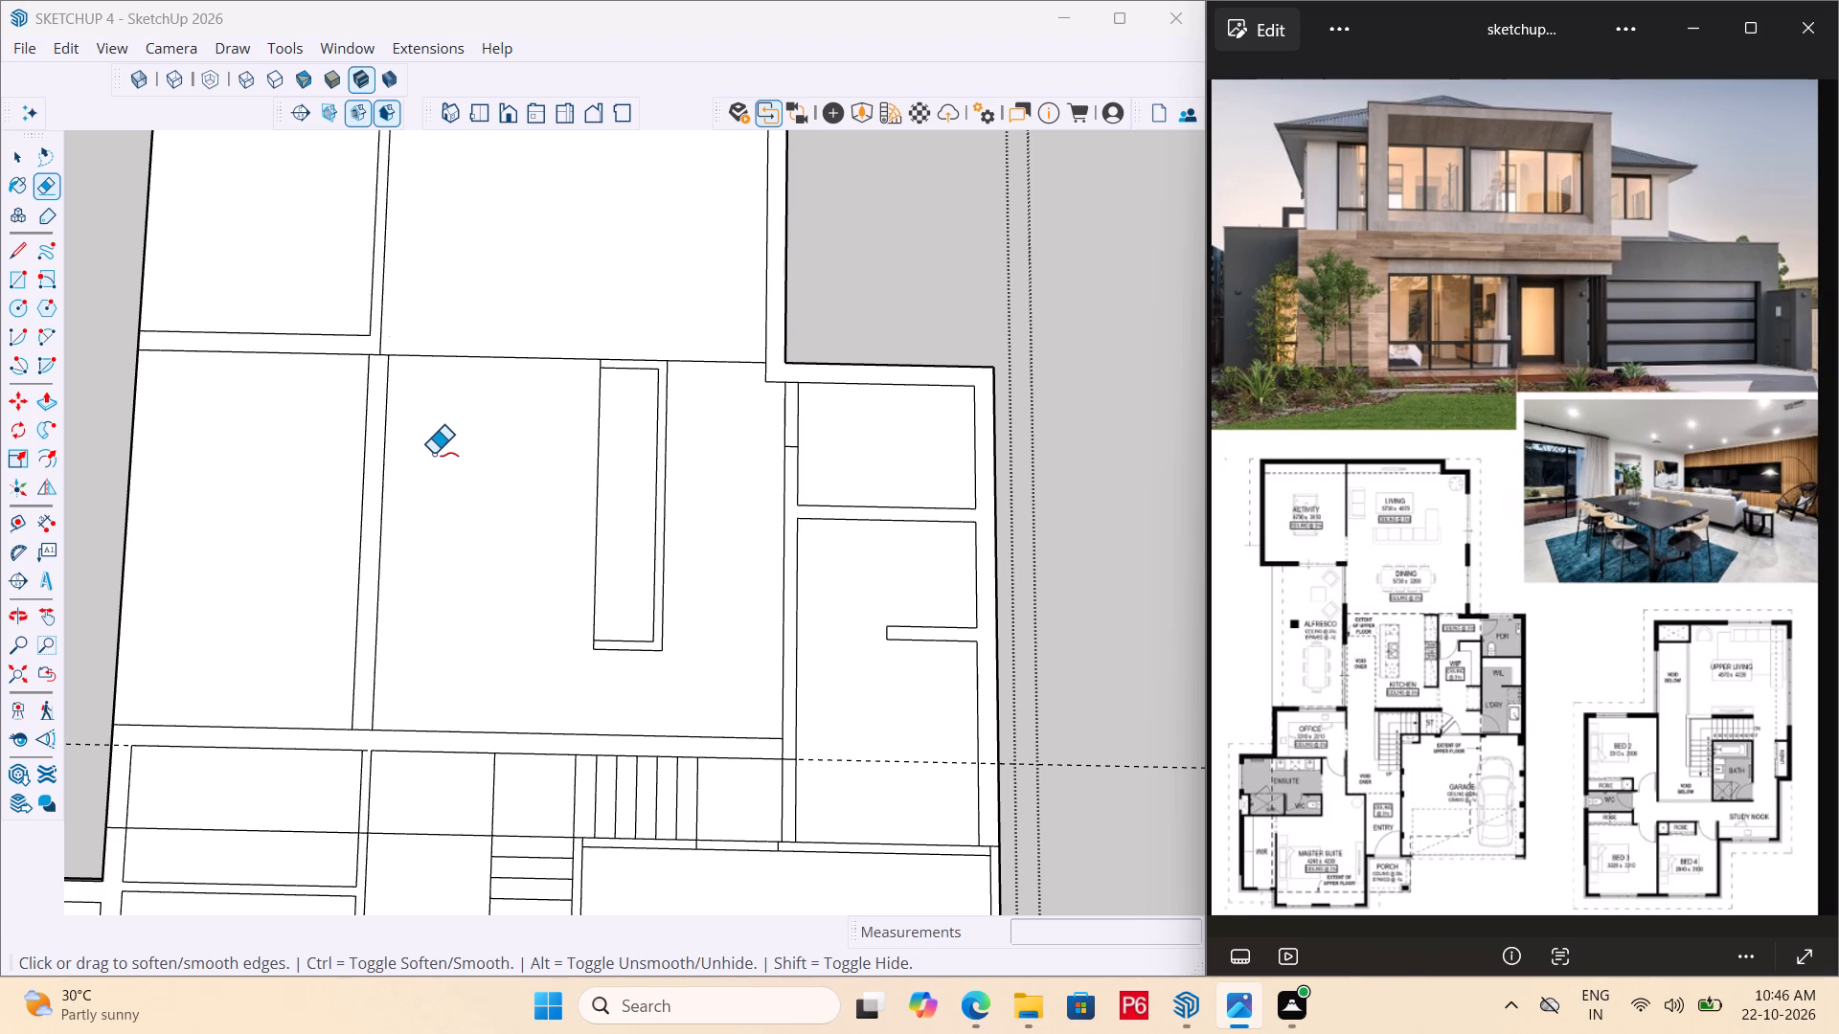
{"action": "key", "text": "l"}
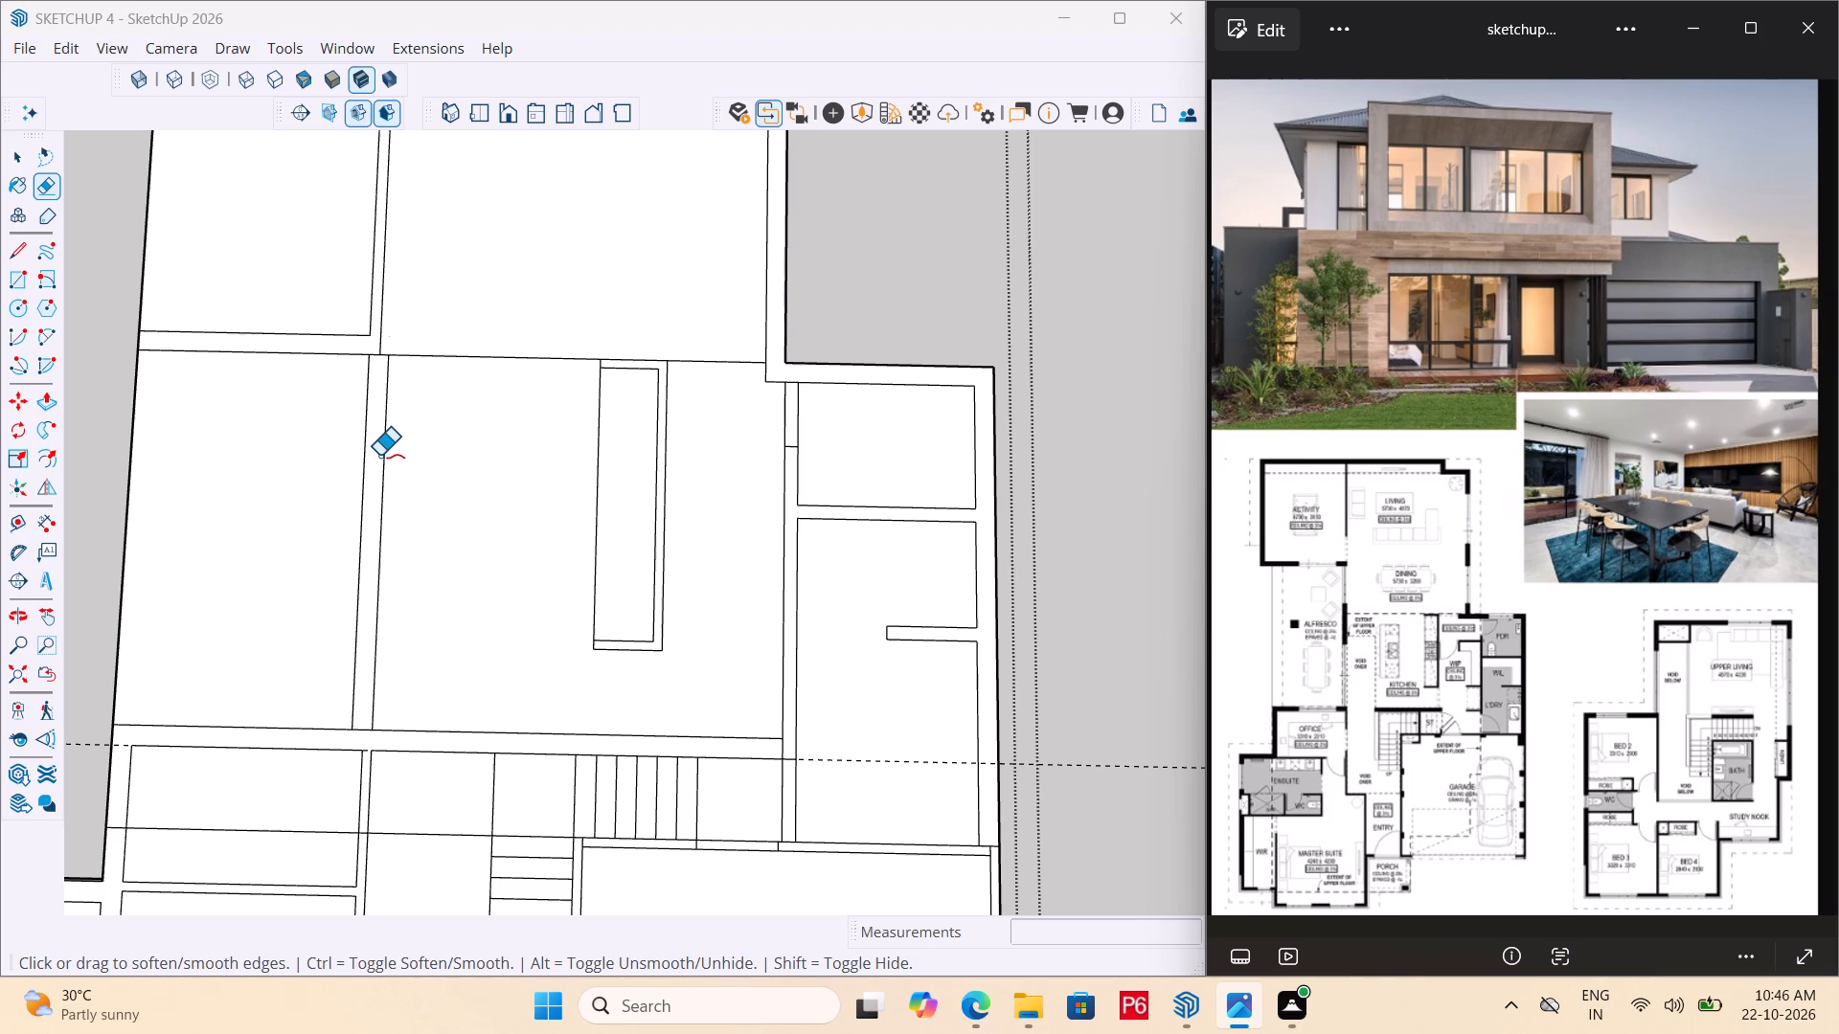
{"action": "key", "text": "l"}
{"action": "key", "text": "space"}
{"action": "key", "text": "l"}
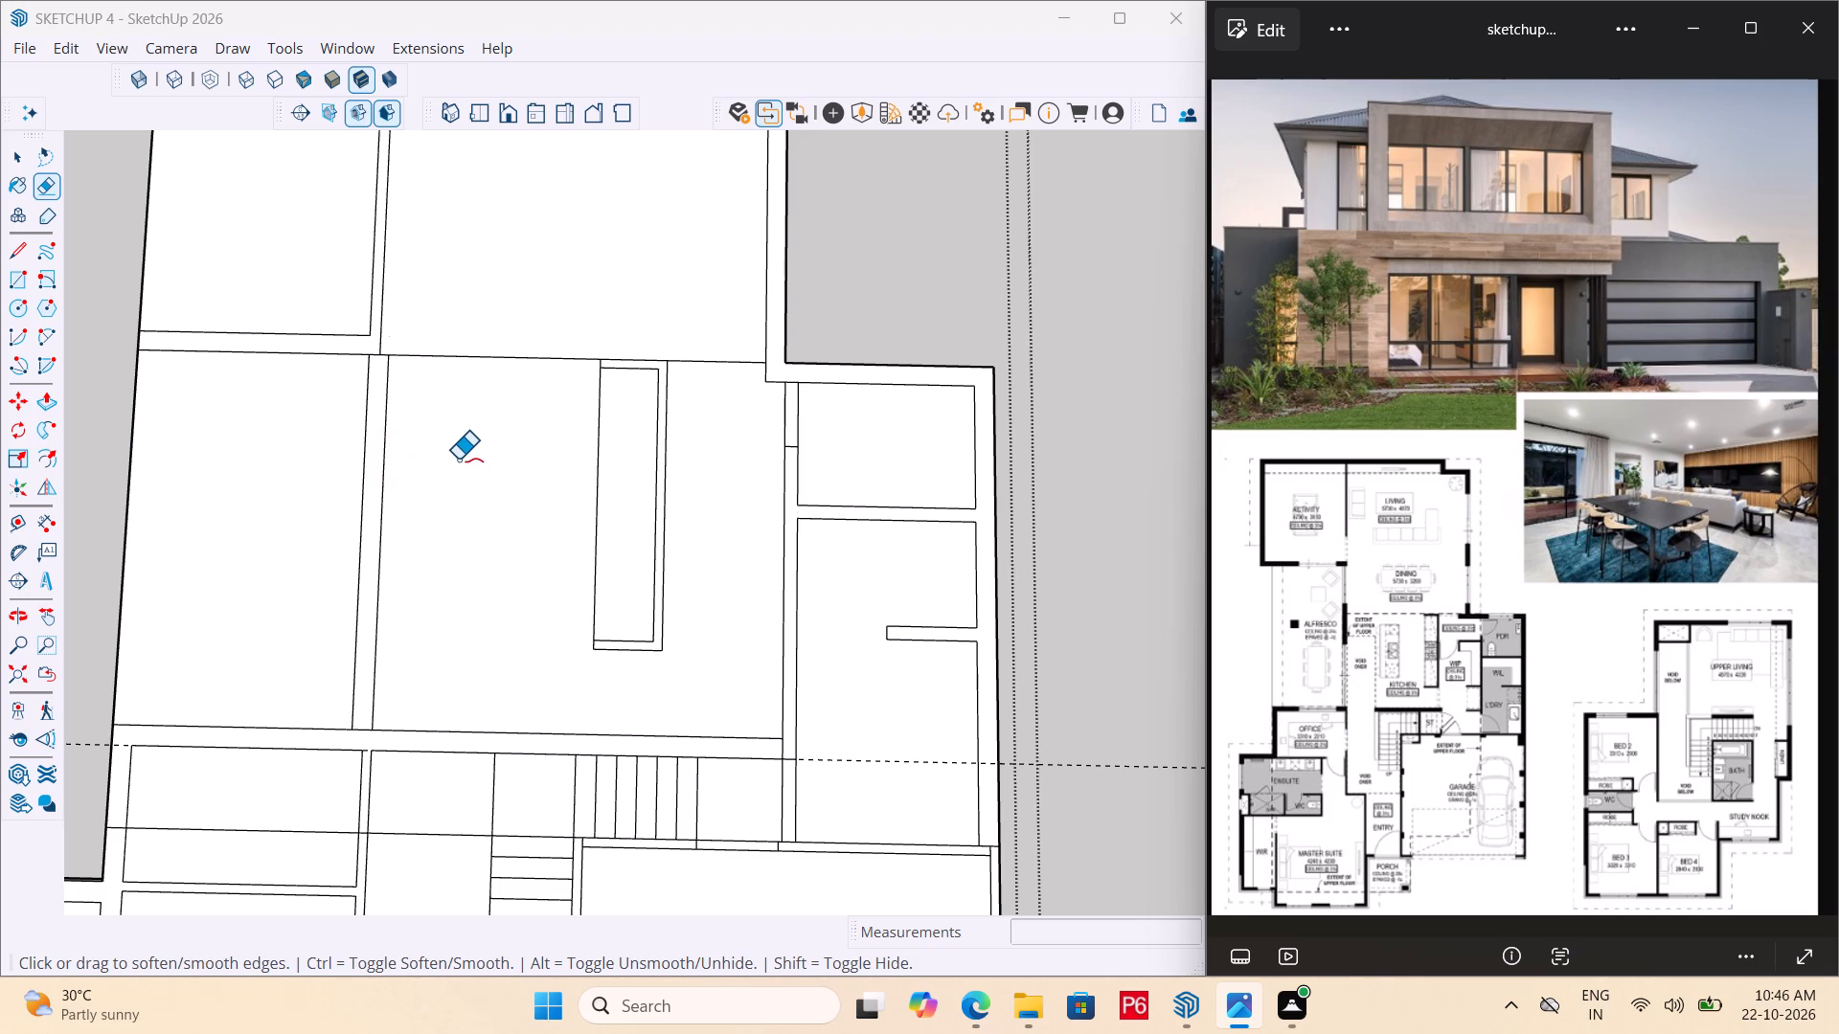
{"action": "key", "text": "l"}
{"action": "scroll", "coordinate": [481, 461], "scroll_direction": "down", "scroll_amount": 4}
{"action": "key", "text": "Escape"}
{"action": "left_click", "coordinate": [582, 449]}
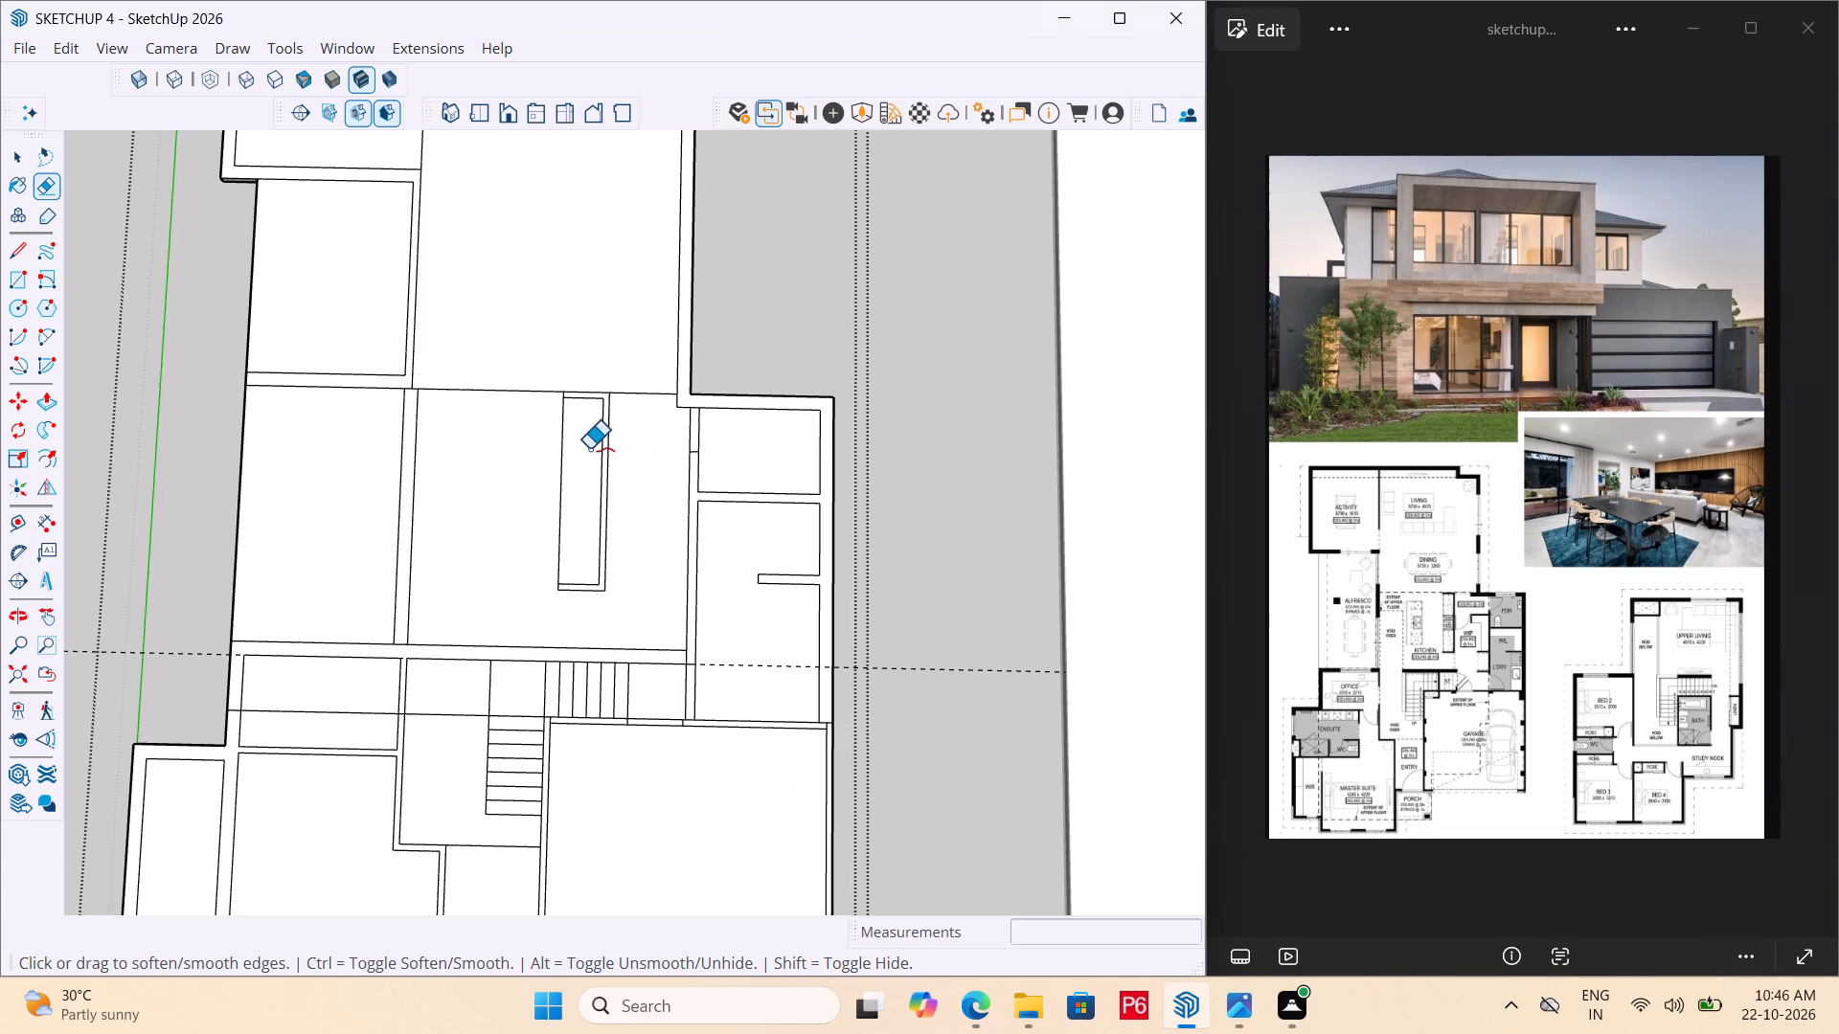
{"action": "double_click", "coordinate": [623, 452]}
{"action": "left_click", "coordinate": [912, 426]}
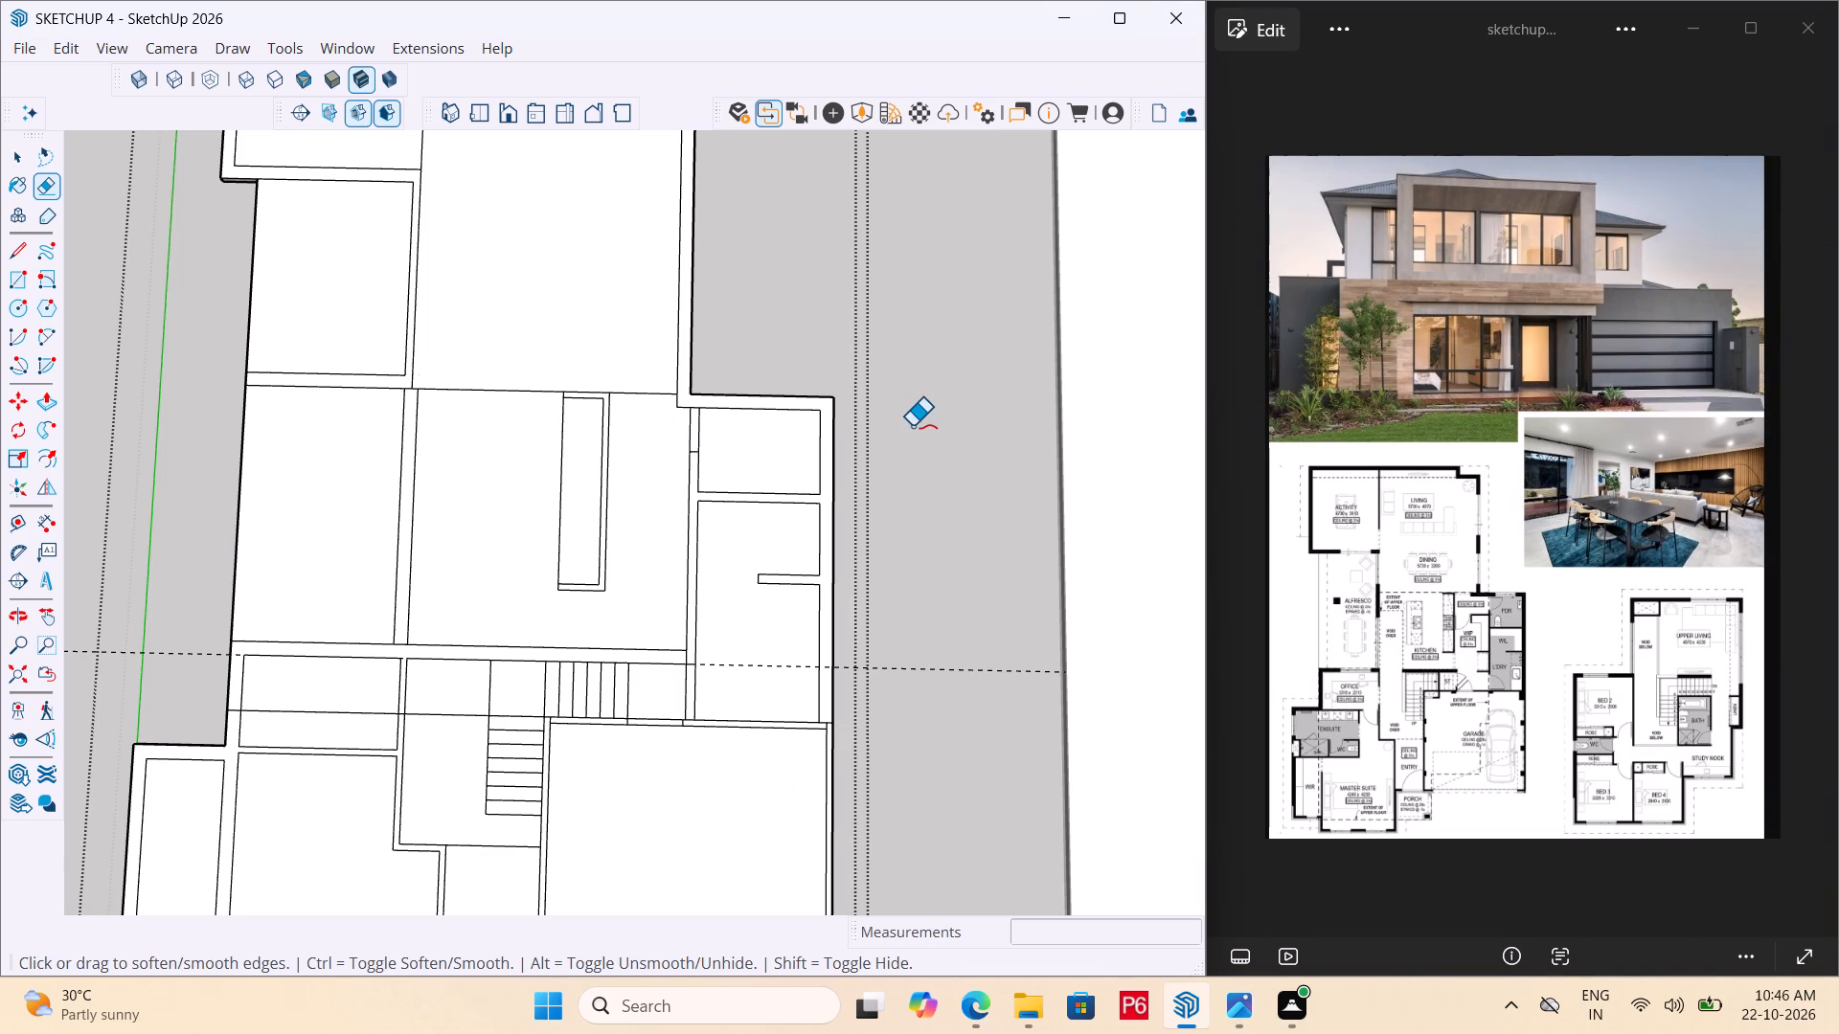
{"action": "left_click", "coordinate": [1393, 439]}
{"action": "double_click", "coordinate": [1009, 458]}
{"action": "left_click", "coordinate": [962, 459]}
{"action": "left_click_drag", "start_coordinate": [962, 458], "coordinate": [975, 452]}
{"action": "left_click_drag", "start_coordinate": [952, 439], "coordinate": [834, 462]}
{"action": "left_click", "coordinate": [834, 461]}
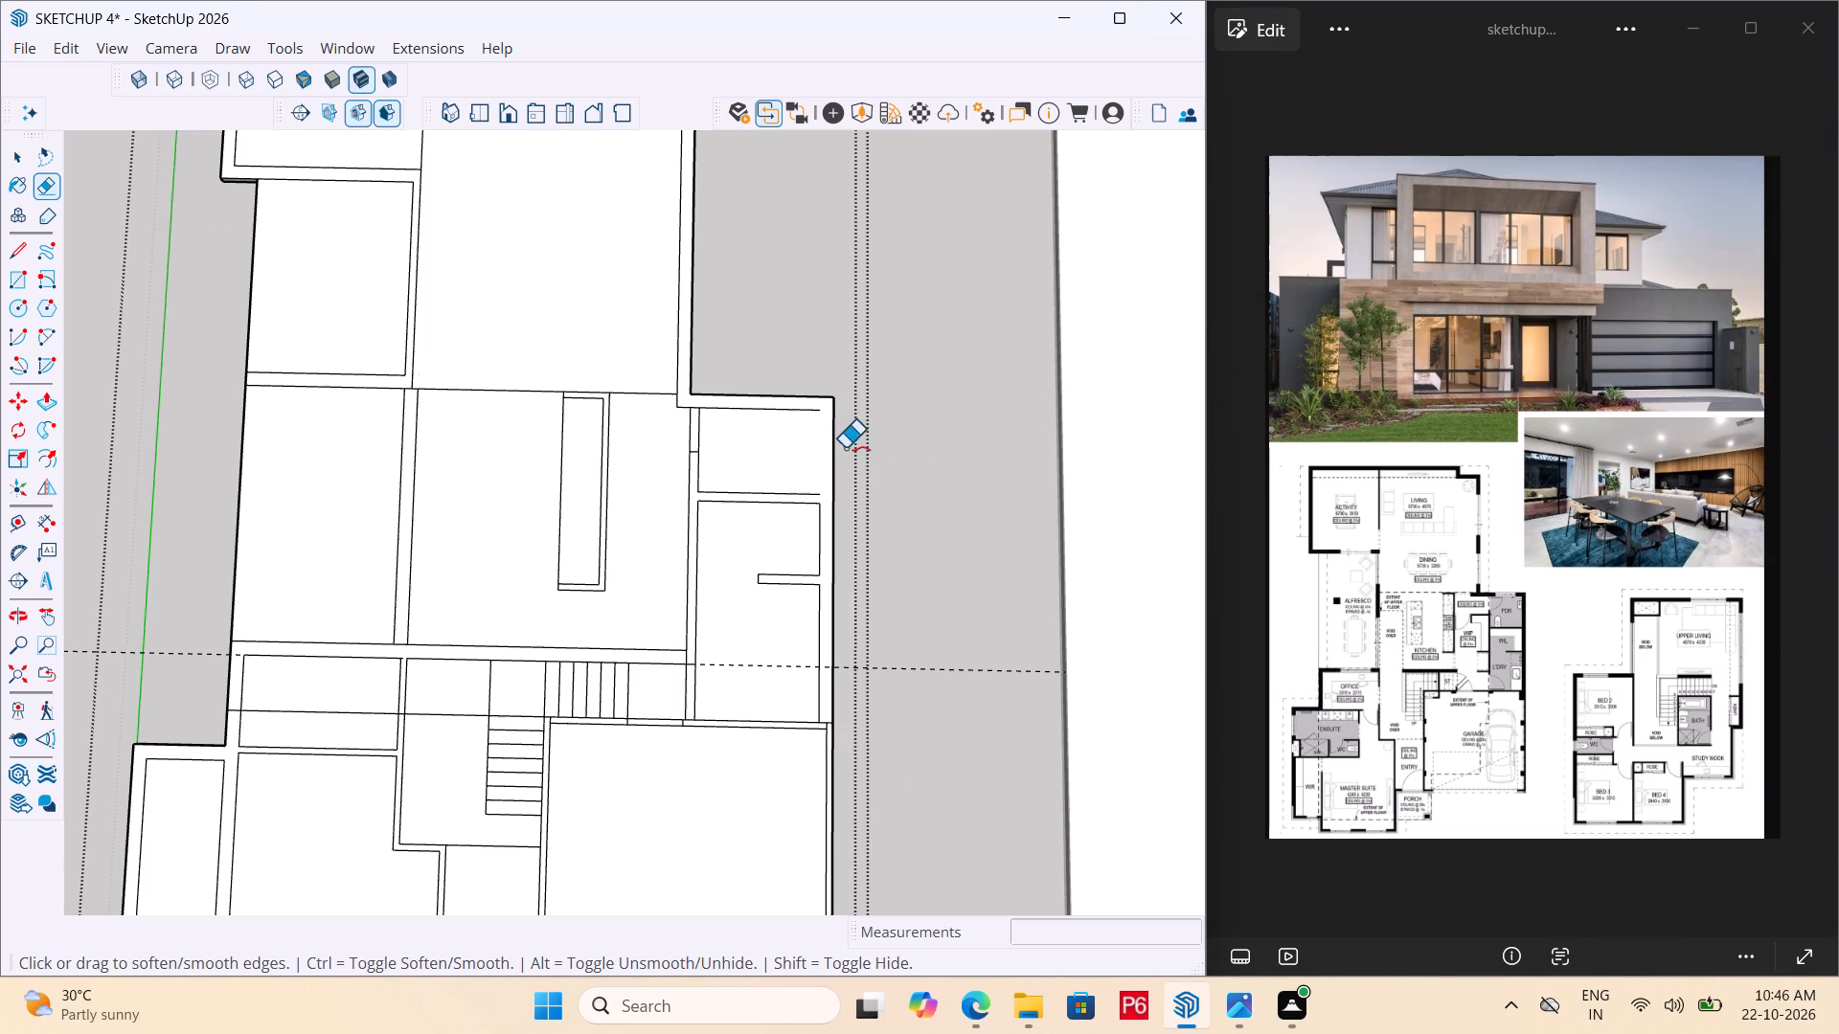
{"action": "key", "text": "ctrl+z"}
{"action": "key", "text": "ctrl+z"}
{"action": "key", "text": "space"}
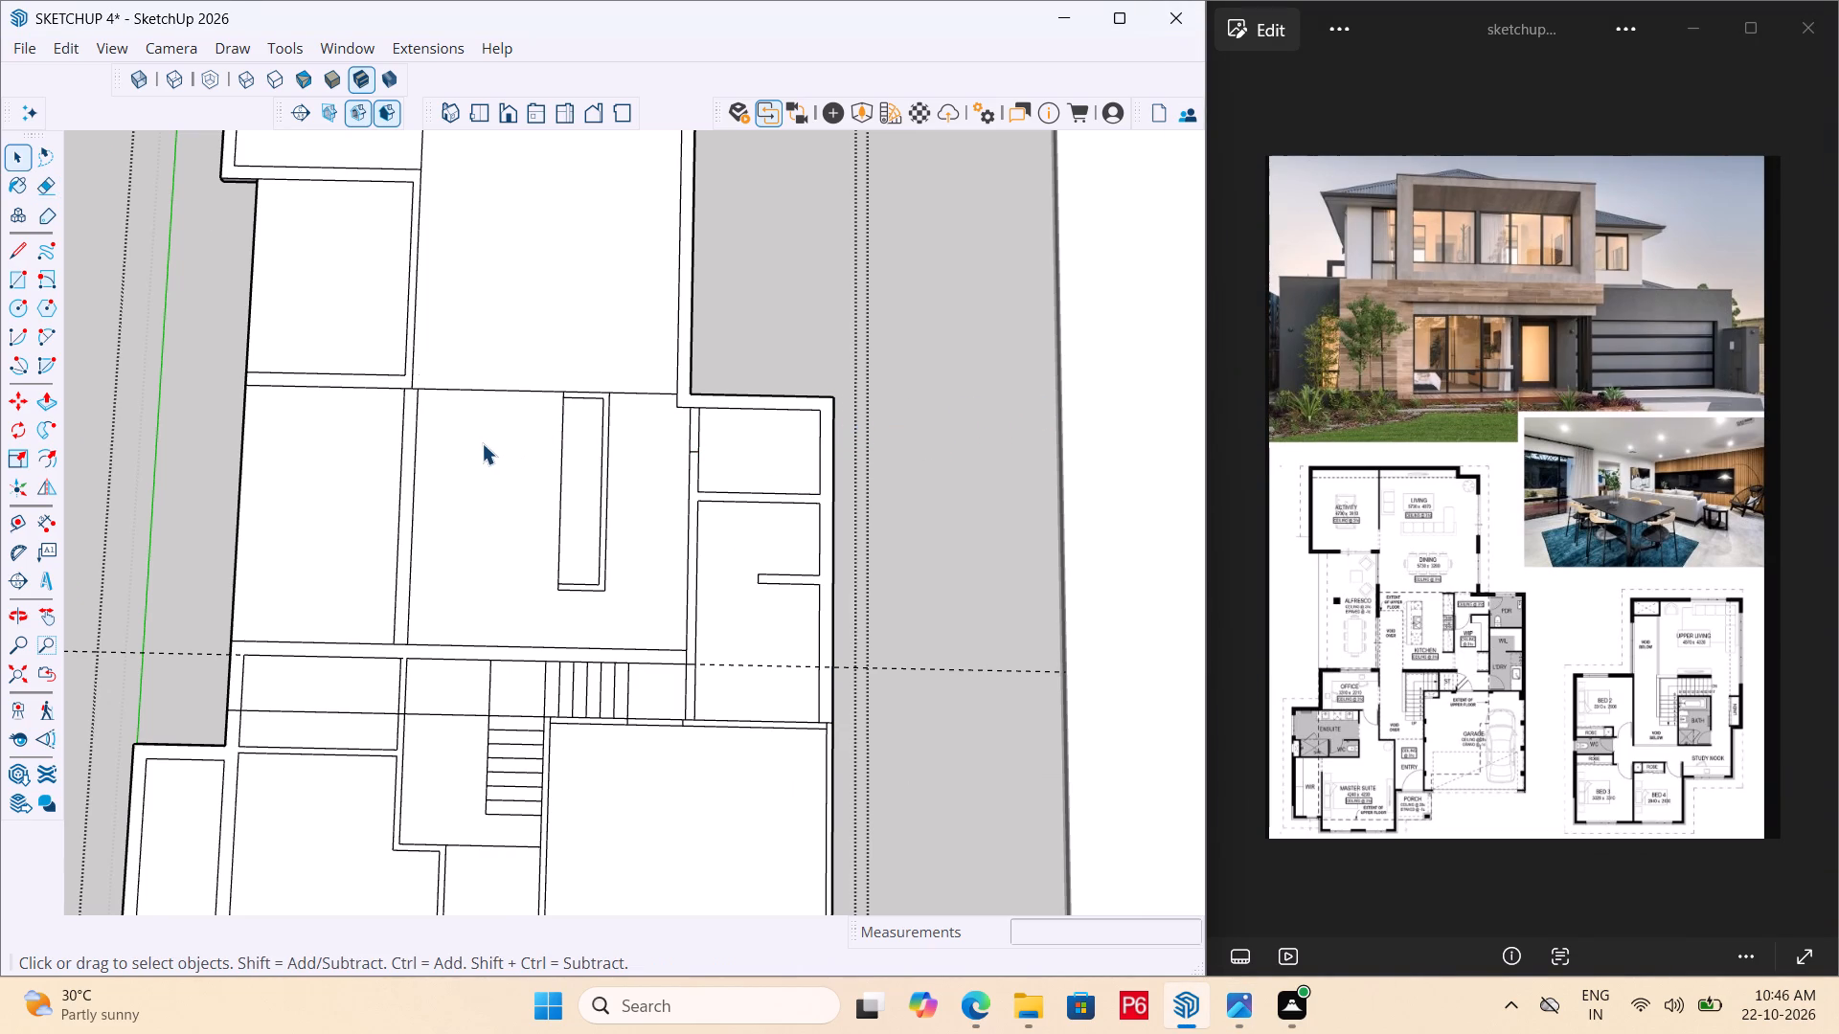
Draw a line about 10'4" from the stair corner up into the kitchen, plus a 4'7" line joining it to the alfresco-side wall.
{"action": "key", "text": "l"}
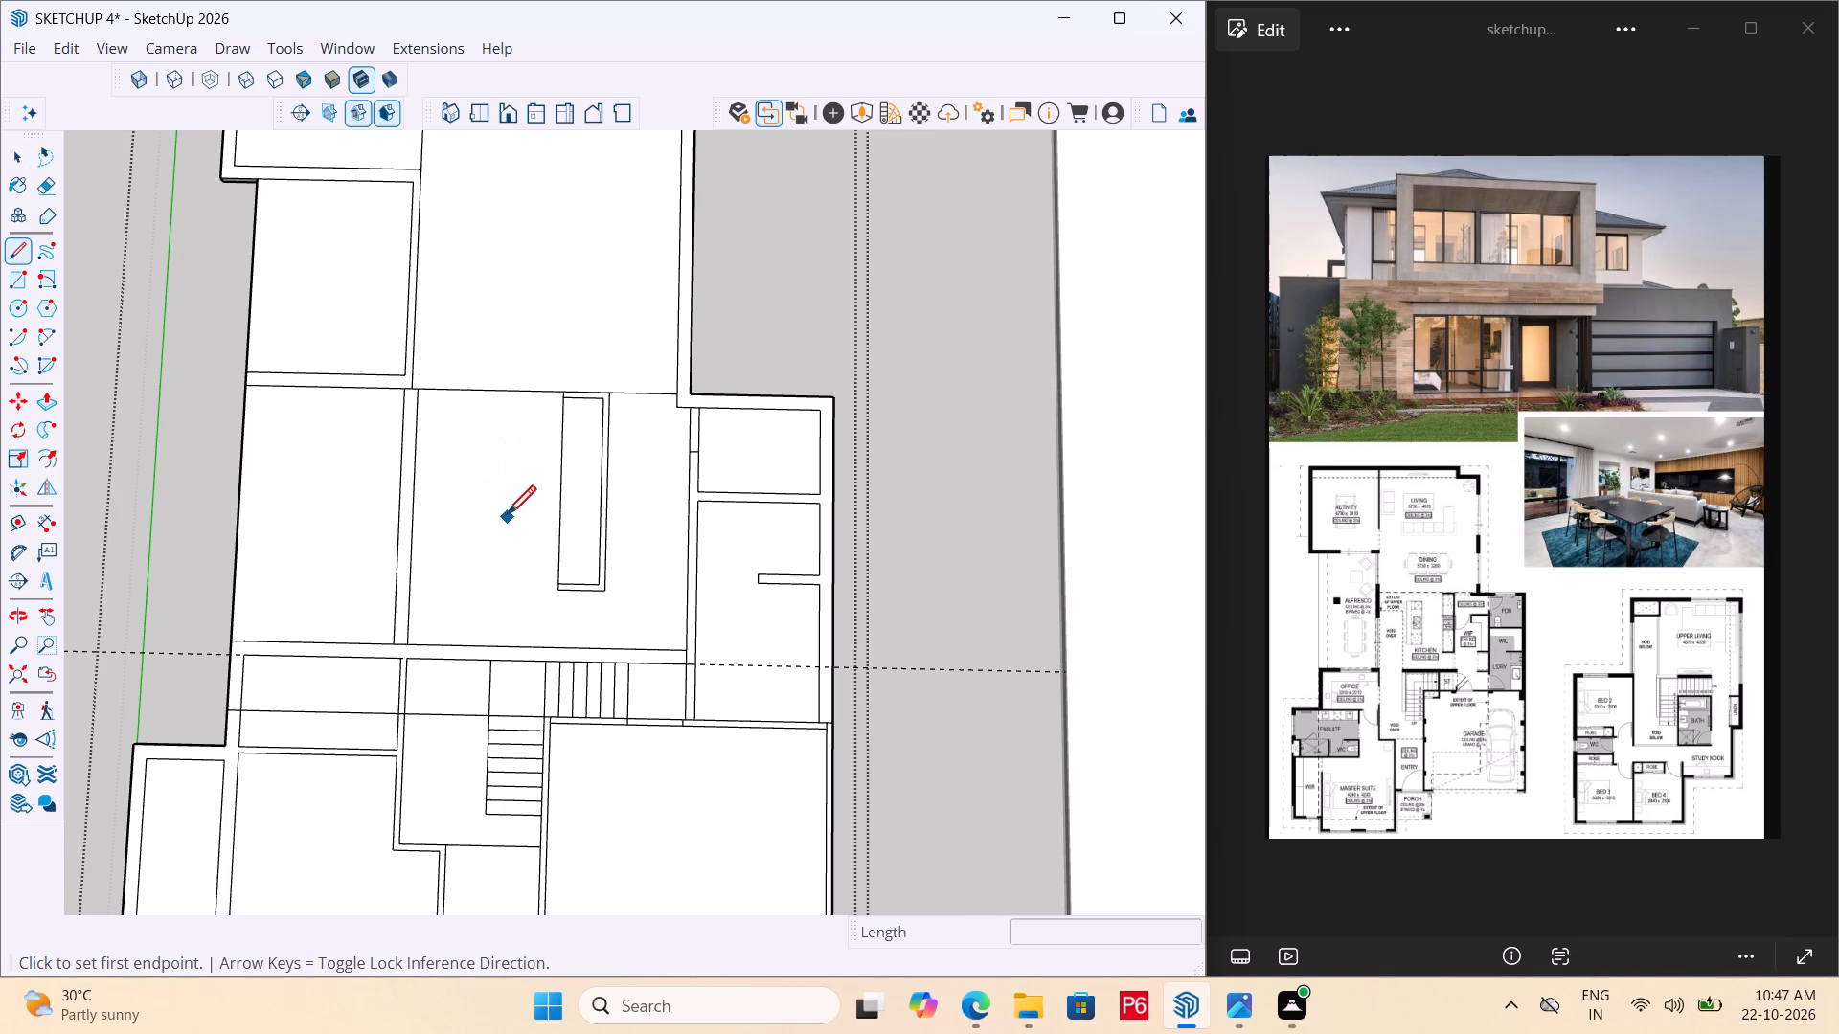
{"action": "scroll", "coordinate": [509, 540], "scroll_direction": "down", "scroll_amount": 8}
{"action": "scroll", "coordinate": [595, 599], "scroll_direction": "down", "scroll_amount": 6}
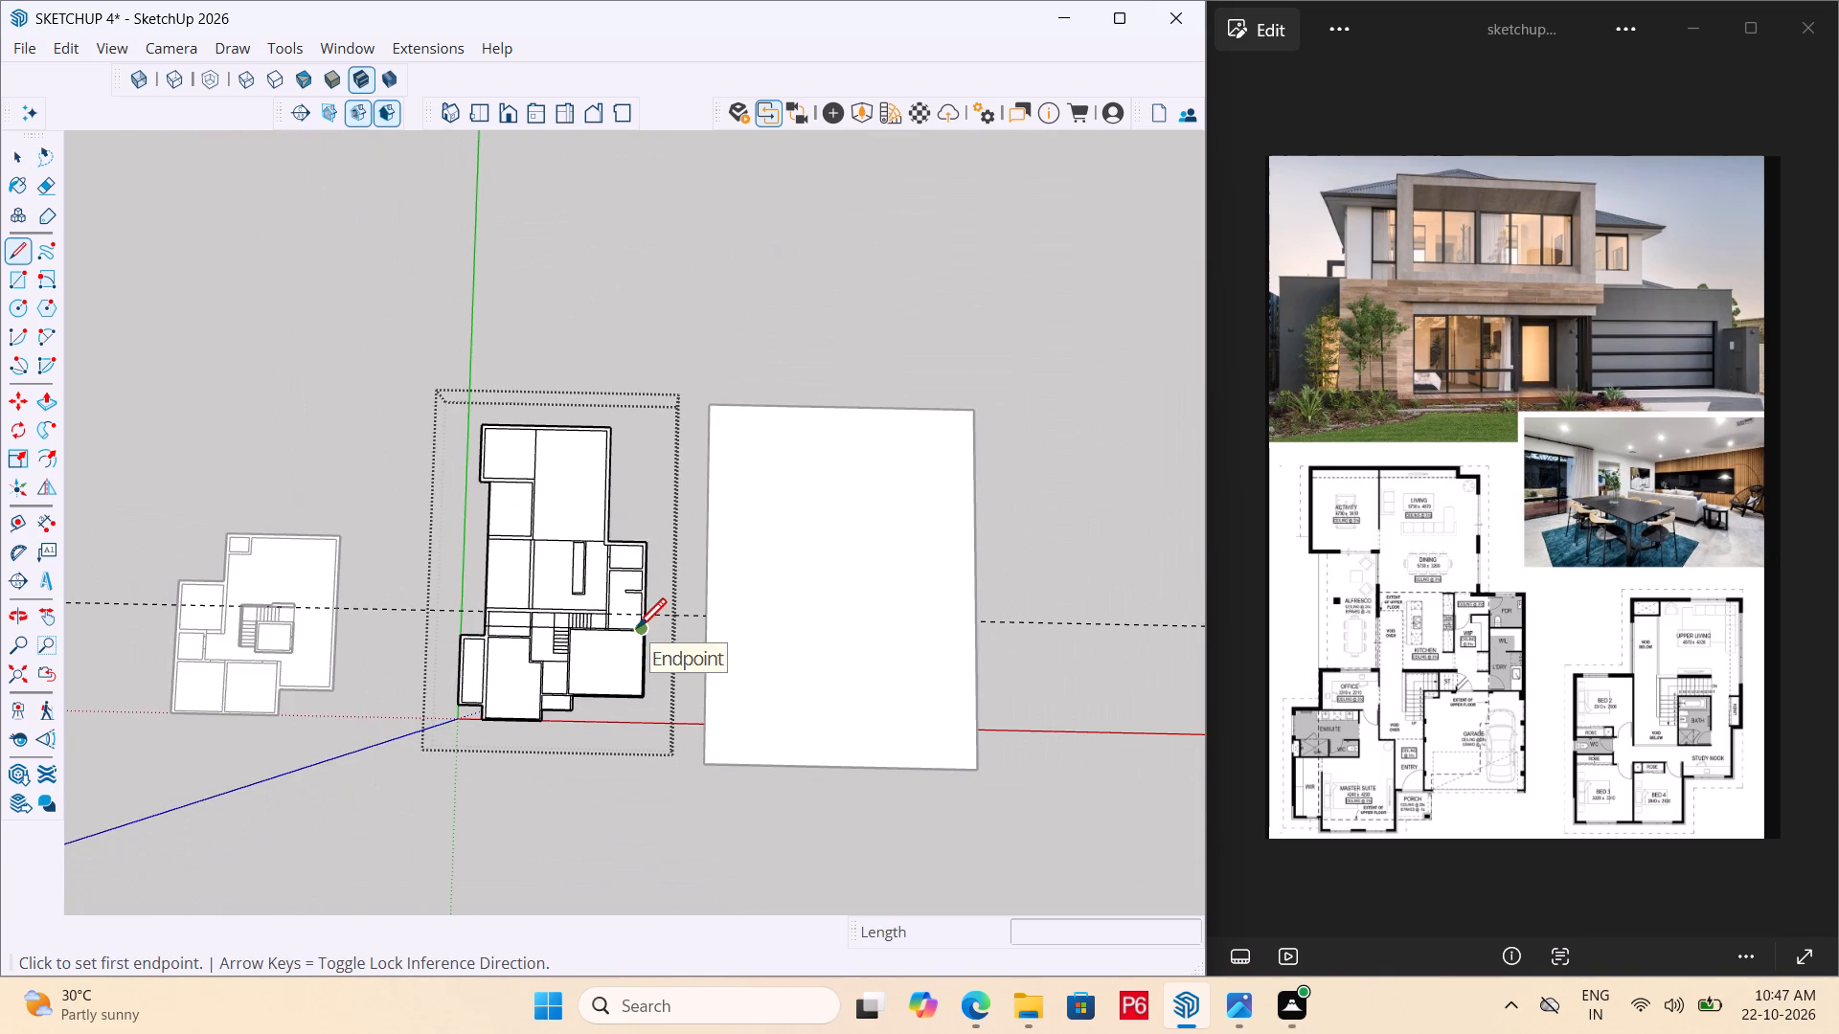
{"action": "scroll", "coordinate": [507, 647], "scroll_direction": "up", "scroll_amount": 11}
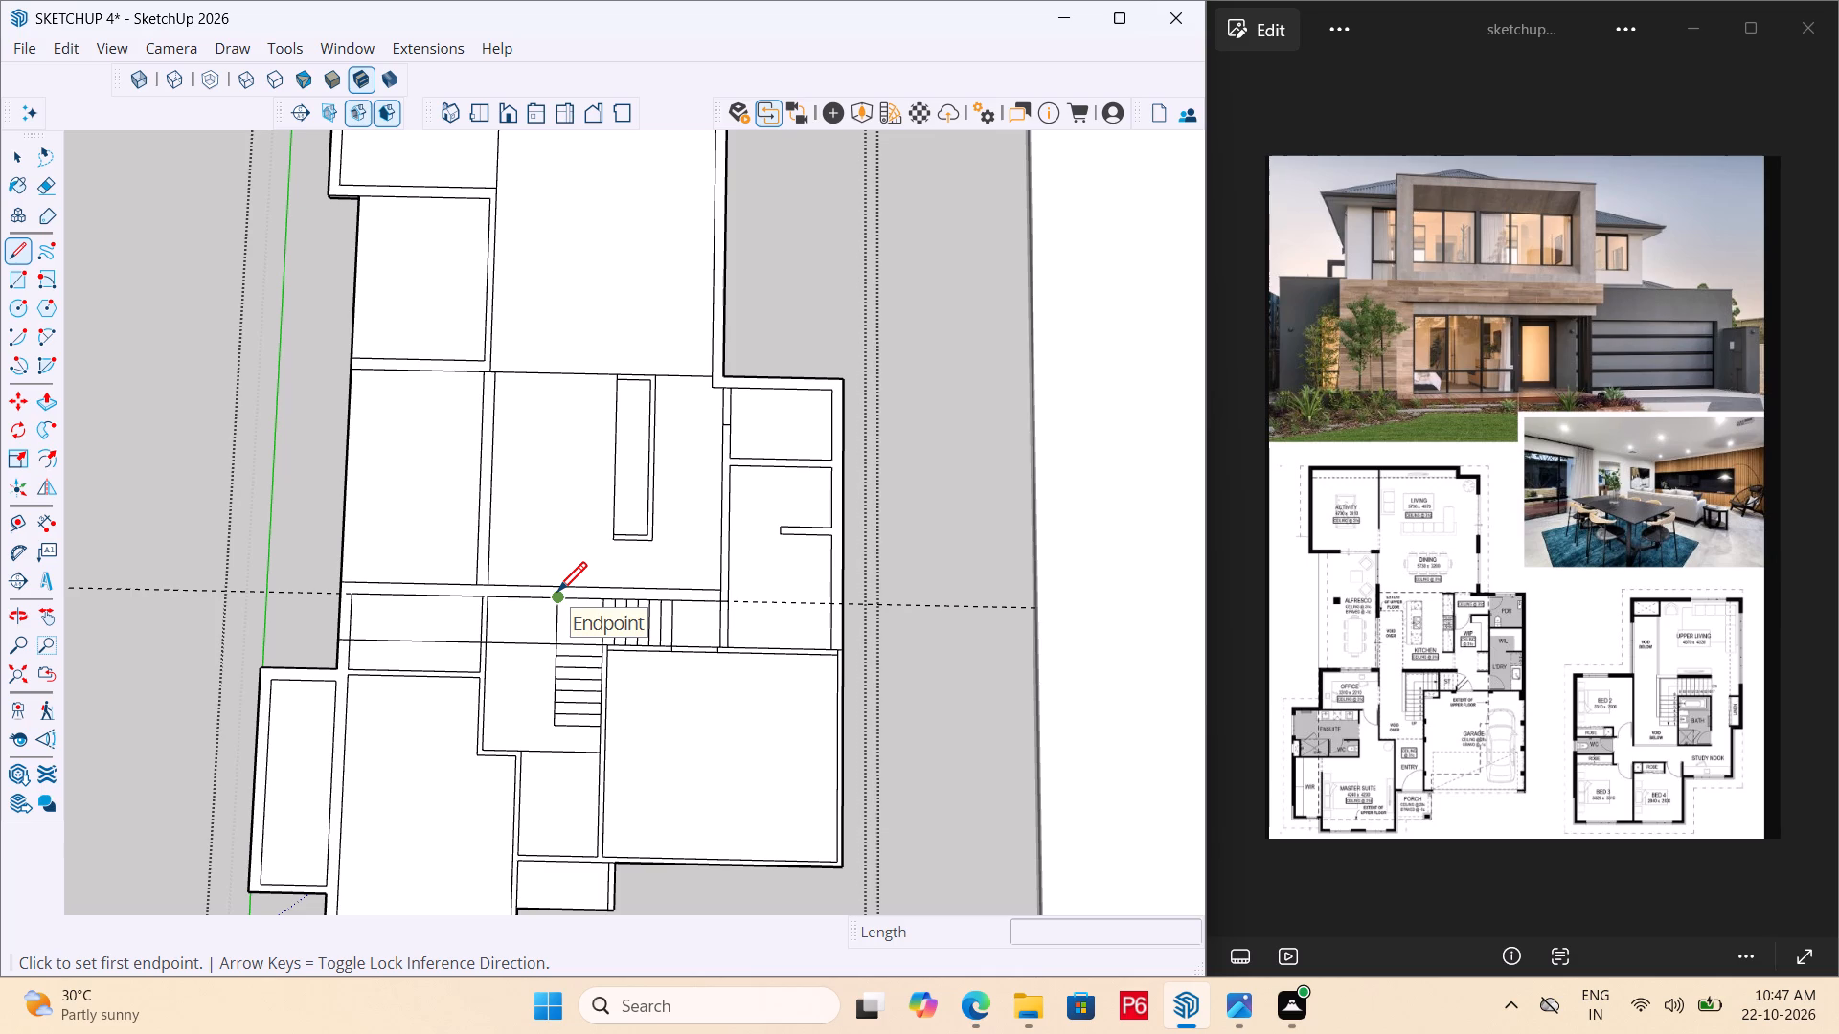
{"action": "left_click", "coordinate": [557, 595]}
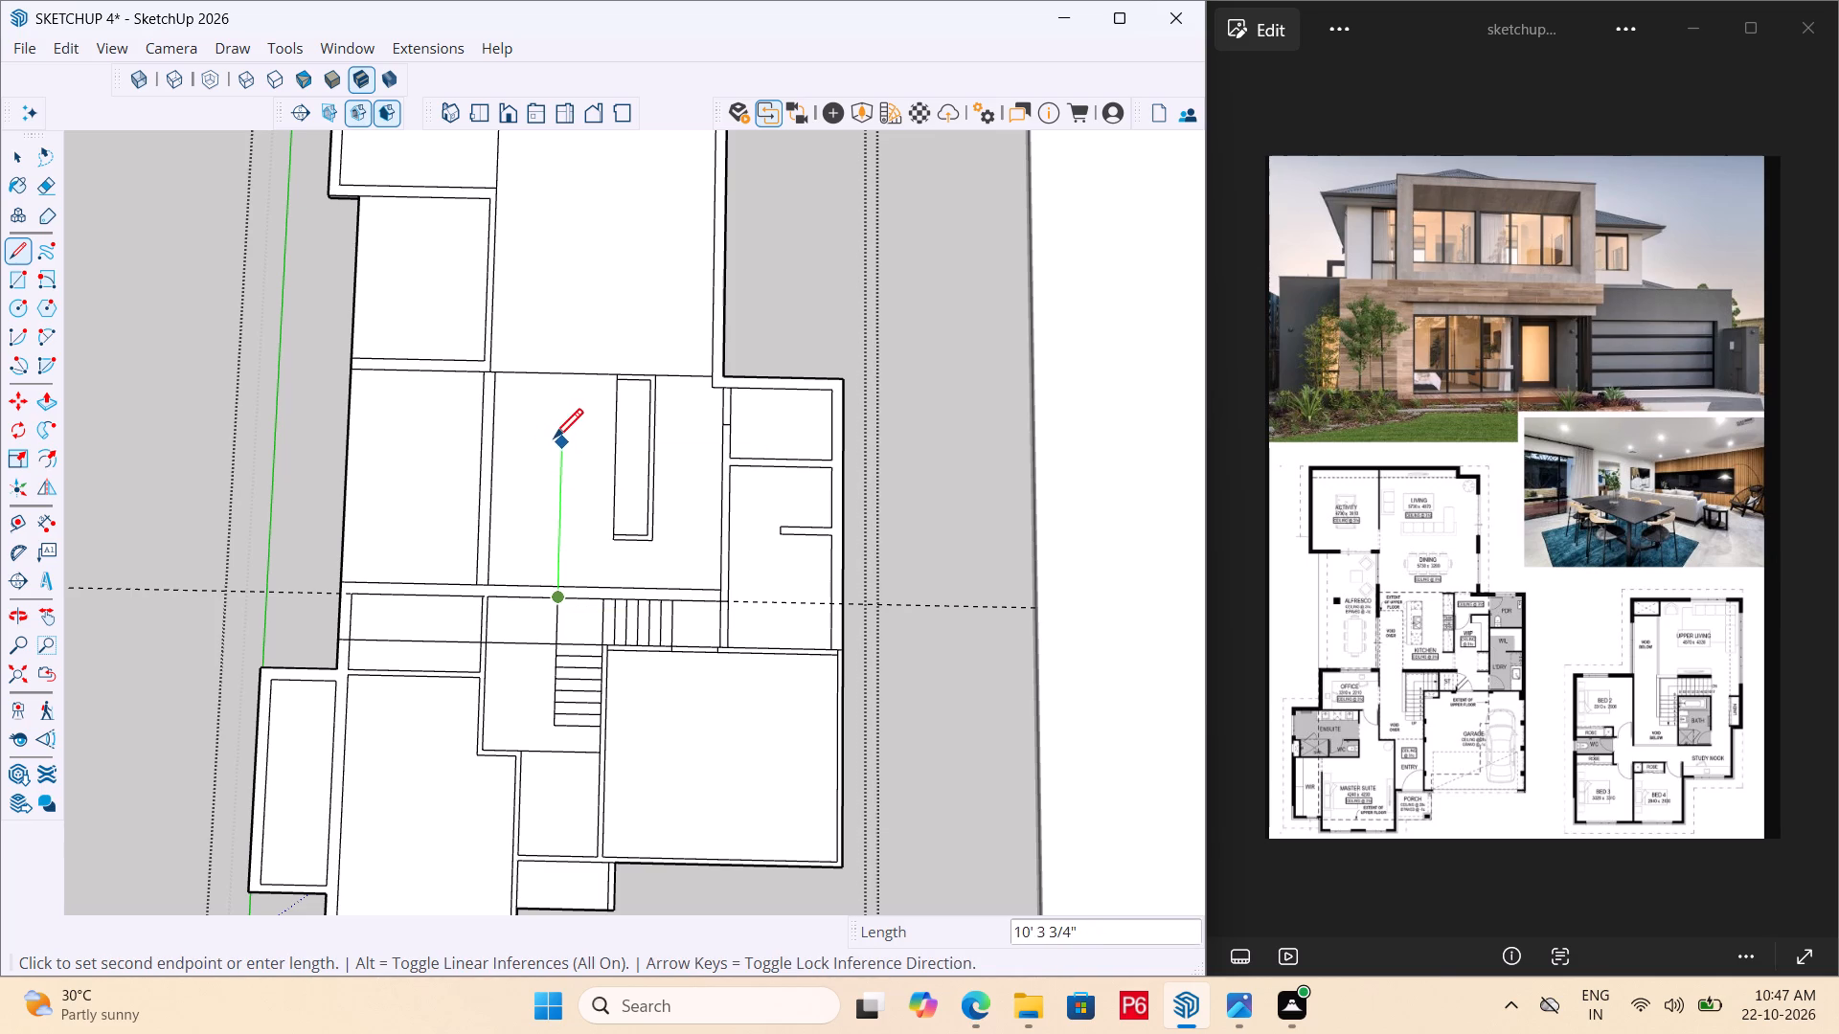
{"action": "left_click", "coordinate": [555, 440]}
{"action": "left_click", "coordinate": [492, 447]}
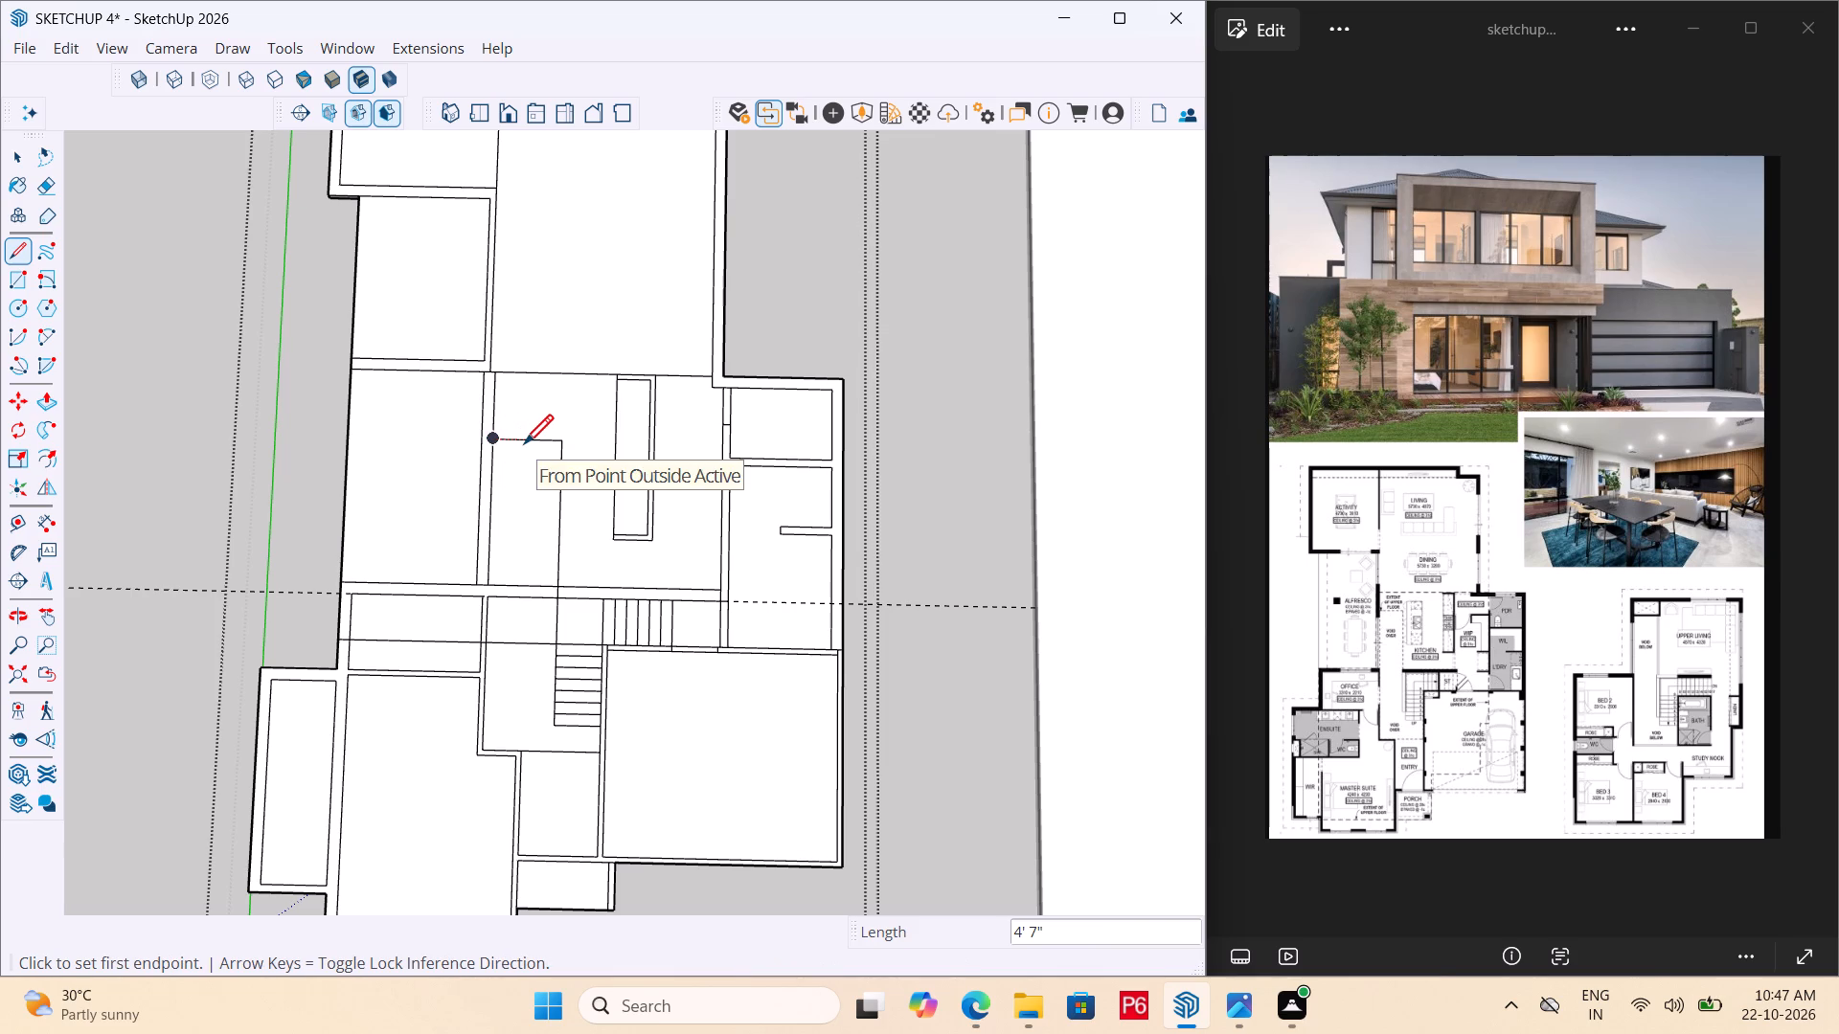
{"action": "key", "text": "space"}
Draw a line across the horizontal wall, connecting the kitchen face of the vertical wall to the office wall below.
{"action": "scroll", "coordinate": [579, 578], "scroll_direction": "down", "scroll_amount": 3}
{"action": "scroll", "coordinate": [577, 612], "scroll_direction": "up", "scroll_amount": 7}
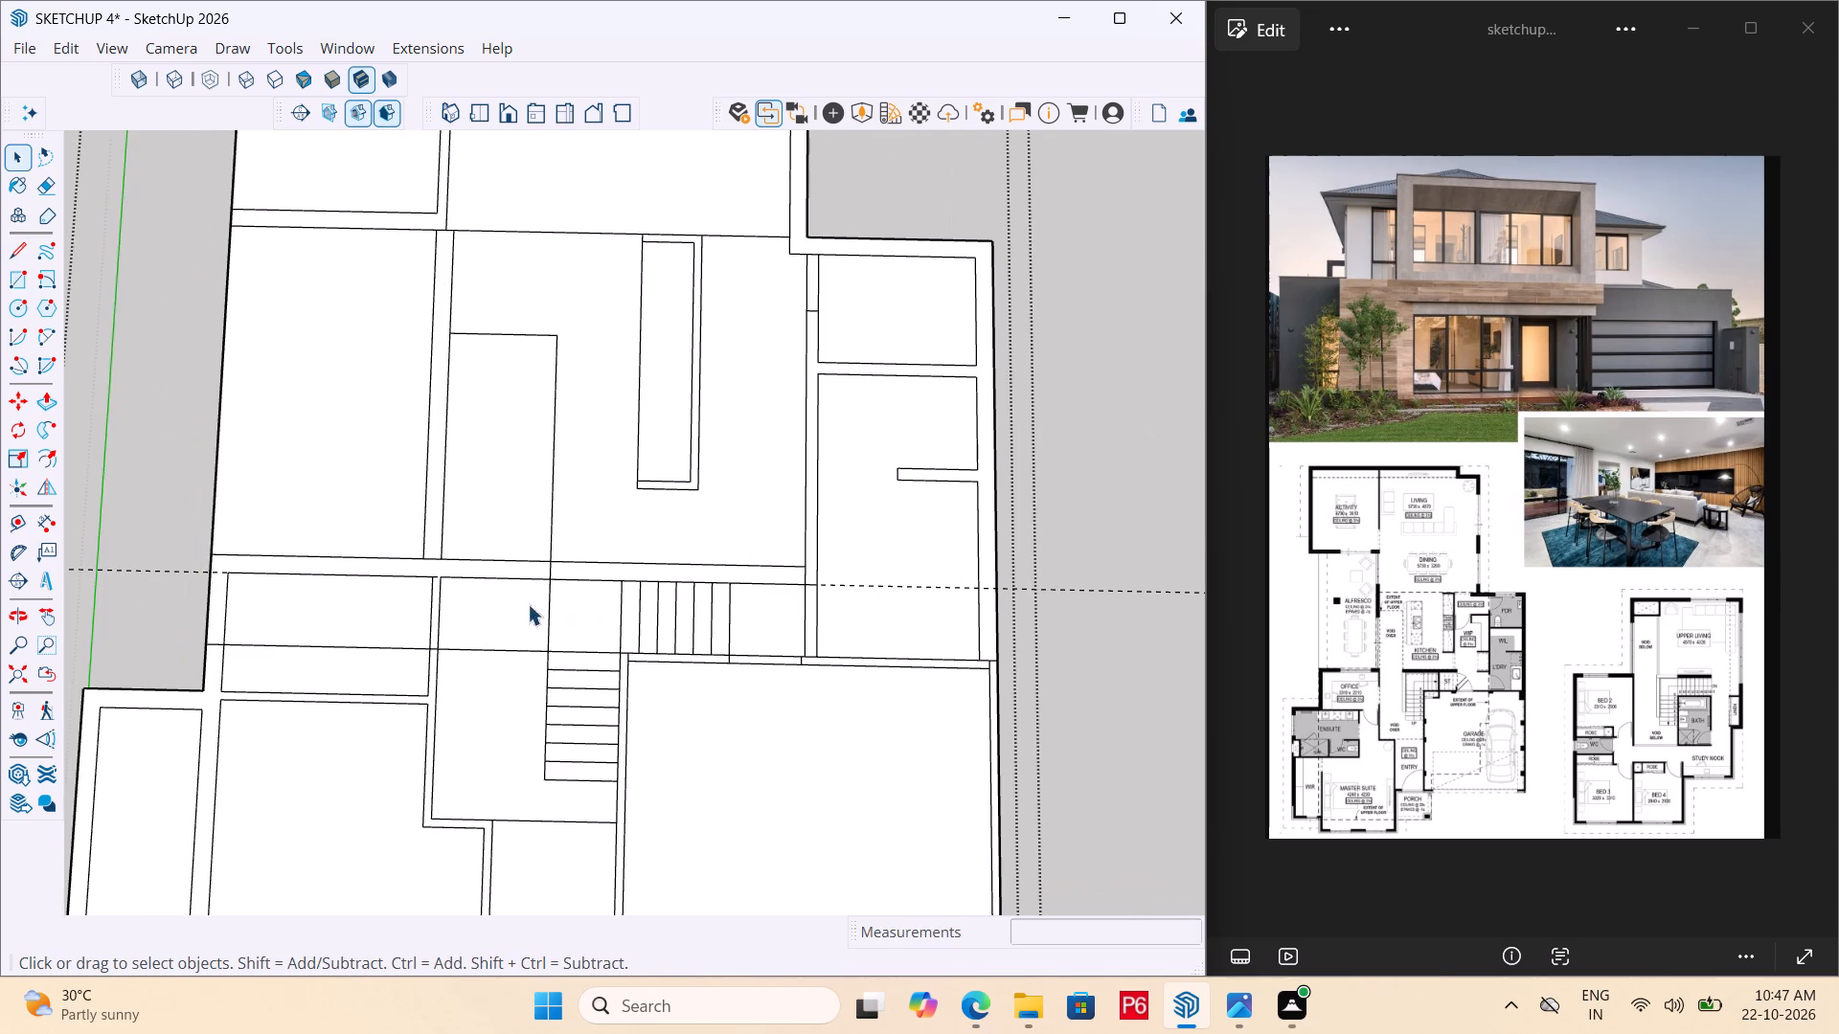
{"action": "scroll", "coordinate": [410, 590], "scroll_direction": "up", "scroll_amount": 5}
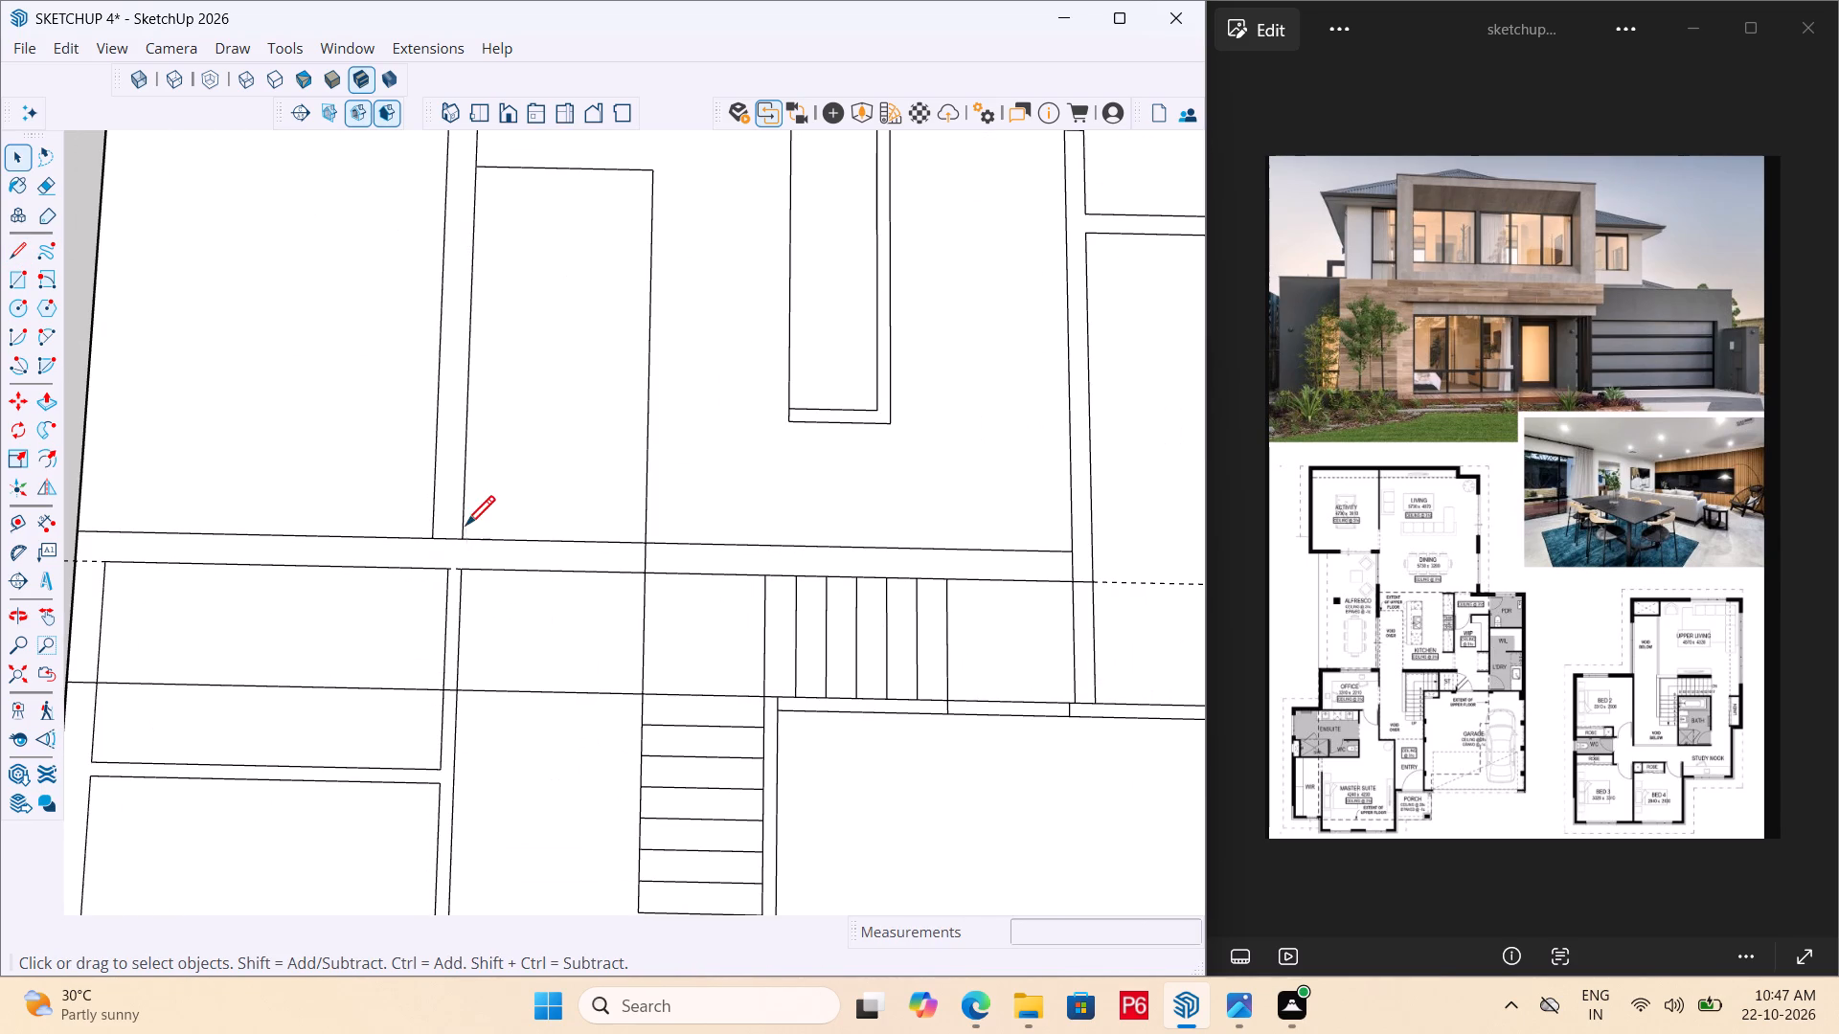
{"action": "key", "text": "l"}
{"action": "left_click", "coordinate": [462, 537]}
{"action": "left_click_drag", "start_coordinate": [462, 537], "coordinate": [462, 546]}
{"action": "left_click", "coordinate": [460, 571]}
{"action": "key", "text": "space"}
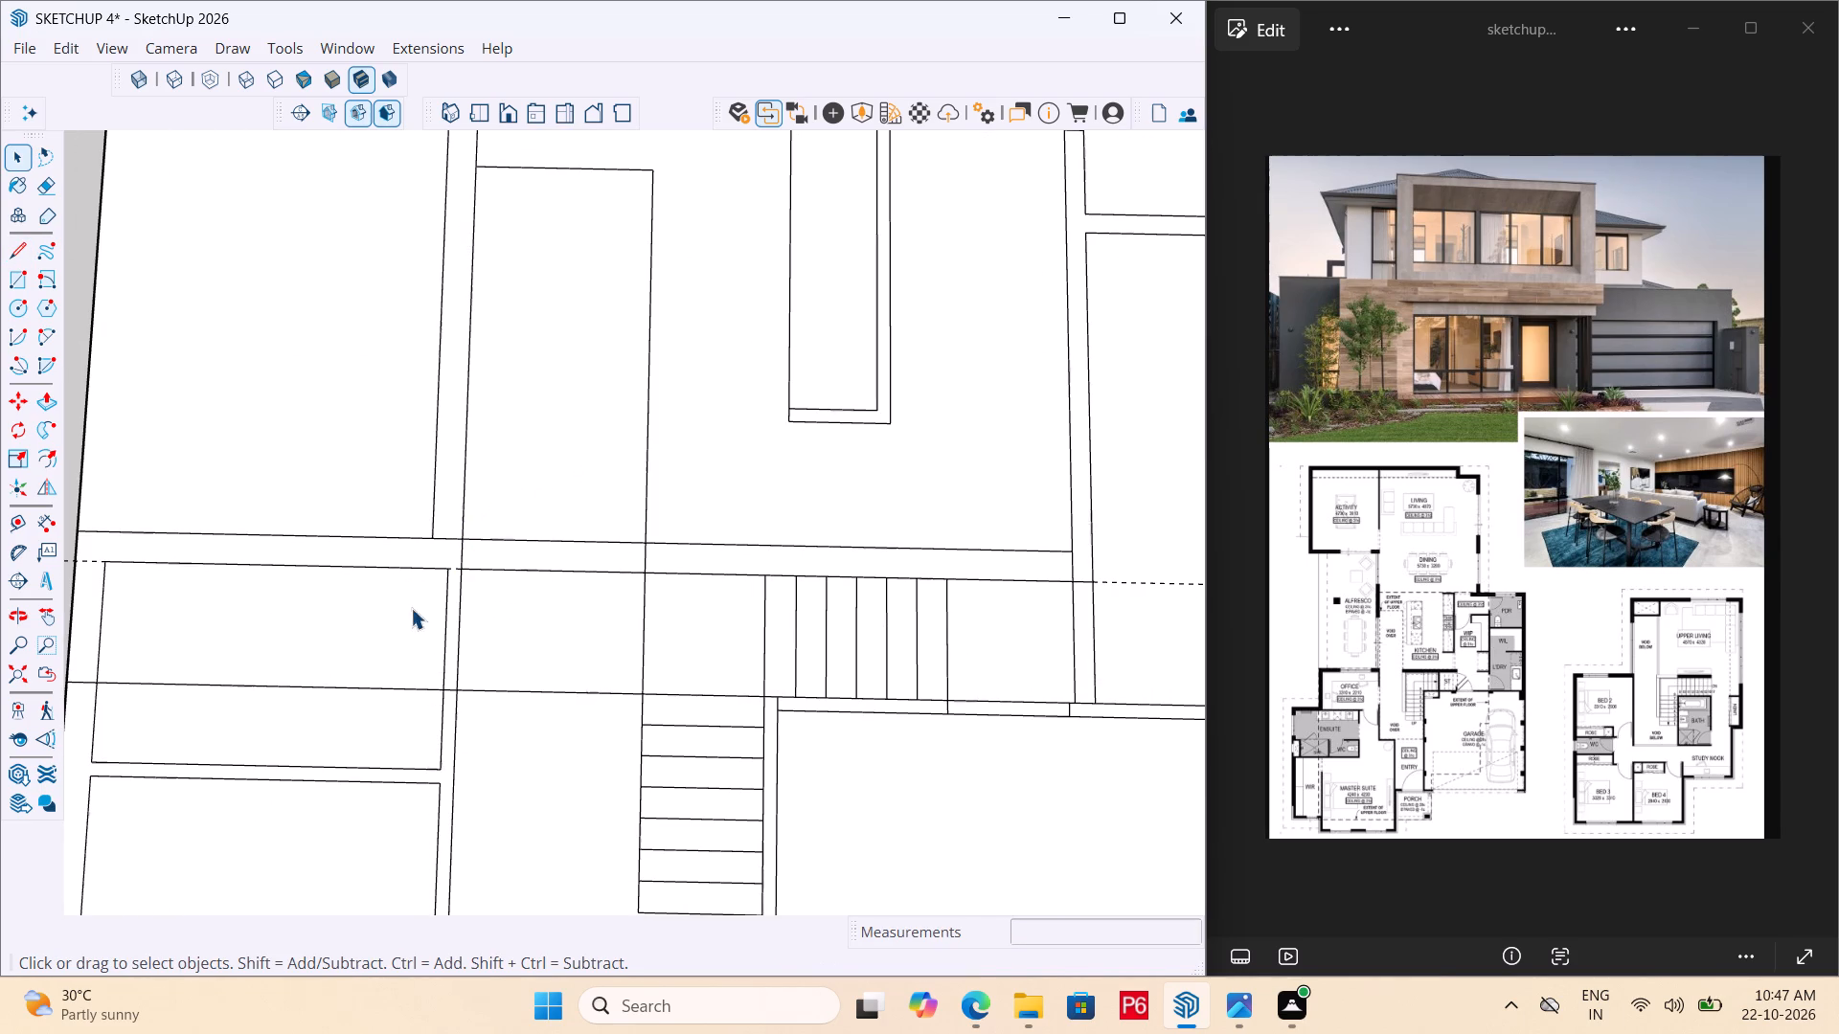
Erase the wall junction's leftover segment and both horizontal wall lines between the vertical wall and the stair line to open the hallway.
{"action": "scroll", "coordinate": [418, 593], "scroll_direction": "up", "scroll_amount": 9}
{"action": "key", "text": "e"}
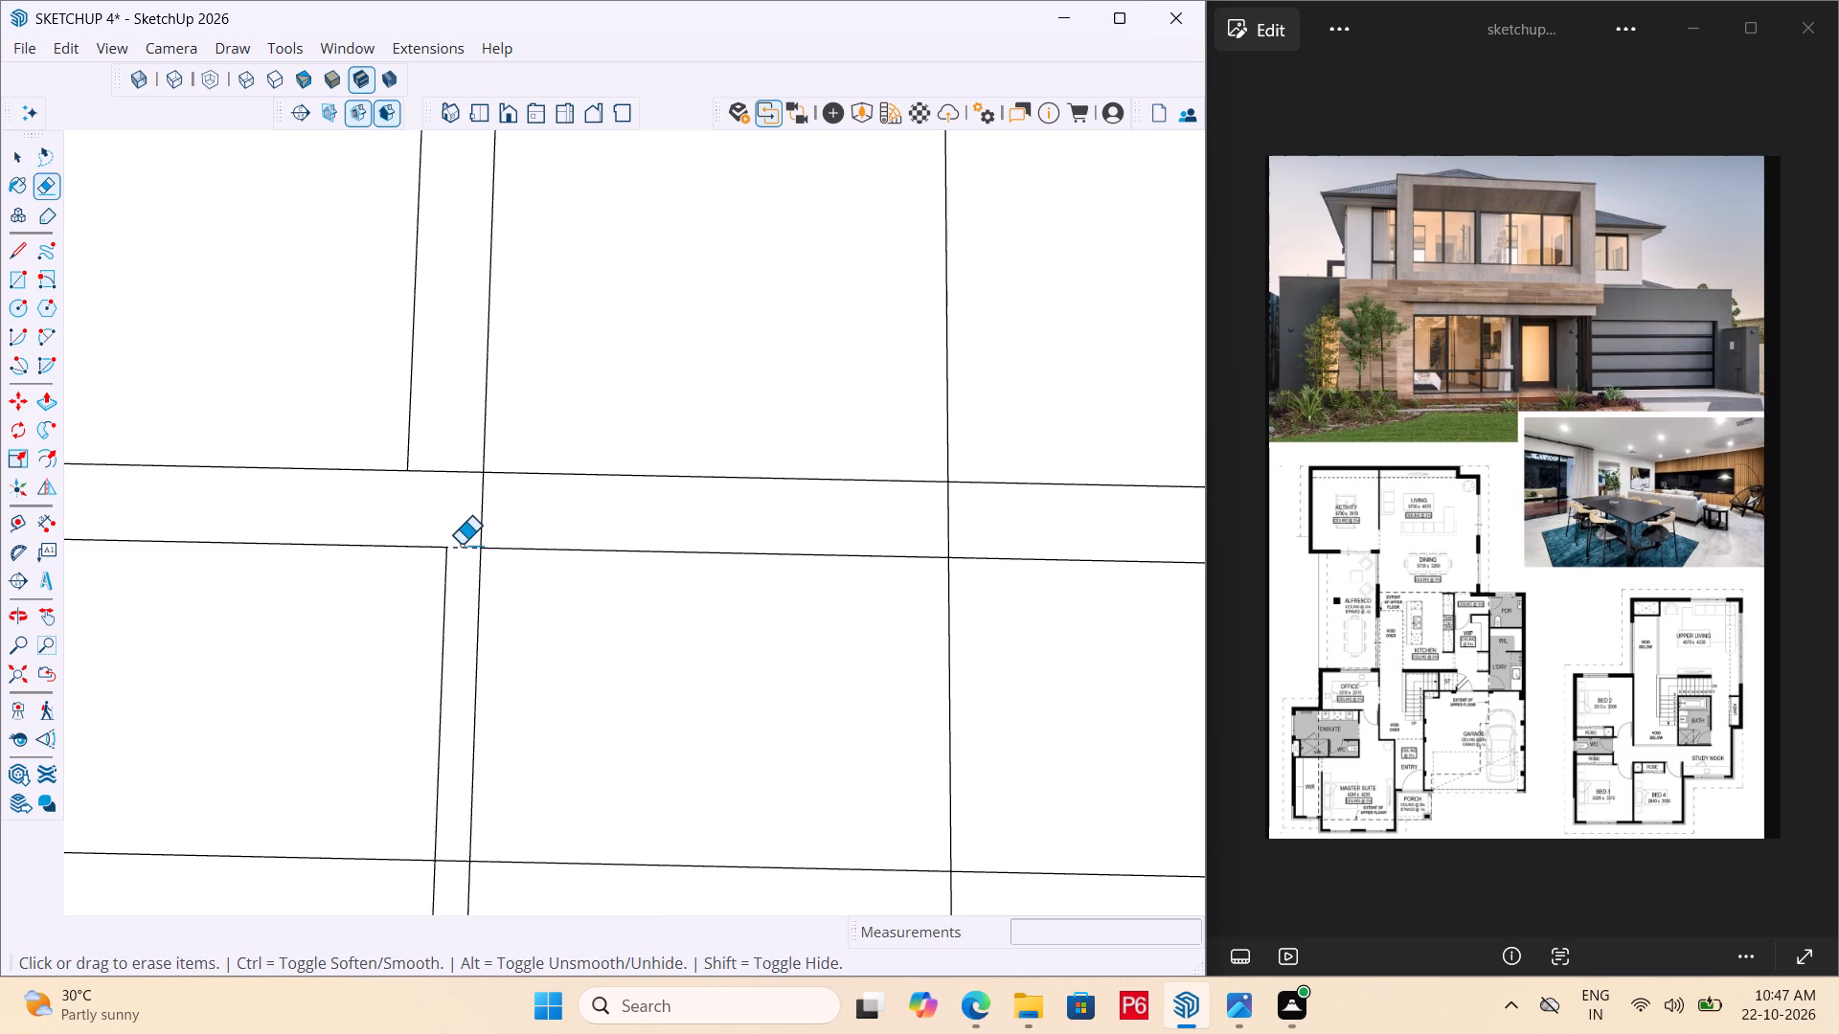
{"action": "triple_click", "coordinate": [461, 545]}
{"action": "left_click", "coordinate": [583, 462]}
{"action": "left_click_drag", "start_coordinate": [585, 469], "coordinate": [585, 480]}
{"action": "left_click", "coordinate": [585, 480]}
{"action": "left_click_drag", "start_coordinate": [585, 529], "coordinate": [591, 564]}
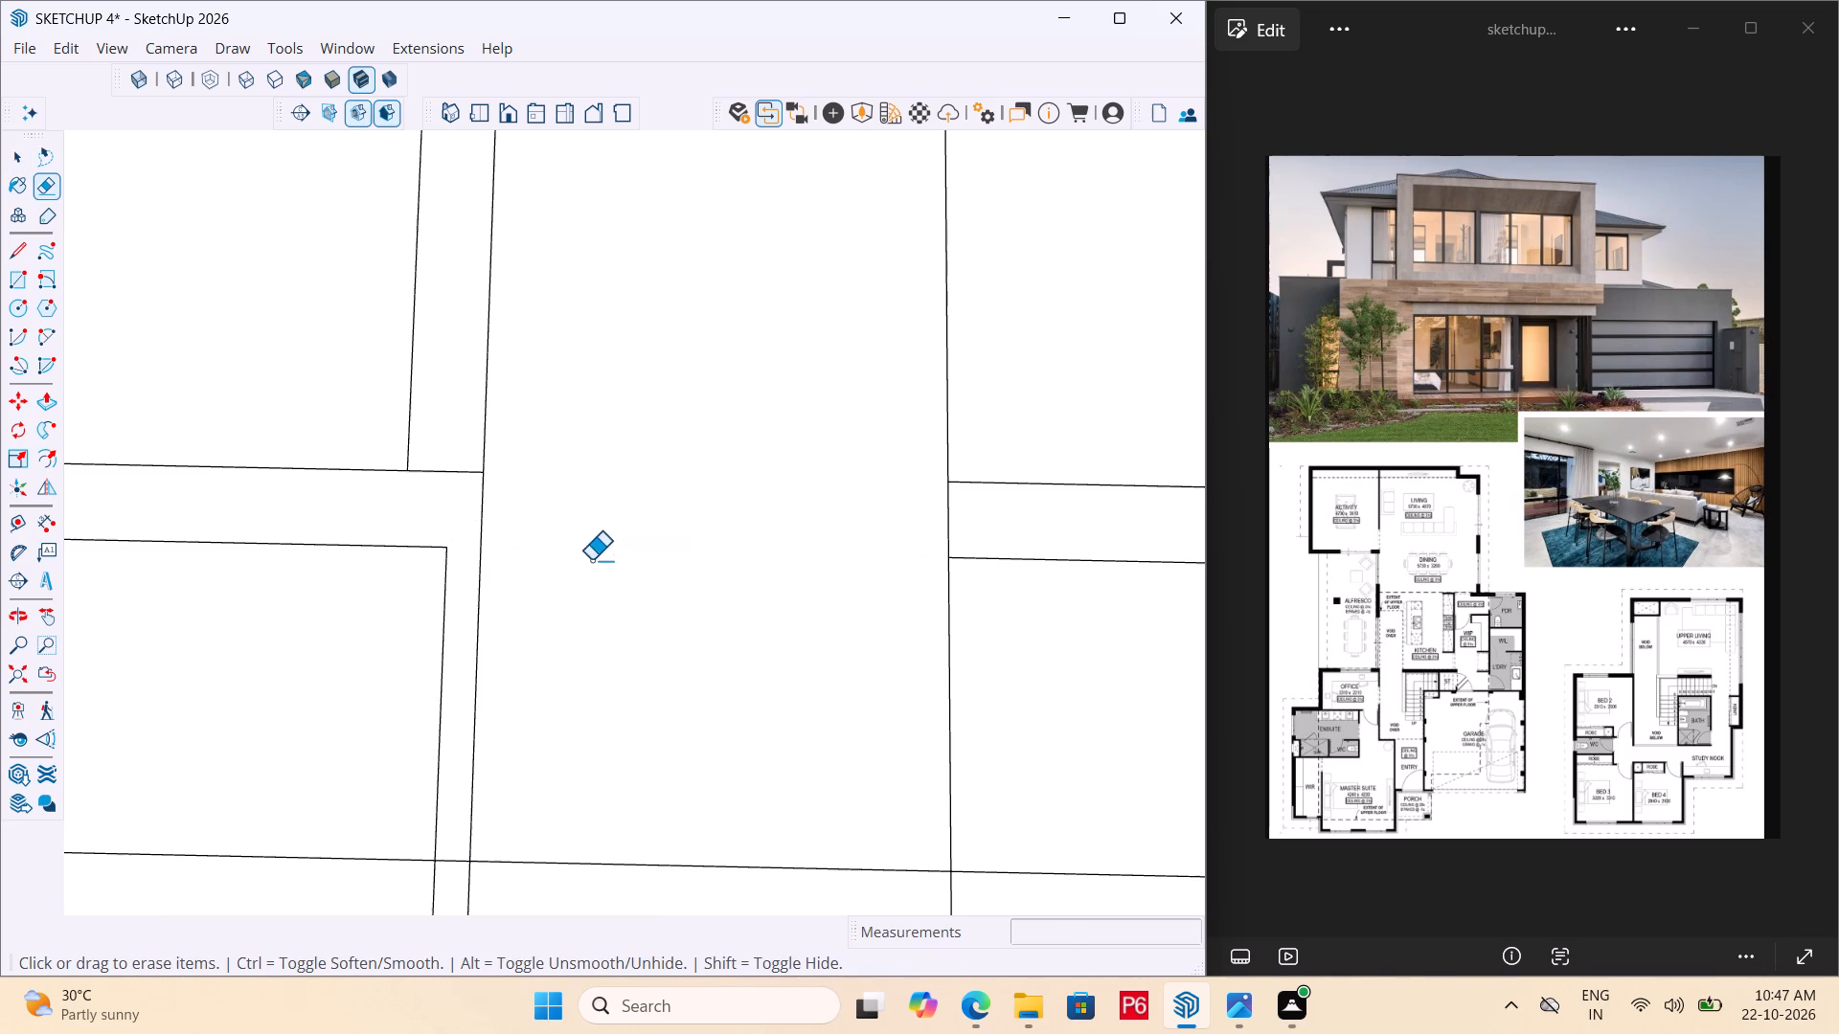
{"action": "scroll", "coordinate": [628, 514], "scroll_direction": "down", "scroll_amount": 13}
{"action": "key", "text": "space"}
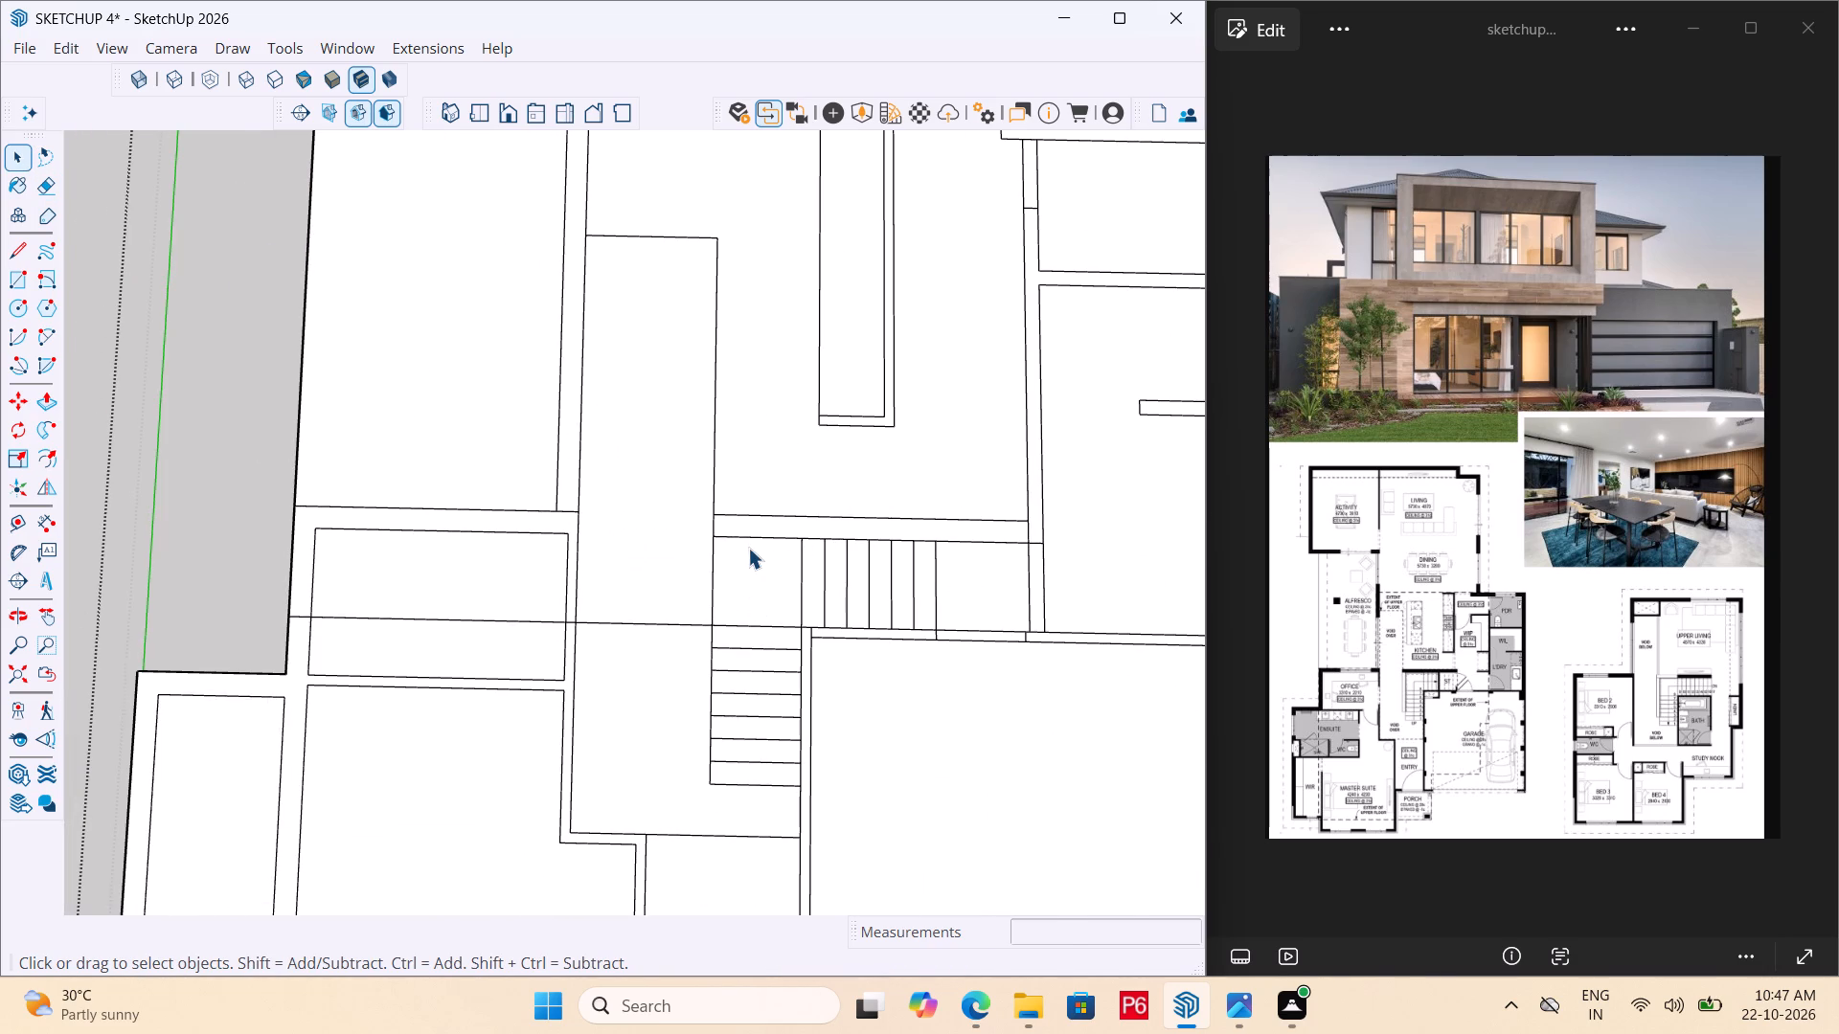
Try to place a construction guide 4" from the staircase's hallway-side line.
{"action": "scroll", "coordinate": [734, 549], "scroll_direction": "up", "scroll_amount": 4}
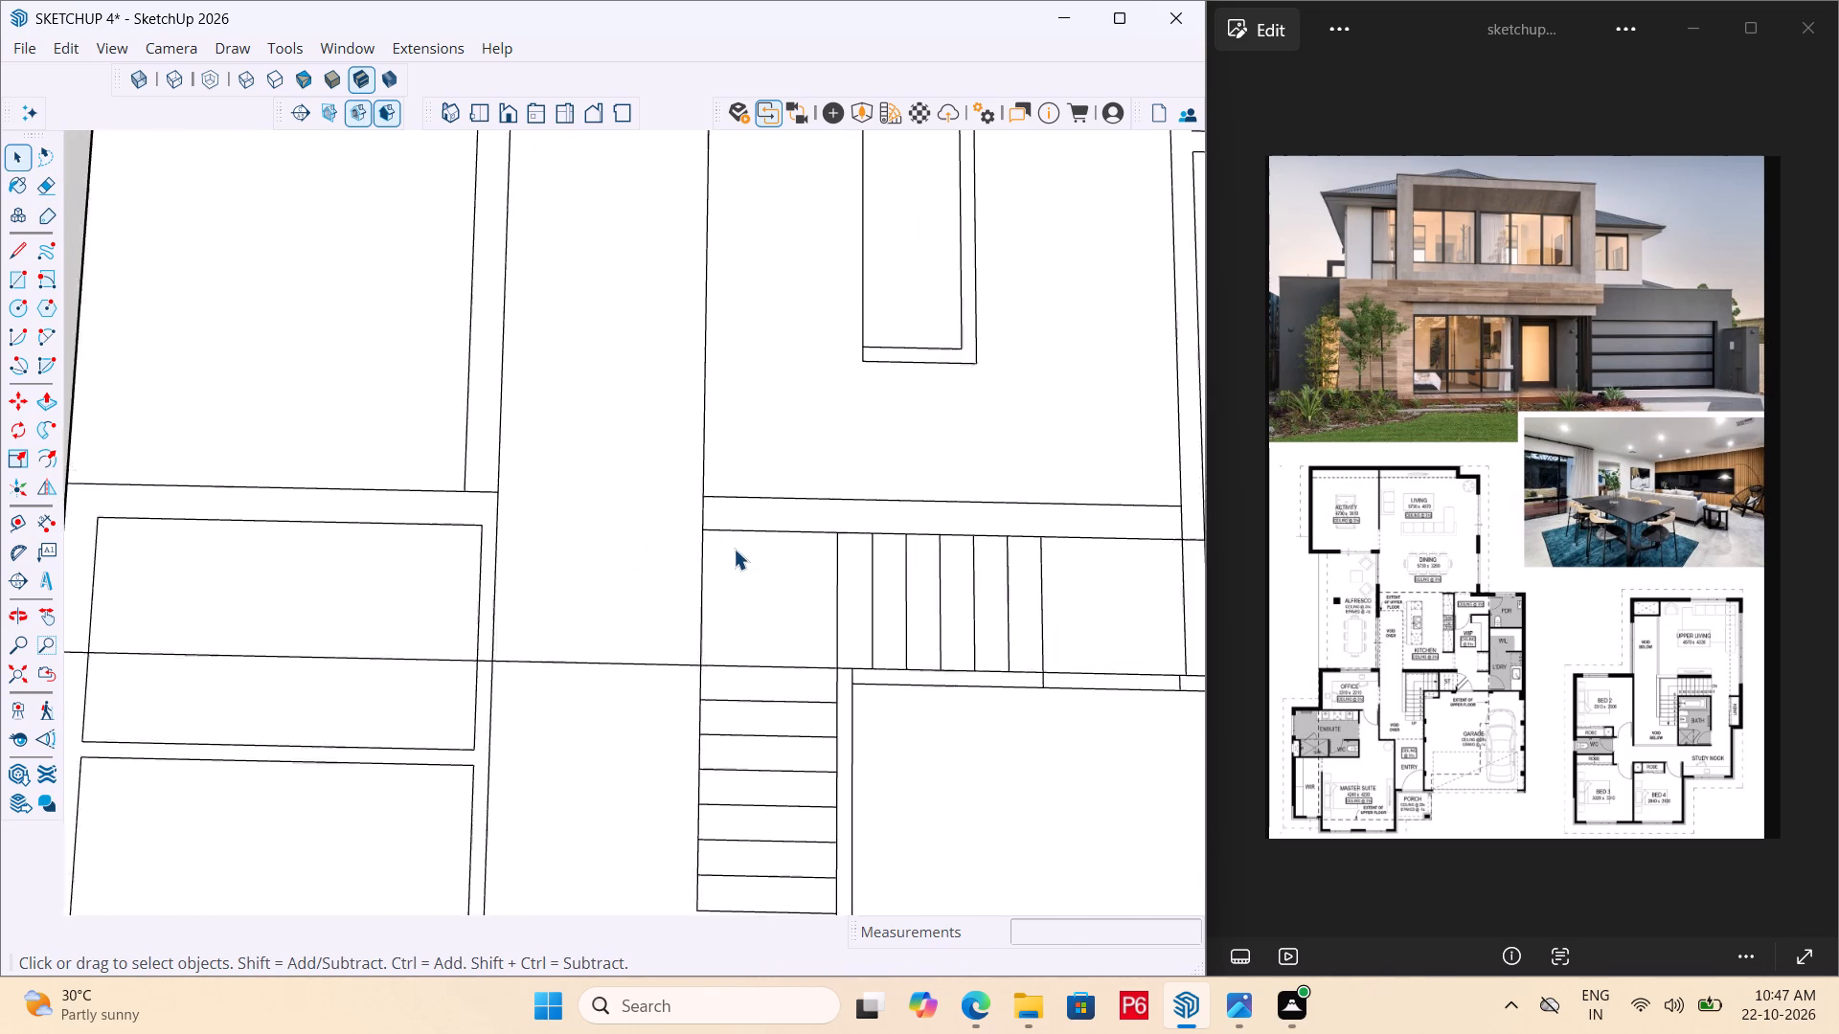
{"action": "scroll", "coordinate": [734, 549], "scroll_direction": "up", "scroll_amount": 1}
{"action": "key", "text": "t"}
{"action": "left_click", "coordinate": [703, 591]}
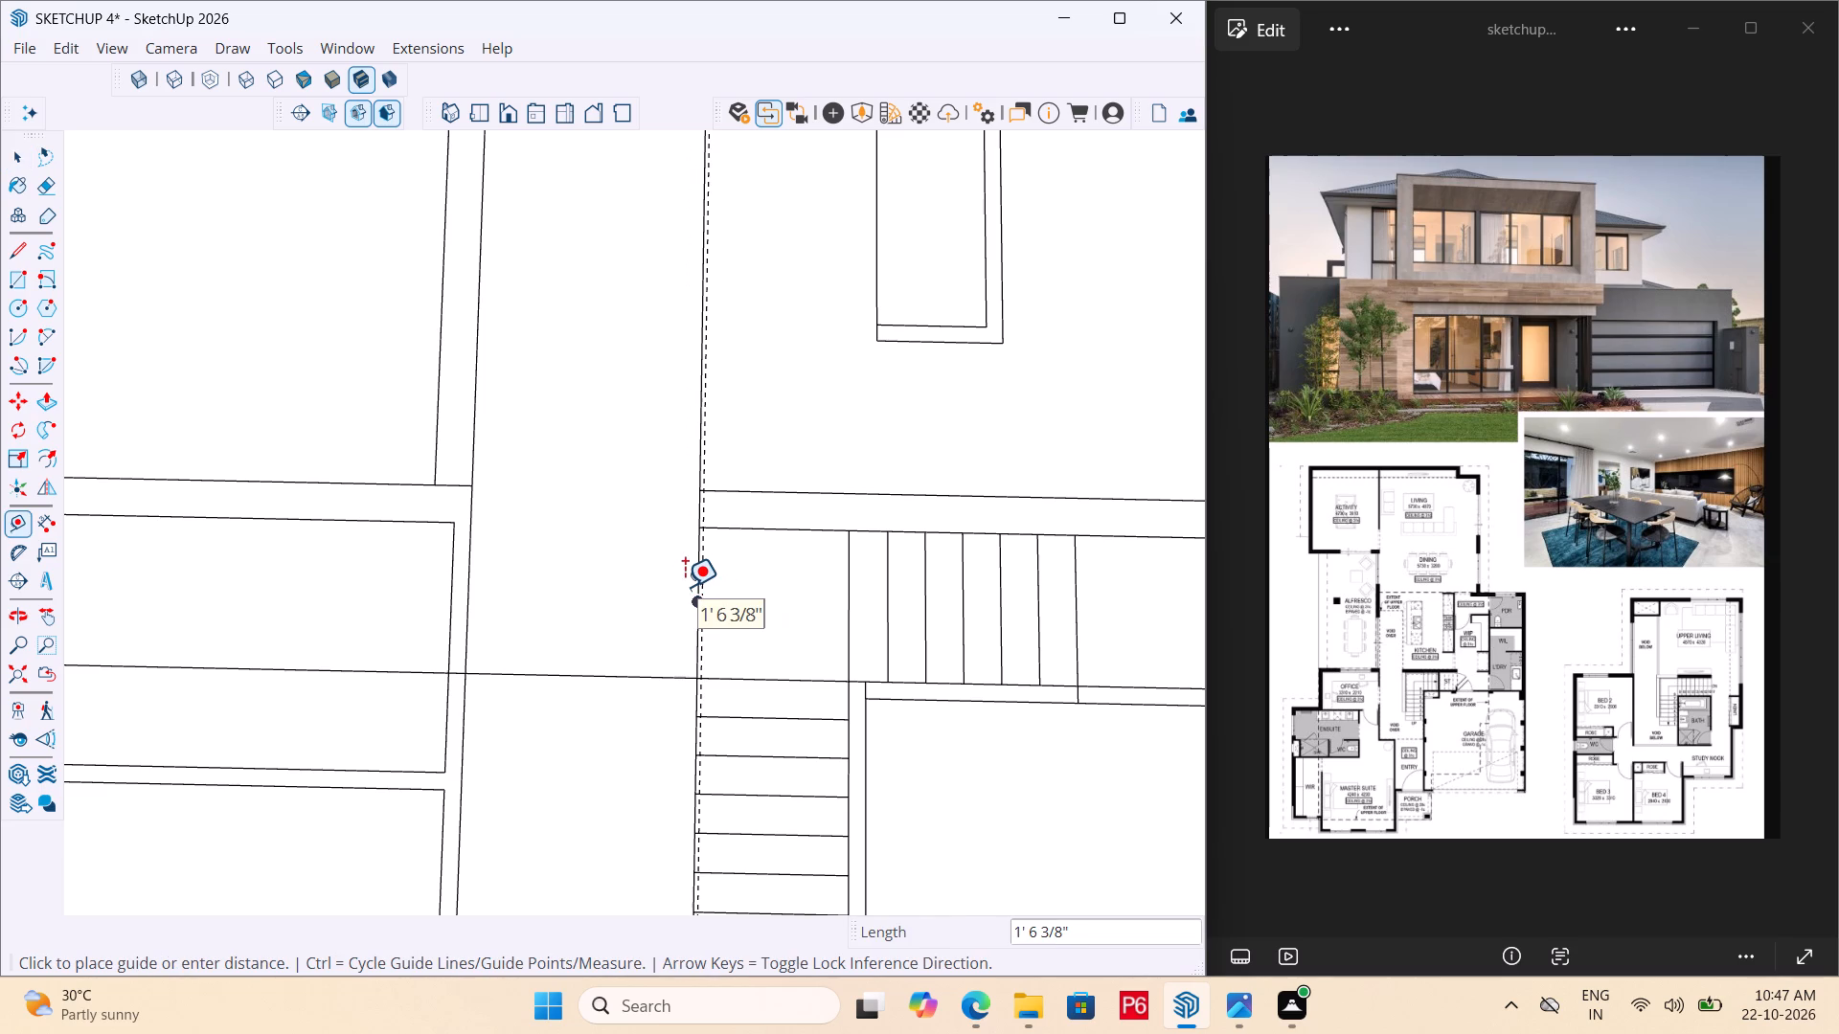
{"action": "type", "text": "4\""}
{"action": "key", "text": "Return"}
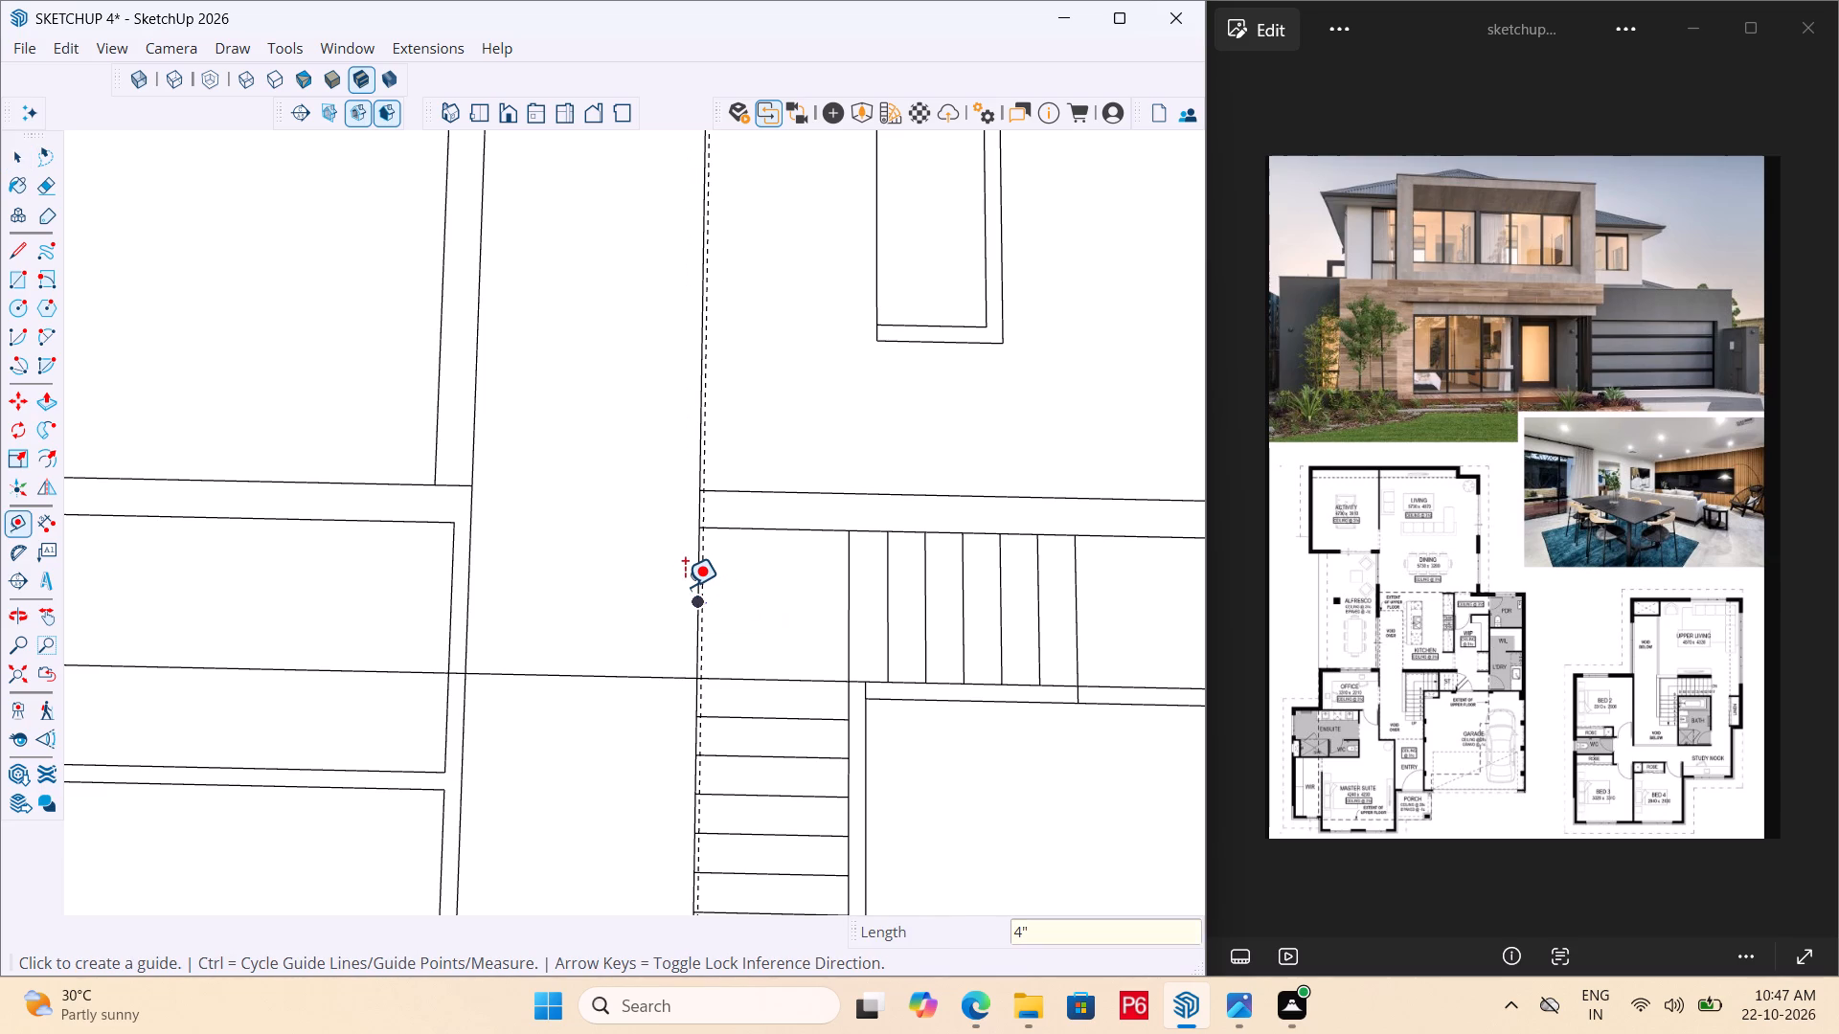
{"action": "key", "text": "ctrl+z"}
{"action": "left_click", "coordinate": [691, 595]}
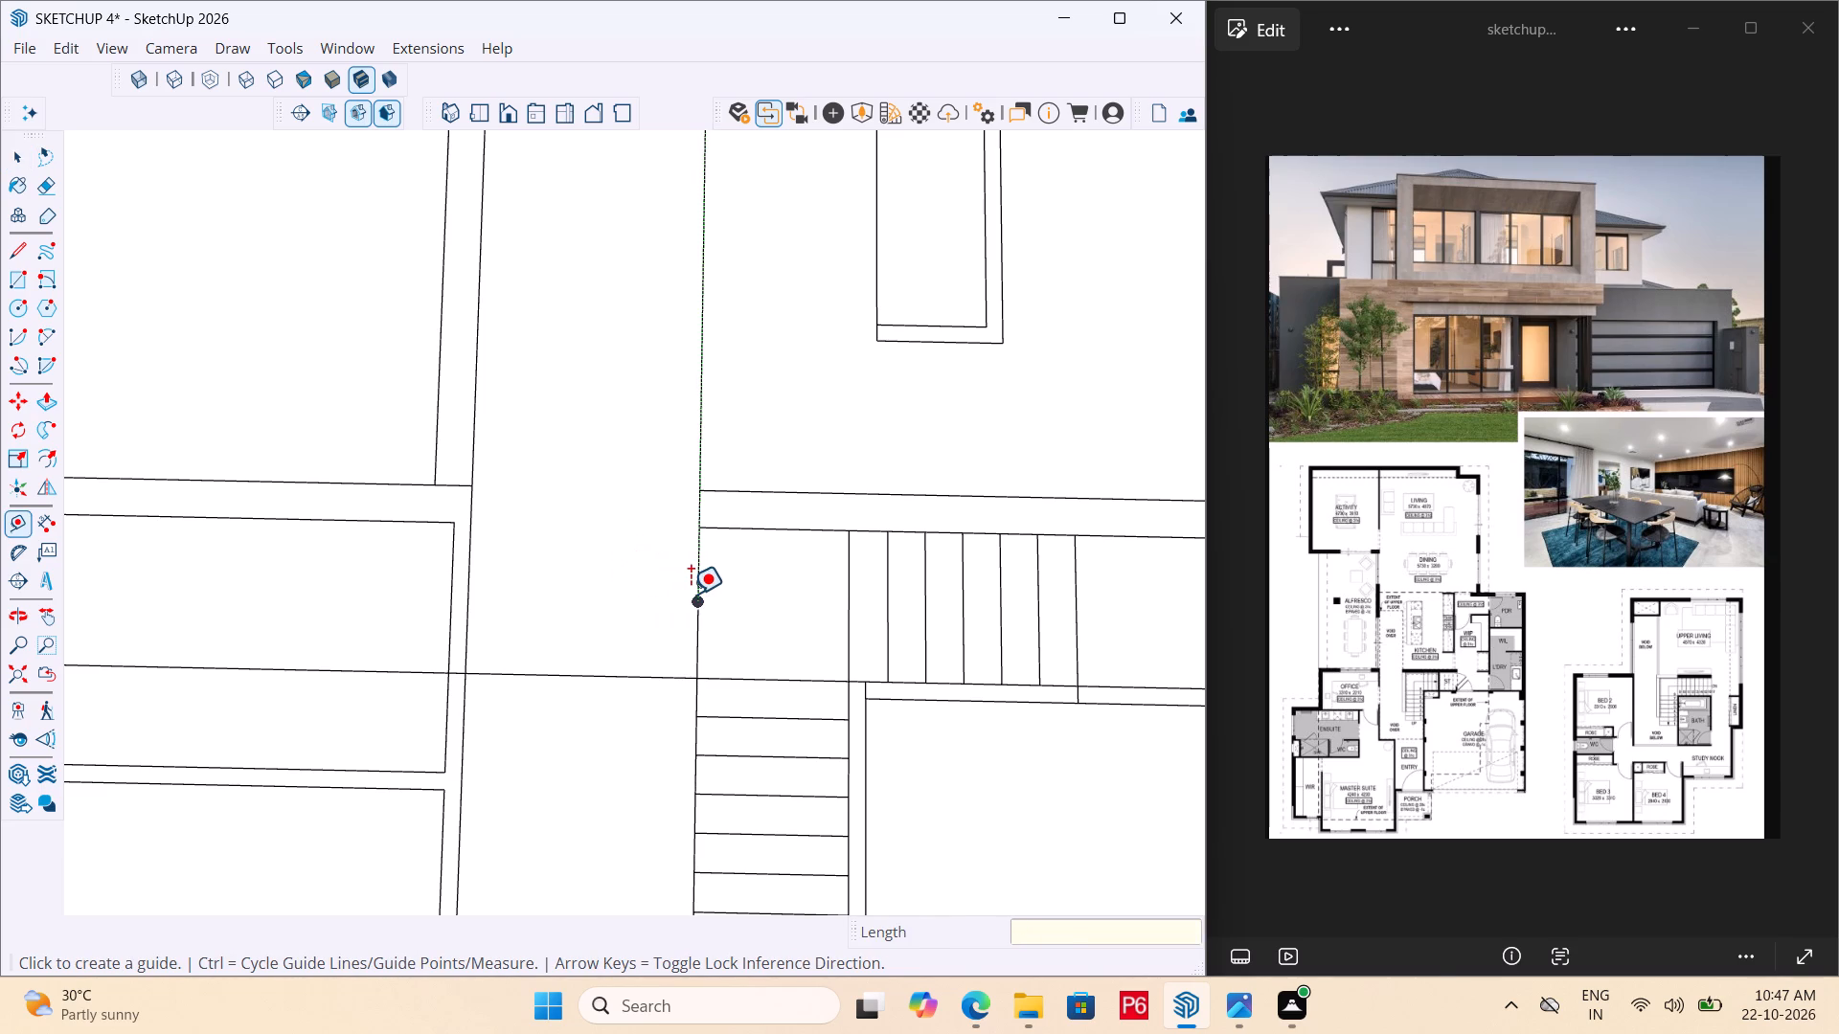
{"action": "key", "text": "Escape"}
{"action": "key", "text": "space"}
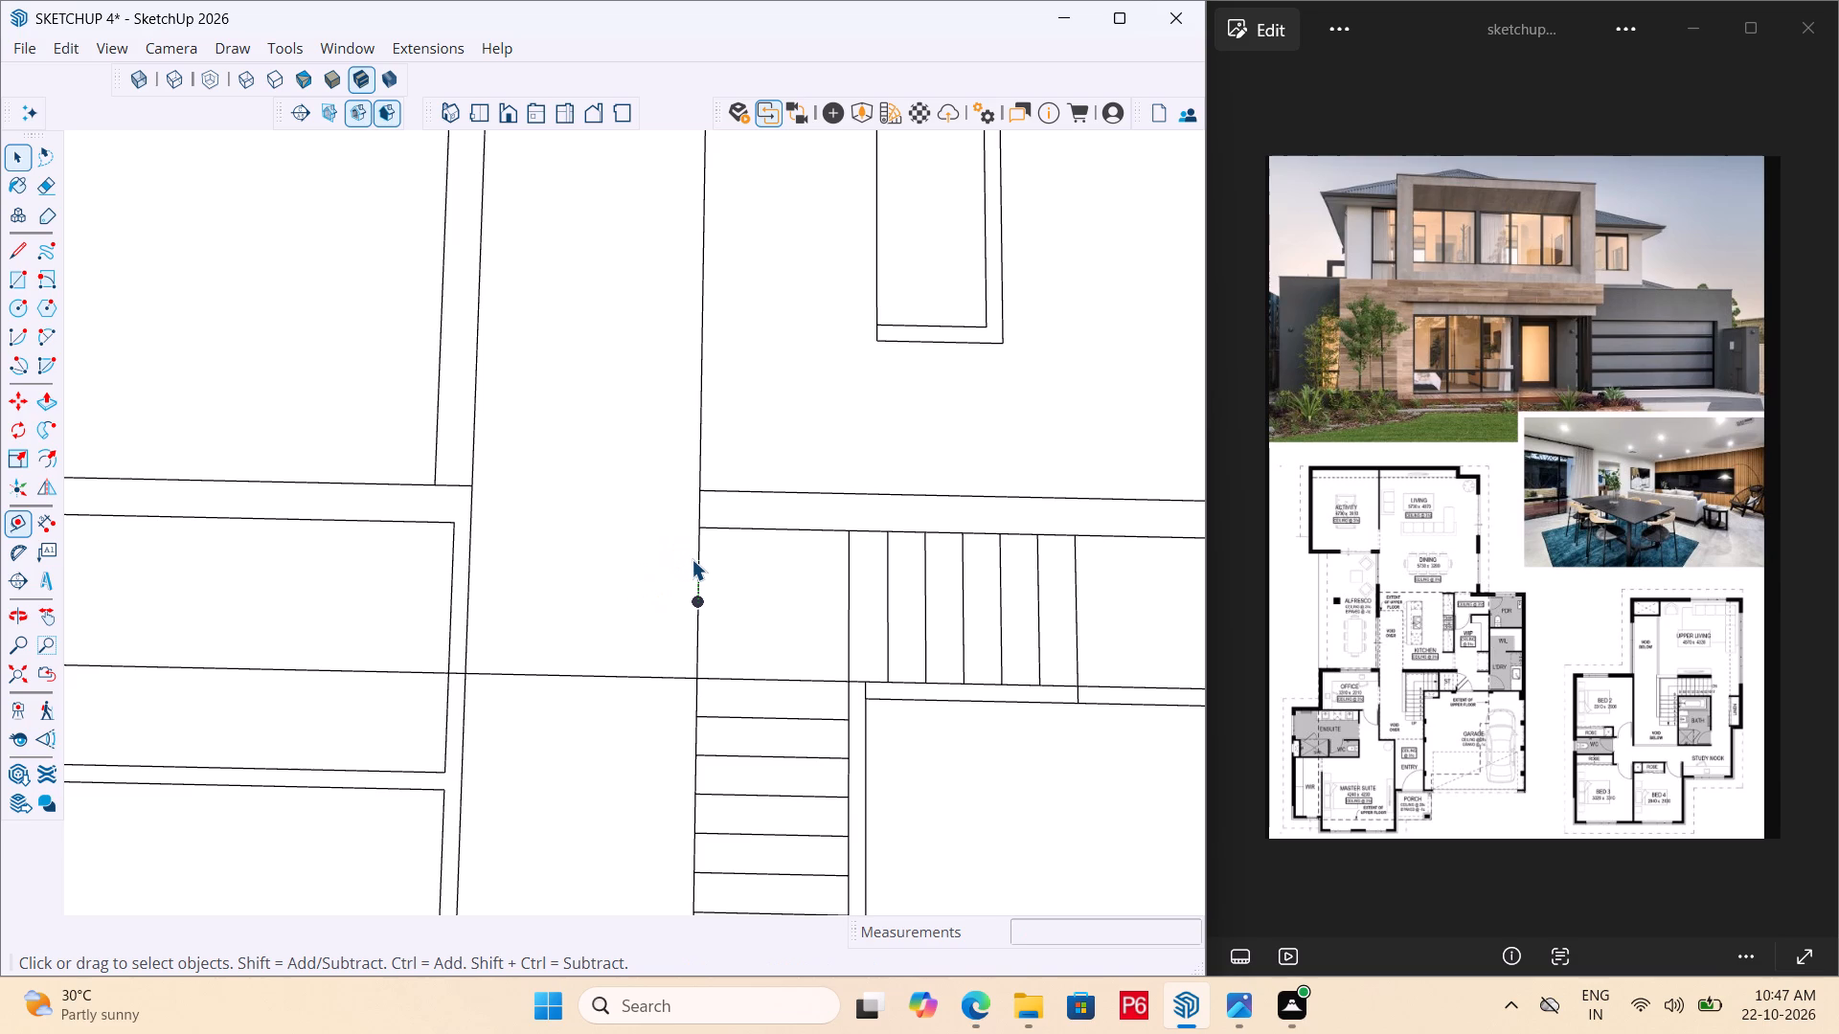
Place a construction guide 4" from the staircase's side line, on the hallway side.
{"action": "key", "text": "t"}
{"action": "left_click", "coordinate": [695, 566]}
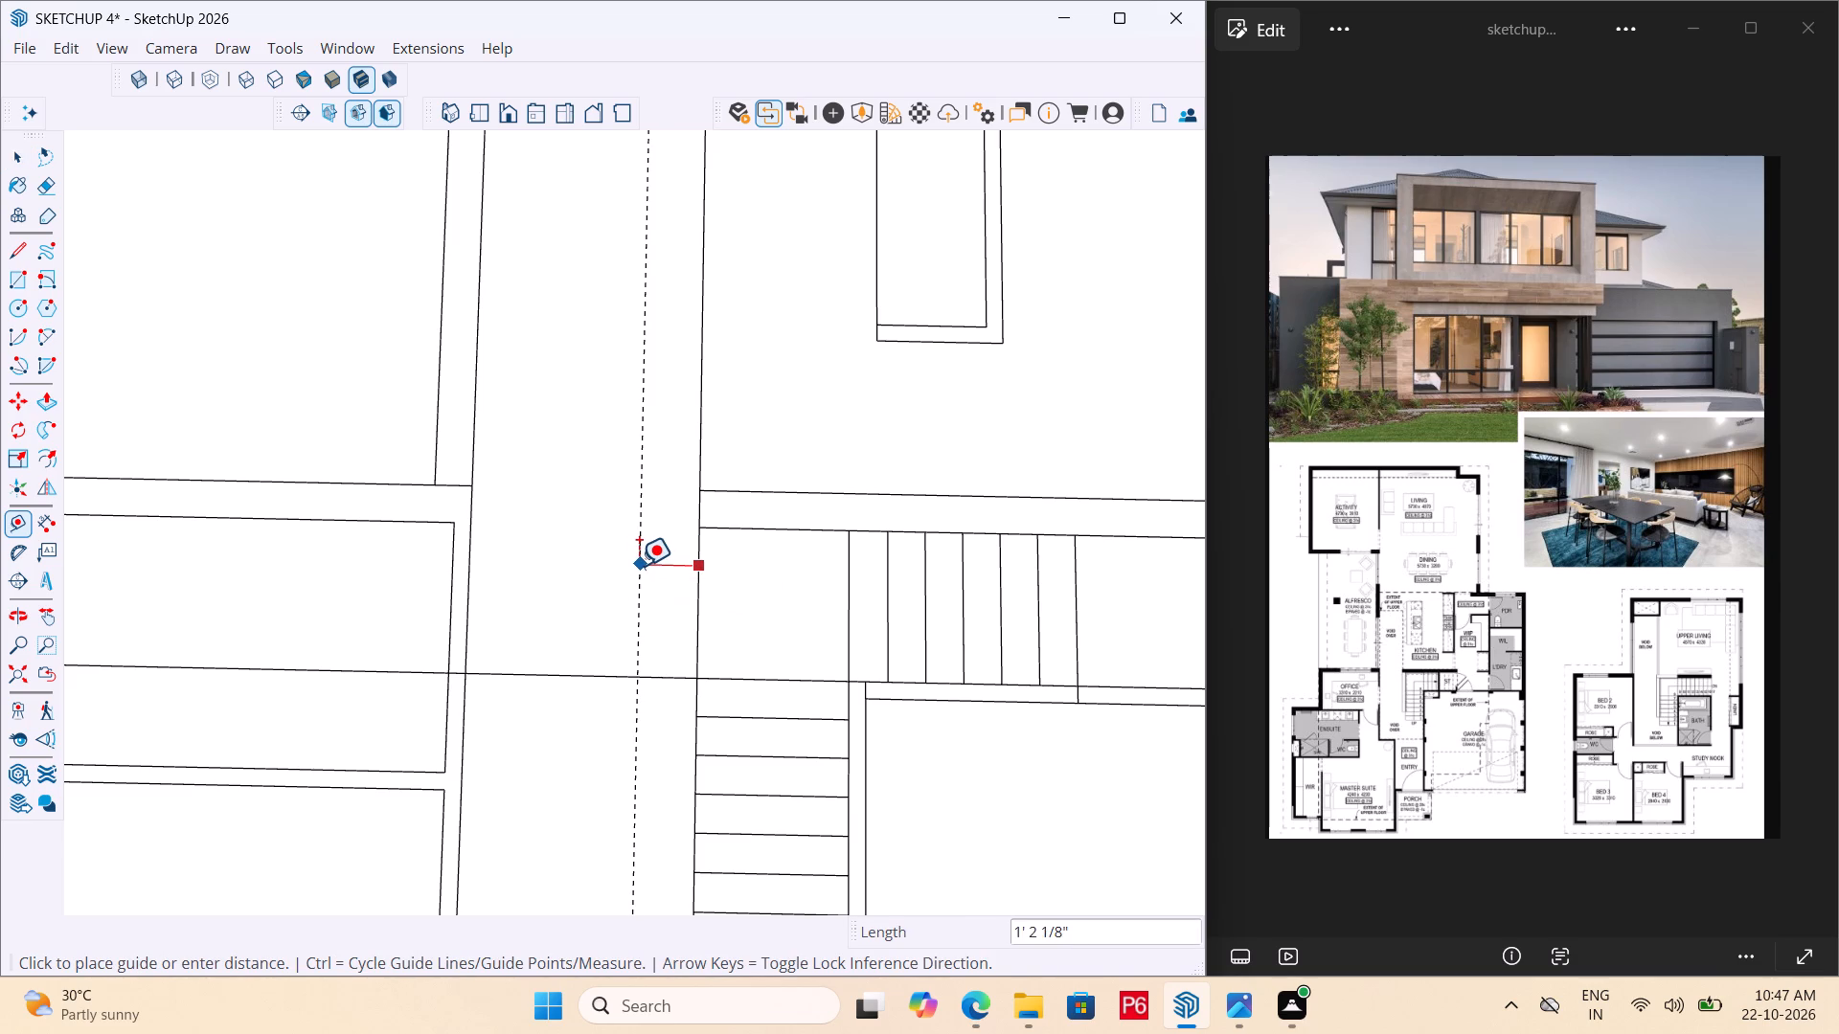
{"action": "key", "text": "6"}
{"action": "key", "text": "BackSpace"}
{"action": "type", "text": "4\""}
{"action": "key", "text": "Return"}
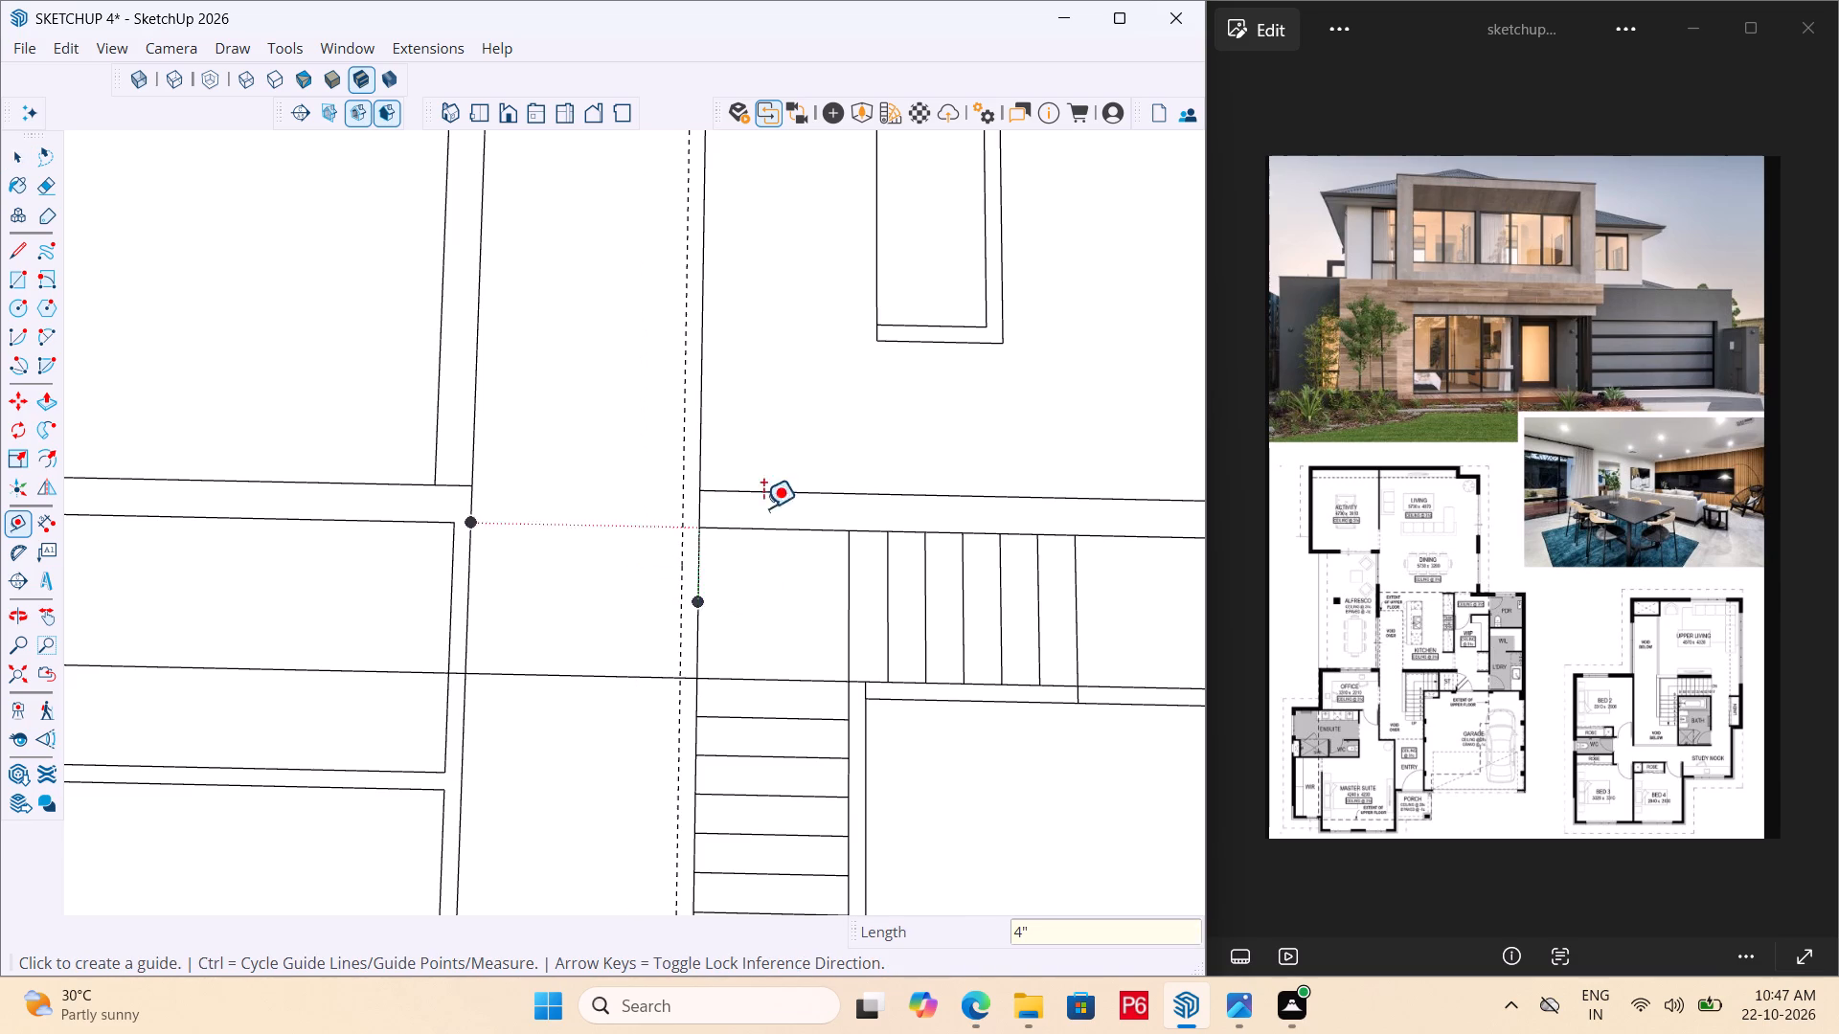
Outline a 4" thick wall along the guide, from the lowest stair tread to the wall line above the stairs, closing both ends.
{"action": "key", "text": "space"}
{"action": "type", "text": "L"}
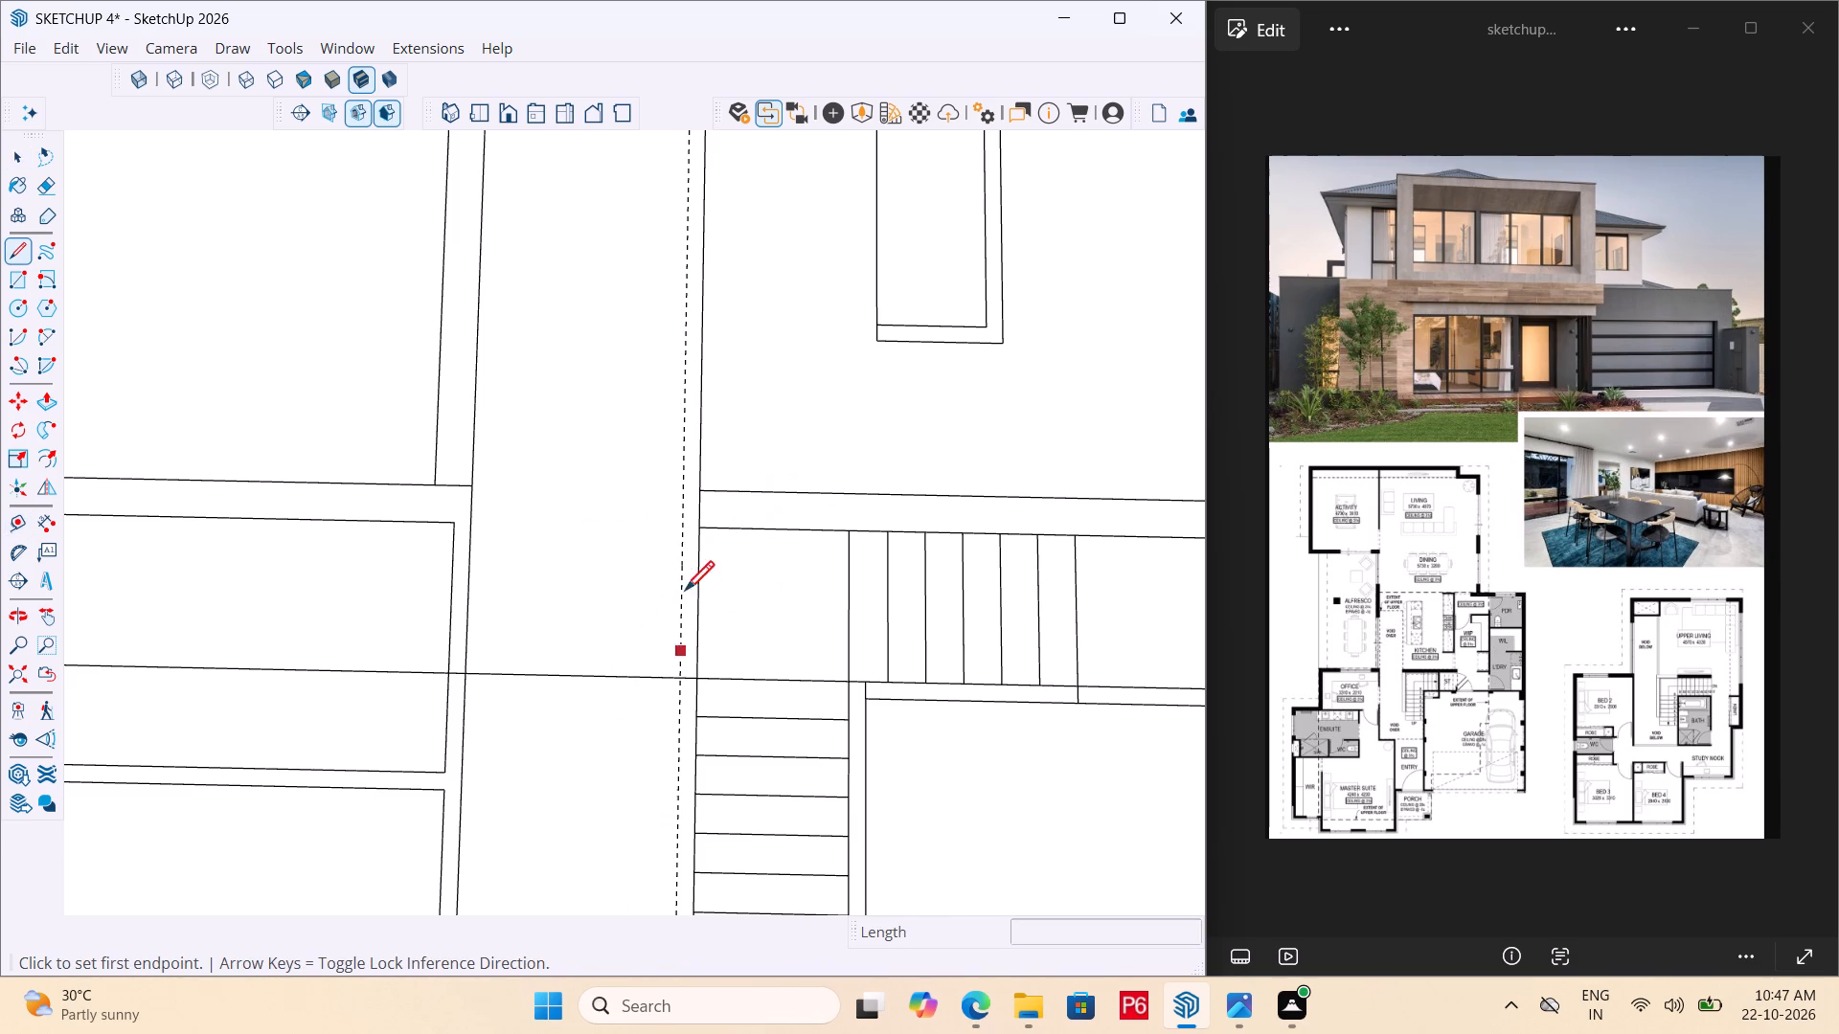
{"action": "scroll", "coordinate": [686, 532], "scroll_direction": "down", "scroll_amount": 5}
{"action": "scroll", "coordinate": [685, 808], "scroll_direction": "up", "scroll_amount": 11}
{"action": "left_click", "coordinate": [674, 778]}
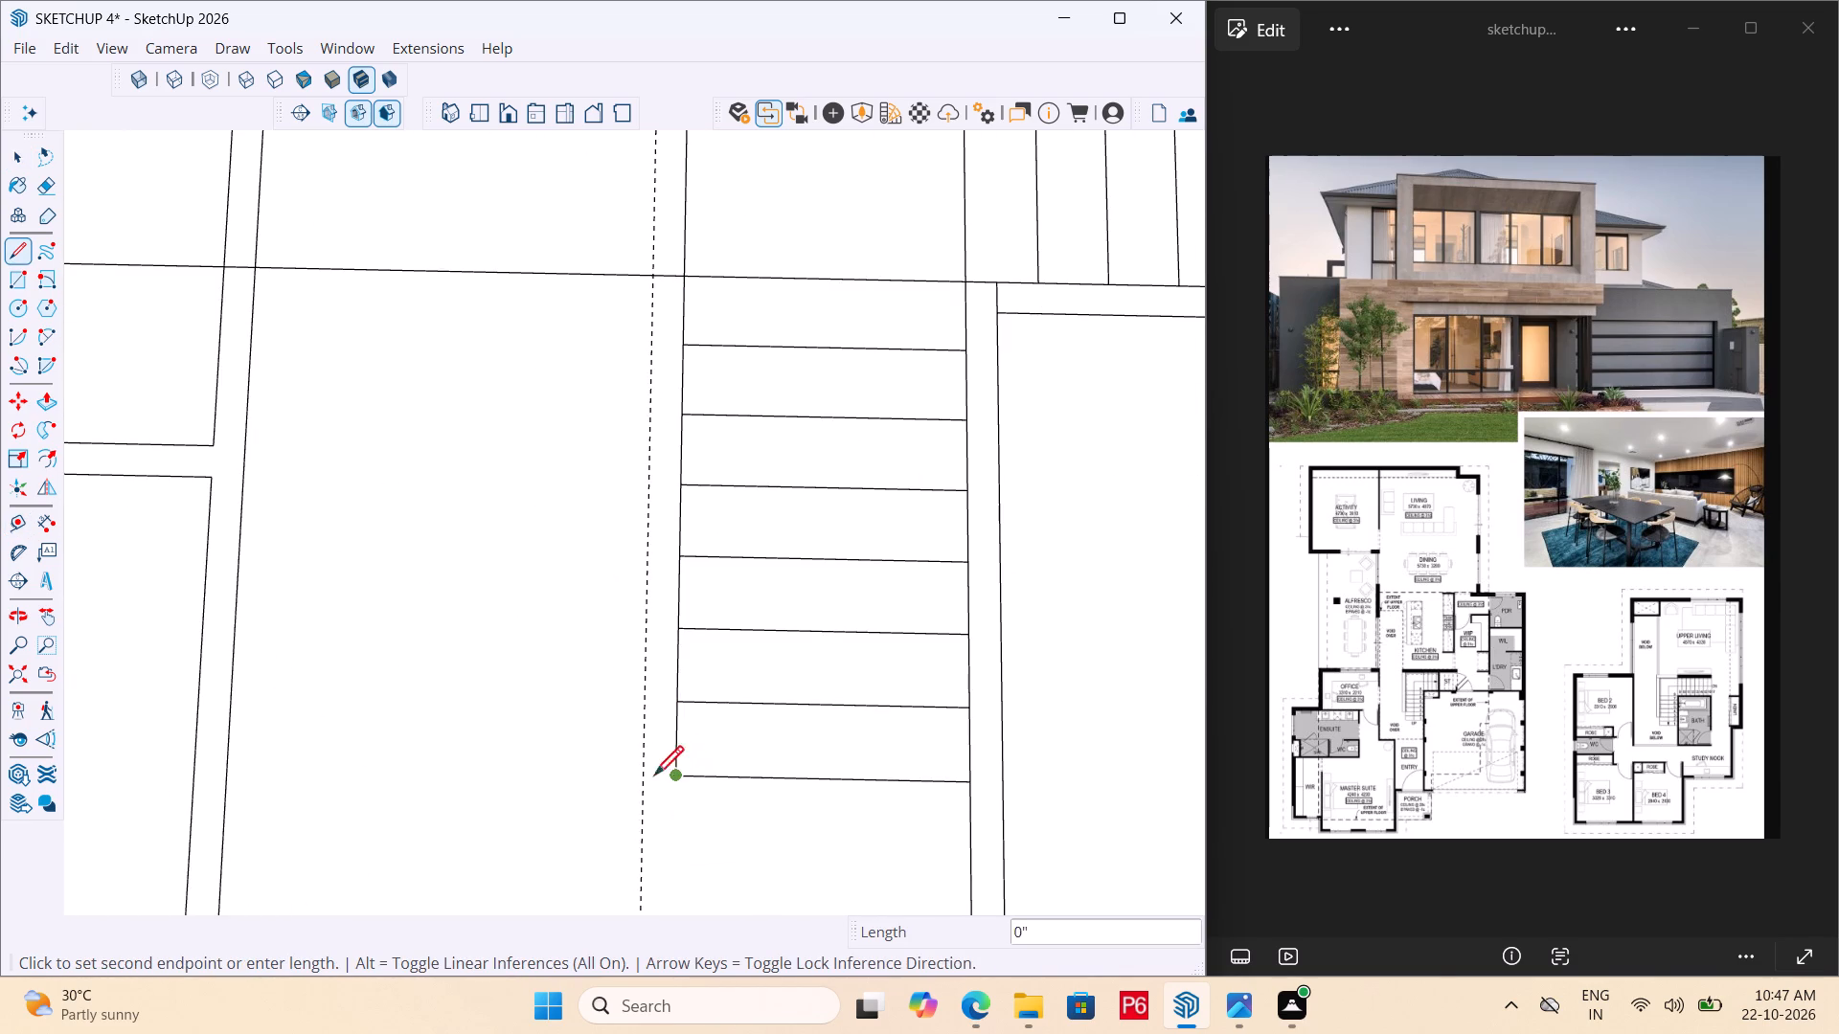
{"action": "left_click", "coordinate": [645, 775]}
{"action": "scroll", "coordinate": [670, 674], "scroll_direction": "down", "scroll_amount": 6}
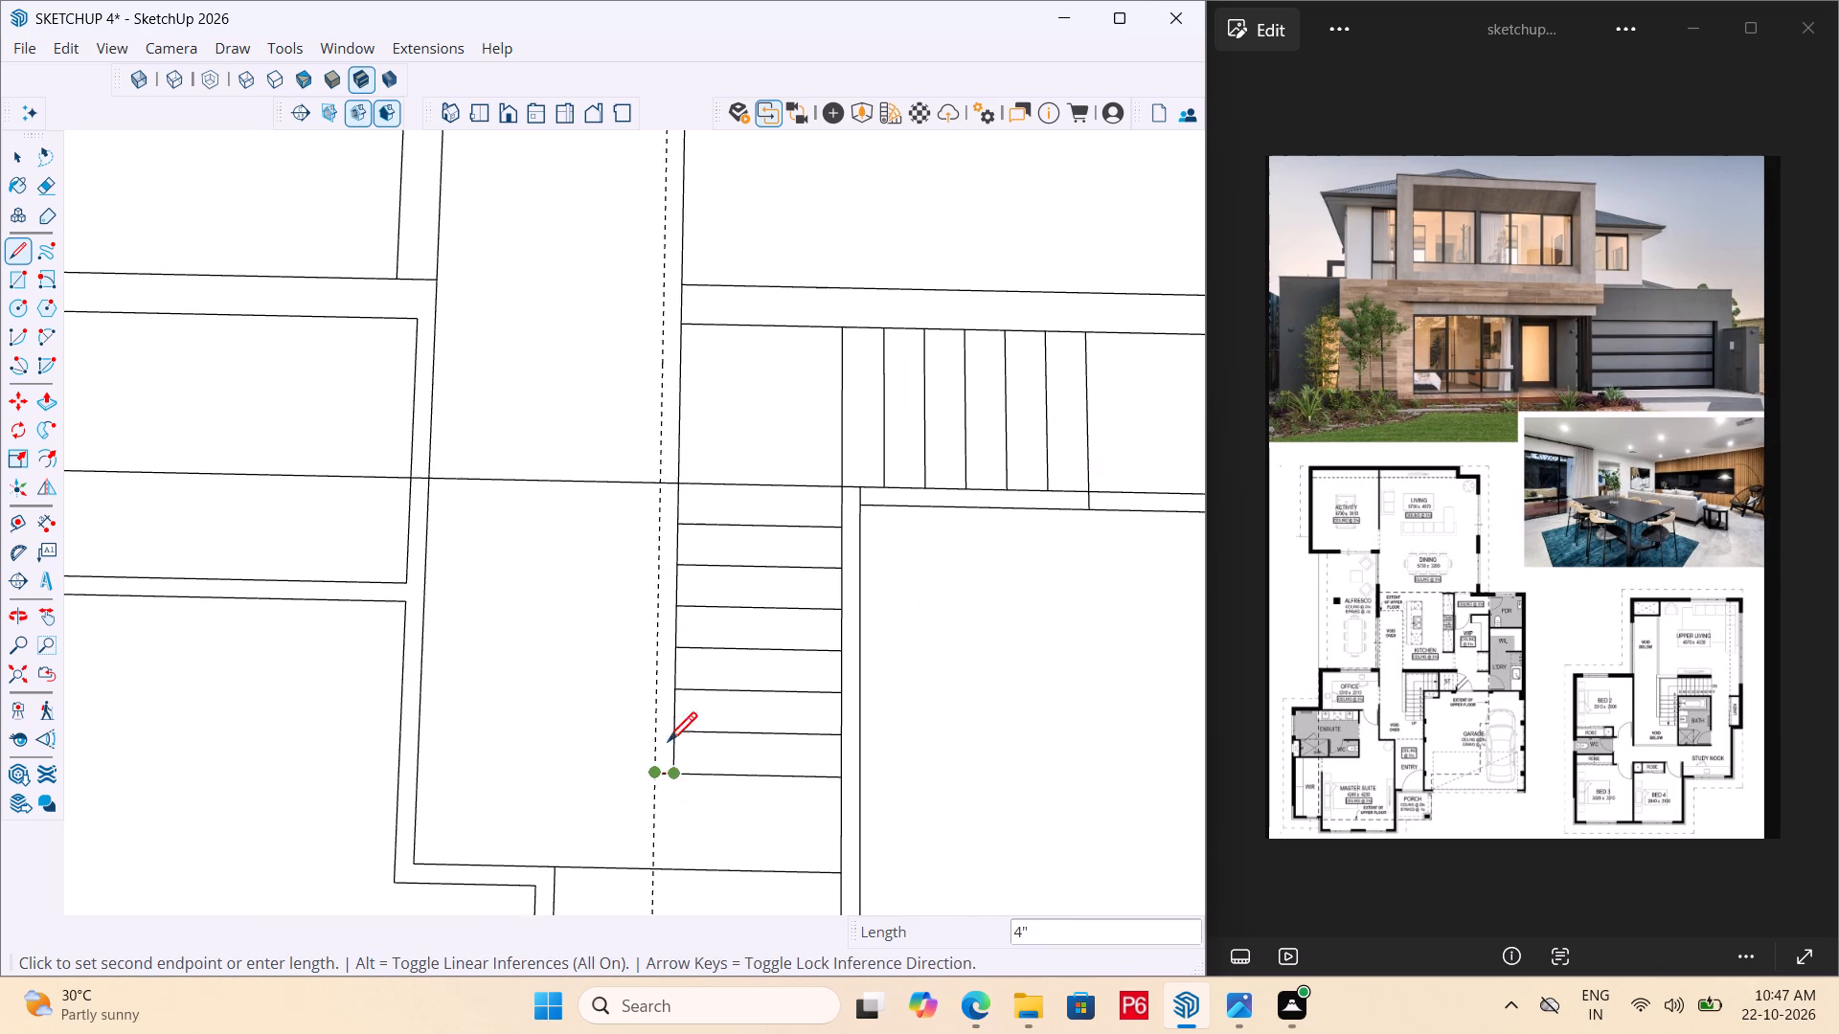
{"action": "left_click", "coordinate": [668, 288]}
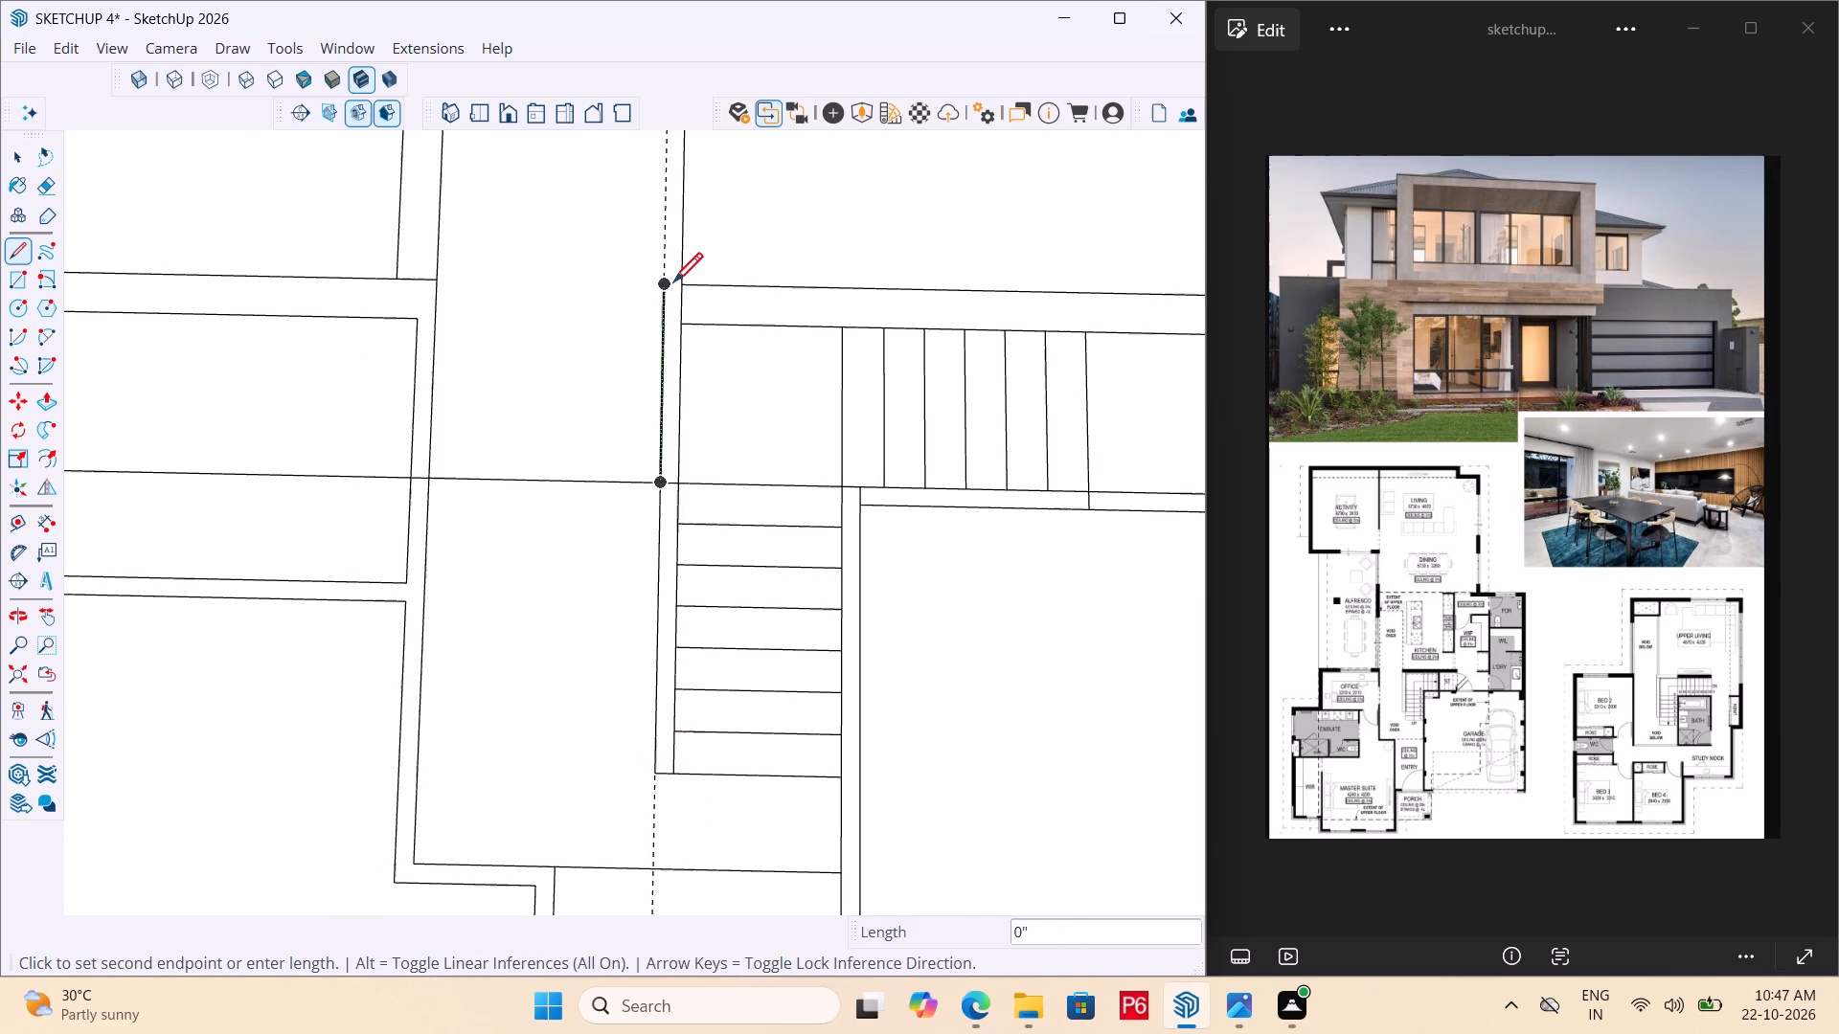
{"action": "left_click", "coordinate": [678, 285]}
{"action": "scroll", "coordinate": [656, 535], "scroll_direction": "down", "scroll_amount": 4}
{"action": "key", "text": "Escape"}
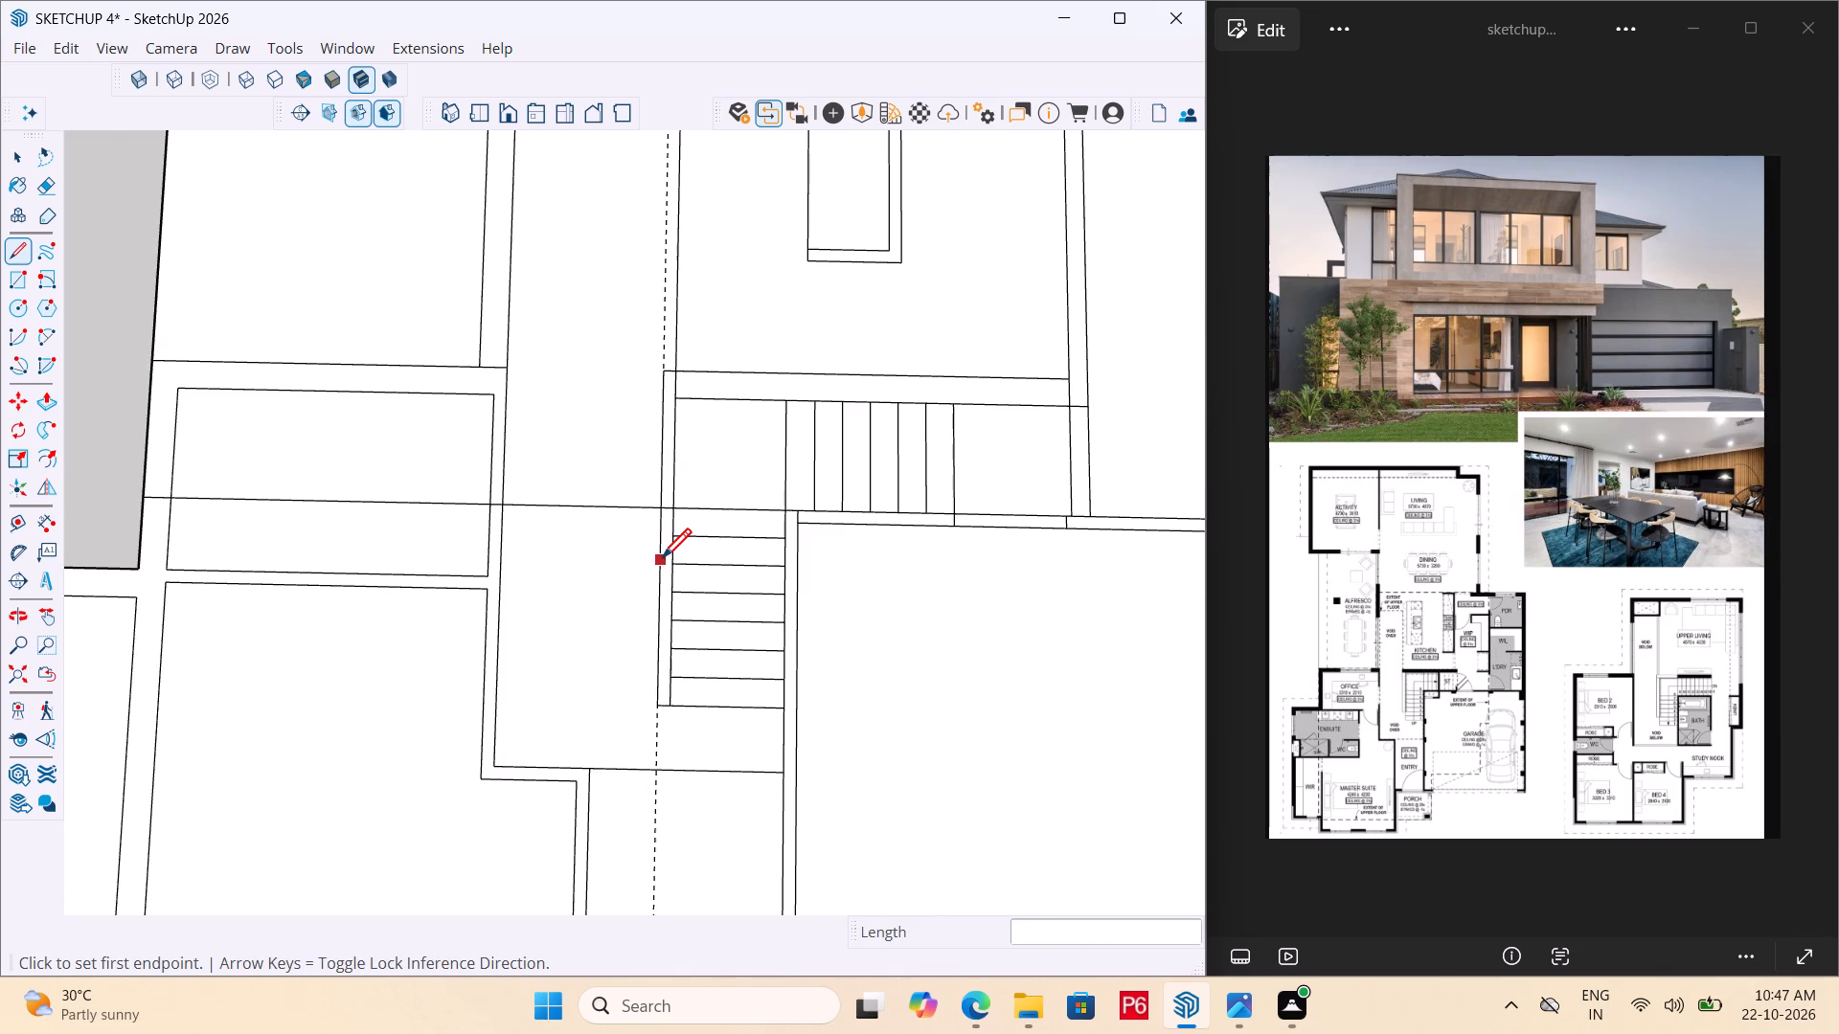
Save the model.
{"action": "key", "text": "ctrl+s"}
{"action": "key", "text": "ctrl+s"}
Erase the construction guide beside the staircase wall.
{"action": "key", "text": "e"}
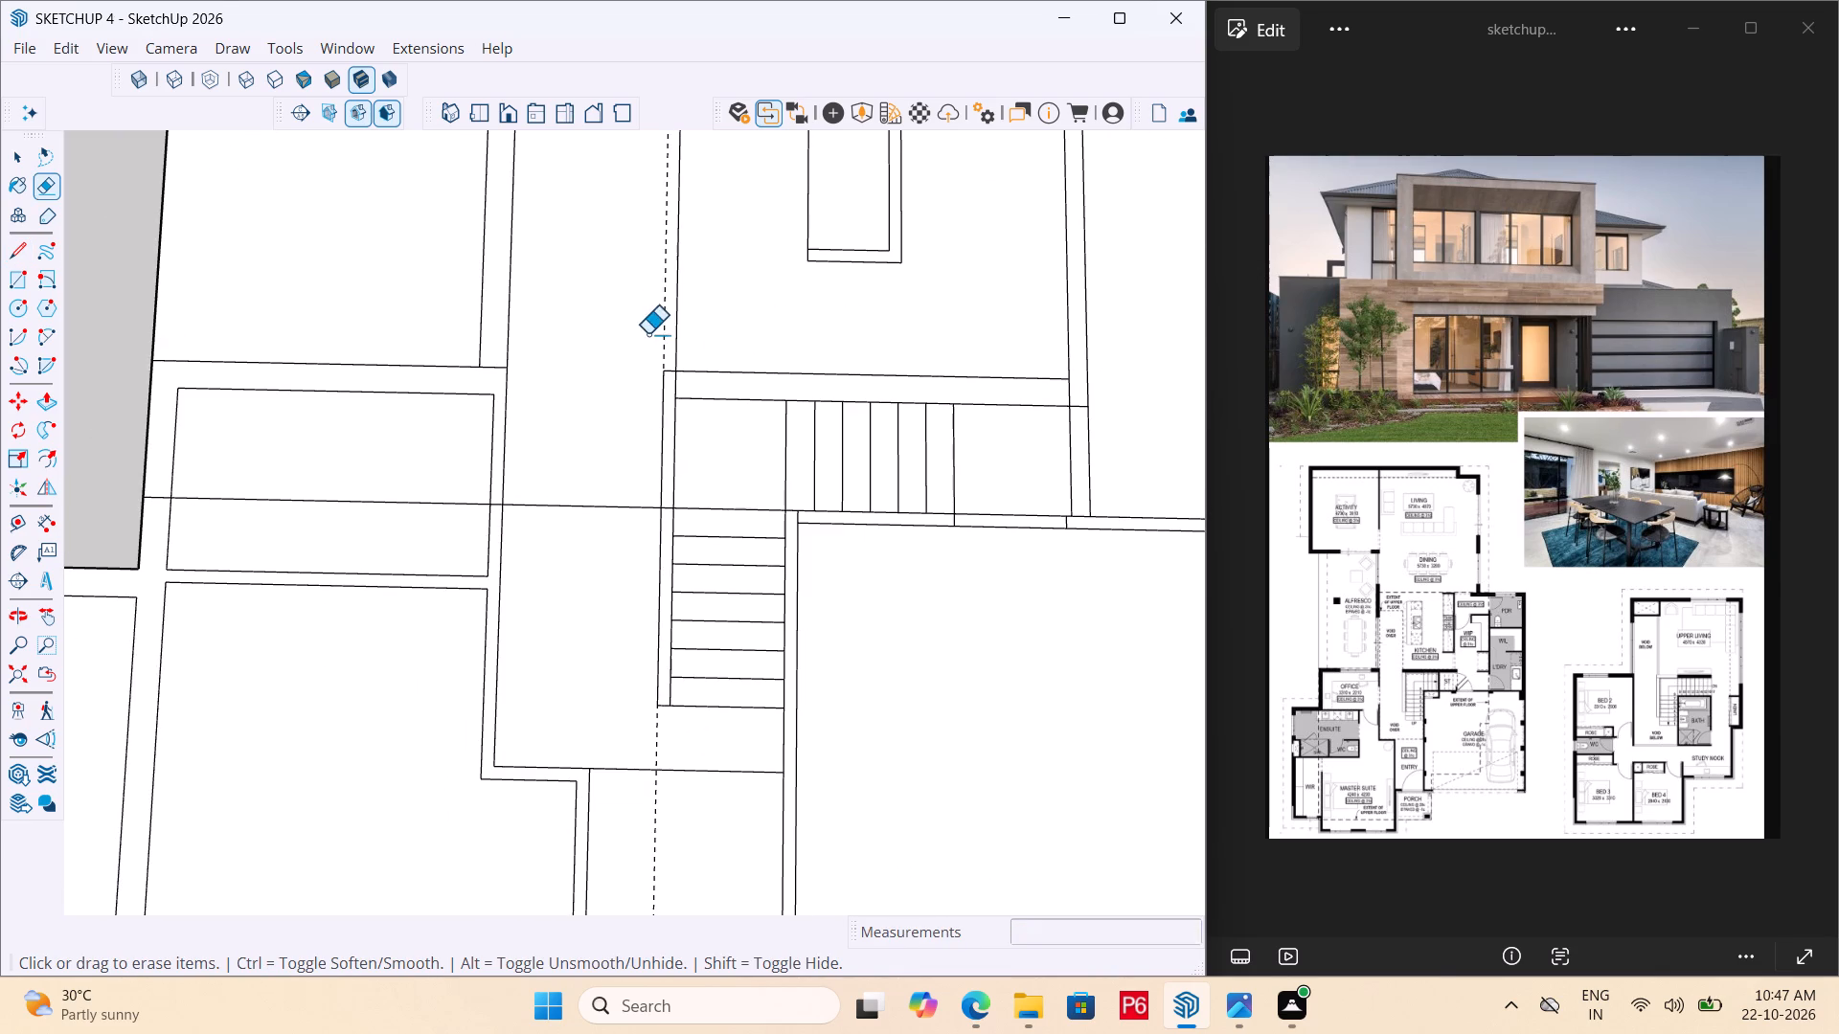
{"action": "triple_click", "coordinate": [666, 325]}
Erase the leftover horizontal line where it crosses the hallway, the office and the wall between them.
{"action": "double_click", "coordinate": [616, 516]}
{"action": "left_click", "coordinate": [626, 489]}
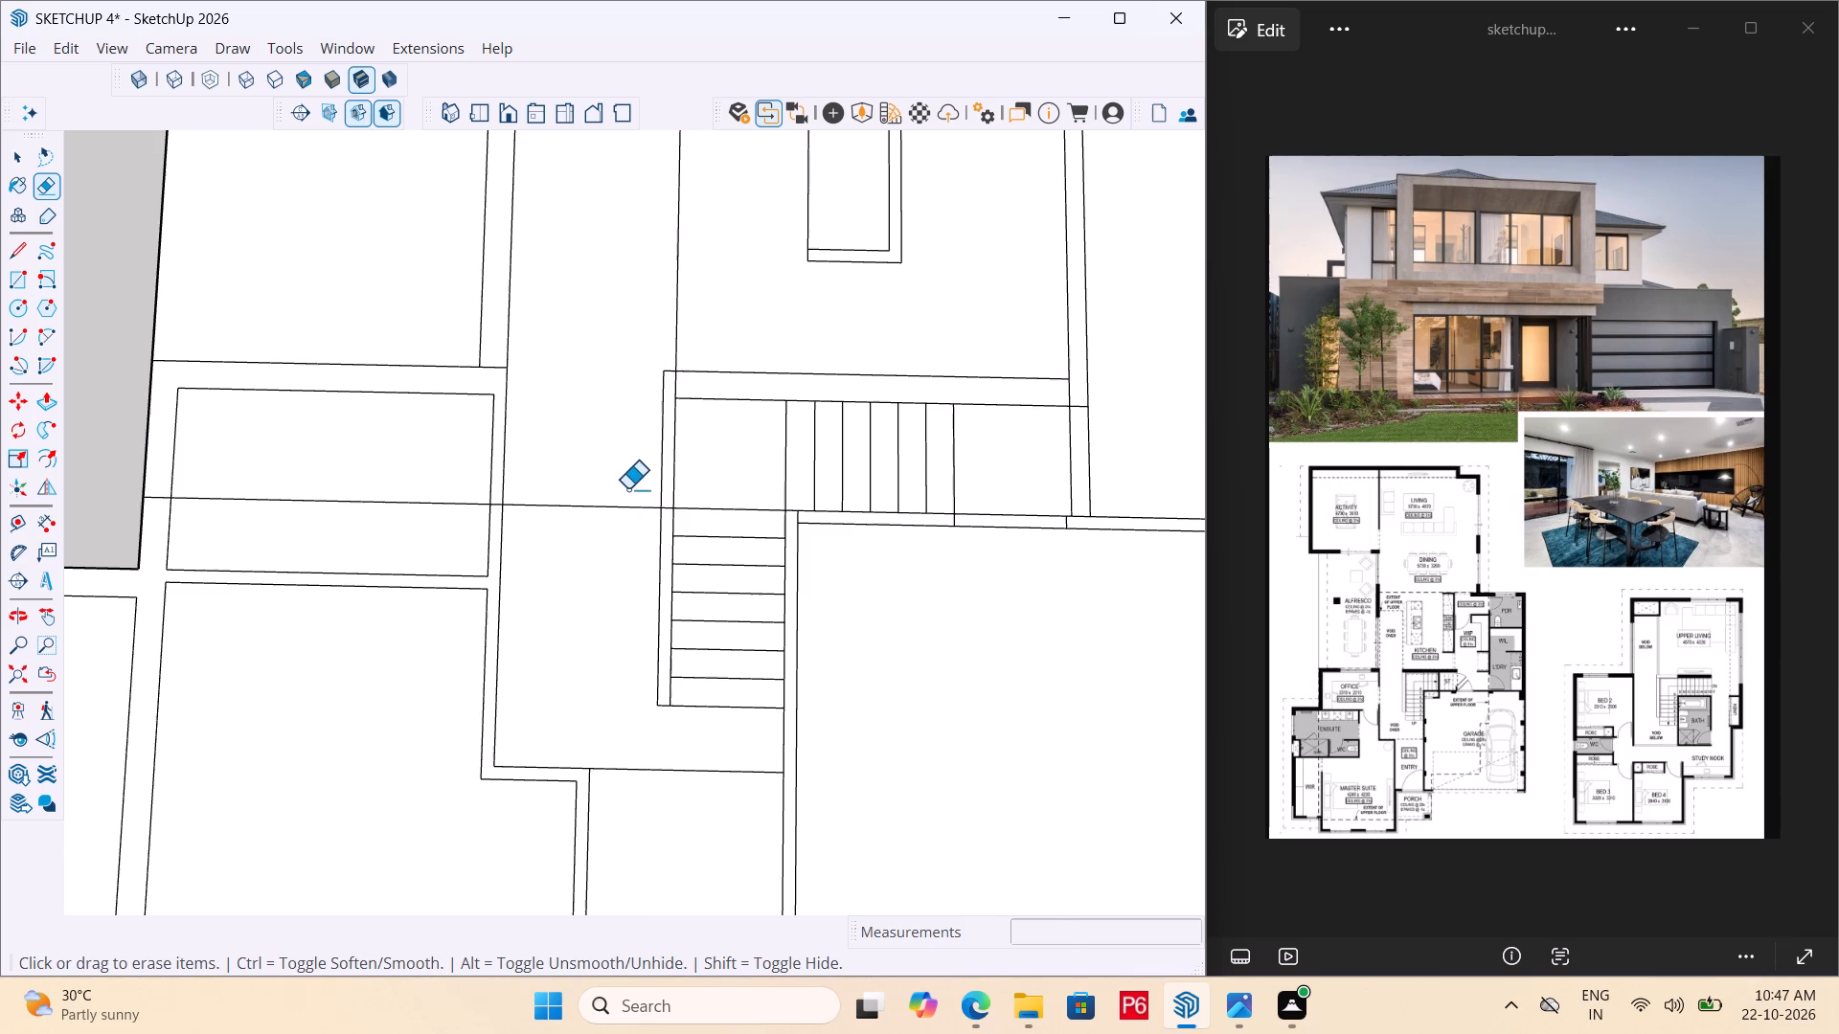
{"action": "left_click_drag", "start_coordinate": [625, 495], "coordinate": [619, 516]}
{"action": "left_click", "coordinate": [619, 516]}
{"action": "left_click_drag", "start_coordinate": [469, 494], "coordinate": [460, 506]}
{"action": "left_click", "coordinate": [457, 508]}
{"action": "scroll", "coordinate": [500, 489], "scroll_direction": "up", "scroll_amount": 4}
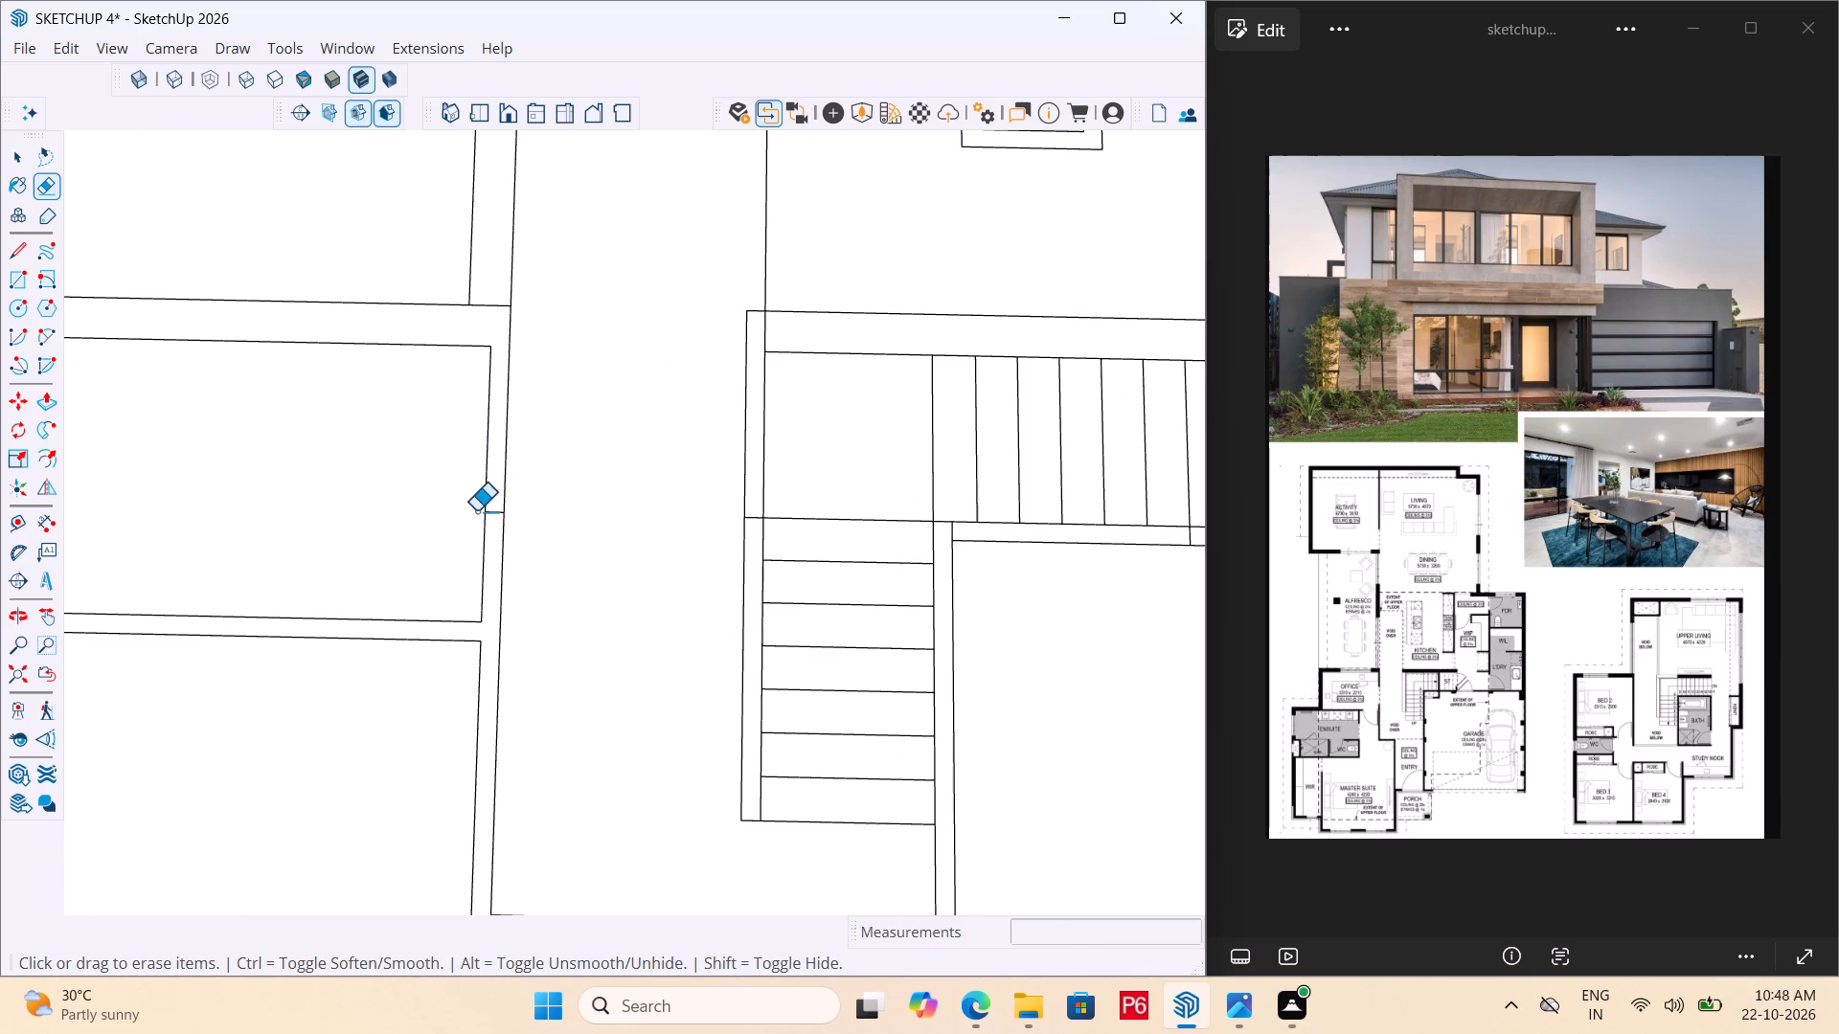
{"action": "left_click", "coordinate": [489, 512]}
{"action": "scroll", "coordinate": [468, 569], "scroll_direction": "down", "scroll_amount": 2}
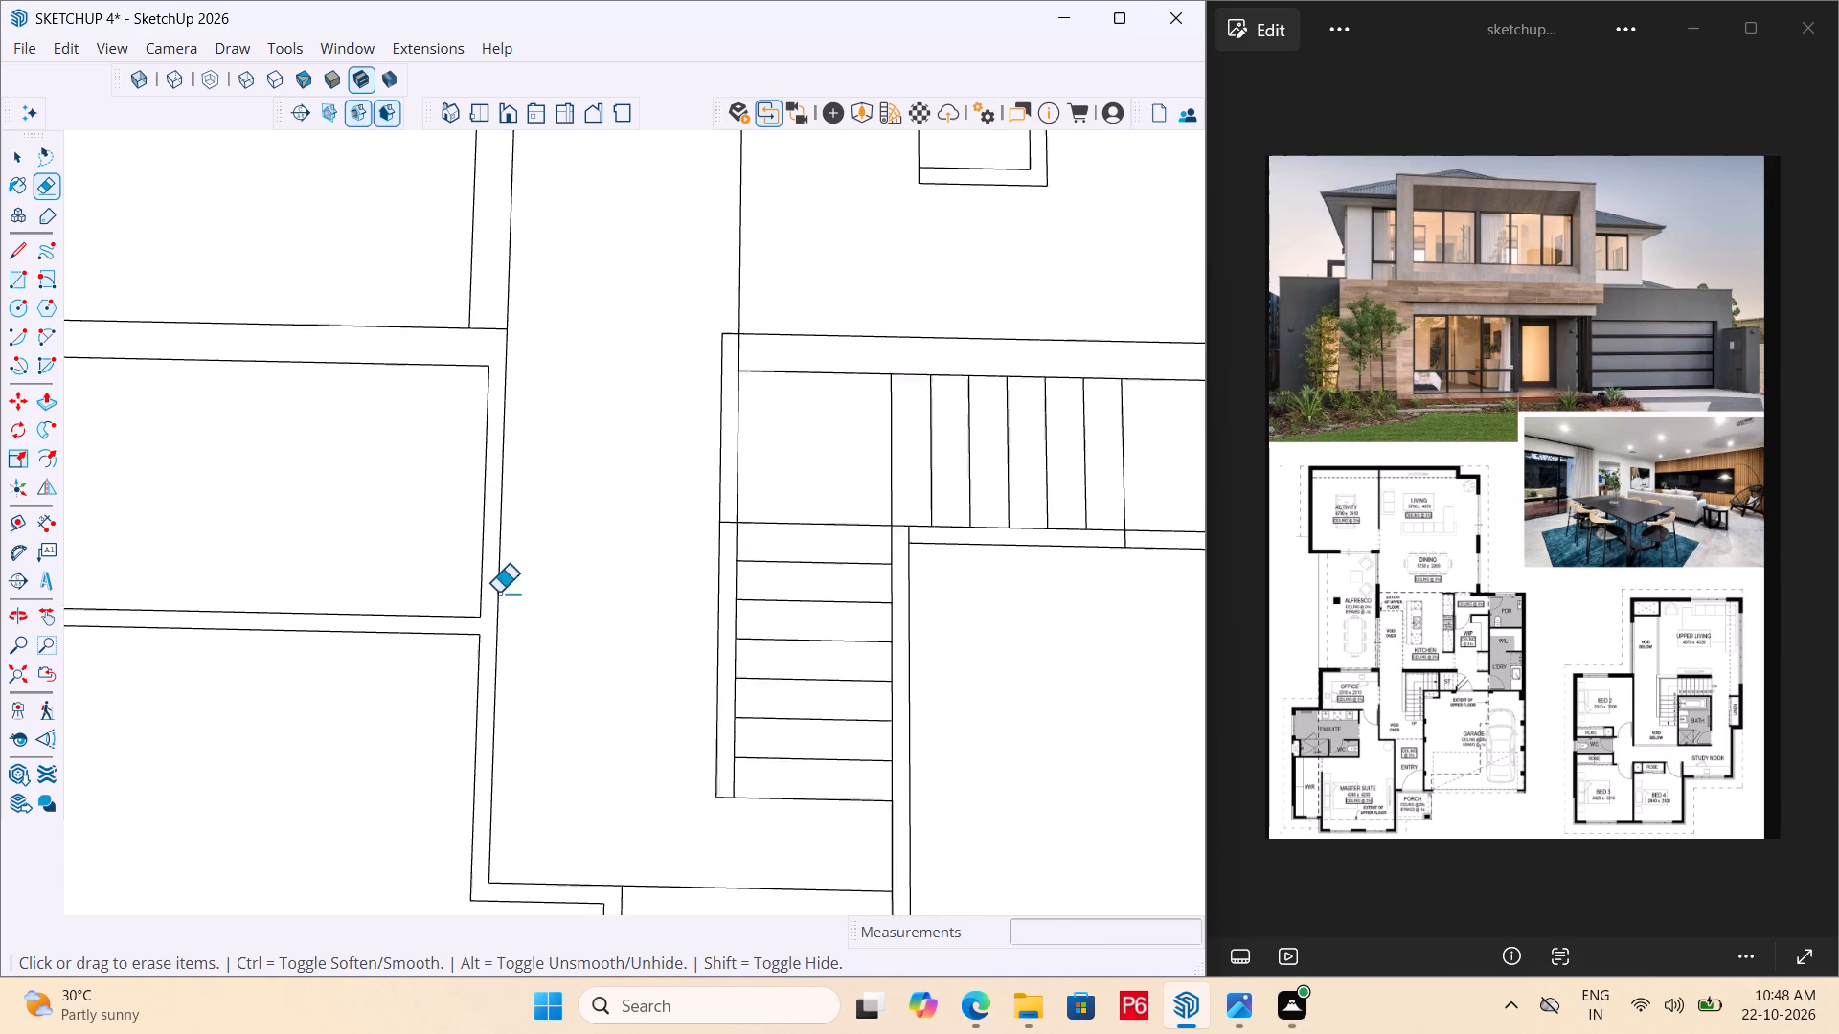
Erase the short leftover edges crossing the staircase side wall at the landing line and at its corner with the wall above the stairs.
{"action": "scroll", "coordinate": [498, 593], "scroll_direction": "down", "scroll_amount": 3}
{"action": "double_click", "coordinate": [174, 538]}
{"action": "scroll", "coordinate": [285, 497], "scroll_direction": "down", "scroll_amount": 1}
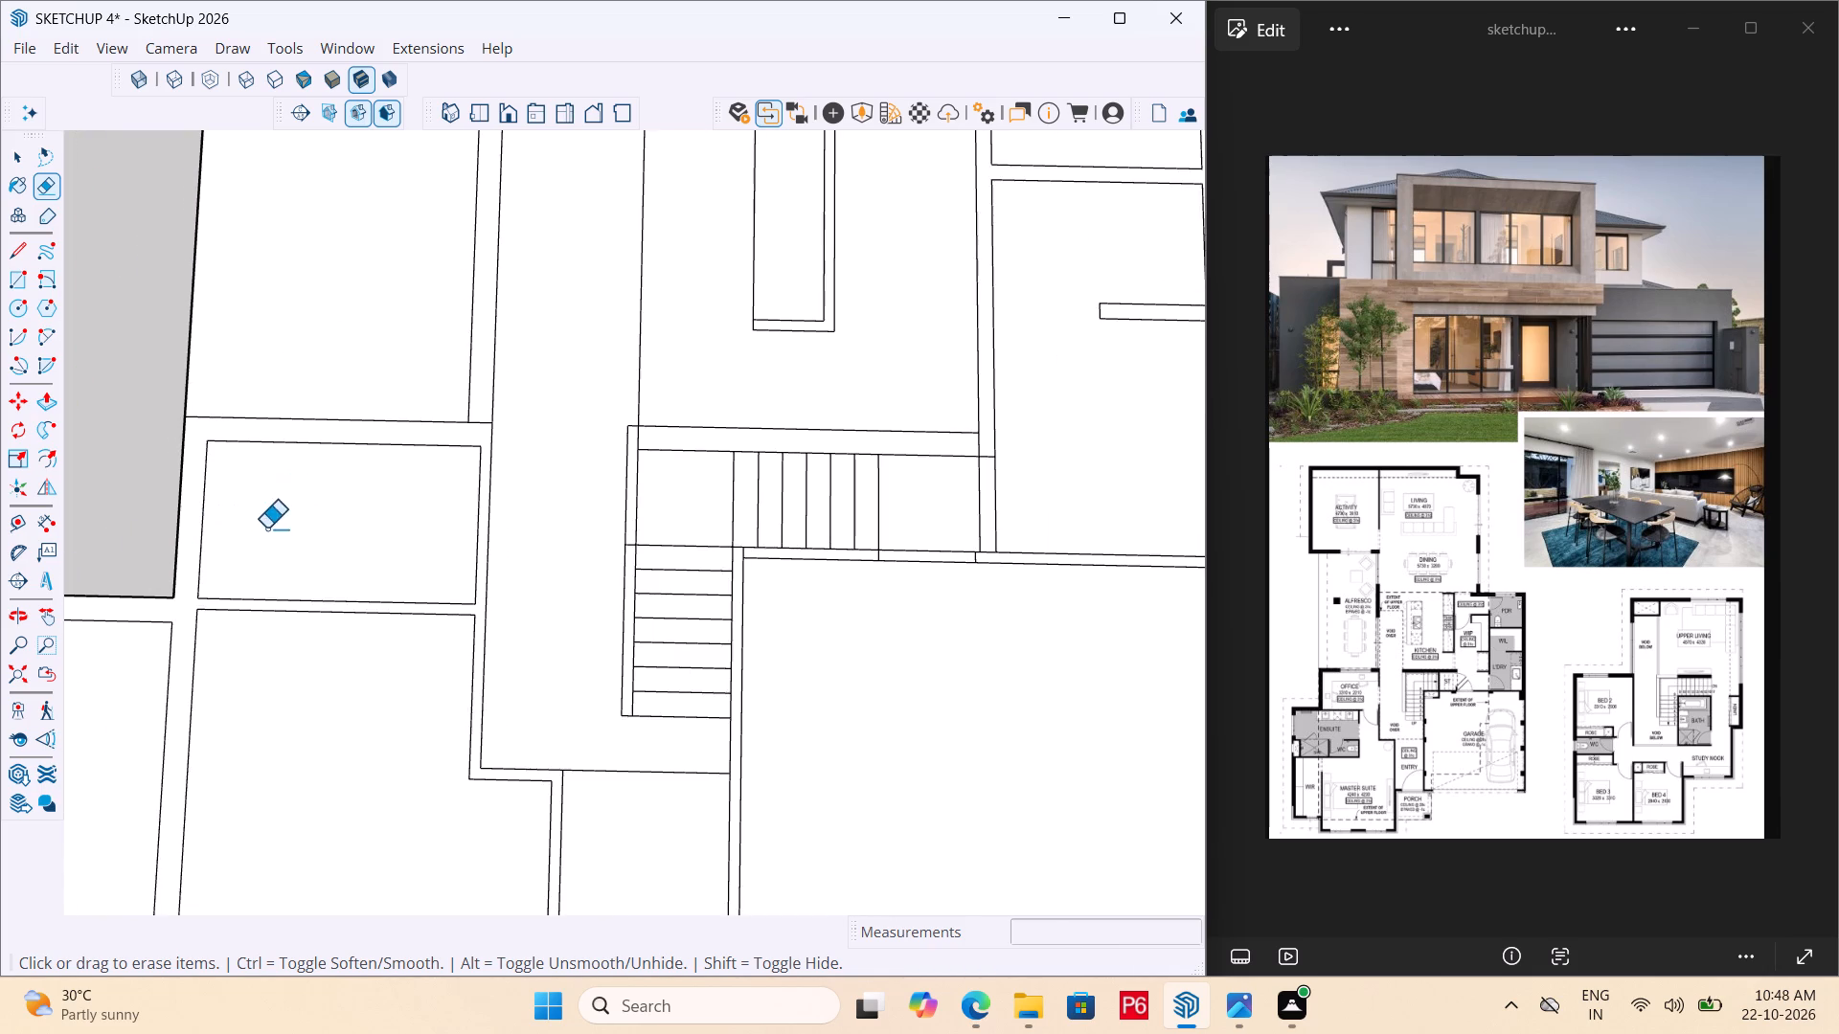
{"action": "scroll", "coordinate": [265, 529], "scroll_direction": "down", "scroll_amount": 4}
{"action": "scroll", "coordinate": [643, 536], "scroll_direction": "up", "scroll_amount": 5}
{"action": "scroll", "coordinate": [820, 559], "scroll_direction": "up", "scroll_amount": 5}
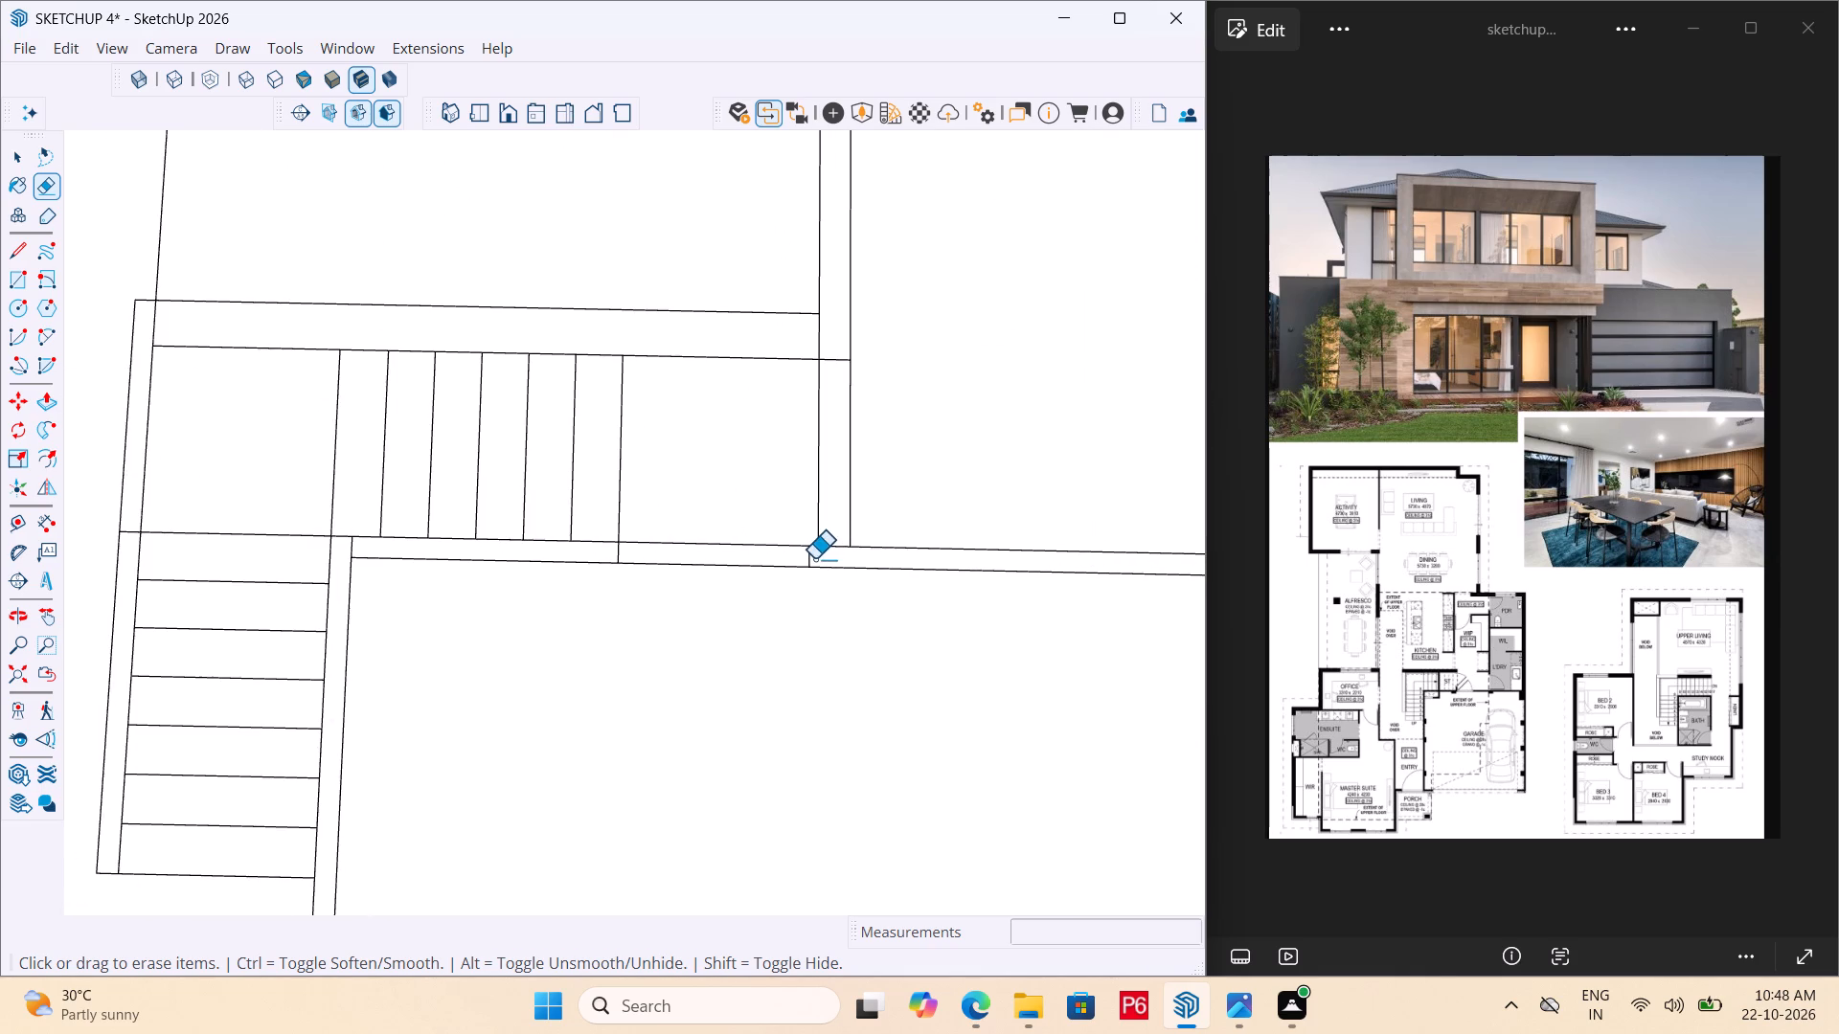
{"action": "scroll", "coordinate": [830, 594], "scroll_direction": "down", "scroll_amount": 6}
{"action": "scroll", "coordinate": [433, 568], "scroll_direction": "up", "scroll_amount": 6}
{"action": "left_click", "coordinate": [439, 566]}
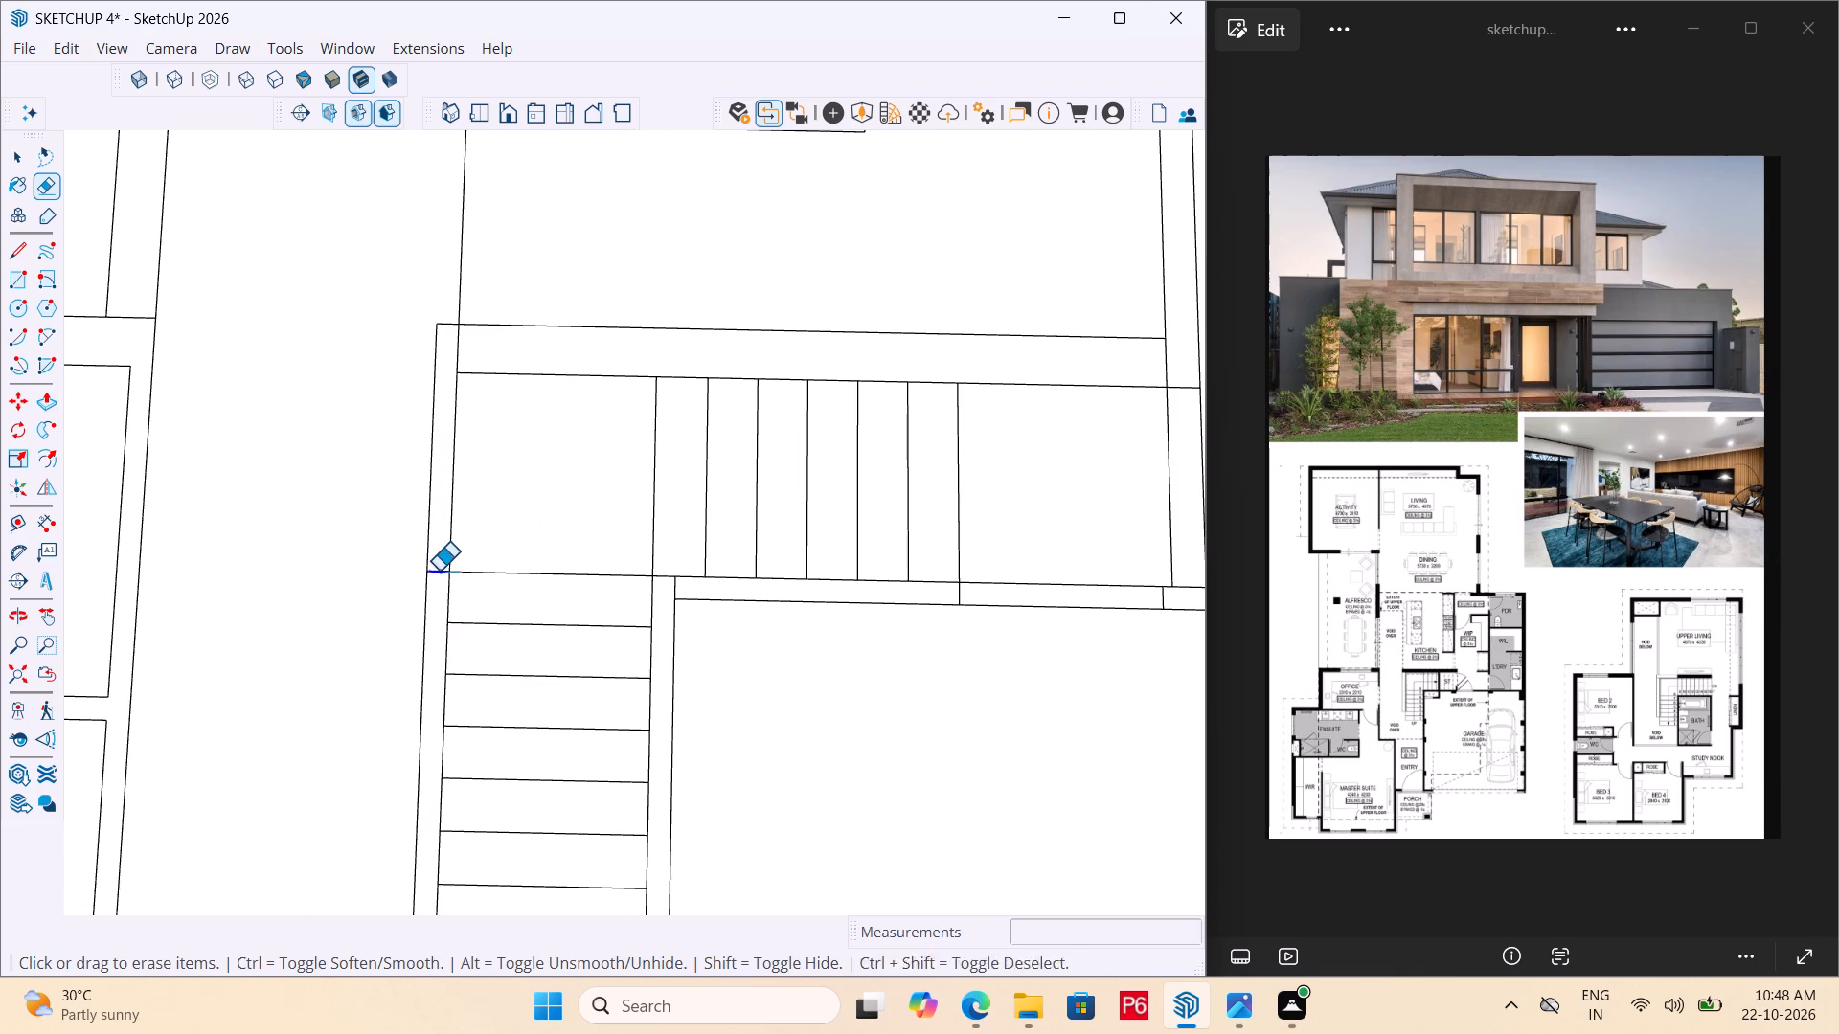
{"action": "left_click", "coordinate": [439, 573]}
{"action": "left_click_drag", "start_coordinate": [454, 345], "coordinate": [473, 340]}
{"action": "scroll", "coordinate": [457, 560], "scroll_direction": "down", "scroll_amount": 4}
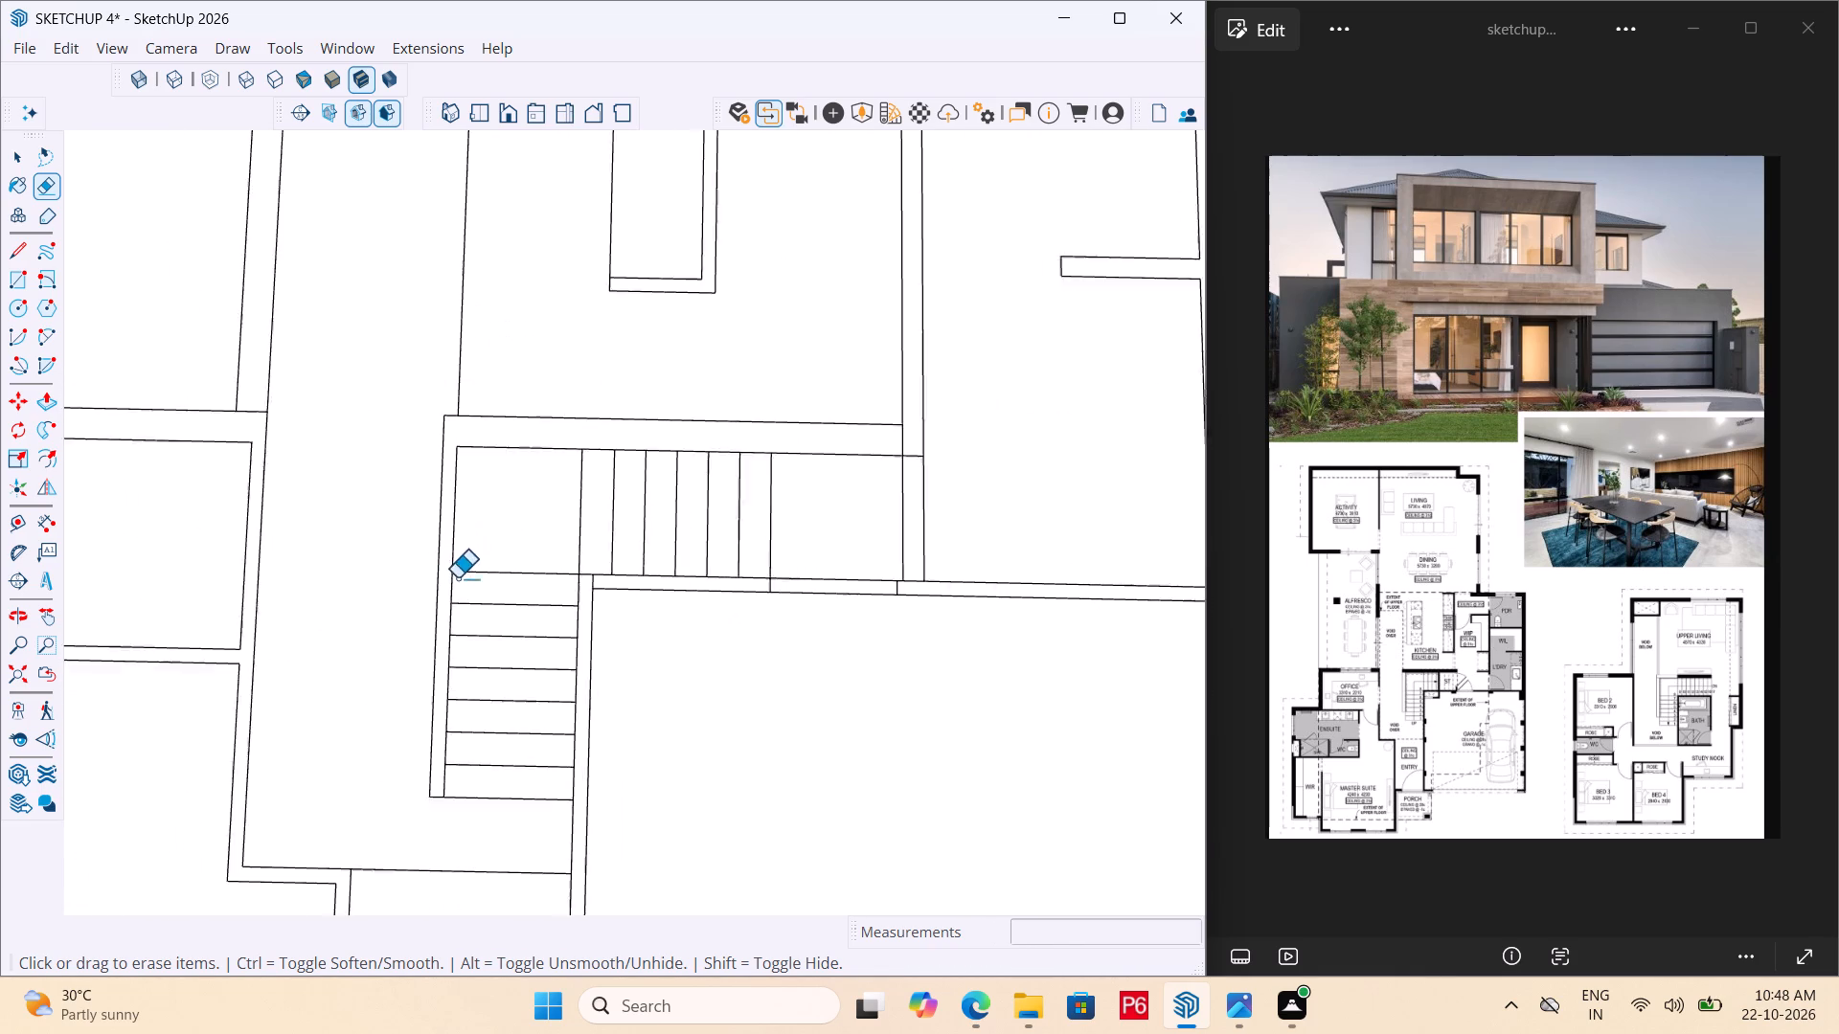
{"action": "scroll", "coordinate": [457, 578], "scroll_direction": "down", "scroll_amount": 5}
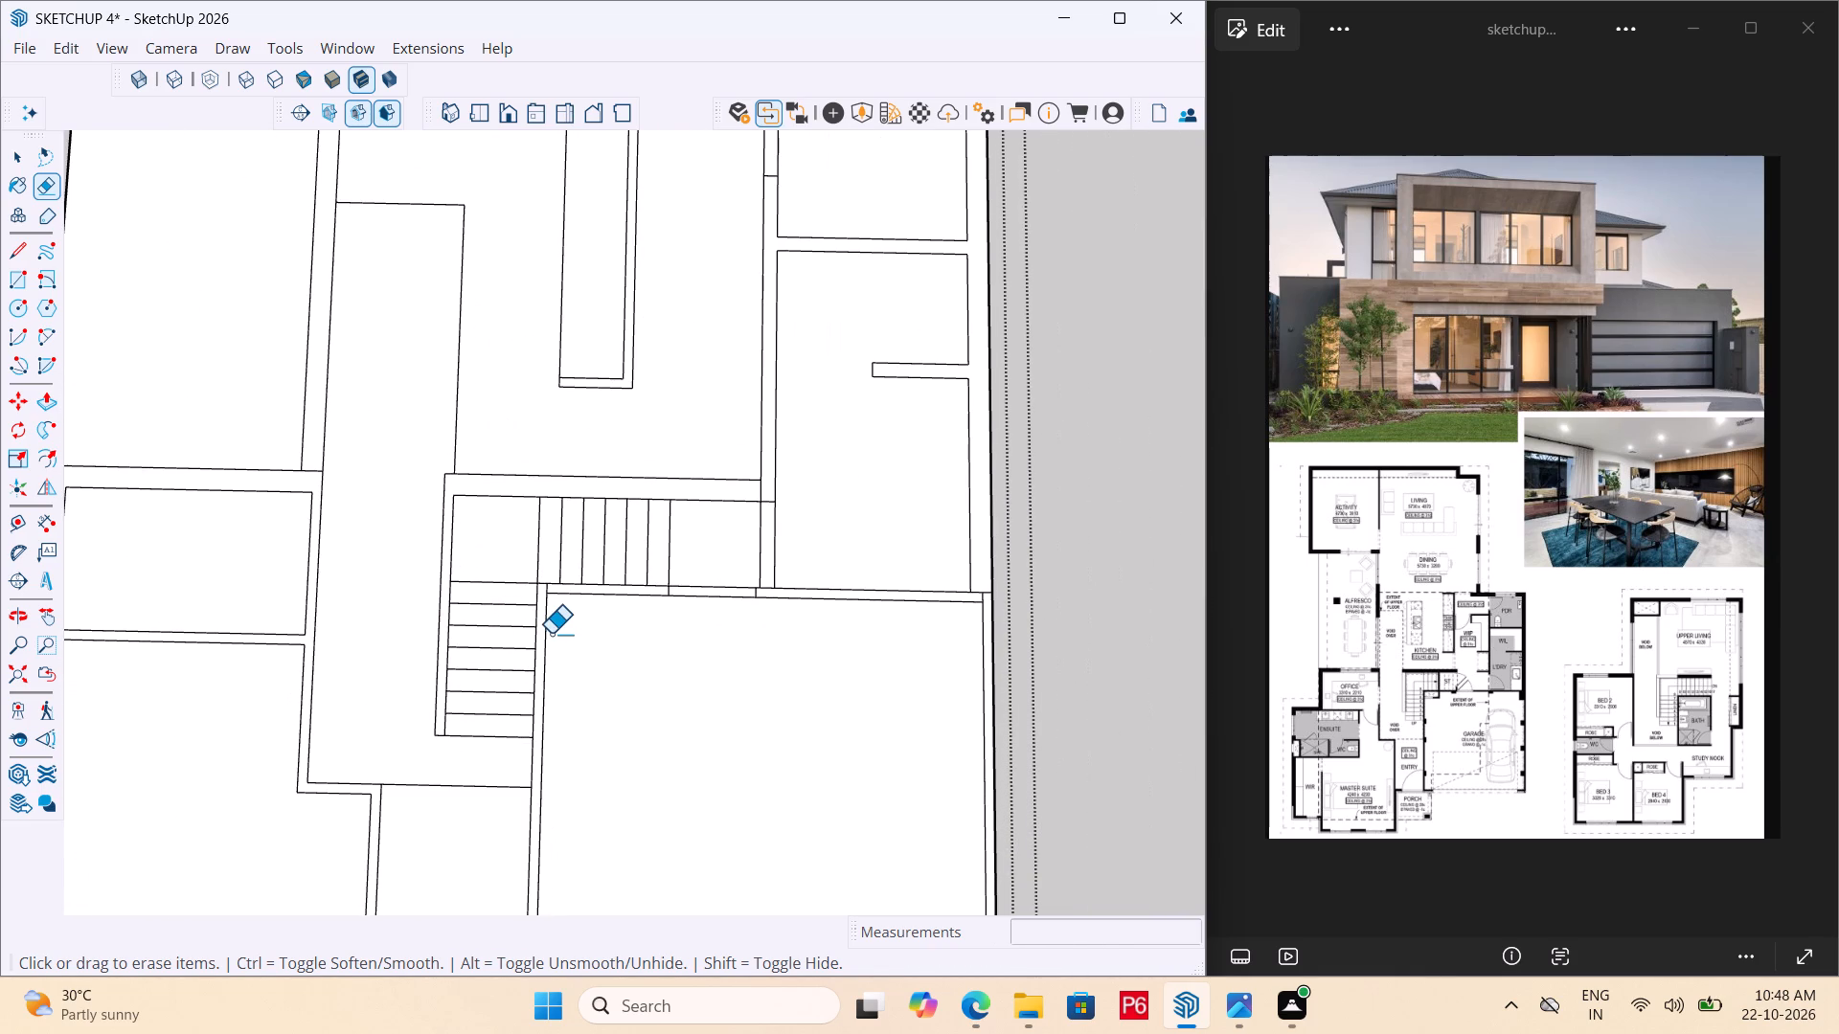
Save the model.
{"action": "key", "text": "ctrl+s"}
{"action": "key", "text": "ctrl+s"}
{"action": "key", "text": "ctrl+s"}
{"action": "key", "text": "ctrl+s"}
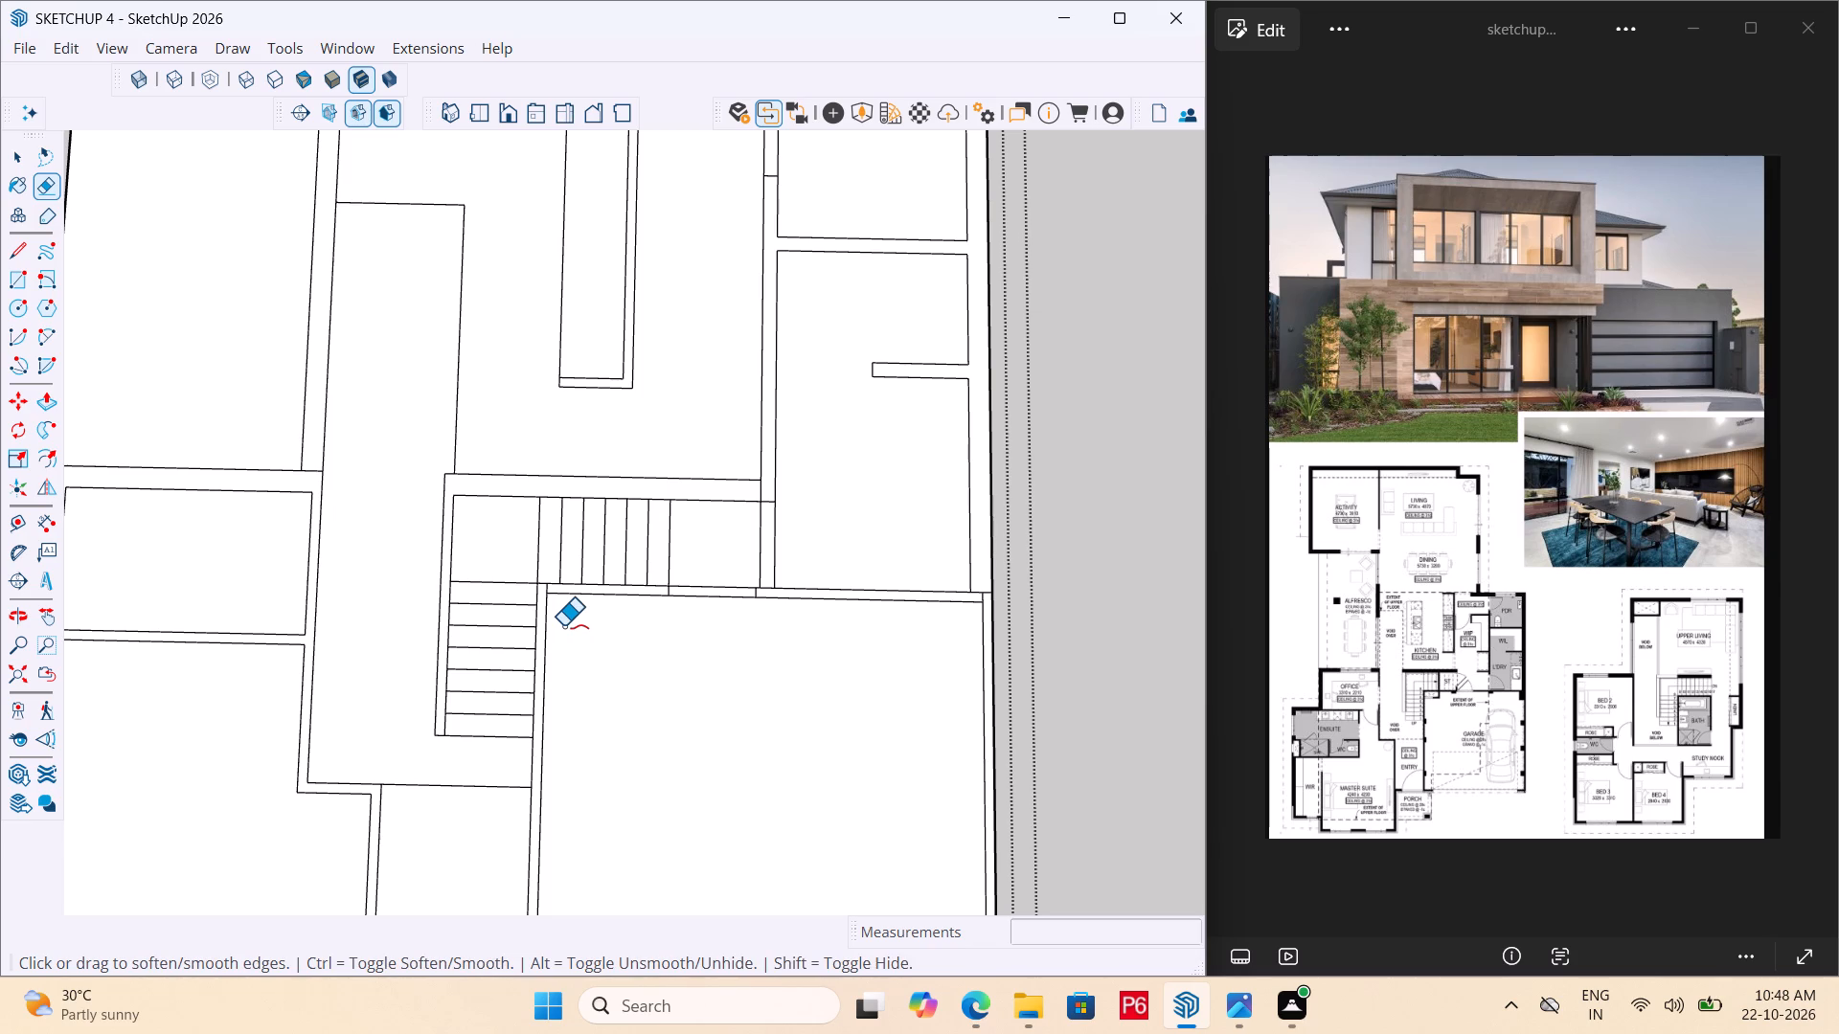
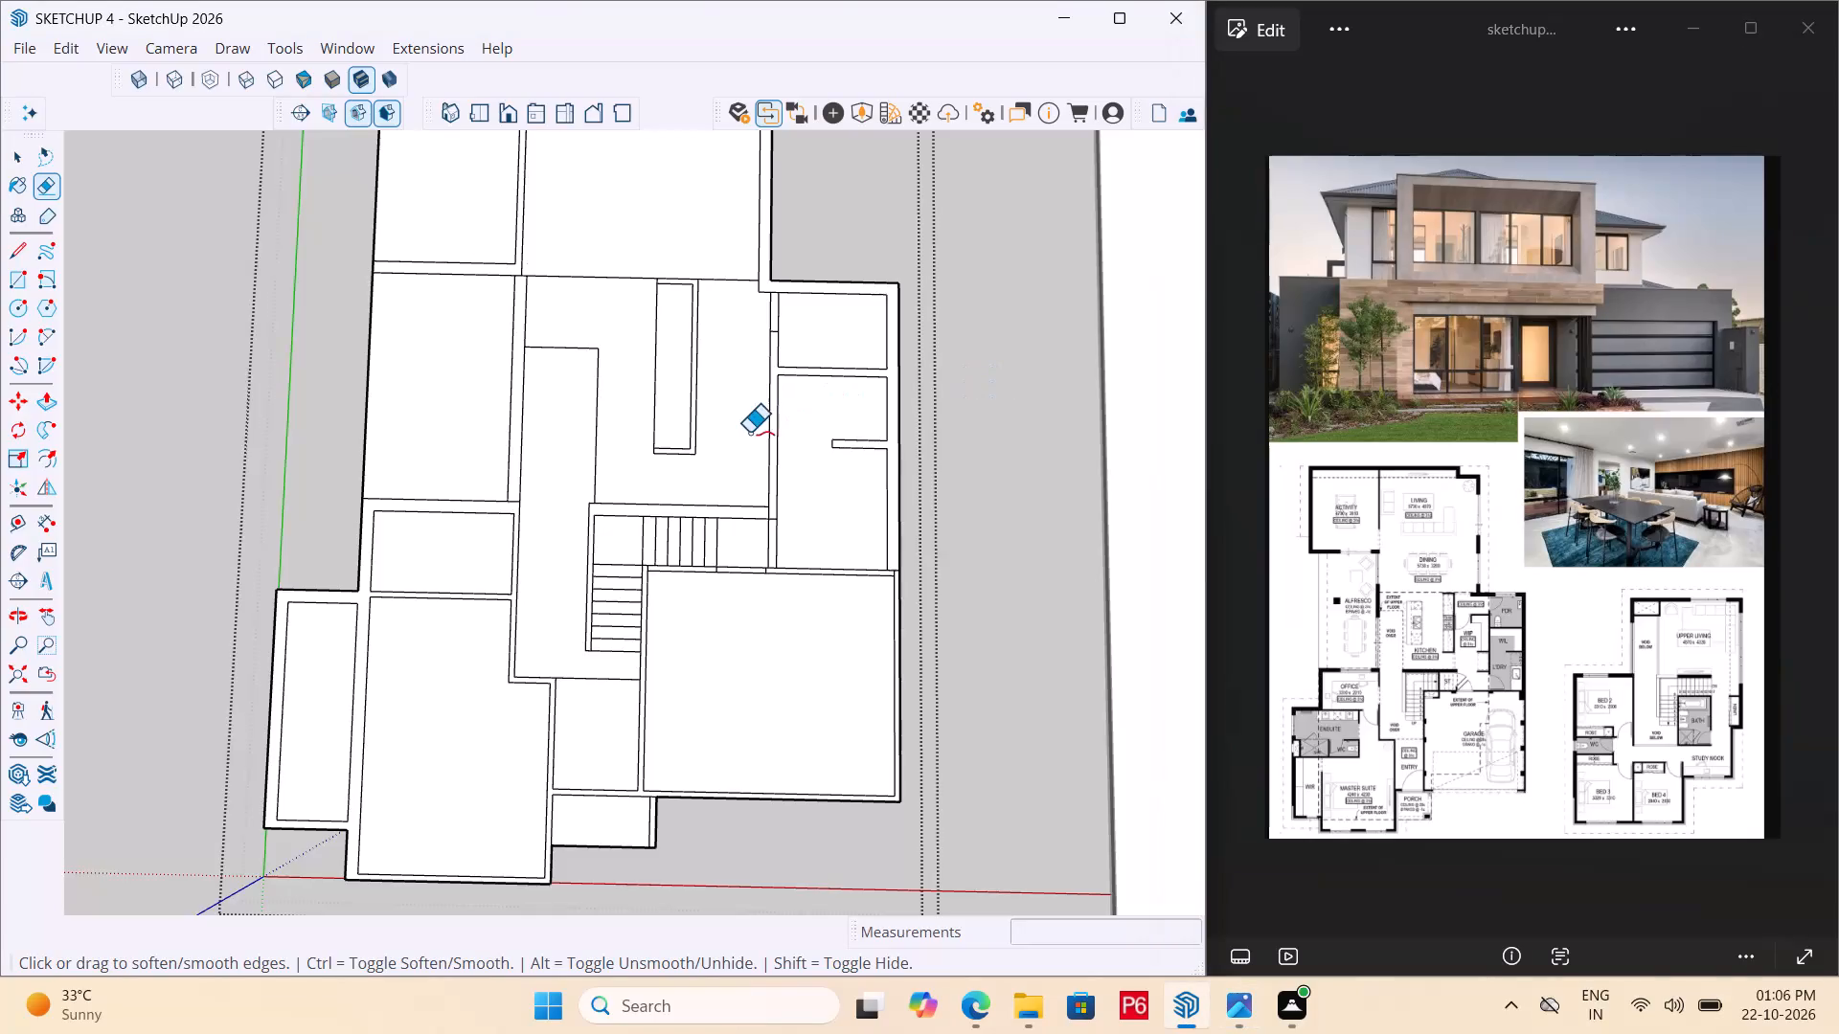
Close the ground-floor group and look over both floor outlines beside the site rectangle.
{"action": "scroll", "coordinate": [749, 433], "scroll_direction": "down", "scroll_amount": 4}
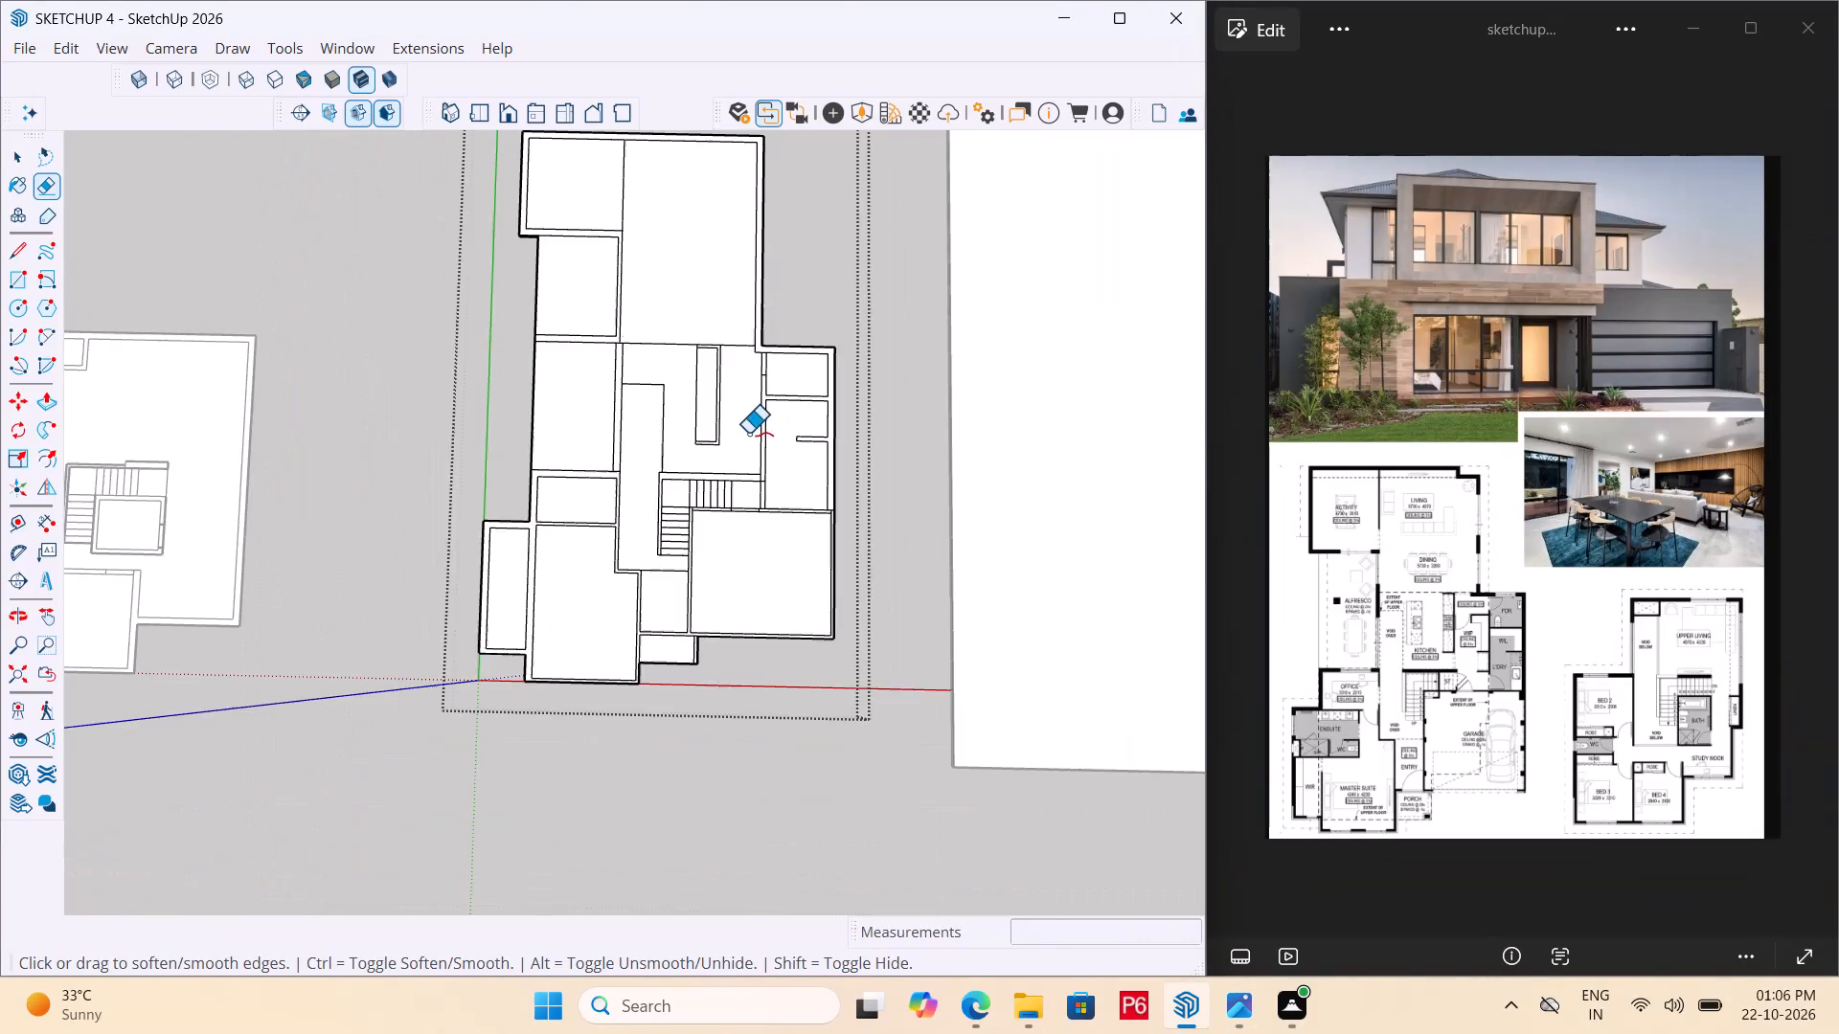
{"action": "scroll", "coordinate": [741, 445], "scroll_direction": "down", "scroll_amount": 4}
{"action": "middle_click_drag", "start_coordinate": [740, 479], "coordinate": [745, 408]}
{"action": "key", "text": "space"}
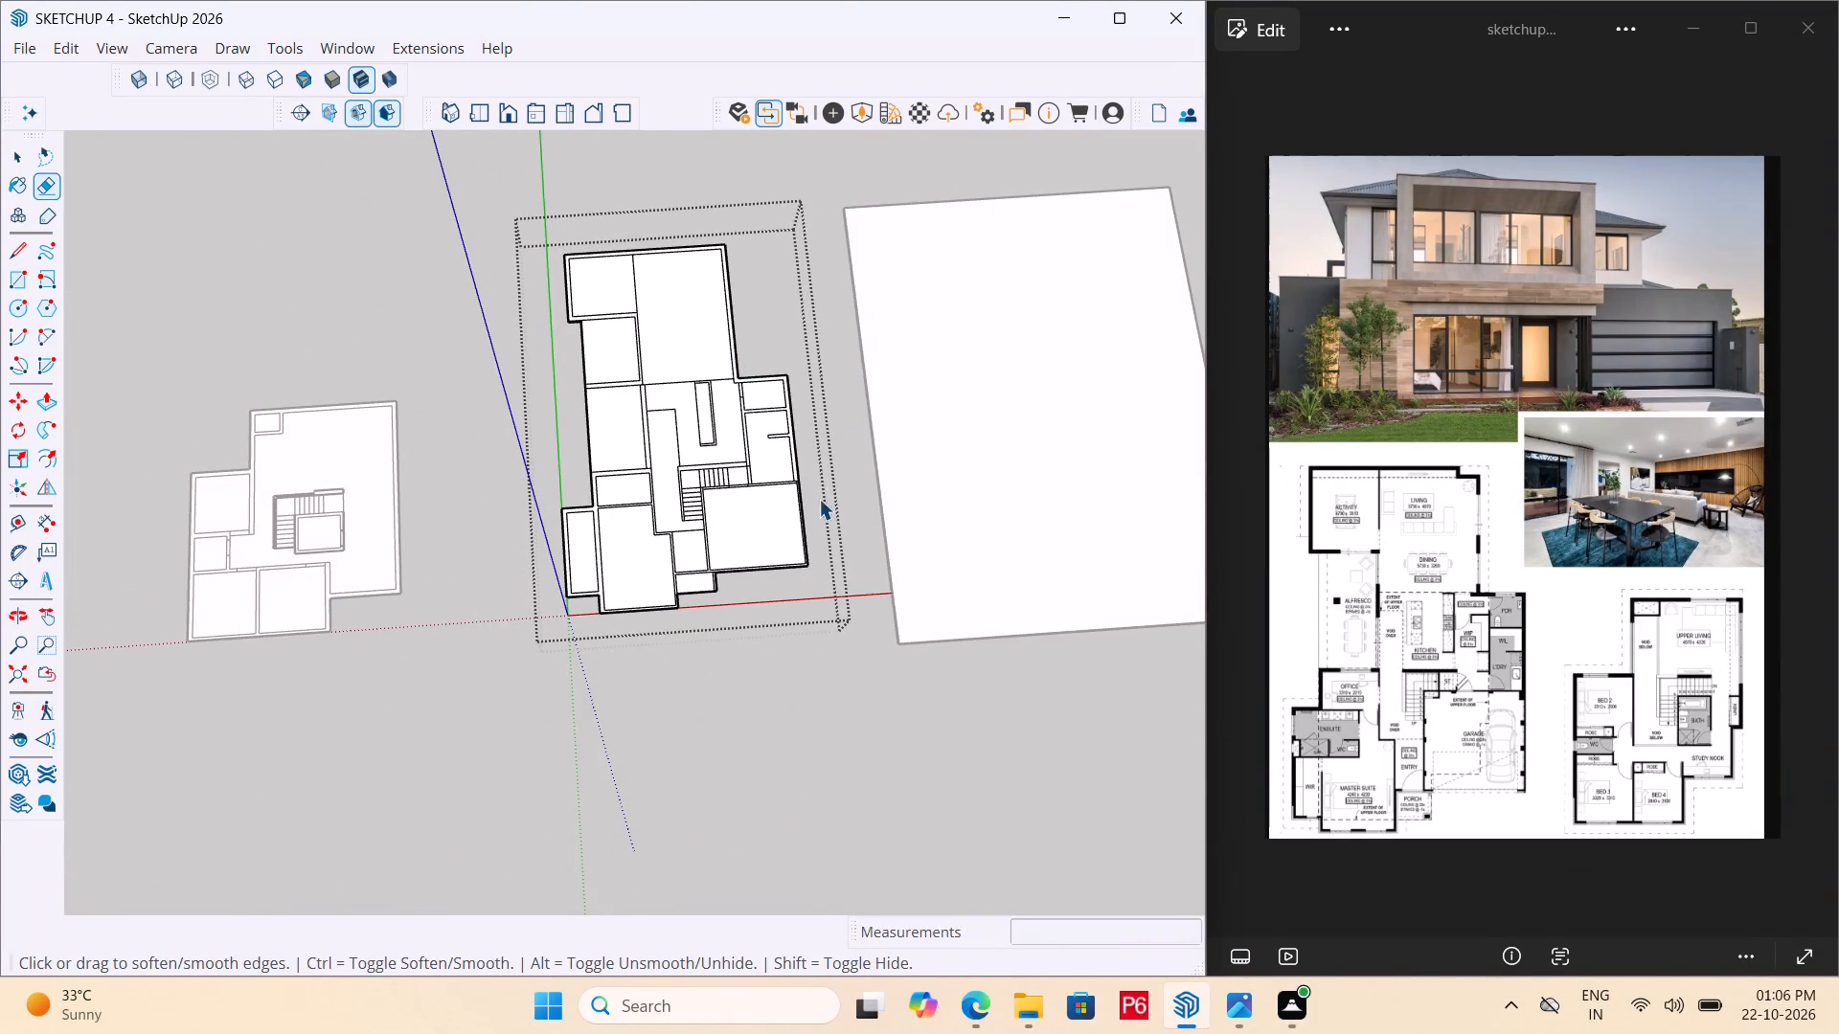
{"action": "scroll", "coordinate": [800, 461], "scroll_direction": "up", "scroll_amount": 15}
{"action": "double_click", "coordinate": [908, 490]}
{"action": "scroll", "coordinate": [901, 501], "scroll_direction": "down", "scroll_amount": 1}
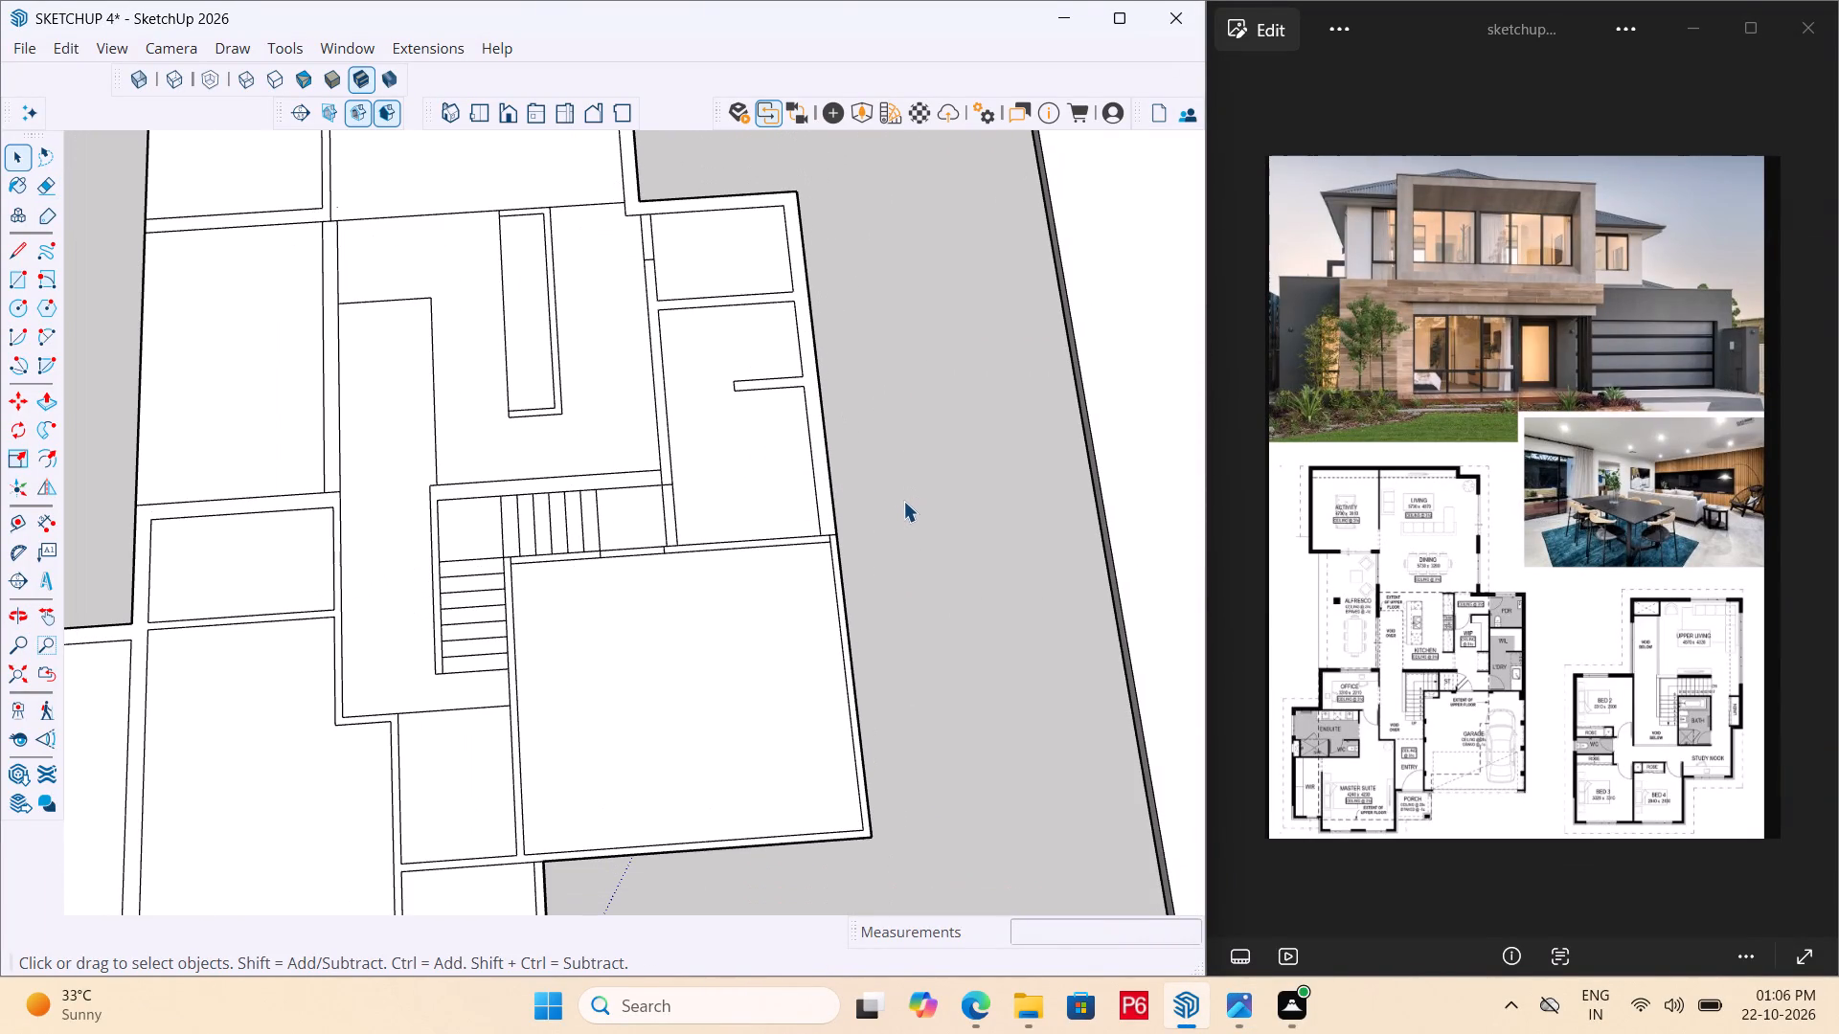
{"action": "scroll", "coordinate": [778, 665], "scroll_direction": "down", "scroll_amount": 1}
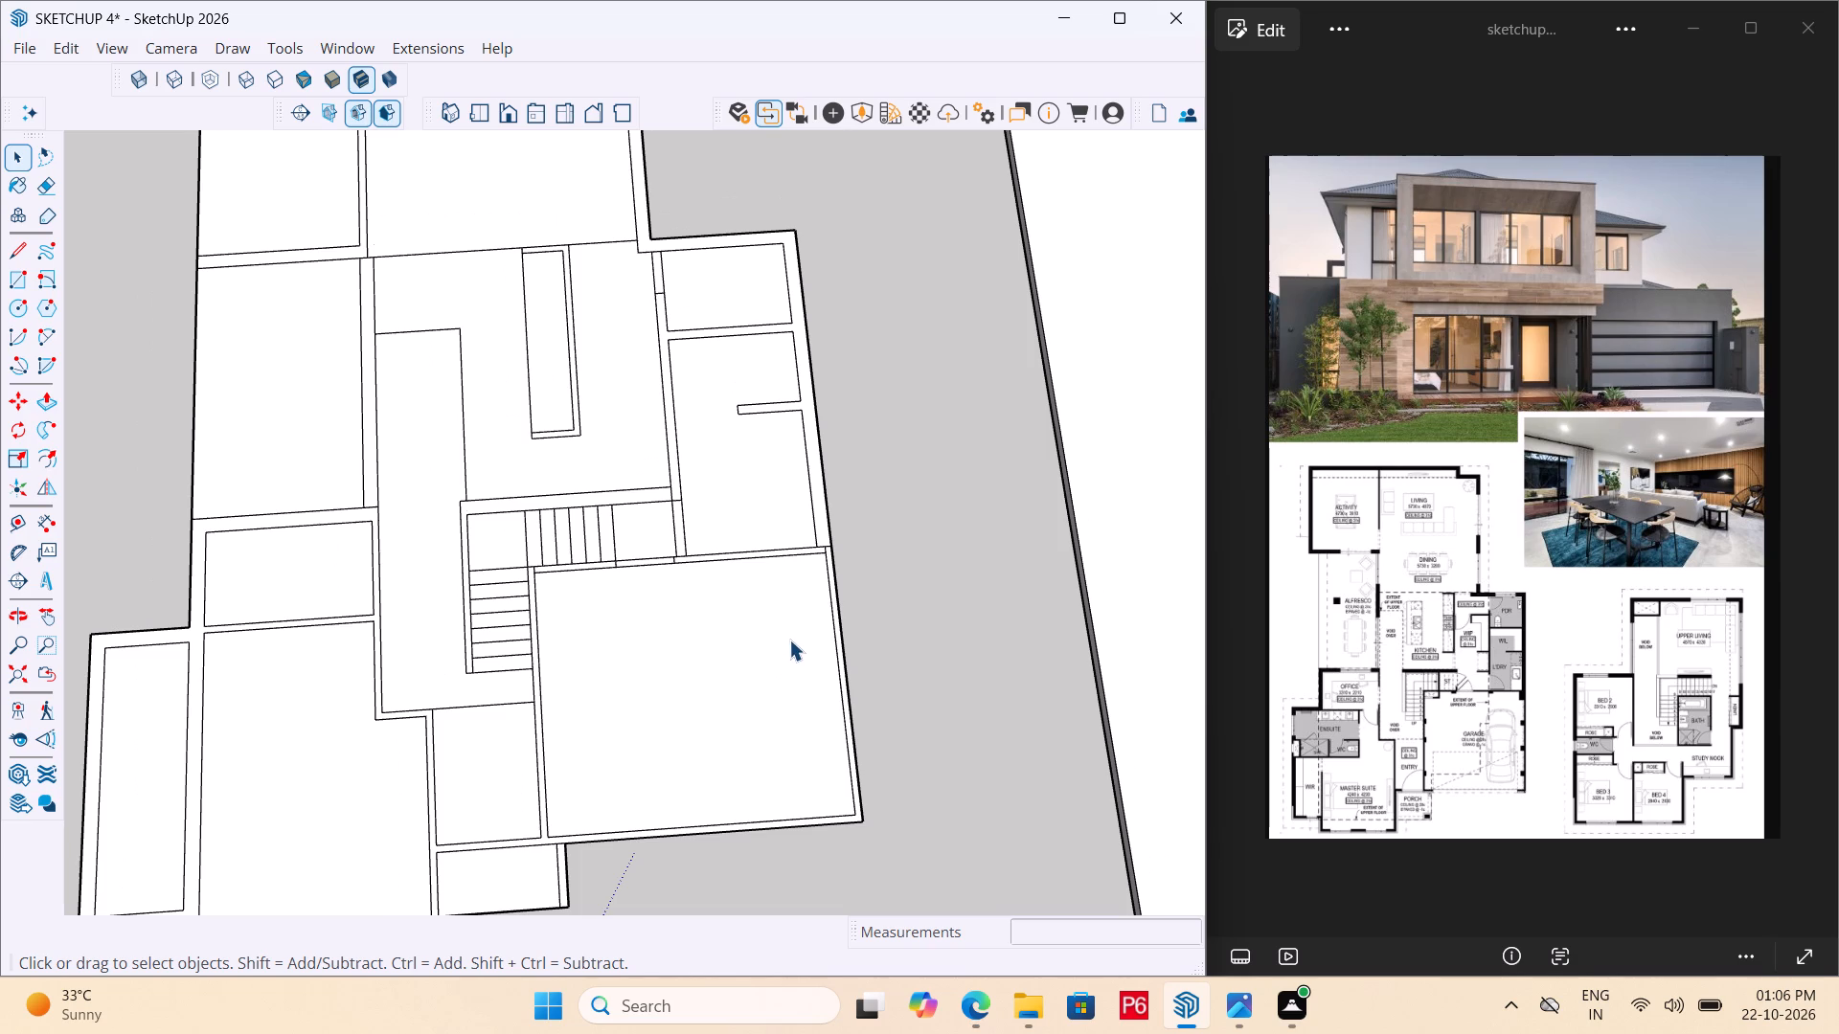
{"action": "scroll", "coordinate": [815, 638], "scroll_direction": "down", "scroll_amount": 3}
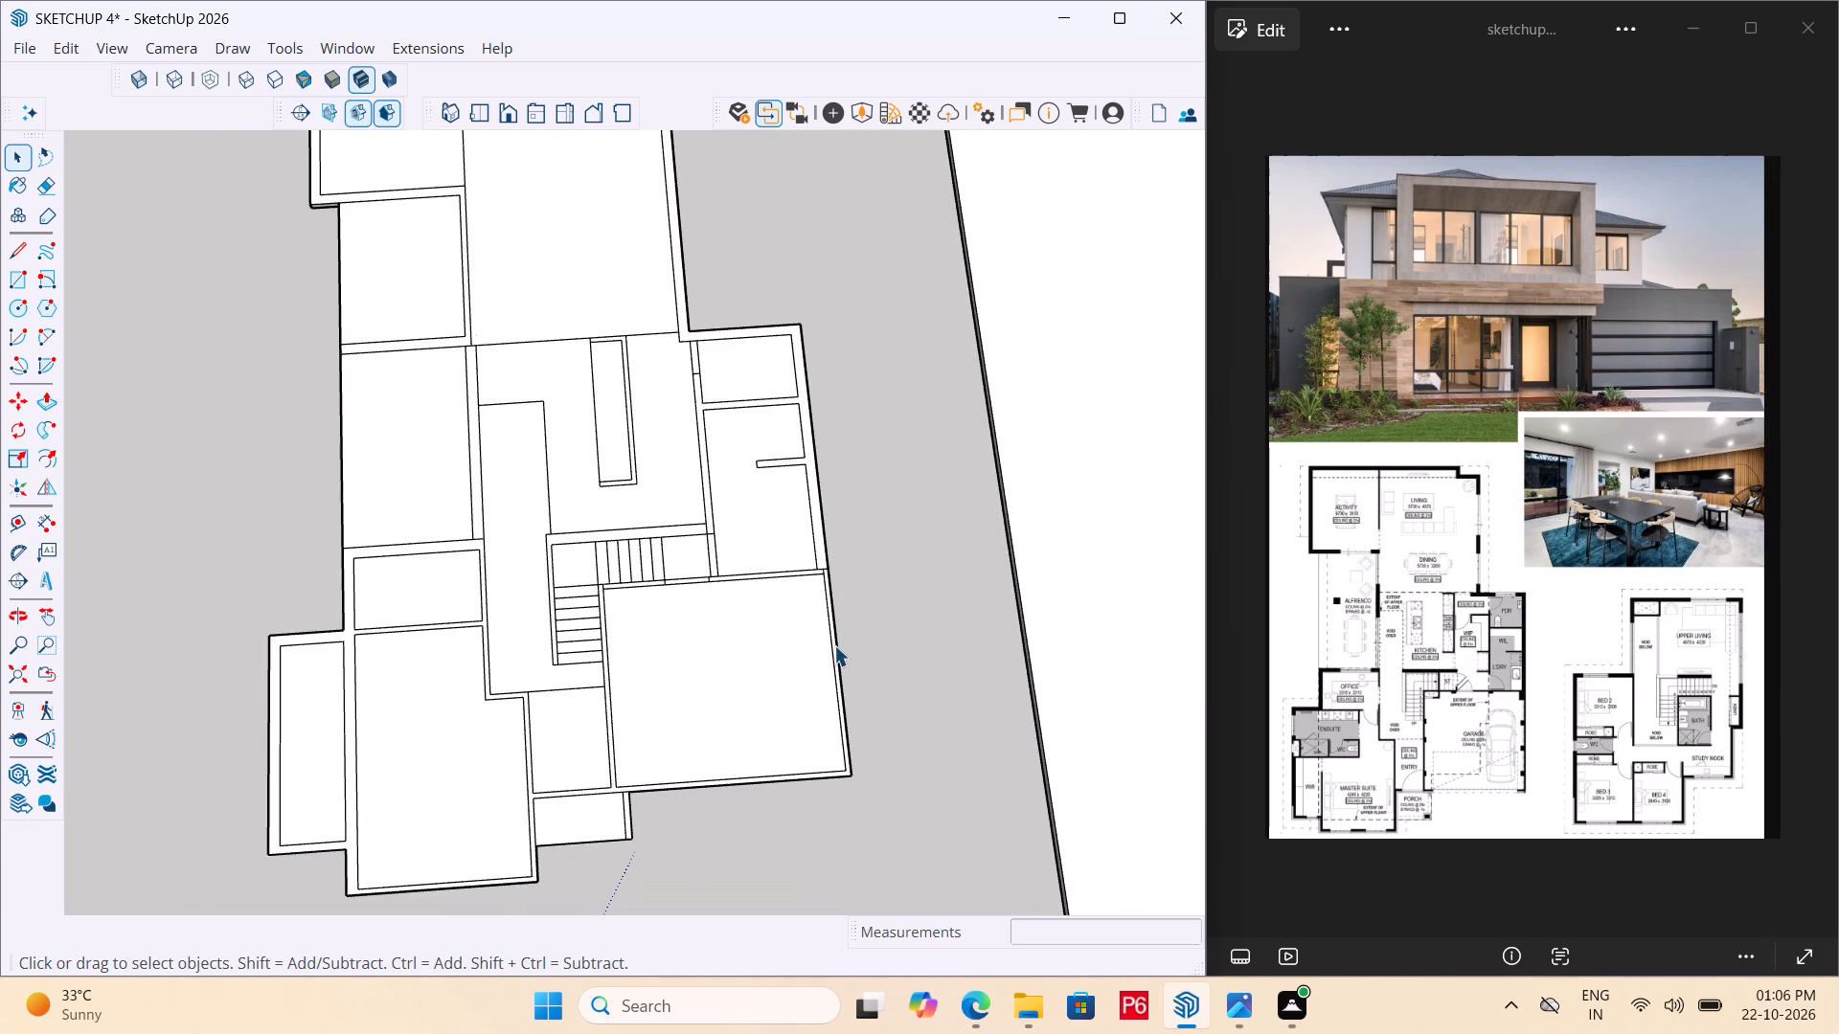
{"action": "scroll", "coordinate": [834, 645], "scroll_direction": "down", "scroll_amount": 3}
{"action": "middle_click_drag", "start_coordinate": [832, 641], "coordinate": [677, 634]}
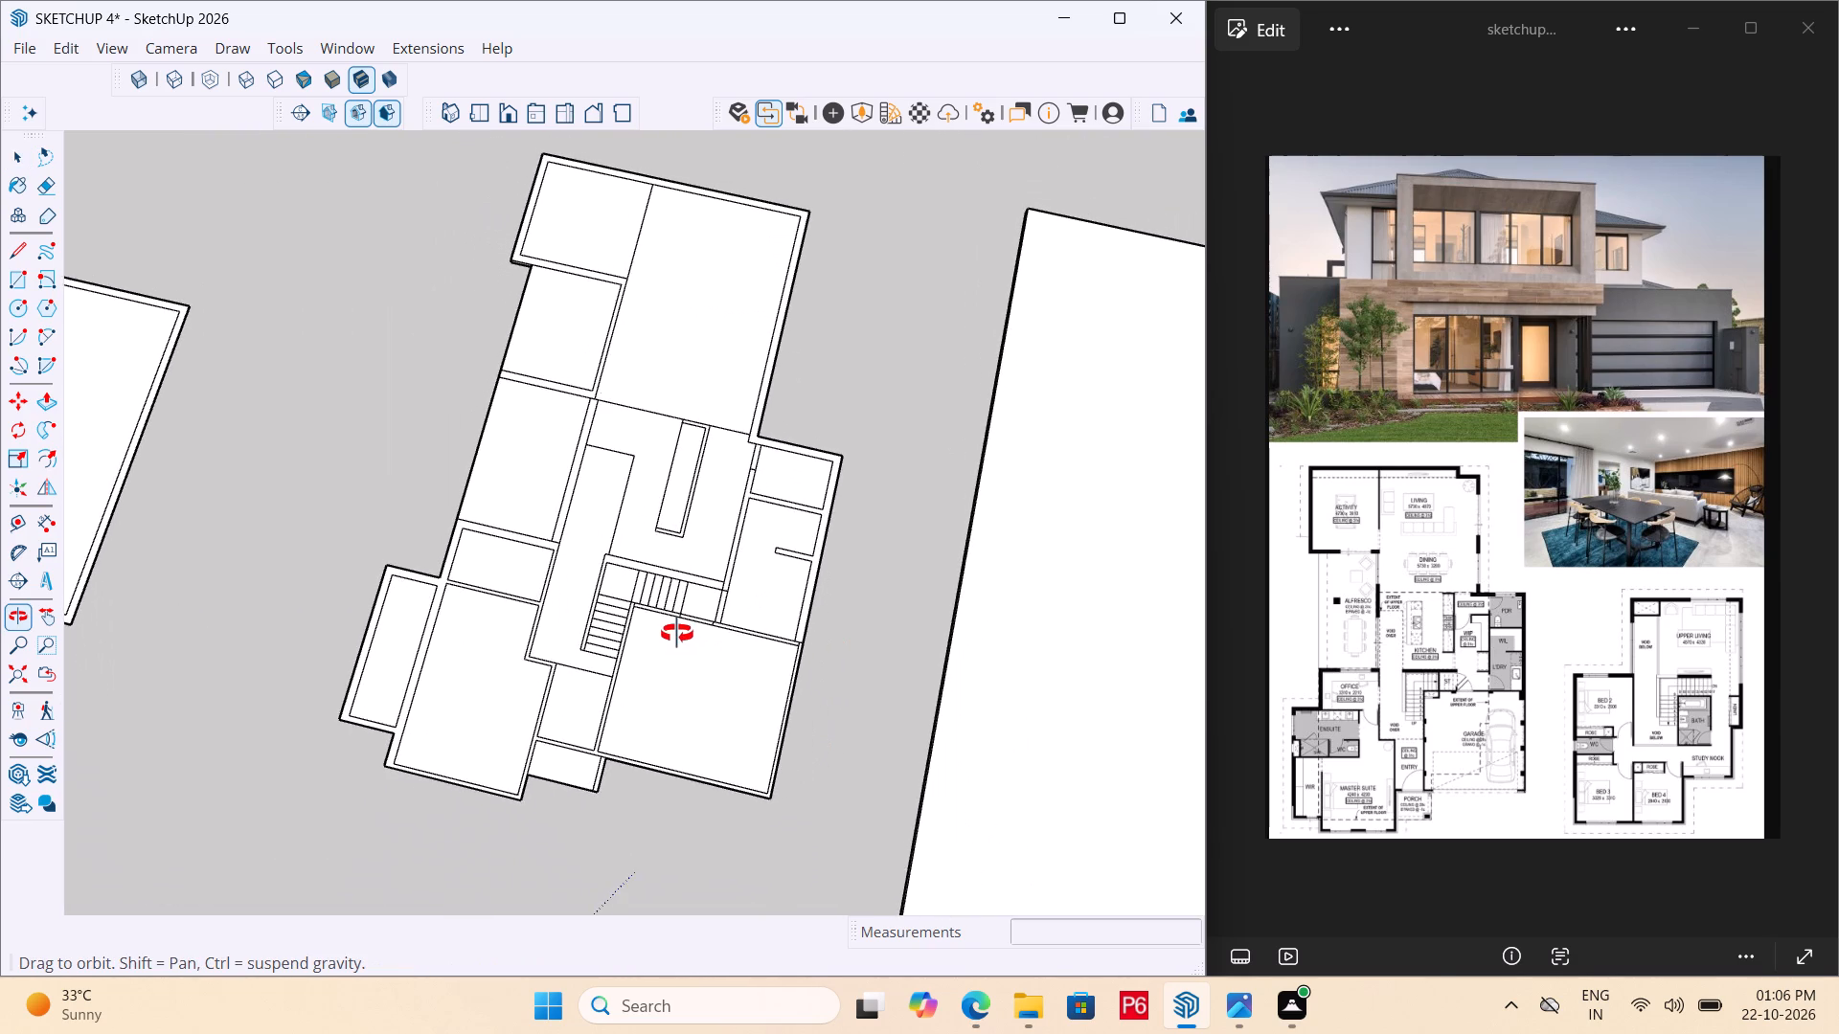
{"action": "middle_click_drag", "start_coordinate": [677, 634], "coordinate": [797, 564]}
{"action": "scroll", "coordinate": [787, 539], "scroll_direction": "down", "scroll_amount": 3}
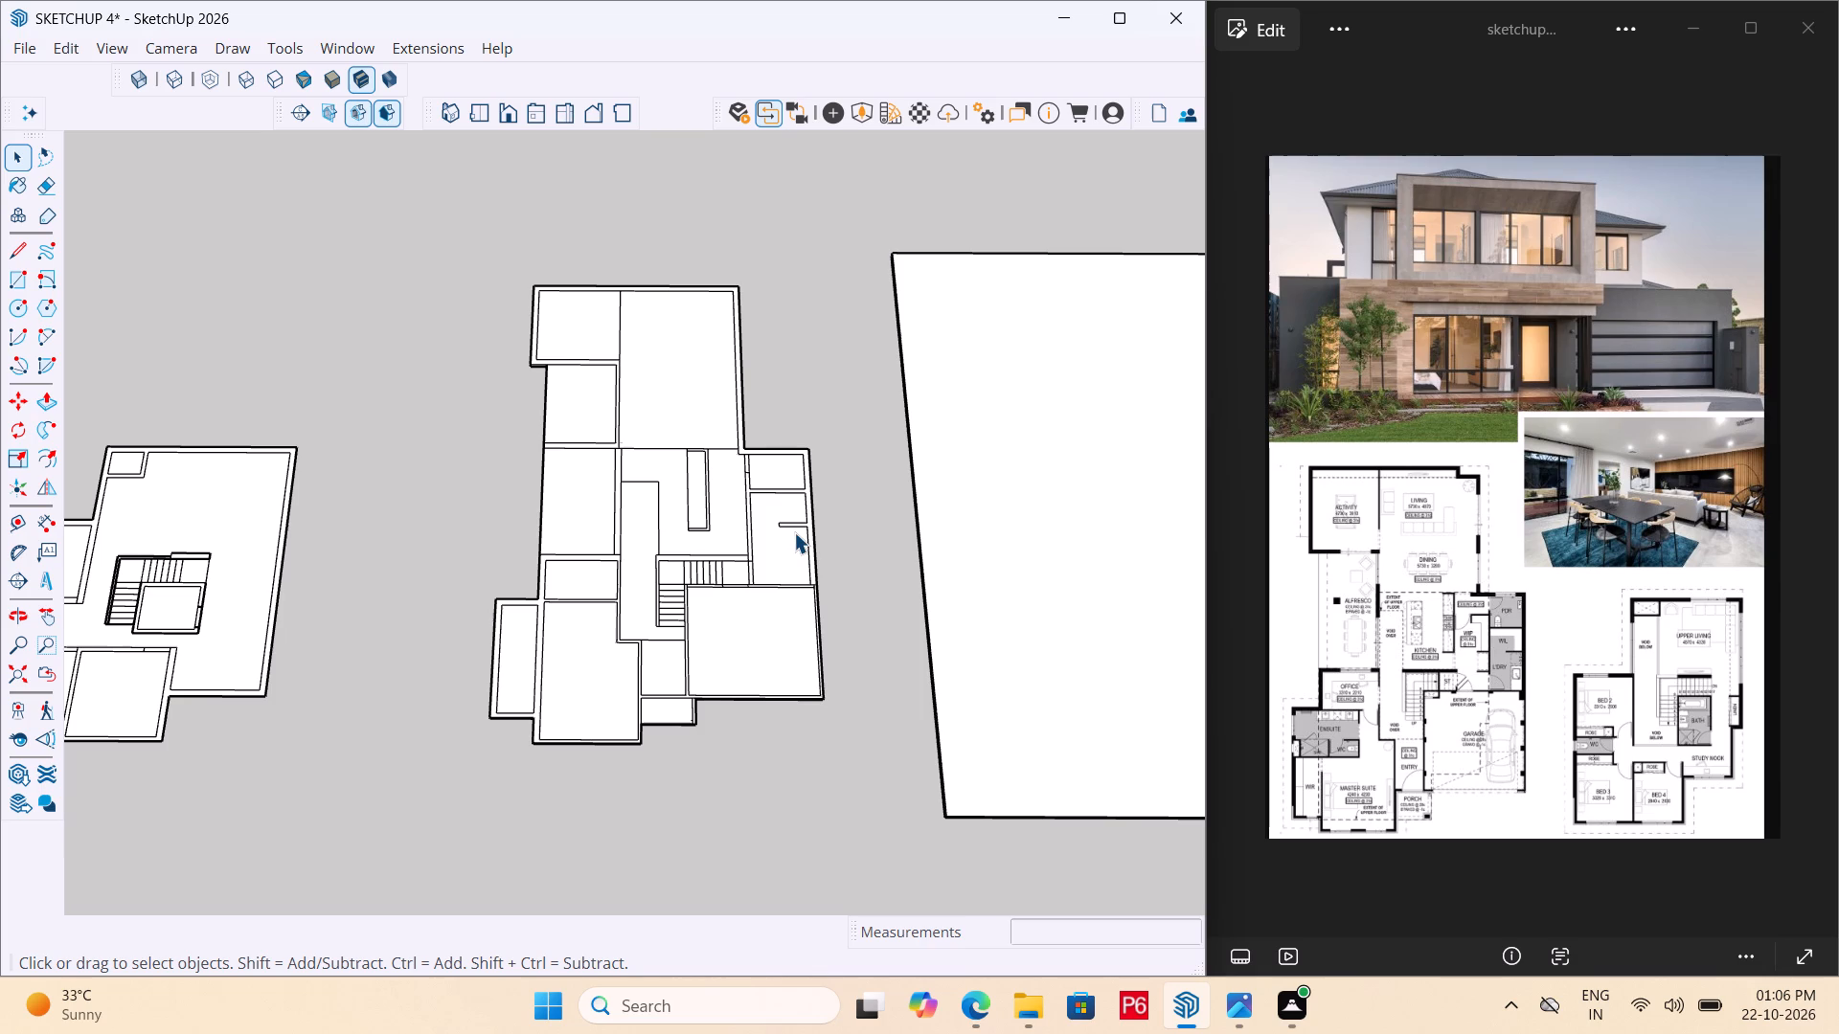
{"action": "scroll", "coordinate": [793, 530], "scroll_direction": "down", "scroll_amount": 6}
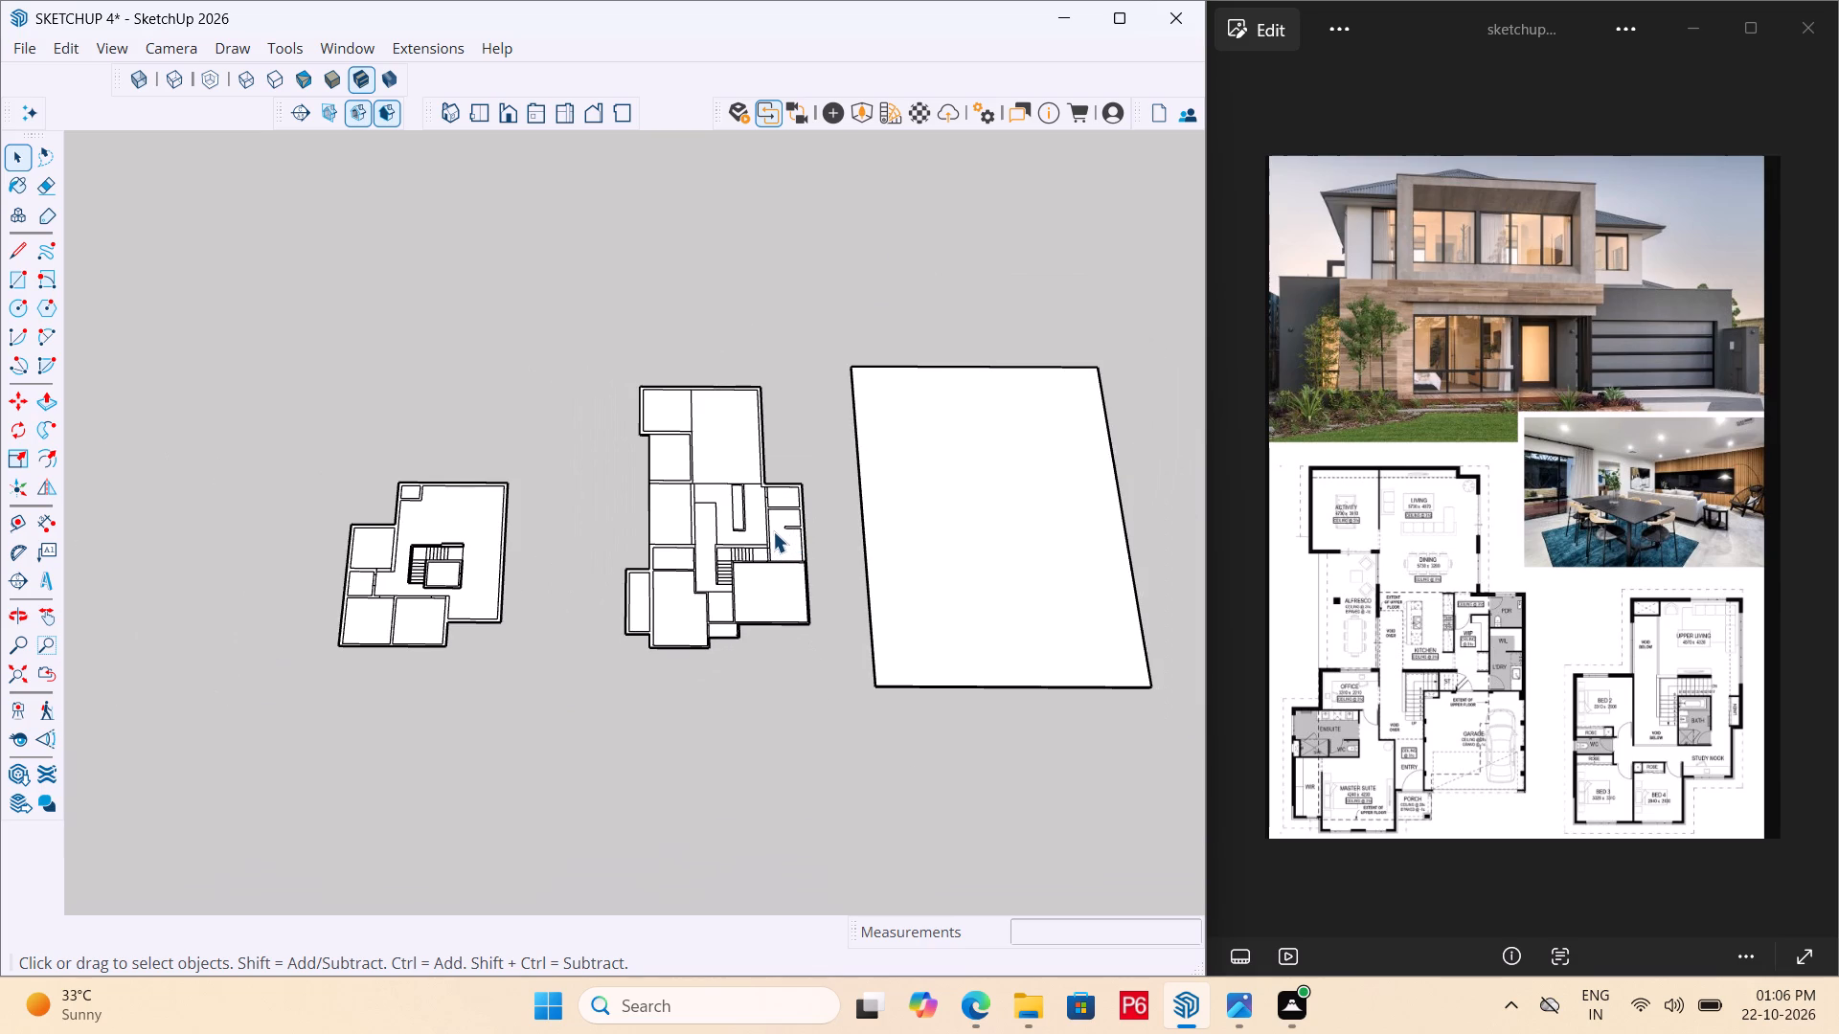
Open the ground-floor group and push/pull the connected front wall outline around the master suite and garage up by 10' 6".
{"action": "scroll", "coordinate": [776, 561], "scroll_direction": "up", "scroll_amount": 5}
{"action": "left_click", "coordinate": [713, 515]}
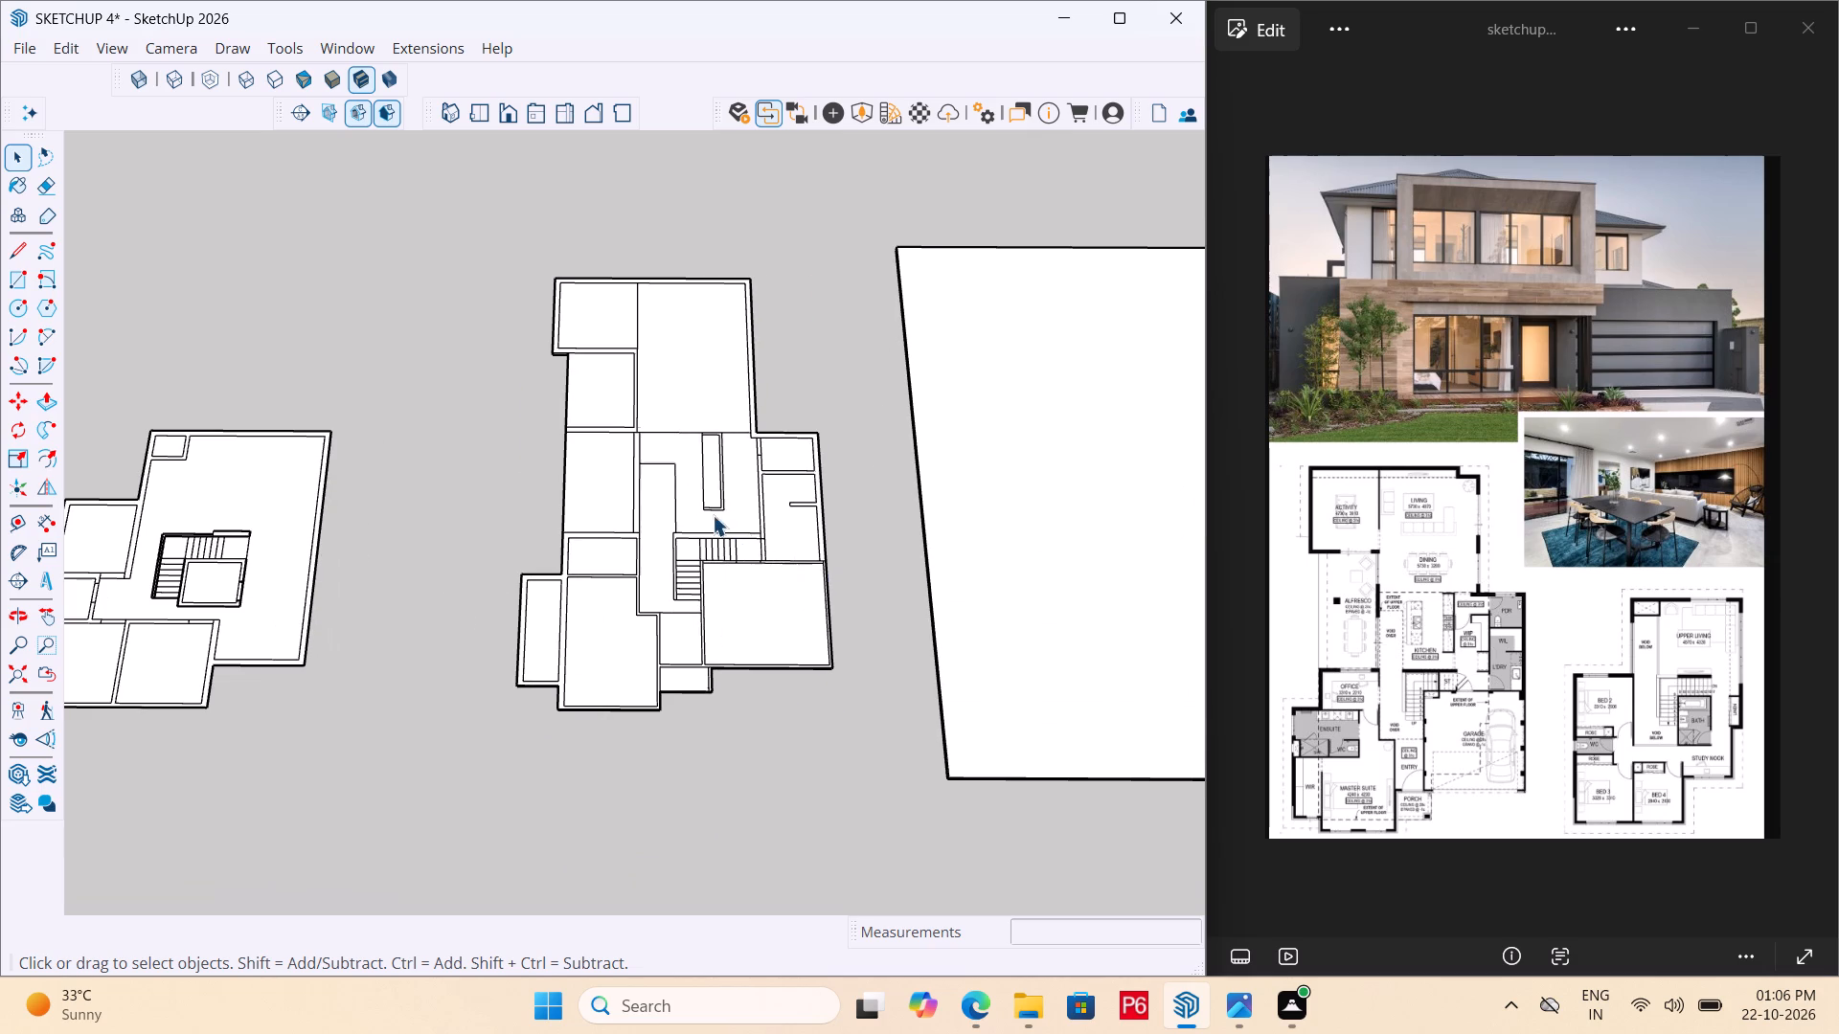
{"action": "double_click", "coordinate": [697, 526]}
{"action": "left_click", "coordinate": [664, 584]}
{"action": "scroll", "coordinate": [670, 663], "scroll_direction": "up", "scroll_amount": 7}
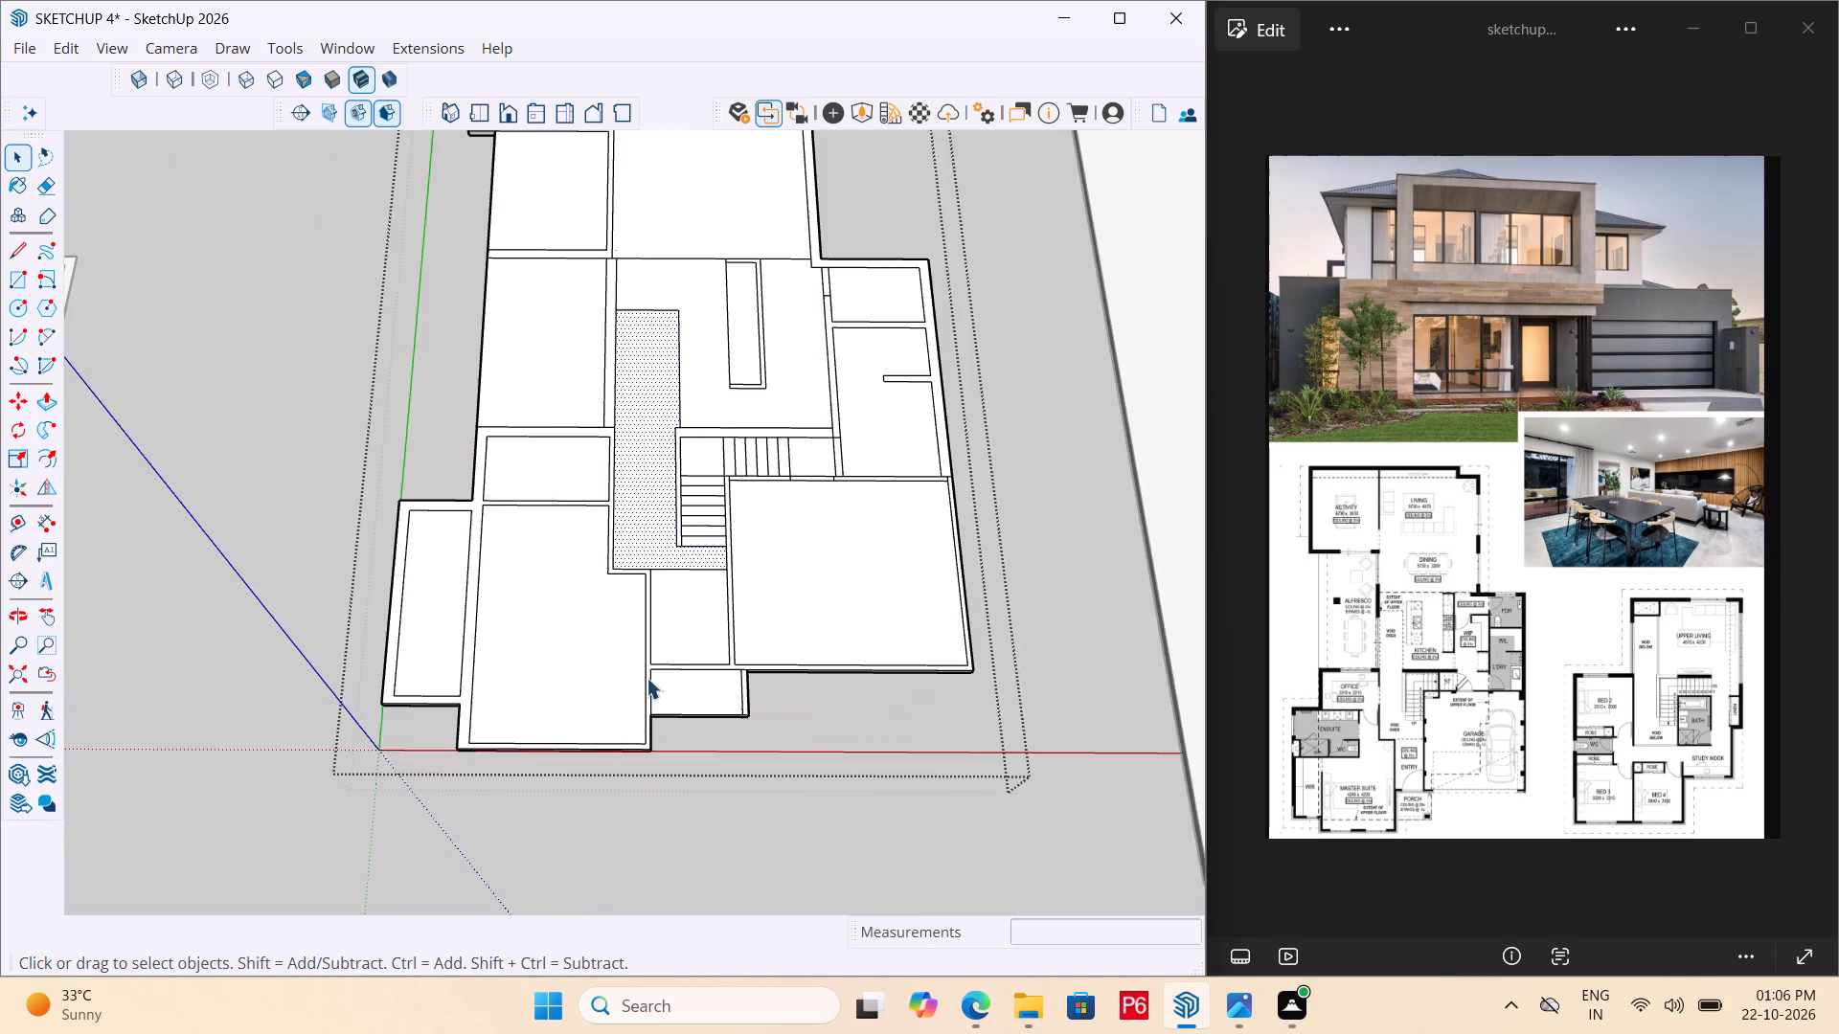
{"action": "scroll", "coordinate": [628, 730], "scroll_direction": "up", "scroll_amount": 6}
{"action": "left_click", "coordinate": [662, 774]}
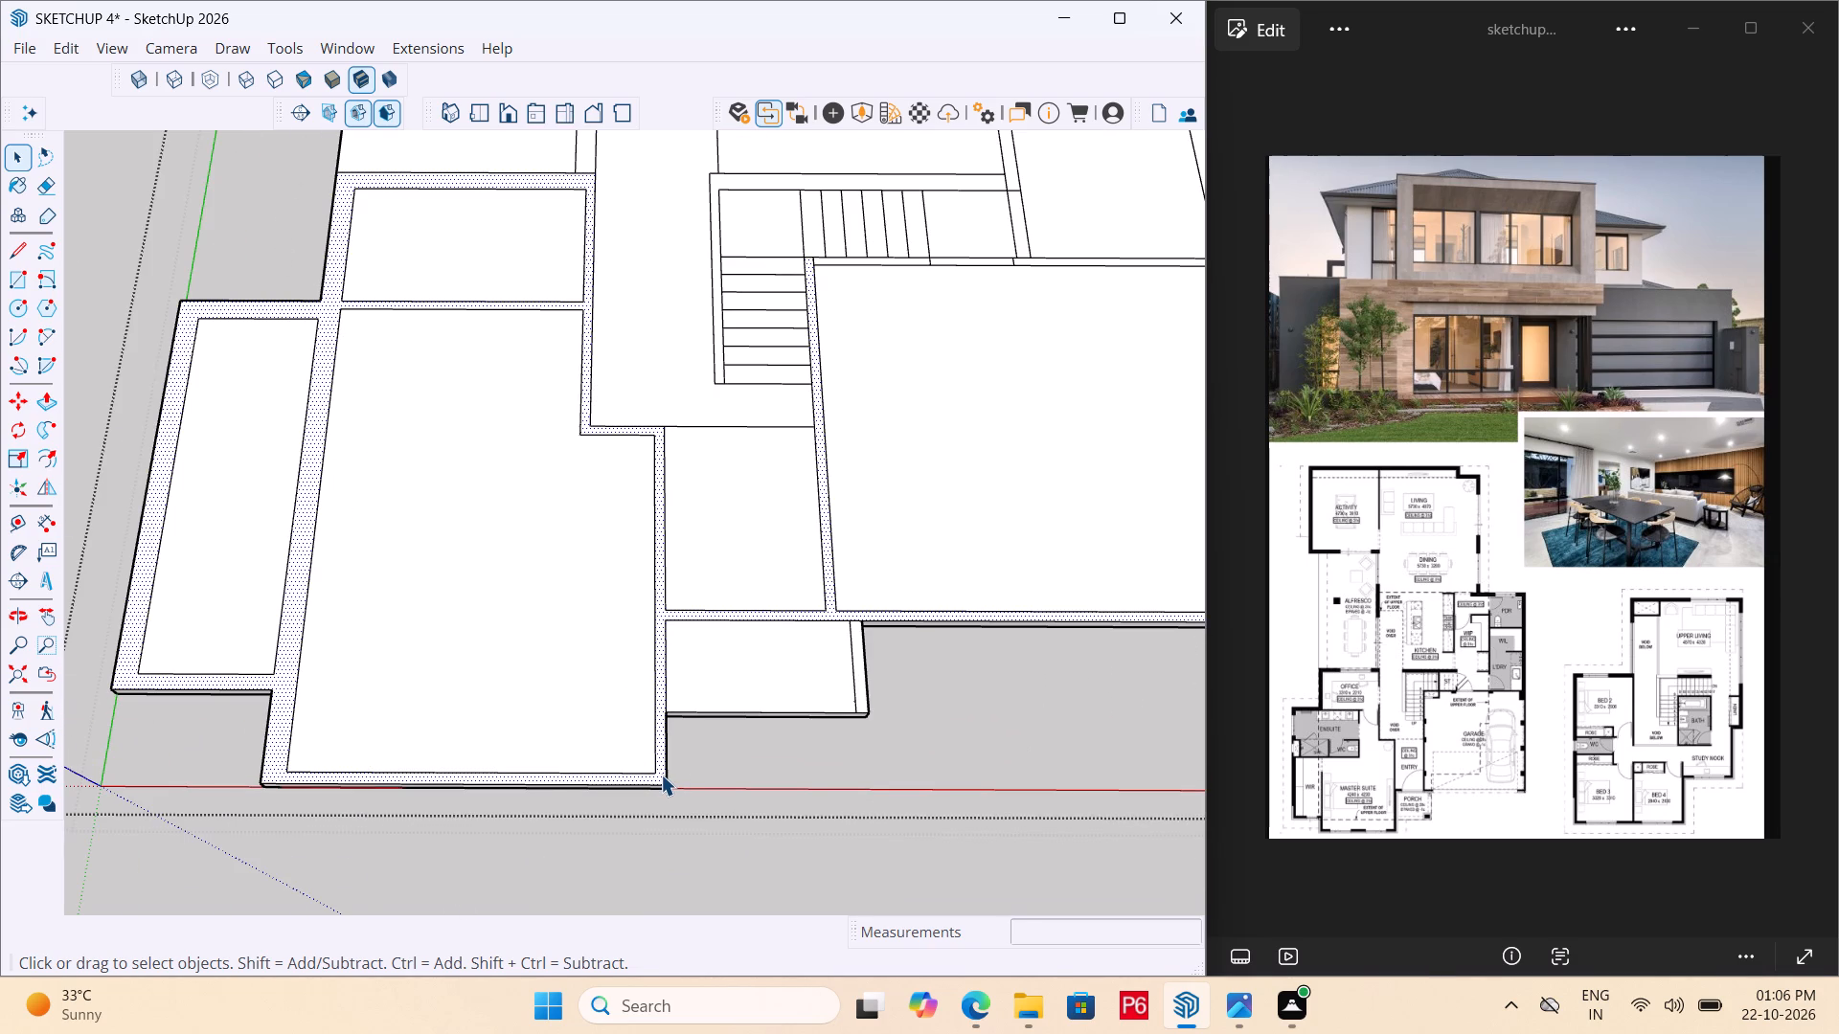
{"action": "key", "text": "p"}
{"action": "left_click", "coordinate": [661, 775]}
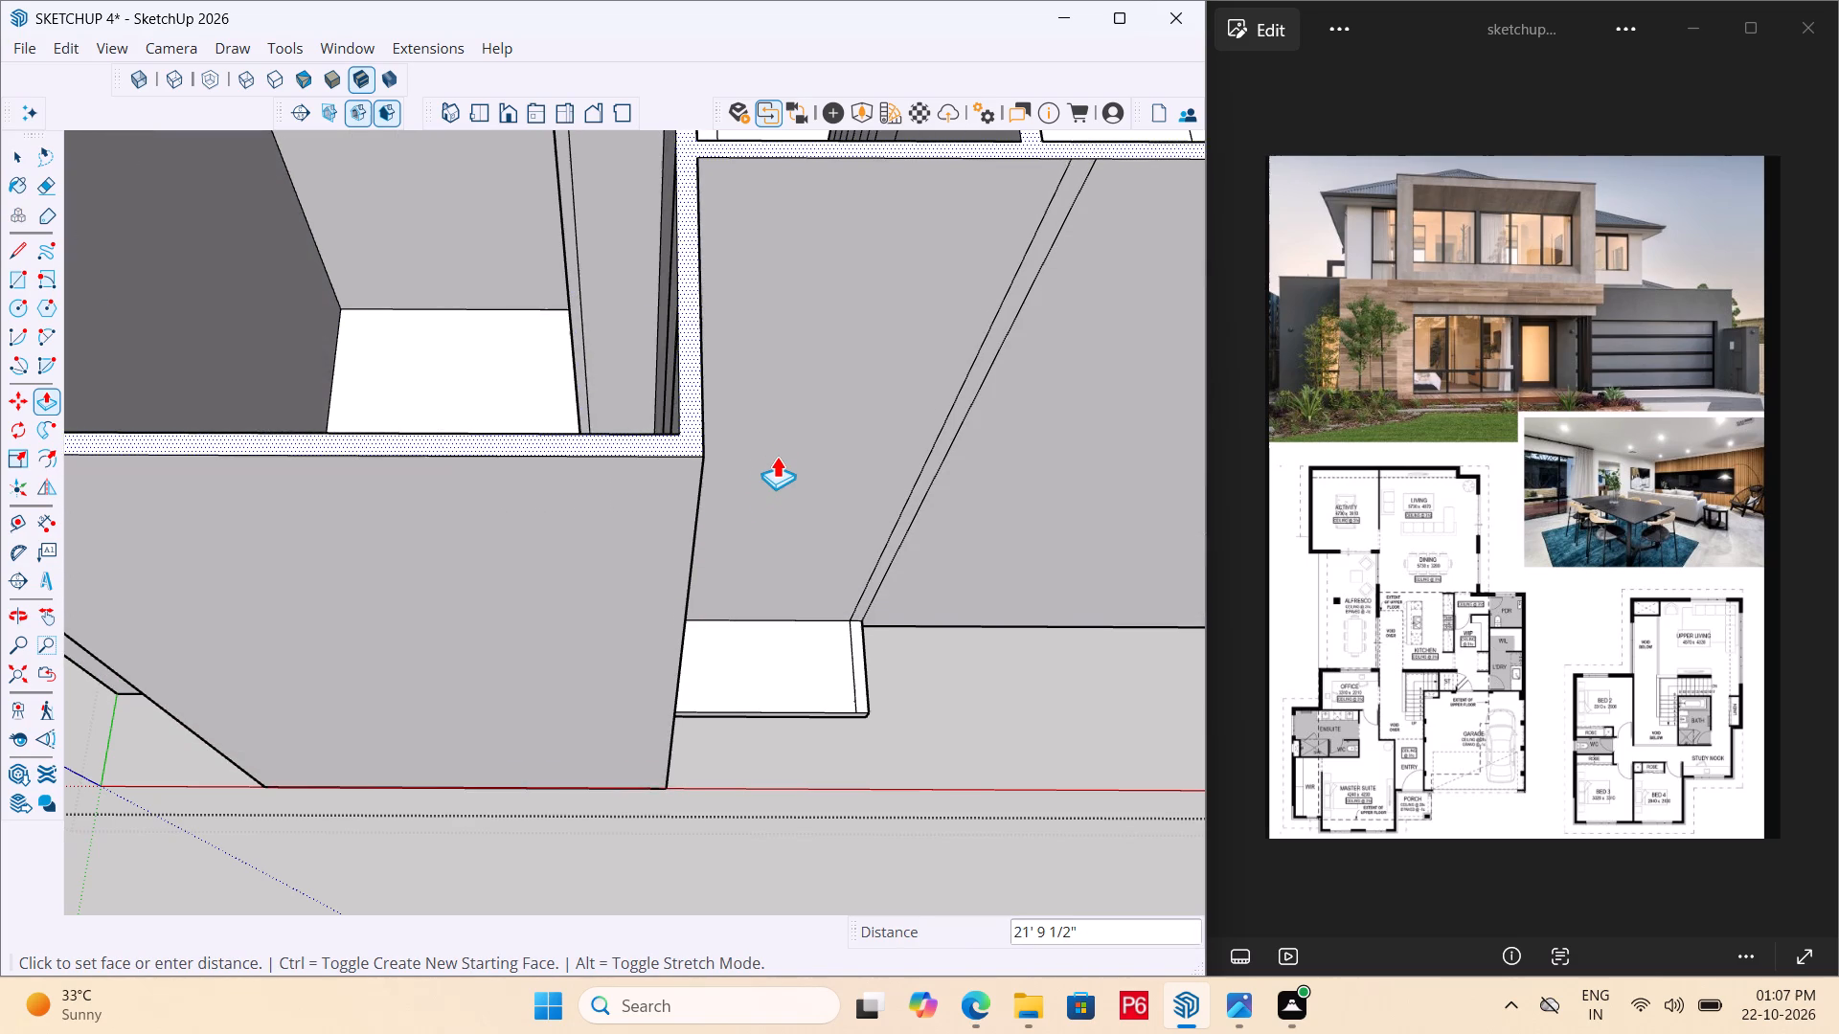
{"action": "scroll", "coordinate": [789, 275], "scroll_direction": "down", "scroll_amount": 5}
{"action": "middle_click_drag", "start_coordinate": [814, 409], "coordinate": [778, 217]}
{"action": "scroll", "coordinate": [754, 505], "scroll_direction": "down", "scroll_amount": 4}
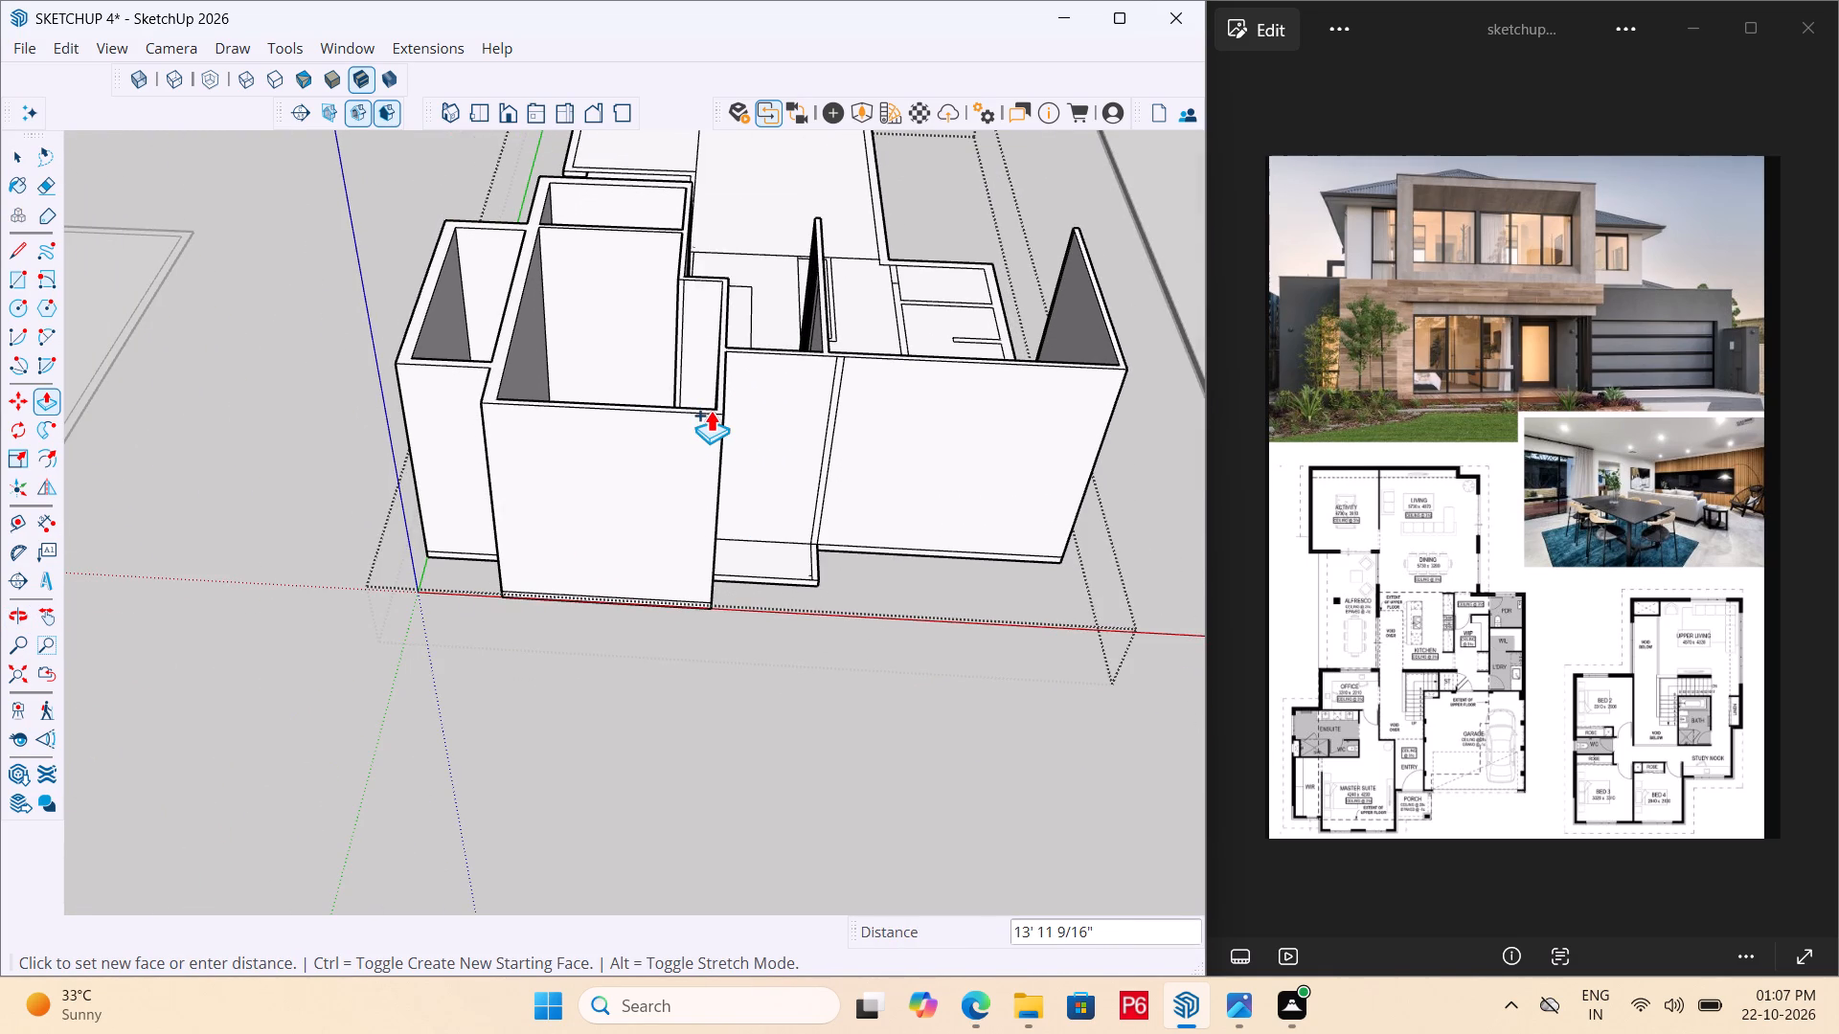
{"action": "type", "text": "10"}
{"action": "type", "text": "'6\""}
{"action": "key", "text": "Return"}
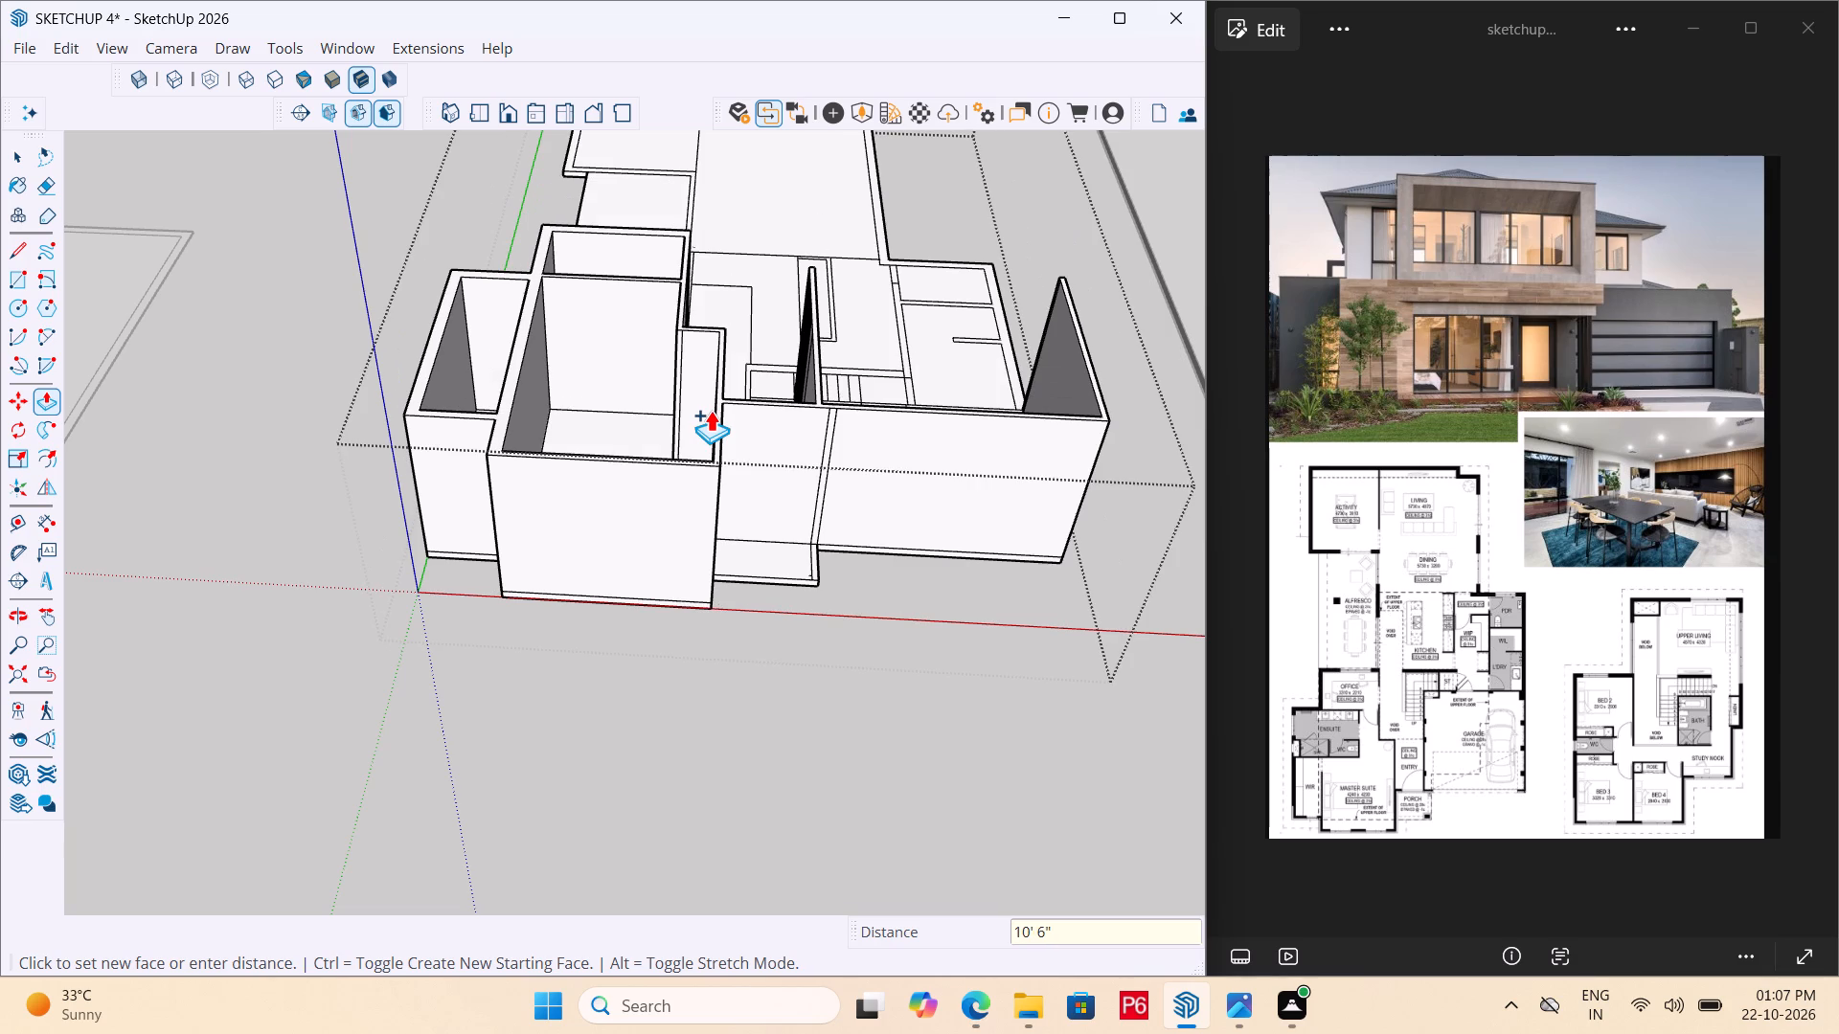
Raise the connected wall outline around the laundry, living area and rear rooms by the same 10' 6".
{"action": "scroll", "coordinate": [126, 466], "scroll_direction": "down", "scroll_amount": 7}
{"action": "middle_click_drag", "start_coordinate": [829, 371], "coordinate": [0, 404]}
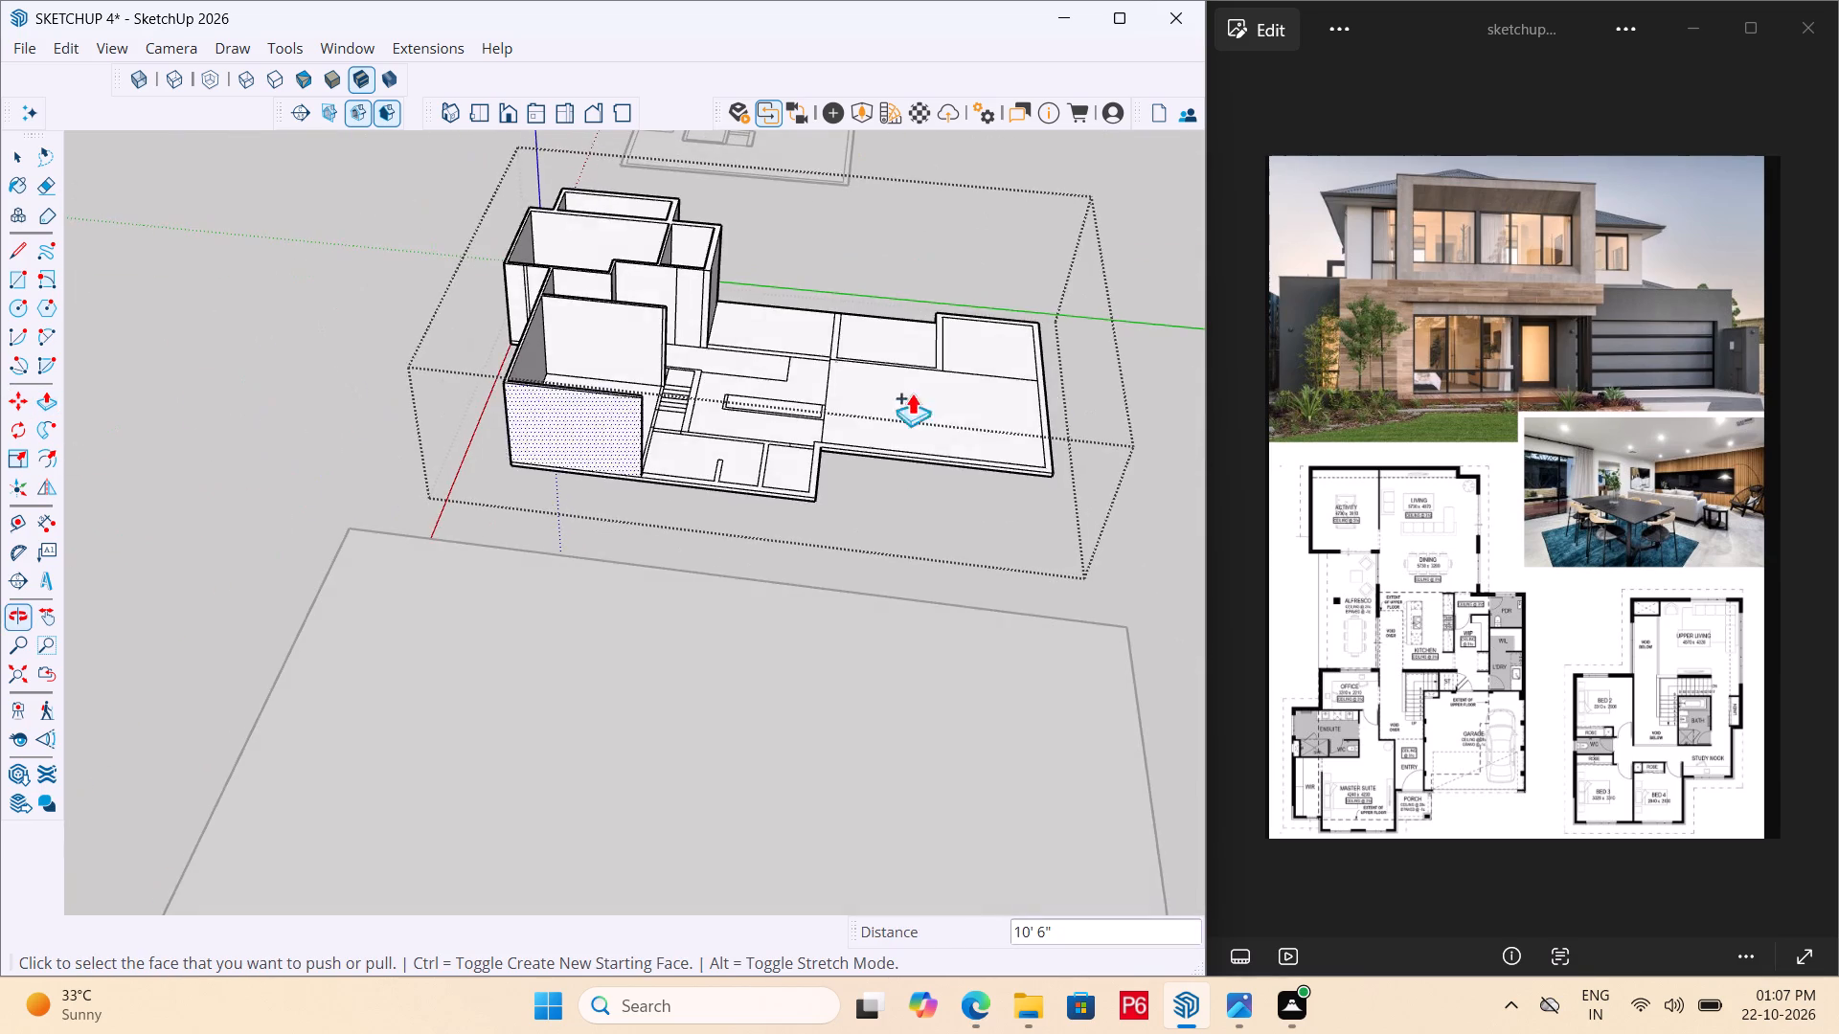
{"action": "scroll", "coordinate": [1067, 393], "scroll_direction": "up", "scroll_amount": 13}
{"action": "double_click", "coordinate": [525, 555]}
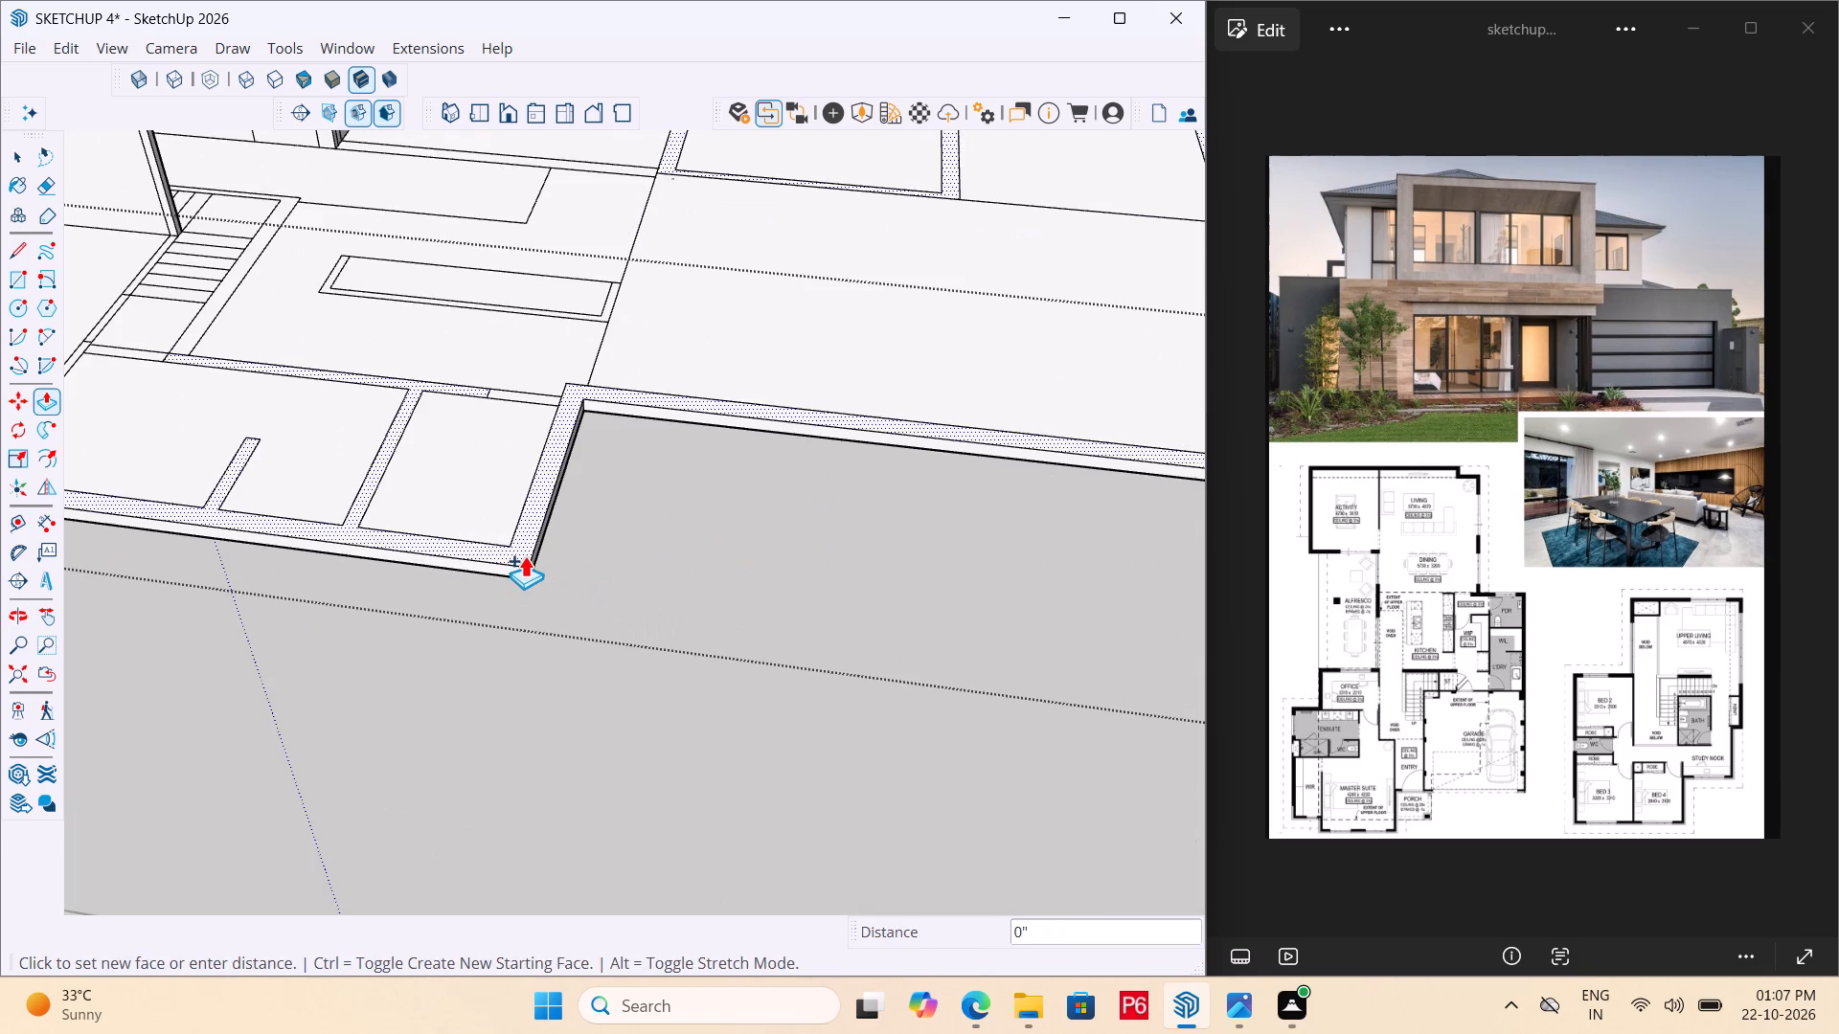
Raise the L-shaped wall outline behind the kitchen by the same 10' 6".
{"action": "scroll", "coordinate": [659, 656], "scroll_direction": "down", "scroll_amount": 9}
{"action": "scroll", "coordinate": [478, 625], "scroll_direction": "down", "scroll_amount": 2}
{"action": "scroll", "coordinate": [982, 546], "scroll_direction": "down", "scroll_amount": 1}
{"action": "middle_click_drag", "start_coordinate": [631, 583], "coordinate": [0, 635]}
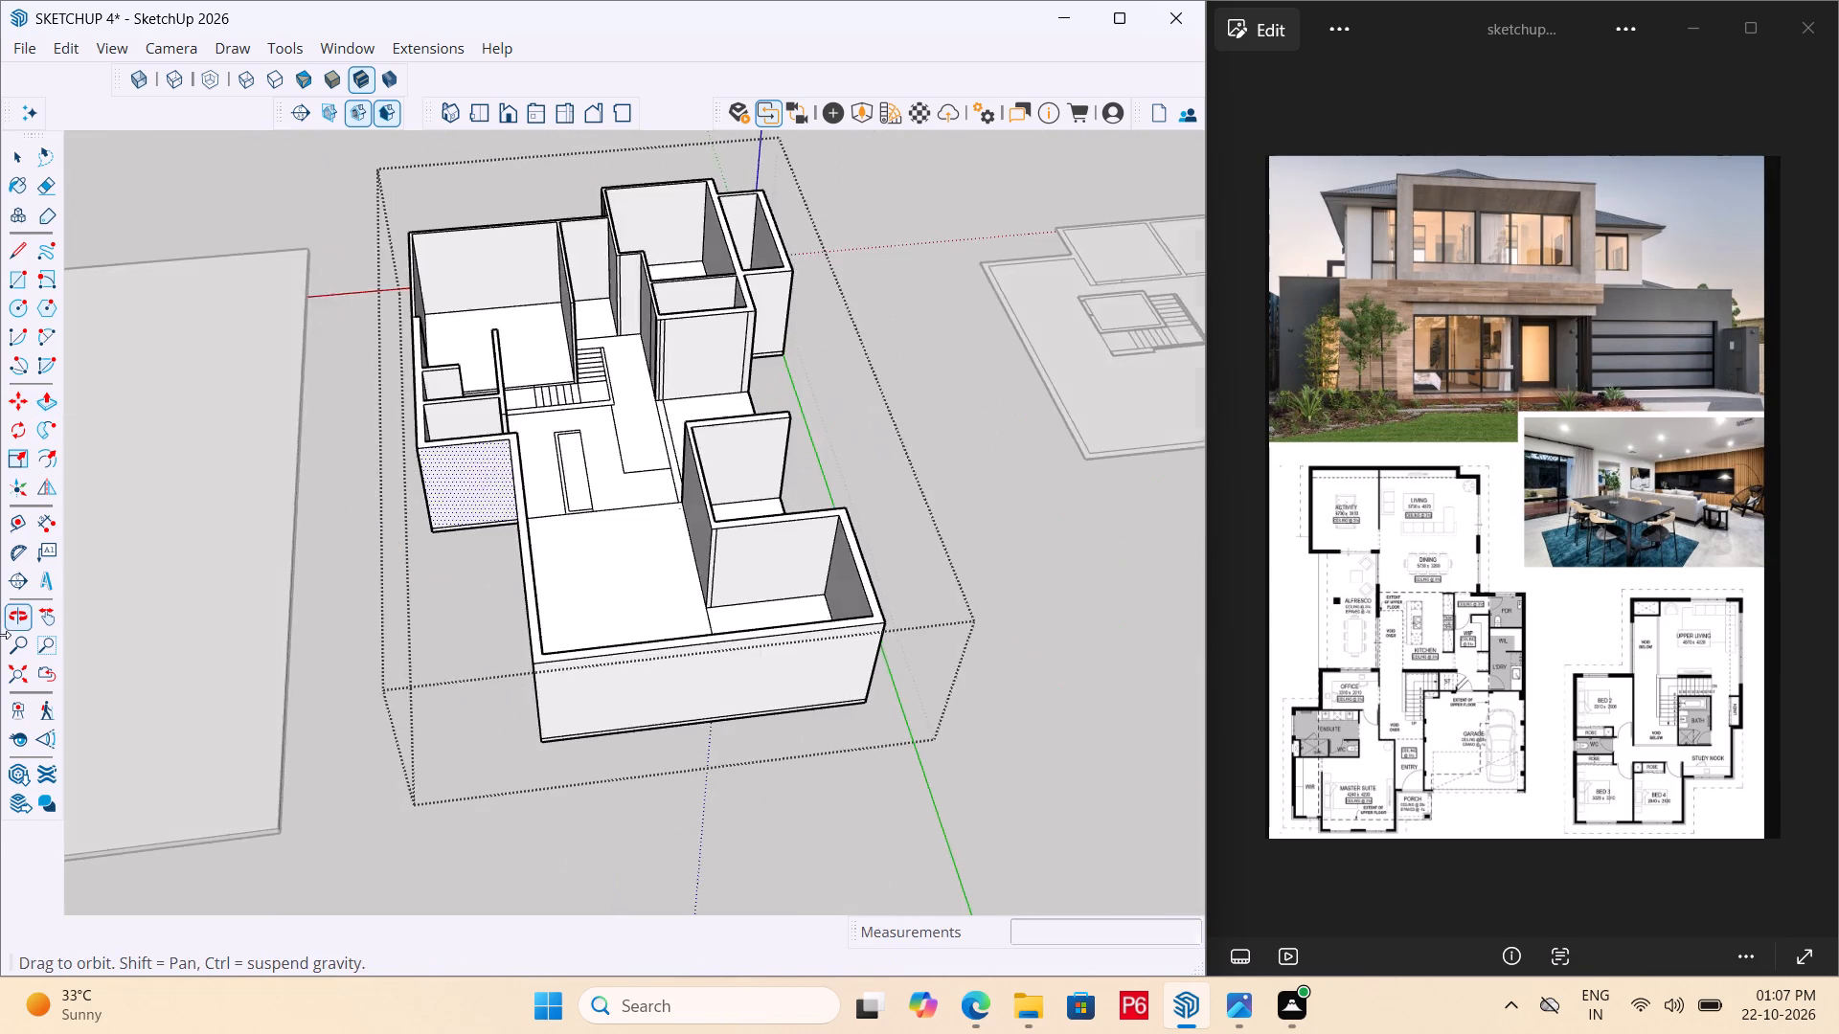
{"action": "scroll", "coordinate": [930, 516], "scroll_direction": "down", "scroll_amount": 1}
{"action": "middle_click_drag", "start_coordinate": [930, 516], "coordinate": [0, 591]}
{"action": "scroll", "coordinate": [865, 478], "scroll_direction": "up", "scroll_amount": 7}
{"action": "scroll", "coordinate": [570, 541], "scroll_direction": "up", "scroll_amount": 6}
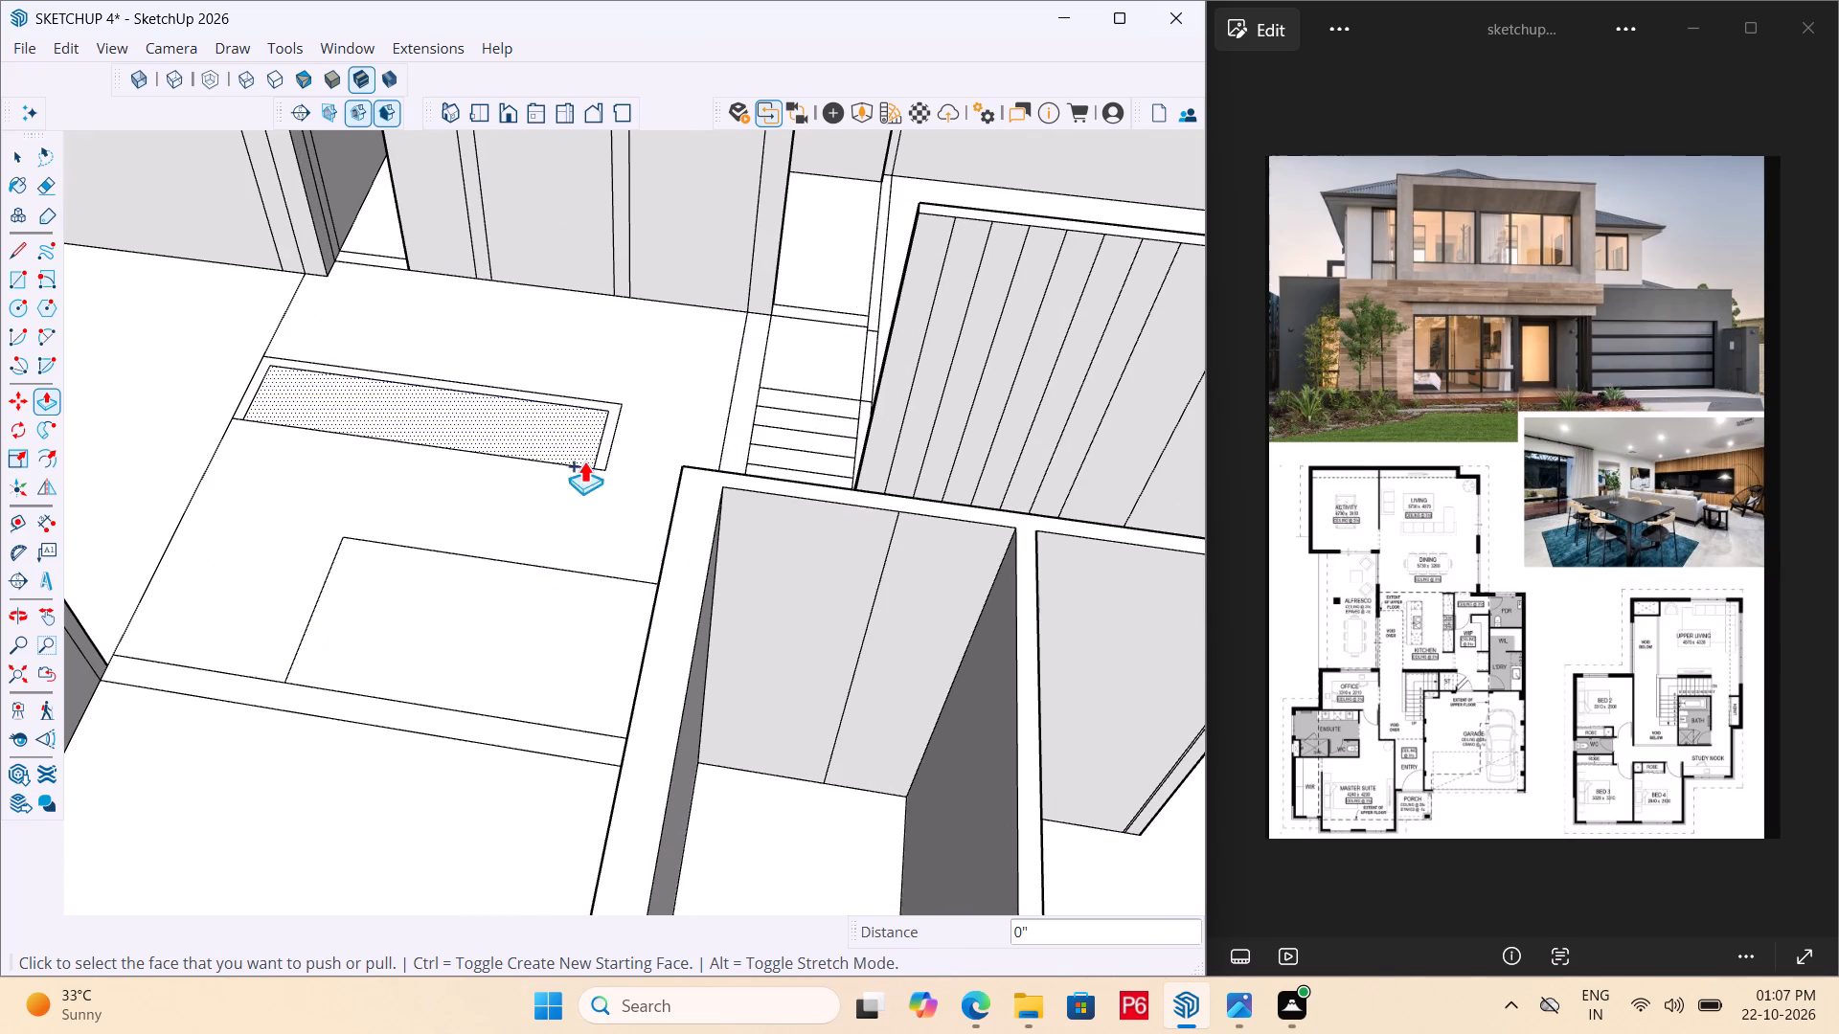
{"action": "double_click", "coordinate": [601, 455]}
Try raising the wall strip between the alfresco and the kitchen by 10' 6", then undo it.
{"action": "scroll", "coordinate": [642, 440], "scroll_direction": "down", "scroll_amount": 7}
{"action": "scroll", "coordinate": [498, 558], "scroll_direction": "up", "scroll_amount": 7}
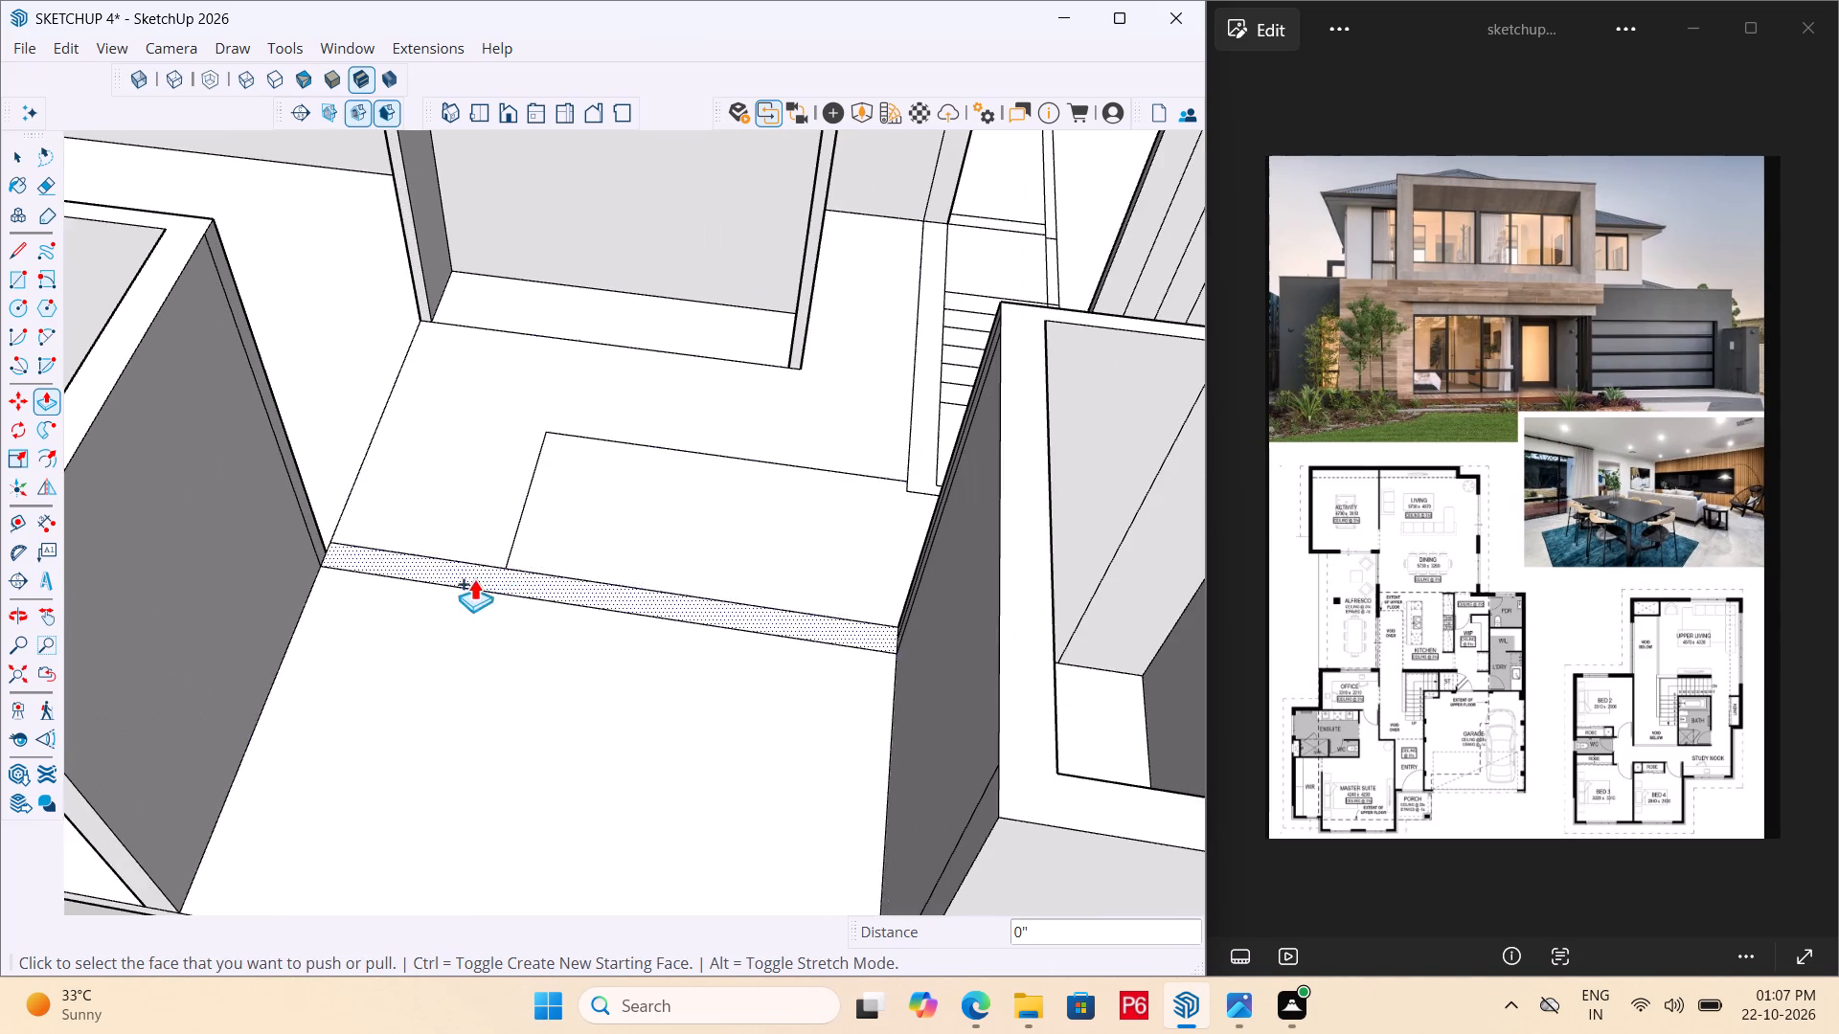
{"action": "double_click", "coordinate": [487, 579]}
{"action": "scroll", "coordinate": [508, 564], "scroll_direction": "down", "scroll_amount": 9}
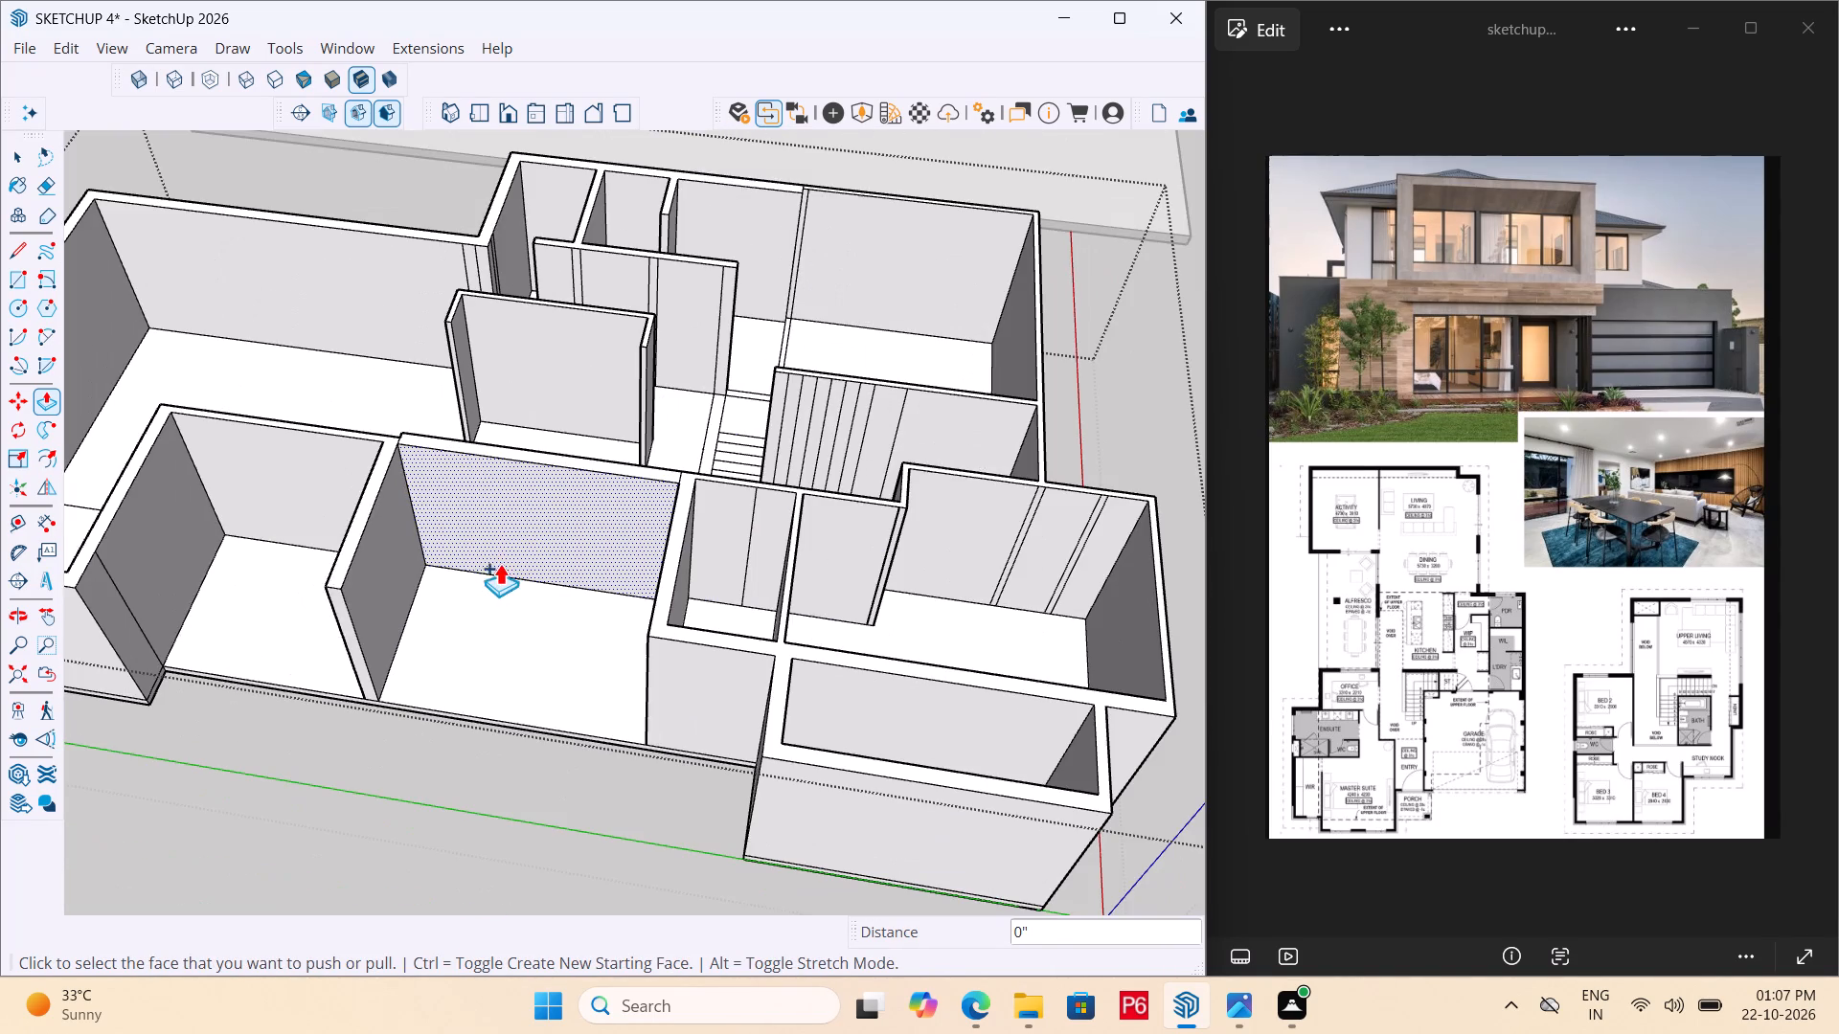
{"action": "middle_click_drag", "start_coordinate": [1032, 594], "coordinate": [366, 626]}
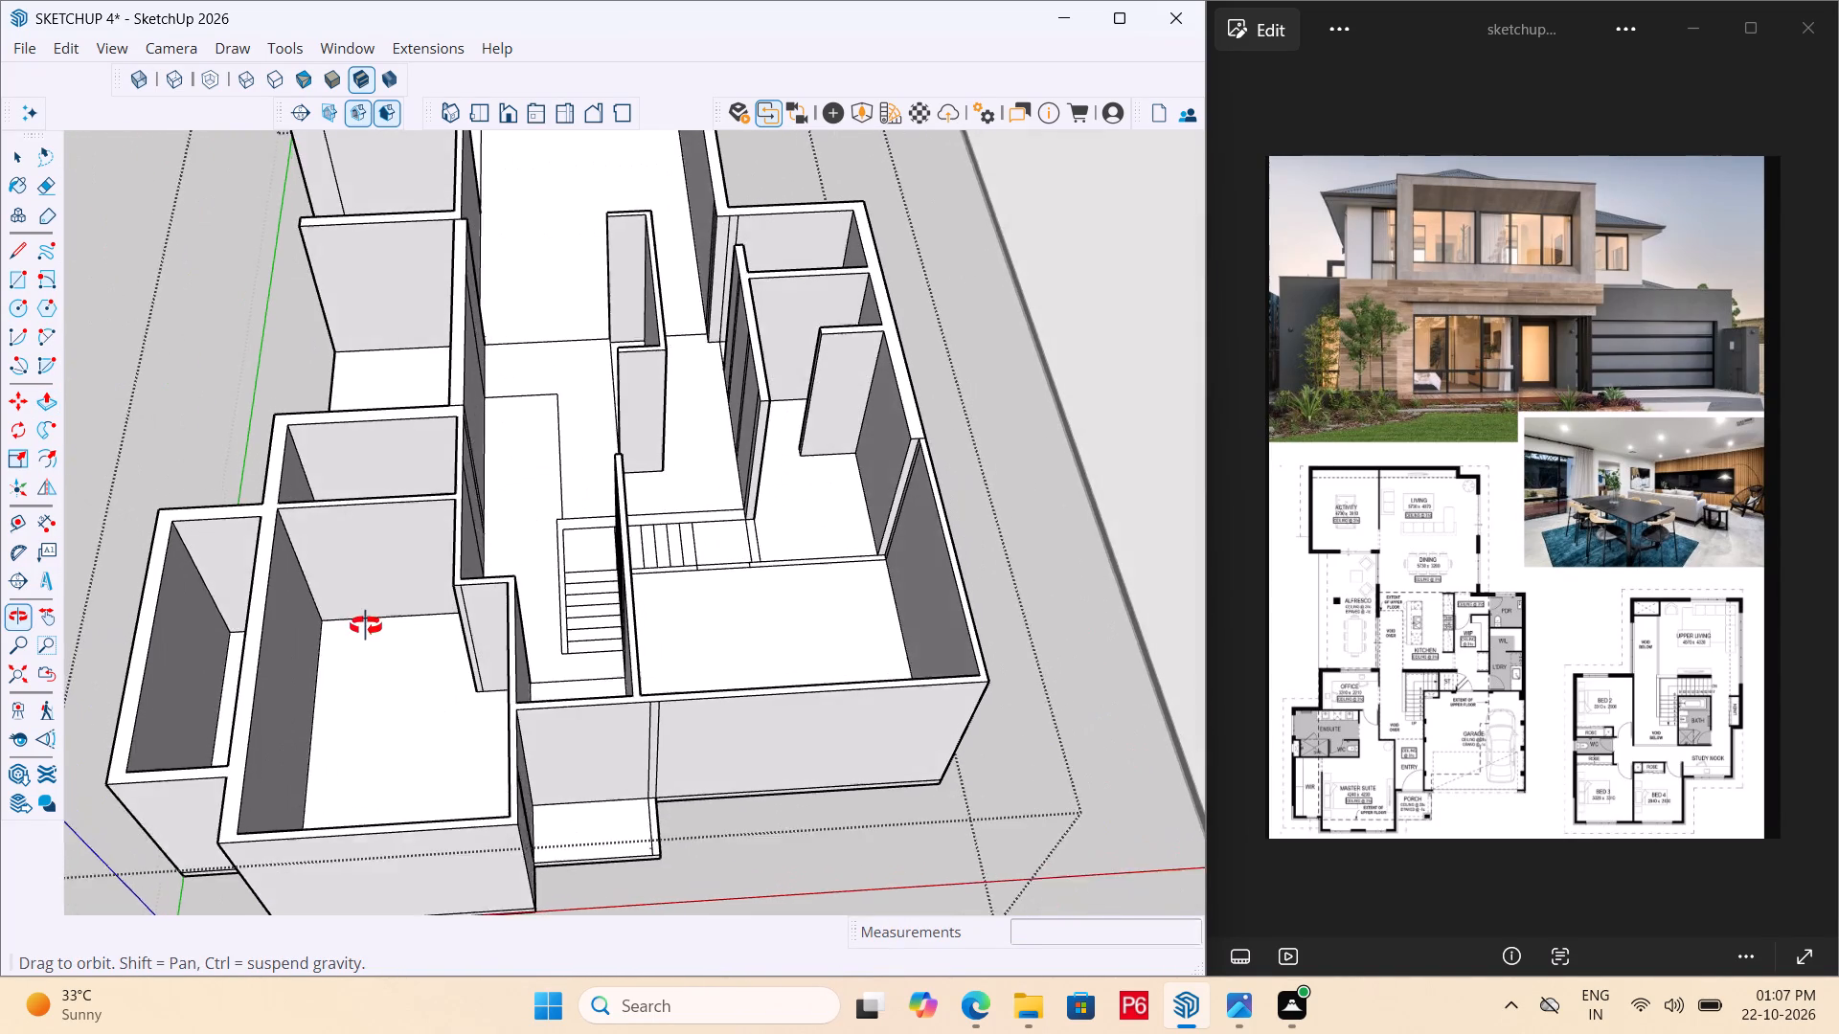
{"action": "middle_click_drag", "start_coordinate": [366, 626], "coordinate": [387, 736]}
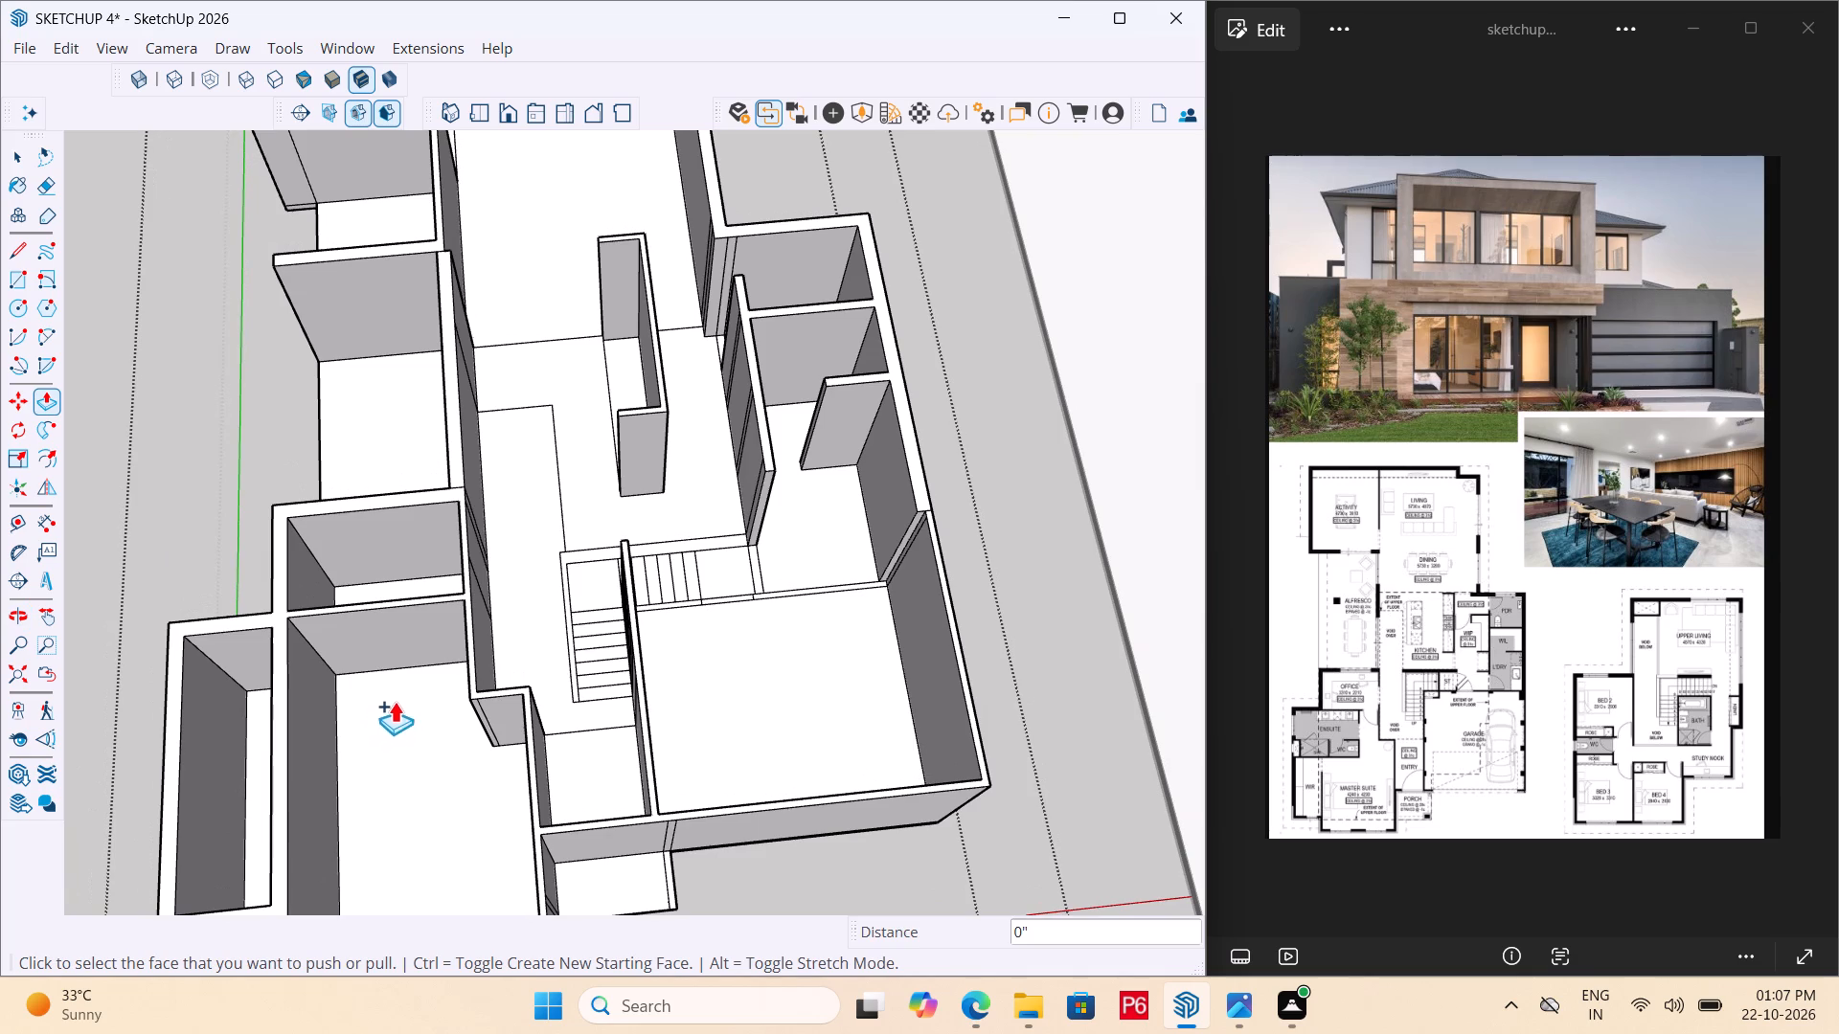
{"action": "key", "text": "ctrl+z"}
Push/pull the wall strip between the alfresco and the kitchen up until it is level with the tops of the adjoining walls.
{"action": "middle_click_drag", "start_coordinate": [388, 625], "coordinate": [662, 617]}
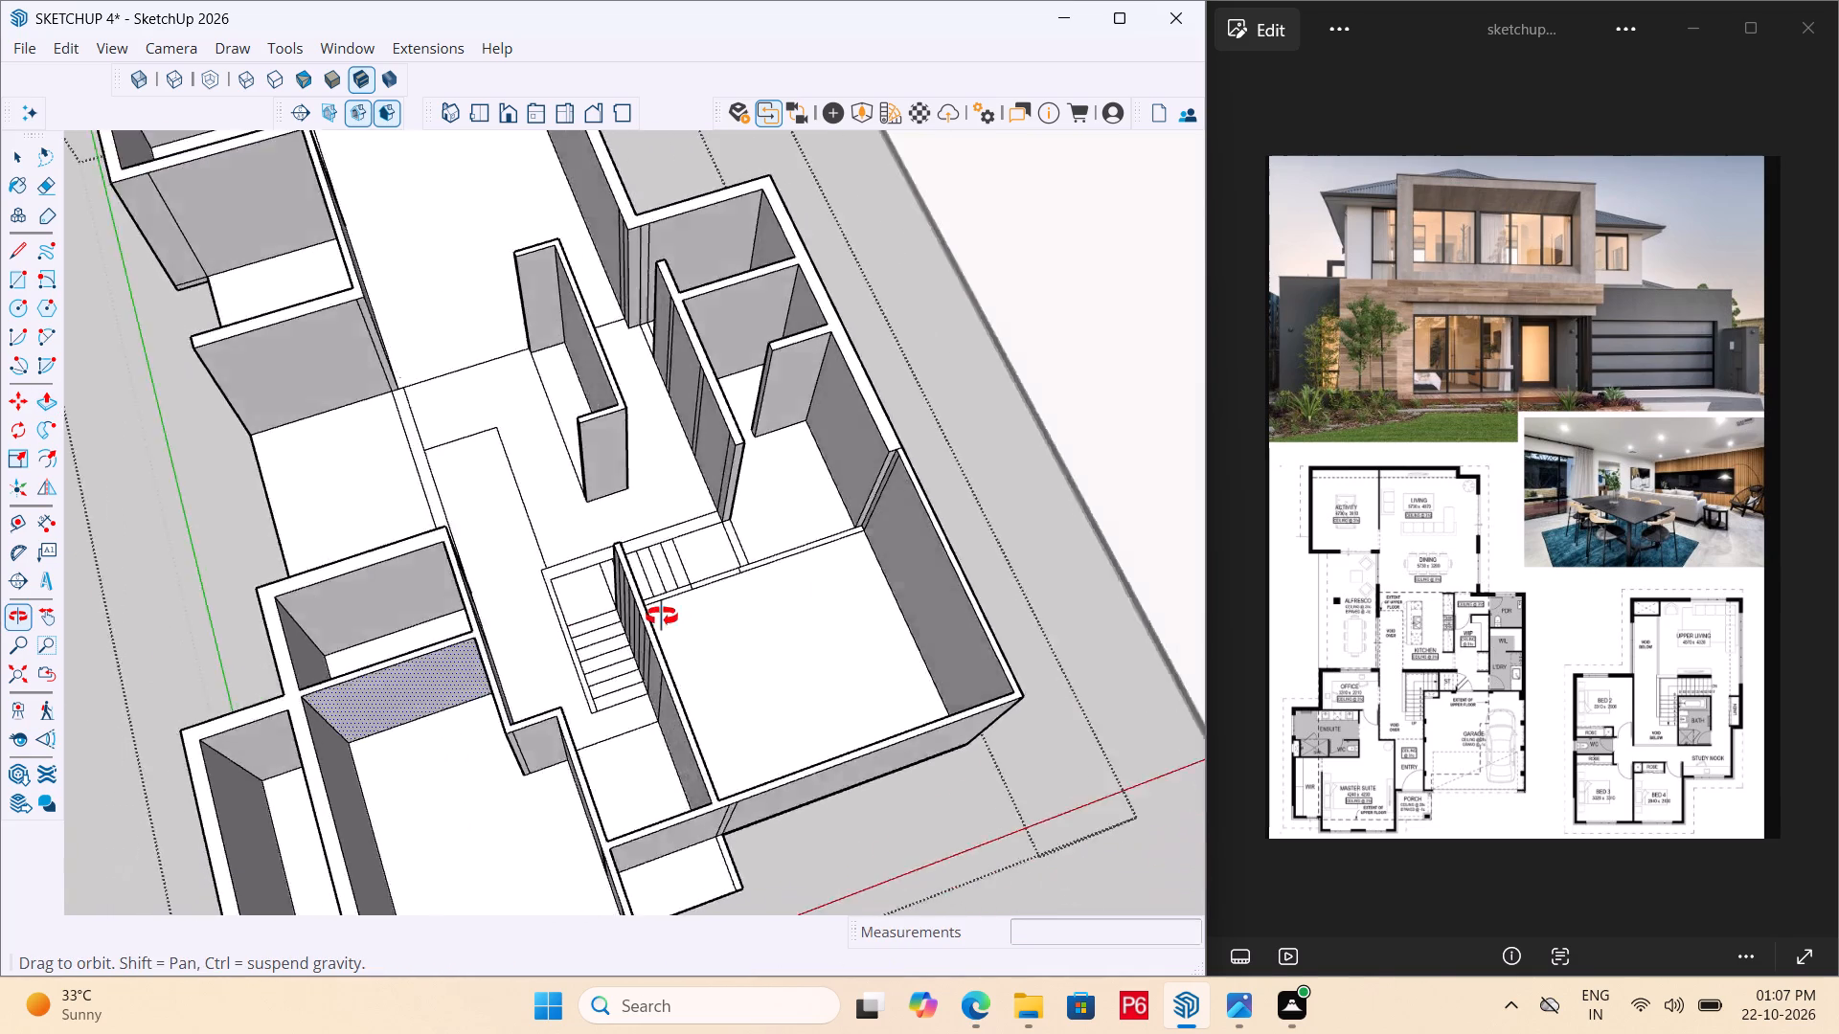
{"action": "middle_click_drag", "start_coordinate": [662, 617], "coordinate": [1102, 489]}
{"action": "scroll", "coordinate": [1062, 449], "scroll_direction": "down", "scroll_amount": 8}
{"action": "middle_click_drag", "start_coordinate": [1007, 656], "coordinate": [343, 705]}
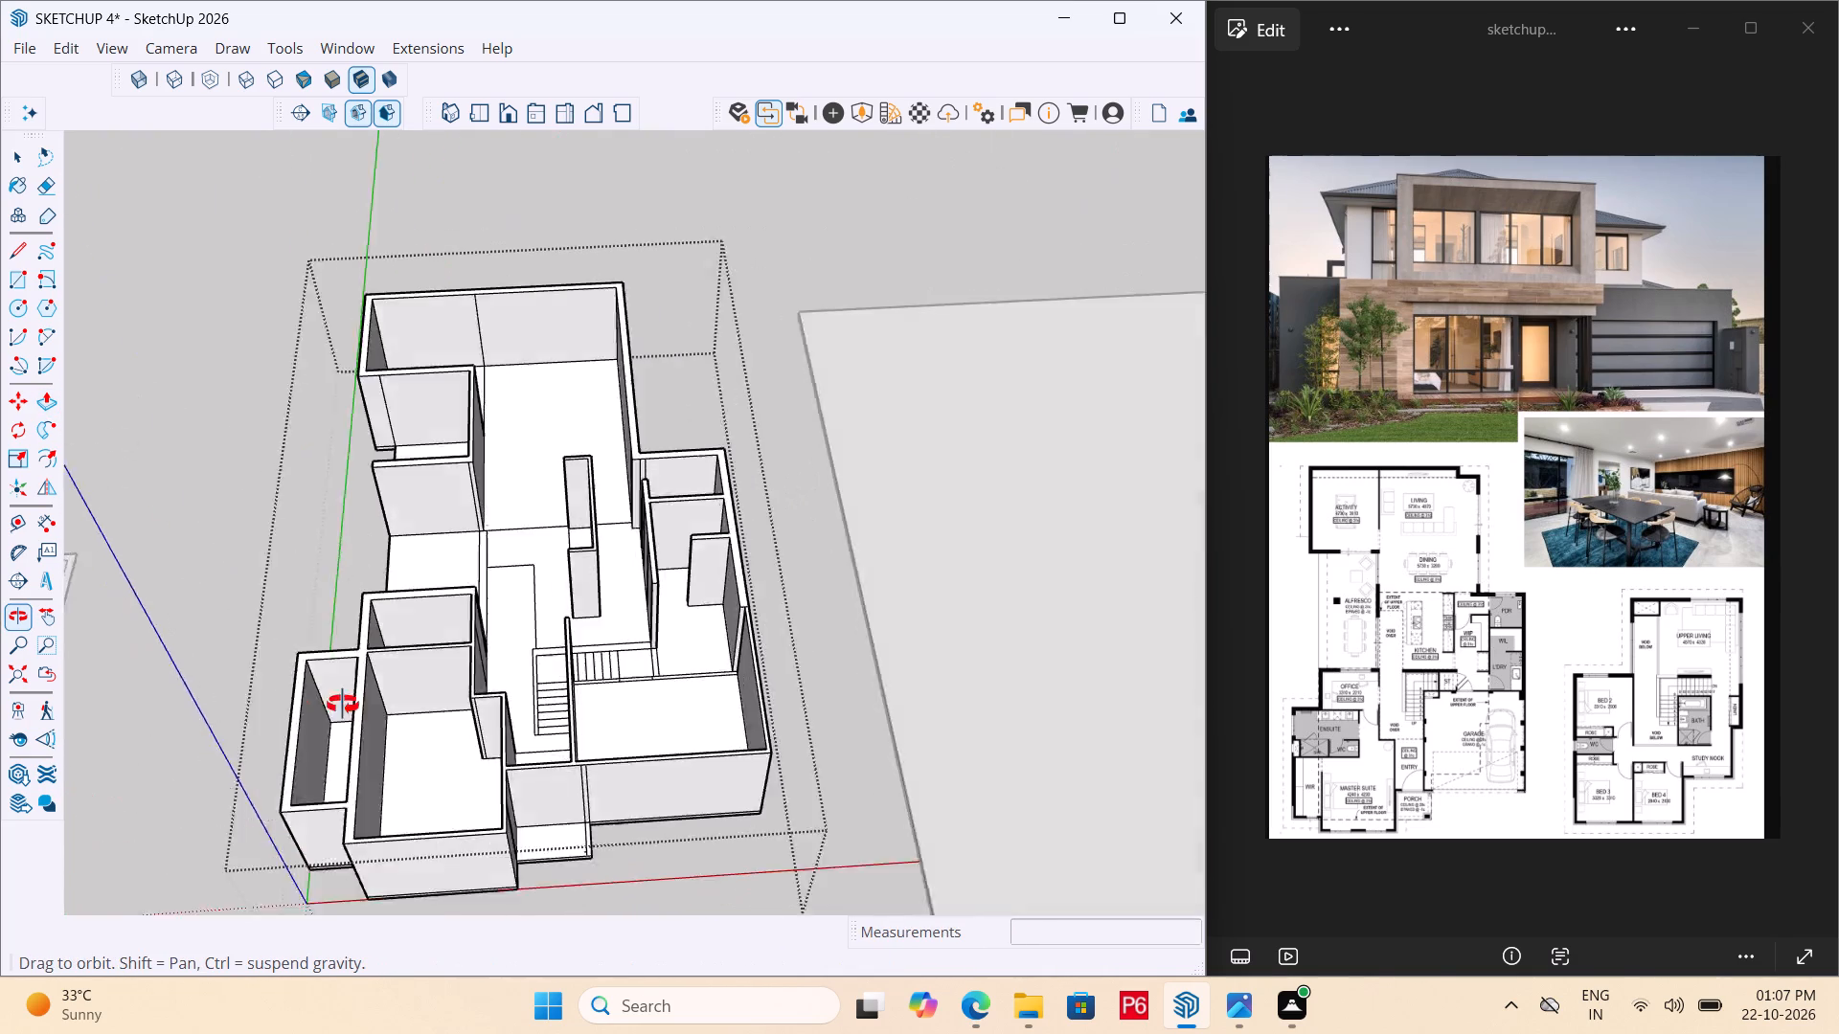
{"action": "middle_click_drag", "start_coordinate": [343, 705], "coordinate": [637, 641]}
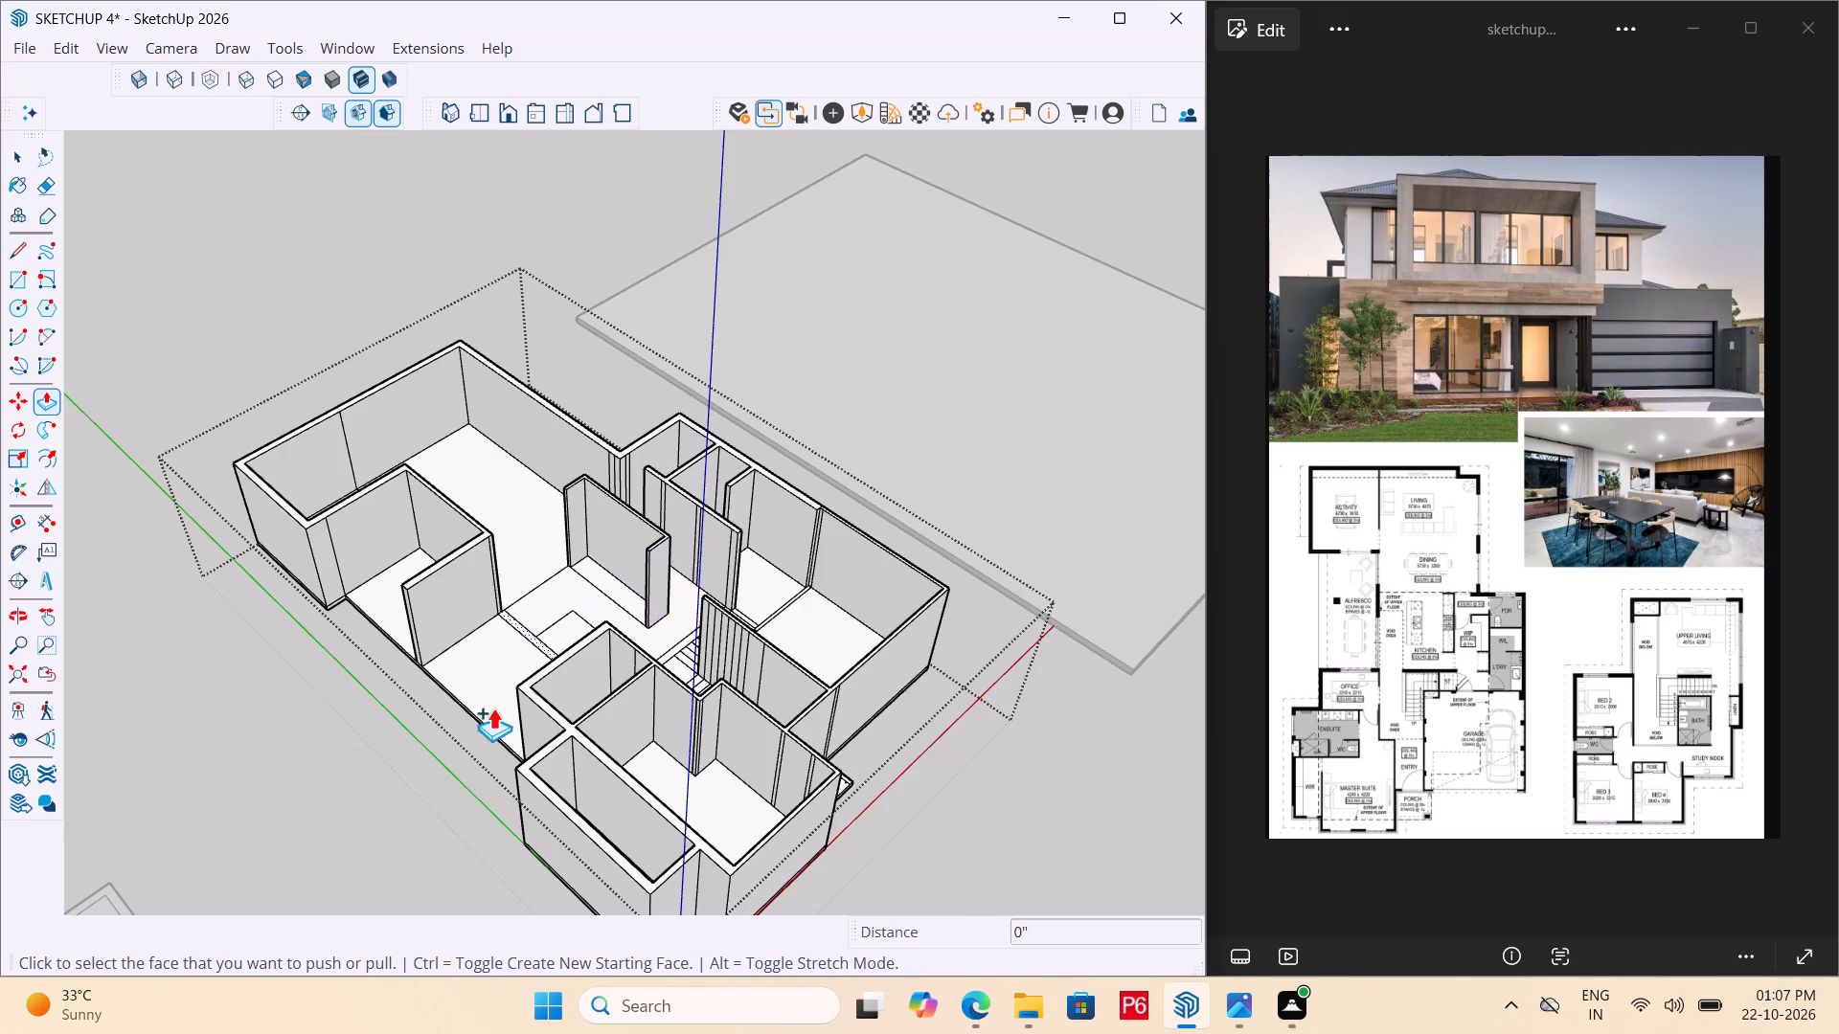
{"action": "middle_click_drag", "start_coordinate": [493, 708], "coordinate": [836, 673]}
{"action": "scroll", "coordinate": [798, 652], "scroll_direction": "up", "scroll_amount": 6}
{"action": "middle_click_drag", "start_coordinate": [648, 662], "coordinate": [713, 688]}
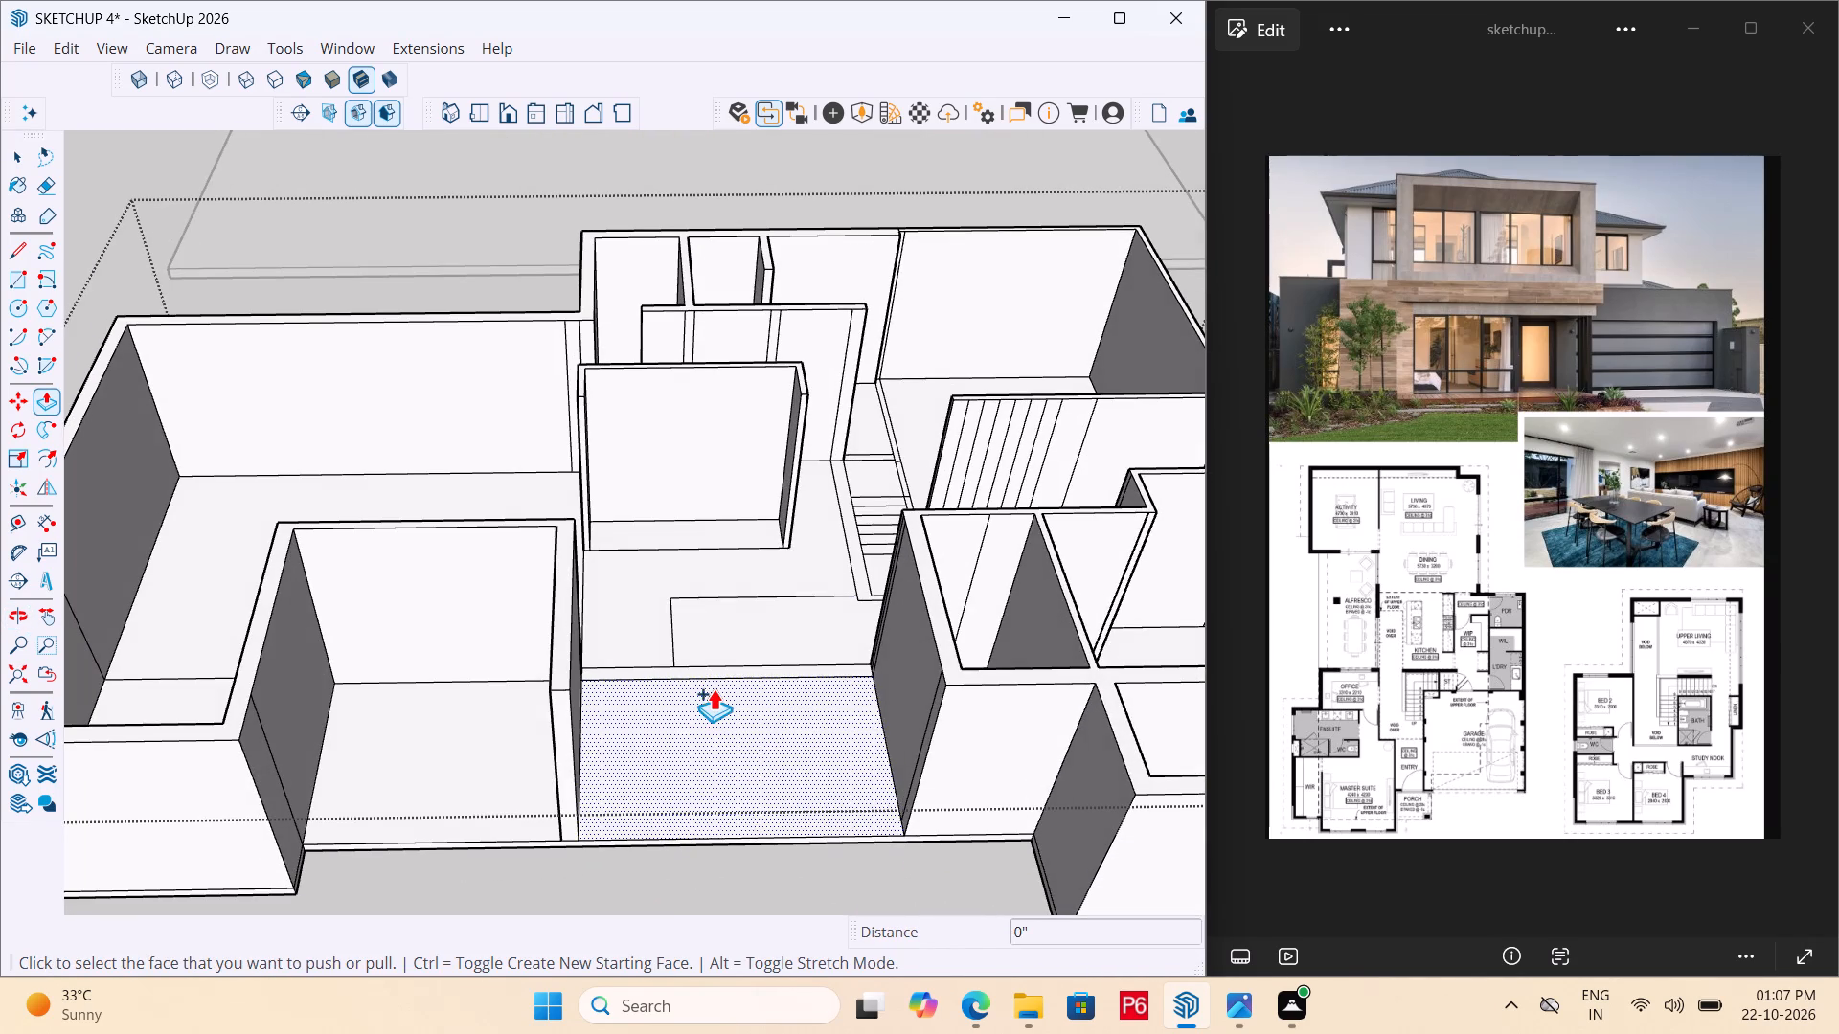
{"action": "left_click", "coordinate": [725, 673]}
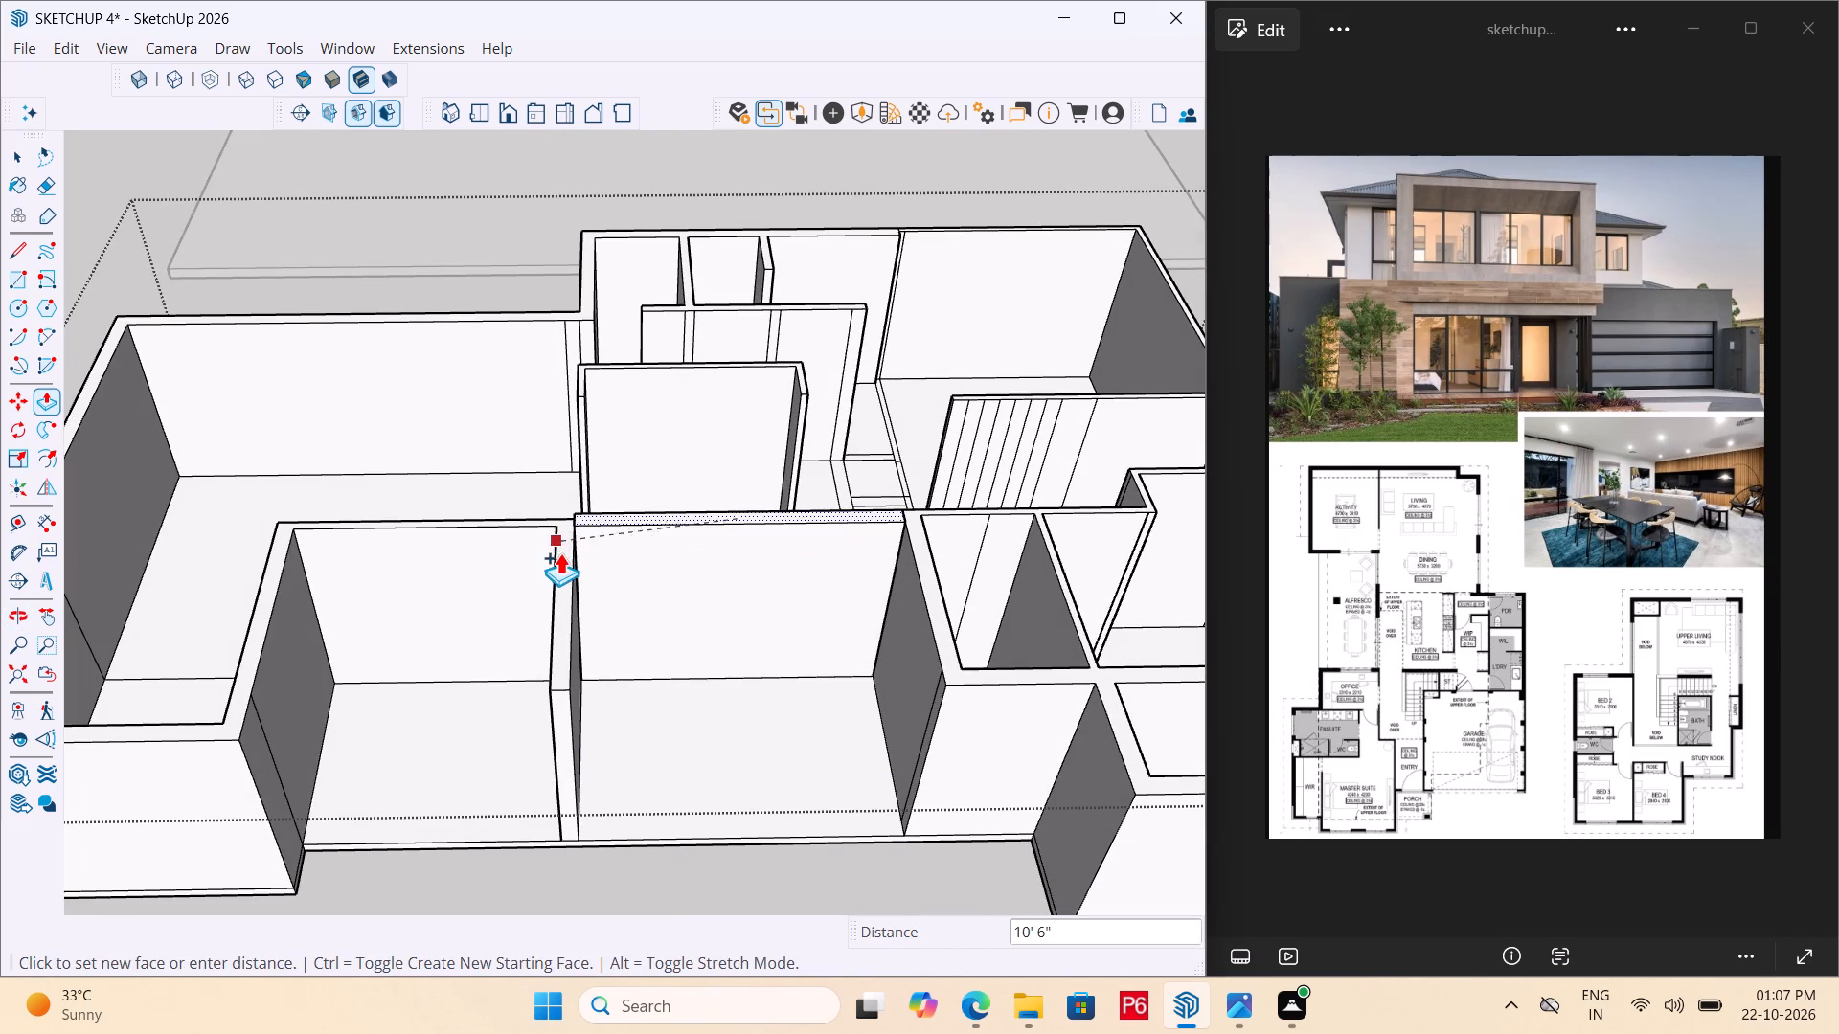
{"action": "left_click_drag", "start_coordinate": [564, 606], "coordinate": [564, 596]}
{"action": "middle_click_drag", "start_coordinate": [907, 595], "coordinate": [485, 630]}
{"action": "scroll", "coordinate": [383, 541], "scroll_direction": "up", "scroll_amount": 7}
{"action": "left_click", "coordinate": [386, 552]}
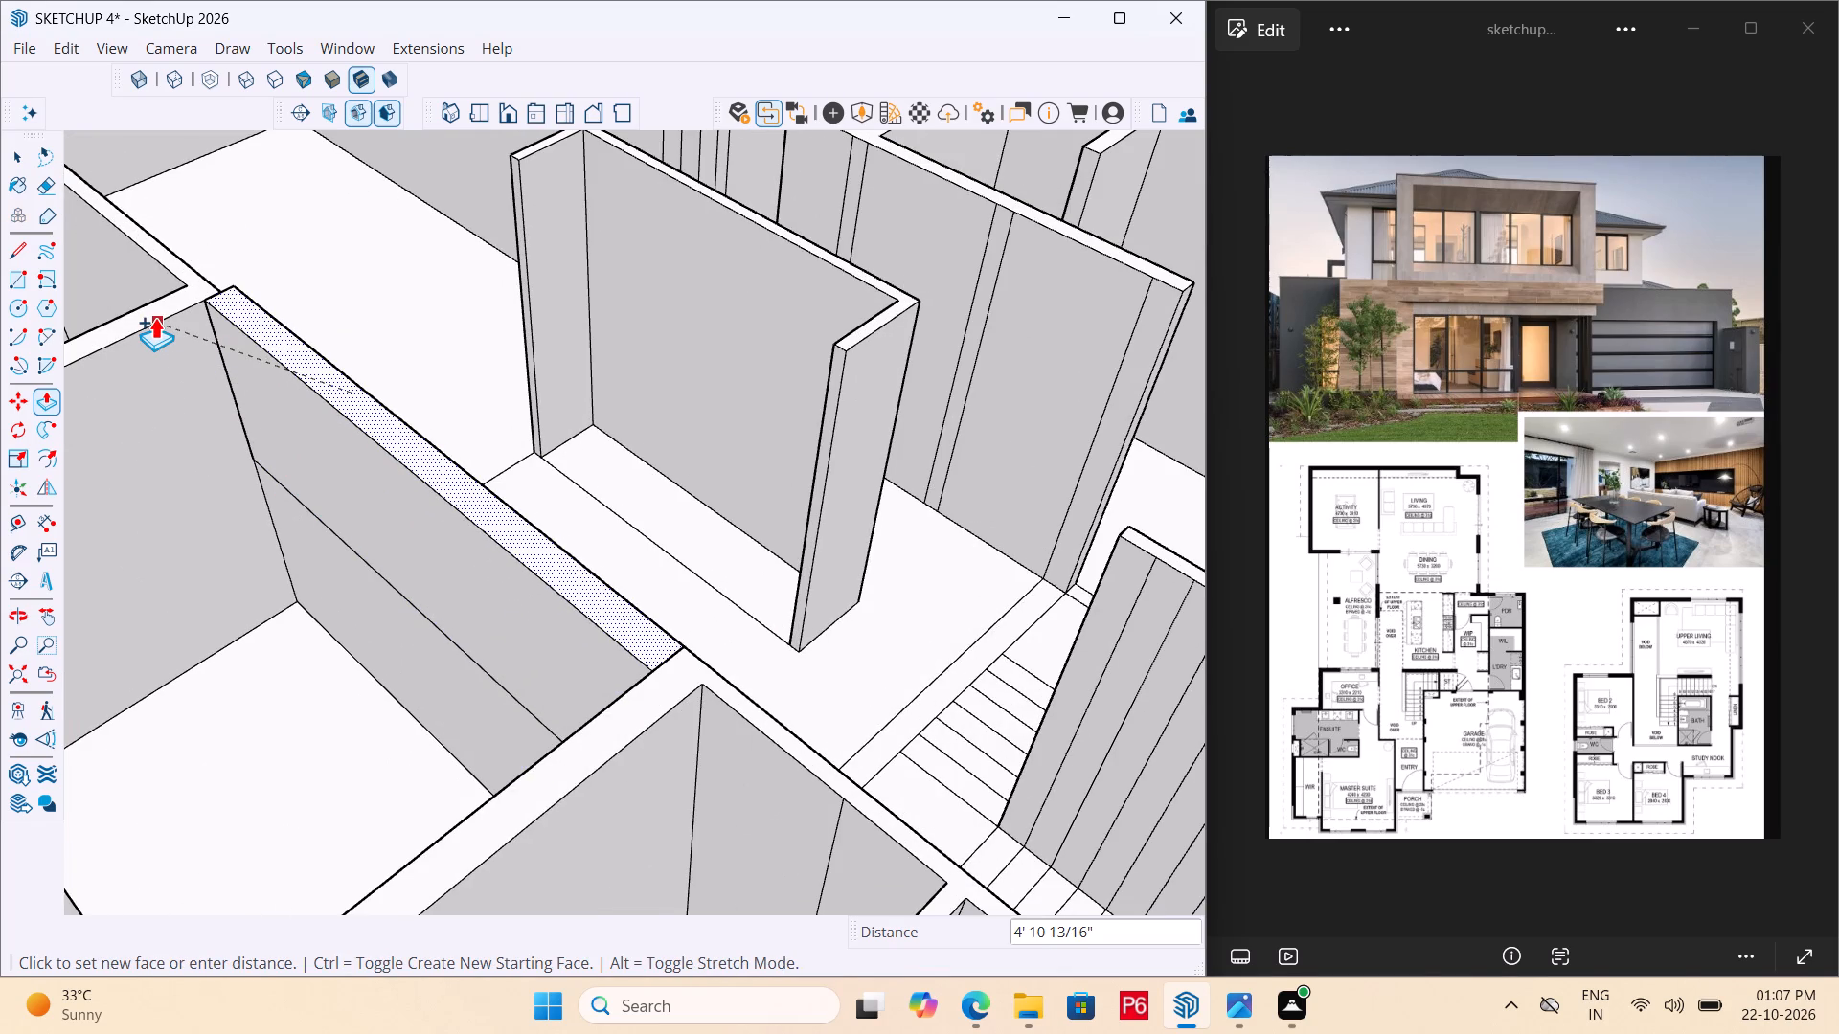
{"action": "left_click", "coordinate": [155, 309]}
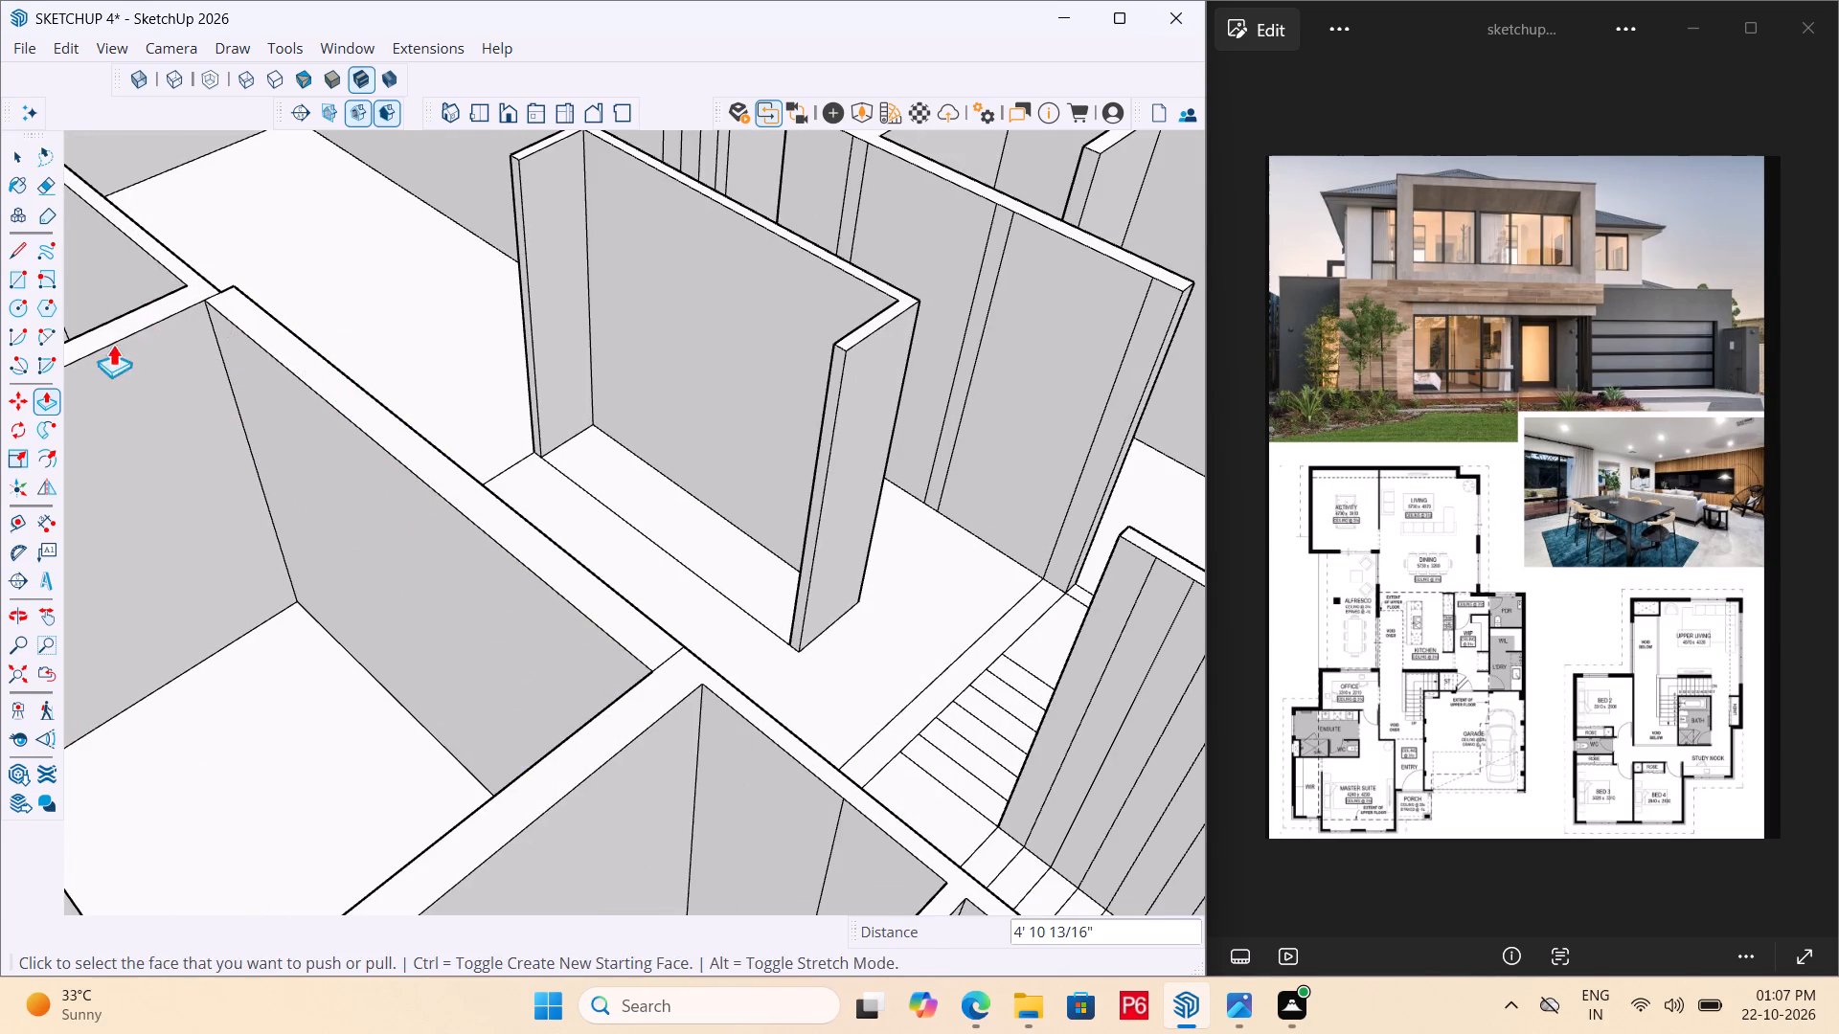
Inspect the raised ground-floor walls from all sides, checking the alfresco, kitchen and rear room junctions.
{"action": "middle_click_drag", "start_coordinate": [113, 345], "coordinate": [911, 291]}
{"action": "scroll", "coordinate": [625, 312], "scroll_direction": "down", "scroll_amount": 6}
{"action": "middle_click_drag", "start_coordinate": [558, 567], "coordinate": [1021, 574]}
{"action": "scroll", "coordinate": [591, 568], "scroll_direction": "down", "scroll_amount": 1}
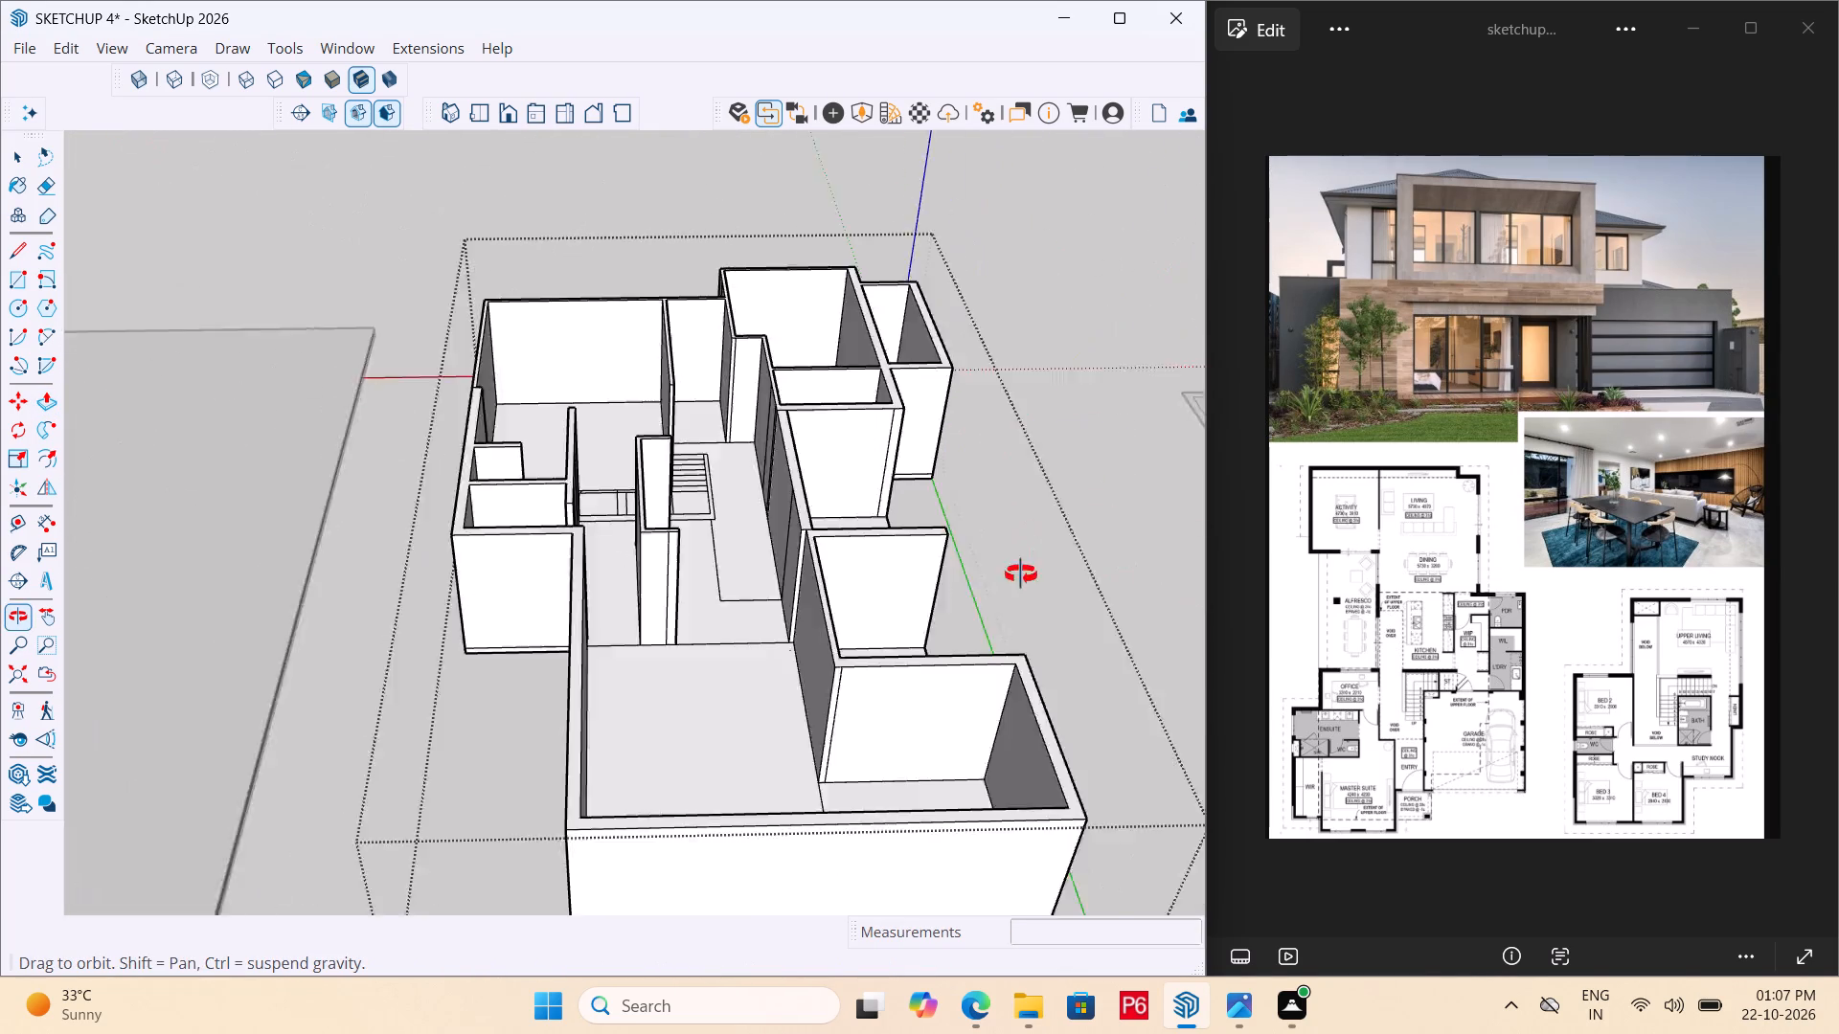
{"action": "middle_click_drag", "start_coordinate": [1021, 574], "coordinate": [1064, 575]}
{"action": "scroll", "coordinate": [1010, 509], "scroll_direction": "up", "scroll_amount": 14}
{"action": "scroll", "coordinate": [729, 516], "scroll_direction": "down", "scroll_amount": 5}
{"action": "middle_click_drag", "start_coordinate": [539, 528], "coordinate": [594, 523]}
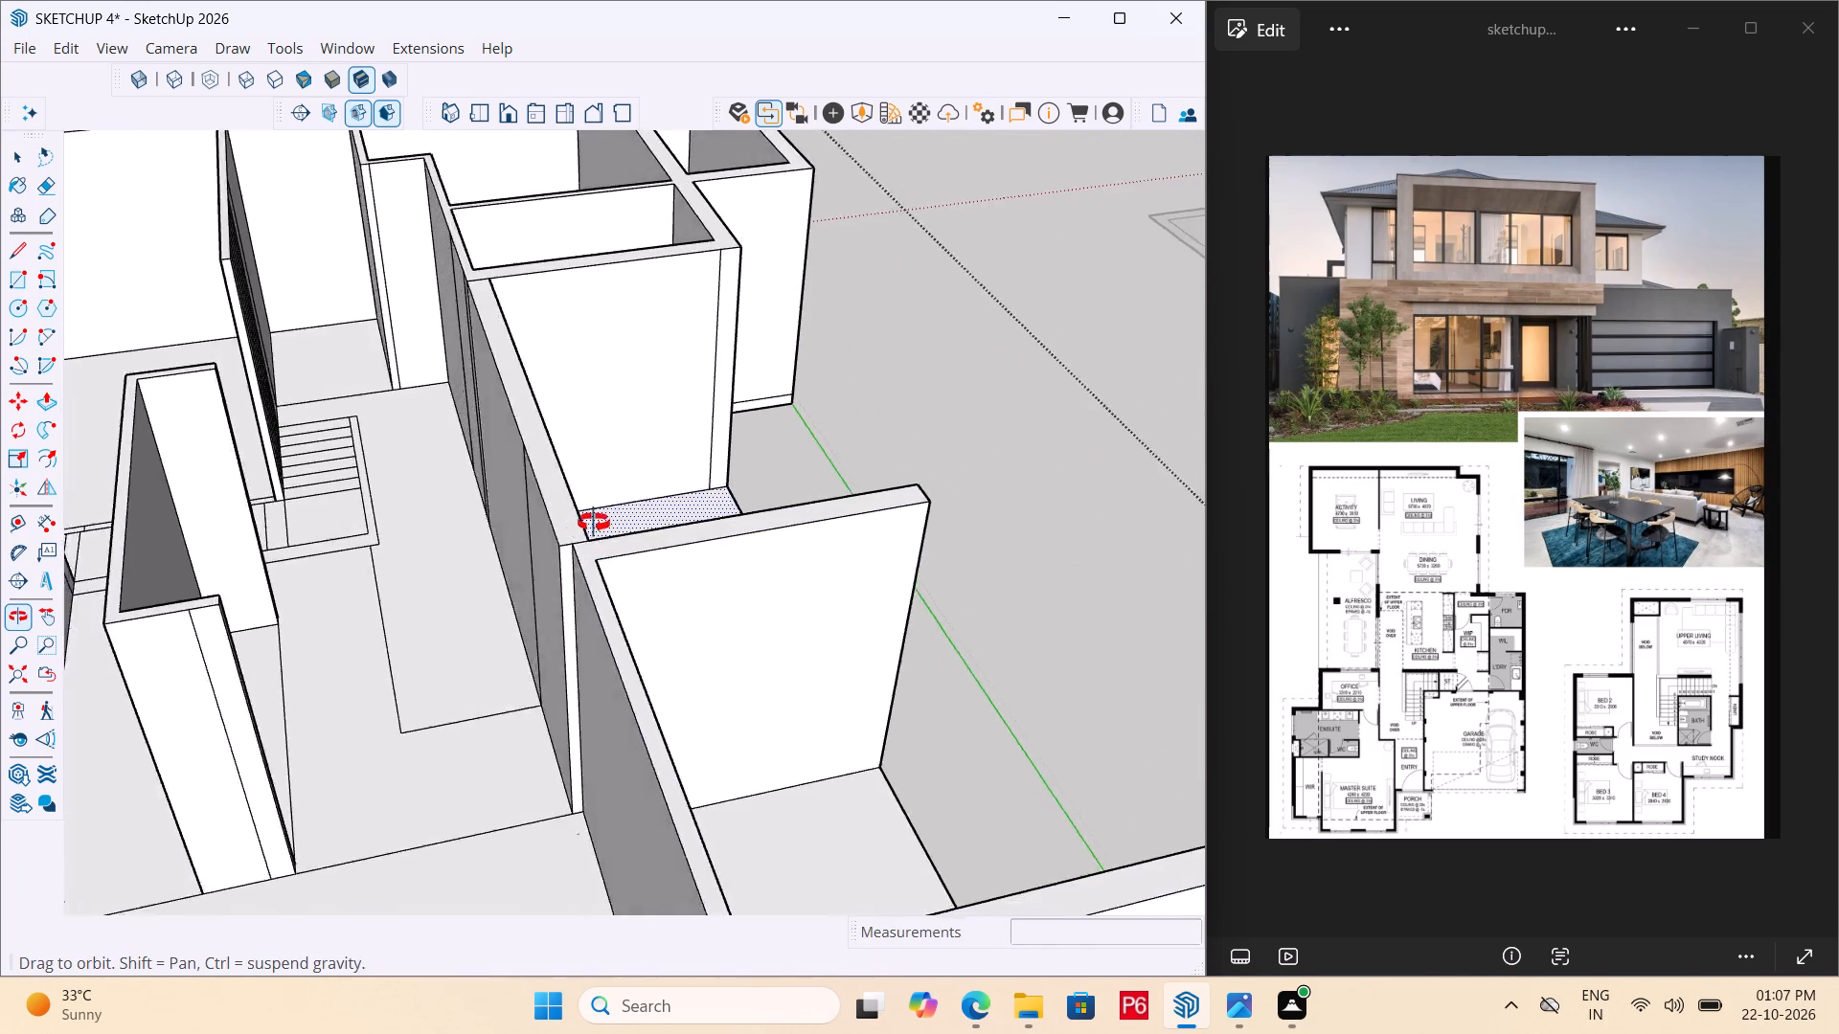
{"action": "middle_click_drag", "start_coordinate": [594, 523], "coordinate": [397, 511]}
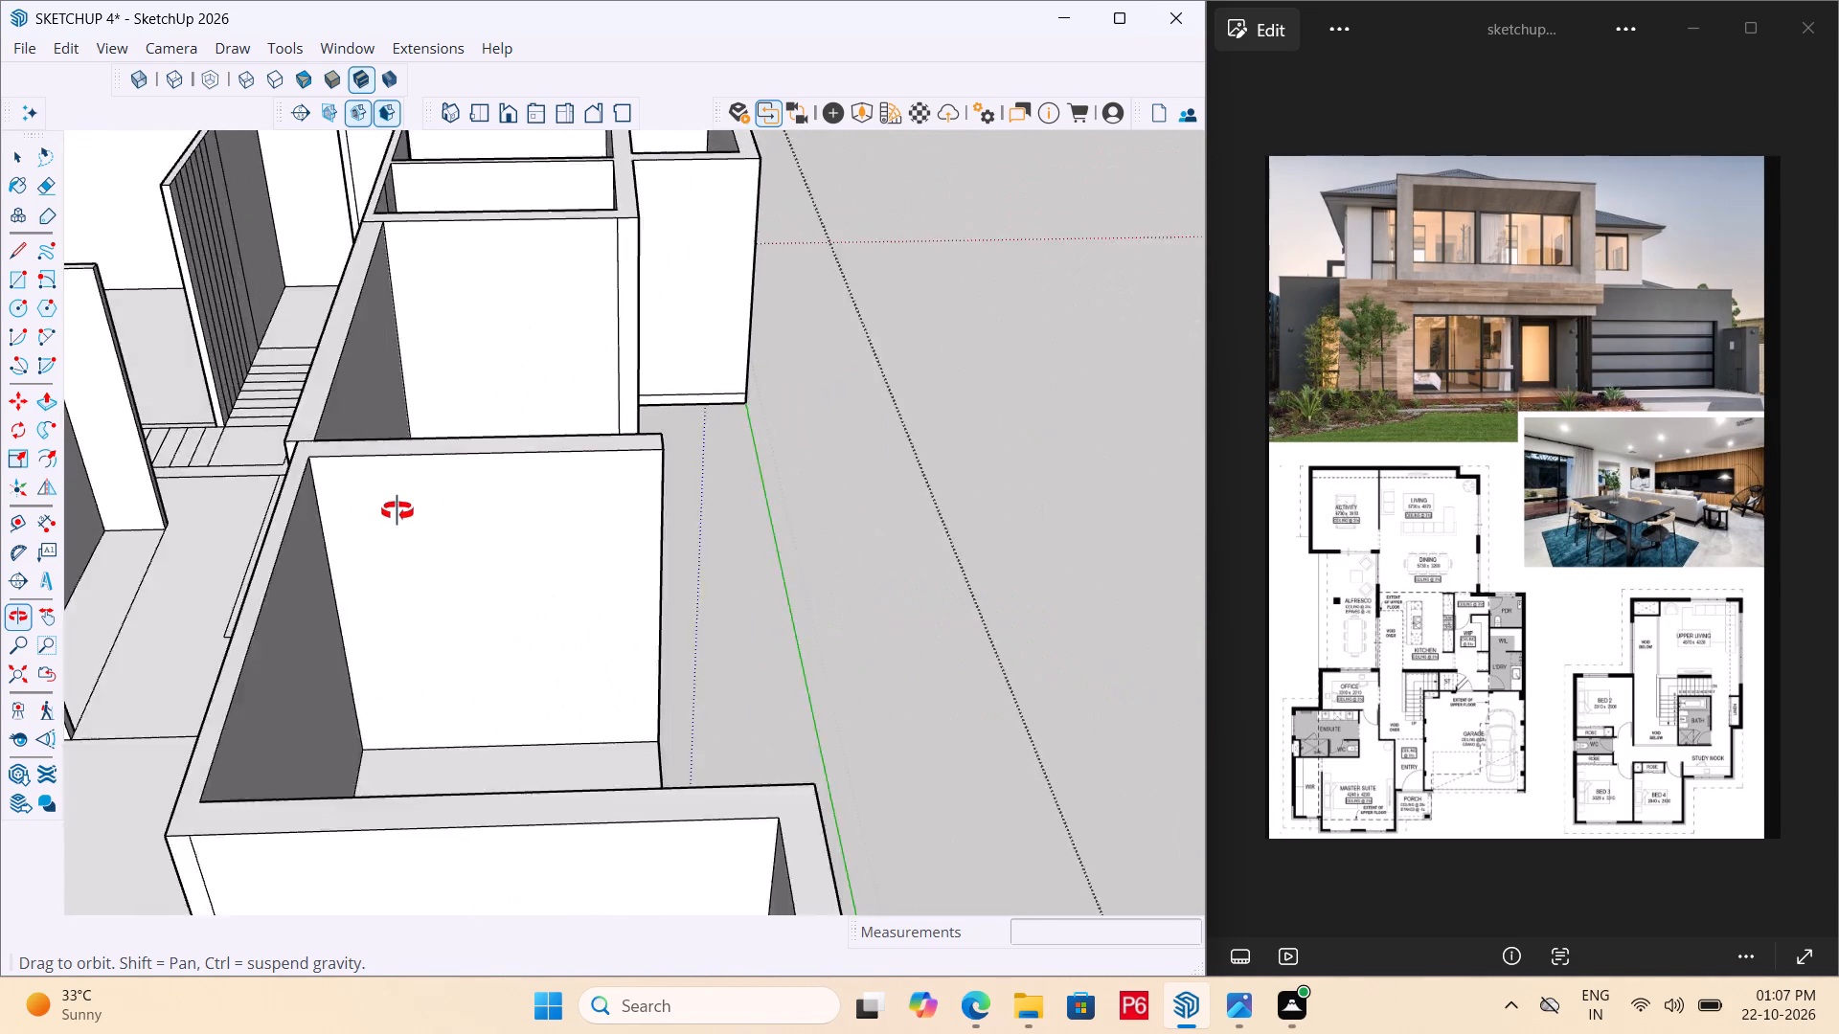
{"action": "middle_click_drag", "start_coordinate": [397, 511], "coordinate": [379, 514]}
{"action": "scroll", "coordinate": [613, 493], "scroll_direction": "down", "scroll_amount": 7}
{"action": "middle_click_drag", "start_coordinate": [877, 508], "coordinate": [0, 559]}
{"action": "scroll", "coordinate": [605, 332], "scroll_direction": "down", "scroll_amount": 6}
{"action": "middle_click_drag", "start_coordinate": [637, 381], "coordinate": [409, 593]}
{"action": "middle_click_drag", "start_coordinate": [693, 428], "coordinate": [464, 551]}
{"action": "scroll", "coordinate": [895, 399], "scroll_direction": "down", "scroll_amount": 5}
{"action": "scroll", "coordinate": [939, 307], "scroll_direction": "up", "scroll_amount": 6}
{"action": "middle_click_drag", "start_coordinate": [644, 461], "coordinate": [735, 278]}
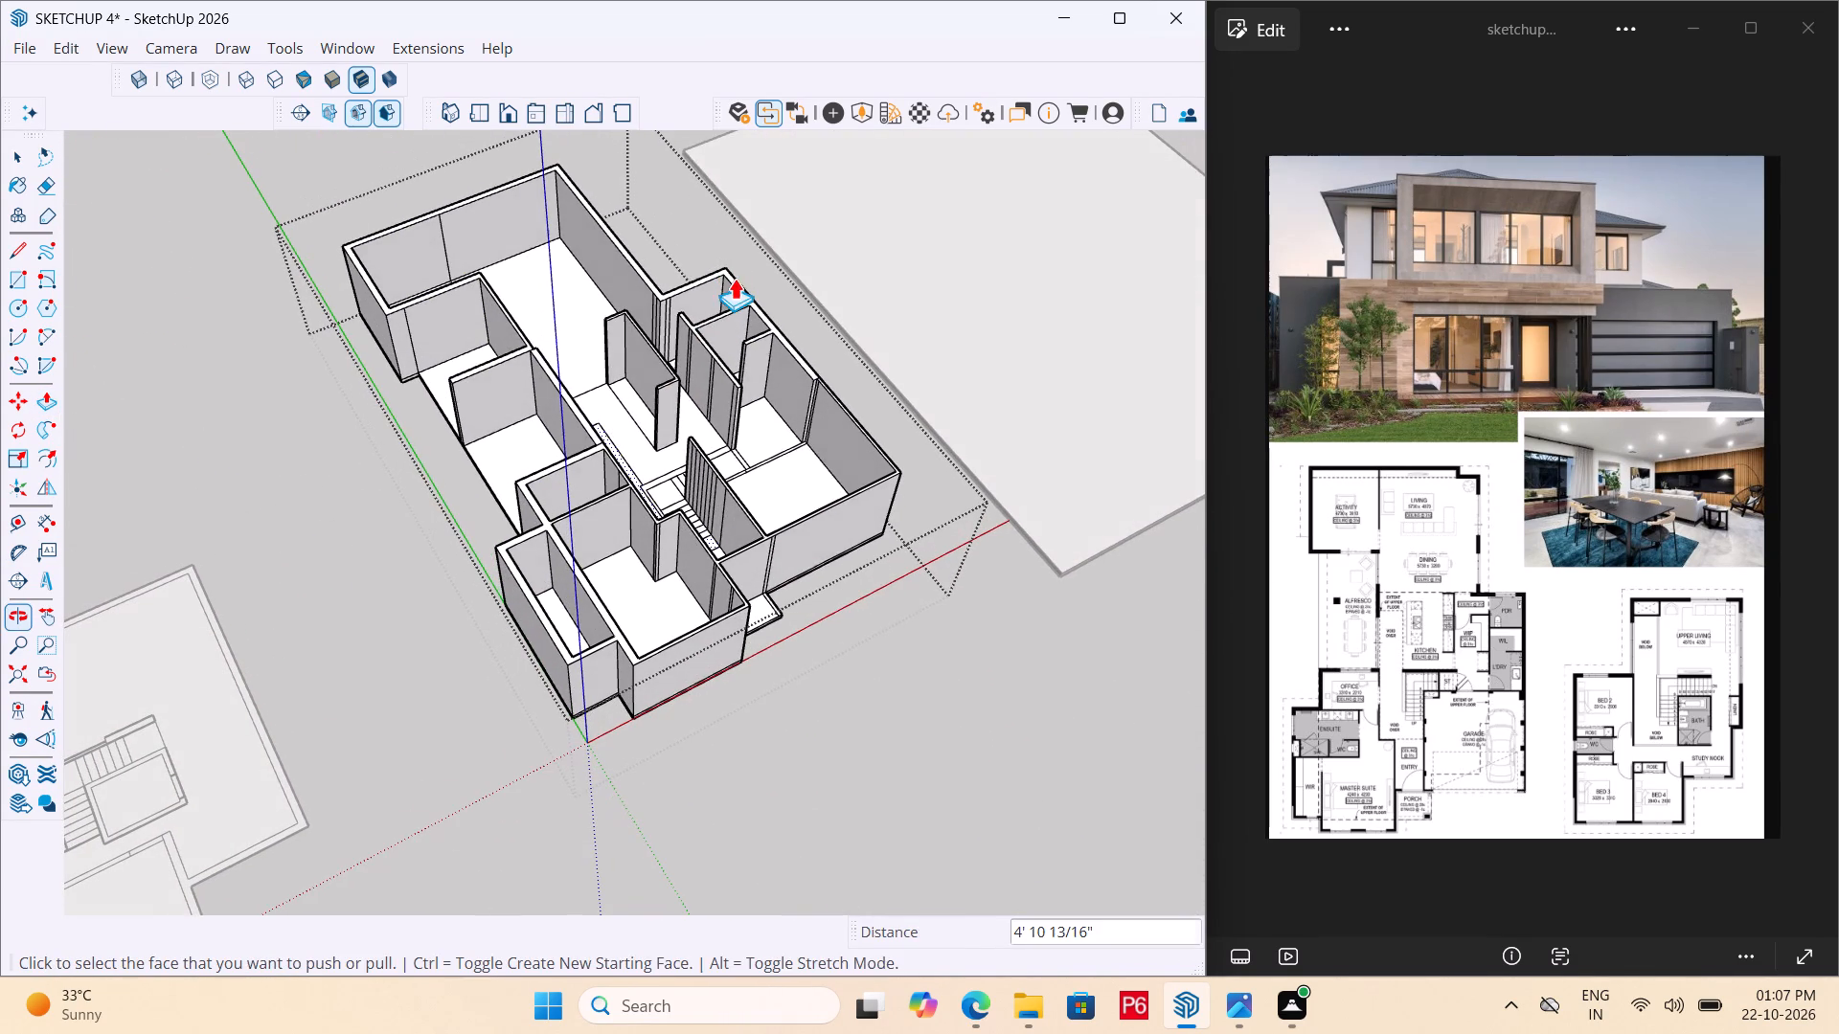
Finish editing and close the ground-floor group.
{"action": "key", "text": "space"}
{"action": "left_click_drag", "start_coordinate": [919, 671], "coordinate": [917, 661]}
{"action": "double_click", "coordinate": [806, 642]}
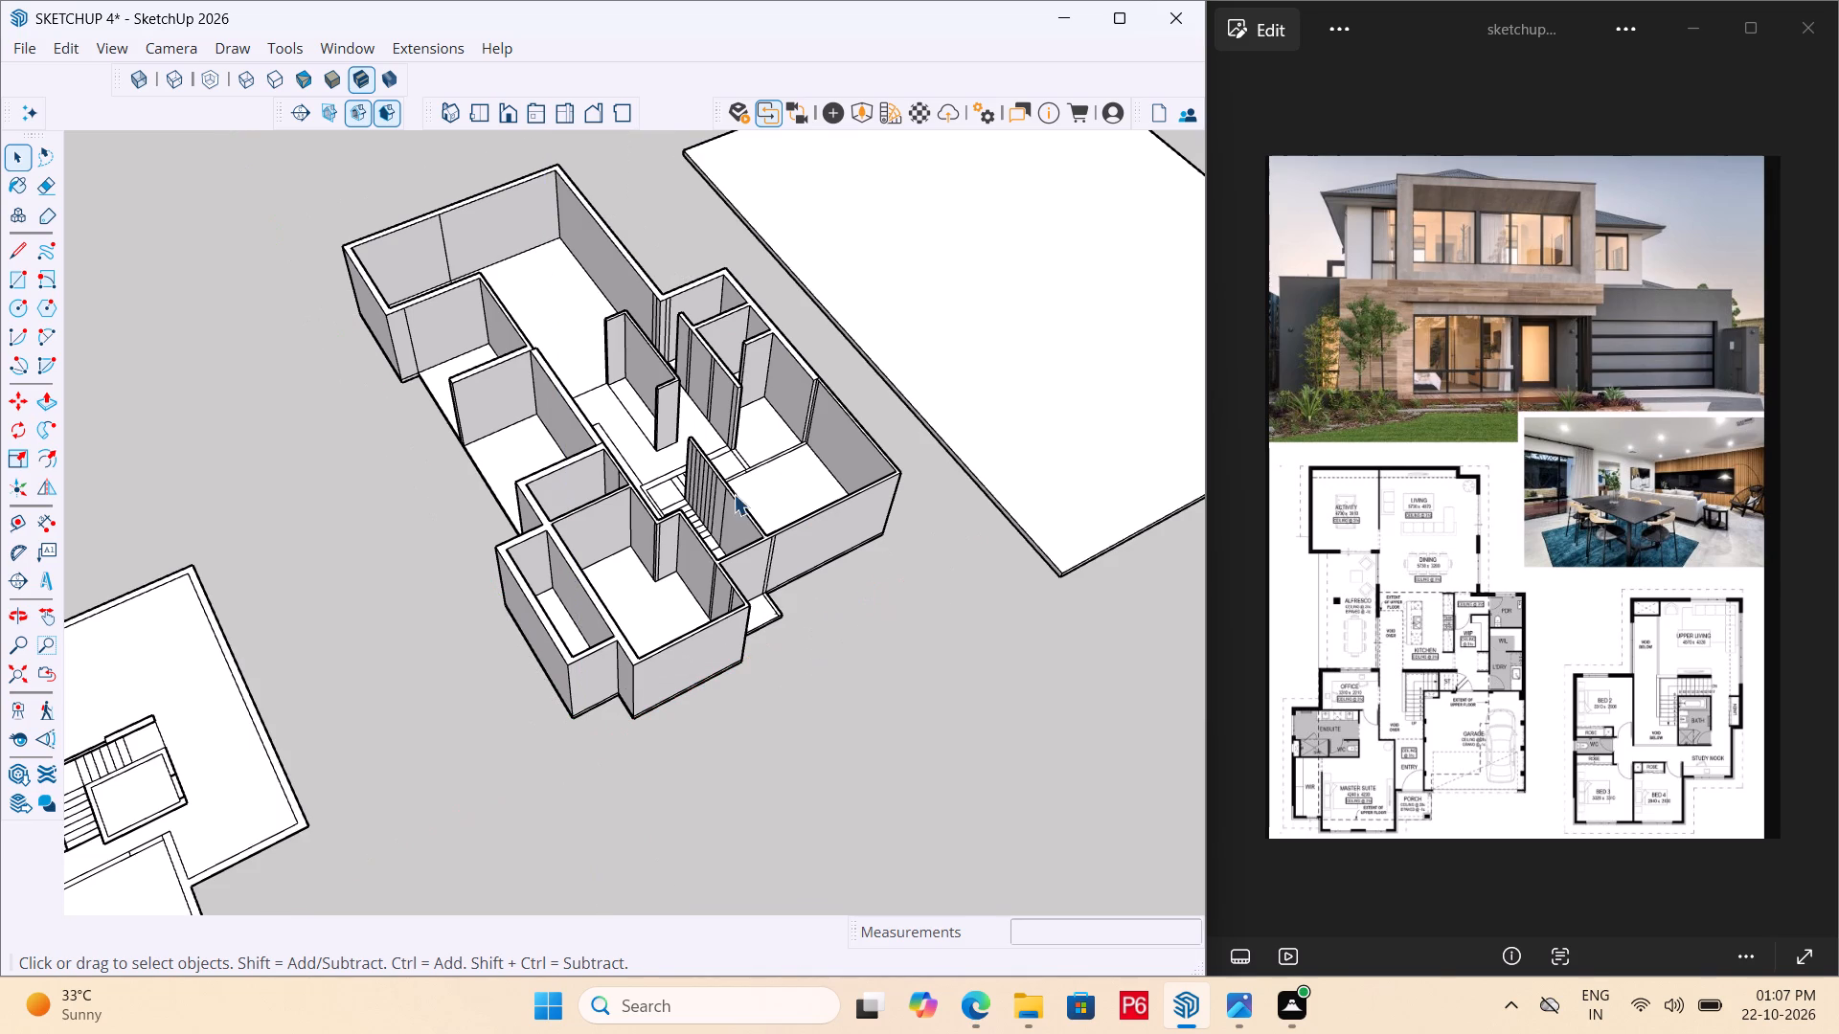
Open the ground-floor group for editing and select the master suite's front wall face.
{"action": "middle_click_drag", "start_coordinate": [703, 463], "coordinate": [591, 516]}
{"action": "scroll", "coordinate": [700, 693], "scroll_direction": "up", "scroll_amount": 10}
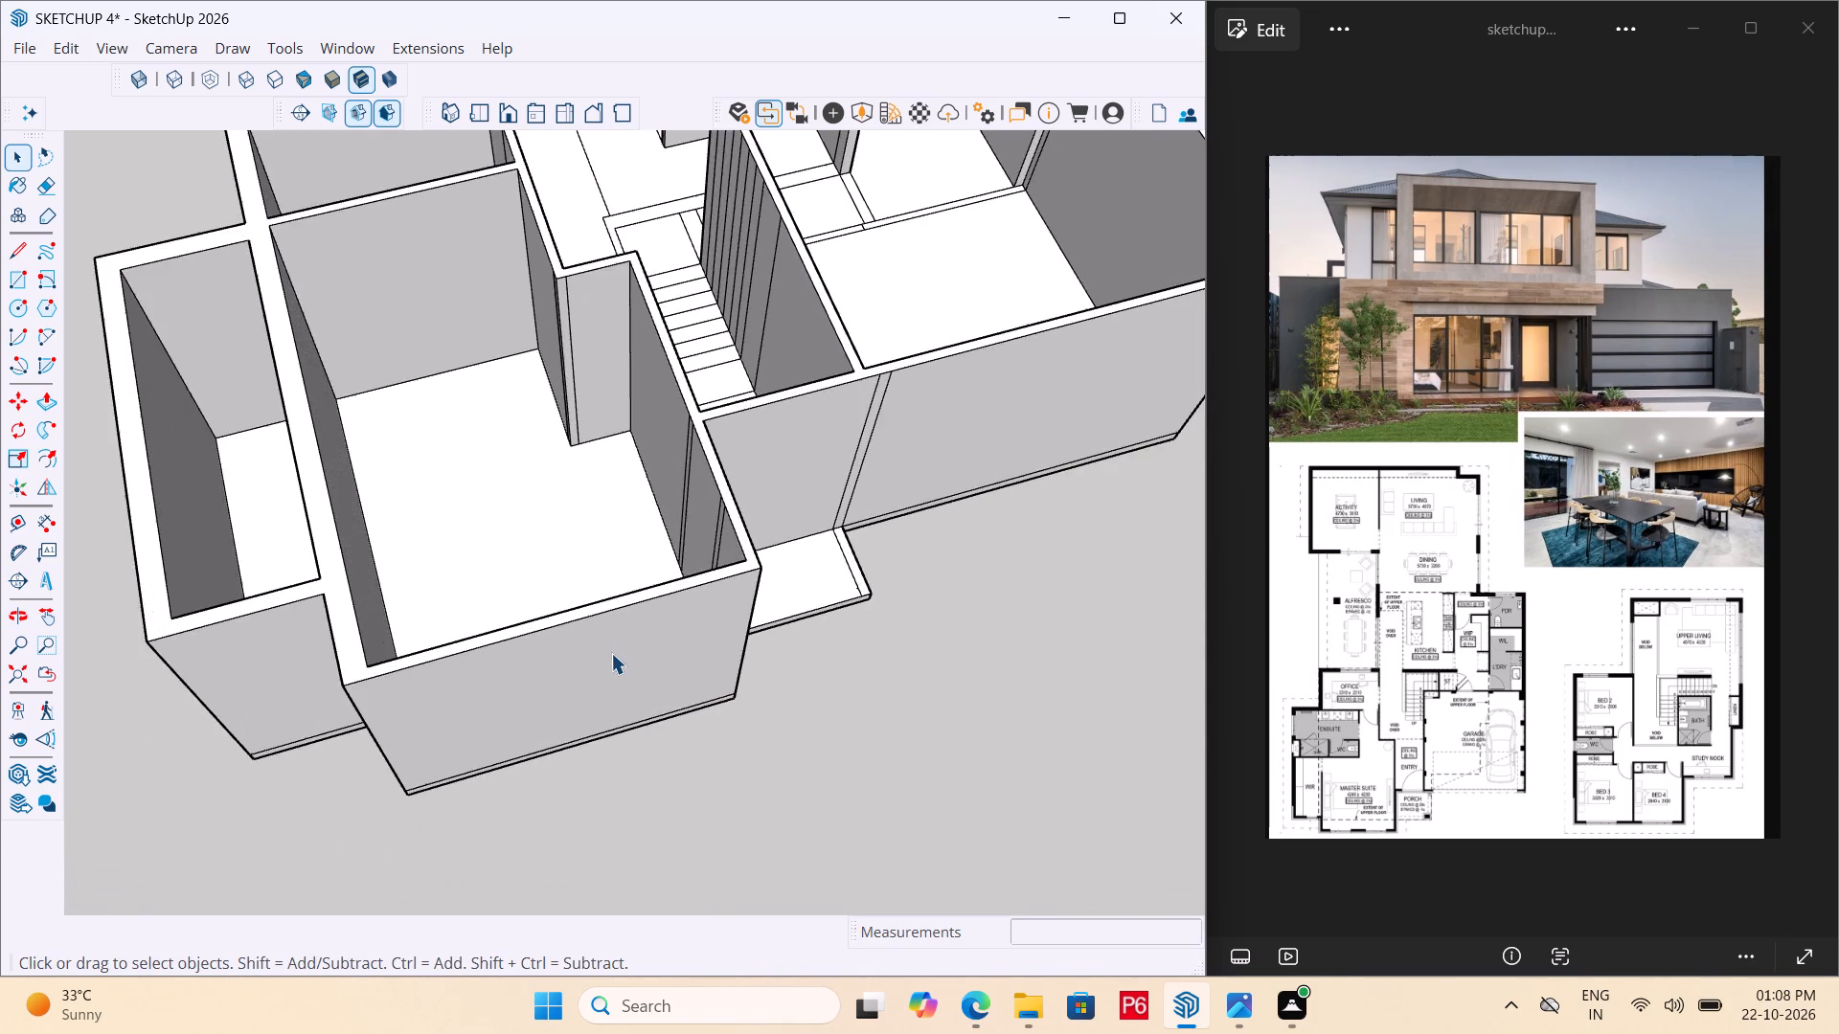
{"action": "middle_click_drag", "start_coordinate": [602, 645], "coordinate": [527, 303]}
{"action": "middle_click_drag", "start_coordinate": [502, 828], "coordinate": [531, 817]}
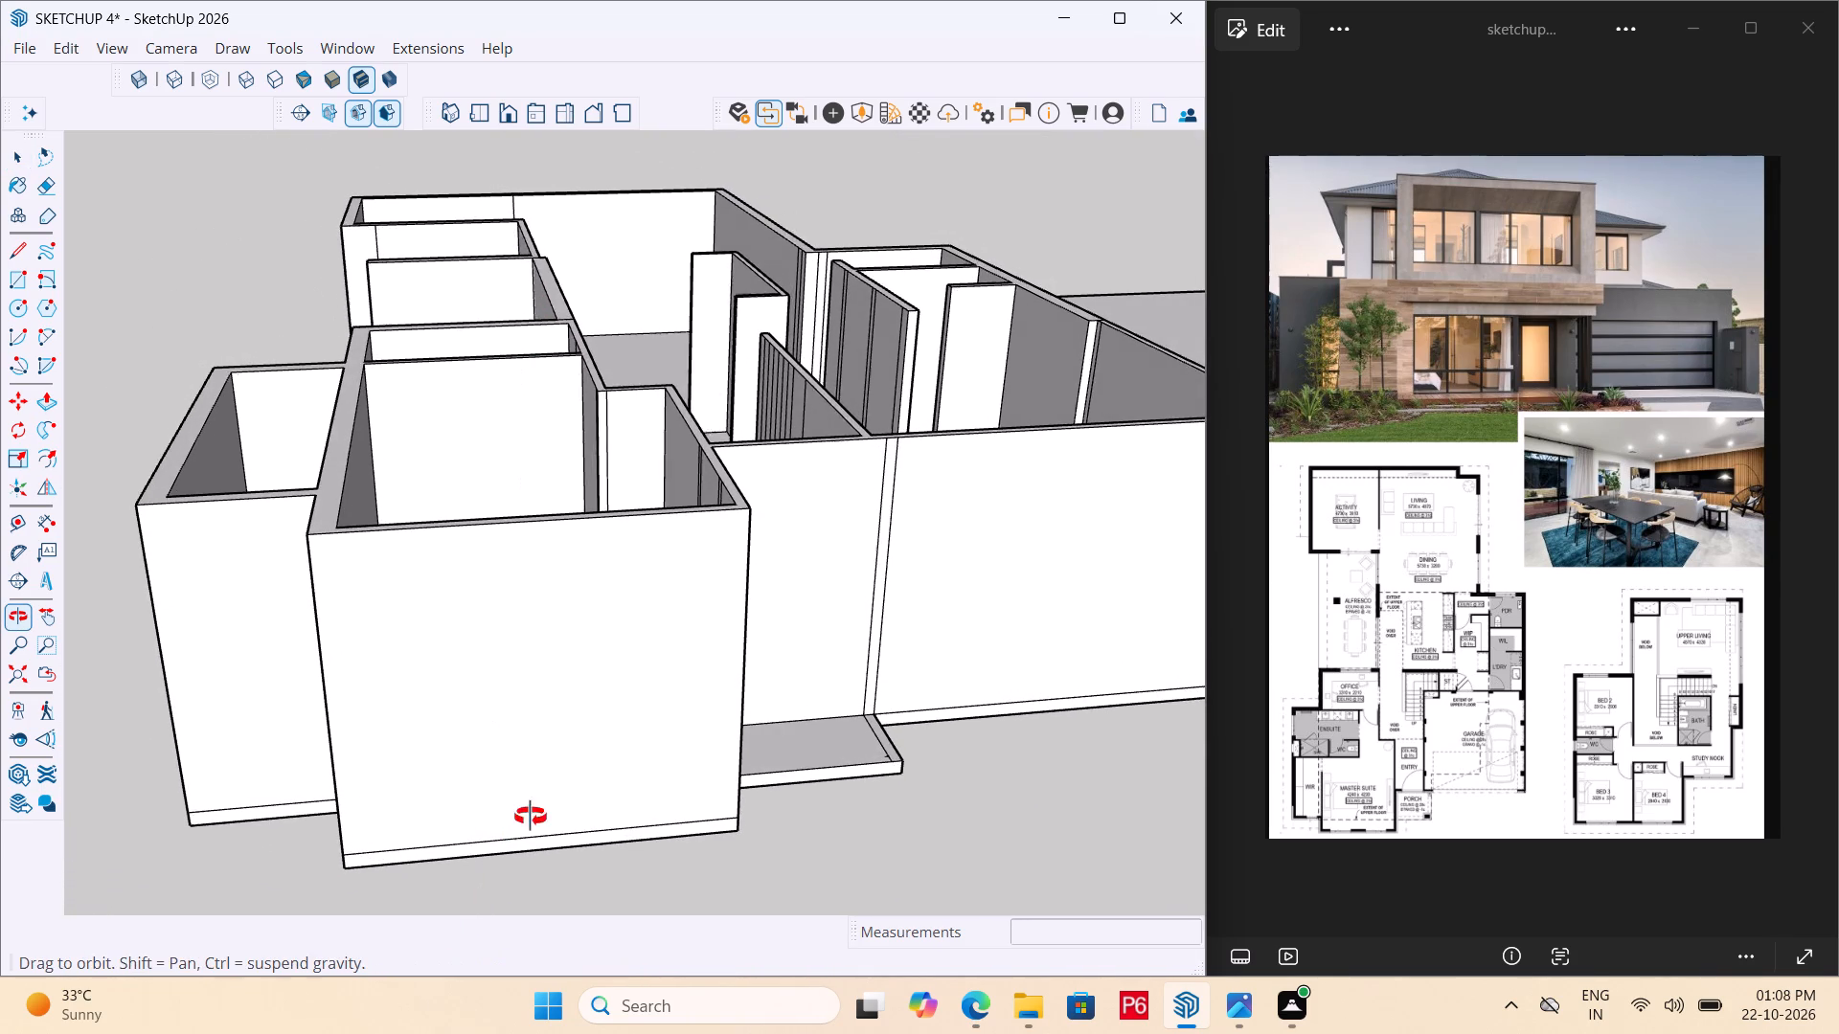
{"action": "middle_click_drag", "start_coordinate": [531, 817], "coordinate": [537, 798]}
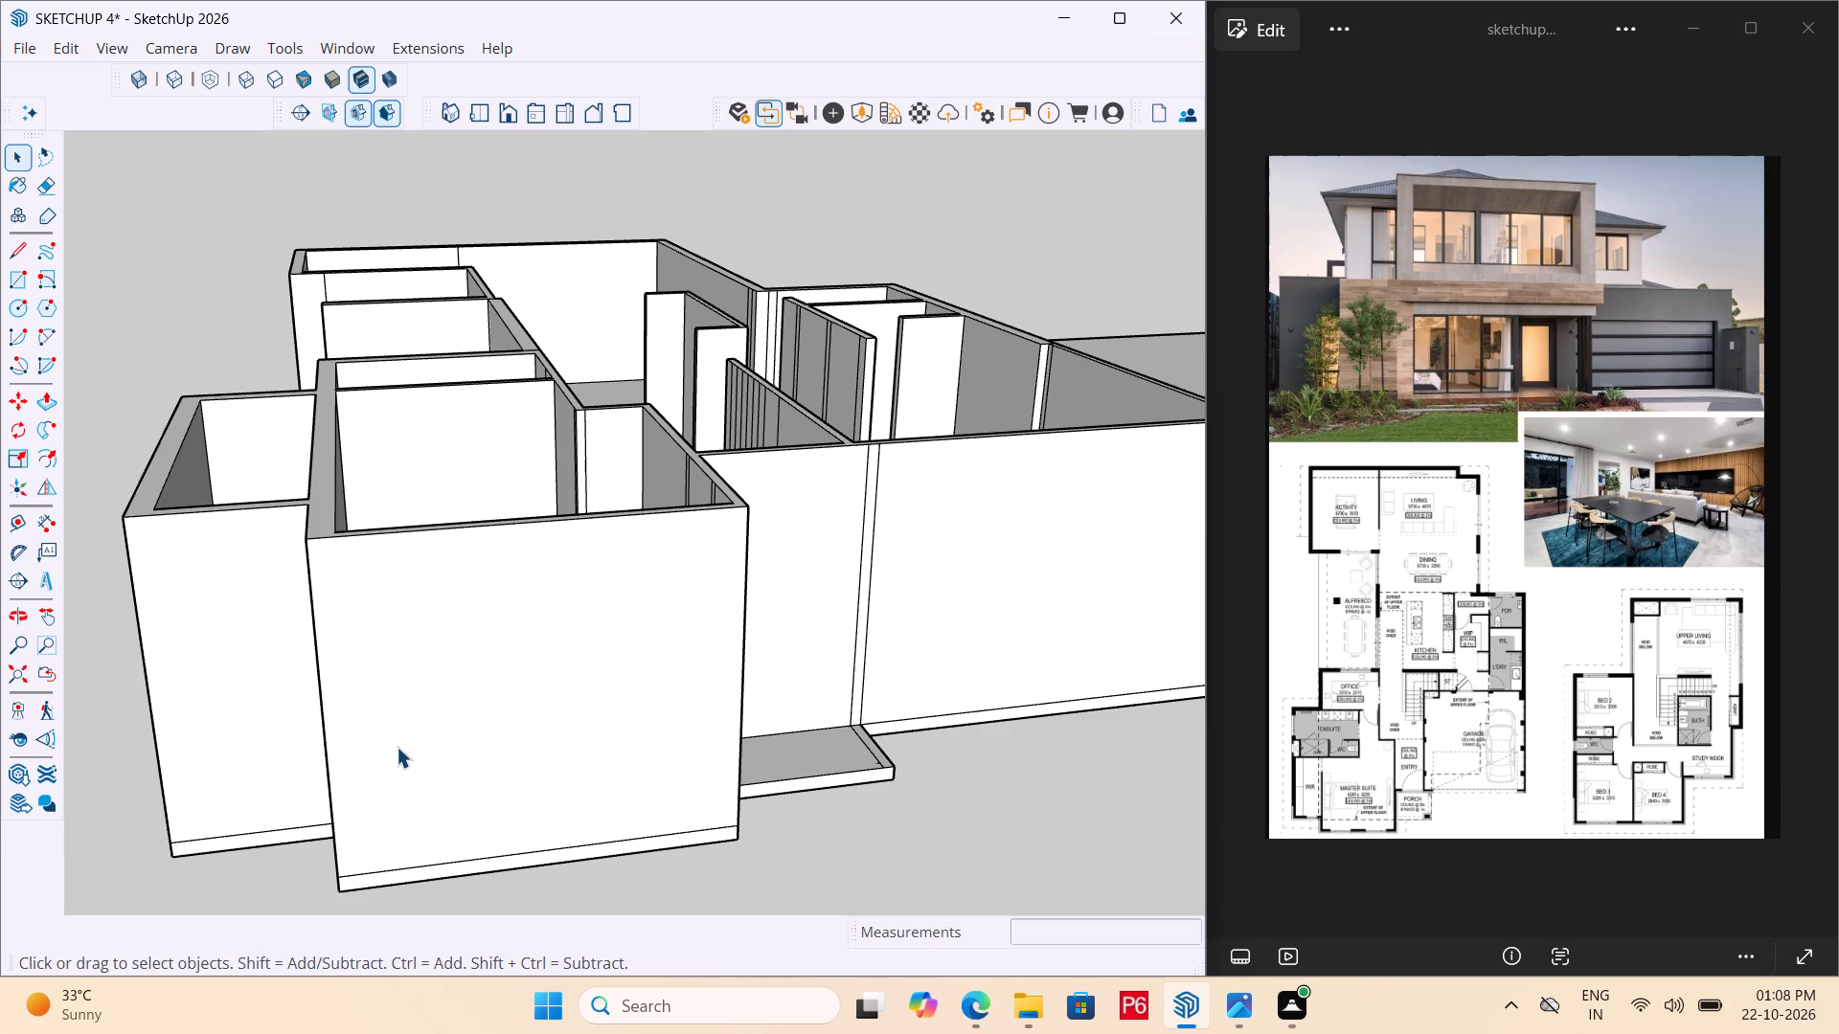
{"action": "middle_click_drag", "start_coordinate": [496, 683], "coordinate": [472, 660]}
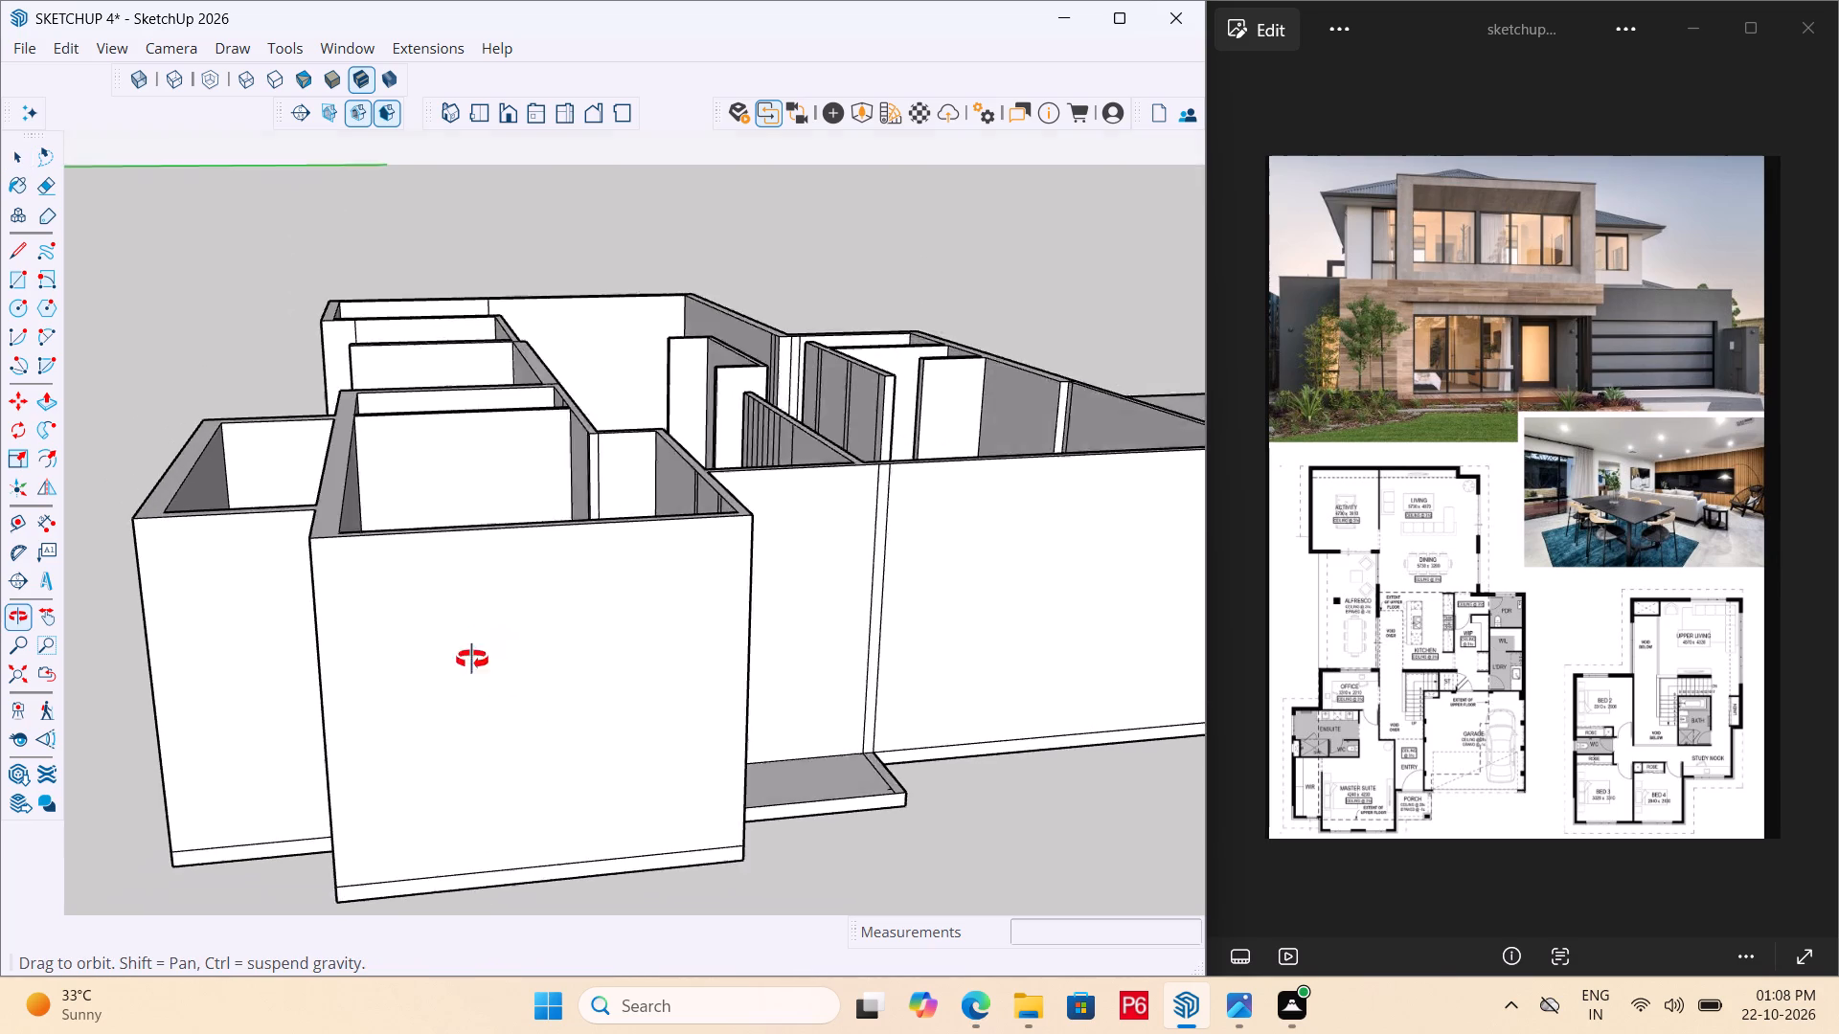
{"action": "middle_click_drag", "start_coordinate": [472, 660], "coordinate": [441, 702]}
{"action": "scroll", "coordinate": [551, 539], "scroll_direction": "down", "scroll_amount": 6}
{"action": "scroll", "coordinate": [445, 632], "scroll_direction": "up", "scroll_amount": 7}
{"action": "middle_click_drag", "start_coordinate": [599, 642], "coordinate": [604, 640]}
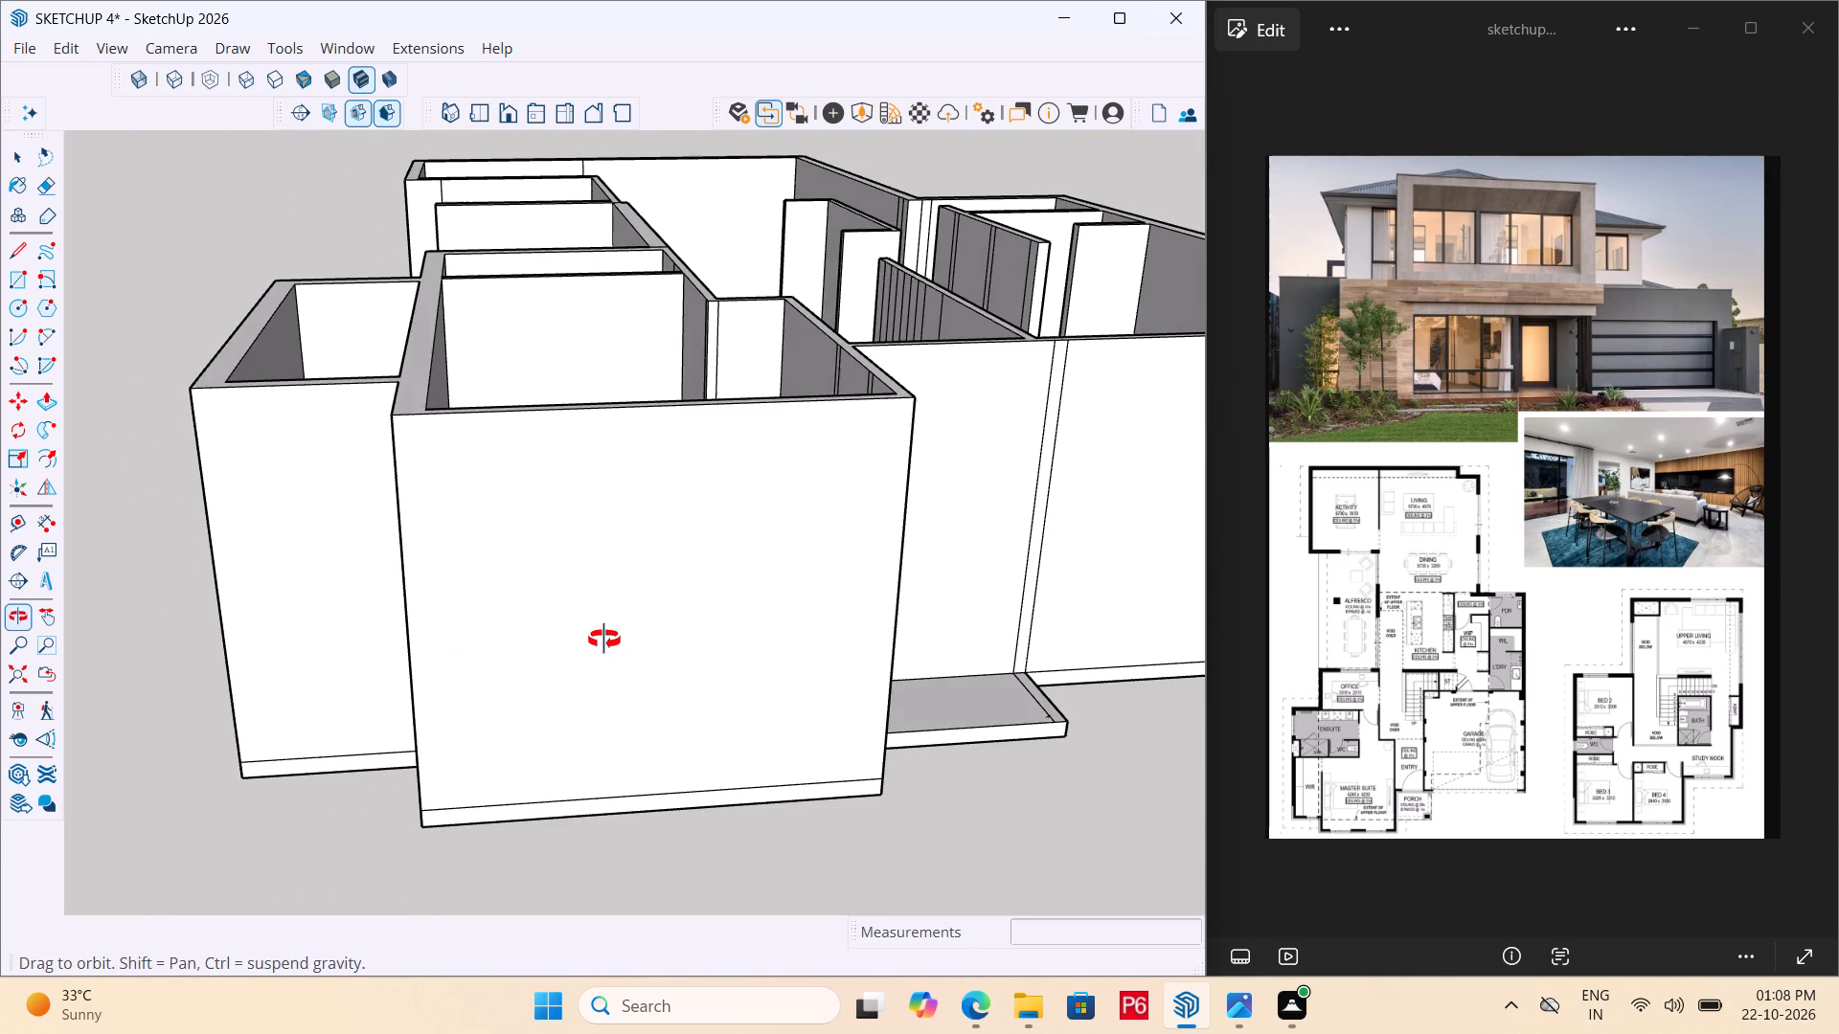
{"action": "middle_click_drag", "start_coordinate": [604, 640], "coordinate": [628, 619]}
{"action": "scroll", "coordinate": [632, 615], "scroll_direction": "up", "scroll_amount": 4}
{"action": "scroll", "coordinate": [547, 548], "scroll_direction": "down", "scroll_amount": 3}
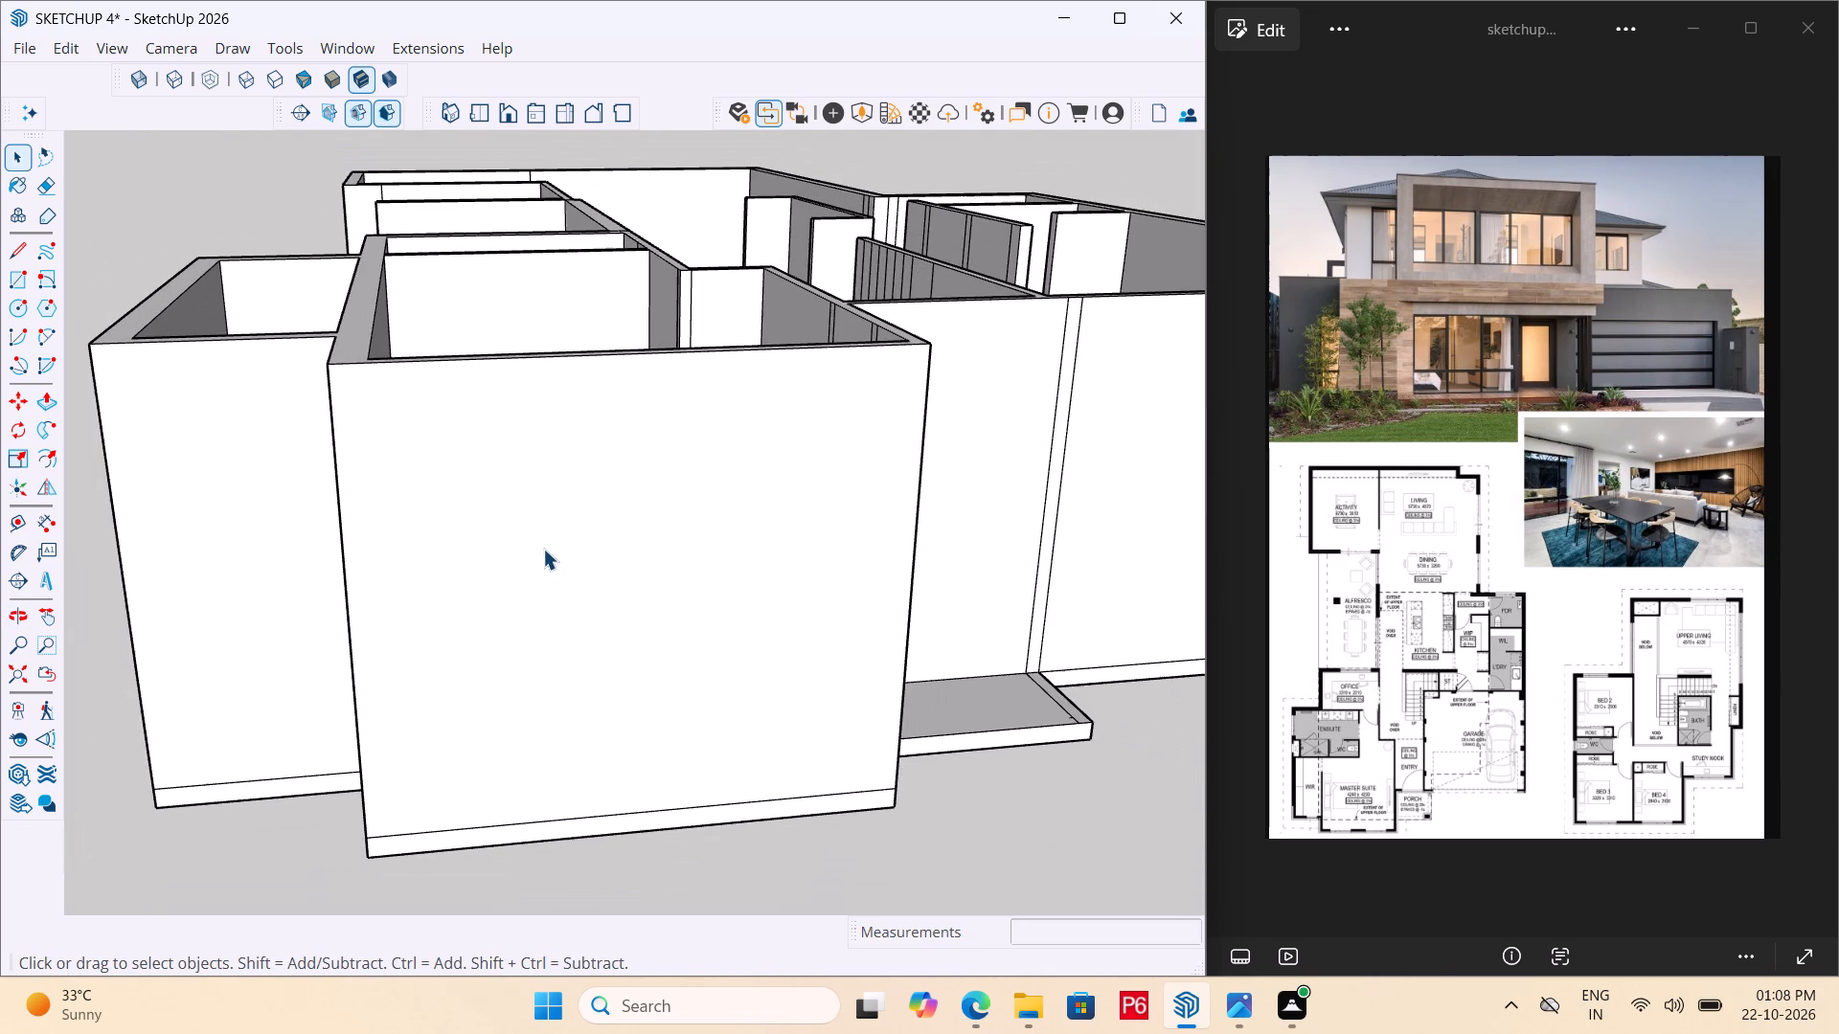
{"action": "double_click", "coordinate": [519, 817]}
{"action": "double_click", "coordinate": [517, 800]}
{"action": "left_click", "coordinate": [515, 715]}
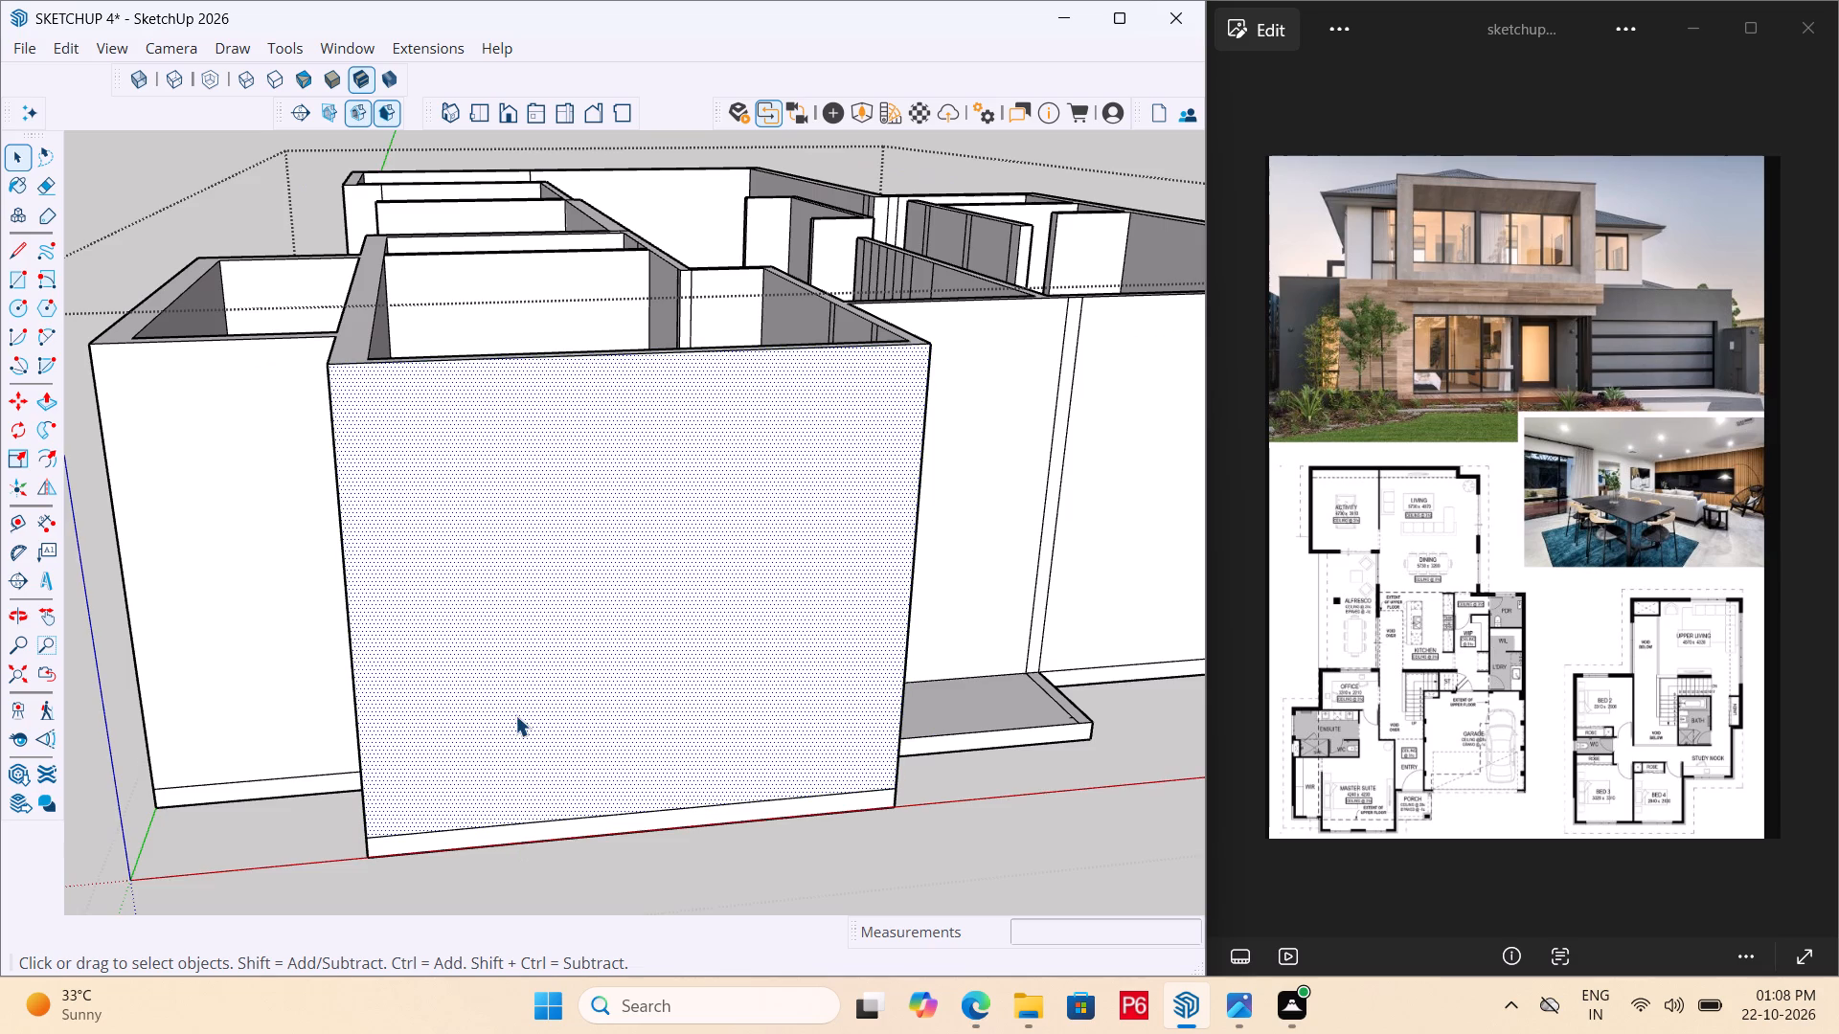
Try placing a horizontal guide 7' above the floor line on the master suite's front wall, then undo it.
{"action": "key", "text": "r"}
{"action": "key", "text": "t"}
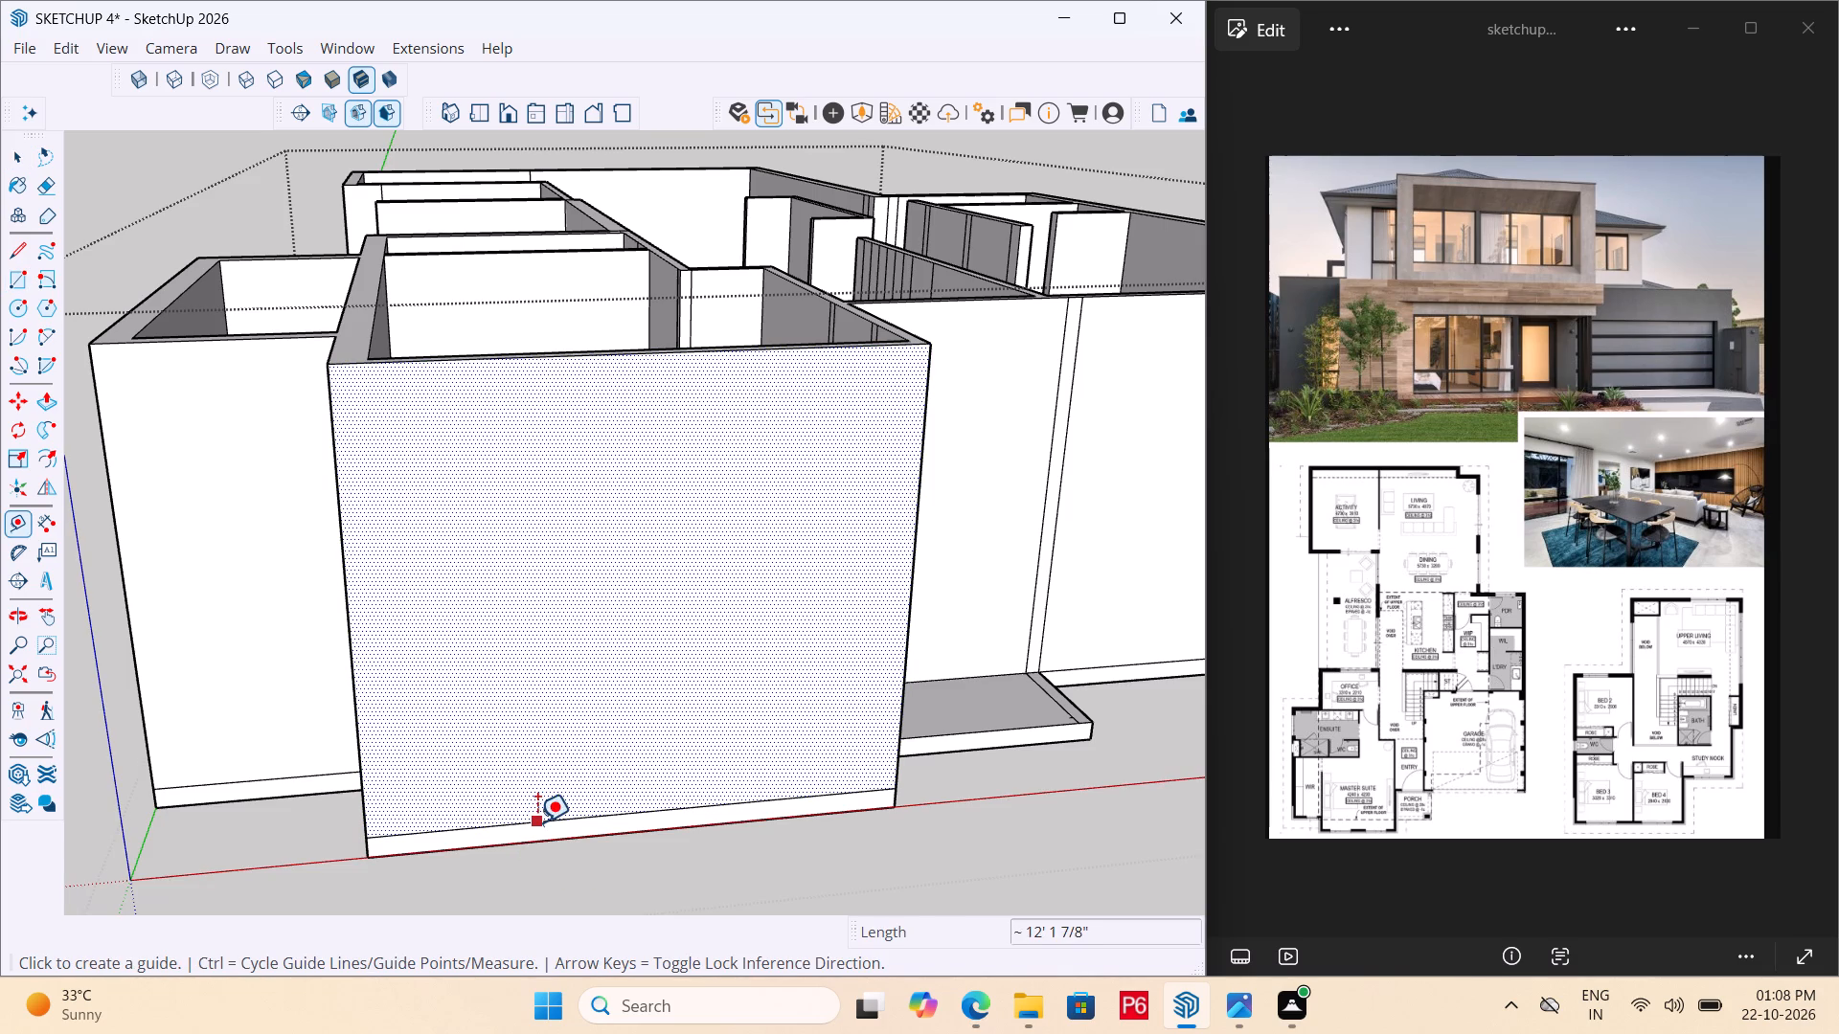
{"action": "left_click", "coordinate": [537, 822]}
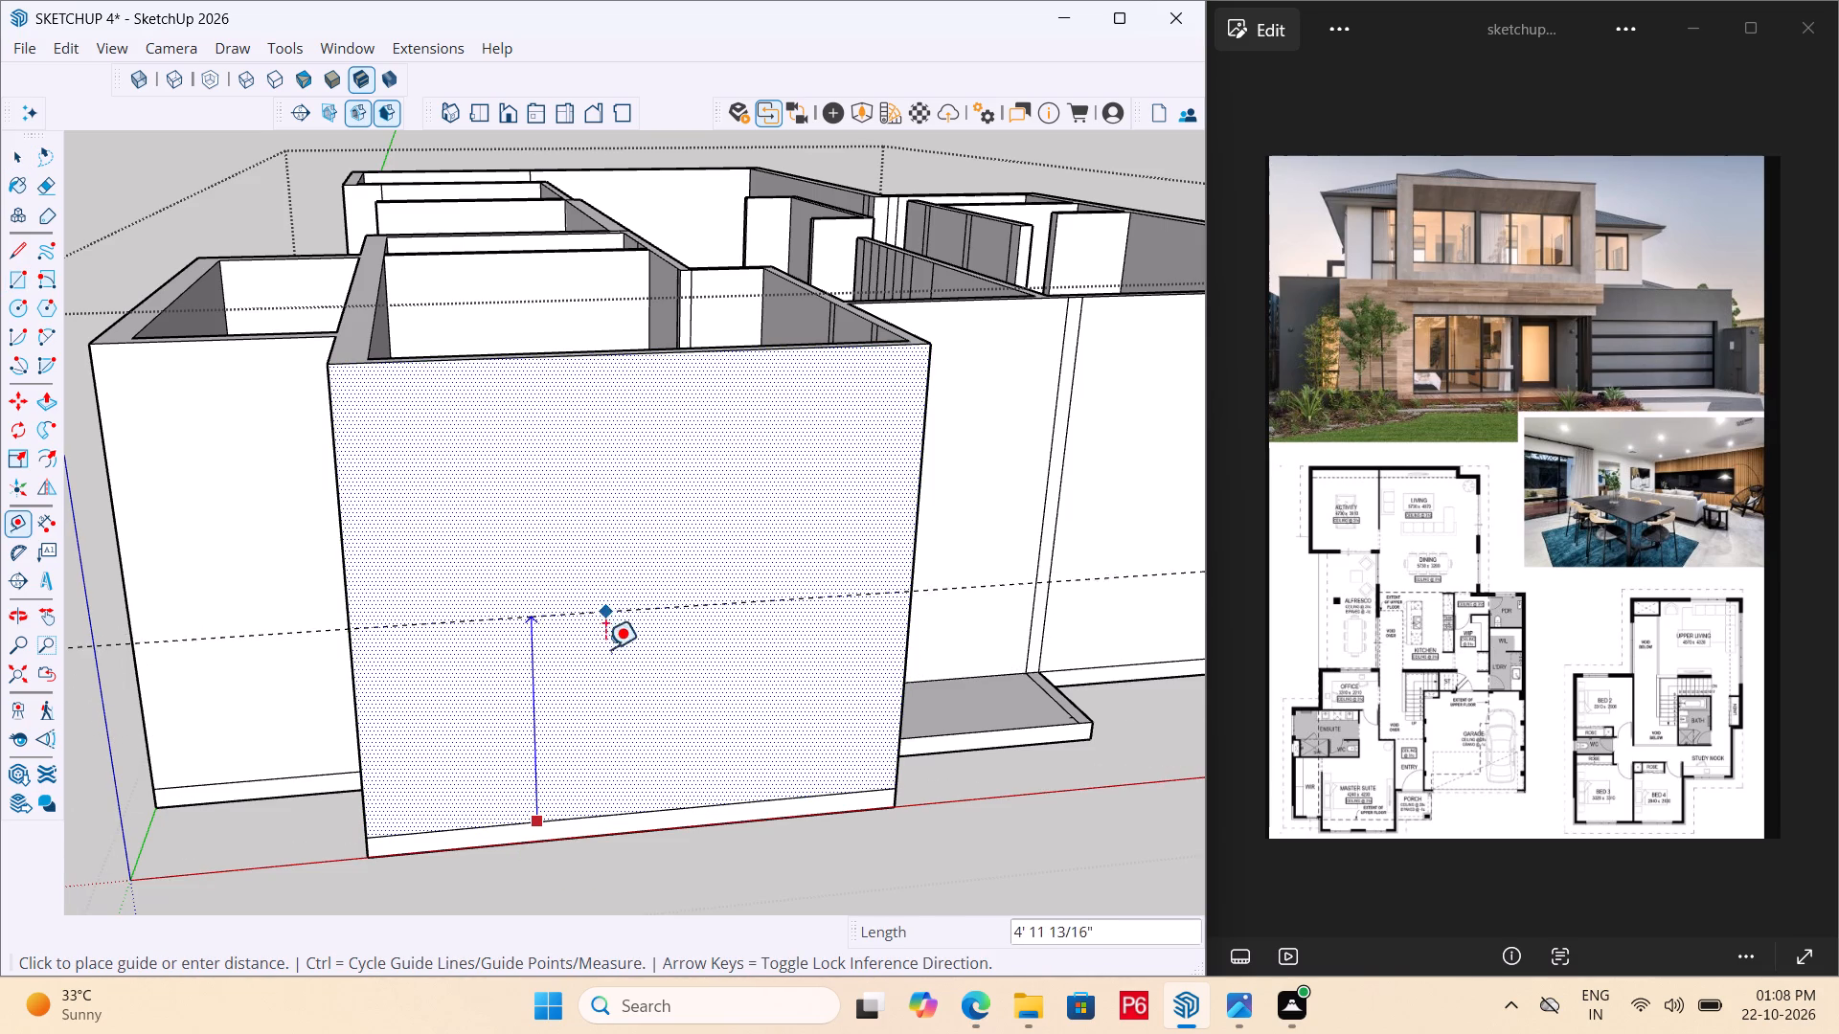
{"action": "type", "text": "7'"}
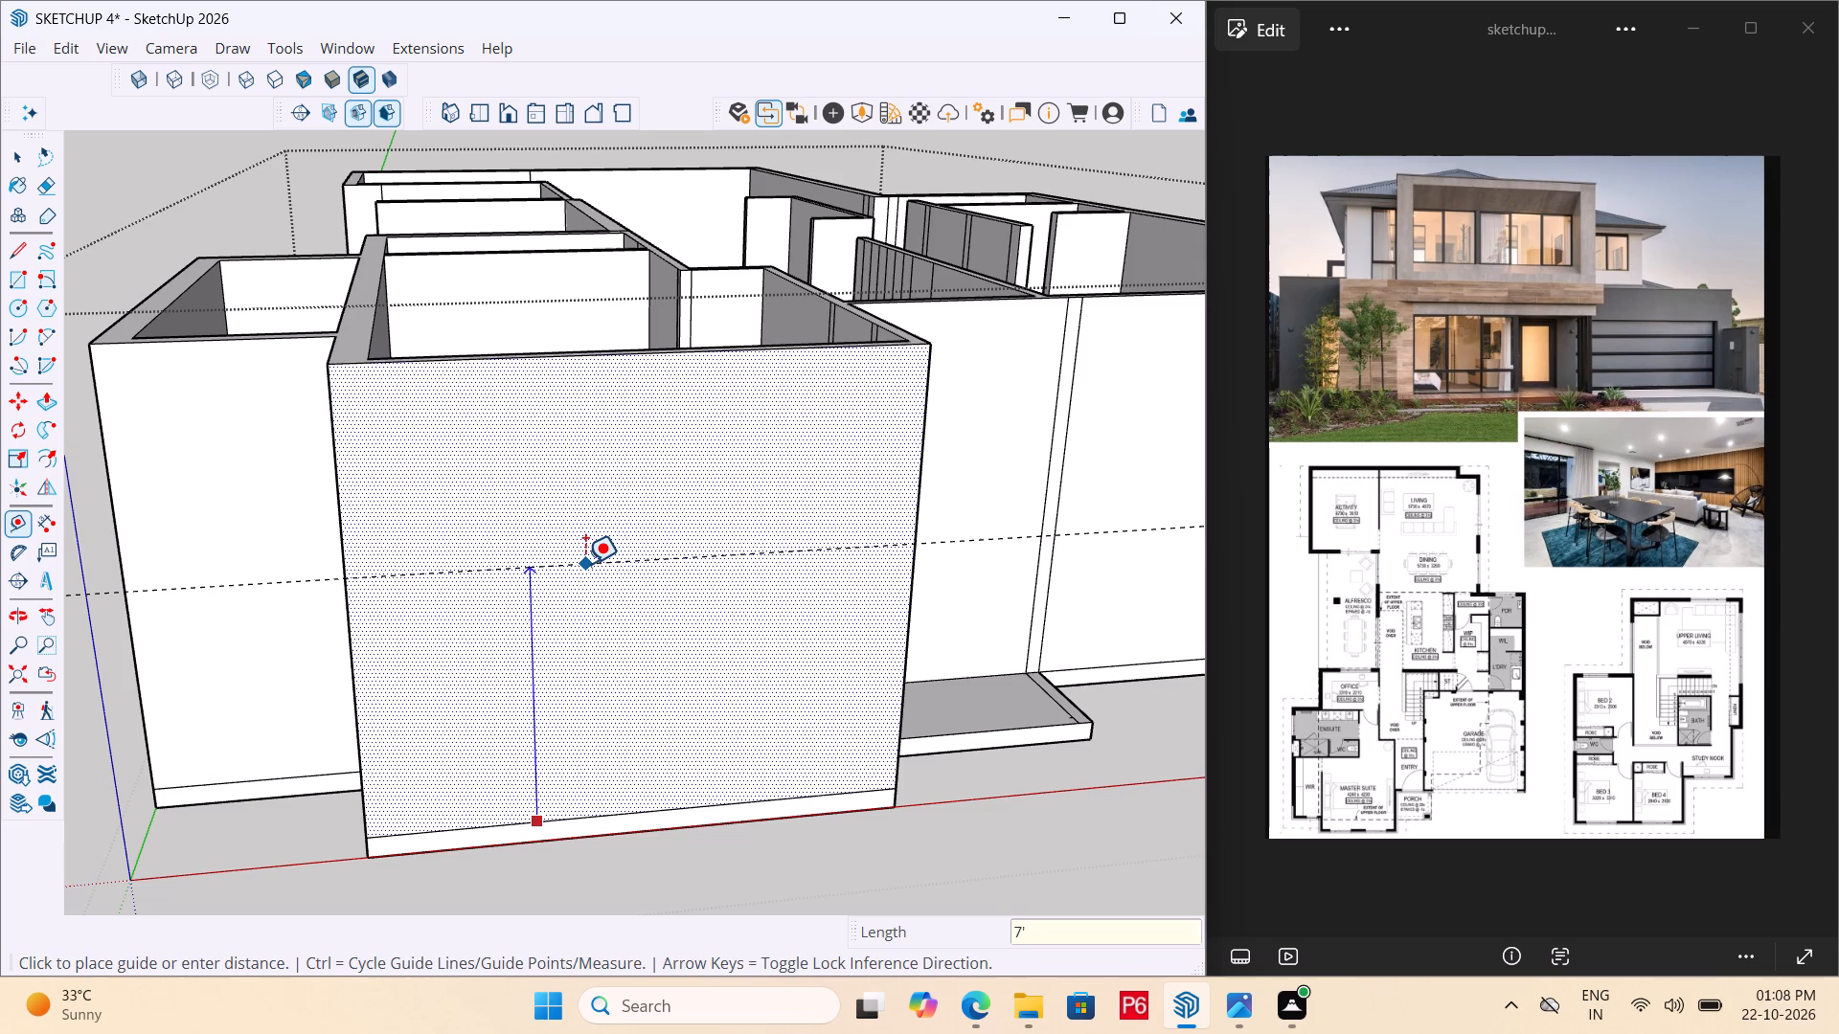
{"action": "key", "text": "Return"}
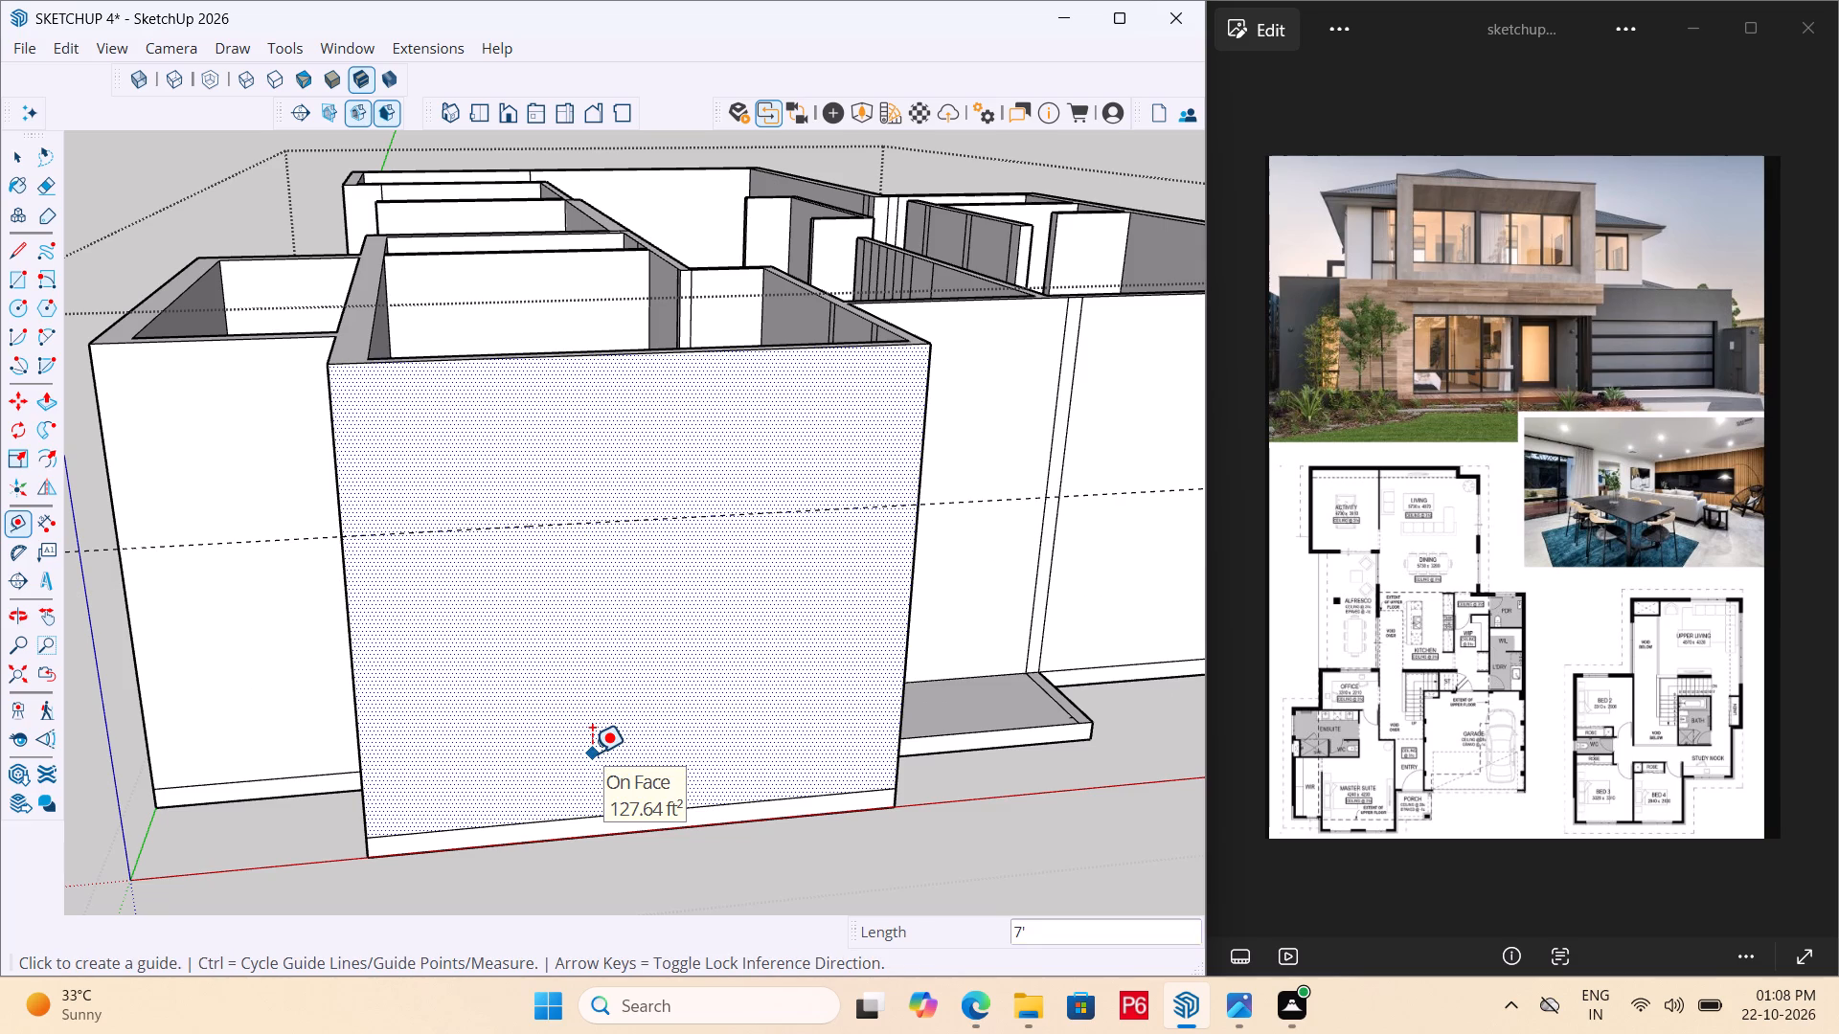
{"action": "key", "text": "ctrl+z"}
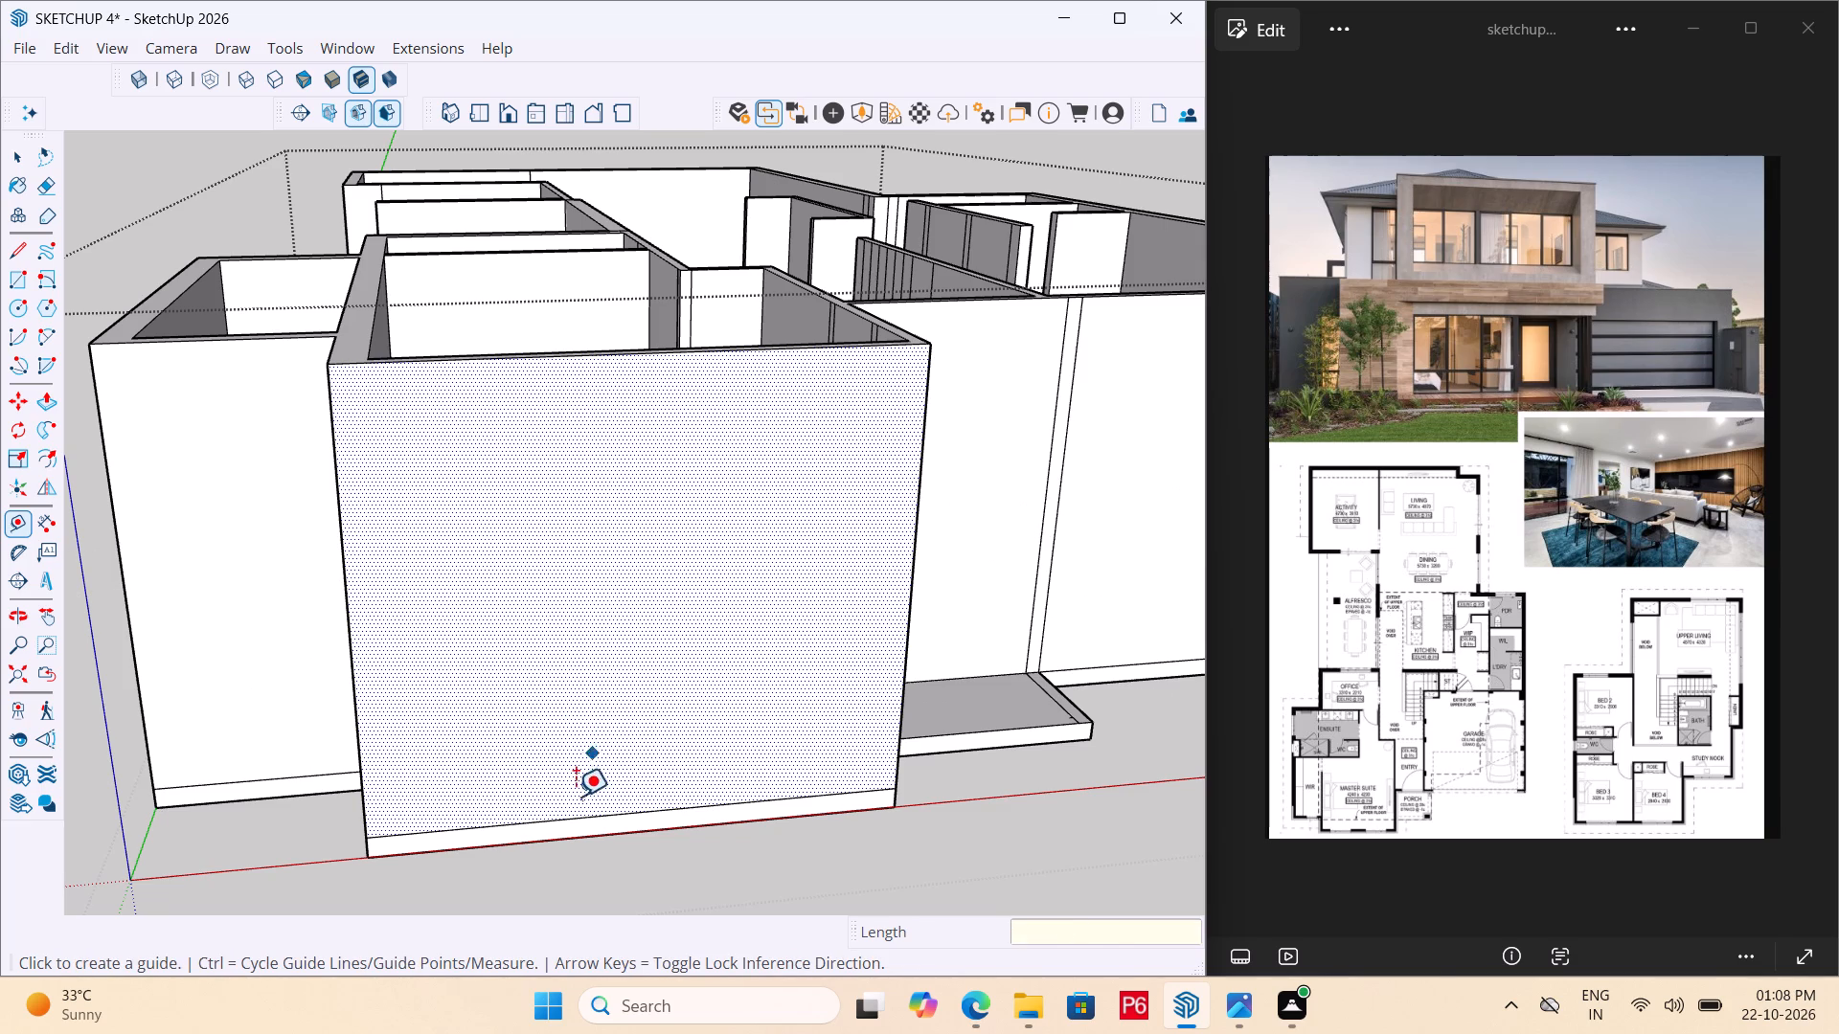
Place a horizontal guide 8' above the floor line on the master suite's front wall.
{"action": "left_click", "coordinate": [604, 819]}
{"action": "type", "text": "8'"}
{"action": "key", "text": "Return"}
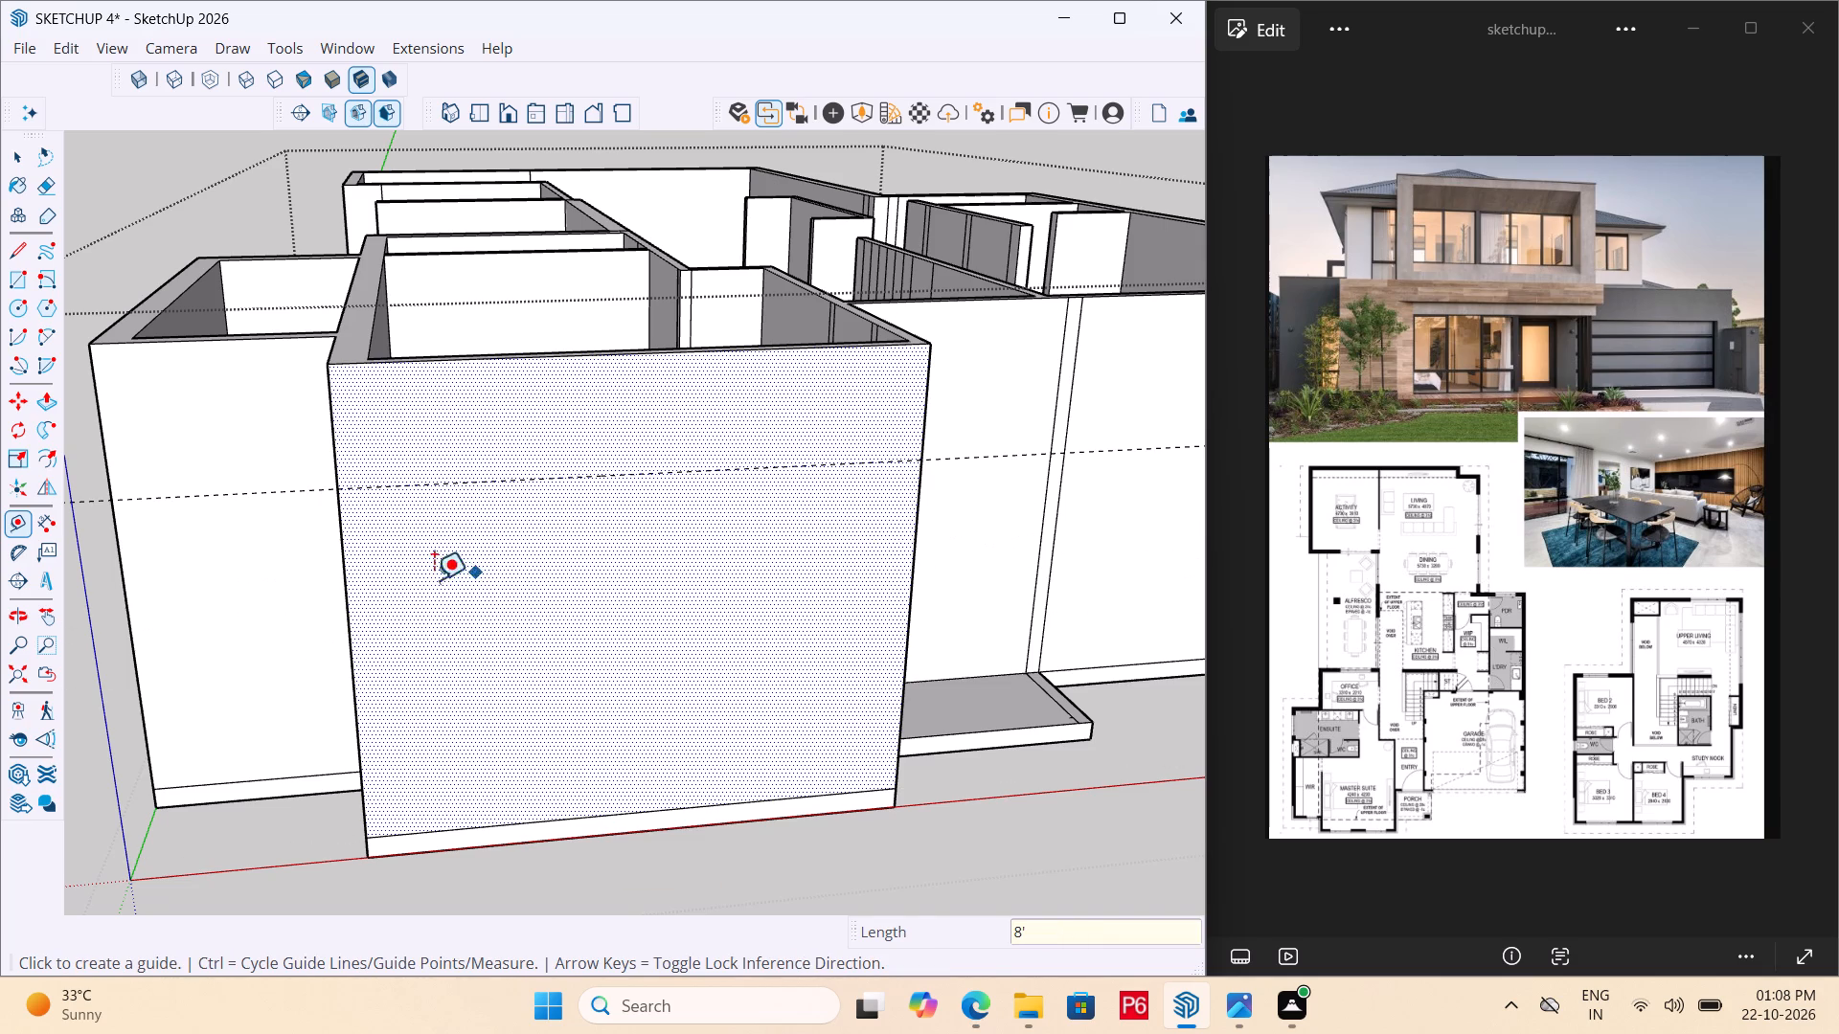
Place a vertical guide about 1' 6 5/8" in from the front wall's left edge.
{"action": "left_click", "coordinate": [351, 642]}
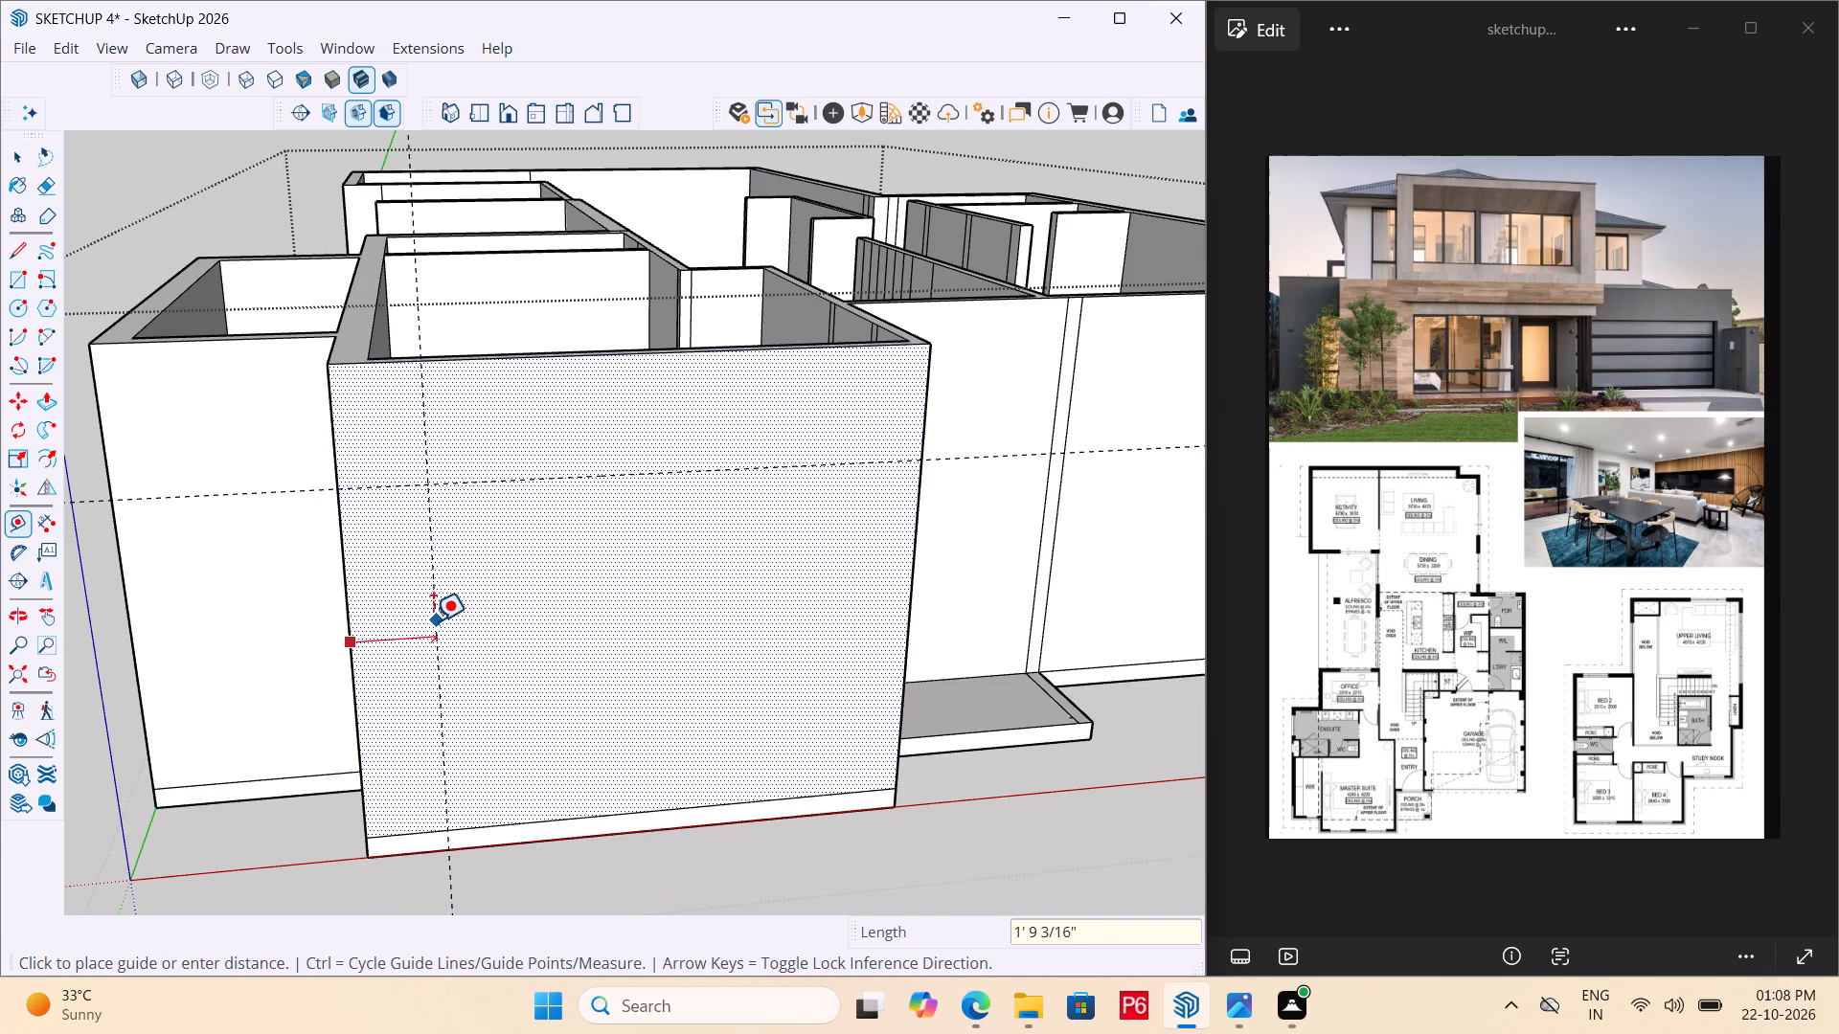
{"action": "left_click", "coordinate": [425, 621]}
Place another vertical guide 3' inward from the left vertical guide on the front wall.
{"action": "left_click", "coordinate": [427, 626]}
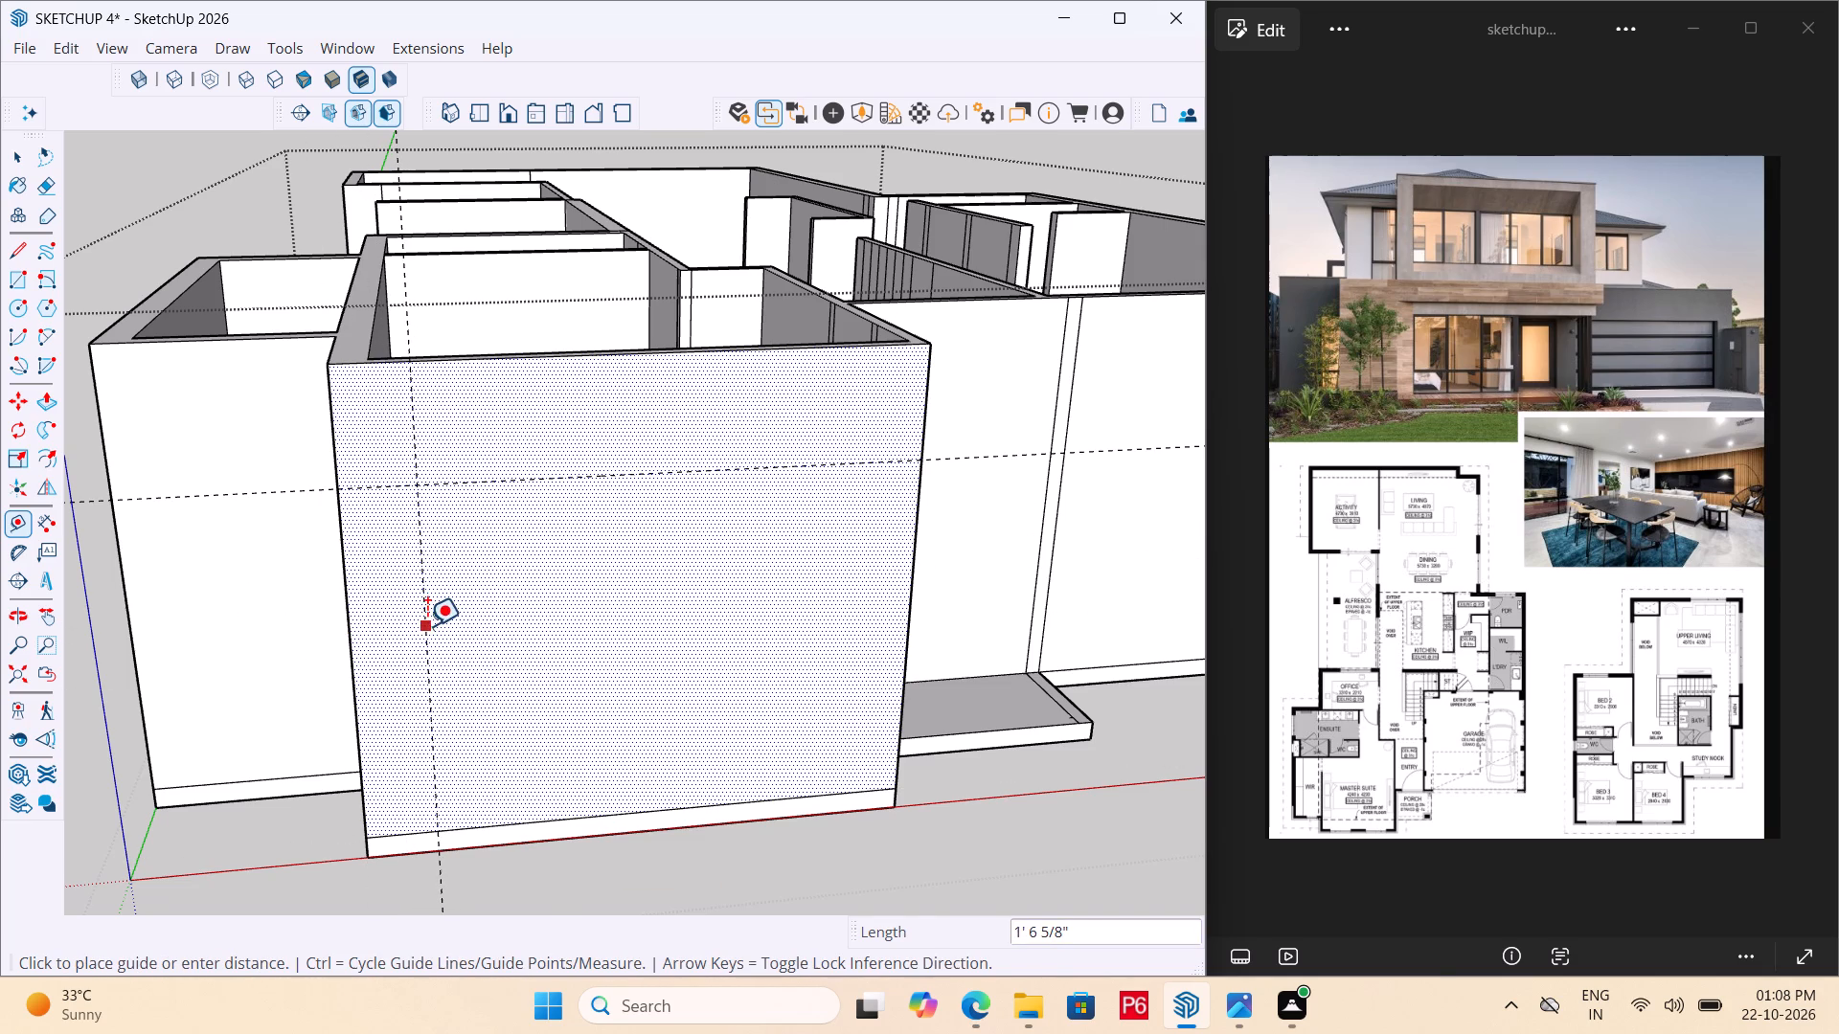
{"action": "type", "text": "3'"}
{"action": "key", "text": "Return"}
Place a vertical guide a short way in from the front wall's right edge and another 4' inward from it.
{"action": "left_click", "coordinate": [909, 592]}
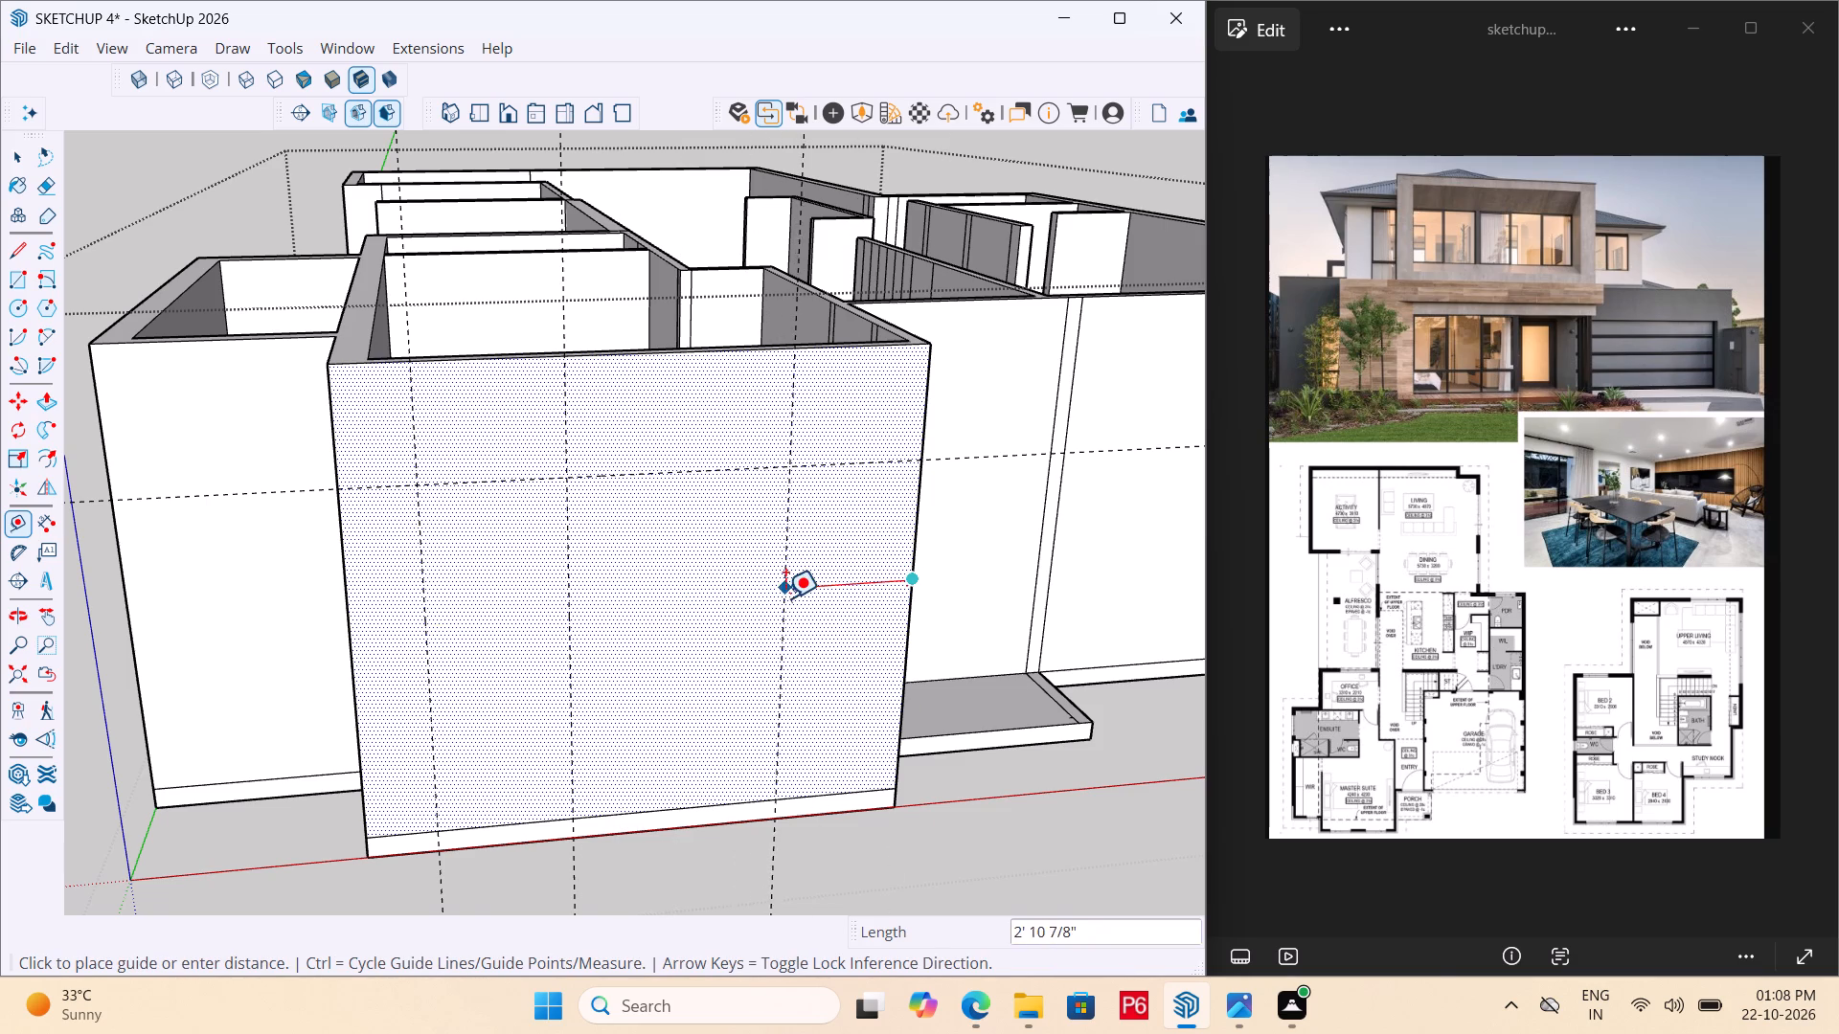
{"action": "left_click", "coordinate": [824, 595]}
{"action": "key", "text": "space"}
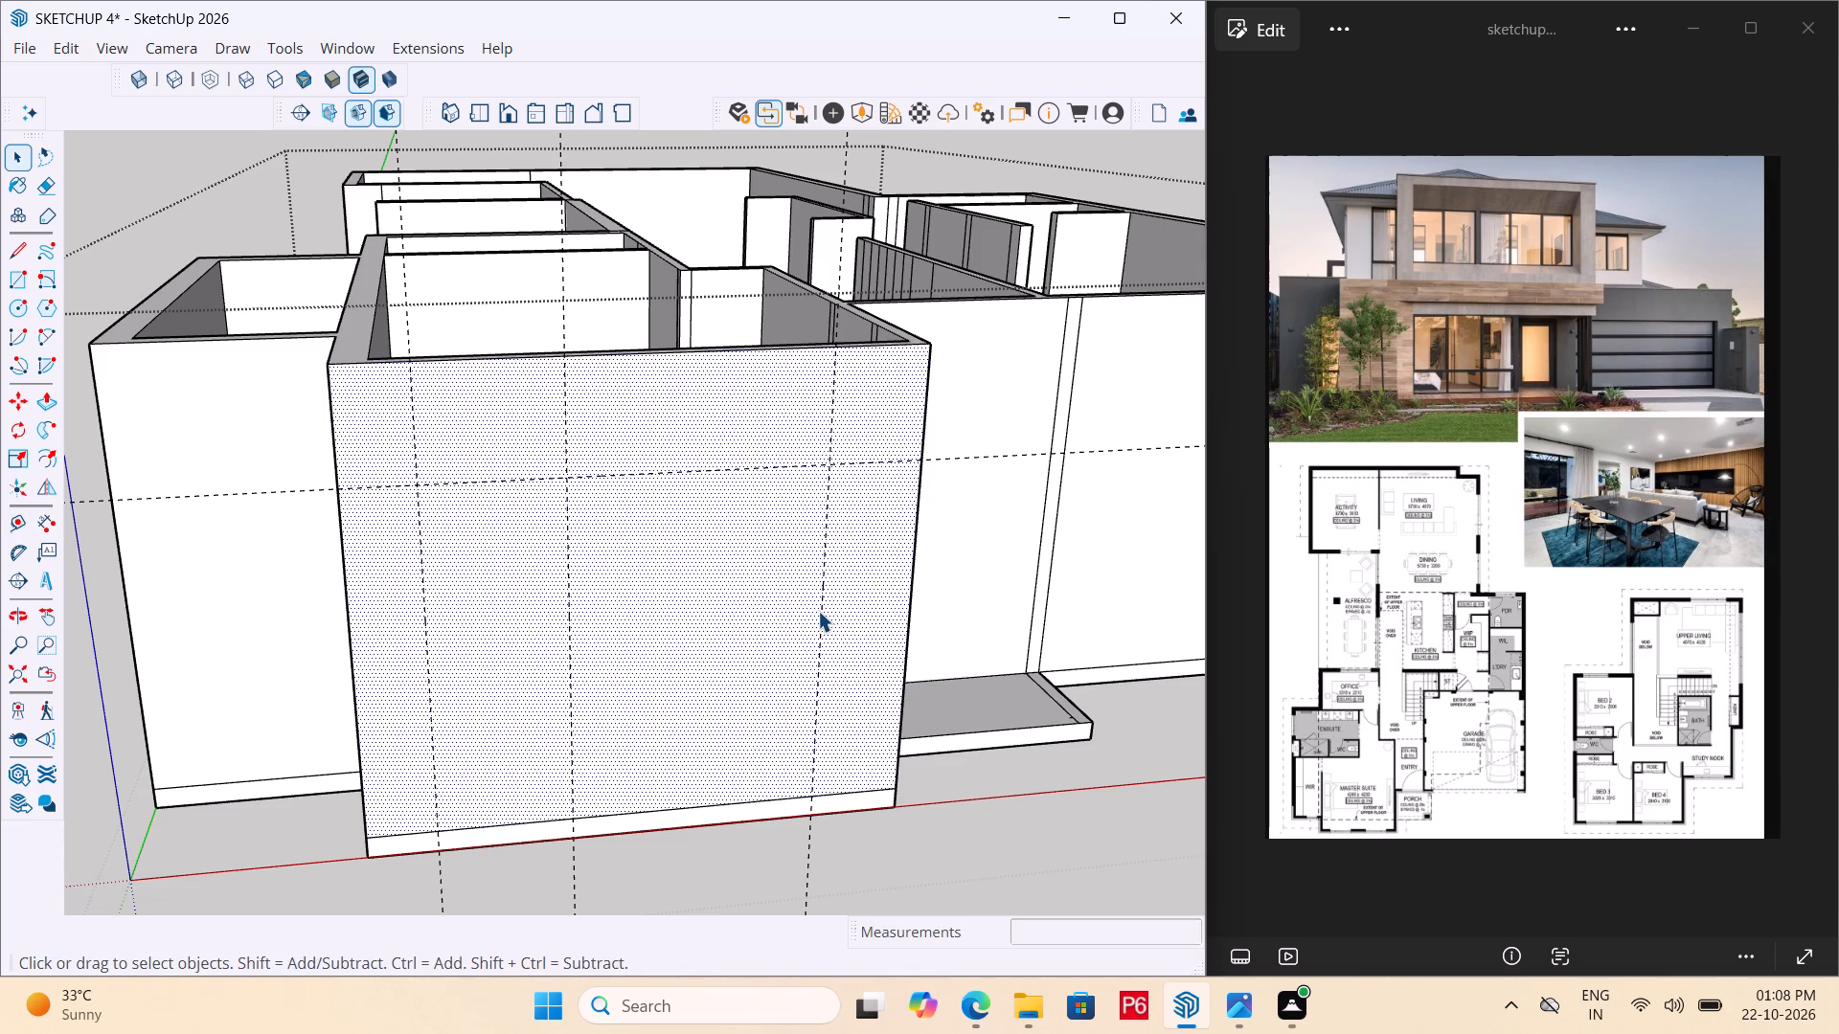
{"action": "key", "text": "t"}
{"action": "left_click", "coordinate": [818, 611]}
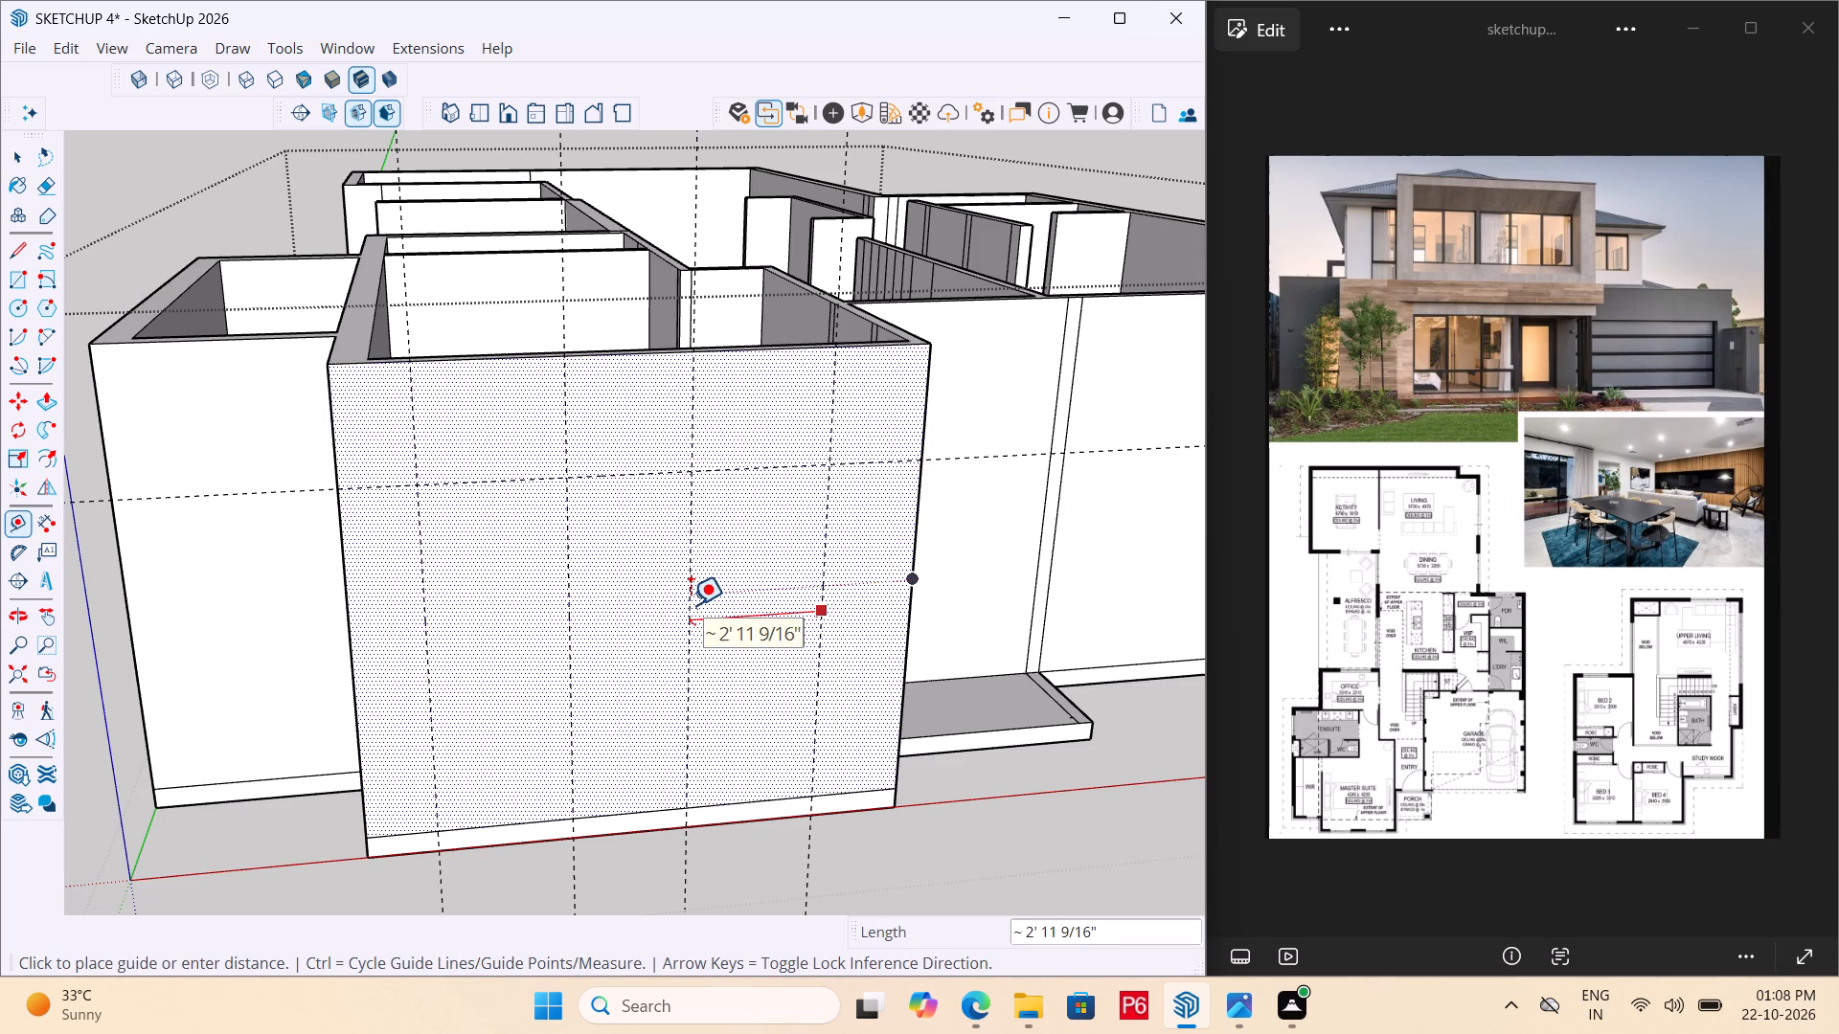
{"action": "type", "text": "4'"}
{"action": "key", "text": "Return"}
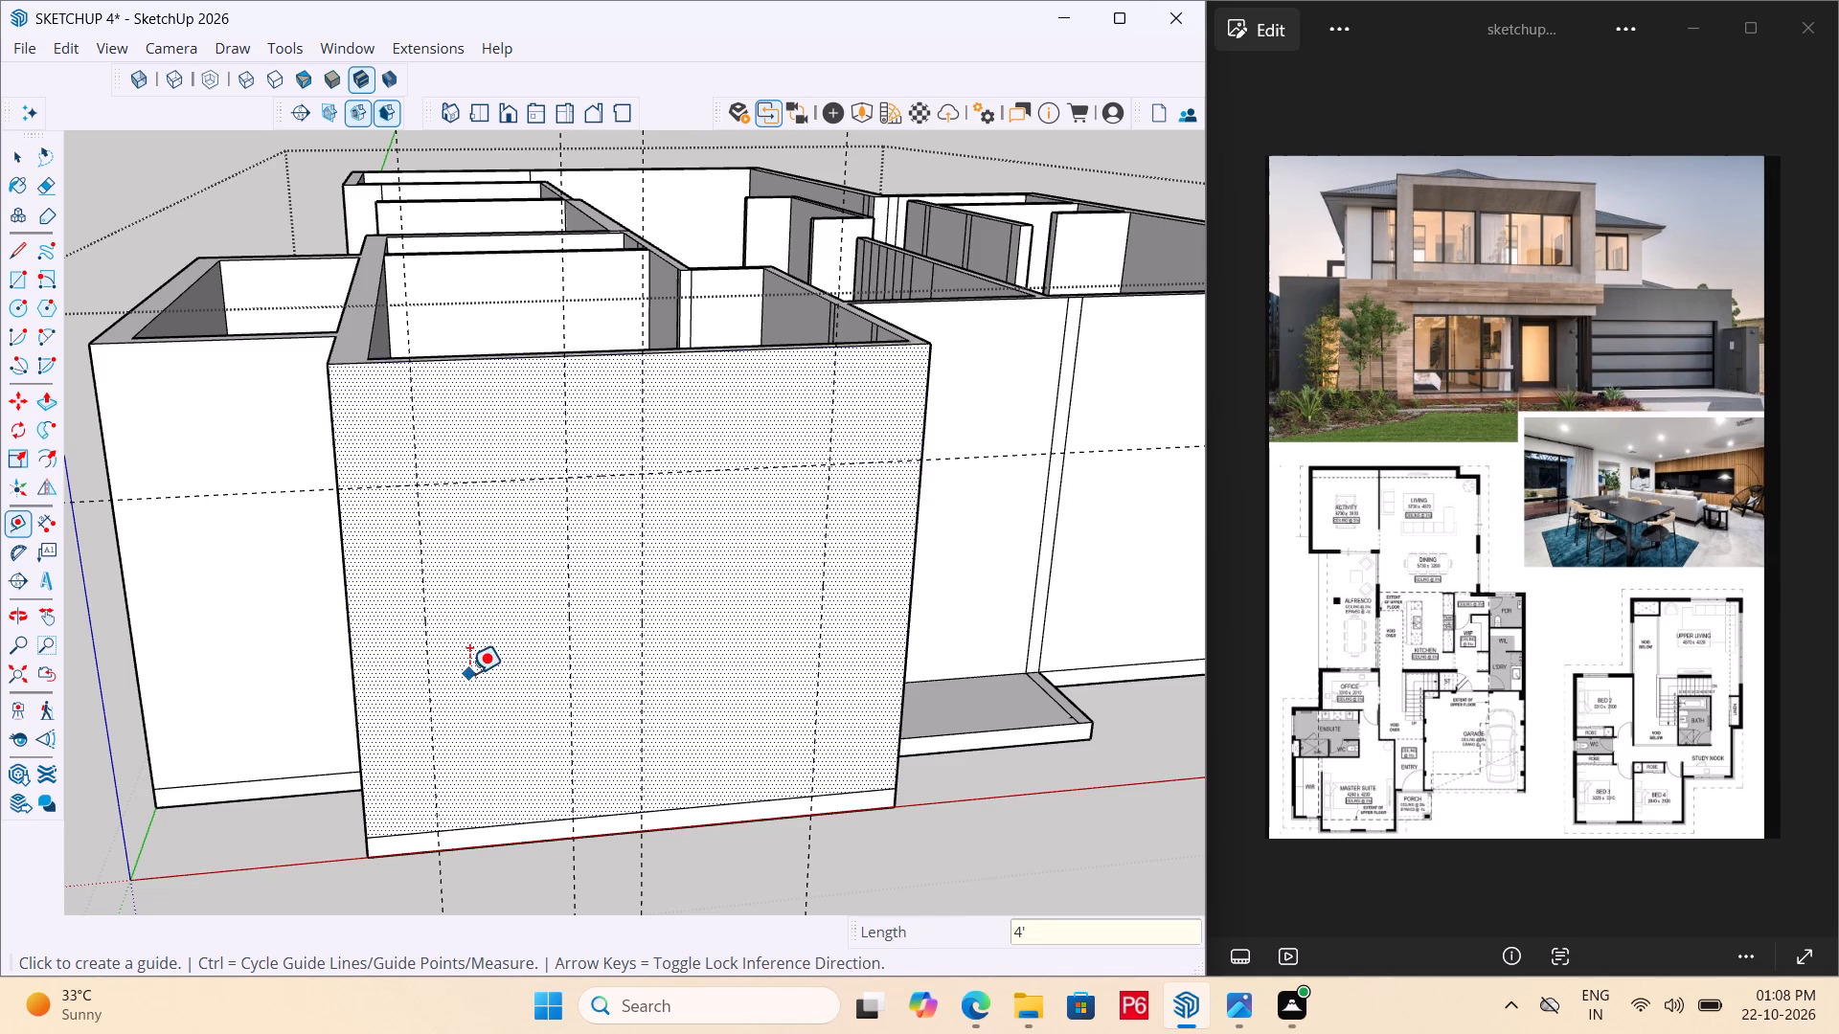
{"action": "key", "text": "Escape"}
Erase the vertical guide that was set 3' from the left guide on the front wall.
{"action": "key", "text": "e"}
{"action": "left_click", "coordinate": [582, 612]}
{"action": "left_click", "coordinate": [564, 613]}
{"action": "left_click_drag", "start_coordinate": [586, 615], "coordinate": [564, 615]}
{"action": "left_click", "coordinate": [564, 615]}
Place a vertical guide 4' inward from the left vertical guide on the front wall.
{"action": "key", "text": "t"}
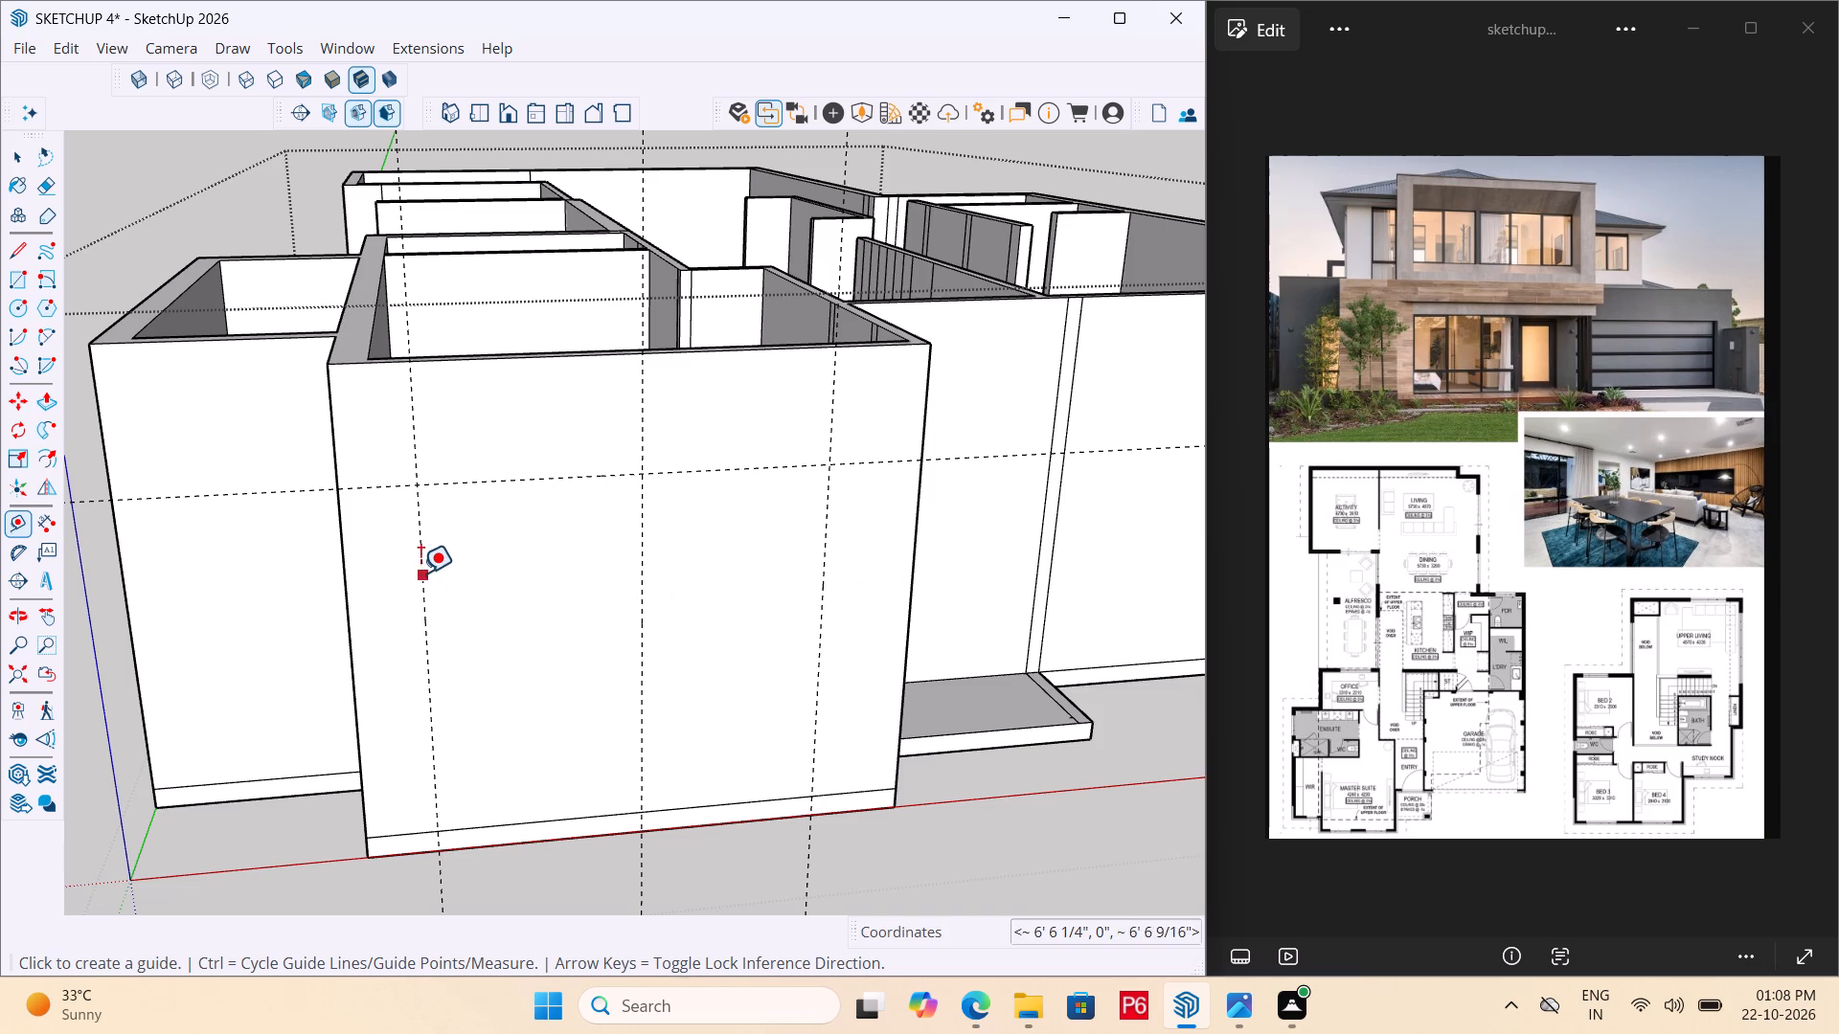
{"action": "left_click", "coordinate": [420, 573]}
{"action": "type", "text": "4'"}
{"action": "key", "text": "Return"}
{"action": "key", "text": "Return"}
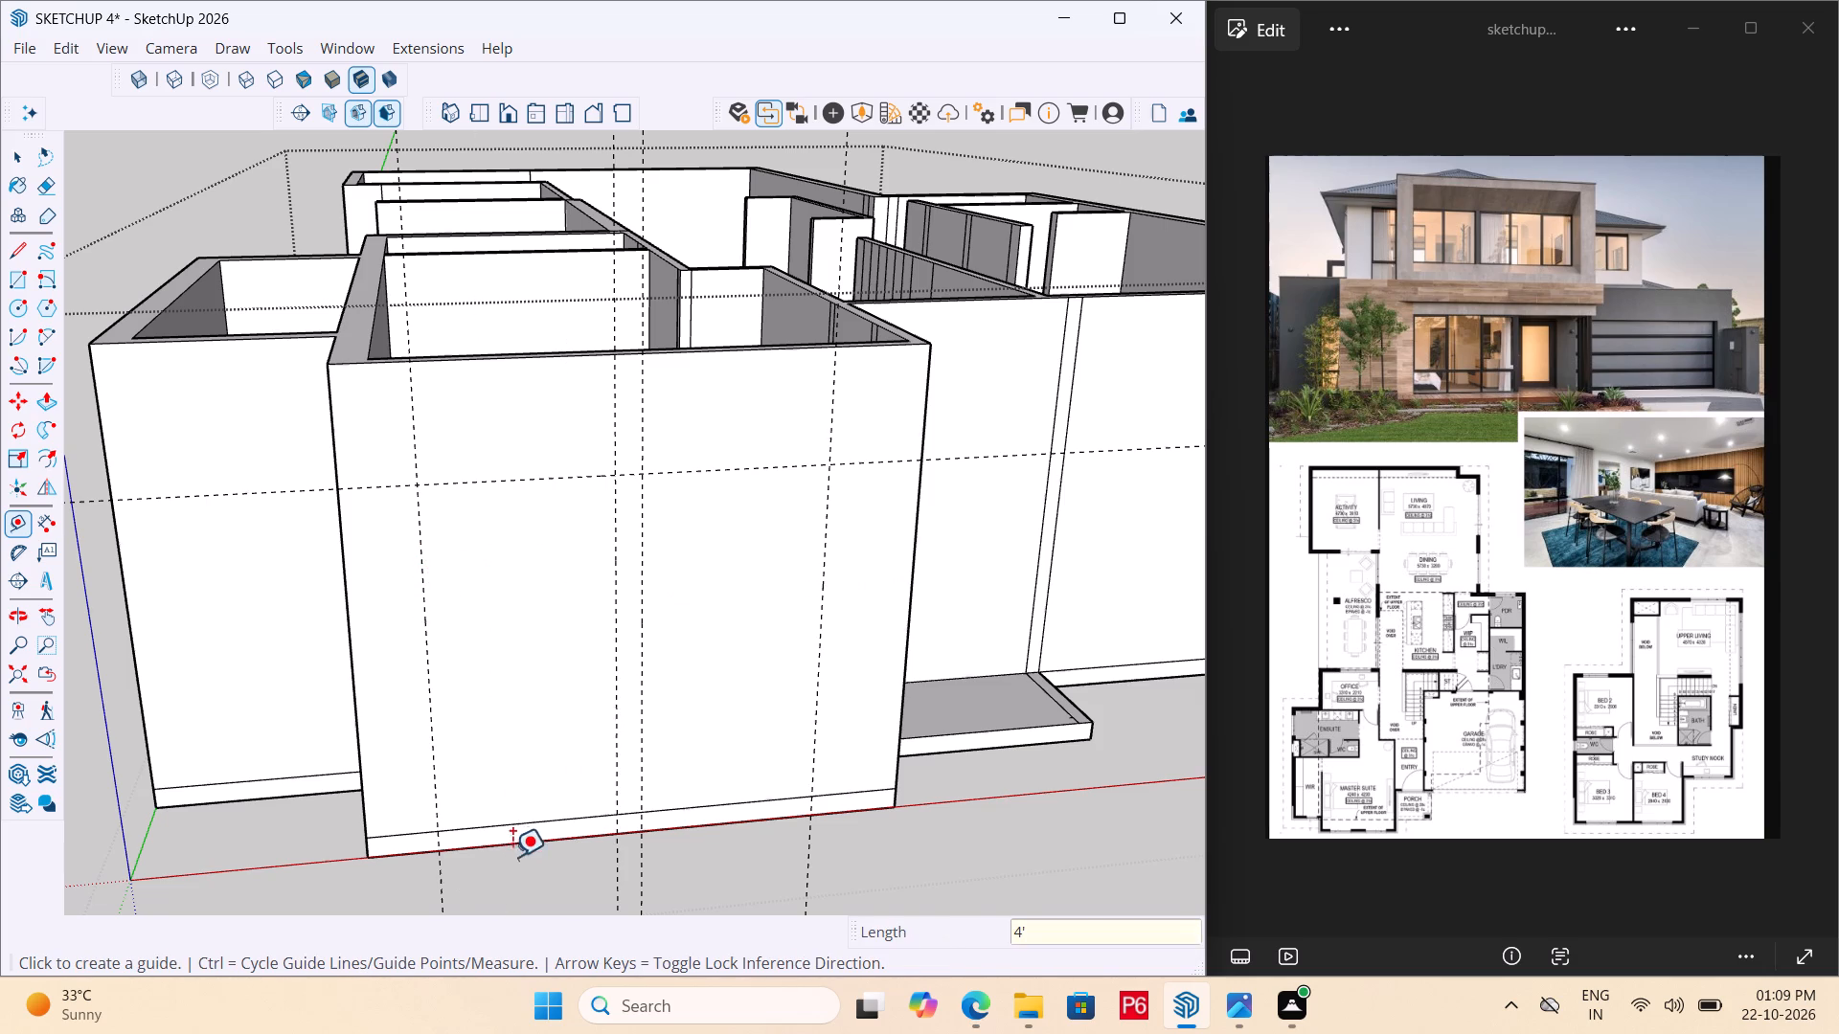
Draw two side-by-side 4' by 8' rectangles on the front wall, between the vertical guides from floor line to horizontal guide.
{"action": "key", "text": "r"}
{"action": "scroll", "coordinate": [488, 791], "scroll_direction": "up", "scroll_amount": 3}
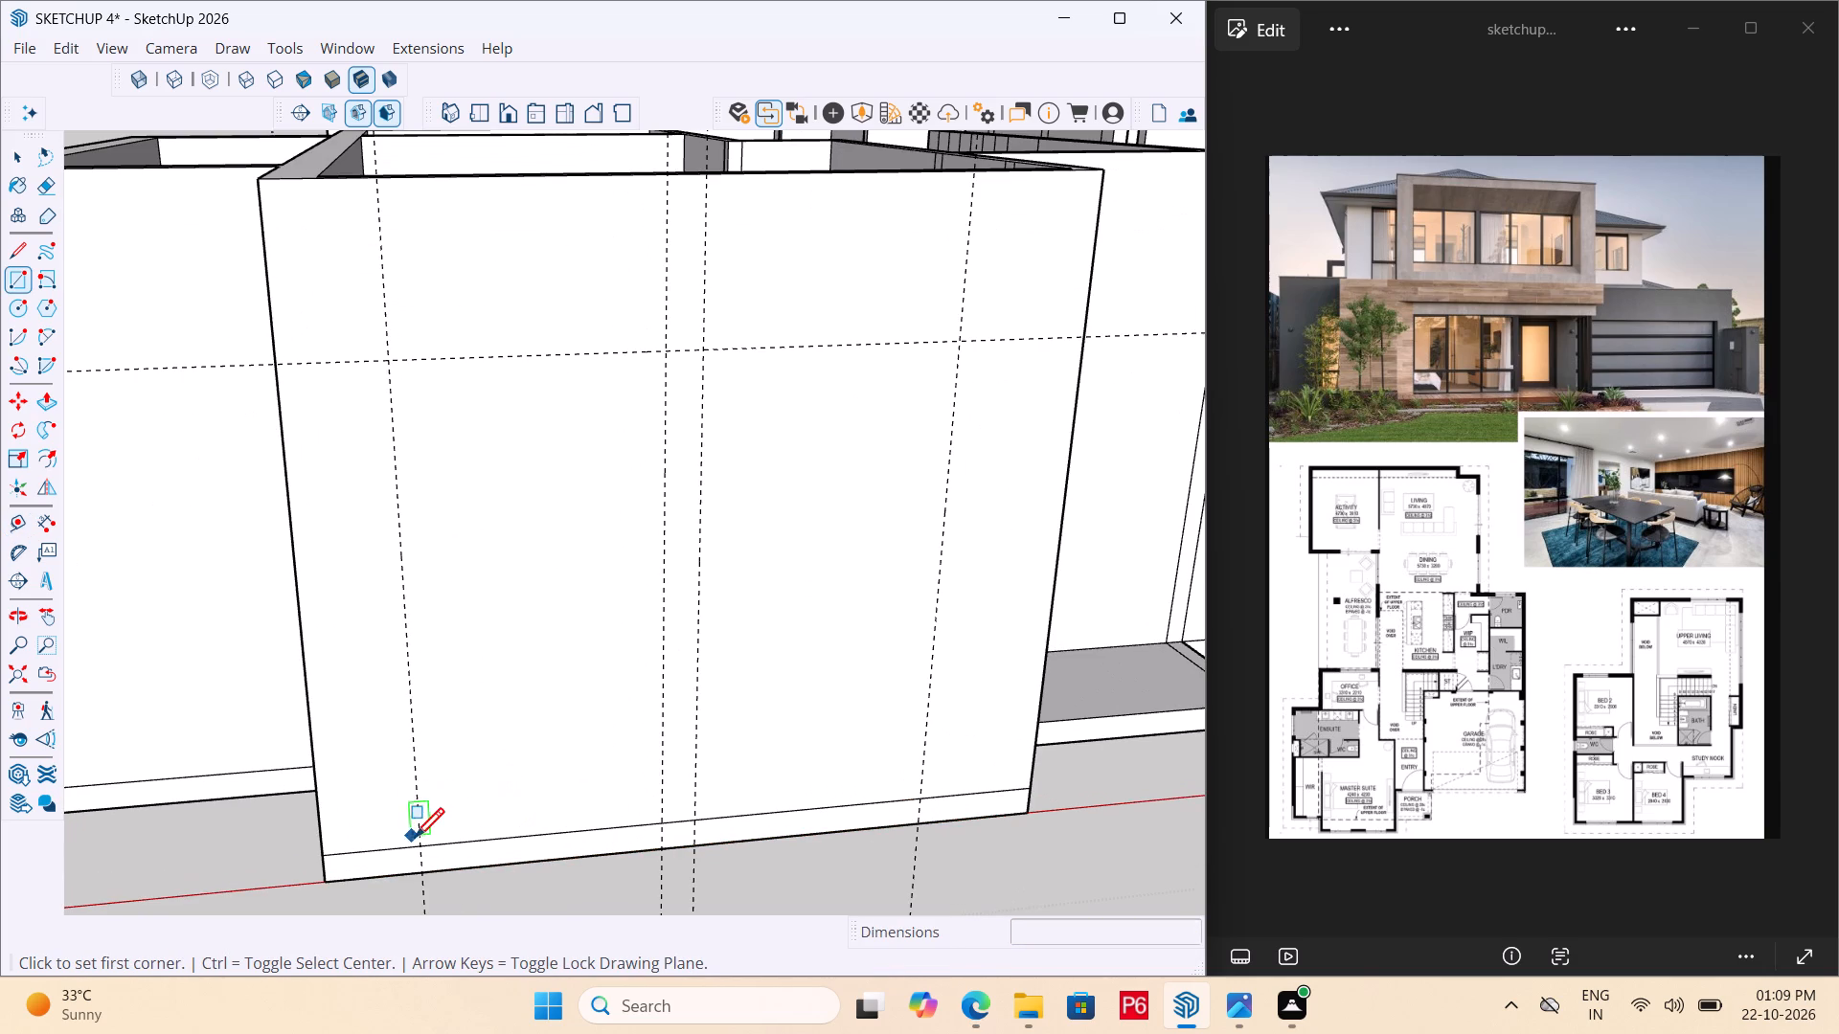
{"action": "left_click", "coordinate": [418, 843]}
{"action": "left_click_drag", "start_coordinate": [418, 843], "coordinate": [430, 823]}
{"action": "left_click", "coordinate": [669, 348]}
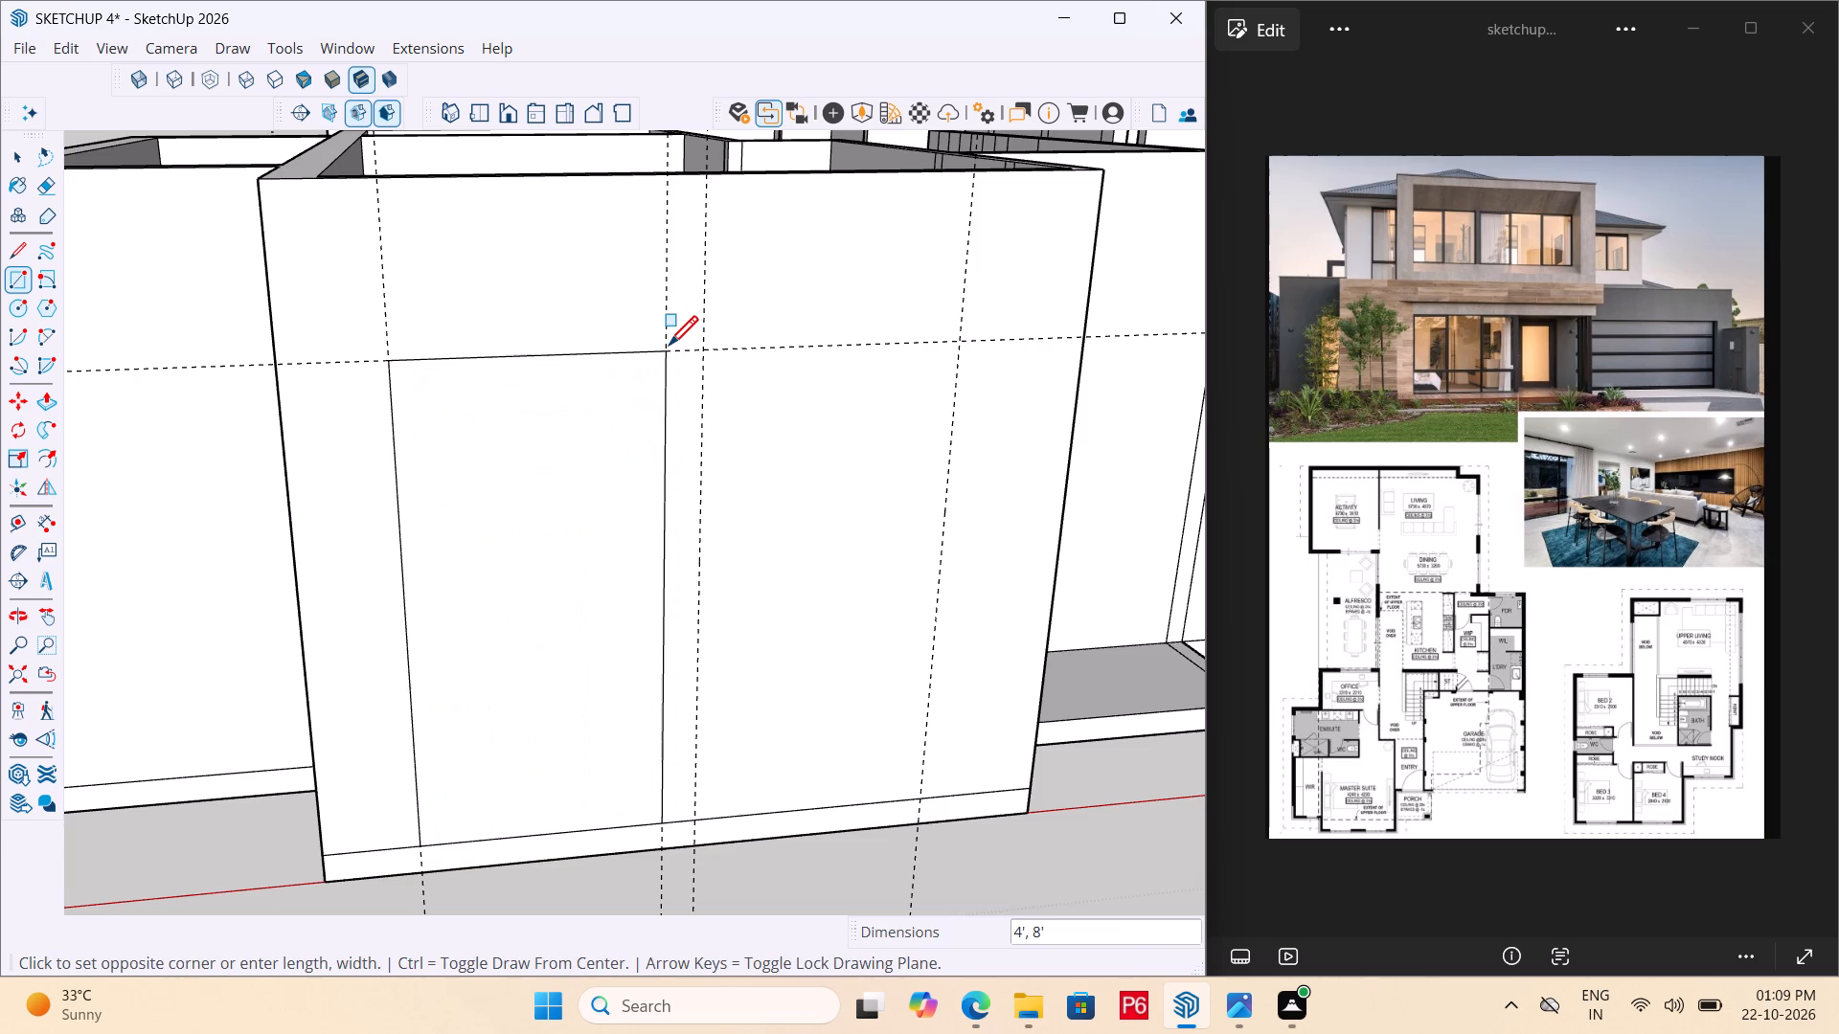
{"action": "left_click_drag", "start_coordinate": [698, 818], "coordinate": [706, 806]}
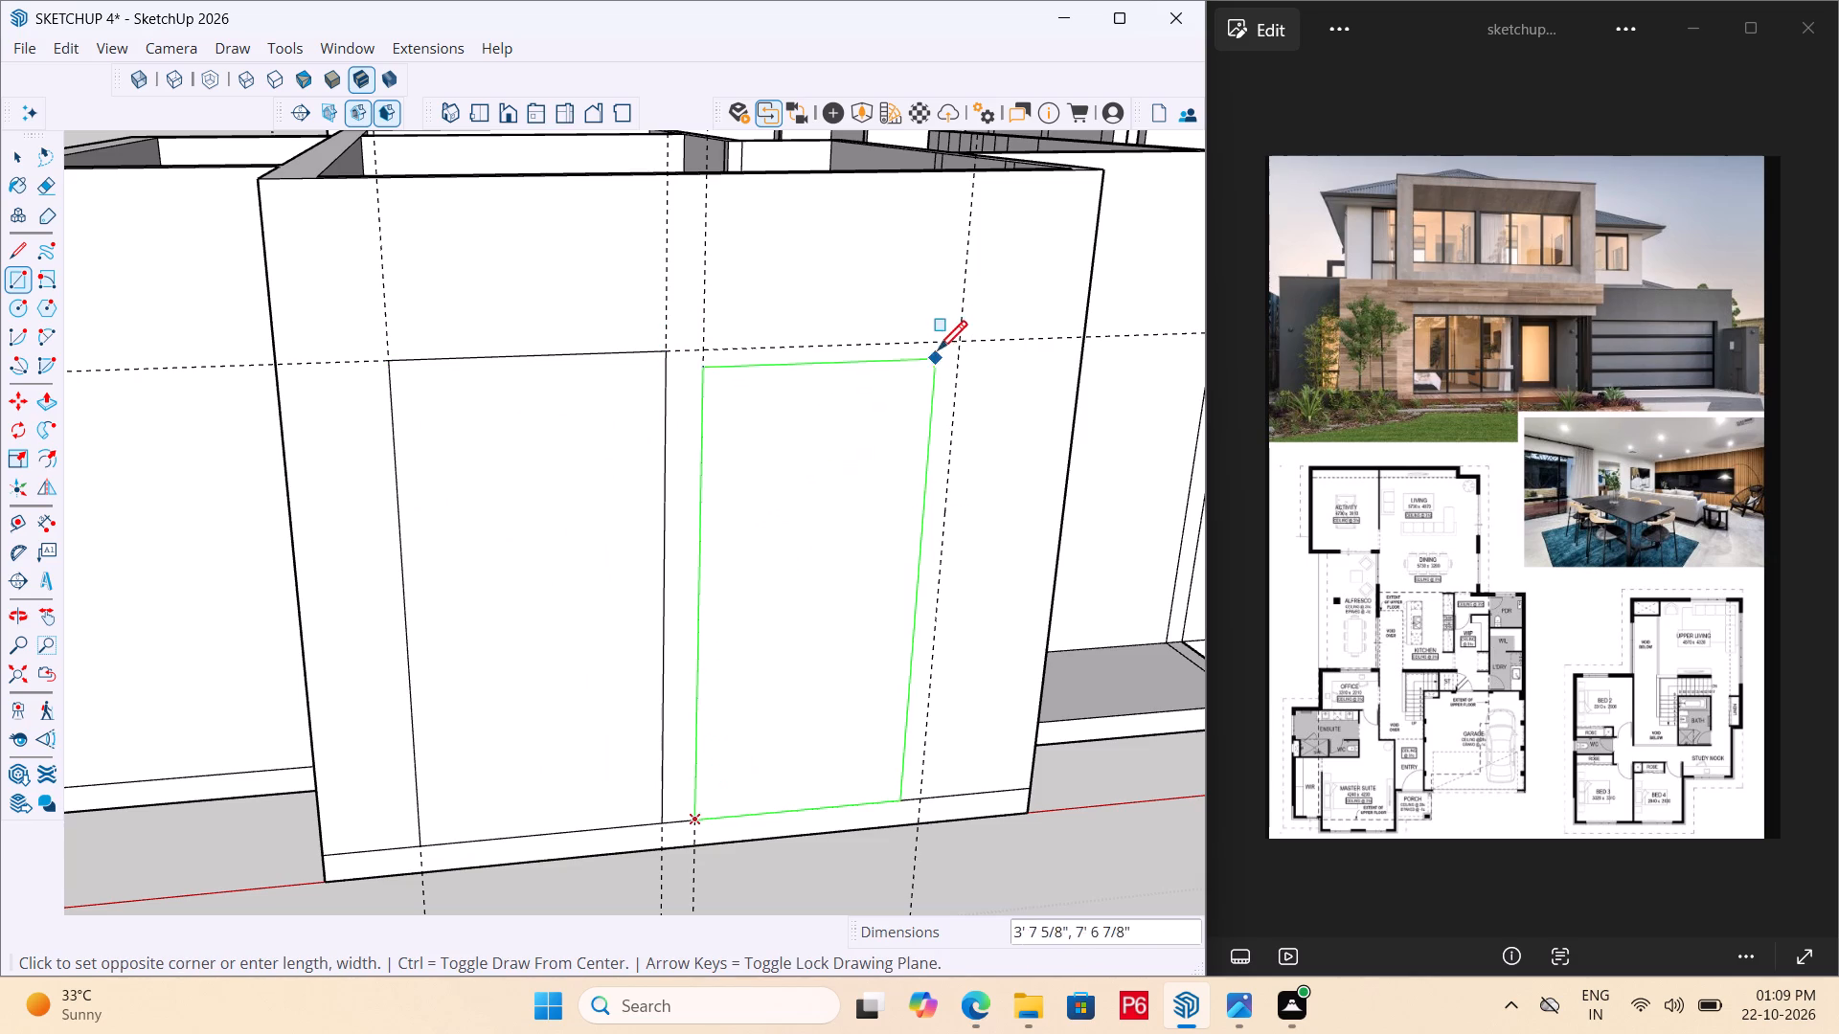
{"action": "left_click", "coordinate": [963, 339]}
Erase all the construction guides around the two rectangles on the front wall.
{"action": "scroll", "coordinate": [762, 259], "scroll_direction": "down", "scroll_amount": 6}
{"action": "key", "text": "e"}
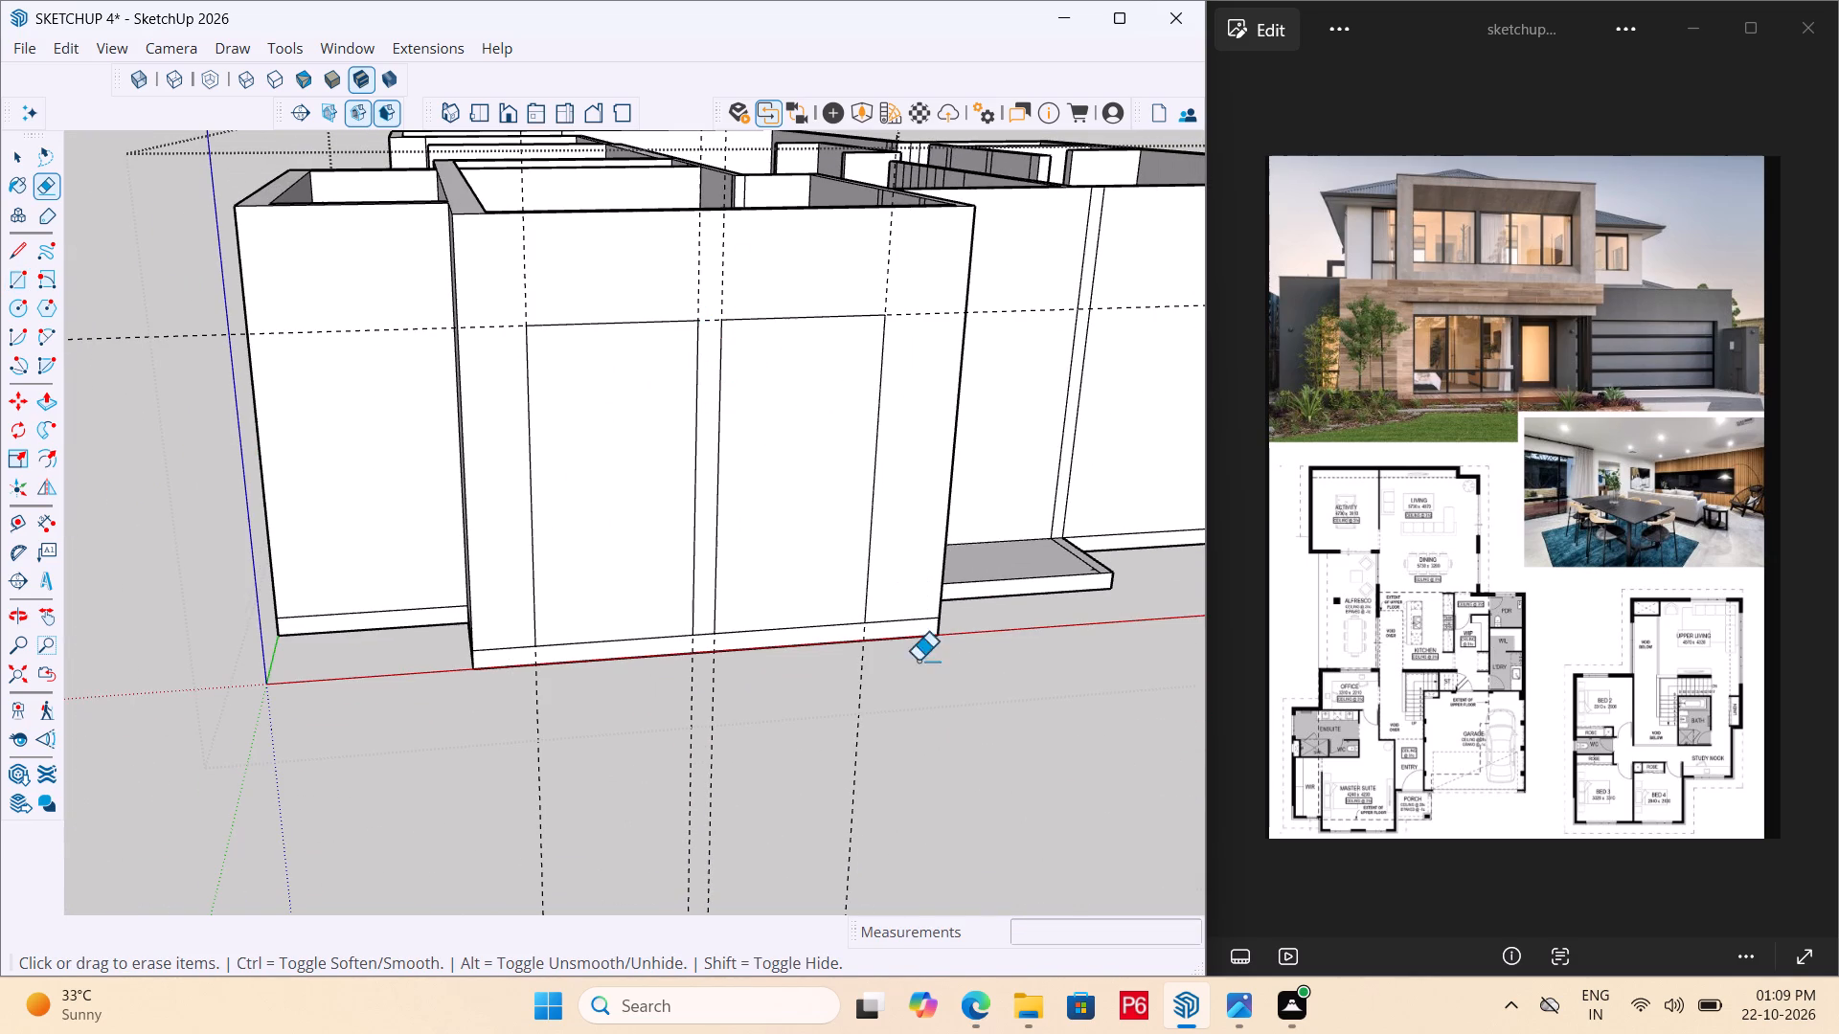
{"action": "left_click_drag", "start_coordinate": [894, 701], "coordinate": [453, 691]}
{"action": "left_click_drag", "start_coordinate": [176, 310], "coordinate": [176, 350]}
{"action": "left_click", "coordinate": [176, 350]}
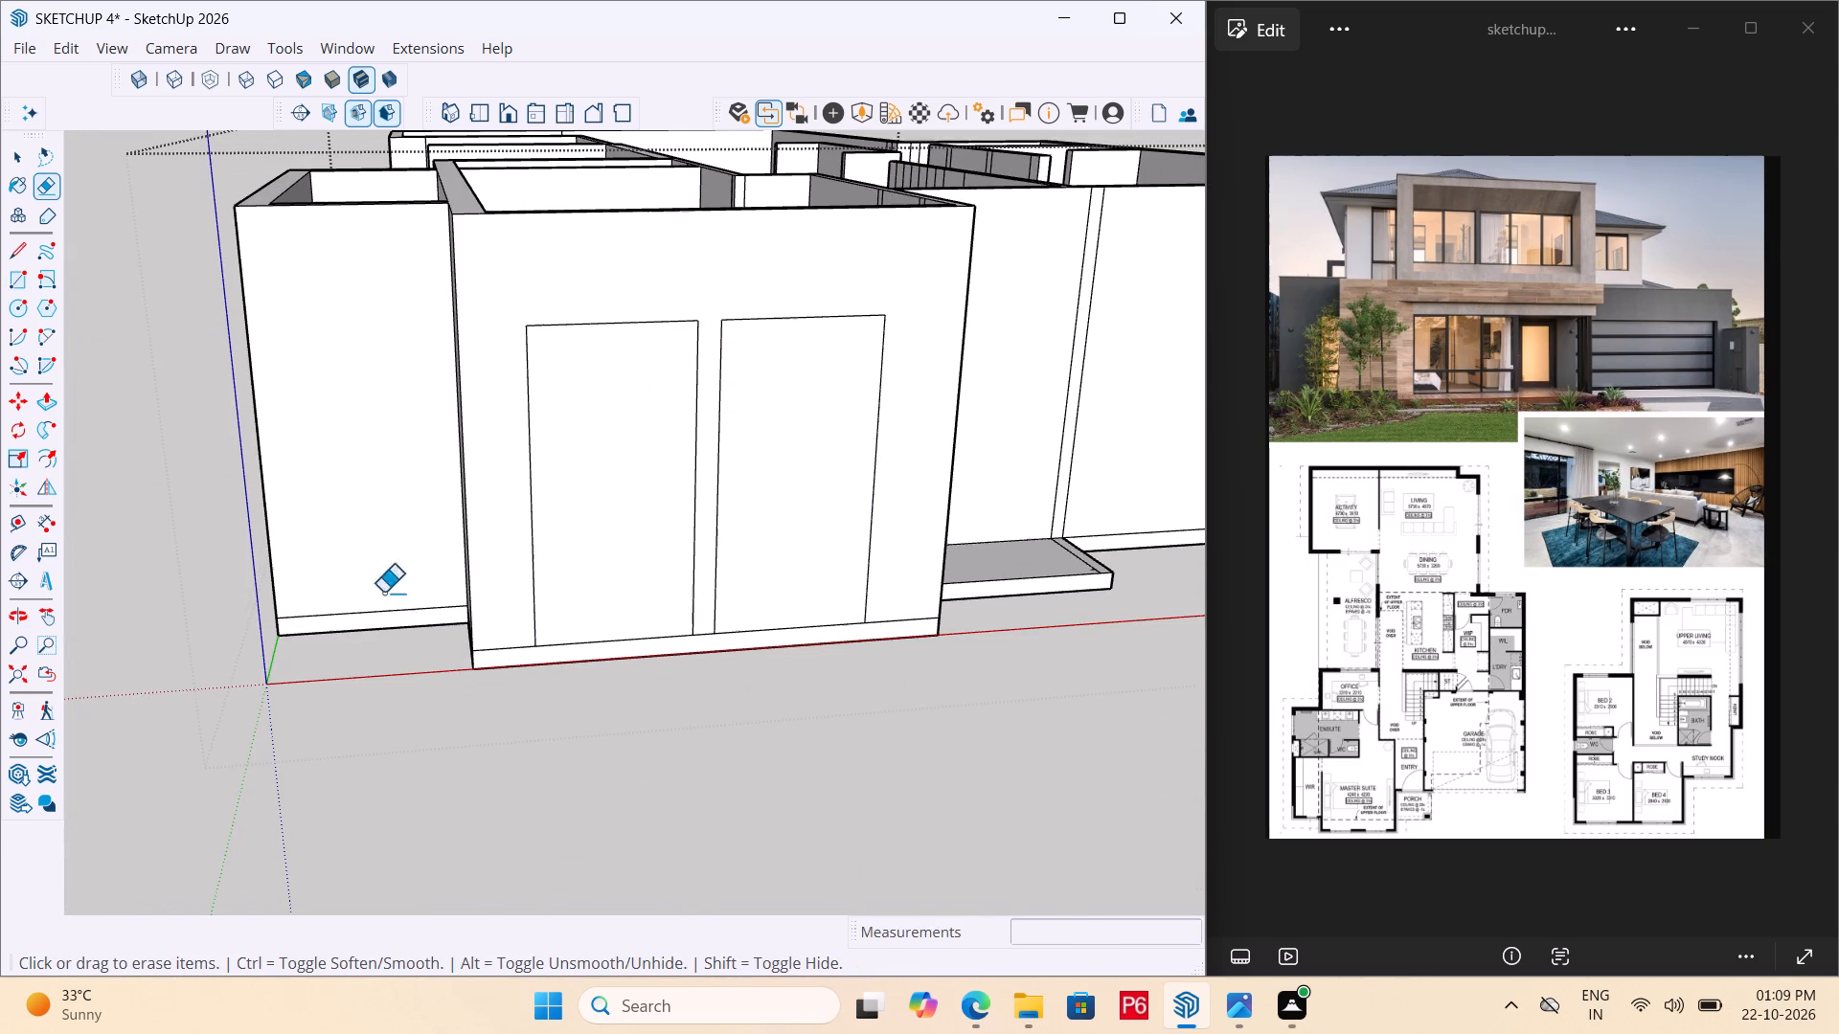
Push/pull both rectangles through the wall's full thickness to cut two openings in the master suite's front wall.
{"action": "scroll", "coordinate": [418, 631], "scroll_direction": "down", "scroll_amount": 6}
{"action": "scroll", "coordinate": [606, 517], "scroll_direction": "up", "scroll_amount": 6}
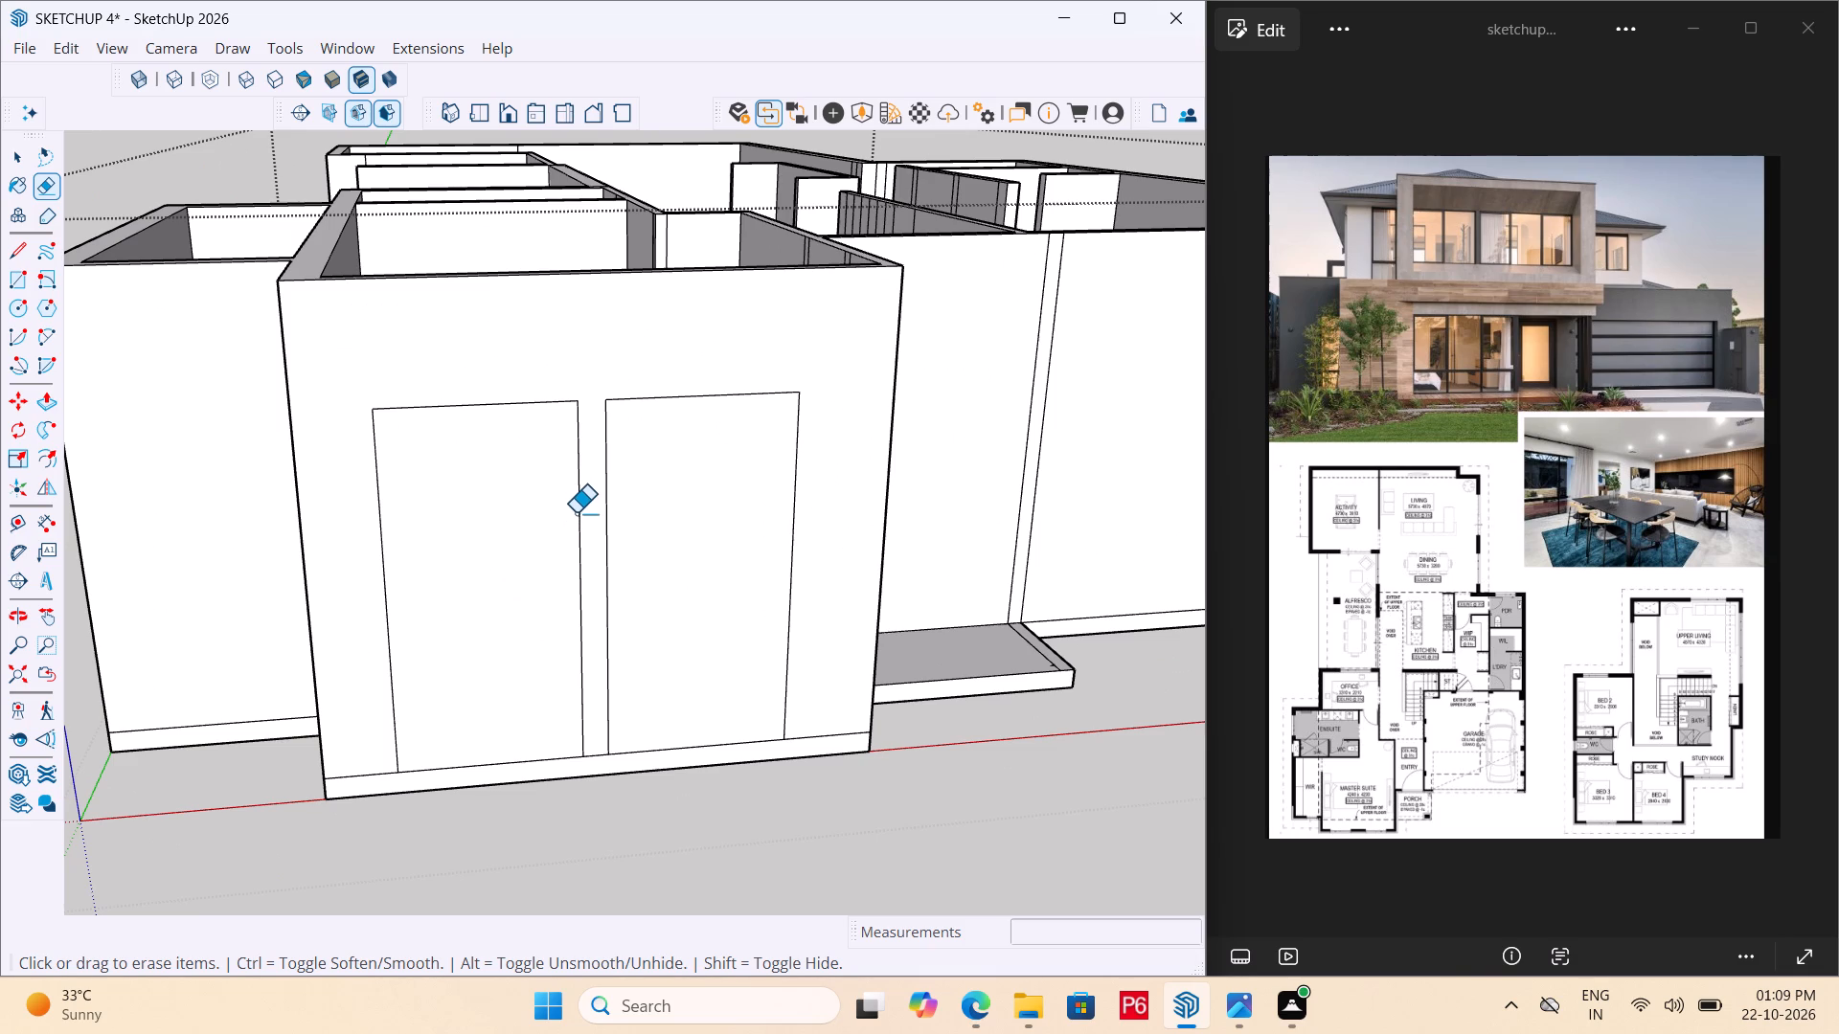
{"action": "key", "text": "p"}
{"action": "left_click", "coordinate": [495, 550]}
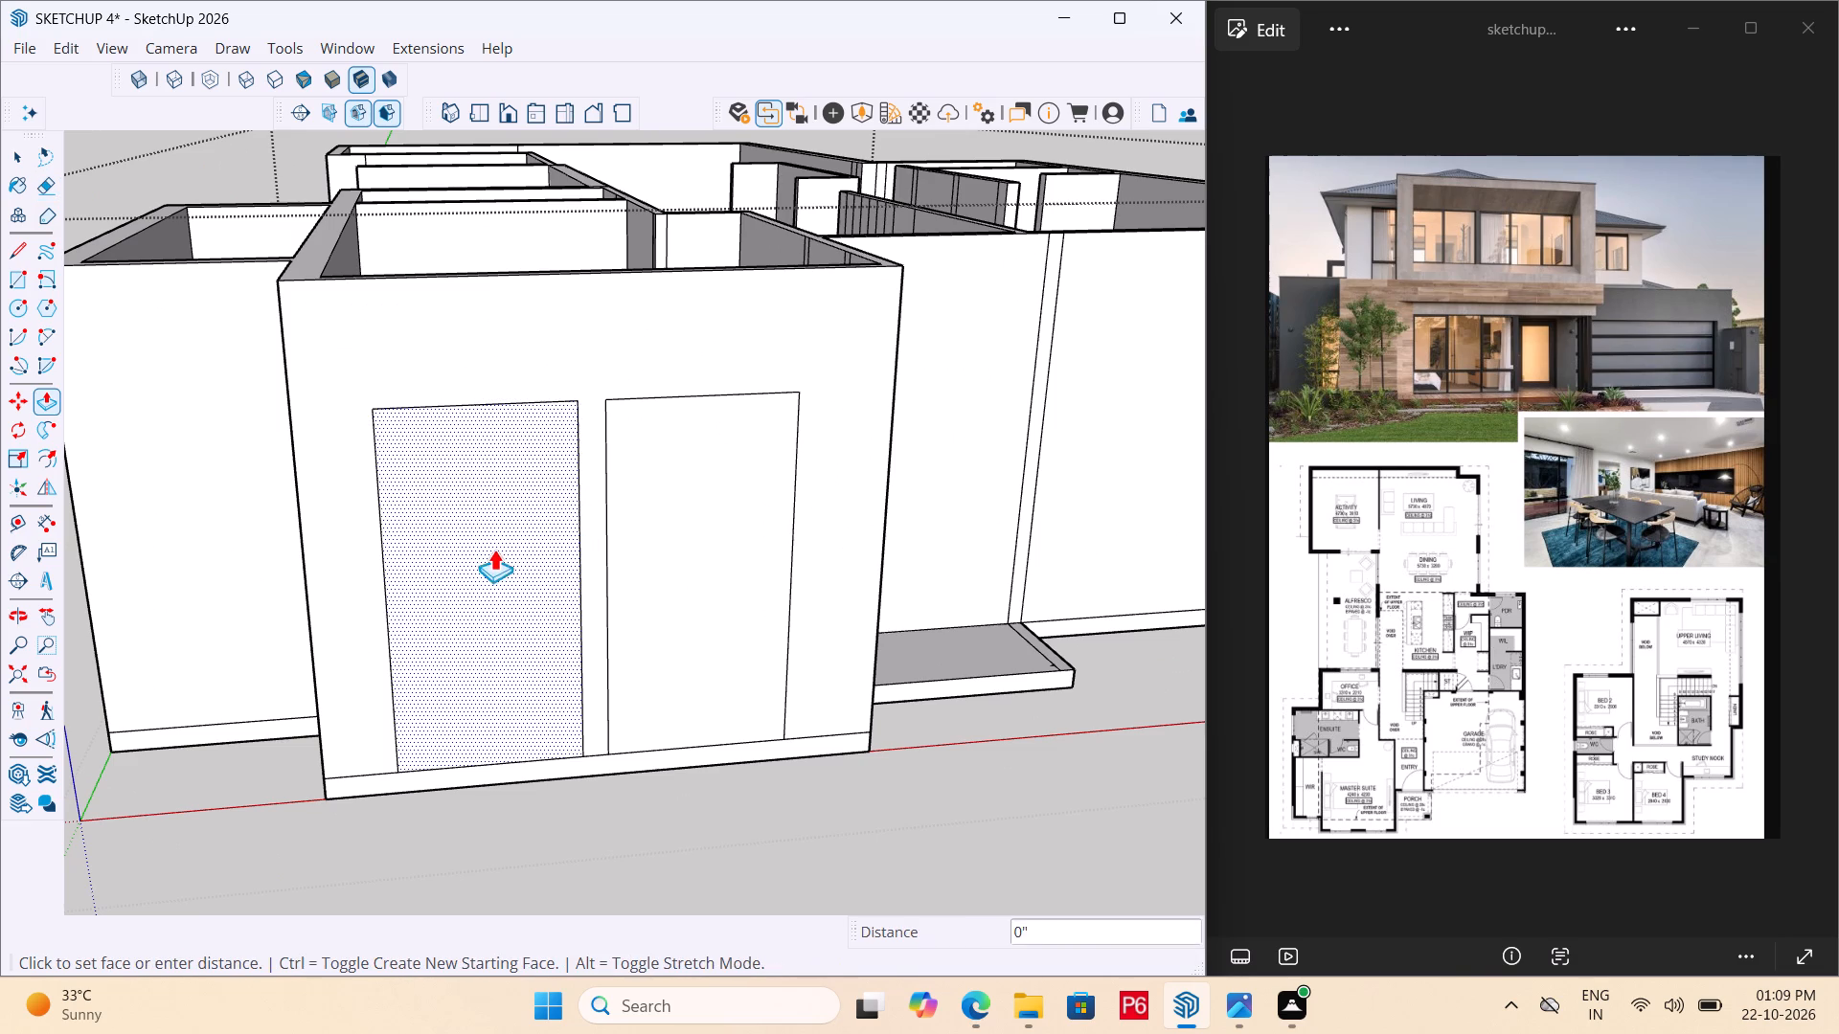
{"action": "middle_click_drag", "start_coordinate": [575, 316], "coordinate": [58, 680]}
{"action": "middle_click_drag", "start_coordinate": [764, 458], "coordinate": [503, 461]}
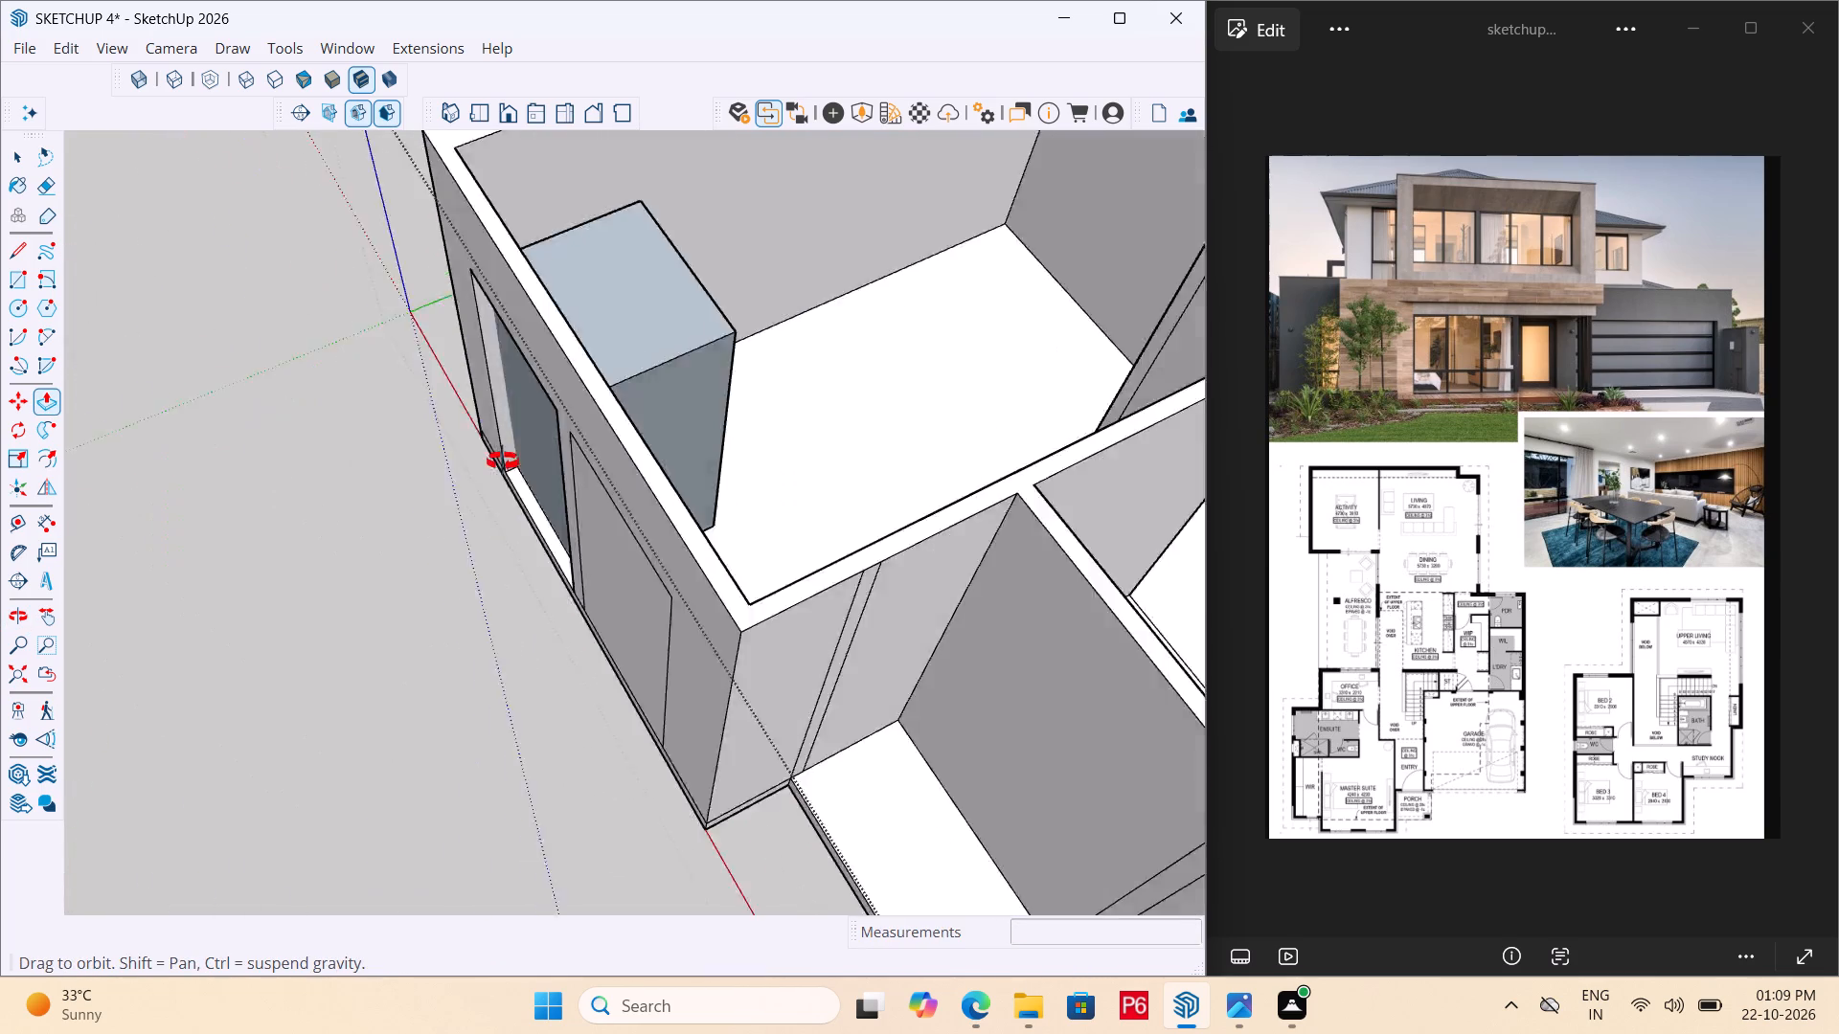
{"action": "middle_click_drag", "start_coordinate": [503, 461], "coordinate": [190, 440]}
{"action": "left_click", "coordinate": [435, 366]}
{"action": "middle_click_drag", "start_coordinate": [272, 517], "coordinate": [1387, 309]}
{"action": "scroll", "coordinate": [272, 517], "scroll_direction": "down", "scroll_amount": 1}
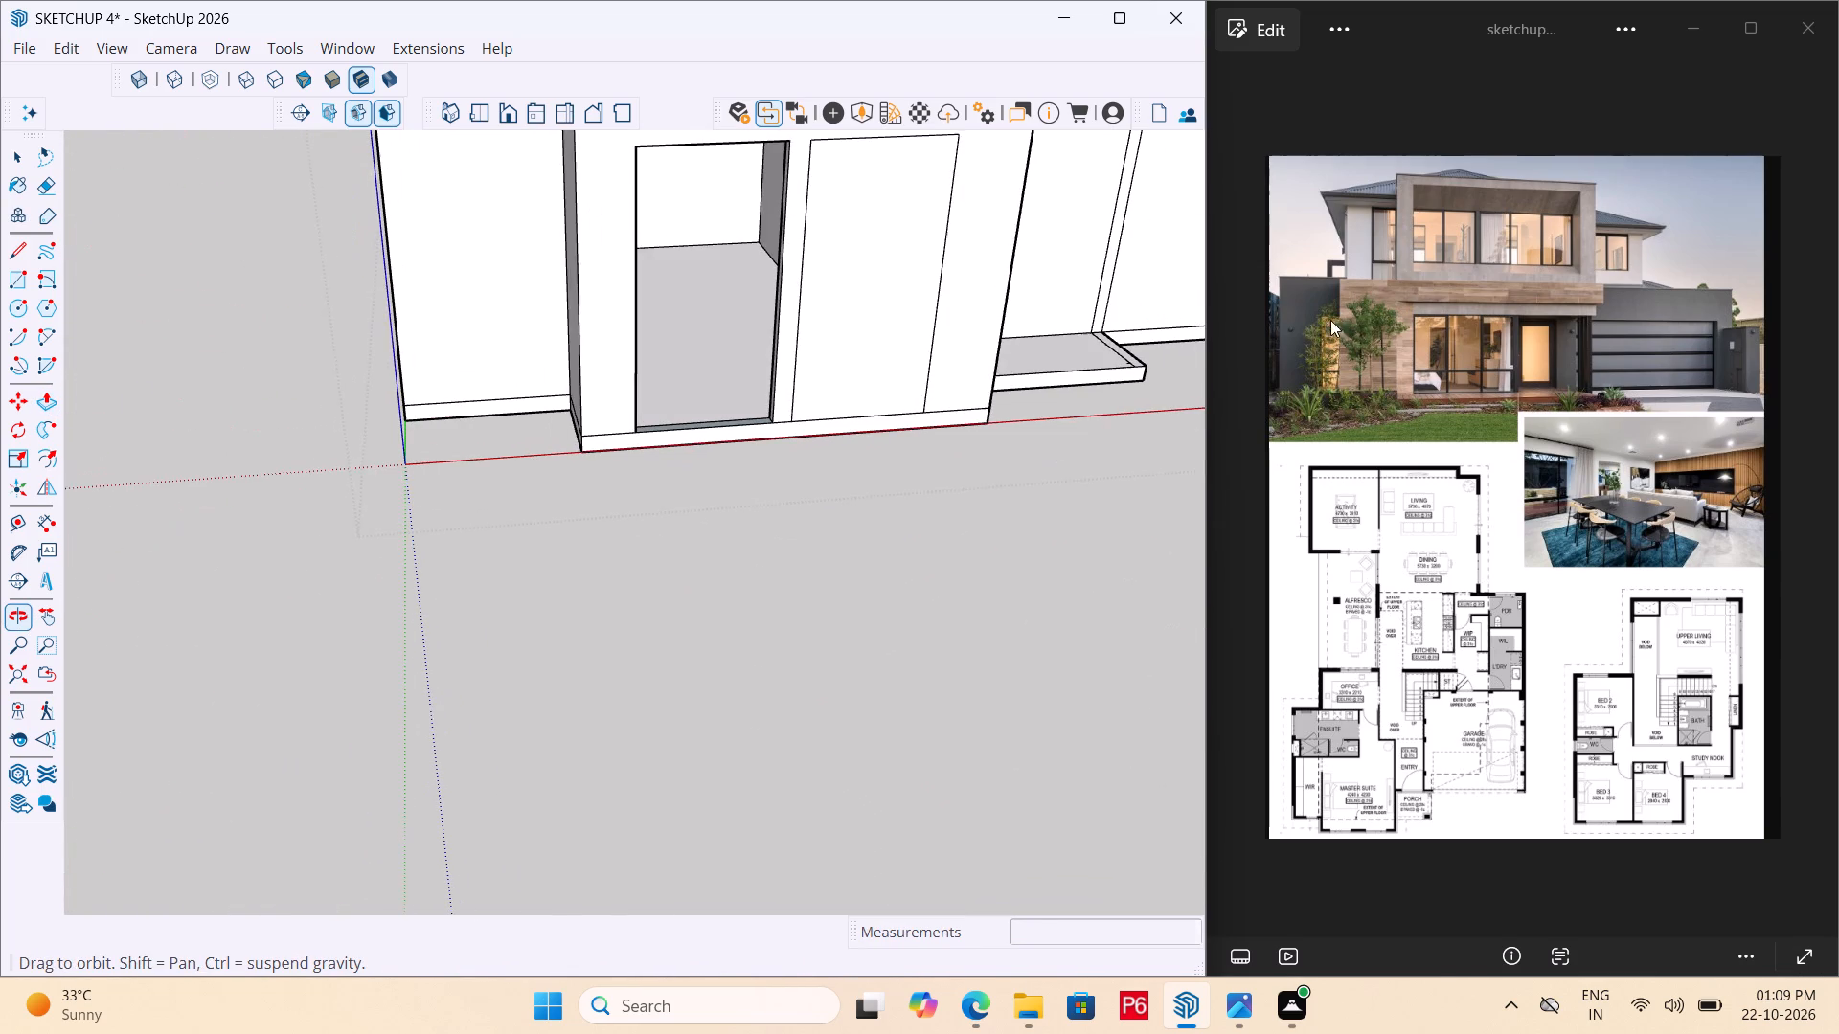
{"action": "double_click", "coordinate": [911, 307]}
Draw a 4' by 8' rectangle filling the left opening of the front wall, at the middle of the wall's thickness.
{"action": "scroll", "coordinate": [629, 526], "scroll_direction": "down", "scroll_amount": 7}
{"action": "middle_click_drag", "start_coordinate": [842, 397], "coordinate": [647, 332]}
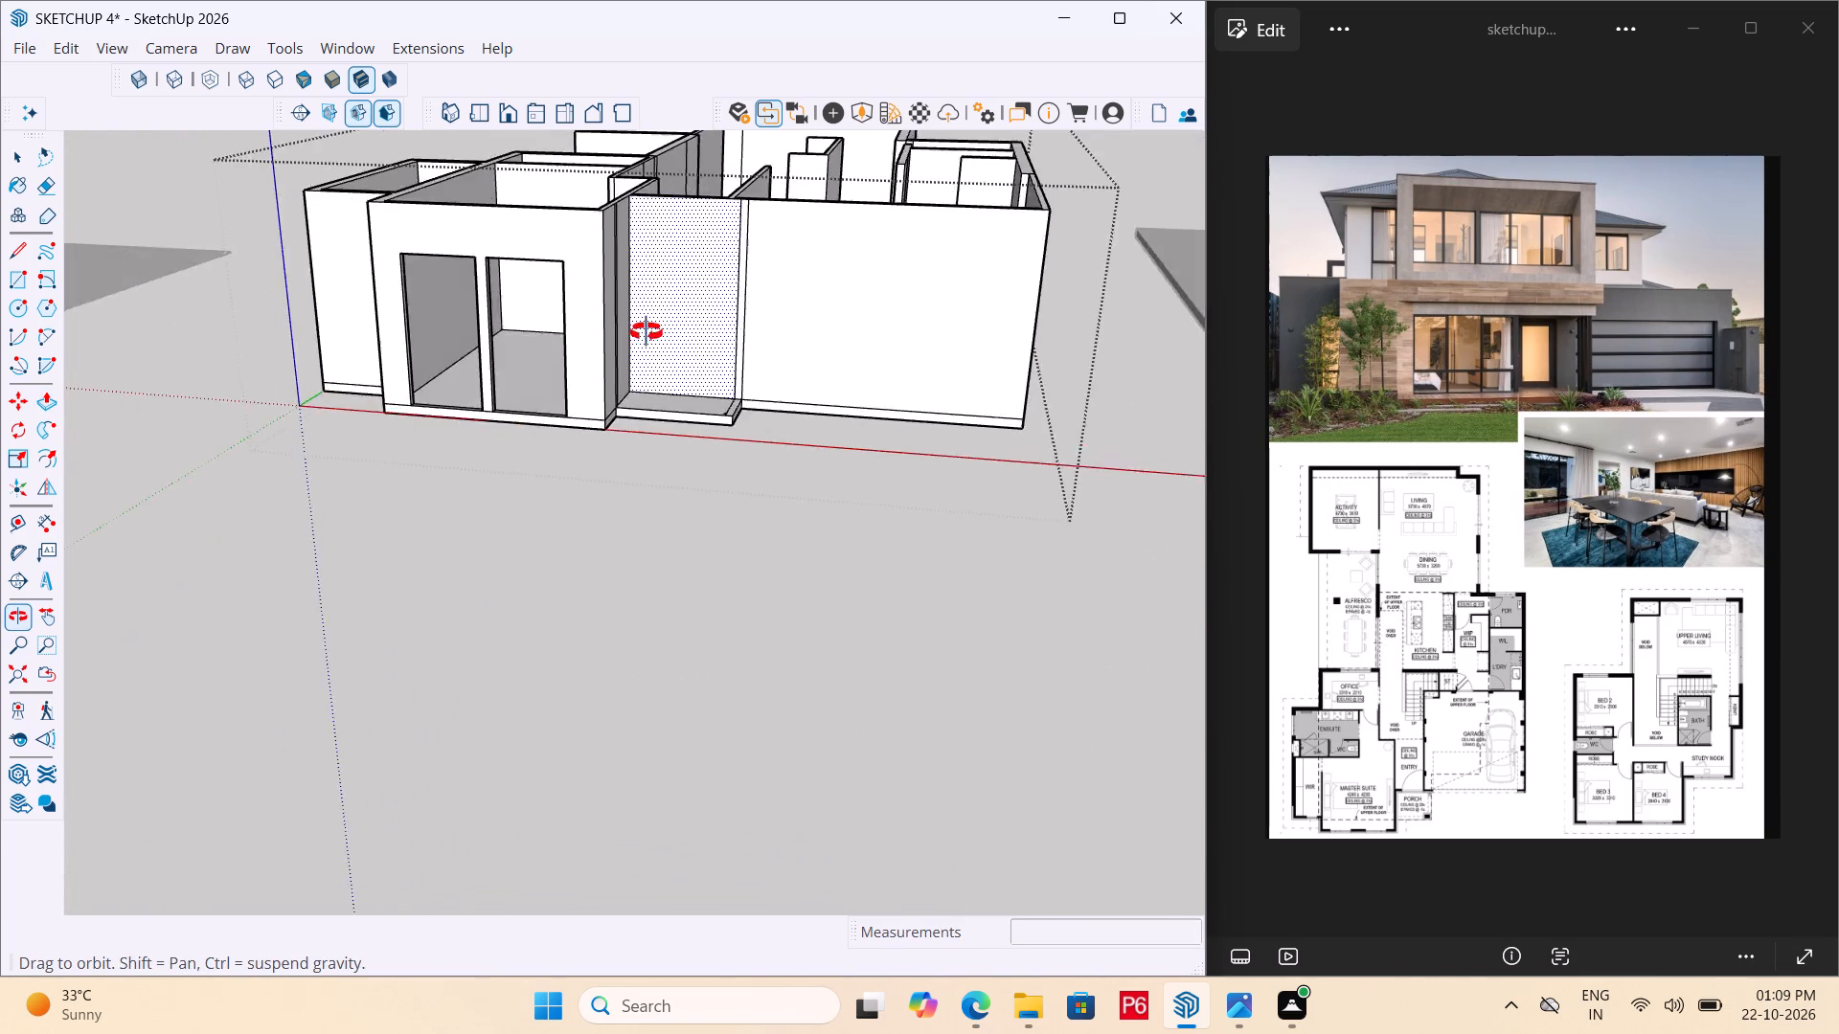
{"action": "middle_click_drag", "start_coordinate": [647, 332], "coordinate": [785, 342]}
{"action": "scroll", "coordinate": [785, 342], "scroll_direction": "up", "scroll_amount": 12}
{"action": "middle_click_drag", "start_coordinate": [506, 263], "coordinate": [448, 330]}
{"action": "scroll", "coordinate": [437, 278], "scroll_direction": "down", "scroll_amount": 3}
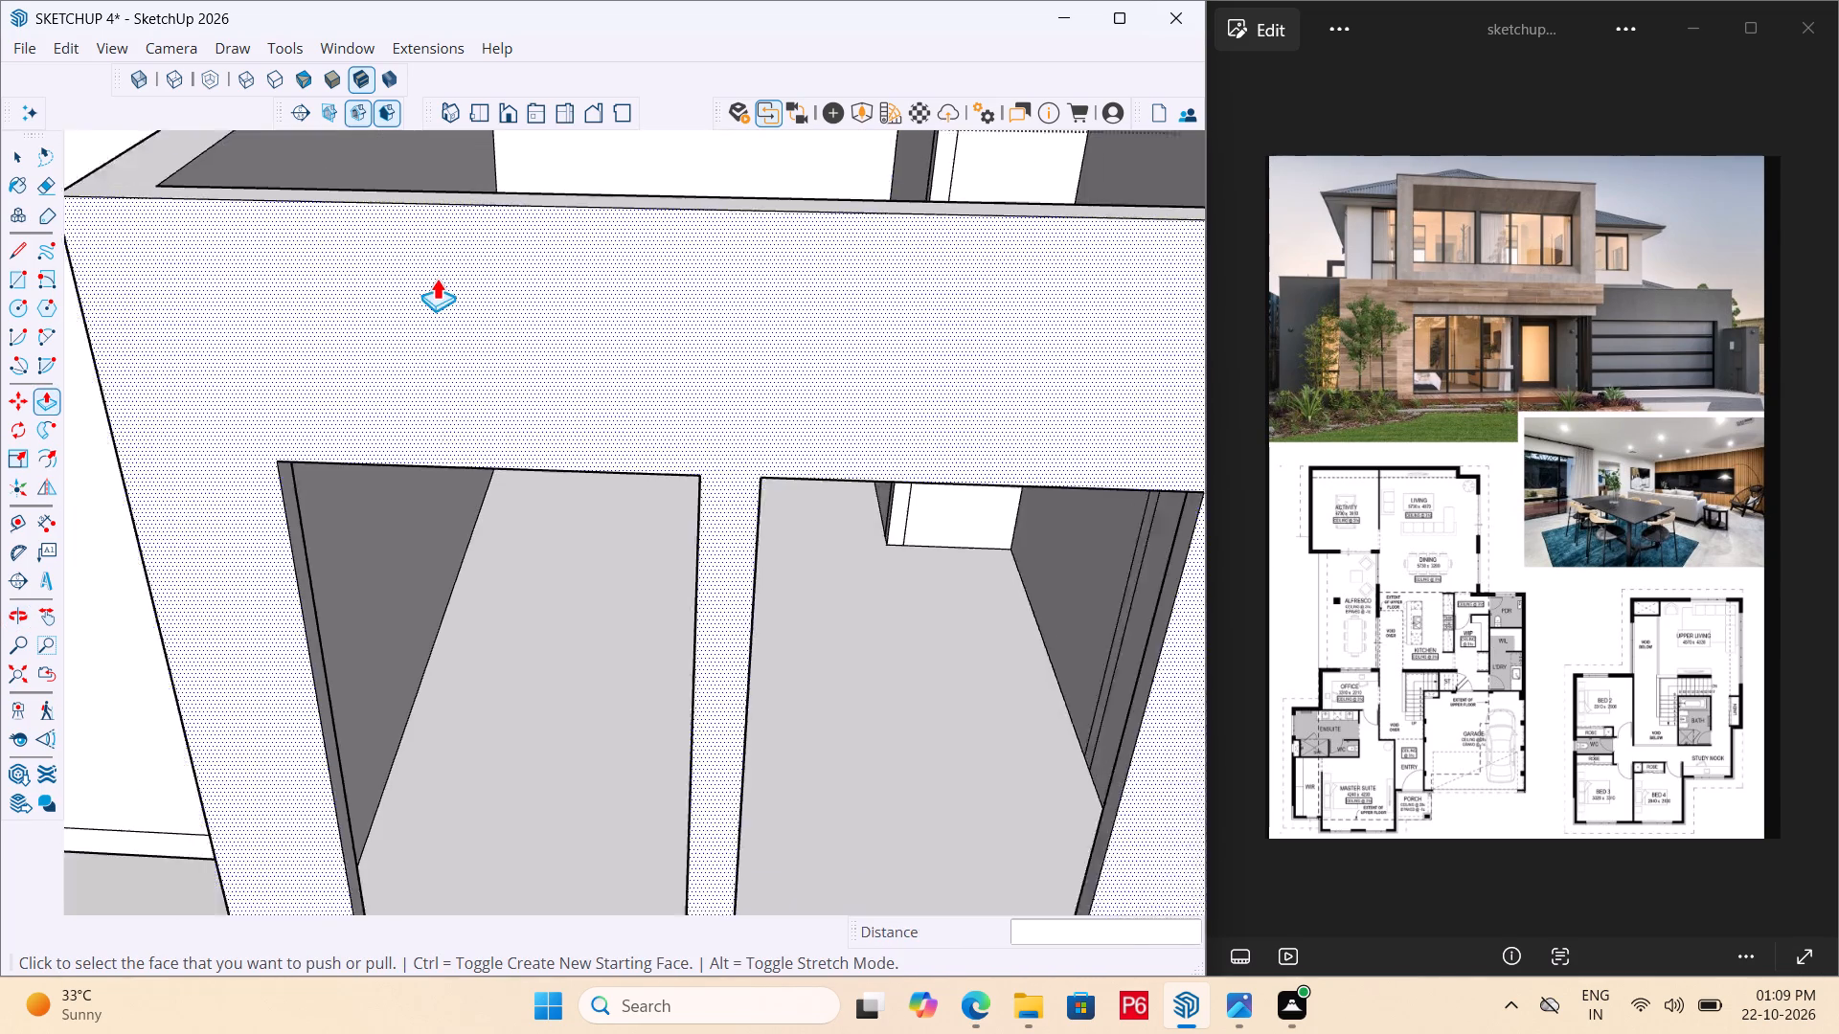
{"action": "scroll", "coordinate": [437, 278], "scroll_direction": "down", "scroll_amount": 3}
{"action": "middle_click_drag", "start_coordinate": [532, 377], "coordinate": [415, 203]}
{"action": "scroll", "coordinate": [339, 268], "scroll_direction": "down", "scroll_amount": 5}
{"action": "middle_click_drag", "start_coordinate": [489, 417], "coordinate": [465, 490]}
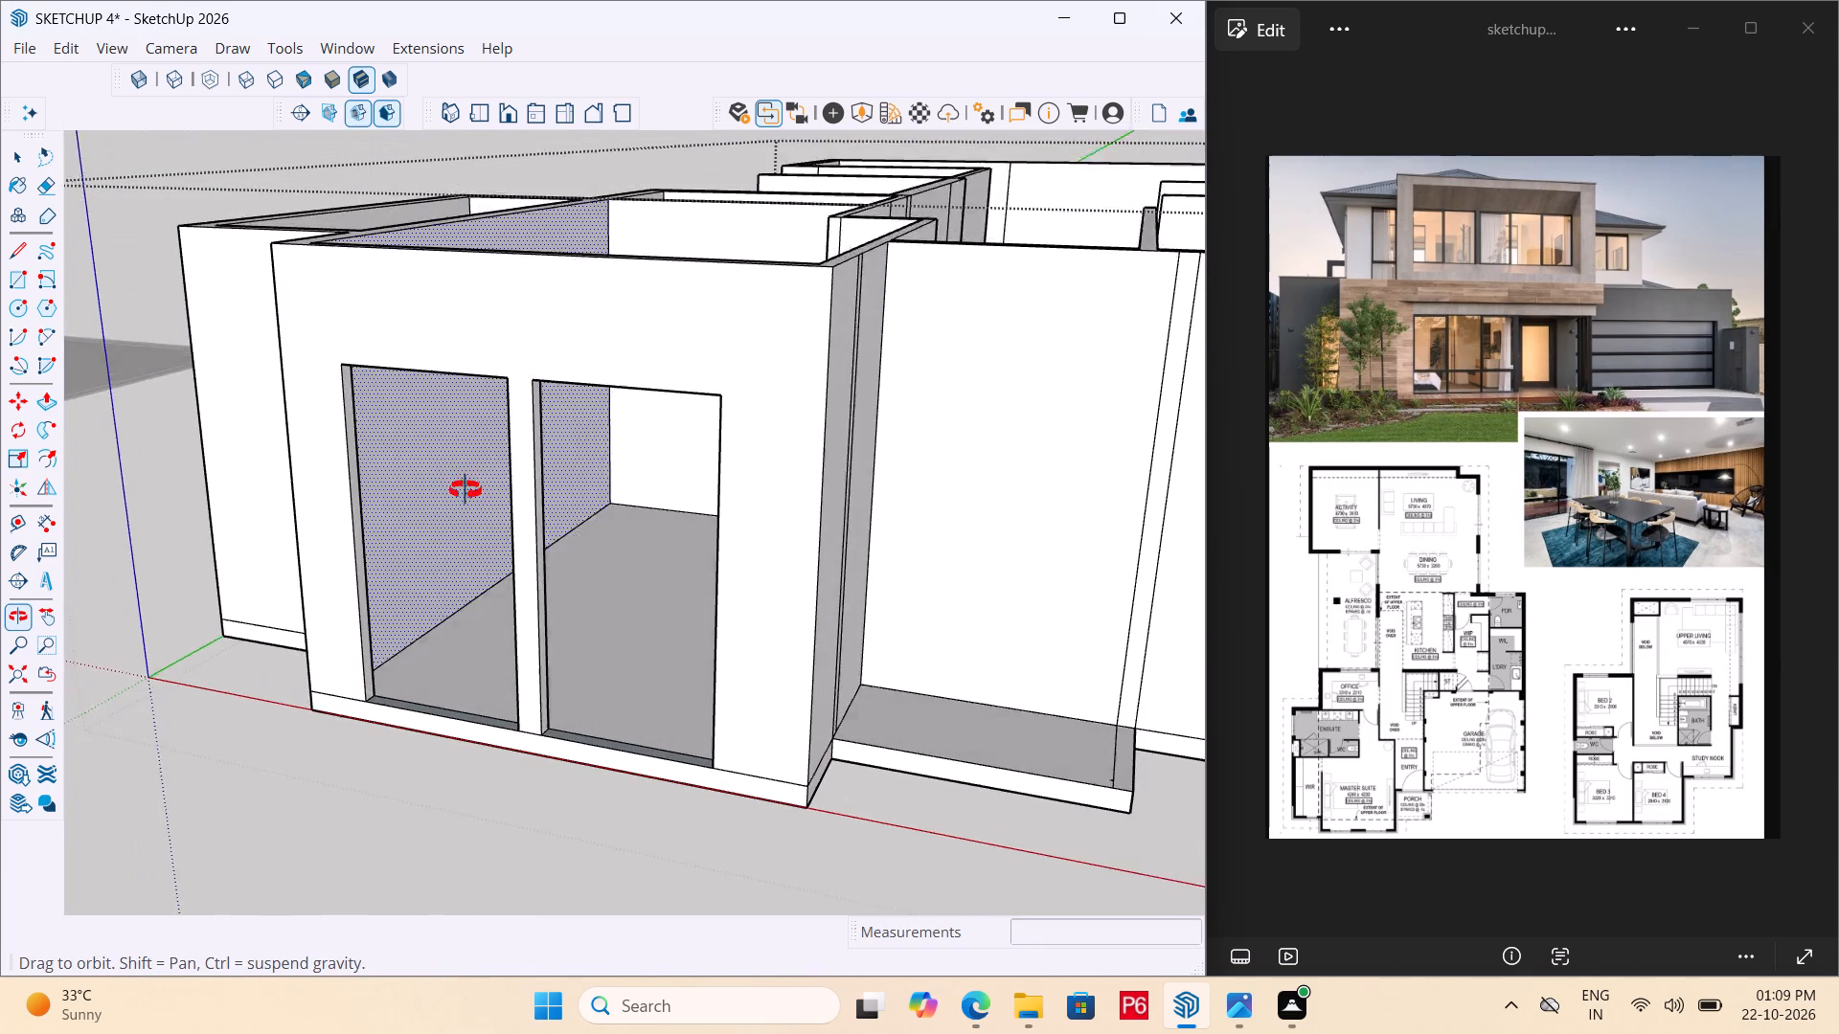
{"action": "middle_click_drag", "start_coordinate": [465, 490], "coordinate": [511, 496]}
{"action": "type", "text": "TR"}
{"action": "middle_click_drag", "start_coordinate": [607, 485], "coordinate": [670, 305]}
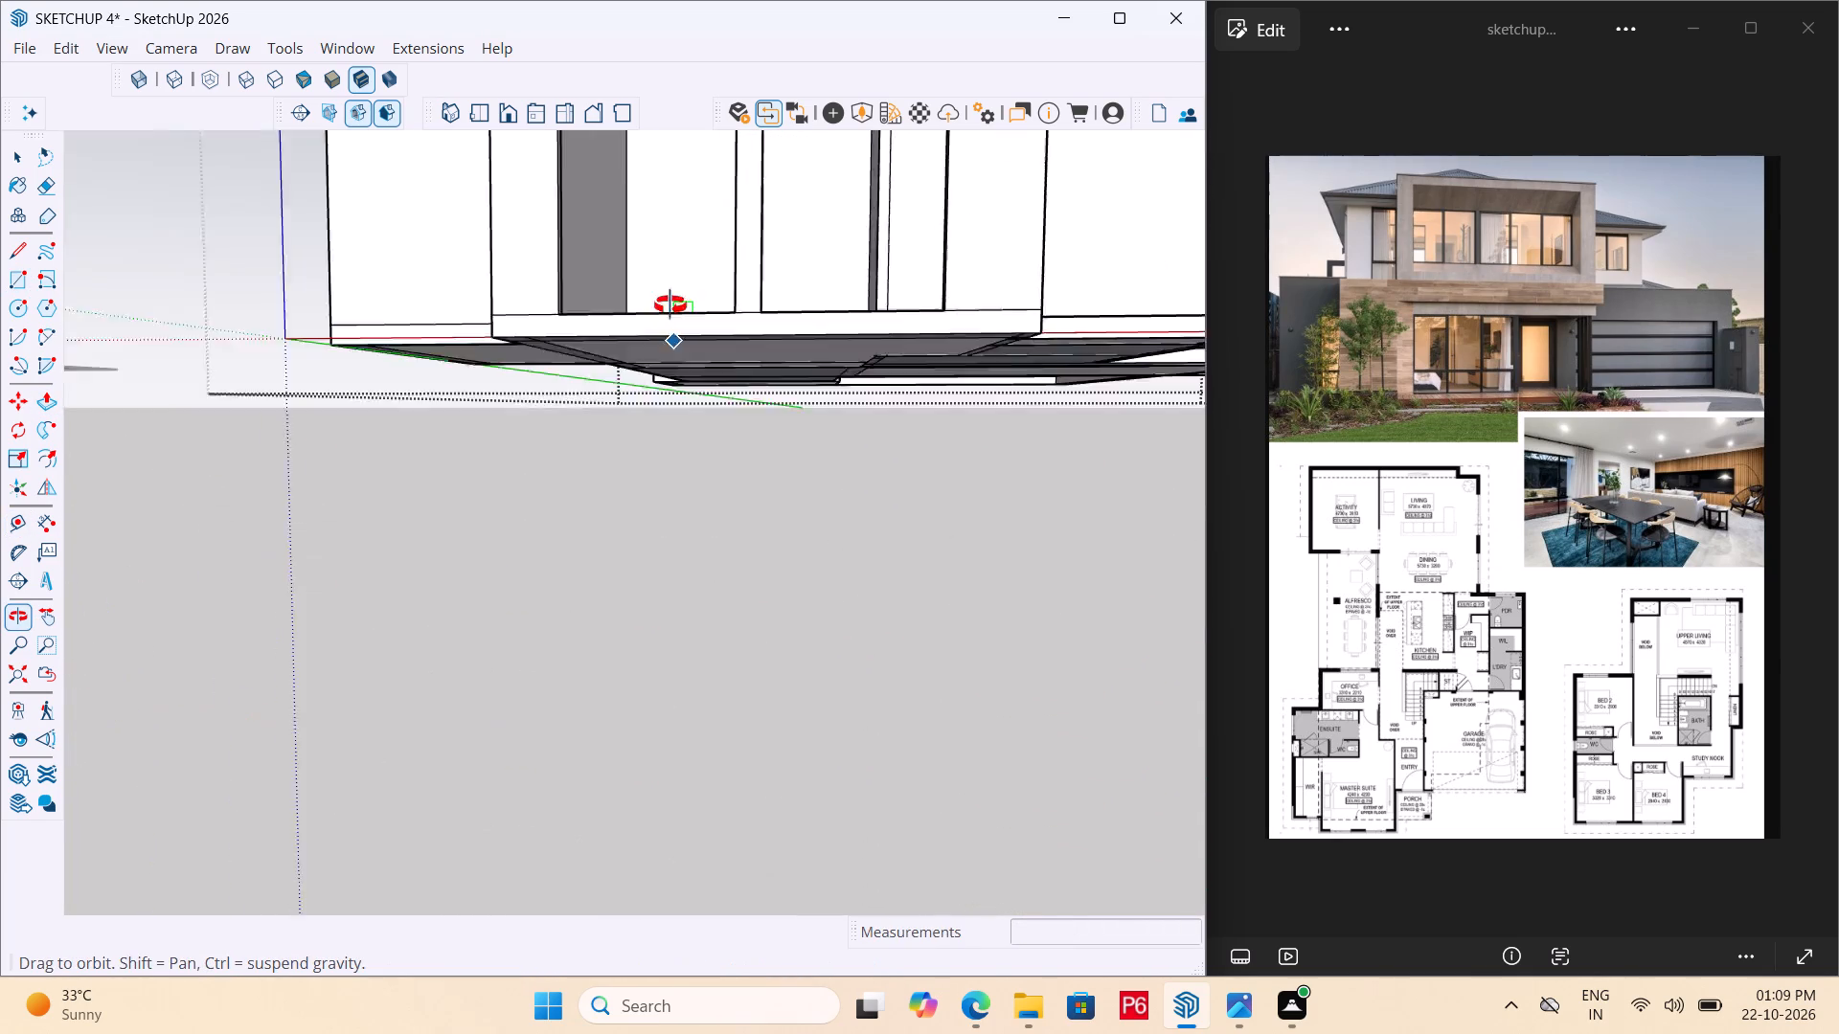
{"action": "middle_click_drag", "start_coordinate": [670, 305], "coordinate": [556, 431]}
{"action": "scroll", "coordinate": [443, 526], "scroll_direction": "down", "scroll_amount": 7}
{"action": "scroll", "coordinate": [361, 350], "scroll_direction": "up", "scroll_amount": 1}
{"action": "middle_click_drag", "start_coordinate": [361, 342], "coordinate": [449, 91]}
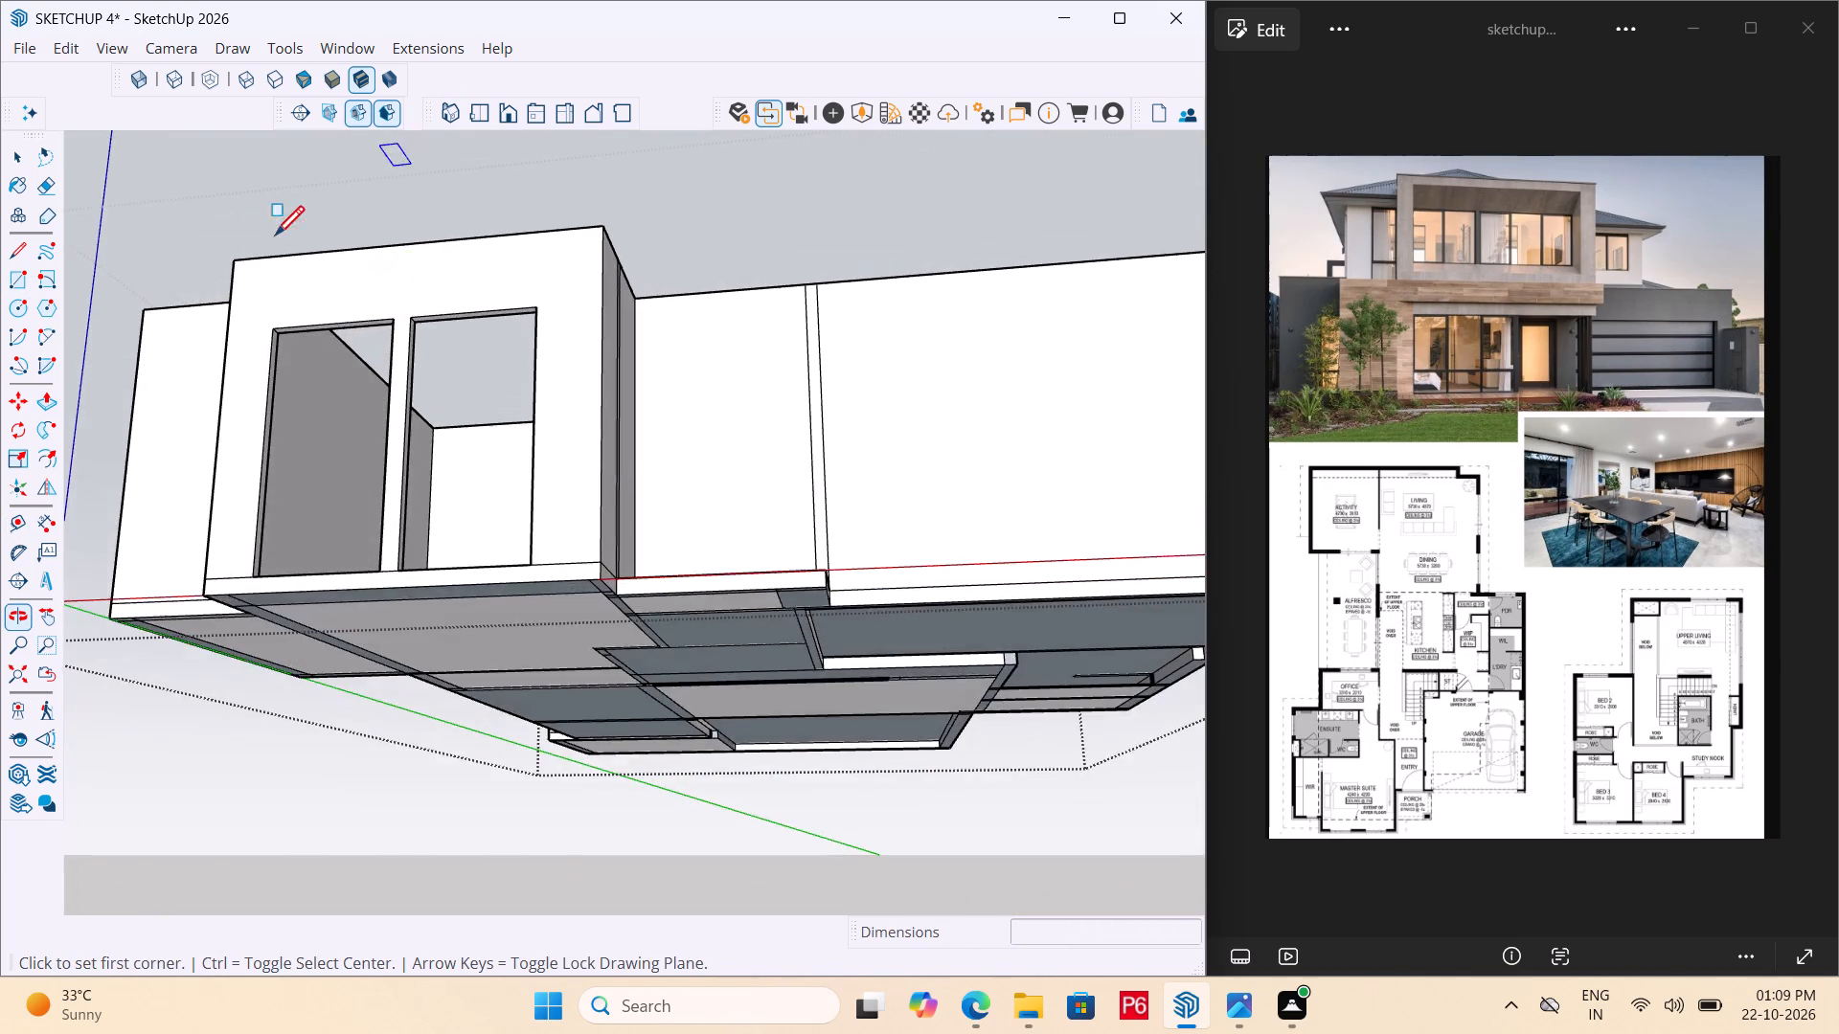
{"action": "scroll", "coordinate": [242, 262], "scroll_direction": "up", "scroll_amount": 20}
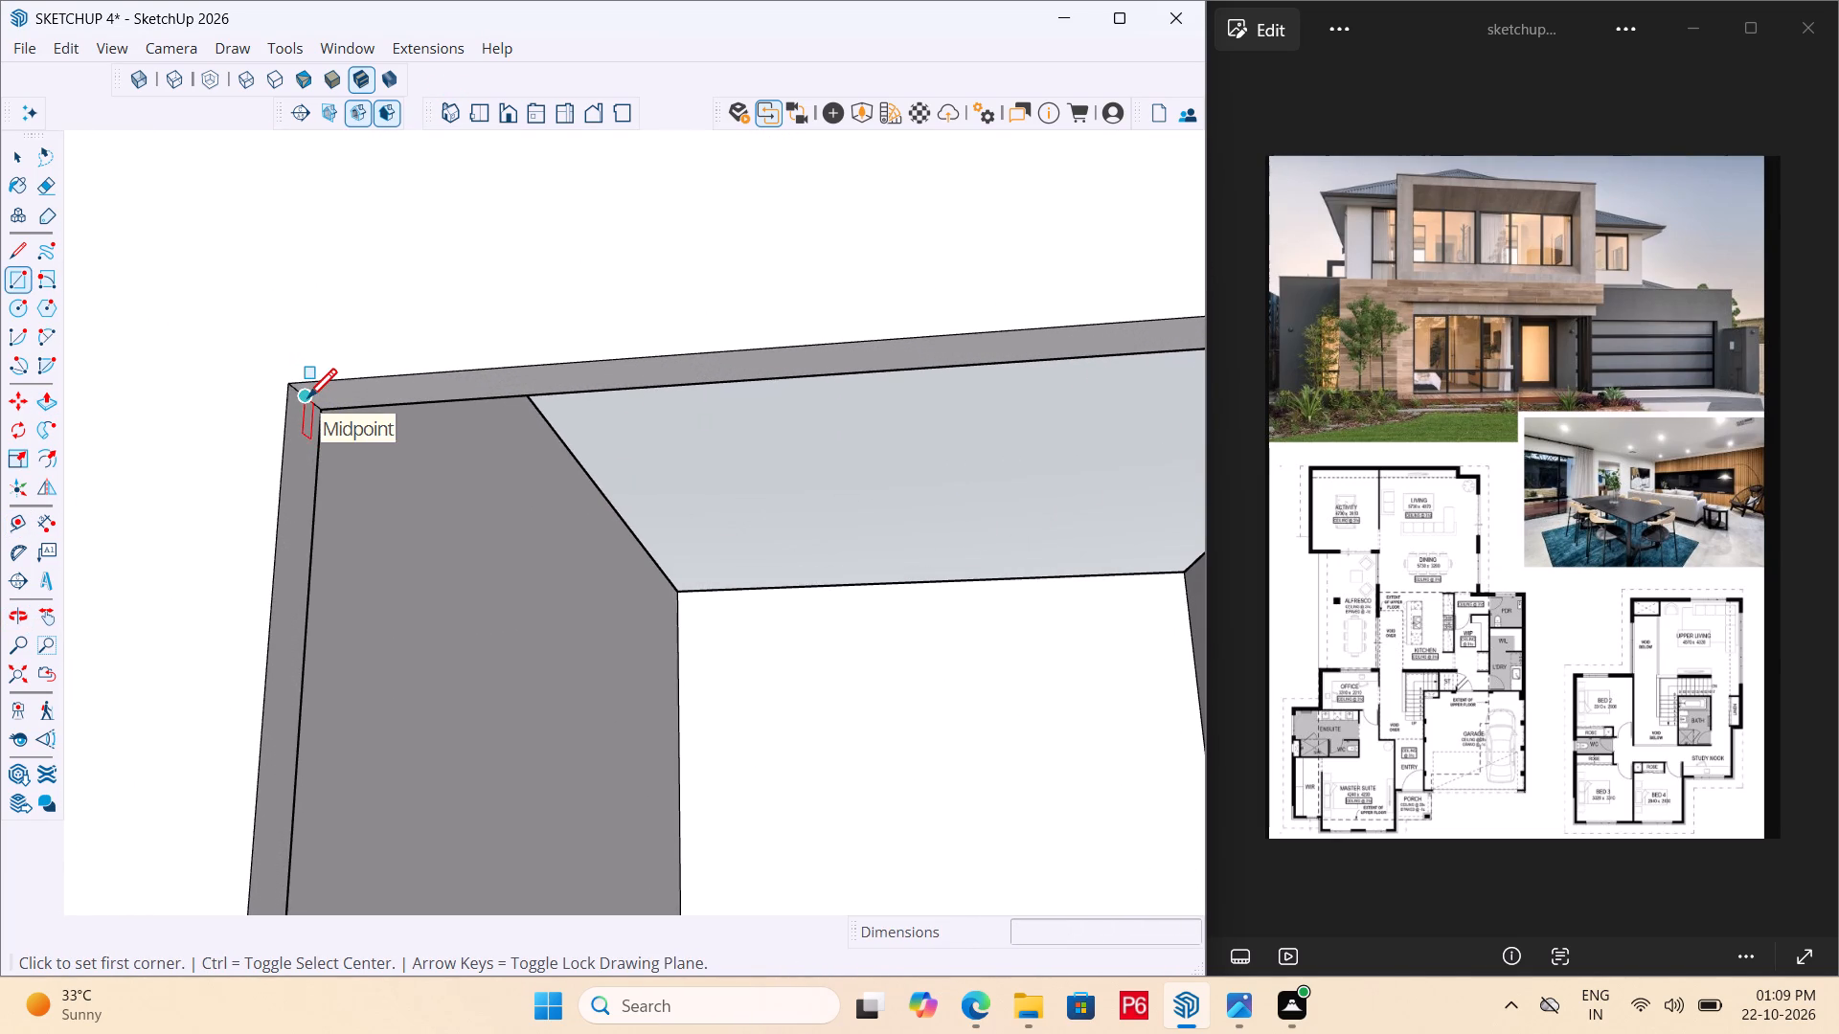
{"action": "left_click", "coordinate": [307, 401]}
{"action": "scroll", "coordinate": [422, 525], "scroll_direction": "down", "scroll_amount": 20}
{"action": "scroll", "coordinate": [422, 525], "scroll_direction": "down", "scroll_amount": 5}
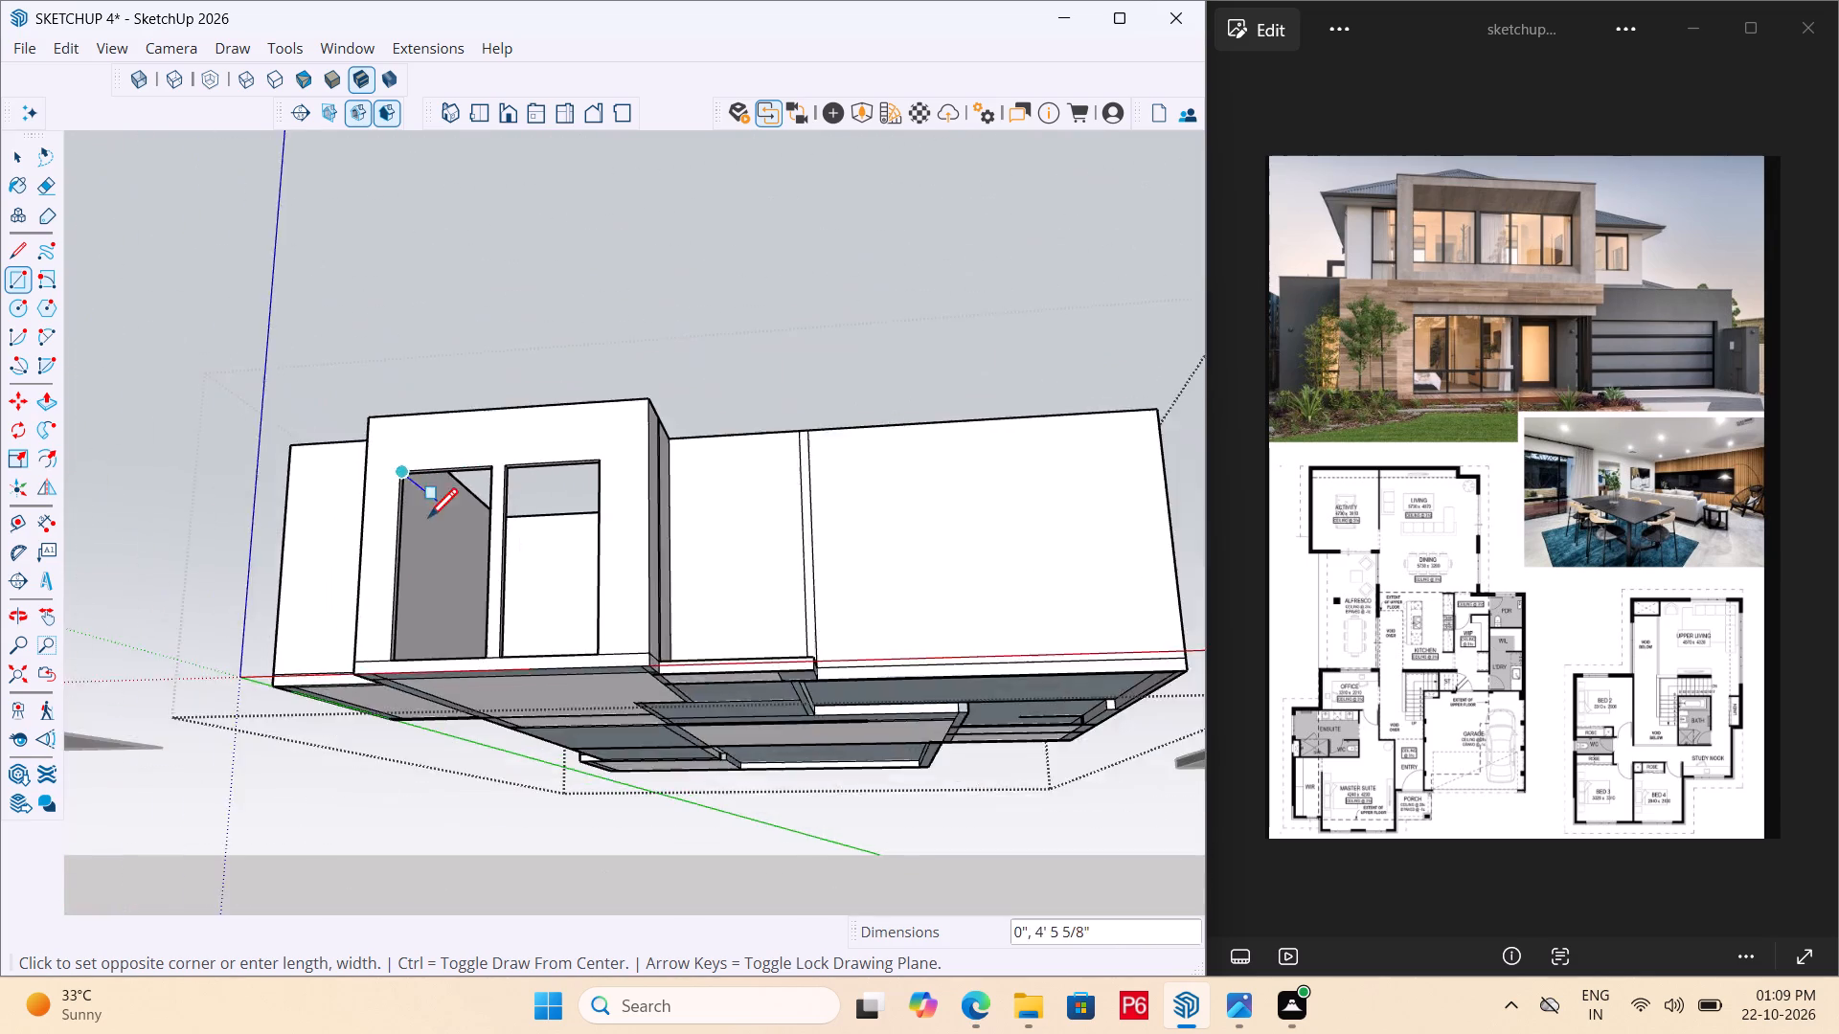
{"action": "middle_click_drag", "start_coordinate": [428, 525], "coordinate": [660, 845]}
{"action": "scroll", "coordinate": [496, 520], "scroll_direction": "down", "scroll_amount": 7}
{"action": "scroll", "coordinate": [748, 939], "scroll_direction": "up", "scroll_amount": 7}
{"action": "scroll", "coordinate": [705, 870], "scroll_direction": "up", "scroll_amount": 7}
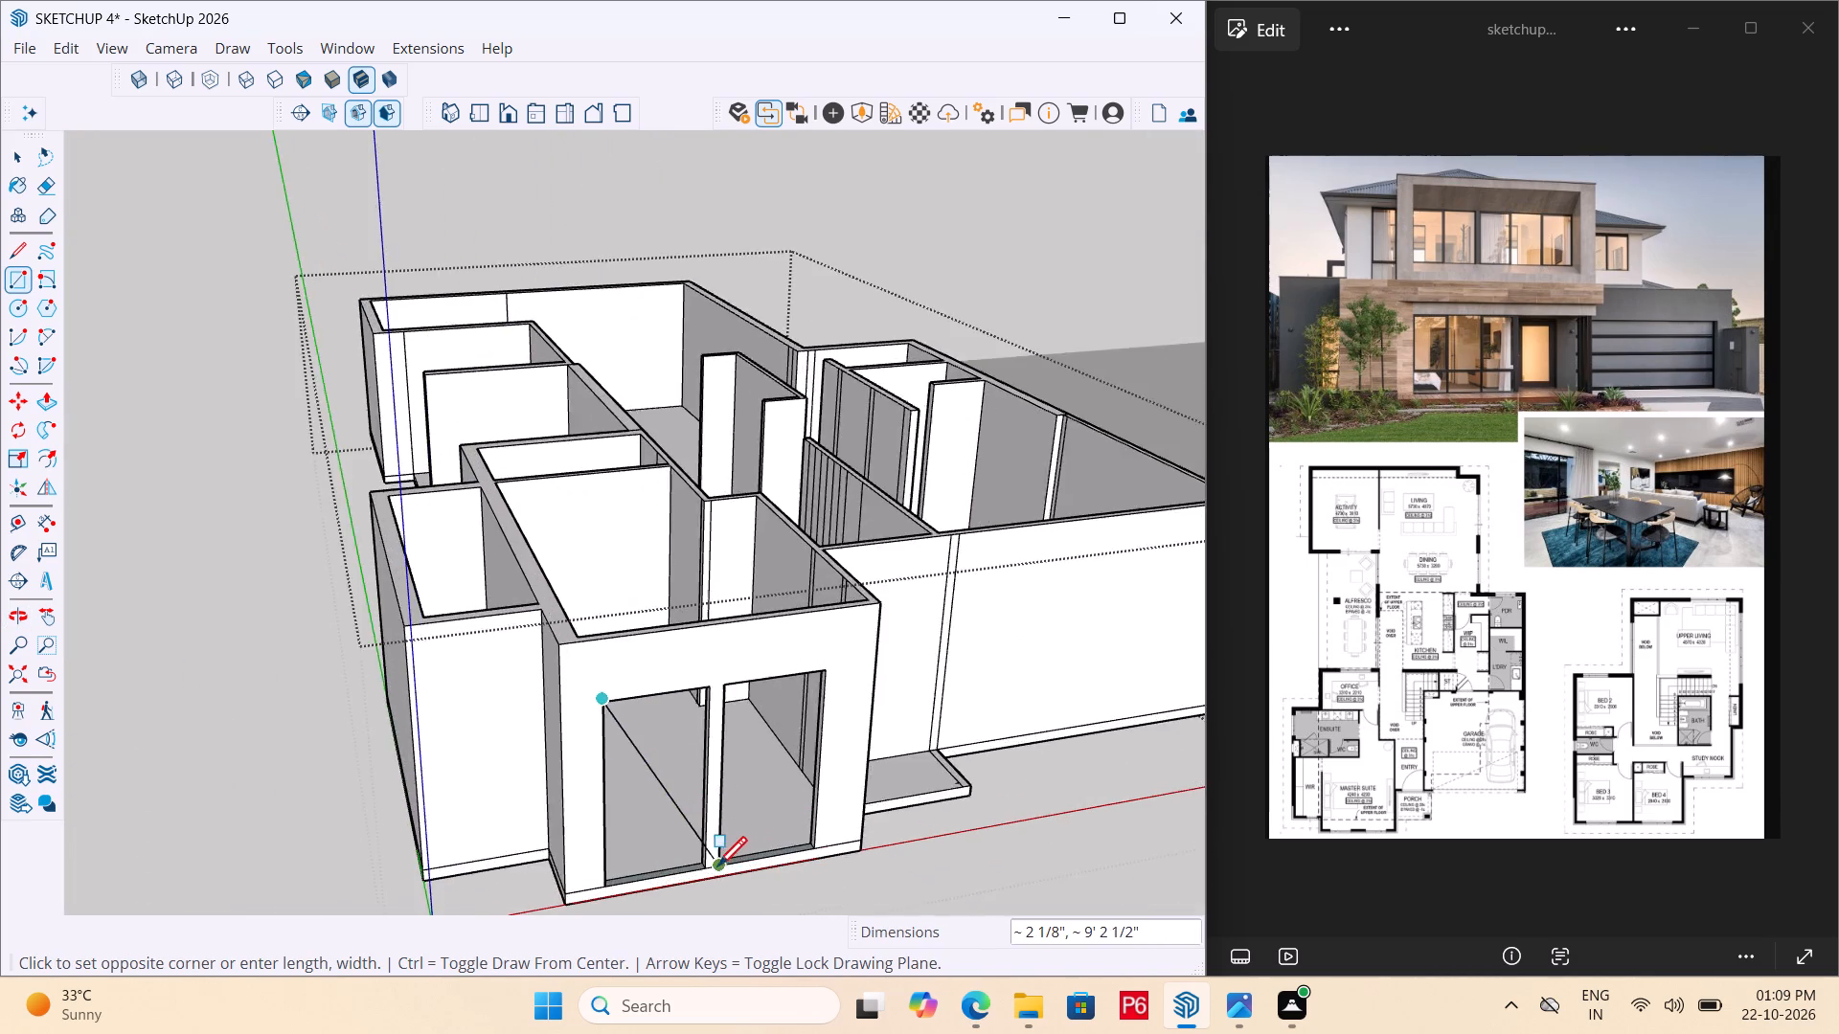
{"action": "scroll", "coordinate": [717, 869], "scroll_direction": "up", "scroll_amount": 20}
{"action": "scroll", "coordinate": [717, 869], "scroll_direction": "up", "scroll_amount": 2}
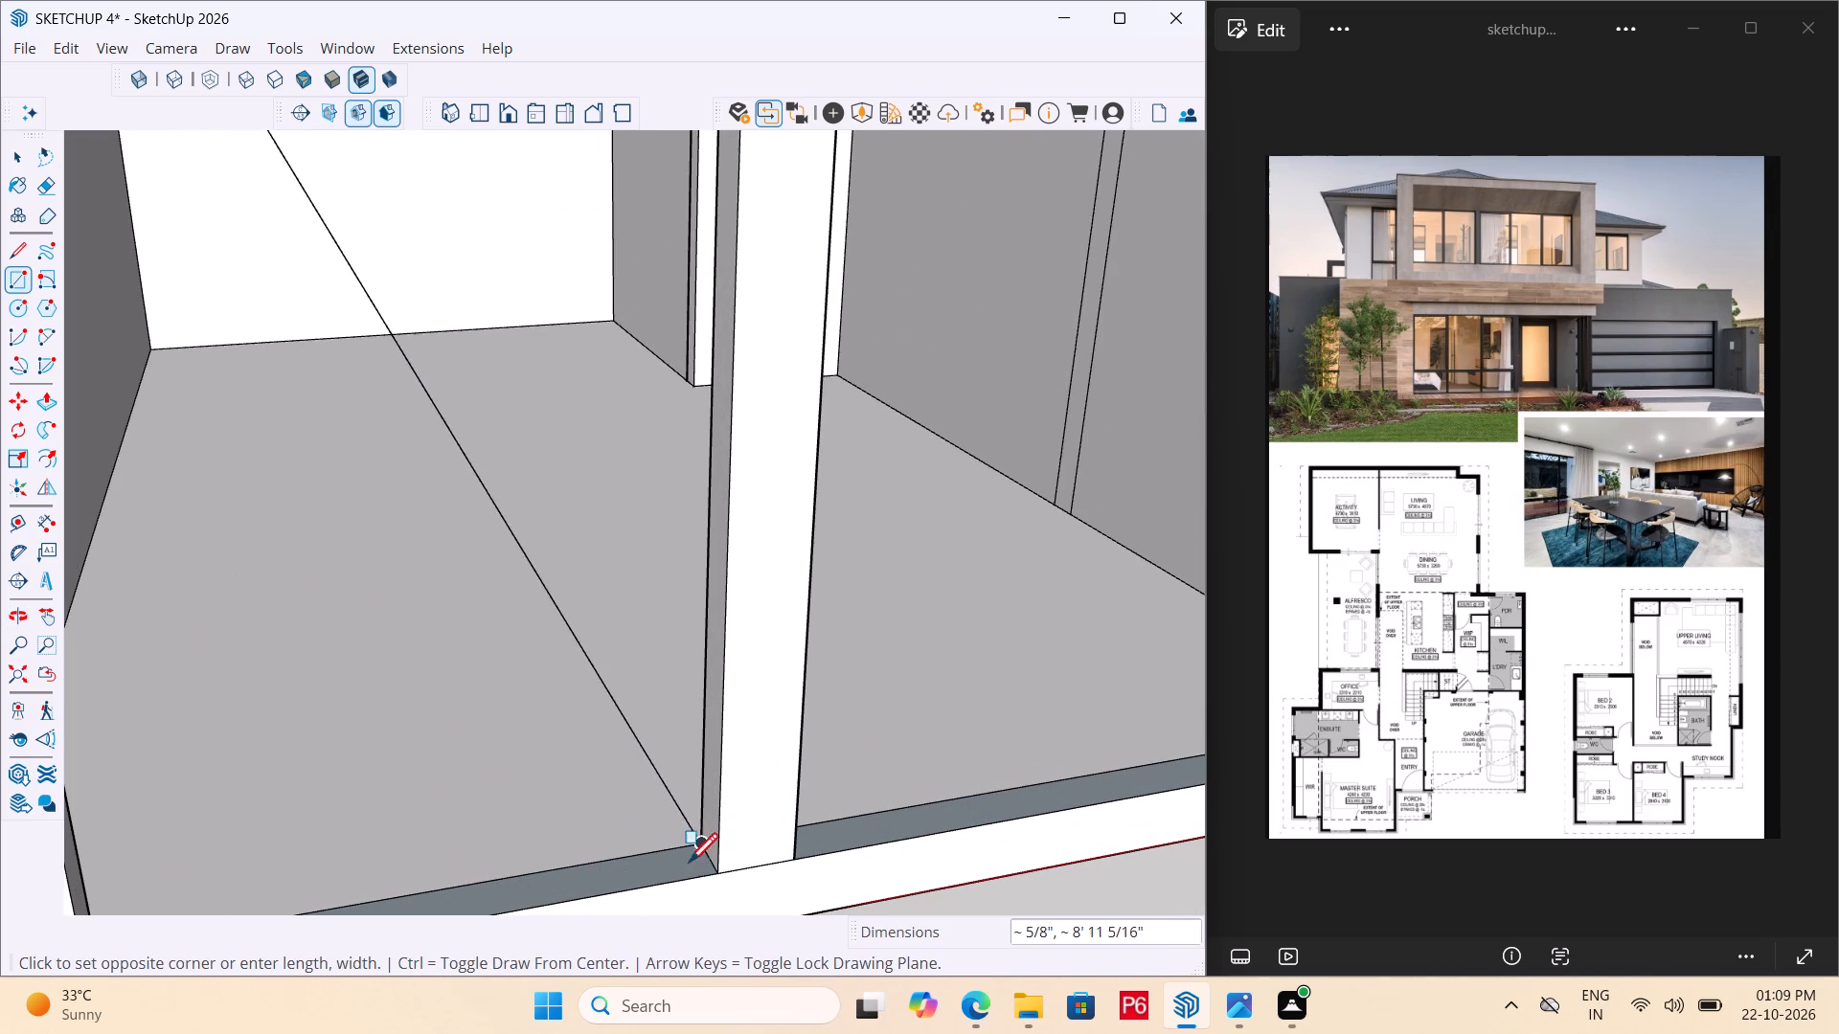
{"action": "scroll", "coordinate": [716, 756], "scroll_direction": "down", "scroll_amount": 8}
{"action": "scroll", "coordinate": [563, 756], "scroll_direction": "down", "scroll_amount": 5}
{"action": "scroll", "coordinate": [620, 825], "scroll_direction": "up", "scroll_amount": 5}
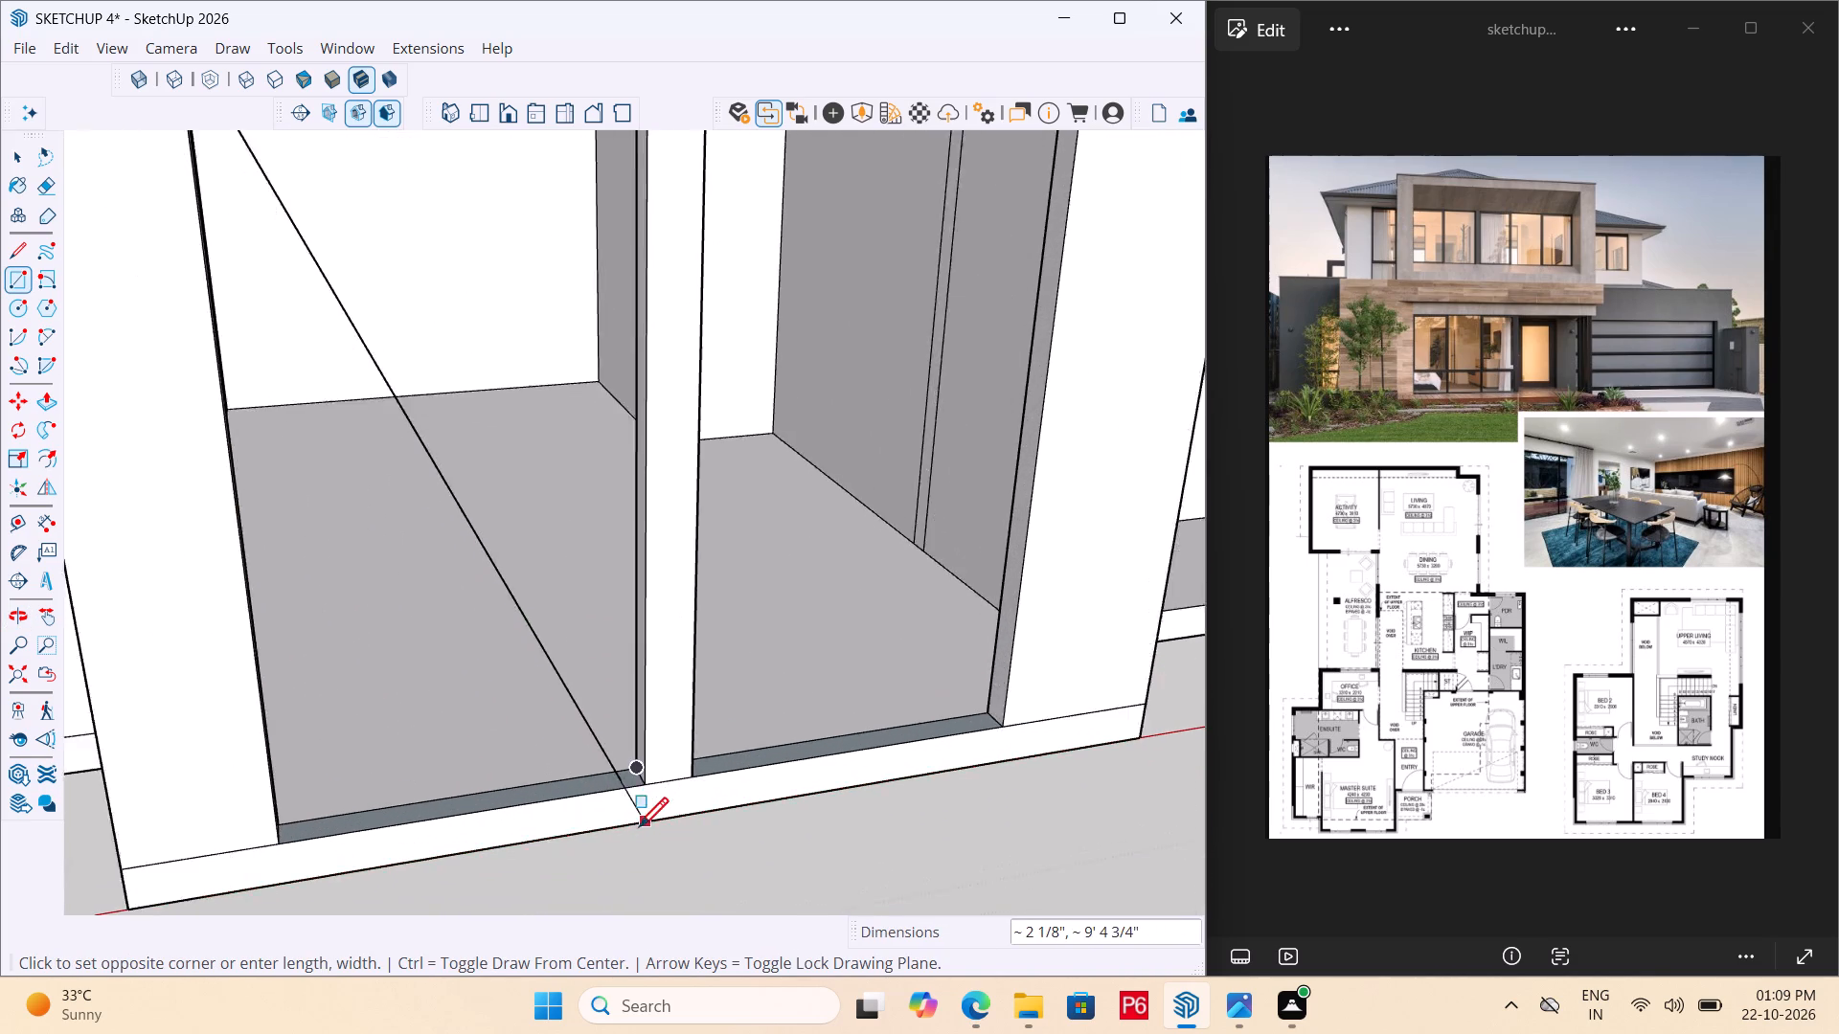
{"action": "scroll", "coordinate": [639, 830], "scroll_direction": "up", "scroll_amount": 15}
{"action": "left_click", "coordinate": [592, 765]}
Group the new rectangle's face together with its edges.
{"action": "scroll", "coordinate": [702, 730], "scroll_direction": "down", "scroll_amount": 16}
{"action": "key", "text": "space"}
{"action": "left_click", "coordinate": [597, 640]}
{"action": "double_click", "coordinate": [596, 640]}
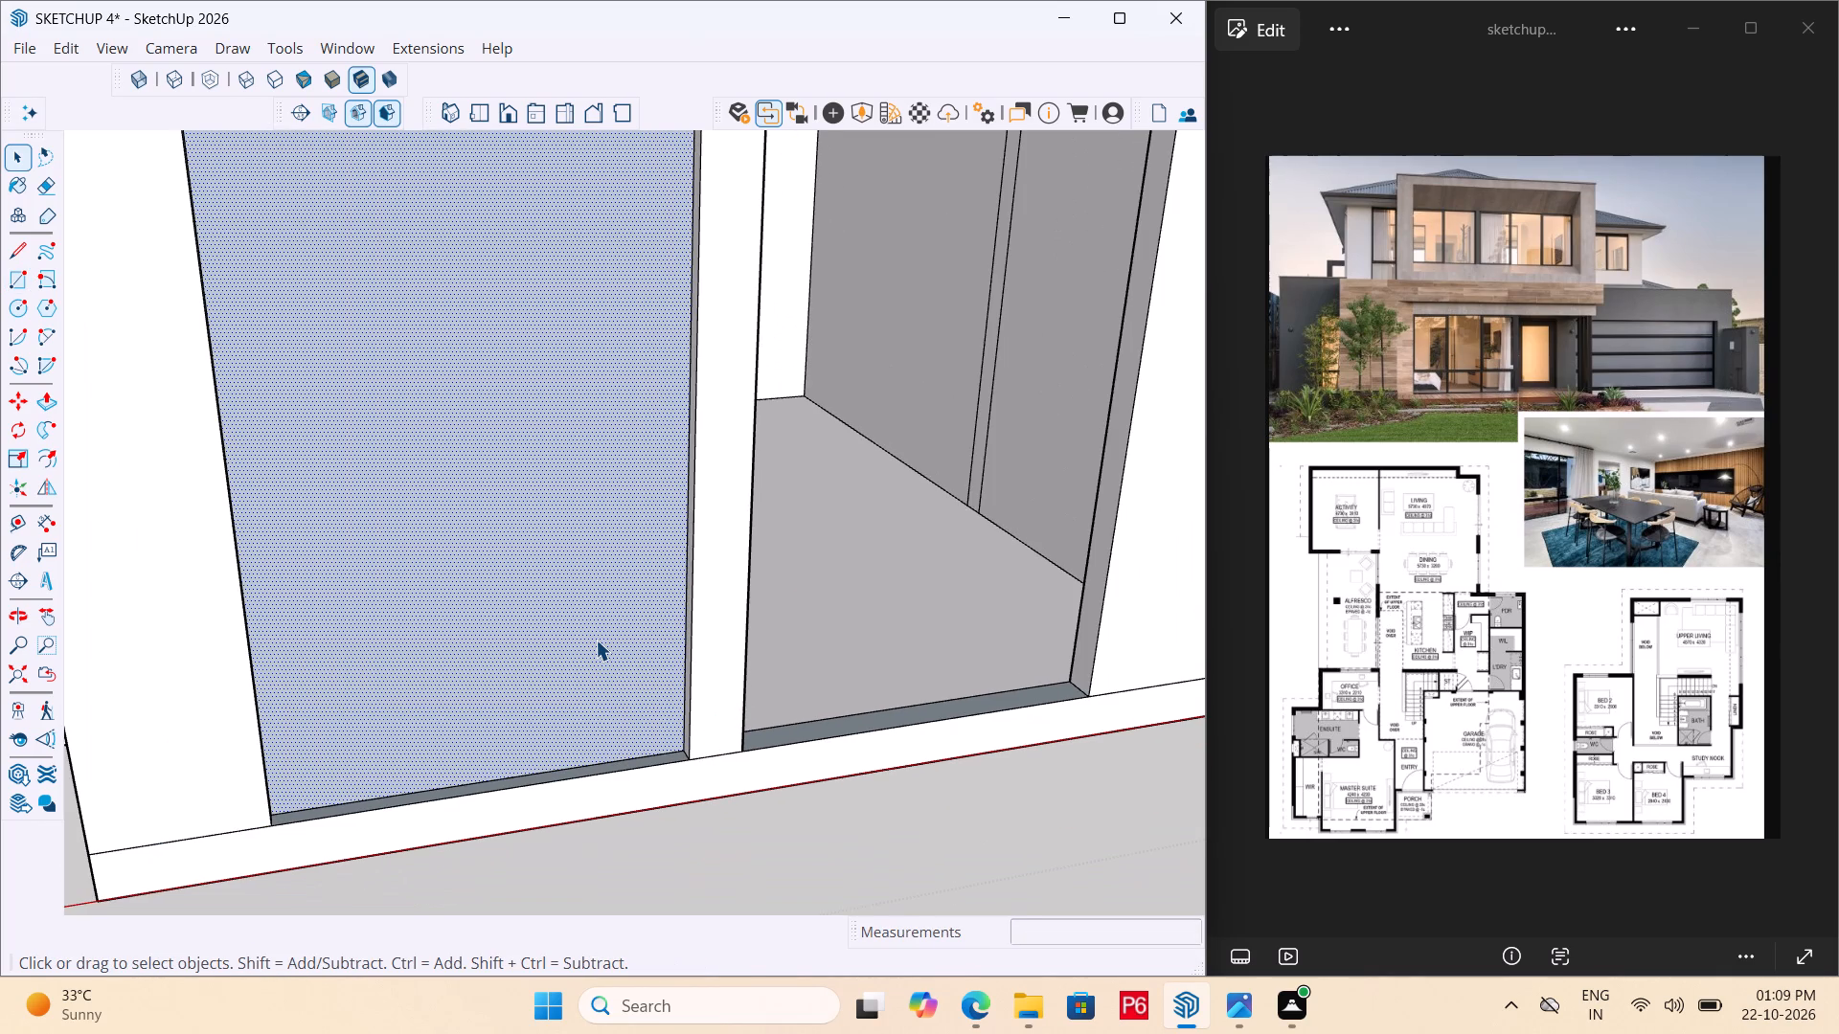
{"action": "right_click", "coordinate": [596, 640]}
{"action": "left_click", "coordinate": [761, 416]}
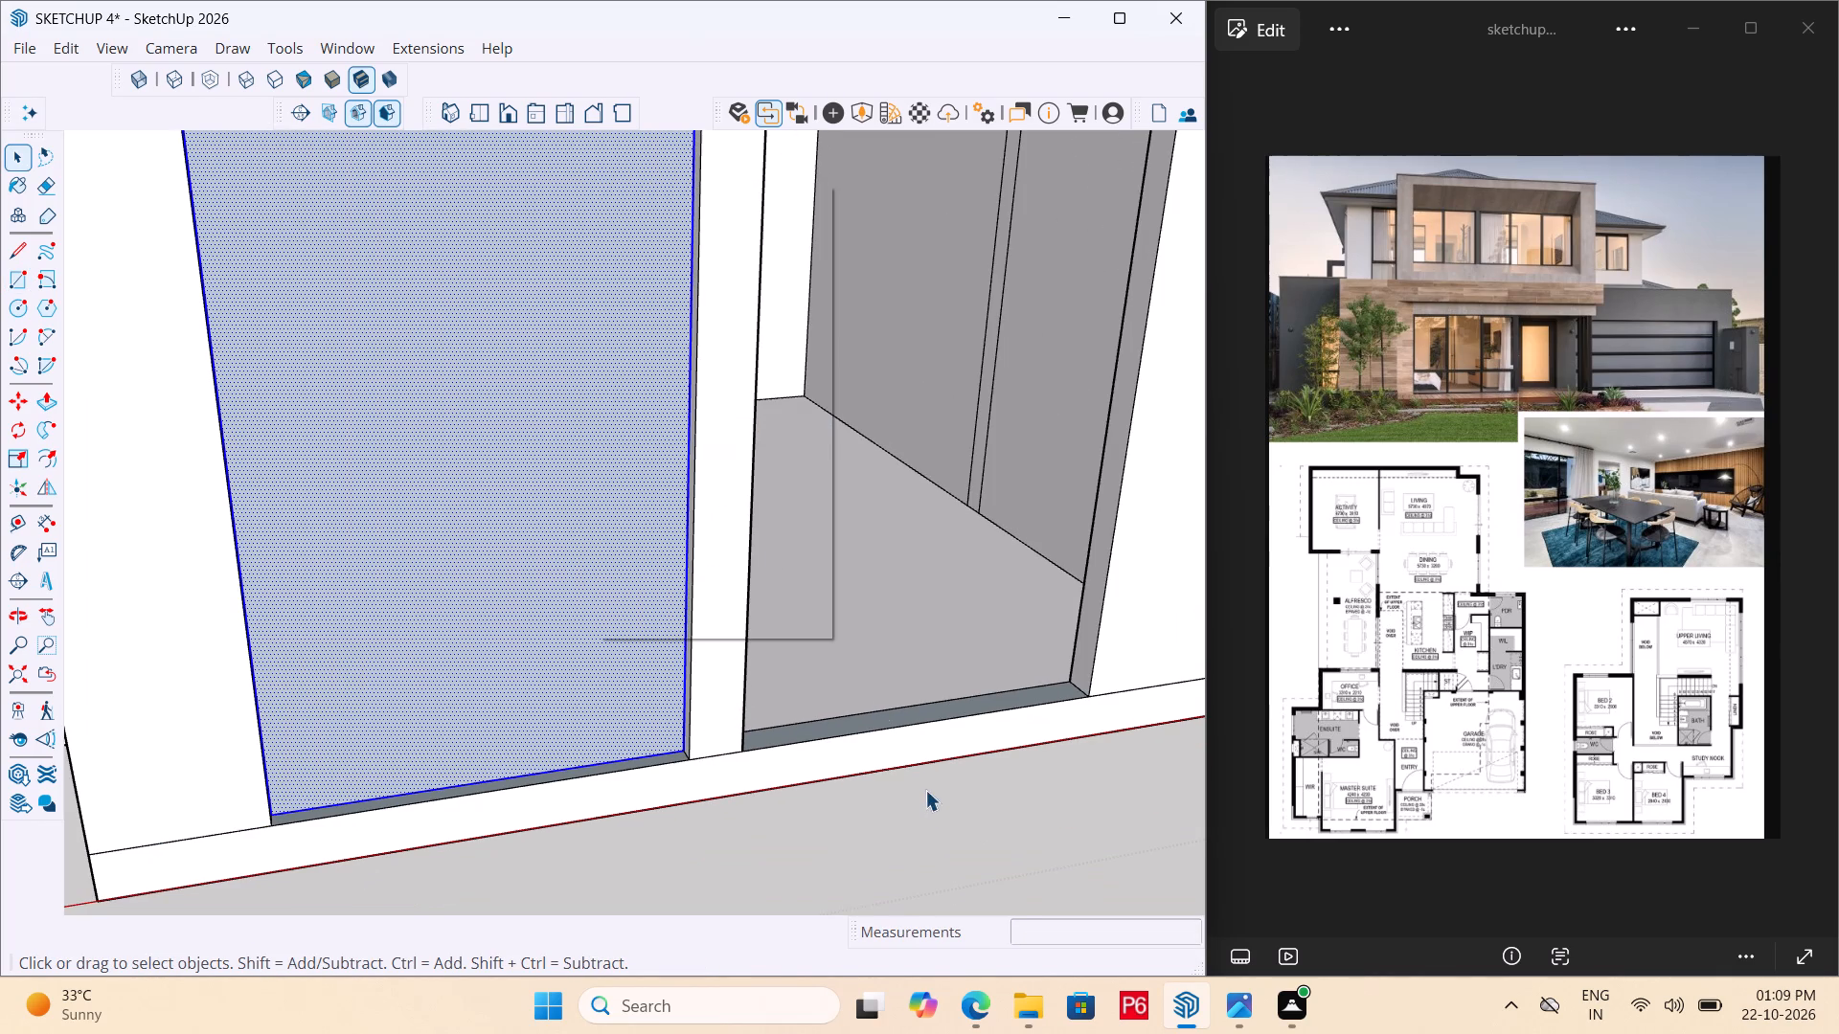
{"action": "left_click", "coordinate": [938, 803]}
Open the panel group and place vertical guides 3" inward from the panel's left and right edges.
{"action": "scroll", "coordinate": [515, 729], "scroll_direction": "down", "scroll_amount": 6}
{"action": "double_click", "coordinate": [525, 656]}
{"action": "double_click", "coordinate": [517, 633]}
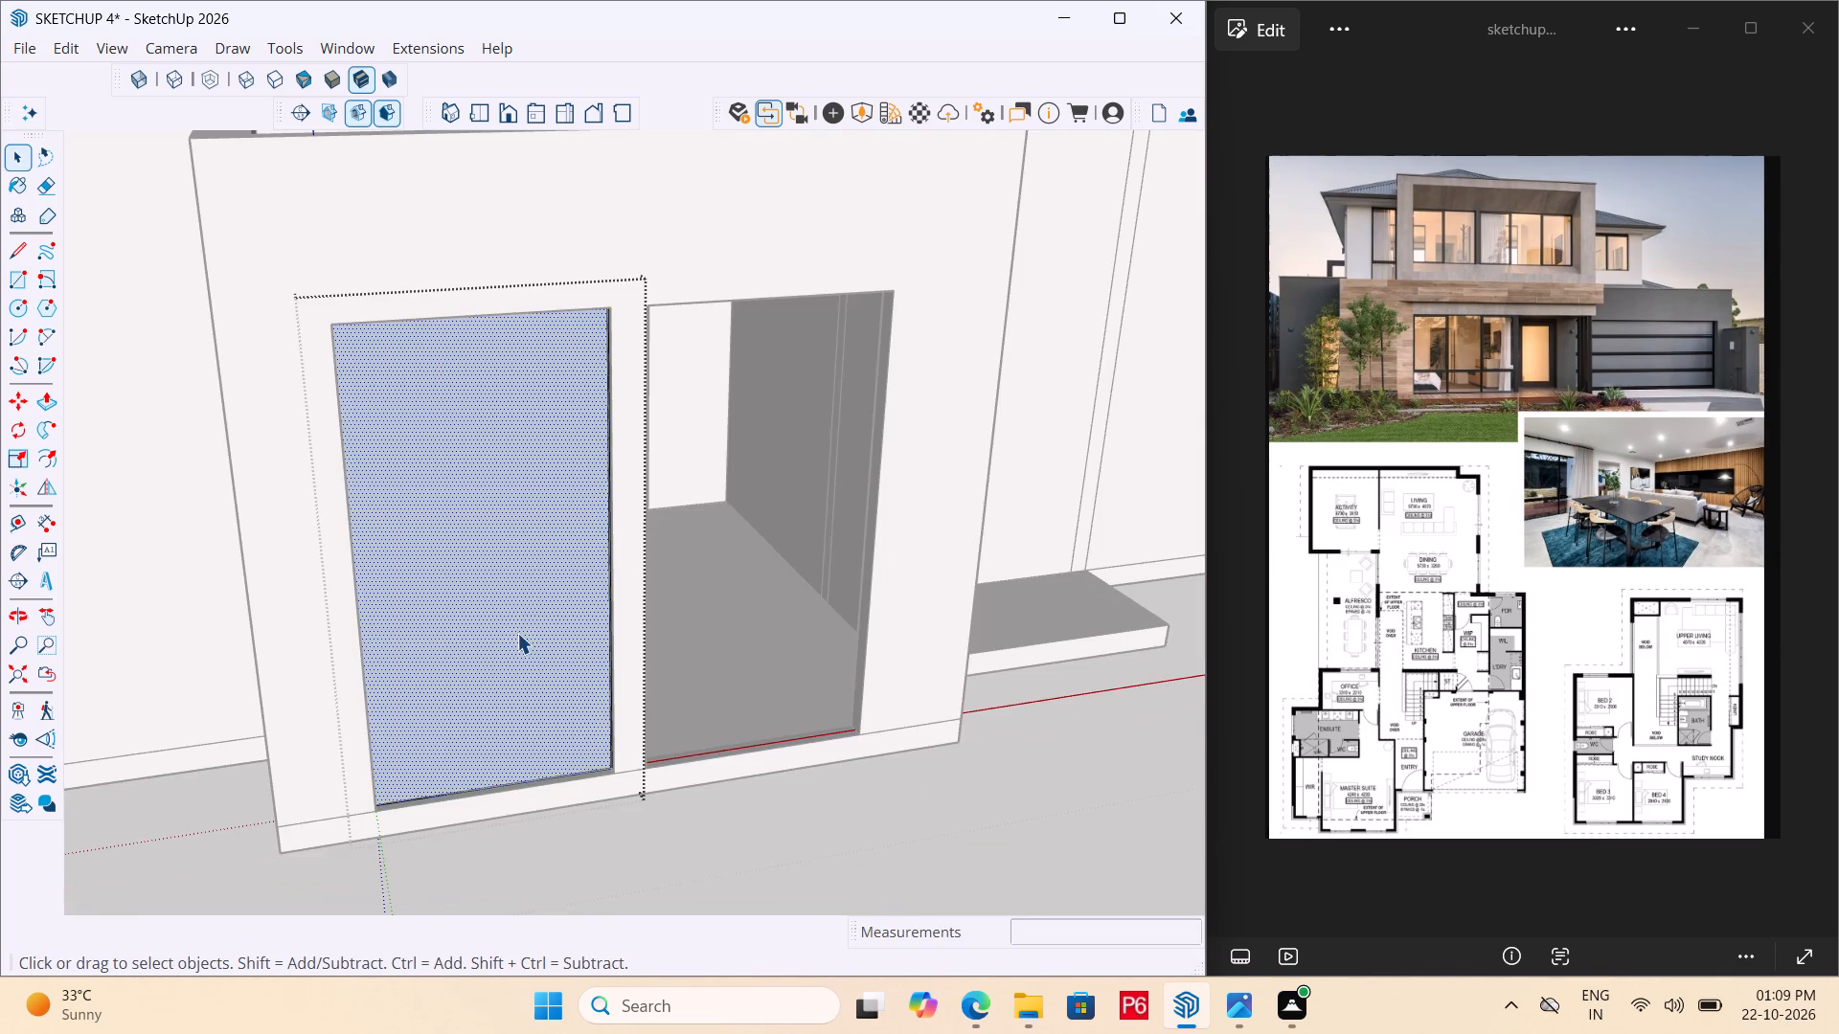
{"action": "middle_click_drag", "start_coordinate": [542, 606], "coordinate": [308, 485]}
{"action": "scroll", "coordinate": [370, 509], "scroll_direction": "down", "scroll_amount": 1}
{"action": "scroll", "coordinate": [370, 509], "scroll_direction": "up", "scroll_amount": 5}
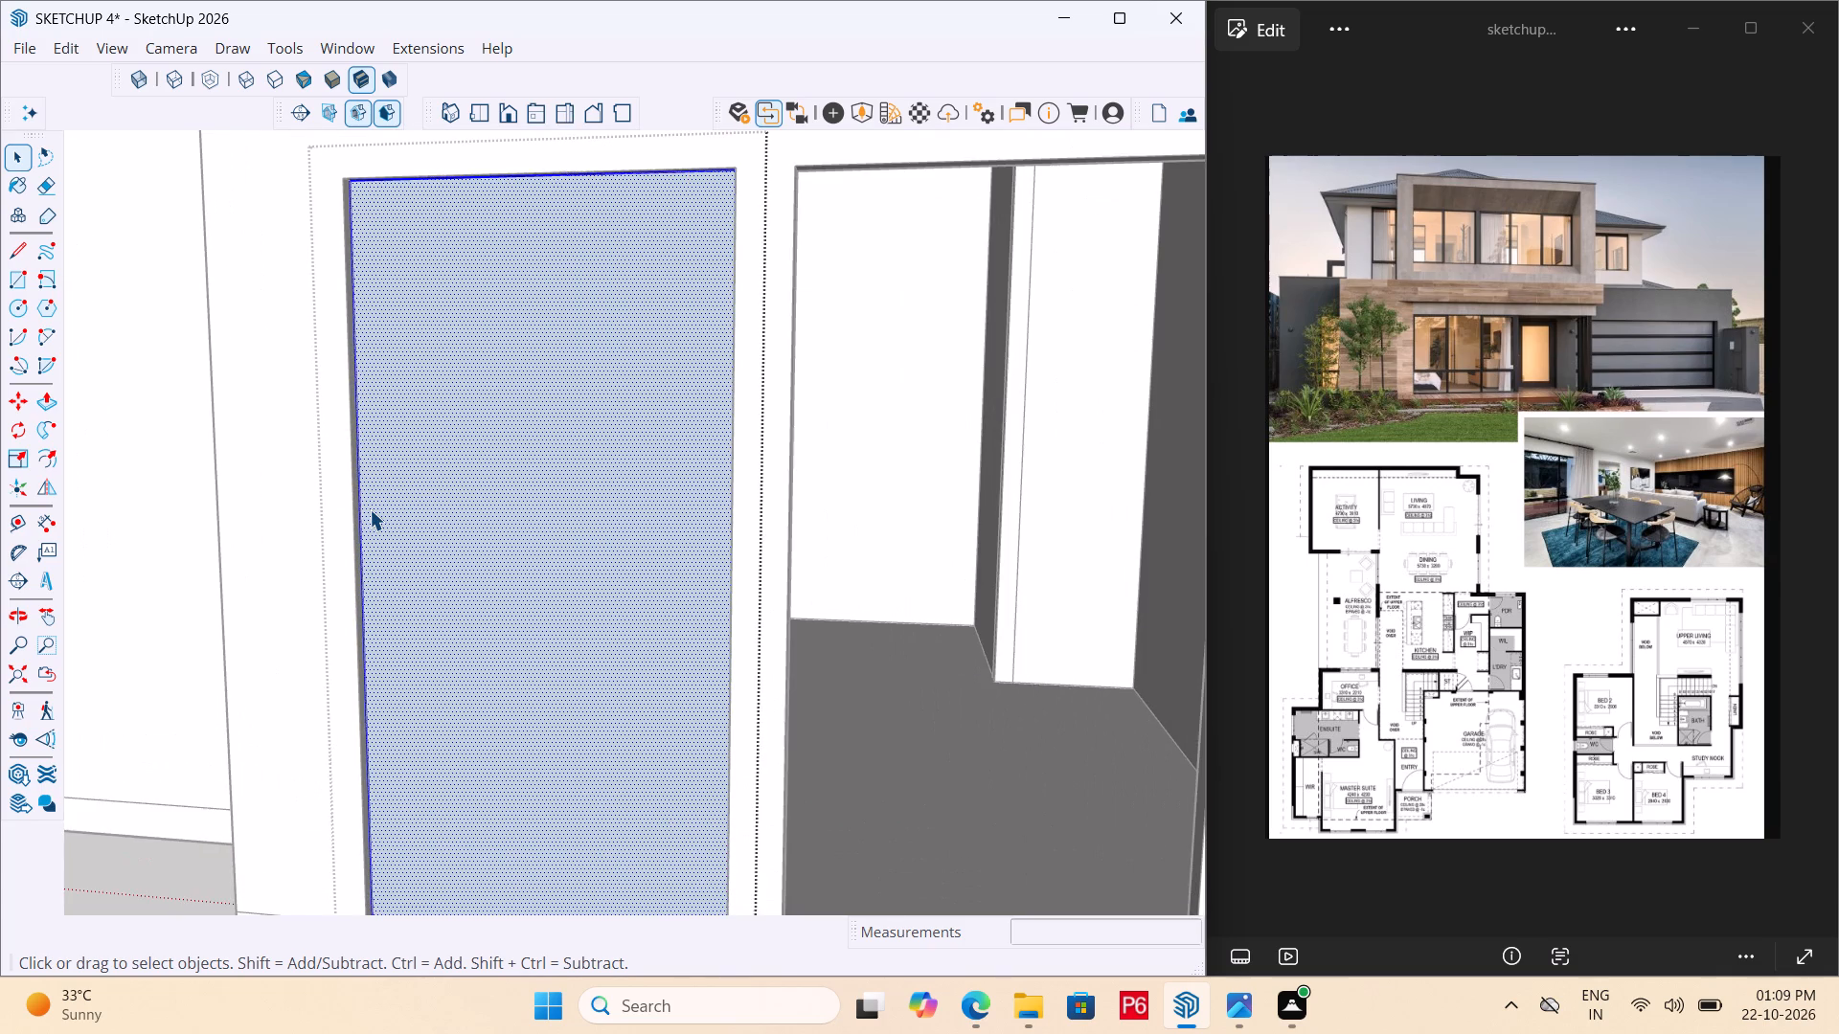
{"action": "middle_click_drag", "start_coordinate": [439, 563], "coordinate": [423, 529]}
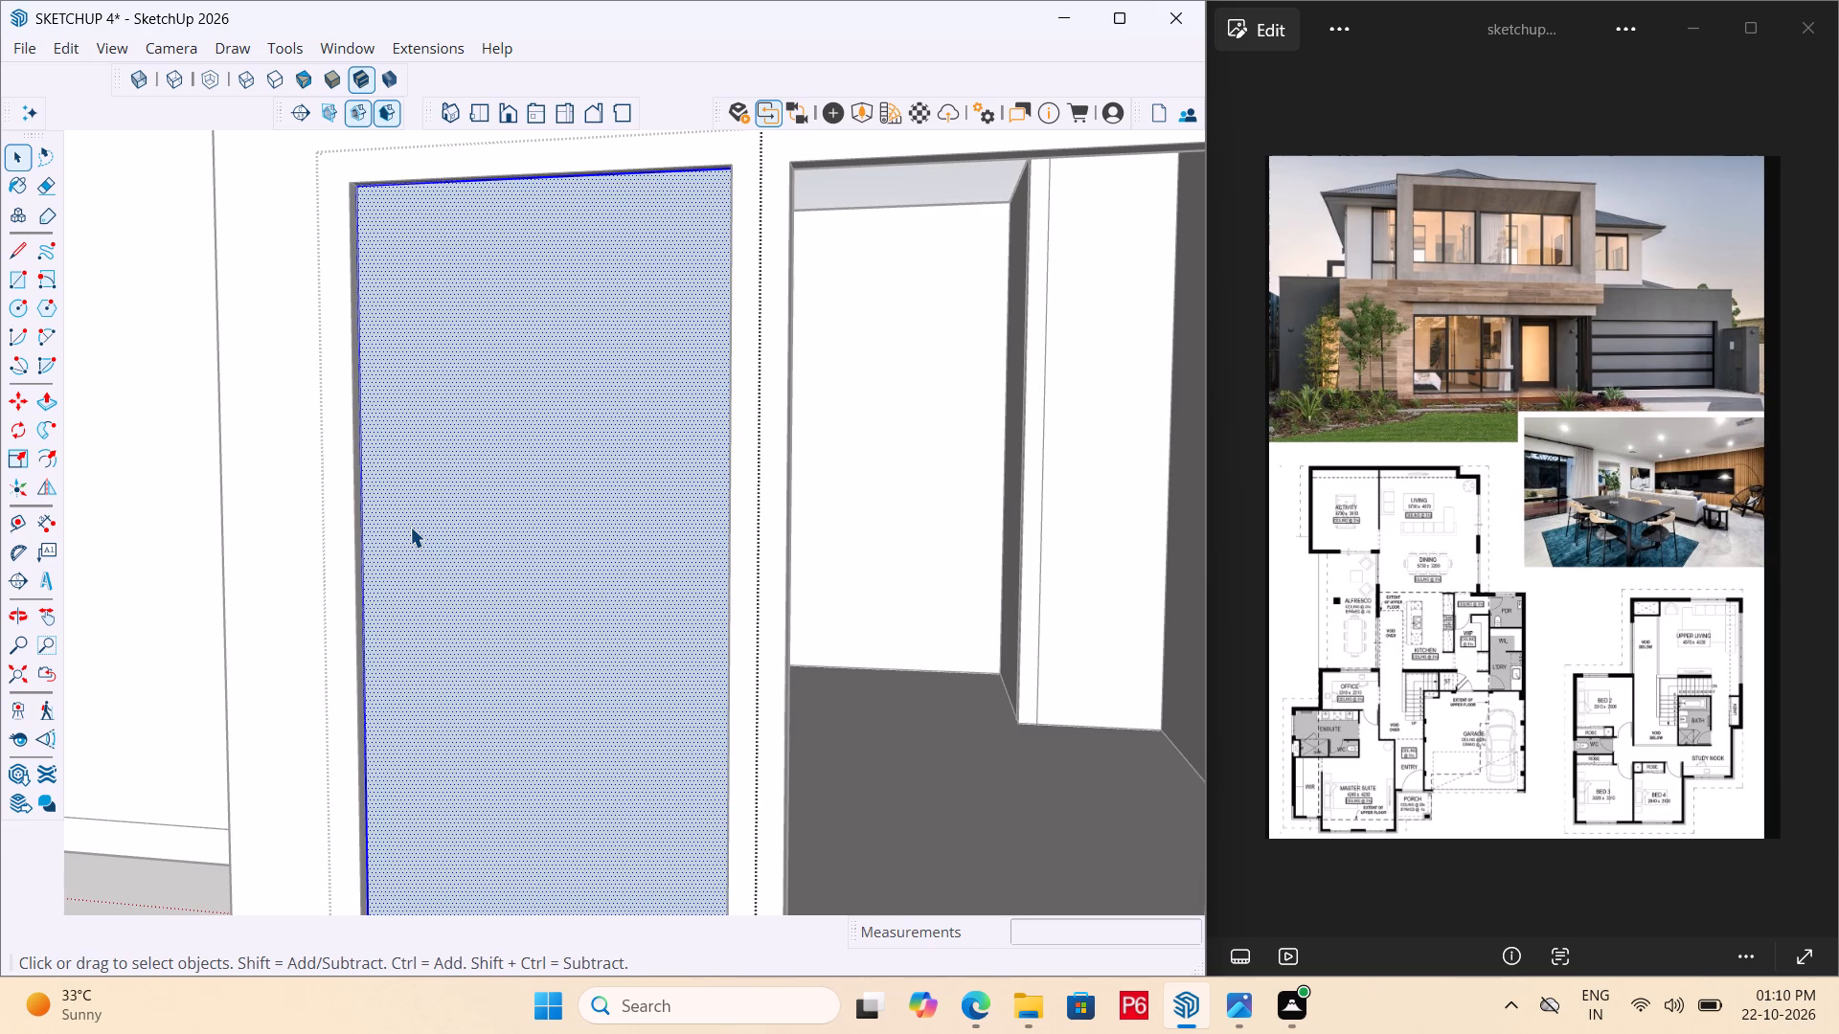
{"action": "key", "text": "t"}
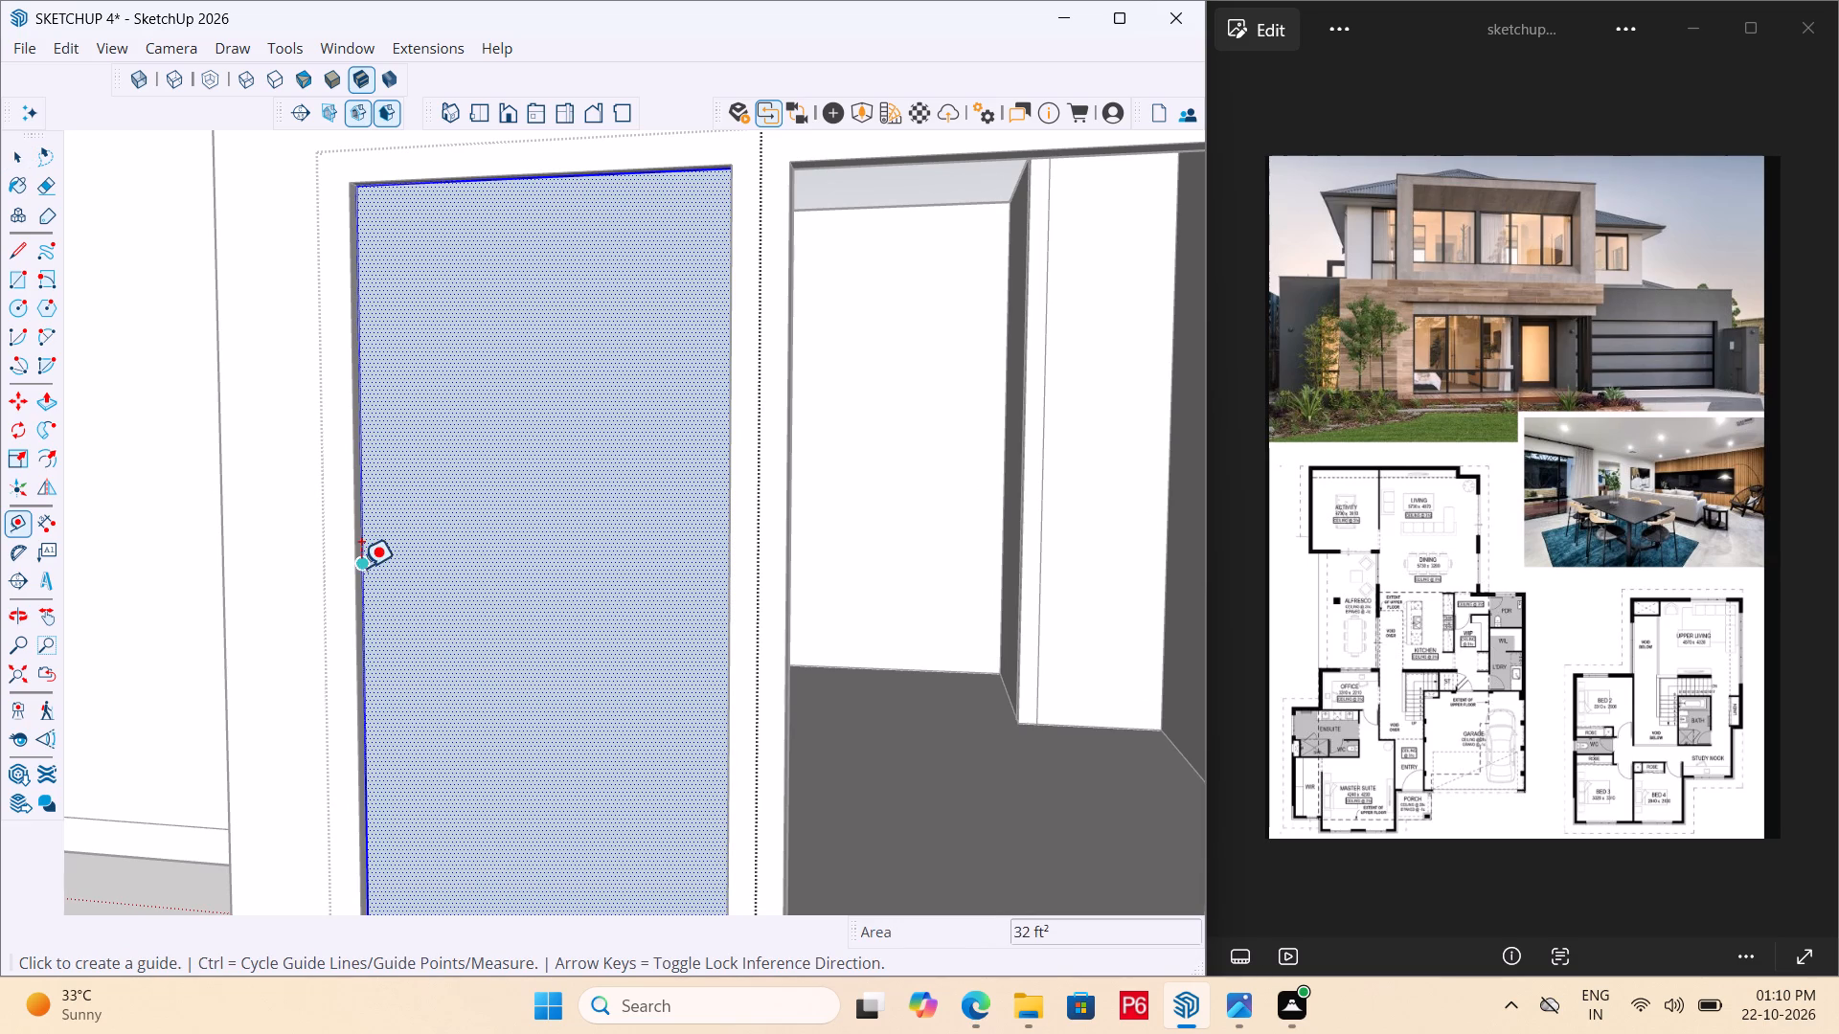
{"action": "left_click", "coordinate": [369, 556]}
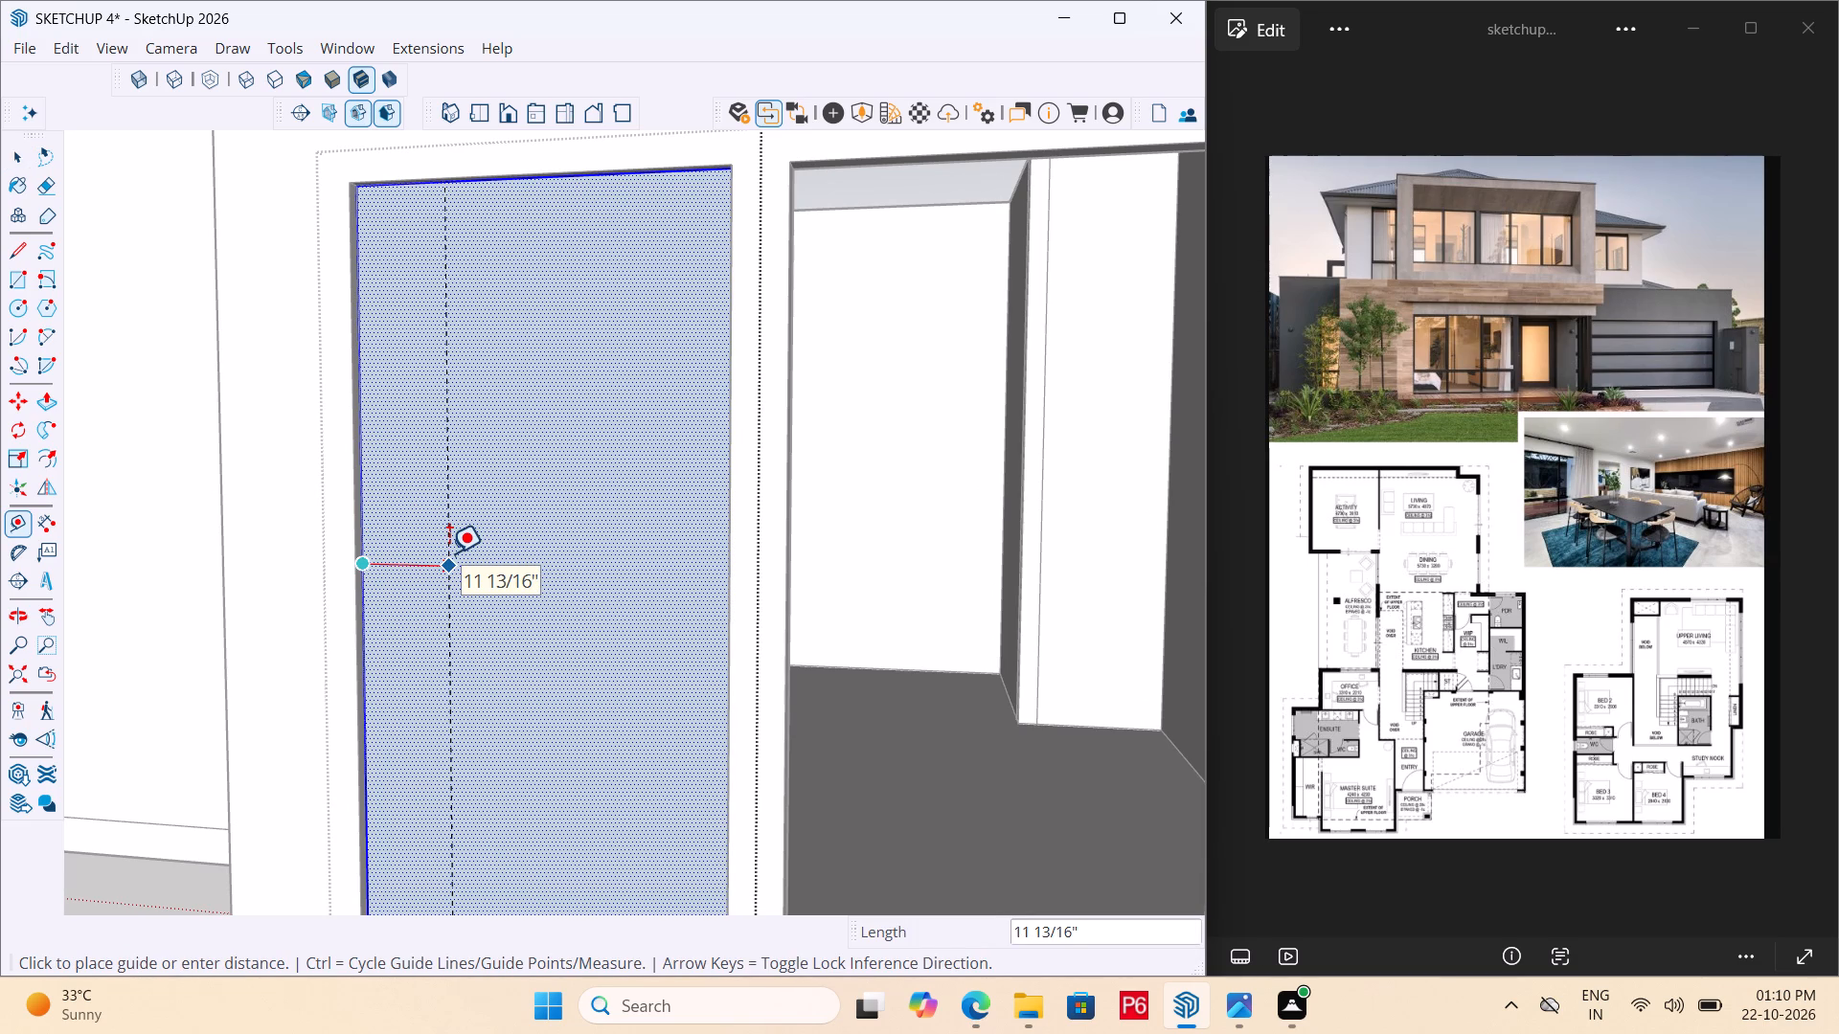
{"action": "type", "text": "3\""}
{"action": "key", "text": "Return"}
{"action": "scroll", "coordinate": [325, 580], "scroll_direction": "down", "scroll_amount": 7}
{"action": "middle_click_drag", "start_coordinate": [351, 597], "coordinate": [364, 597]}
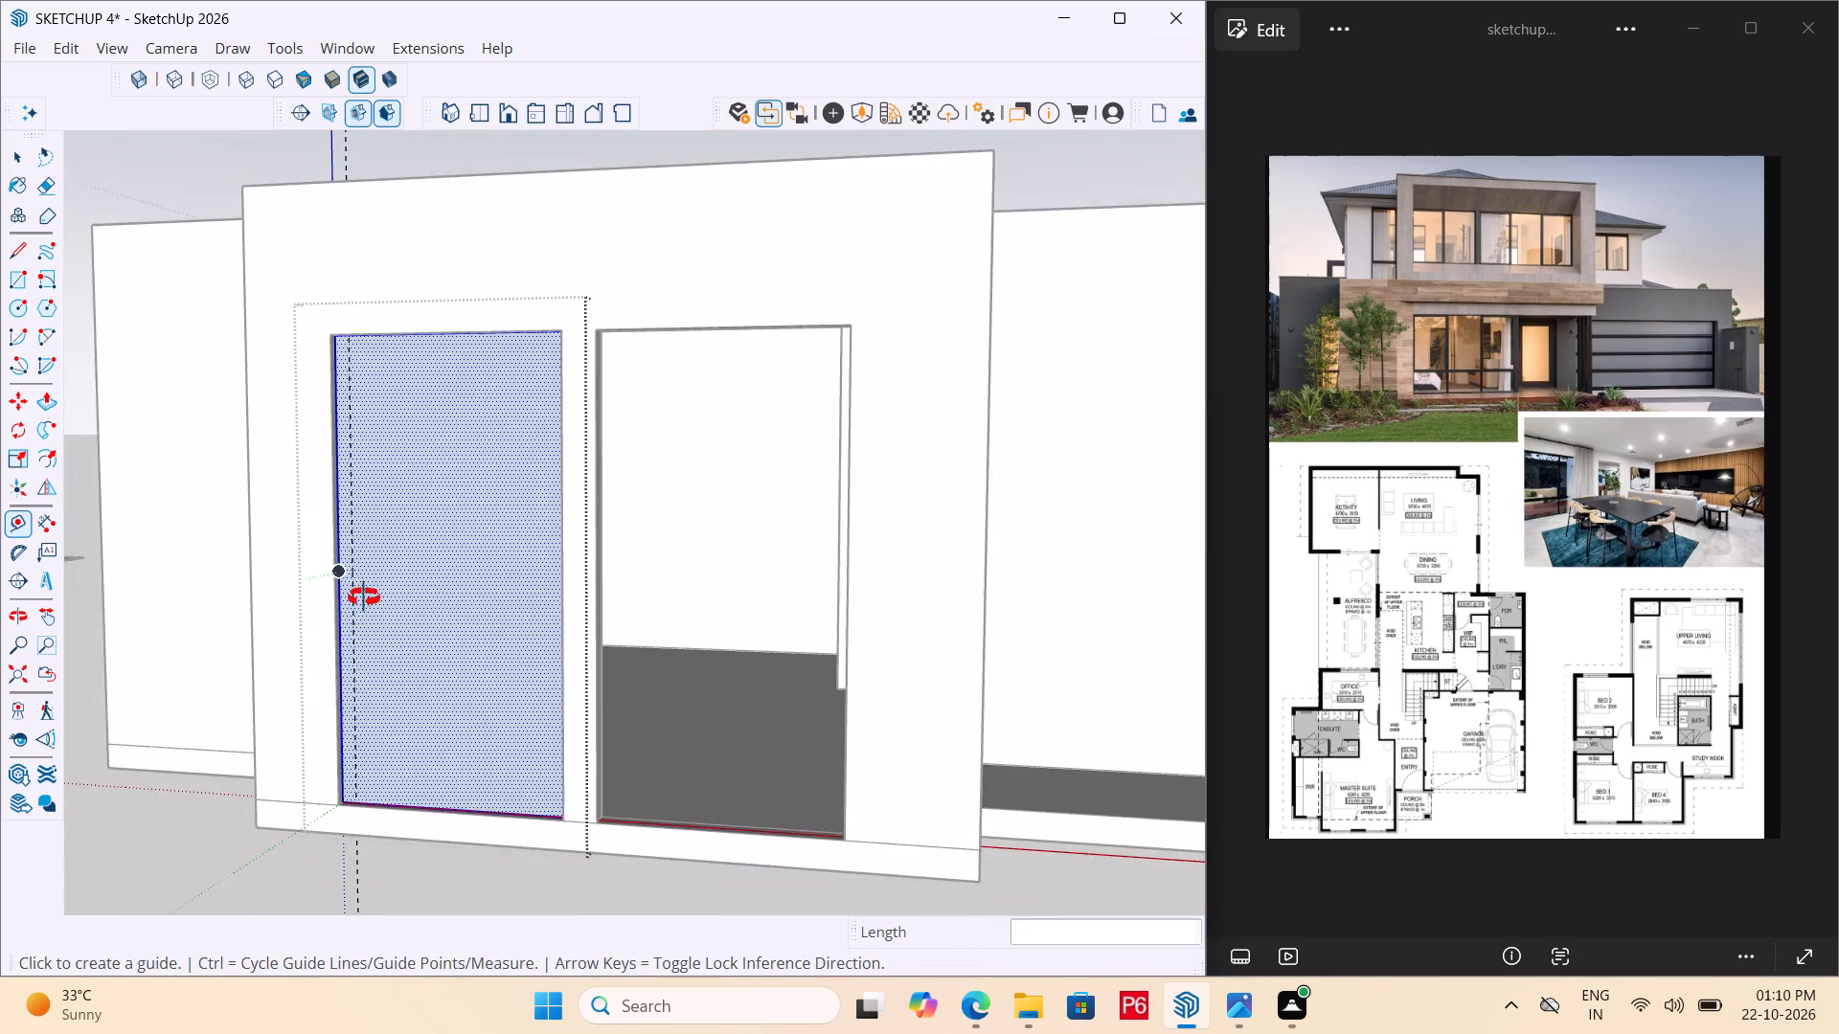
{"action": "middle_click_drag", "start_coordinate": [364, 597], "coordinate": [679, 598]}
{"action": "scroll", "coordinate": [425, 539], "scroll_direction": "up", "scroll_amount": 14}
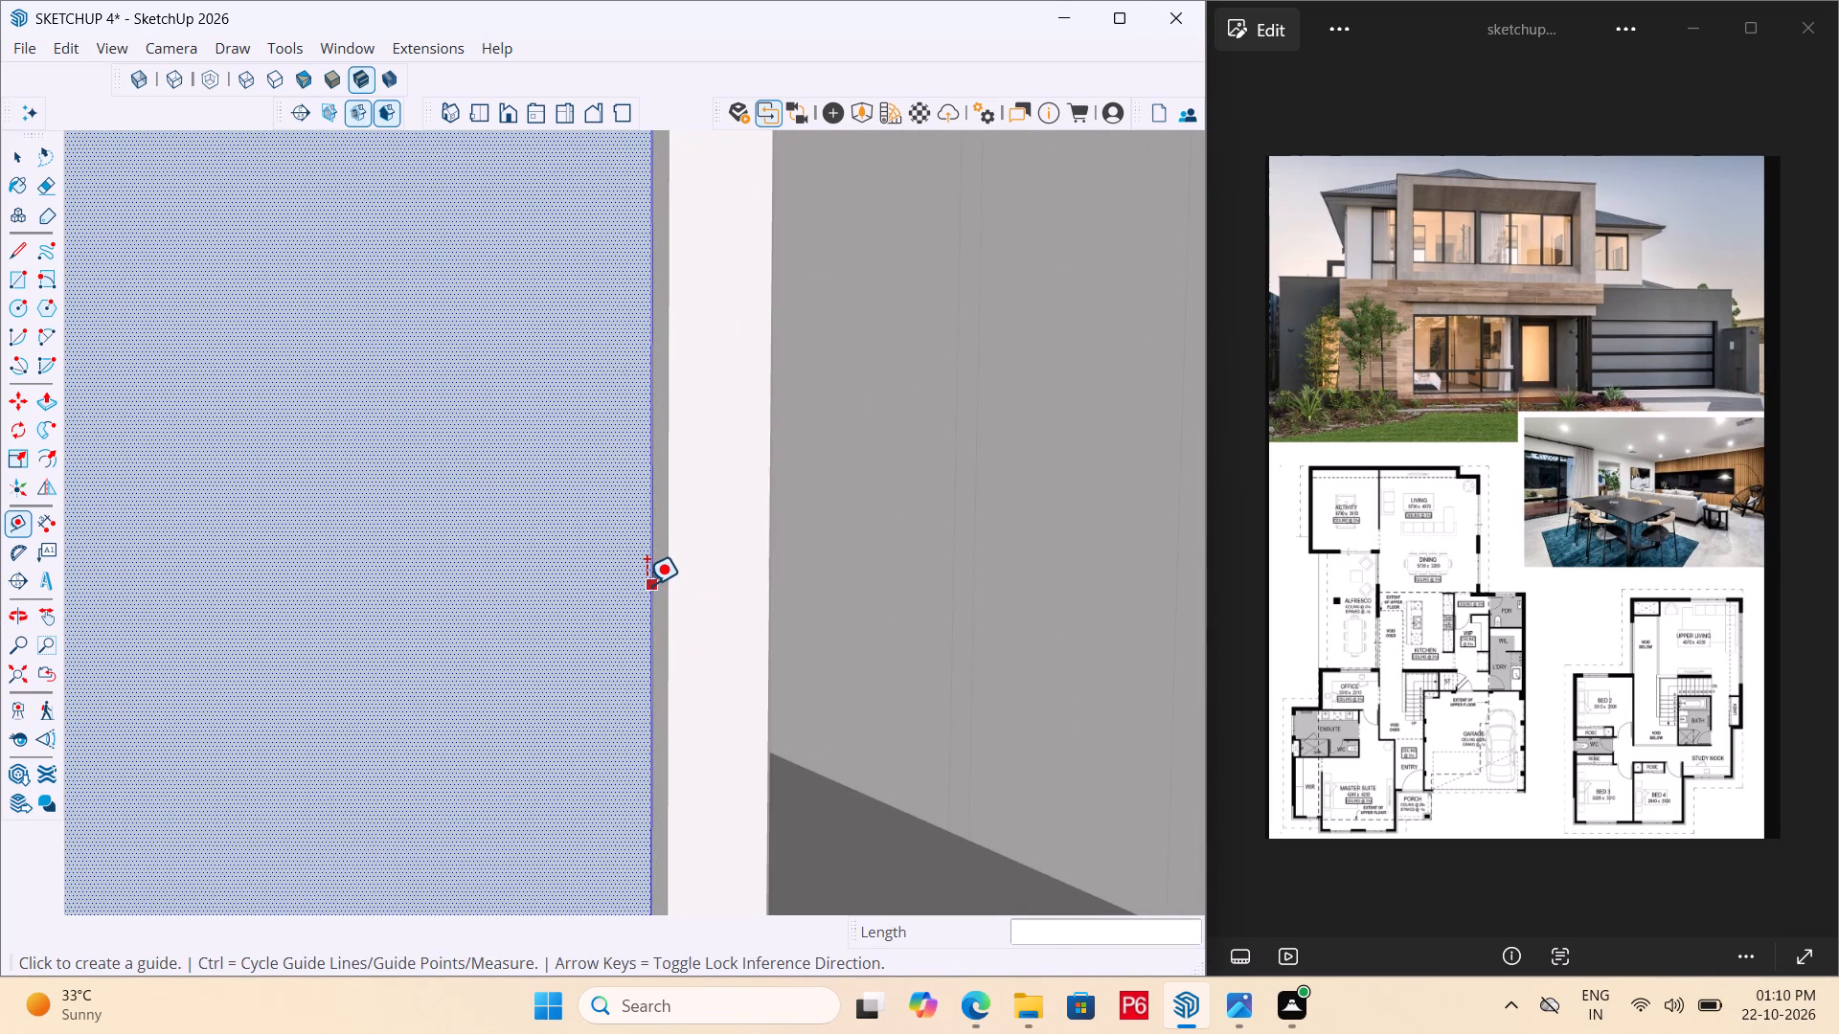
{"action": "left_click", "coordinate": [647, 585]}
{"action": "type", "text": "3\""}
{"action": "key", "text": "Return"}
Place horizontal guides 3" inward from the panel's top and bottom edges.
{"action": "scroll", "coordinate": [599, 588], "scroll_direction": "down", "scroll_amount": 3}
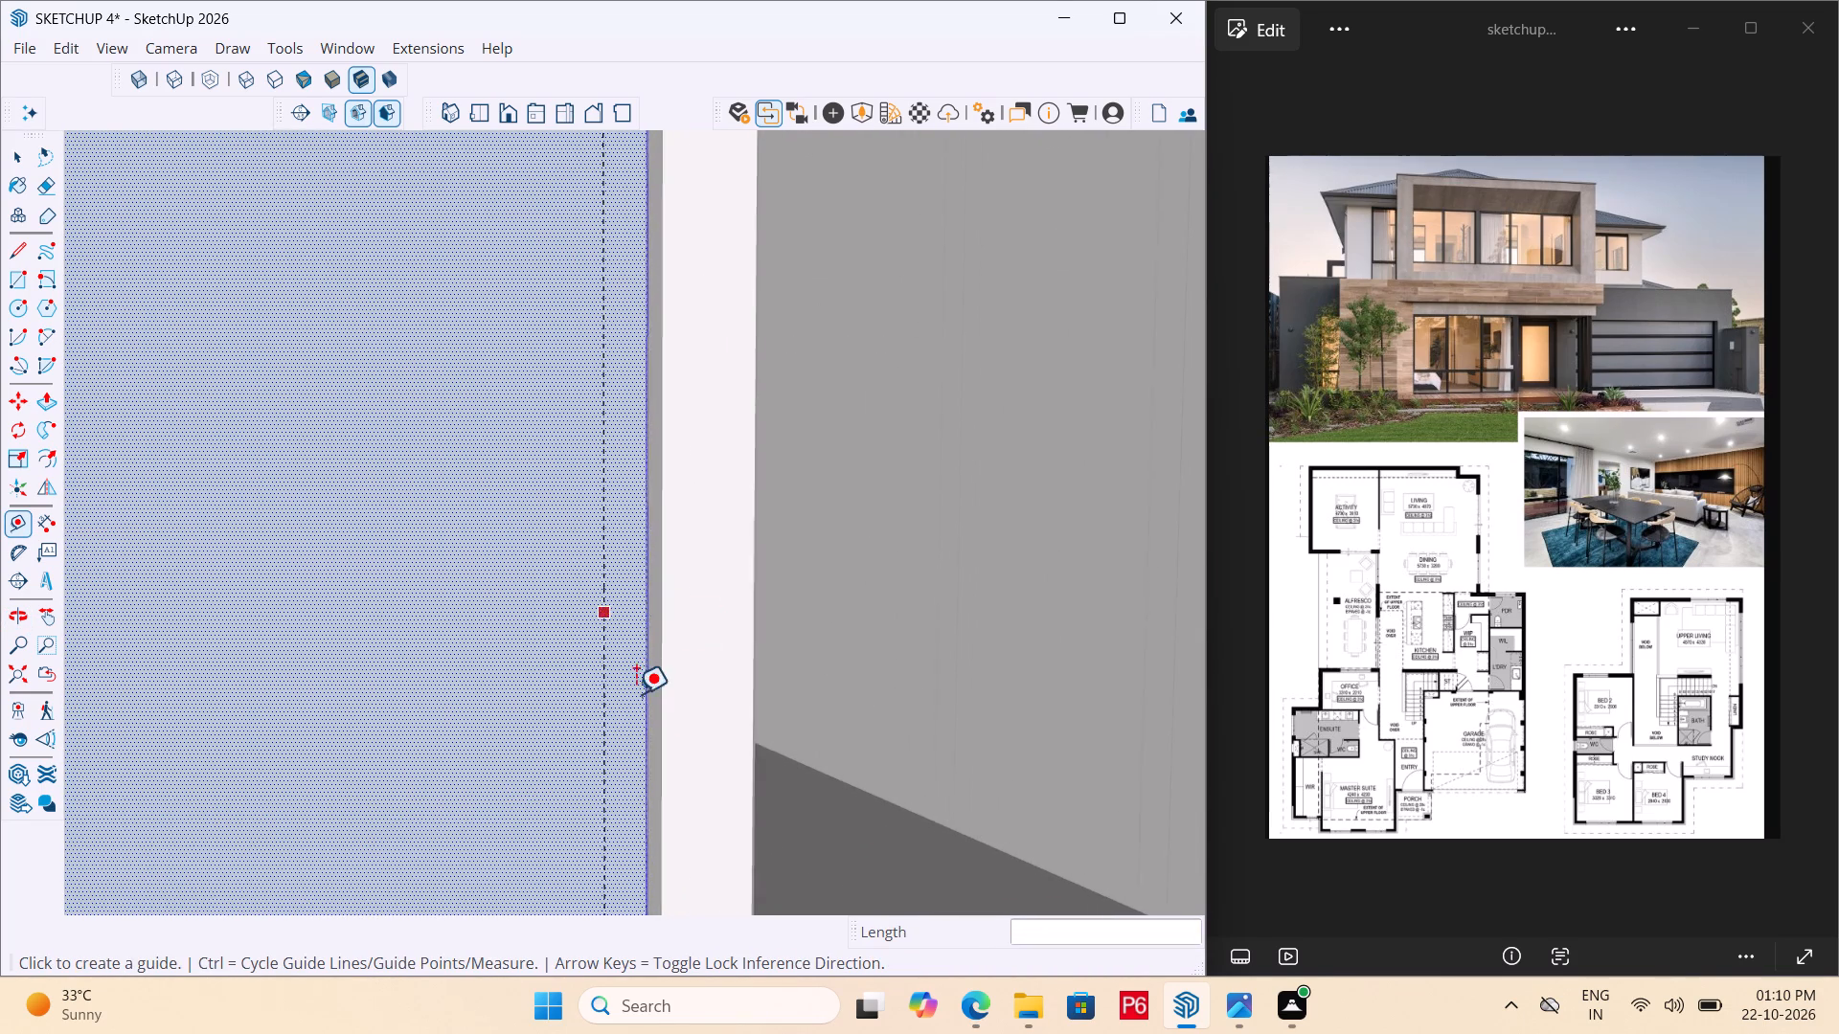
{"action": "scroll", "coordinate": [636, 694], "scroll_direction": "down", "scroll_amount": 19}
{"action": "middle_click_drag", "start_coordinate": [520, 551], "coordinate": [465, 344]}
{"action": "scroll", "coordinate": [626, 692], "scroll_direction": "up", "scroll_amount": 13}
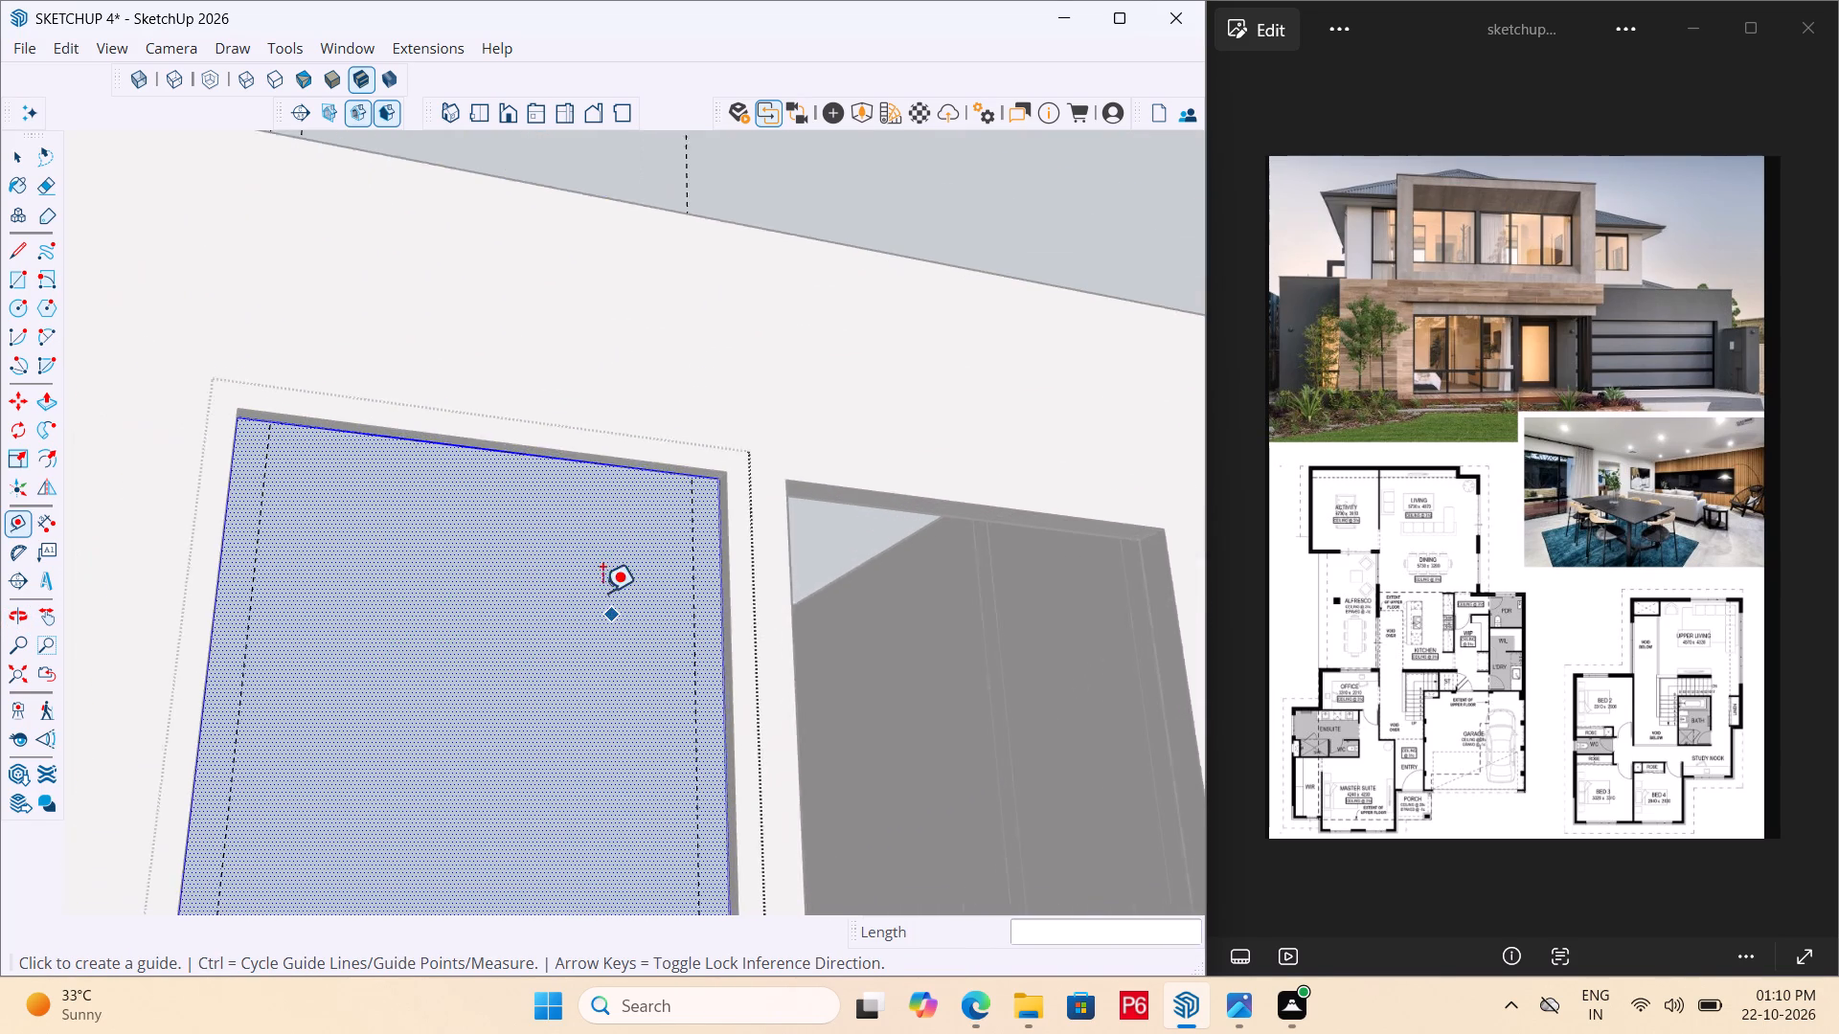
{"action": "scroll", "coordinate": [602, 593], "scroll_direction": "up", "scroll_amount": 1}
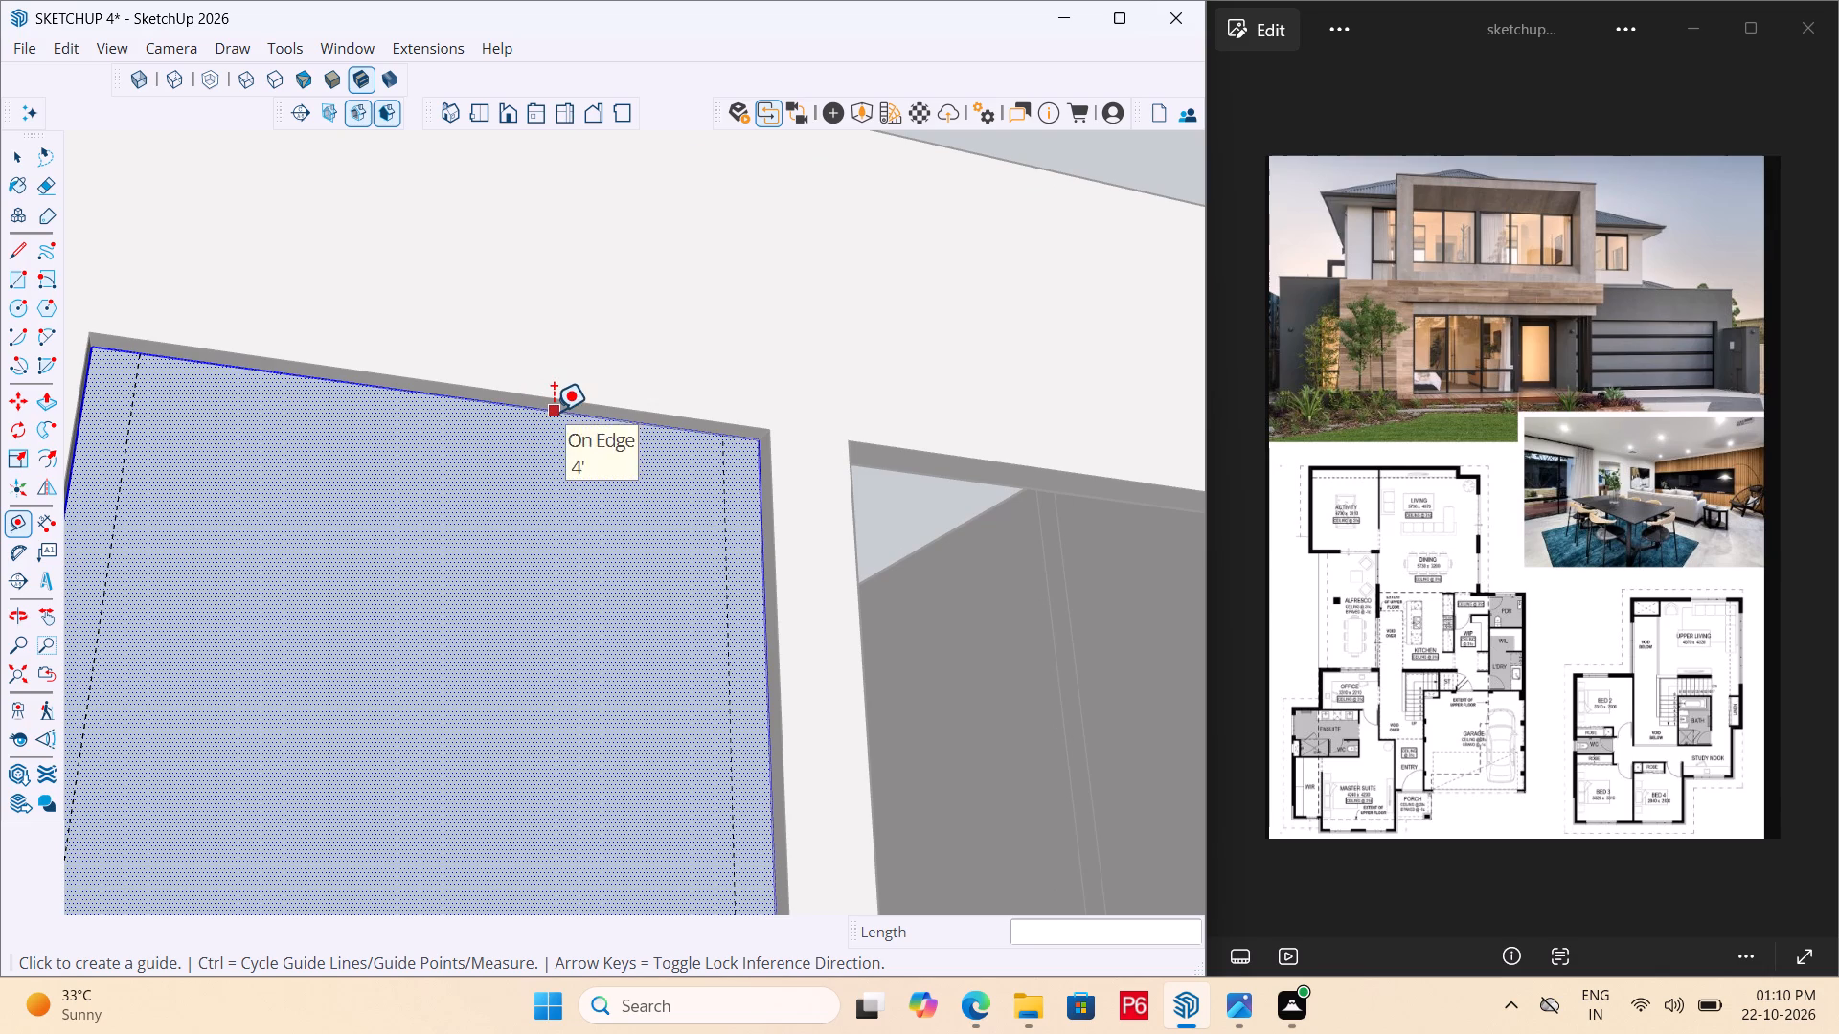
{"action": "left_click", "coordinate": [554, 412]}
{"action": "key", "text": "3"}
{"action": "key", "text": "shift+quotedbl"}
{"action": "key", "text": "Return"}
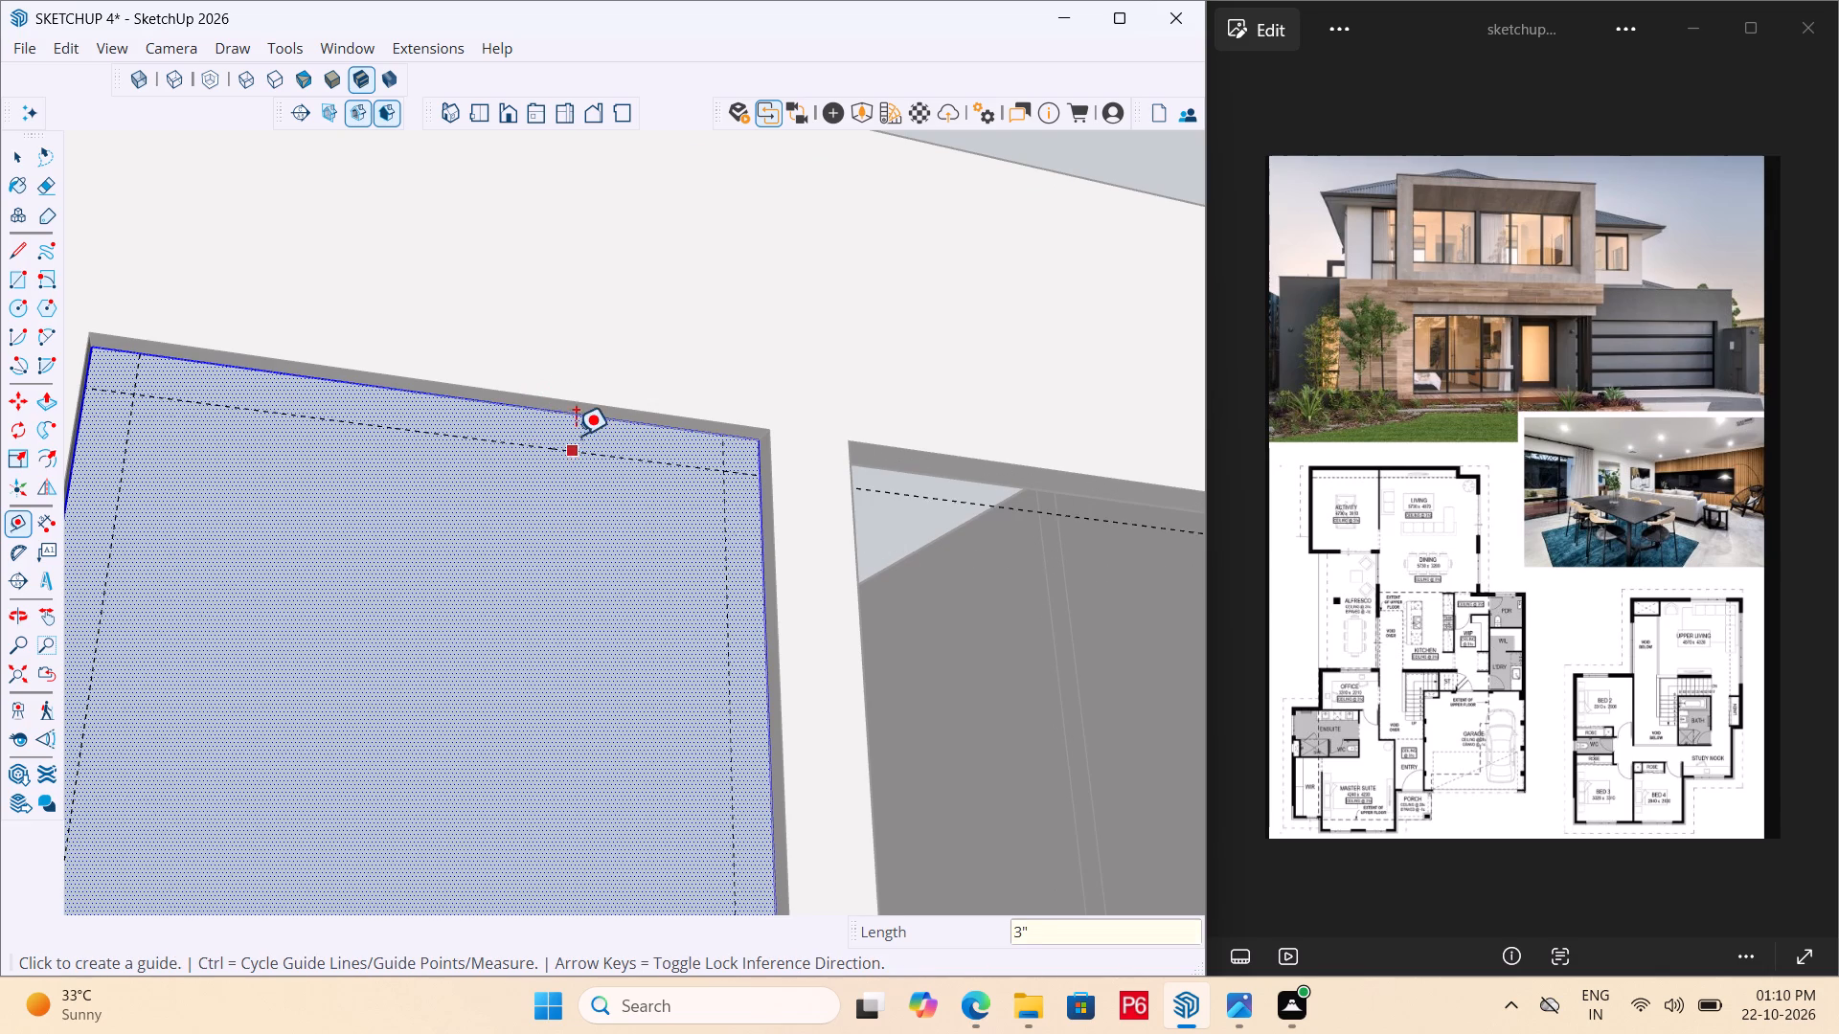
{"action": "scroll", "coordinate": [576, 436], "scroll_direction": "down", "scroll_amount": 8}
{"action": "scroll", "coordinate": [532, 428], "scroll_direction": "up", "scroll_amount": 1}
{"action": "scroll", "coordinate": [524, 424], "scroll_direction": "down", "scroll_amount": 8}
{"action": "middle_click_drag", "start_coordinate": [492, 461], "coordinate": [445, 760]}
{"action": "scroll", "coordinate": [445, 762], "scroll_direction": "down", "scroll_amount": 1}
{"action": "scroll", "coordinate": [436, 808], "scroll_direction": "up", "scroll_amount": 11}
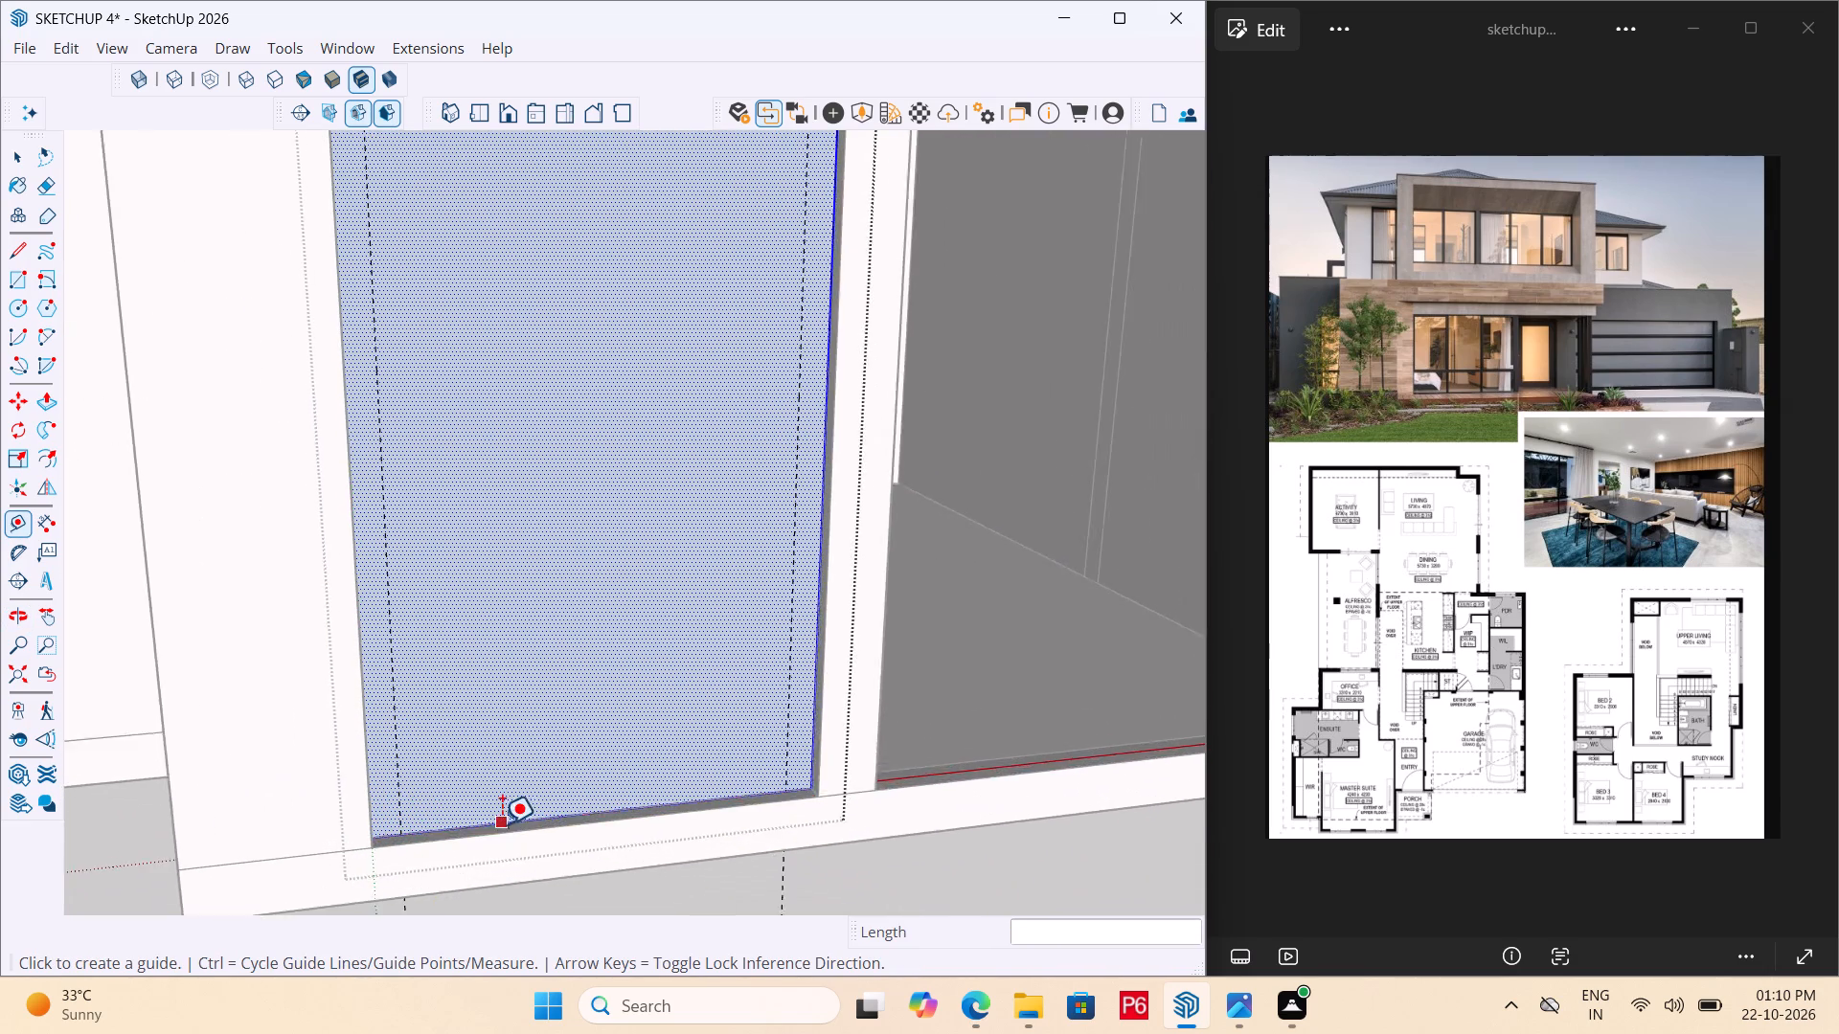
{"action": "scroll", "coordinate": [502, 824], "scroll_direction": "up", "scroll_amount": 3}
{"action": "left_click", "coordinate": [534, 818]}
{"action": "key", "text": "3"}
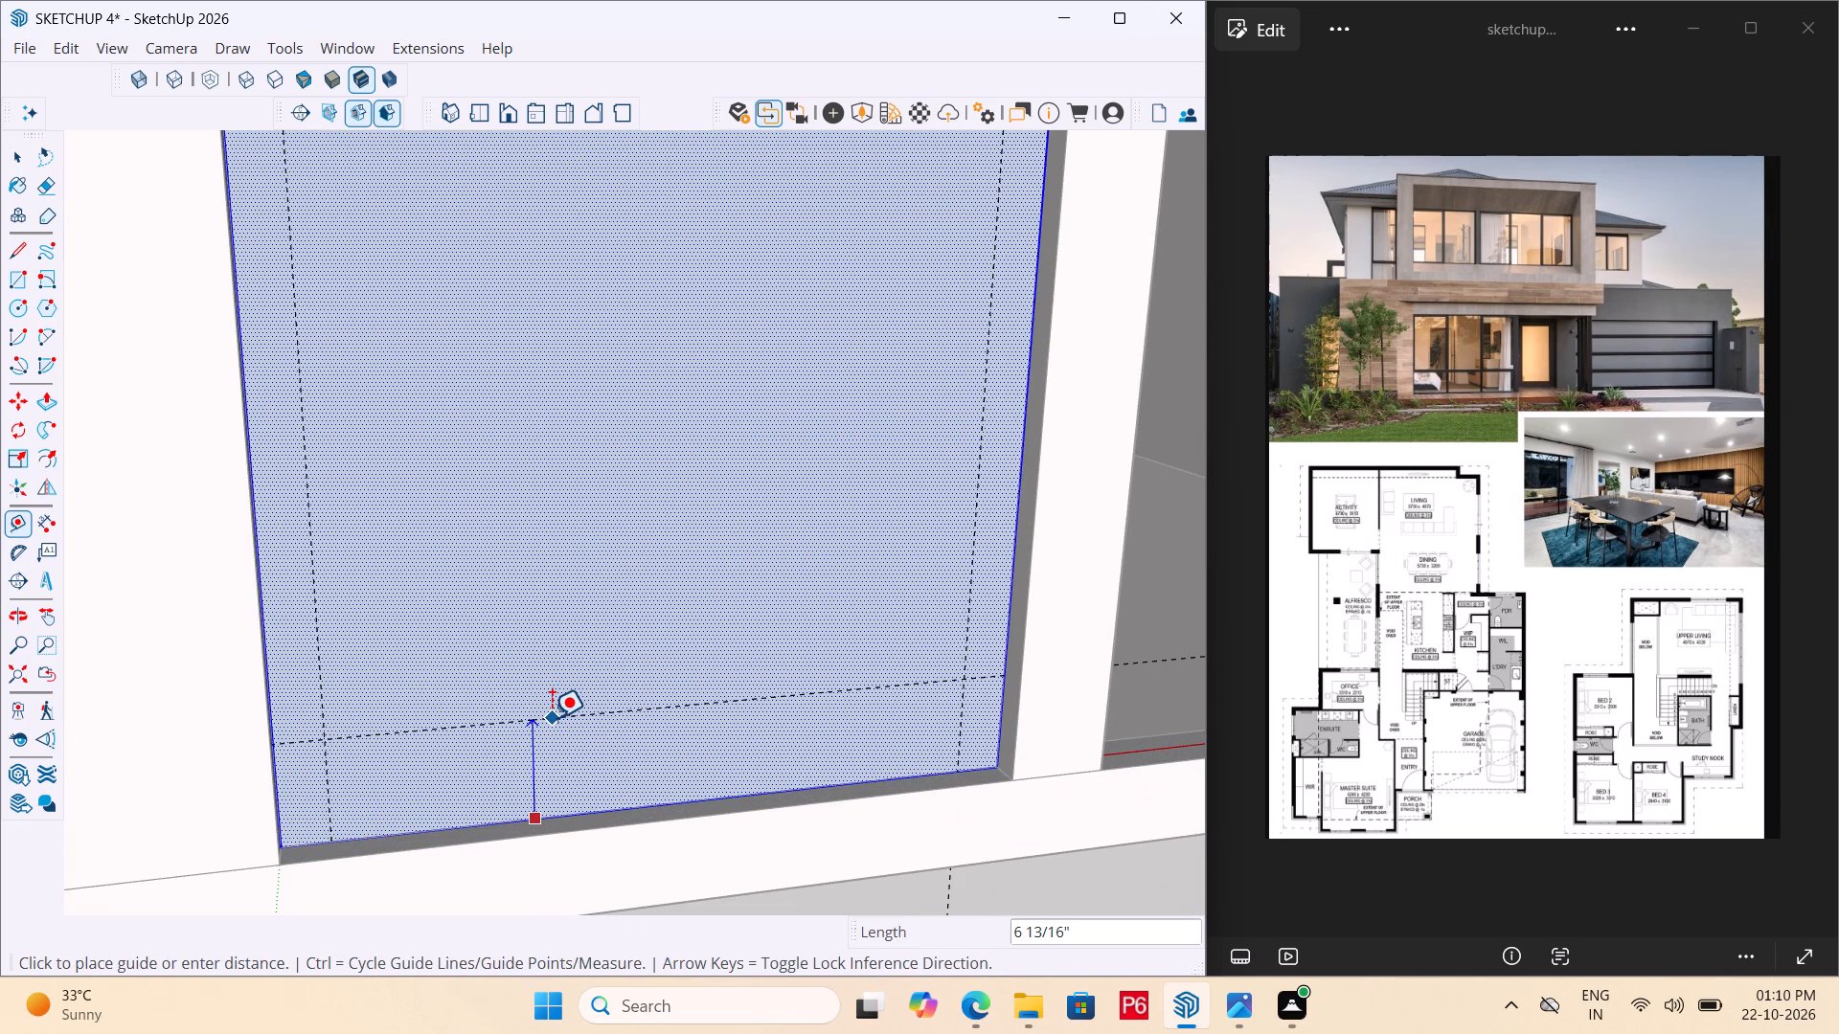
{"action": "key", "text": "shift+quotedbl"}
{"action": "key", "text": "Return"}
Draw an inner rectangle on the panel between opposite guide intersections, leaving a 3" frame border all around.
{"action": "key", "text": "r"}
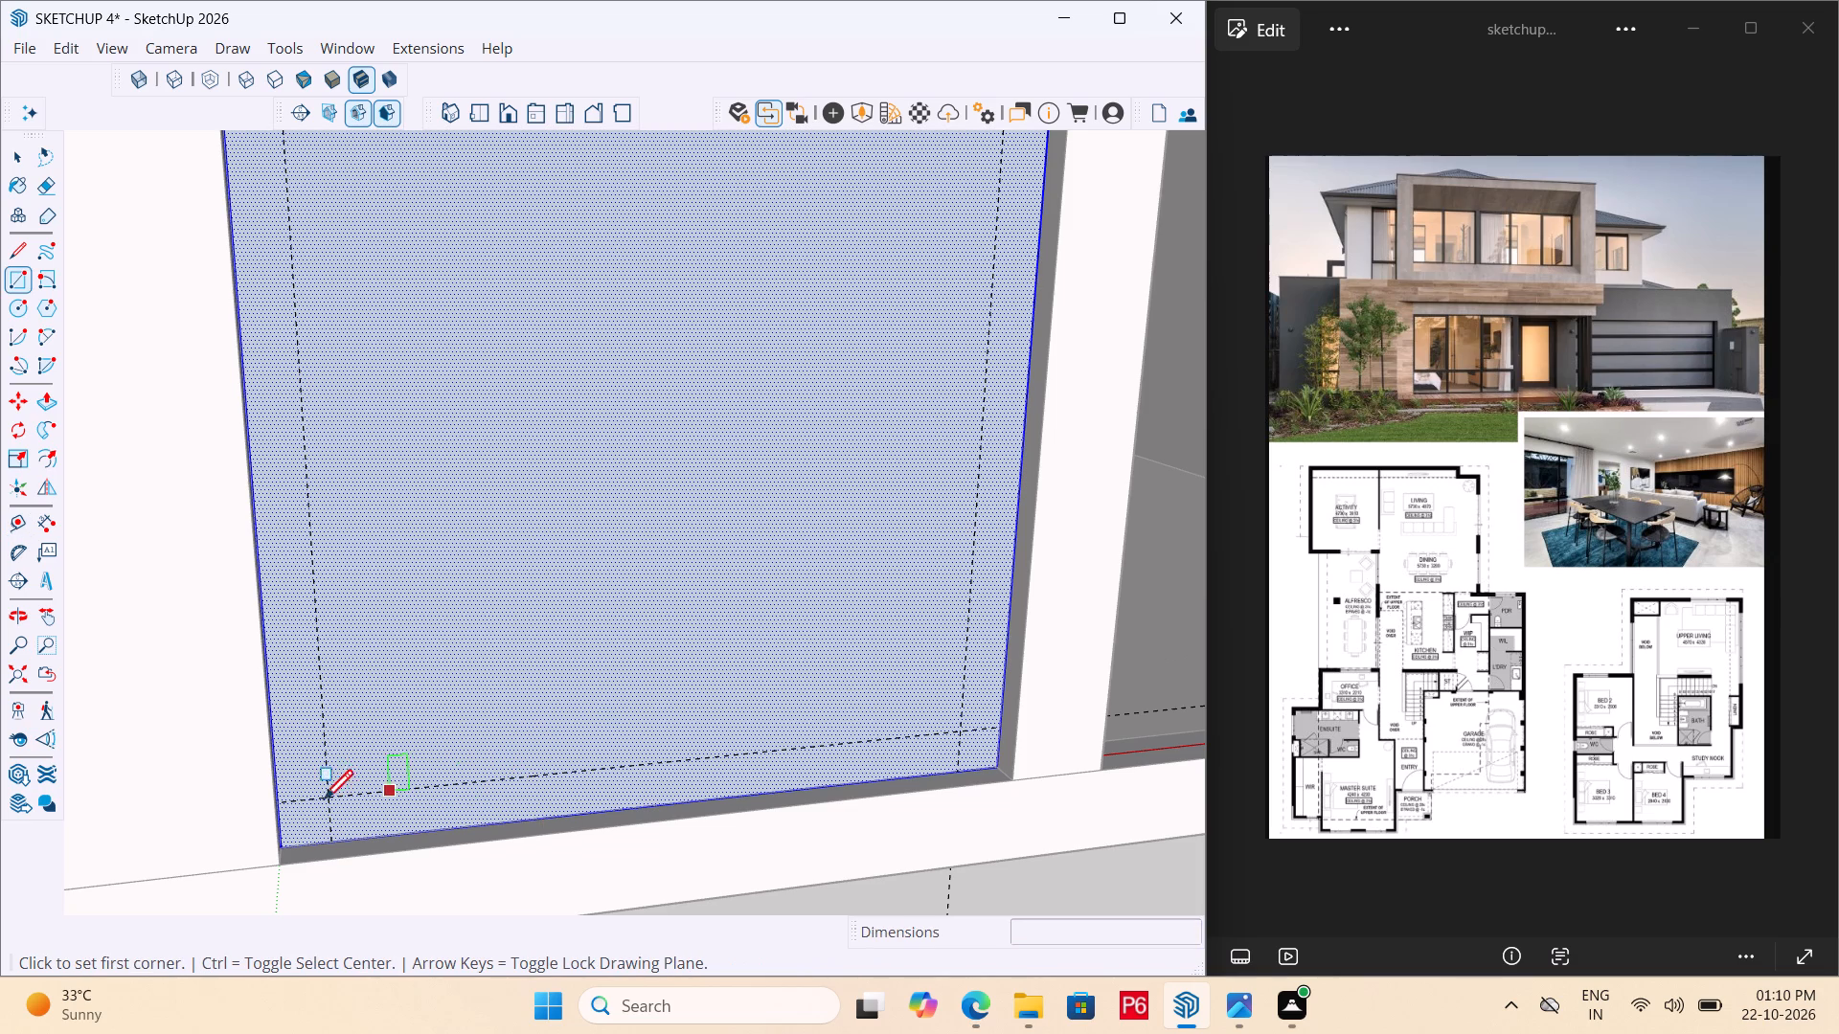
{"action": "left_click", "coordinate": [327, 796]}
{"action": "scroll", "coordinate": [415, 658], "scroll_direction": "down", "scroll_amount": 12}
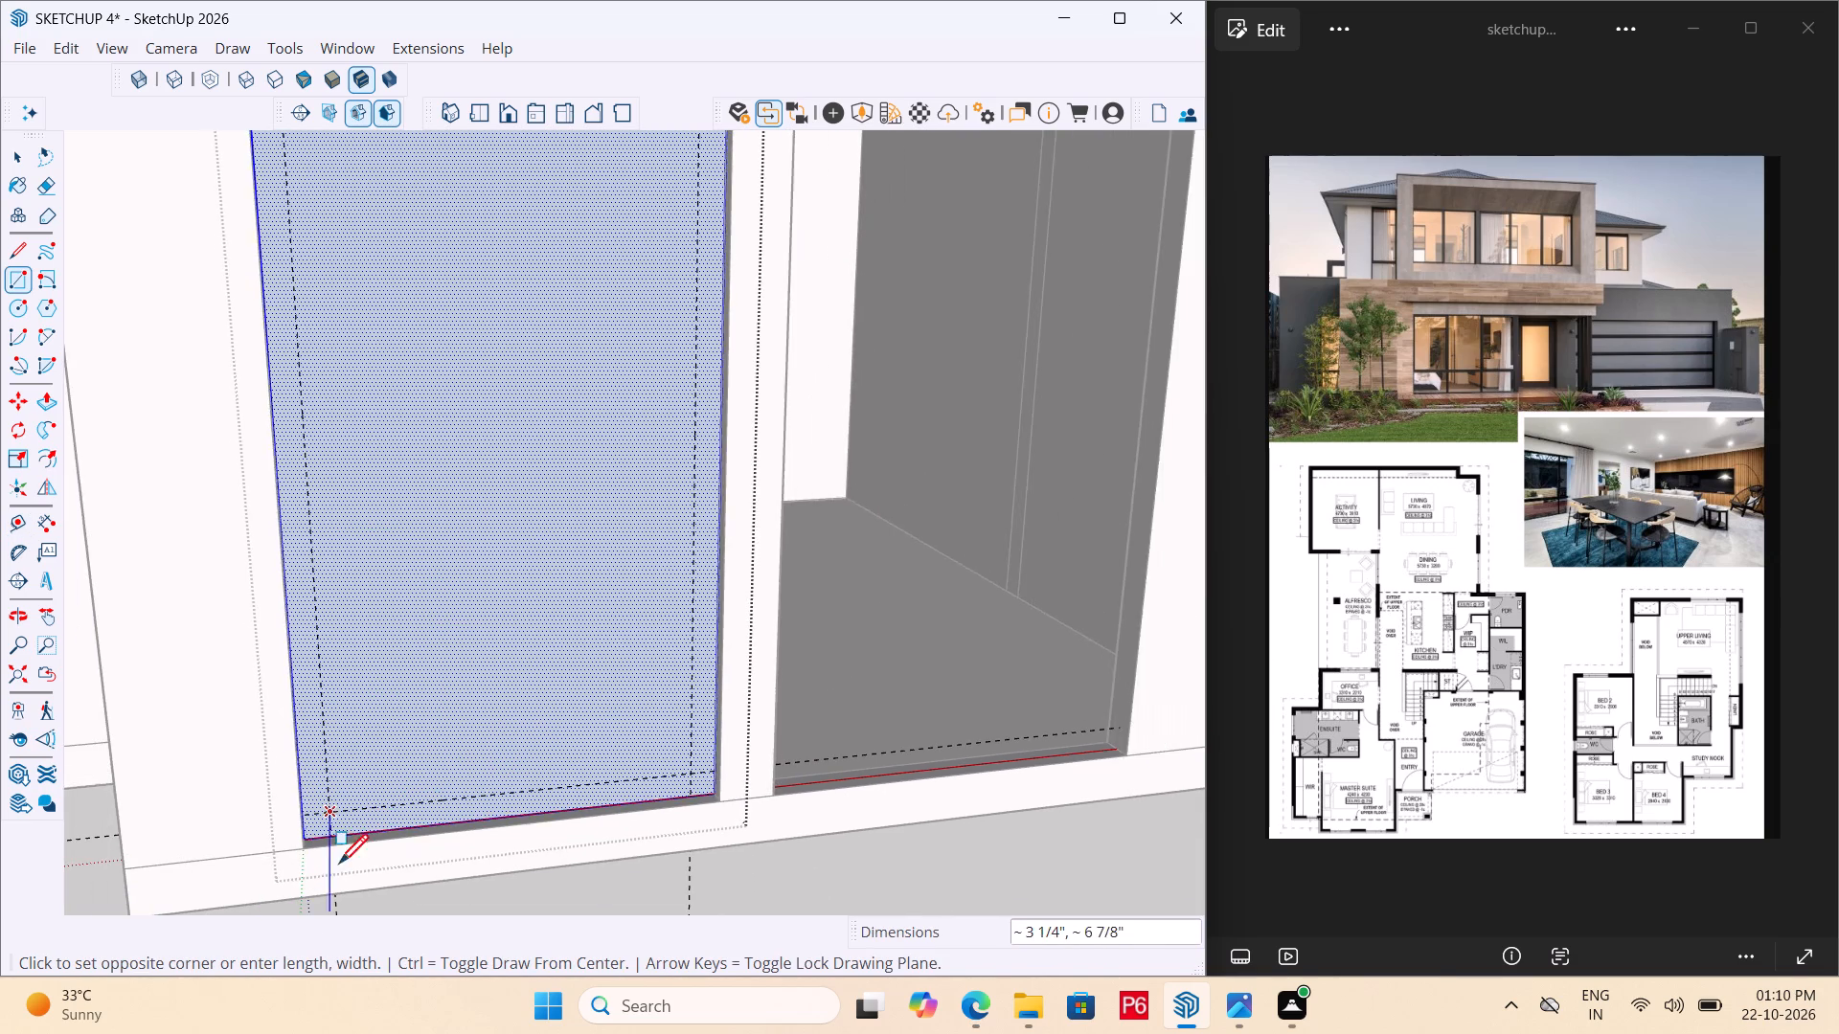
{"action": "scroll", "coordinate": [339, 866], "scroll_direction": "down", "scroll_amount": 14}
{"action": "scroll", "coordinate": [538, 587], "scroll_direction": "up", "scroll_amount": 17}
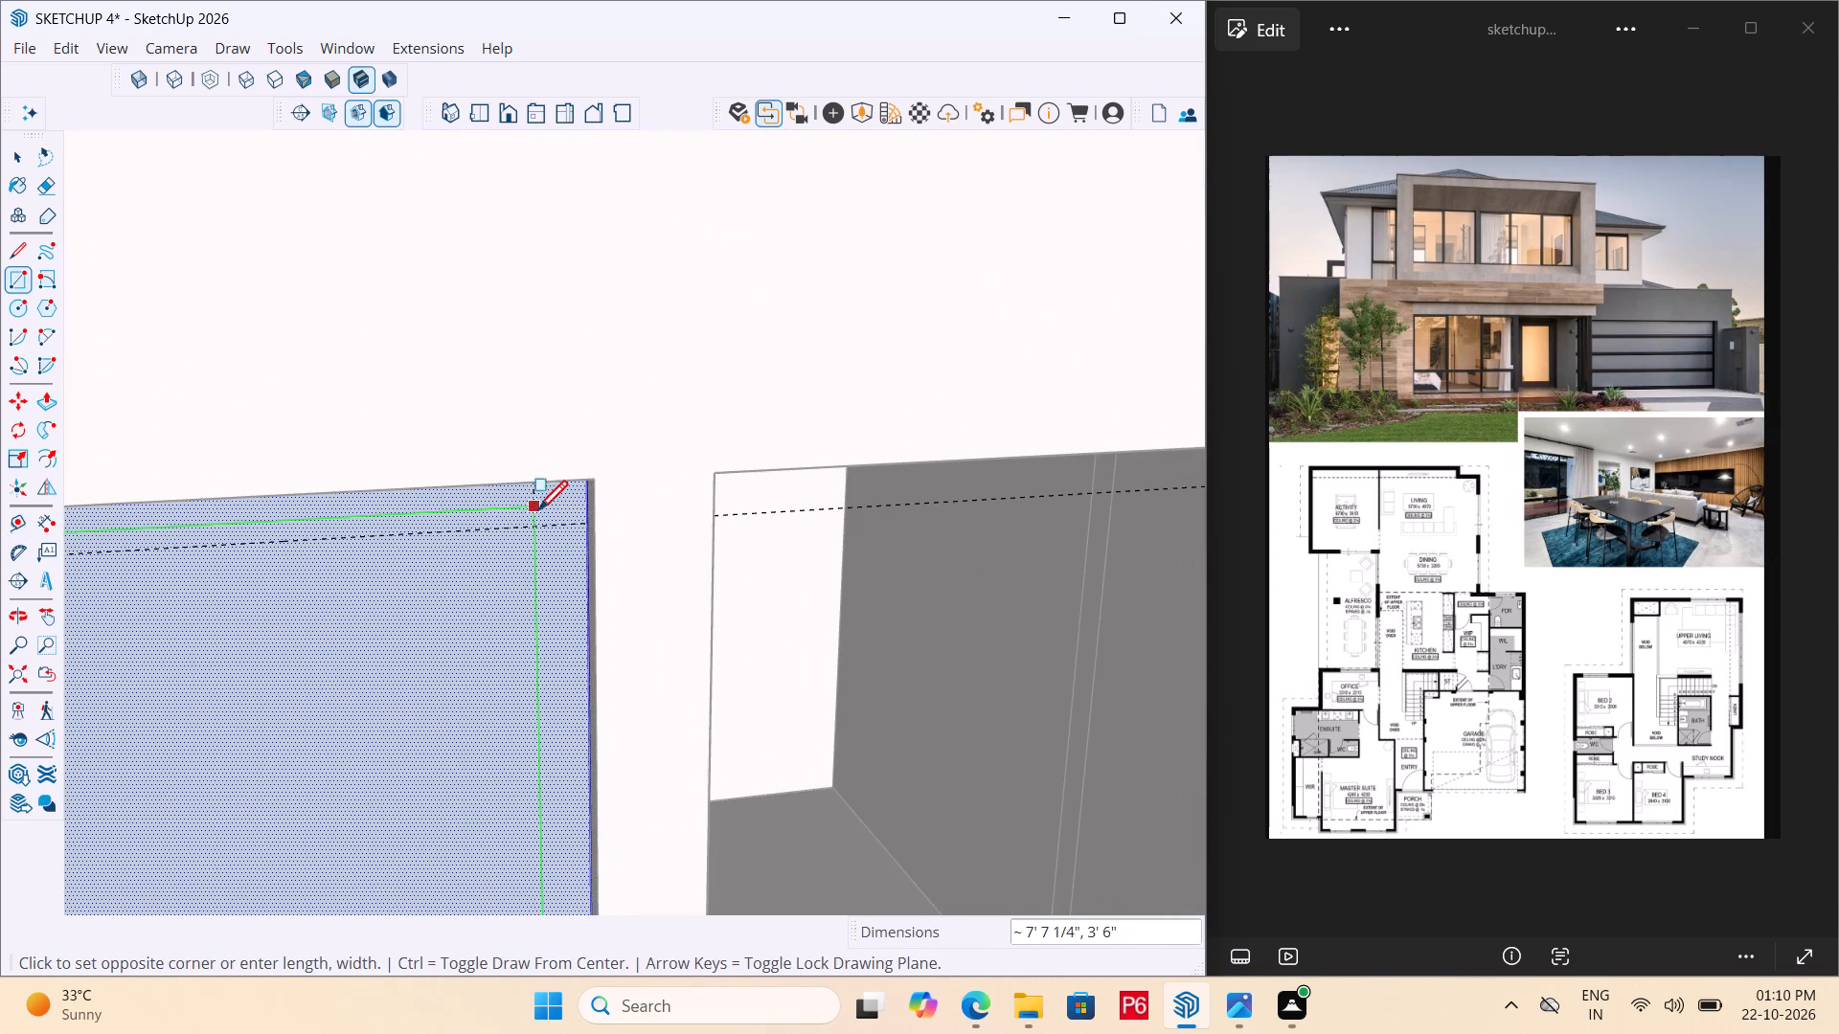
{"action": "left_click", "coordinate": [534, 522]}
{"action": "scroll", "coordinate": [854, 519], "scroll_direction": "down", "scroll_amount": 9}
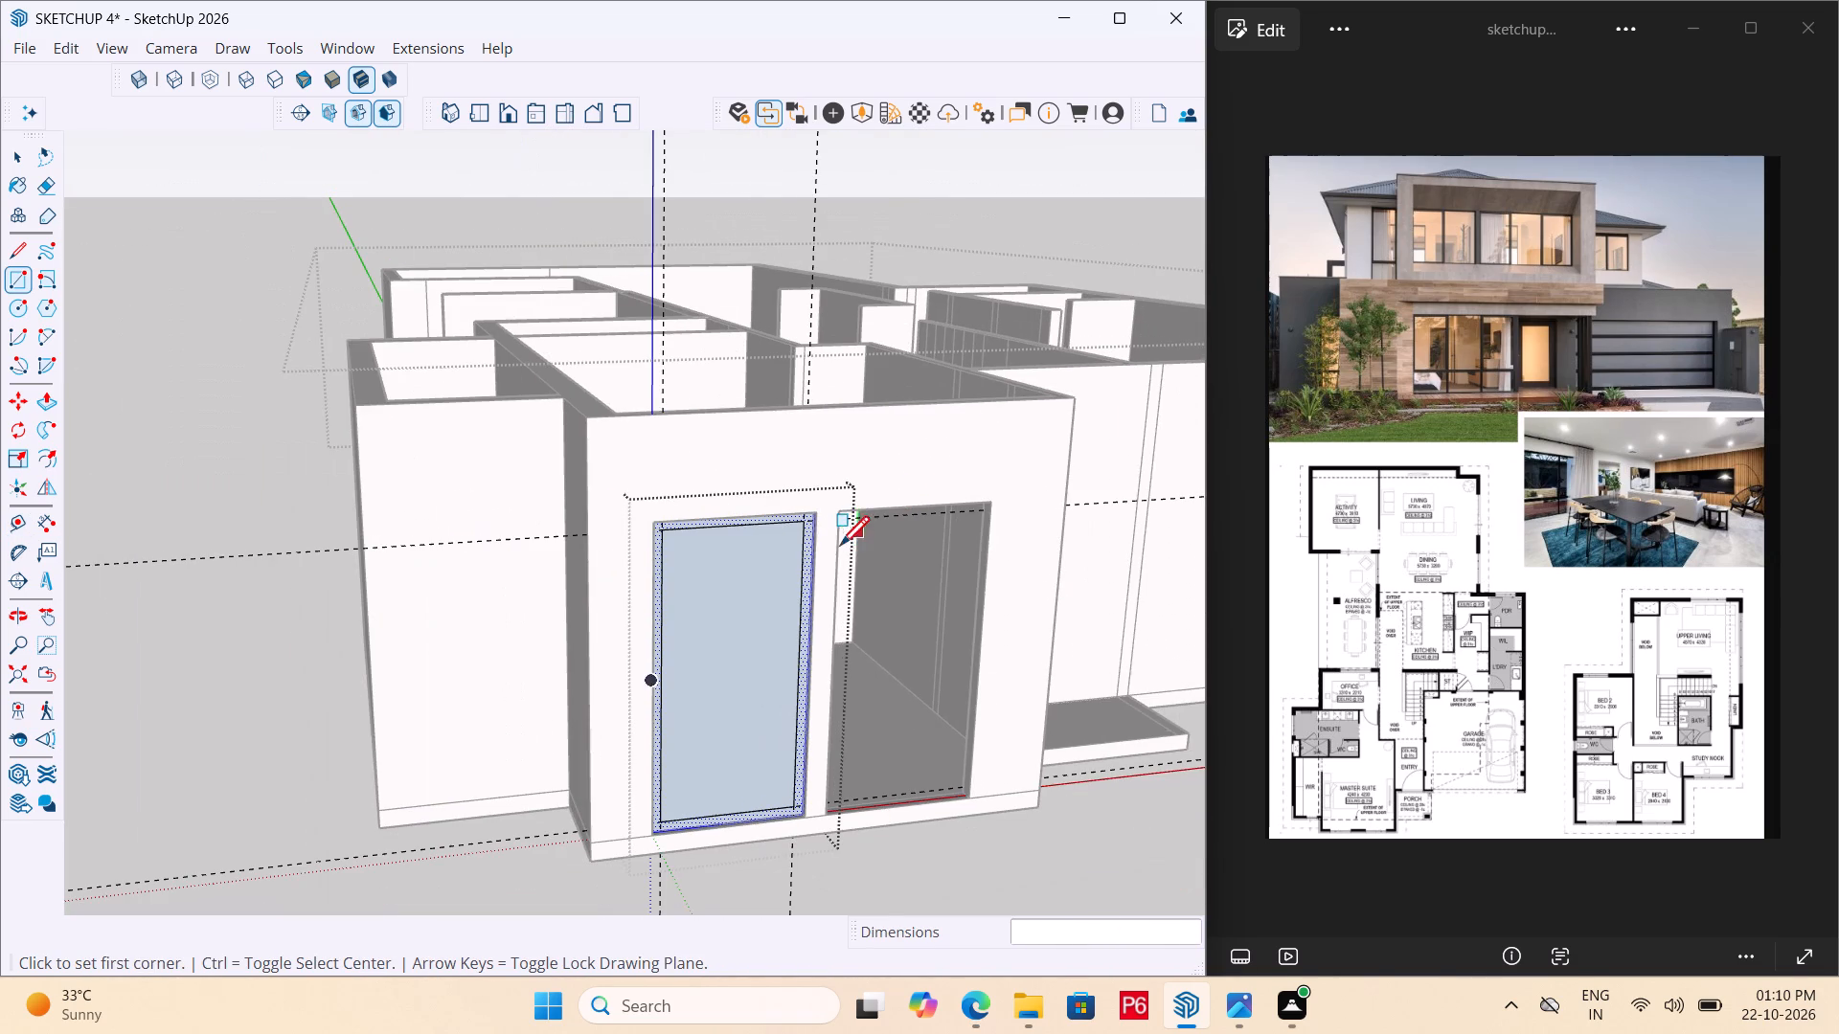
{"action": "key", "text": "space"}
Start the Paint Bucket and switch the materials collection to Solid Colors.
{"action": "scroll", "coordinate": [817, 619], "scroll_direction": "up", "scroll_amount": 1}
{"action": "middle_click_drag", "start_coordinate": [810, 613], "coordinate": [783, 563]}
{"action": "scroll", "coordinate": [786, 566], "scroll_direction": "up", "scroll_amount": 8}
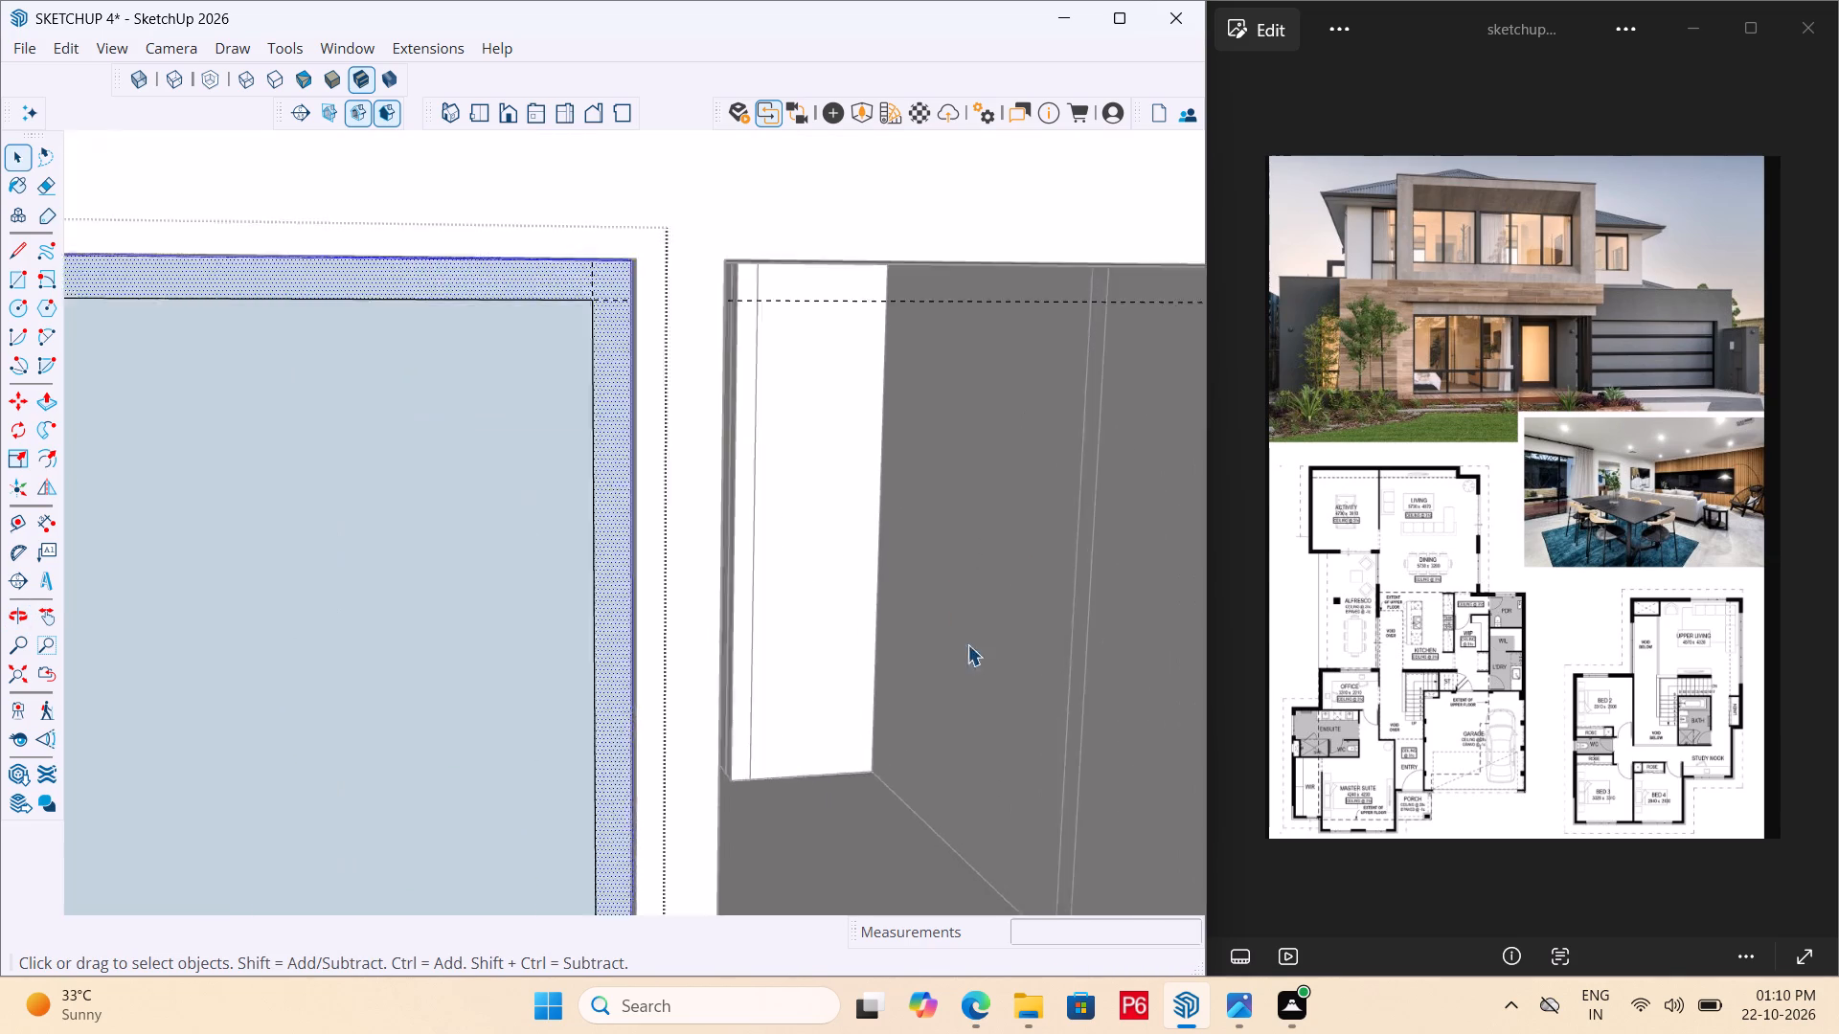
{"action": "scroll", "coordinate": [967, 644], "scroll_direction": "up", "scroll_amount": 1}
{"action": "scroll", "coordinate": [547, 491], "scroll_direction": "down", "scroll_amount": 7}
{"action": "scroll", "coordinate": [872, 581], "scroll_direction": "down", "scroll_amount": 5}
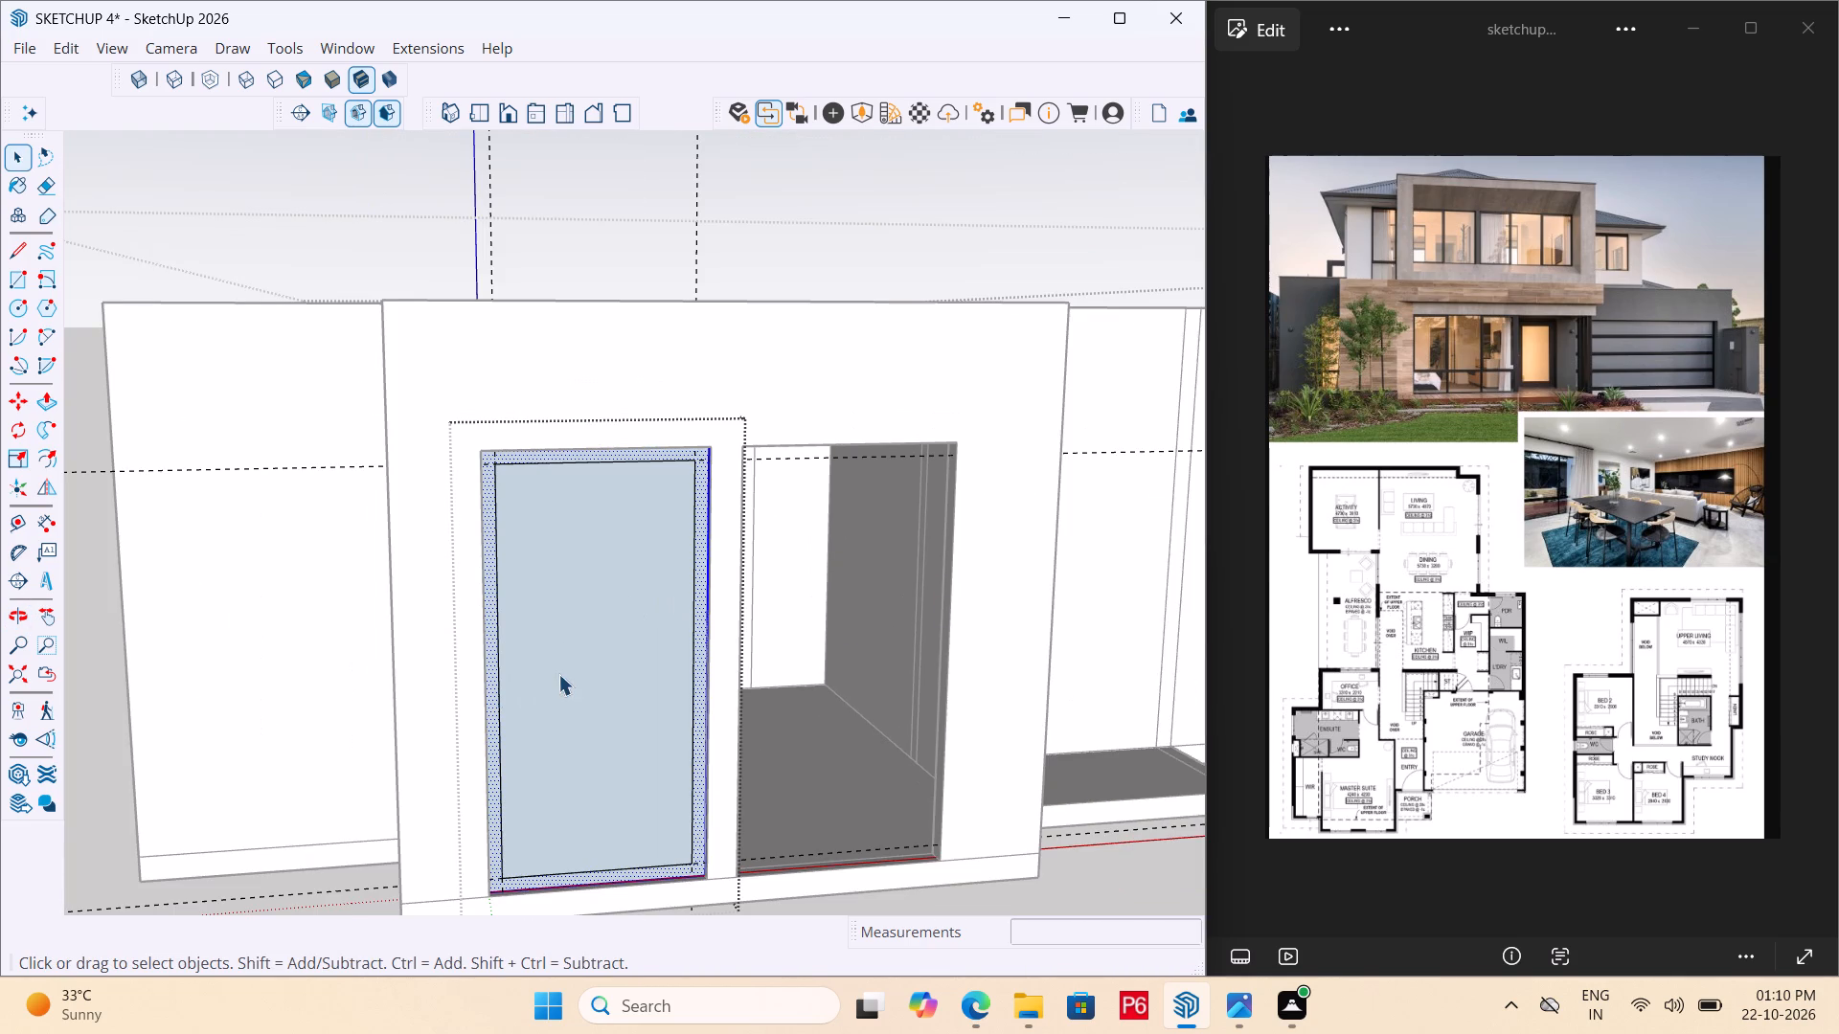
{"action": "scroll", "coordinate": [663, 621], "scroll_direction": "up", "scroll_amount": 3}
{"action": "scroll", "coordinate": [961, 483], "scroll_direction": "down", "scroll_amount": 6}
{"action": "scroll", "coordinate": [800, 617], "scroll_direction": "up", "scroll_amount": 6}
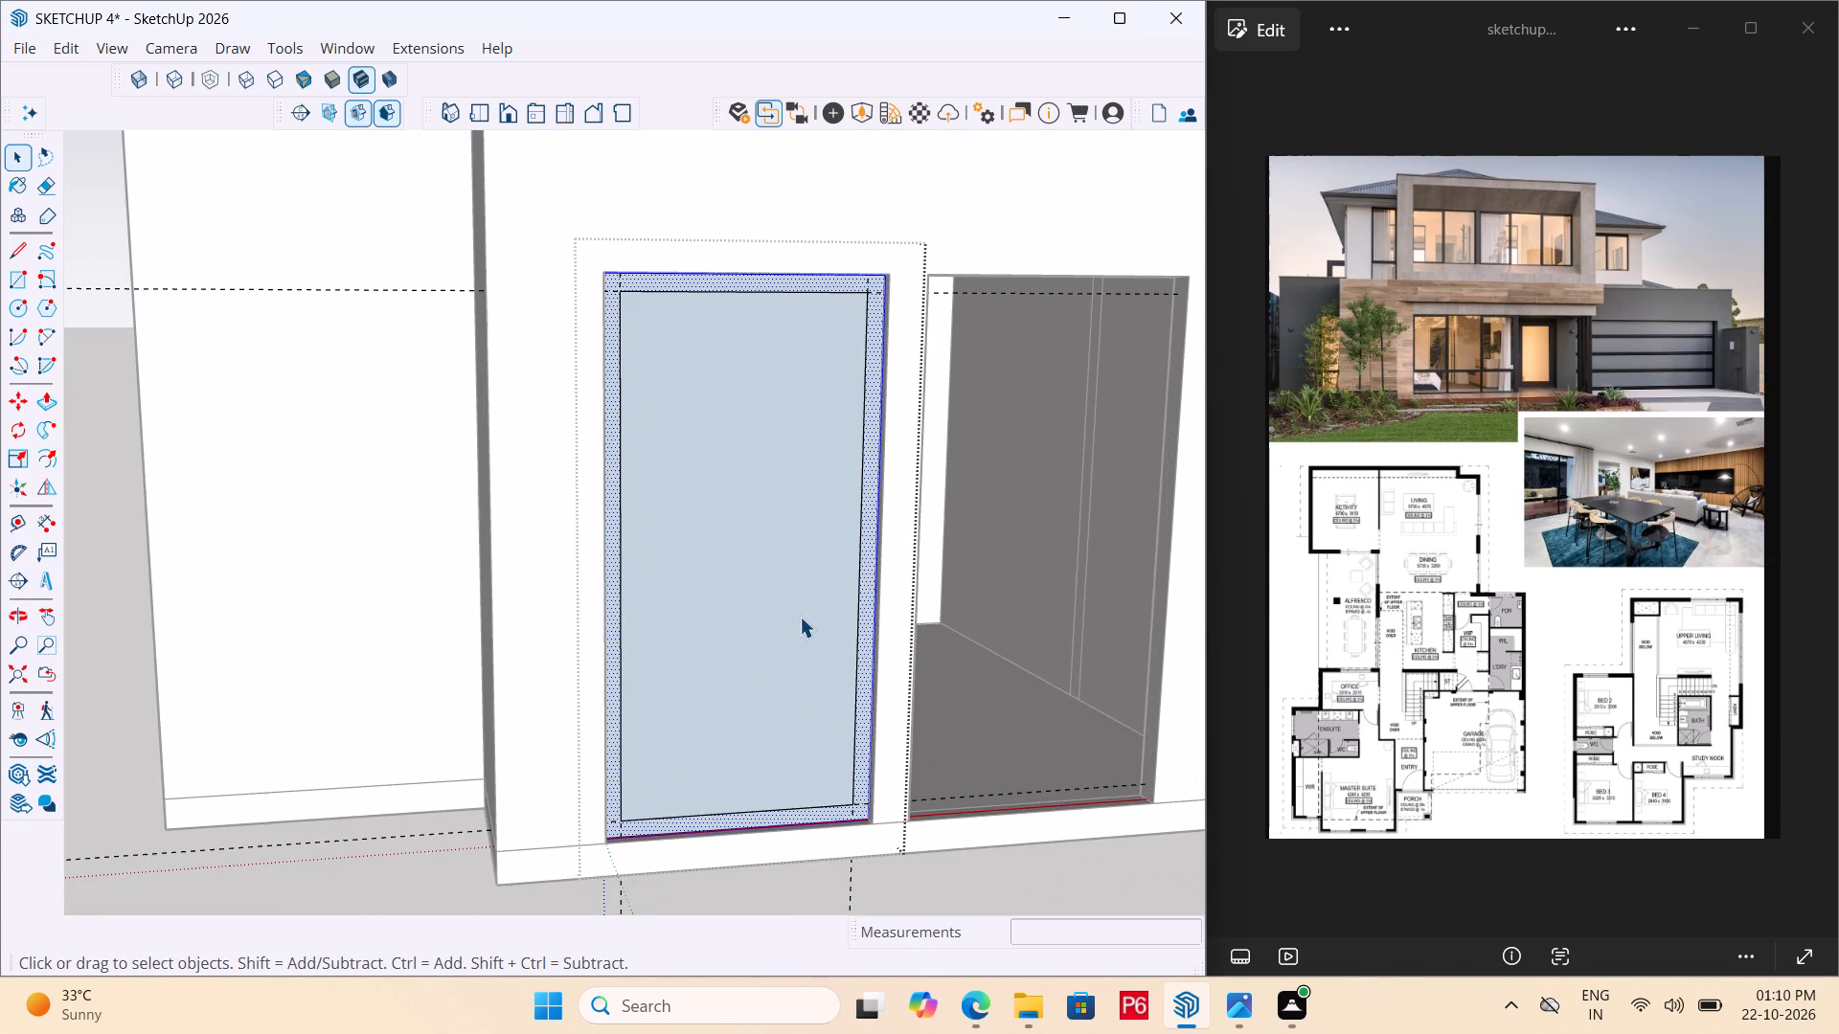
{"action": "key", "text": "b"}
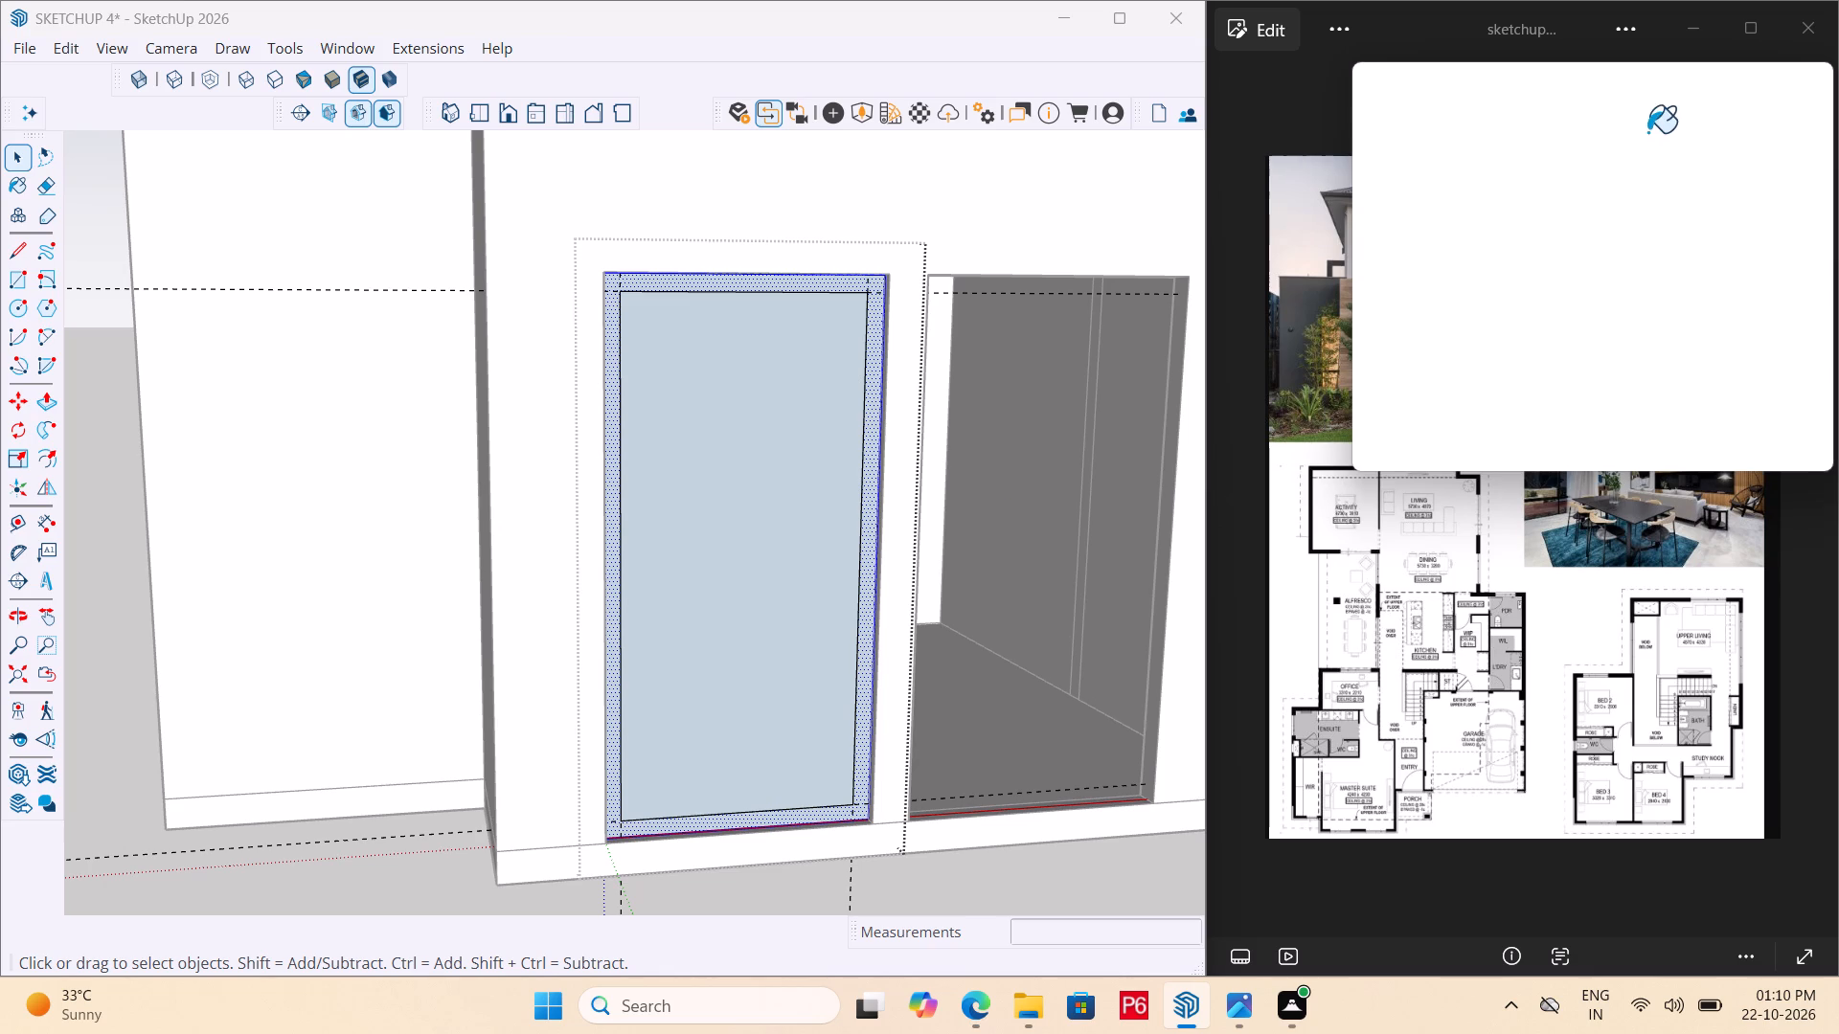
{"action": "left_click_drag", "start_coordinate": [1563, 82], "coordinate": [1421, 388]}
{"action": "left_click", "coordinate": [1421, 388]}
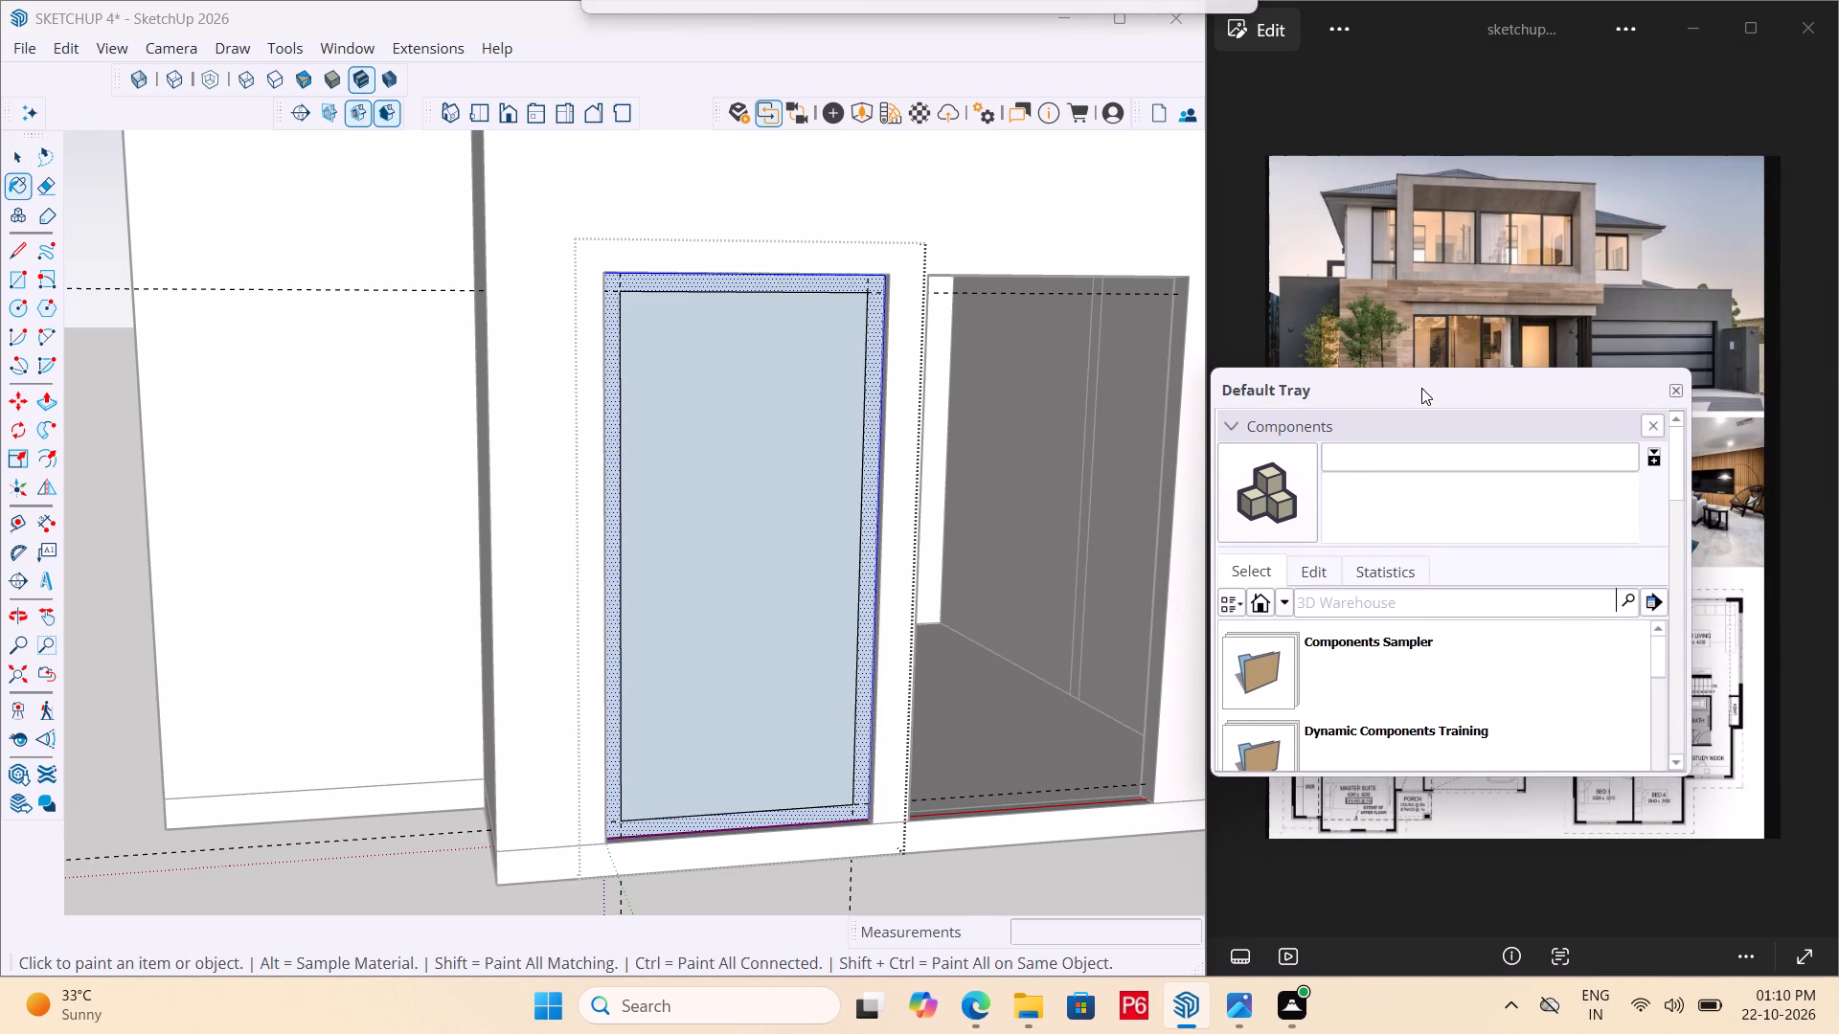
{"action": "scroll", "coordinate": [1422, 568], "scroll_direction": "down", "scroll_amount": 11}
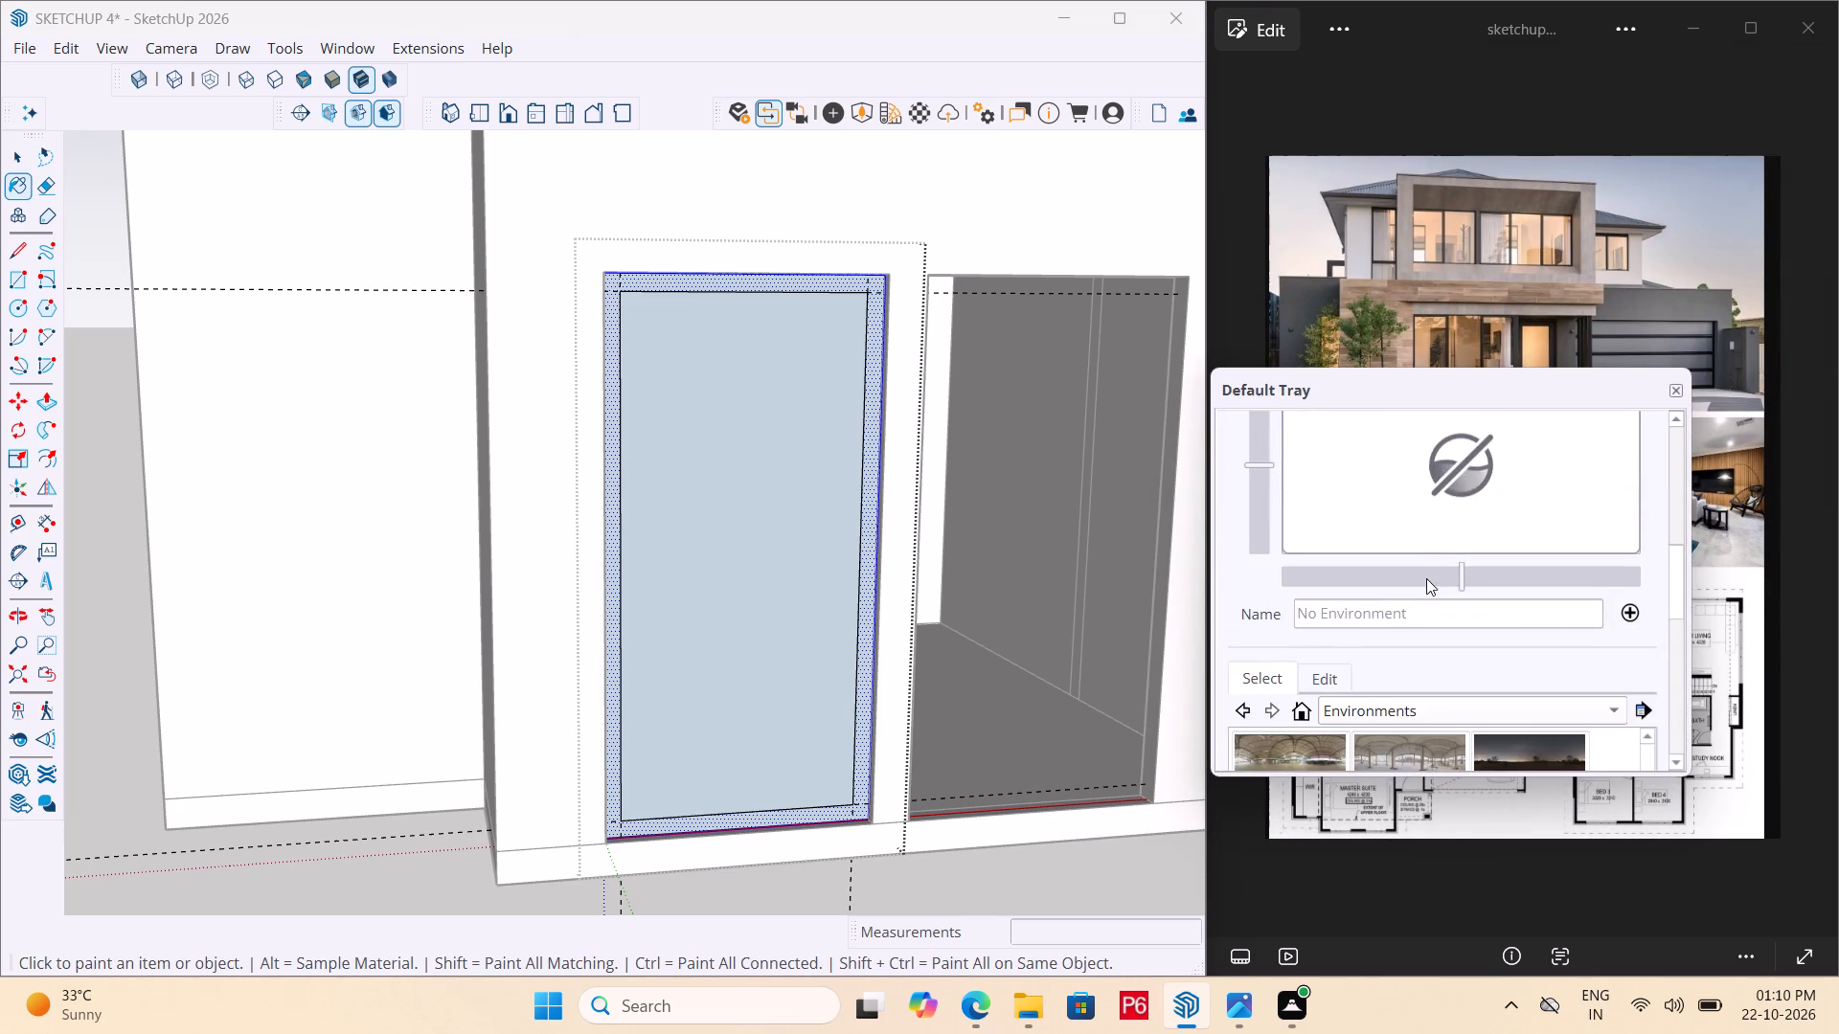
{"action": "scroll", "coordinate": [1443, 596], "scroll_direction": "down", "scroll_amount": 15}
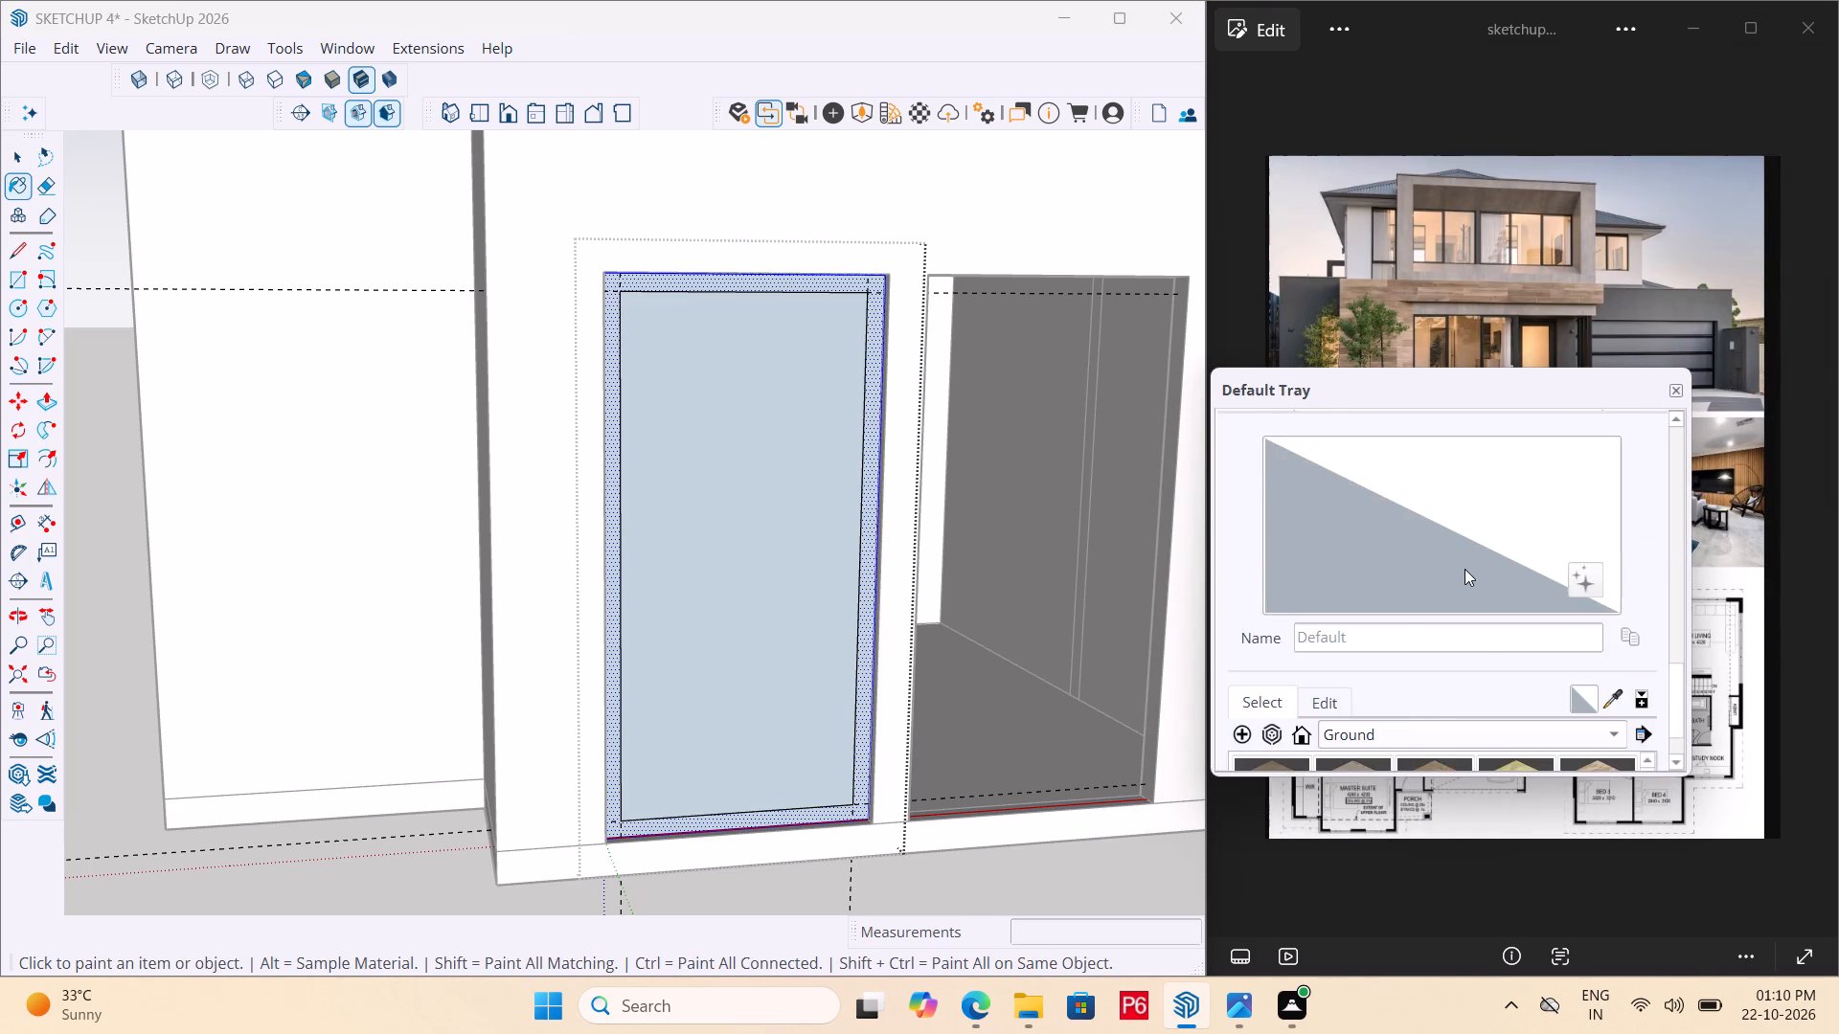
{"action": "left_click", "coordinate": [1495, 663]}
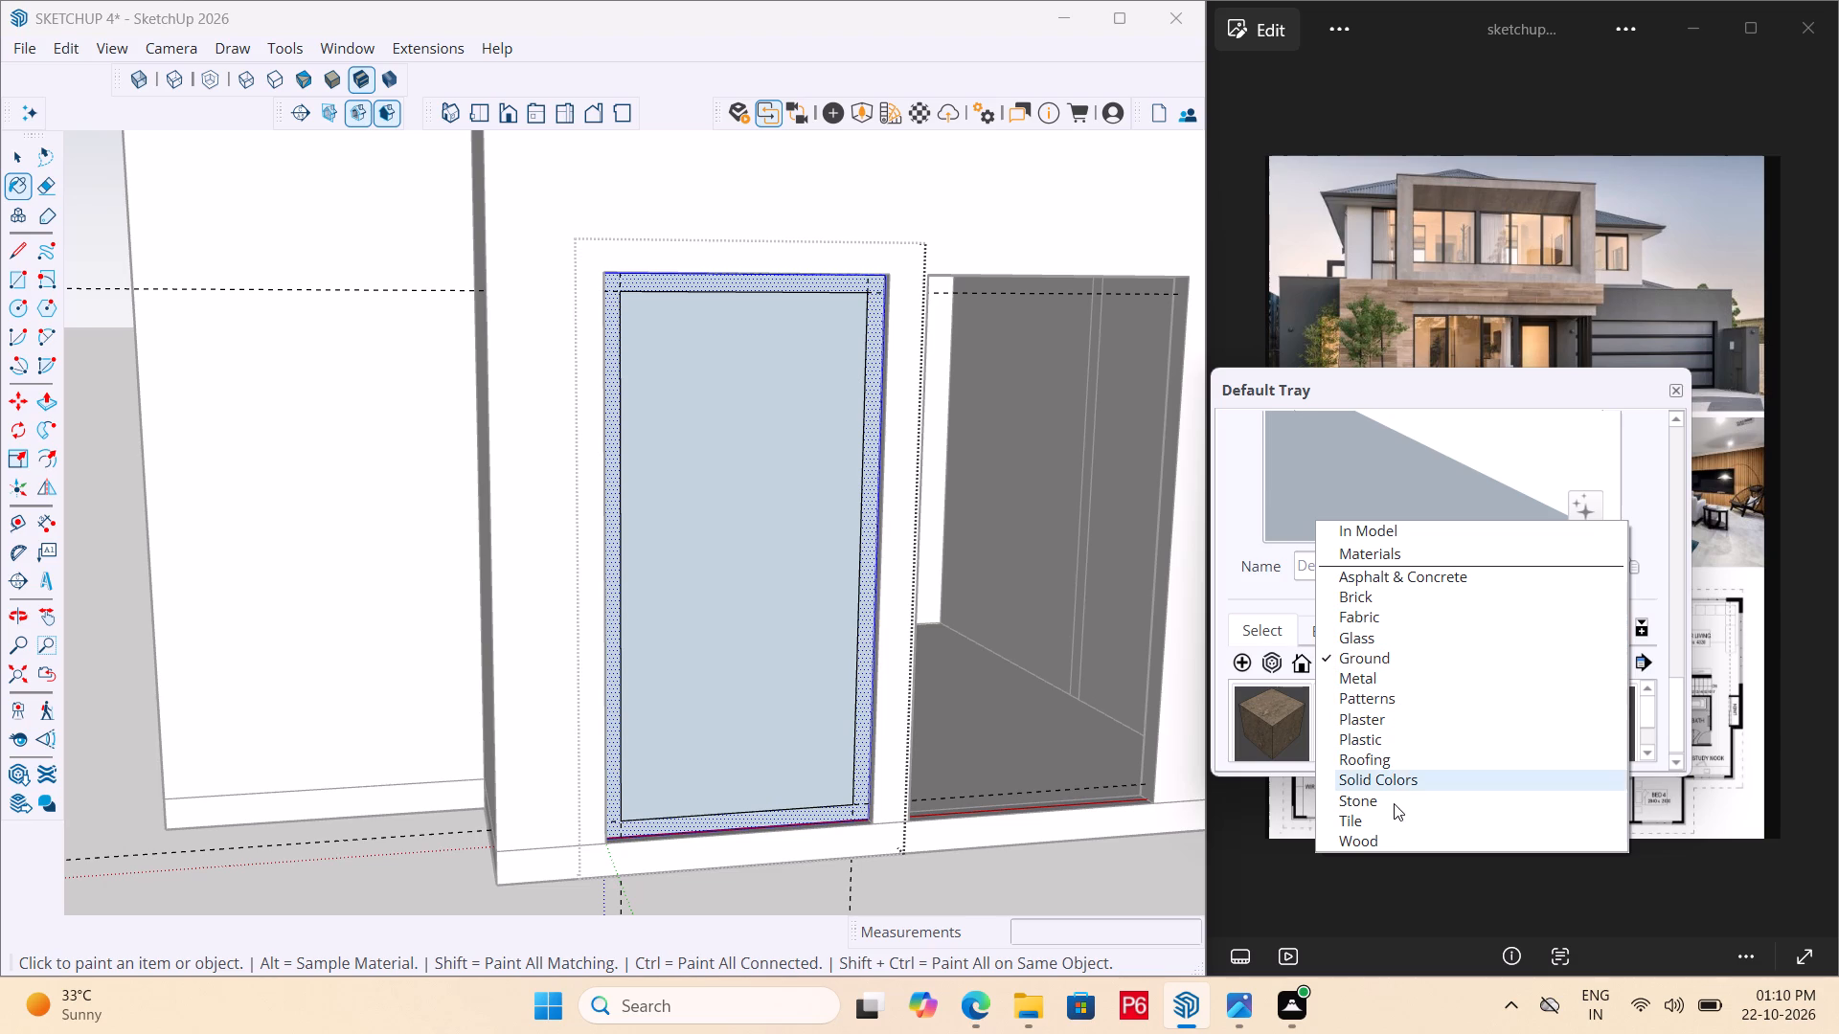
{"action": "double_click", "coordinate": [1441, 775]}
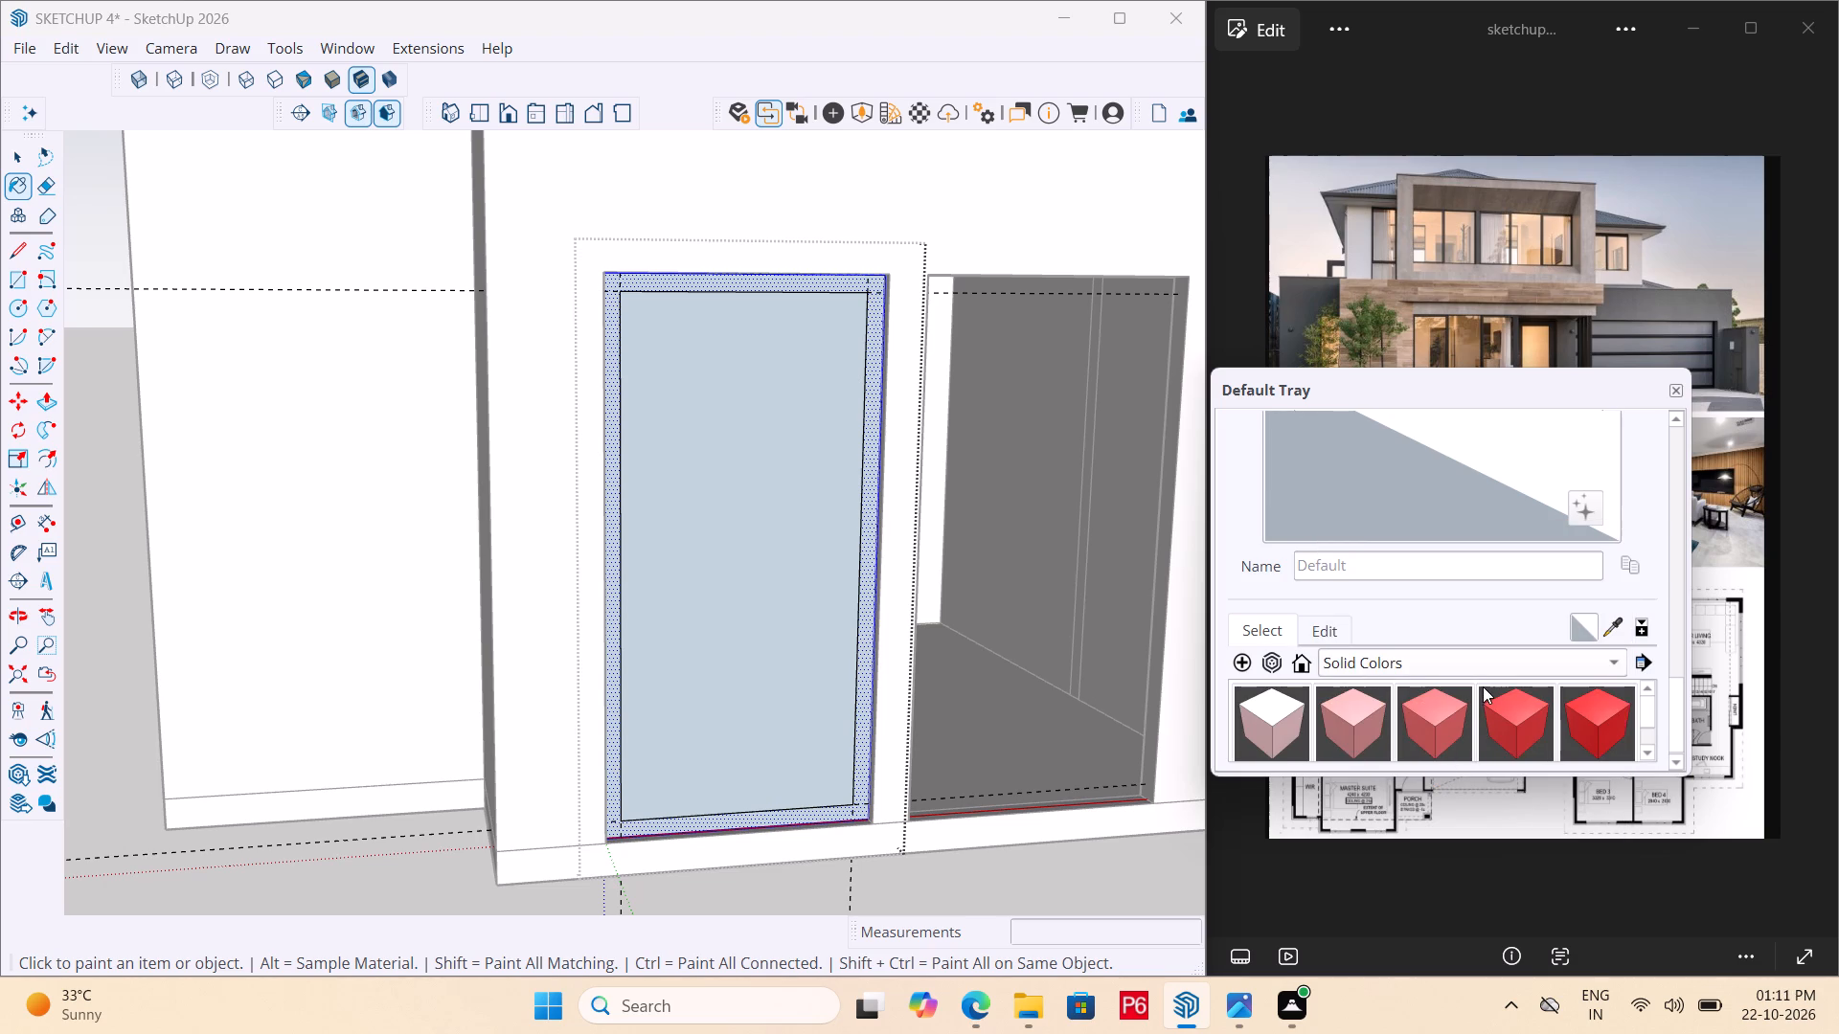
Paint the front face of the panel's 3" frame border with the M09_Shadow_Night solid color.
{"action": "scroll", "coordinate": [1482, 683], "scroll_direction": "down", "scroll_amount": 18}
{"action": "scroll", "coordinate": [1475, 687], "scroll_direction": "down", "scroll_amount": 6}
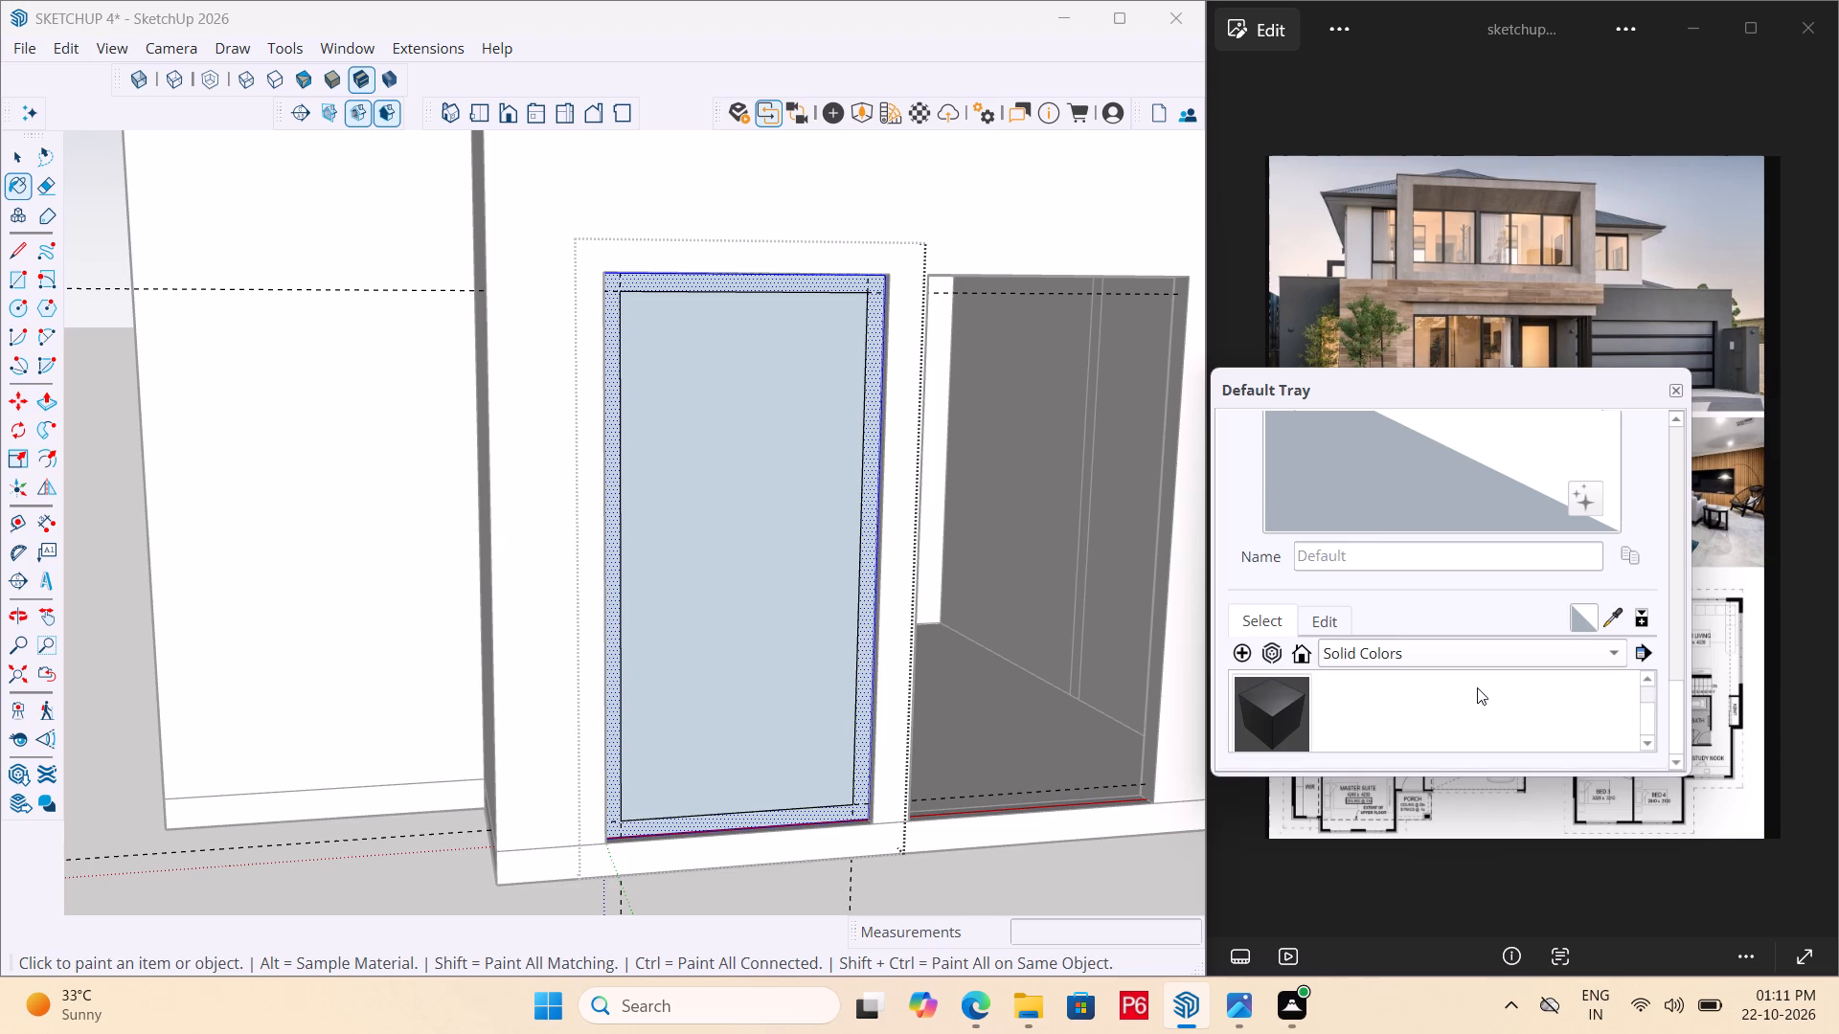
{"action": "left_click", "coordinate": [1276, 715]}
{"action": "scroll", "coordinate": [931, 658], "scroll_direction": "up", "scroll_amount": 6}
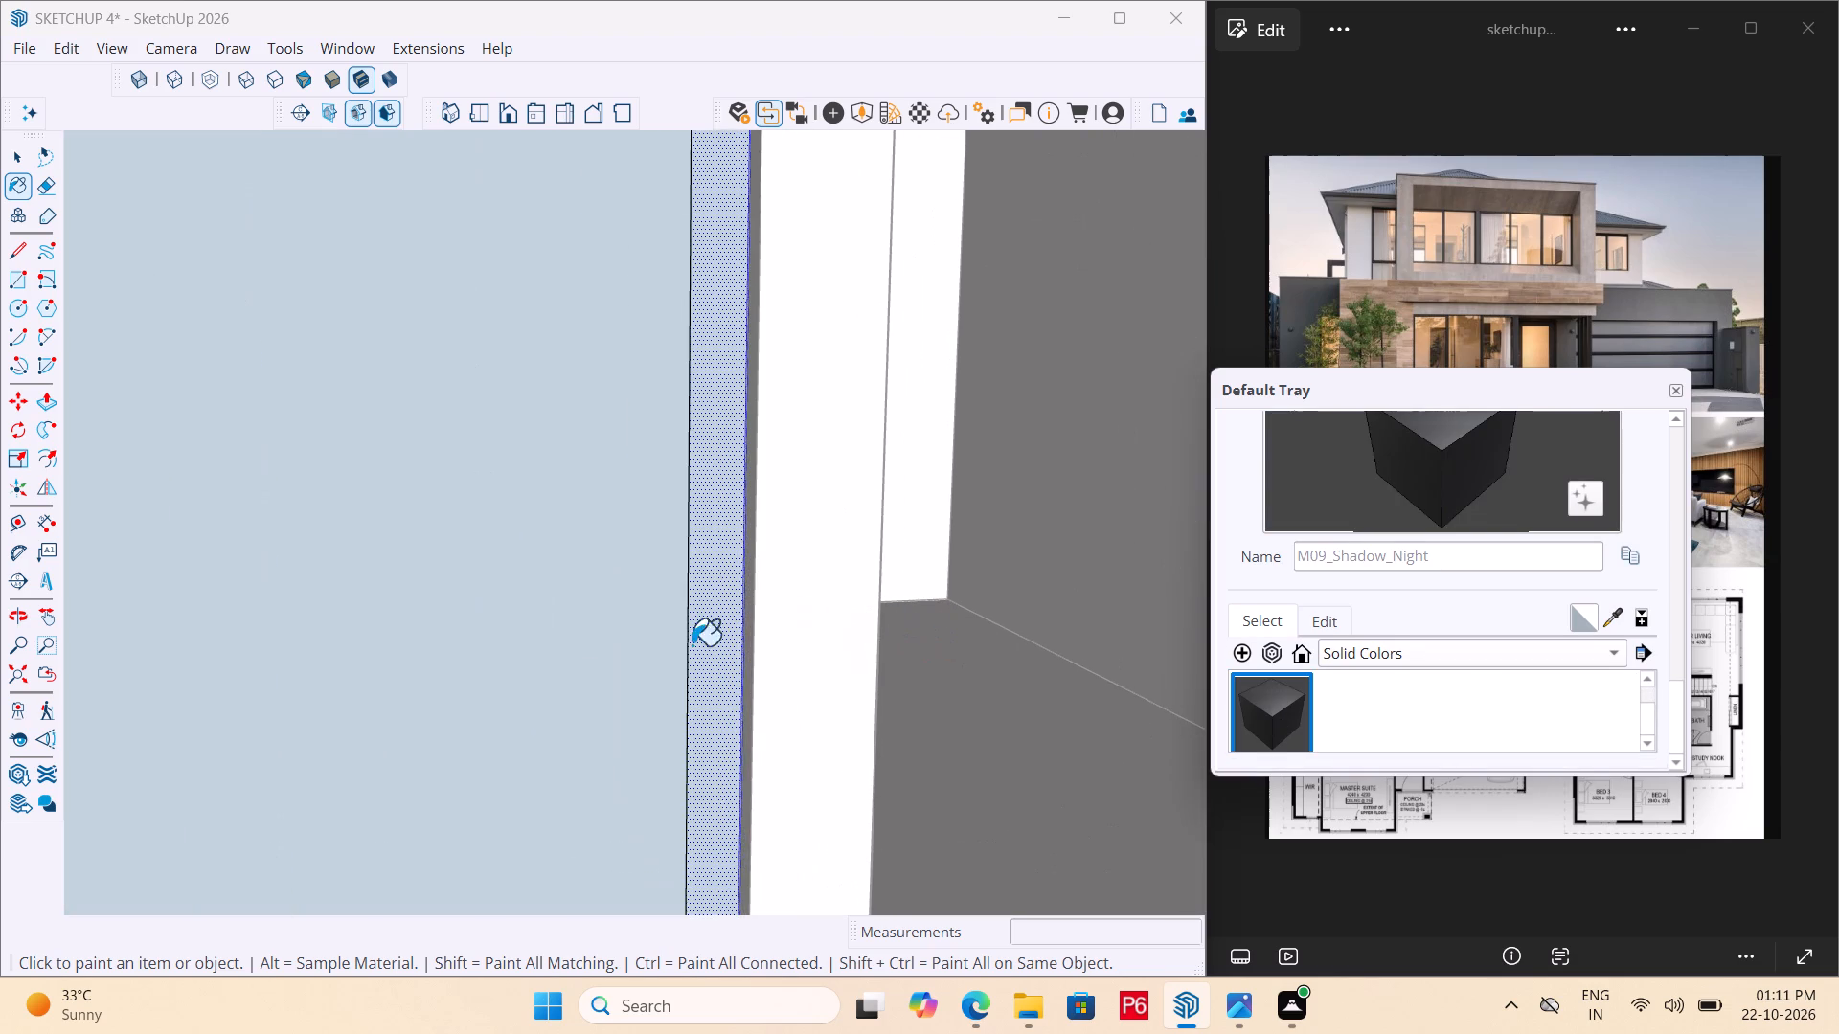
{"action": "left_click", "coordinate": [710, 640]}
{"action": "scroll", "coordinate": [980, 657], "scroll_direction": "down", "scroll_amount": 7}
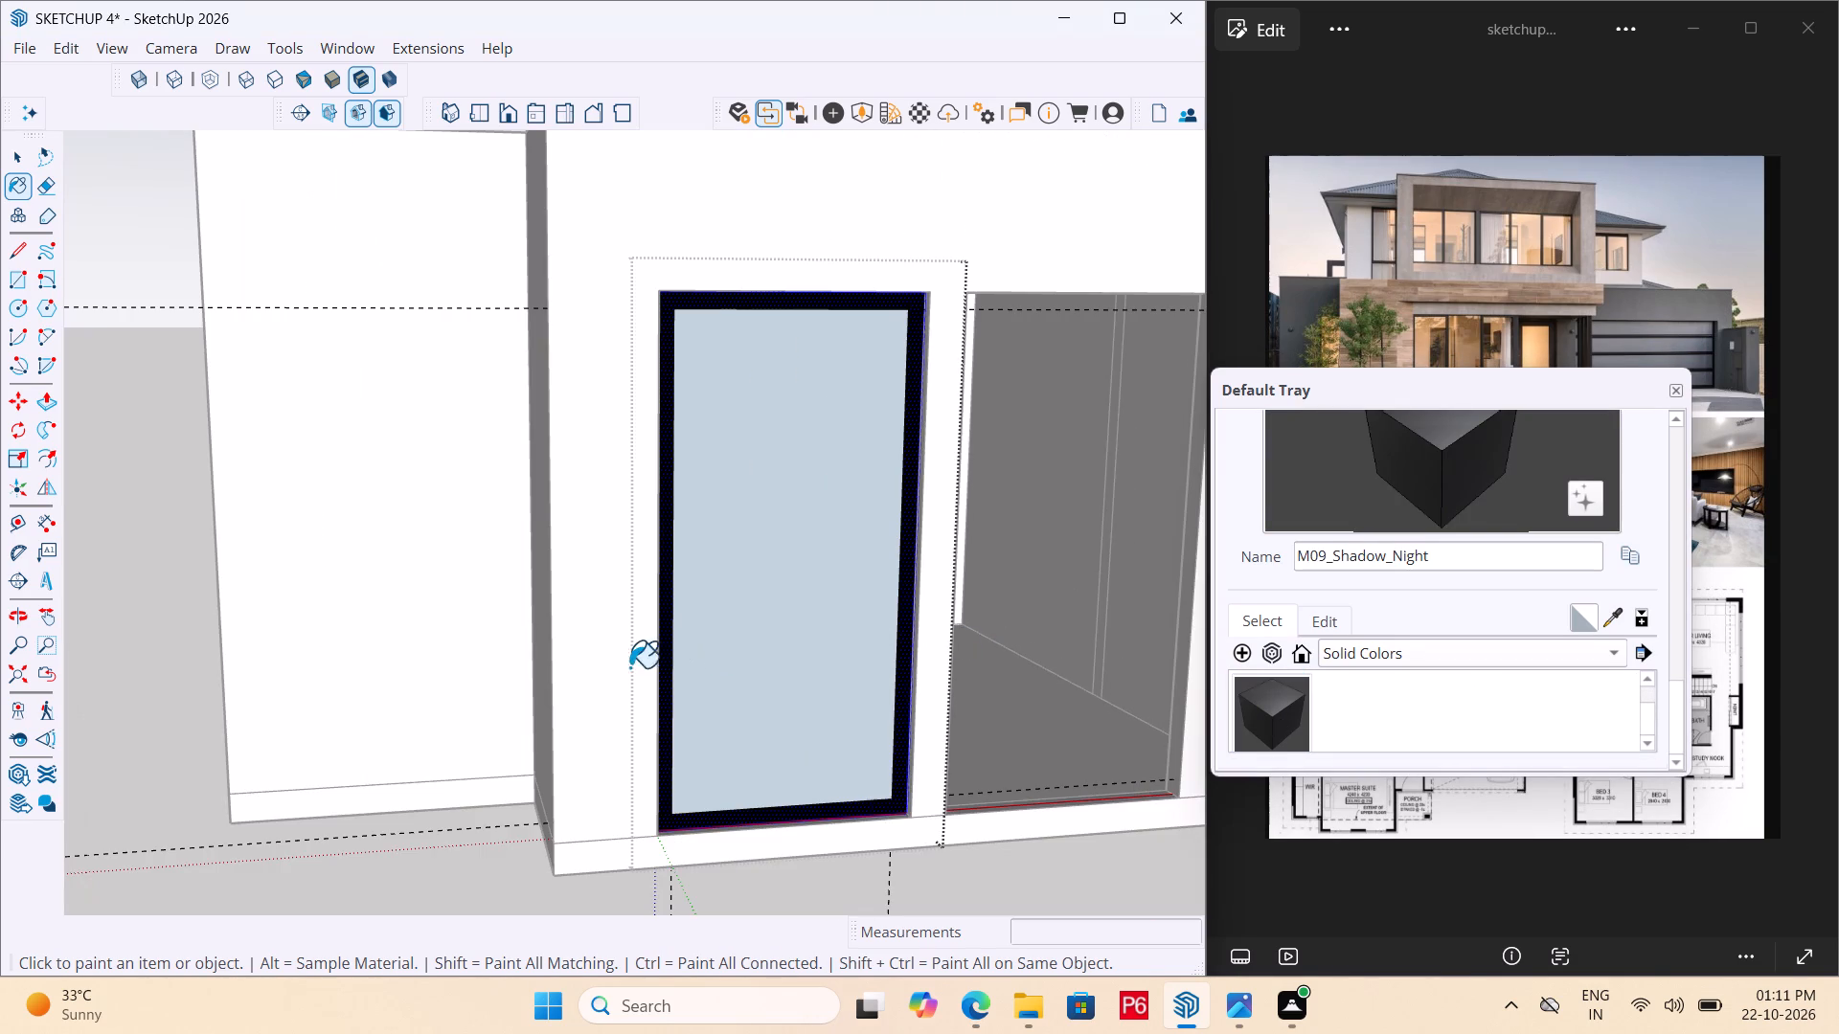
Paint the back face of the panel's frame border with the same M09_Shadow_Night color from inside the room.
{"action": "middle_click_drag", "start_coordinate": [1017, 625], "coordinate": [67, 827]}
{"action": "middle_click_drag", "start_coordinate": [589, 637], "coordinate": [148, 649]}
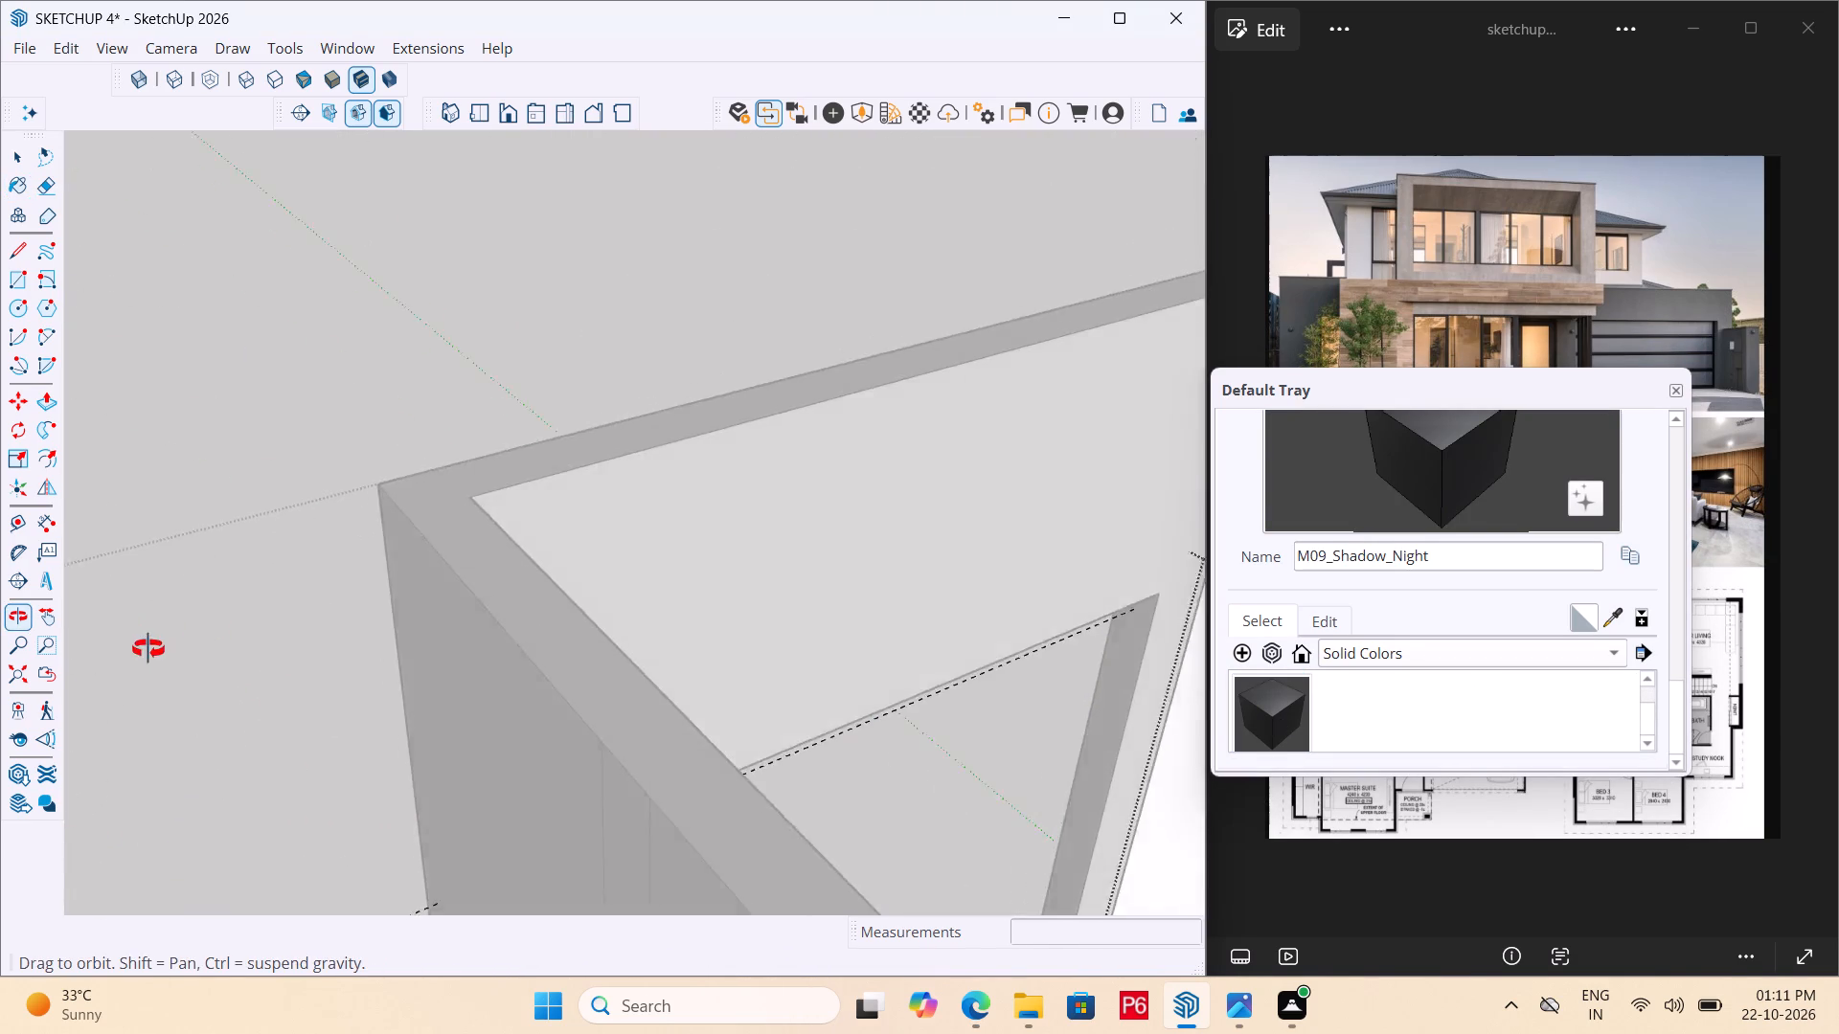
{"action": "middle_click_drag", "start_coordinate": [148, 649], "coordinate": [115, 608]}
{"action": "scroll", "coordinate": [367, 604], "scroll_direction": "down", "scroll_amount": 7}
{"action": "scroll", "coordinate": [750, 596], "scroll_direction": "down", "scroll_amount": 5}
{"action": "scroll", "coordinate": [995, 640], "scroll_direction": "up", "scroll_amount": 11}
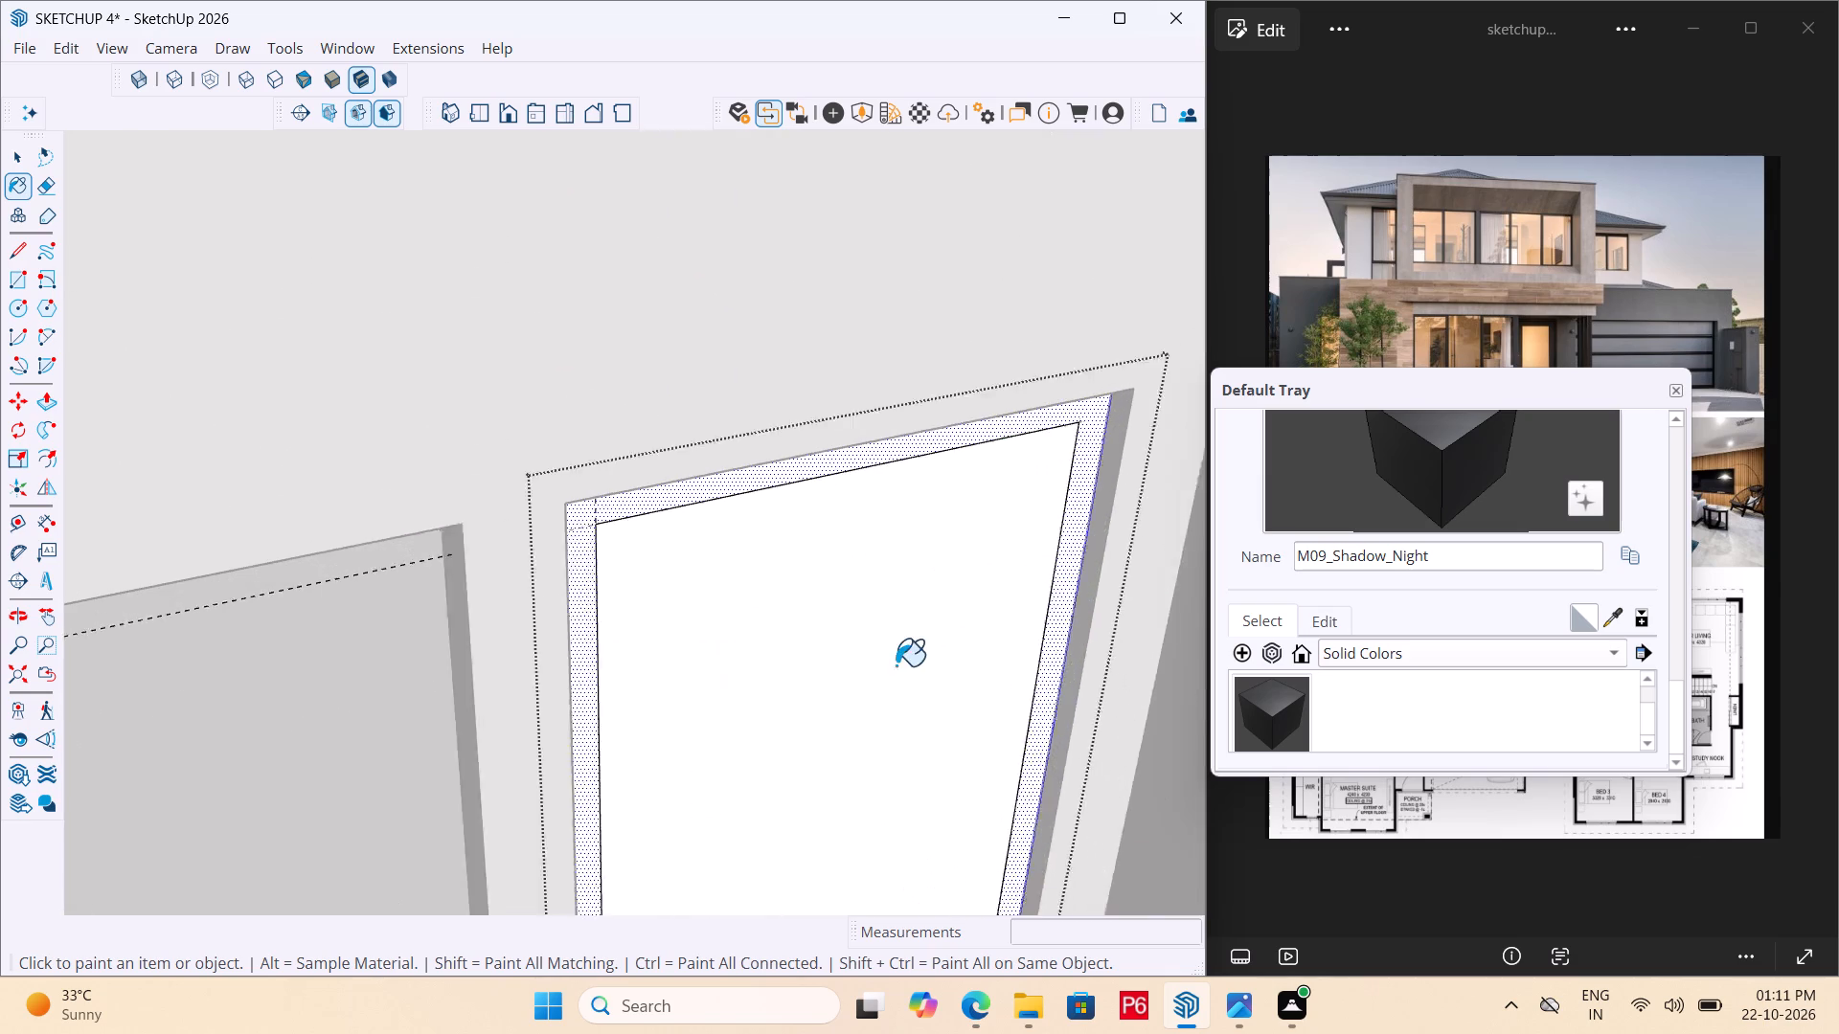
{"action": "scroll", "coordinate": [896, 665], "scroll_direction": "up", "scroll_amount": 2}
{"action": "double_click", "coordinate": [1128, 351]}
{"action": "scroll", "coordinate": [523, 621], "scroll_direction": "down", "scroll_amount": 7}
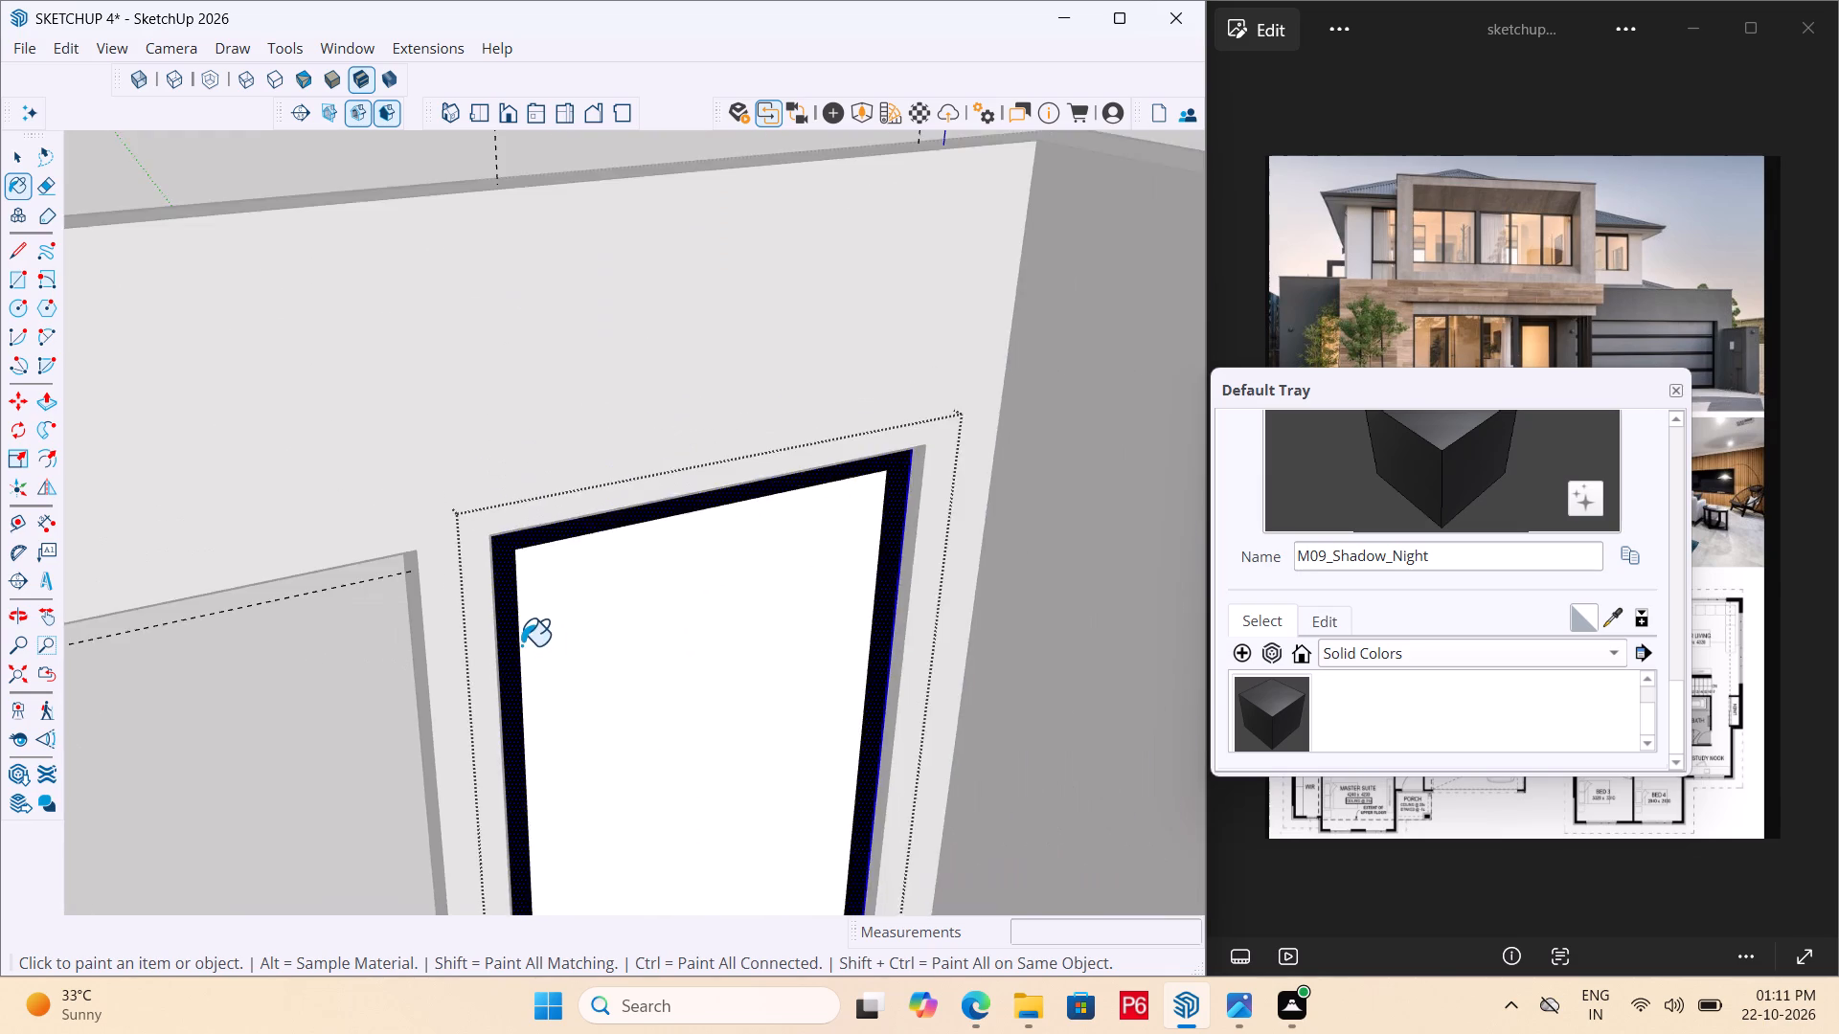
{"action": "scroll", "coordinate": [514, 645], "scroll_direction": "down", "scroll_amount": 6}
Push/pull the dark frame border outward toward the wall's outer face to give the frame thickness.
{"action": "middle_click_drag", "start_coordinate": [288, 676], "coordinate": [1161, 700]}
{"action": "scroll", "coordinate": [294, 678], "scroll_direction": "down", "scroll_amount": 1}
{"action": "scroll", "coordinate": [1091, 710], "scroll_direction": "down", "scroll_amount": 1}
{"action": "scroll", "coordinate": [727, 676], "scroll_direction": "down", "scroll_amount": 6}
{"action": "middle_click_drag", "start_coordinate": [843, 684], "coordinate": [1047, 614]}
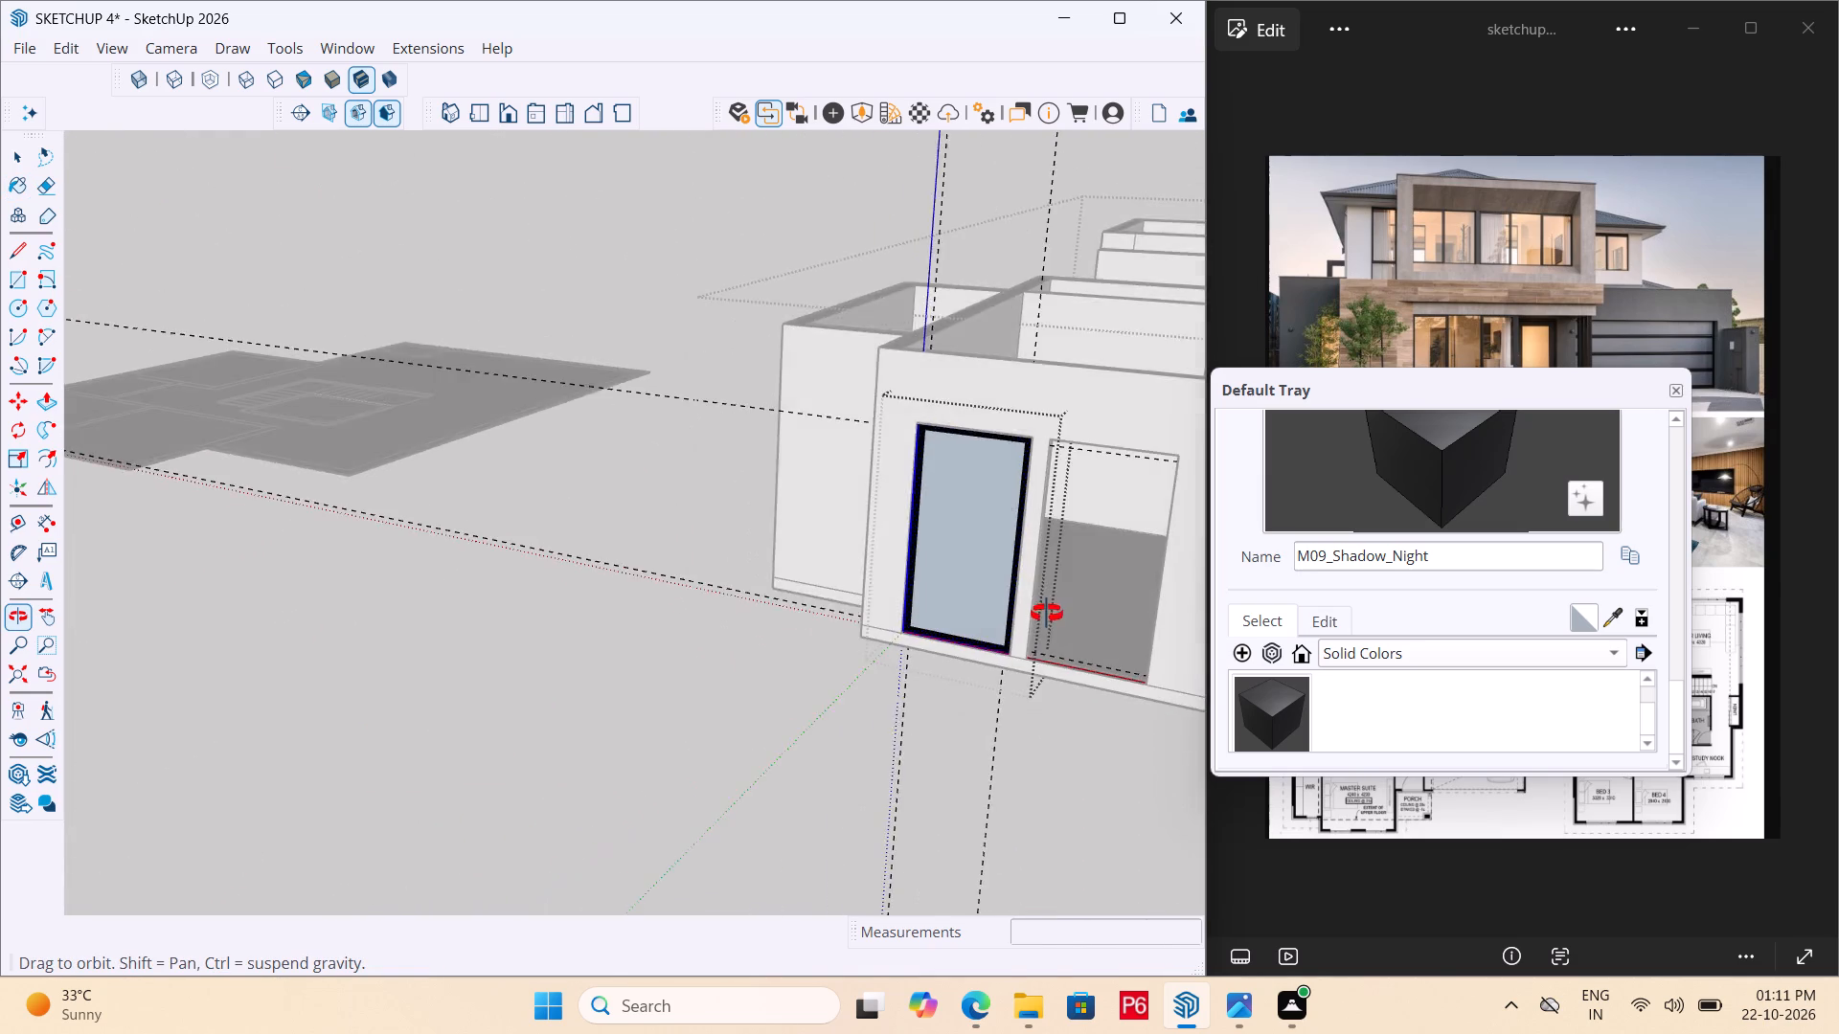
{"action": "middle_click_drag", "start_coordinate": [1047, 614], "coordinate": [892, 559]}
{"action": "scroll", "coordinate": [941, 574], "scroll_direction": "up", "scroll_amount": 5}
{"action": "key", "text": "p"}
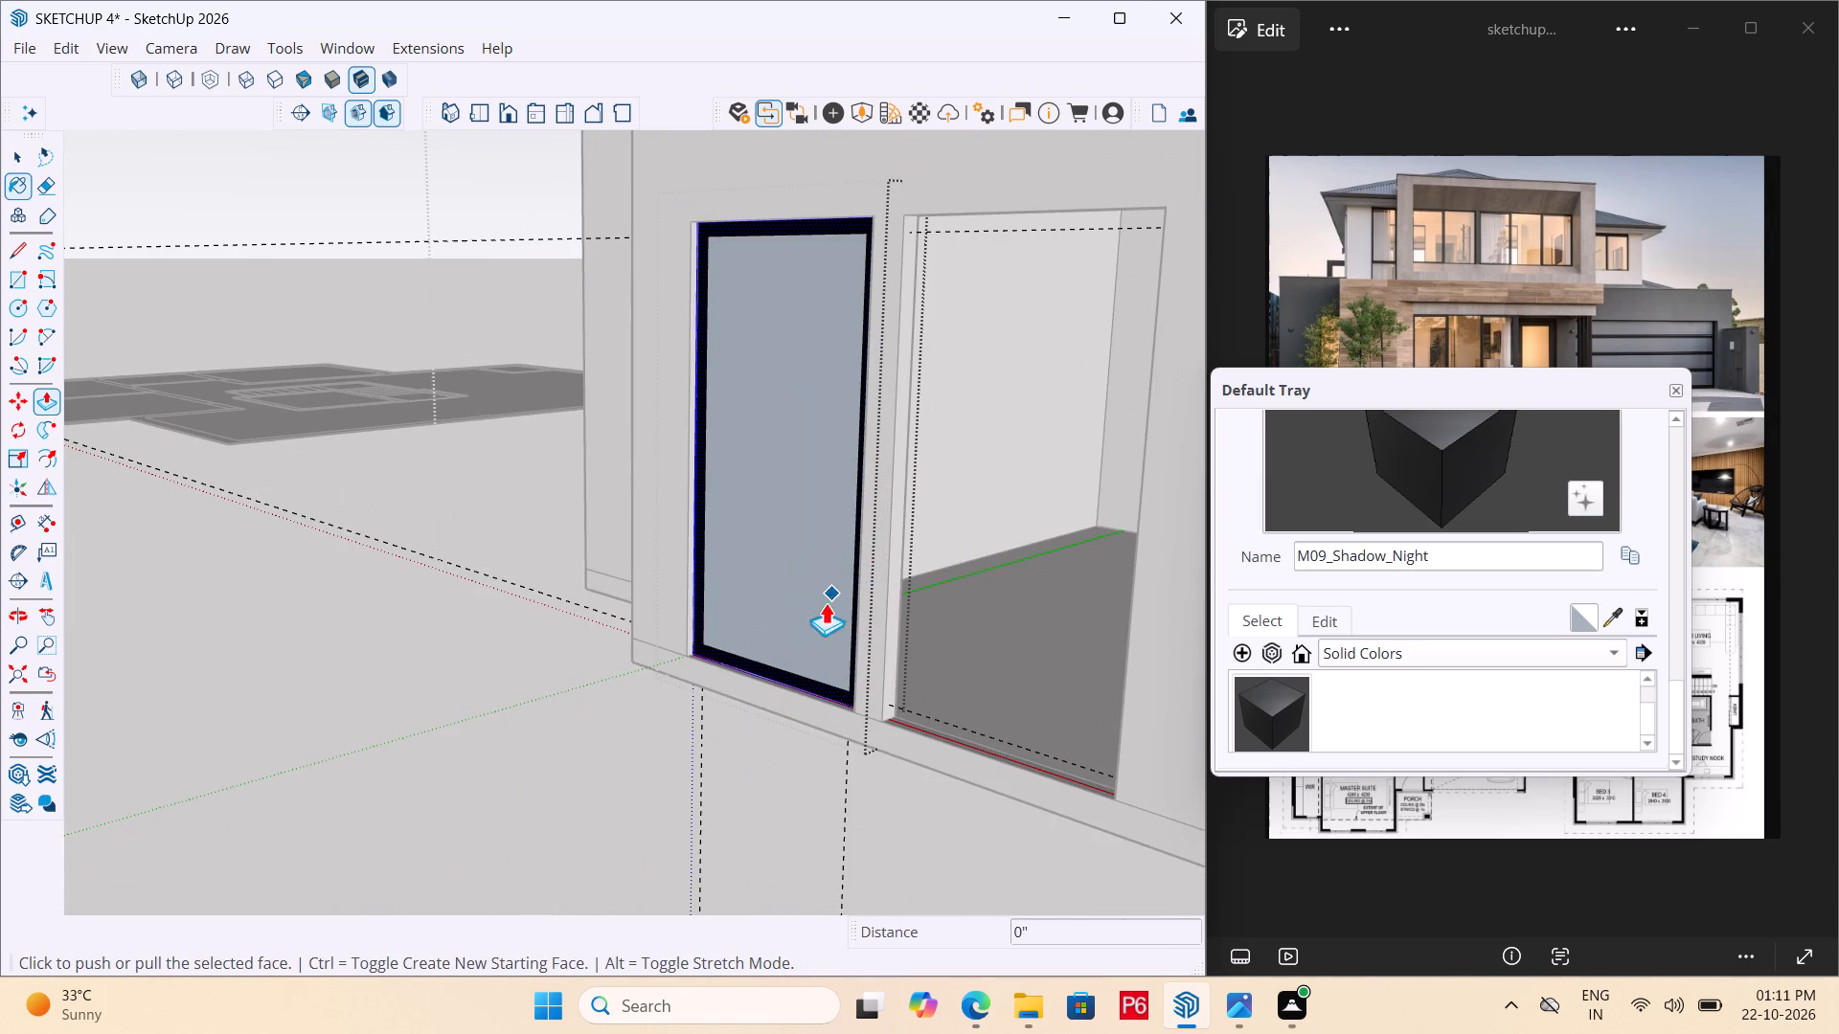
{"action": "scroll", "coordinate": [817, 611], "scroll_direction": "up", "scroll_amount": 11}
{"action": "left_click", "coordinate": [871, 723]}
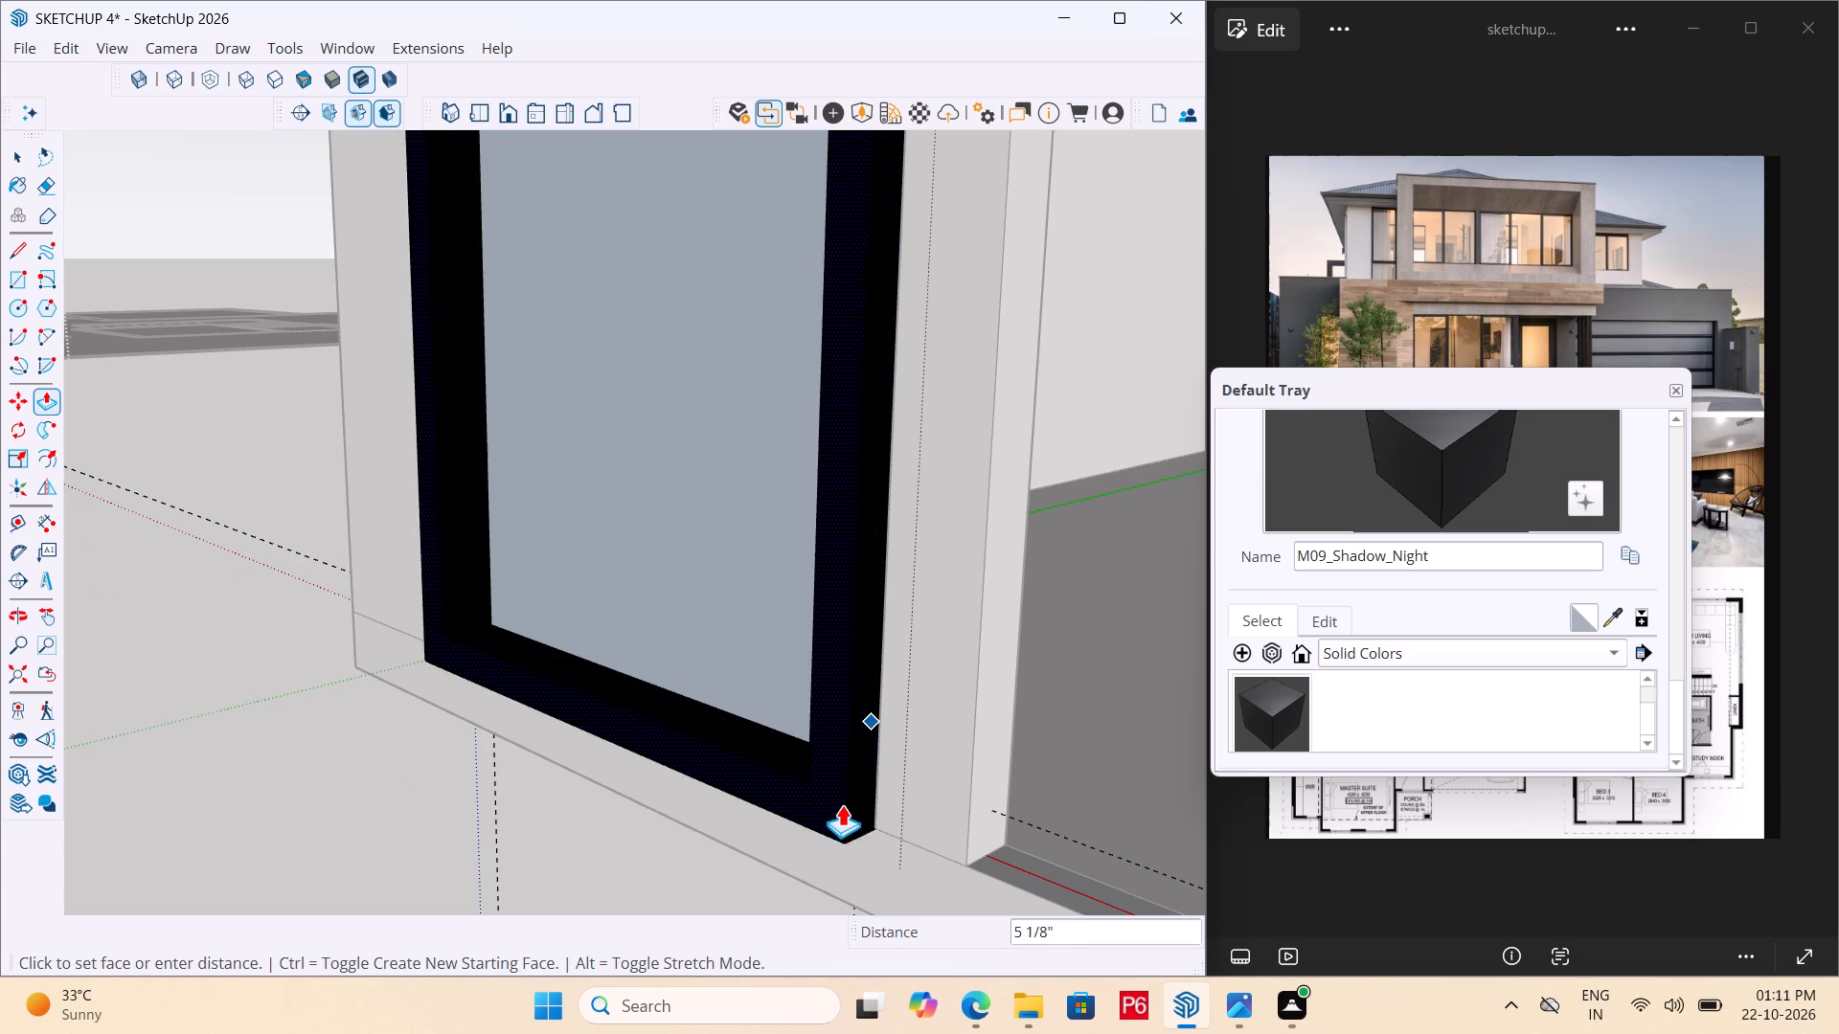
{"action": "left_click_drag", "start_coordinate": [884, 844], "coordinate": [885, 832]}
{"action": "scroll", "coordinate": [917, 667], "scroll_direction": "down", "scroll_amount": 6}
{"action": "middle_click_drag", "start_coordinate": [815, 694], "coordinate": [925, 679]}
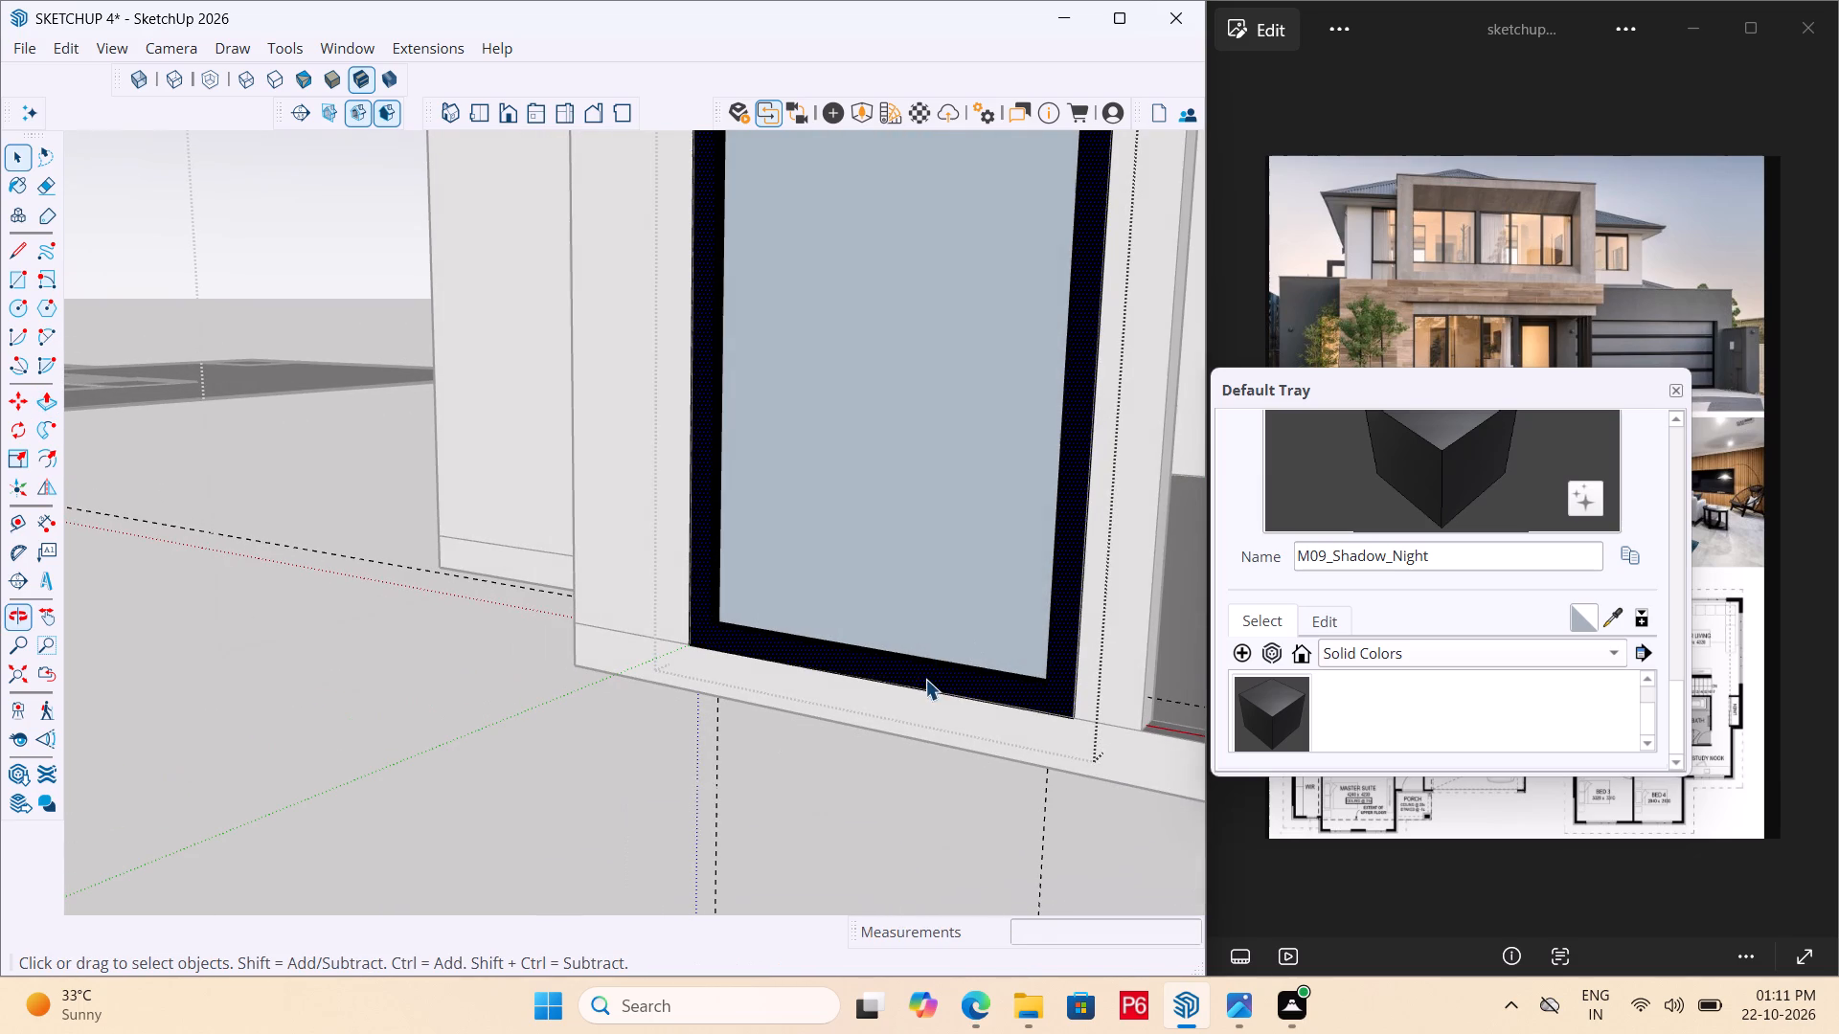
Paint the panel's inner pane with the Glass_Basic_01 material from the Glass collection.
{"action": "key", "text": "space"}
{"action": "left_click", "coordinate": [921, 541]}
{"action": "scroll", "coordinate": [1468, 689], "scroll_direction": "down", "scroll_amount": 2}
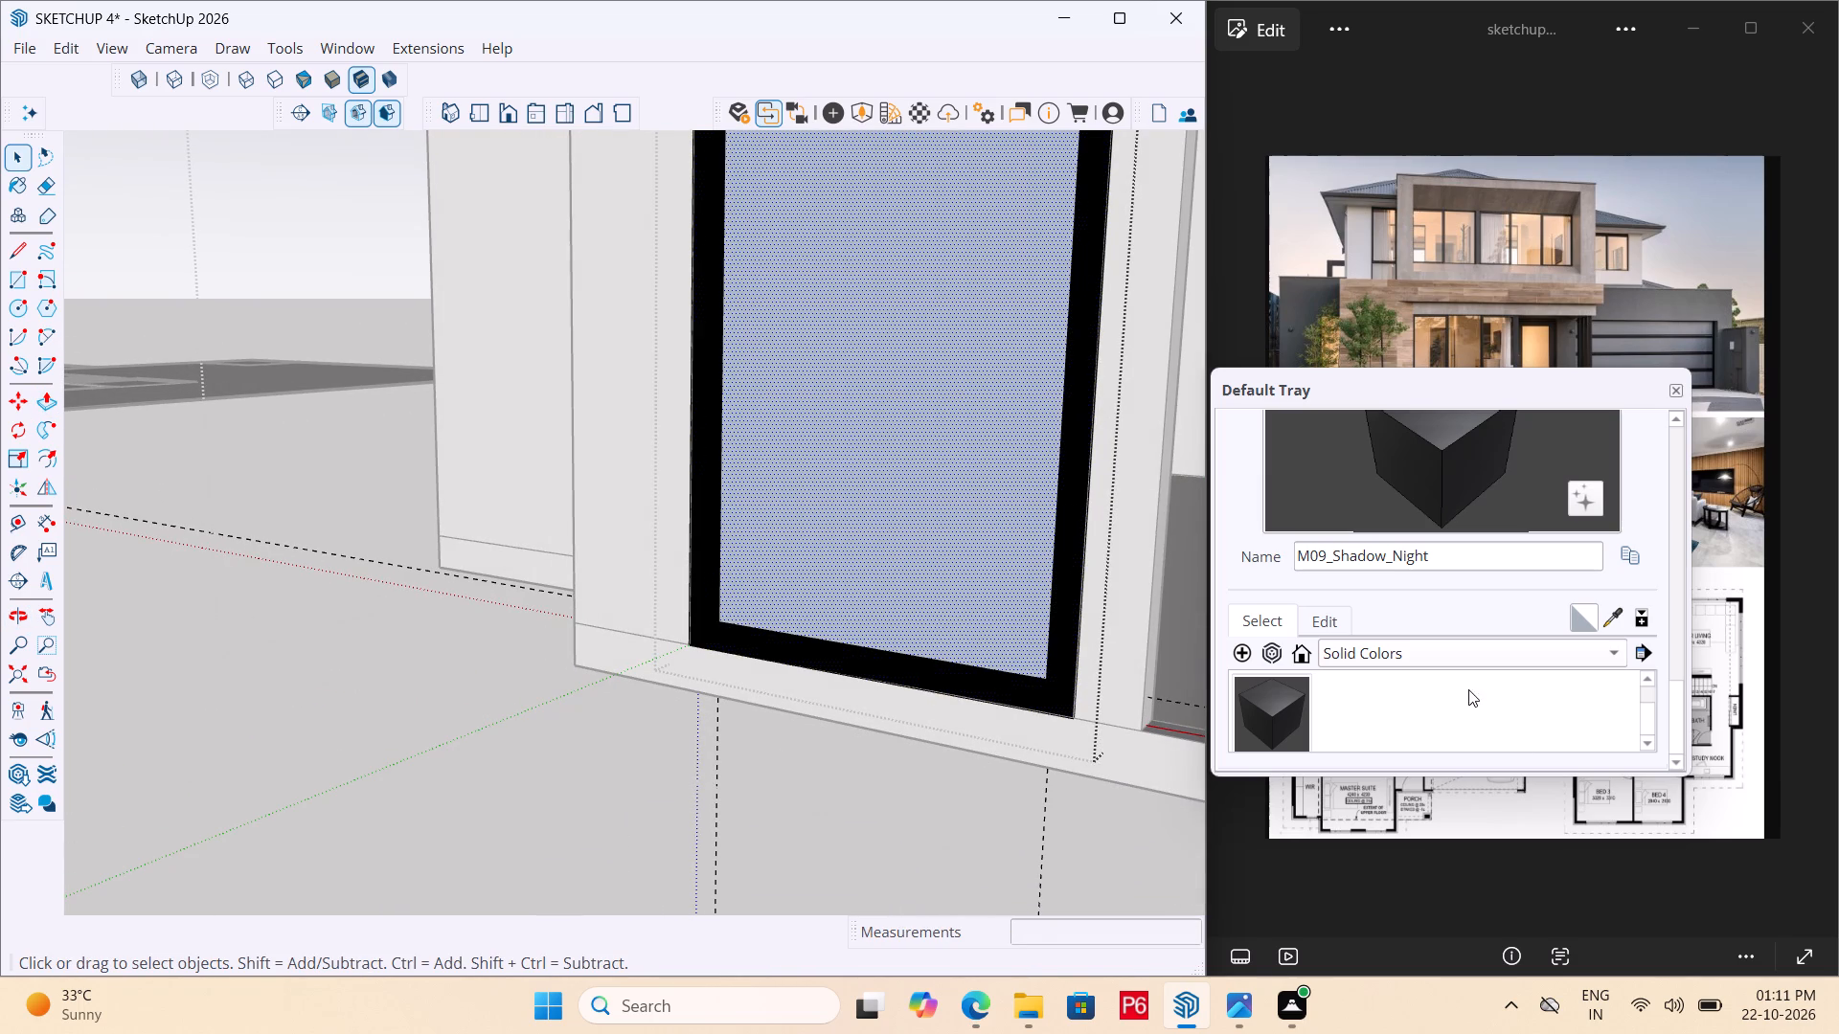
{"action": "scroll", "coordinate": [1468, 689], "scroll_direction": "down", "scroll_amount": 2}
{"action": "left_click", "coordinate": [1439, 655]}
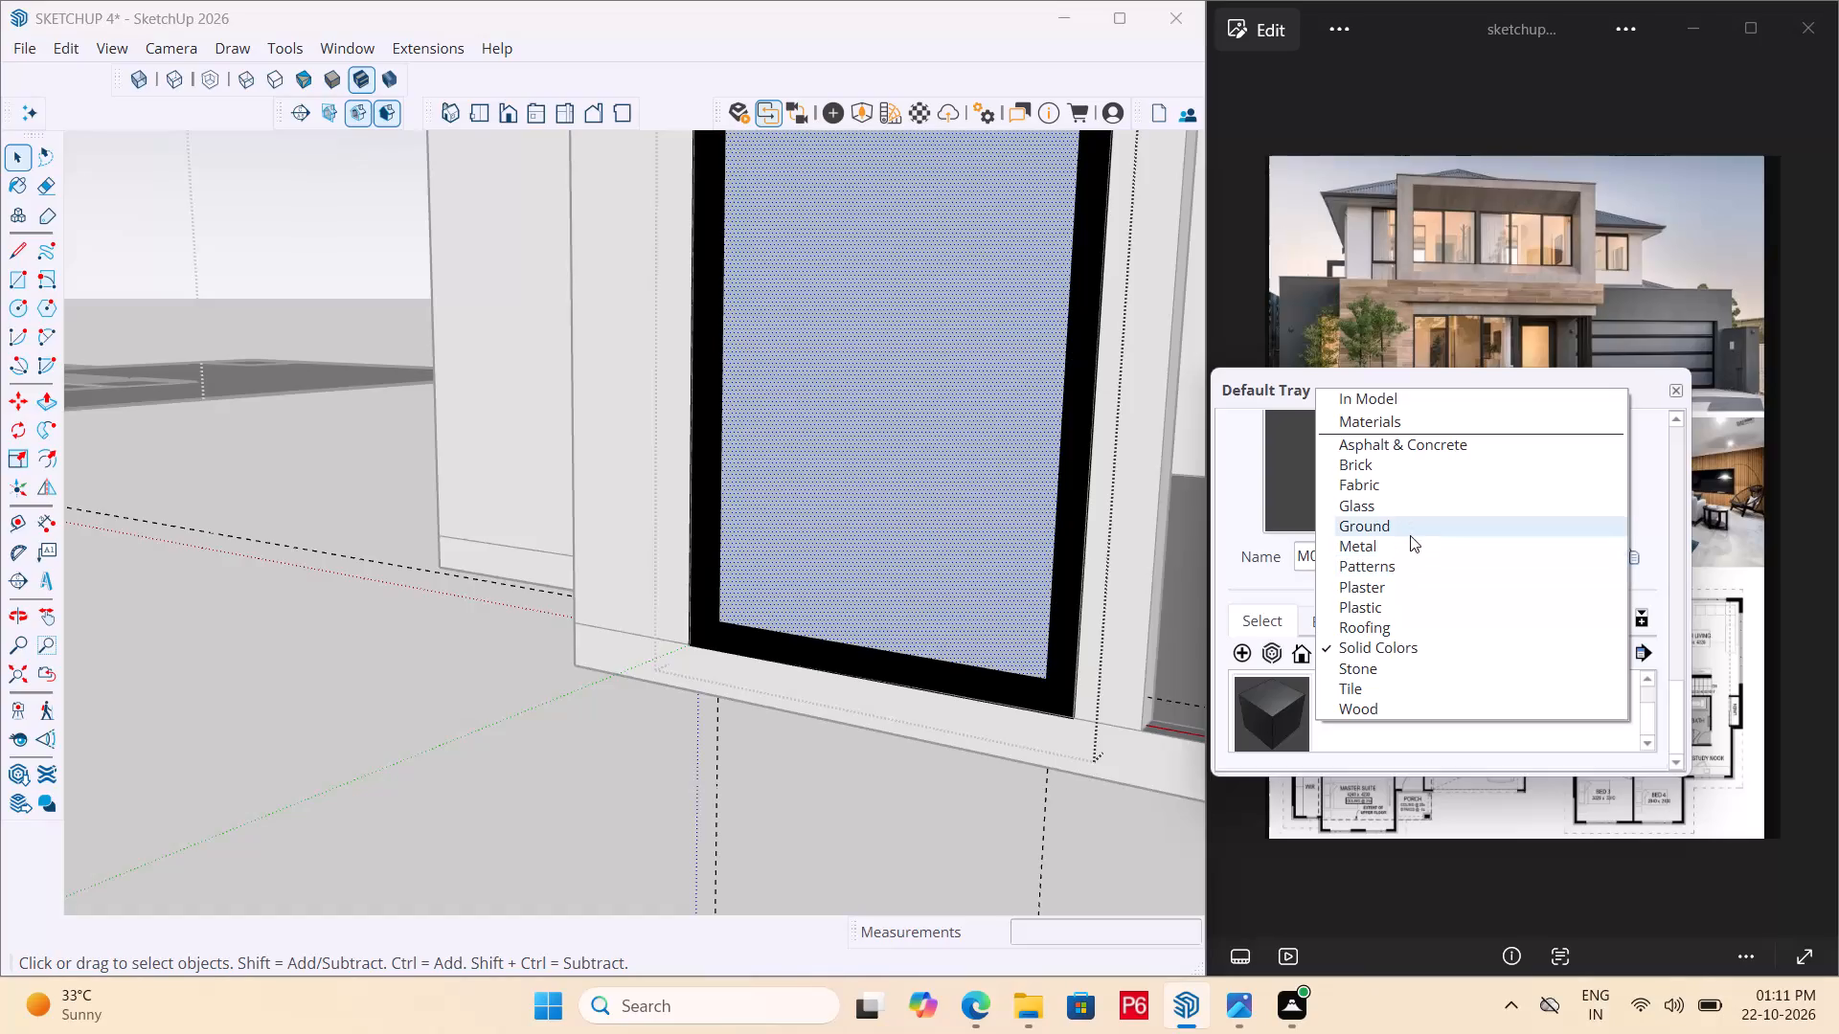
{"action": "left_click", "coordinate": [1423, 512]}
{"action": "left_click", "coordinate": [1280, 720]}
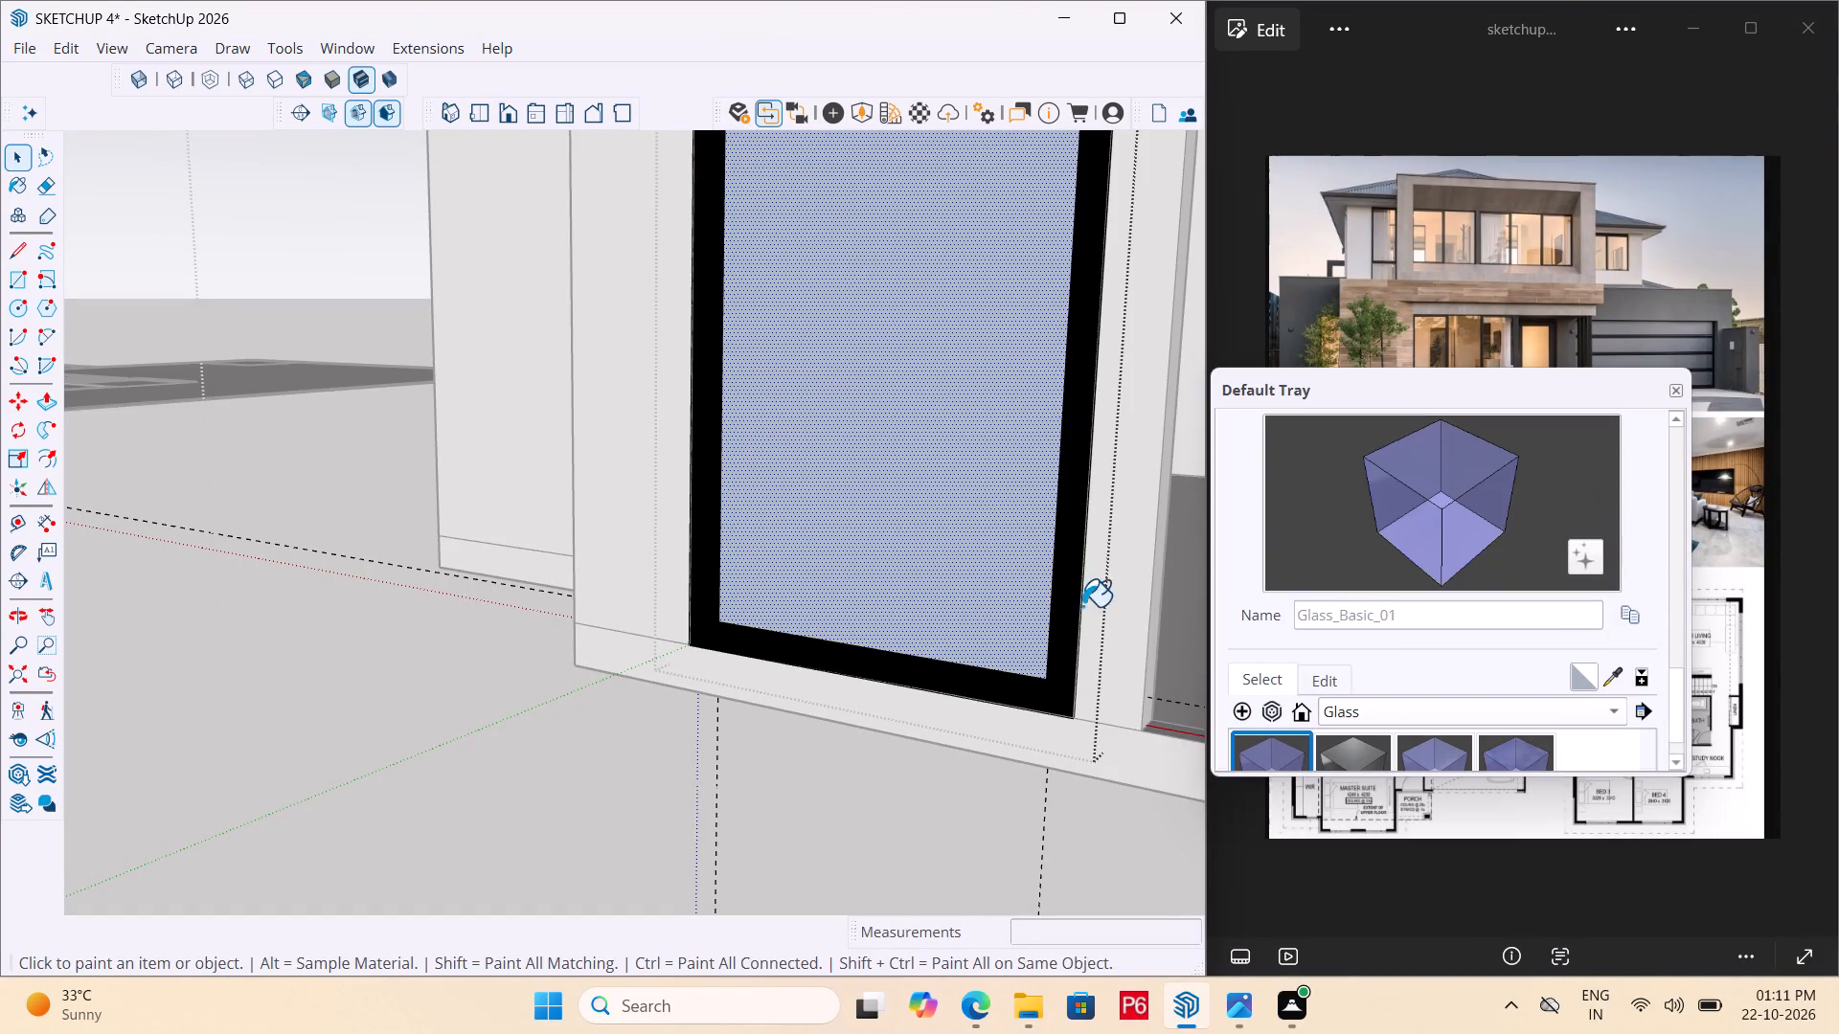
{"action": "double_click", "coordinate": [997, 577]}
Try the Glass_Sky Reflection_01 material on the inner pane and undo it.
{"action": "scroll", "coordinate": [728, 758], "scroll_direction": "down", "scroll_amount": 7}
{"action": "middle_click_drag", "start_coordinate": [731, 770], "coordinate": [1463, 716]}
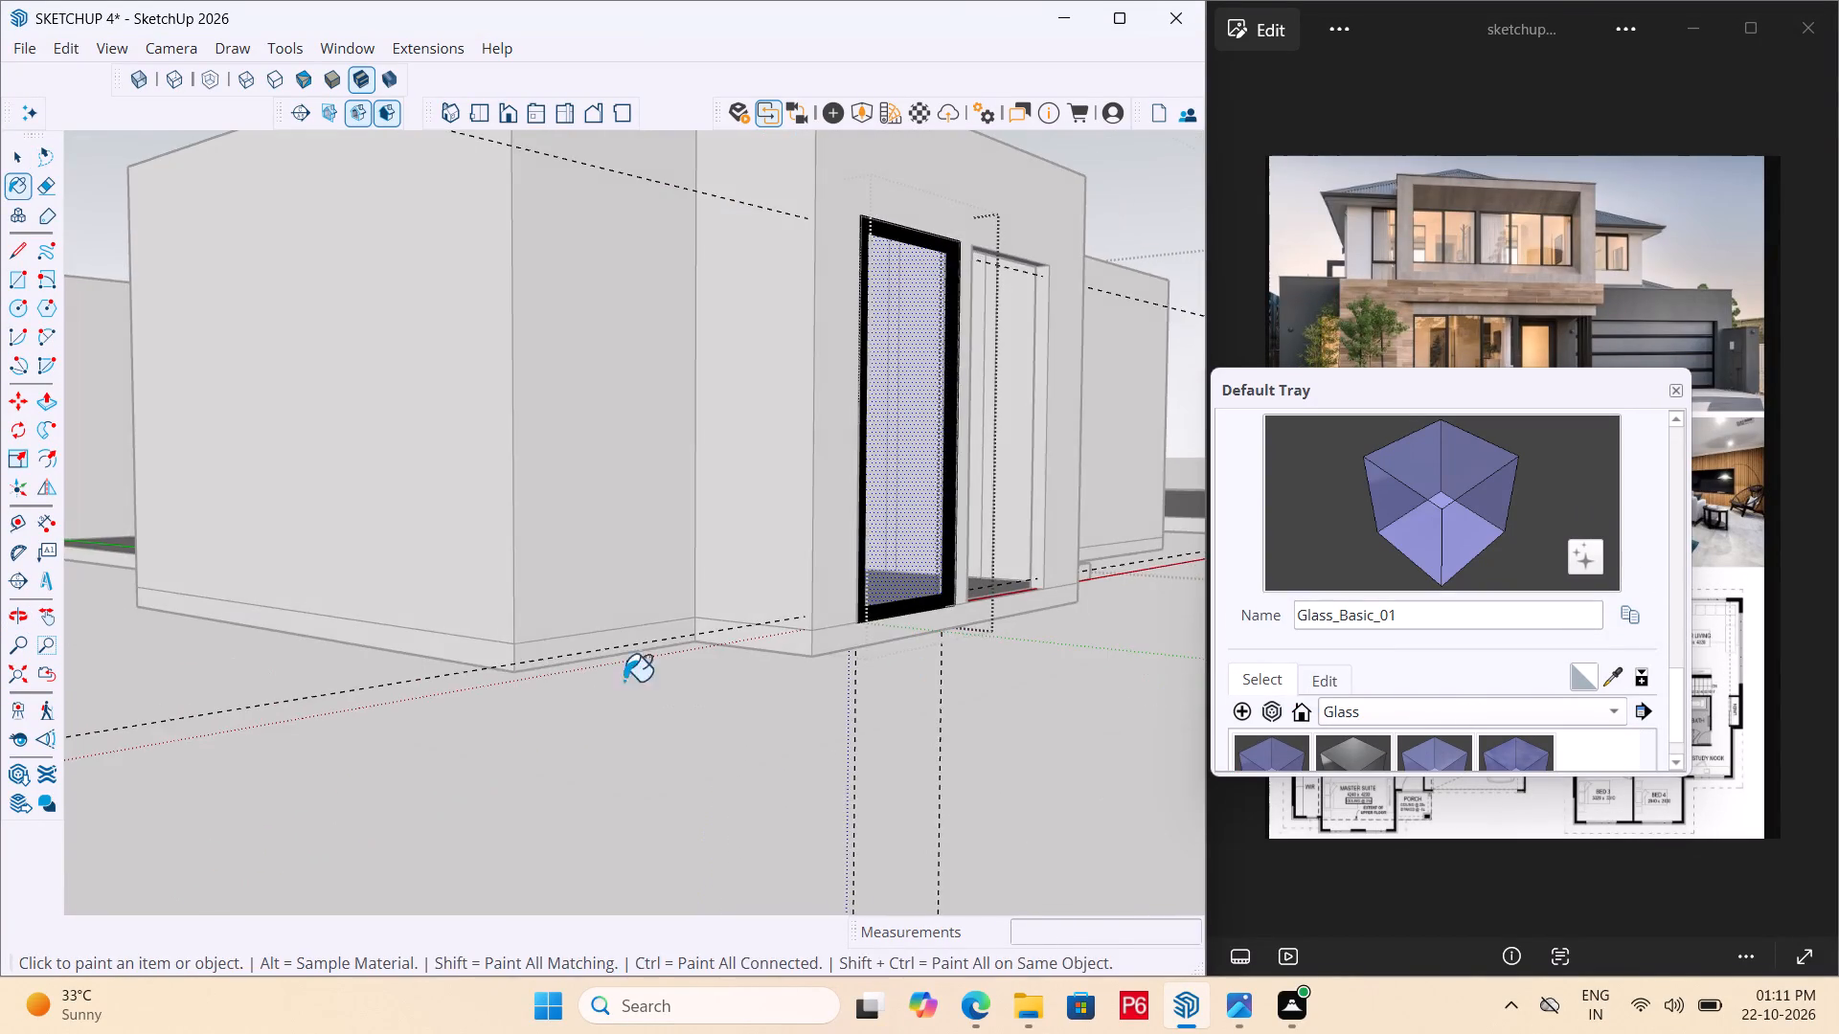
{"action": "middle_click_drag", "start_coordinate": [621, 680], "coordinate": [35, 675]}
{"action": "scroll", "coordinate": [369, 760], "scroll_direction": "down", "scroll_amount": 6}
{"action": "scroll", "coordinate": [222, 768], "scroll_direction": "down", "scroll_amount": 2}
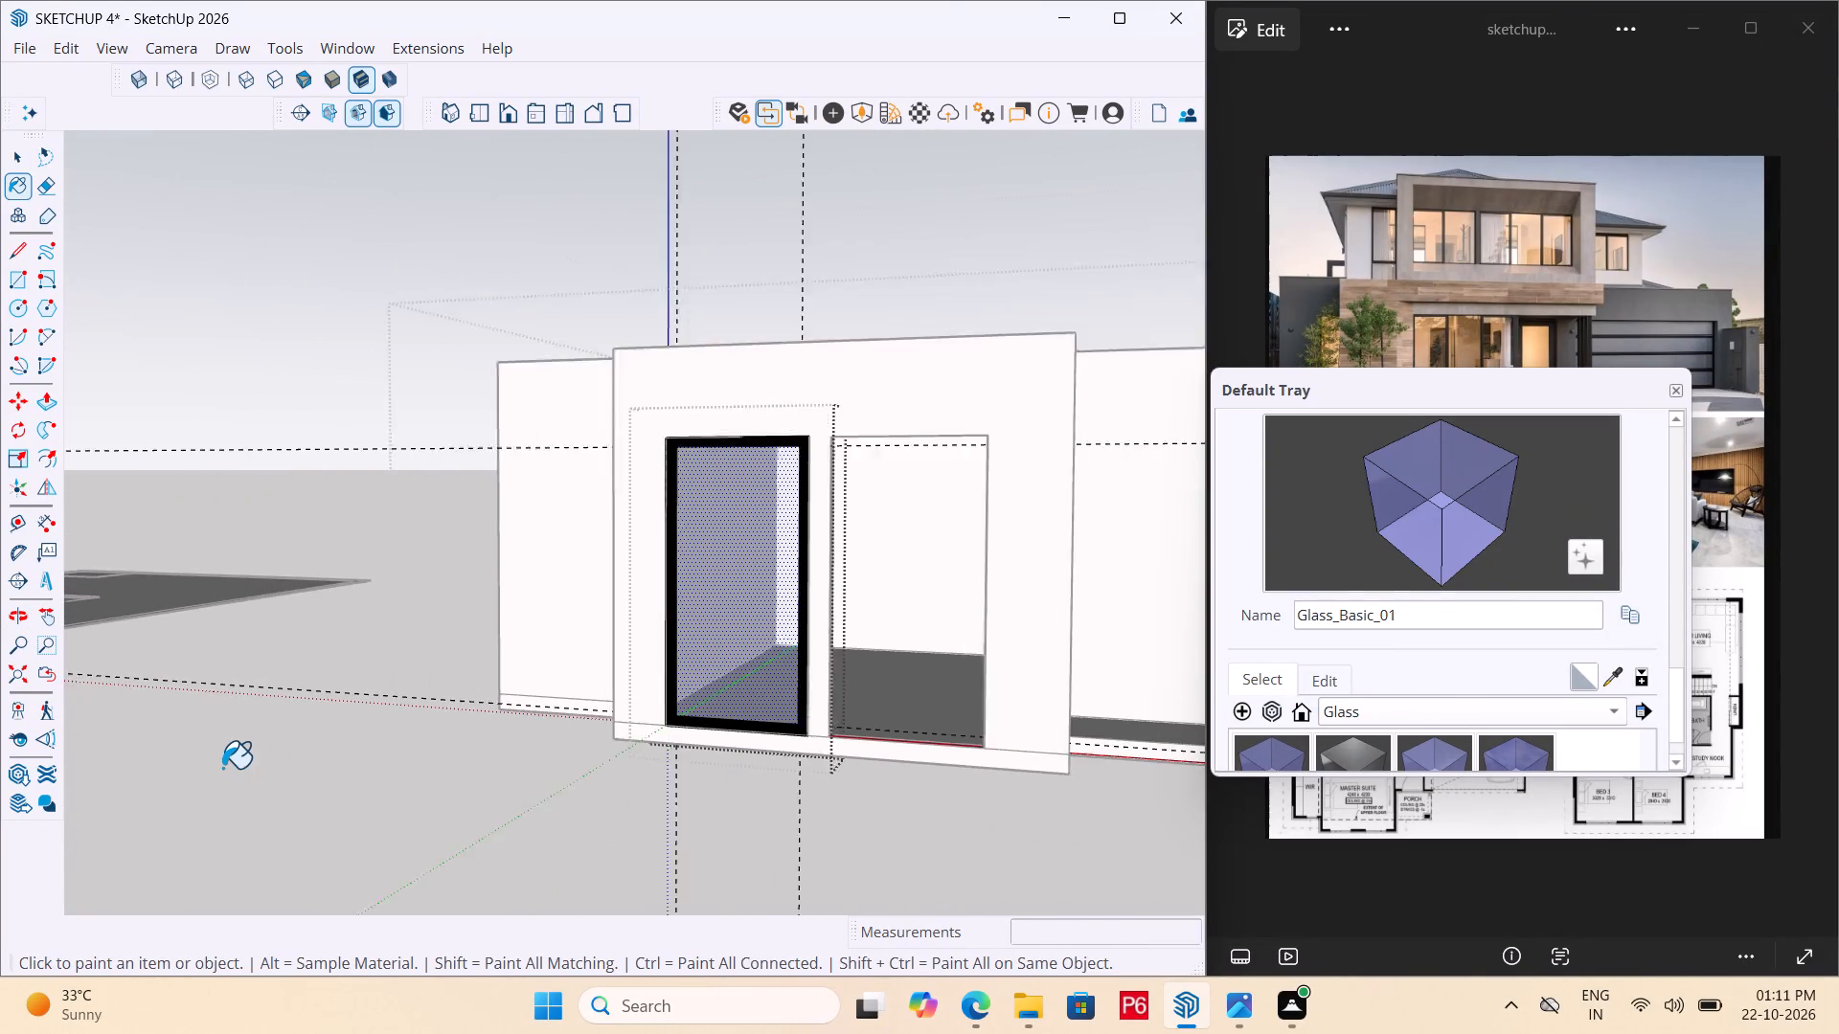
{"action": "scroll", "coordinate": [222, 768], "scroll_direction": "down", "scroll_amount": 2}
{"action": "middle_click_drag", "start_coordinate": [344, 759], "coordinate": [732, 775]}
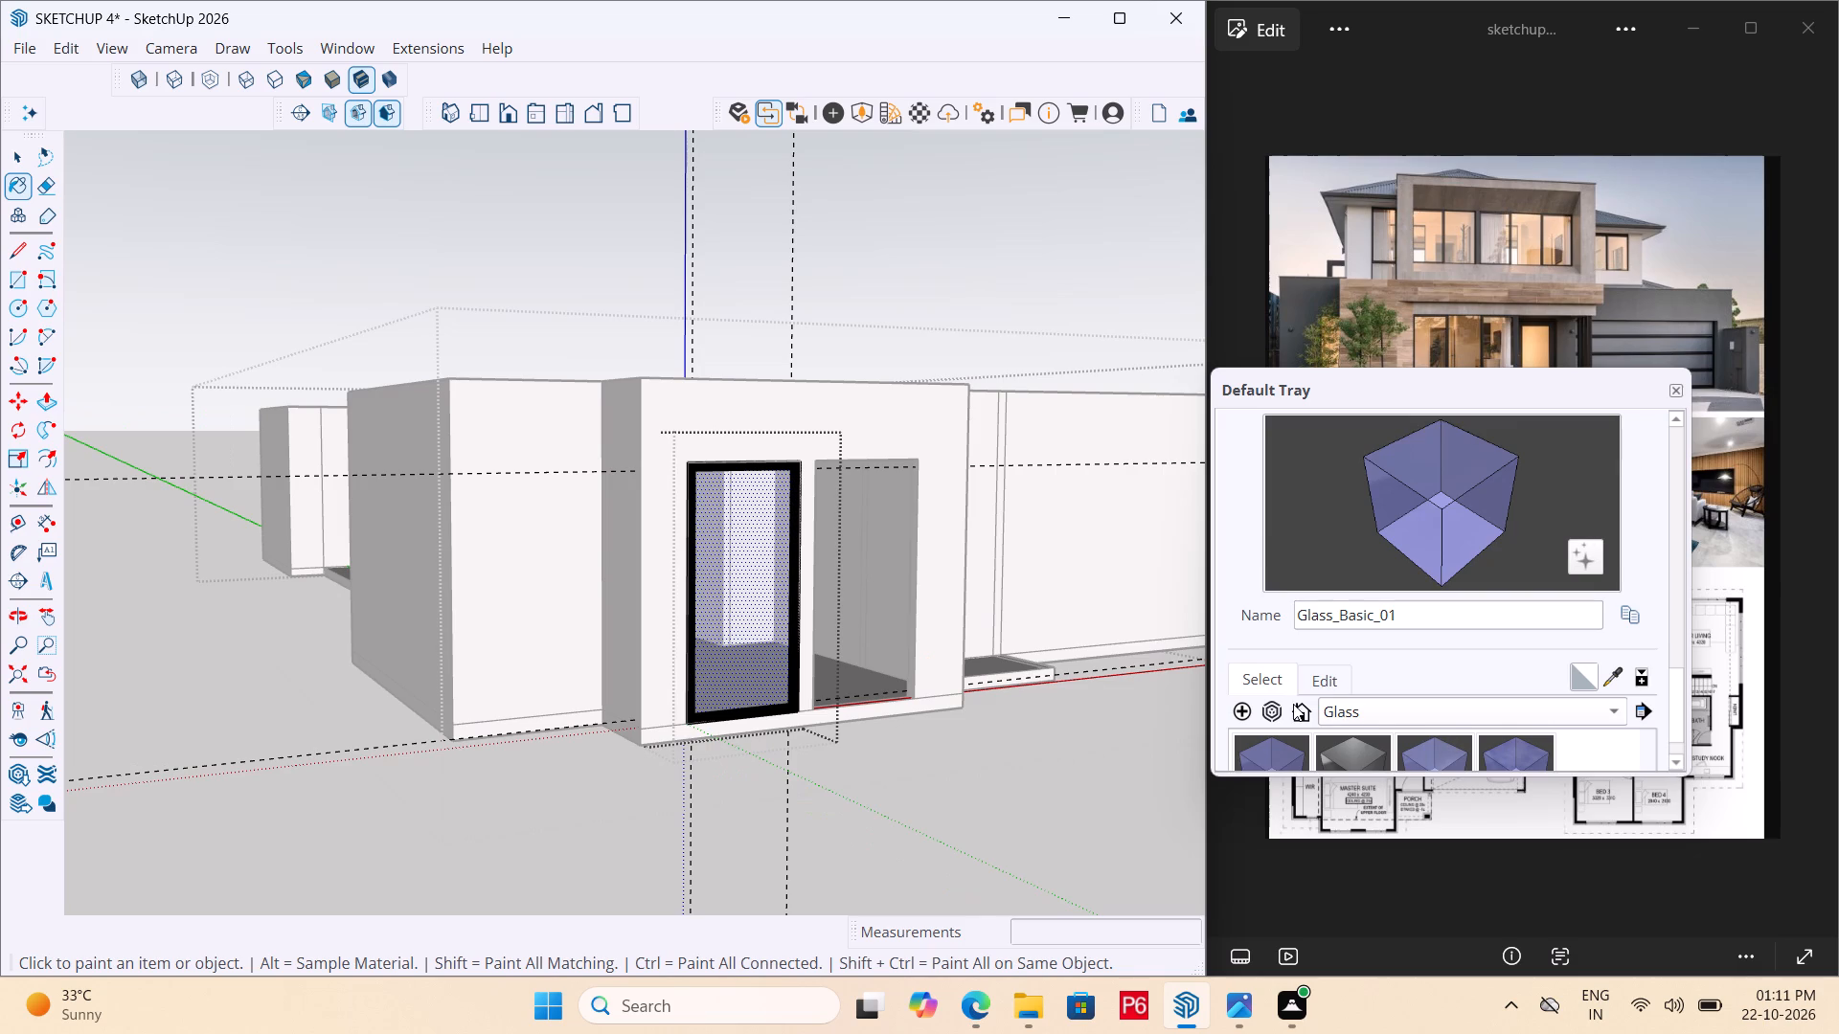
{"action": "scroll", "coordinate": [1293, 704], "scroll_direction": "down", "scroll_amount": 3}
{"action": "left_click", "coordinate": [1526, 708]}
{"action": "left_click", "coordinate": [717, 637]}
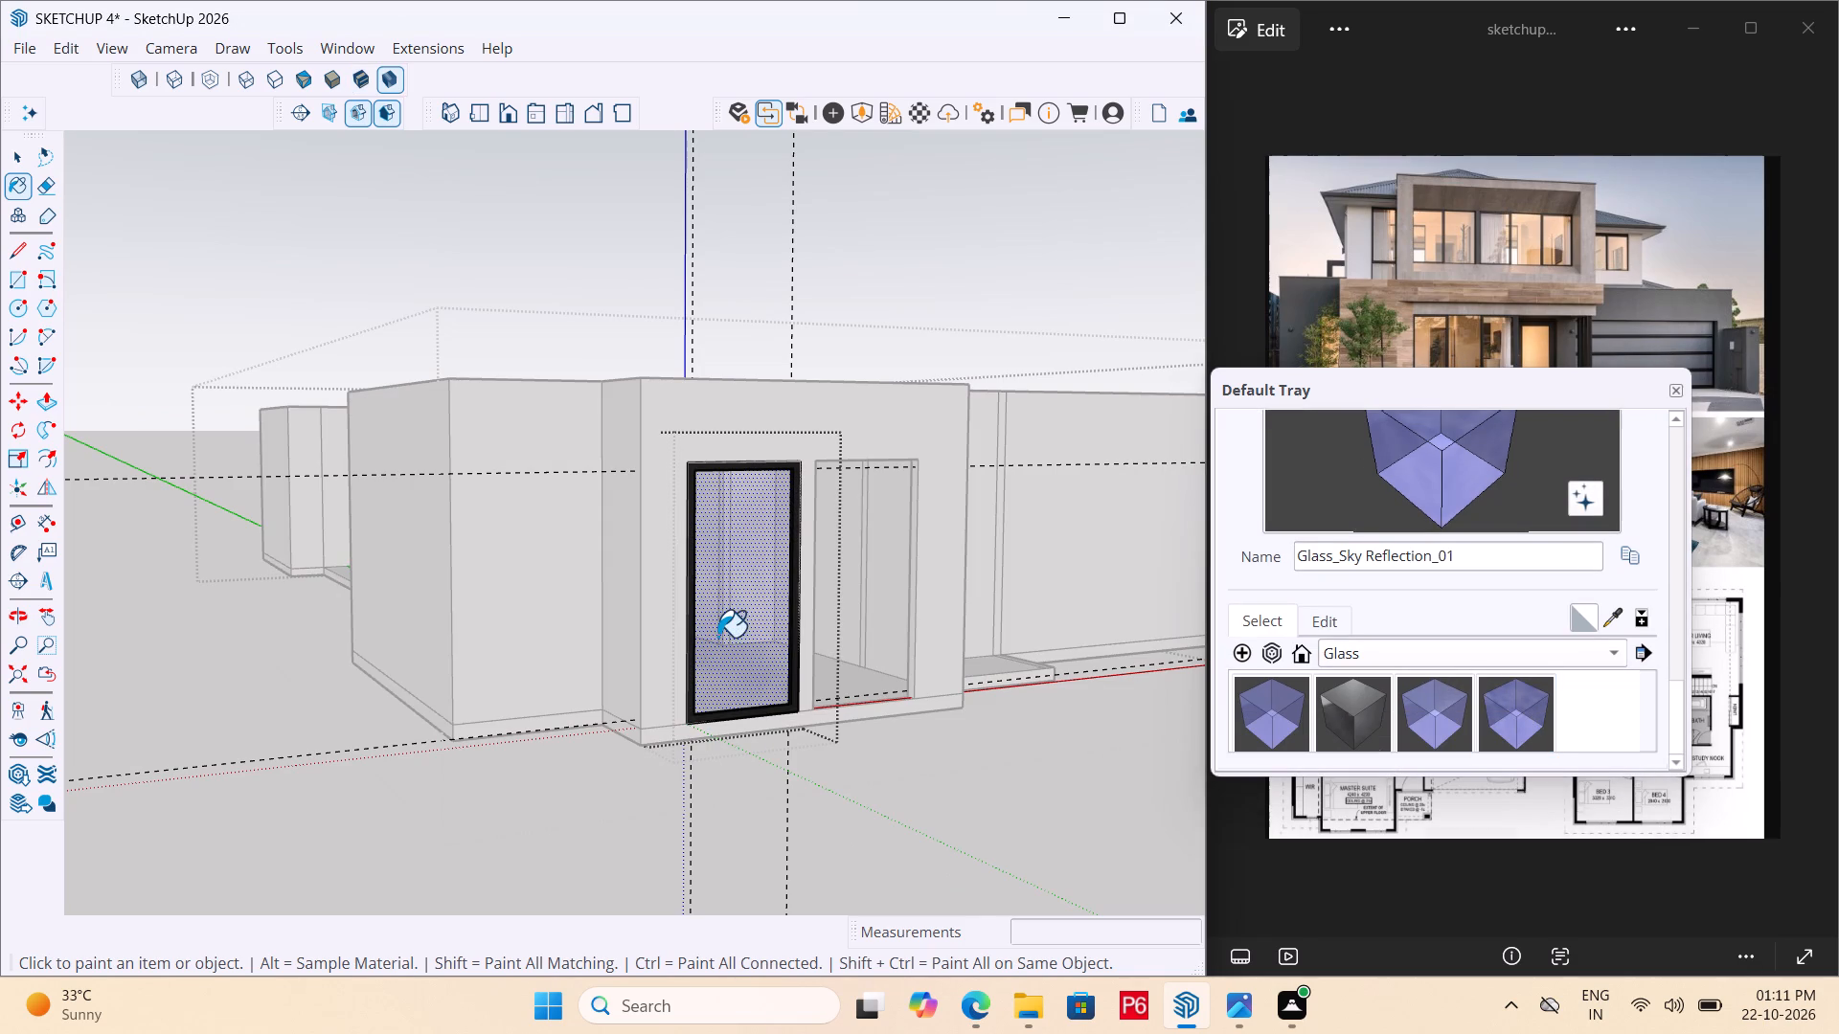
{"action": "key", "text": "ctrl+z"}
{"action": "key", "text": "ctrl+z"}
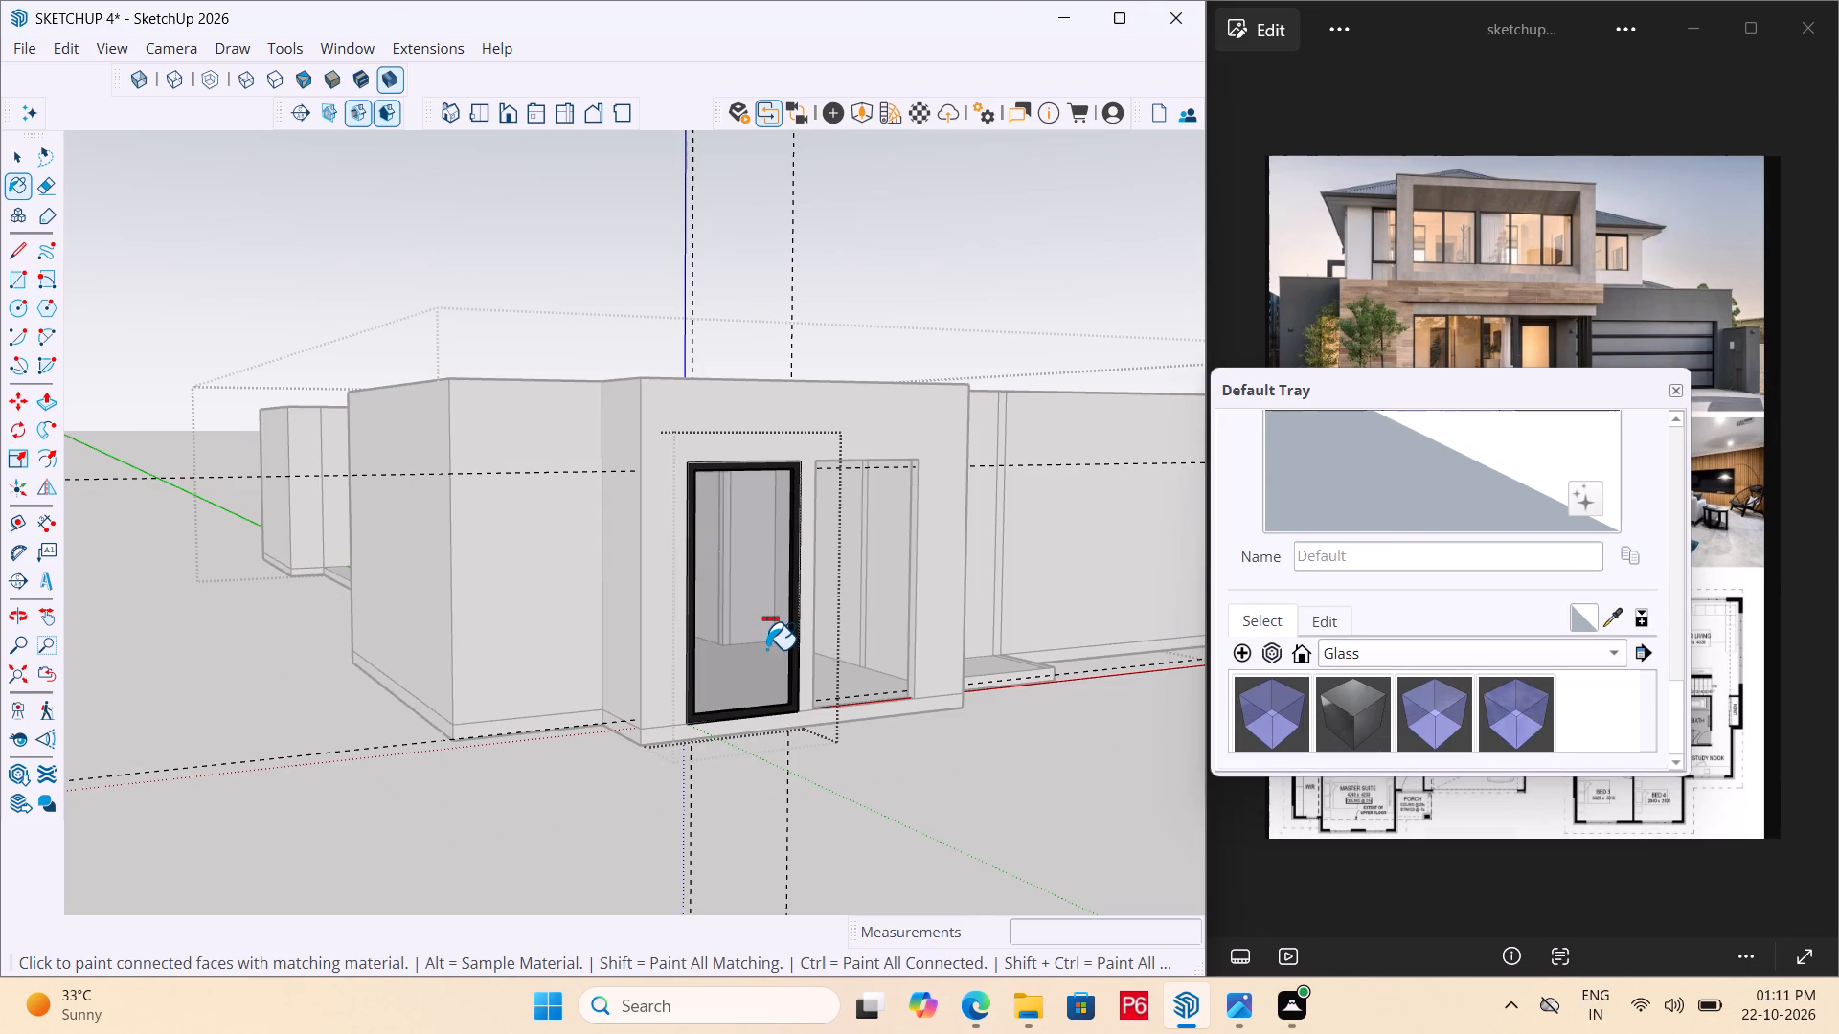
Close the panel group, select it, and inspect the framed glass panel in its opening from several angles.
{"action": "scroll", "coordinate": [857, 683], "scroll_direction": "up", "scroll_amount": 5}
{"action": "middle_click_drag", "start_coordinate": [806, 678], "coordinate": [204, 660]}
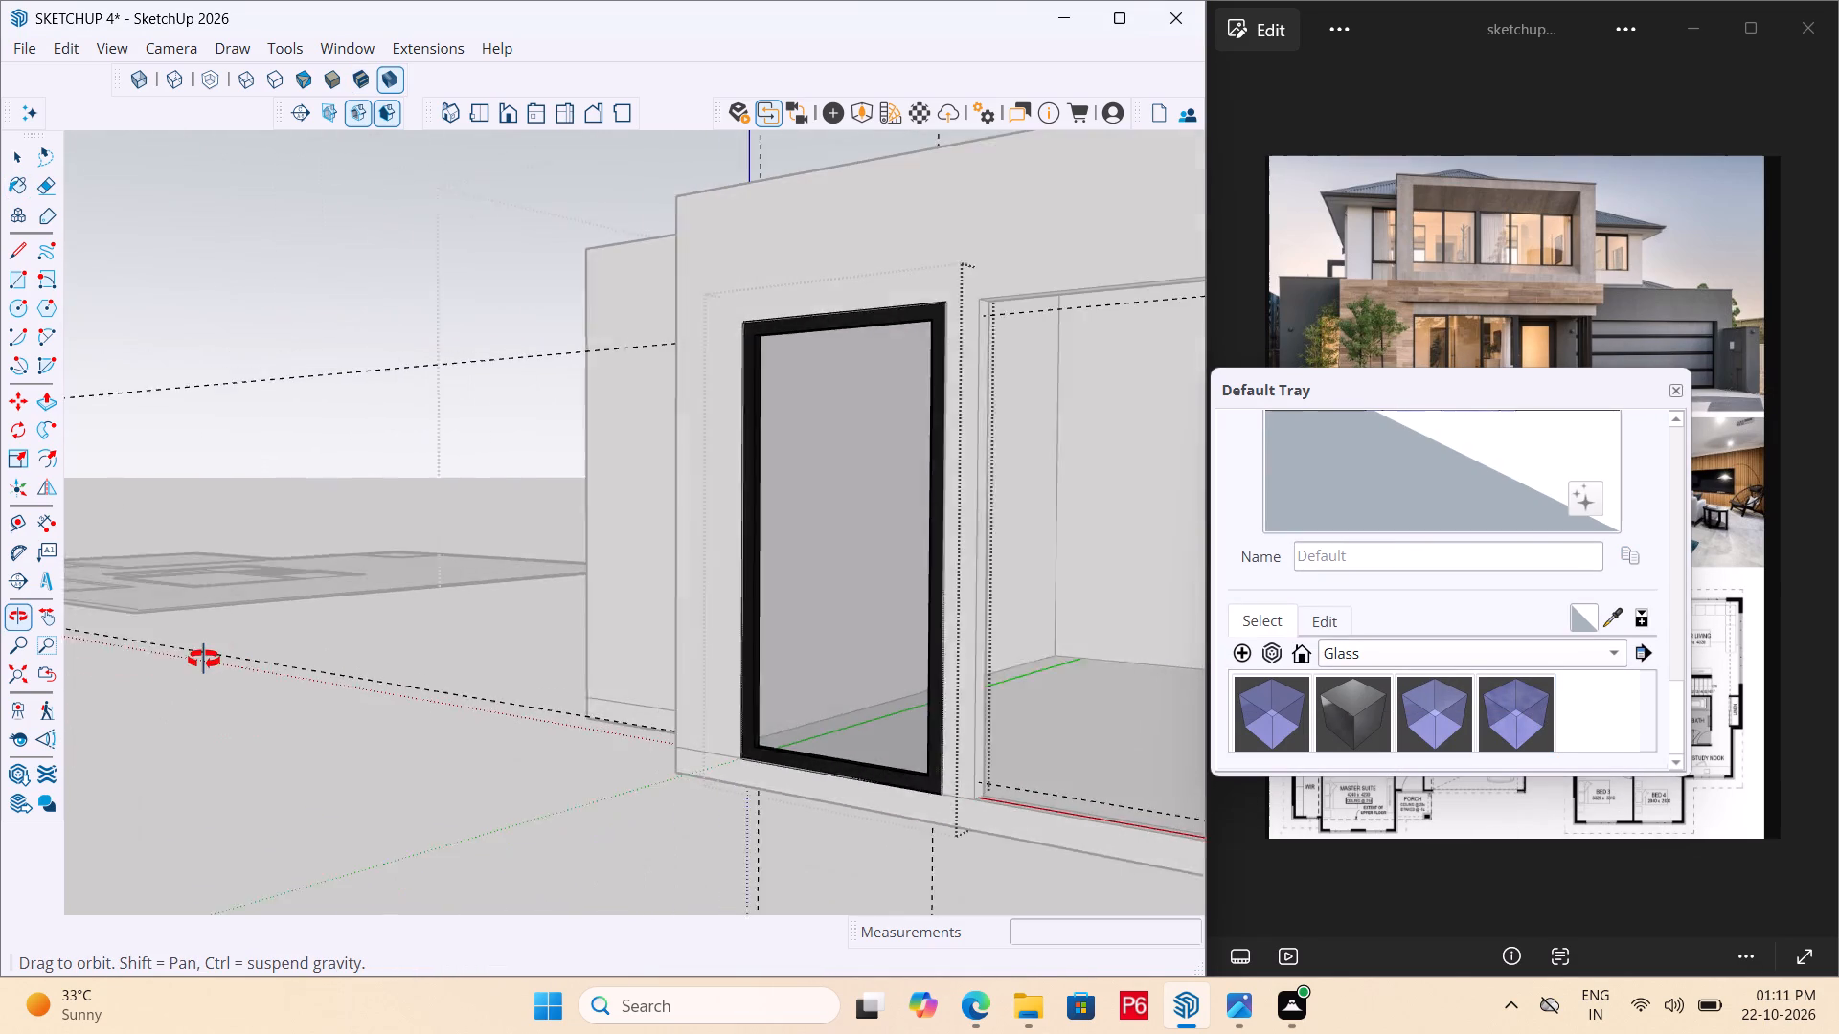
{"action": "middle_click_drag", "start_coordinate": [204, 660], "coordinate": [775, 694]}
{"action": "key", "text": "space"}
{"action": "double_click", "coordinate": [942, 803]}
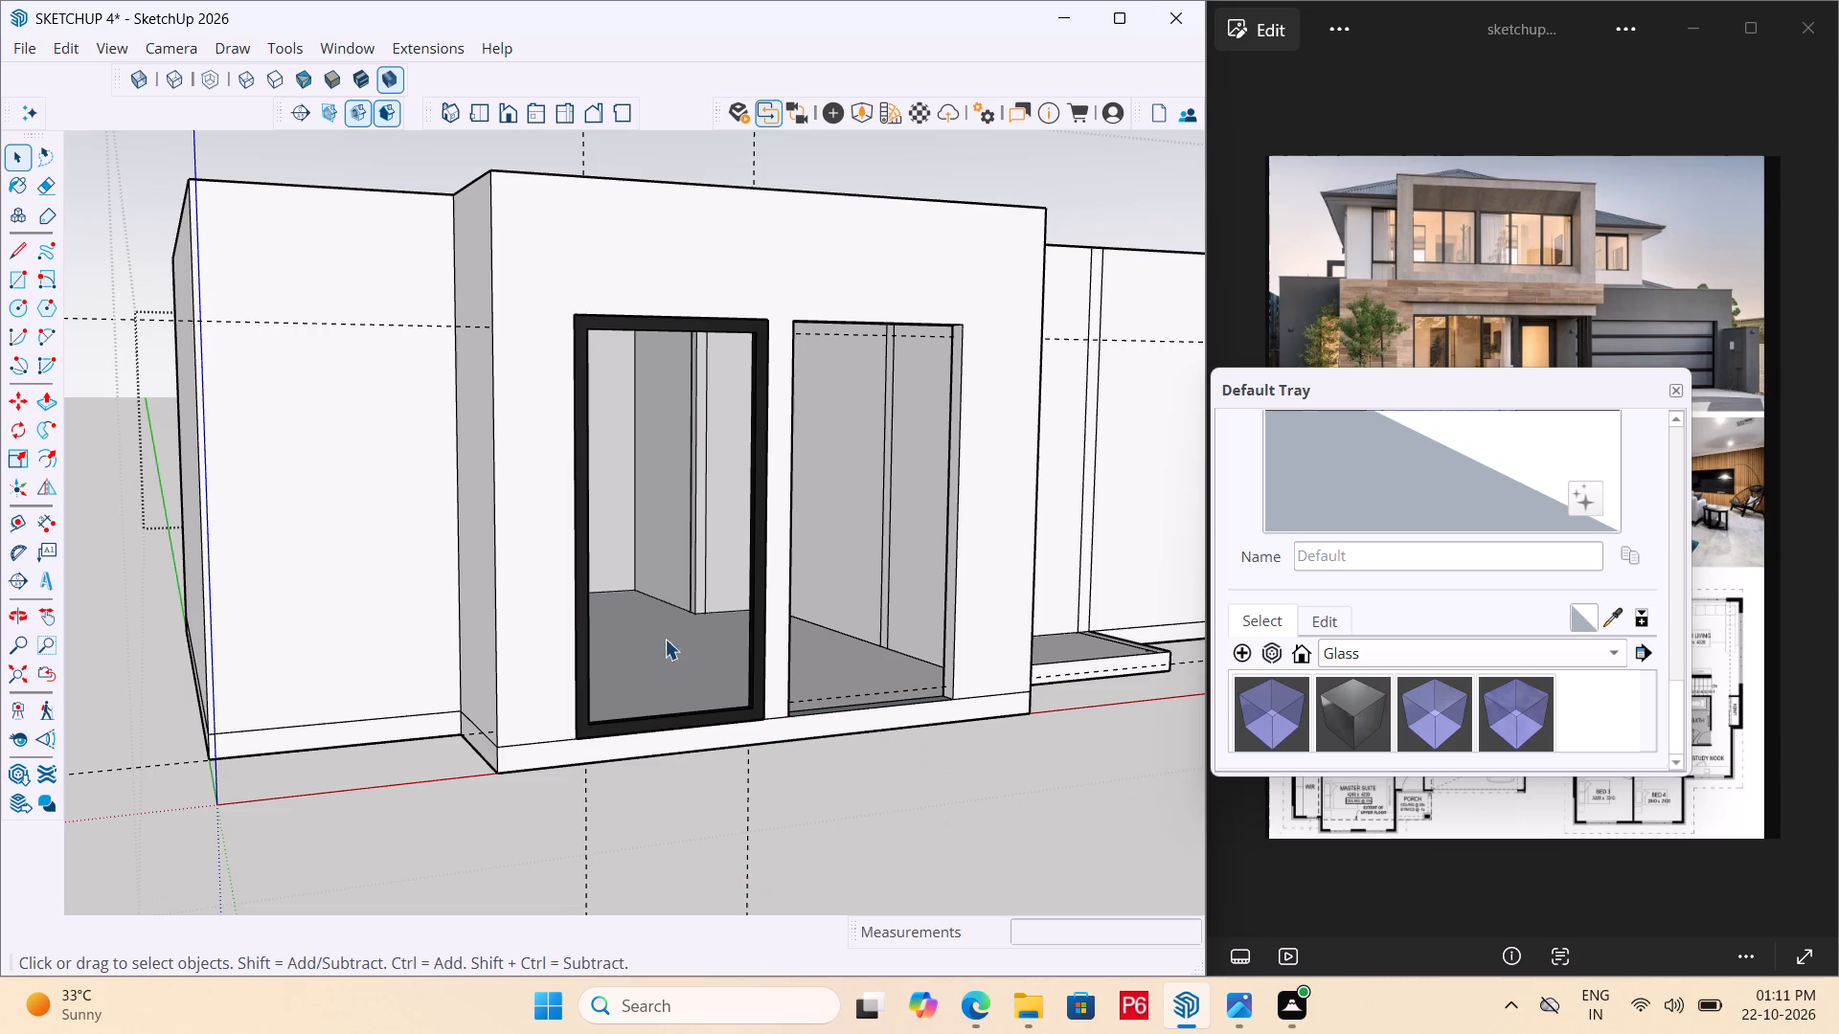
{"action": "left_click", "coordinate": [659, 607]}
{"action": "middle_click_drag", "start_coordinate": [841, 589], "coordinate": [649, 616]}
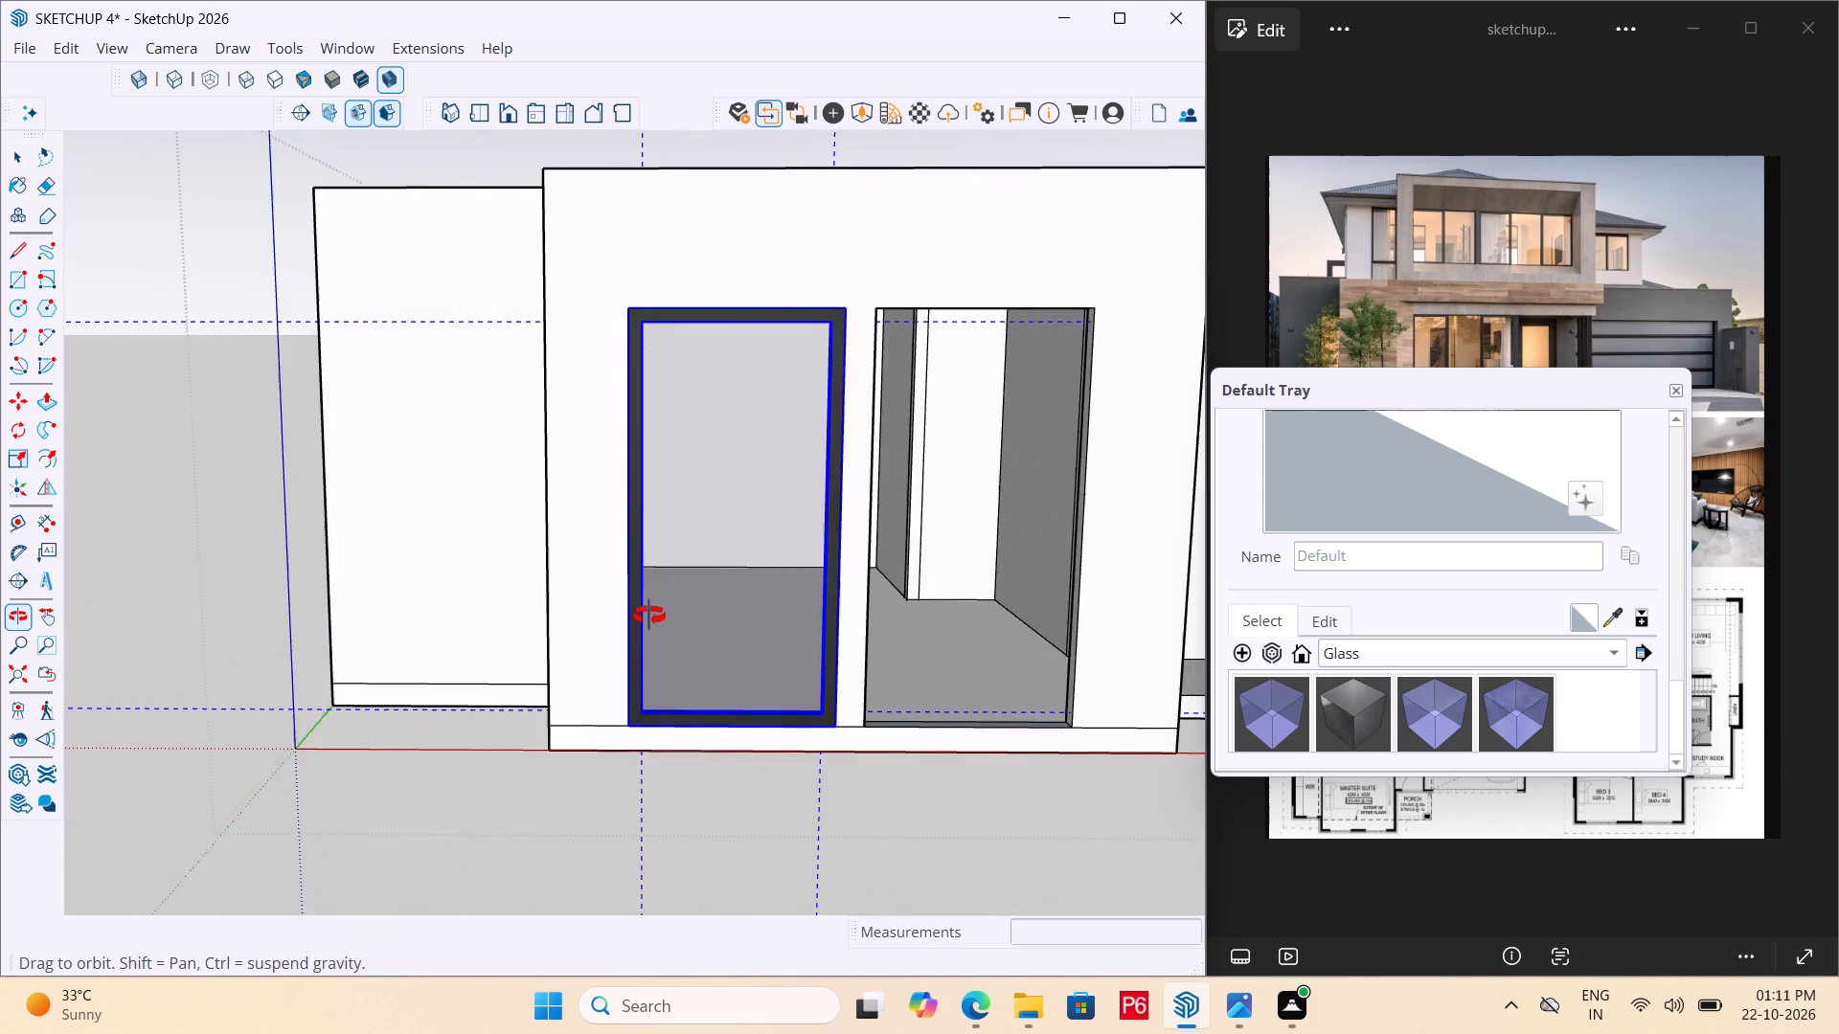
{"action": "middle_click_drag", "start_coordinate": [649, 616], "coordinate": [682, 616]}
{"action": "middle_click_drag", "start_coordinate": [1014, 594], "coordinate": [496, 594]}
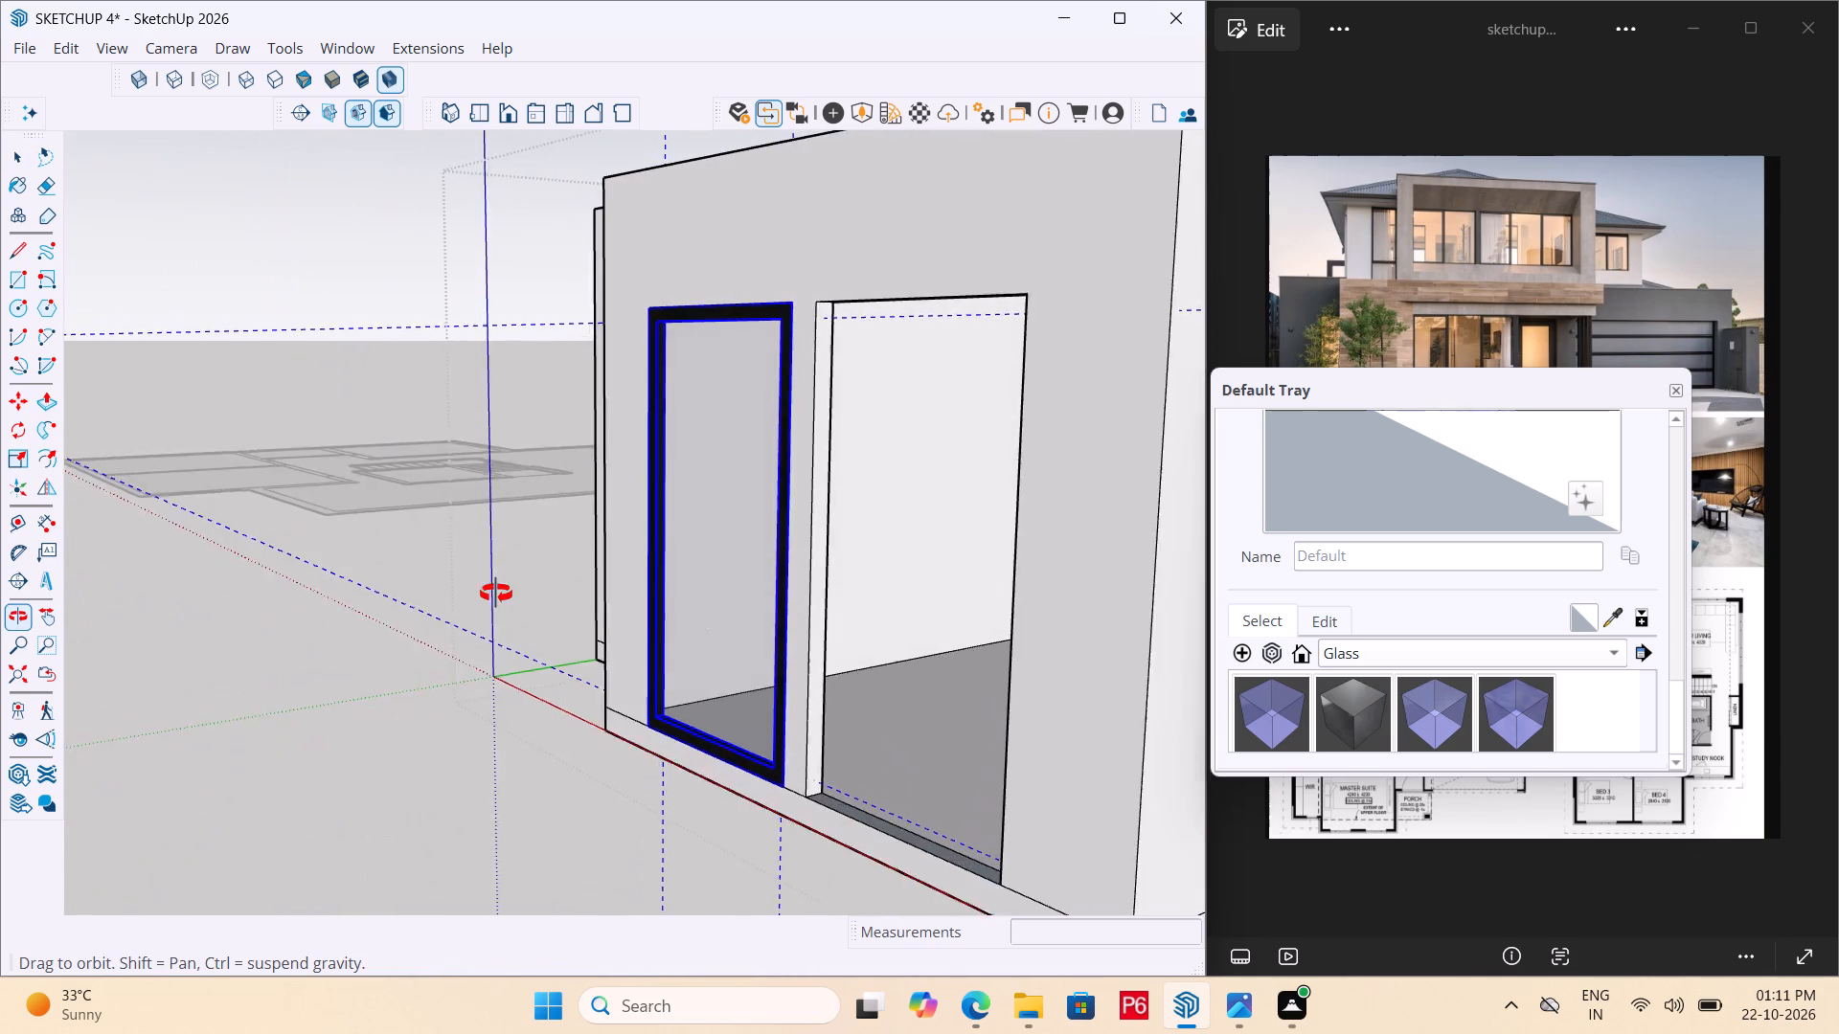
{"action": "middle_click_drag", "start_coordinate": [496, 594], "coordinate": [668, 603]}
Reopen the panel group and erase the horizontal guide near the panel's bottom edge.
{"action": "scroll", "coordinate": [788, 605], "scroll_direction": "up", "scroll_amount": 4}
{"action": "left_click", "coordinate": [831, 623]}
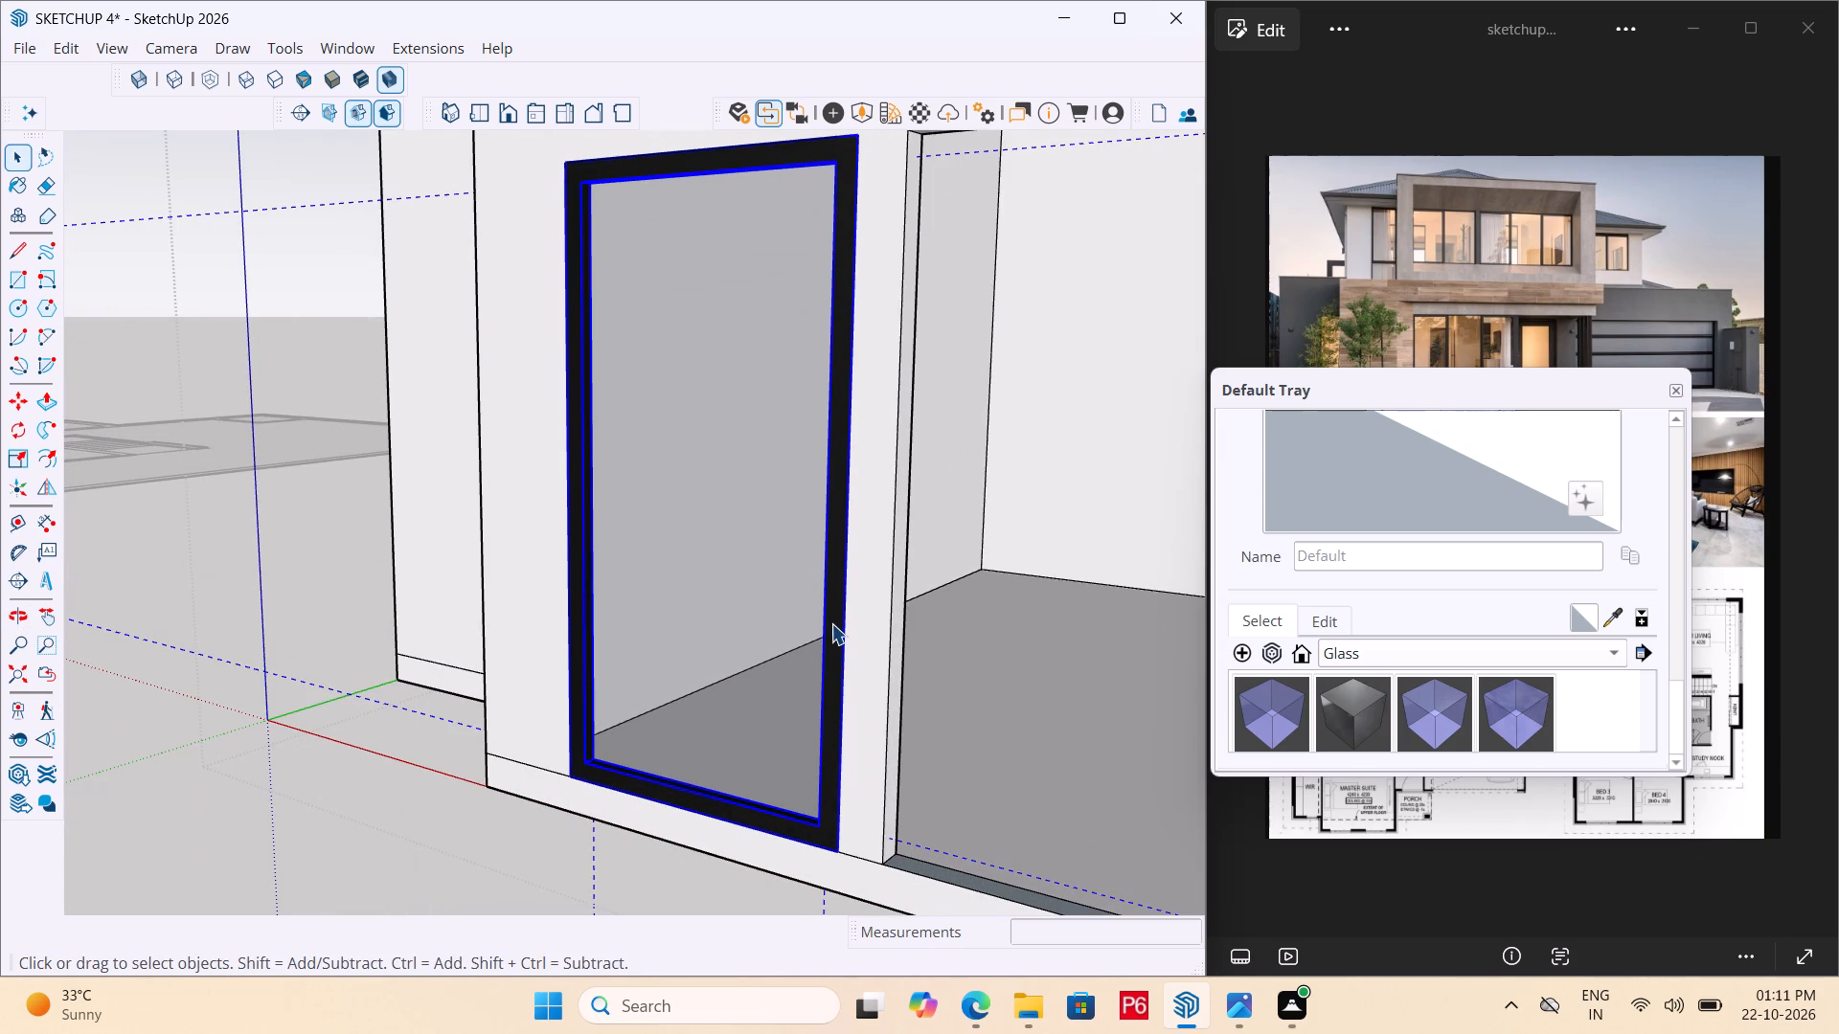
{"action": "key", "text": "e"}
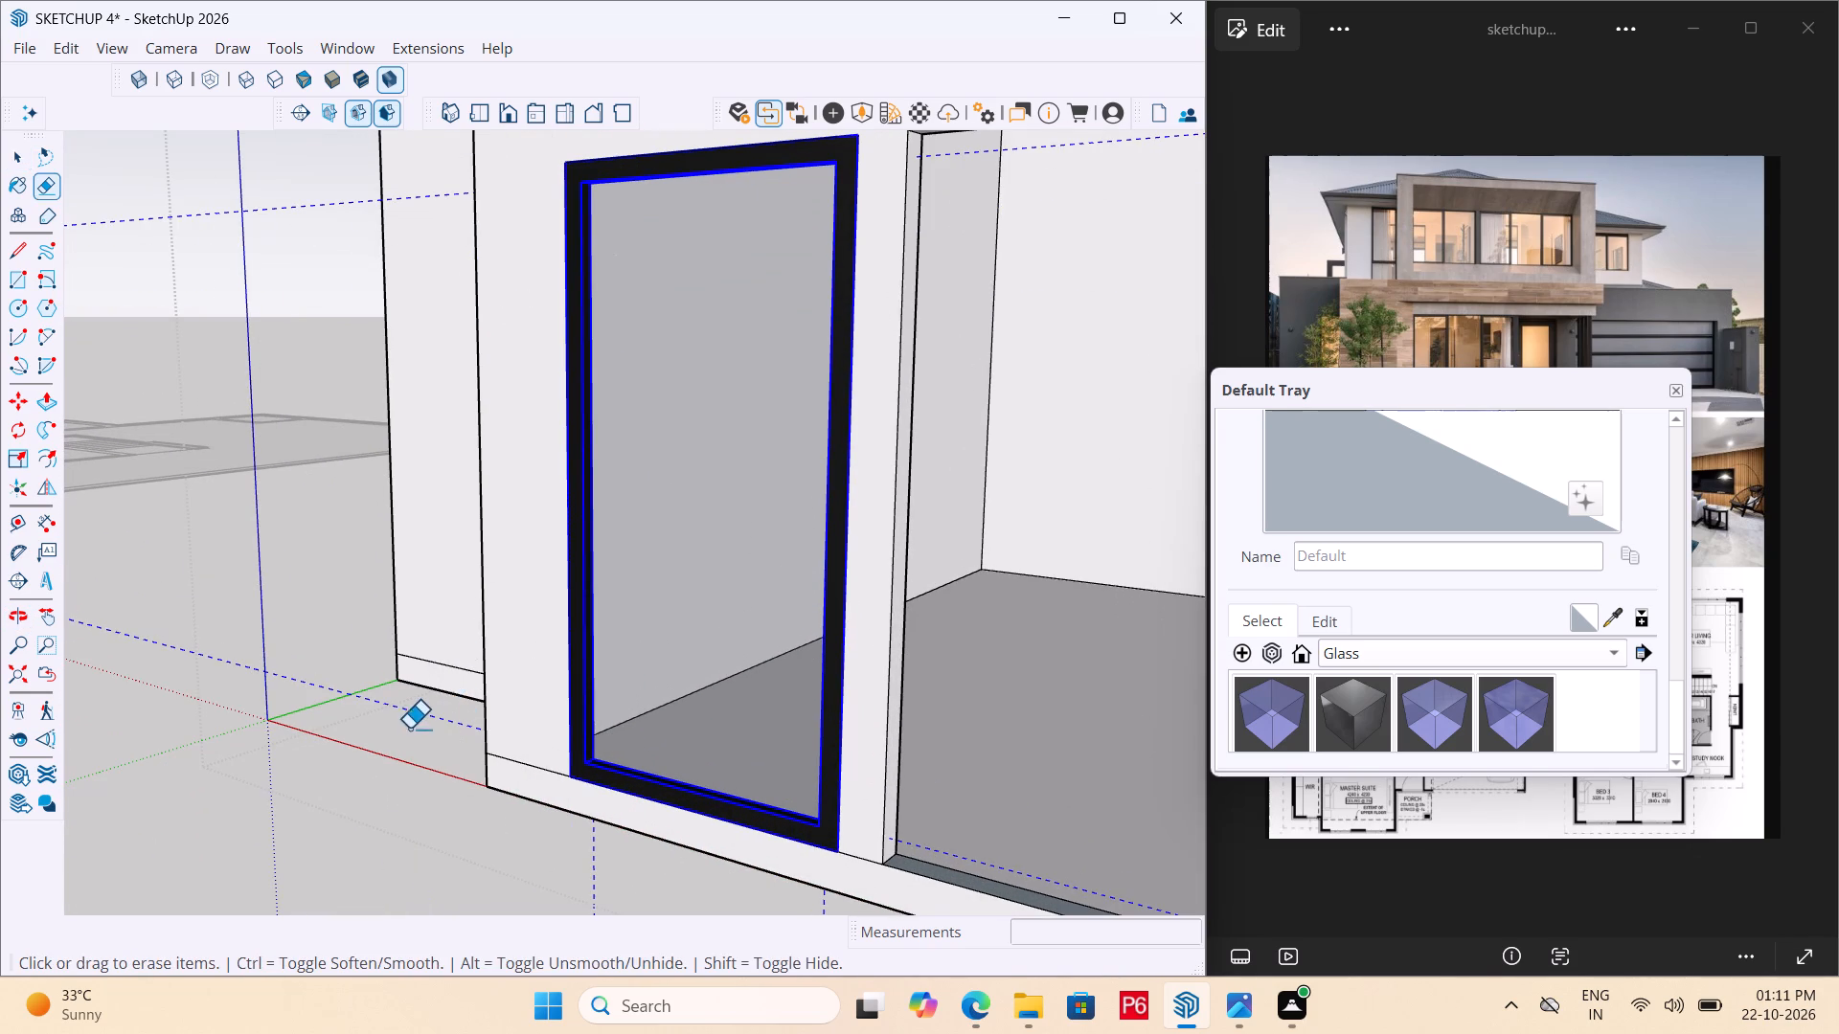
{"action": "double_click", "coordinate": [420, 716]}
{"action": "key", "text": "space"}
{"action": "triple_click", "coordinate": [692, 653]}
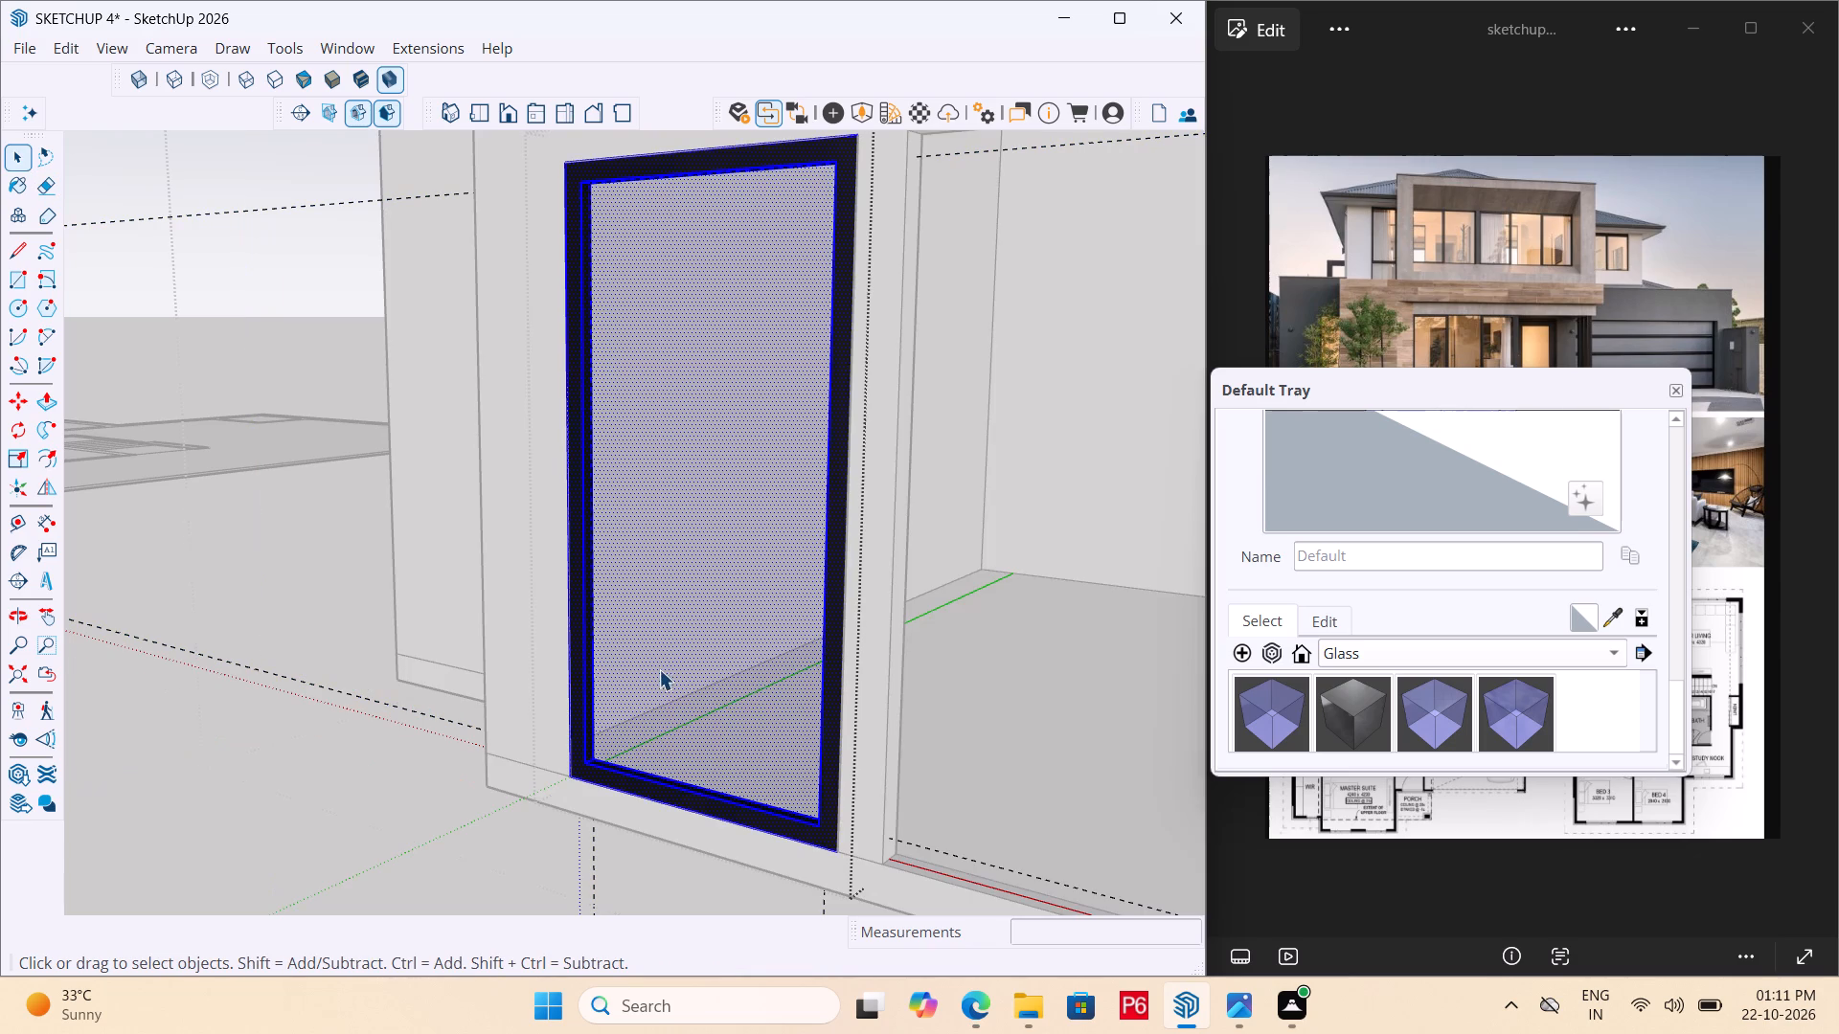
{"action": "key", "text": "e"}
{"action": "left_click", "coordinate": [399, 718]}
{"action": "triple_click", "coordinate": [406, 707]}
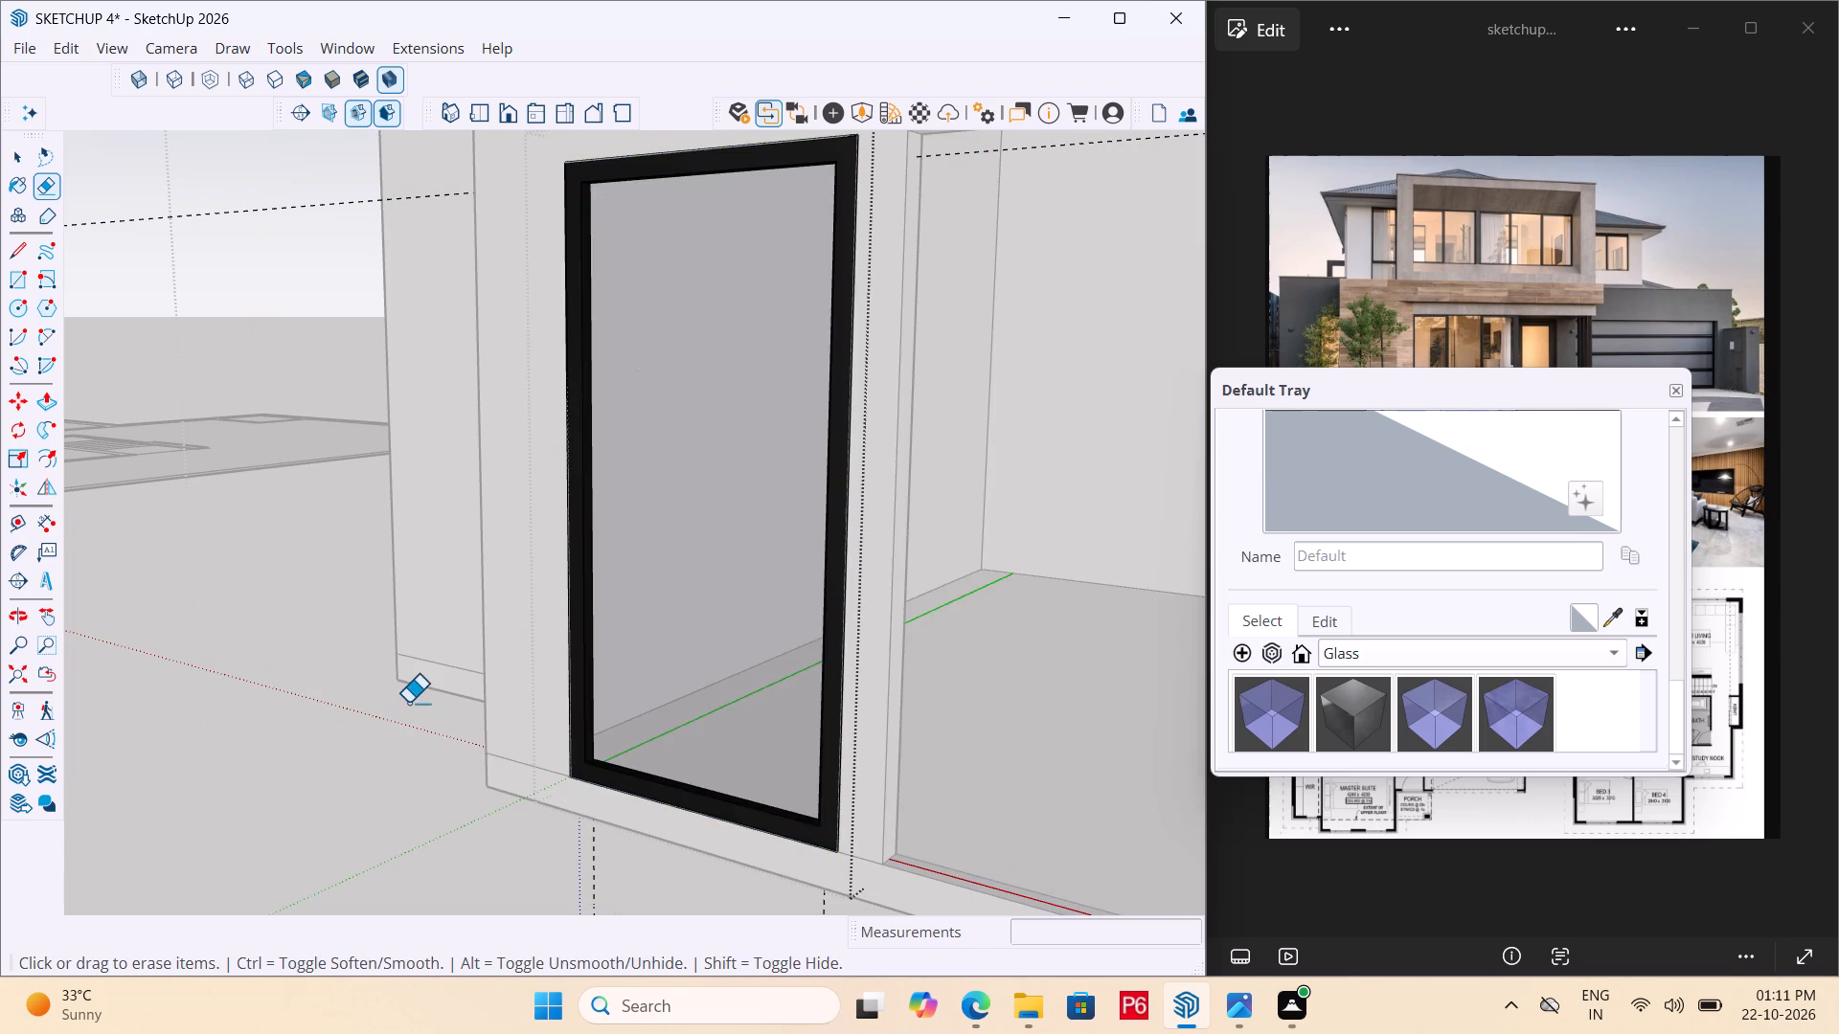
Erase the remaining vertical and horizontal guides around the front-wall openings and close the panel group.
{"action": "scroll", "coordinate": [406, 685], "scroll_direction": "down", "scroll_amount": 5}
{"action": "left_click_drag", "start_coordinate": [500, 824], "coordinate": [617, 805]}
{"action": "scroll", "coordinate": [417, 791], "scroll_direction": "down", "scroll_amount": 4}
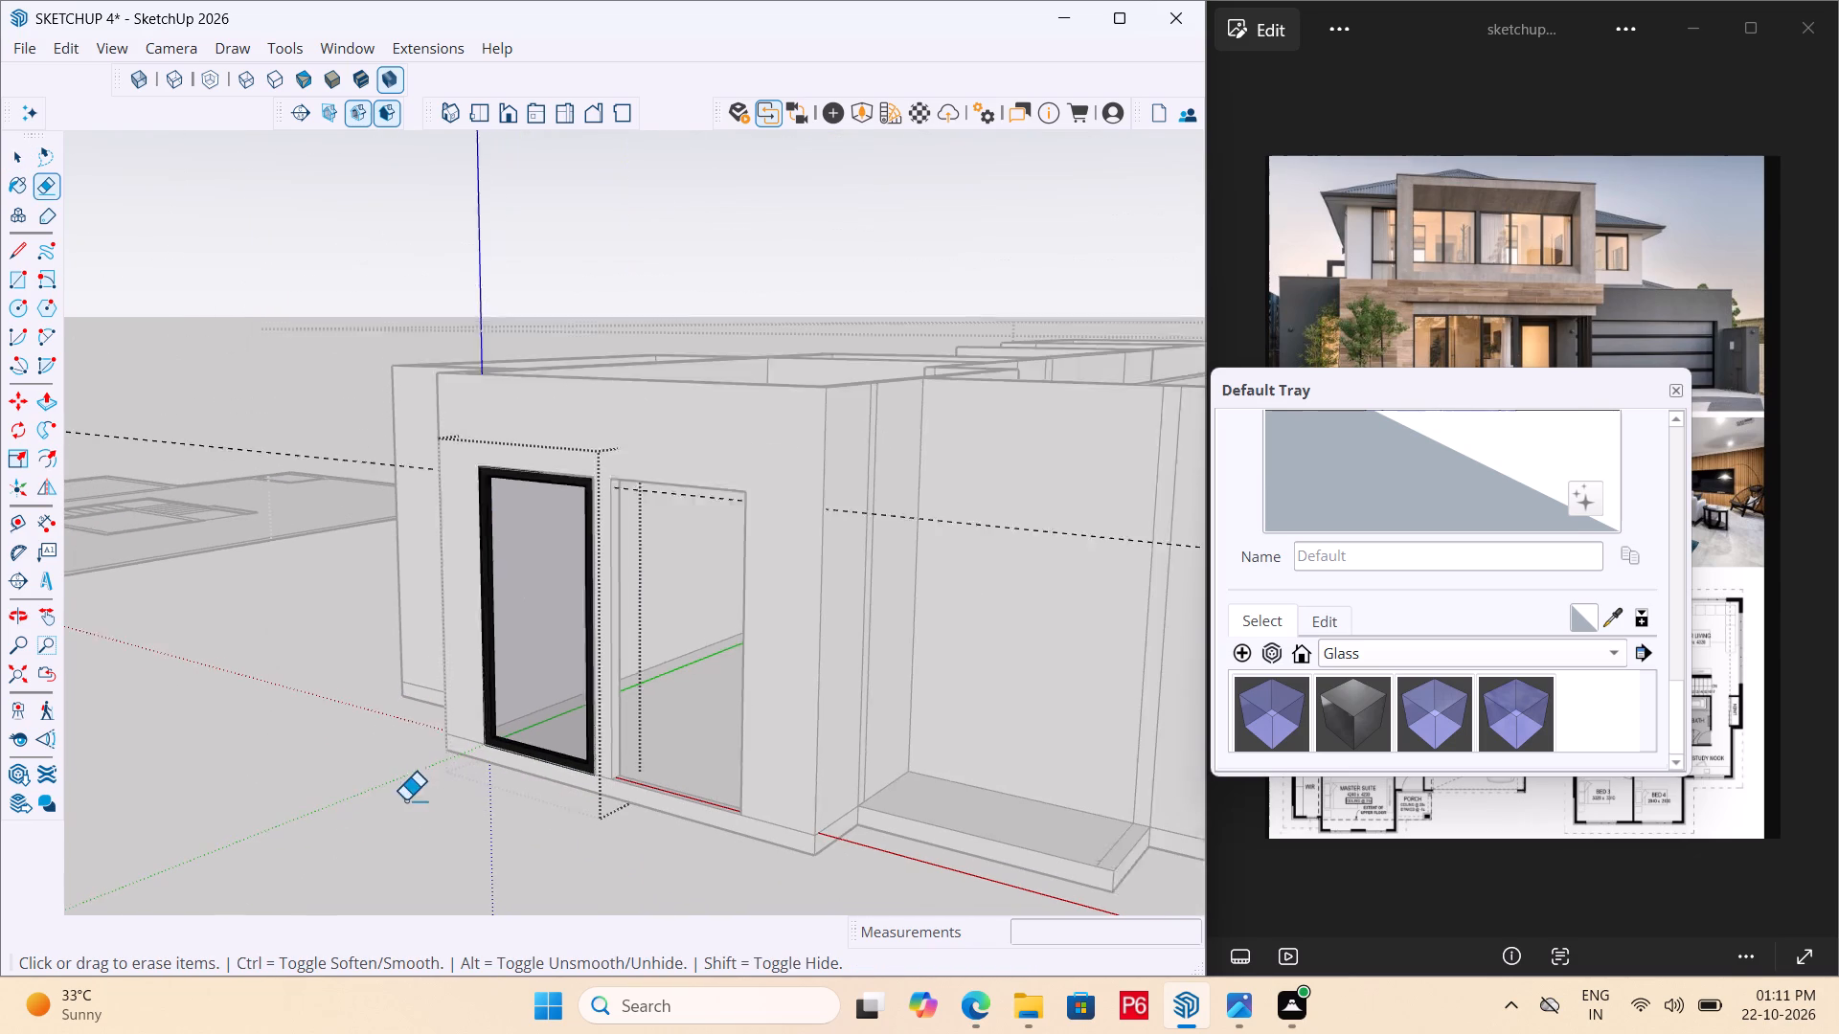
{"action": "scroll", "coordinate": [405, 800], "scroll_direction": "down", "scroll_amount": 1}
{"action": "left_click_drag", "start_coordinate": [325, 461], "coordinate": [313, 497]}
{"action": "middle_click_drag", "start_coordinate": [387, 626], "coordinate": [250, 580]}
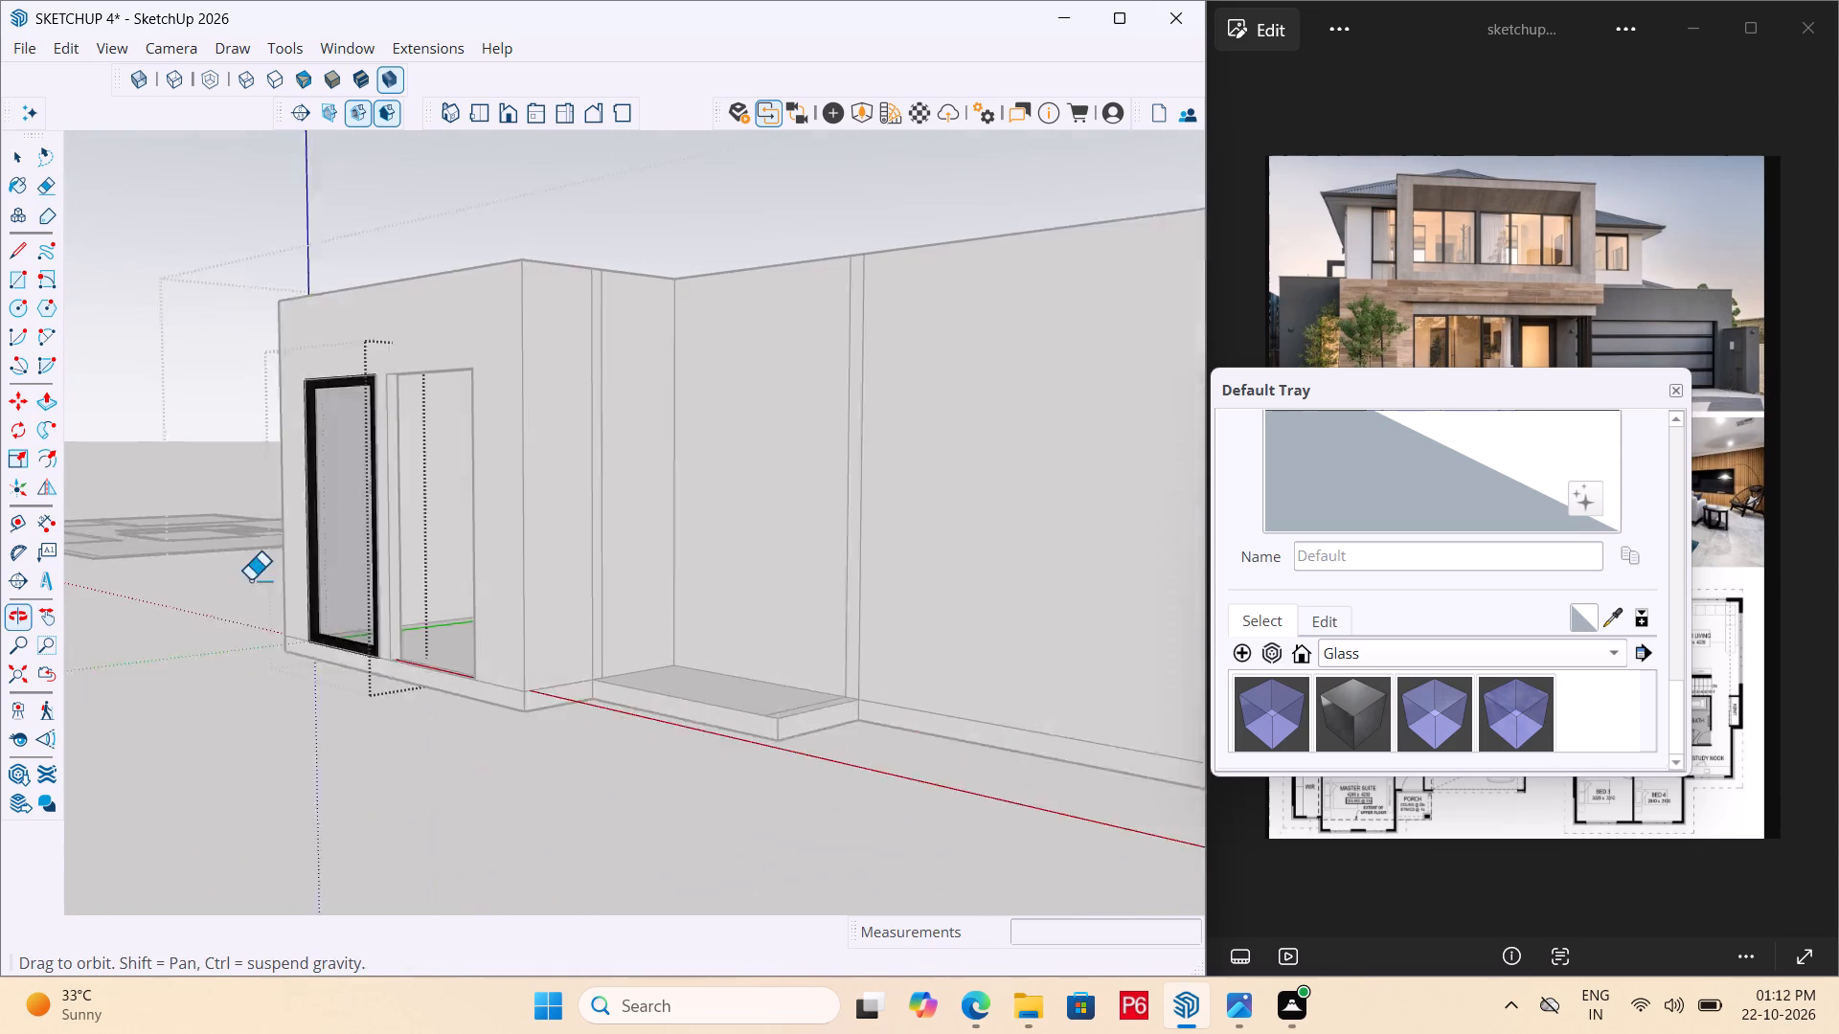
{"action": "middle_click_drag", "start_coordinate": [250, 580], "coordinate": [257, 578]}
{"action": "key", "text": "space"}
{"action": "left_click", "coordinate": [350, 770]}
Copy the dark-framed glass panel from its bottom corner into the adjacent front-wall opening of the master suite.
{"action": "middle_click_drag", "start_coordinate": [264, 632], "coordinate": [521, 767]}
{"action": "scroll", "coordinate": [521, 767], "scroll_direction": "up", "scroll_amount": 5}
{"action": "scroll", "coordinate": [387, 784], "scroll_direction": "up", "scroll_amount": 5}
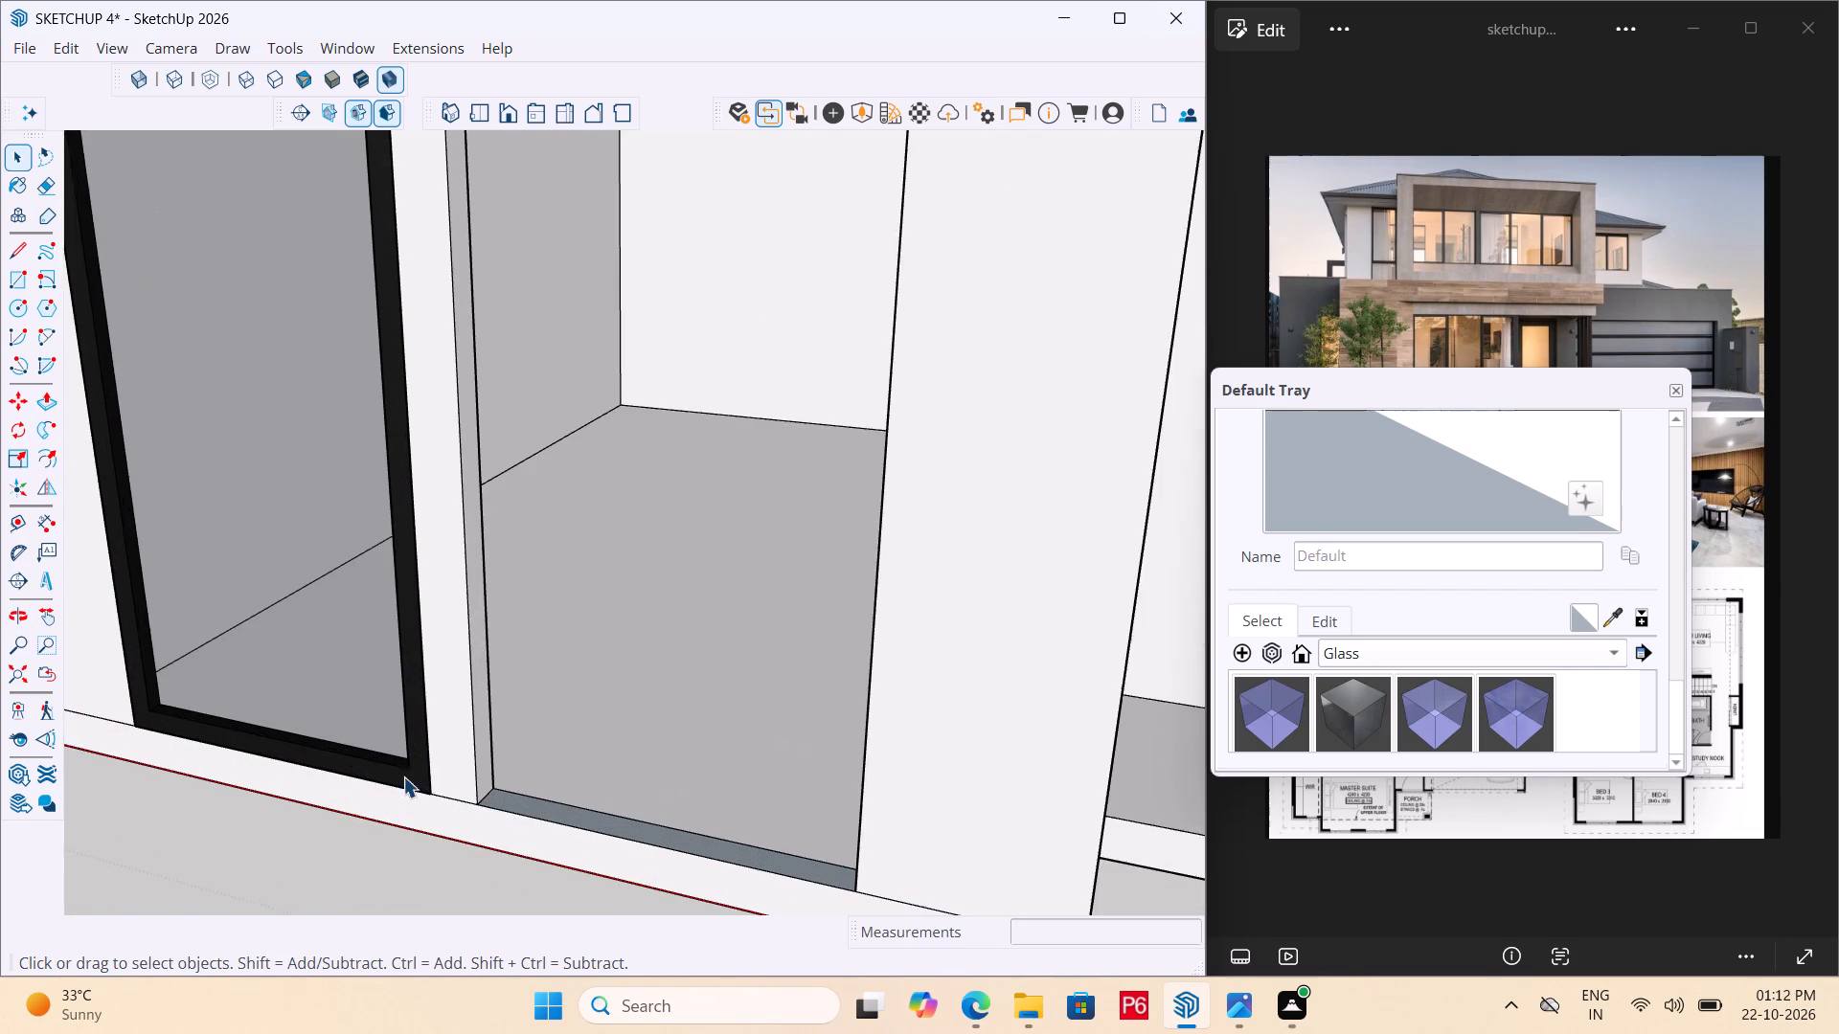
{"action": "left_click", "coordinate": [432, 766]}
{"action": "left_click", "coordinate": [425, 763]}
{"action": "key", "text": "m"}
{"action": "middle_click_drag", "start_coordinate": [414, 782], "coordinate": [414, 783]}
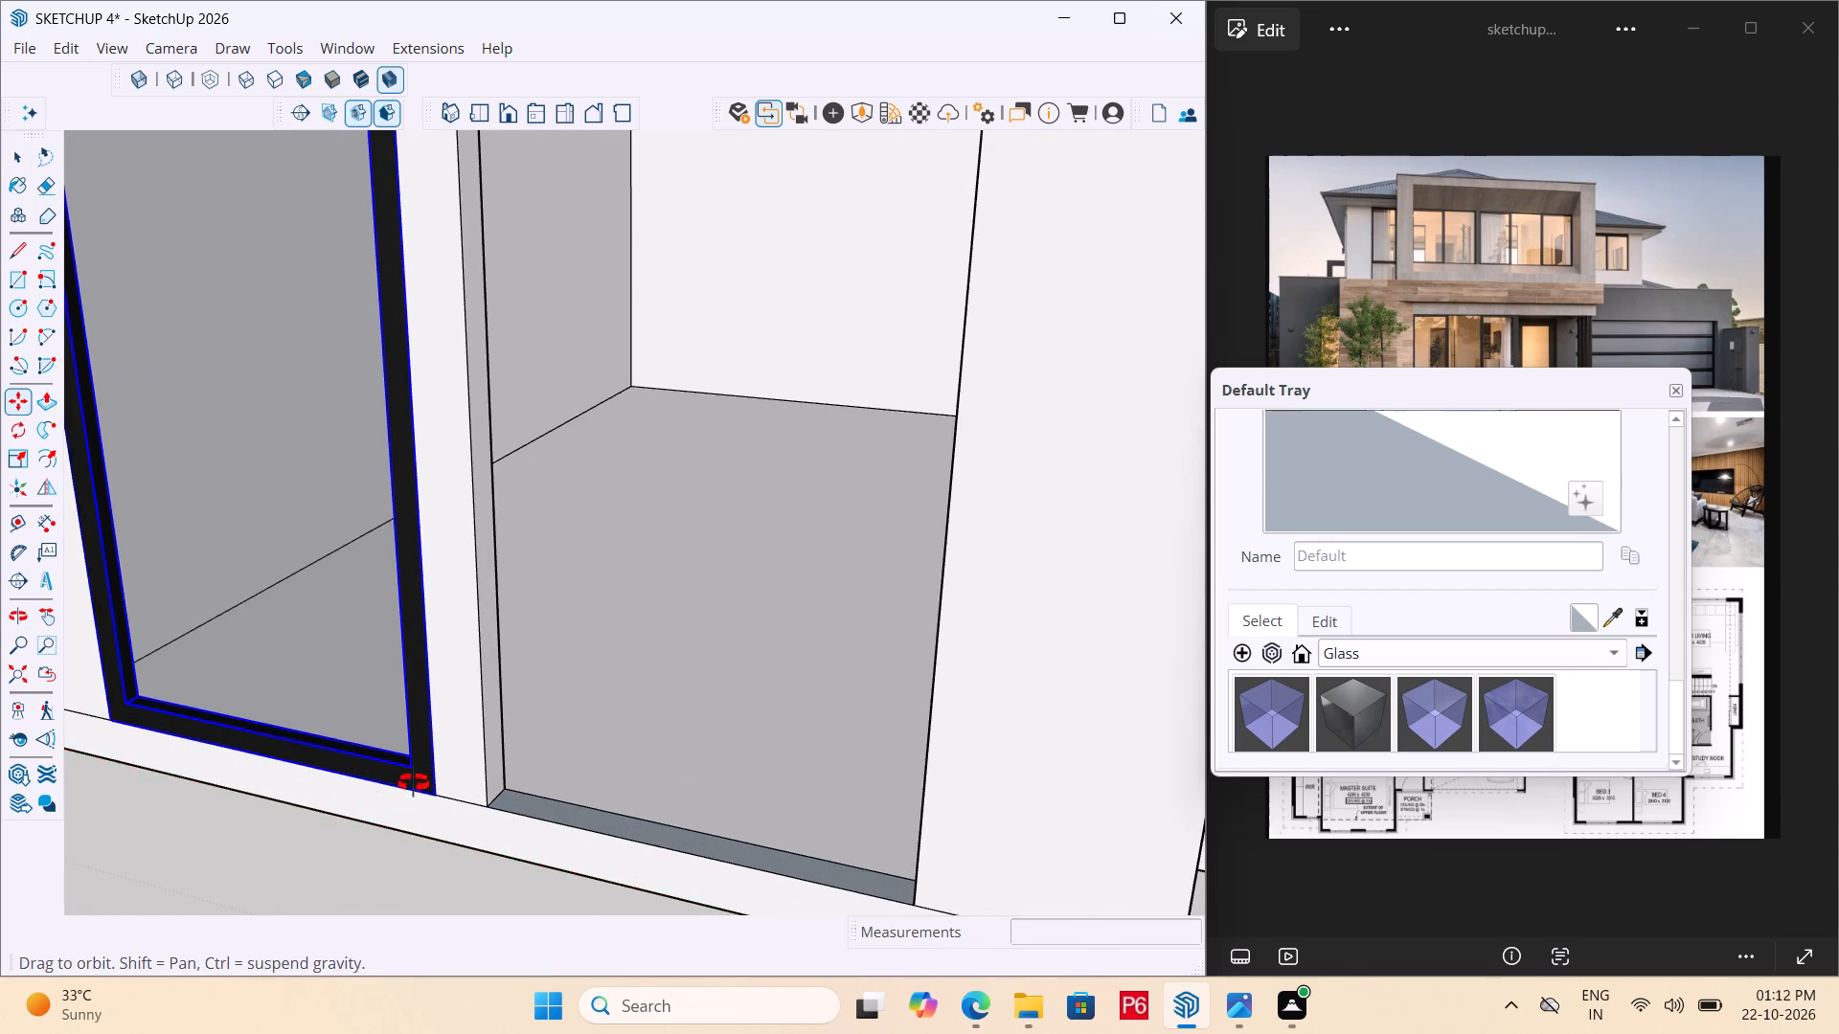
{"action": "middle_click_drag", "start_coordinate": [414, 783], "coordinate": [1016, 763]}
{"action": "scroll", "coordinate": [529, 846], "scroll_direction": "up", "scroll_amount": 4}
{"action": "left_click", "coordinate": [564, 851]}
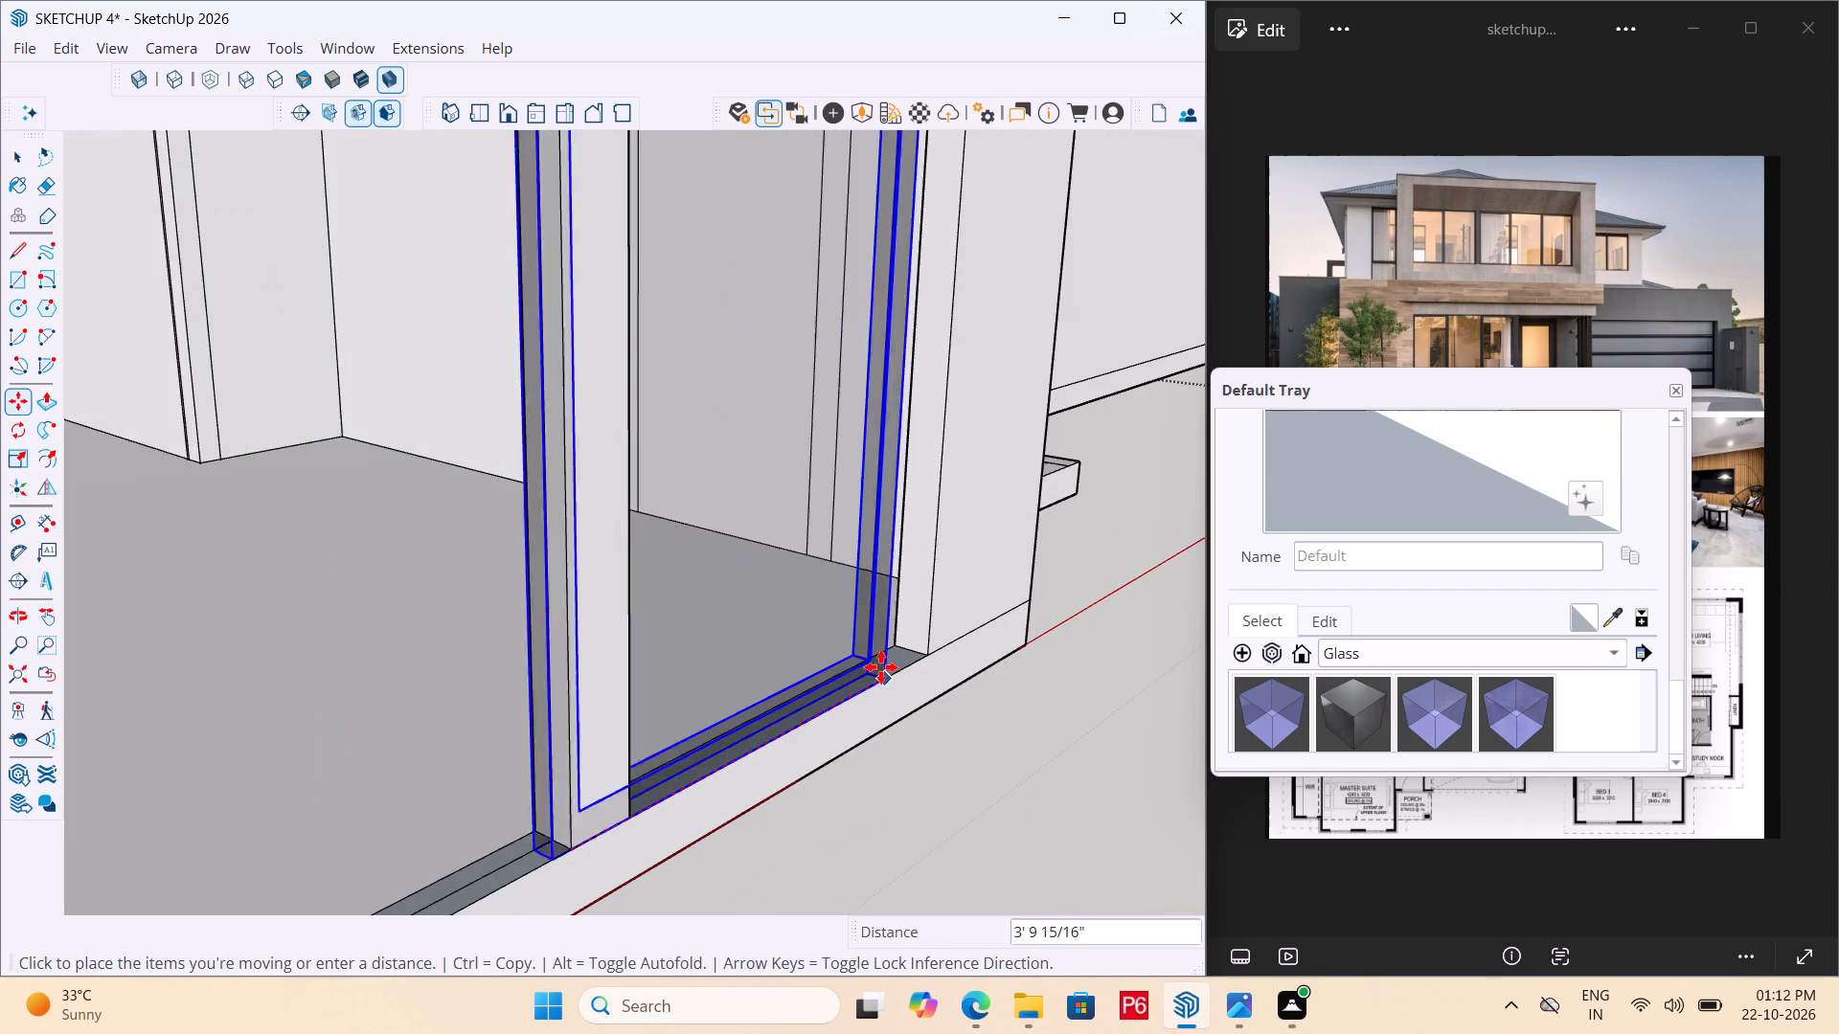
{"action": "left_click", "coordinate": [923, 663]}
{"action": "scroll", "coordinate": [742, 629], "scroll_direction": "down", "scroll_amount": 12}
{"action": "key", "text": "space"}
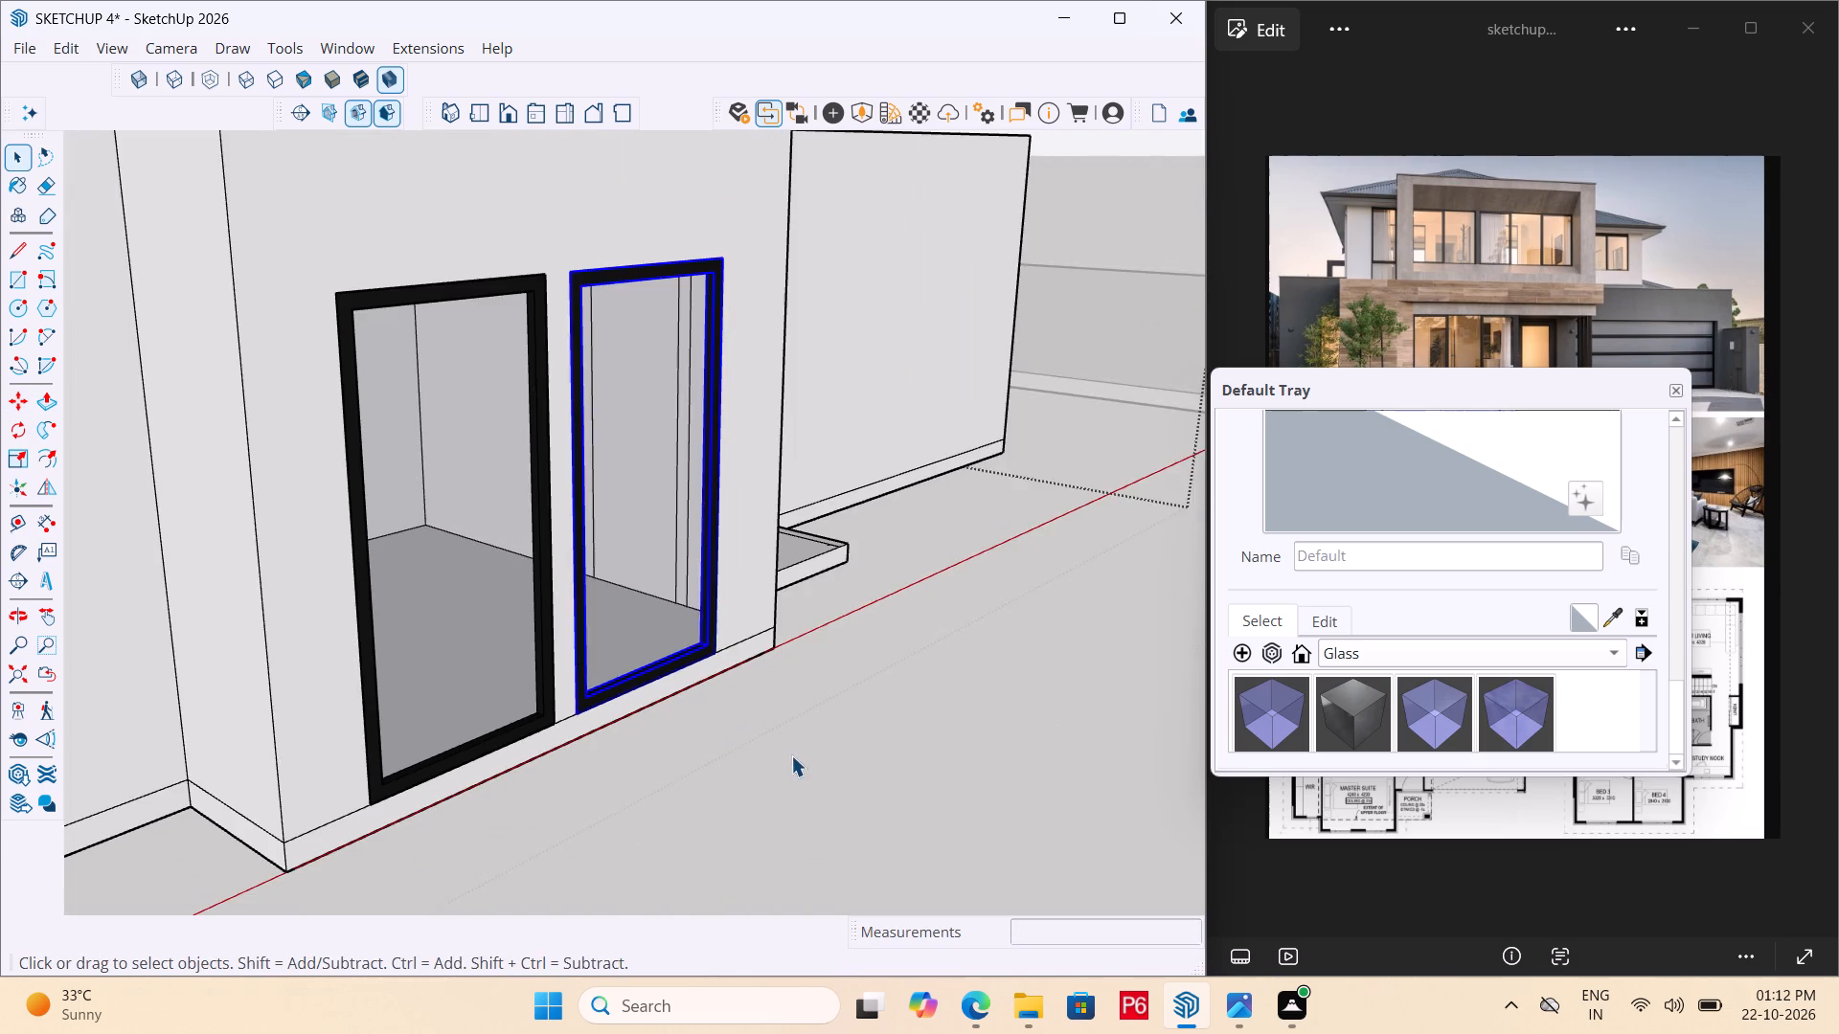
{"action": "left_click", "coordinate": [791, 755]}
Examine both framed glass panels in the front wall from outside, above and inside the room.
{"action": "middle_click_drag", "start_coordinate": [679, 622], "coordinate": [512, 657]}
{"action": "scroll", "coordinate": [884, 696], "scroll_direction": "down", "scroll_amount": 6}
{"action": "middle_click_drag", "start_coordinate": [672, 675], "coordinate": [665, 674]}
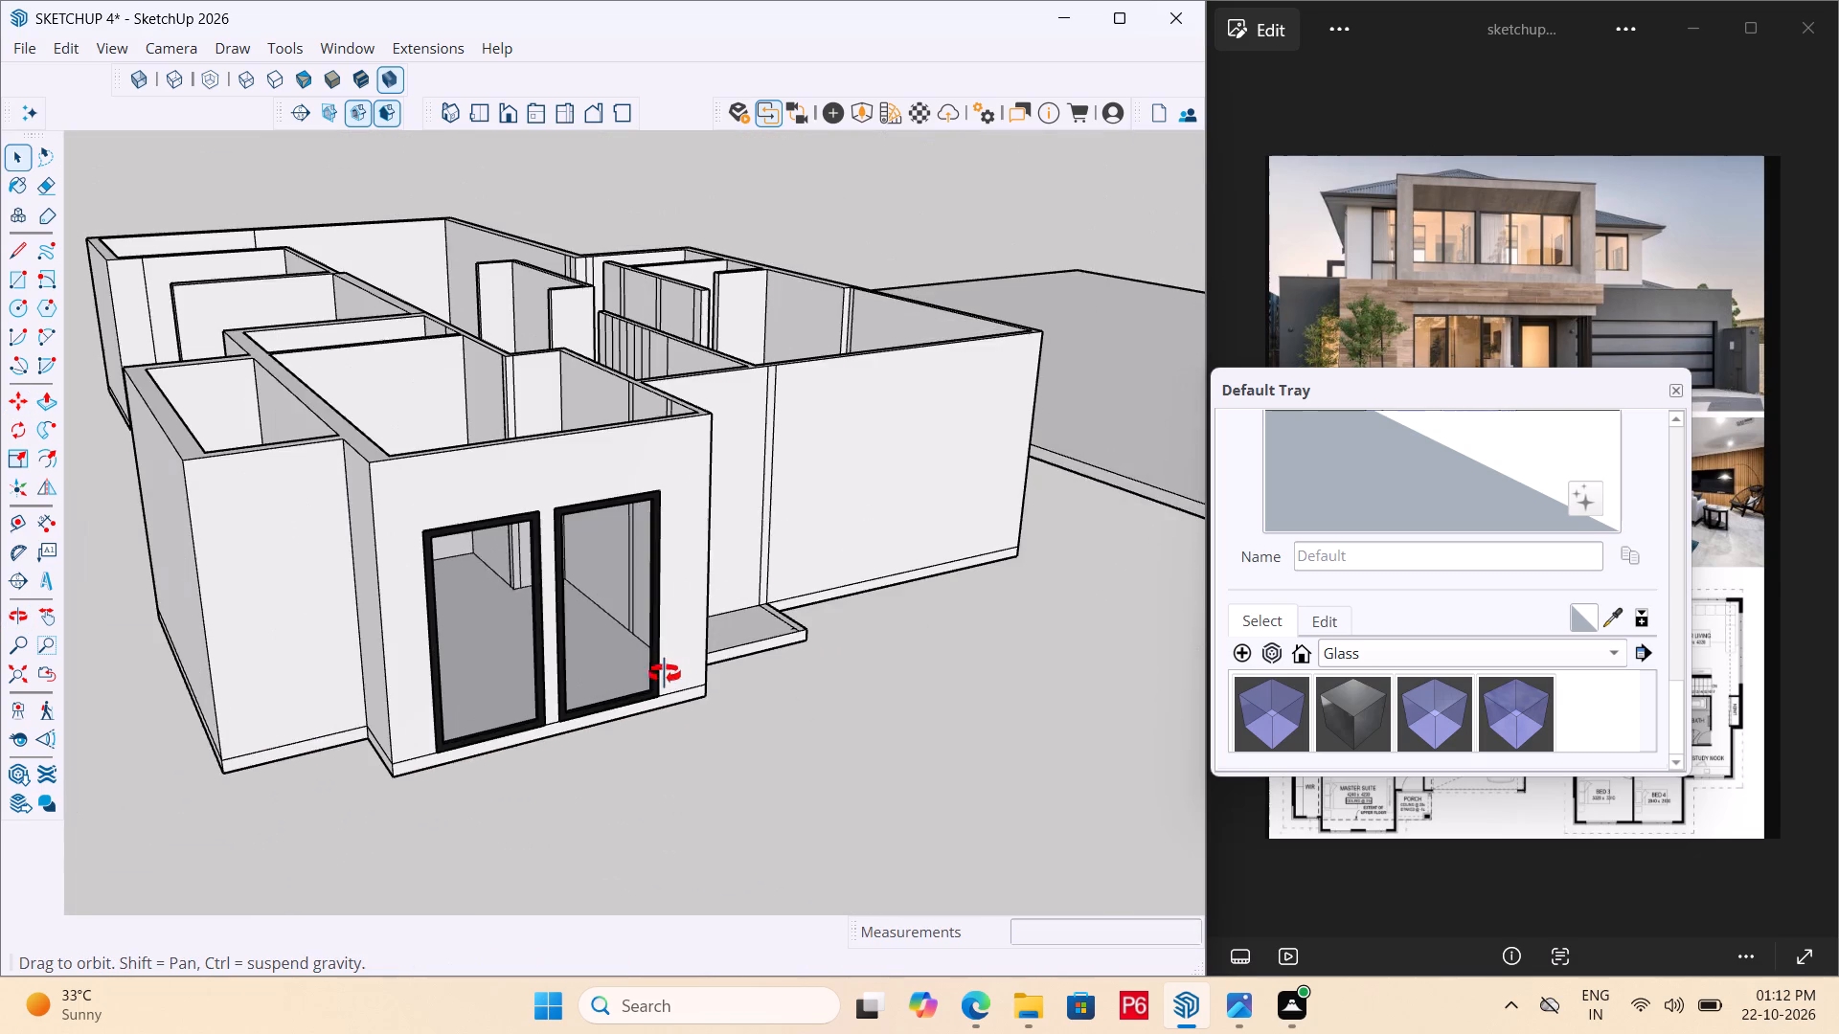
{"action": "middle_click_drag", "start_coordinate": [665, 674], "coordinate": [501, 619]}
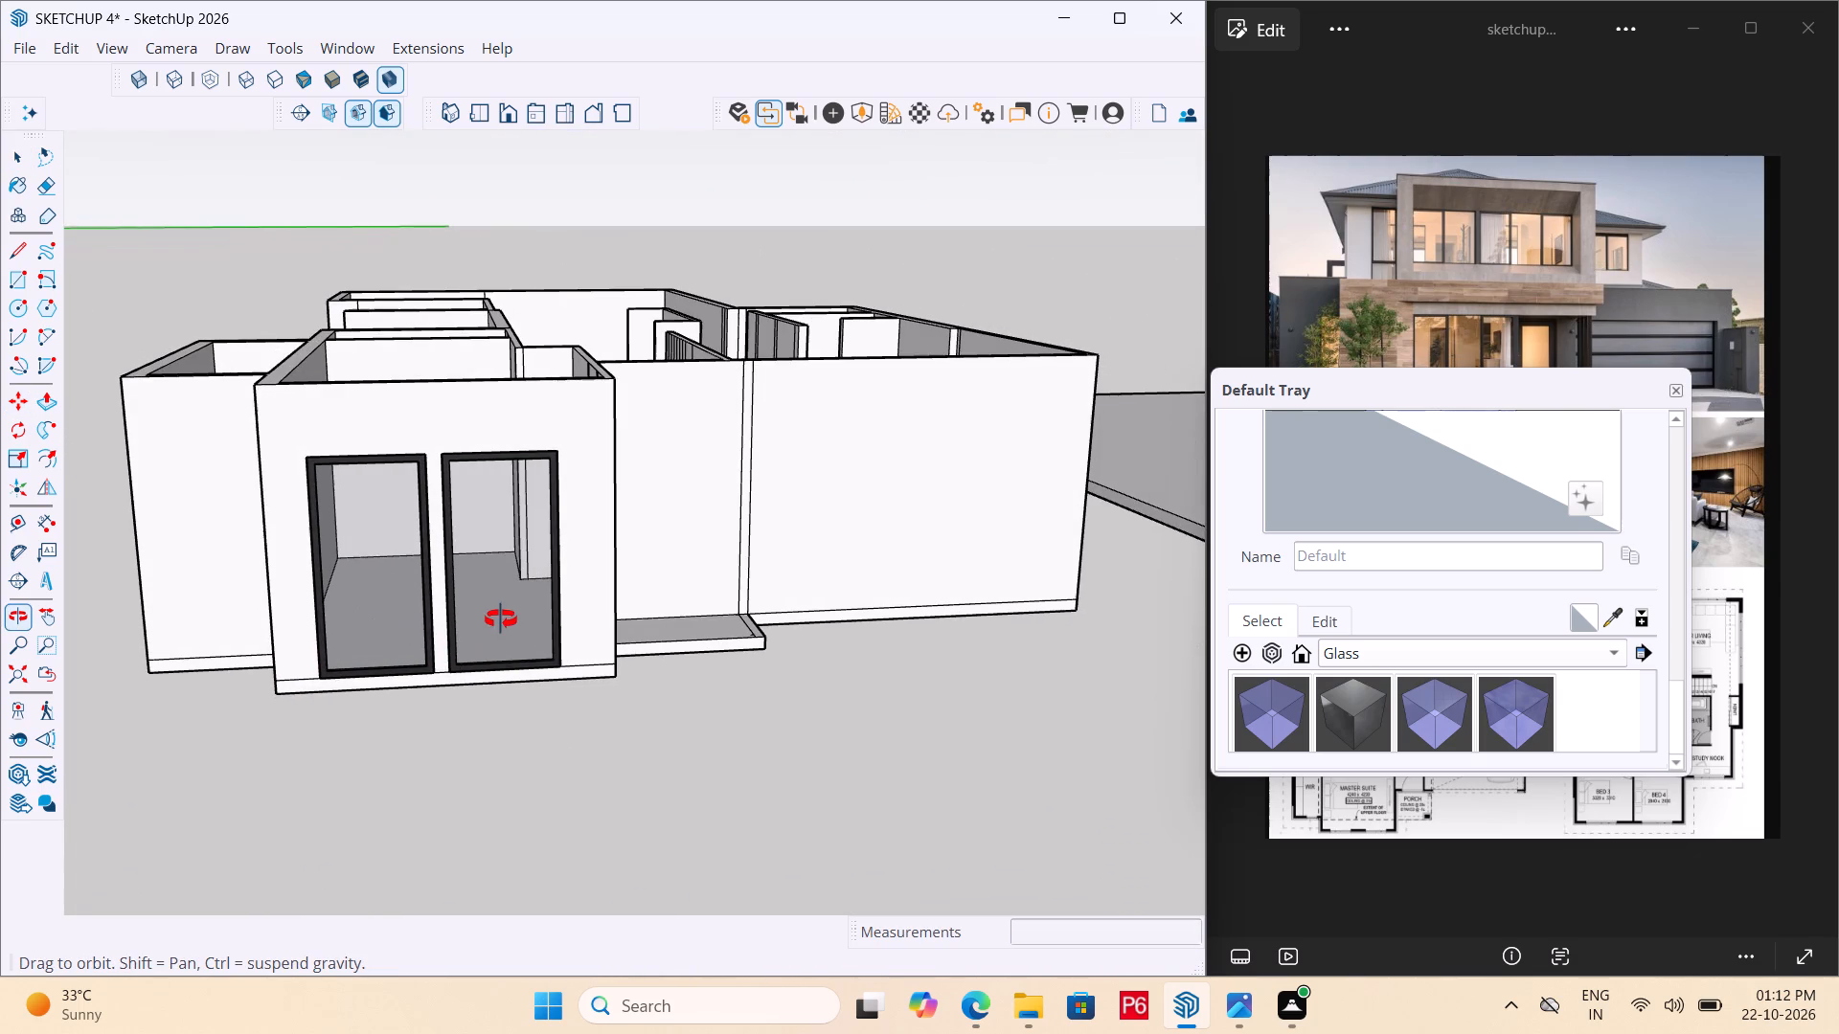
{"action": "middle_click_drag", "start_coordinate": [501, 619], "coordinate": [500, 618]}
{"action": "middle_click_drag", "start_coordinate": [467, 602], "coordinate": [453, 596]}
{"action": "middle_click_drag", "start_coordinate": [425, 566], "coordinate": [263, 538]}
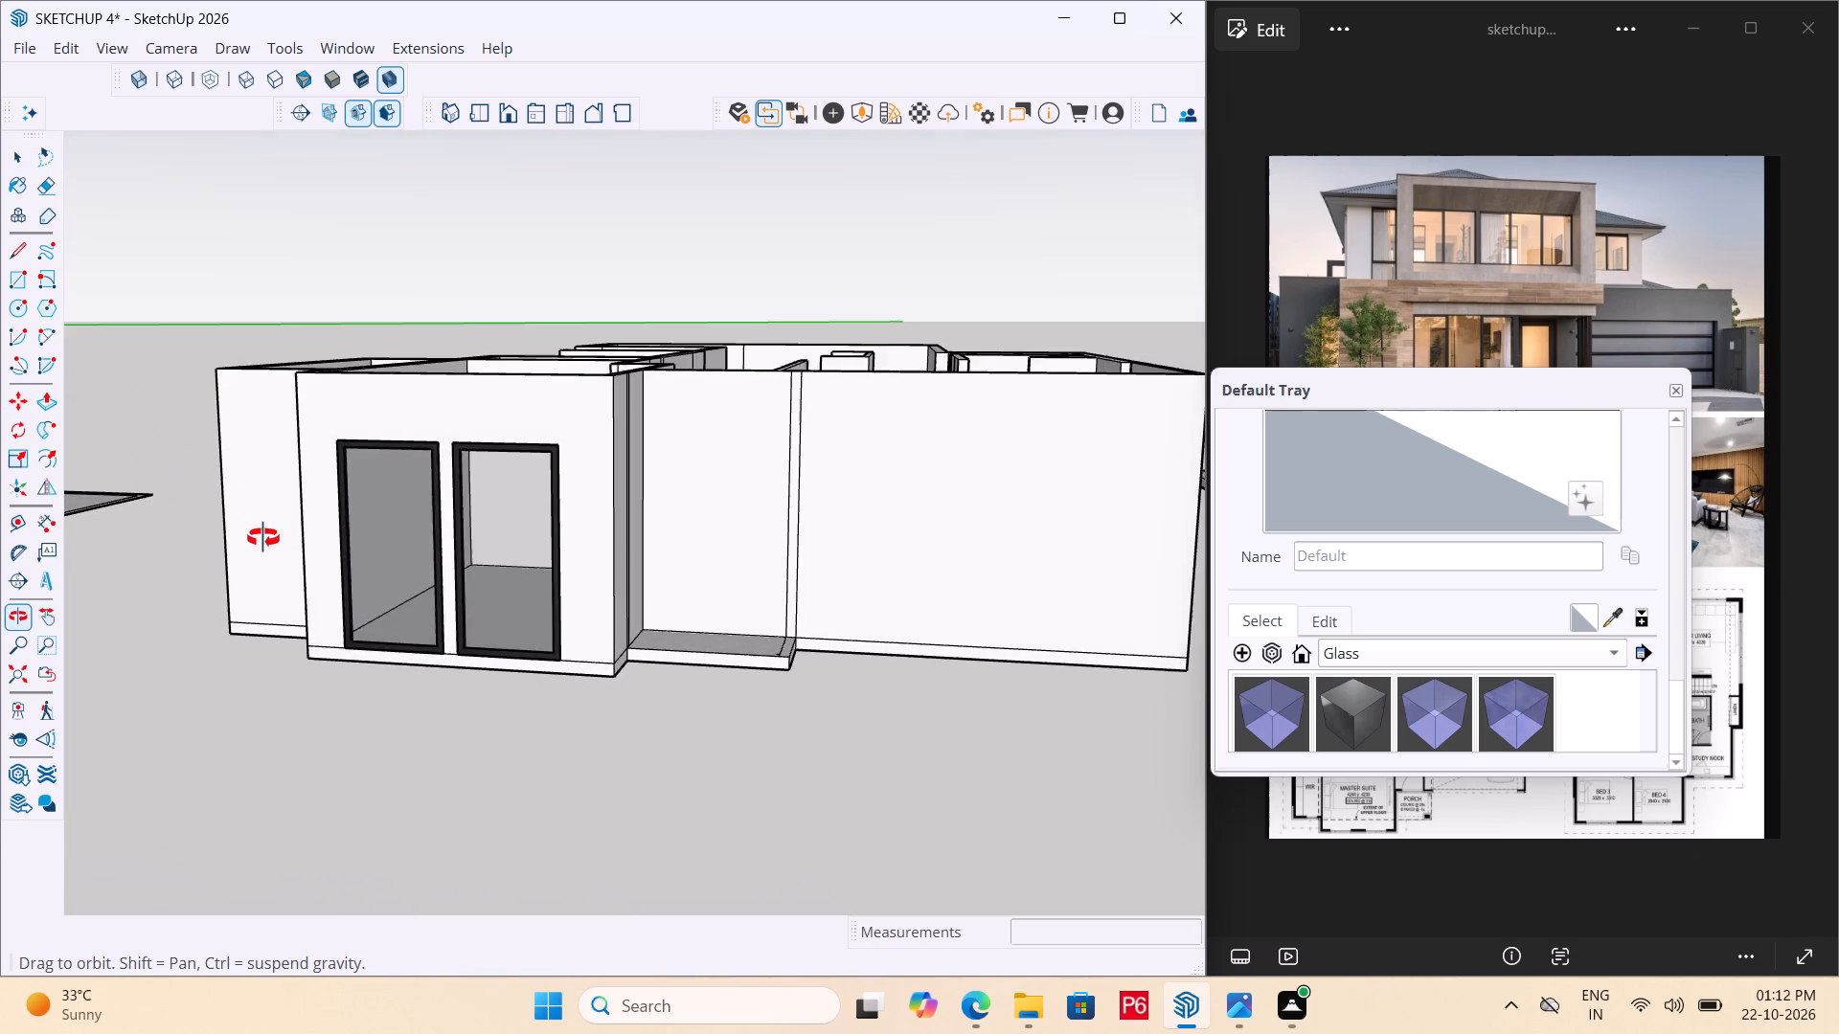
{"action": "middle_click_drag", "start_coordinate": [263, 538], "coordinate": [270, 538]}
{"action": "scroll", "coordinate": [334, 517], "scroll_direction": "up", "scroll_amount": 4}
{"action": "middle_click_drag", "start_coordinate": [435, 490], "coordinate": [466, 403]}
{"action": "middle_click", "coordinate": [466, 403]}
{"action": "scroll", "coordinate": [466, 403], "scroll_direction": "up", "scroll_amount": 9}
{"action": "scroll", "coordinate": [454, 397], "scroll_direction": "down", "scroll_amount": 6}
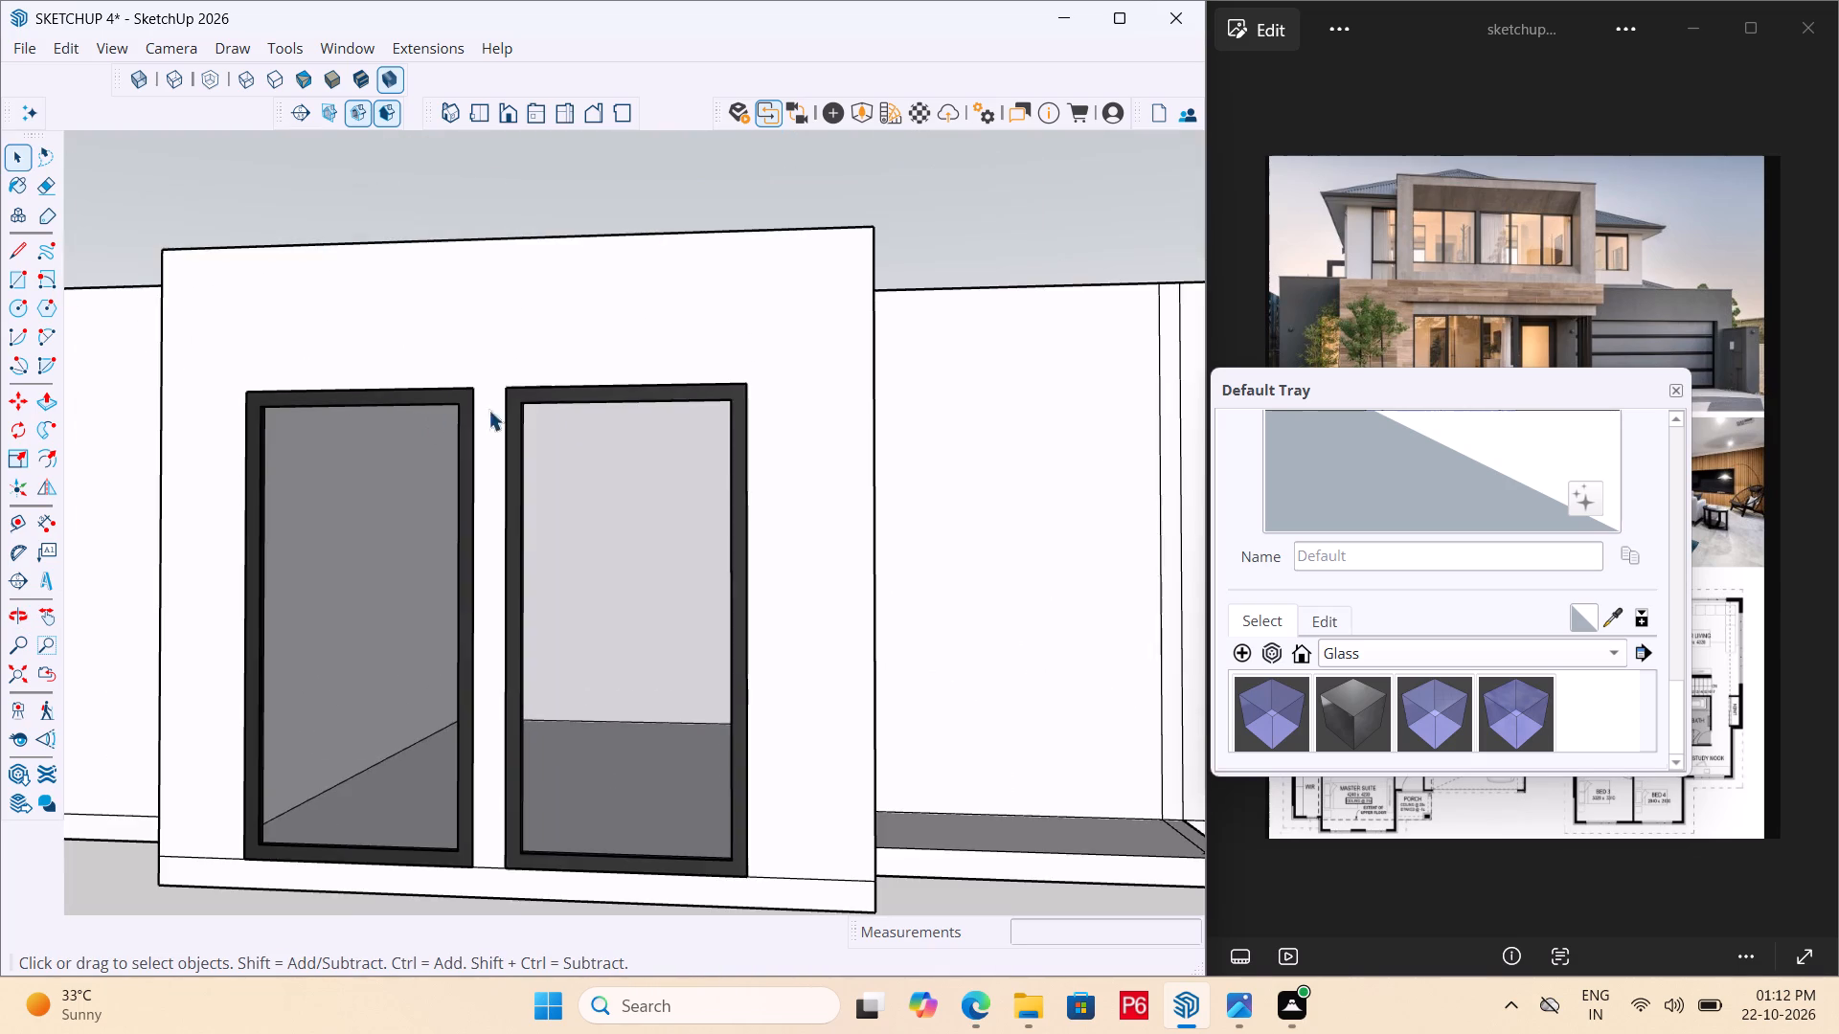
{"action": "middle_click_drag", "start_coordinate": [935, 483], "coordinate": [16, 1012]}
{"action": "middle_click_drag", "start_coordinate": [948, 472], "coordinate": [370, 317]}
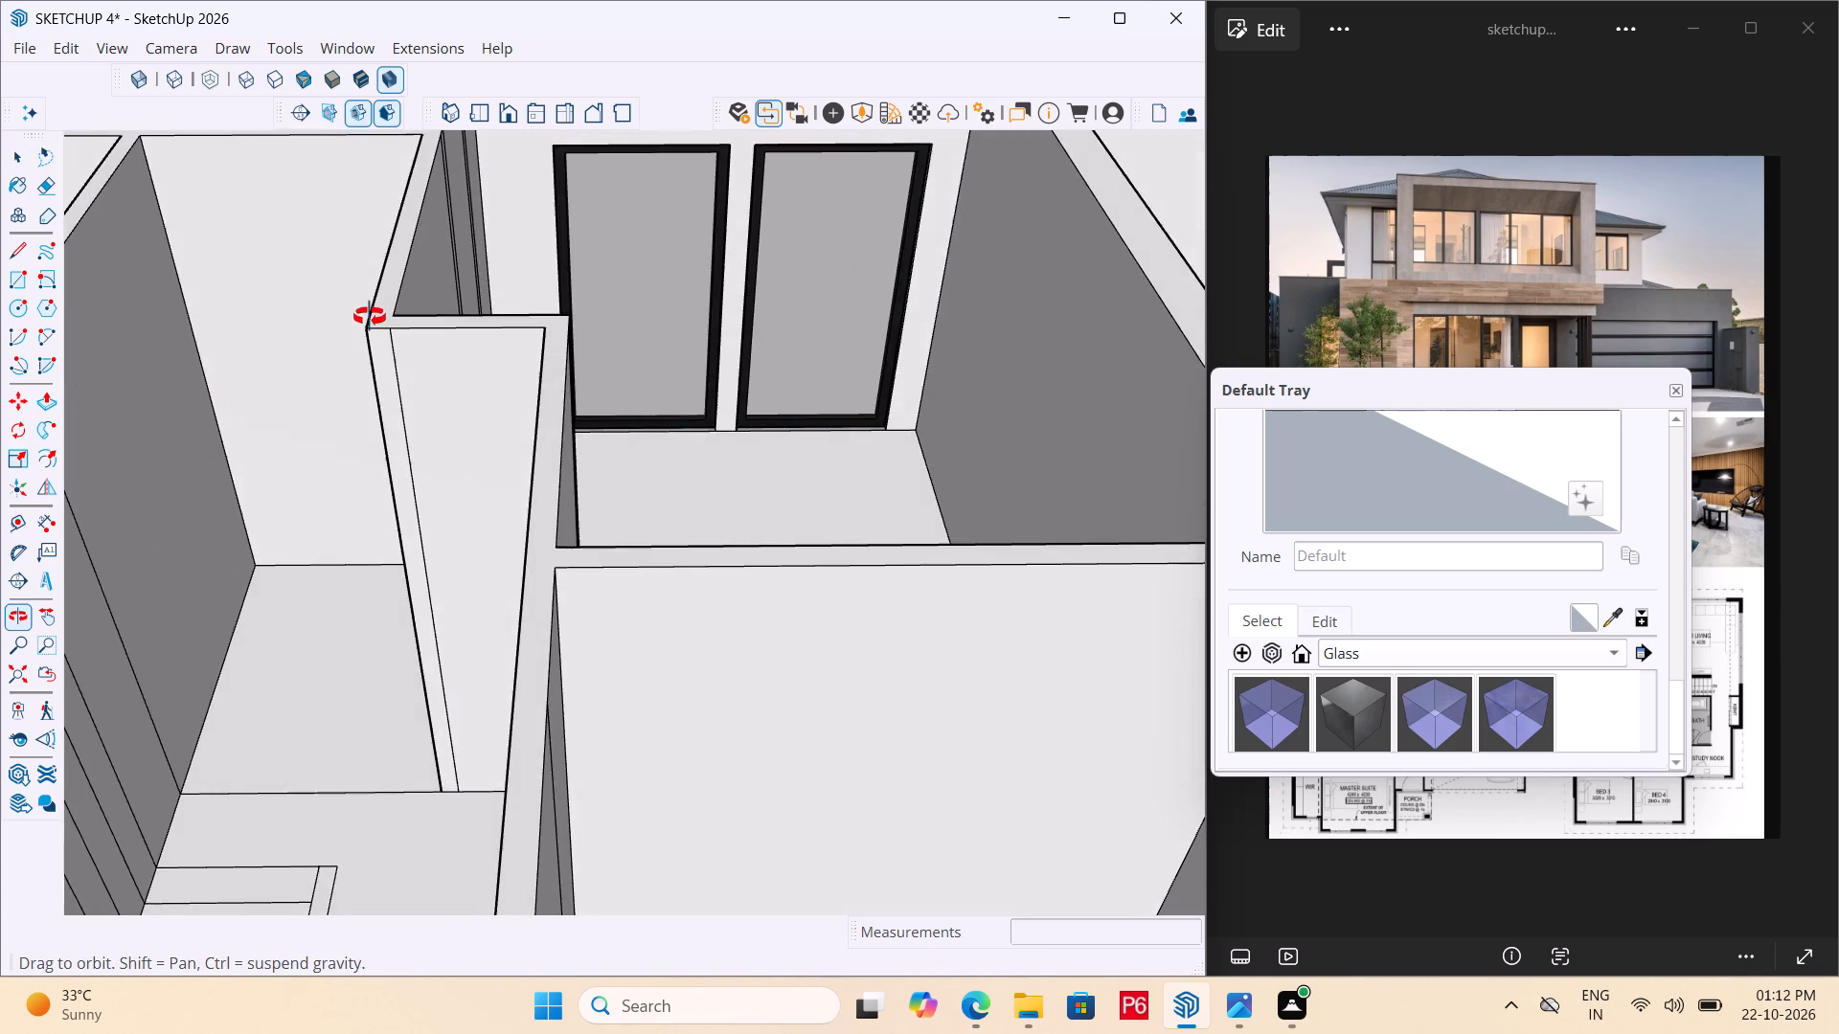
{"action": "middle_click_drag", "start_coordinate": [370, 317], "coordinate": [846, 590]}
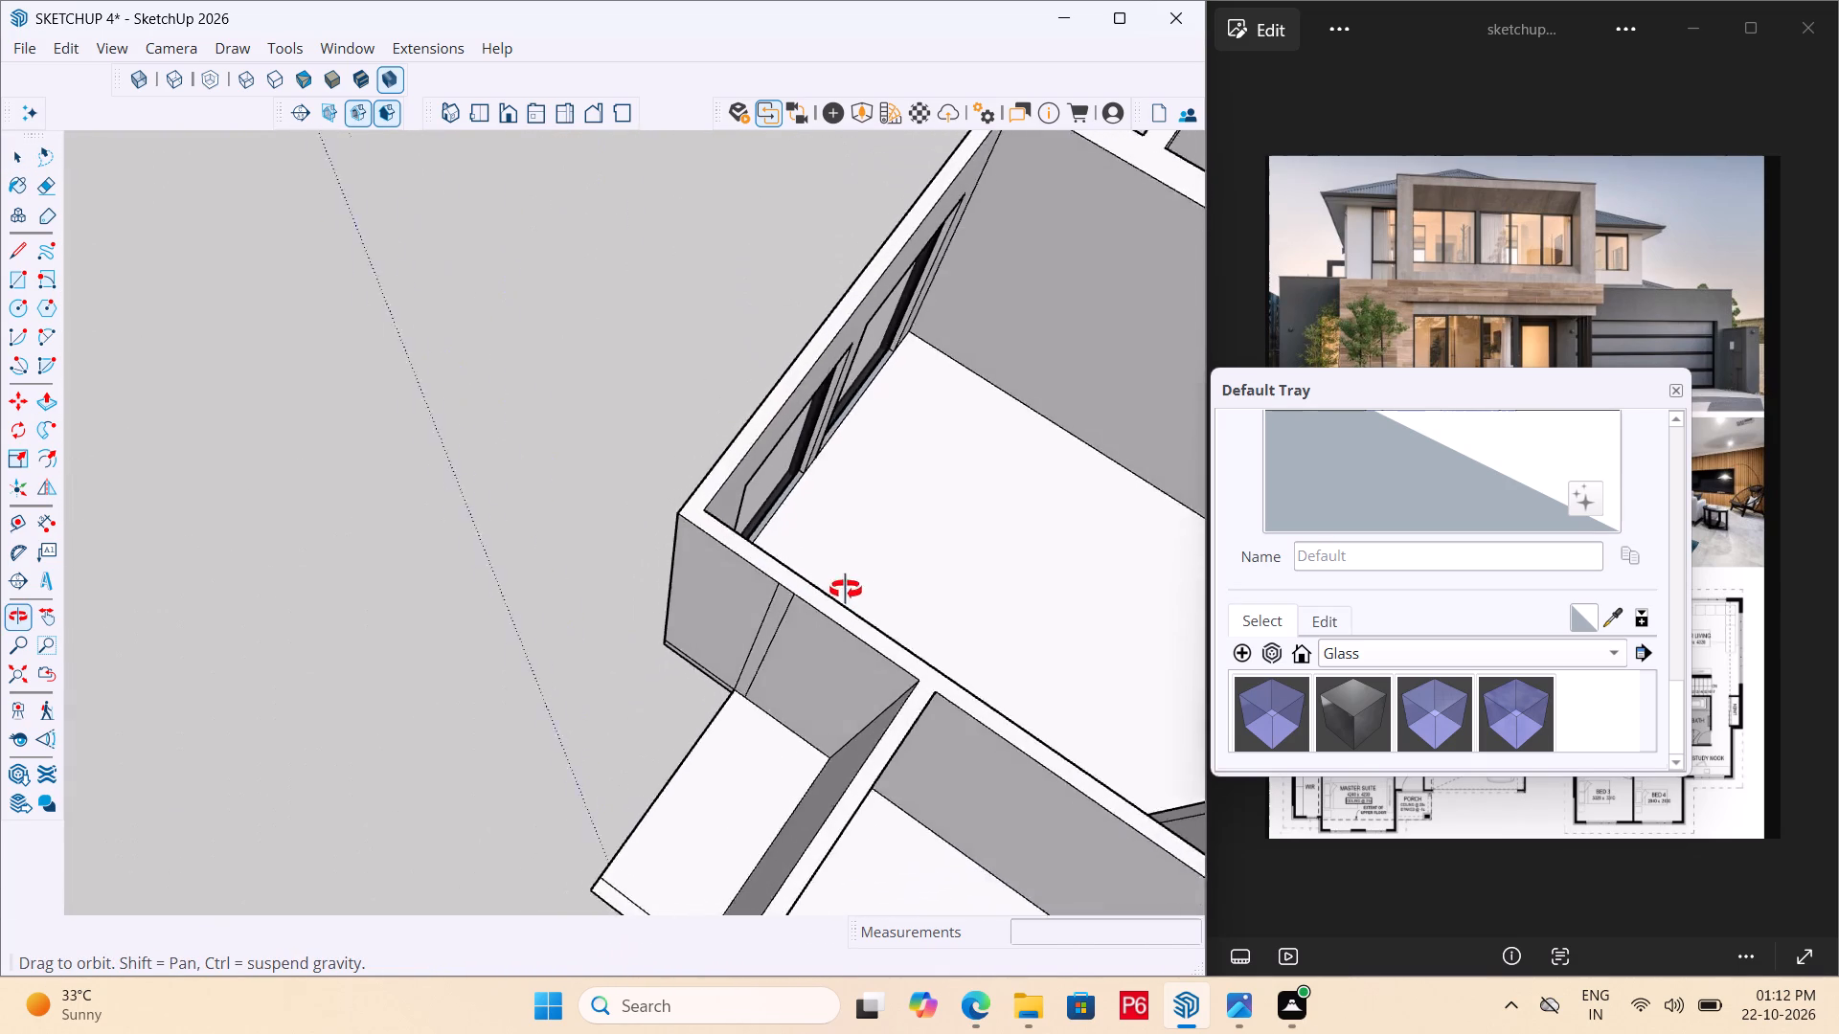
{"action": "middle_click_drag", "start_coordinate": [846, 590], "coordinate": [1328, 437]}
{"action": "scroll", "coordinate": [613, 525], "scroll_direction": "down", "scroll_amount": 7}
{"action": "middle_click_drag", "start_coordinate": [703, 389], "coordinate": [1081, 302]}
{"action": "scroll", "coordinate": [481, 522], "scroll_direction": "up", "scroll_amount": 6}
{"action": "scroll", "coordinate": [569, 366], "scroll_direction": "down", "scroll_amount": 1}
{"action": "scroll", "coordinate": [592, 588], "scroll_direction": "down", "scroll_amount": 5}
{"action": "middle_click_drag", "start_coordinate": [594, 416], "coordinate": [646, 297]}
{"action": "scroll", "coordinate": [785, 347], "scroll_direction": "up", "scroll_amount": 2}
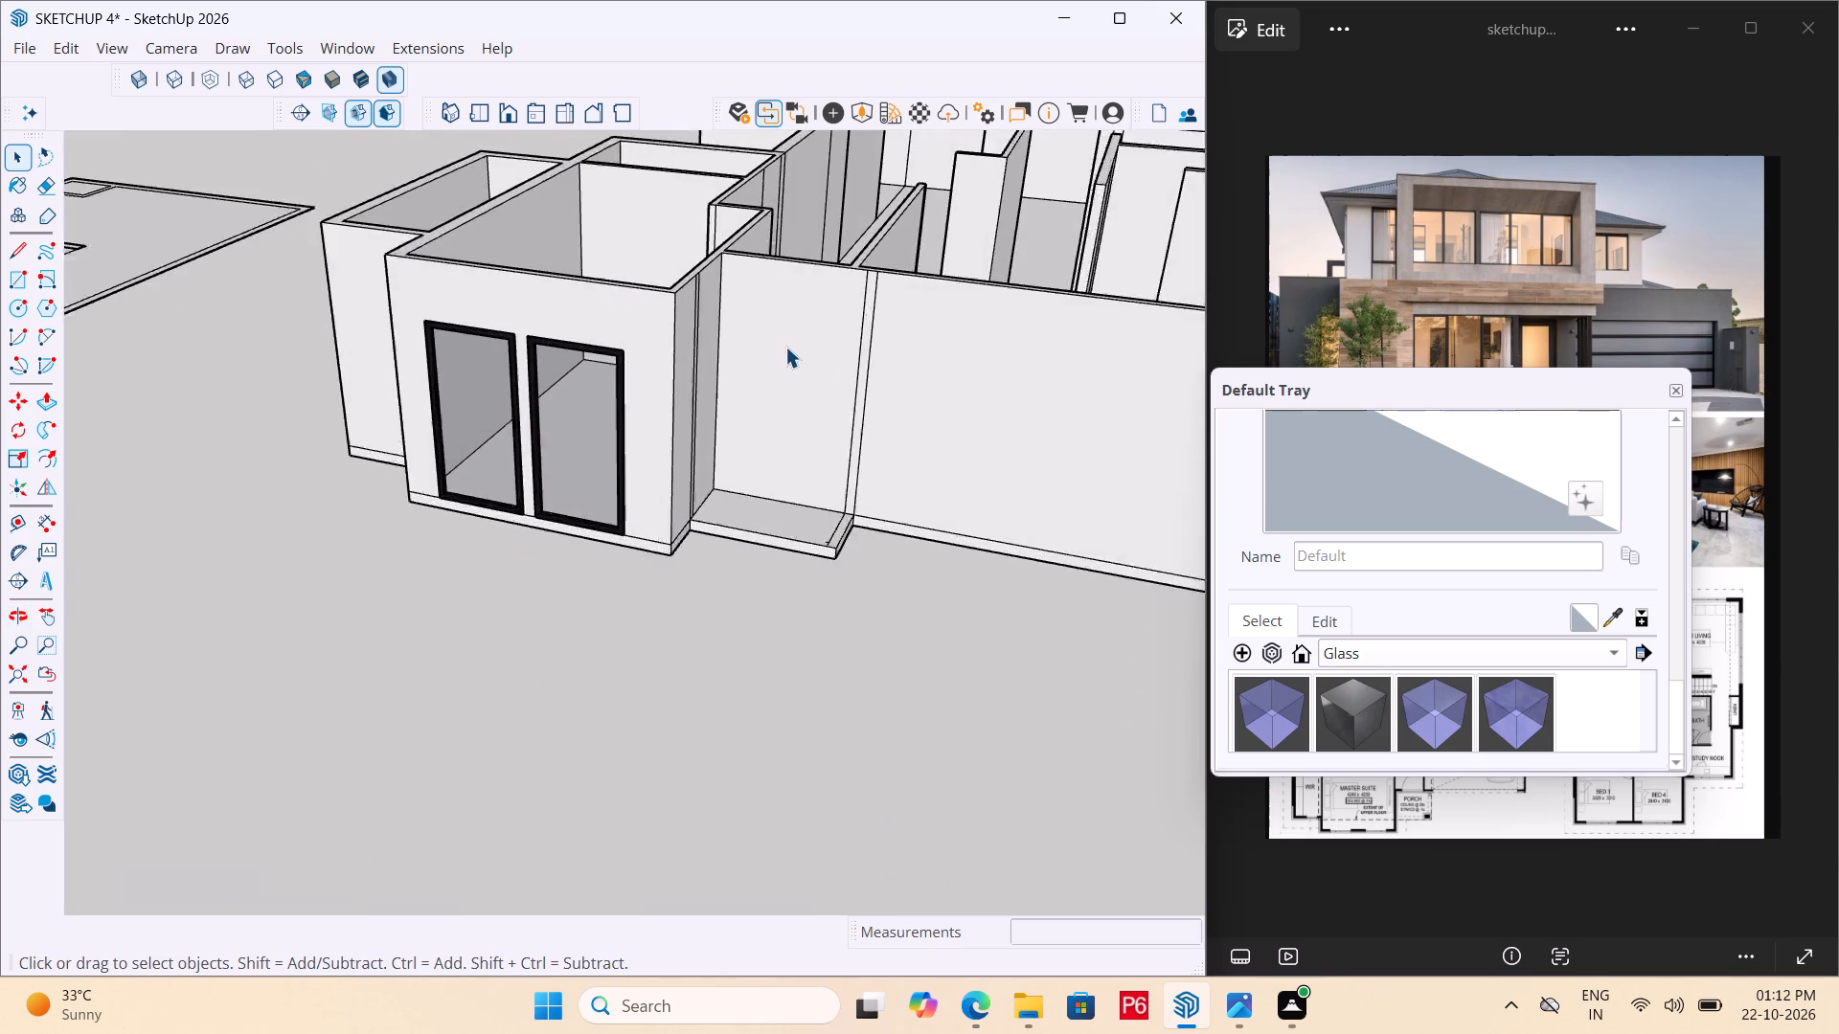
Open the wall group and place a horizontal guide 7' above the porch floor on the recessed entry wall.
{"action": "scroll", "coordinate": [785, 347], "scroll_direction": "up", "scroll_amount": 8}
{"action": "key", "text": "t"}
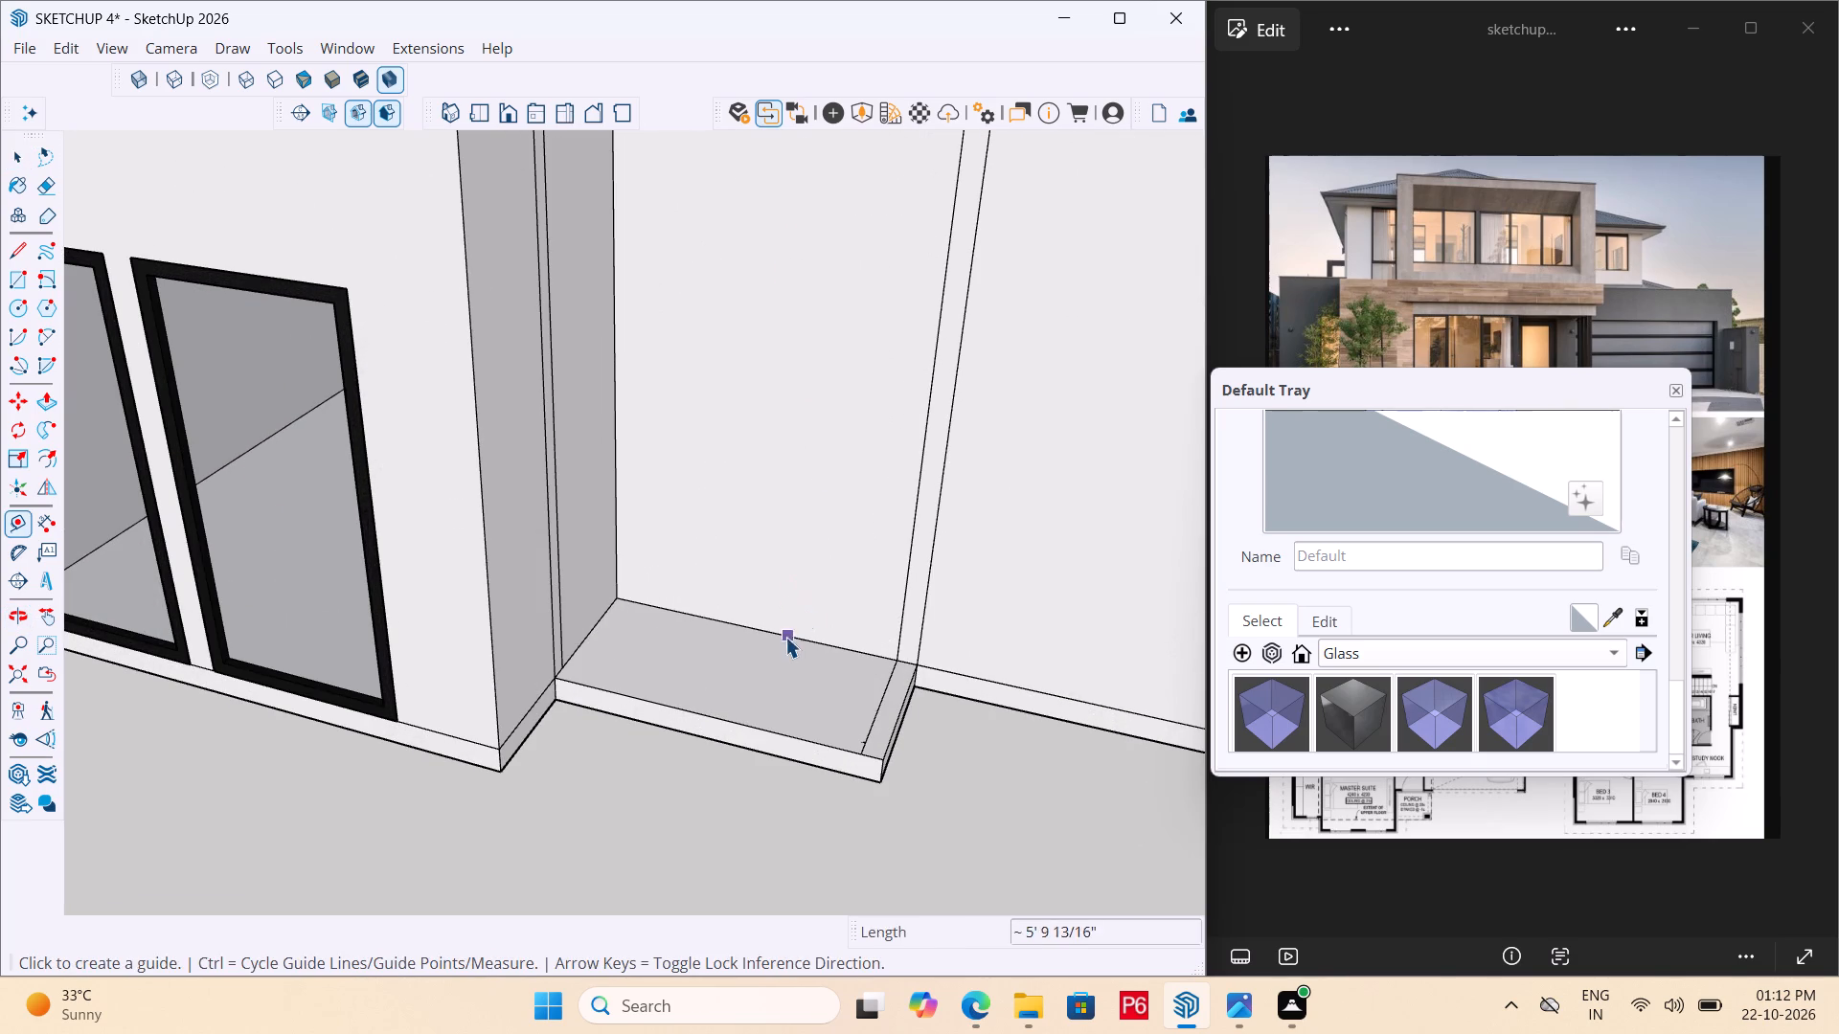
{"action": "key", "text": "space"}
{"action": "triple_click", "coordinate": [788, 633]}
{"action": "left_click", "coordinate": [788, 632]}
{"action": "left_click", "coordinate": [767, 587]}
{"action": "key", "text": "t"}
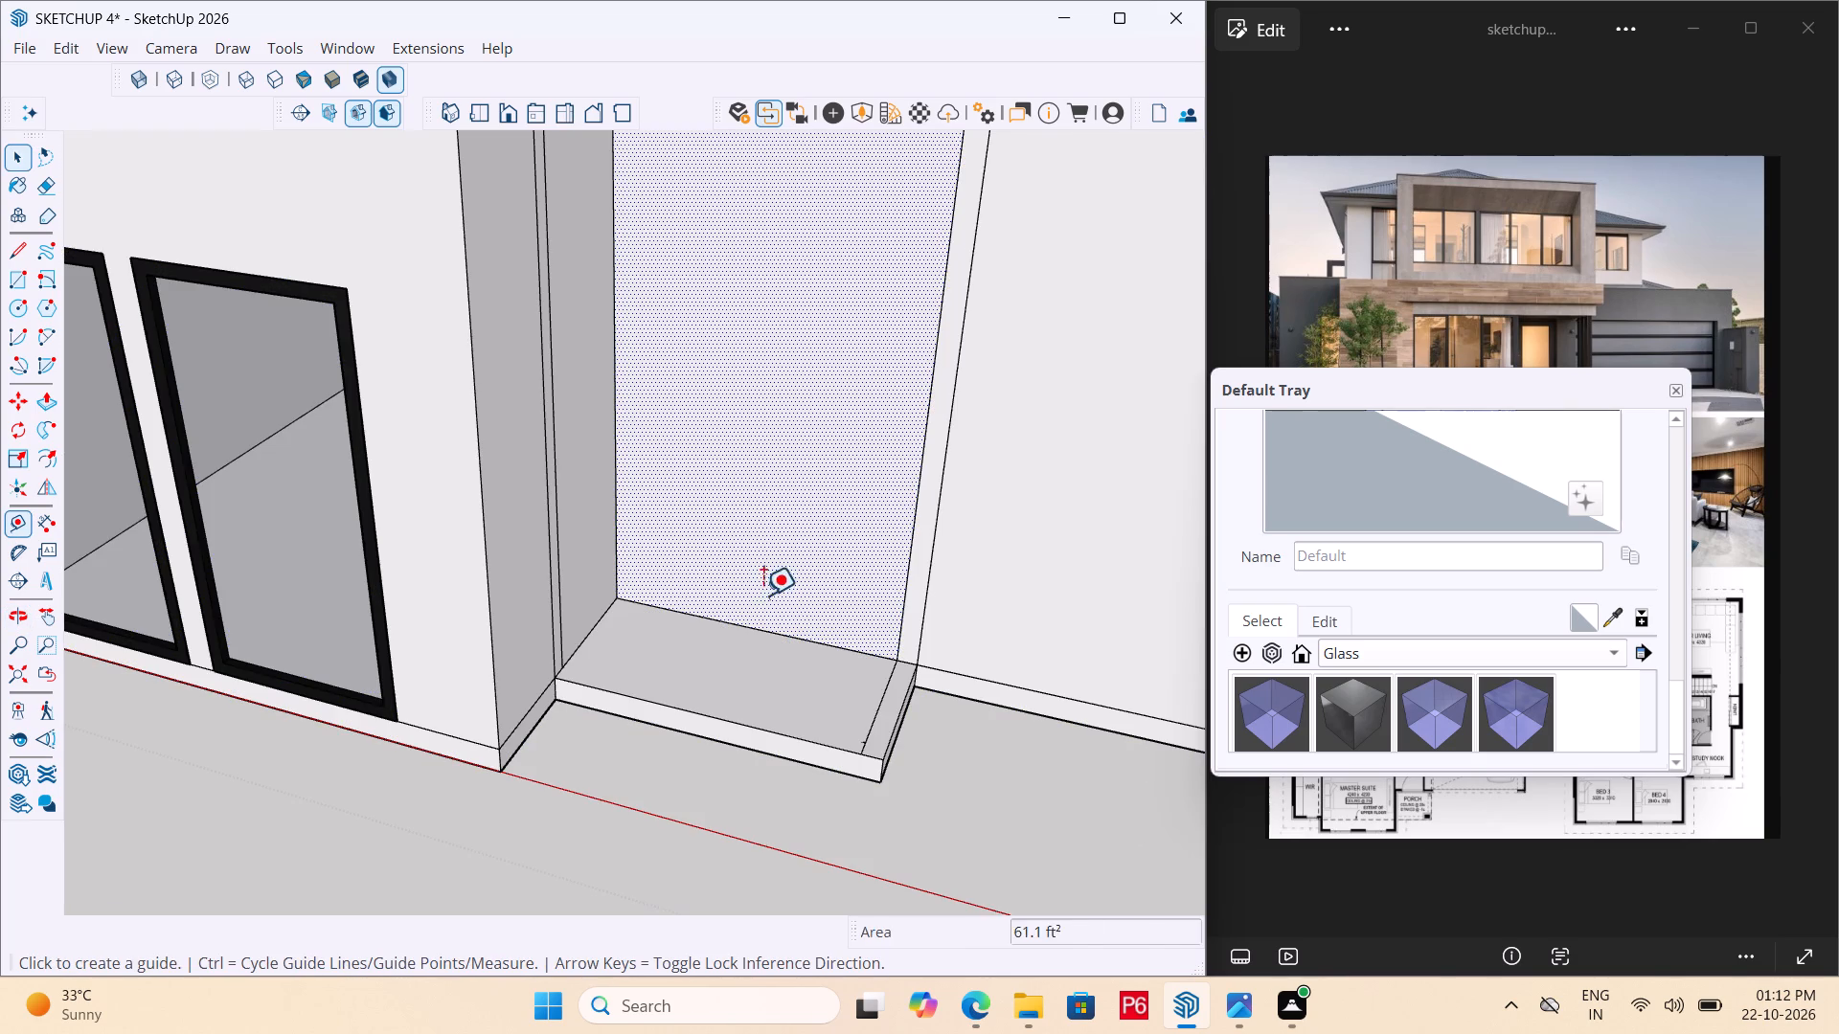
{"action": "double_click", "coordinate": [761, 623]}
{"action": "double_click", "coordinate": [744, 619]}
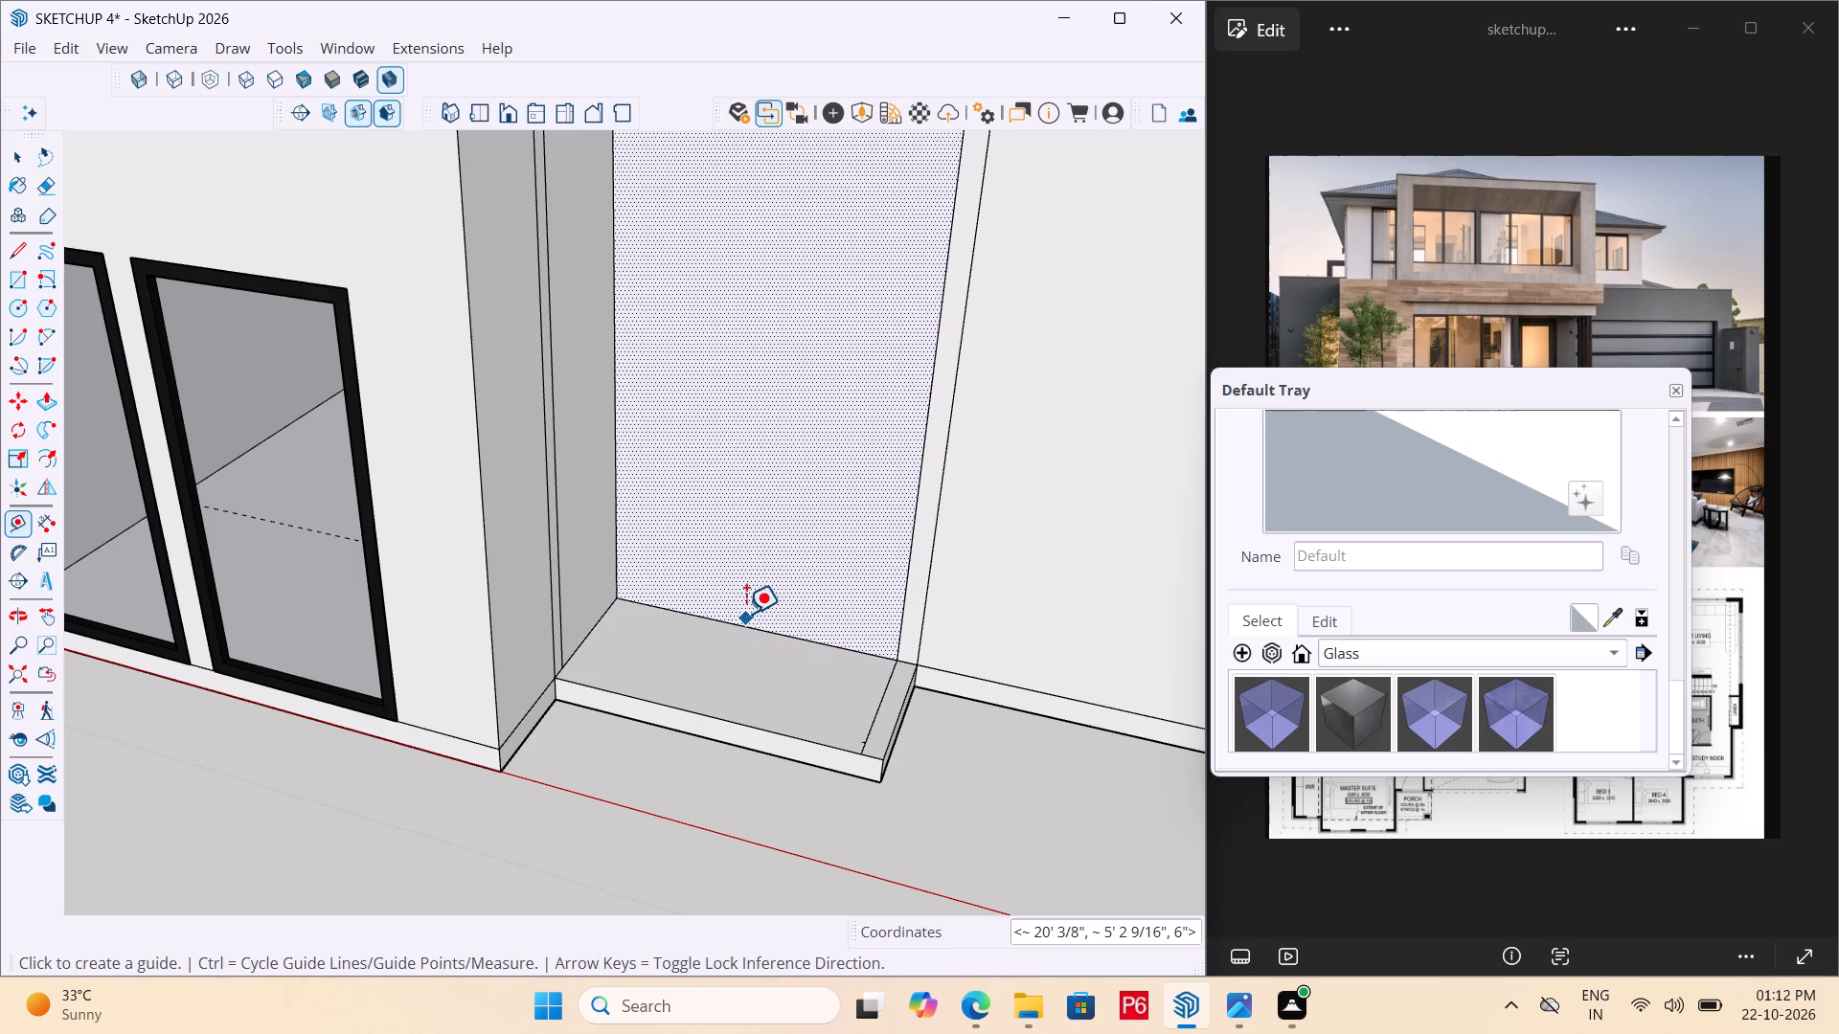
{"action": "scroll", "coordinate": [663, 610], "scroll_direction": "down", "scroll_amount": 6}
{"action": "middle_click_drag", "start_coordinate": [547, 664], "coordinate": [650, 496]}
{"action": "scroll", "coordinate": [650, 496], "scroll_direction": "up", "scroll_amount": 1}
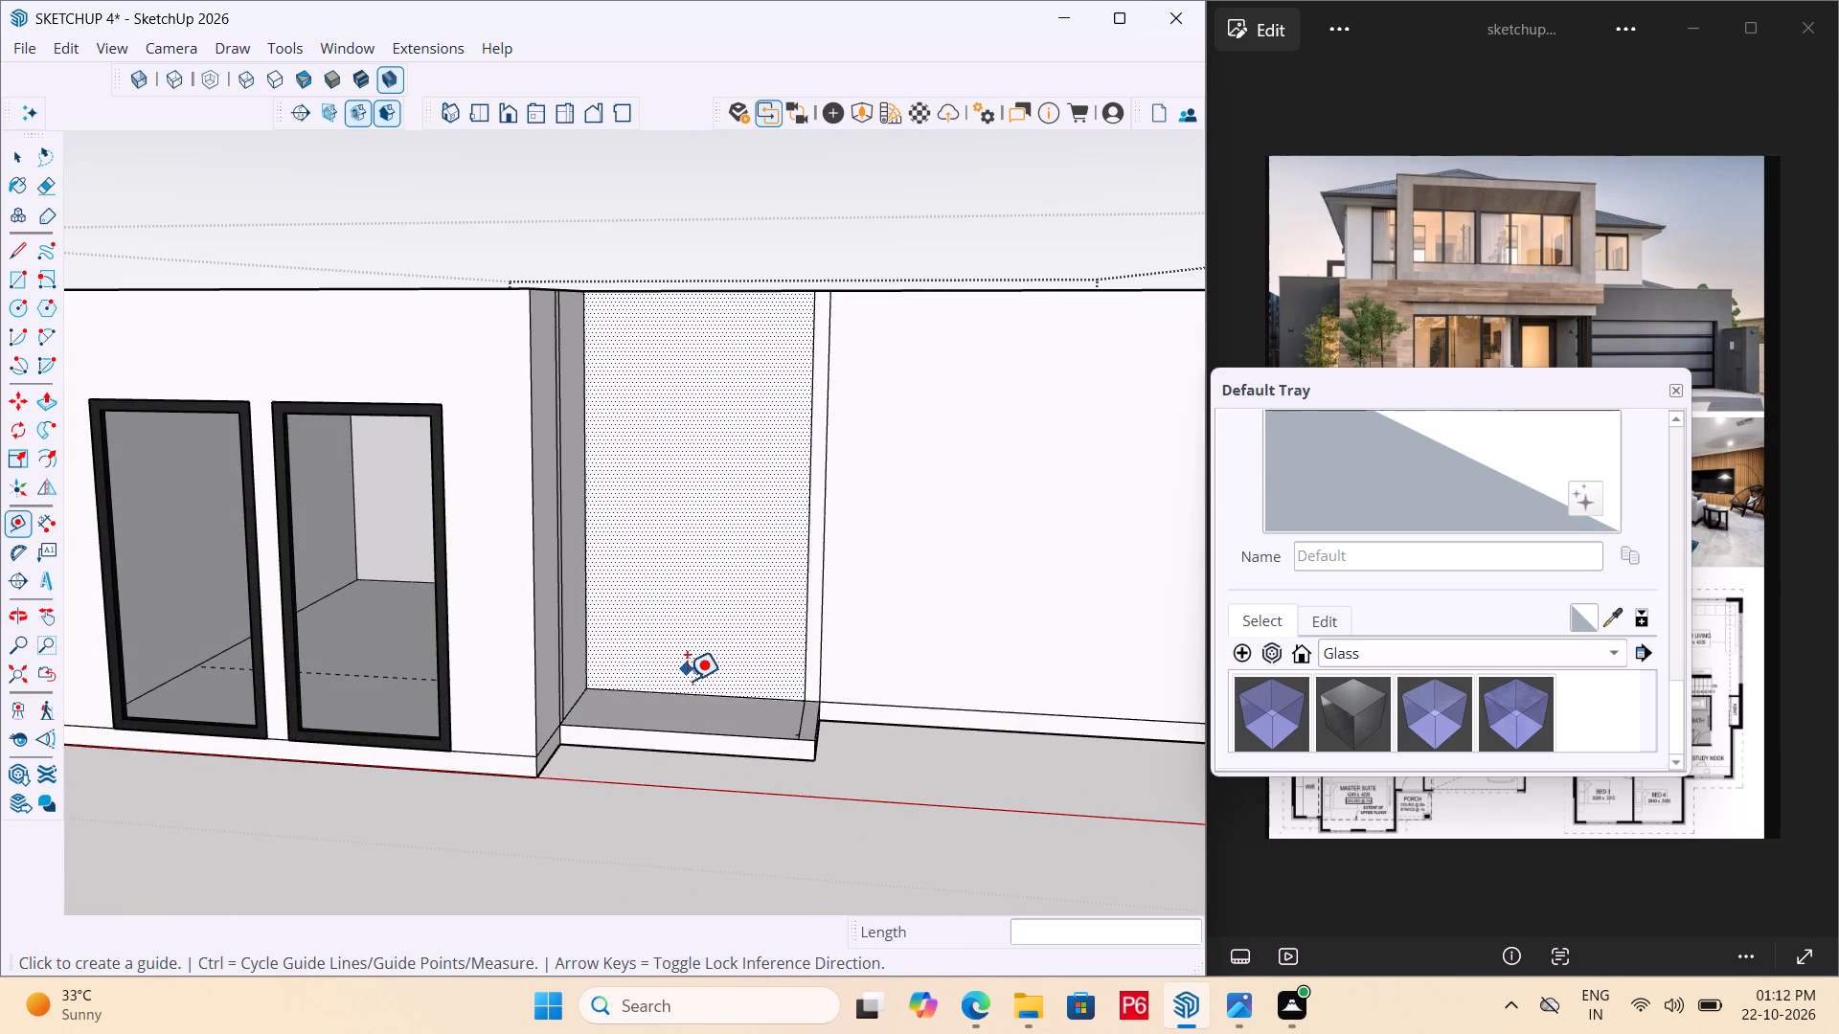
{"action": "left_click", "coordinate": [692, 695]}
{"action": "type", "text": "7'"}
{"action": "key", "text": "Return"}
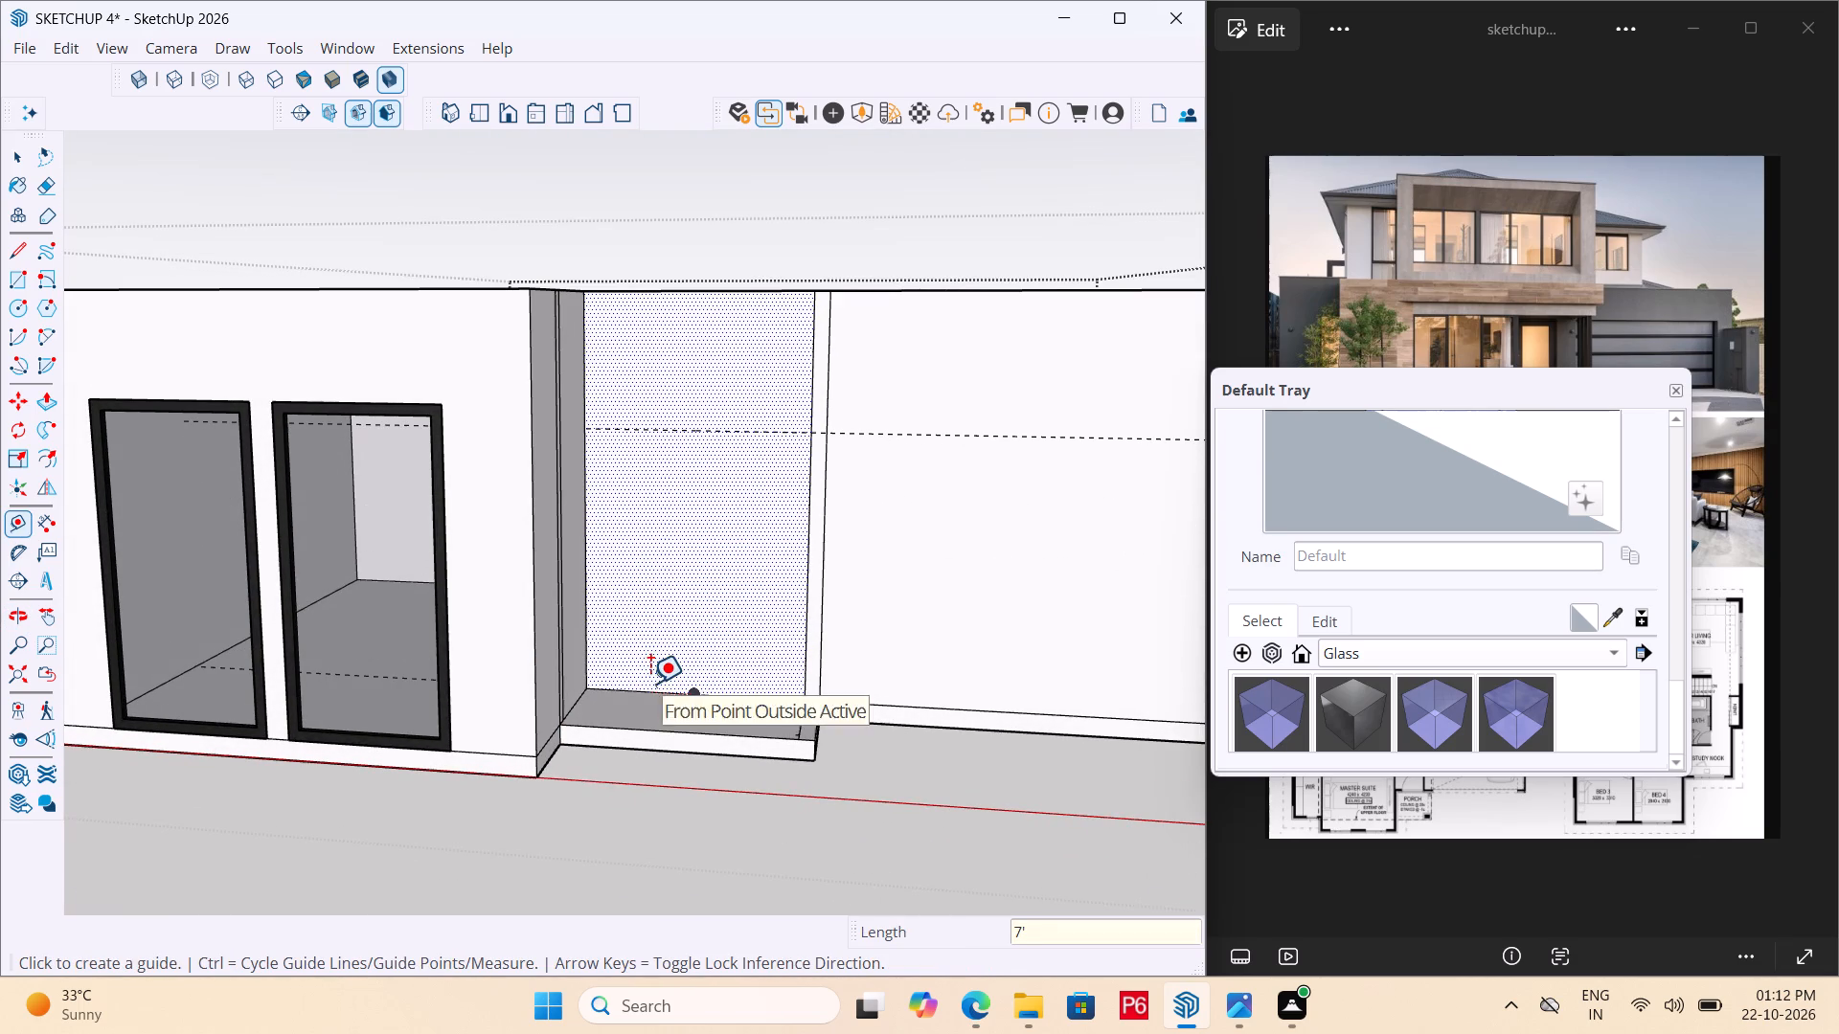
Place a vertical guide about 8" from the entry wall's inner corner and a second one 4' beyond it.
{"action": "left_click", "coordinate": [585, 554]}
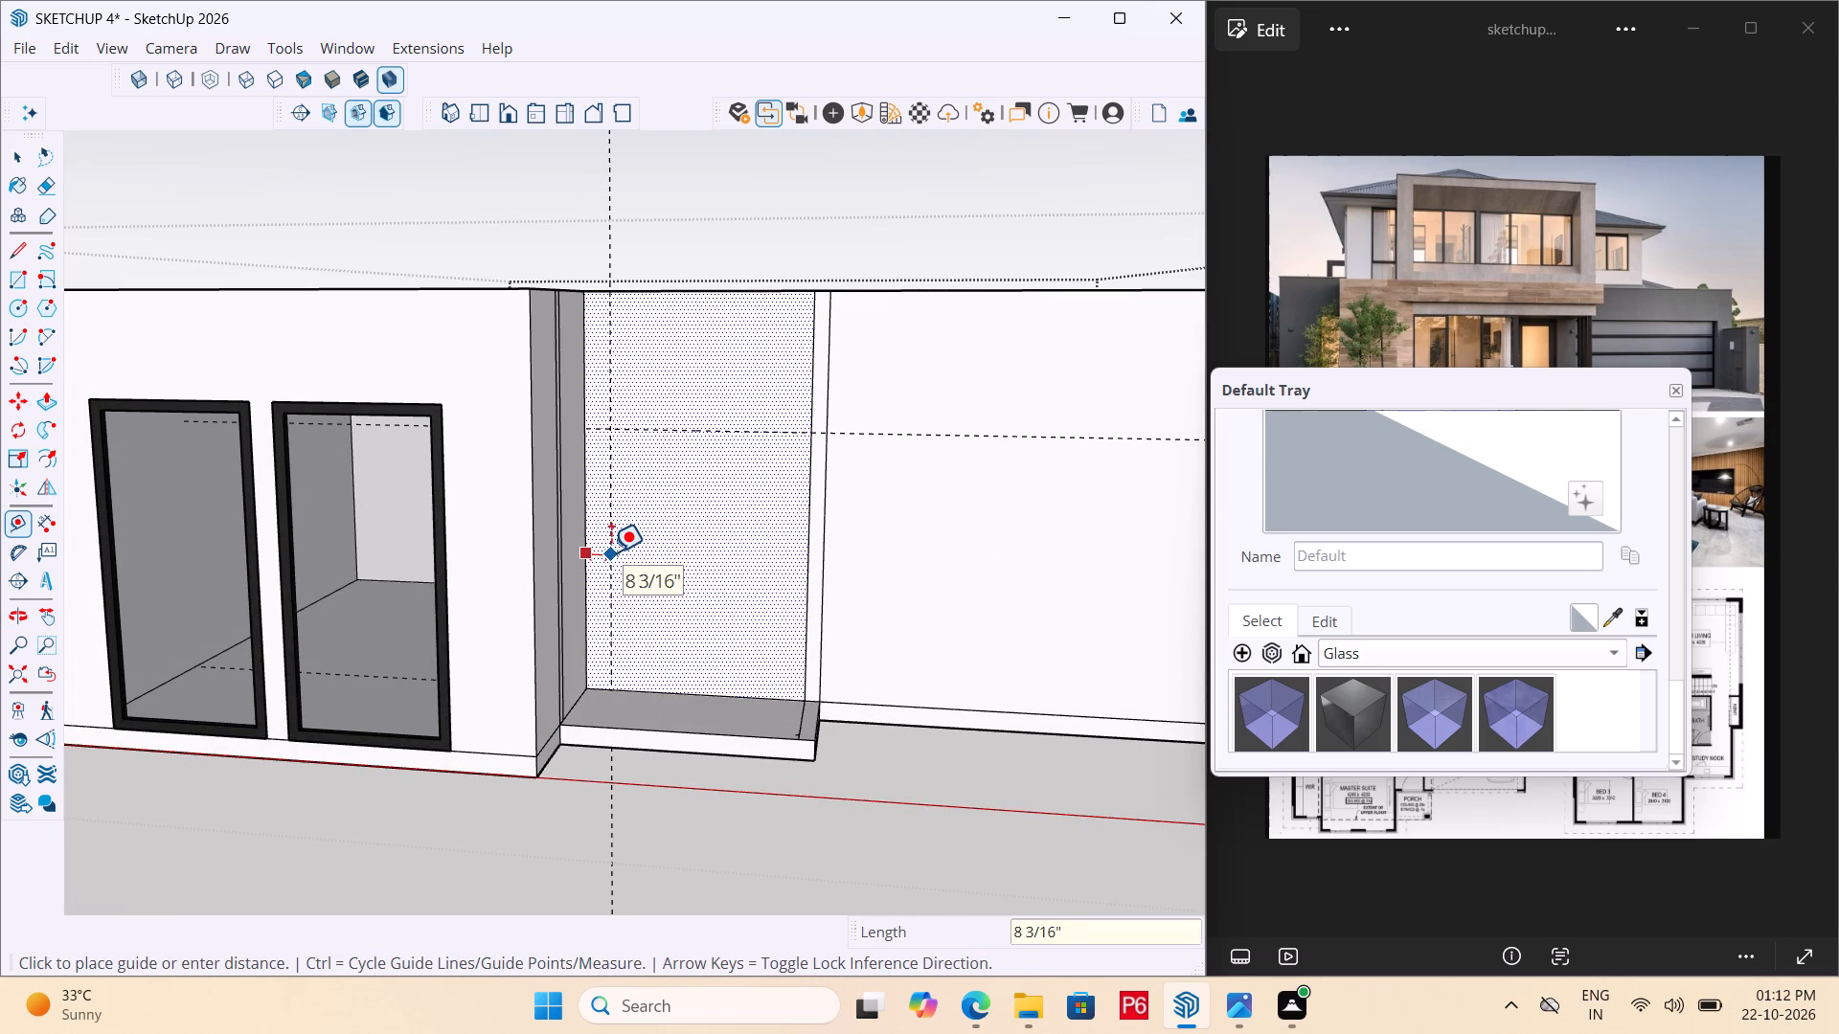
{"action": "left_click", "coordinate": [611, 552]}
{"action": "left_click", "coordinate": [614, 526]}
{"action": "type", "text": "4'"}
{"action": "key", "text": "Return"}
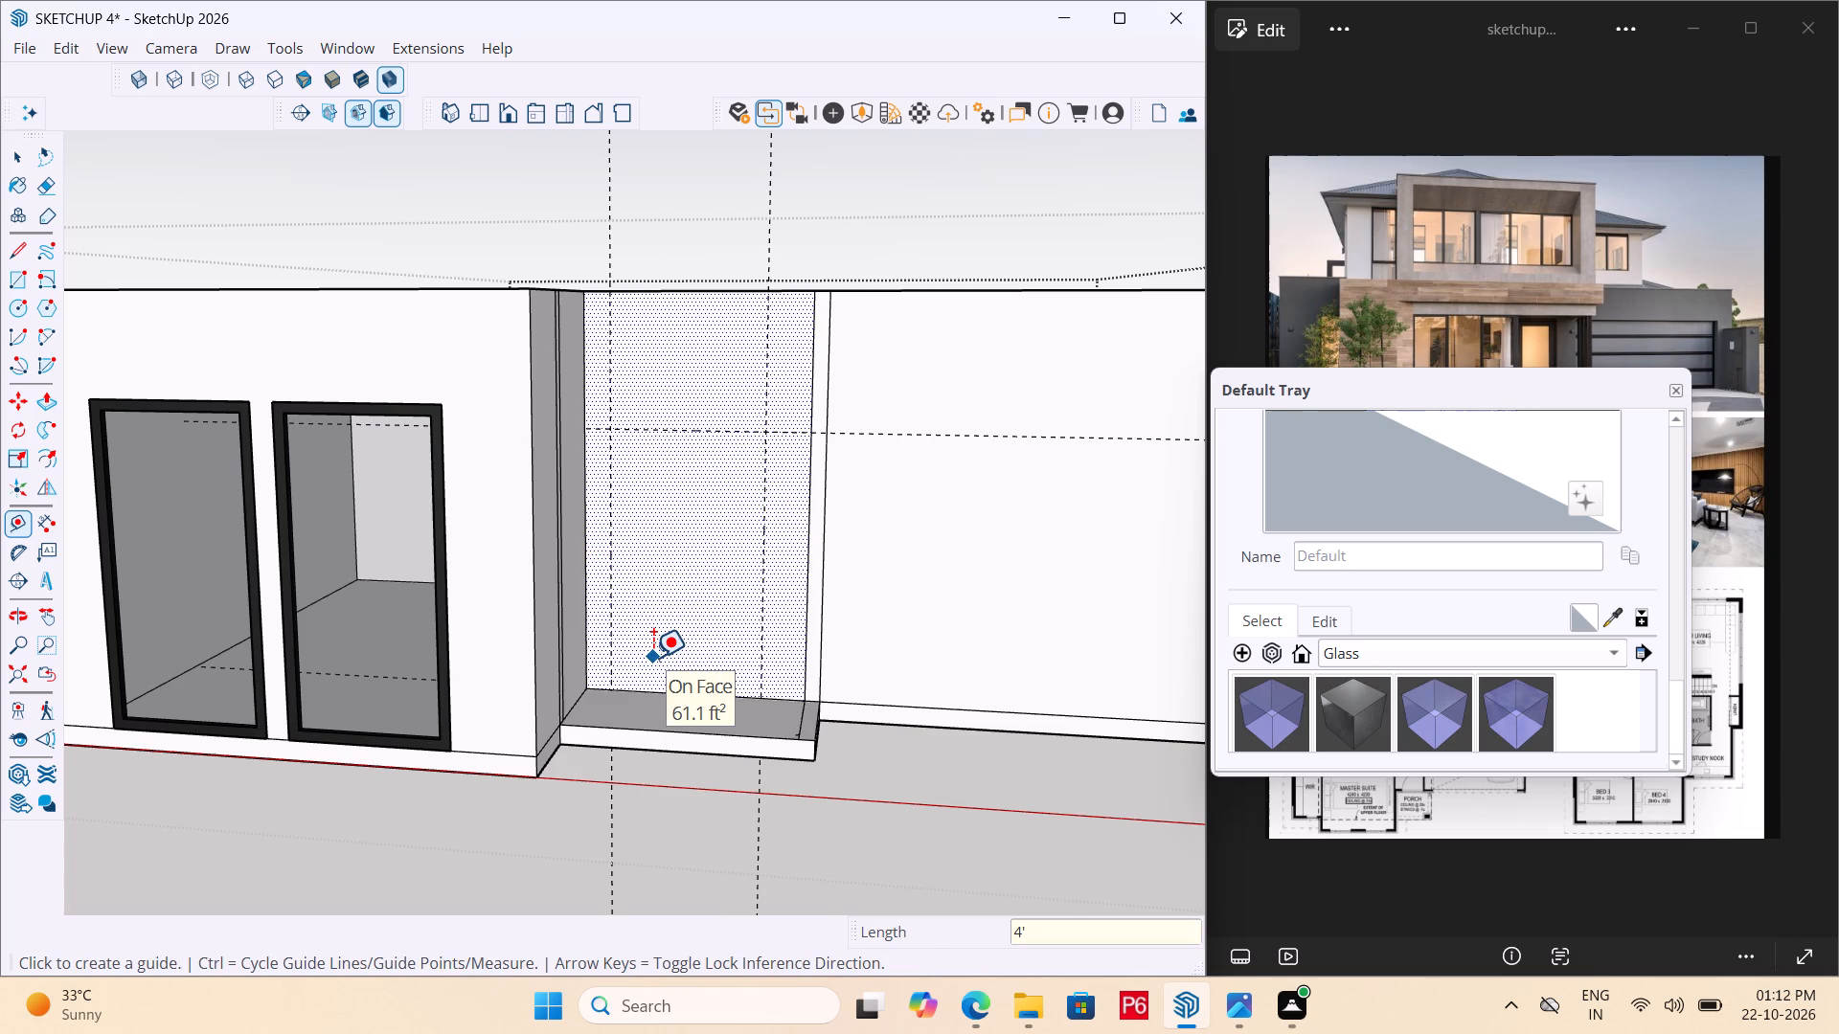
Draw a 4' by 7' doorway rectangle between the guides on the entry wall, starting at the porch floor.
{"action": "key", "text": "r"}
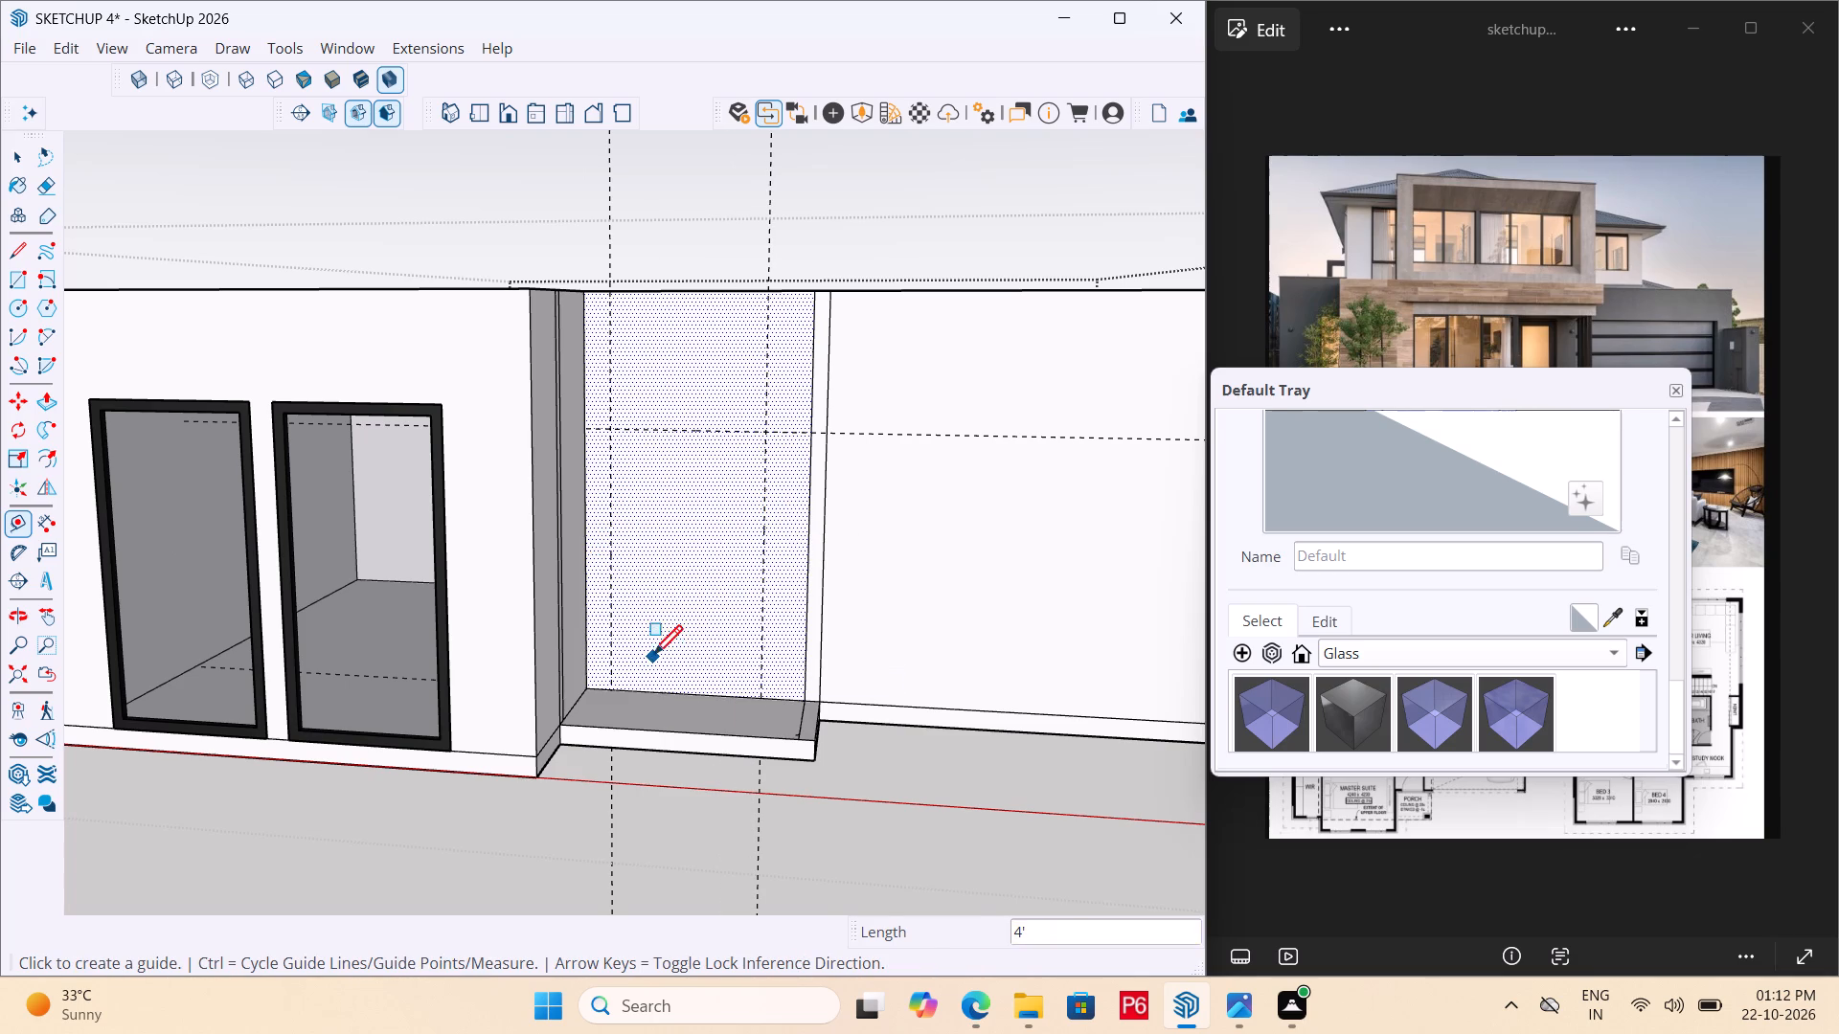
{"action": "left_click", "coordinate": [612, 685]}
{"action": "left_click_drag", "start_coordinate": [612, 685], "coordinate": [628, 665]}
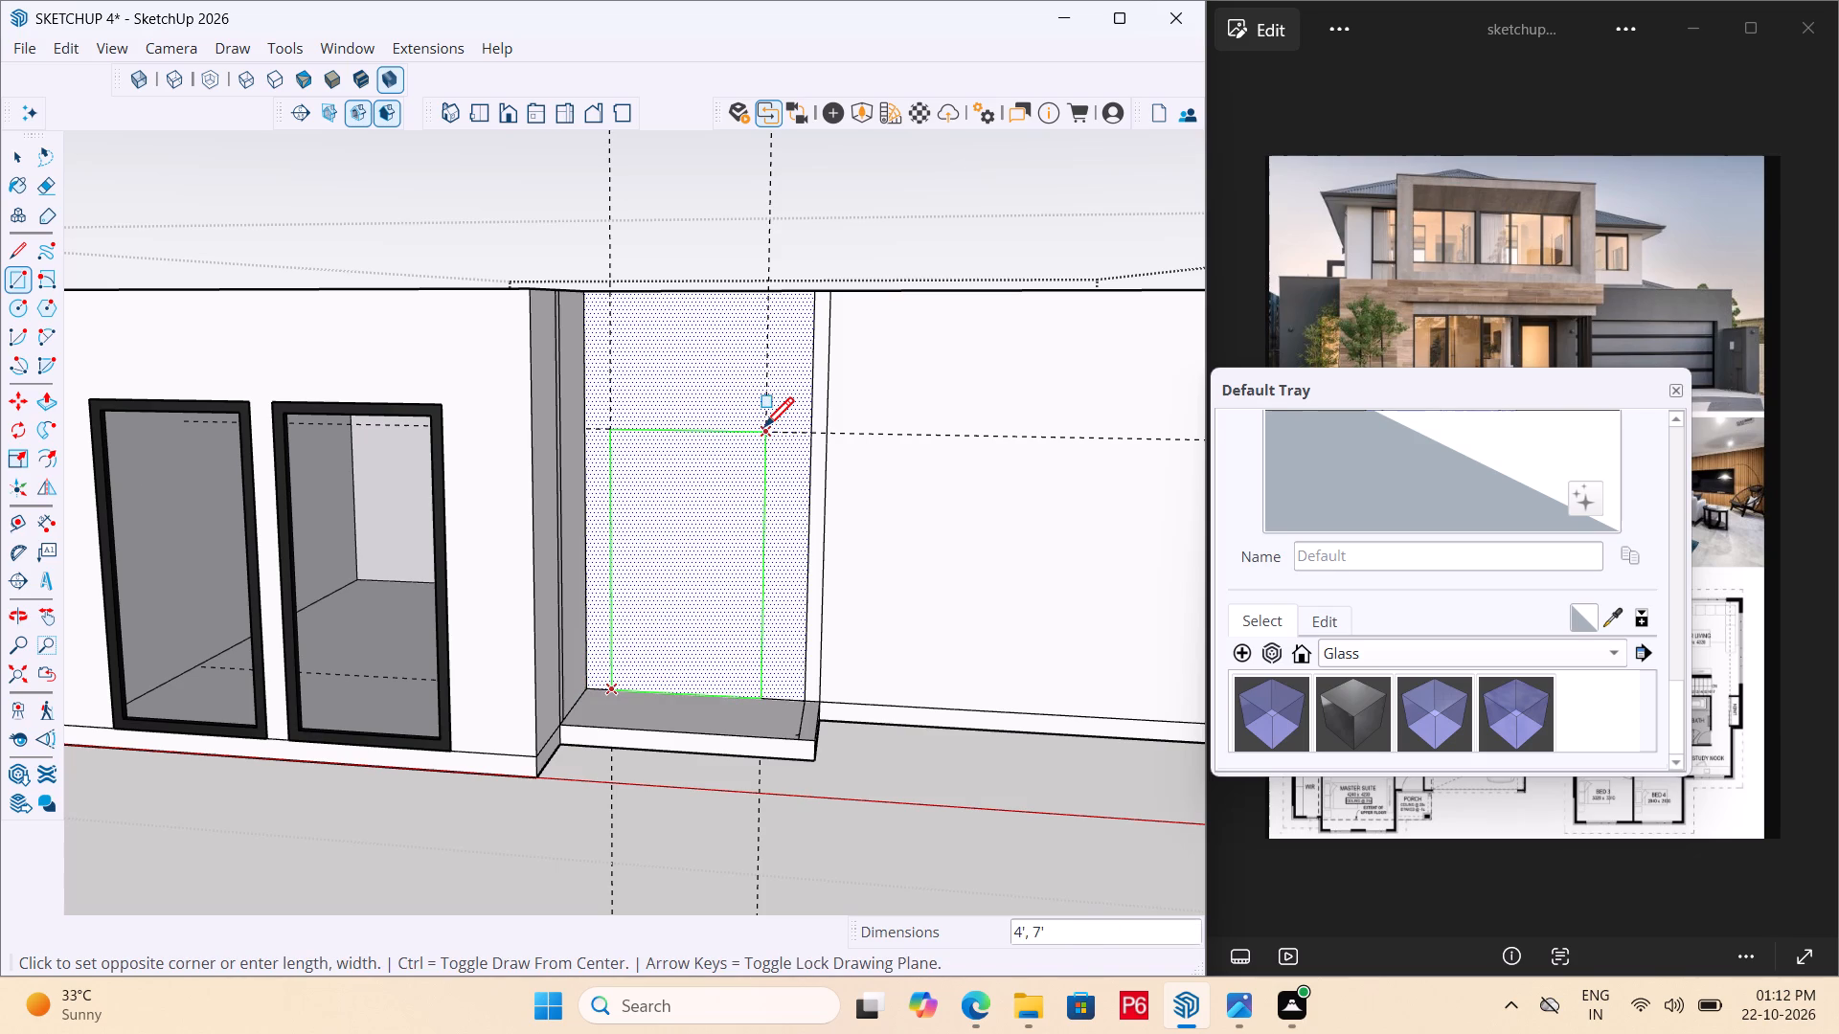
{"action": "left_click", "coordinate": [770, 434]}
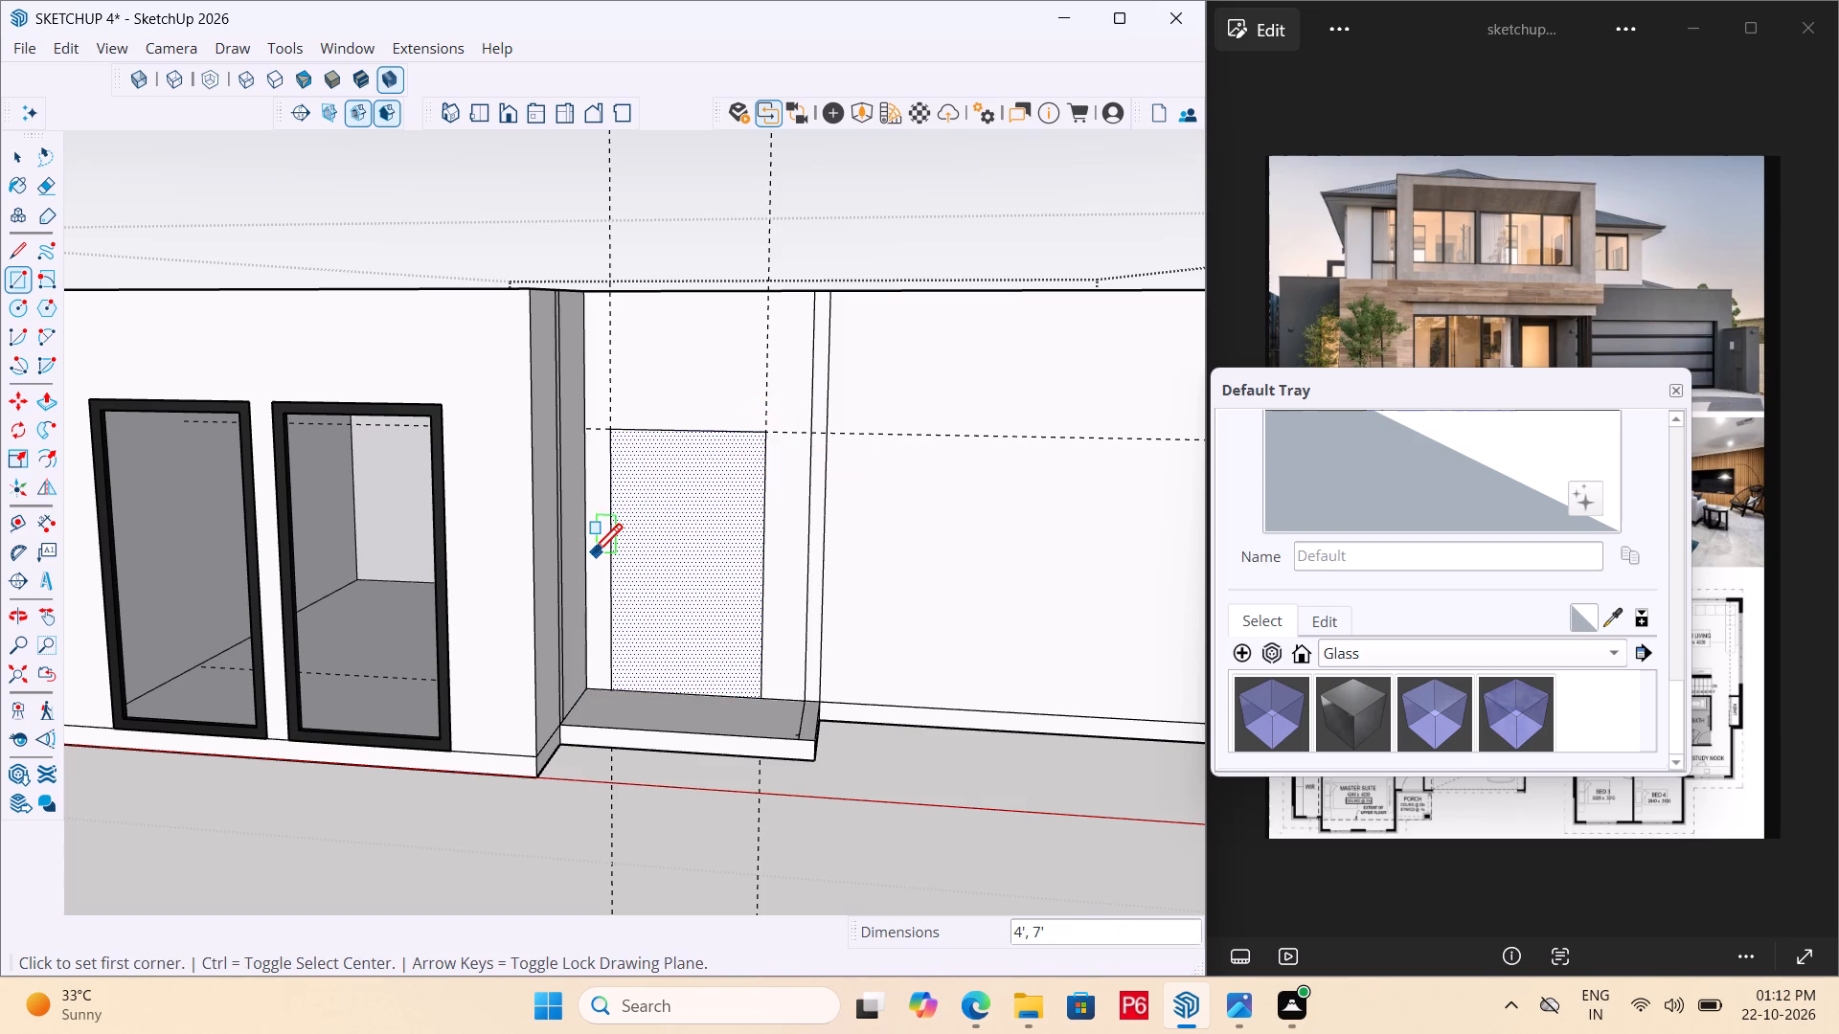
Erase the guides around the doorway outline and the leftover guide across the master suite floor.
{"action": "key", "text": "e"}
{"action": "left_click", "coordinate": [947, 432]}
{"action": "left_click_drag", "start_coordinate": [947, 437], "coordinate": [941, 449]}
{"action": "left_click_drag", "start_coordinate": [939, 447], "coordinate": [915, 436]}
{"action": "left_click_drag", "start_coordinate": [779, 385], "coordinate": [758, 380]}
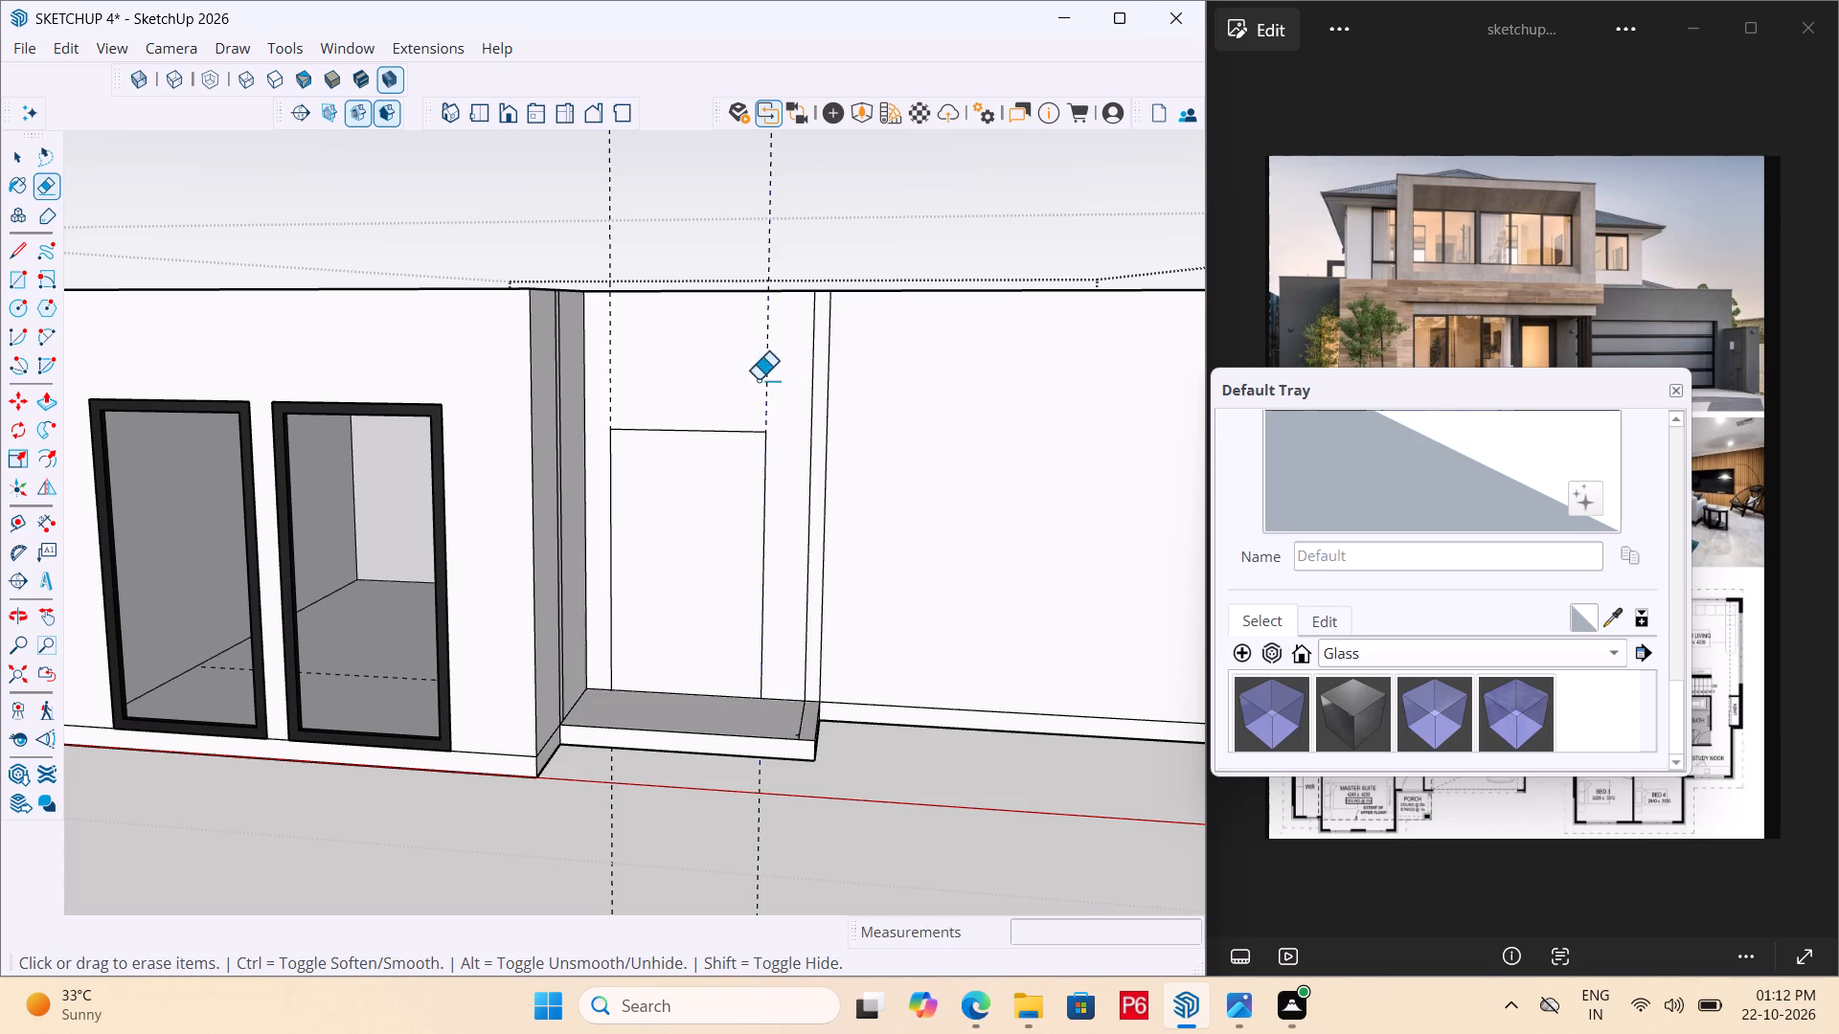
{"action": "left_click_drag", "start_coordinate": [758, 380], "coordinate": [602, 361]}
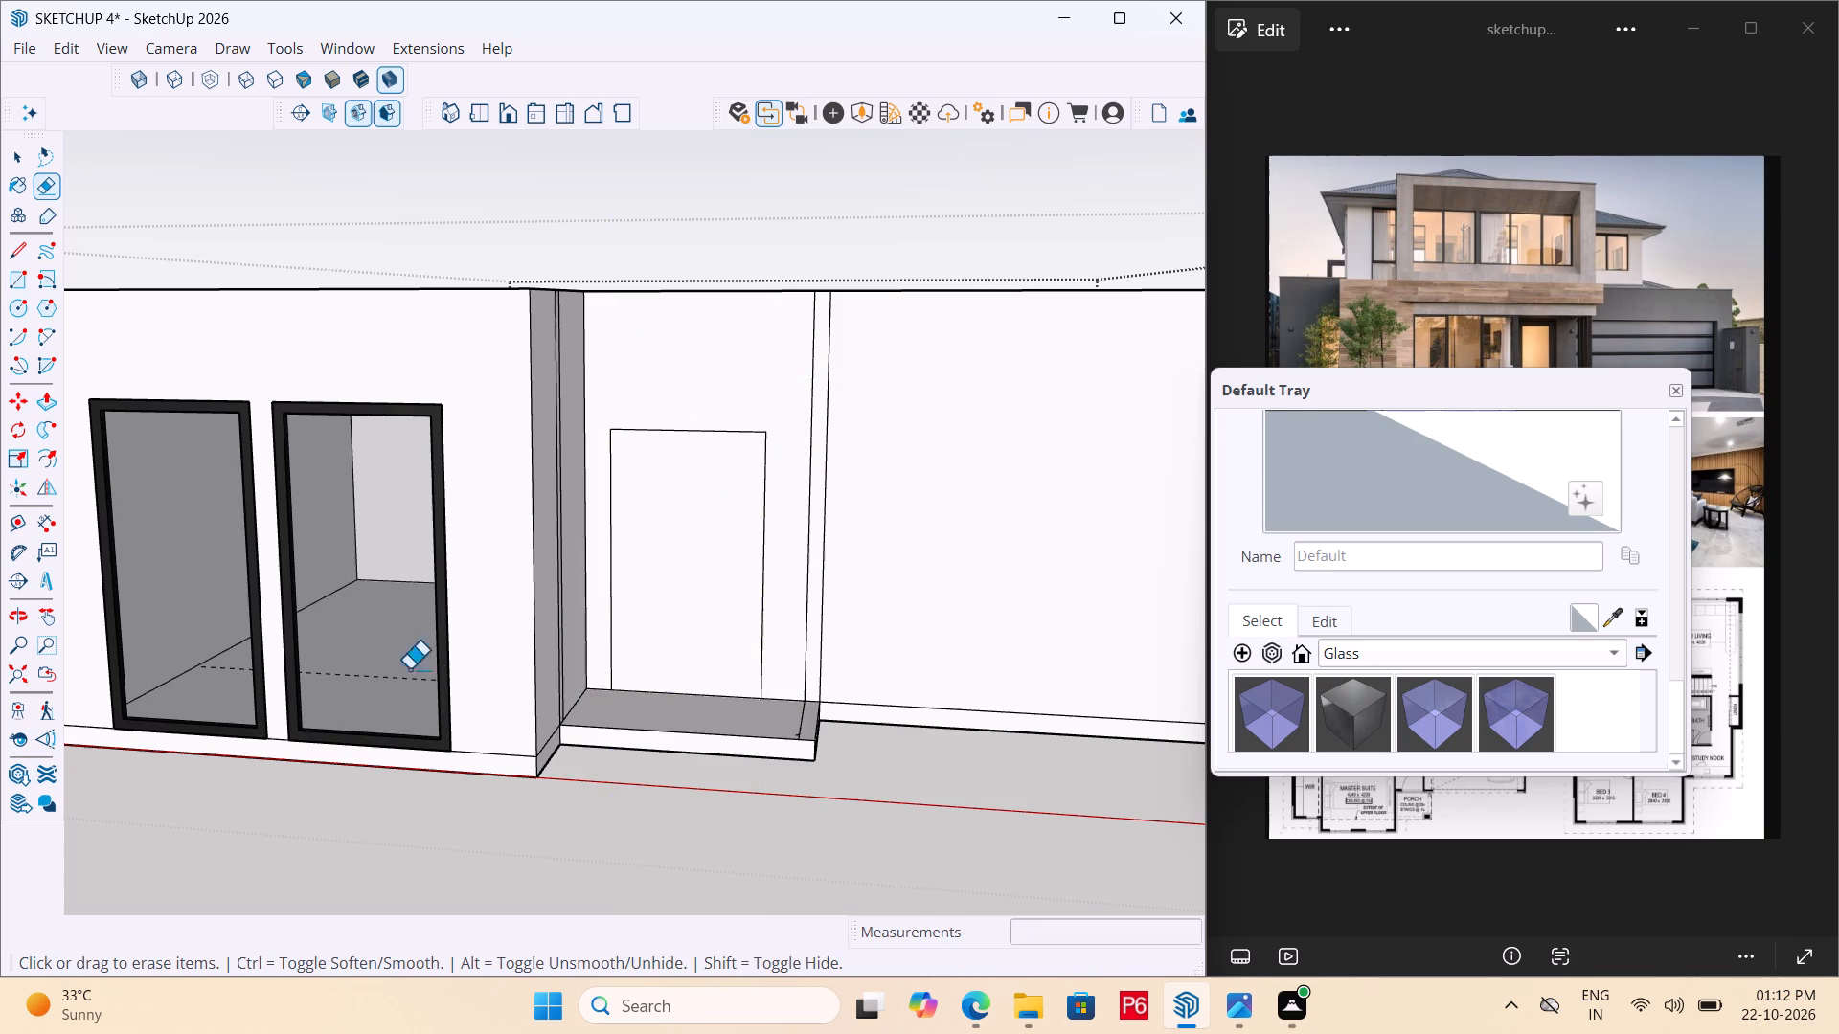
{"action": "left_click", "coordinate": [395, 679]}
{"action": "middle_click_drag", "start_coordinate": [627, 532], "coordinate": [615, 1032]}
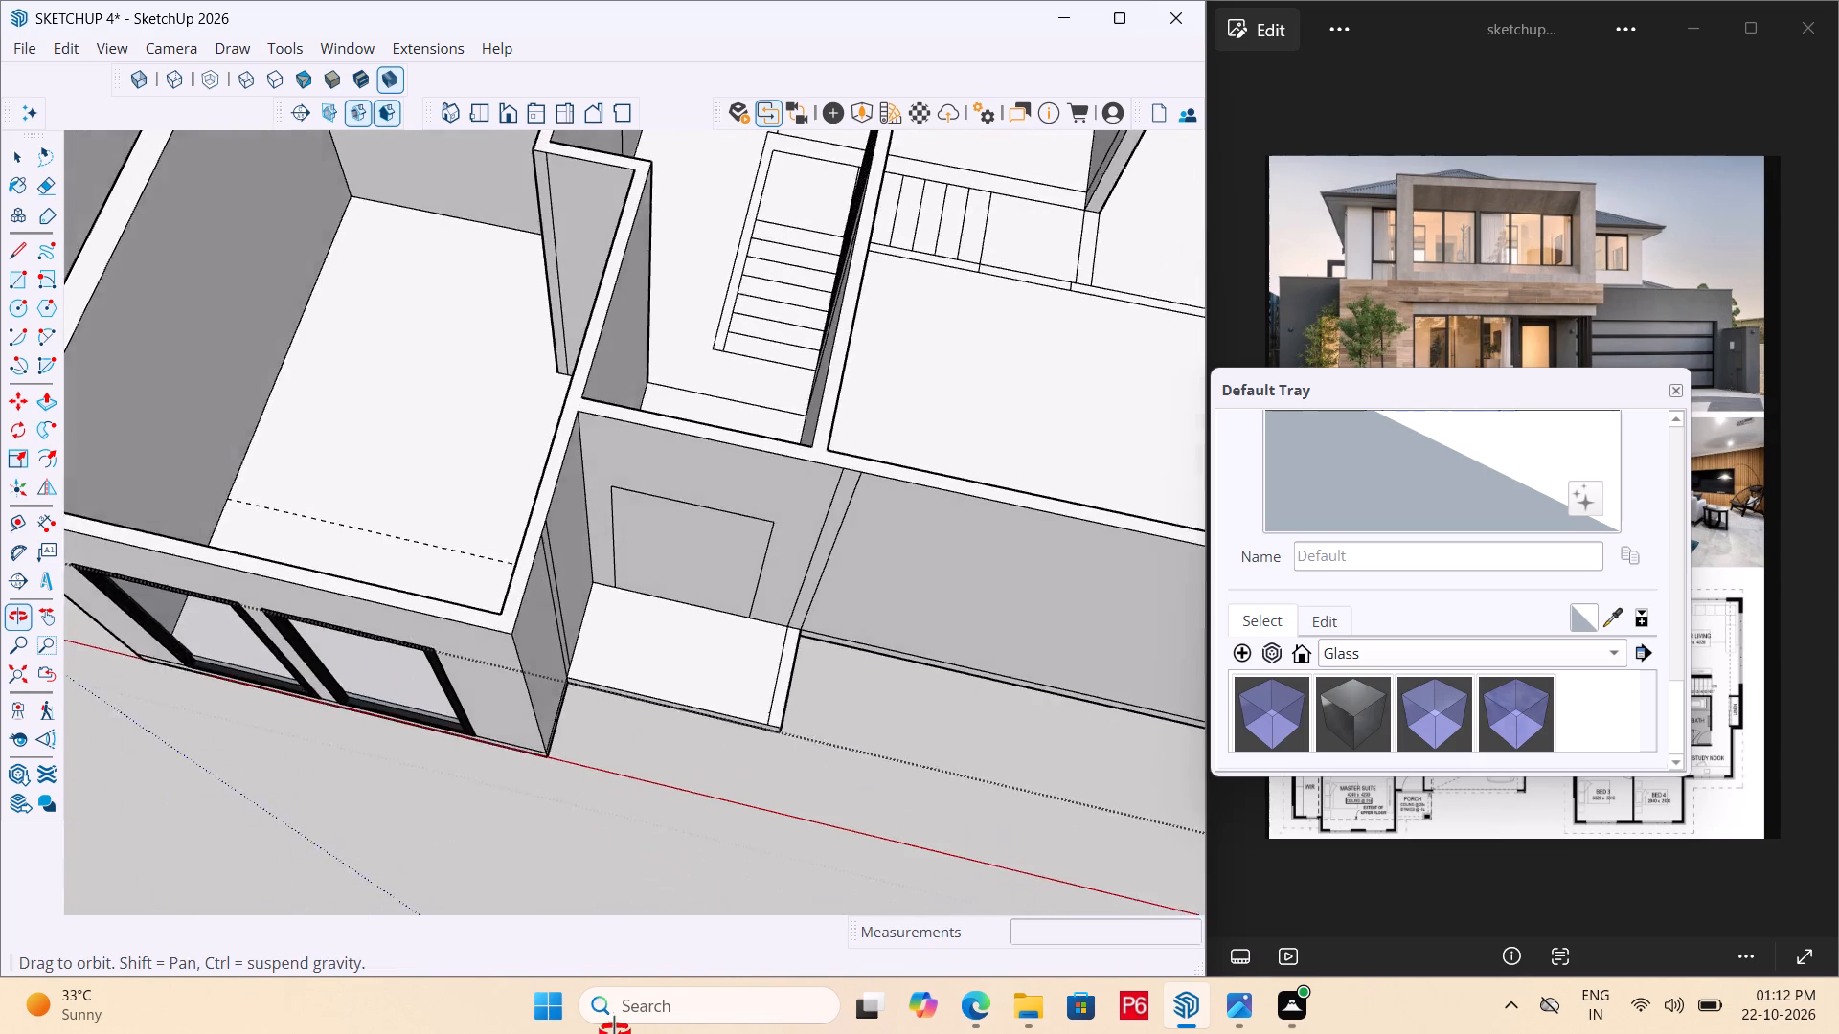
{"action": "middle_click_drag", "start_coordinate": [615, 1032], "coordinate": [613, 981]}
{"action": "middle_click_drag", "start_coordinate": [457, 531], "coordinate": [443, 588]}
{"action": "left_click_drag", "start_coordinate": [460, 562], "coordinate": [460, 571]}
{"action": "left_click", "coordinate": [460, 569]}
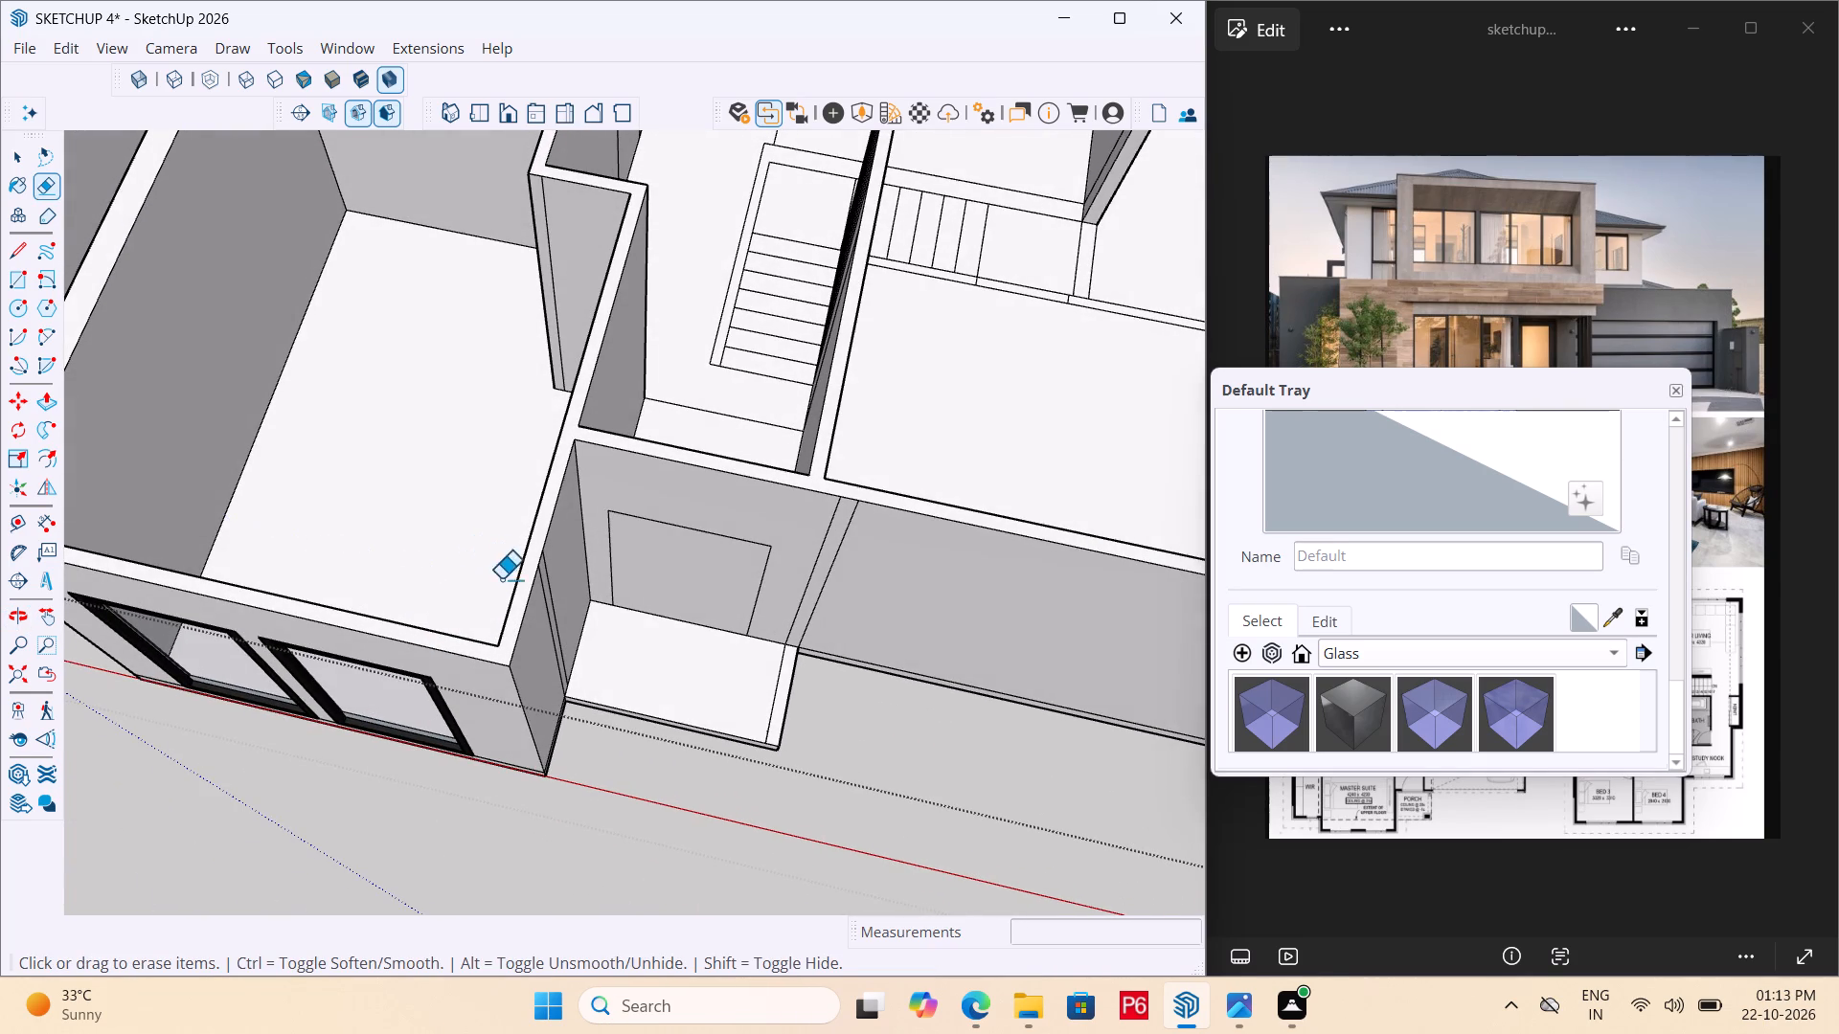
Push/Pull the doorway rectangle 4" through the entry wall to cut the entrance opening.
{"action": "scroll", "coordinate": [505, 617], "scroll_direction": "down", "scroll_amount": 1}
{"action": "middle_click_drag", "start_coordinate": [504, 612], "coordinate": [493, 198]}
{"action": "scroll", "coordinate": [493, 198], "scroll_direction": "down", "scroll_amount": 1}
{"action": "scroll", "coordinate": [483, 383], "scroll_direction": "down", "scroll_amount": 5}
{"action": "middle_click_drag", "start_coordinate": [555, 523], "coordinate": [547, 500]}
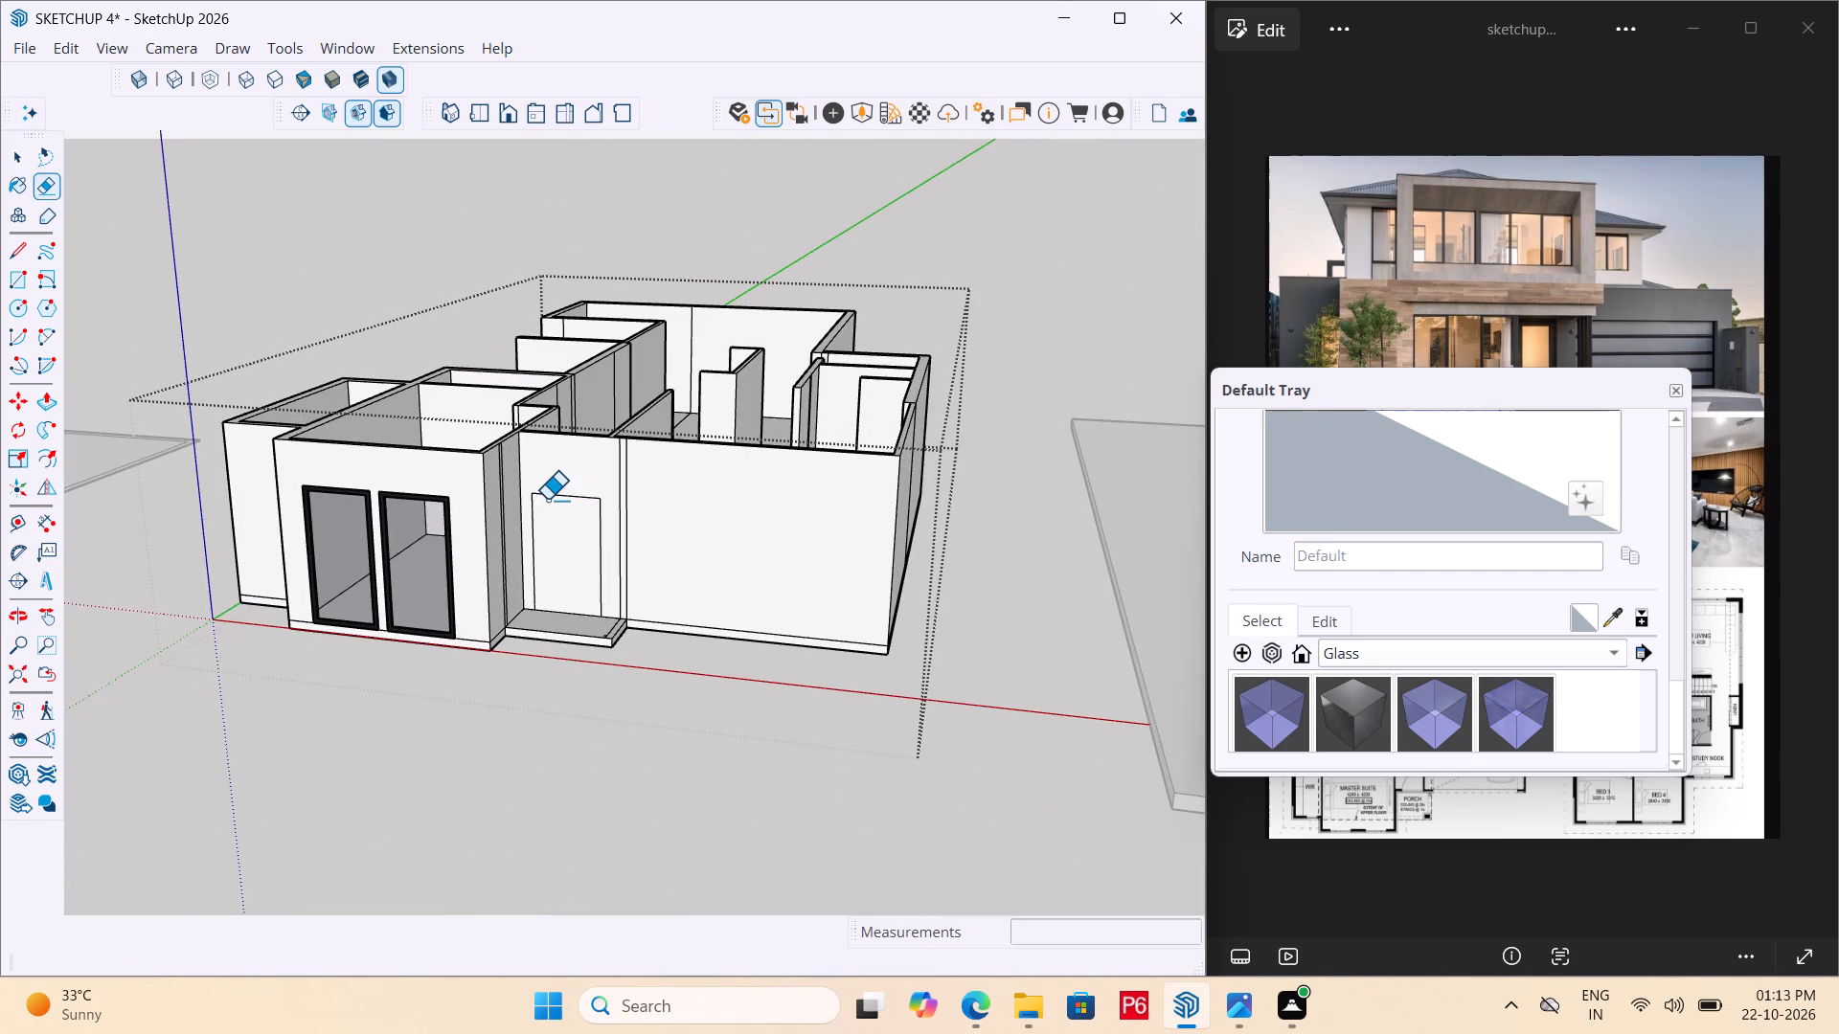
{"action": "scroll", "coordinate": [505, 577], "scroll_direction": "up", "scroll_amount": 4}
{"action": "middle_click_drag", "start_coordinate": [514, 573], "coordinate": [515, 573]}
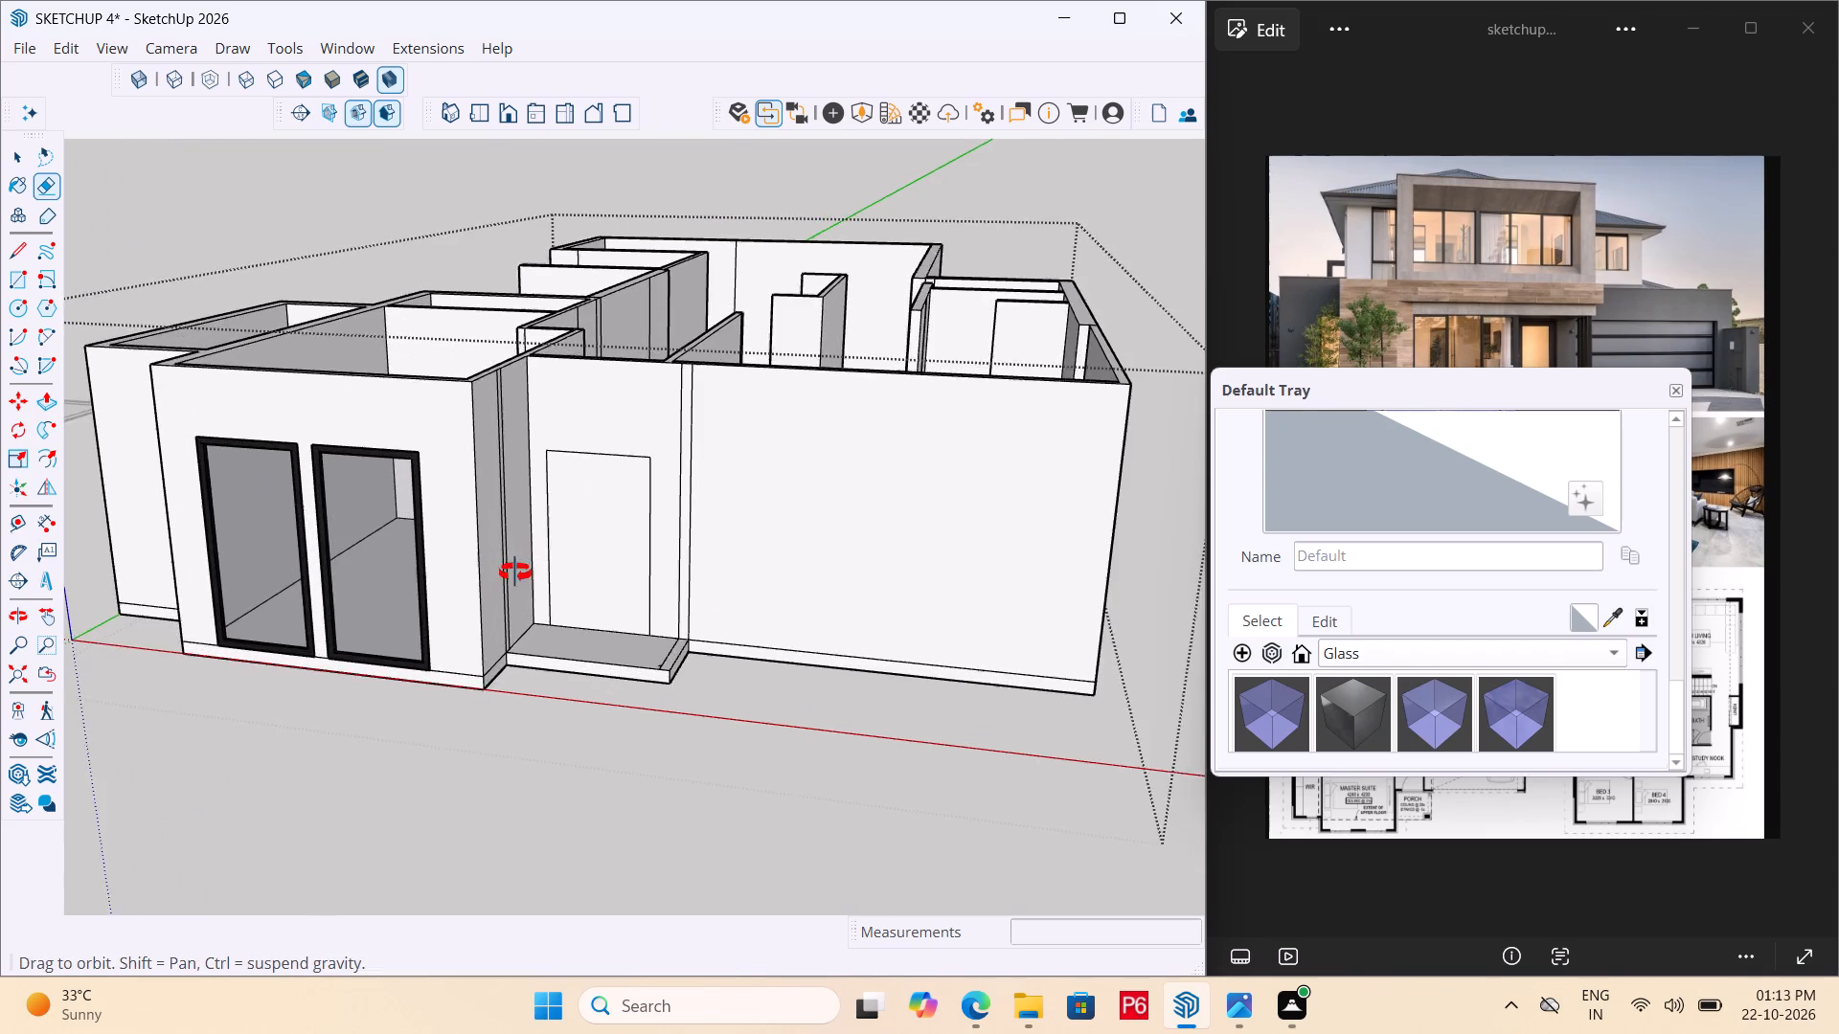
{"action": "middle_click_drag", "start_coordinate": [515, 573], "coordinate": [528, 522]}
{"action": "key", "text": "p"}
{"action": "middle_click_drag", "start_coordinate": [781, 334], "coordinate": [510, 559]}
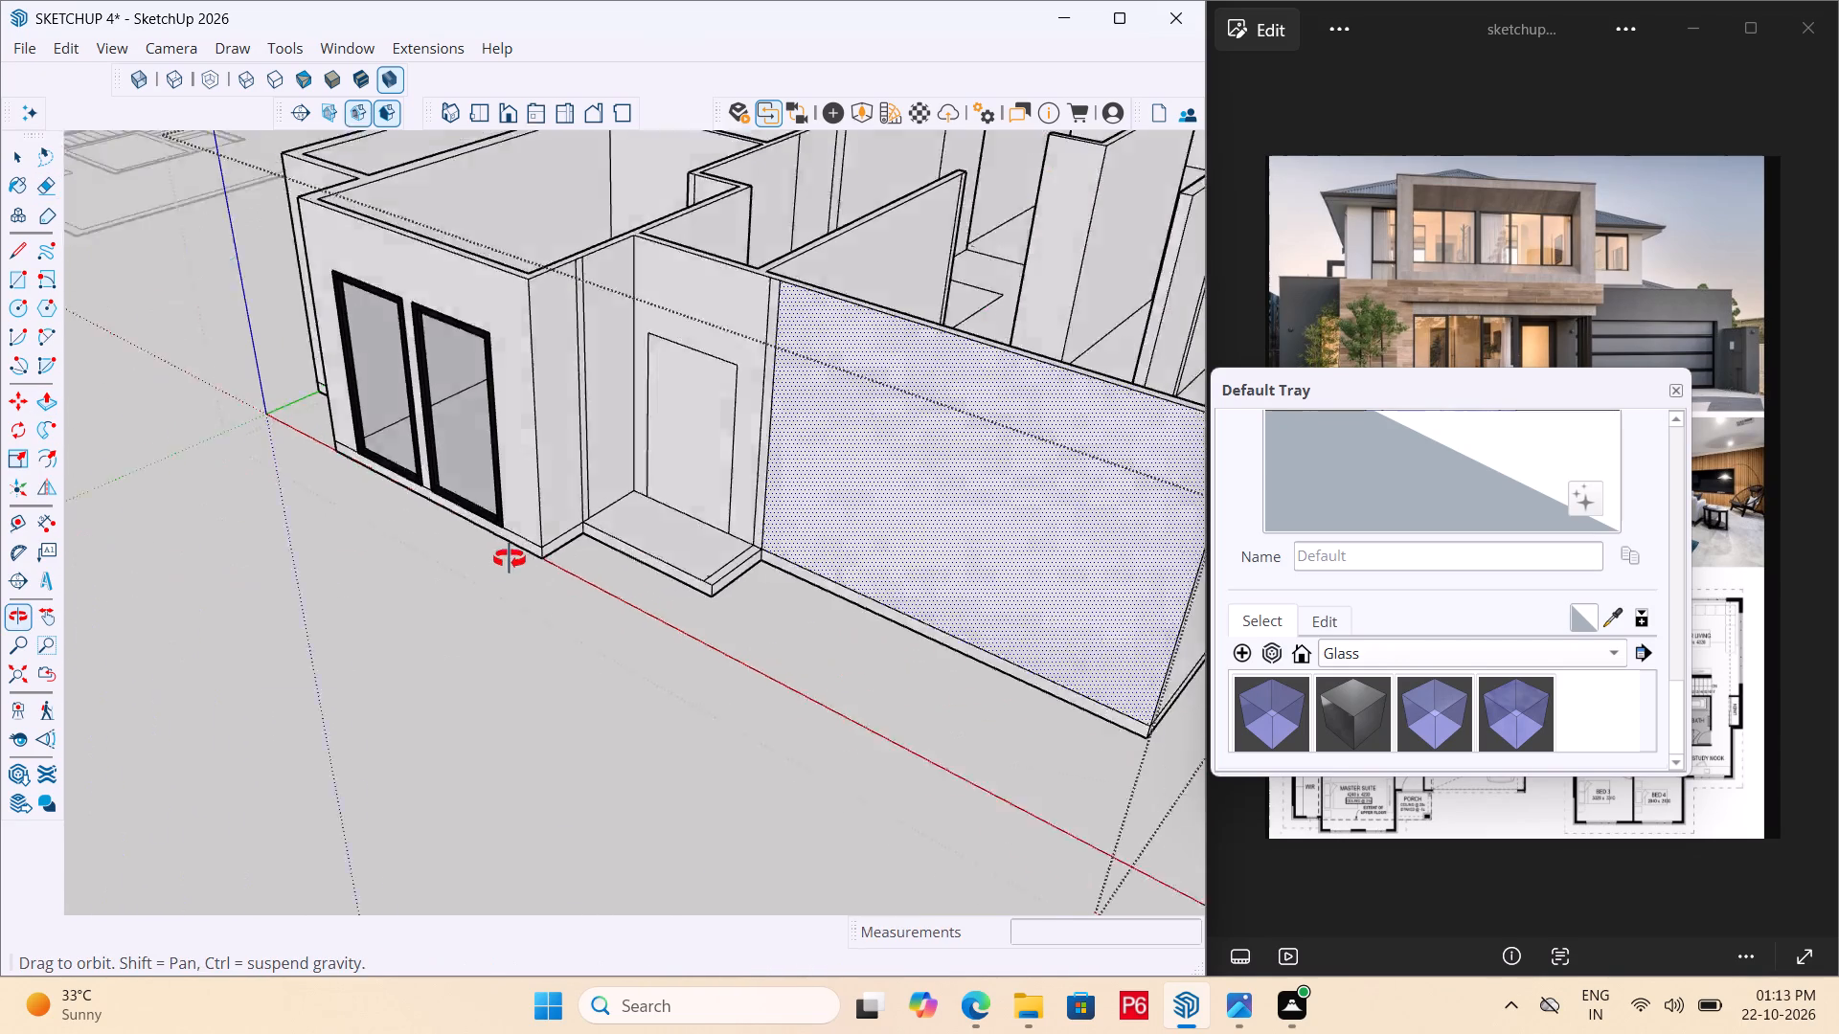
{"action": "middle_click_drag", "start_coordinate": [510, 559], "coordinate": [508, 552]}
{"action": "left_click", "coordinate": [711, 417]}
{"action": "middle_click_drag", "start_coordinate": [897, 315], "coordinate": [0, 407]}
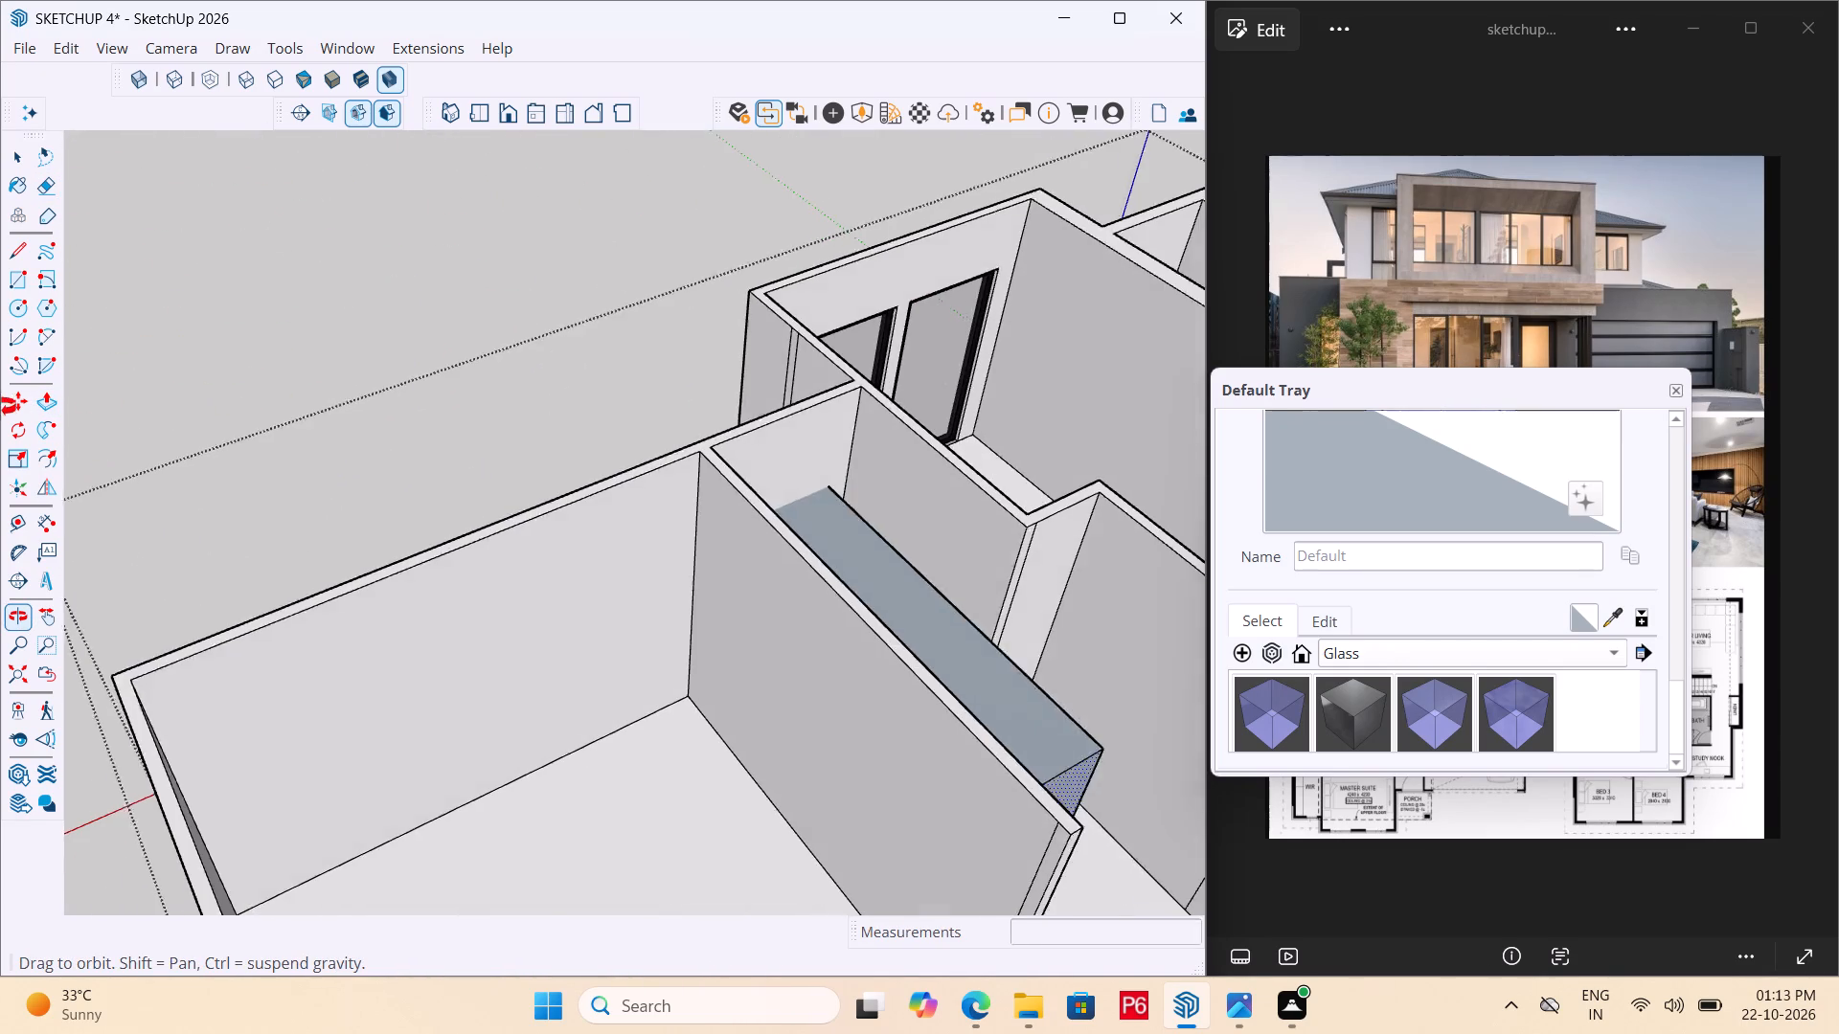
{"action": "middle_click_drag", "start_coordinate": [0, 407], "coordinate": [0, 411]}
{"action": "left_click", "coordinate": [805, 443]}
{"action": "middle_click_drag", "start_coordinate": [393, 568], "coordinate": [1413, 500]}
{"action": "scroll", "coordinate": [606, 595], "scroll_direction": "down", "scroll_amount": 6}
Save the model.
{"action": "key", "text": "ctrl+s"}
{"action": "key", "text": "ctrl+s"}
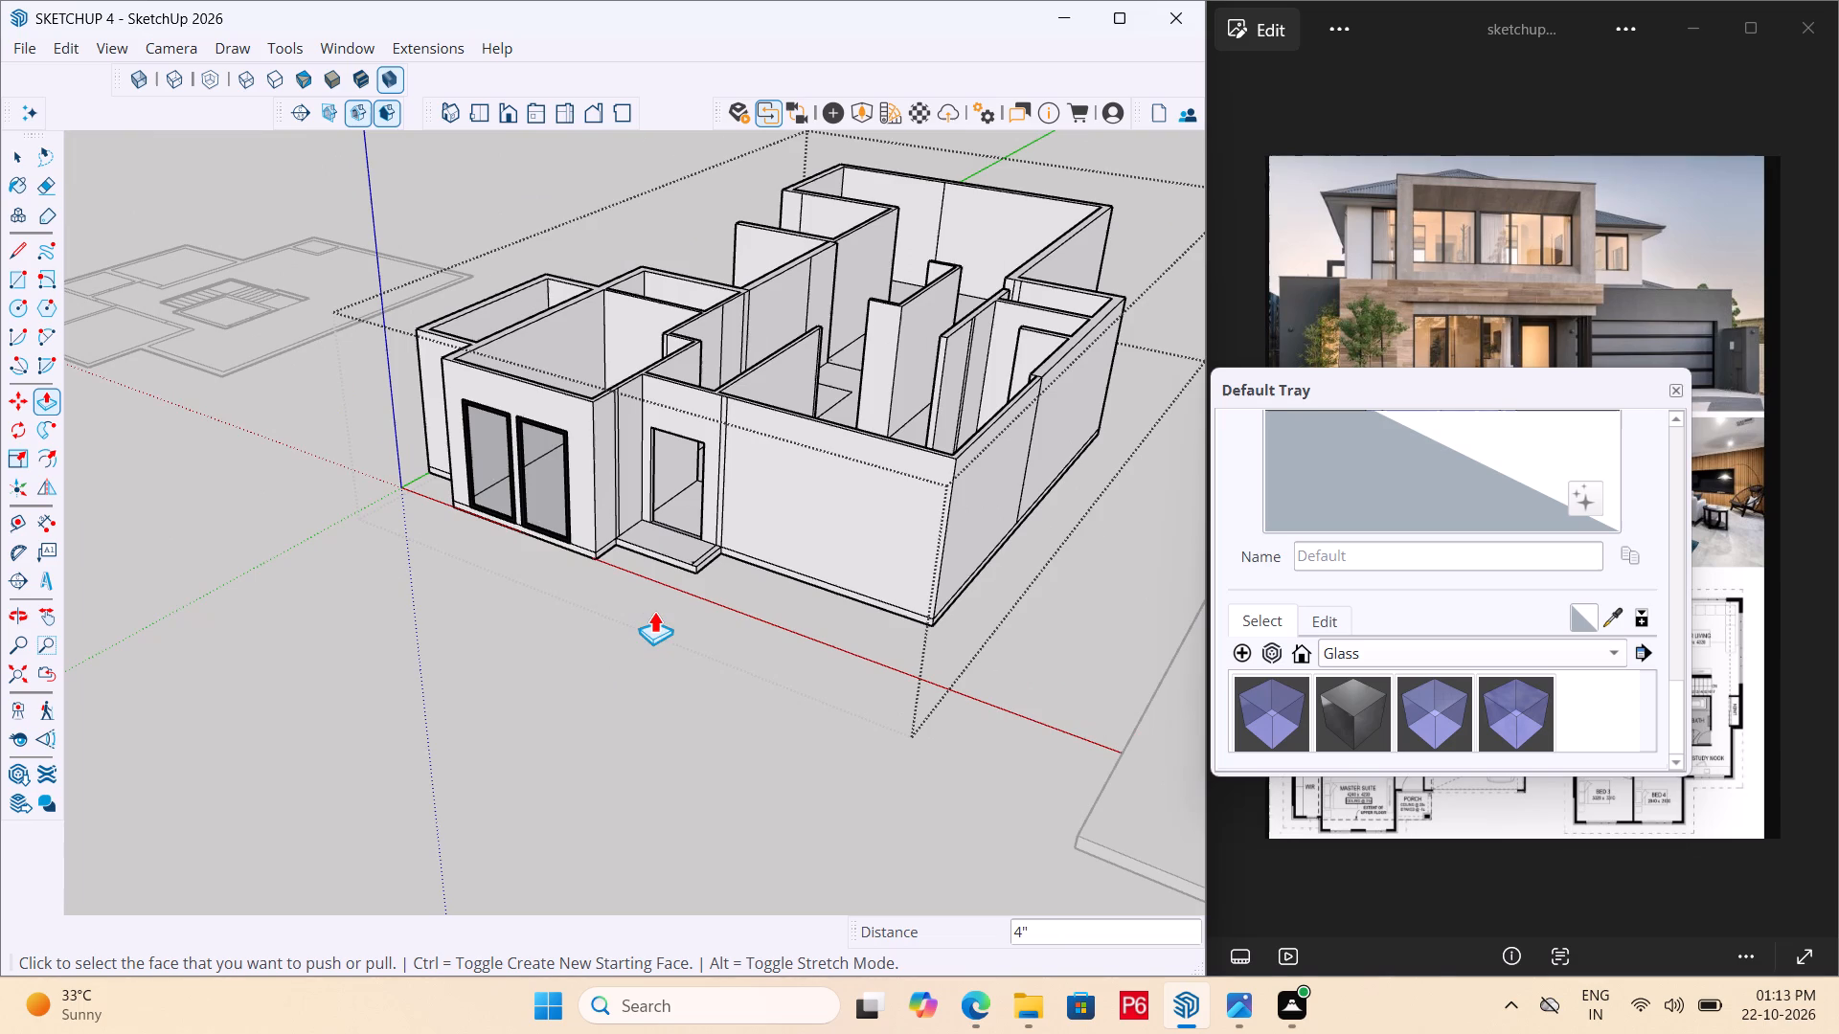
{"action": "key", "text": "ctrl+s"}
{"action": "key", "text": "ctrl+s"}
{"action": "key", "text": "ctrl+s"}
{"action": "key", "text": "ctrl+s"}
{"action": "key", "text": "ctrl+s"}
{"action": "key", "text": "ctrl+s"}
{"action": "key", "text": "ctrl+s"}
{"action": "key", "text": "ctrl+s"}
{"action": "key", "text": "ctrl+s"}
Move the Default Tray off the reference image and into an empty area of the model window.
{"action": "left_click", "coordinate": [1481, 383]}
{"action": "left_click_drag", "start_coordinate": [1481, 383], "coordinate": [329, 486]}
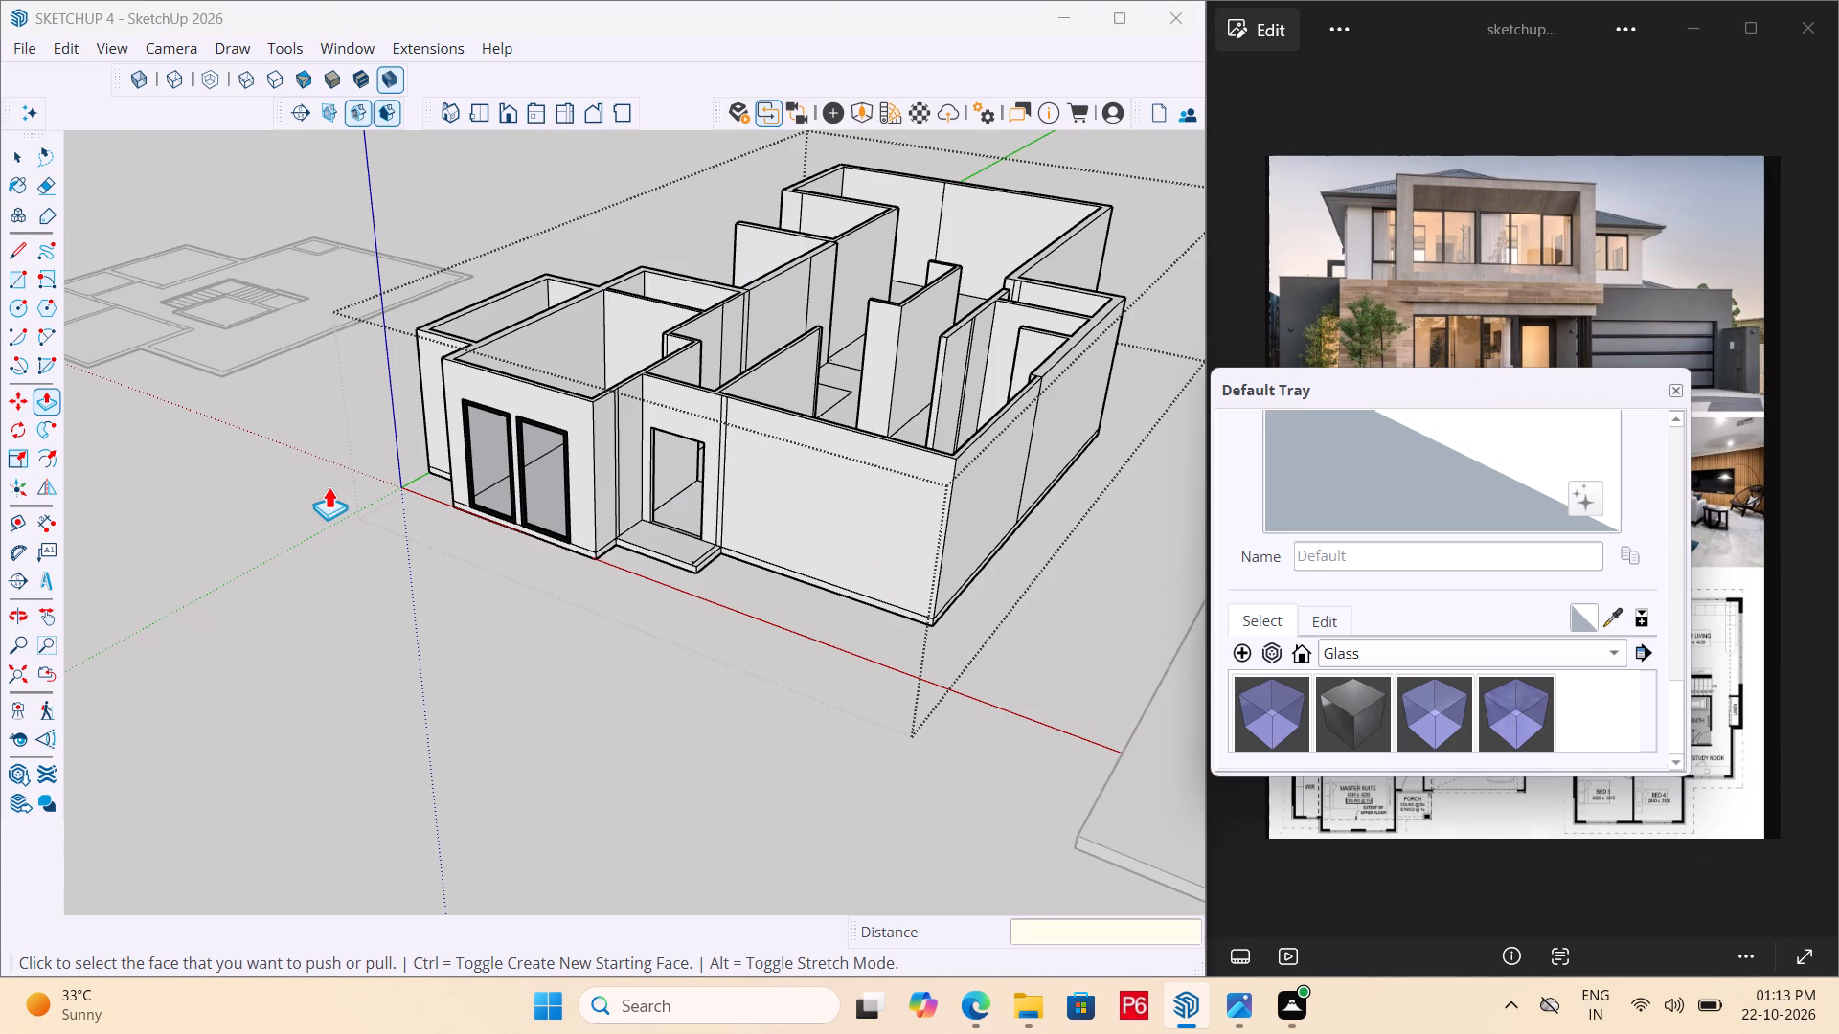
{"action": "left_click_drag", "start_coordinate": [1407, 402], "coordinate": [555, 505]}
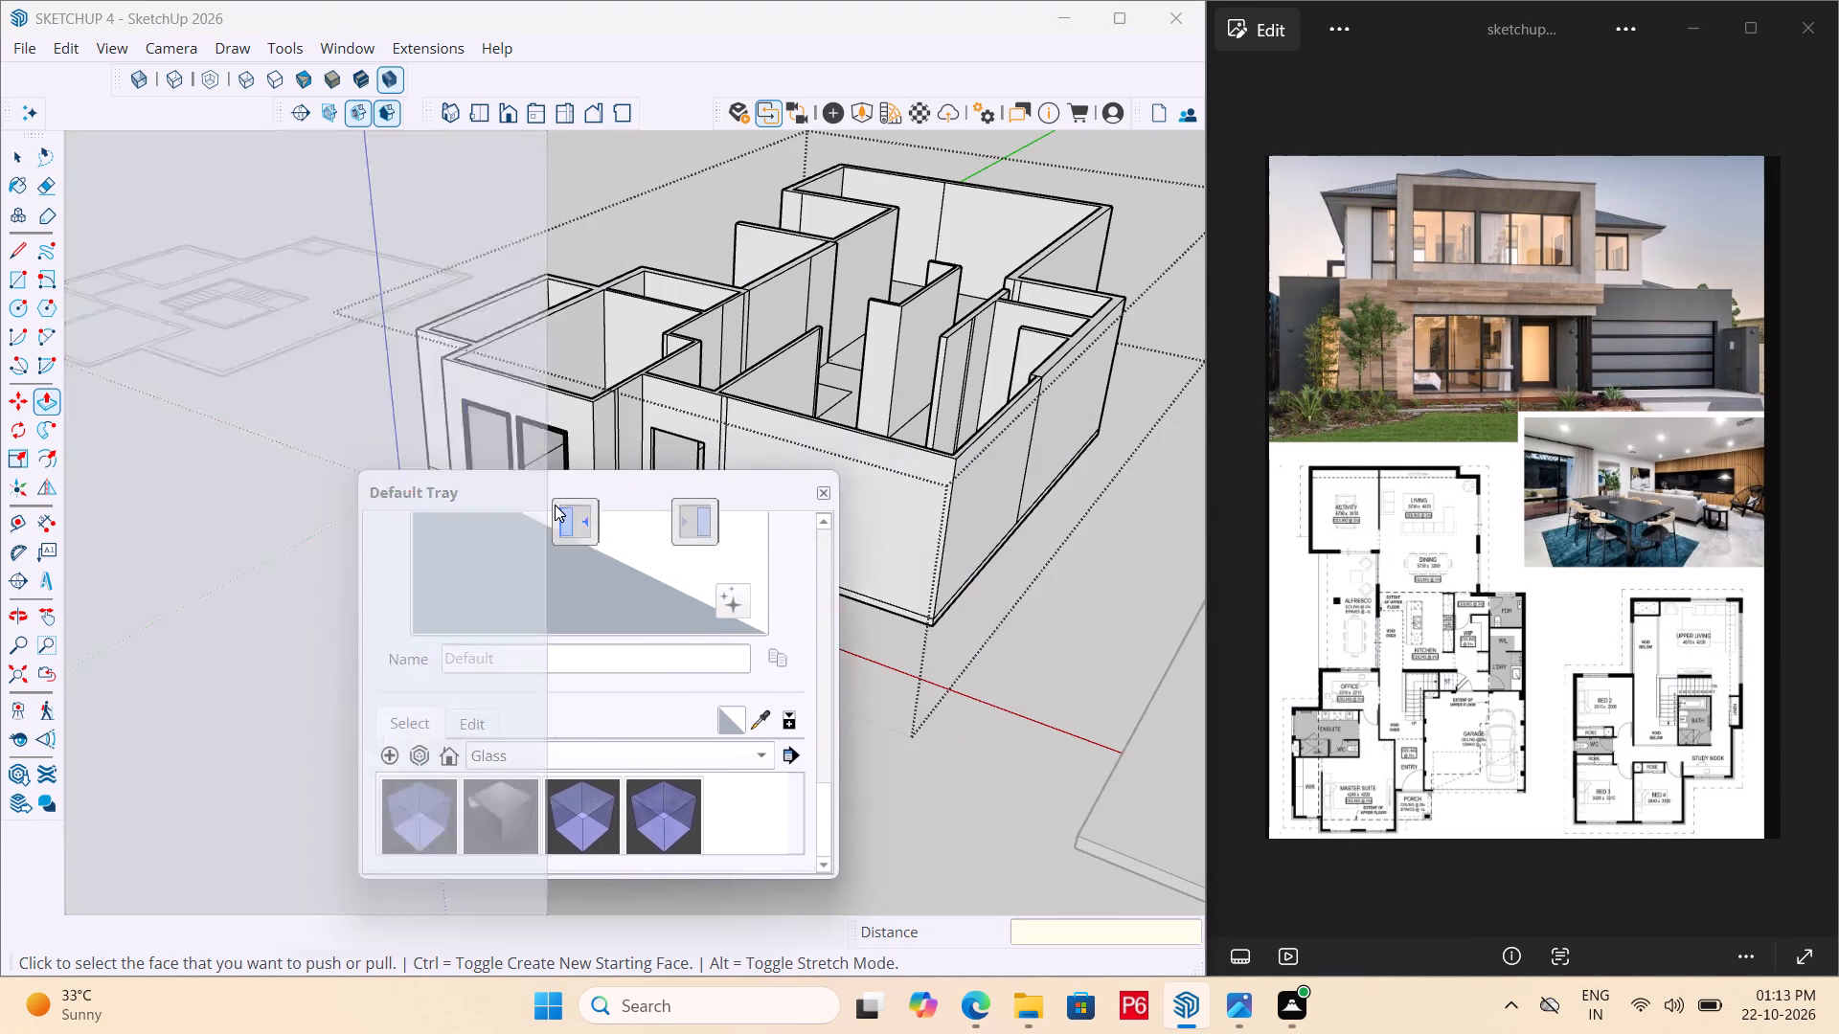
{"action": "left_click_drag", "start_coordinate": [555, 505], "coordinate": [266, 624]}
{"action": "left_click", "coordinate": [266, 624]}
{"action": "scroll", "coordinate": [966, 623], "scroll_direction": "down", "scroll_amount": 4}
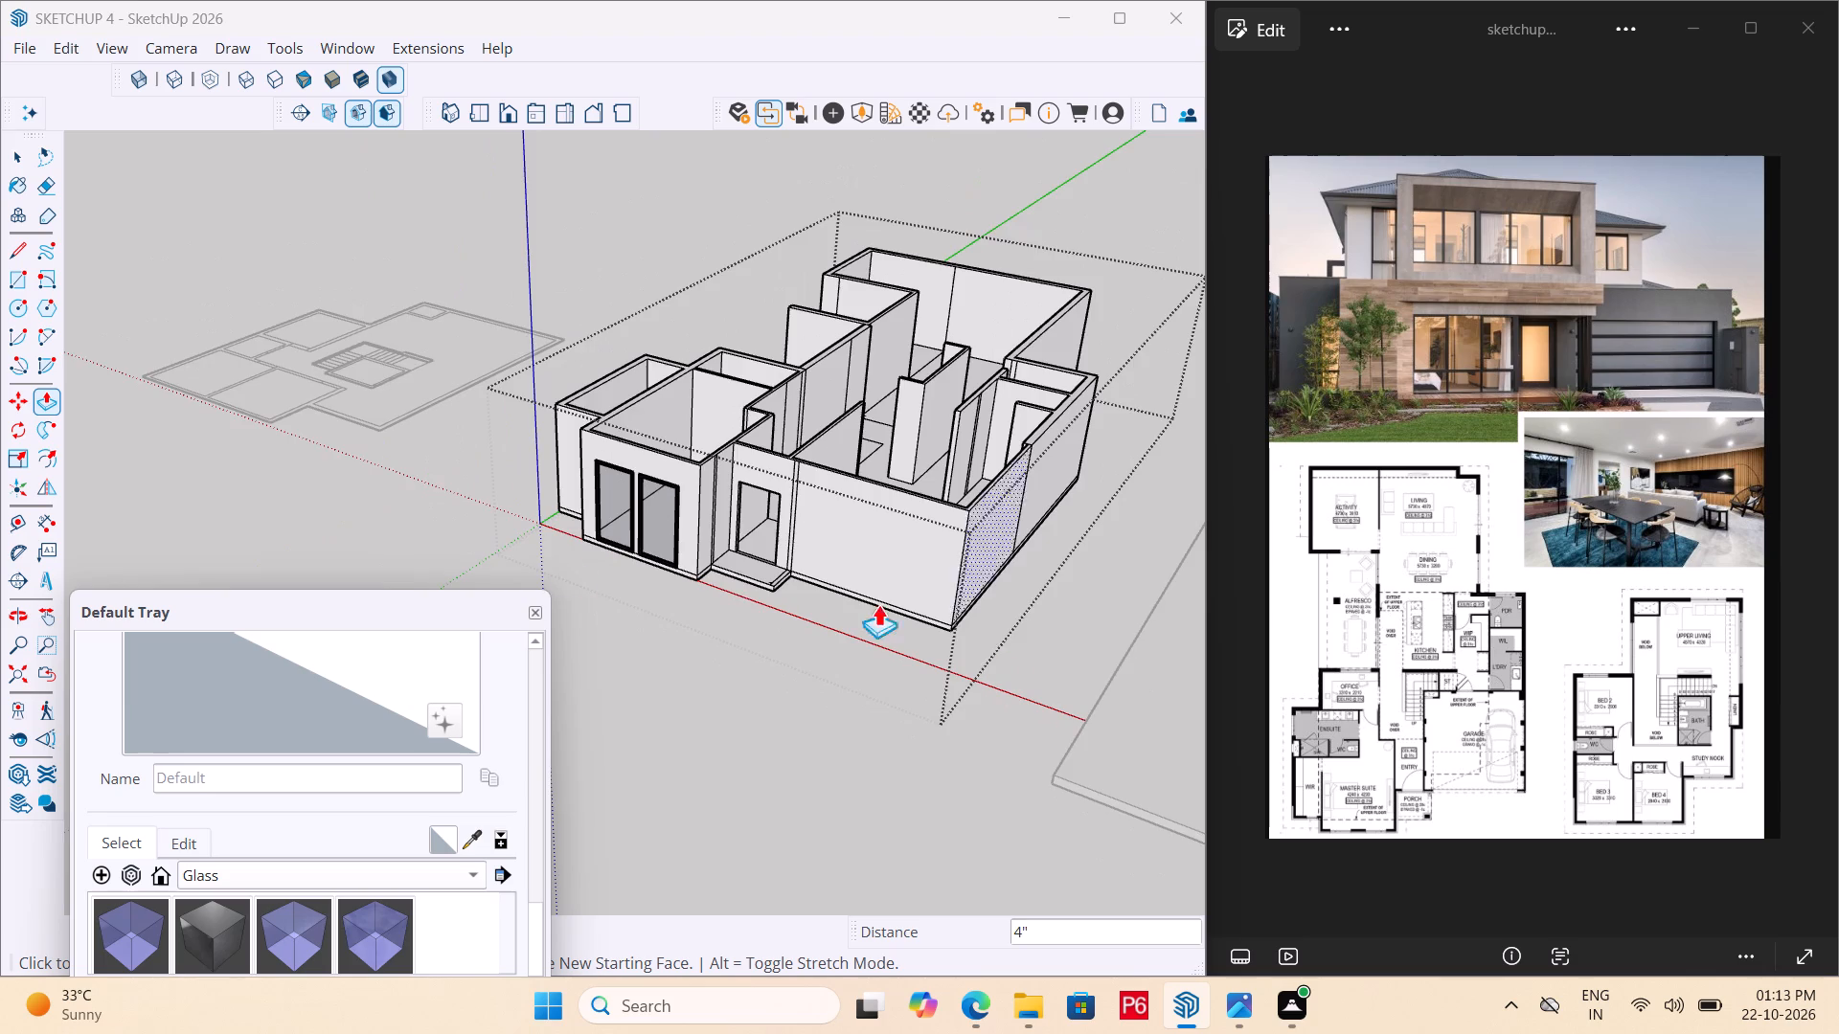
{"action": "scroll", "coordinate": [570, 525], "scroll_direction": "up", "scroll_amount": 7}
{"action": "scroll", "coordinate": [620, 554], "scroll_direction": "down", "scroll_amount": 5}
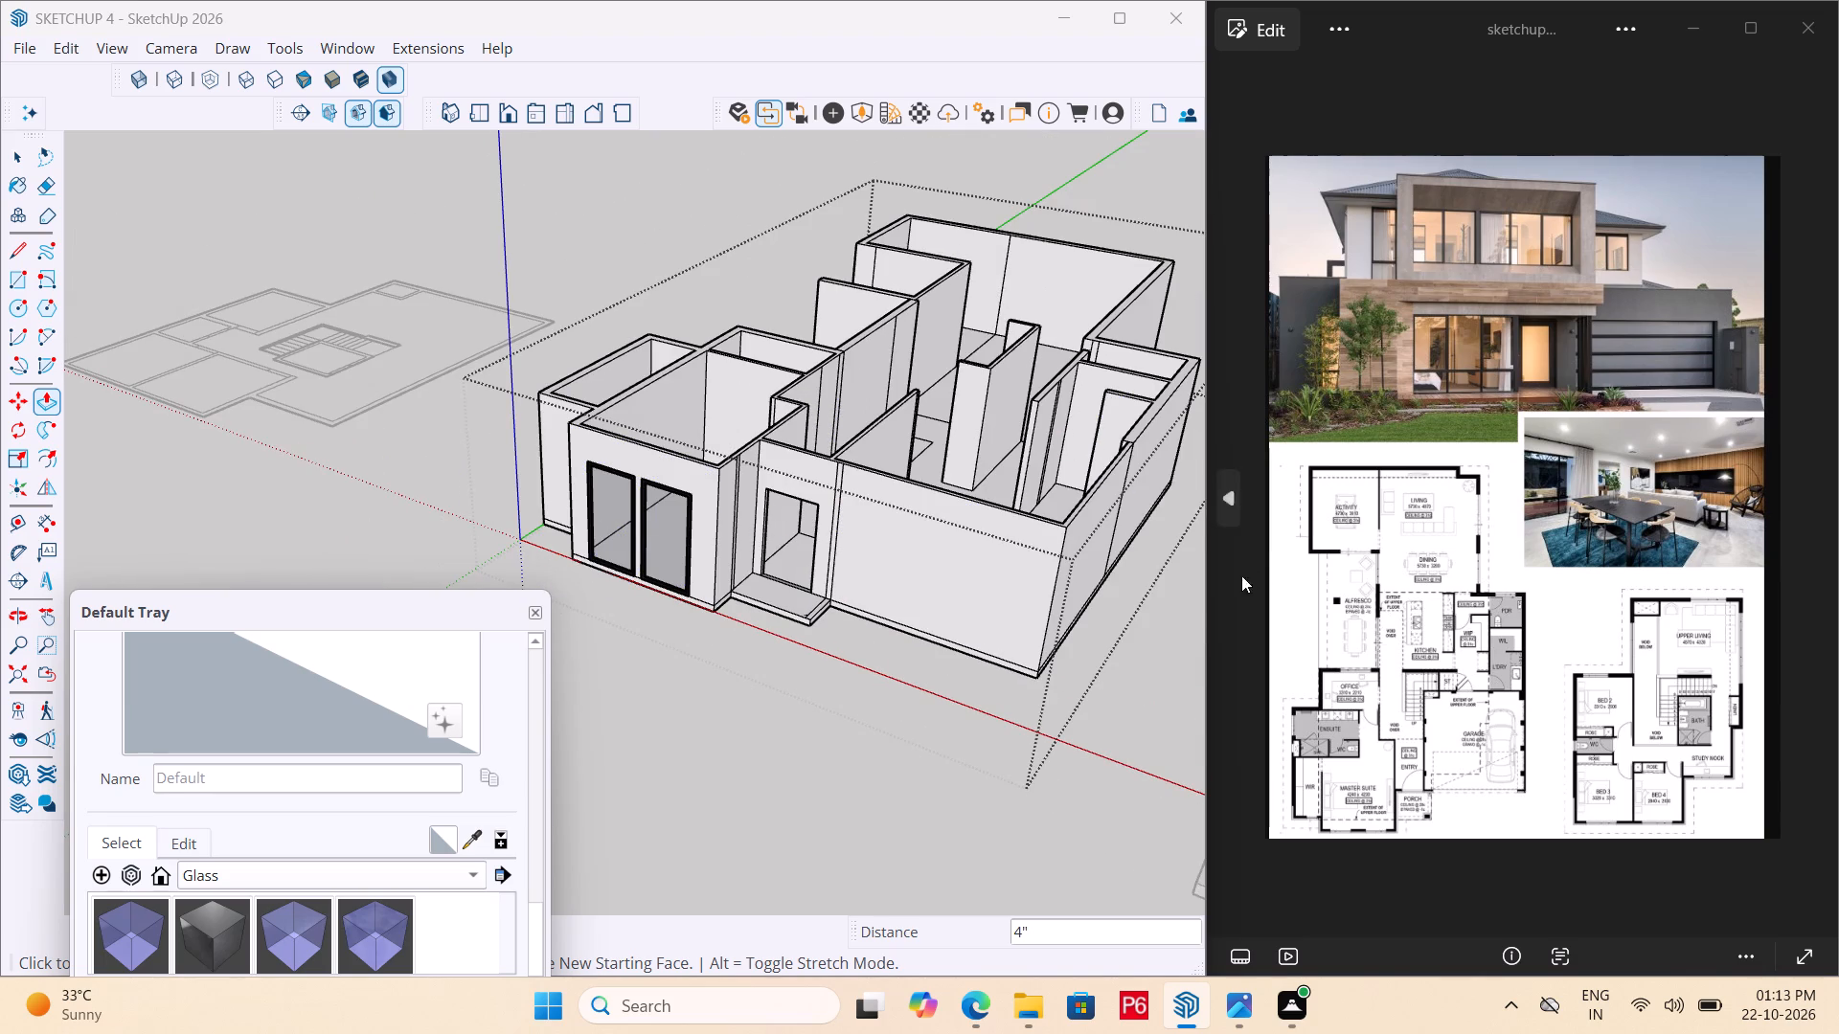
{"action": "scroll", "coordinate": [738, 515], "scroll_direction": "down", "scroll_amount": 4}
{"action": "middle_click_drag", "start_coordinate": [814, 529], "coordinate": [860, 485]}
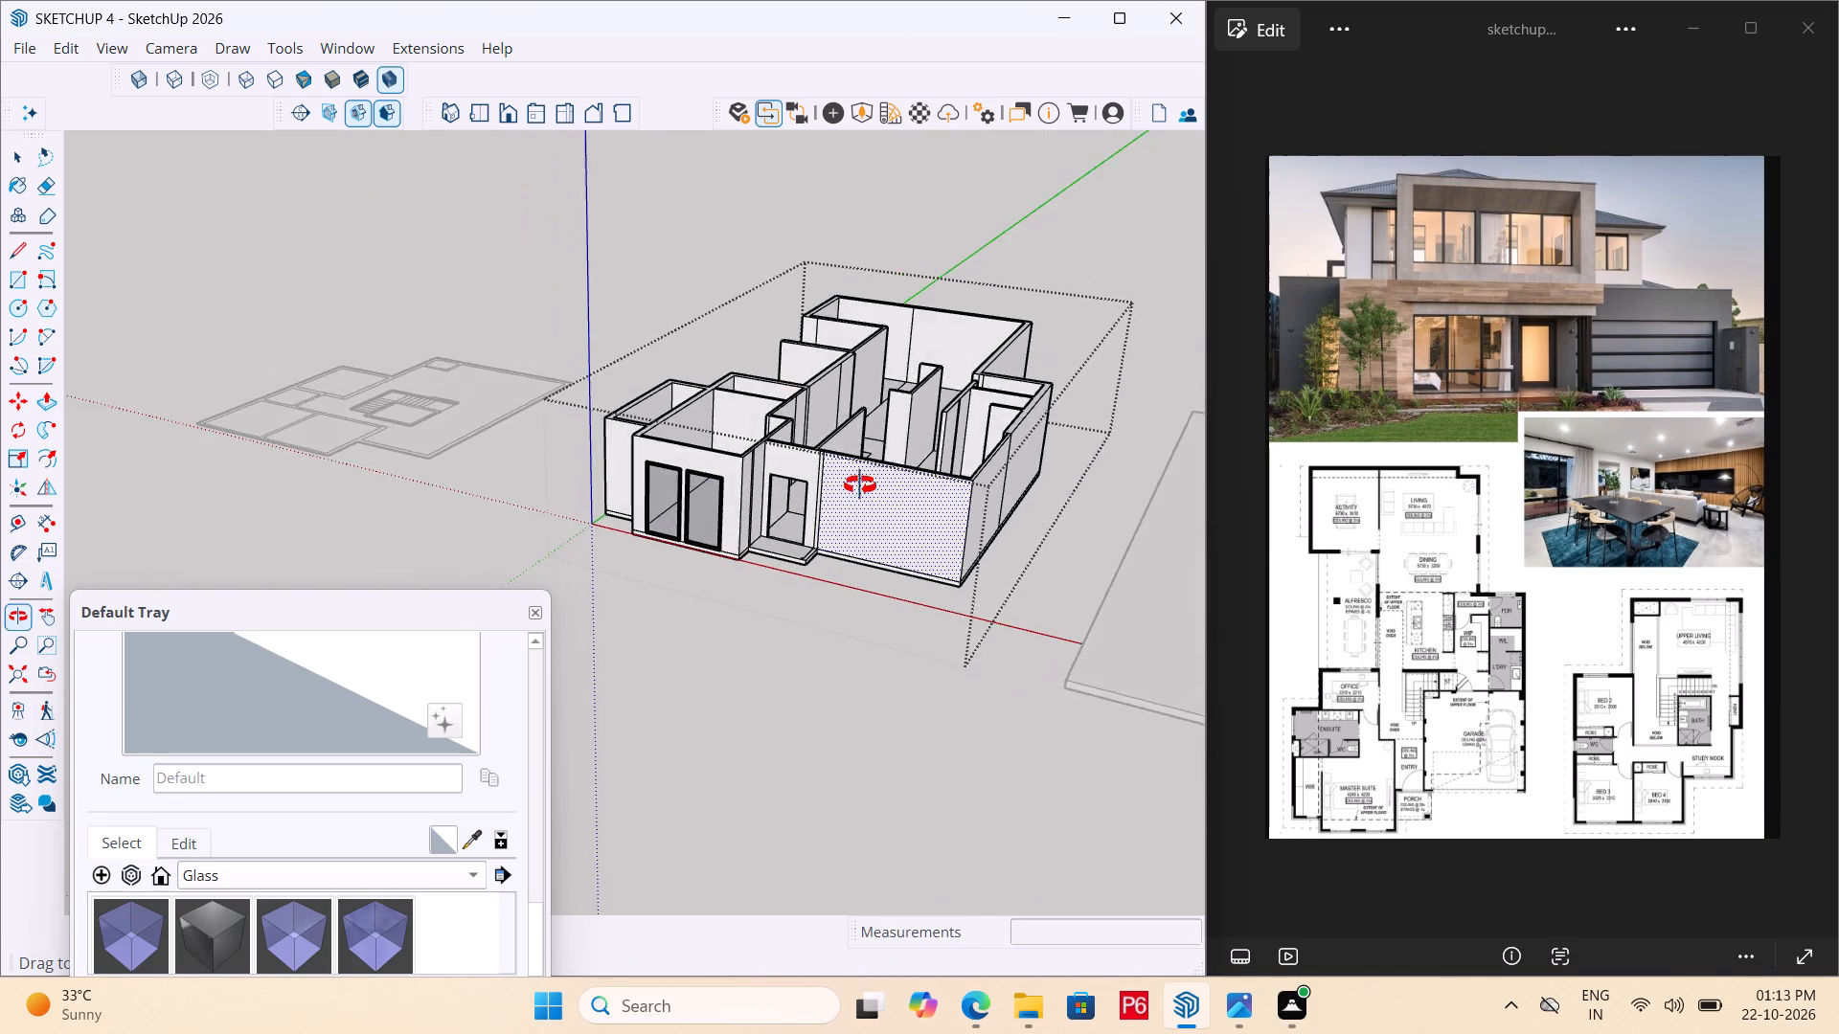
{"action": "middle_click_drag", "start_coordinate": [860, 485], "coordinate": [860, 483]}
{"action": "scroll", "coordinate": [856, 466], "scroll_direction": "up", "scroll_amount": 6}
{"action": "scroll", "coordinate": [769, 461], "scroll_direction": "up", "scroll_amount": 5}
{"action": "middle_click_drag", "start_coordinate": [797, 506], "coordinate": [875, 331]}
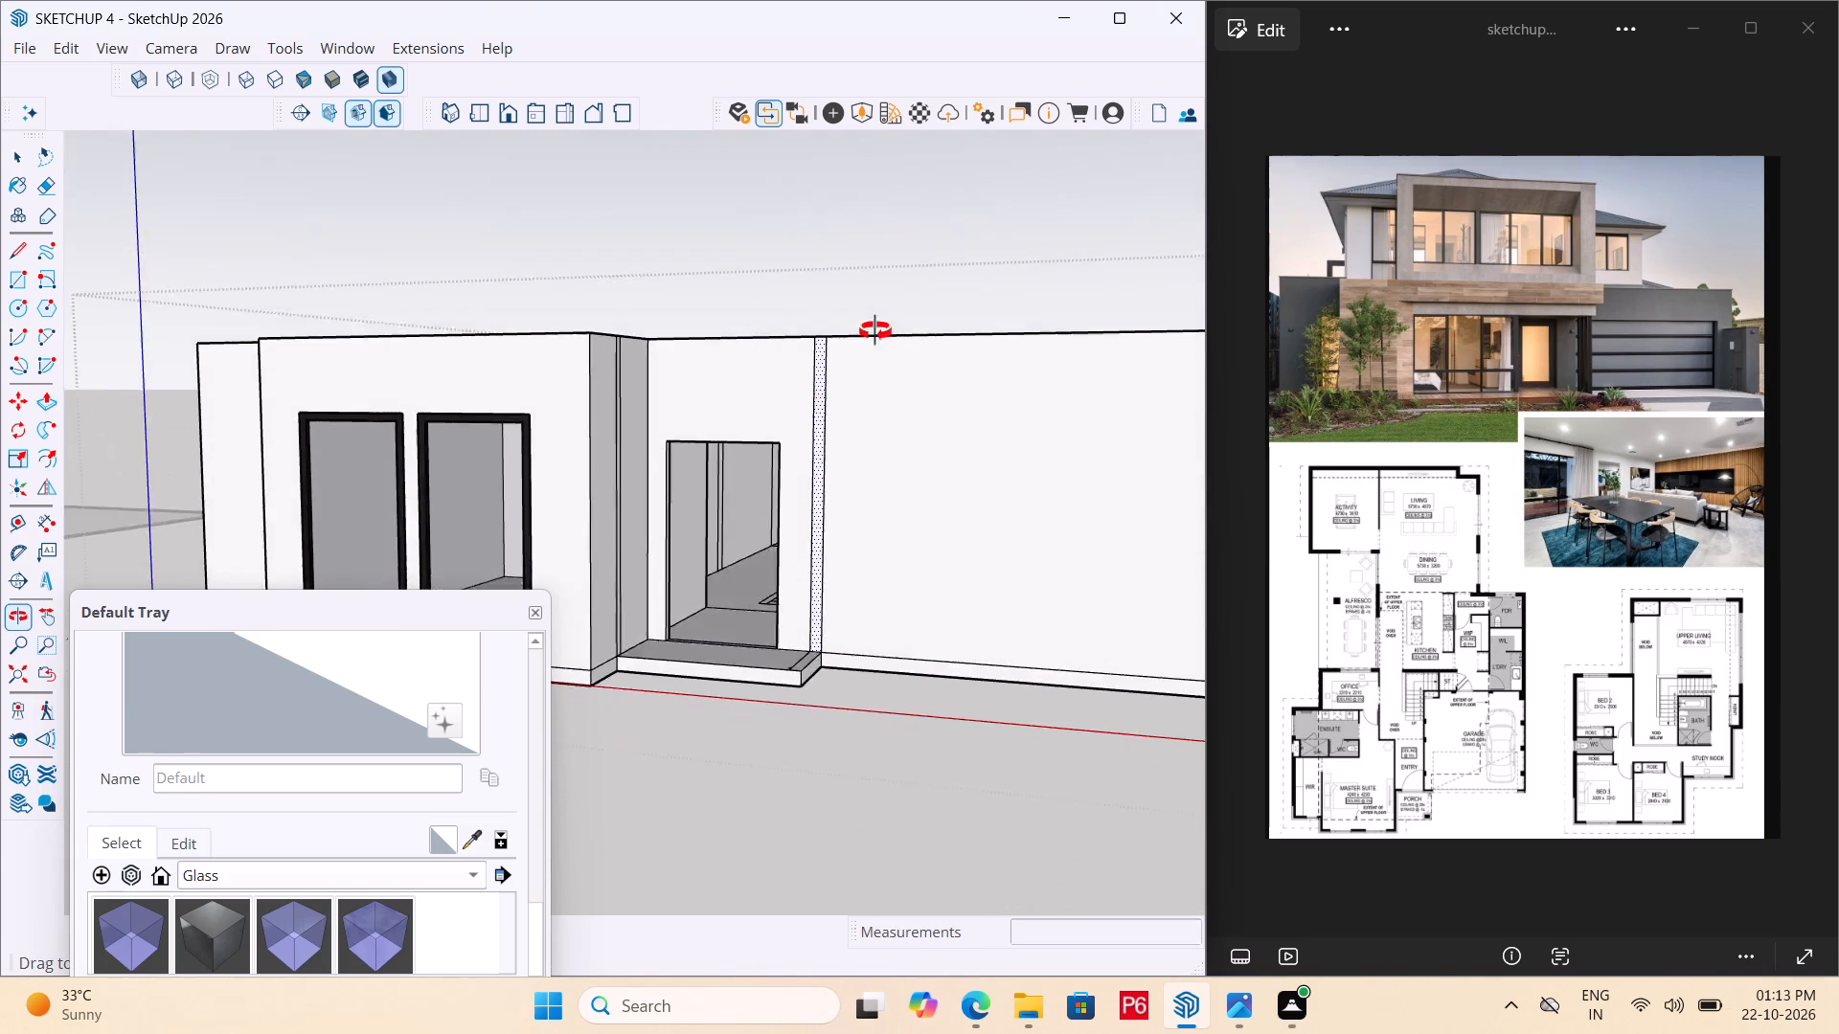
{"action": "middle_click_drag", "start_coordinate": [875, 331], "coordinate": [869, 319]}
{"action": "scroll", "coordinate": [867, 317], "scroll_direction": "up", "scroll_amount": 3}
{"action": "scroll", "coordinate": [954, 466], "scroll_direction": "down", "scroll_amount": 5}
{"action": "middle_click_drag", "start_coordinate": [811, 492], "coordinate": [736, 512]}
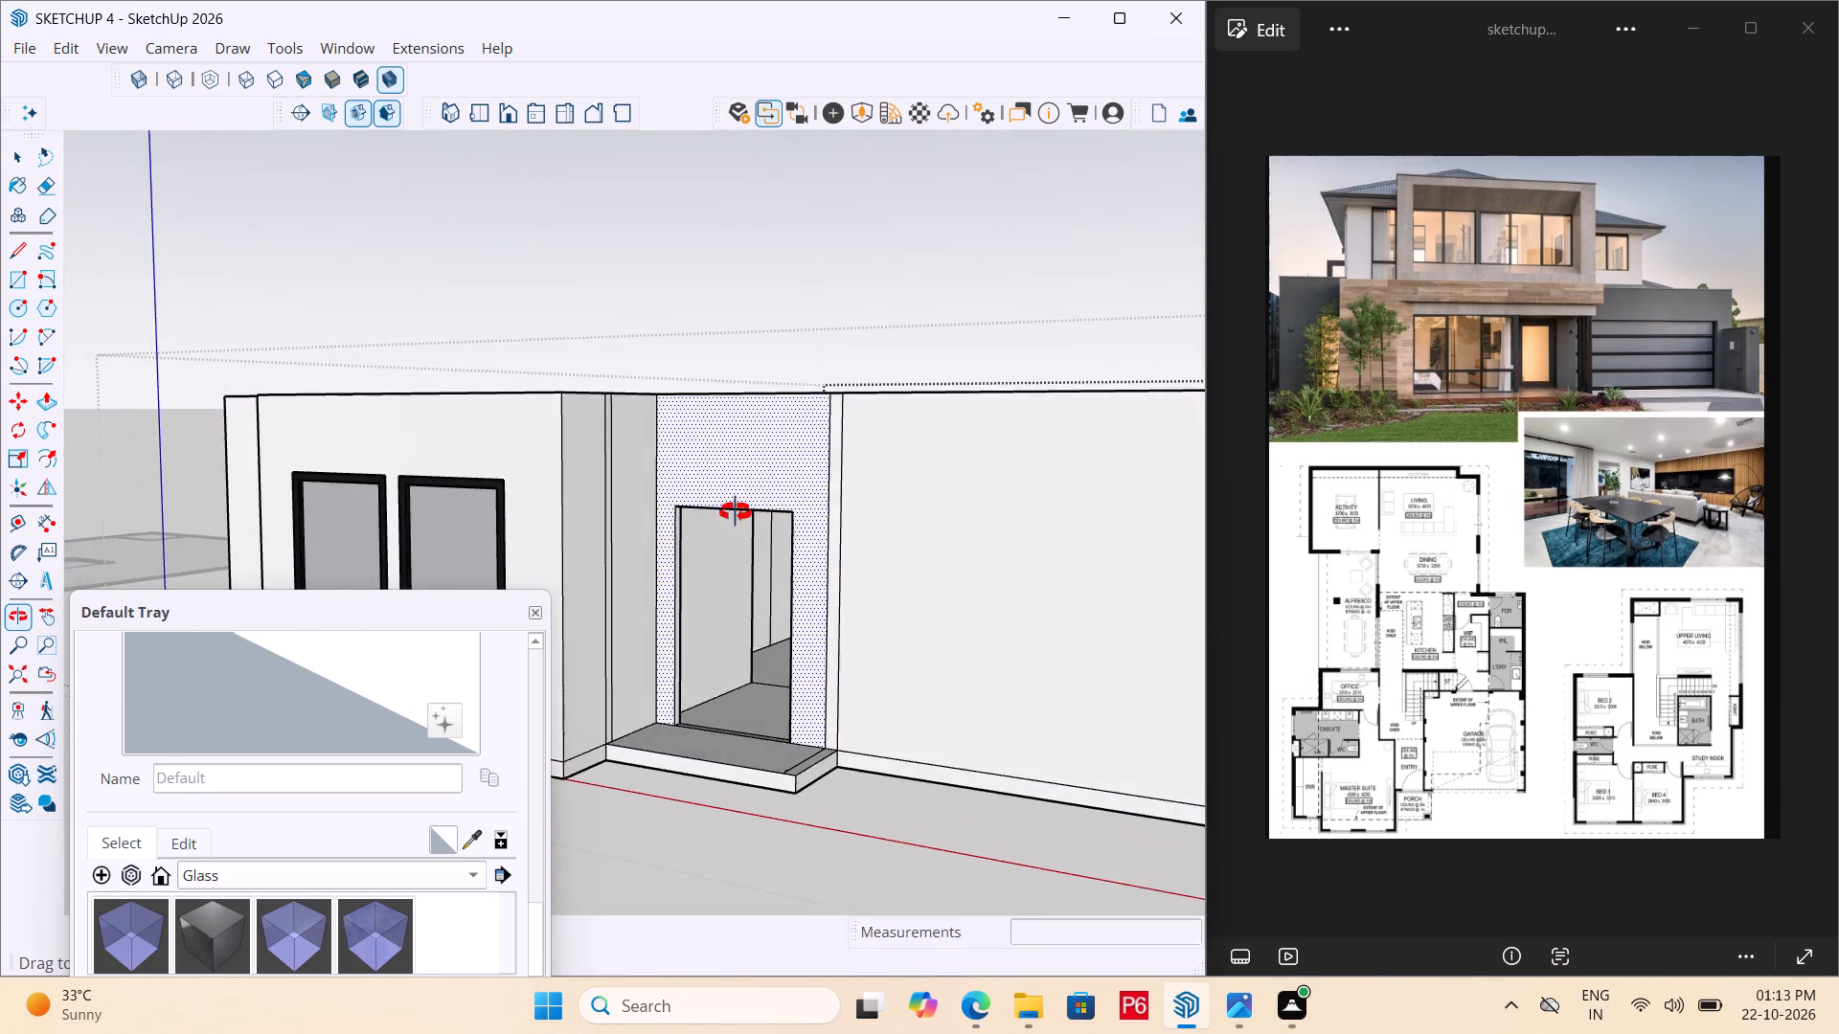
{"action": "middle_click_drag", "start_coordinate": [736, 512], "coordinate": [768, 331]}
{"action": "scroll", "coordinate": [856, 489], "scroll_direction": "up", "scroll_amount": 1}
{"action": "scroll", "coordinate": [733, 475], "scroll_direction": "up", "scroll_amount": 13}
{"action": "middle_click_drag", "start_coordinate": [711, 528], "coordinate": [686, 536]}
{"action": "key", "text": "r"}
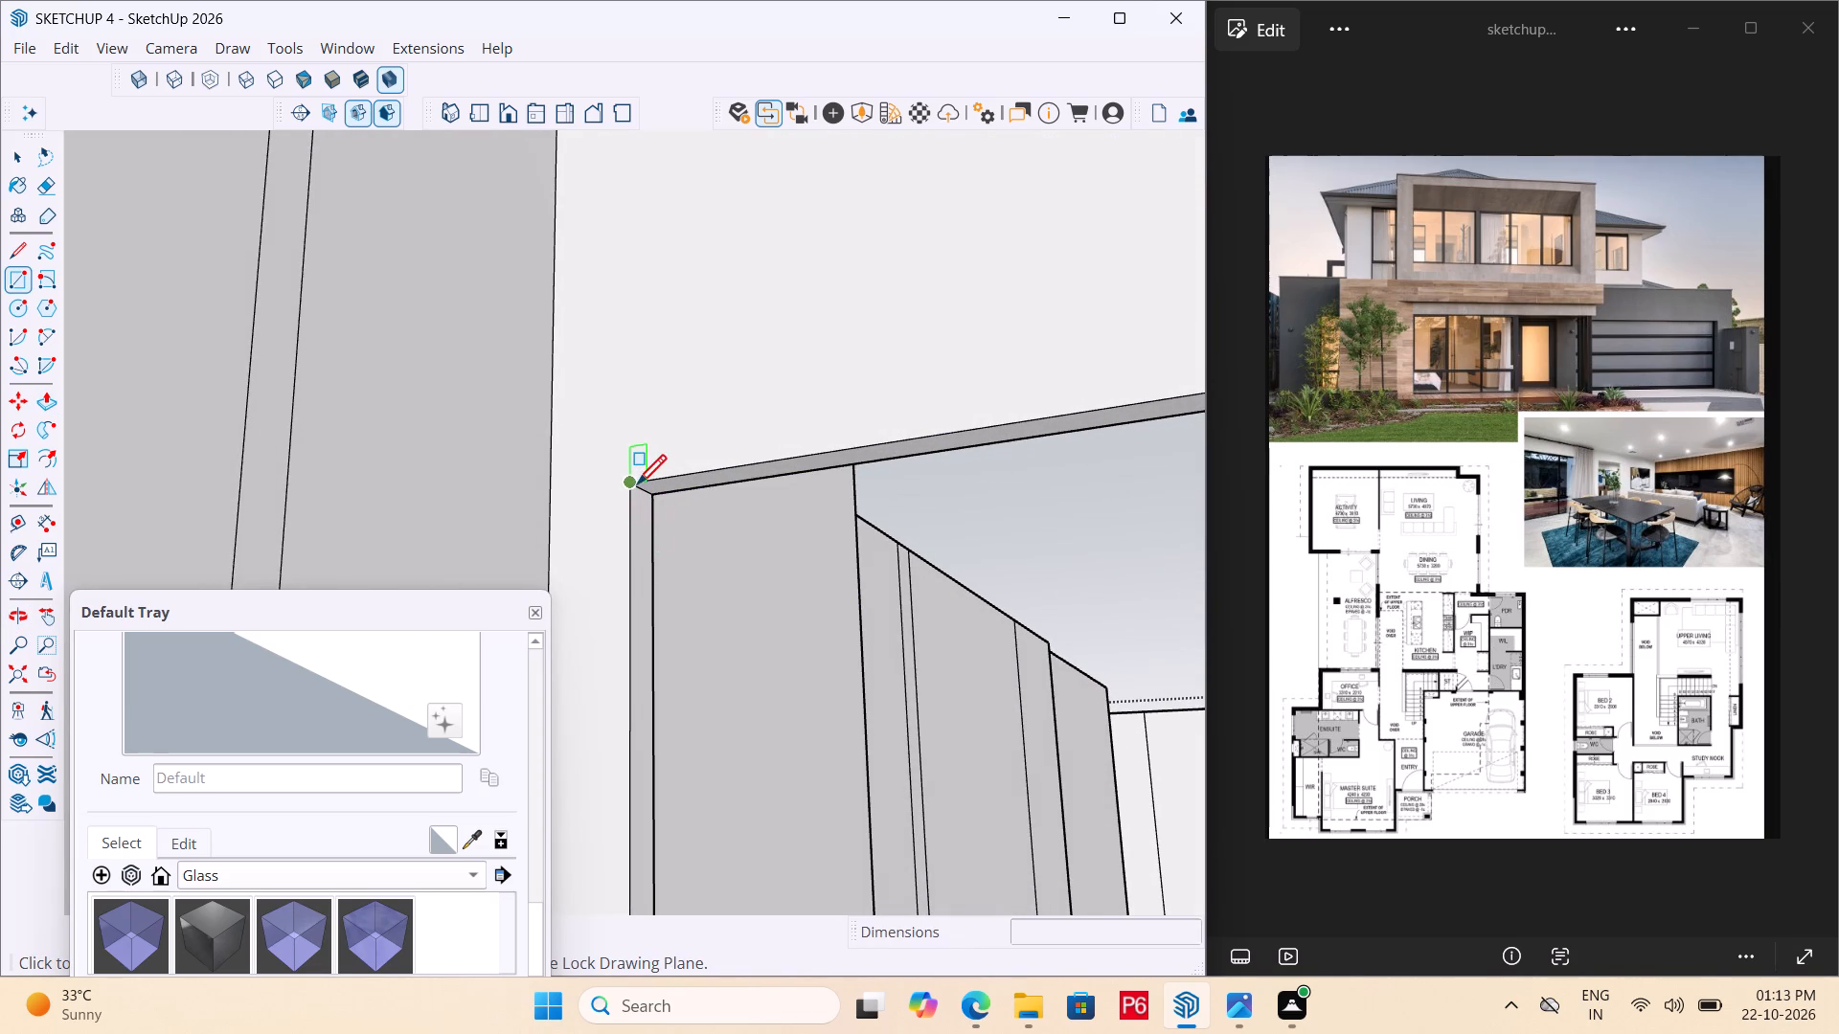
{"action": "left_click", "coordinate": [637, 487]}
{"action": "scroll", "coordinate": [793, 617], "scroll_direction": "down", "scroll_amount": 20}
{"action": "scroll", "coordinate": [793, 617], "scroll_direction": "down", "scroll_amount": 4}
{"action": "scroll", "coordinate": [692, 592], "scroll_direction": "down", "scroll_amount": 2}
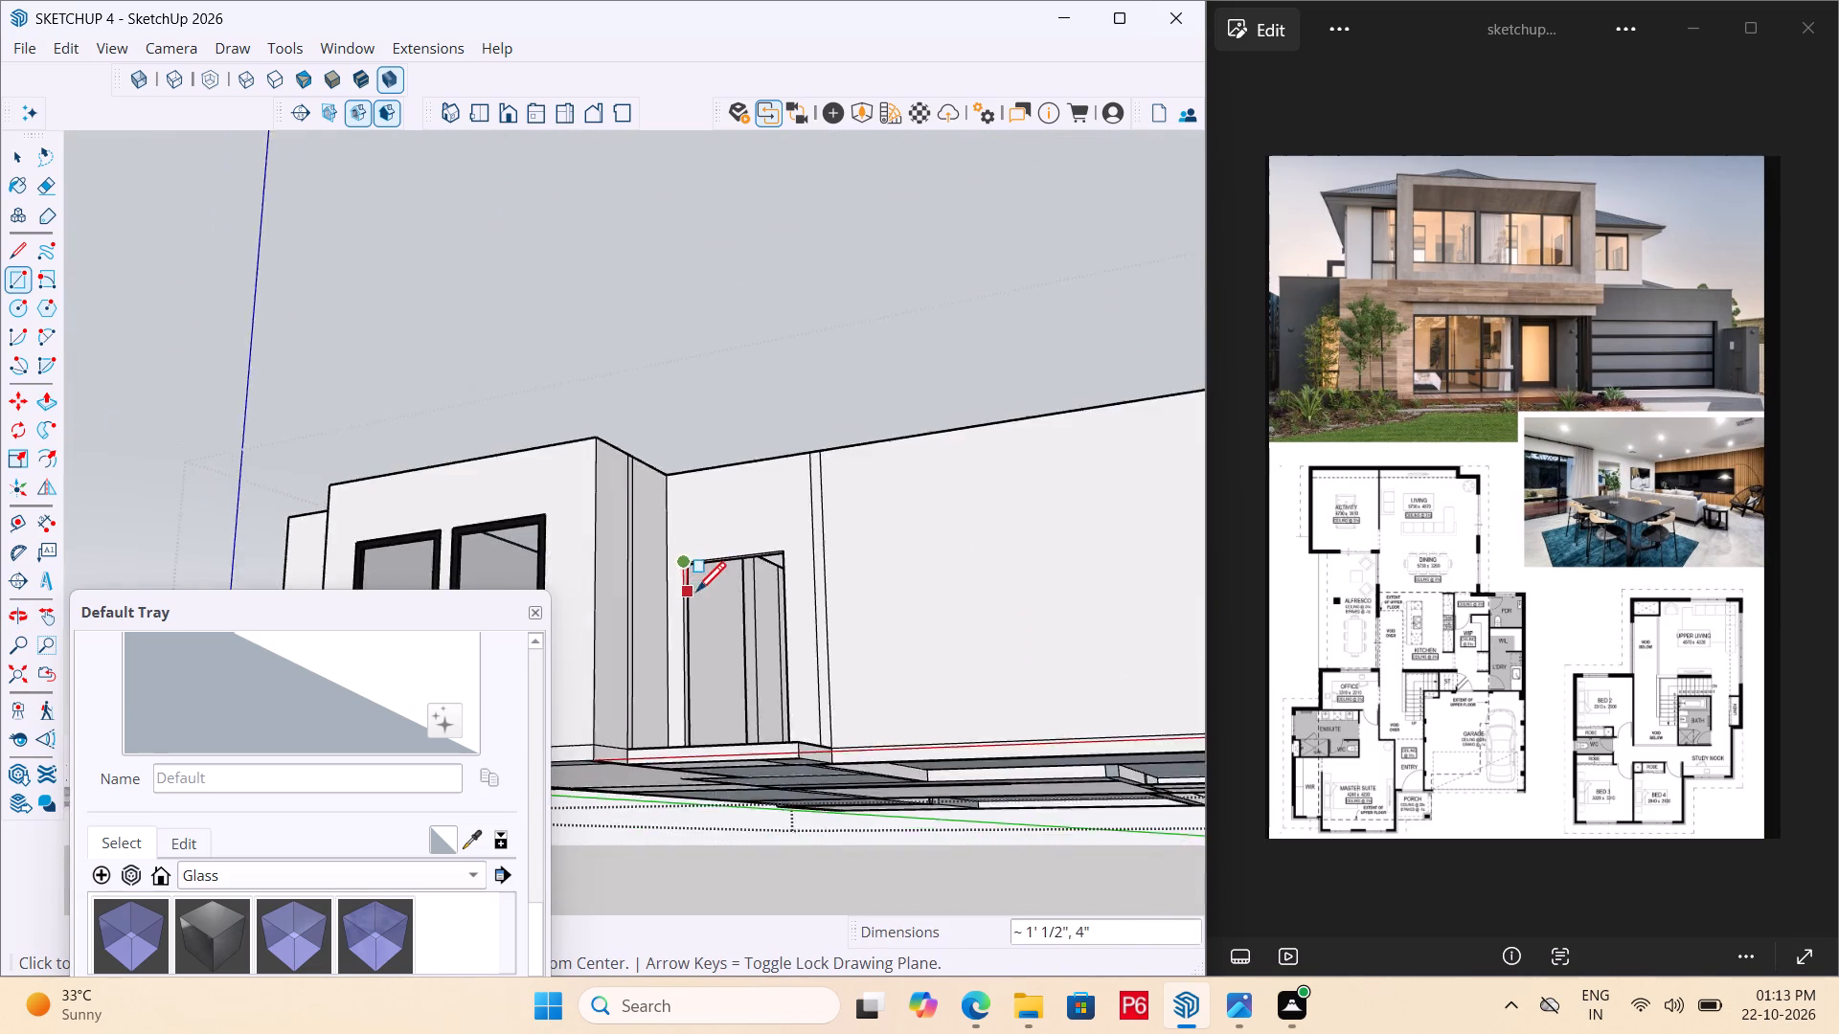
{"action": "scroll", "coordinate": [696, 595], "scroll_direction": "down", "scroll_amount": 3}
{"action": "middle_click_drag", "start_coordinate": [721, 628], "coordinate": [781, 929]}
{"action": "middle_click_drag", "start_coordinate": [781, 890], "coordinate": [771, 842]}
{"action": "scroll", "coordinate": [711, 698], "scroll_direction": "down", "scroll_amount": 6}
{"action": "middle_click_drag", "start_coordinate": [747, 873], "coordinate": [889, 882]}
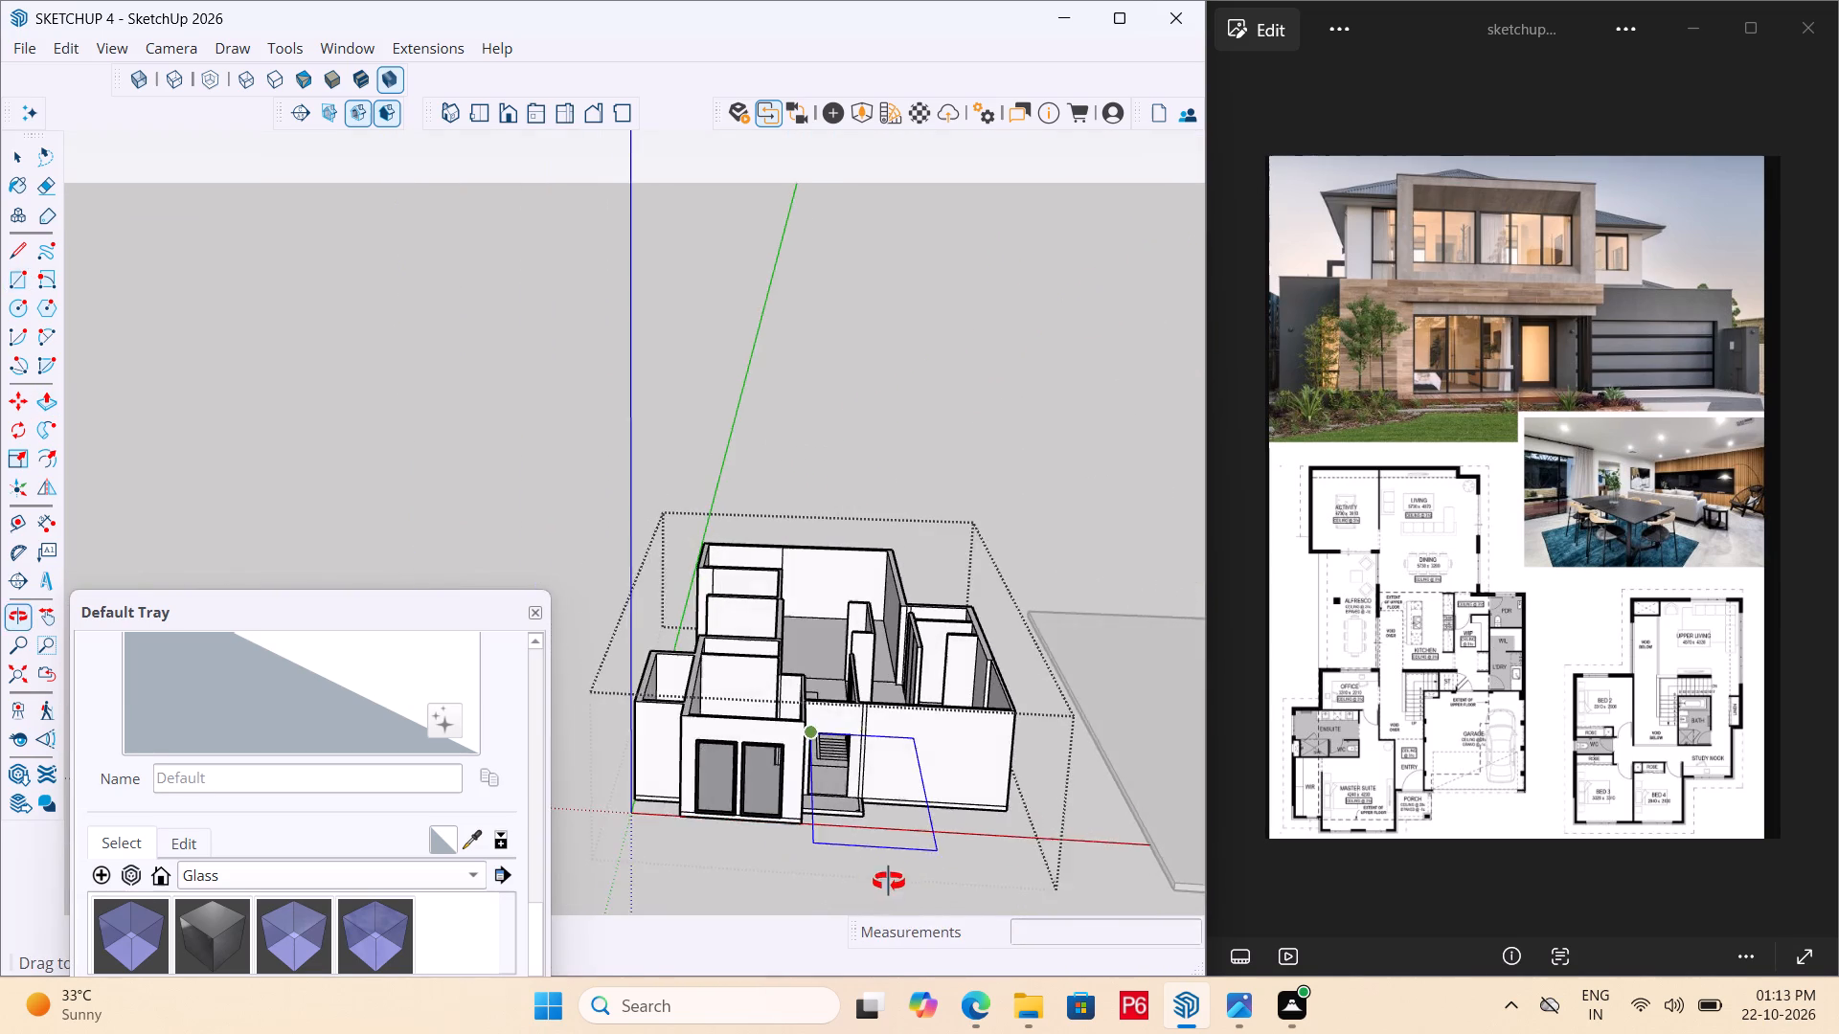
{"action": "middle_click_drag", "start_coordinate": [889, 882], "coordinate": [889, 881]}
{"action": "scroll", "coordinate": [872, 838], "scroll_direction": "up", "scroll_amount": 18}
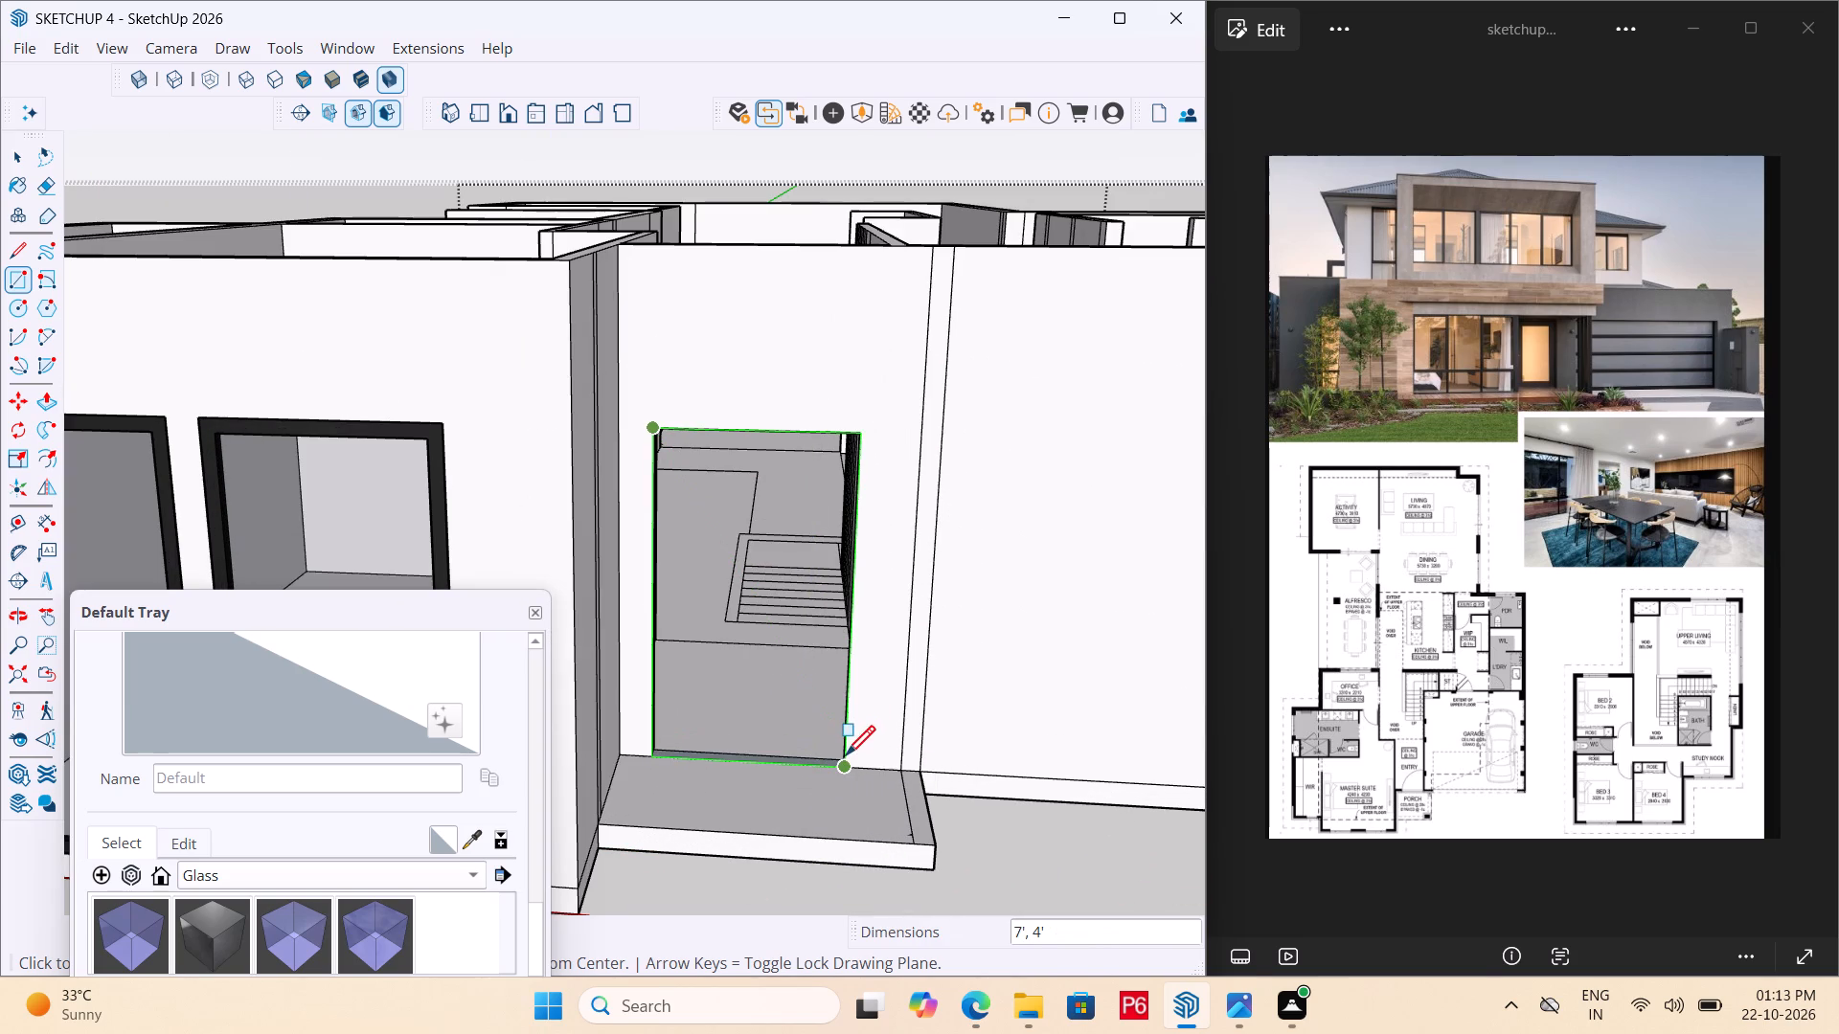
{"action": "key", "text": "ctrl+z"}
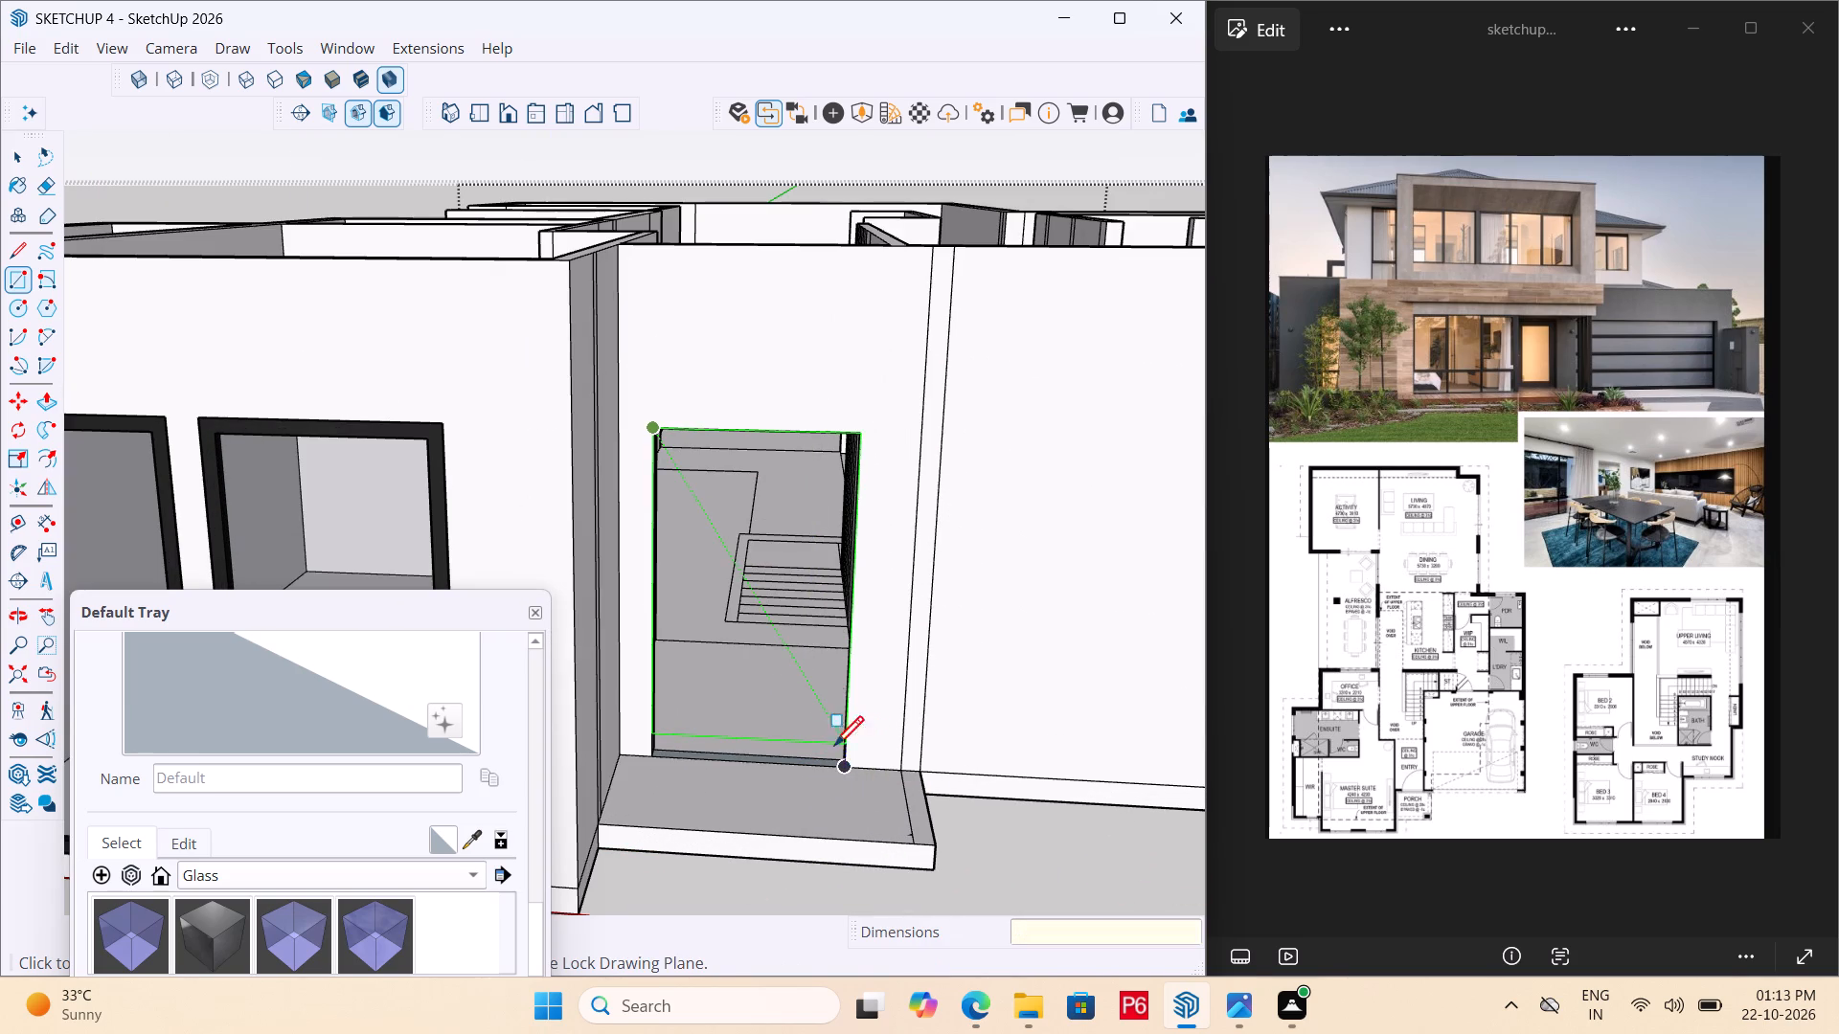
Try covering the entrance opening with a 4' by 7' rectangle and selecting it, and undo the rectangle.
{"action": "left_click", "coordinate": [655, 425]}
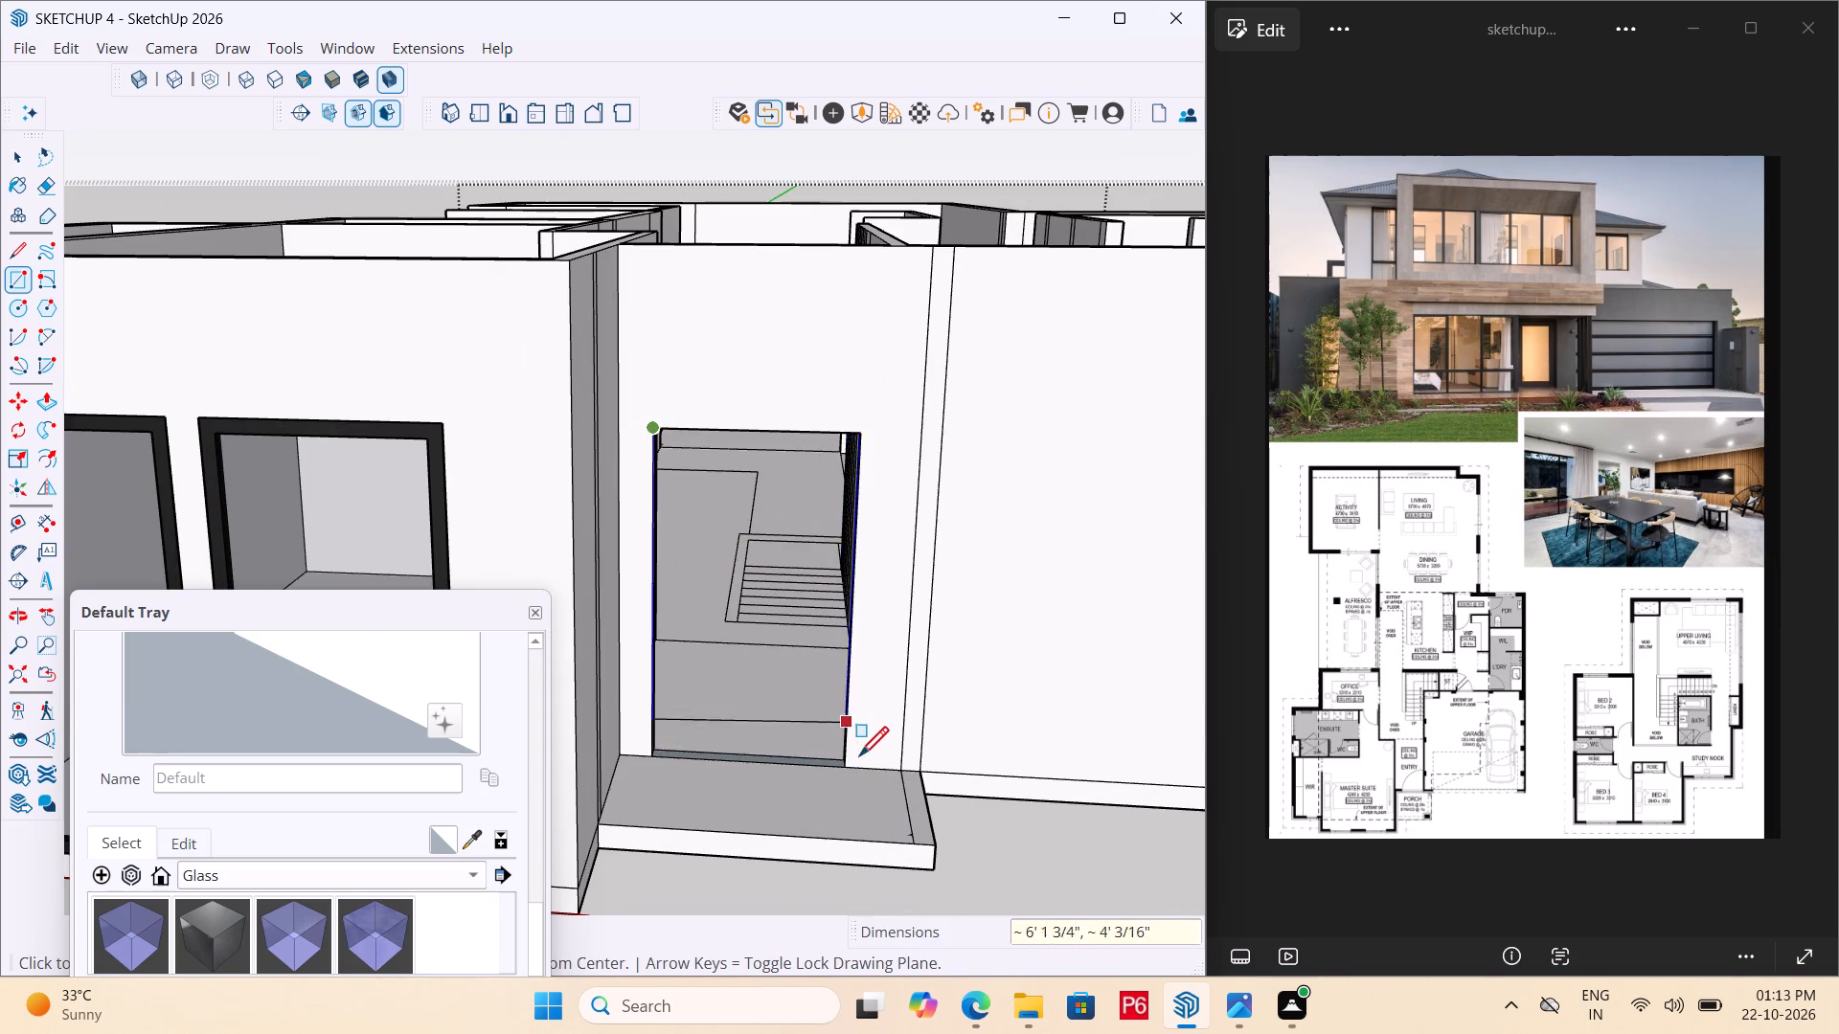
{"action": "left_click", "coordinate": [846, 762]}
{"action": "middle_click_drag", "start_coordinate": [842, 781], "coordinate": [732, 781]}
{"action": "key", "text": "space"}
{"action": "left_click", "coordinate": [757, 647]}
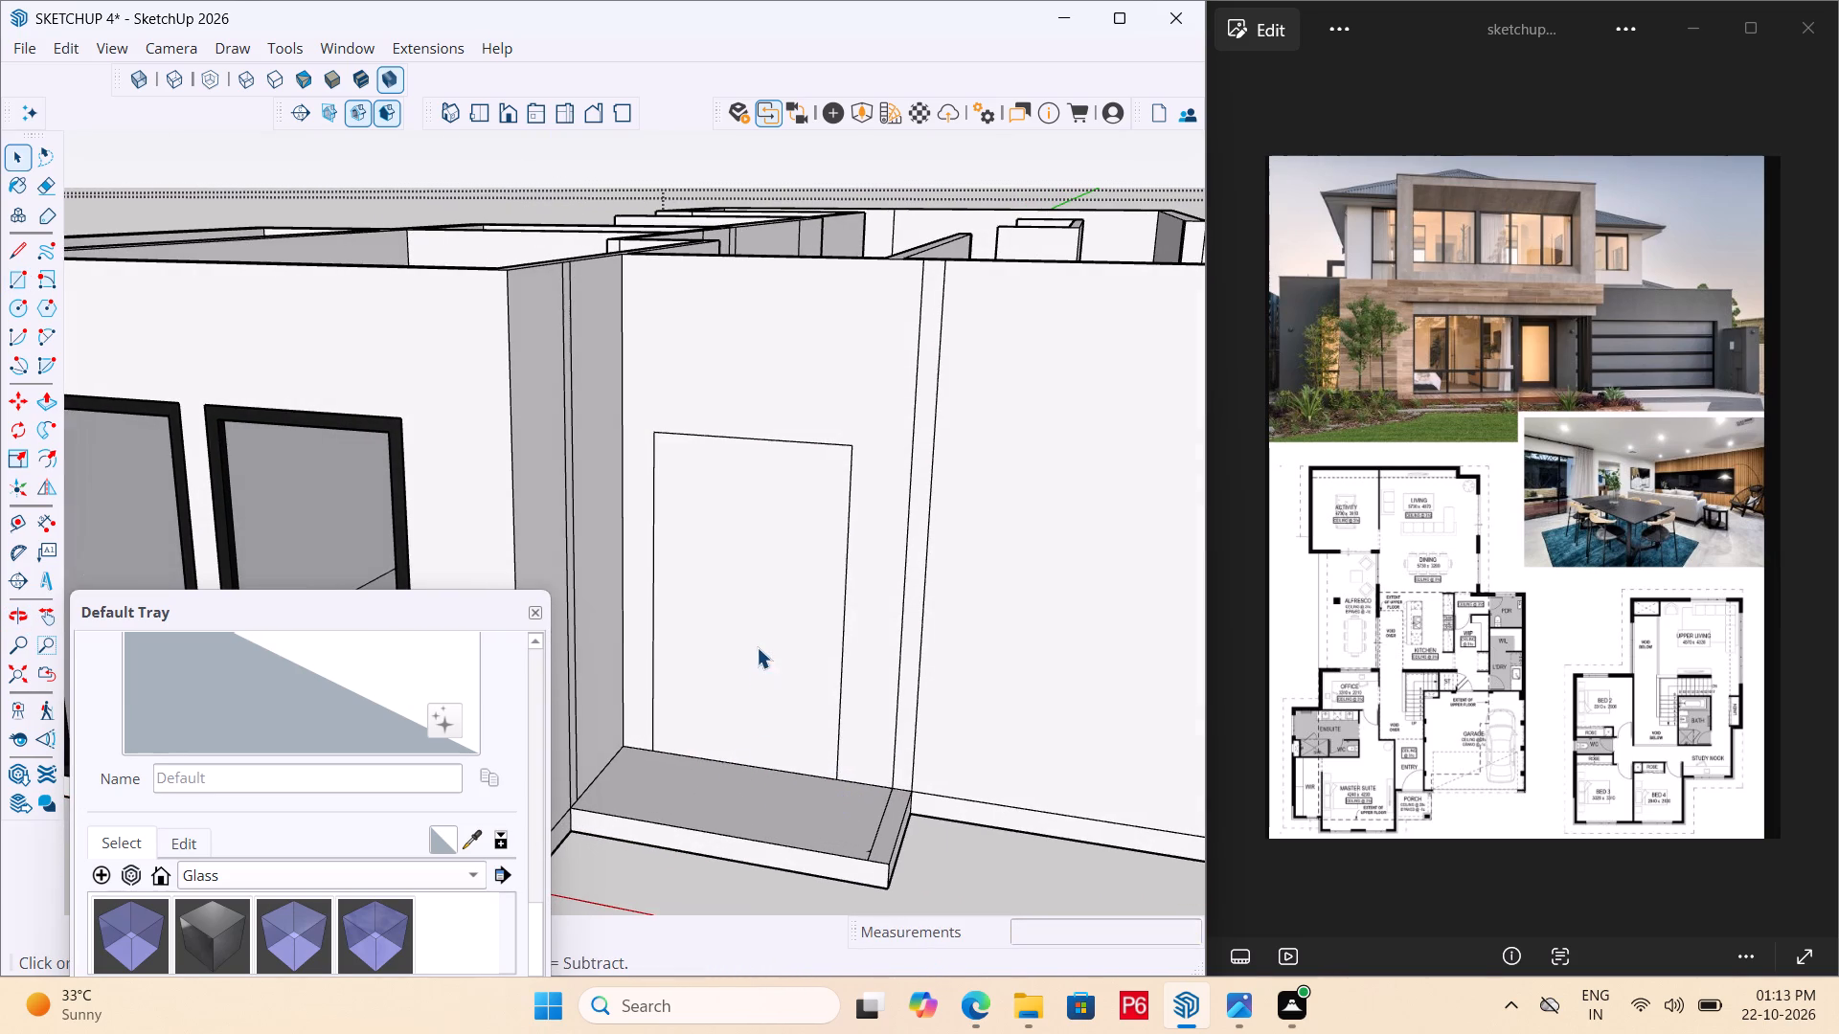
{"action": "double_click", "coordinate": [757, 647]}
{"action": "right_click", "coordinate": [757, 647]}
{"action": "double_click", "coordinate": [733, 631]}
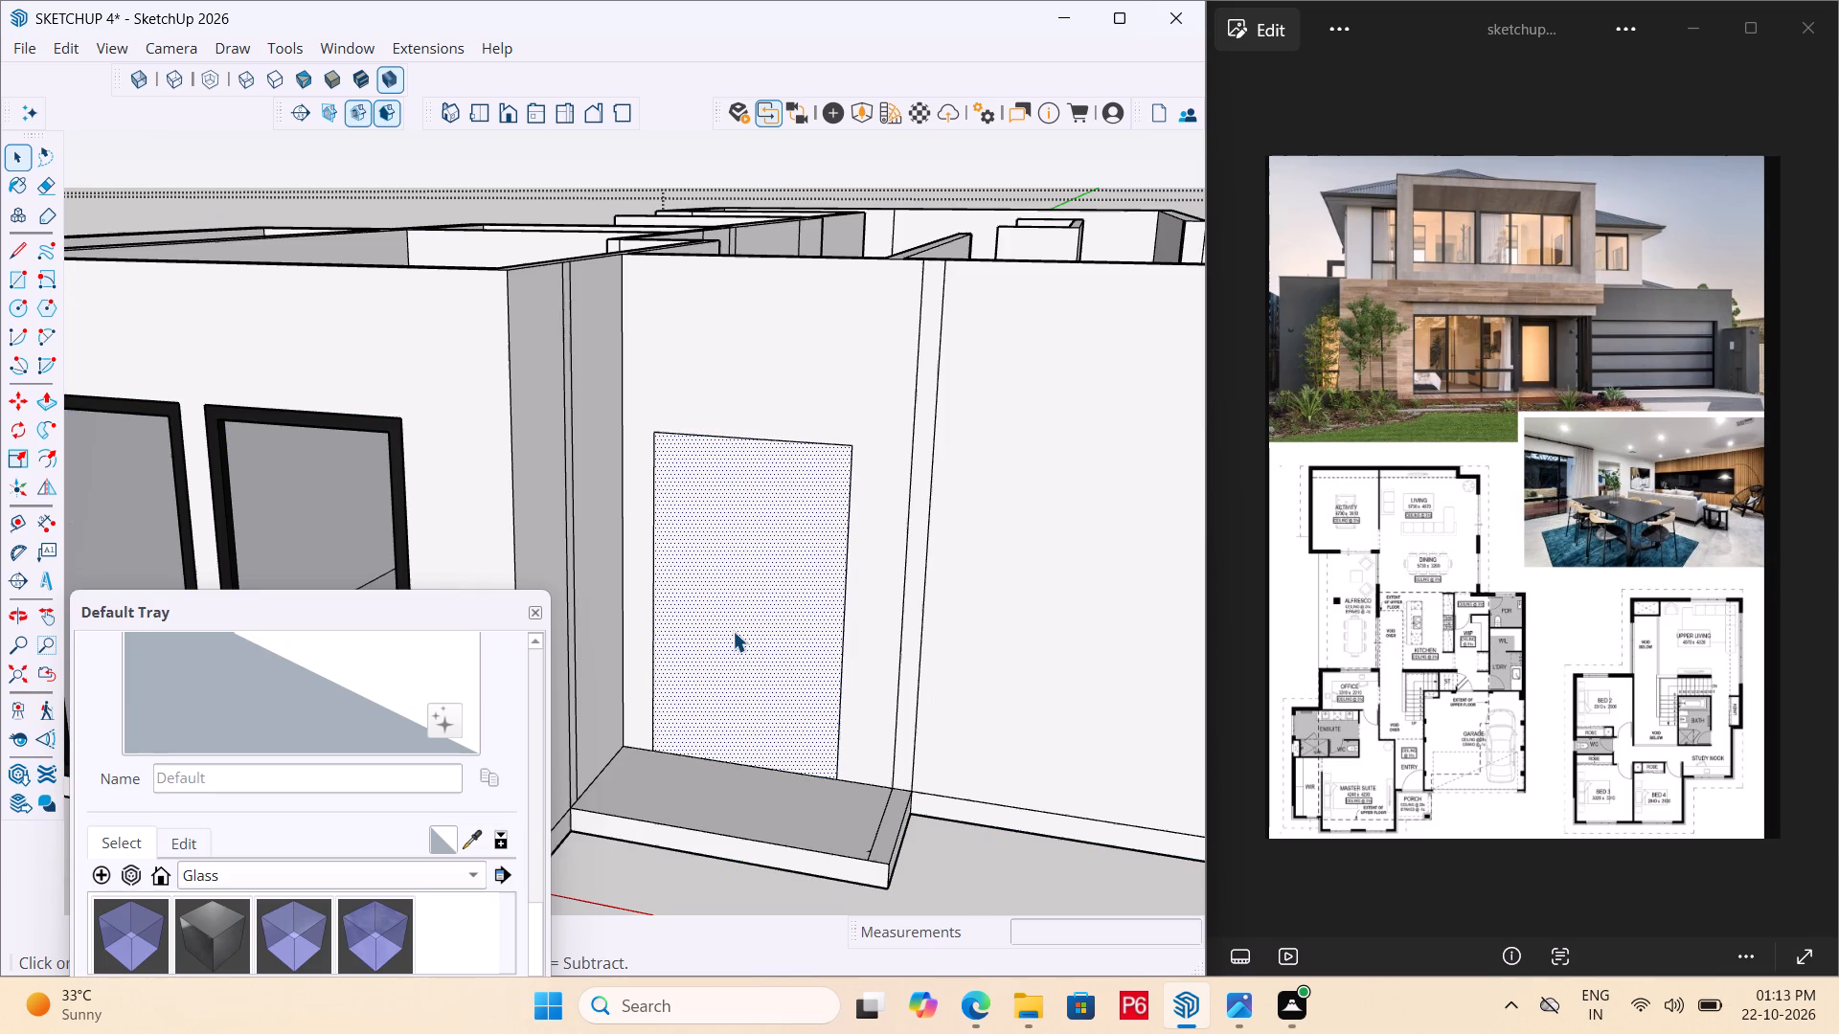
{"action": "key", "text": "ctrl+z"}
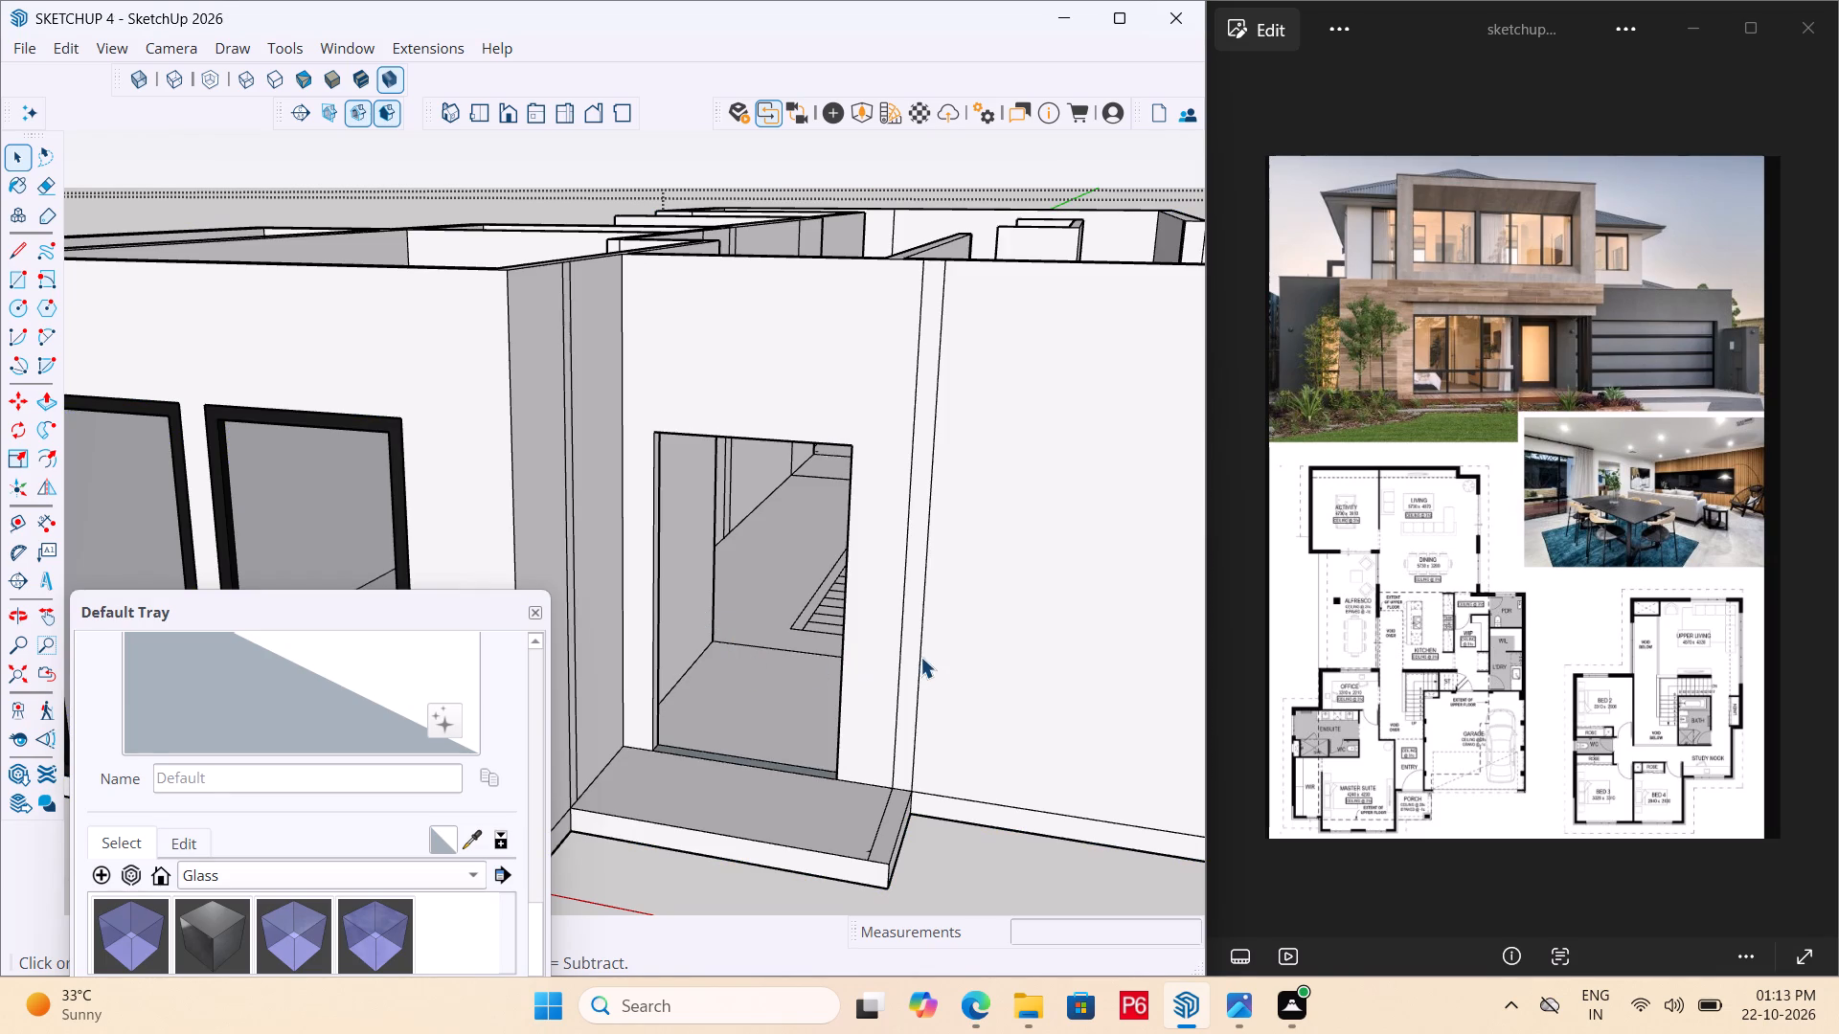
Draw a 4' by 7' rectangle across the entrance opening, from its top corner to the diagonally opposite bottom corner.
{"action": "left_click", "coordinate": [921, 656]}
{"action": "double_click", "coordinate": [995, 640]}
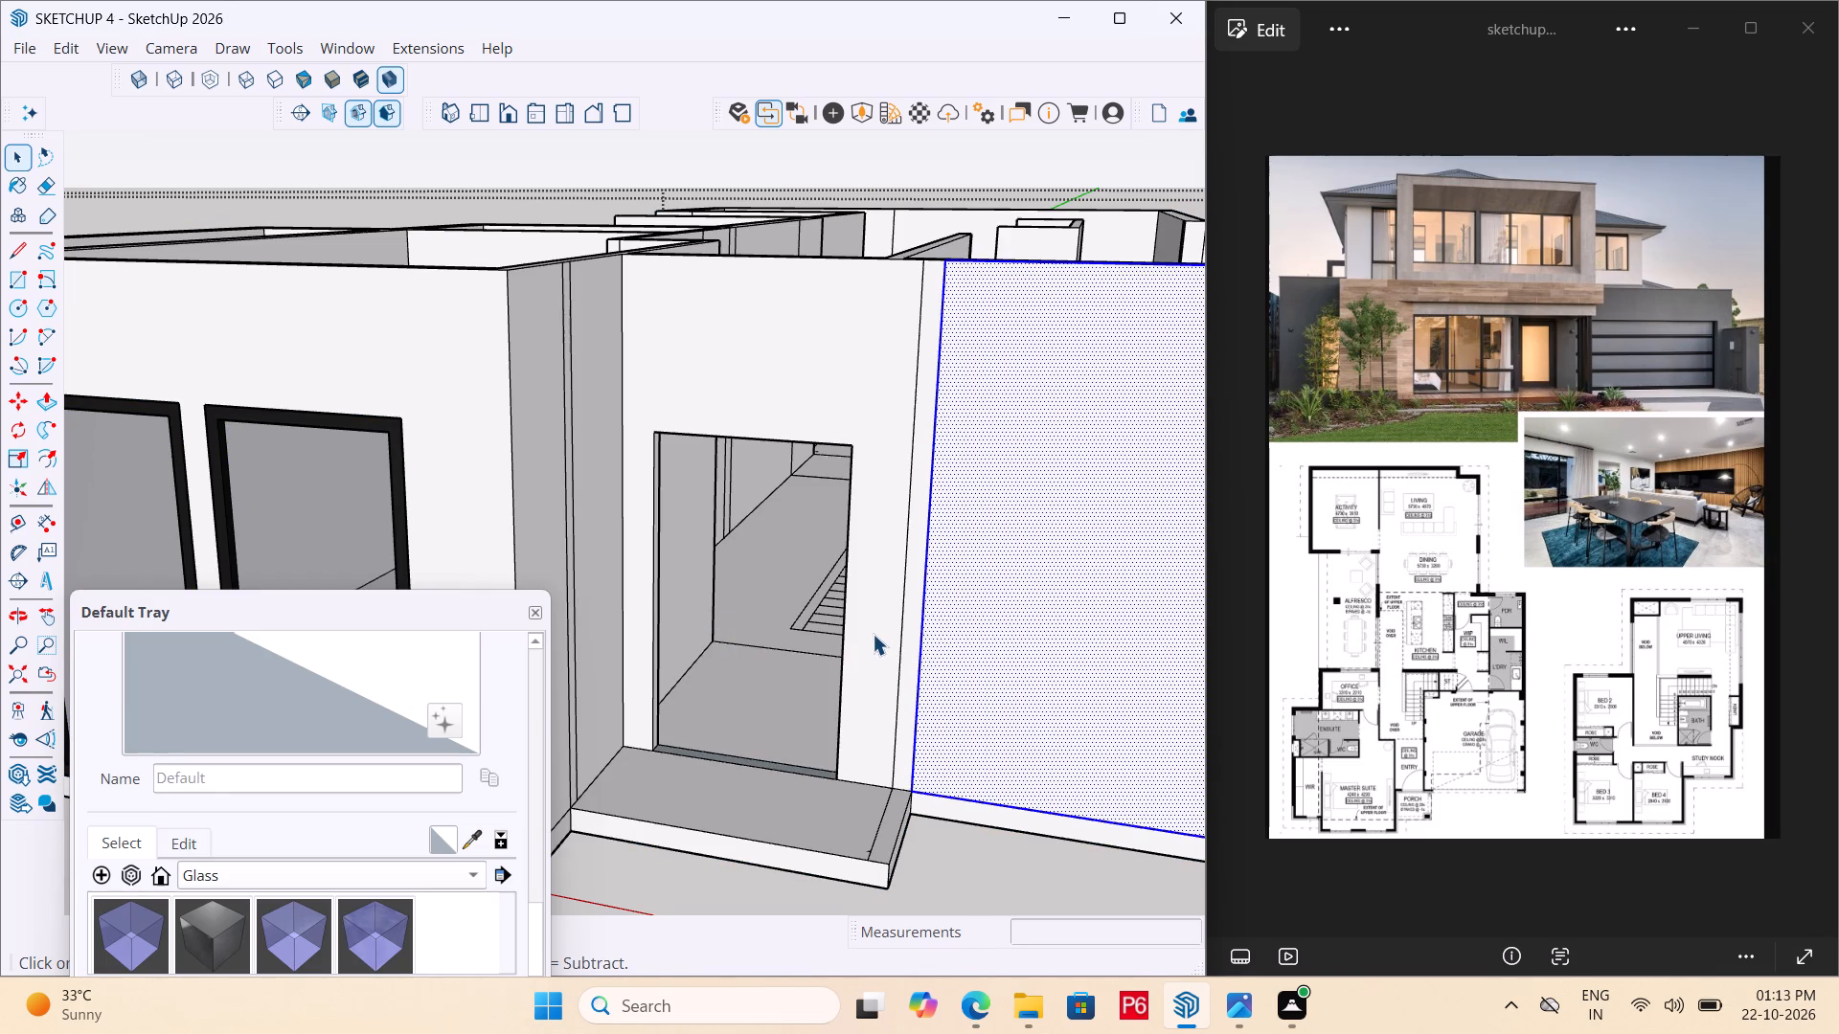
{"action": "key", "text": "r"}
{"action": "left_click", "coordinate": [661, 432]}
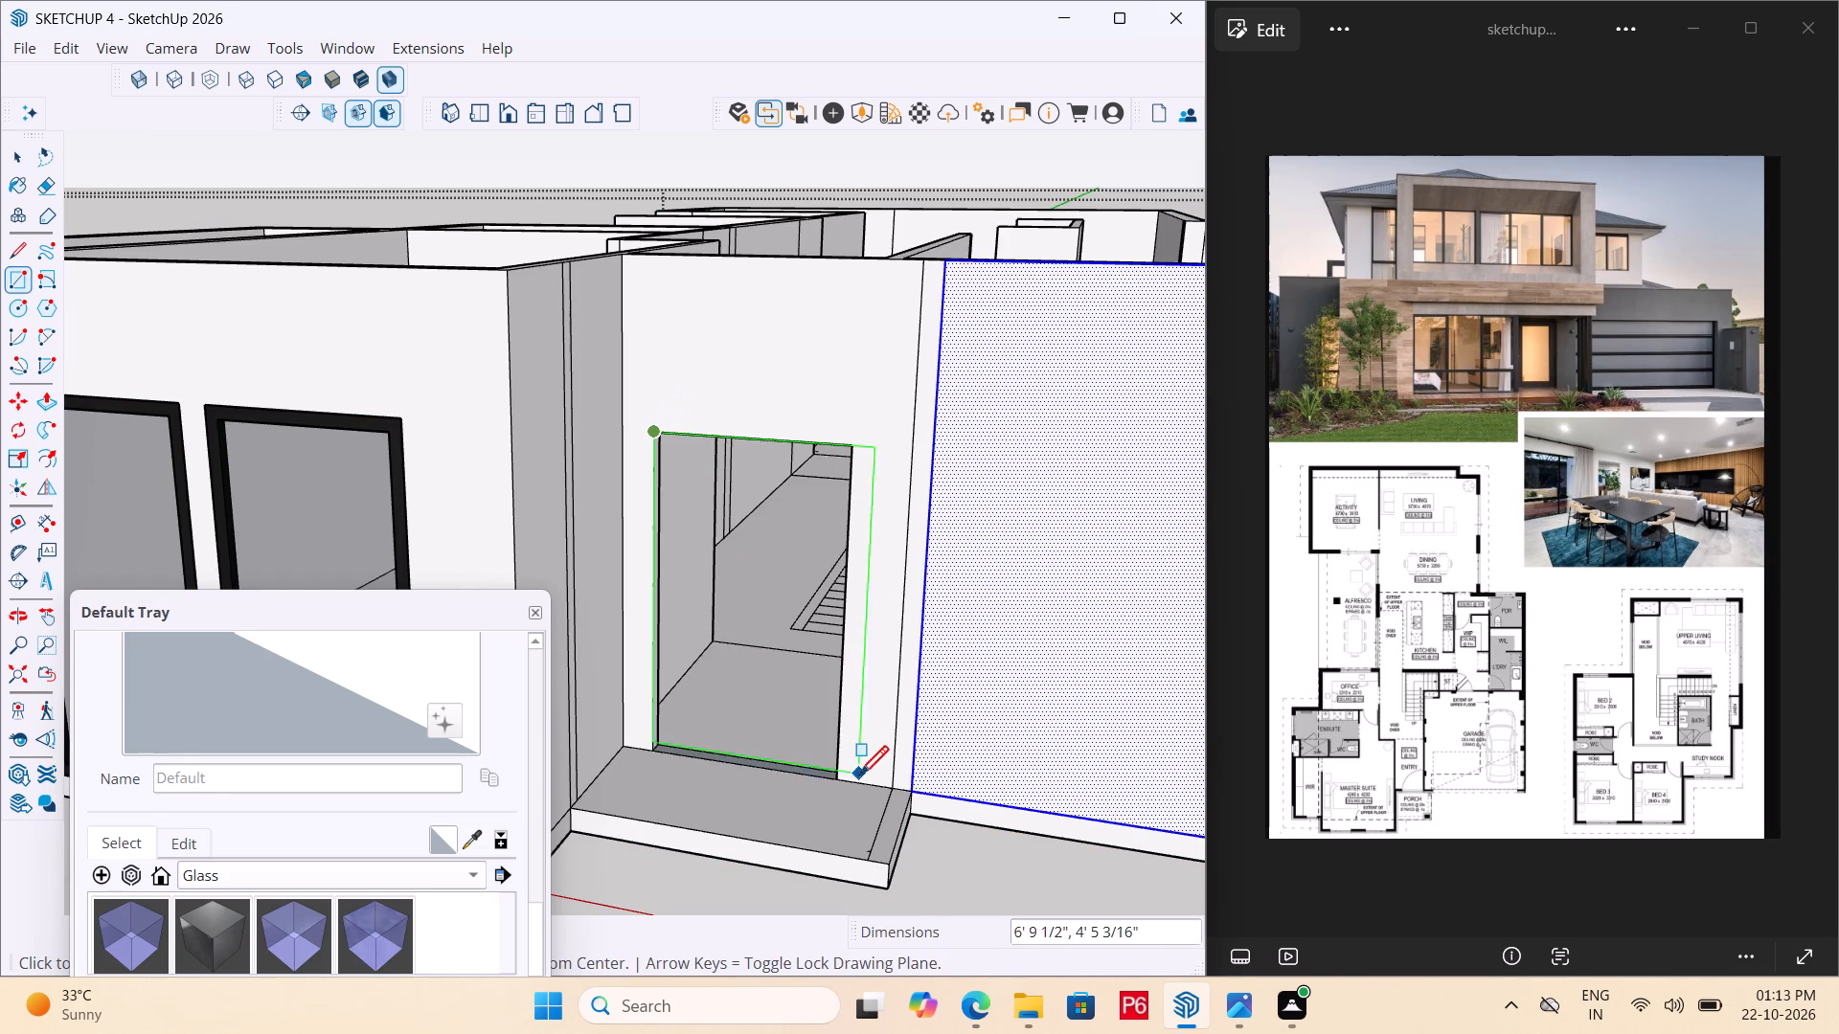
{"action": "double_click", "coordinate": [835, 771]}
Make a group from the entrance rectangle's face and its edges.
{"action": "key", "text": "space"}
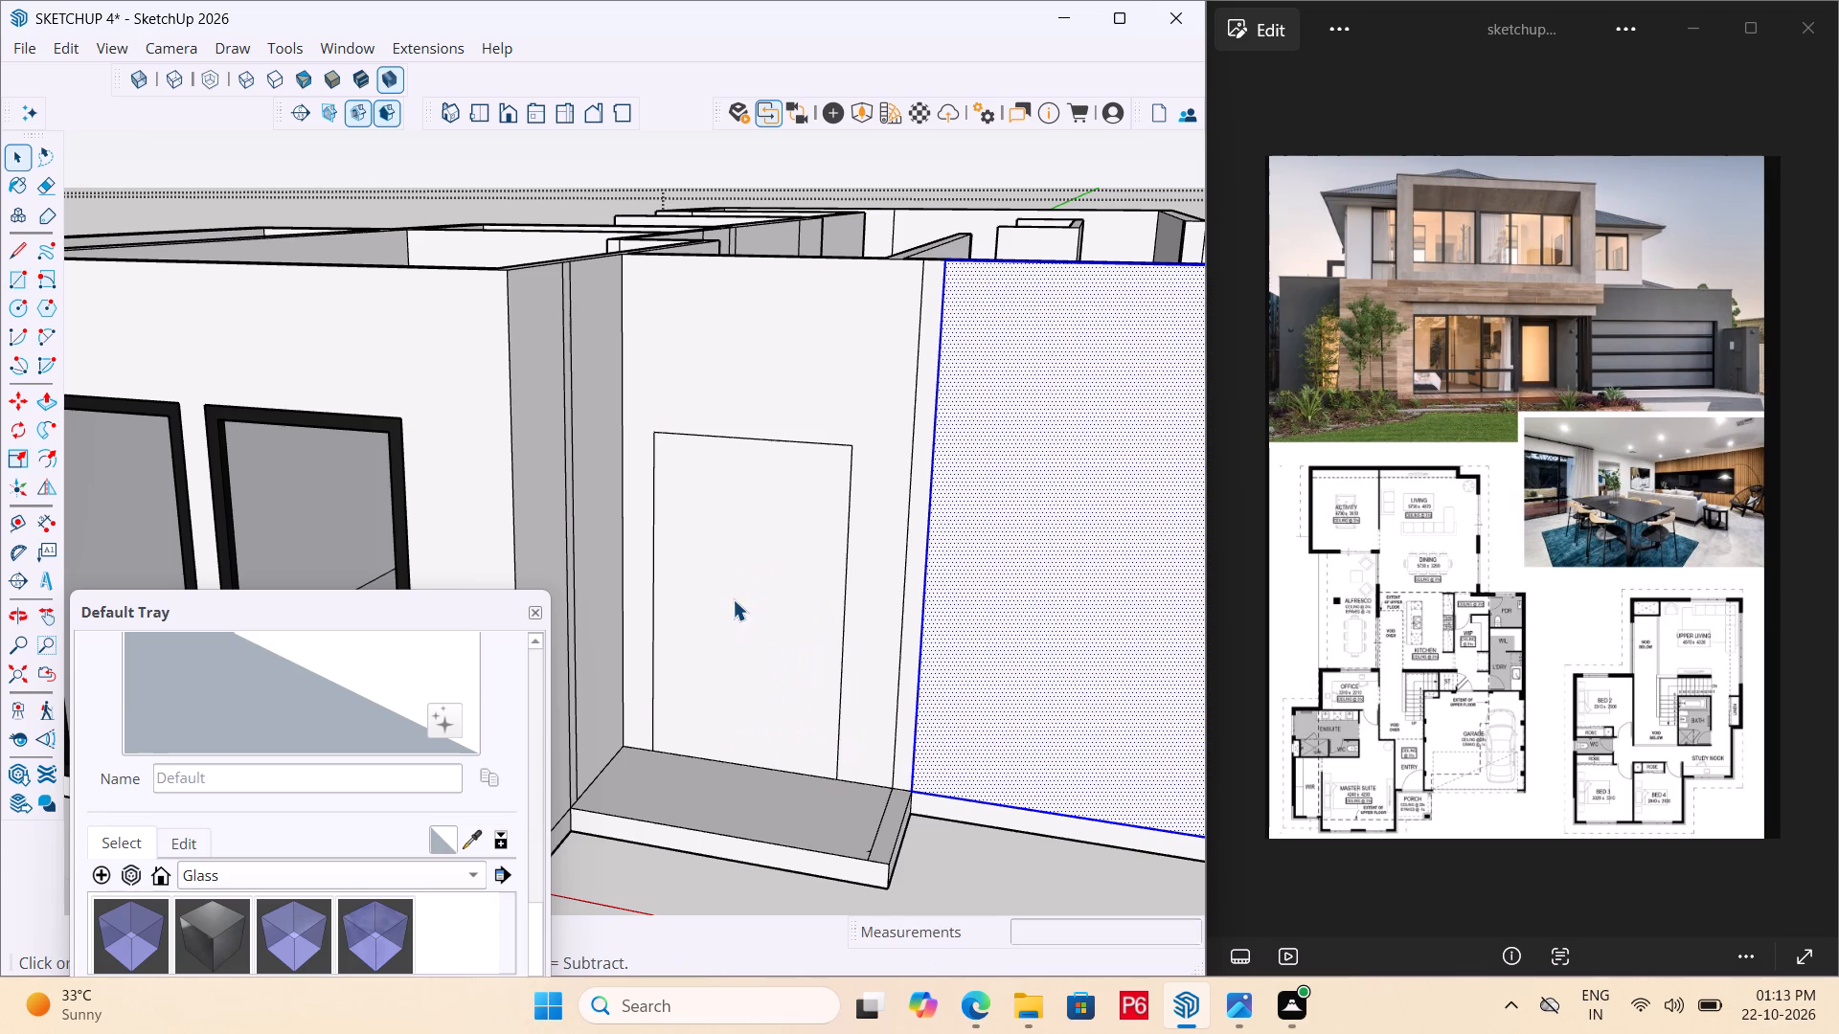
{"action": "double_click", "coordinate": [733, 599]}
{"action": "double_click", "coordinate": [733, 599]}
{"action": "right_click", "coordinate": [733, 599]}
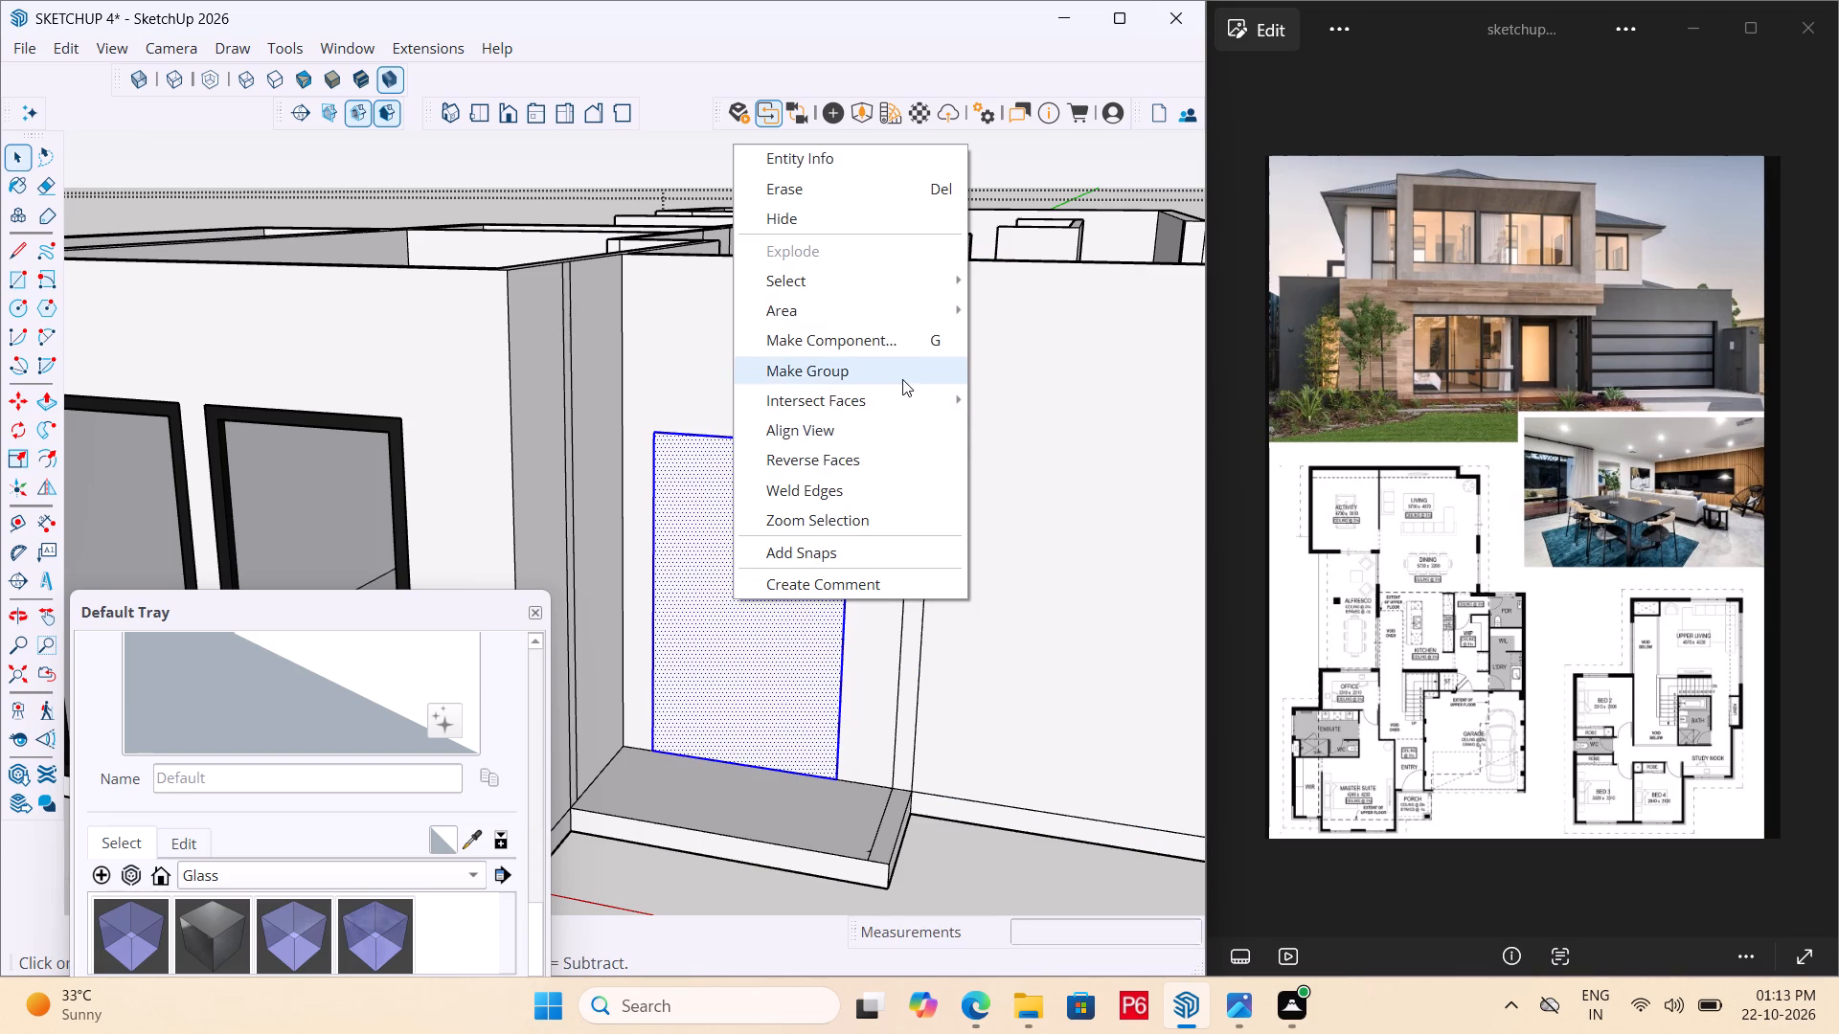
{"action": "left_click", "coordinate": [908, 371]}
Open the entrance door group for editing and place guides 3" inside both vertical edges of its face.
{"action": "double_click", "coordinate": [715, 674]}
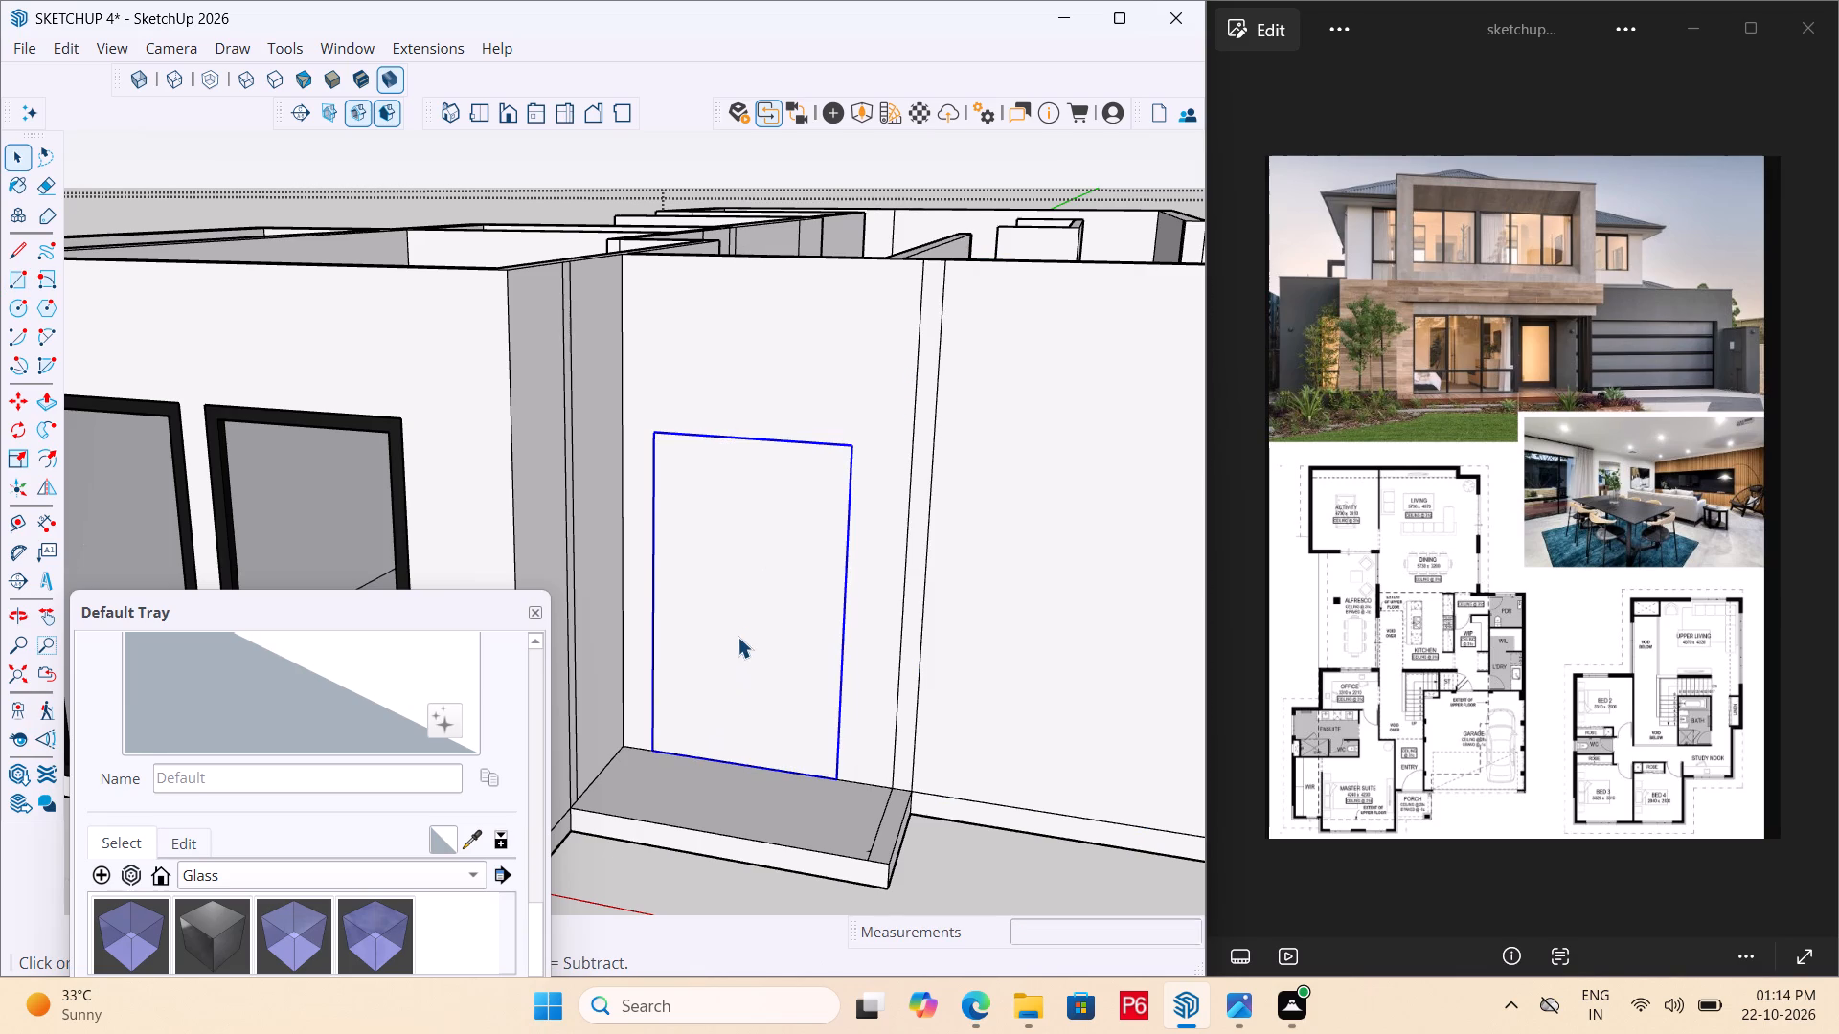
{"action": "double_click", "coordinate": [742, 629]}
{"action": "middle_click_drag", "start_coordinate": [752, 645], "coordinate": [761, 645]}
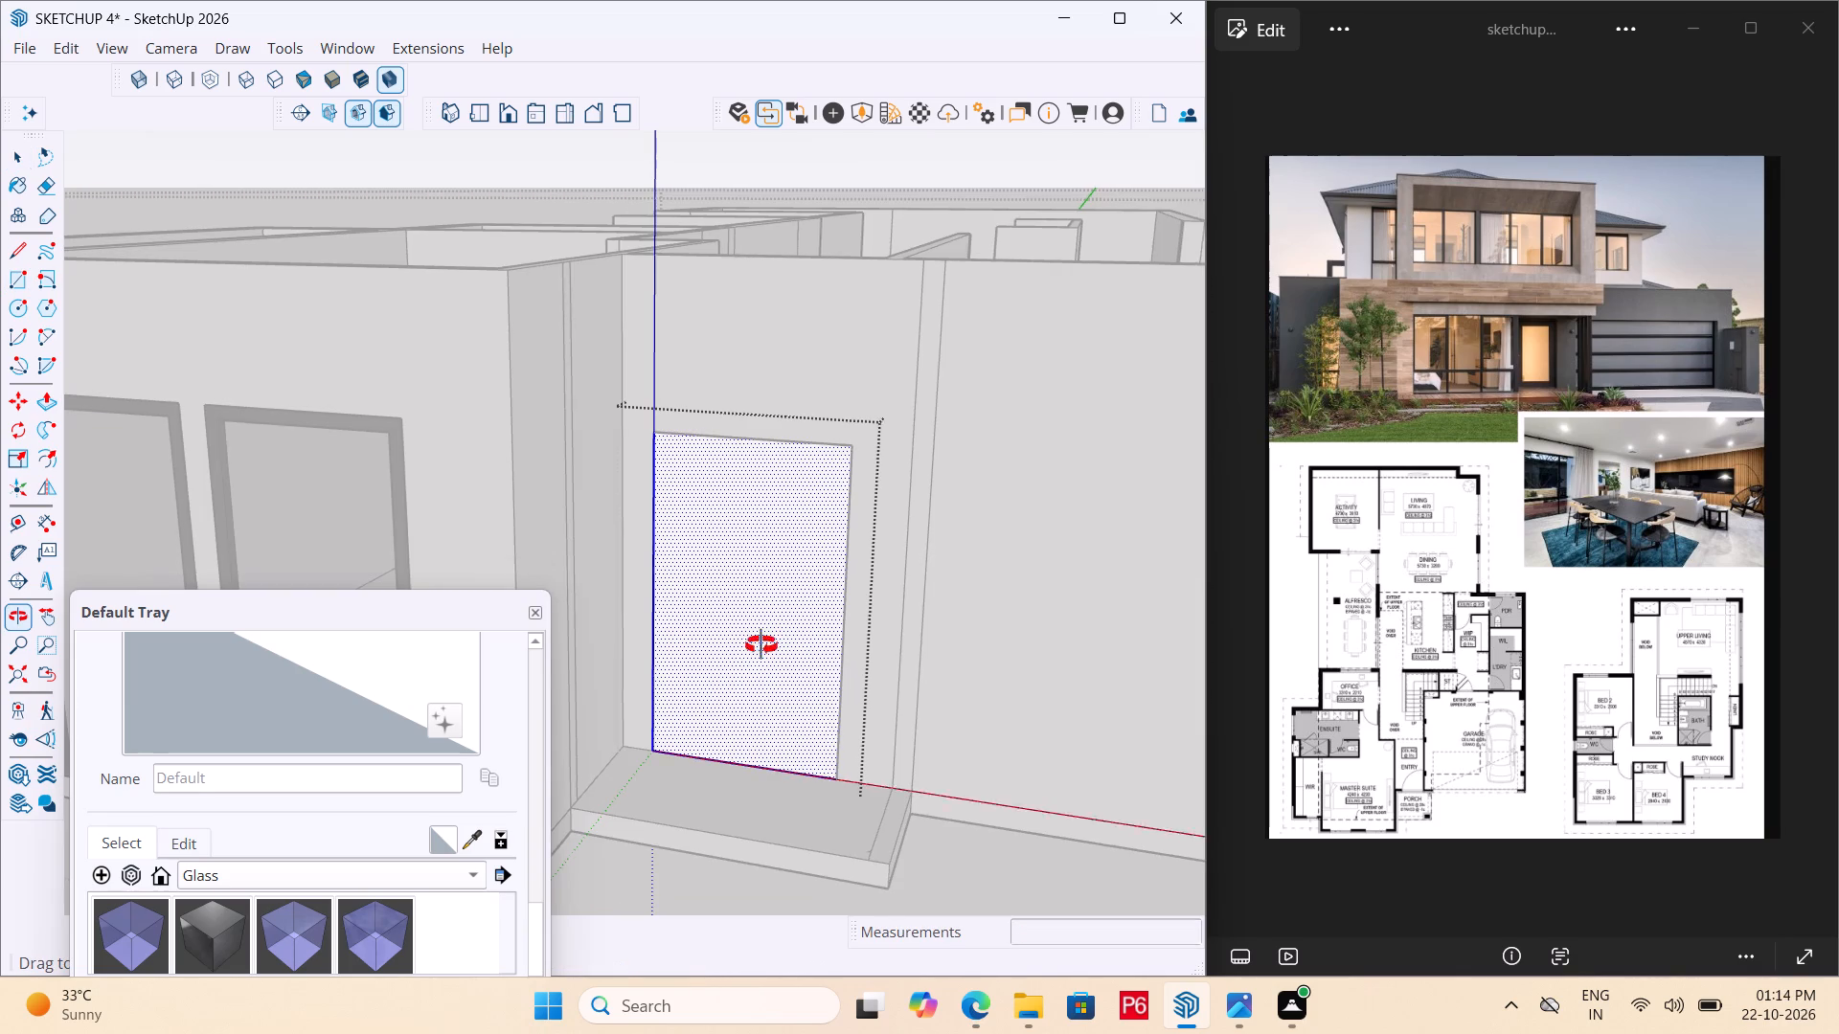
{"action": "middle_click_drag", "start_coordinate": [761, 645], "coordinate": [771, 614]}
{"action": "scroll", "coordinate": [730, 515], "scroll_direction": "up", "scroll_amount": 4}
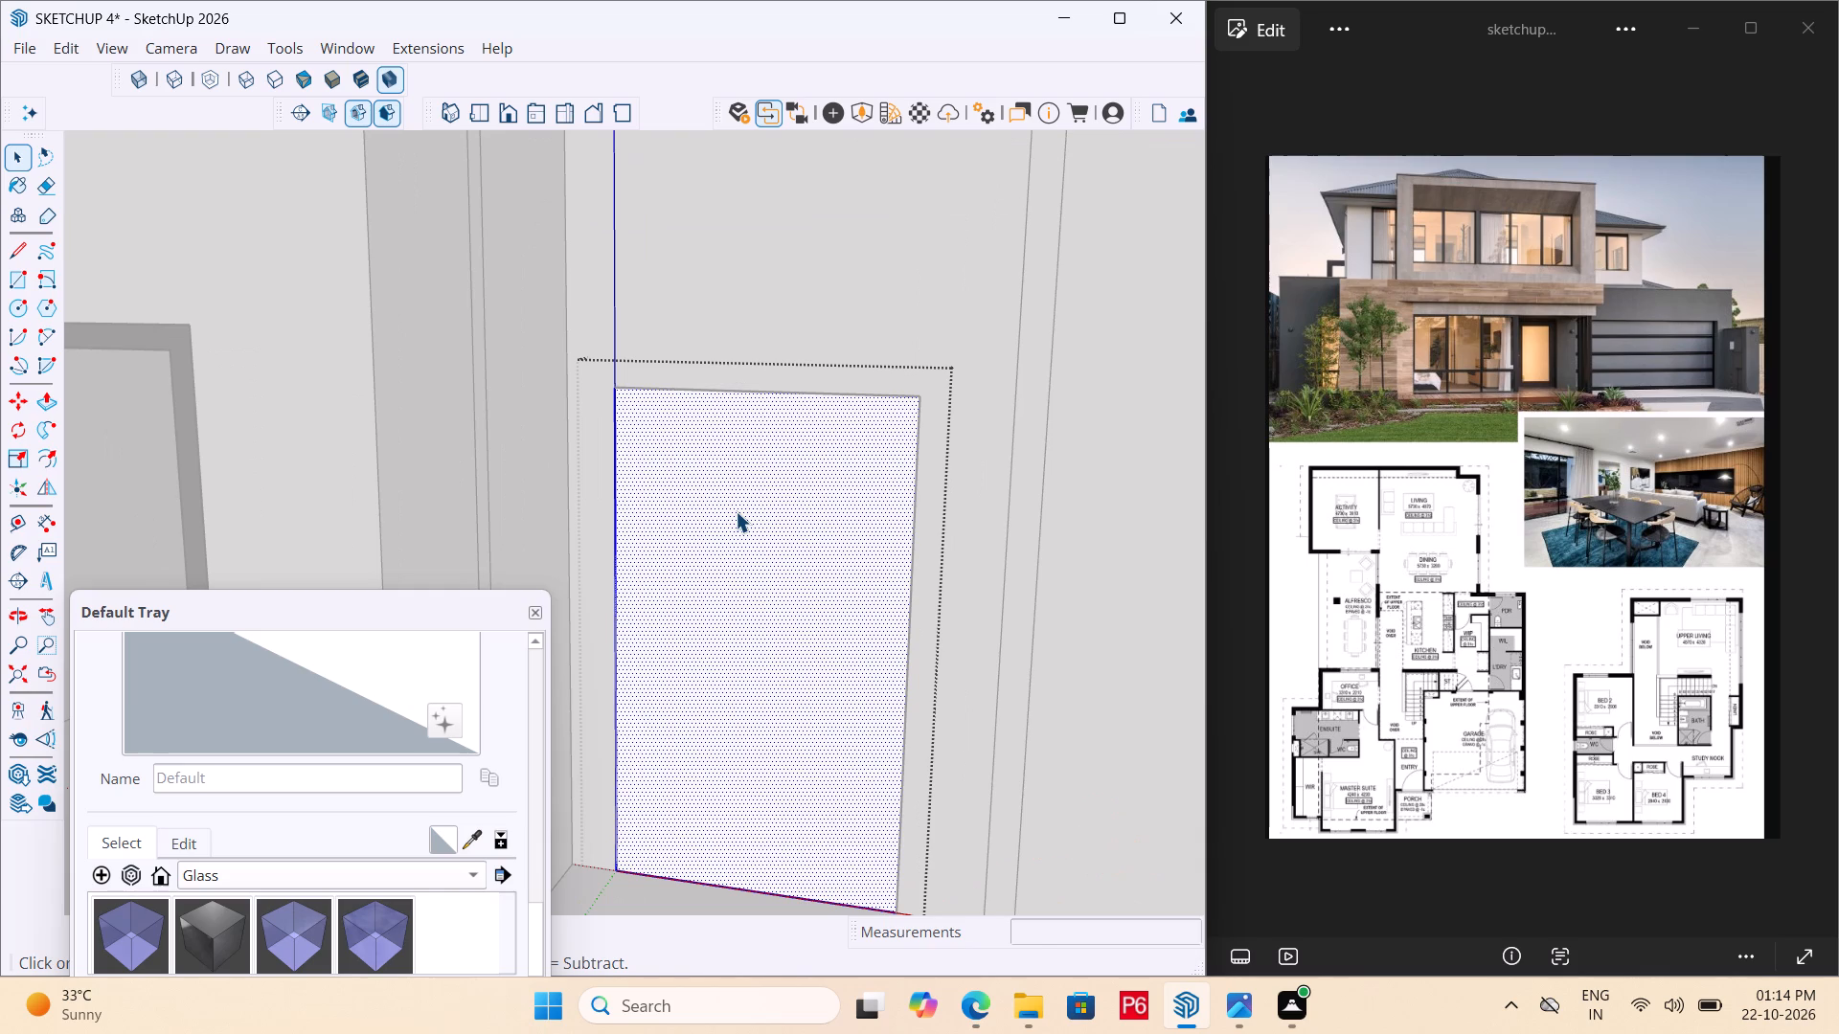
{"action": "key", "text": "t"}
{"action": "left_click", "coordinate": [613, 559]}
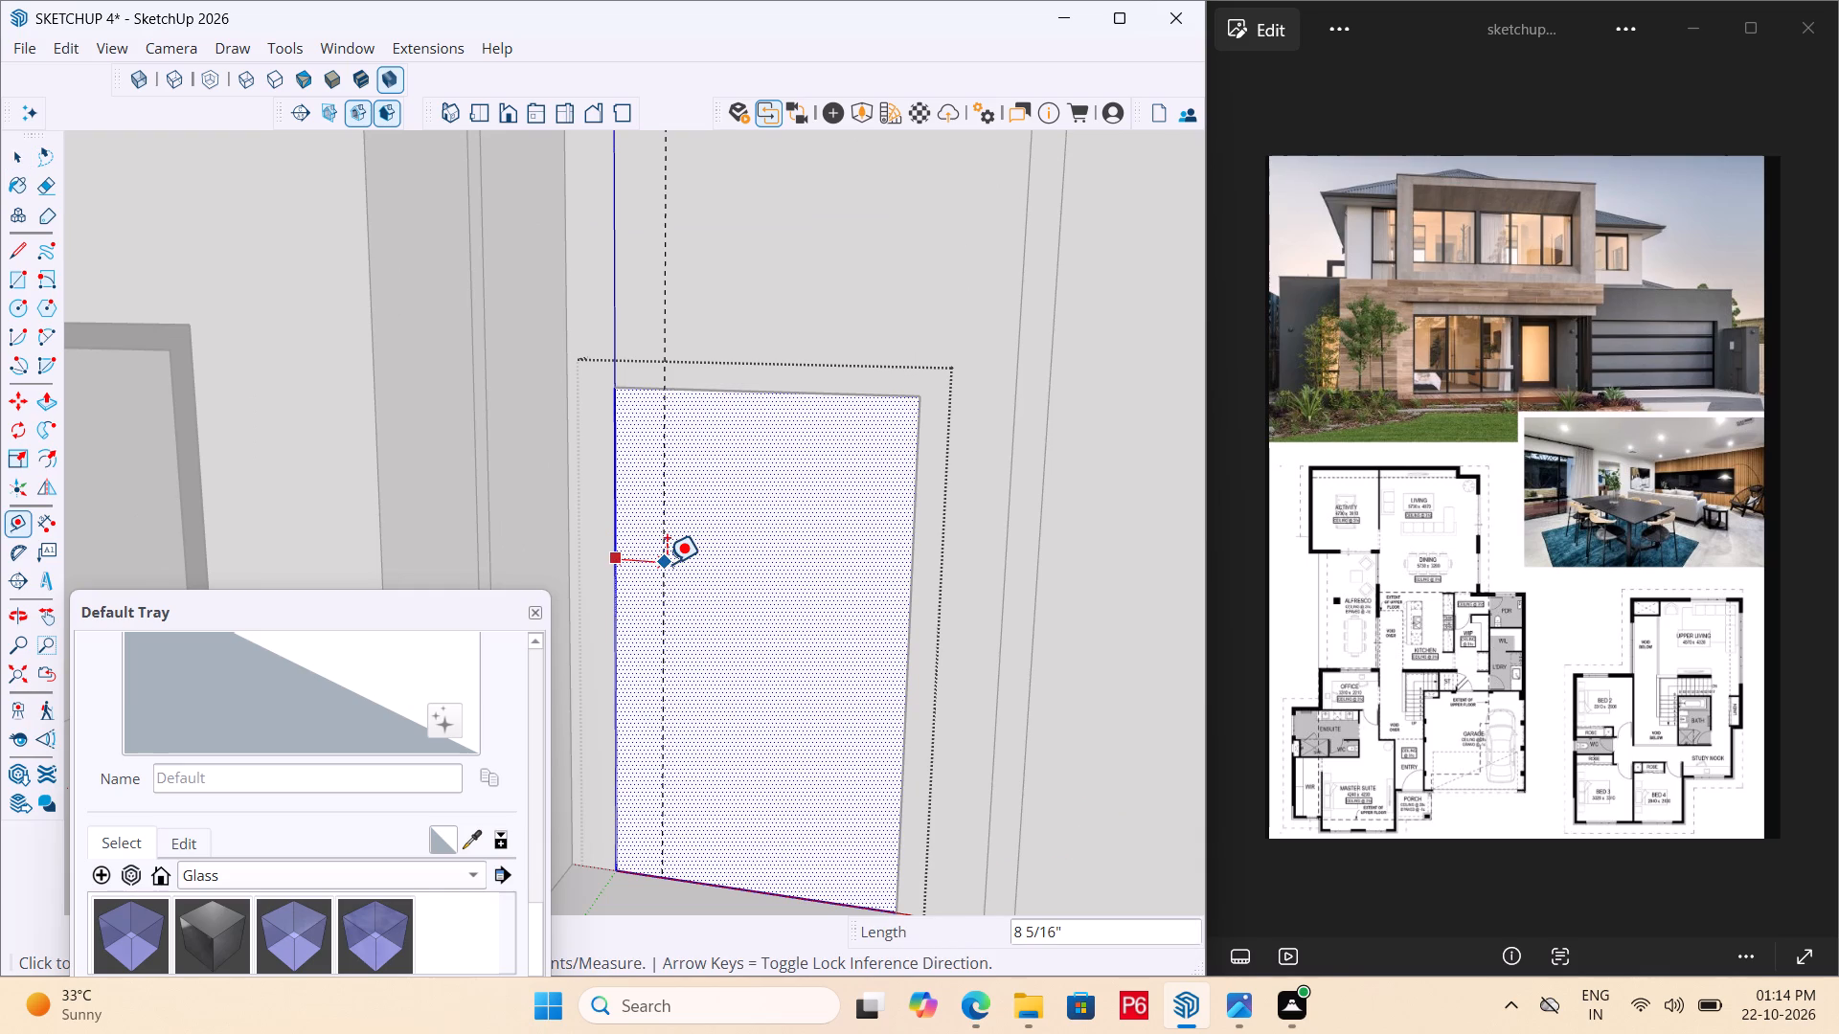
{"action": "type", "text": "3\""}
{"action": "key", "text": "Return"}
{"action": "left_click", "coordinate": [912, 577]}
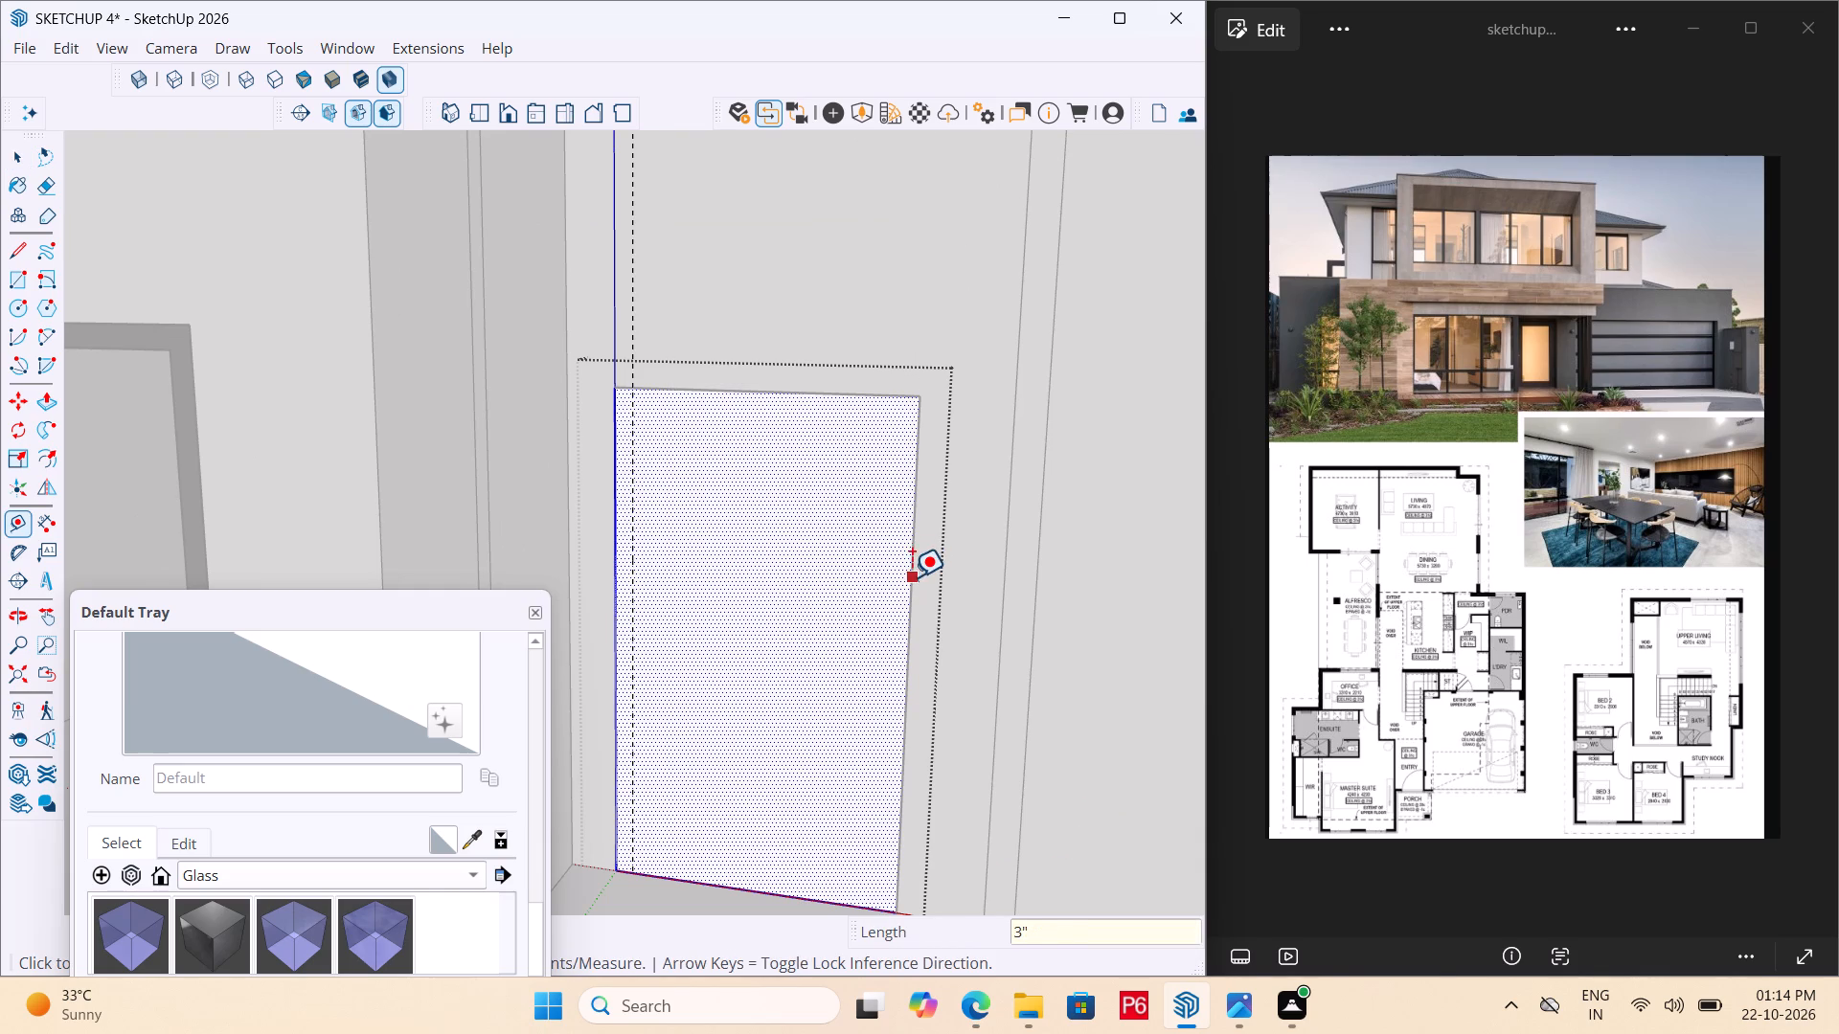
{"action": "key", "text": "3"}
{"action": "key", "text": "shift+quotedbl"}
{"action": "key", "text": "Return"}
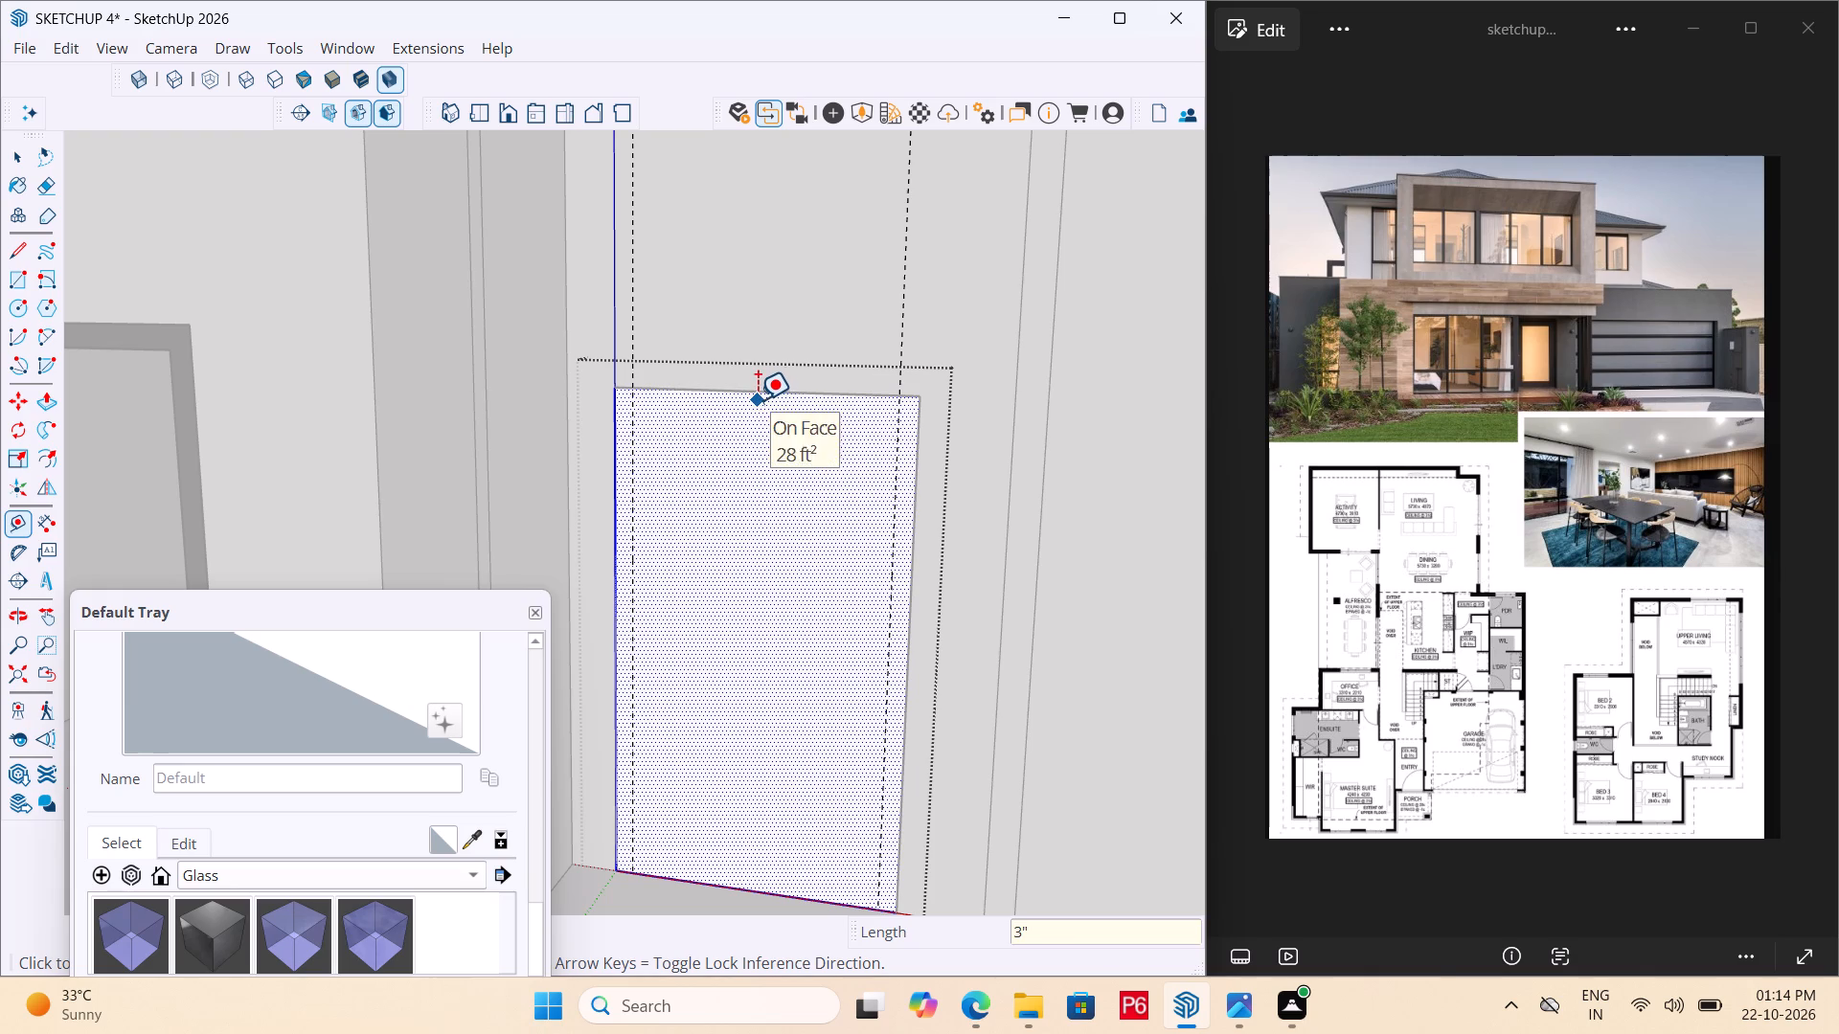
Place guides 3" inside the top and bottom edges of the door face.
{"action": "left_click", "coordinate": [769, 387]}
{"action": "type", "text": "3\""}
{"action": "key", "text": "Return"}
{"action": "scroll", "coordinate": [703, 601], "scroll_direction": "down", "scroll_amount": 3}
{"action": "scroll", "coordinate": [737, 790], "scroll_direction": "up", "scroll_amount": 4}
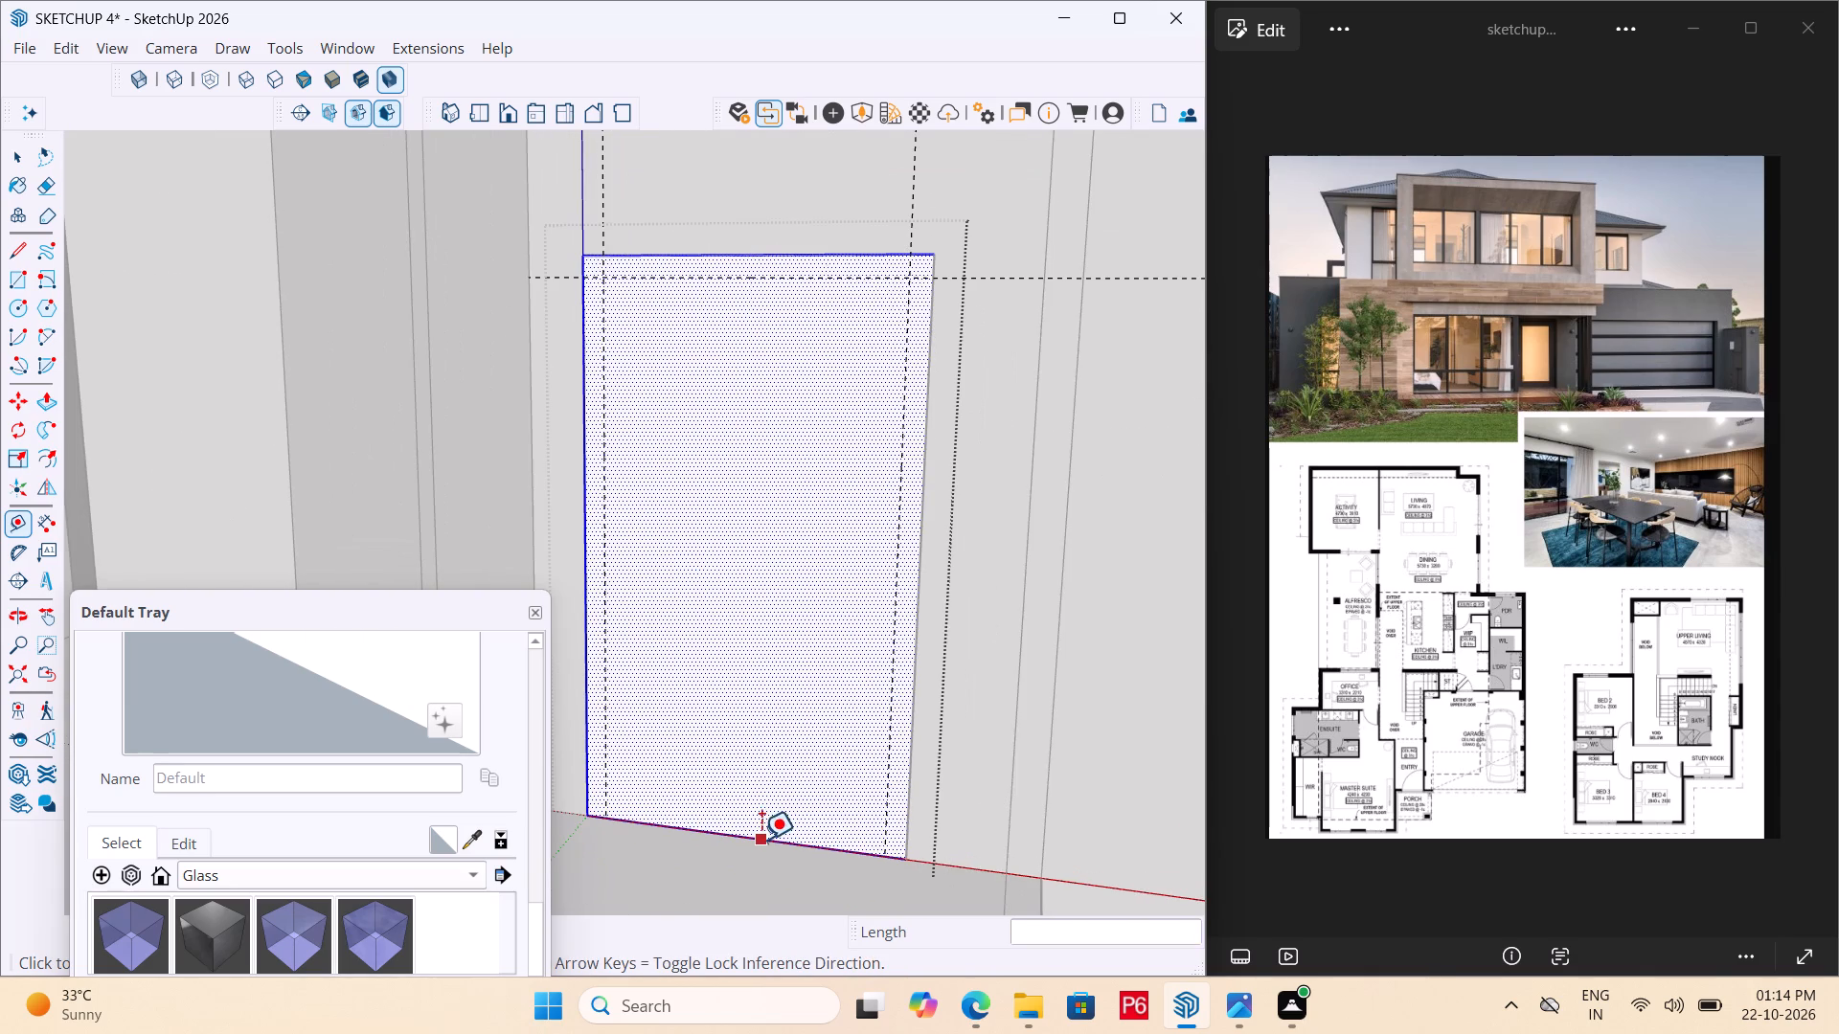
{"action": "left_click", "coordinate": [761, 840]}
{"action": "left_click", "coordinate": [774, 835]}
{"action": "left_click", "coordinate": [792, 848]}
{"action": "double_click", "coordinate": [809, 844]}
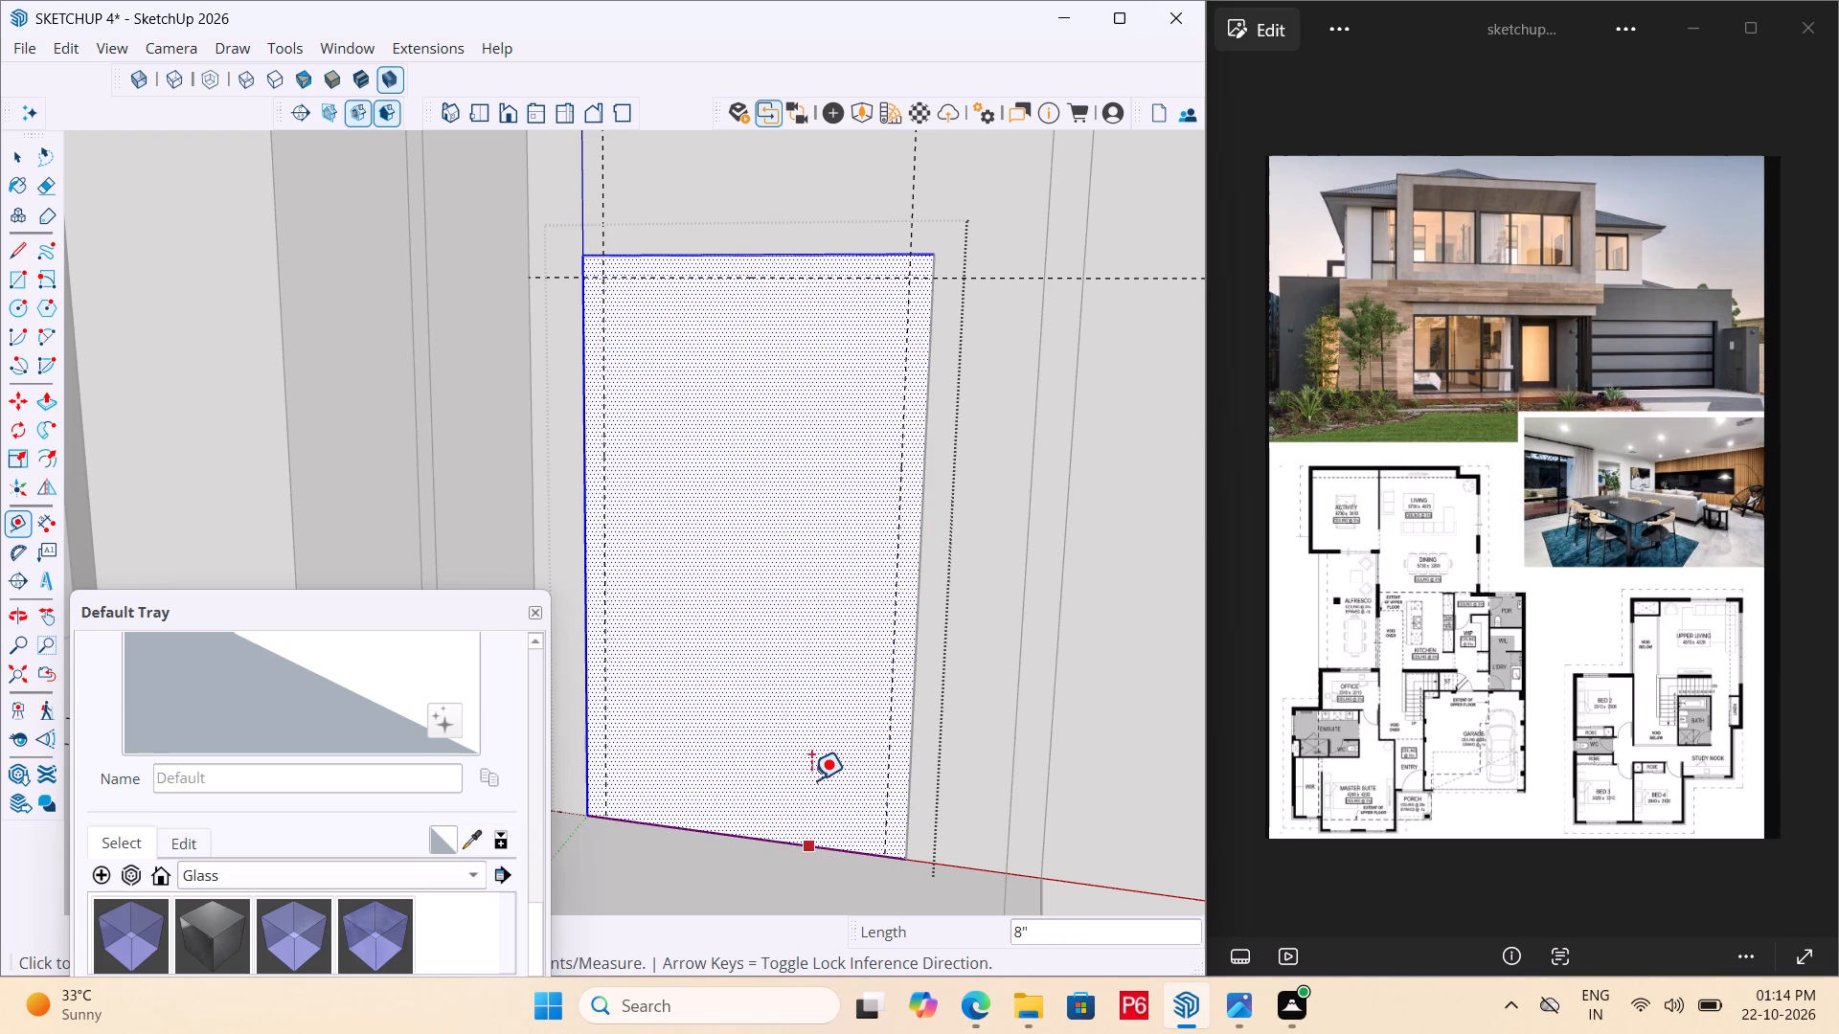
{"action": "type", "text": "3\""}
{"action": "key", "text": "Return"}
Draw an inner rectangle on the door face between the guide intersections to outline a 3" frame.
{"action": "scroll", "coordinate": [681, 713], "scroll_direction": "down", "scroll_amount": 2}
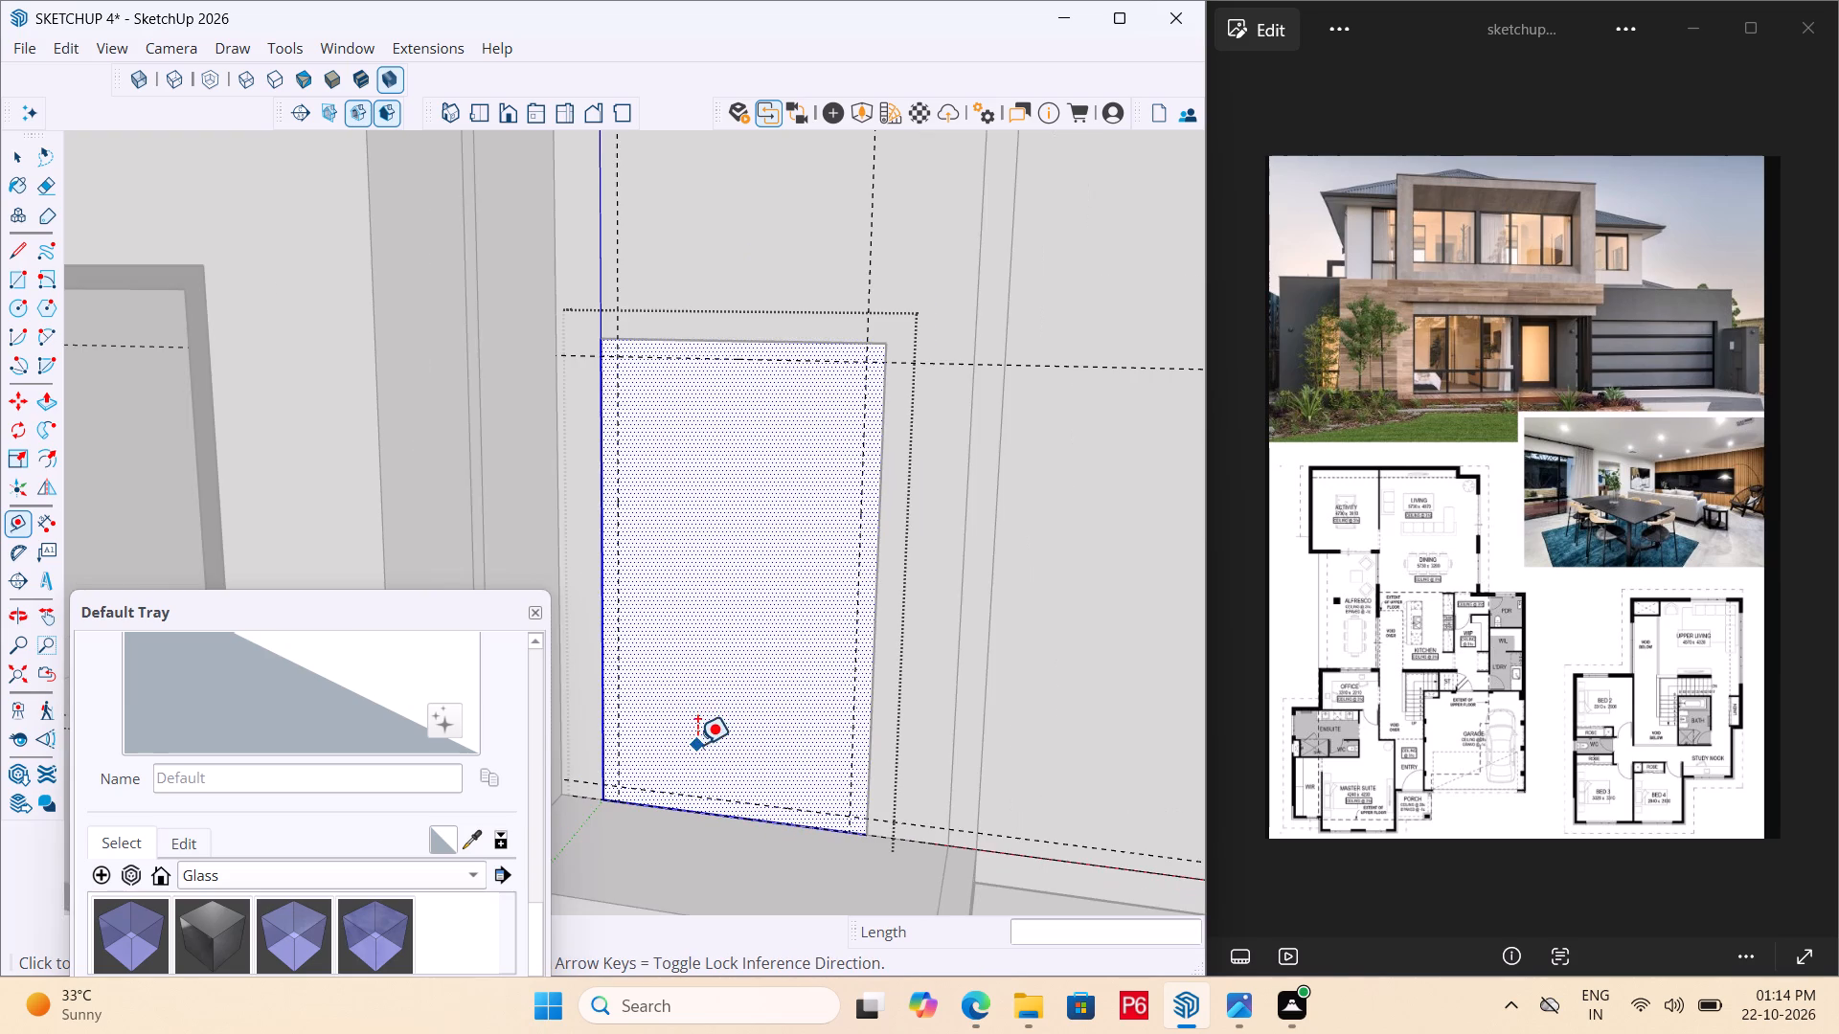
{"action": "key", "text": "r"}
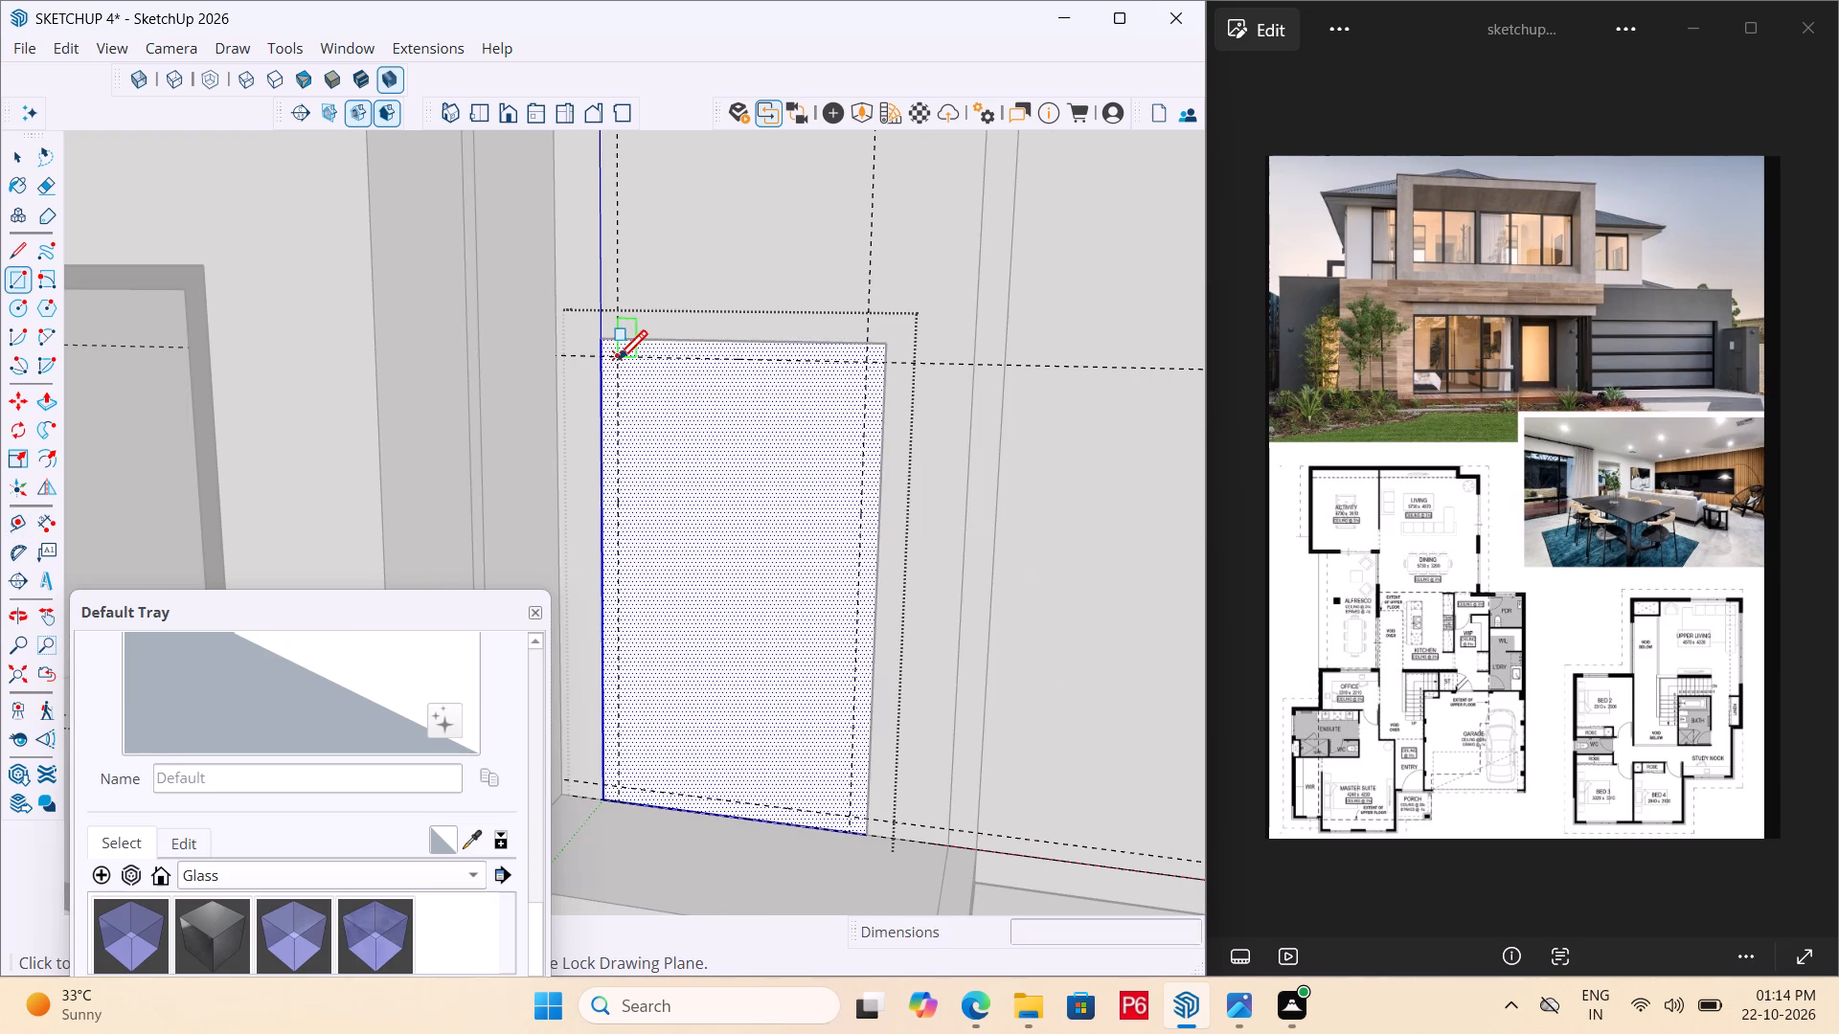
{"action": "left_click", "coordinate": [851, 820]}
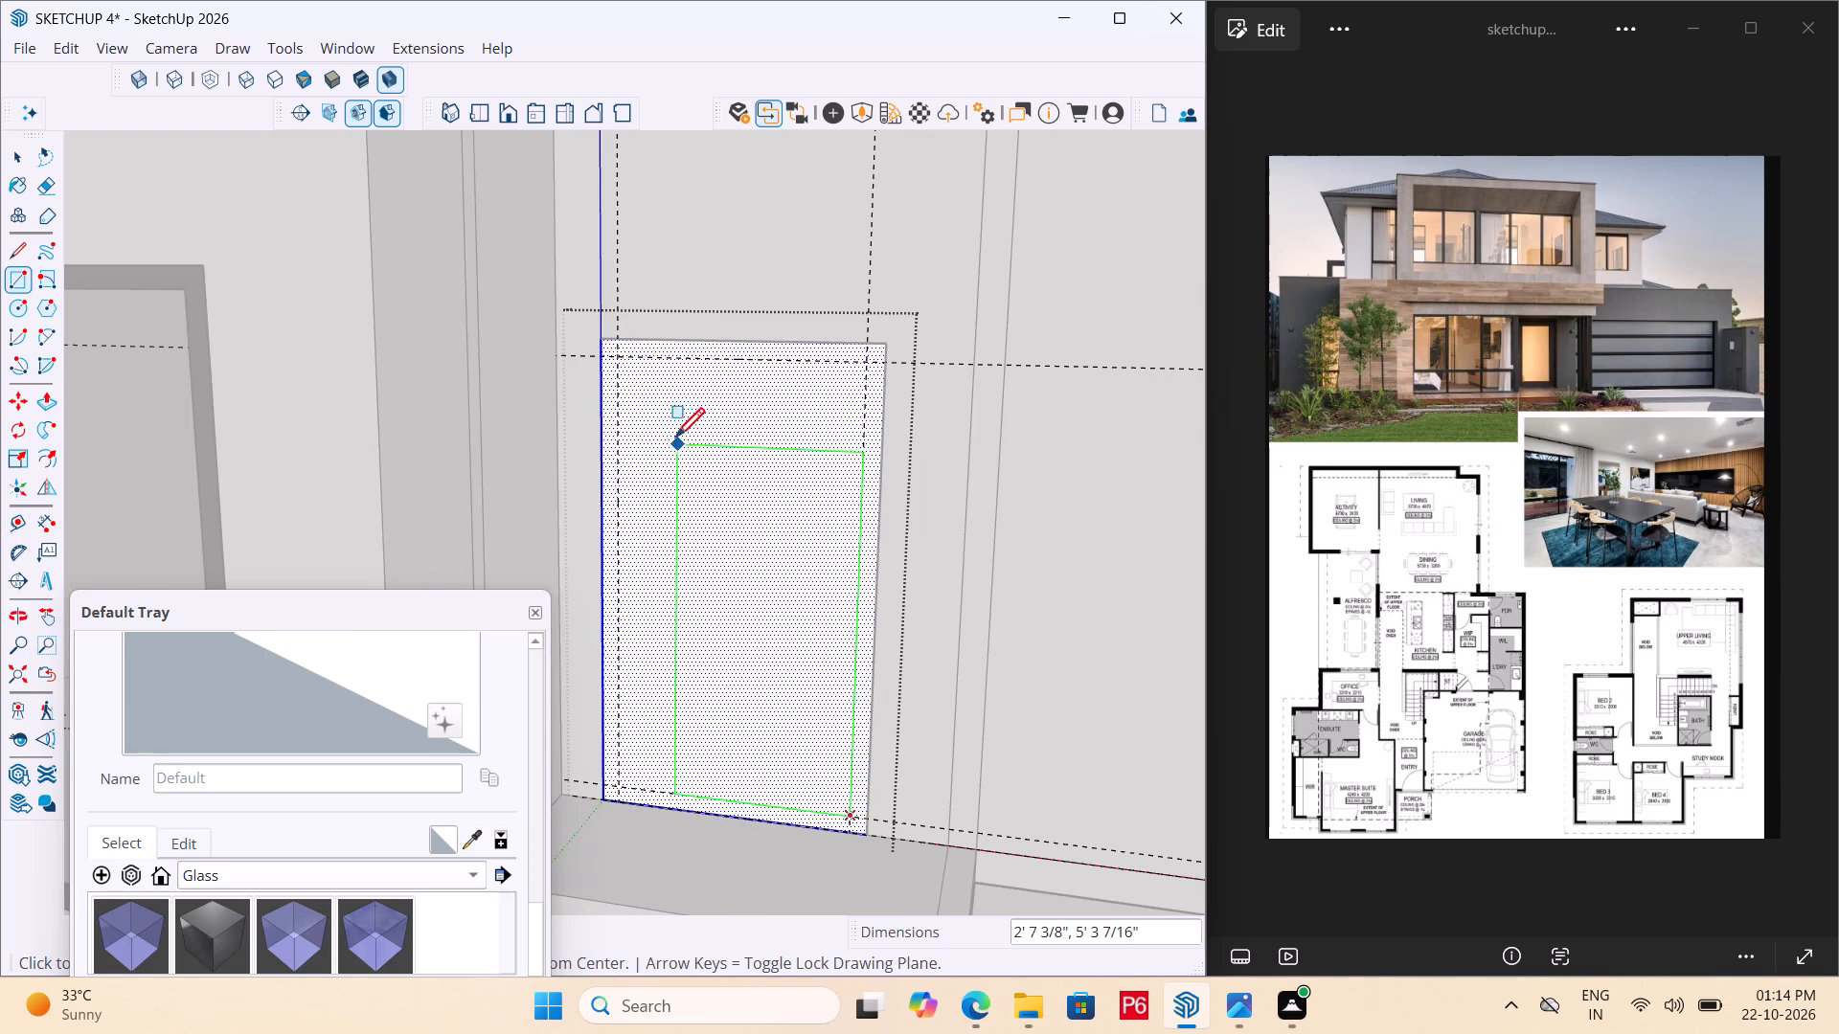
{"action": "left_click", "coordinate": [620, 355]}
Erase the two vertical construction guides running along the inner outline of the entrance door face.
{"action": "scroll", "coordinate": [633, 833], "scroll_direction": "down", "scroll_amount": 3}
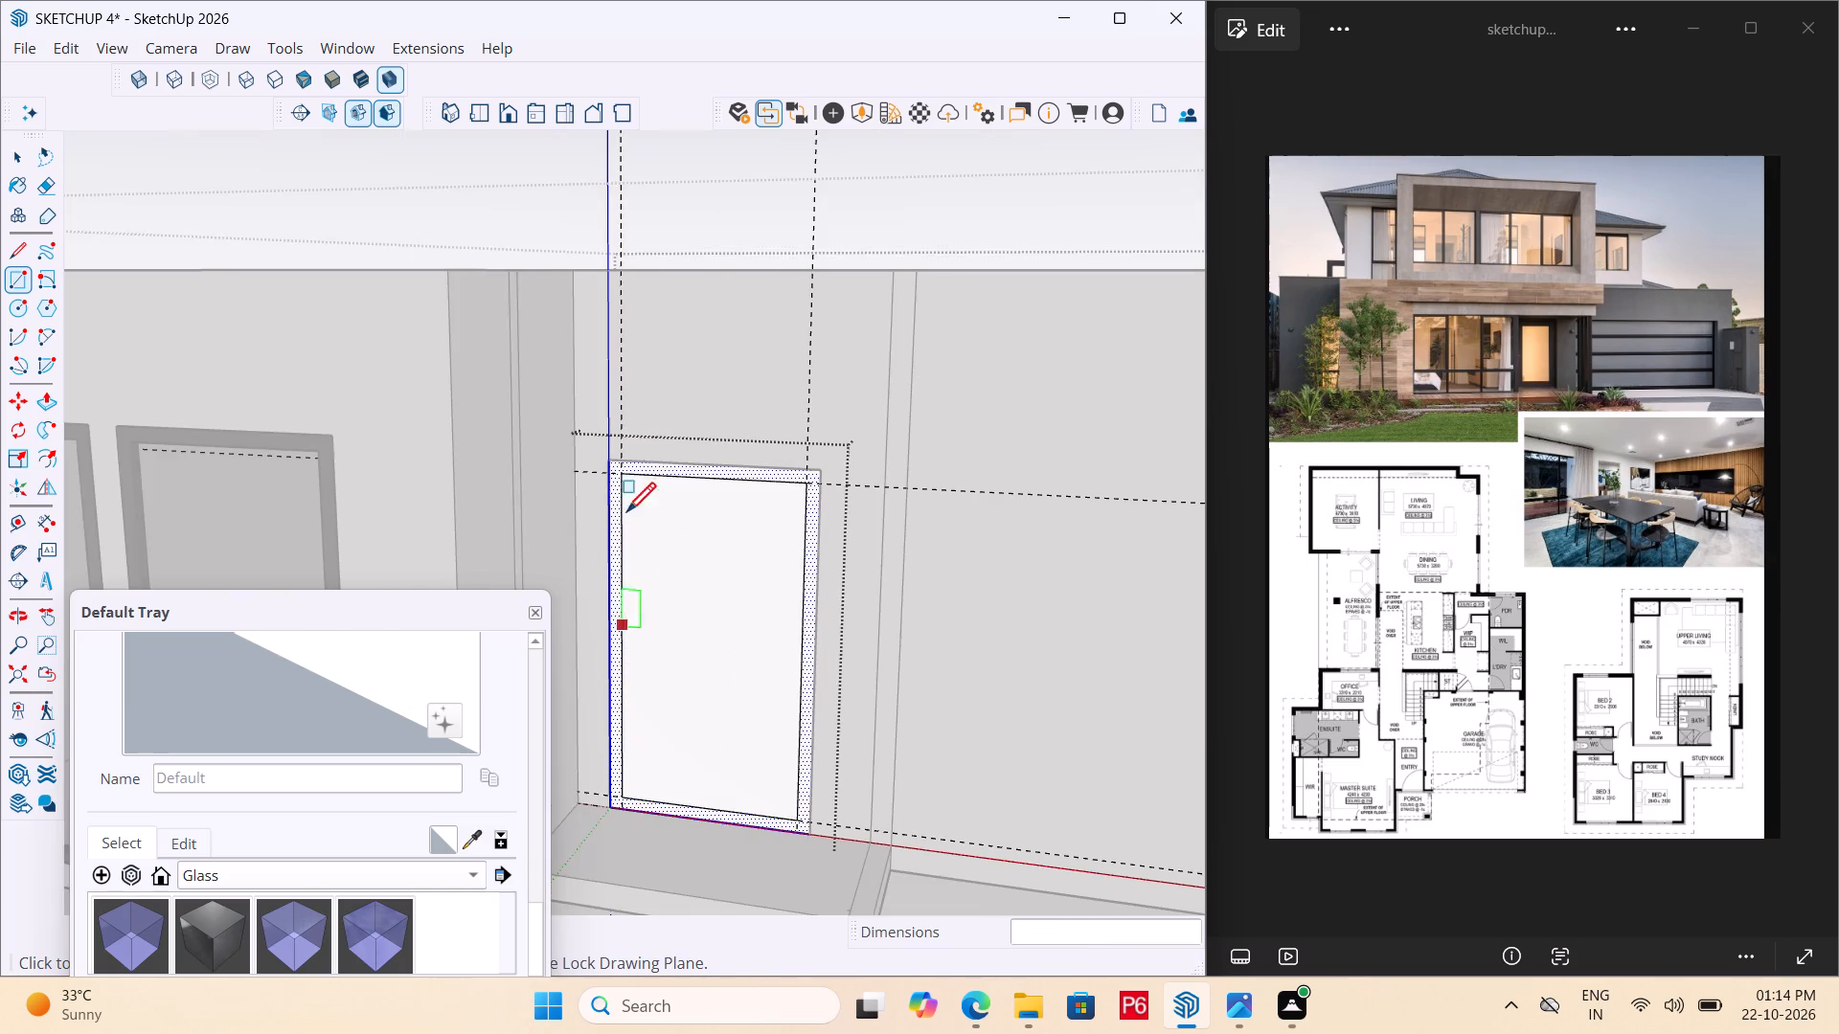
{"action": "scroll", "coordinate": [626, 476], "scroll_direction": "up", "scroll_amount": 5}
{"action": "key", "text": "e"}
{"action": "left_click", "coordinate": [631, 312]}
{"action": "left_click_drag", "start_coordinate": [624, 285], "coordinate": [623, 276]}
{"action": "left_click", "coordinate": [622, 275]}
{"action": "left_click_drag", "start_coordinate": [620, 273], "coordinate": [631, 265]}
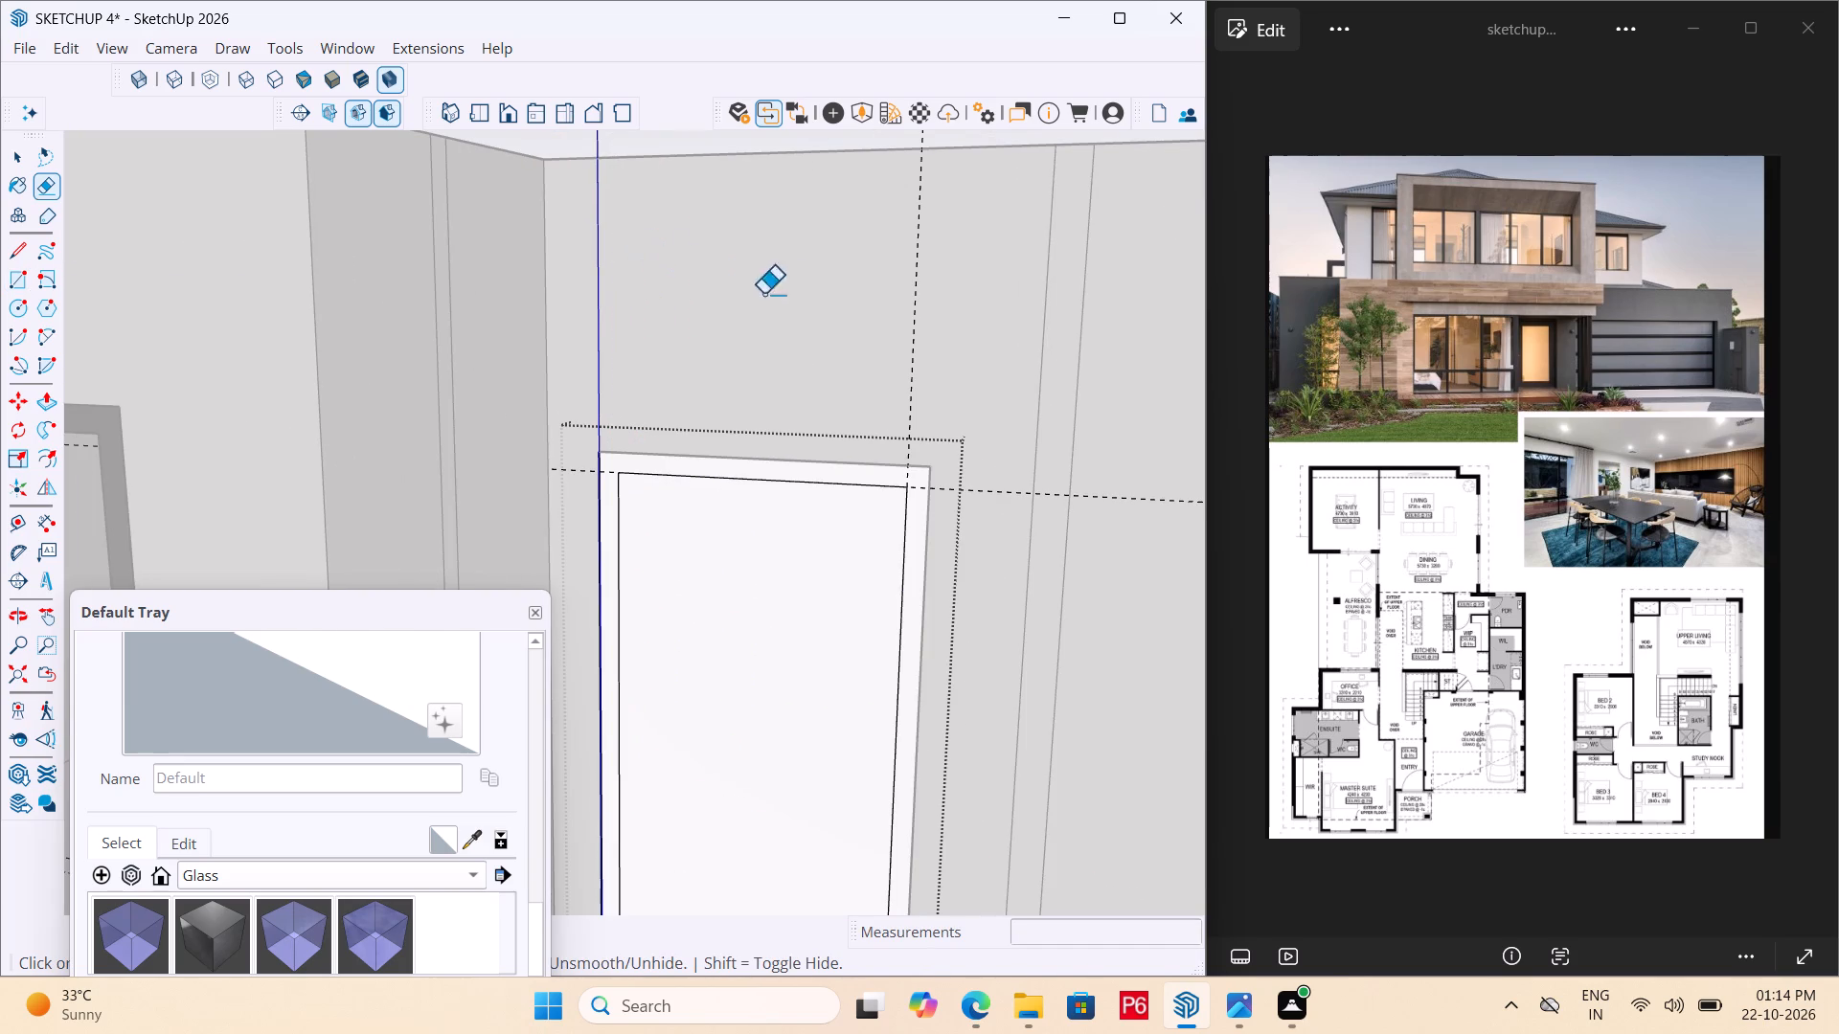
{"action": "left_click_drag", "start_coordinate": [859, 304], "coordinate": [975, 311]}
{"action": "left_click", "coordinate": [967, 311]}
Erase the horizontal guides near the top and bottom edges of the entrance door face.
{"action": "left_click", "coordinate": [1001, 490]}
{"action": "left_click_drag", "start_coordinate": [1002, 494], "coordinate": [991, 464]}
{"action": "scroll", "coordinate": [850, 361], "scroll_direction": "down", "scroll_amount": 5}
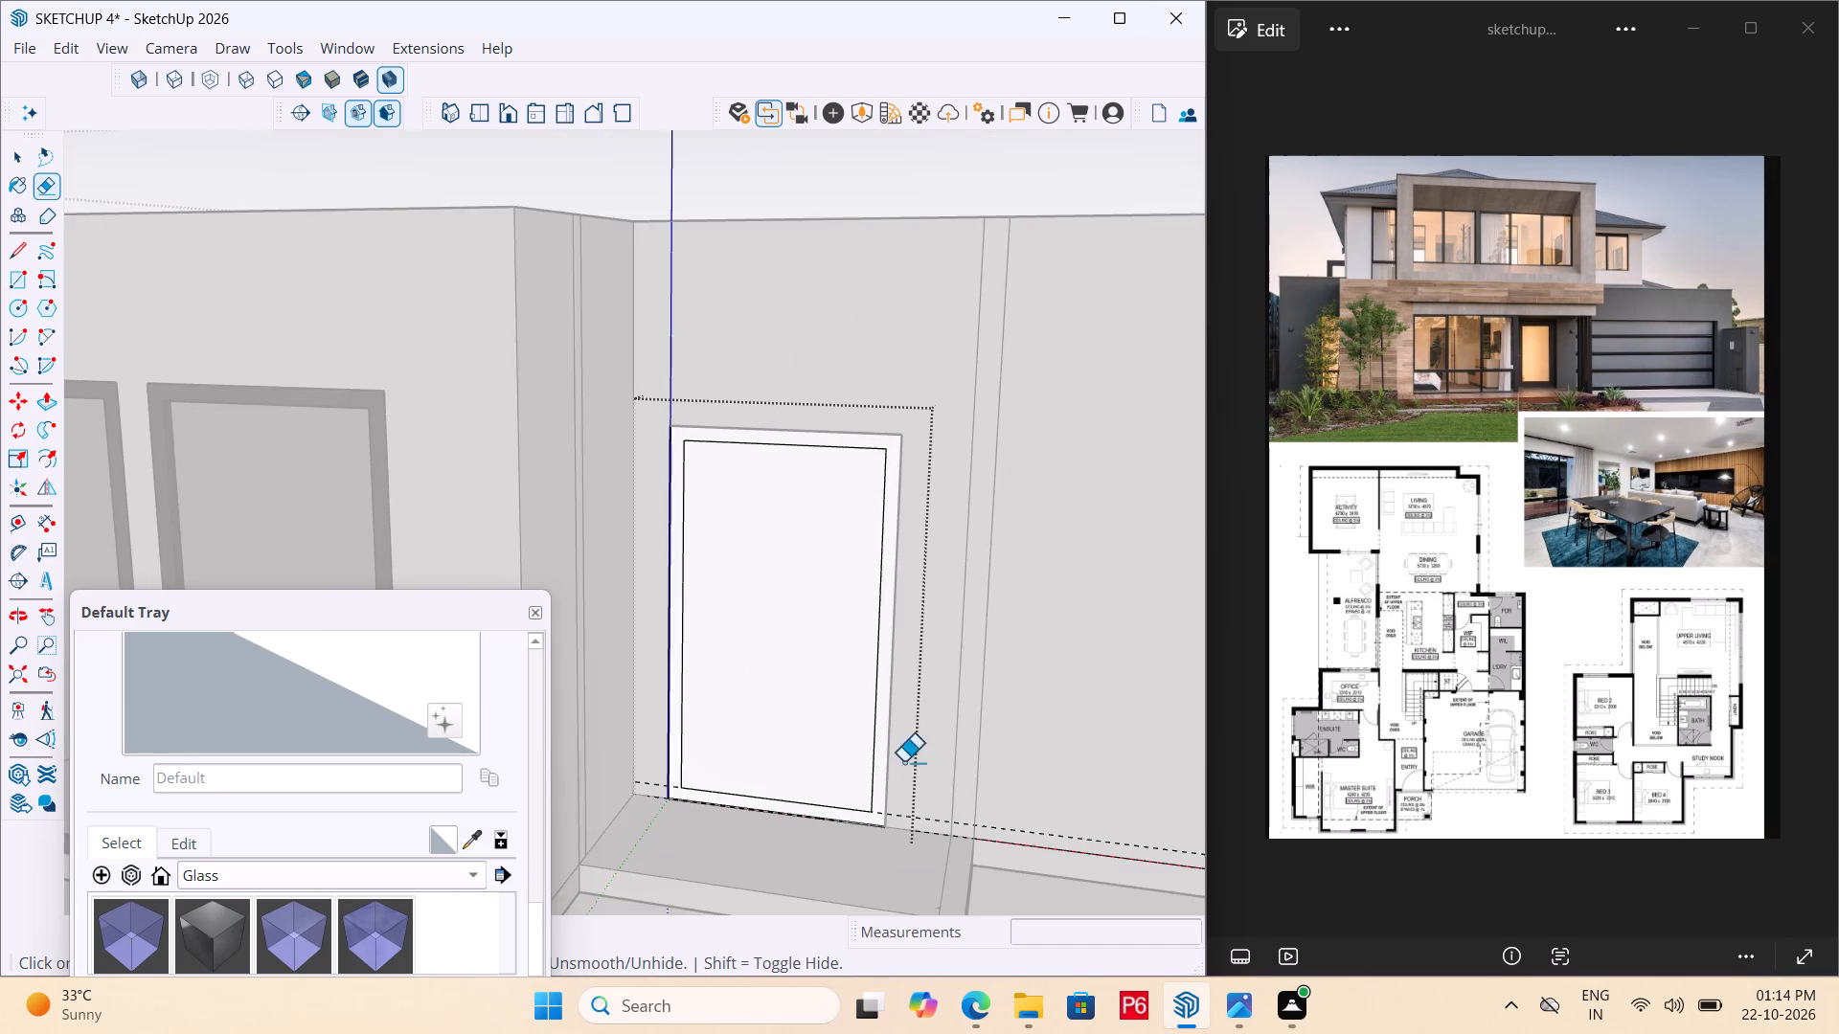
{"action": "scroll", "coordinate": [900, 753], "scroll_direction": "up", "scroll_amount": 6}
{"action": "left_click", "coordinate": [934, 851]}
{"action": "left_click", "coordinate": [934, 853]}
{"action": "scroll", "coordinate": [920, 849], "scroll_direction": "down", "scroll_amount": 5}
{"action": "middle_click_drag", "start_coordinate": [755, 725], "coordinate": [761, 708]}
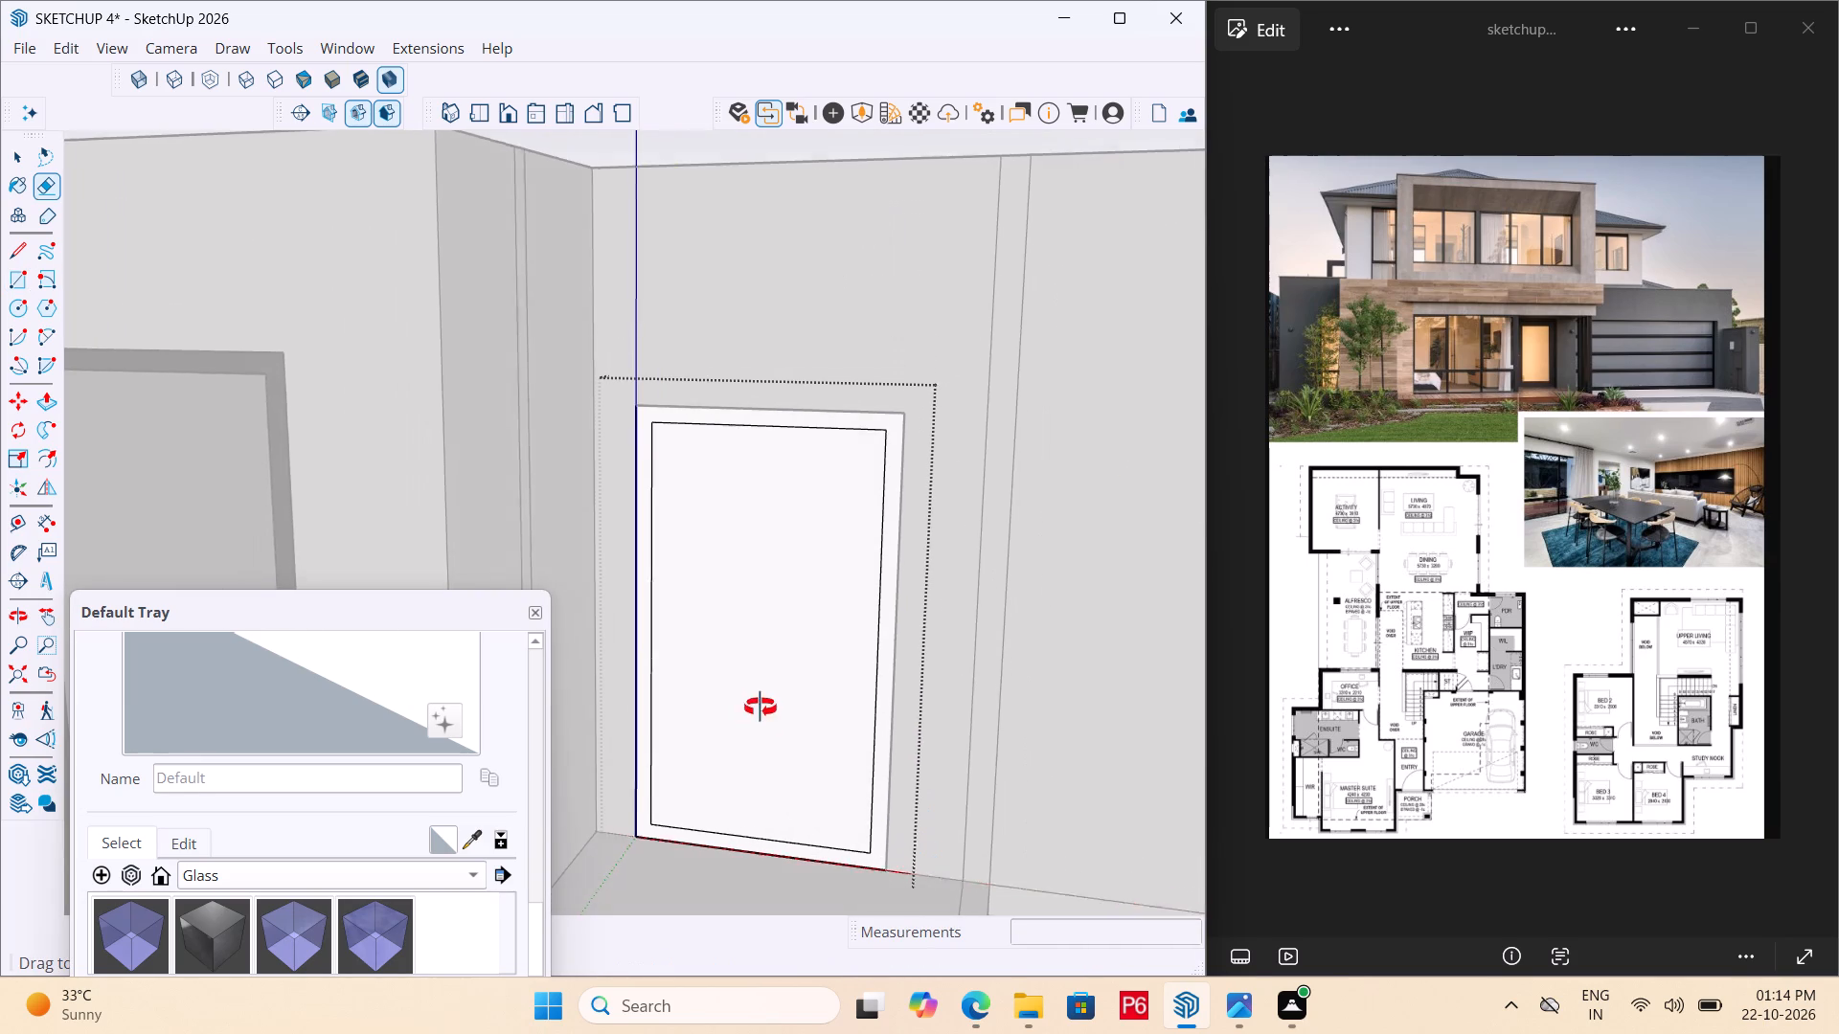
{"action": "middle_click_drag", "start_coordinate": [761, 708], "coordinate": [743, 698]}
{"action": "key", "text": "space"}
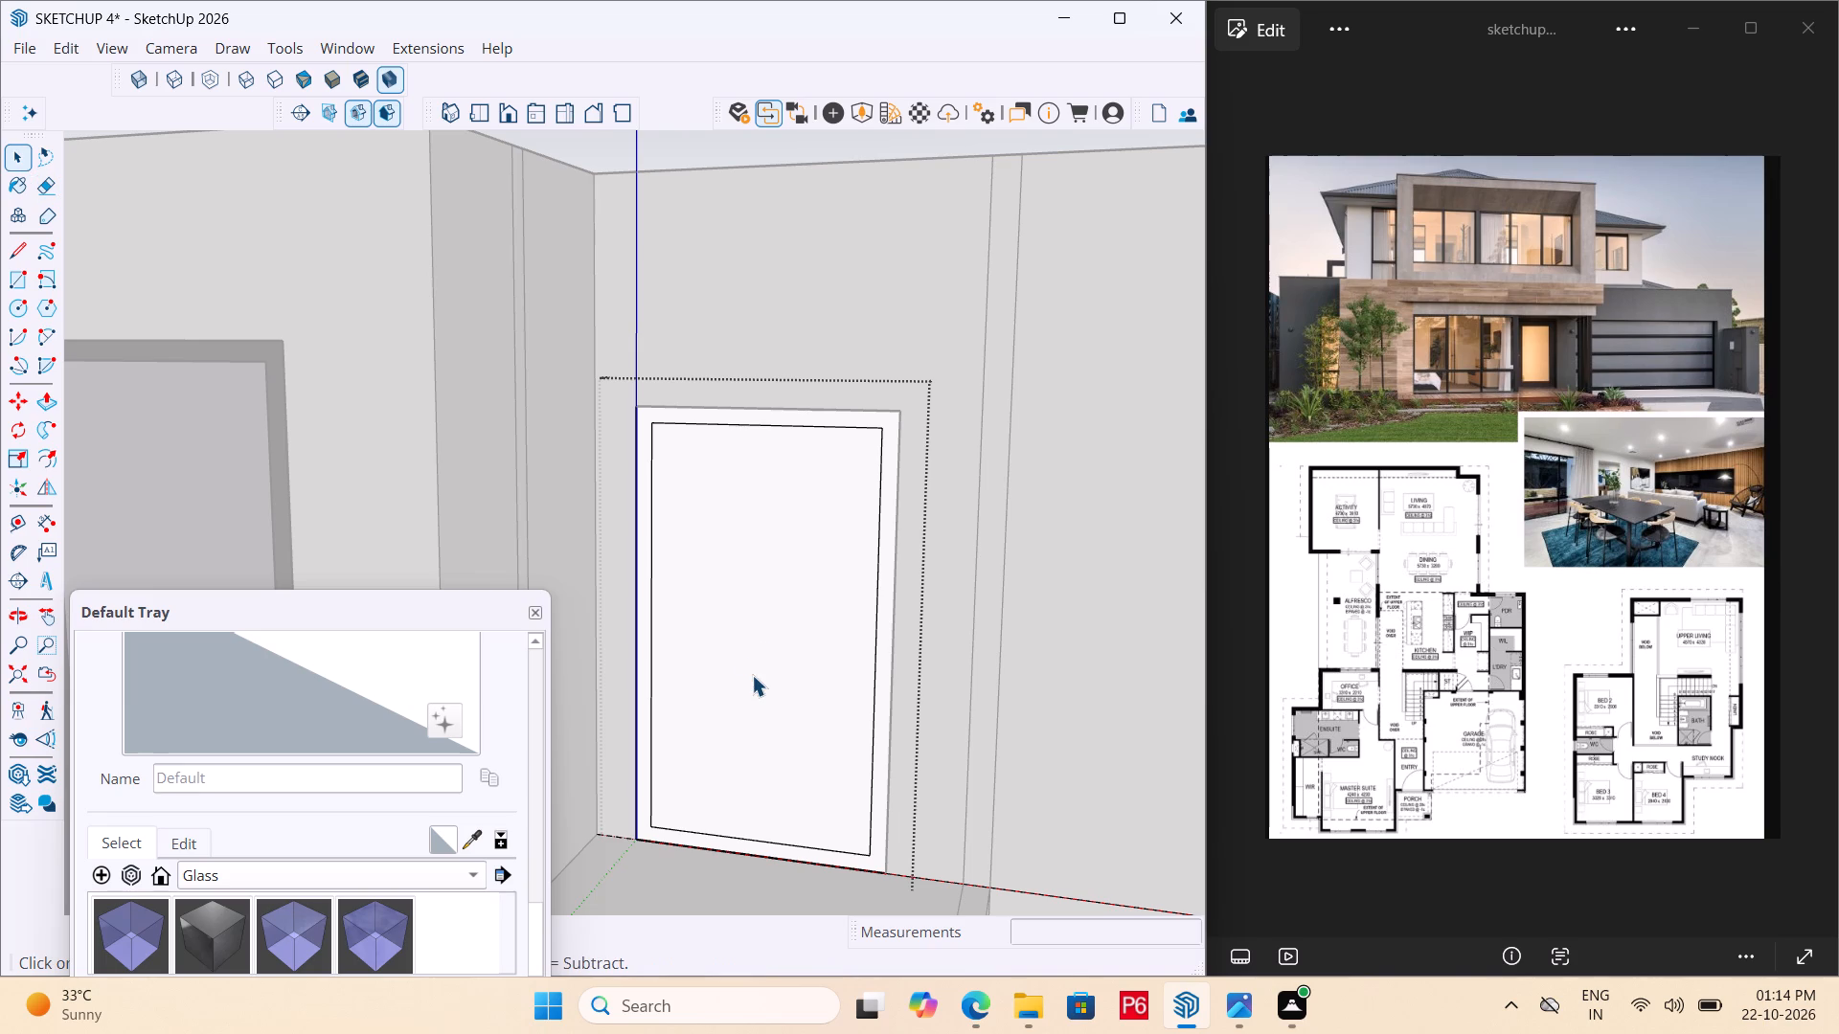
Undo the guide erasures, the inner rectangle and the 3" guides, back to the plain entrance door face.
{"action": "key", "text": "ctrl+z"}
{"action": "key", "text": "ctrl+z"}
{"action": "key", "text": "ctrl+z"}
{"action": "key", "text": "ctrl+z"}
{"action": "key", "text": "ctrl+z"}
{"action": "key", "text": "ctrl+z"}
{"action": "key", "text": "ctrl+z"}
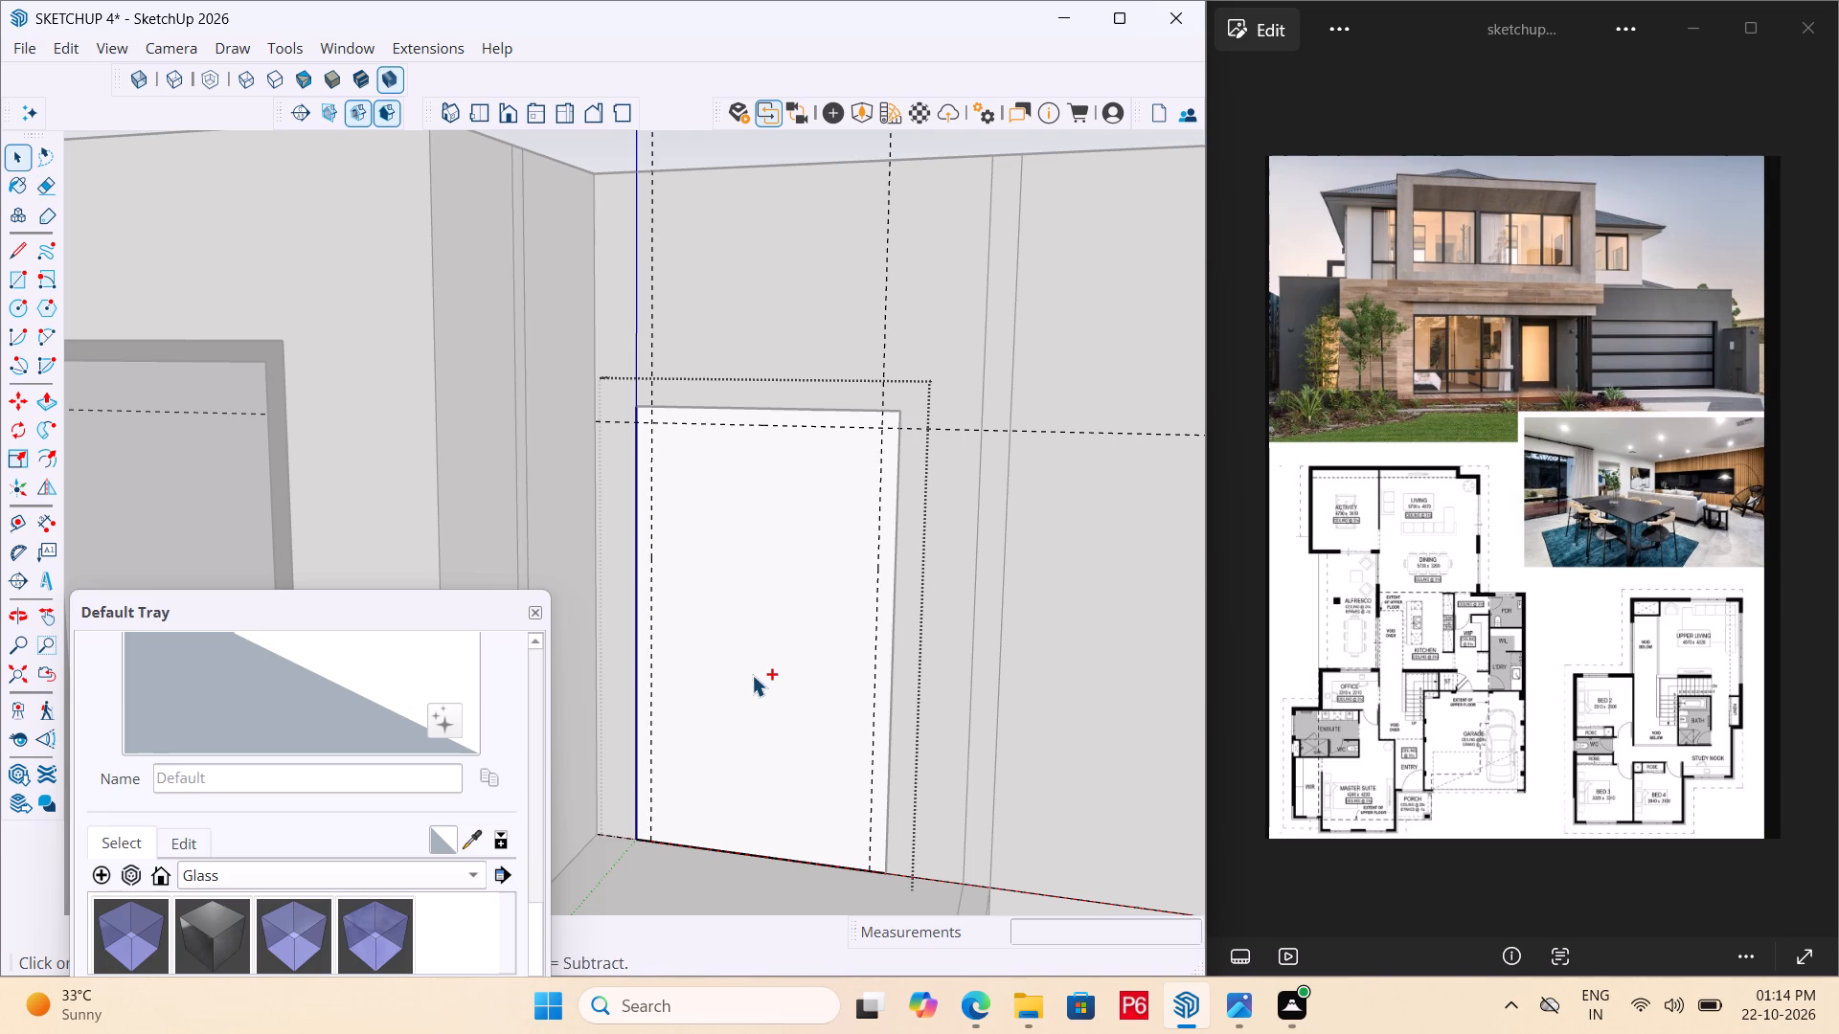
{"action": "key", "text": "ctrl+z"}
{"action": "key", "text": "ctrl+z"}
{"action": "key", "text": "ctrl+z"}
{"action": "key", "text": "ctrl+z"}
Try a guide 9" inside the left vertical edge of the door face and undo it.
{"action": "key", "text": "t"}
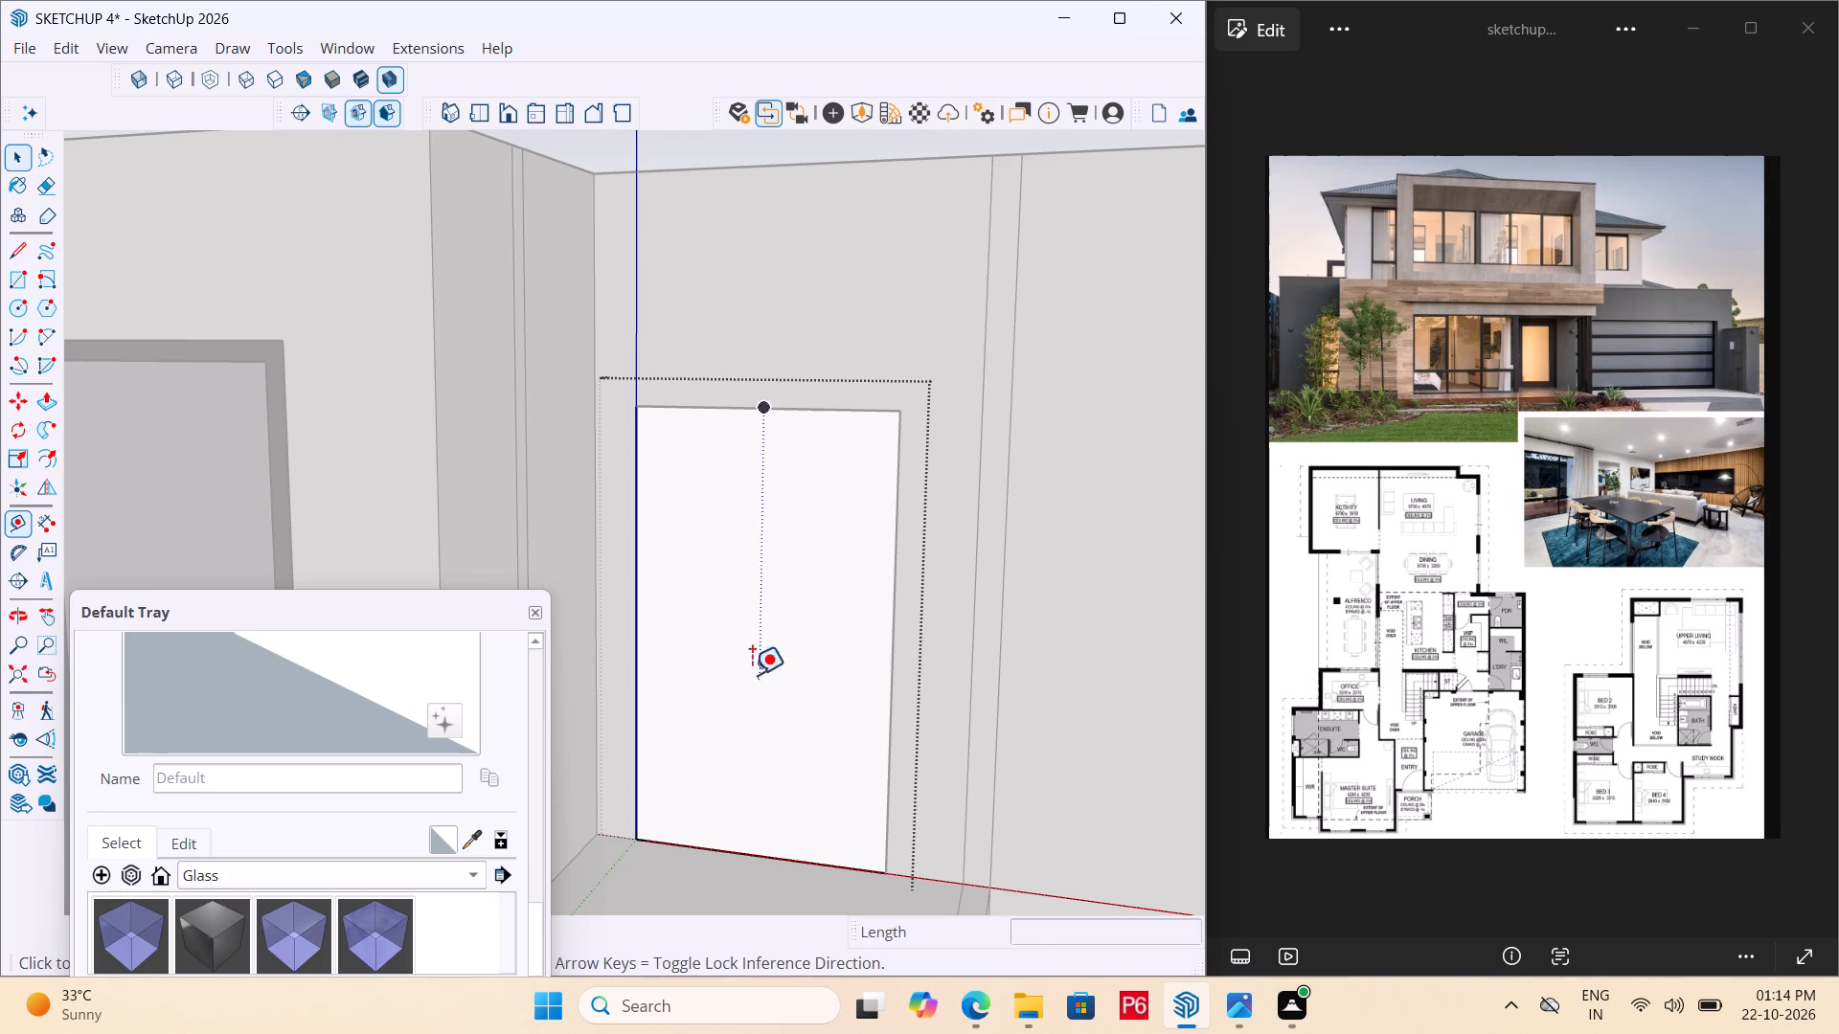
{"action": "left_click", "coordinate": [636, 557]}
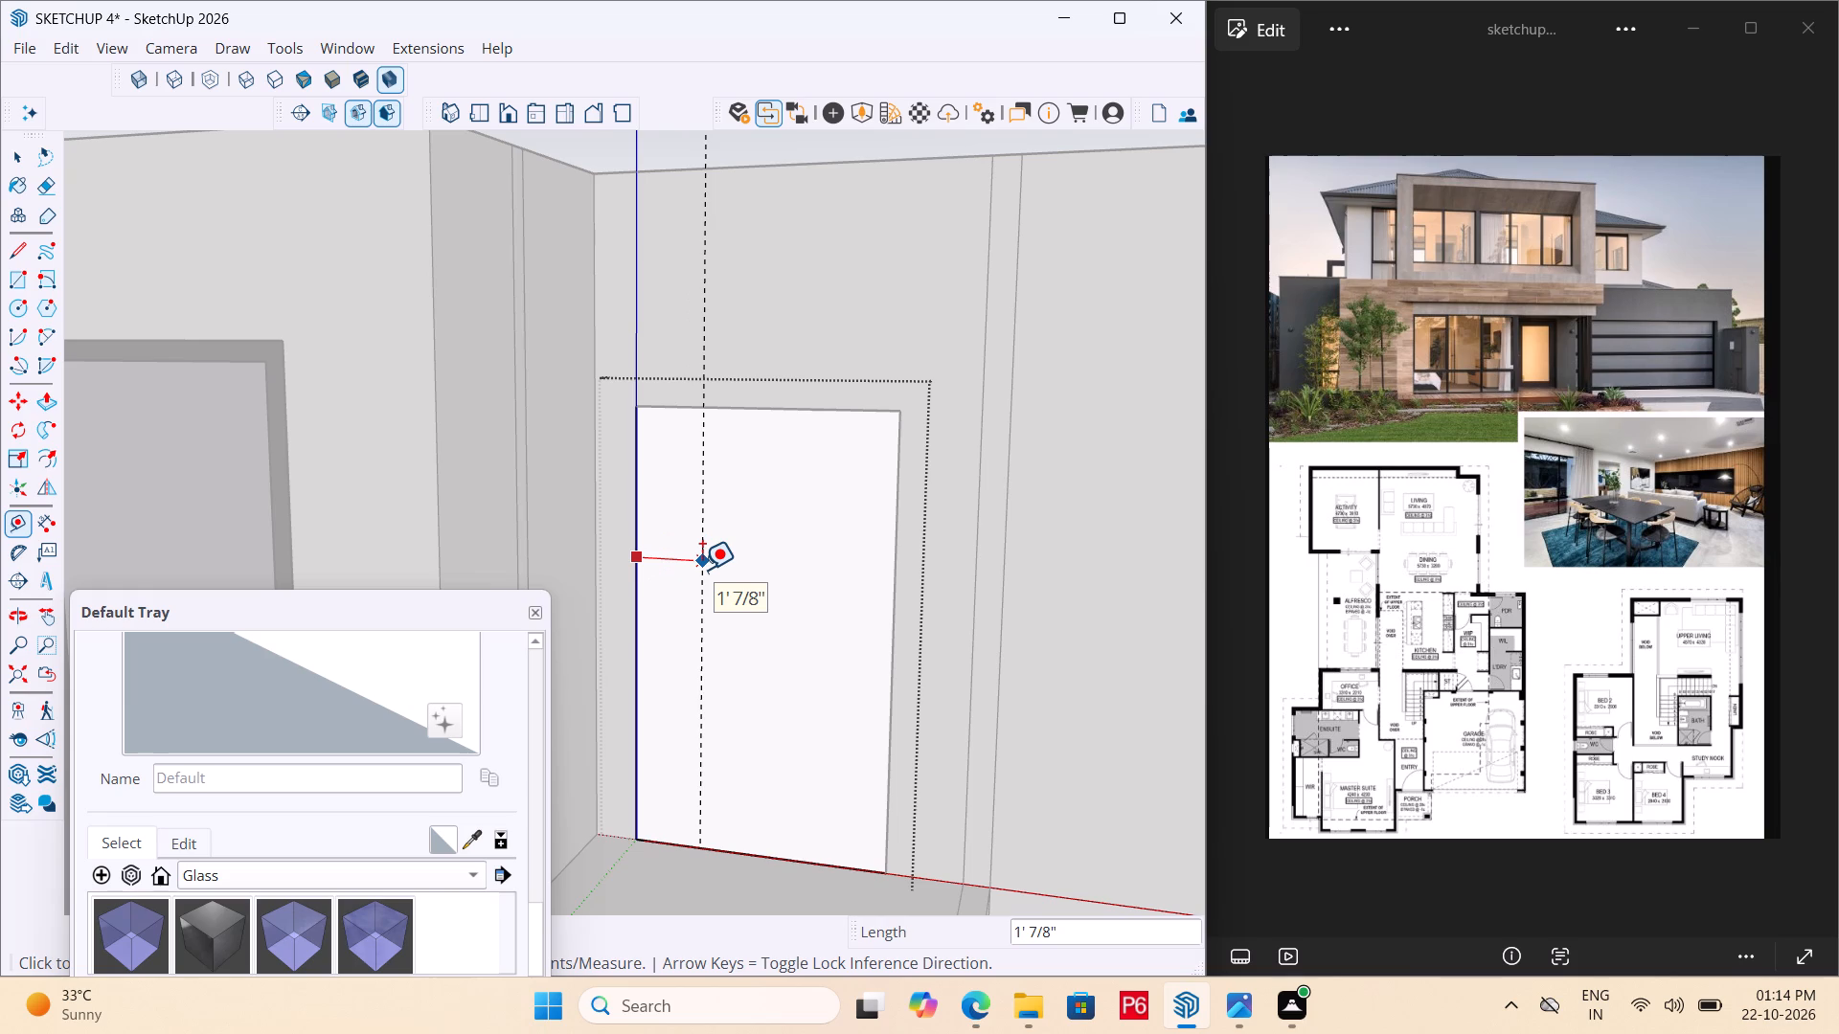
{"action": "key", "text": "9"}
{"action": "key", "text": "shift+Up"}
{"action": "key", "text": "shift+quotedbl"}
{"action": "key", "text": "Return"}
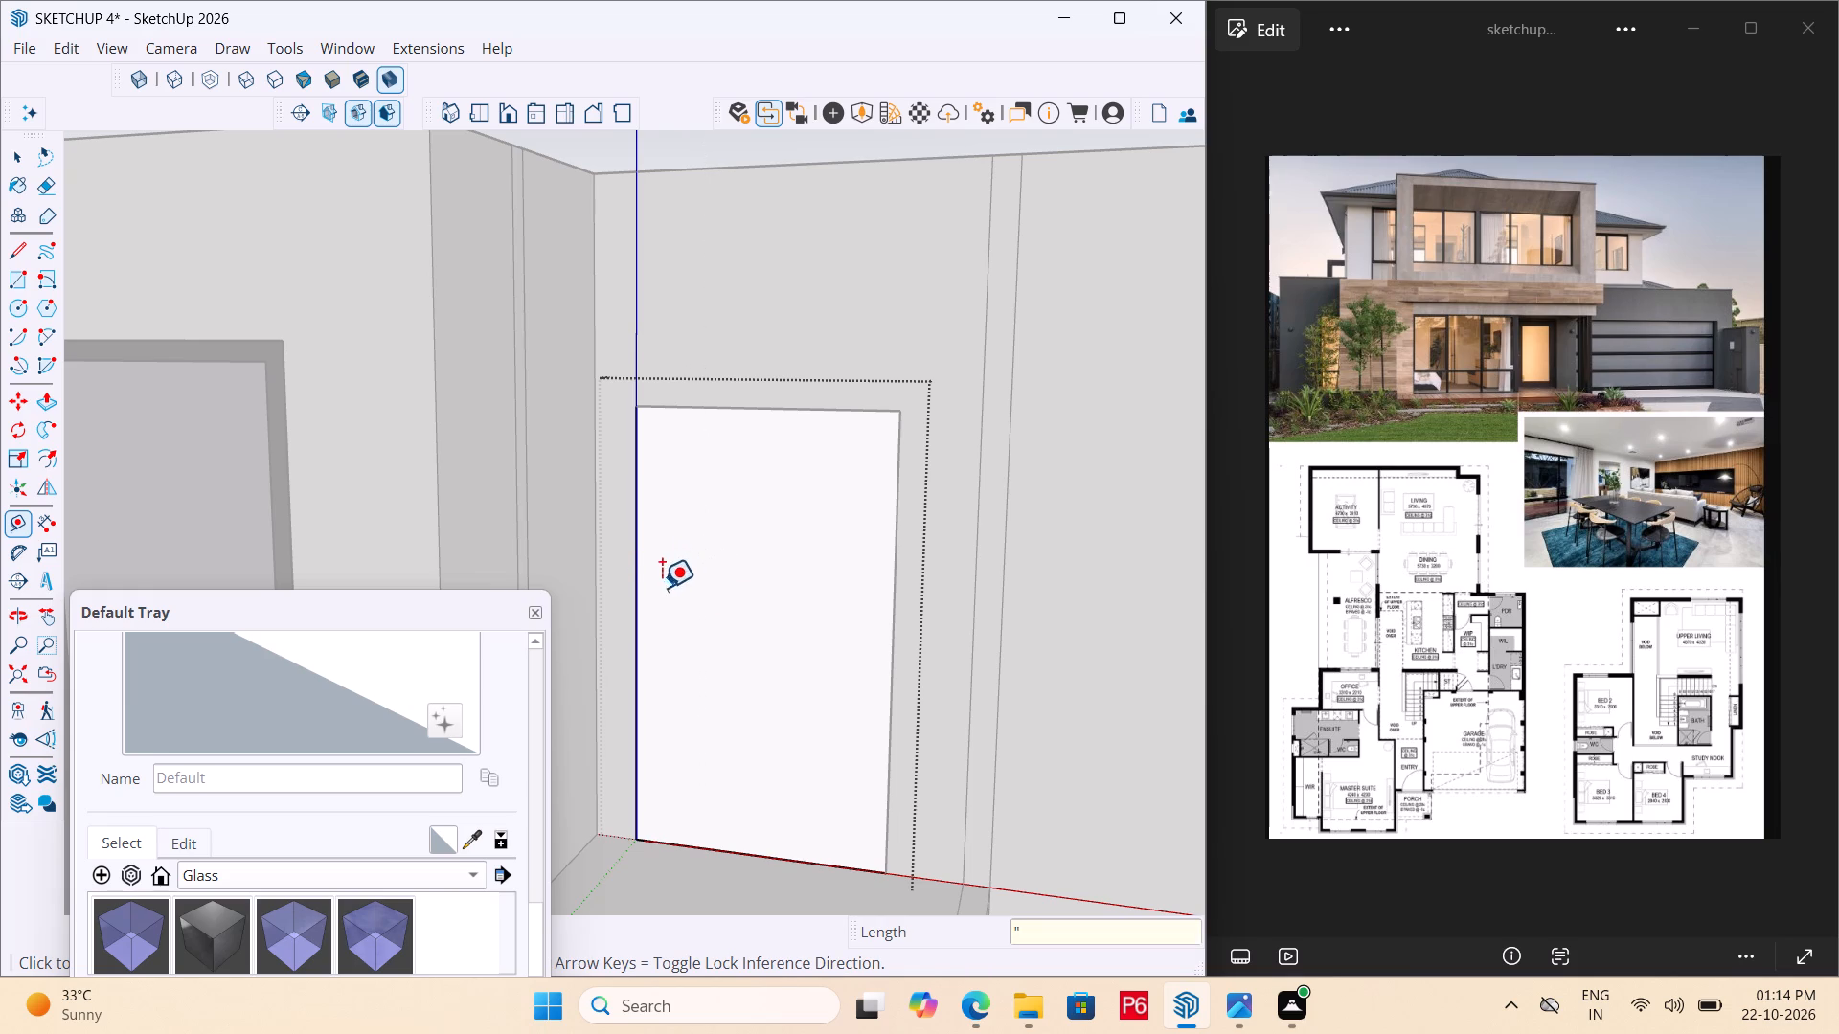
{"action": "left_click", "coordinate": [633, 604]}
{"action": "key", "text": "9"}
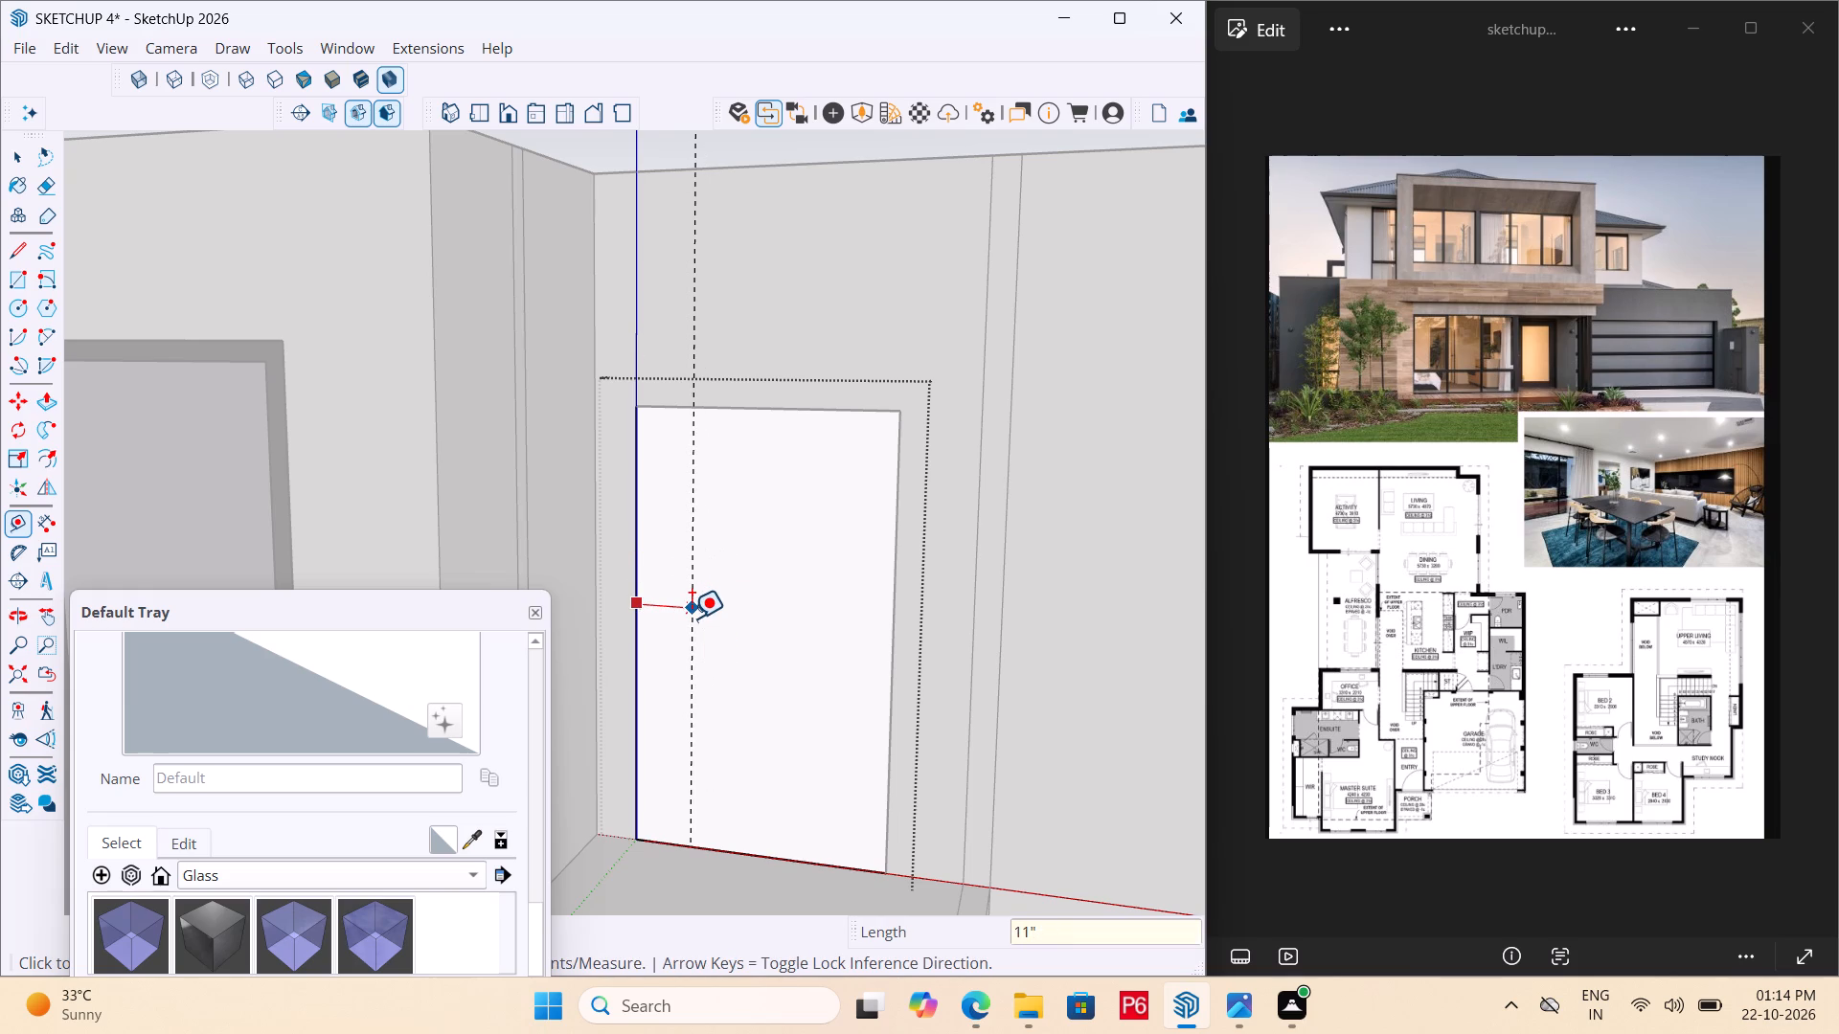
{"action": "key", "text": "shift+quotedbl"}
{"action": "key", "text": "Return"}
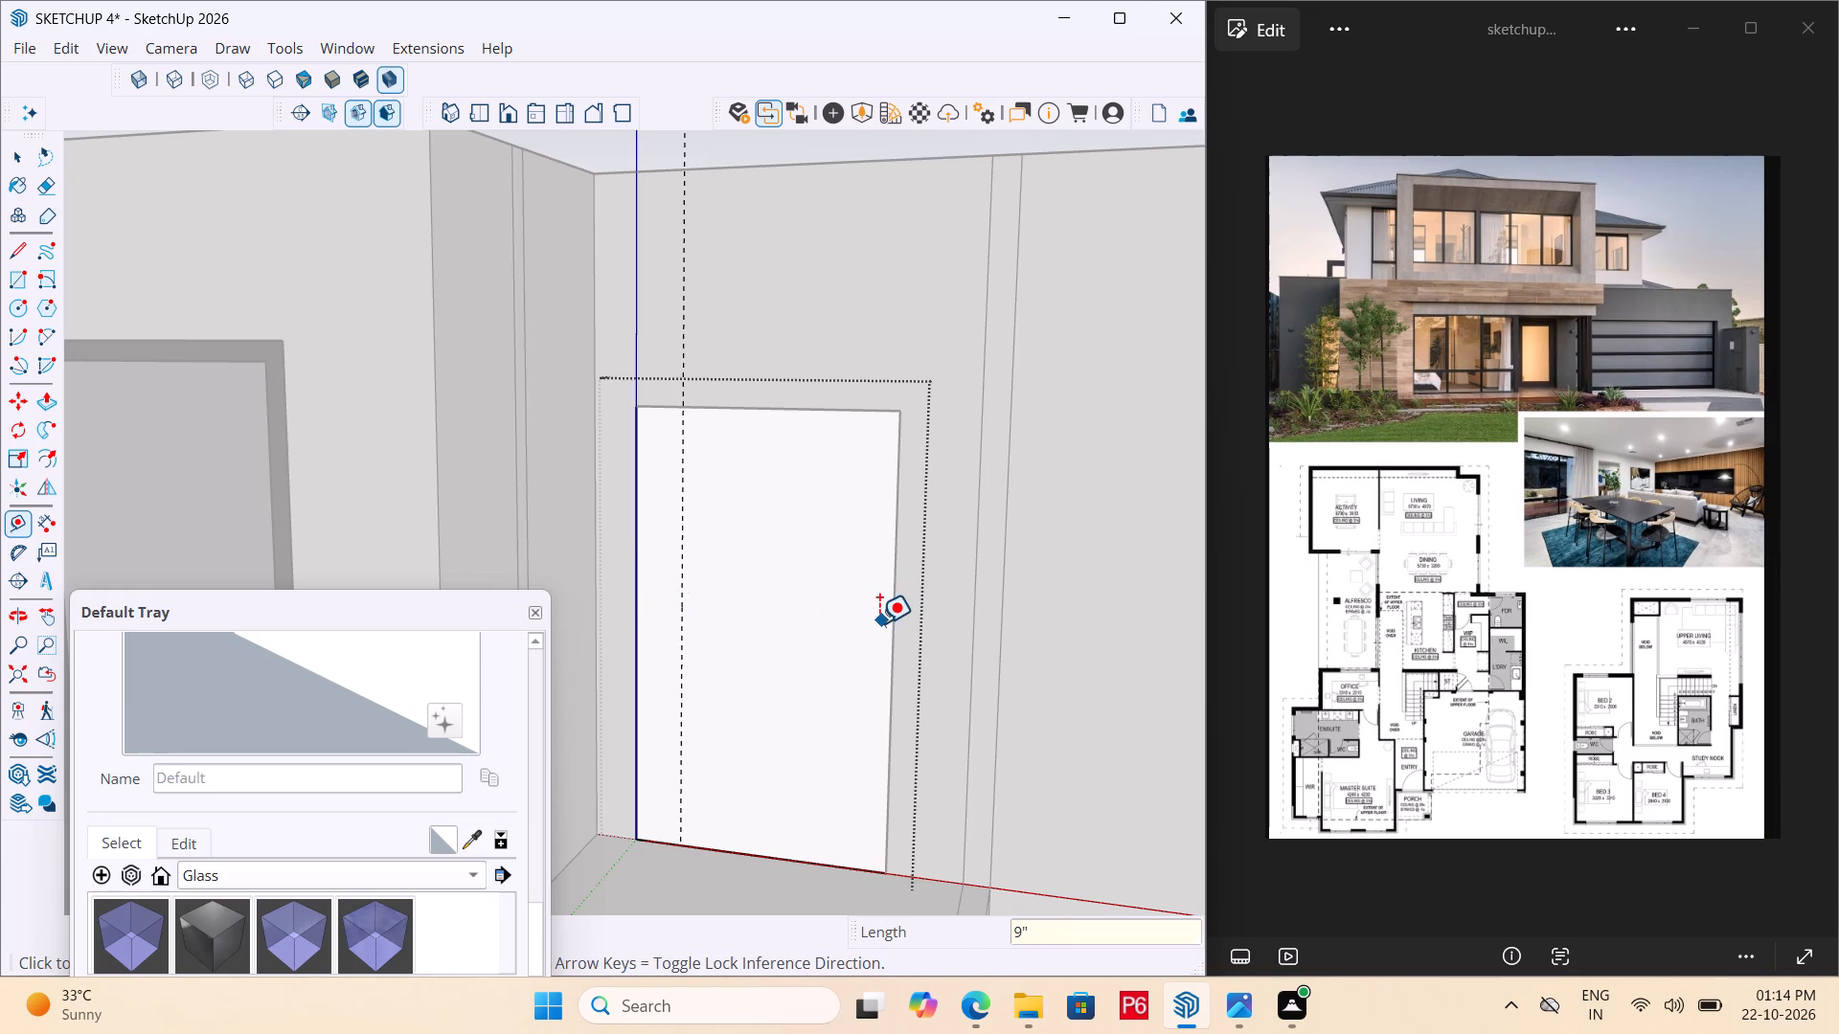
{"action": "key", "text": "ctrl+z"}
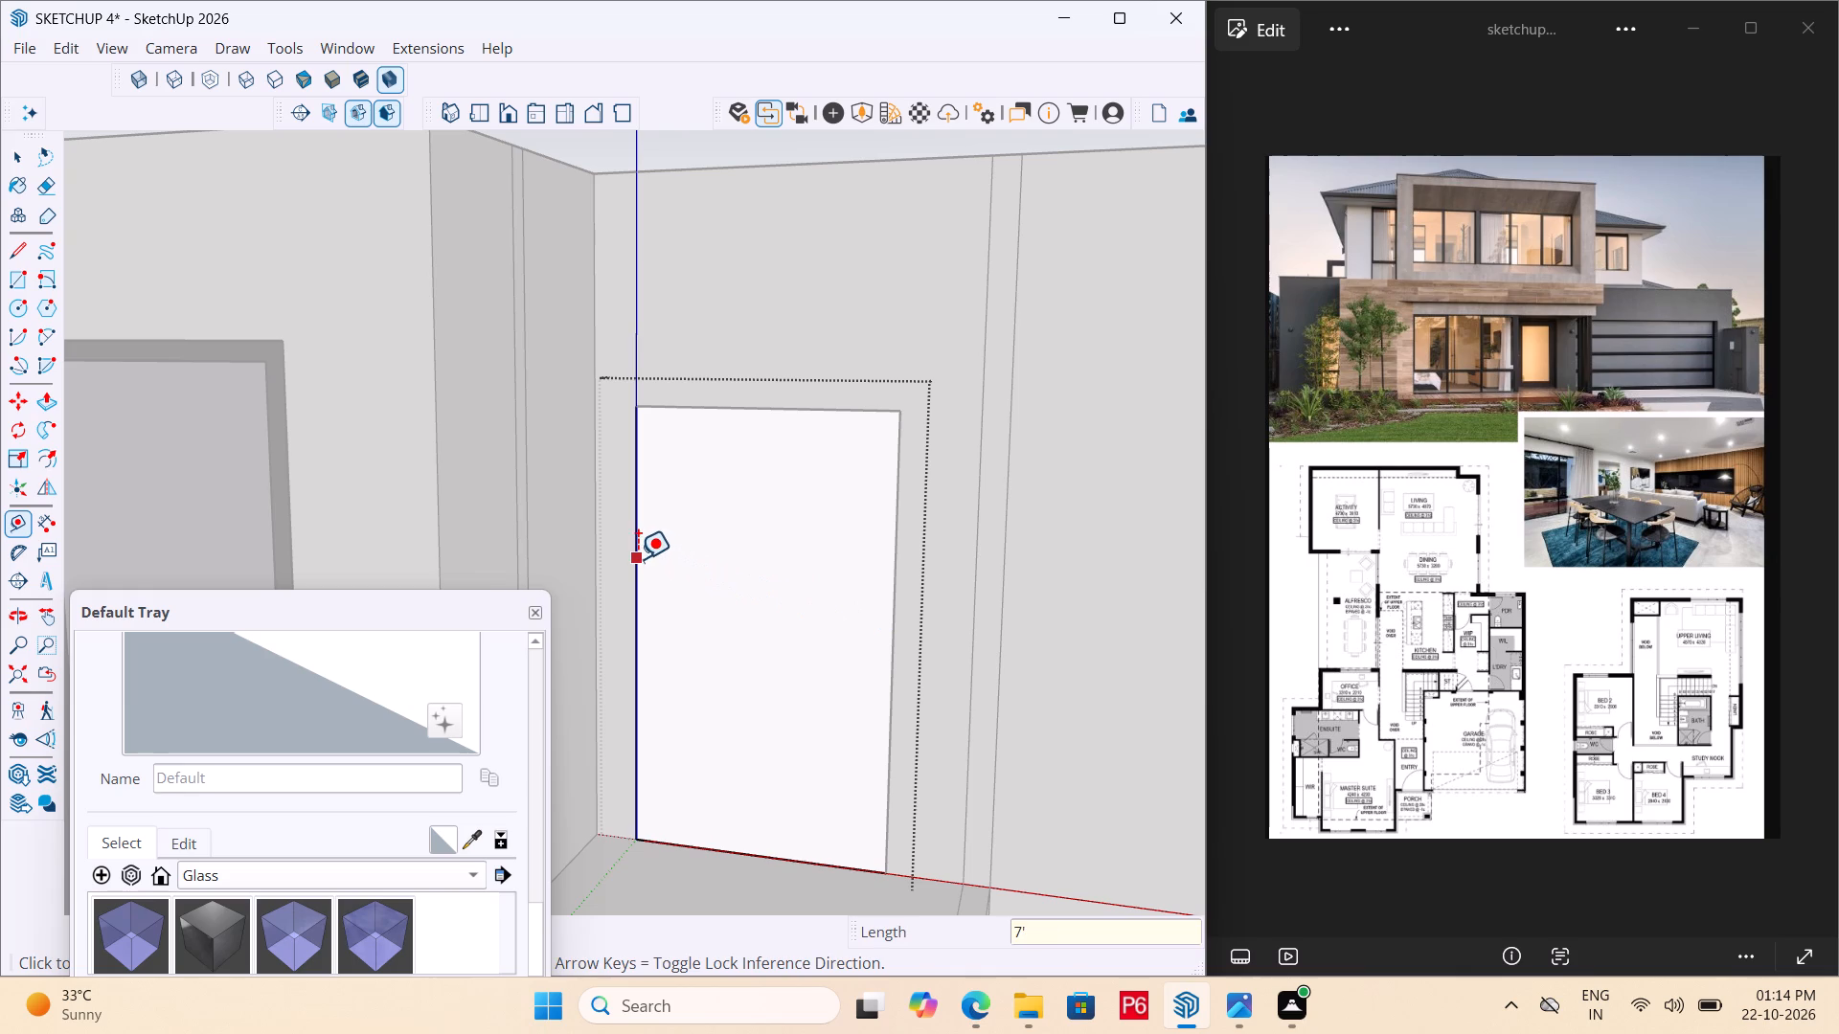
Place guides 7" inside both vertical edges of the entrance door face.
{"action": "left_click", "coordinate": [638, 559]}
{"action": "type", "text": "7\""}
{"action": "key", "text": "Return"}
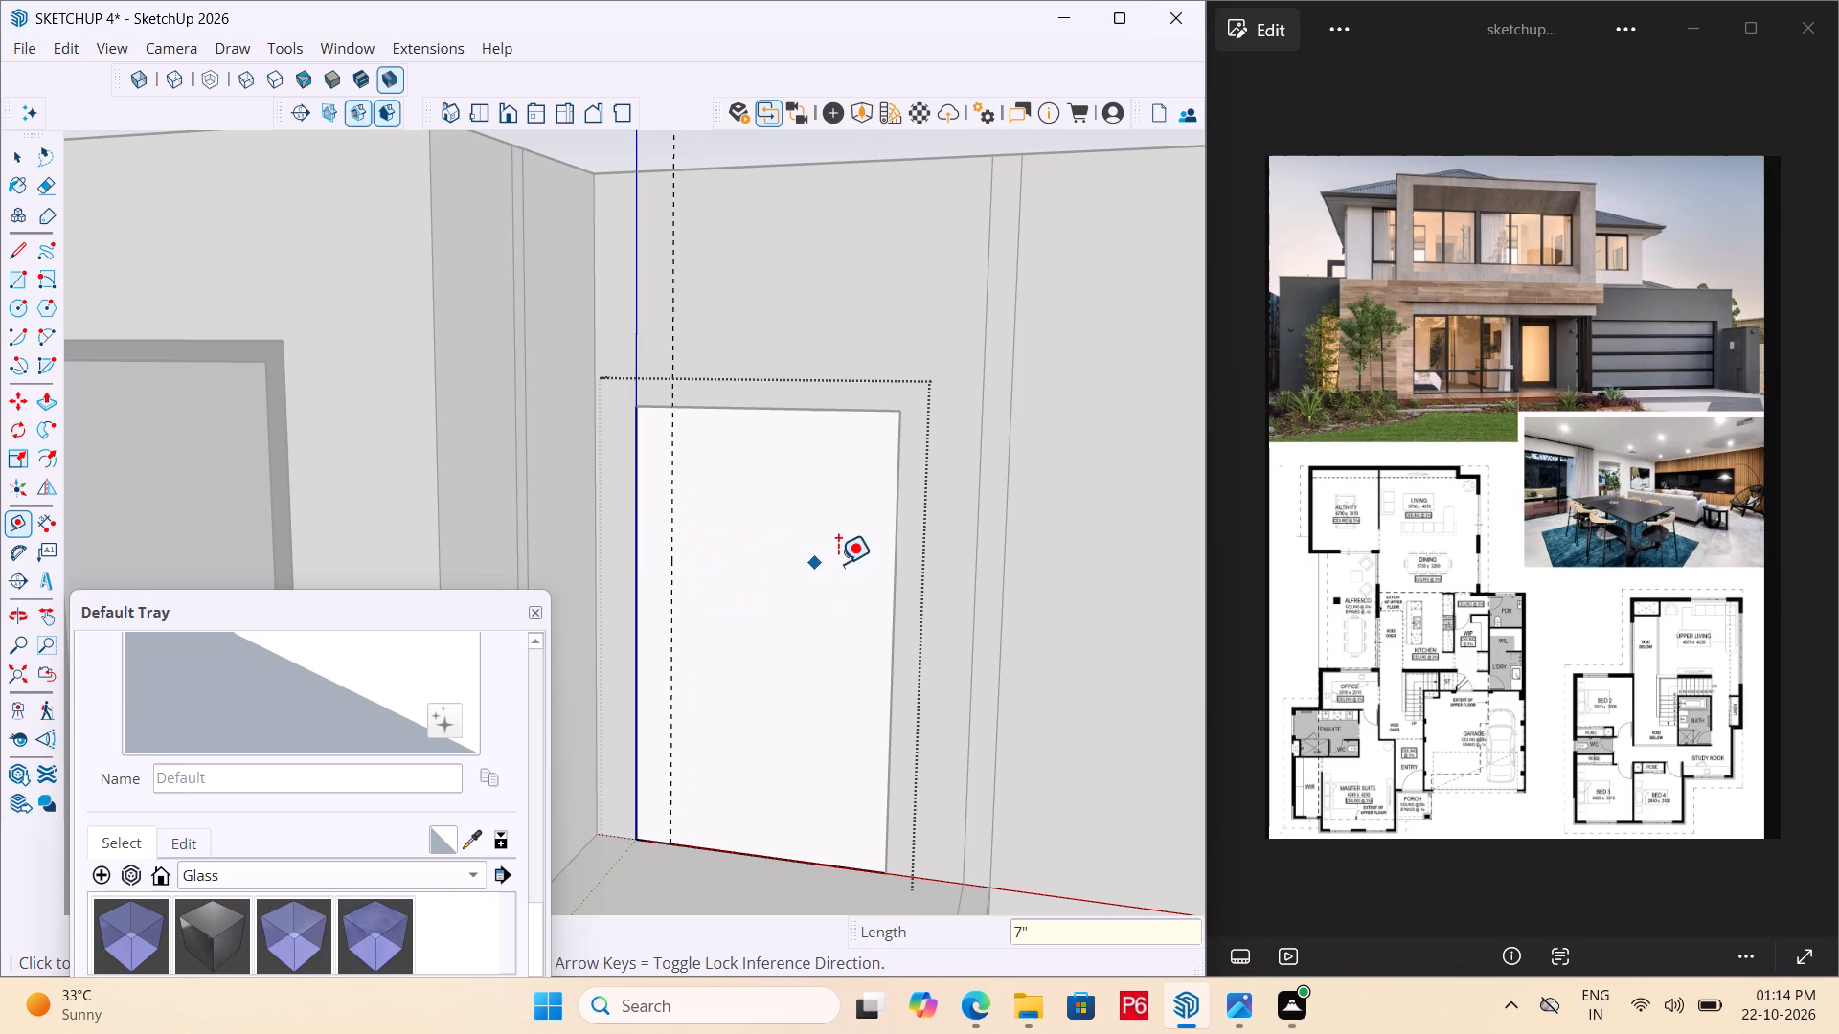
{"action": "left_click", "coordinate": [892, 600]}
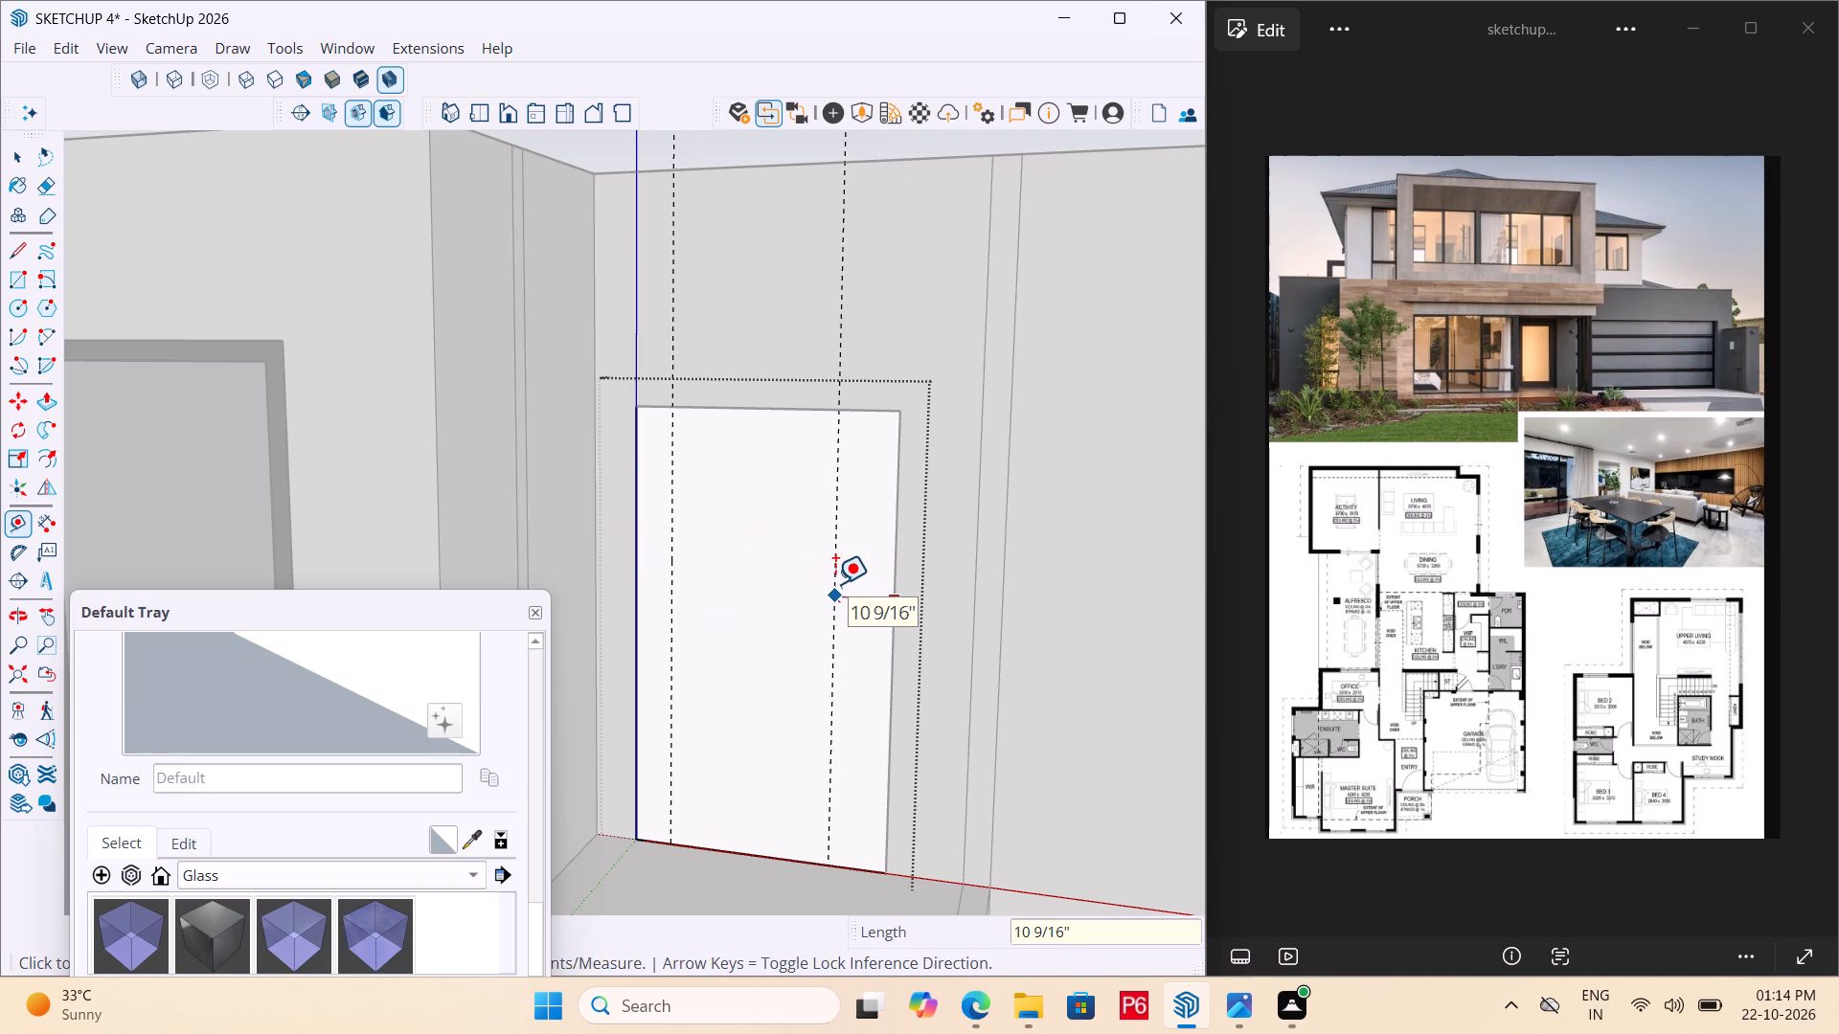
{"action": "key", "text": "7"}
{"action": "key", "text": "shift+quotedbl"}
{"action": "key", "text": "Return"}
Place guides 7" inside the bottom and top edges of the entrance door face.
{"action": "left_click_drag", "start_coordinate": [763, 861], "coordinate": [763, 851]}
{"action": "type", "text": "7\""}
{"action": "key", "text": "Return"}
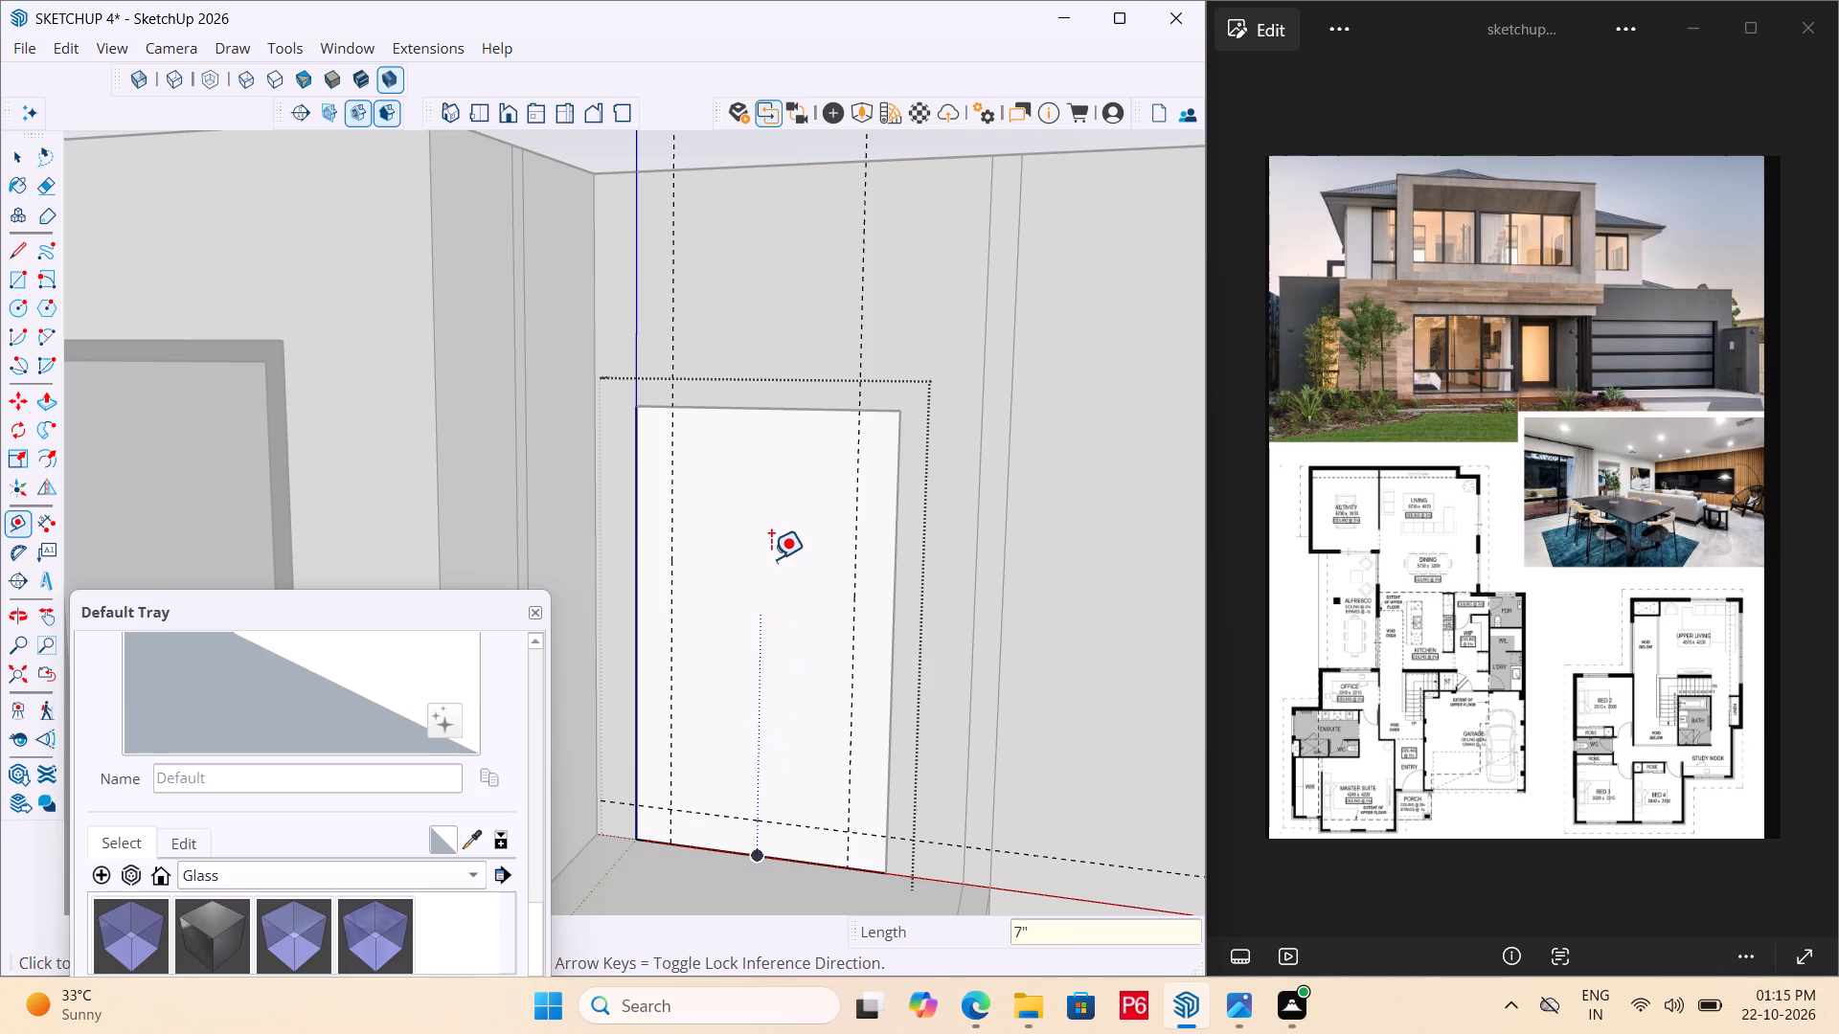
{"action": "left_click", "coordinate": [779, 414]}
{"action": "type", "text": "7\""}
{"action": "key", "text": "Return"}
{"action": "scroll", "coordinate": [801, 530], "scroll_direction": "down", "scroll_amount": 5}
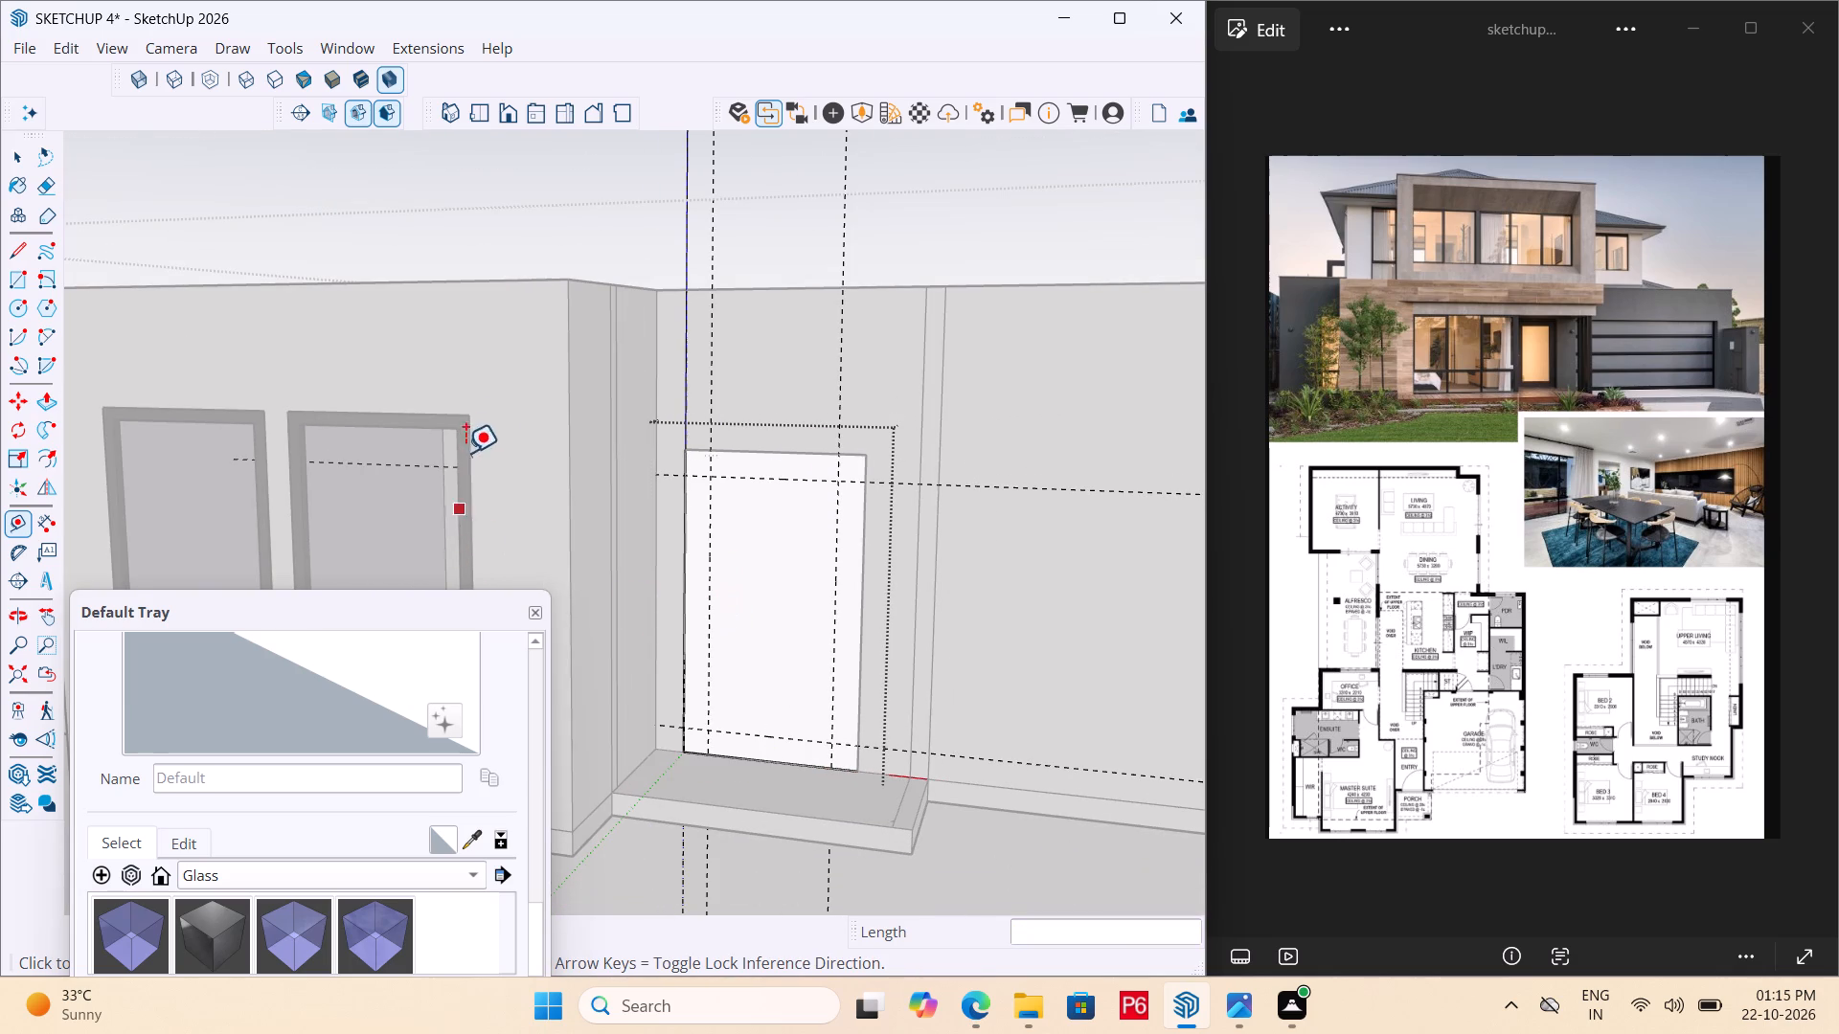
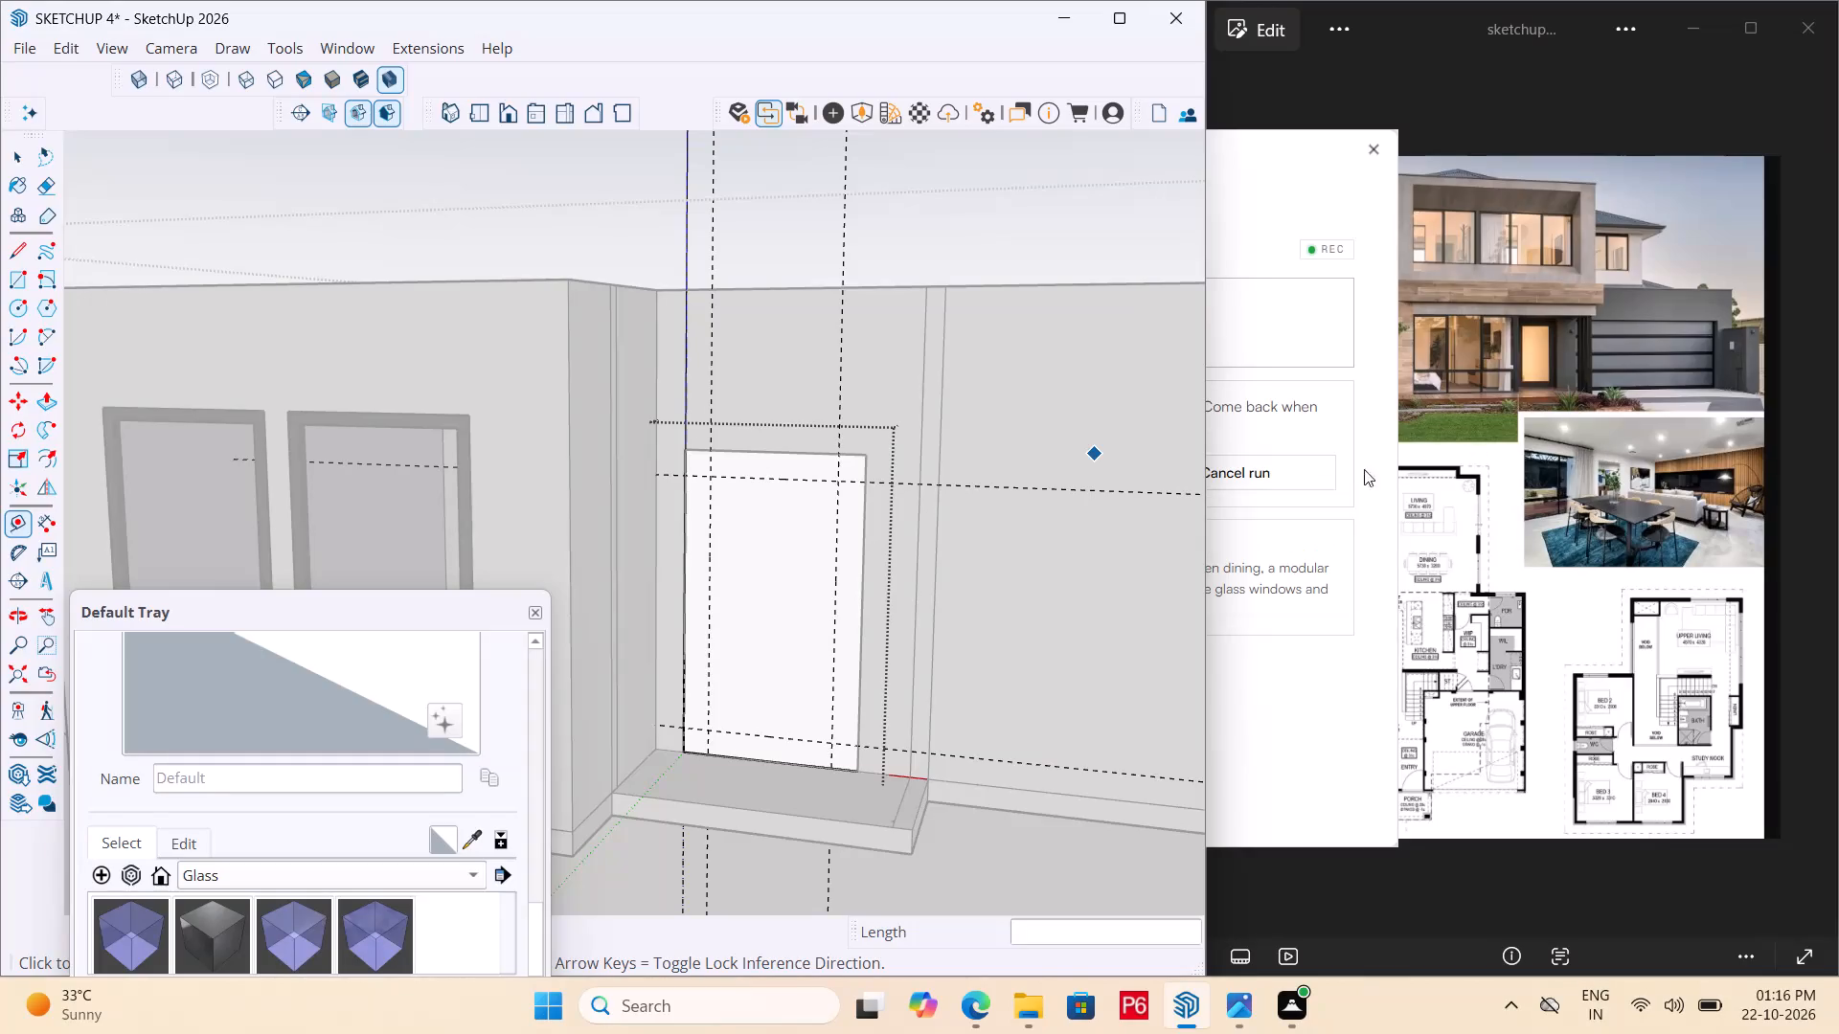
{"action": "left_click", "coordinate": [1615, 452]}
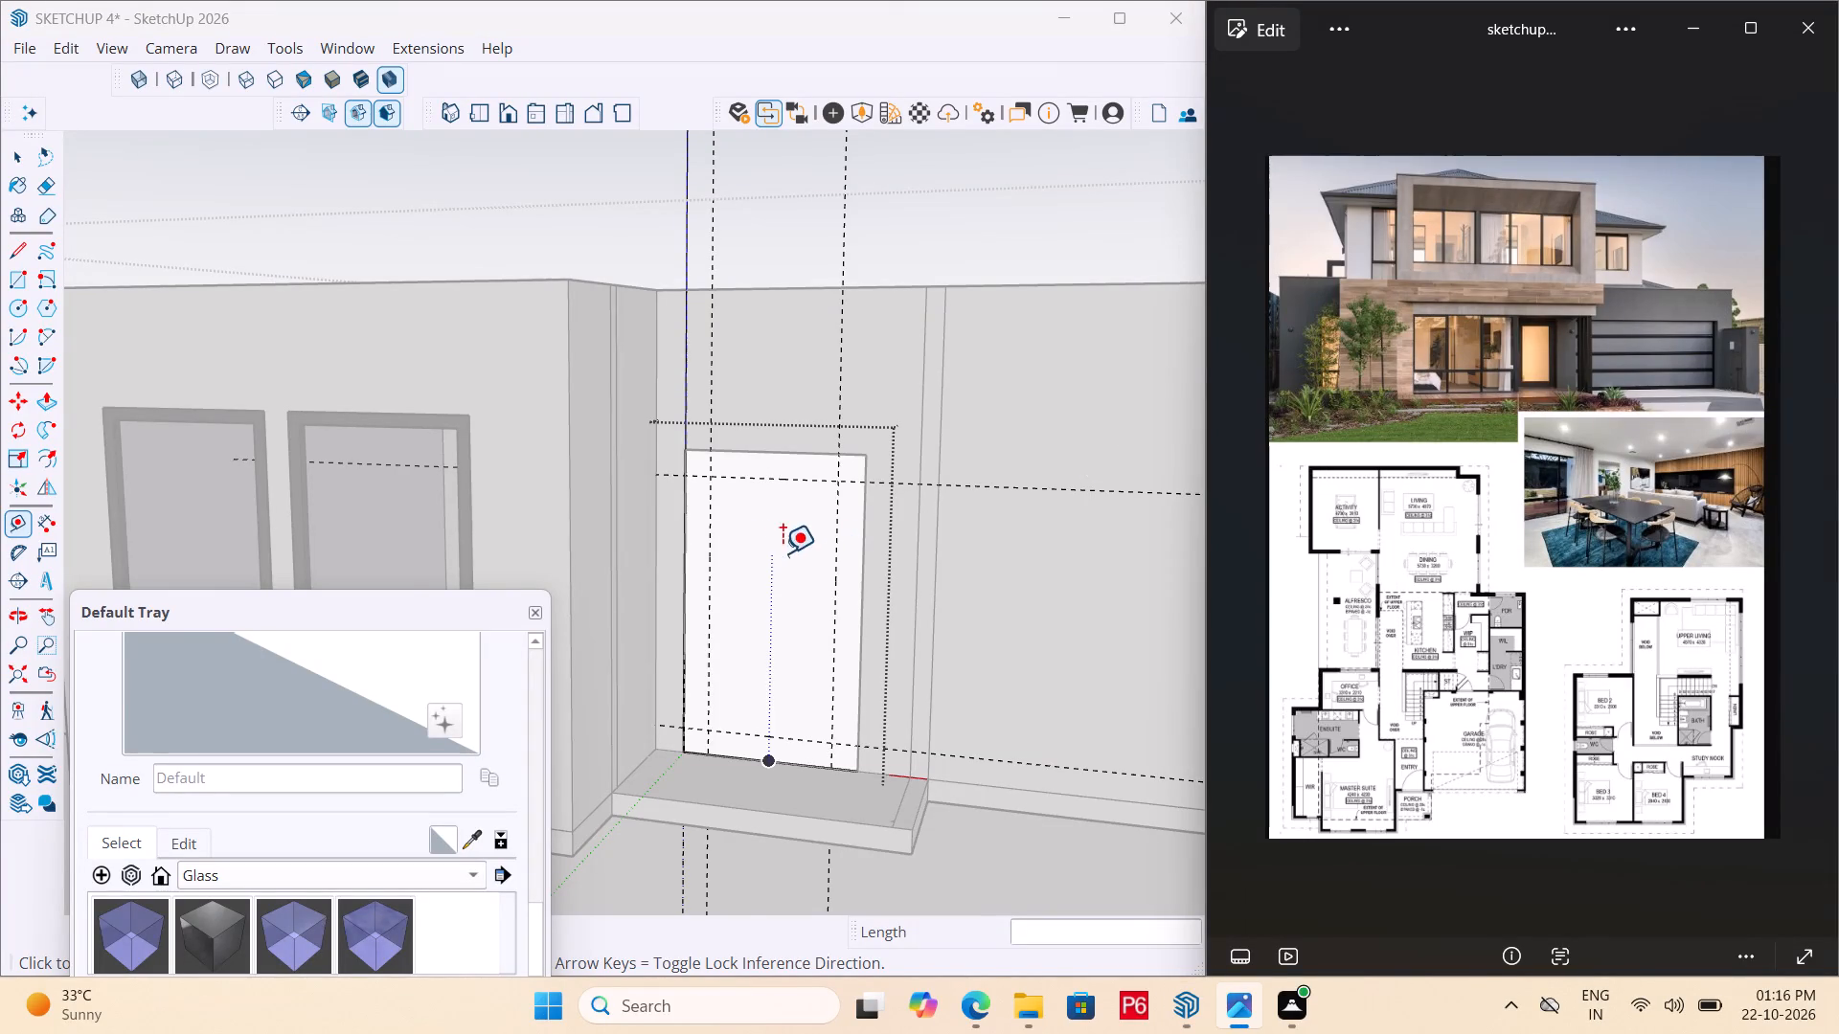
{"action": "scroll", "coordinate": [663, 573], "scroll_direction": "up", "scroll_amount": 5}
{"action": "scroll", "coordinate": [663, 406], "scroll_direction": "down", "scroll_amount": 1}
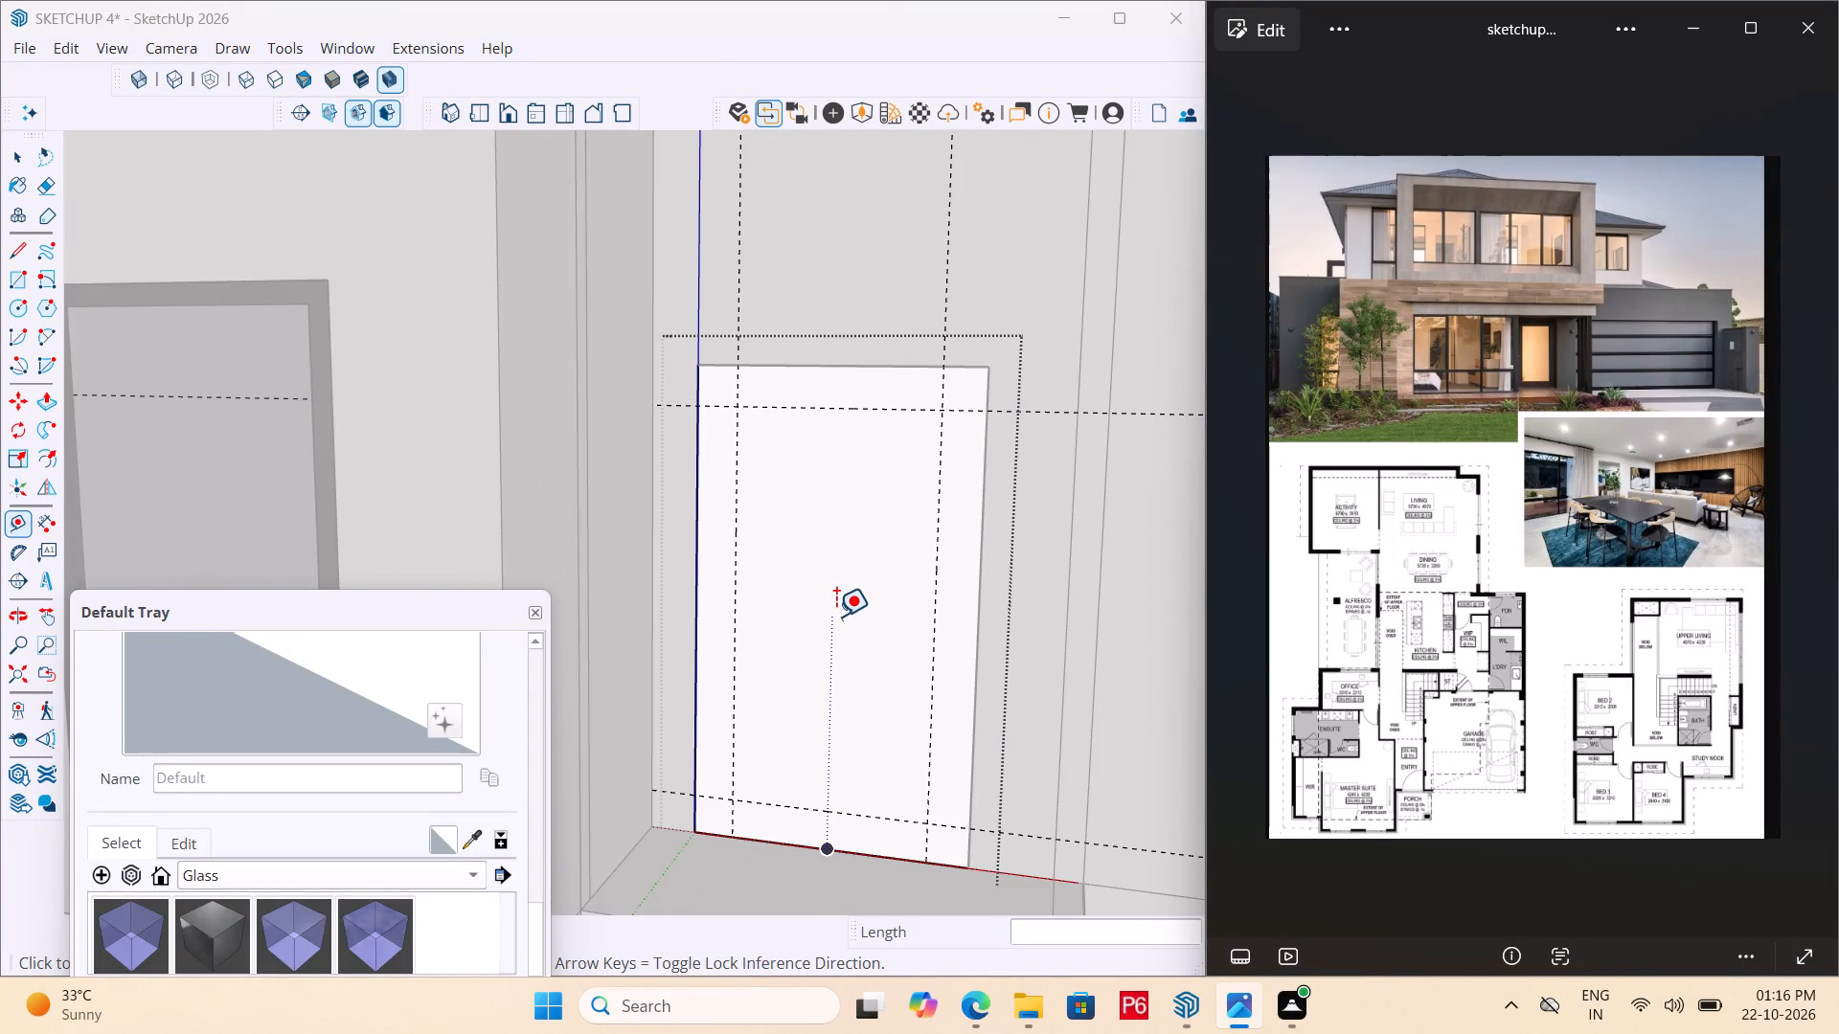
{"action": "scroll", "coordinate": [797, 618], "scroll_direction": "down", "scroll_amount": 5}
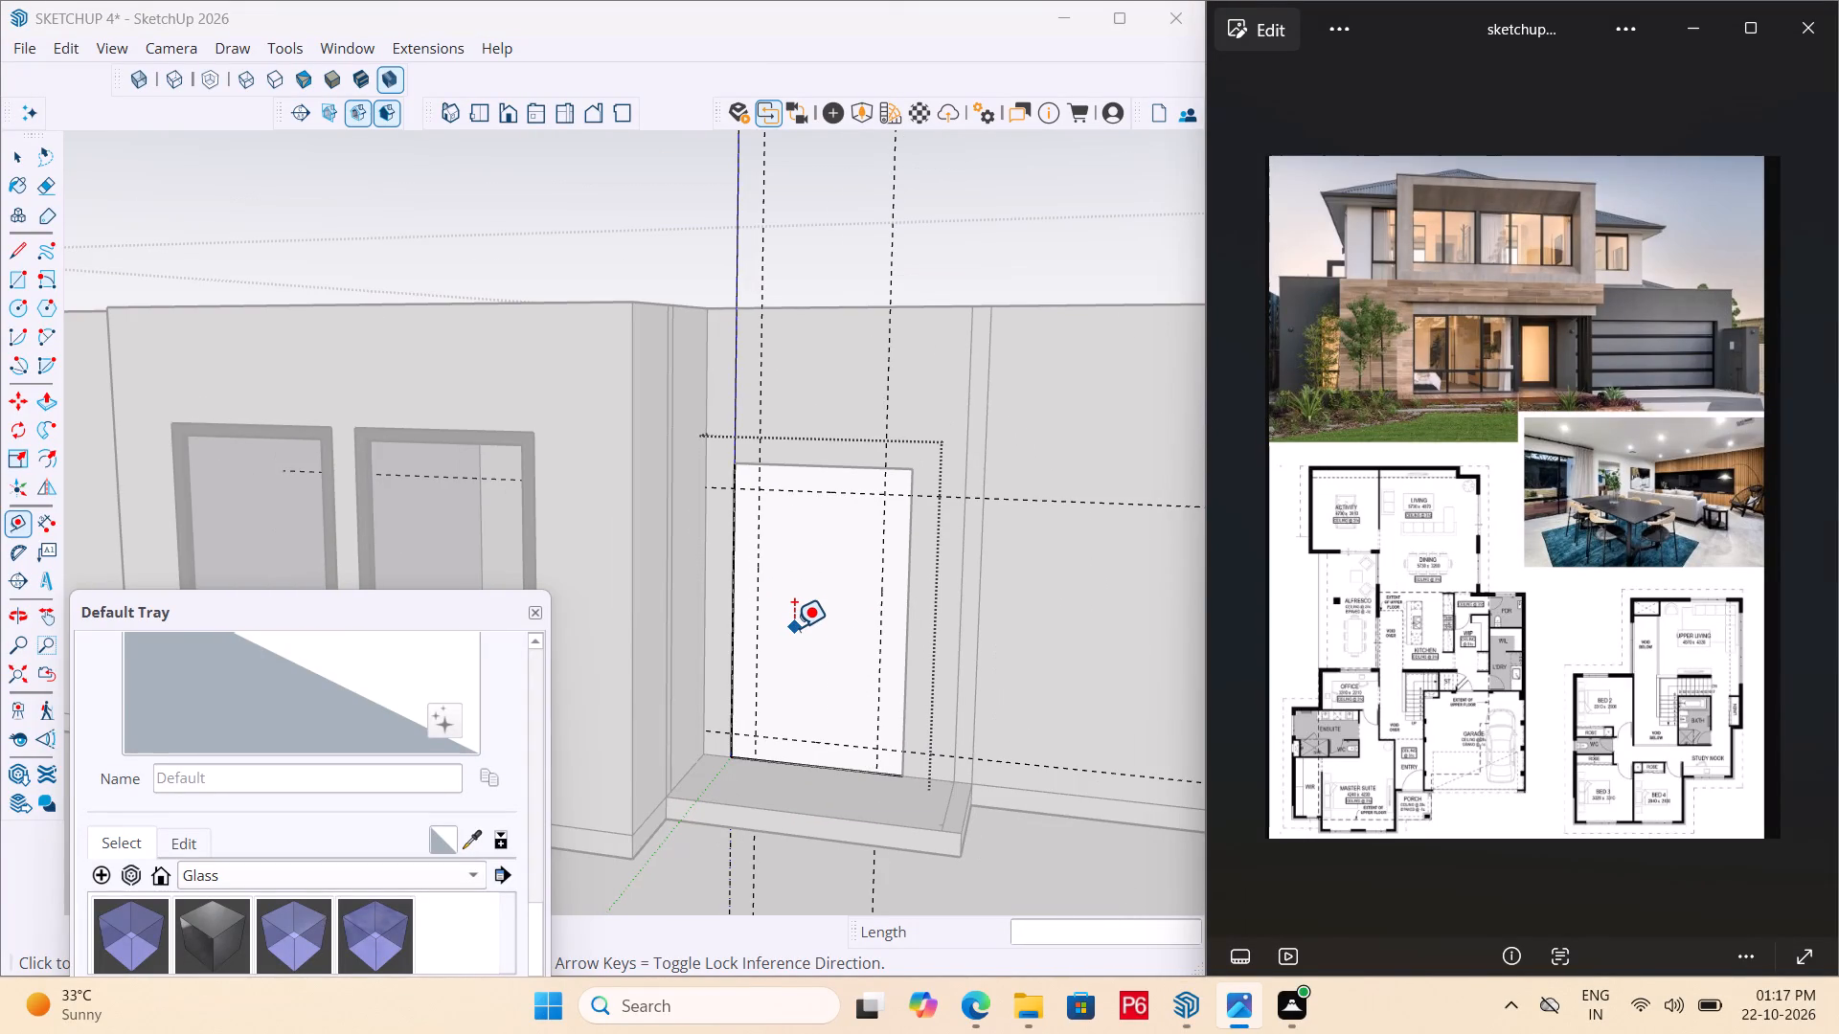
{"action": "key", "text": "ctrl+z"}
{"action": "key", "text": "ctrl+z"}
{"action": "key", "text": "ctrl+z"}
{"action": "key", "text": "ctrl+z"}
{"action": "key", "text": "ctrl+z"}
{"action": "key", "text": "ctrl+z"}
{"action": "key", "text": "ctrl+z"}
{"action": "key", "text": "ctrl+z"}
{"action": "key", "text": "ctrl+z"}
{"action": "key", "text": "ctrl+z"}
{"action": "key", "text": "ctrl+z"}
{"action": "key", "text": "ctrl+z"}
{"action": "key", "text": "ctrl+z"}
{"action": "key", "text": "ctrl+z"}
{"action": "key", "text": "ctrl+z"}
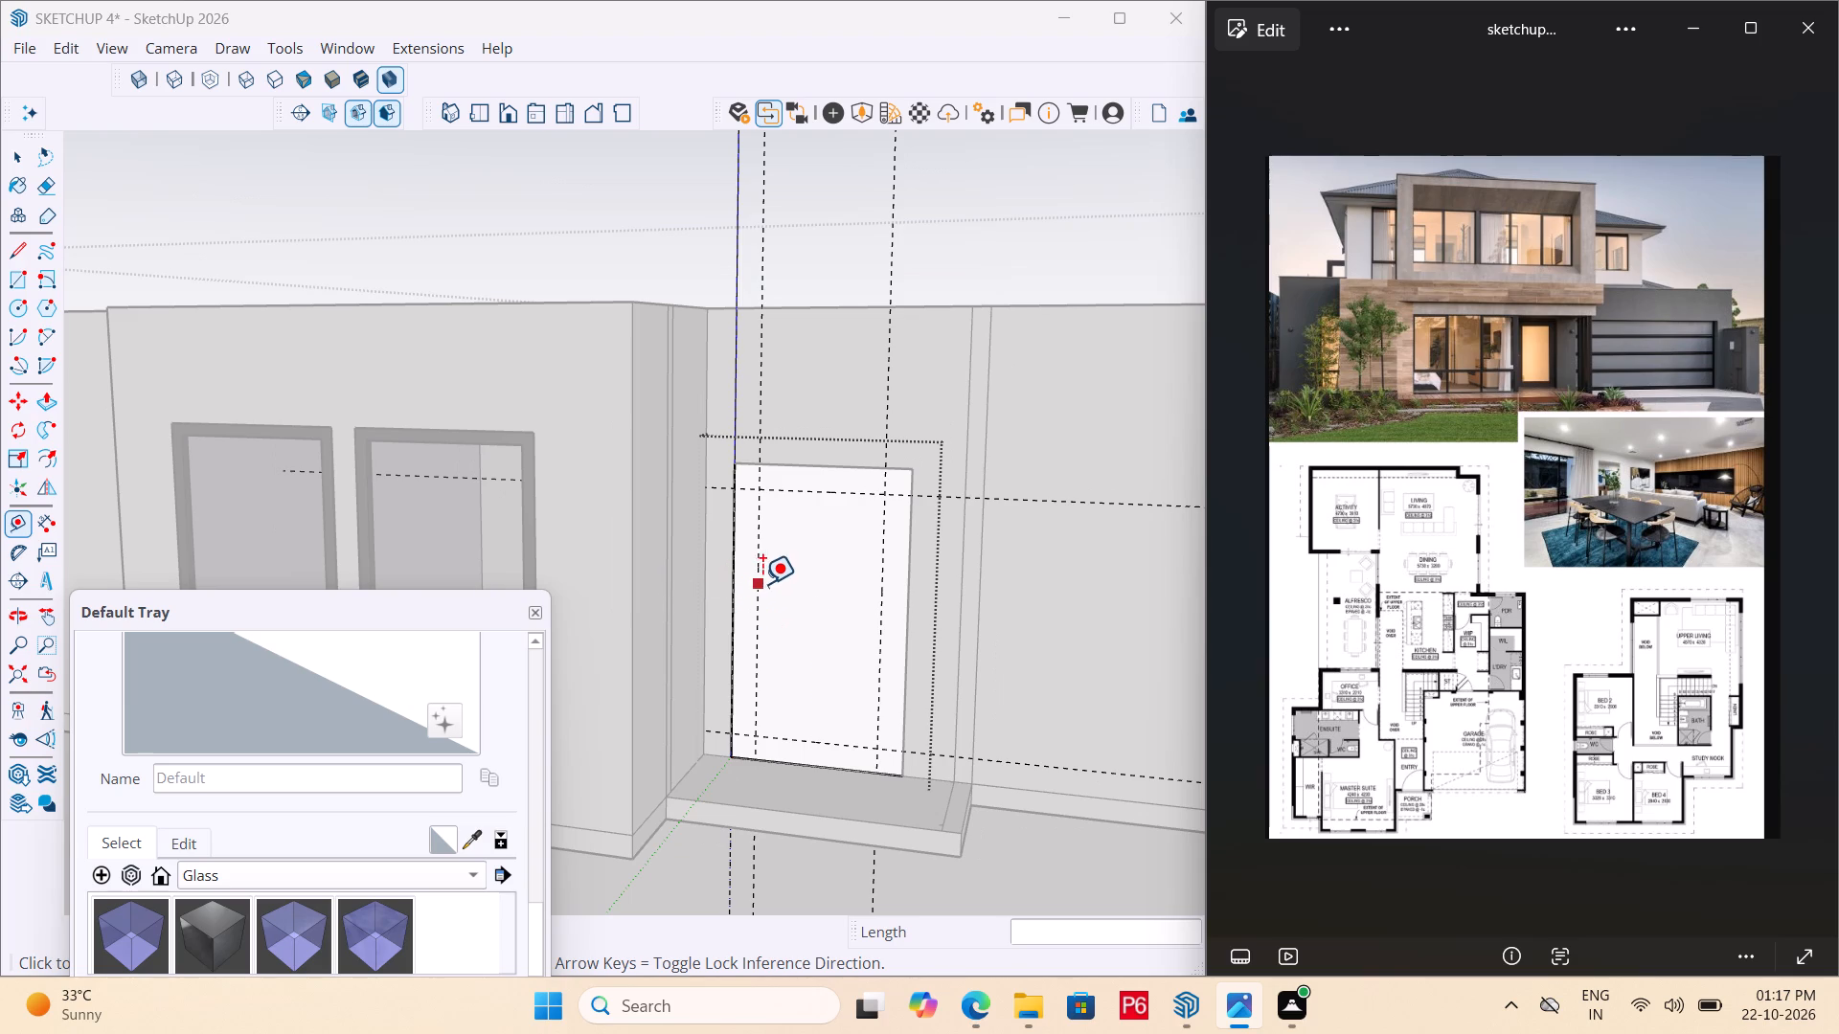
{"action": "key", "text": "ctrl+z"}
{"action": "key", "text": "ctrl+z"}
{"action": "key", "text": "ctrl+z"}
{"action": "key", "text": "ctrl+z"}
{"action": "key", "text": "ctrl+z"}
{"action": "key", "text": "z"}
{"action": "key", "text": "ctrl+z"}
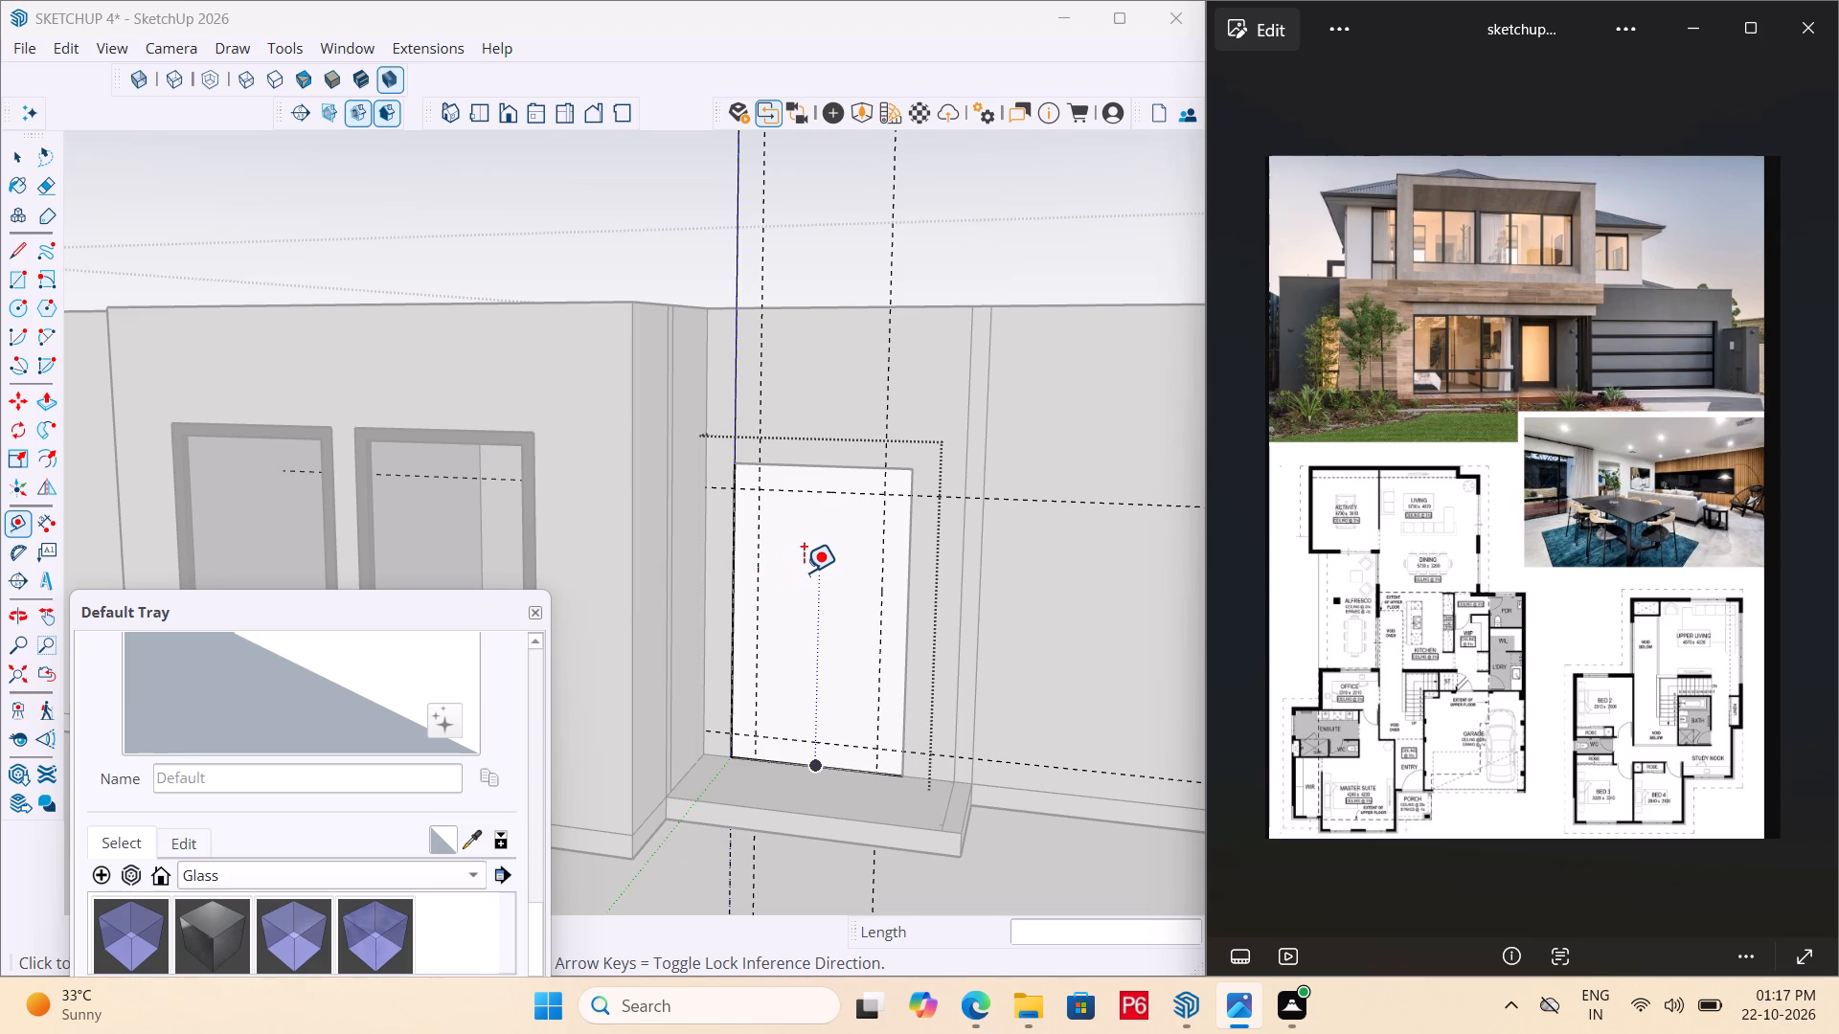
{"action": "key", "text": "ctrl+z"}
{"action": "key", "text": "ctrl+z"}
Undo the 7" guides placed inside the edges of the entrance door face.
{"action": "left_click", "coordinate": [886, 563]}
{"action": "key", "text": "space"}
{"action": "key", "text": "ctrl+z"}
{"action": "key", "text": "ctrl+z"}
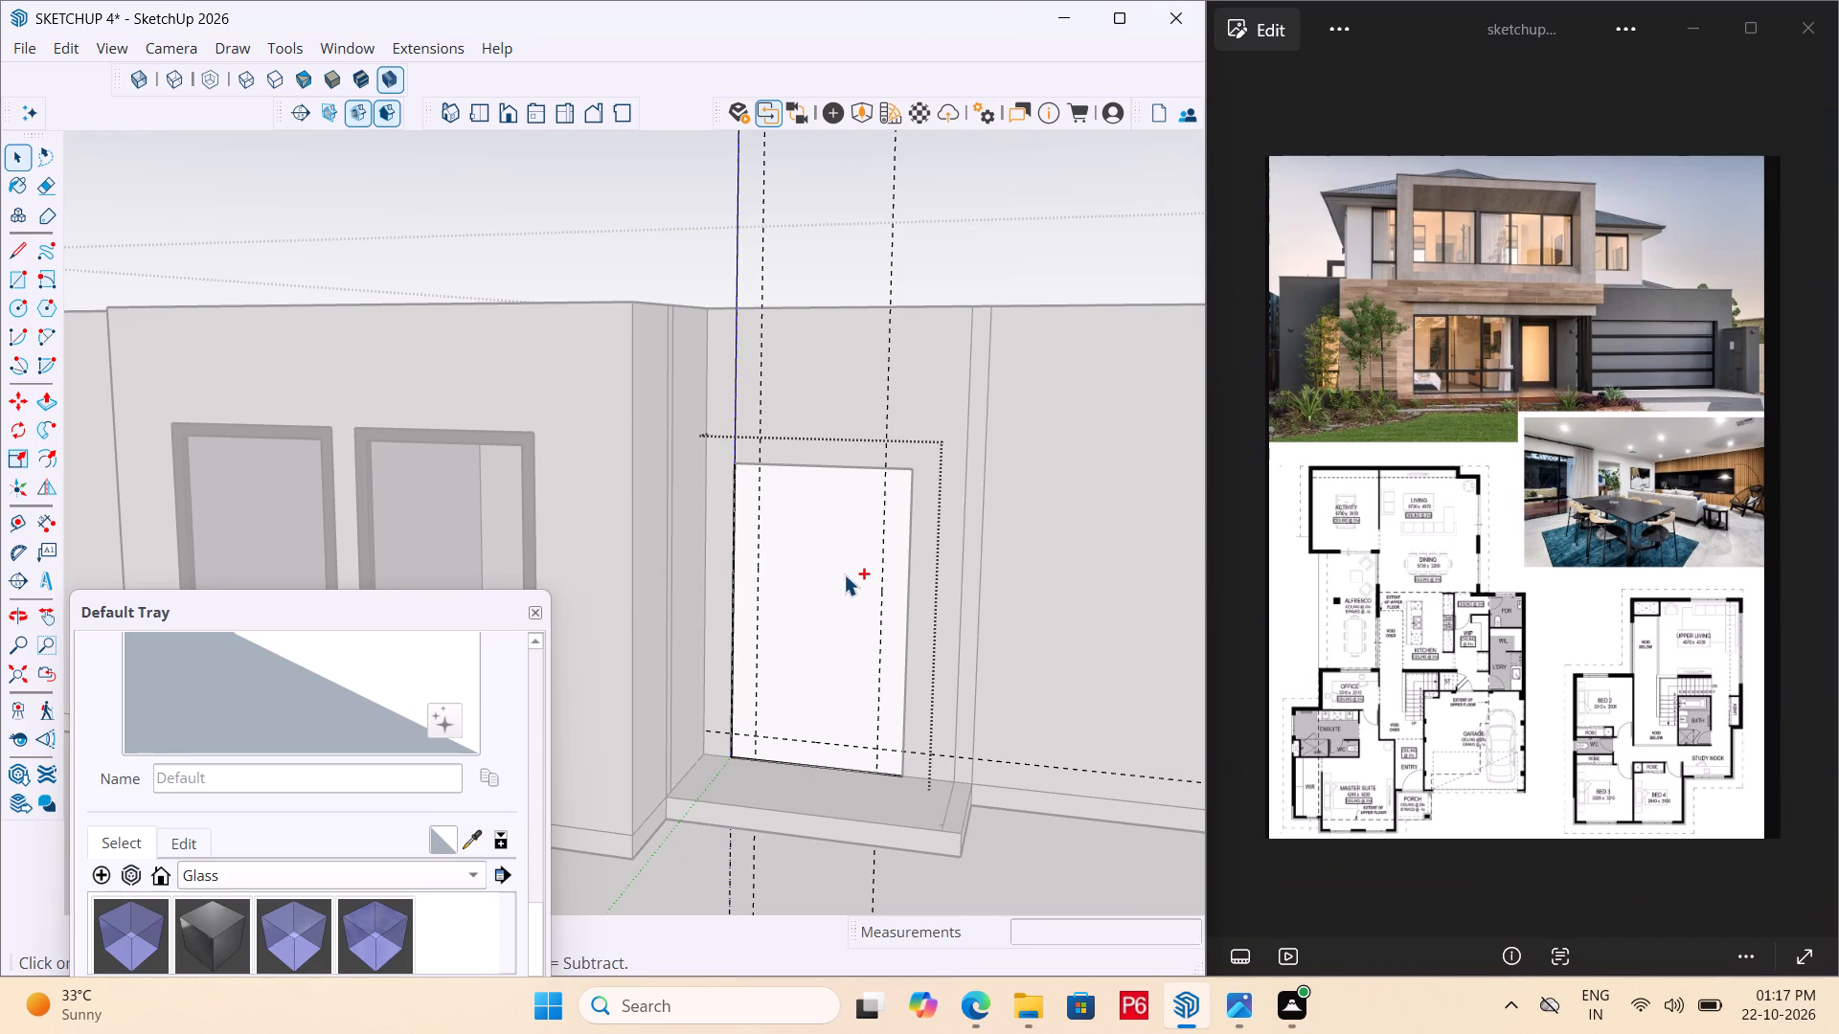
{"action": "key", "text": "ctrl+z"}
{"action": "key", "text": "ctrl+z"}
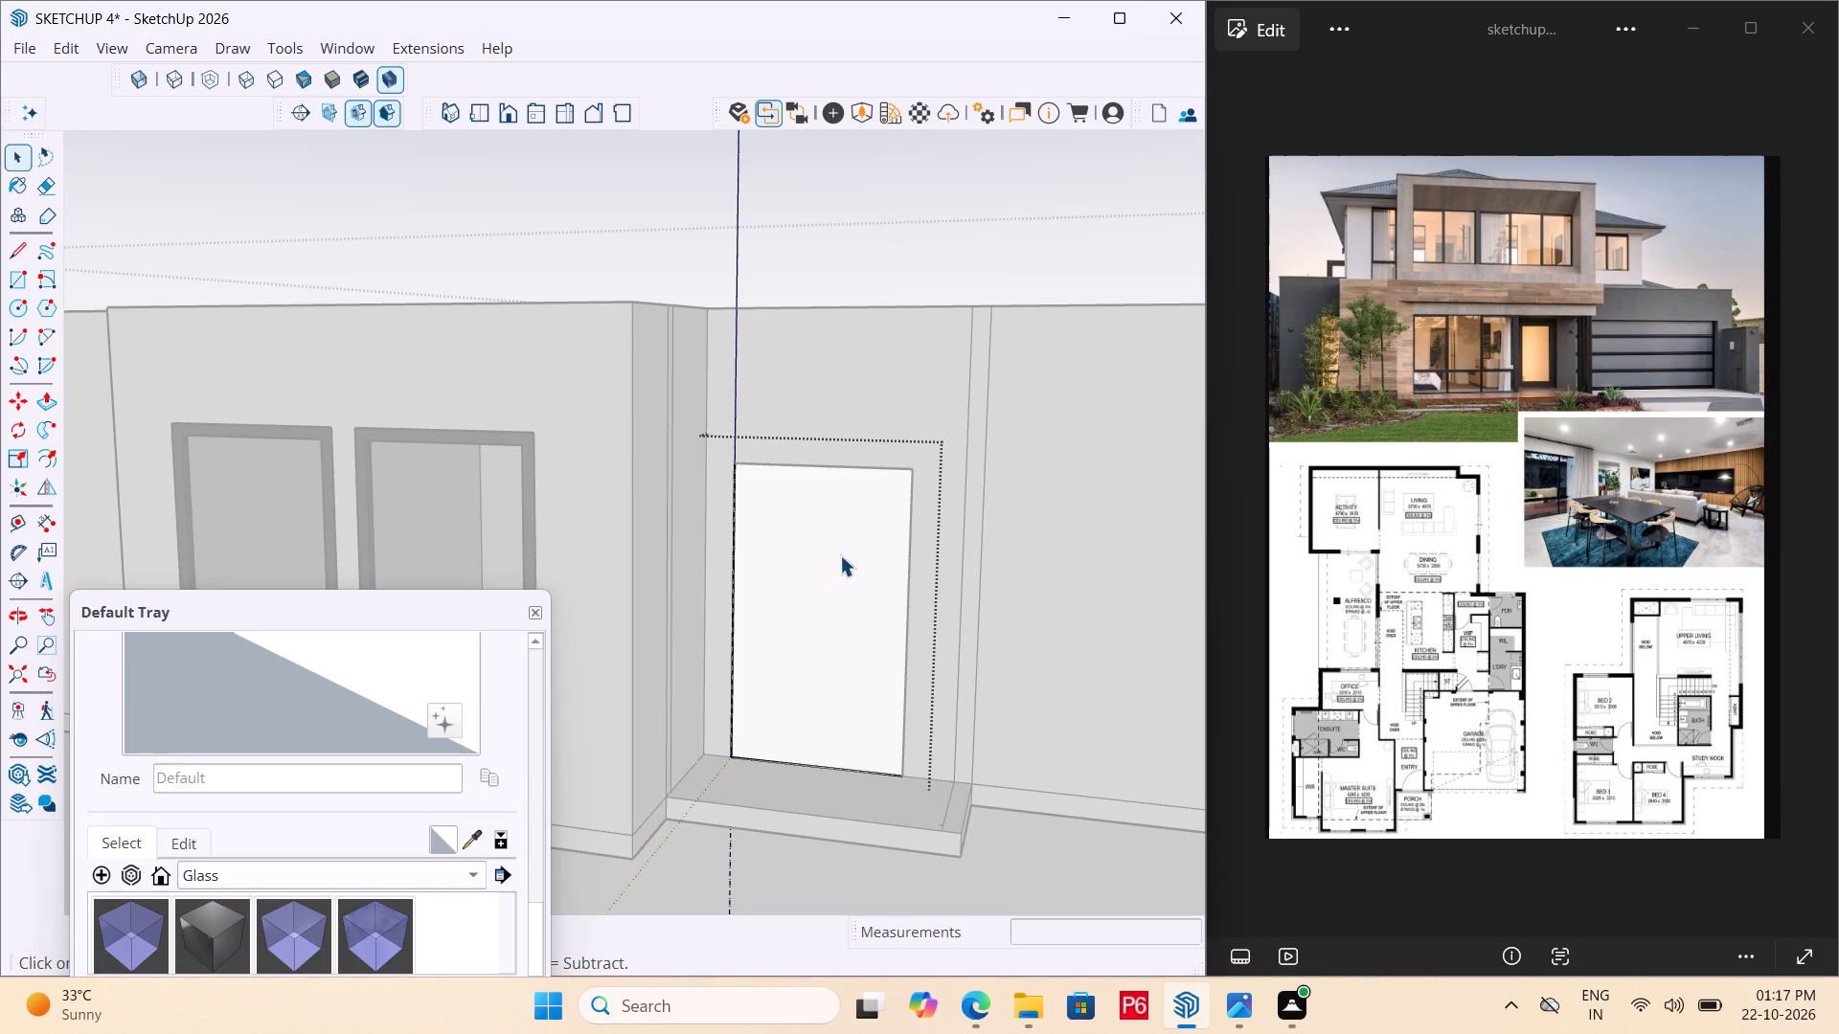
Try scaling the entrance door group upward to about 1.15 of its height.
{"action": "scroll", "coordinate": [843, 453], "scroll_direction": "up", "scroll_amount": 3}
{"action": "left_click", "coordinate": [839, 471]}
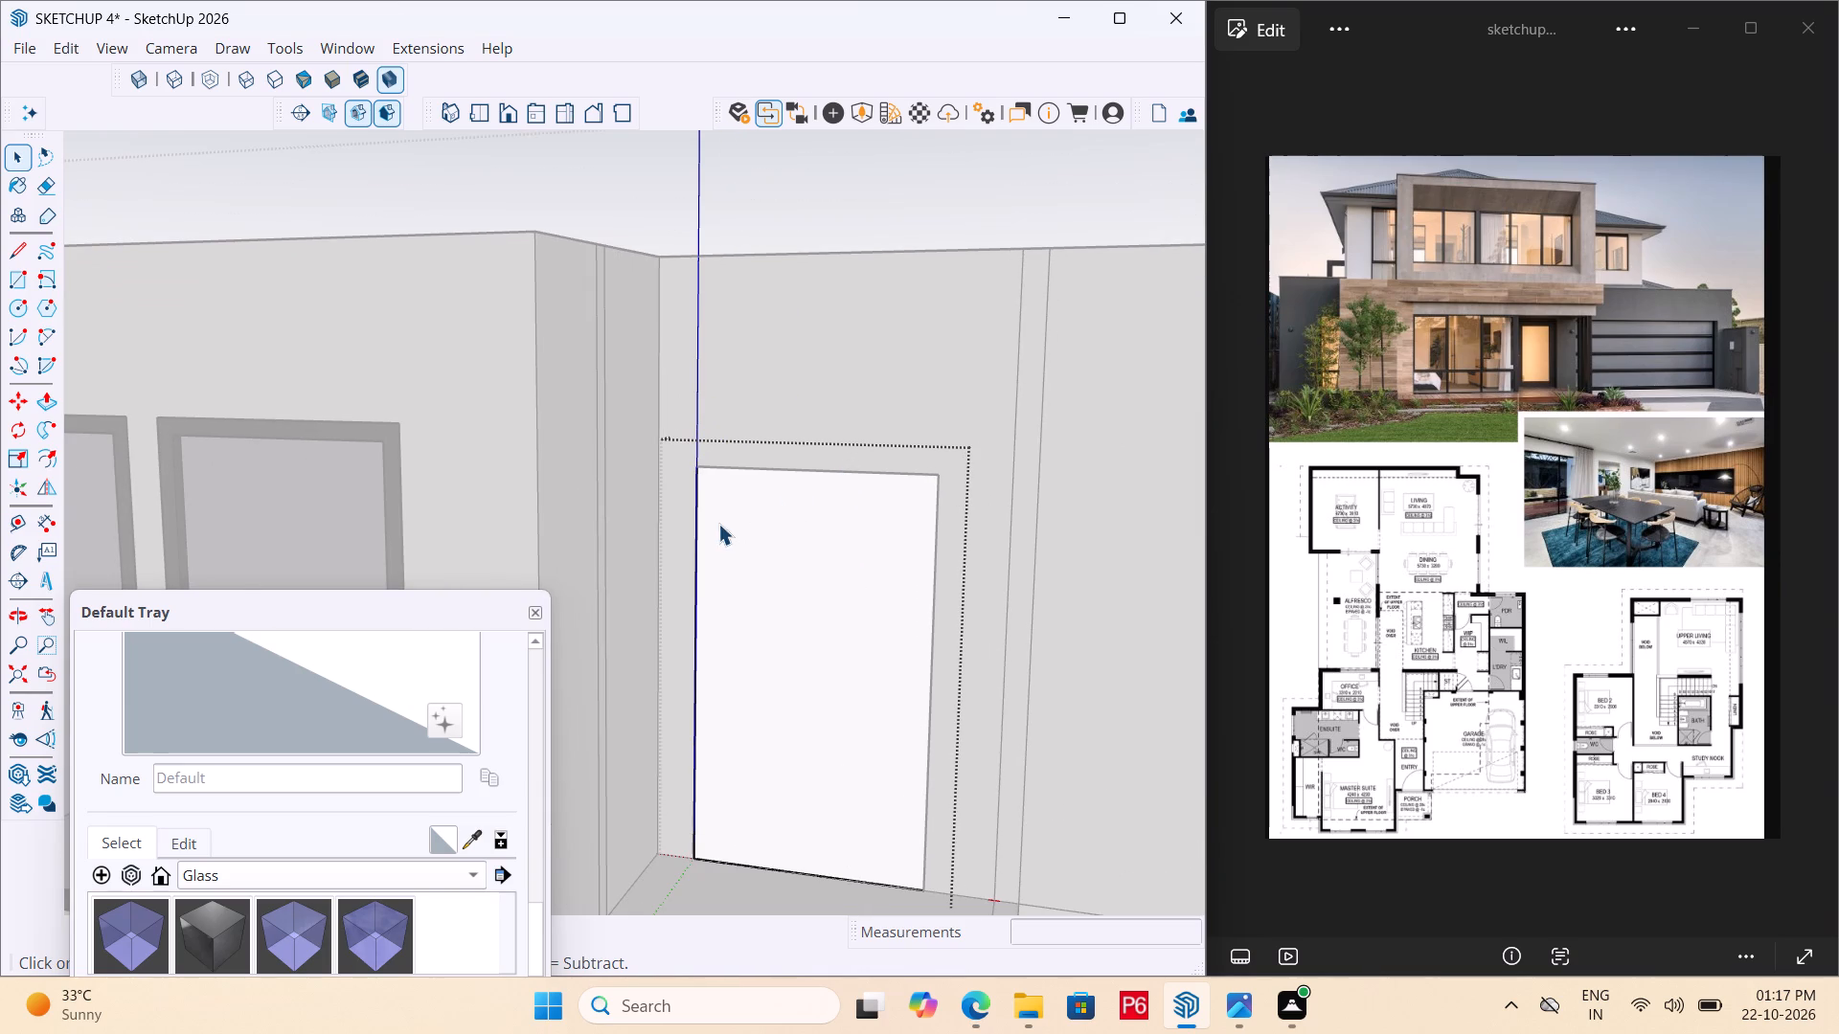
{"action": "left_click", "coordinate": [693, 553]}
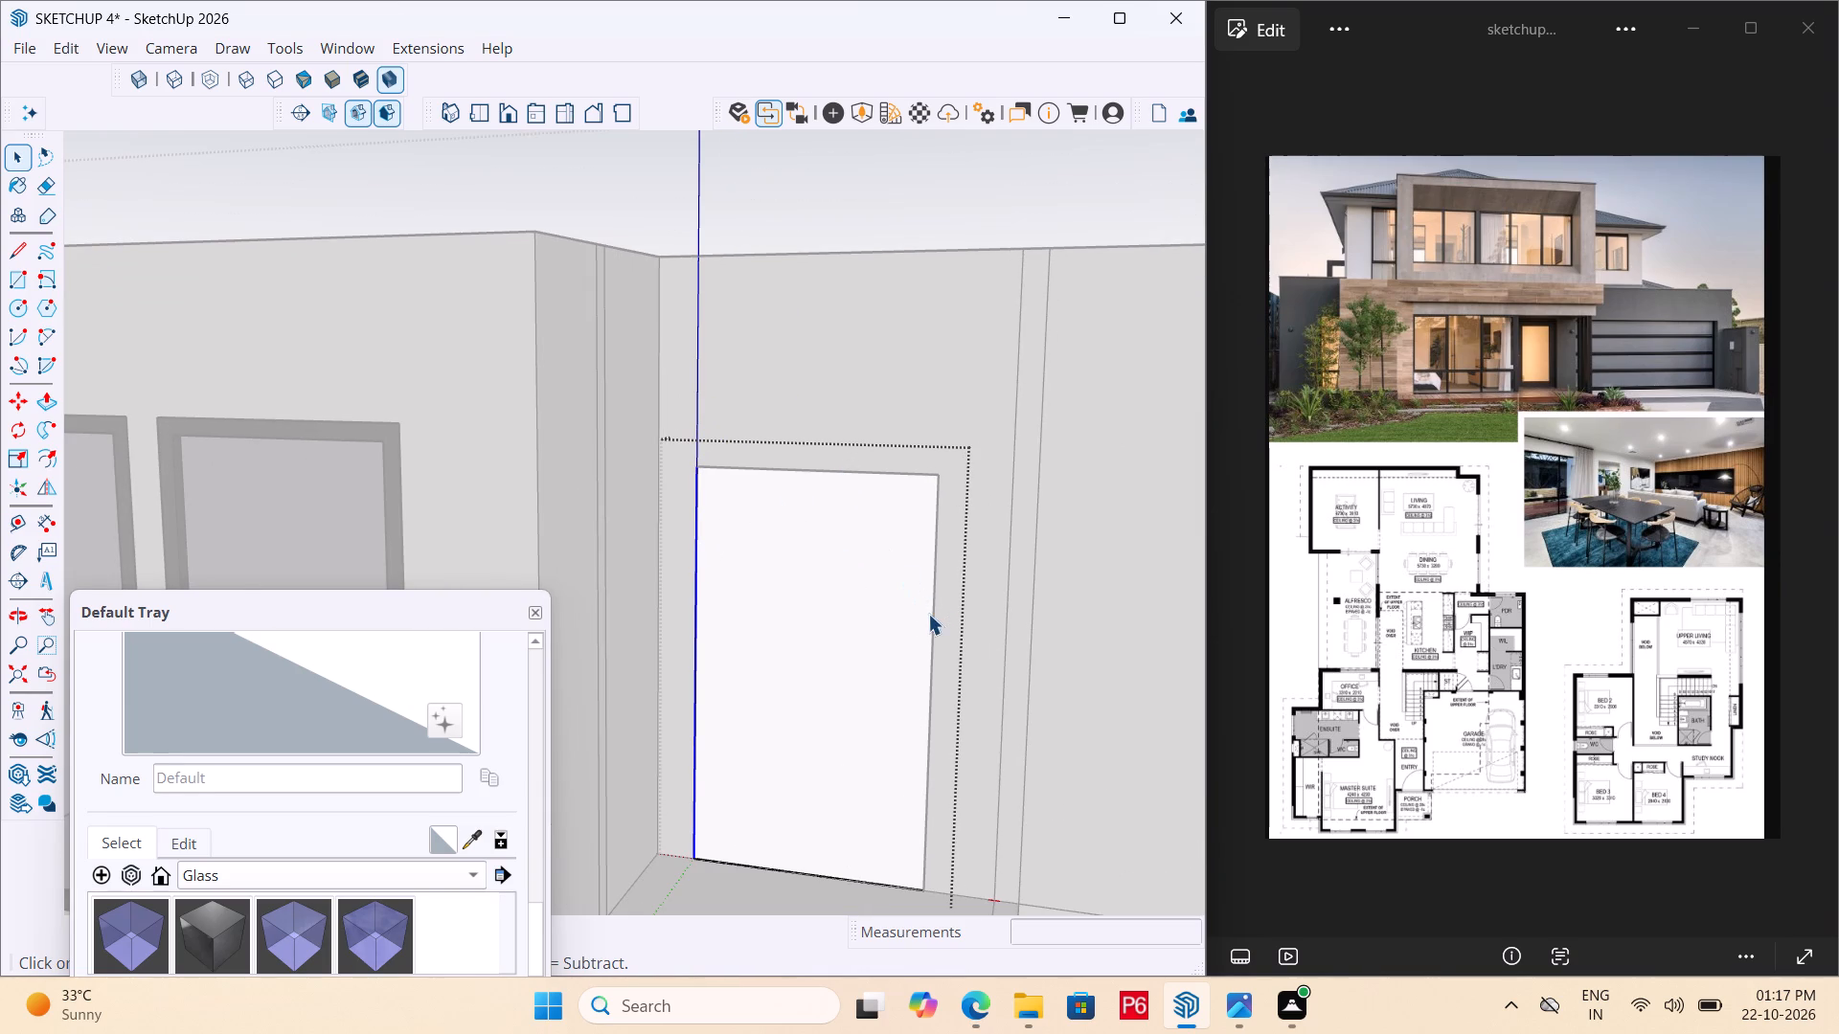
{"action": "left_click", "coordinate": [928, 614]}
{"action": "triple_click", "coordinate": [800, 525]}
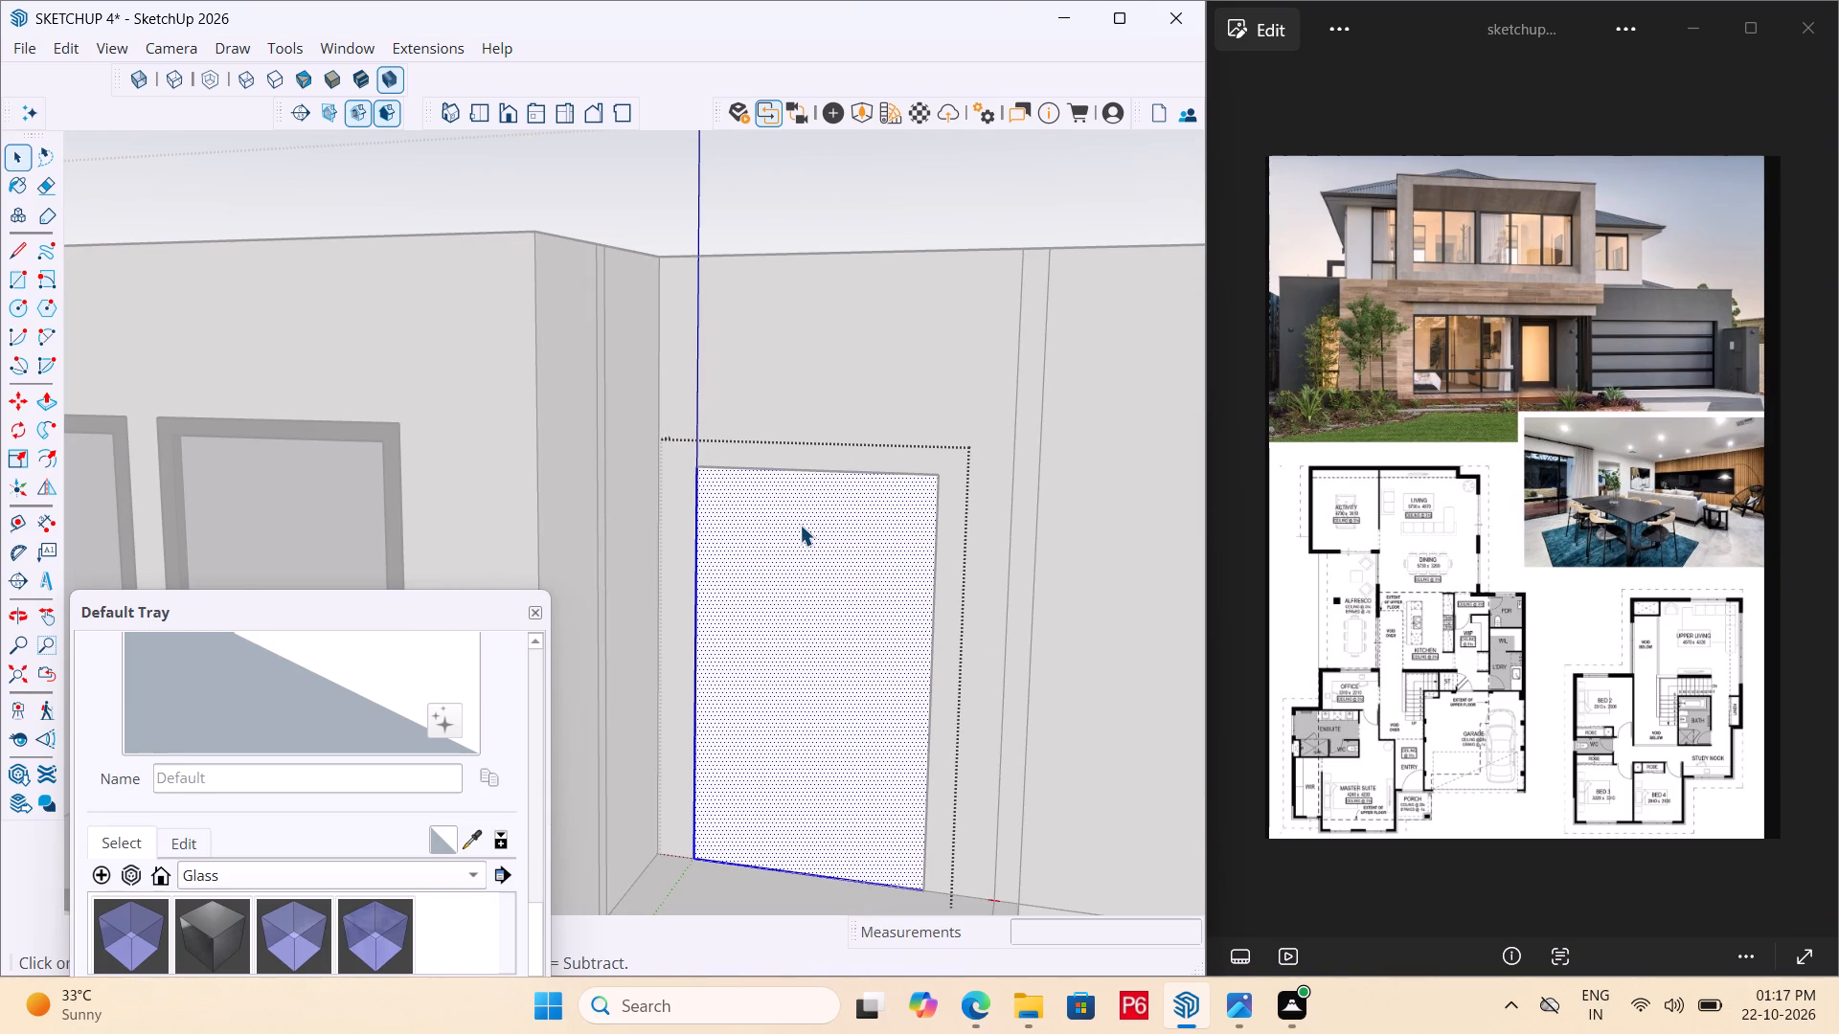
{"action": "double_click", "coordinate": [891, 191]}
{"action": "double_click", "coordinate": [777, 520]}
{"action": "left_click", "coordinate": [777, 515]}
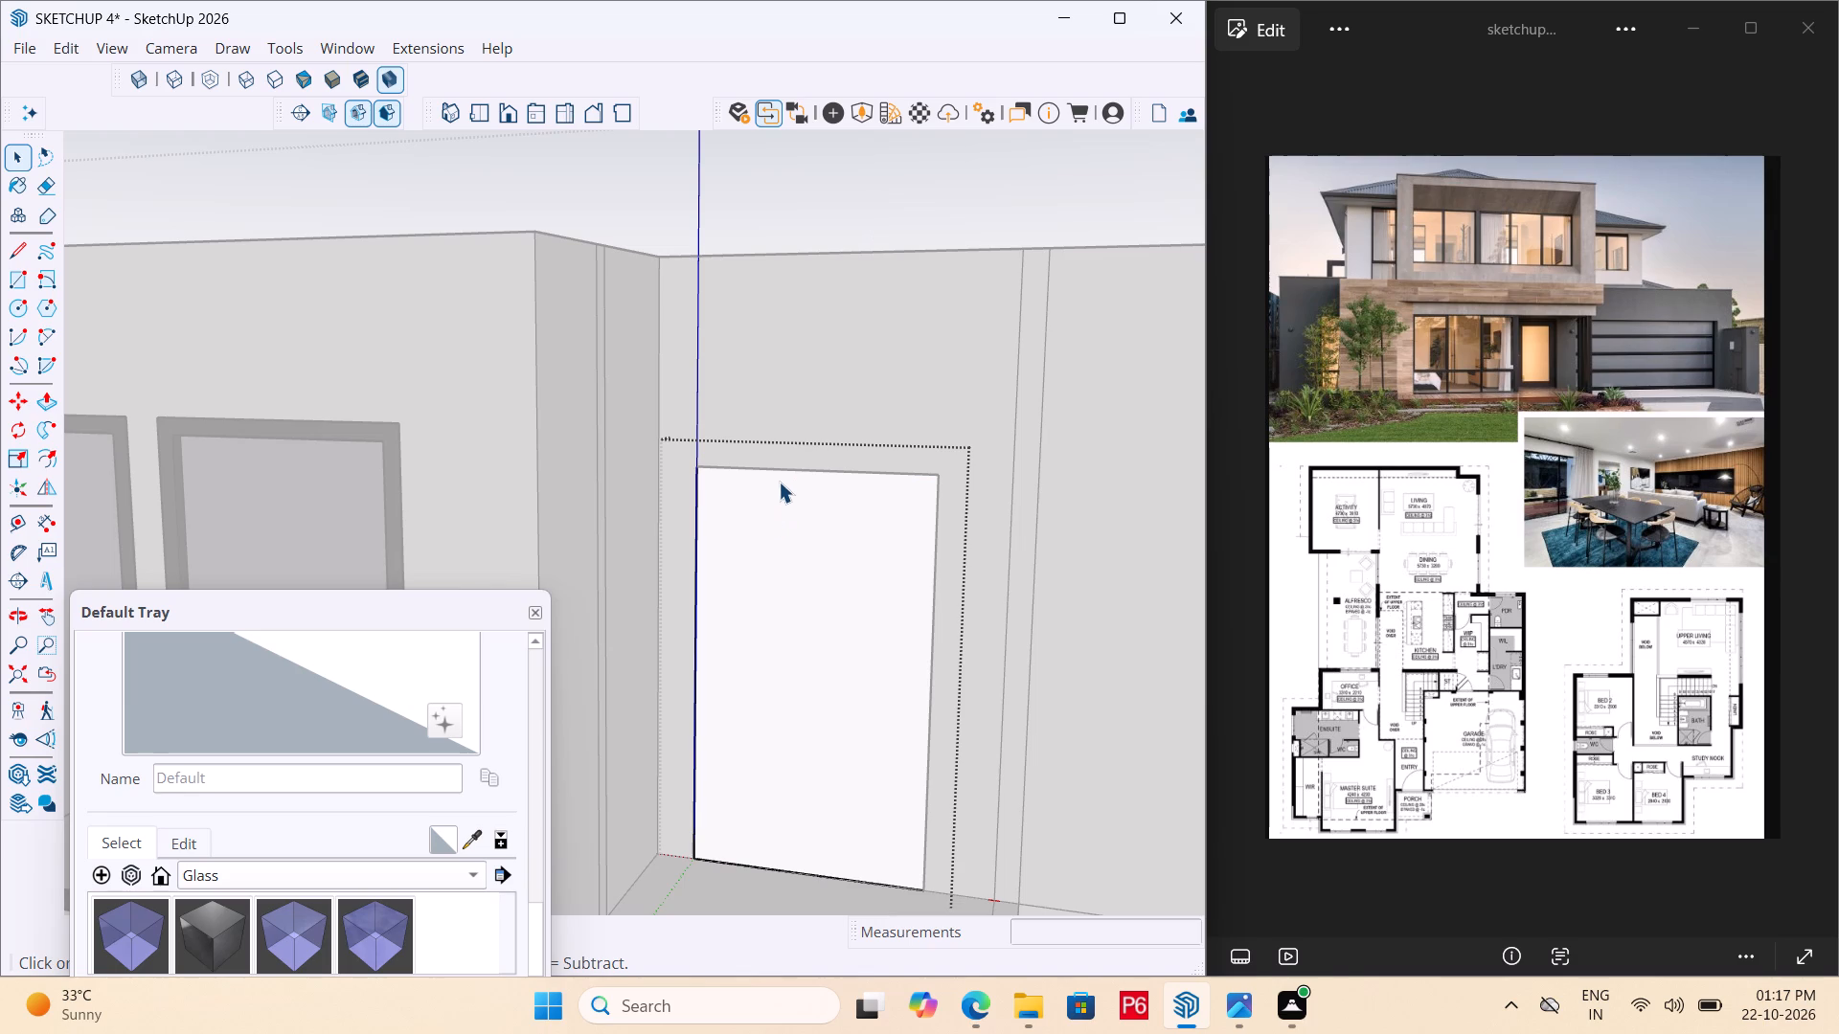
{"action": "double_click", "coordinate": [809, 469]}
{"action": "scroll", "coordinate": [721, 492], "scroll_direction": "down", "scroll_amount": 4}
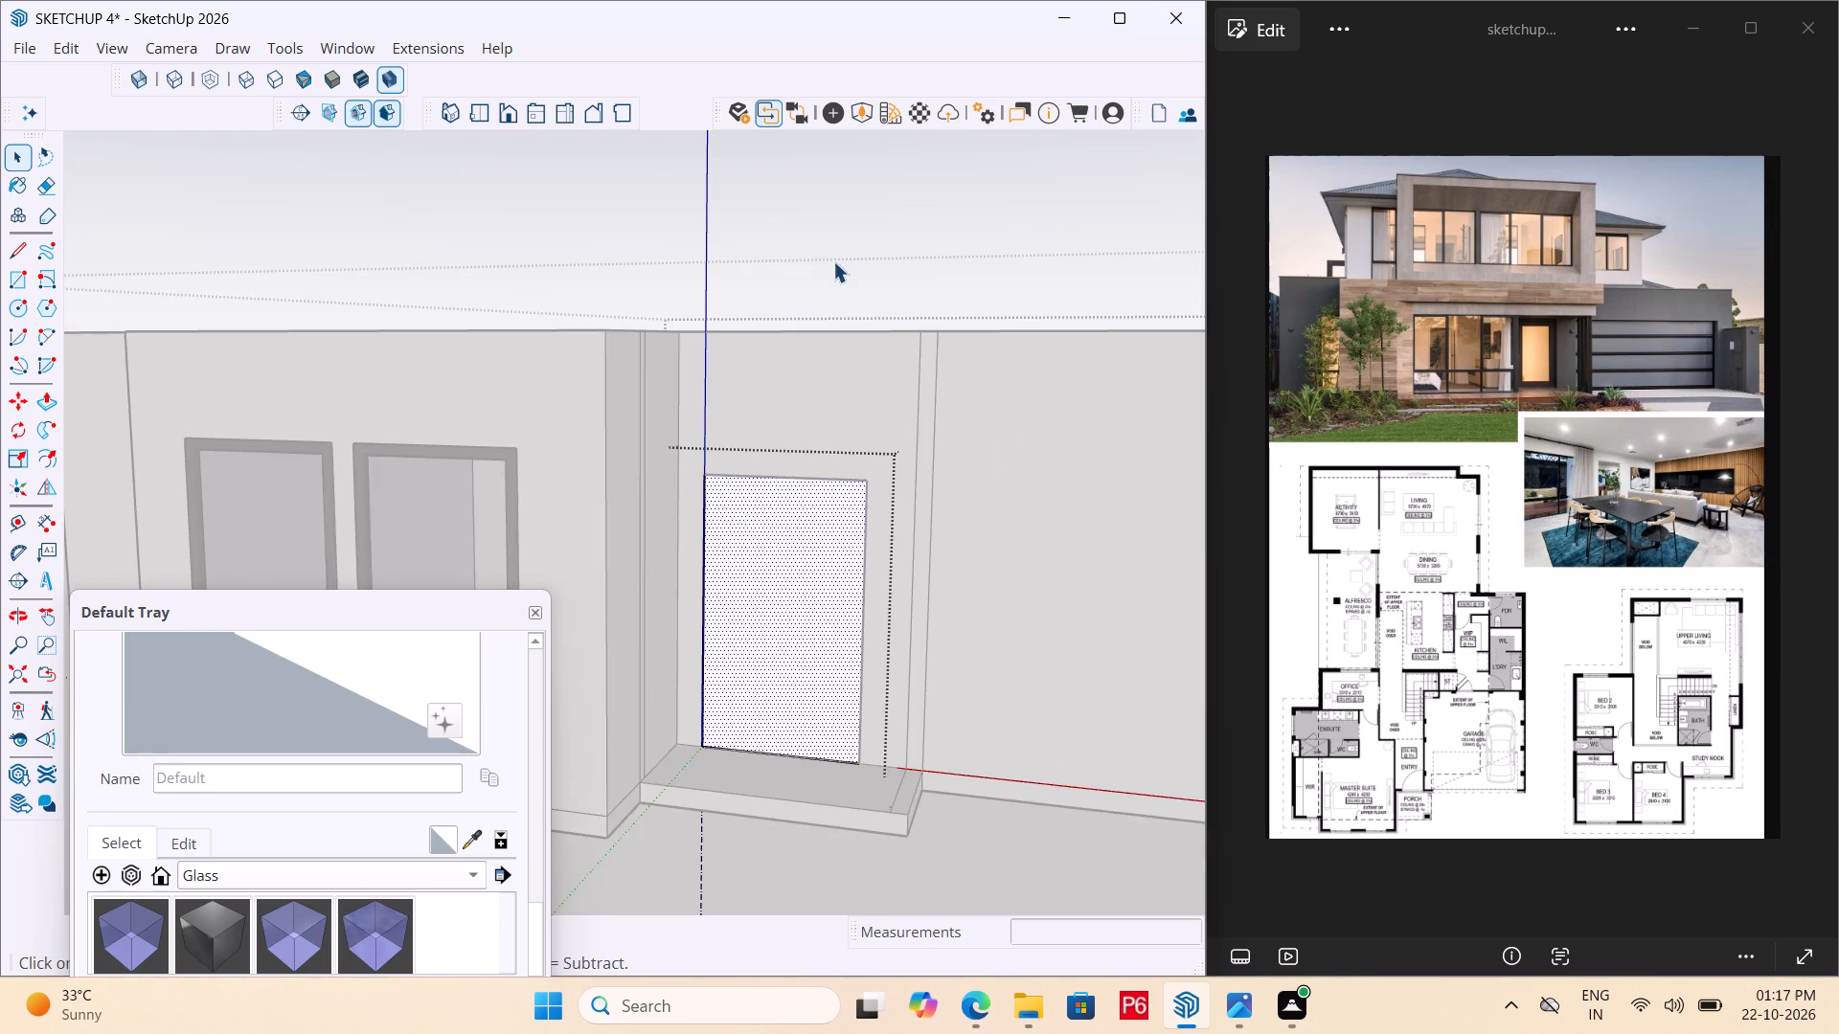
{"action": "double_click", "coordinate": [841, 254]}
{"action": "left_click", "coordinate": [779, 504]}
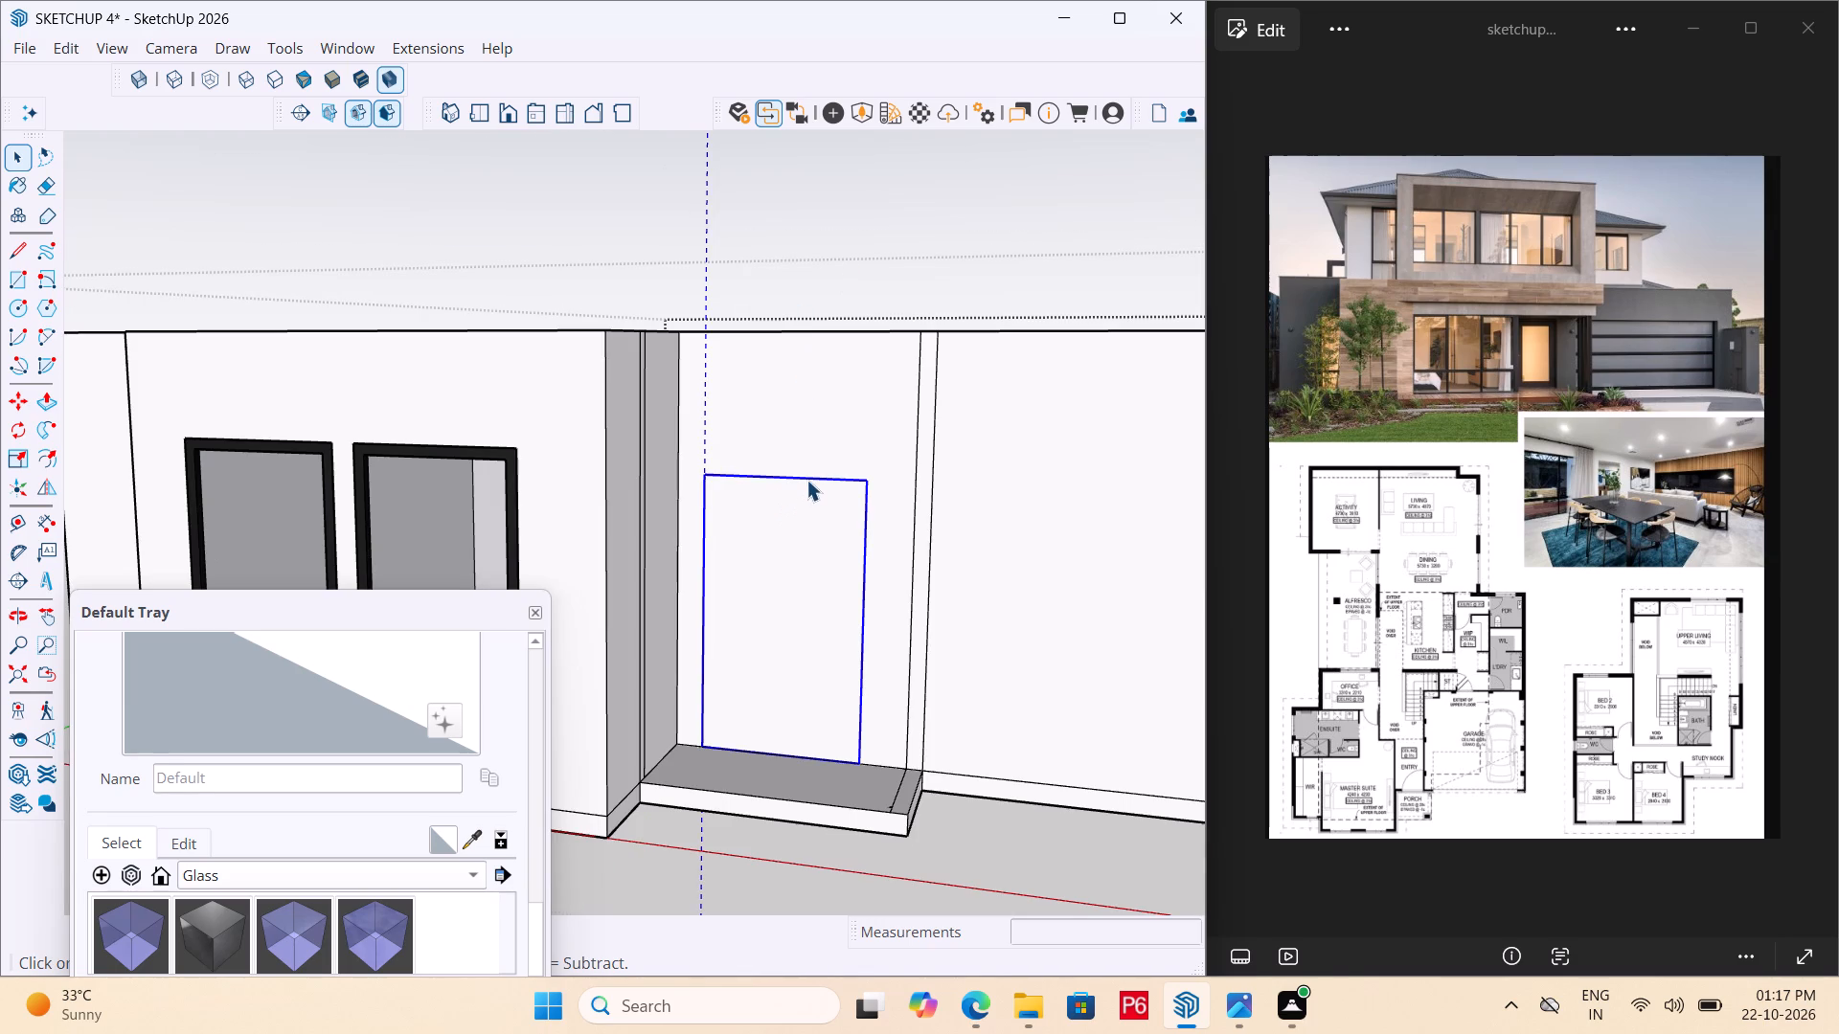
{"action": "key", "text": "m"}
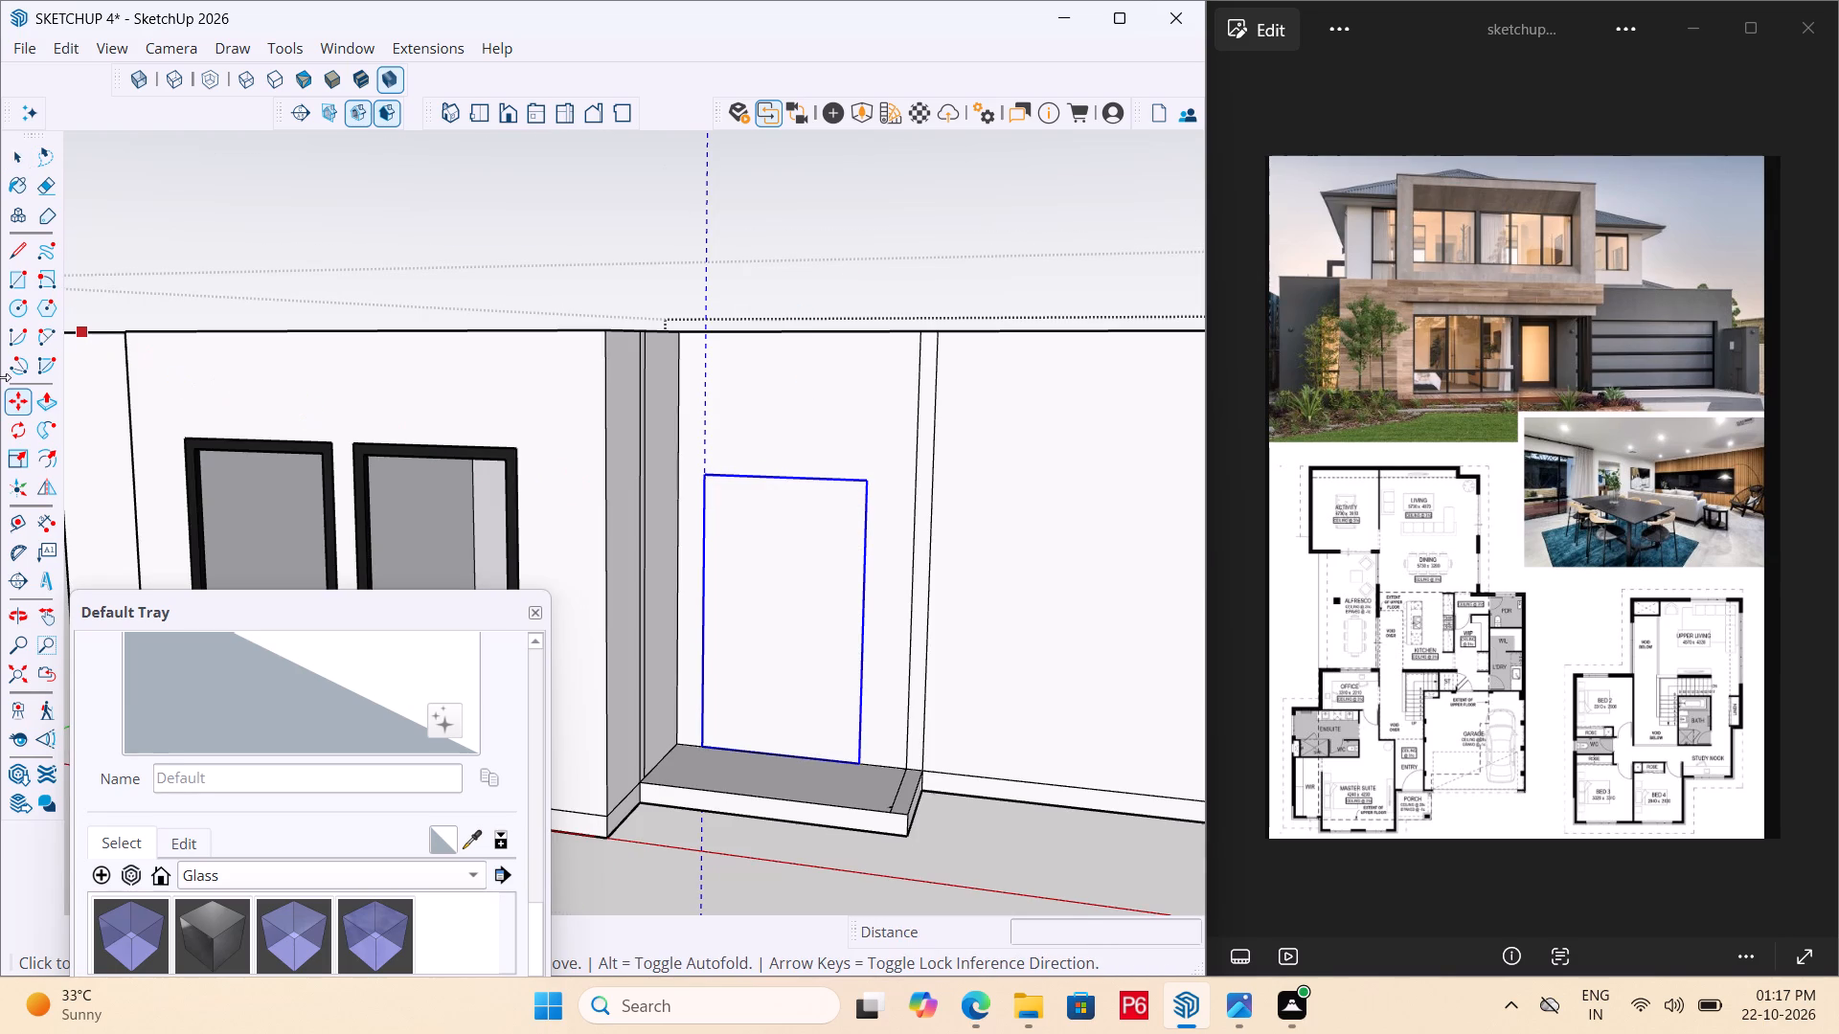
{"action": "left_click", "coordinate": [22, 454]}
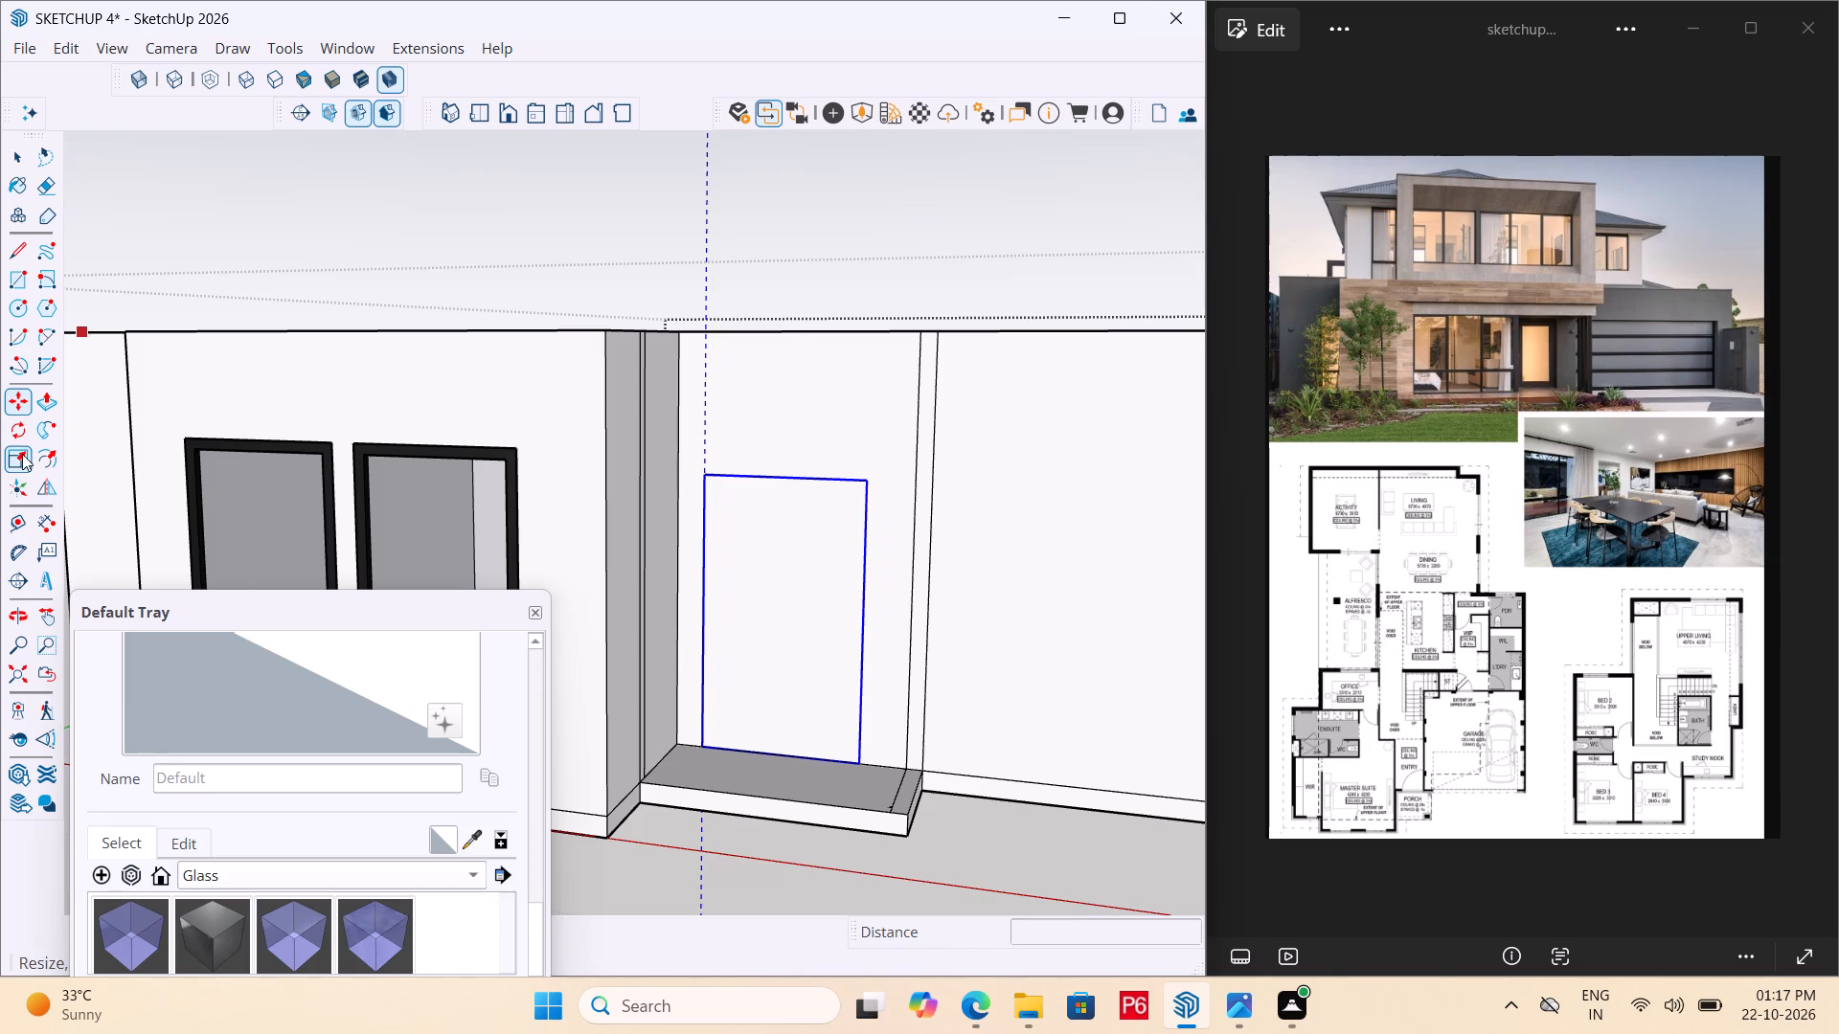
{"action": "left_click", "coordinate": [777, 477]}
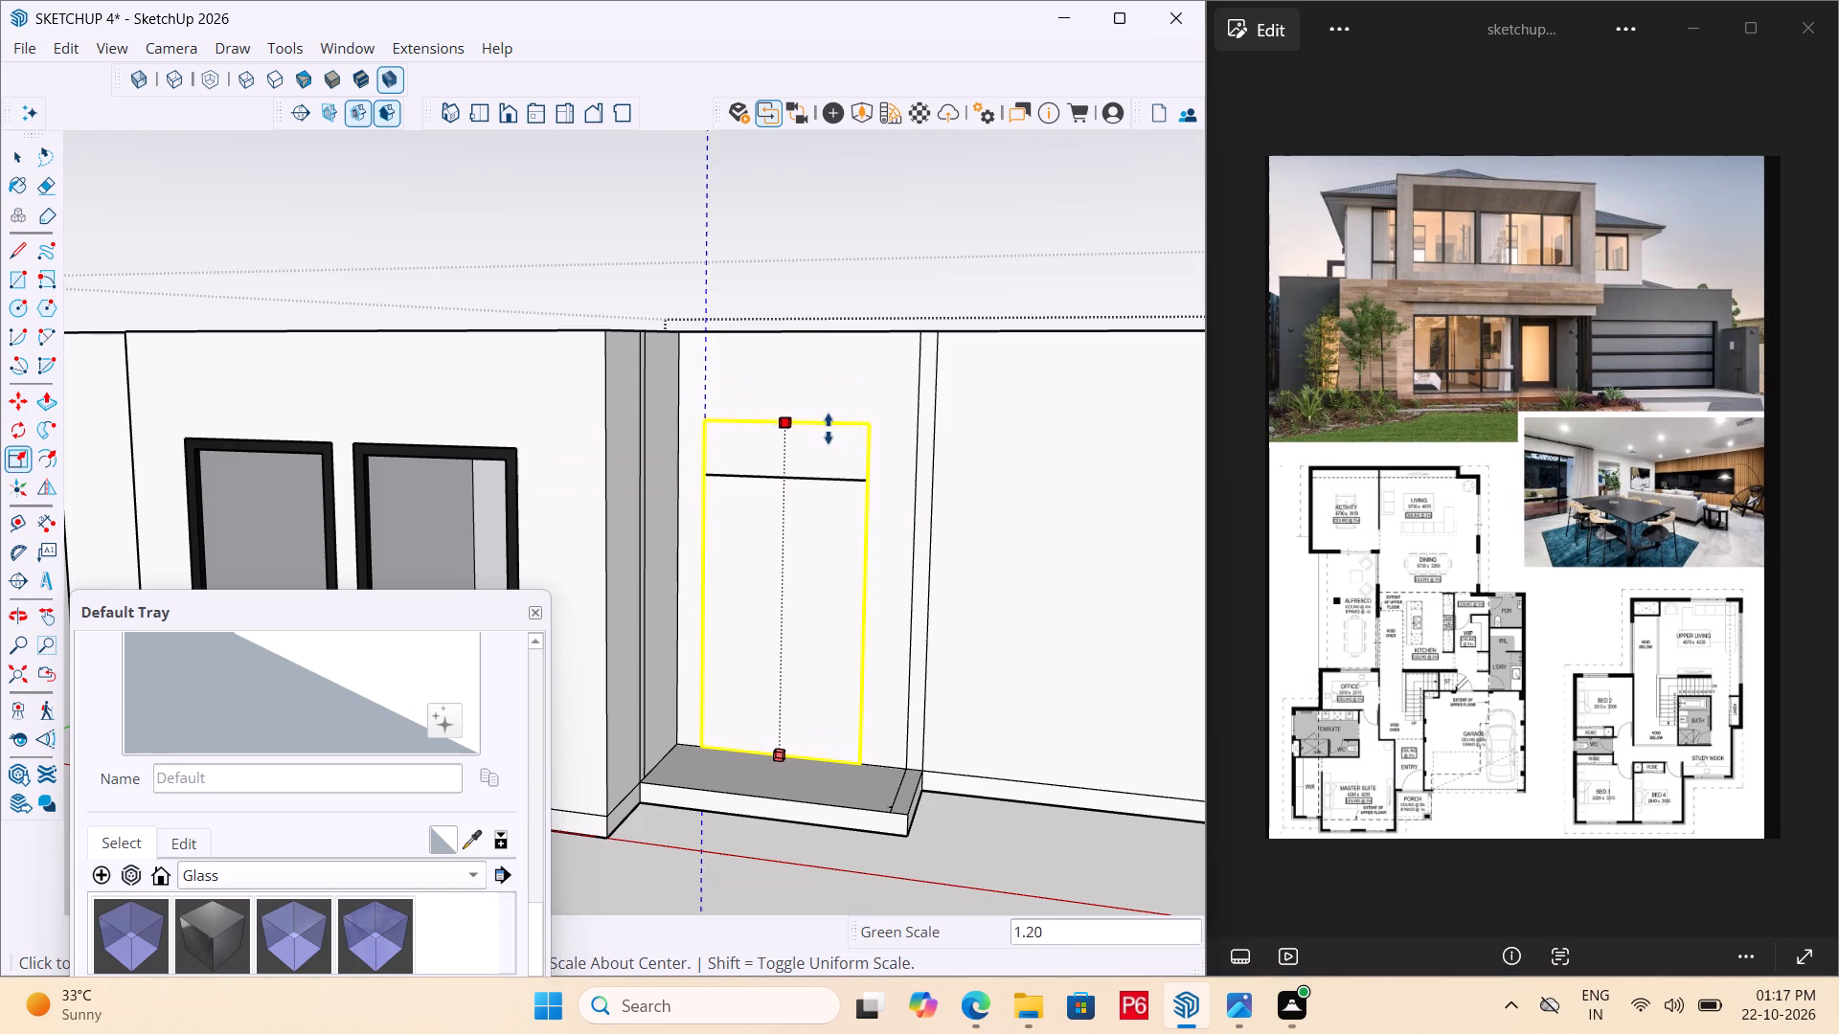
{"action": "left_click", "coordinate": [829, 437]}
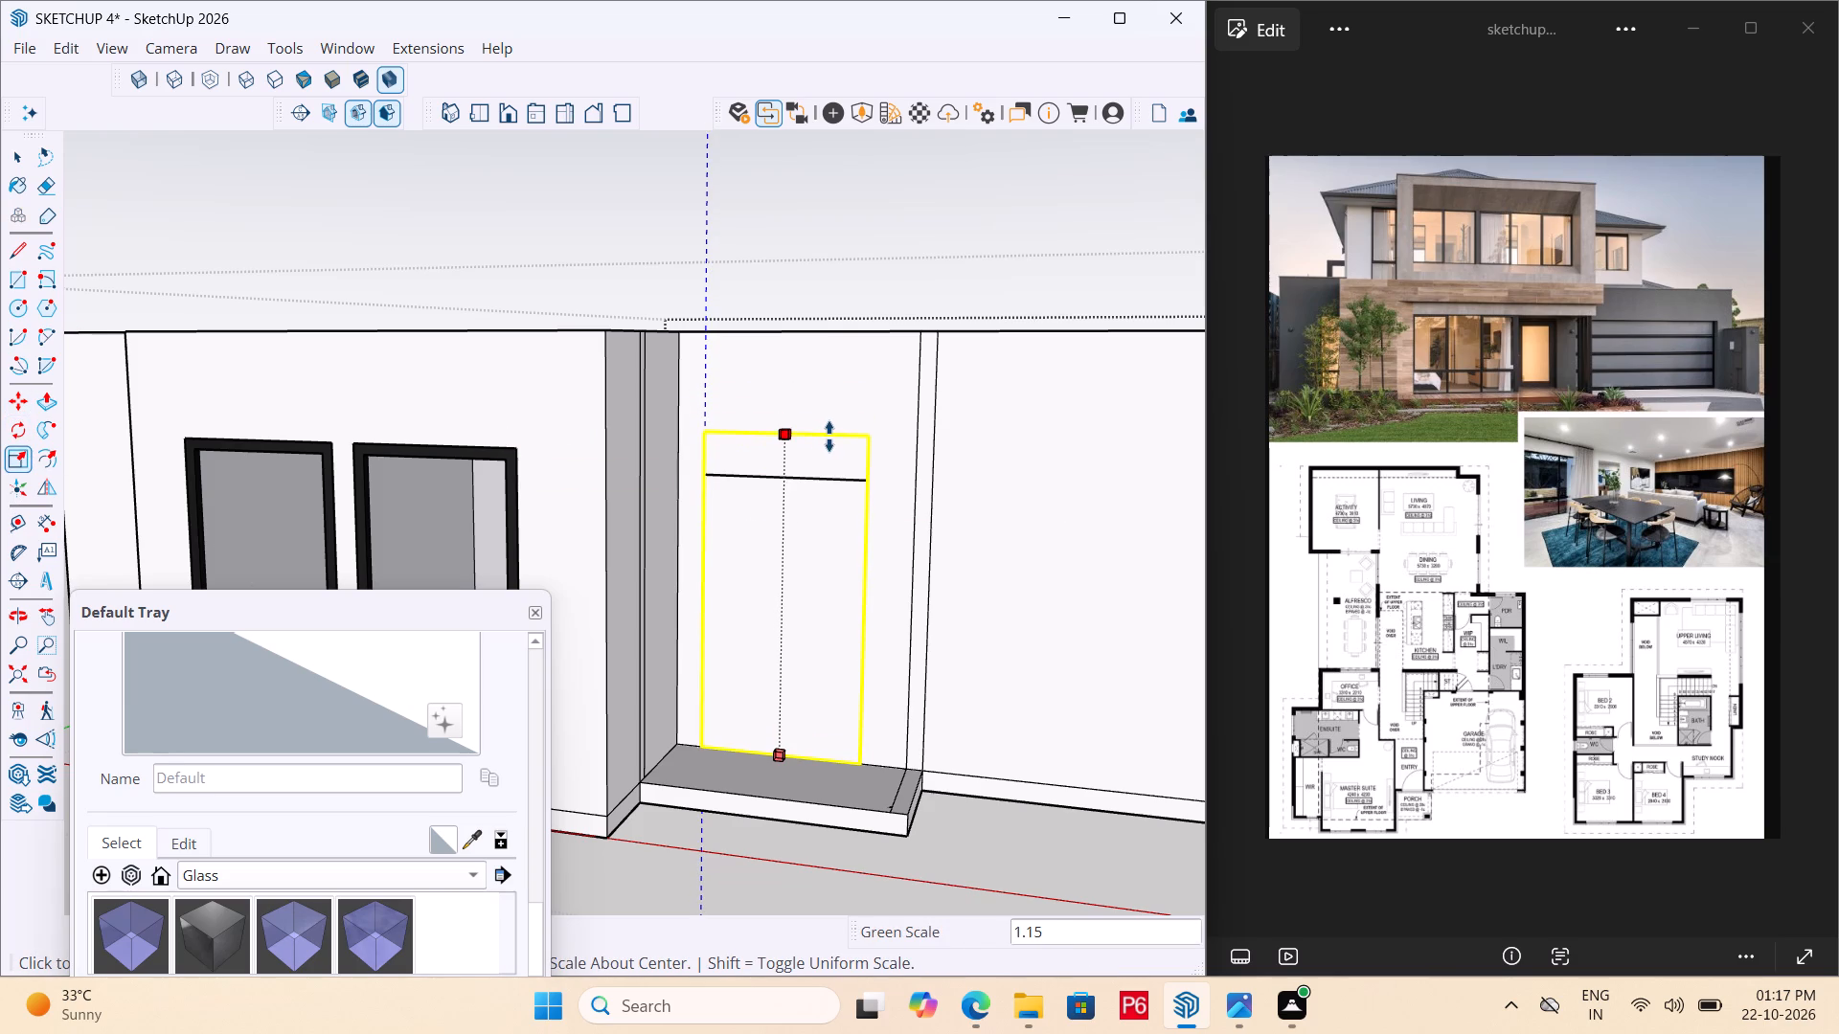
Undo the door scaling, the door group and the door face, back to the open entrance doorway.
{"action": "middle_click_drag", "start_coordinate": [812, 491], "coordinate": [0, 600]}
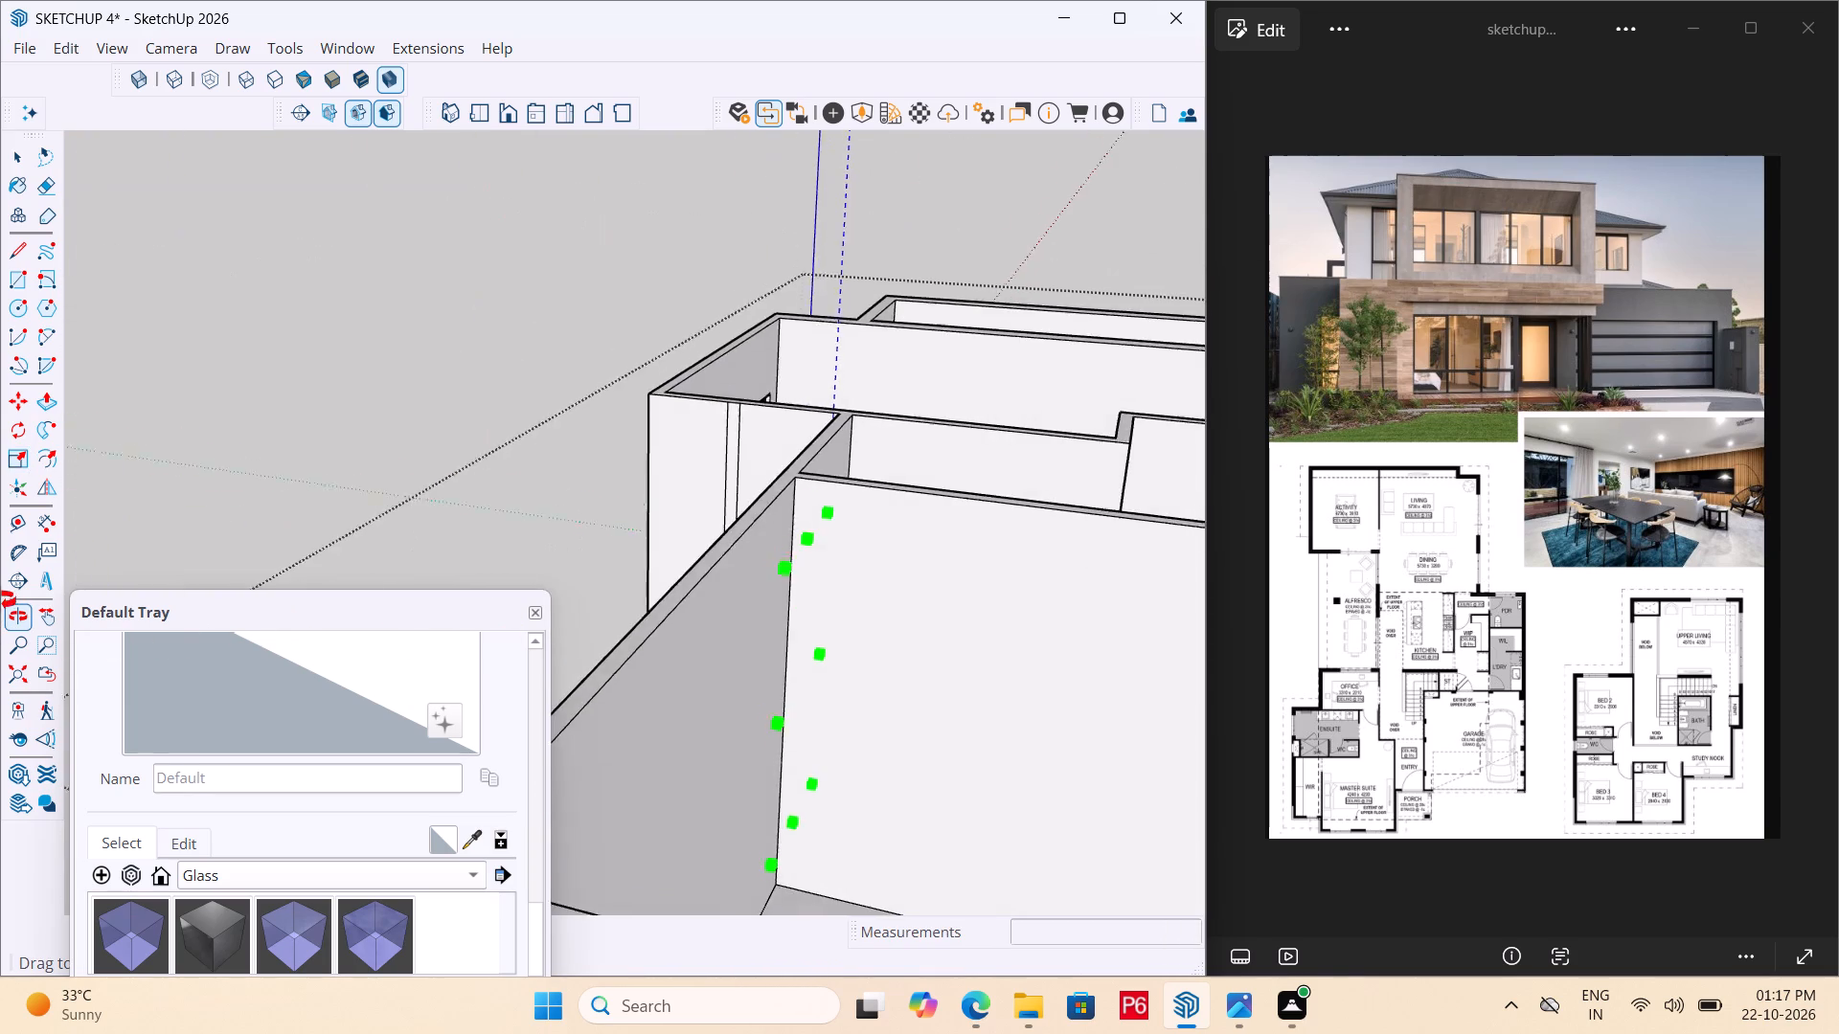
{"action": "middle_click_drag", "start_coordinate": [0, 600], "coordinate": [712, 670]}
{"action": "key", "text": "ctrl+z"}
{"action": "key", "text": "ctrl+z"}
{"action": "key", "text": "ctrl+z"}
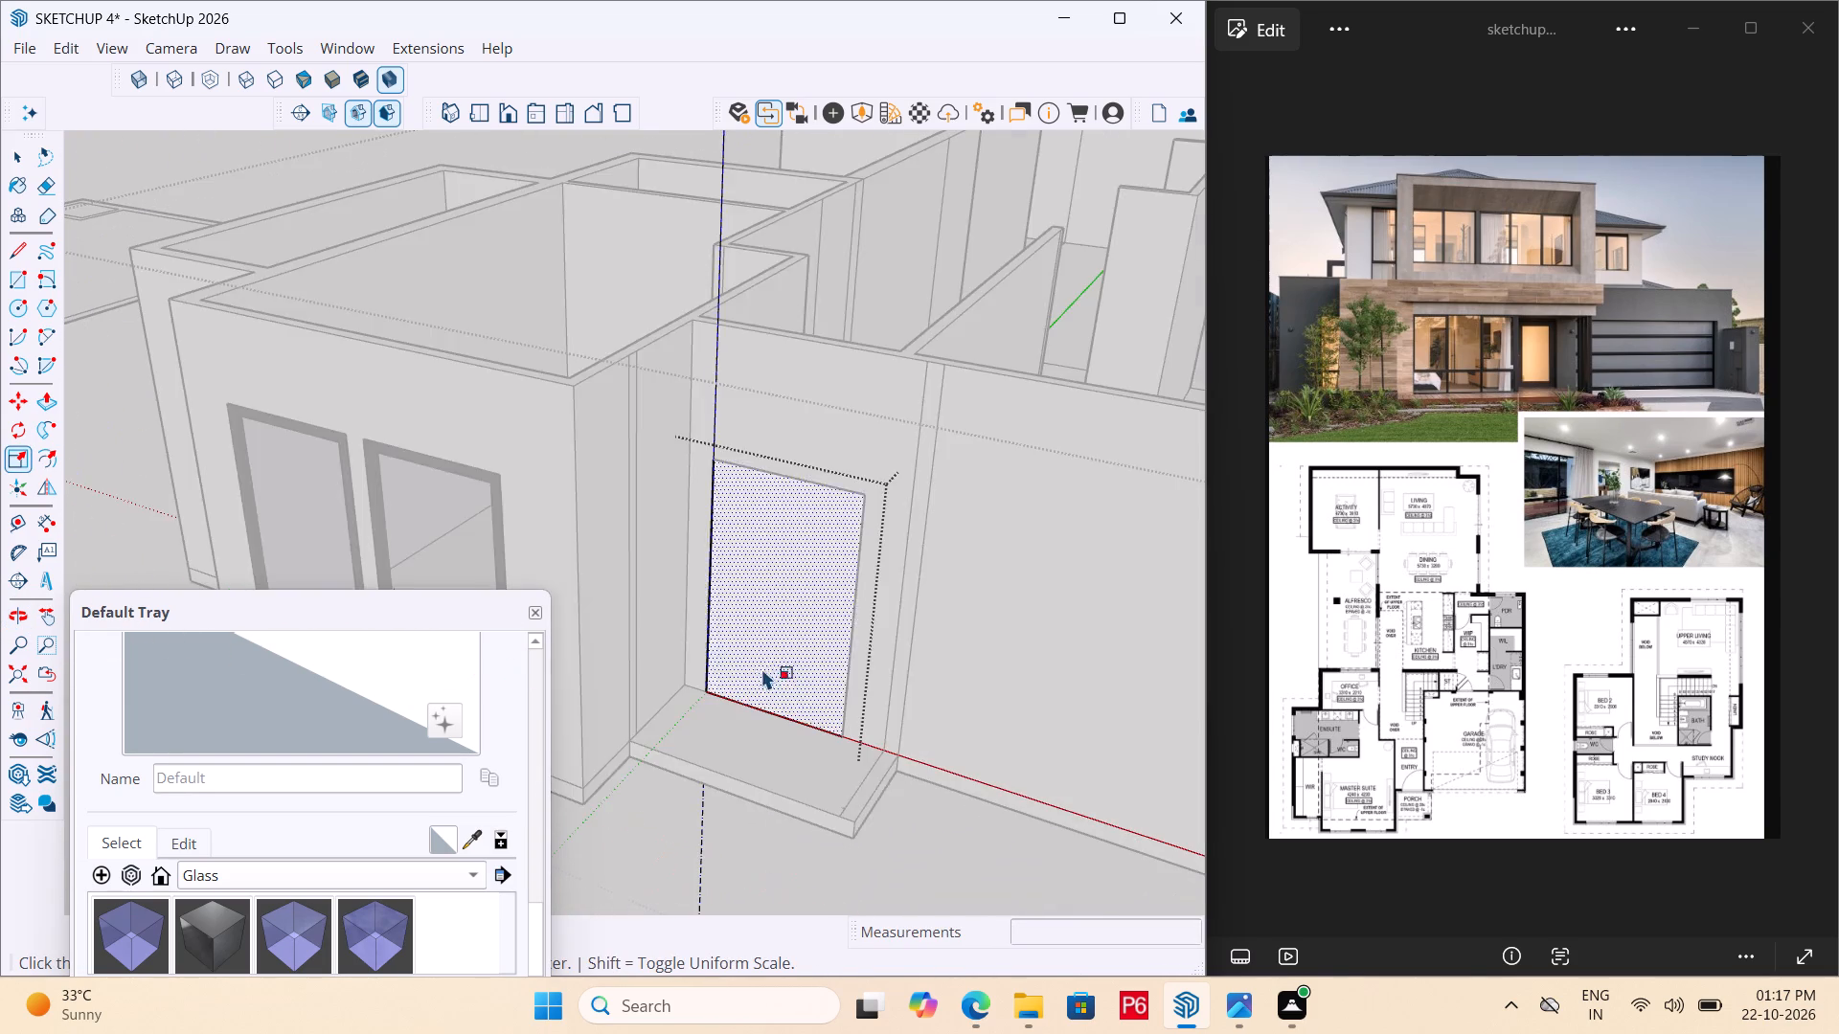
{"action": "key", "text": "ctrl+z"}
{"action": "key", "text": "ctrl+z"}
{"action": "key", "text": "ctrl+z"}
{"action": "key", "text": "ctrl+z"}
{"action": "key", "text": "ctrl+z"}
{"action": "key", "text": "ctrl+z"}
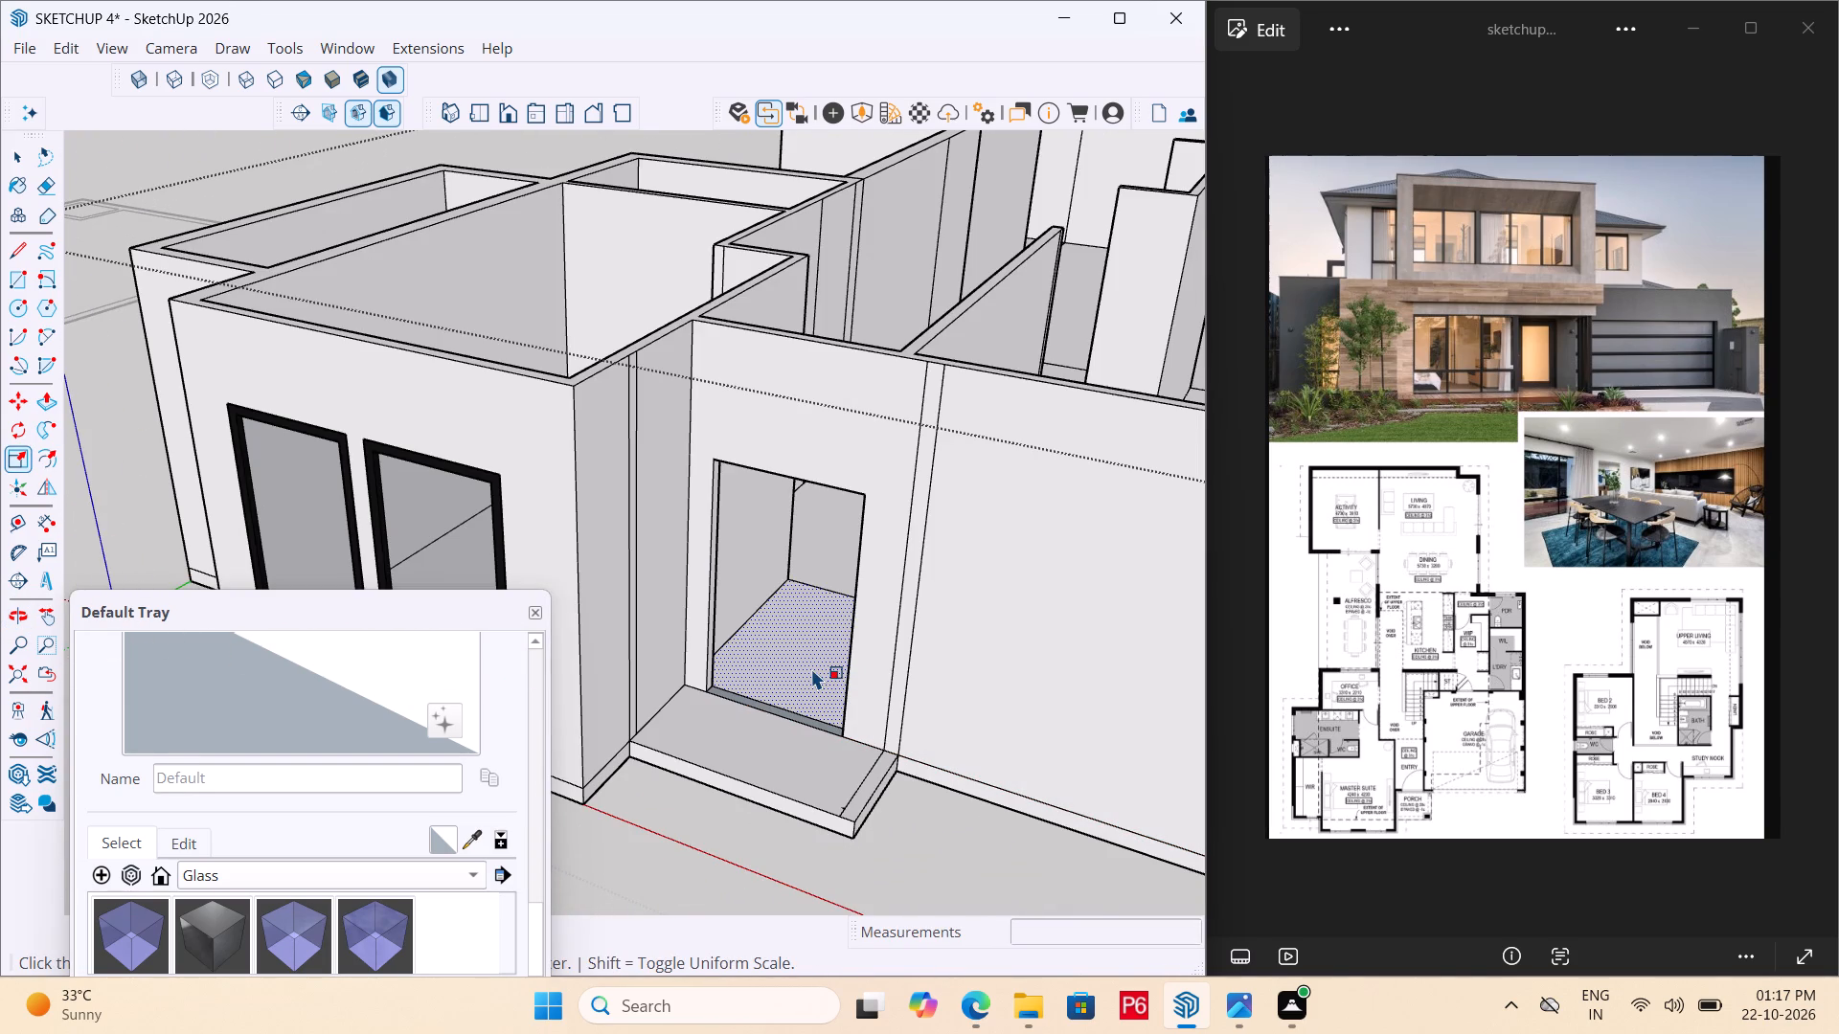
{"action": "key", "text": "ctrl+z"}
{"action": "key", "text": "ctrl+z"}
Push/Pull the entrance doorway's head face up 1', level with the top of the adjacent windows.
{"action": "middle_click_drag", "start_coordinate": [763, 513], "coordinate": [828, 261]}
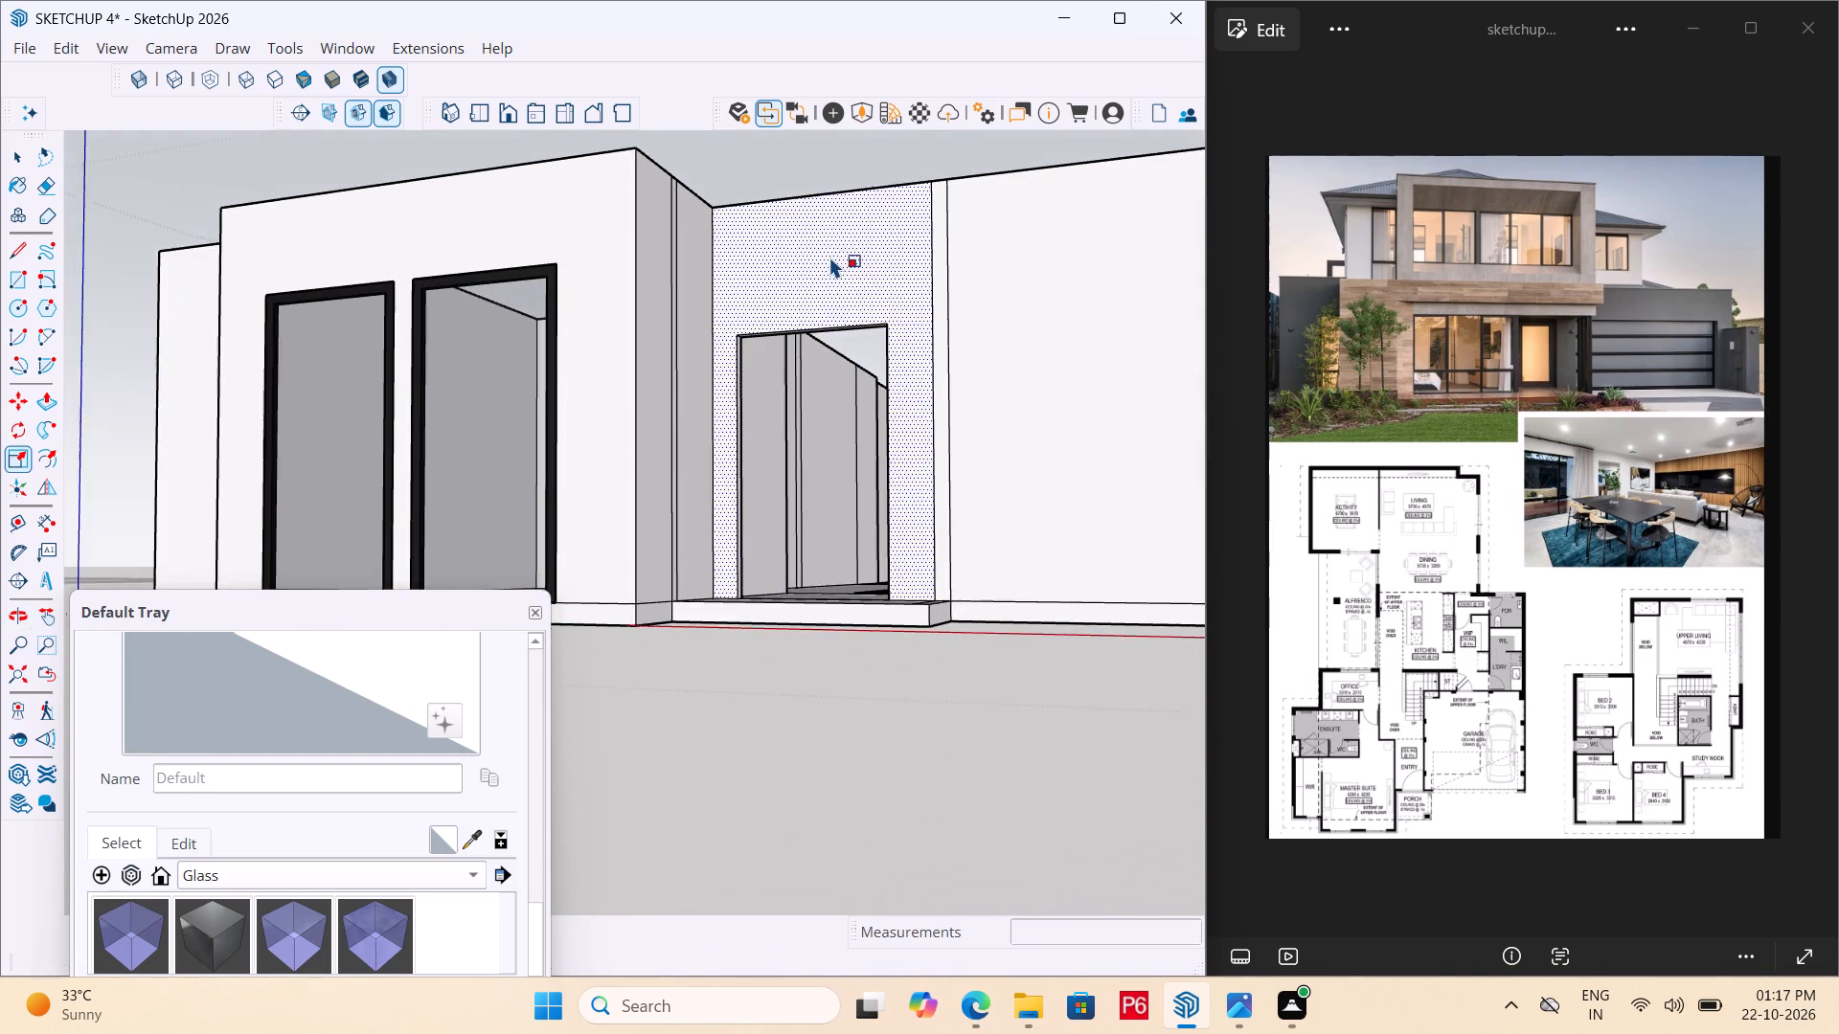
{"action": "scroll", "coordinate": [831, 303], "scroll_direction": "up", "scroll_amount": 9}
{"action": "middle_click_drag", "start_coordinate": [834, 301], "coordinate": [807, 117]}
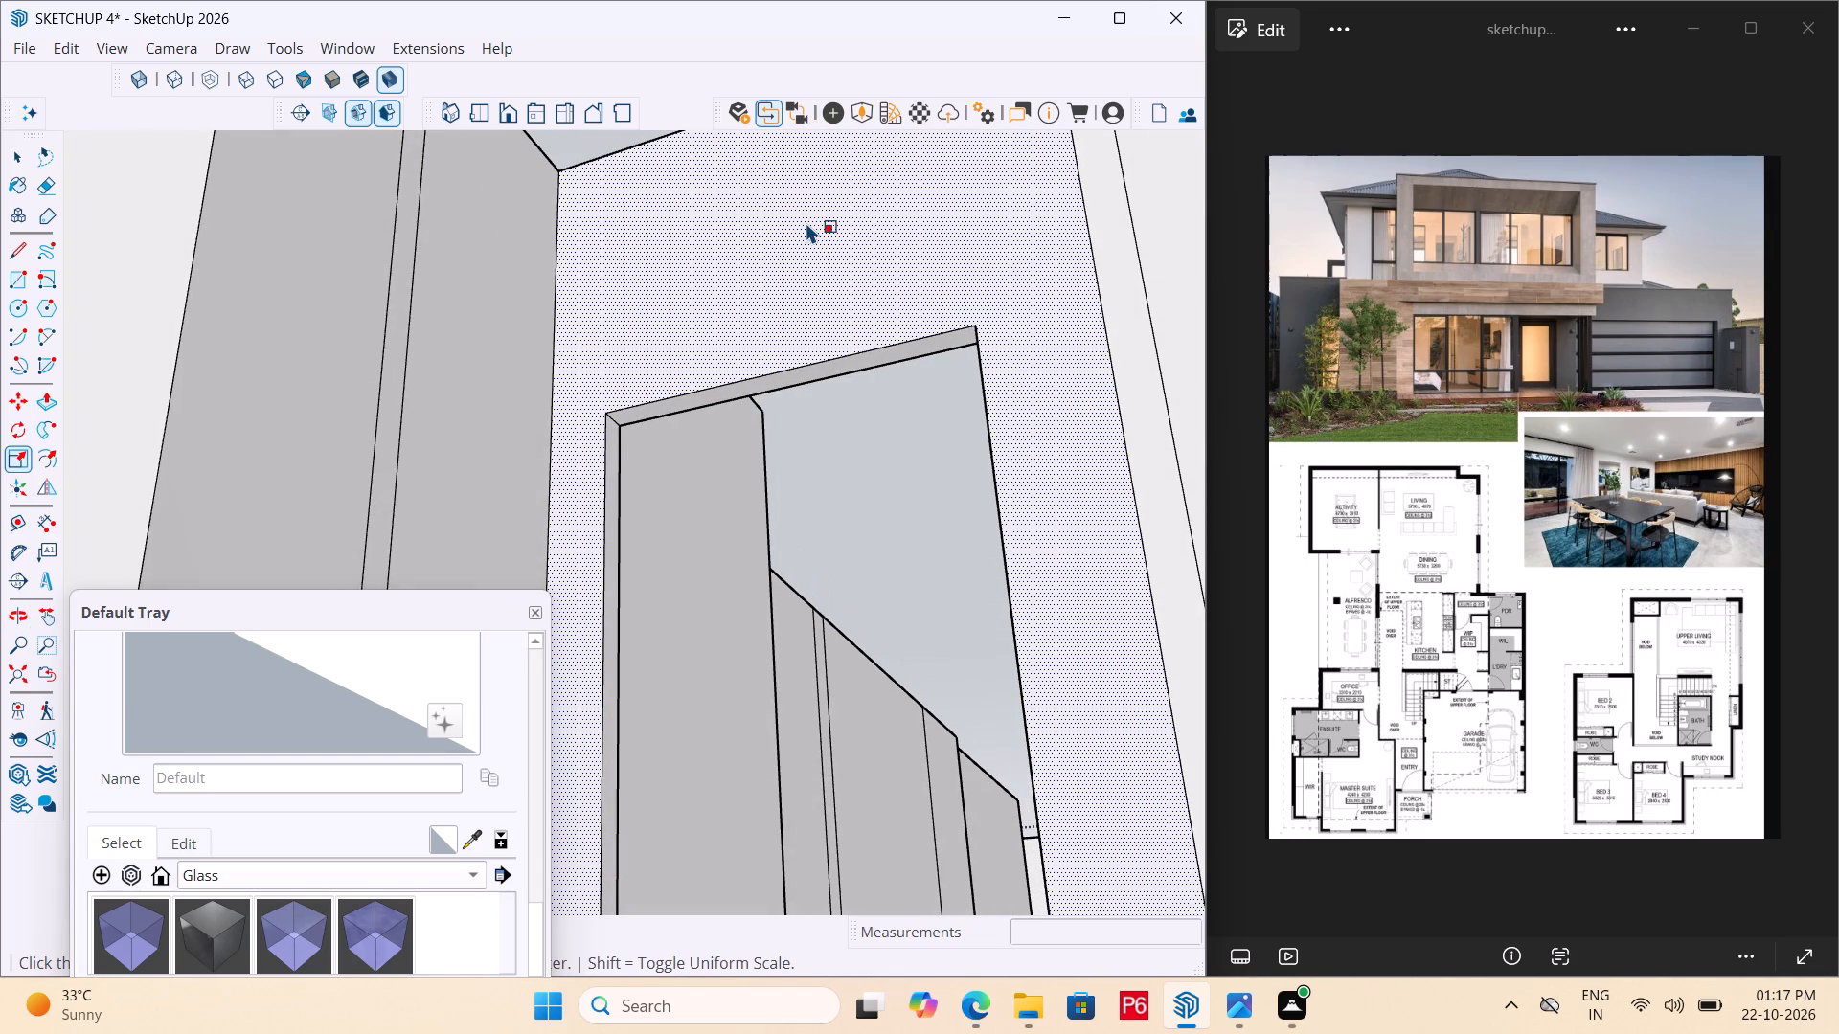
{"action": "left_click", "coordinate": [816, 375]}
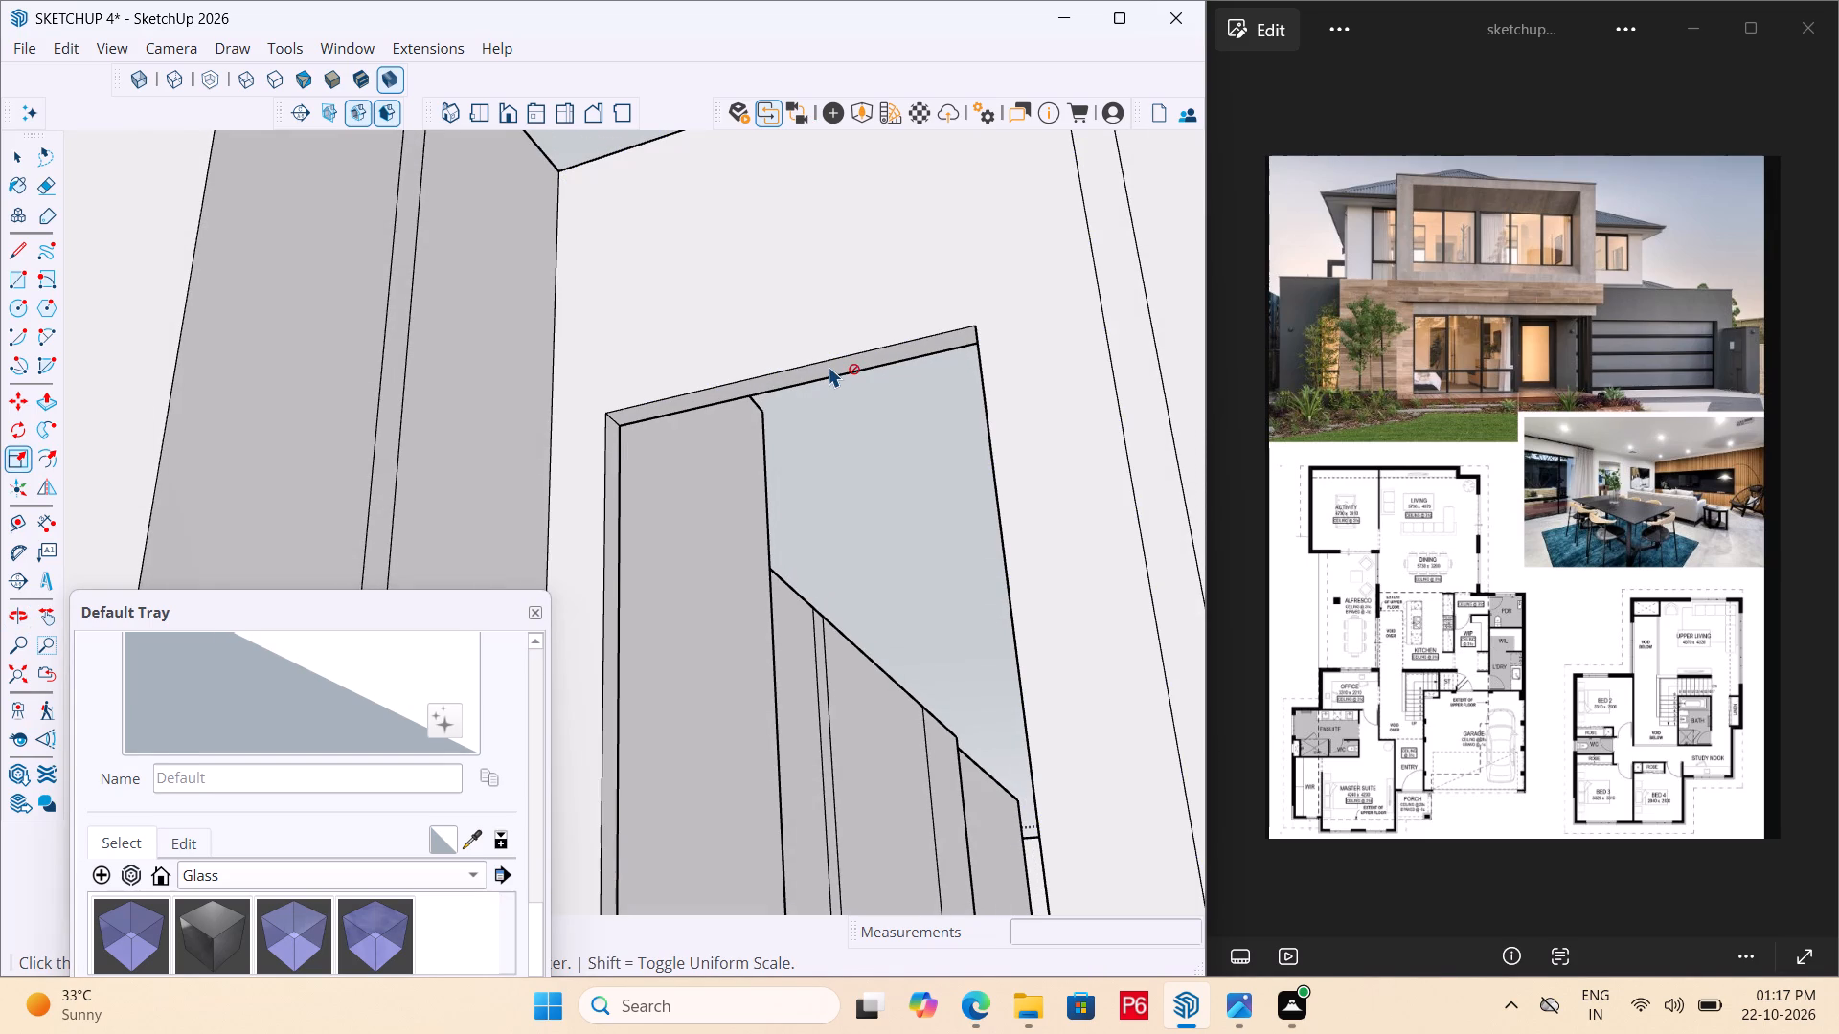
{"action": "left_click", "coordinate": [829, 366]}
{"action": "scroll", "coordinate": [853, 342], "scroll_direction": "up", "scroll_amount": 4}
{"action": "double_click", "coordinate": [859, 353]}
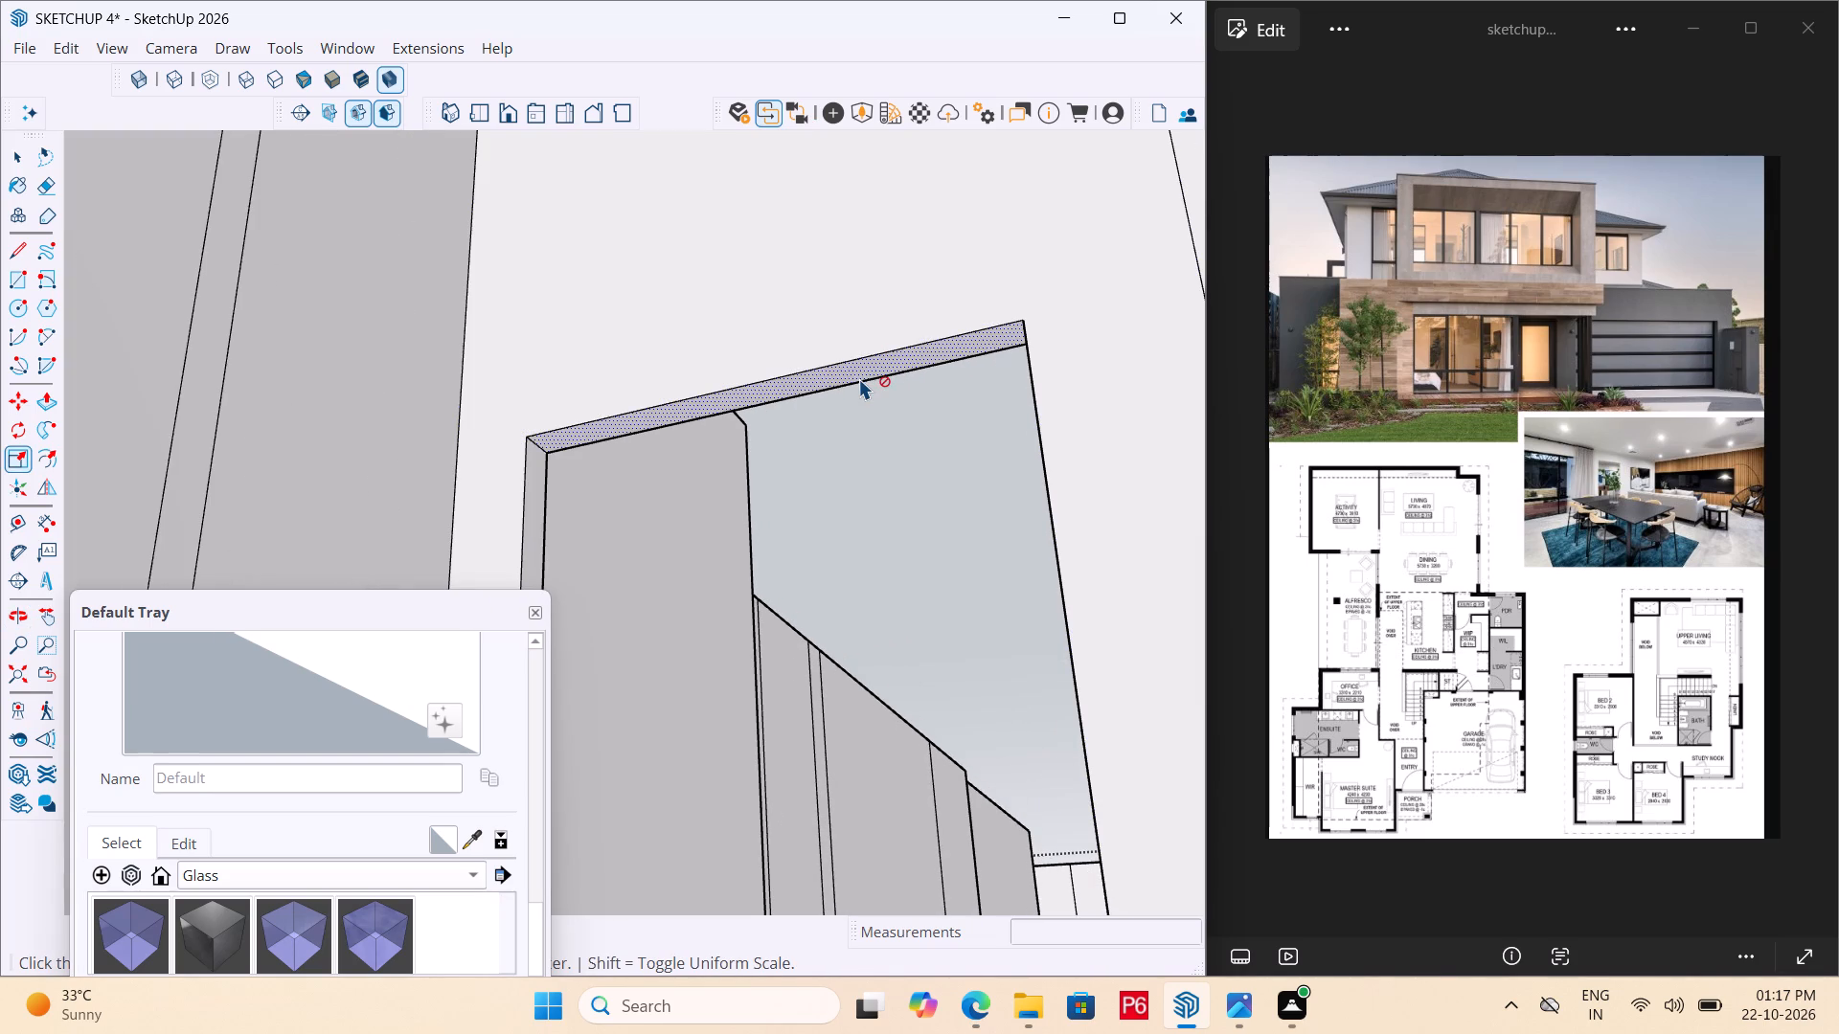
{"action": "triple_click", "coordinate": [860, 378]}
{"action": "key", "text": "p"}
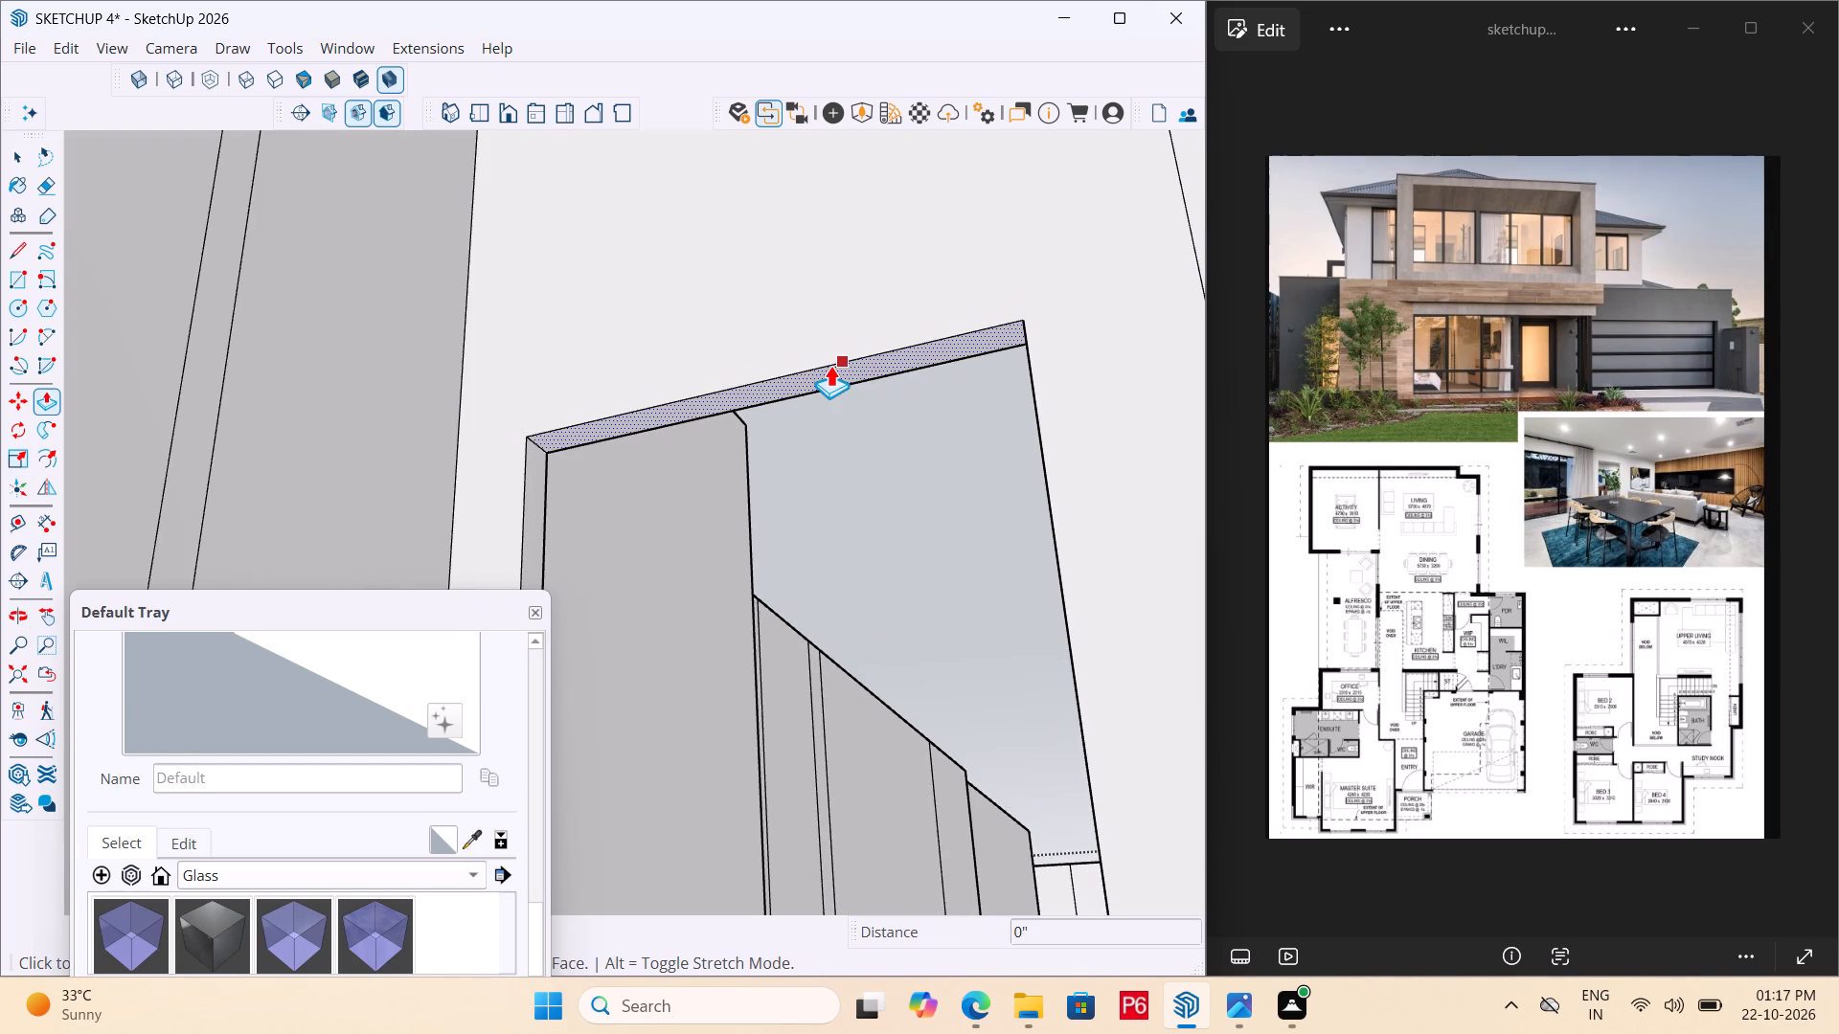
{"action": "left_click", "coordinate": [830, 365]}
{"action": "scroll", "coordinate": [806, 249], "scroll_direction": "down", "scroll_amount": 11}
{"action": "scroll", "coordinate": [478, 266], "scroll_direction": "up", "scroll_amount": 6}
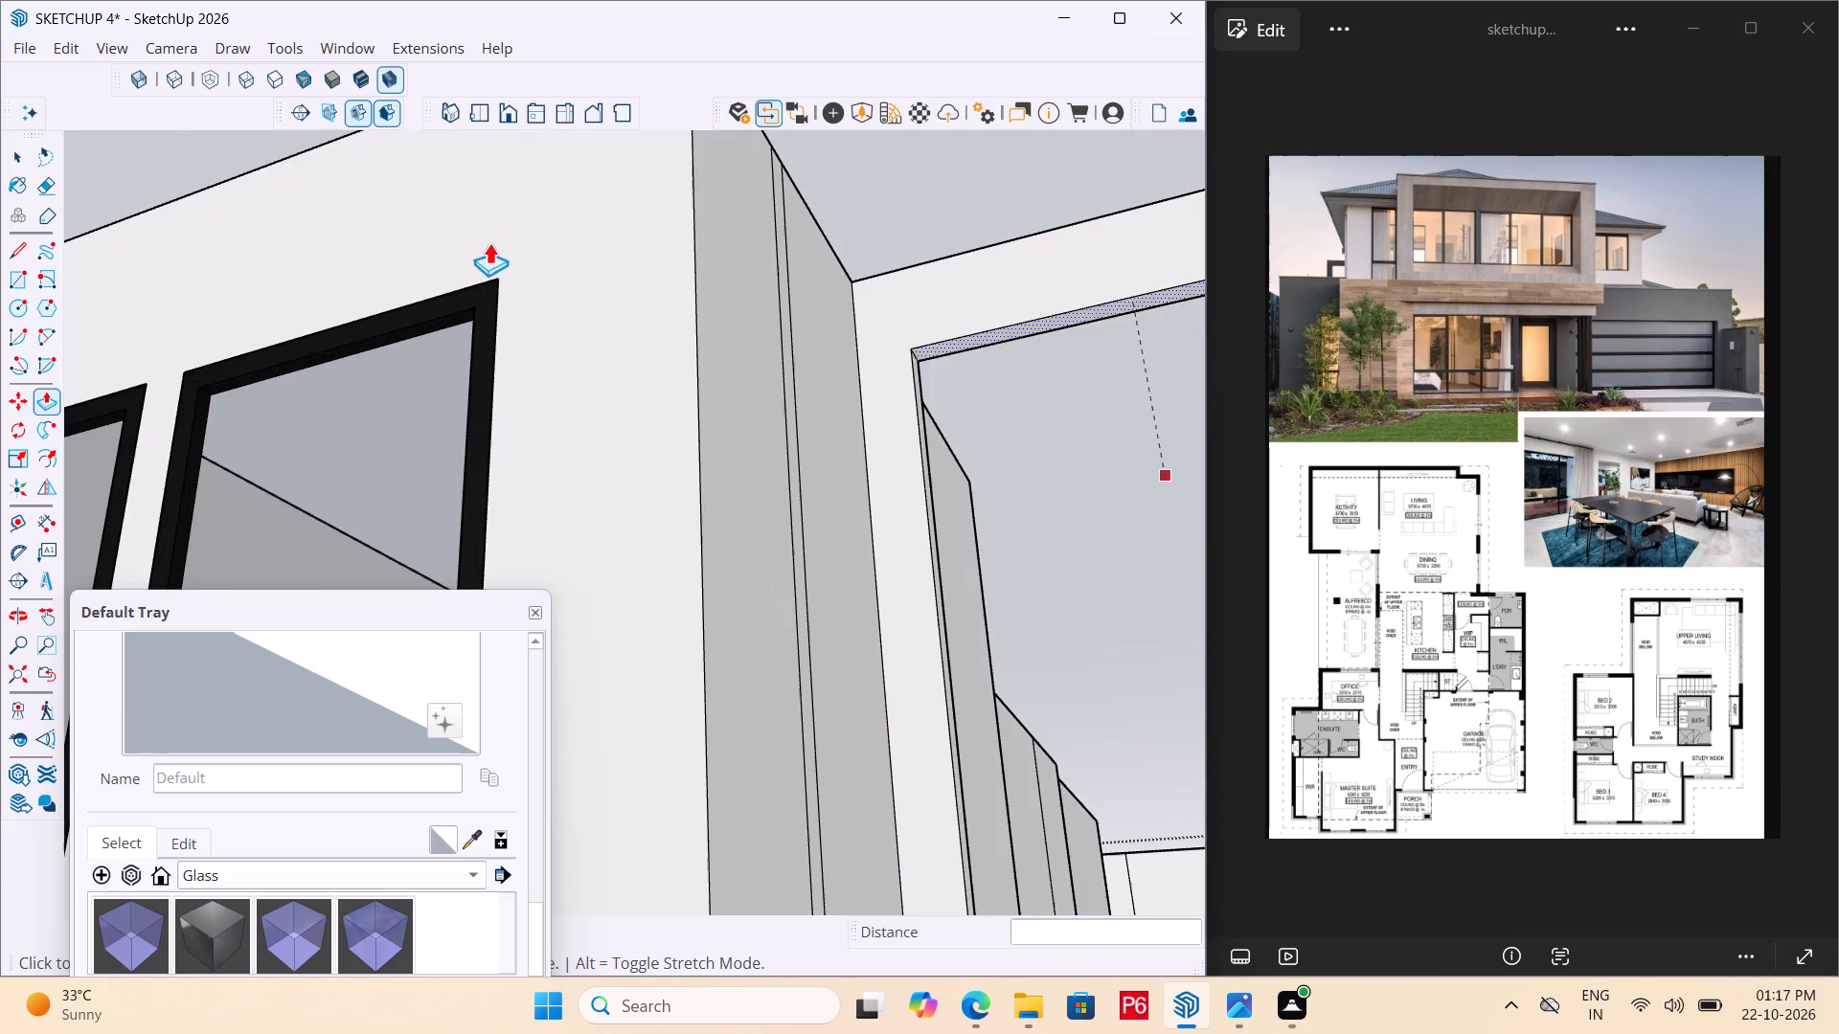
{"action": "scroll", "coordinate": [479, 266], "scroll_direction": "up", "scroll_amount": 2}
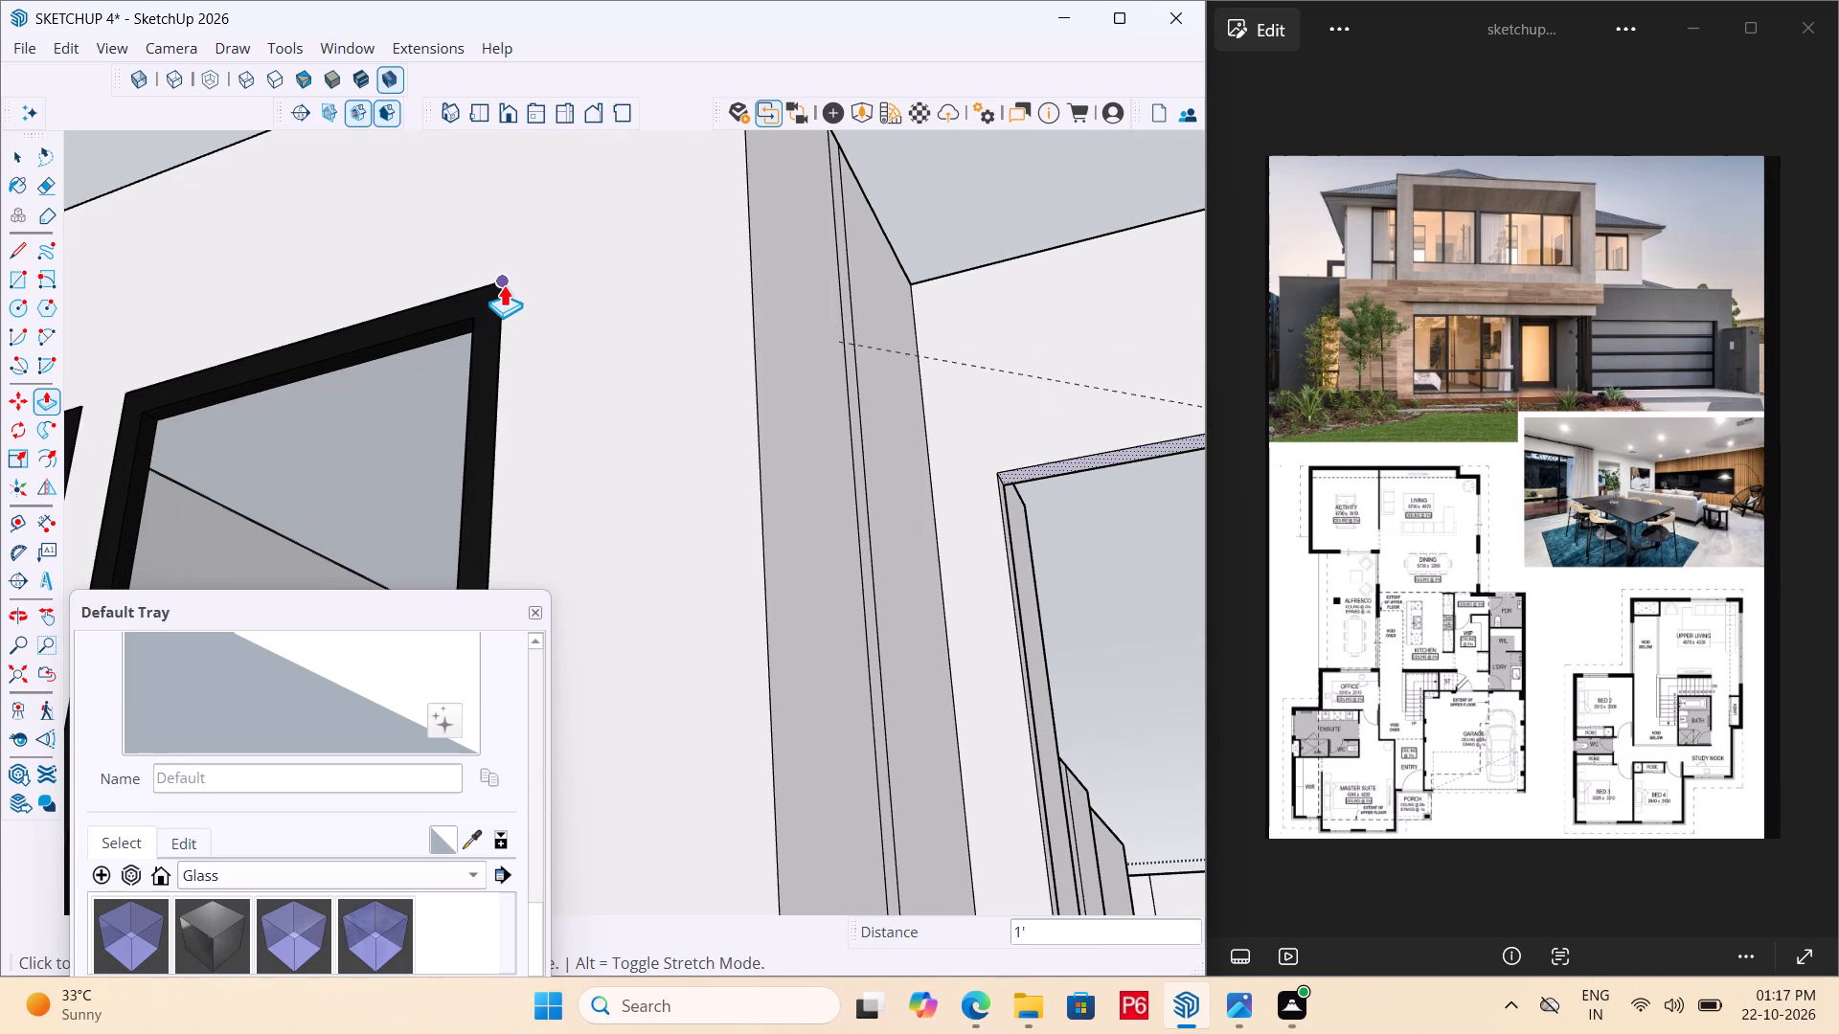
{"action": "left_click", "coordinate": [500, 282]}
Draw a rectangle face filling the heightened entrance doorway, from its upper corner to the opposite lower corner.
{"action": "scroll", "coordinate": [517, 308], "scroll_direction": "down", "scroll_amount": 7}
{"action": "middle_click_drag", "start_coordinate": [762, 327], "coordinate": [636, 508]}
{"action": "scroll", "coordinate": [762, 327], "scroll_direction": "down", "scroll_amount": 1}
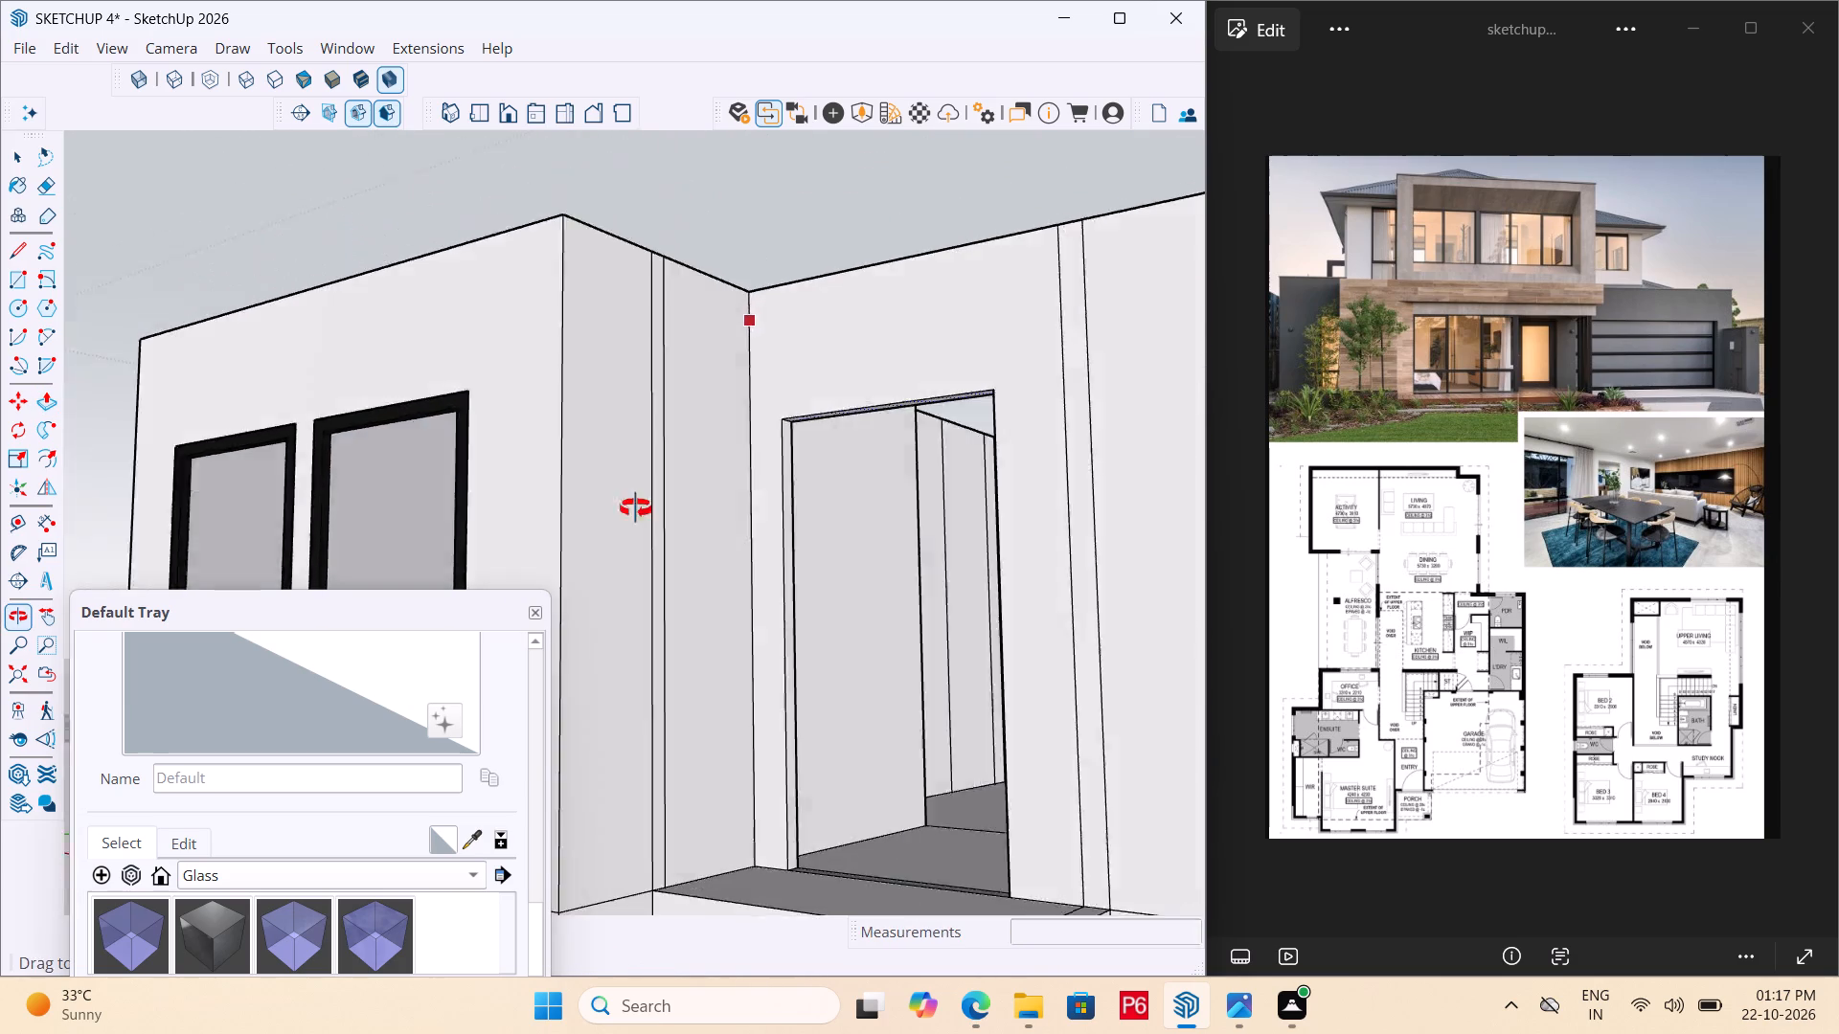
{"action": "middle_click_drag", "start_coordinate": [636, 508], "coordinate": [626, 536]}
{"action": "scroll", "coordinate": [642, 467], "scroll_direction": "down", "scroll_amount": 5}
{"action": "middle_click_drag", "start_coordinate": [656, 503], "coordinate": [772, 529]}
{"action": "scroll", "coordinate": [896, 557], "scroll_direction": "up", "scroll_amount": 3}
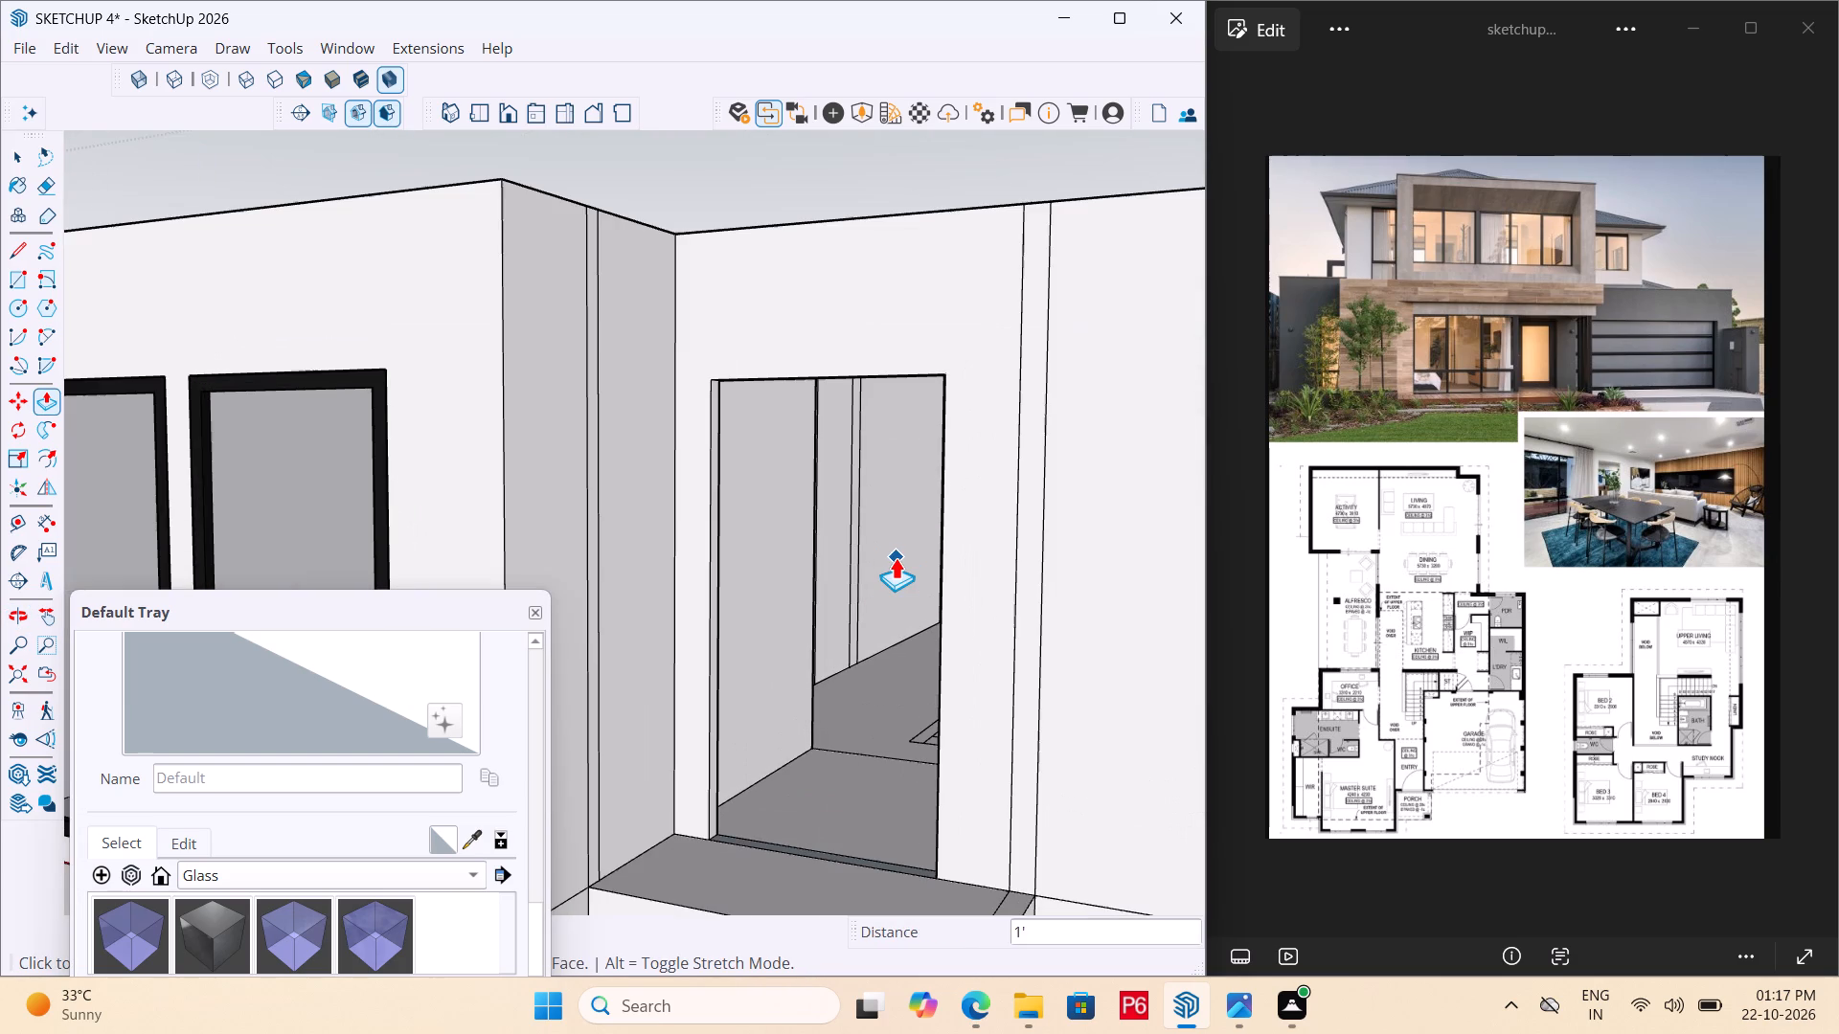
{"action": "key", "text": "r"}
{"action": "middle_click_drag", "start_coordinate": [973, 612], "coordinate": [946, 312]}
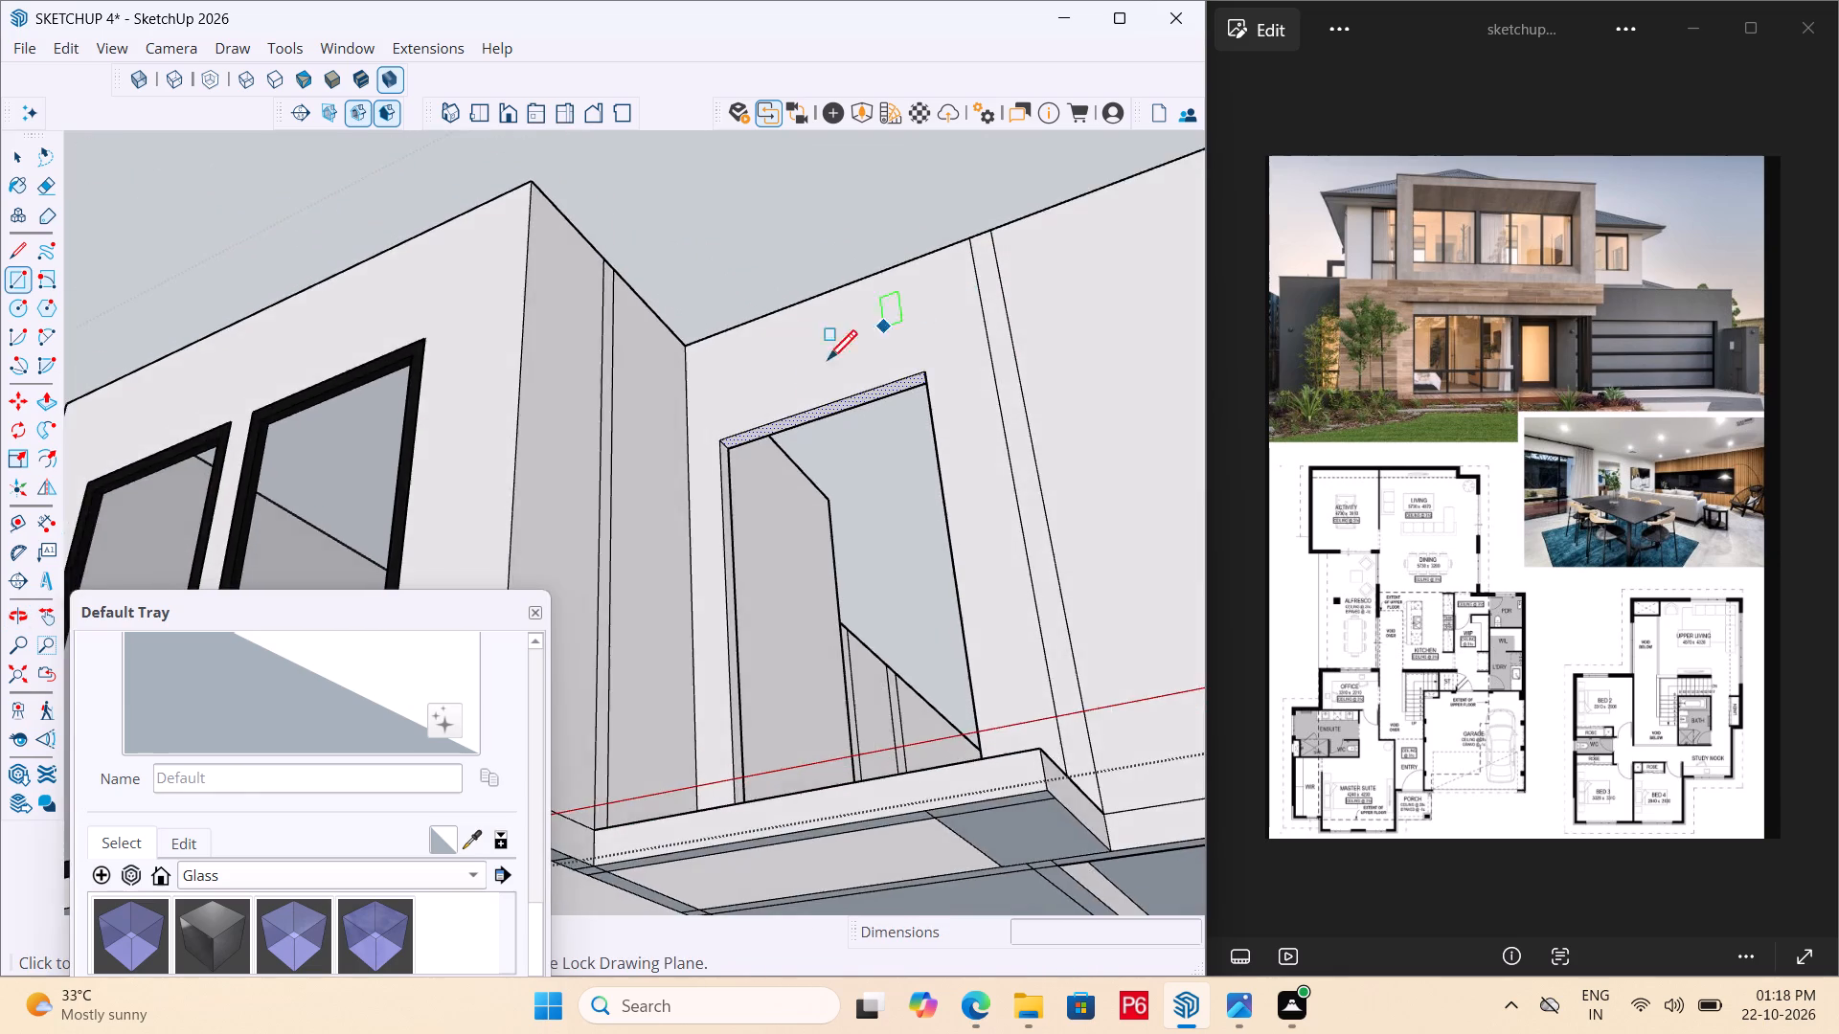
{"action": "scroll", "coordinate": [801, 386], "scroll_direction": "up", "scroll_amount": 10}
{"action": "scroll", "coordinate": [731, 469], "scroll_direction": "down", "scroll_amount": 6}
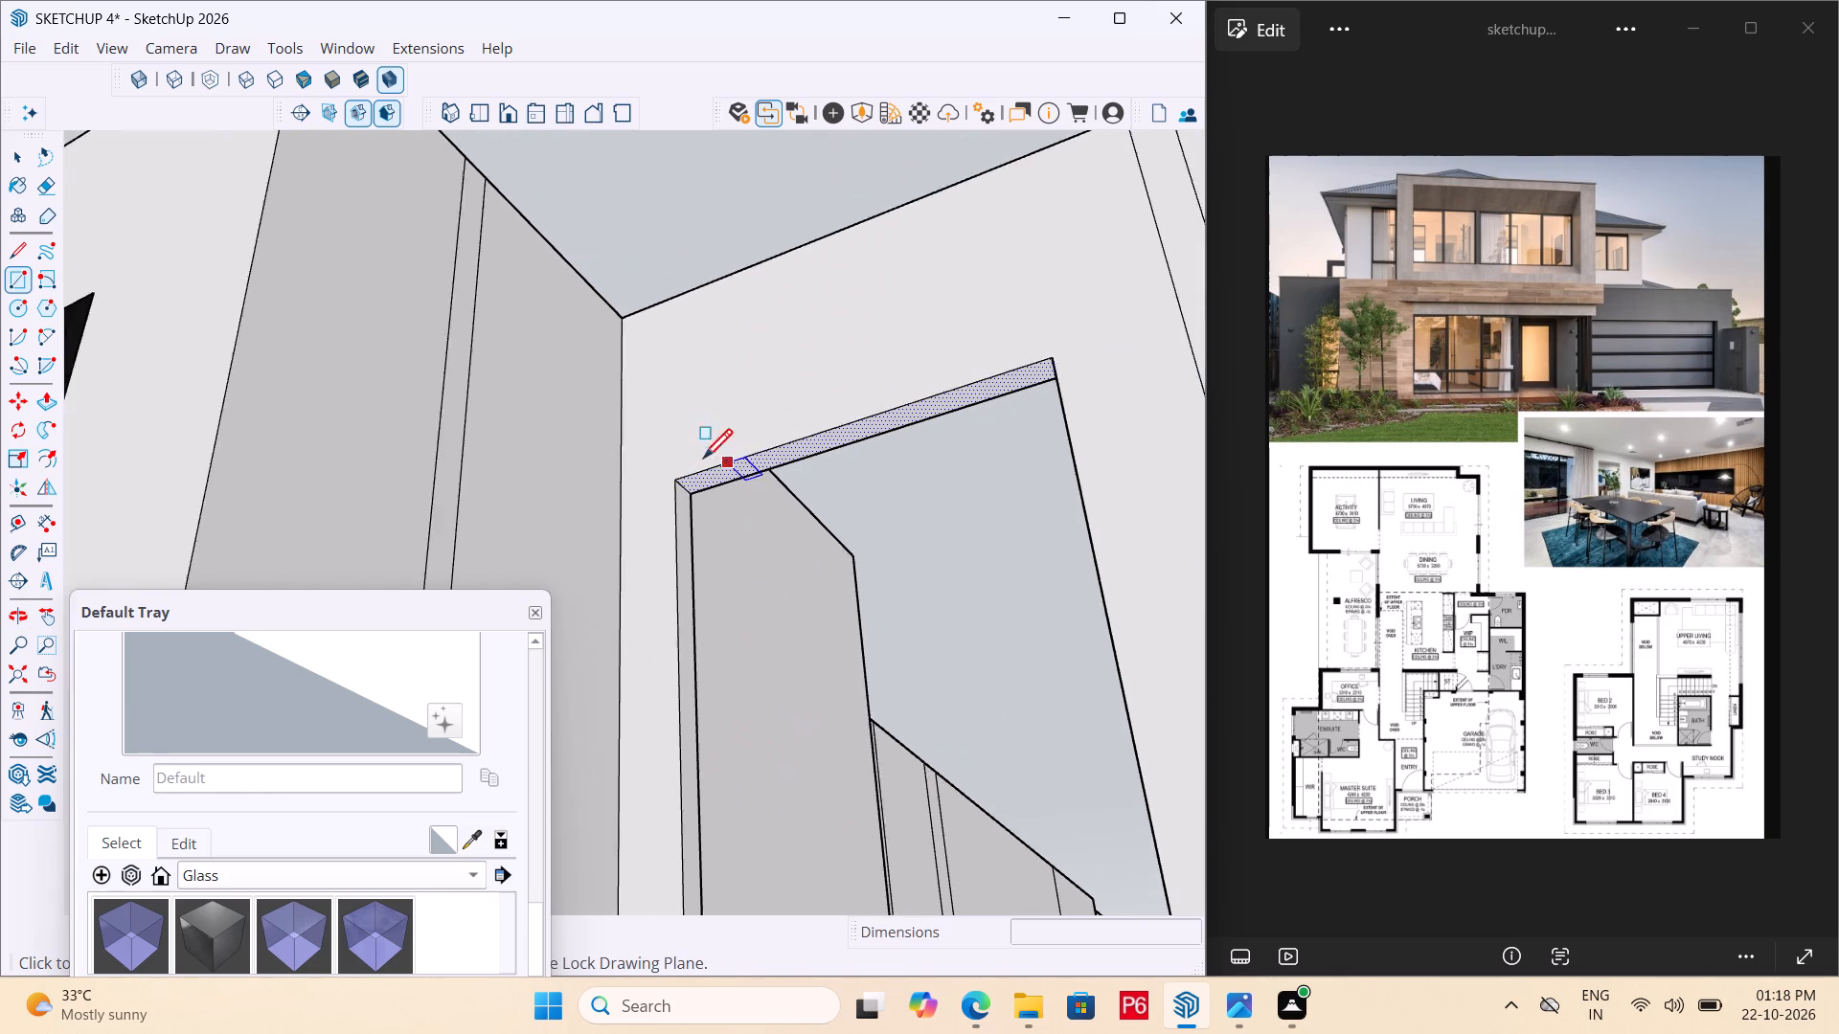
{"action": "triple_click", "coordinate": [678, 476]}
{"action": "scroll", "coordinate": [714, 393], "scroll_direction": "down", "scroll_amount": 7}
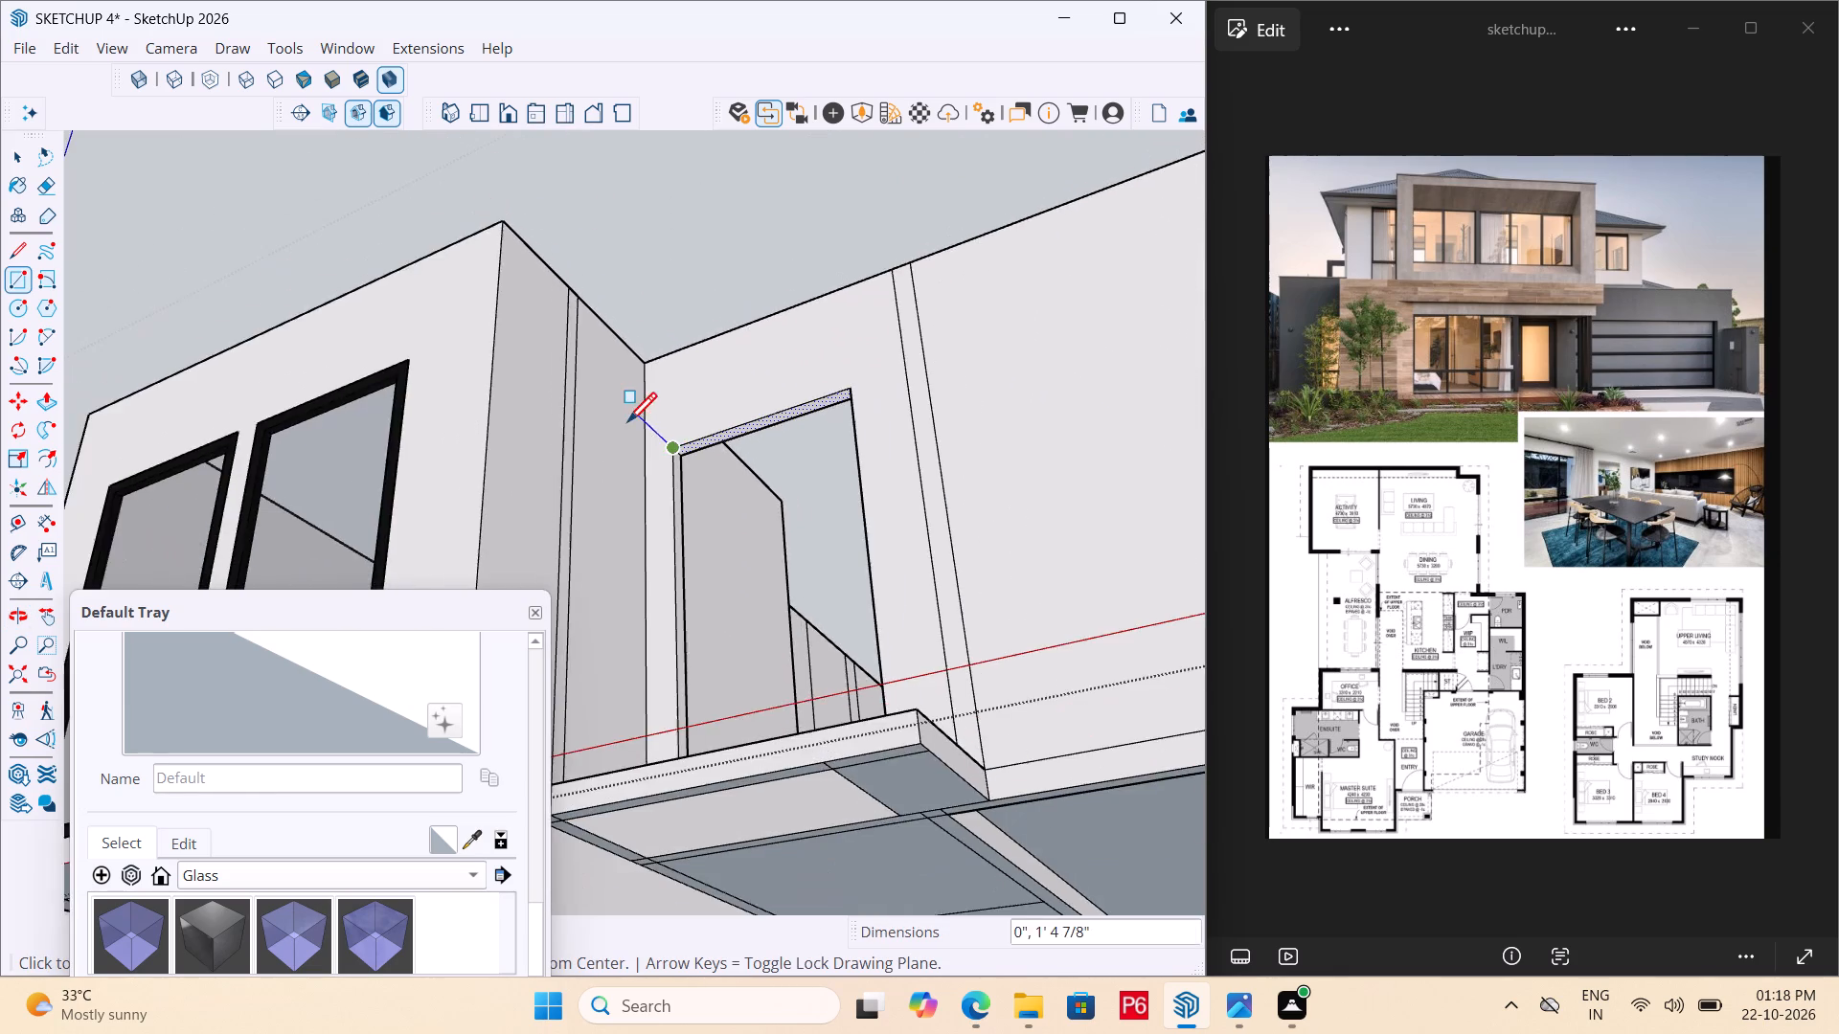
{"action": "scroll", "coordinate": [665, 460], "scroll_direction": "down", "scroll_amount": 4}
{"action": "middle_click_drag", "start_coordinate": [761, 569], "coordinate": [846, 880]}
{"action": "scroll", "coordinate": [842, 753], "scroll_direction": "up", "scroll_amount": 5}
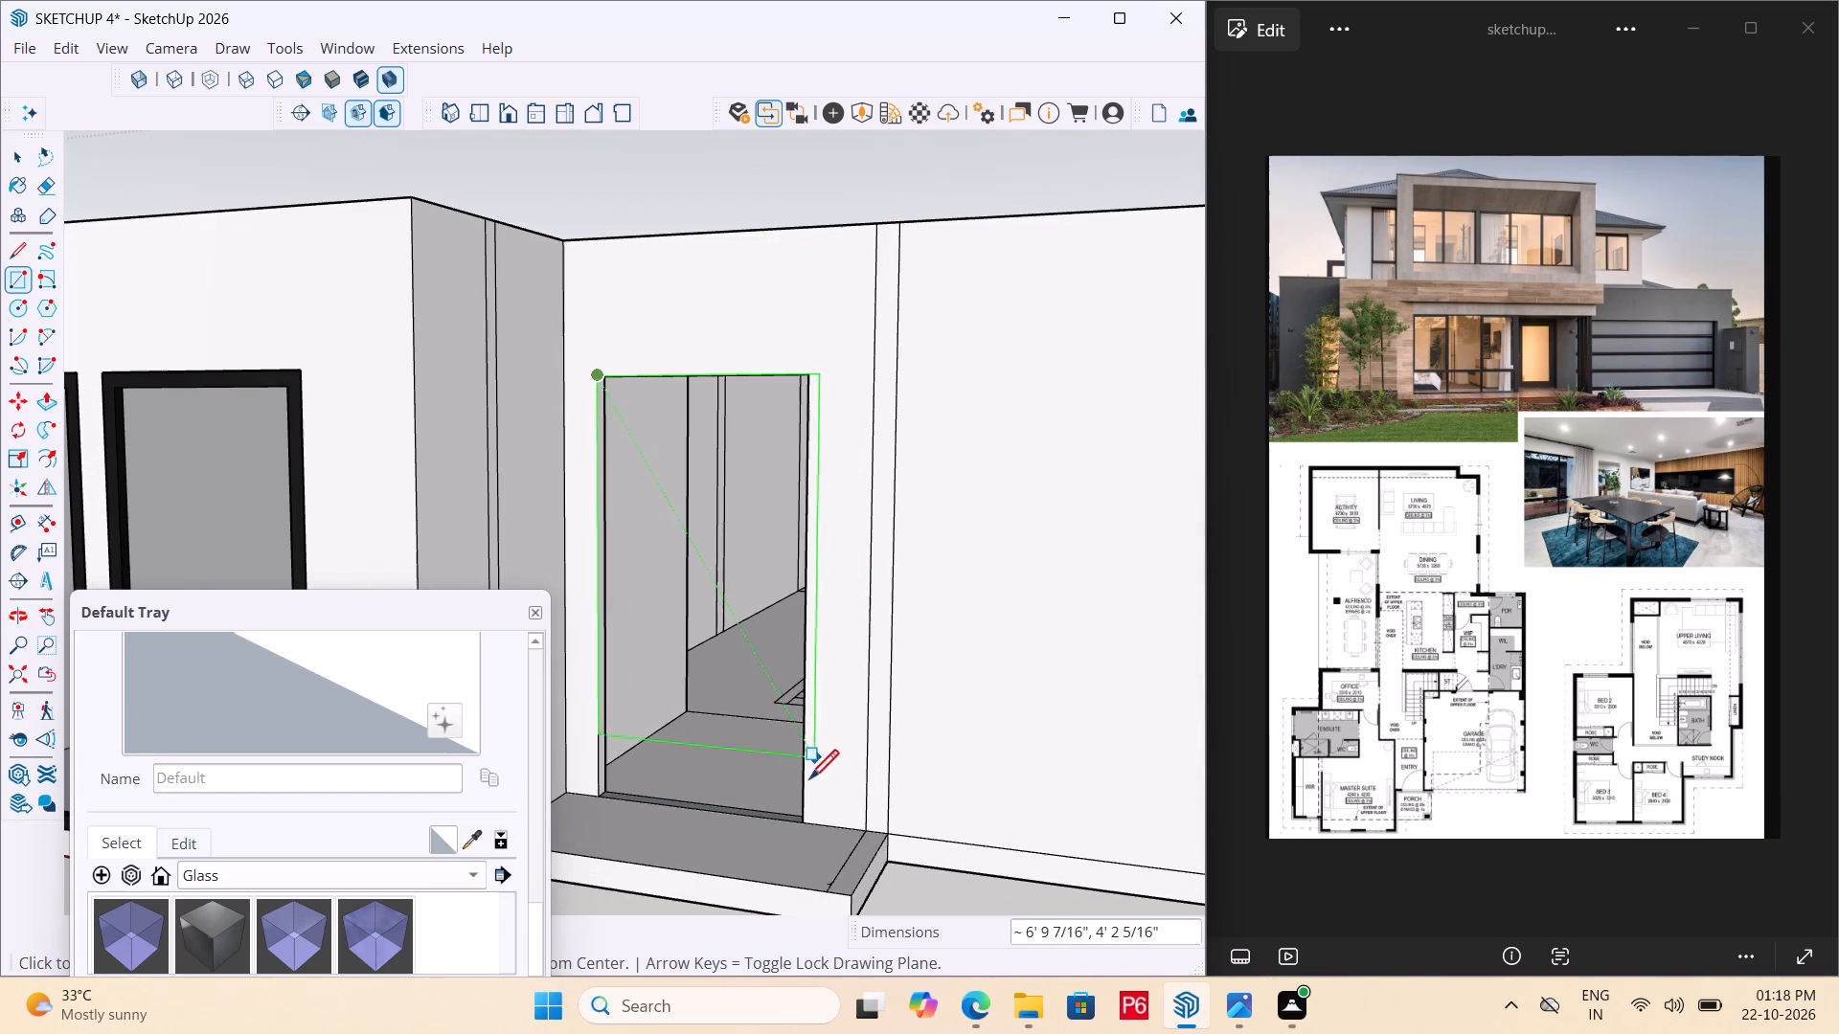
{"action": "double_click", "coordinate": [806, 821]}
Make the door face filling the entrance doorway, together with its edges, into a group.
{"action": "key", "text": "space"}
{"action": "left_click", "coordinate": [721, 568]}
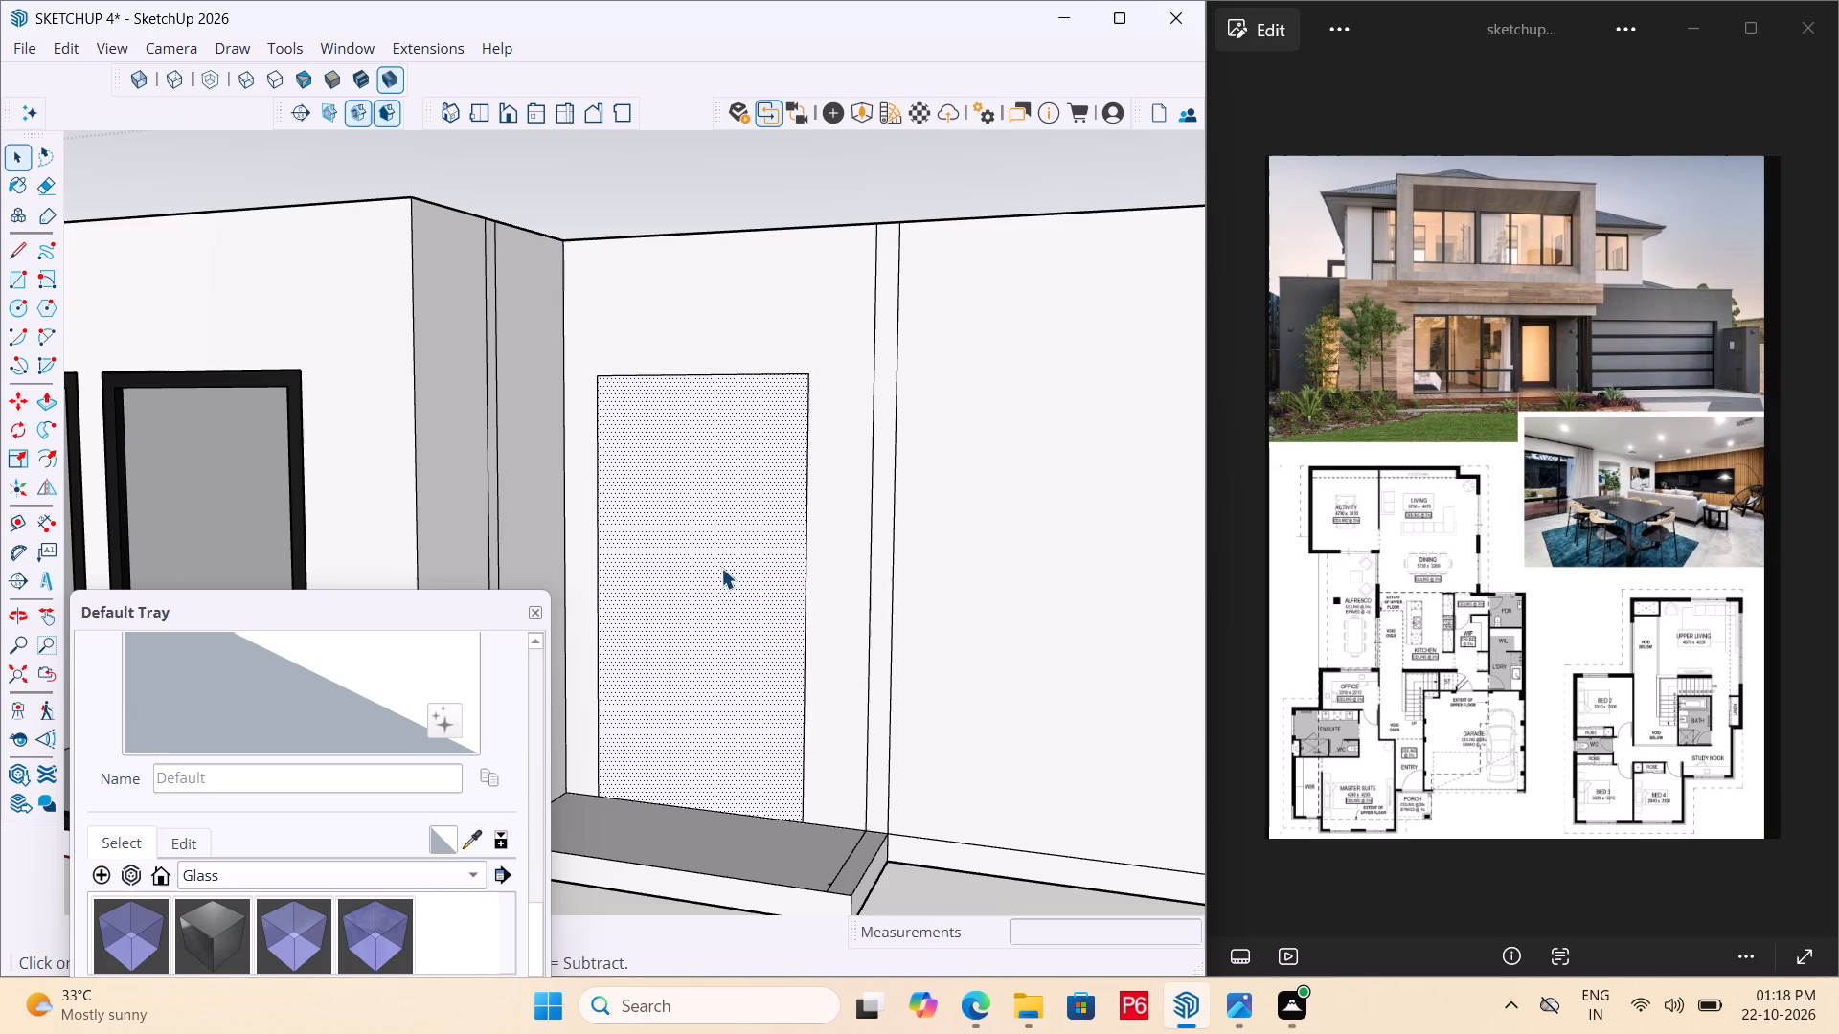
{"action": "double_click", "coordinate": [721, 568]}
{"action": "right_click", "coordinate": [721, 568]}
{"action": "left_click", "coordinate": [668, 173]}
{"action": "left_click", "coordinate": [735, 513]}
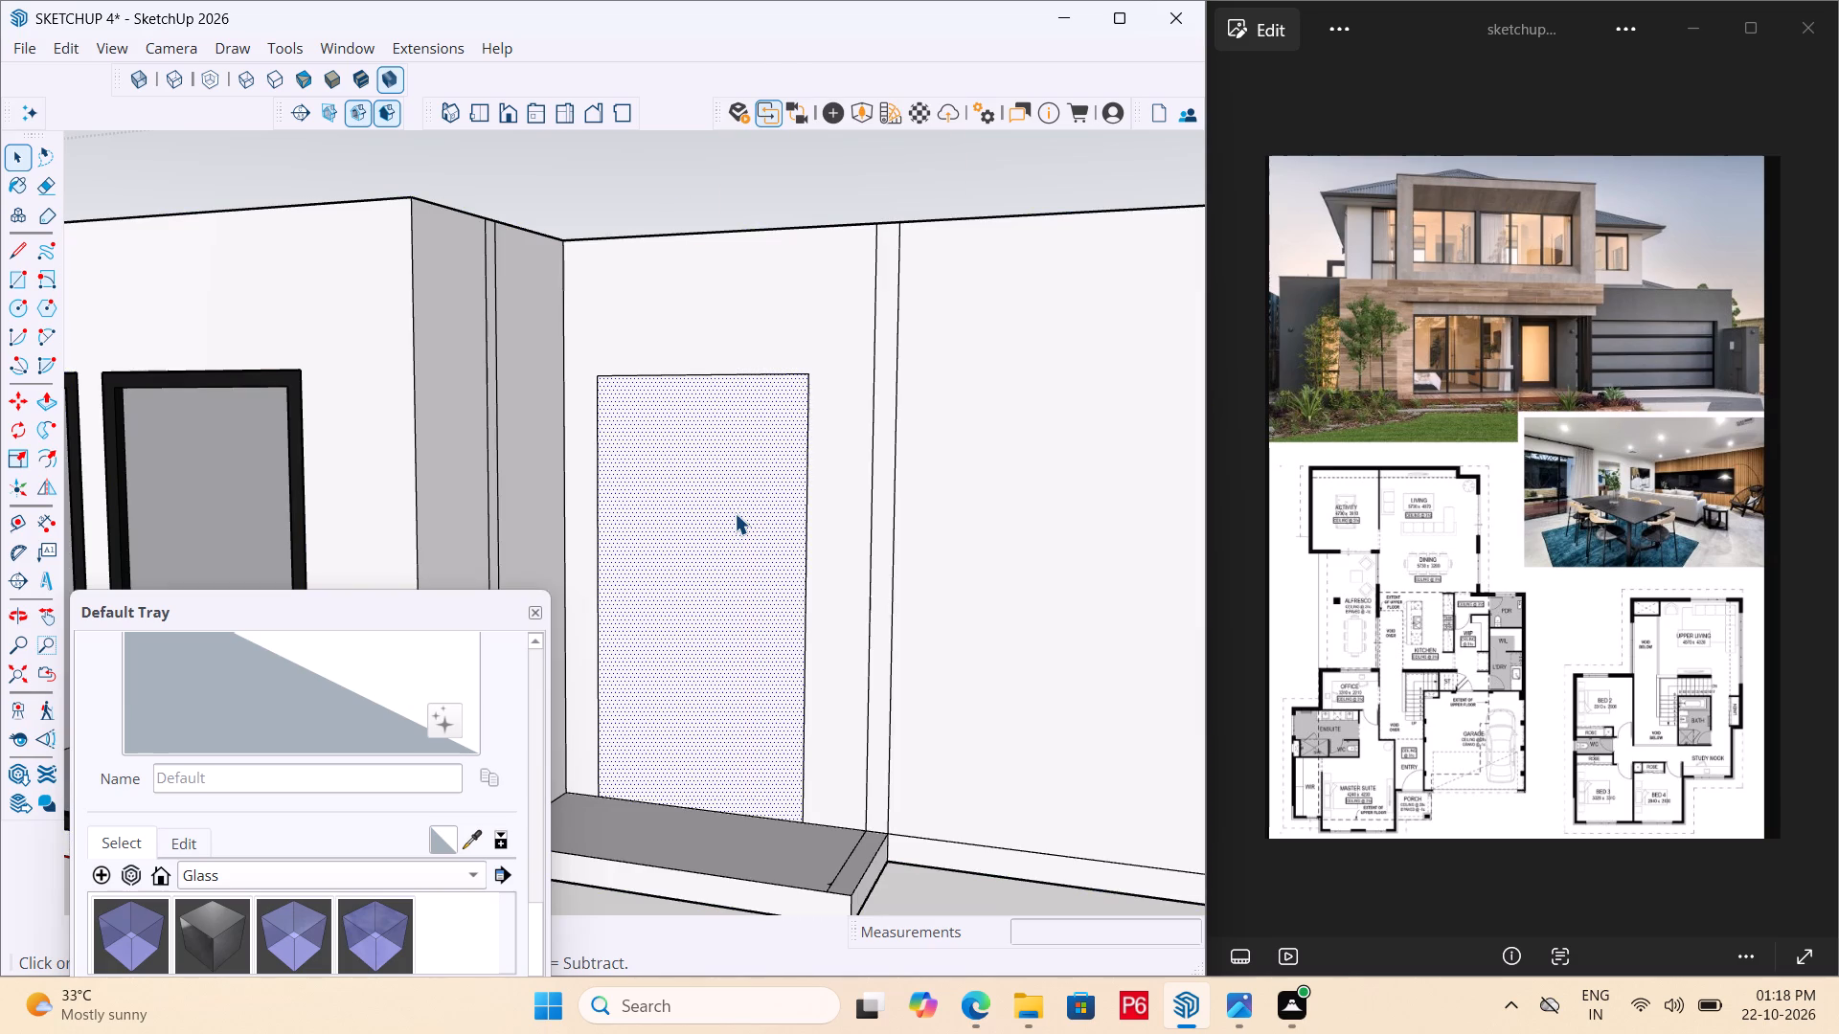
{"action": "double_click", "coordinate": [735, 513]}
{"action": "right_click", "coordinate": [735, 513]}
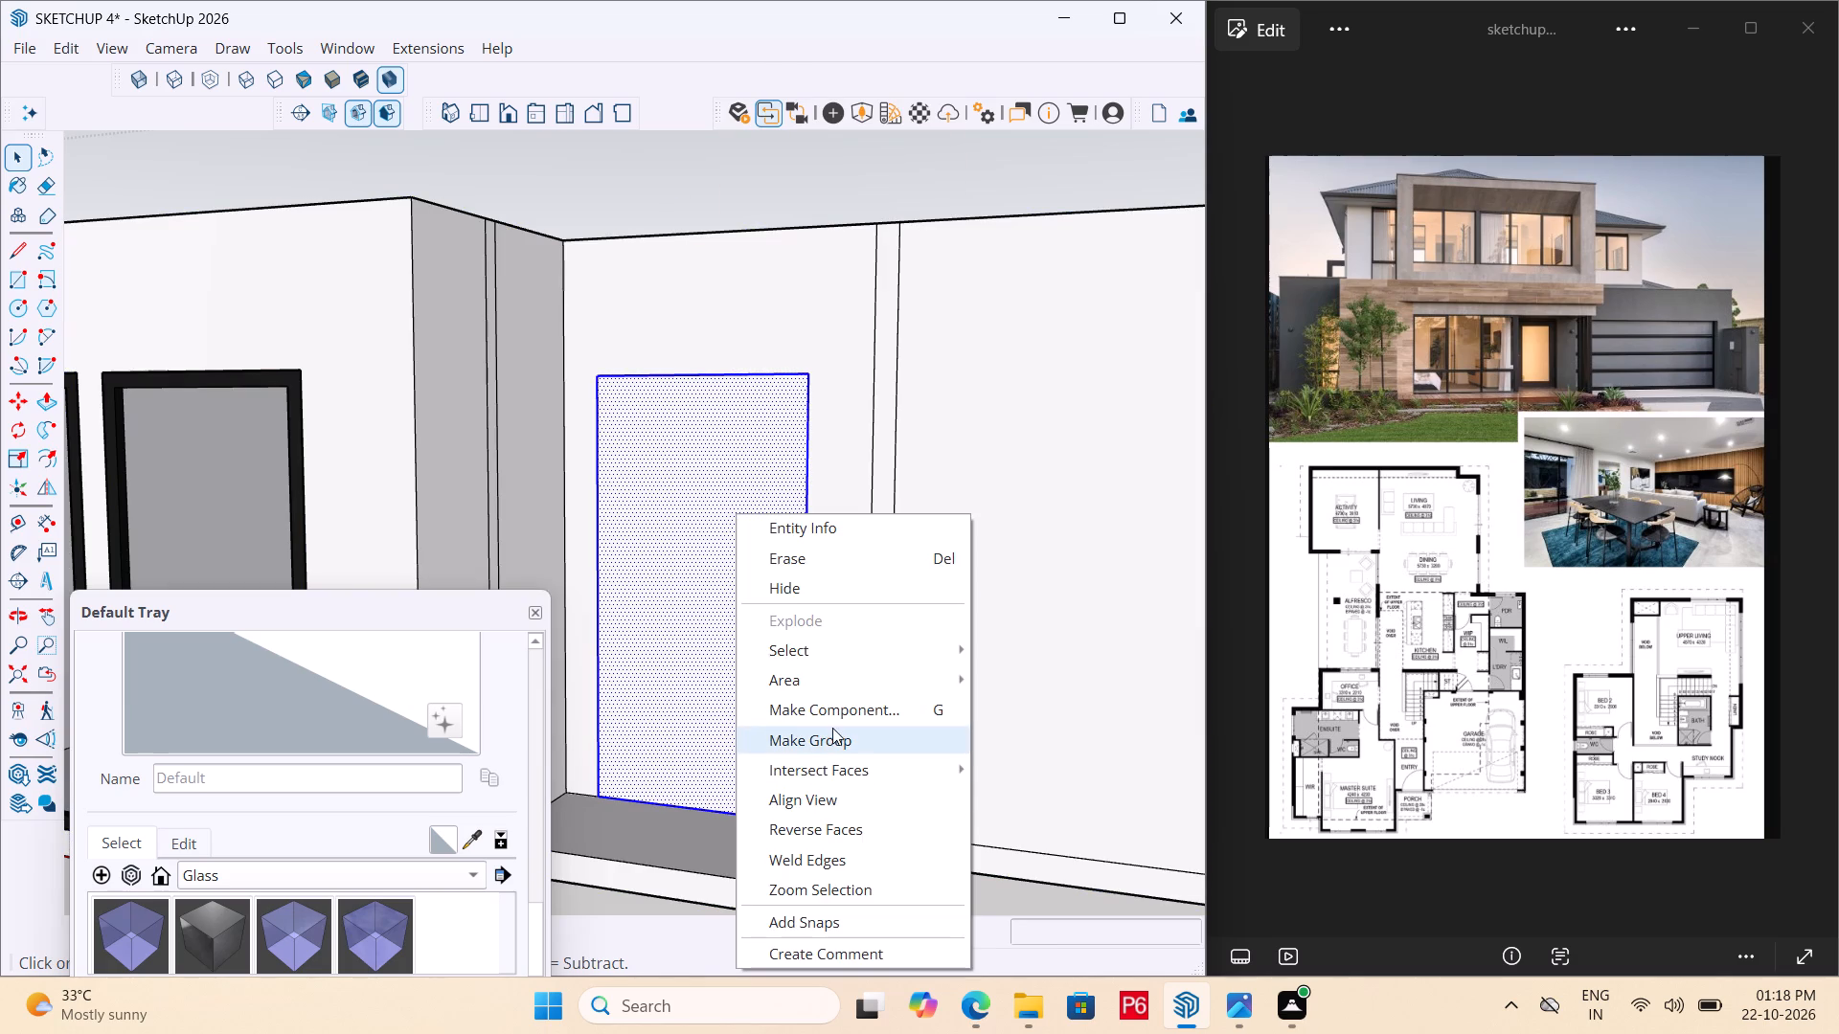
{"action": "left_click", "coordinate": [833, 737]}
Inside the door group, place vertical guides 5" in from both side edges of the face.
{"action": "left_click", "coordinate": [749, 623]}
{"action": "double_click", "coordinate": [708, 550]}
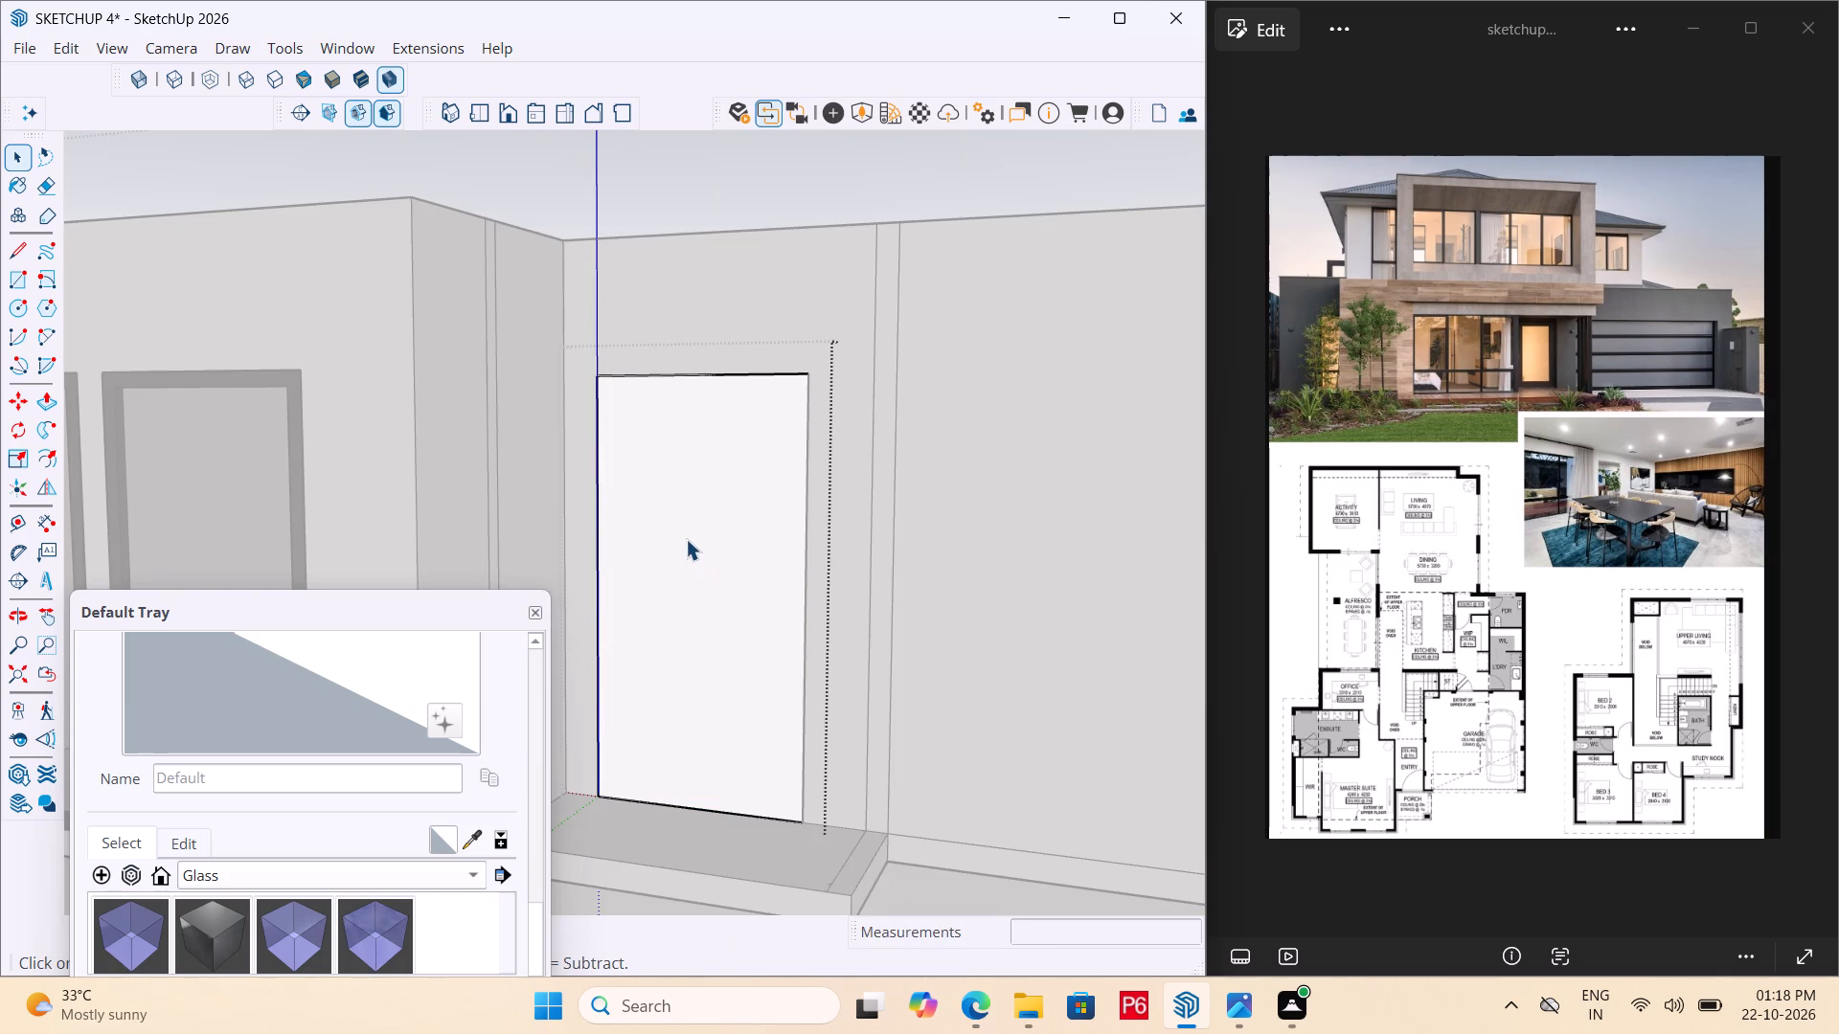
{"action": "key", "text": "t"}
{"action": "left_click", "coordinate": [597, 525]}
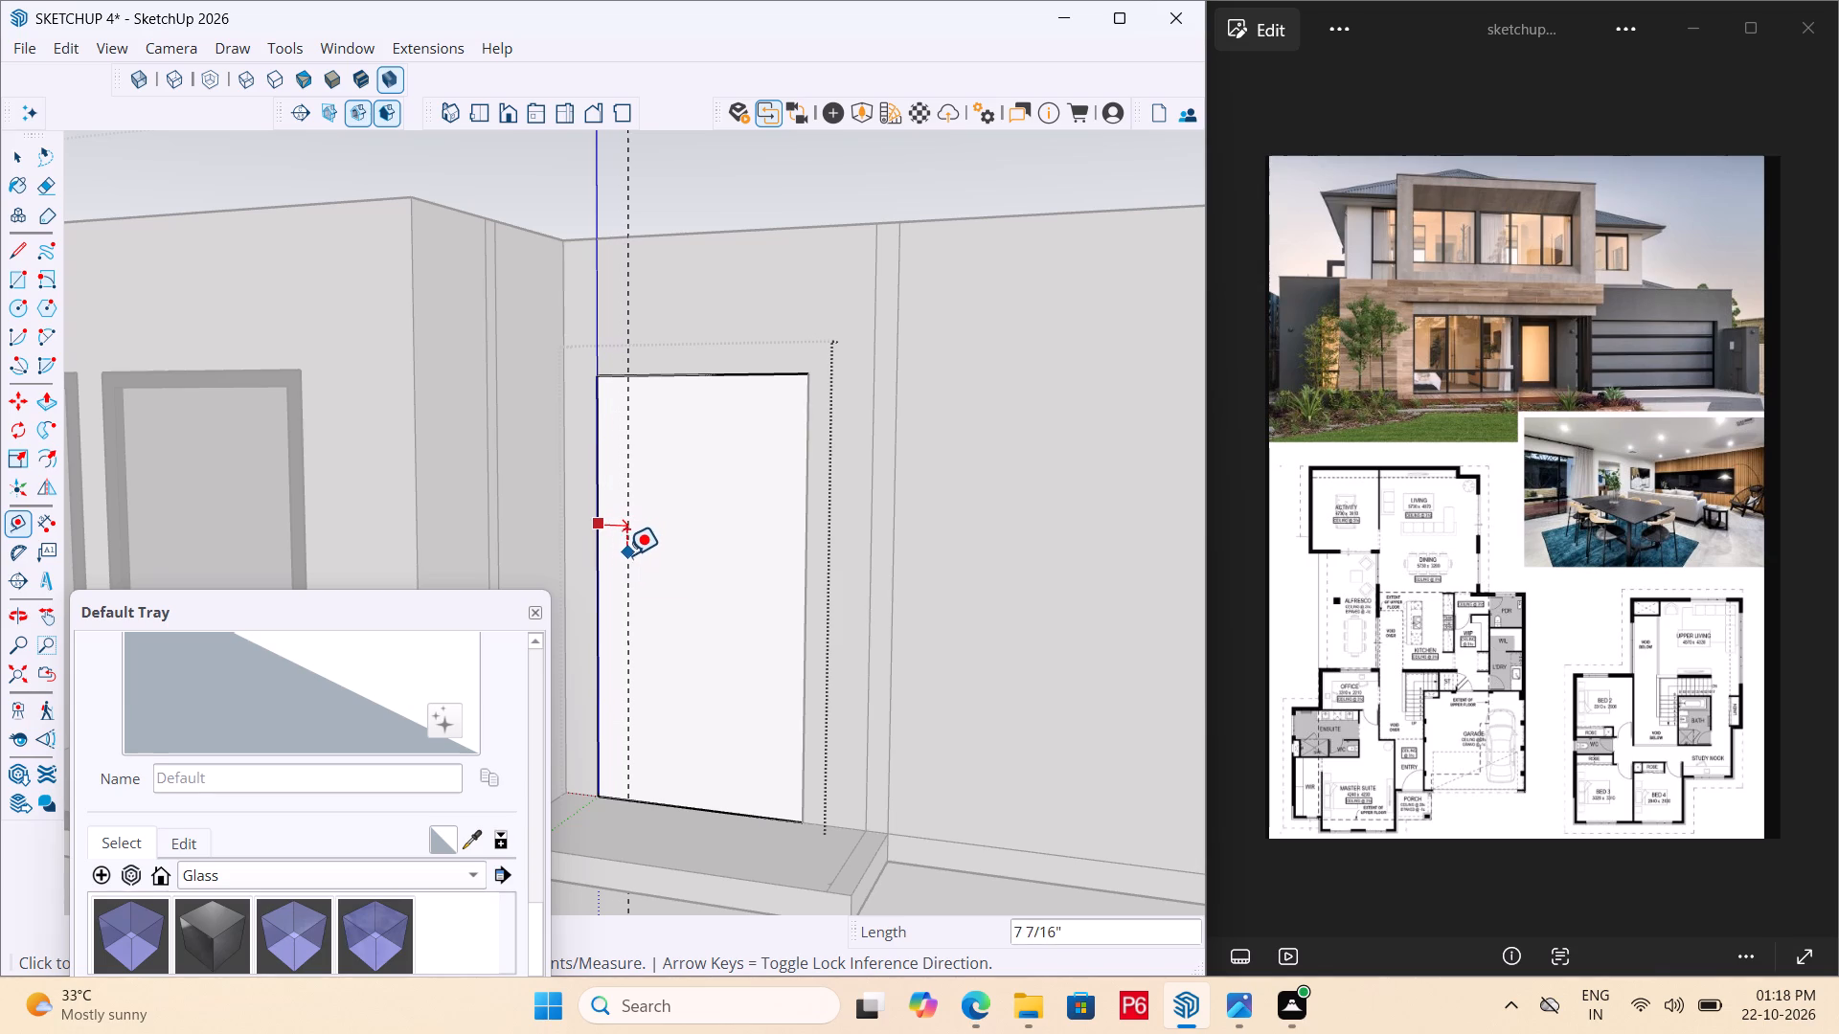
{"action": "type", "text": "5\""}
{"action": "key", "text": "Return"}
{"action": "left_click", "coordinate": [805, 528]}
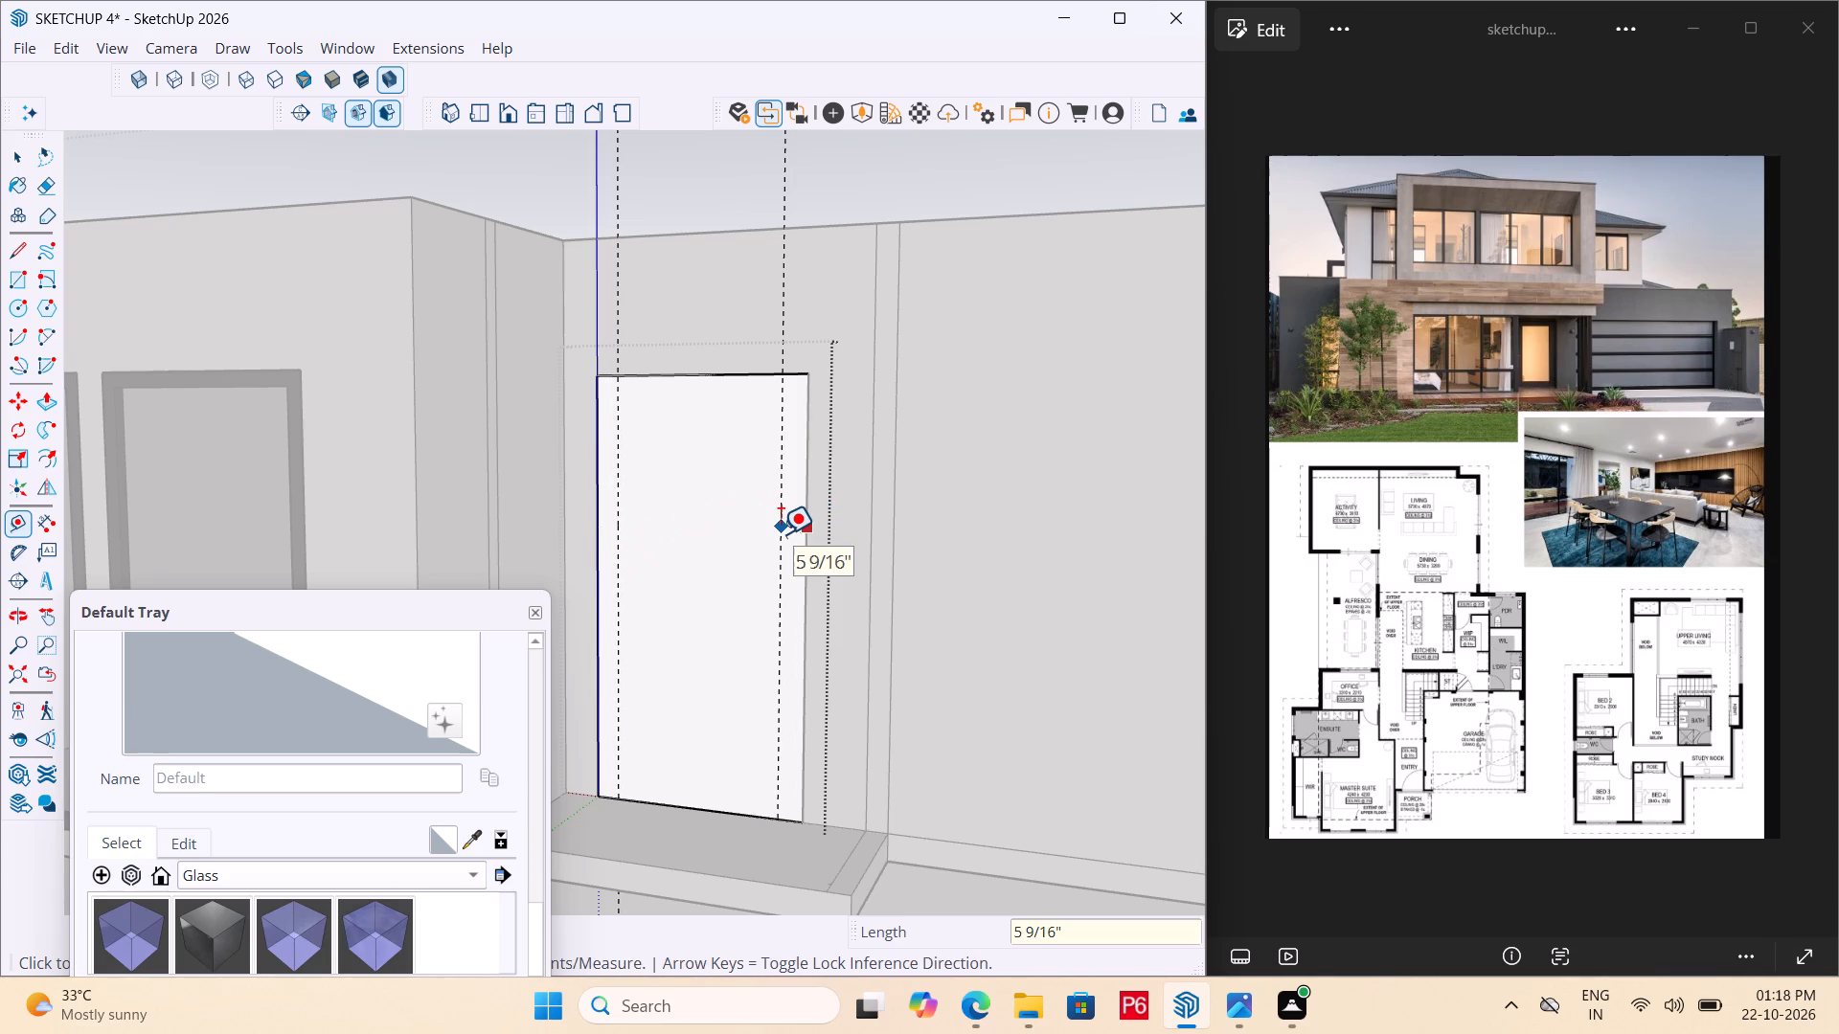
{"action": "key", "text": "4"}
{"action": "key", "text": "BackSpace"}
{"action": "type", "text": "5\""}
{"action": "key", "text": "Return"}
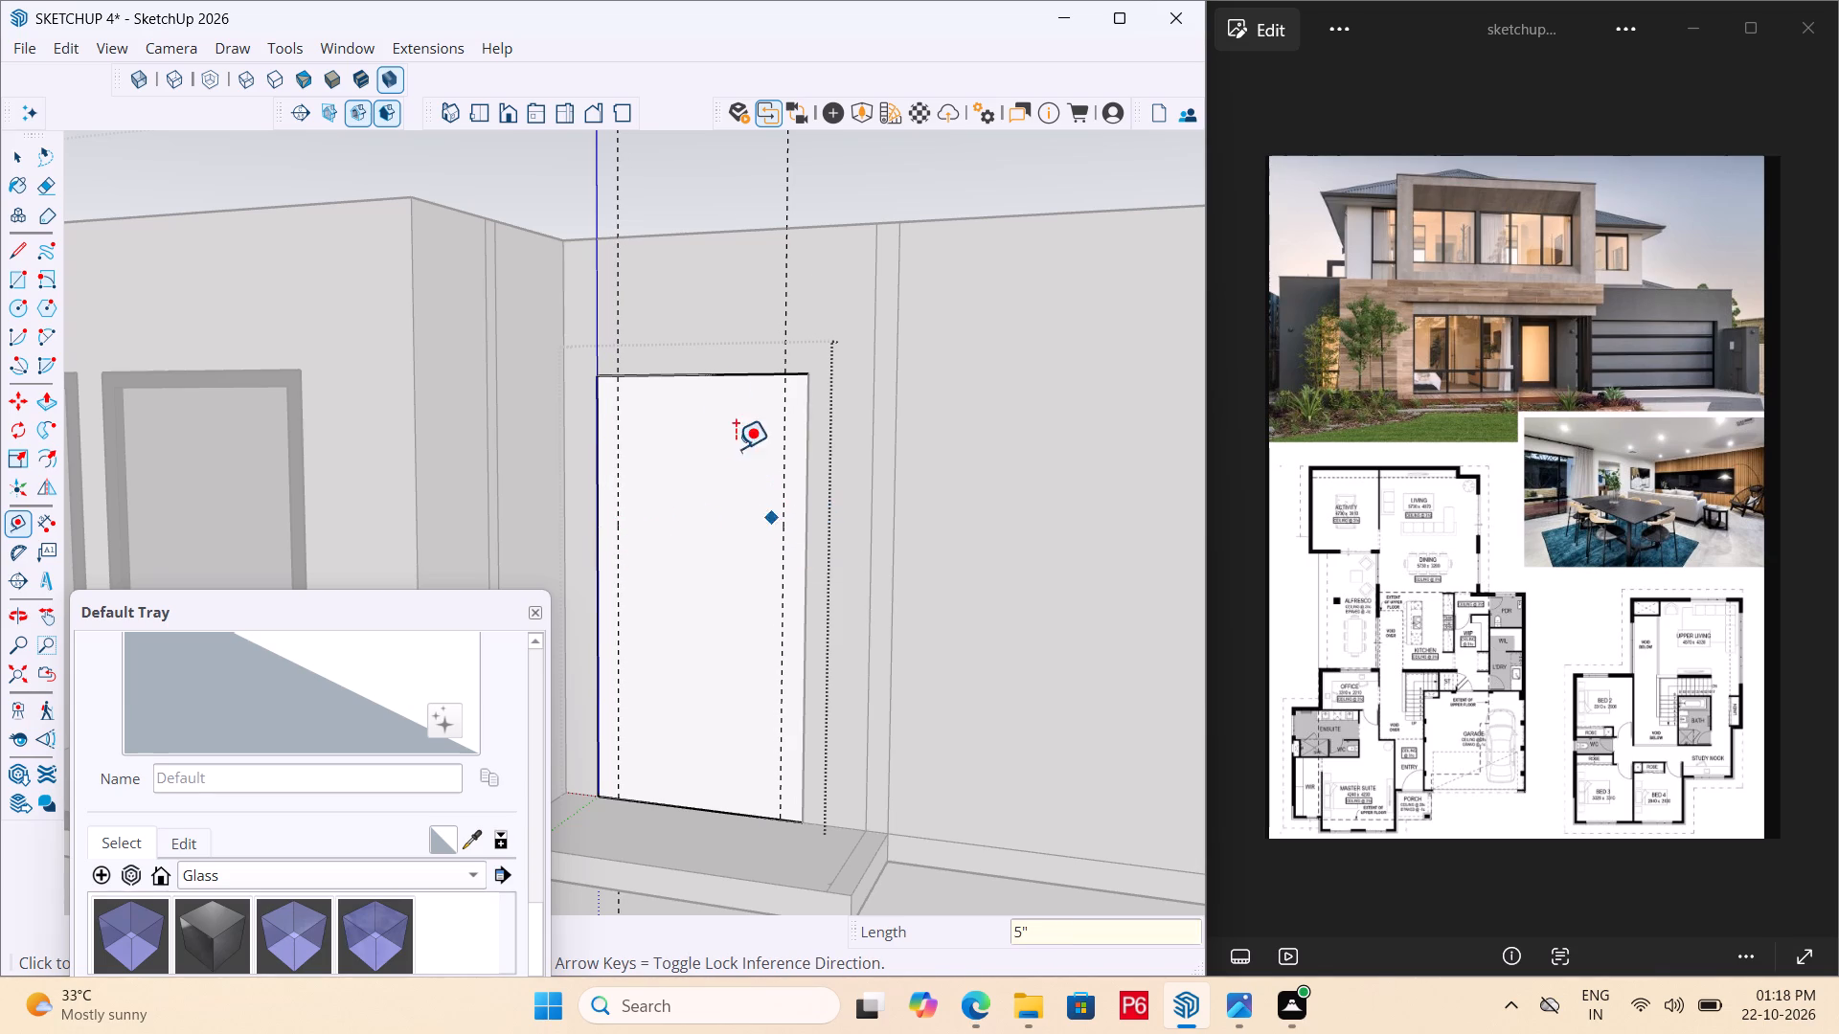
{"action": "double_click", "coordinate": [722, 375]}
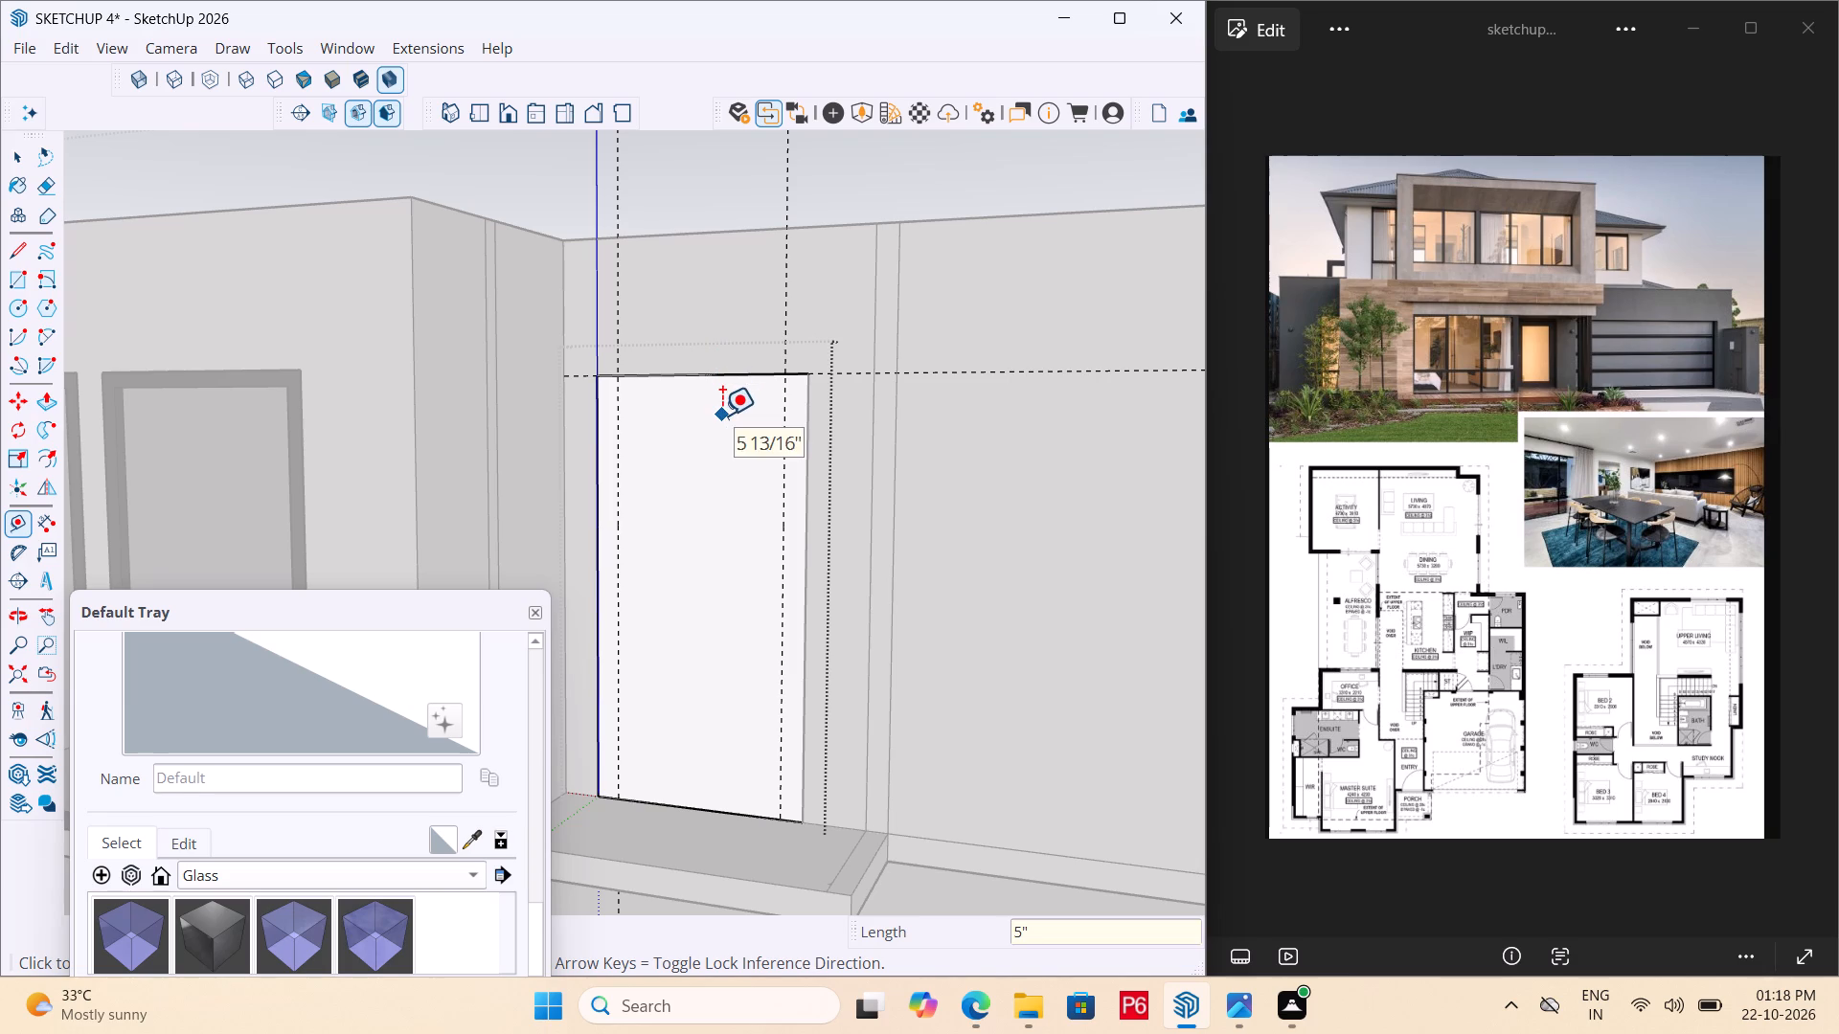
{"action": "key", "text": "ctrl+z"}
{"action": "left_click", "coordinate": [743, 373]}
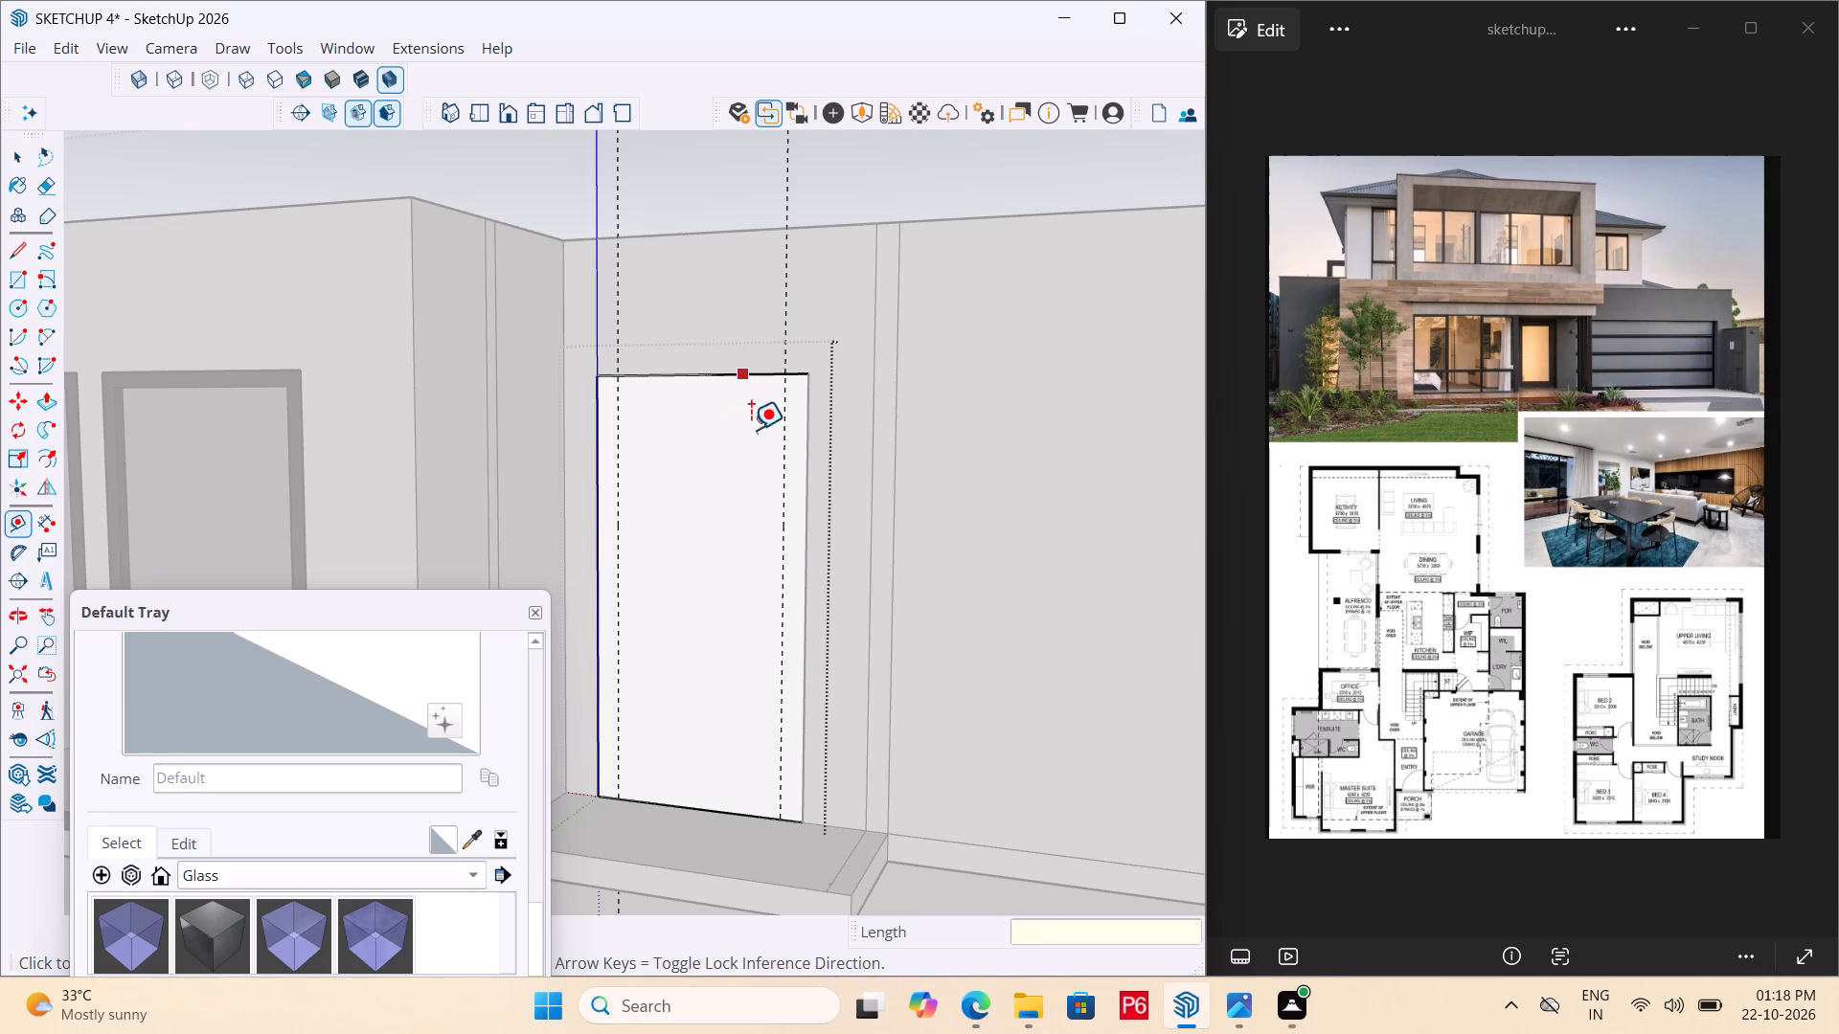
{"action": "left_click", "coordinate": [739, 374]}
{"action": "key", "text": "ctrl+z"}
Place horizontal guides 5" below the door face's top edge and 5" above its bottom edge.
{"action": "left_click", "coordinate": [715, 373]}
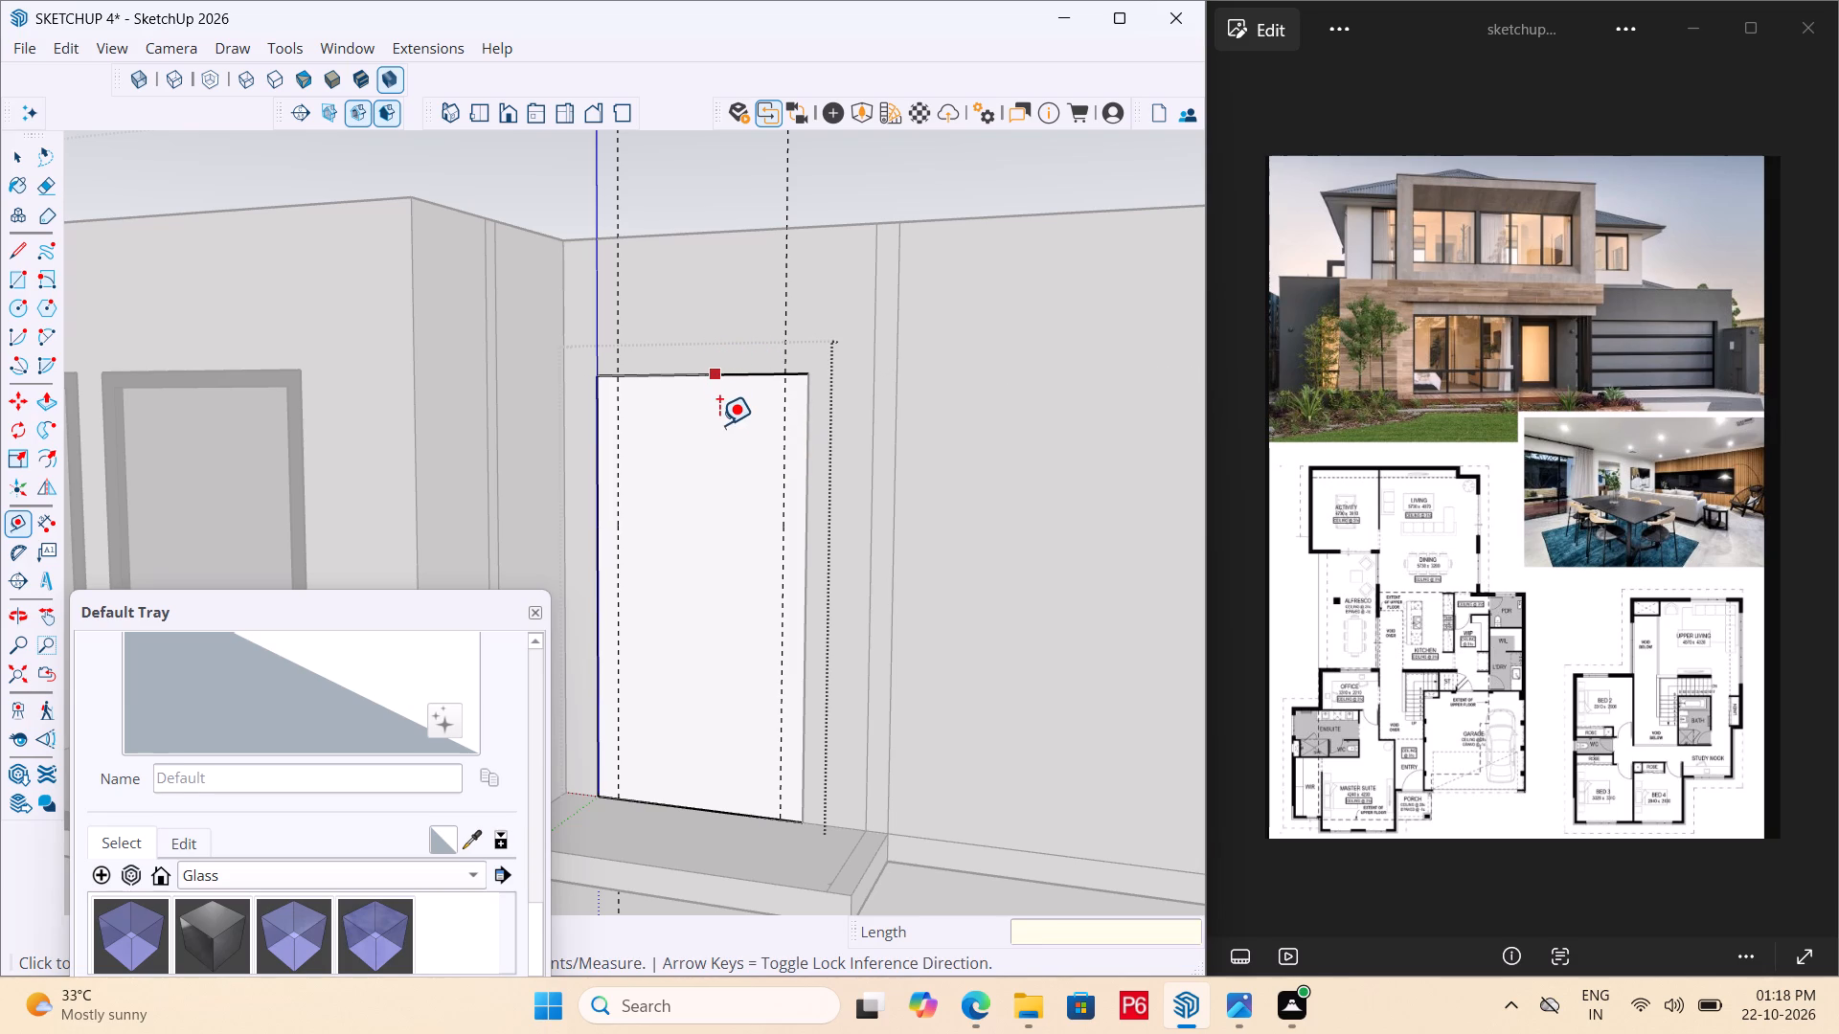
{"action": "key", "text": "Escape"}
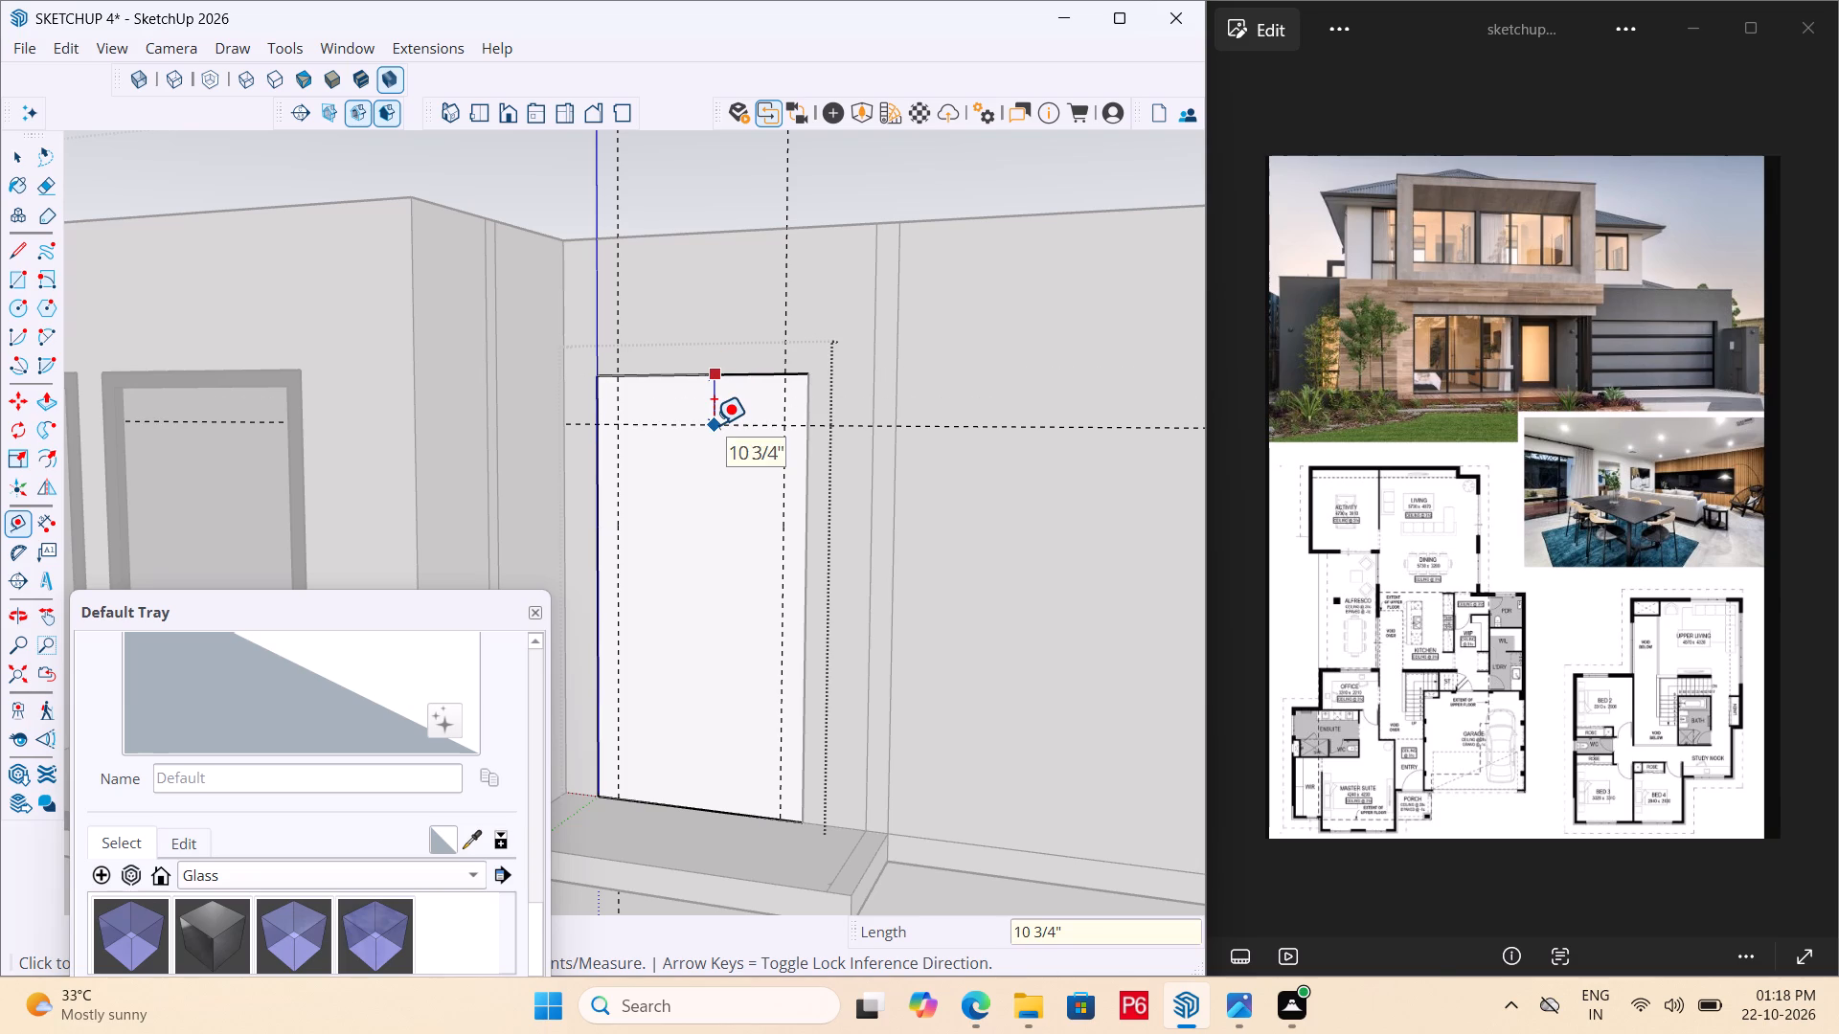
{"action": "key", "text": "5"}
{"action": "key", "text": "shift+quotedbl"}
{"action": "key", "text": "Return"}
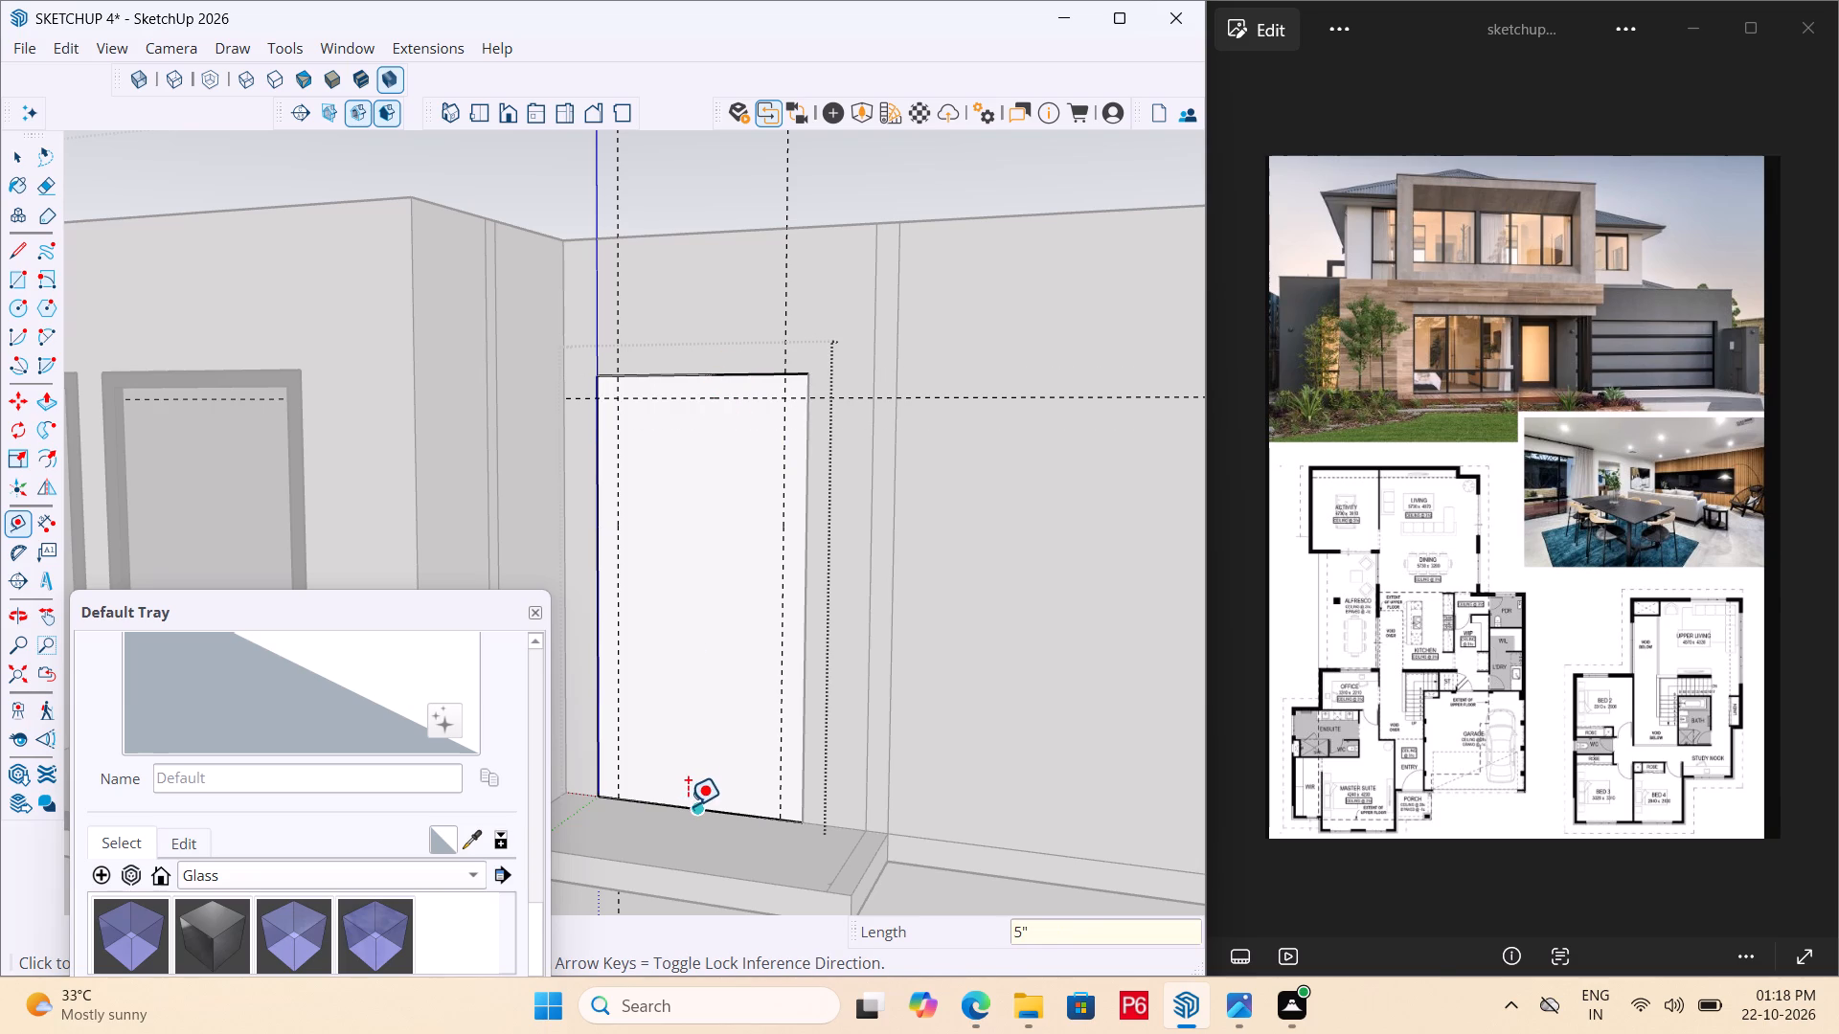
{"action": "left_click", "coordinate": [688, 806]}
{"action": "type", "text": "5\""}
{"action": "key", "text": "Return"}
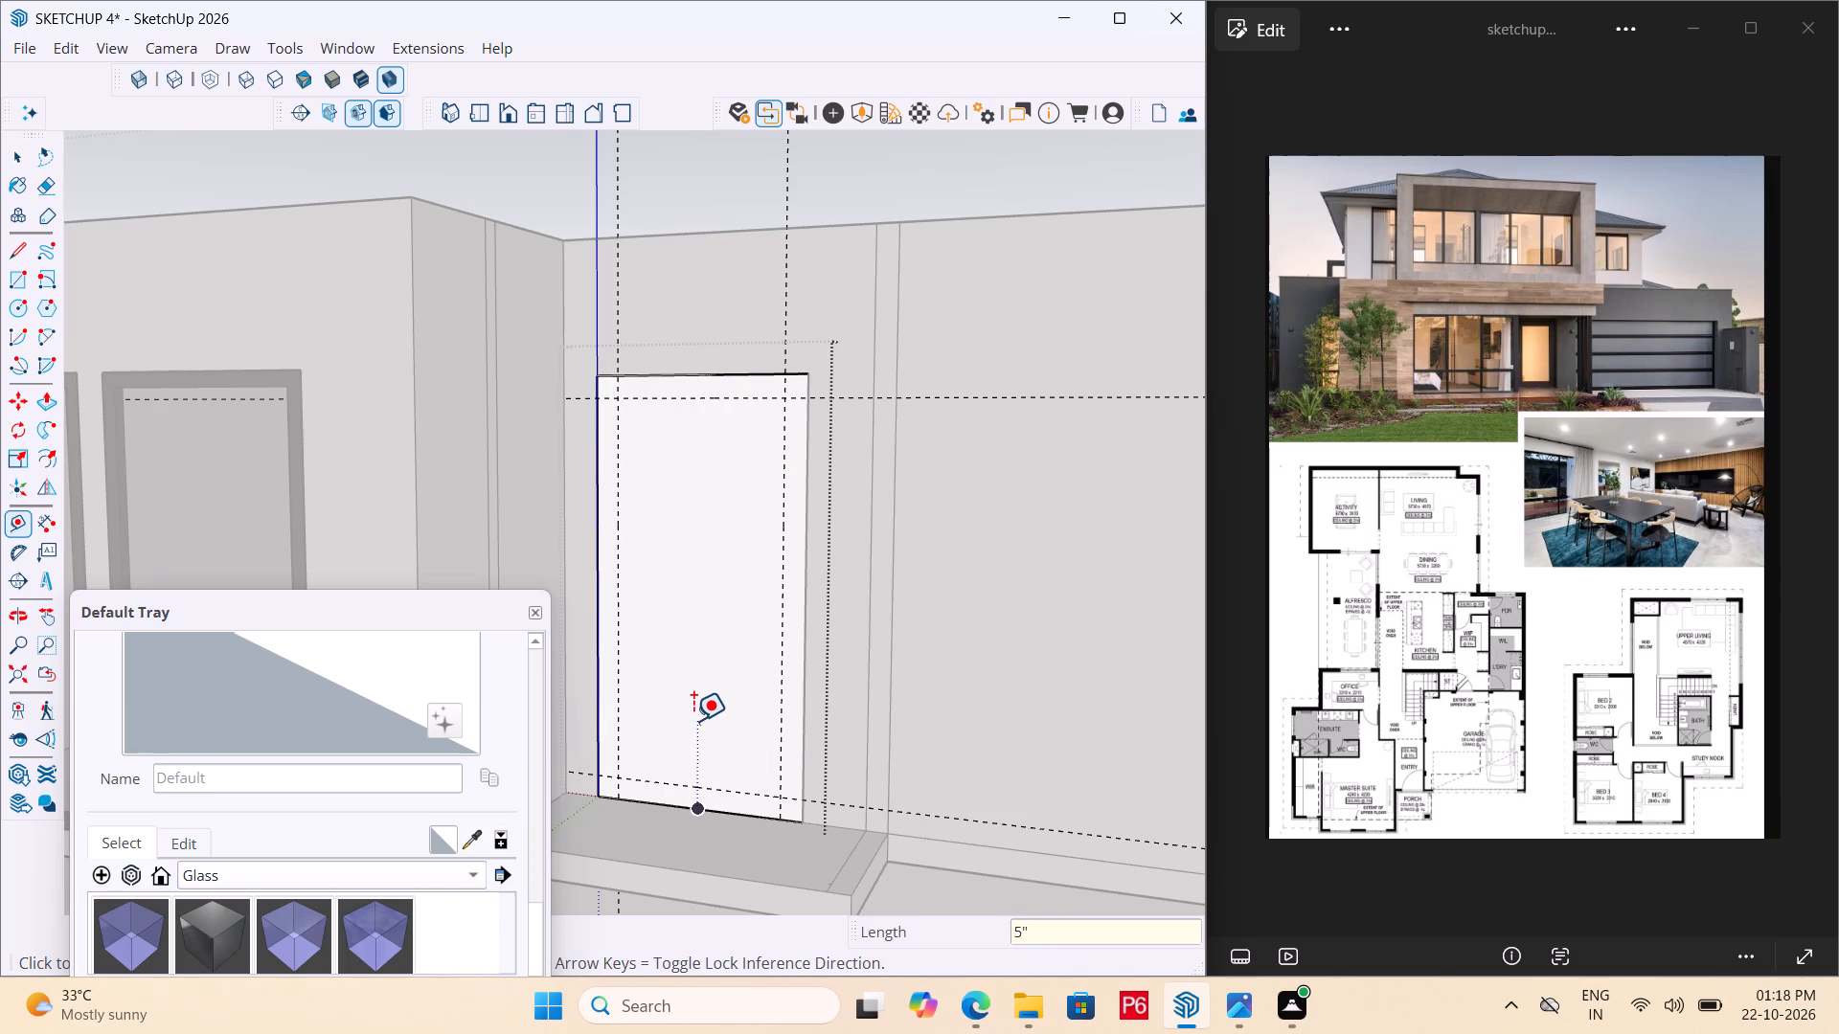
Draw a 3' 2" by 7' 2" rectangle between the guide intersections as the door's inner panel.
{"action": "key", "text": "r"}
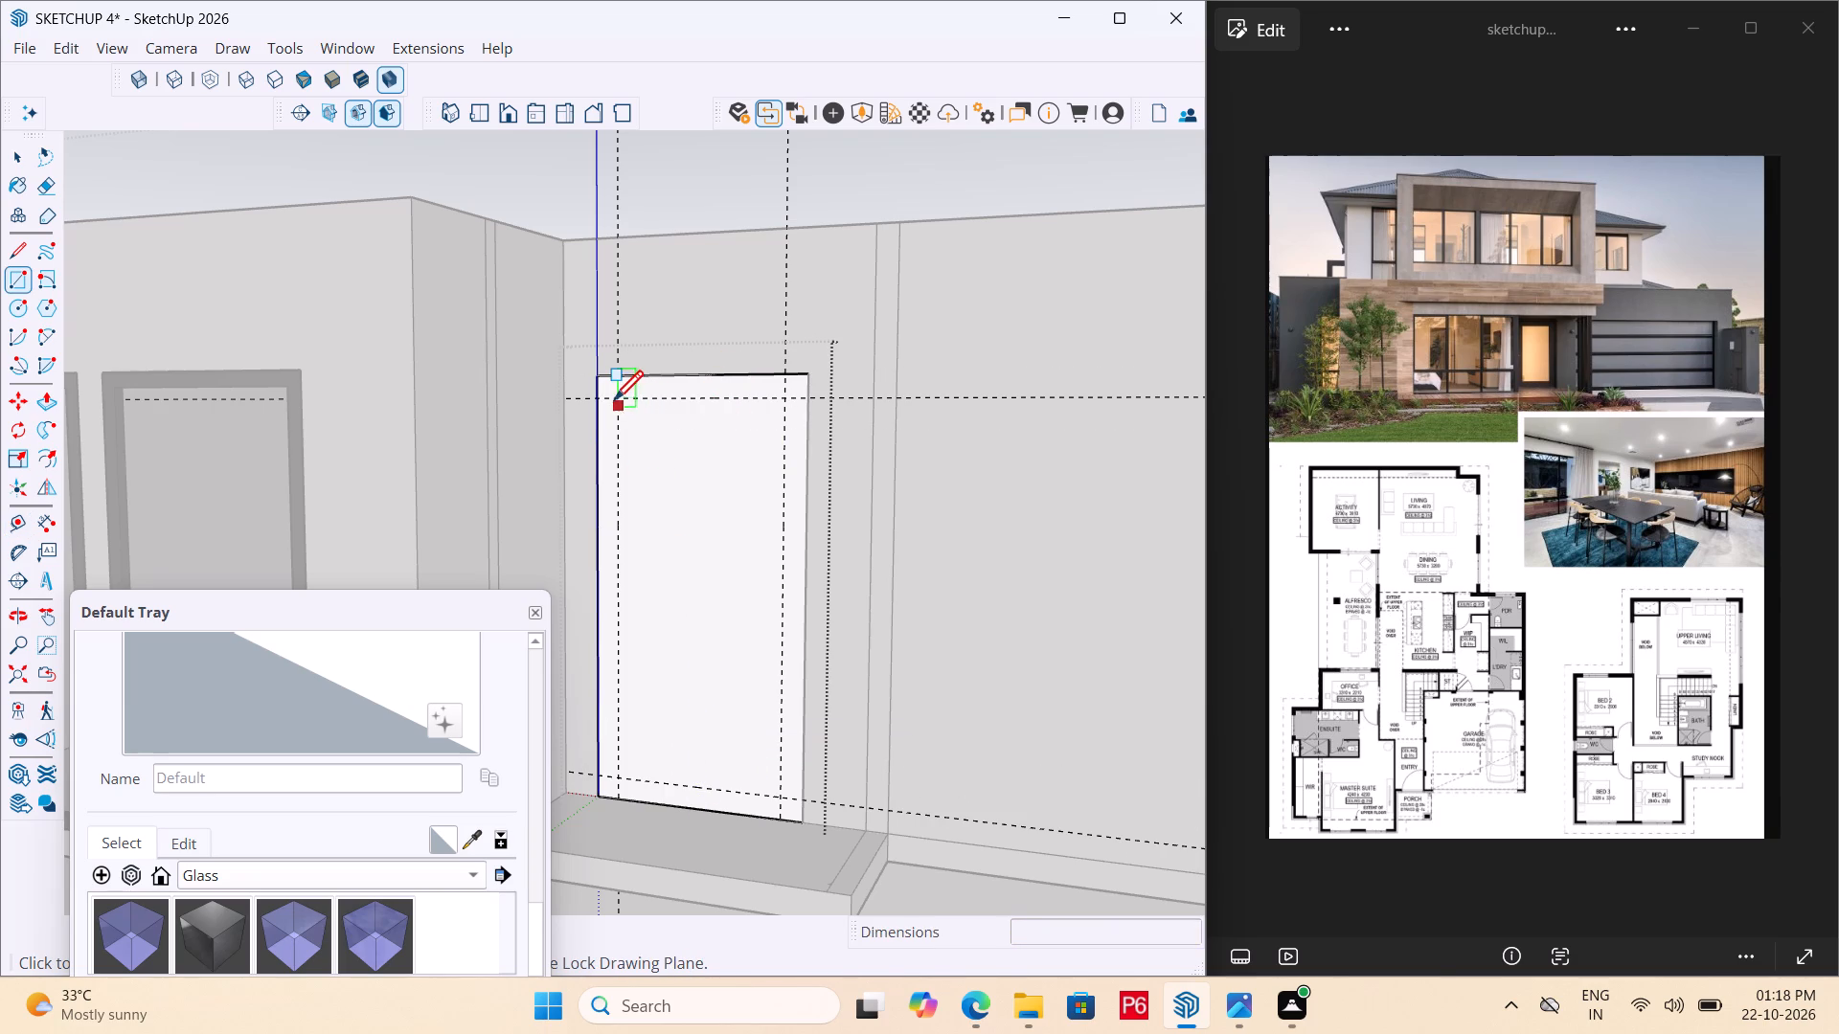
{"action": "left_click", "coordinate": [614, 402]}
{"action": "double_click", "coordinate": [783, 797]}
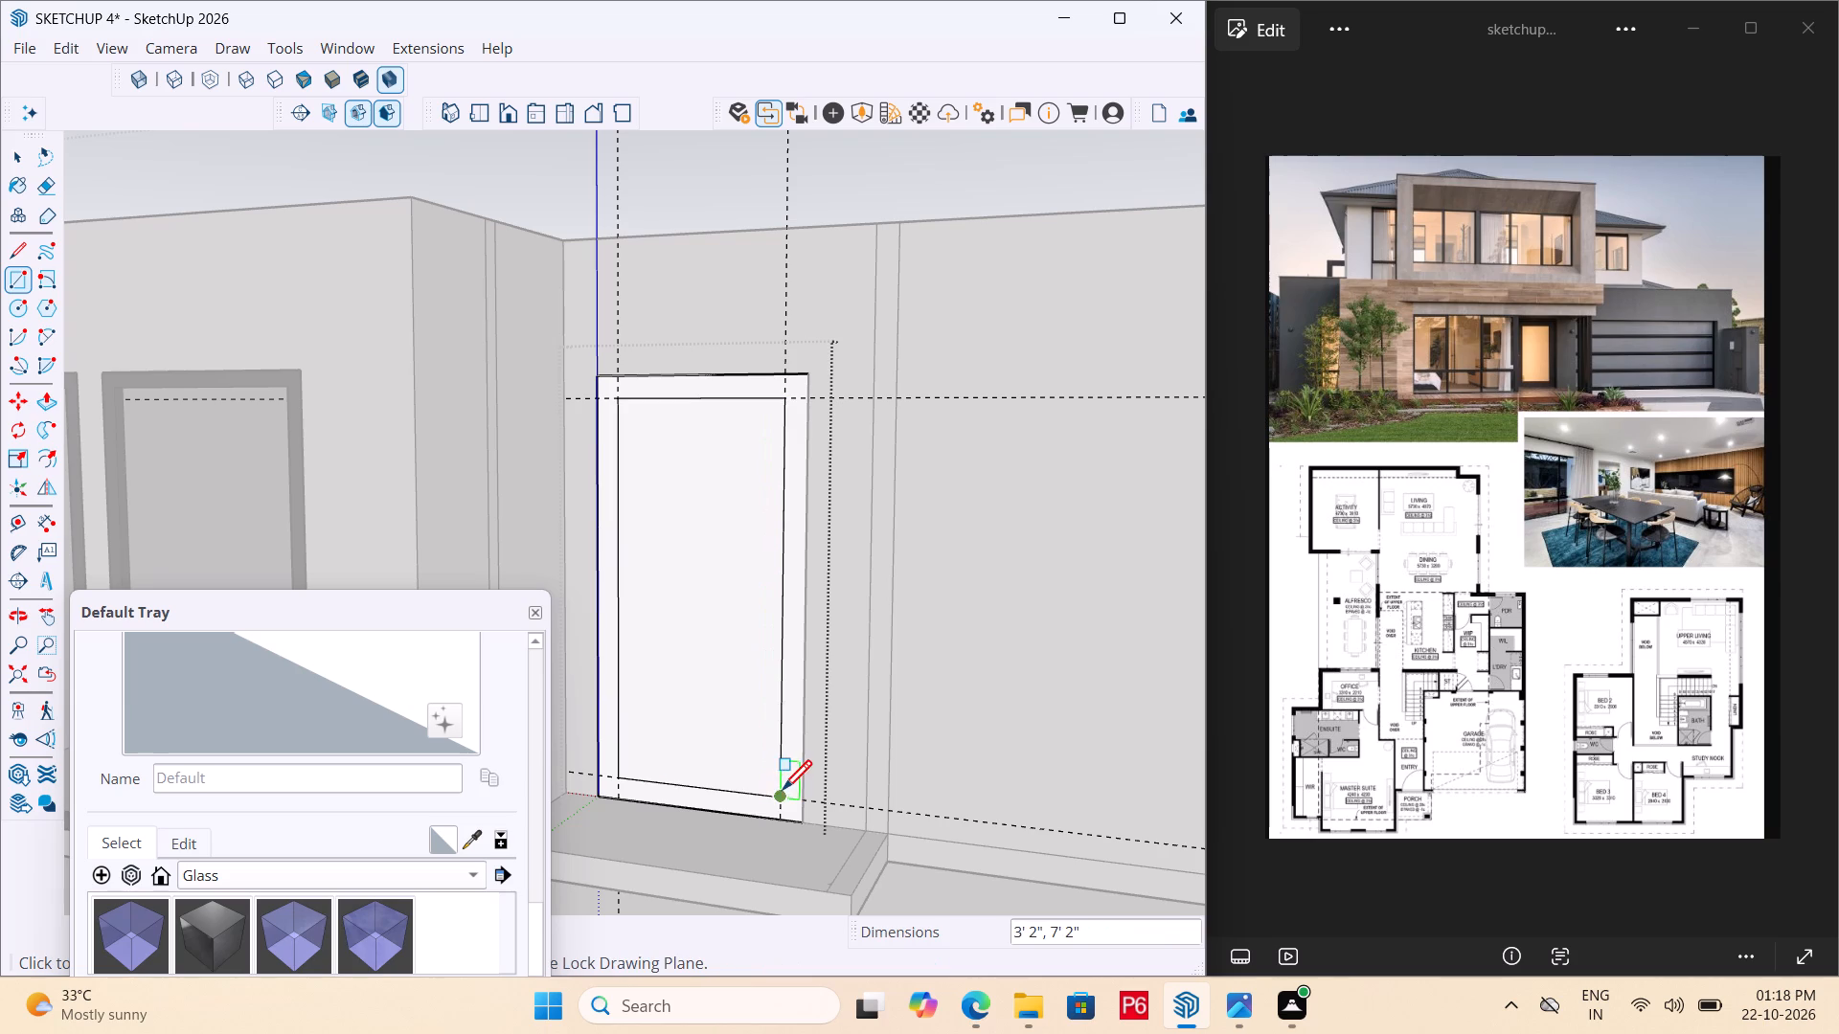
Erase the four construction guides around the door's inner panel.
{"action": "scroll", "coordinate": [664, 596], "scroll_direction": "down", "scroll_amount": 1}
{"action": "key", "text": "e"}
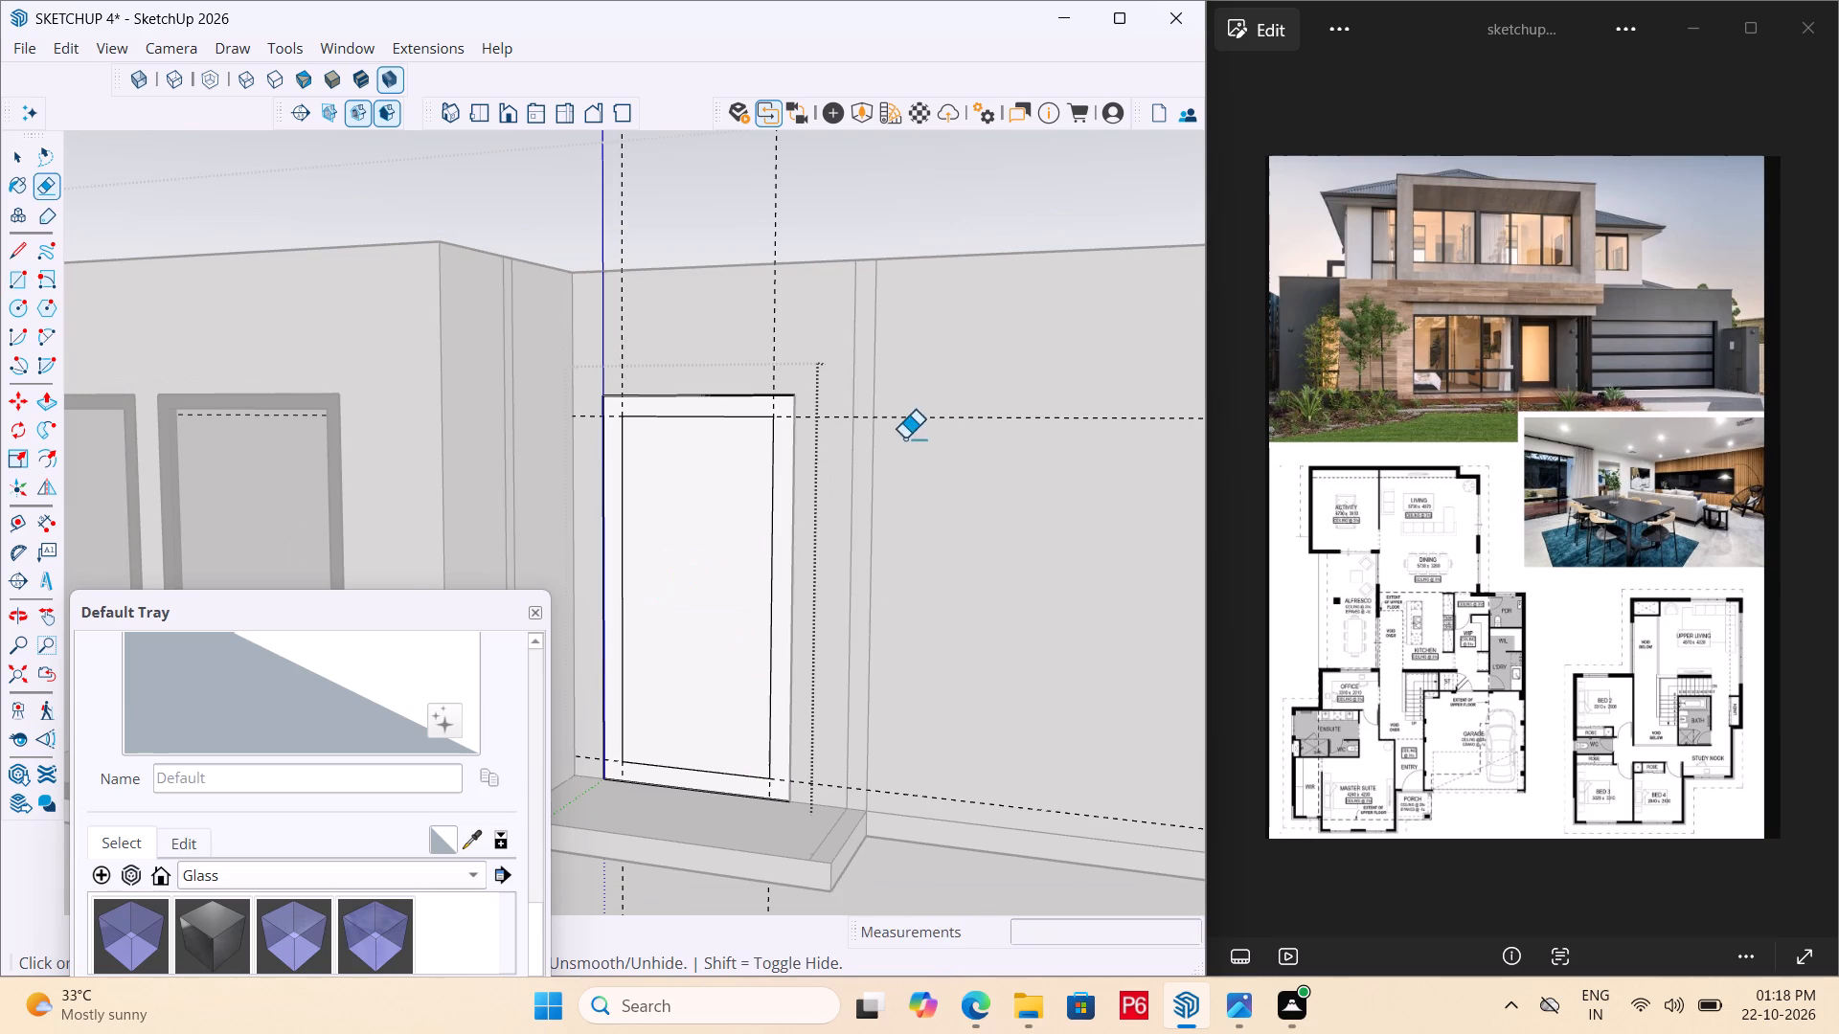
{"action": "left_click_drag", "start_coordinate": [918, 438], "coordinate": [937, 413]}
{"action": "left_click", "coordinate": [937, 413]}
{"action": "left_click", "coordinate": [948, 800]}
{"action": "left_click_drag", "start_coordinate": [646, 343], "coordinate": [620, 335]}
{"action": "left_click", "coordinate": [608, 330]}
{"action": "left_click_drag", "start_coordinate": [719, 344], "coordinate": [749, 344]}
{"action": "left_click_drag", "start_coordinate": [753, 344], "coordinate": [804, 337]}
{"action": "left_click", "coordinate": [805, 337]}
Select the door's border face around the inner panel and look through the Wood and Tile material collections for a finish.
{"action": "key", "text": "space"}
{"action": "left_click", "coordinate": [779, 490]}
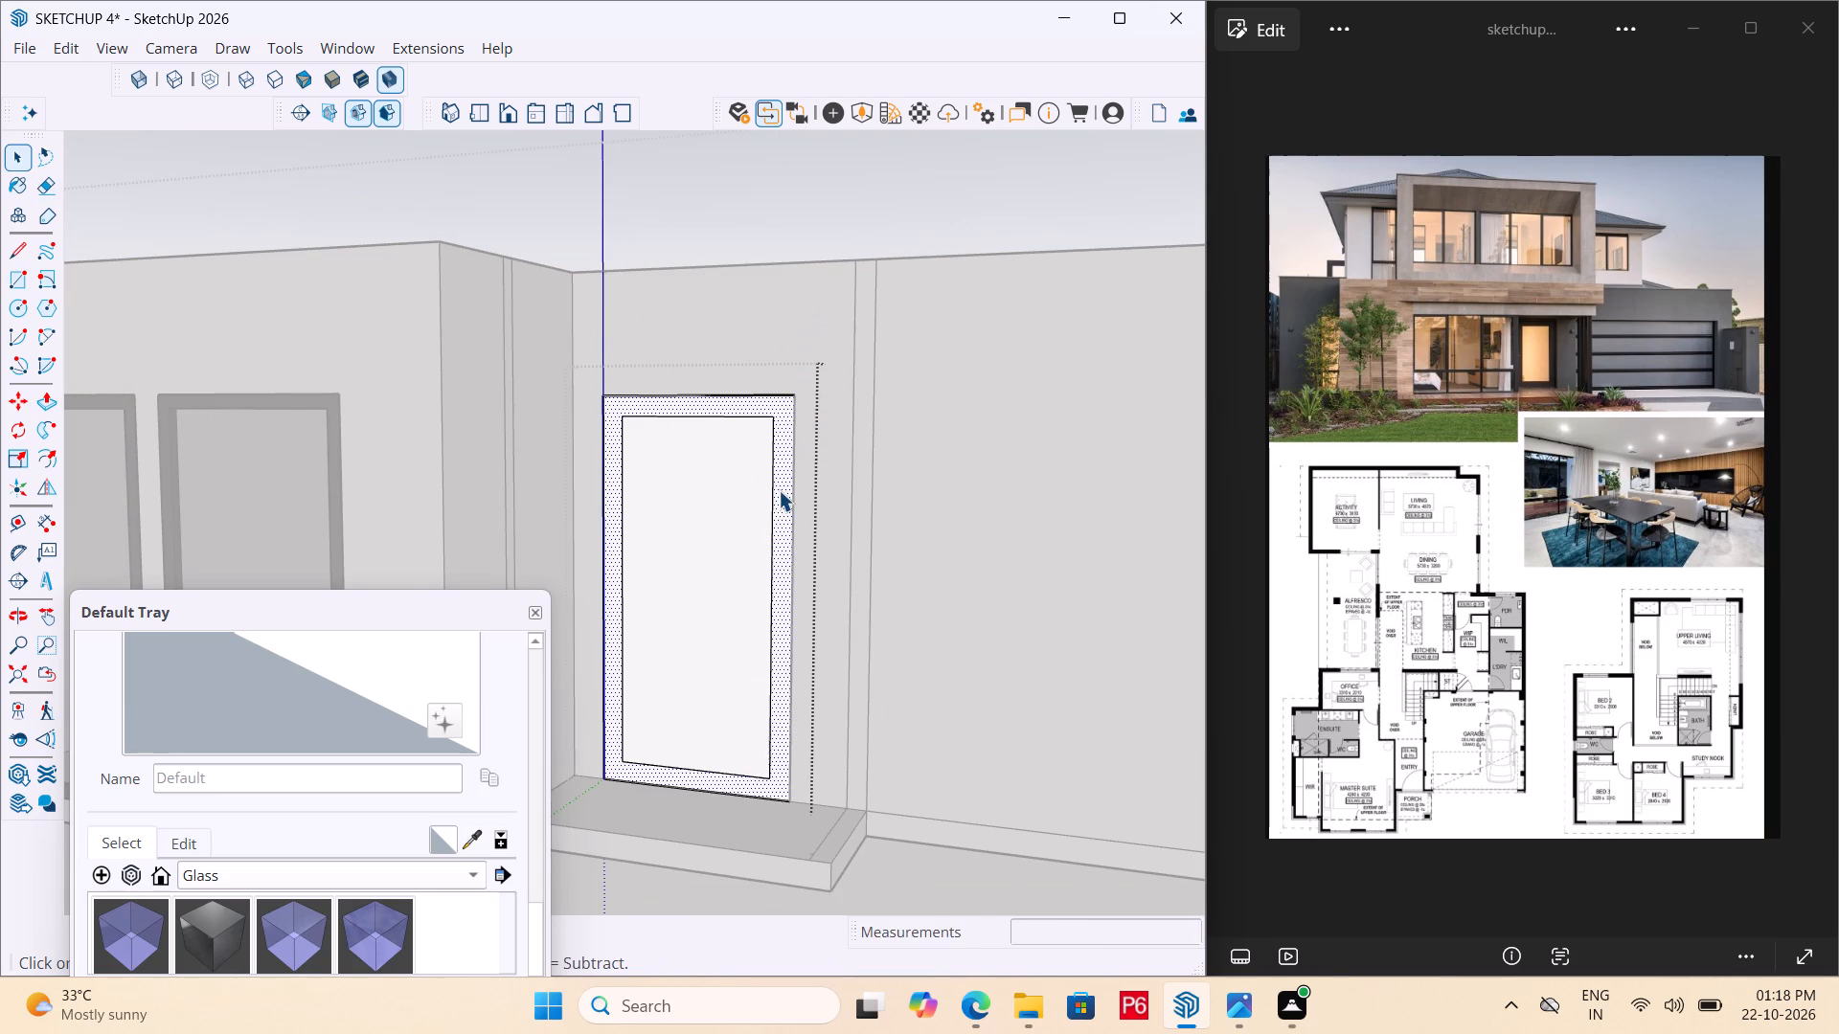
{"action": "left_click", "coordinate": [737, 492]}
{"action": "scroll", "coordinate": [780, 492], "scroll_direction": "up", "scroll_amount": 2}
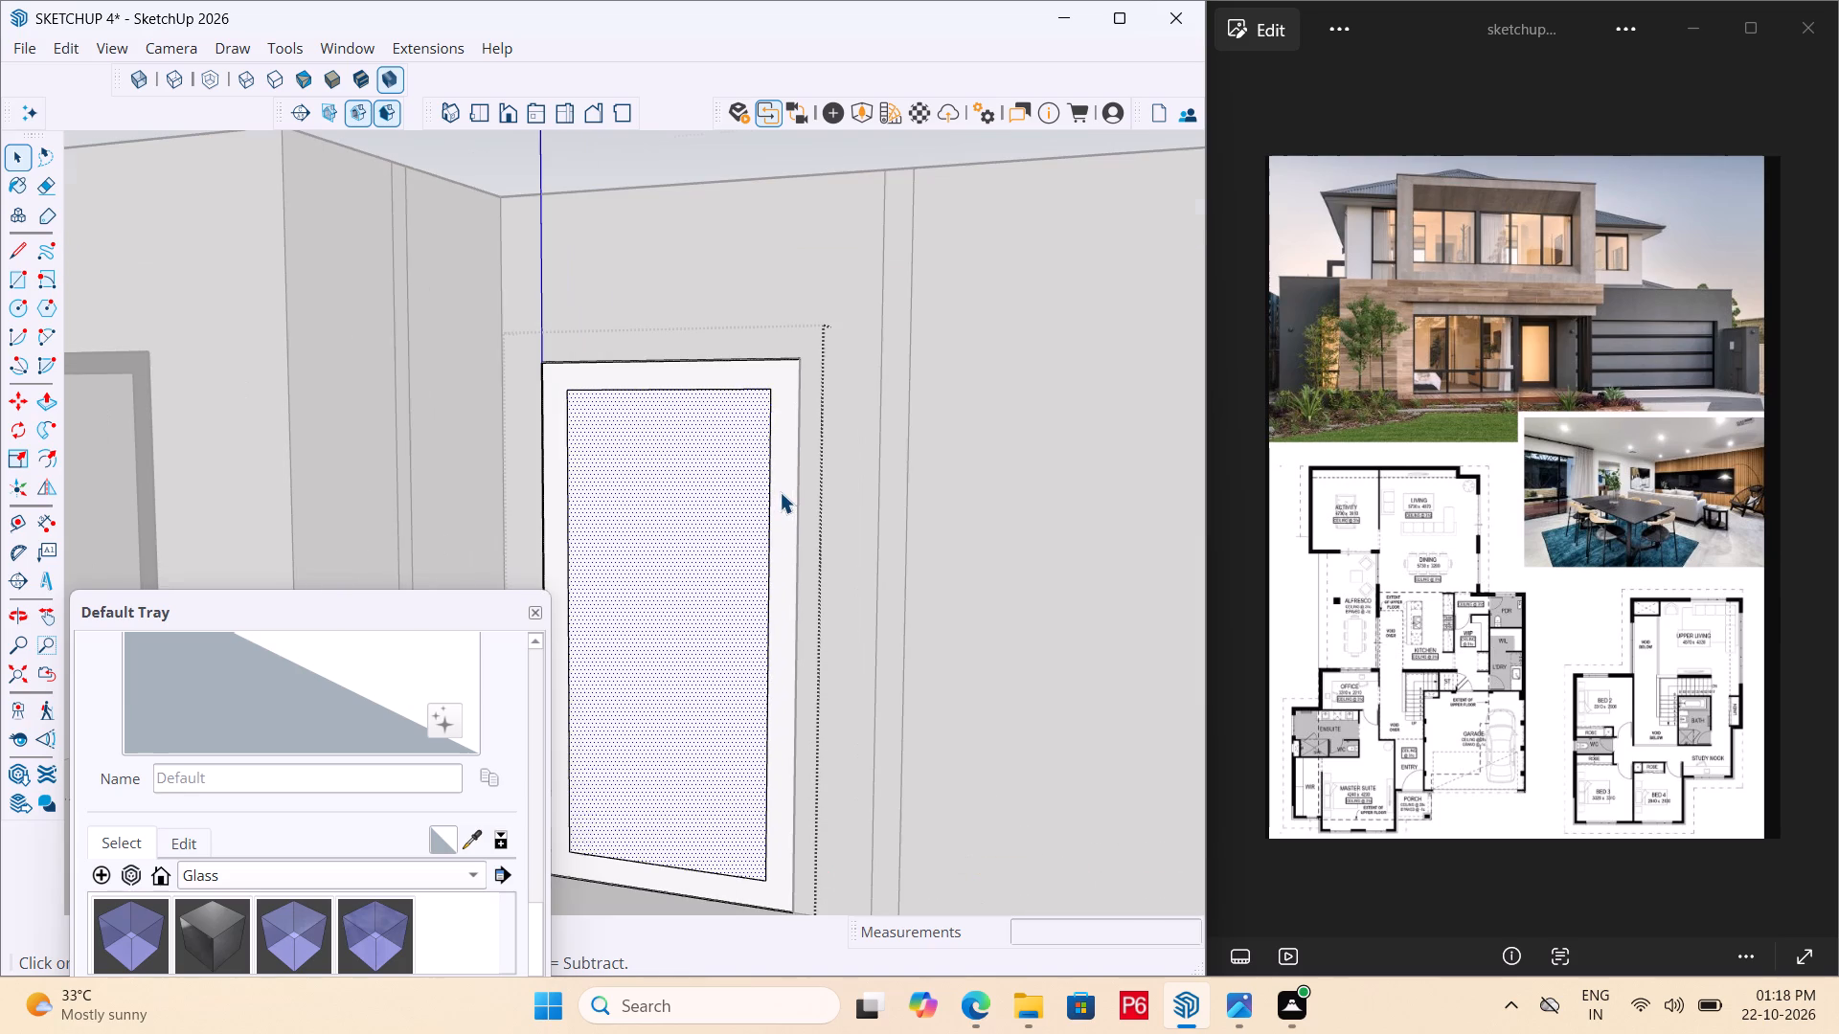
{"action": "scroll", "coordinate": [780, 492], "scroll_direction": "up", "scroll_amount": 1}
{"action": "left_click", "coordinate": [780, 492]}
{"action": "scroll", "coordinate": [684, 509], "scroll_direction": "down", "scroll_amount": 2}
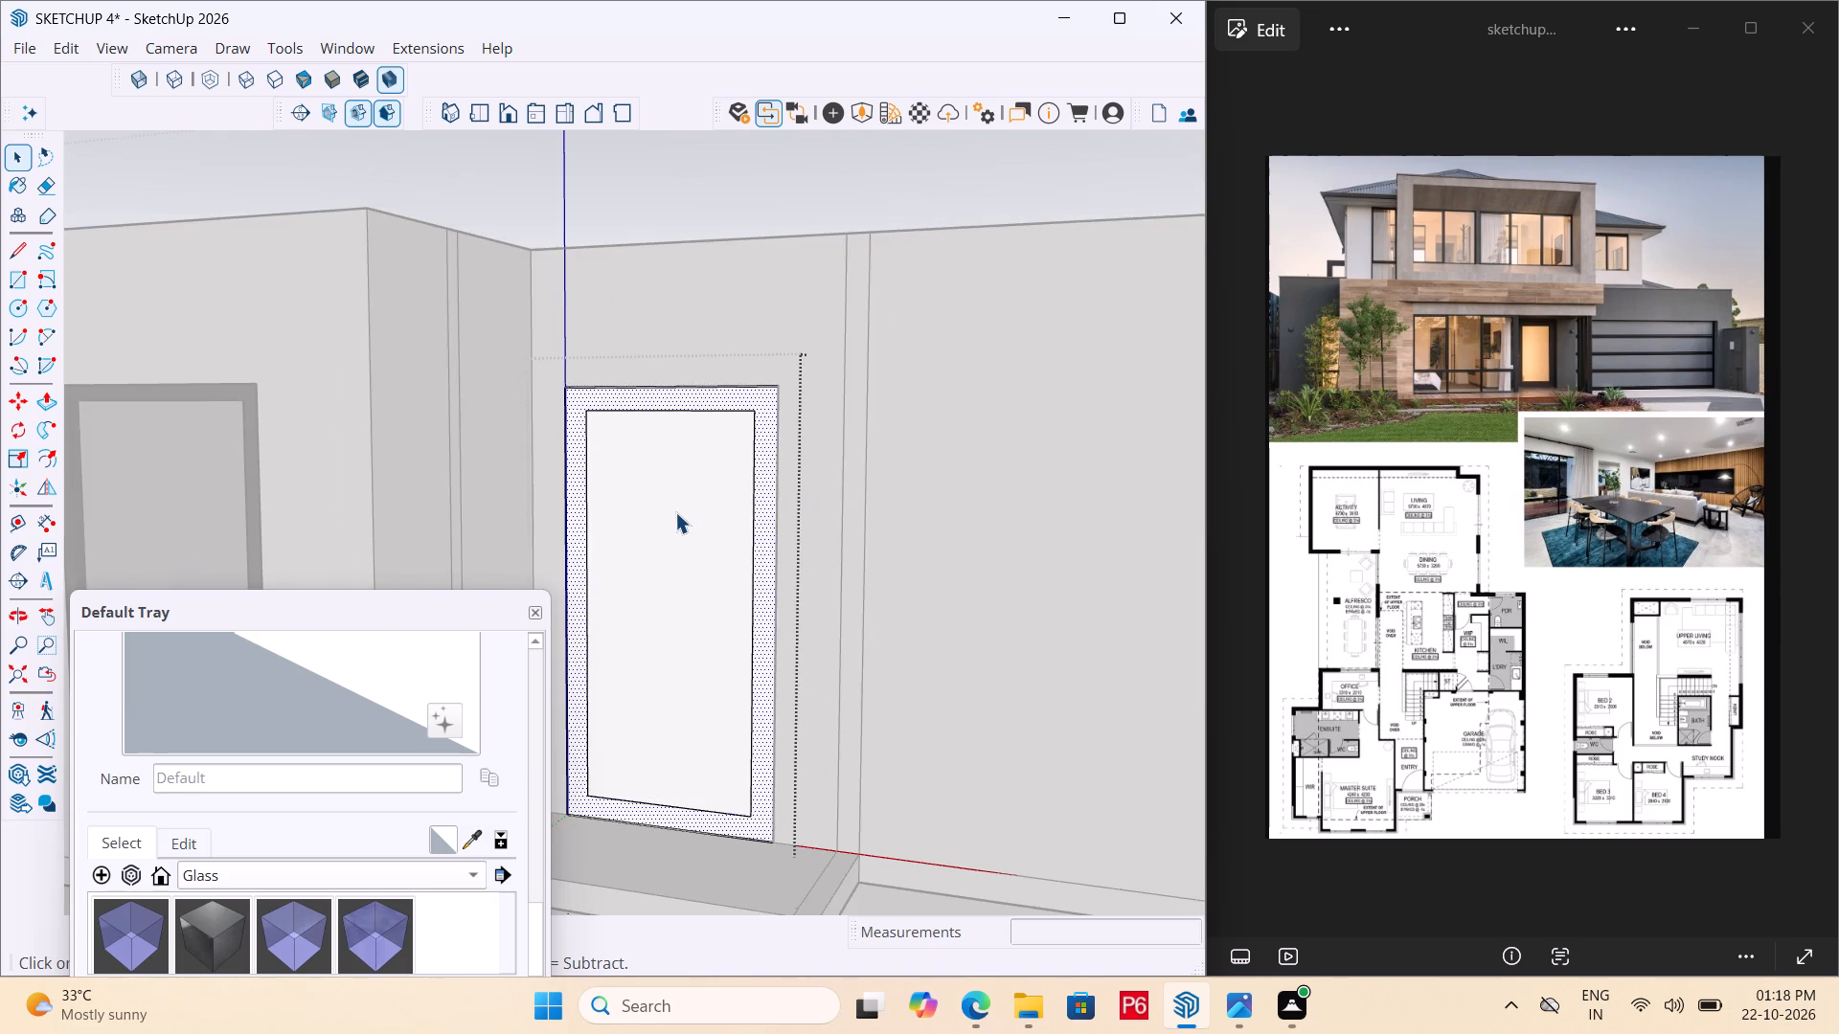
{"action": "middle_click_drag", "start_coordinate": [758, 496], "coordinate": [694, 551]}
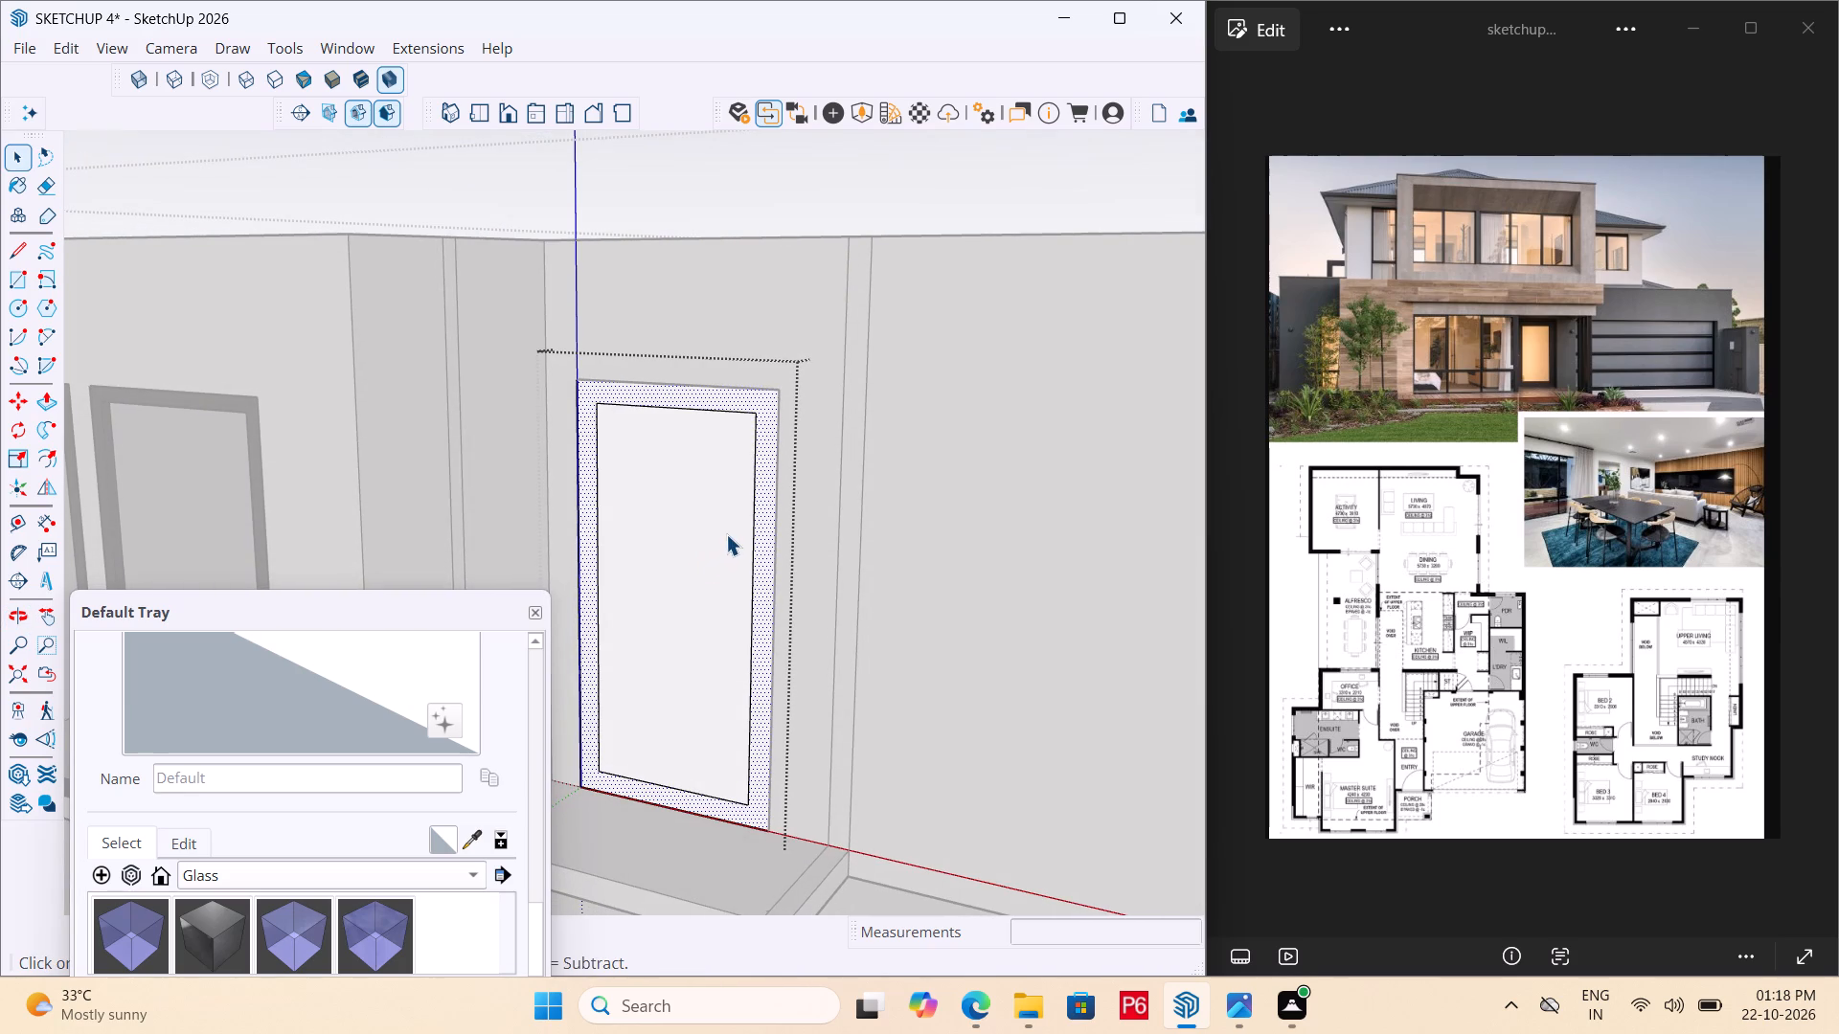
{"action": "scroll", "coordinate": [355, 854], "scroll_direction": "down", "scroll_amount": 2}
{"action": "left_click_drag", "start_coordinate": [424, 621], "coordinate": [499, 423]}
{"action": "left_click", "coordinate": [499, 423]}
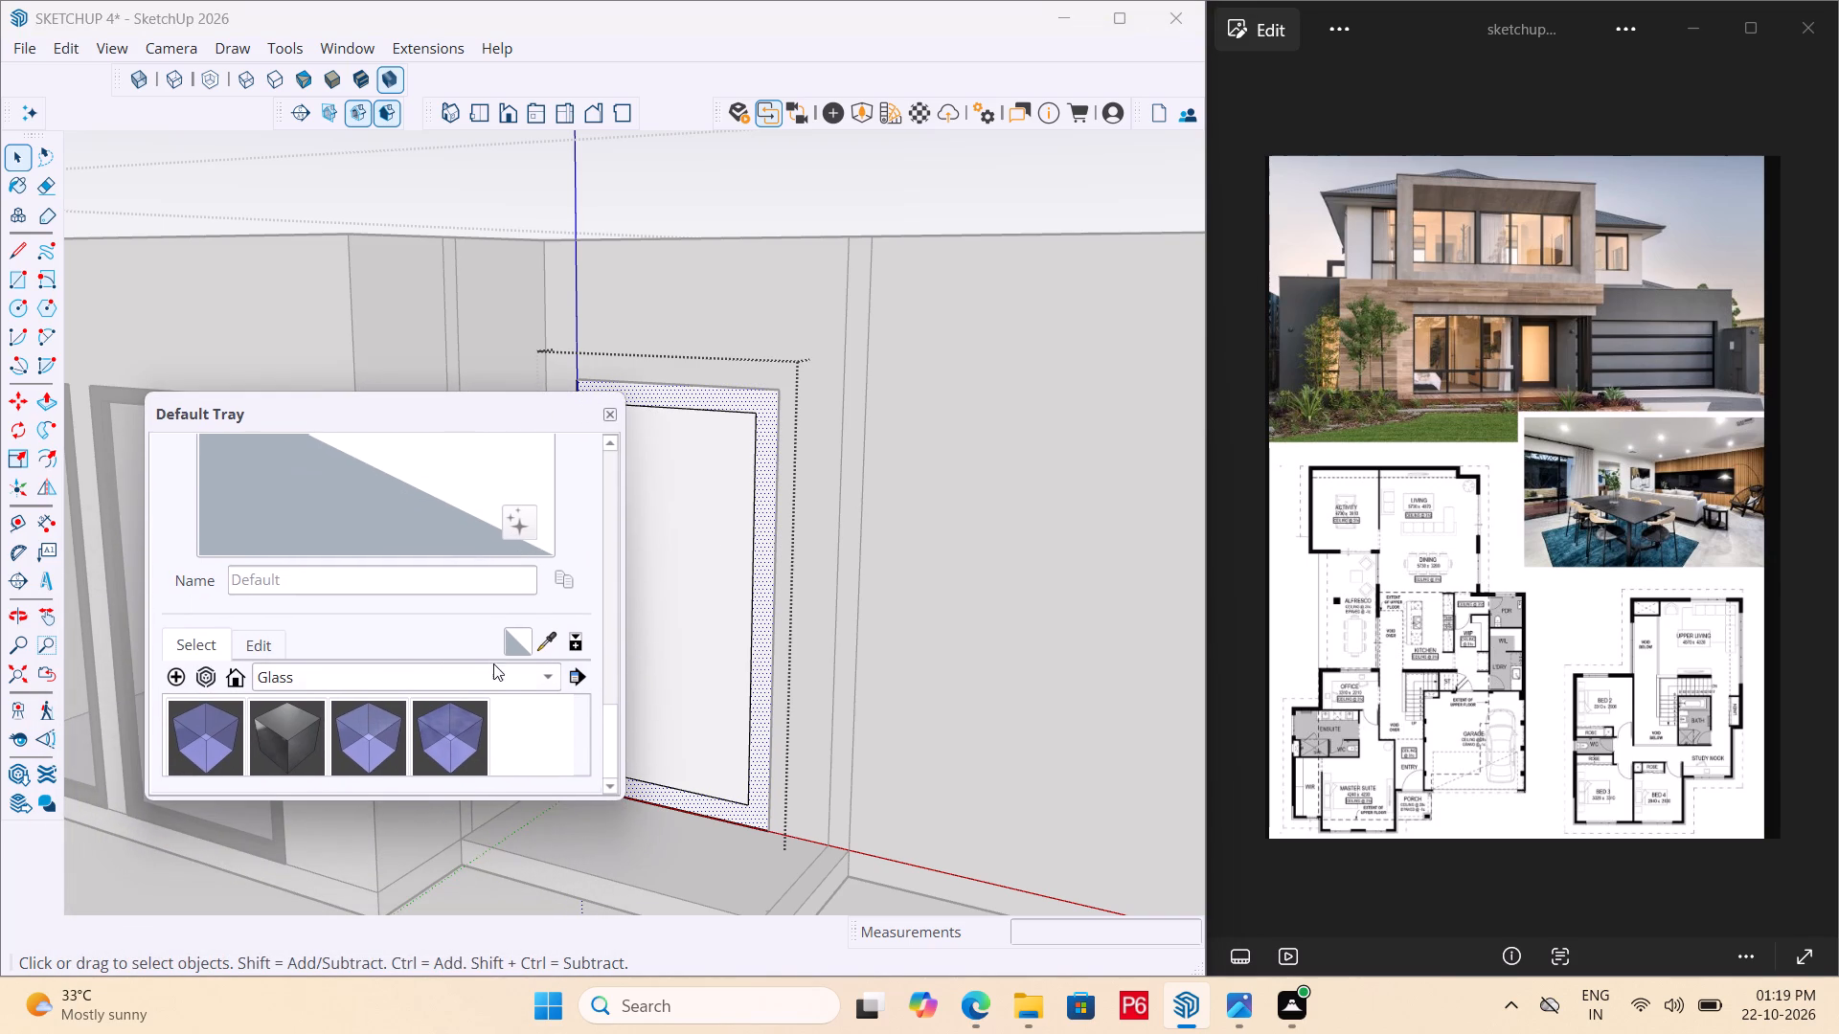
{"action": "left_click", "coordinate": [497, 677]}
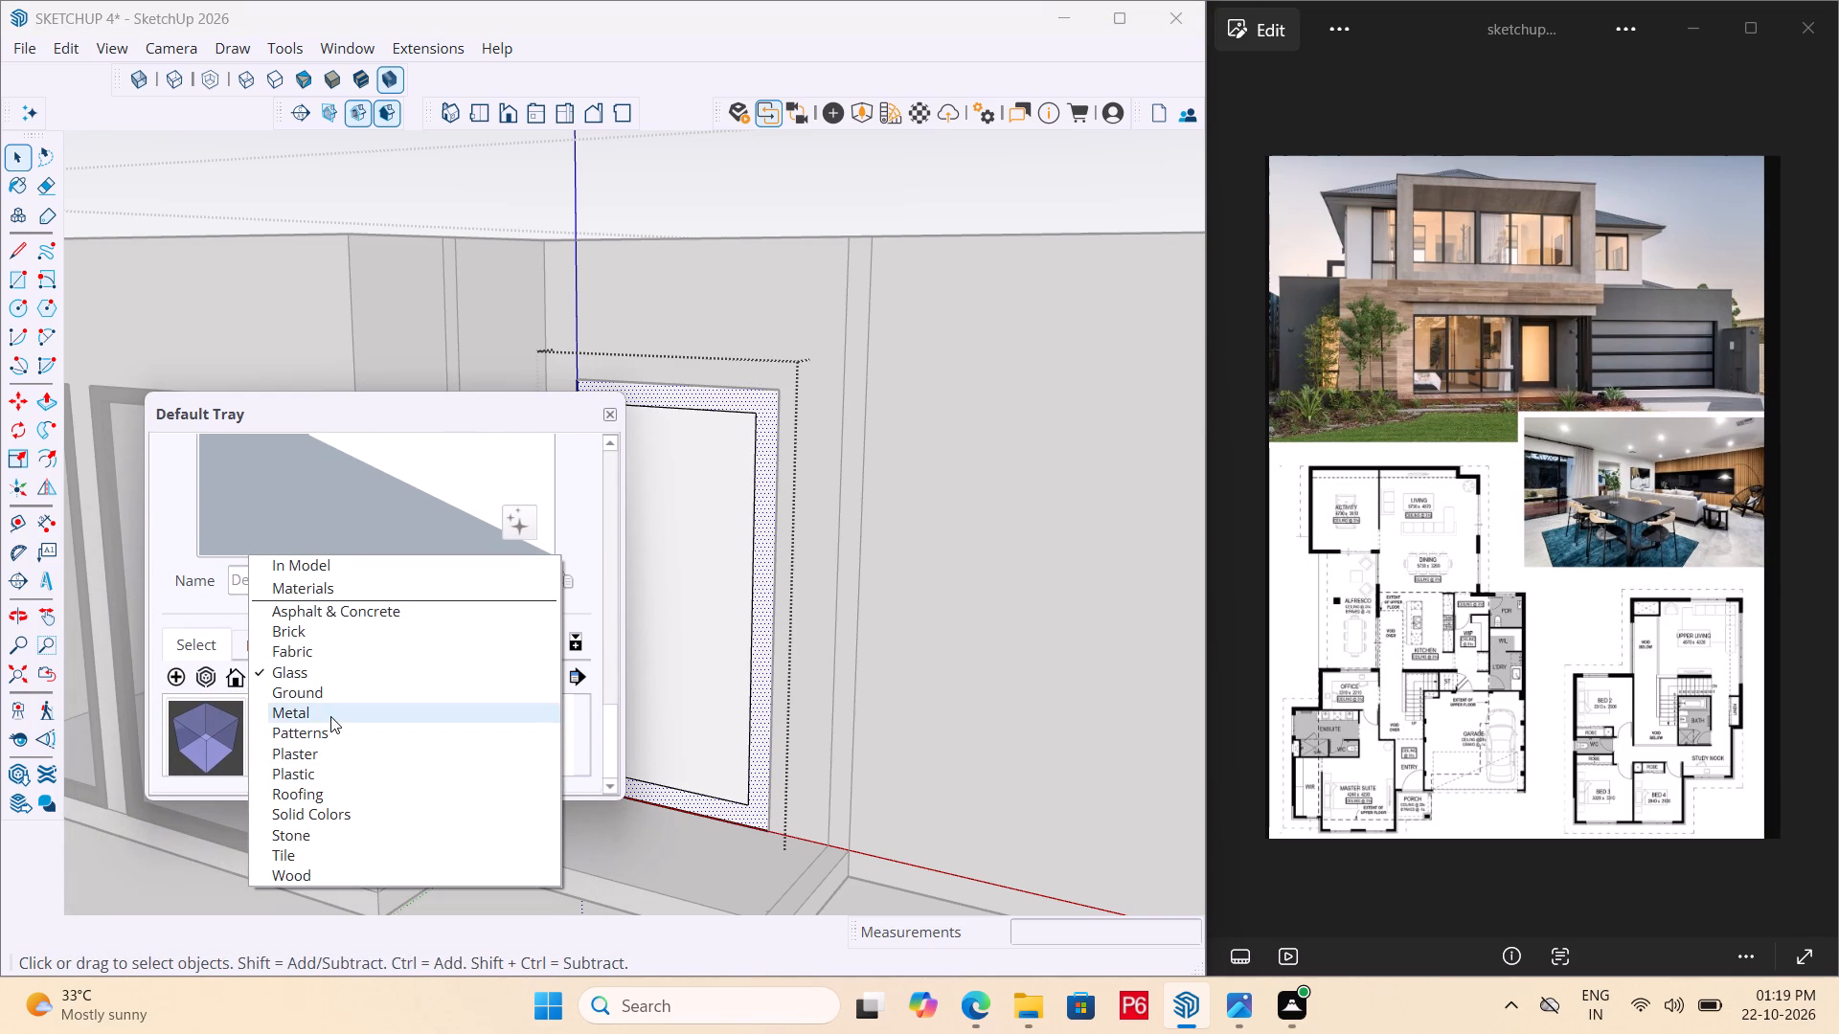
{"action": "double_click", "coordinate": [345, 881]}
{"action": "scroll", "coordinate": [466, 751], "scroll_direction": "down", "scroll_amount": 3}
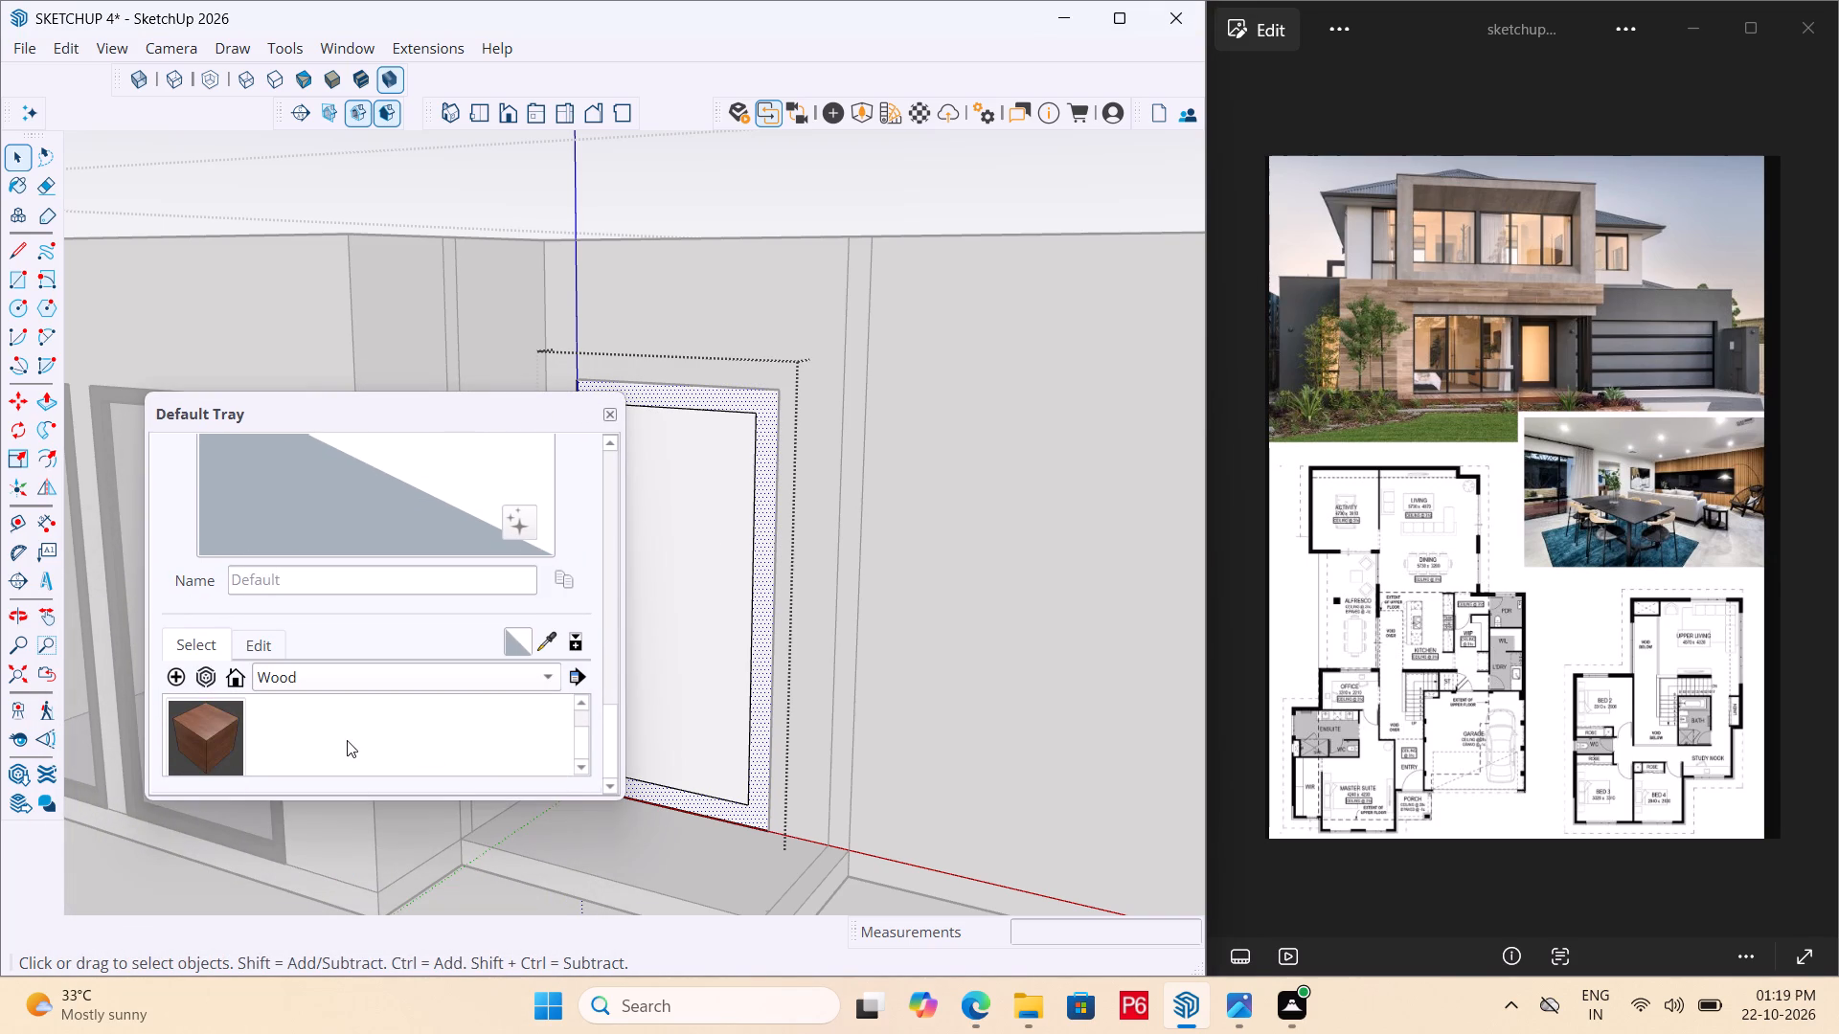
{"action": "scroll", "coordinate": [347, 740], "scroll_direction": "up", "scroll_amount": 1}
{"action": "scroll", "coordinate": [264, 753], "scroll_direction": "down", "scroll_amount": 1}
{"action": "double_click", "coordinate": [363, 688]}
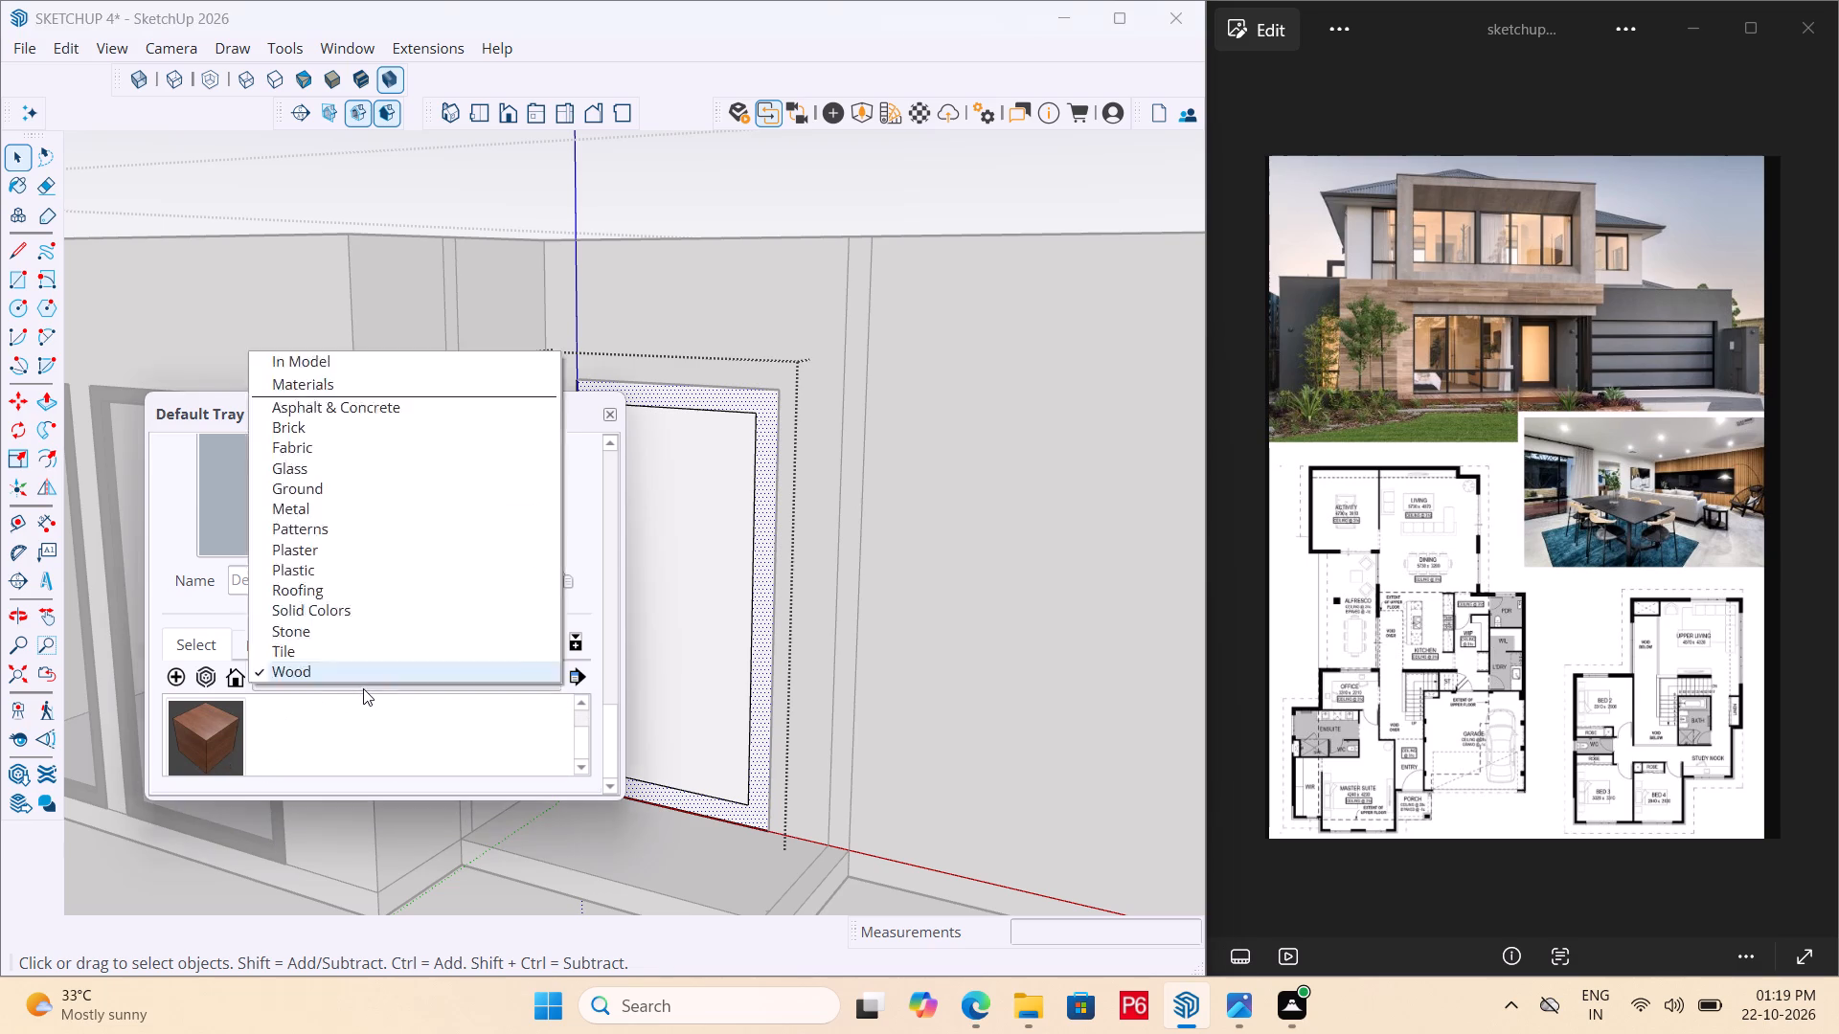
{"action": "left_click", "coordinate": [350, 686]}
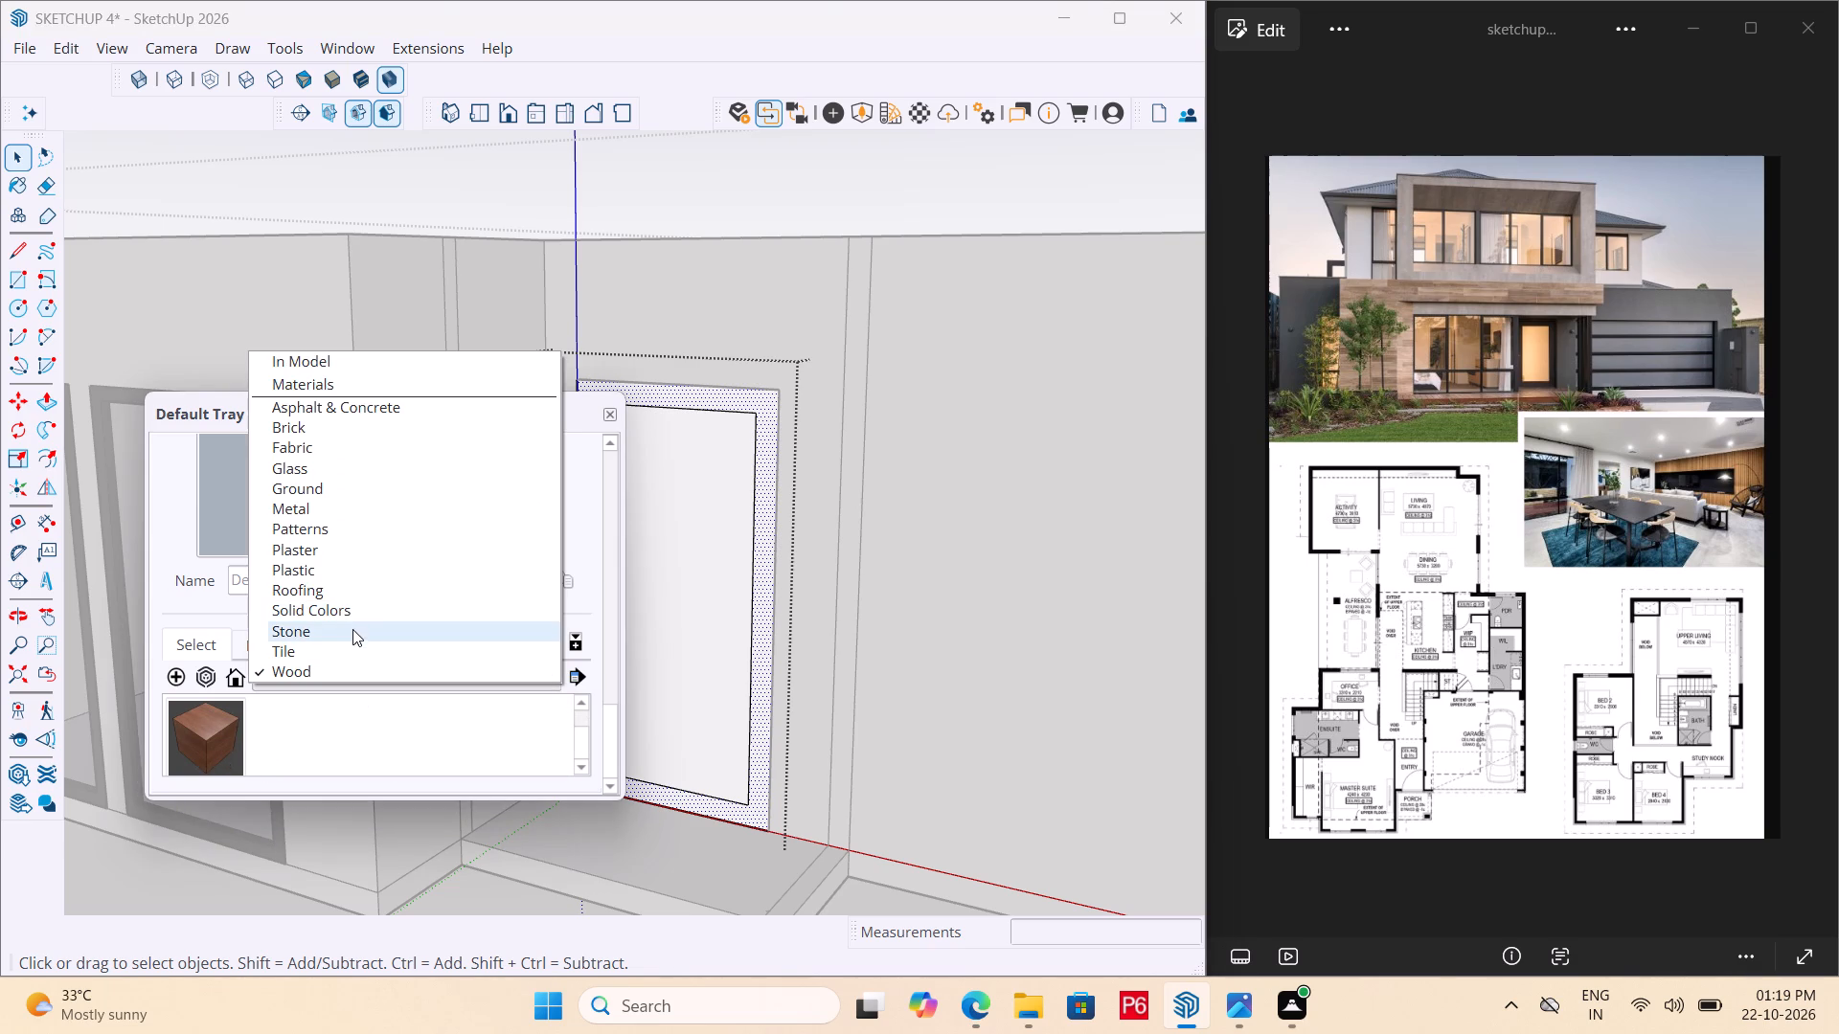
{"action": "double_click", "coordinate": [347, 647]}
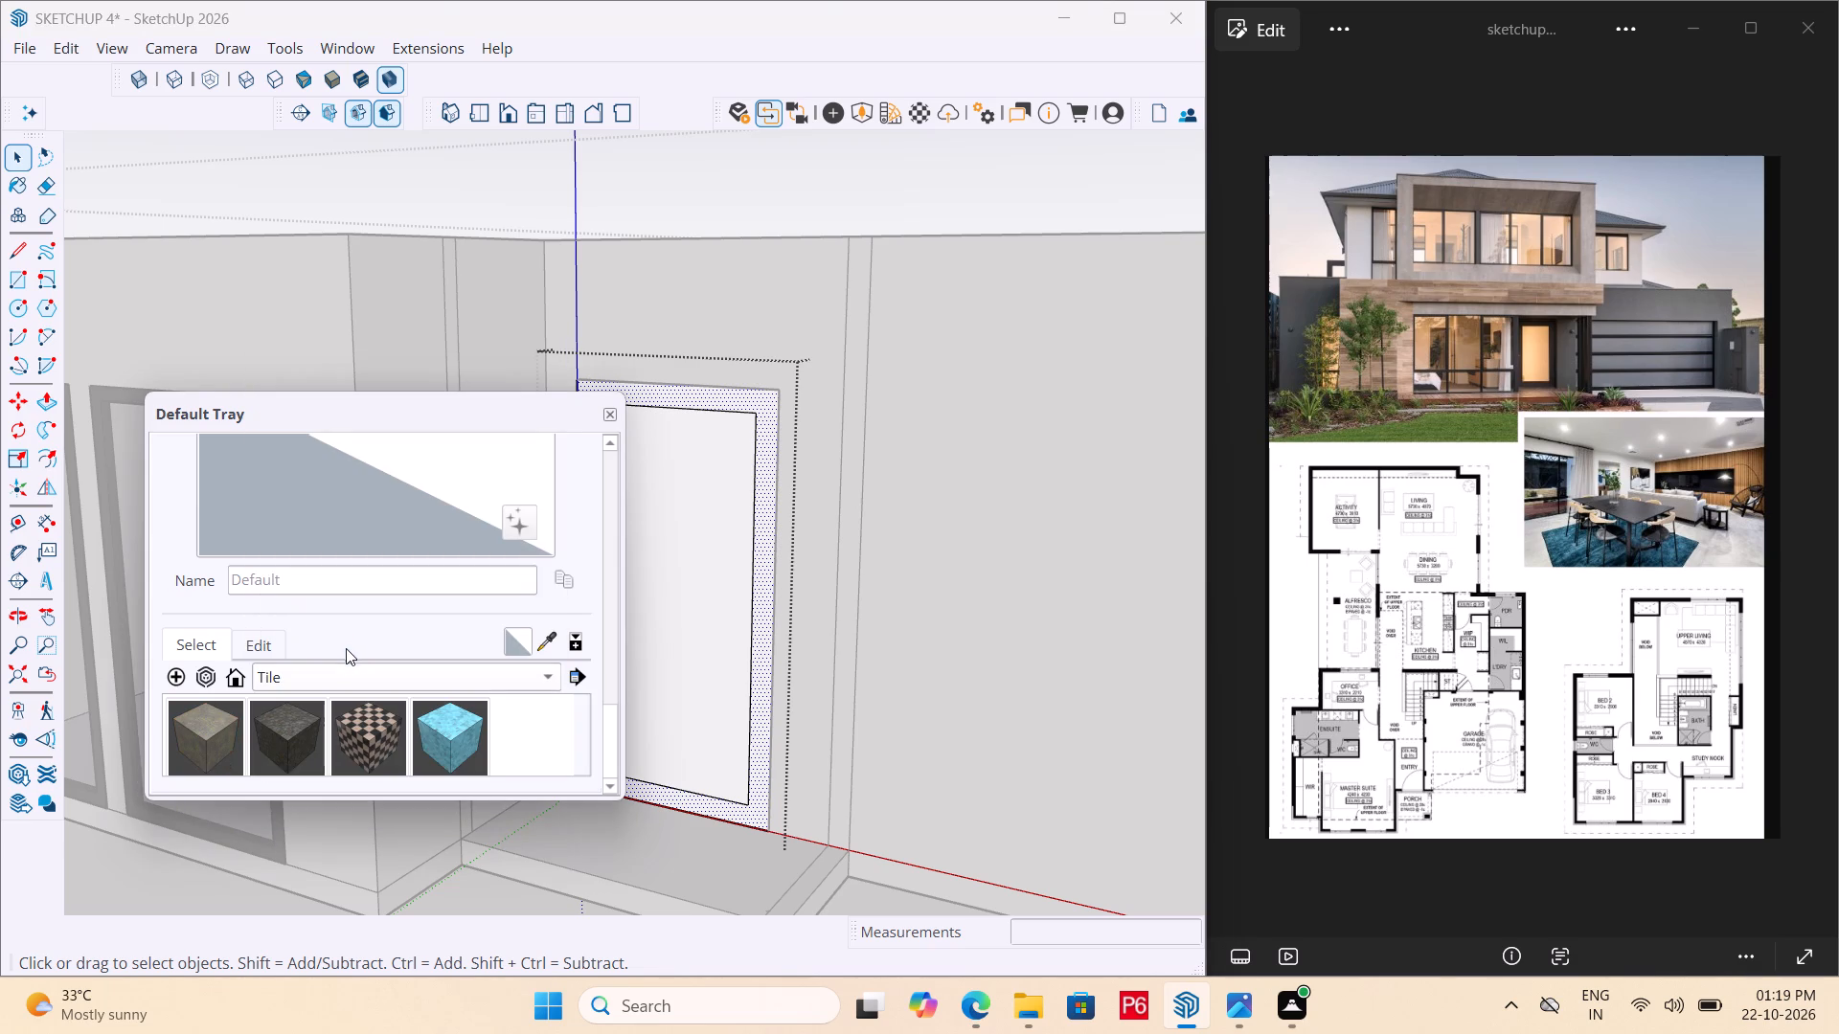
Look through the material collections from Asphalt & Concrete to the Solid Colors greys for a door border finish.
{"action": "left_click", "coordinate": [346, 676]}
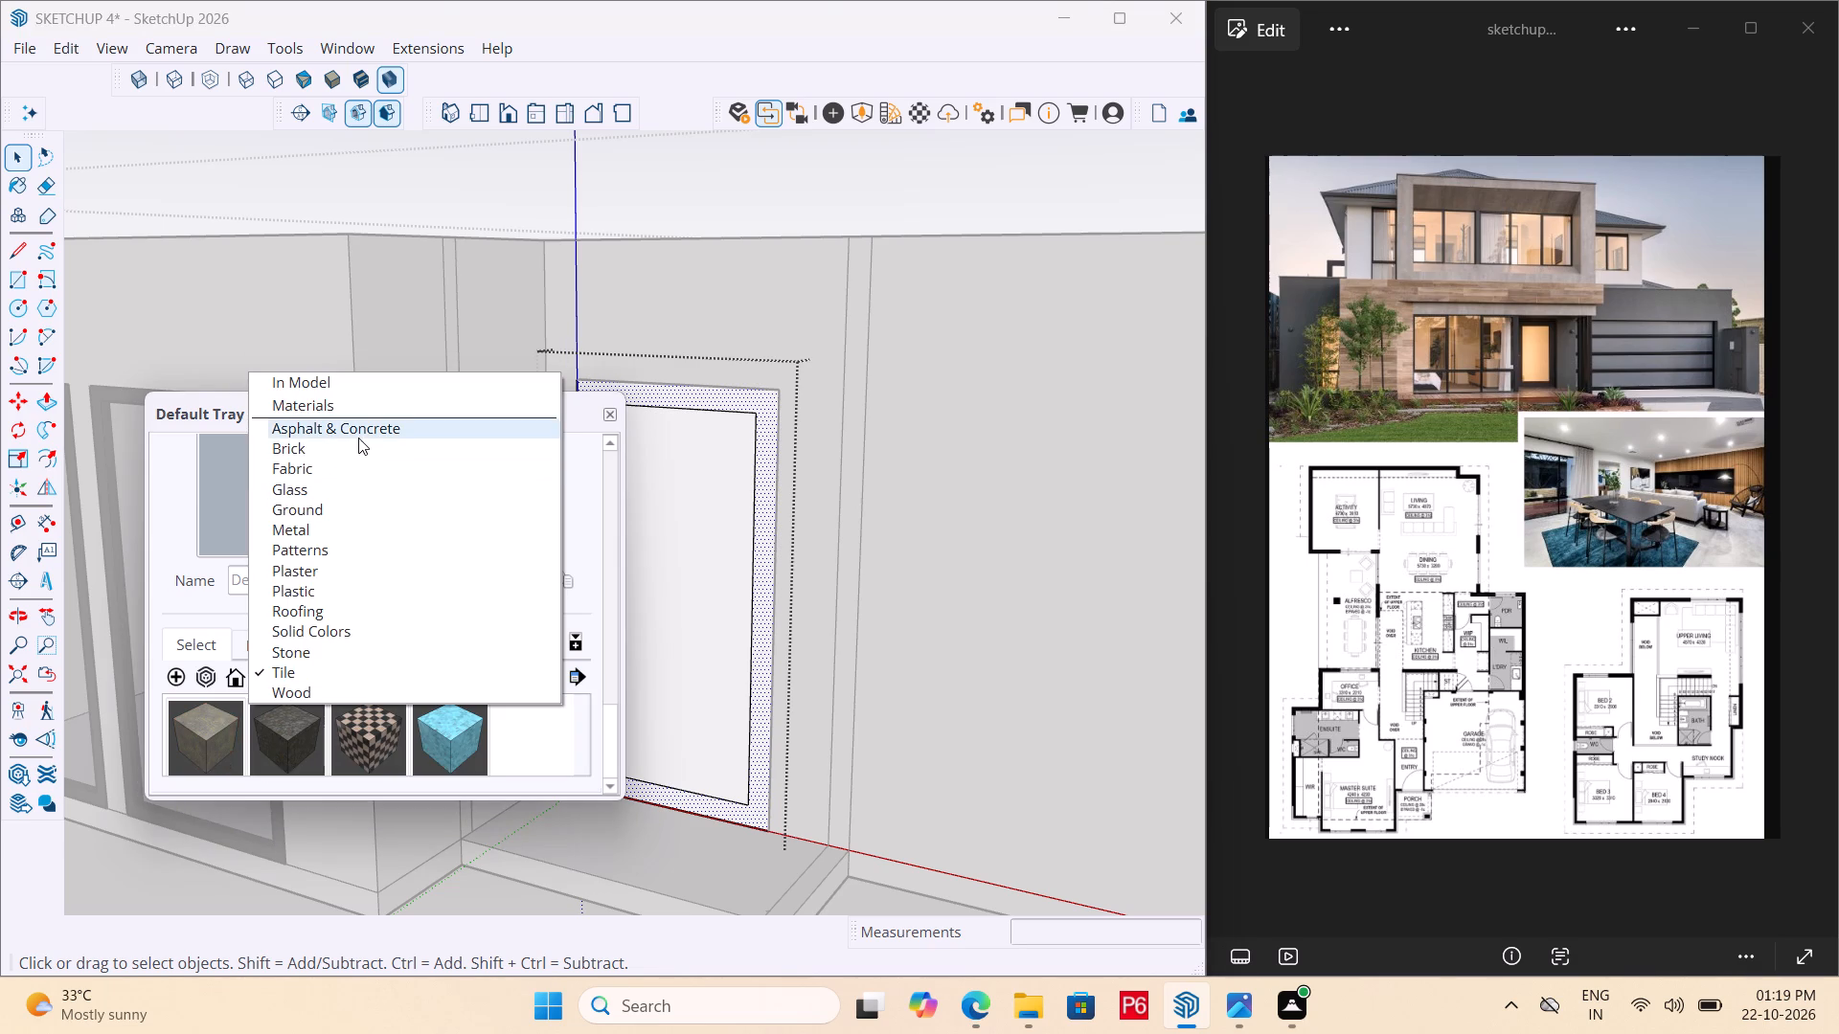
{"action": "left_click", "coordinate": [358, 438]}
{"action": "scroll", "coordinate": [349, 717], "scroll_direction": "down", "scroll_amount": 3}
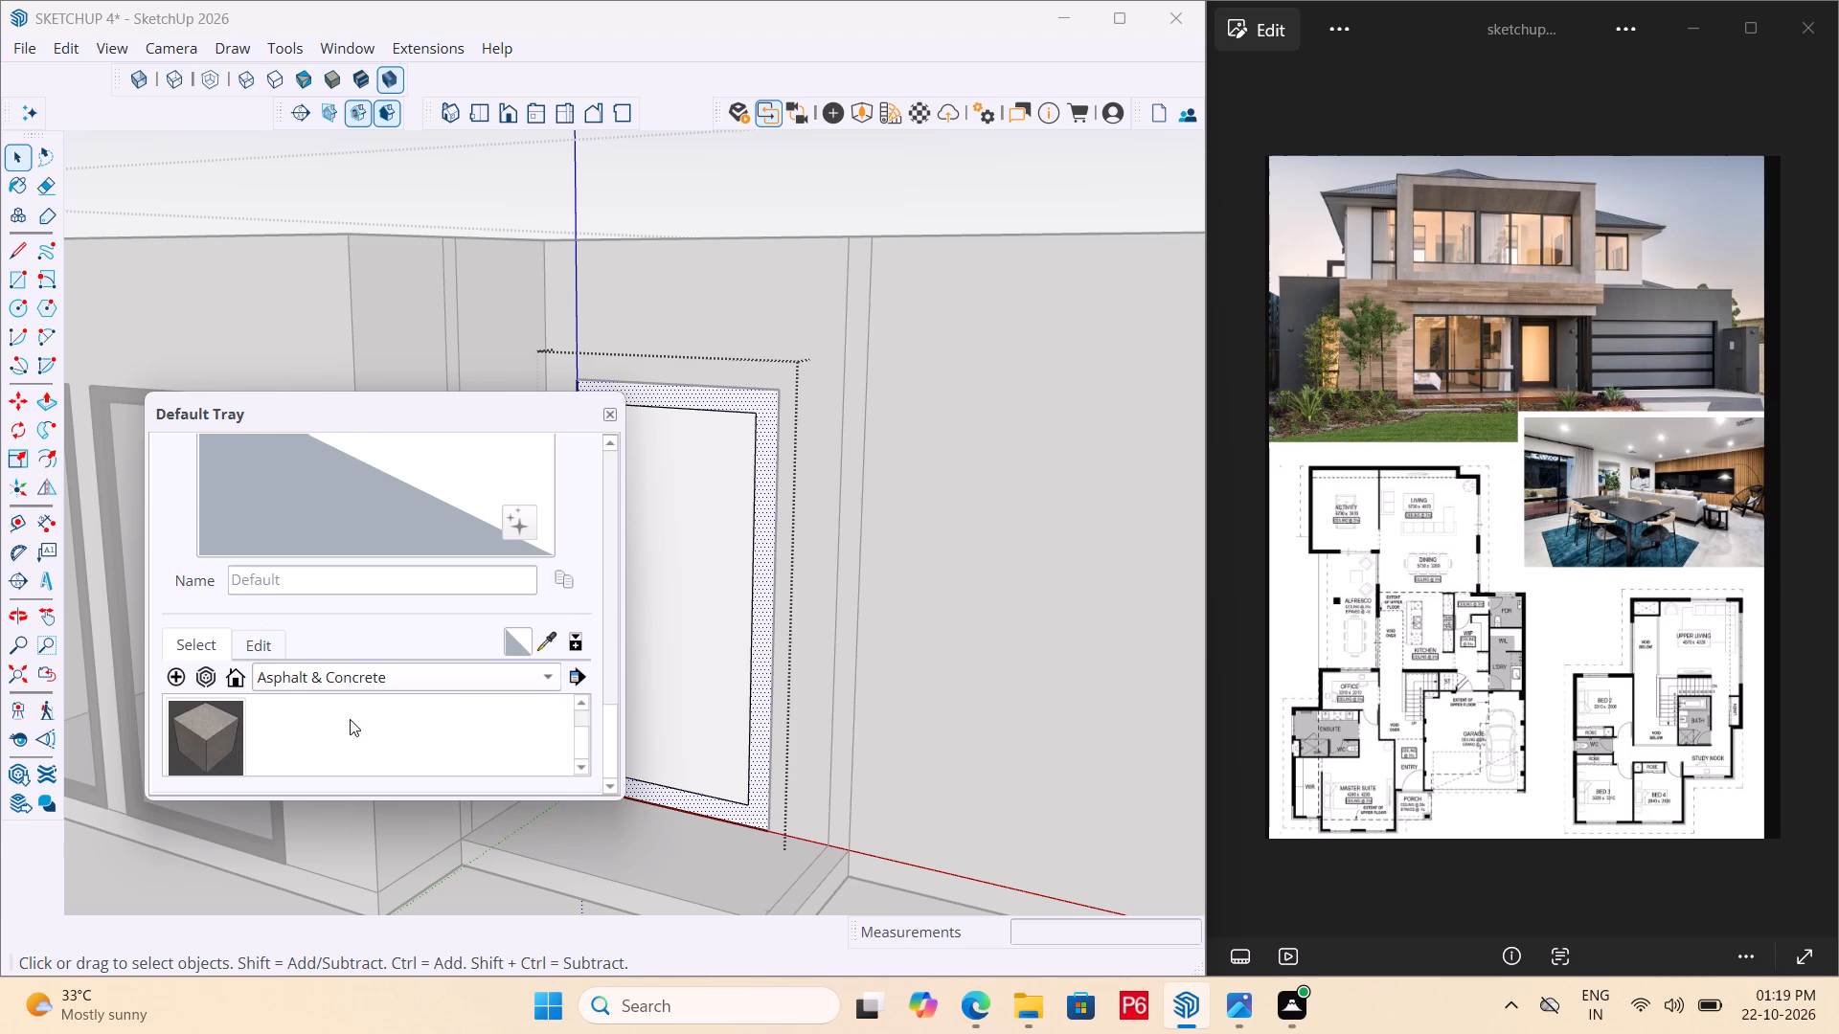
{"action": "left_click", "coordinate": [377, 687]}
{"action": "left_click", "coordinate": [333, 694]}
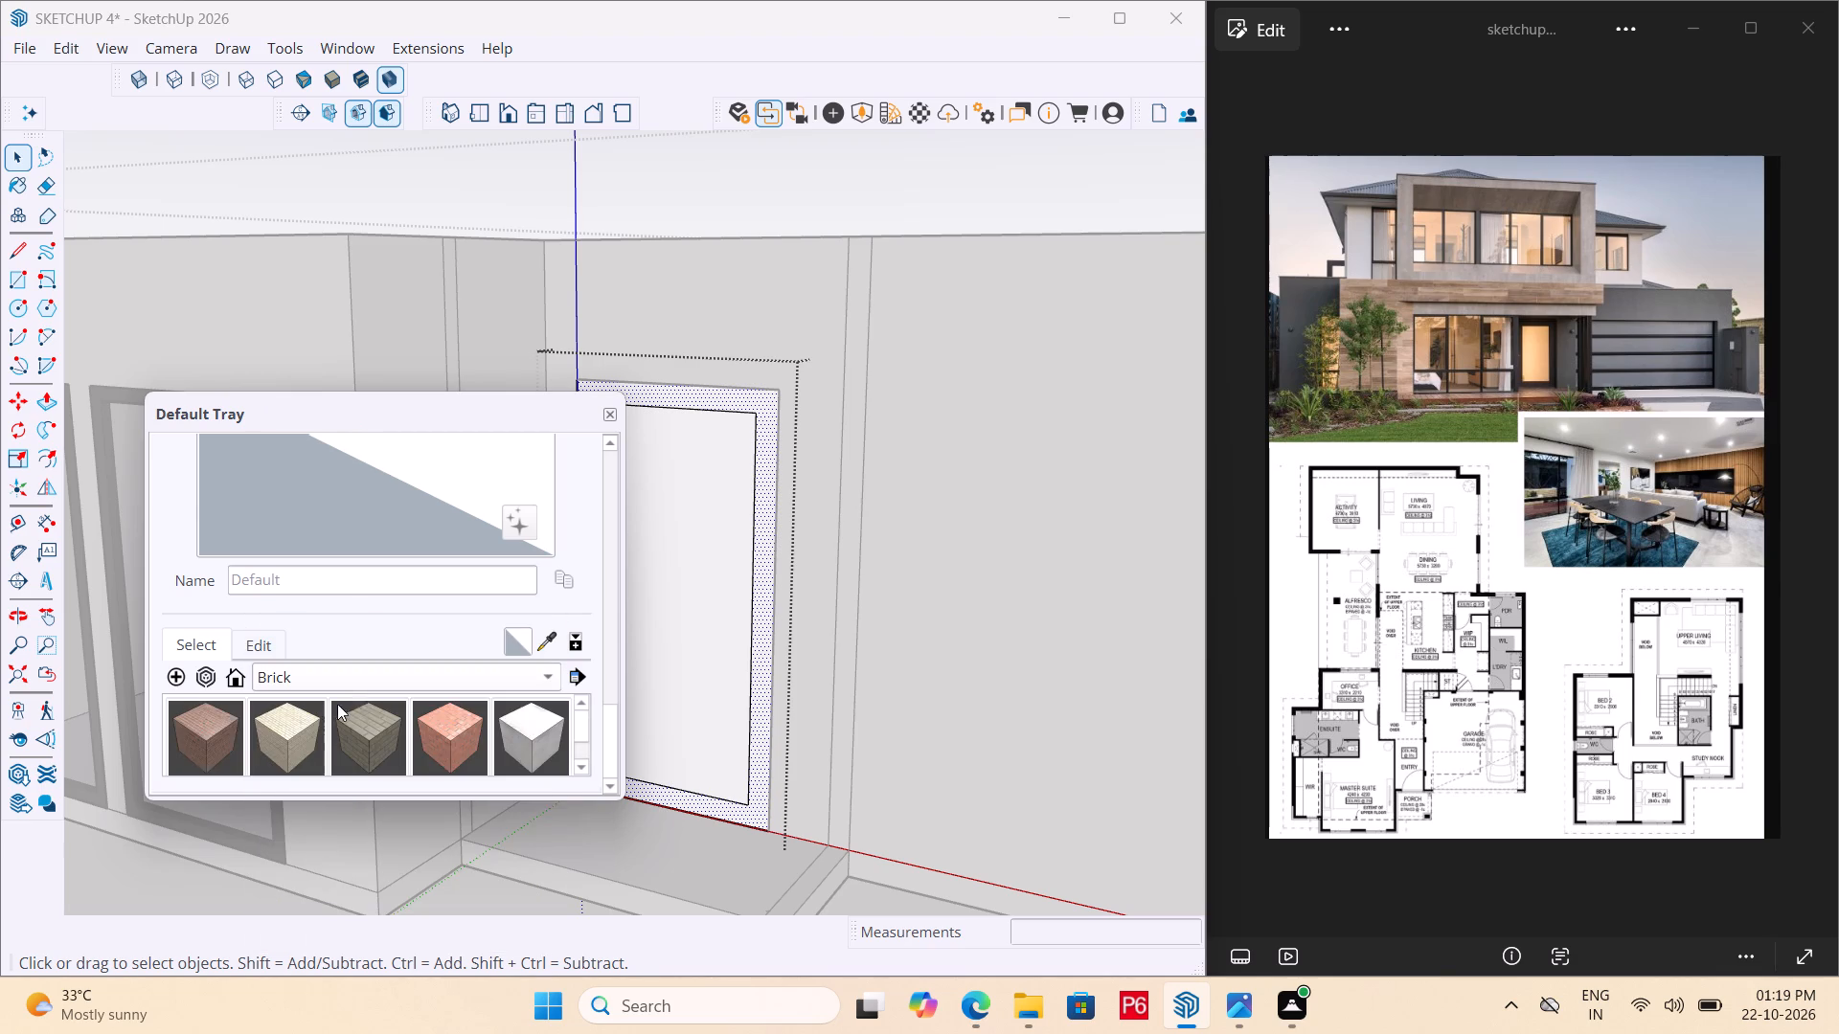
{"action": "left_click", "coordinate": [375, 687]}
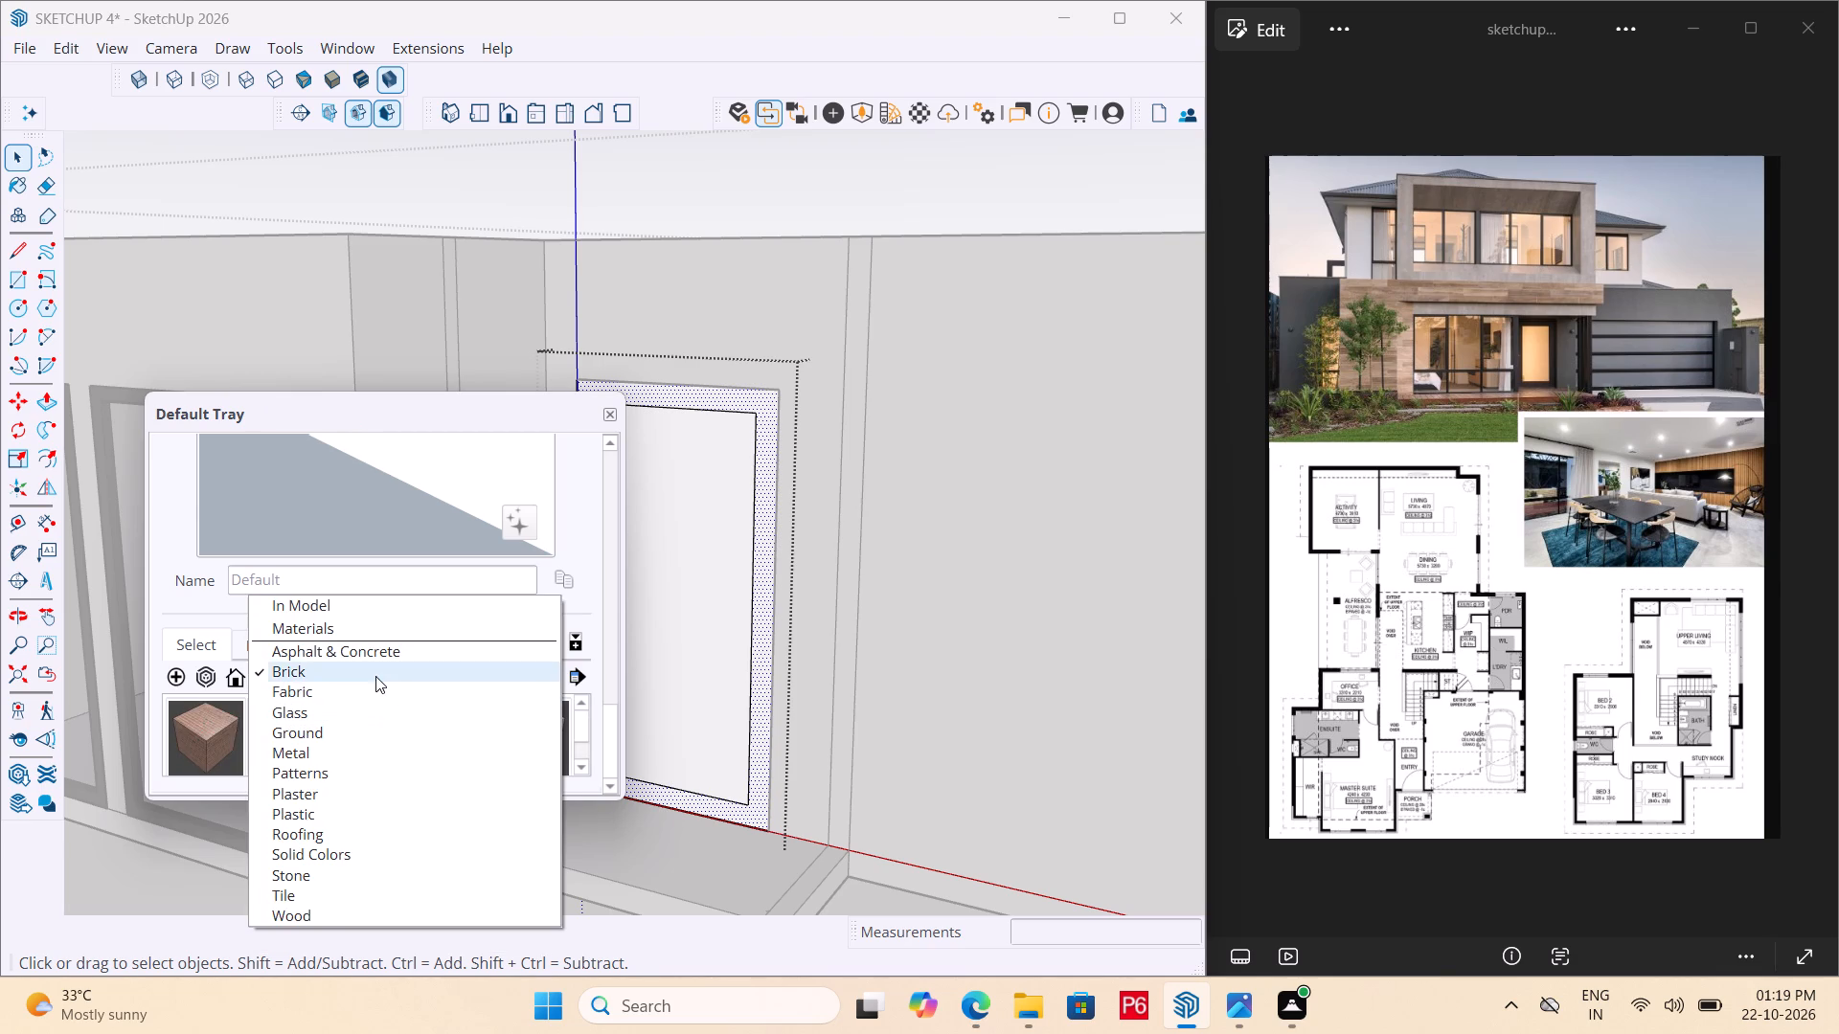
{"action": "left_click", "coordinate": [375, 676]}
{"action": "left_click", "coordinate": [415, 686]}
{"action": "left_click", "coordinate": [370, 701]}
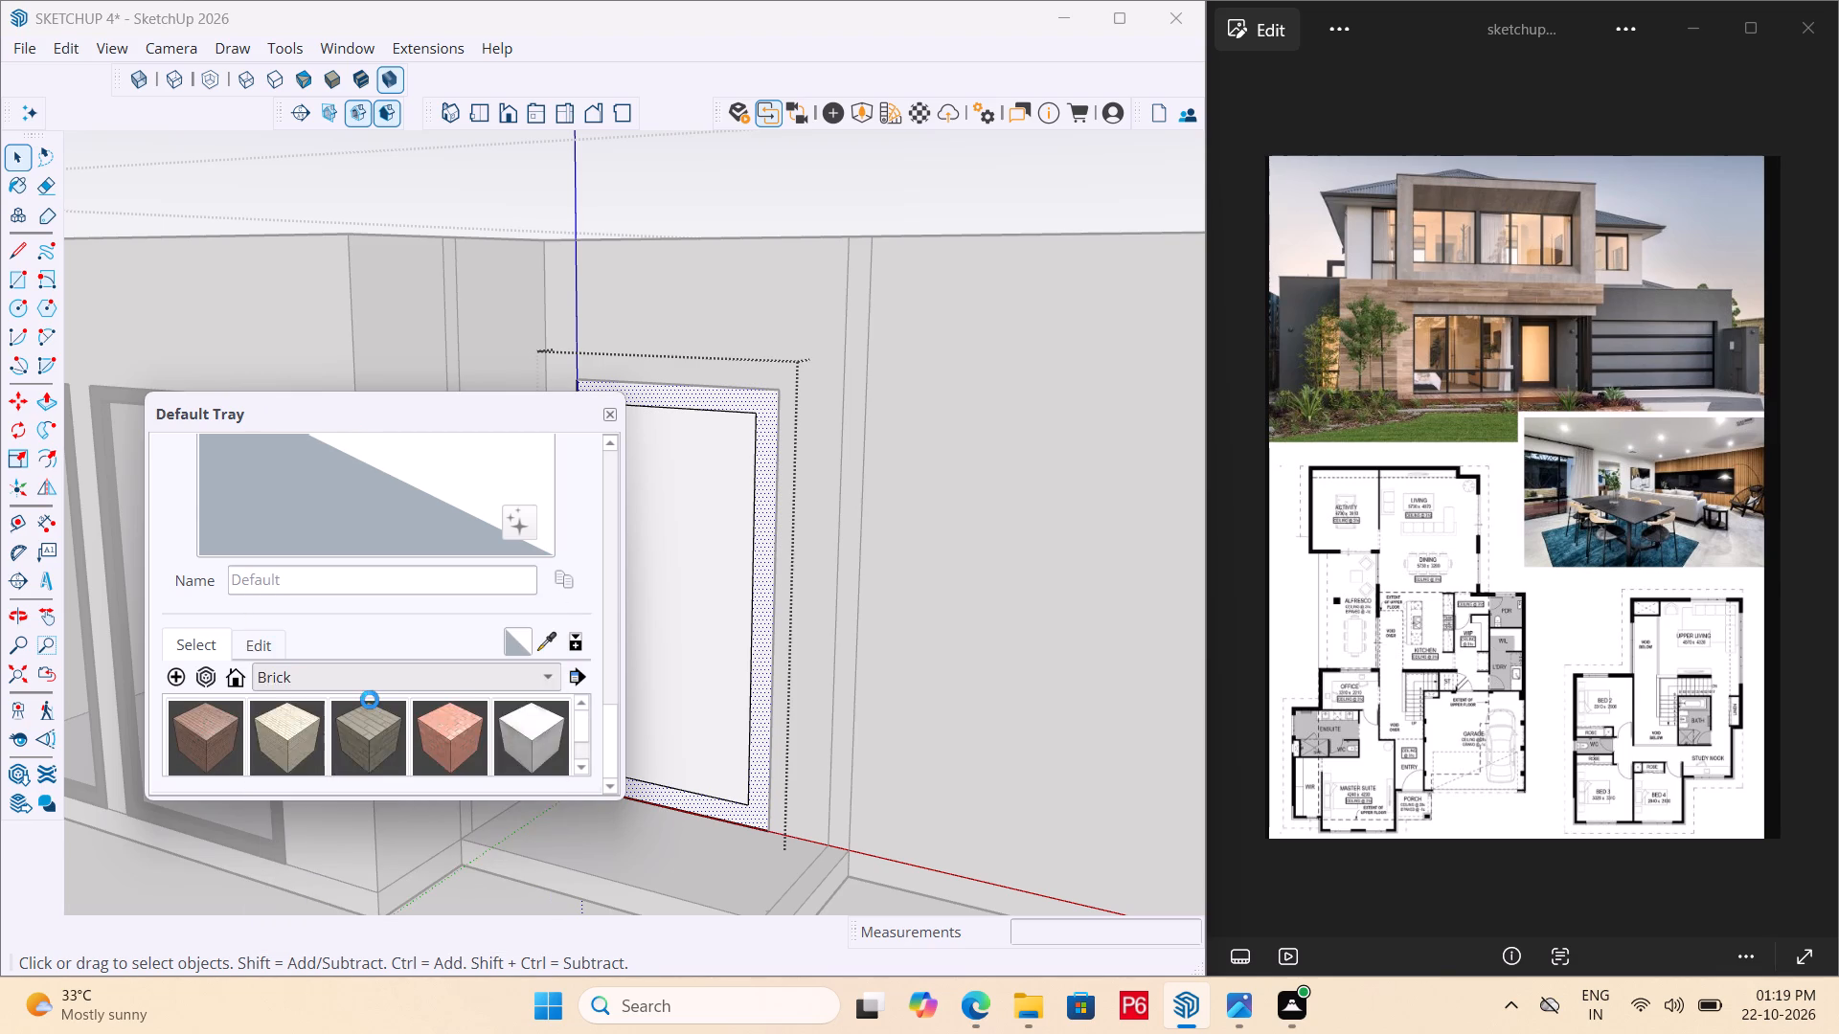
{"action": "left_click", "coordinate": [382, 687]}
{"action": "left_click", "coordinate": [371, 691]}
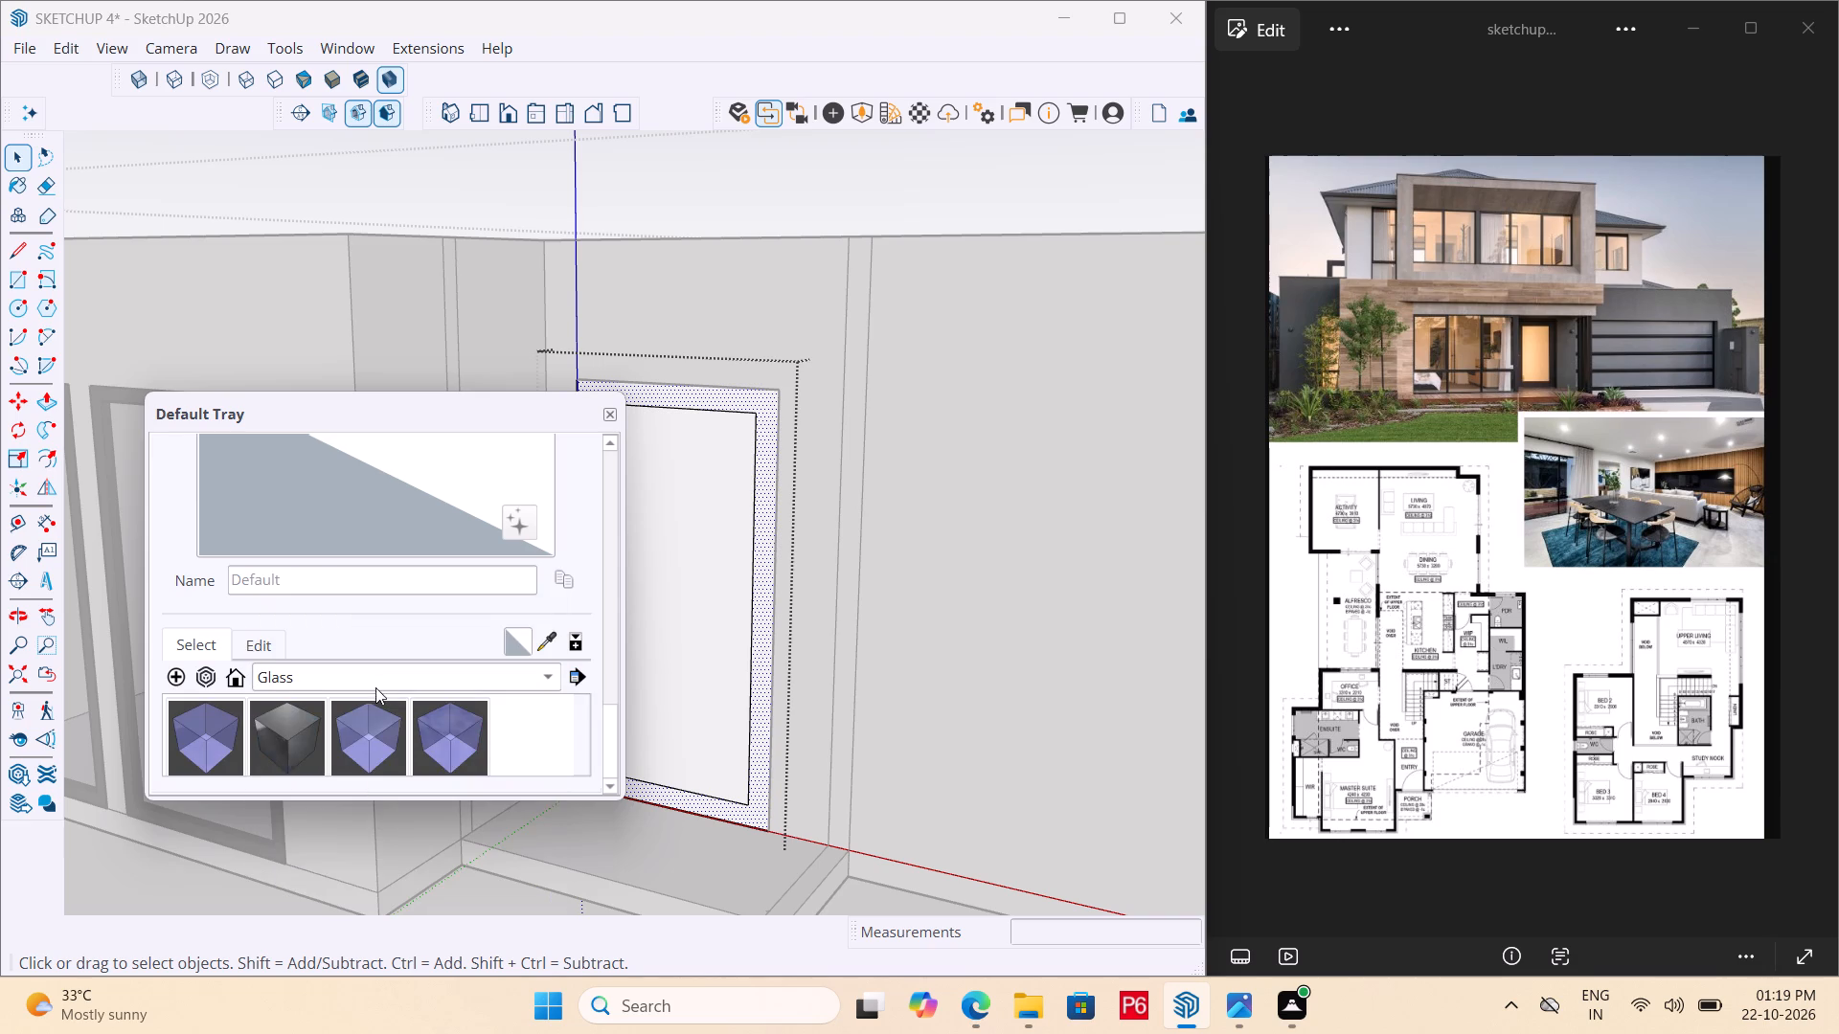
{"action": "left_click", "coordinate": [384, 685]}
{"action": "left_click", "coordinate": [360, 687]}
{"action": "left_click", "coordinate": [365, 681]}
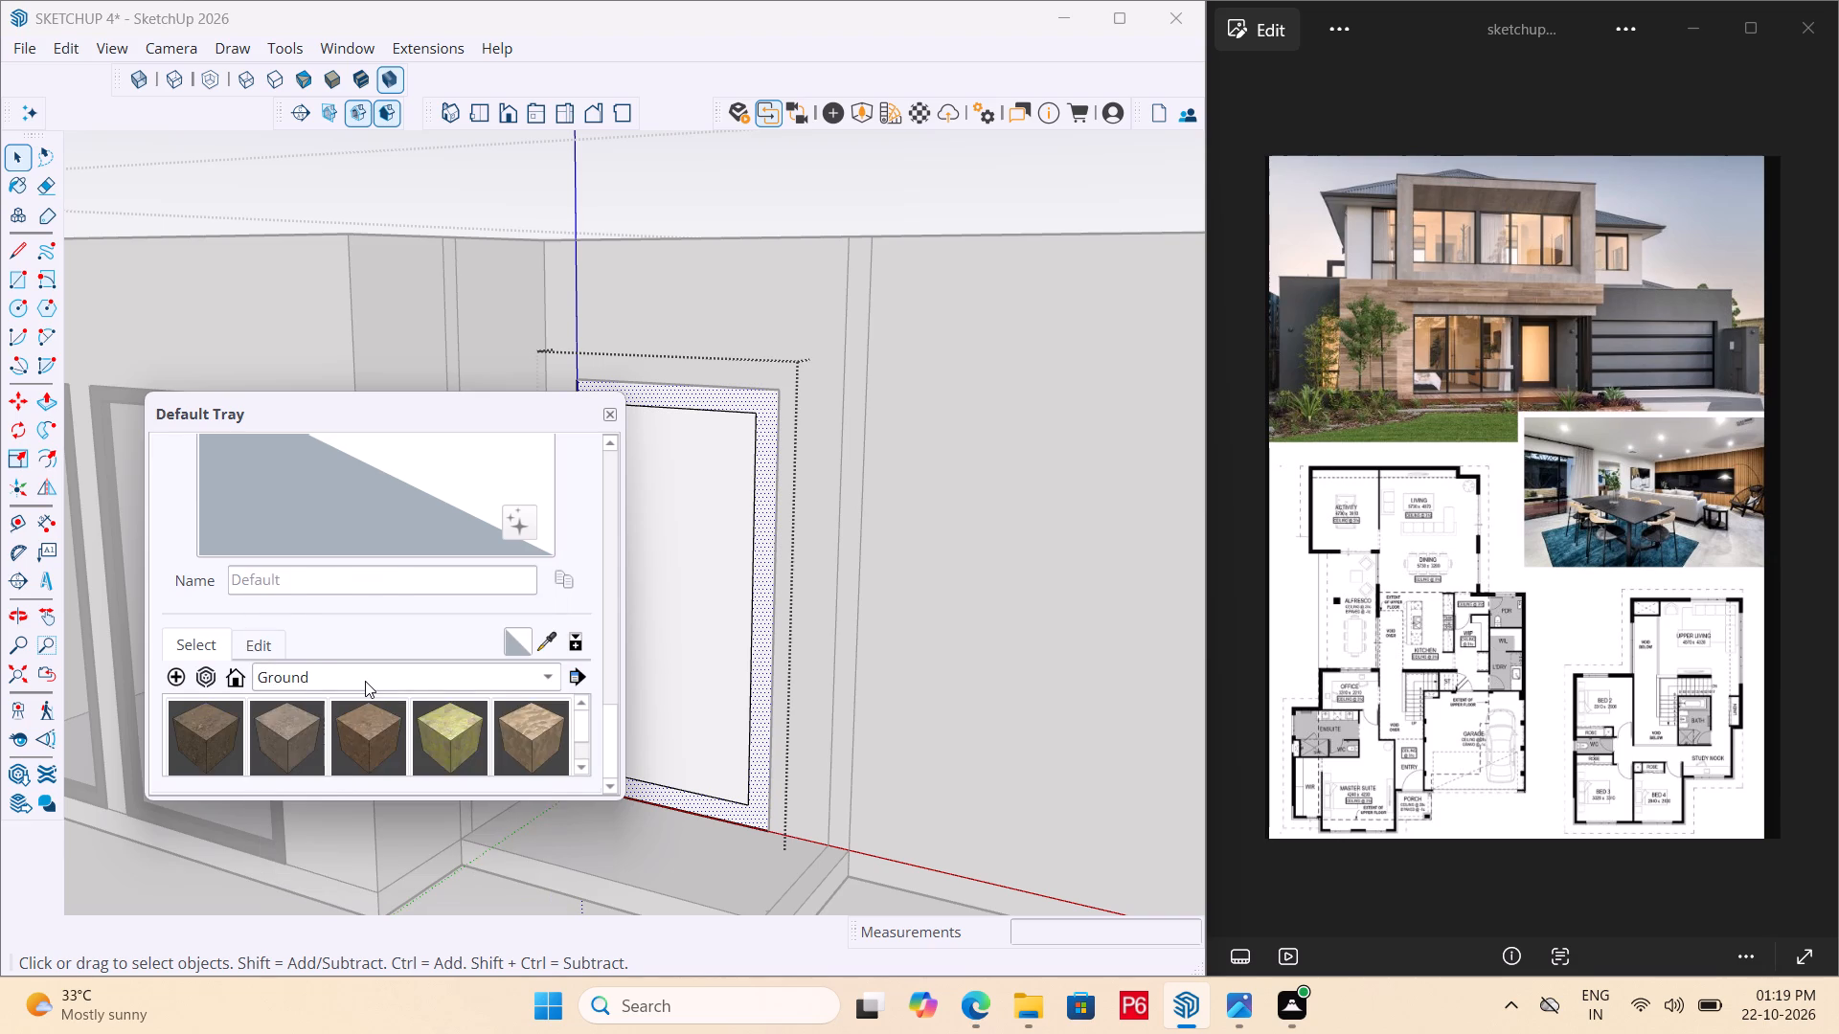
{"action": "left_click", "coordinate": [356, 694]}
{"action": "left_click", "coordinate": [364, 685]}
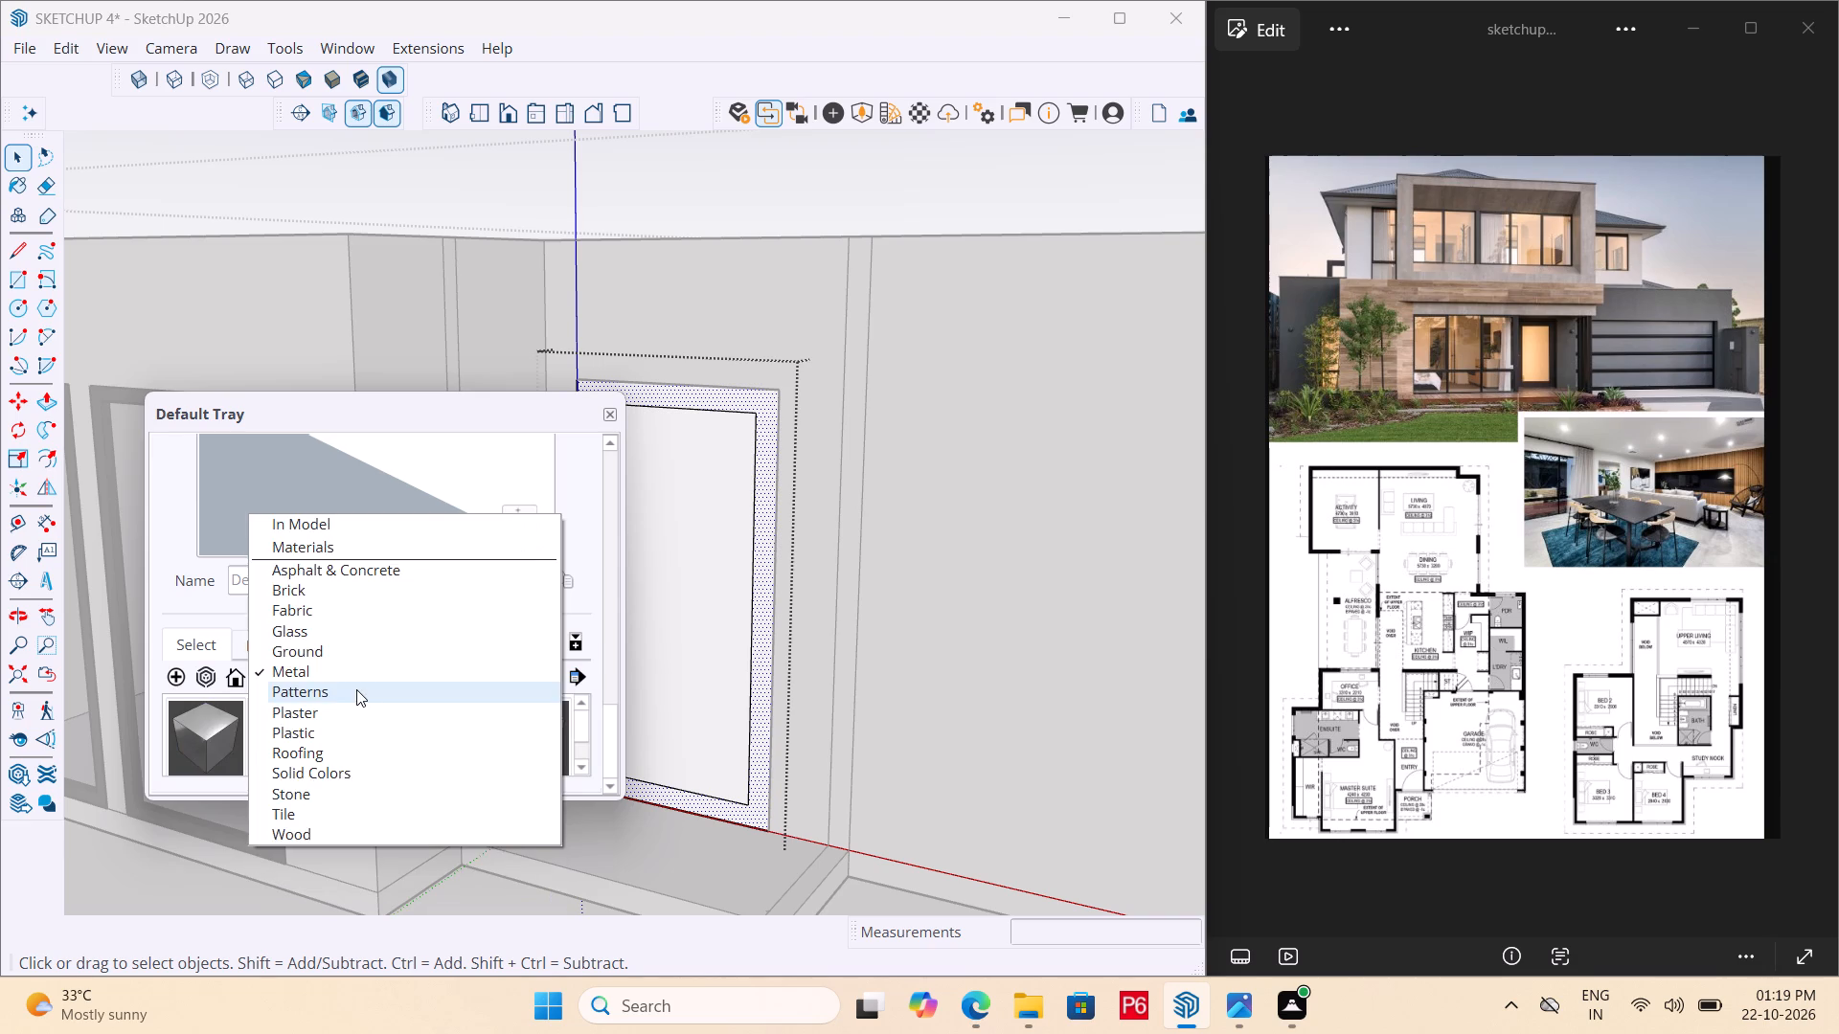
{"action": "left_click", "coordinate": [356, 689]}
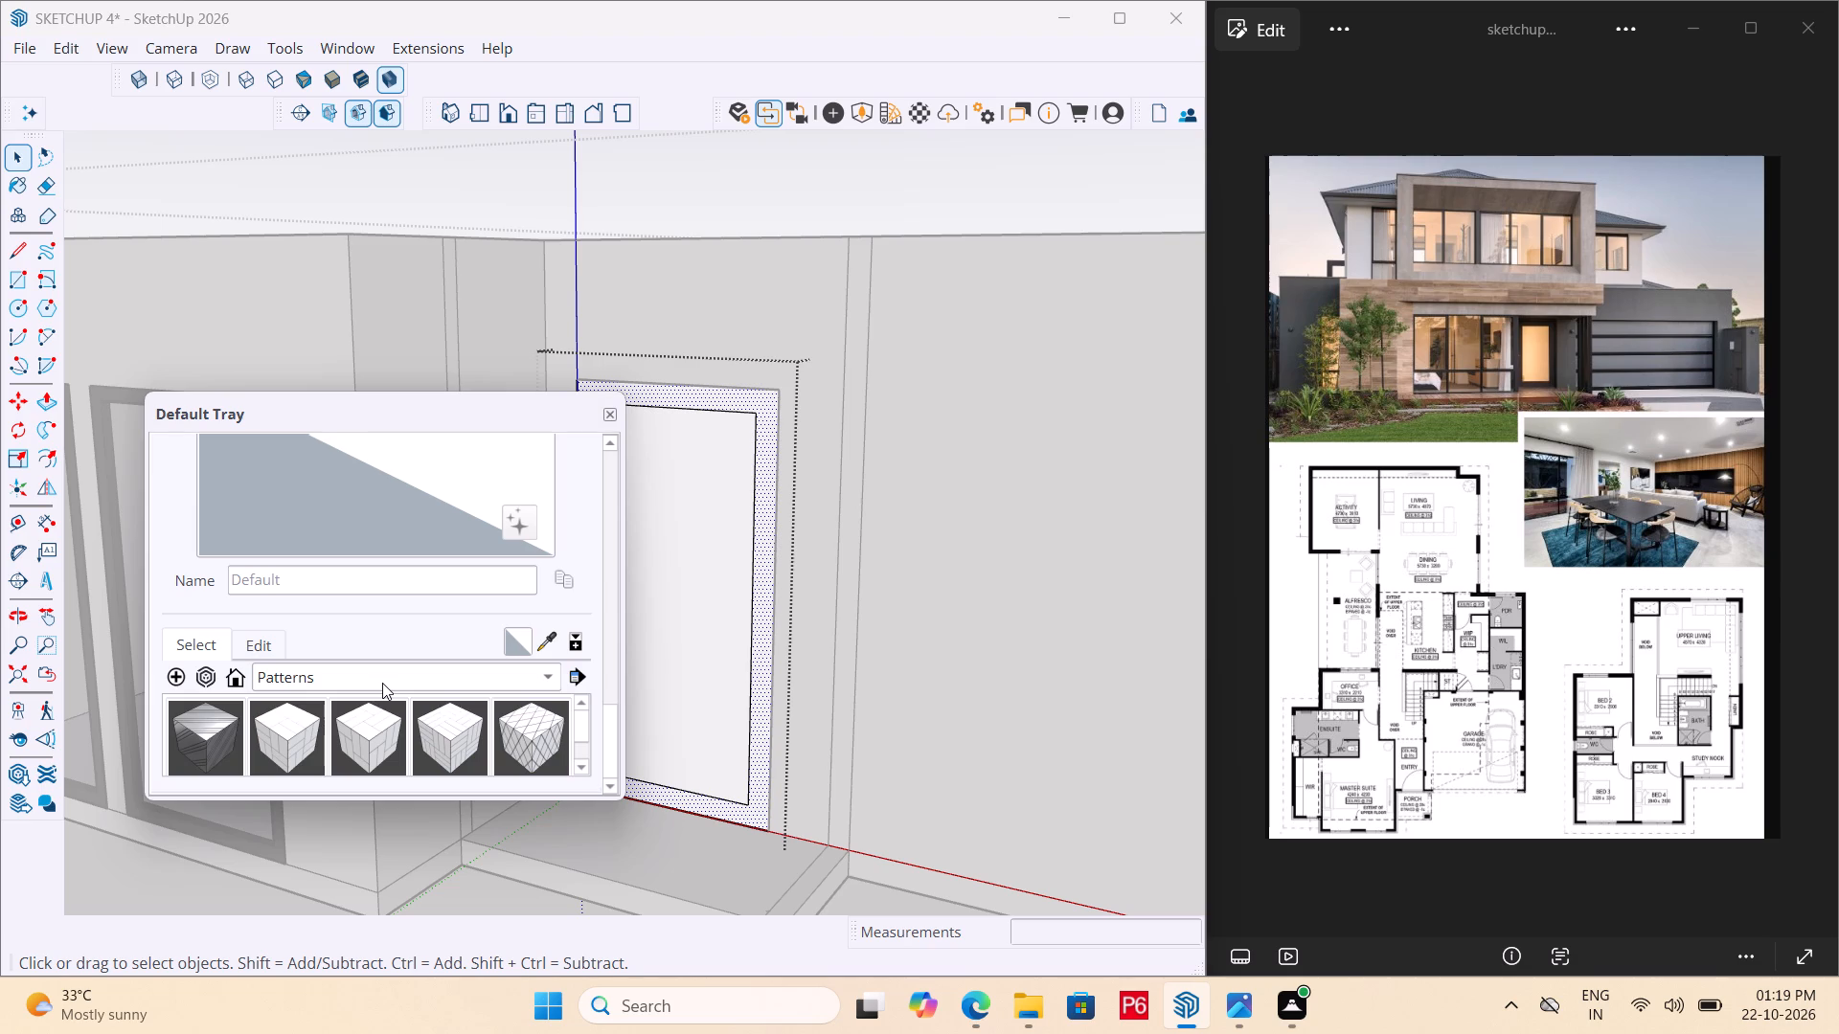
{"action": "double_click", "coordinate": [383, 683]}
{"action": "left_click", "coordinate": [341, 708]}
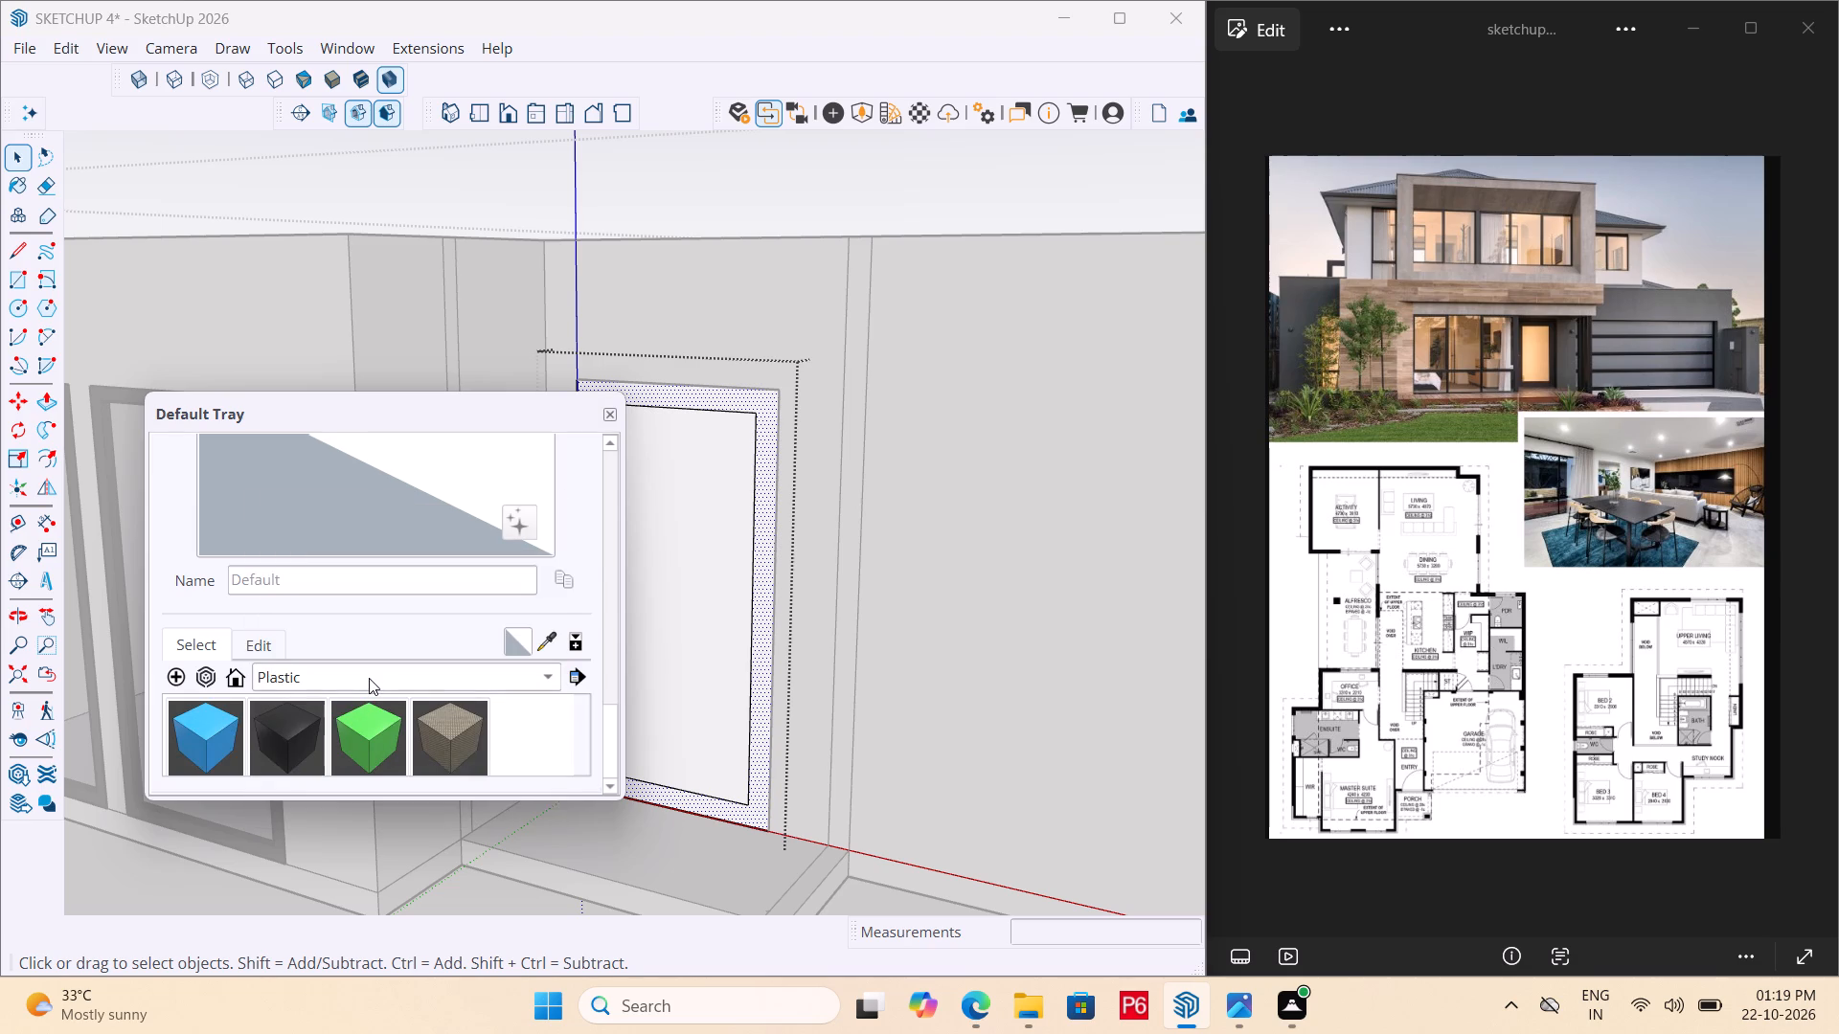
{"action": "left_click", "coordinate": [369, 678]}
{"action": "left_click", "coordinate": [215, 722]}
{"action": "left_click", "coordinate": [332, 684]}
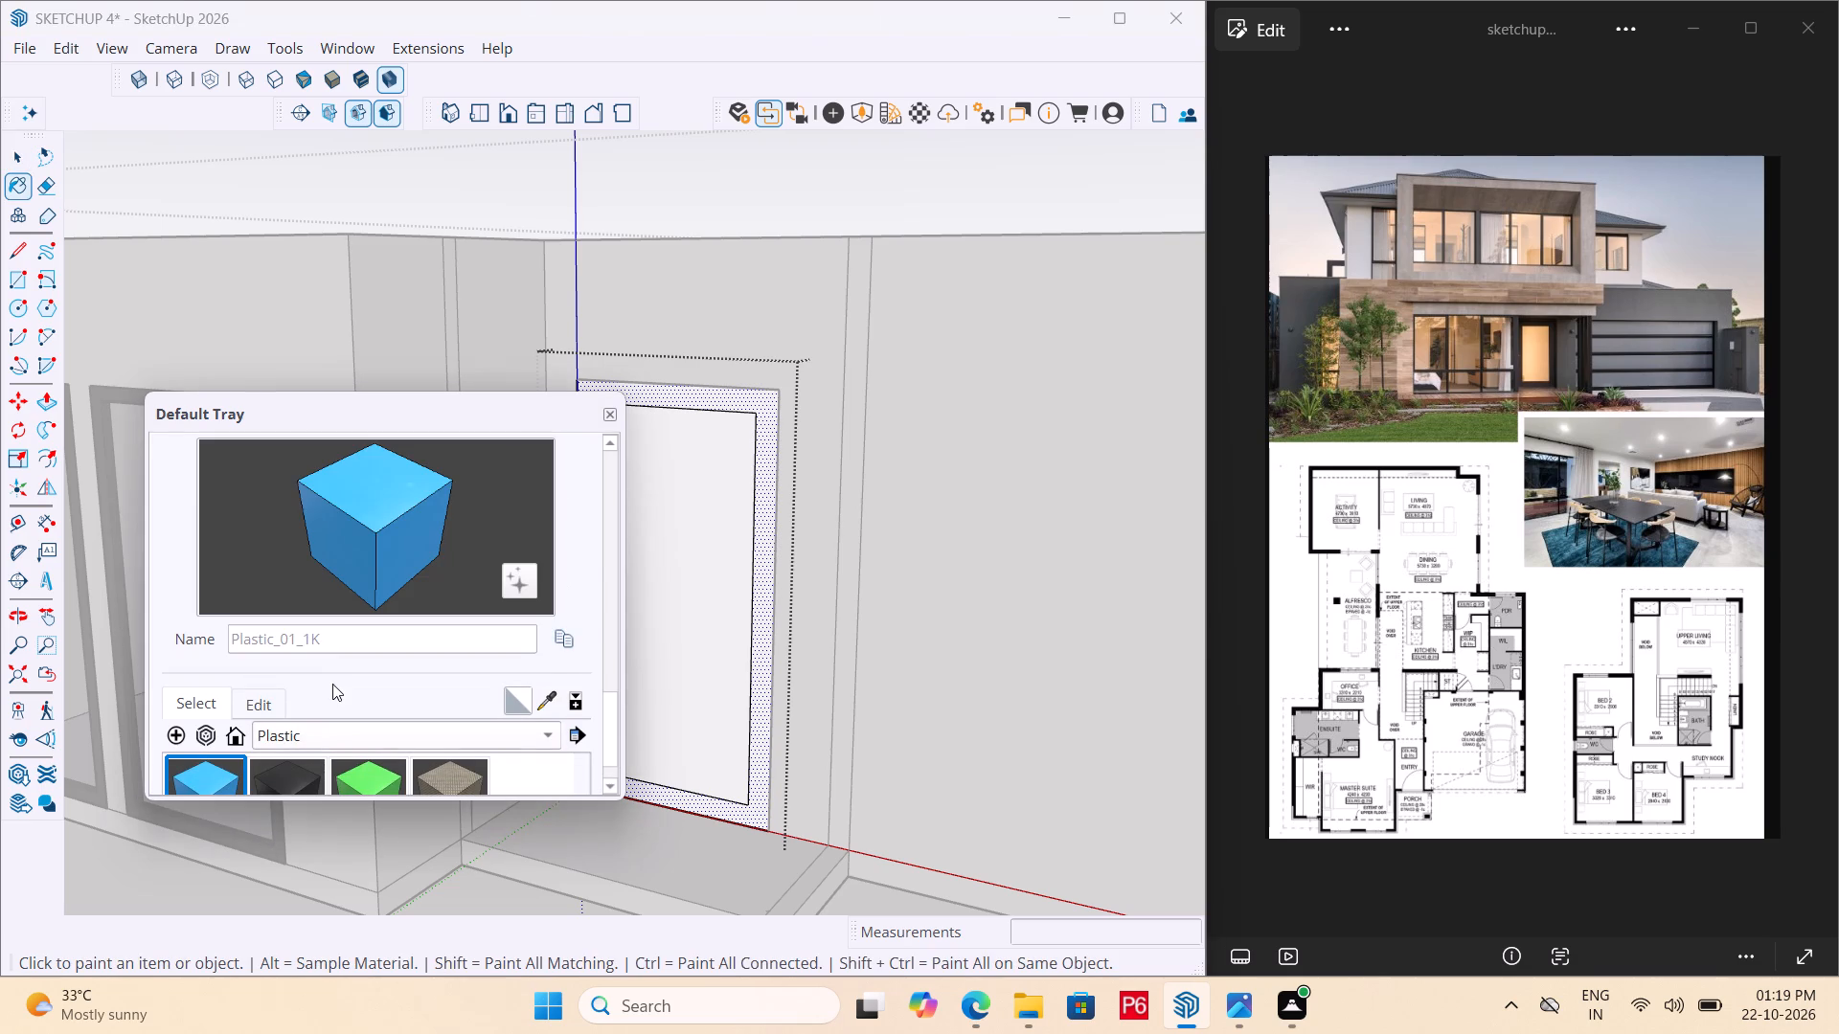
{"action": "left_click", "coordinate": [334, 737]}
{"action": "left_click", "coordinate": [331, 714]}
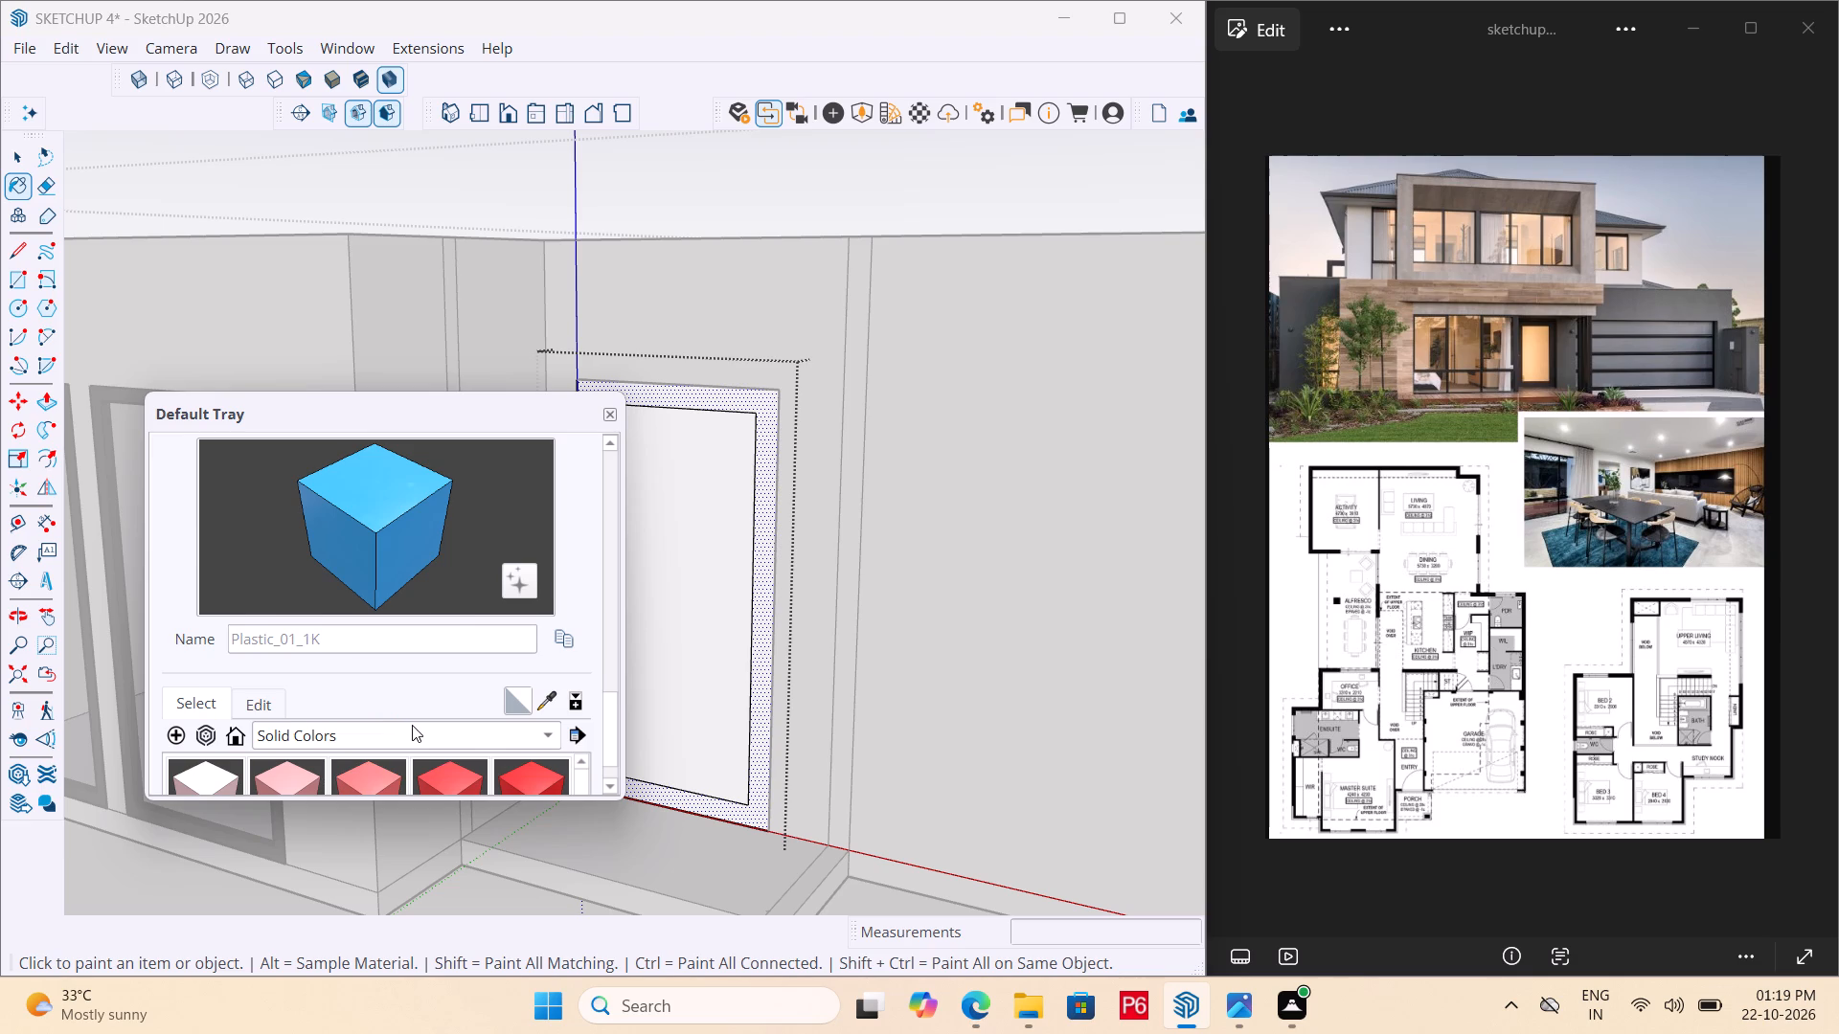
{"action": "scroll", "coordinate": [412, 725], "scroll_direction": "down", "scroll_amount": 18}
{"action": "scroll", "coordinate": [493, 717], "scroll_direction": "down", "scroll_amount": 6}
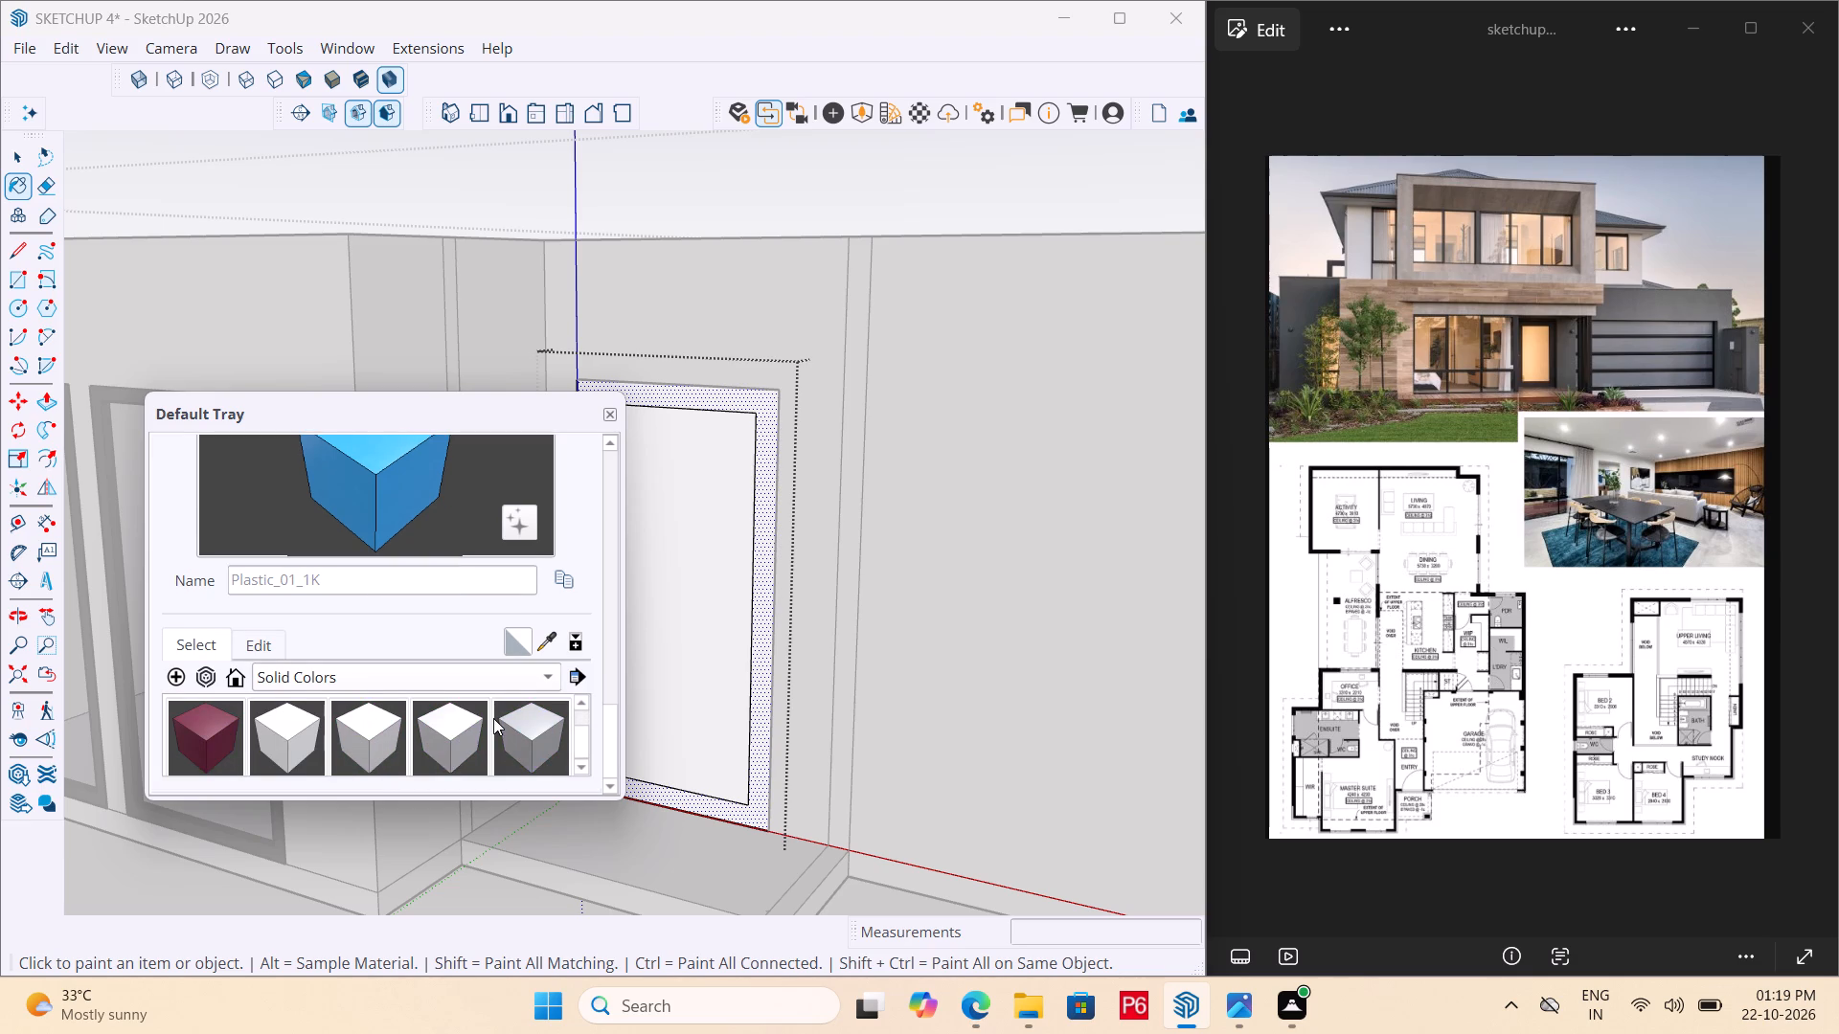
{"action": "scroll", "coordinate": [310, 733], "scroll_direction": "up", "scroll_amount": 1}
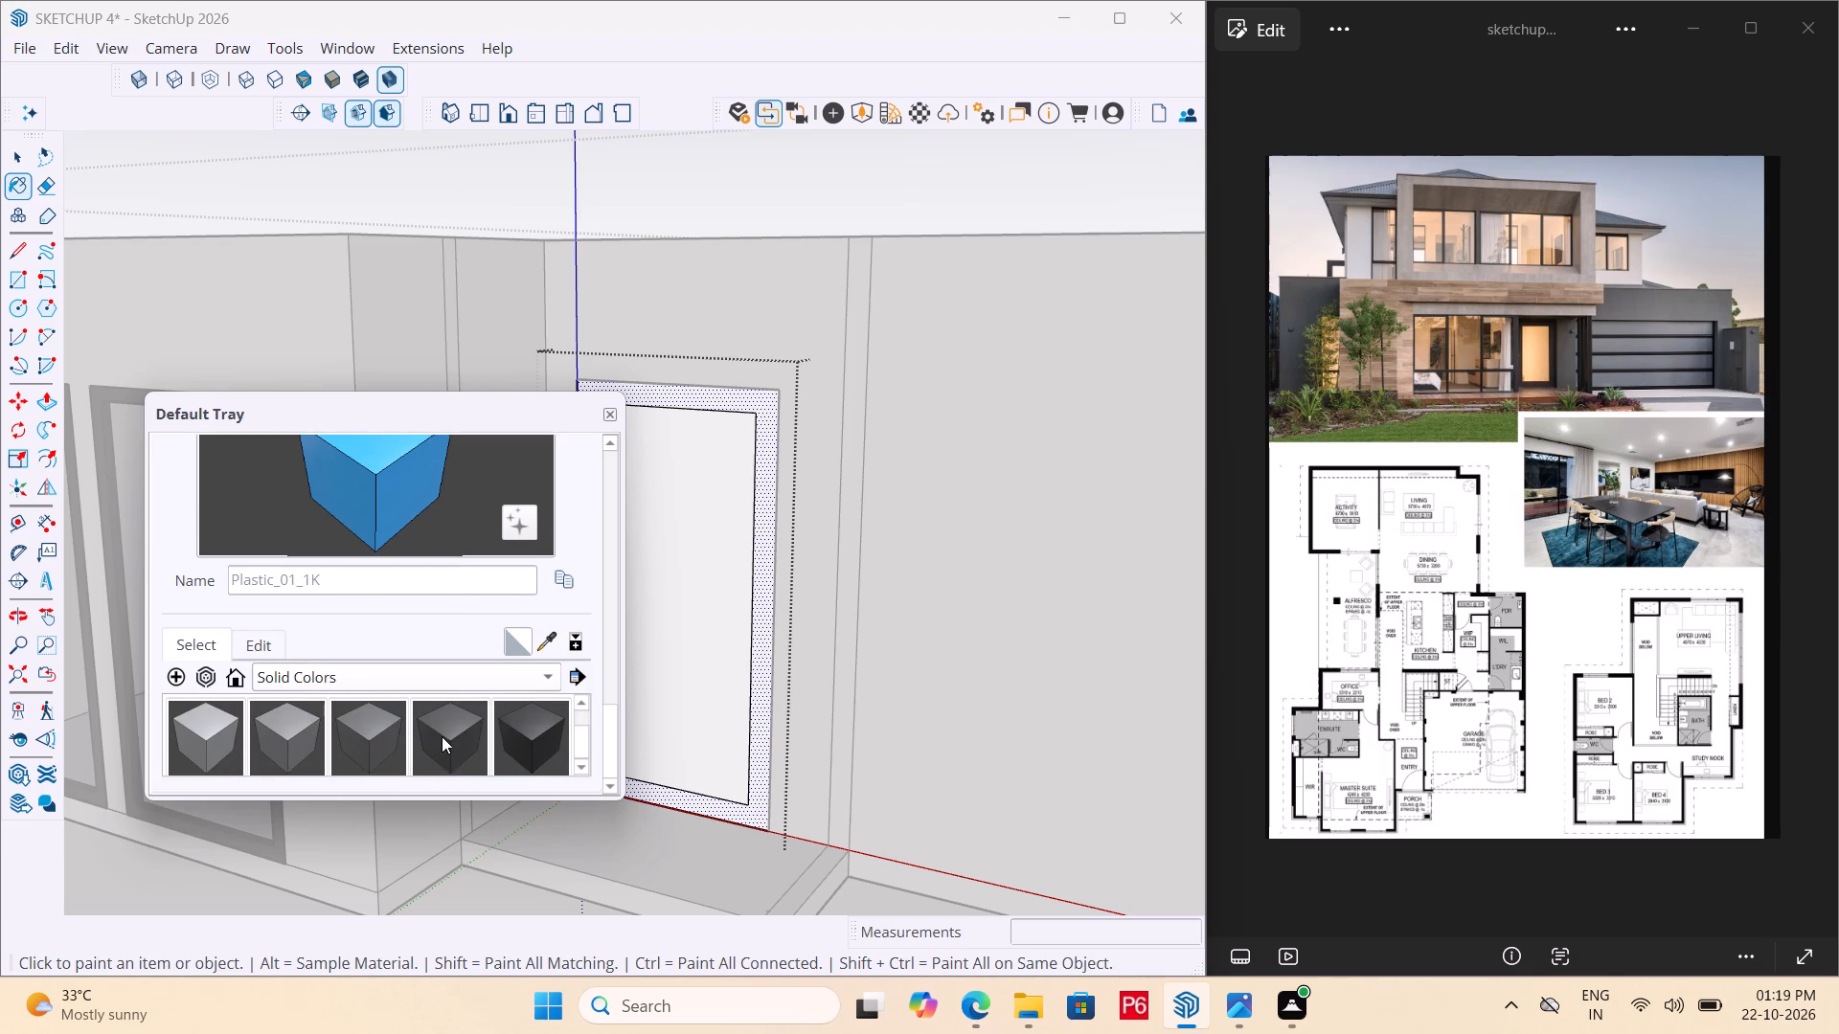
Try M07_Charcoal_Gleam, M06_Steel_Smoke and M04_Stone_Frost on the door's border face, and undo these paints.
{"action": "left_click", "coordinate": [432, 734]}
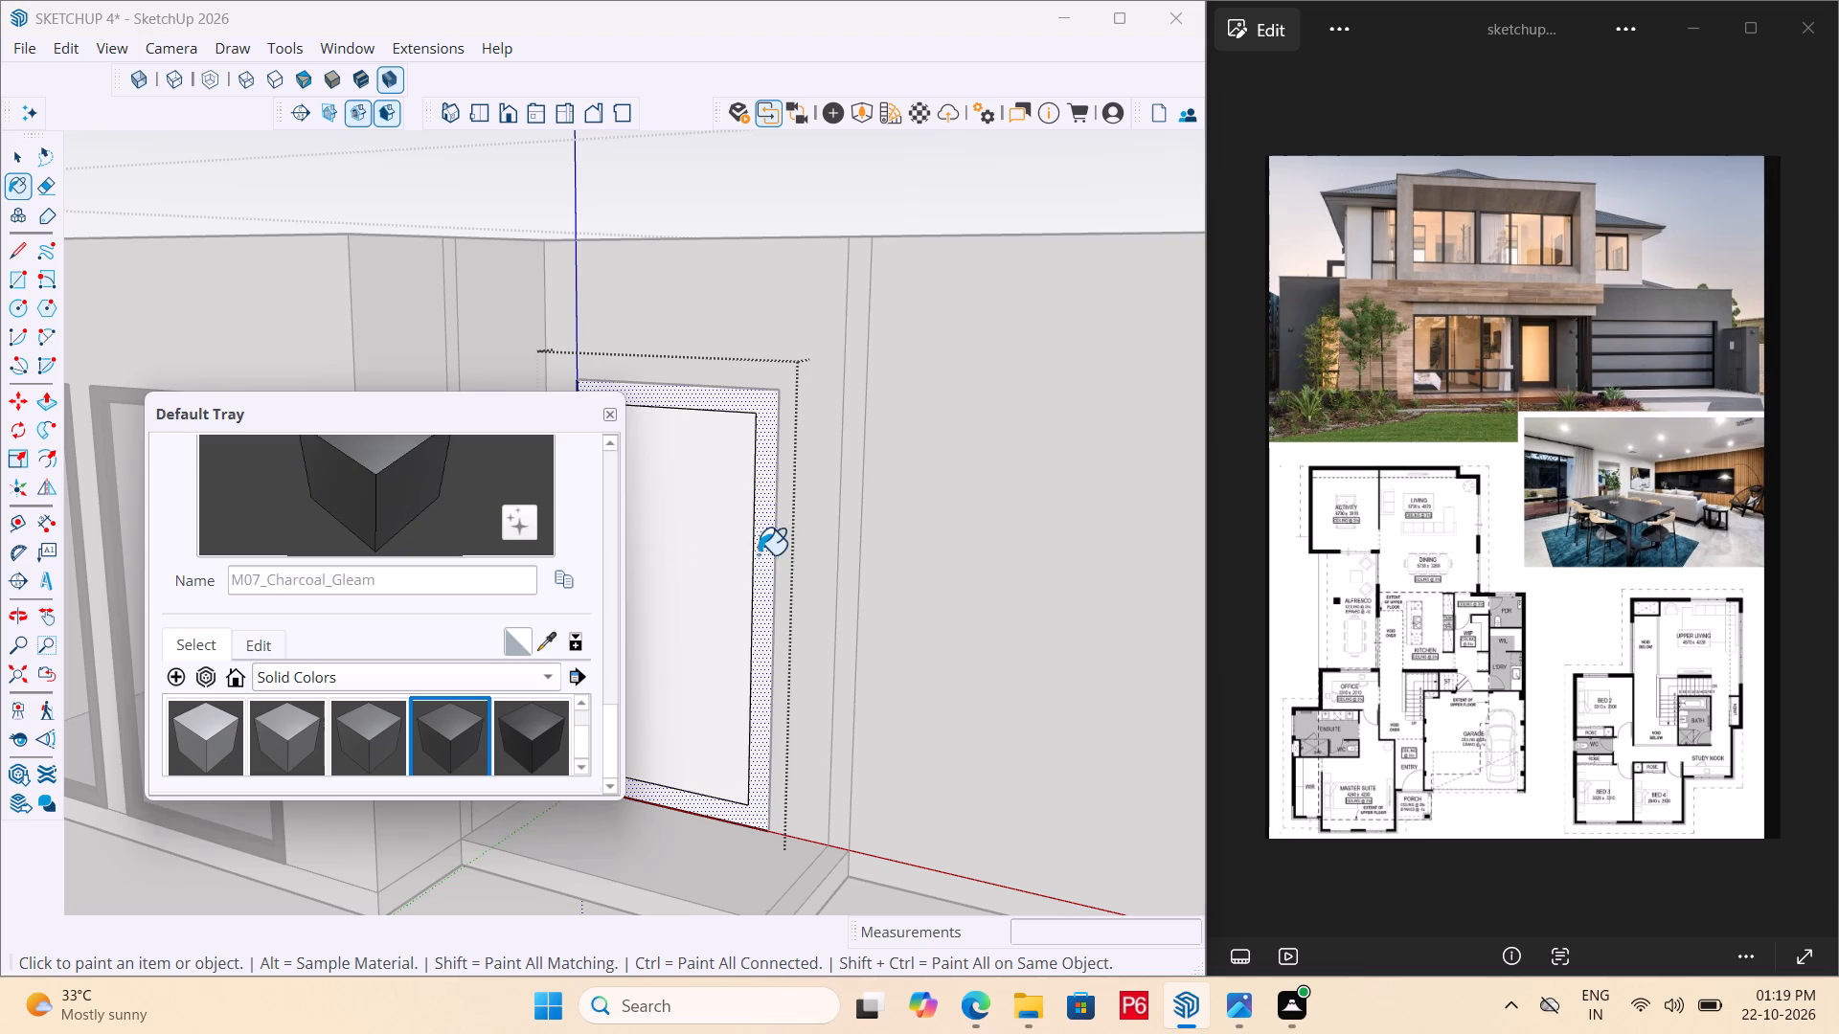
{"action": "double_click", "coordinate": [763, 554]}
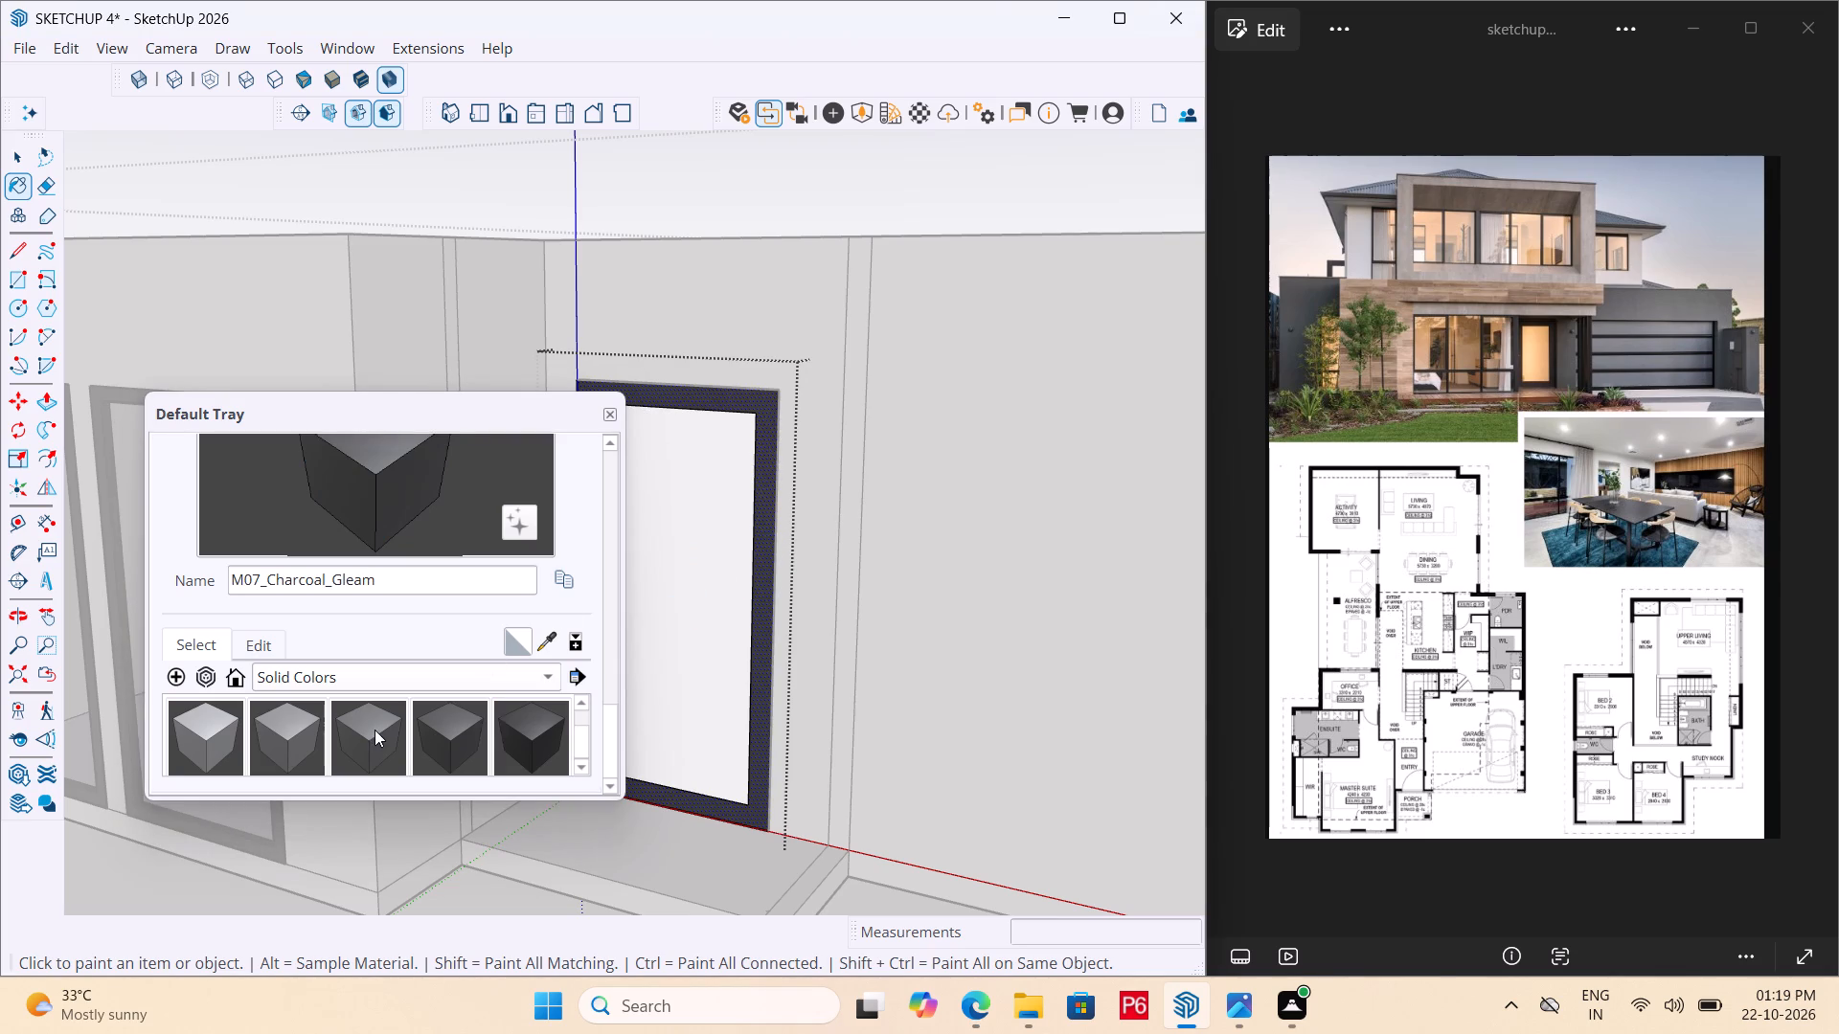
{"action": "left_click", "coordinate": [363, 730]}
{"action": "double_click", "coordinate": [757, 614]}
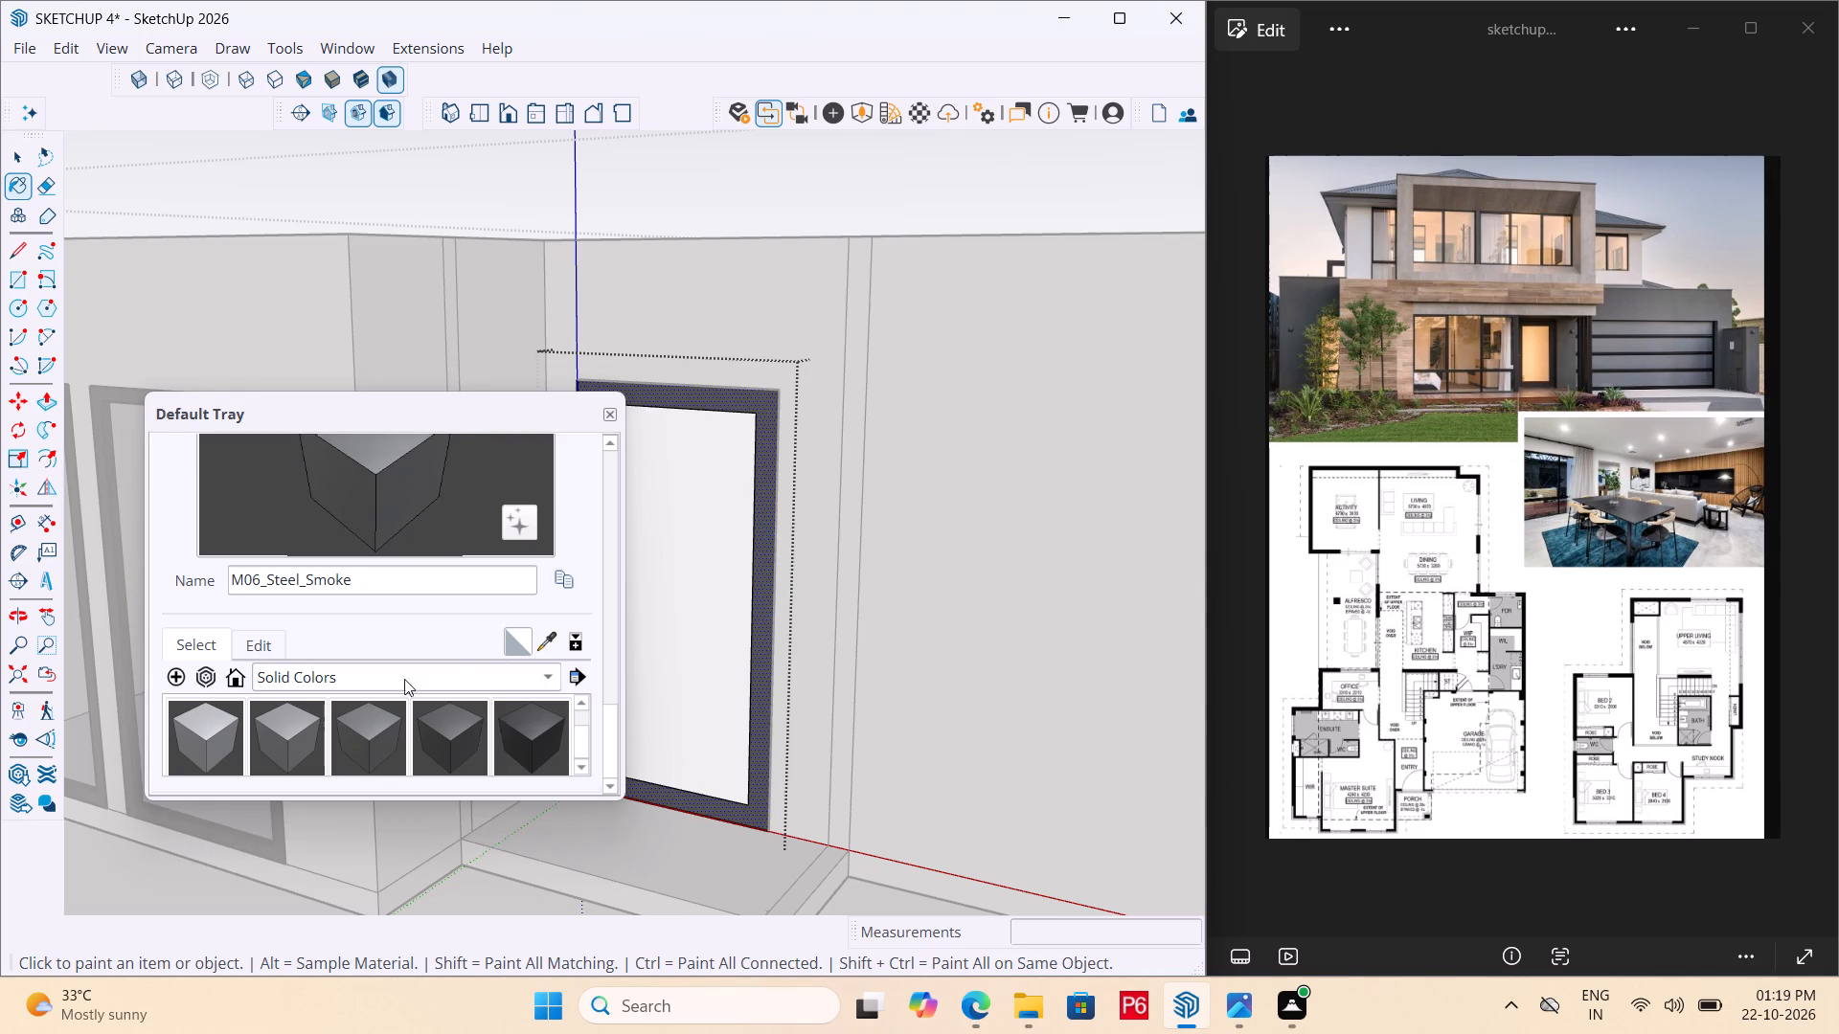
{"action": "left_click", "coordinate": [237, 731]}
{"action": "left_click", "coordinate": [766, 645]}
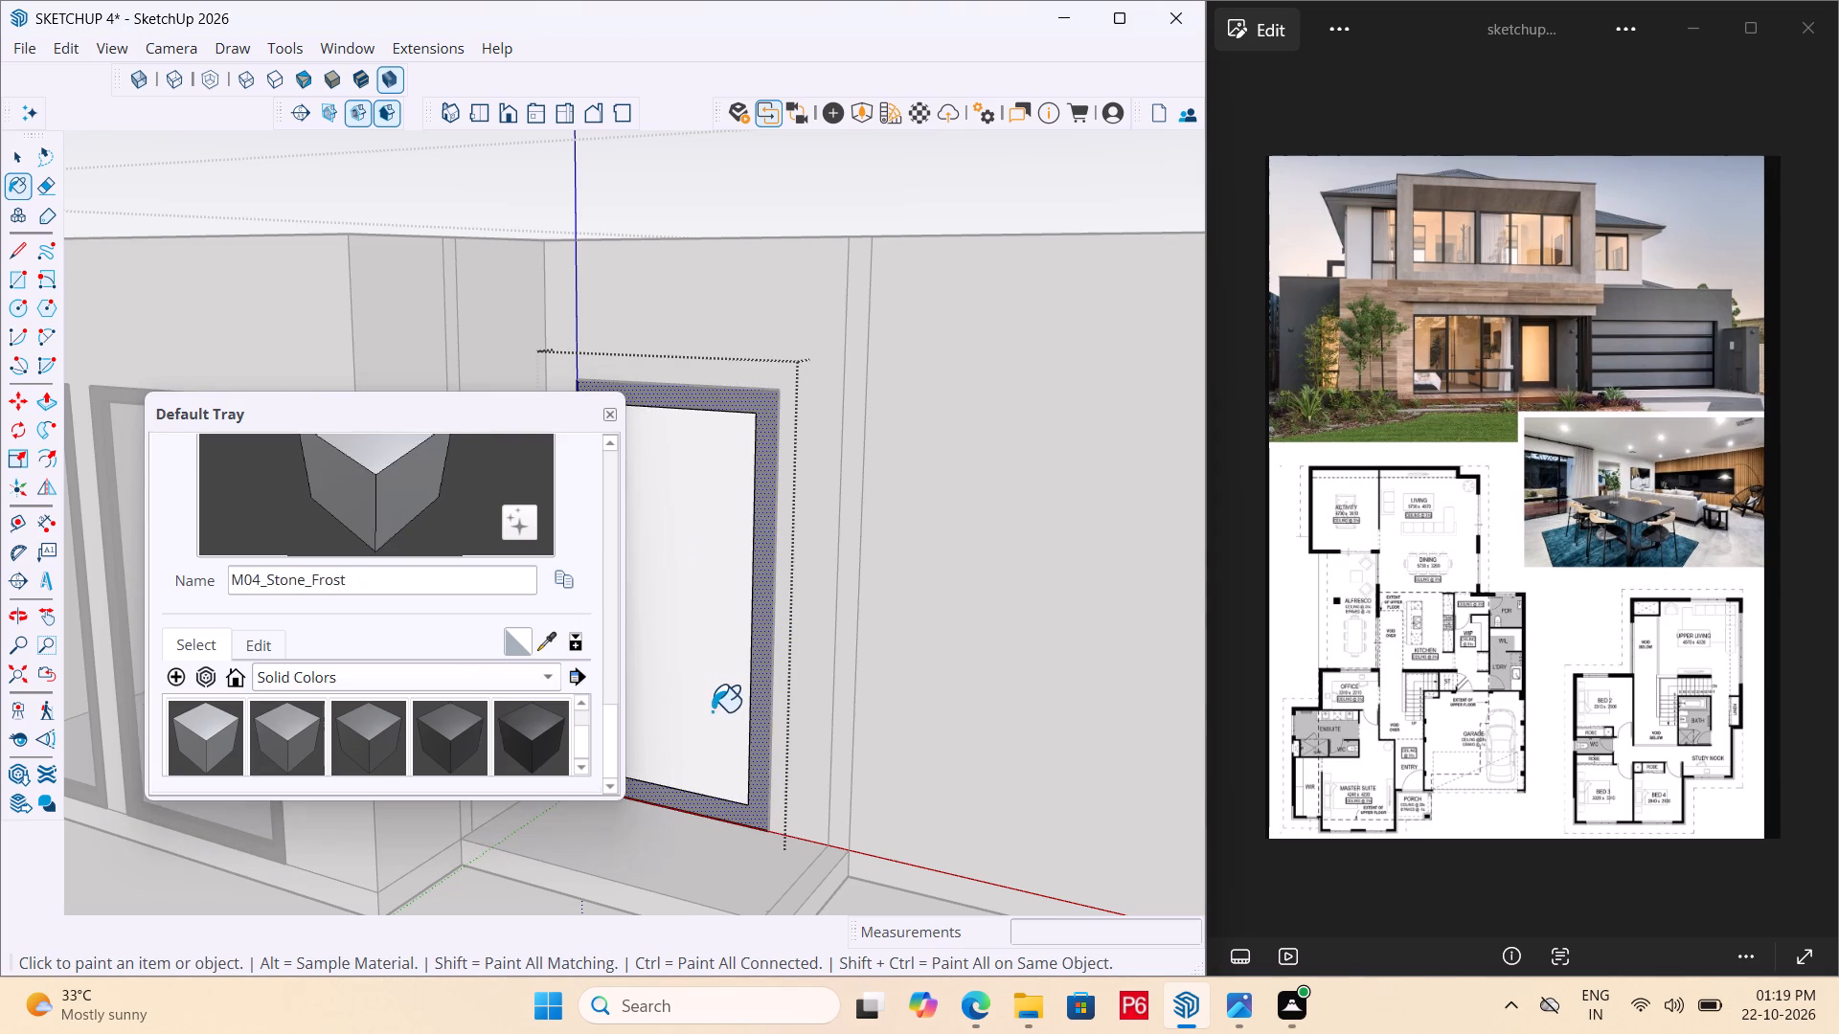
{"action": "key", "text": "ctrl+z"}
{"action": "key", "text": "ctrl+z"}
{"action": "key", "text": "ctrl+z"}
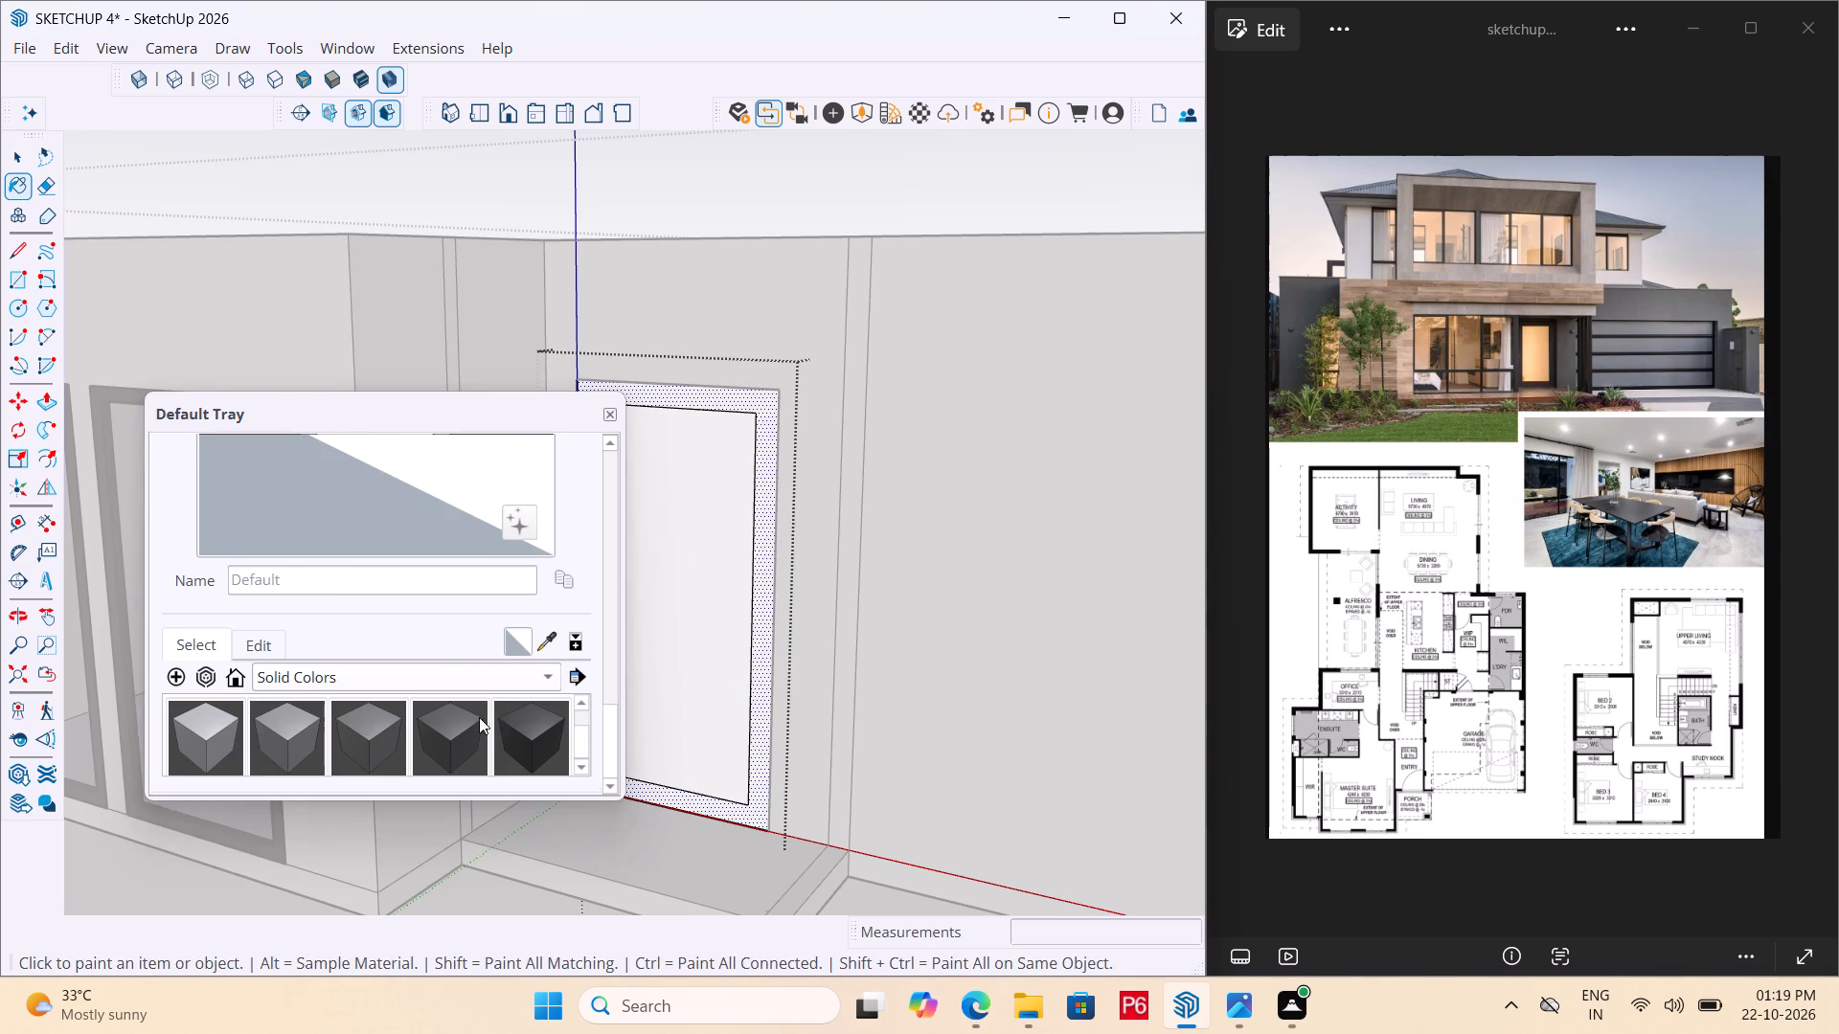
Paint the door's border face with M05_Graphite_Haze from Solid Colors and leave the door's editing context.
{"action": "left_click", "coordinate": [302, 735]}
{"action": "left_click", "coordinate": [760, 642]}
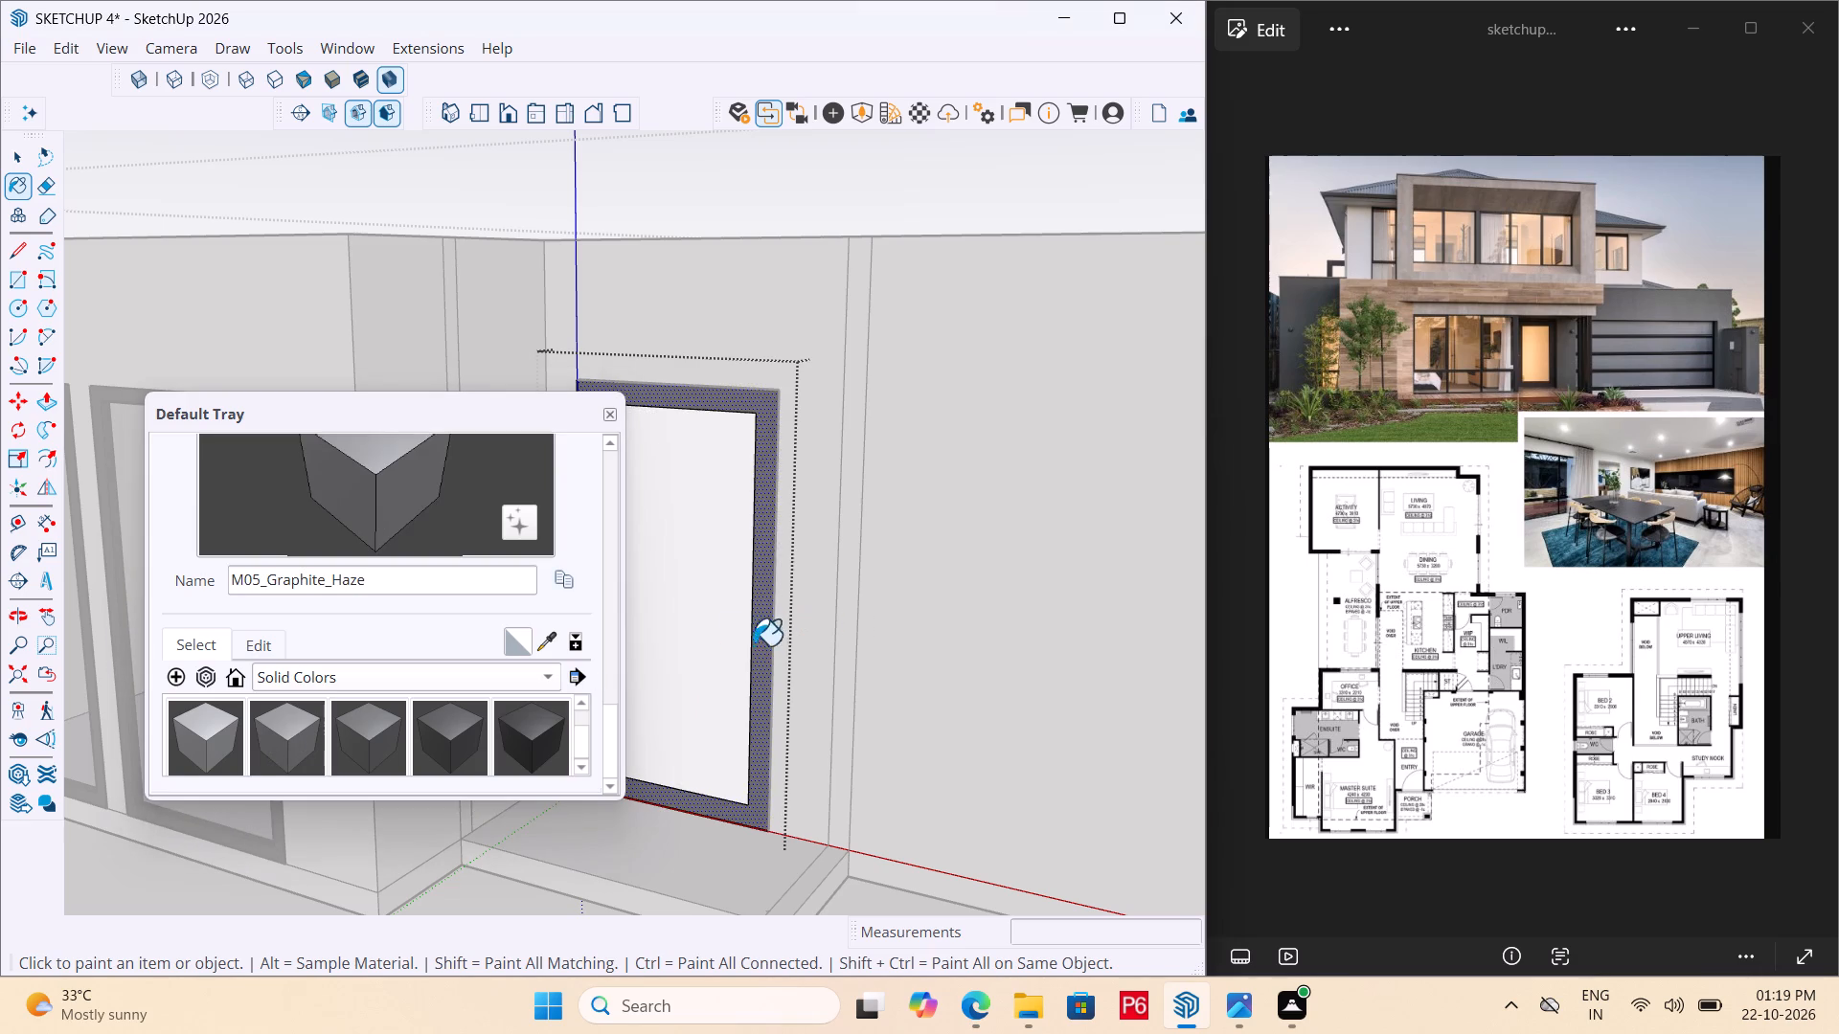
{"action": "scroll", "coordinate": [636, 683], "scroll_direction": "down", "scroll_amount": 6}
{"action": "key", "text": "space"}
{"action": "double_click", "coordinate": [711, 267]}
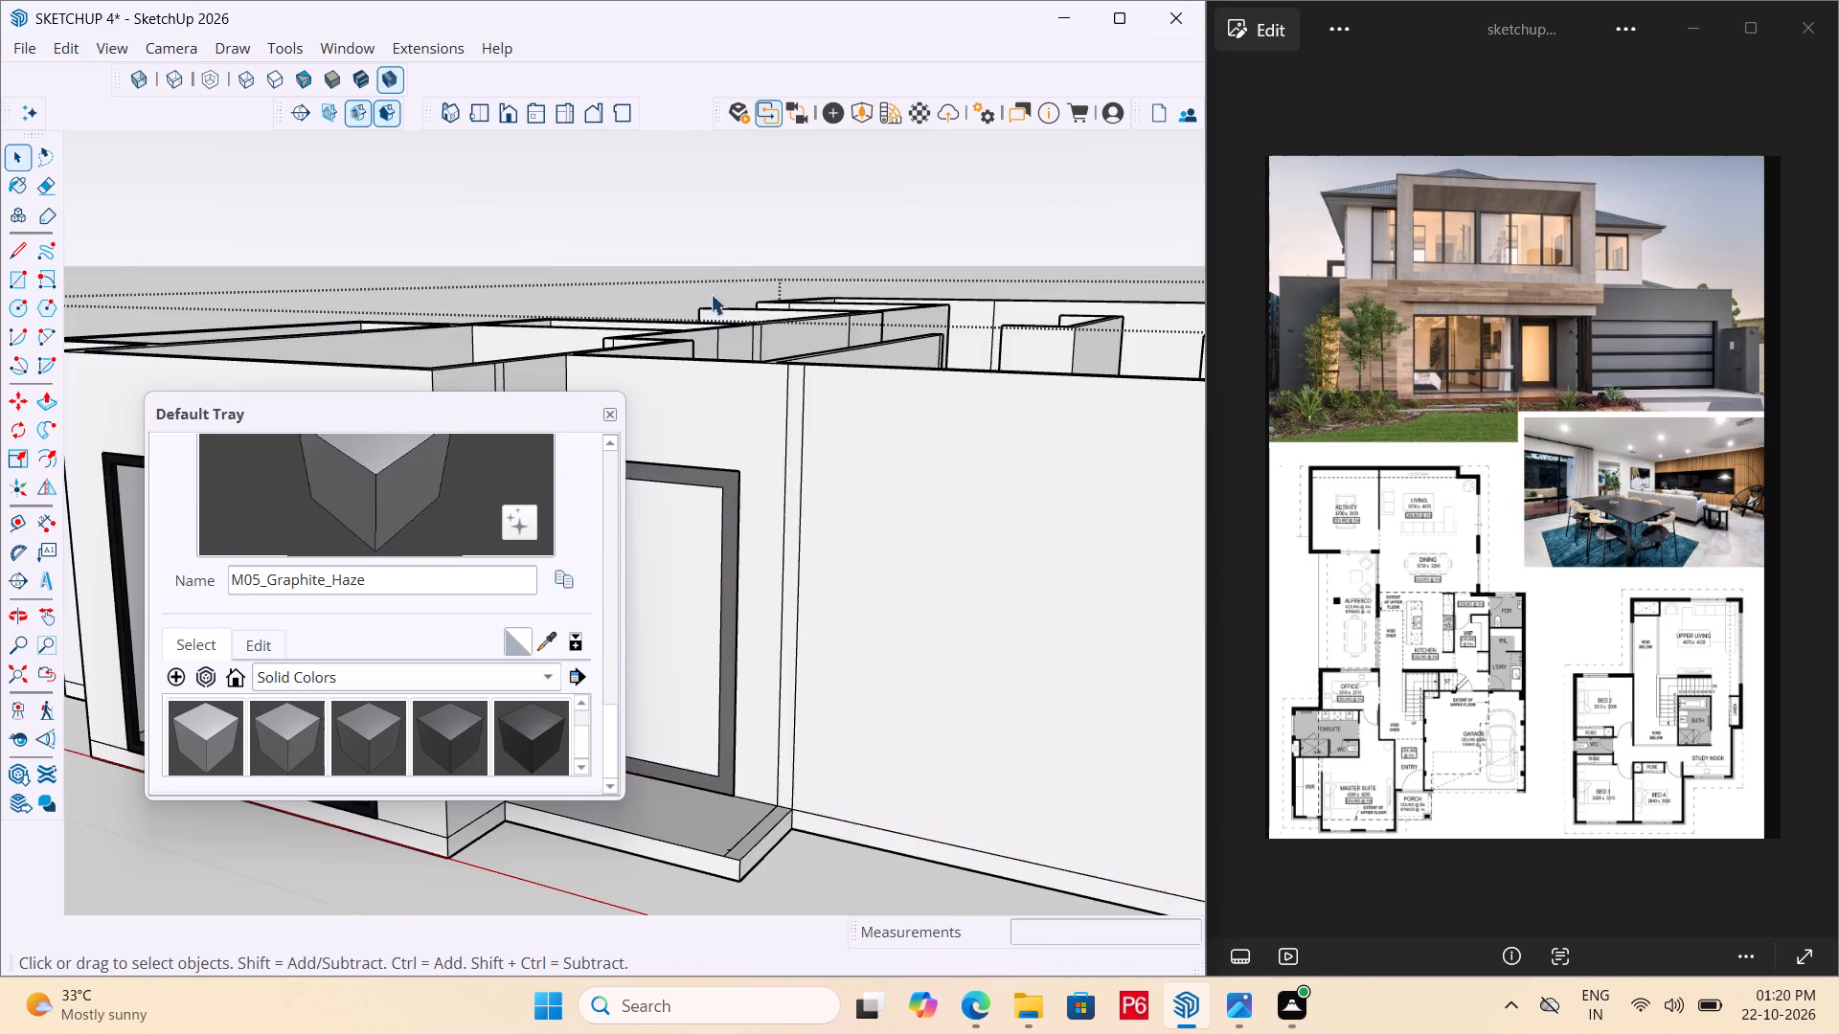
Move the materials tray off the model and compare the entrance front with the enlarged house photo.
{"action": "middle_click_drag", "start_coordinate": [734, 562], "coordinate": [832, 538]}
{"action": "scroll", "coordinate": [456, 612], "scroll_direction": "down", "scroll_amount": 5}
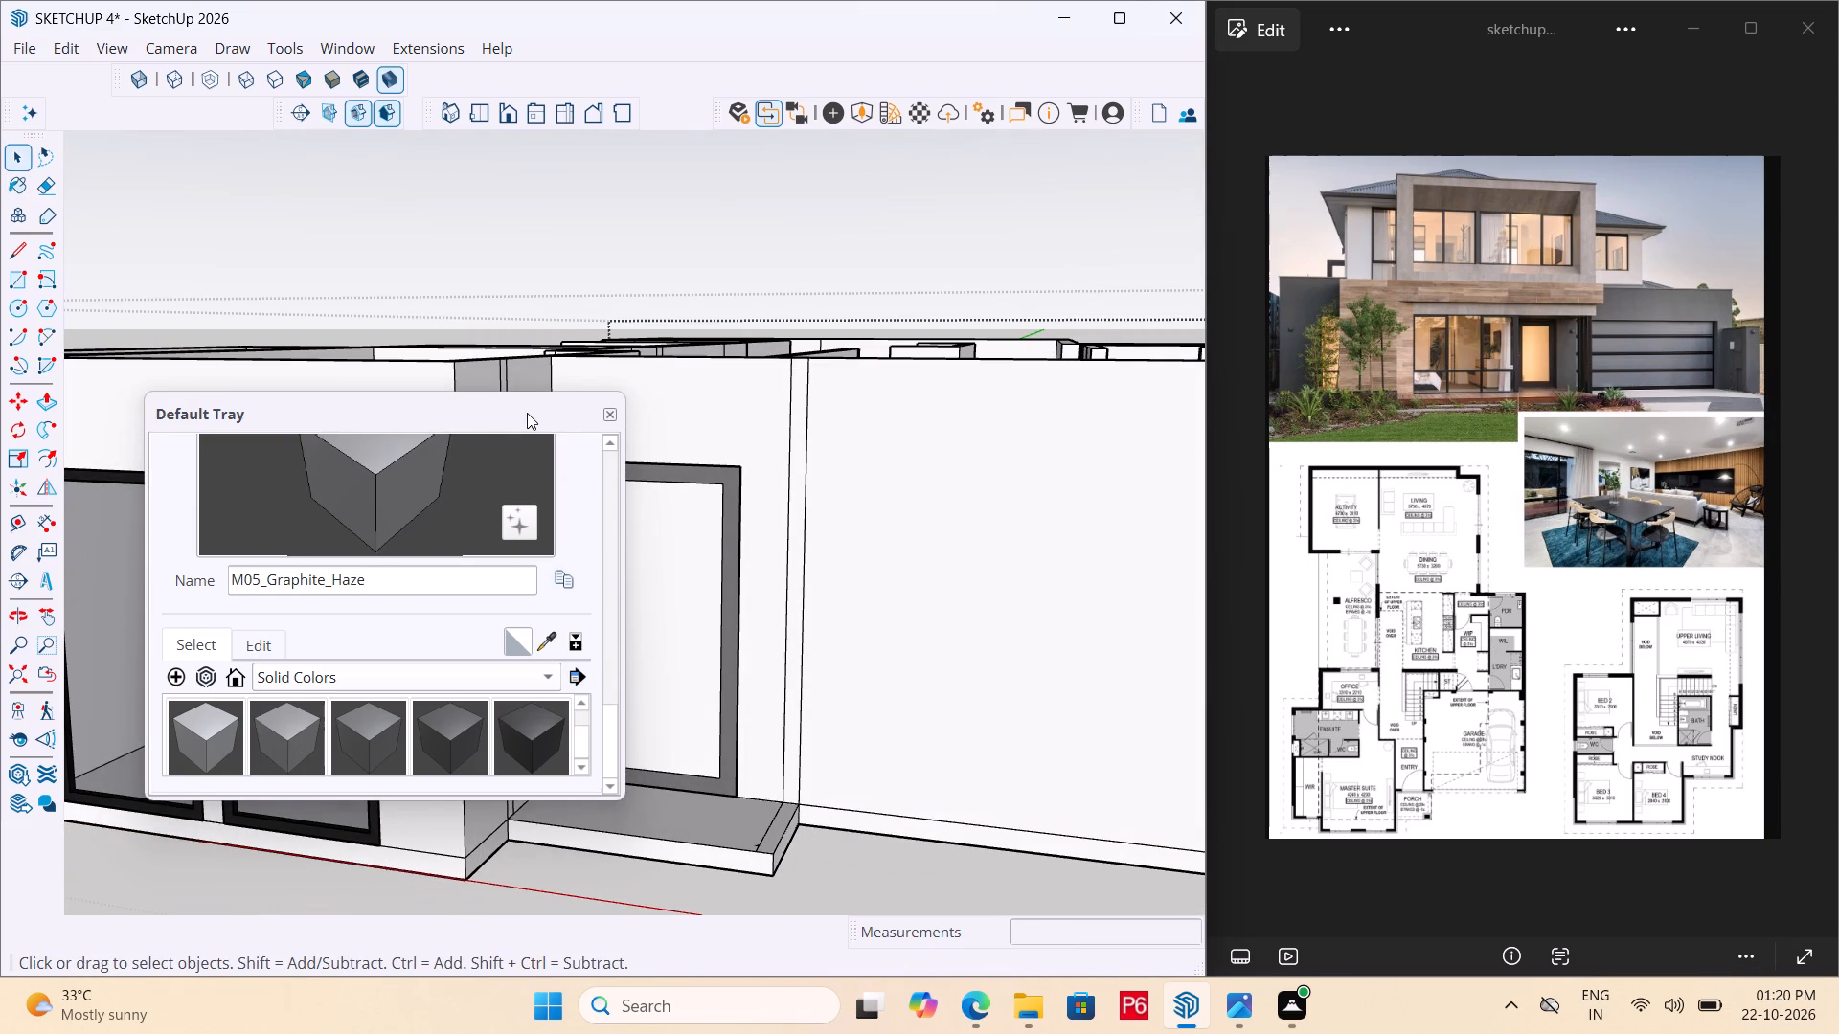
{"action": "left_click_drag", "start_coordinate": [527, 413], "coordinate": [1662, 561]}
{"action": "scroll", "coordinate": [1616, 329], "scroll_direction": "up", "scroll_amount": 2}
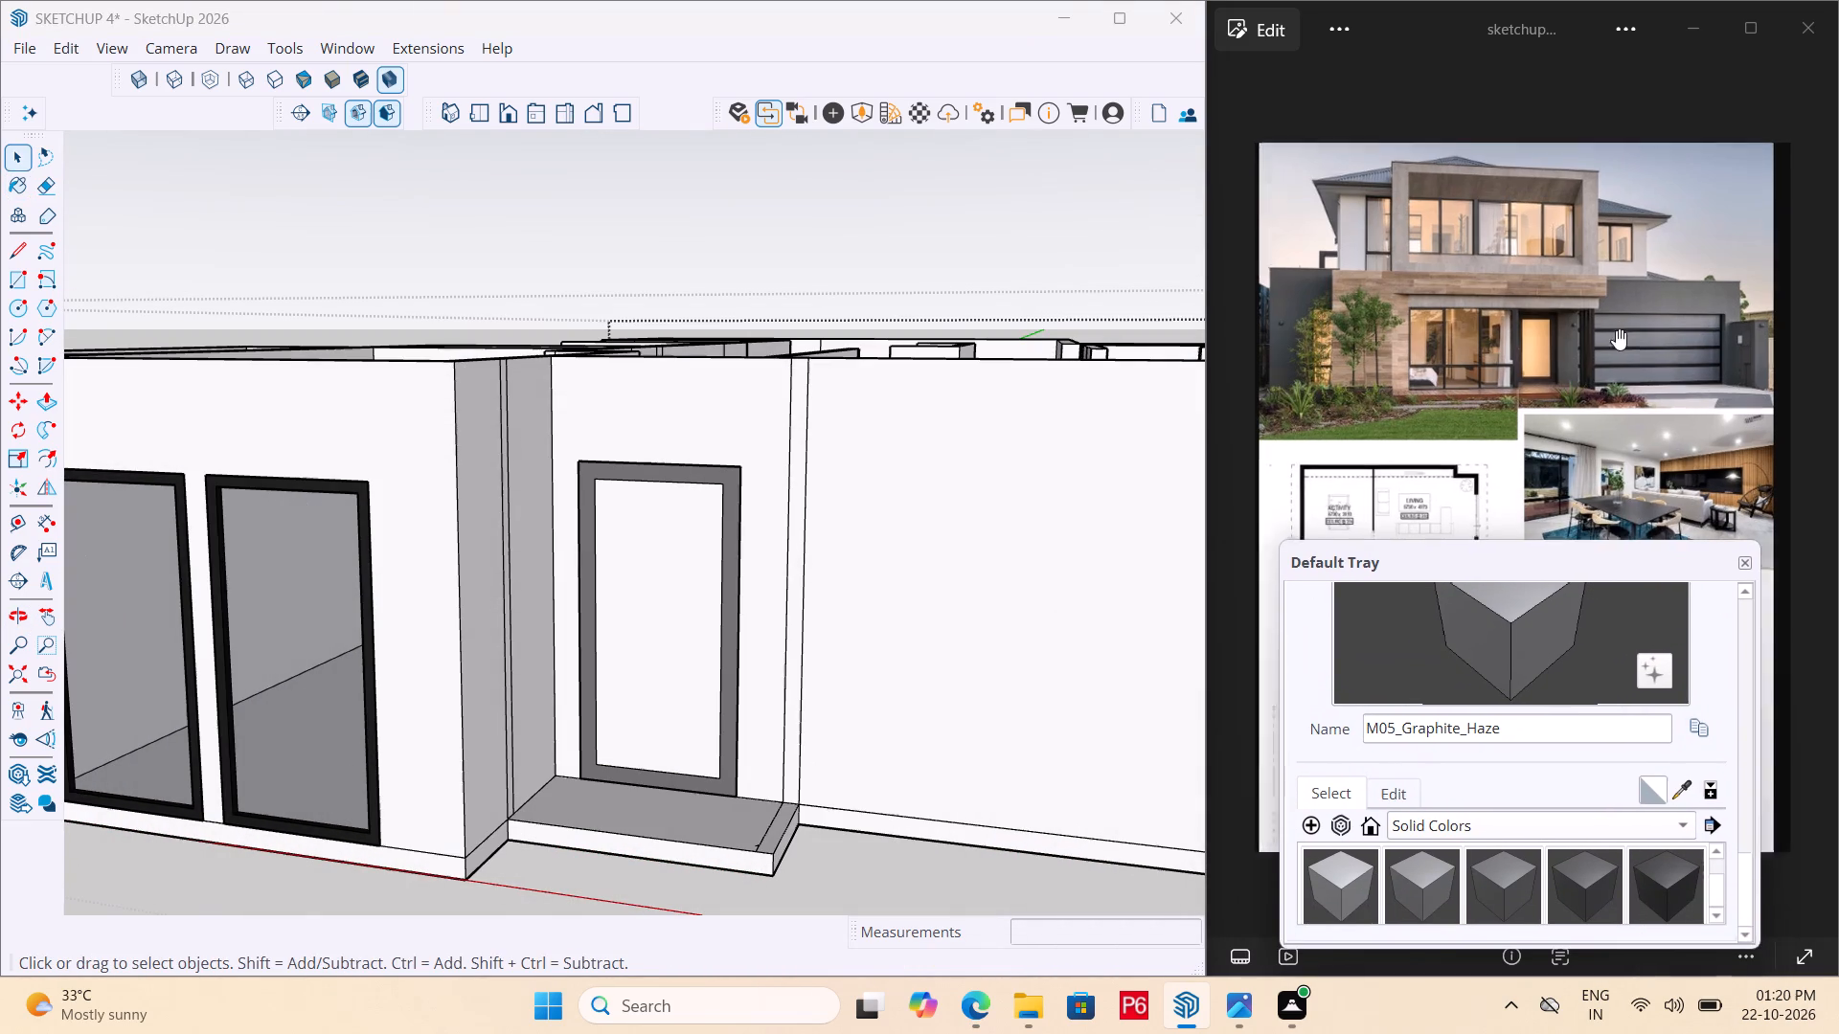
{"action": "scroll", "coordinate": [1616, 329], "scroll_direction": "up", "scroll_amount": 9}
{"action": "left_click", "coordinate": [818, 569]}
{"action": "scroll", "coordinate": [743, 635], "scroll_direction": "down", "scroll_amount": 1}
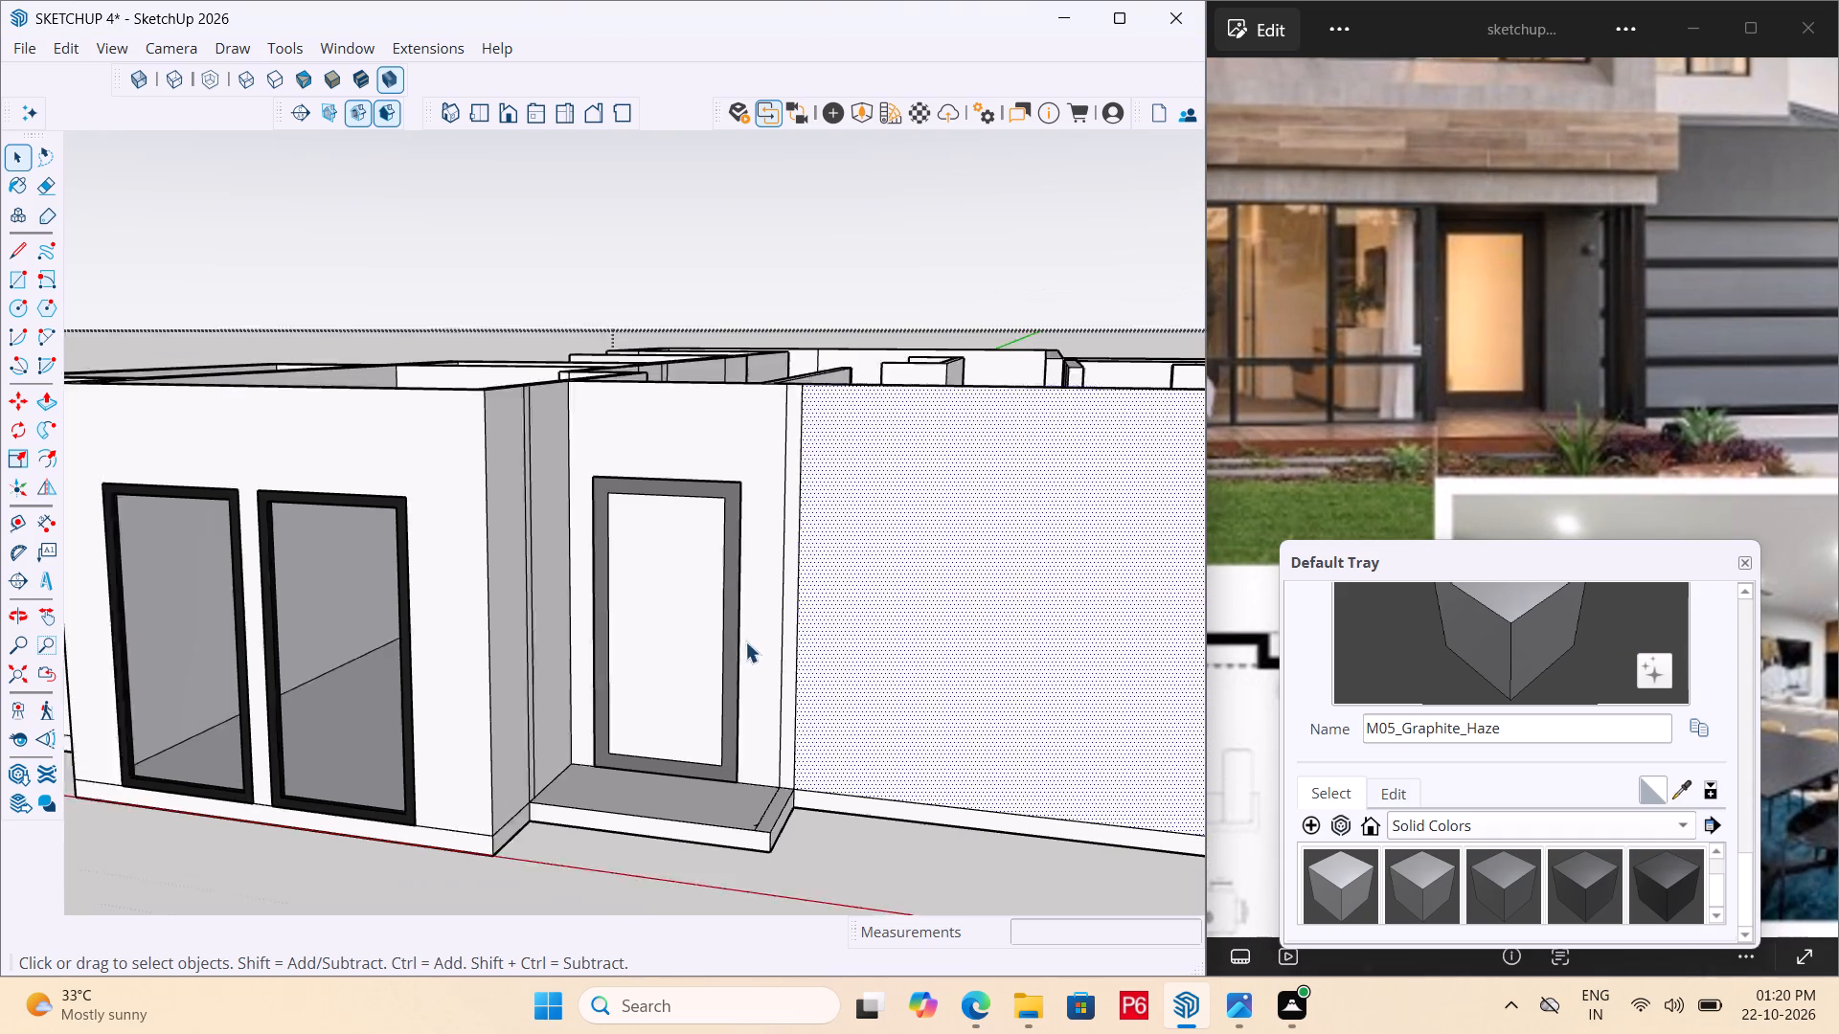
{"action": "scroll", "coordinate": [745, 641], "scroll_direction": "down", "scroll_amount": 1}
{"action": "scroll", "coordinate": [619, 576], "scroll_direction": "down", "scroll_amount": 2}
{"action": "middle_click_drag", "start_coordinate": [687, 596], "coordinate": [721, 607]}
{"action": "scroll", "coordinate": [801, 567], "scroll_direction": "up", "scroll_amount": 4}
{"action": "middle_click_drag", "start_coordinate": [761, 572], "coordinate": [627, 663]}
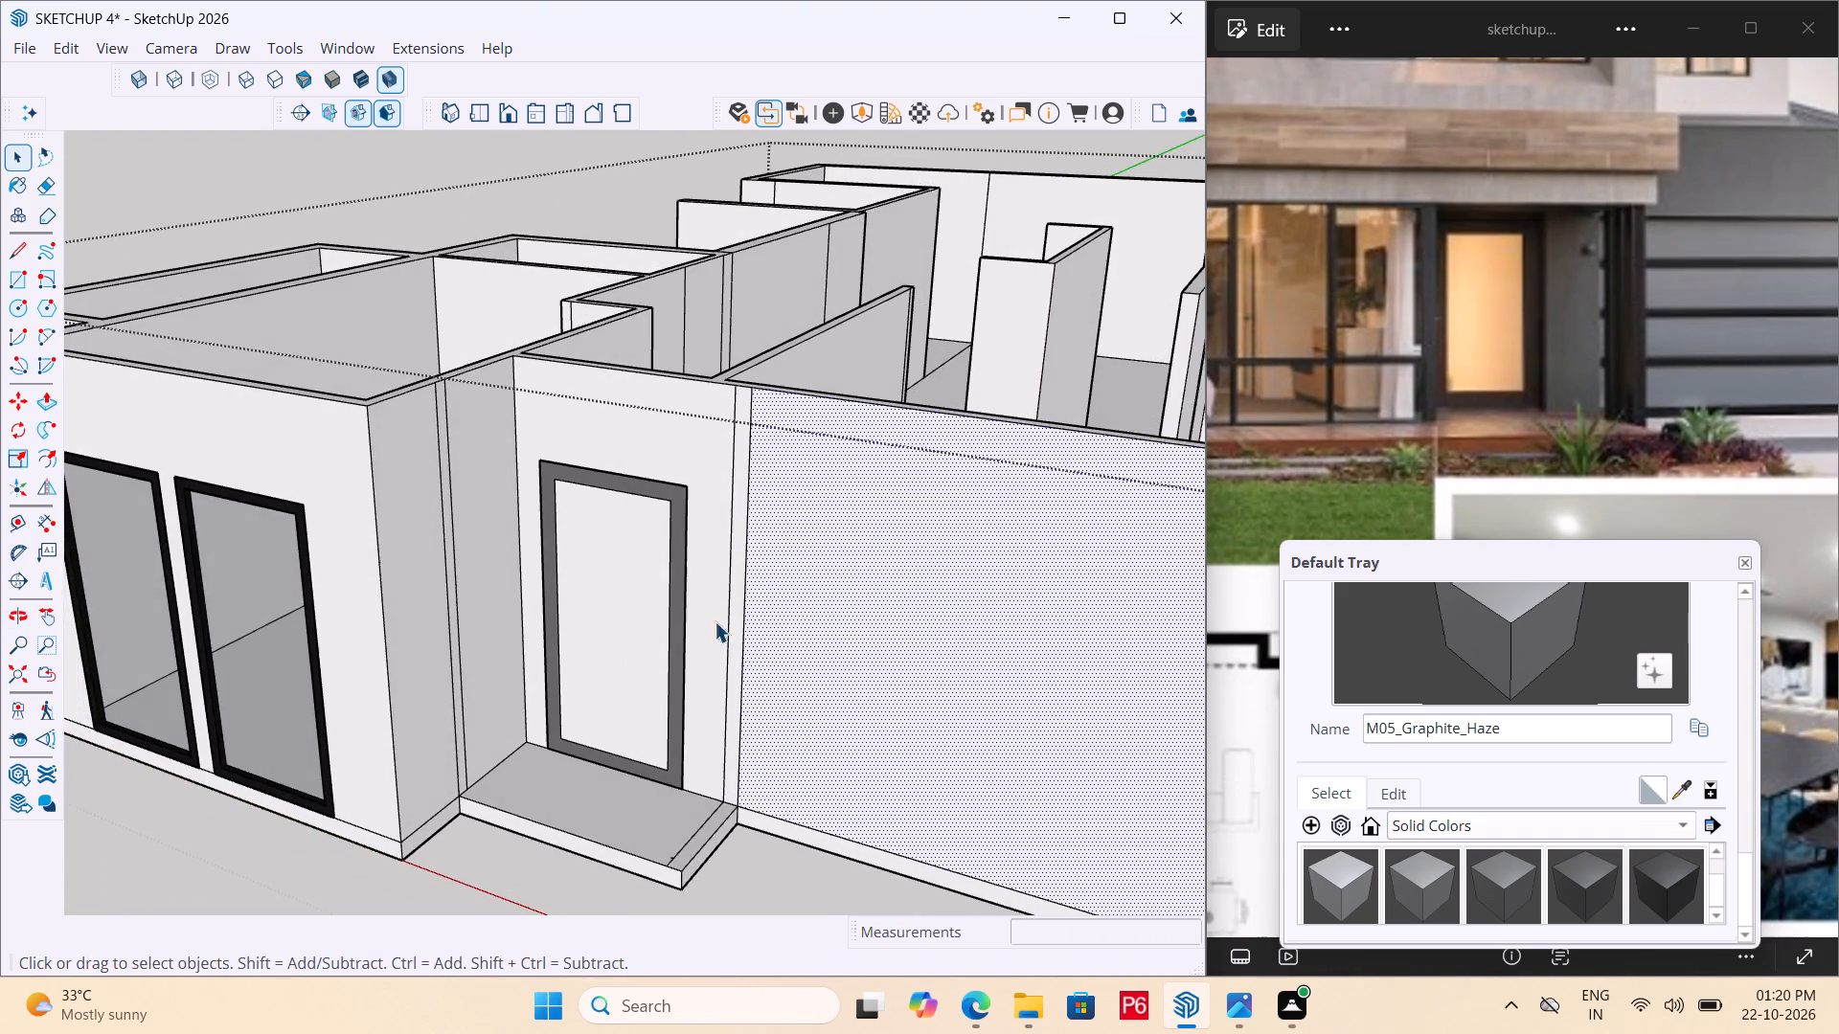
{"action": "scroll", "coordinate": [731, 612], "scroll_direction": "up", "scroll_amount": 3}
{"action": "left_click", "coordinate": [741, 611]}
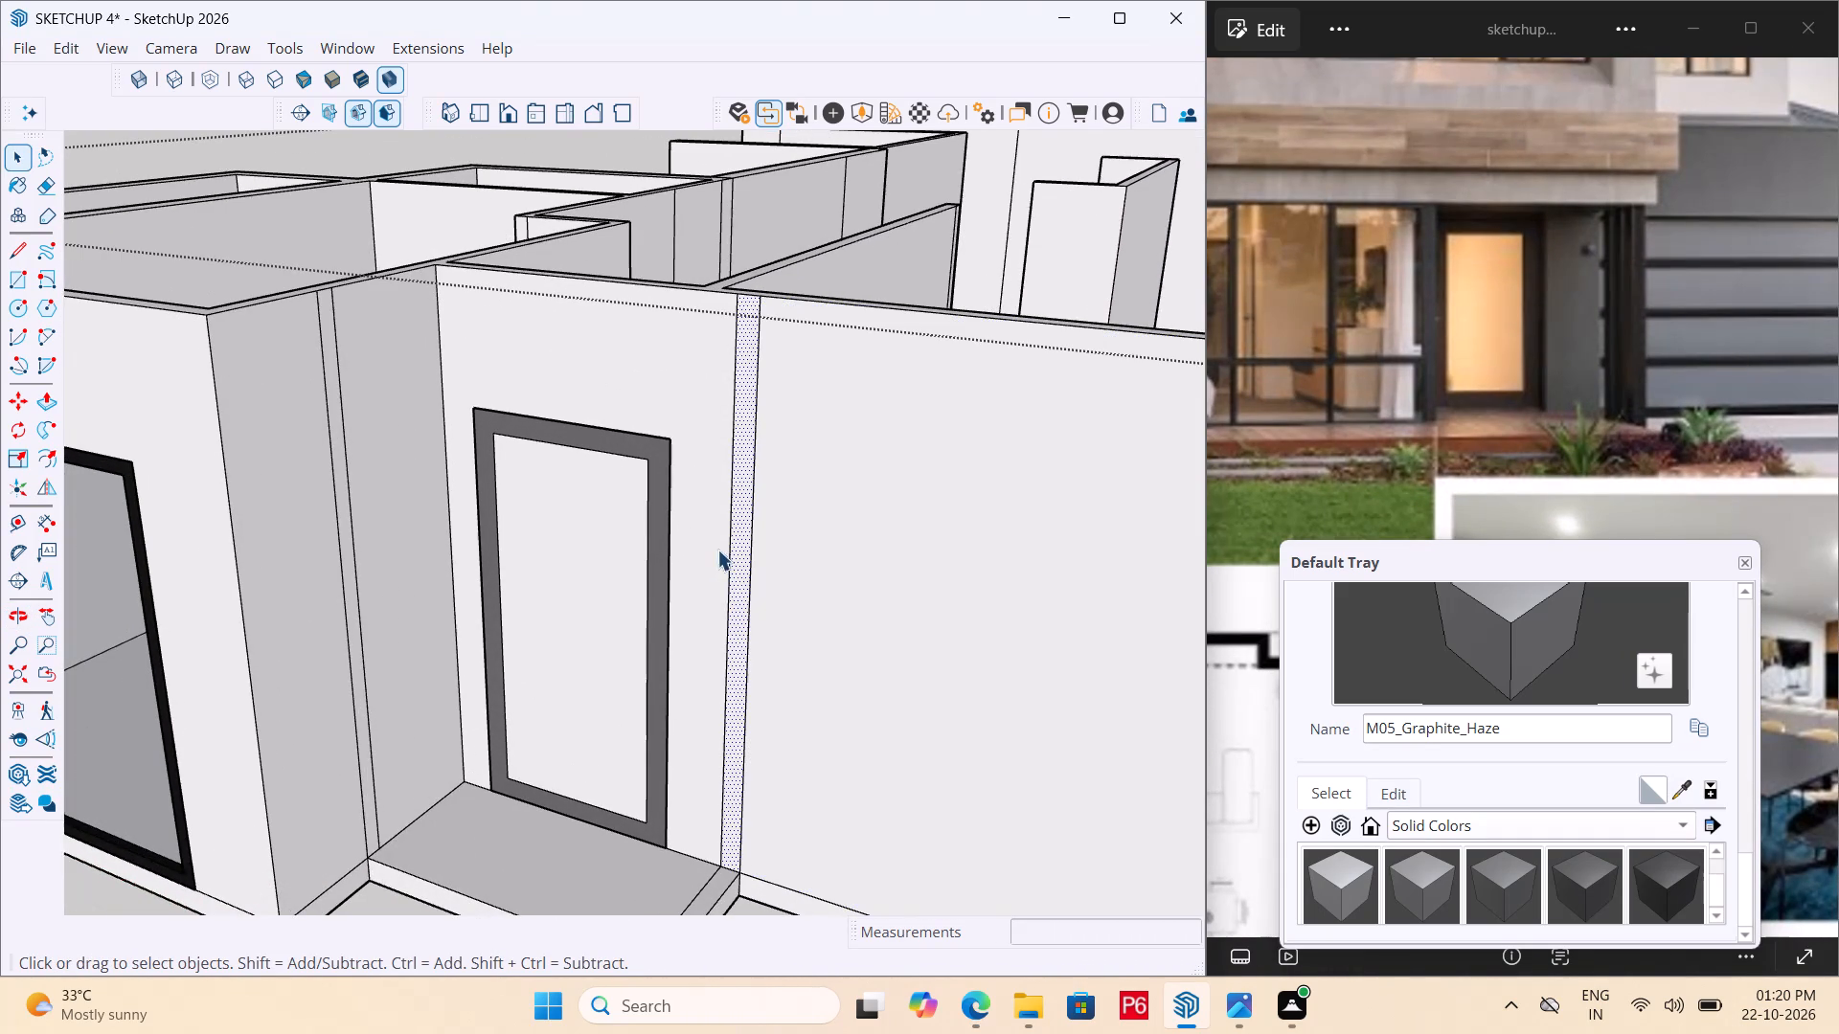
{"action": "scroll", "coordinate": [714, 552], "scroll_direction": "down", "scroll_amount": 10}
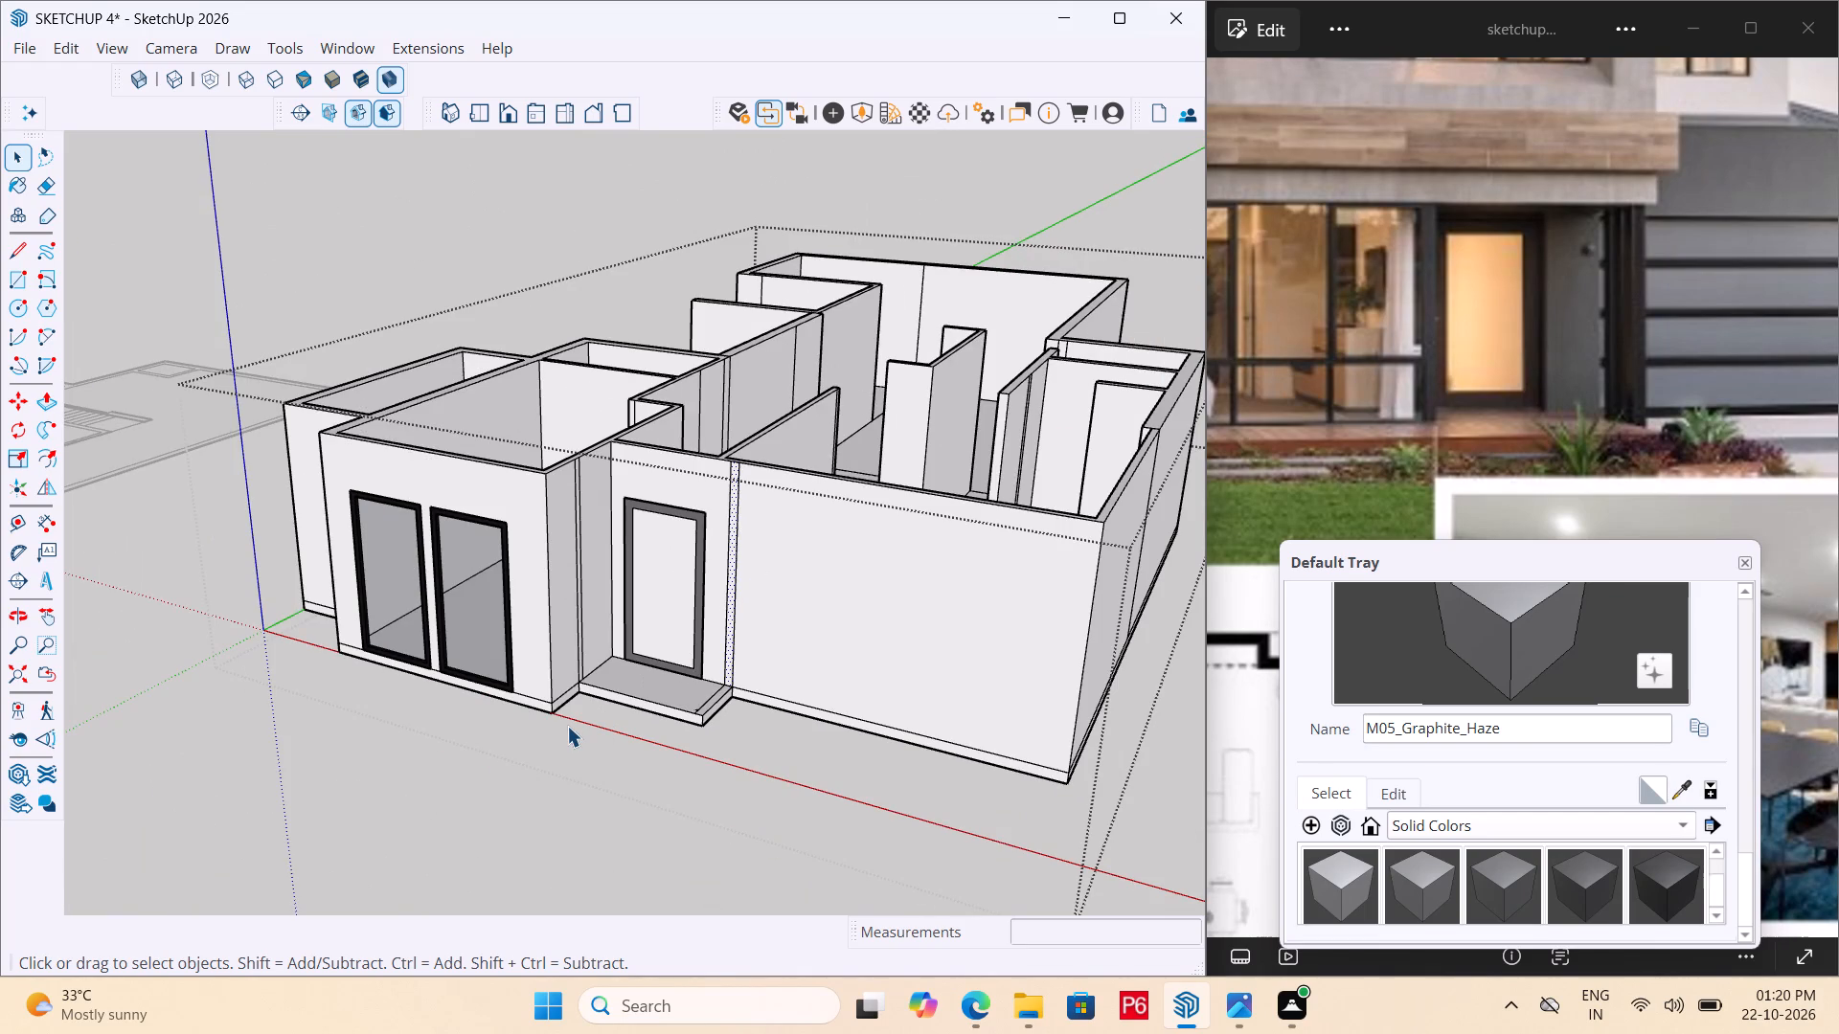
{"action": "scroll", "coordinate": [546, 729], "scroll_direction": "up", "scroll_amount": 5}
{"action": "scroll", "coordinate": [613, 690], "scroll_direction": "down", "scroll_amount": 6}
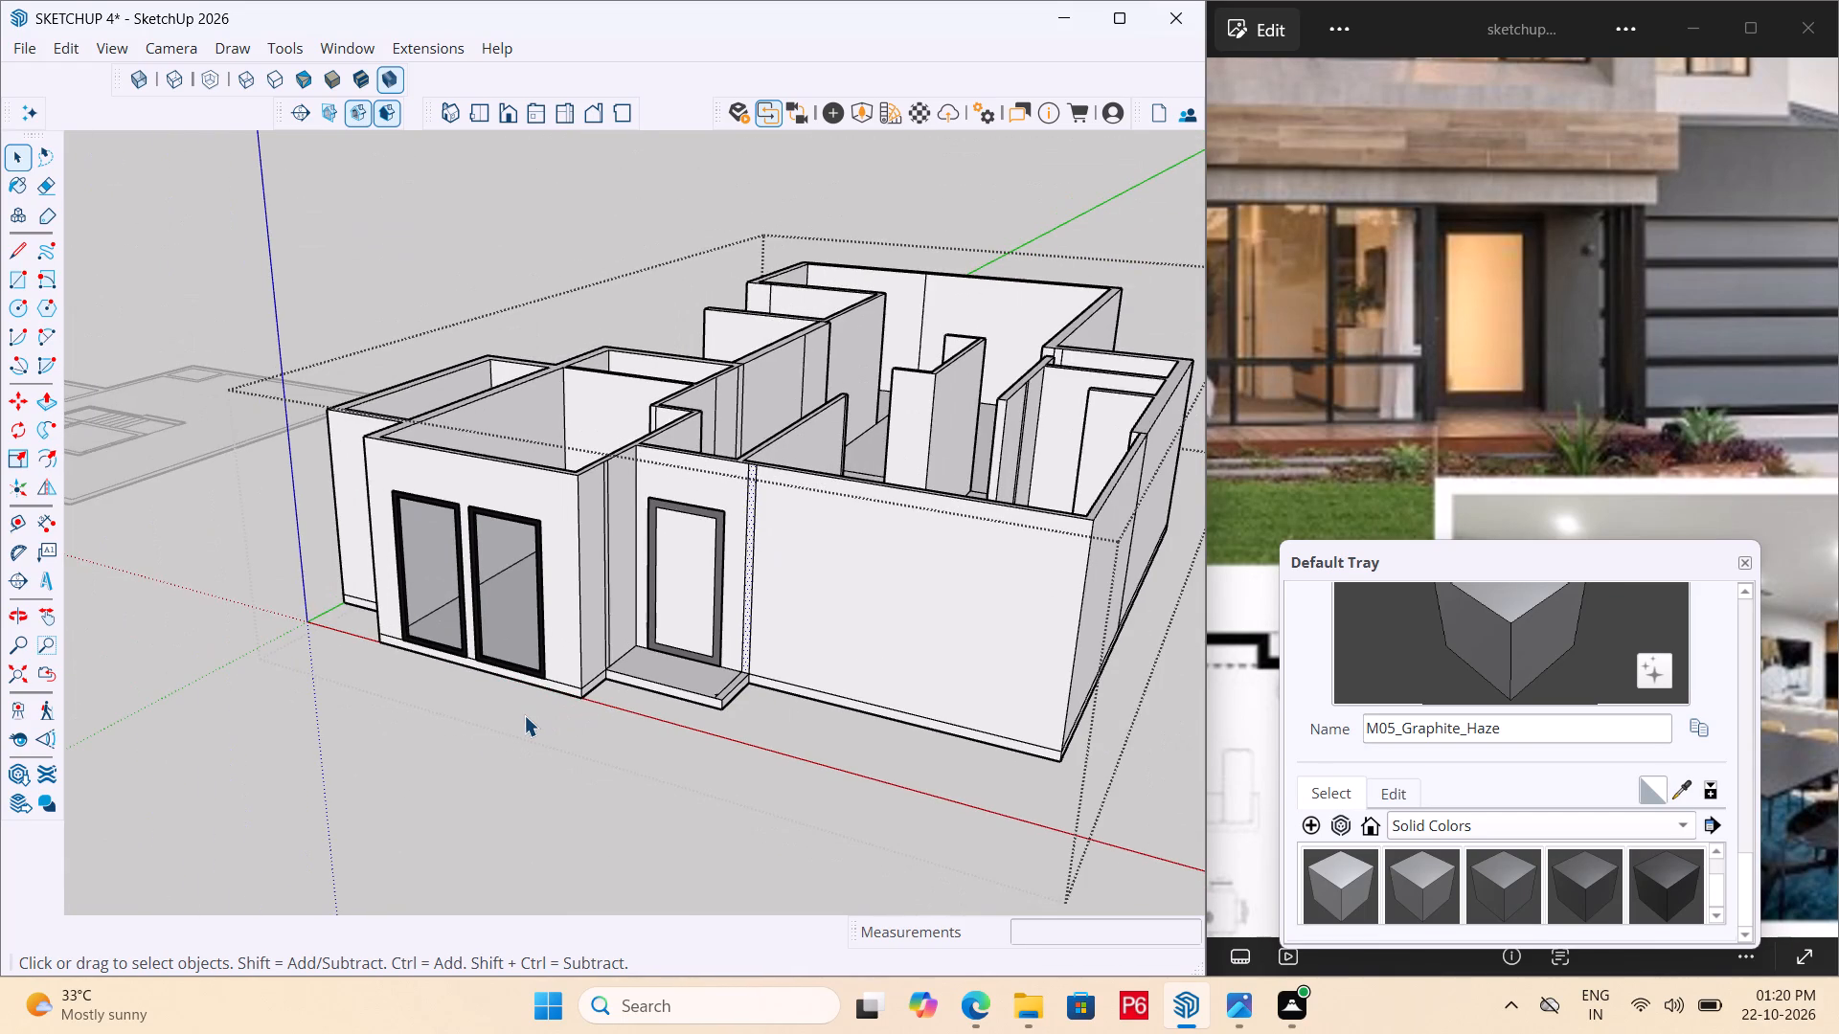
Push/Pull the front edge of the floor slab below the two tall windows outward by about 3' 2".
{"action": "scroll", "coordinate": [513, 703], "scroll_direction": "up", "scroll_amount": 6}
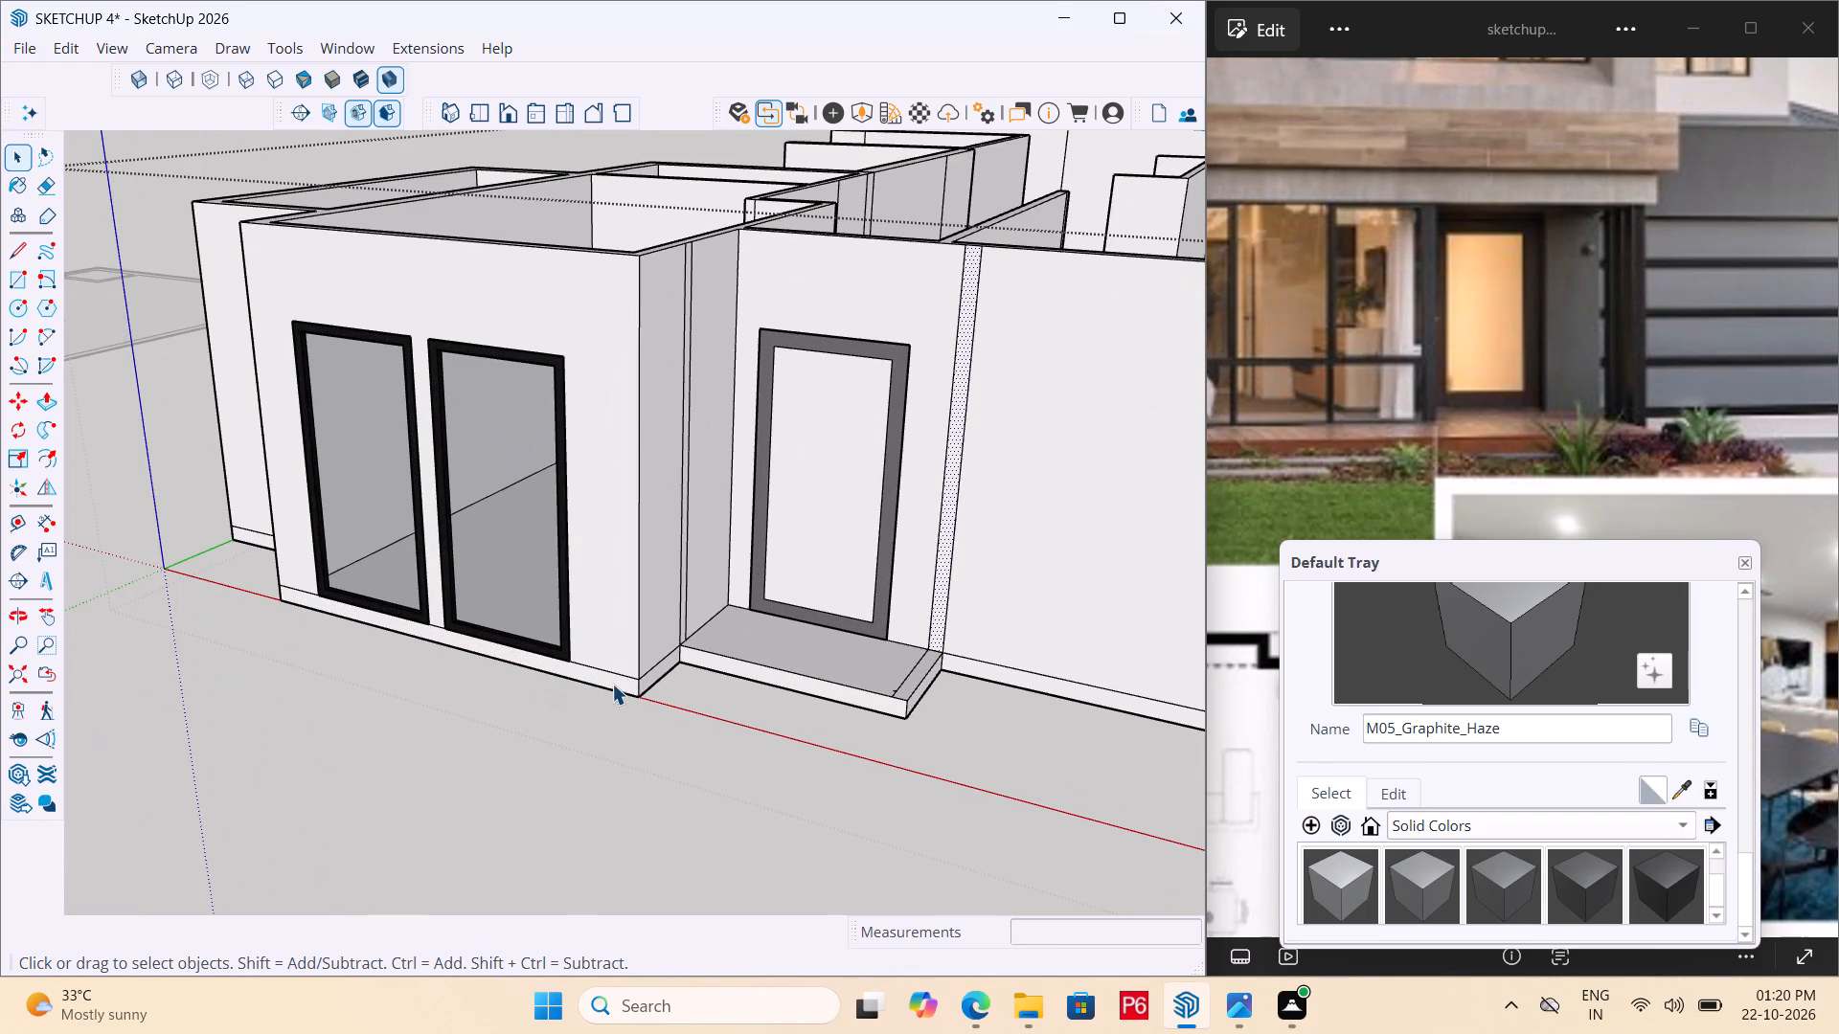
{"action": "left_click", "coordinate": [612, 684]}
{"action": "key", "text": "p"}
{"action": "left_click", "coordinate": [611, 684]}
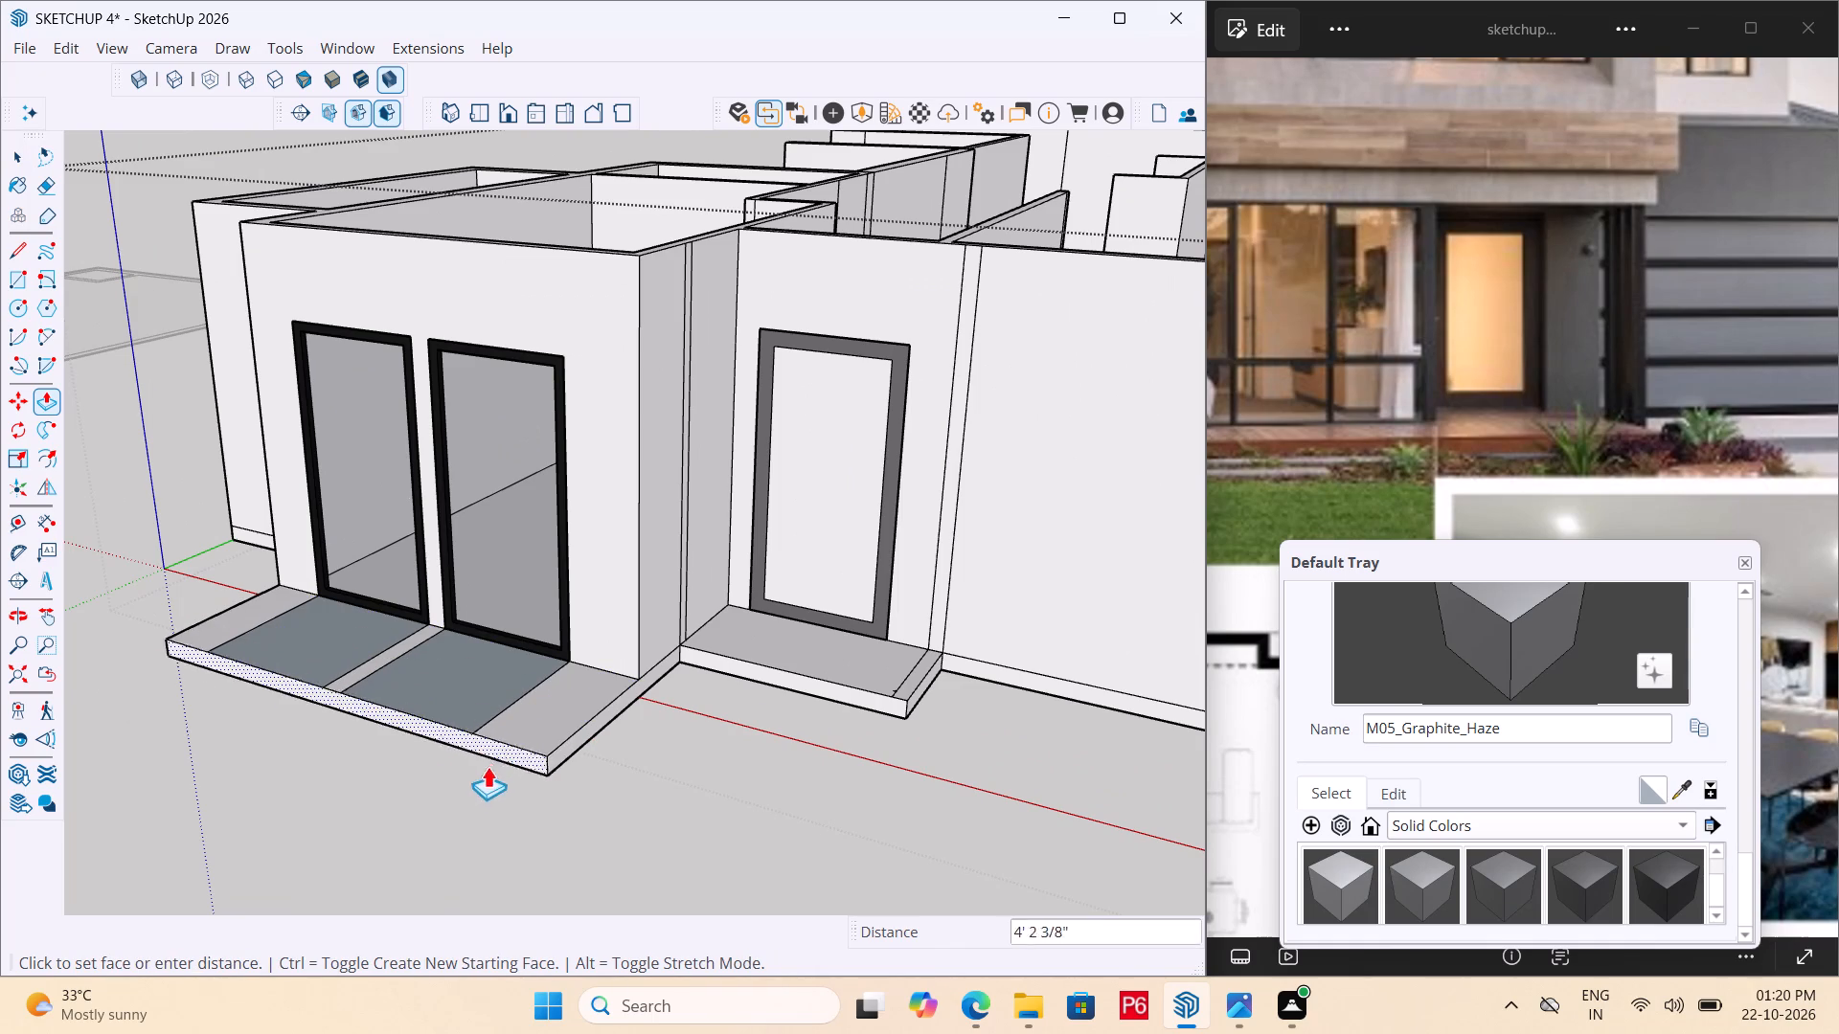
{"action": "left_click", "coordinate": [539, 743]}
{"action": "scroll", "coordinate": [1515, 399], "scroll_direction": "down", "scroll_amount": 5}
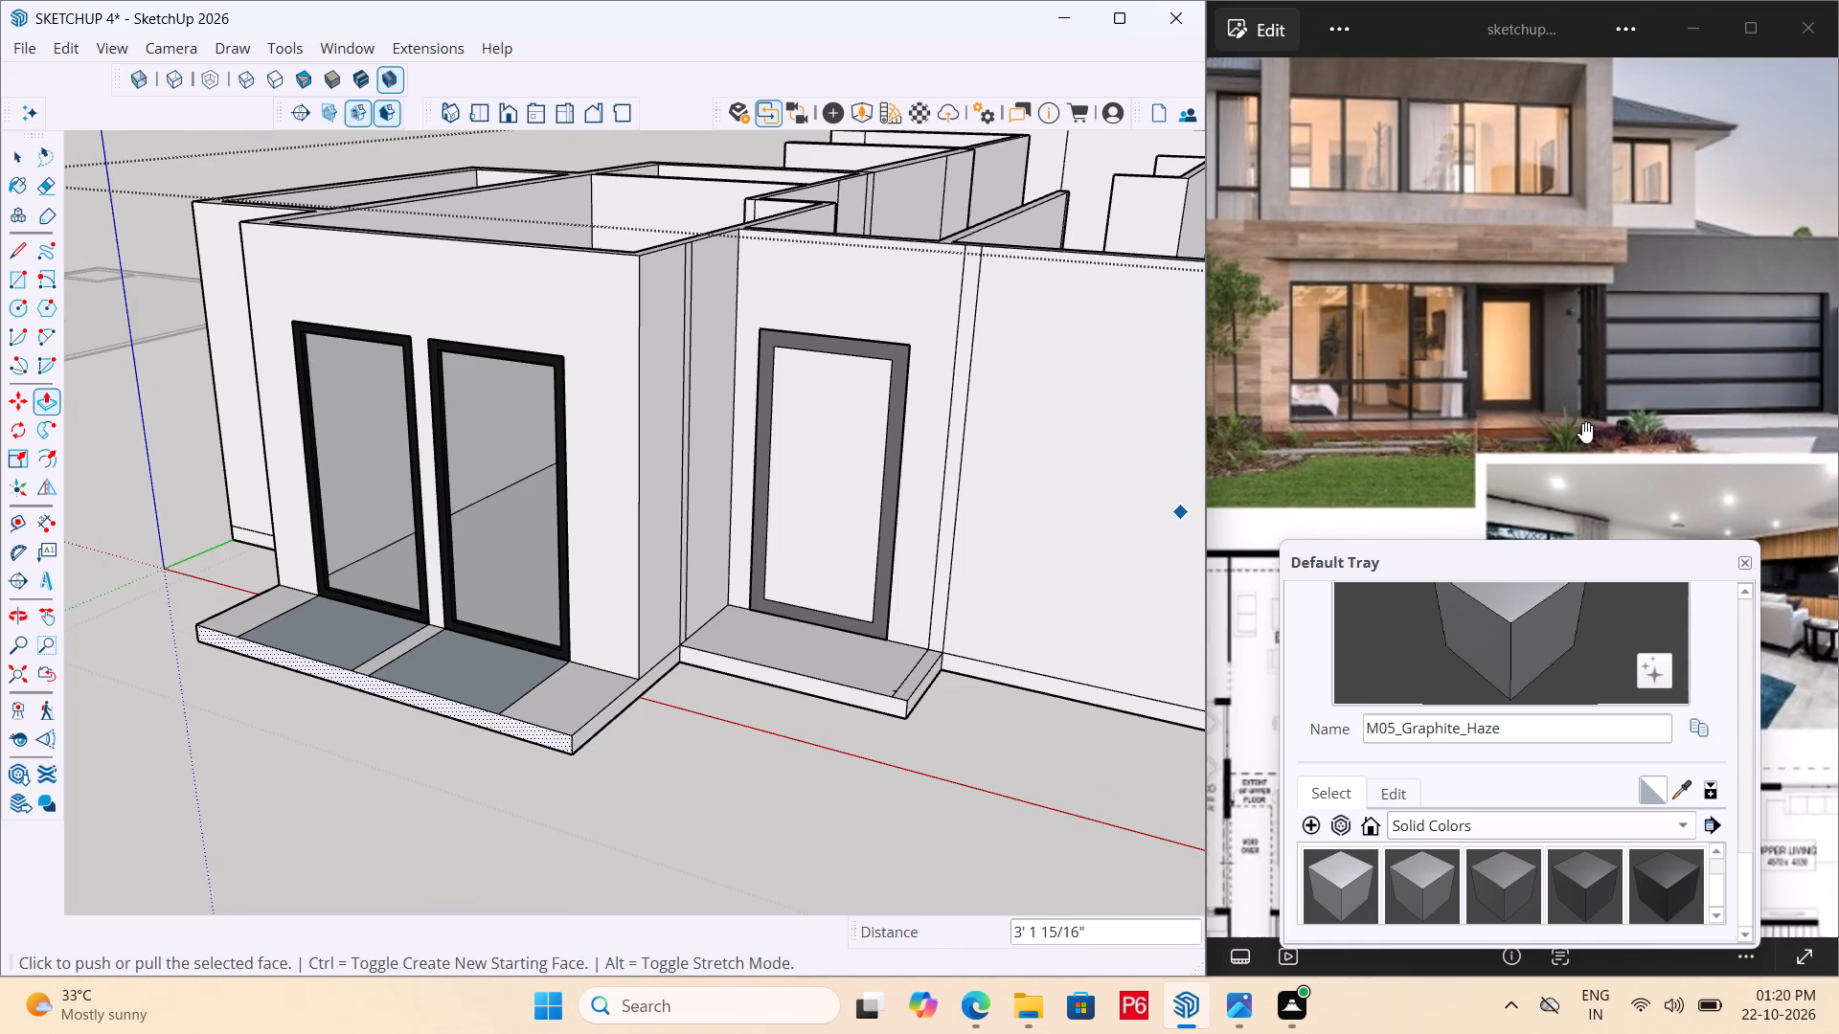
{"action": "middle_click_drag", "start_coordinate": [533, 632], "coordinate": [531, 638]}
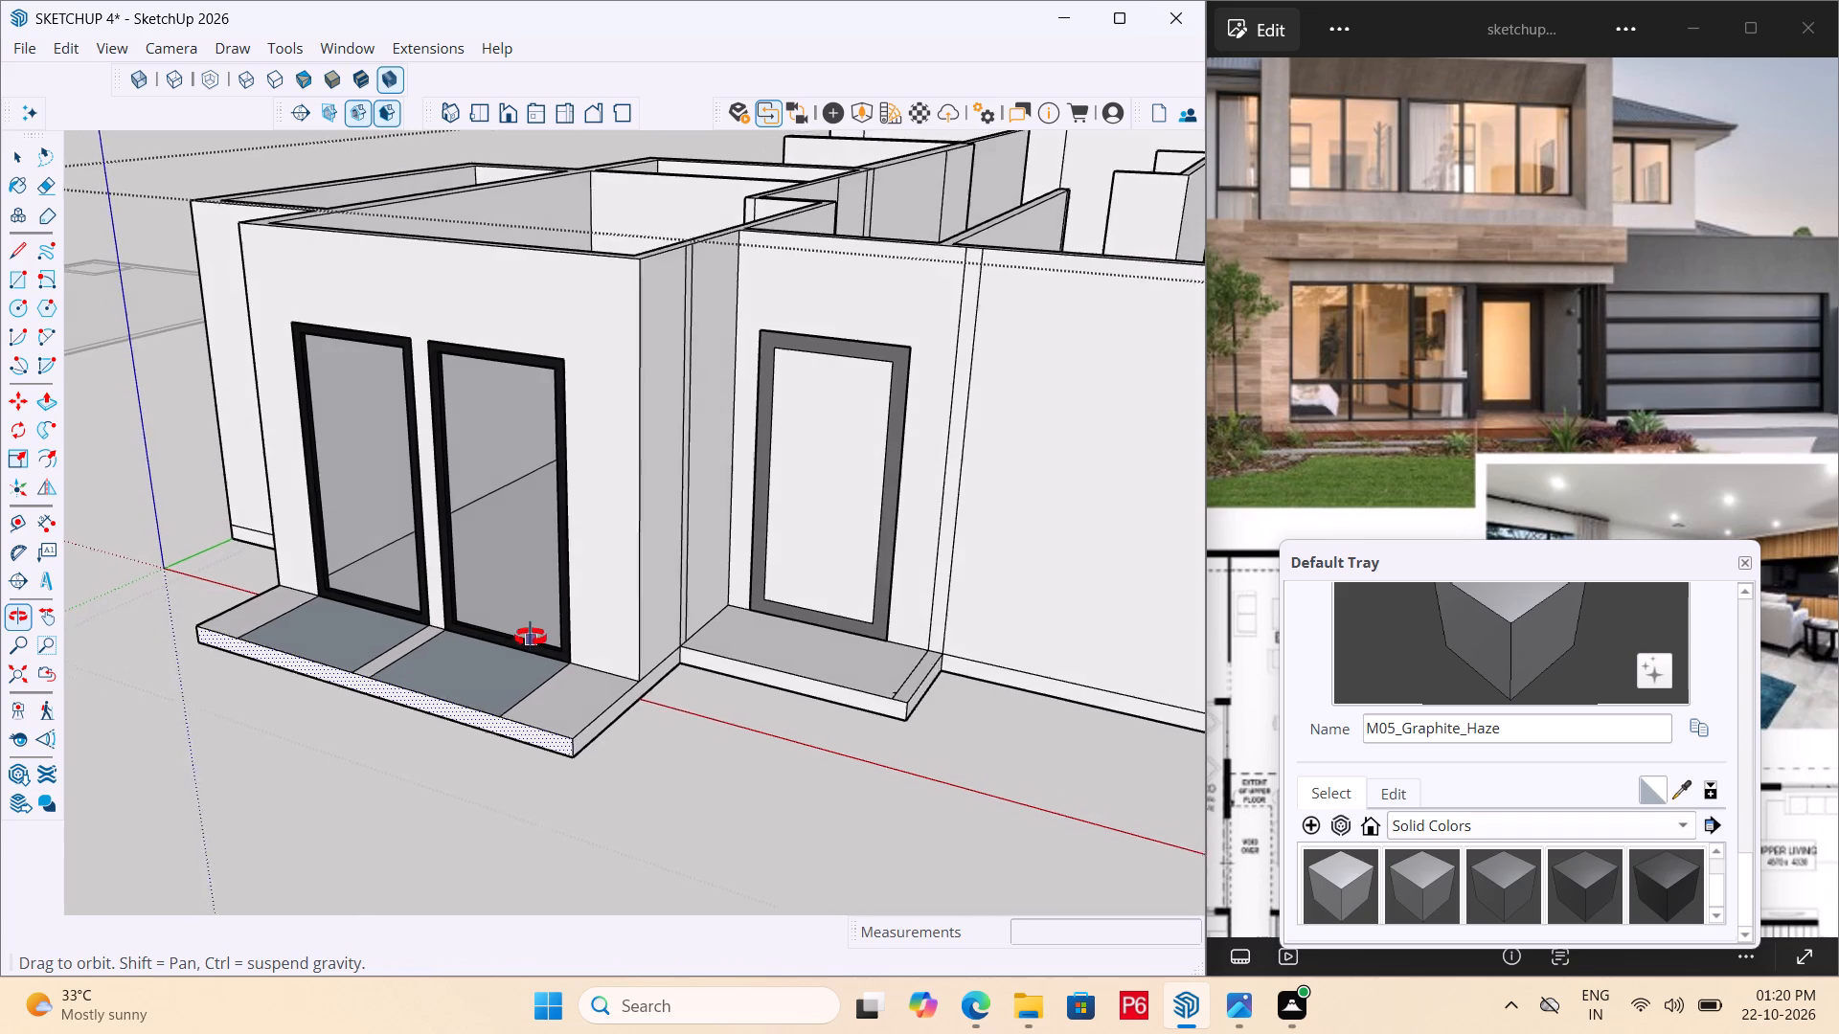
{"action": "middle_click_drag", "start_coordinate": [531, 638], "coordinate": [509, 641]}
{"action": "key", "text": "space"}
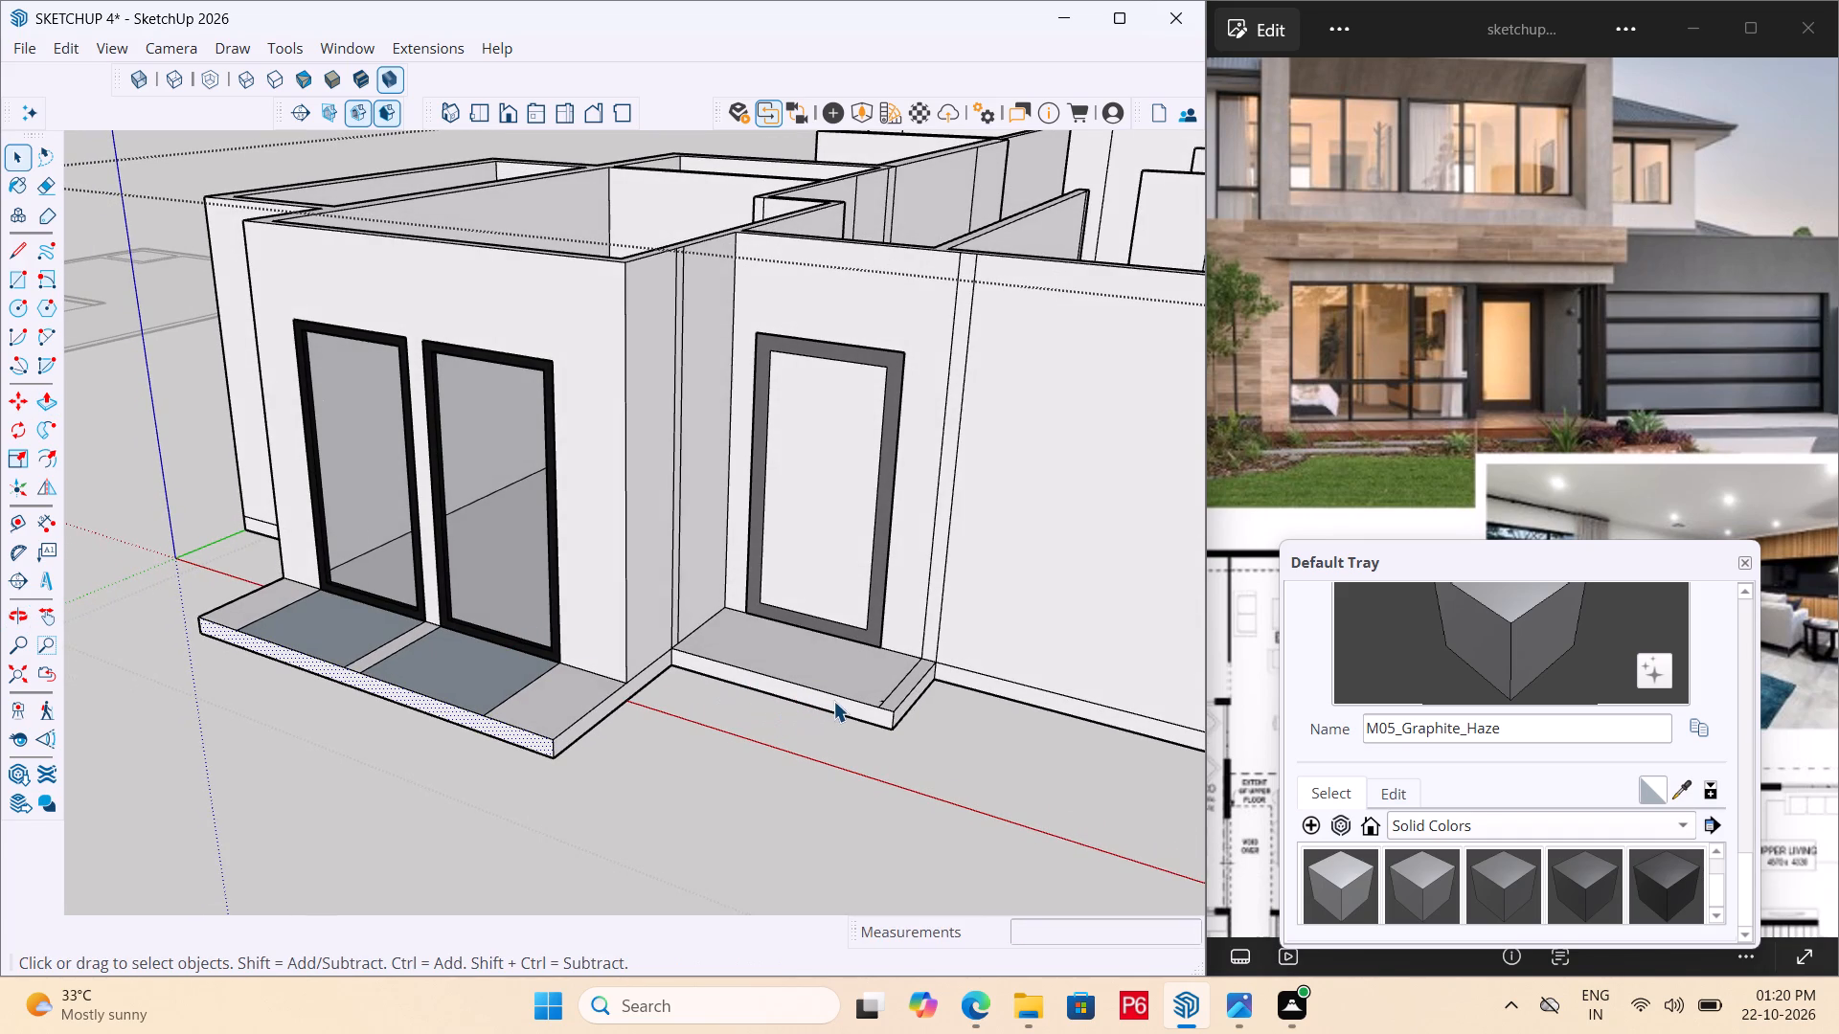
Push/Pull the front edge of the entrance step outward about 5' 5", flush with the slab edge below the windows.
{"action": "left_click", "coordinate": [833, 706]}
{"action": "key", "text": "p"}
{"action": "left_click", "coordinate": [833, 706]}
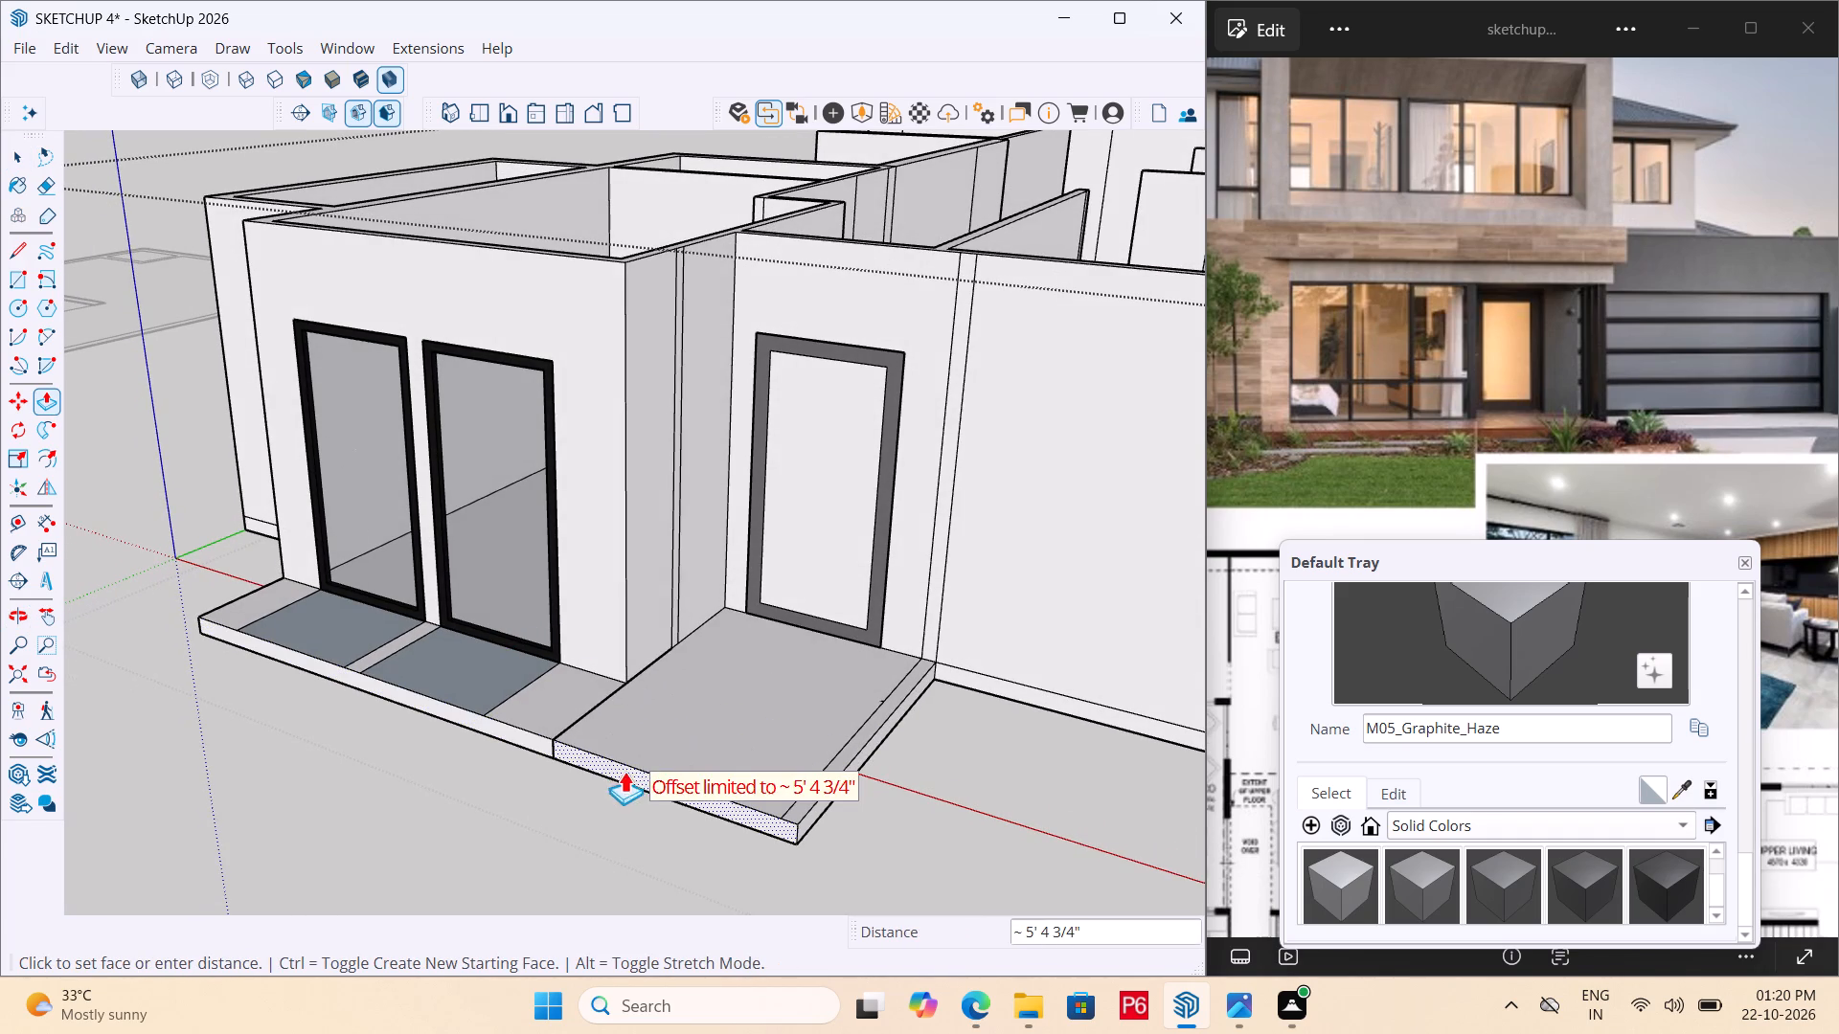
{"action": "left_click", "coordinate": [520, 729]}
{"action": "middle_click_drag", "start_coordinate": [686, 723], "coordinate": [690, 725]}
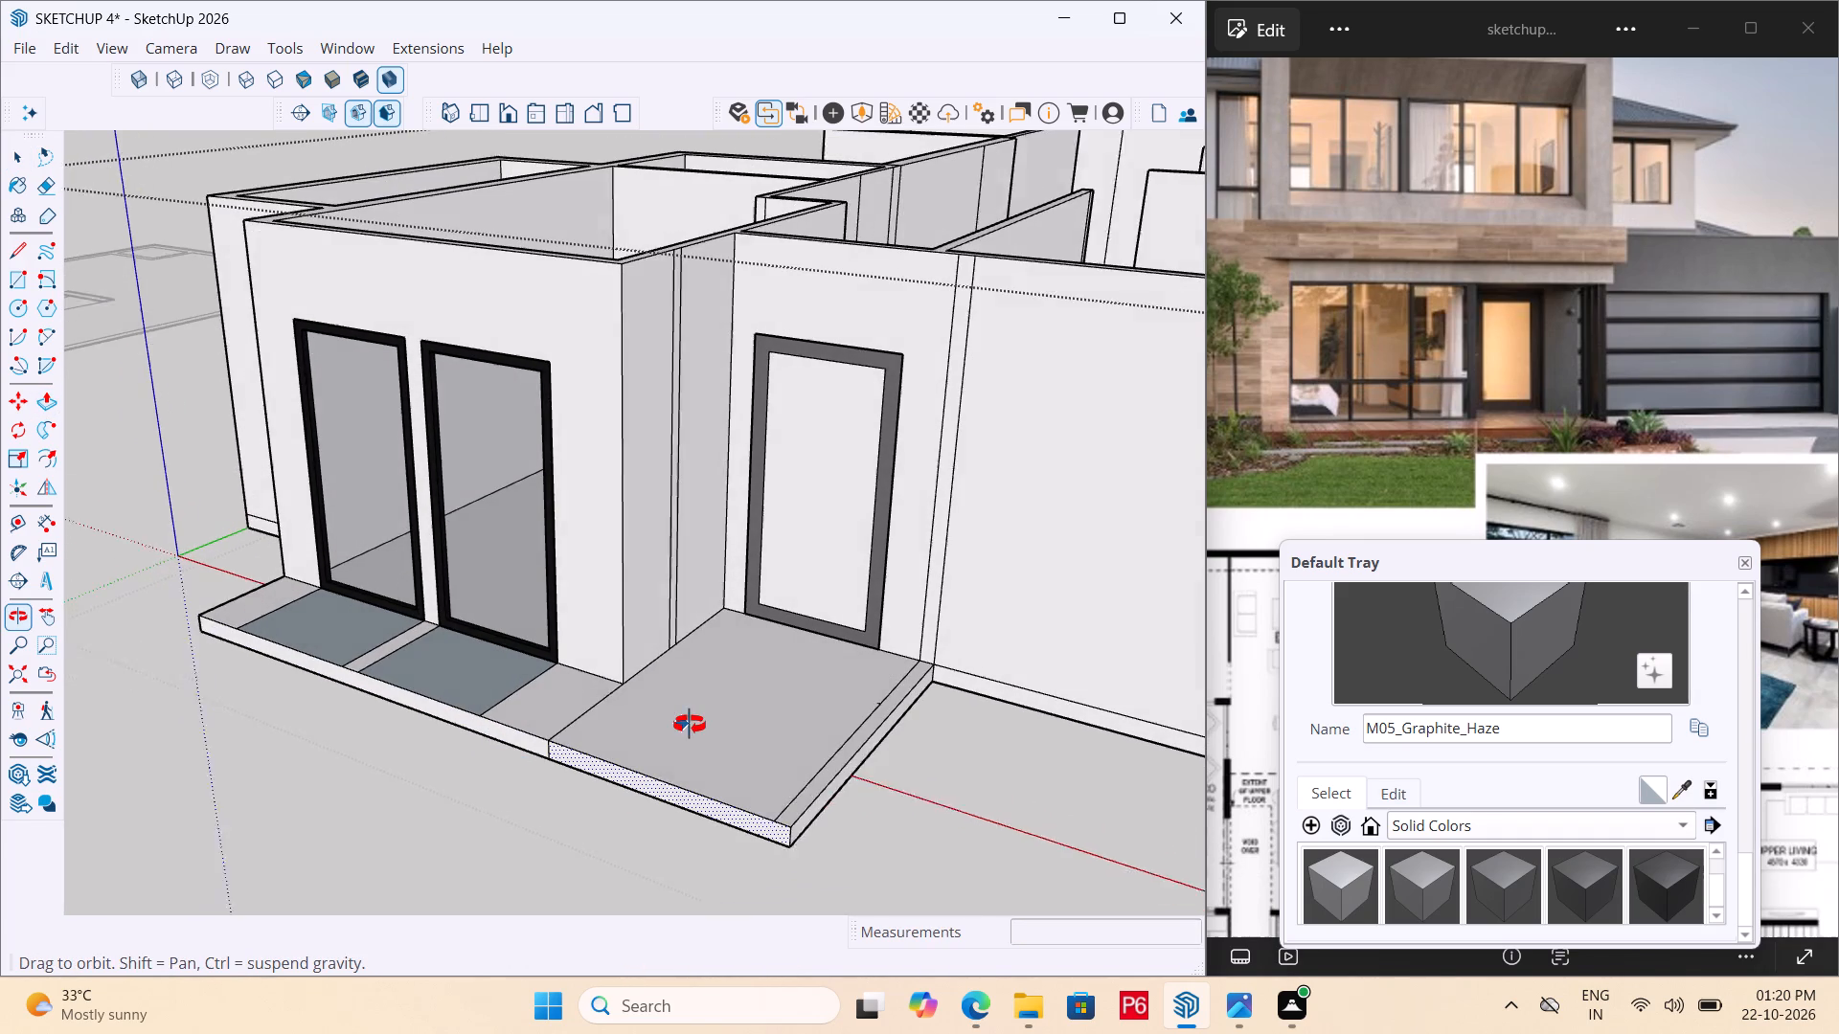
Erase the leftover edges dividing the top of the porch slab below the two tall windows, clearing both grey-blue patches.
{"action": "middle_click_drag", "start_coordinate": [690, 725], "coordinate": [686, 711]}
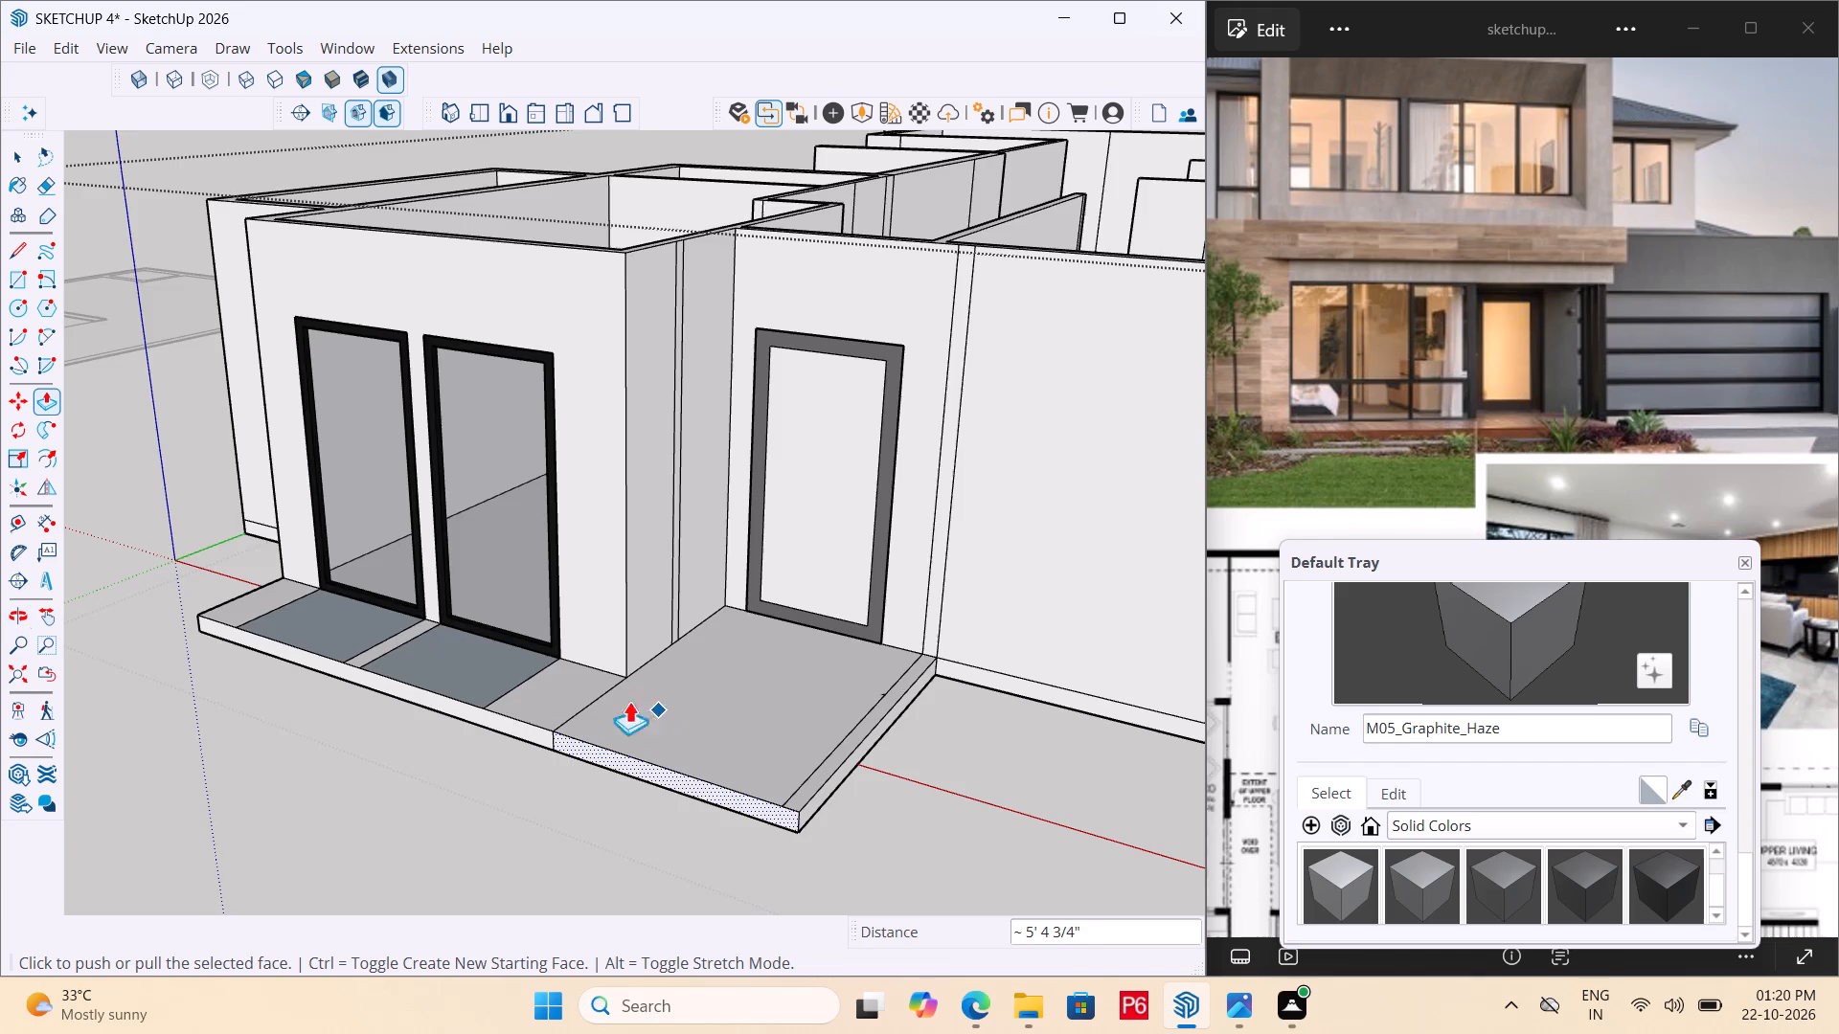
{"action": "scroll", "coordinate": [457, 727], "scroll_direction": "down", "scroll_amount": 6}
{"action": "middle_click_drag", "start_coordinate": [425, 752], "coordinate": [530, 752]}
{"action": "scroll", "coordinate": [618, 724], "scroll_direction": "up", "scroll_amount": 5}
{"action": "key", "text": "e"}
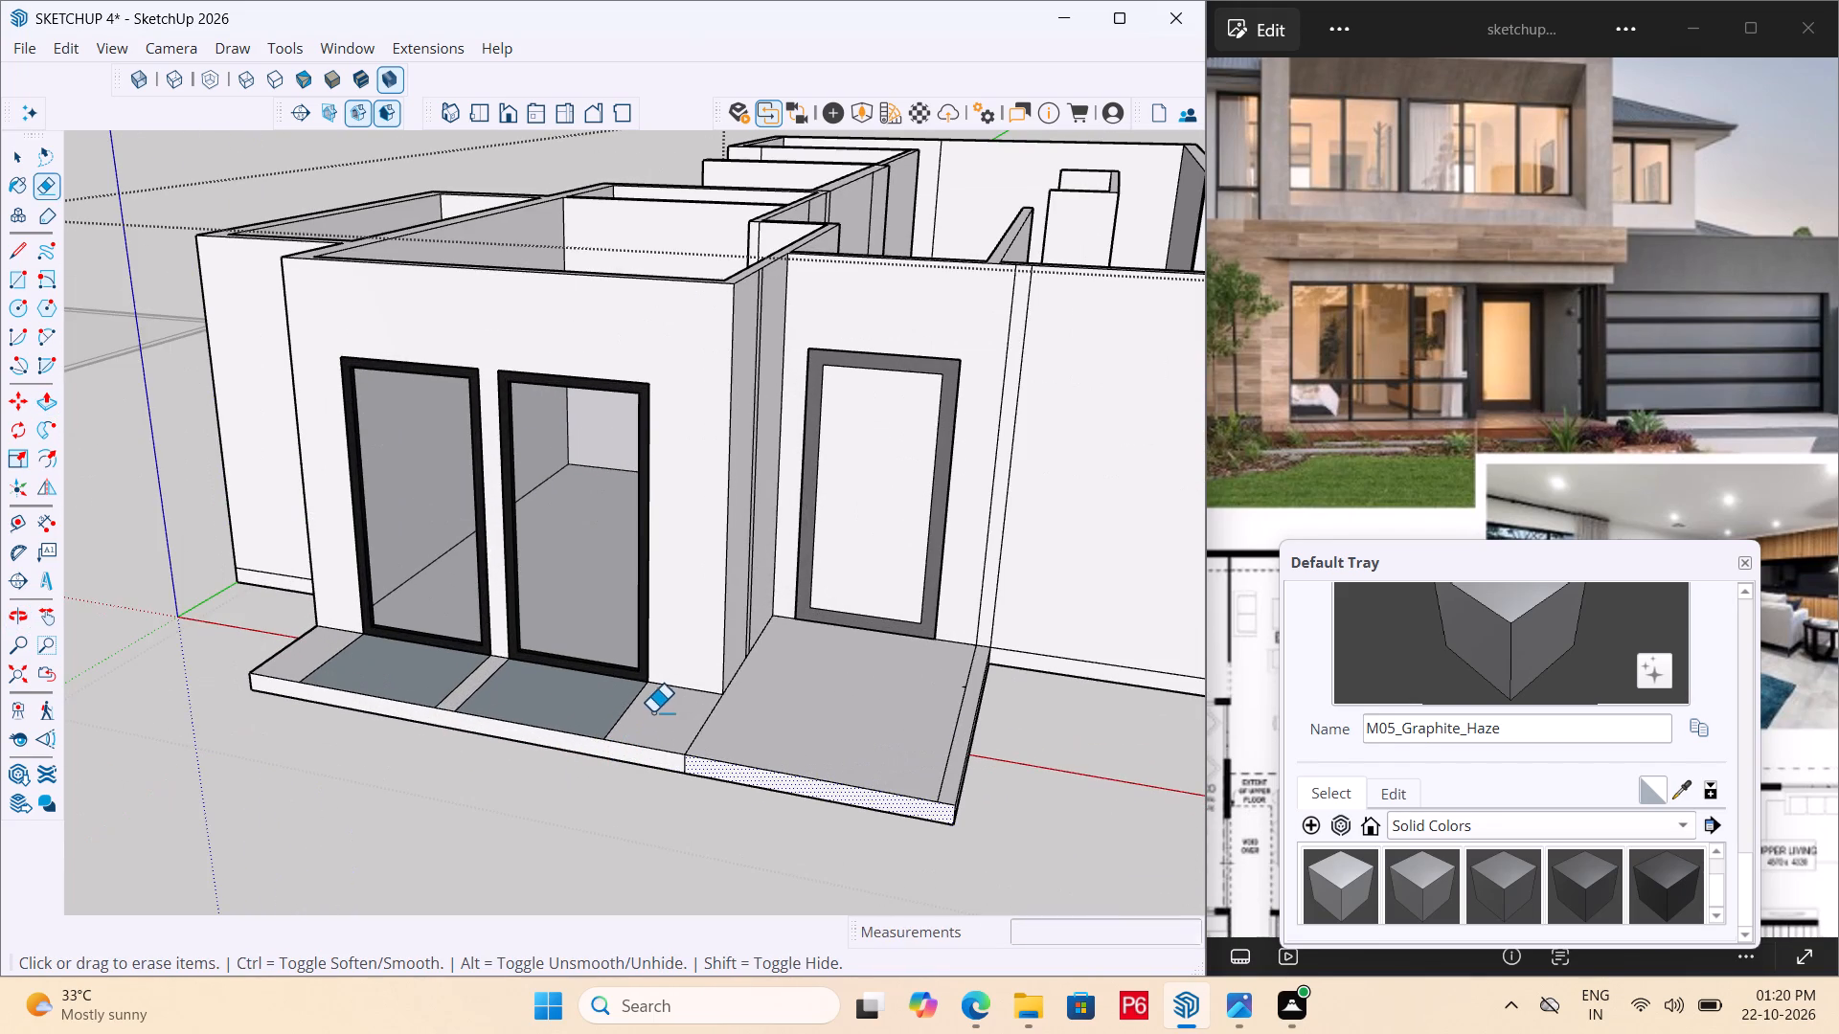
{"action": "left_click", "coordinate": [656, 712]}
{"action": "left_click_drag", "start_coordinate": [653, 712], "coordinate": [624, 706]}
{"action": "left_click", "coordinate": [607, 703]}
{"action": "double_click", "coordinate": [635, 715]}
{"action": "left_click", "coordinate": [624, 708]}
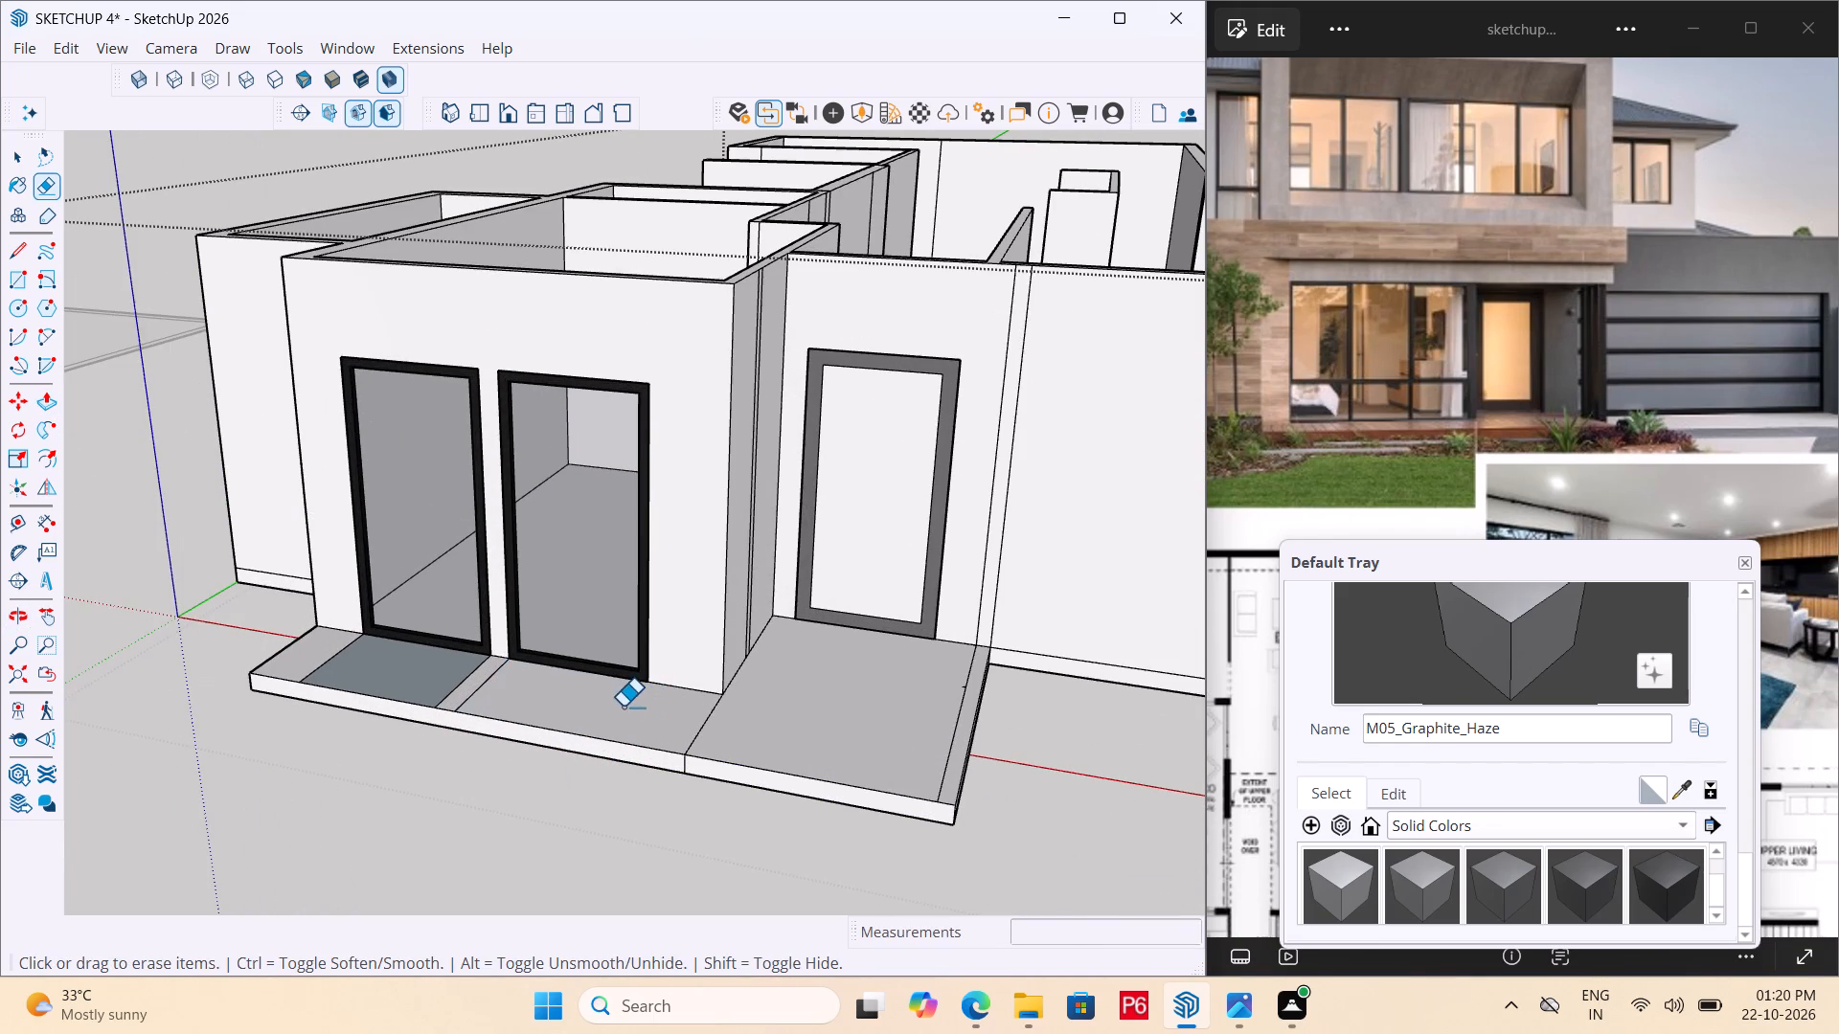
{"action": "left_click_drag", "start_coordinate": [504, 686], "coordinate": [363, 656]}
{"action": "left_click_drag", "start_coordinate": [353, 654], "coordinate": [343, 651]}
{"action": "left_click", "coordinate": [343, 651]}
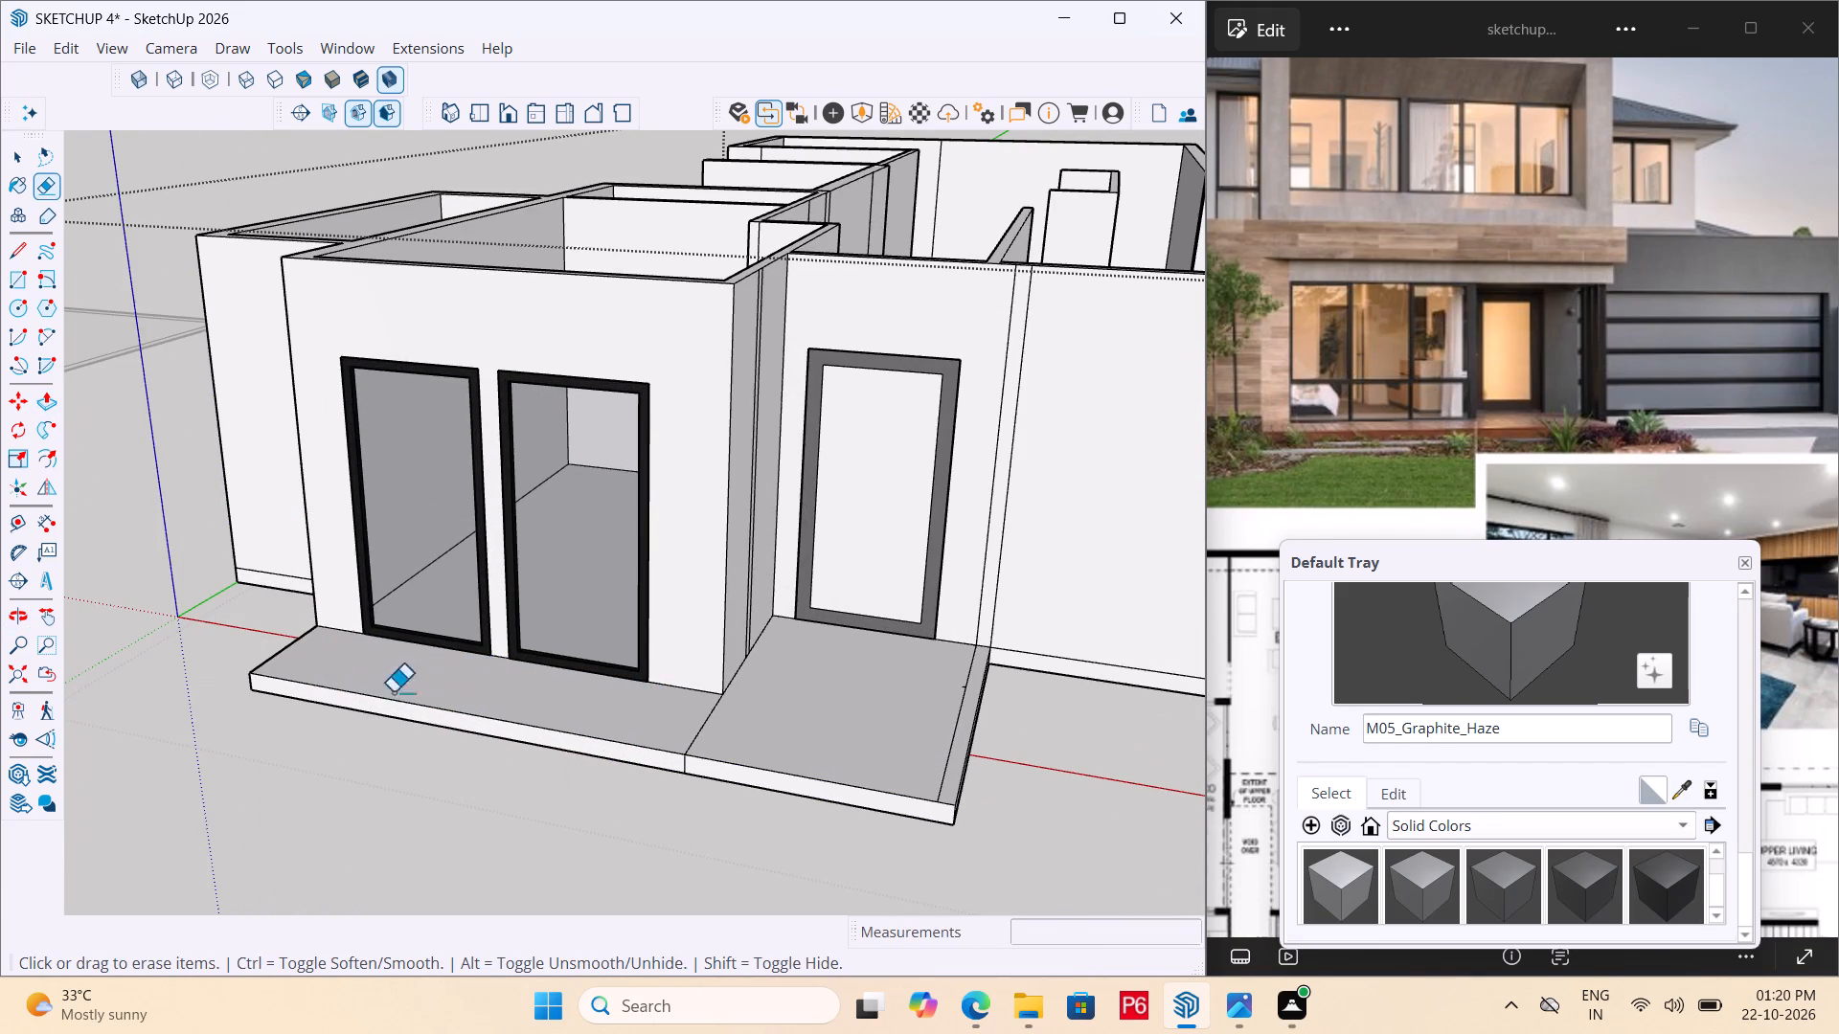
Save the house model.
{"action": "scroll", "coordinate": [309, 708], "scroll_direction": "down", "scroll_amount": 4}
{"action": "middle_click_drag", "start_coordinate": [601, 708], "coordinate": [449, 730]}
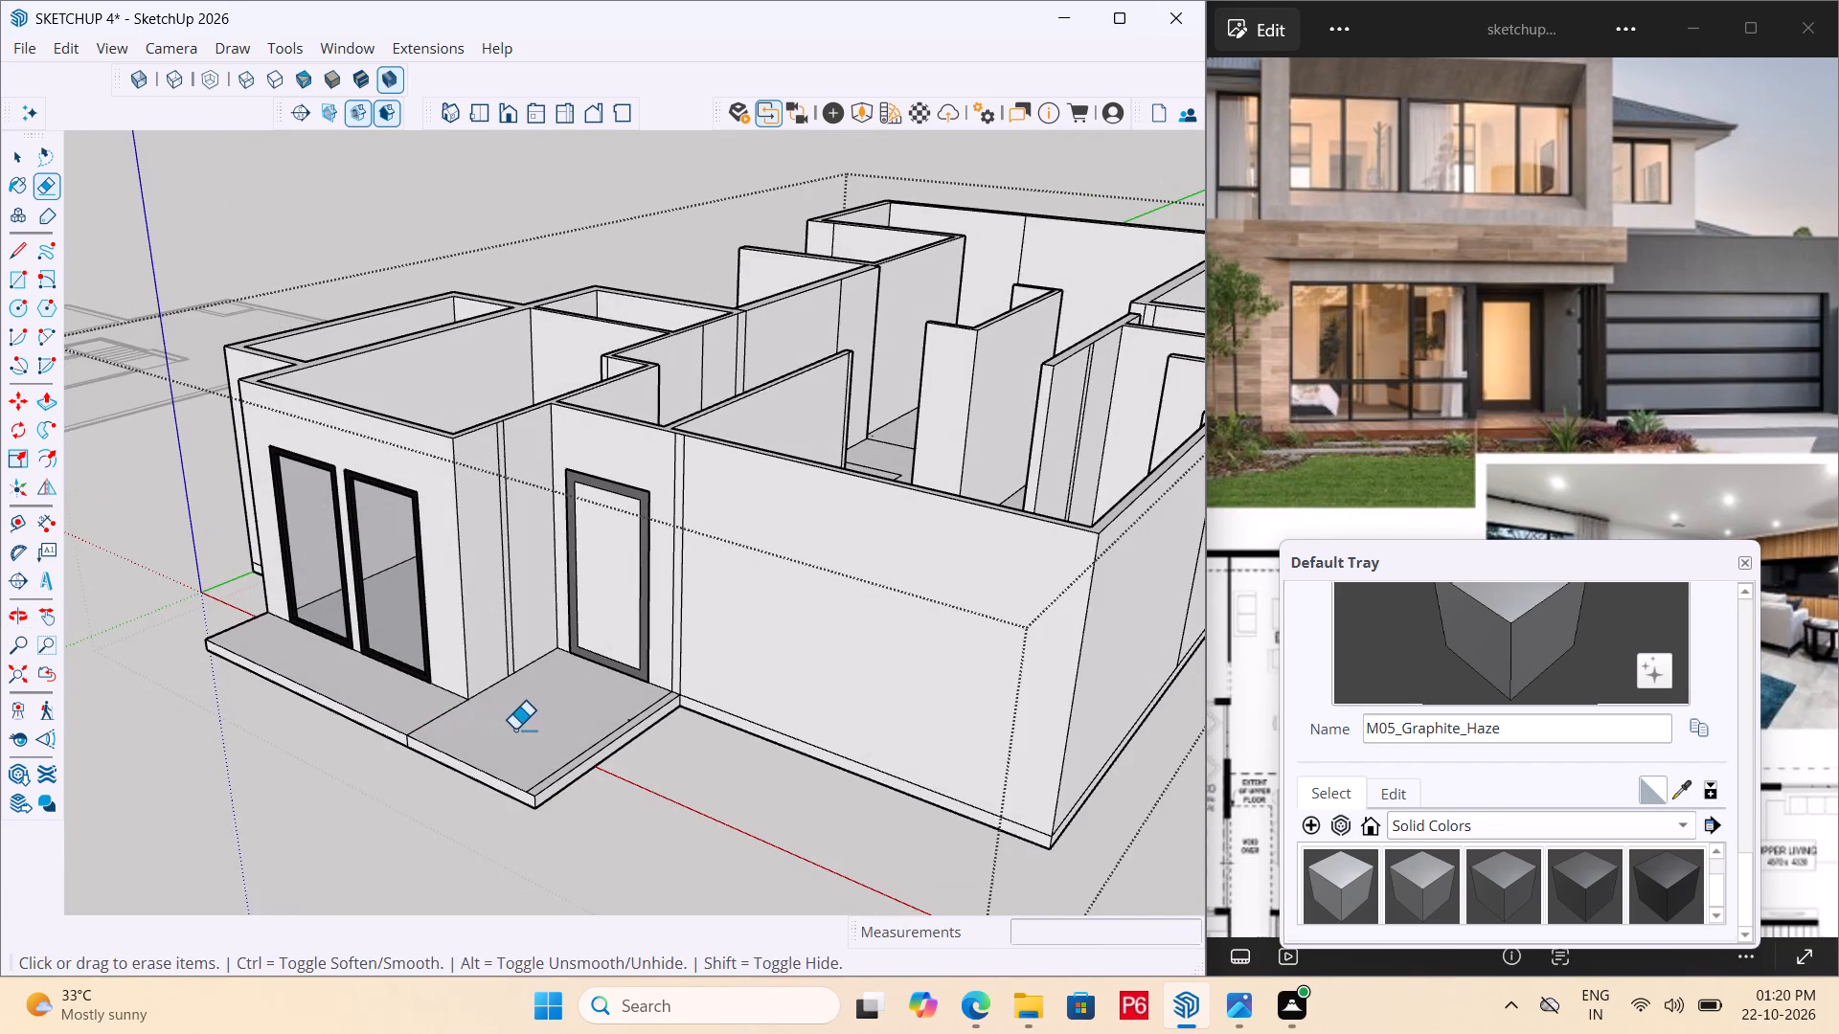
{"action": "scroll", "coordinate": [514, 730], "scroll_direction": "up", "scroll_amount": 1}
{"action": "middle_click_drag", "start_coordinate": [514, 730], "coordinate": [586, 723]}
{"action": "key", "text": "ctrl+s"}
{"action": "key", "text": "ctrl+s"}
{"action": "key", "text": "ctrl+s"}
{"action": "key", "text": "ctrl+s"}
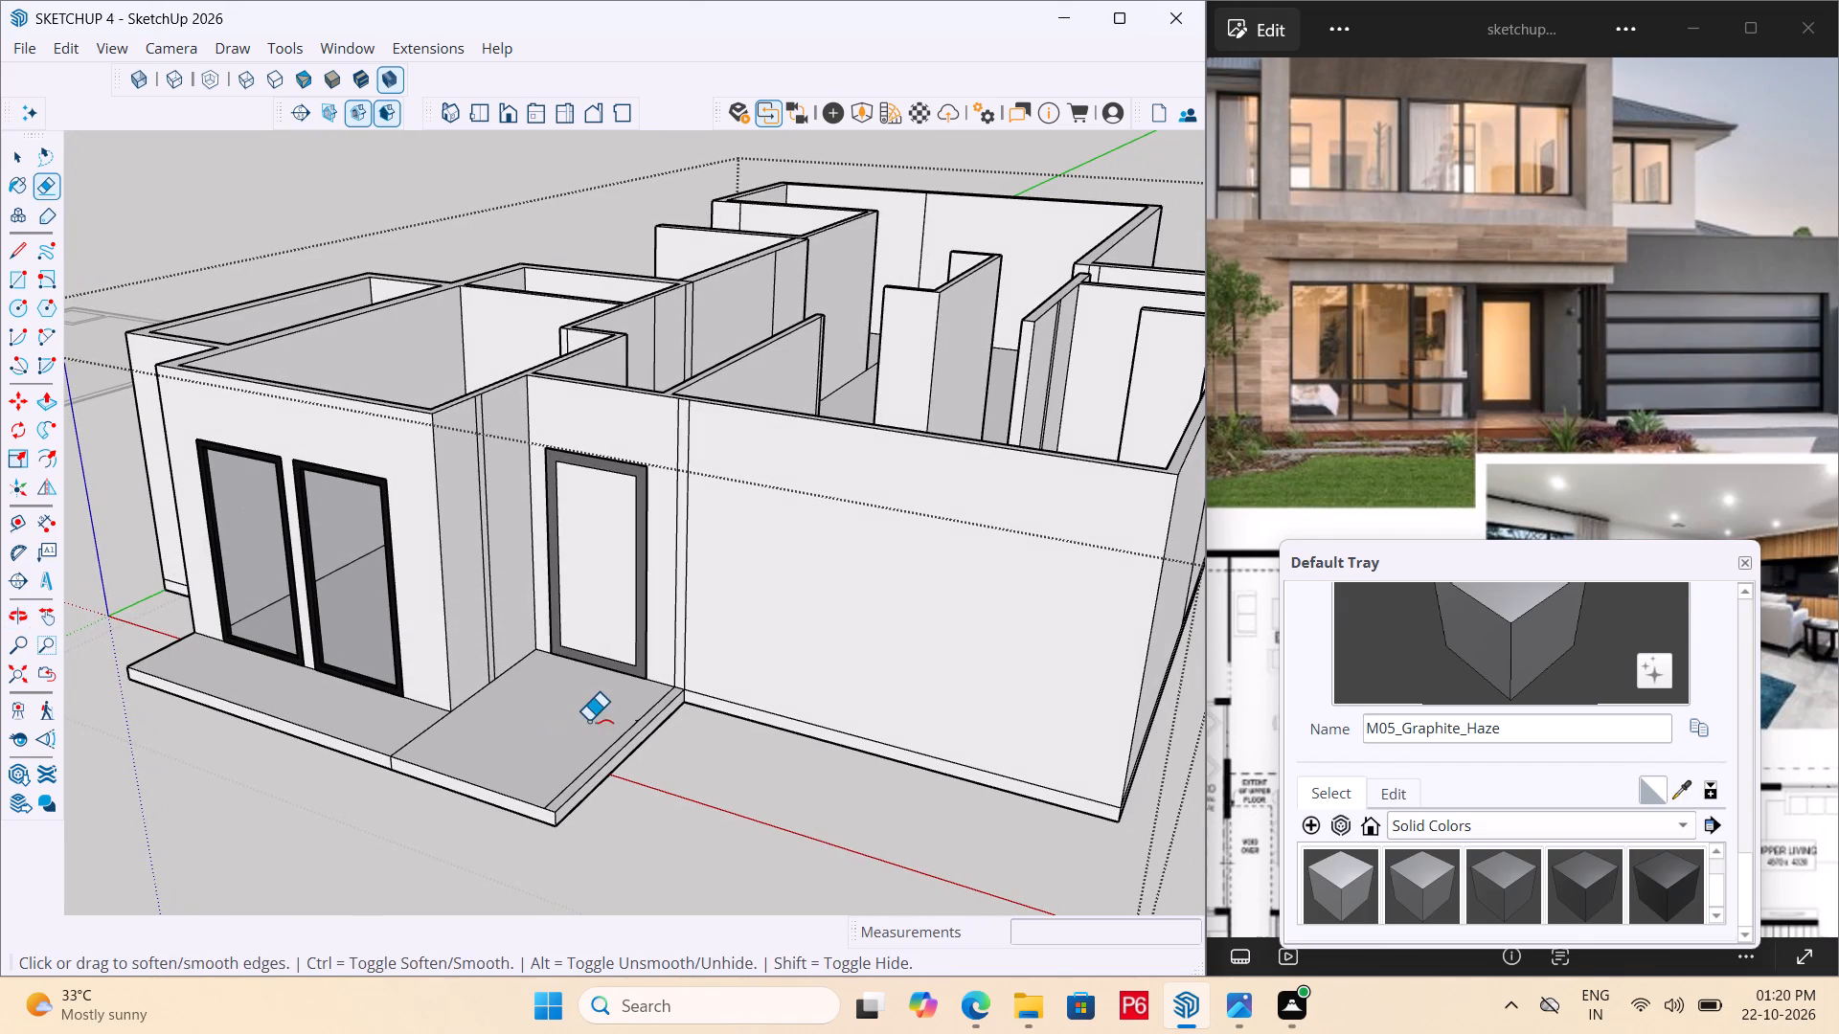
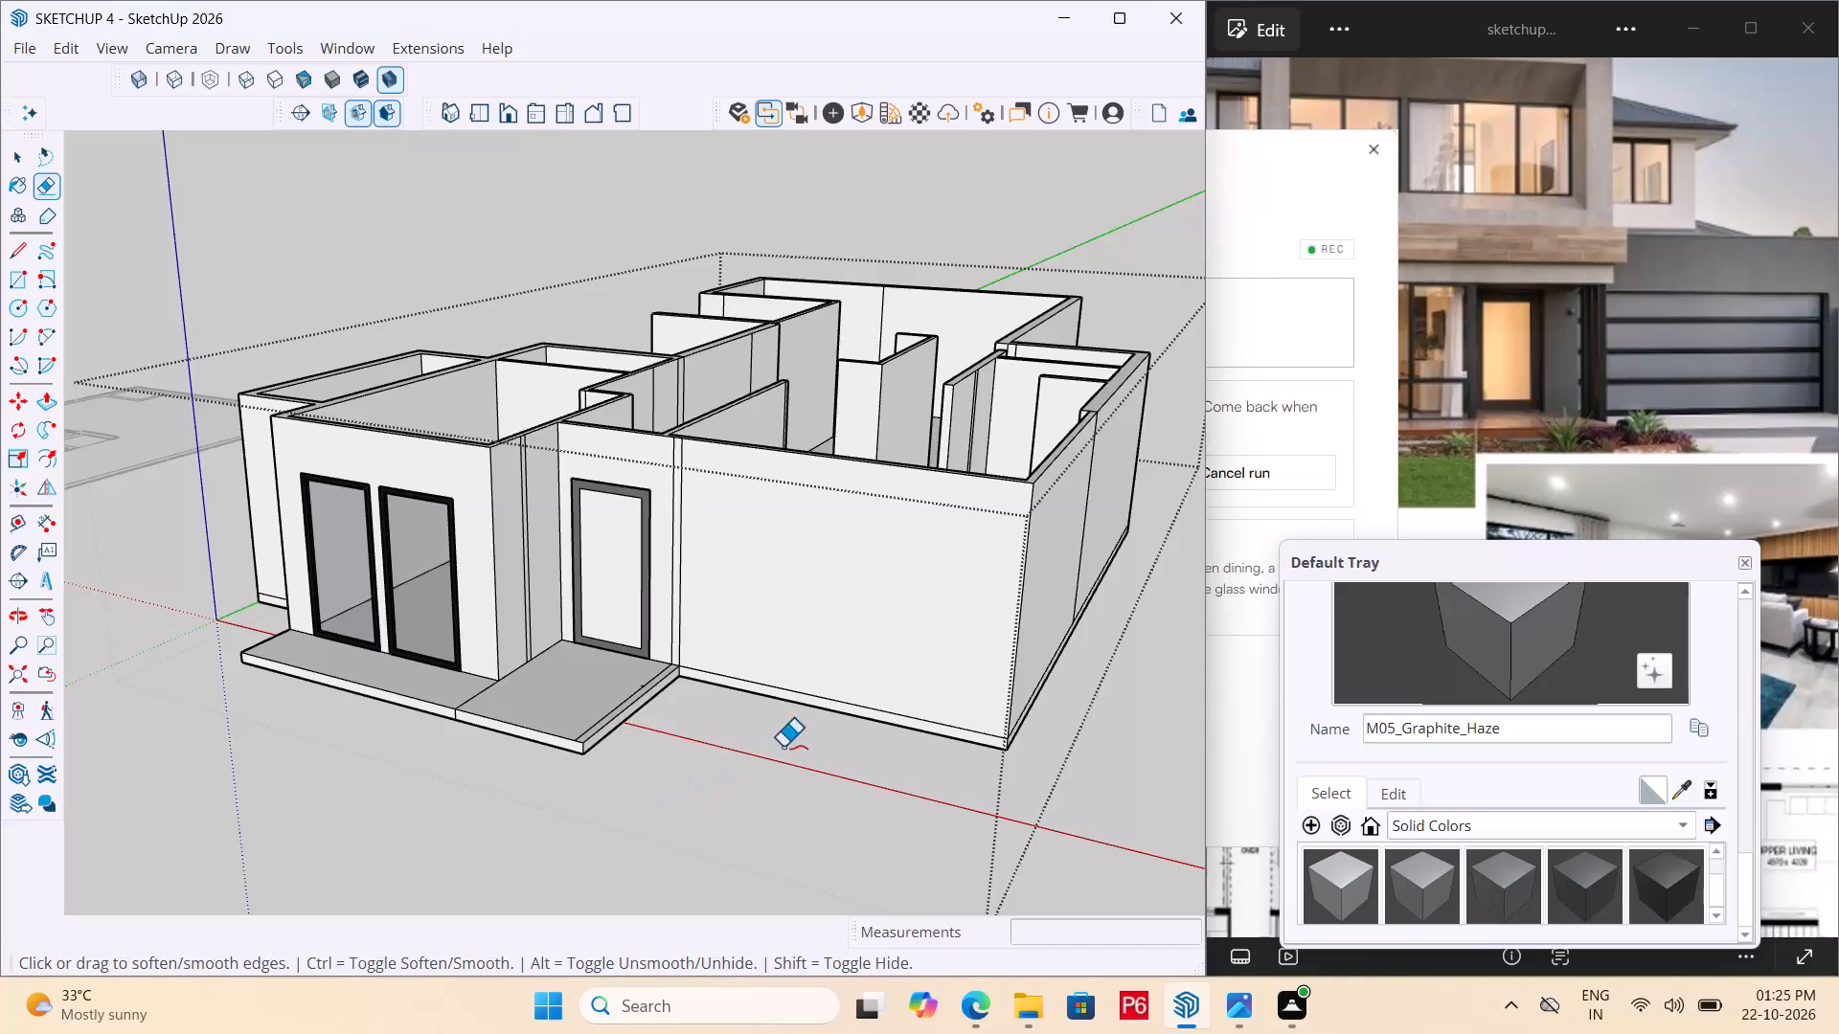
Save the house model.
{"action": "left_click", "coordinate": [1536, 393]}
{"action": "left_click", "coordinate": [799, 801]}
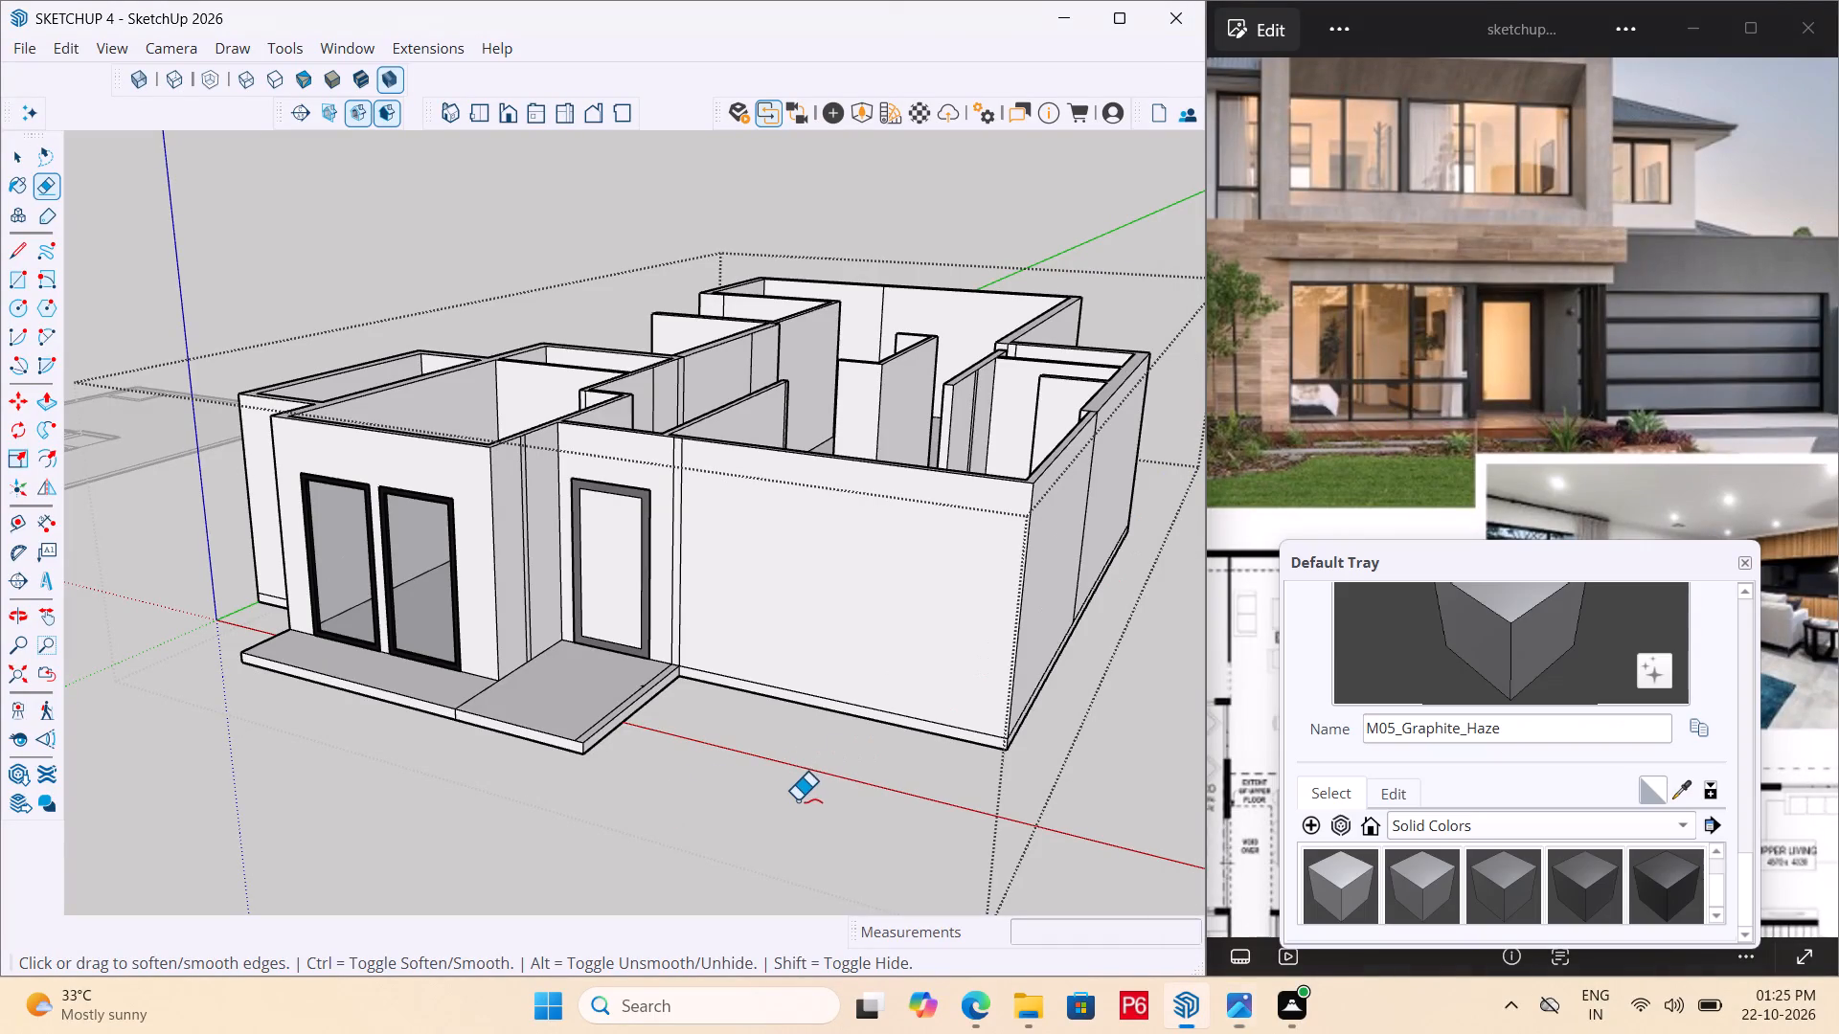
{"action": "middle_click", "coordinate": [804, 765]}
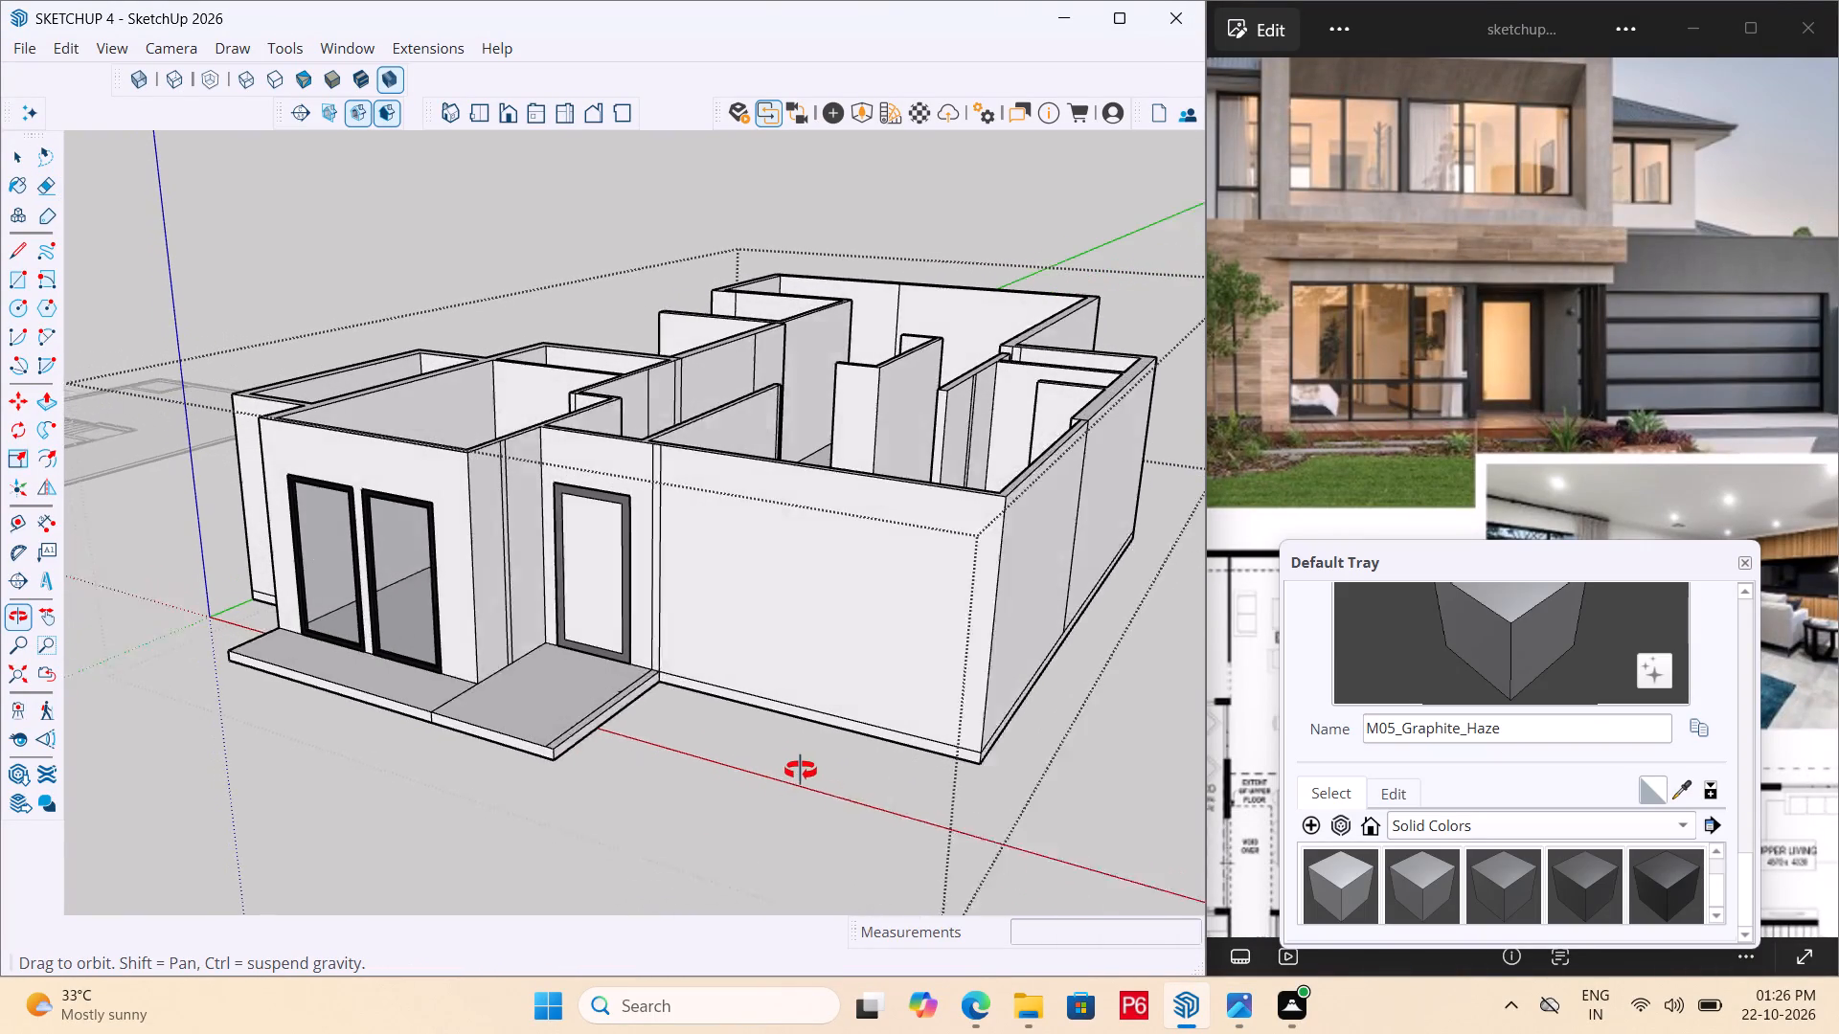
{"action": "key", "text": "ctrl+s"}
{"action": "key", "text": "ctrl+s"}
{"action": "key", "text": "ctrl+s"}
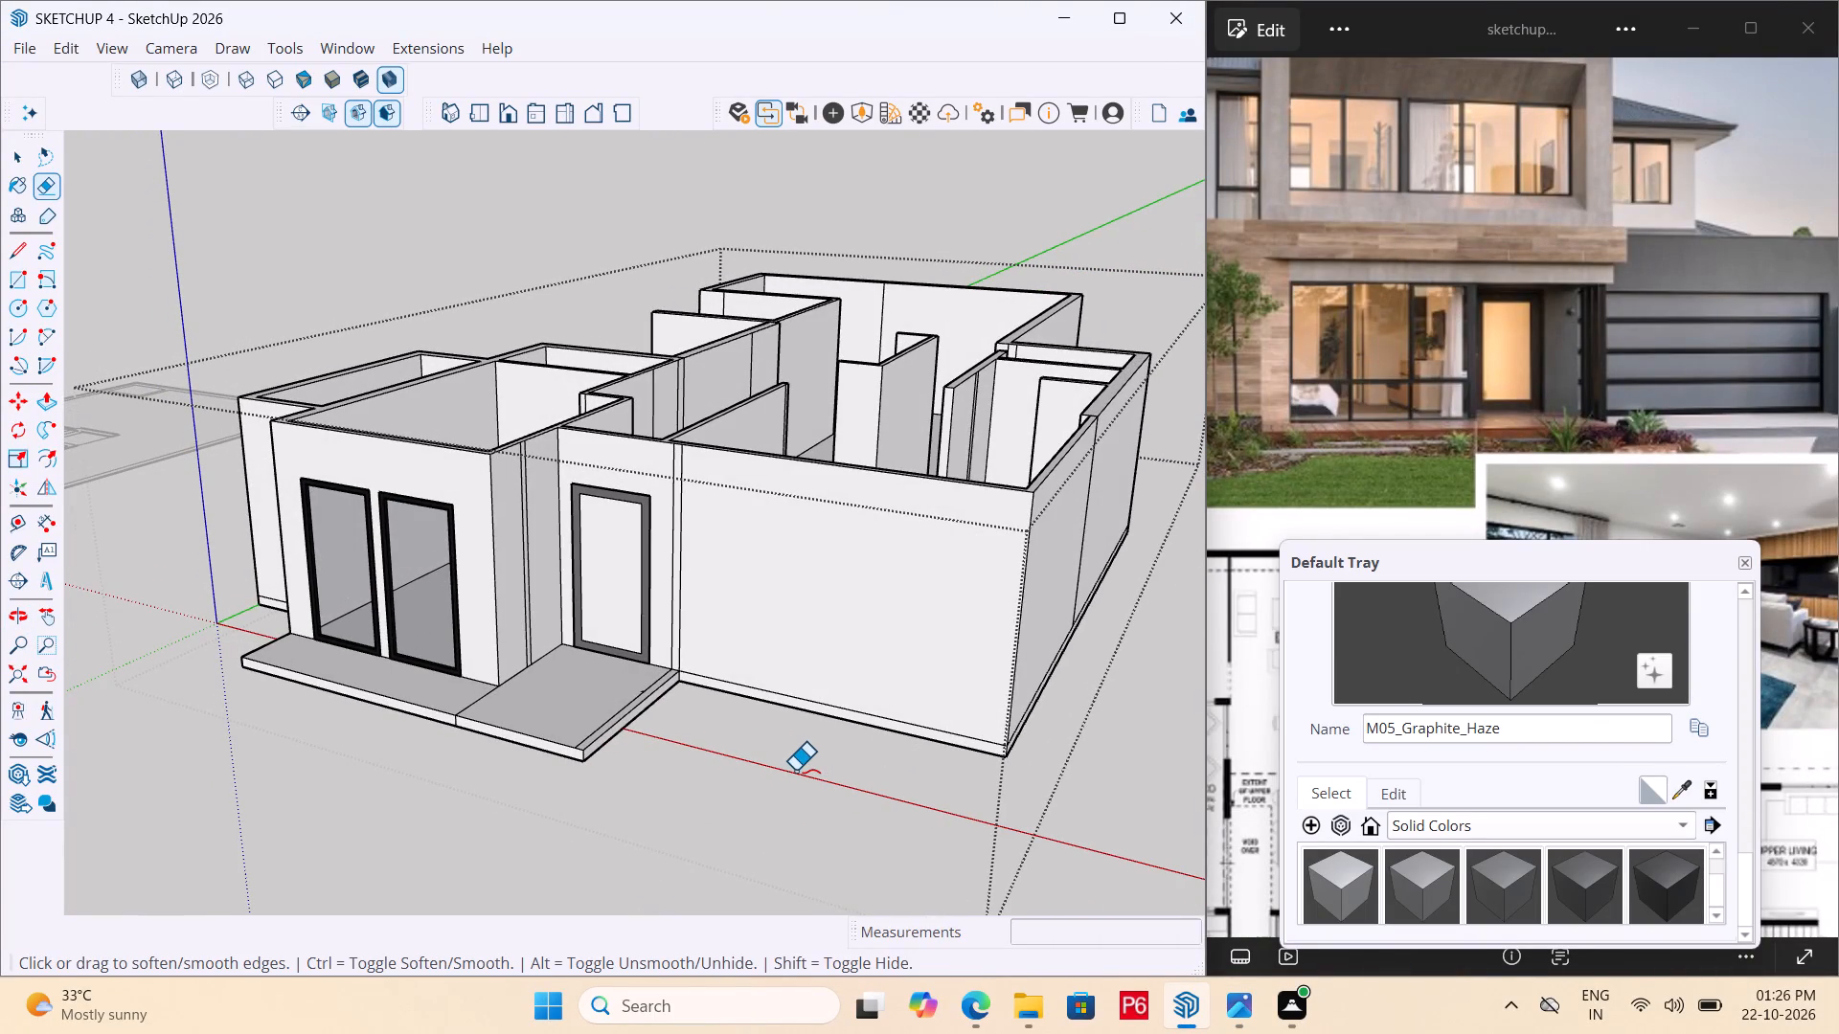
Move the Default Tray lower so that it covers less of the reference images.
{"action": "left_click", "coordinate": [798, 769]}
{"action": "middle_click_drag", "start_coordinate": [806, 812], "coordinate": [830, 802]}
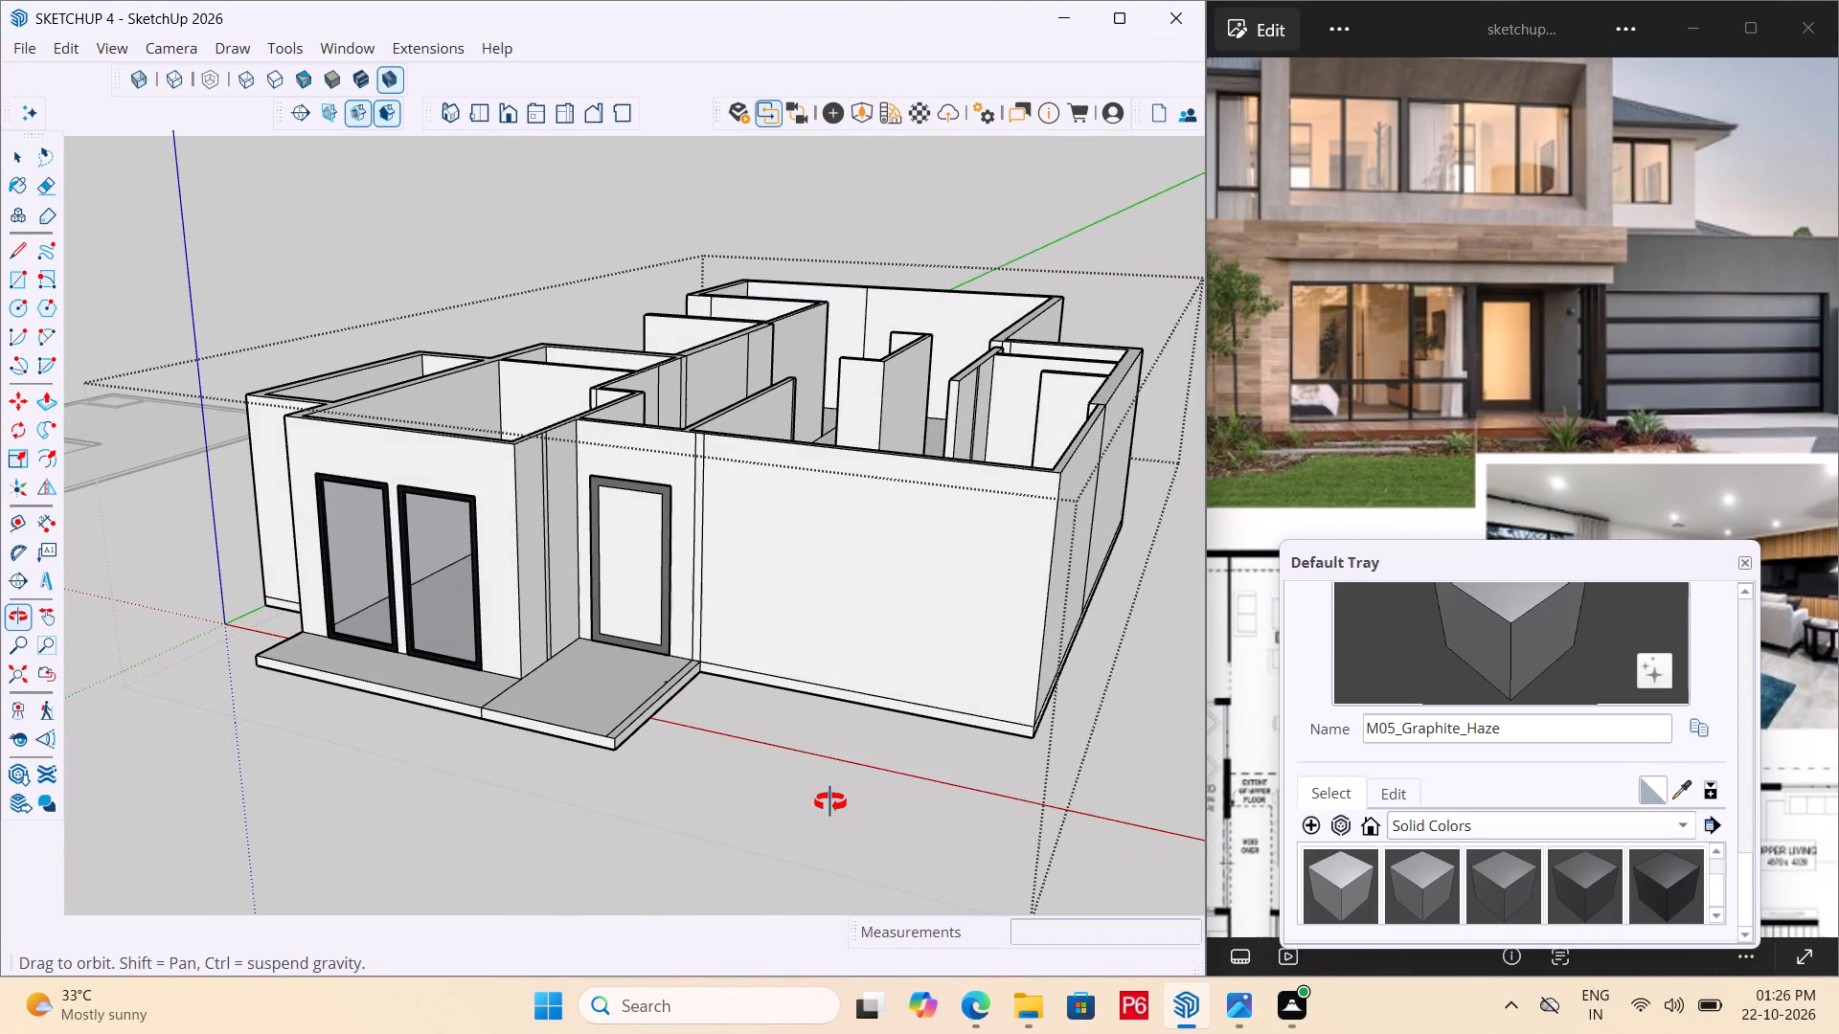
{"action": "middle_click_drag", "start_coordinate": [830, 802], "coordinate": [835, 820]}
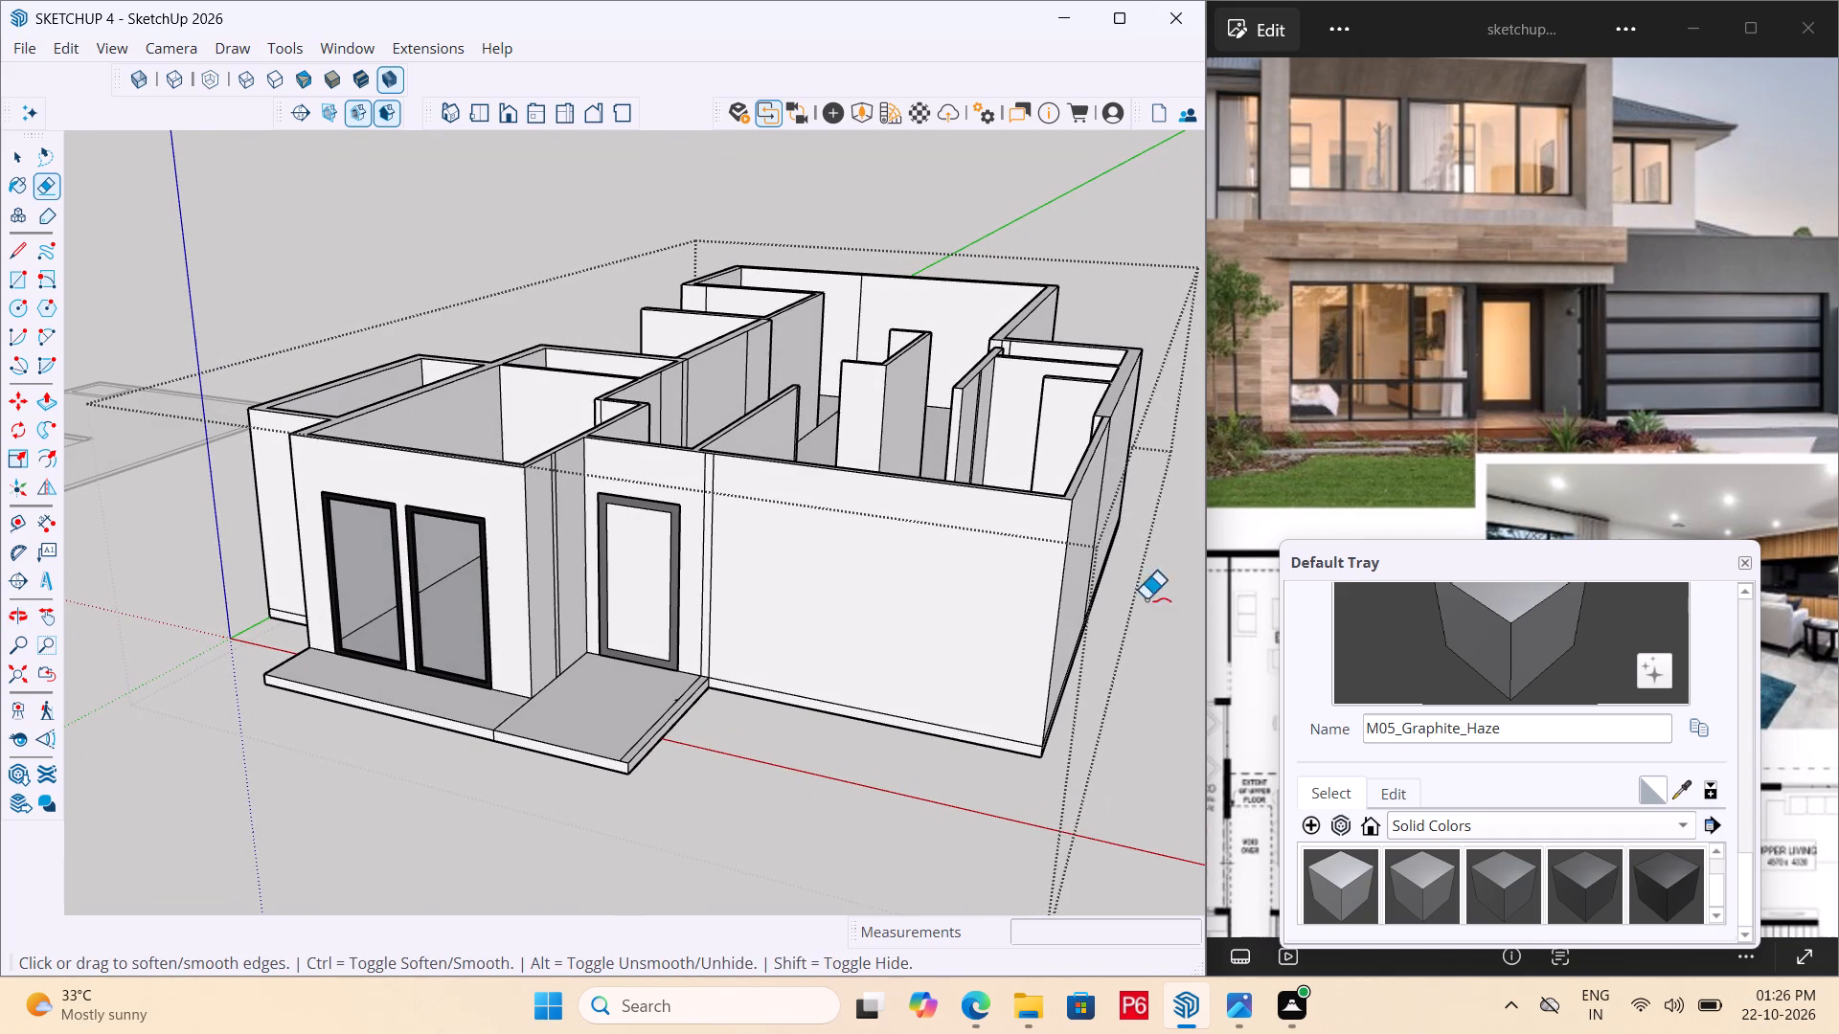
{"action": "left_click_drag", "start_coordinate": [1458, 559], "coordinate": [1464, 636]}
{"action": "left_click", "coordinate": [1464, 636]}
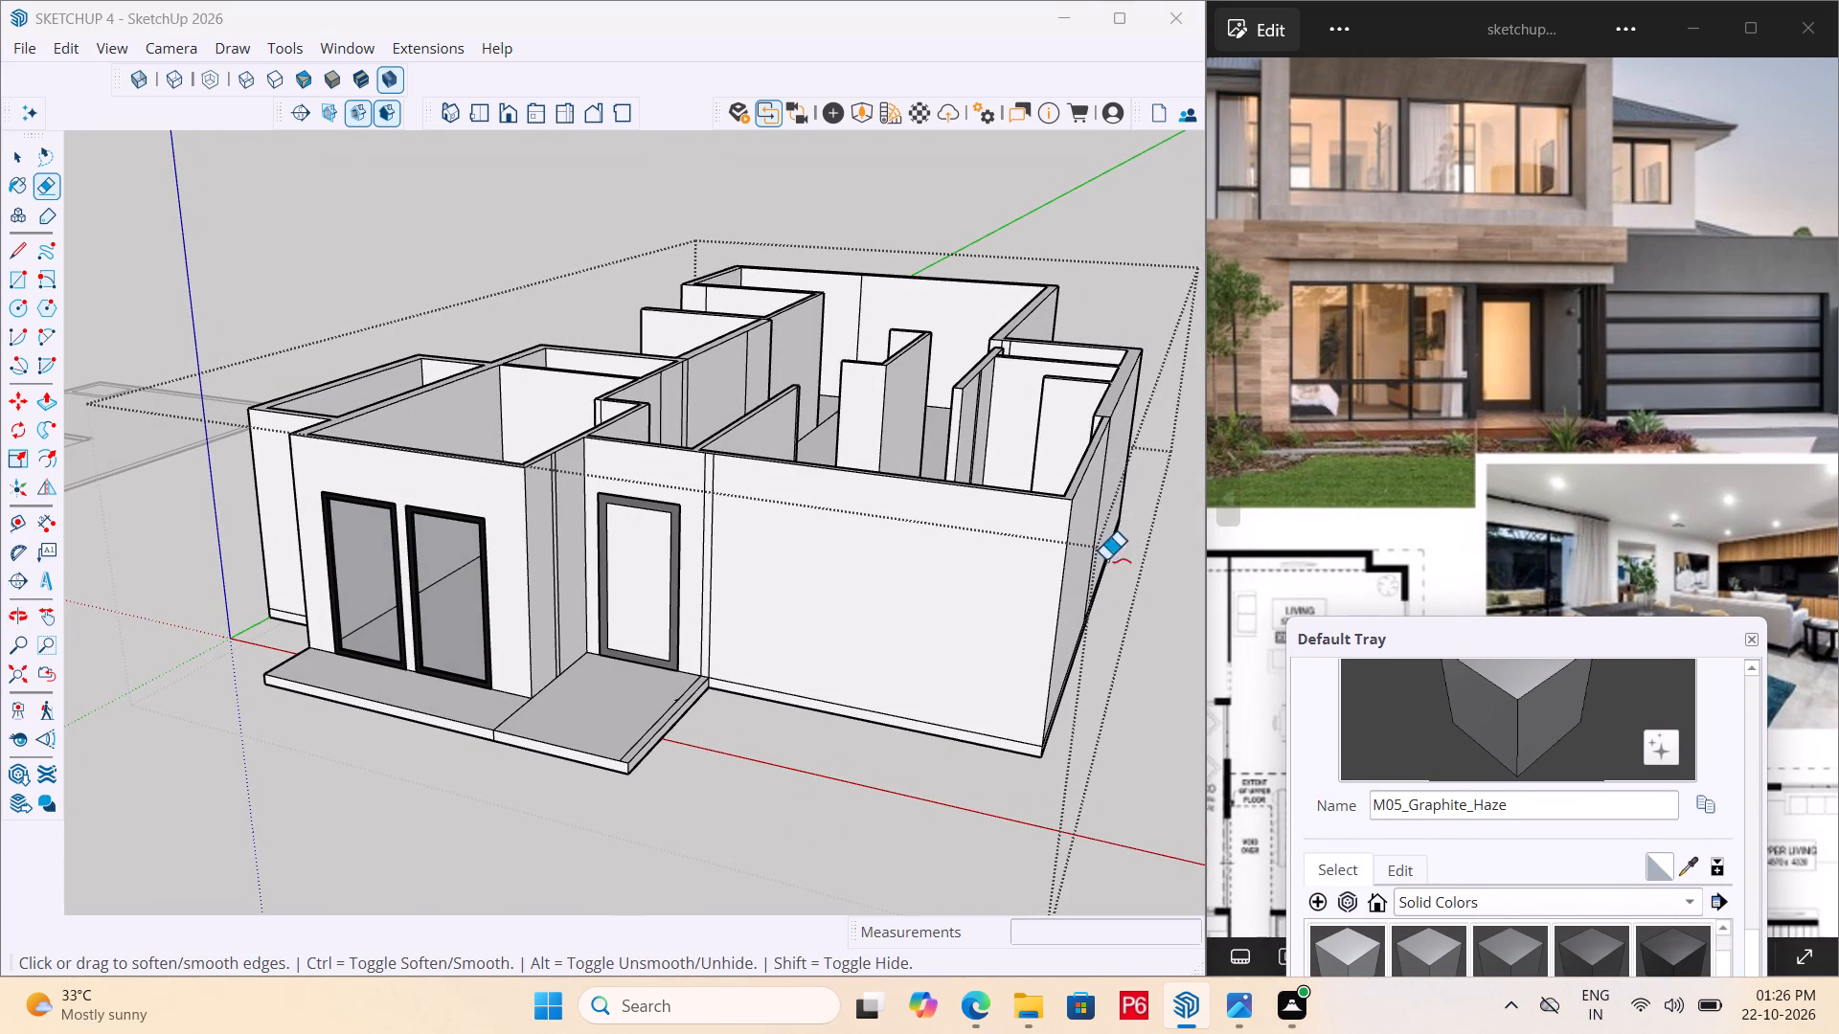
Push/Pull the narrow wall strip beside the entrance door outward about 4' 2" over the porch slab.
{"action": "scroll", "coordinate": [664, 605], "scroll_direction": "down", "scroll_amount": 3}
{"action": "middle_click_drag", "start_coordinate": [705, 663], "coordinate": [770, 641]}
{"action": "scroll", "coordinate": [721, 562], "scroll_direction": "up", "scroll_amount": 2}
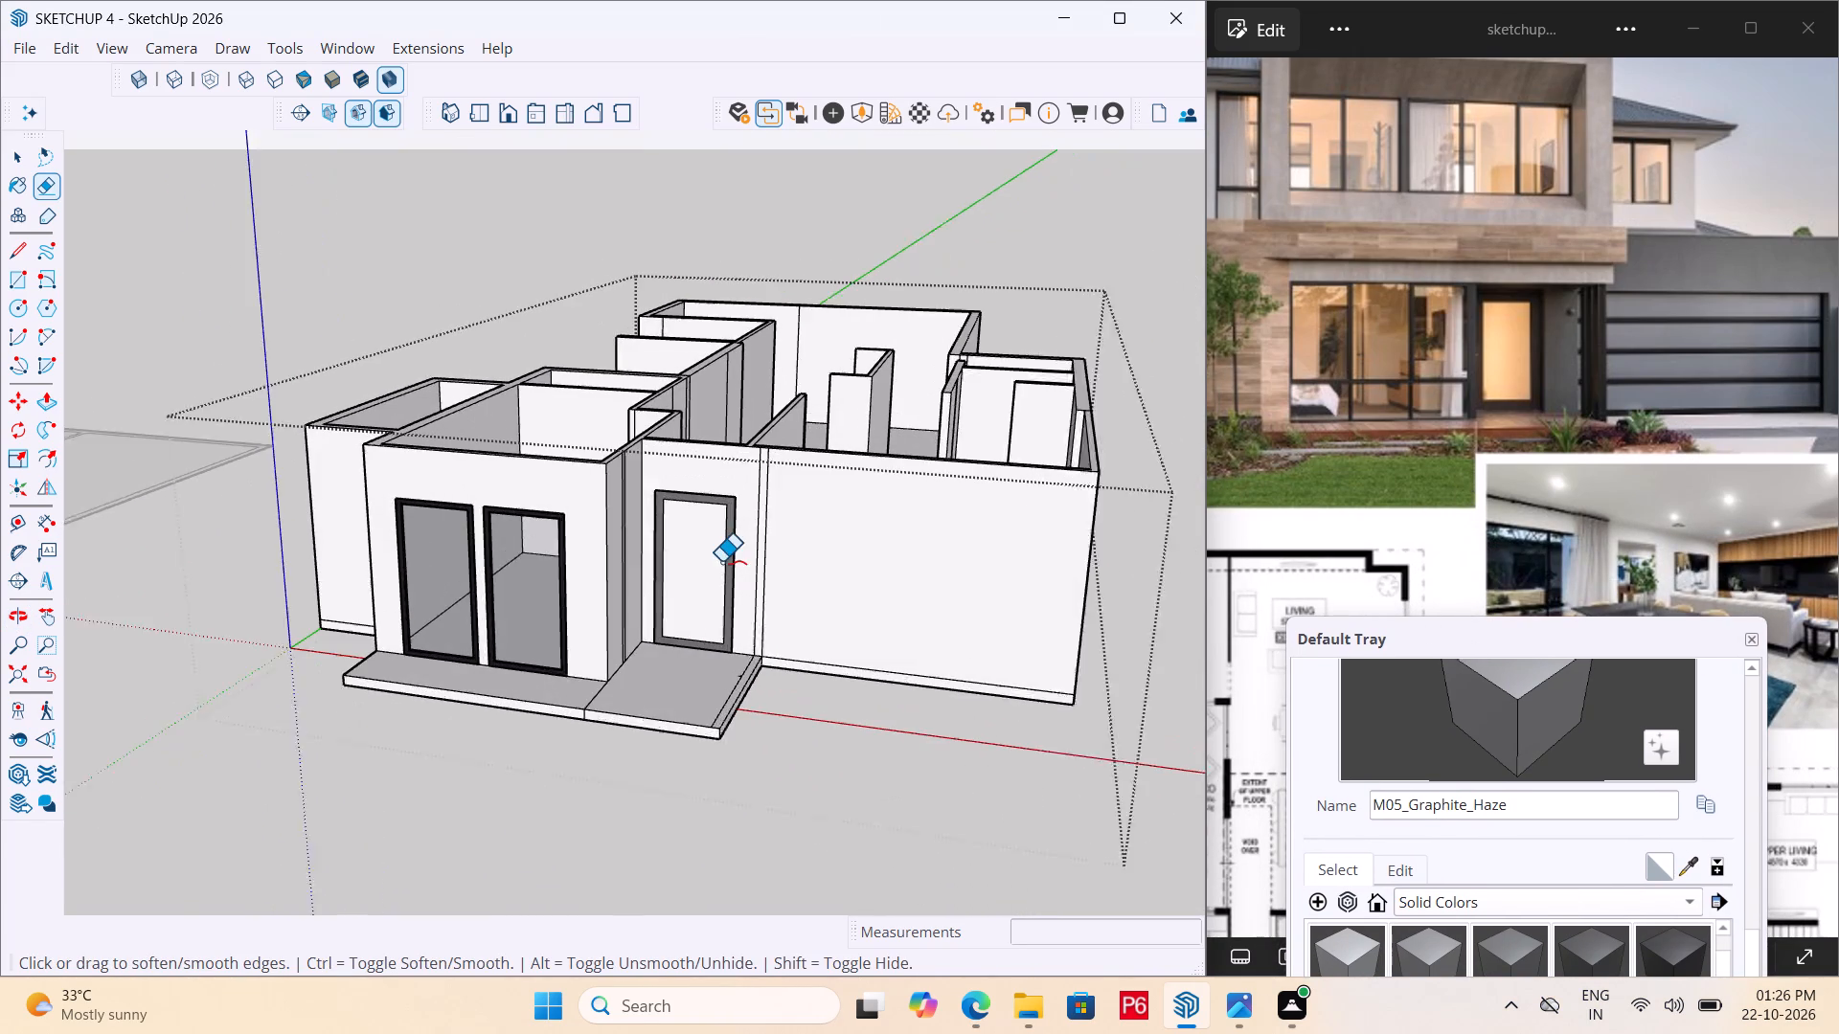
{"action": "scroll", "coordinate": [721, 562], "scroll_direction": "up", "scroll_amount": 6}
{"action": "key", "text": "p"}
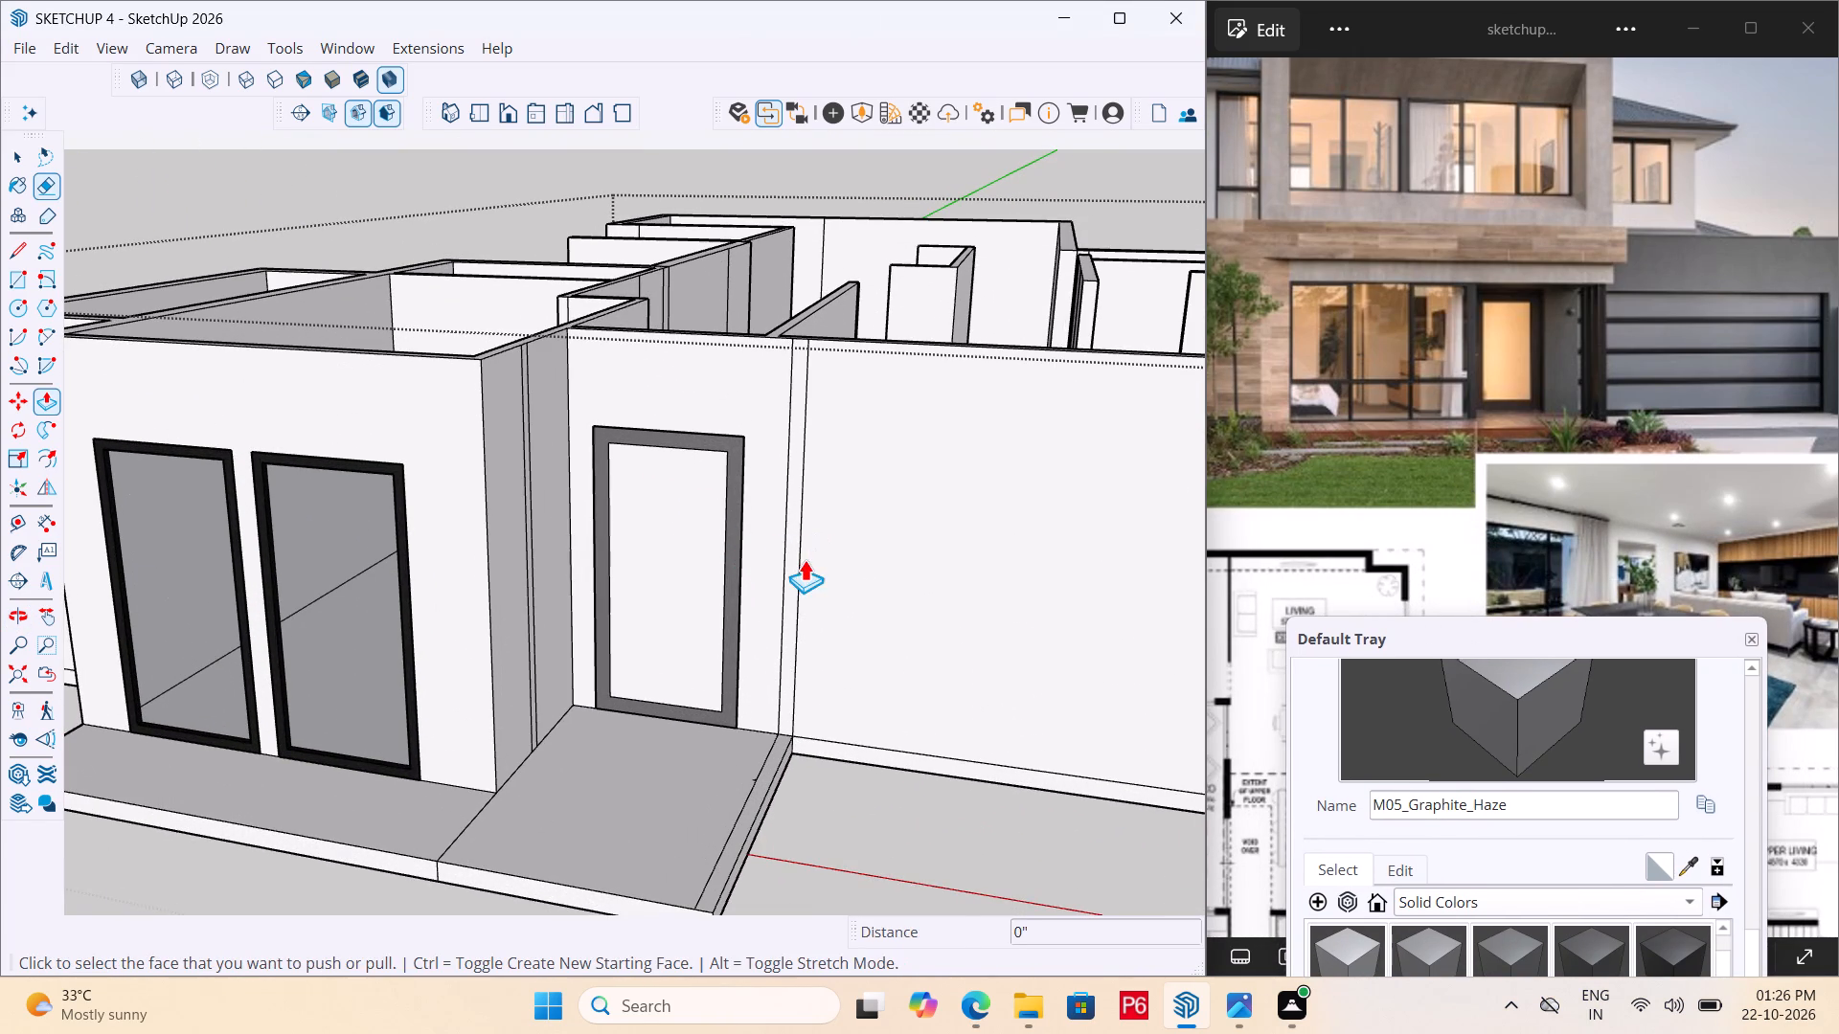
{"action": "left_click", "coordinate": [793, 551]}
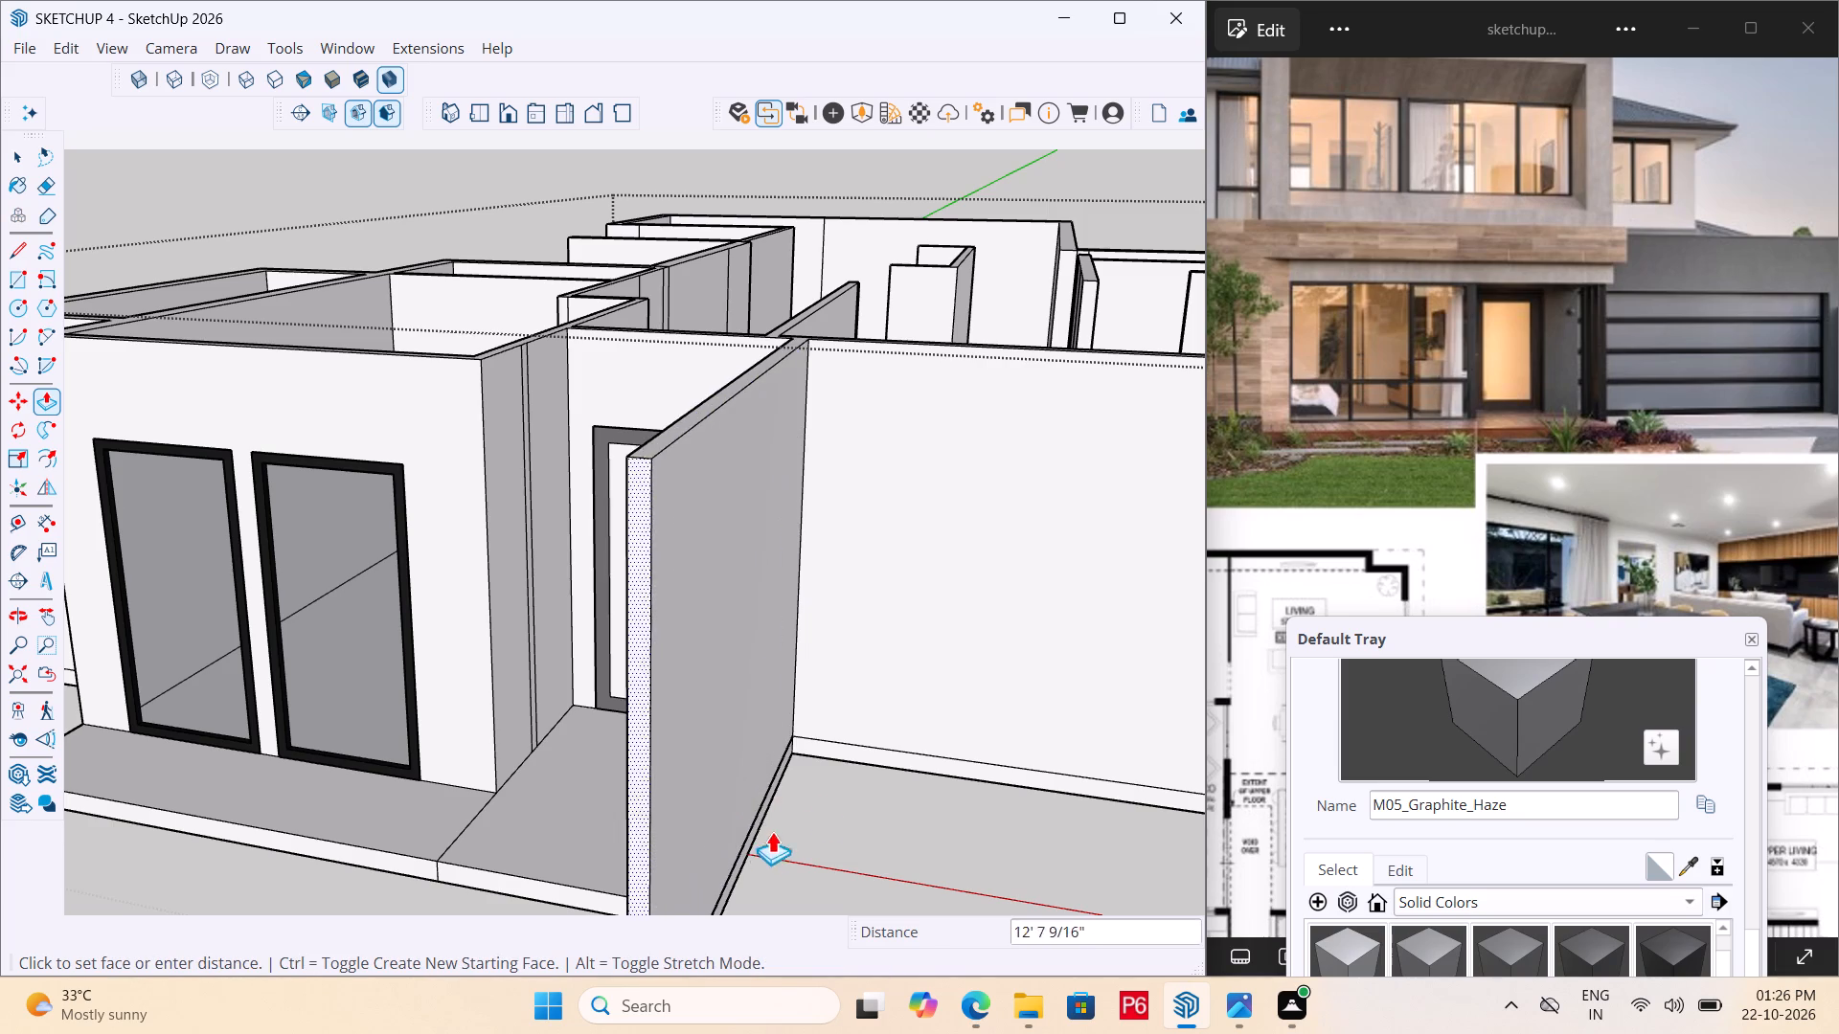
{"action": "middle_click_drag", "start_coordinate": [821, 798], "coordinate": [494, 726]}
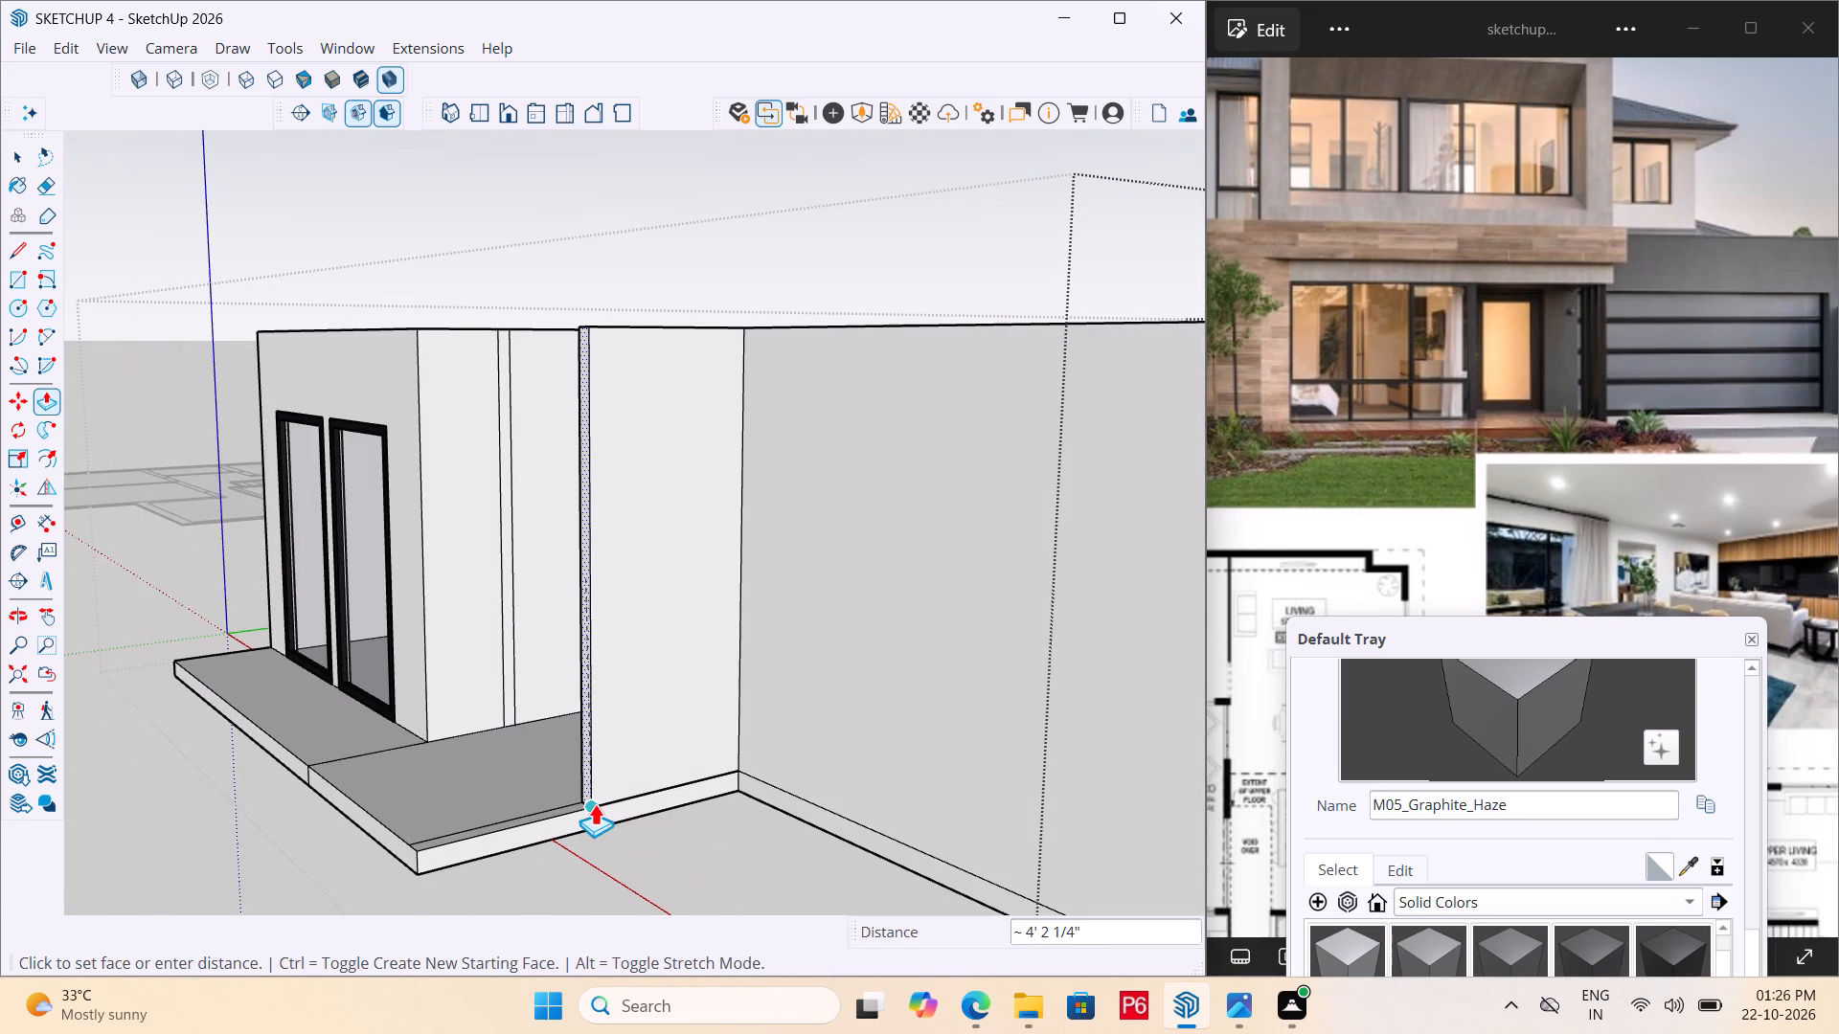
{"action": "left_click", "coordinate": [595, 803]}
Examine the projecting wall beside the entrance door, its base and the adjoining front corner of the porch slab.
{"action": "middle_click_drag", "start_coordinate": [513, 804], "coordinate": [580, 829]}
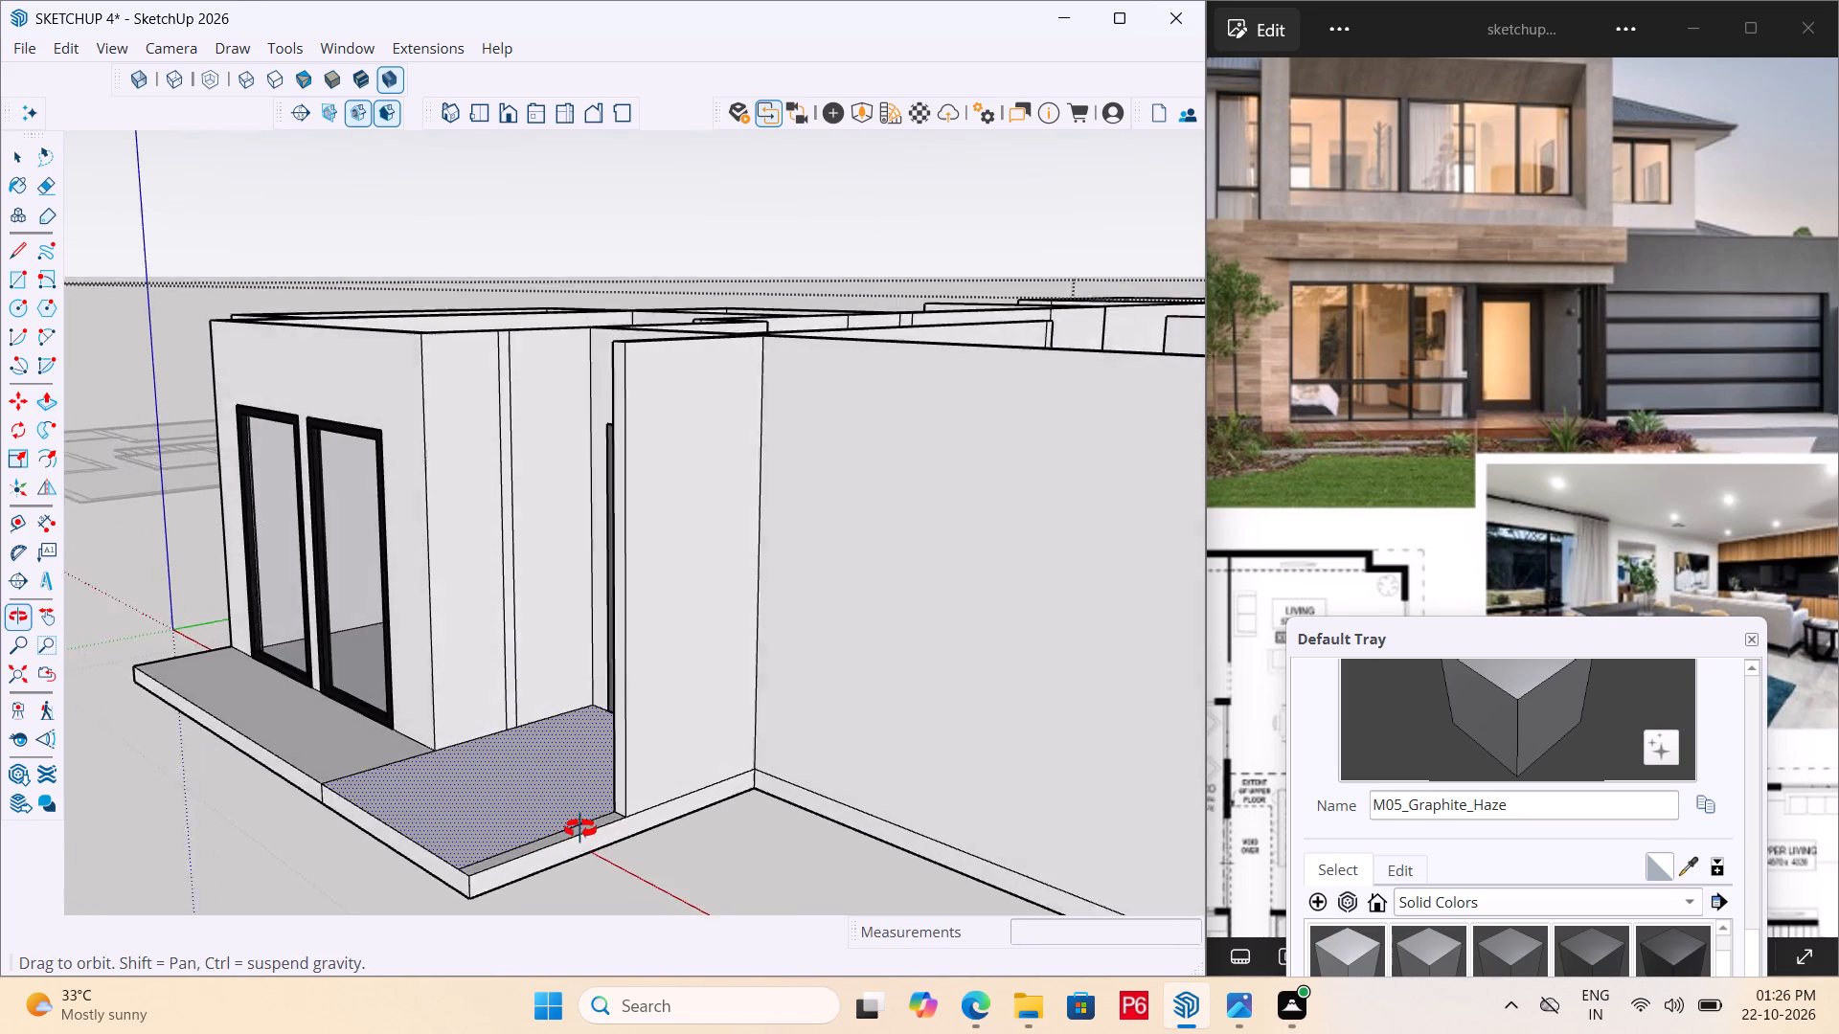
{"action": "middle_click_drag", "start_coordinate": [580, 829], "coordinate": [640, 822]}
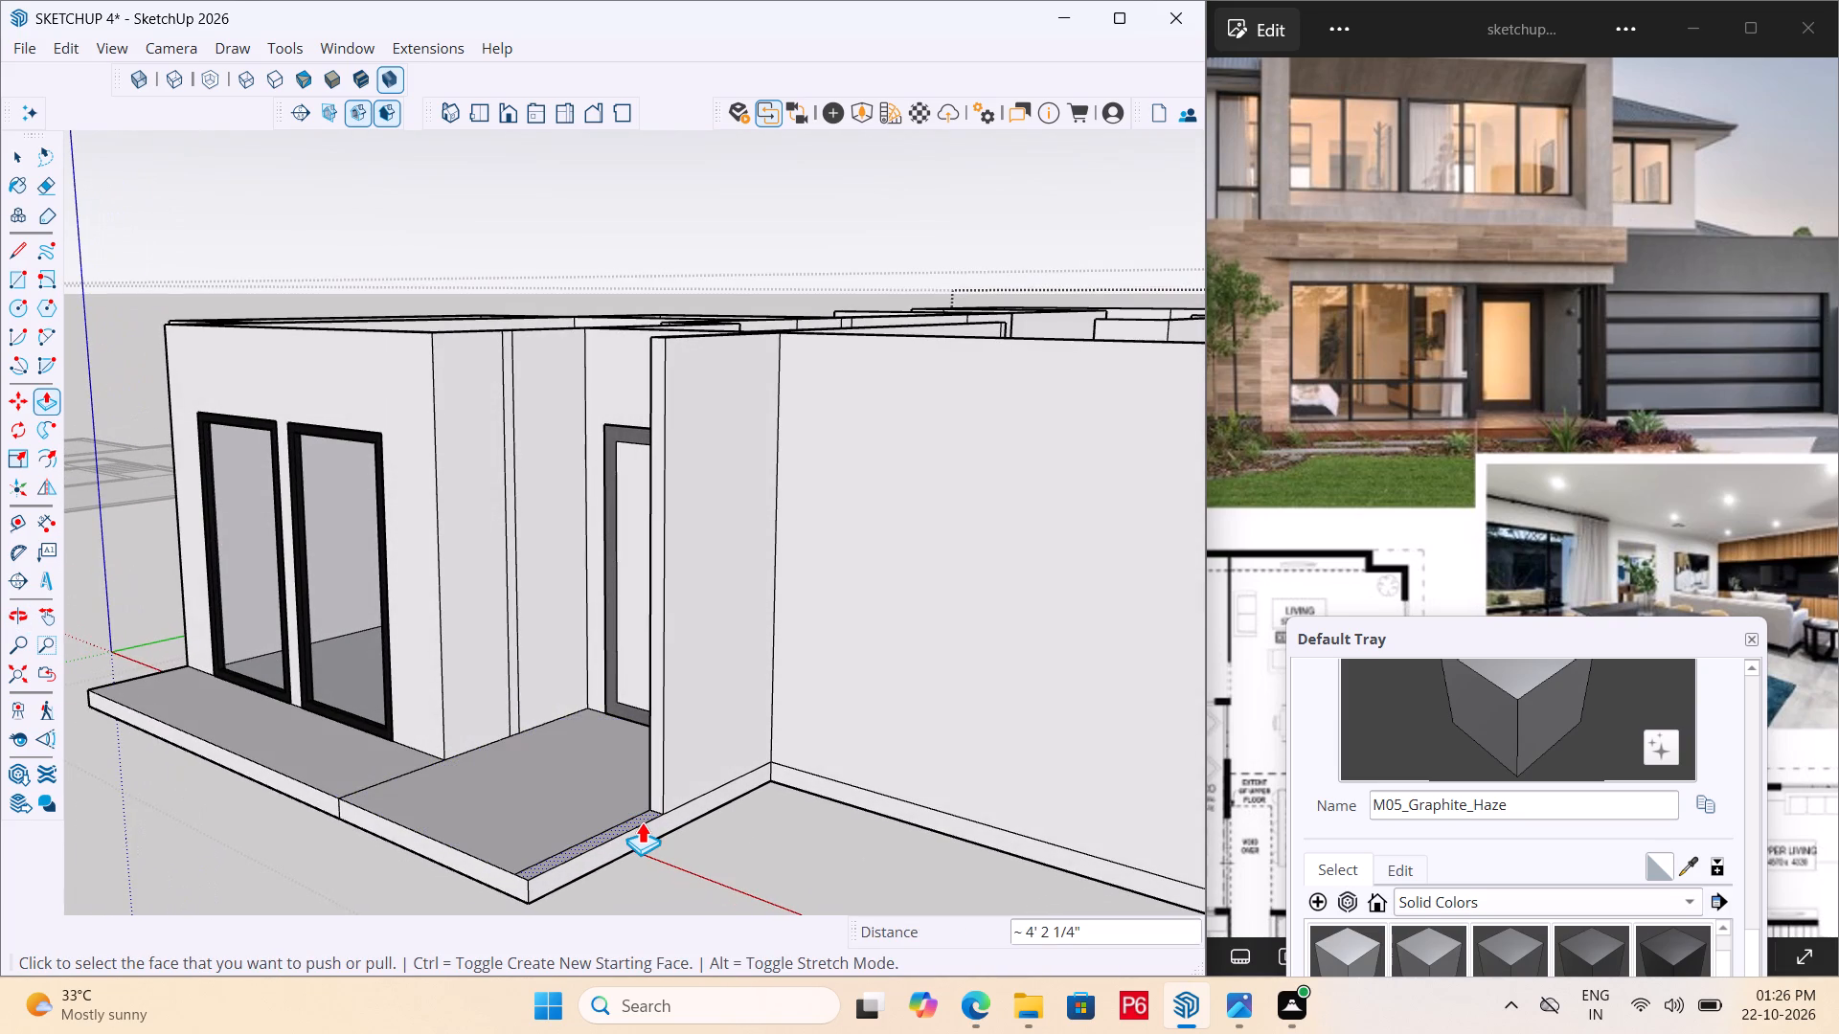
{"action": "middle_click_drag", "start_coordinate": [670, 622], "coordinate": [806, 739]}
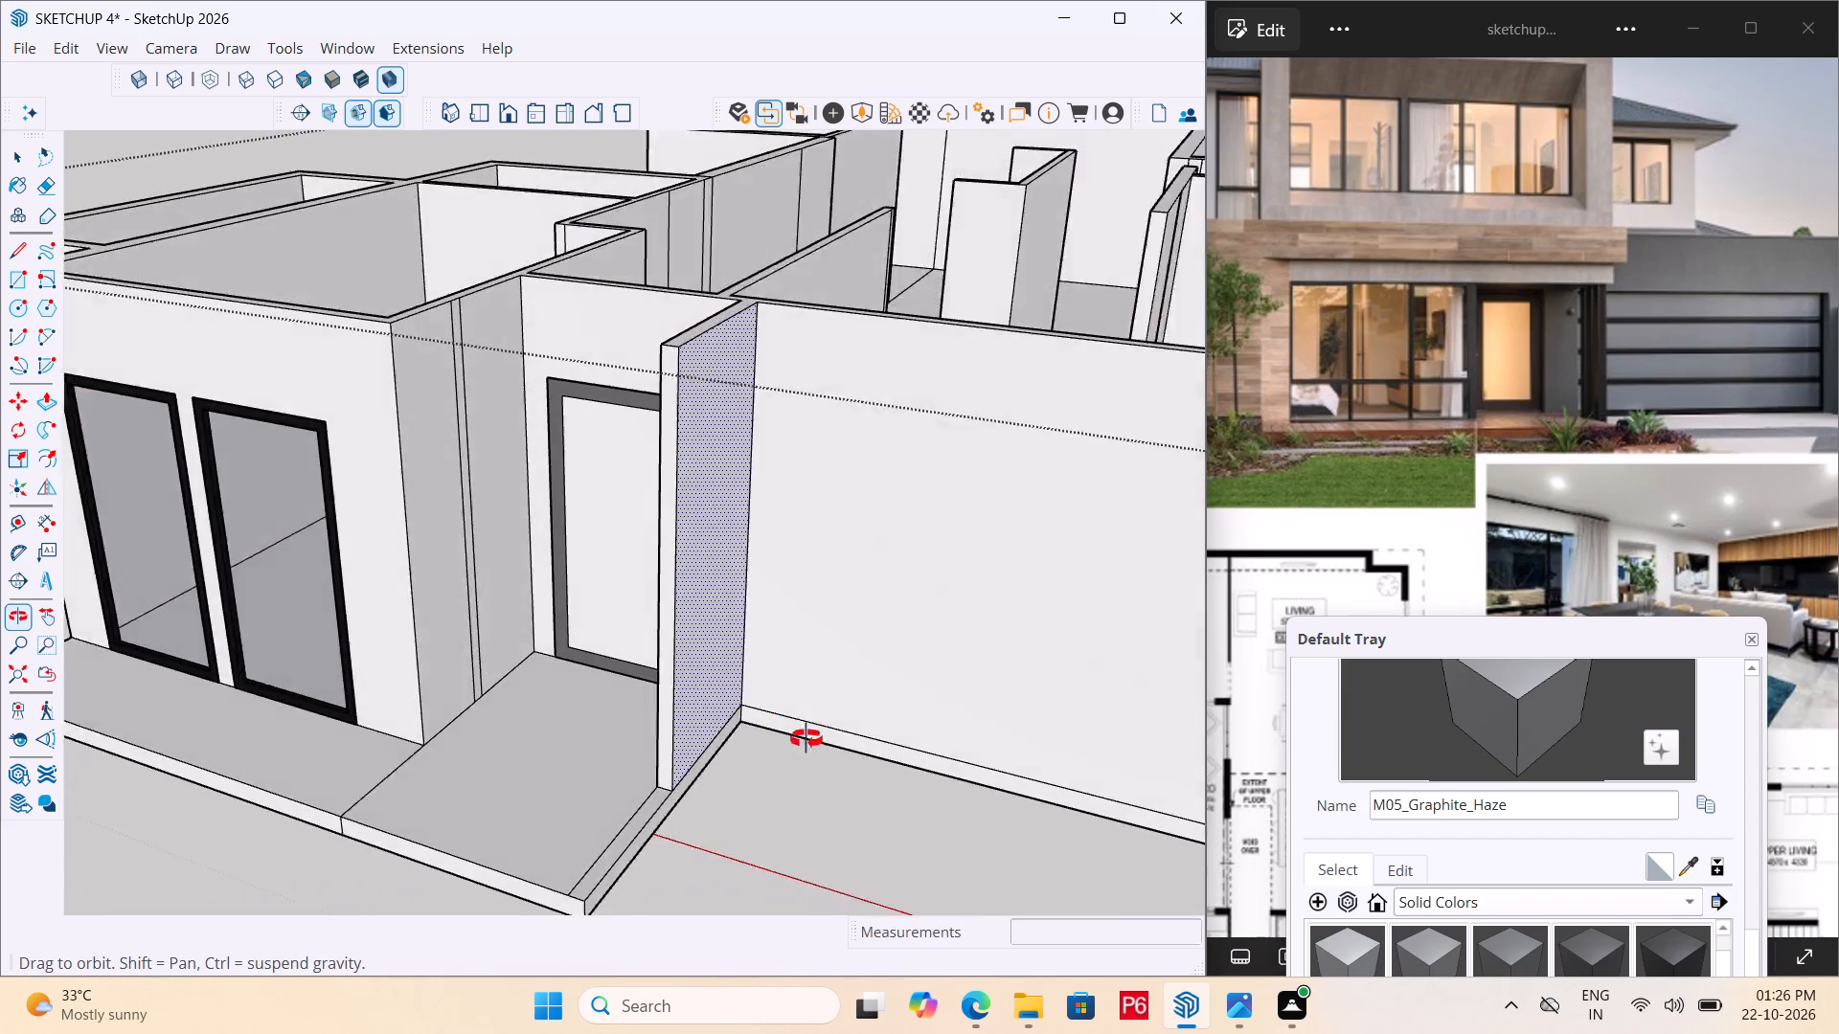
{"action": "middle_click_drag", "start_coordinate": [806, 739], "coordinate": [830, 626]}
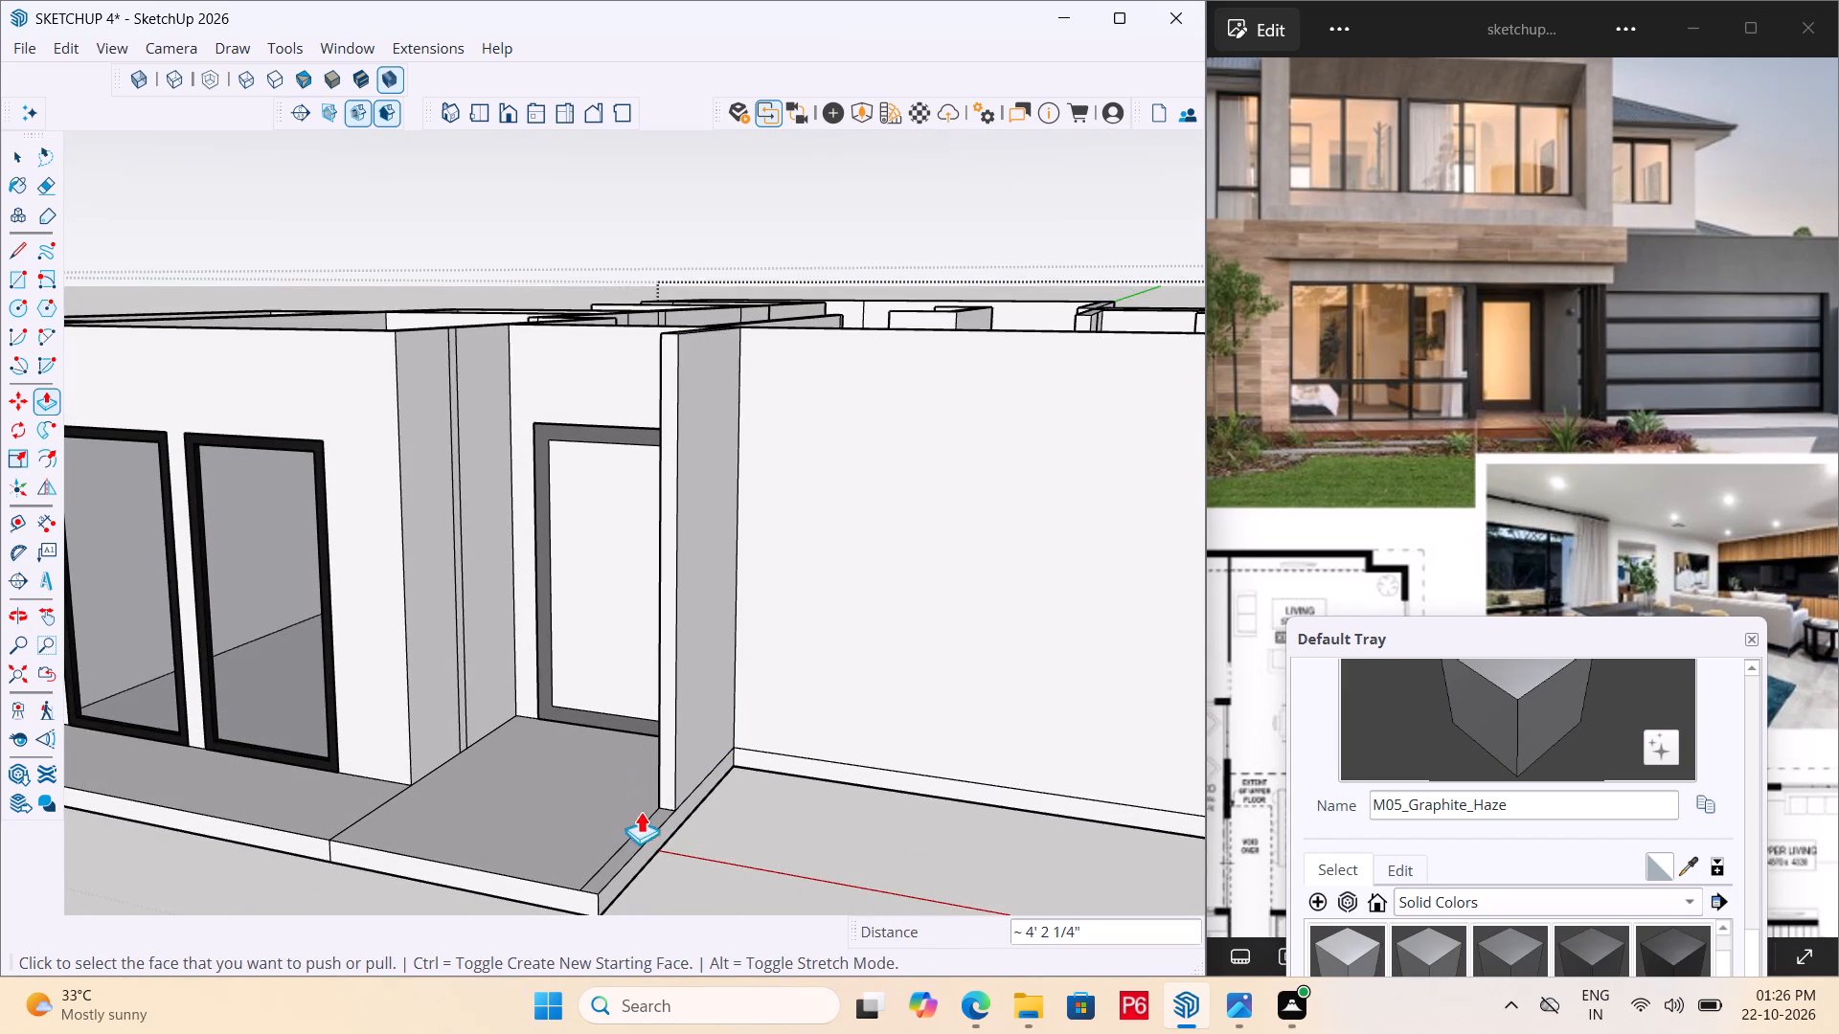
{"action": "middle_click_drag", "start_coordinate": [647, 823], "coordinate": [570, 908]}
{"action": "scroll", "coordinate": [567, 908], "scroll_direction": "down", "scroll_amount": 6}
{"action": "middle_click_drag", "start_coordinate": [605, 684], "coordinate": [559, 793]}
{"action": "scroll", "coordinate": [555, 800], "scroll_direction": "up", "scroll_amount": 5}
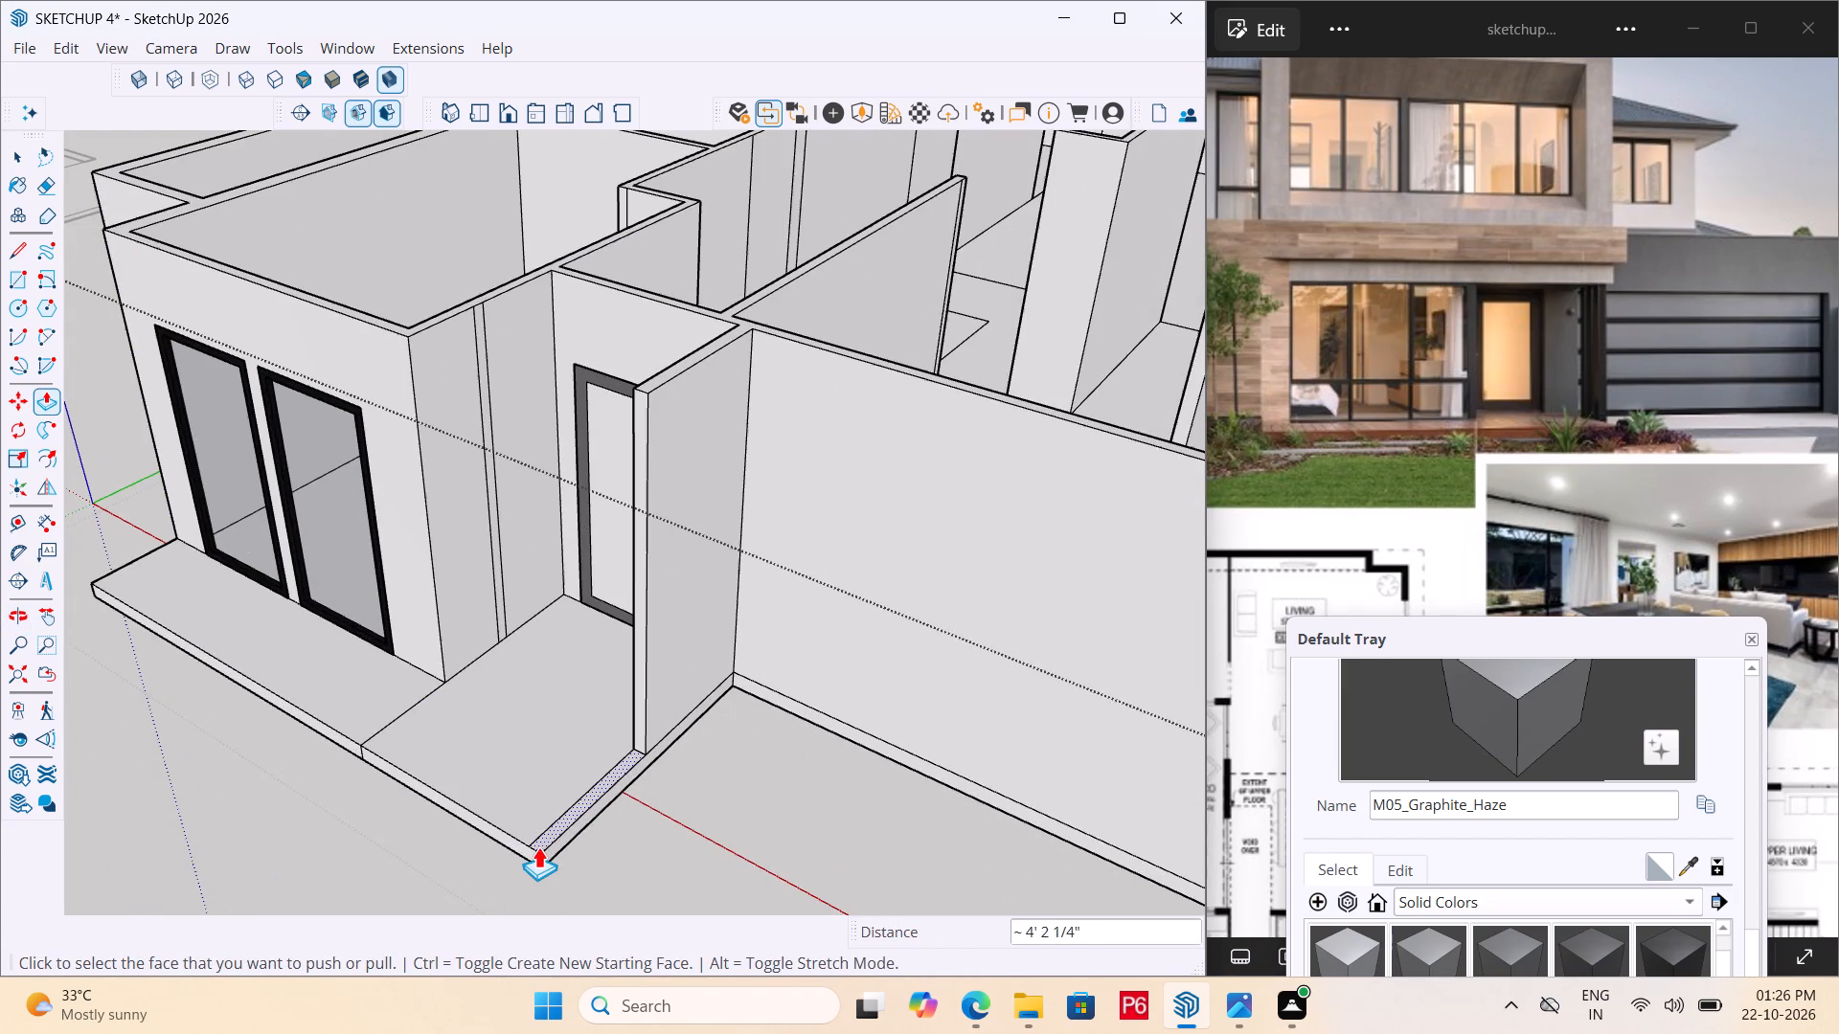
{"action": "middle_click_drag", "start_coordinate": [538, 846], "coordinate": [529, 836]}
{"action": "scroll", "coordinate": [527, 856], "scroll_direction": "up", "scroll_amount": 4}
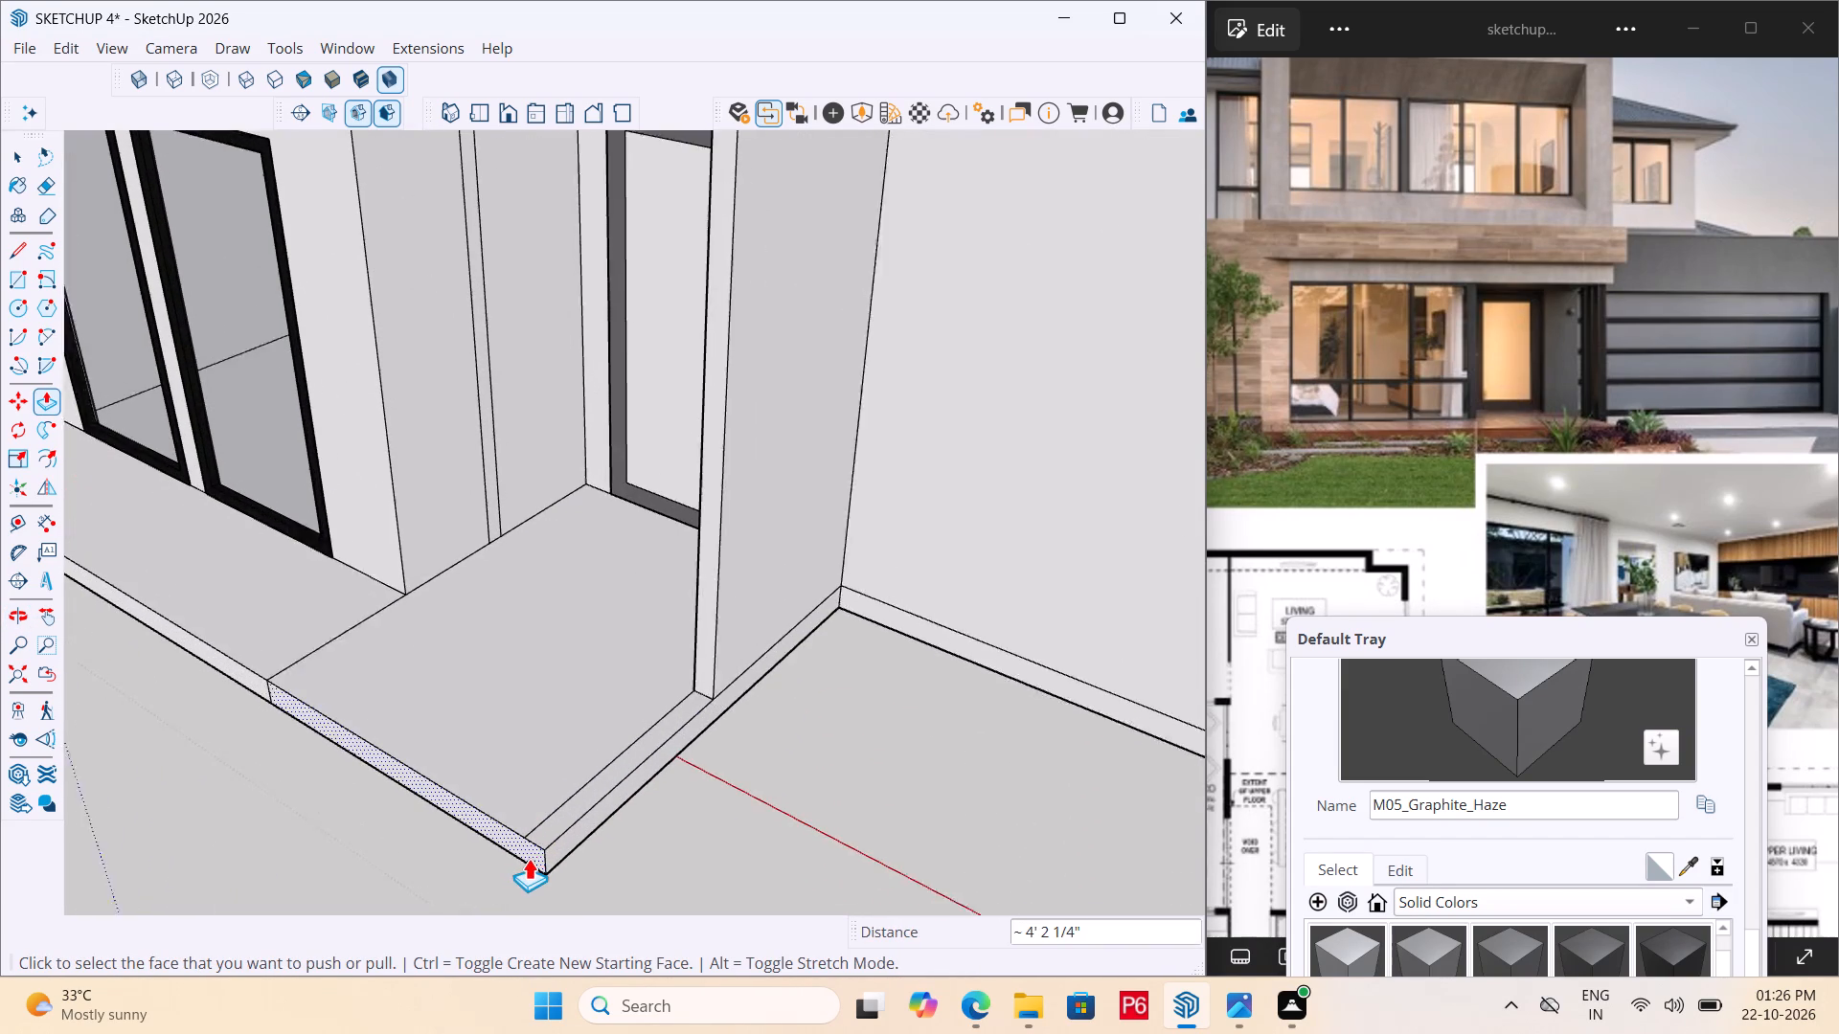
{"action": "scroll", "coordinate": [529, 858], "scroll_direction": "up", "scroll_amount": 2}
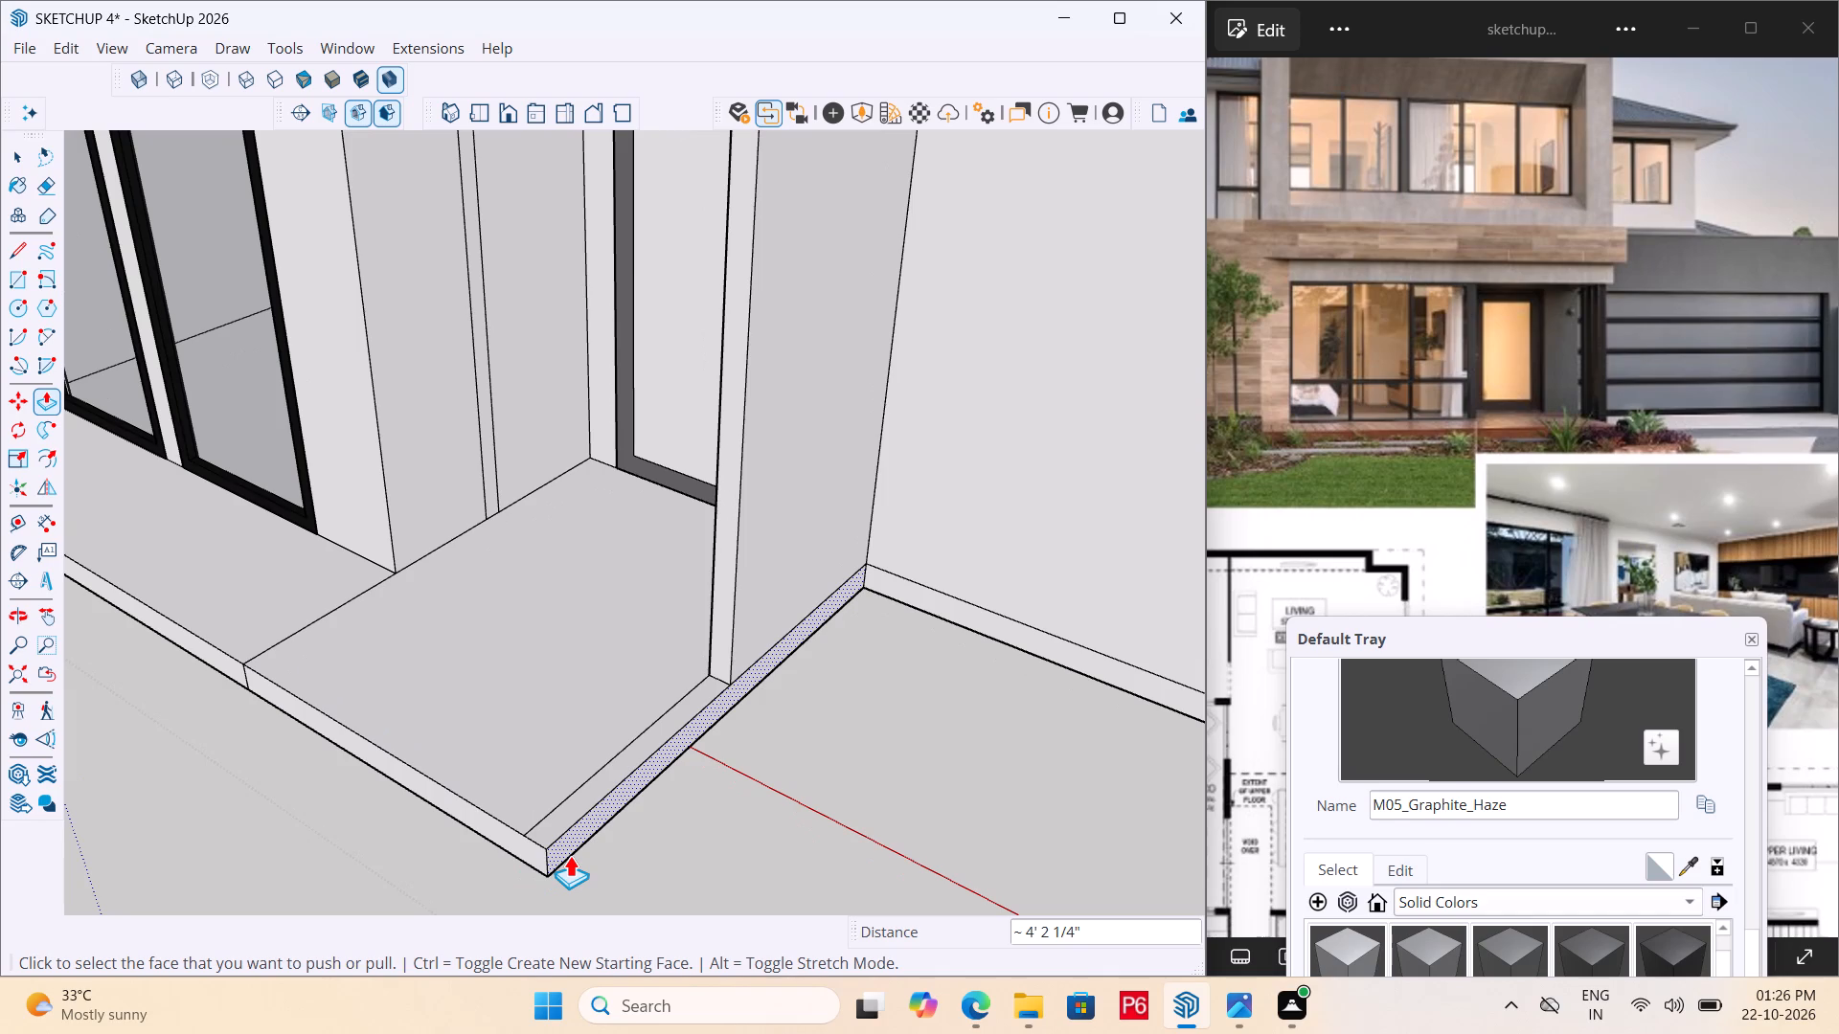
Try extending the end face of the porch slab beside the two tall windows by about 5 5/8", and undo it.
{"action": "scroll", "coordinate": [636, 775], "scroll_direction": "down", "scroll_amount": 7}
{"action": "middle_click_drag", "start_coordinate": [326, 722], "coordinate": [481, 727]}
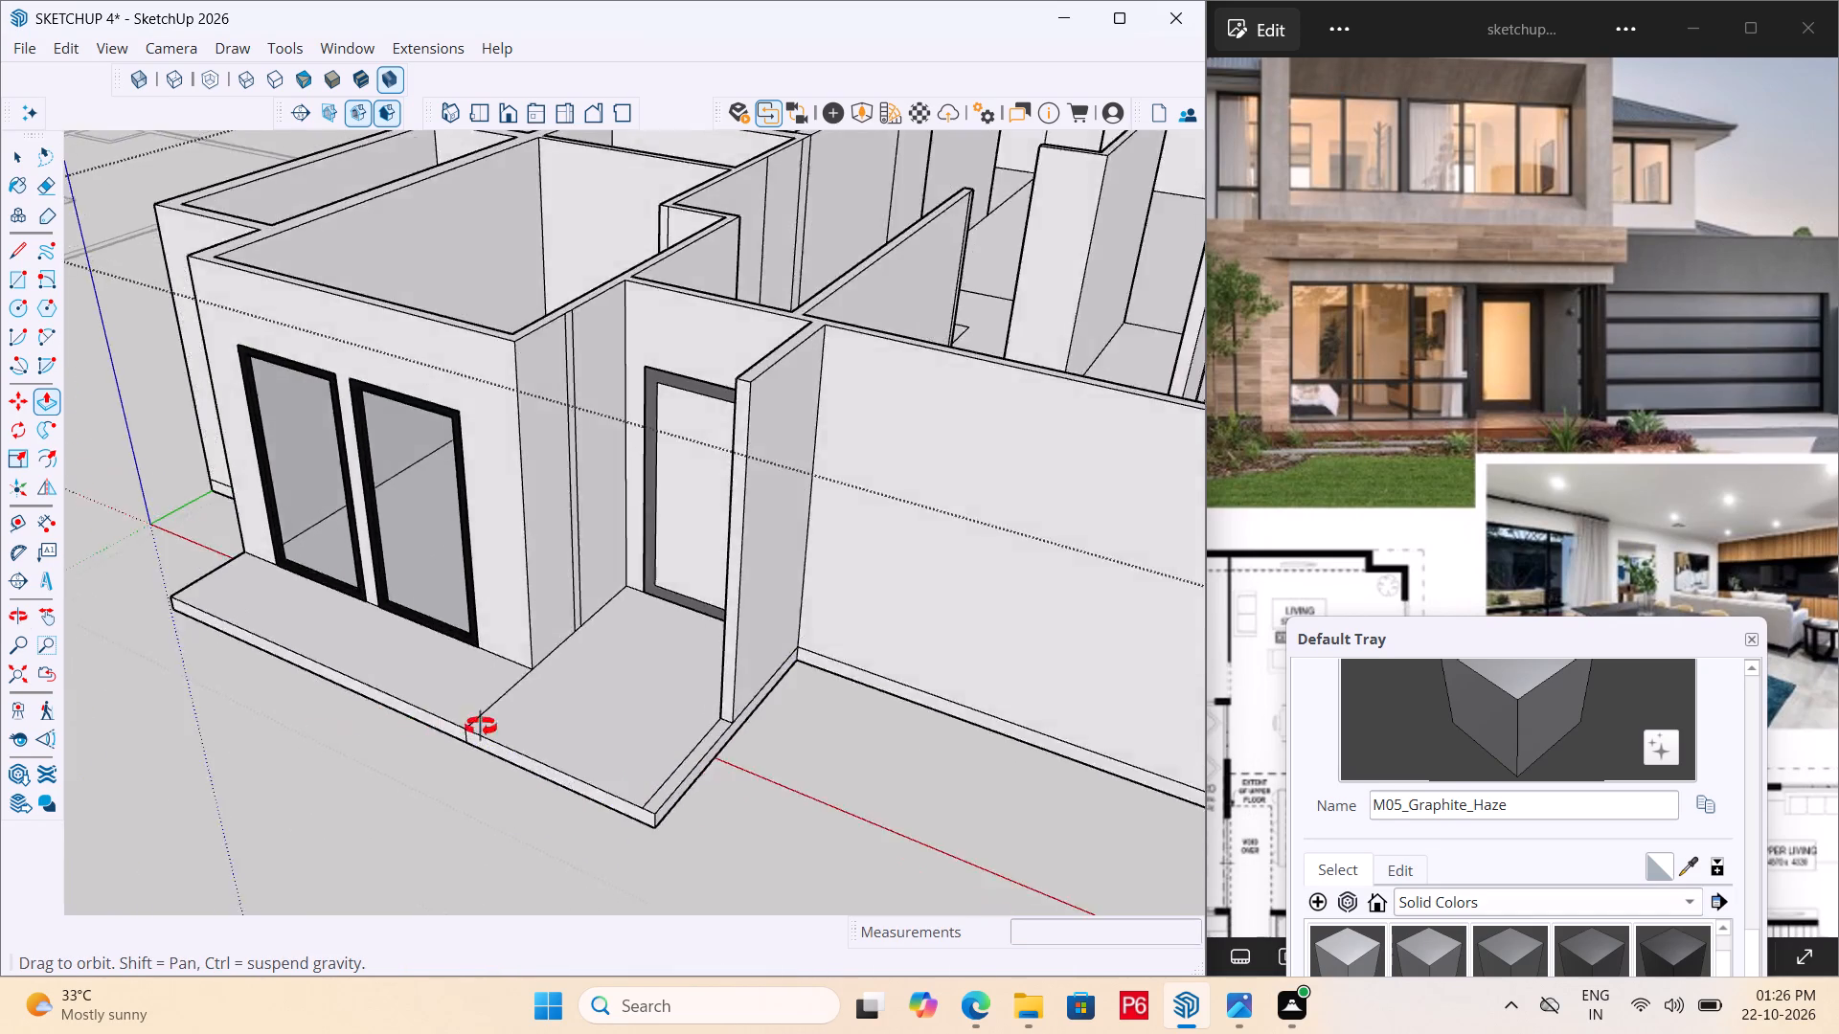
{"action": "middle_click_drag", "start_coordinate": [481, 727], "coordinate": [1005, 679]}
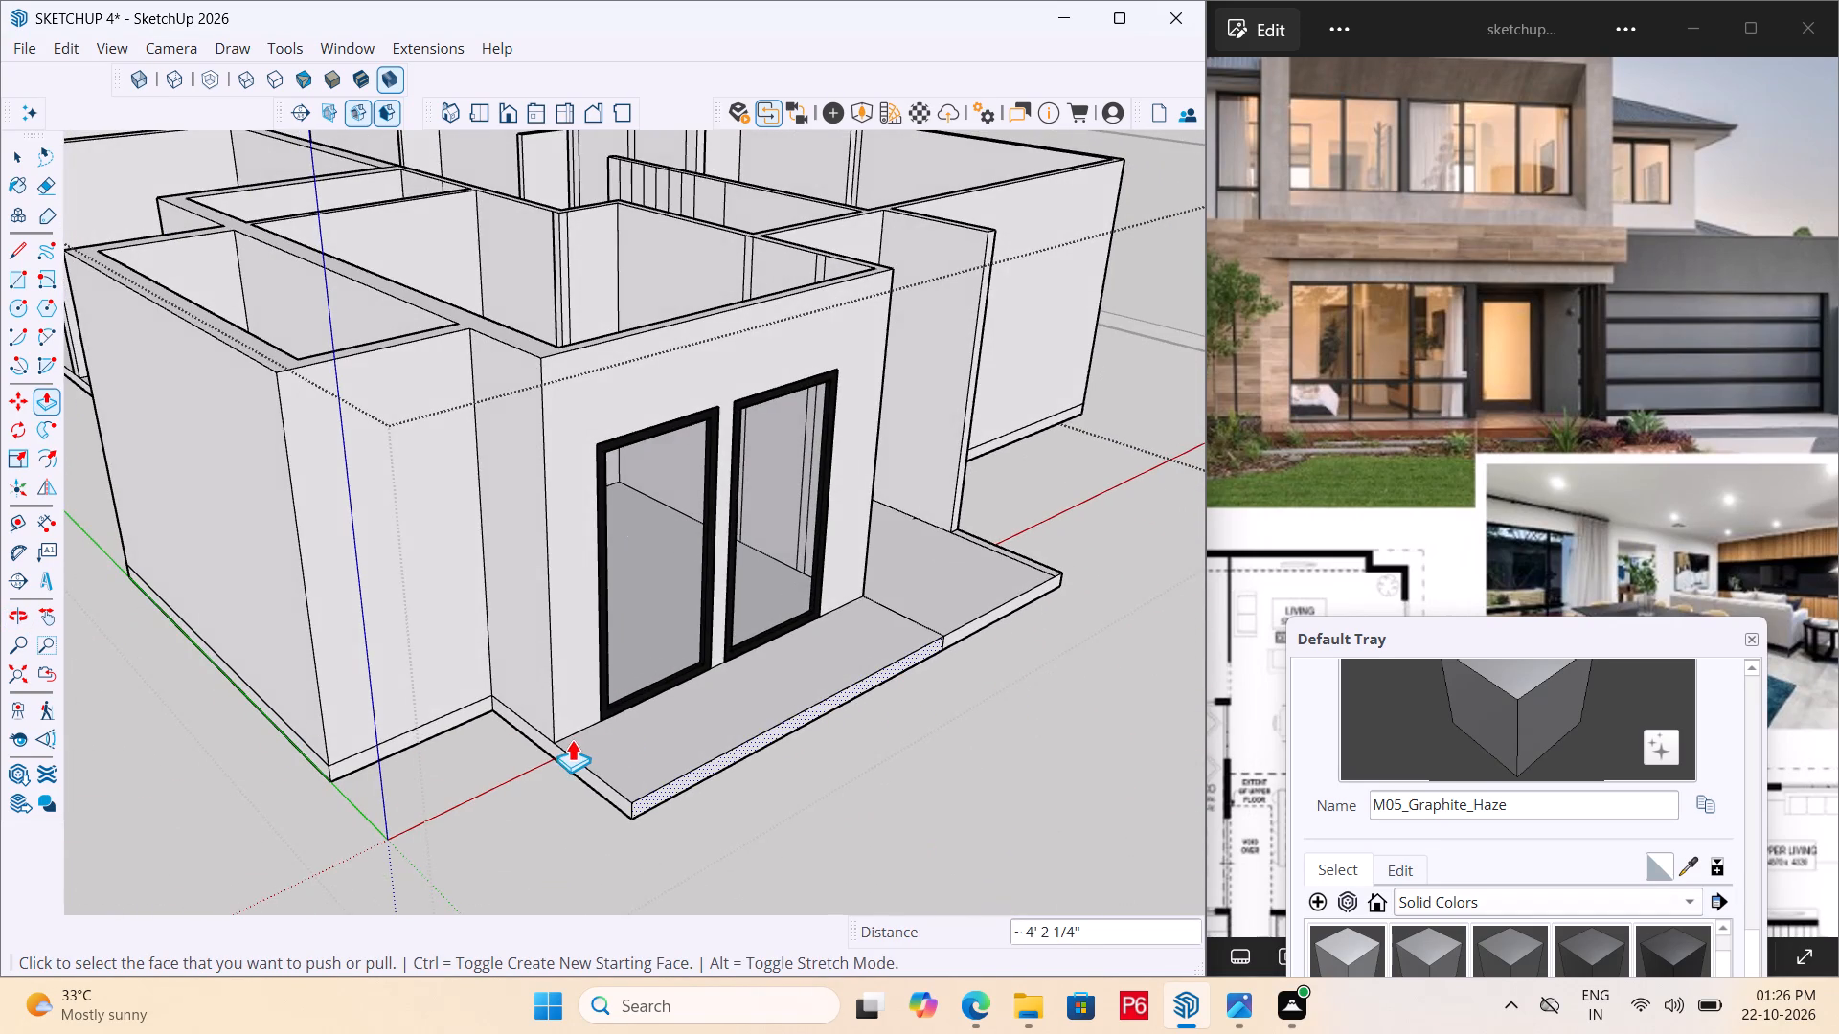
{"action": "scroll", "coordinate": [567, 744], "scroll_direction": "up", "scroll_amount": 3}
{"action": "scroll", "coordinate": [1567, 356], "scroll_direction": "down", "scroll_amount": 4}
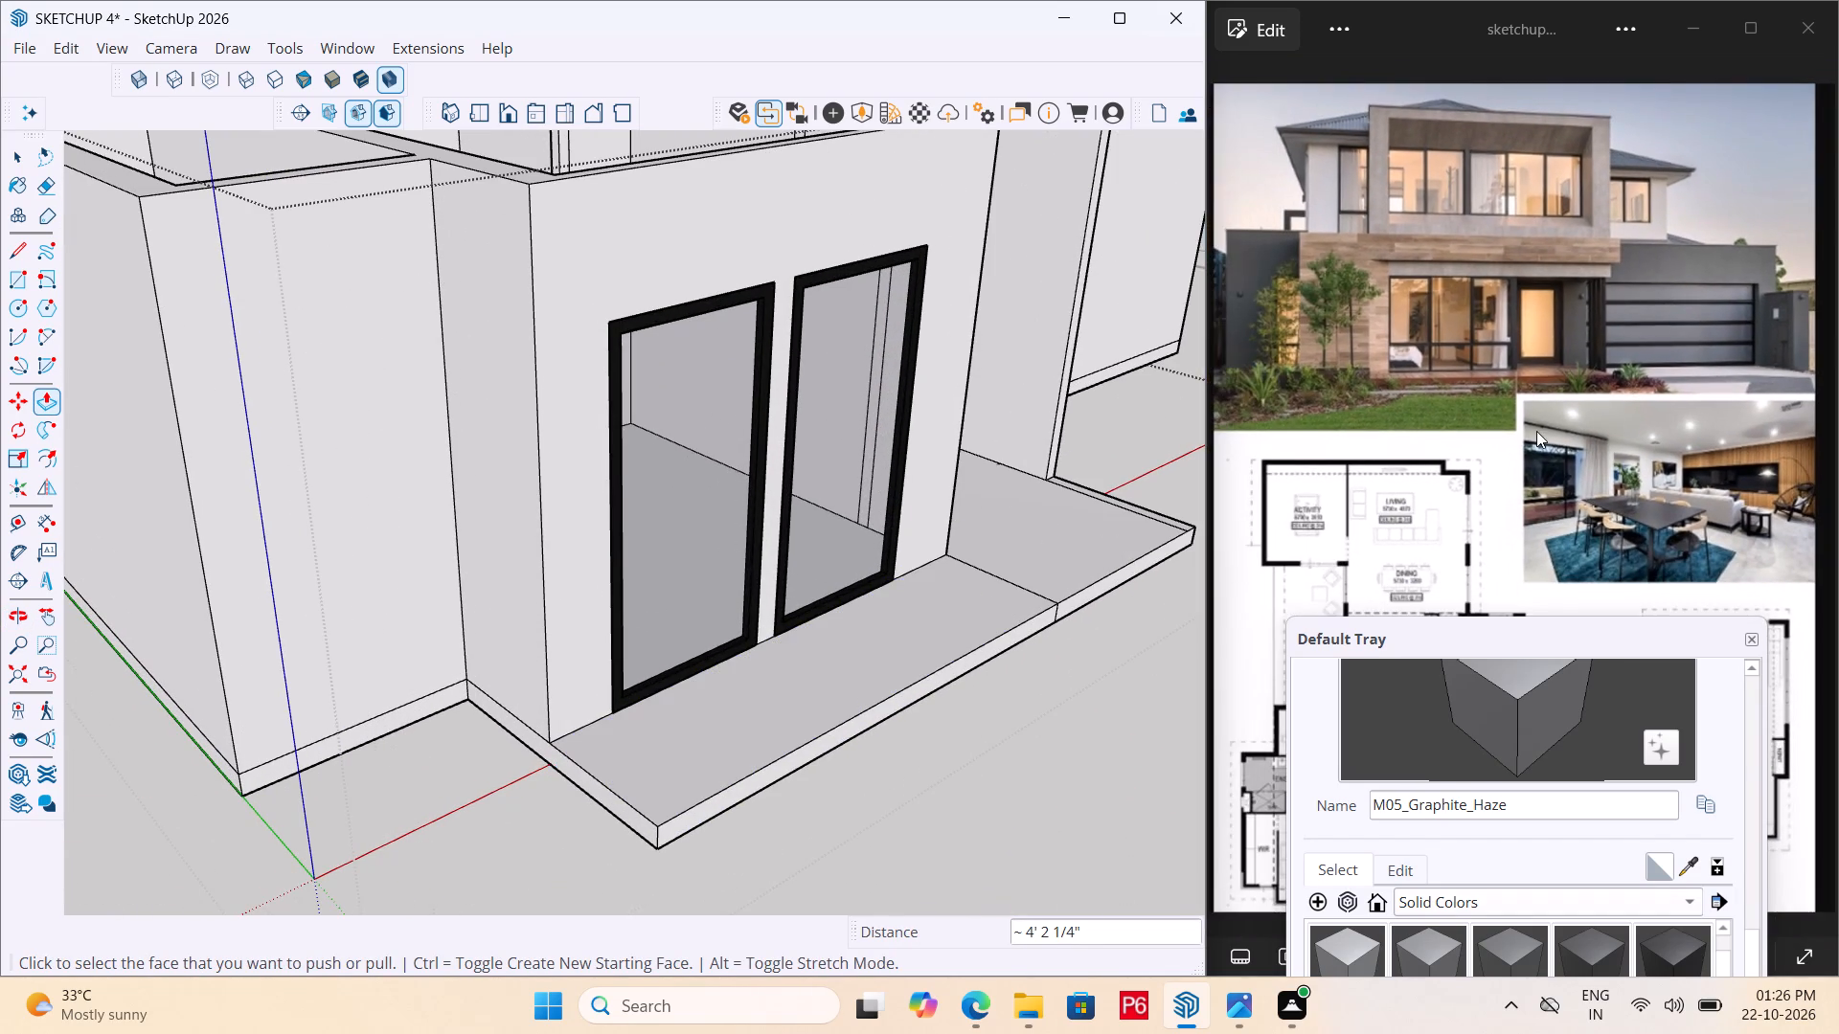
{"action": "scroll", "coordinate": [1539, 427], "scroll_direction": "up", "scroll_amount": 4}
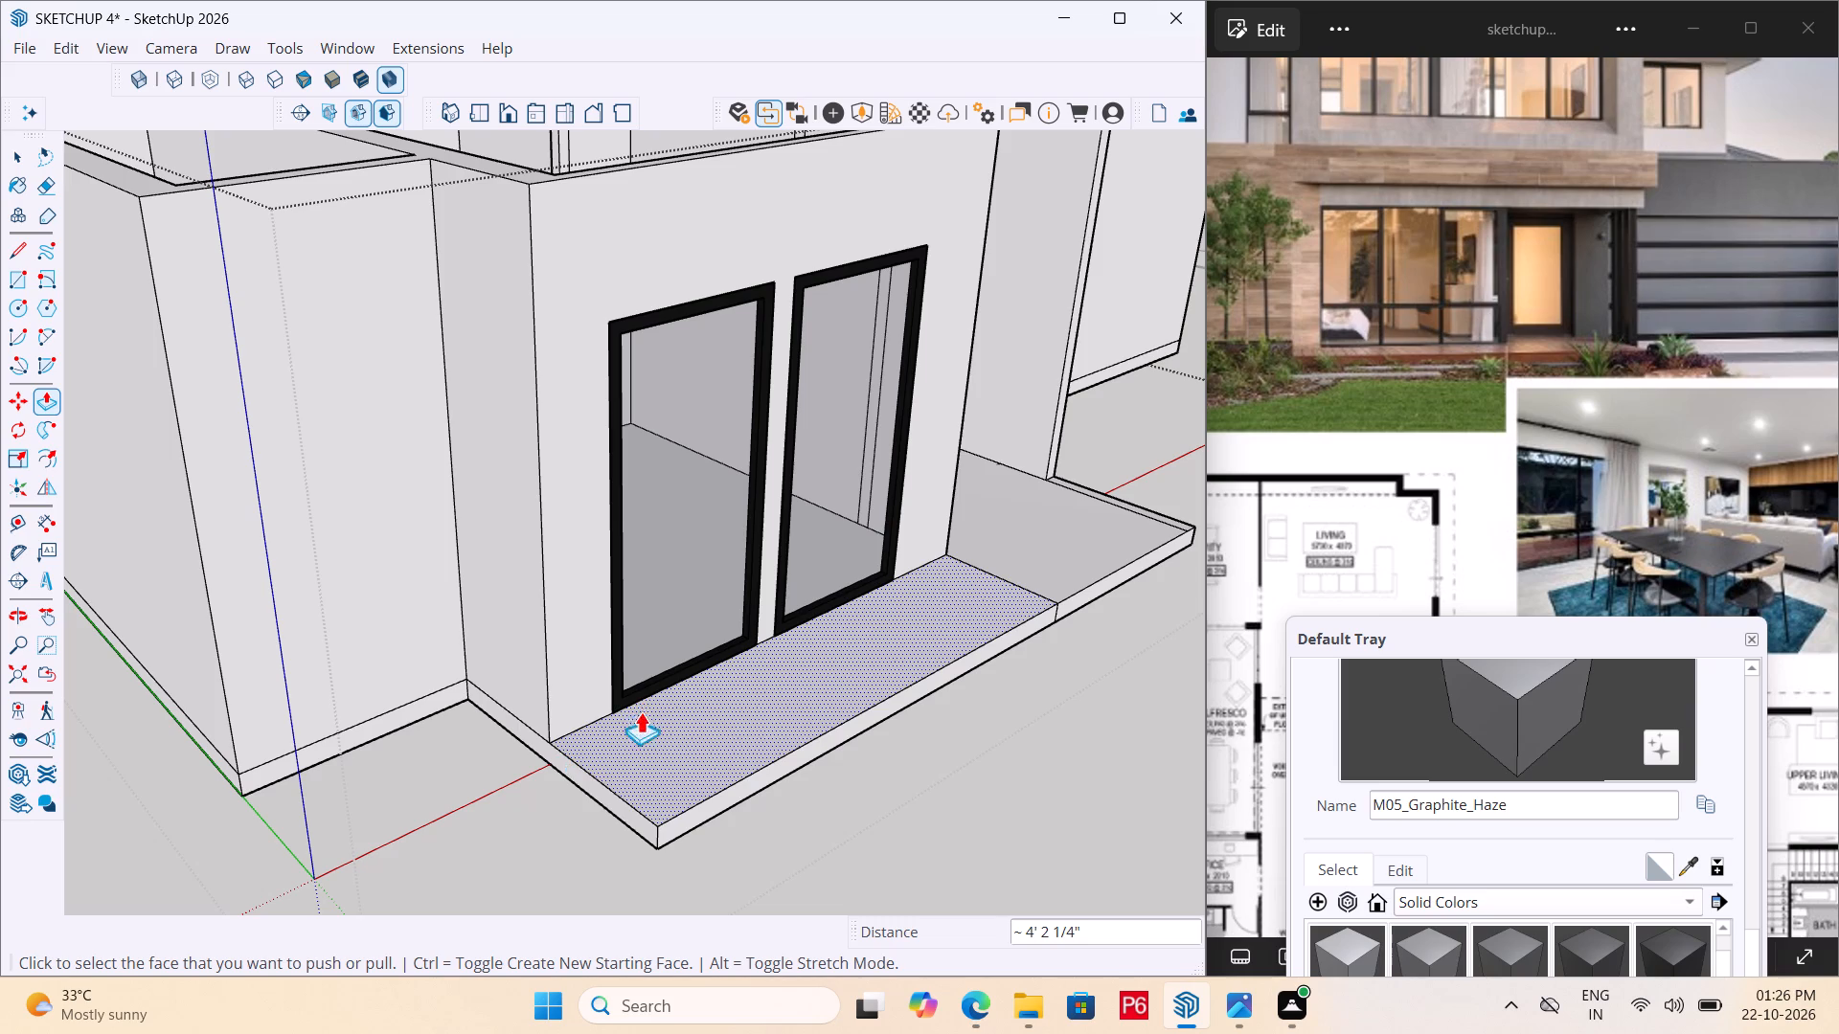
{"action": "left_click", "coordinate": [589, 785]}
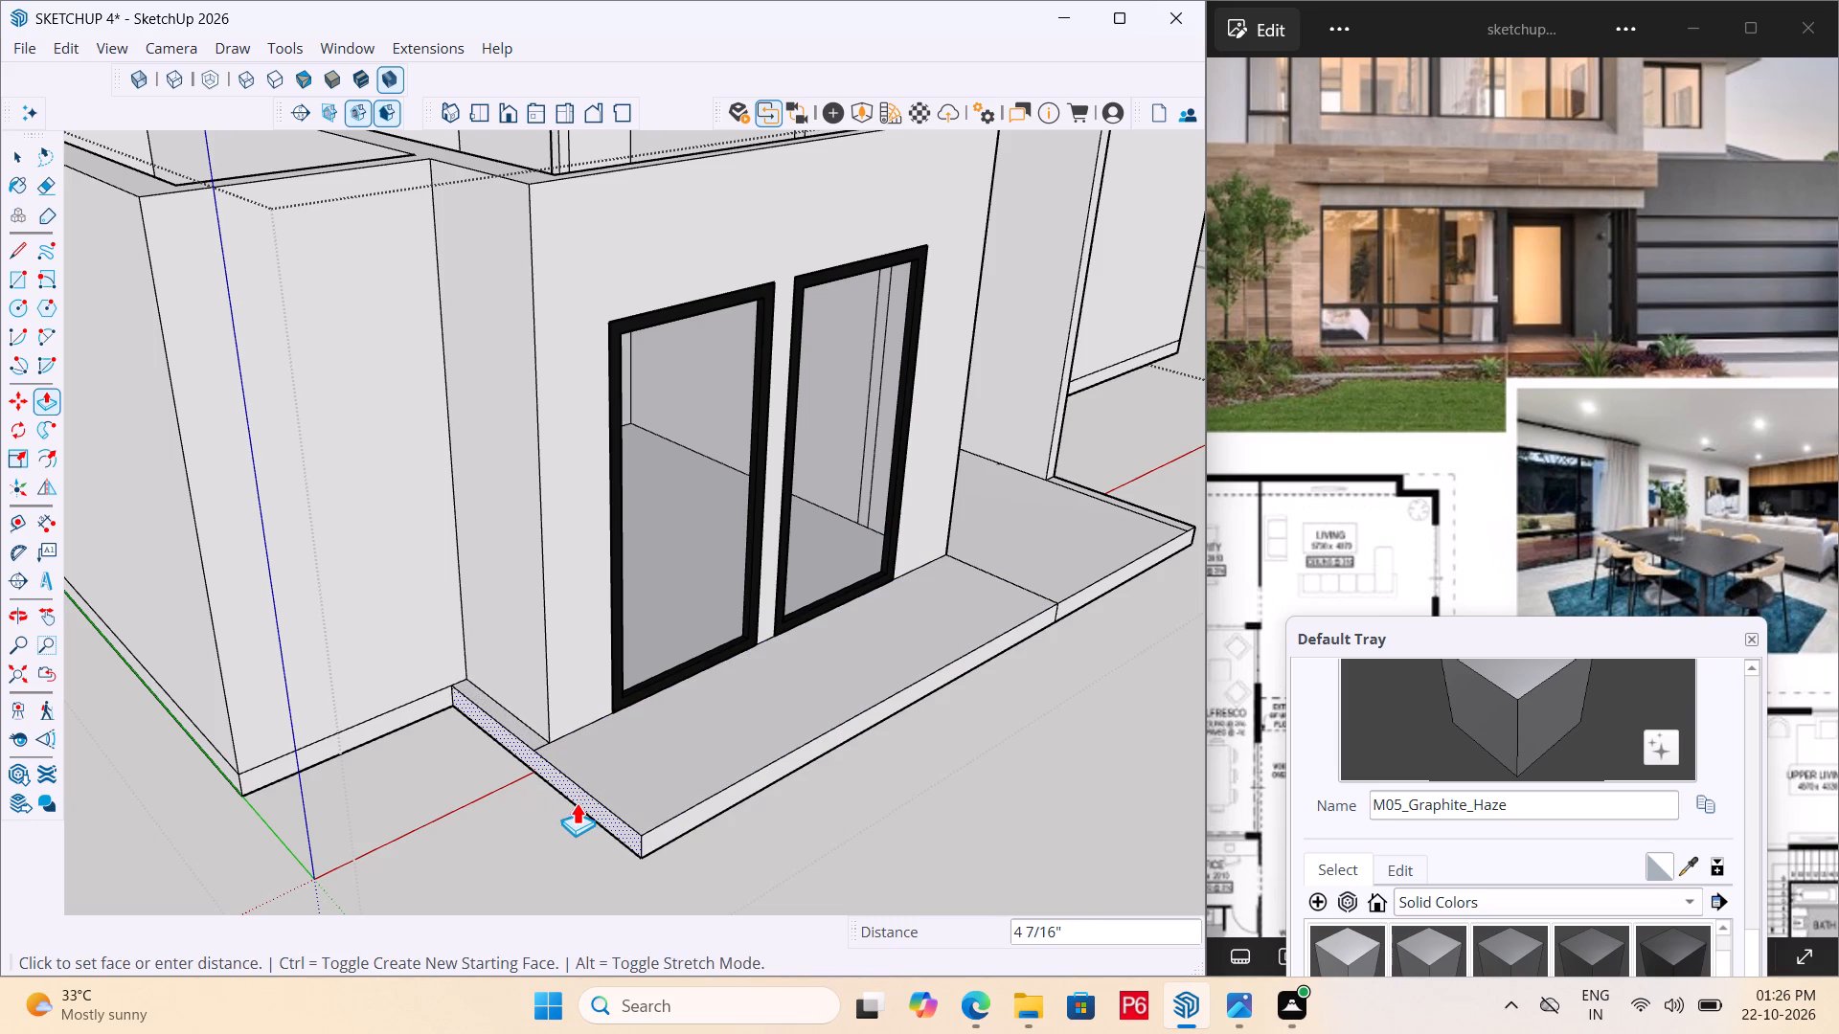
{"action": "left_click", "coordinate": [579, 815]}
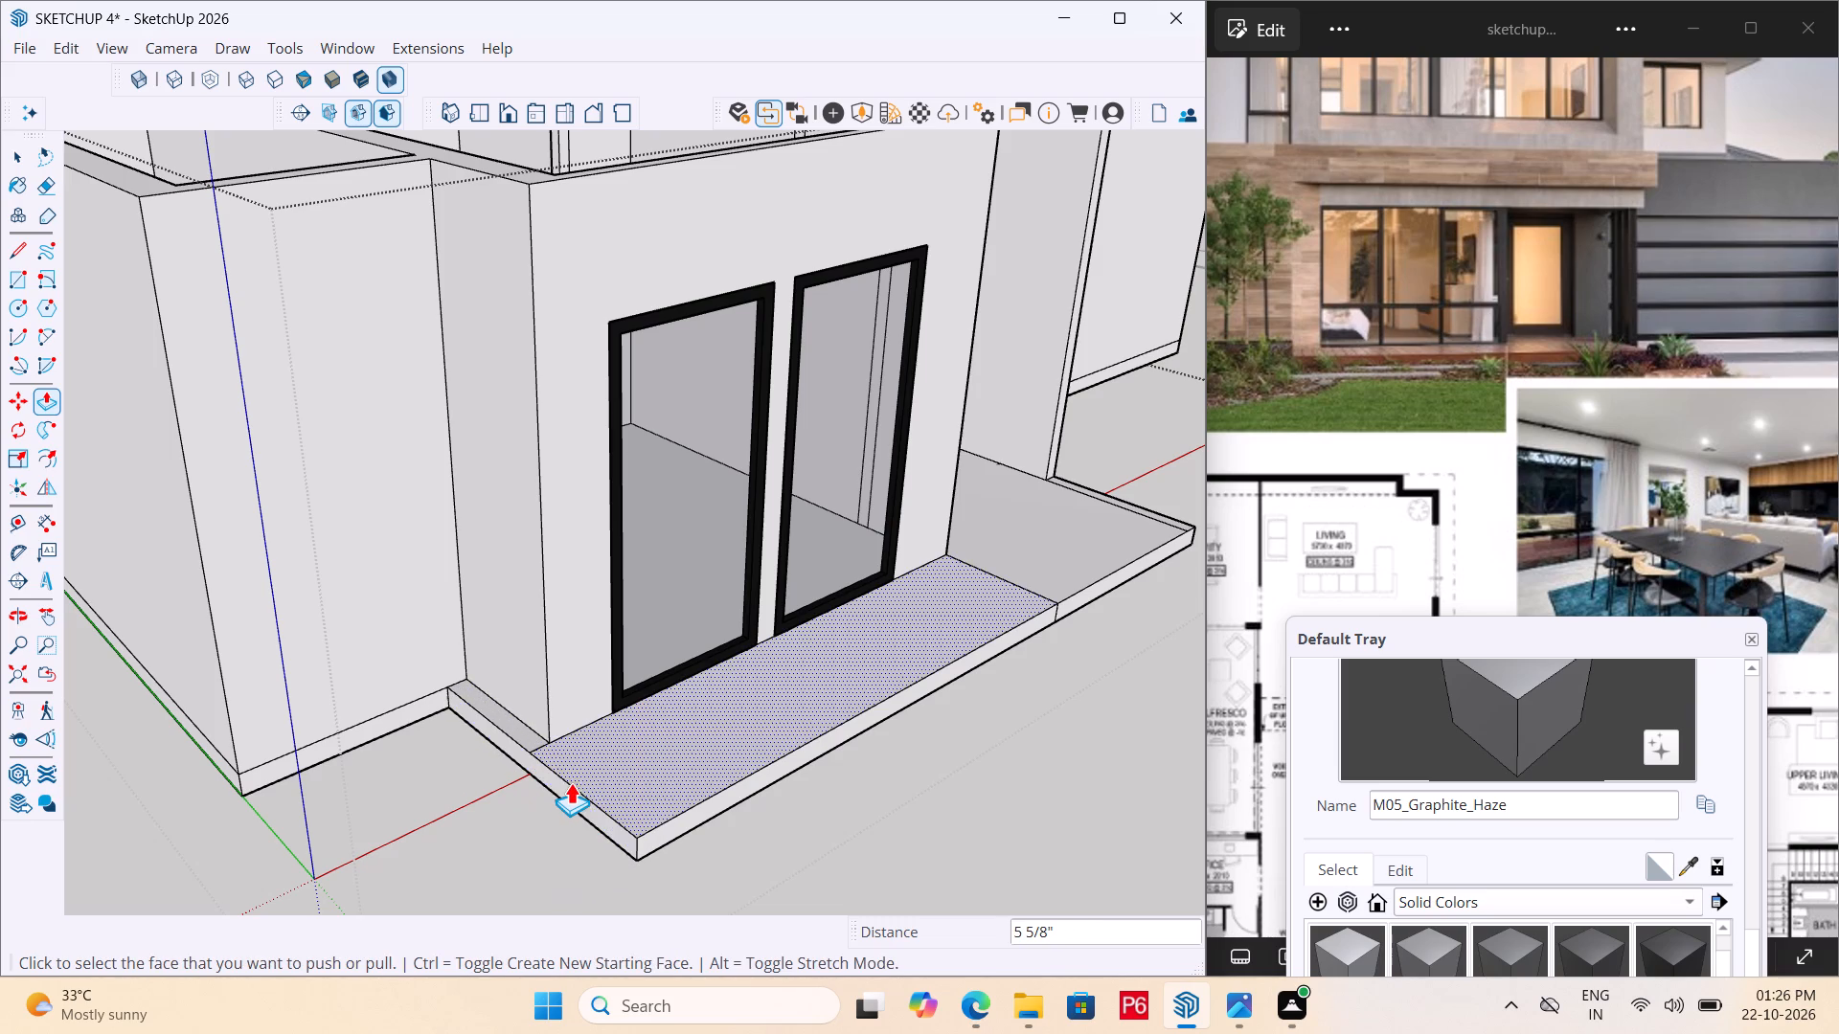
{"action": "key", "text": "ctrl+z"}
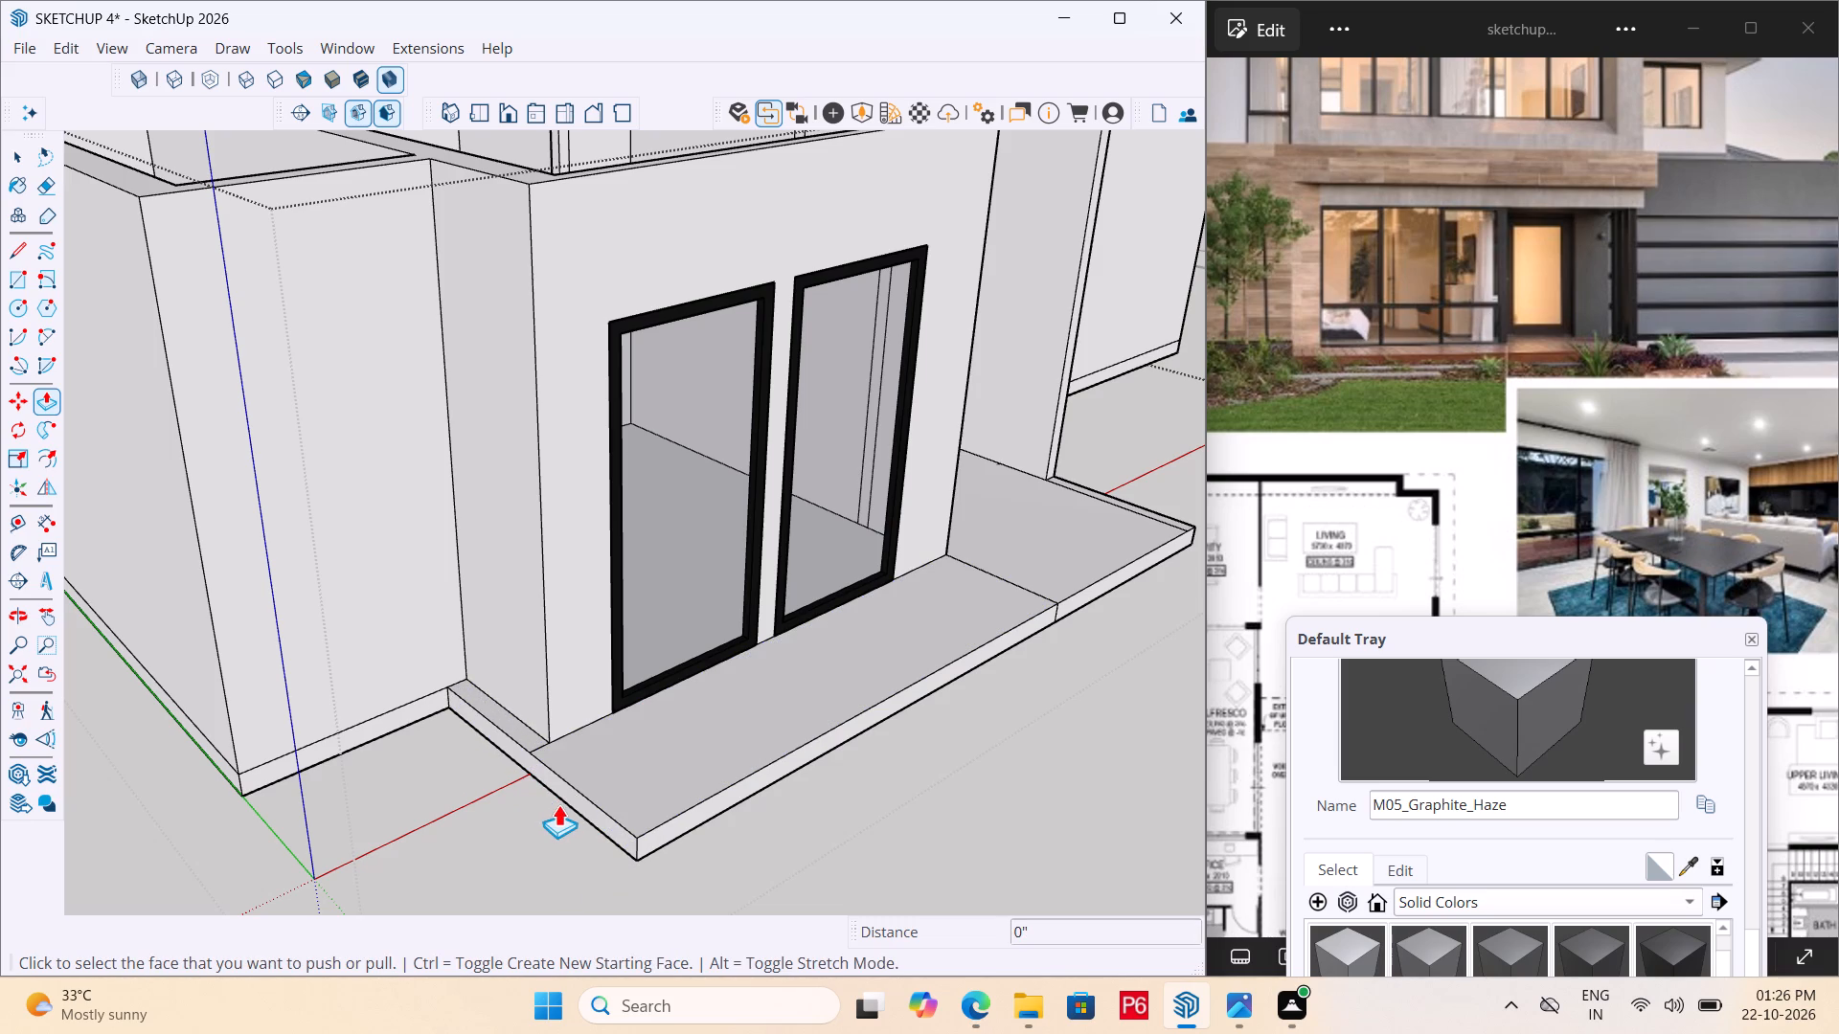
Push/Pull the end face of the porch slab beside the two tall windows outward by about 7 9/16".
{"action": "left_click", "coordinate": [594, 786]}
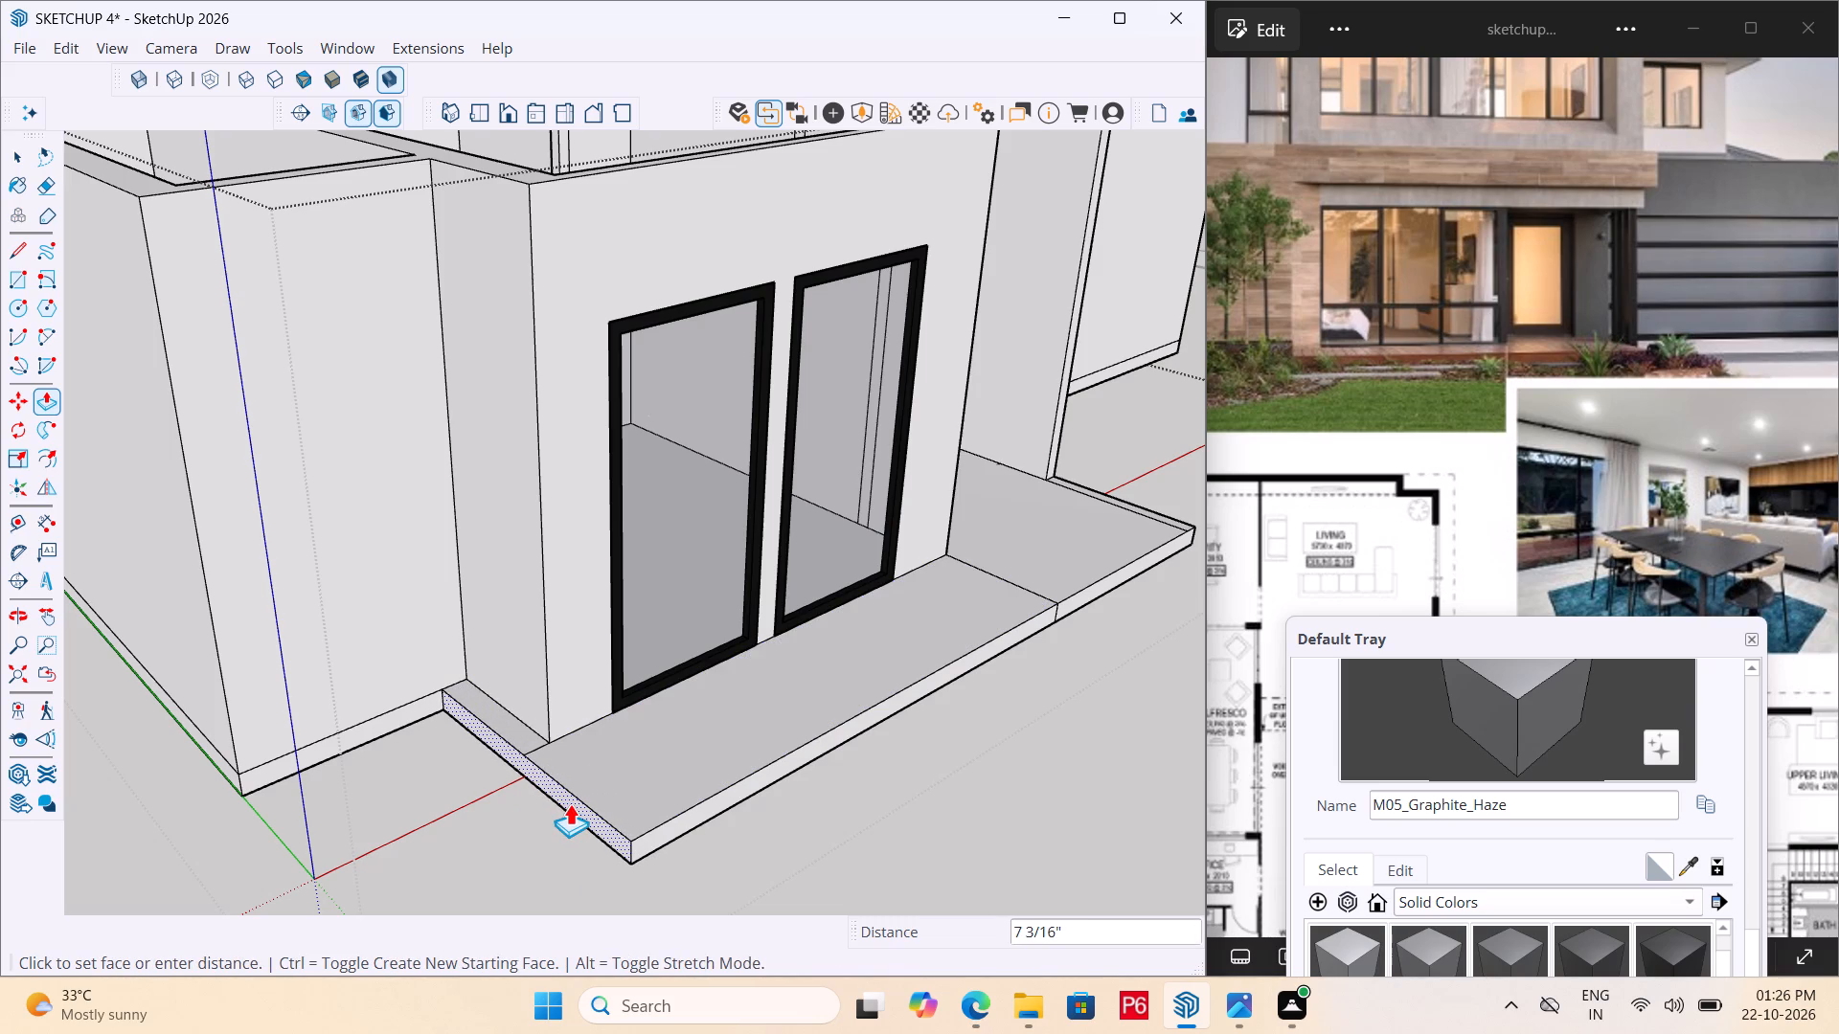
{"action": "left_click", "coordinate": [570, 807]}
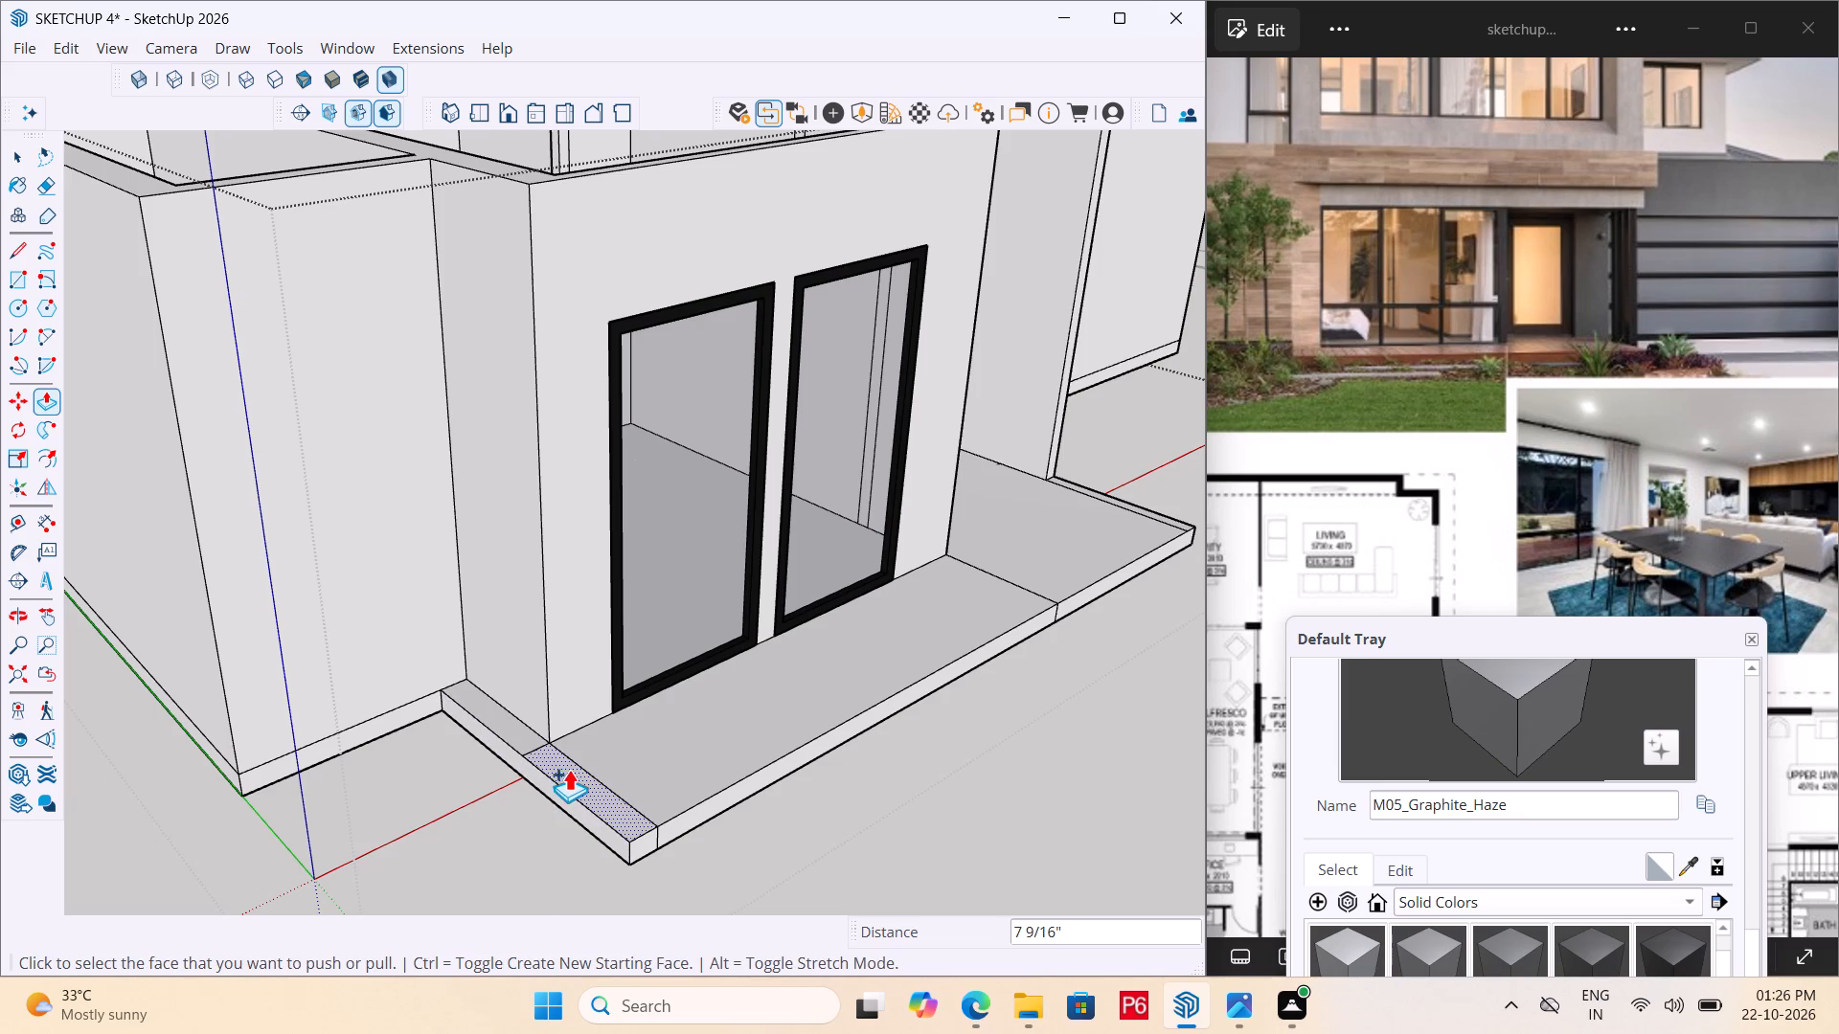
Erase the short edge splitting the narrow strip on top of the extended slab end.
{"action": "key", "text": "e"}
{"action": "left_click", "coordinate": [543, 752]}
{"action": "triple_click", "coordinate": [530, 741]}
{"action": "left_click_drag", "start_coordinate": [527, 740], "coordinate": [536, 753]}
{"action": "left_click", "coordinate": [536, 753]}
Push/Pull the narrow strip at the slab end up about 10' 6" into a wall level with the house walls.
{"action": "key", "text": "p"}
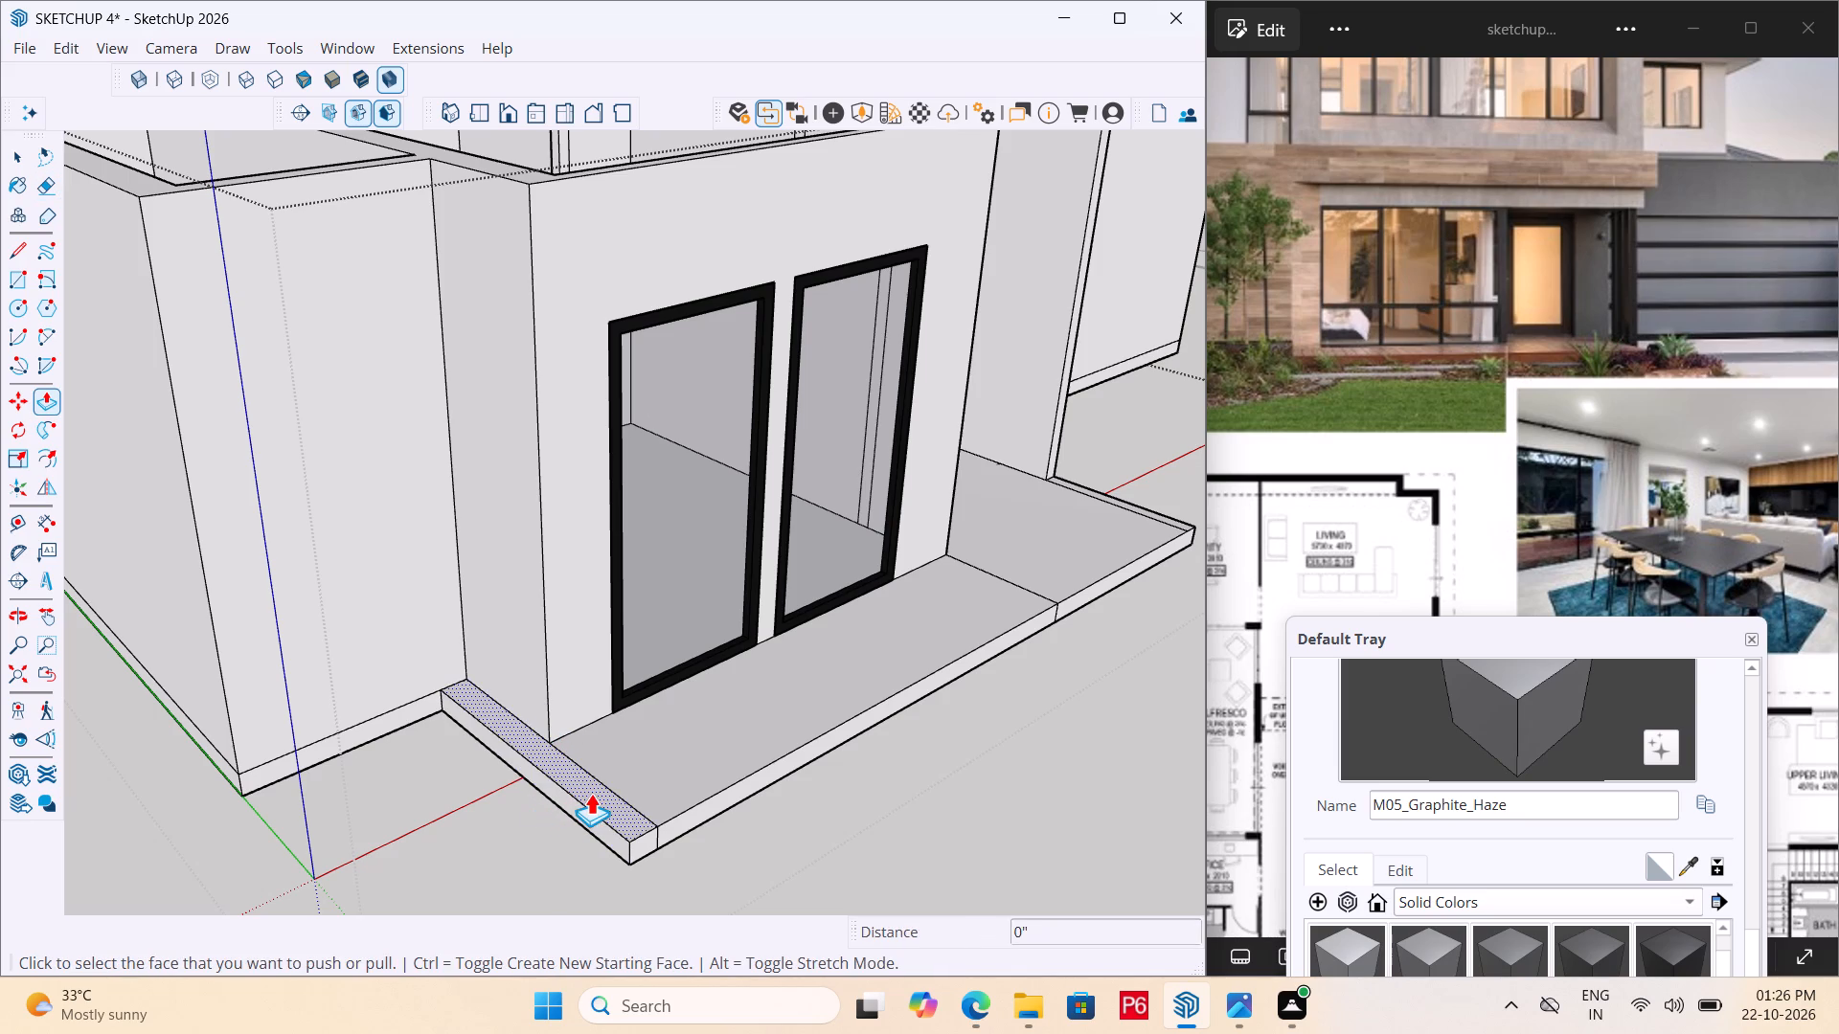
{"action": "left_click", "coordinate": [591, 793]}
{"action": "middle_click_drag", "start_coordinate": [580, 288], "coordinate": [339, 316]}
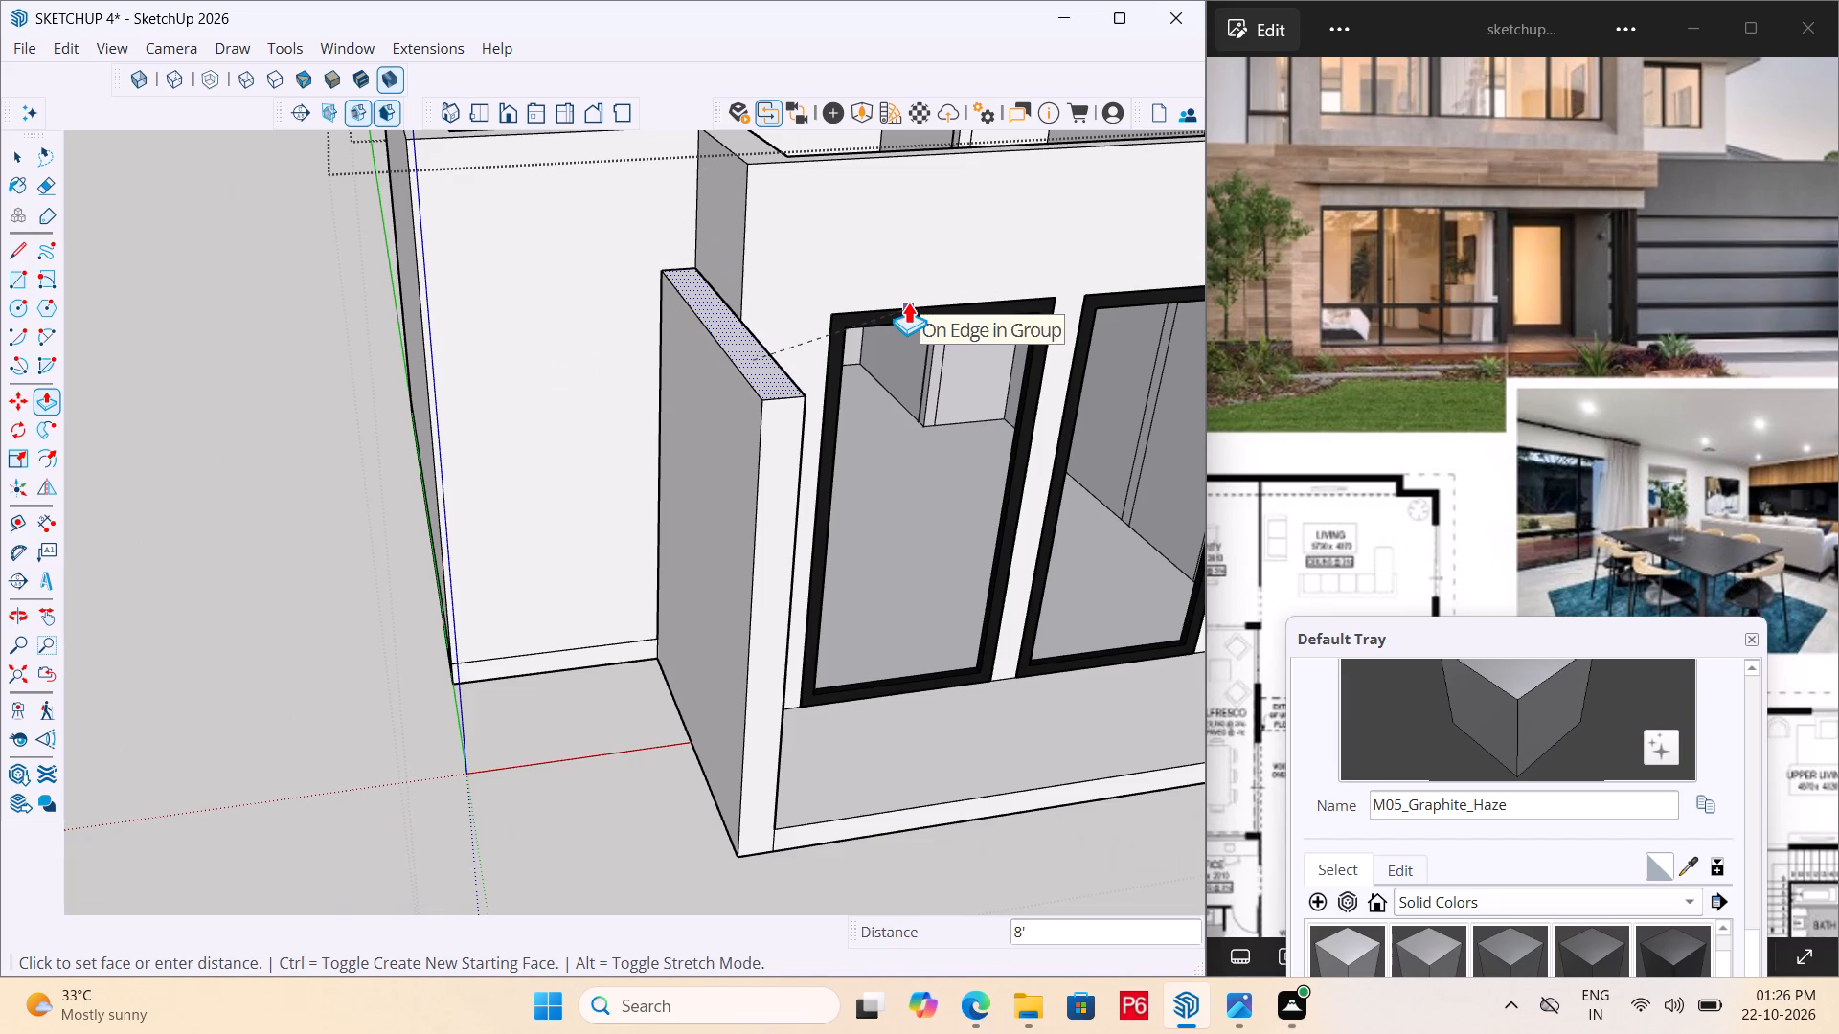
{"action": "middle_click_drag", "start_coordinate": [919, 359], "coordinate": [802, 193]}
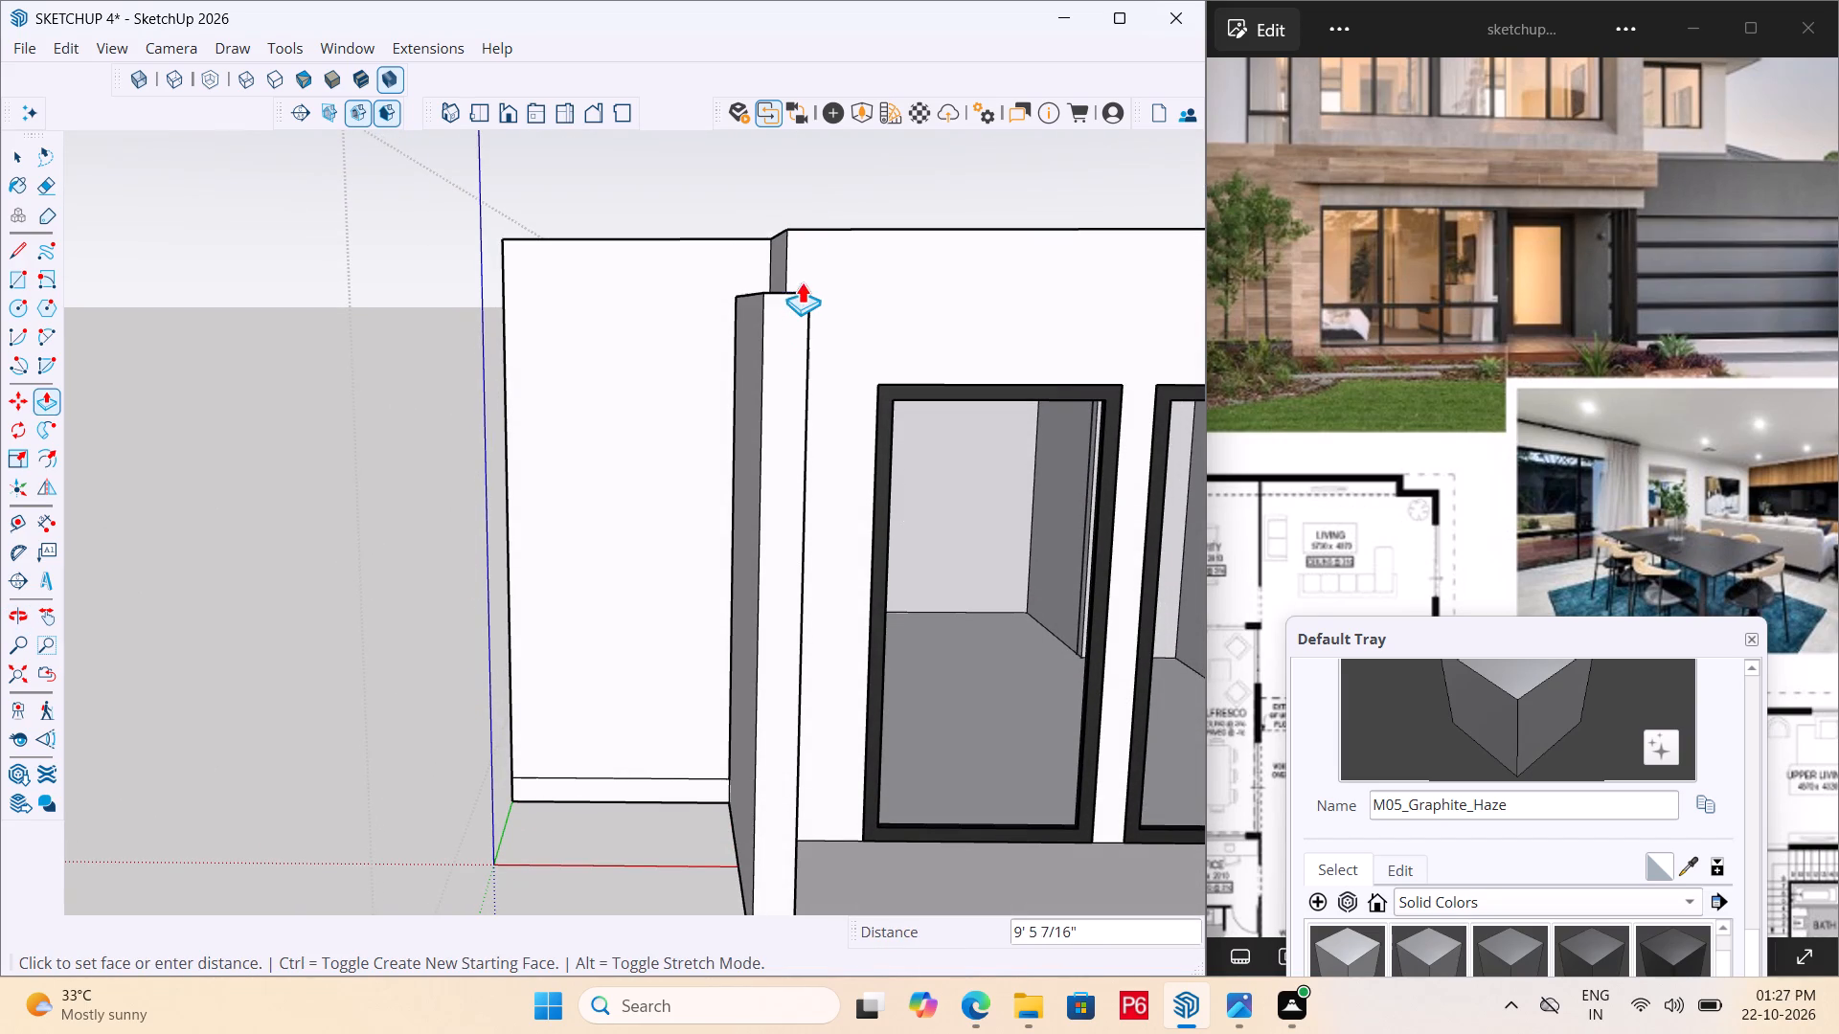
{"action": "left_click", "coordinate": [883, 220]}
Push/Pull a new face about 1' 5" down from the top of the end wall beside the two tall windows.
{"action": "middle_click_drag", "start_coordinate": [875, 272], "coordinate": [511, 408]}
{"action": "scroll", "coordinate": [557, 460], "scroll_direction": "down", "scroll_amount": 2}
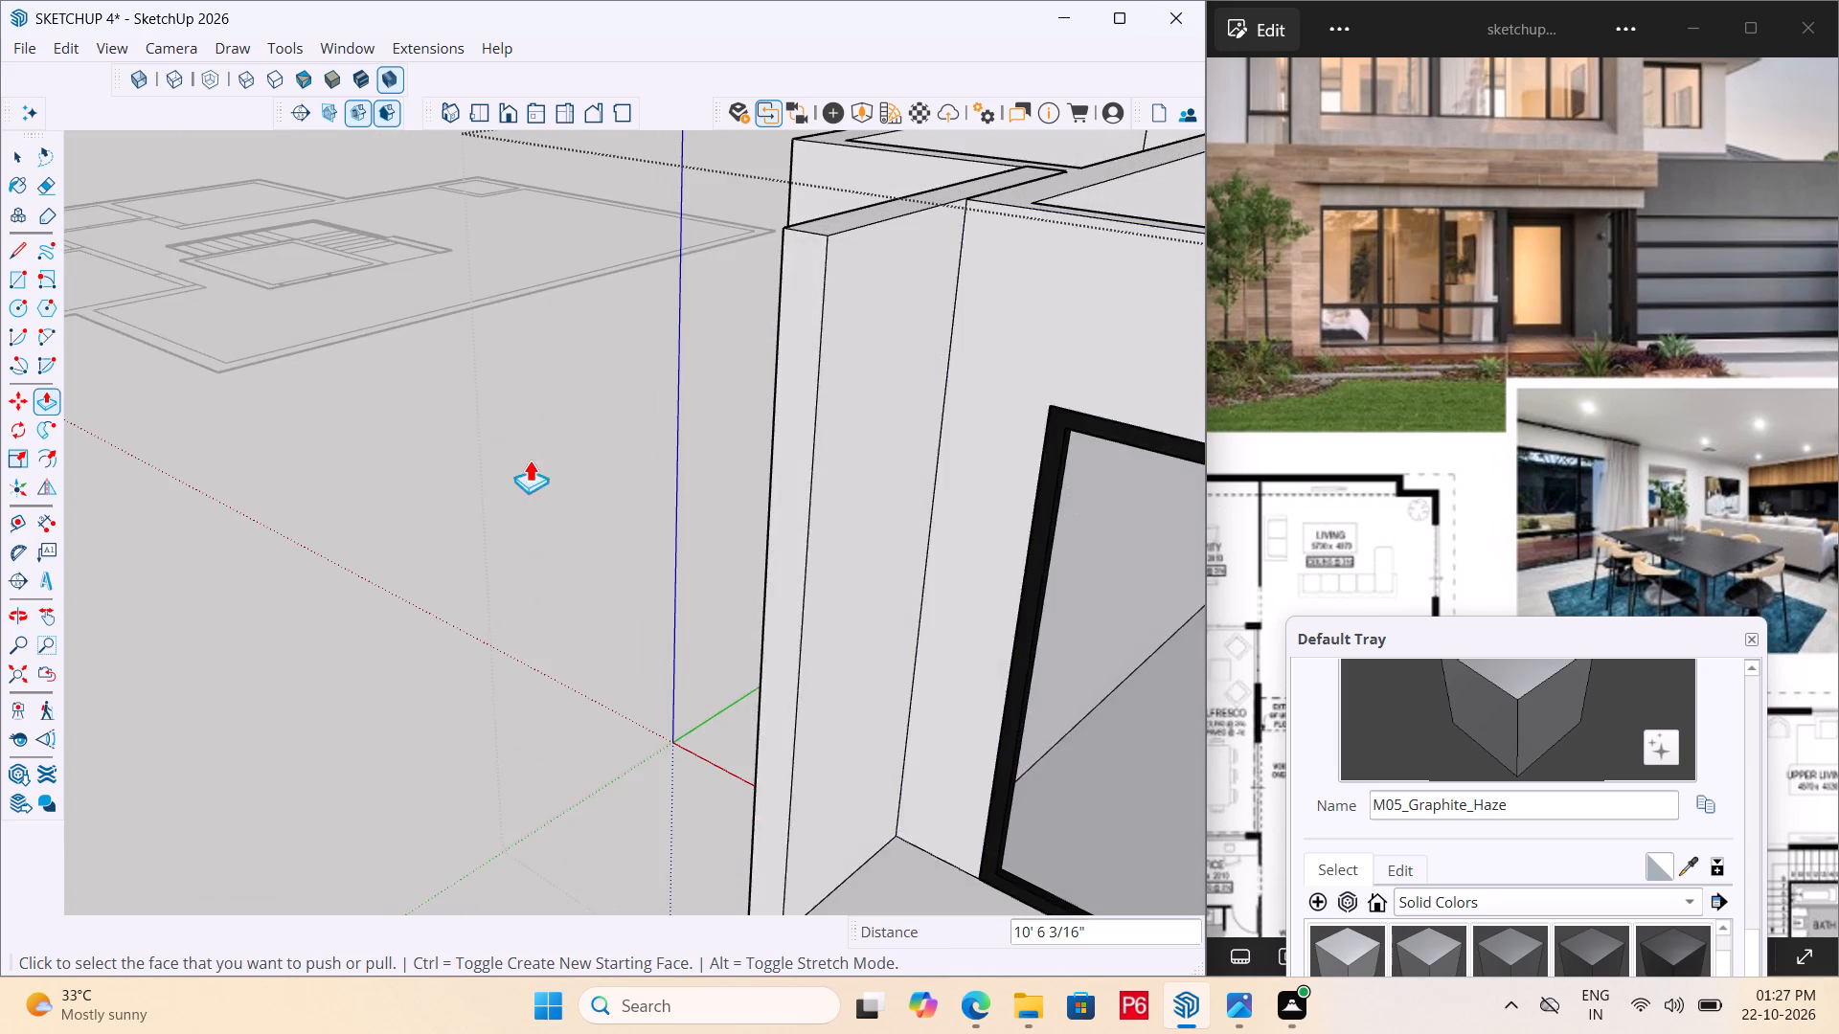
{"action": "scroll", "coordinate": [530, 460], "scroll_direction": "down", "scroll_amount": 2}
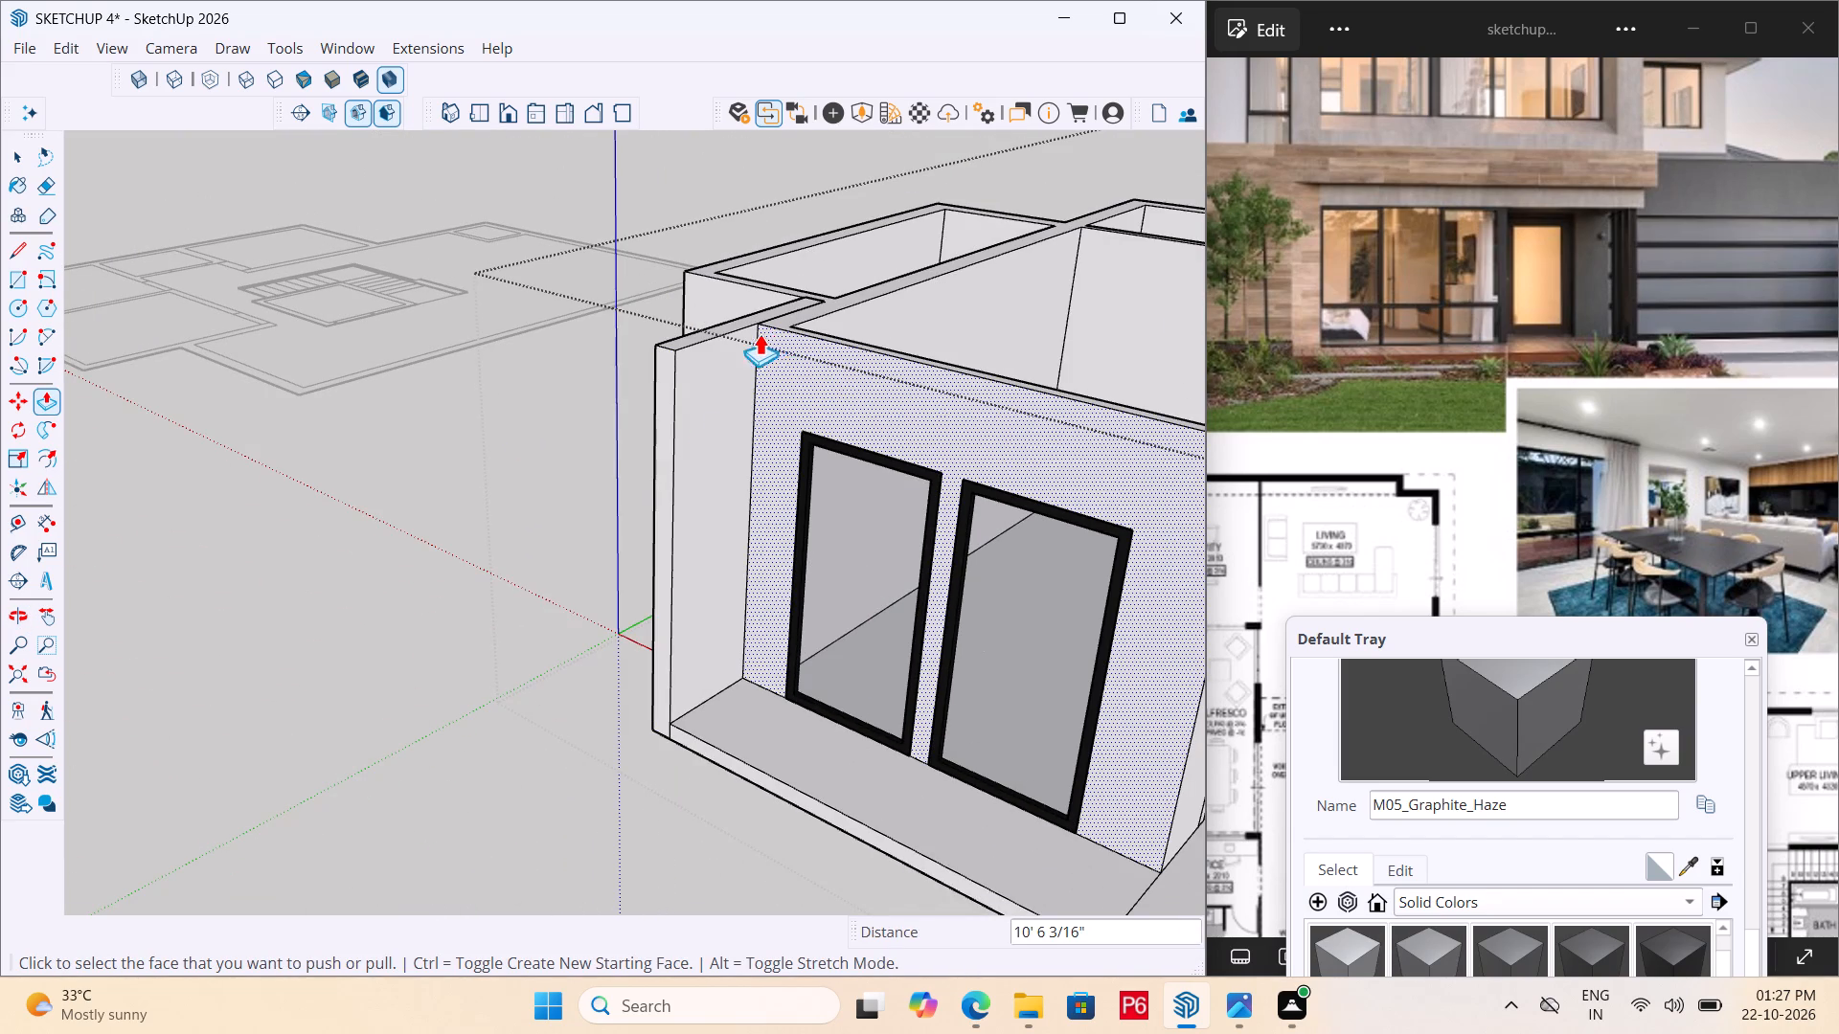
{"action": "middle_click_drag", "start_coordinate": [692, 342], "coordinate": [753, 431]}
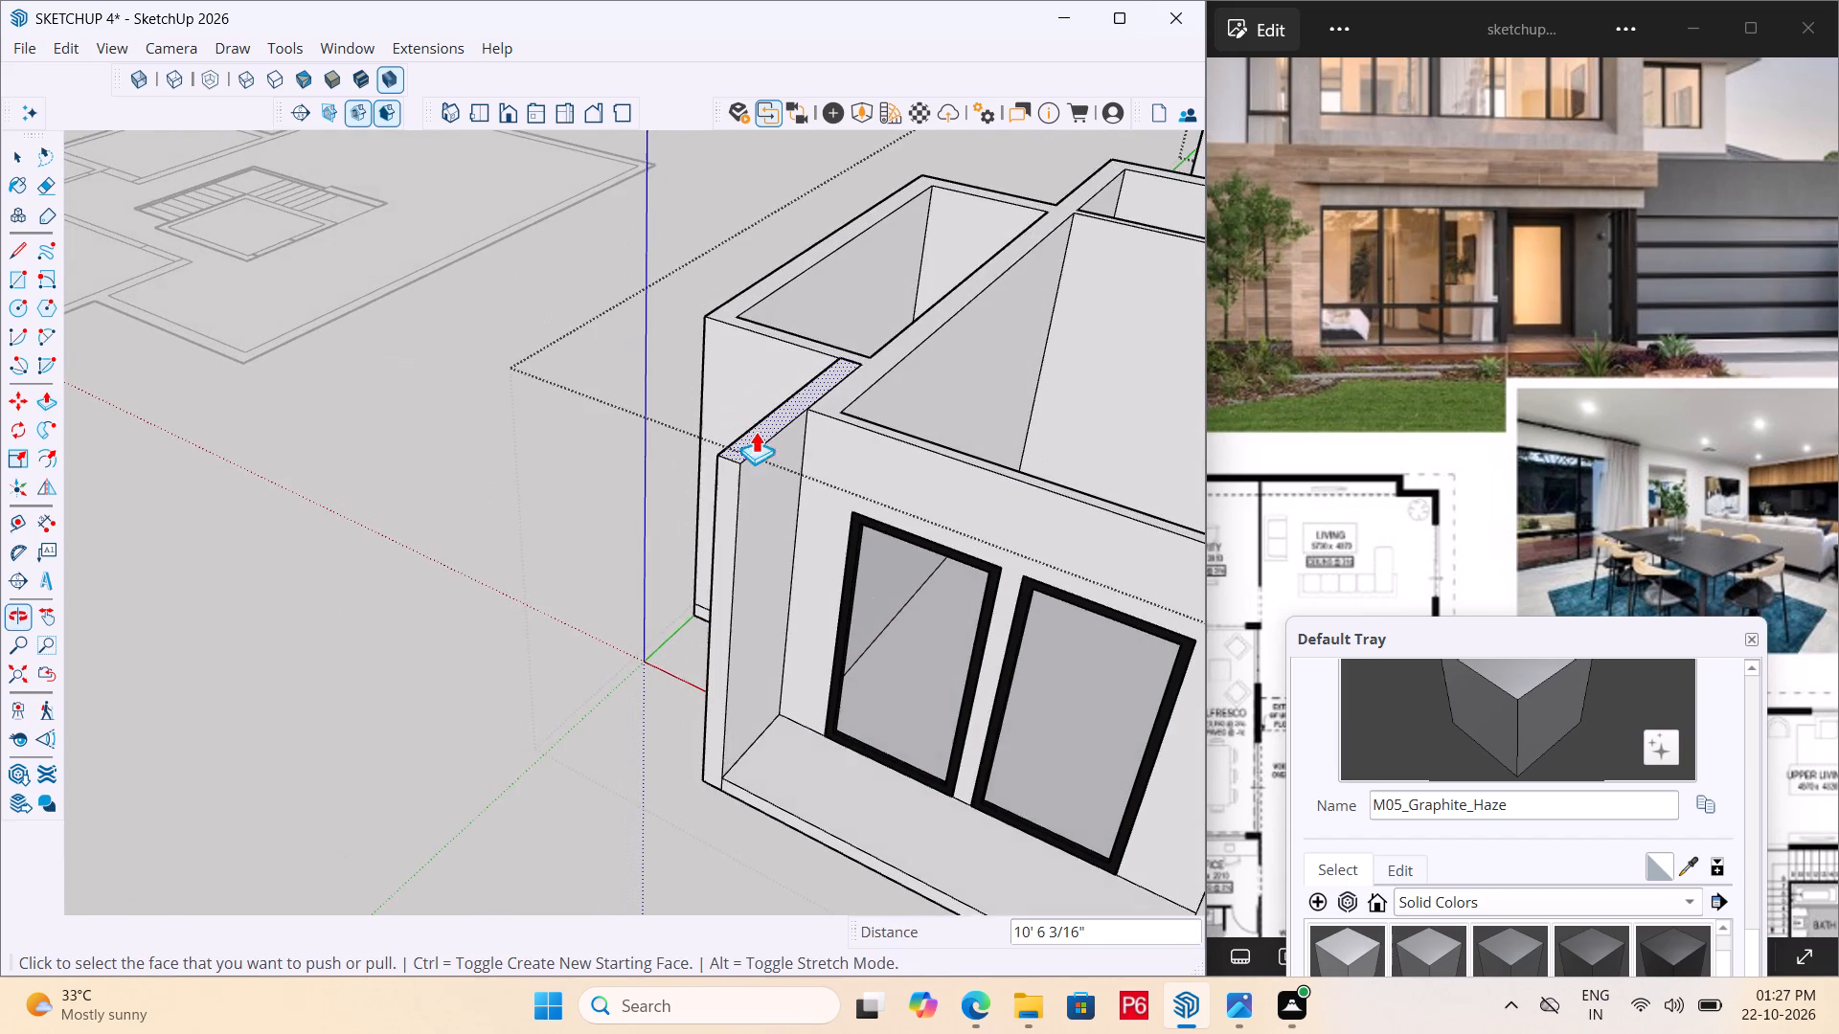
{"action": "scroll", "coordinate": [777, 433], "scroll_direction": "up", "scroll_amount": 2}
{"action": "left_click", "coordinate": [752, 436]}
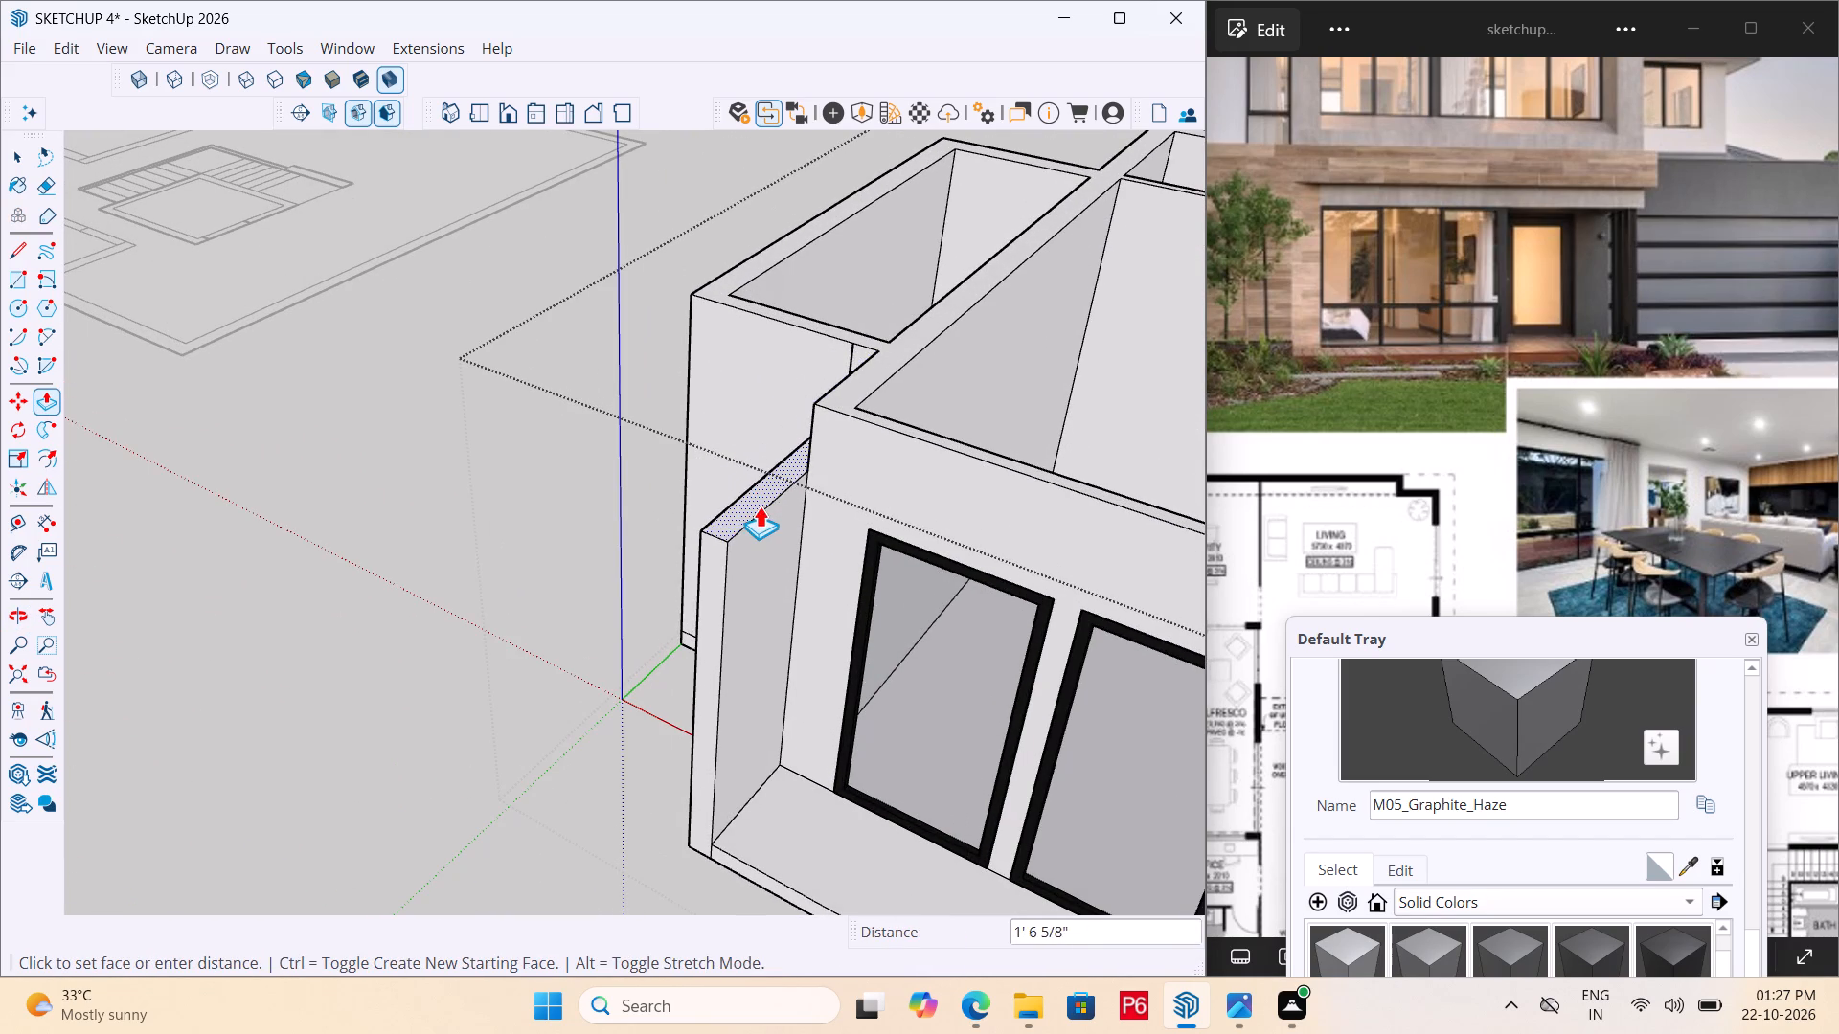
{"action": "middle_click_drag", "start_coordinate": [784, 497], "coordinate": [735, 264]}
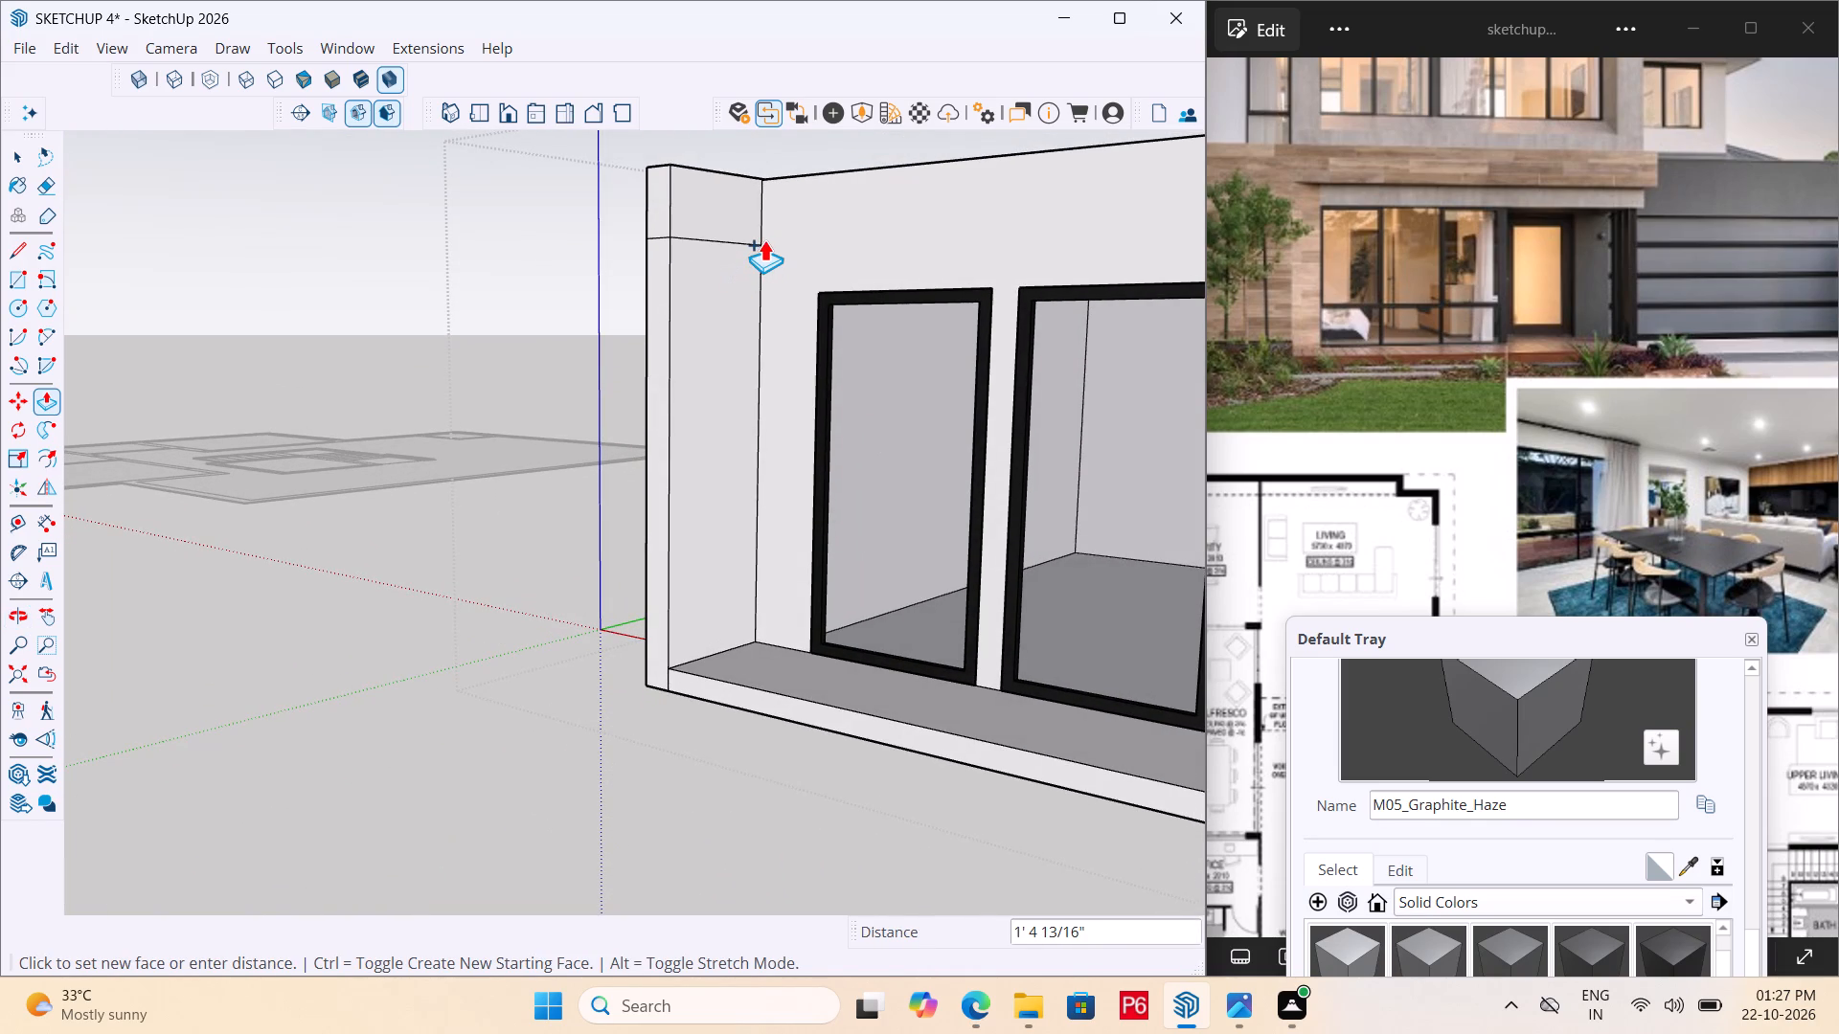
{"action": "left_click", "coordinate": [764, 240]}
Push/Pull the new upper face of the end wall about 12' 1 7/8" across above the two tall windows, forming a front beam.
{"action": "middle_click_drag", "start_coordinate": [716, 231], "coordinate": [801, 367]}
{"action": "key", "text": "p"}
{"action": "left_click", "coordinate": [814, 366]}
{"action": "scroll", "coordinate": [783, 393], "scroll_direction": "down", "scroll_amount": 3}
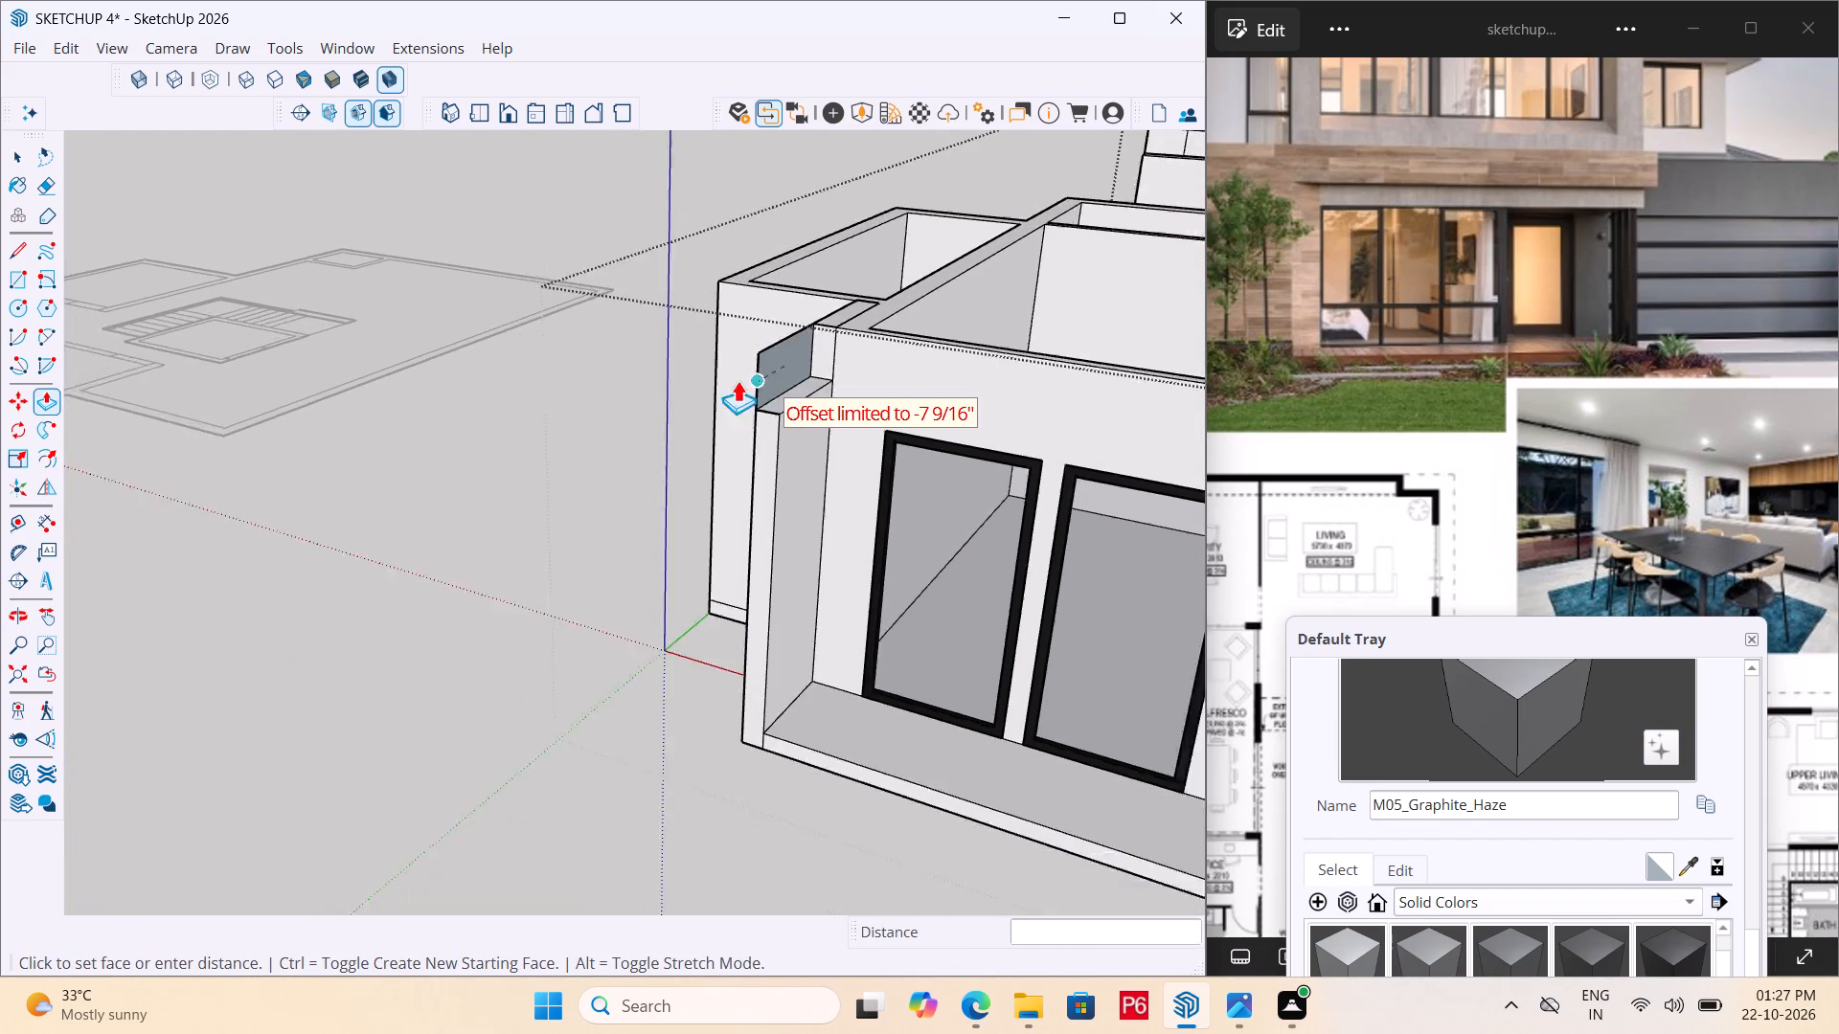
{"action": "scroll", "coordinate": [738, 380], "scroll_direction": "down", "scroll_amount": 3}
{"action": "scroll", "coordinate": [1107, 413], "scroll_direction": "up", "scroll_amount": 5}
{"action": "middle_click_drag", "start_coordinate": [1051, 472], "coordinate": [745, 303]}
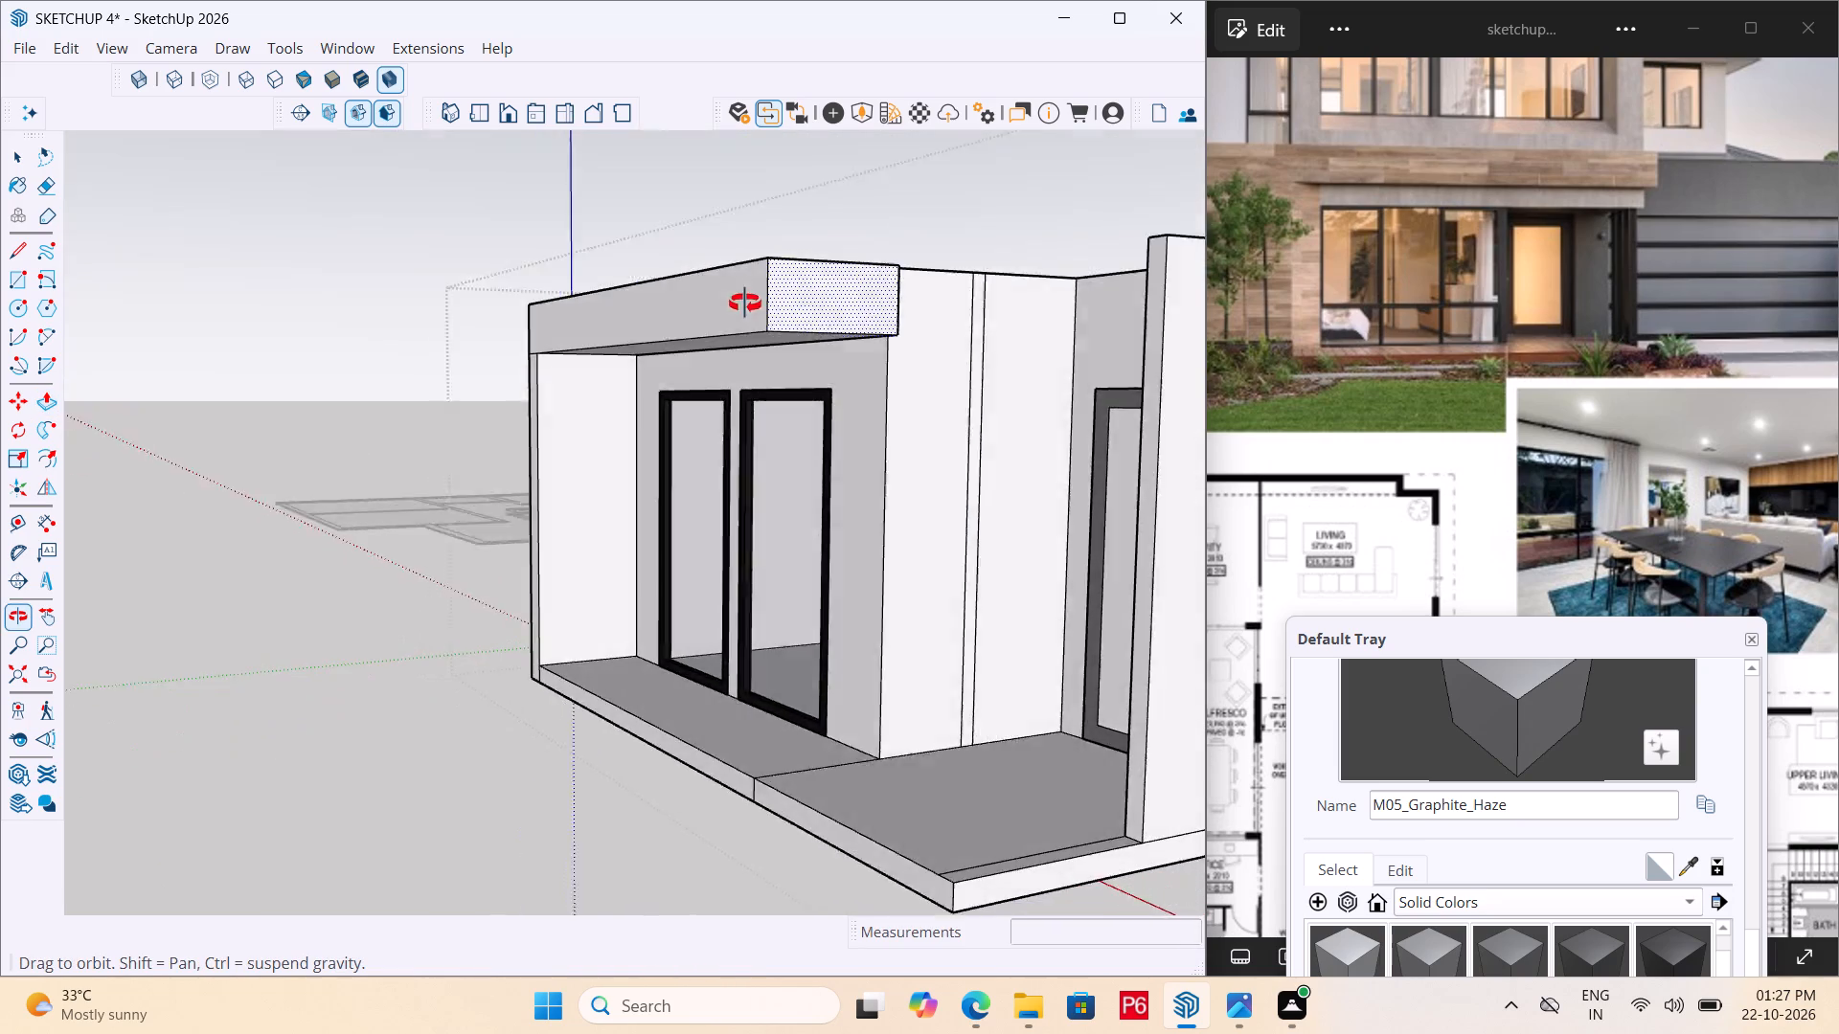
{"action": "middle_click_drag", "start_coordinate": [745, 303], "coordinate": [686, 297]}
{"action": "double_click", "coordinate": [854, 392]}
{"action": "middle_click_drag", "start_coordinate": [820, 354], "coordinate": [762, 510]}
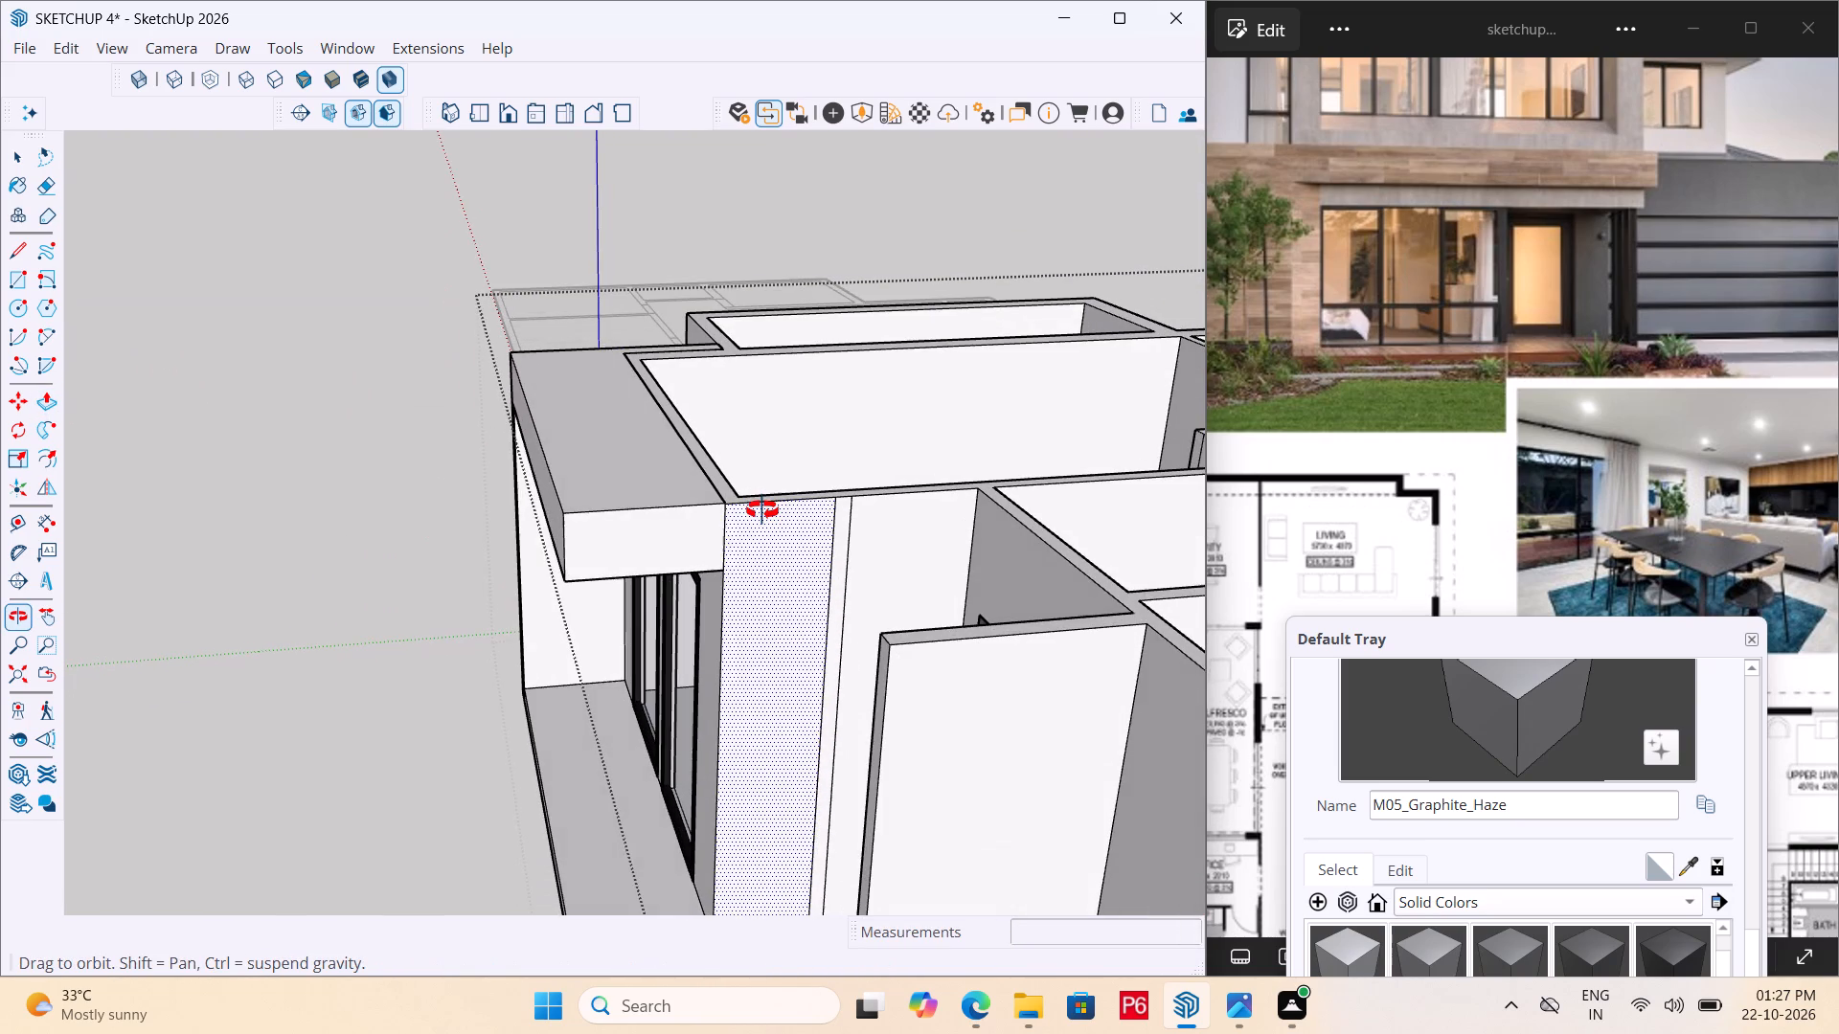
{"action": "middle_click_drag", "start_coordinate": [762, 510], "coordinate": [778, 504]}
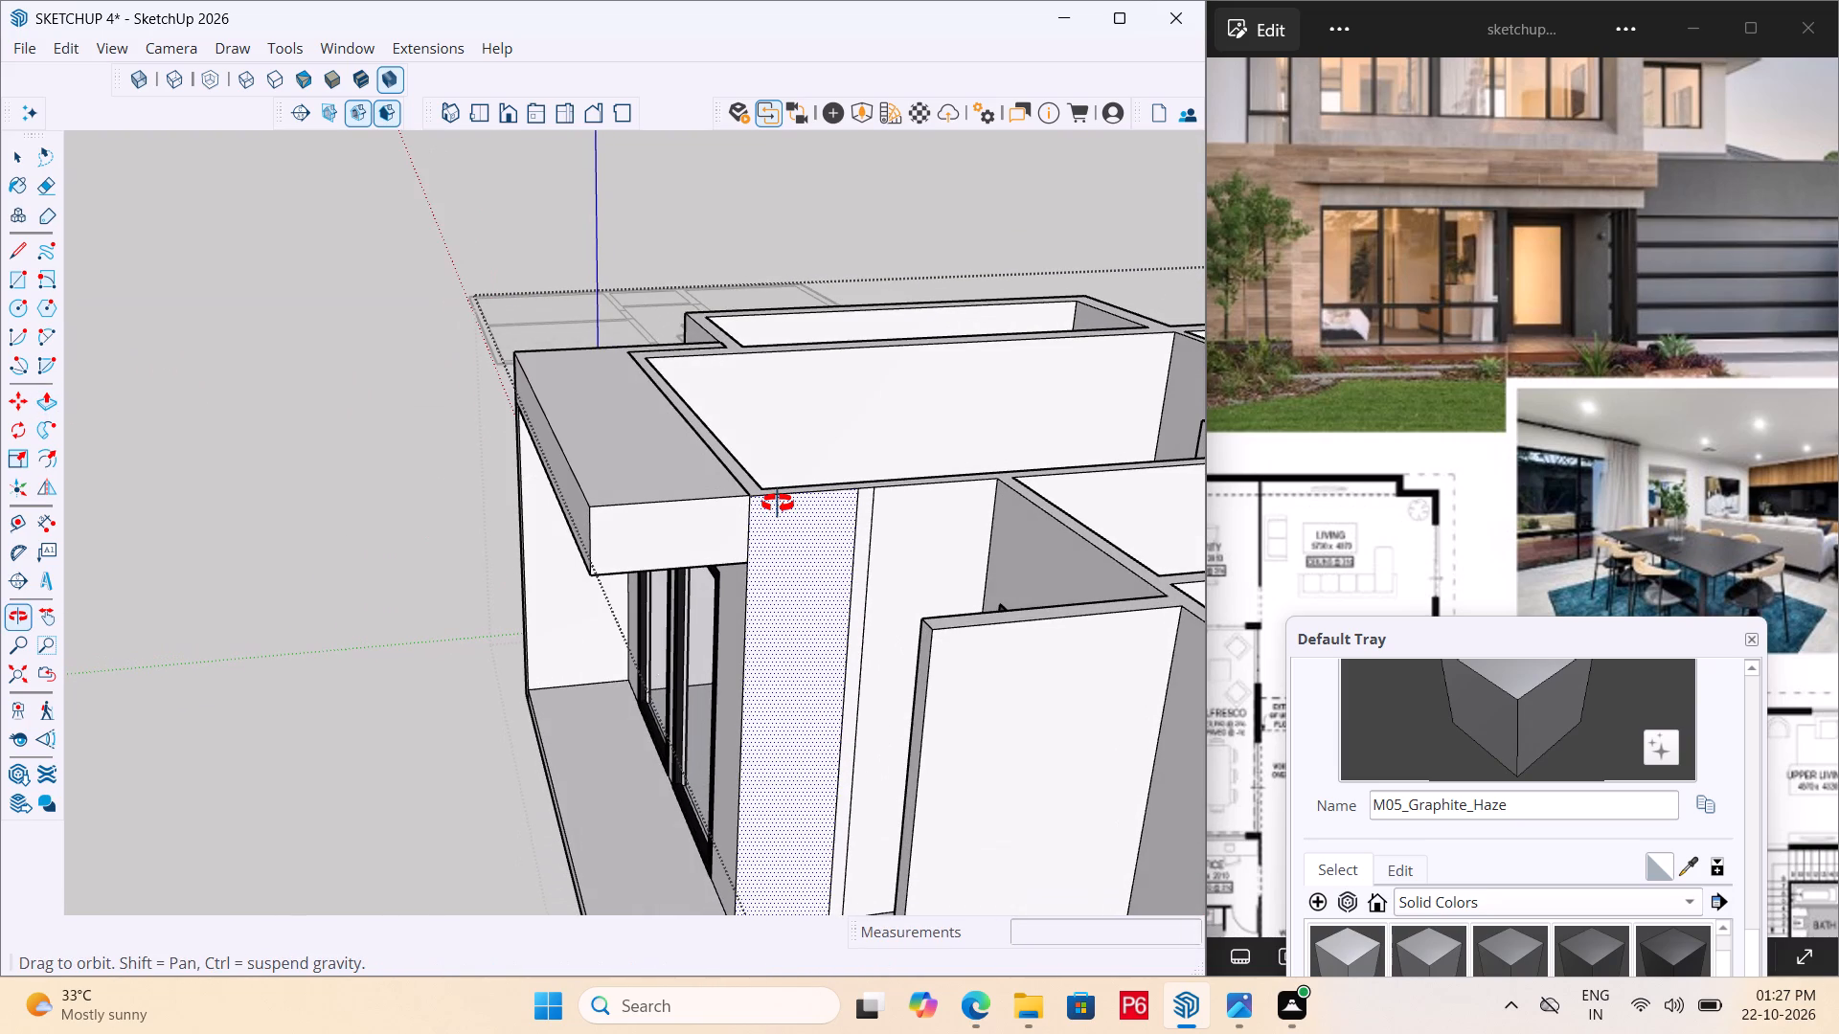
{"action": "middle_click_drag", "start_coordinate": [778, 504], "coordinate": [913, 390]}
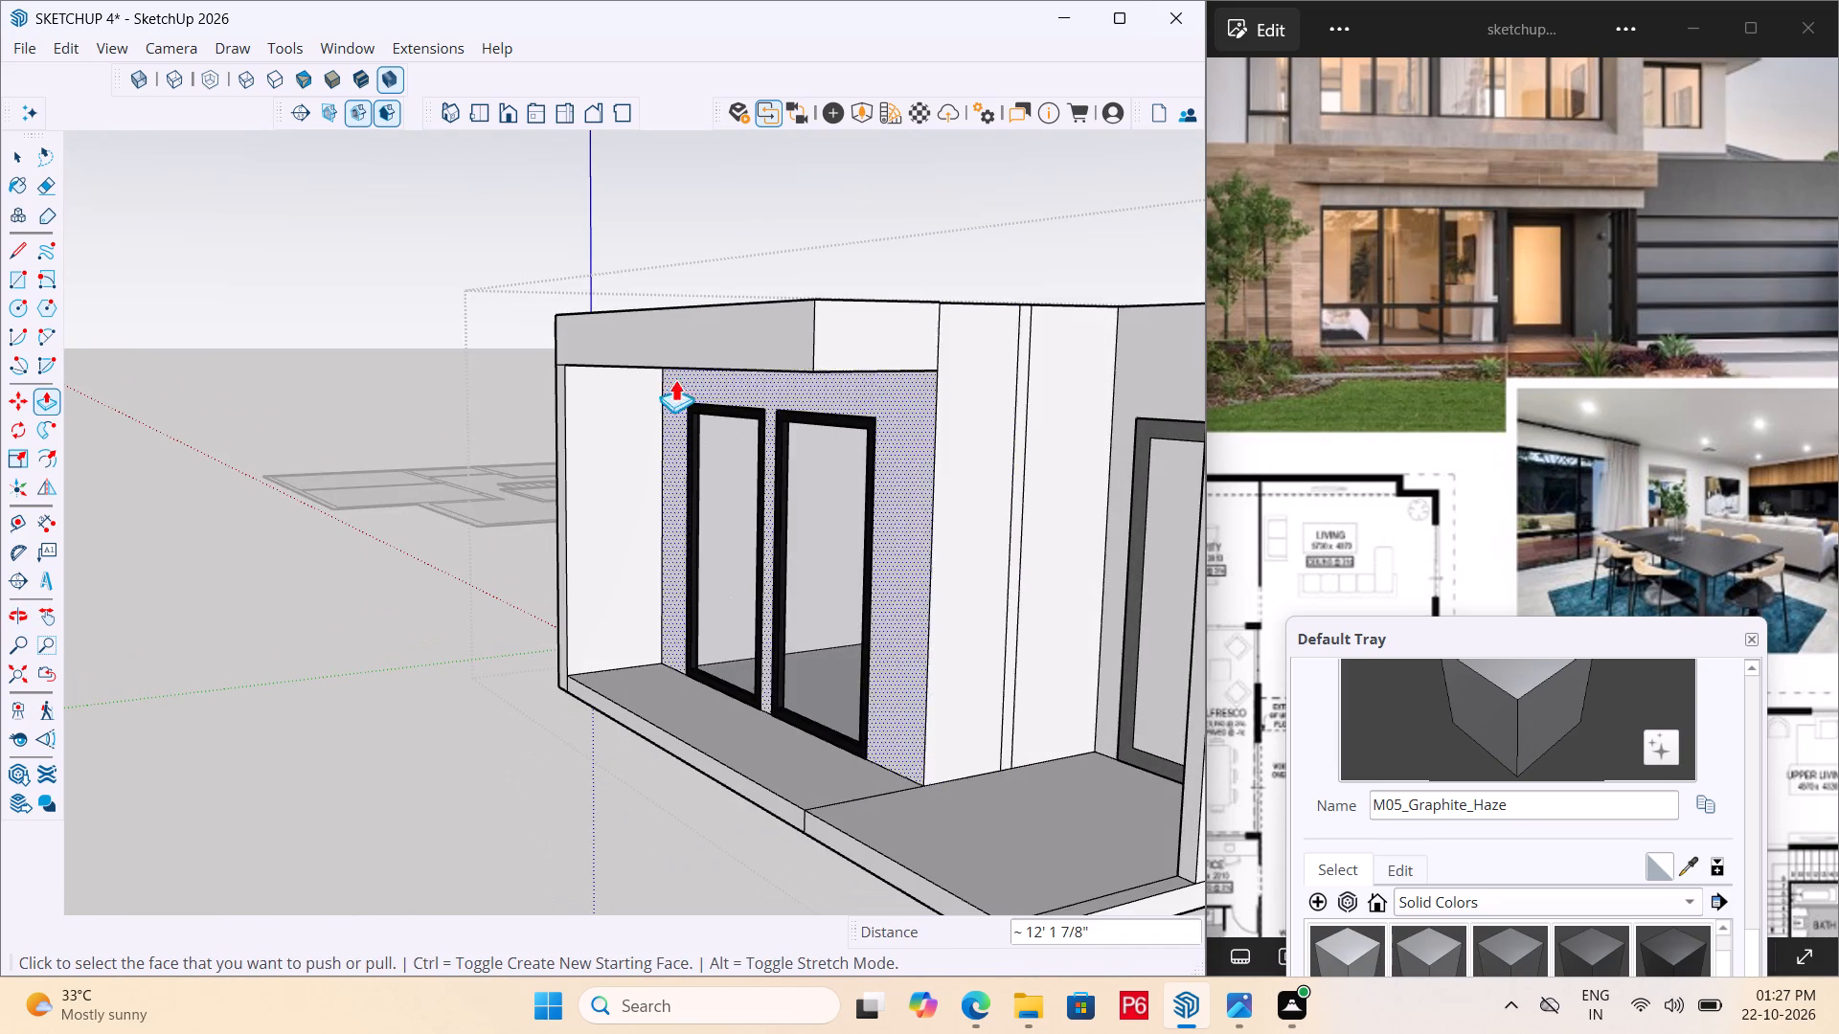
Push/Pull the front beam's end face across the porch until it lines up with the outer face of the porch side wall.
{"action": "scroll", "coordinate": [638, 399], "scroll_direction": "down", "scroll_amount": 6}
{"action": "middle_click_drag", "start_coordinate": [727, 435], "coordinate": [817, 435]}
{"action": "scroll", "coordinate": [723, 451], "scroll_direction": "down", "scroll_amount": 2}
{"action": "middle_click_drag", "start_coordinate": [723, 459], "coordinate": [753, 485]}
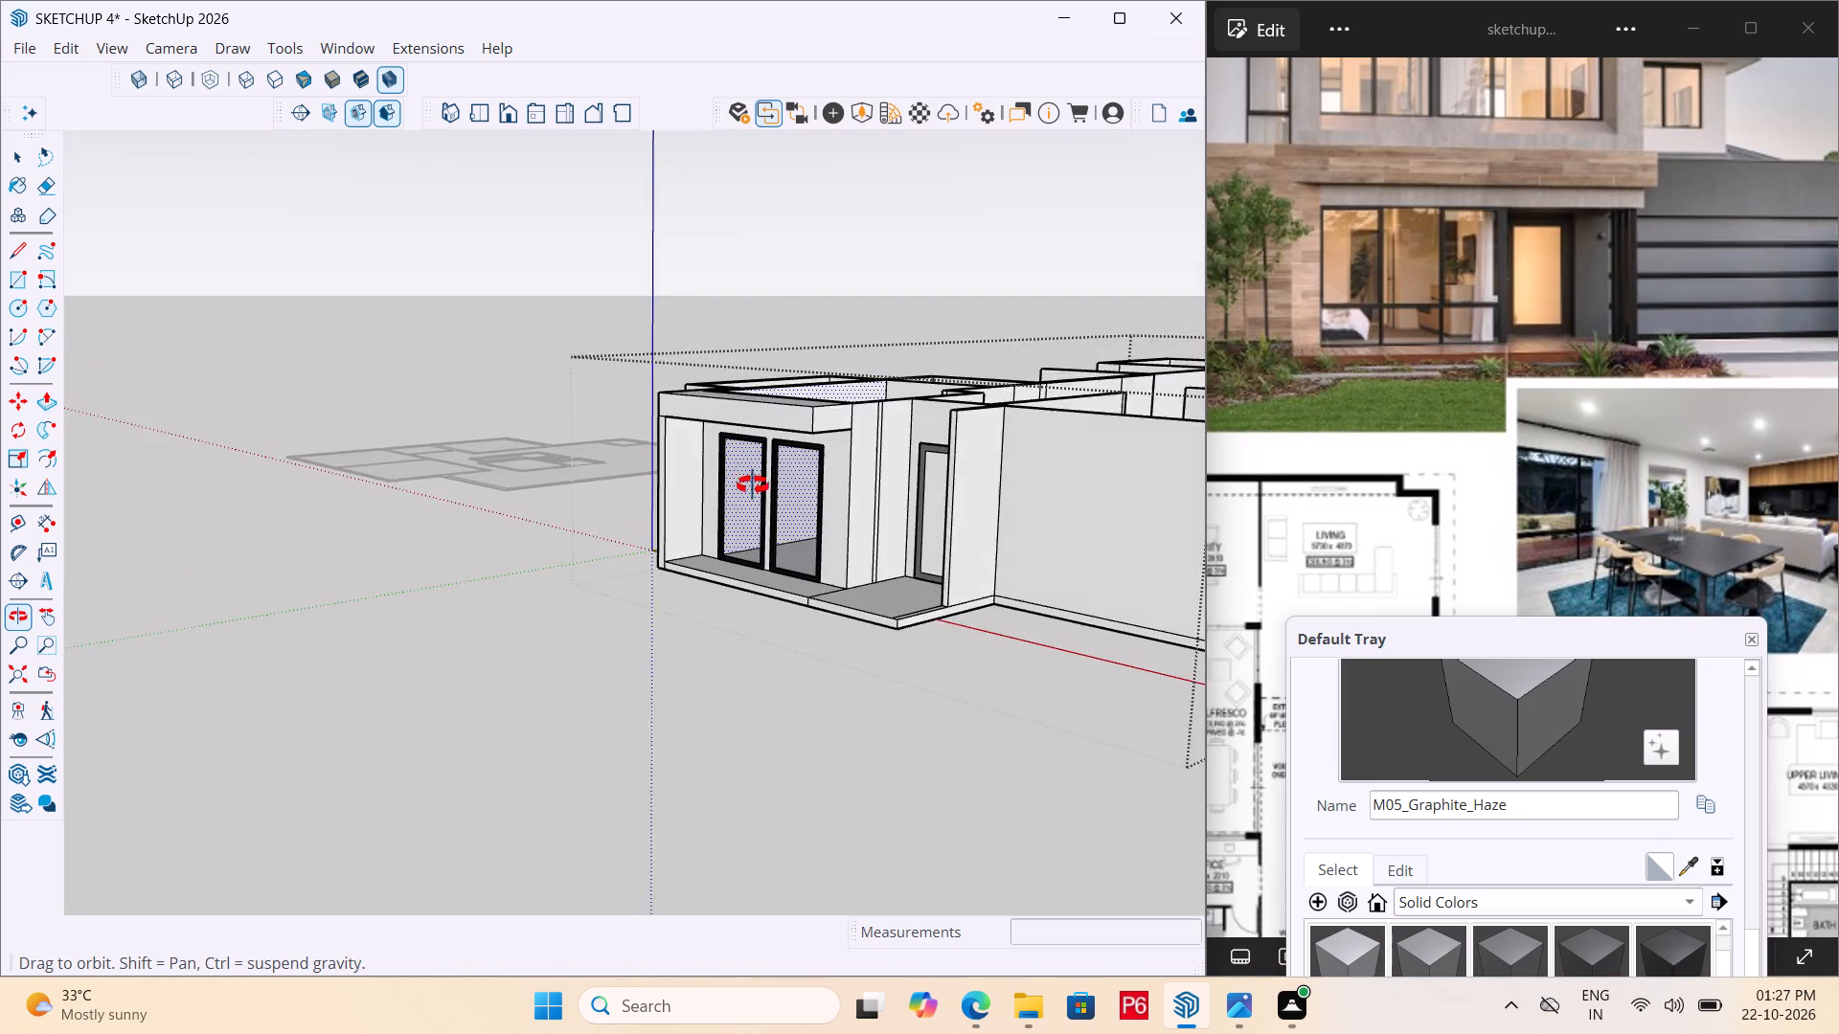
{"action": "middle_click_drag", "start_coordinate": [753, 485], "coordinate": [783, 483]}
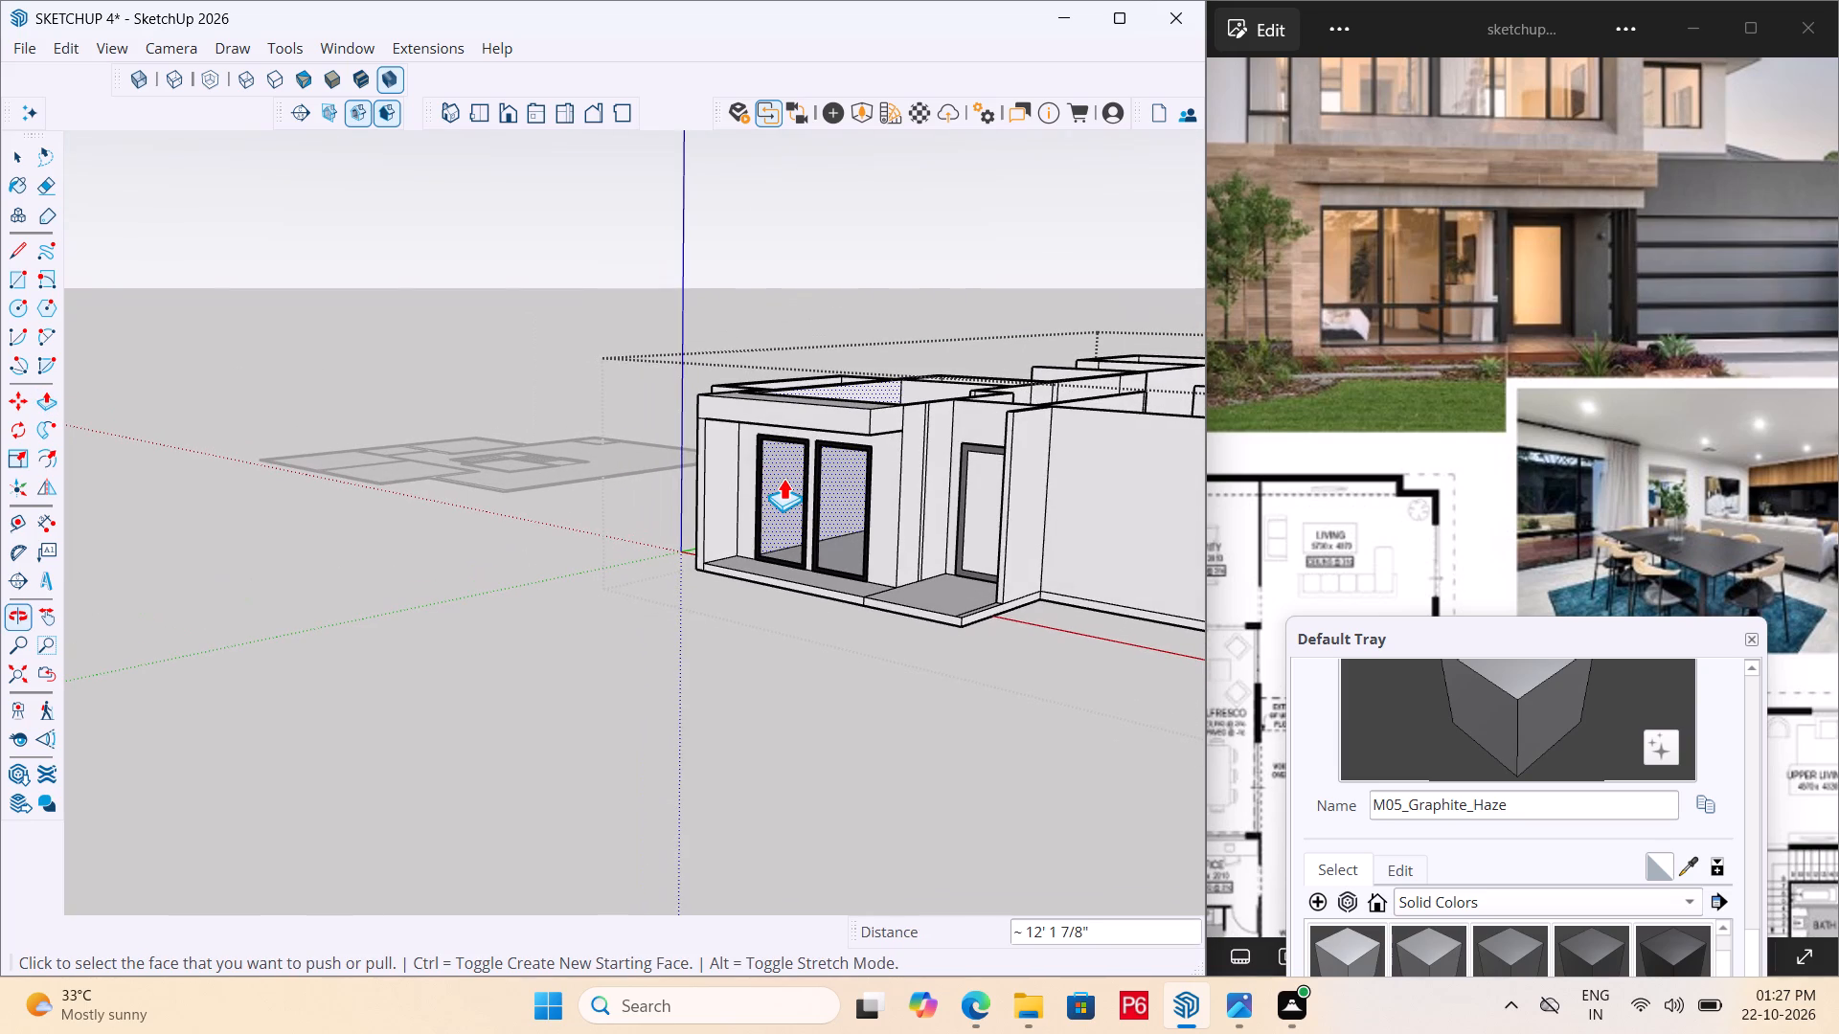
{"action": "middle_click_drag", "start_coordinate": [893, 416], "coordinate": [863, 439]}
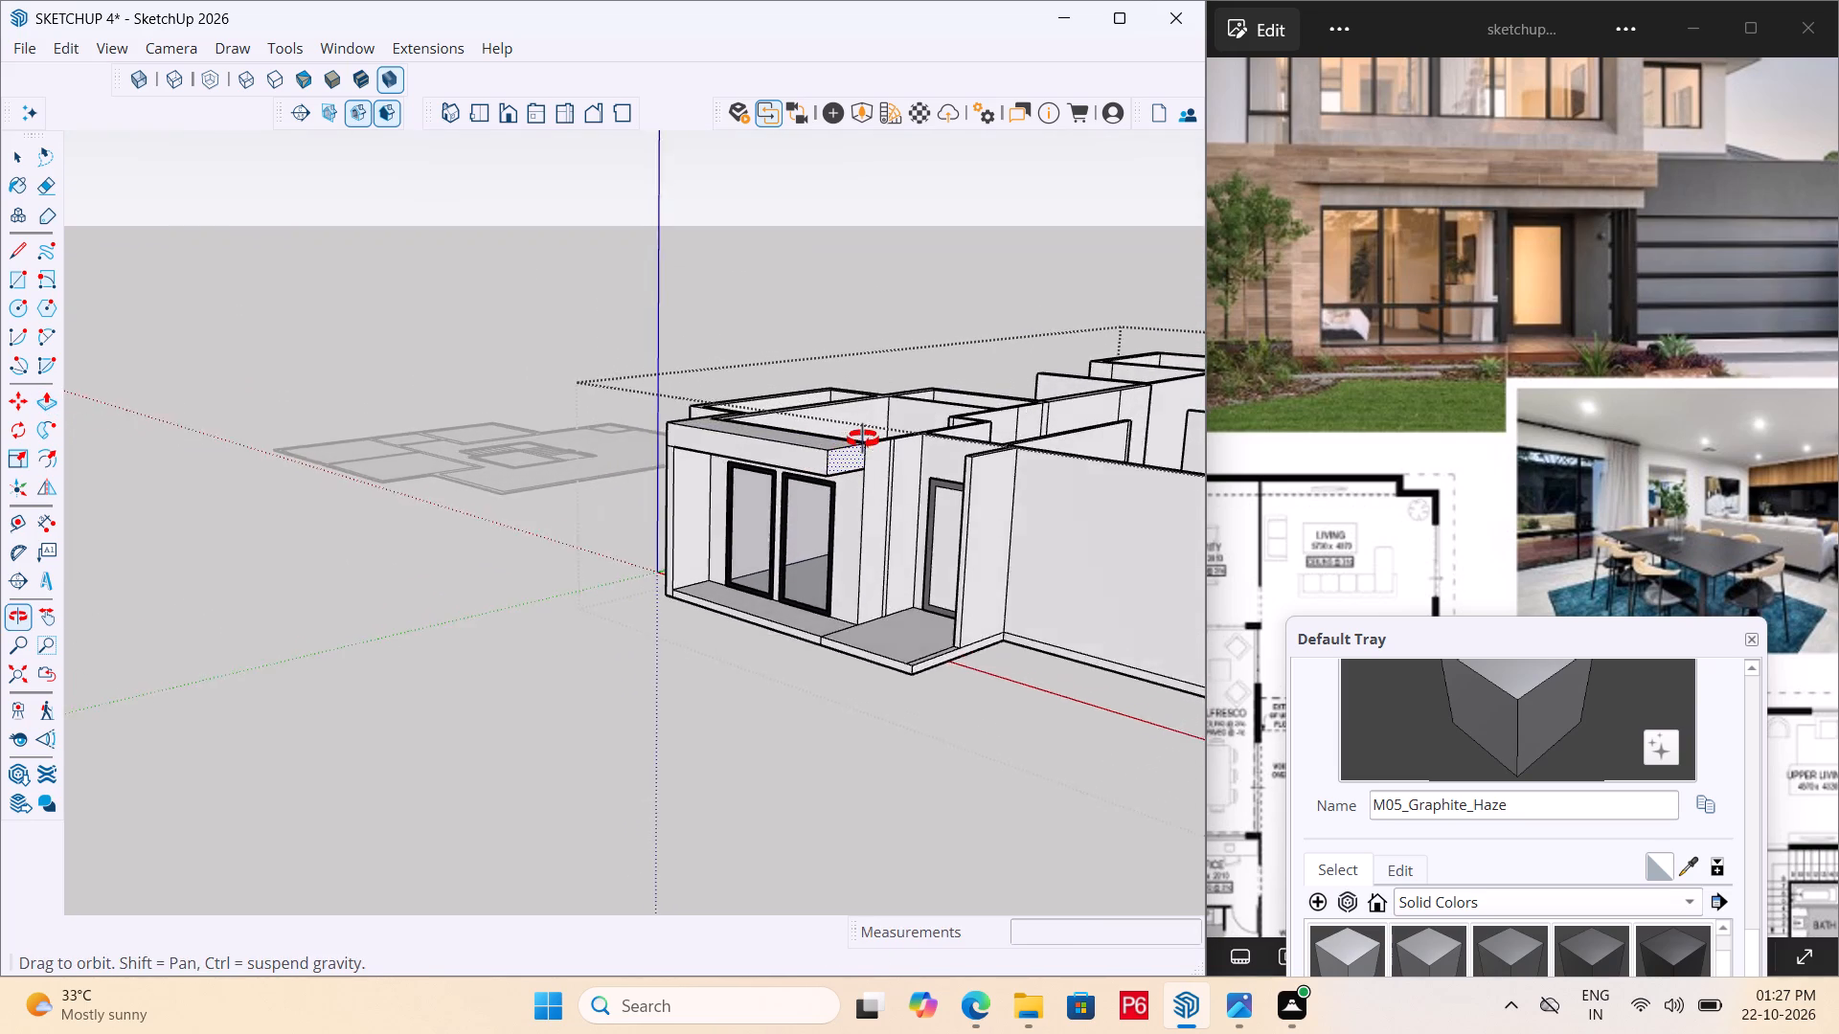
{"action": "middle_click_drag", "start_coordinate": [863, 439], "coordinate": [860, 438]}
{"action": "scroll", "coordinate": [860, 438], "scroll_direction": "up", "scroll_amount": 4}
{"action": "double_click", "coordinate": [830, 468]}
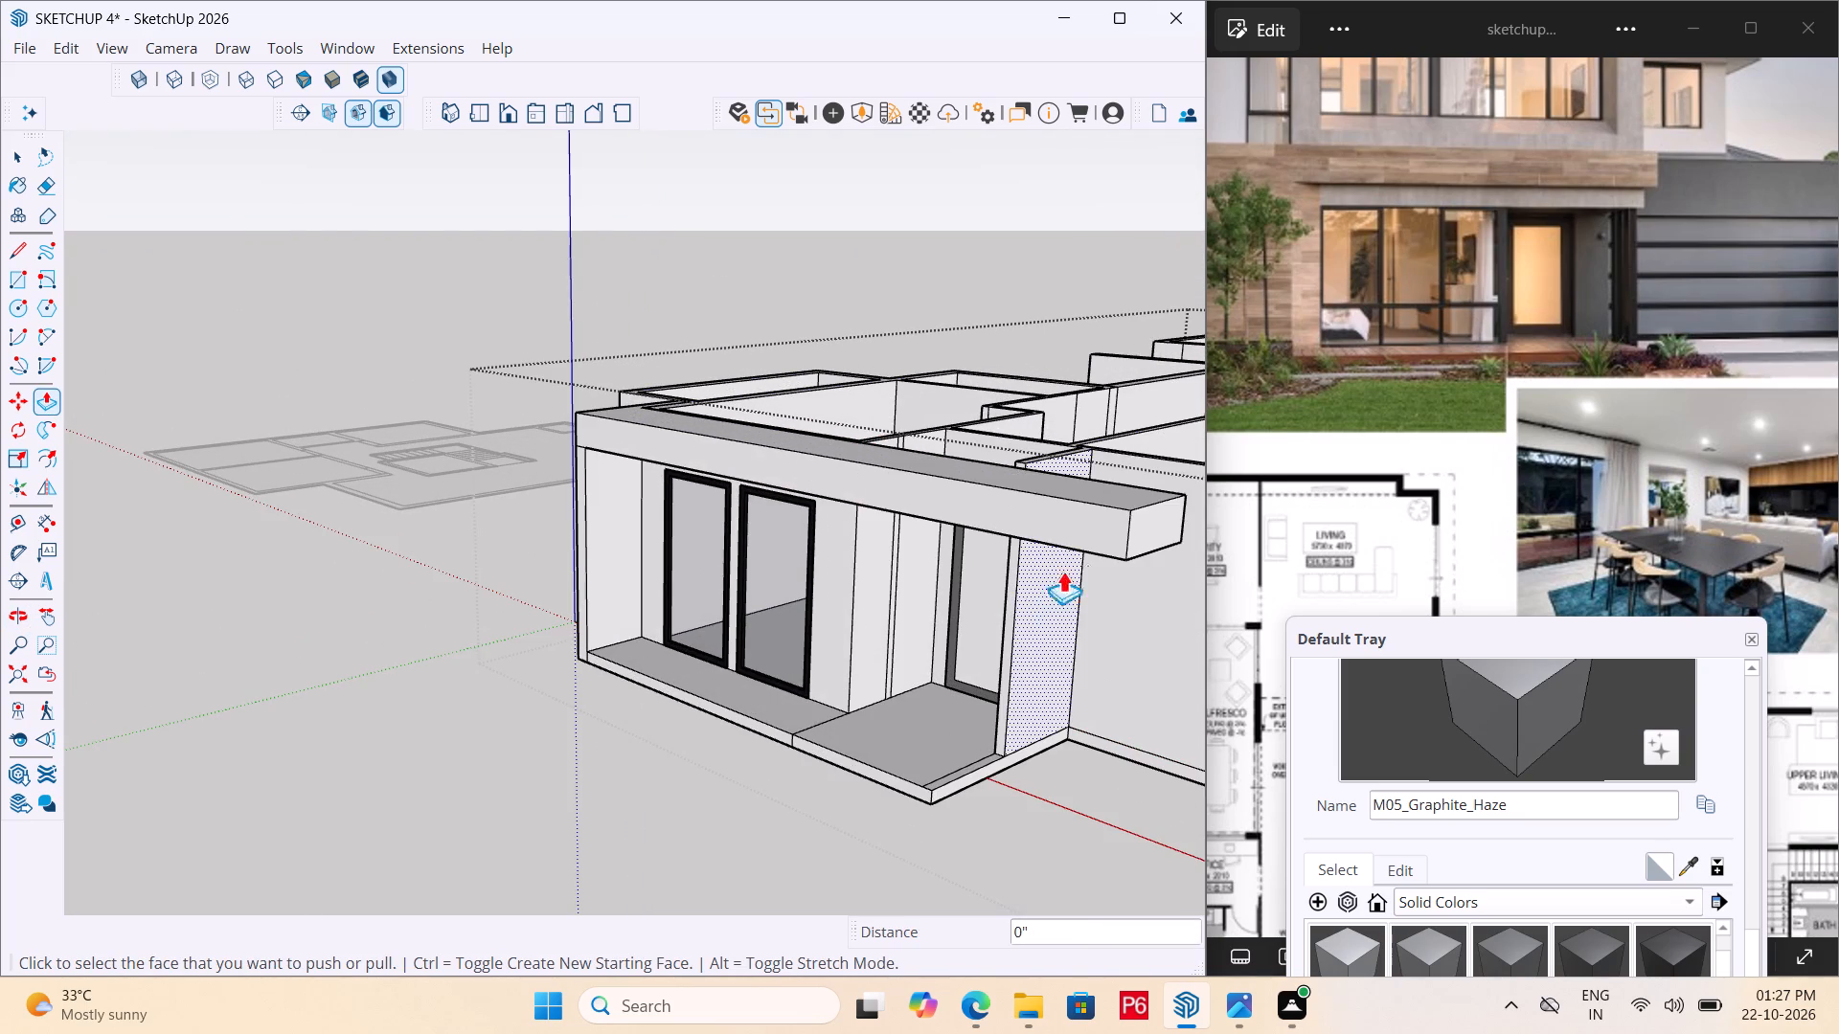
{"action": "middle_click_drag", "start_coordinate": [1100, 553], "coordinate": [871, 527]}
{"action": "left_click", "coordinate": [819, 506]}
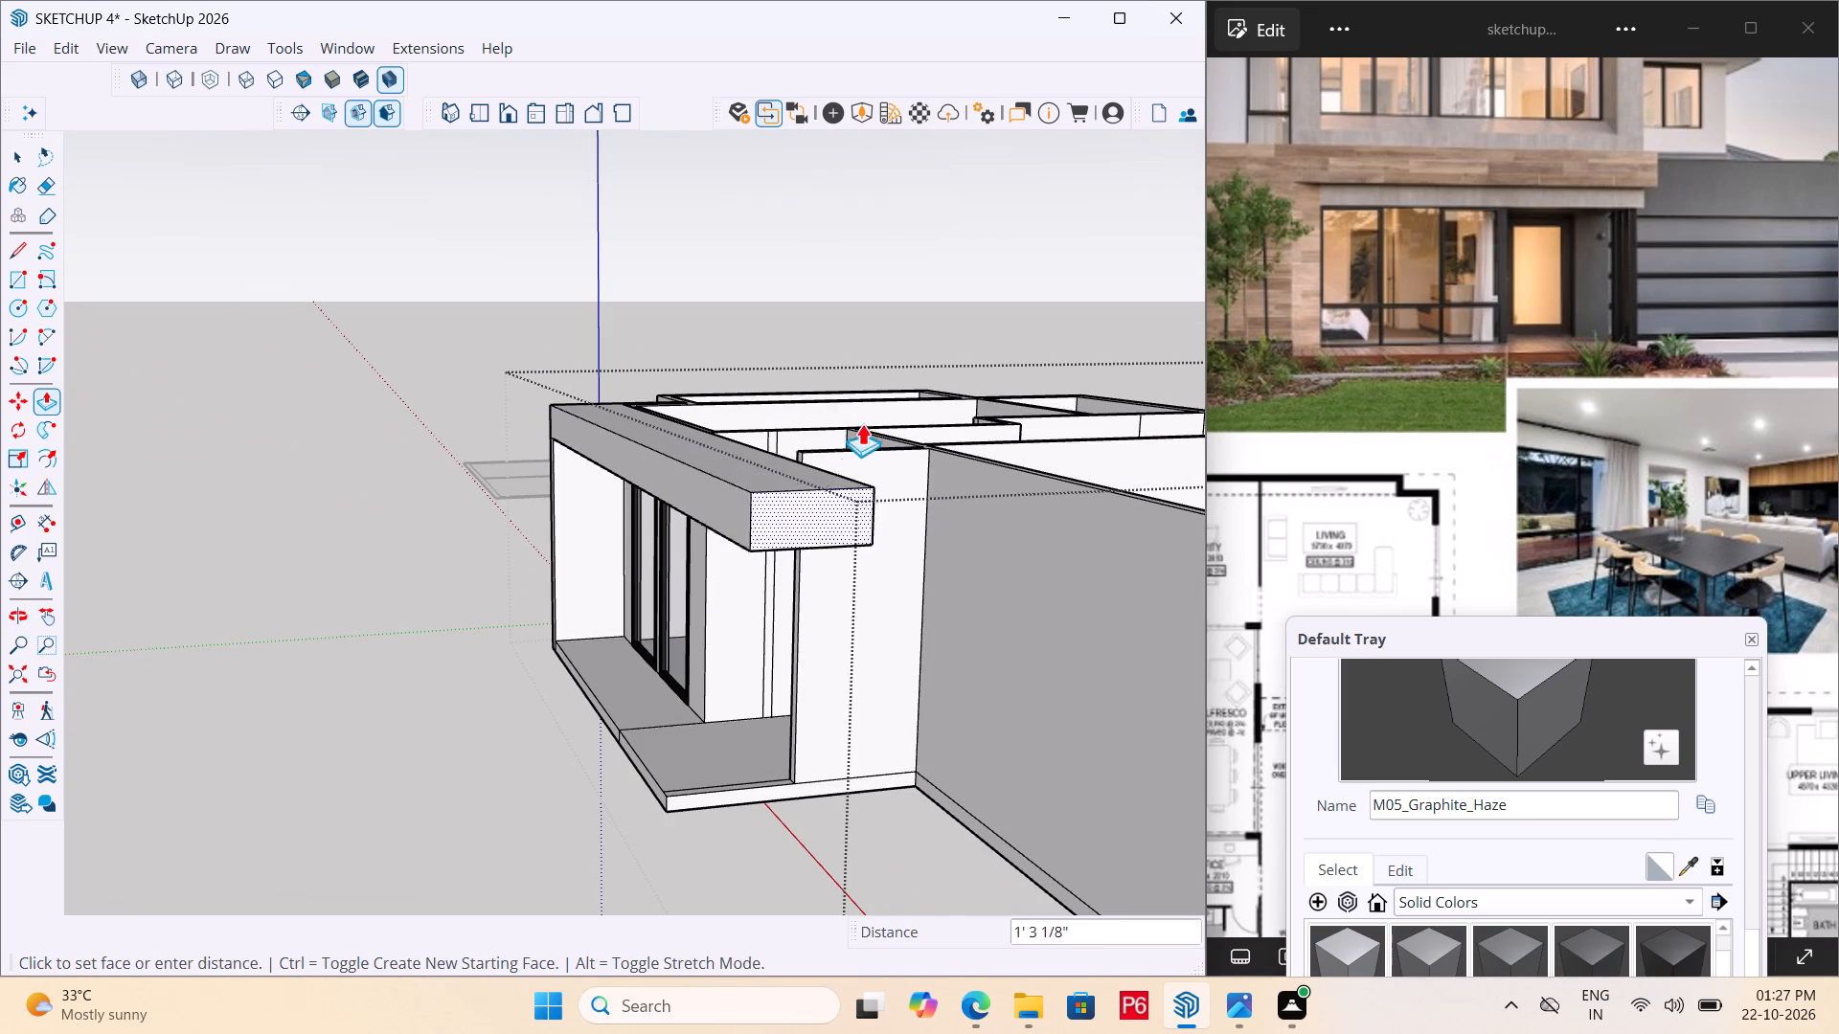
{"action": "double_click", "coordinate": [841, 622]}
Push/Pull a new face about 6 3/8" outward from the beam's end, past the porch side wall.
{"action": "middle_click_drag", "start_coordinate": [839, 531], "coordinate": [598, 678]}
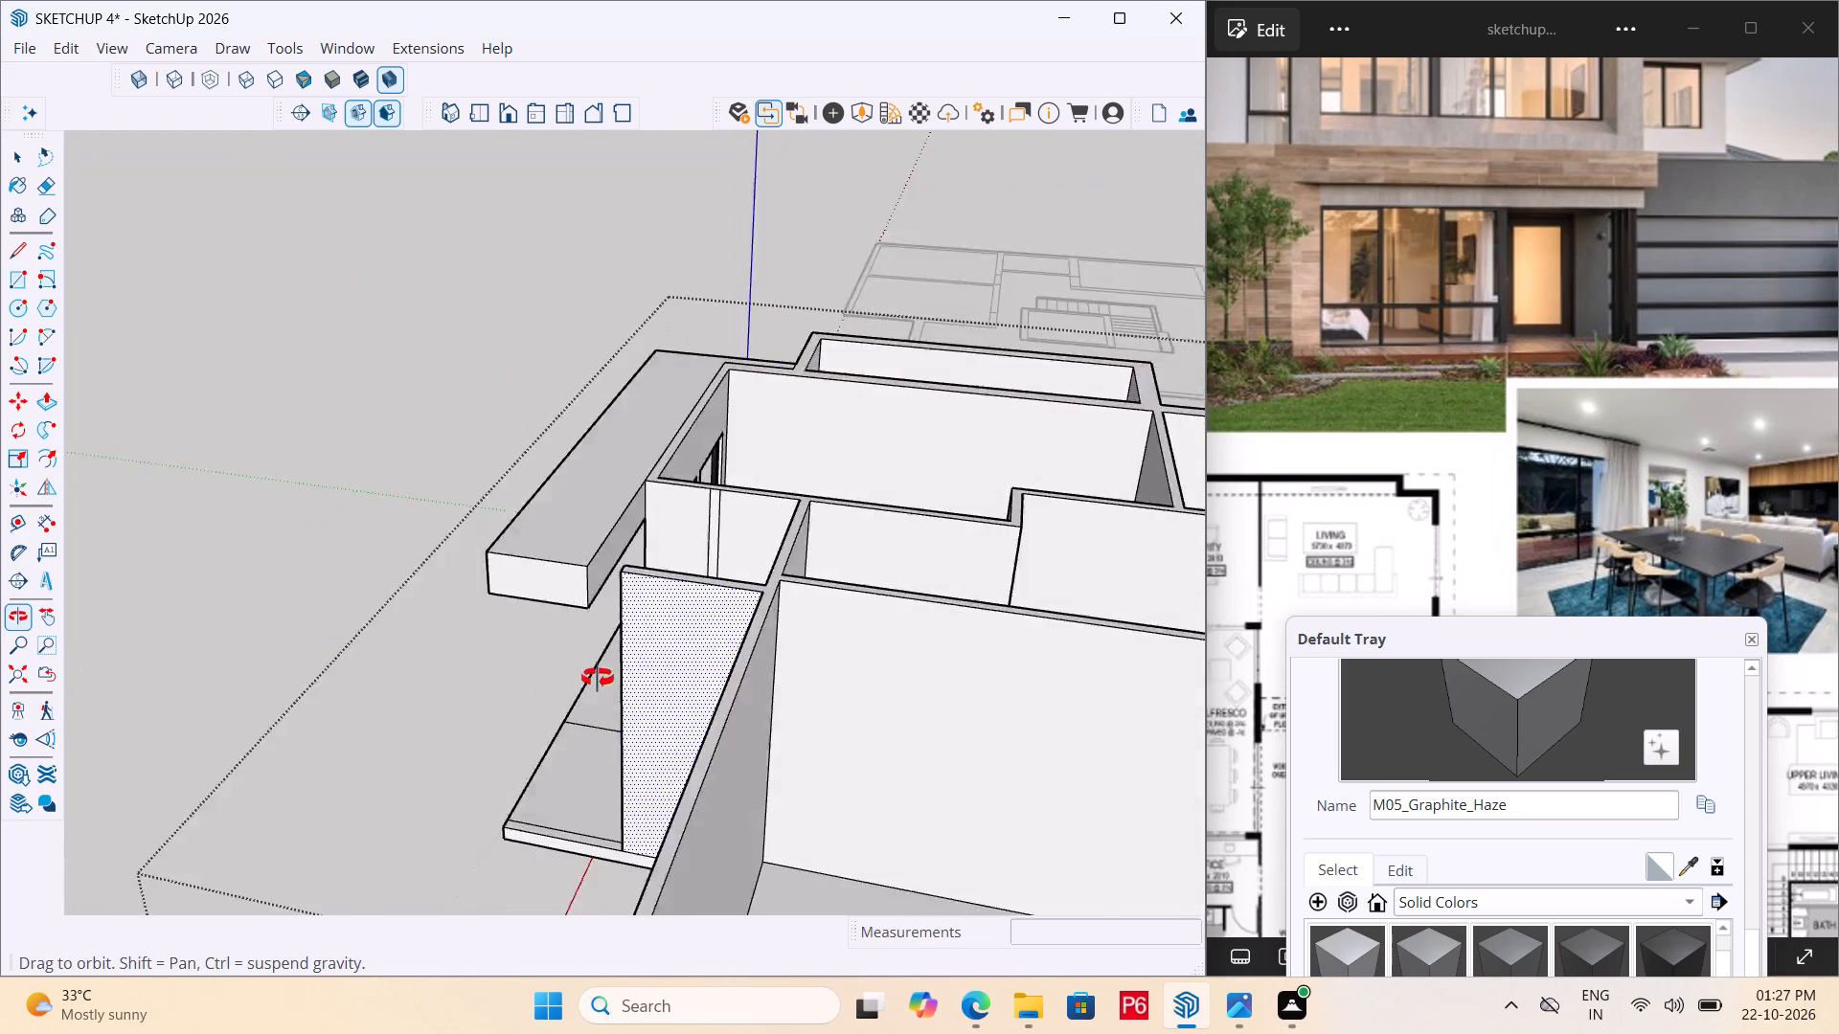
{"action": "middle_click_drag", "start_coordinate": [598, 678], "coordinate": [795, 593]}
{"action": "left_click", "coordinate": [718, 510]}
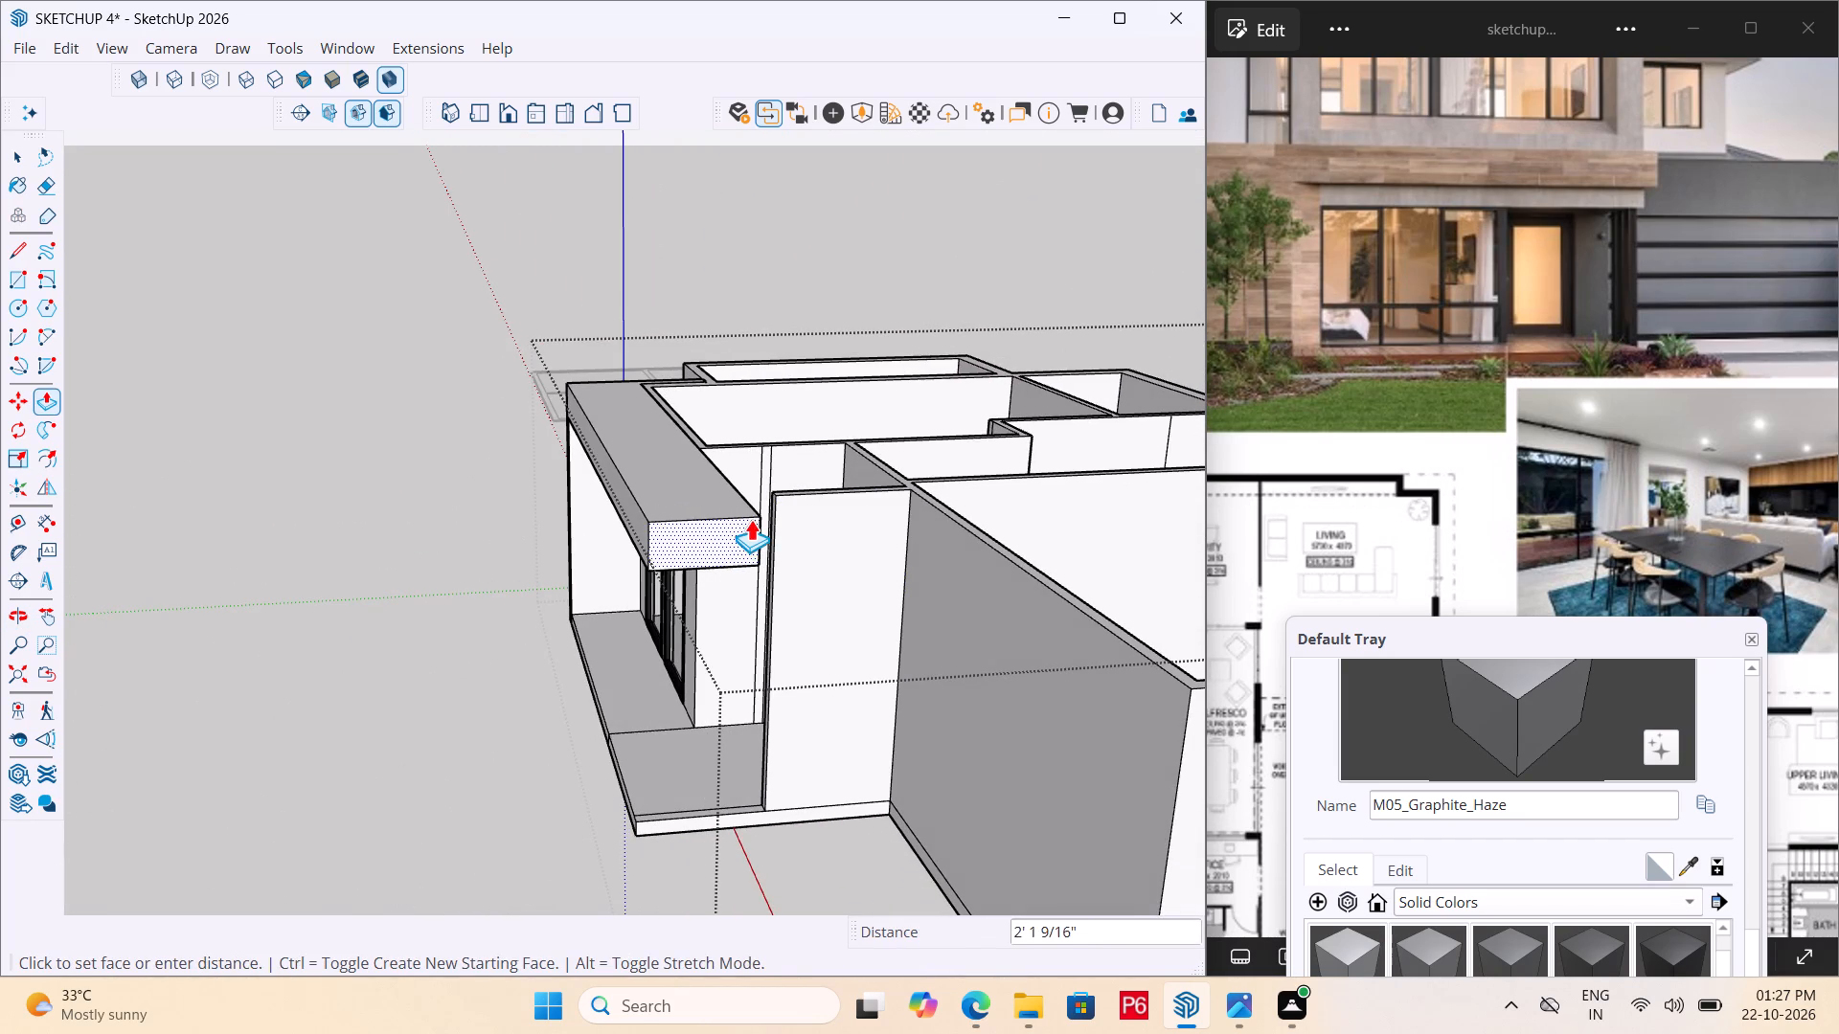
{"action": "middle_click_drag", "start_coordinate": [804, 505], "coordinate": [966, 474]}
{"action": "scroll", "coordinate": [966, 474], "scroll_direction": "up", "scroll_amount": 3}
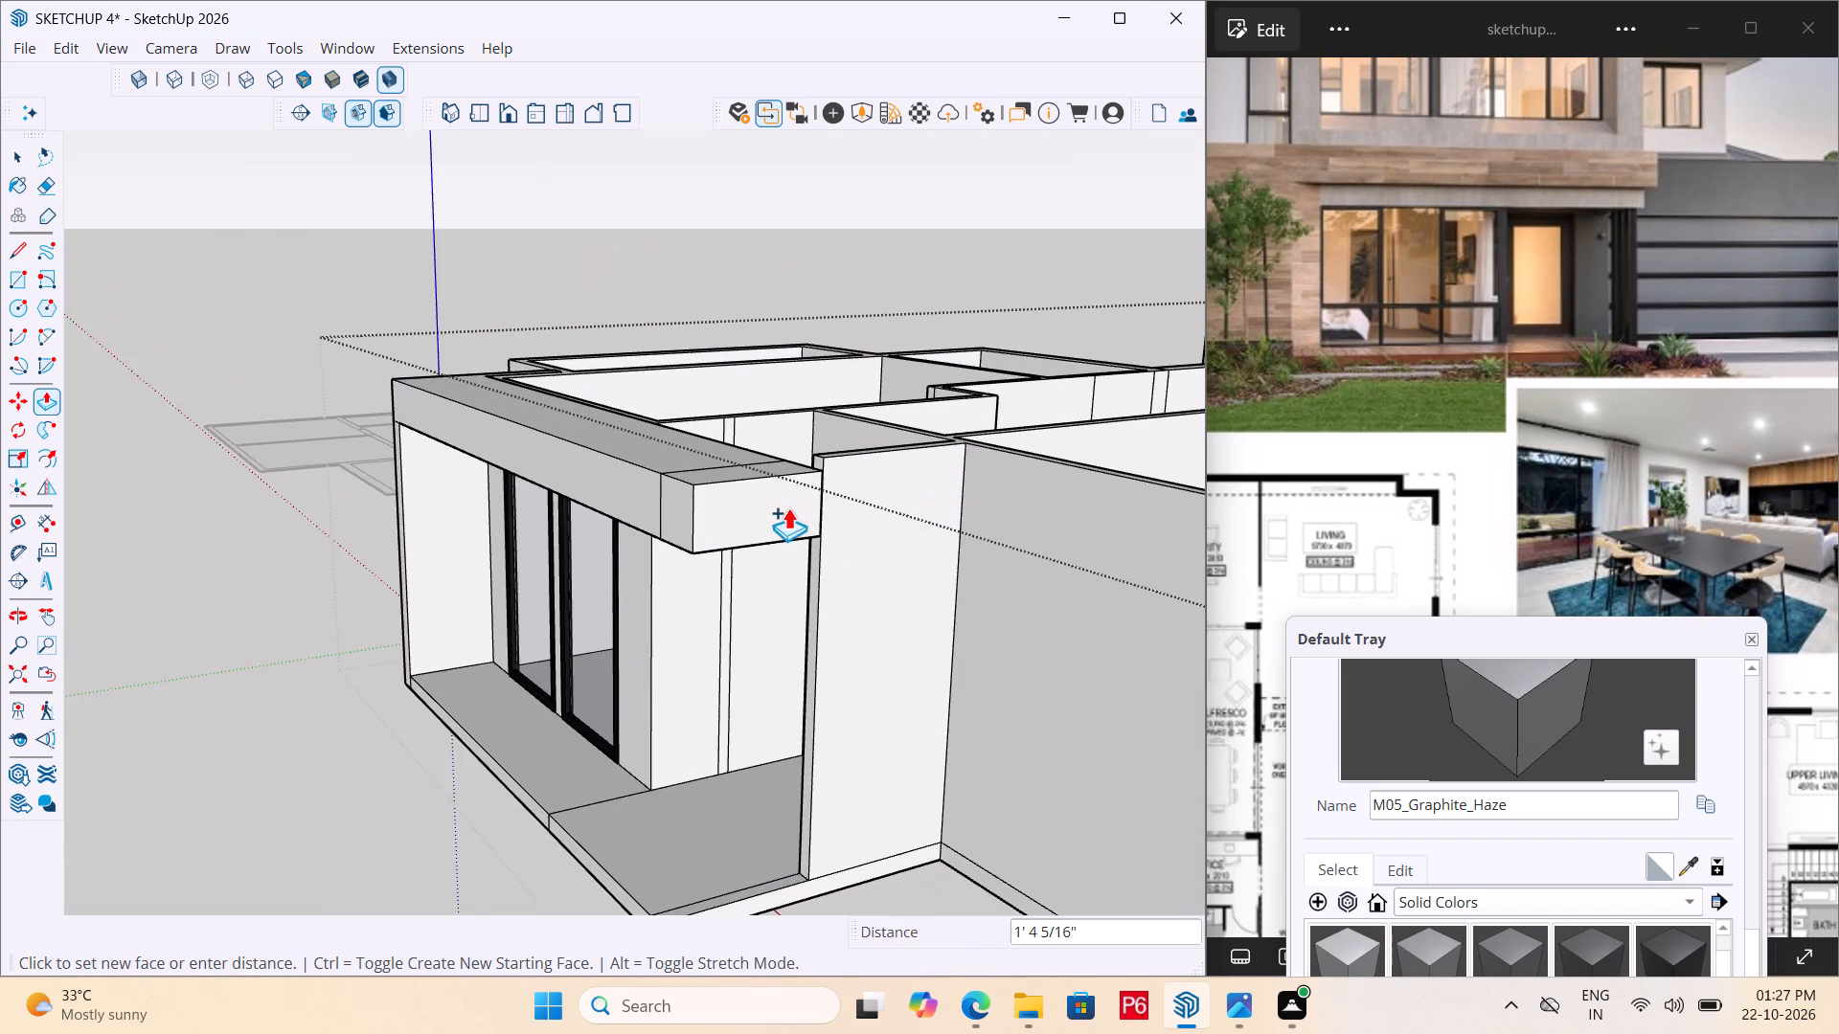
{"action": "scroll", "coordinate": [788, 506], "scroll_direction": "up", "scroll_amount": 1}
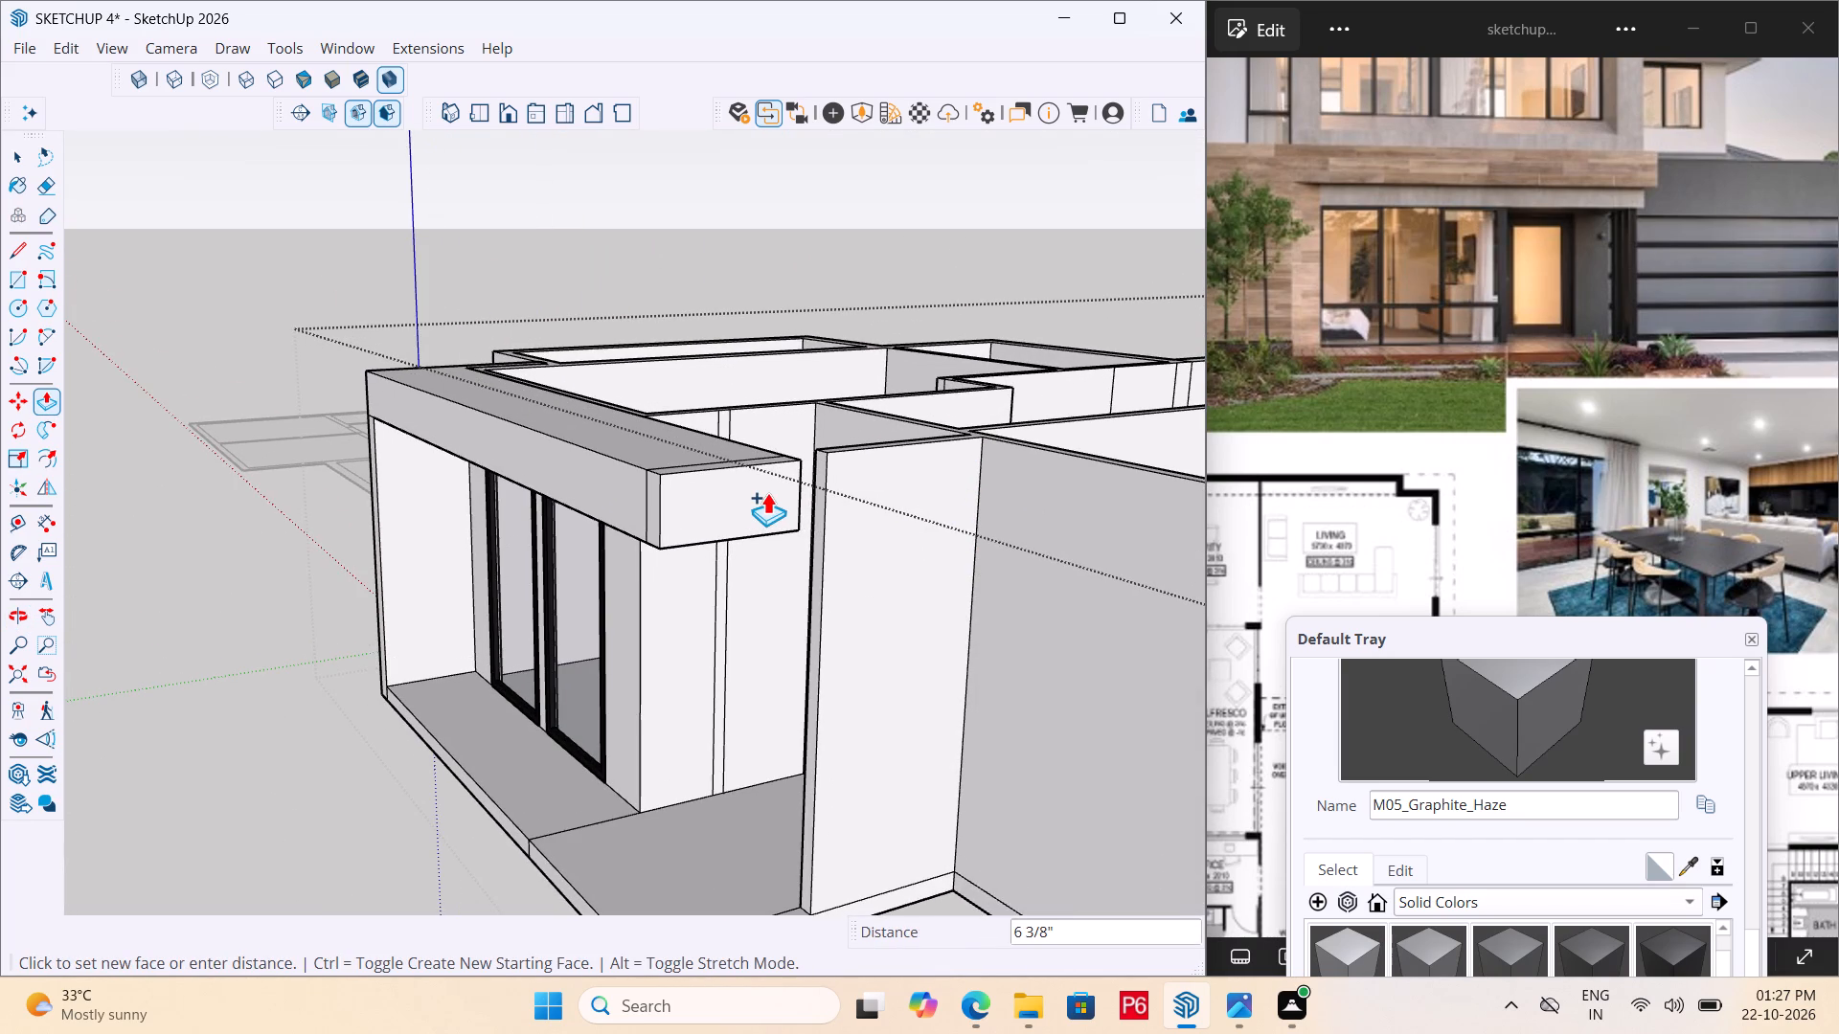
{"action": "left_click", "coordinate": [767, 492]}
Push/Pull the back face of the beam's new end segment along the porch side wall until it meets the house wall.
{"action": "middle_click_drag", "start_coordinate": [879, 478], "coordinate": [486, 570]}
{"action": "scroll", "coordinate": [820, 554], "scroll_direction": "down", "scroll_amount": 4}
{"action": "scroll", "coordinate": [350, 590], "scroll_direction": "up", "scroll_amount": 10}
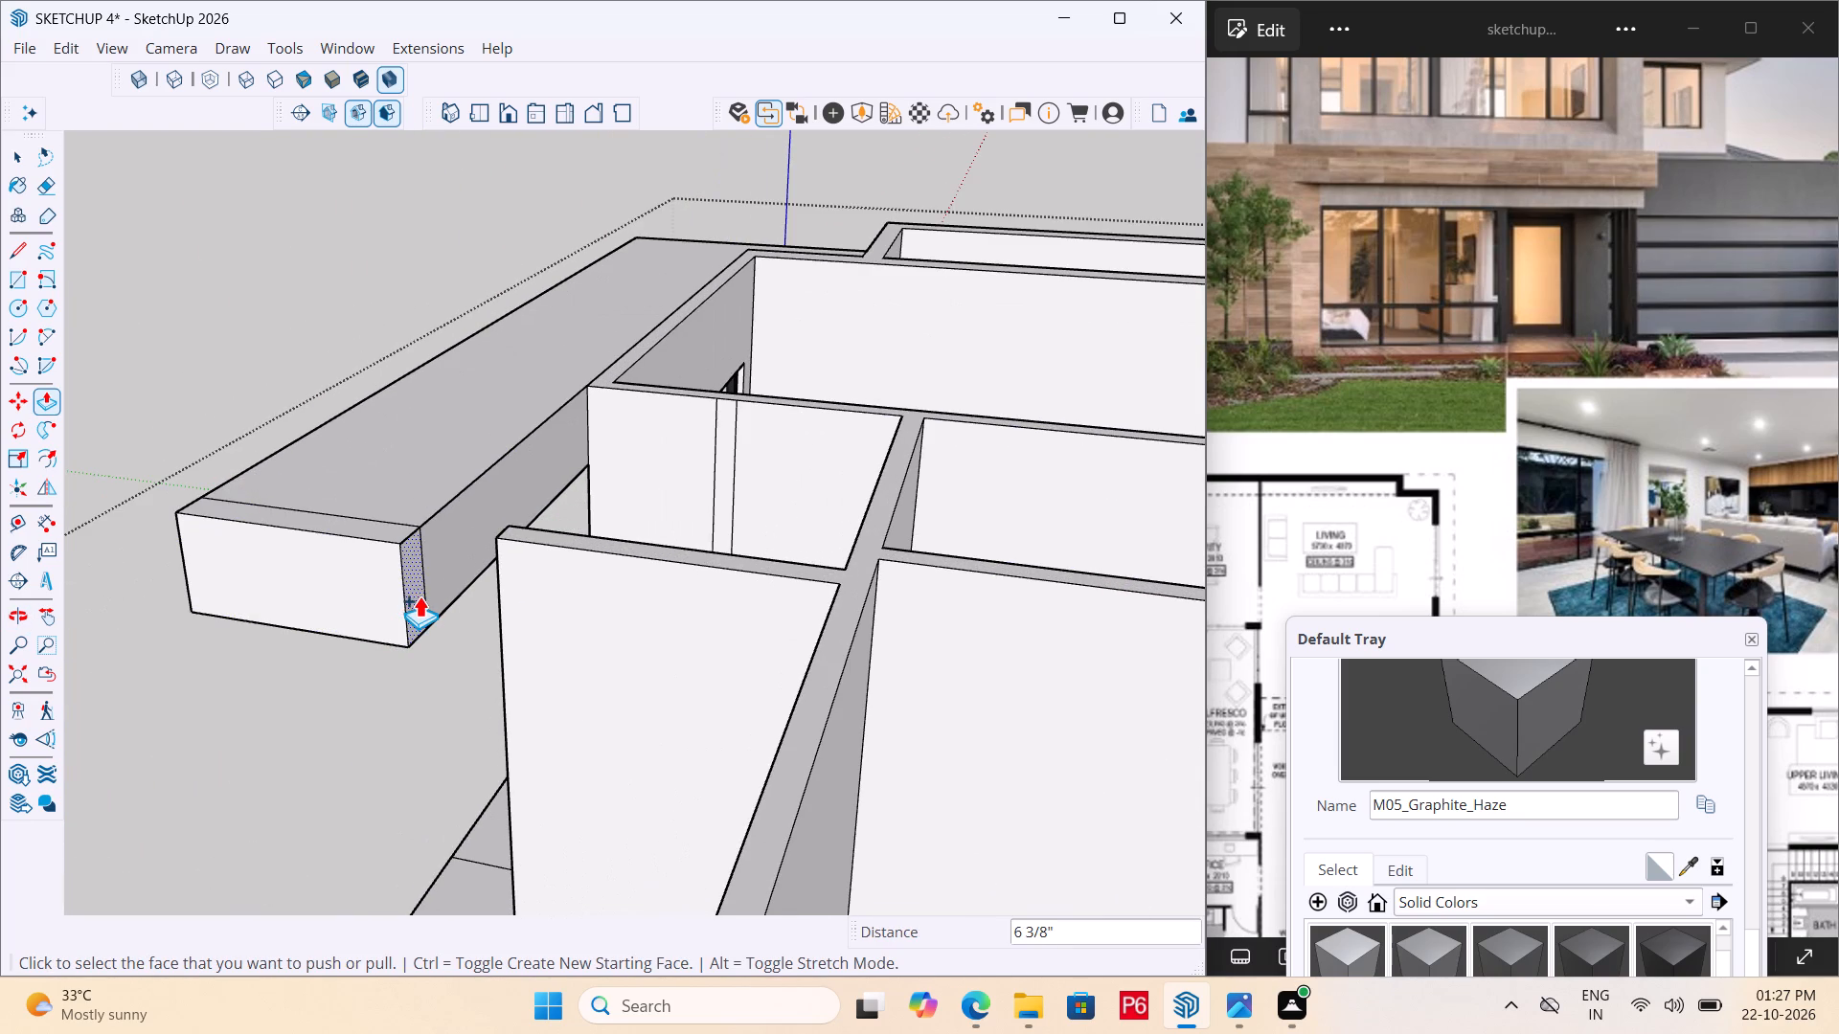
{"action": "left_click", "coordinate": [423, 606]}
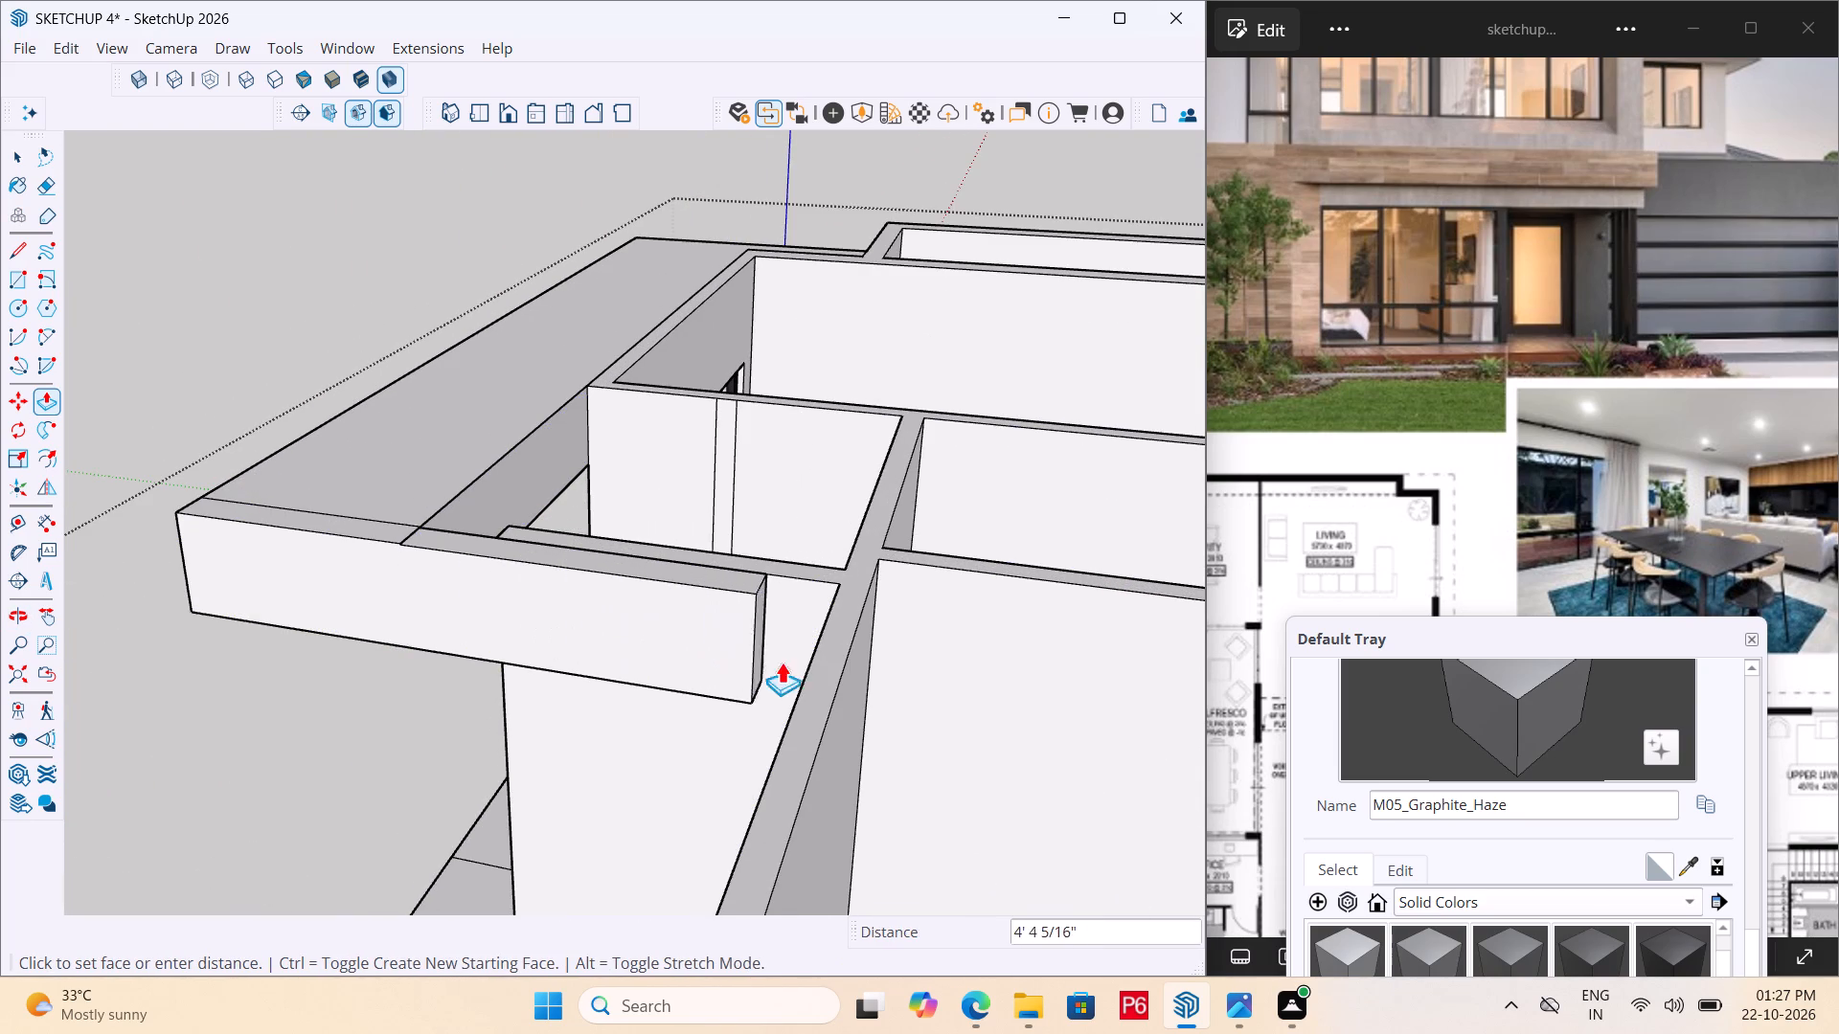
{"action": "middle_click_drag", "start_coordinate": [793, 673], "coordinate": [1243, 600]}
{"action": "double_click", "coordinate": [938, 615]}
Erase the leftover seam edges at the beam corner where the front beam joins its side return.
{"action": "scroll", "coordinate": [1022, 541], "scroll_direction": "down", "scroll_amount": 2}
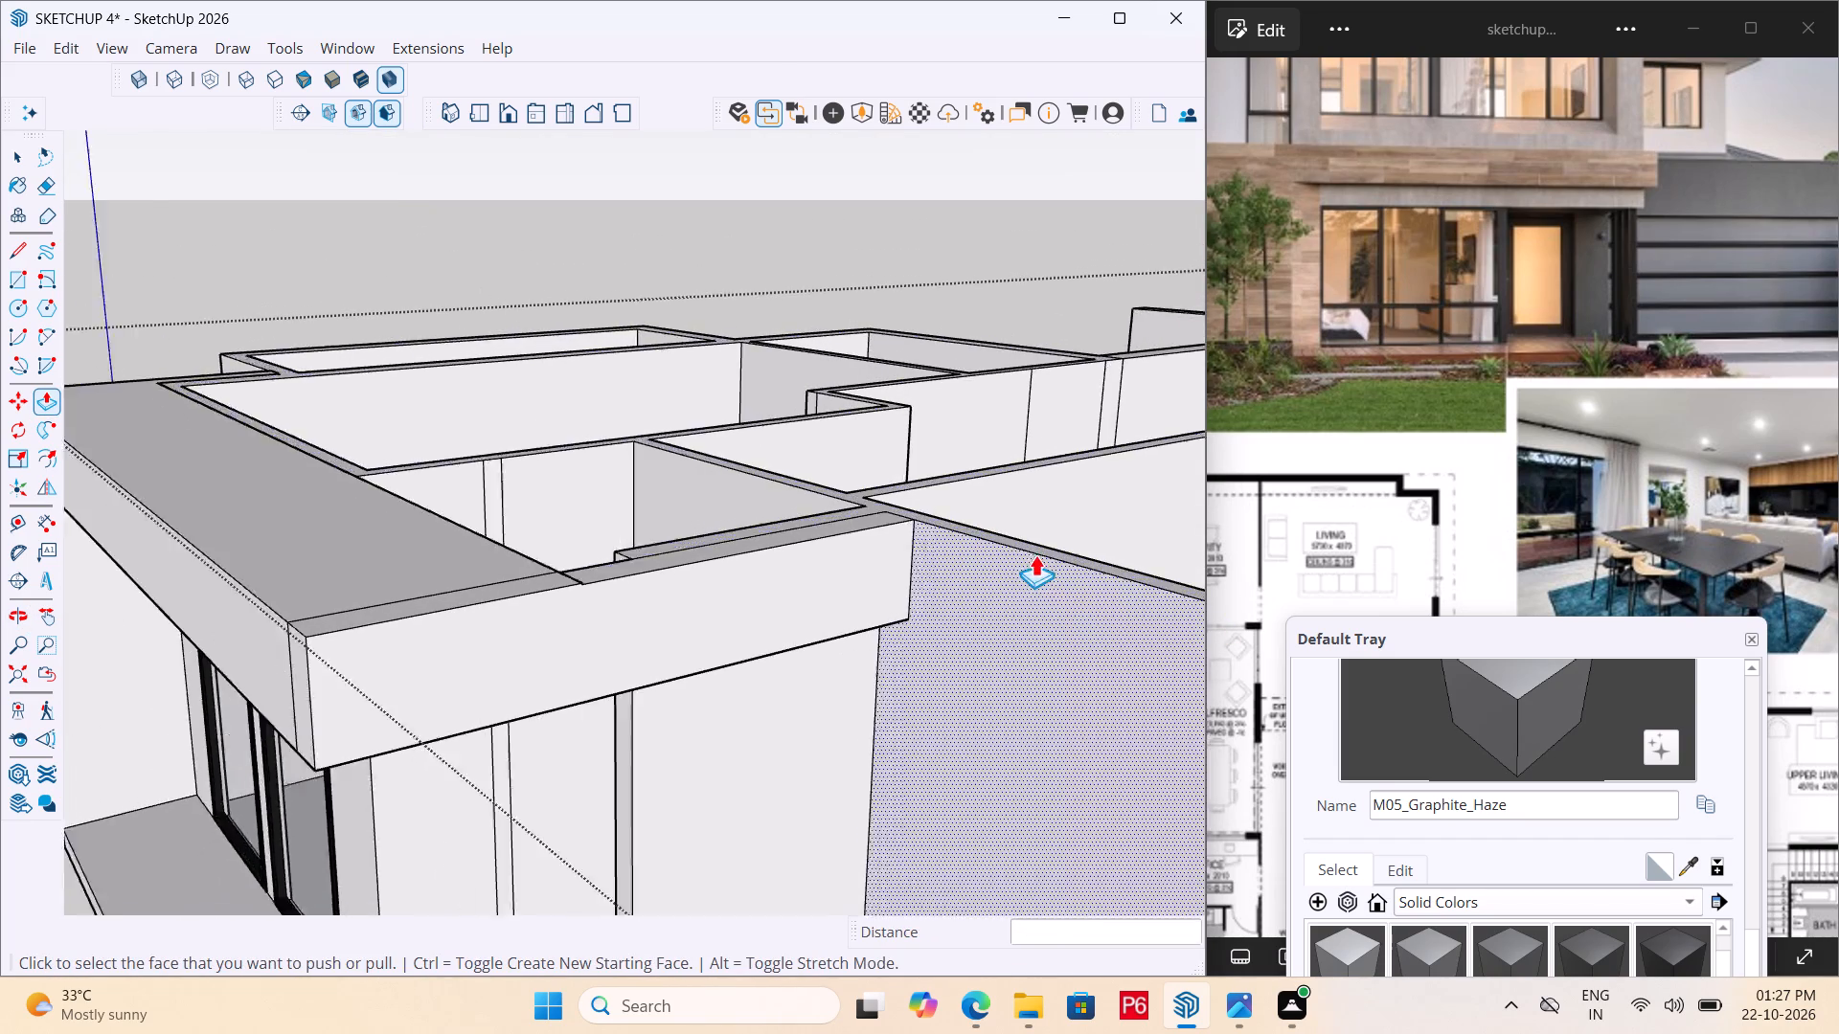
{"action": "scroll", "coordinate": [1035, 554], "scroll_direction": "down", "scroll_amount": 3}
{"action": "middle_click_drag", "start_coordinate": [738, 561], "coordinate": [1189, 384]}
{"action": "scroll", "coordinate": [567, 431], "scroll_direction": "down", "scroll_amount": 6}
{"action": "middle_click_drag", "start_coordinate": [673, 461], "coordinate": [591, 597]}
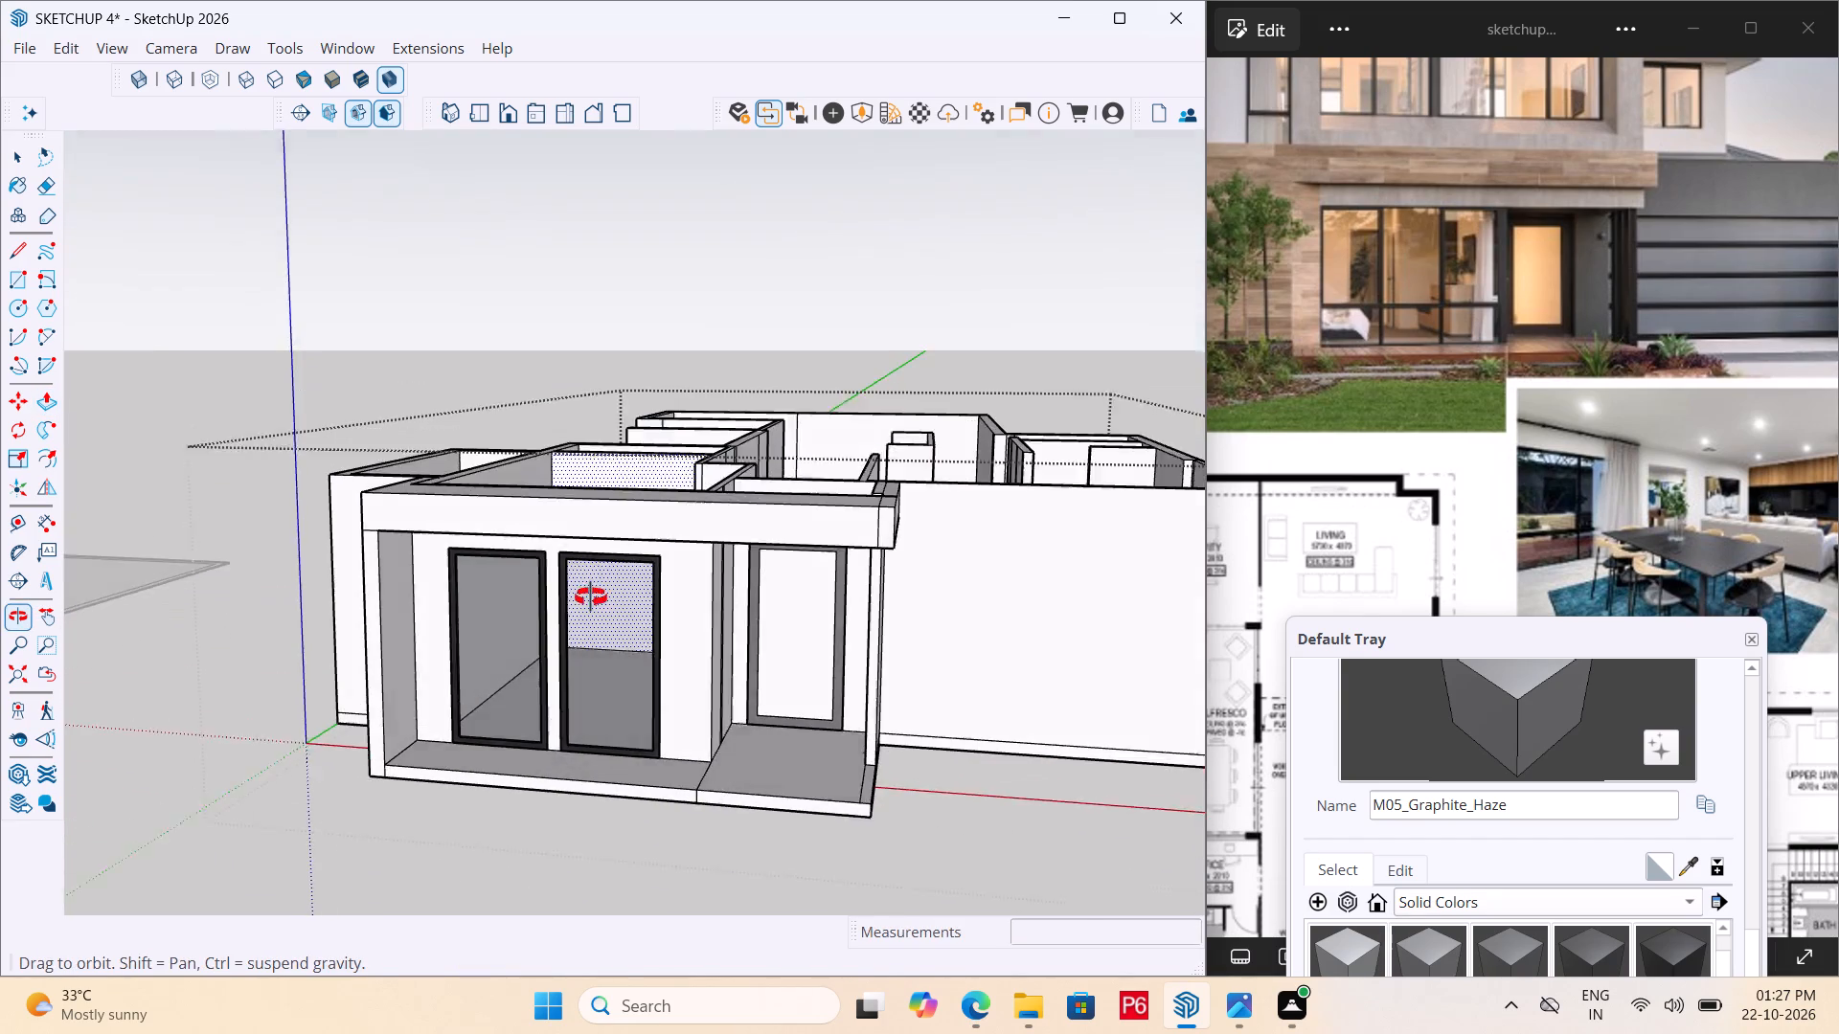
{"action": "middle_click_drag", "start_coordinate": [591, 597], "coordinate": [590, 598]}
{"action": "scroll", "coordinate": [893, 509], "scroll_direction": "up", "scroll_amount": 6}
{"action": "scroll", "coordinate": [820, 622], "scroll_direction": "up", "scroll_amount": 4}
{"action": "key", "text": "e"}
{"action": "left_click_drag", "start_coordinate": [844, 611], "coordinate": [840, 599]}
{"action": "left_click_drag", "start_coordinate": [848, 596], "coordinate": [852, 575]}
{"action": "middle_click_drag", "start_coordinate": [851, 535], "coordinate": [755, 699]}
{"action": "left_click_drag", "start_coordinate": [880, 509], "coordinate": [880, 479]}
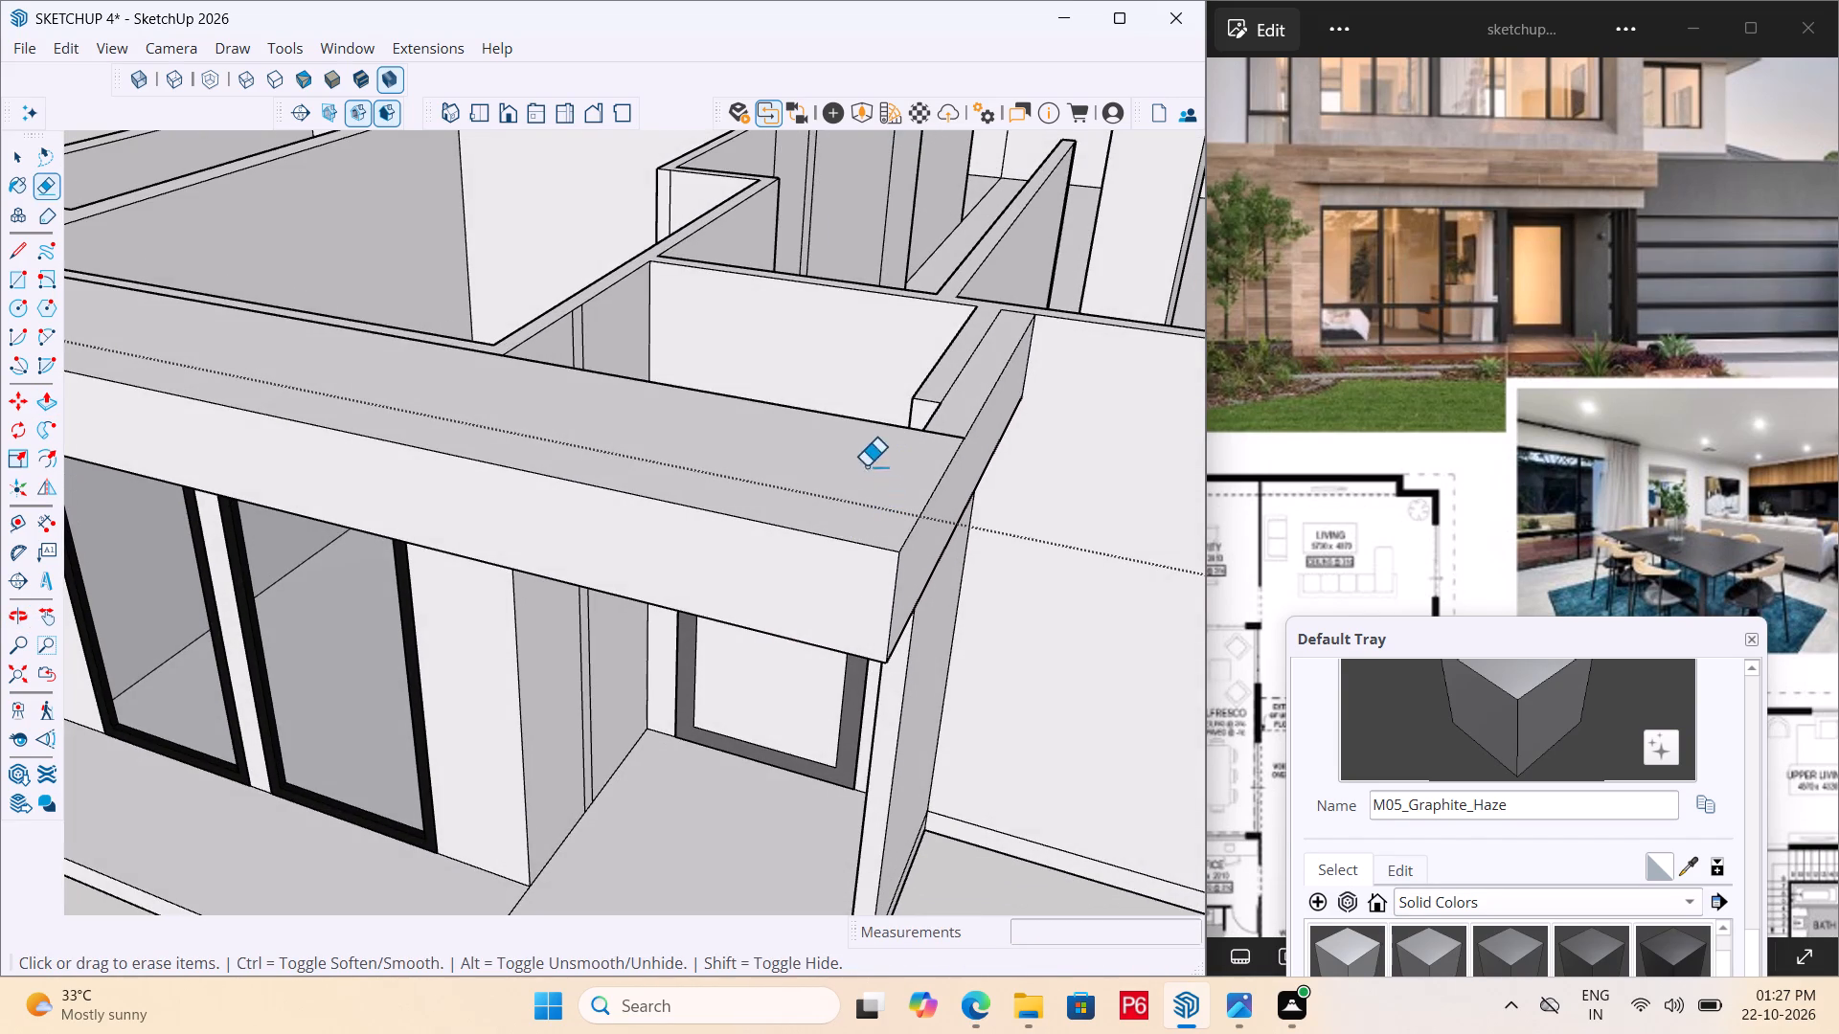
{"action": "middle_click_drag", "start_coordinate": [801, 625], "coordinate": [1000, 80]}
{"action": "left_click_drag", "start_coordinate": [856, 678], "coordinate": [830, 669]}
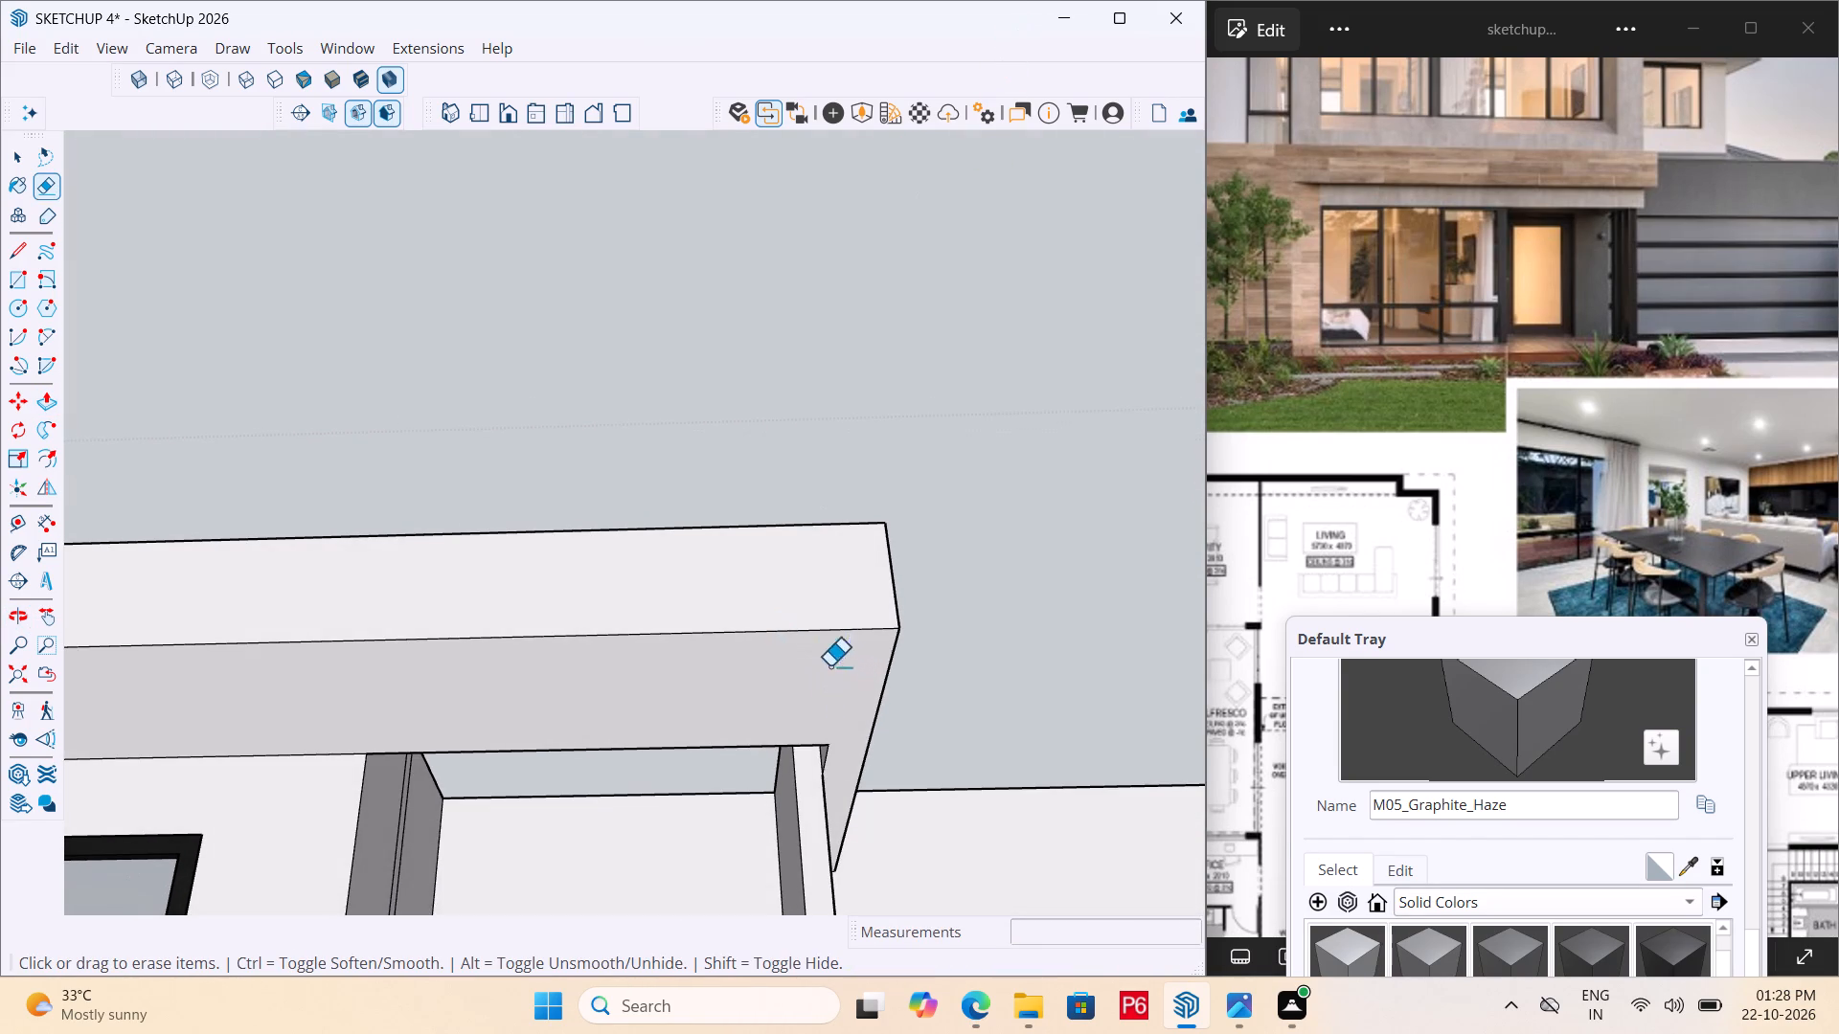
Push/Pull the front end face of the porch side wall forward about 1' 5/16" to meet the back of the front beam.
{"action": "scroll", "coordinate": [786, 581], "scroll_direction": "down", "scroll_amount": 1}
{"action": "middle_click_drag", "start_coordinate": [786, 581], "coordinate": [580, 1019]}
{"action": "middle_click_drag", "start_coordinate": [886, 388], "coordinate": [1077, 576]}
{"action": "scroll", "coordinate": [505, 470], "scroll_direction": "down", "scroll_amount": 8}
{"action": "middle_click_drag", "start_coordinate": [849, 703], "coordinate": [1048, 682]}
{"action": "scroll", "coordinate": [1060, 679], "scroll_direction": "up", "scroll_amount": 13}
{"action": "middle_click_drag", "start_coordinate": [1096, 666], "coordinate": [762, 618]}
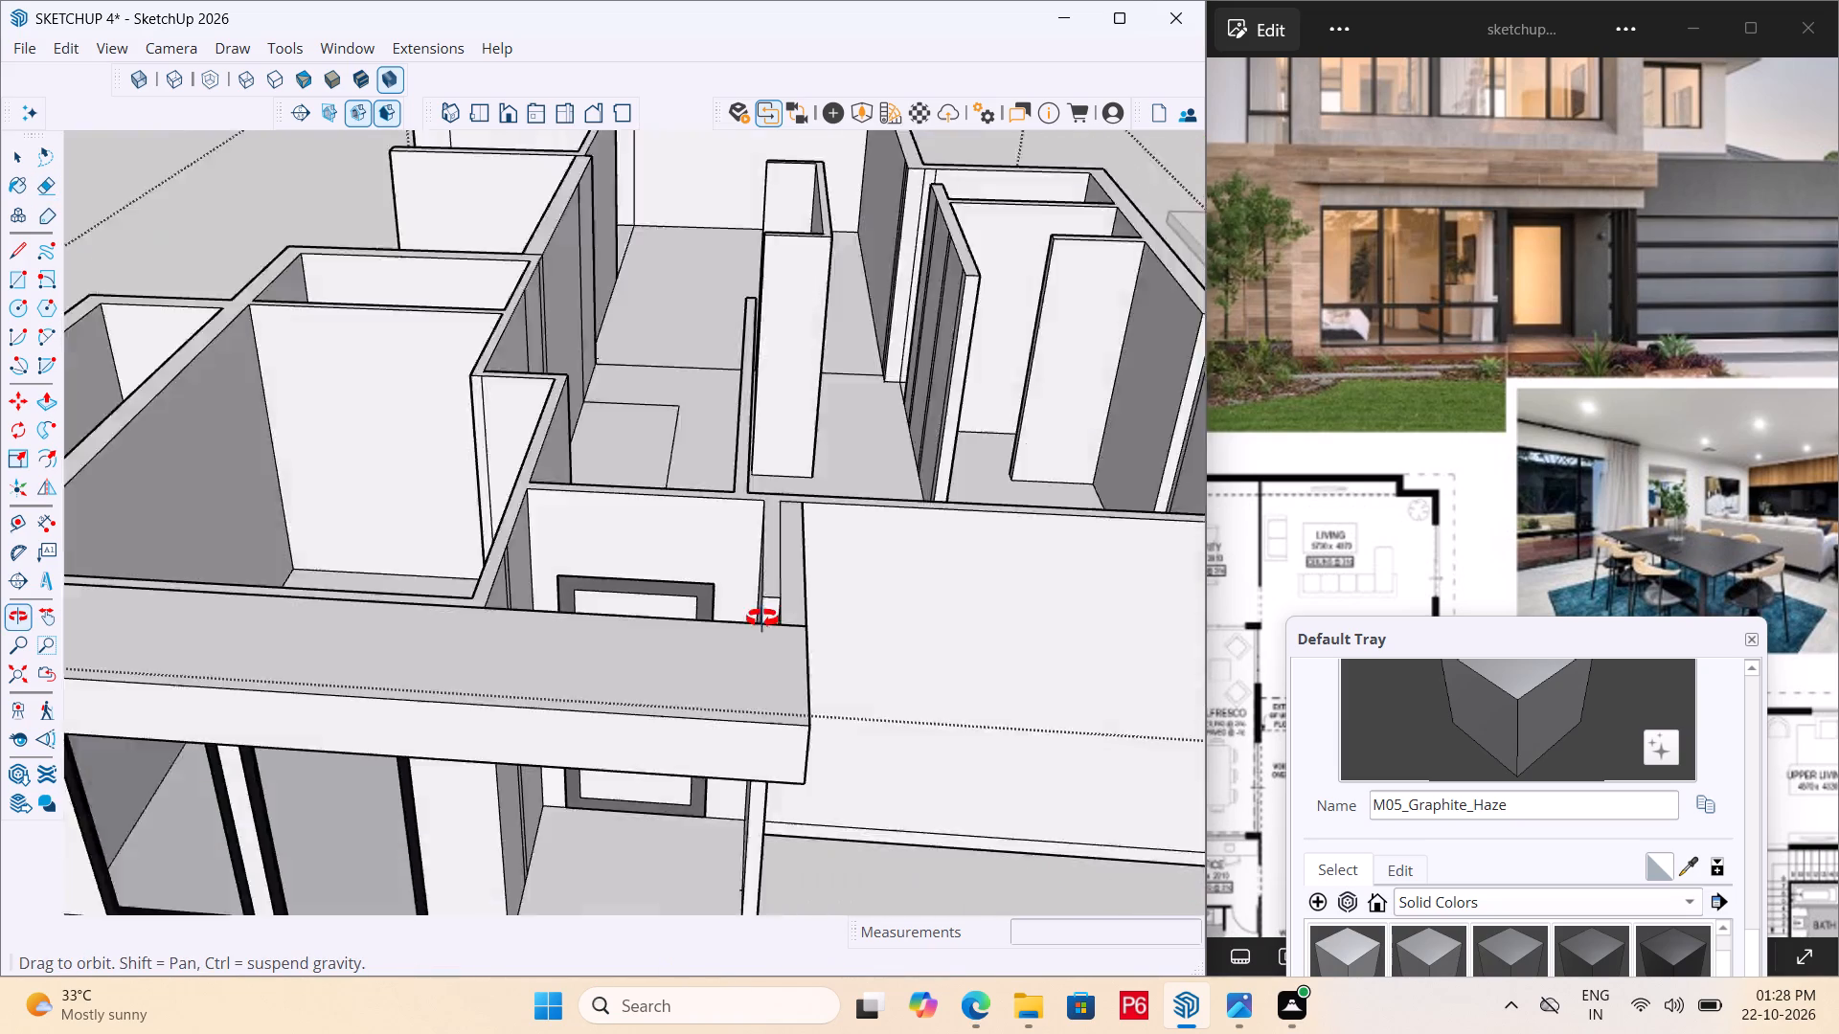
{"action": "middle_click_drag", "start_coordinate": [762, 618], "coordinate": [265, 559]}
{"action": "scroll", "coordinate": [752, 498], "scroll_direction": "down", "scroll_amount": 4}
{"action": "middle_click_drag", "start_coordinate": [565, 564], "coordinate": [718, 663]}
{"action": "scroll", "coordinate": [1141, 749], "scroll_direction": "up", "scroll_amount": 3}
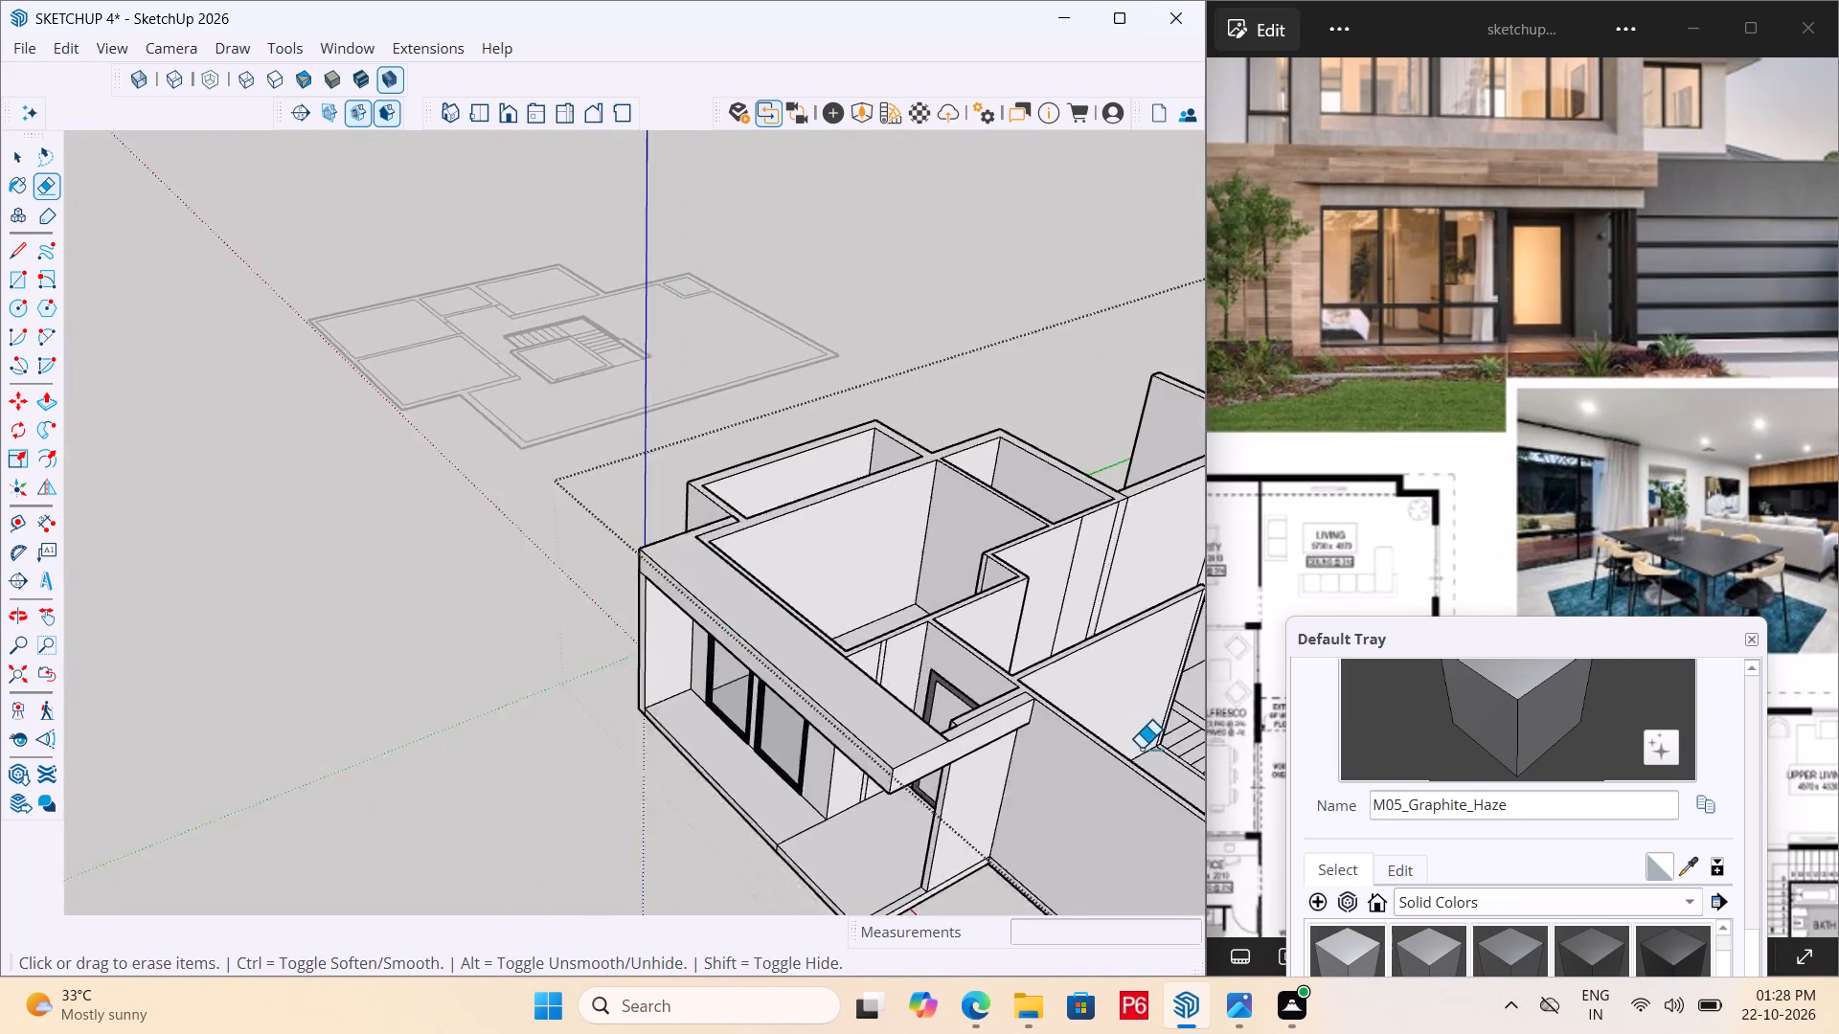
{"action": "scroll", "coordinate": [1141, 749], "scroll_direction": "up", "scroll_amount": 10}
{"action": "middle_click_drag", "start_coordinate": [829, 723], "coordinate": [951, 775]}
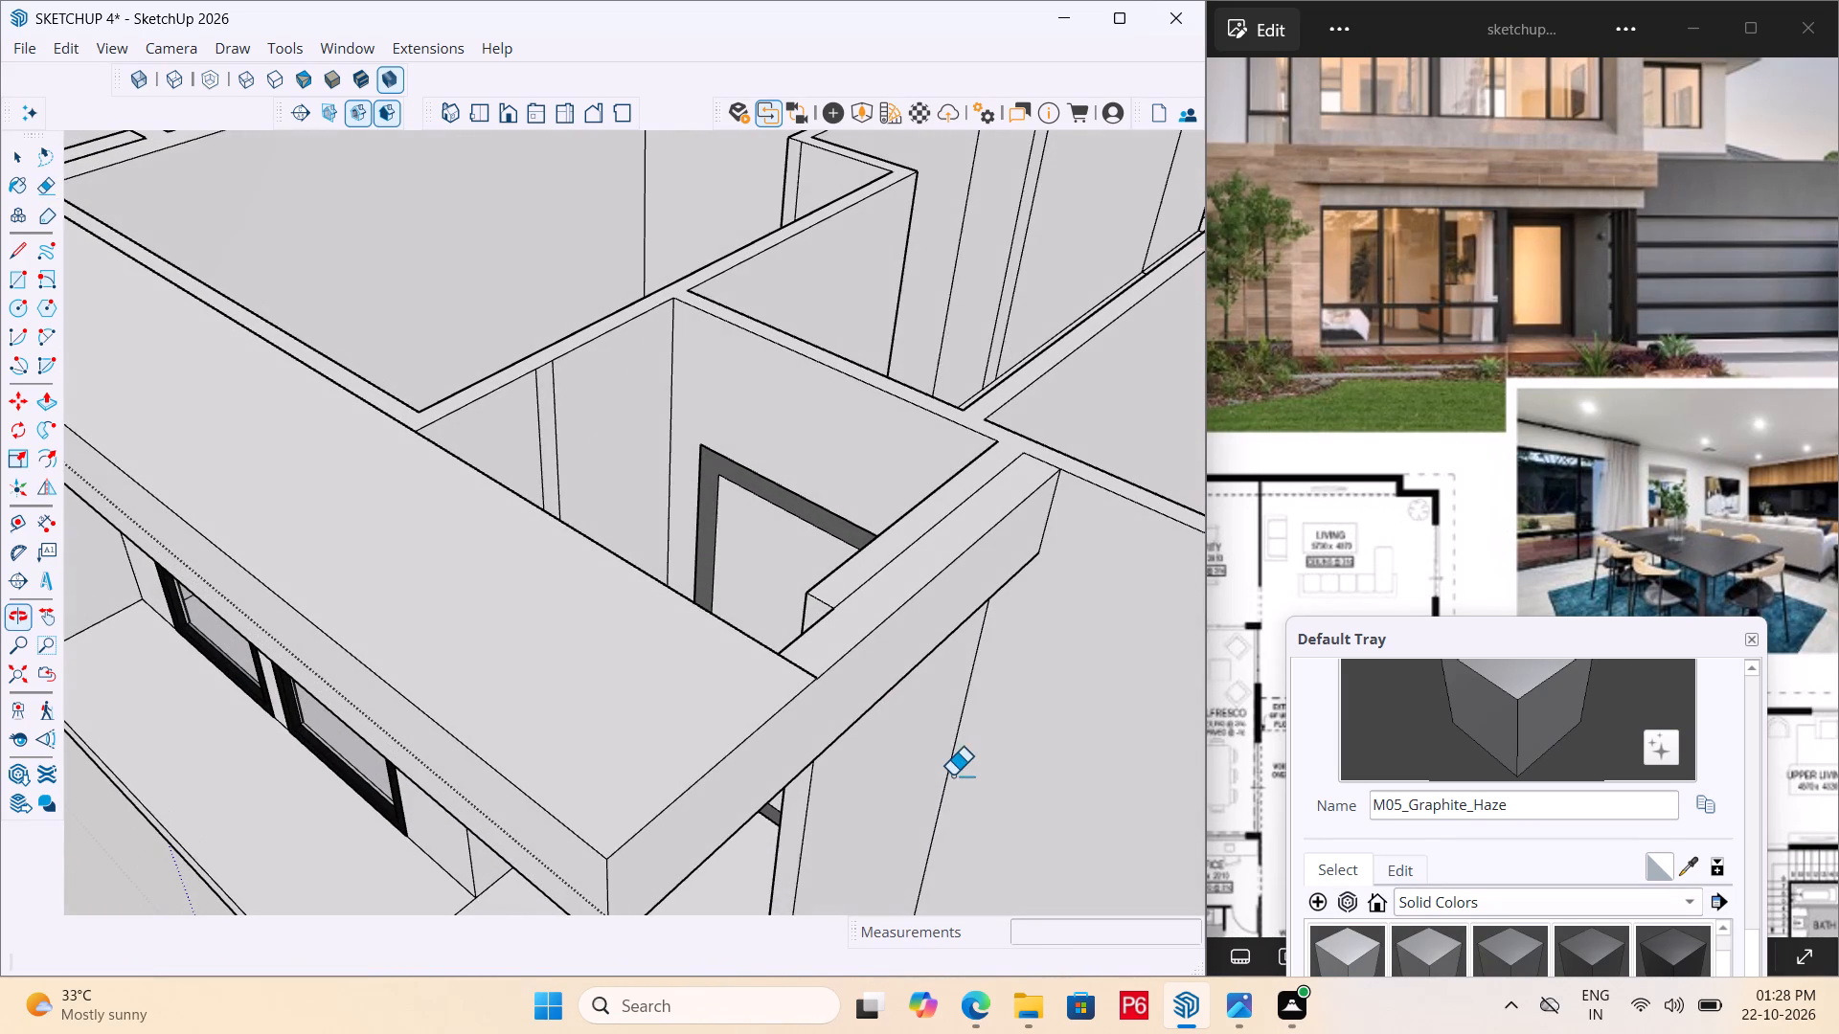
{"action": "key", "text": "p"}
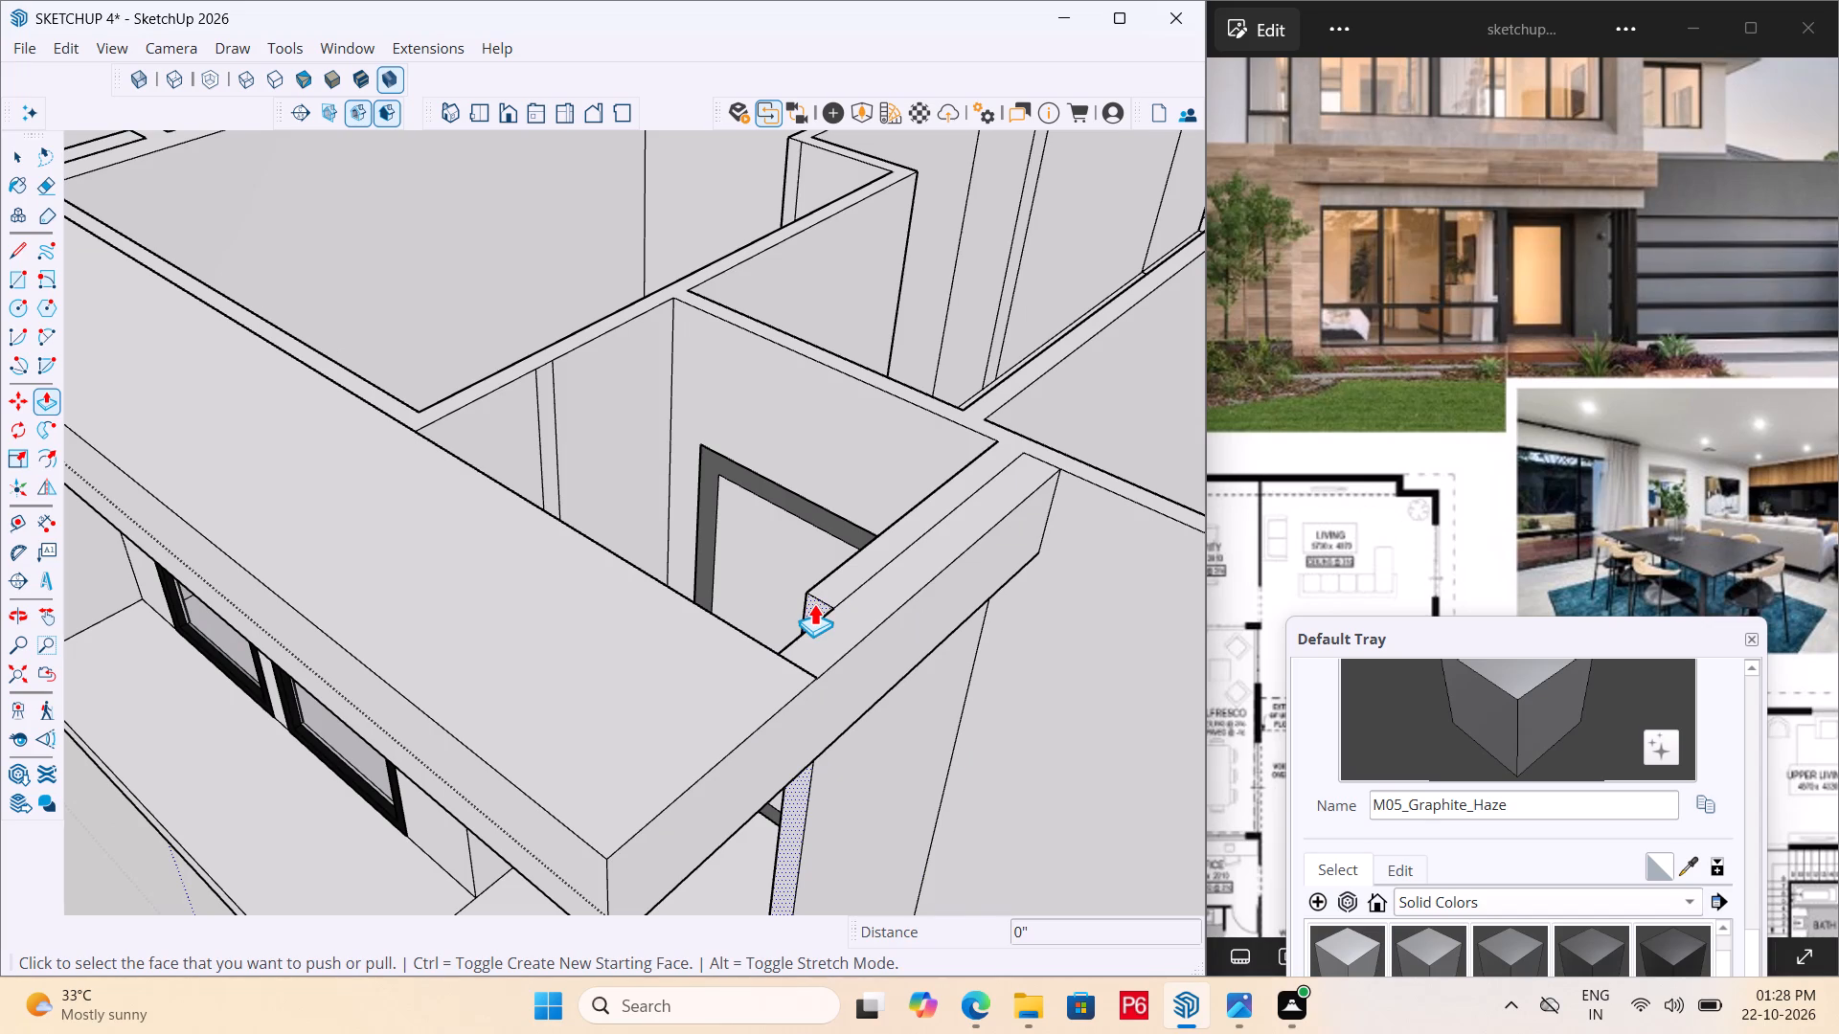
{"action": "left_click", "coordinate": [814, 603]}
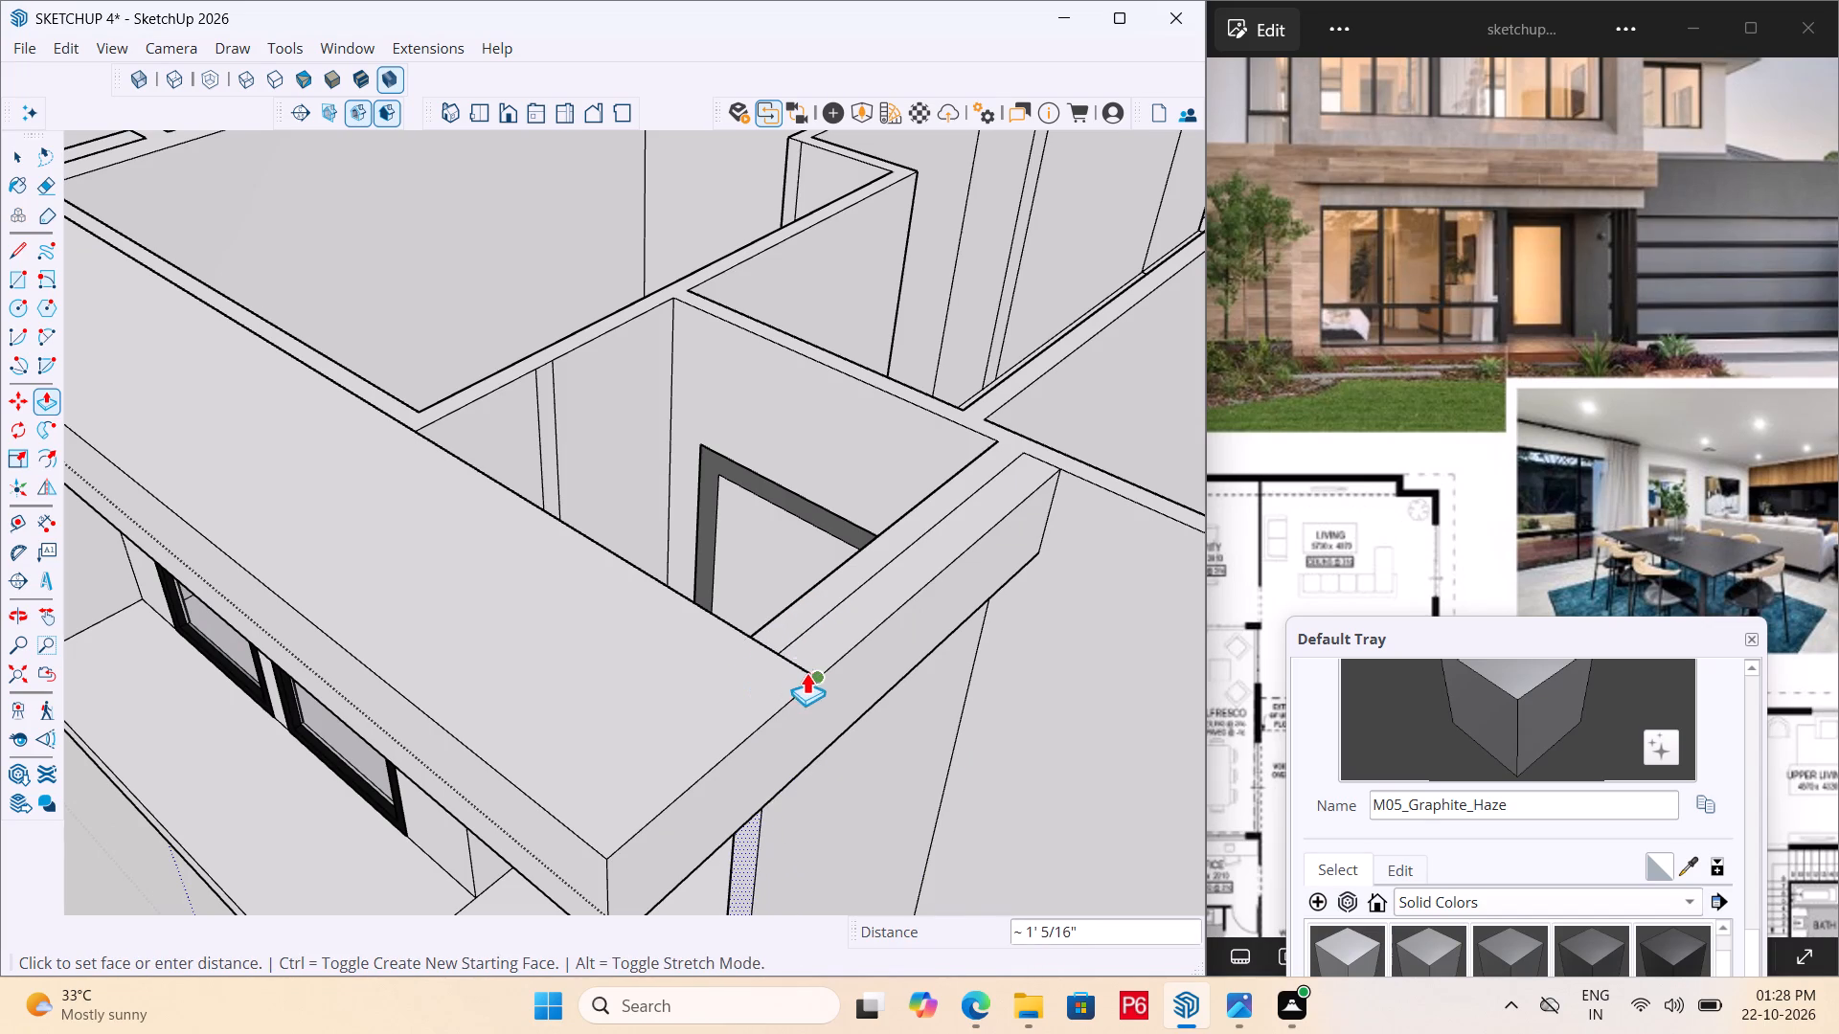
{"action": "left_click_drag", "start_coordinate": [808, 667], "coordinate": [817, 645]}
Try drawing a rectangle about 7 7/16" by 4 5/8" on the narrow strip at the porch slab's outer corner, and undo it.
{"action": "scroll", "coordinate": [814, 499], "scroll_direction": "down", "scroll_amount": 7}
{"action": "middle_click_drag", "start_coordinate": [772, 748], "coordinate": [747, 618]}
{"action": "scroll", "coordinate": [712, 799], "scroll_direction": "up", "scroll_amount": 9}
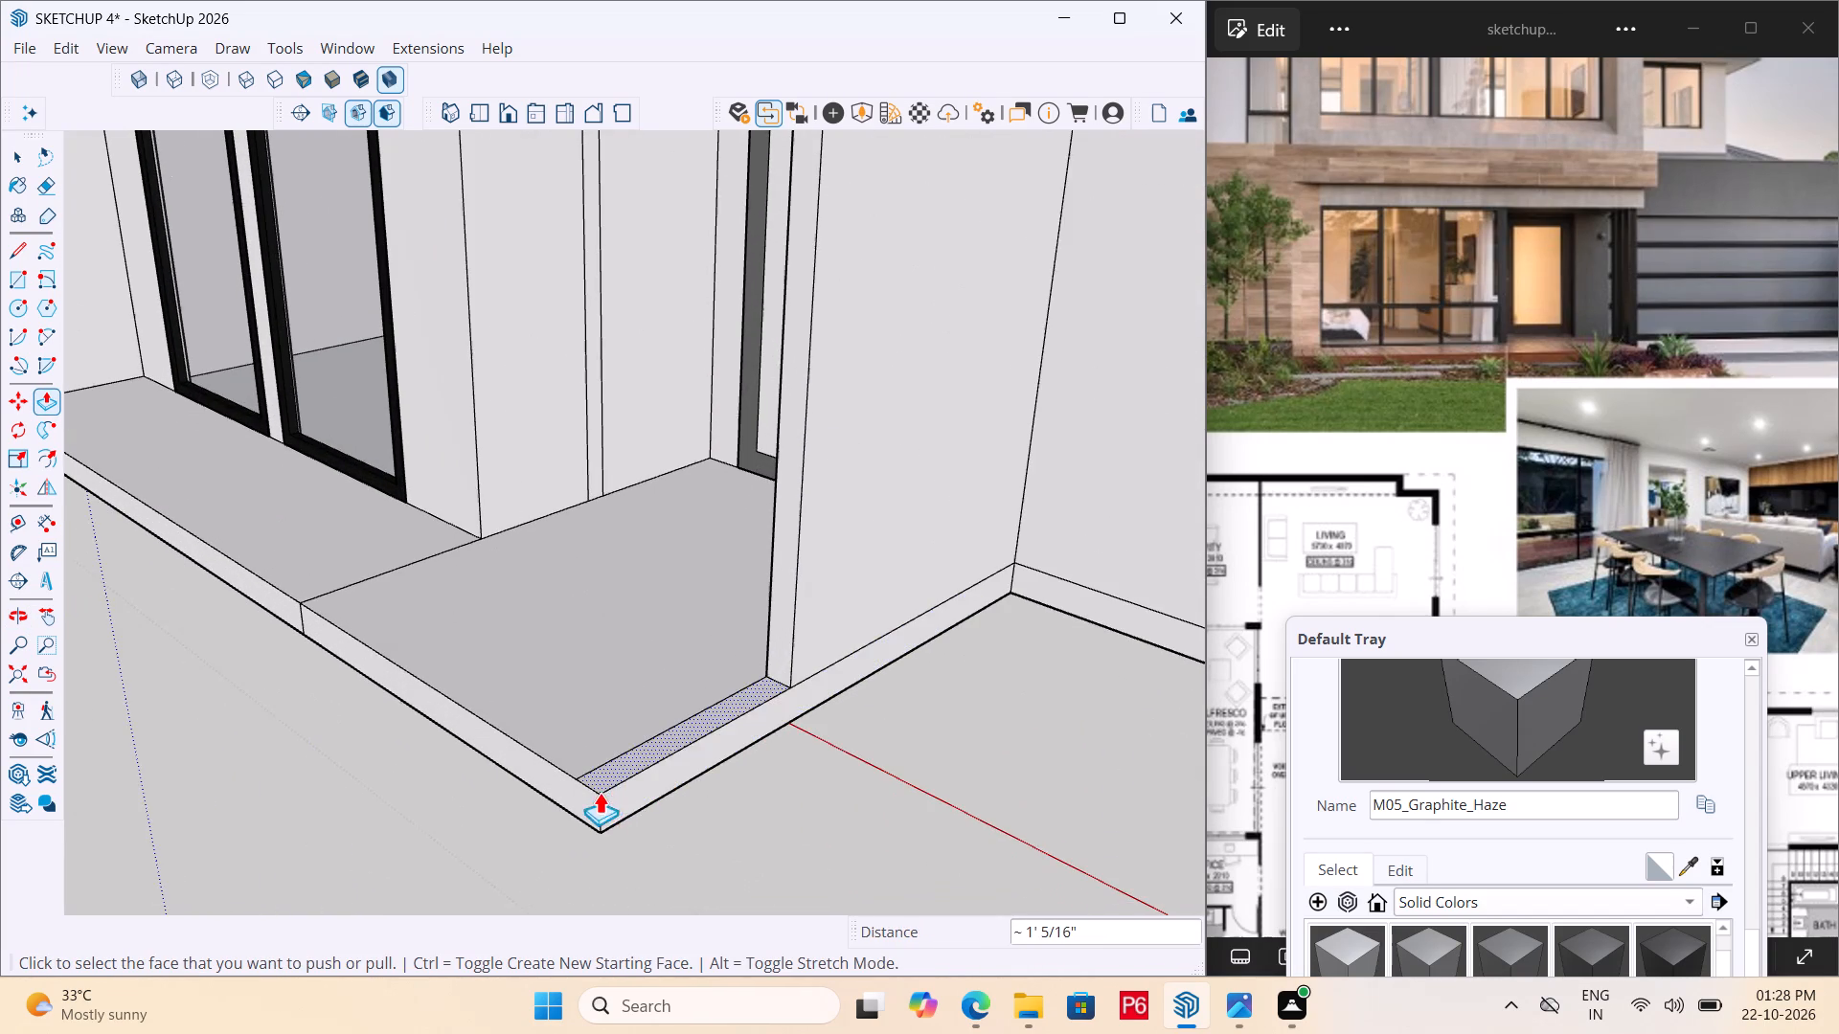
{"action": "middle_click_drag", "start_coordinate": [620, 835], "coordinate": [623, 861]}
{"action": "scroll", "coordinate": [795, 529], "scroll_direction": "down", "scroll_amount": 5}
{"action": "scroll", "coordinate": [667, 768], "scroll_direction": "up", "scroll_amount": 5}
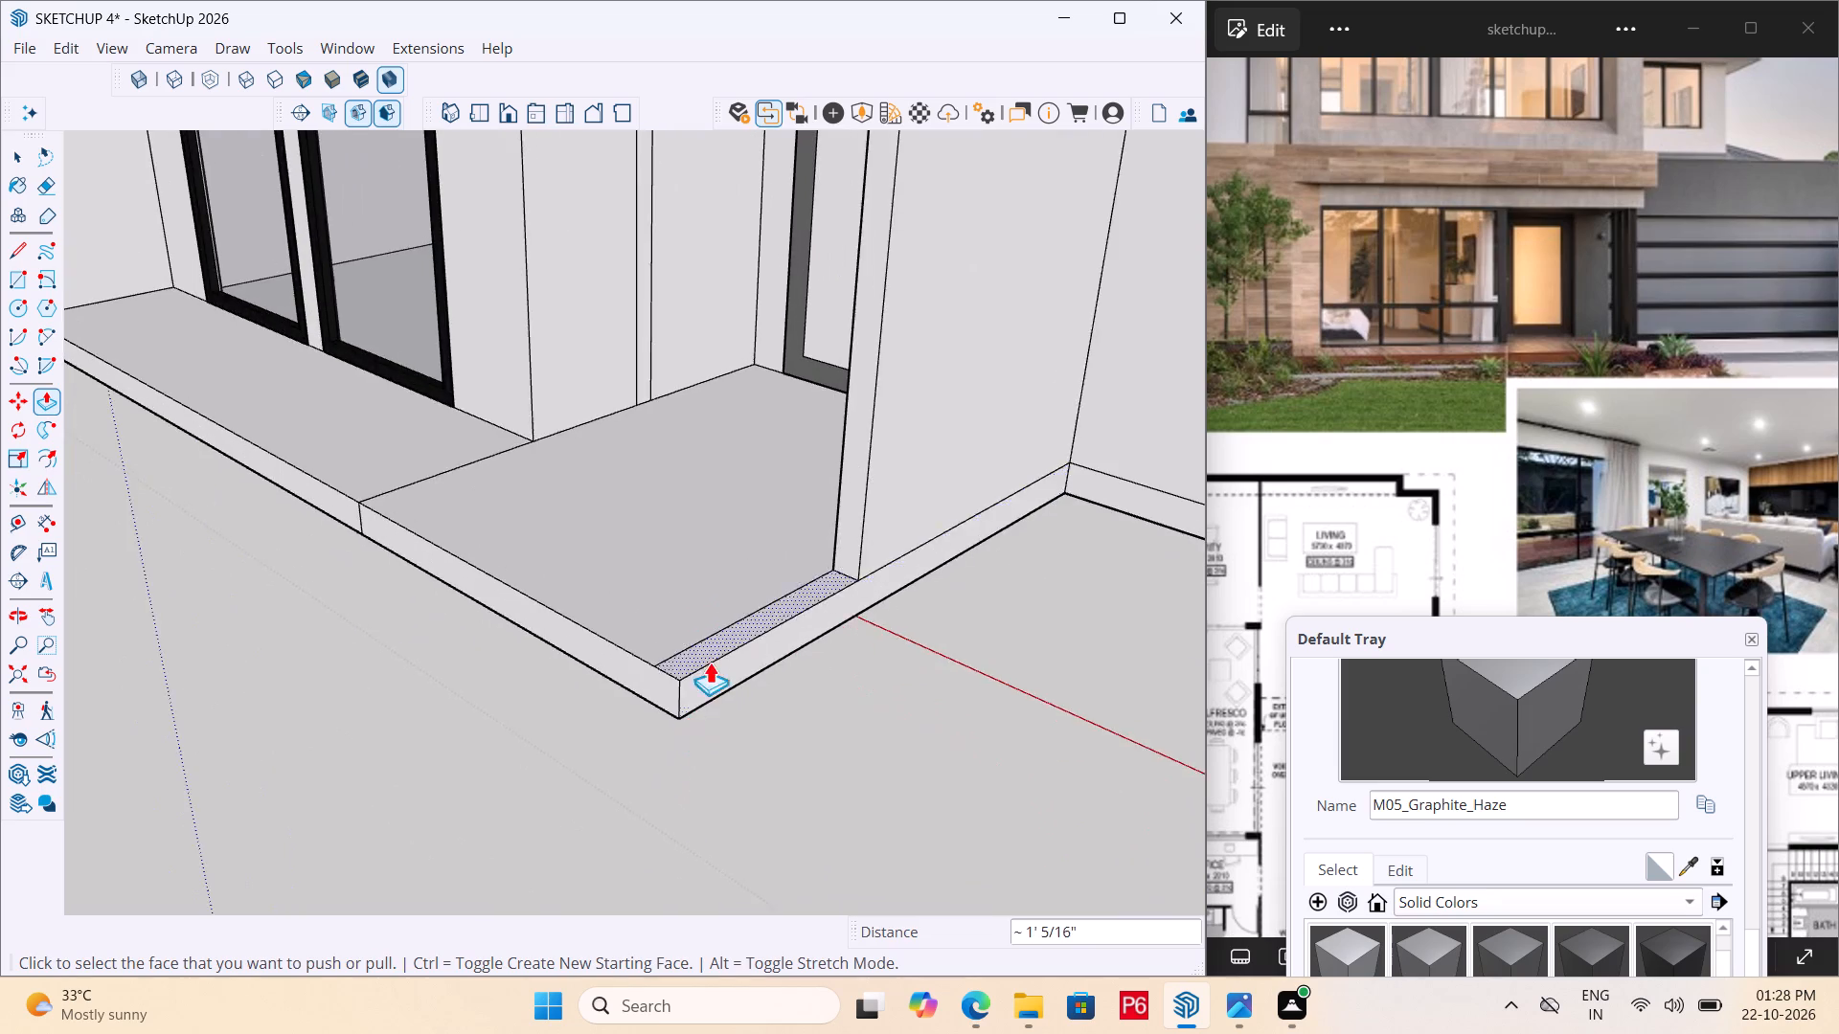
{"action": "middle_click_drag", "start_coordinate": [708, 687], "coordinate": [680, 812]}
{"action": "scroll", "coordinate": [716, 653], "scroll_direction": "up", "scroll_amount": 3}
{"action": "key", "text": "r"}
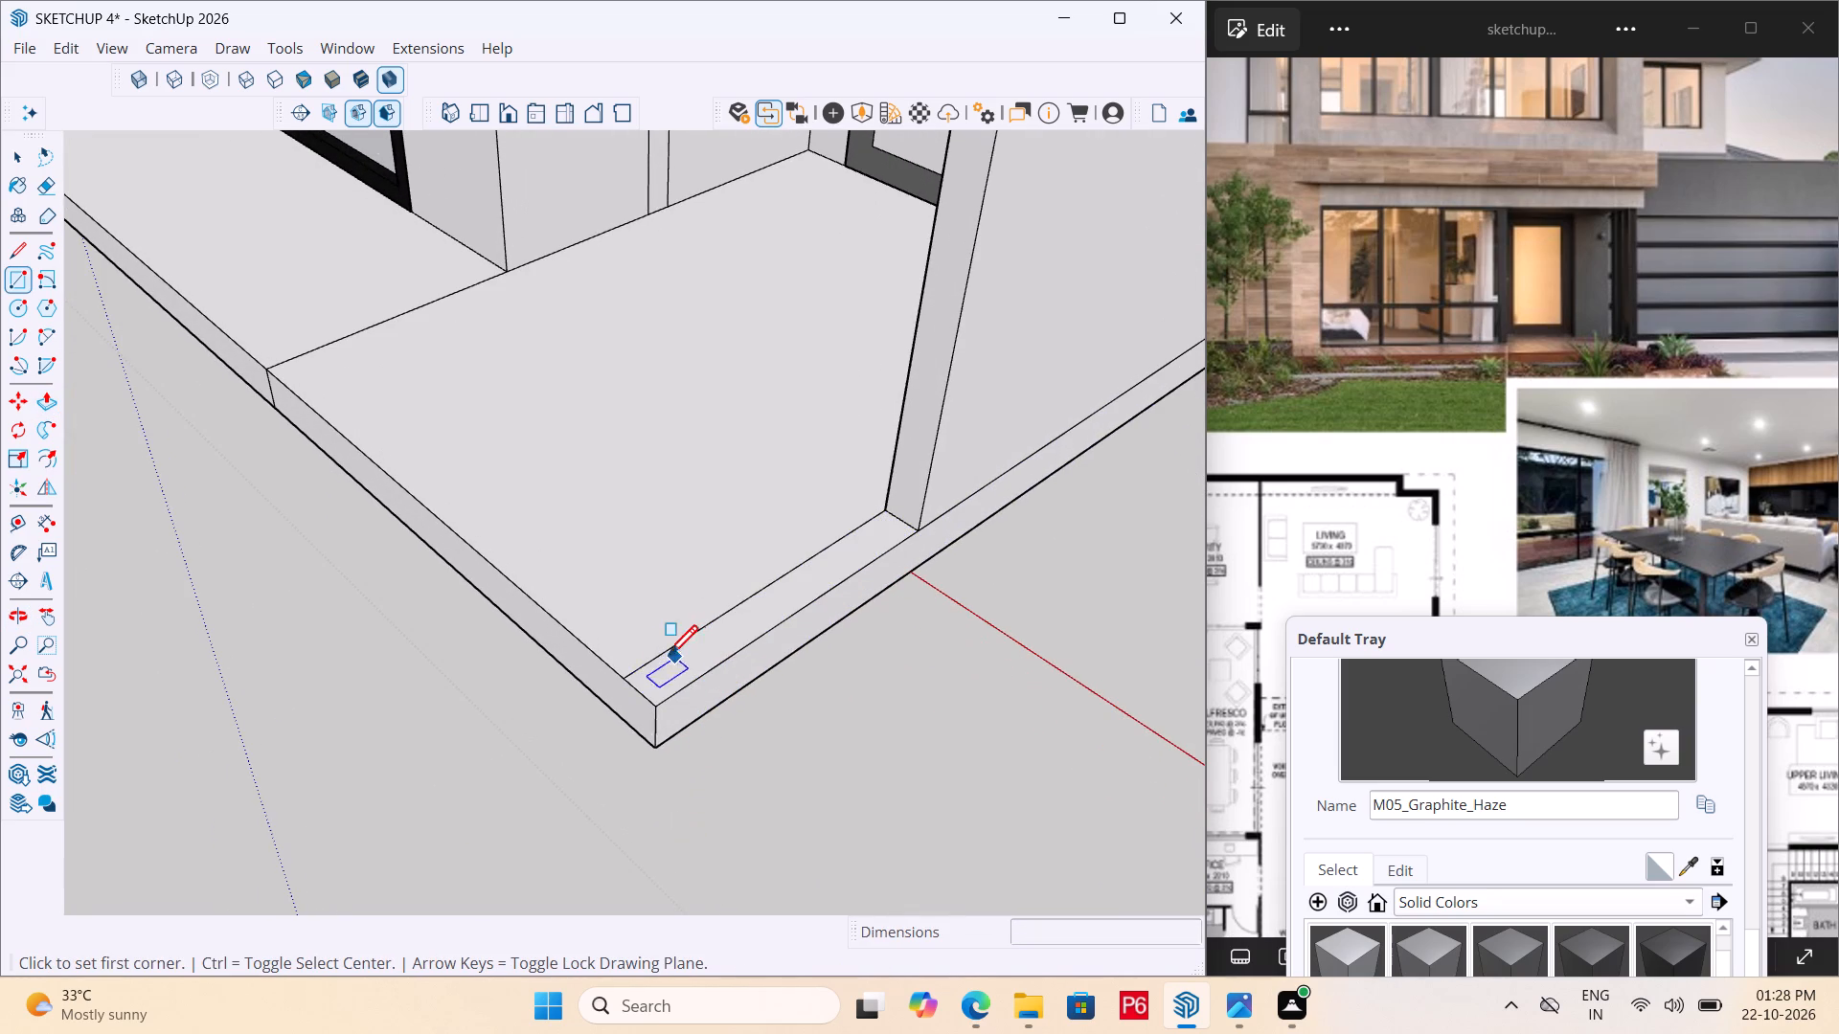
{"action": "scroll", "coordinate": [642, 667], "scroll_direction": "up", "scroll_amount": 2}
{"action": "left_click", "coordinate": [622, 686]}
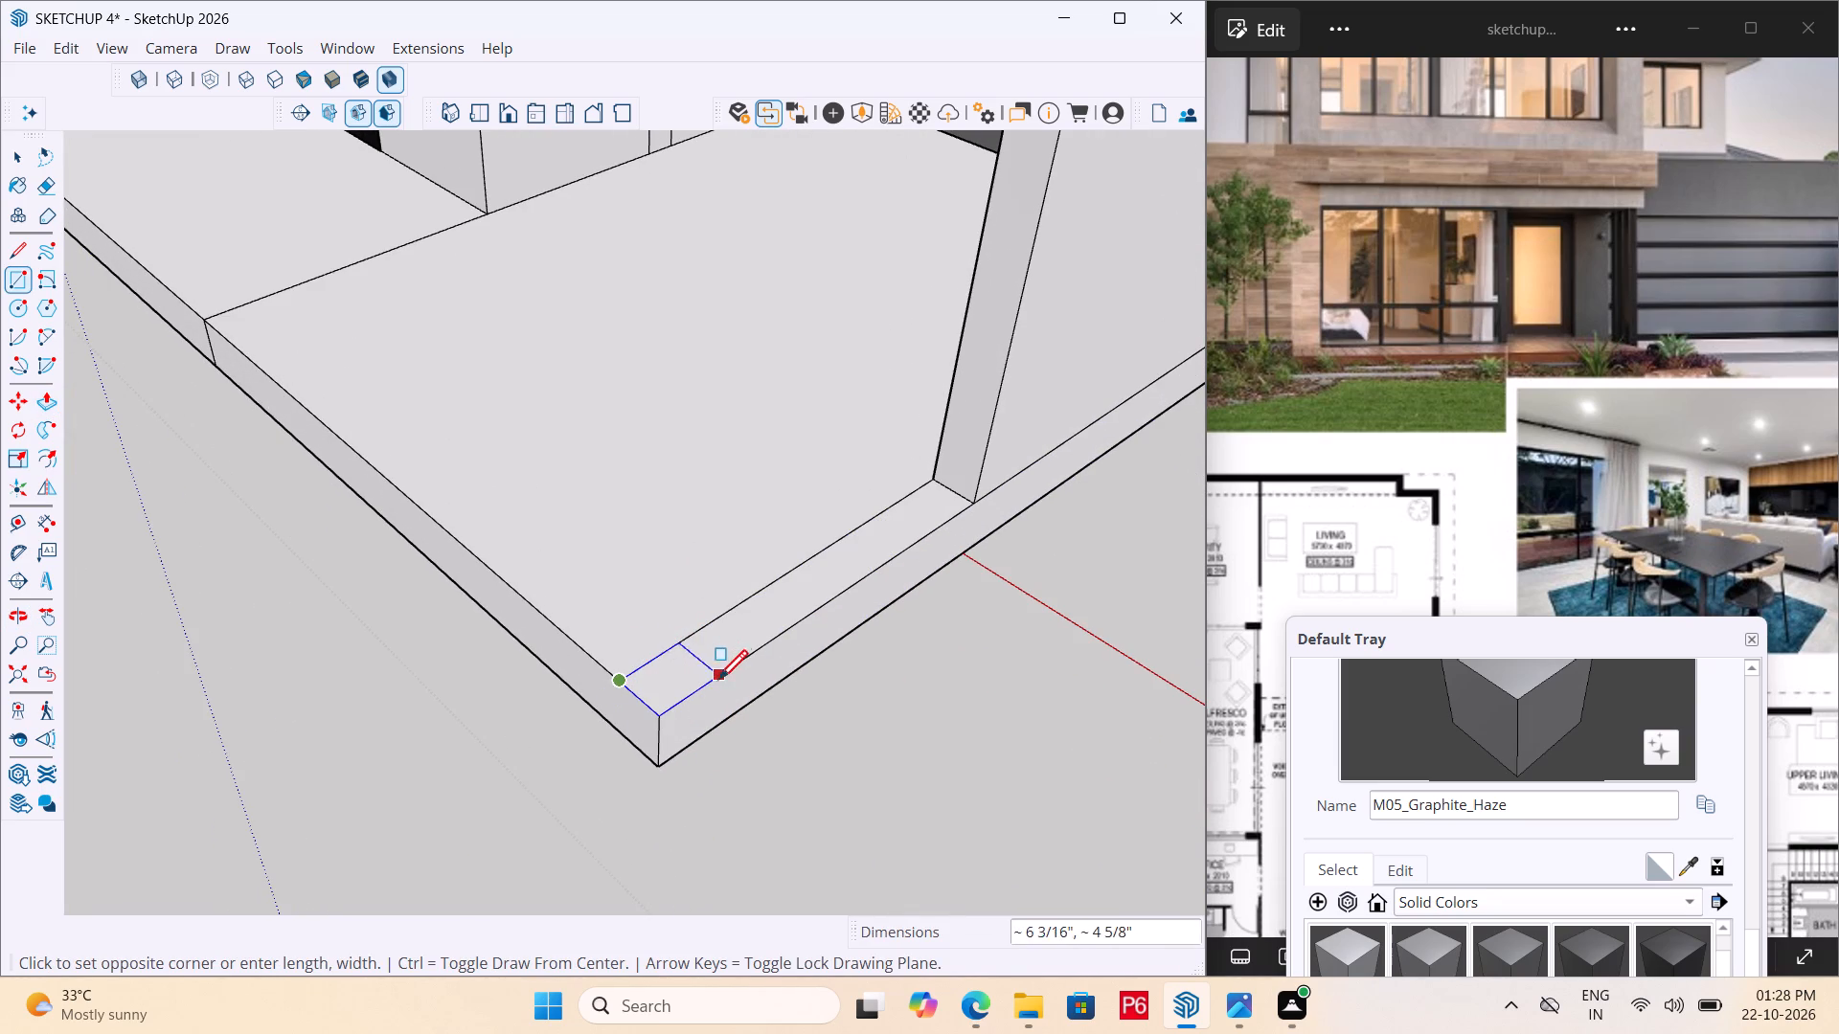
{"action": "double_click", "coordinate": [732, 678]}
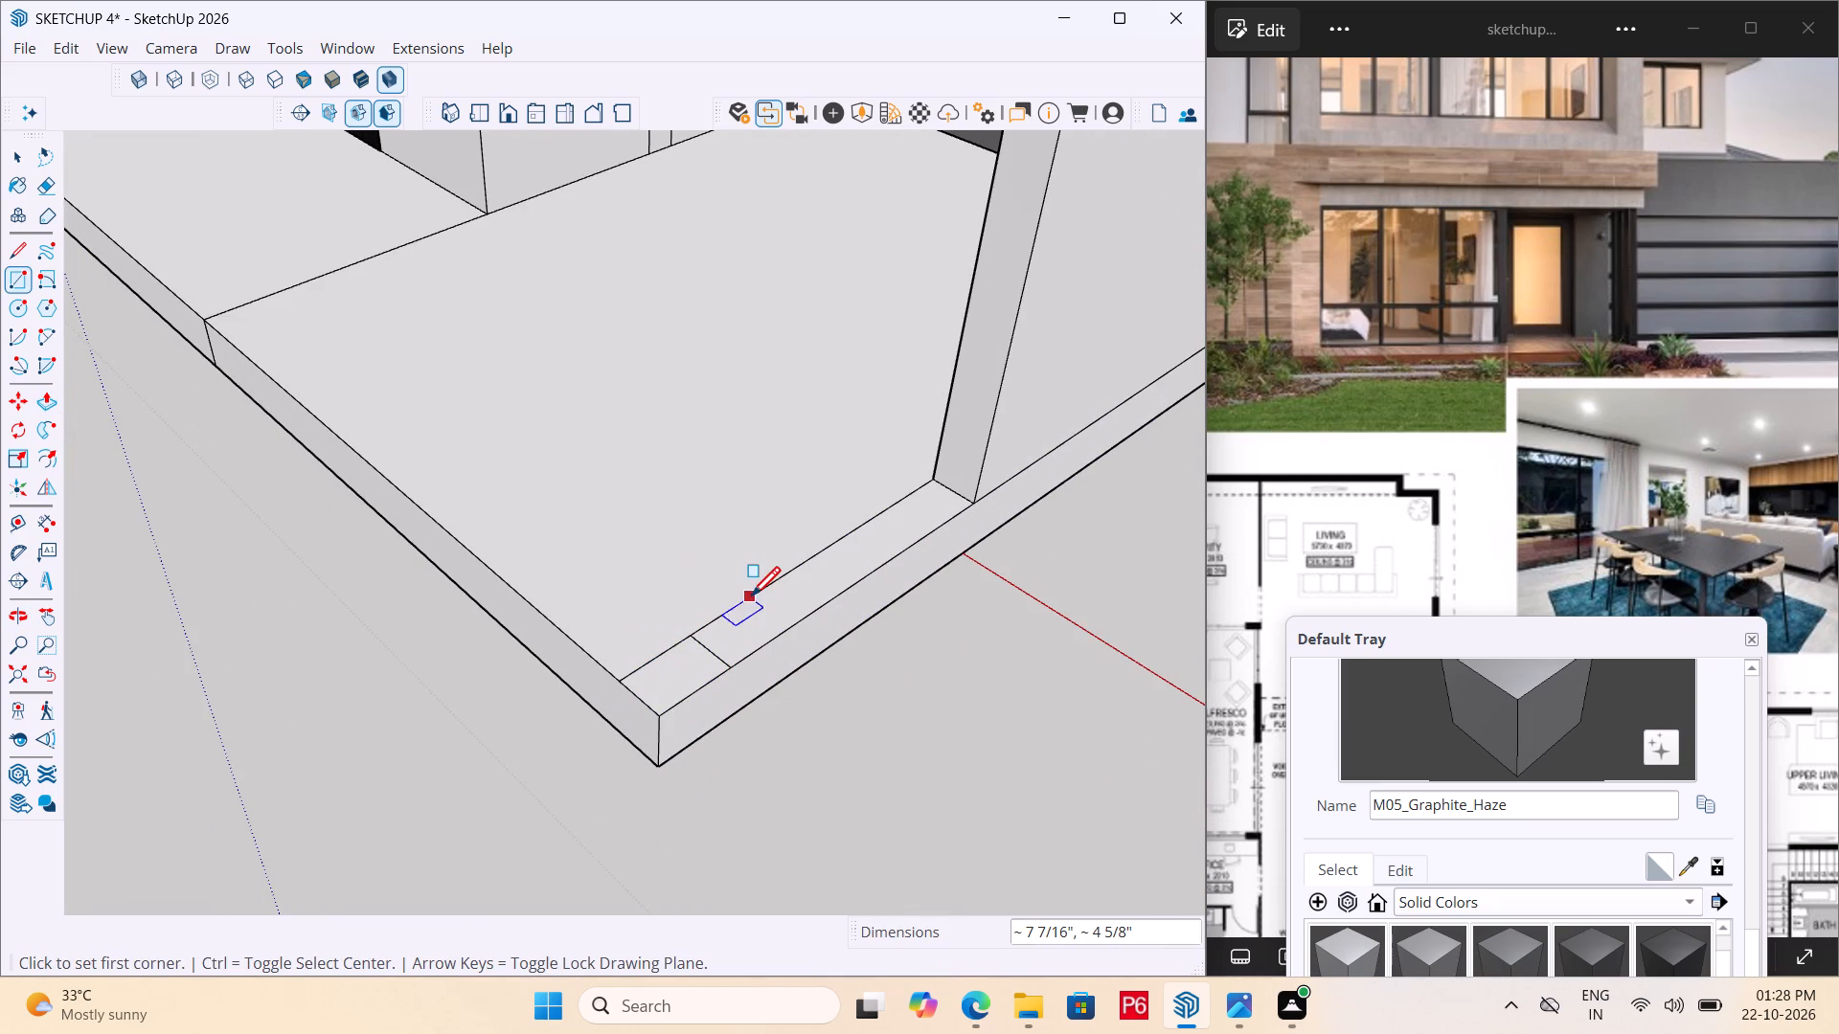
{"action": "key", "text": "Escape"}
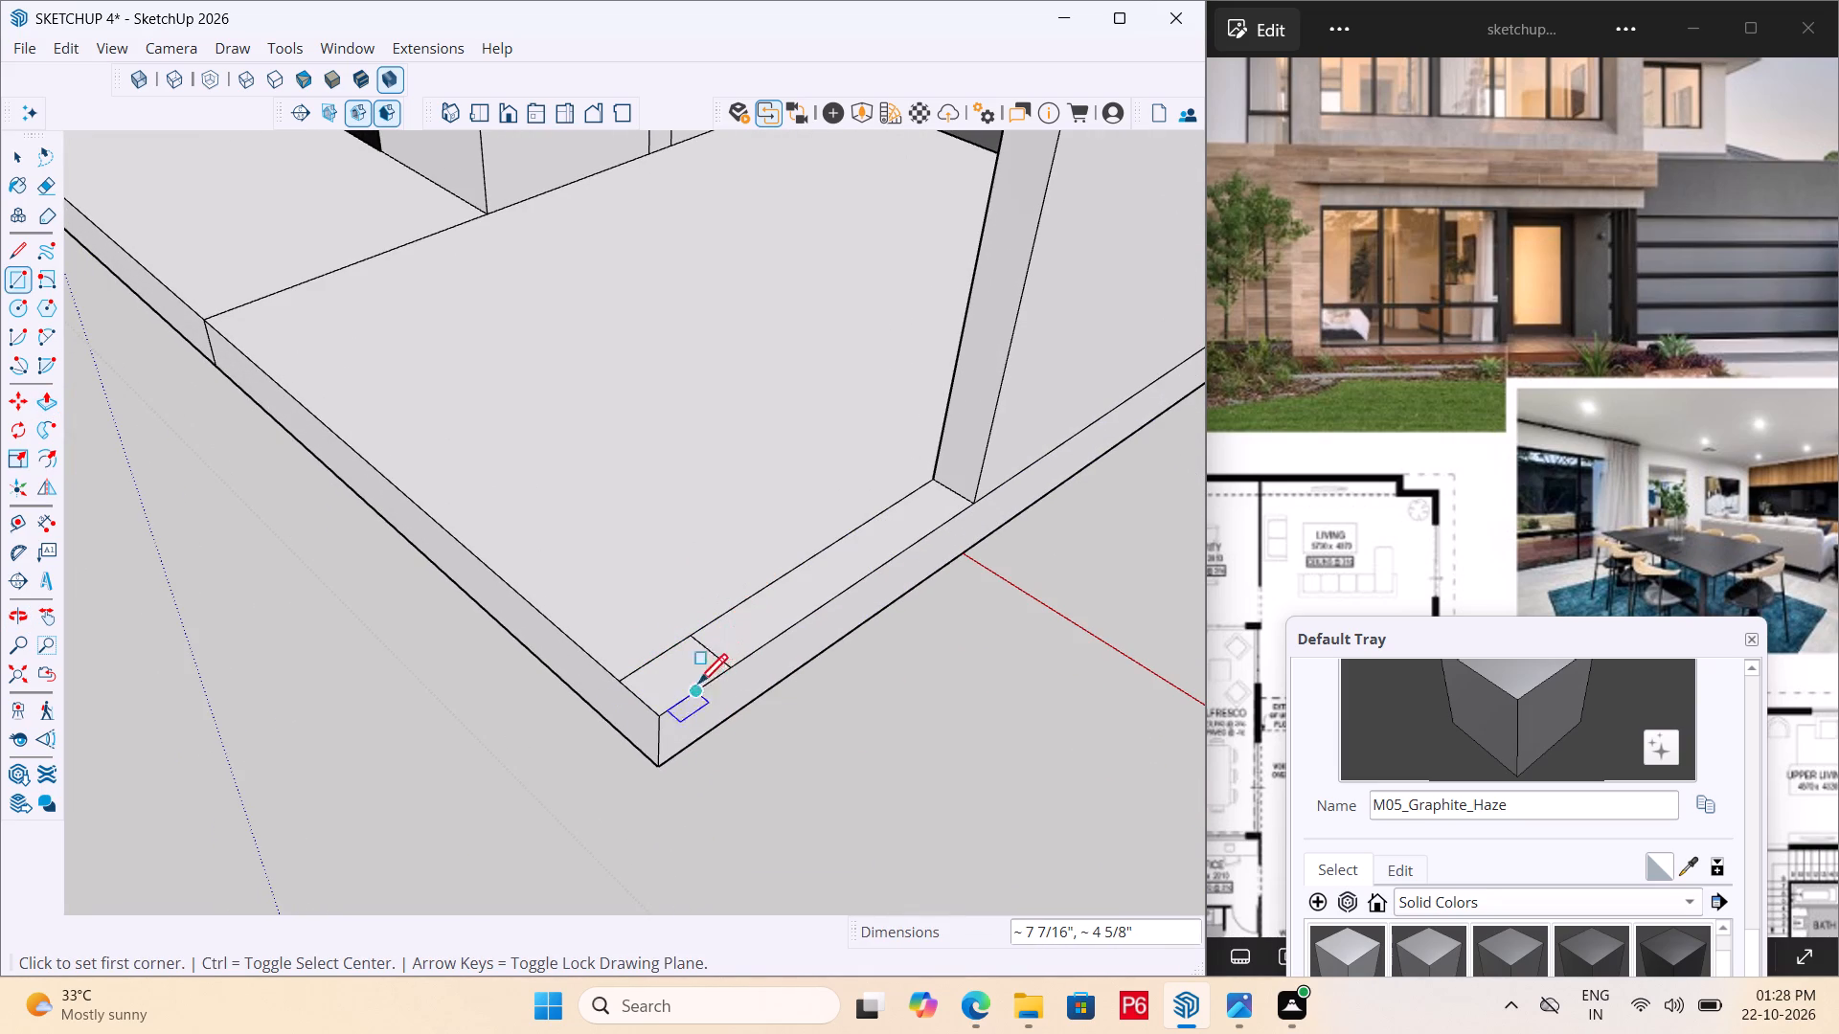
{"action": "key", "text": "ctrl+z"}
Draw a rectangle about 8 1/16" by 4 5/8" on the narrow strip at the porch slab's outer corner.
{"action": "left_click", "coordinate": [616, 682]}
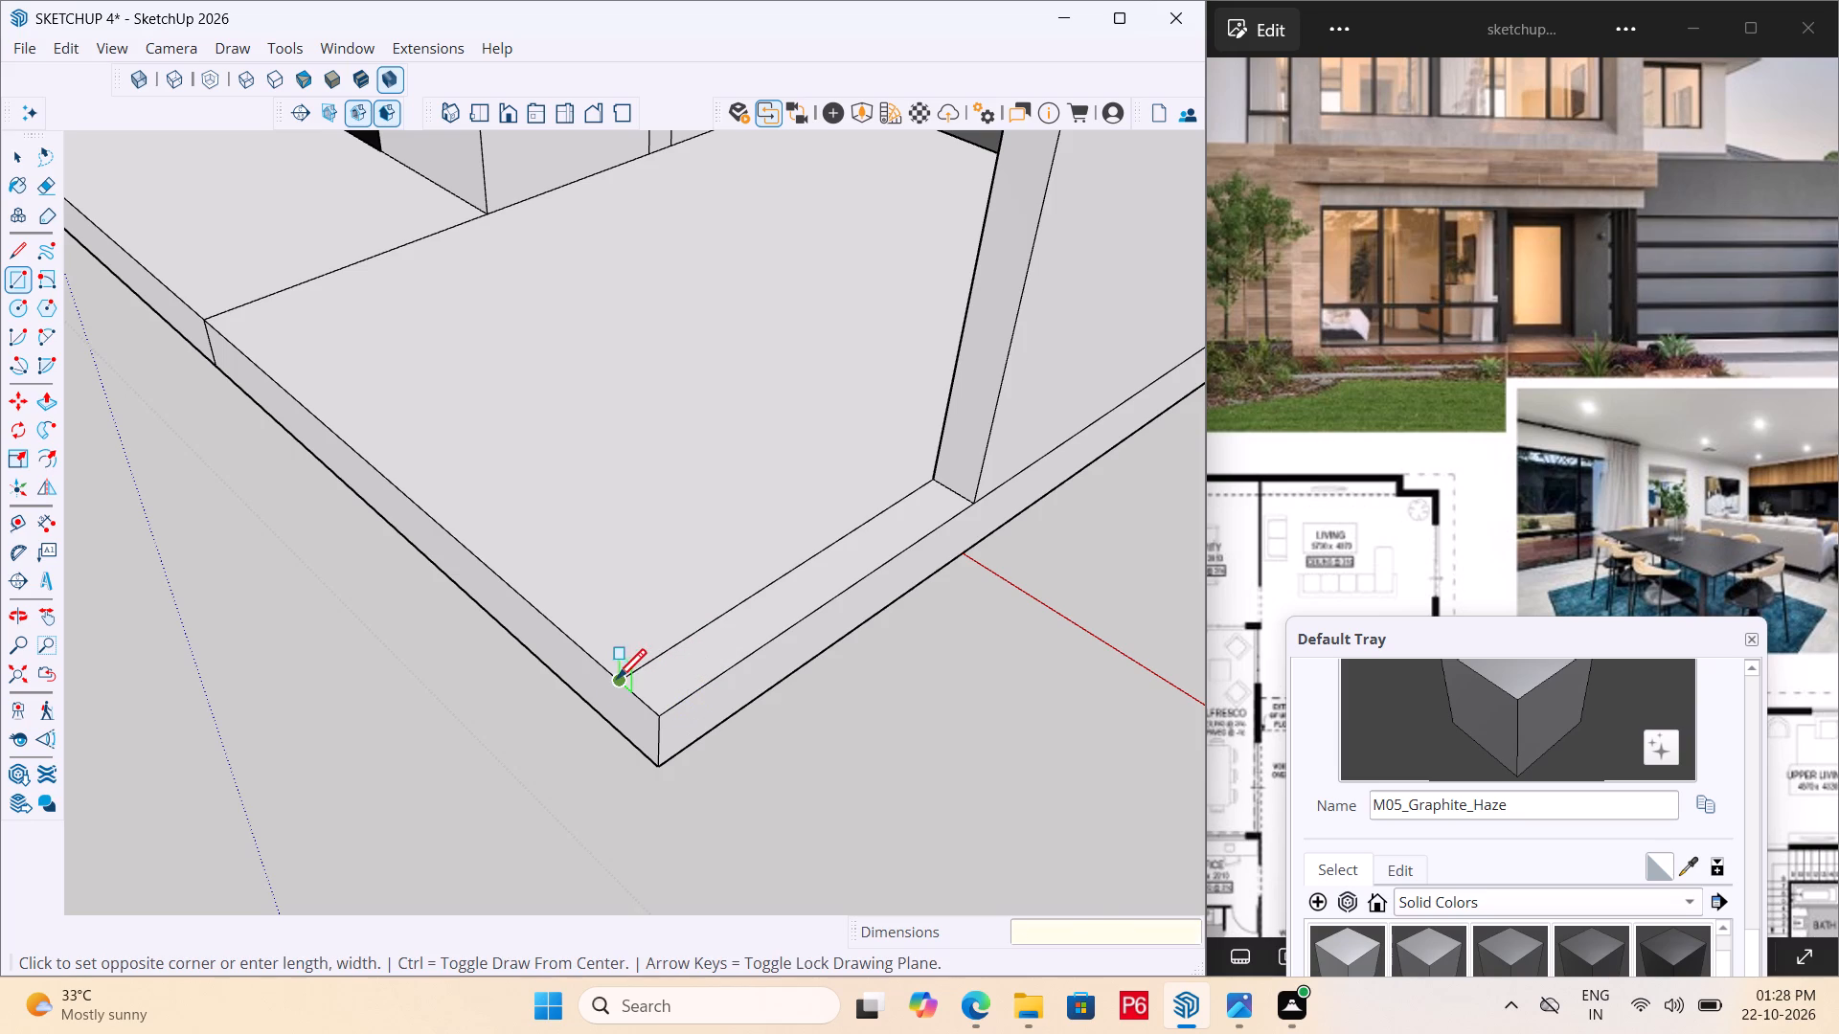
{"action": "left_click_drag", "start_coordinate": [618, 680], "coordinate": [632, 670]}
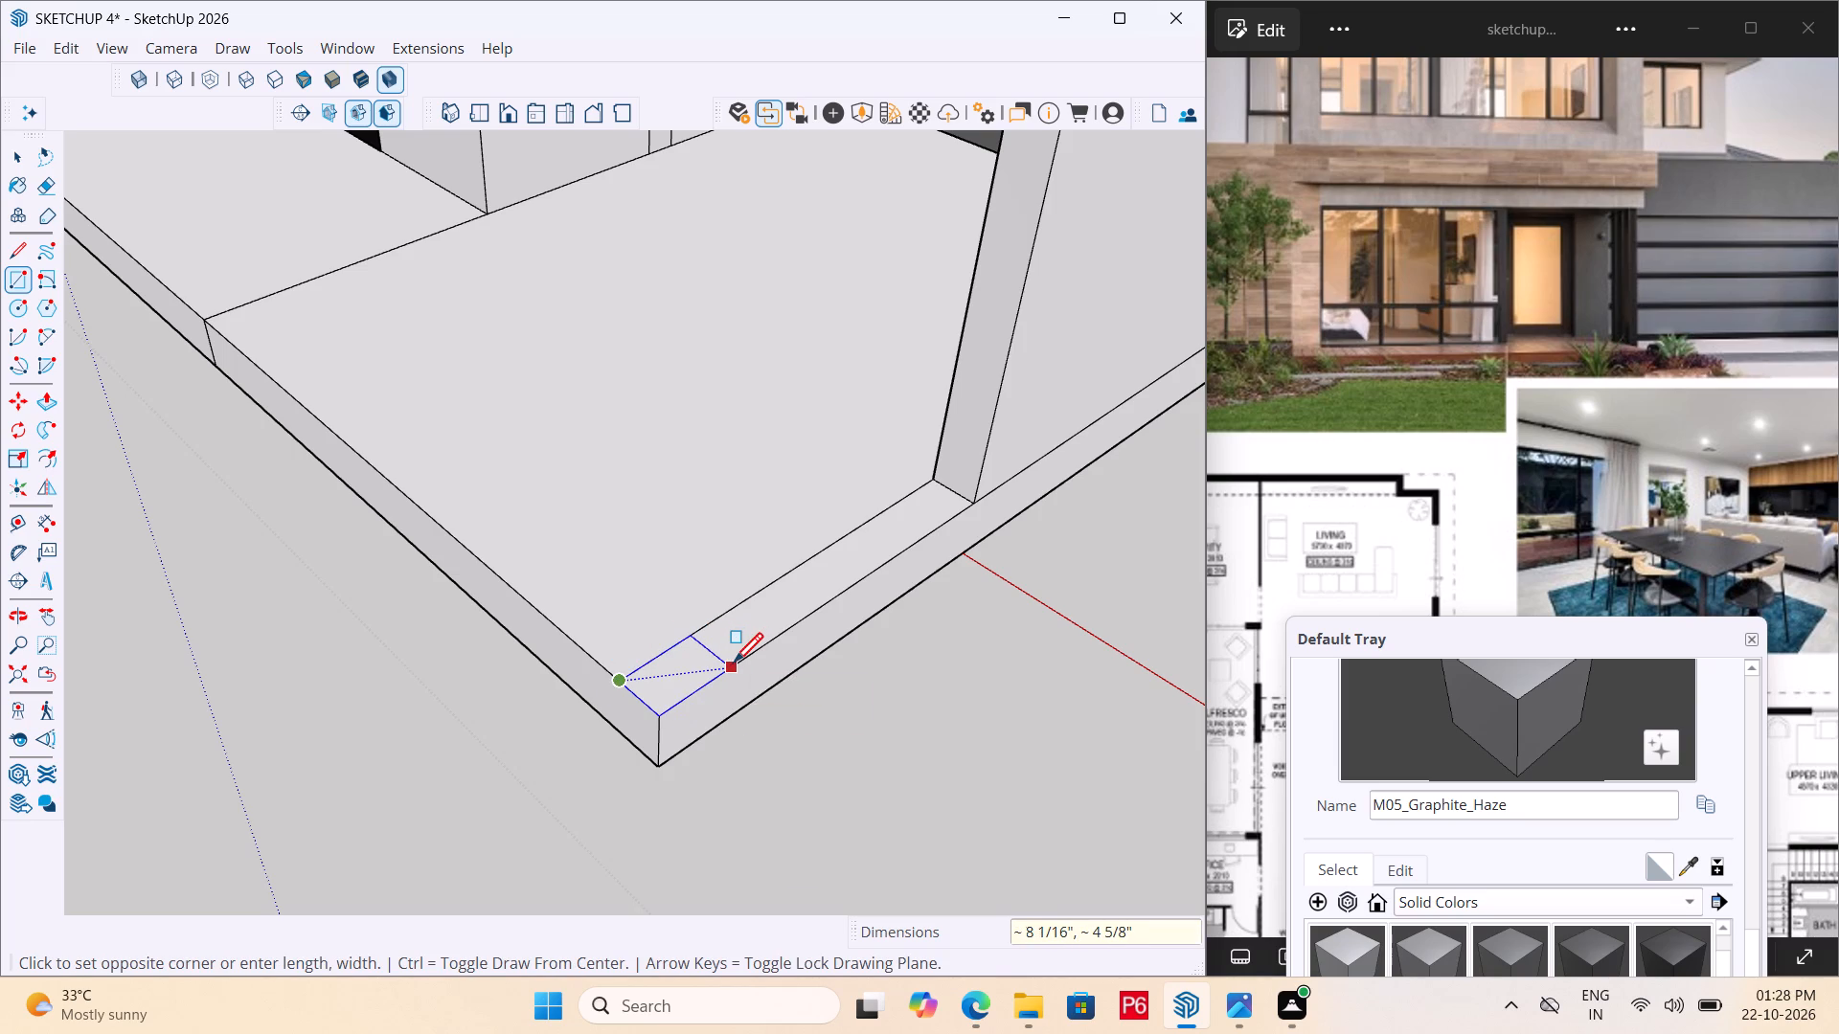
{"action": "left_click", "coordinate": [734, 665]}
Select the small rectangle at the porch slab's outer corner with its edges and make it a group.
{"action": "key", "text": "space"}
{"action": "left_click", "coordinate": [688, 680]}
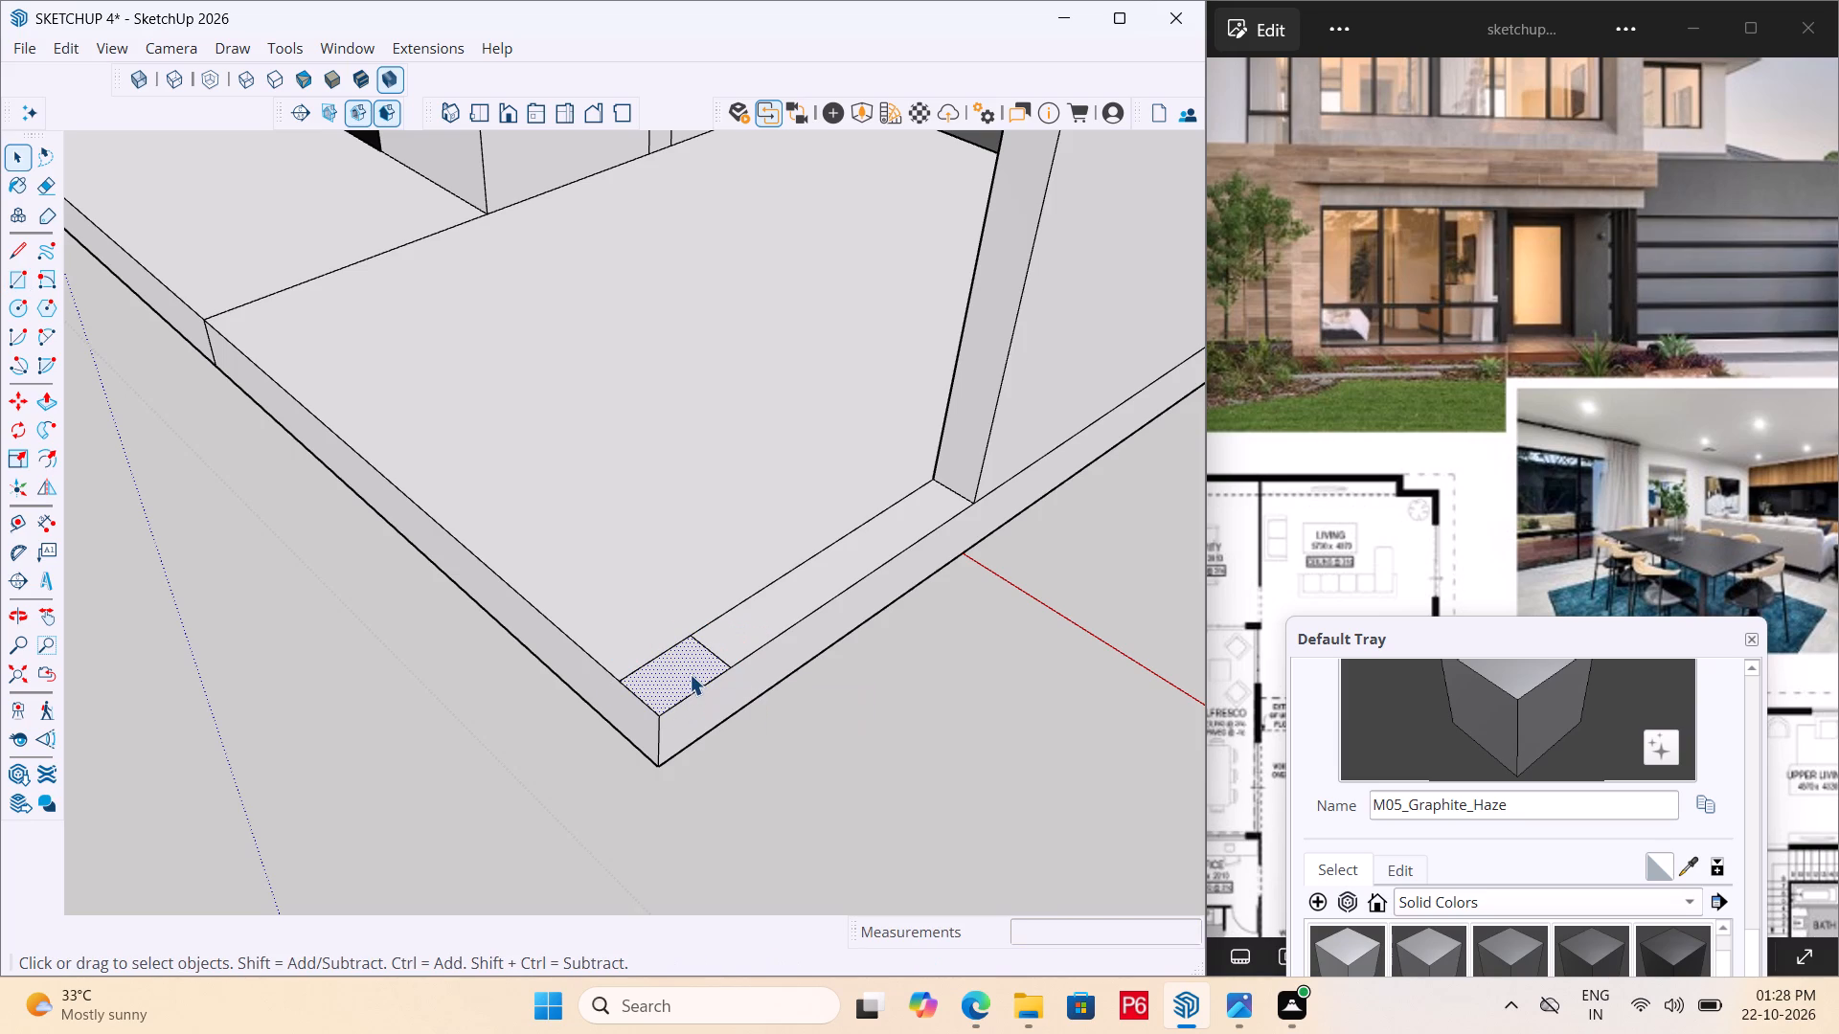
{"action": "double_click", "coordinate": [690, 674]}
{"action": "right_click", "coordinate": [690, 674]}
{"action": "left_click", "coordinate": [827, 416]}
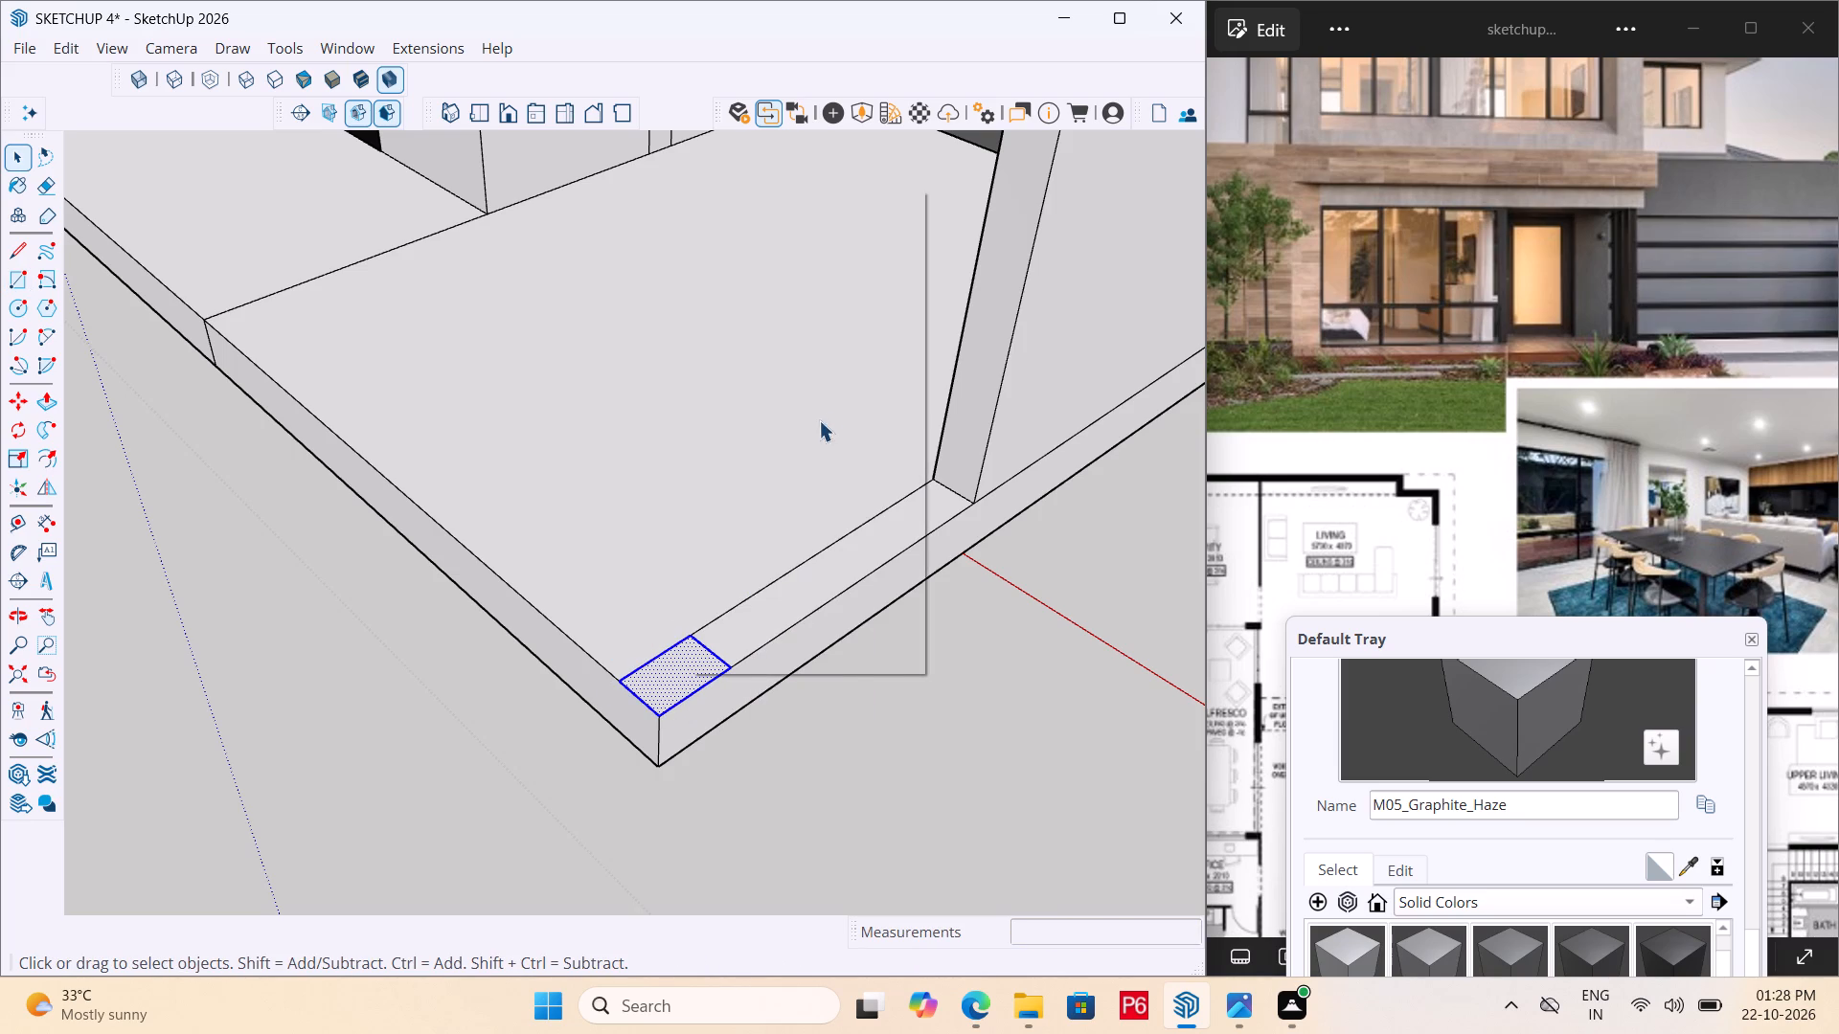
Copy the grouped rectangle twice along the slab's edge strip towards the side wall, spaced about 1' 3/8" and 1' 7/16".
{"action": "key", "text": "m"}
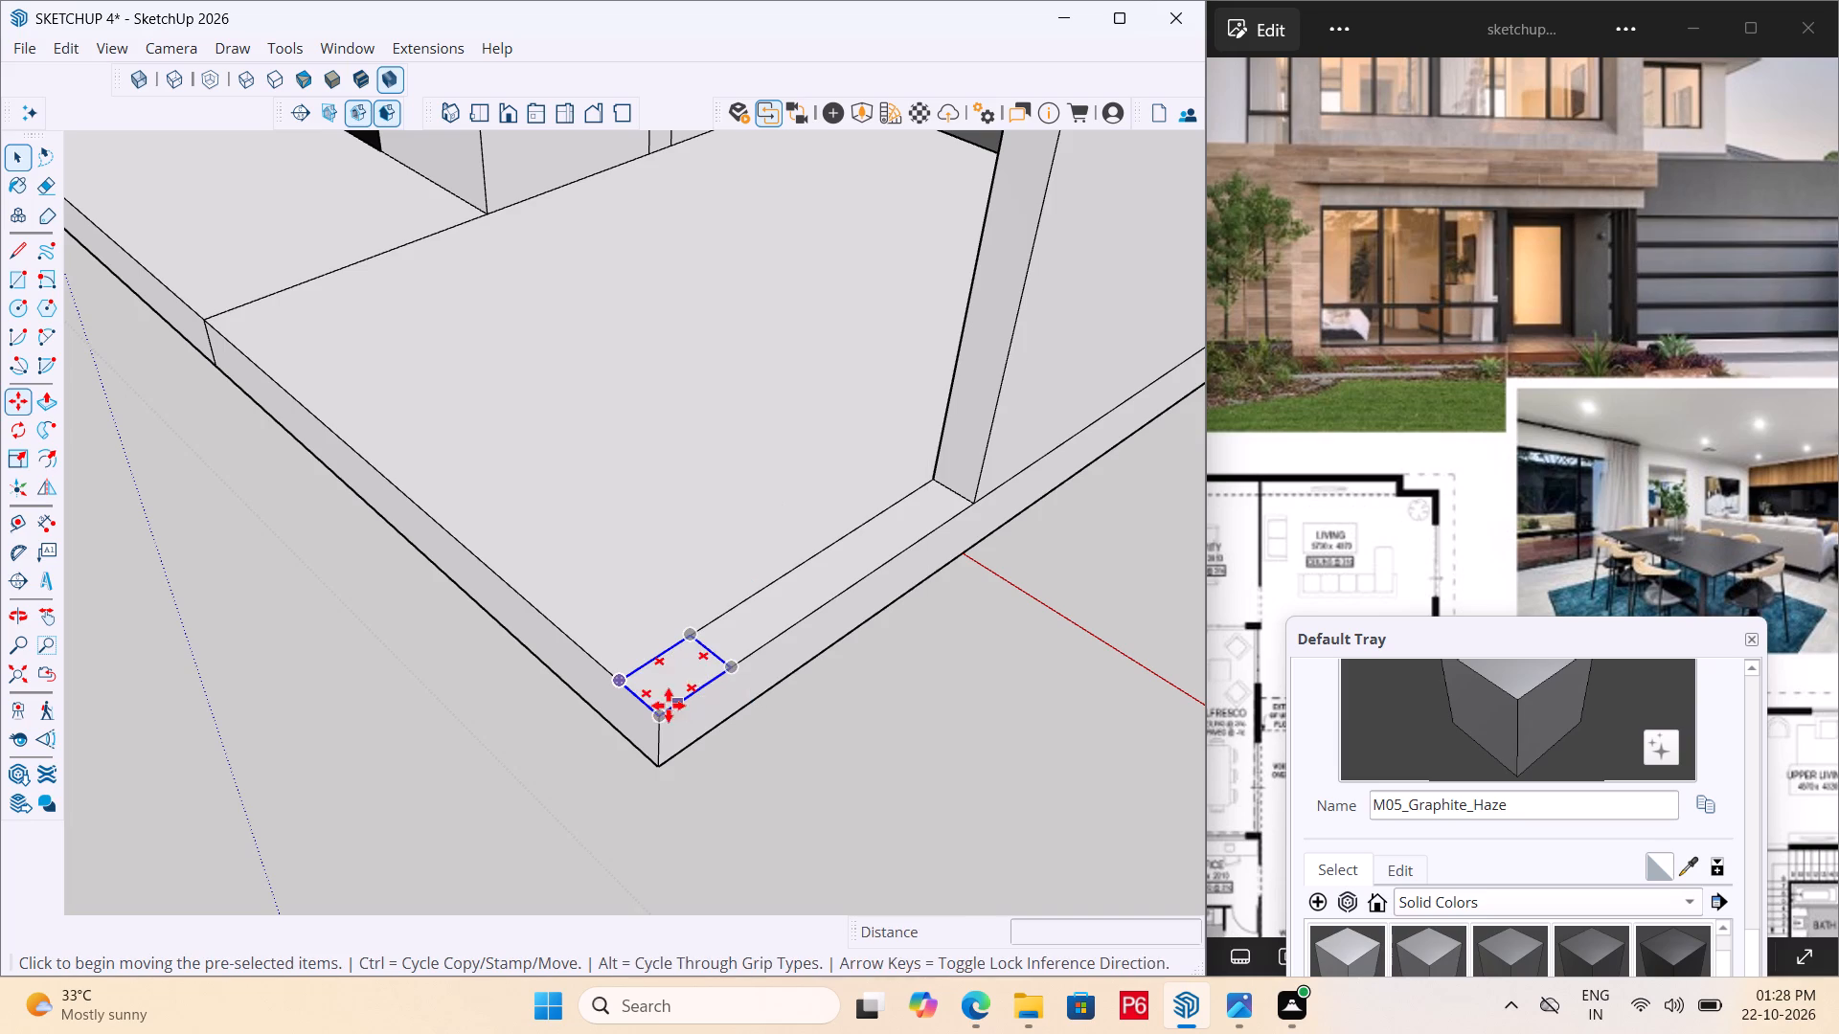
{"action": "left_click", "coordinate": [653, 719]}
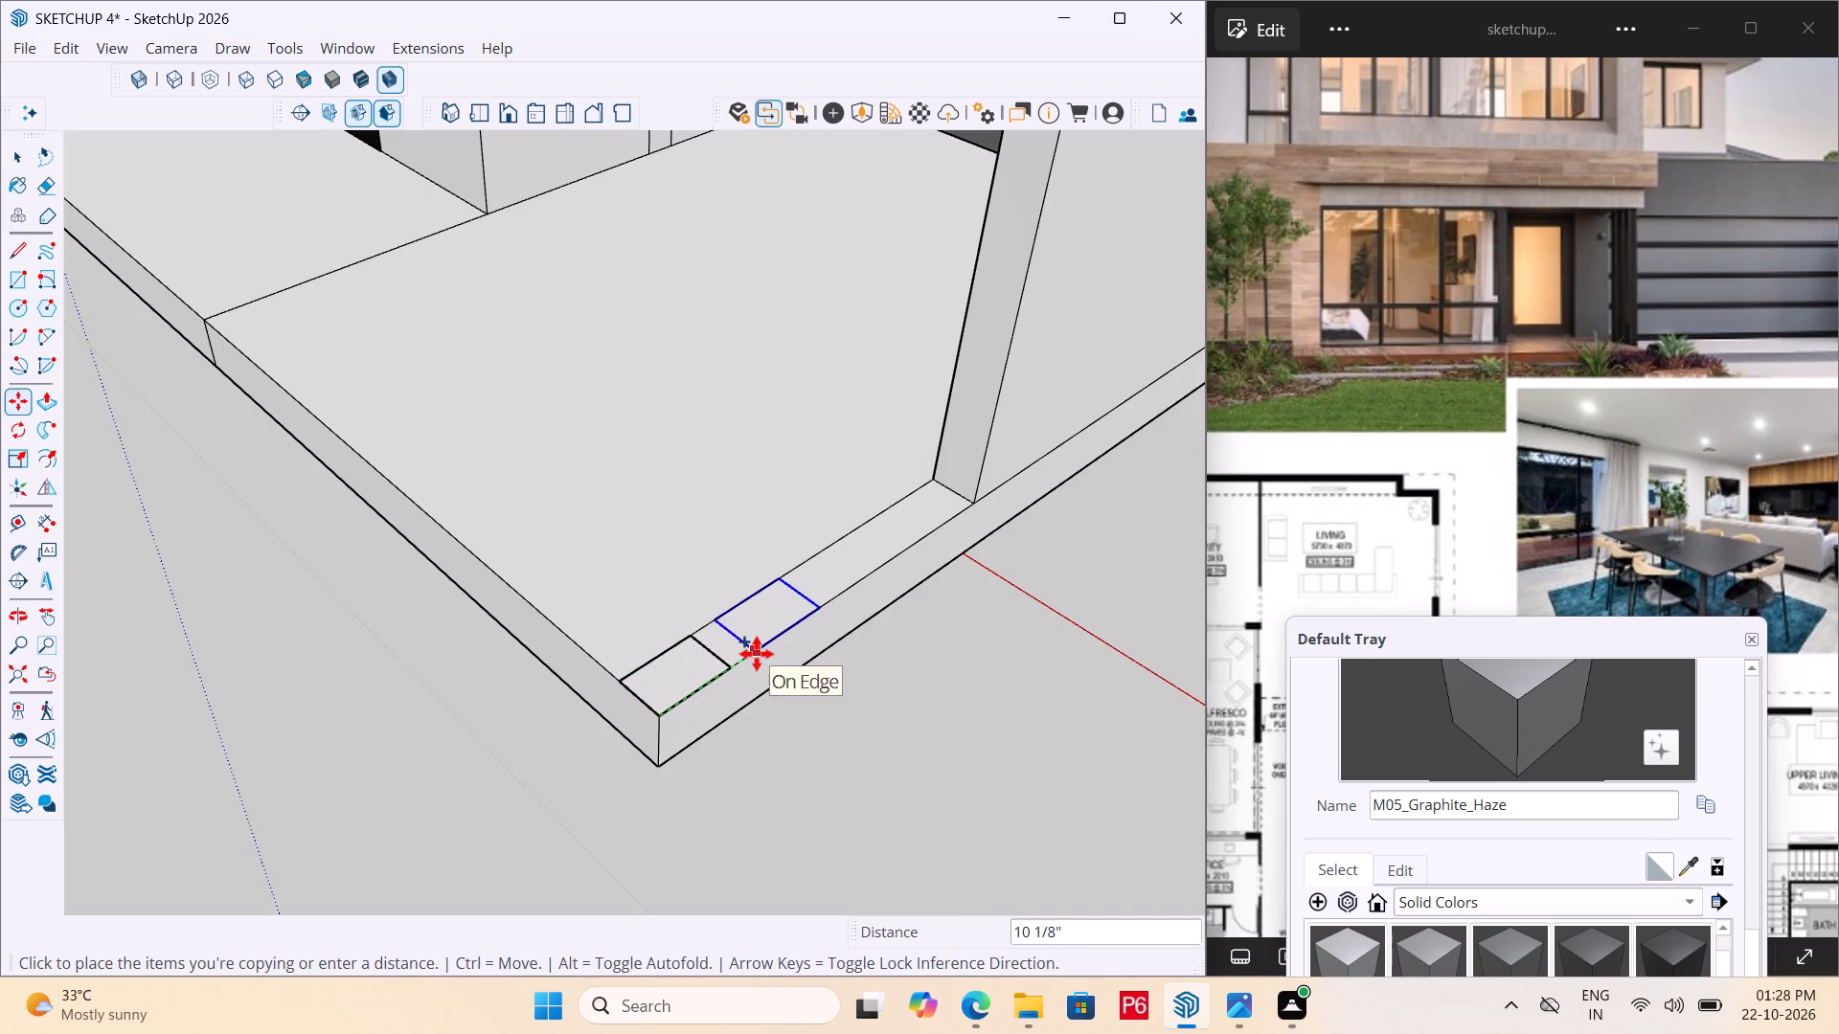
{"action": "left_click", "coordinate": [777, 641]}
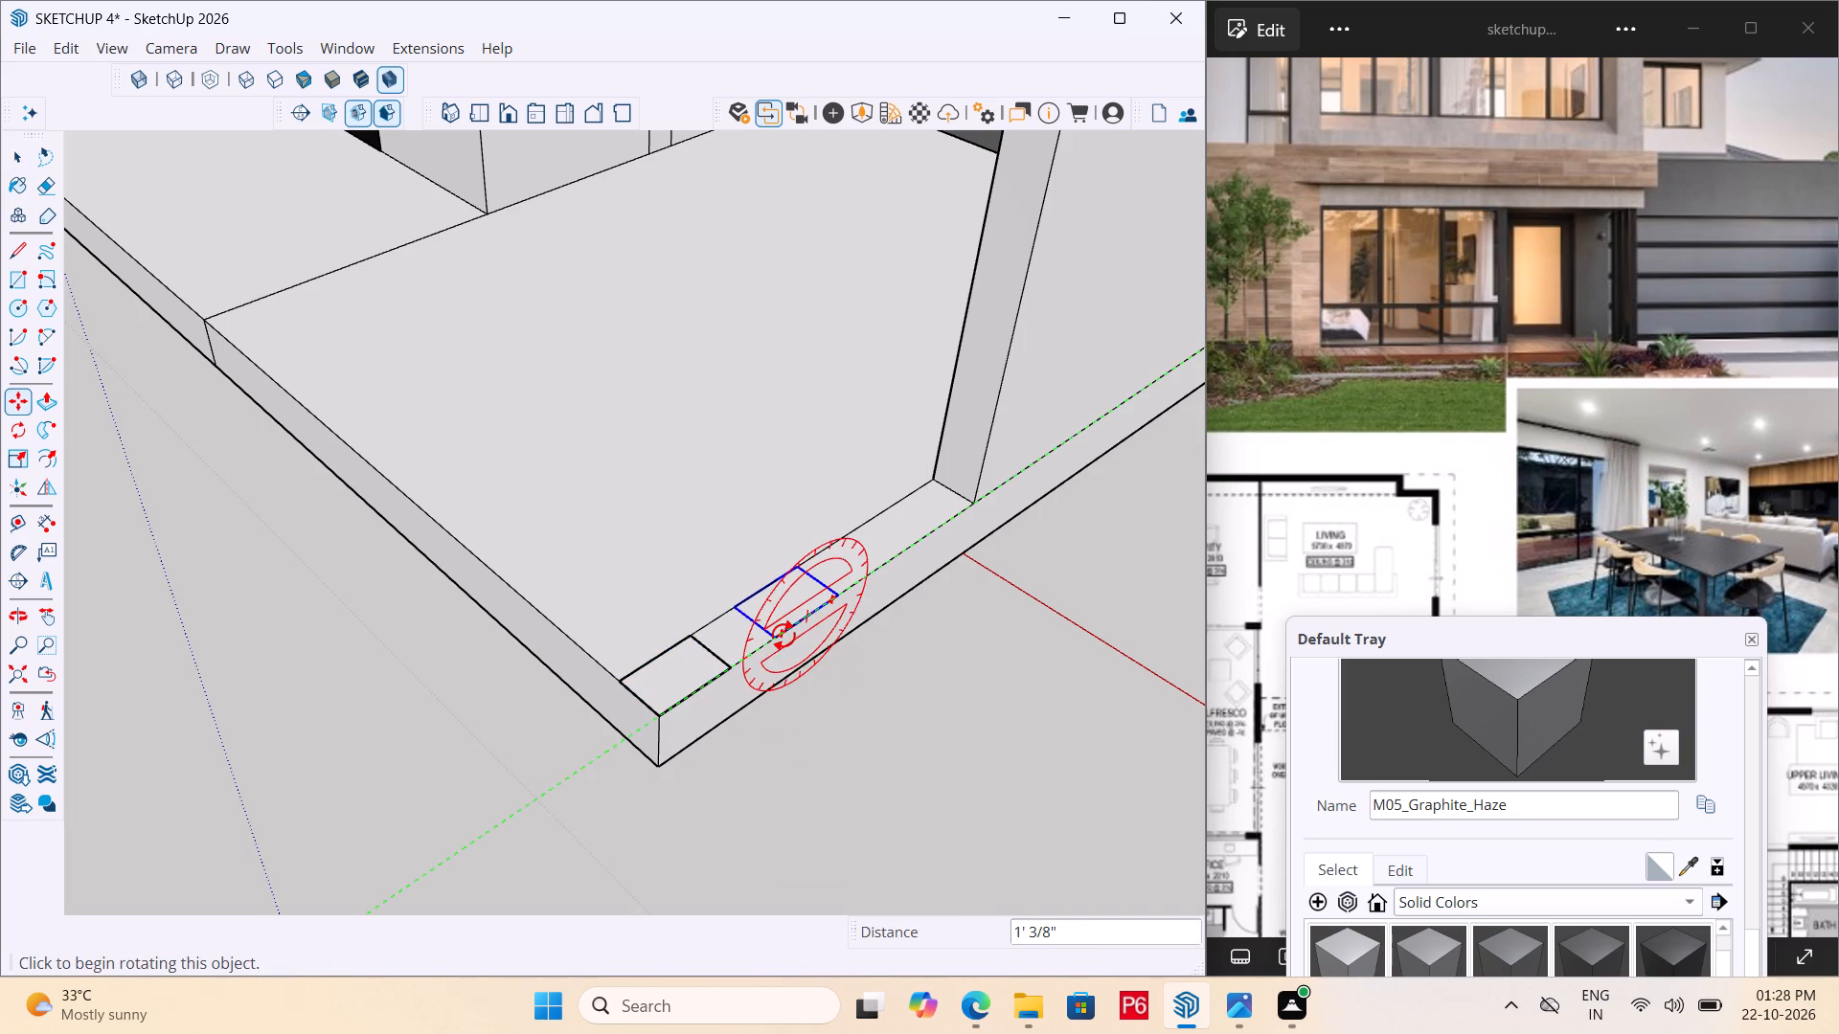
{"action": "left_click", "coordinate": [778, 637]}
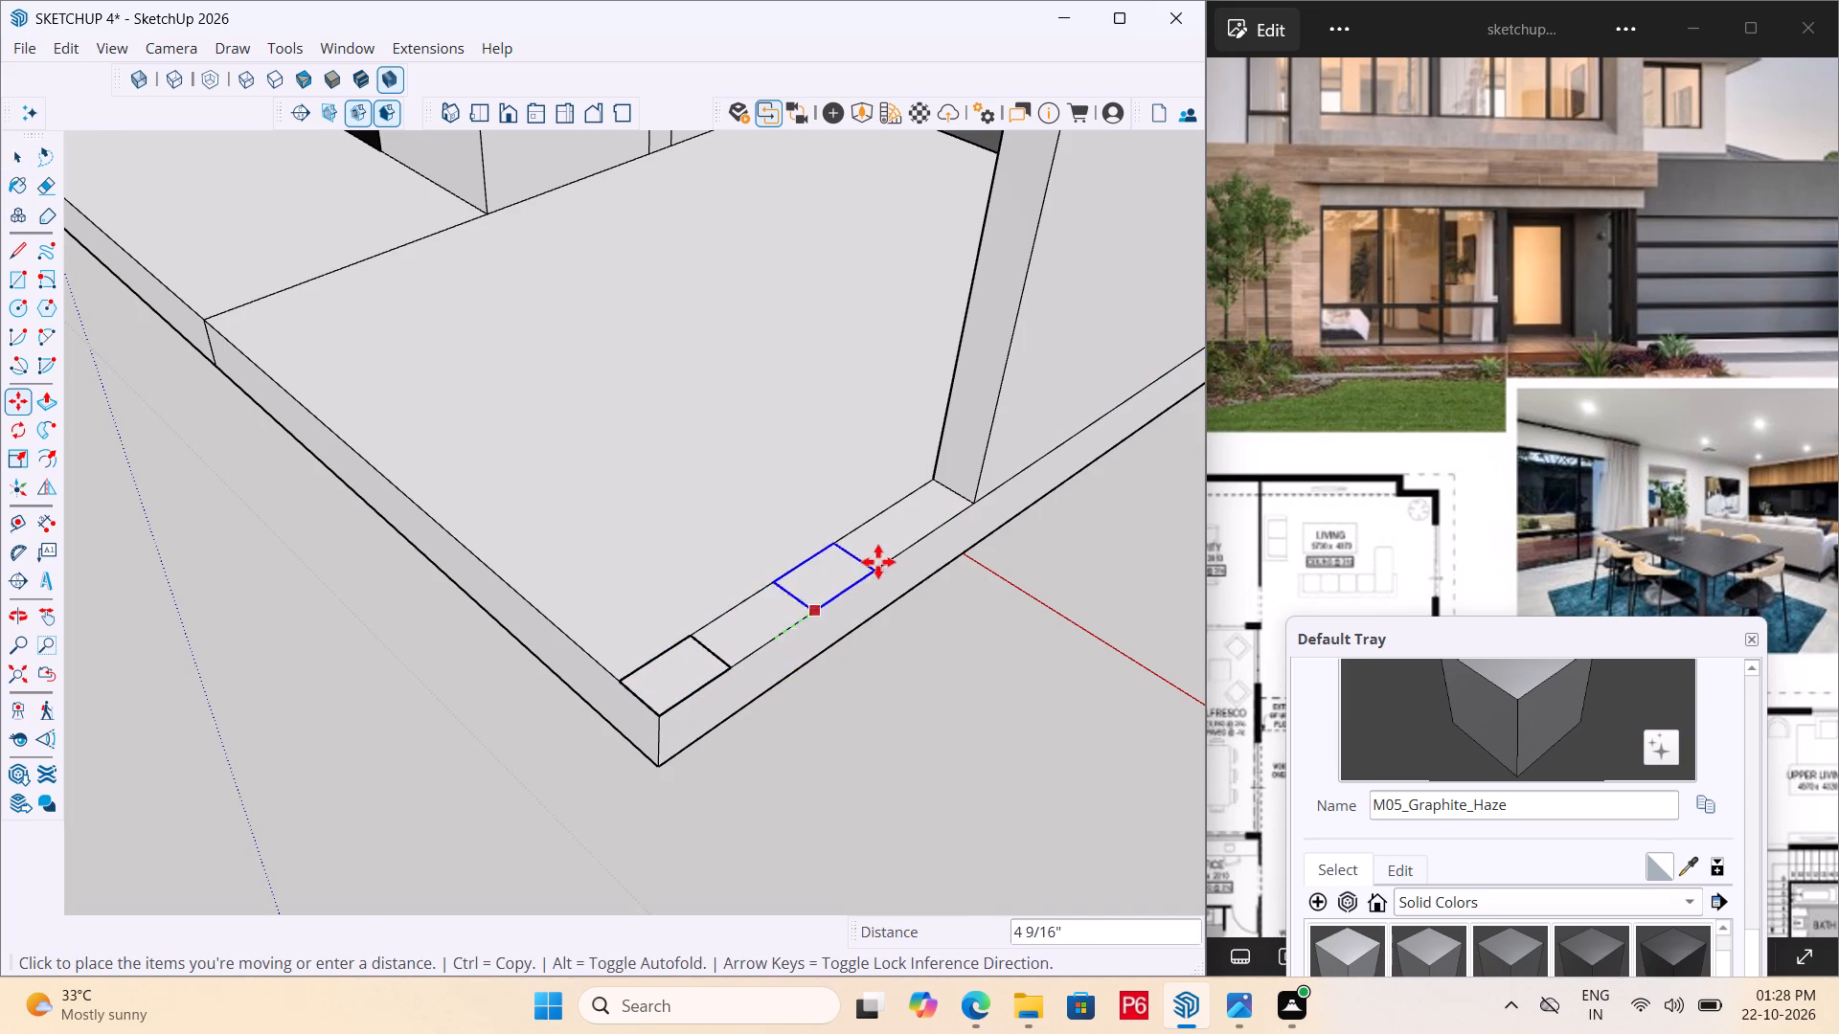
{"action": "left_click", "coordinate": [882, 574]}
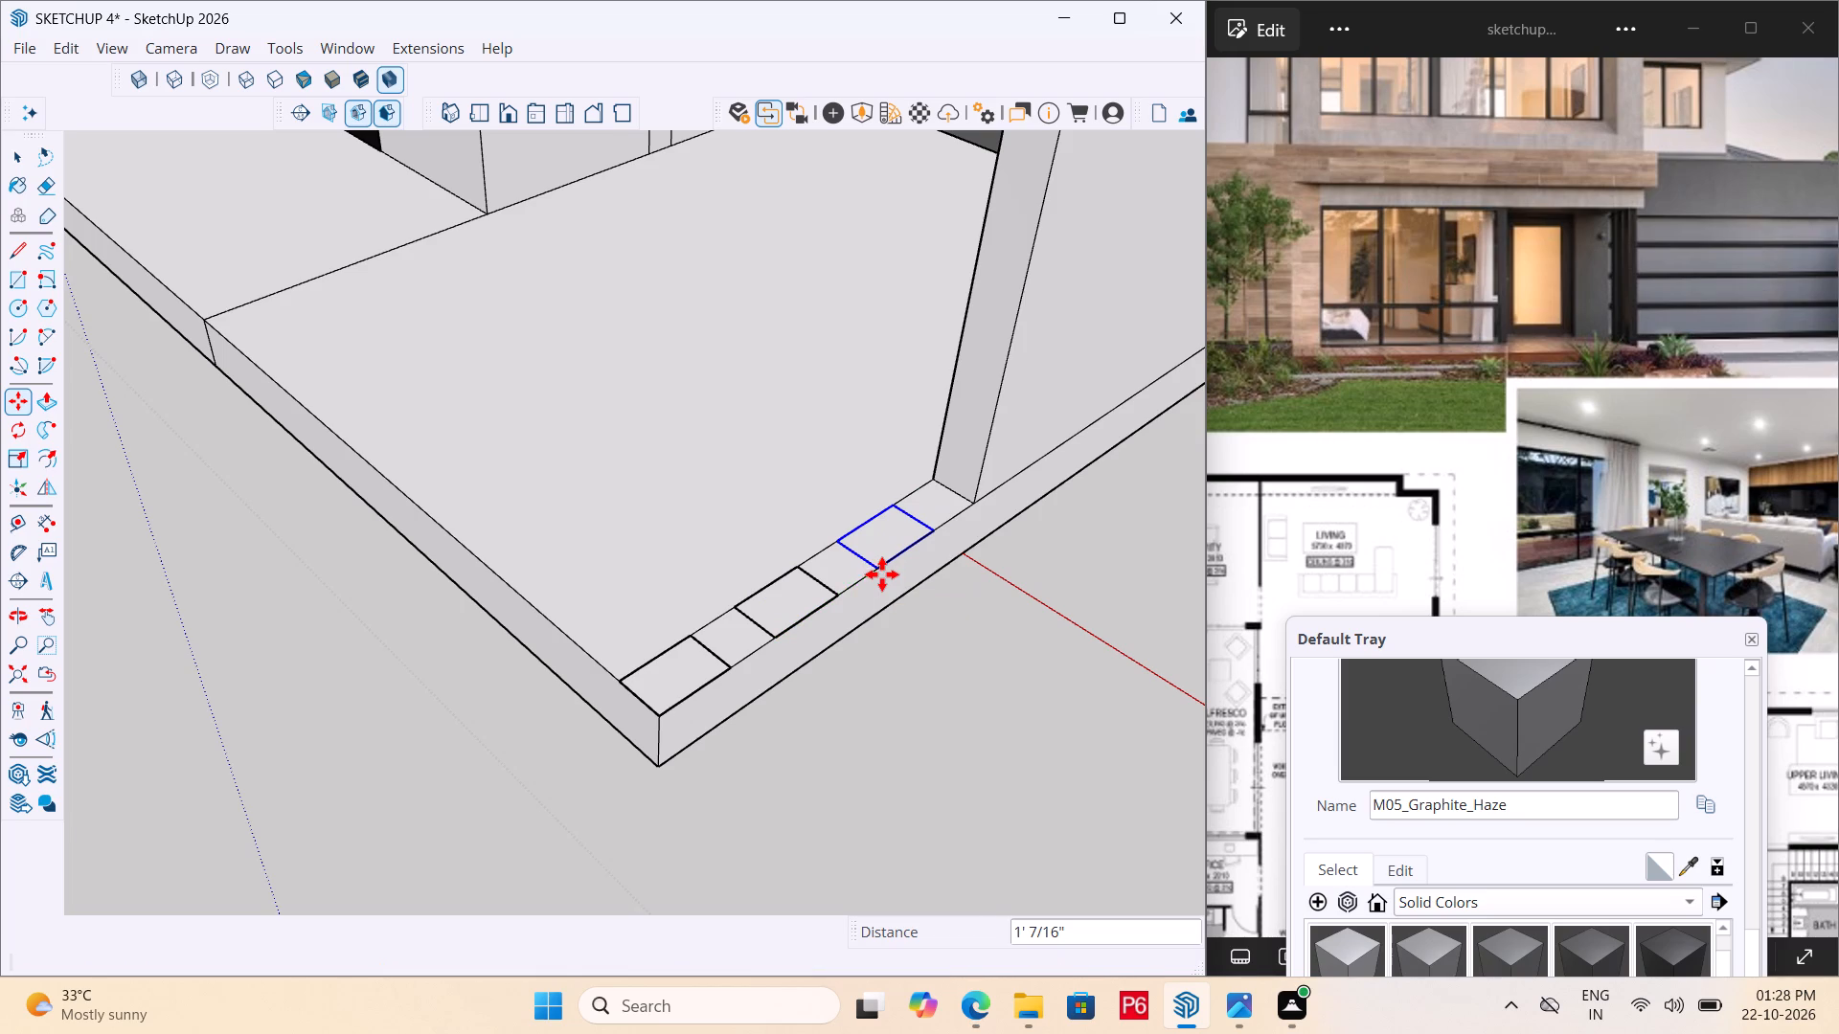
Paint the three grouped rectangles on the porch slab strip with M08_Obsidian_Black.
{"action": "key", "text": "space"}
{"action": "left_click", "coordinate": [684, 665]}
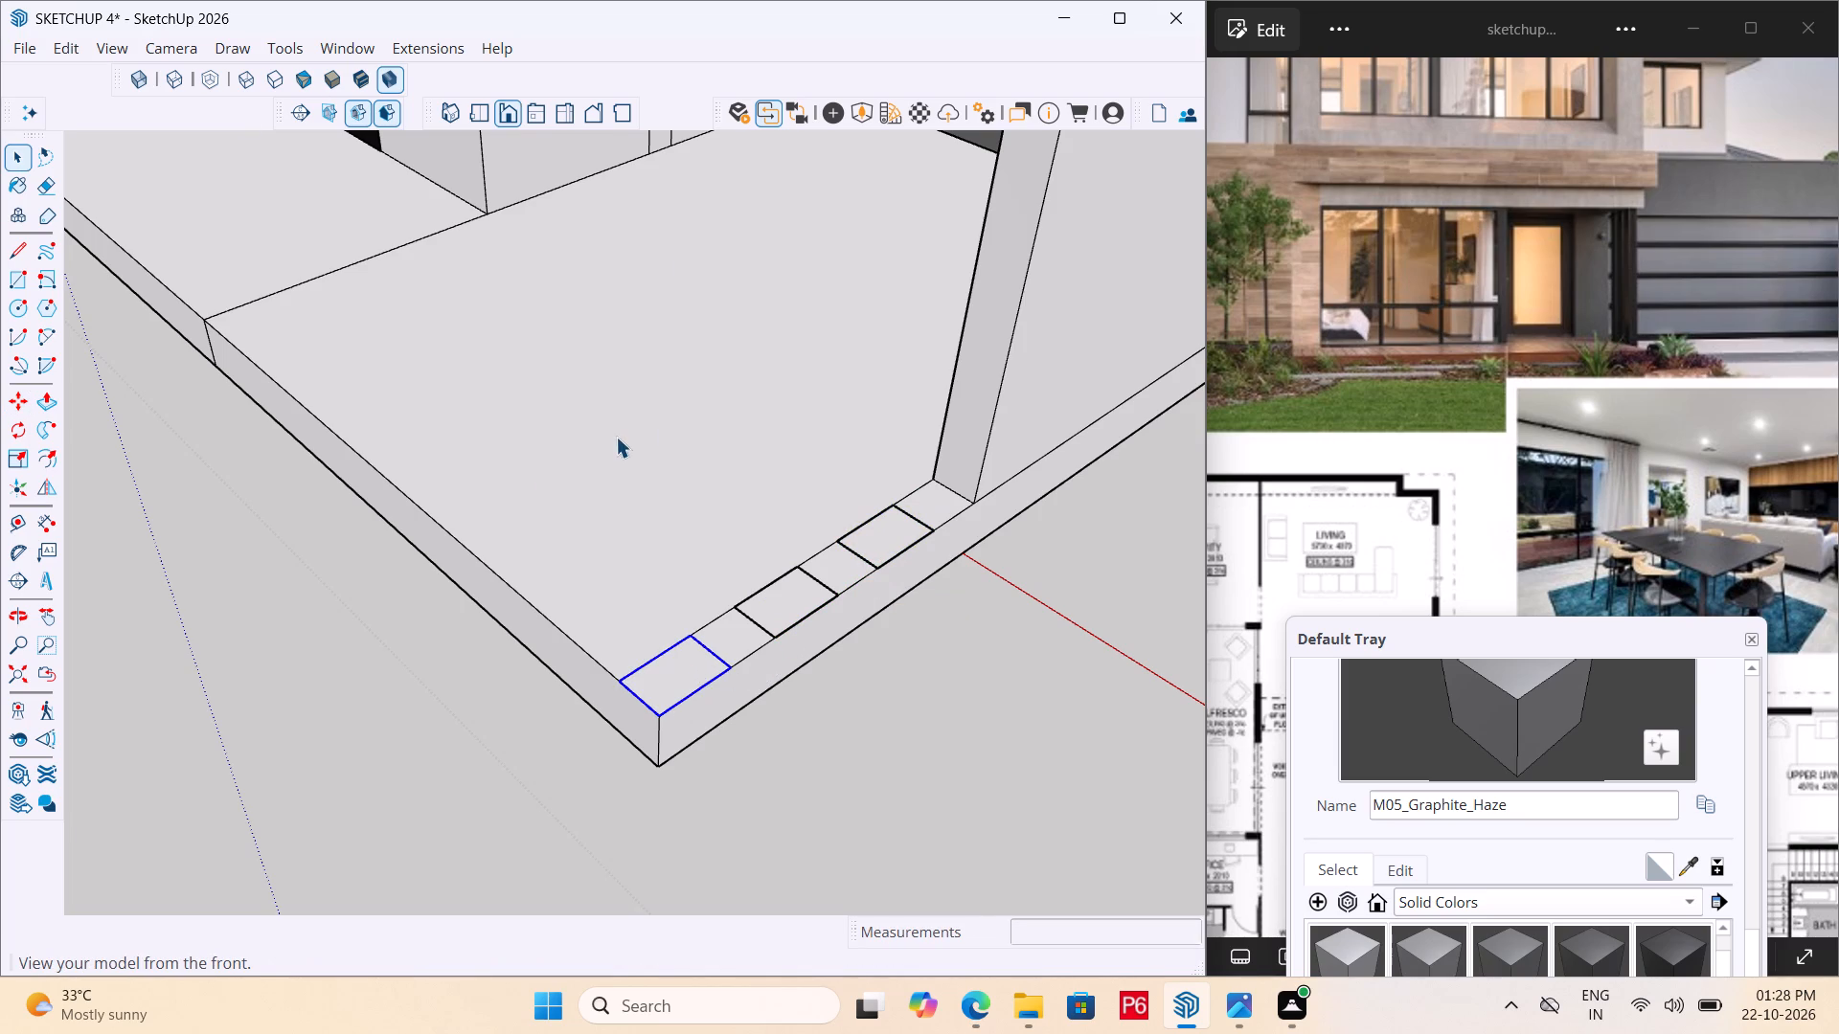
{"action": "left_click_drag", "start_coordinate": [1446, 709], "coordinate": [1424, 492]}
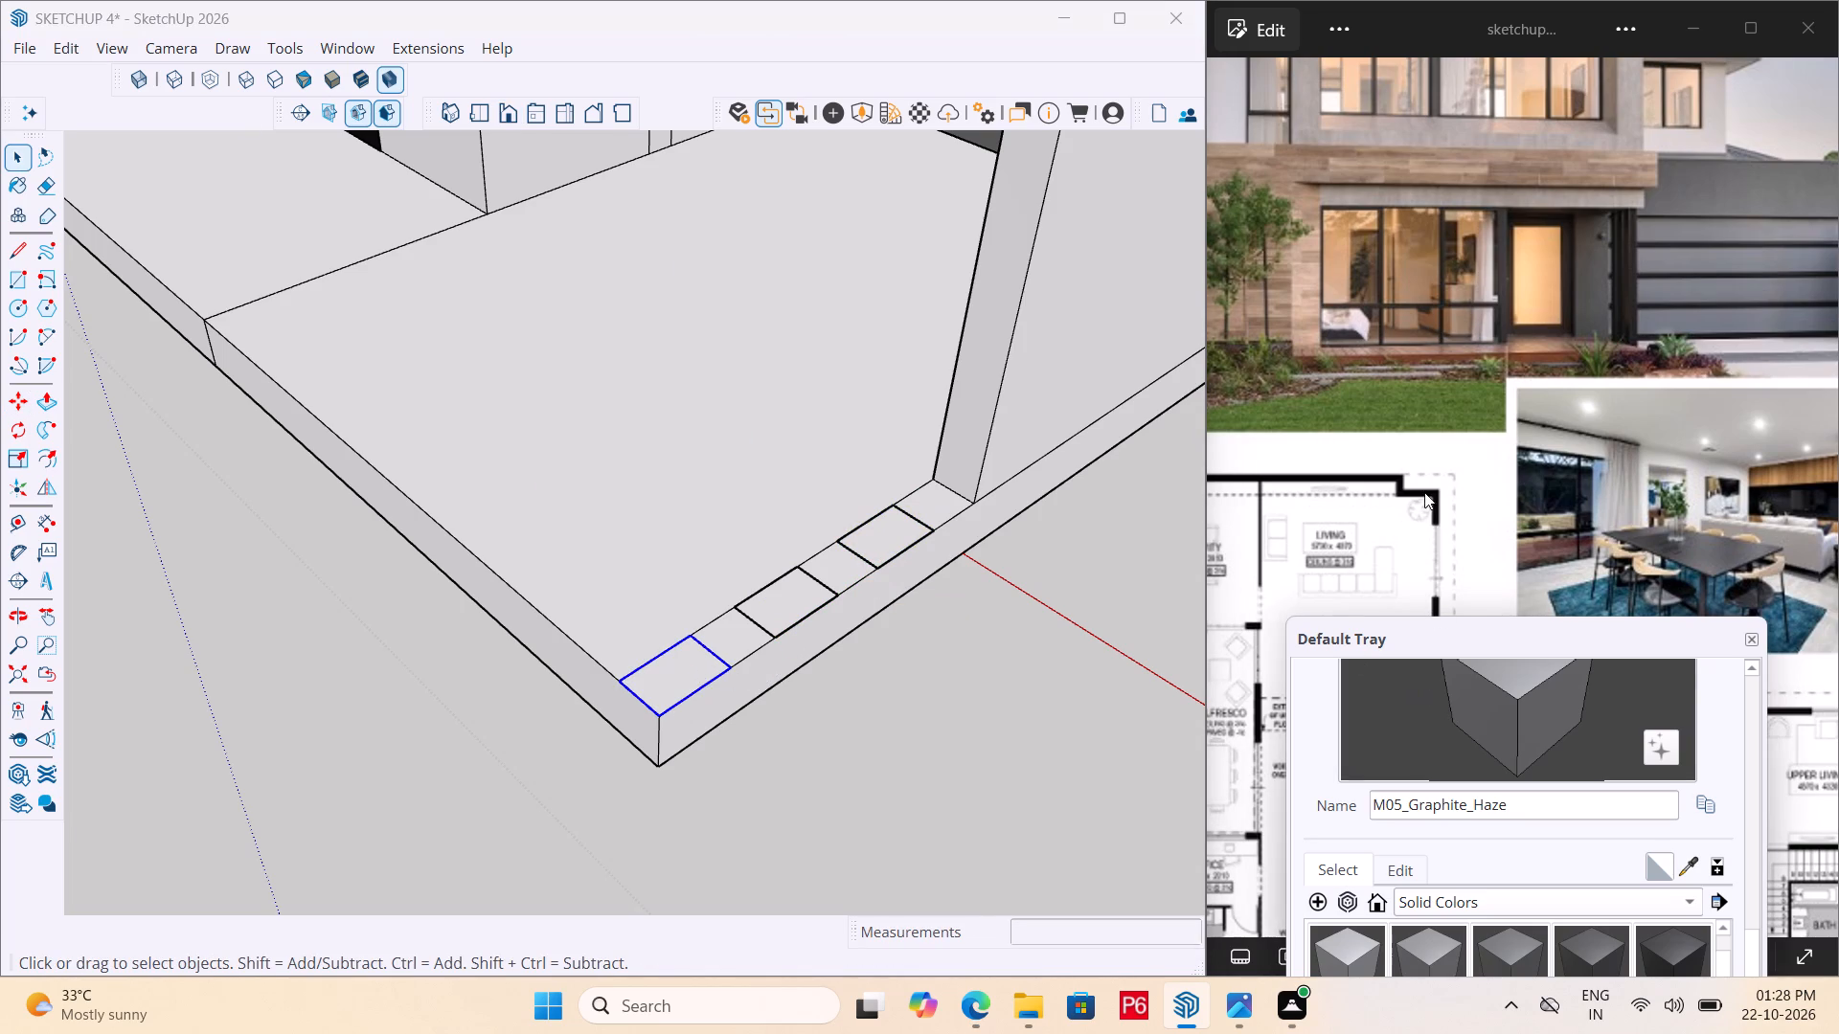
{"action": "left_click_drag", "start_coordinate": [1424, 492], "coordinate": [1423, 490]}
{"action": "left_click_drag", "start_coordinate": [1470, 630], "coordinate": [1437, 322]}
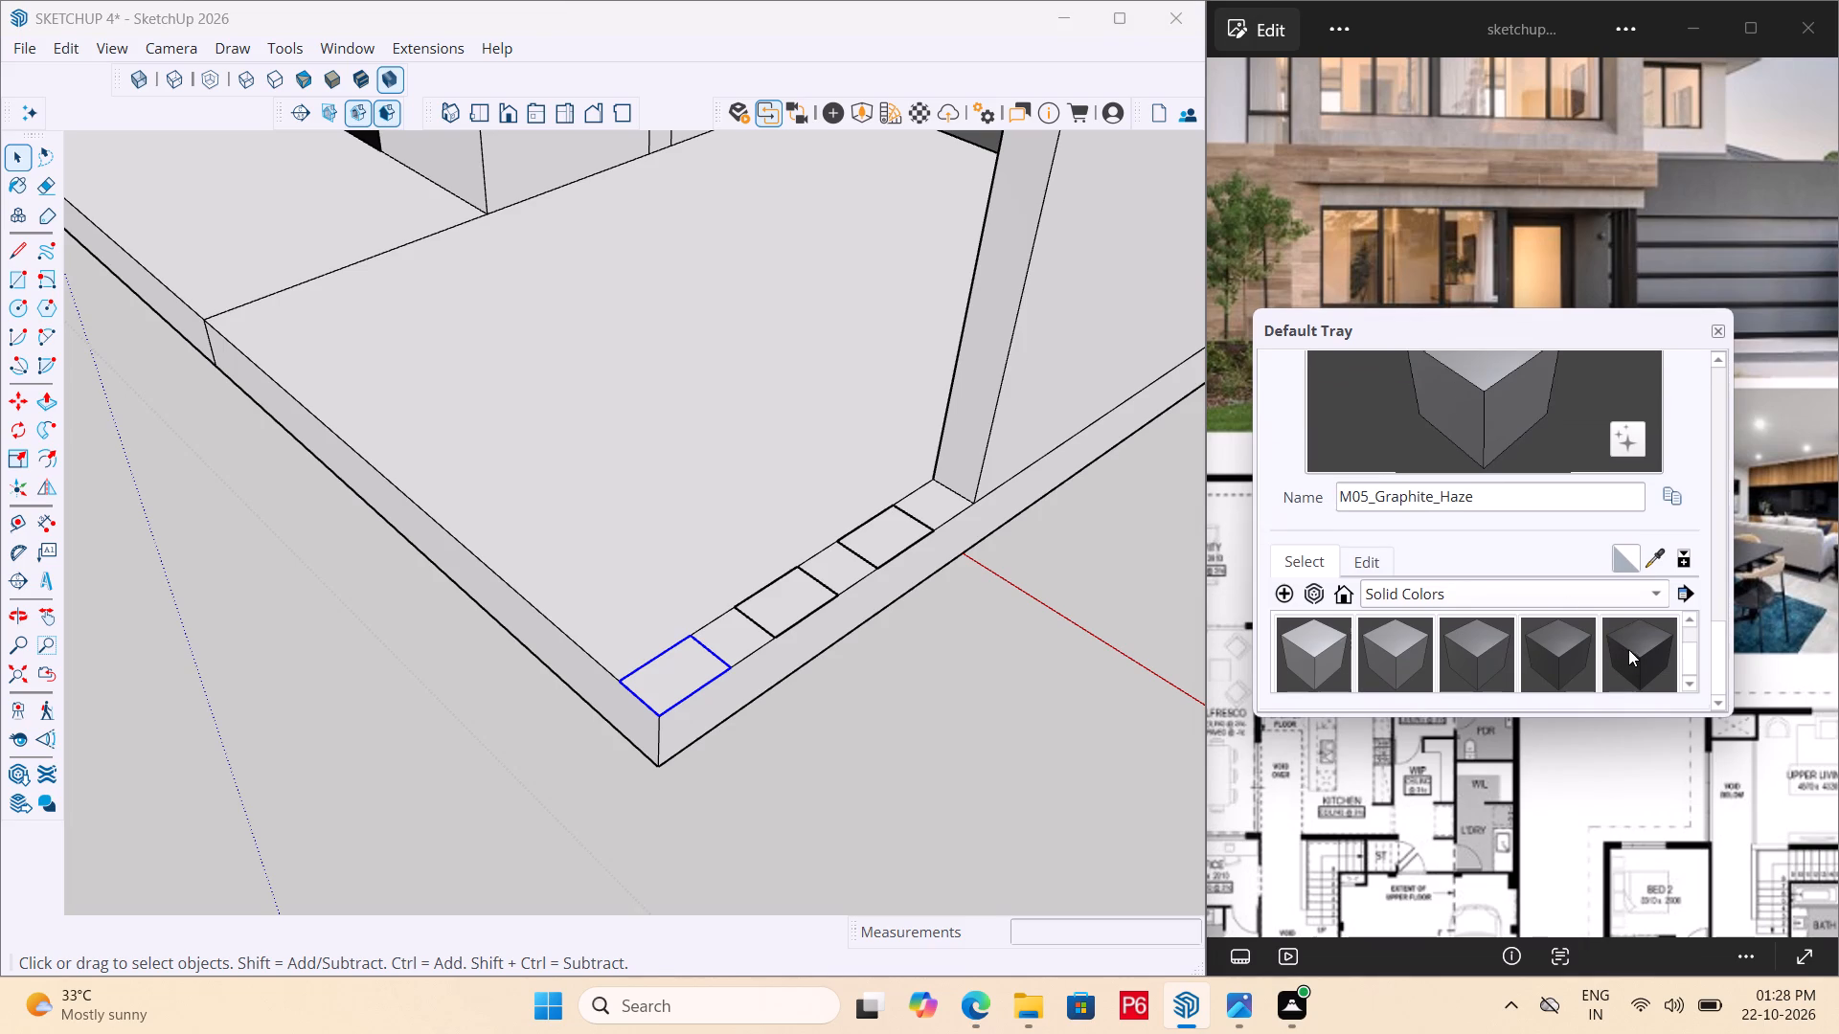
{"action": "left_click", "coordinate": [1628, 649]}
{"action": "left_click_drag", "start_coordinate": [684, 669], "coordinate": [693, 635]}
{"action": "left_click", "coordinate": [821, 597]}
{"action": "double_click", "coordinate": [888, 518]}
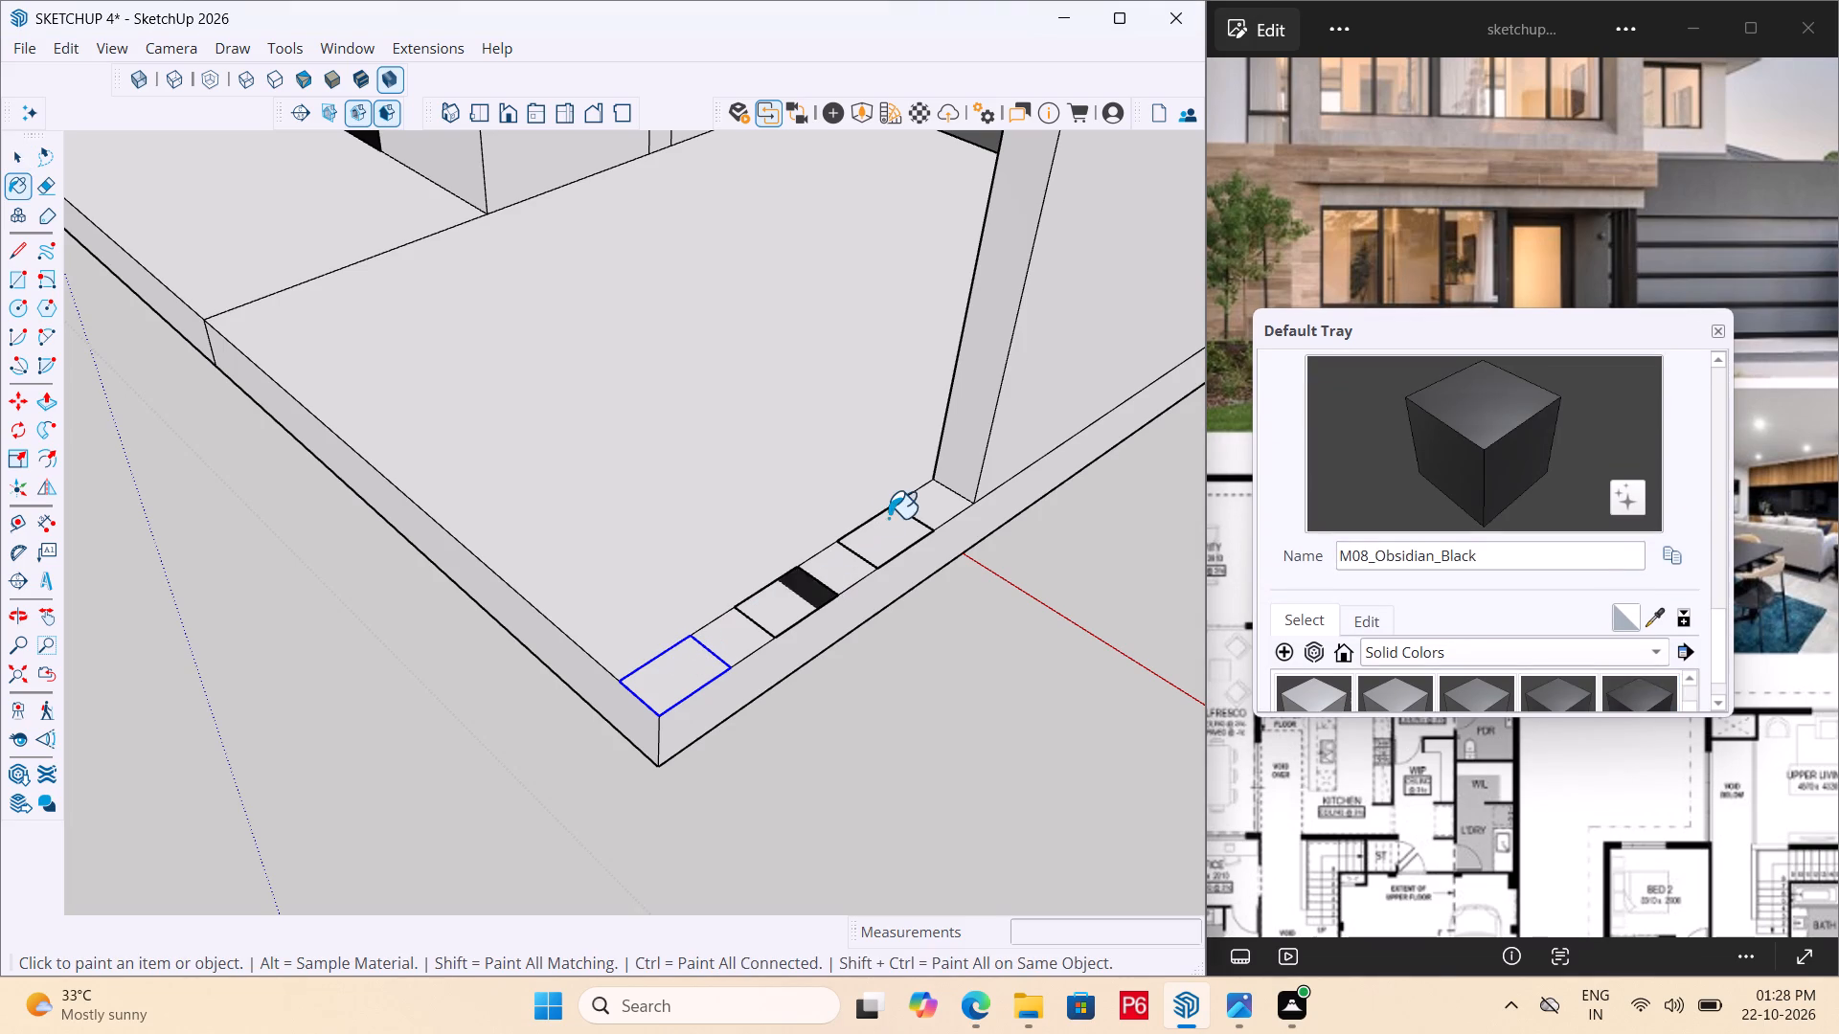
{"action": "left_click", "coordinate": [687, 657]}
{"action": "left_click", "coordinate": [776, 618]}
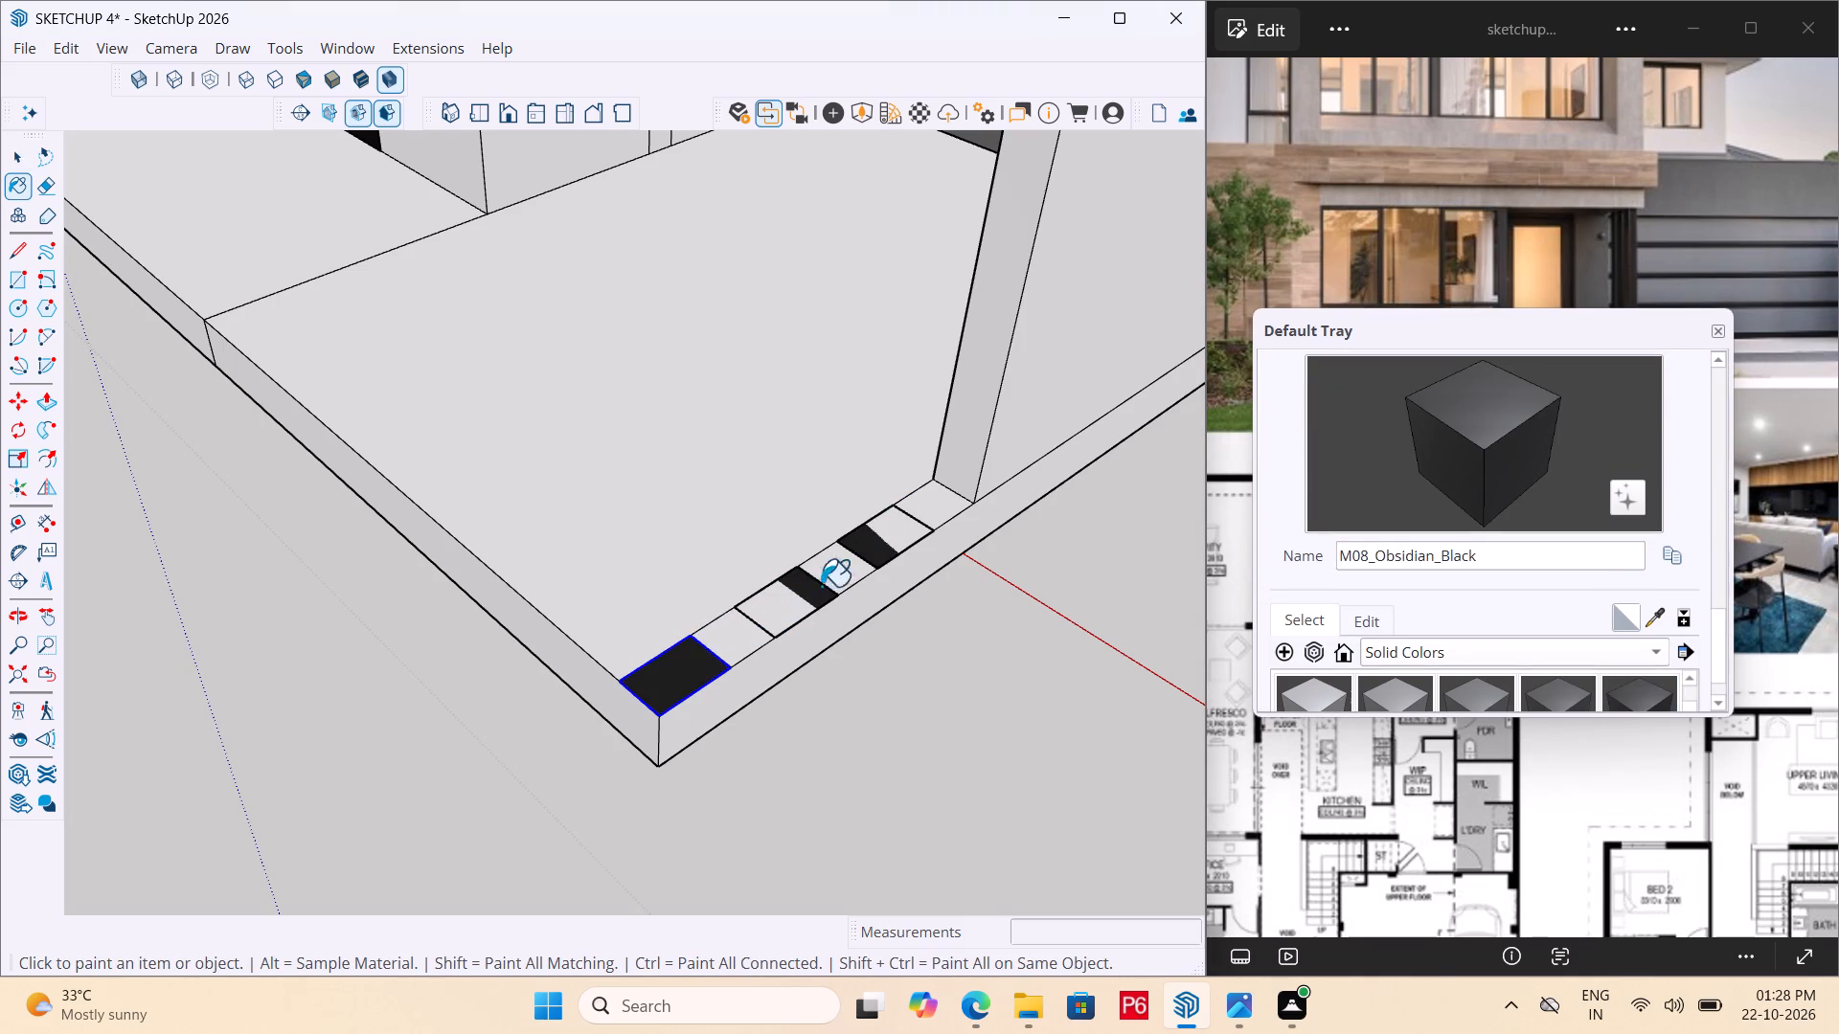
{"action": "left_click", "coordinate": [871, 550]}
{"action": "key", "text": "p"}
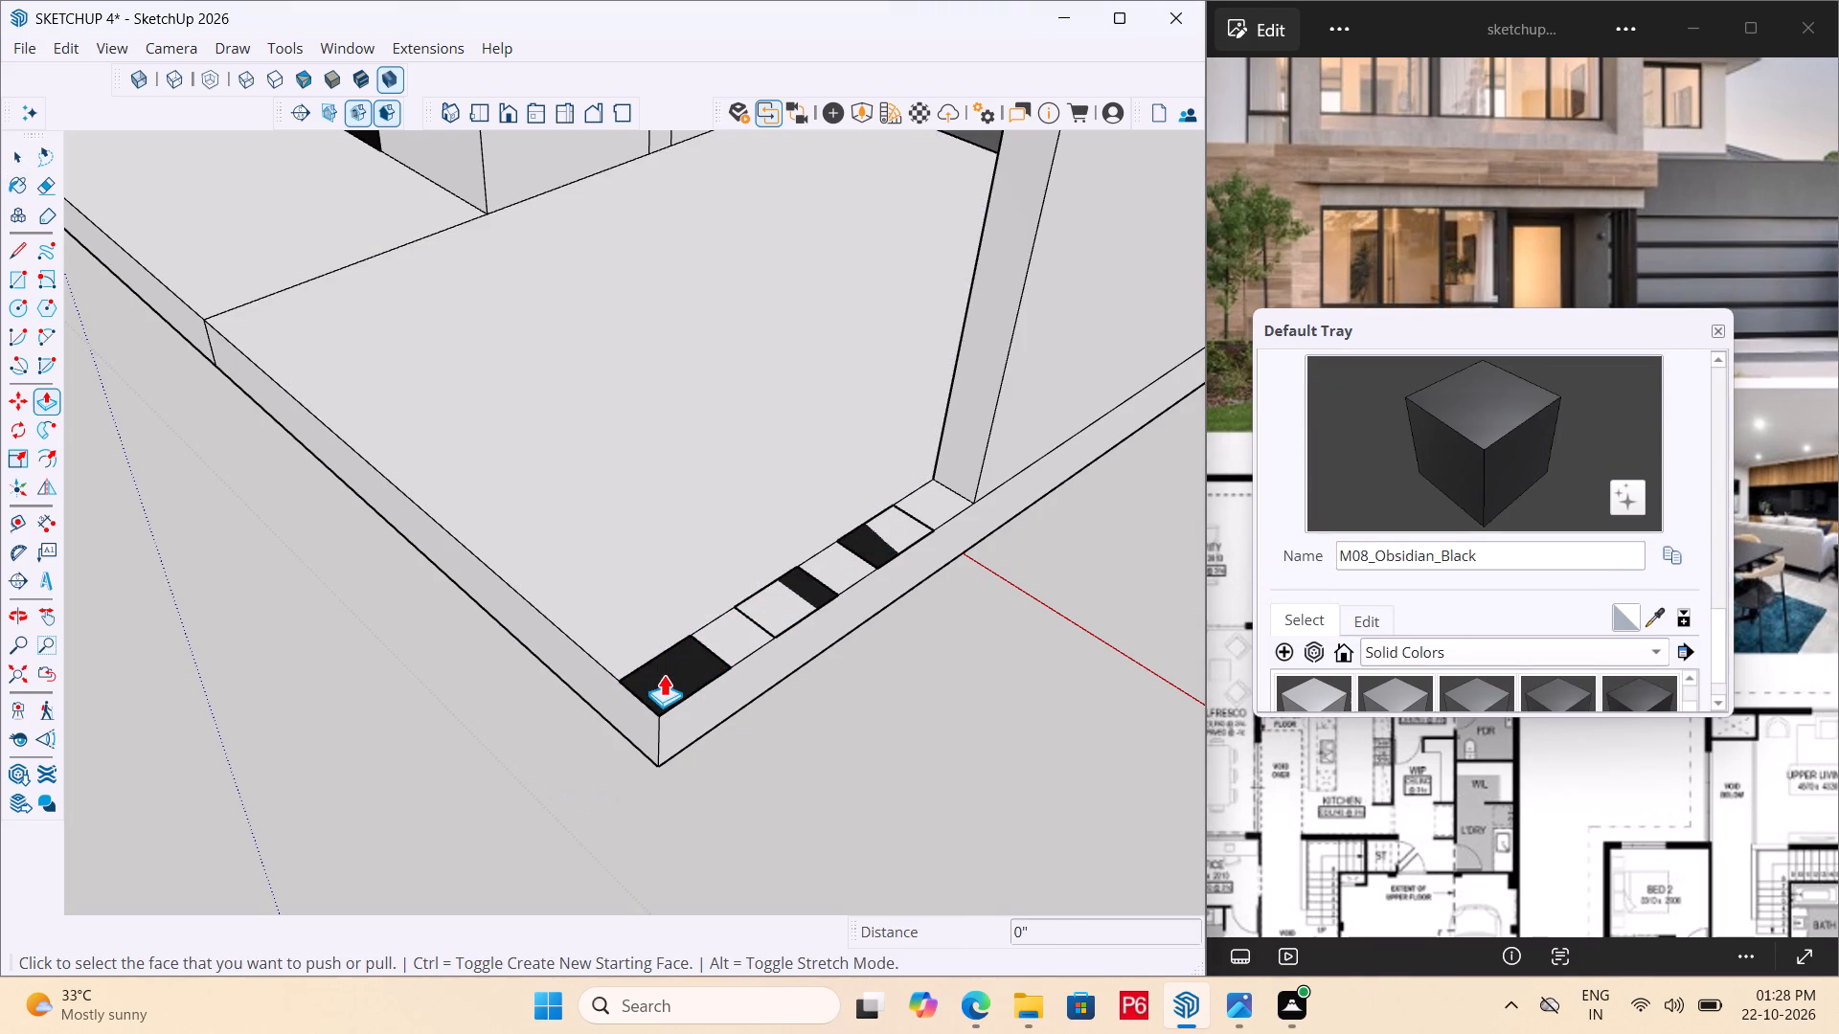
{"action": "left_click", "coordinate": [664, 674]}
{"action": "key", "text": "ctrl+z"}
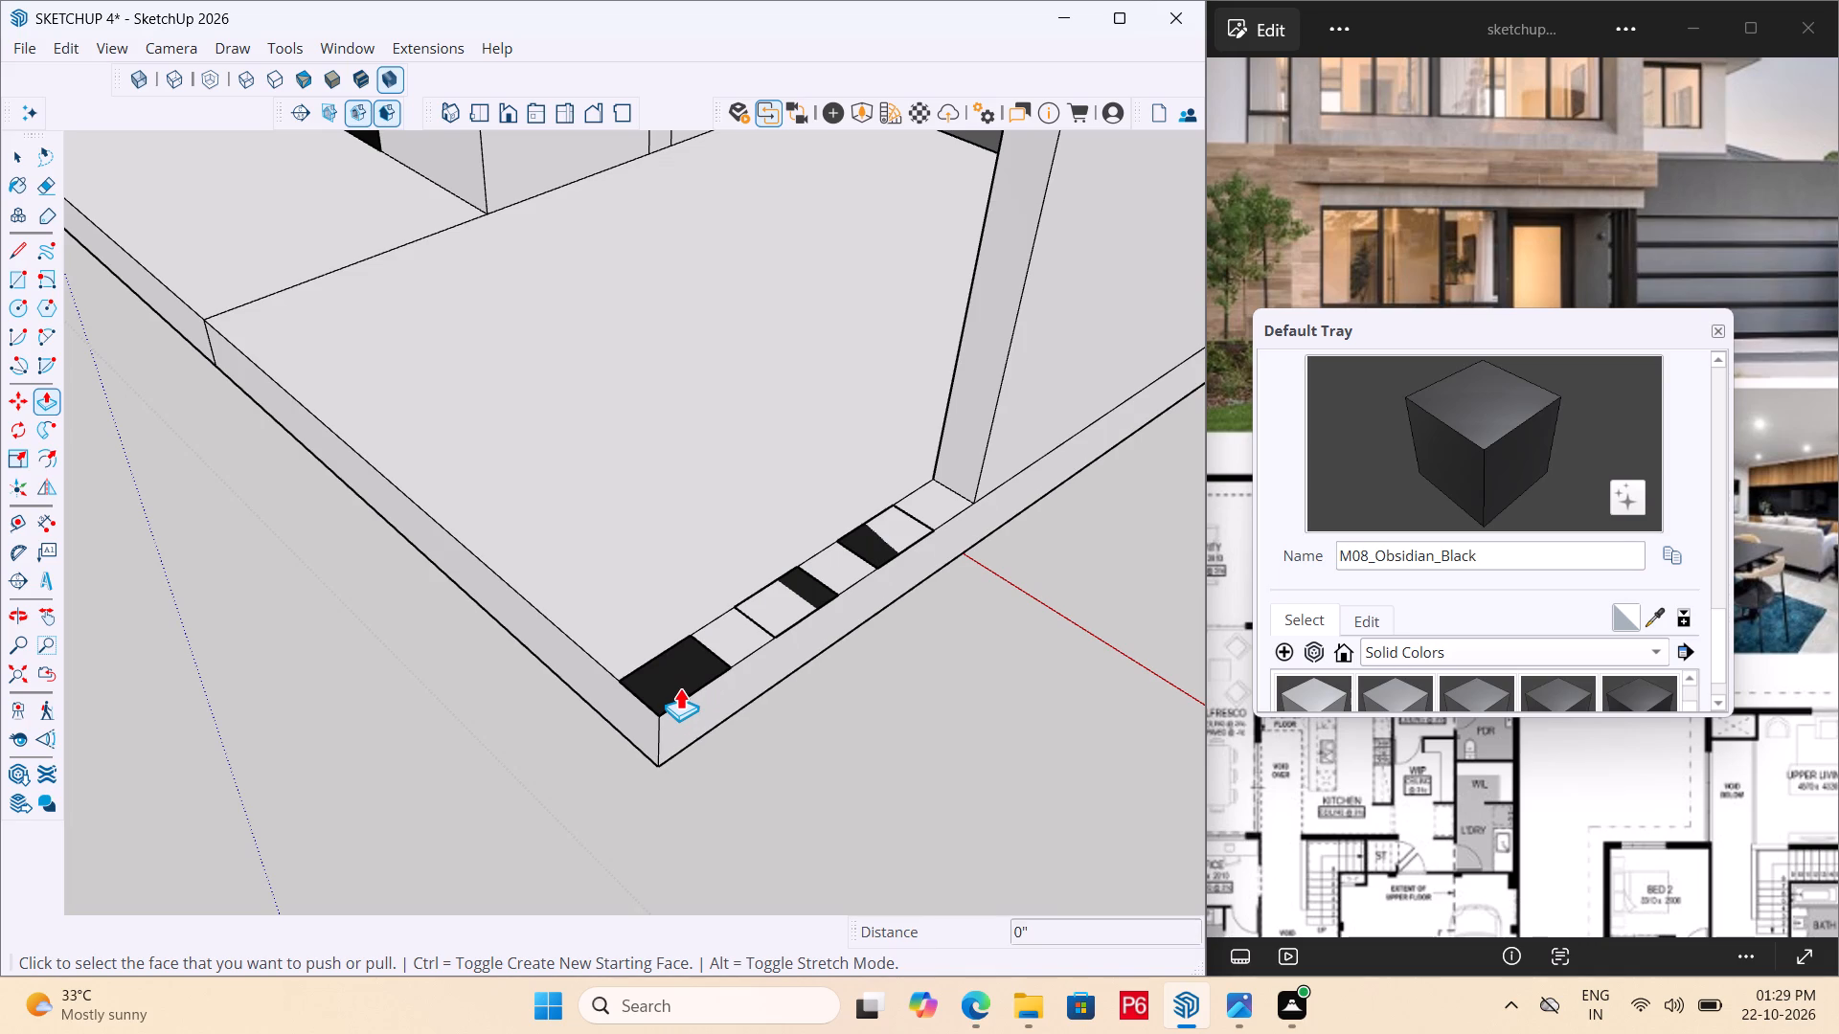
Open the corner rectangle's group and Push/Pull its face up about 9' 1 1/8" to the beam, forming the corner post.
{"action": "key", "text": "space"}
{"action": "triple_click", "coordinate": [680, 671]}
{"action": "left_click", "coordinate": [680, 671]}
{"action": "key", "text": "p"}
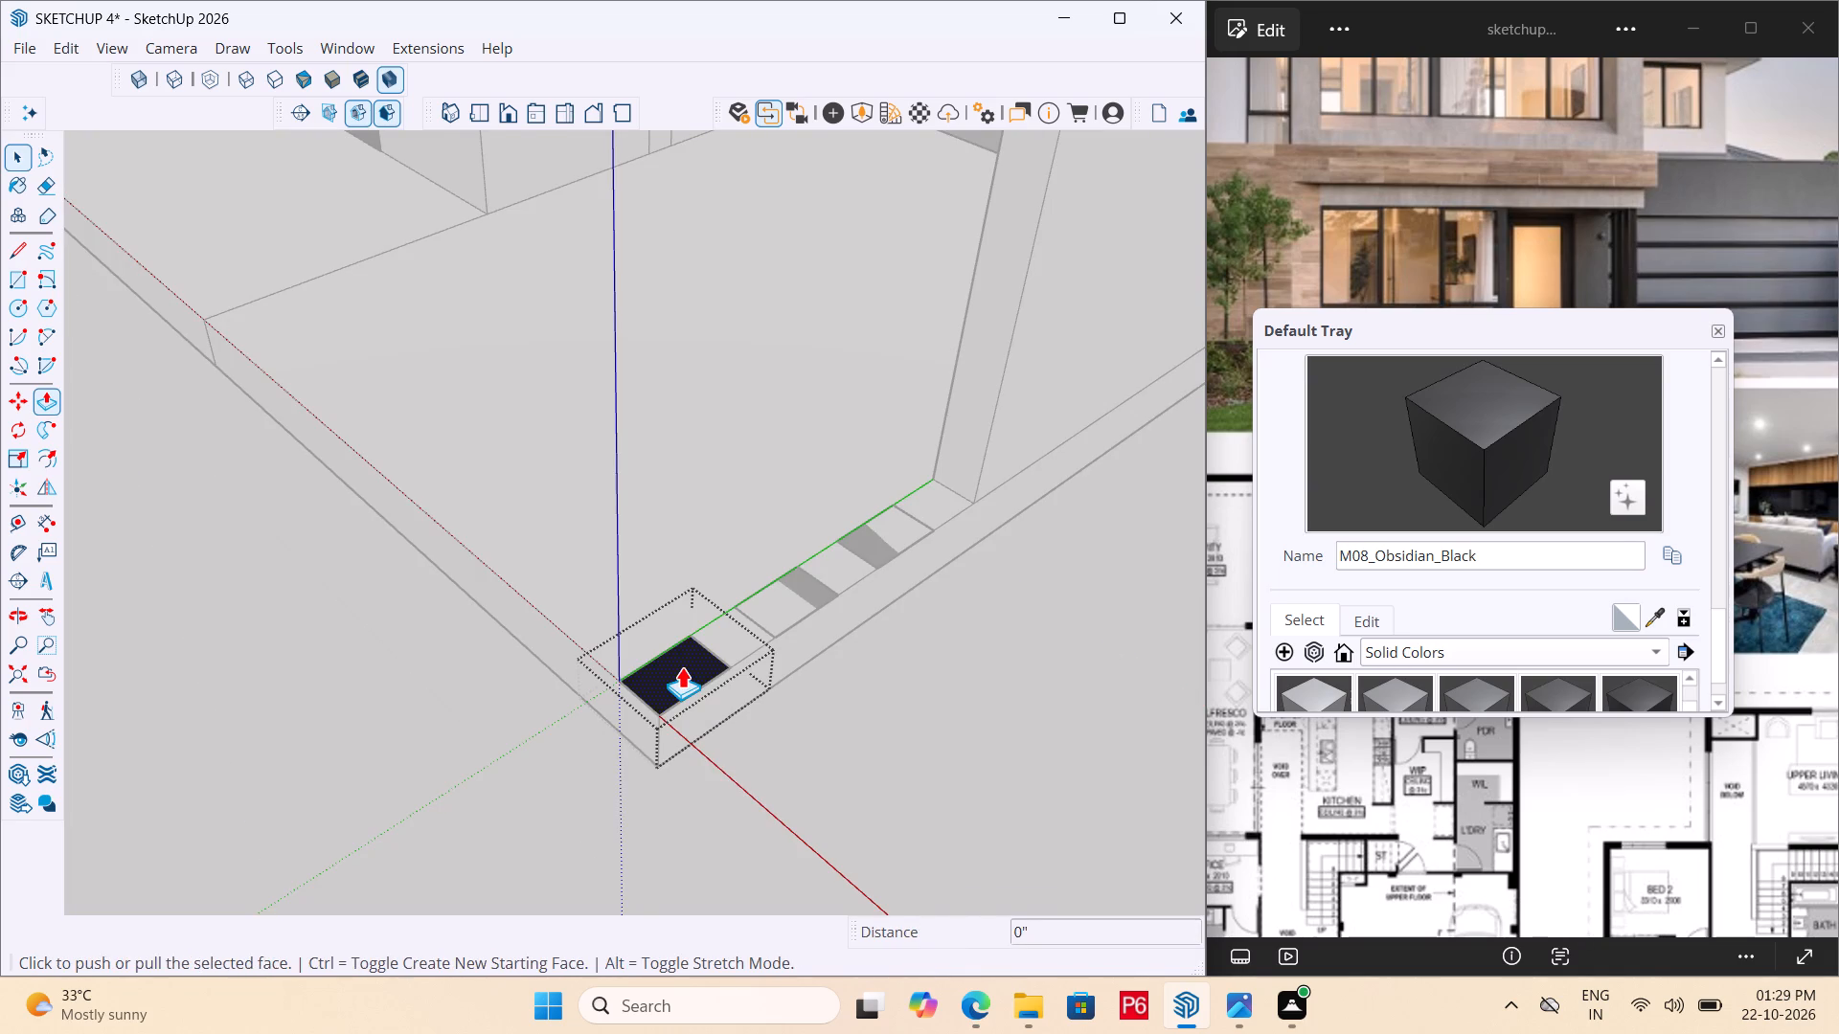
{"action": "left_click", "coordinate": [682, 666]}
{"action": "scroll", "coordinate": [748, 537], "scroll_direction": "down", "scroll_amount": 16}
{"action": "scroll", "coordinate": [722, 707], "scroll_direction": "down", "scroll_amount": 6}
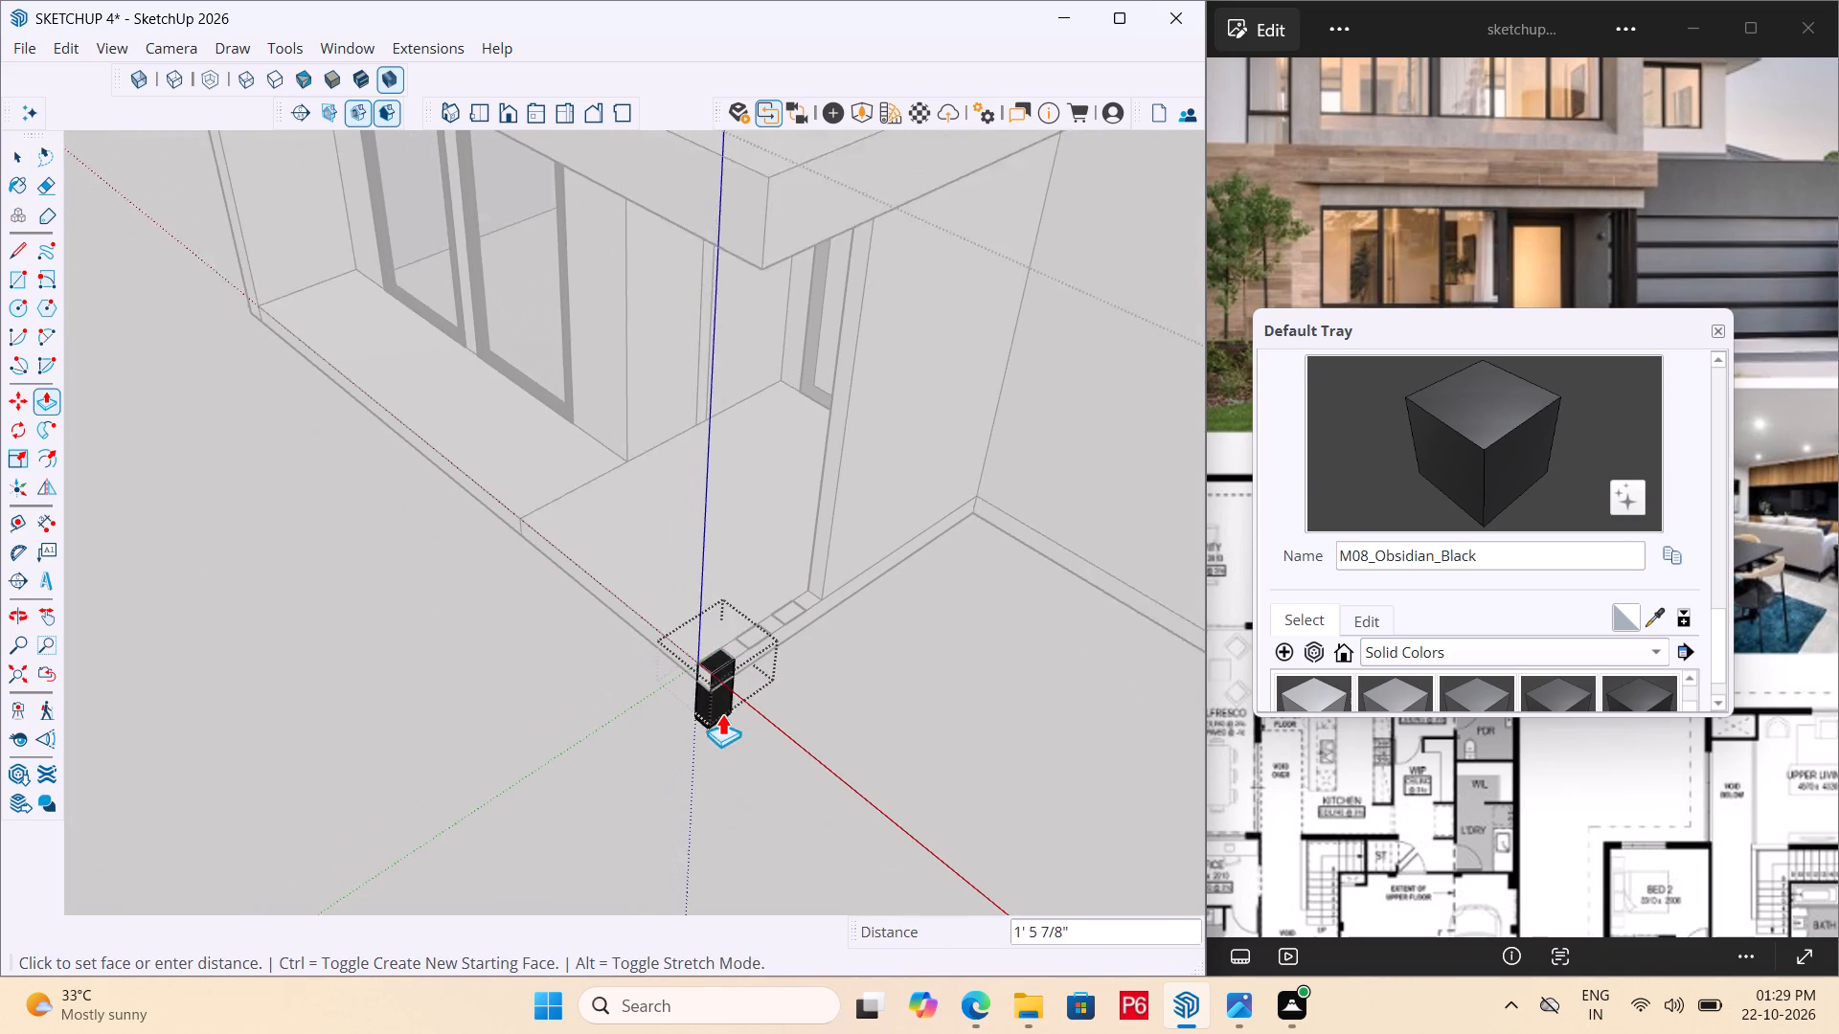
{"action": "left_click", "coordinate": [780, 282]}
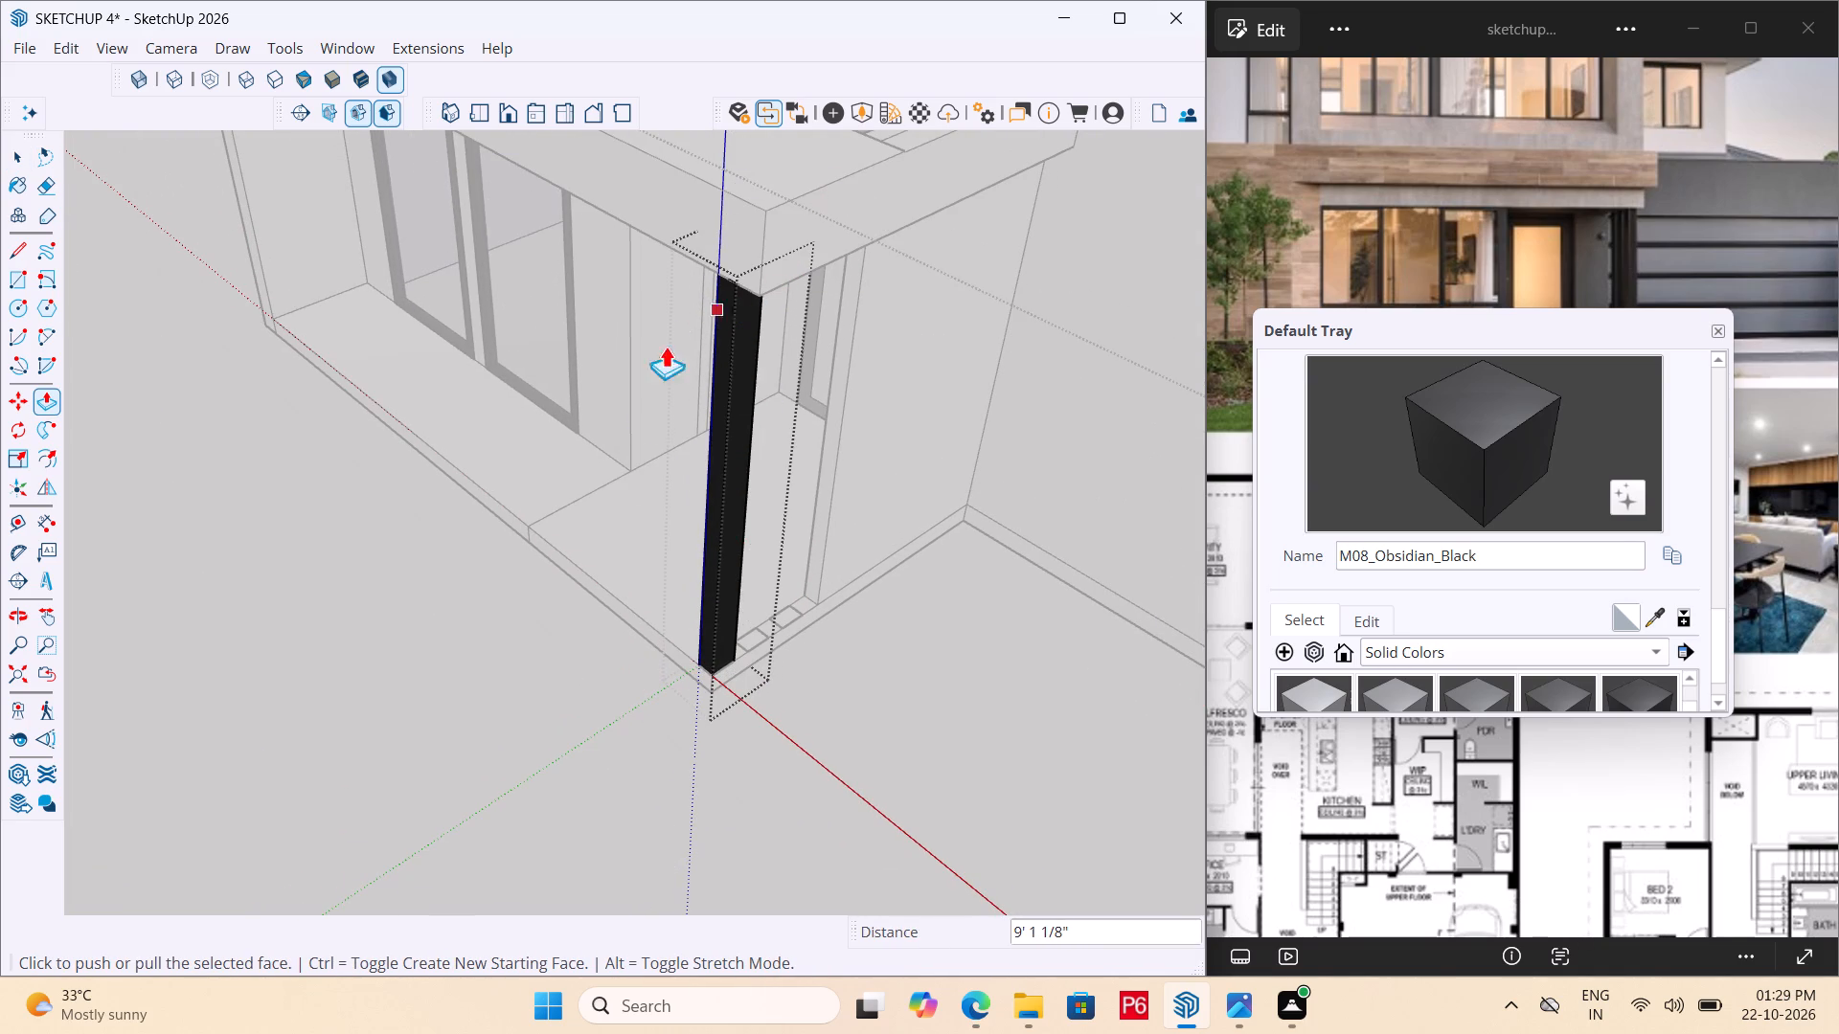
{"action": "key", "text": "space"}
{"action": "left_click", "coordinate": [802, 663]}
Open the middle rectangle's group and Push/Pull its face up to the underside of the beam to form the second post.
{"action": "scroll", "coordinate": [755, 643], "scroll_direction": "up", "scroll_amount": 7}
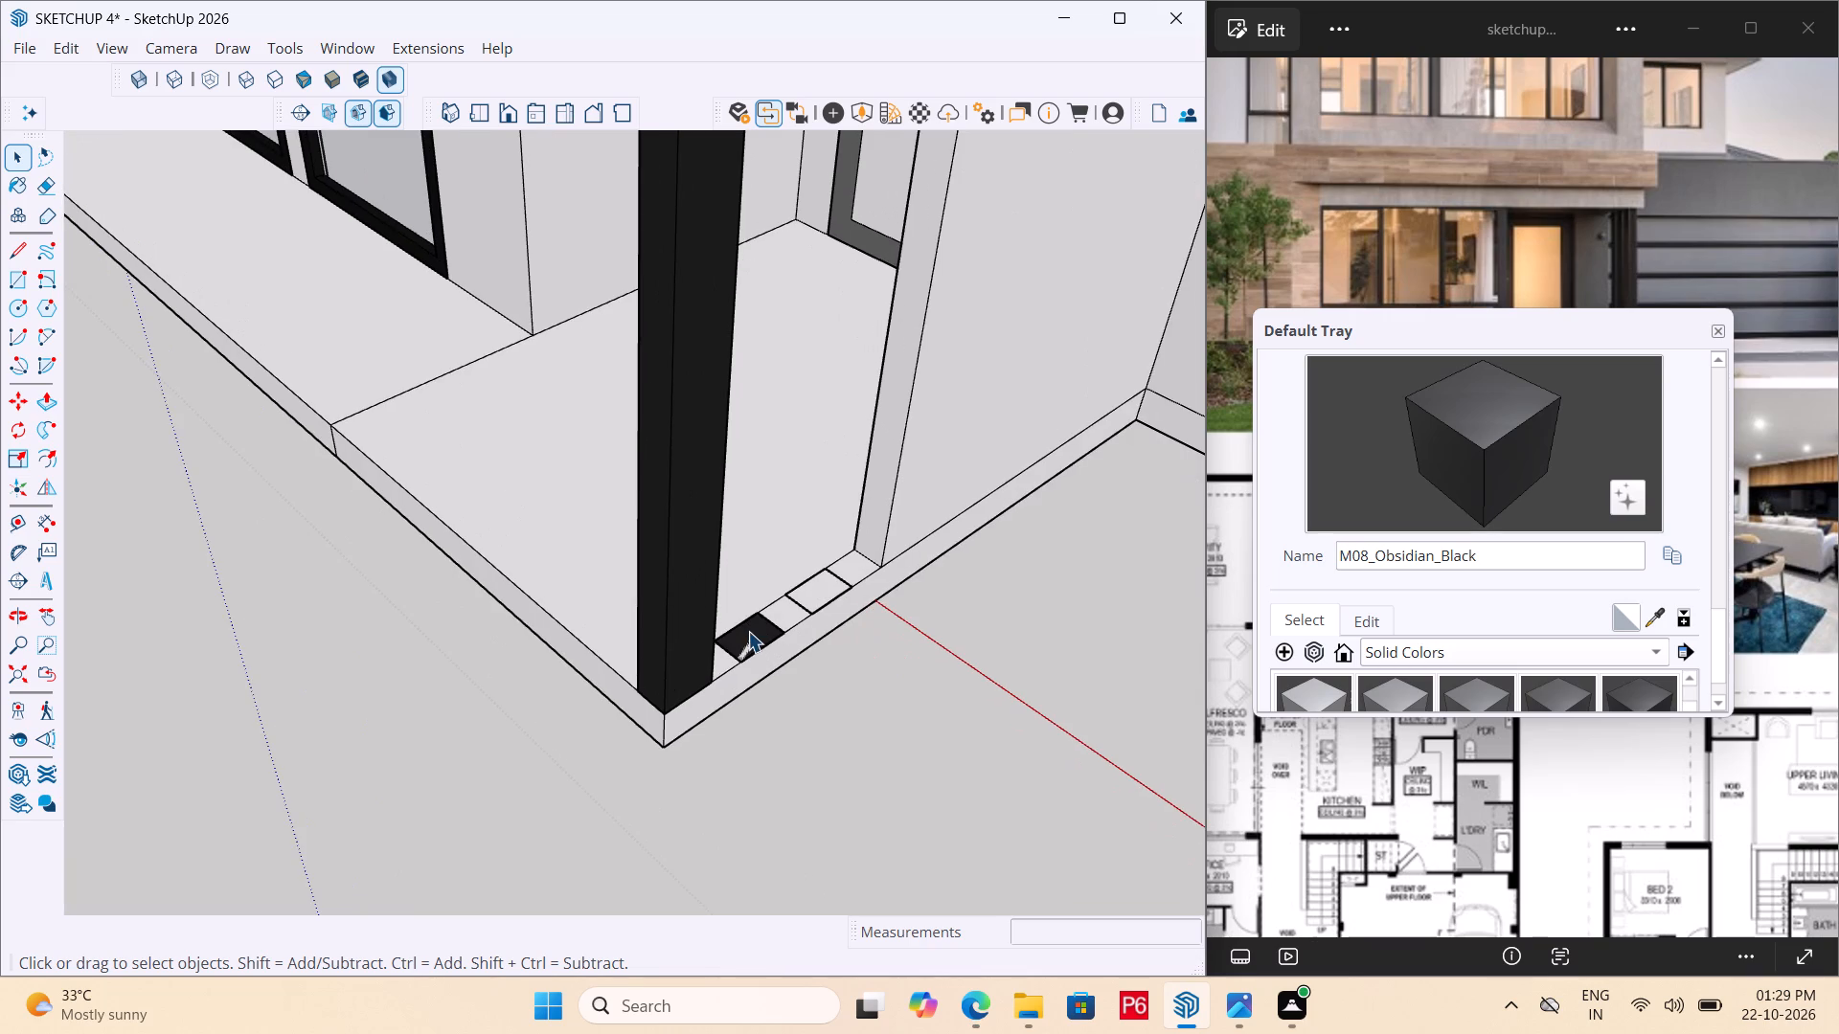
{"action": "double_click", "coordinate": [748, 639]}
{"action": "left_click", "coordinate": [760, 630]}
{"action": "key", "text": "p"}
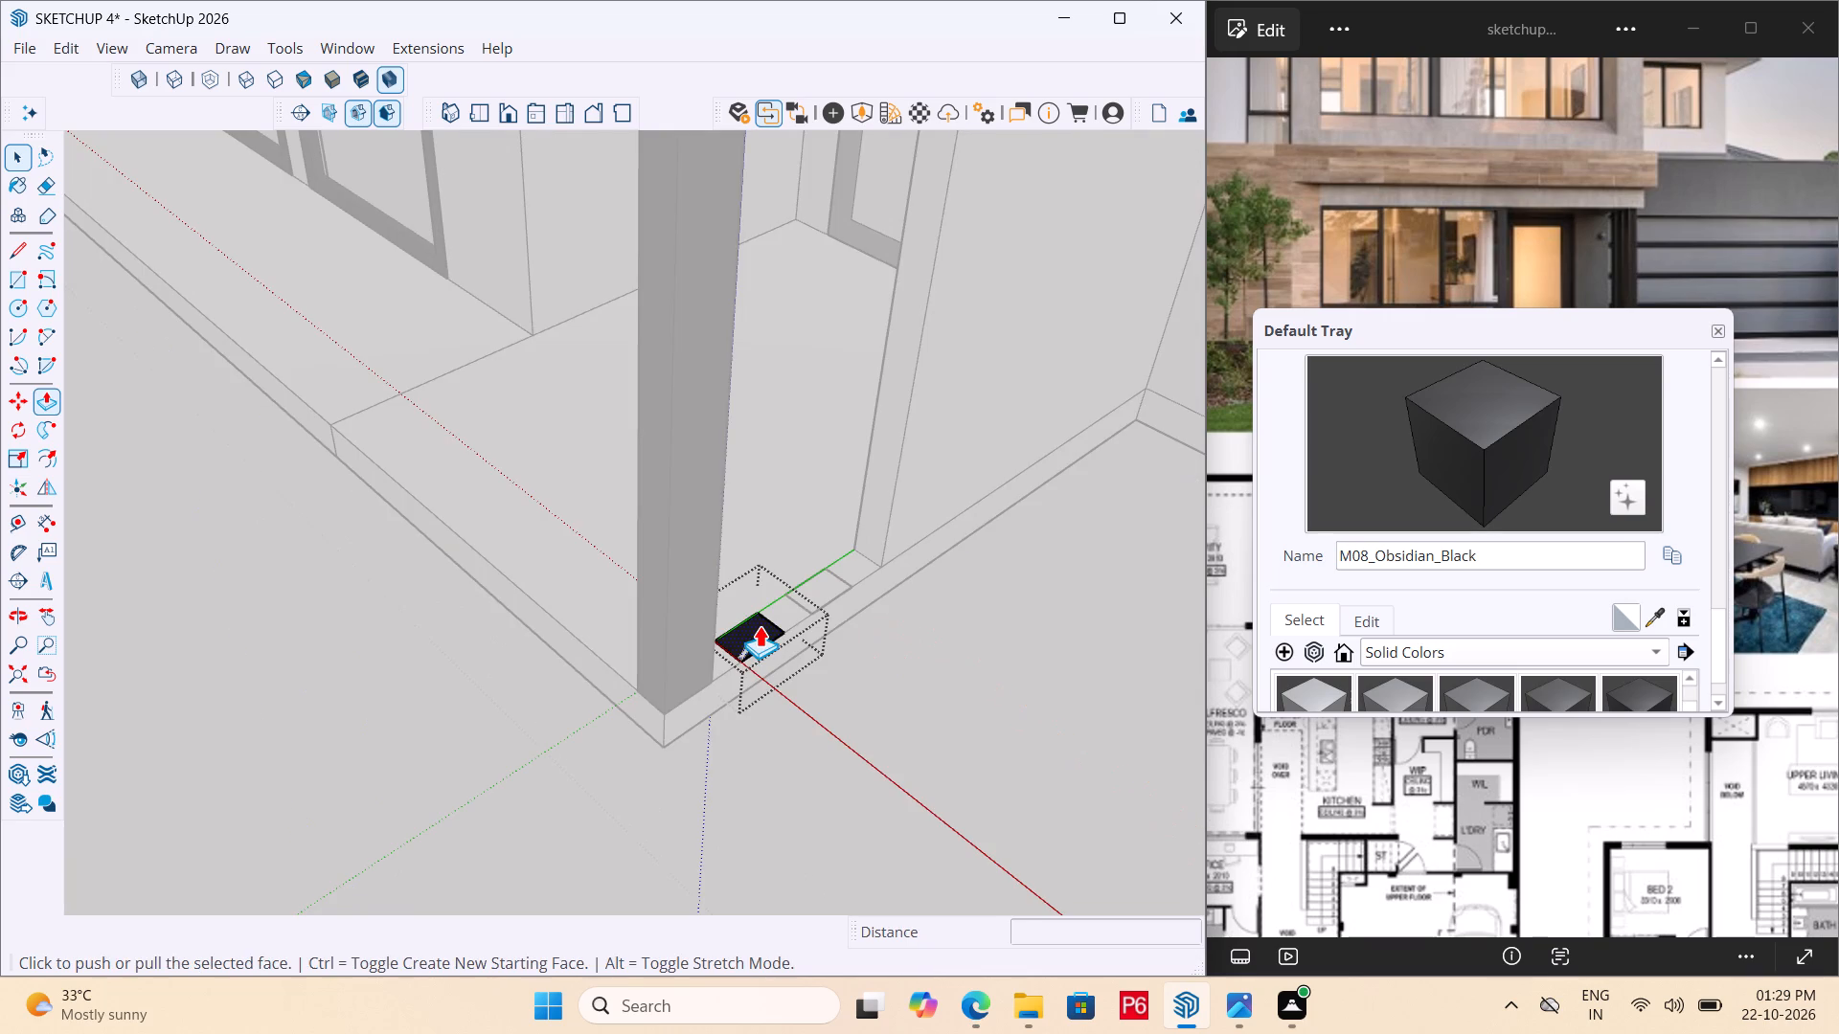
{"action": "left_click", "coordinate": [760, 625]}
{"action": "scroll", "coordinate": [684, 456], "scroll_direction": "down", "scroll_amount": 13}
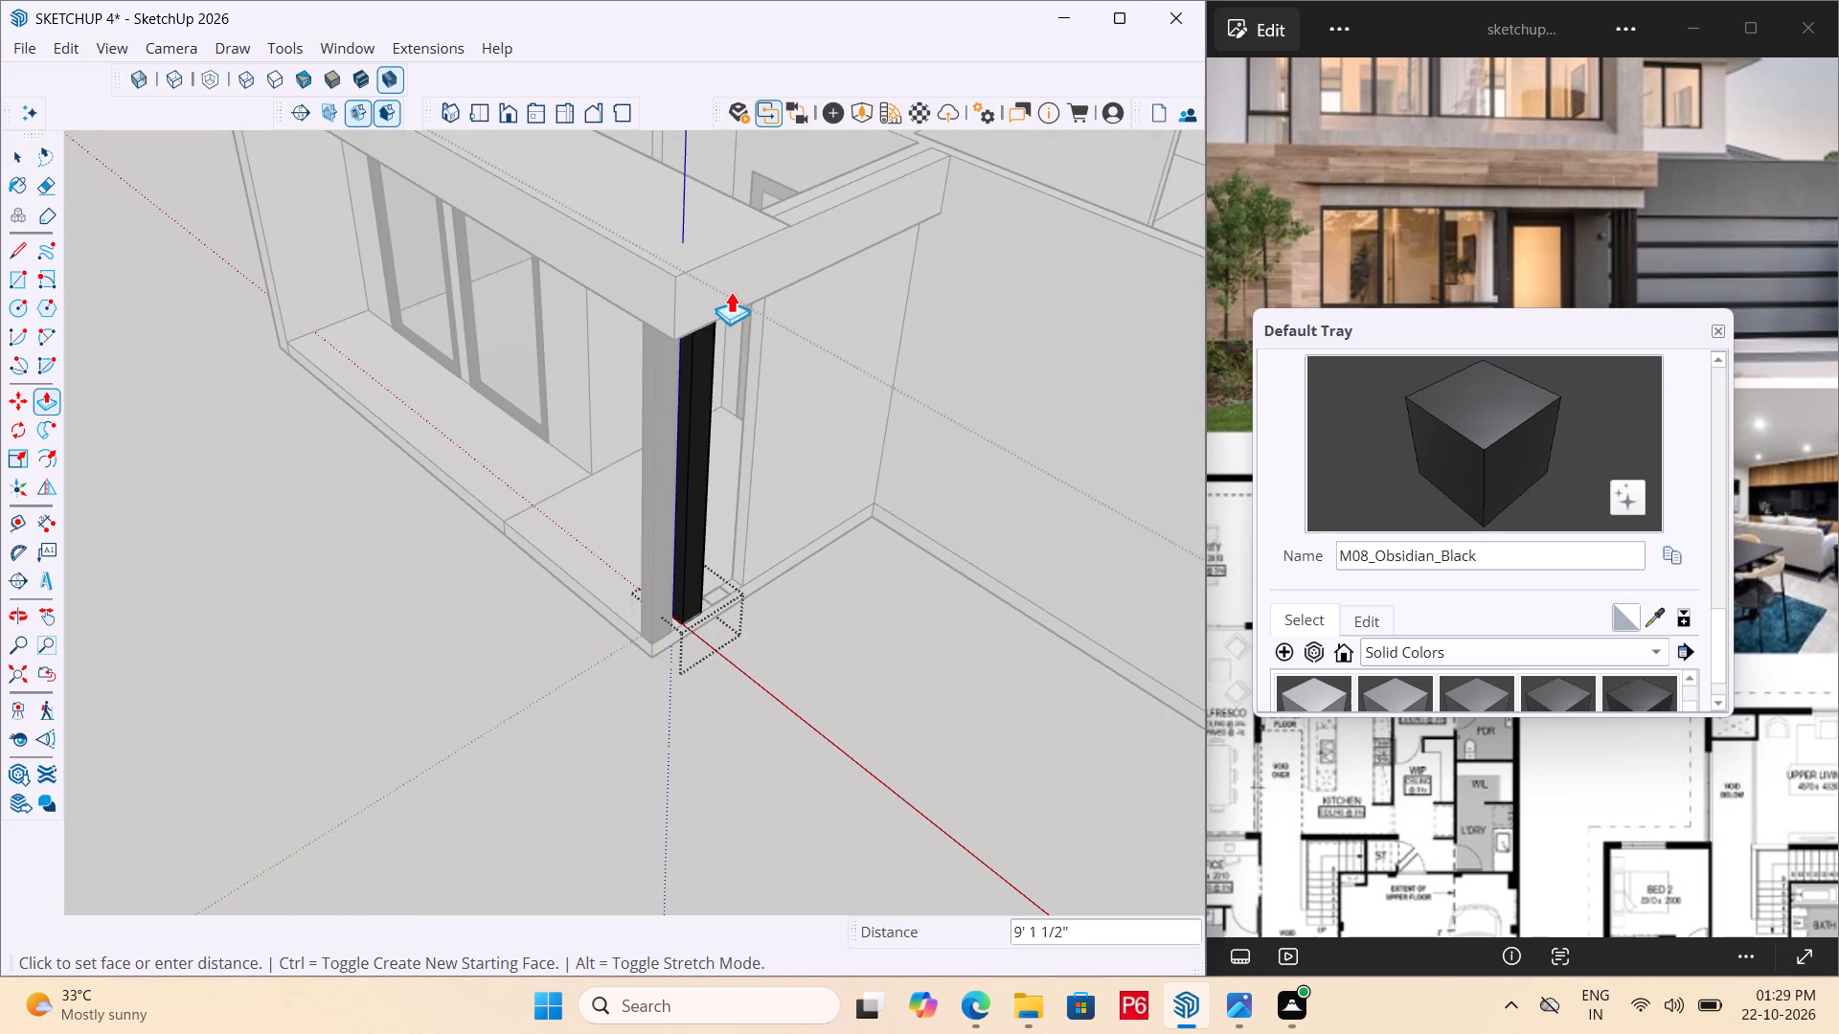
{"action": "left_click", "coordinate": [715, 303]}
Open the third rectangle's group, Push/Pull its face up to the underside of the beam as the third post, and close the group.
{"action": "middle_click_drag", "start_coordinate": [812, 300], "coordinate": [444, 236]}
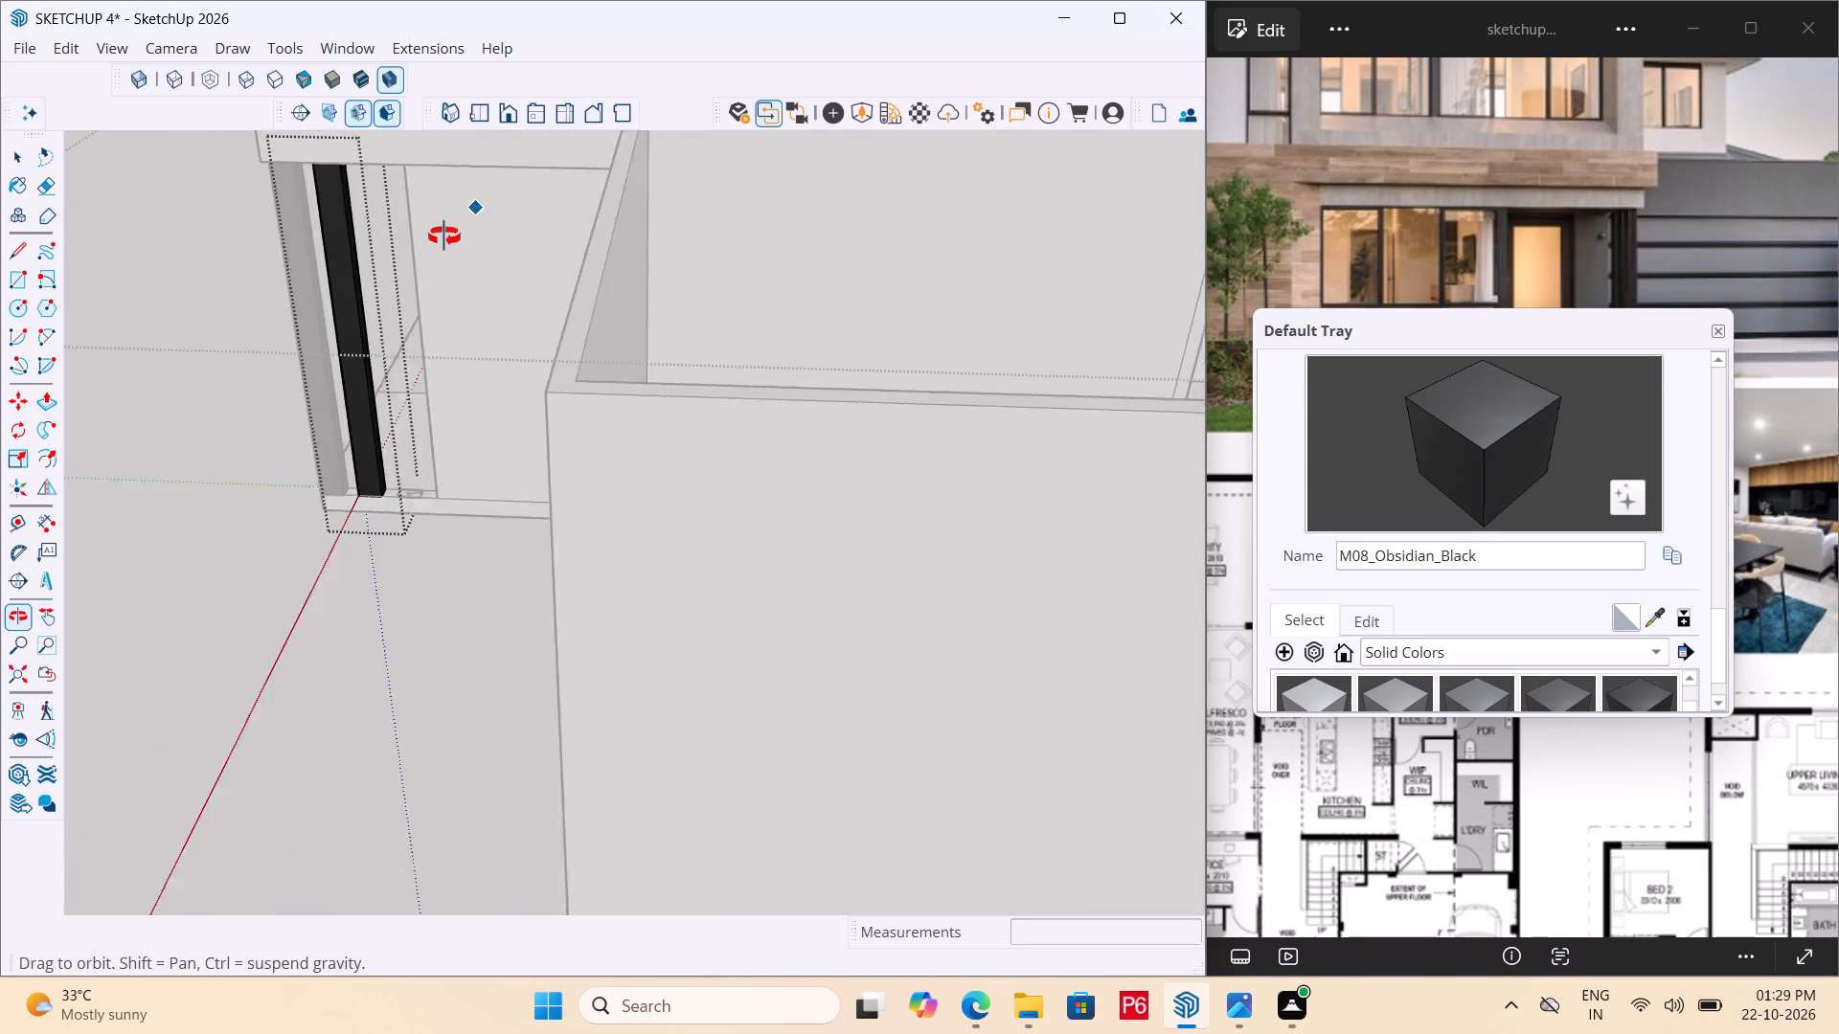
{"action": "middle_click_drag", "start_coordinate": [444, 236], "coordinate": [567, 237]}
{"action": "scroll", "coordinate": [450, 464], "scroll_direction": "up", "scroll_amount": 6}
{"action": "middle_click_drag", "start_coordinate": [615, 577], "coordinate": [823, 624]}
{"action": "key", "text": "space"}
{"action": "scroll", "coordinate": [578, 568], "scroll_direction": "up", "scroll_amount": 2}
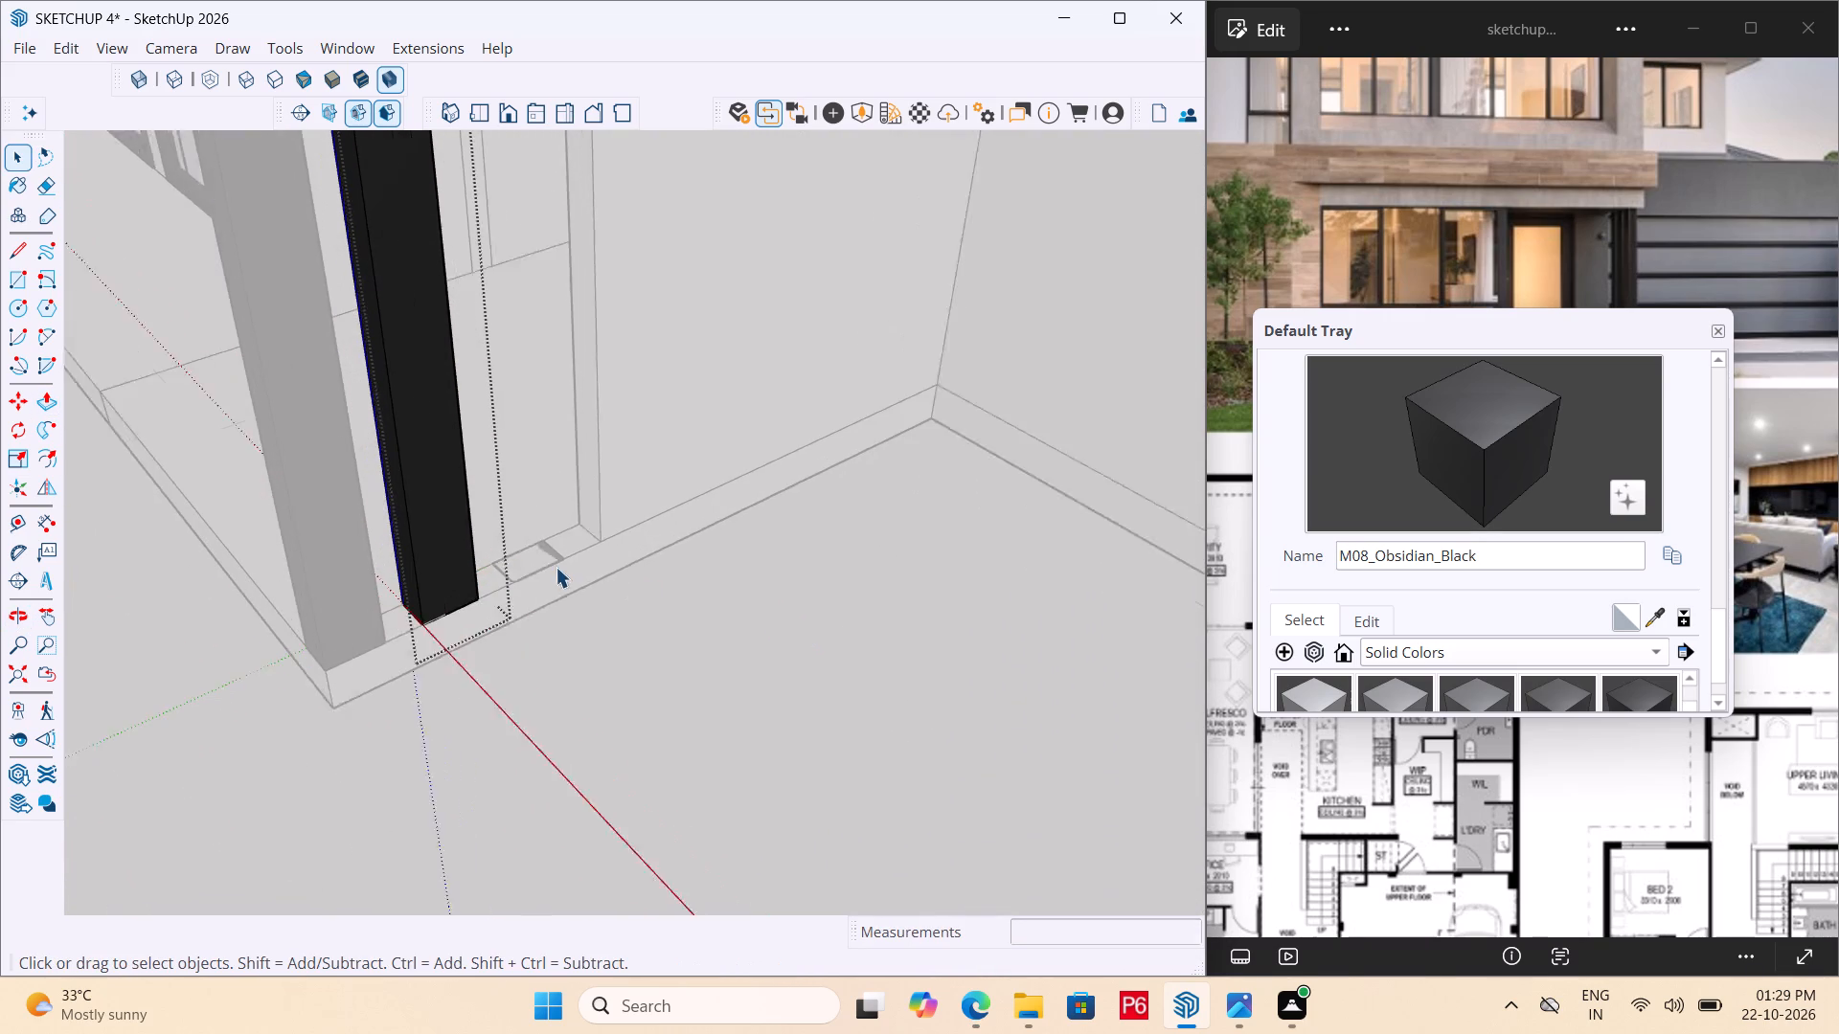
{"action": "scroll", "coordinate": [556, 567], "scroll_direction": "up", "scroll_amount": 3}
{"action": "double_click", "coordinate": [550, 555]}
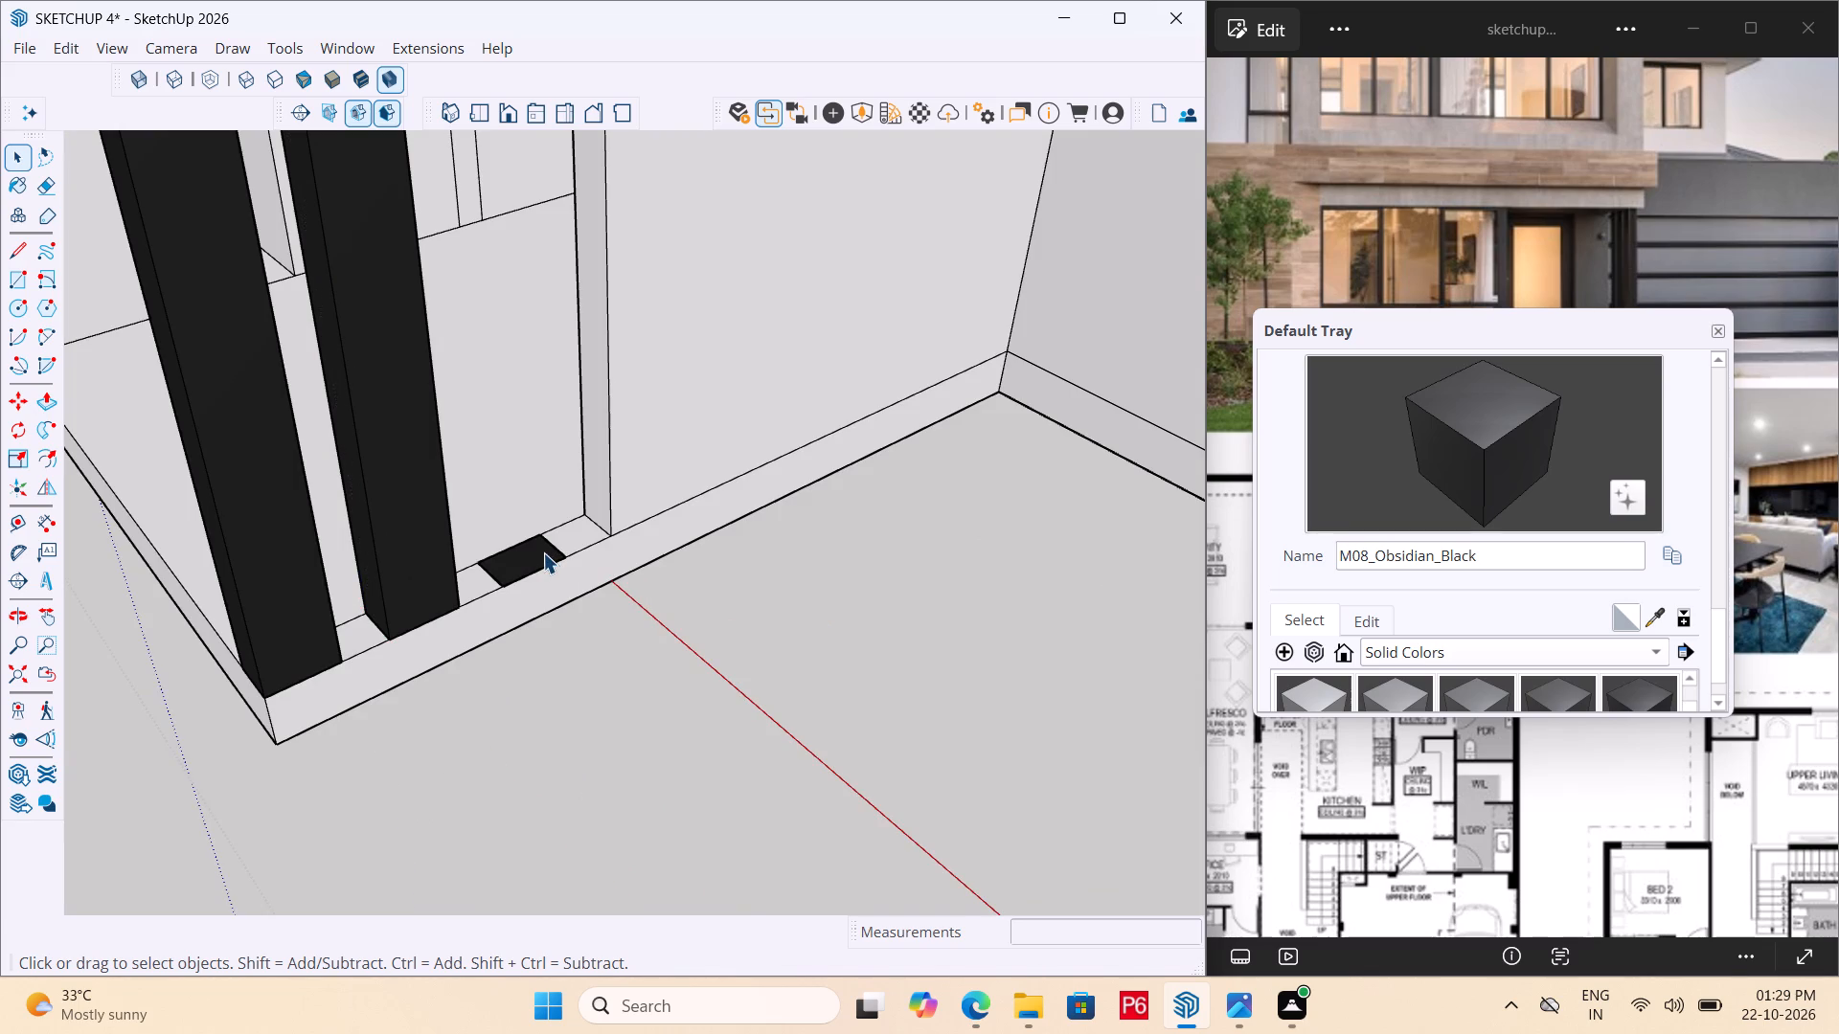
{"action": "key", "text": "p"}
{"action": "left_click", "coordinate": [539, 550]}
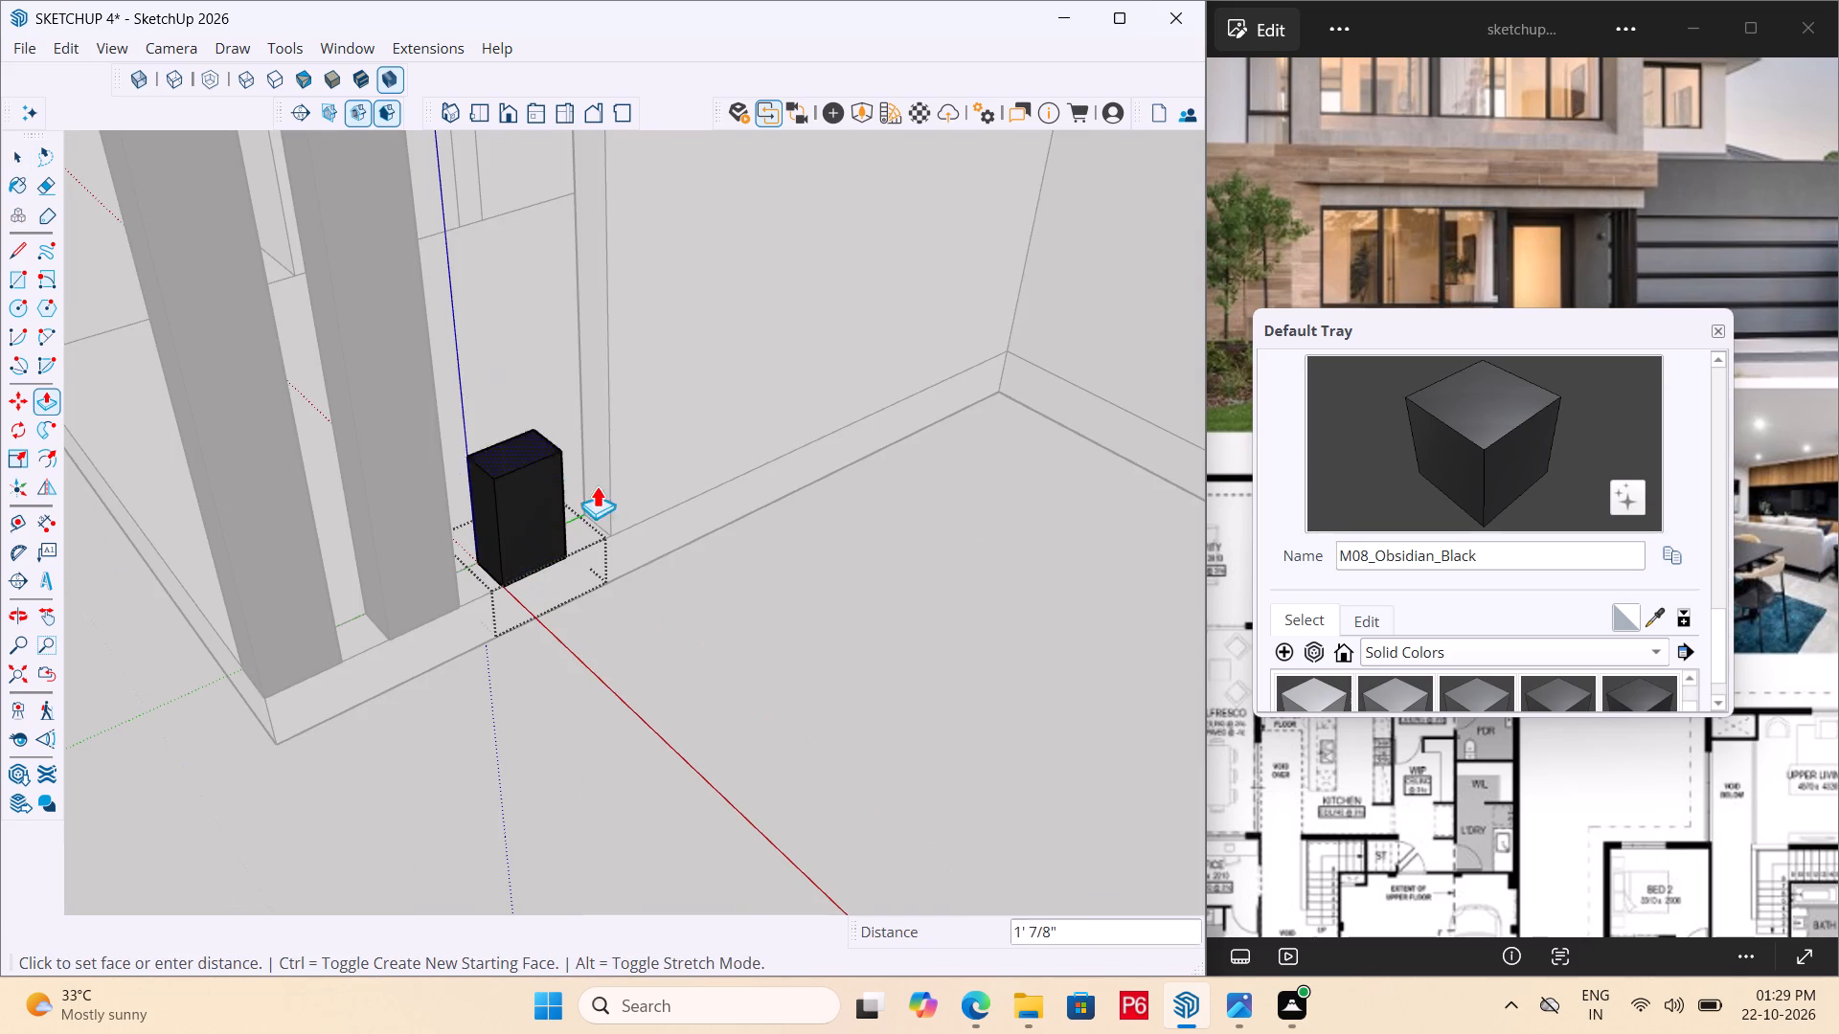
{"action": "scroll", "coordinate": [602, 516], "scroll_direction": "down", "scroll_amount": 15}
{"action": "scroll", "coordinate": [554, 611], "scroll_direction": "down", "scroll_amount": 8}
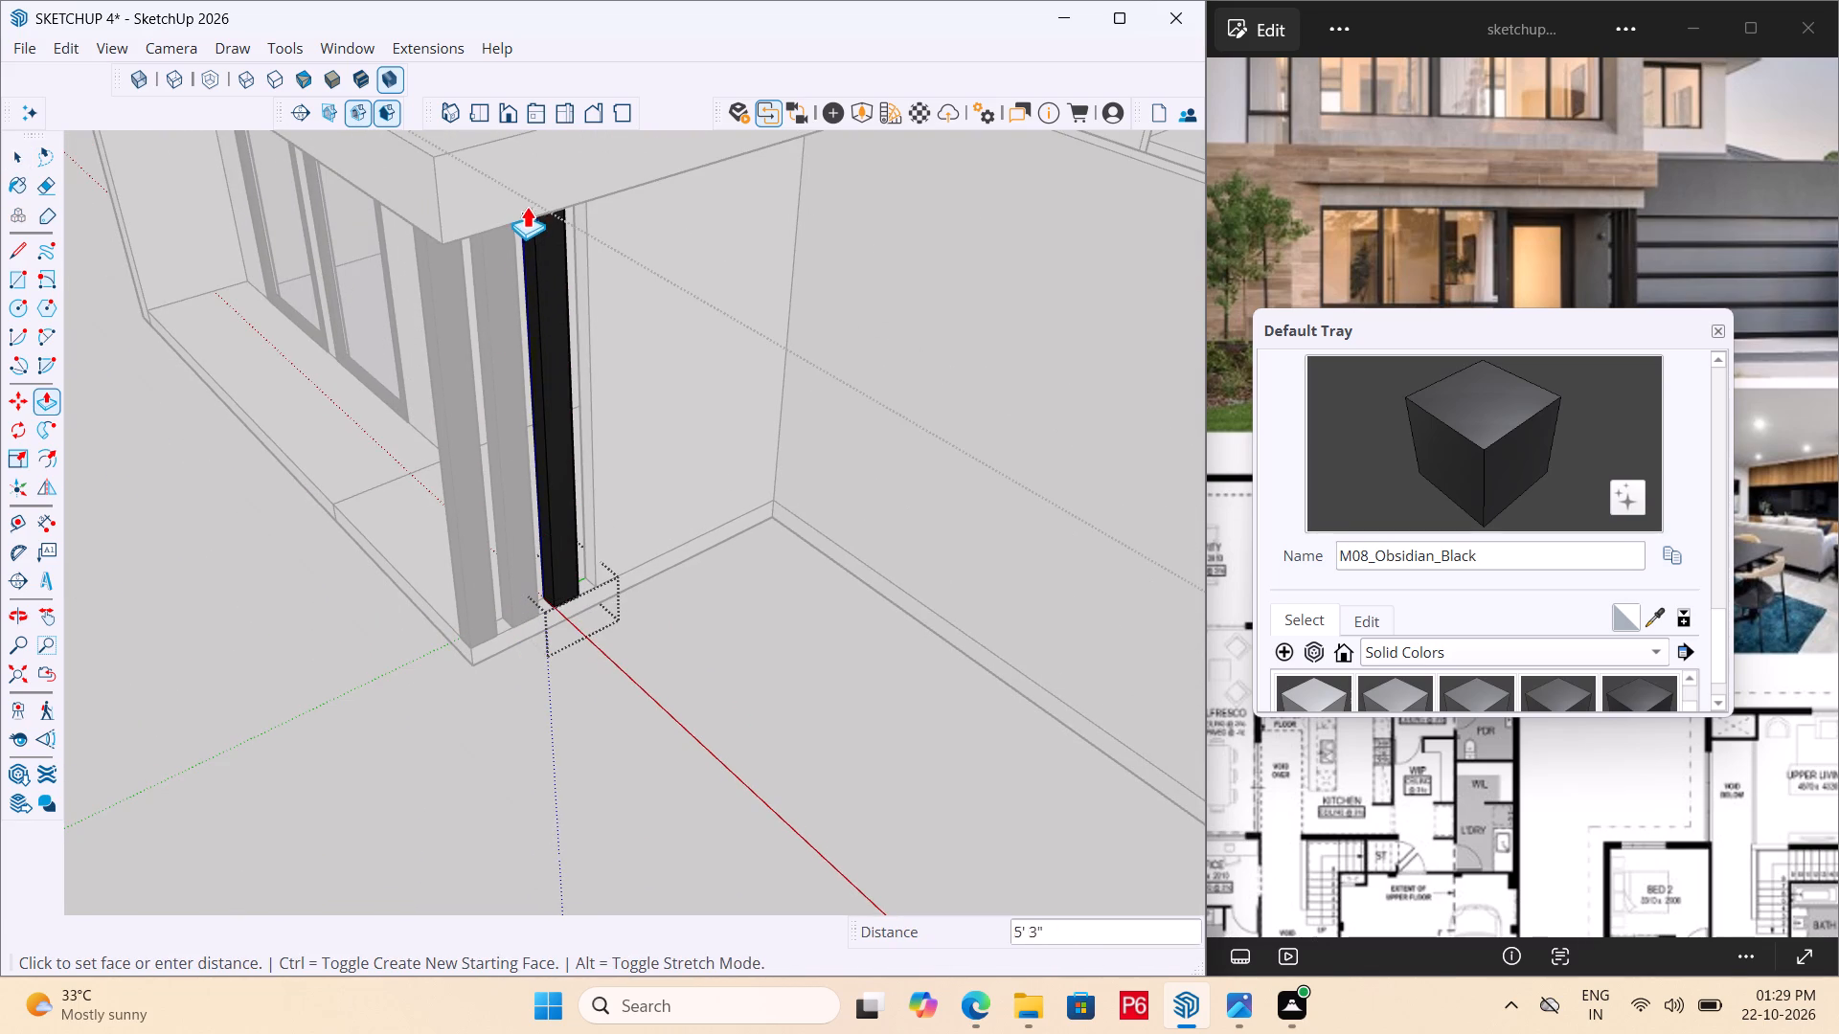
{"action": "left_click", "coordinate": [536, 203]}
{"action": "key", "text": "space"}
{"action": "left_click", "coordinate": [735, 617]}
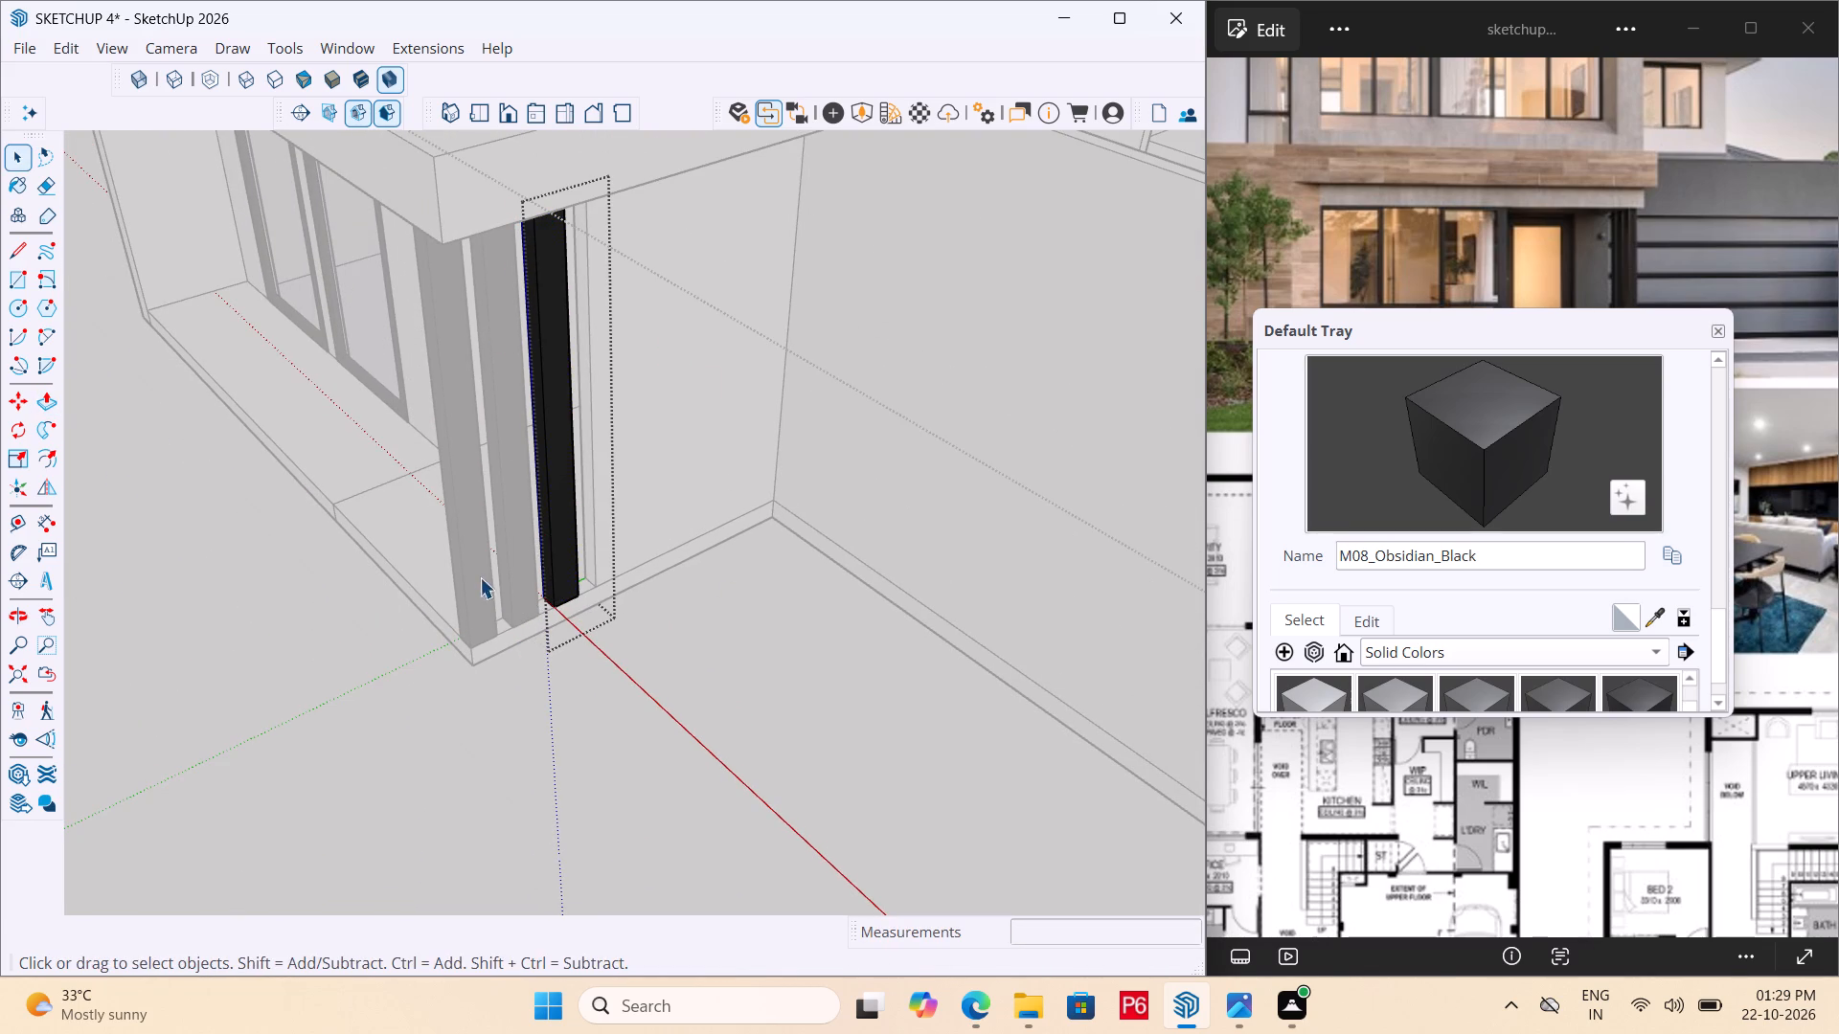
{"action": "middle_click_drag", "start_coordinate": [479, 576], "coordinate": [610, 588]}
{"action": "left_click", "coordinate": [861, 652]}
Save the model.
{"action": "scroll", "coordinate": [381, 544], "scroll_direction": "down", "scroll_amount": 6}
{"action": "middle_click_drag", "start_coordinate": [336, 579], "coordinate": [1074, 451]}
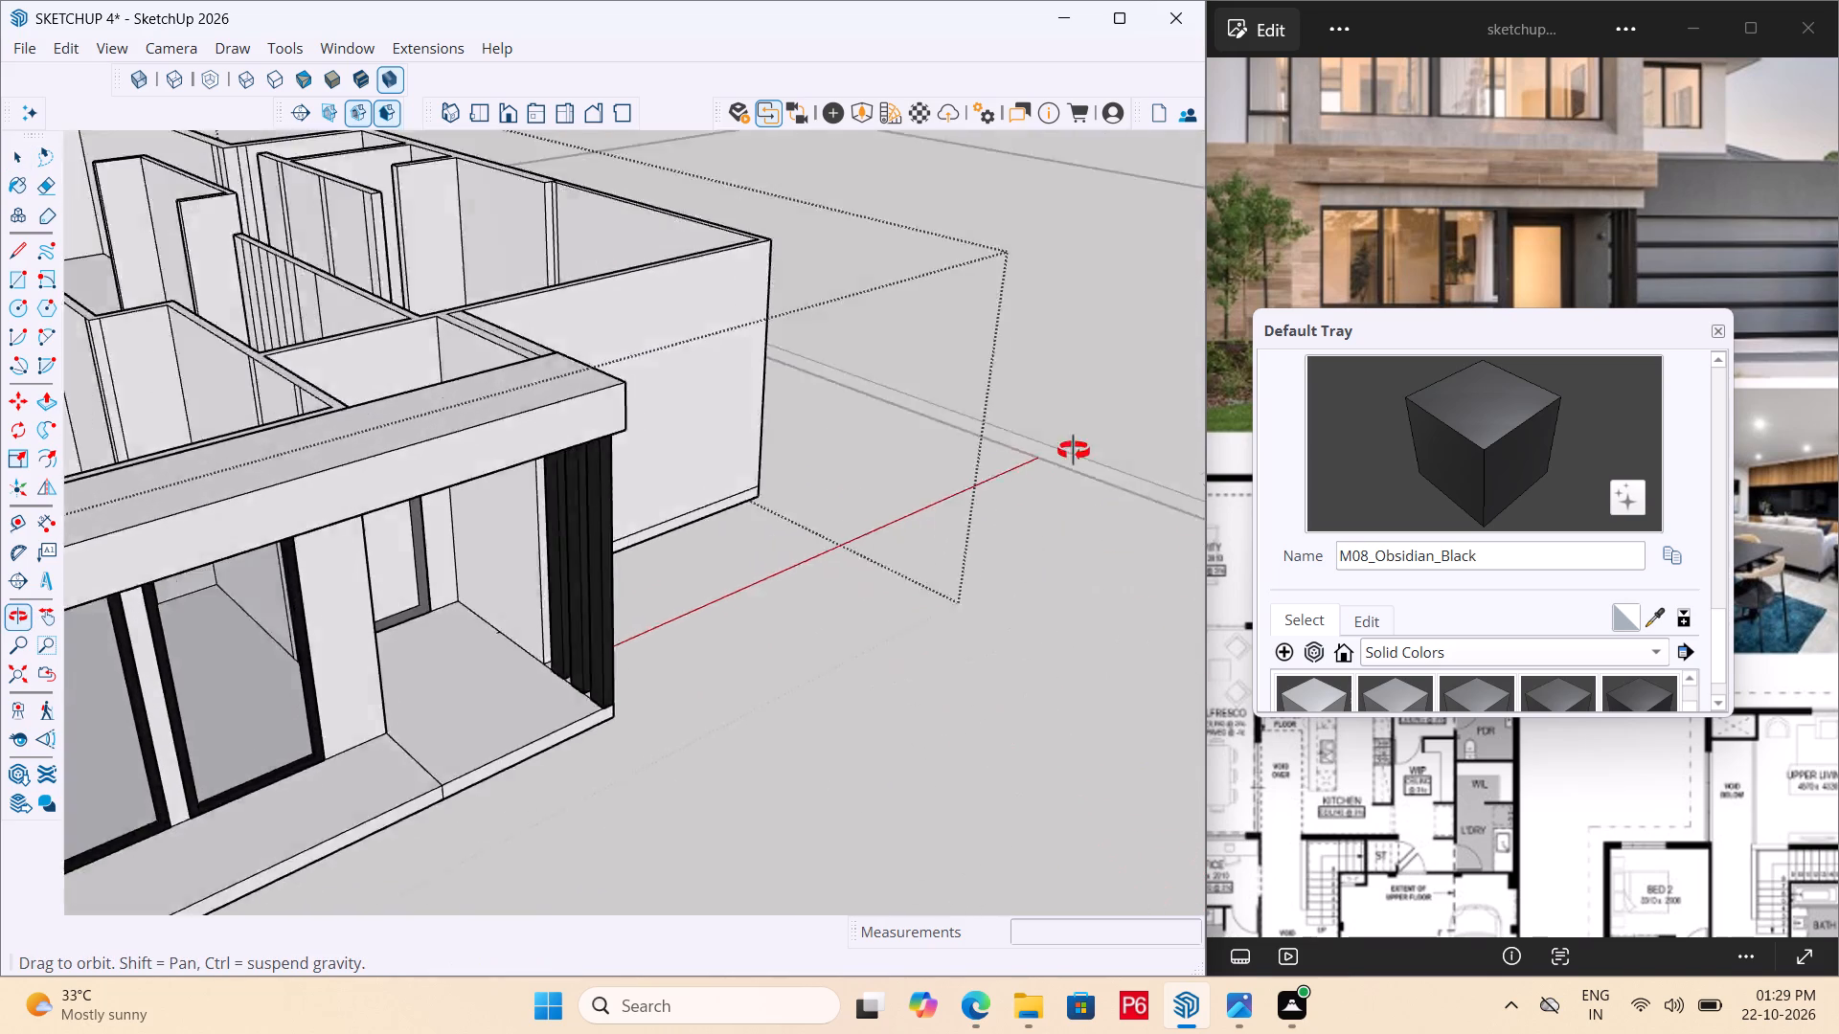
{"action": "middle_click_drag", "start_coordinate": [1074, 451], "coordinate": [639, 454]}
{"action": "scroll", "coordinate": [948, 486], "scroll_direction": "down", "scroll_amount": 3}
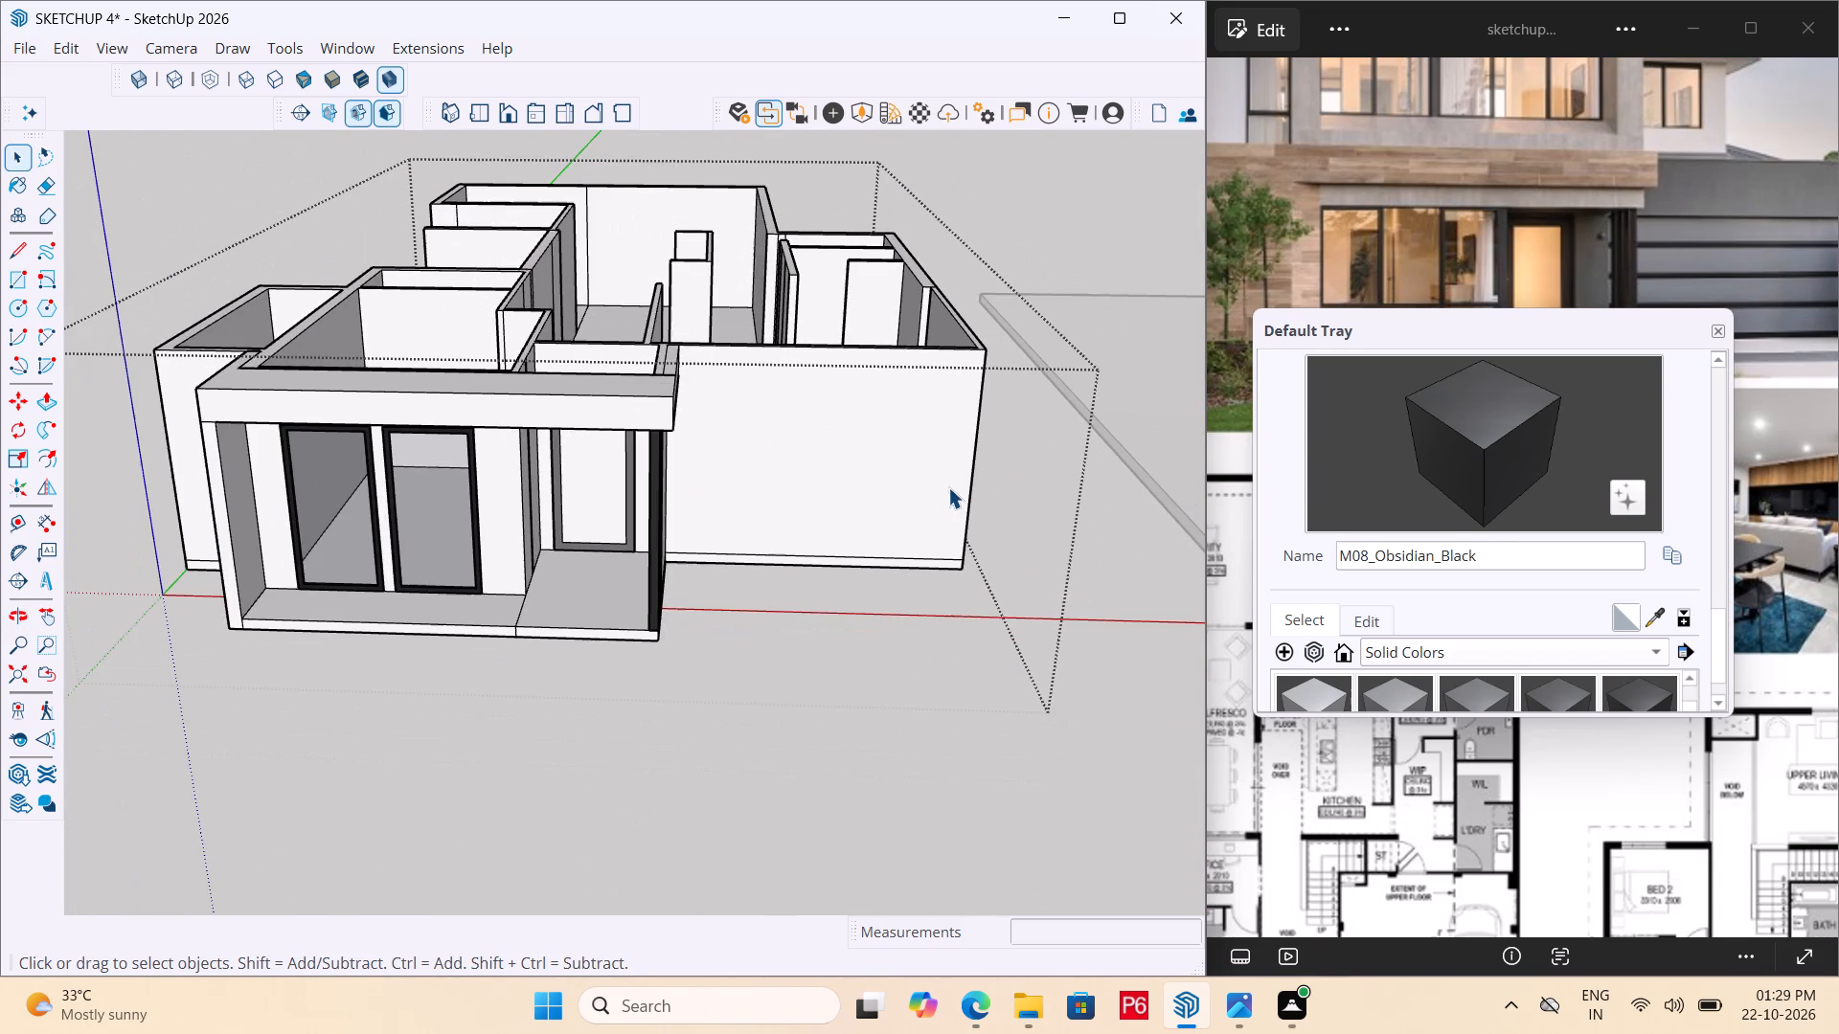
{"action": "key", "text": "ctrl+s"}
{"action": "key", "text": "ctrl+s"}
{"action": "key", "text": "ctrl+s"}
{"action": "key", "text": "ctrl+s"}
Erase the two leftover vertical edges on the porch recess wall beside the entry door.
{"action": "middle_click_drag", "start_coordinate": [664, 502], "coordinate": [449, 384]}
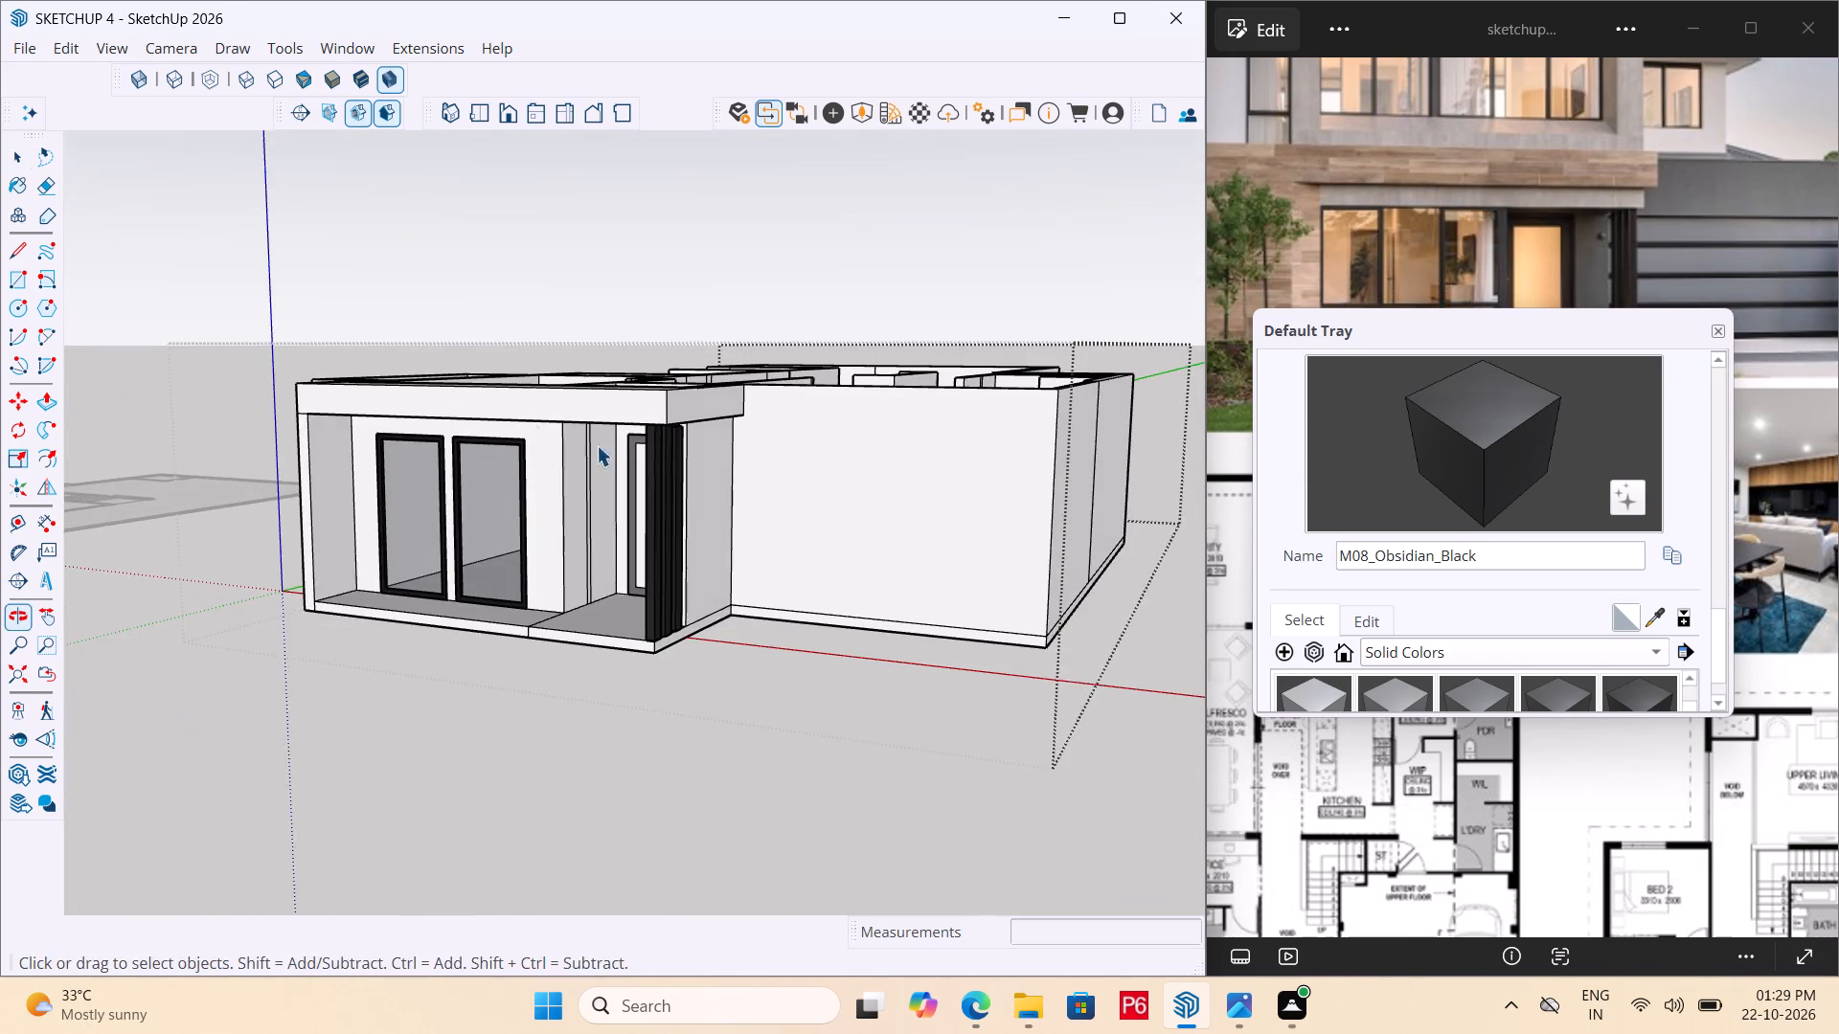
{"action": "middle_click_drag", "start_coordinate": [612, 446], "coordinate": [684, 444]}
{"action": "scroll", "coordinate": [684, 444], "scroll_direction": "up", "scroll_amount": 9}
{"action": "scroll", "coordinate": [468, 522], "scroll_direction": "down", "scroll_amount": 7}
{"action": "middle_click", "coordinate": [435, 544]}
{"action": "middle_click_drag", "start_coordinate": [478, 540], "coordinate": [621, 536]}
{"action": "scroll", "coordinate": [634, 536], "scroll_direction": "up", "scroll_amount": 4}
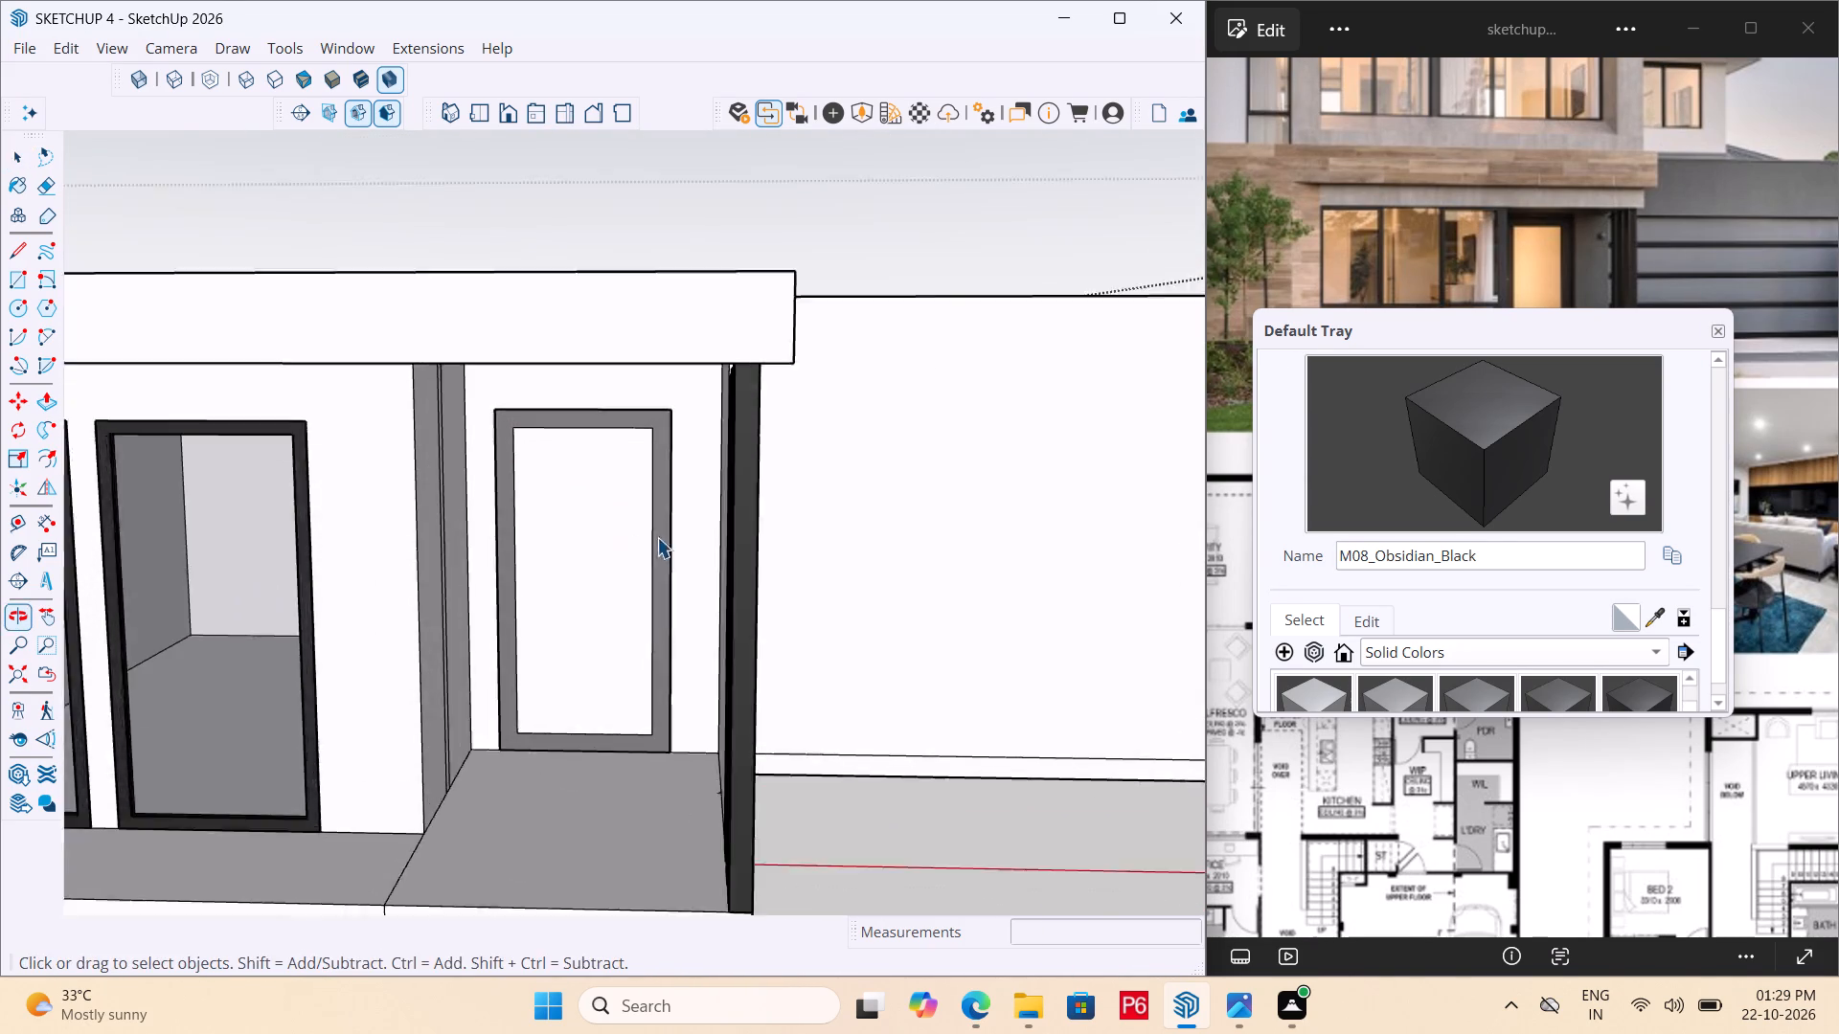
{"action": "scroll", "coordinate": [657, 537], "scroll_direction": "up", "scroll_amount": 2}
{"action": "middle_click_drag", "start_coordinate": [431, 547], "coordinate": [279, 562]}
{"action": "scroll", "coordinate": [255, 558], "scroll_direction": "up", "scroll_amount": 5}
{"action": "key", "text": "e"}
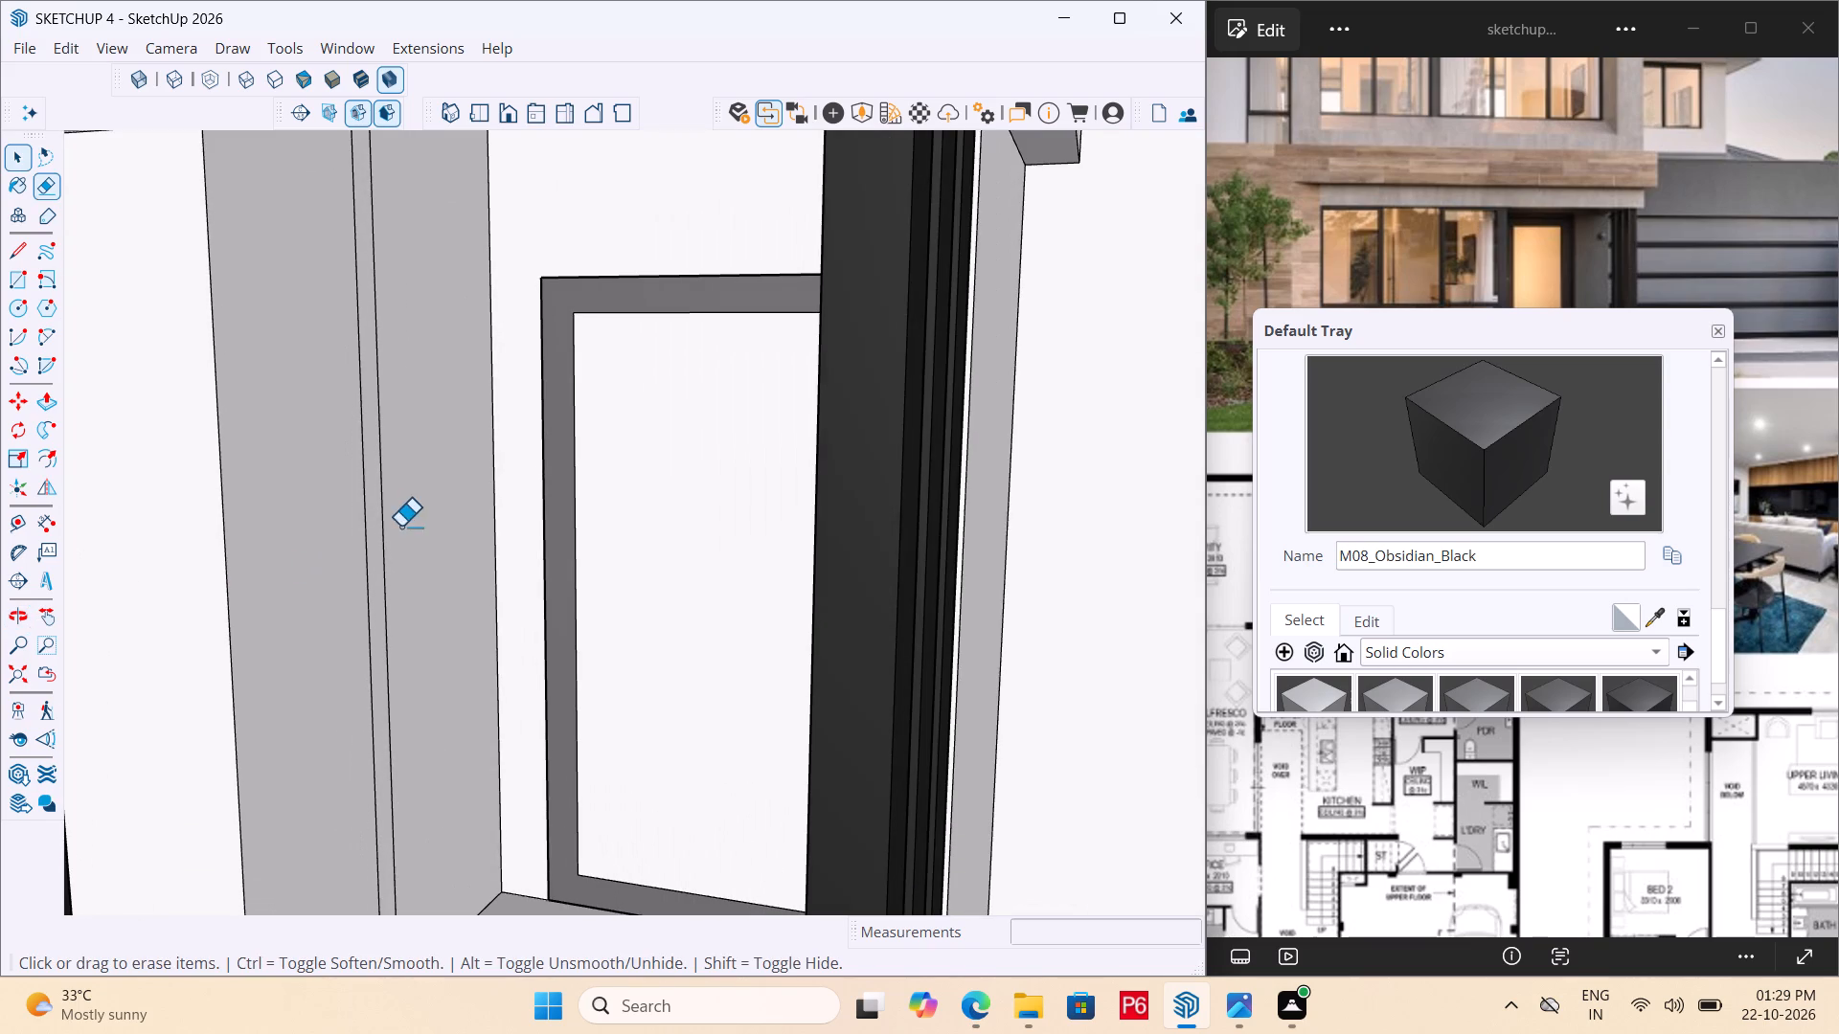
{"action": "left_click", "coordinate": [361, 504]}
{"action": "left_click_drag", "start_coordinate": [357, 505], "coordinate": [370, 499]}
{"action": "left_click_drag", "start_coordinate": [377, 493], "coordinate": [388, 486]}
{"action": "left_click", "coordinate": [388, 486]}
{"action": "left_click", "coordinate": [362, 490]}
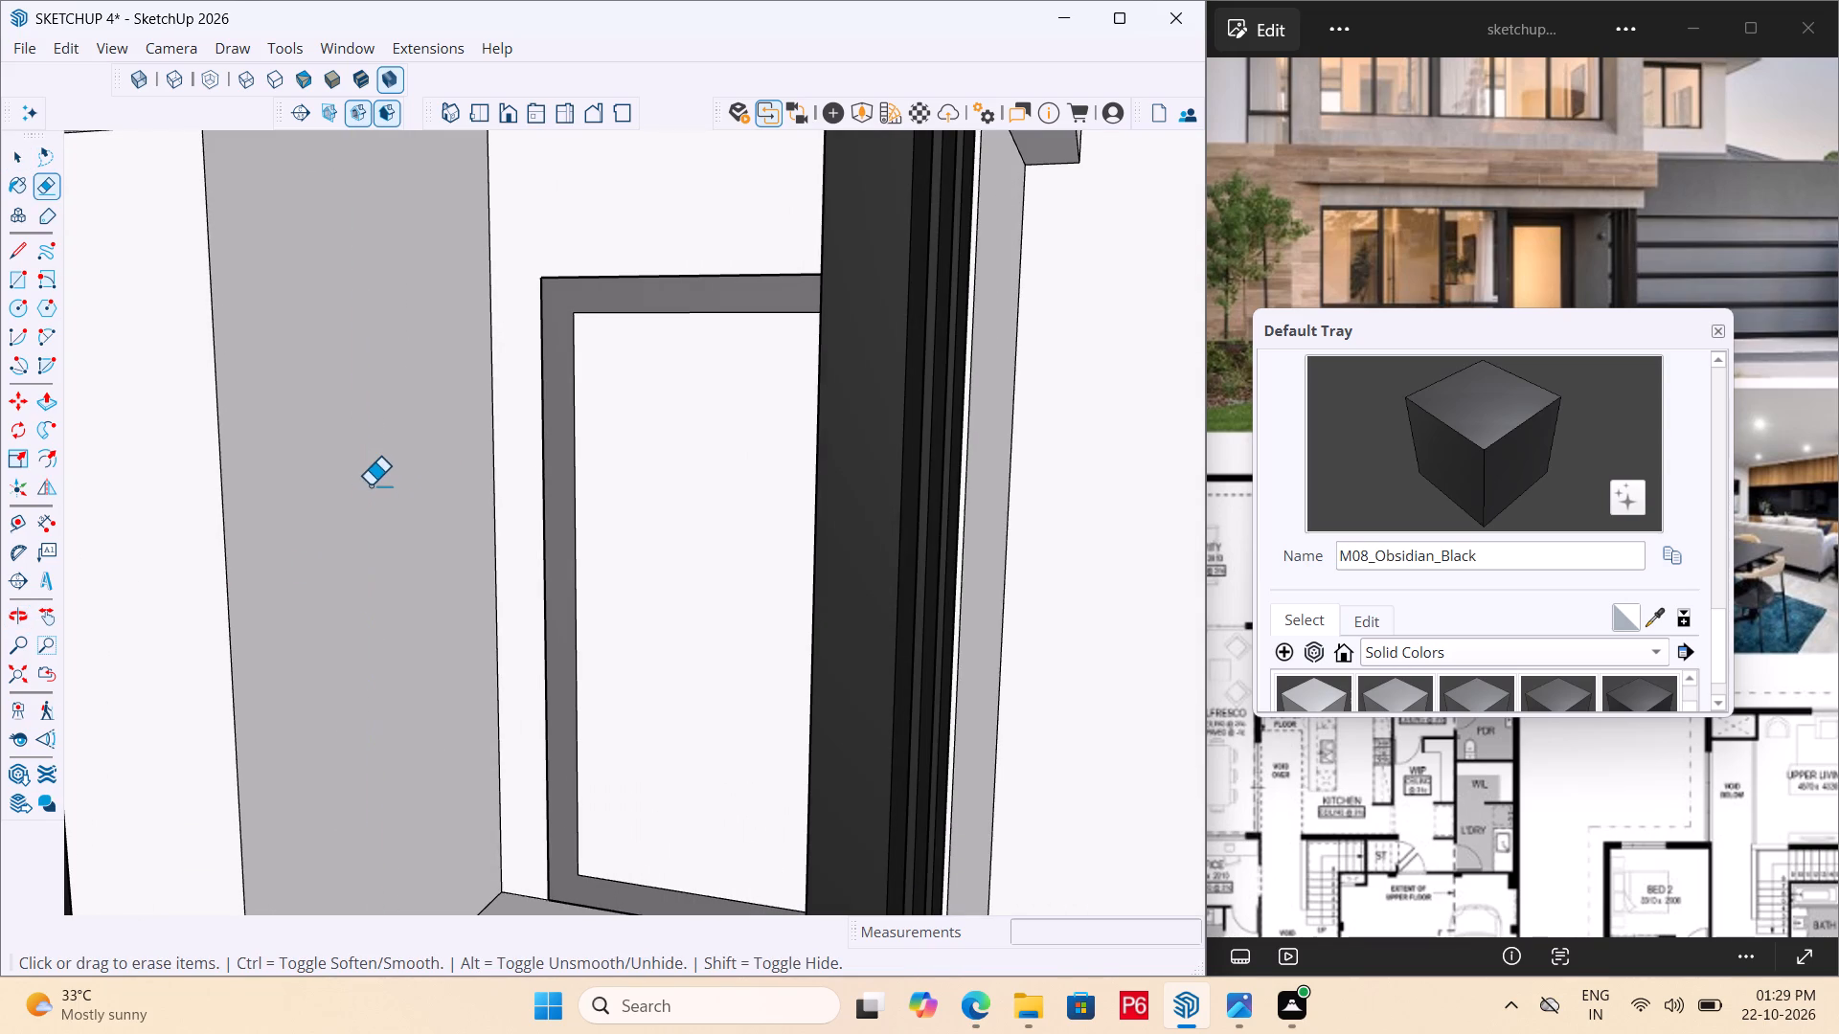
{"action": "left_click", "coordinate": [370, 485]}
Erase the two leftover vertical edges on the front room's inner side wall, nearest the front window wall.
{"action": "scroll", "coordinate": [596, 390], "scroll_direction": "down", "scroll_amount": 7}
{"action": "middle_click_drag", "start_coordinate": [225, 458], "coordinate": [1113, 649]}
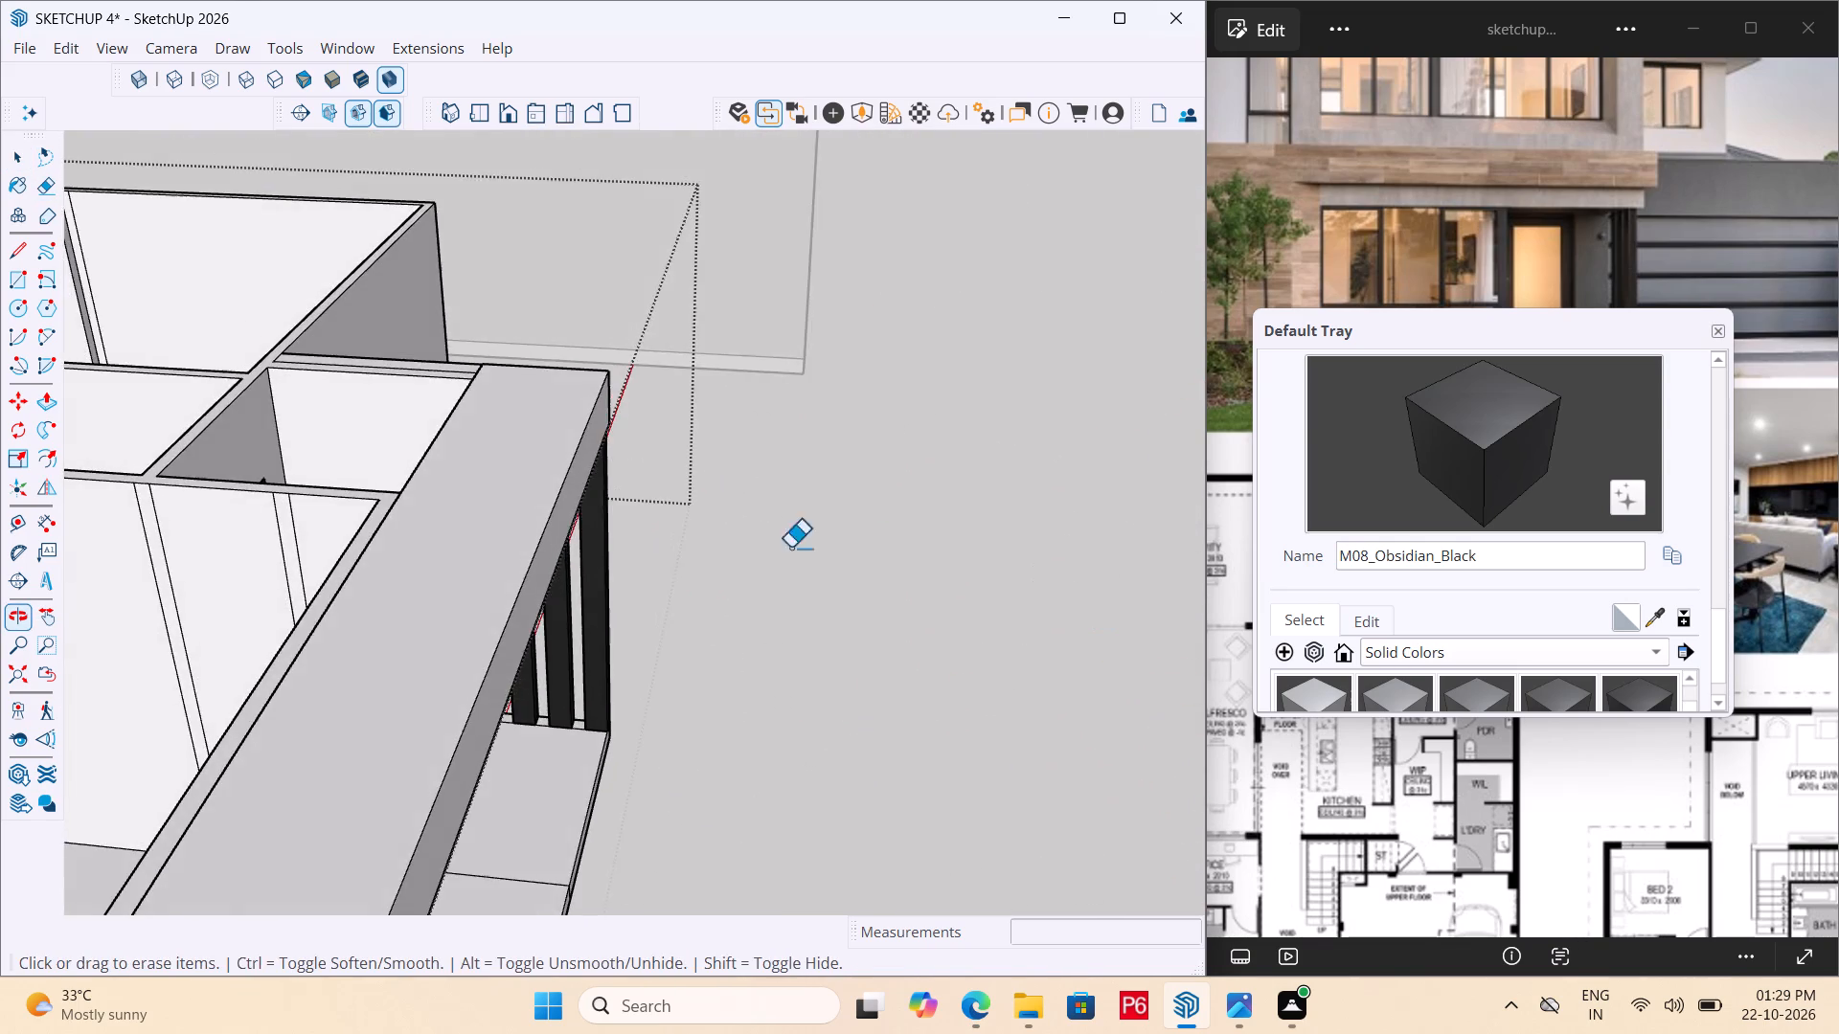
{"action": "scroll", "coordinate": [579, 519], "scroll_direction": "down", "scroll_amount": 5}
{"action": "middle_click_drag", "start_coordinate": [317, 546], "coordinate": [551, 575]}
{"action": "scroll", "coordinate": [620, 632], "scroll_direction": "up", "scroll_amount": 6}
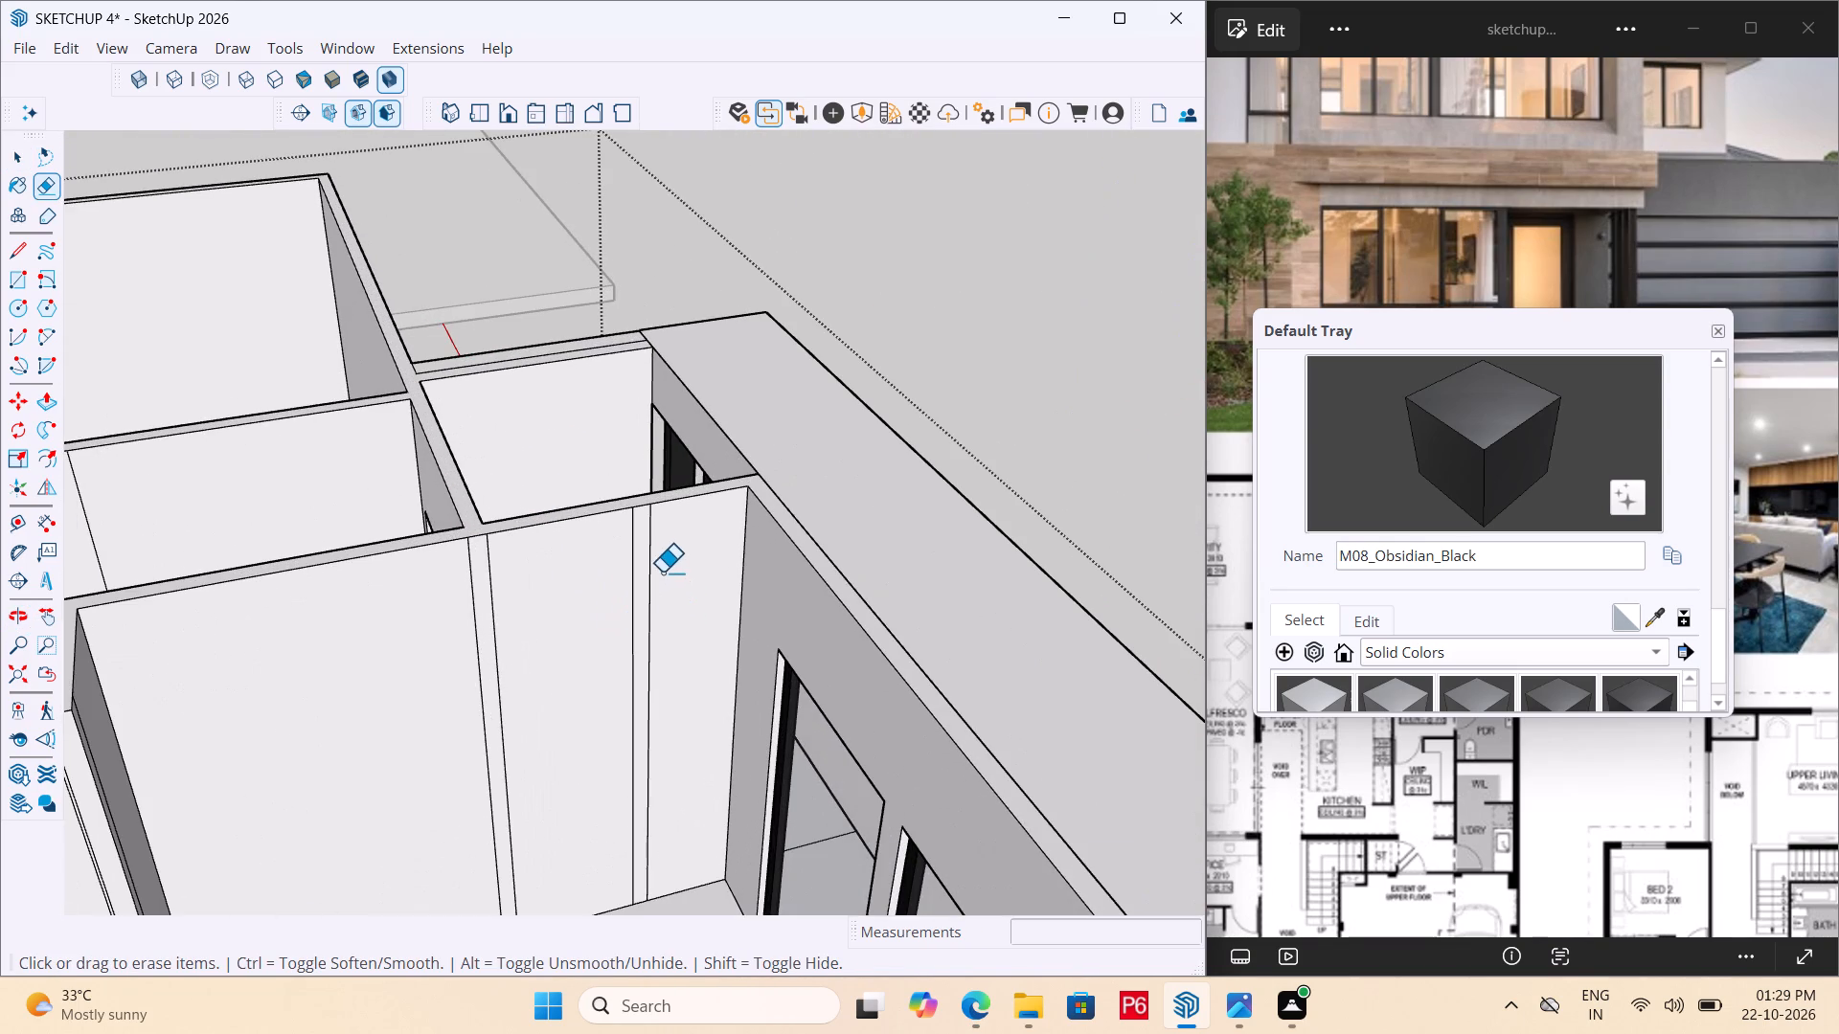
{"action": "middle_click_drag", "start_coordinate": [692, 556], "coordinate": [602, 474]}
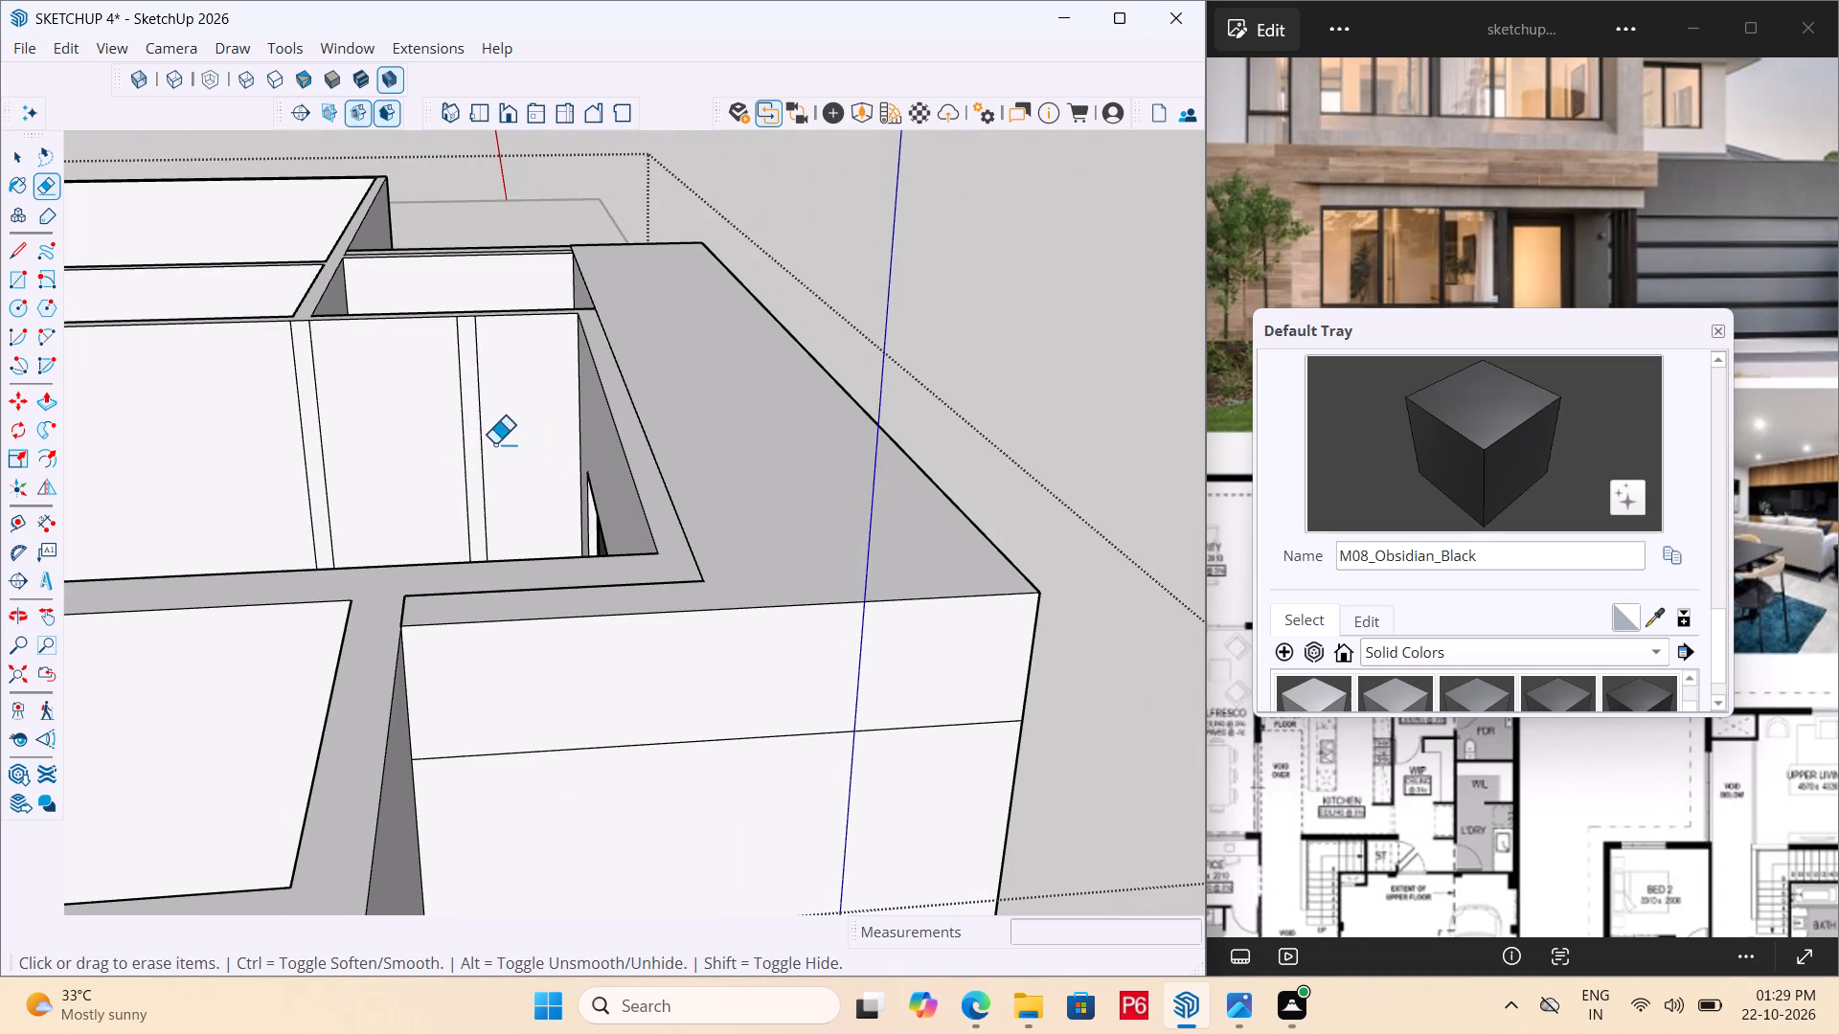
{"action": "left_click_drag", "start_coordinate": [494, 444], "coordinate": [465, 432]}
{"action": "left_click", "coordinate": [464, 431]}
Examine the ground-floor walls, the staircase area and the front porch facade from several angles for remaining modelling work.
{"action": "scroll", "coordinate": [661, 315], "scroll_direction": "down", "scroll_amount": 6}
{"action": "middle_click_drag", "start_coordinate": [725, 394], "coordinate": [245, 736]}
{"action": "scroll", "coordinate": [717, 433], "scroll_direction": "down", "scroll_amount": 2}
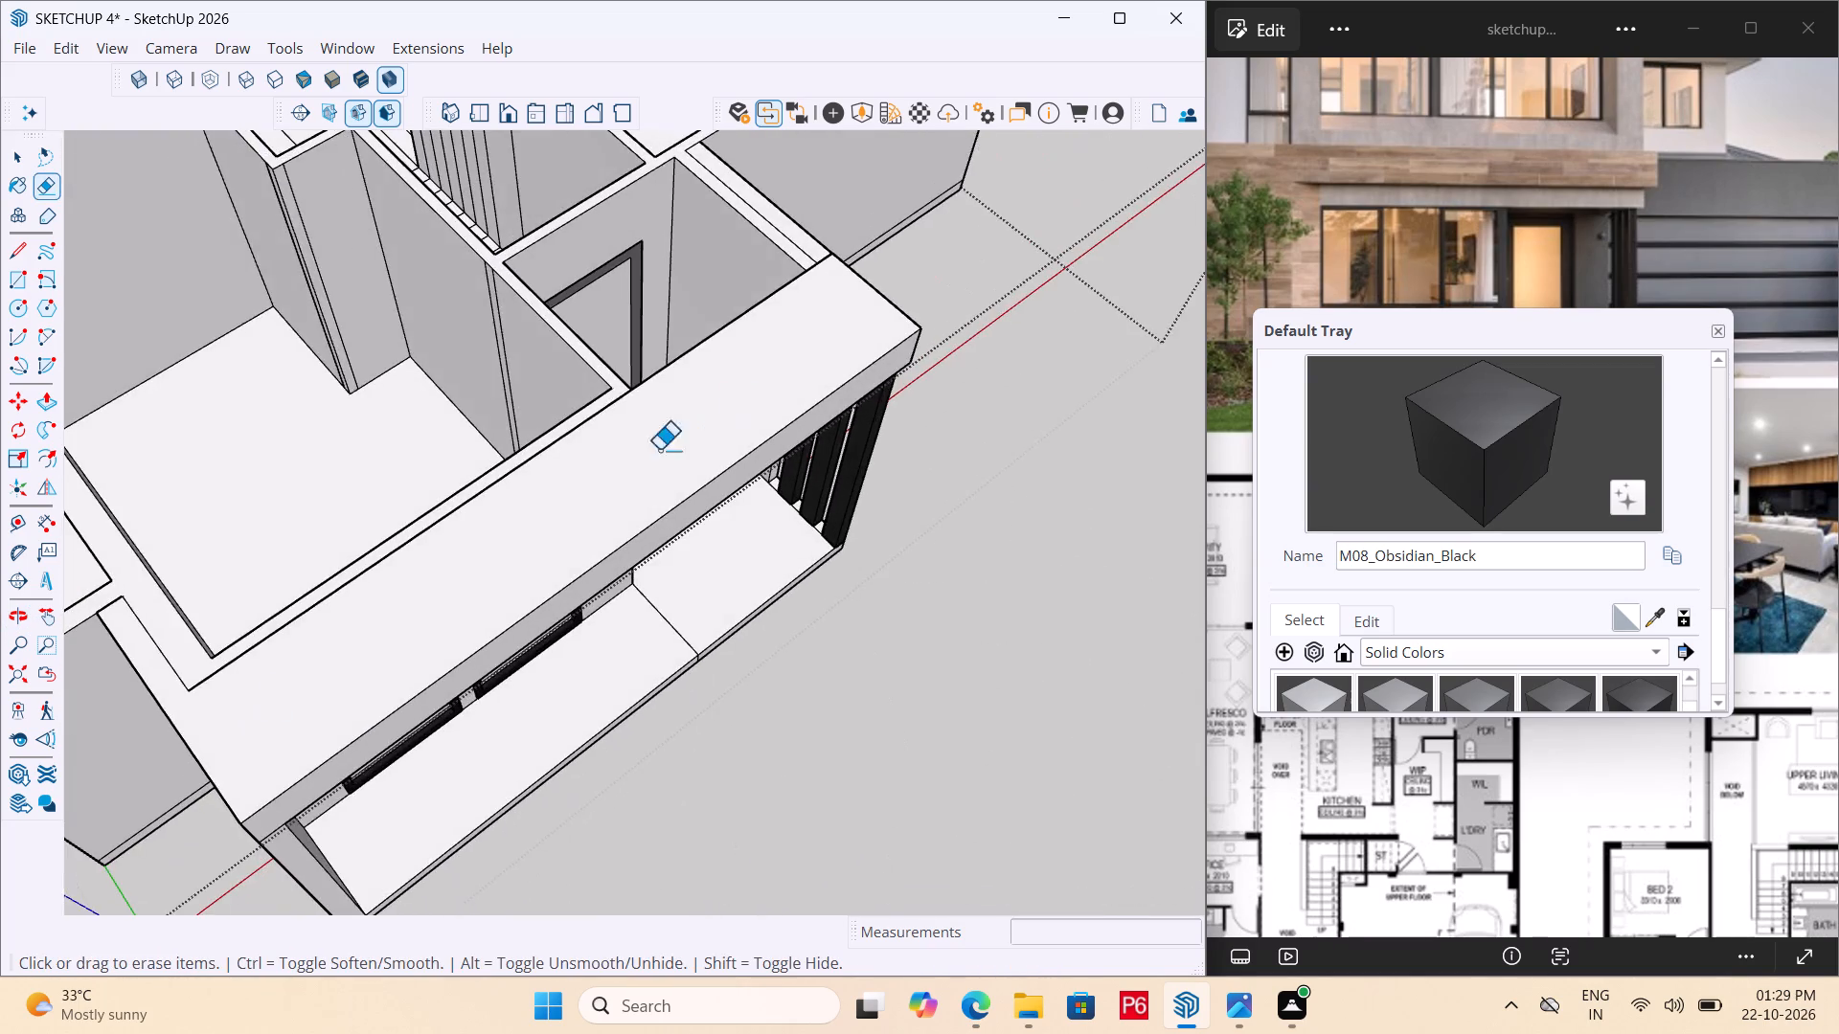
{"action": "scroll", "coordinate": [659, 450], "scroll_direction": "down", "scroll_amount": 4}
{"action": "middle_click_drag", "start_coordinate": [527, 444], "coordinate": [85, 387]}
{"action": "scroll", "coordinate": [341, 456], "scroll_direction": "down", "scroll_amount": 6}
{"action": "middle_click_drag", "start_coordinate": [427, 468], "coordinate": [1211, 406]}
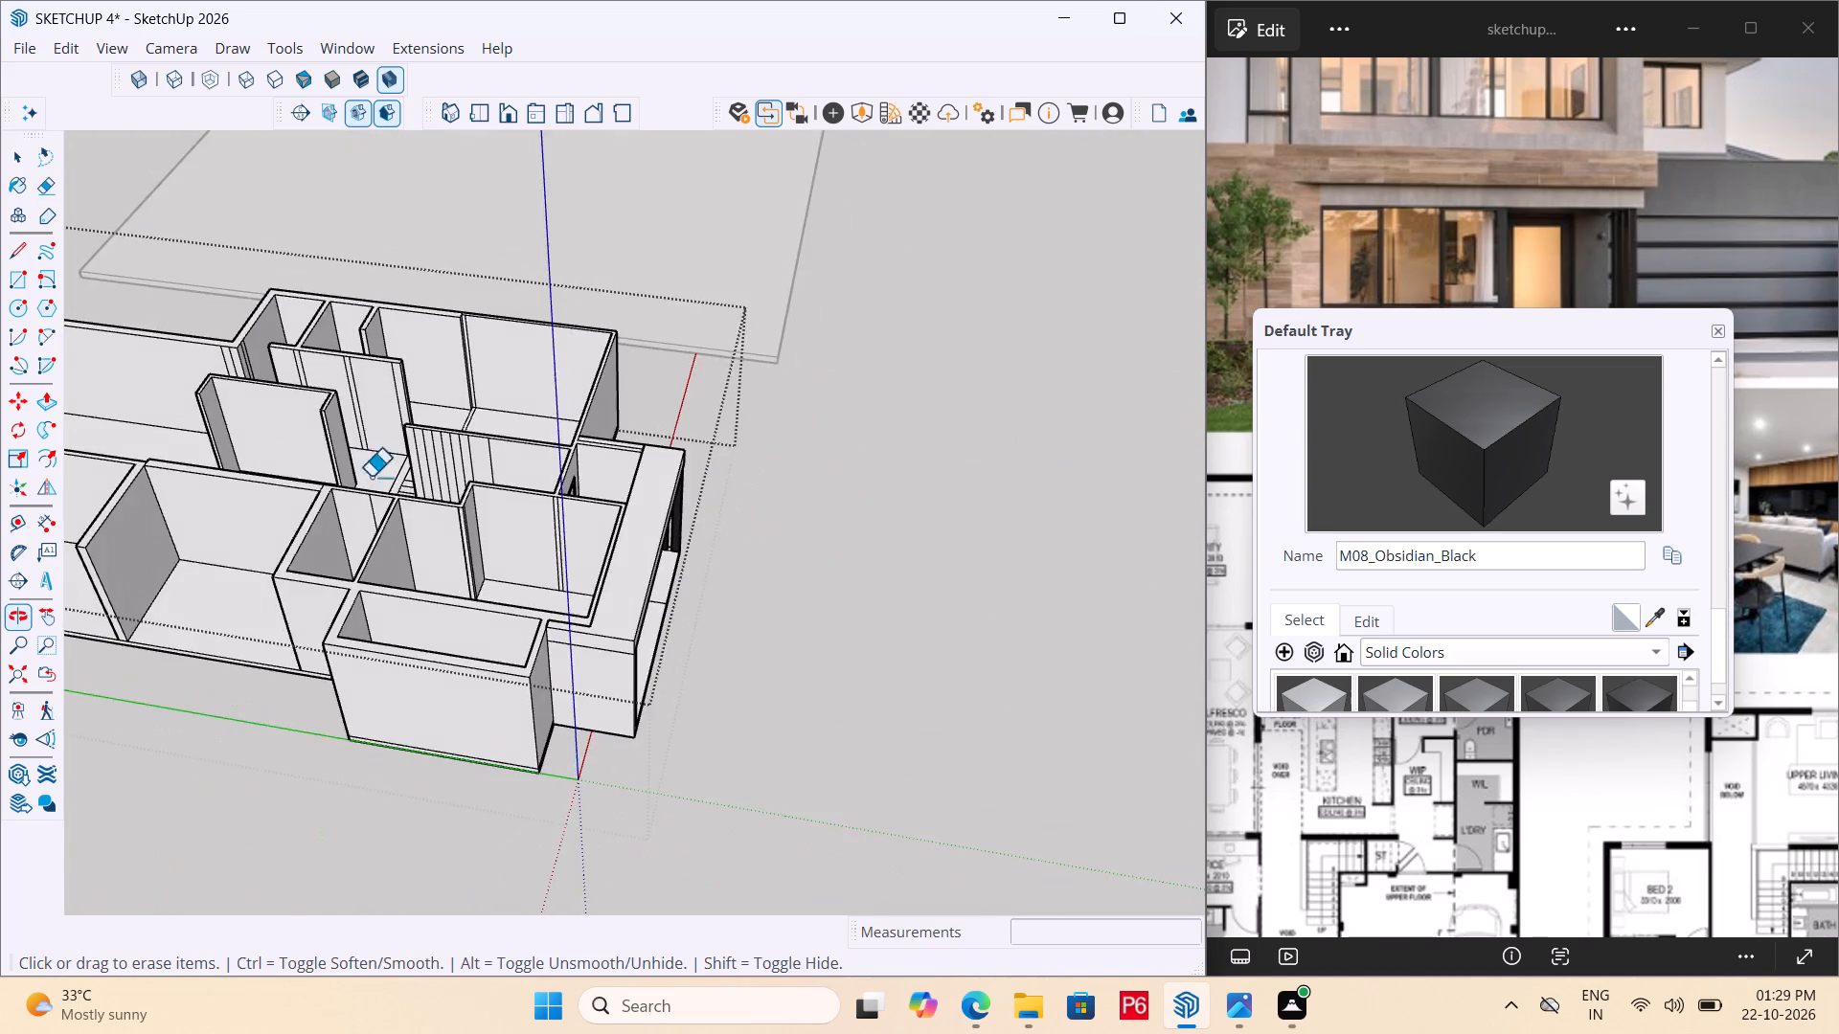
{"action": "scroll", "coordinate": [274, 471], "scroll_direction": "up", "scroll_amount": 6}
{"action": "middle_click_drag", "start_coordinate": [499, 527], "coordinate": [679, 637]}
{"action": "scroll", "coordinate": [506, 633], "scroll_direction": "up", "scroll_amount": 1}
{"action": "scroll", "coordinate": [685, 630], "scroll_direction": "up", "scroll_amount": 4}
{"action": "middle_click_drag", "start_coordinate": [514, 621], "coordinate": [888, 638]}
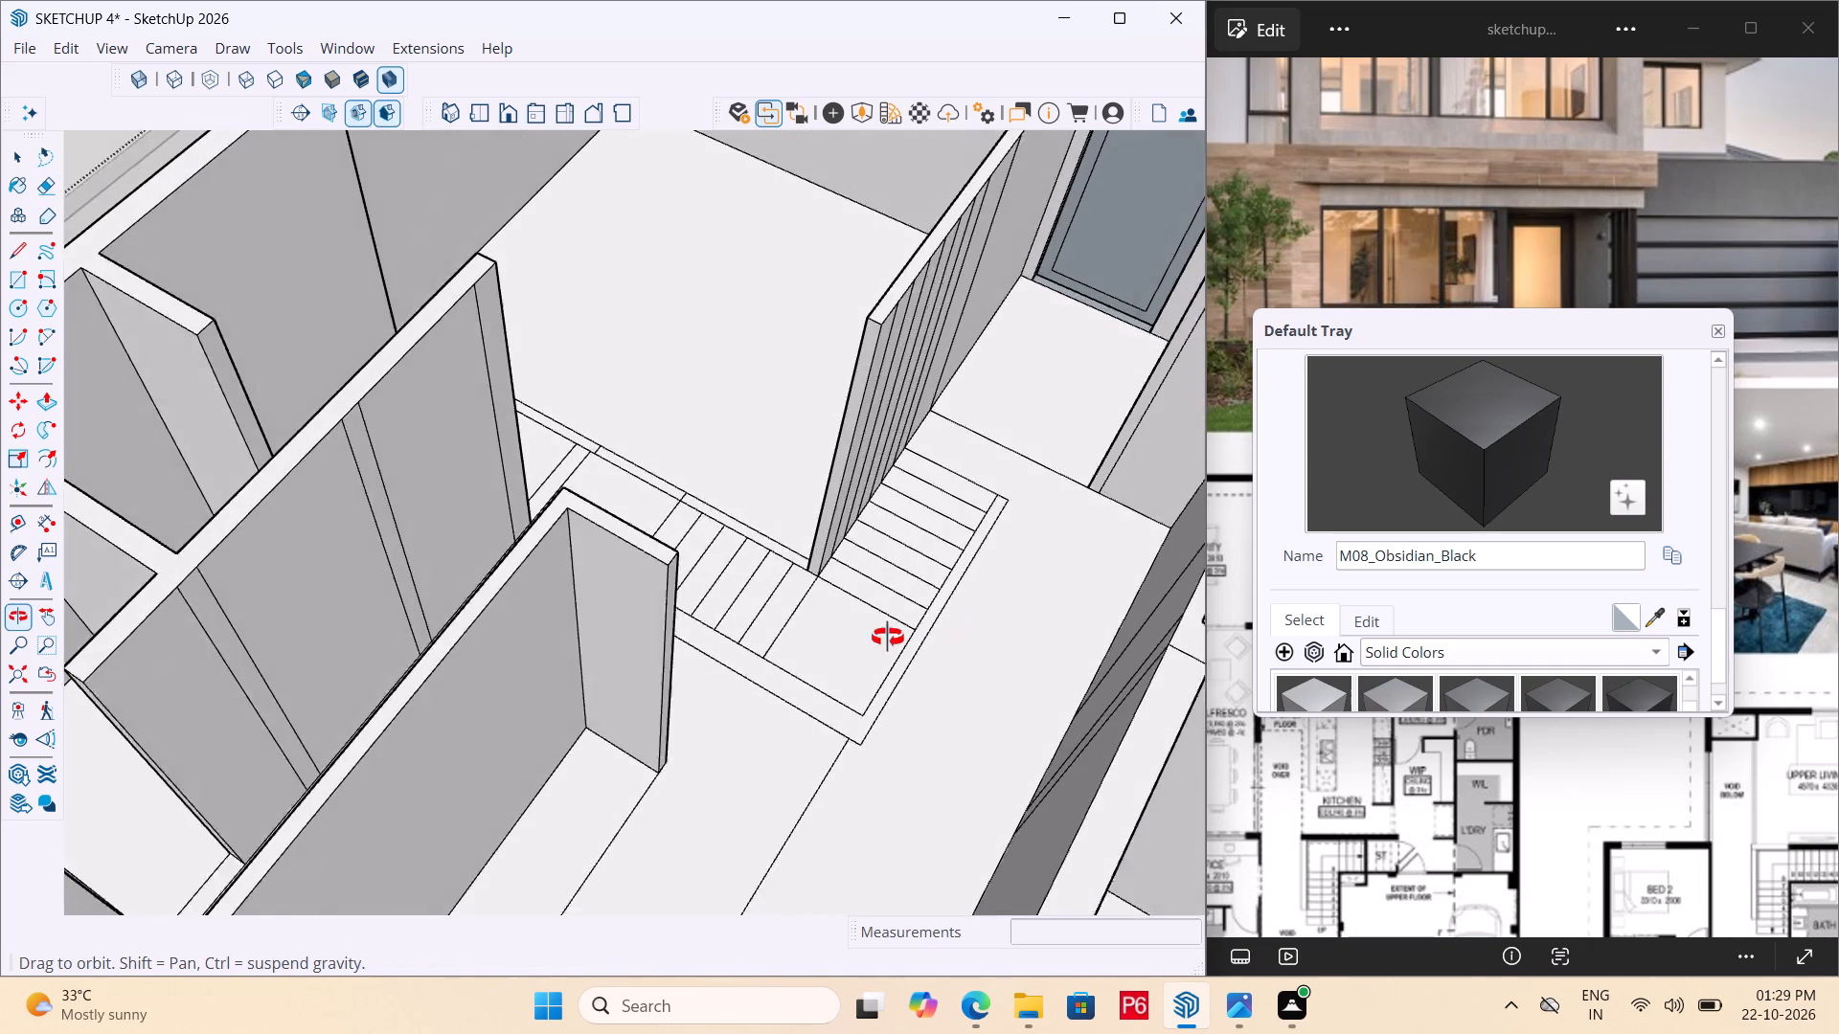
{"action": "middle_click_drag", "start_coordinate": [888, 638], "coordinate": [0, 597]}
{"action": "scroll", "coordinate": [844, 348], "scroll_direction": "down", "scroll_amount": 7}
{"action": "scroll", "coordinate": [602, 423], "scroll_direction": "down", "scroll_amount": 5}
{"action": "middle_click_drag", "start_coordinate": [896, 490], "coordinate": [783, 476]}
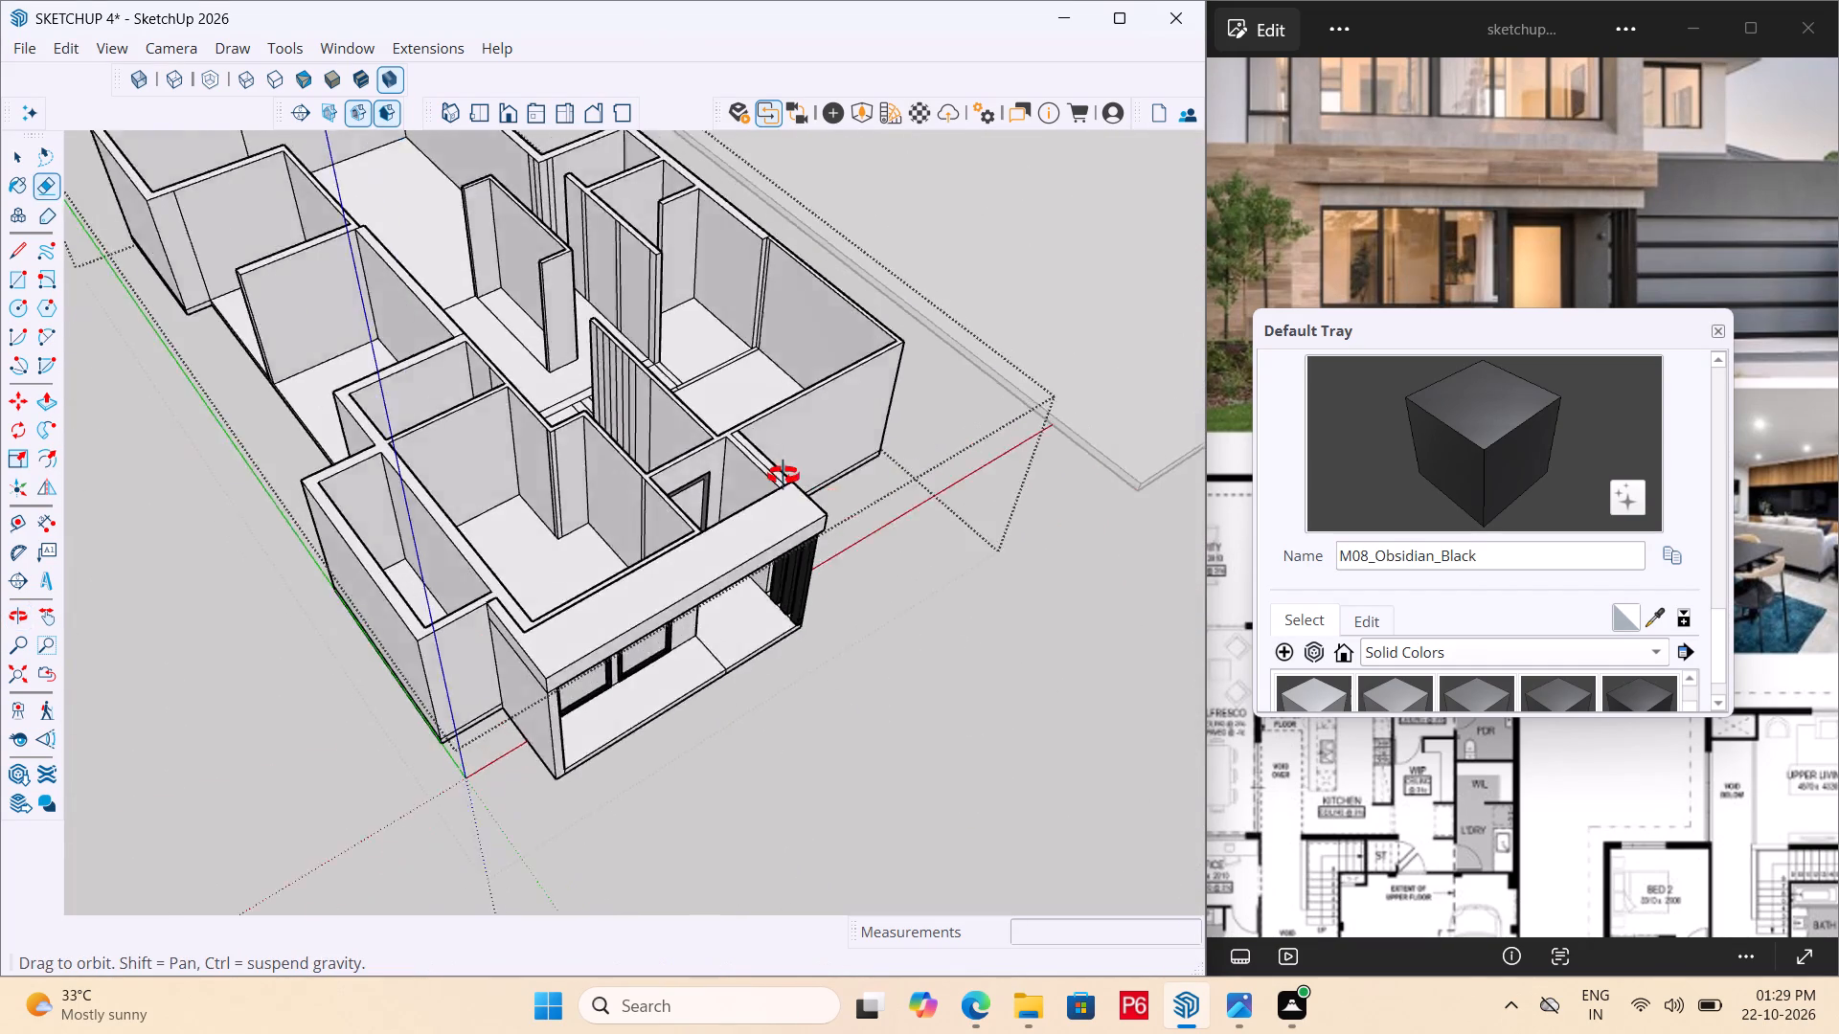
{"action": "middle_click_drag", "start_coordinate": [783, 476], "coordinate": [494, 433]}
{"action": "scroll", "coordinate": [523, 483], "scroll_direction": "down", "scroll_amount": 2}
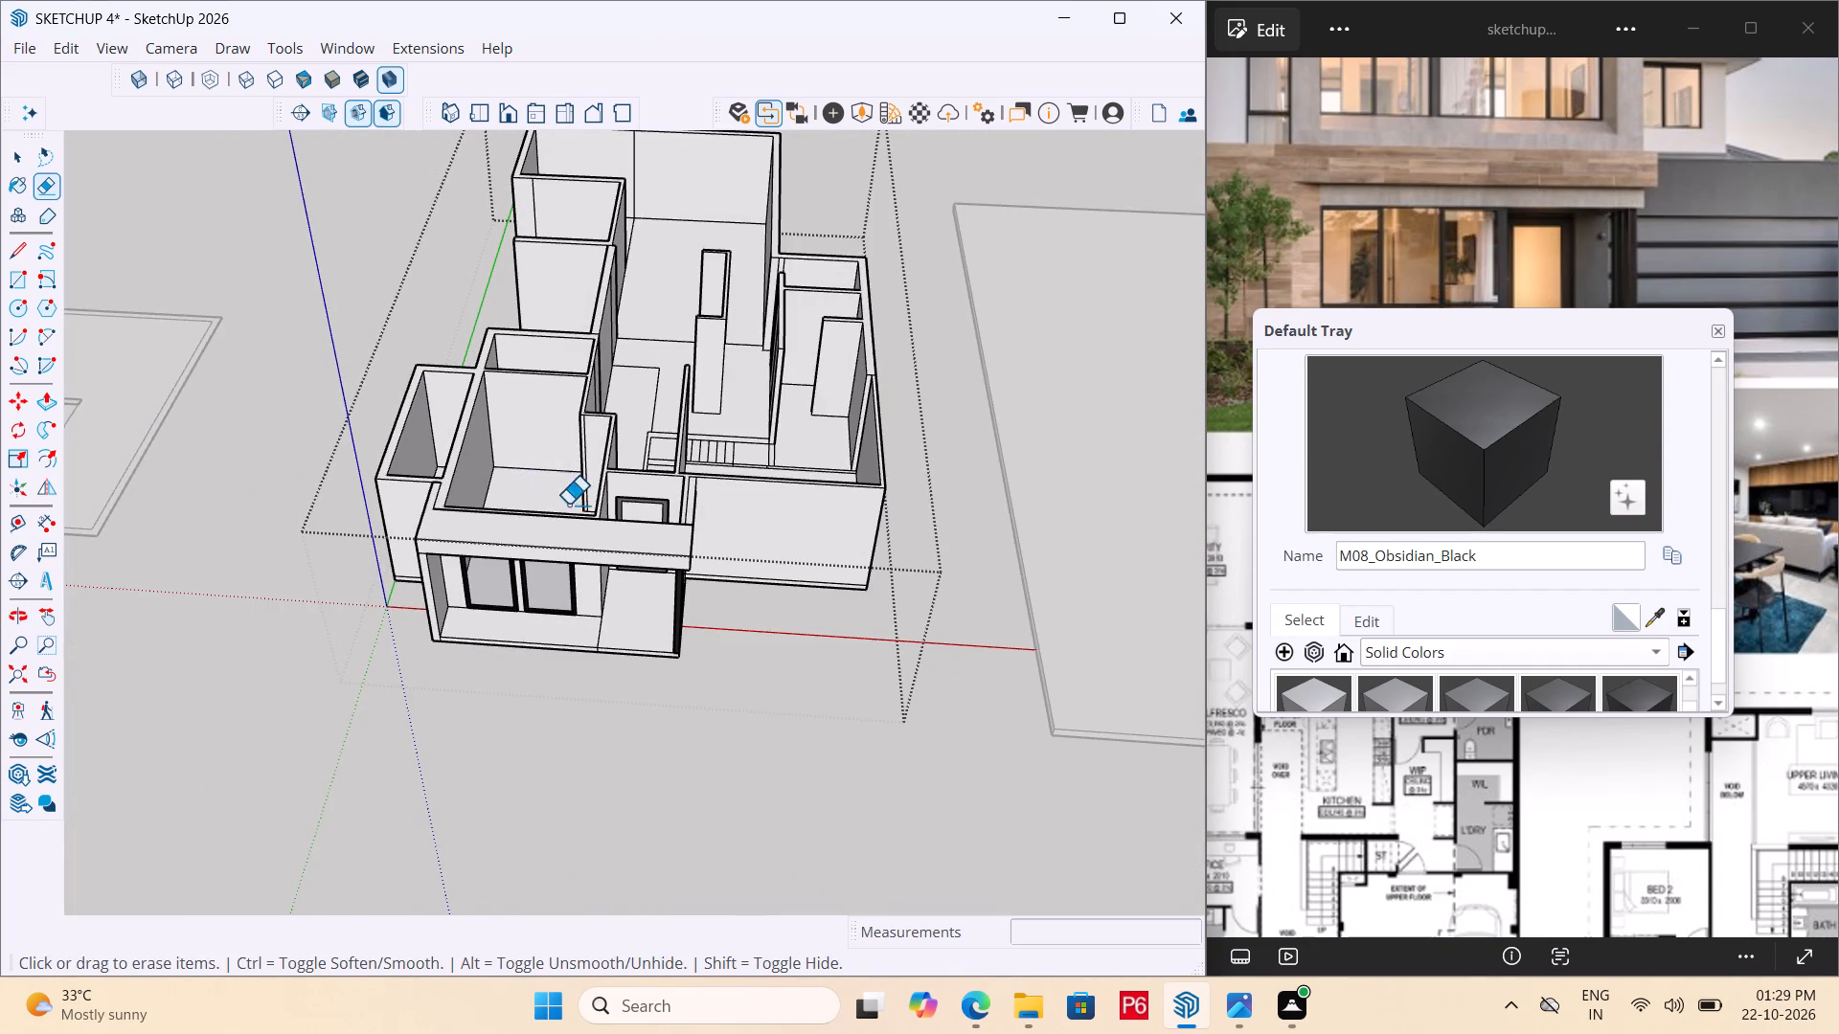
{"action": "middle_click_drag", "start_coordinate": [682, 542], "coordinate": [305, 490]}
{"action": "middle_click_drag", "start_coordinate": [529, 474], "coordinate": [761, 221]}
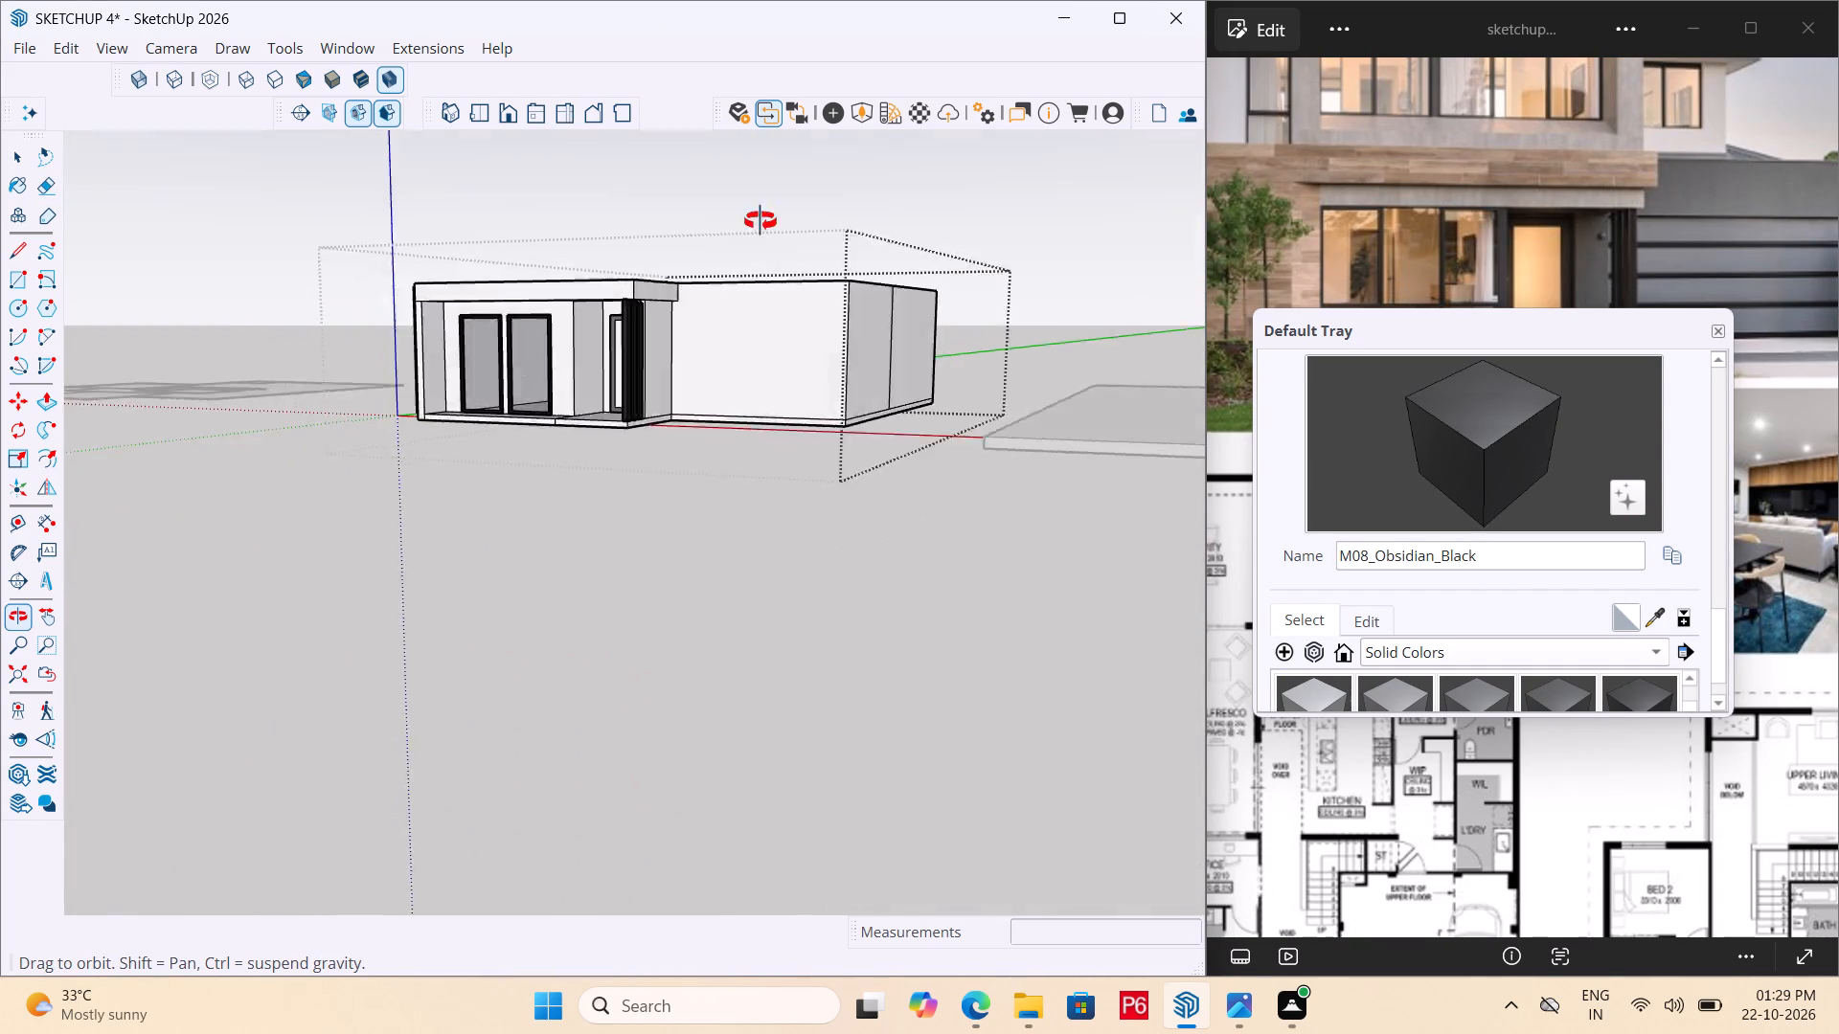
{"action": "middle_click_drag", "start_coordinate": [761, 221], "coordinate": [961, 301]}
{"action": "middle_click_drag", "start_coordinate": [563, 347], "coordinate": [541, 326]}
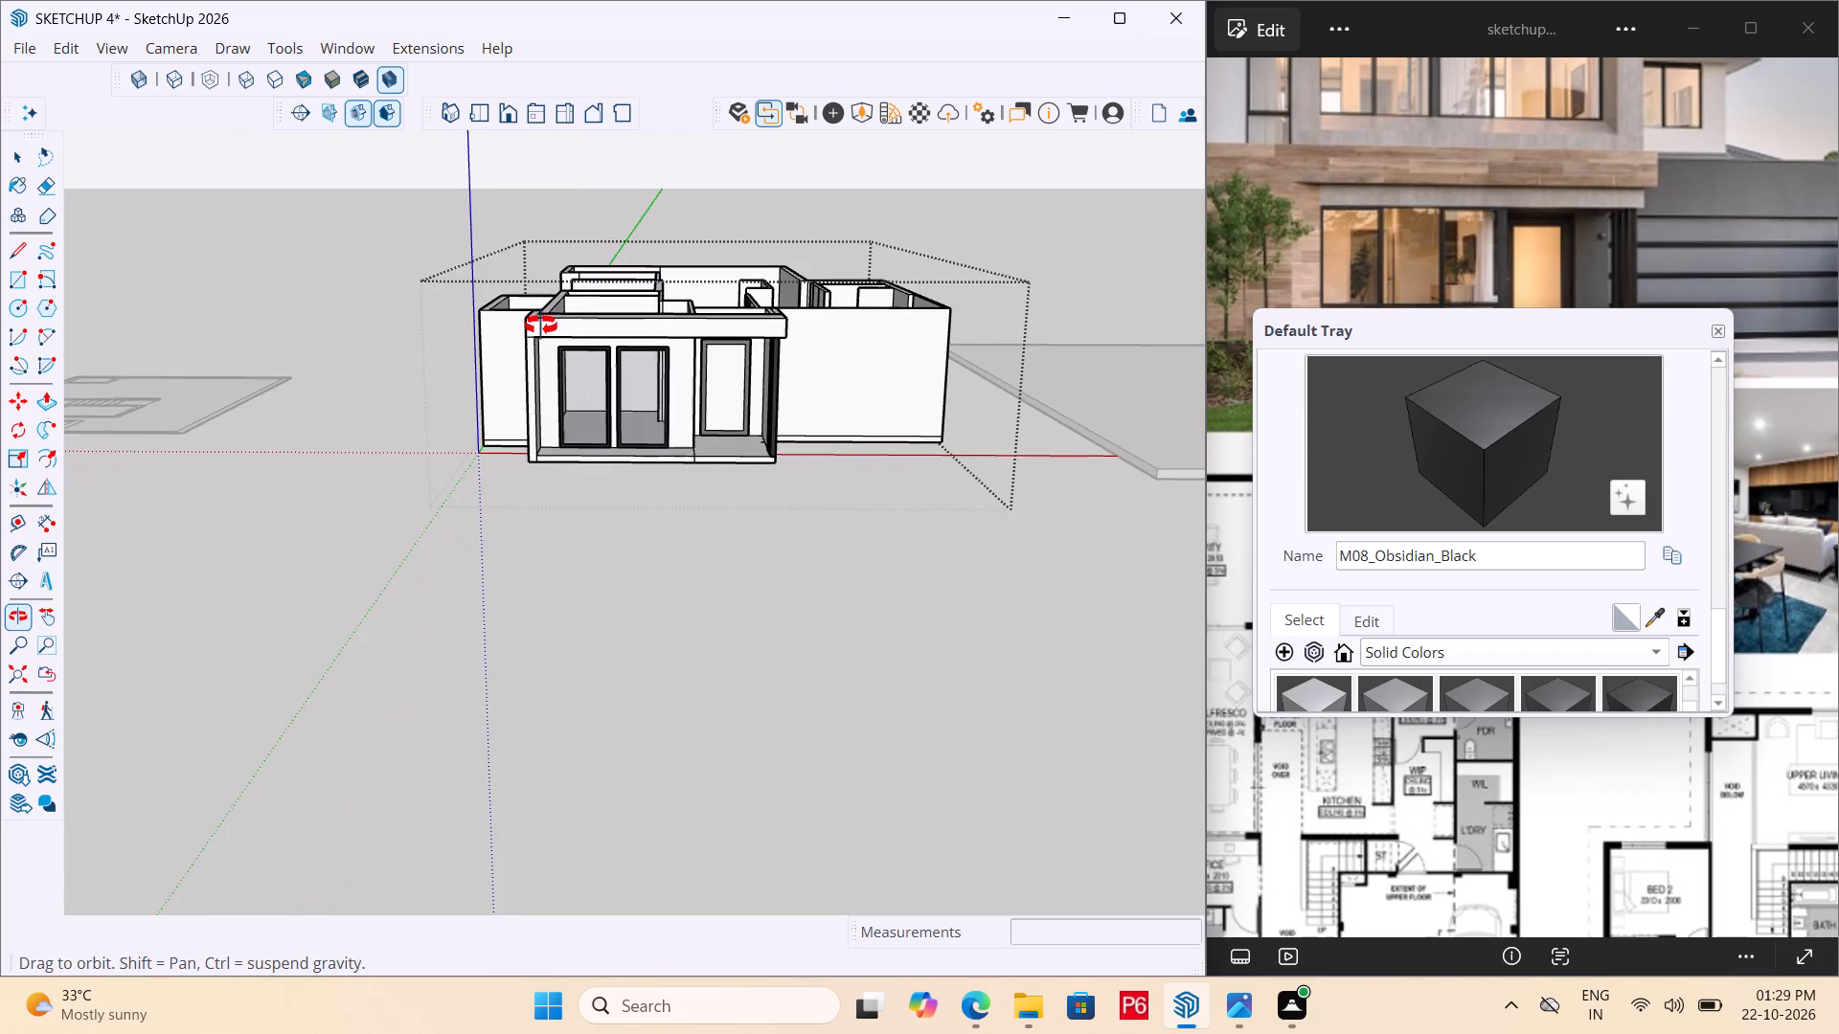
{"action": "middle_click_drag", "start_coordinate": [541, 326], "coordinate": [524, 321]}
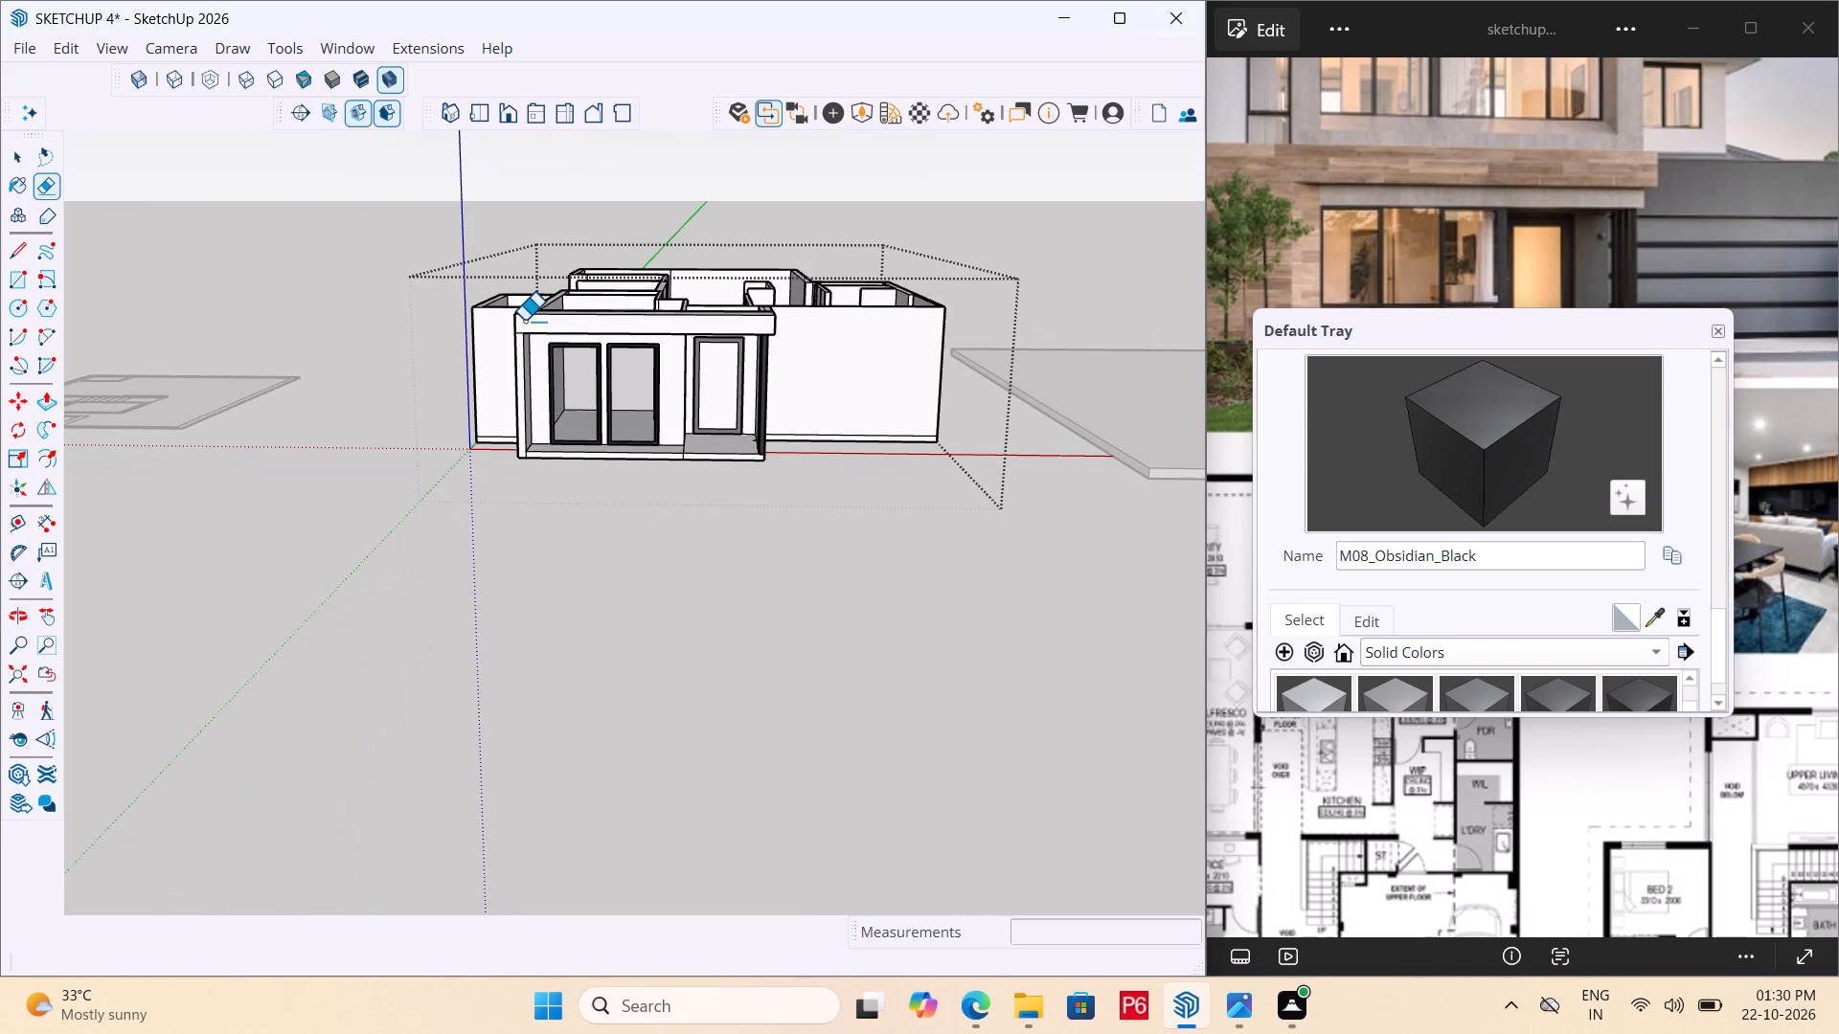
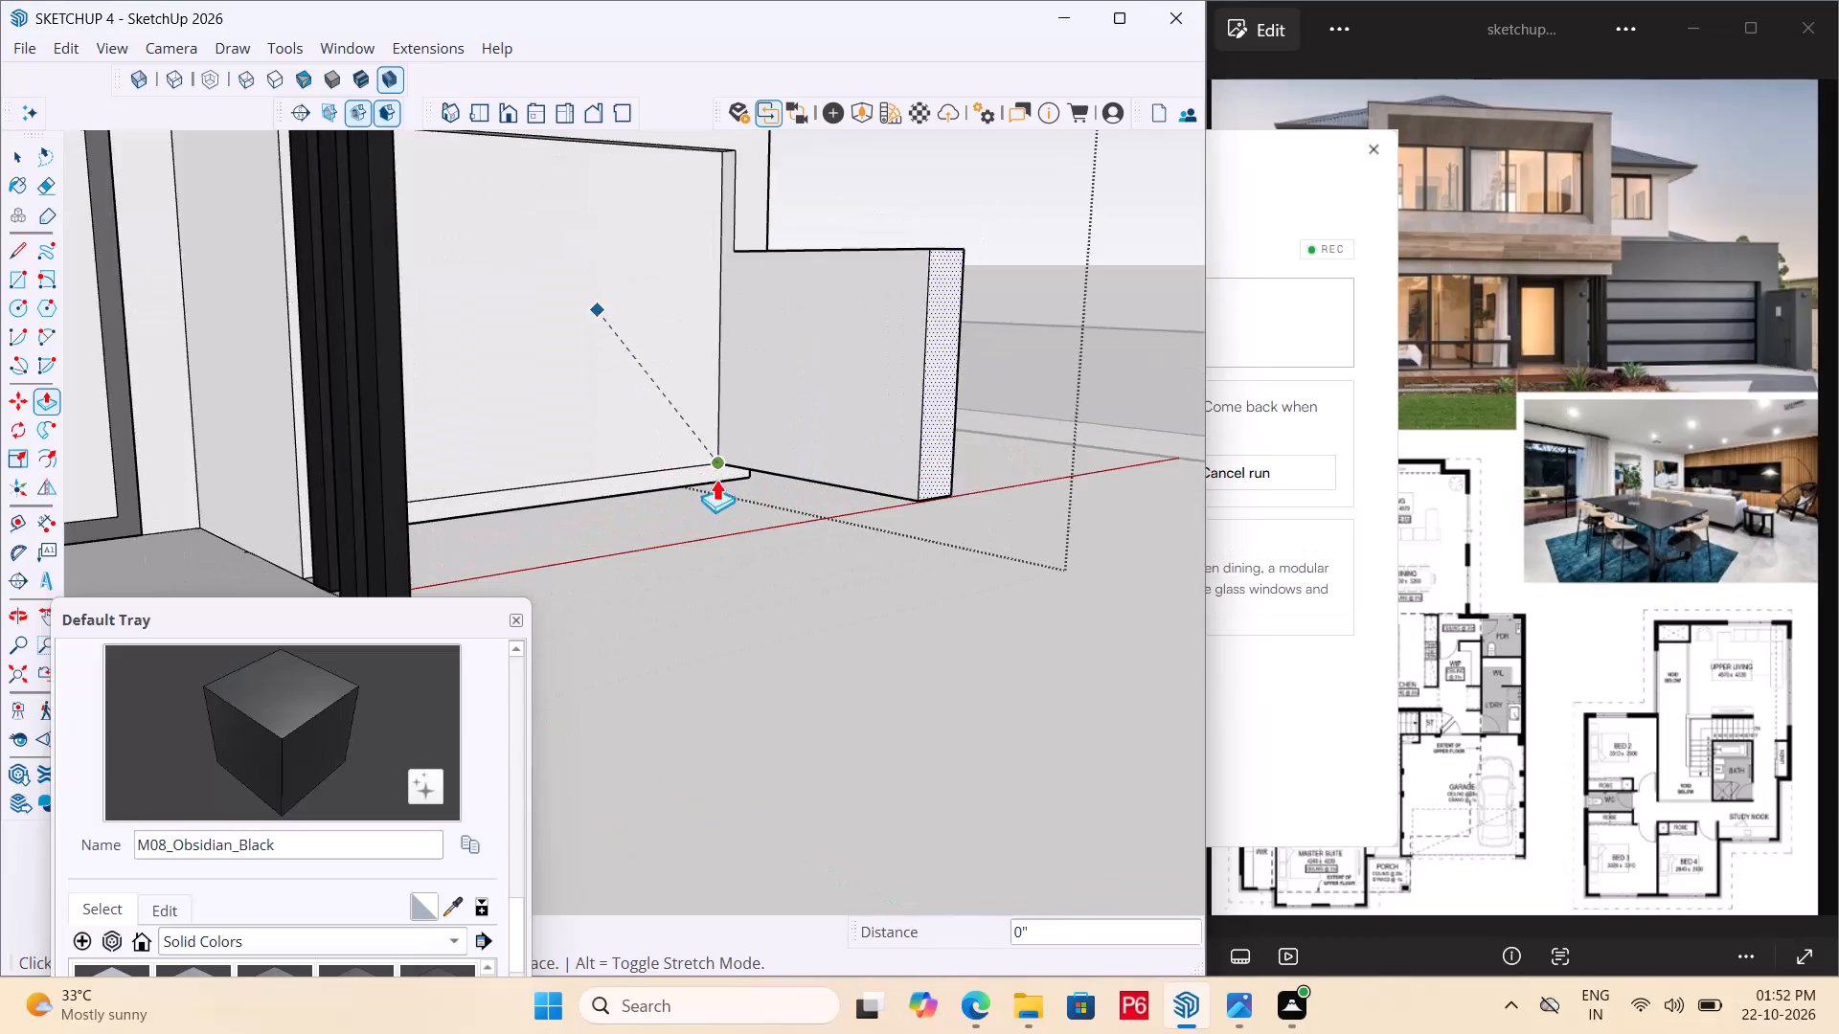
Push/Pull the end face of the low wall beside the recessed garage front outward by about 8' 4 1/2".
{"action": "scroll", "coordinate": [703, 452], "scroll_direction": "down", "scroll_amount": 11}
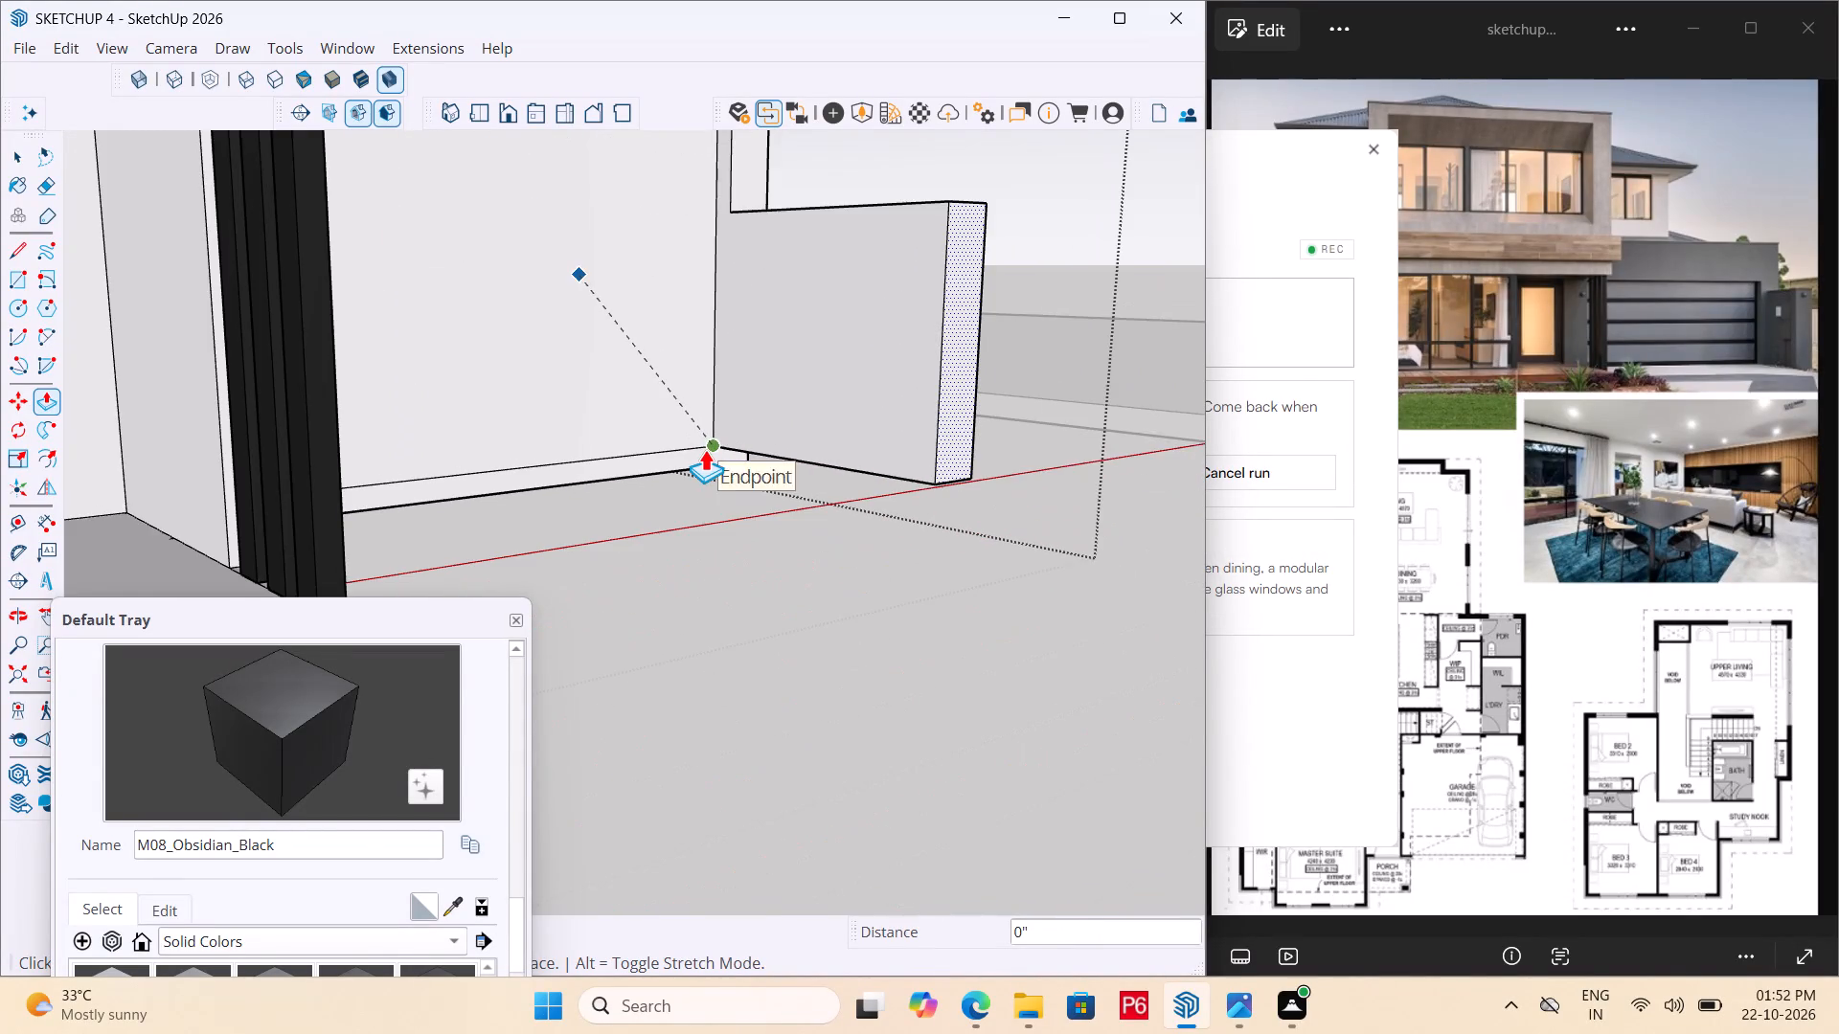
{"action": "scroll", "coordinate": [706, 449], "scroll_direction": "down", "scroll_amount": 1}
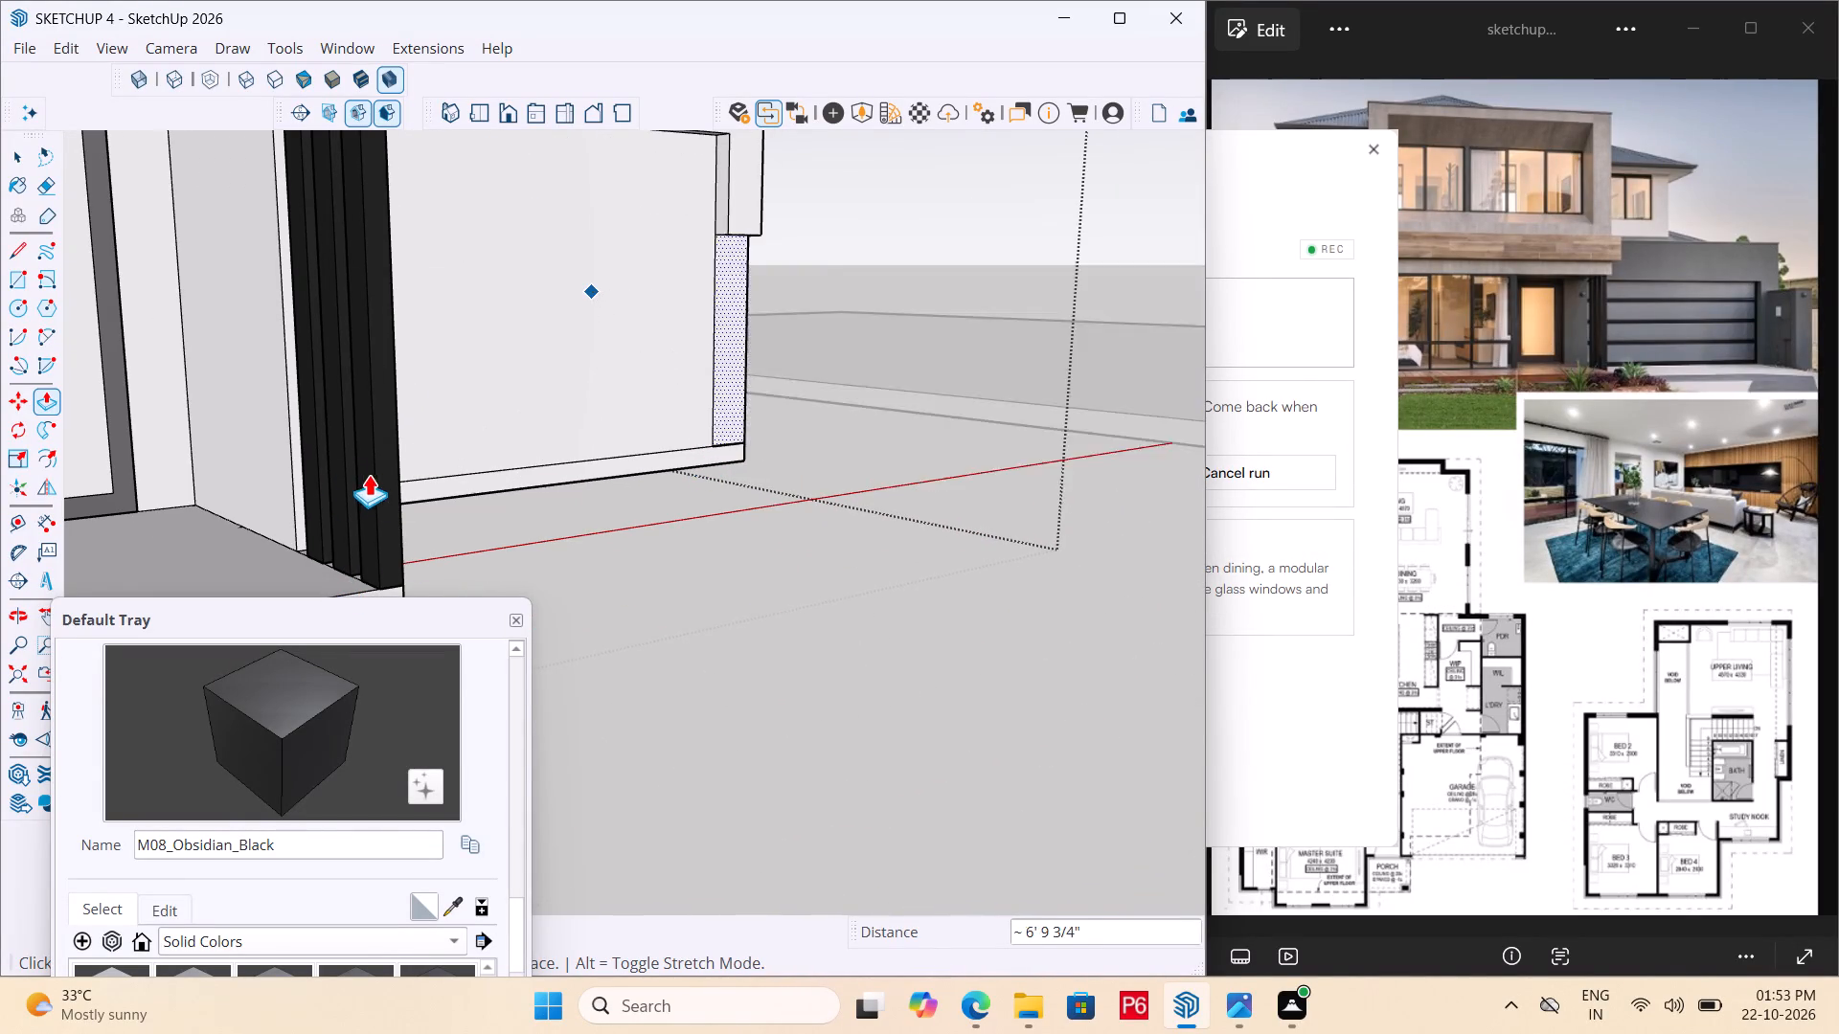
{"action": "left_click", "coordinate": [389, 497]}
{"action": "scroll", "coordinate": [490, 404], "scroll_direction": "down", "scroll_amount": 7}
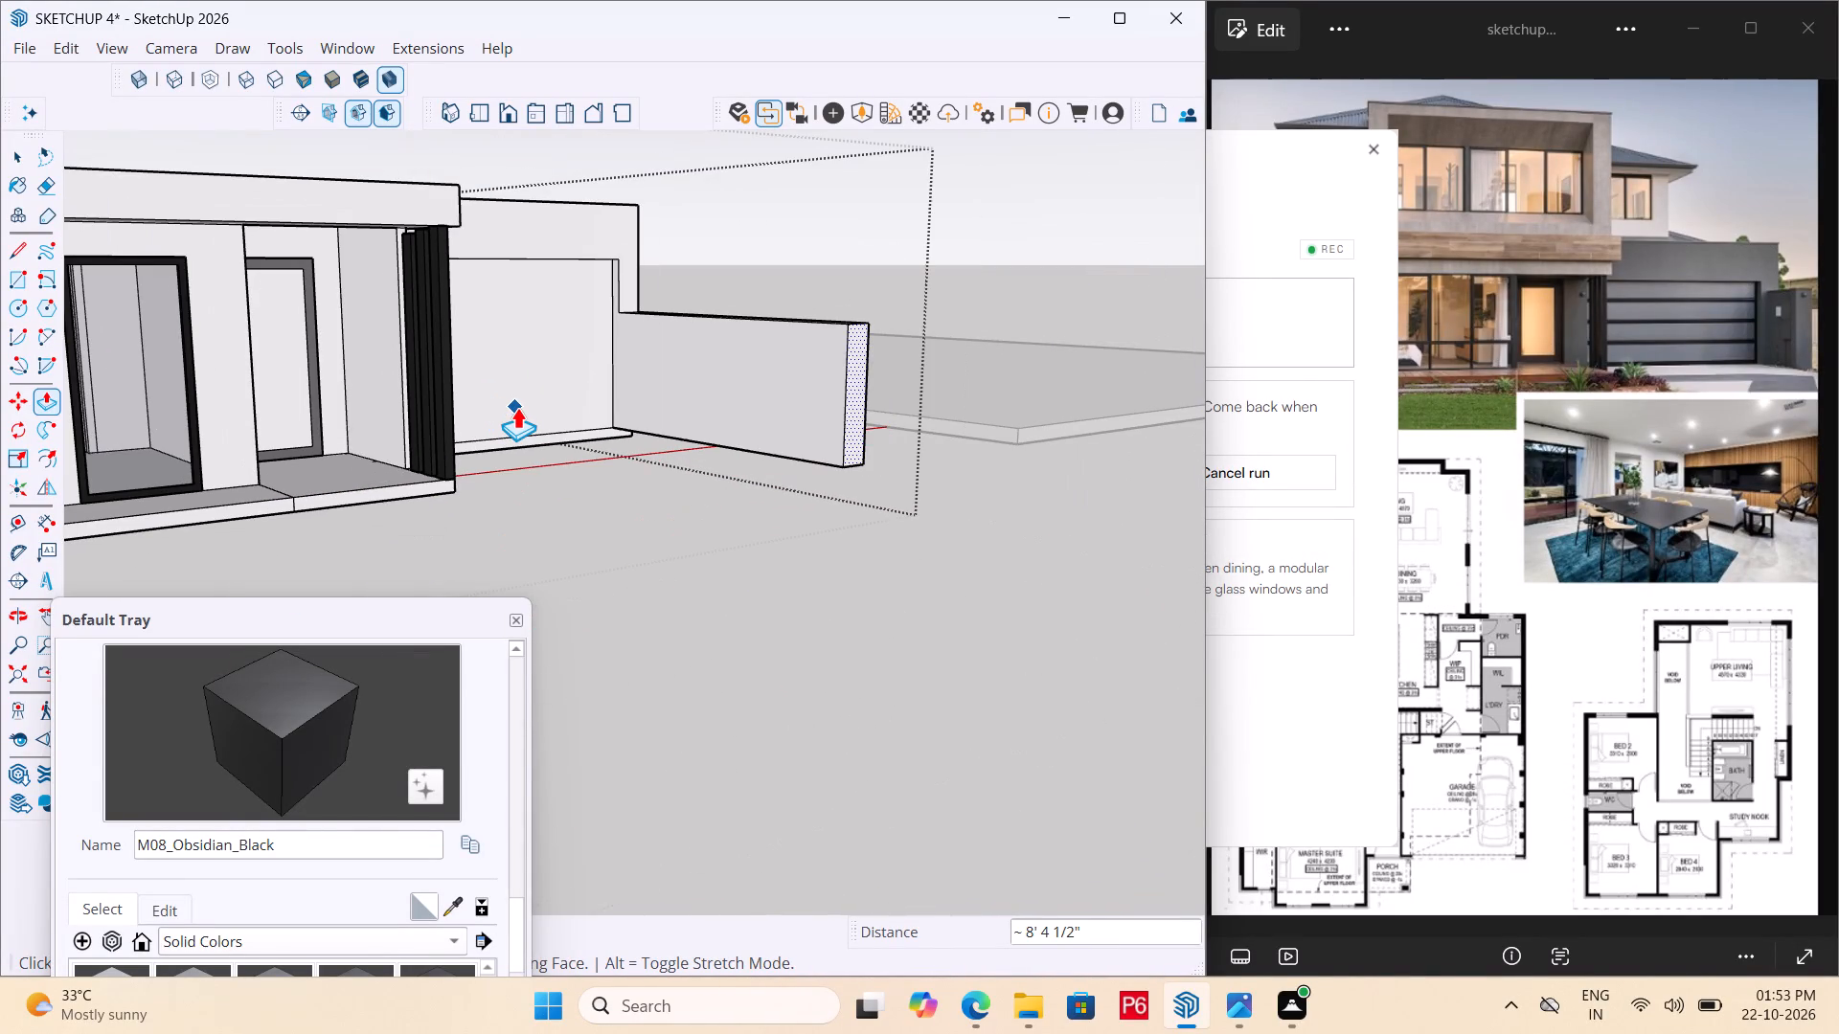
Save the model.
{"action": "key", "text": "ctrl+s"}
{"action": "key", "text": "ctrl+s"}
Extend the low wall's end face outward by about a further 6' 11/16" and exit the wall group.
{"action": "scroll", "coordinate": [757, 461], "scroll_direction": "down", "scroll_amount": 1}
{"action": "middle_click_drag", "start_coordinate": [725, 476], "coordinate": [437, 515]}
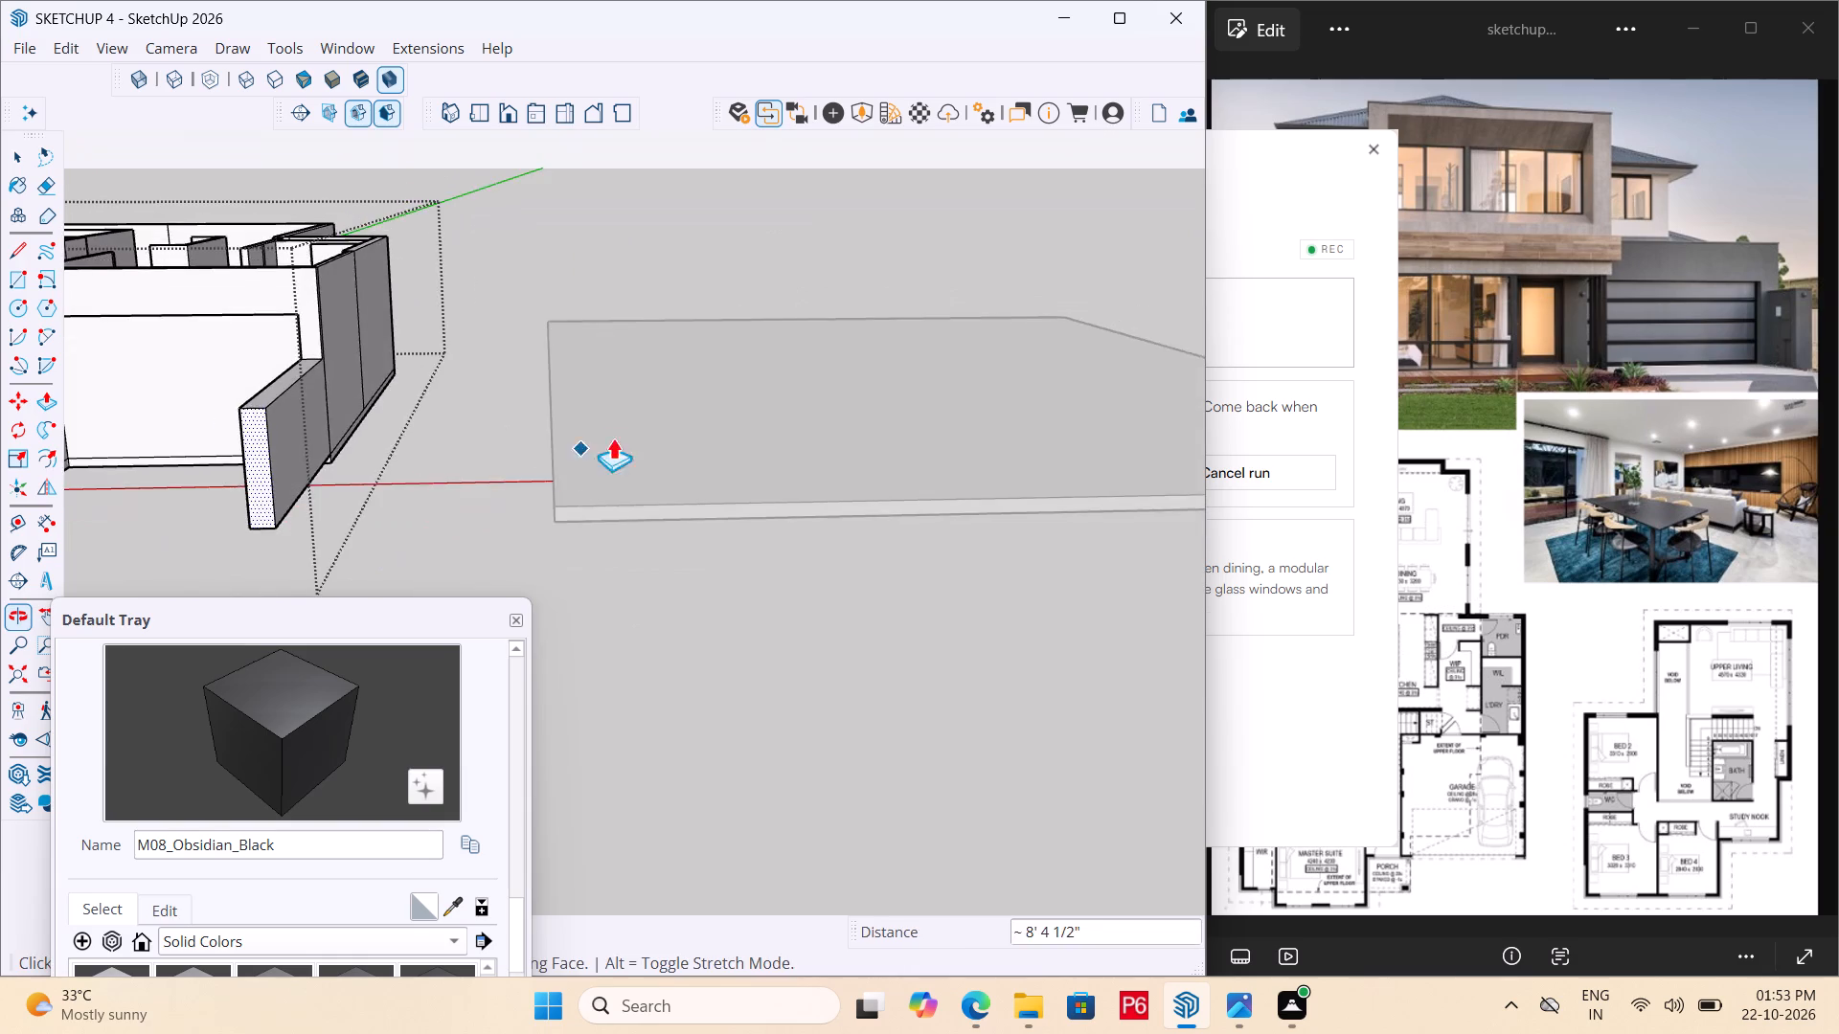
{"action": "scroll", "coordinate": [776, 393], "scroll_direction": "down", "scroll_amount": 6}
{"action": "middle_click_drag", "start_coordinate": [426, 416], "coordinate": [117, 524]}
{"action": "scroll", "coordinate": [139, 506], "scroll_direction": "up", "scroll_amount": 5}
{"action": "scroll", "coordinate": [345, 439], "scroll_direction": "up", "scroll_amount": 3}
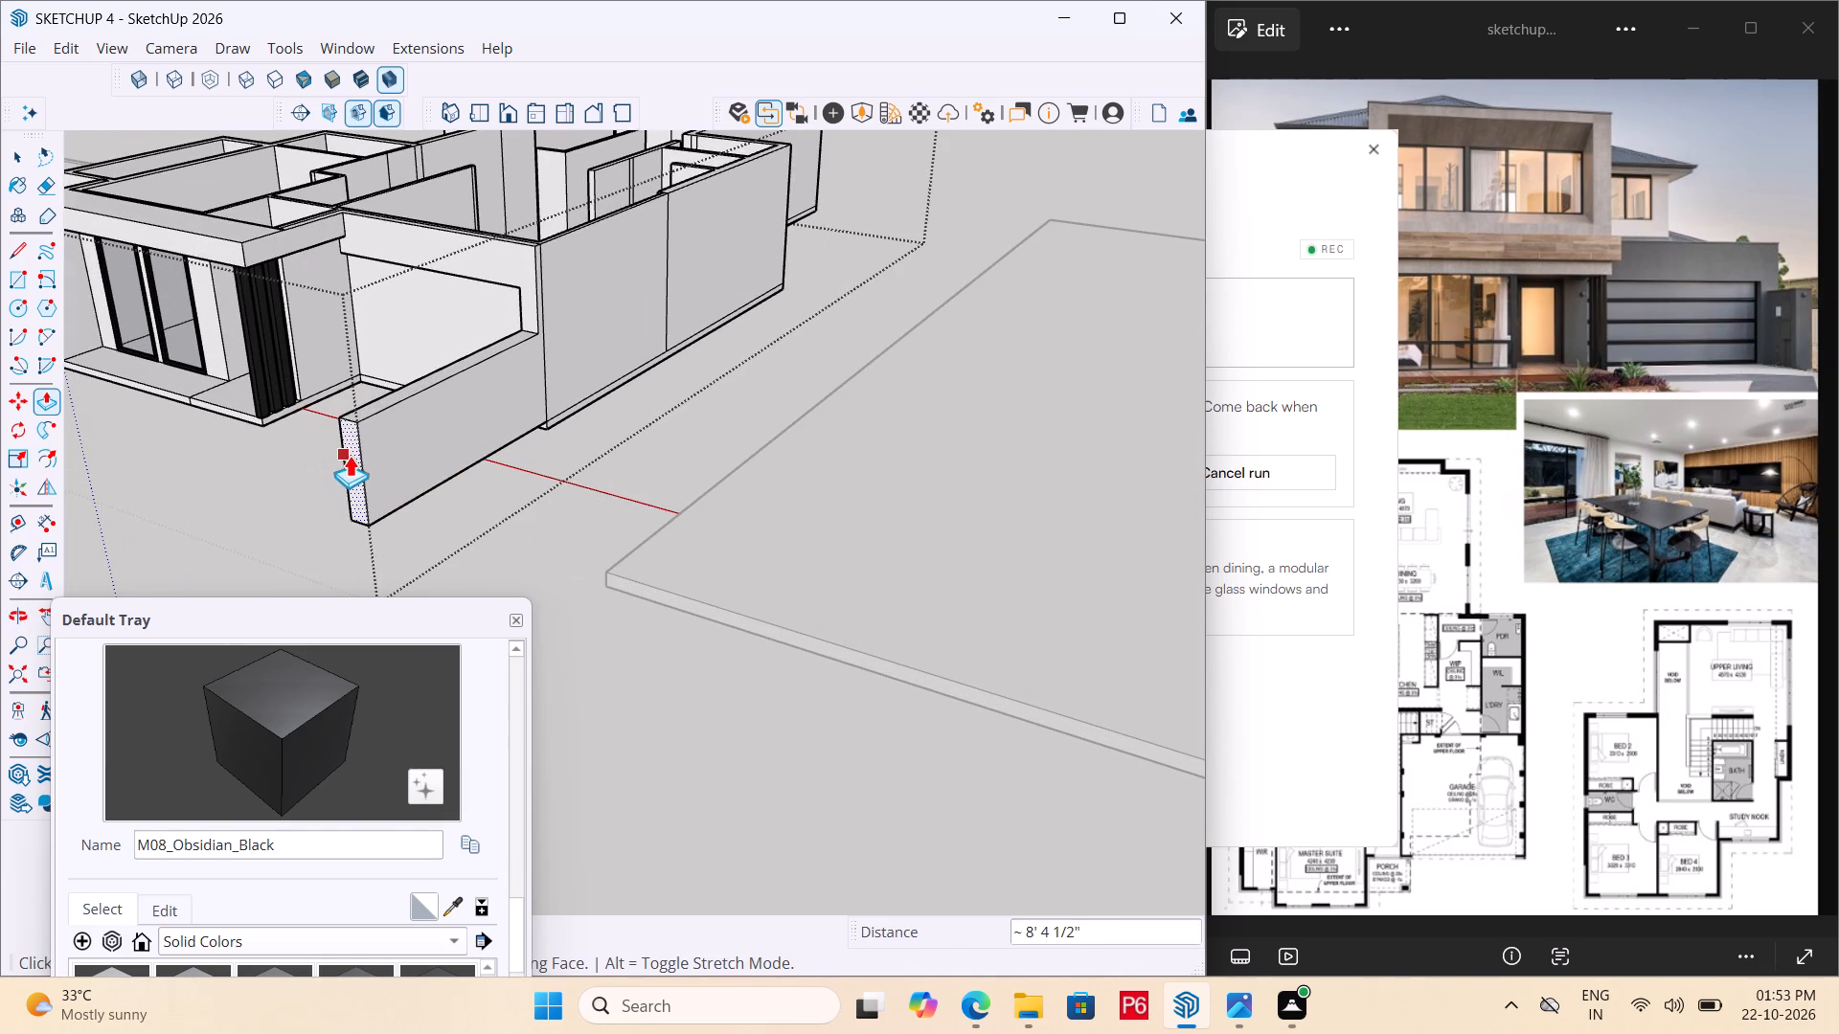
{"action": "left_click", "coordinate": [350, 455]}
{"action": "left_click", "coordinate": [350, 449]}
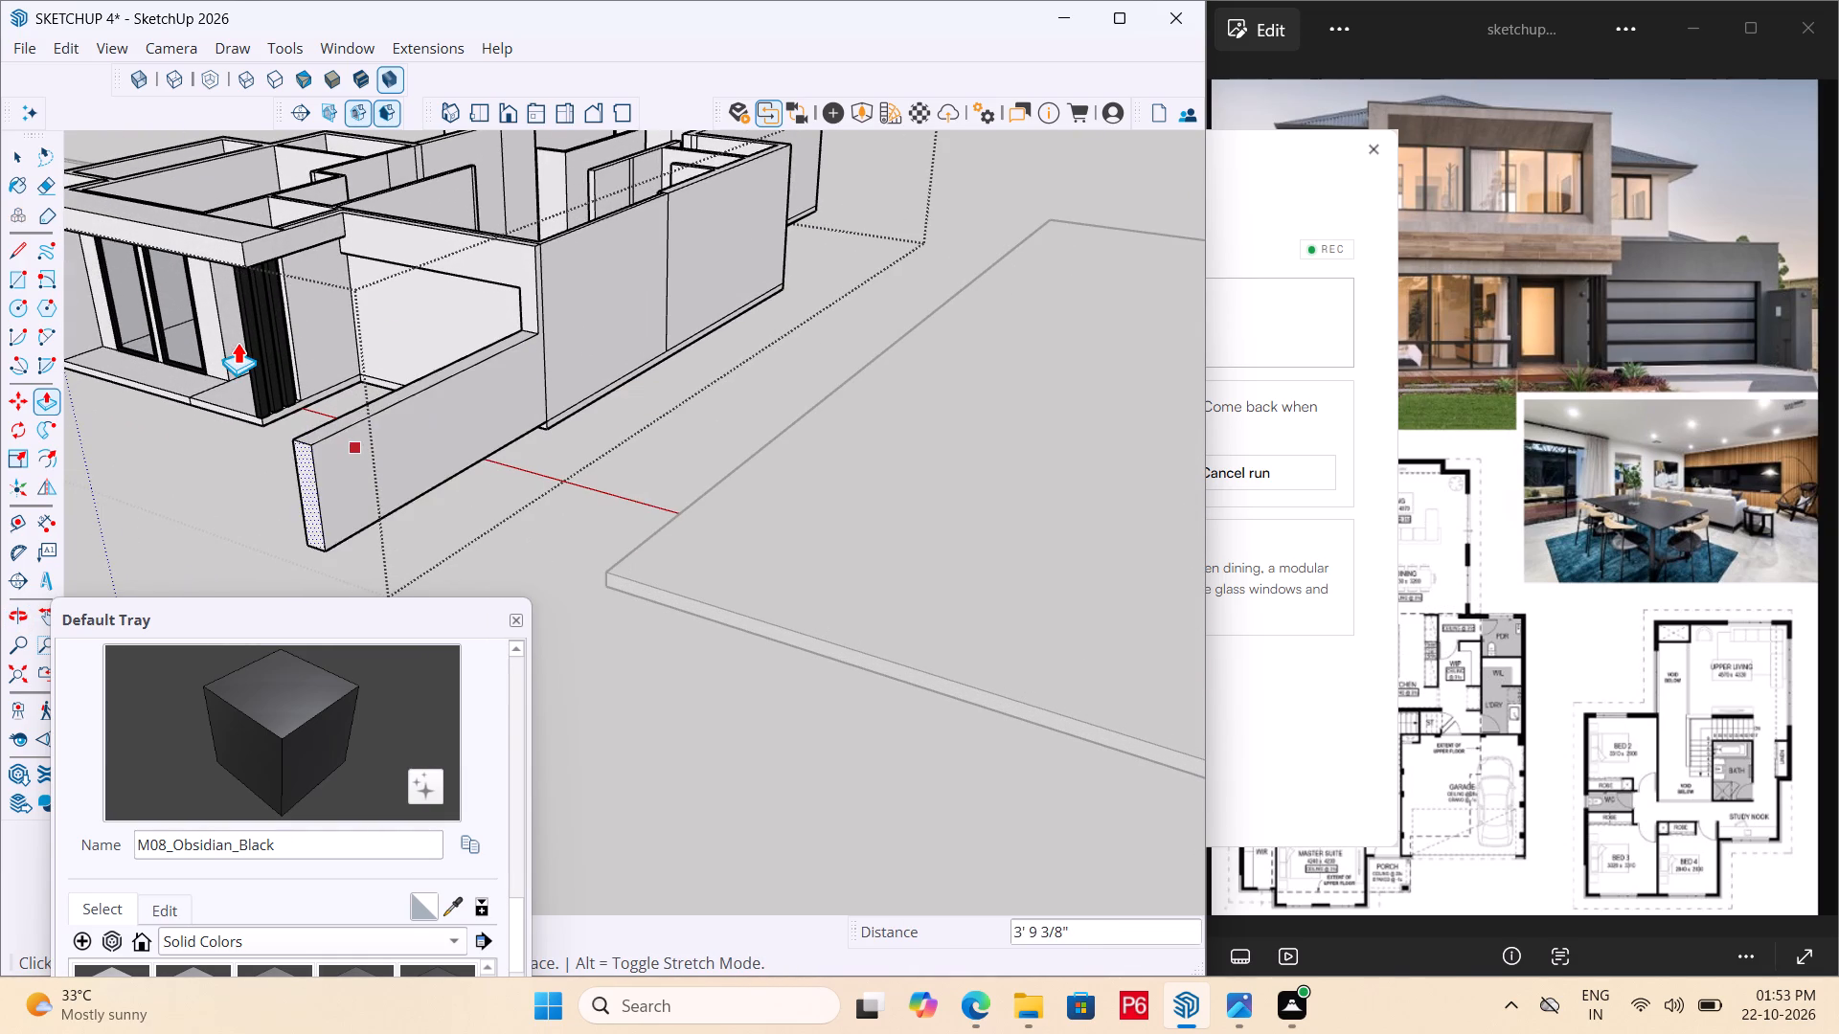
{"action": "left_click", "coordinate": [248, 333]}
{"action": "middle_click_drag", "start_coordinate": [395, 415], "coordinate": [924, 365]}
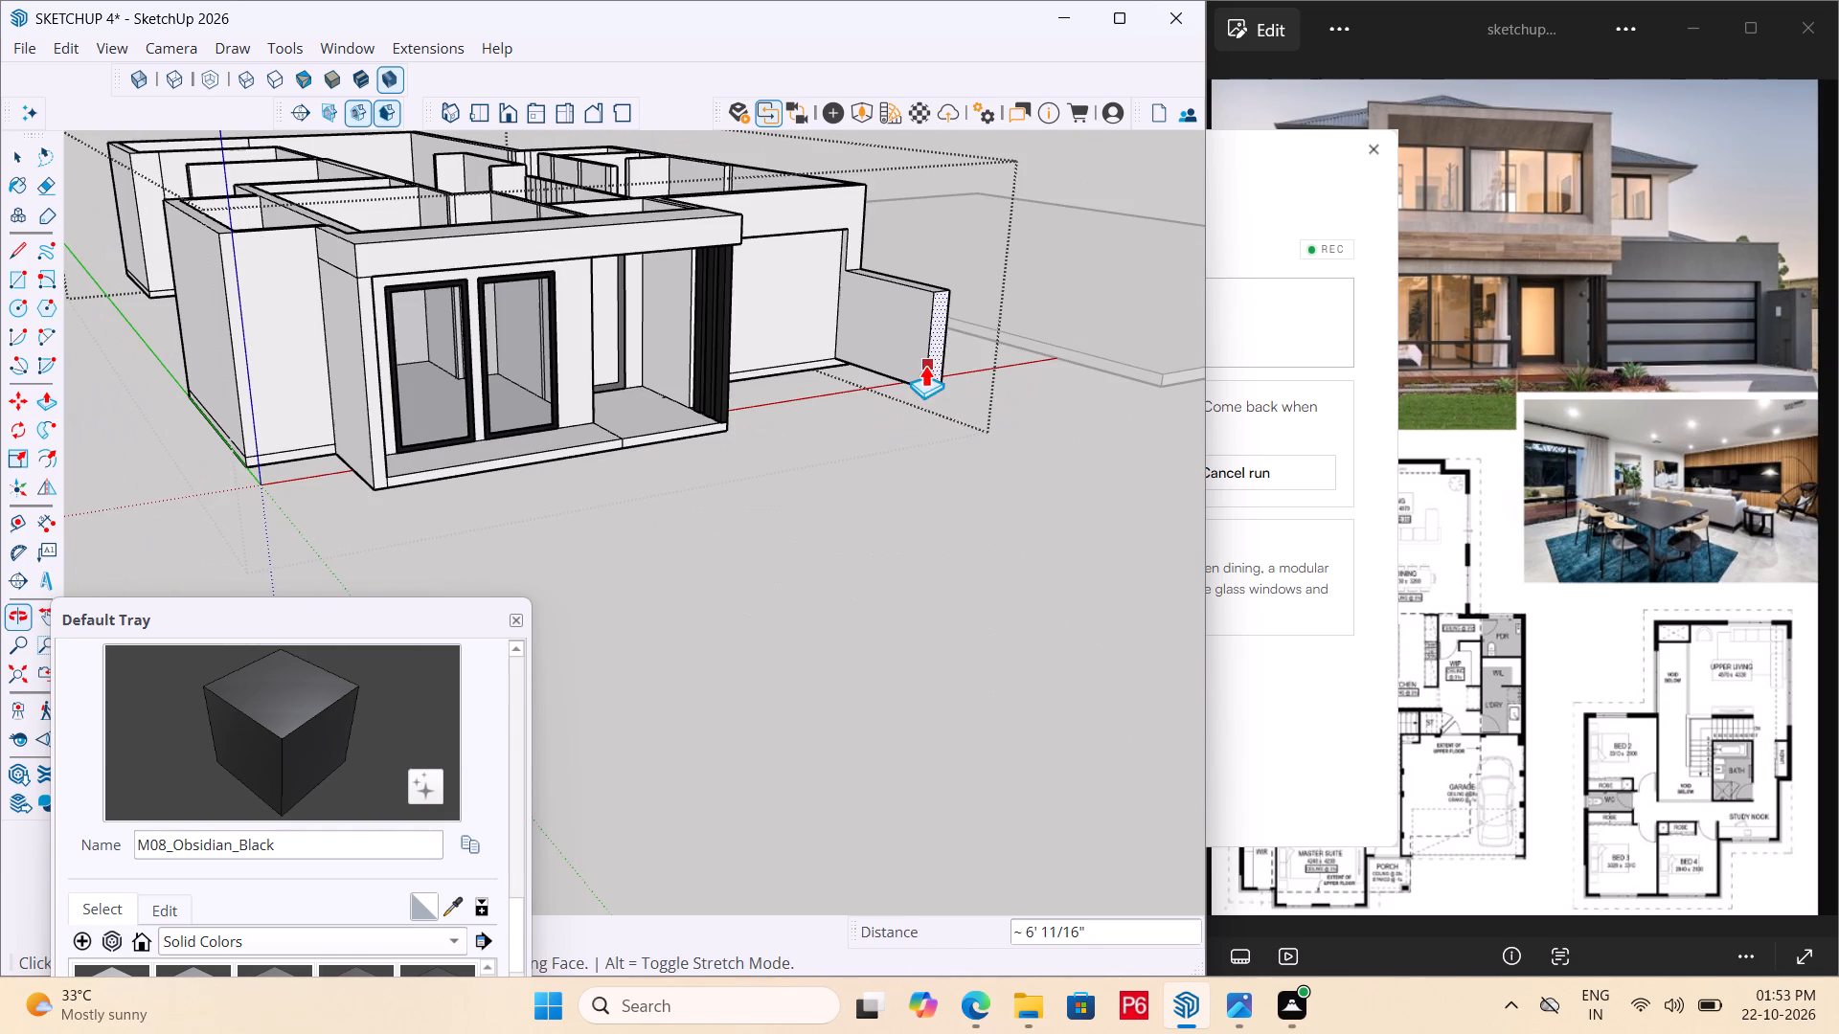
{"action": "key", "text": "space"}
{"action": "left_click", "coordinate": [947, 494]}
Examine the extended low wall and house front from several angles, and bring up the reference image for comparison.
{"action": "middle_click_drag", "start_coordinate": [790, 332], "coordinate": [746, 393]}
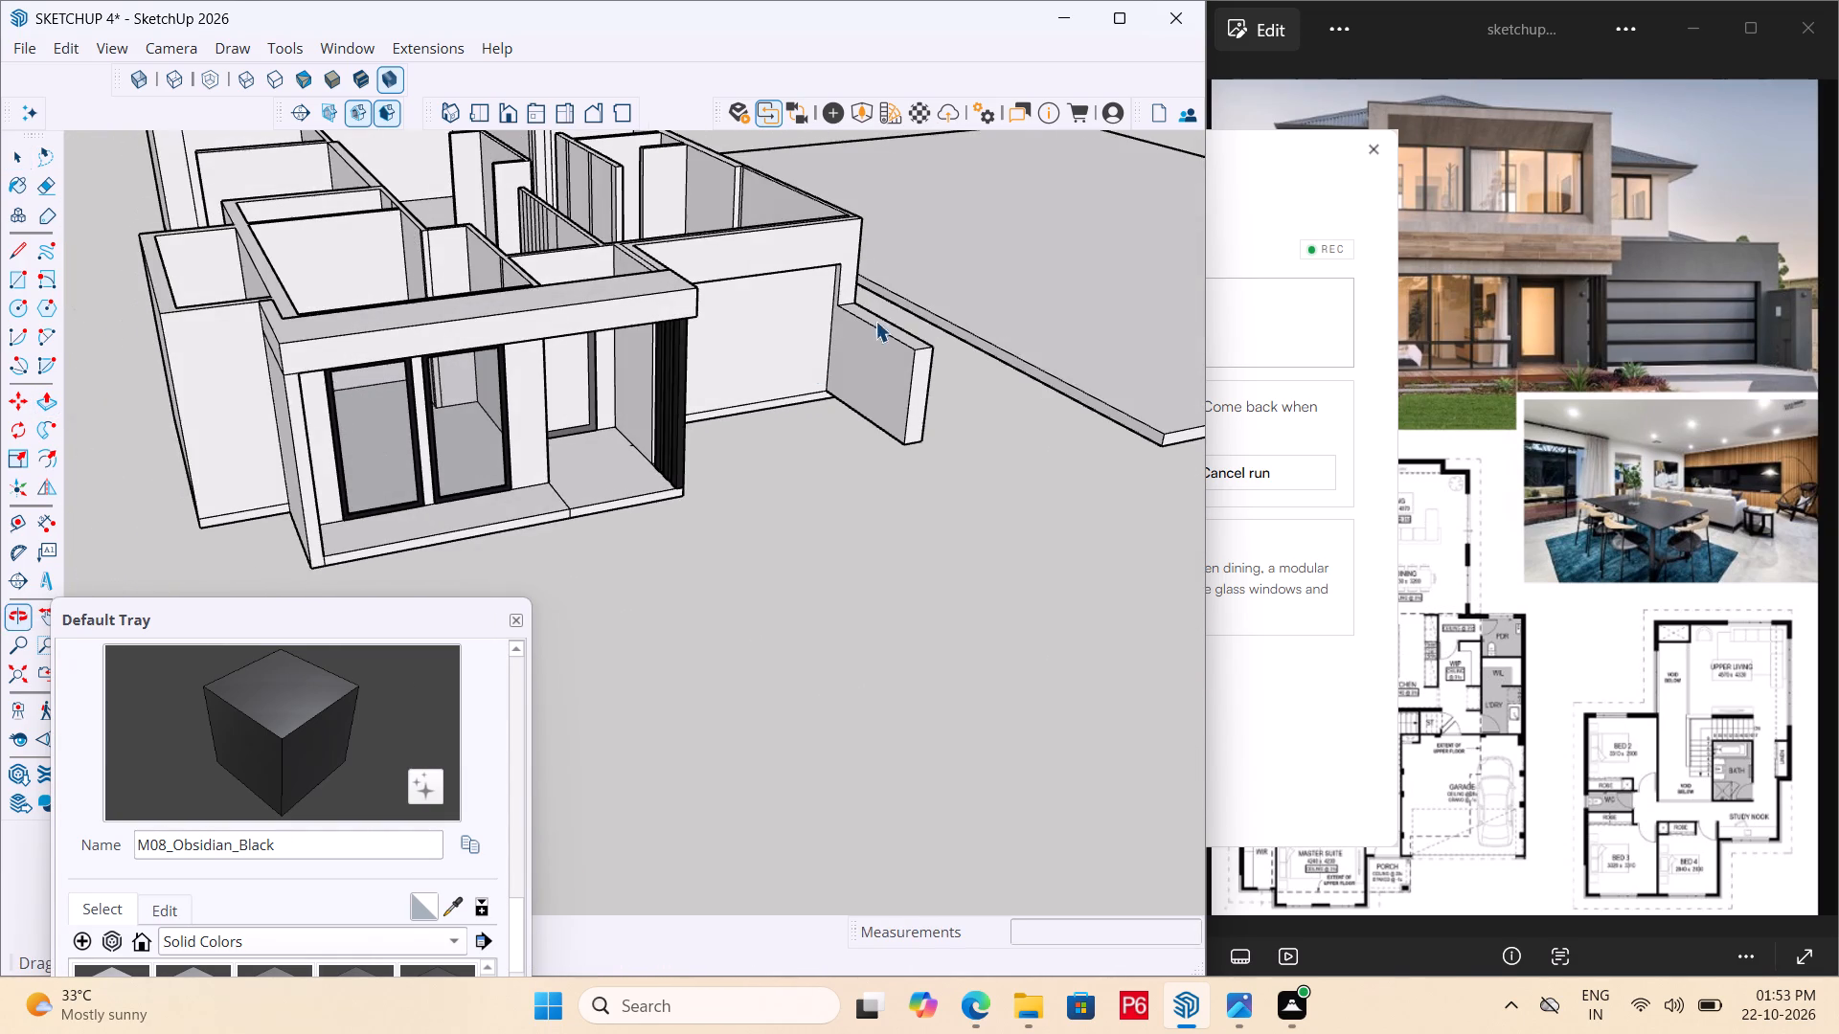
{"action": "scroll", "coordinate": [1102, 304], "scroll_direction": "up", "scroll_amount": 5}
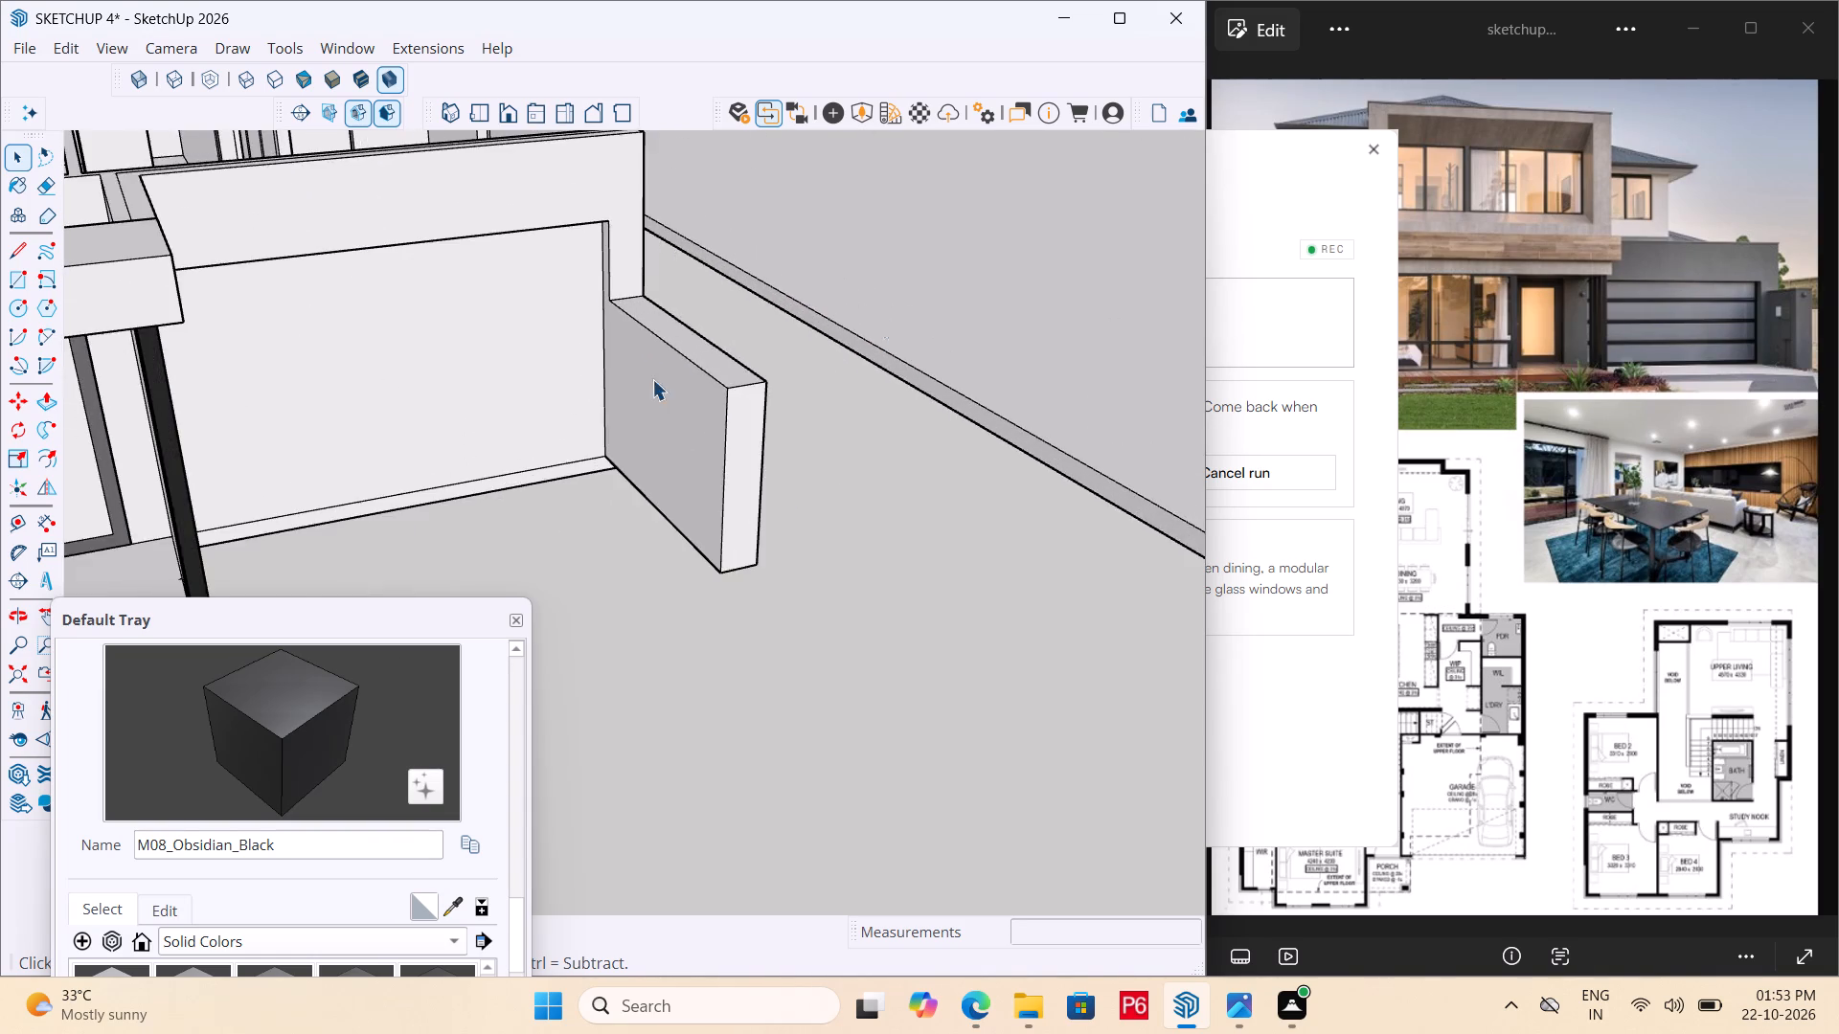
{"action": "middle_click_drag", "start_coordinate": [652, 379], "coordinate": [928, 224]}
{"action": "scroll", "coordinate": [1195, 441], "scroll_direction": "down", "scroll_amount": 6}
{"action": "scroll", "coordinate": [992, 420], "scroll_direction": "down", "scroll_amount": 5}
{"action": "middle_click_drag", "start_coordinate": [1001, 419], "coordinate": [942, 421]}
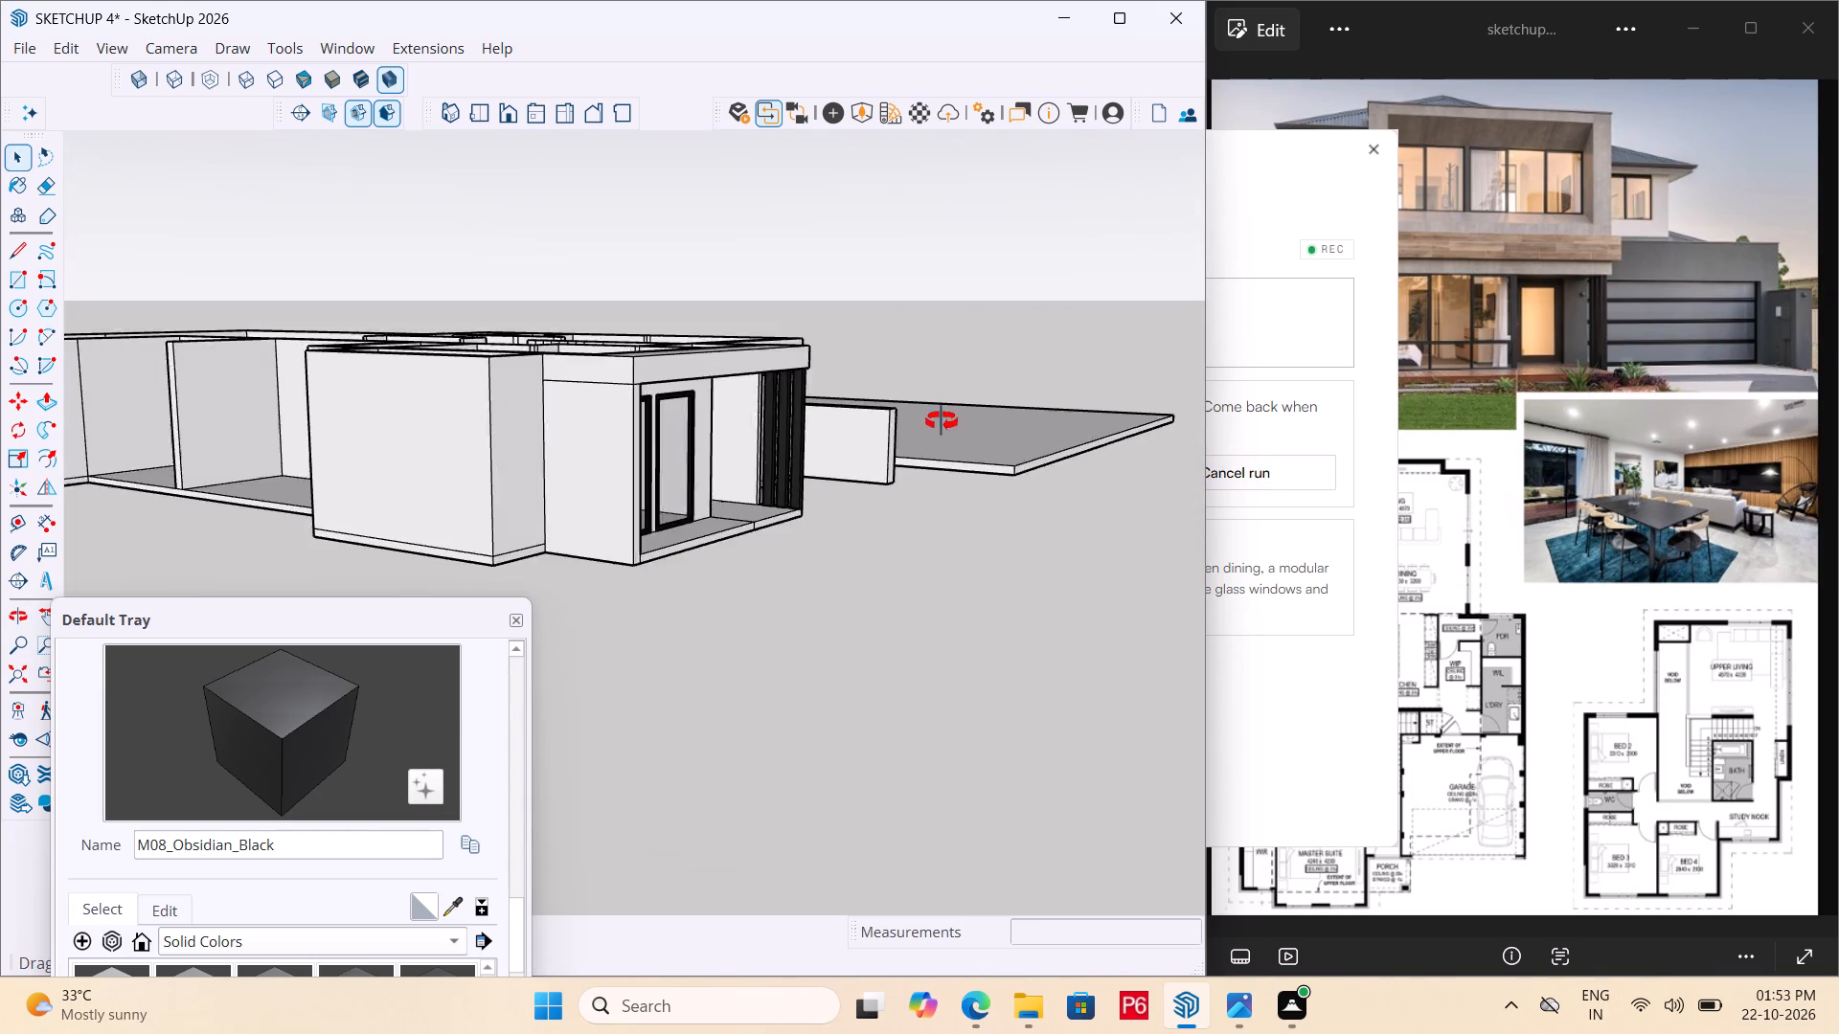
{"action": "middle_click_drag", "start_coordinate": [942, 421], "coordinate": [647, 485]}
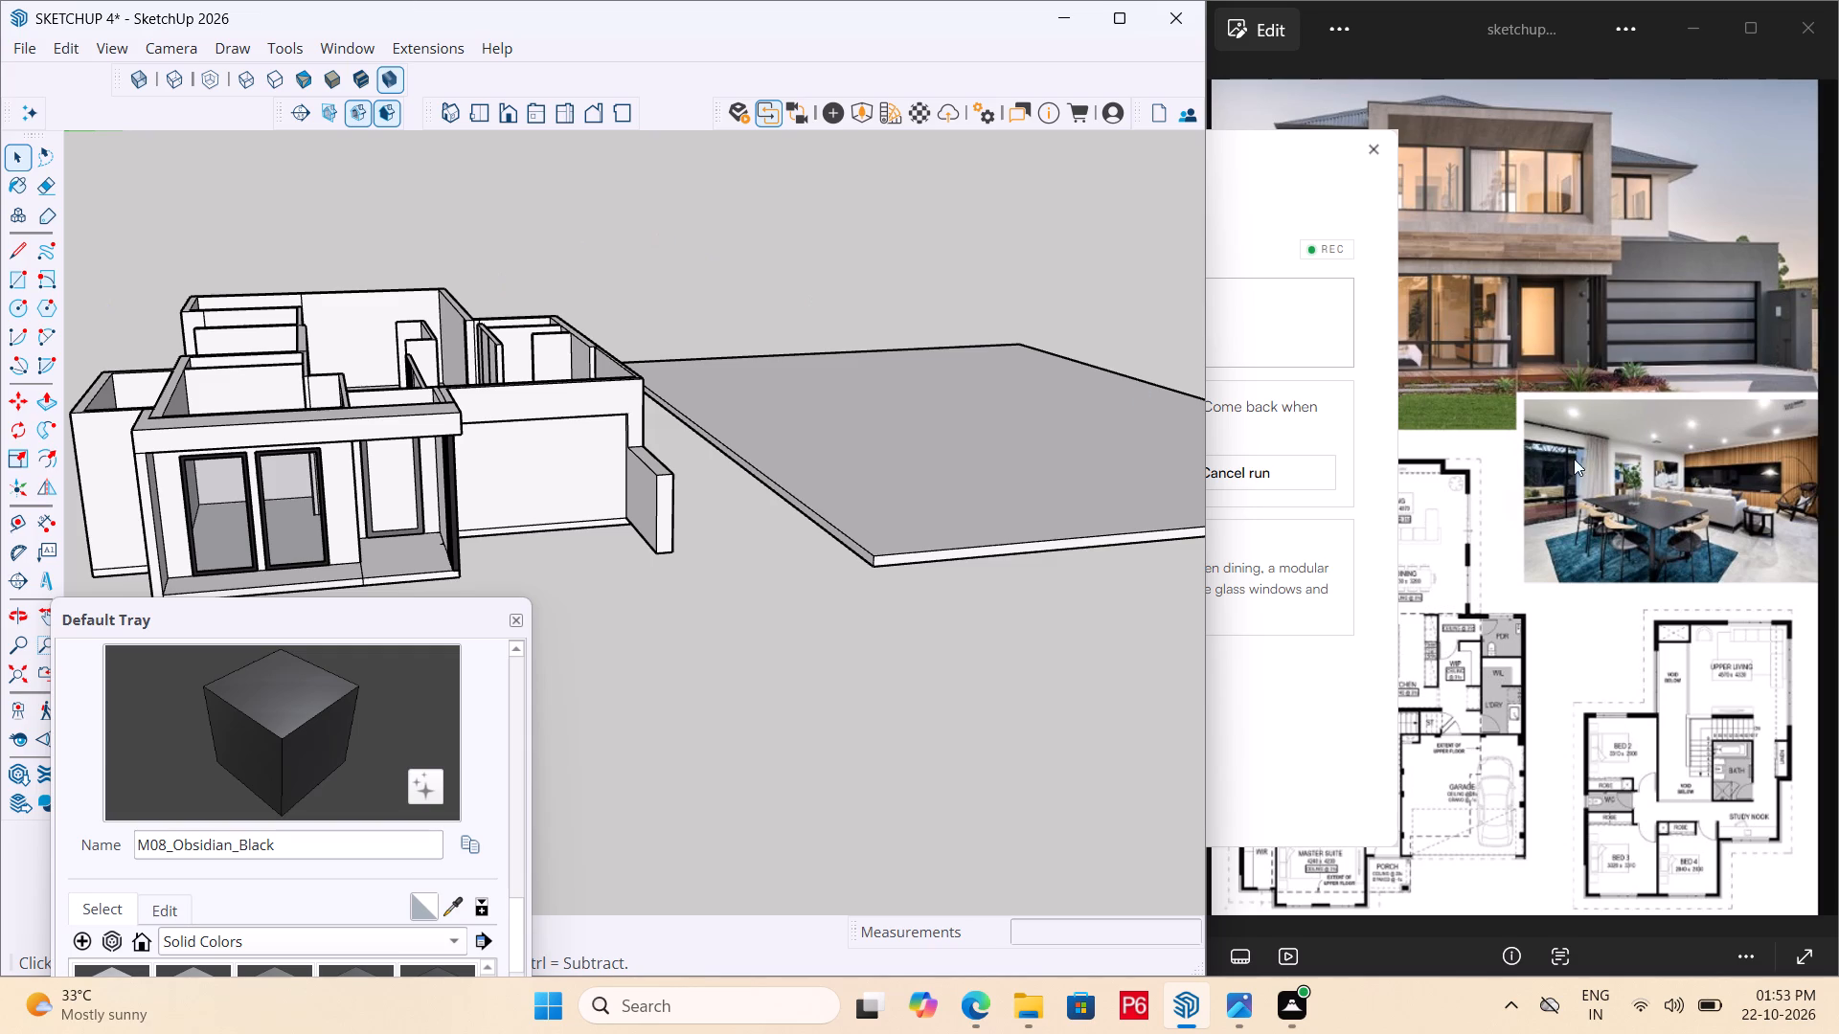
{"action": "left_click", "coordinate": [1607, 466]}
Open the house wall group for editing and select the large recessed garage-front face between the slatted column and the low wall.
{"action": "scroll", "coordinate": [1028, 545], "scroll_direction": "down", "scroll_amount": 5}
{"action": "middle_click_drag", "start_coordinate": [745, 509], "coordinate": [521, 456]}
{"action": "scroll", "coordinate": [521, 456], "scroll_direction": "up", "scroll_amount": 4}
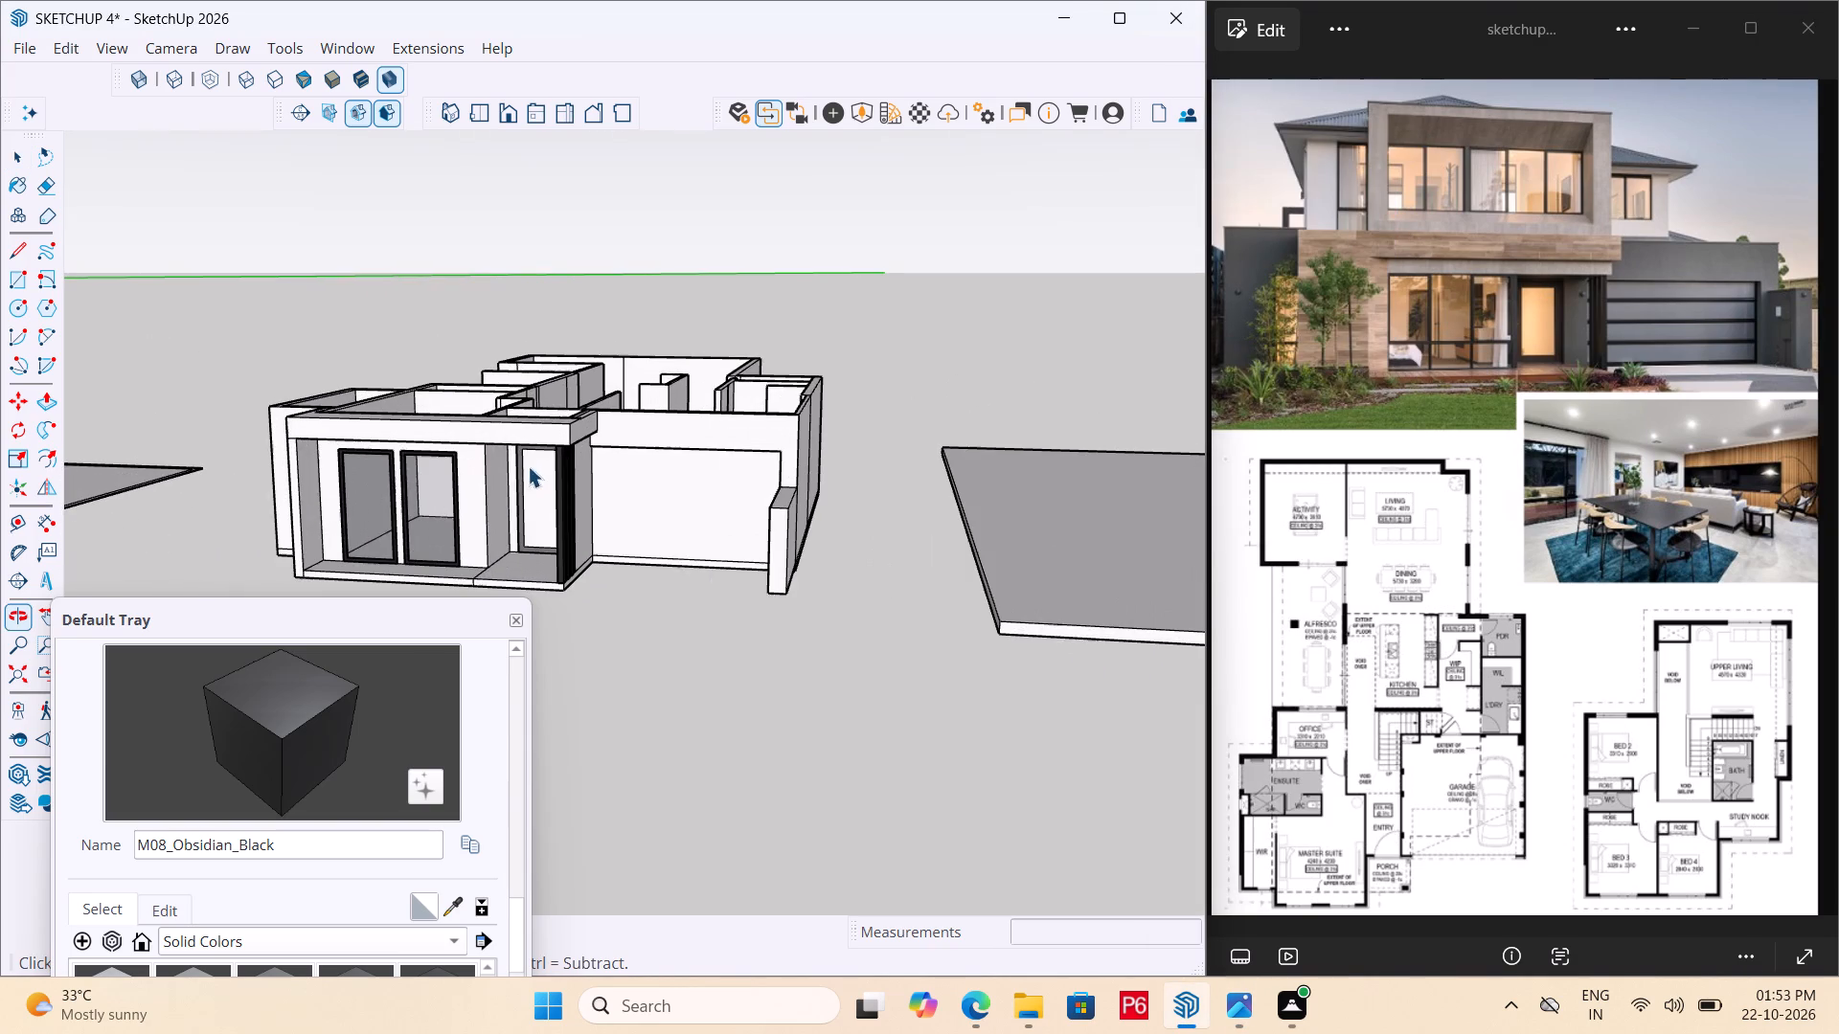
{"action": "left_click", "coordinate": [695, 512]}
{"action": "double_click", "coordinate": [697, 506]}
{"action": "double_click", "coordinate": [664, 489]}
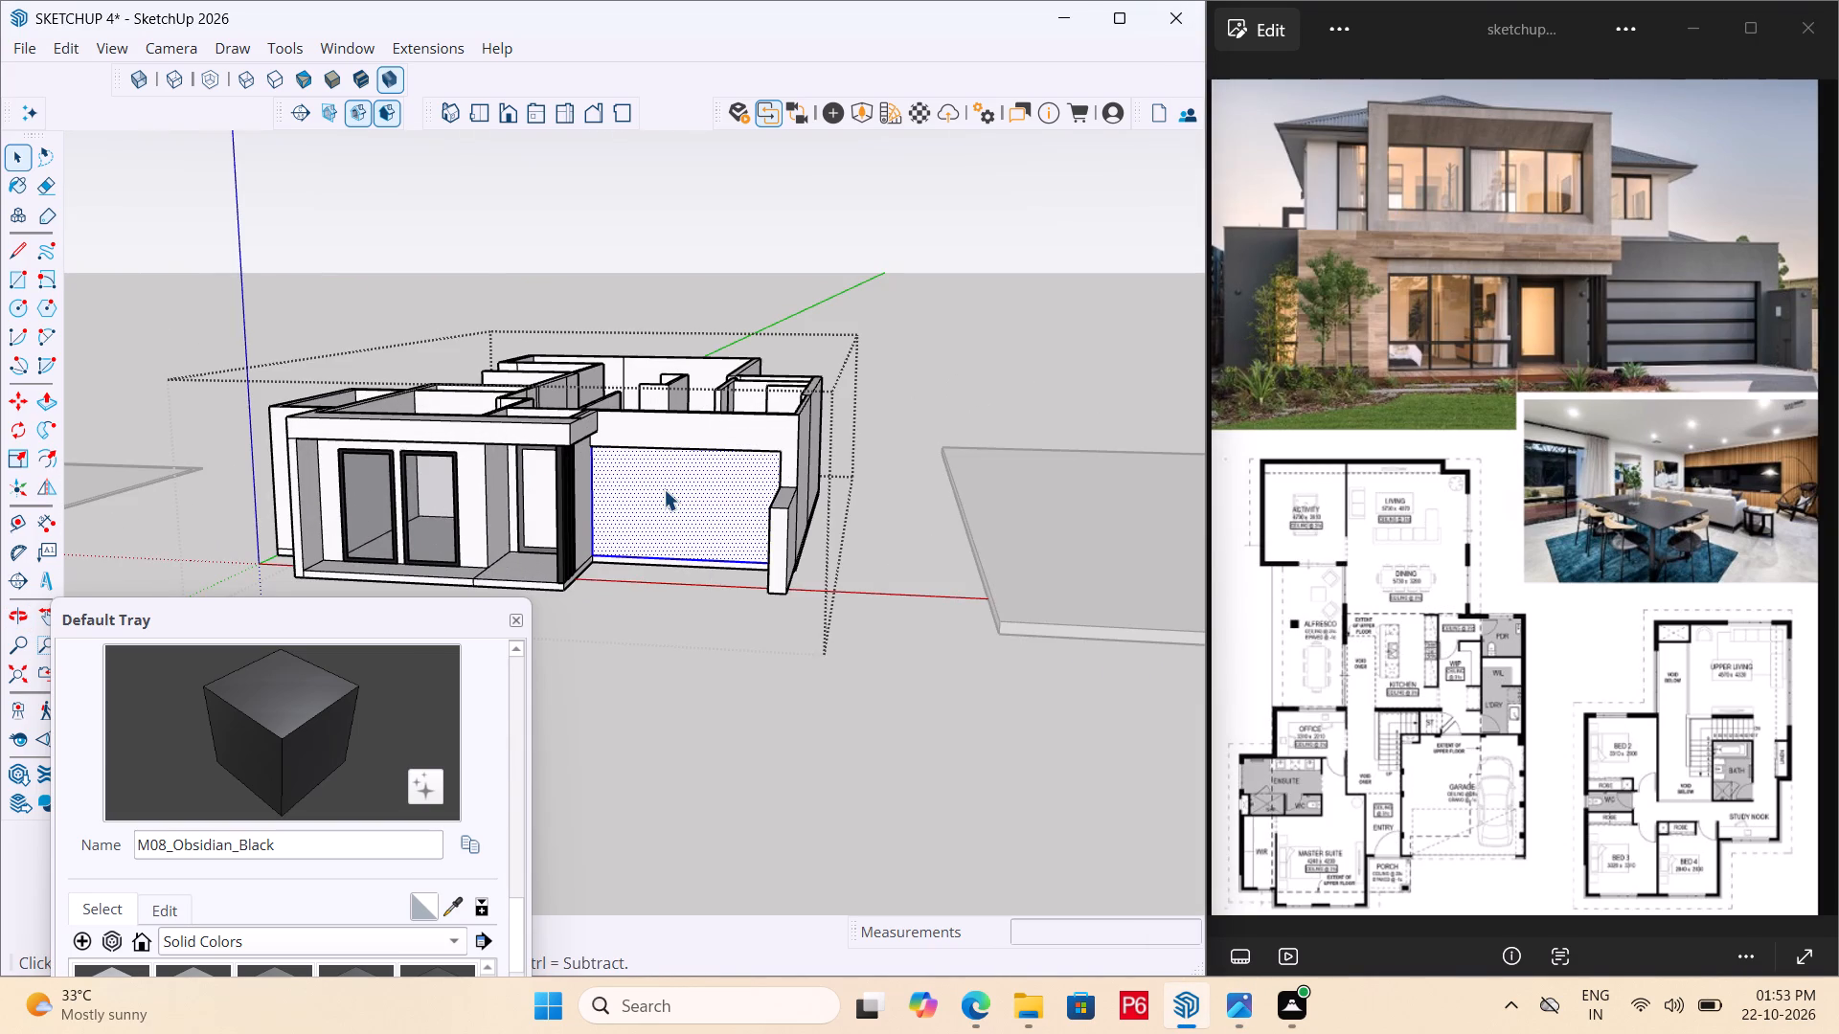
{"action": "left_click", "coordinate": [664, 489]}
{"action": "scroll", "coordinate": [707, 483], "scroll_direction": "up", "scroll_amount": 5}
{"action": "middle_click_drag", "start_coordinate": [705, 482], "coordinate": [589, 479]}
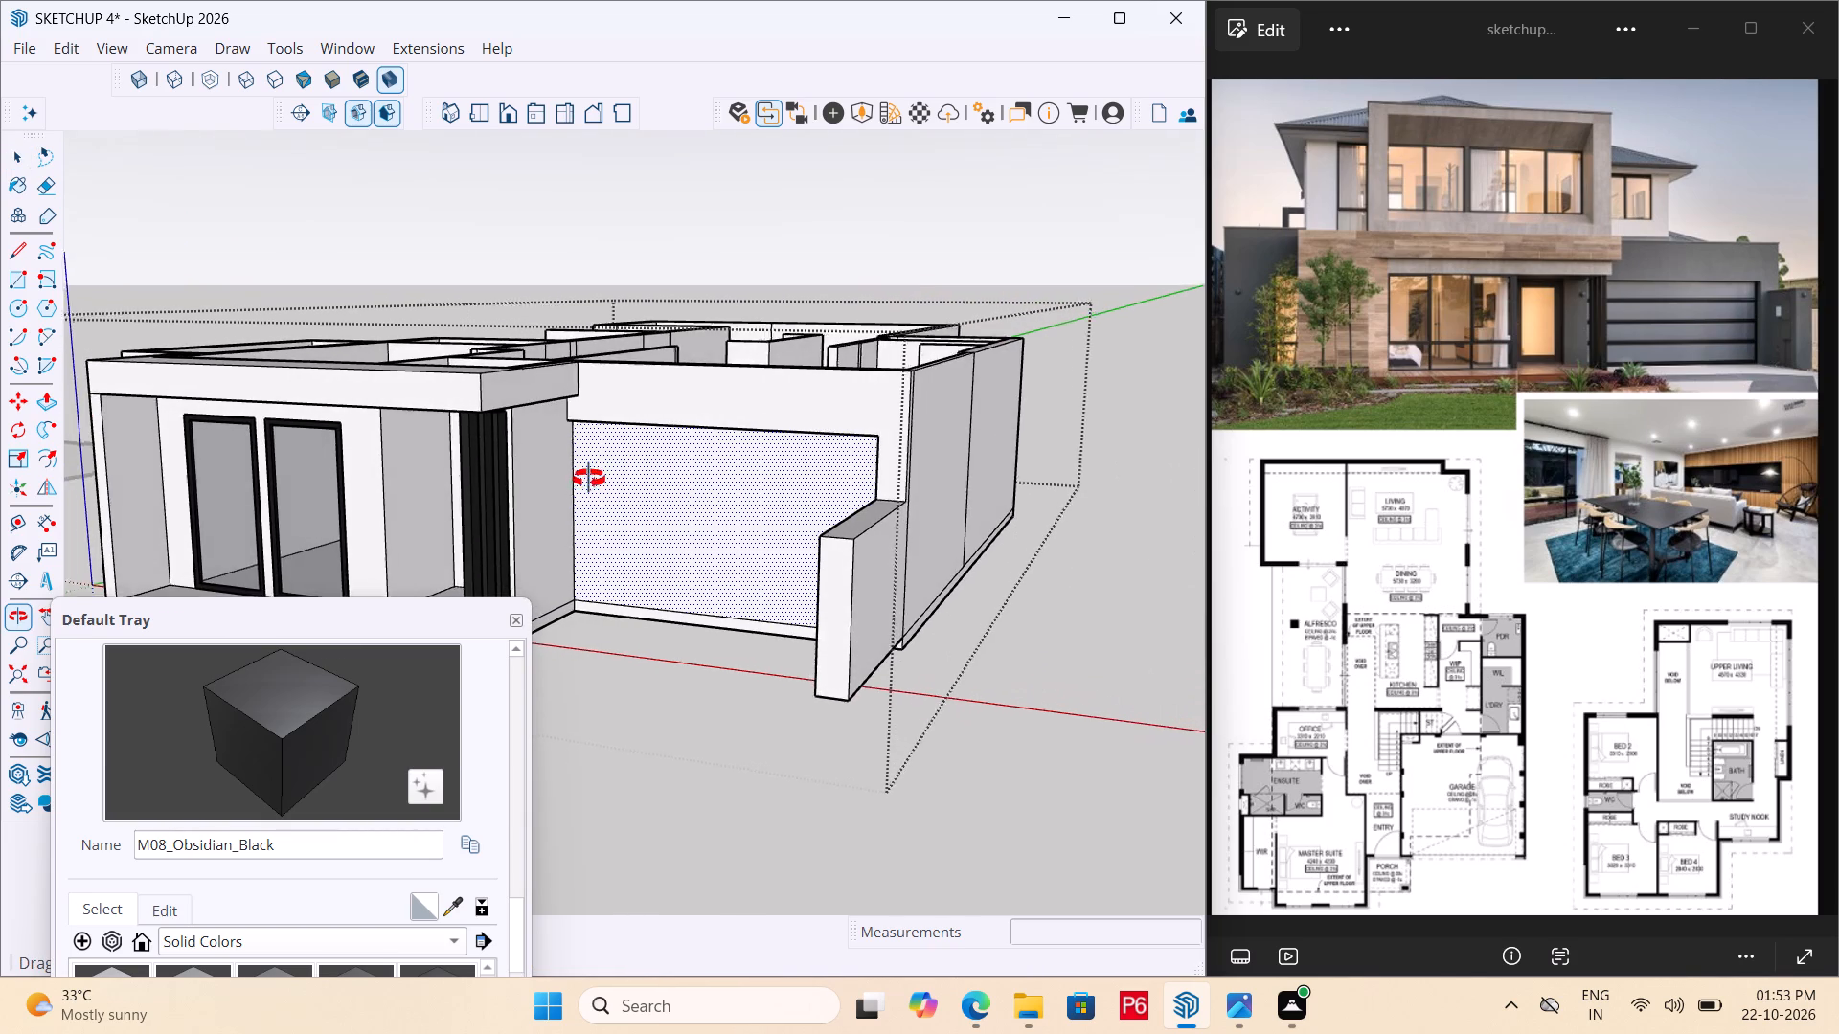
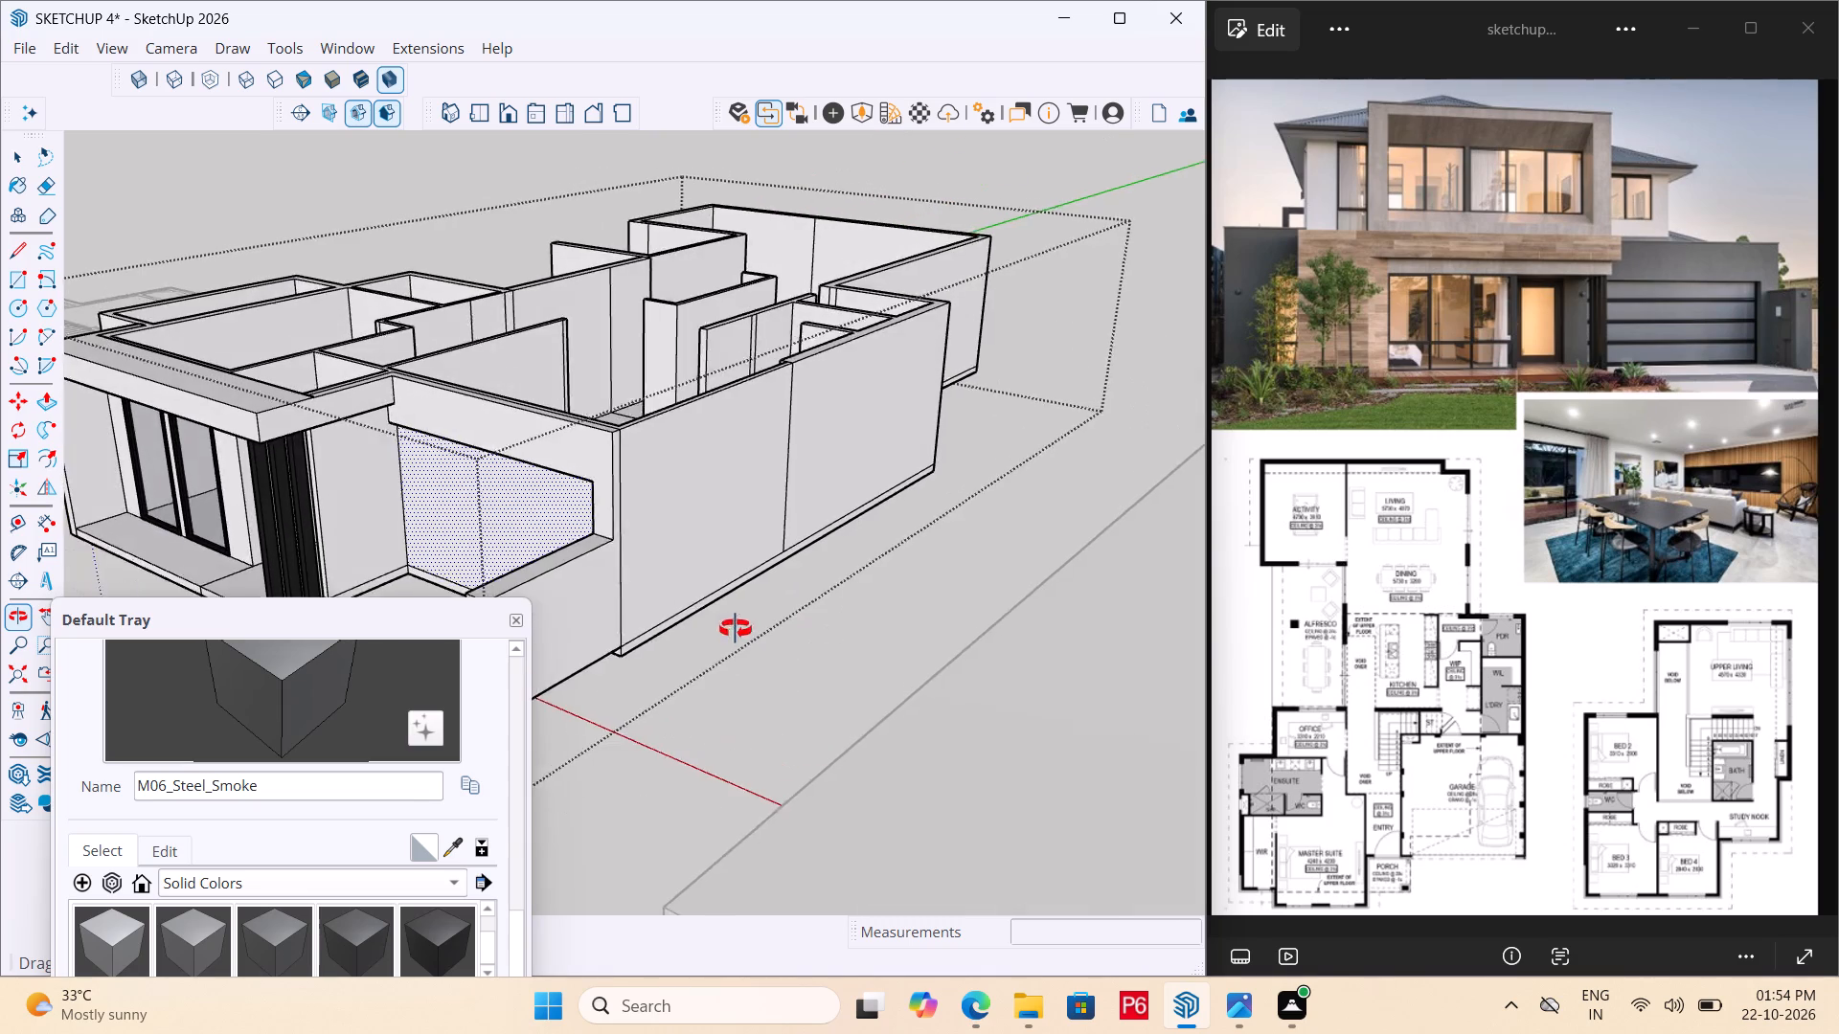
Paint the low projecting wall's top, end and side faces with the M06_Steel_Smoke material.
{"action": "middle_click_drag", "start_coordinate": [736, 629], "coordinate": [730, 628]}
{"action": "scroll", "coordinate": [1021, 490], "scroll_direction": "down", "scroll_amount": 4}
{"action": "scroll", "coordinate": [666, 573], "scroll_direction": "up", "scroll_amount": 6}
{"action": "left_click", "coordinate": [697, 559]}
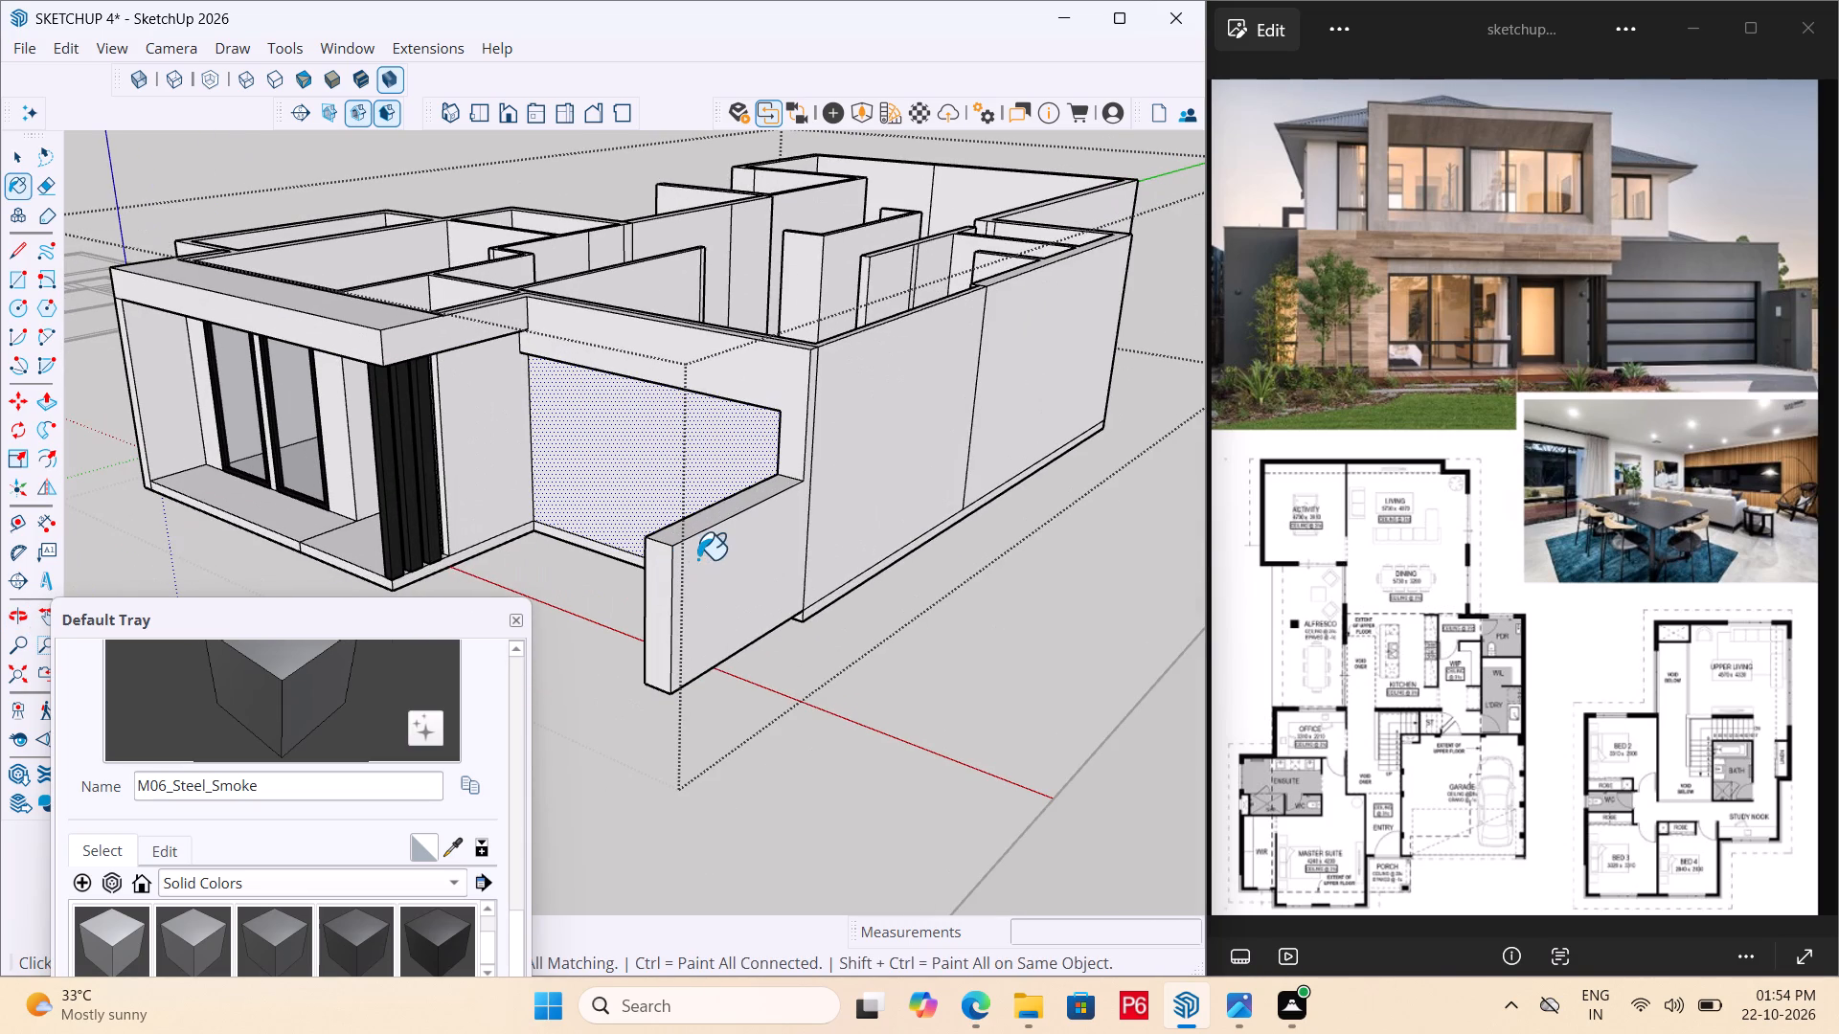
{"action": "left_click", "coordinate": [664, 573]}
{"action": "left_click", "coordinate": [699, 525]}
Paint the garage-front wall surfaces framing the large recessed face with M06_Steel_Smoke.
{"action": "middle_click_drag", "start_coordinate": [611, 570], "coordinate": [1334, 557]}
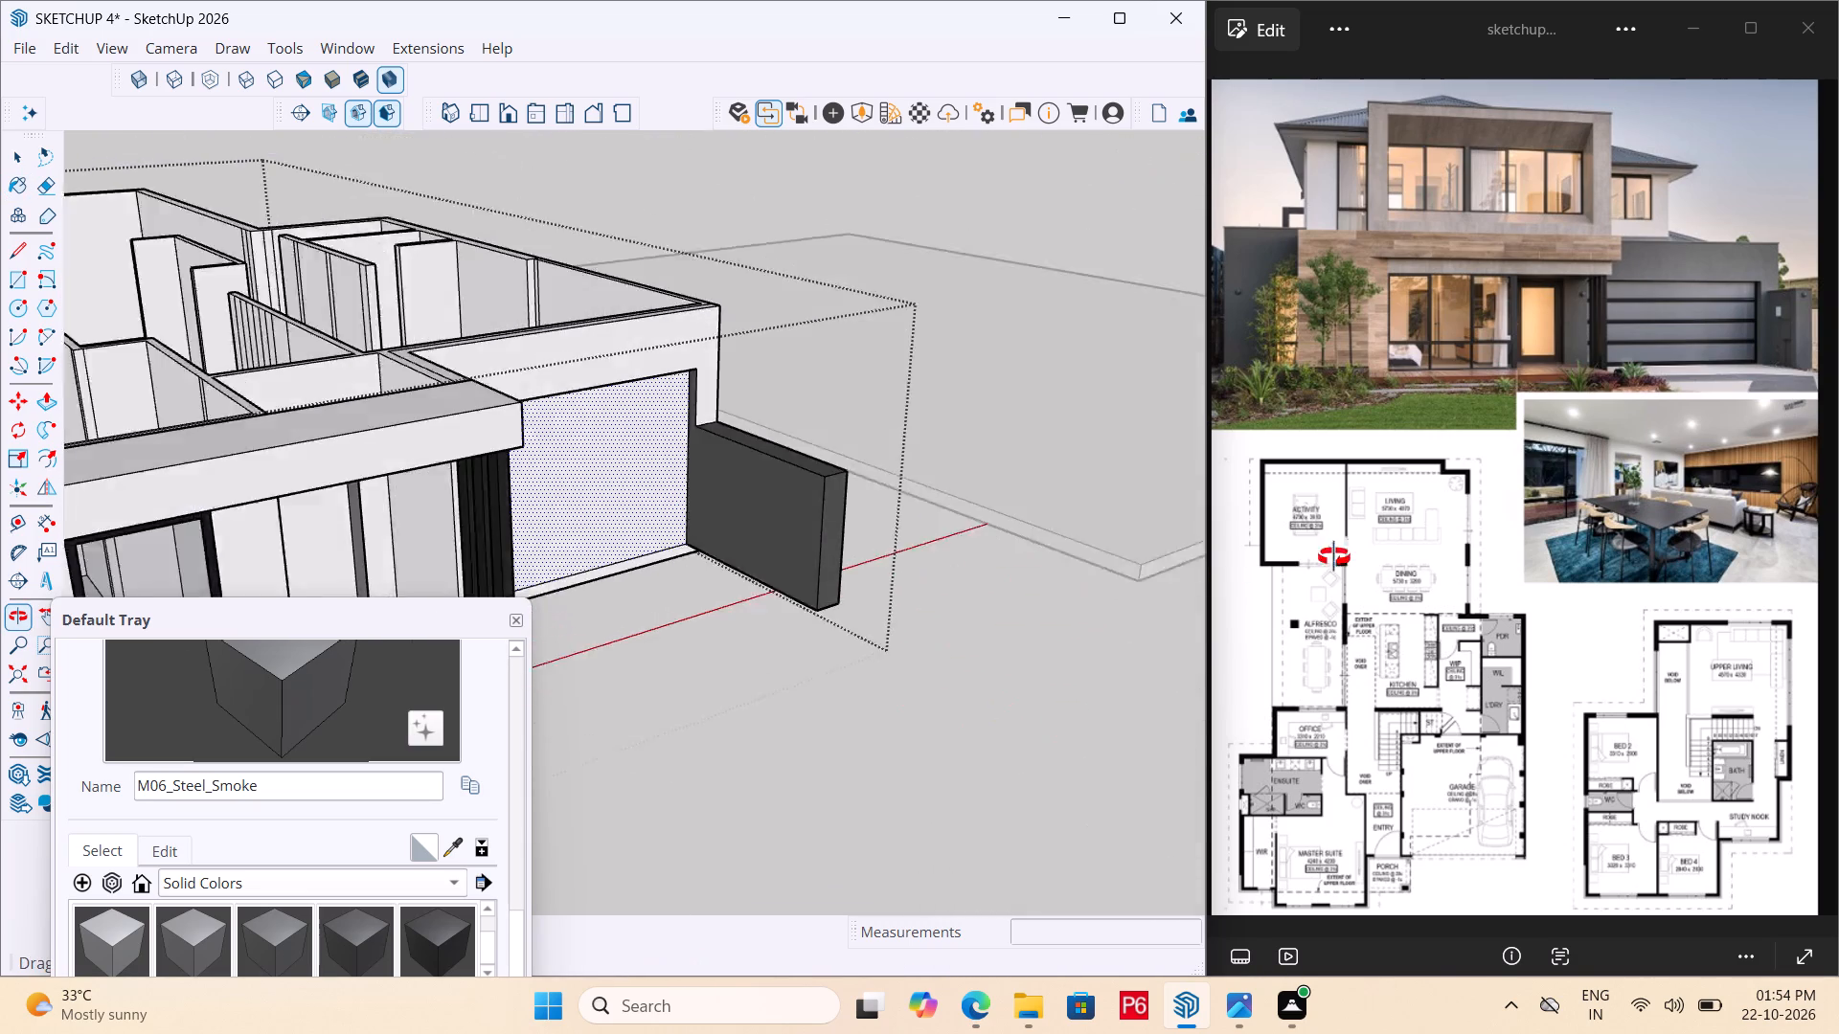
{"action": "middle_click_drag", "start_coordinate": [1334, 557], "coordinate": [772, 601]}
{"action": "middle_click_drag", "start_coordinate": [690, 411], "coordinate": [656, 345]}
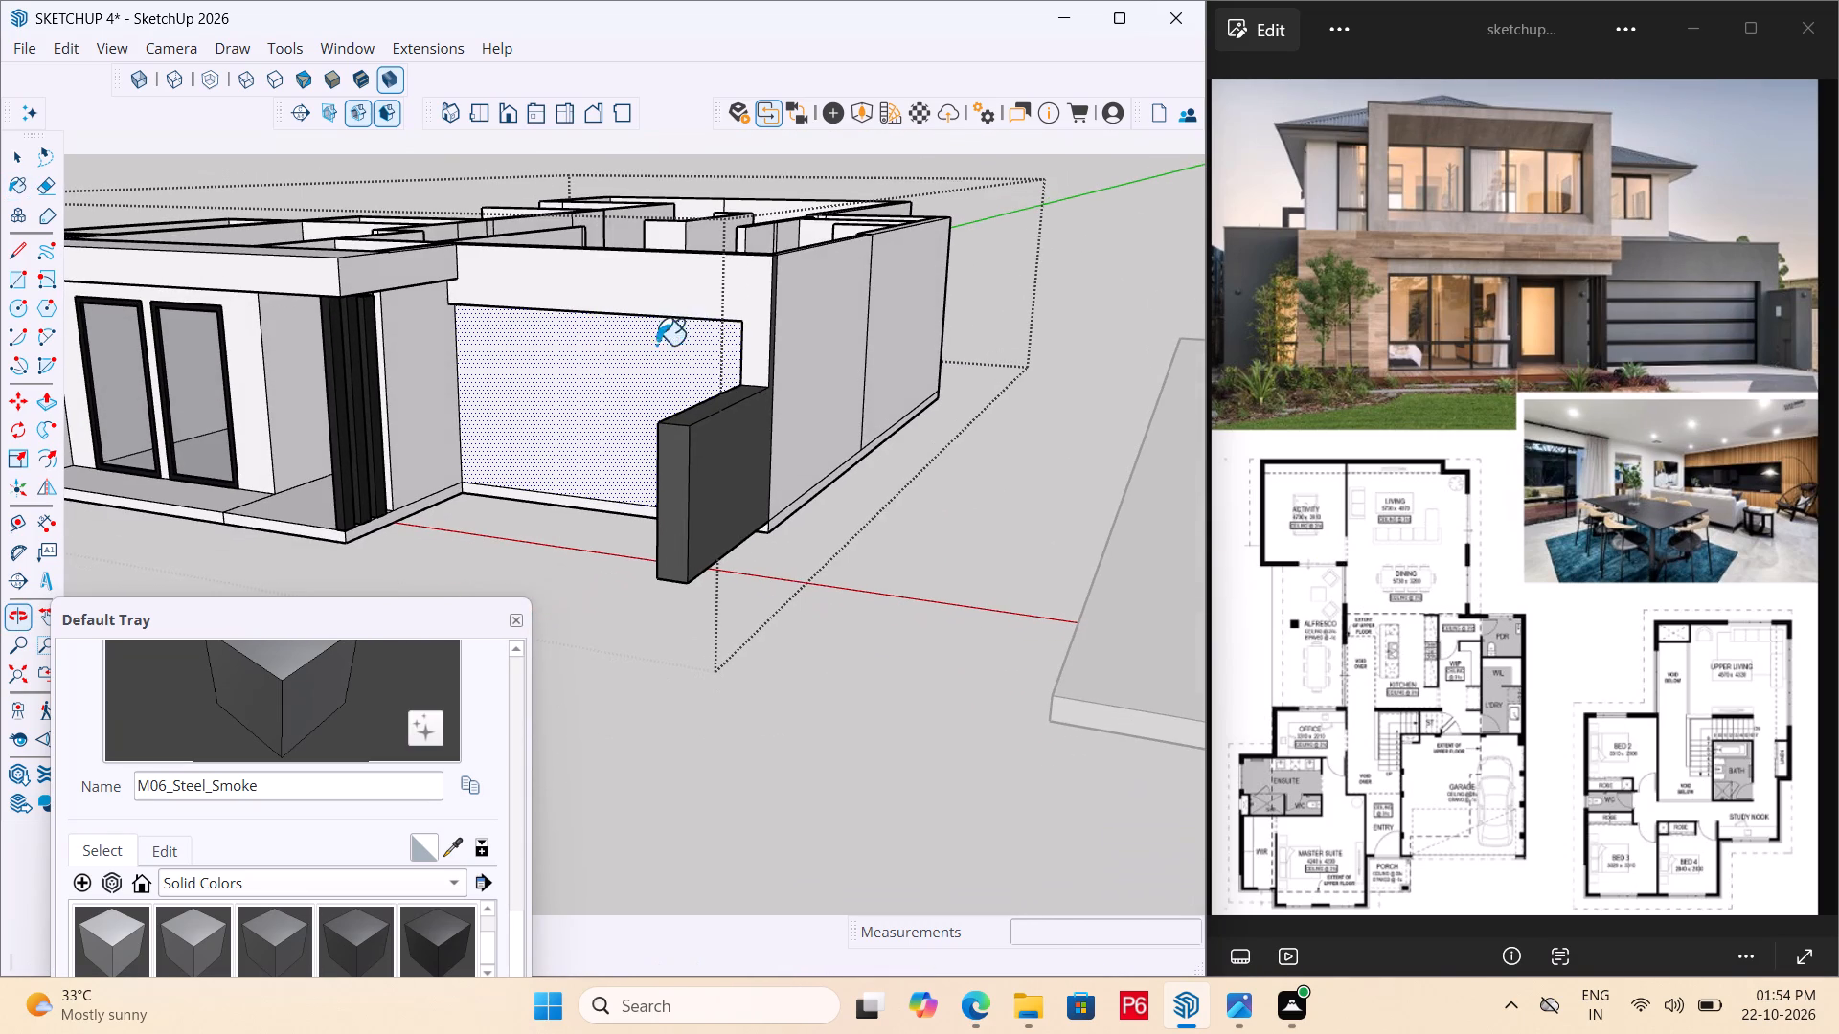
{"action": "left_click", "coordinate": [752, 319]}
{"action": "middle_click_drag", "start_coordinate": [673, 321], "coordinate": [698, 616]}
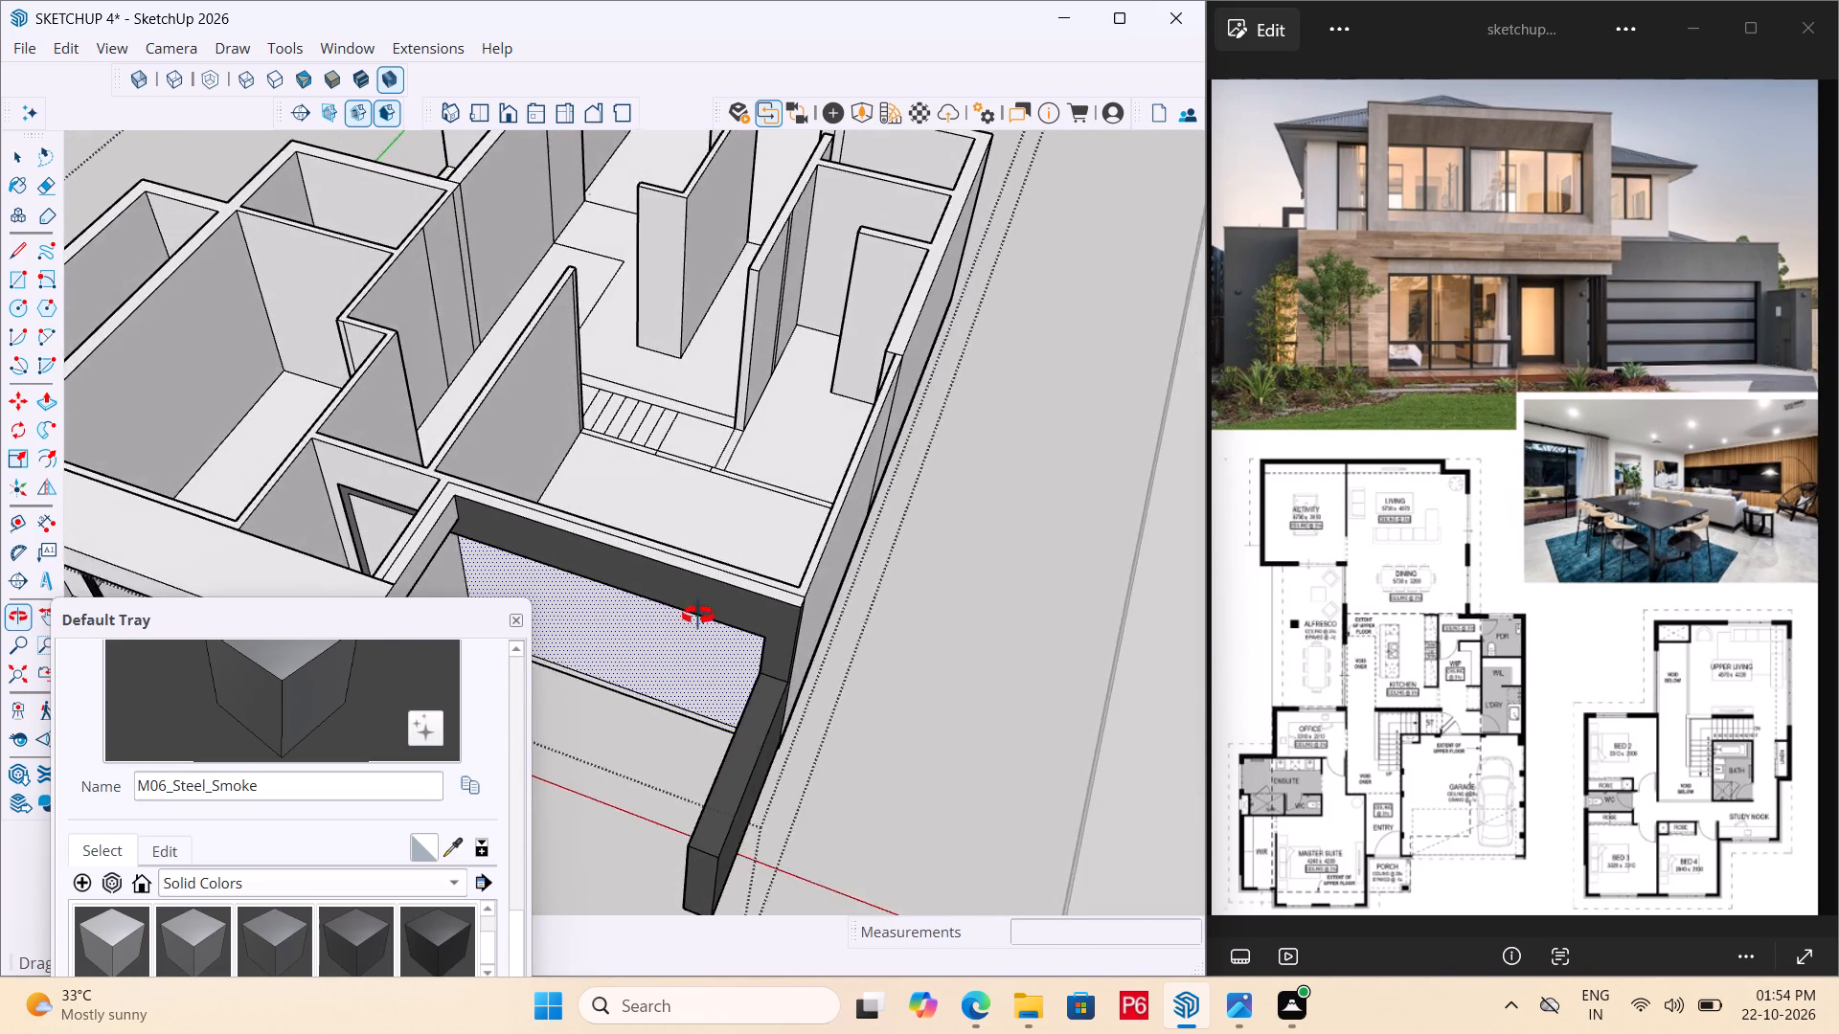
{"action": "middle_click_drag", "start_coordinate": [698, 616], "coordinate": [708, 604]}
{"action": "scroll", "coordinate": [715, 594], "scroll_direction": "up", "scroll_amount": 6}
{"action": "left_click", "coordinate": [786, 565]}
Examine the painted garage front, low wall and recessed face from several angles.
{"action": "middle_click_drag", "start_coordinate": [879, 602], "coordinate": [629, 416]}
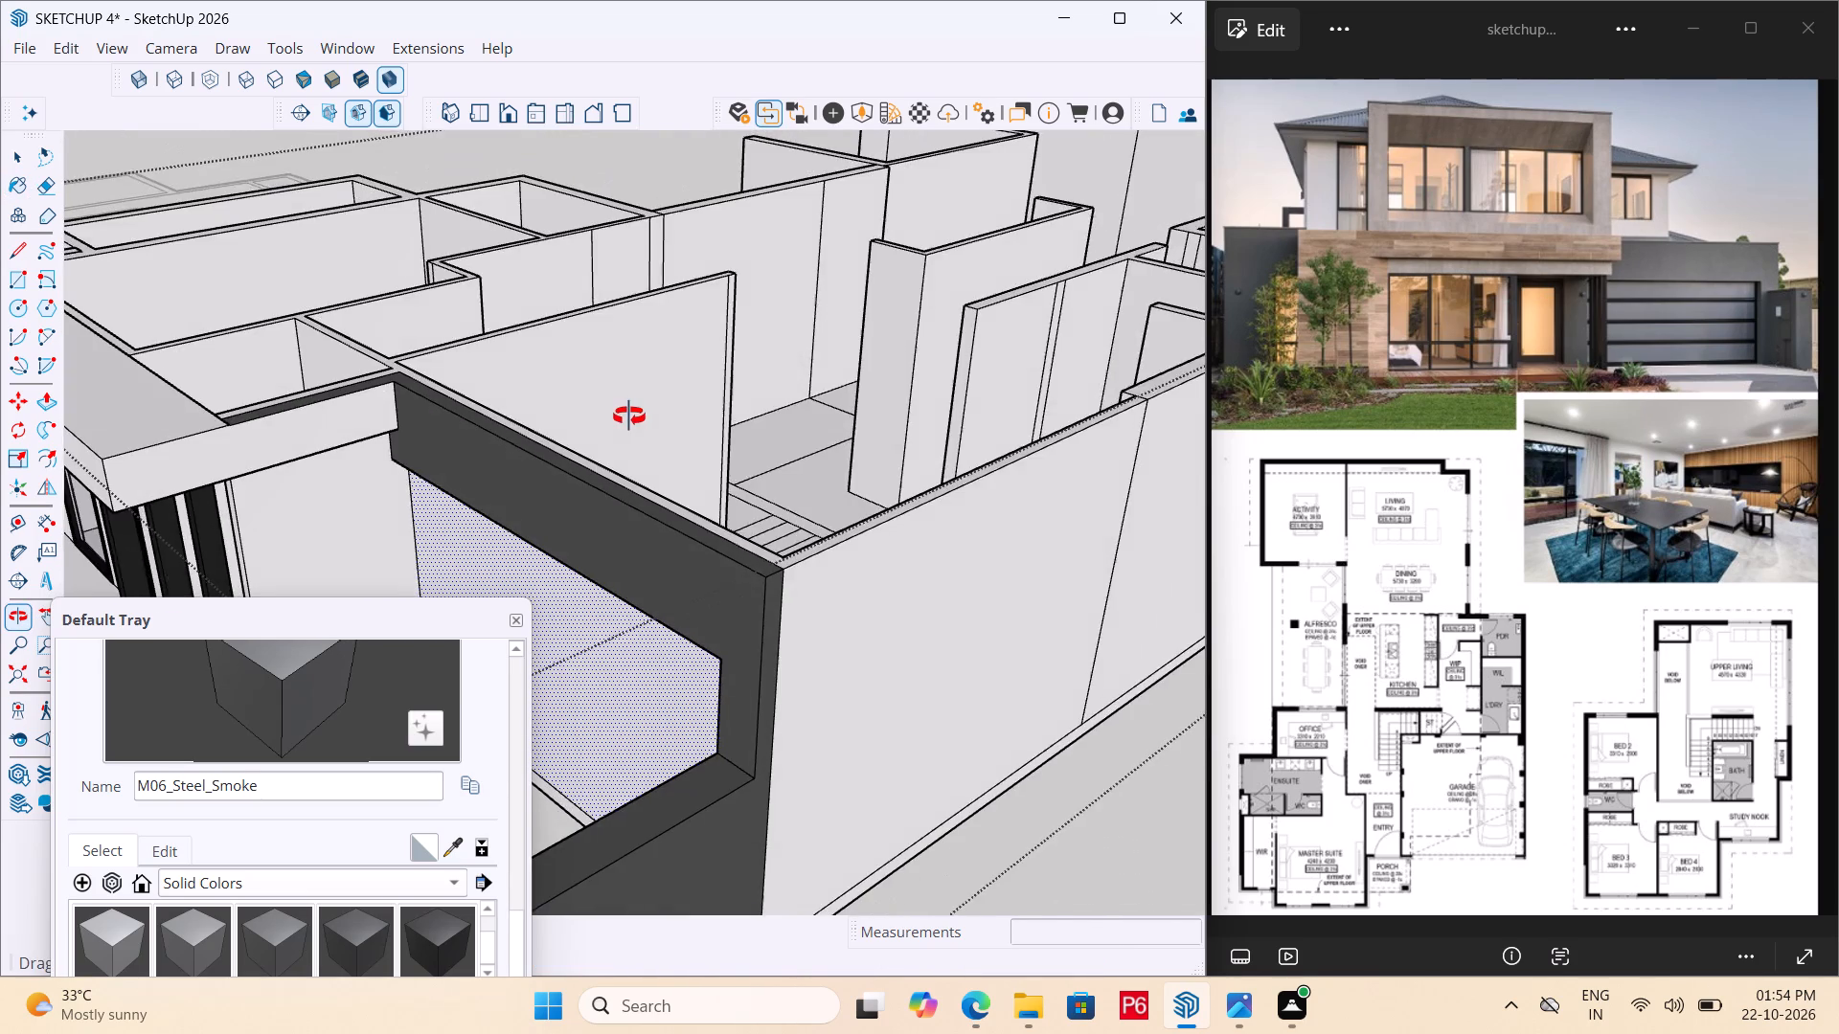
{"action": "middle_click_drag", "start_coordinate": [629, 416], "coordinate": [609, 391]}
{"action": "scroll", "coordinate": [772, 542], "scroll_direction": "down", "scroll_amount": 6}
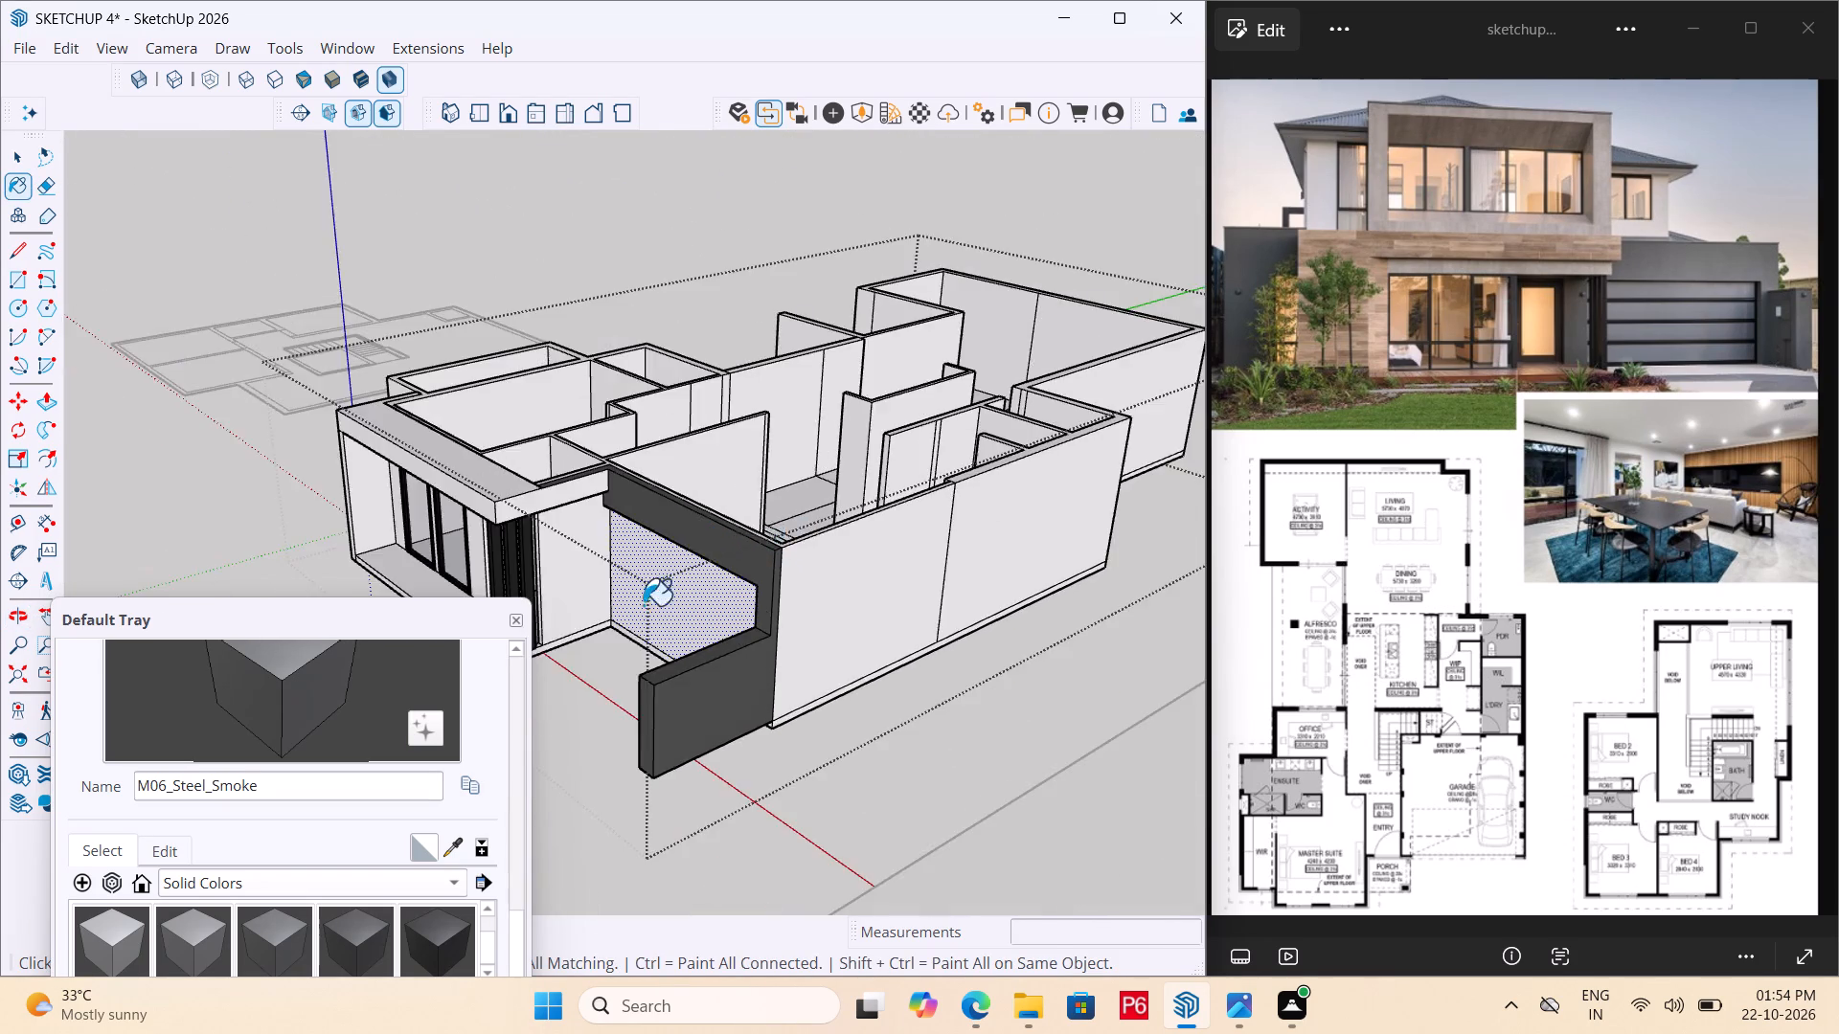
{"action": "middle_click_drag", "start_coordinate": [645, 603], "coordinate": [766, 572]}
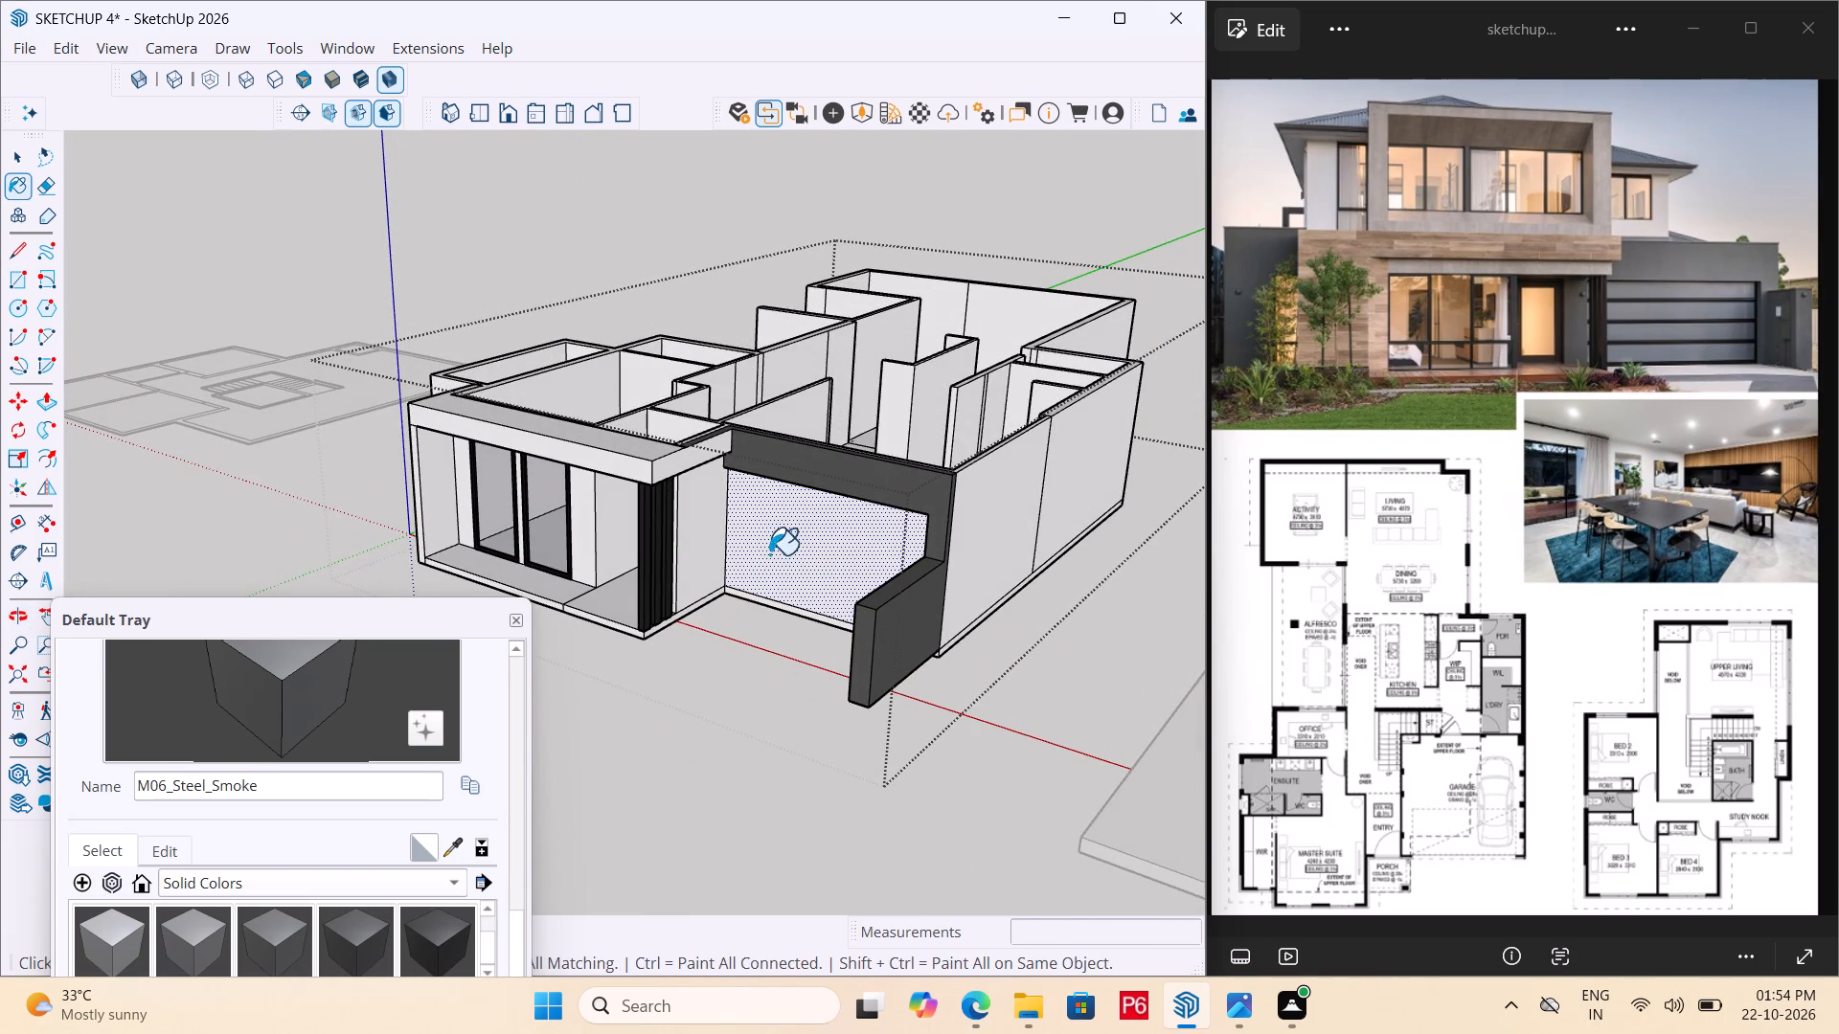
{"action": "middle_click_drag", "start_coordinate": [936, 506], "coordinate": [1347, 481]}
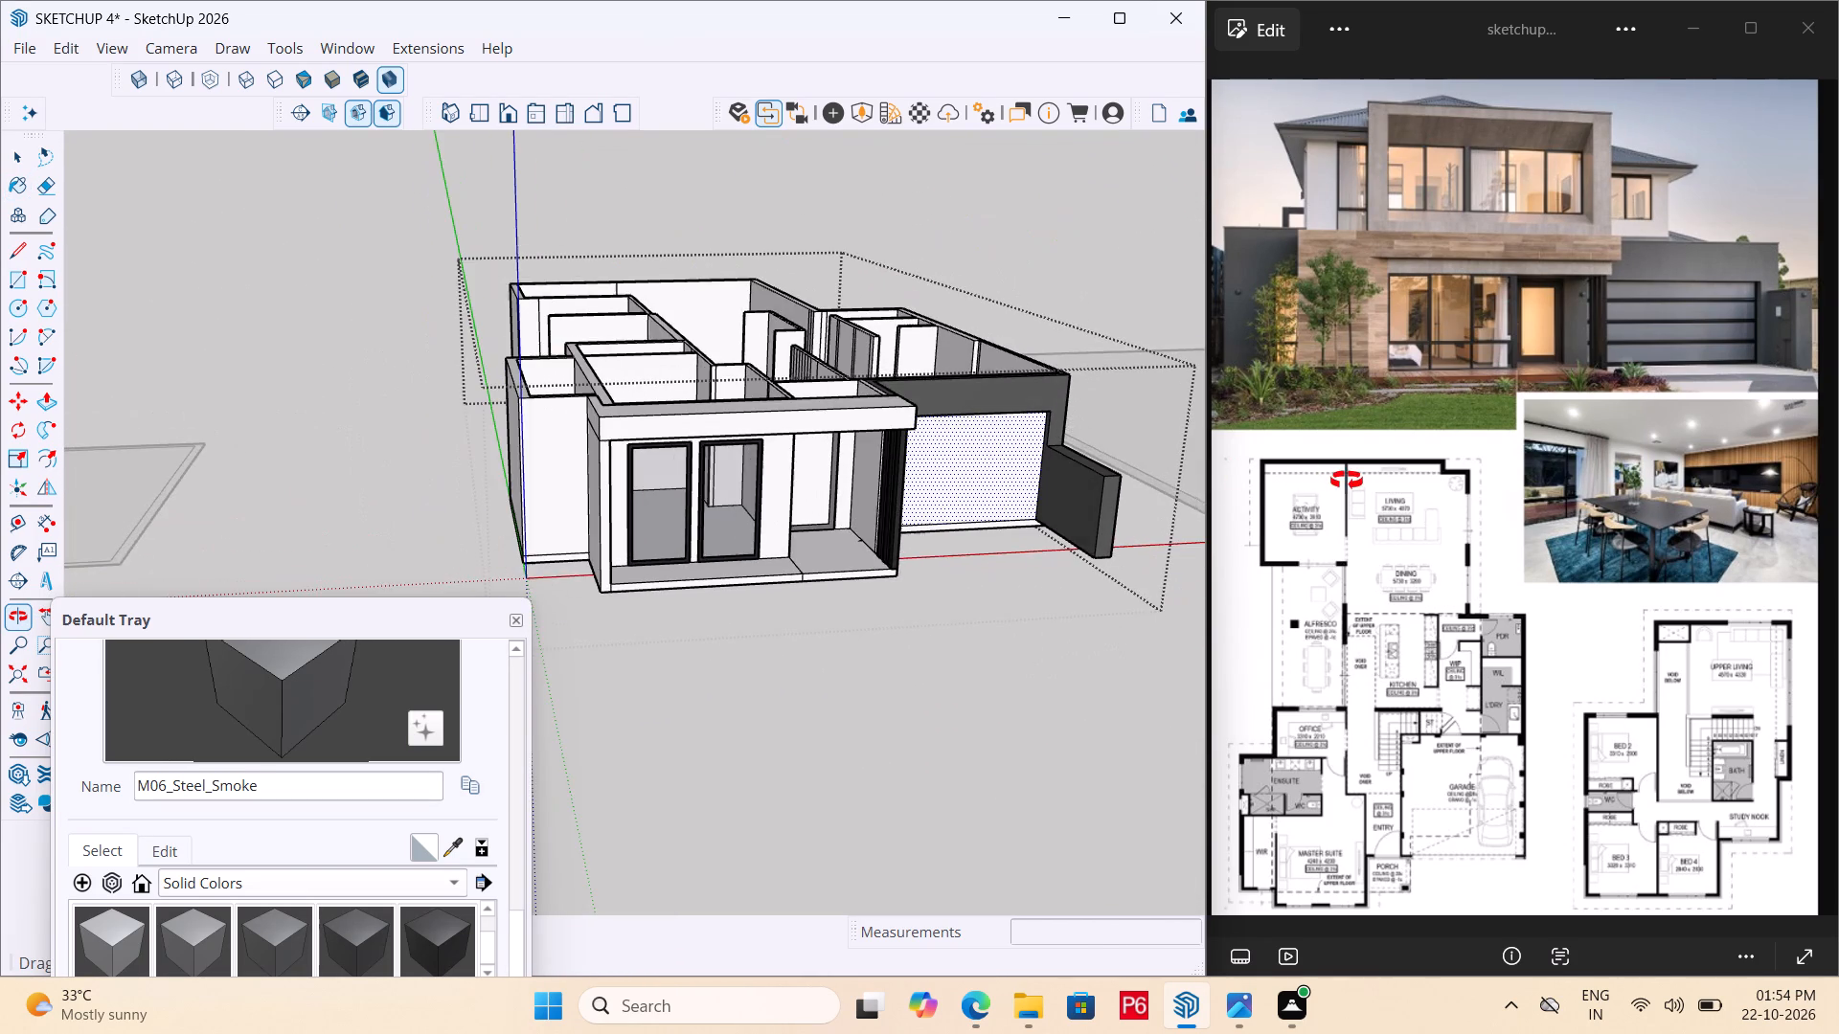
{"action": "middle_click_drag", "start_coordinate": [1347, 481], "coordinate": [1010, 466]}
{"action": "scroll", "coordinate": [1005, 465], "scroll_direction": "up", "scroll_amount": 4}
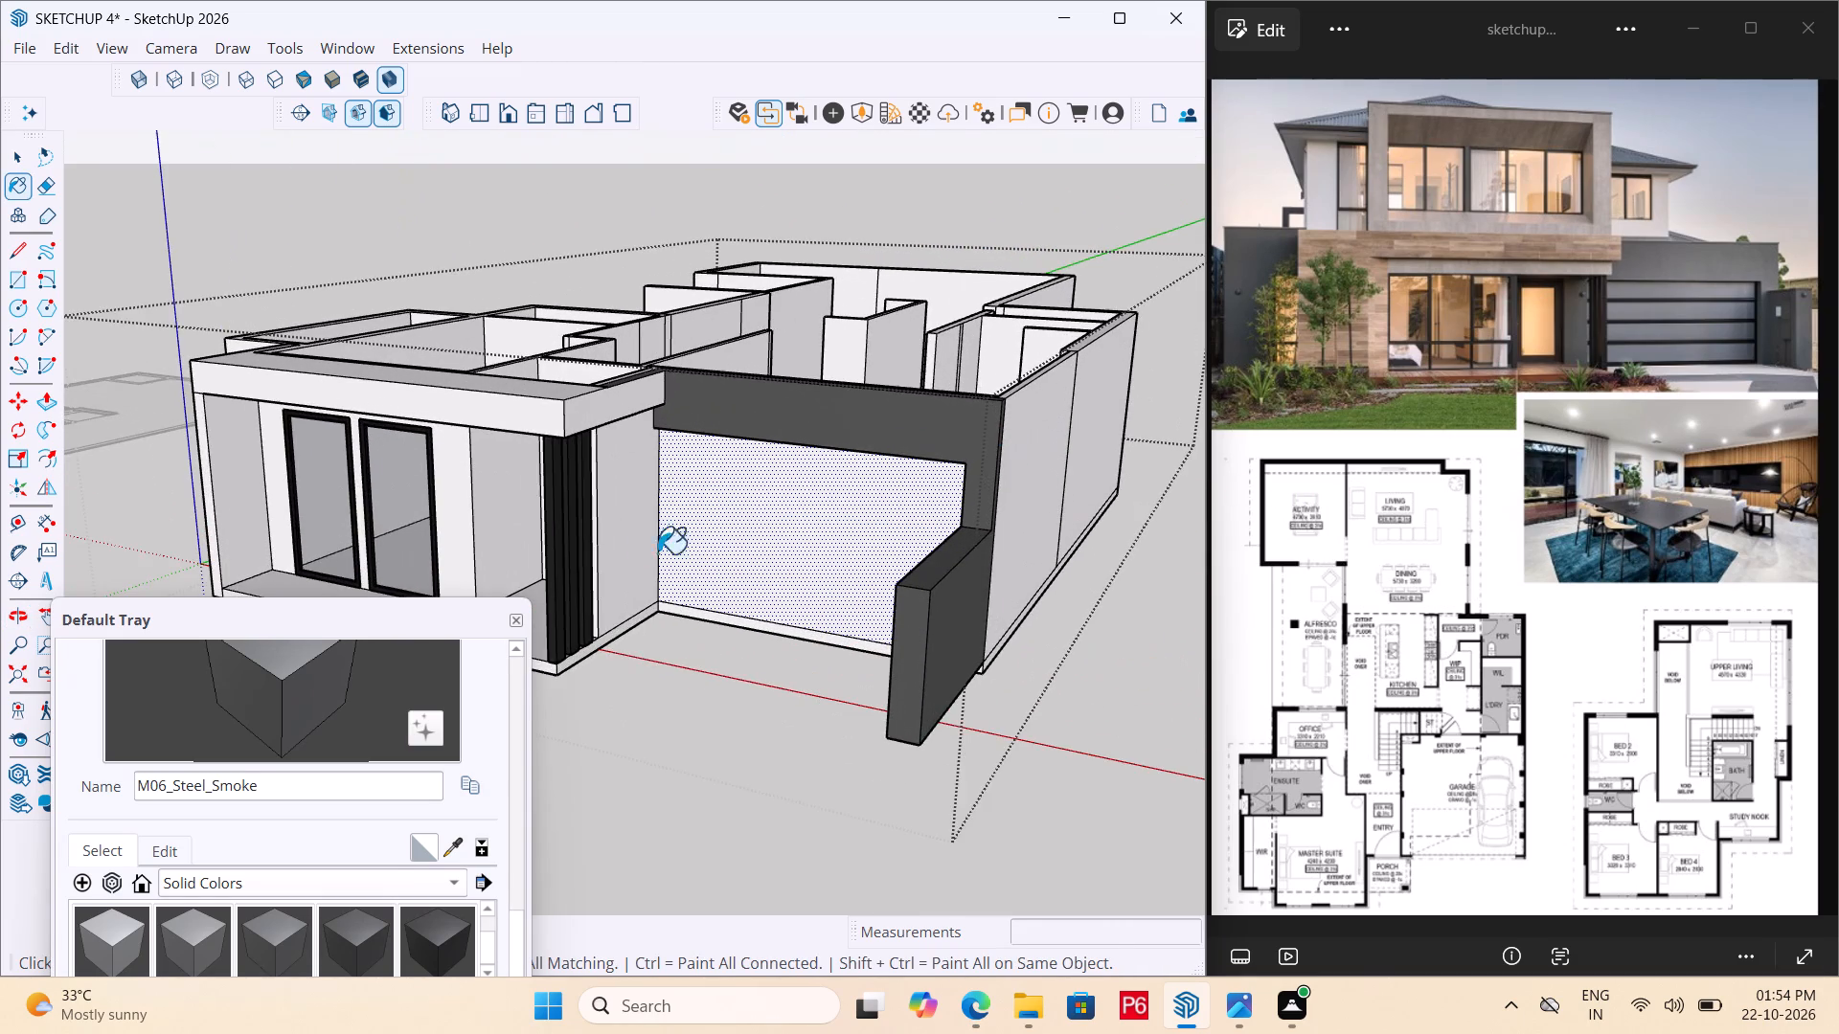
{"action": "scroll", "coordinate": [858, 481], "scroll_direction": "up", "scroll_amount": 5}
{"action": "middle_click_drag", "start_coordinate": [855, 481], "coordinate": [941, 332]}
{"action": "scroll", "coordinate": [1038, 464], "scroll_direction": "down", "scroll_amount": 6}
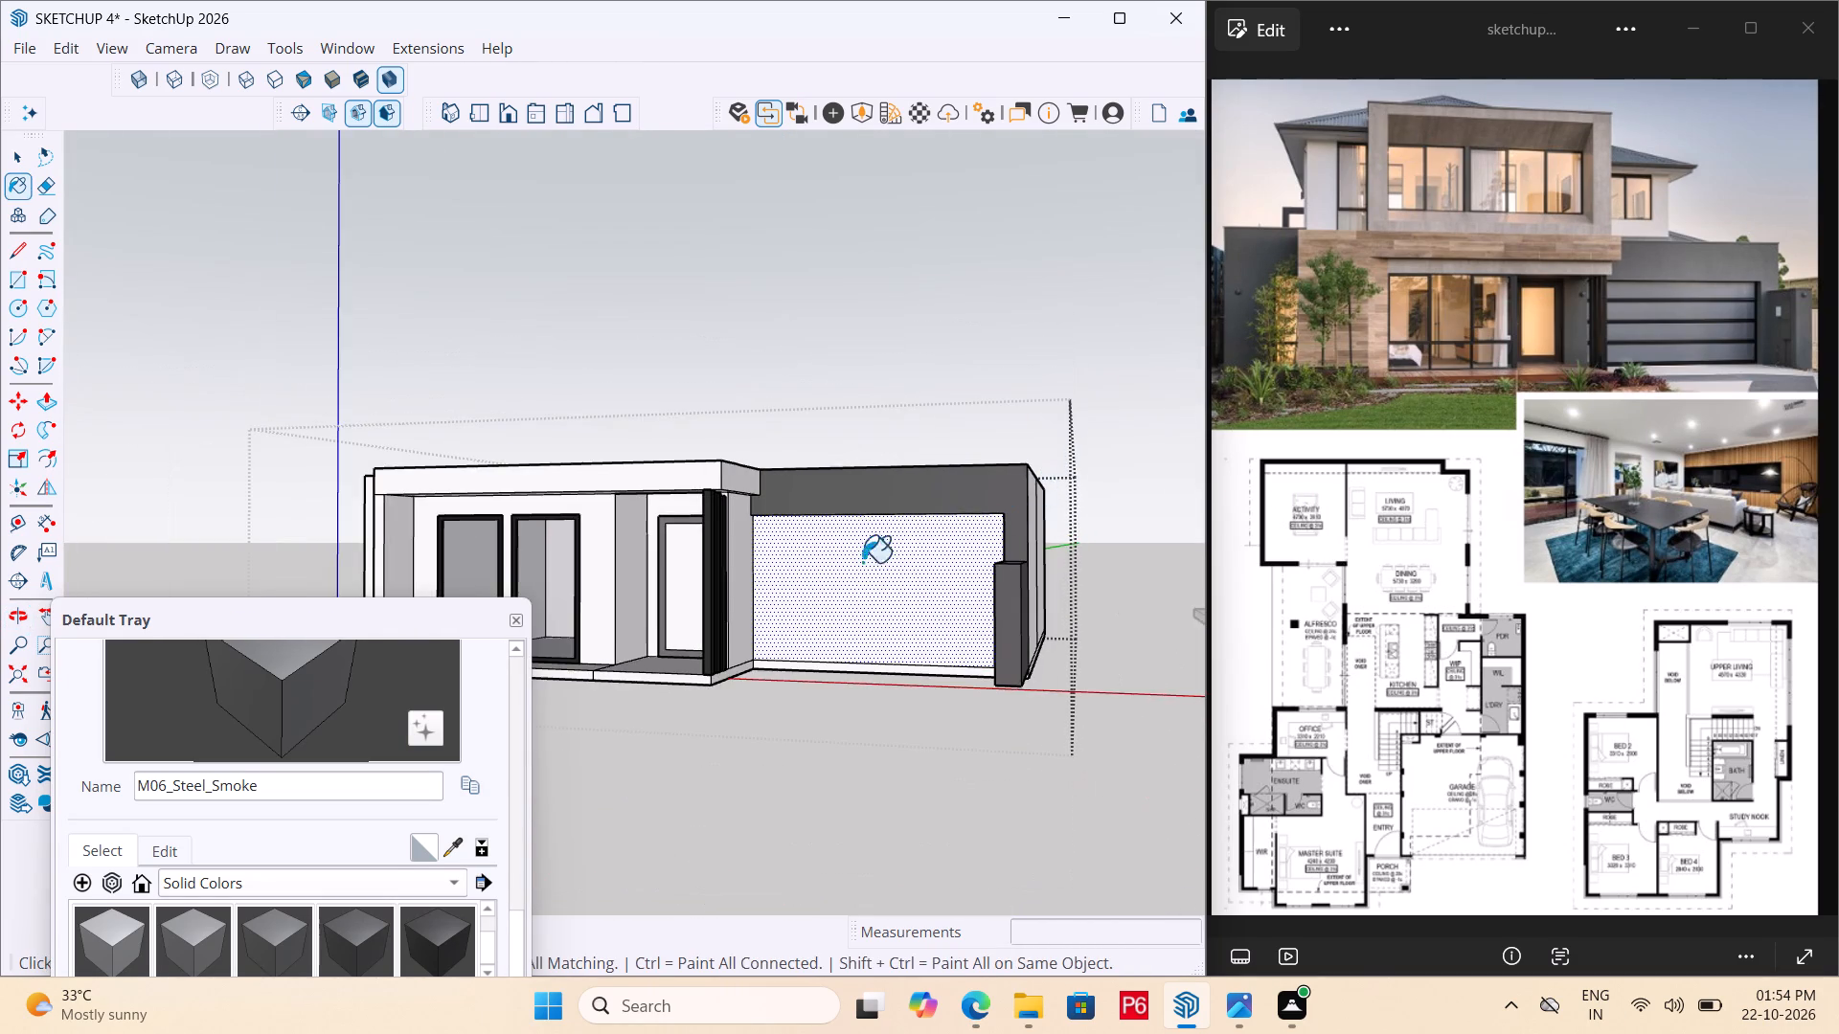
{"action": "middle_click_drag", "start_coordinate": [790, 634], "coordinate": [892, 663]}
{"action": "scroll", "coordinate": [1088, 654], "scroll_direction": "up", "scroll_amount": 7}
{"action": "middle_click_drag", "start_coordinate": [614, 524], "coordinate": [844, 657]}
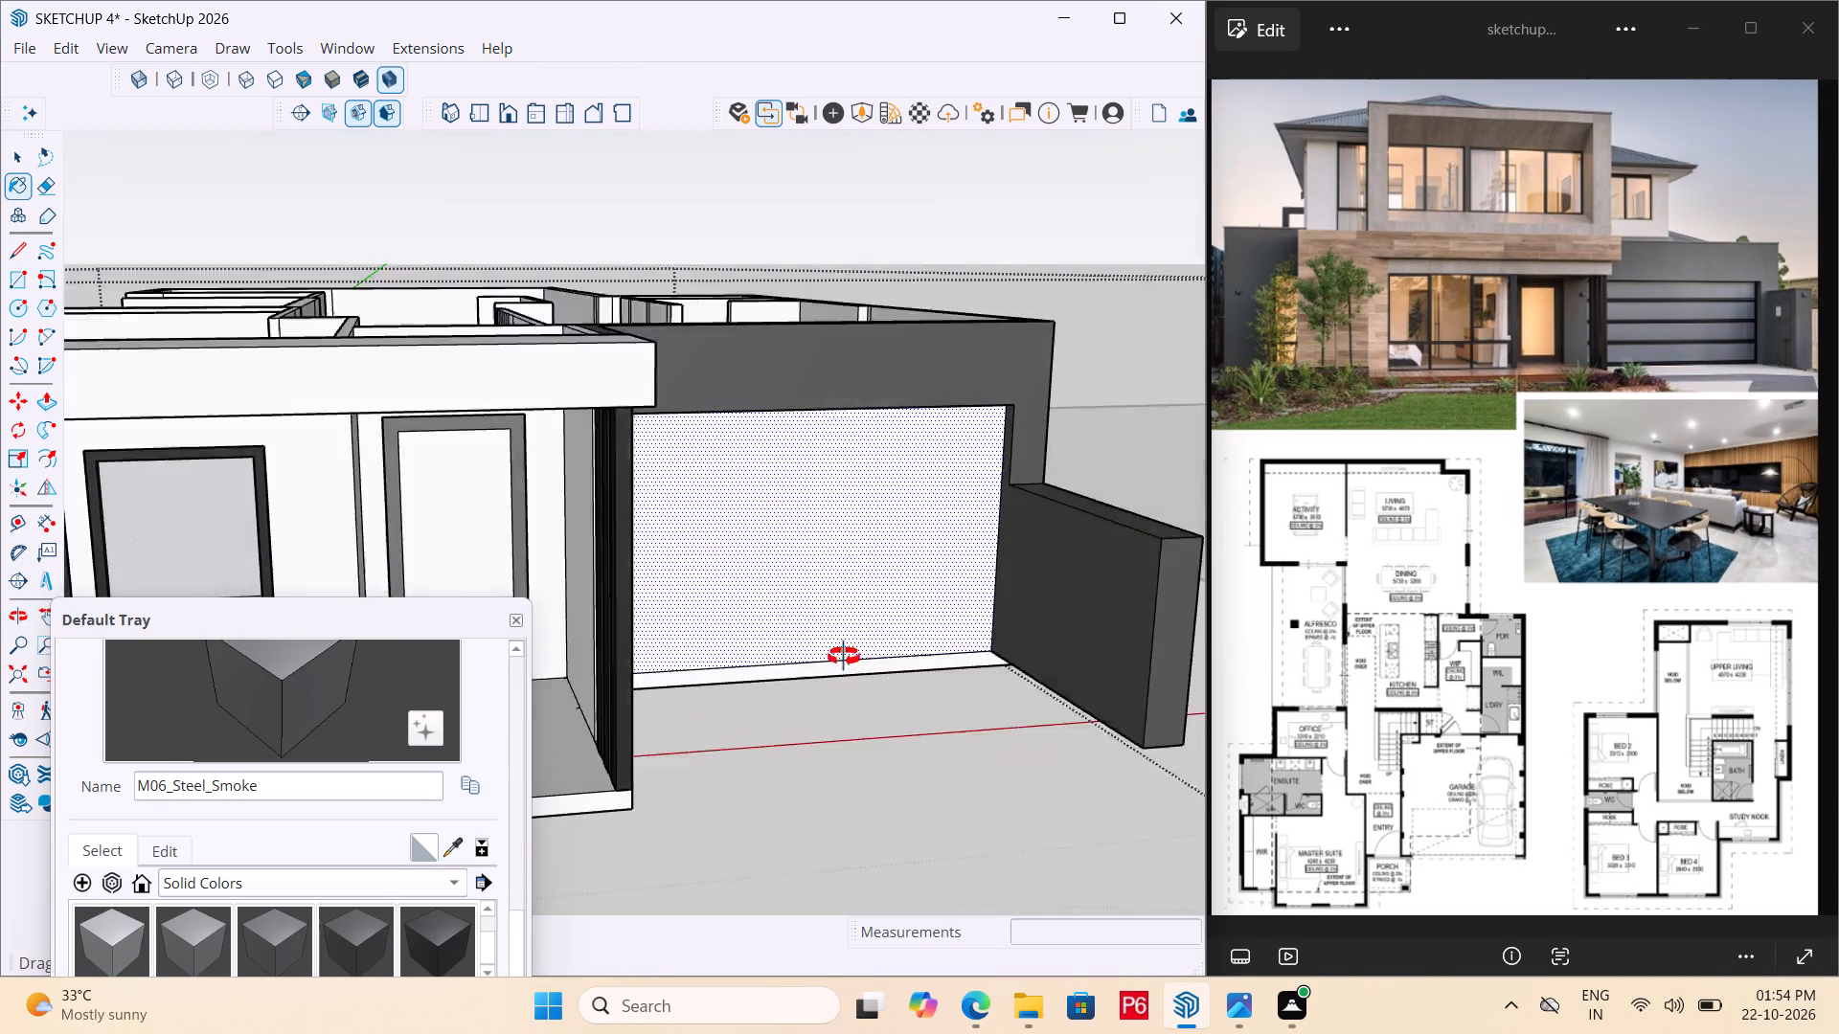
{"action": "middle_click_drag", "start_coordinate": [844, 657], "coordinate": [882, 693]}
{"action": "scroll", "coordinate": [846, 501], "scroll_direction": "up", "scroll_amount": 6}
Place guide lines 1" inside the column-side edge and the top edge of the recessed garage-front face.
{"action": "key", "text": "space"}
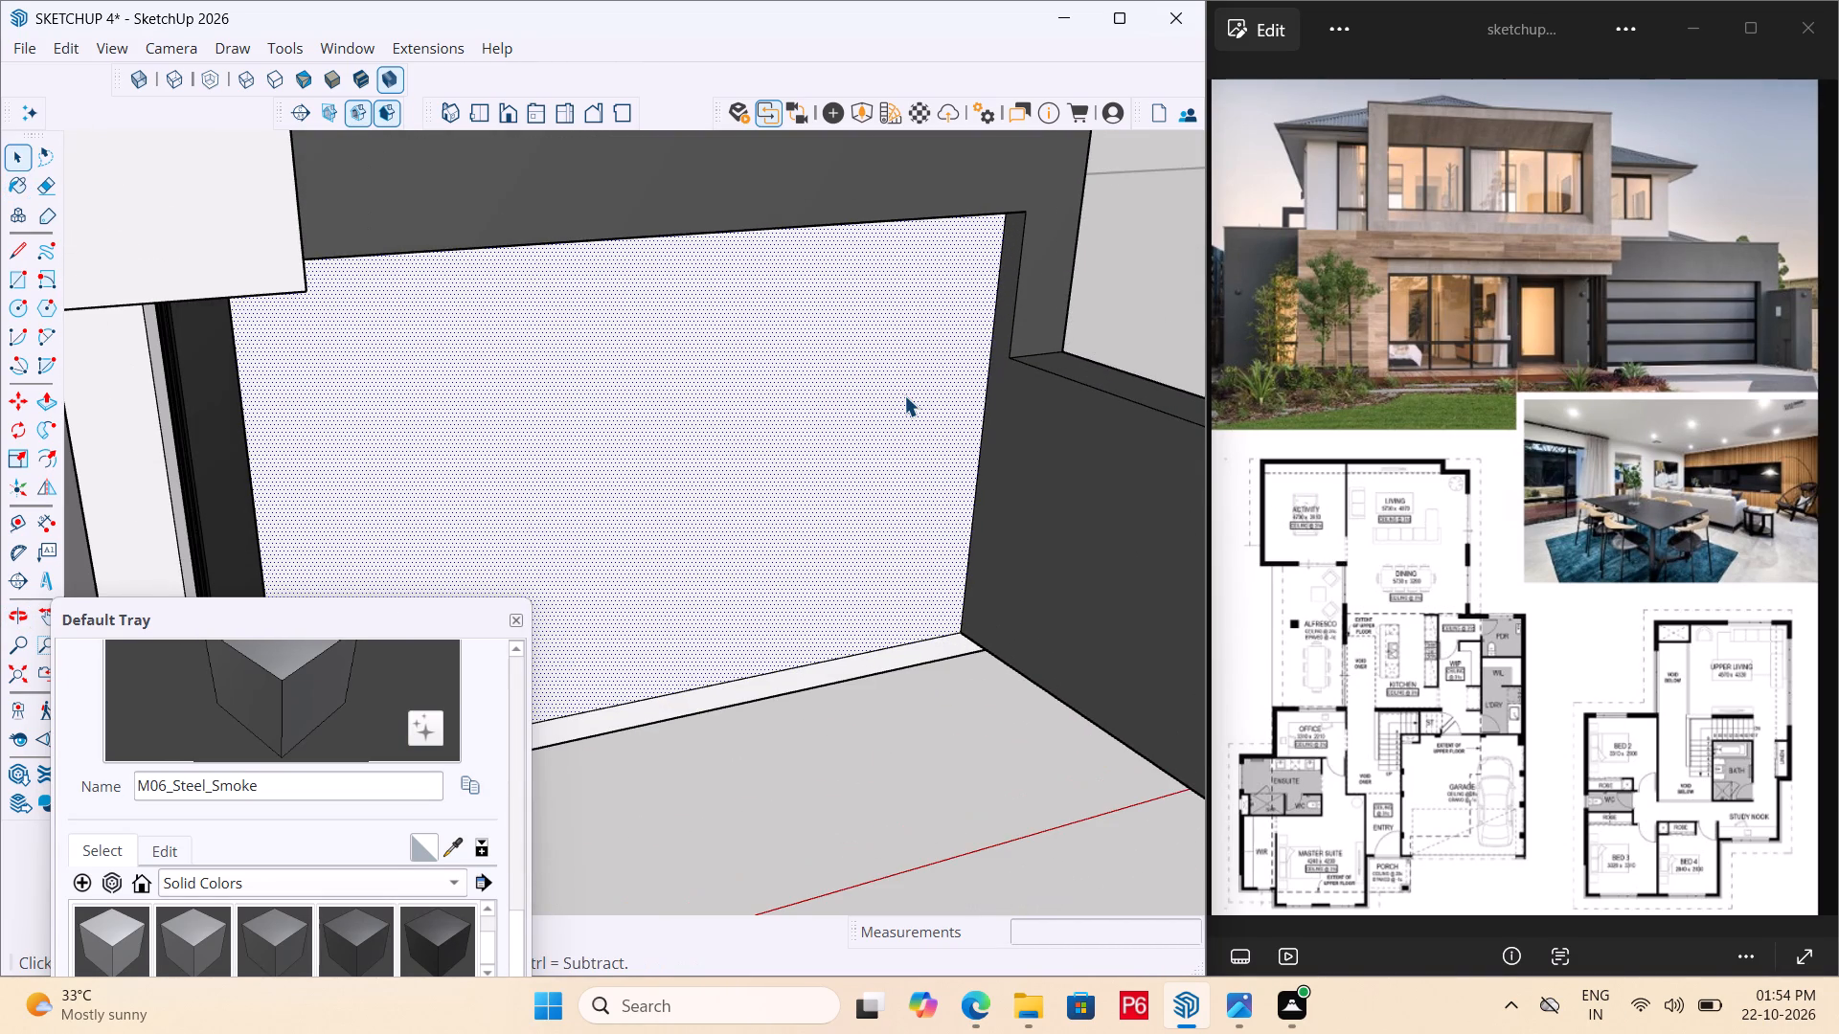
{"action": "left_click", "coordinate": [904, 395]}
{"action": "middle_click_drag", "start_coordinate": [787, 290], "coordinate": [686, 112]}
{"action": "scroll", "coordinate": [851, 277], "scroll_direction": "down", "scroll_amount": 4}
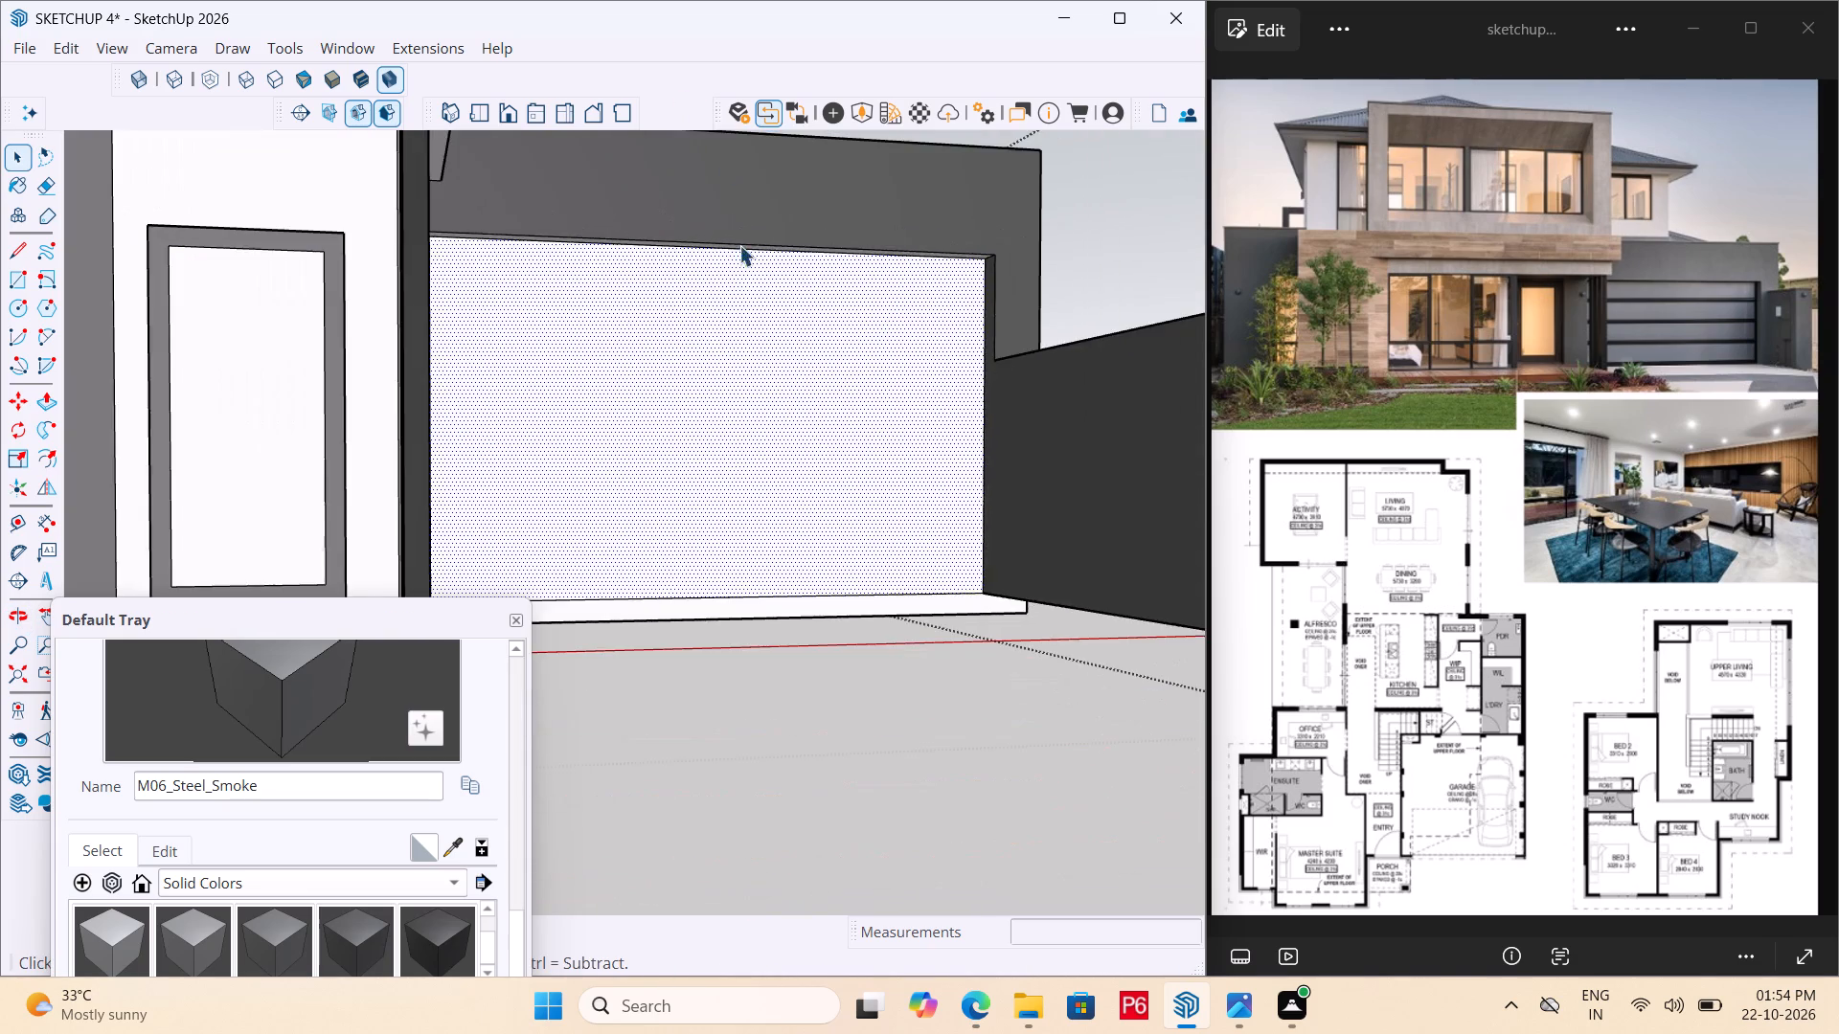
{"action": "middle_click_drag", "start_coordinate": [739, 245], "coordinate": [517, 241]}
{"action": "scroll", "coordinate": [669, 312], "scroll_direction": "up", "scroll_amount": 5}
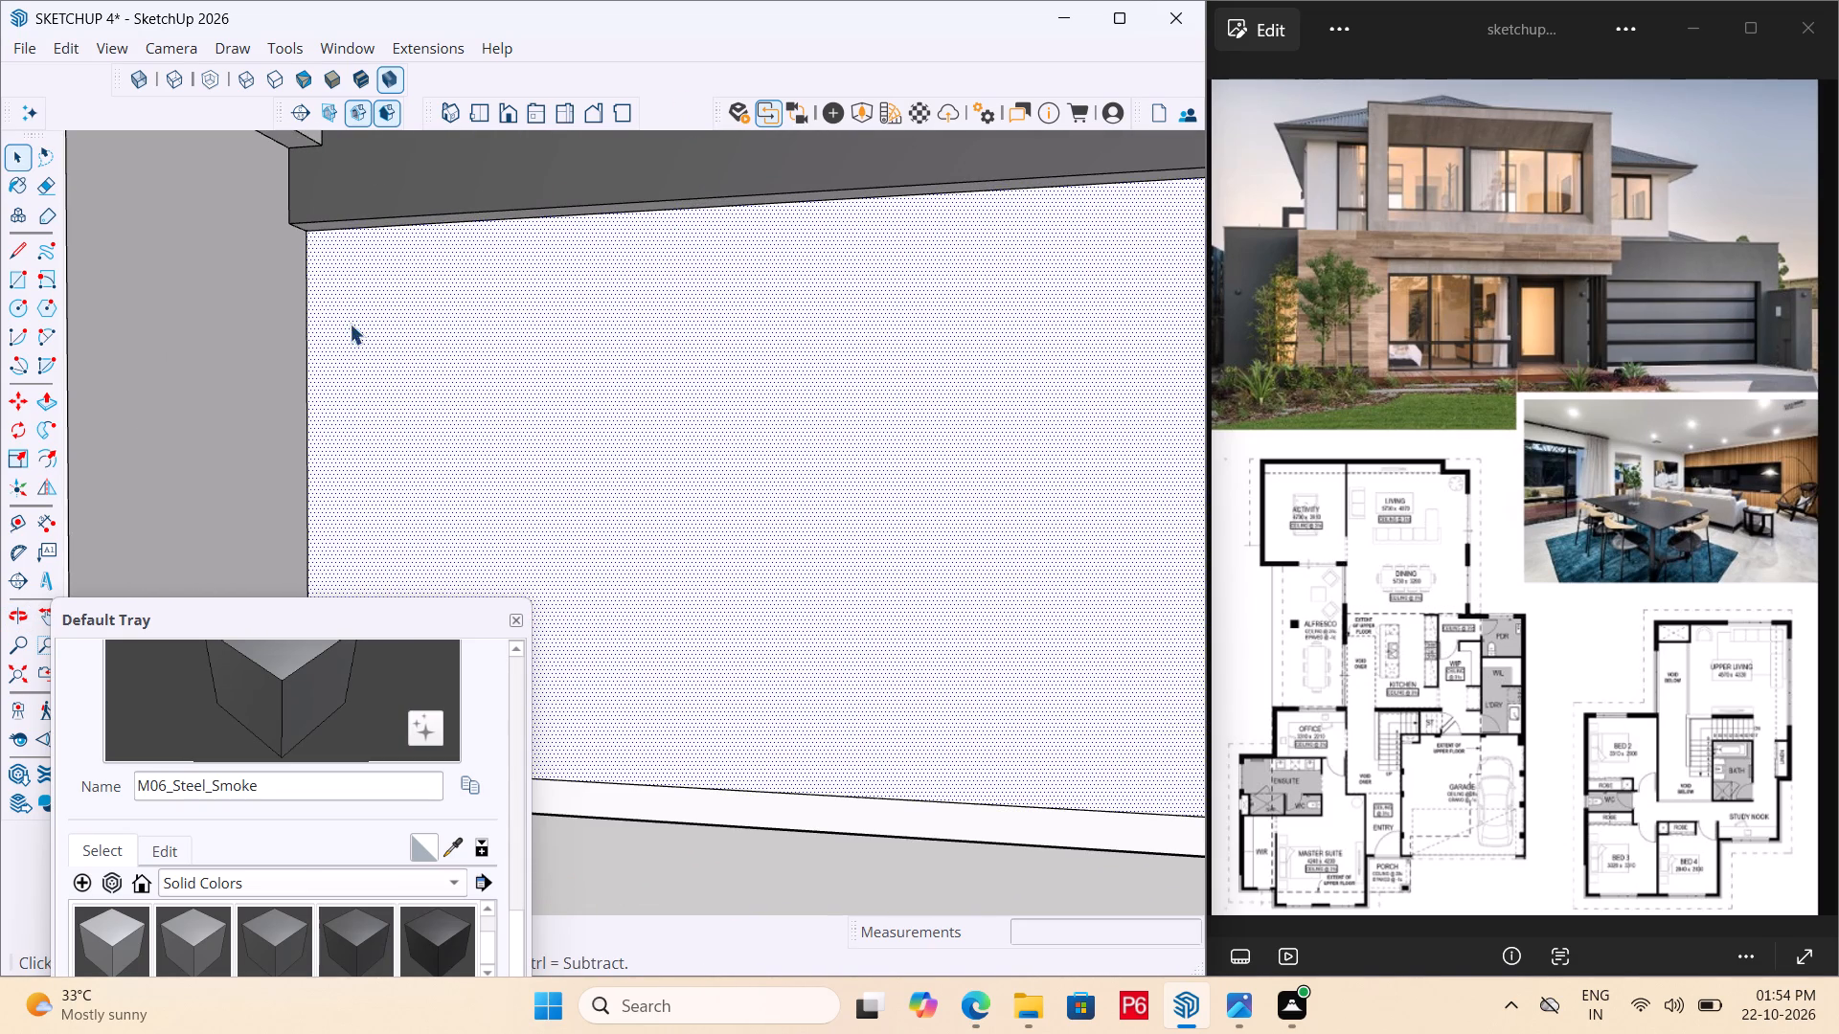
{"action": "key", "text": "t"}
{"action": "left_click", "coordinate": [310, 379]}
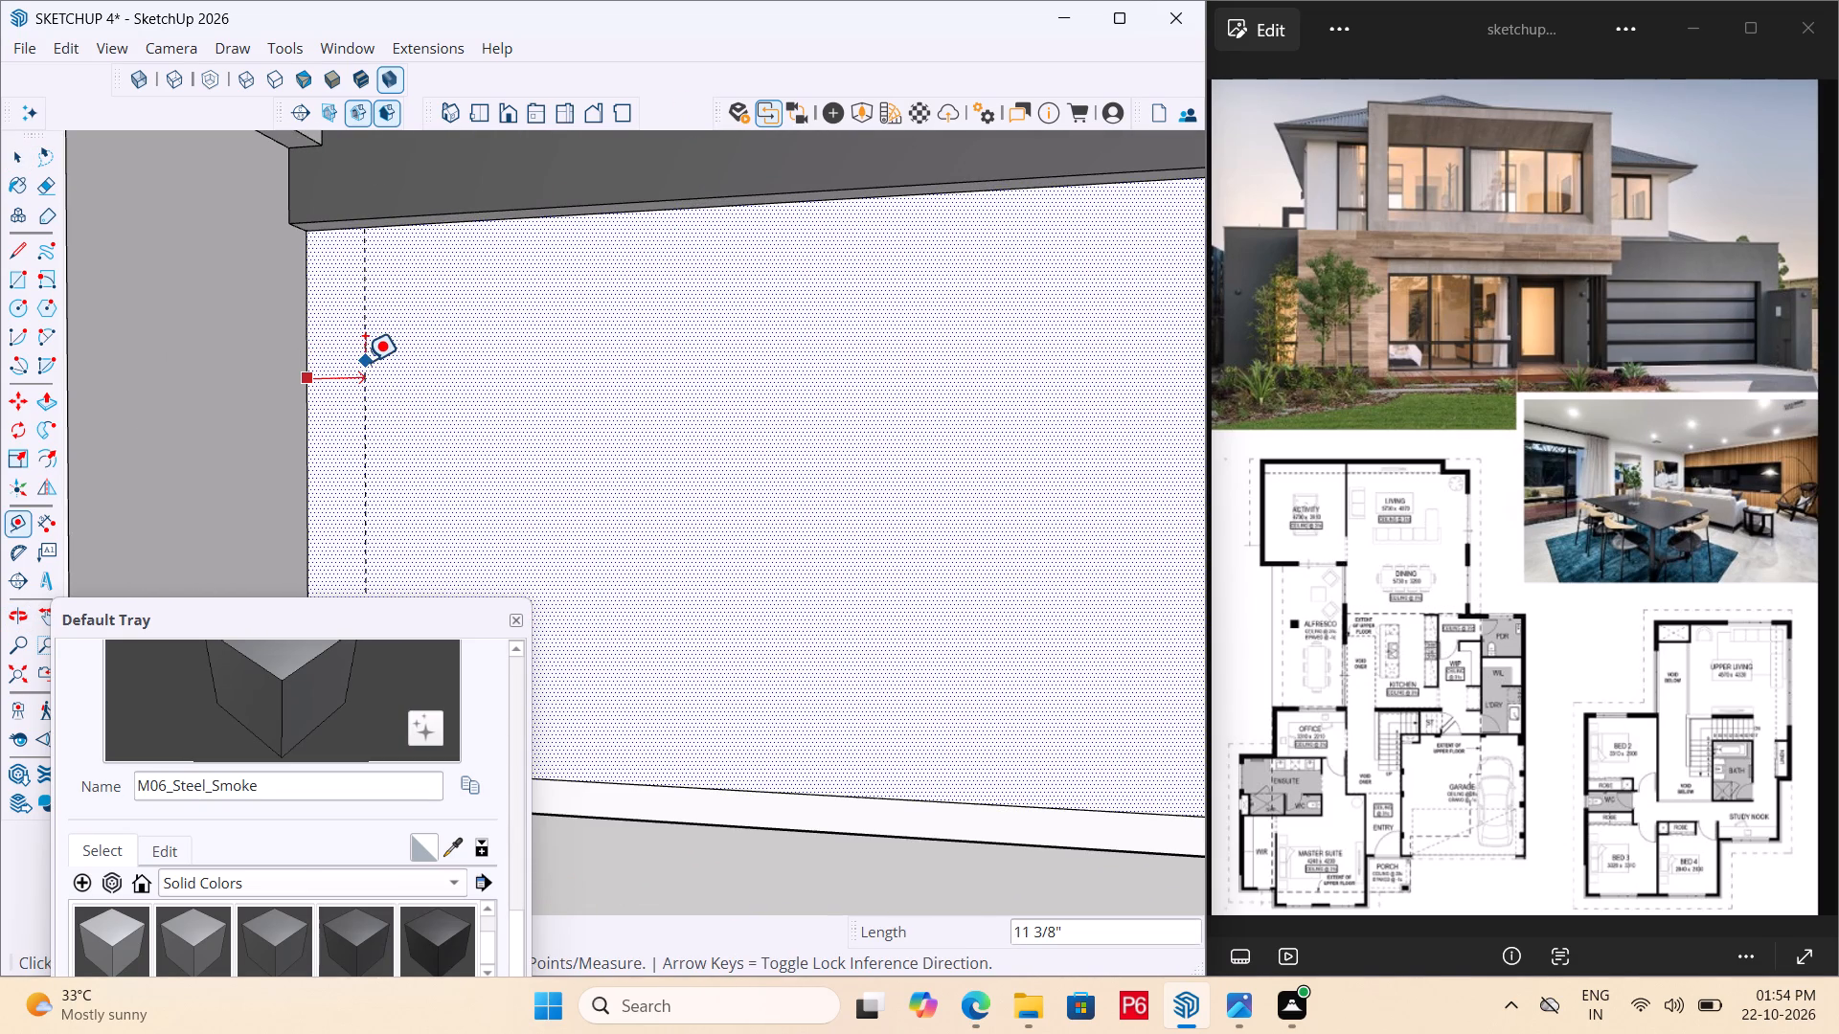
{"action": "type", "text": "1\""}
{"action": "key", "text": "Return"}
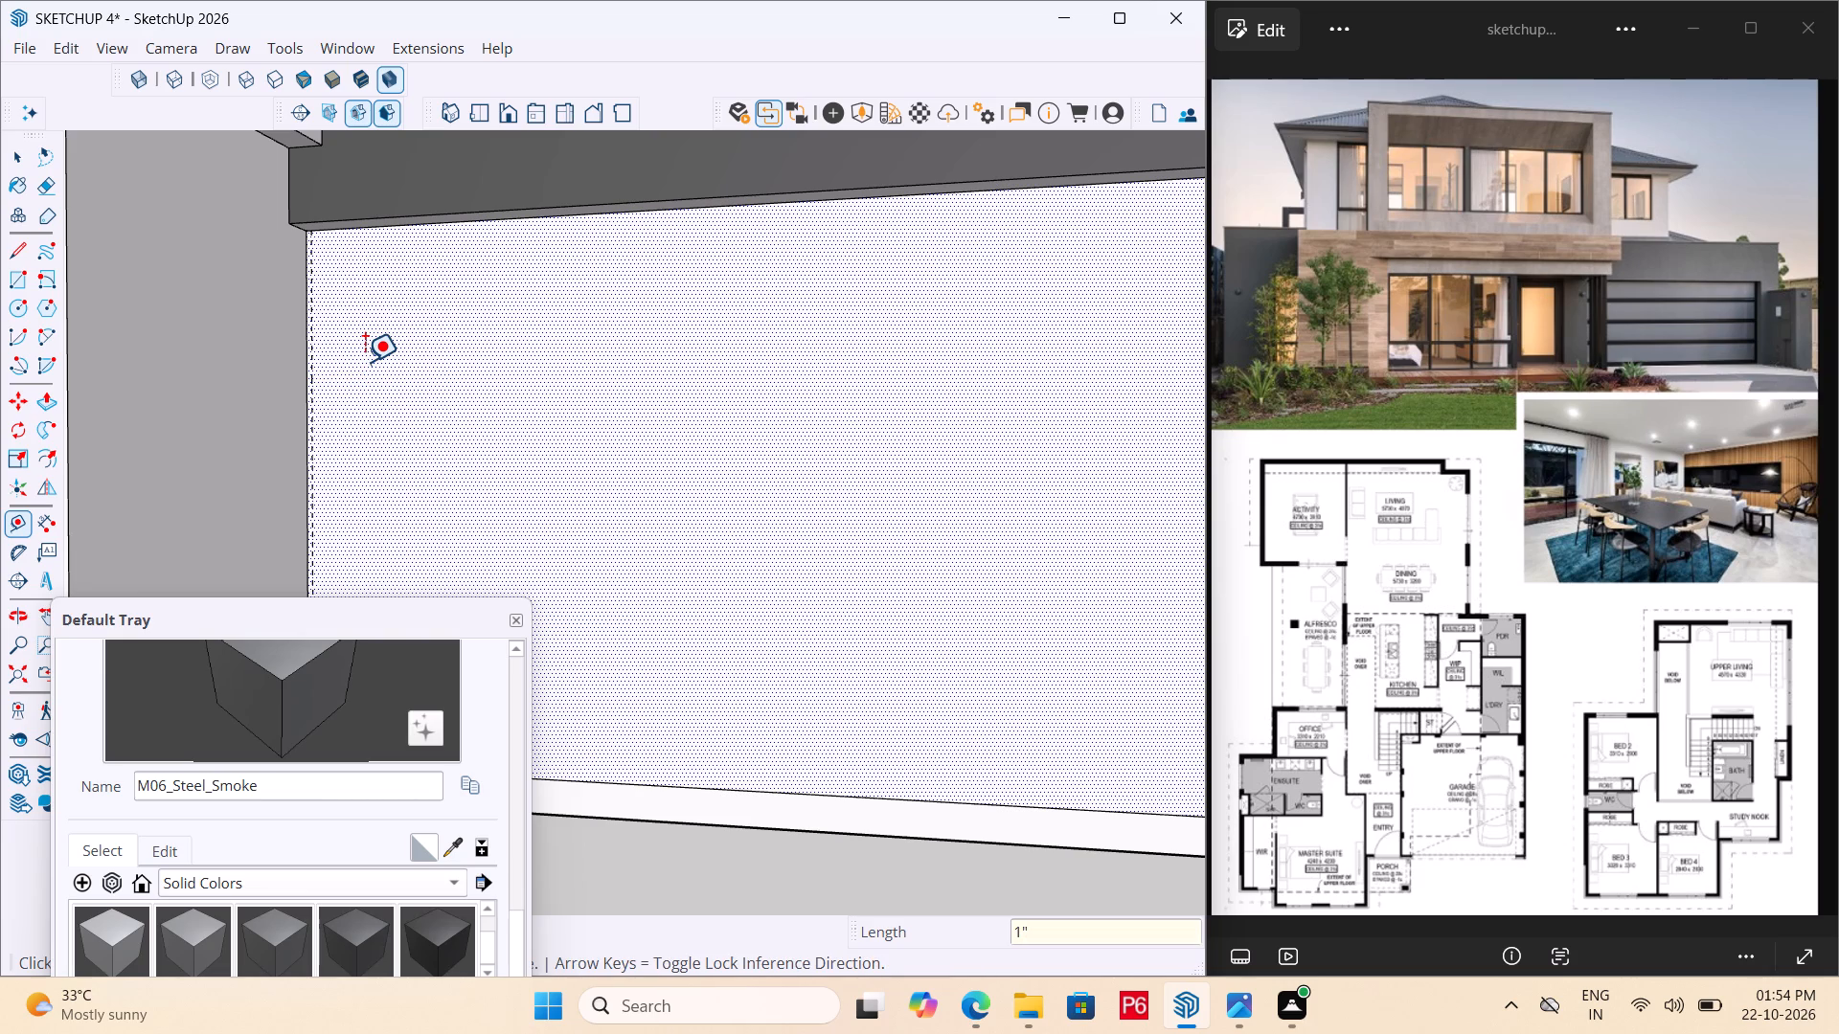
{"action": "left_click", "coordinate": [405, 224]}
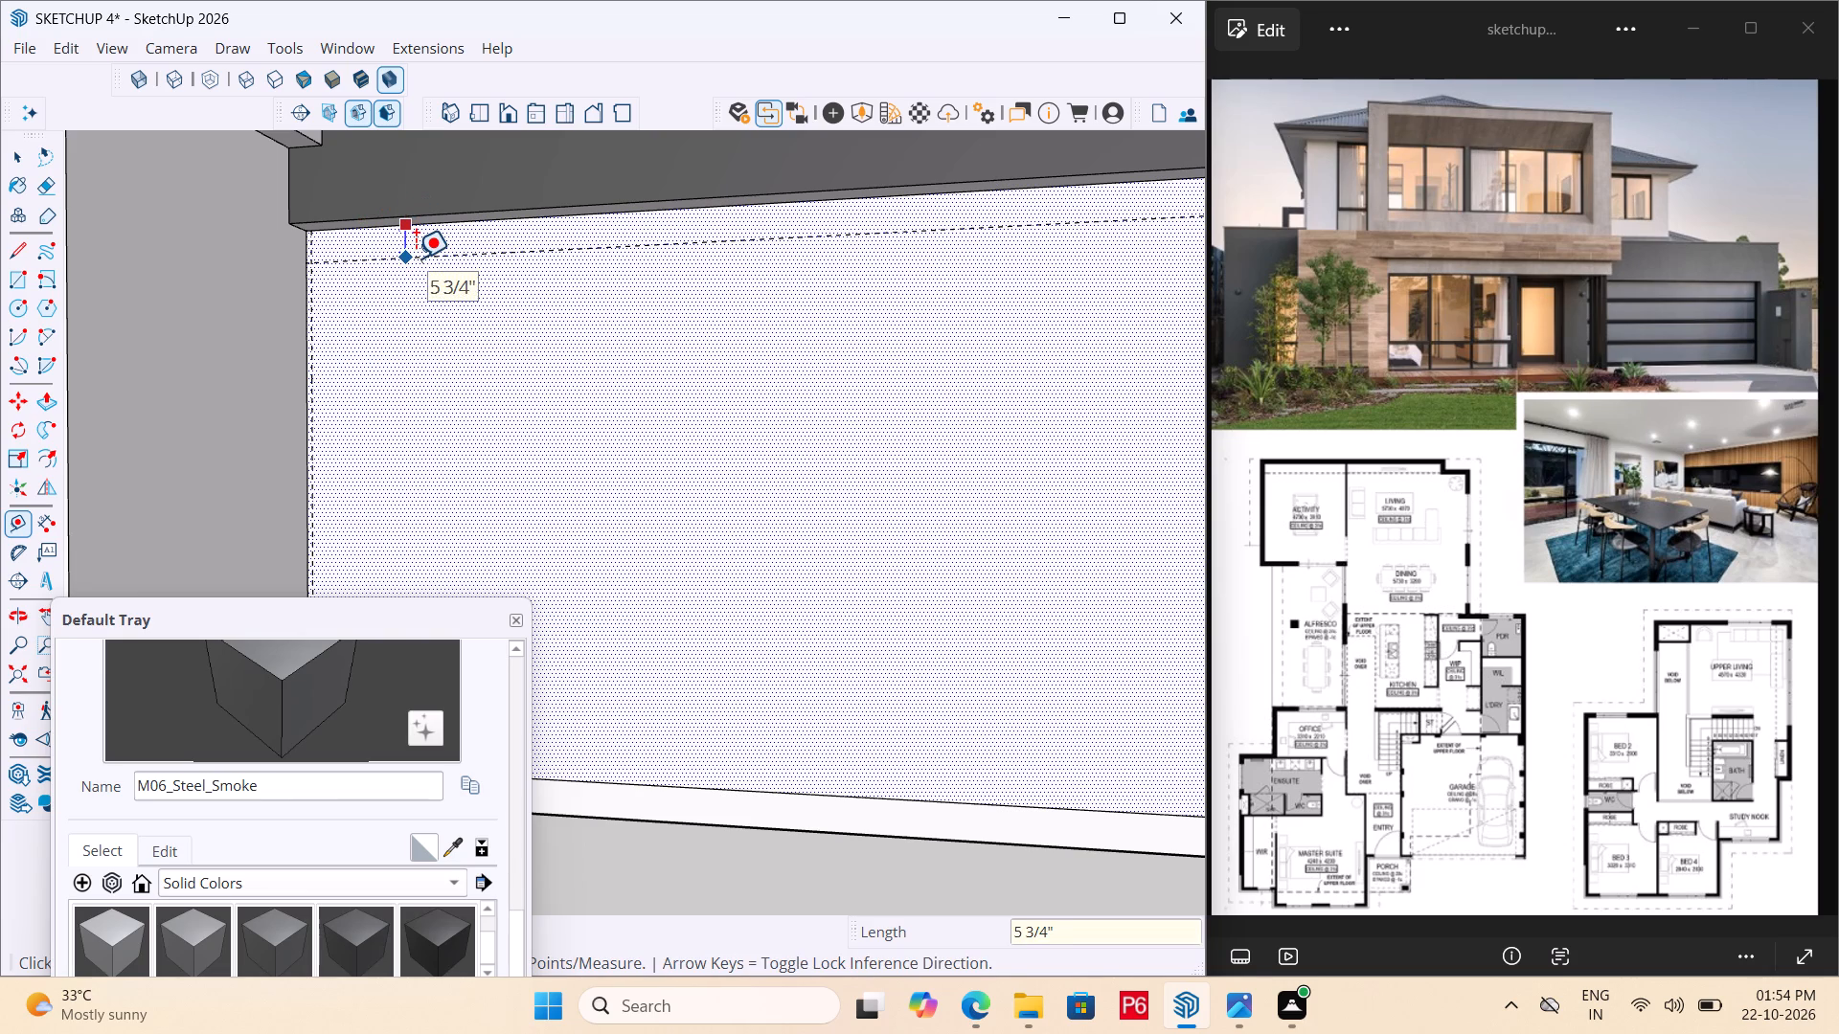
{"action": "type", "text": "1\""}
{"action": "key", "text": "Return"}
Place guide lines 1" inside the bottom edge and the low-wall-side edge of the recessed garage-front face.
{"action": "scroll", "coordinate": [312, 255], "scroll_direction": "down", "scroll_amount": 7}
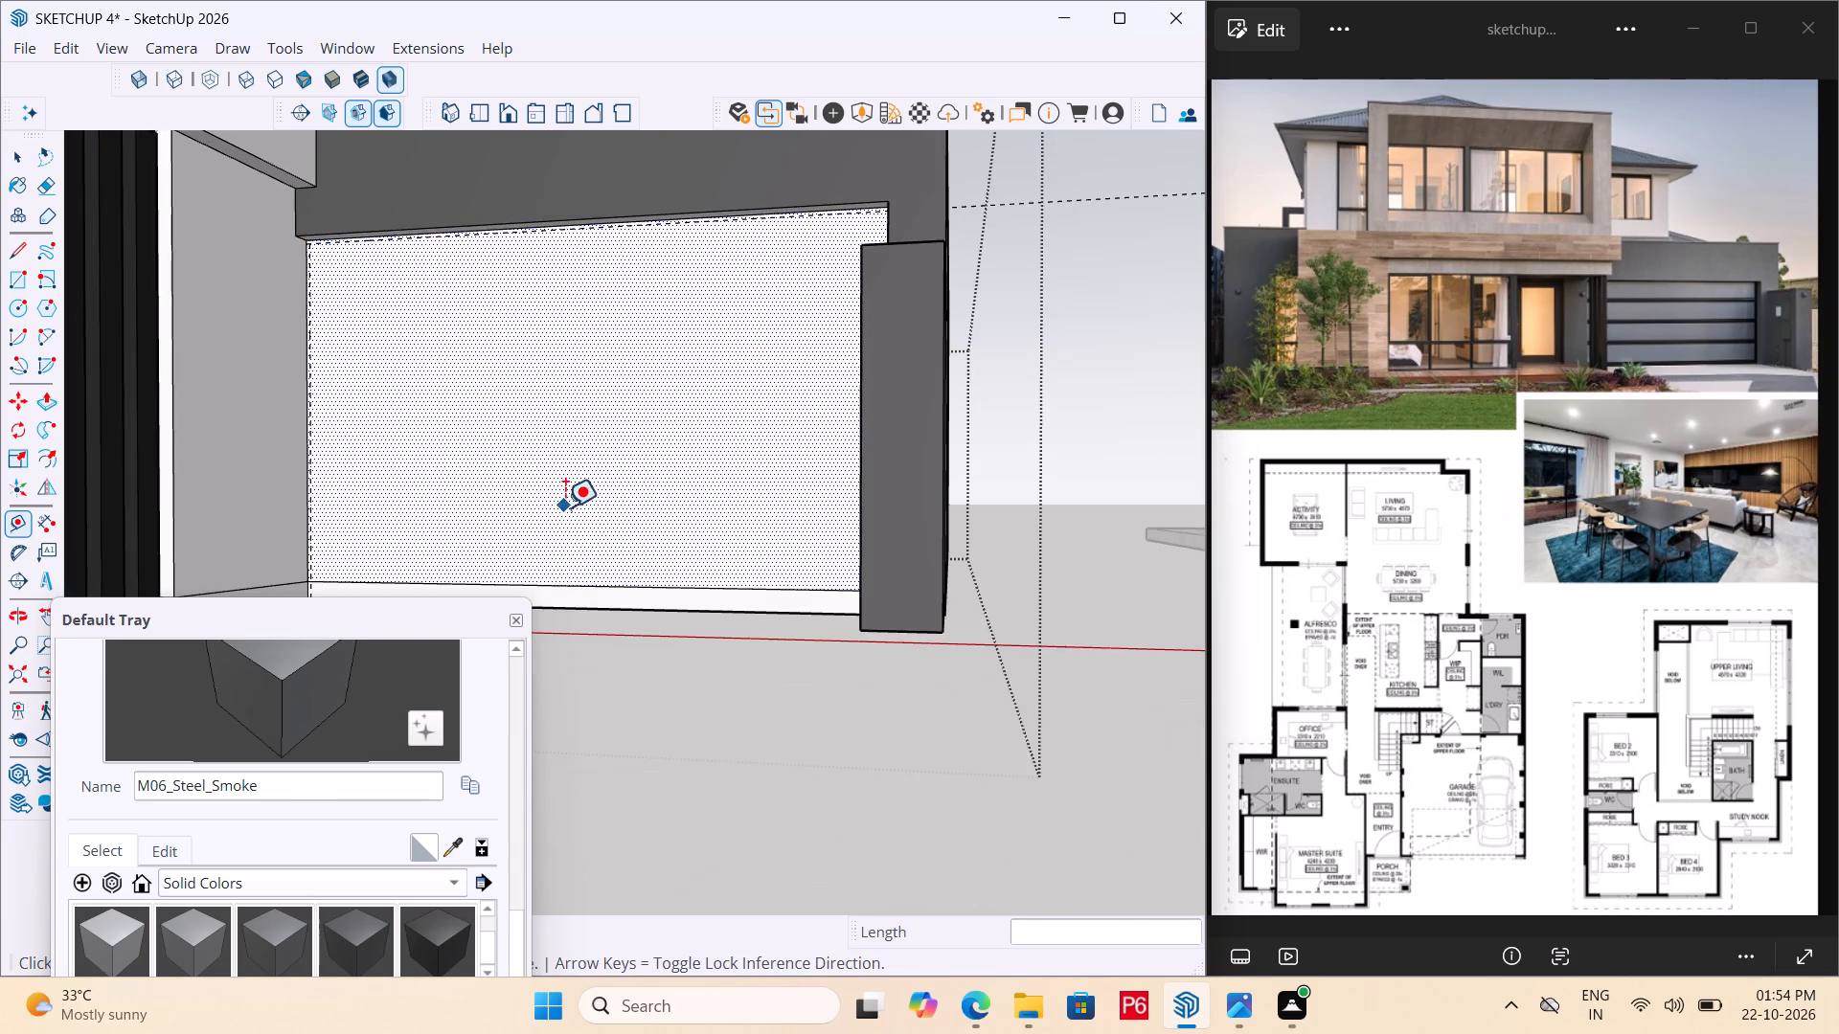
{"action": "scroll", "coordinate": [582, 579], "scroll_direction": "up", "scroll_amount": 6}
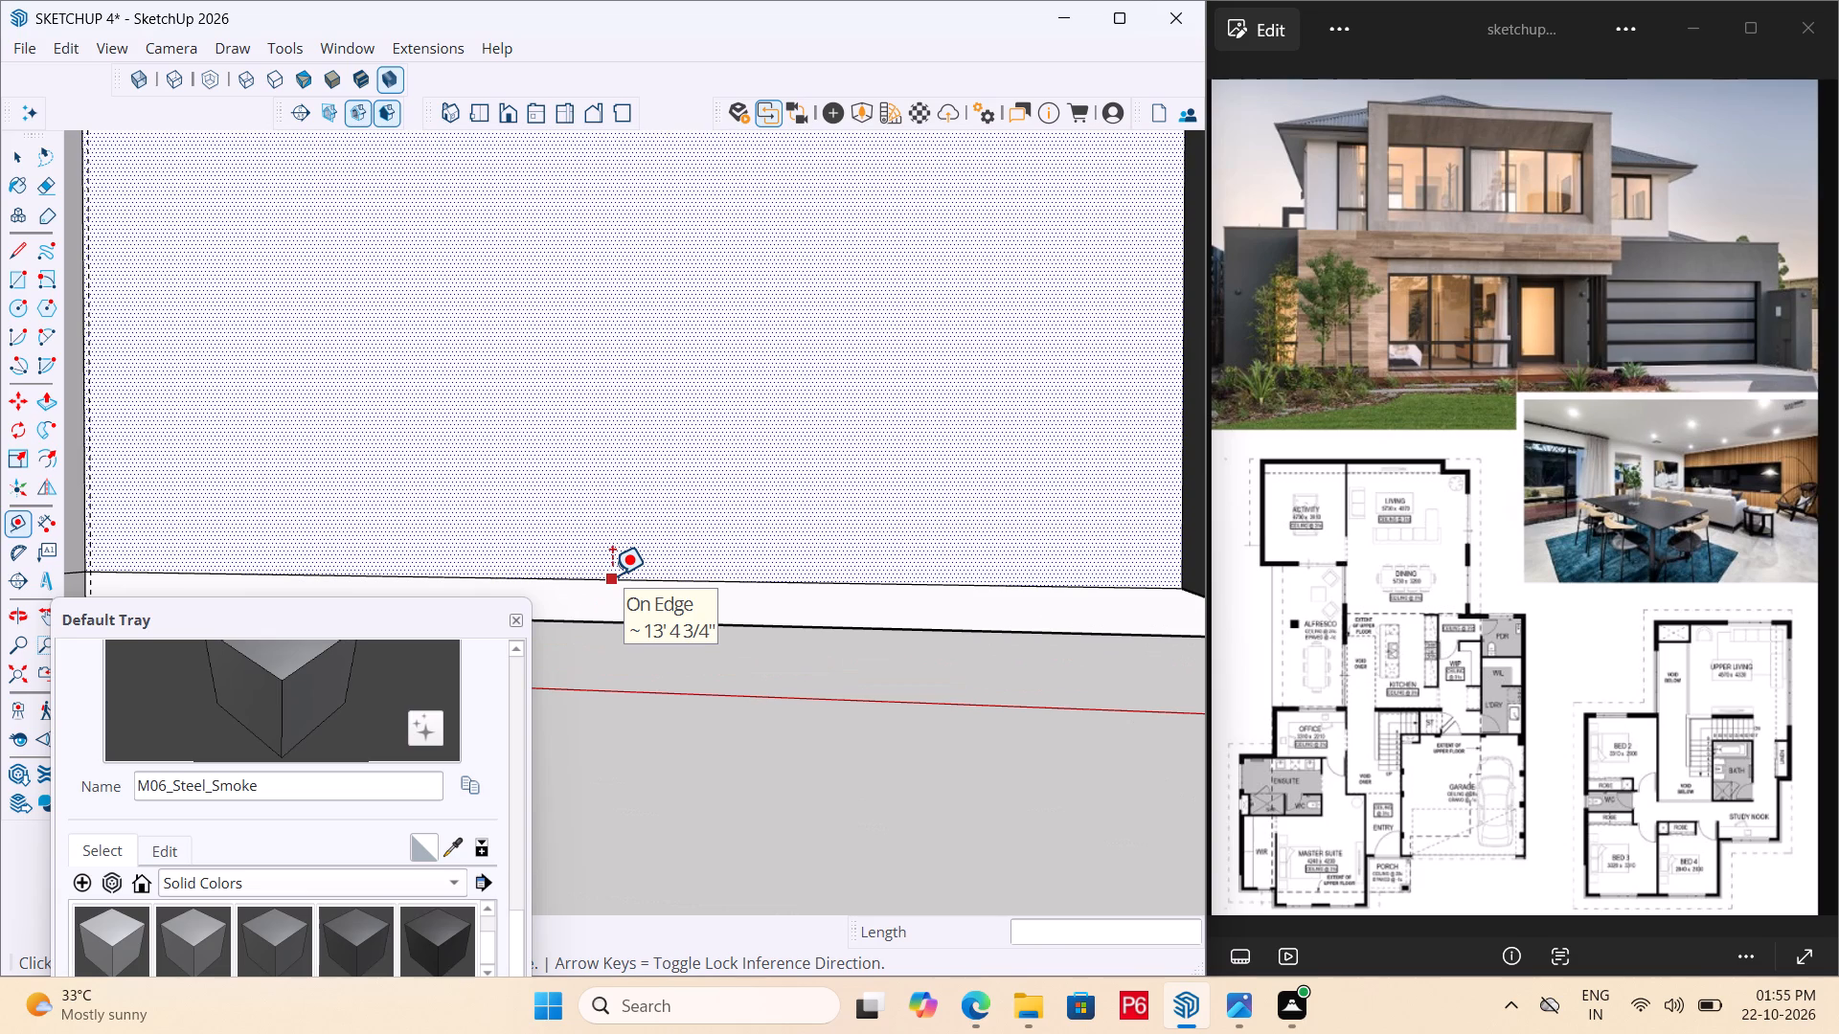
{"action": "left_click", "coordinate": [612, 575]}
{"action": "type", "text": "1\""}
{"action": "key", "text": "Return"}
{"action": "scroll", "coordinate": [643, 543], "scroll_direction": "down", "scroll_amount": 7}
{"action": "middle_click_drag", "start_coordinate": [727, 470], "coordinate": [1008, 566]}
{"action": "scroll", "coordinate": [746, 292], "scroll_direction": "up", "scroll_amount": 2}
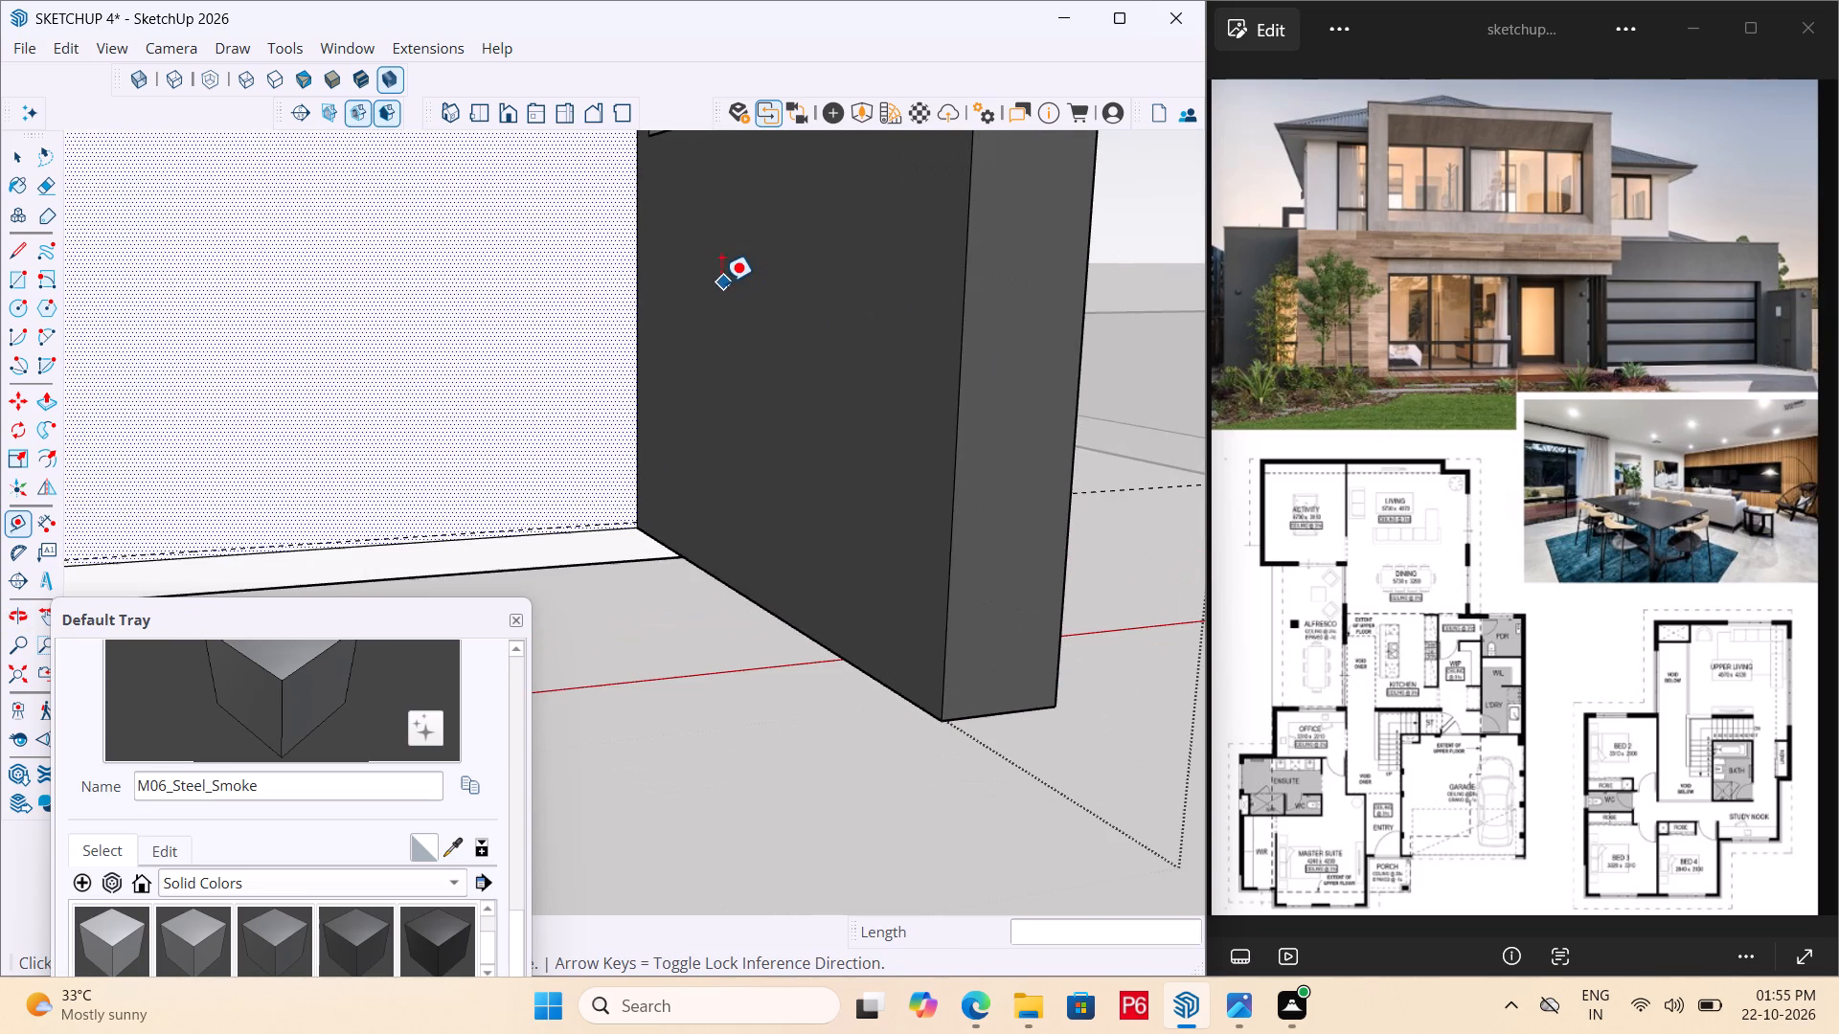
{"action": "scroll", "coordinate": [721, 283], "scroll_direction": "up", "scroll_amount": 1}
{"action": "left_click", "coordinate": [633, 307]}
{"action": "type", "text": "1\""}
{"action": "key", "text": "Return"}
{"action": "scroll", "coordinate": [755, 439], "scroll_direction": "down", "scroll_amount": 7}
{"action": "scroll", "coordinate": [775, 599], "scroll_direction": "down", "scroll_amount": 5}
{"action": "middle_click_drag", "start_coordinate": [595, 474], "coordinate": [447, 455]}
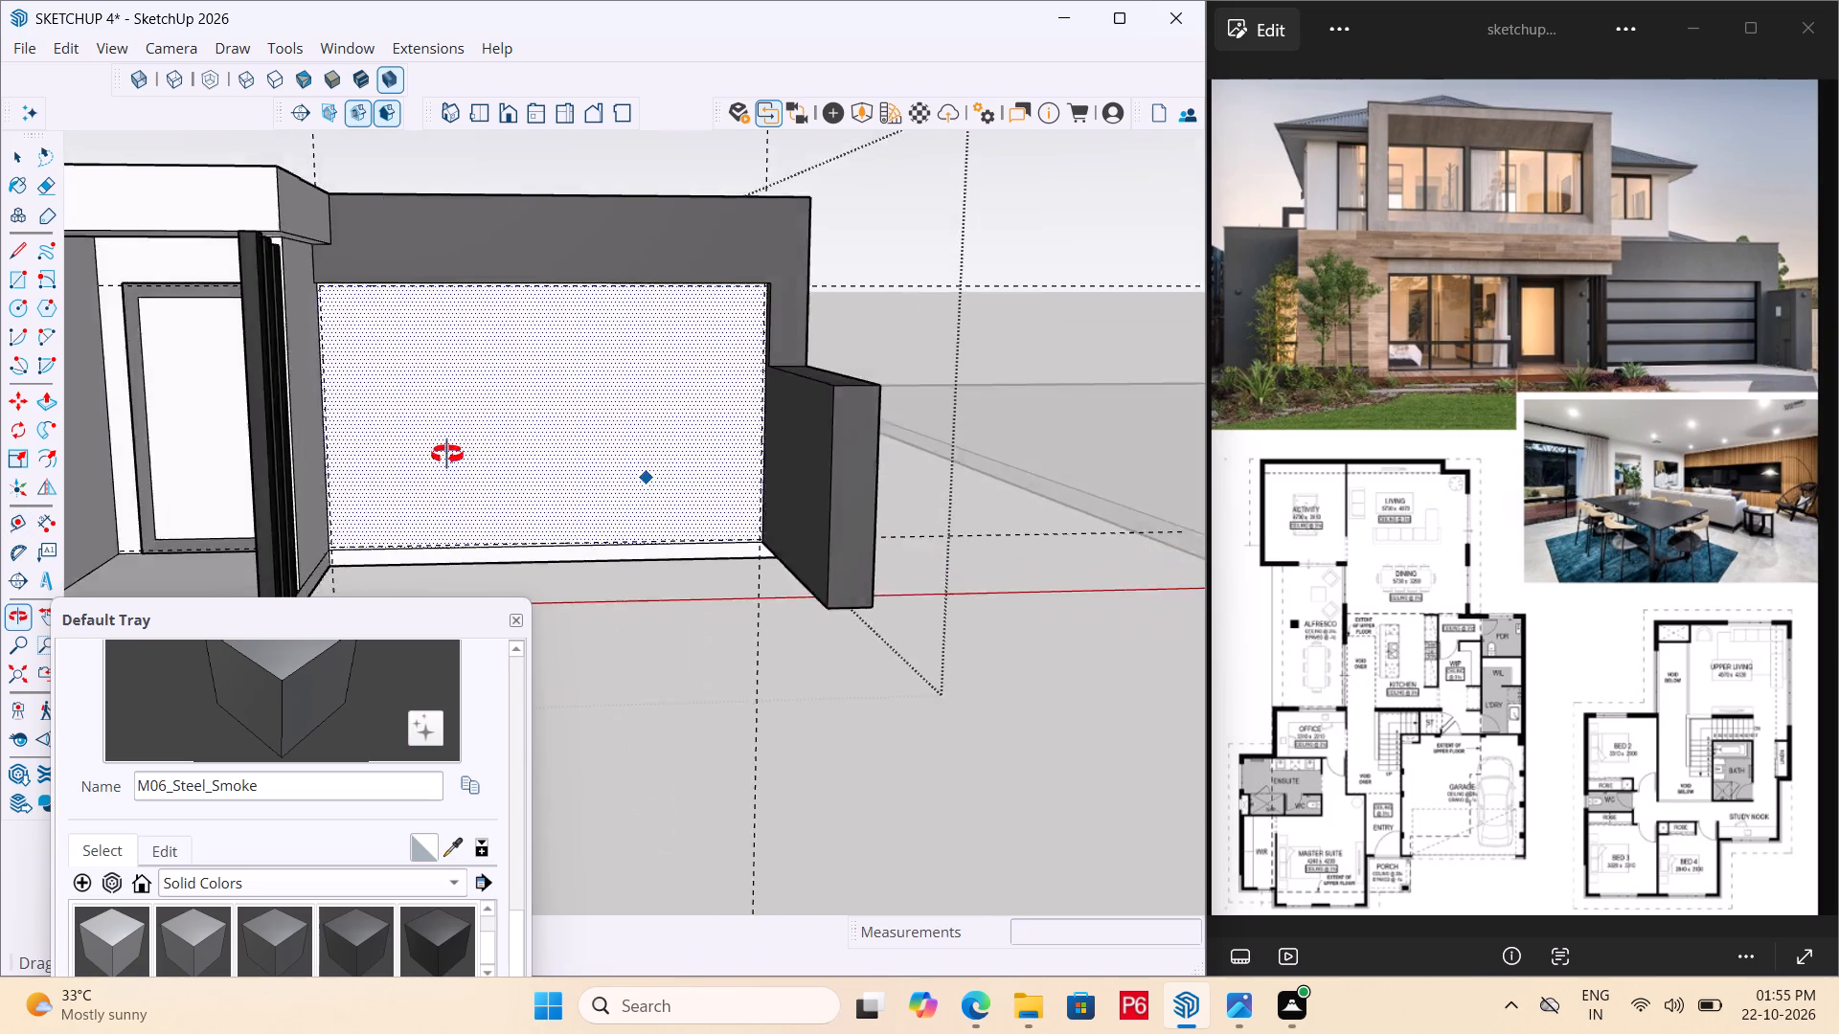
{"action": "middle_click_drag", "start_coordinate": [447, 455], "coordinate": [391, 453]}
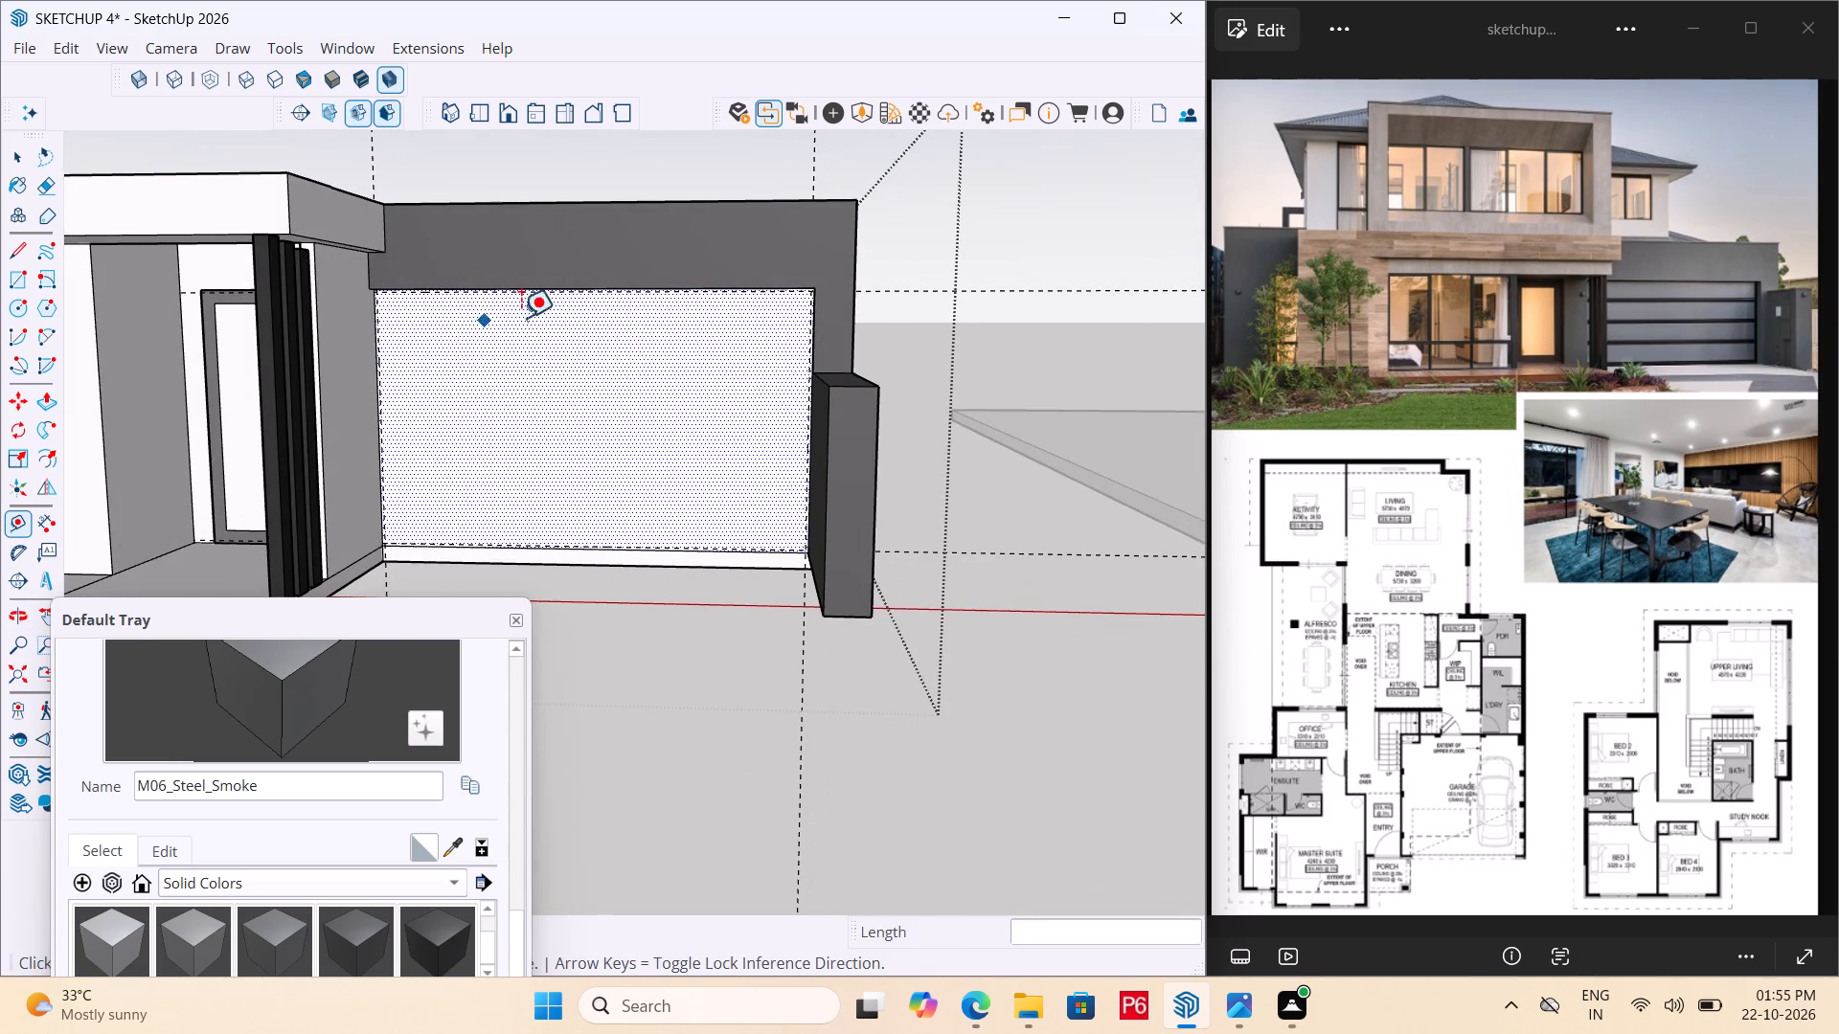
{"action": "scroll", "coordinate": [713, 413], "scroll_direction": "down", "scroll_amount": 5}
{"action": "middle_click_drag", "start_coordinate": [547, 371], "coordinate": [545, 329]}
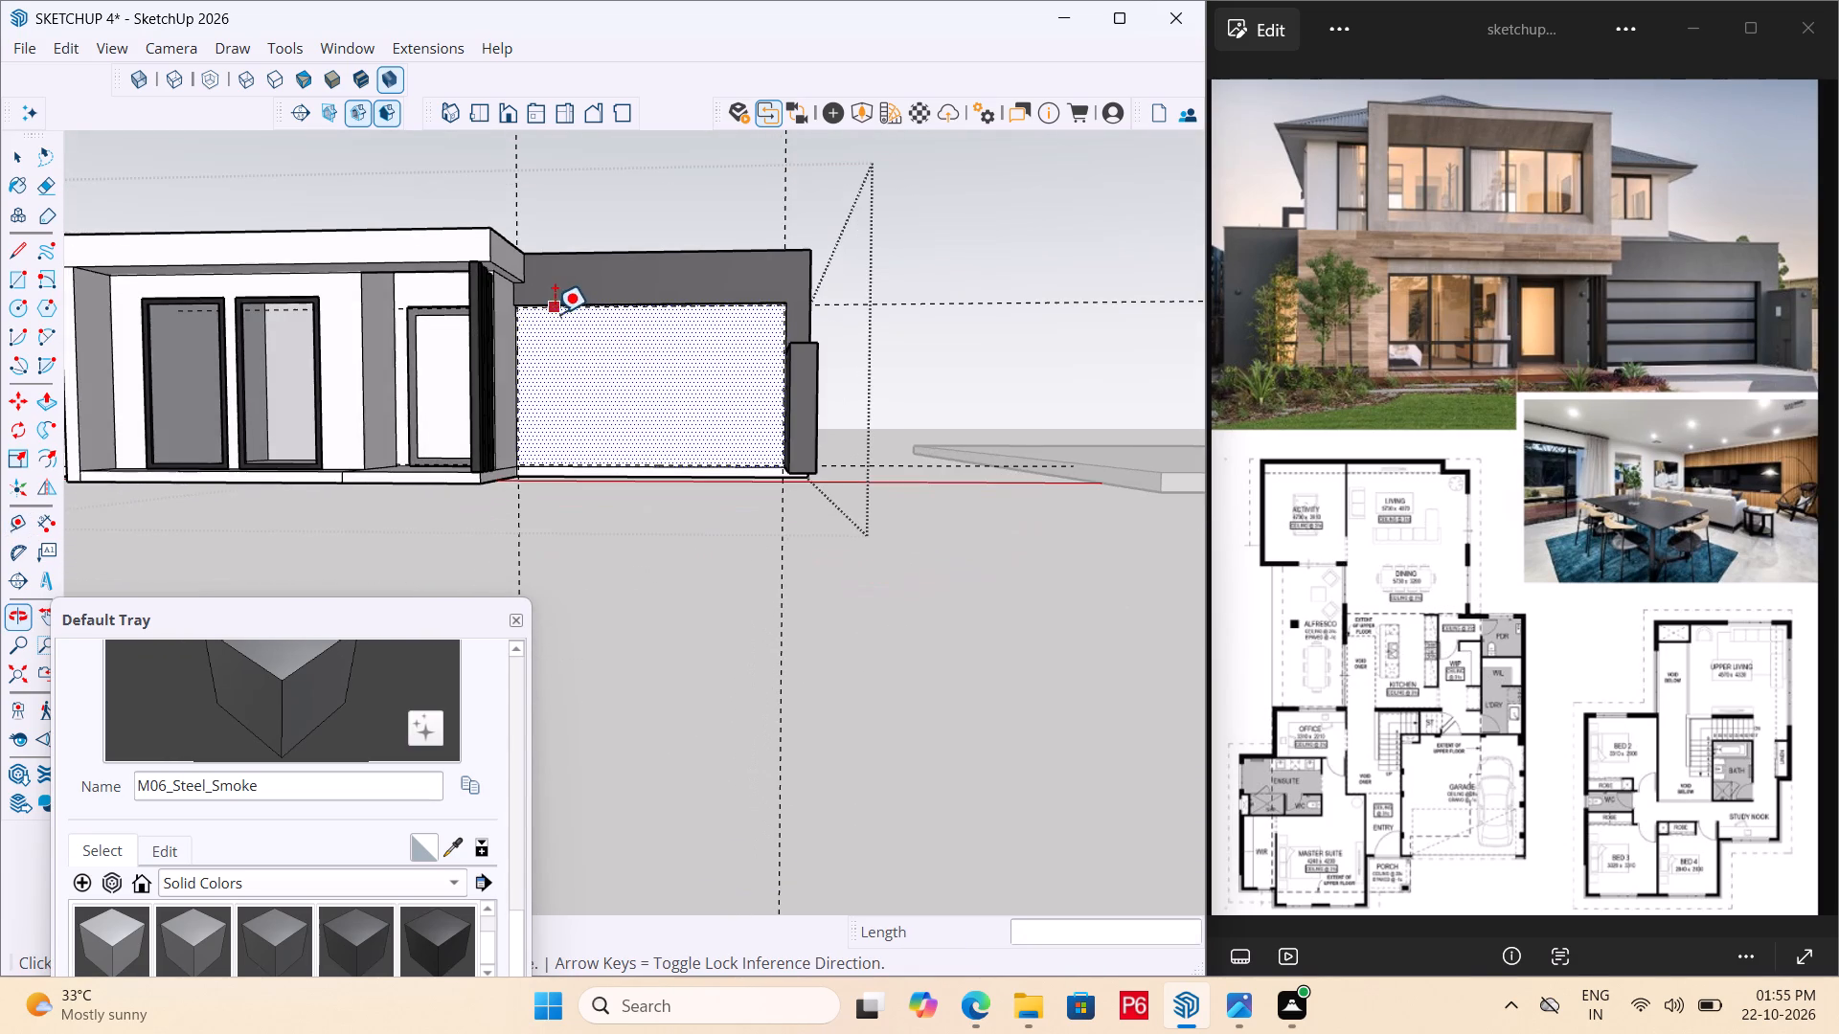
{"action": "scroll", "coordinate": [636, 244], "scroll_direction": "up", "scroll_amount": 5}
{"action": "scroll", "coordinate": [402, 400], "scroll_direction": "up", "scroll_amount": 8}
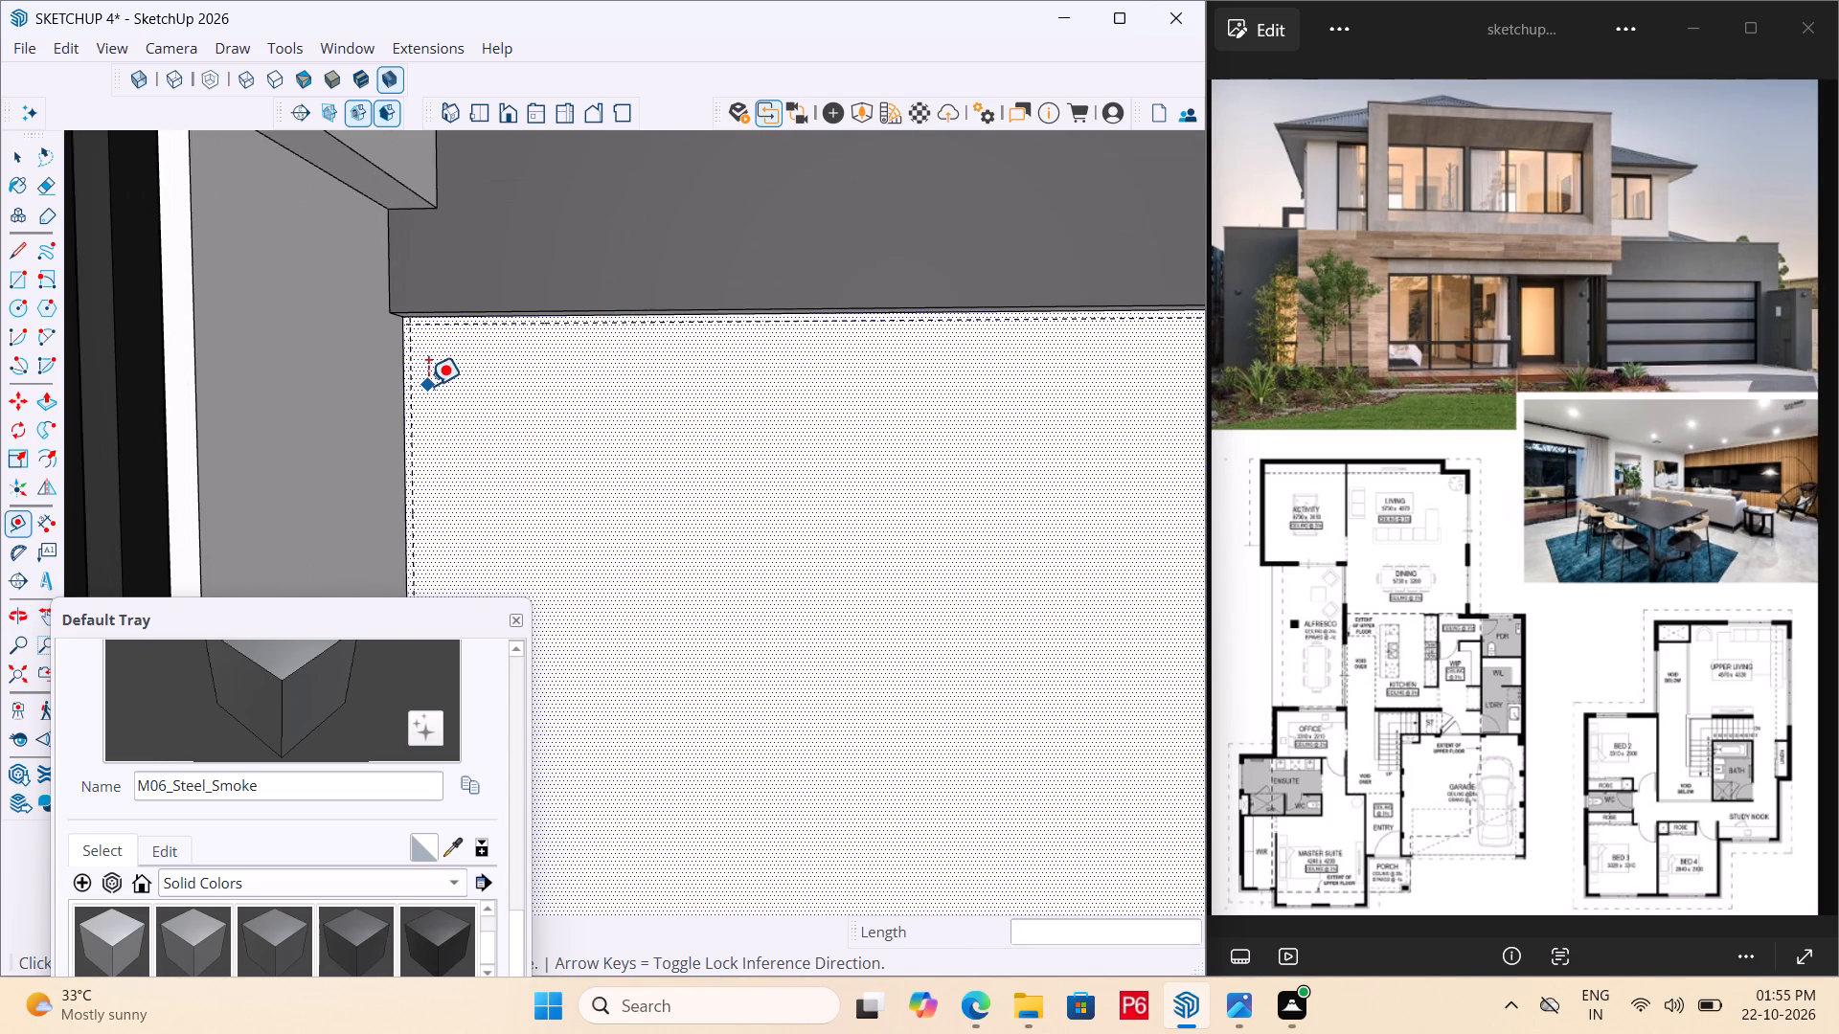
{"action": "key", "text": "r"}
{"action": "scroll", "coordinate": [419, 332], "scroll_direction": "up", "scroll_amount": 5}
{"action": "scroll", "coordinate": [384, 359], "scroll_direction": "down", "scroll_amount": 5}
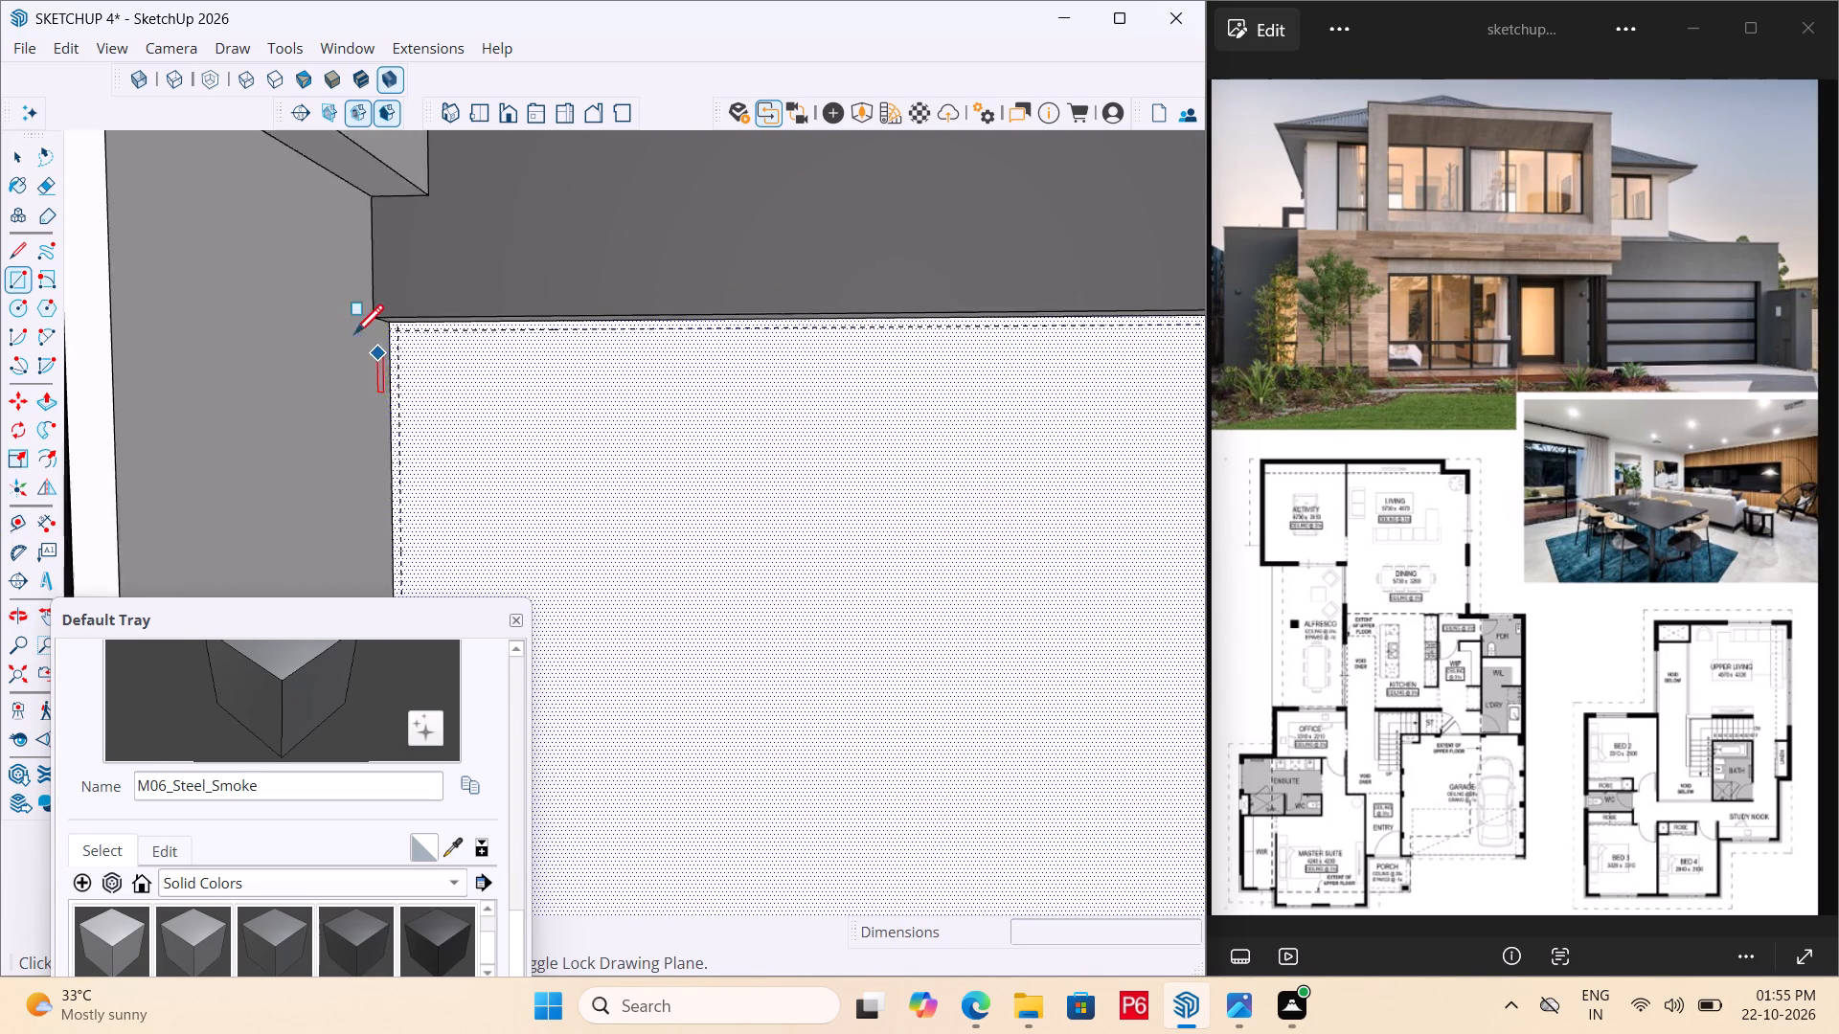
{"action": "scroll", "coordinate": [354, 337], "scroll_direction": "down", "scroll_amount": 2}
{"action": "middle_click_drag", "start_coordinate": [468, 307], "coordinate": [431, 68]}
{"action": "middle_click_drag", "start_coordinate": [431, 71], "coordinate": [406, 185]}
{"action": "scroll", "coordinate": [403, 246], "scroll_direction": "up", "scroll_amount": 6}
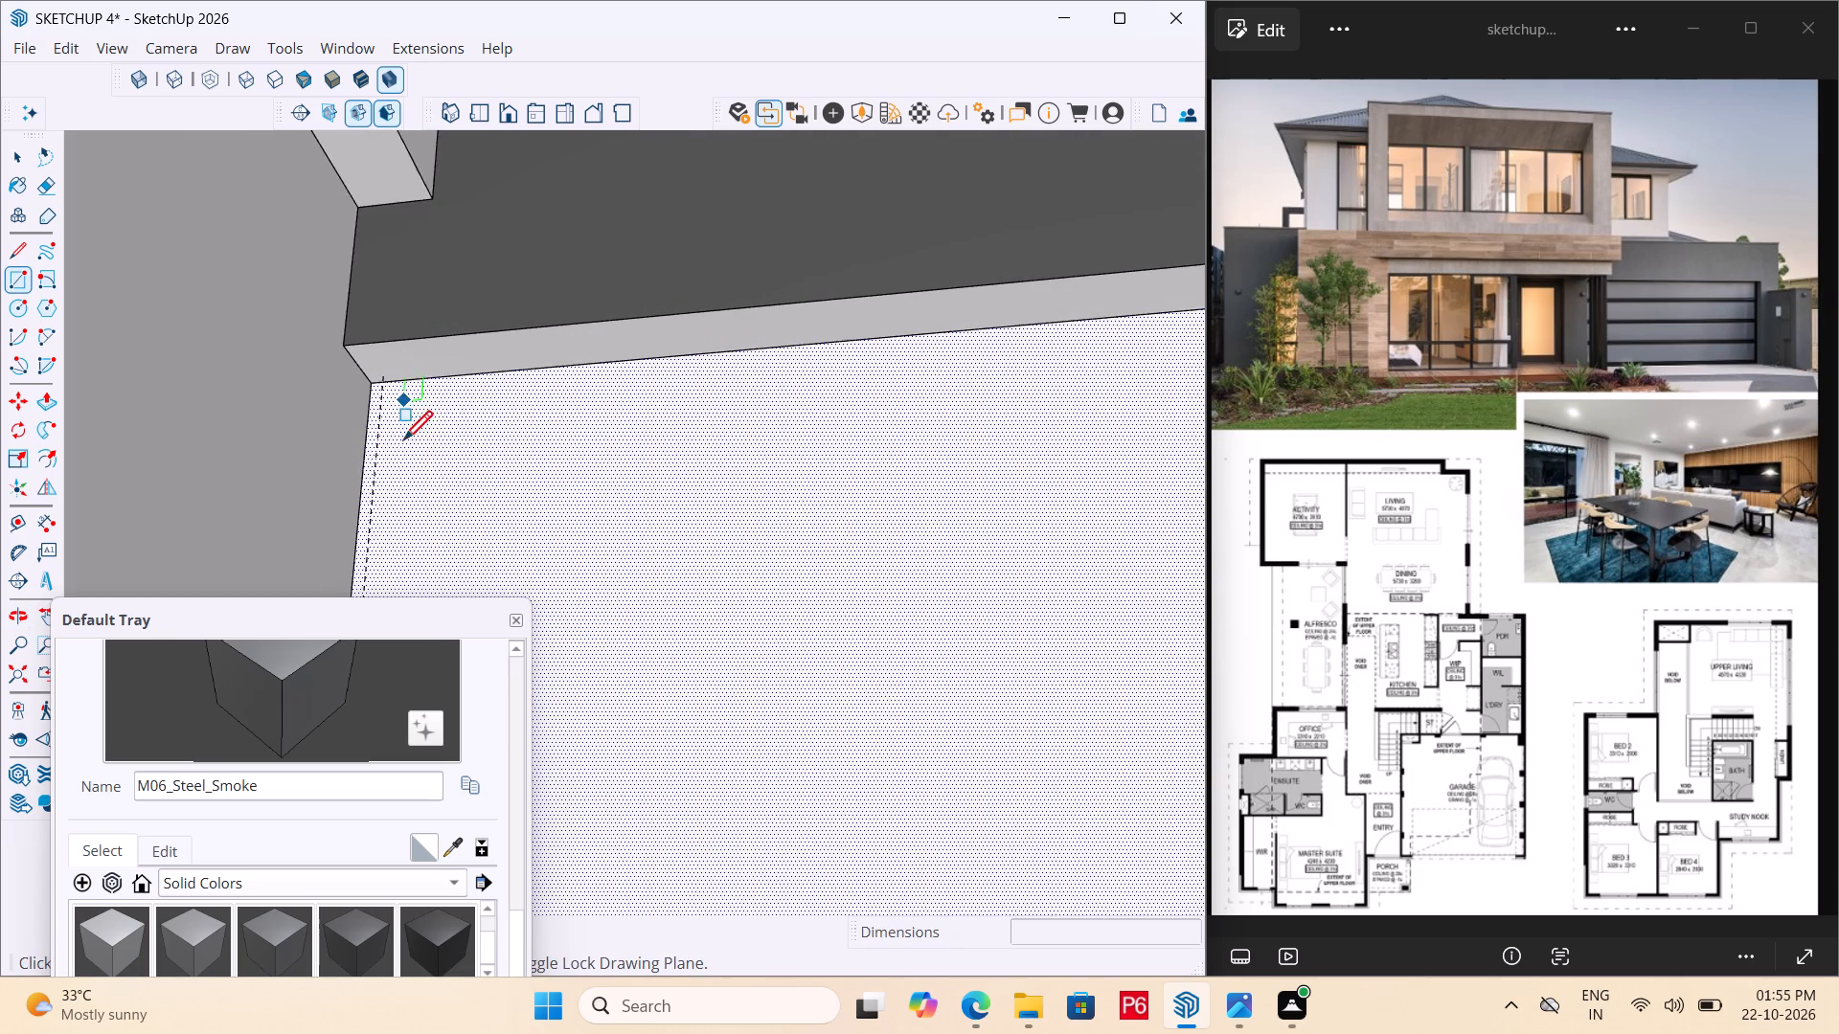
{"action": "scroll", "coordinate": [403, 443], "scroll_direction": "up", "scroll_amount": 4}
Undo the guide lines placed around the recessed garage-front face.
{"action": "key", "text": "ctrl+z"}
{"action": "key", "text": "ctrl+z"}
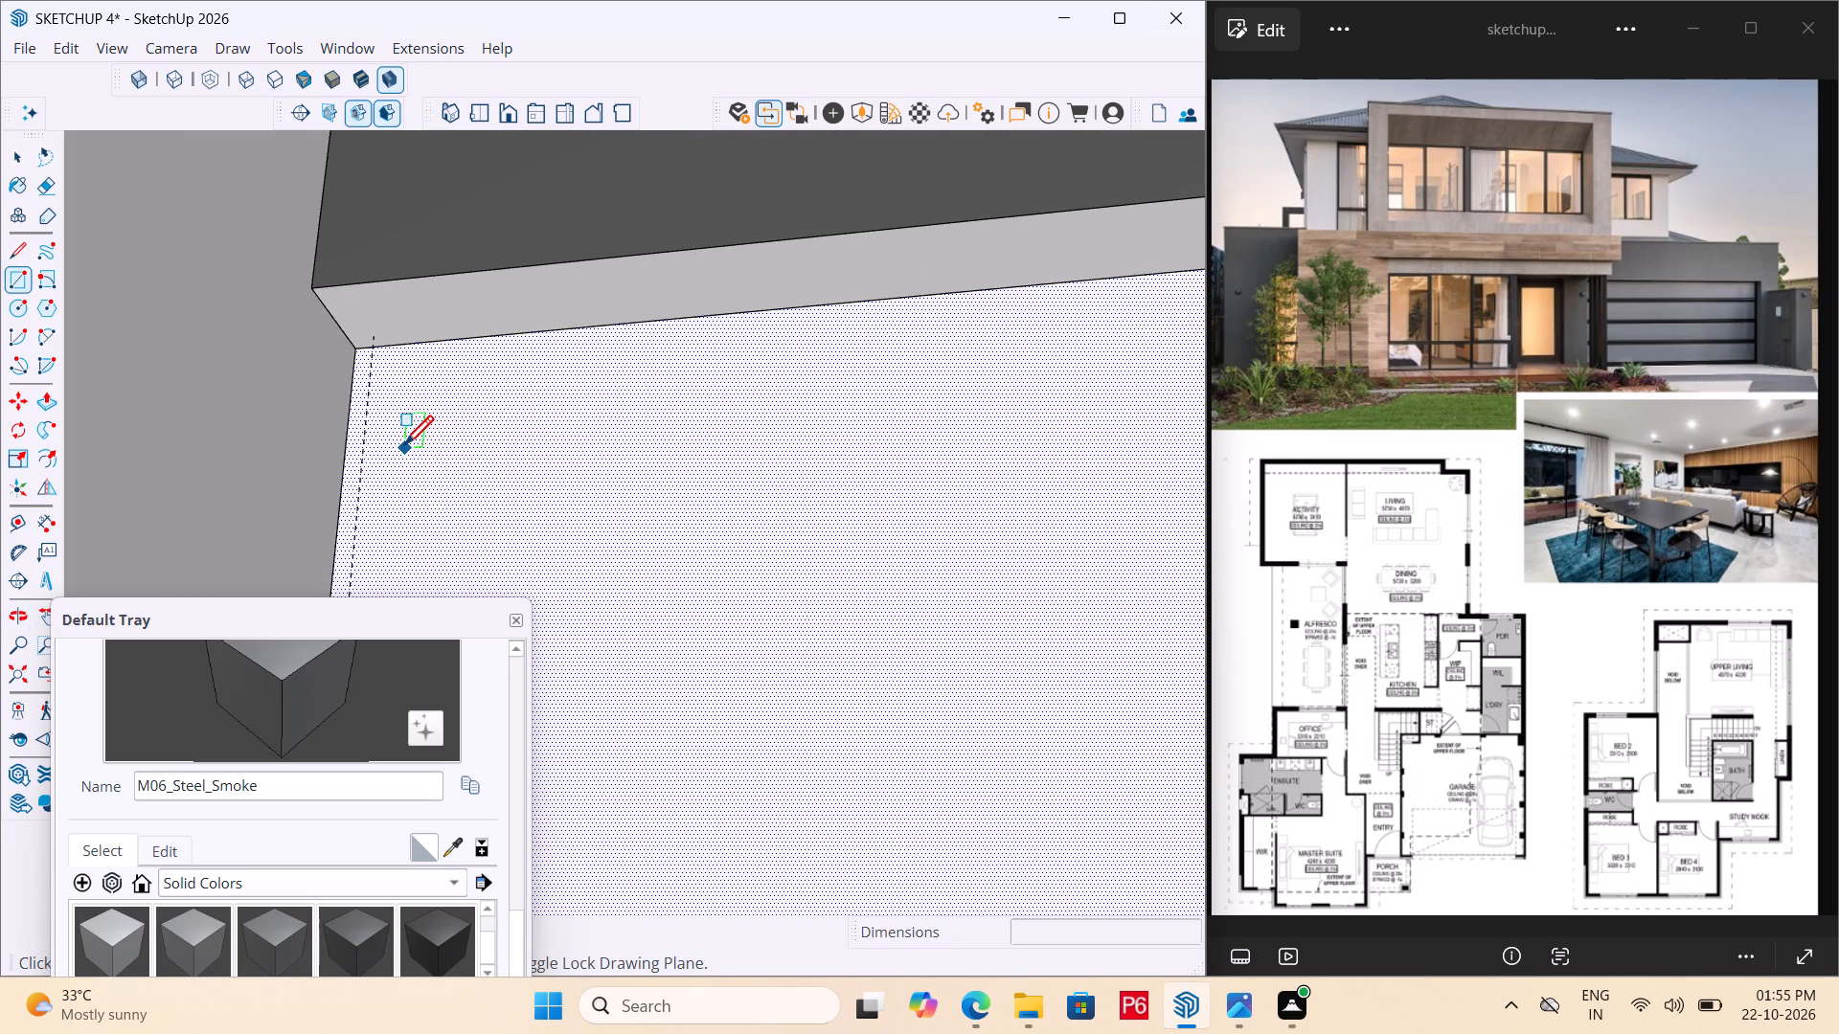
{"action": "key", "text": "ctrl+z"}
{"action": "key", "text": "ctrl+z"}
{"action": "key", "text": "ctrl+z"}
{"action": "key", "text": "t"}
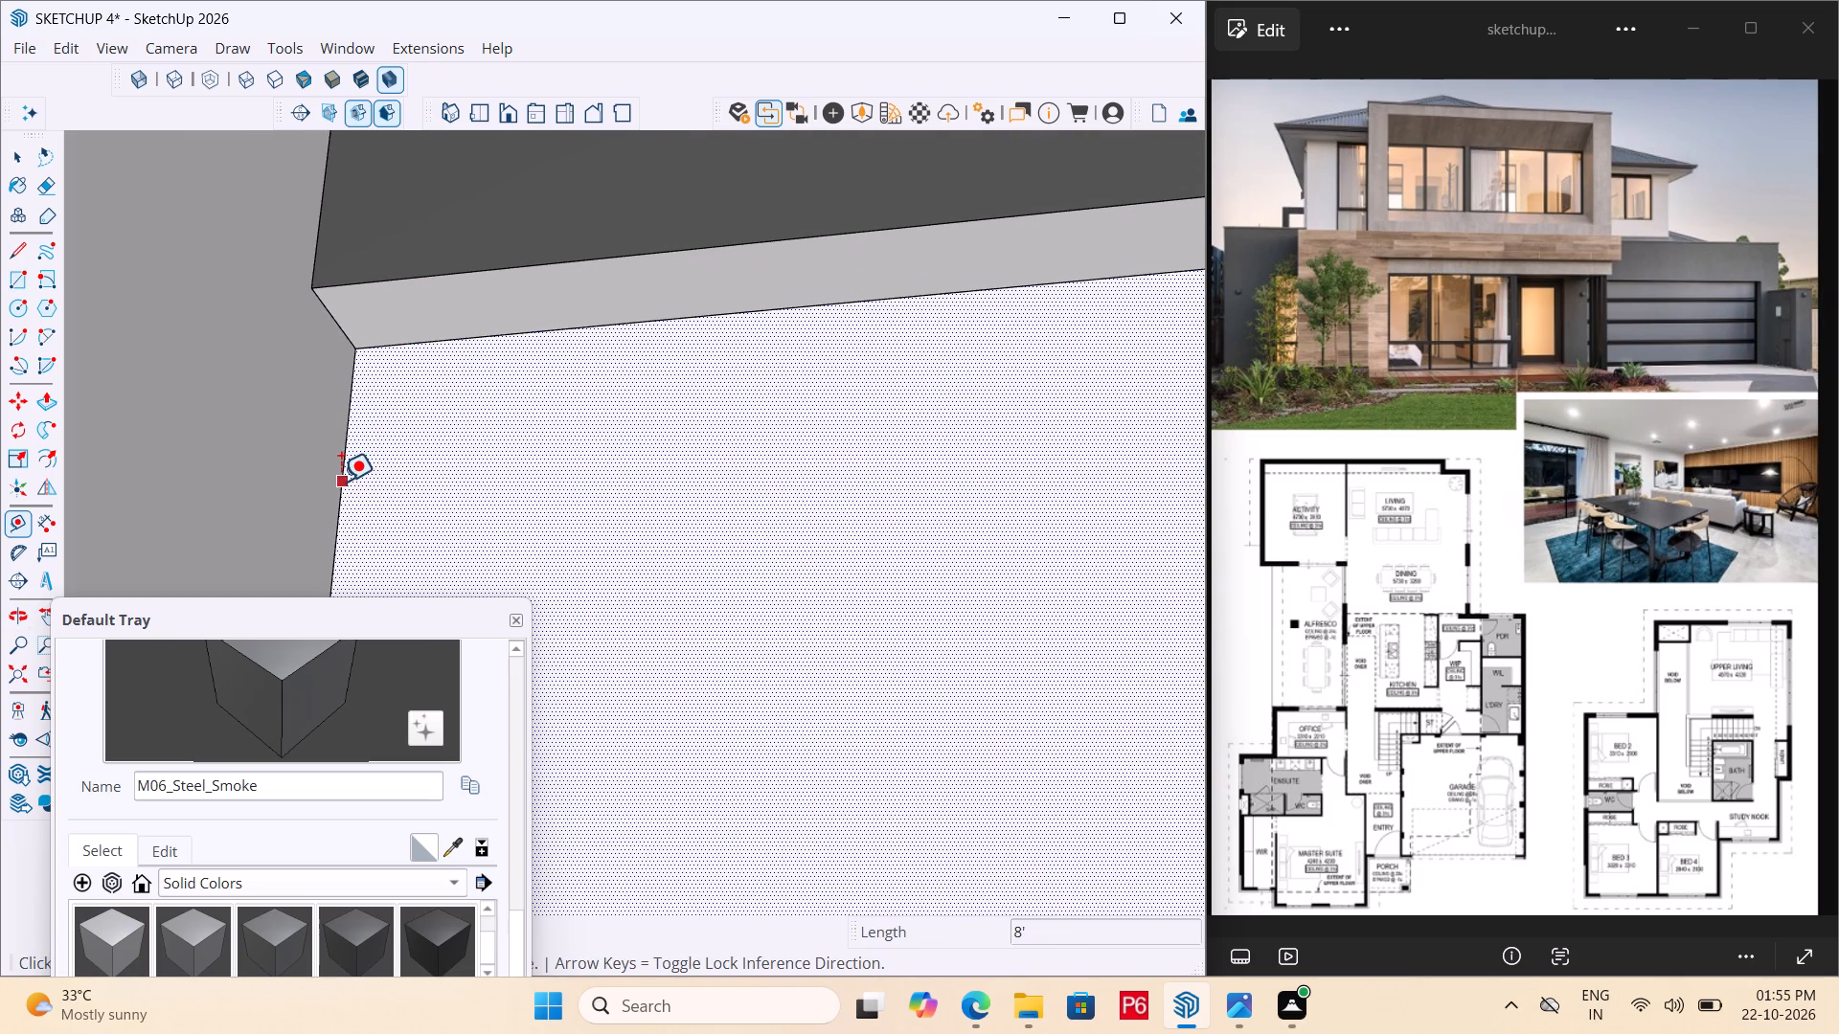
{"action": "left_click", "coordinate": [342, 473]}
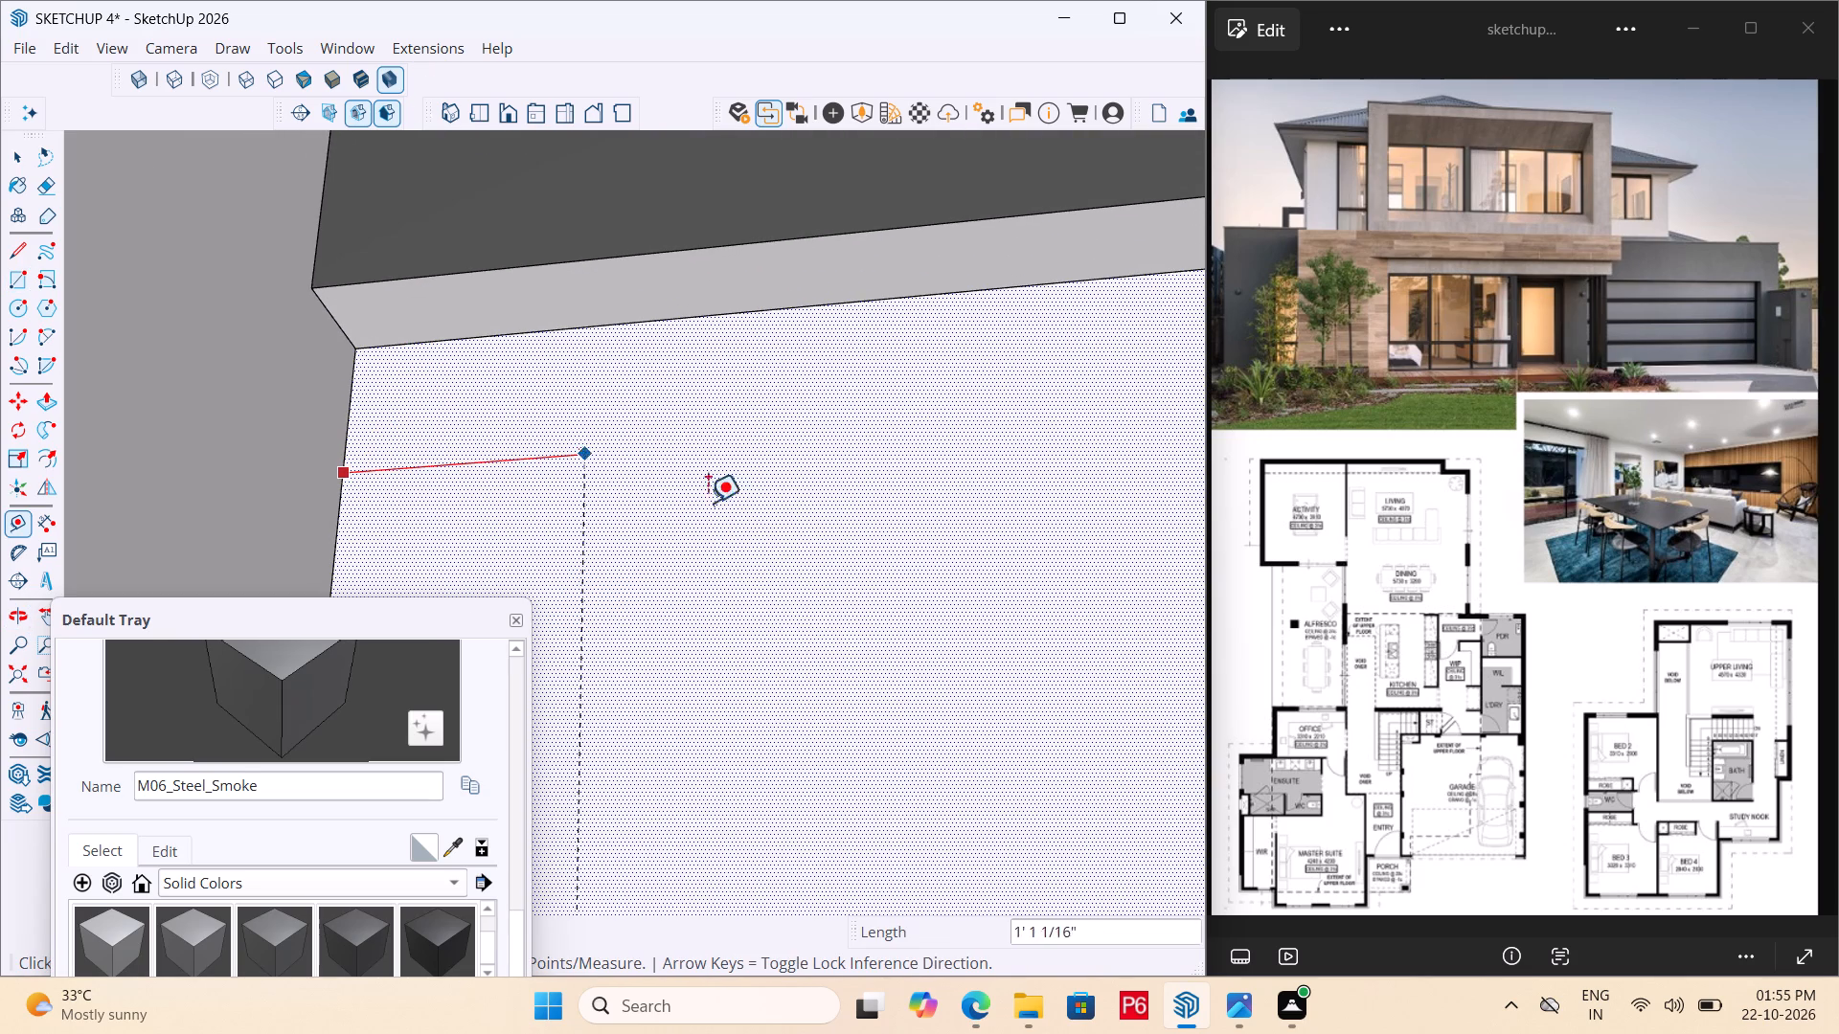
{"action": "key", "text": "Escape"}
Save the model.
{"action": "key", "text": "ctrl+s"}
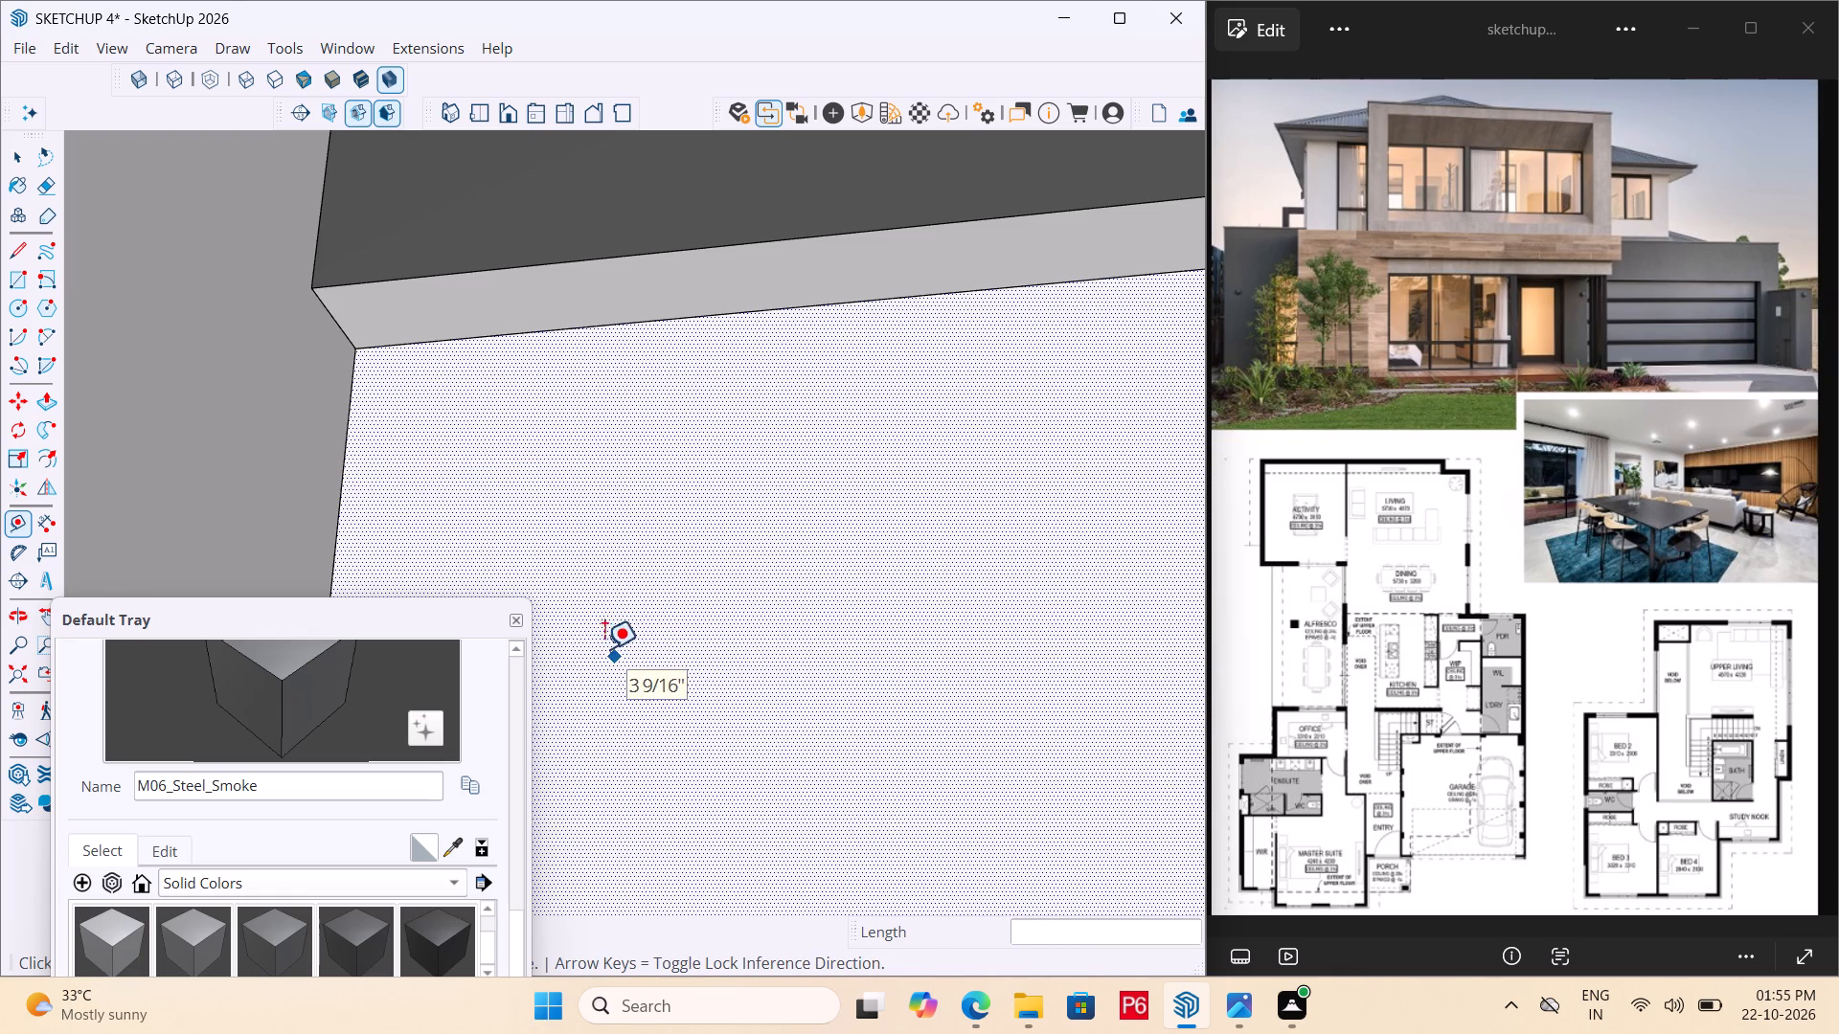
{"action": "key", "text": "ctrl+s"}
{"action": "key", "text": "ctrl+s"}
{"action": "key", "text": "ctrl+s"}
{"action": "key", "text": "ctrl+s"}
{"action": "scroll", "coordinate": [498, 487], "scroll_direction": "down", "scroll_amount": 6, "text": "ctrl"}
{"action": "key", "text": "ctrl+s"}
{"action": "scroll", "coordinate": [551, 405], "scroll_direction": "down", "scroll_amount": 5}
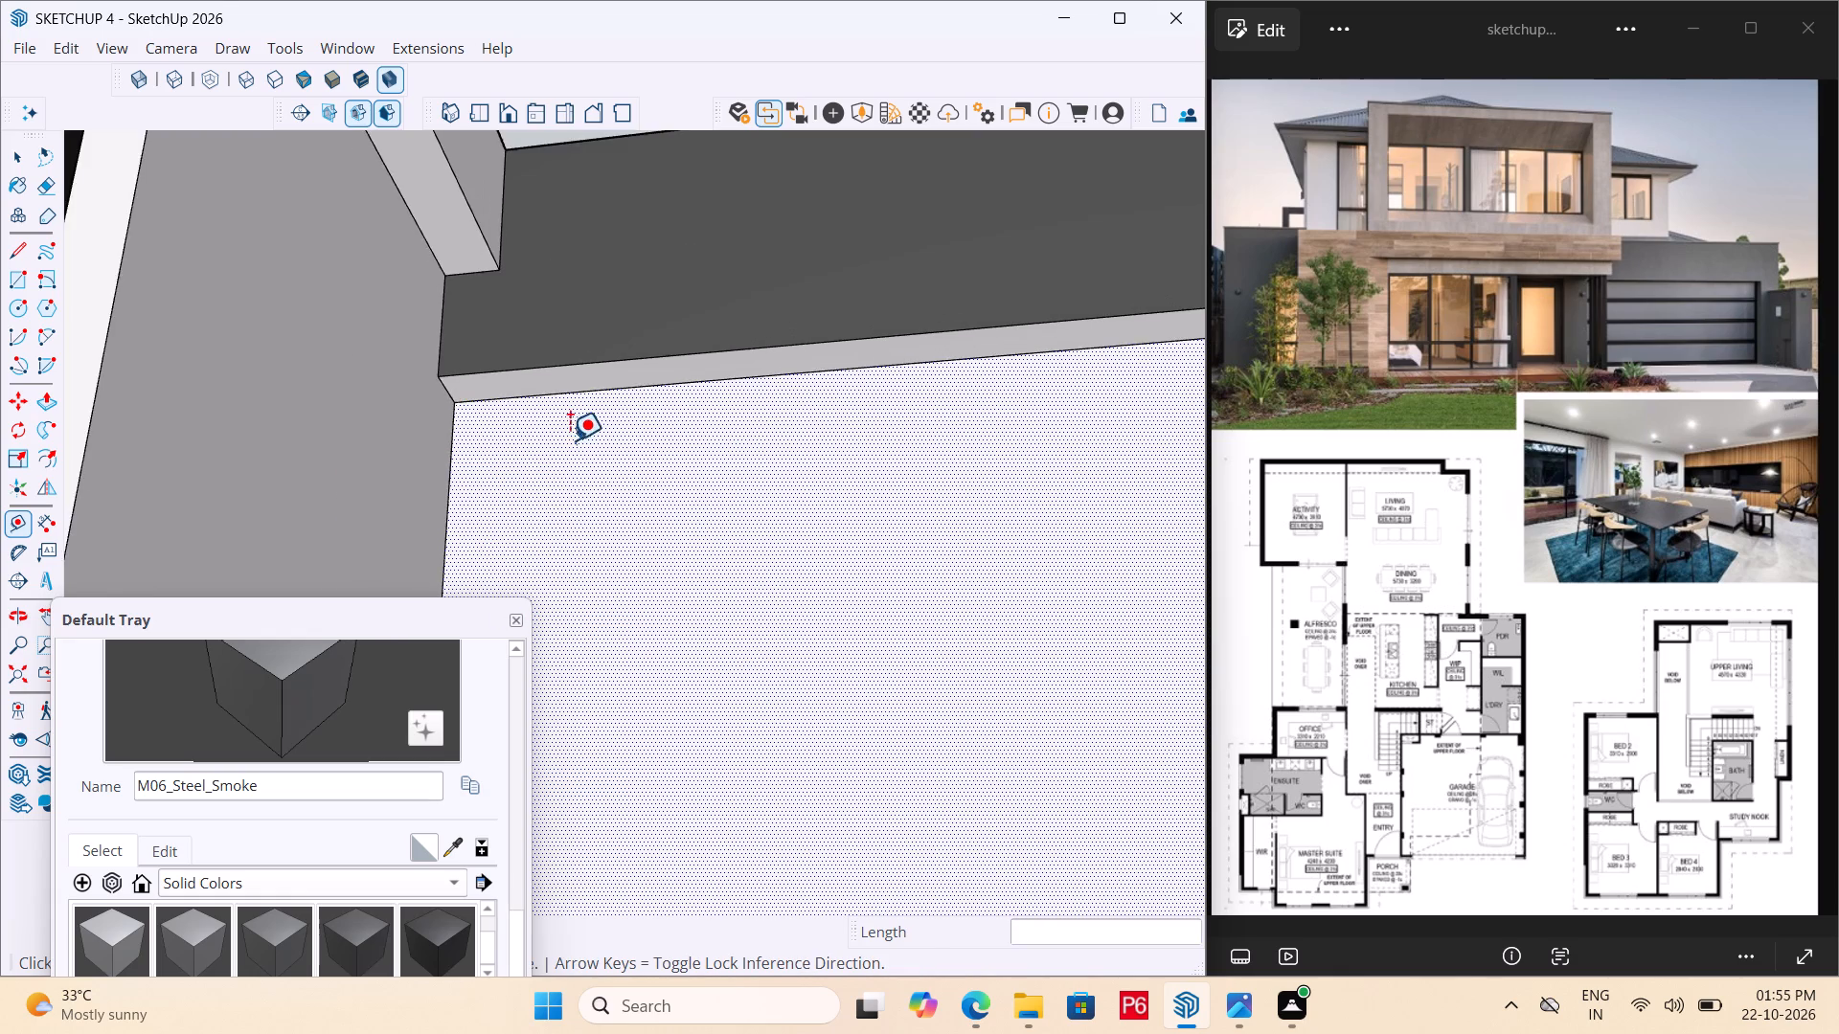
Examine the garage front and the underside of the house, returning to the recessed face's corner beside the slatted column.
{"action": "scroll", "coordinate": [601, 426], "scroll_direction": "down", "scroll_amount": 7}
{"action": "scroll", "coordinate": [479, 429], "scroll_direction": "down", "scroll_amount": 6}
{"action": "middle_click_drag", "start_coordinate": [716, 428], "coordinate": [695, 593]}
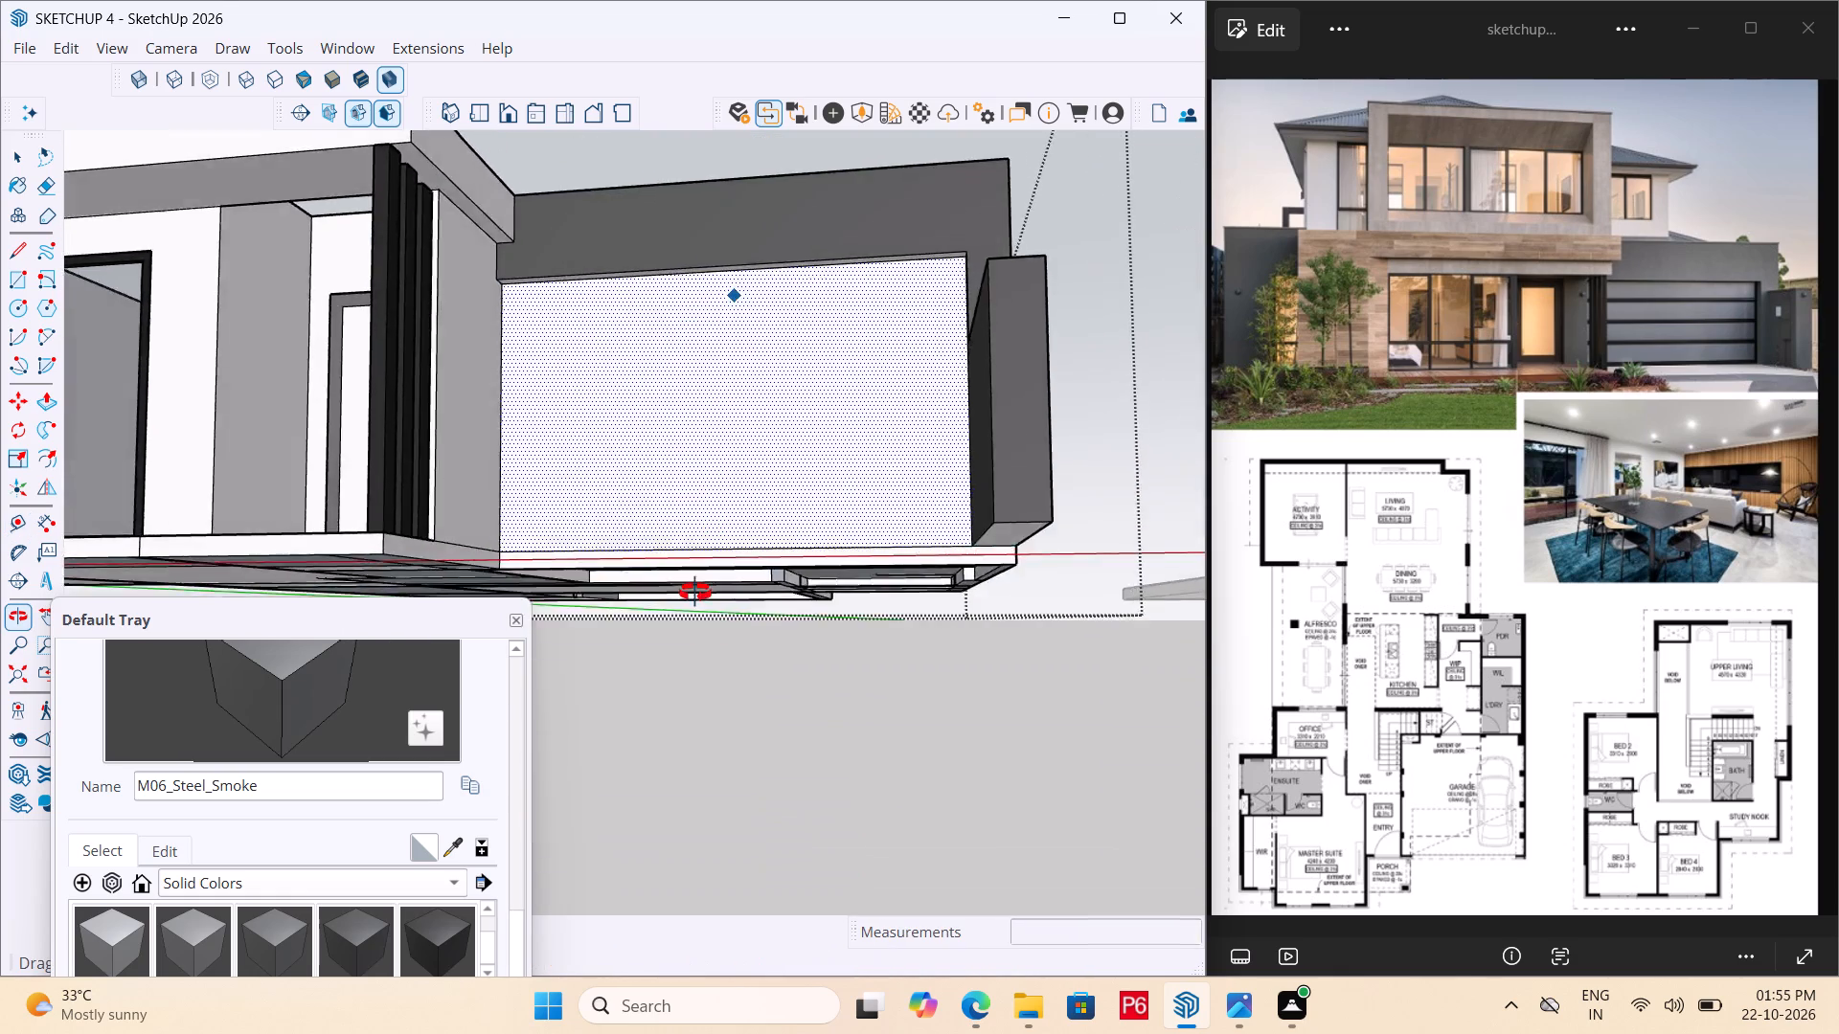
{"action": "middle_click_drag", "start_coordinate": [695, 593], "coordinate": [662, 509]}
{"action": "scroll", "coordinate": [715, 348], "scroll_direction": "down", "scroll_amount": 6}
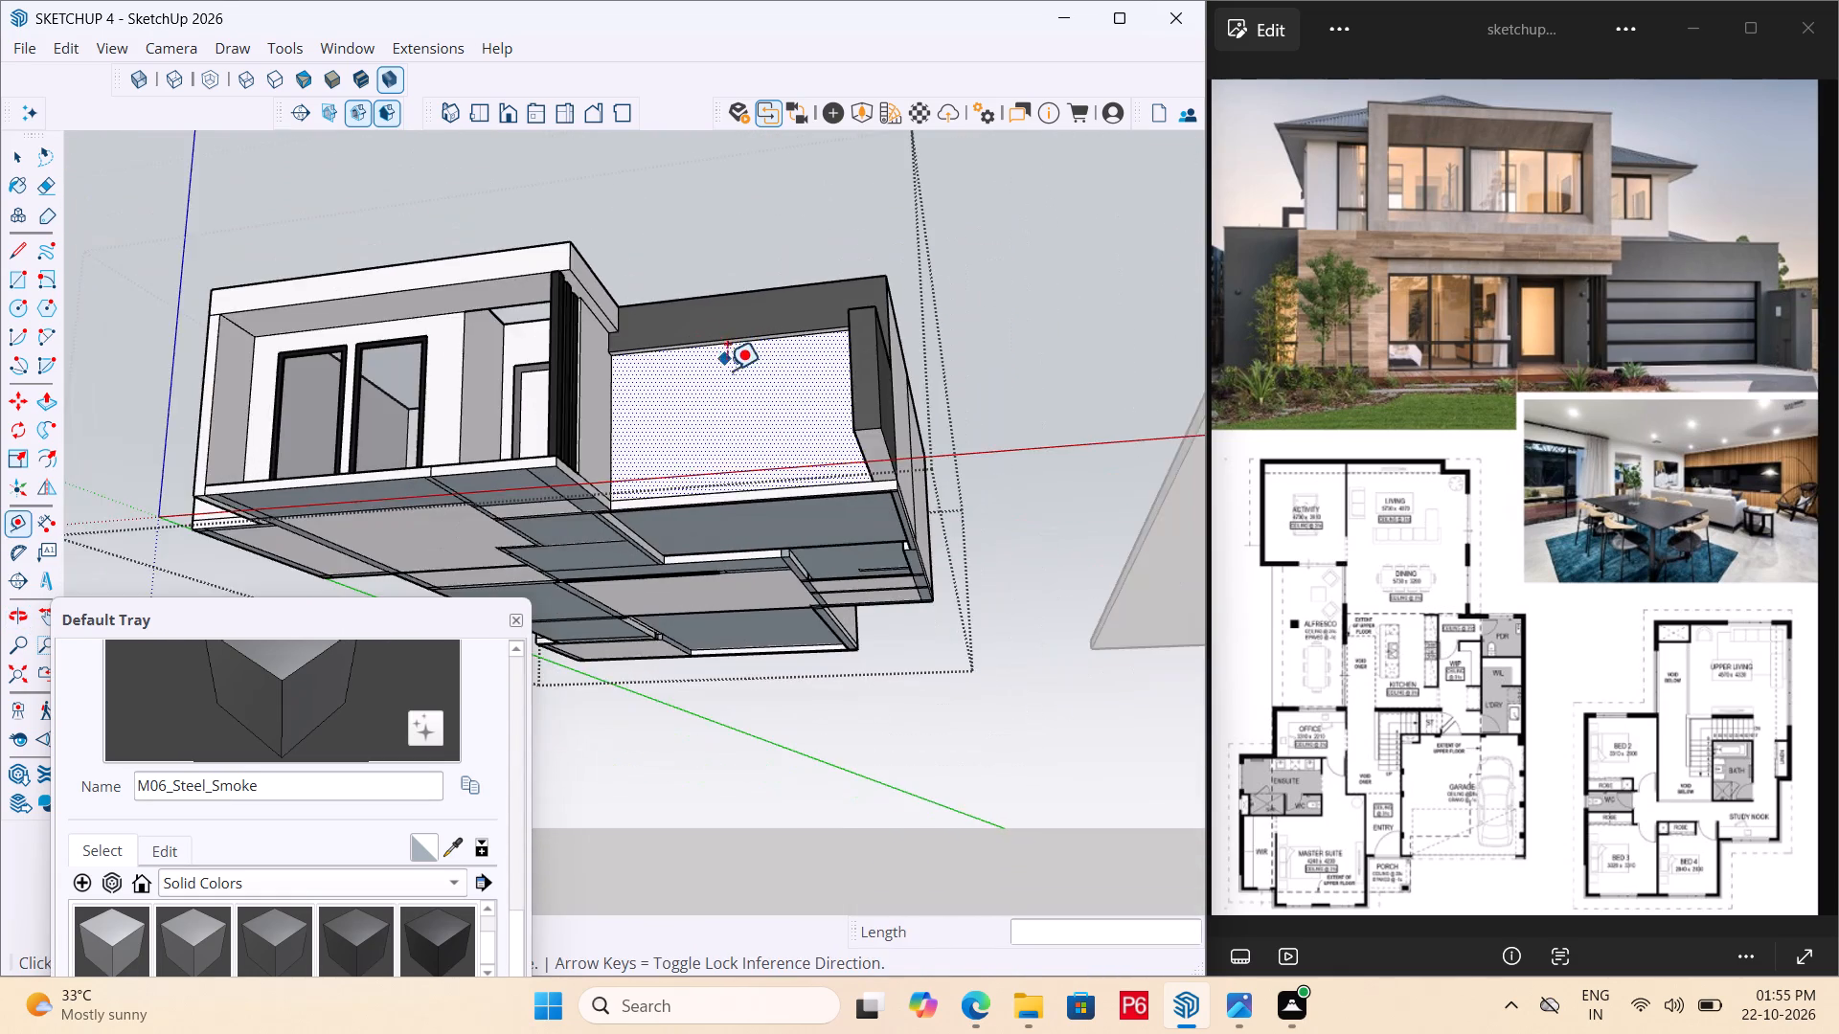
{"action": "middle_click_drag", "start_coordinate": [714, 501], "coordinate": [697, 337]}
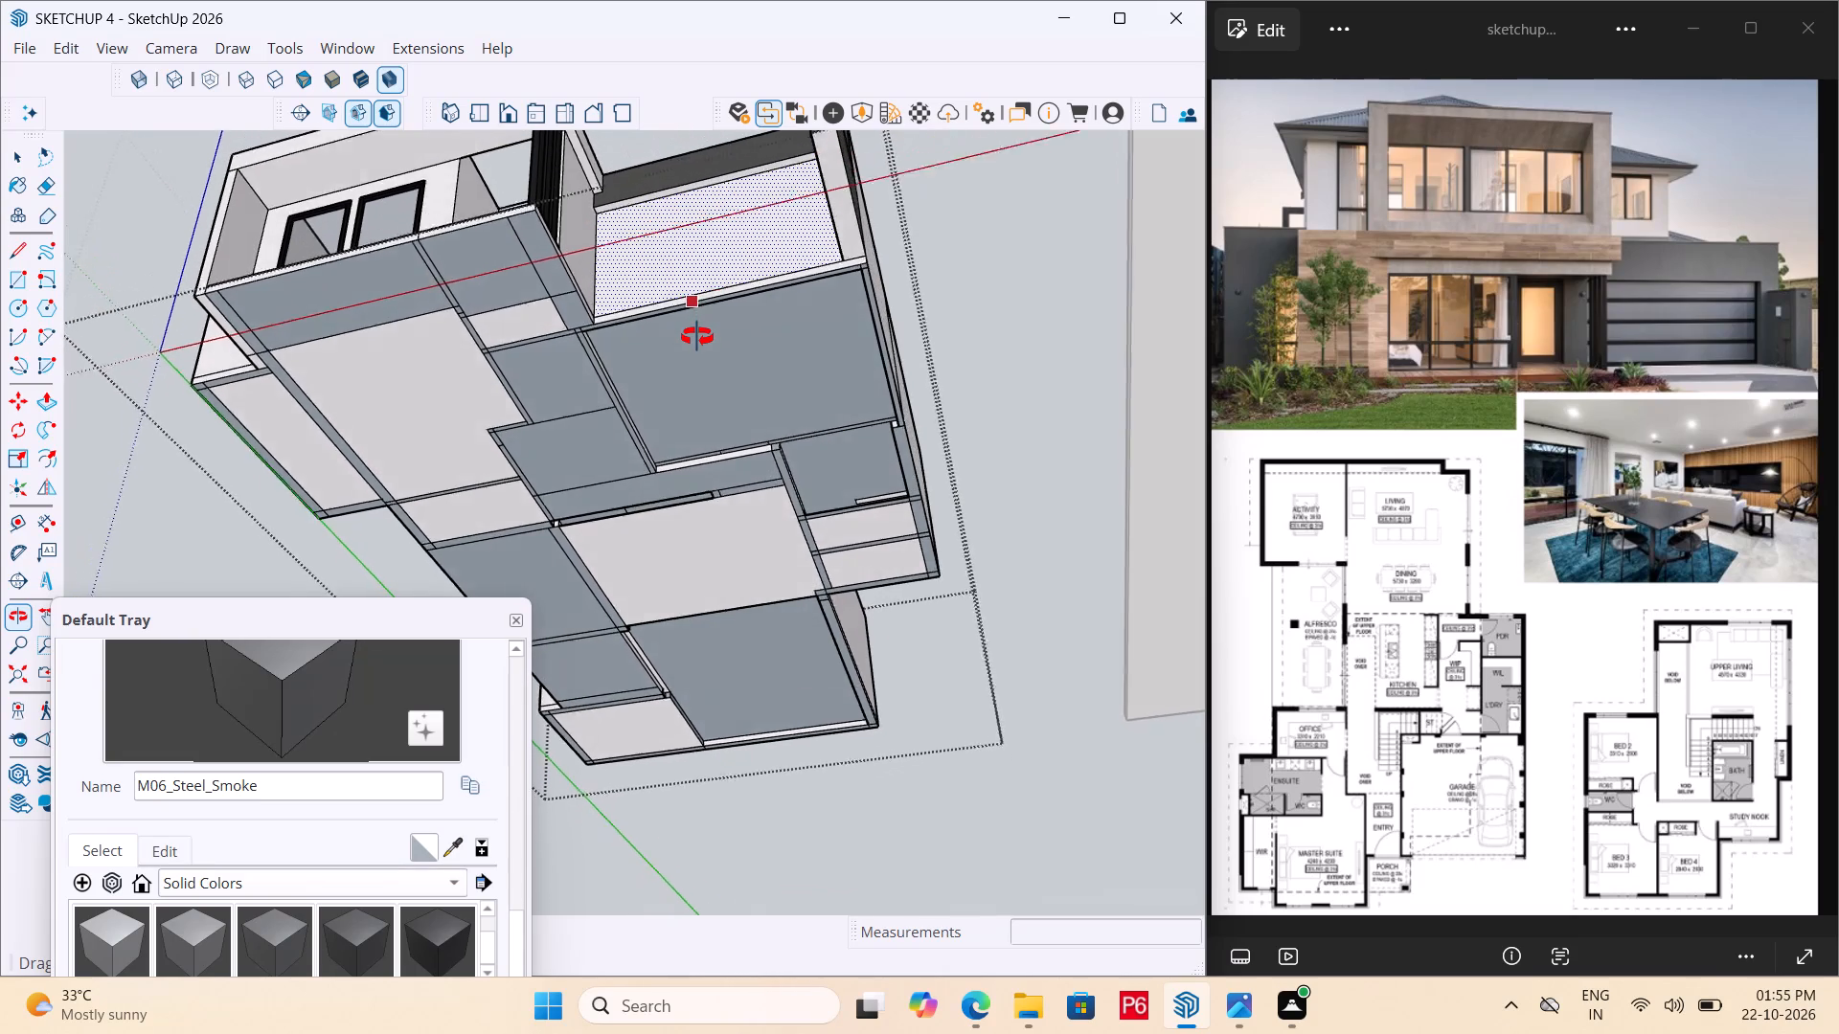
{"action": "middle_click_drag", "start_coordinate": [697, 337], "coordinate": [668, 675]}
{"action": "scroll", "coordinate": [641, 646], "scroll_direction": "up", "scroll_amount": 6}
{"action": "scroll", "coordinate": [498, 544], "scroll_direction": "up", "scroll_amount": 5}
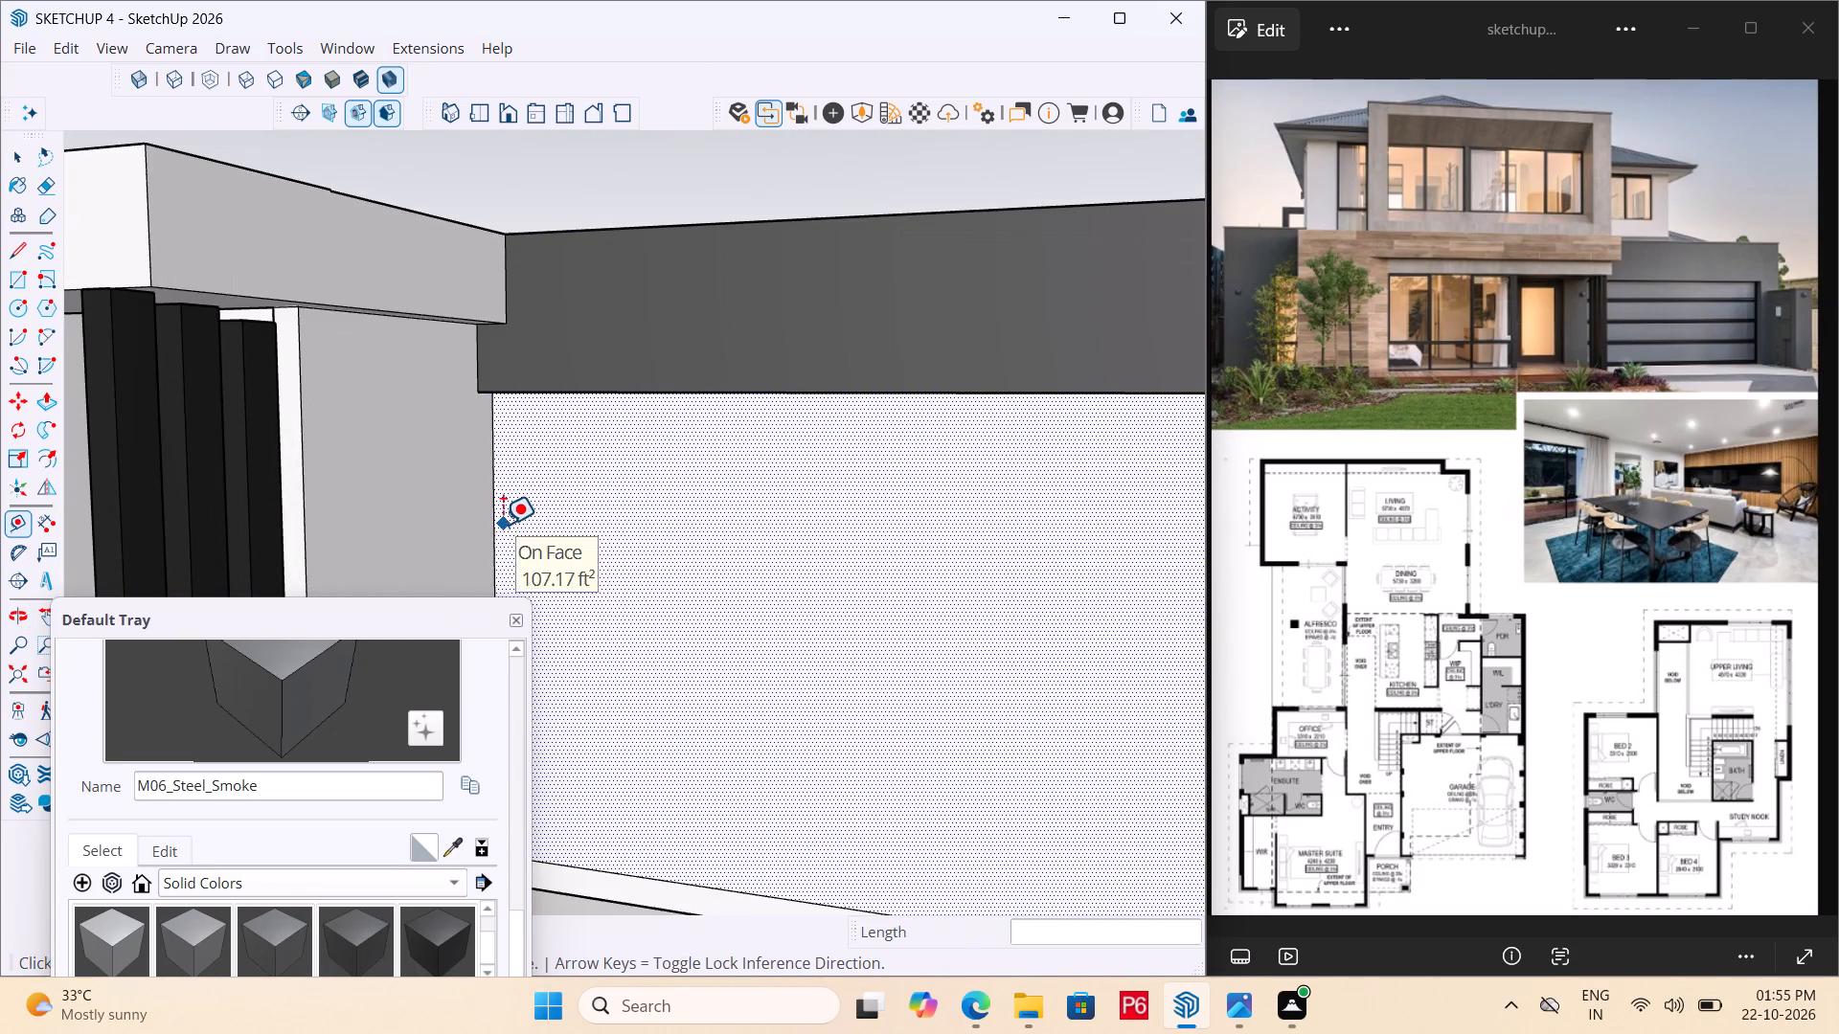
Place a guide line 1" inside the column-side vertical edge of the recessed garage-front face.
{"action": "left_click", "coordinate": [494, 529]}
{"action": "type", "text": "1\""}
{"action": "key", "text": "Return"}
Place a guide line 1" below the top edge of the recessed garage-front face.
{"action": "scroll", "coordinate": [595, 447], "scroll_direction": "down", "scroll_amount": 7}
{"action": "scroll", "coordinate": [747, 519], "scroll_direction": "down", "scroll_amount": 5}
{"action": "middle_click_drag", "start_coordinate": [721, 559], "coordinate": [737, 300]}
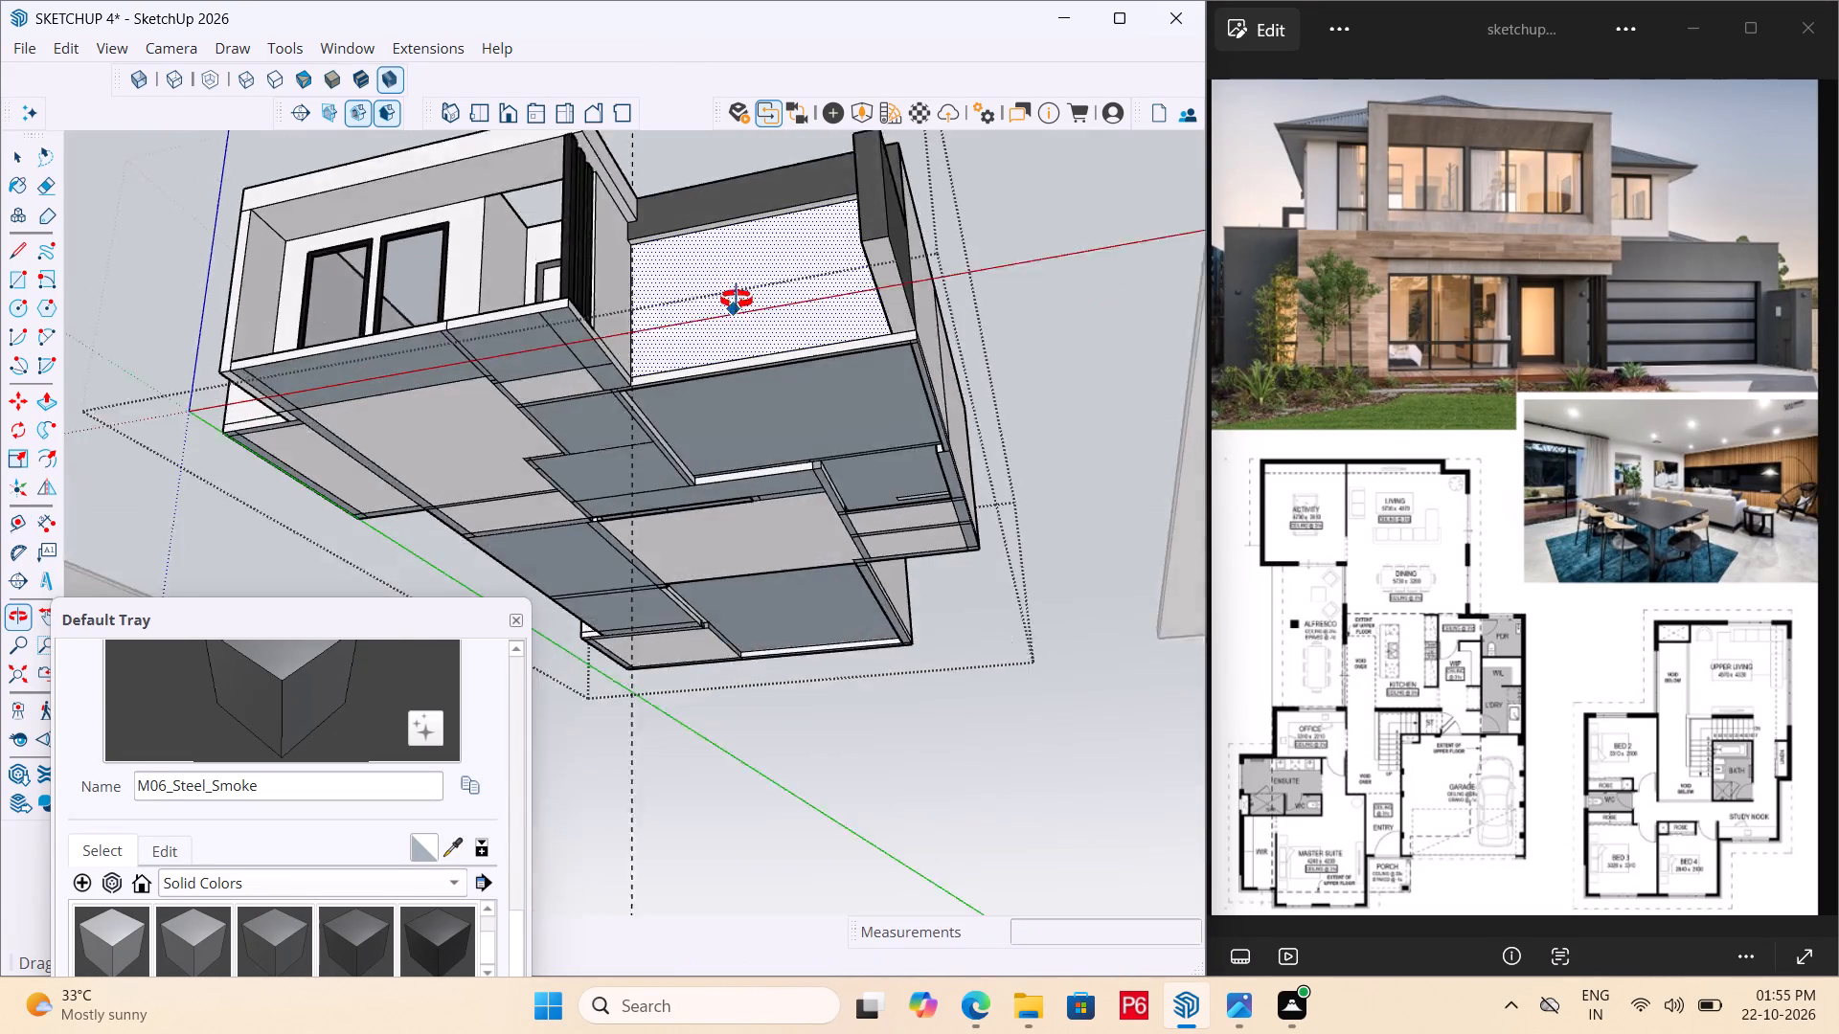
{"action": "middle_click_drag", "start_coordinate": [737, 300], "coordinate": [755, 208]}
{"action": "scroll", "coordinate": [772, 415], "scroll_direction": "up", "scroll_amount": 6}
{"action": "middle_click_drag", "start_coordinate": [802, 339], "coordinate": [586, 365]}
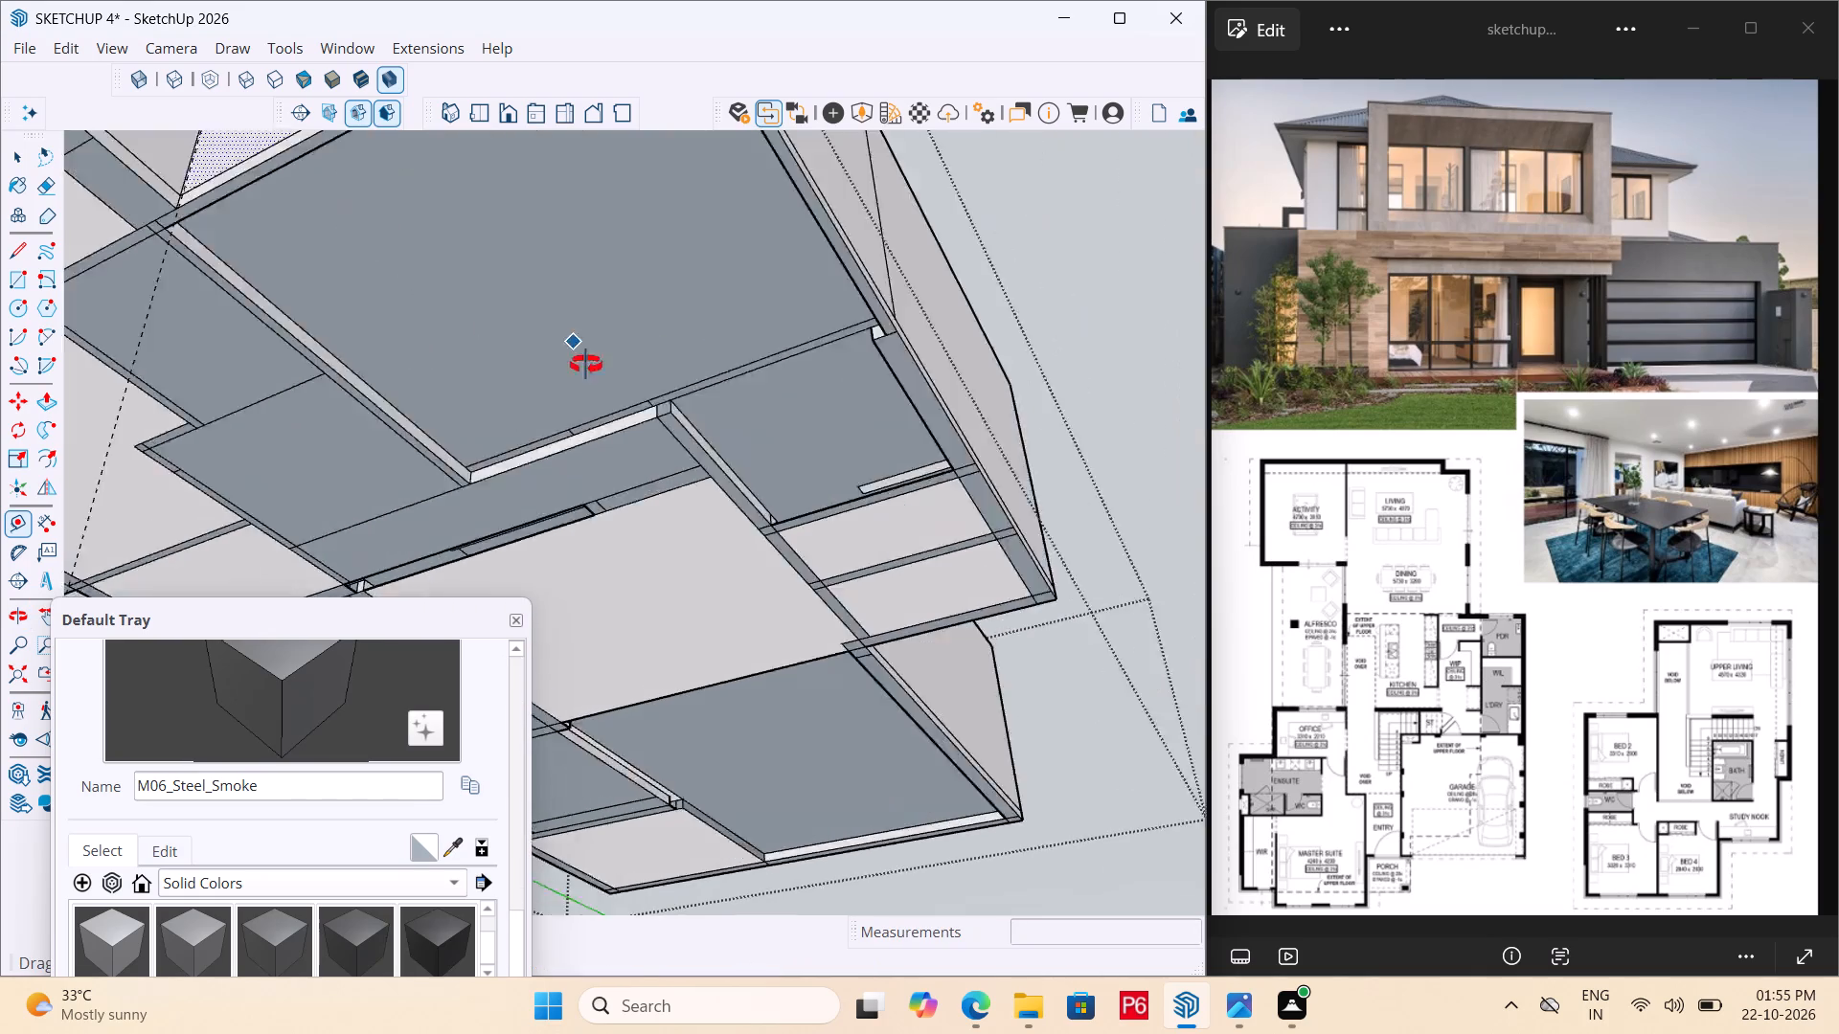
{"action": "middle_click_drag", "start_coordinate": [586, 365], "coordinate": [745, 393]}
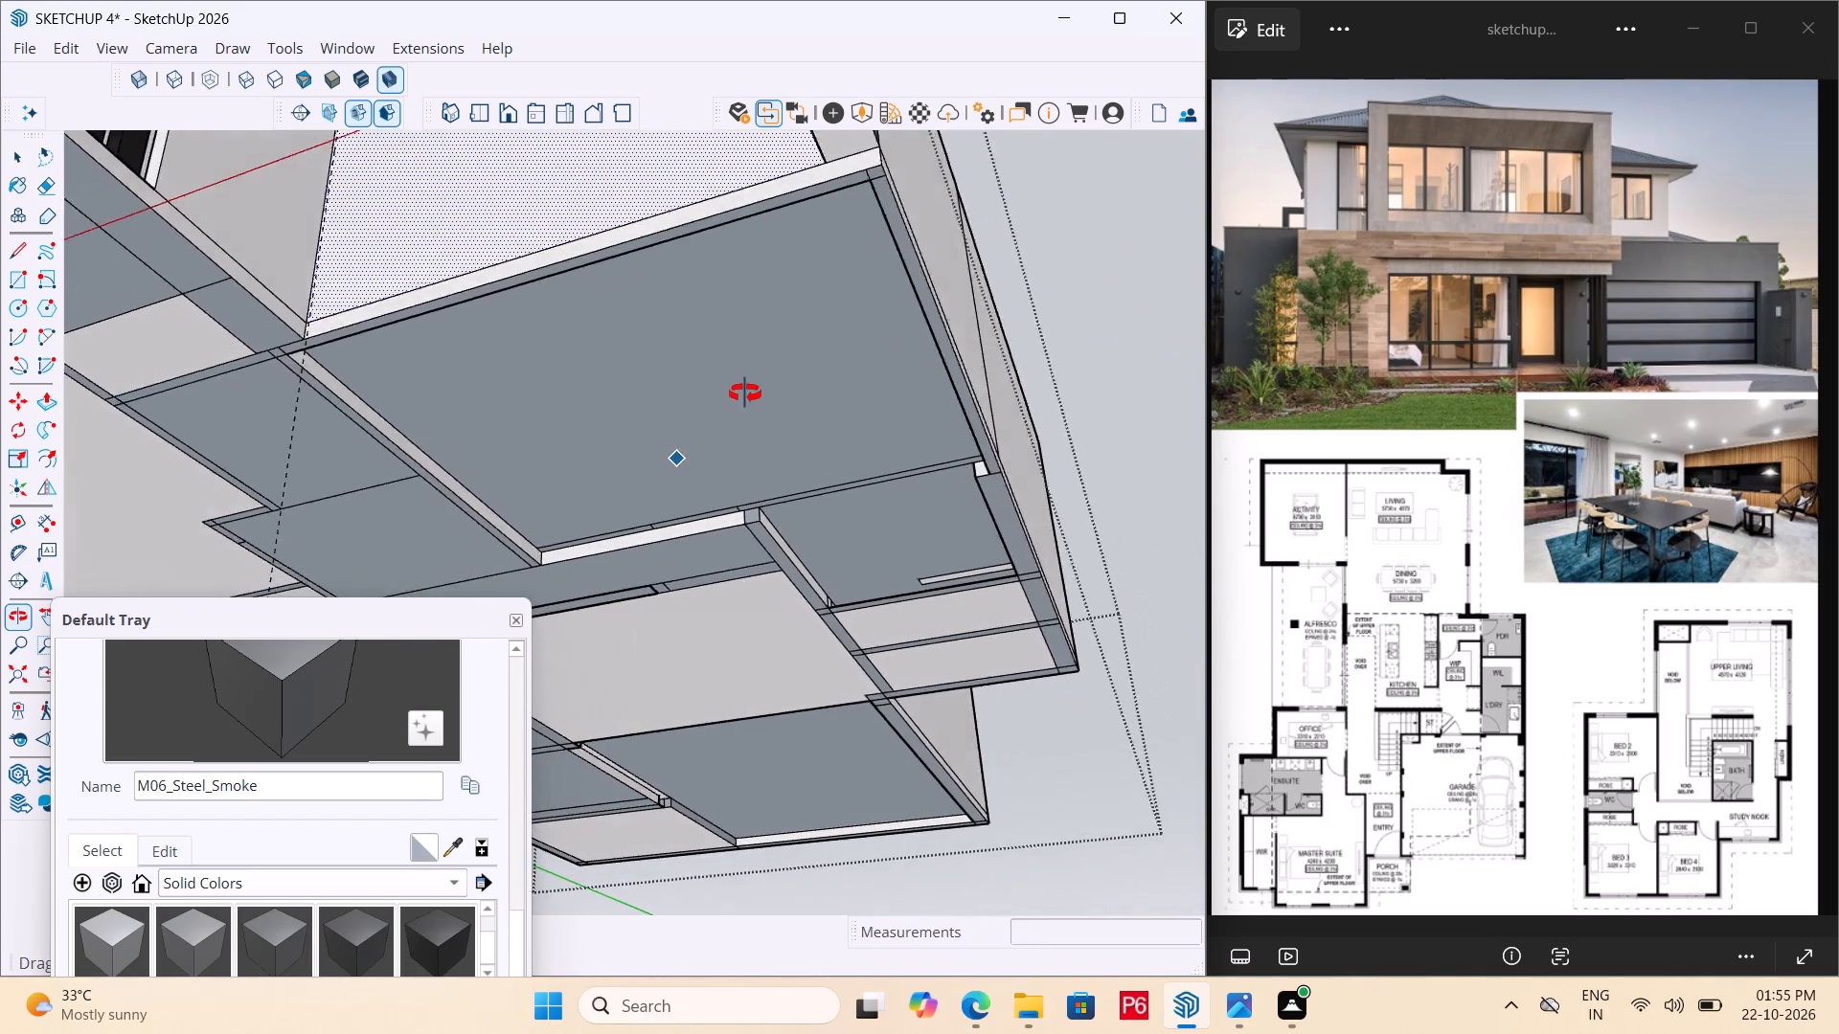
{"action": "middle_click_drag", "start_coordinate": [745, 393], "coordinate": [760, 543]}
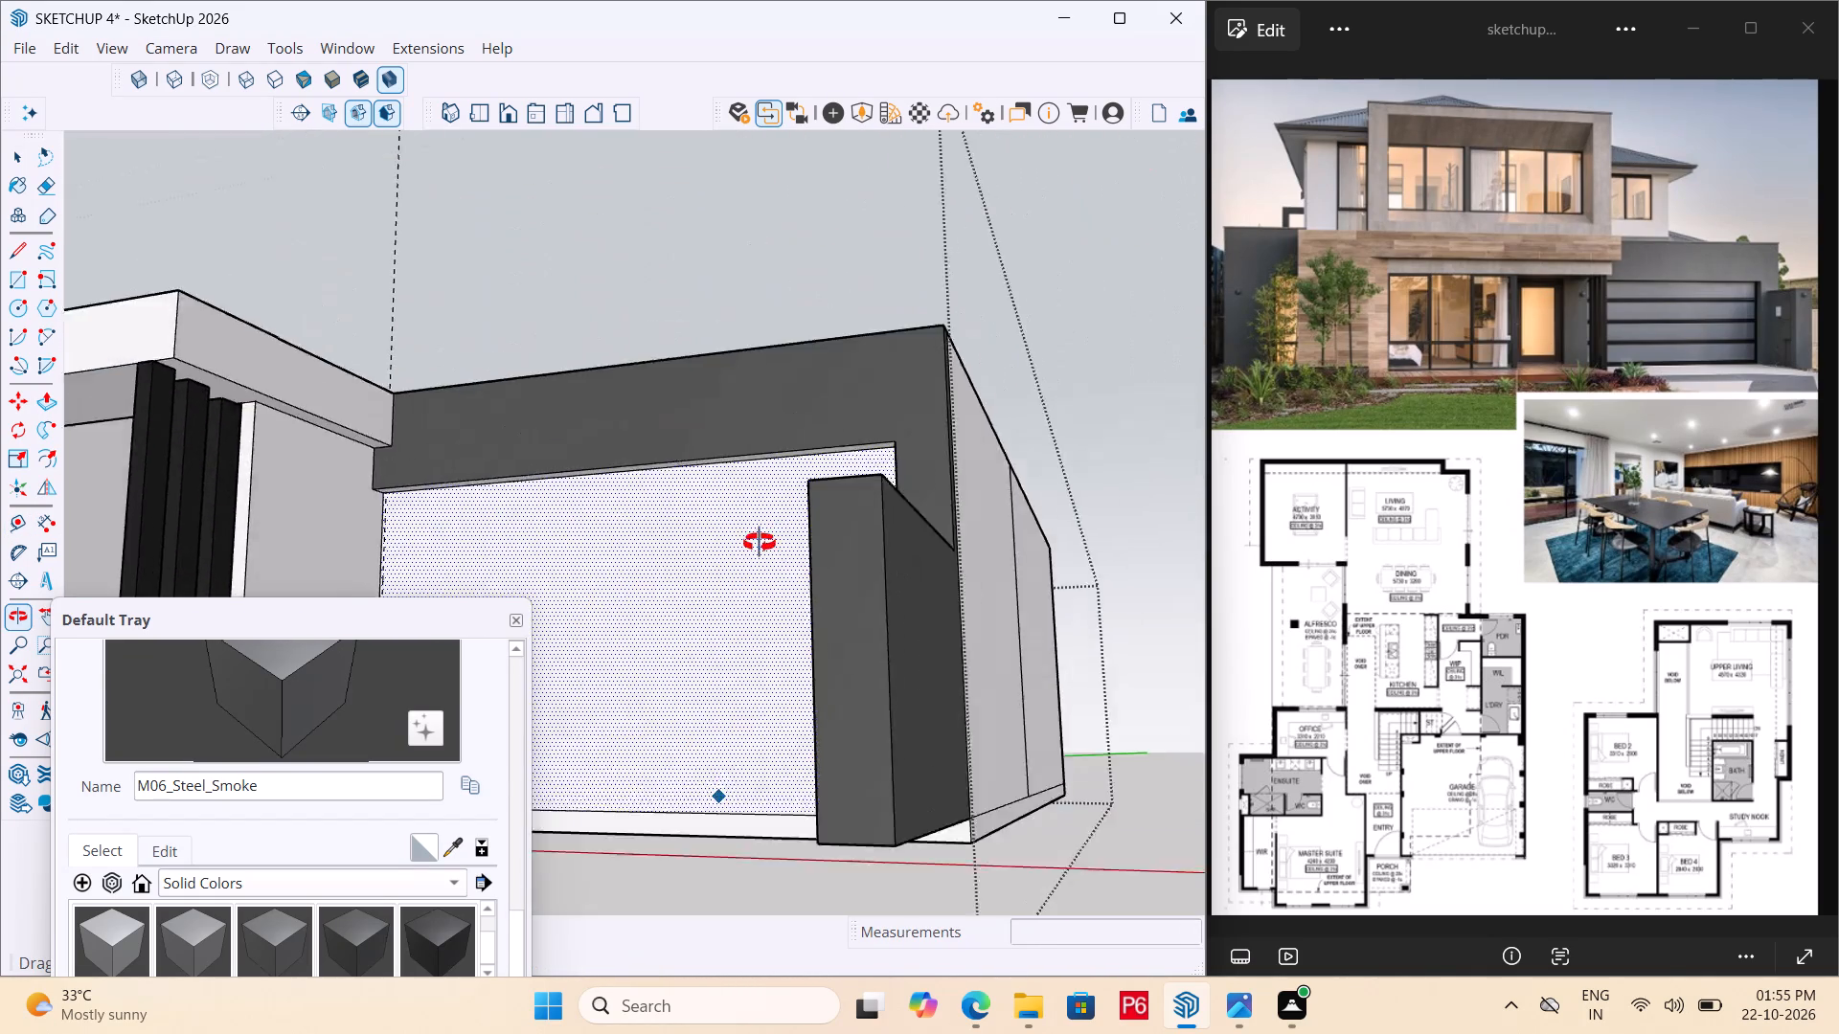
{"action": "middle_click_drag", "start_coordinate": [760, 543], "coordinate": [833, 443]}
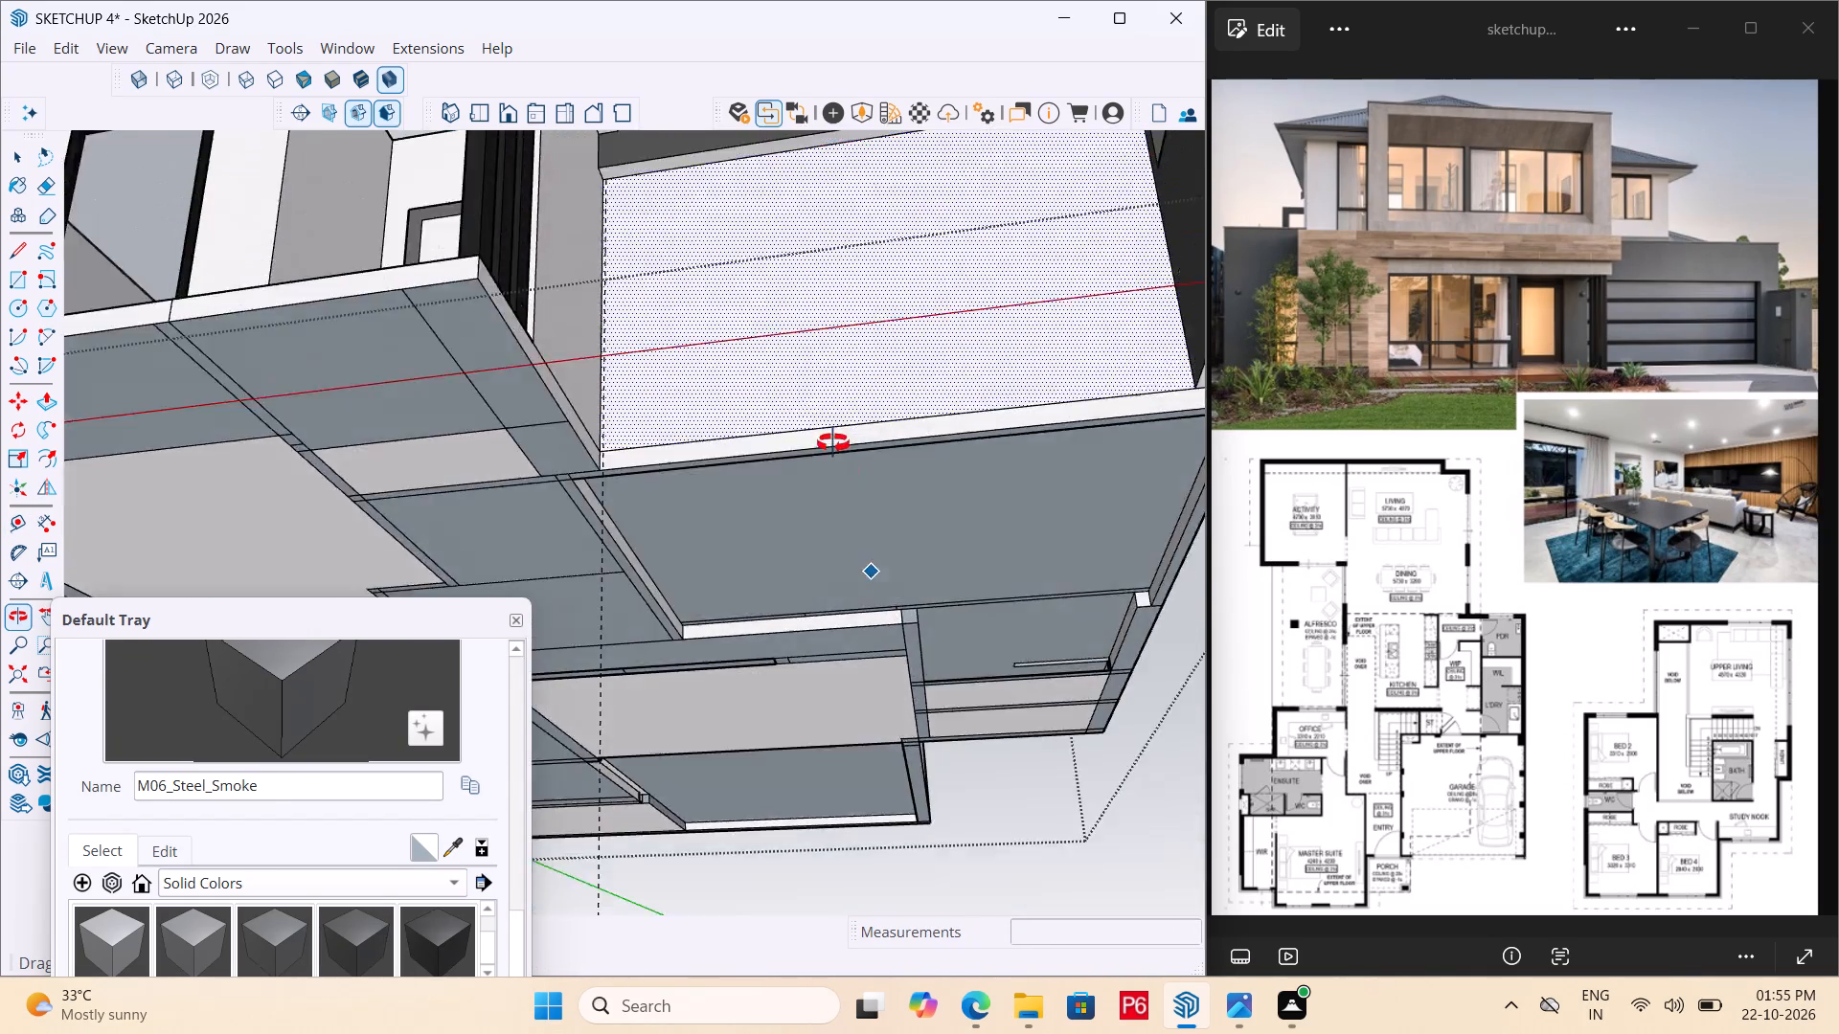
{"action": "middle_click_drag", "start_coordinate": [833, 443], "coordinate": [798, 500]}
{"action": "scroll", "coordinate": [561, 438], "scroll_direction": "up", "scroll_amount": 10}
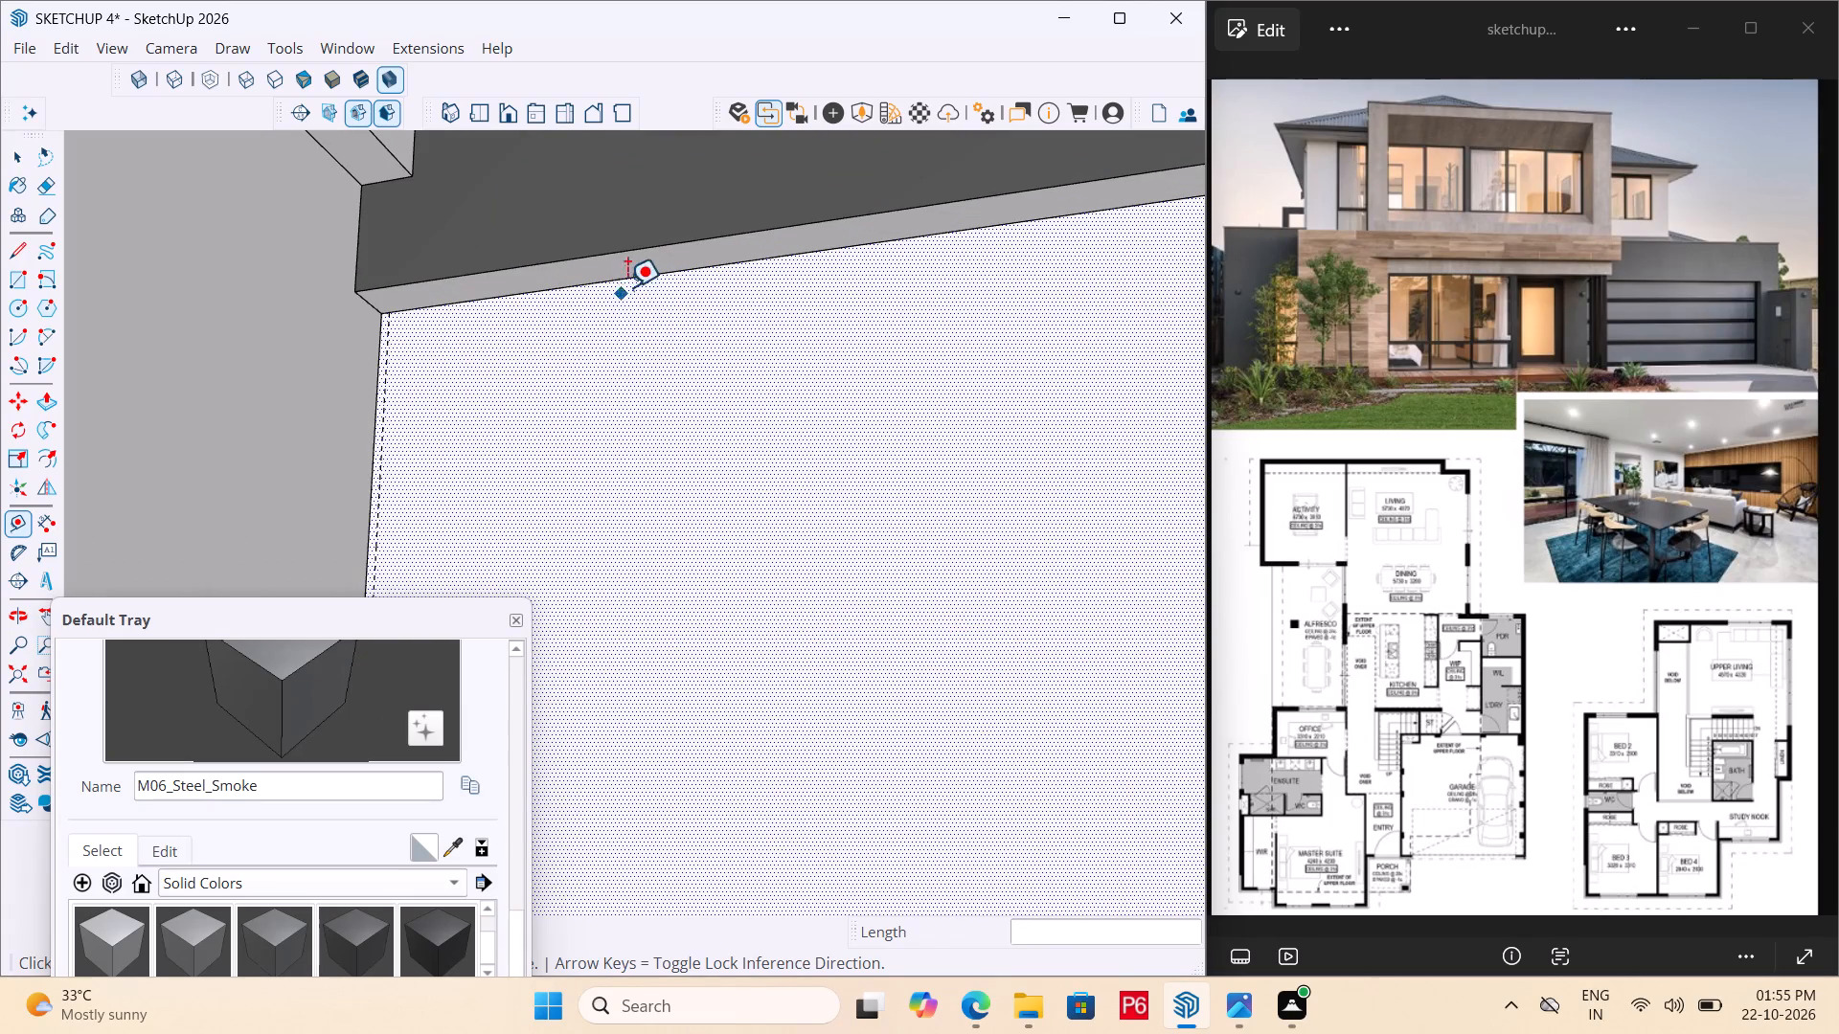
{"action": "left_click", "coordinate": [639, 274]}
{"action": "type", "text": "1\""}
{"action": "key", "text": "Return"}
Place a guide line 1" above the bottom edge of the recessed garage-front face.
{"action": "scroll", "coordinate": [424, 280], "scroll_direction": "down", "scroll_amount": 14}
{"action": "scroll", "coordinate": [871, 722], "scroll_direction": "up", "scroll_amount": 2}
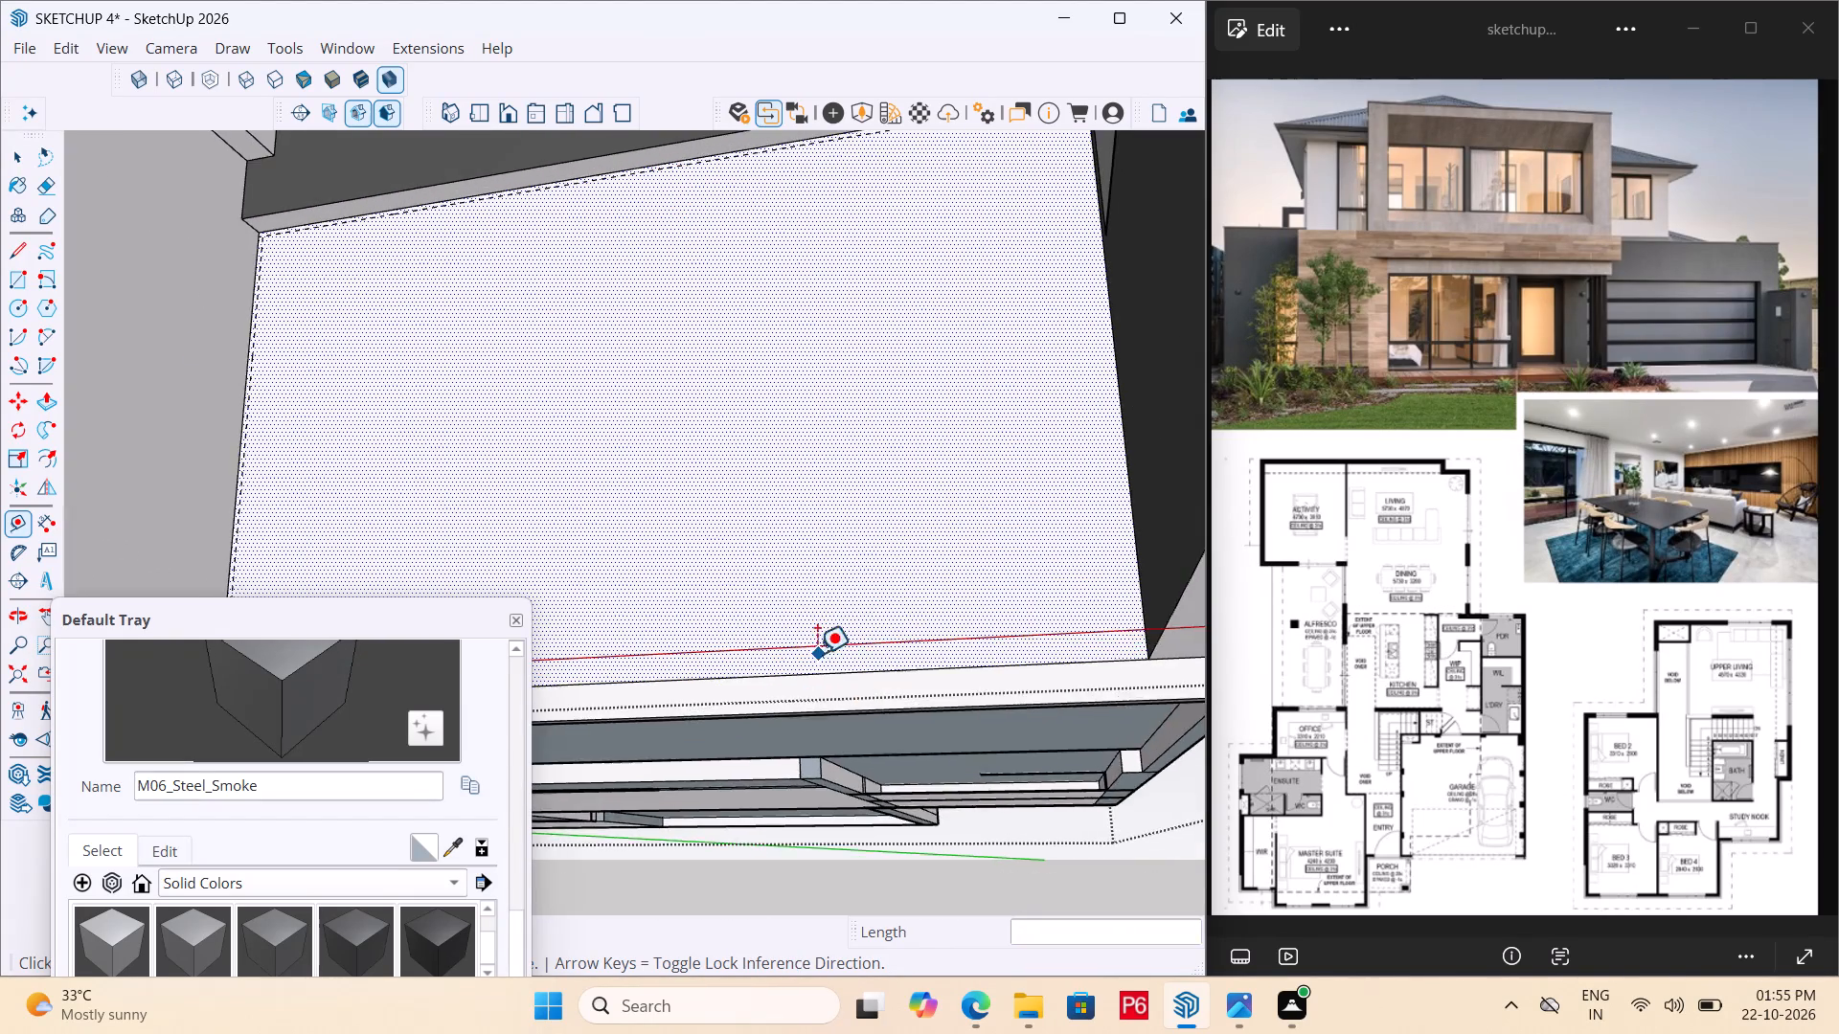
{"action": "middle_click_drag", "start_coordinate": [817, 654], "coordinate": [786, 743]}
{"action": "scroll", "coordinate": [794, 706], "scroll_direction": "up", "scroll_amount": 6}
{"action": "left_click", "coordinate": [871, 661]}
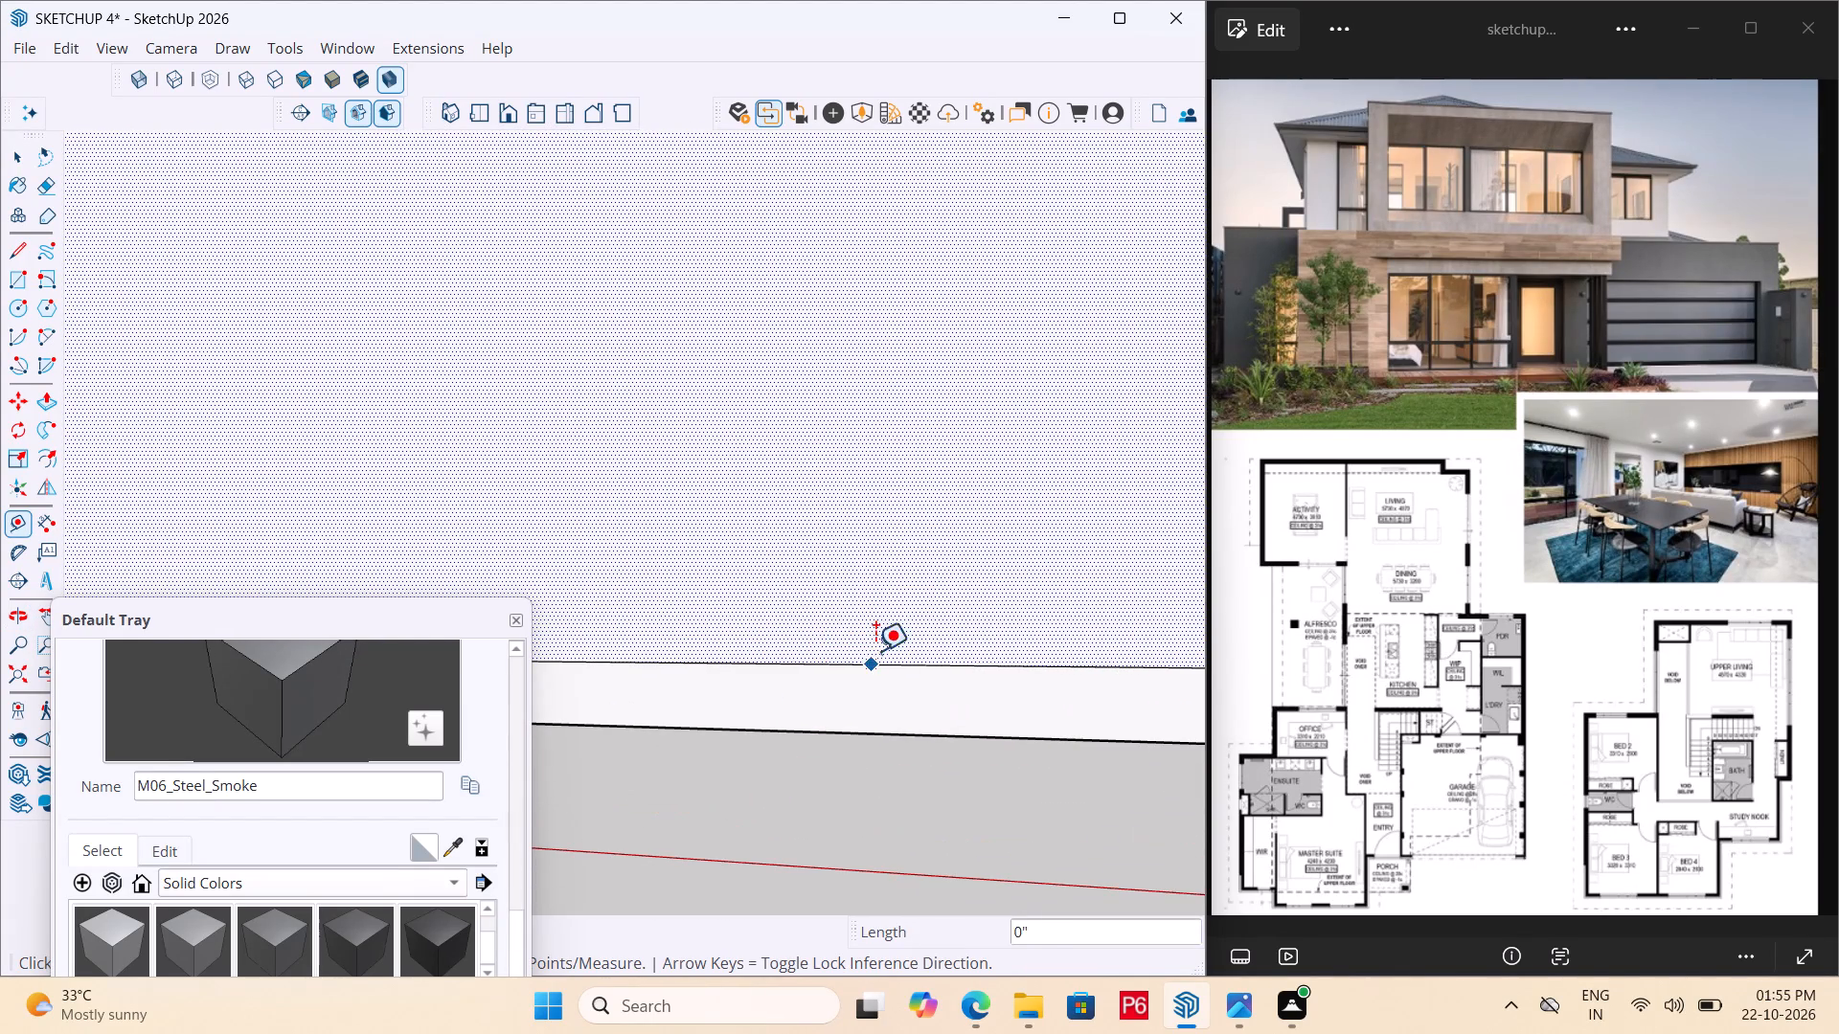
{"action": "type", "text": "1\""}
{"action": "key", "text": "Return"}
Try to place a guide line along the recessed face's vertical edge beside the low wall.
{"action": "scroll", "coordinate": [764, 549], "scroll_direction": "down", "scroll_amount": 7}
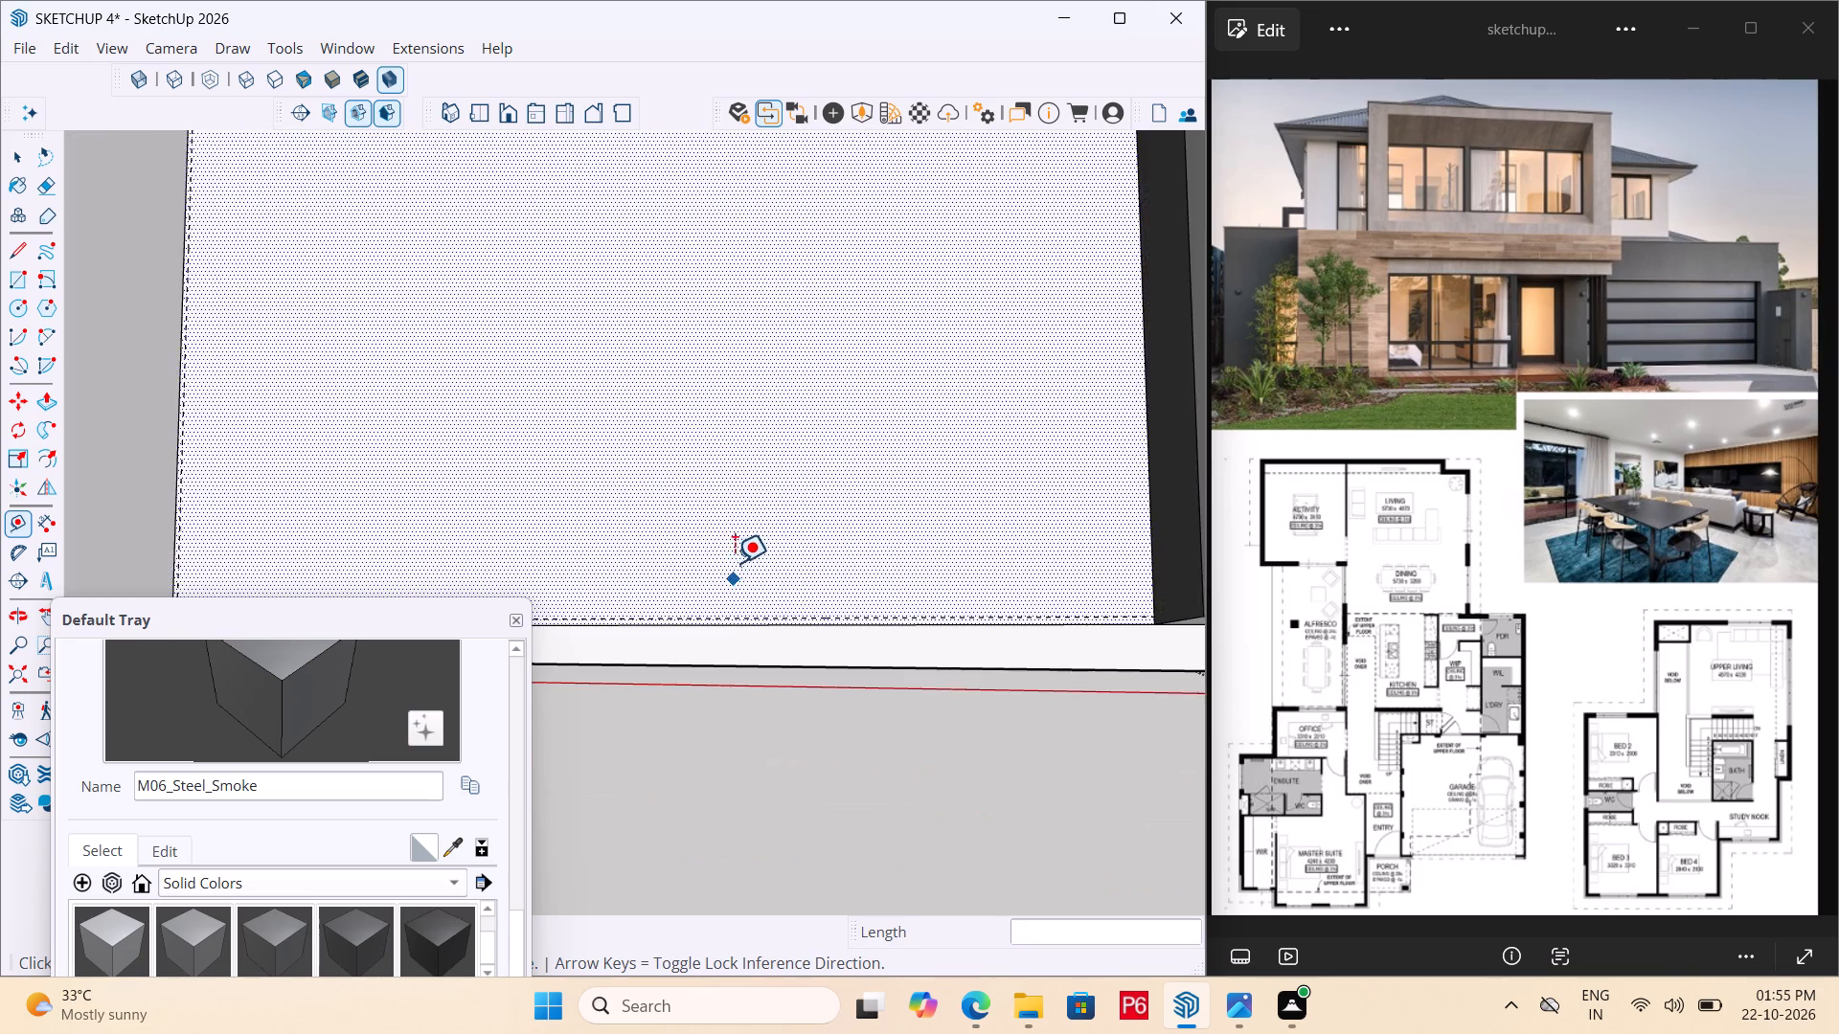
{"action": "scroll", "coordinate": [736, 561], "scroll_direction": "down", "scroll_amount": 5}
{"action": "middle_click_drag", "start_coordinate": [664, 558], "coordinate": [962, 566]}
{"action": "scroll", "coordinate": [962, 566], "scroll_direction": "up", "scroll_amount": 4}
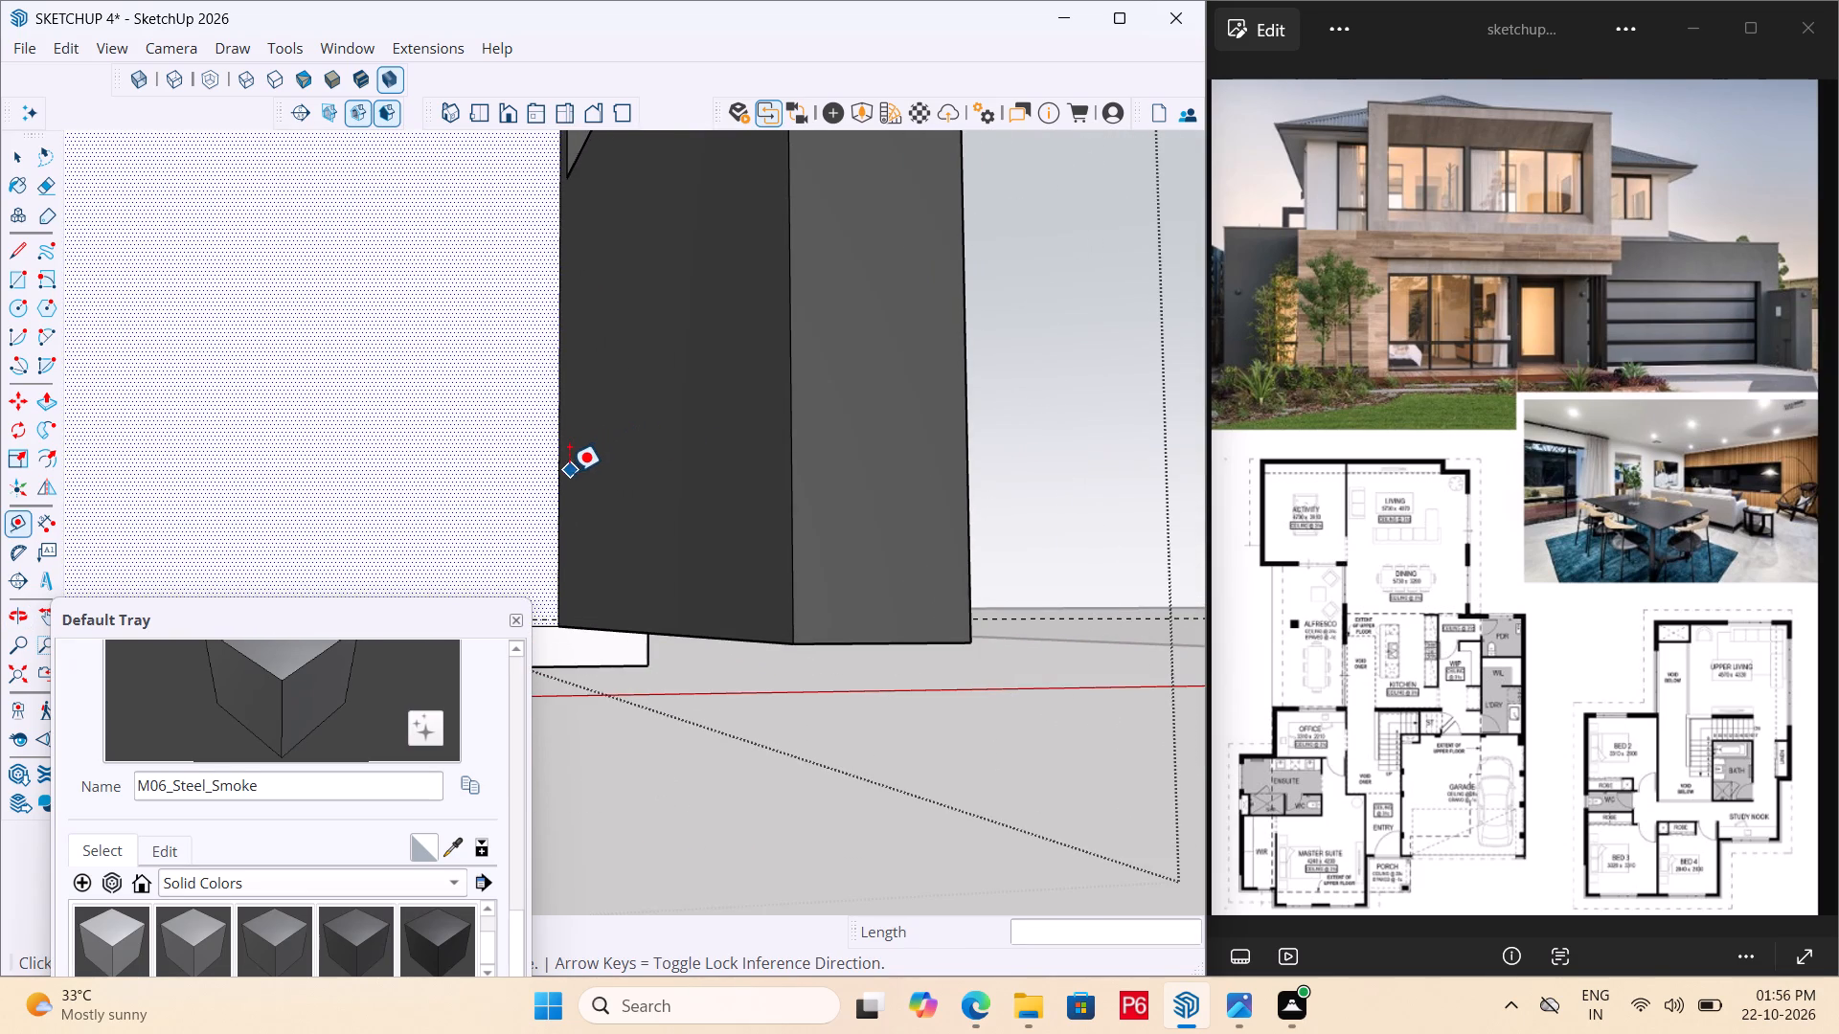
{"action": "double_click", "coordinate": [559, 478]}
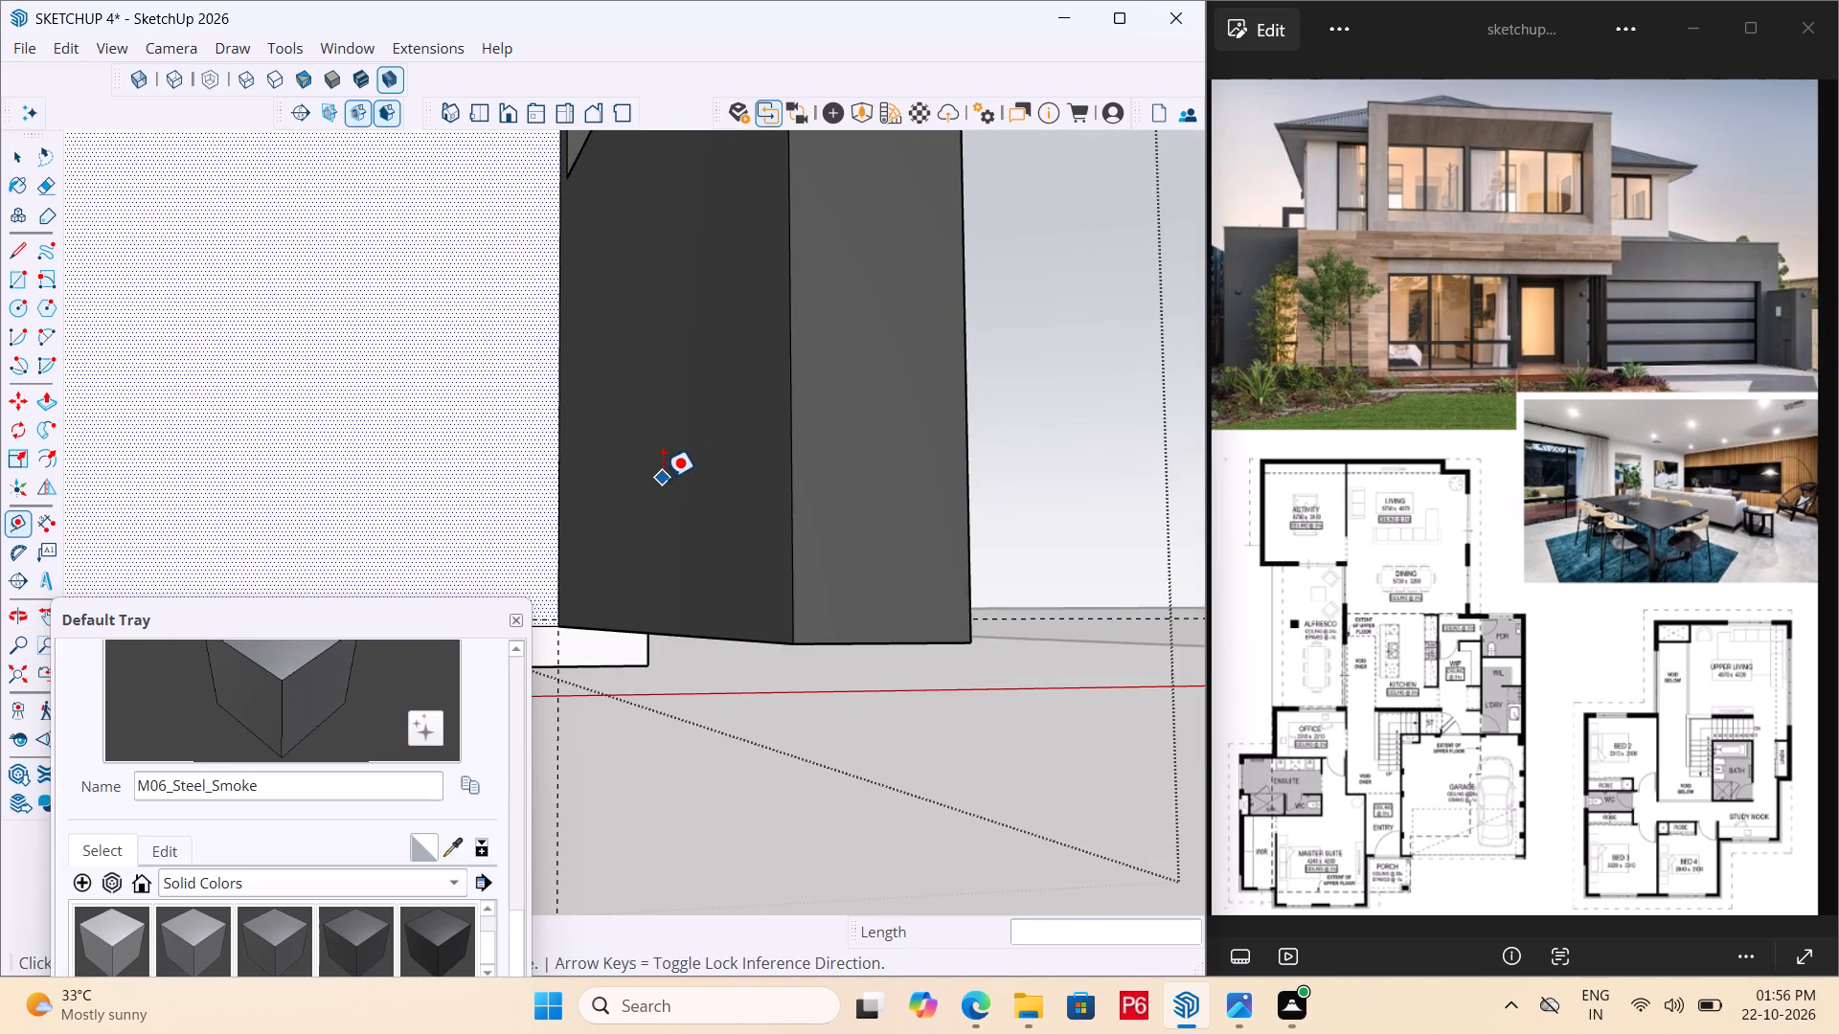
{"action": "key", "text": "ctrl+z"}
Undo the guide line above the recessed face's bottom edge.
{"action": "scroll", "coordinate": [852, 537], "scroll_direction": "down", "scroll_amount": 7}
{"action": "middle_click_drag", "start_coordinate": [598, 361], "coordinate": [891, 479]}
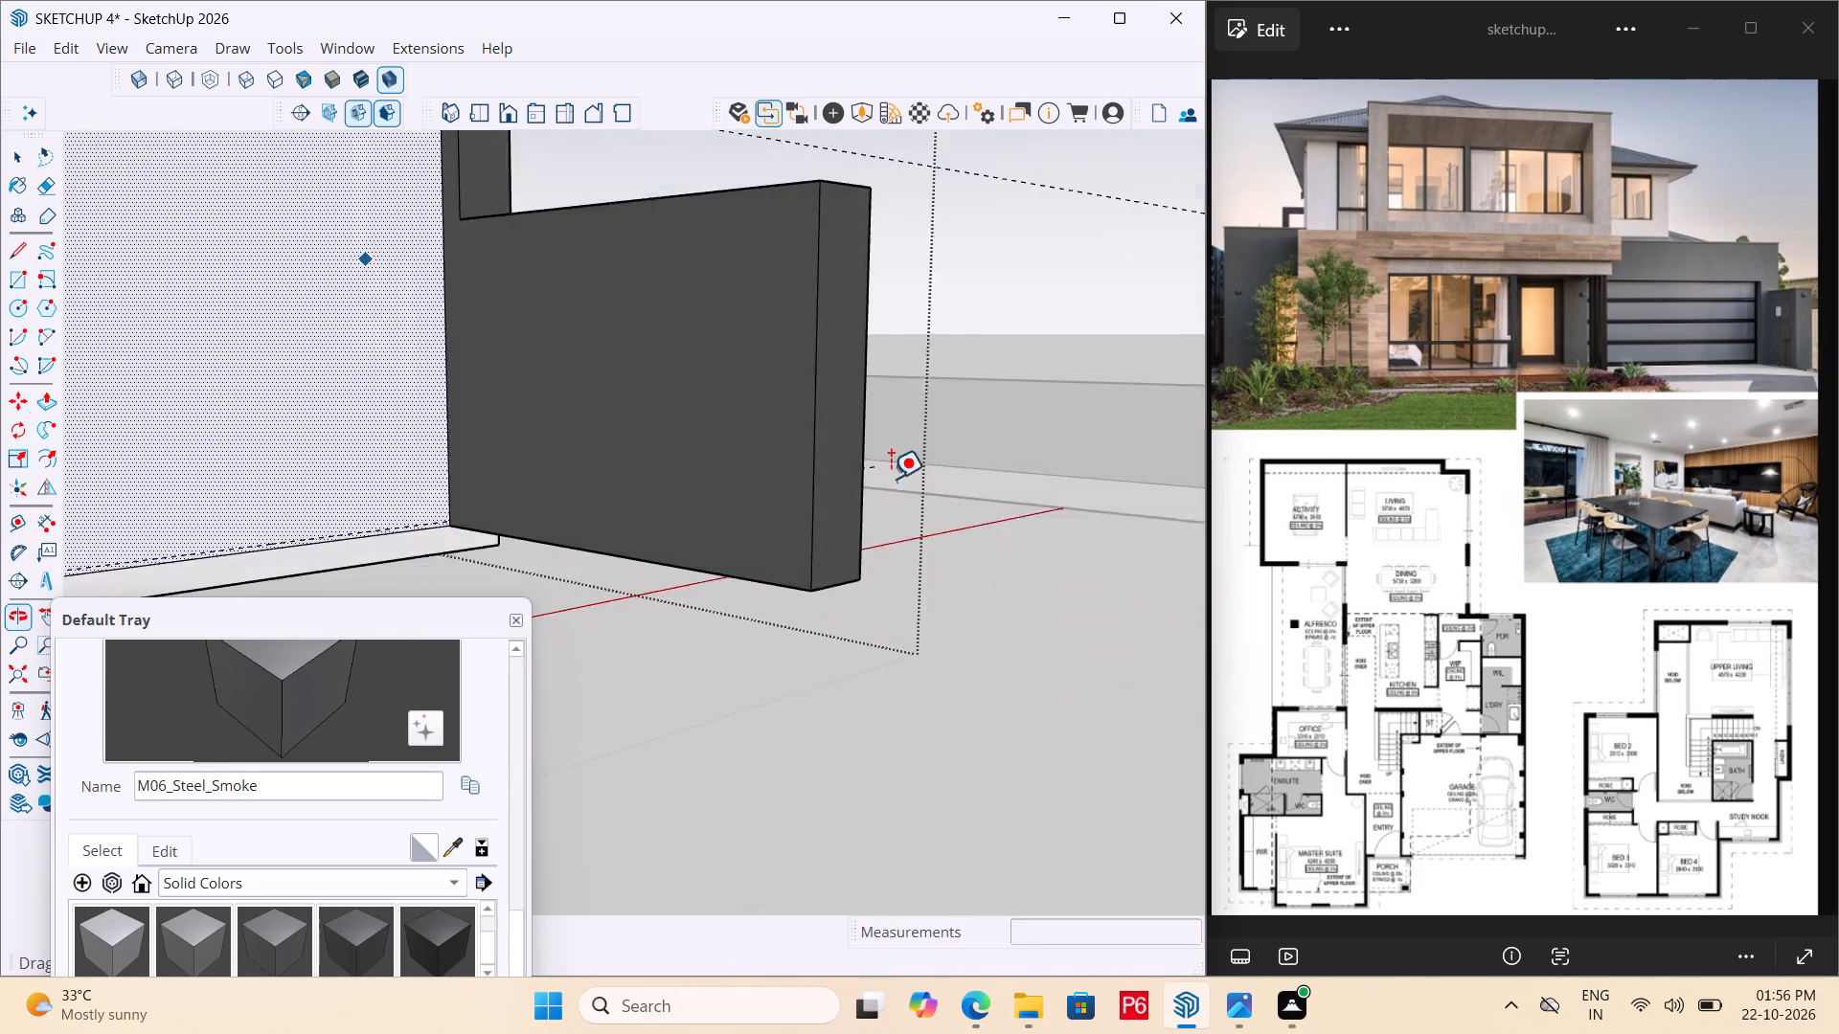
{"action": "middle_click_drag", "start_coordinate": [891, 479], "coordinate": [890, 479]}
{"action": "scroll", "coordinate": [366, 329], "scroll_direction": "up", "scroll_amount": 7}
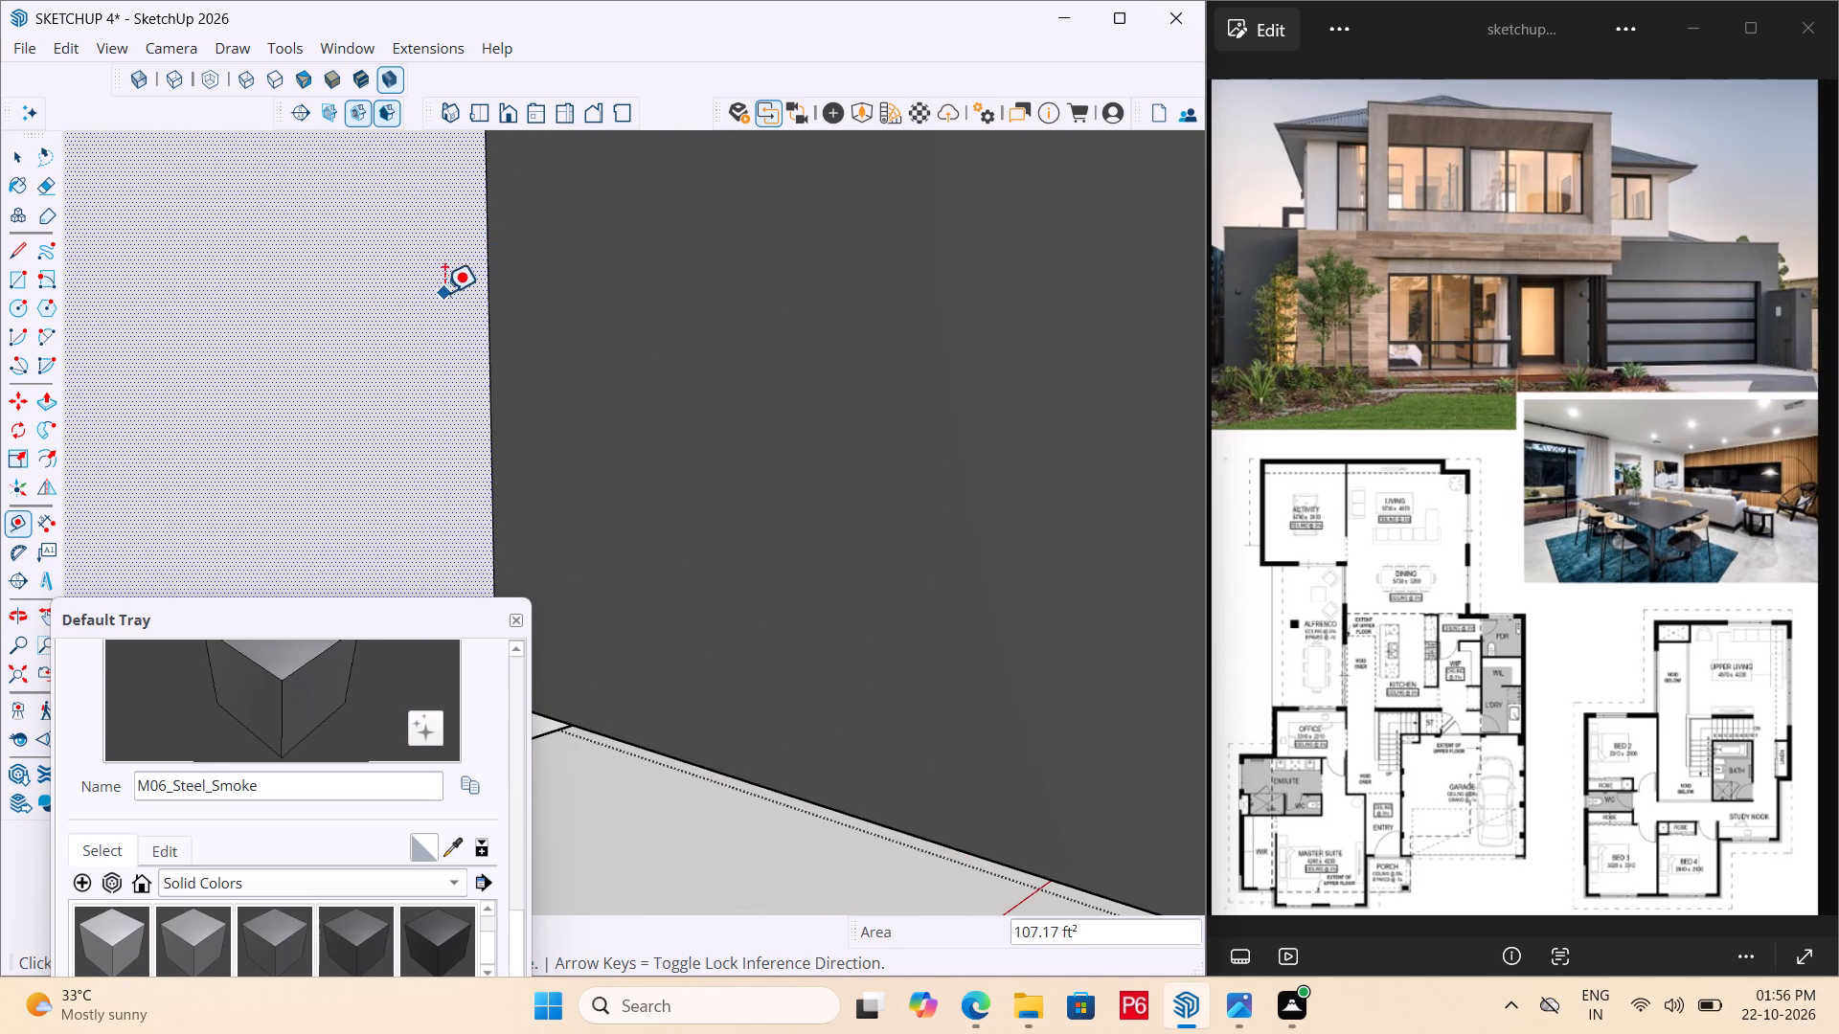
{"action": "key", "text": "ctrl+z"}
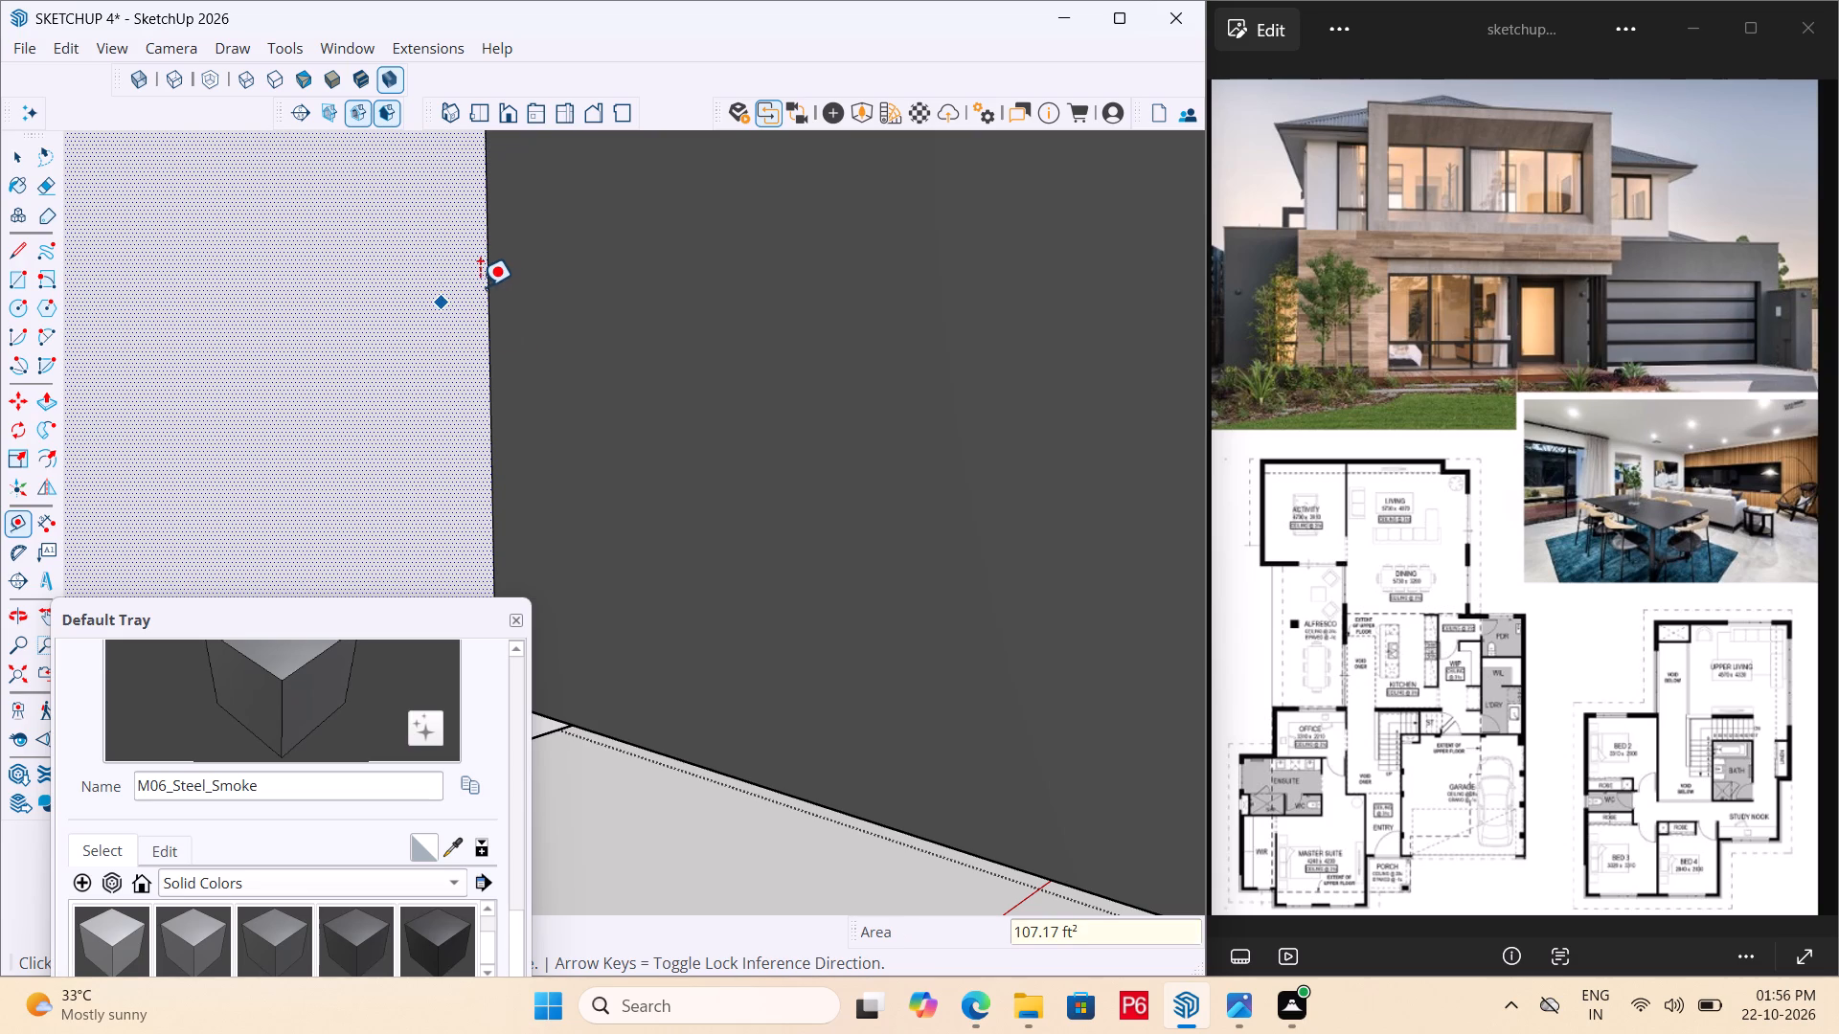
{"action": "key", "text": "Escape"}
Place a guide line directly along the recessed face's vertical edge beside the low wall.
{"action": "scroll", "coordinate": [709, 245], "scroll_direction": "down", "scroll_amount": 6}
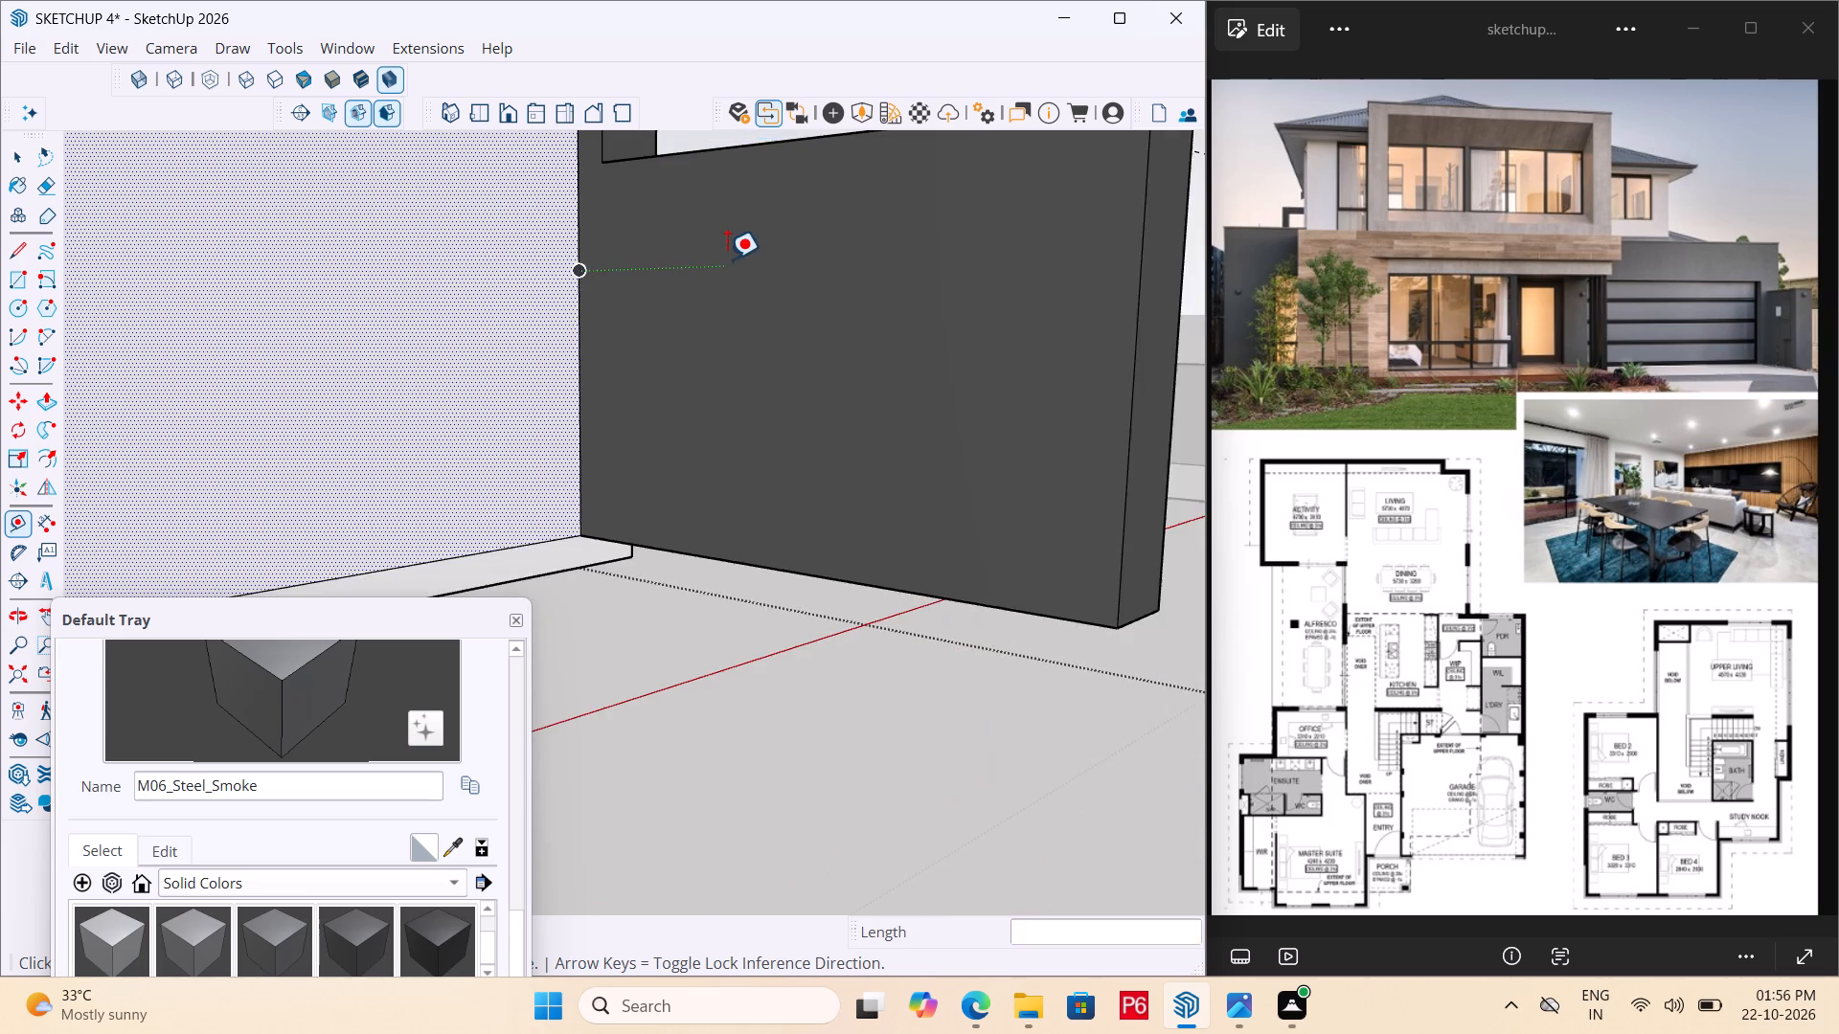
{"action": "scroll", "coordinate": [598, 221], "scroll_direction": "up", "scroll_amount": 5}
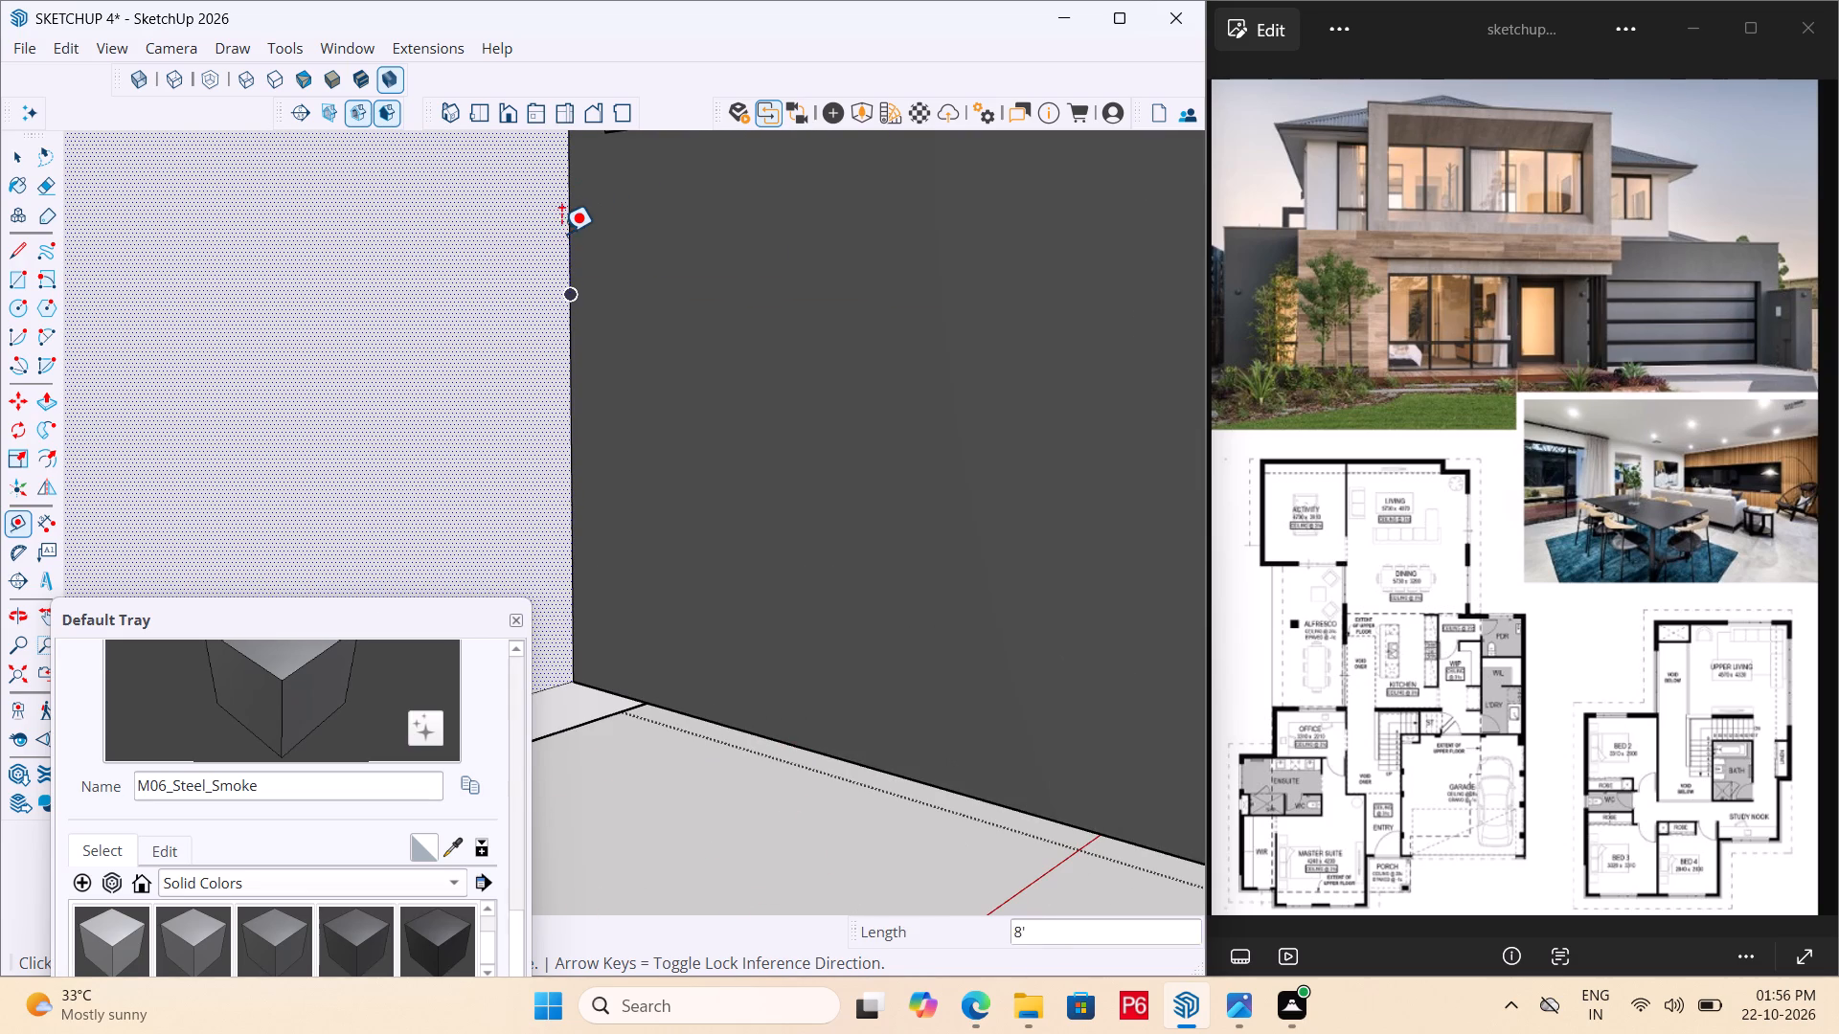
{"action": "left_click", "coordinate": [562, 231]}
{"action": "key", "text": "Escape"}
{"action": "scroll", "coordinate": [602, 257], "scroll_direction": "up", "scroll_amount": 3}
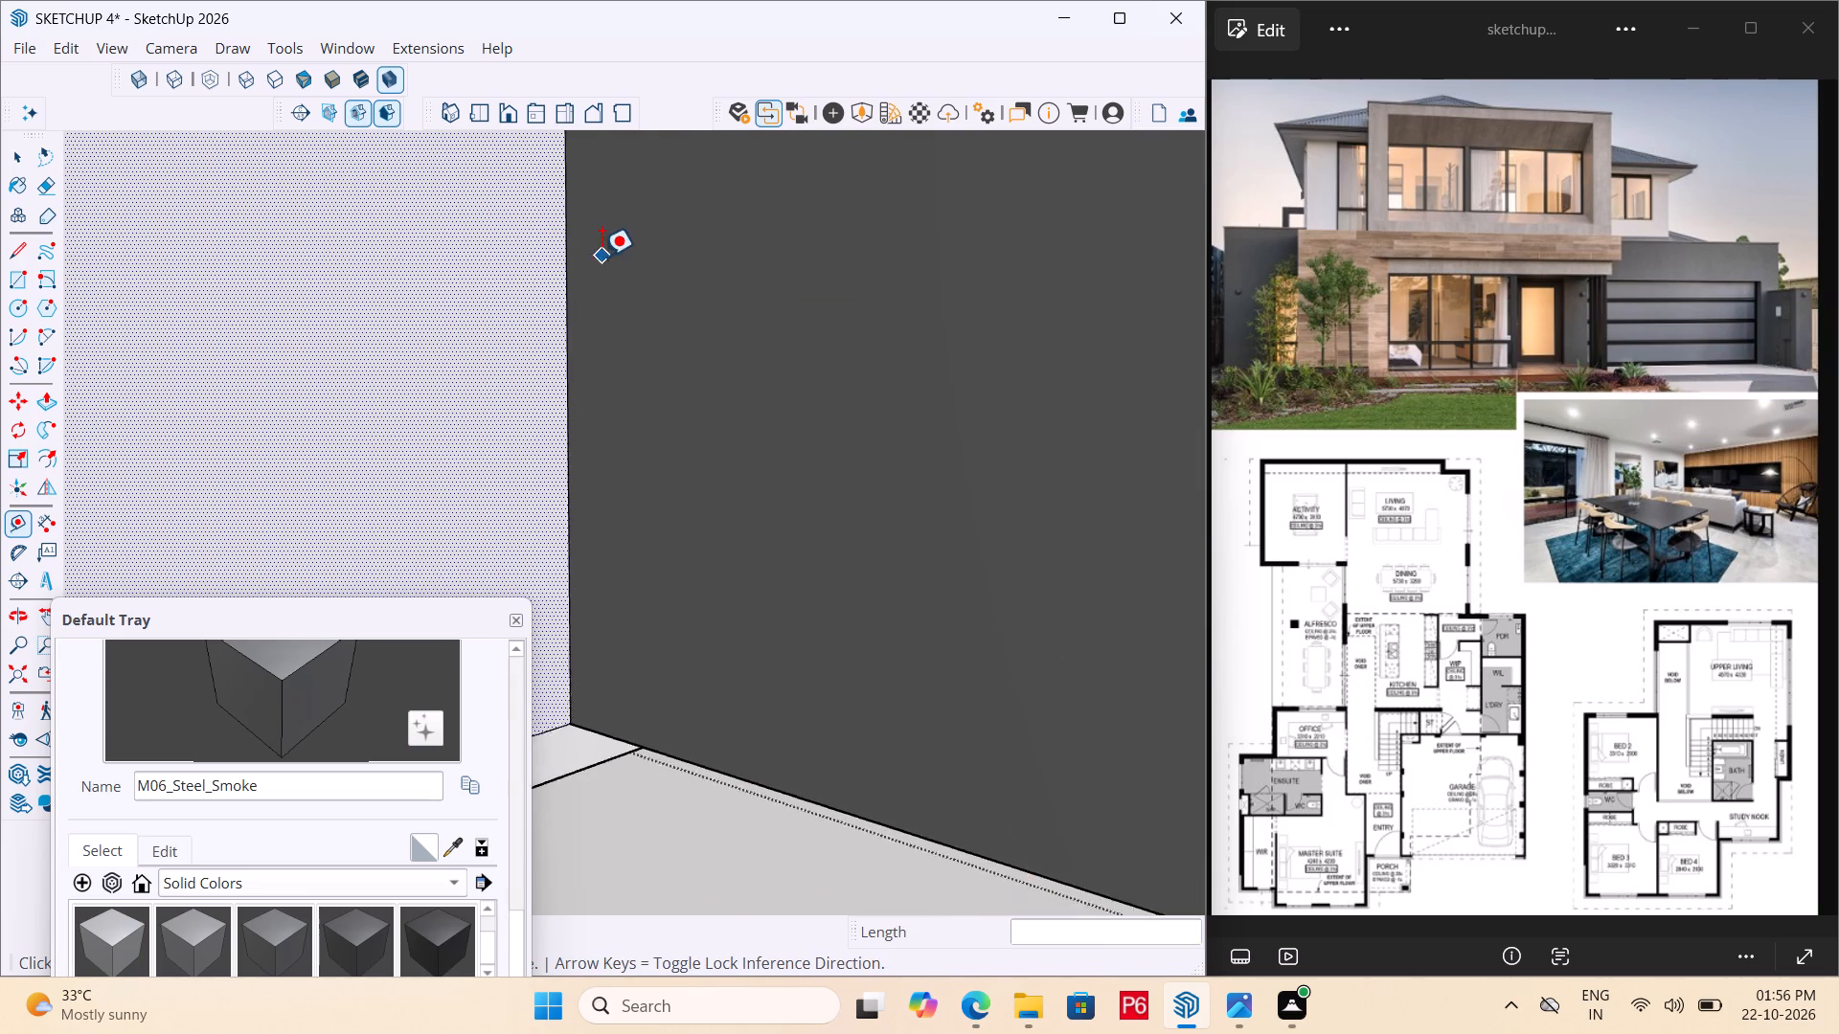
{"action": "scroll", "coordinate": [602, 257], "scroll_direction": "up", "scroll_amount": 2}
{"action": "double_click", "coordinate": [548, 212]}
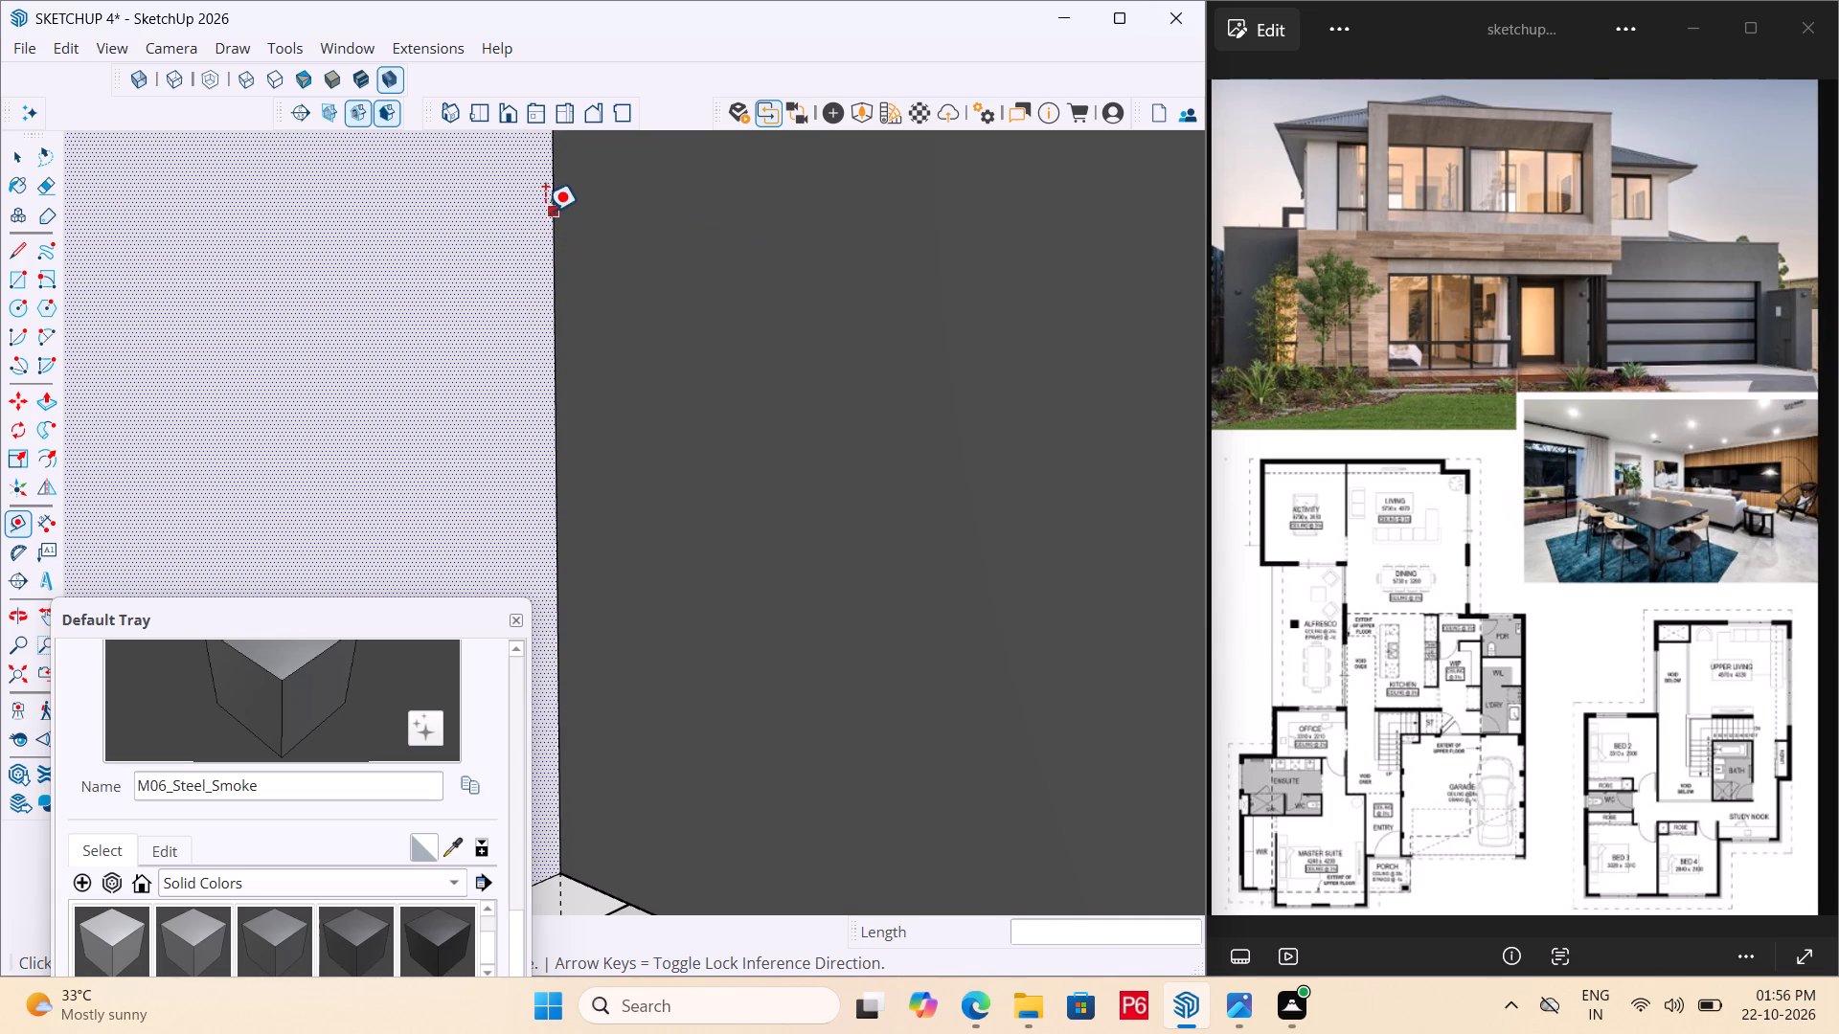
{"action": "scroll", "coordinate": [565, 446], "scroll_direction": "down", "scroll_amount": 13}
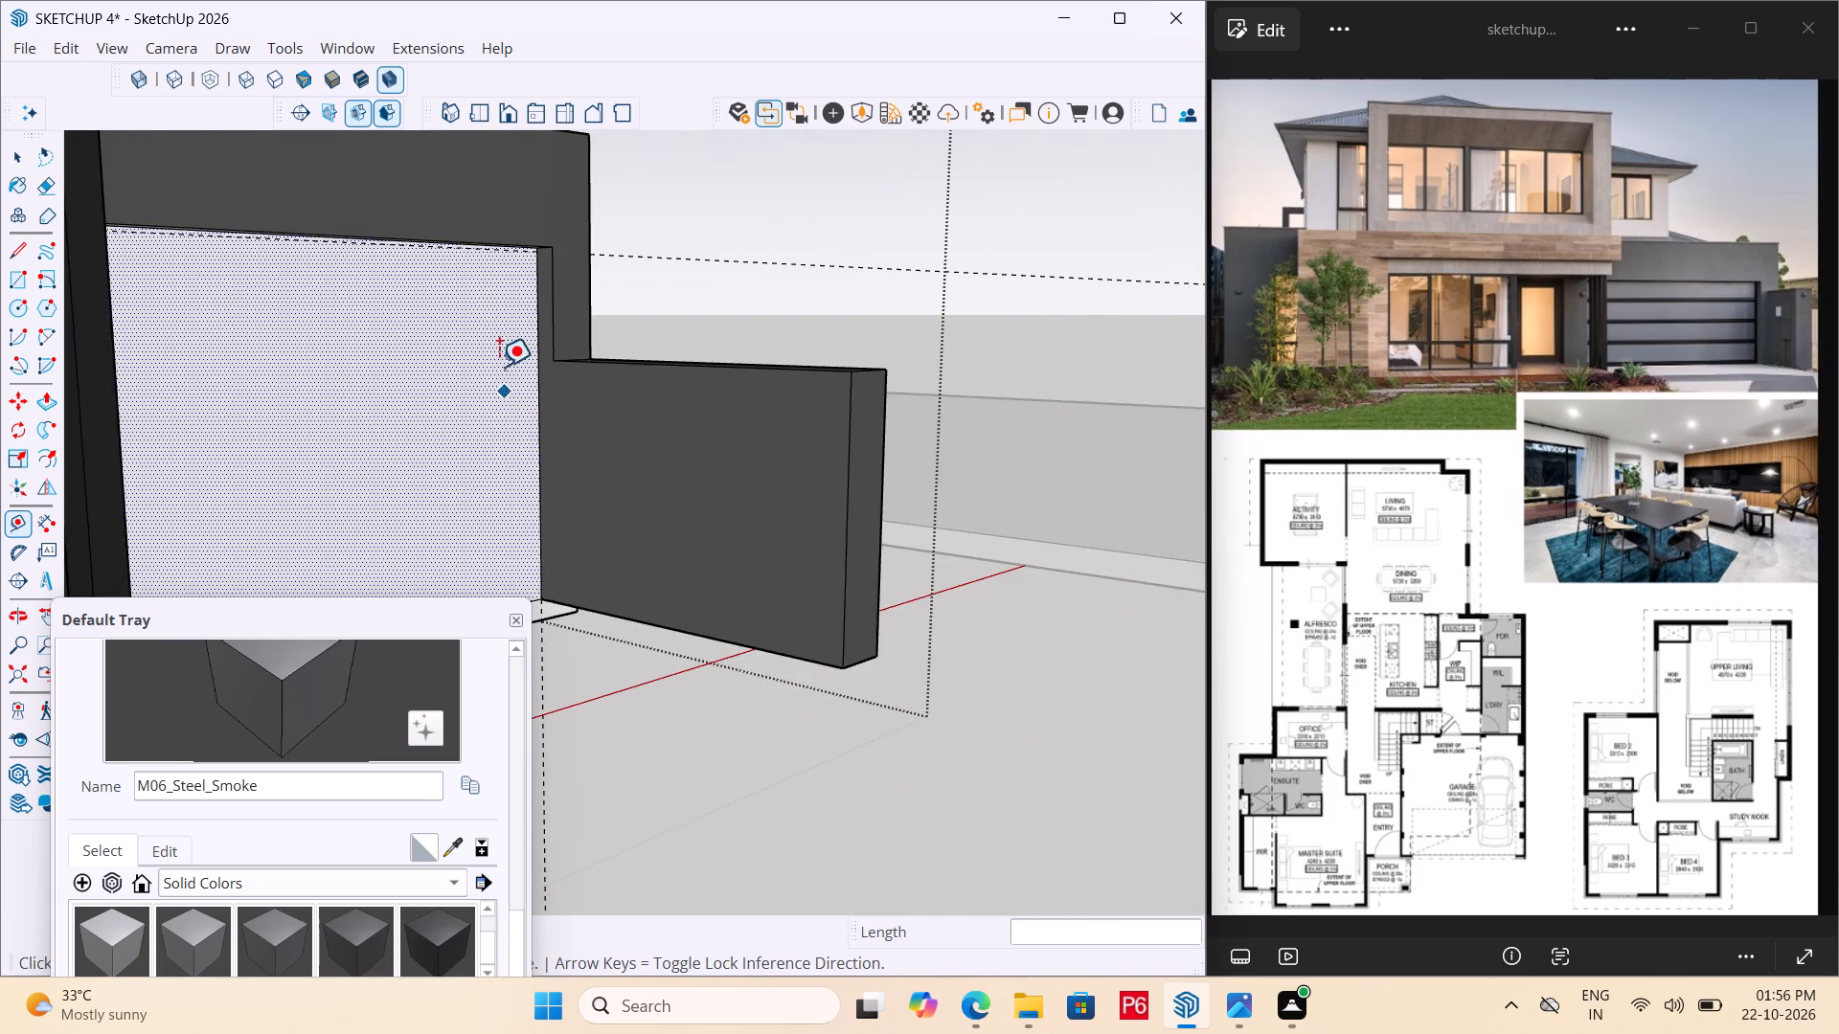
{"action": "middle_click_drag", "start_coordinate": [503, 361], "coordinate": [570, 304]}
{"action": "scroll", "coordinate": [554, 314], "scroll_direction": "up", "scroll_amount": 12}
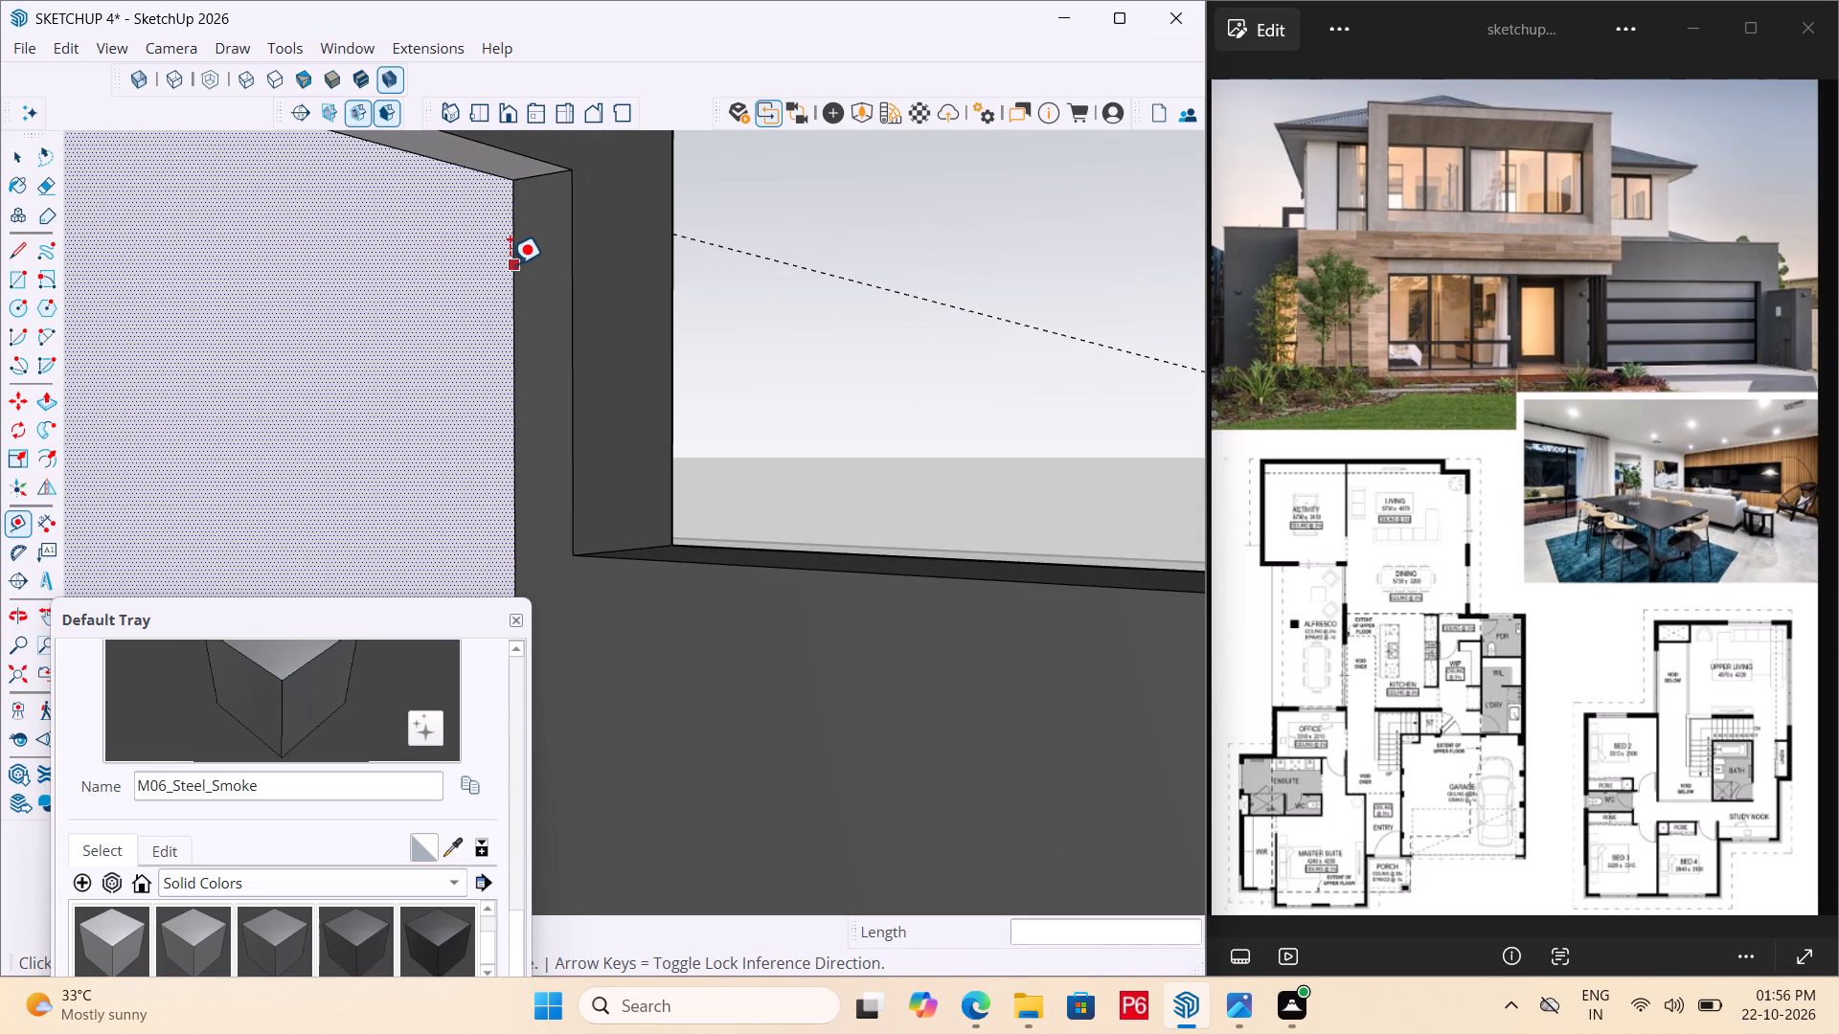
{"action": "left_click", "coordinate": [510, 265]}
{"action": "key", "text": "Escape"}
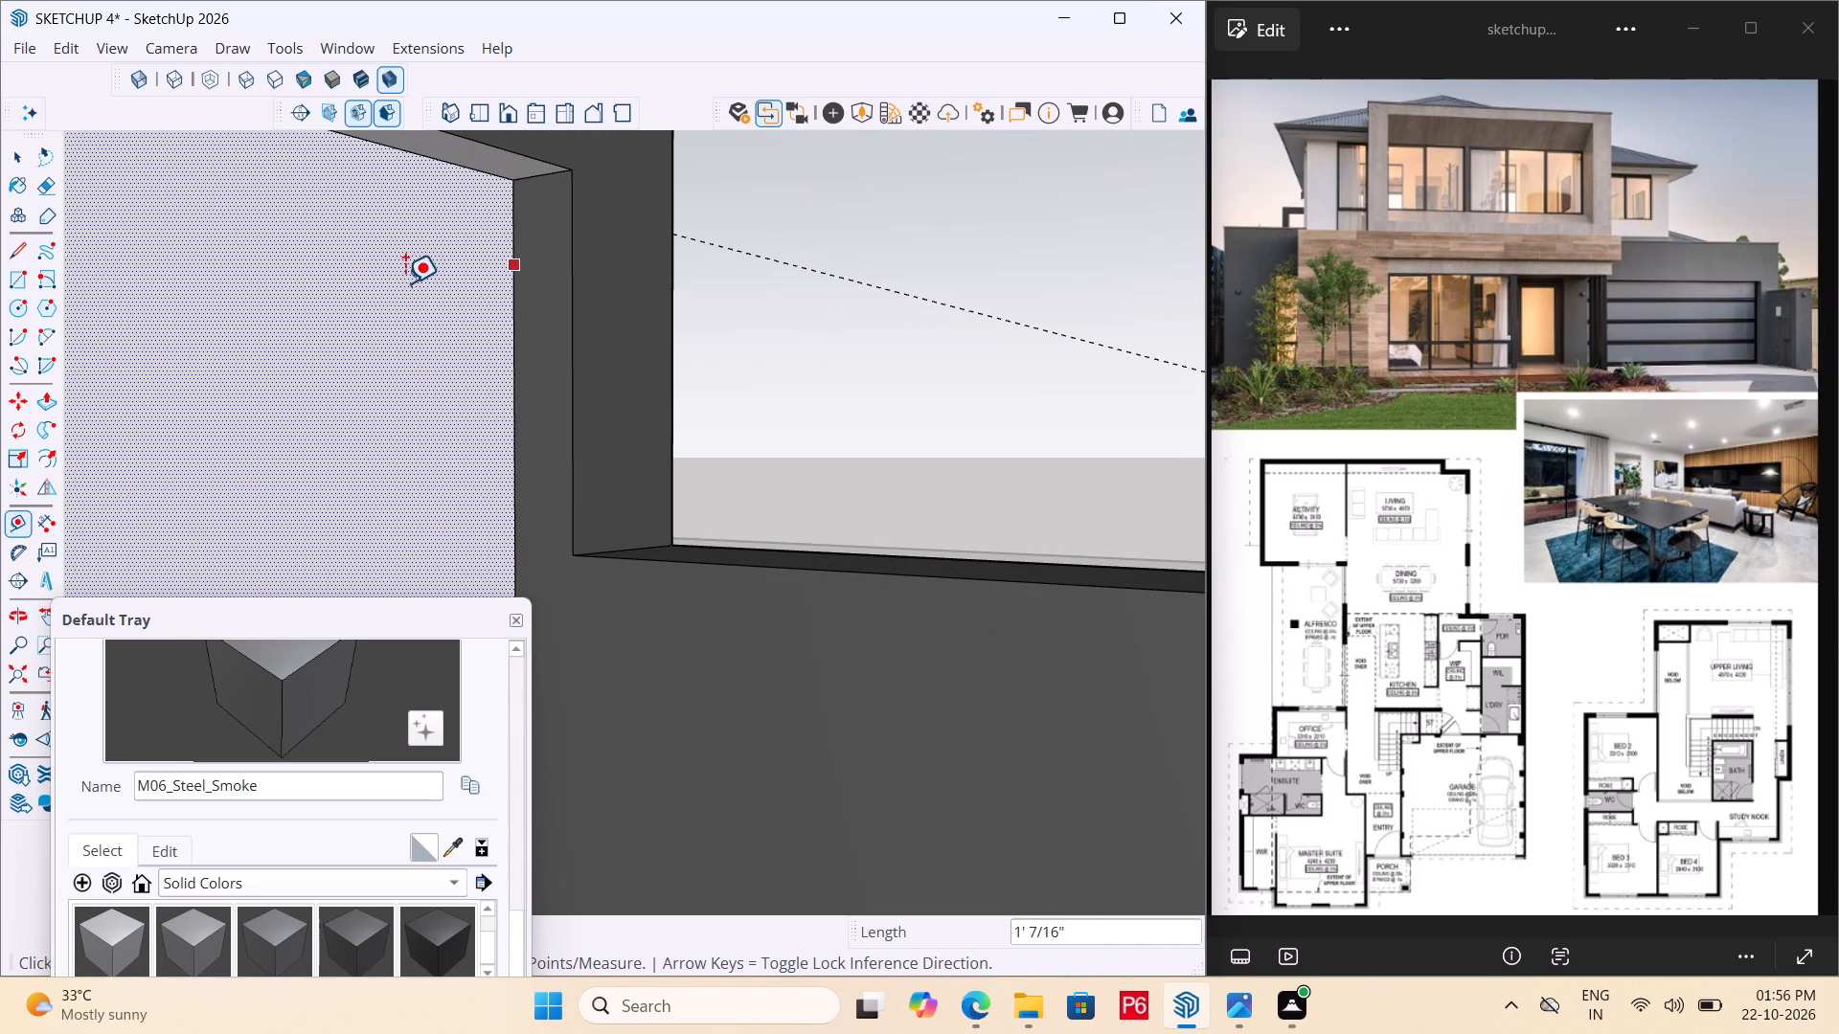
Save the model.
{"action": "key", "text": "ctrl+s"}
{"action": "key", "text": "ctrl+s"}
{"action": "key", "text": "ctrl+s"}
{"action": "key", "text": "ctrl+s"}
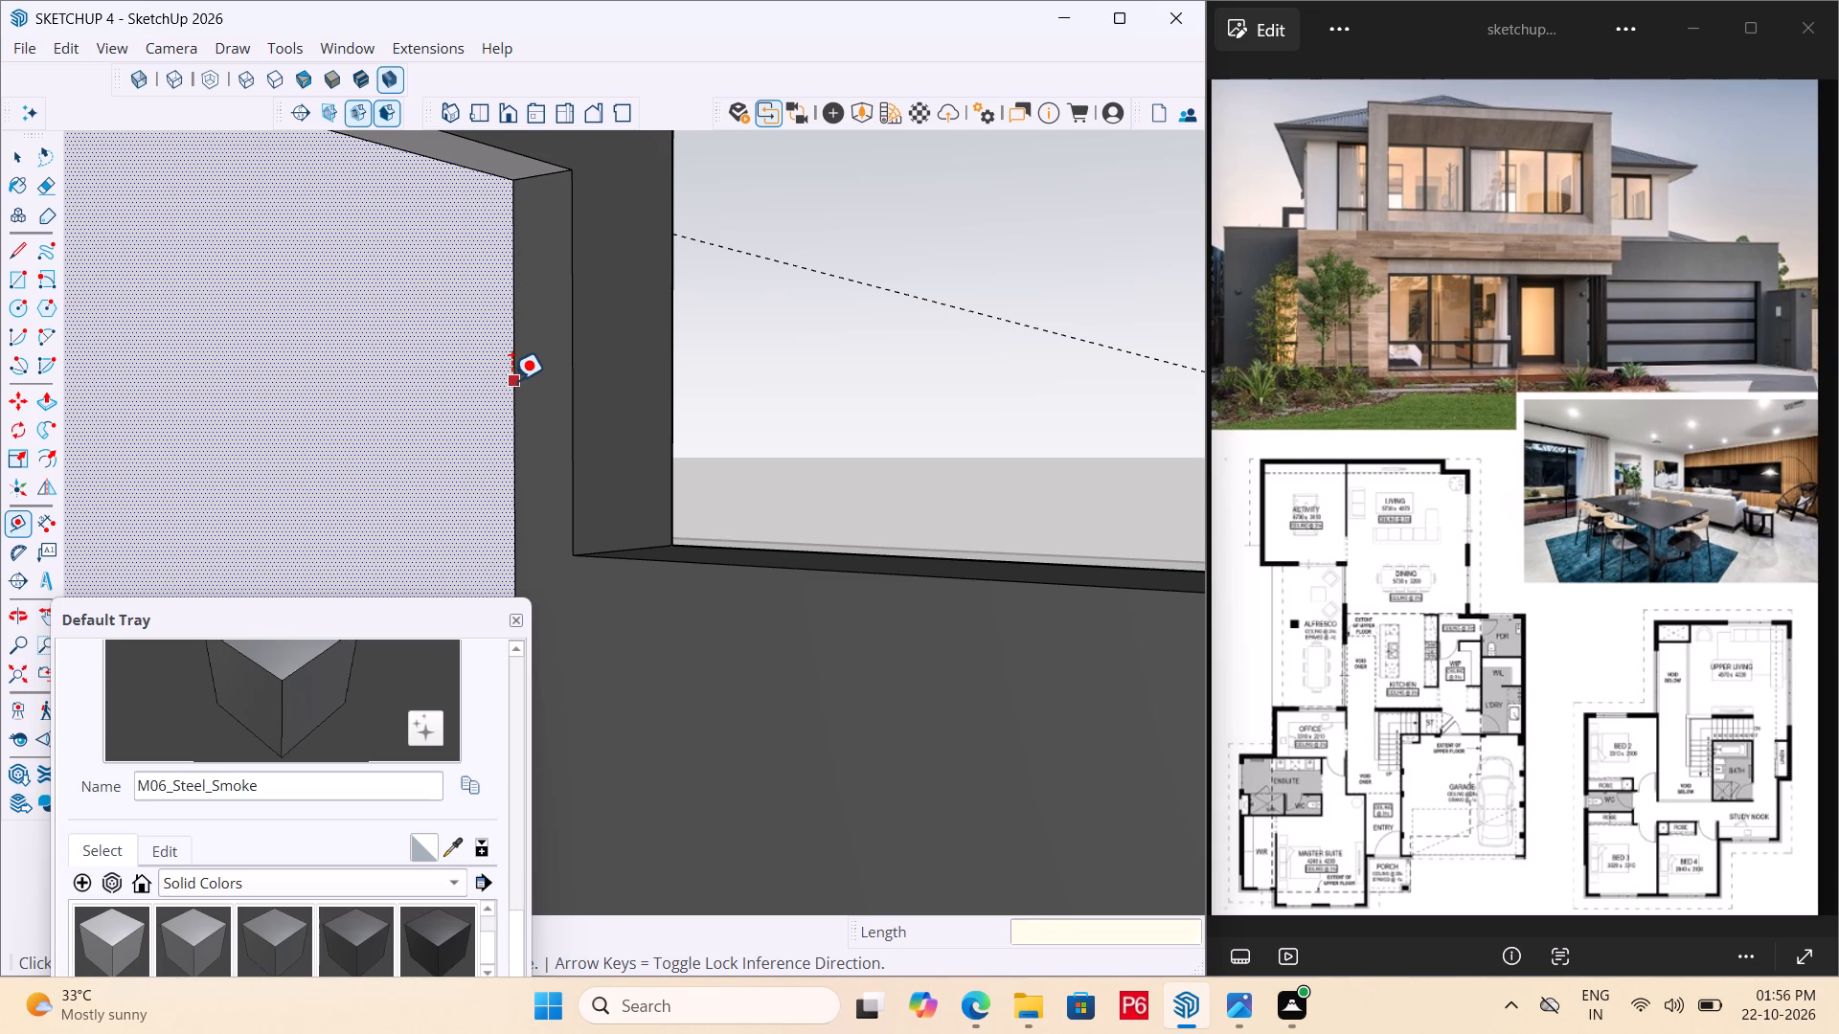
Place a guide line 1" inside the recessed face's vertical edge beside the low wall.
{"action": "left_click", "coordinate": [511, 381]}
{"action": "key", "text": "Escape"}
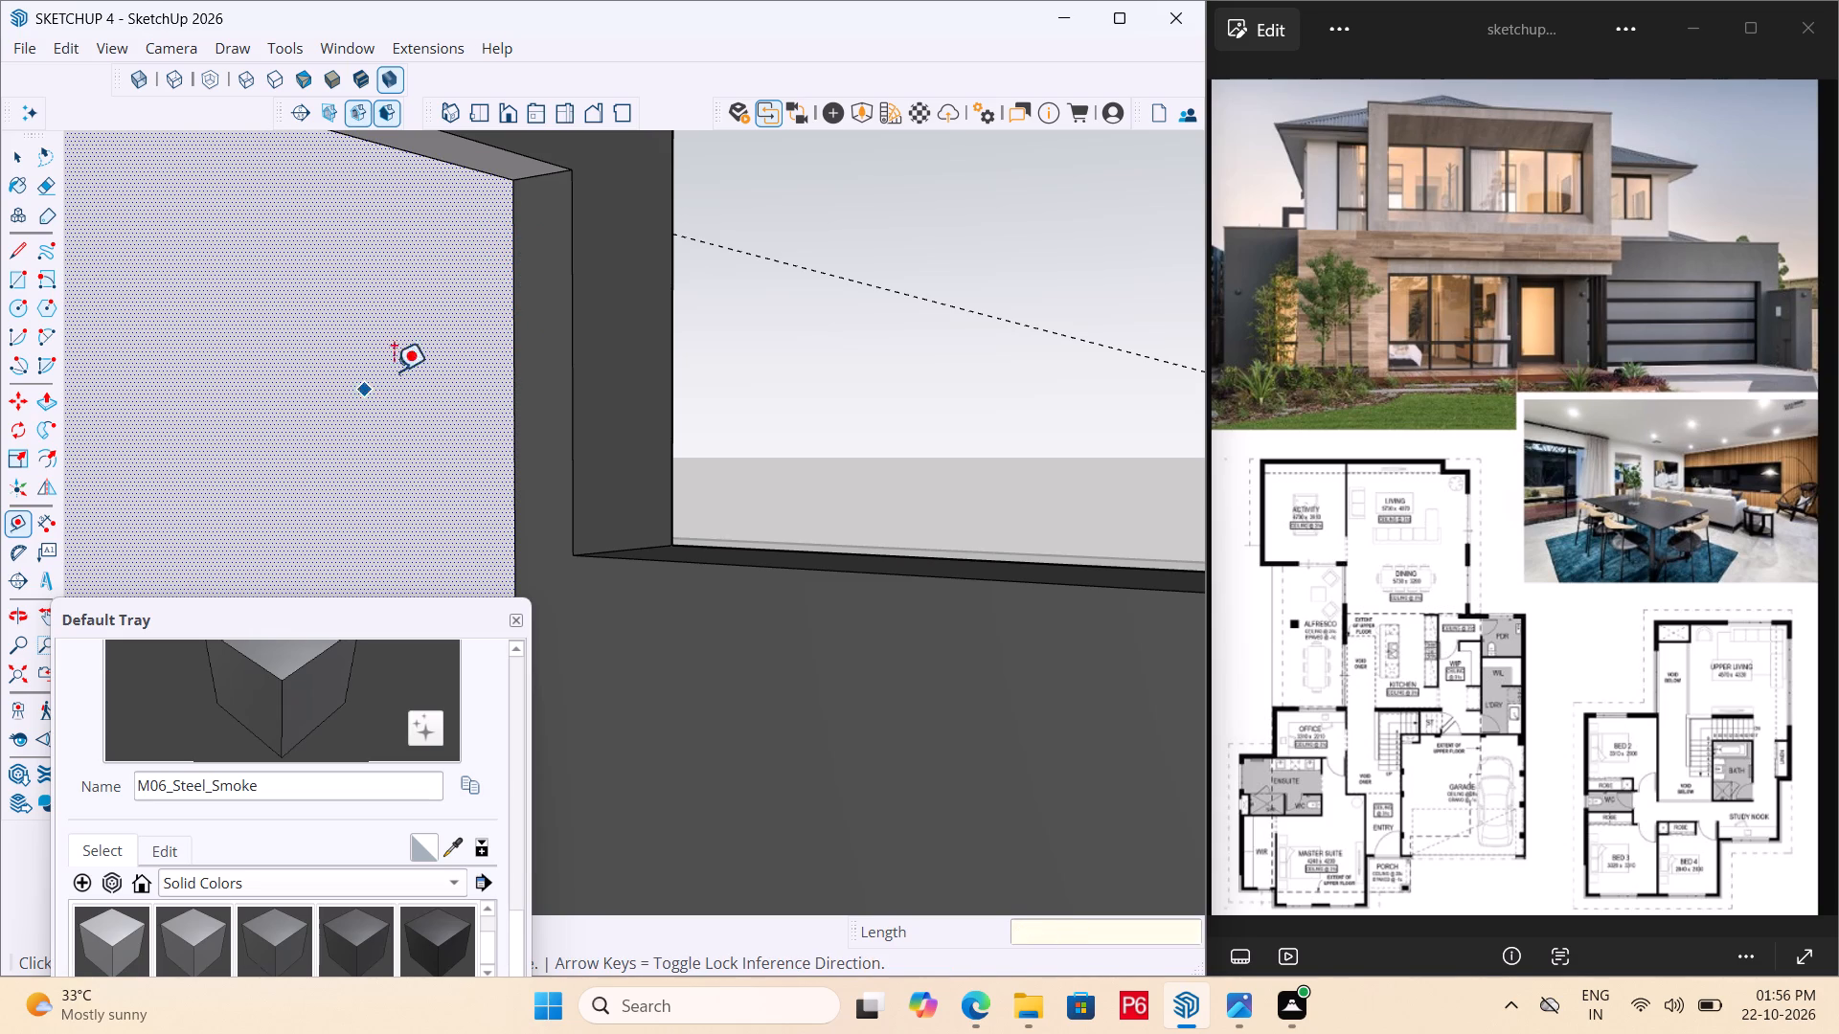
{"action": "scroll", "coordinate": [520, 362], "scroll_direction": "up", "scroll_amount": 7}
{"action": "left_click", "coordinate": [502, 315]}
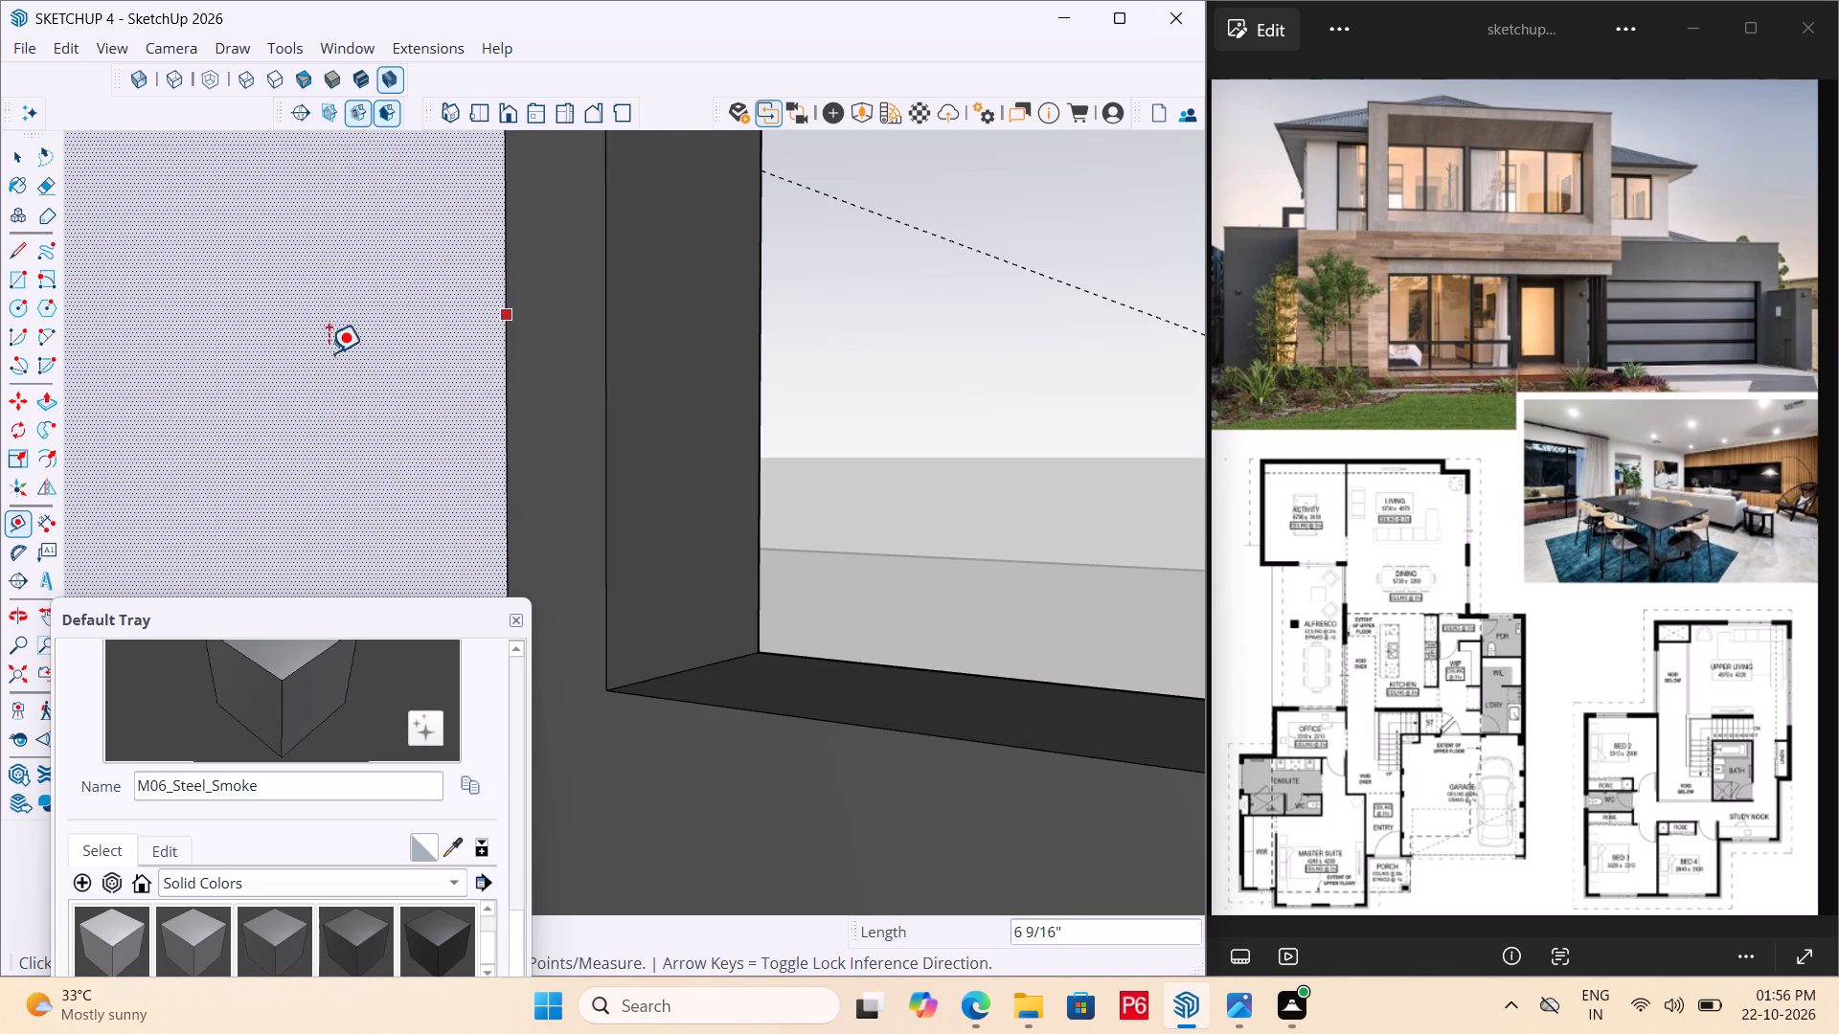
{"action": "scroll", "coordinate": [463, 250], "scroll_direction": "down", "scroll_amount": 7}
{"action": "scroll", "coordinate": [564, 266], "scroll_direction": "down", "scroll_amount": 14}
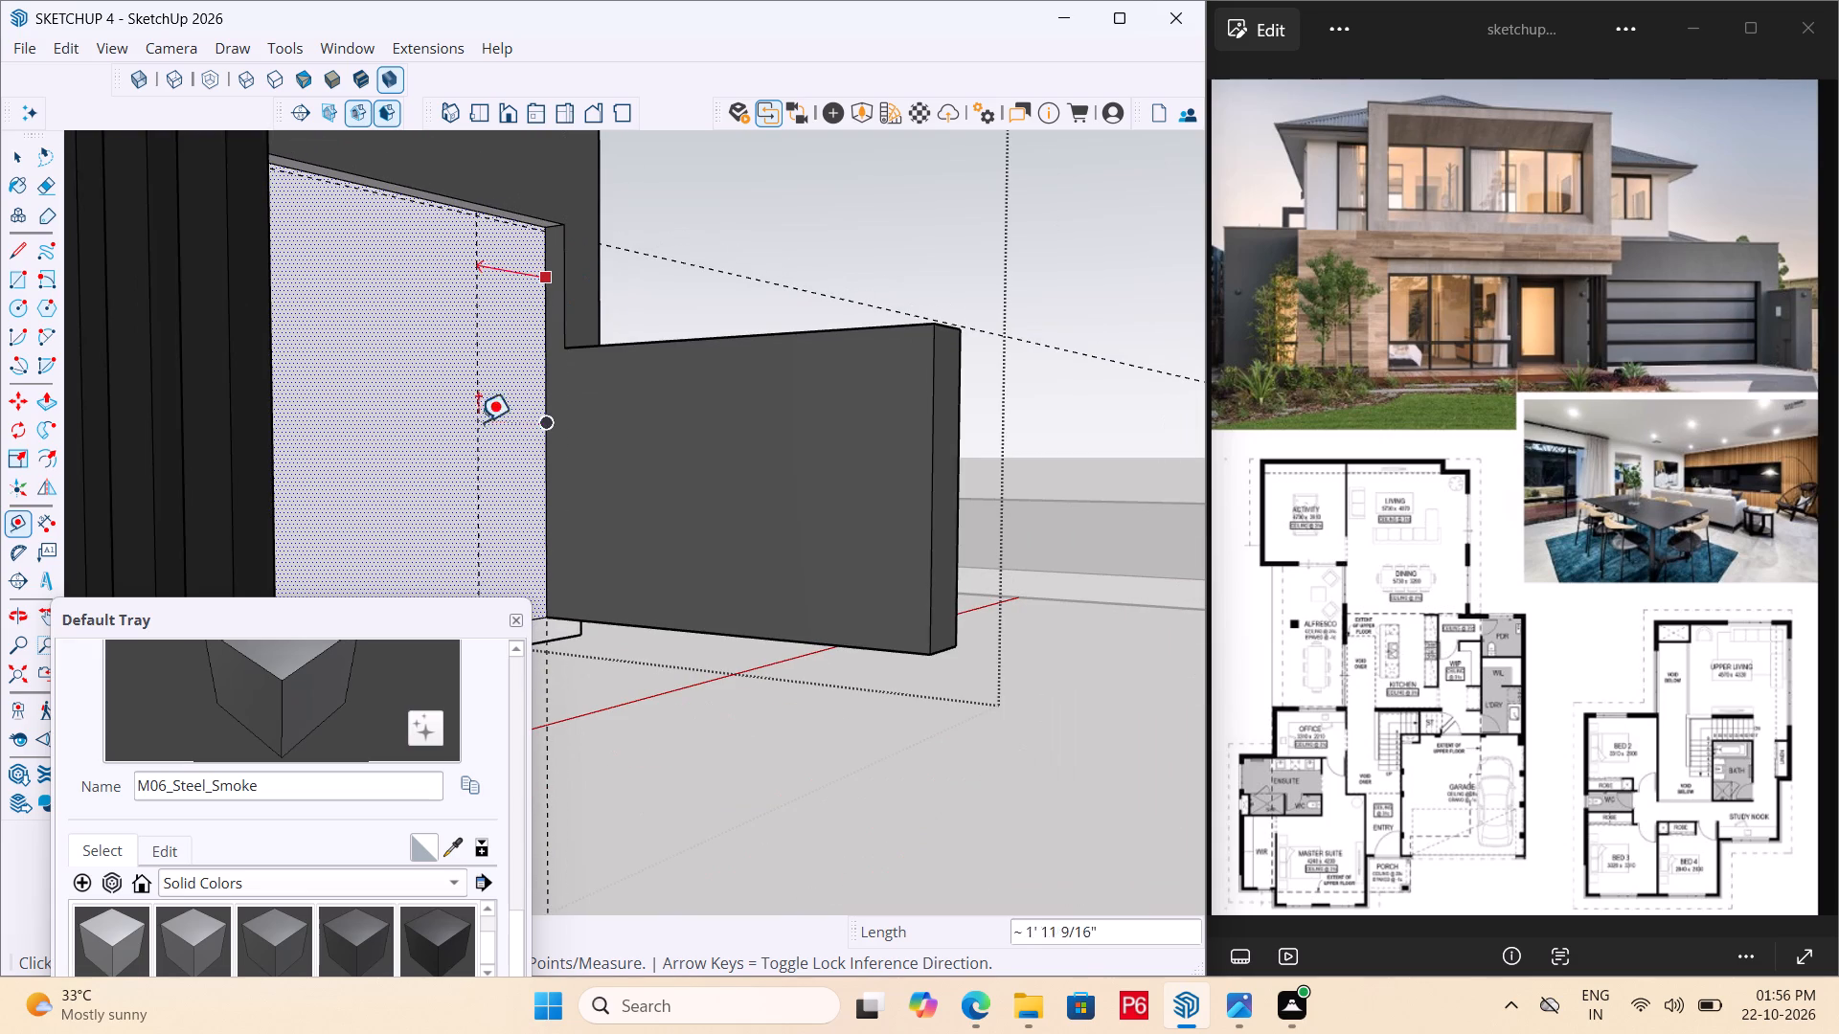
{"action": "scroll", "coordinate": [514, 357], "scroll_direction": "up", "scroll_amount": 5}
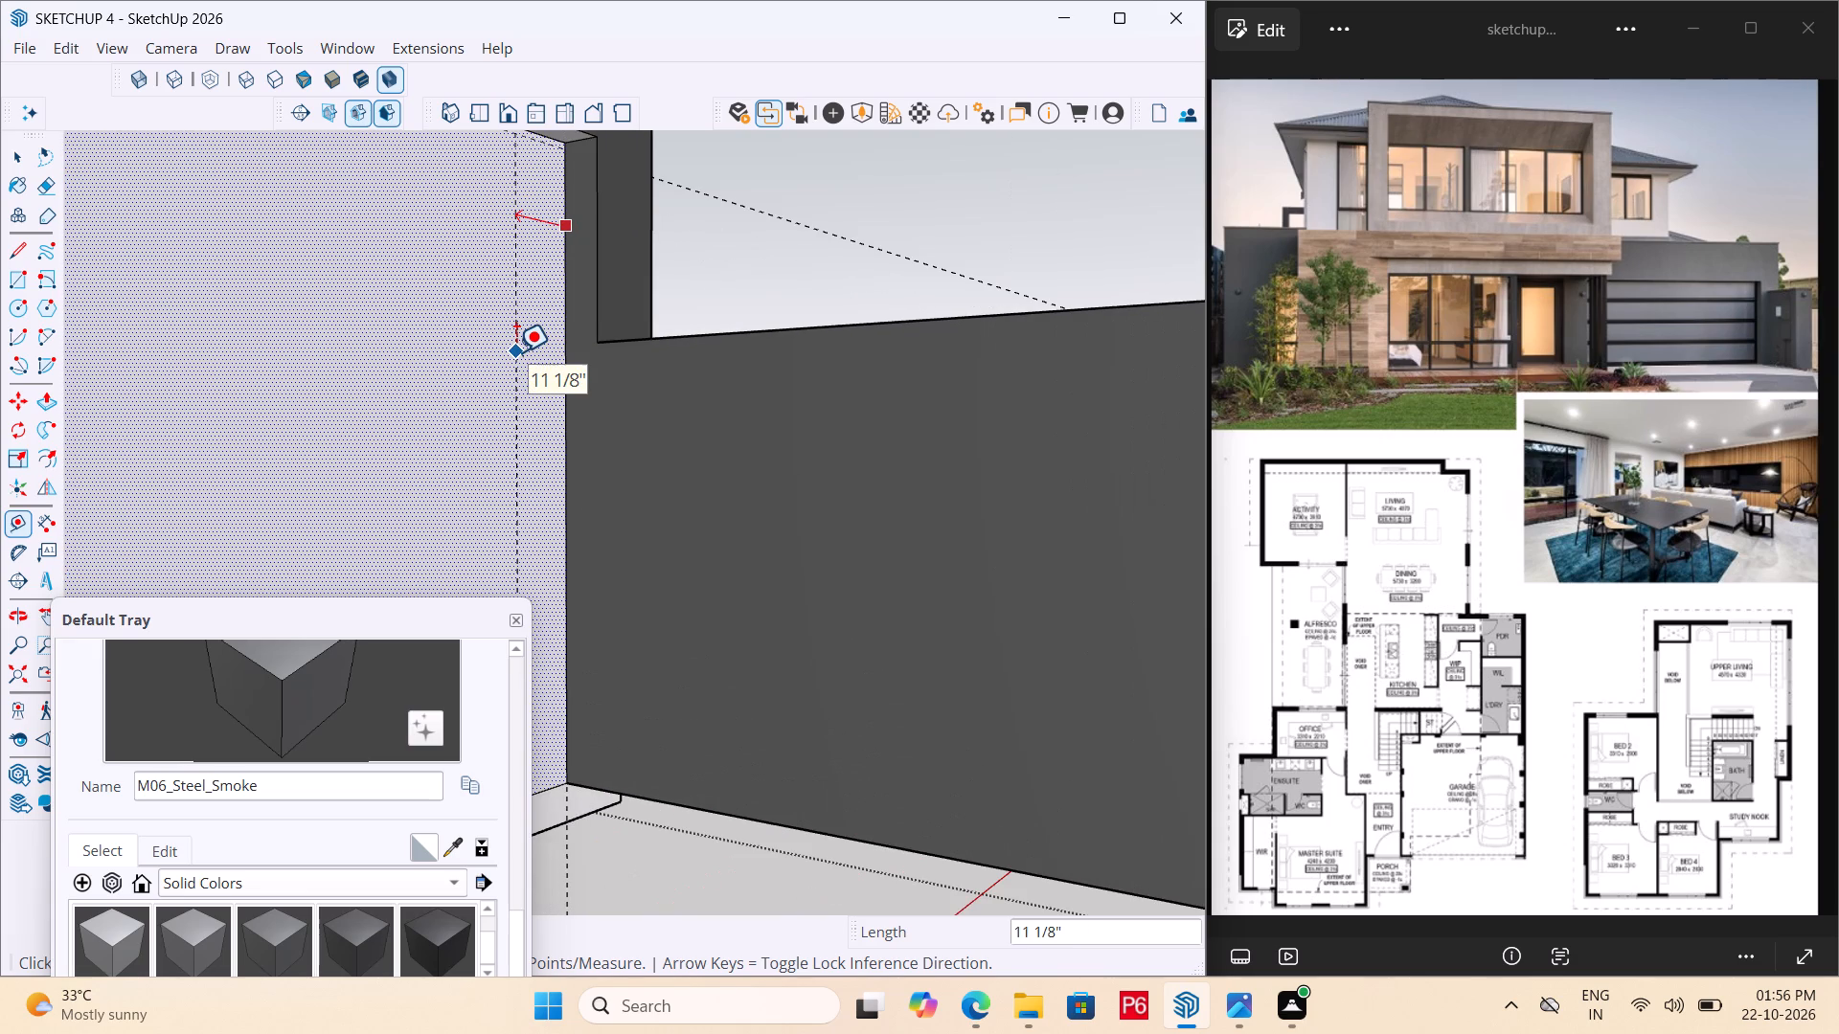
{"action": "type", "text": "1\""}
{"action": "key", "text": "Return"}
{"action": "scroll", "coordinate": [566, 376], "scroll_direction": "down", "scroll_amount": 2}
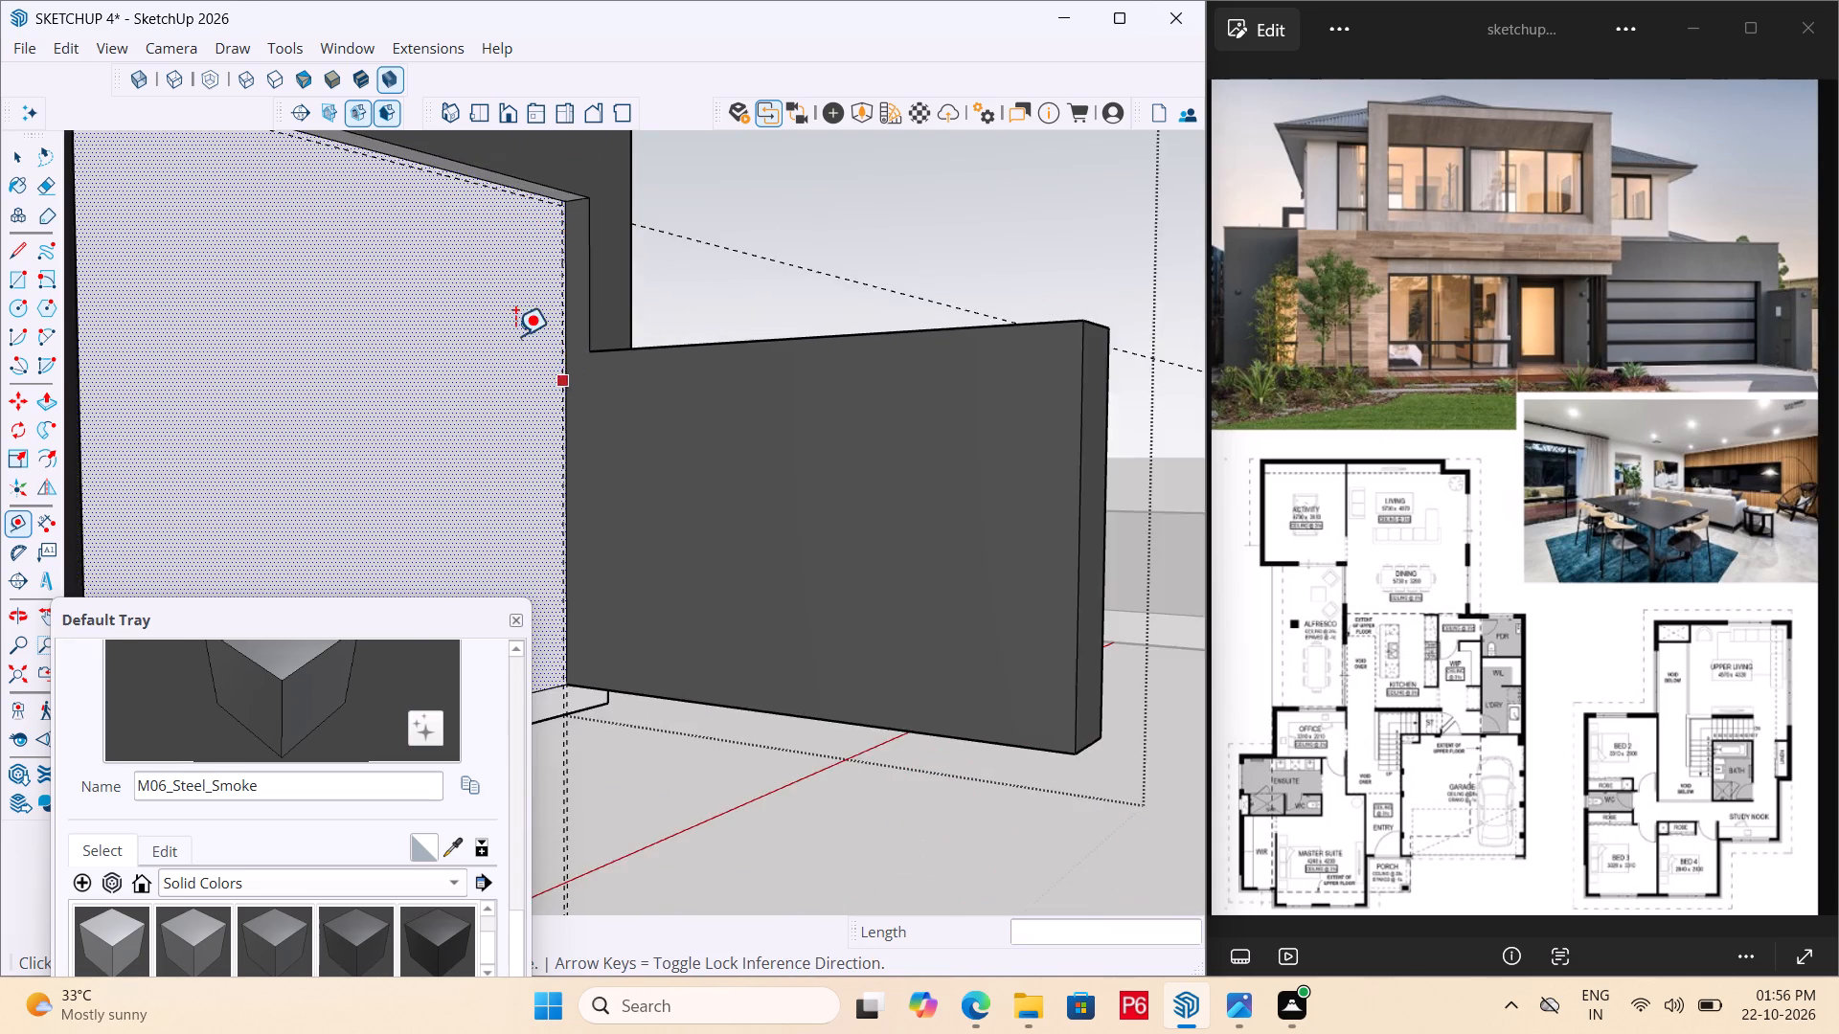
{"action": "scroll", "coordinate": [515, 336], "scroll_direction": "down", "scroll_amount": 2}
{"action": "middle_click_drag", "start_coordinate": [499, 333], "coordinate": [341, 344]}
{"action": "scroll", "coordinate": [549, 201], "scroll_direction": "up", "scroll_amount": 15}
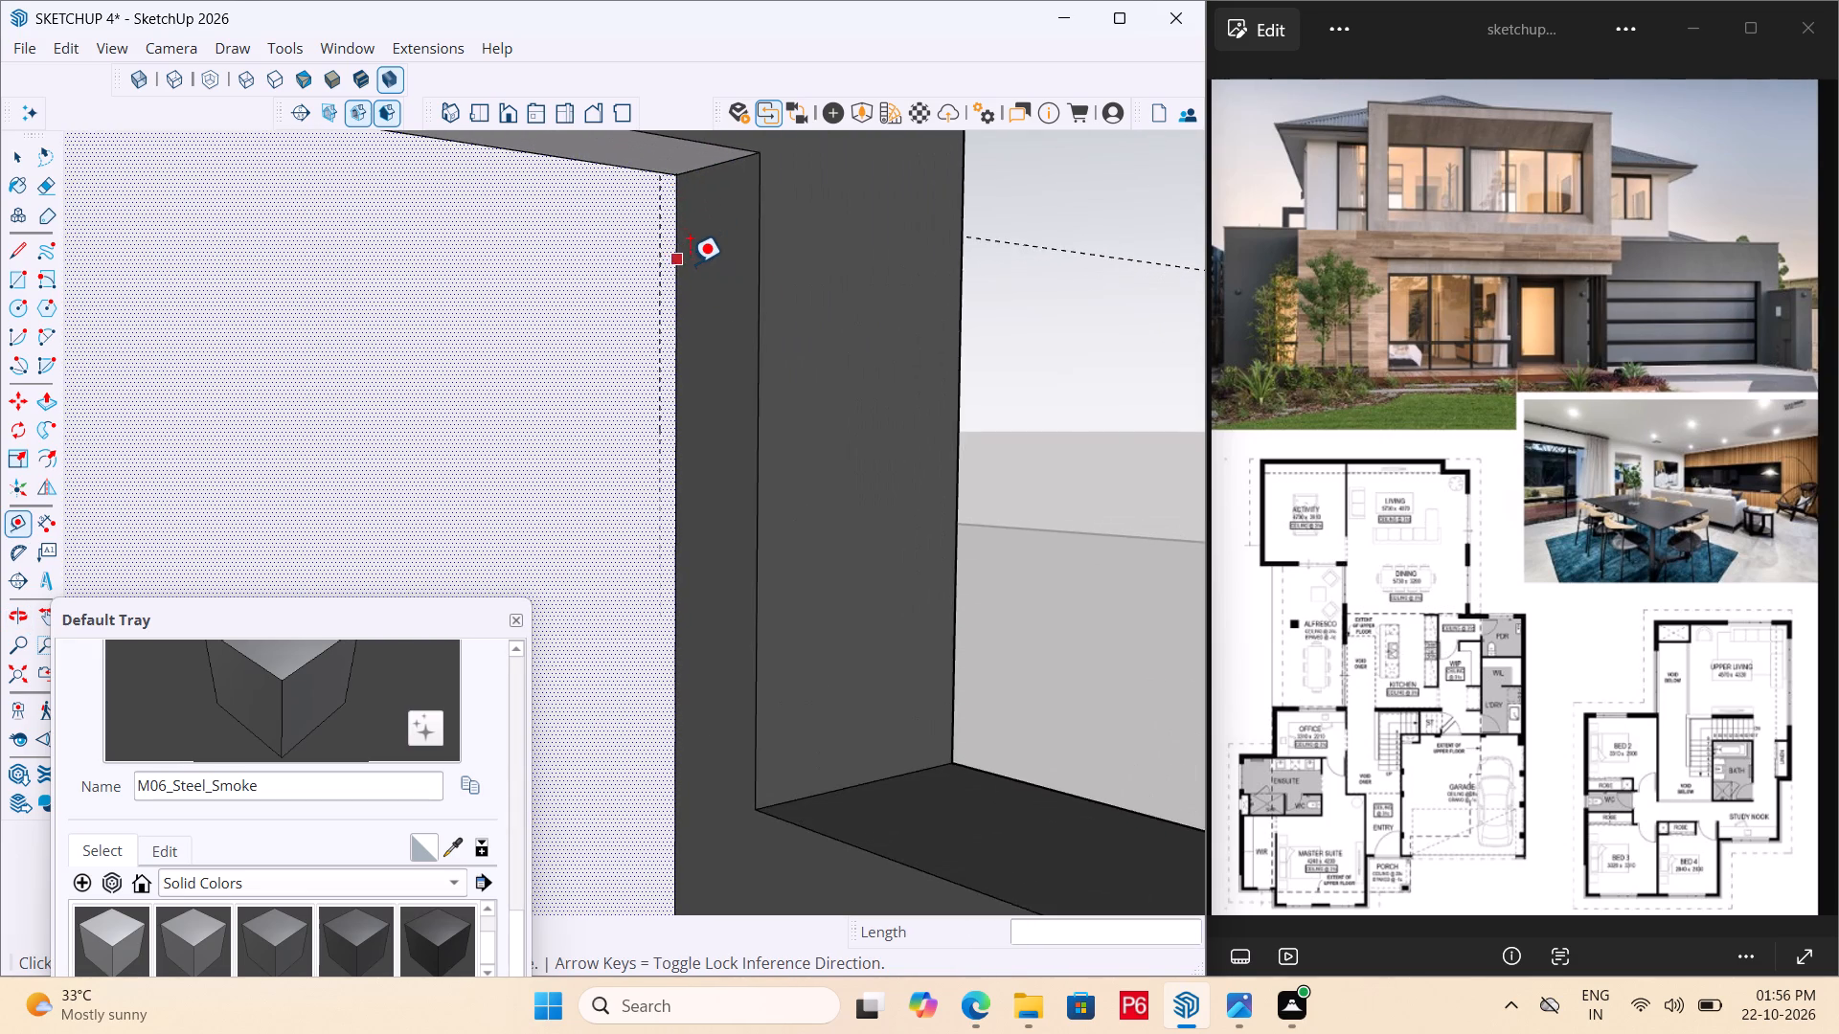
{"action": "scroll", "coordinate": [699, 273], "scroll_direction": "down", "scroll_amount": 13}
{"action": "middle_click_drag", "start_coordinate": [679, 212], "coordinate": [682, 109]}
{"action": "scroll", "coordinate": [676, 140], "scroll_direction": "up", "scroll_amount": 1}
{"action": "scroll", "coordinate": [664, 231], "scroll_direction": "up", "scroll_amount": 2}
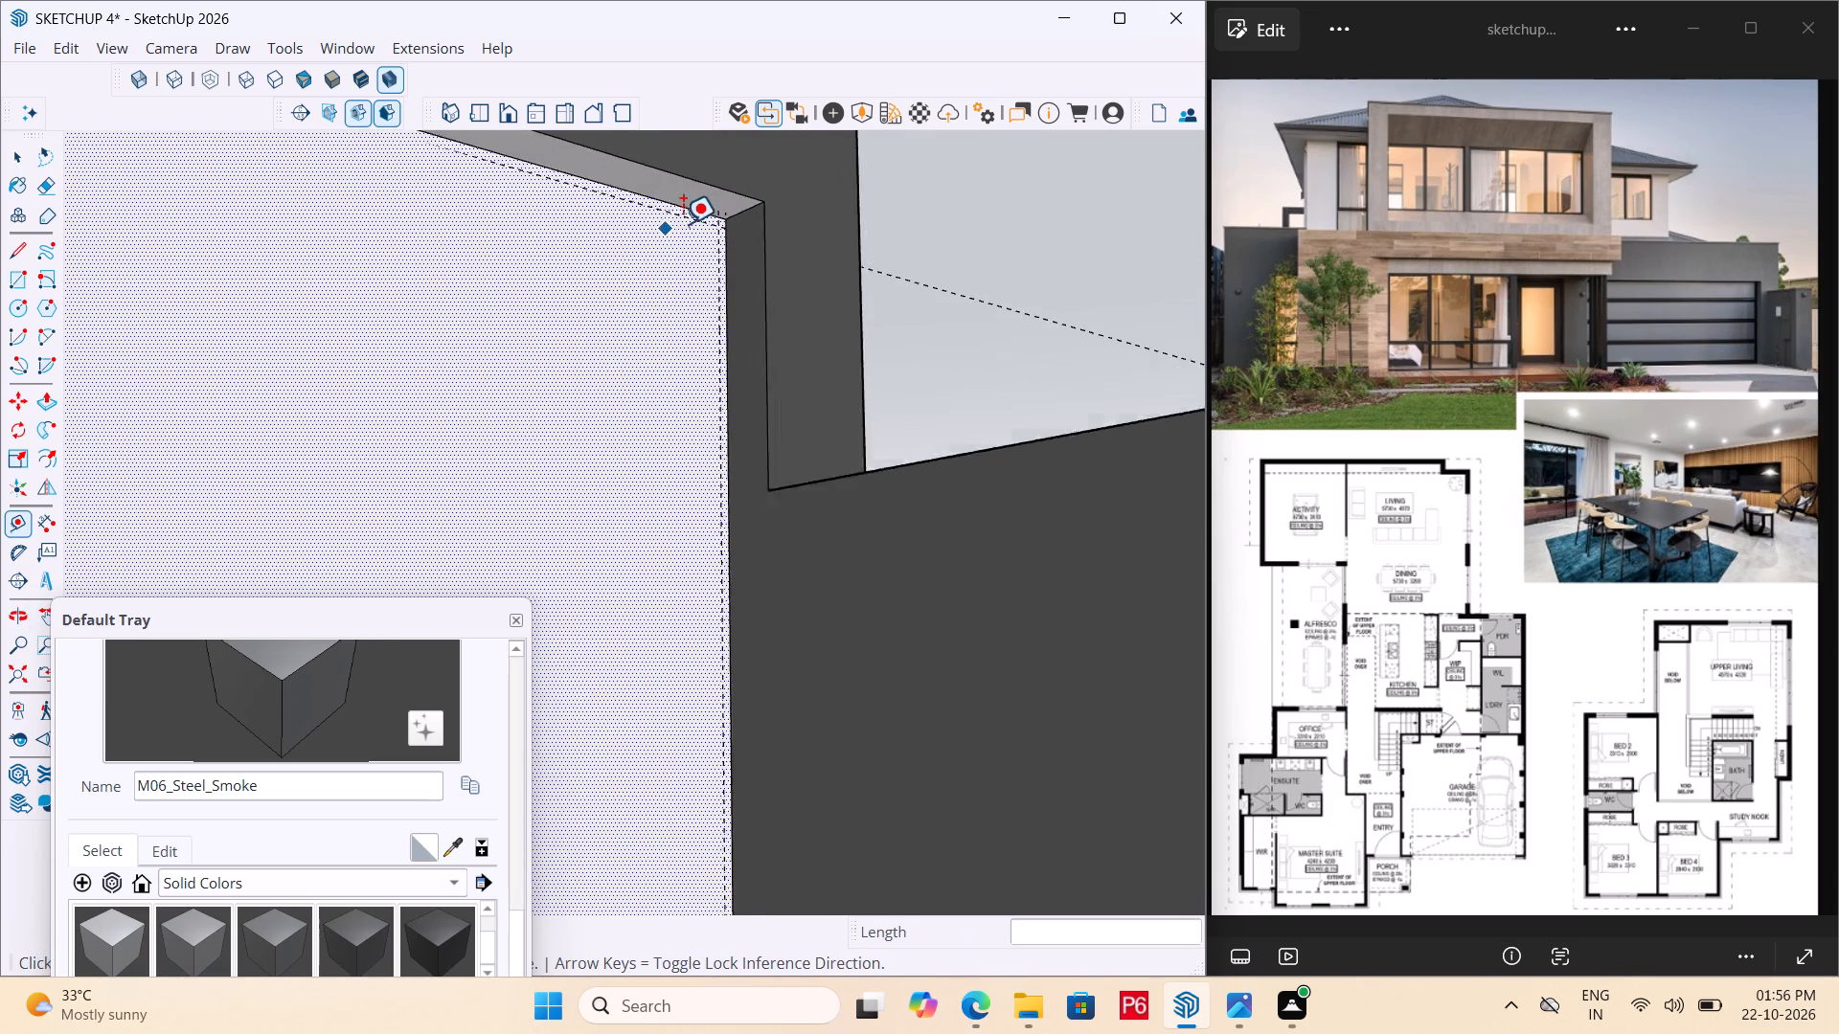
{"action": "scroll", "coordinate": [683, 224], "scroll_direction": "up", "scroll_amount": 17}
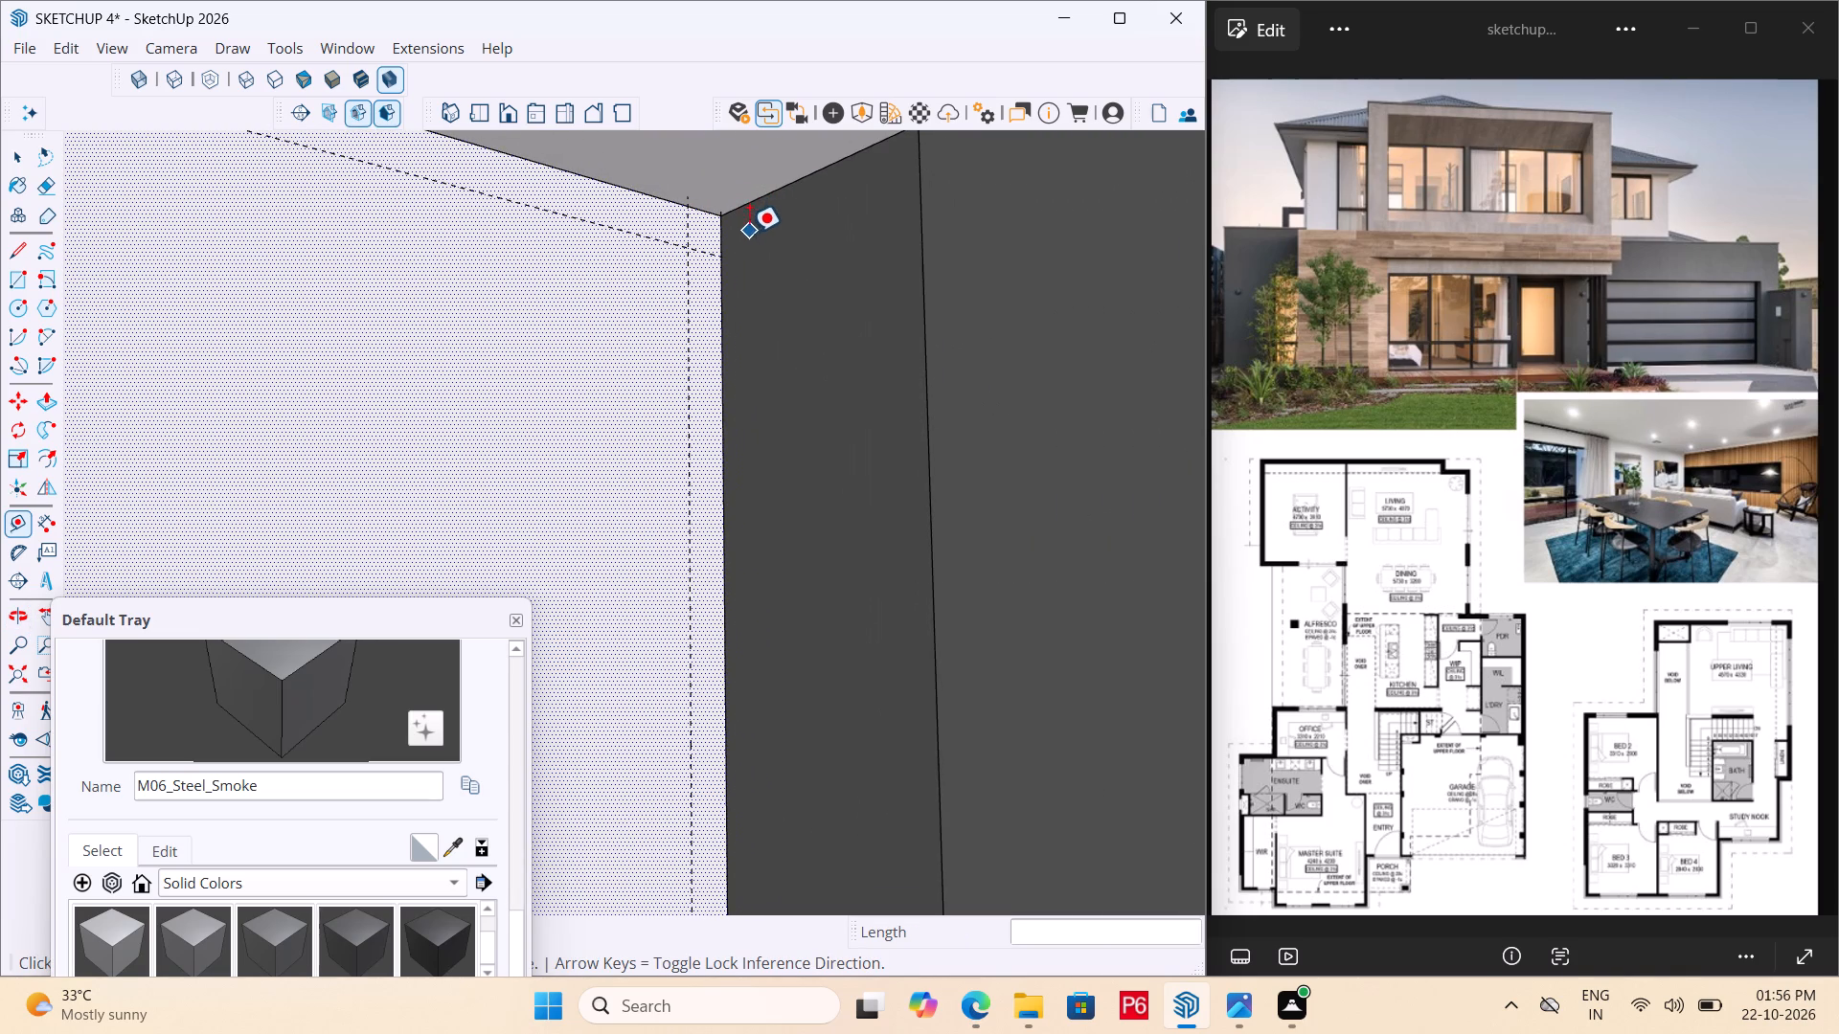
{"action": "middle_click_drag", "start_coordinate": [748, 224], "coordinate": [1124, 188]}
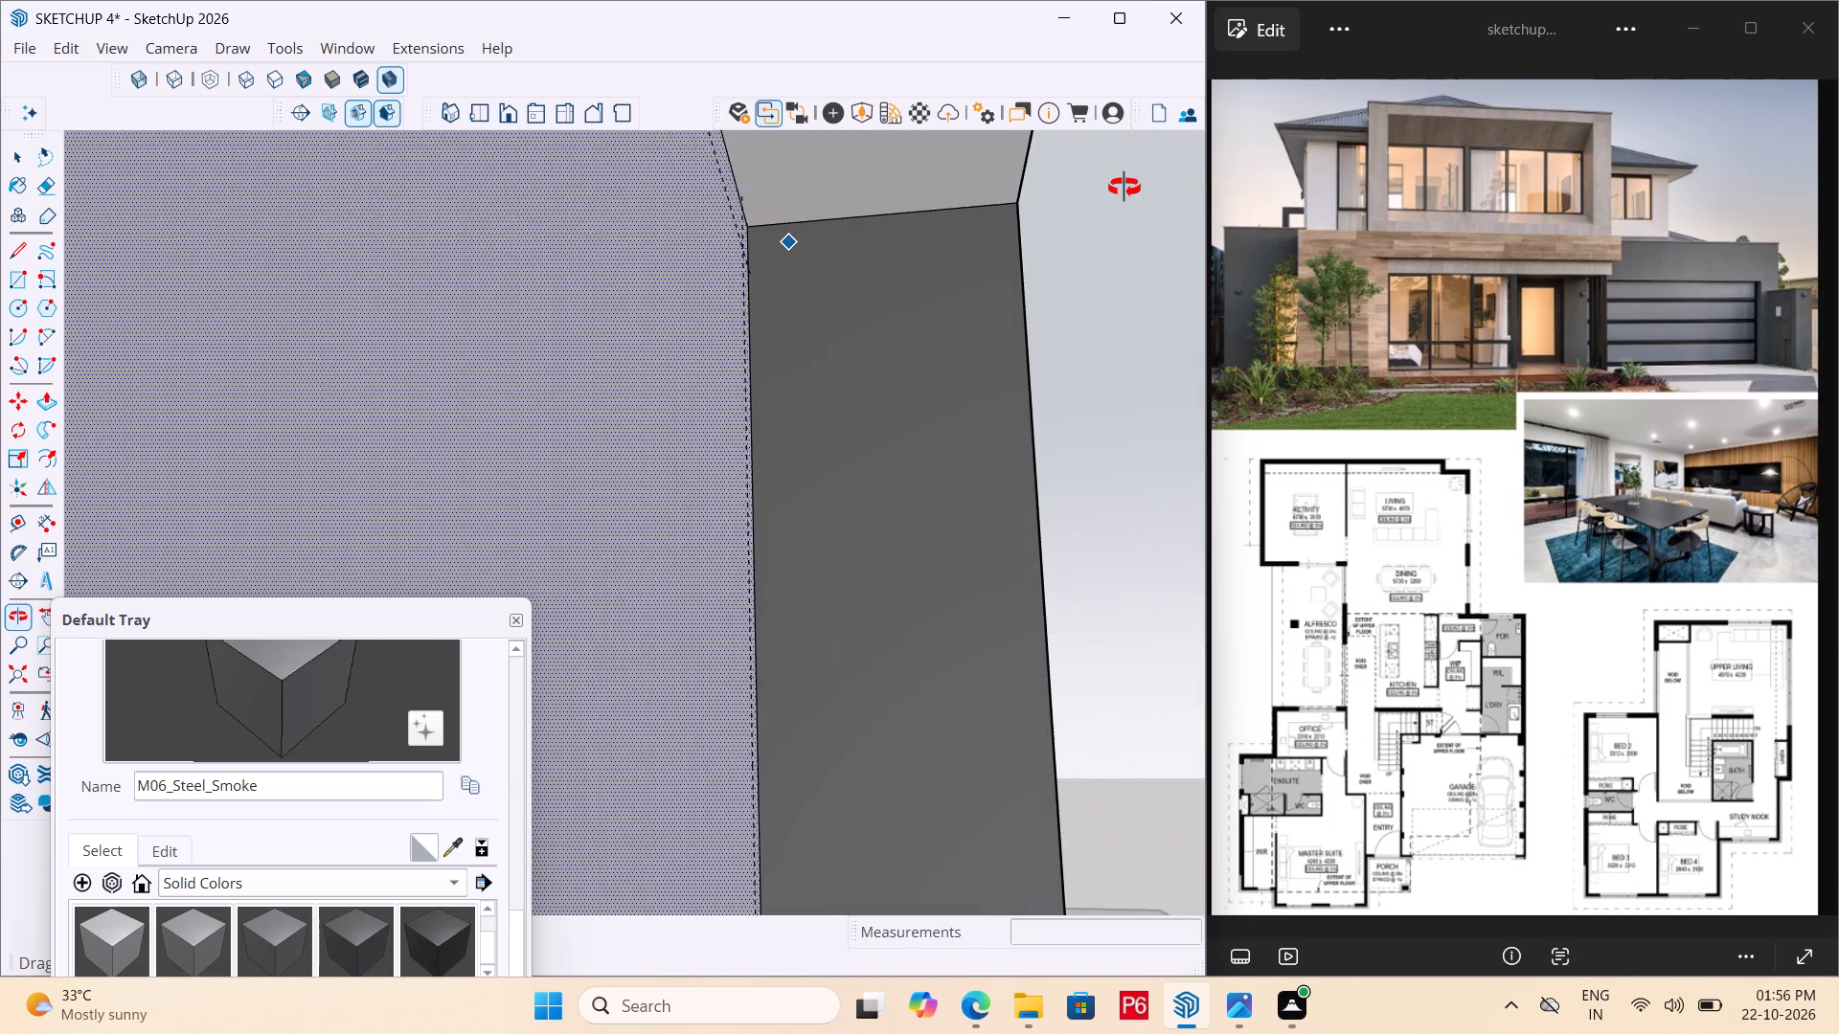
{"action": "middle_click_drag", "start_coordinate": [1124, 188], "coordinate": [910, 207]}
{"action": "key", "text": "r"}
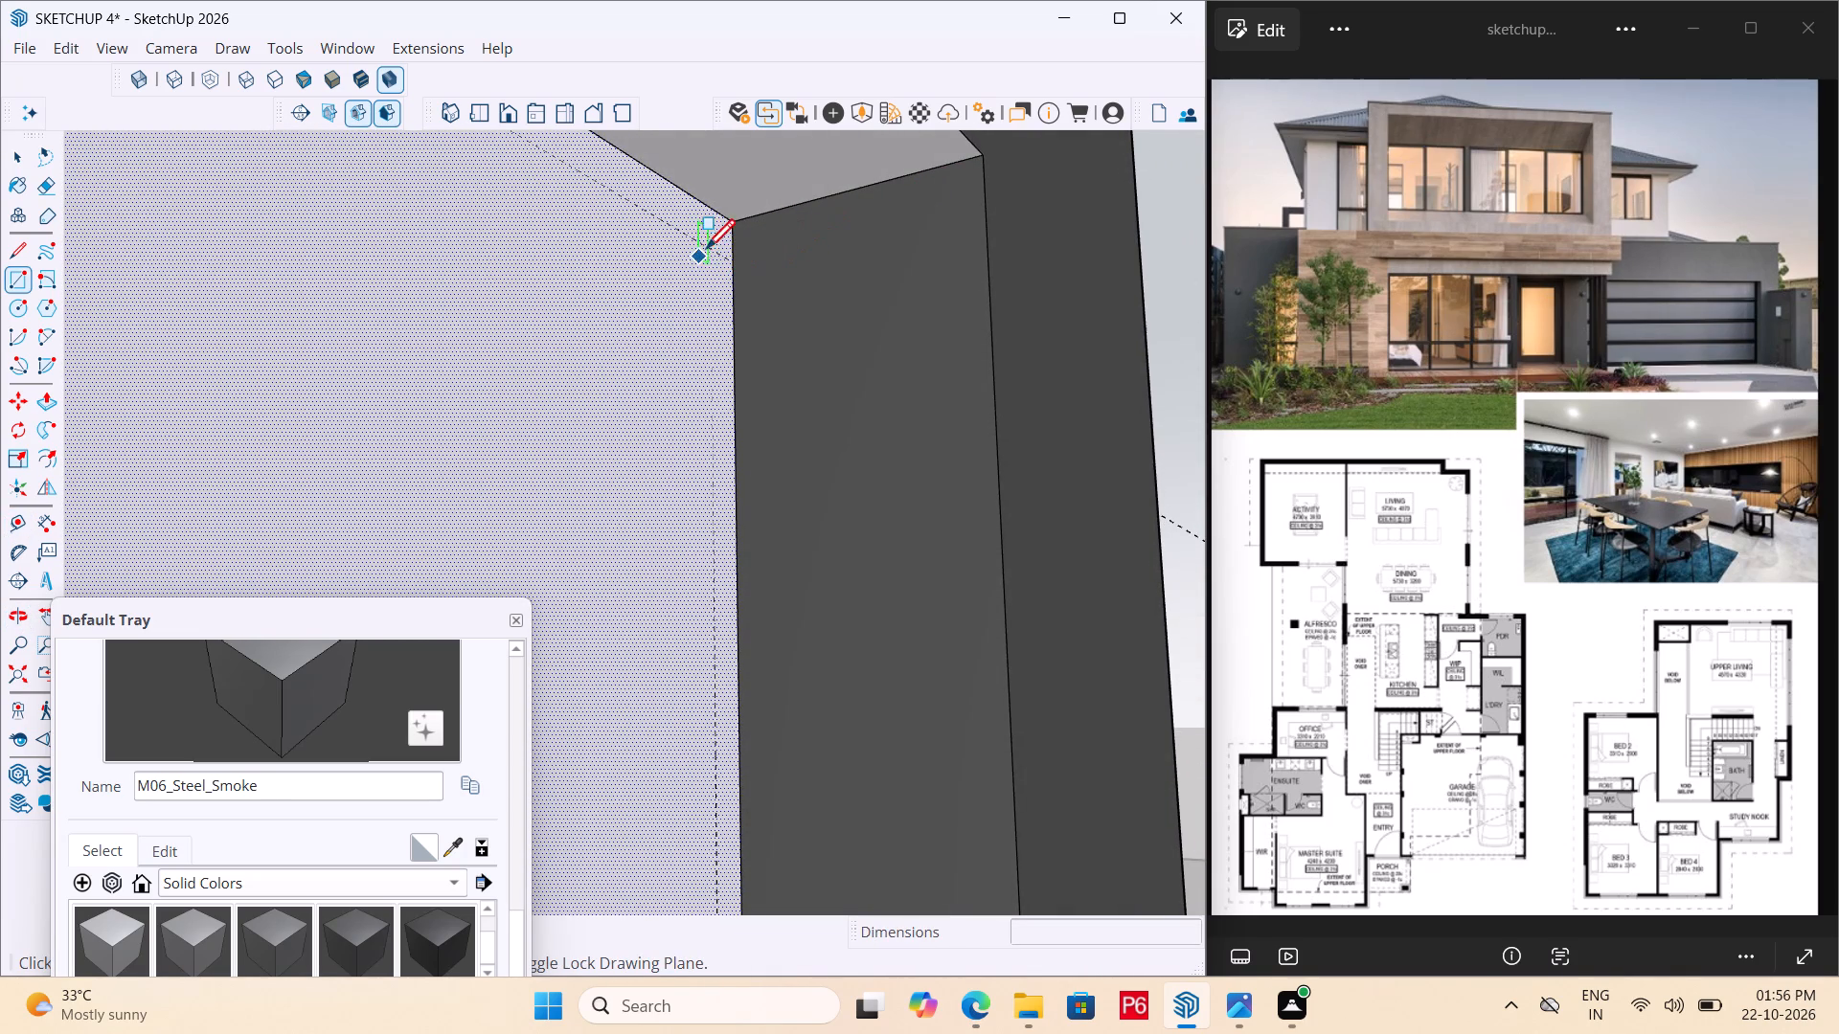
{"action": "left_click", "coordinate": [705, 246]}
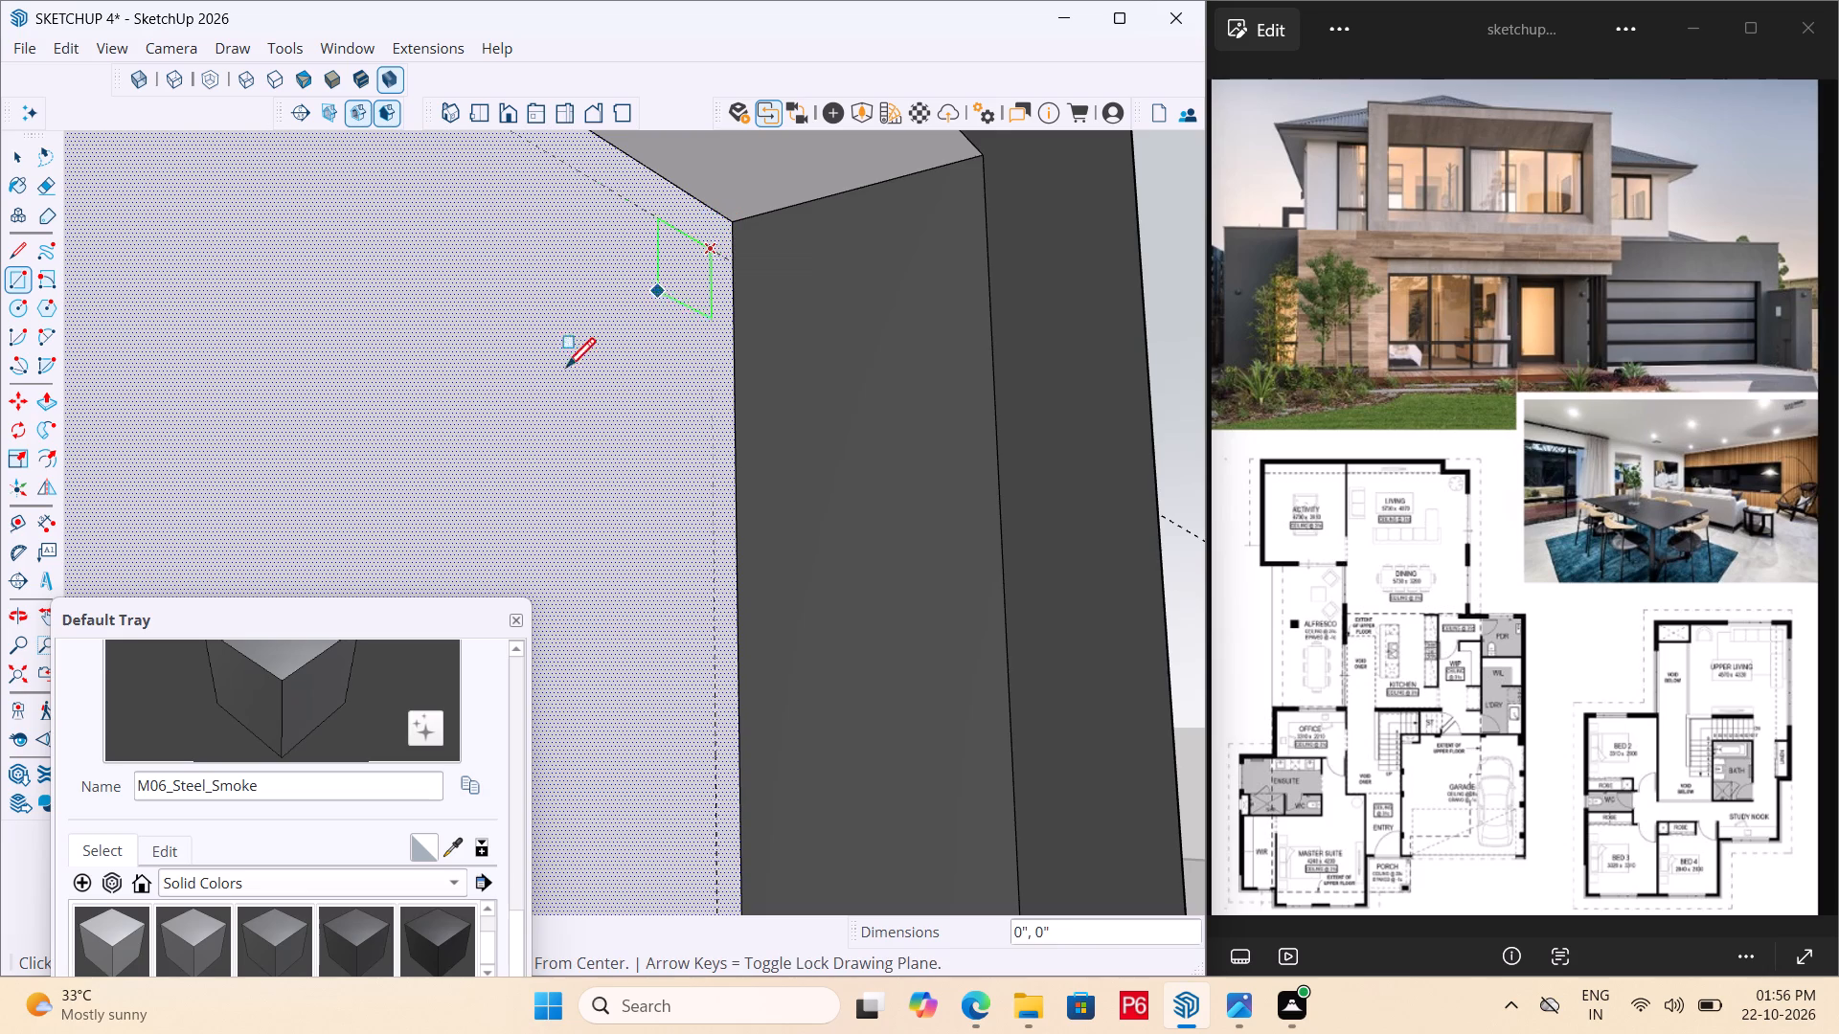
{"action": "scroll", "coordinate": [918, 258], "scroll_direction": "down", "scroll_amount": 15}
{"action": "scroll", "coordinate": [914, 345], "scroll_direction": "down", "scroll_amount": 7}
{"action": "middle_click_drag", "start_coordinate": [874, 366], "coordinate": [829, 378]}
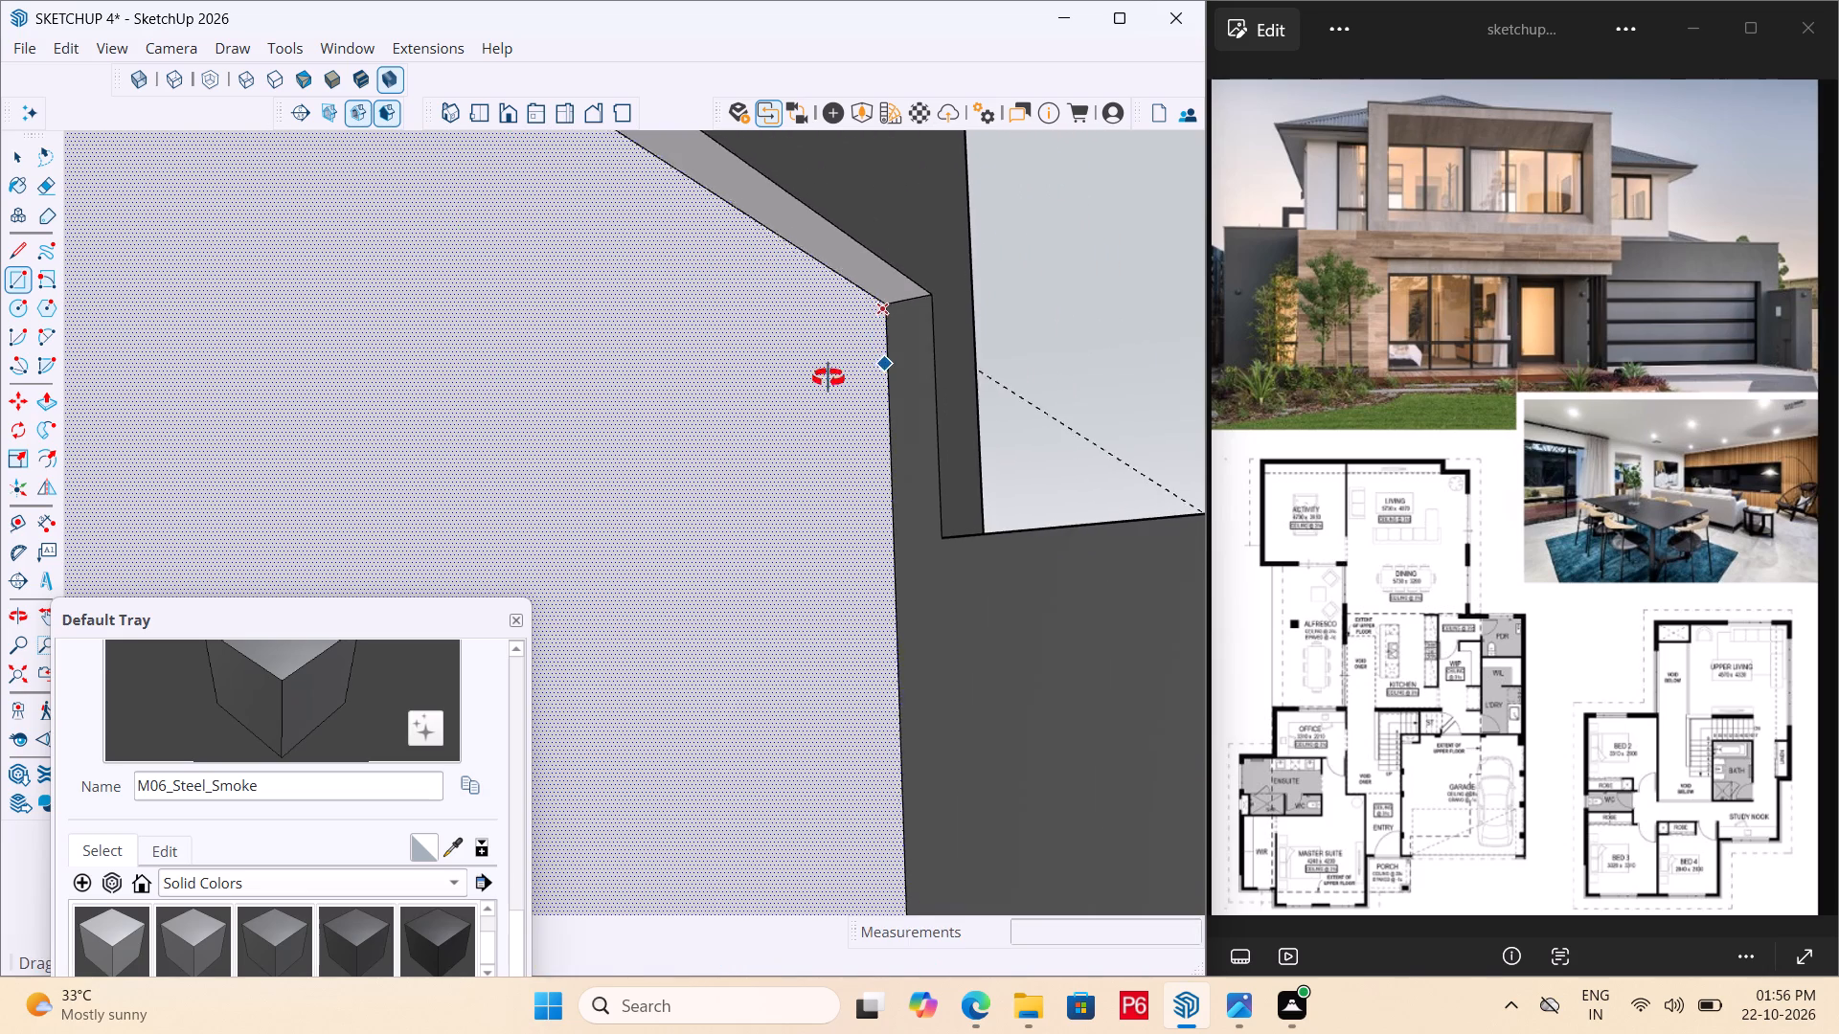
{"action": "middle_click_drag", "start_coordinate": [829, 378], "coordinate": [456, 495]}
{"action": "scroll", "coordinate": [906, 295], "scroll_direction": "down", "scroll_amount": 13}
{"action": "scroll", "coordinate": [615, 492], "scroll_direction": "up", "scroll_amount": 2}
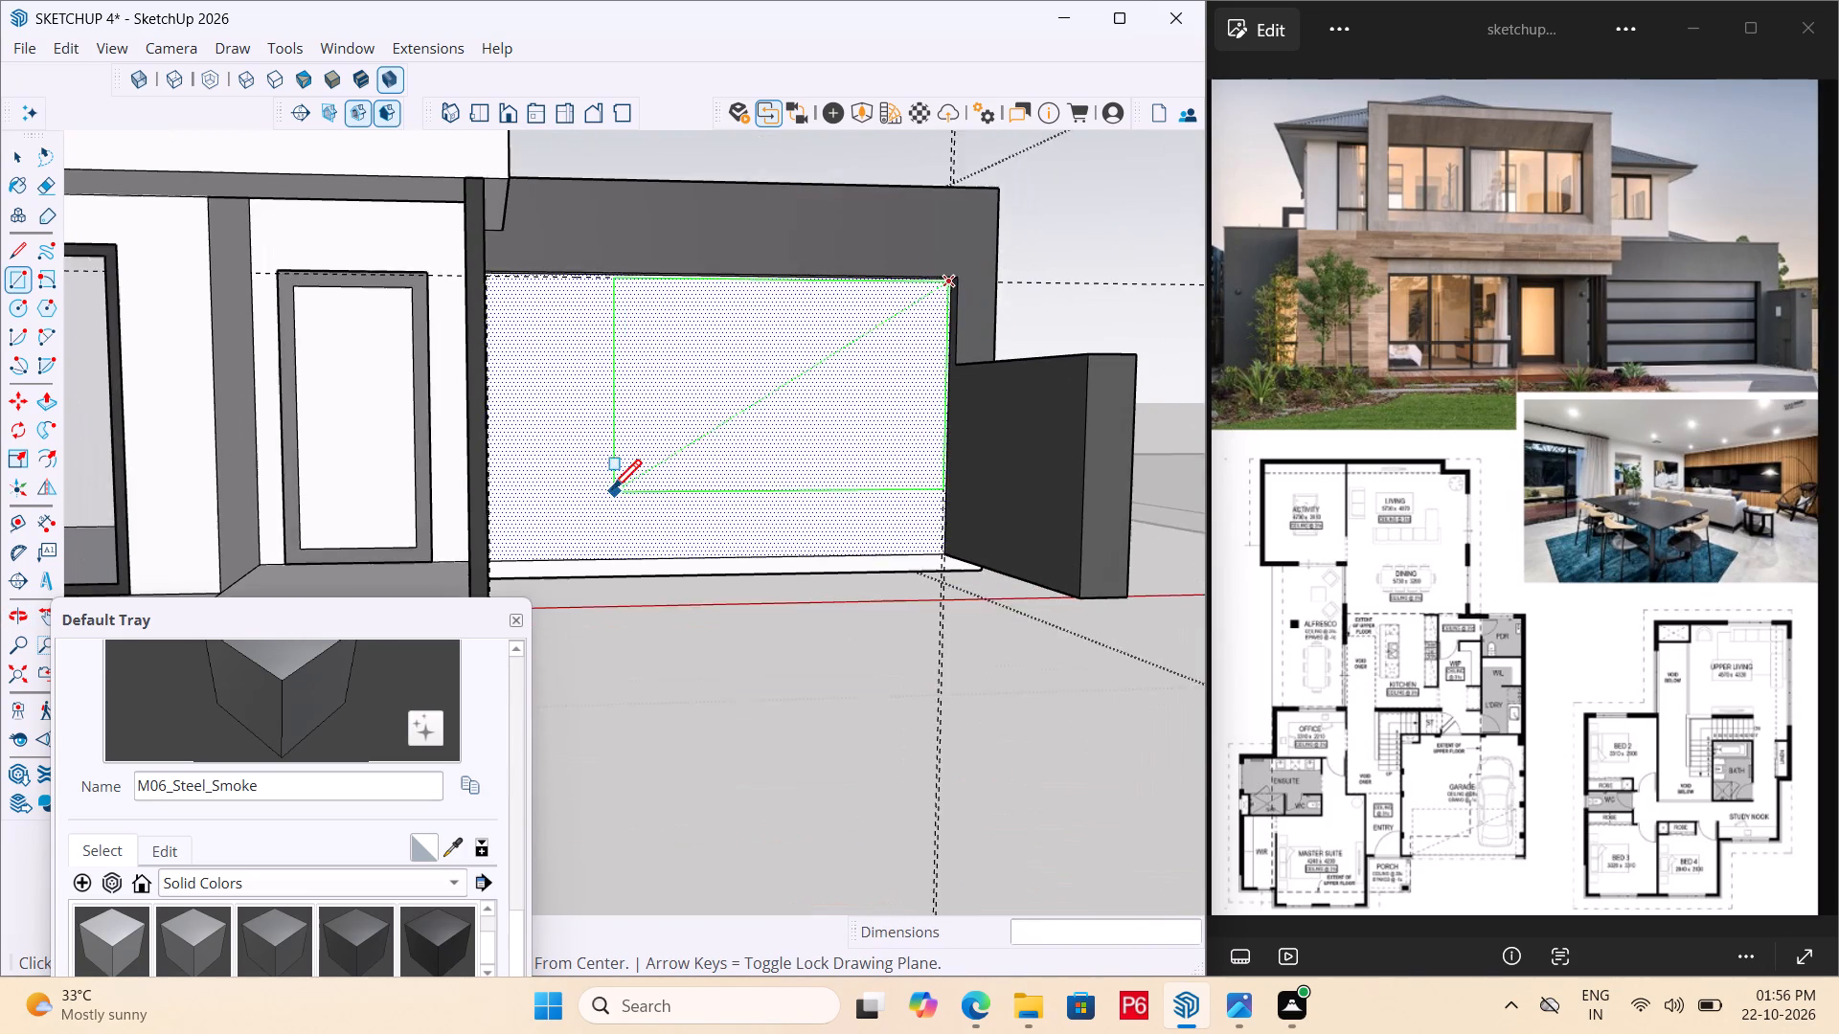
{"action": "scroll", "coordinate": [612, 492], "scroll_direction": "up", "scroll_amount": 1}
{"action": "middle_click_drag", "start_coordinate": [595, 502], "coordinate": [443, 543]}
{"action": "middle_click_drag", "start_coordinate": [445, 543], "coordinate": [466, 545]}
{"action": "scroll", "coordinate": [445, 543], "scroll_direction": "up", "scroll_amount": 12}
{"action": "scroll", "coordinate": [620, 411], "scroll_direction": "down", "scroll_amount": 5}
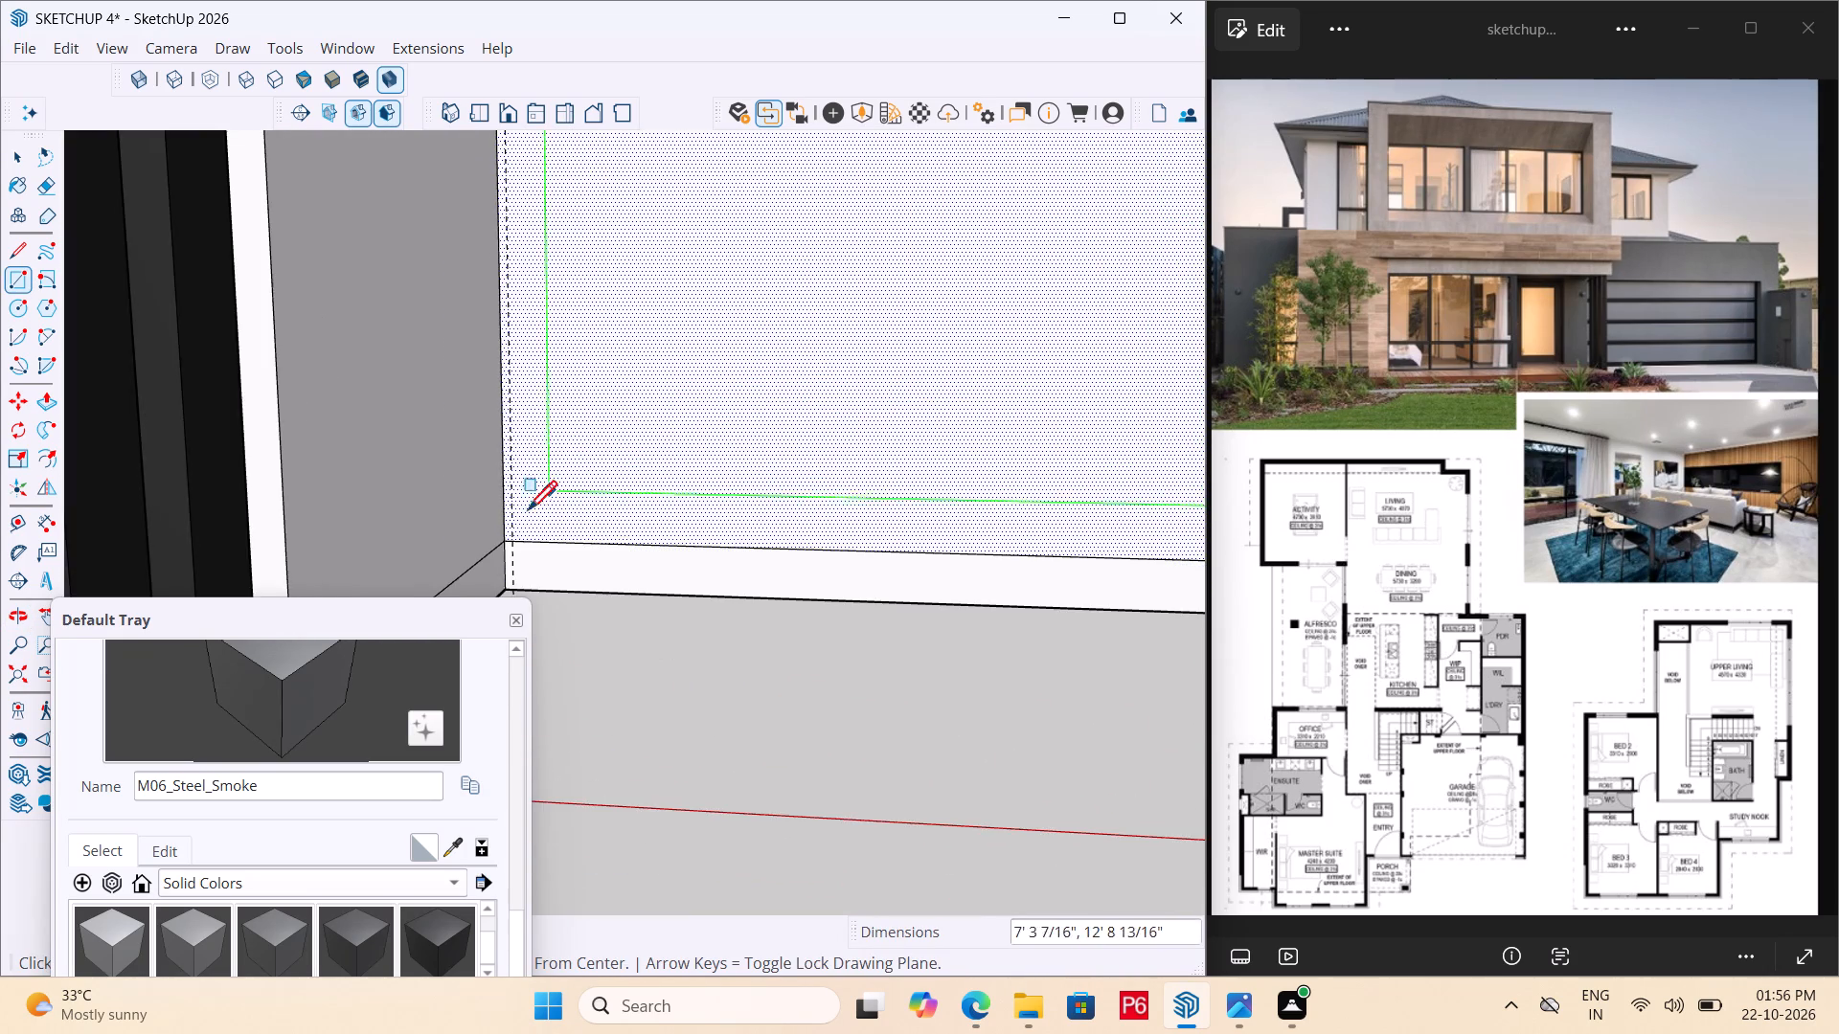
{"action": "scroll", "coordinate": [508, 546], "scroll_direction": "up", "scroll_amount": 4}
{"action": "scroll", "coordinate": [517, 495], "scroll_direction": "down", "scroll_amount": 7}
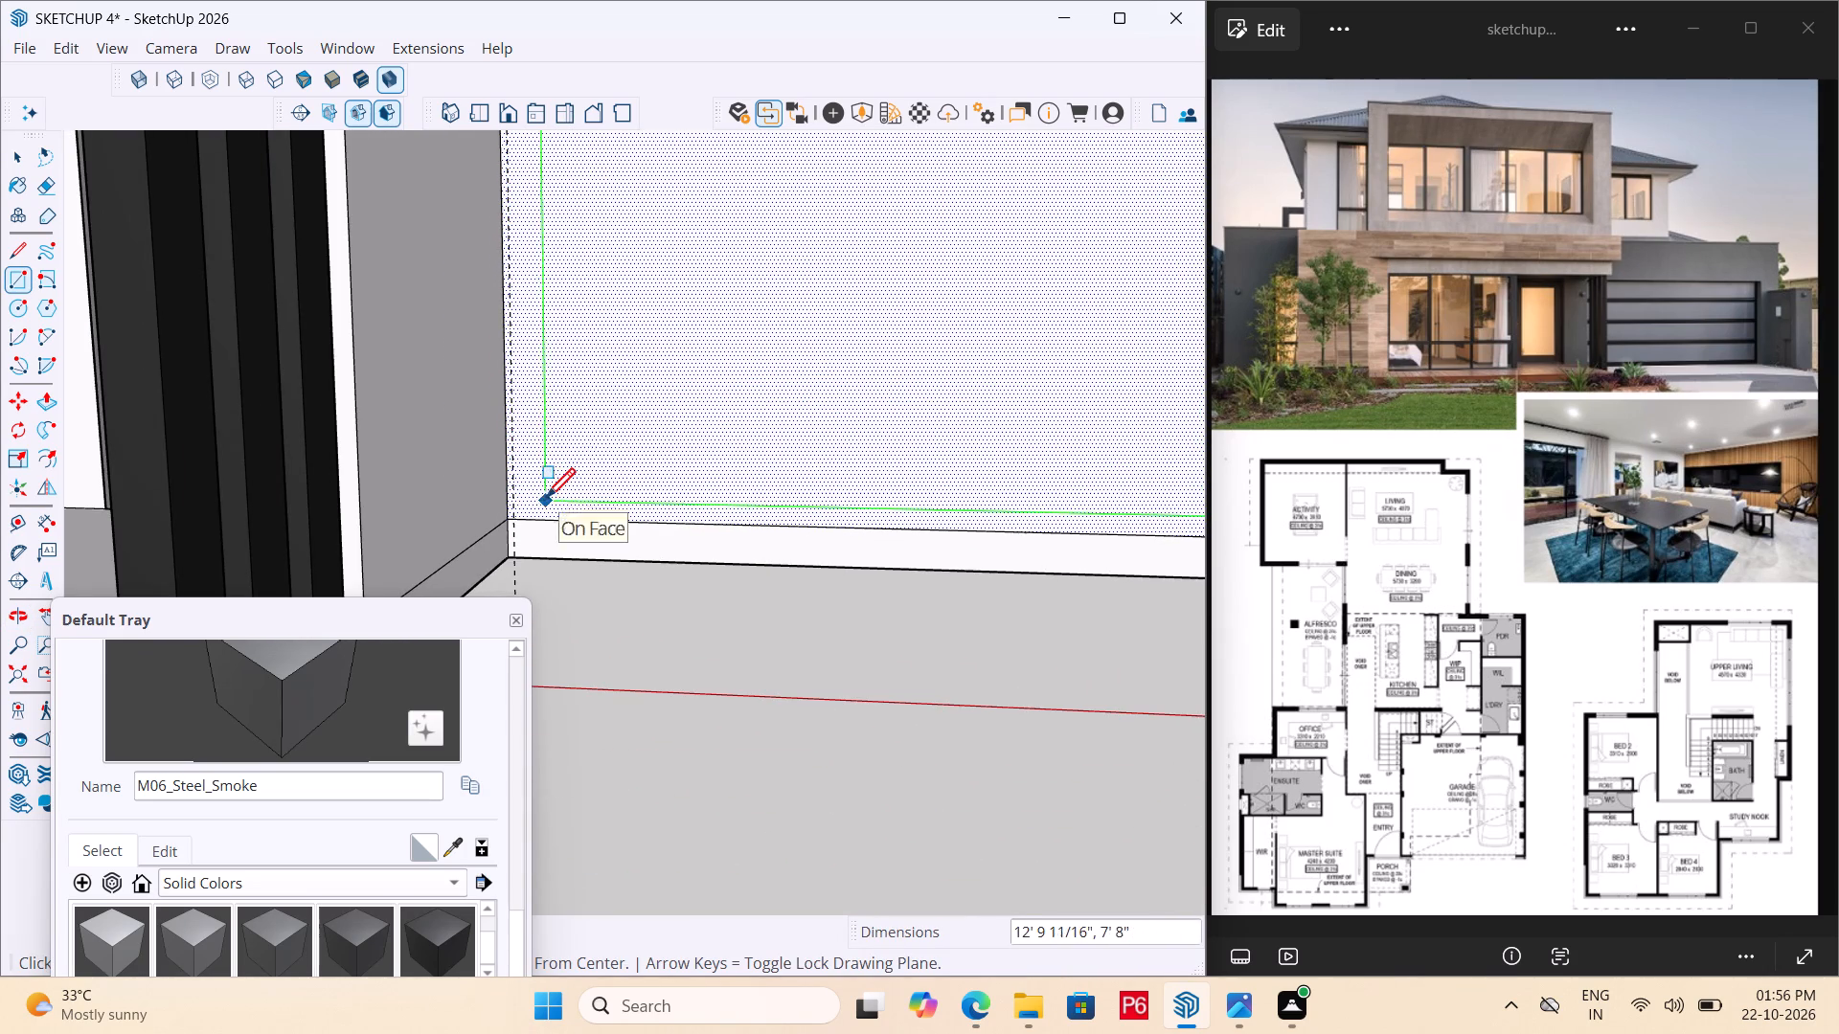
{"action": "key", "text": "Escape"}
Place a guide line 1" above the bottom edge of the recessed garage face.
{"action": "scroll", "coordinate": [1030, 575], "scroll_direction": "up", "scroll_amount": 1}
{"action": "middle_click_drag", "start_coordinate": [891, 539], "coordinate": [704, 475]}
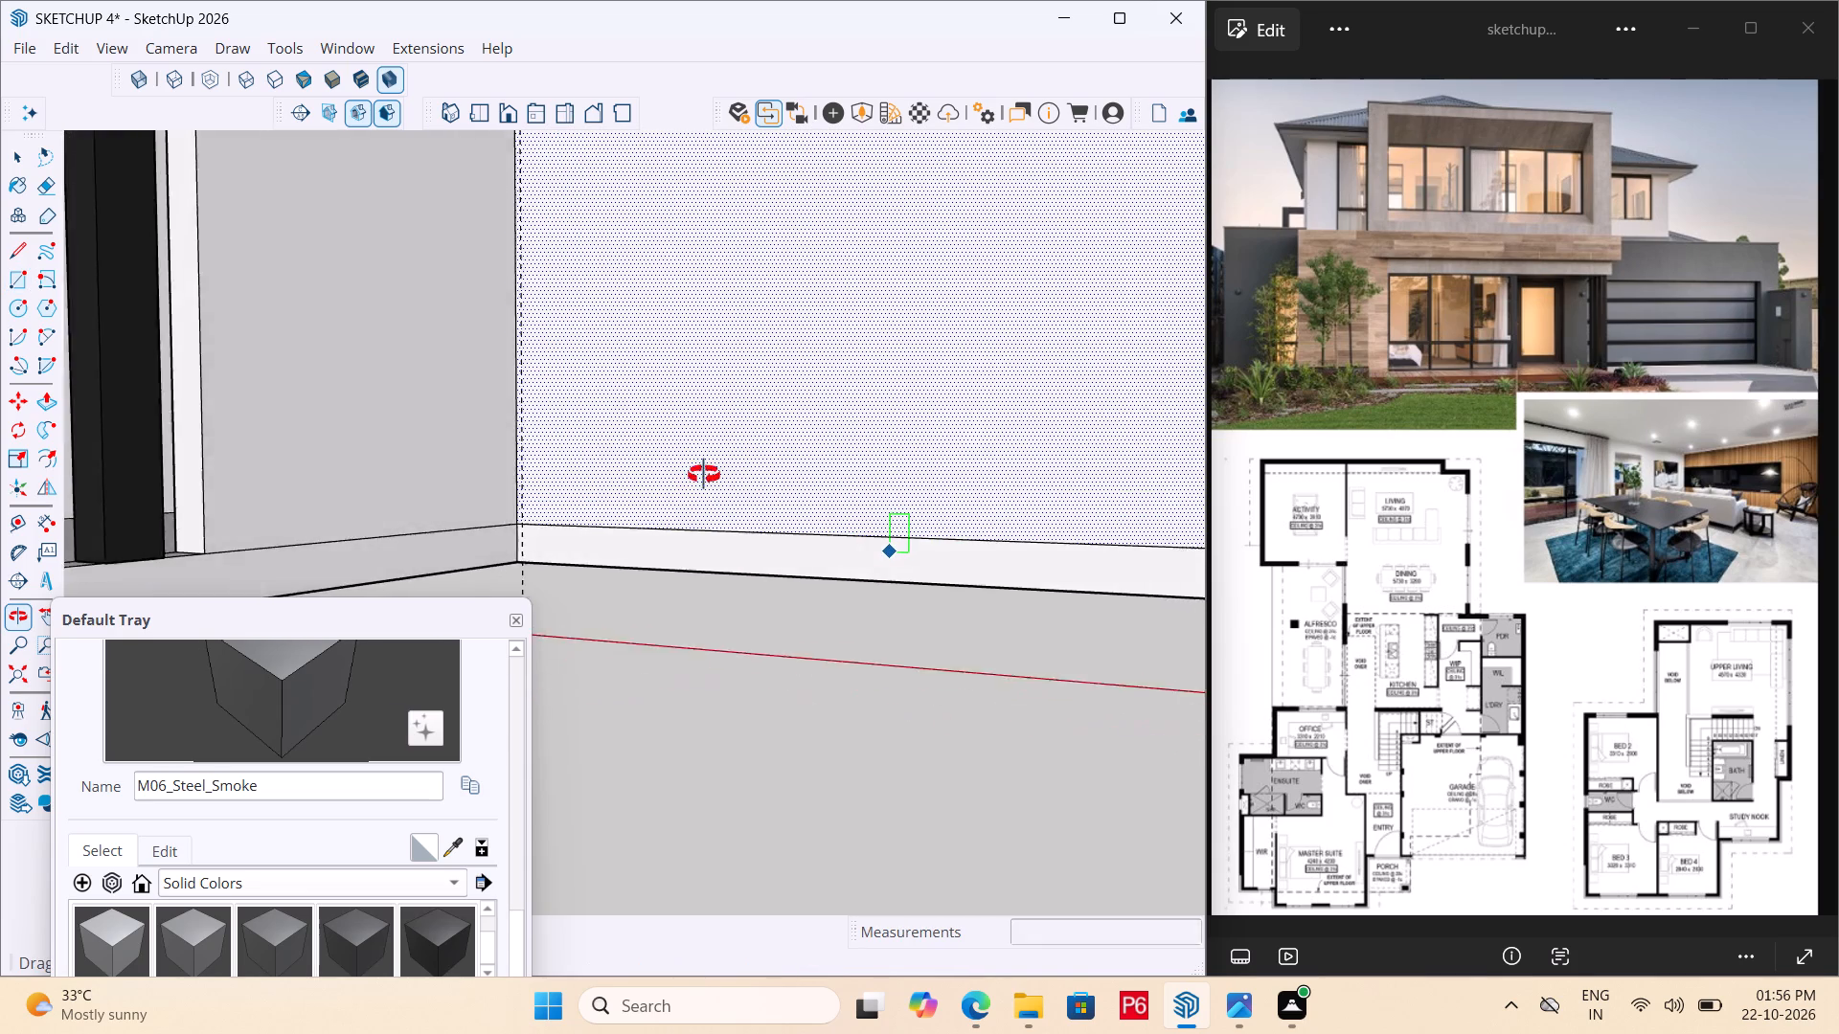
{"action": "middle_click_drag", "start_coordinate": [704, 475], "coordinate": [753, 581]}
{"action": "key", "text": "t"}
{"action": "left_click", "coordinate": [829, 591]}
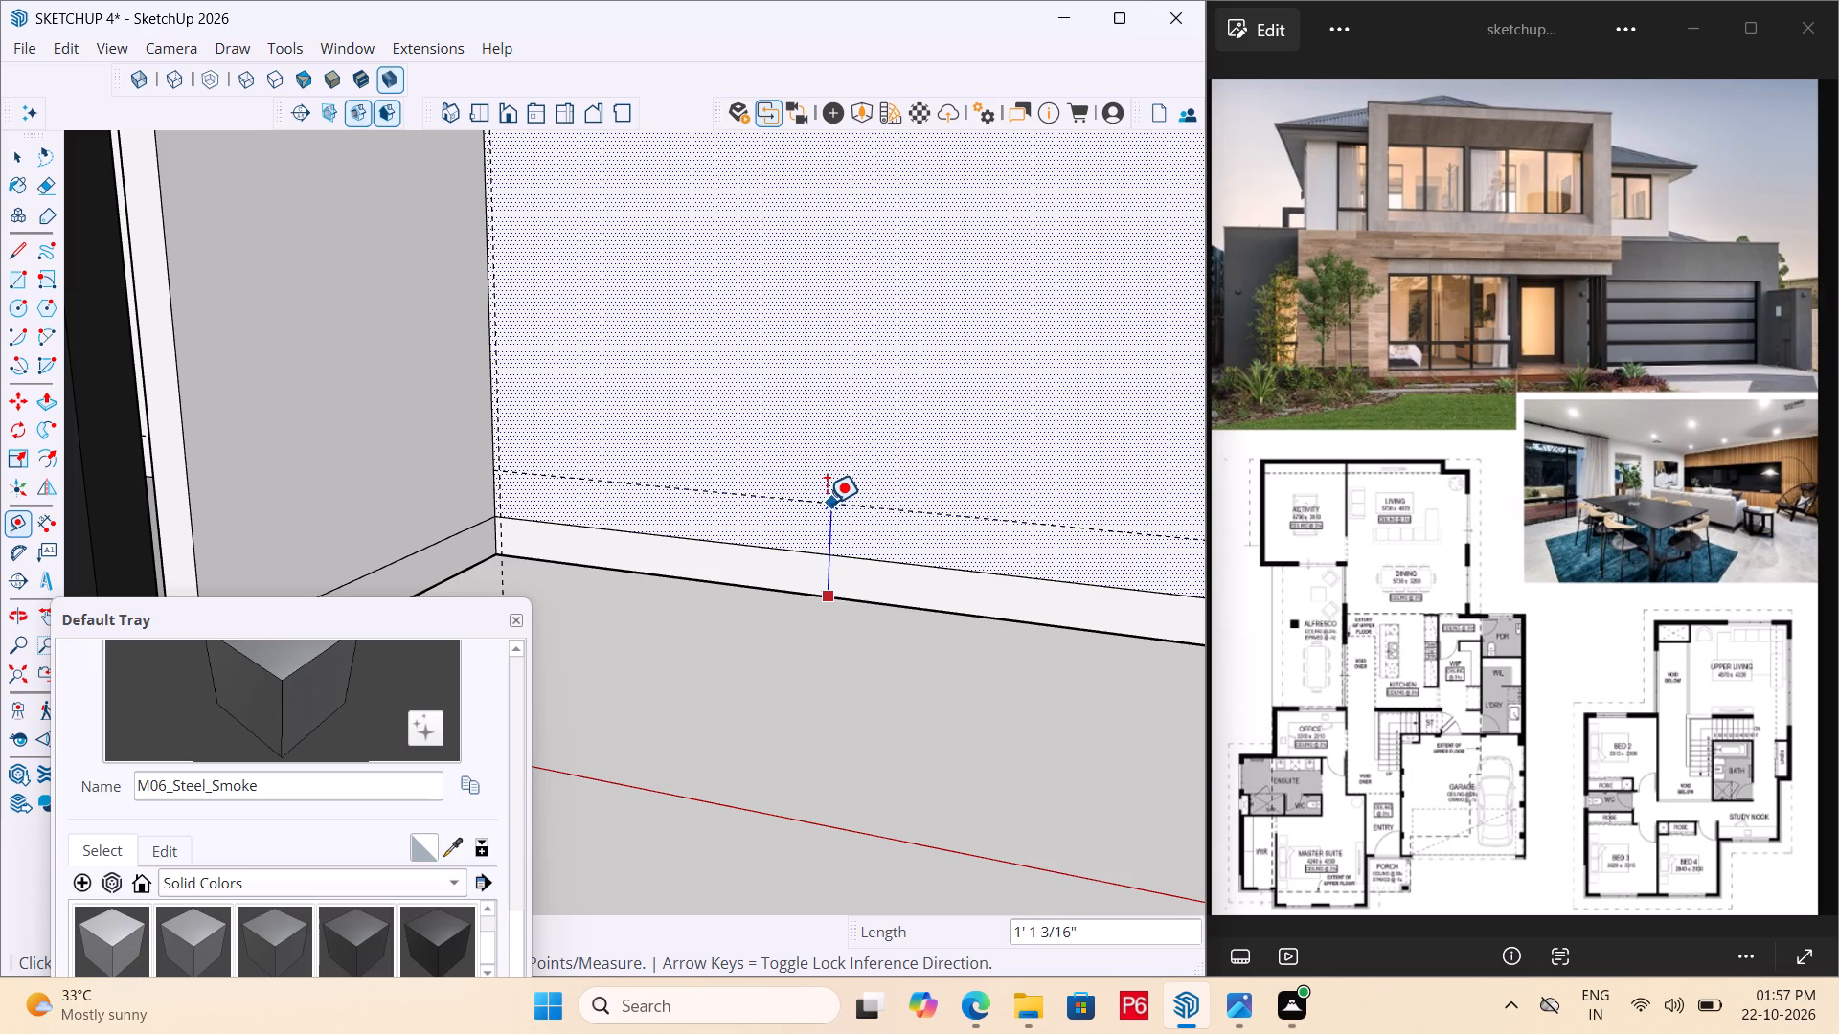
{"action": "key", "text": "Escape"}
{"action": "double_click", "coordinate": [887, 560]}
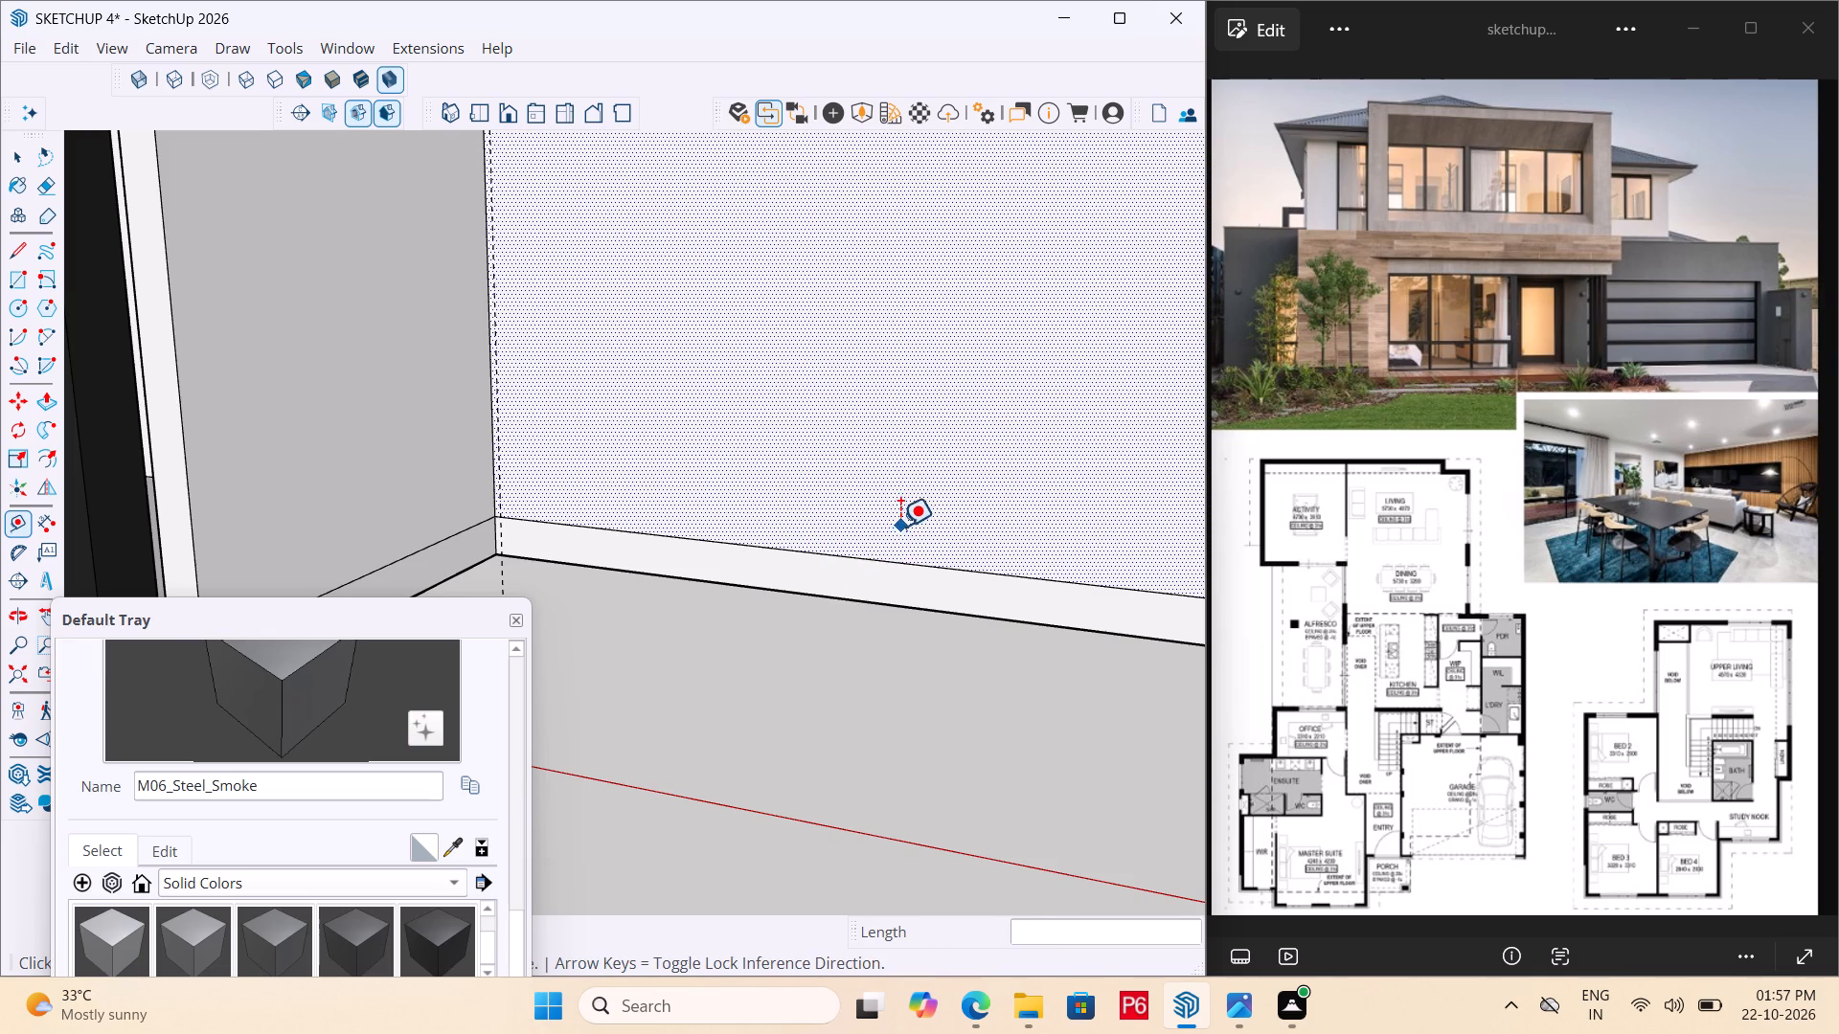
{"action": "double_click", "coordinate": [838, 551]}
{"action": "left_click", "coordinate": [794, 548]}
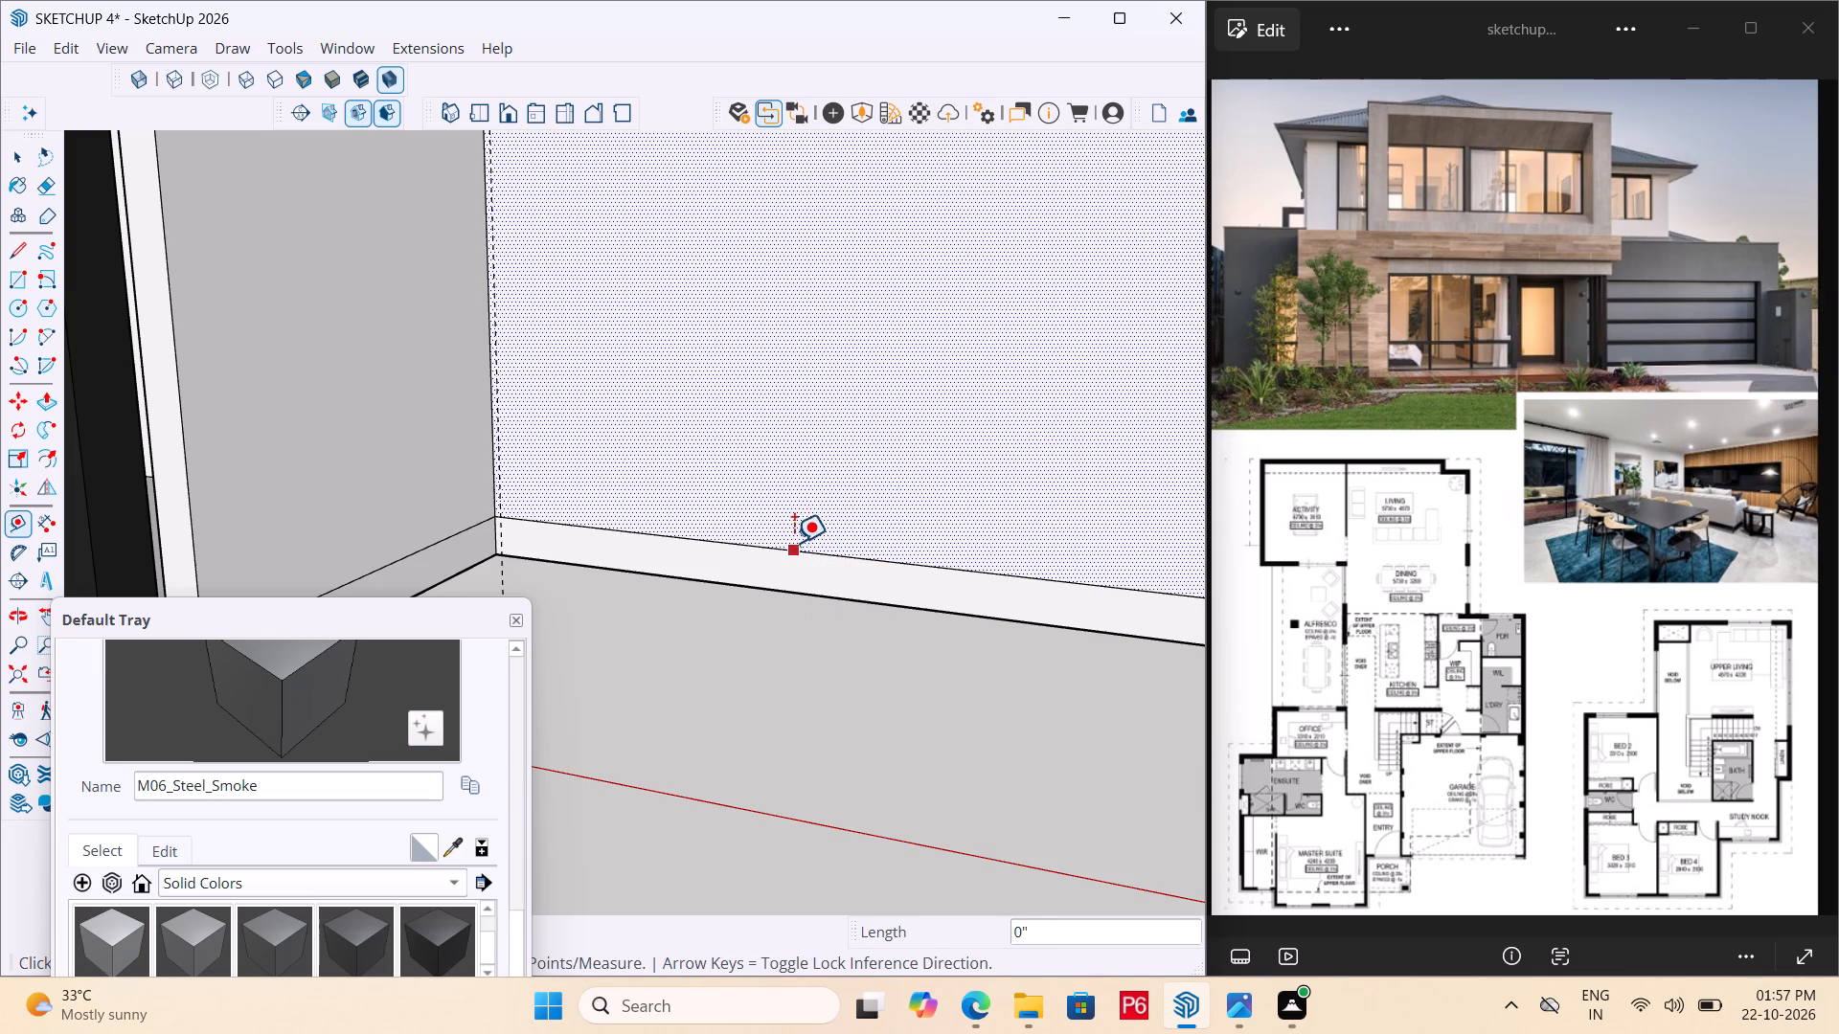
{"action": "type", "text": "1\""}
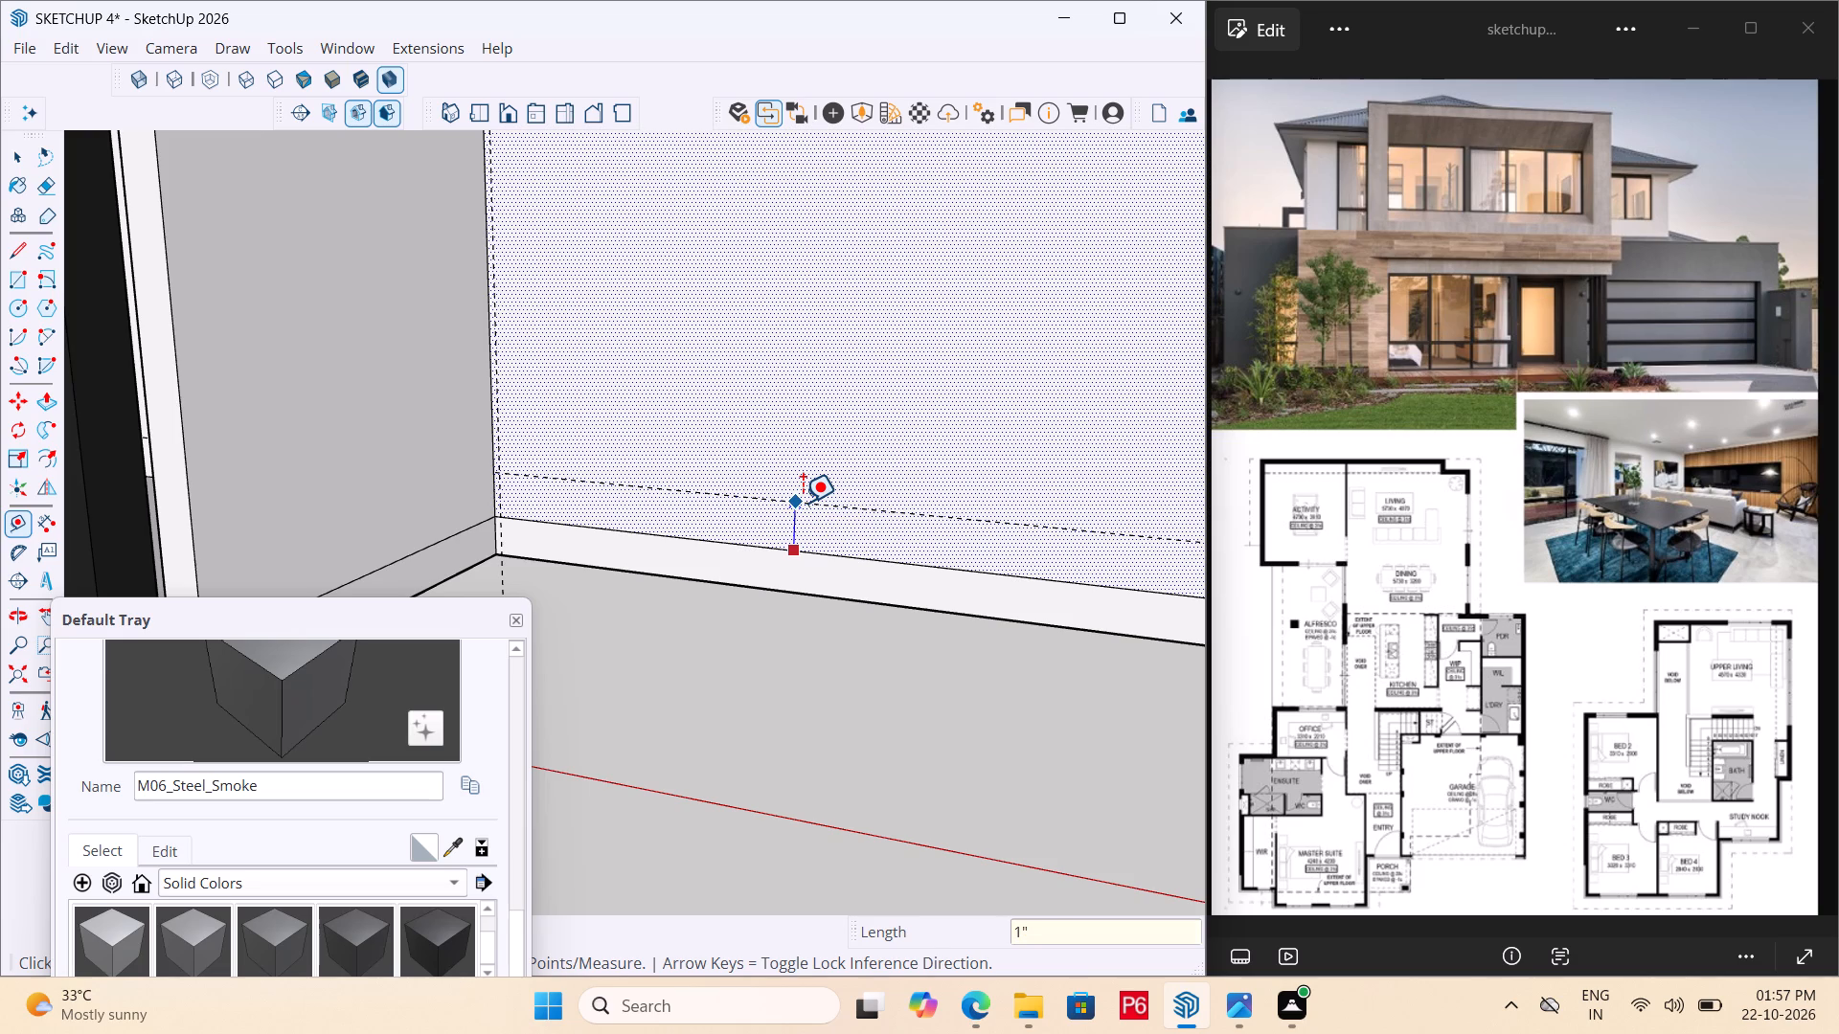
{"action": "key", "text": "Return"}
Draw the garage door rectangle on the recessed face, from the lower guide intersection to the diagonally opposite upper one beside the low wall.
{"action": "type", "text": "TR"}
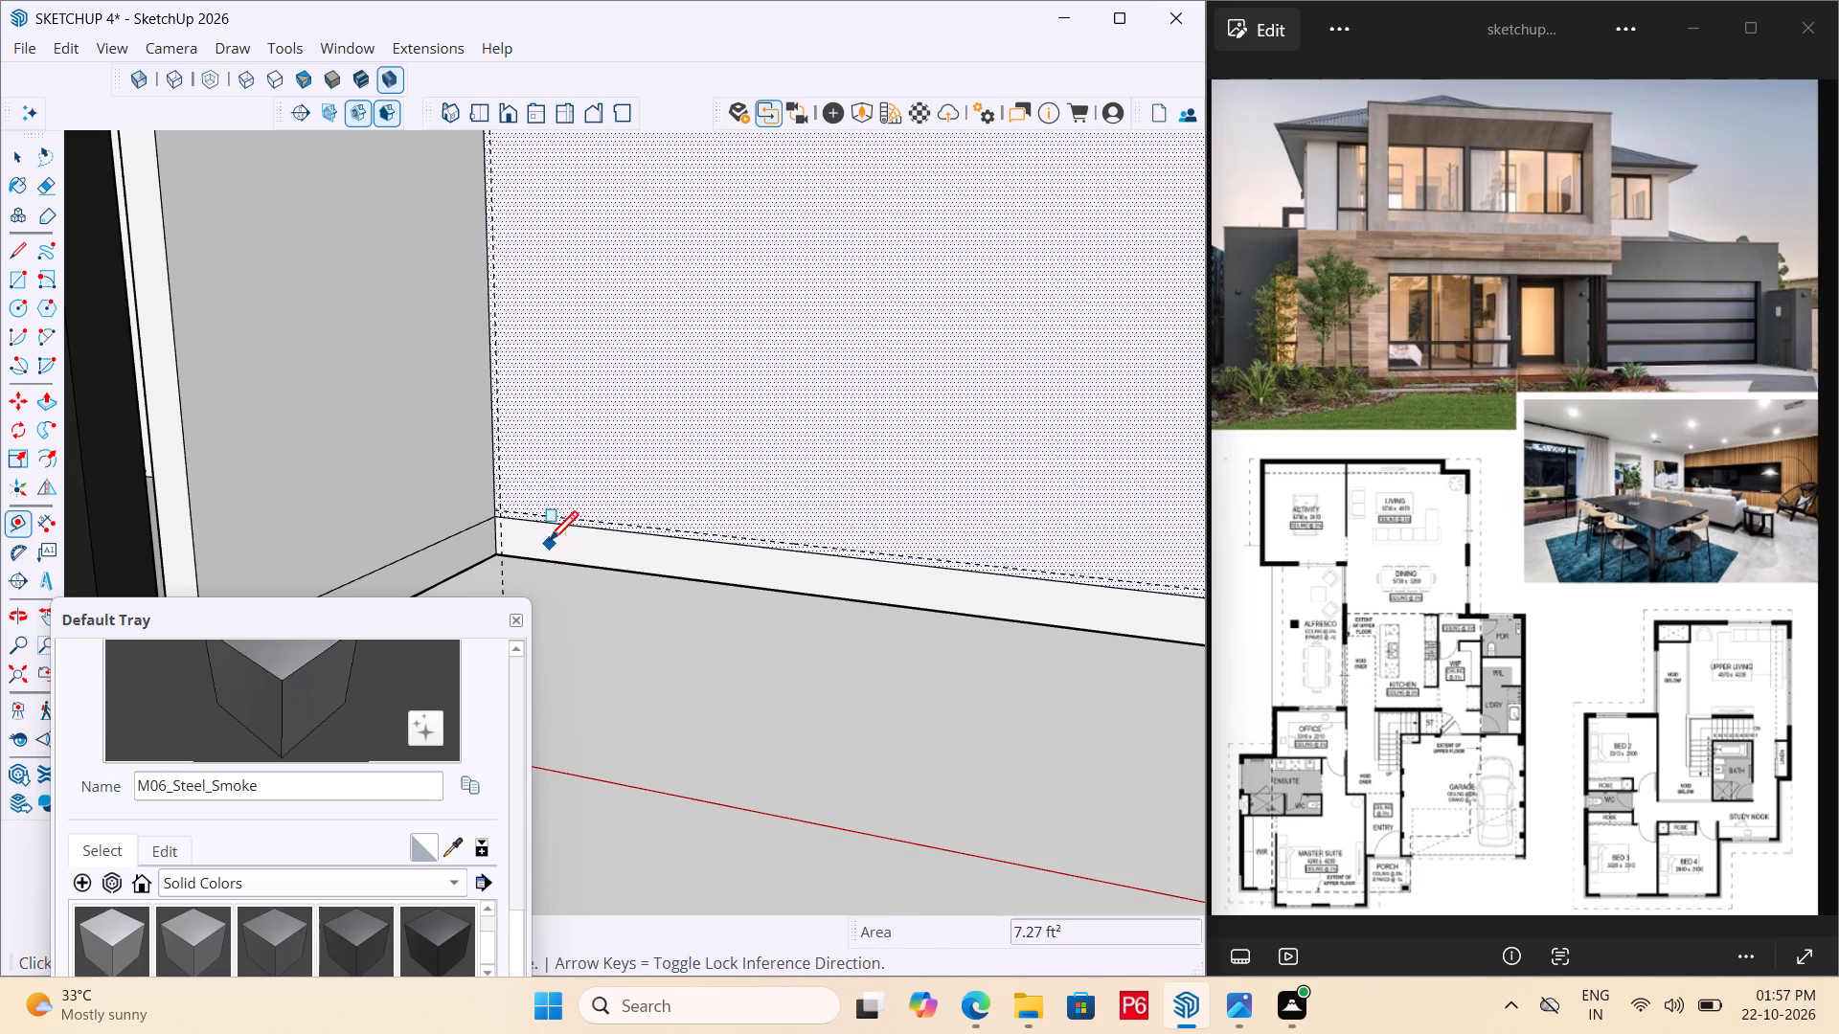
{"action": "scroll", "coordinate": [495, 463], "scroll_direction": "up", "scroll_amount": 19}
{"action": "middle_click", "coordinate": [497, 565]}
{"action": "middle_click", "coordinate": [509, 555]}
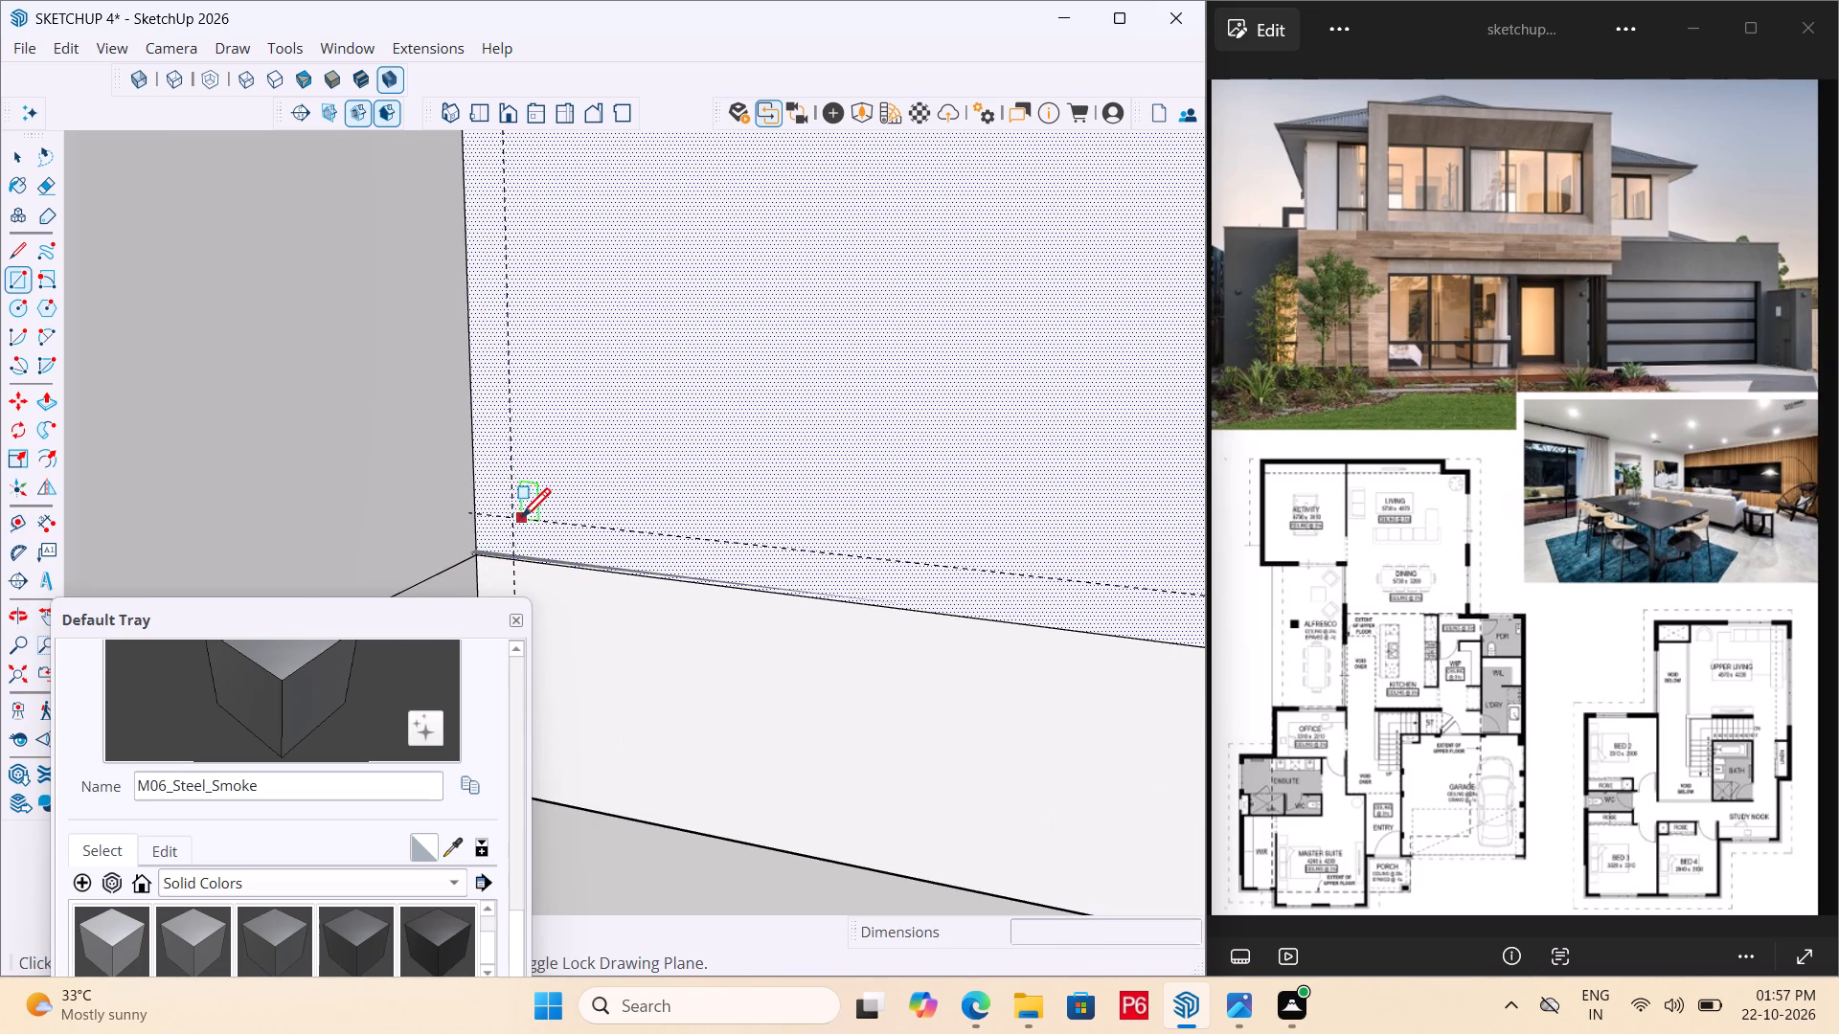
{"action": "left_click", "coordinate": [513, 518]}
{"action": "scroll", "coordinate": [768, 441], "scroll_direction": "down", "scroll_amount": 8}
{"action": "scroll", "coordinate": [550, 484], "scroll_direction": "down", "scroll_amount": 8}
{"action": "scroll", "coordinate": [565, 494], "scroll_direction": "down", "scroll_amount": 20}
{"action": "scroll", "coordinate": [565, 494], "scroll_direction": "down", "scroll_amount": 3}
{"action": "middle_click_drag", "start_coordinate": [568, 555], "coordinate": [887, 387]}
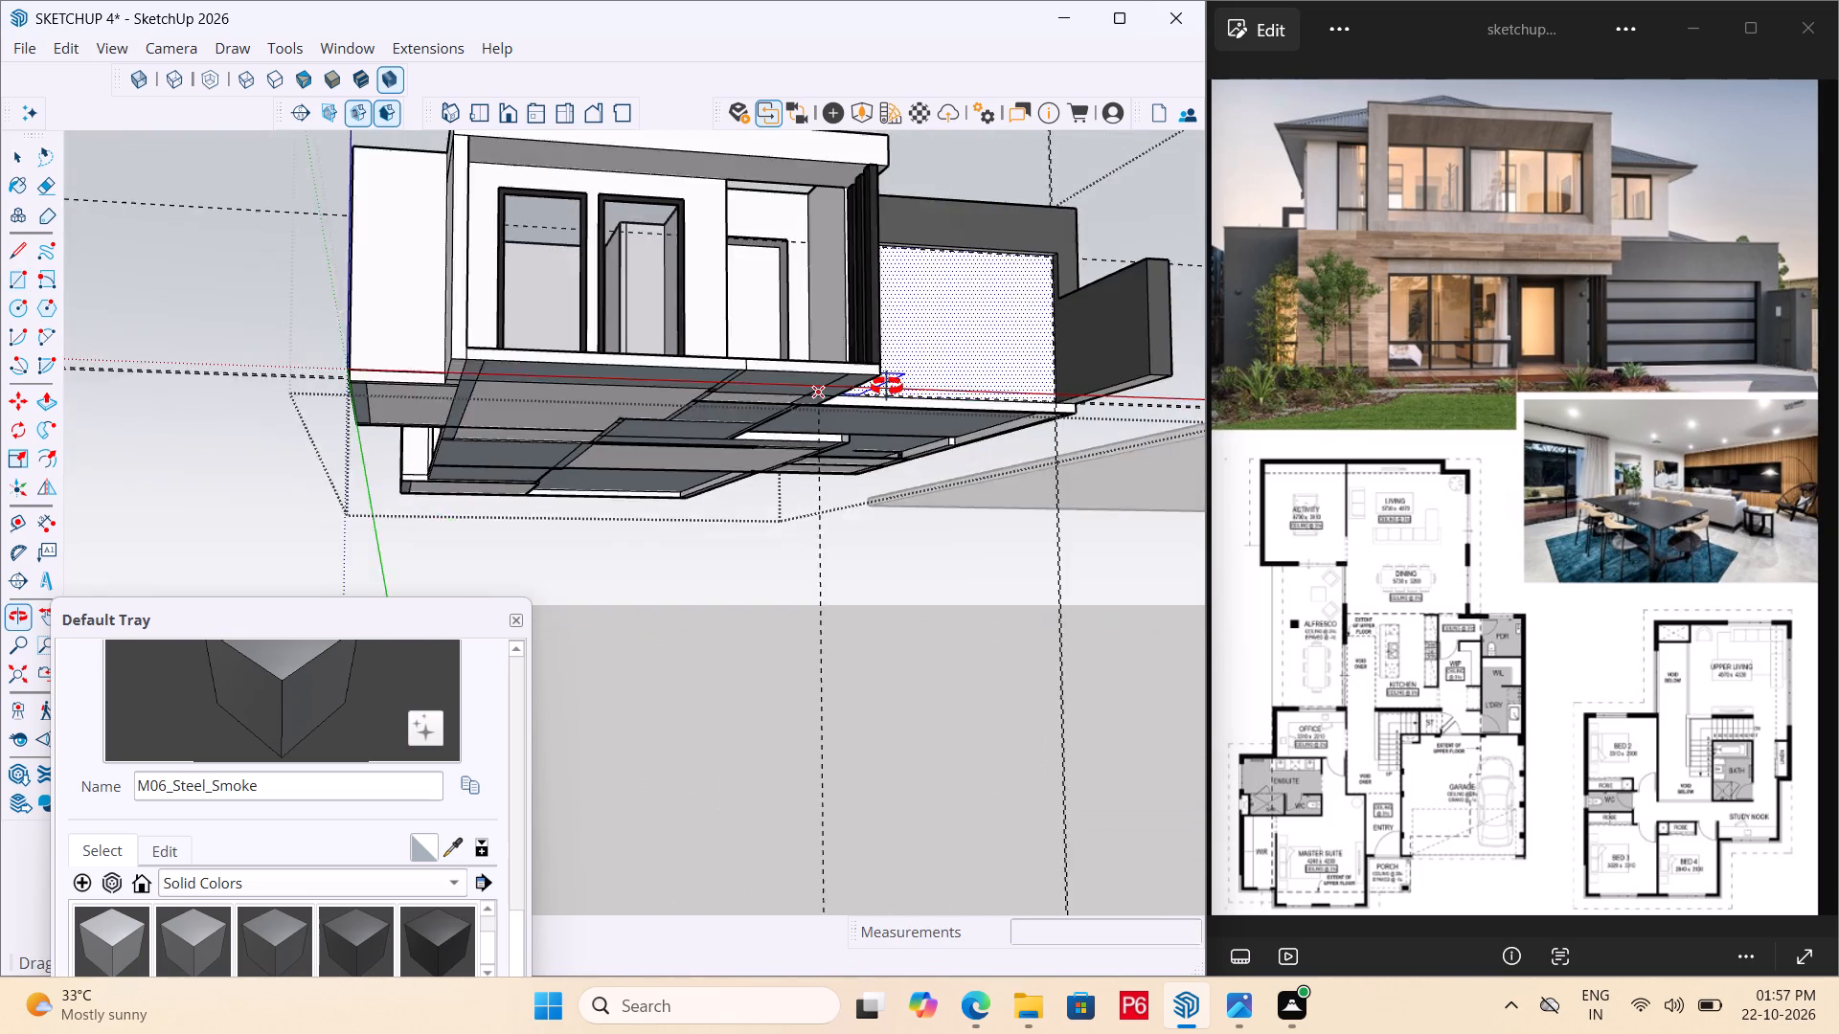
{"action": "middle_click_drag", "start_coordinate": [887, 387], "coordinate": [878, 400]}
{"action": "scroll", "coordinate": [1102, 237], "scroll_direction": "up", "scroll_amount": 20}
{"action": "scroll", "coordinate": [1102, 237], "scroll_direction": "up", "scroll_amount": 7}
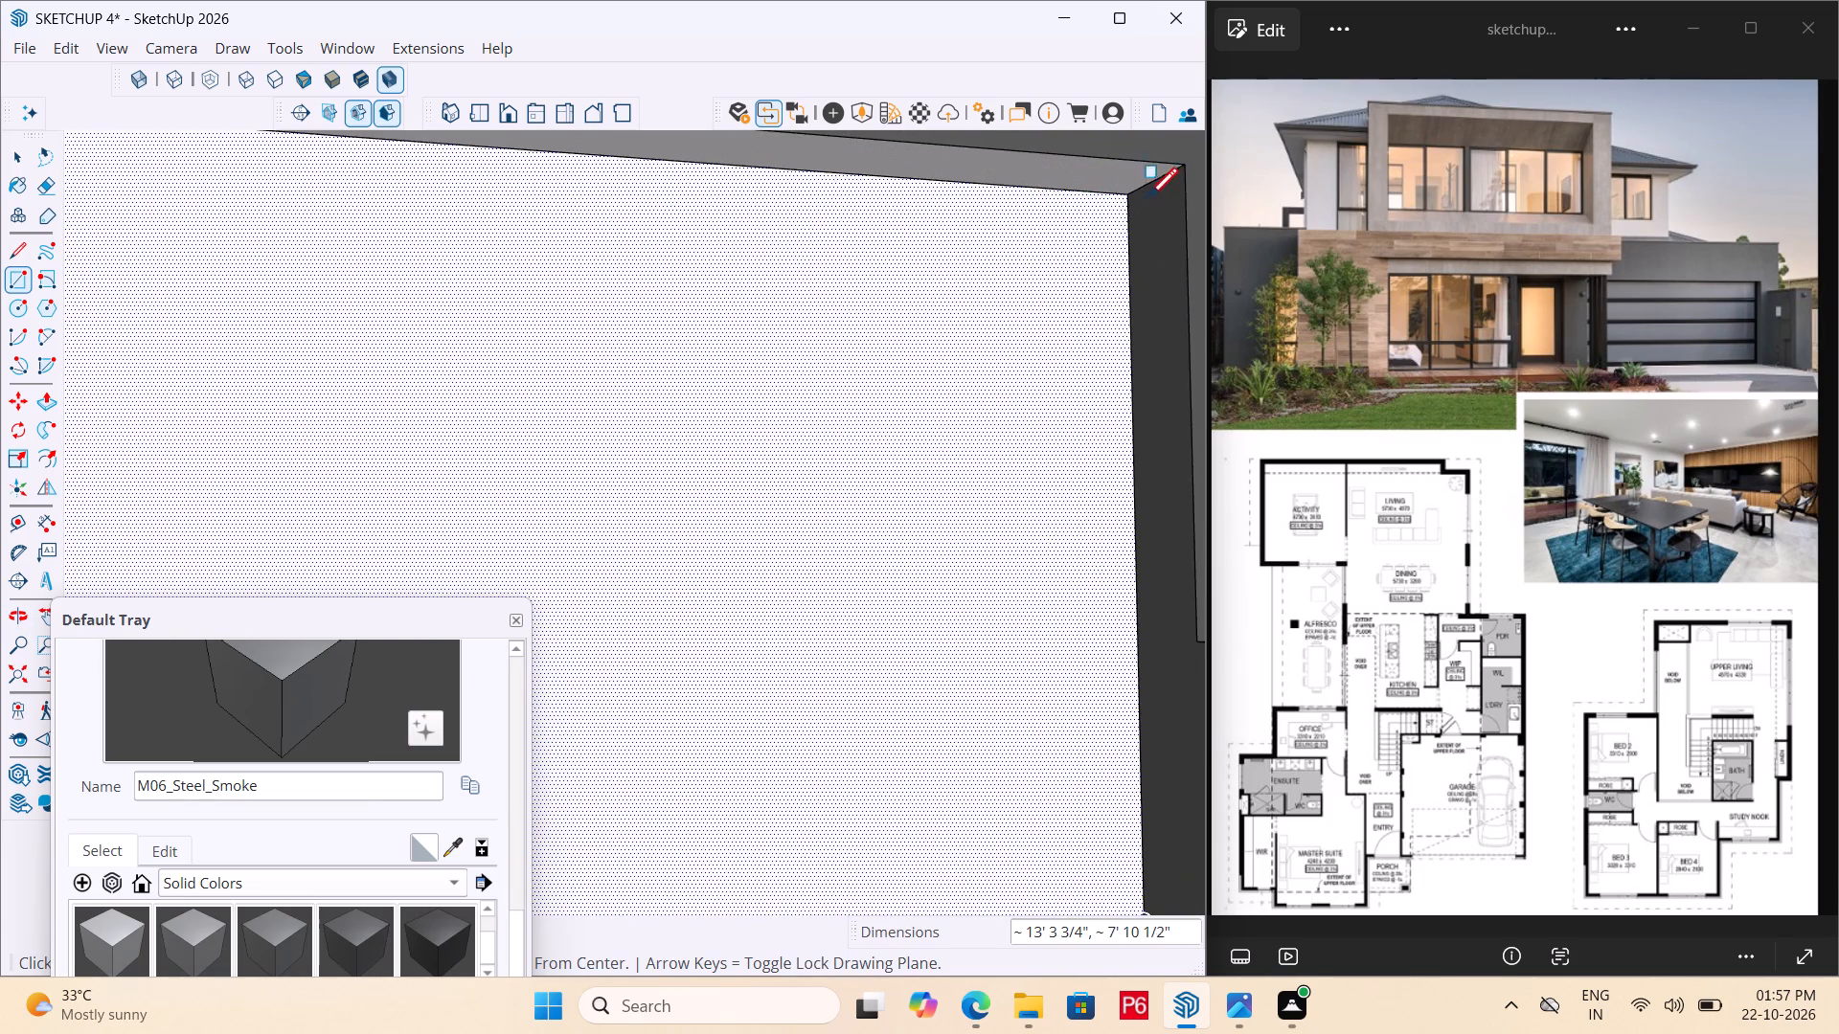
{"action": "scroll", "coordinate": [967, 317], "scroll_direction": "down", "scroll_amount": 4}
{"action": "scroll", "coordinate": [1056, 290], "scroll_direction": "down", "scroll_amount": 4}
{"action": "scroll", "coordinate": [1065, 276], "scroll_direction": "up", "scroll_amount": 1}
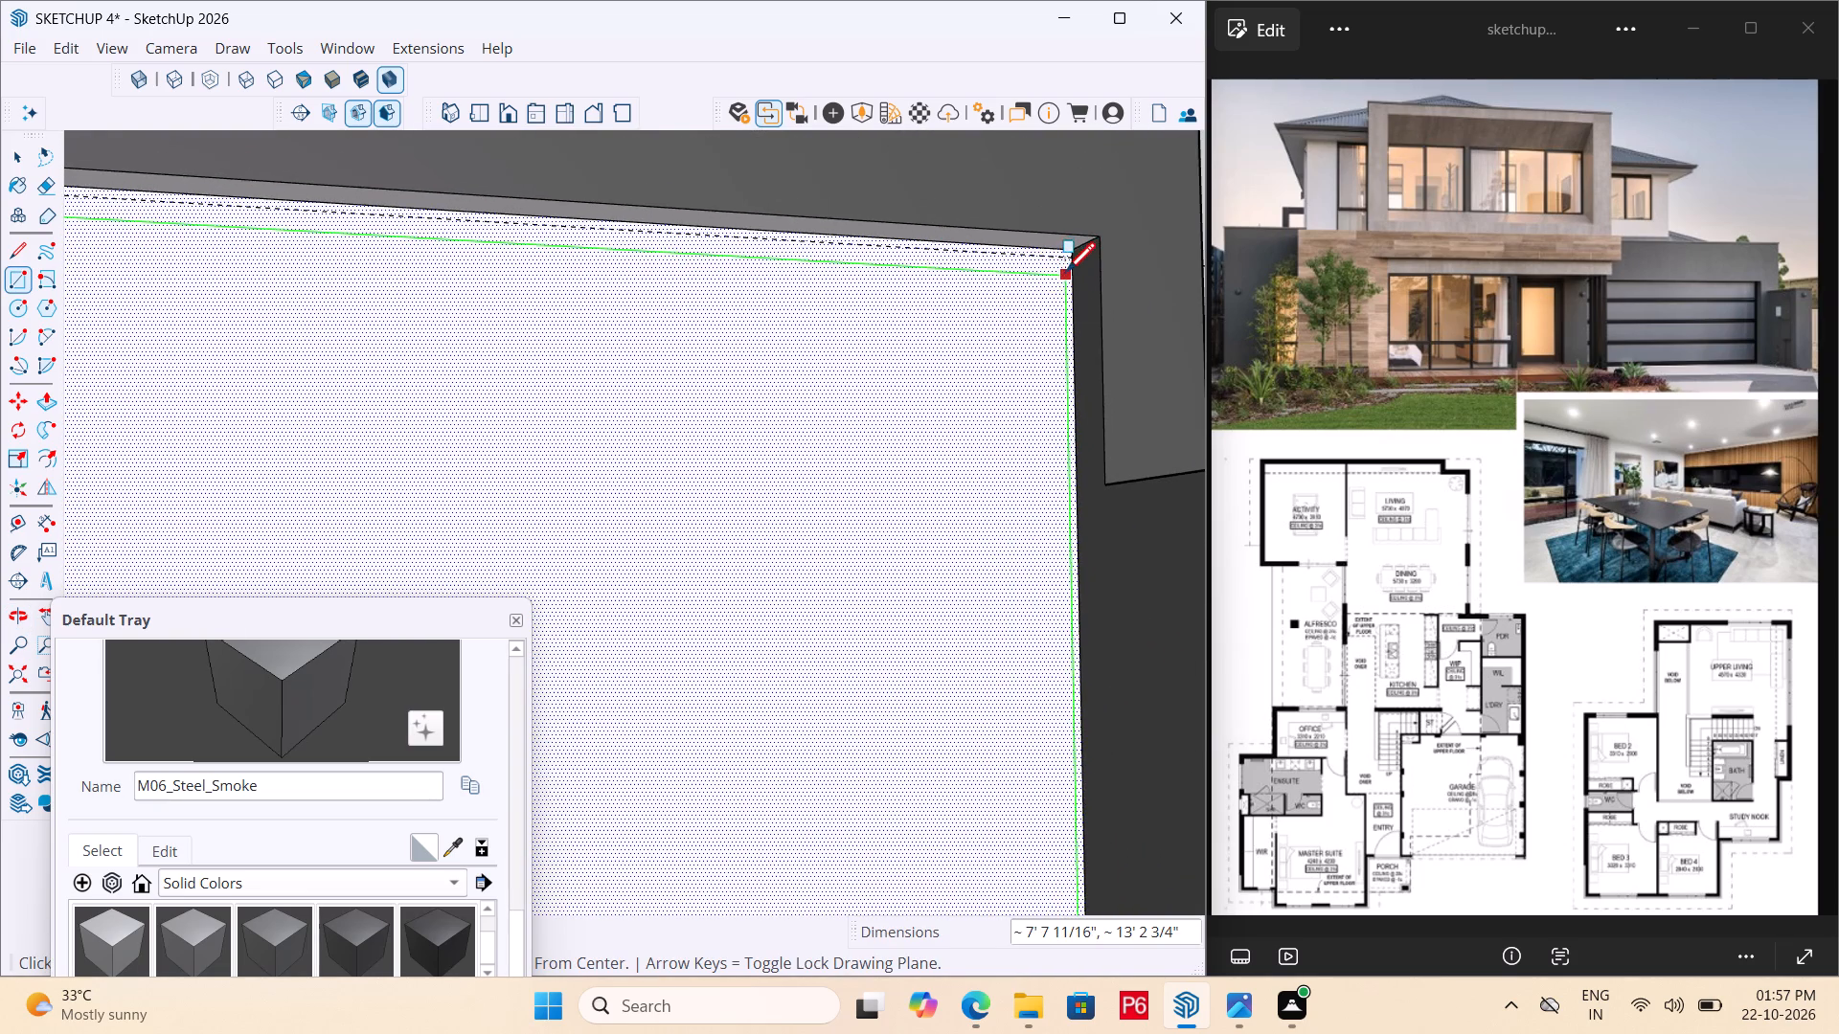
{"action": "left_click", "coordinate": [1061, 259]}
{"action": "scroll", "coordinate": [1035, 305], "scroll_direction": "down", "scroll_amount": 7}
{"action": "scroll", "coordinate": [995, 390], "scroll_direction": "down", "scroll_amount": 5}
{"action": "key", "text": "space"}
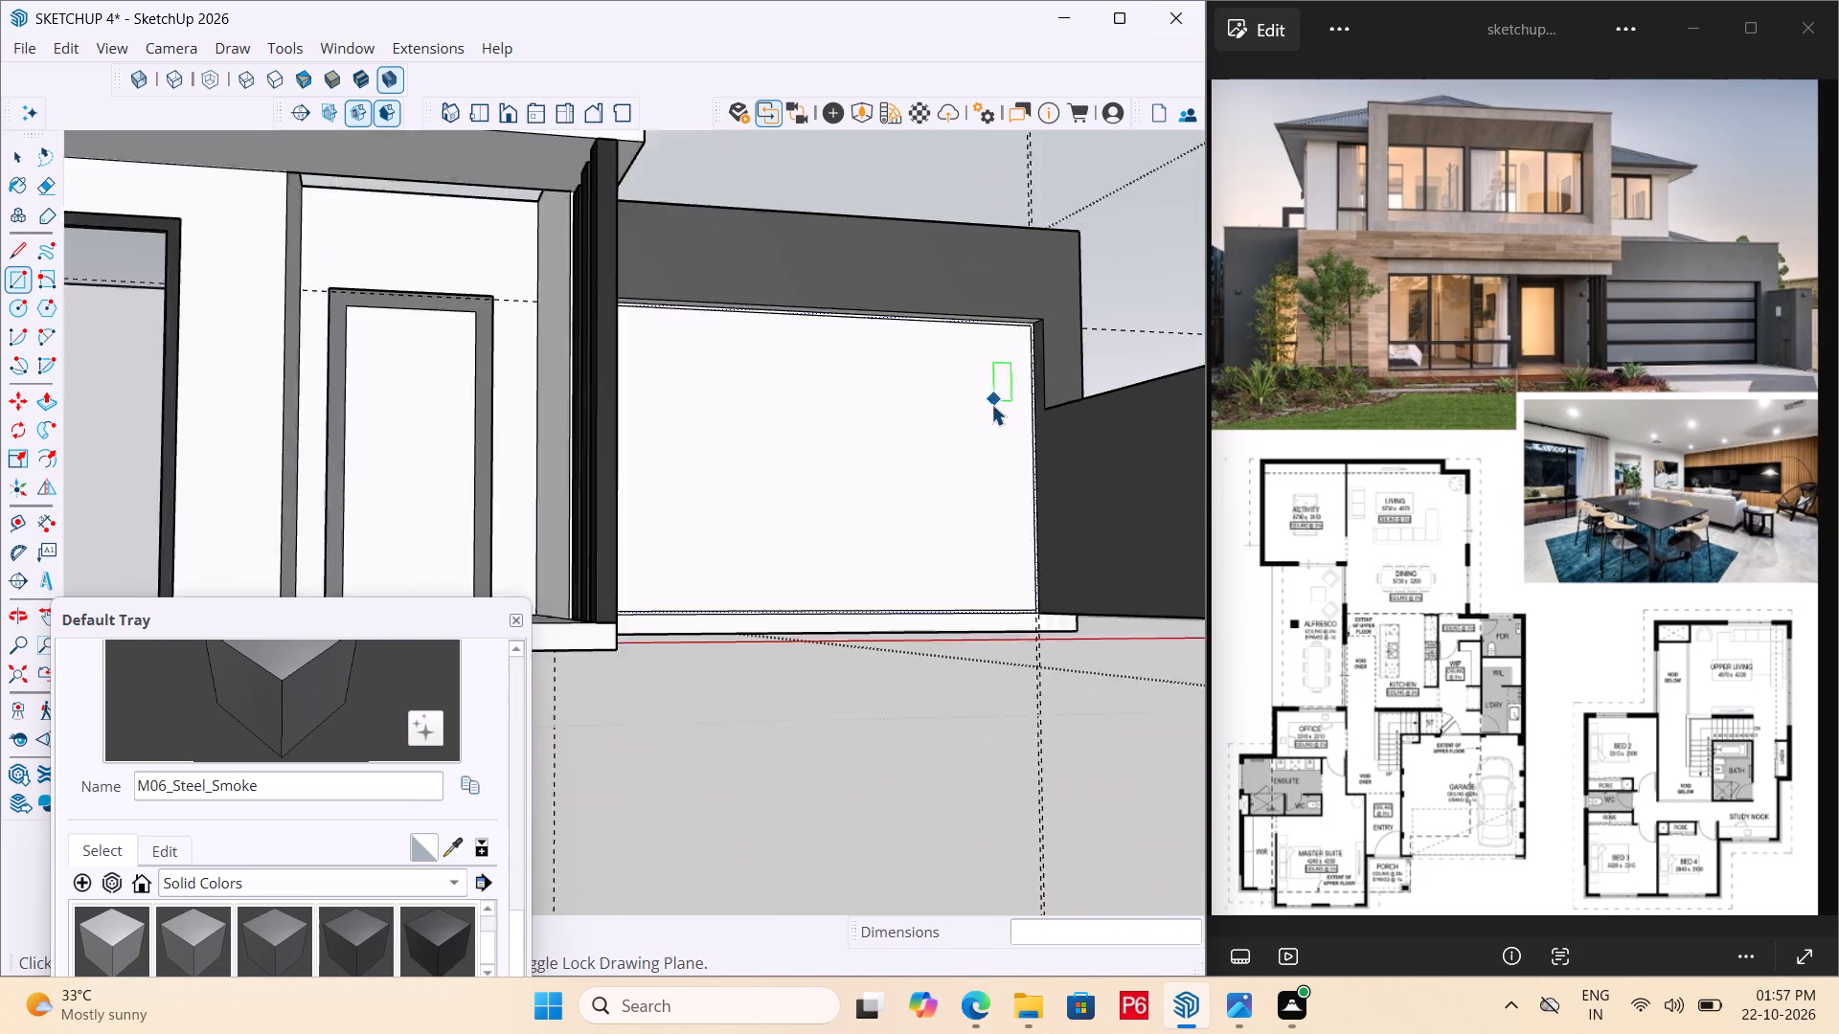
Save the model.
{"action": "middle_click_drag", "start_coordinate": [950, 412], "coordinate": [779, 505]}
{"action": "key", "text": "ctrl+s"}
{"action": "key", "text": "ctrl+s"}
{"action": "key", "text": "ctrl+s"}
{"action": "key", "text": "ctrl+s"}
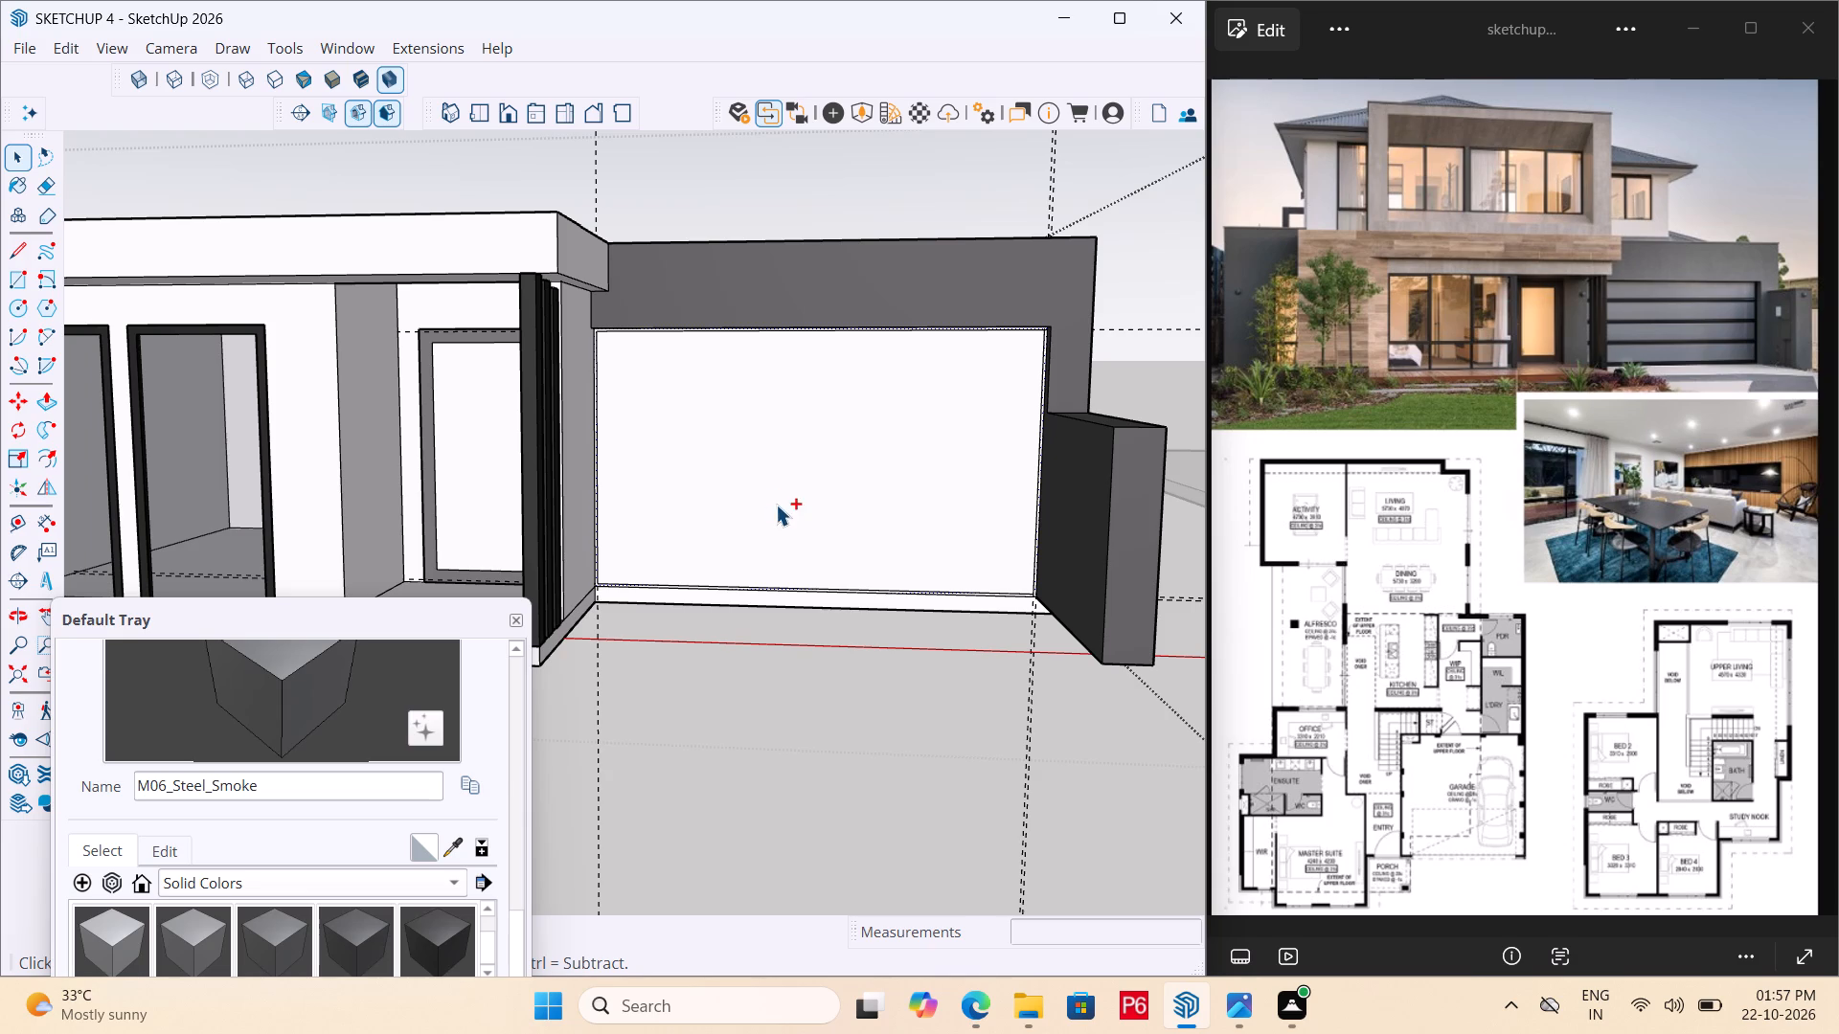
Erase the guide lines around the garage door outline.
{"action": "key", "text": "e"}
{"action": "left_click", "coordinate": [596, 713]}
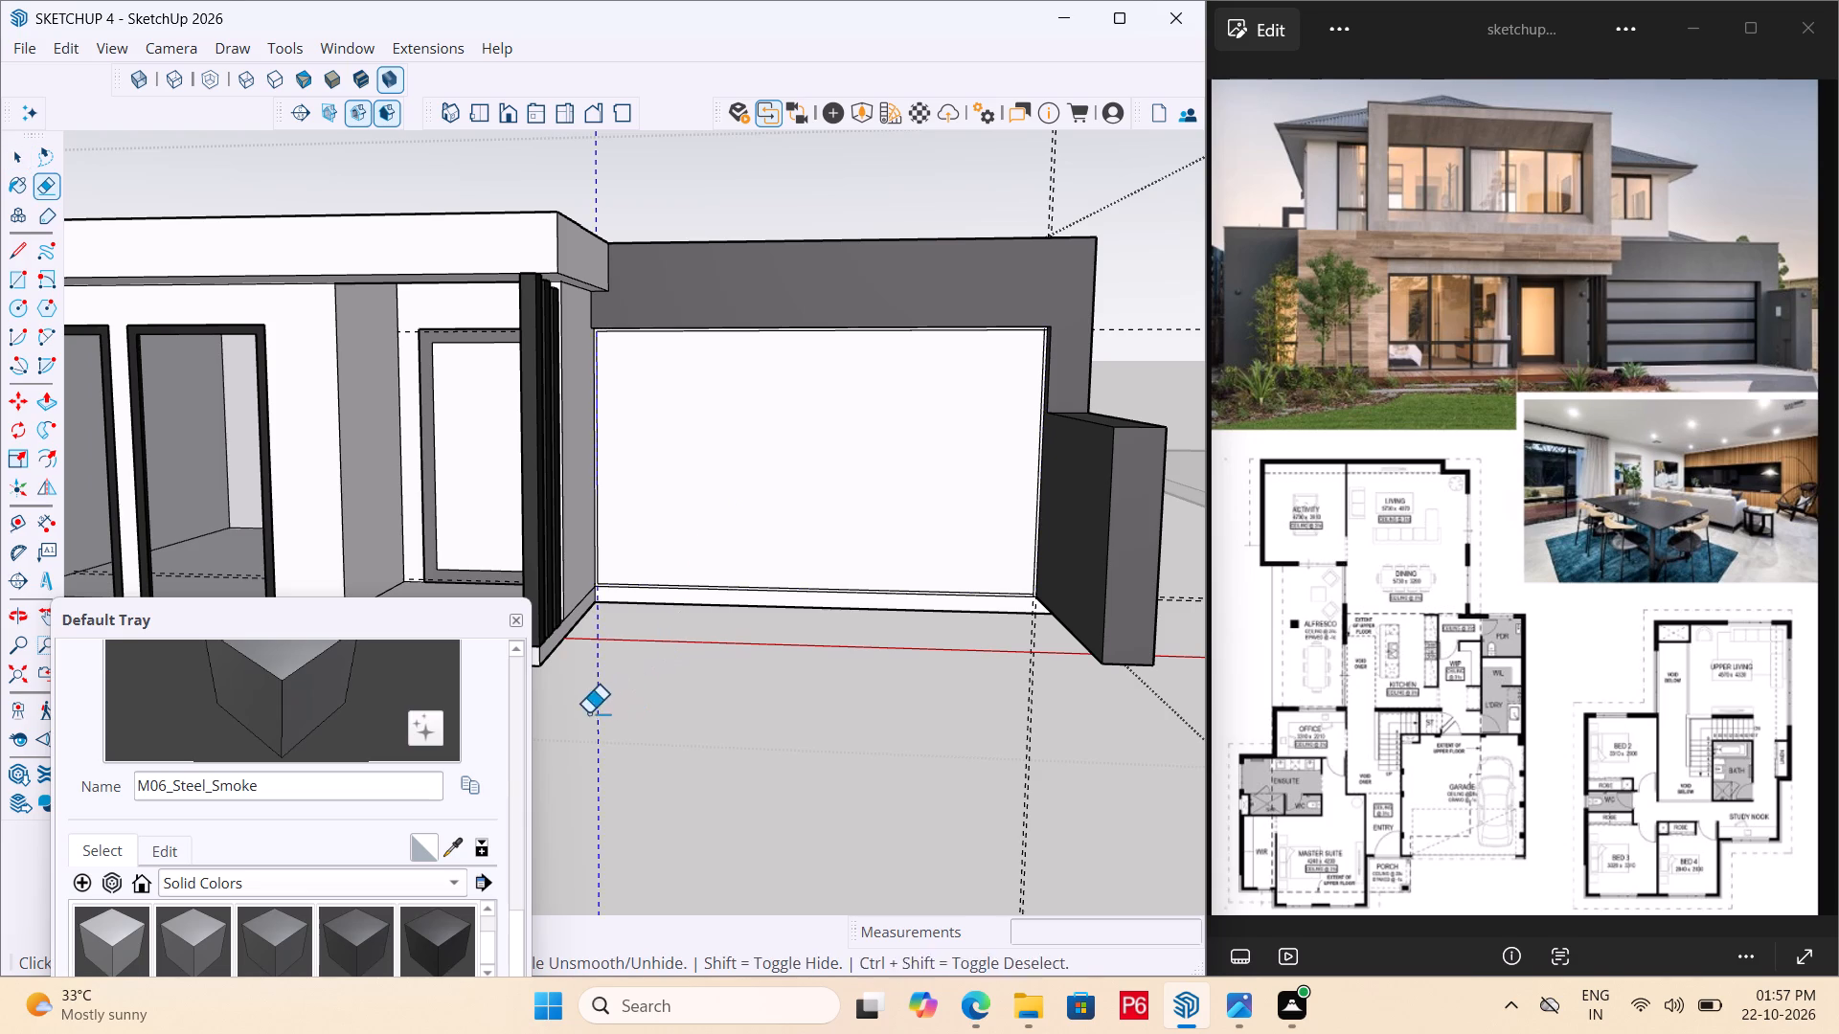
{"action": "left_click_drag", "start_coordinate": [598, 708], "coordinate": [1045, 722]}
{"action": "left_click_drag", "start_coordinate": [1039, 719], "coordinate": [1024, 712]}
{"action": "scroll", "coordinate": [630, 668], "scroll_direction": "down", "scroll_amount": 6}
{"action": "left_click_drag", "start_coordinate": [1094, 397], "coordinate": [1098, 426]}
{"action": "left_click", "coordinate": [1098, 428]}
{"action": "left_click", "coordinate": [1065, 607]}
{"action": "left_click_drag", "start_coordinate": [1066, 614], "coordinate": [1066, 629]}
{"action": "left_click", "coordinate": [1067, 633]}
Examine the garage front and the adjoining side of the house from several angles.
{"action": "scroll", "coordinate": [846, 583], "scroll_direction": "up", "scroll_amount": 3}
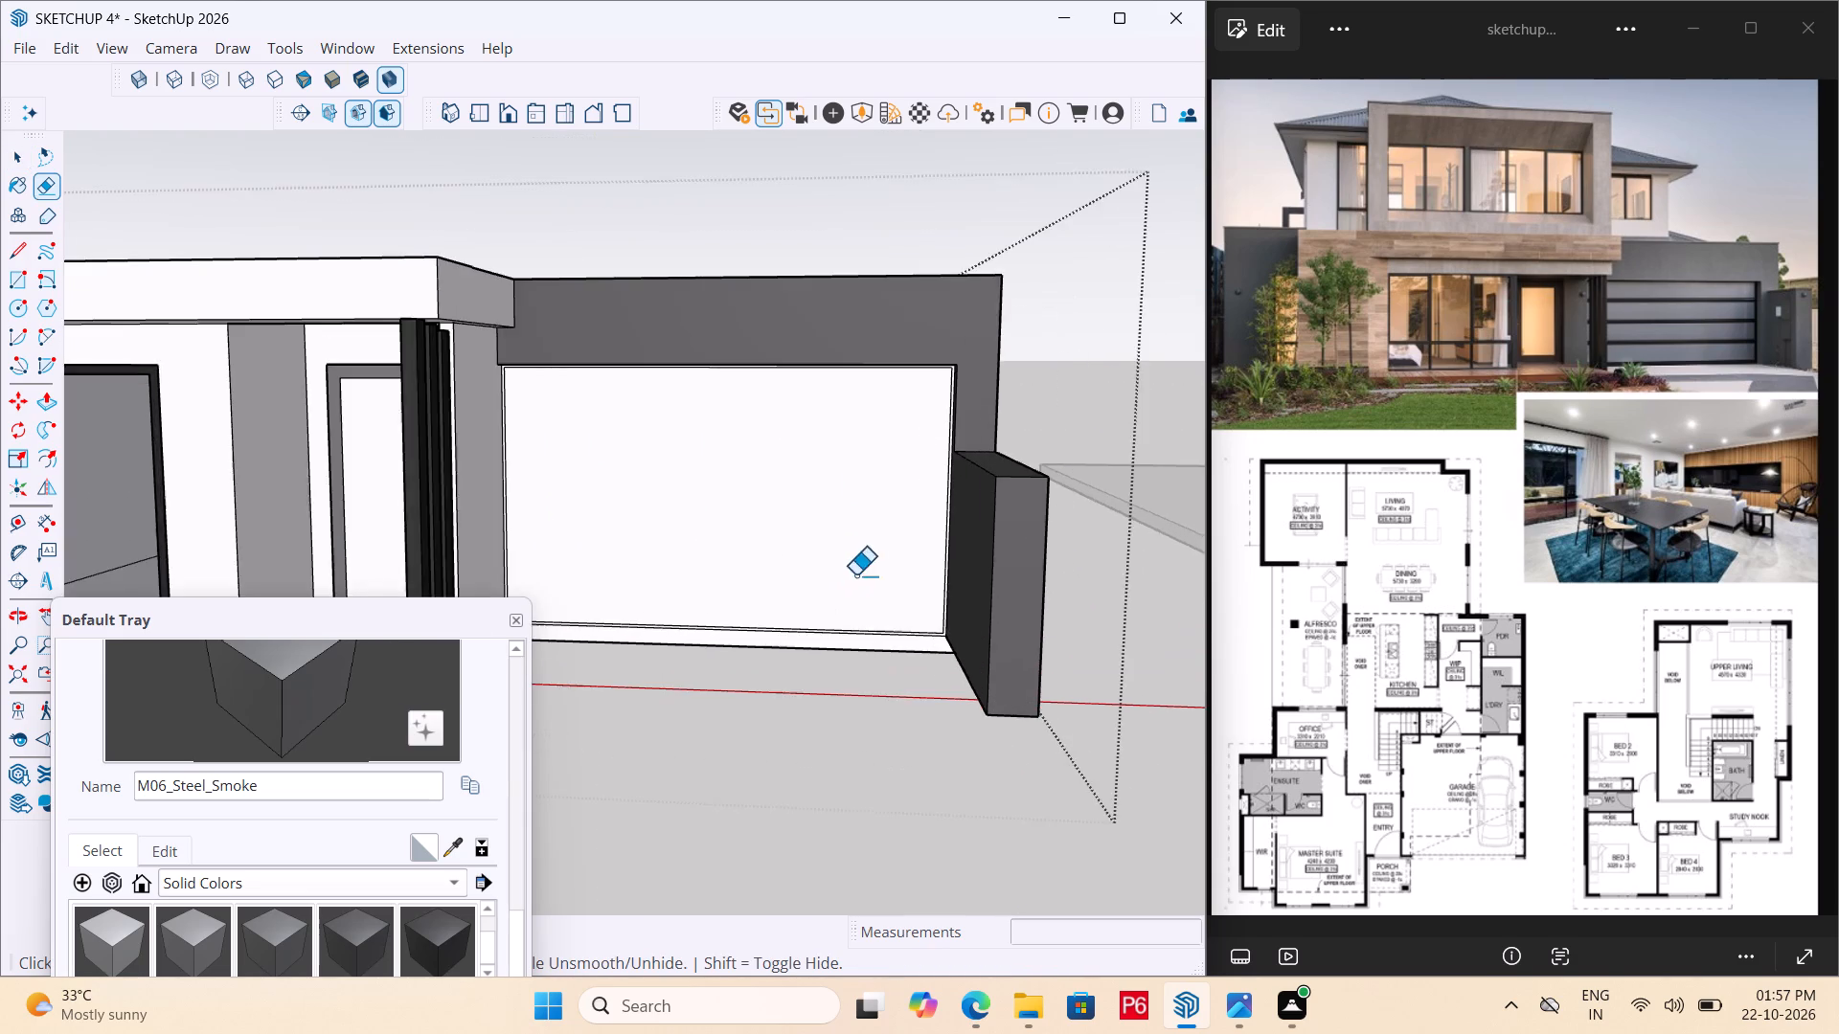
{"action": "middle_click_drag", "start_coordinate": [870, 569], "coordinate": [1104, 516]}
{"action": "scroll", "coordinate": [923, 501], "scroll_direction": "down", "scroll_amount": 5}
{"action": "middle_click_drag", "start_coordinate": [736, 554], "coordinate": [624, 554]}
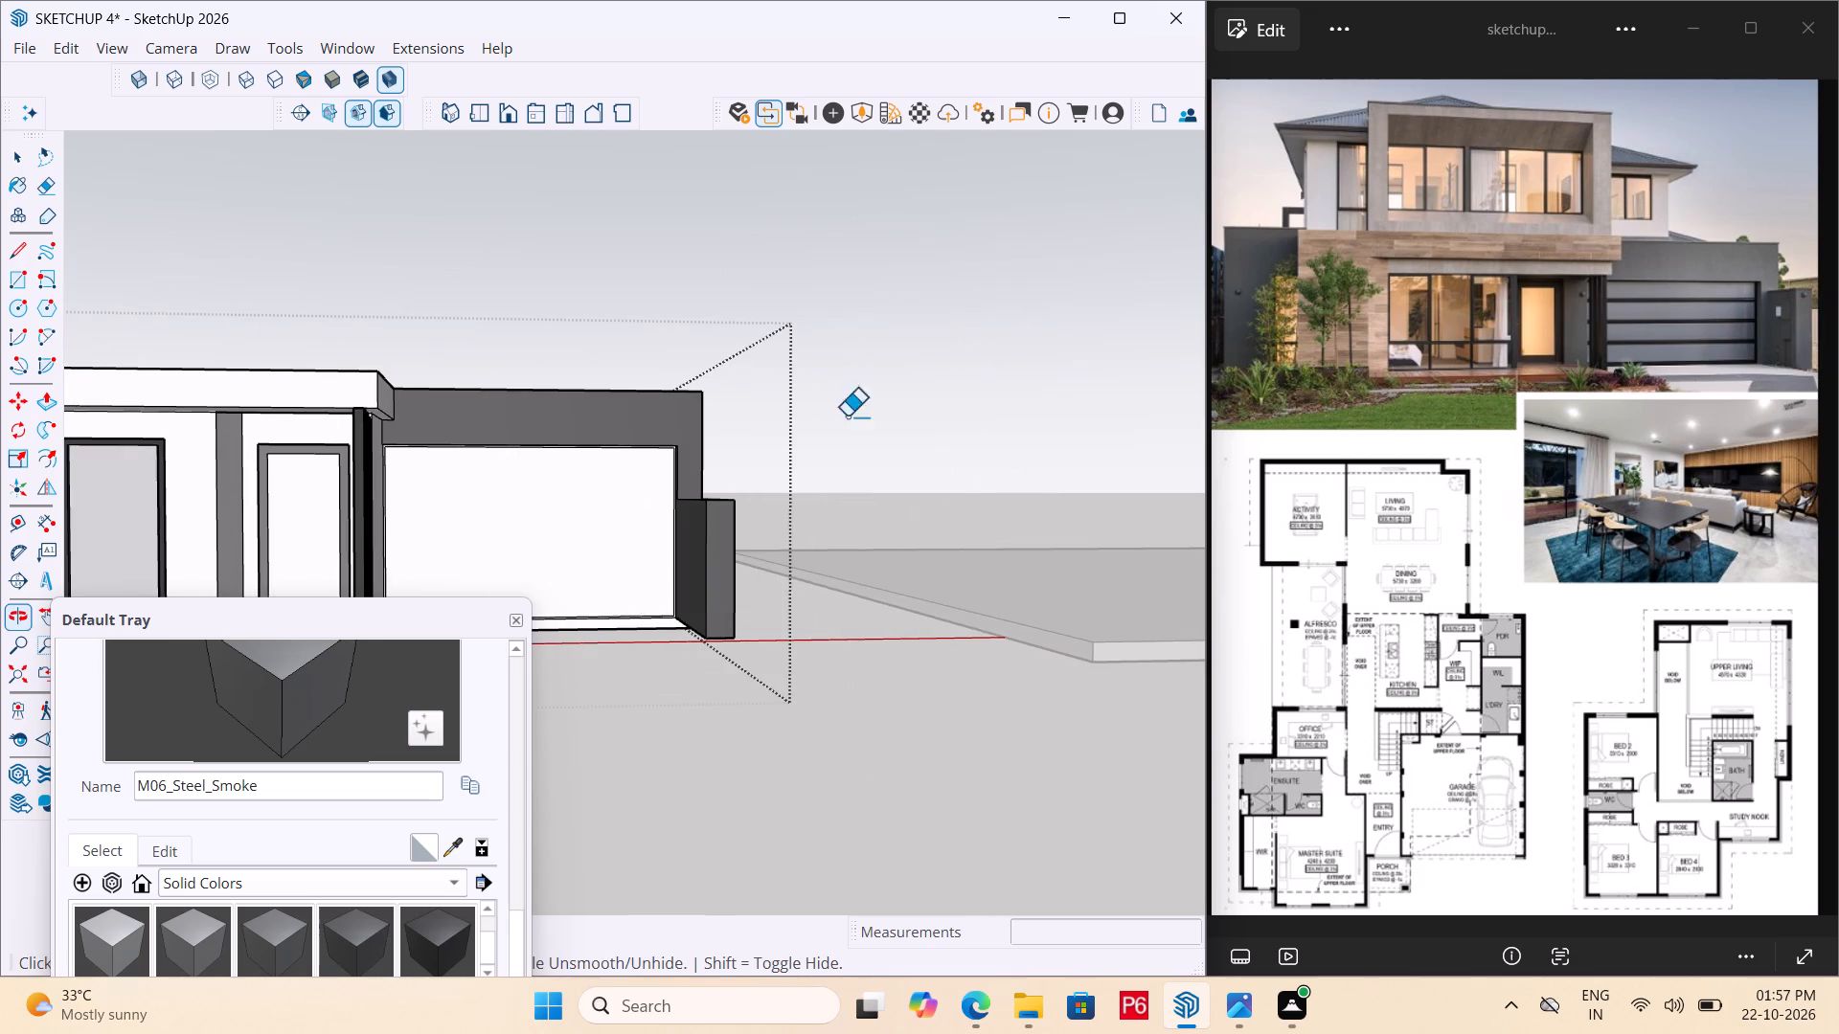
{"action": "scroll", "coordinate": [1194, 421], "scroll_direction": "down", "scroll_amount": 8}
{"action": "middle_click_drag", "start_coordinate": [1052, 464], "coordinate": [798, 522]}
{"action": "scroll", "coordinate": [1165, 498], "scroll_direction": "down", "scroll_amount": 7}
{"action": "scroll", "coordinate": [631, 523], "scroll_direction": "up", "scroll_amount": 4}
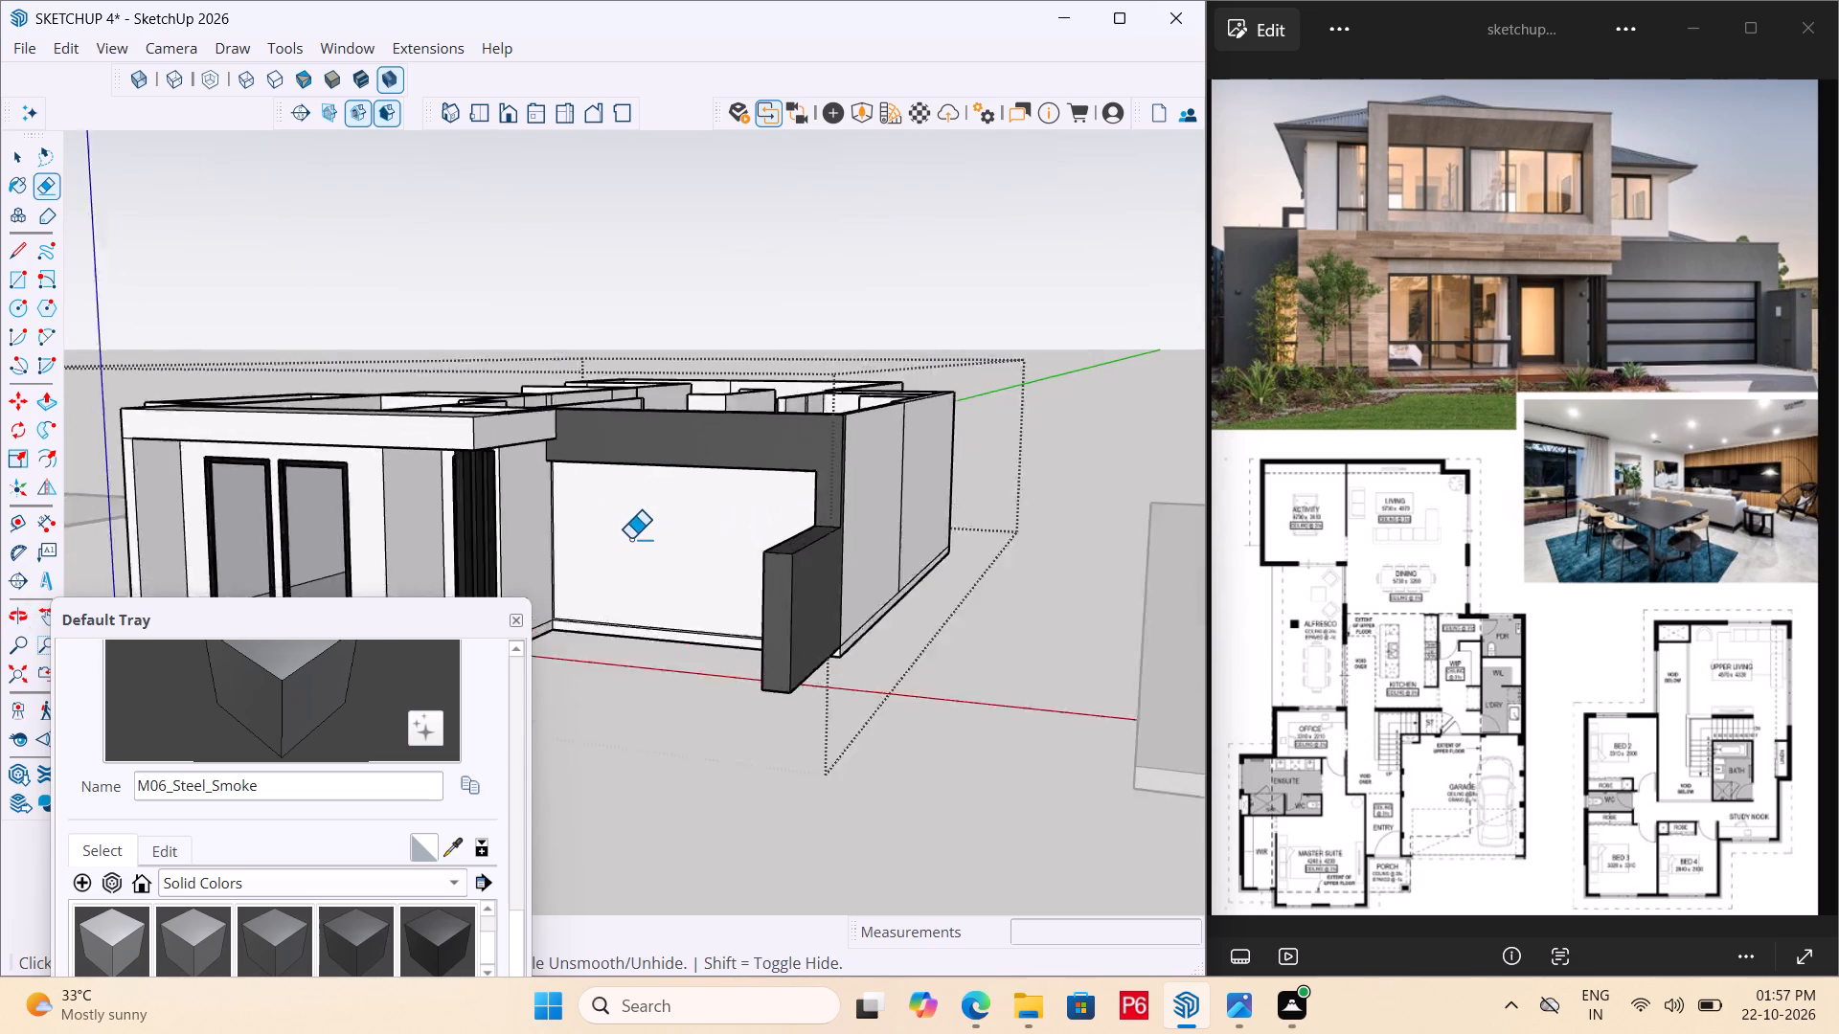
Paint the narrow border strip around the garage door face with the M07_Charcoal_Gleam material from Solid Colors.
{"action": "scroll", "coordinate": [630, 539], "scroll_direction": "up", "scroll_amount": 9}
{"action": "middle_click_drag", "start_coordinate": [687, 533], "coordinate": [750, 489]}
{"action": "key", "text": "space"}
{"action": "left_click", "coordinate": [790, 457]}
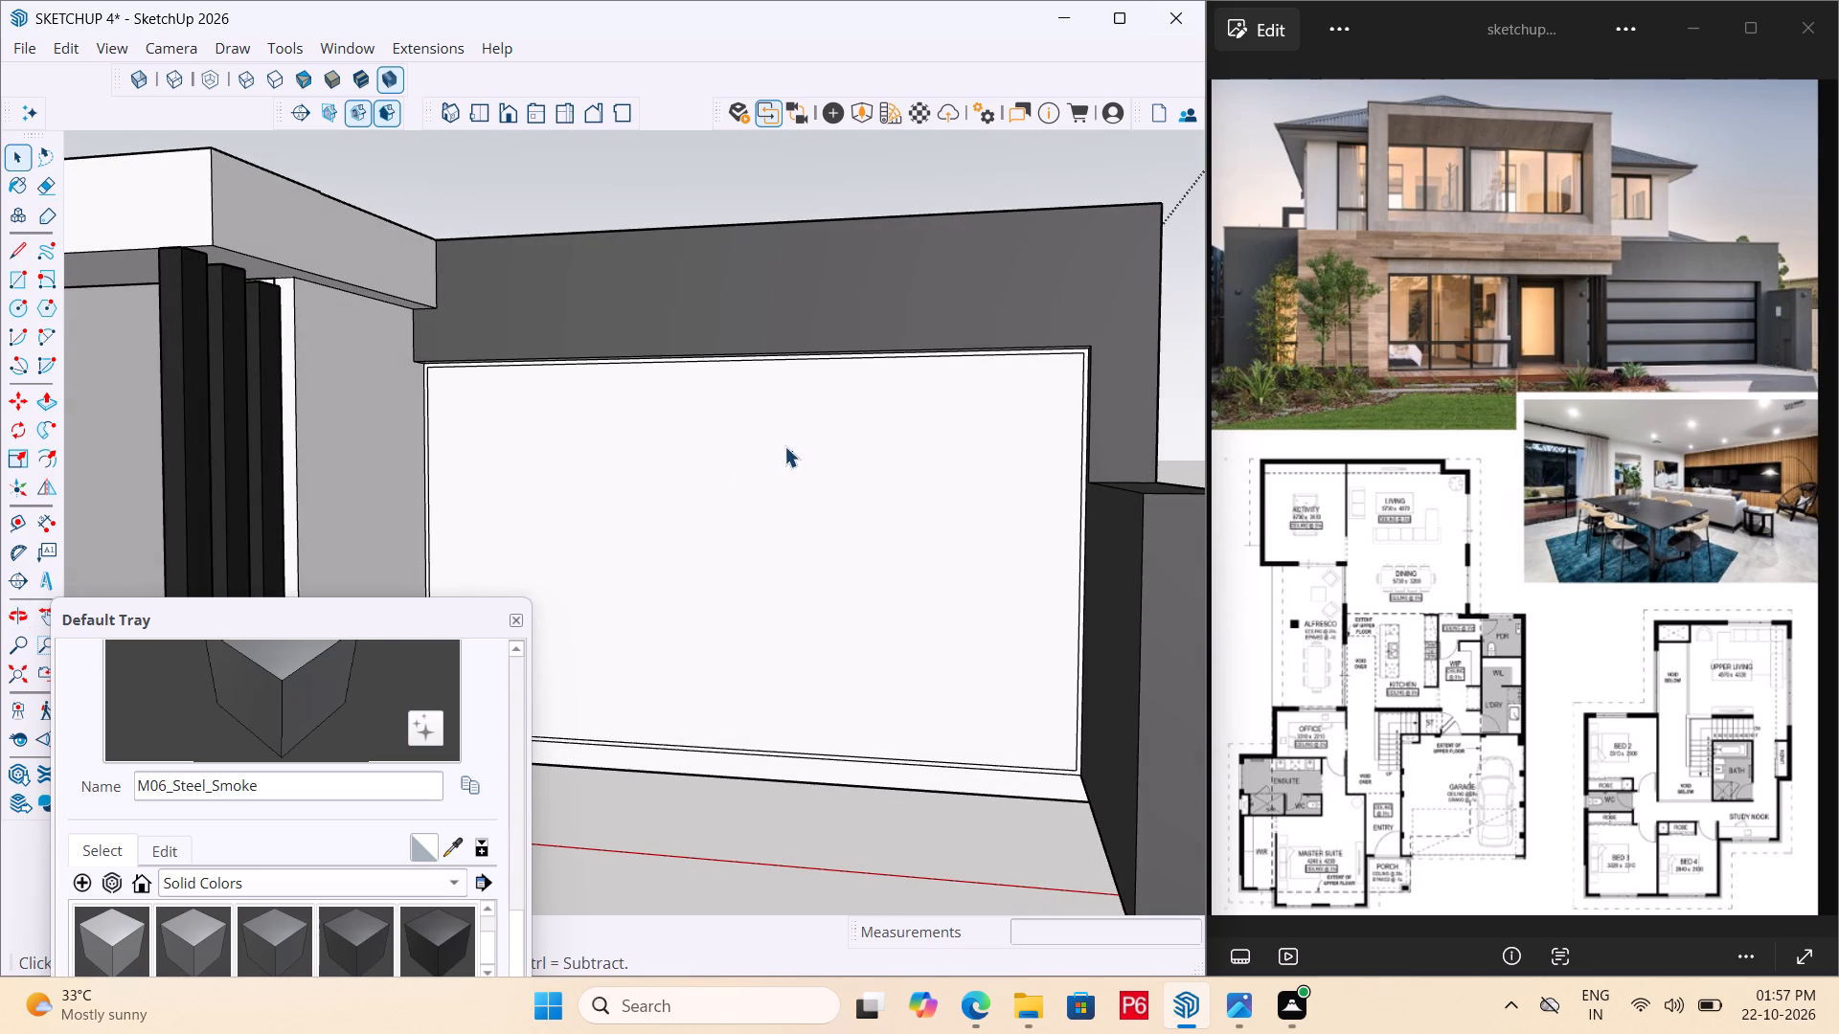
{"action": "scroll", "coordinate": [1156, 357], "scroll_direction": "down", "scroll_amount": 4}
{"action": "middle_click_drag", "start_coordinate": [836, 421], "coordinate": [746, 432]}
{"action": "scroll", "coordinate": [773, 463], "scroll_direction": "up", "scroll_amount": 5}
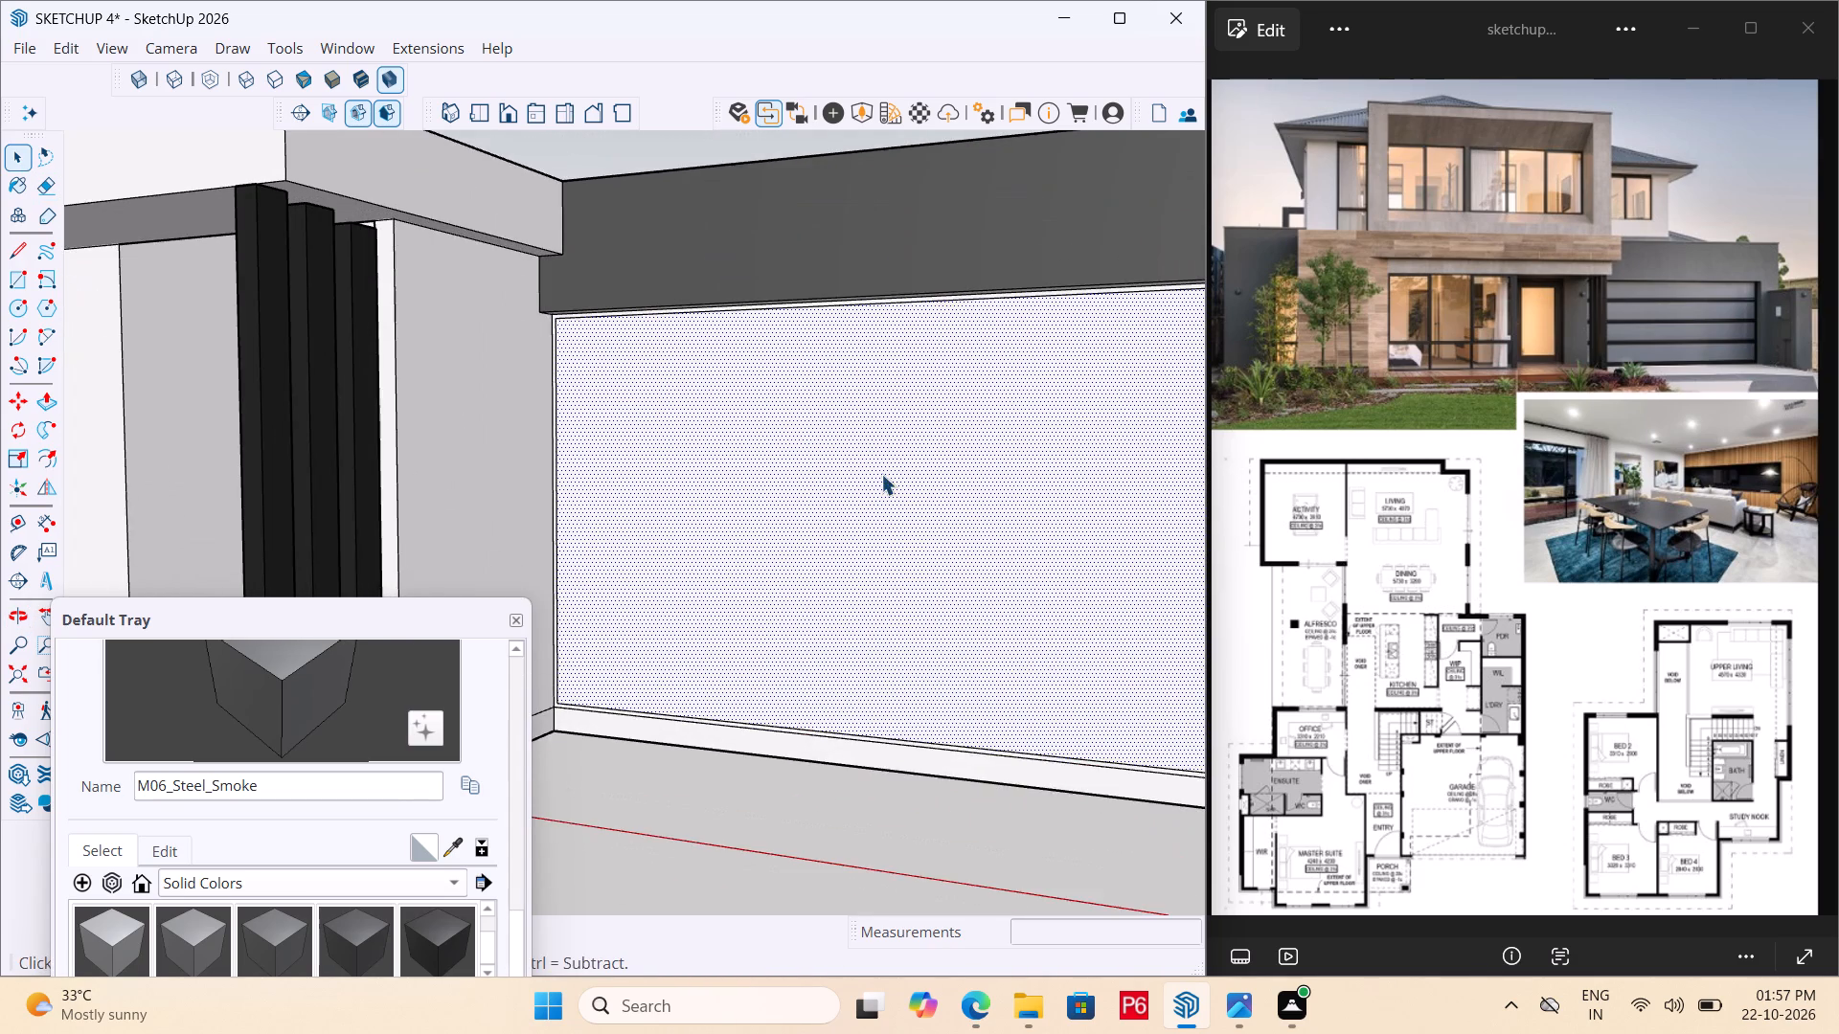
{"action": "middle_click_drag", "start_coordinate": [881, 474], "coordinate": [919, 460]}
{"action": "scroll", "coordinate": [955, 372], "scroll_direction": "down", "scroll_amount": 5}
{"action": "middle_click_drag", "start_coordinate": [865, 414], "coordinate": [793, 431]}
{"action": "scroll", "coordinate": [795, 379], "scroll_direction": "up", "scroll_amount": 12}
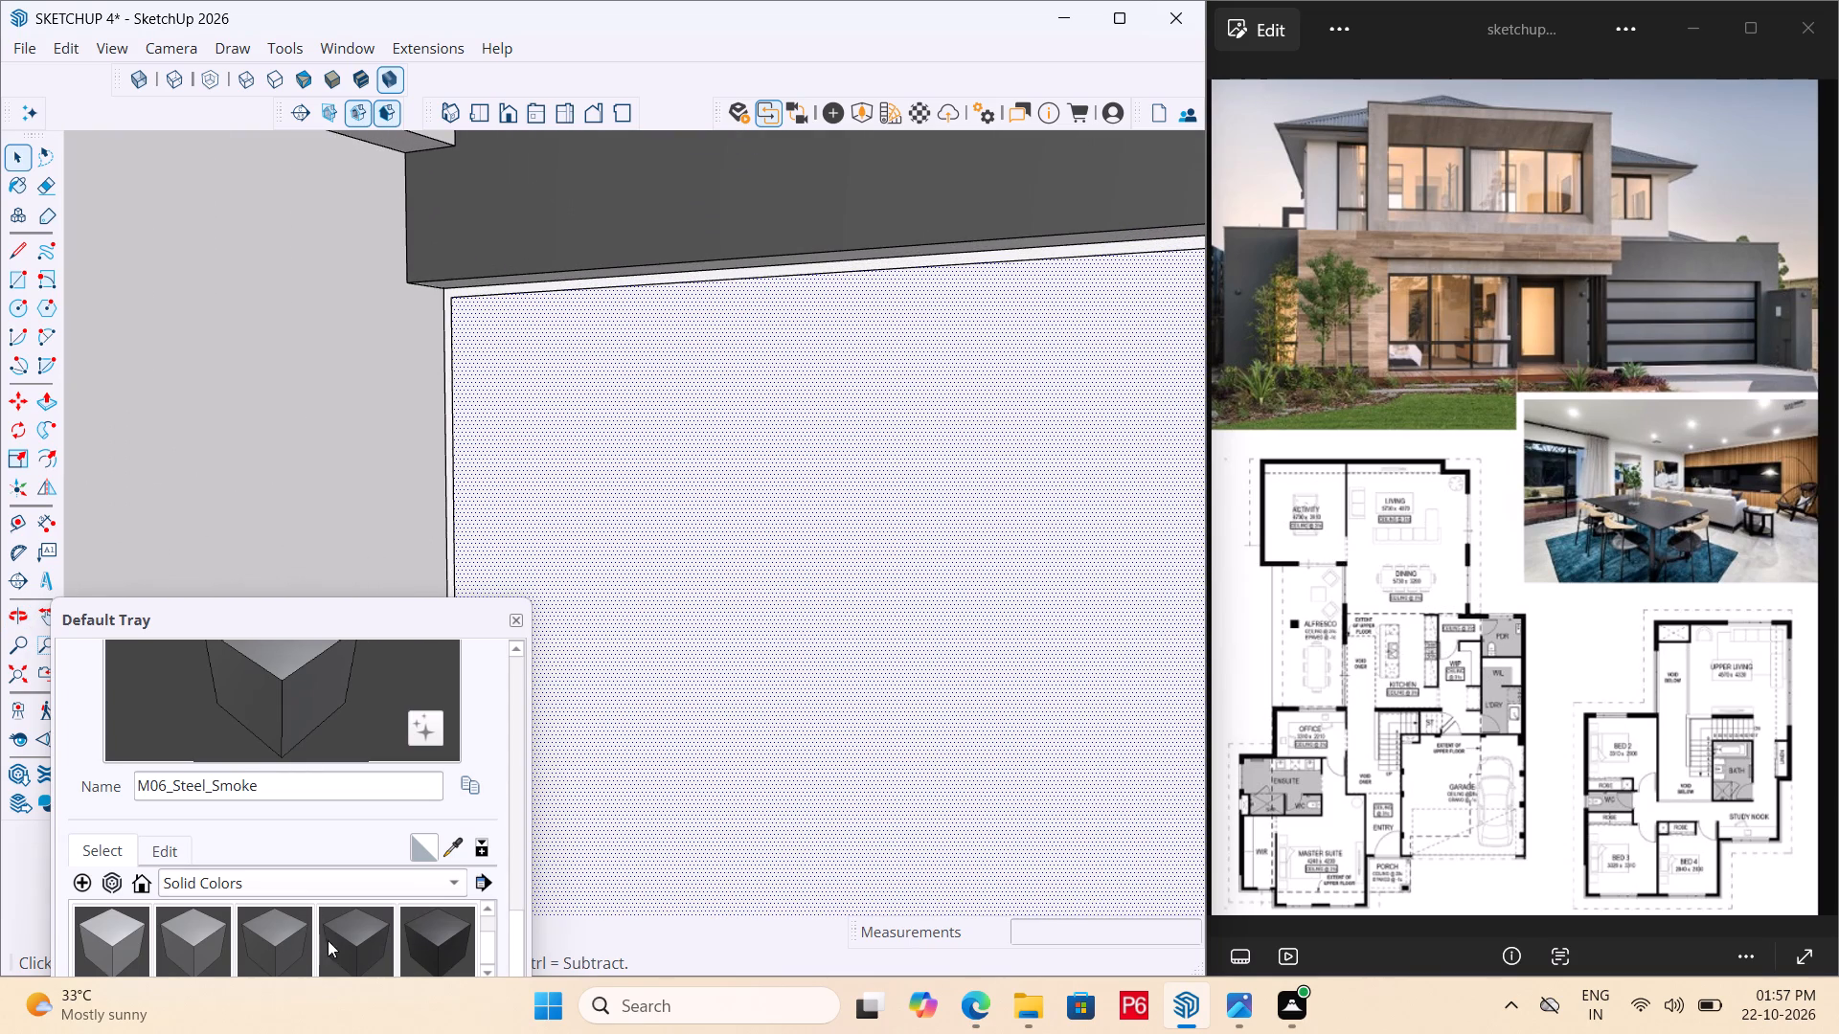
{"action": "left_click_drag", "start_coordinate": [351, 937], "coordinate": [352, 926]}
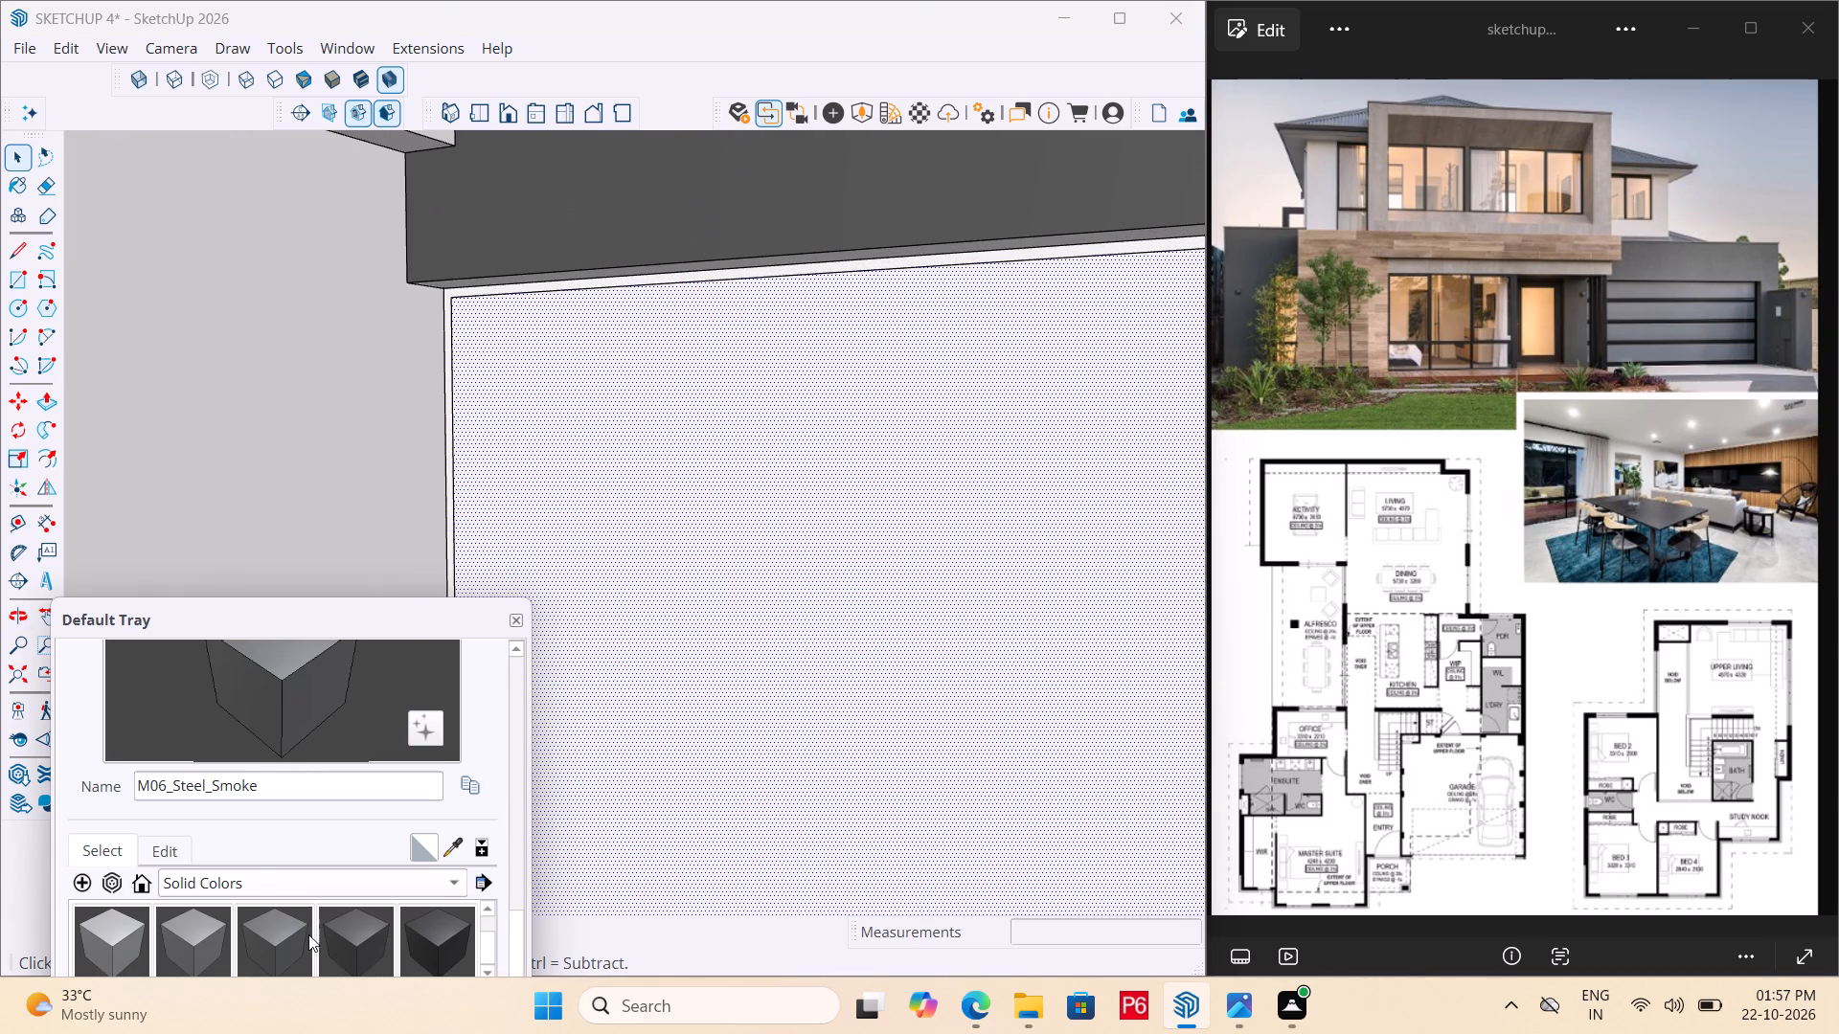
{"action": "double_click", "coordinate": [362, 964]}
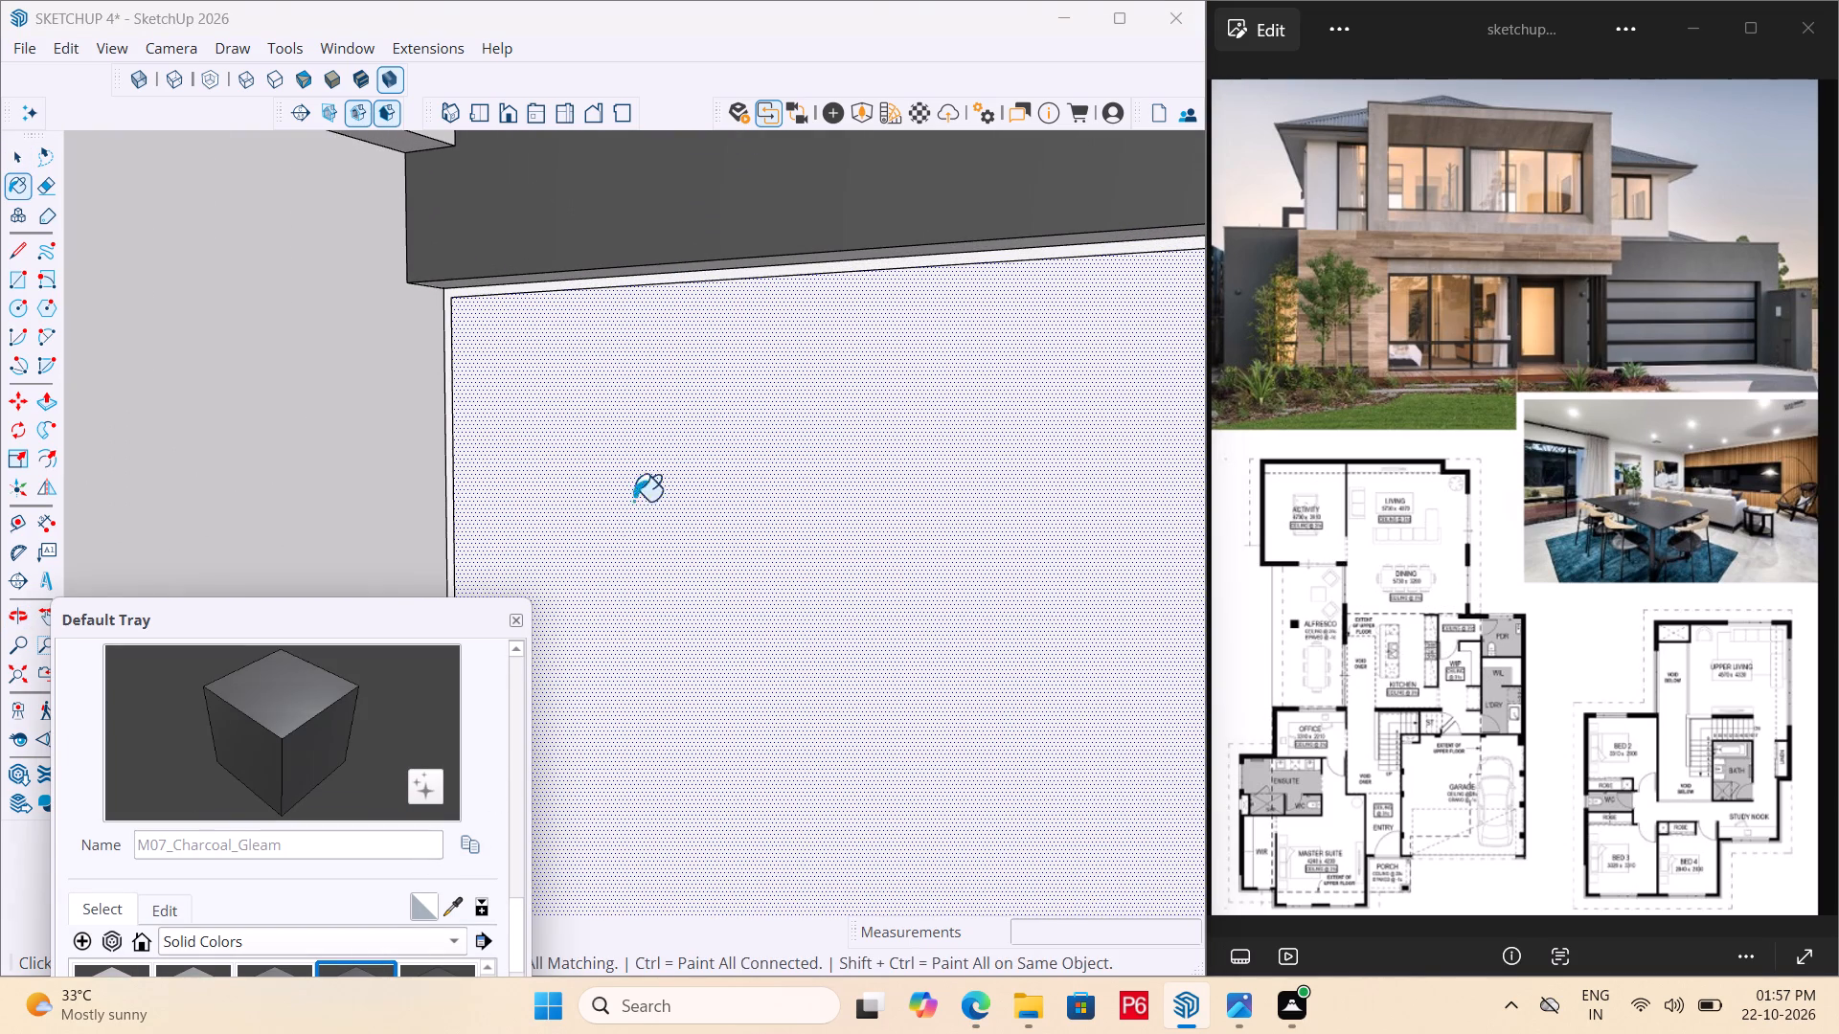
{"action": "left_click", "coordinate": [728, 275]}
{"action": "scroll", "coordinate": [439, 439], "scroll_direction": "down", "scroll_amount": 5}
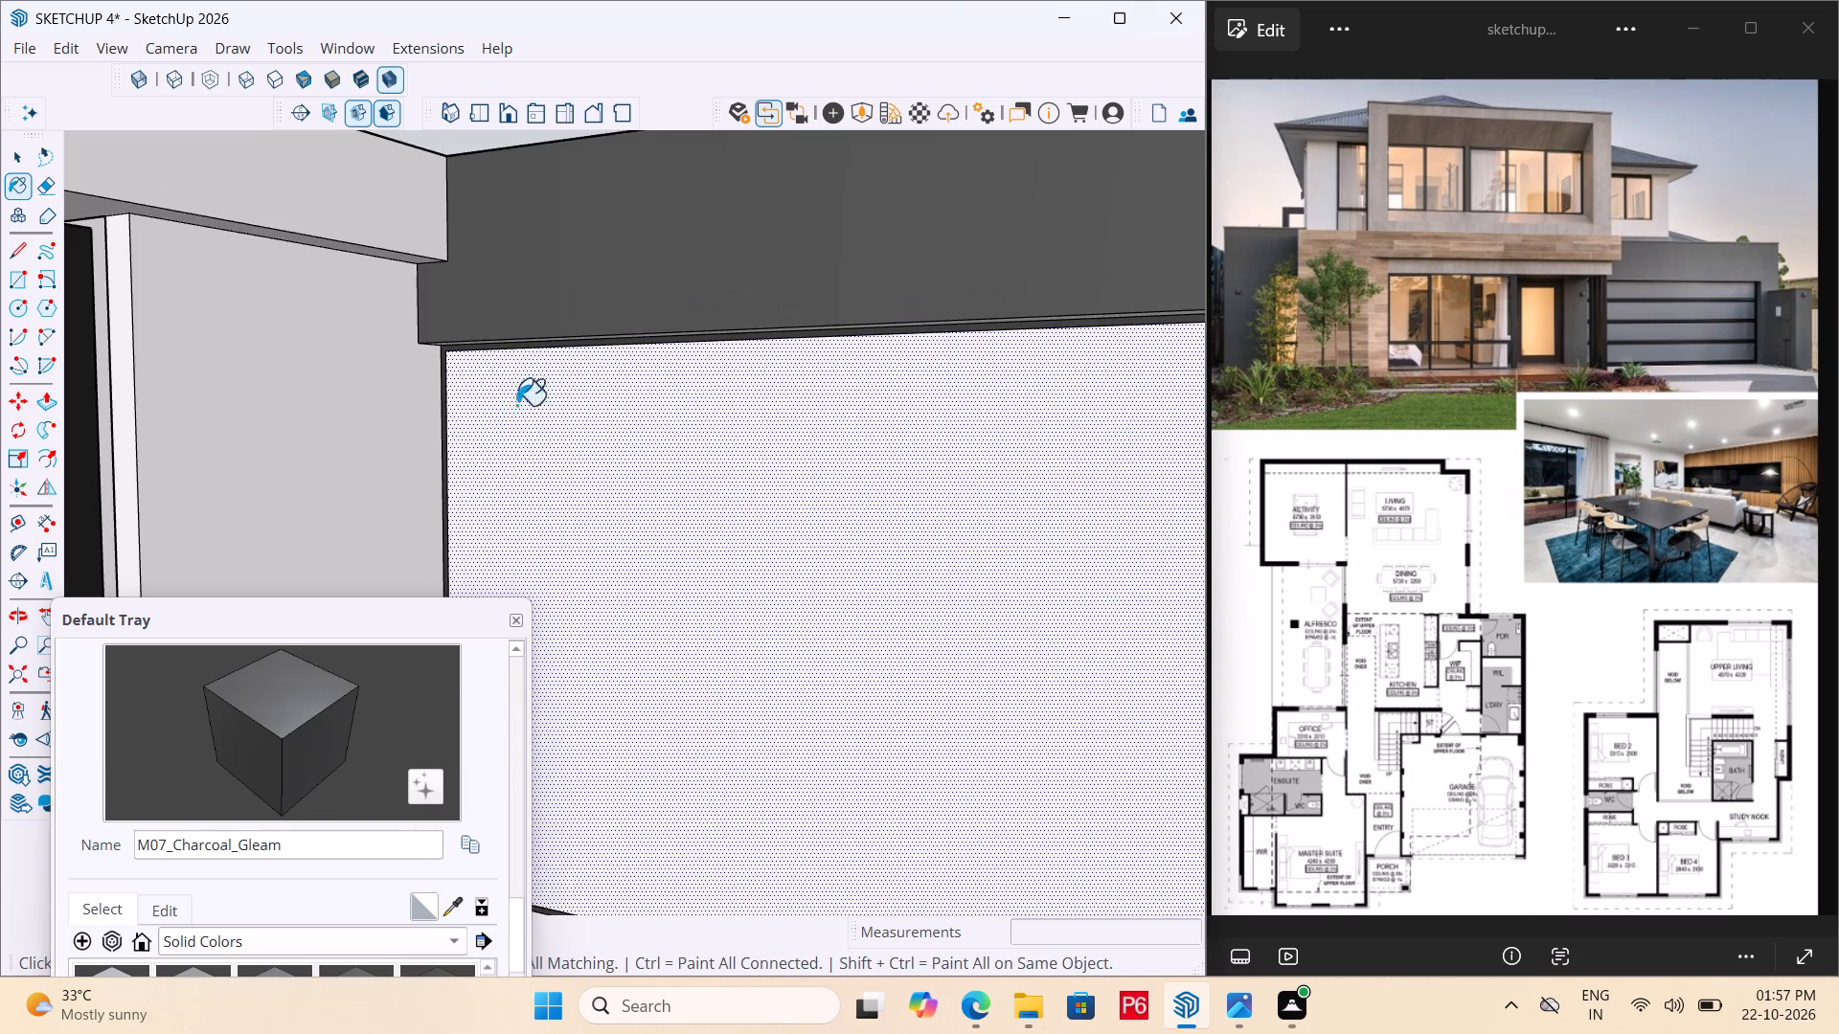
{"action": "scroll", "coordinate": [533, 351], "scroll_direction": "down", "scroll_amount": 6}
{"action": "middle_click_drag", "start_coordinate": [645, 416], "coordinate": [669, 428]}
{"action": "key", "text": "space"}
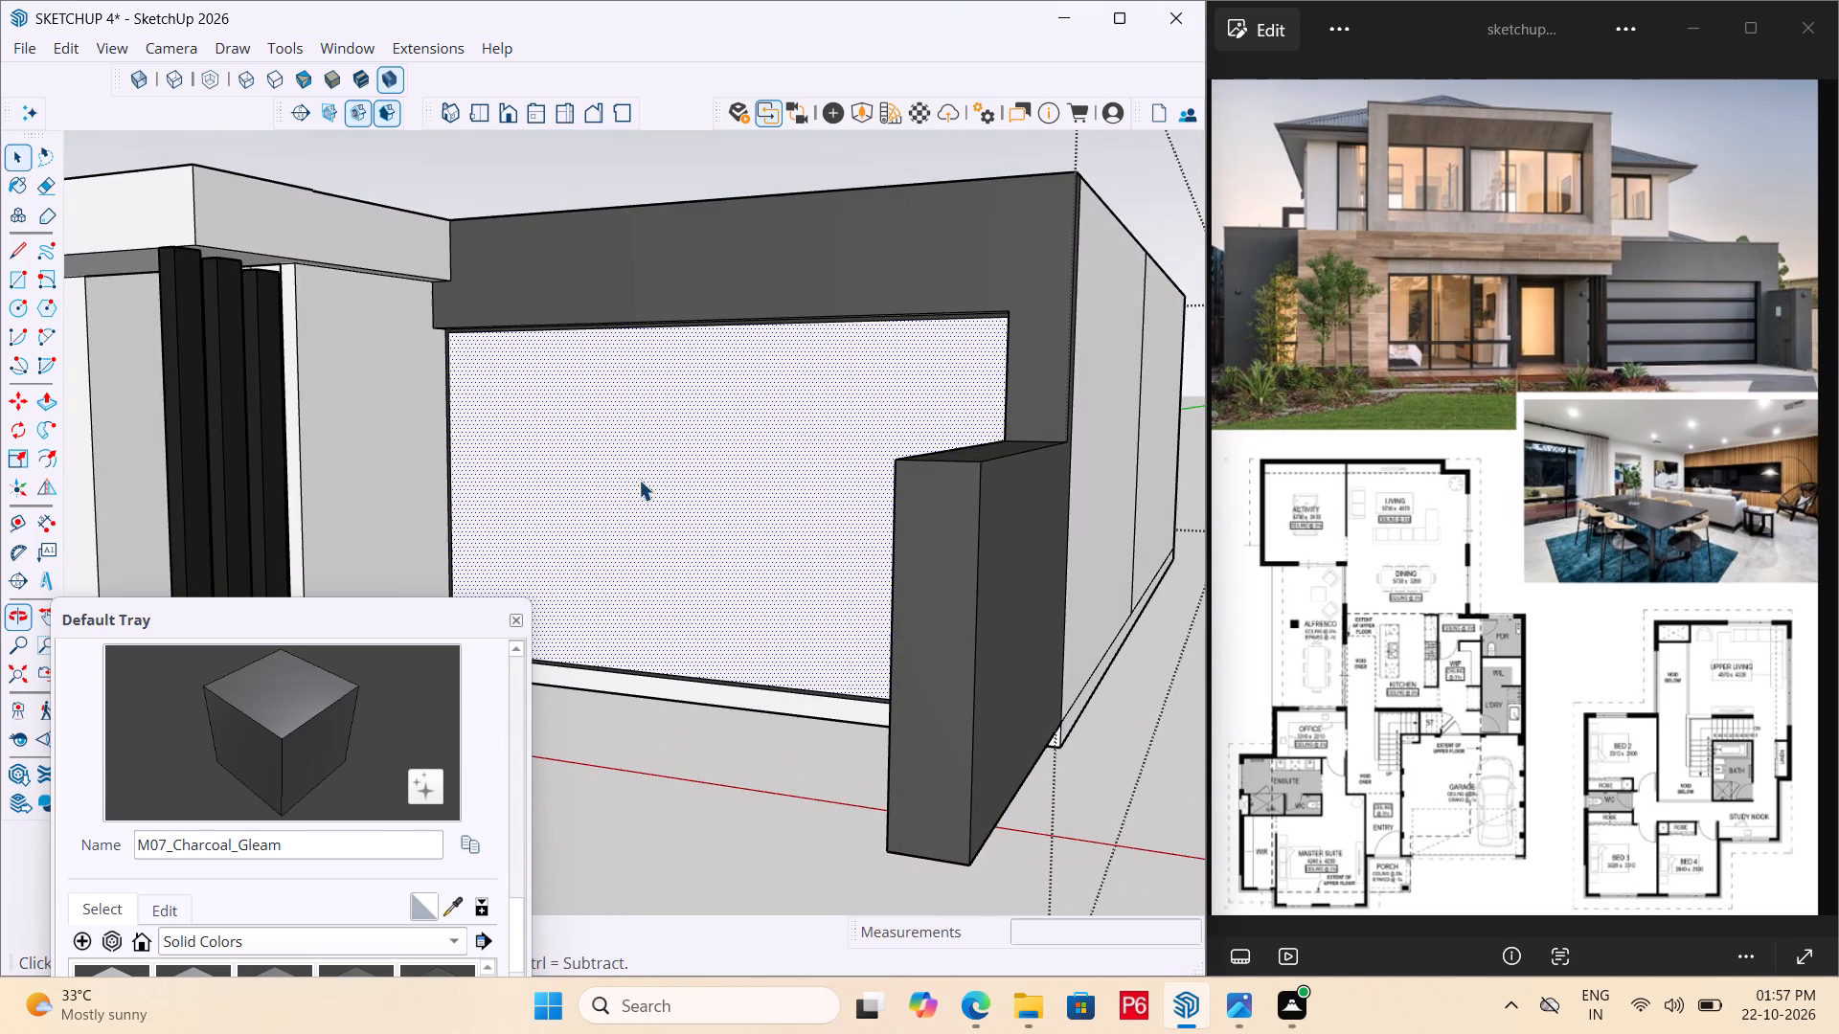
Measure the height of the white garage door face along its inner side edge.
{"action": "middle_click_drag", "start_coordinate": [637, 483], "coordinate": [585, 557]}
{"action": "scroll", "coordinate": [585, 557], "scroll_direction": "down", "scroll_amount": 1}
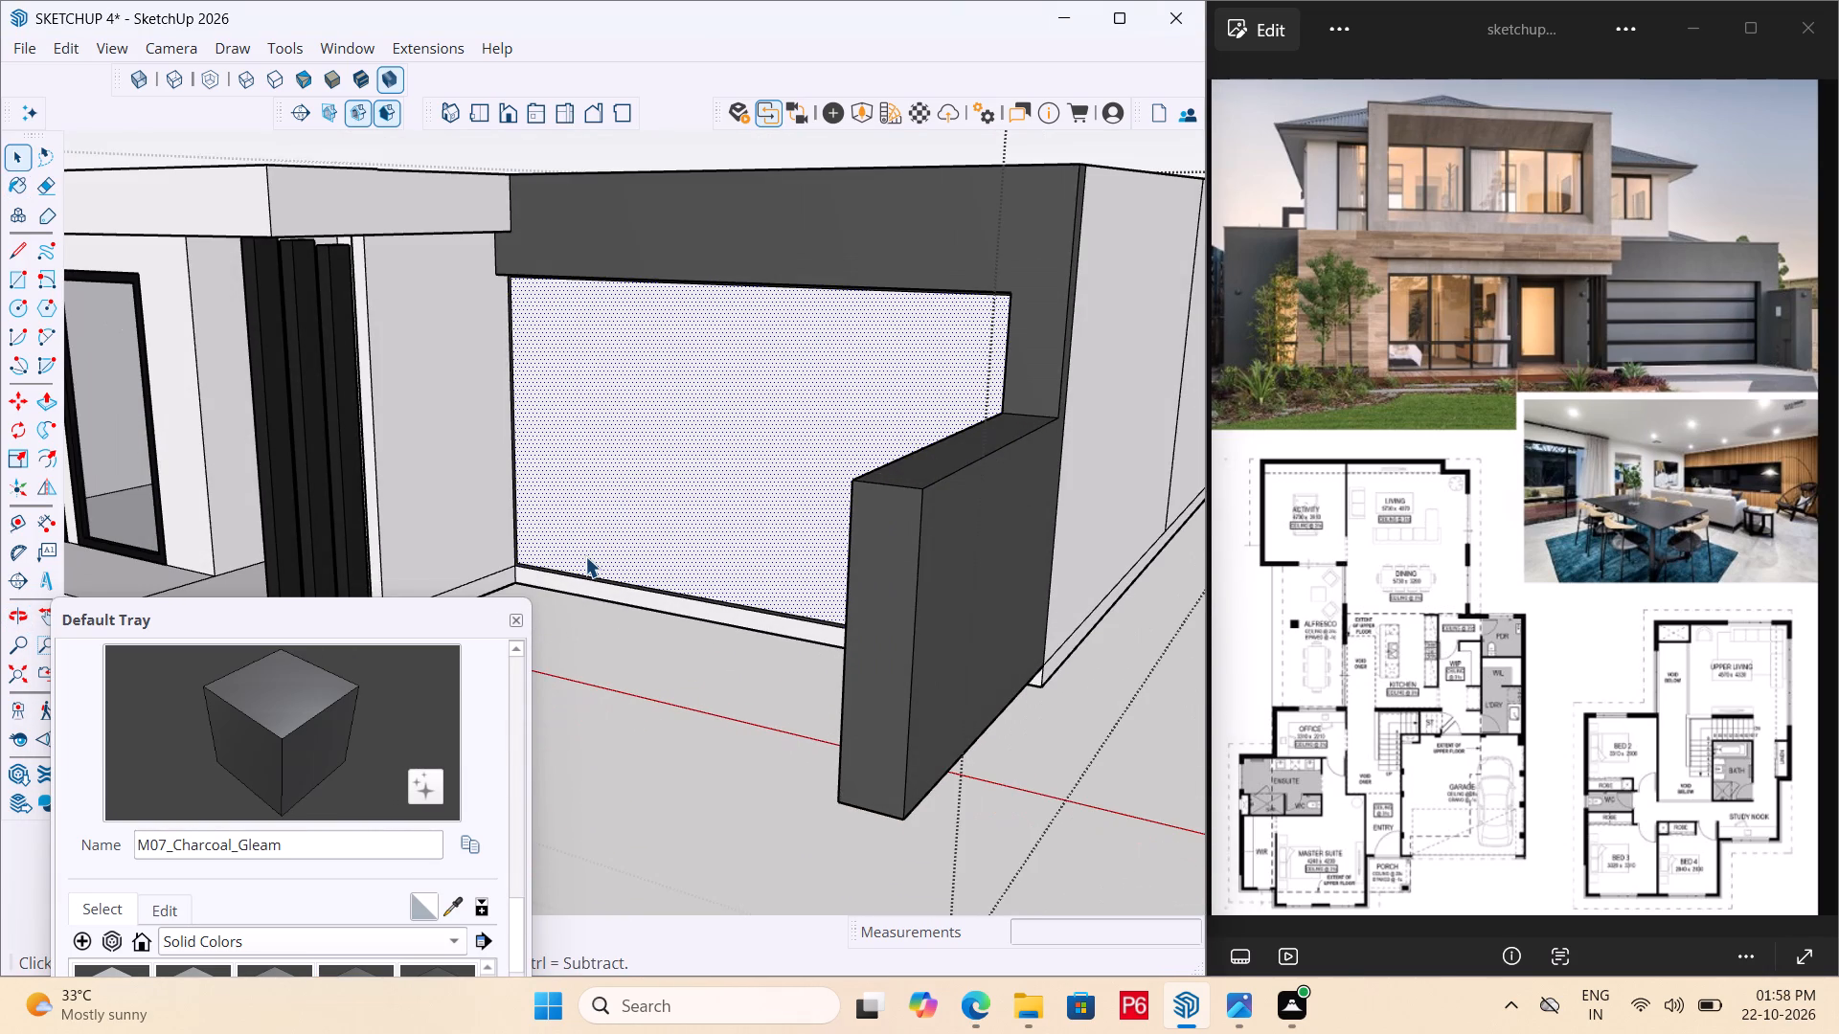
{"action": "key", "text": "l"}
{"action": "scroll", "coordinate": [530, 348], "scroll_direction": "up", "scroll_amount": 16}
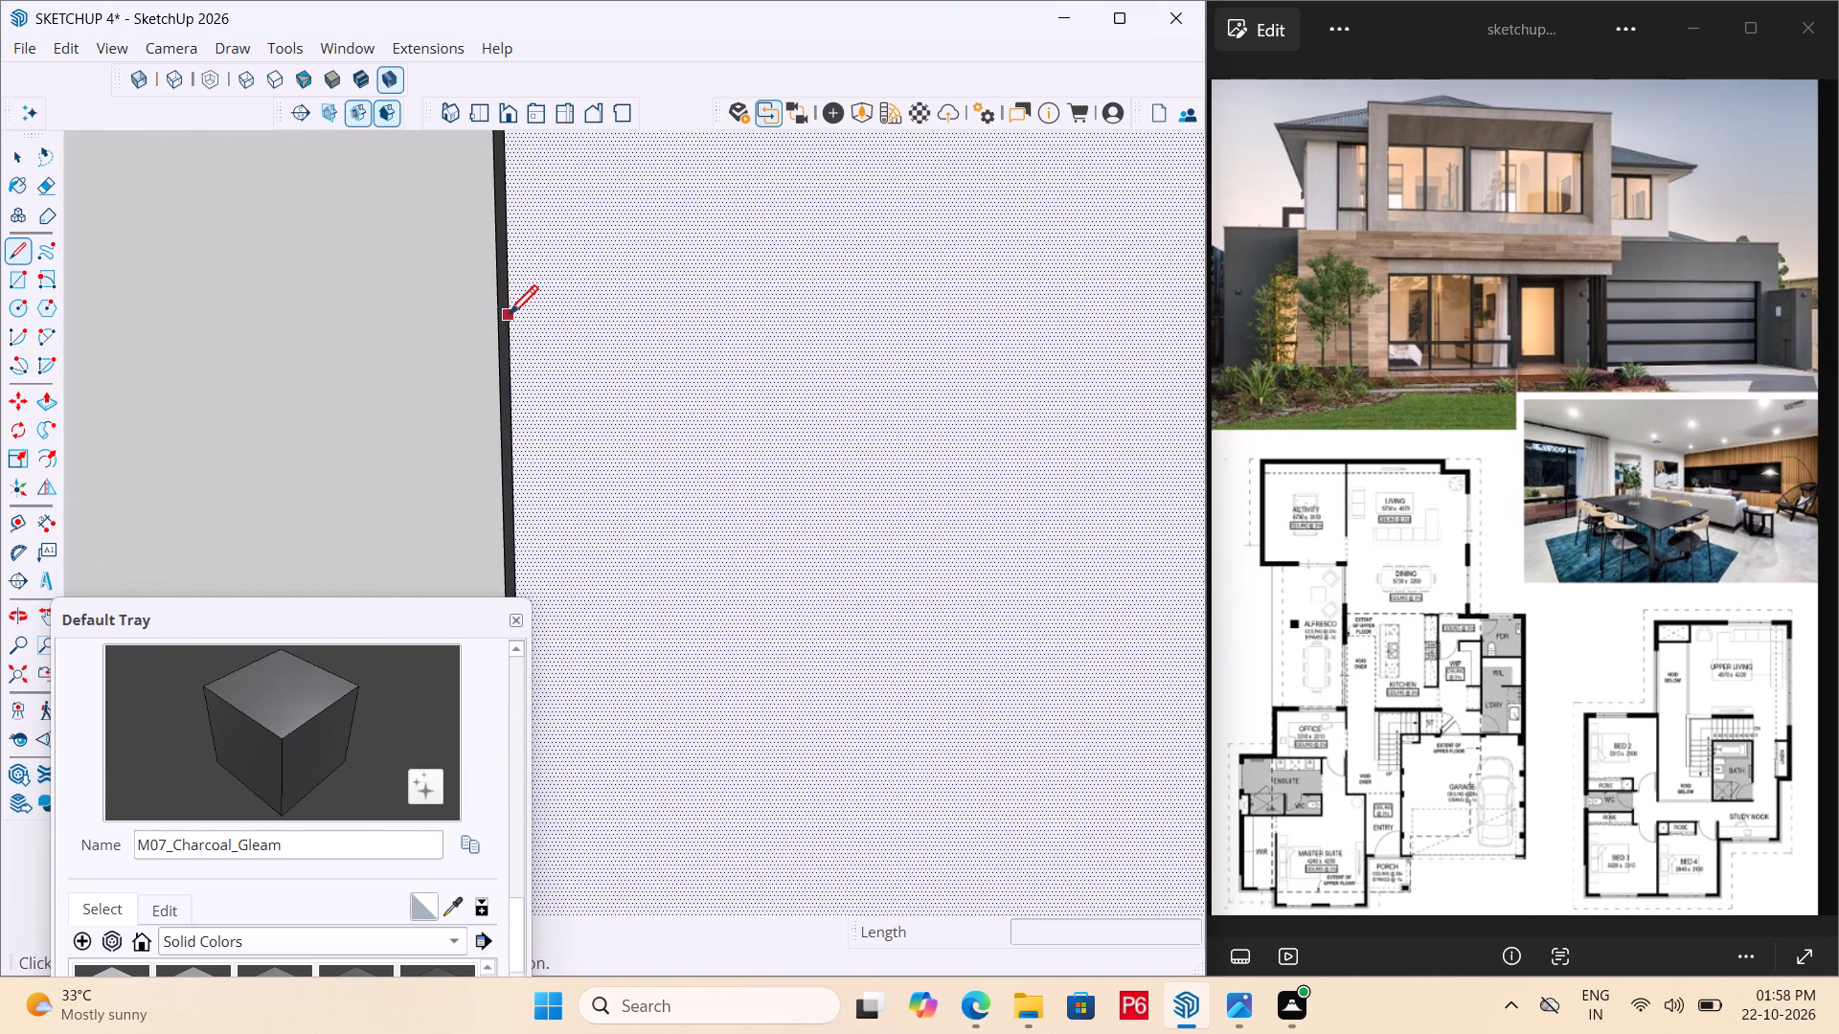
{"action": "scroll", "coordinate": [497, 366], "scroll_direction": "down", "scroll_amount": 6}
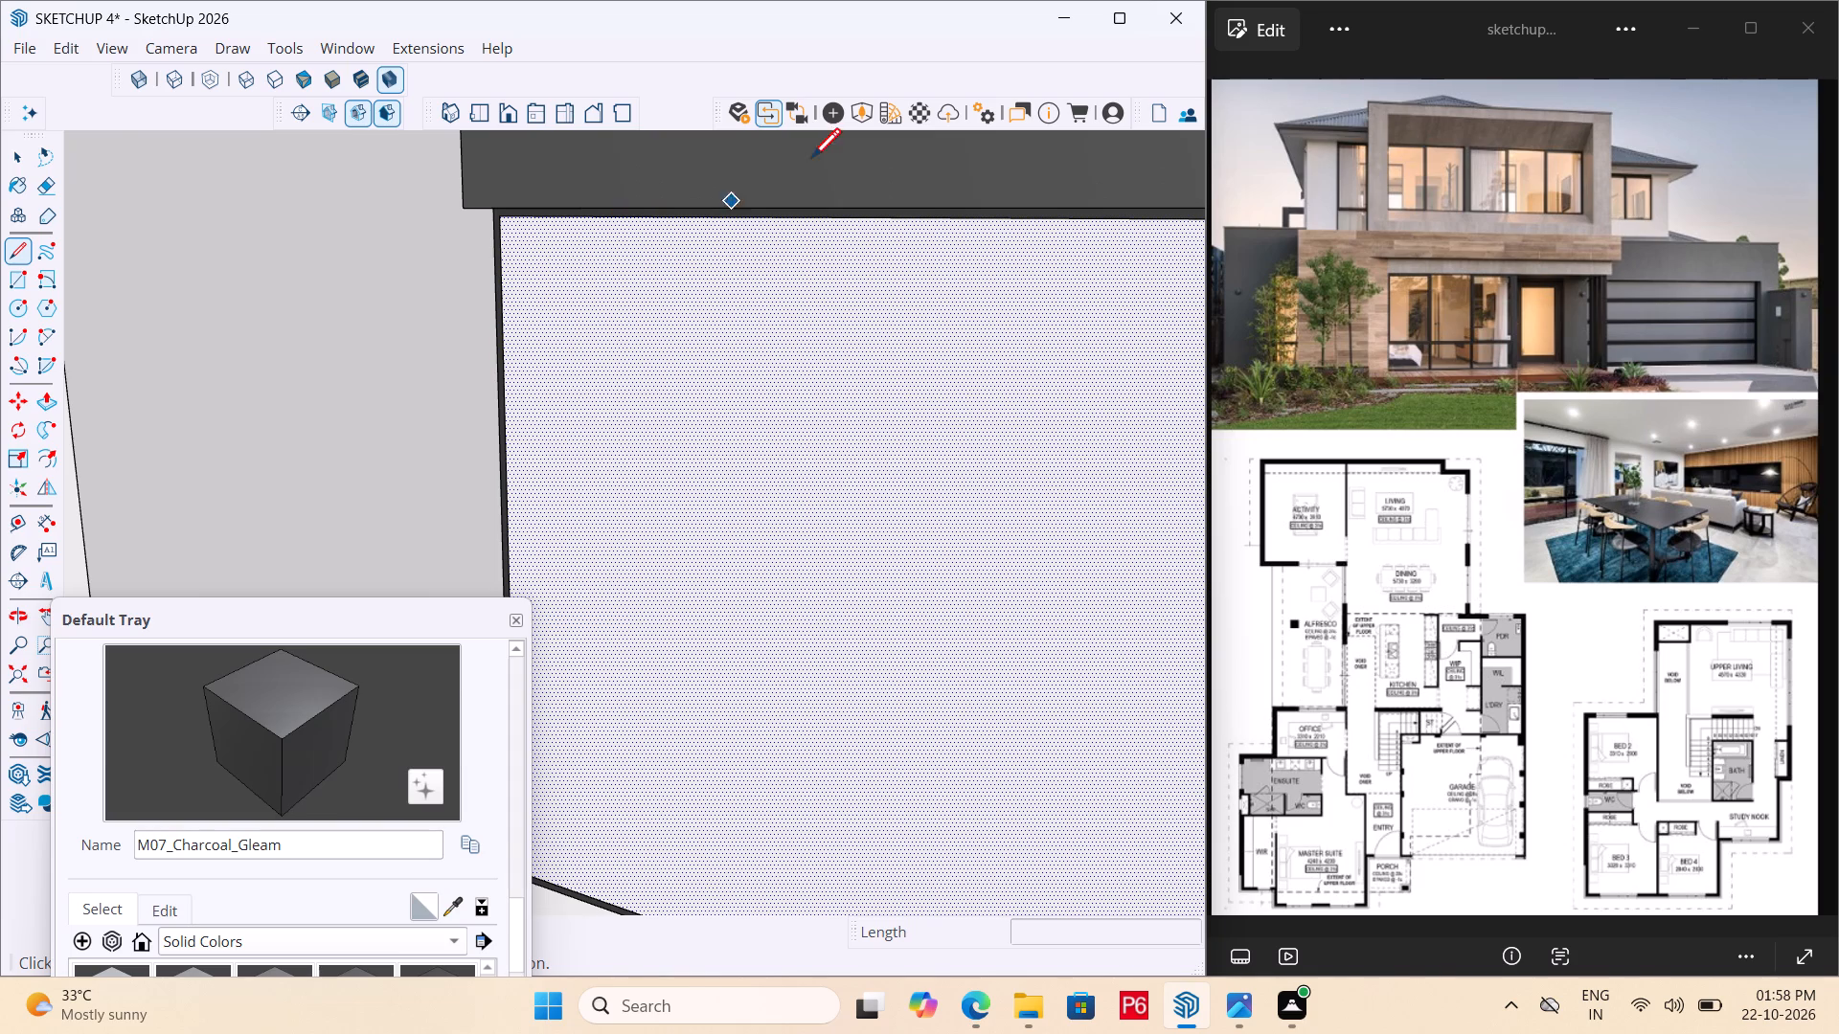
{"action": "scroll", "coordinate": [816, 159], "scroll_direction": "down", "scroll_amount": 5}
{"action": "key", "text": "t"}
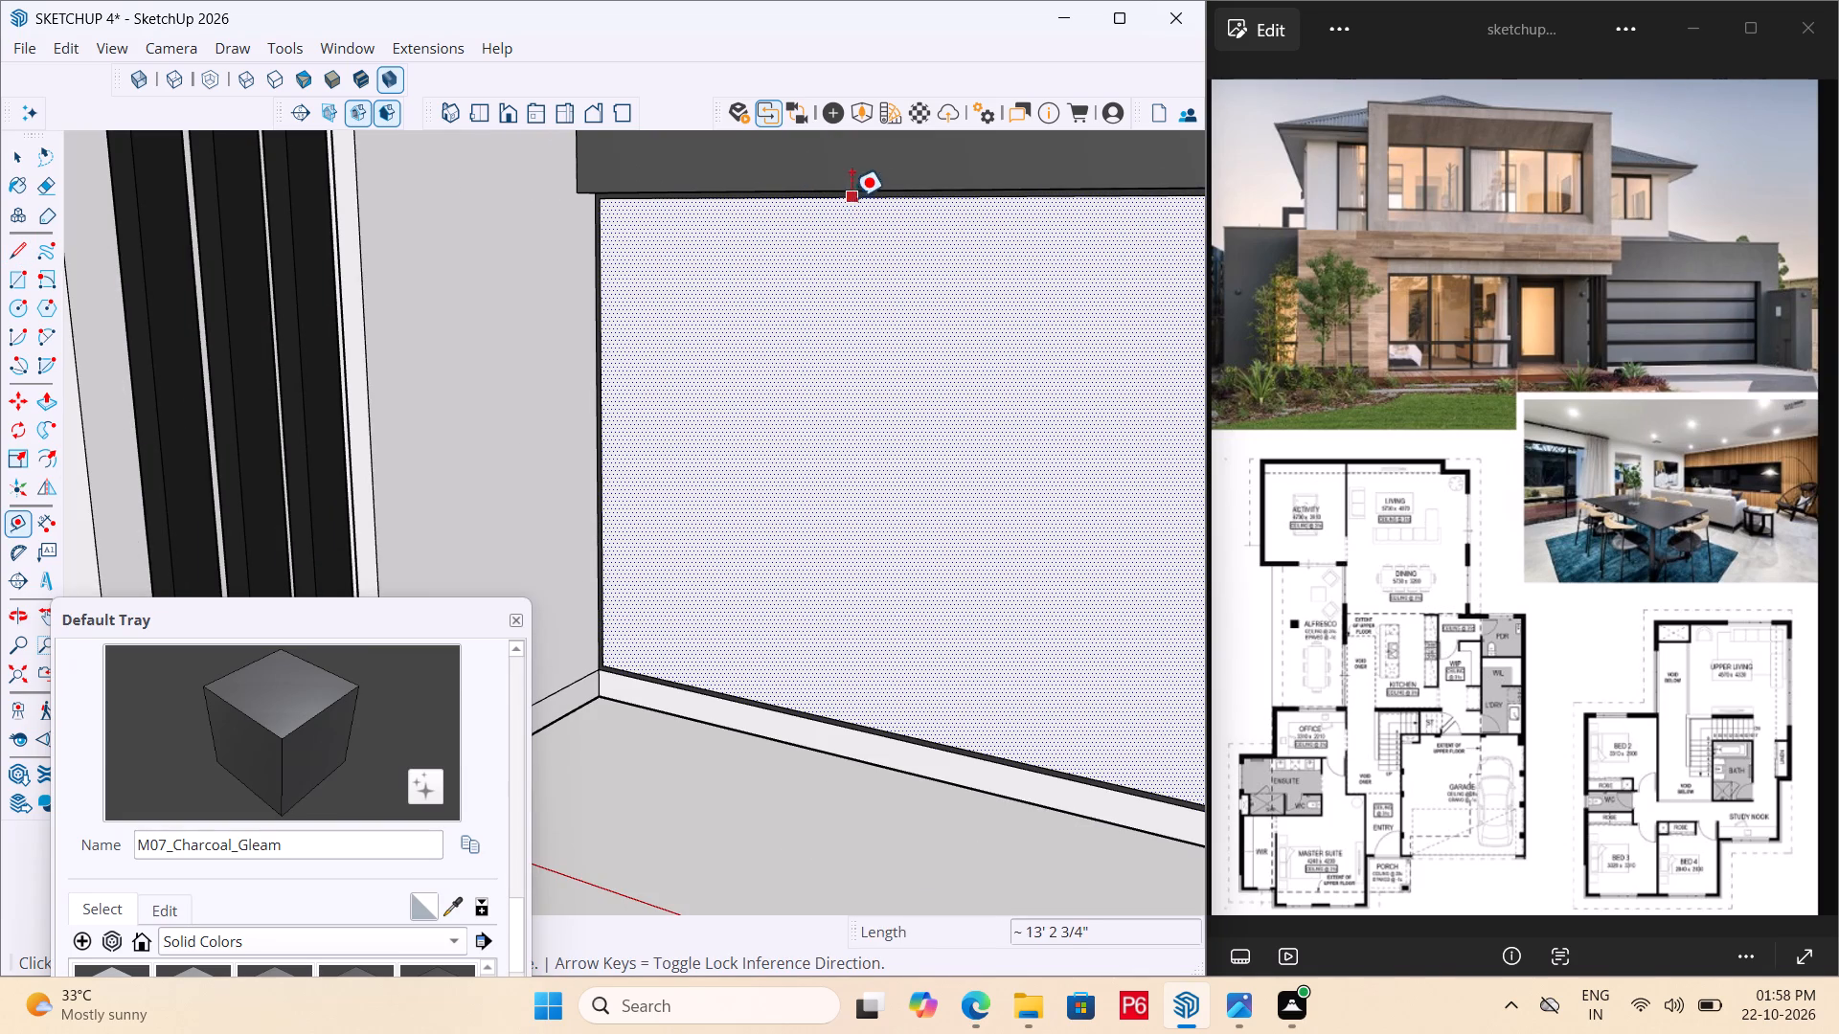
{"action": "double_click", "coordinate": [50, 522]}
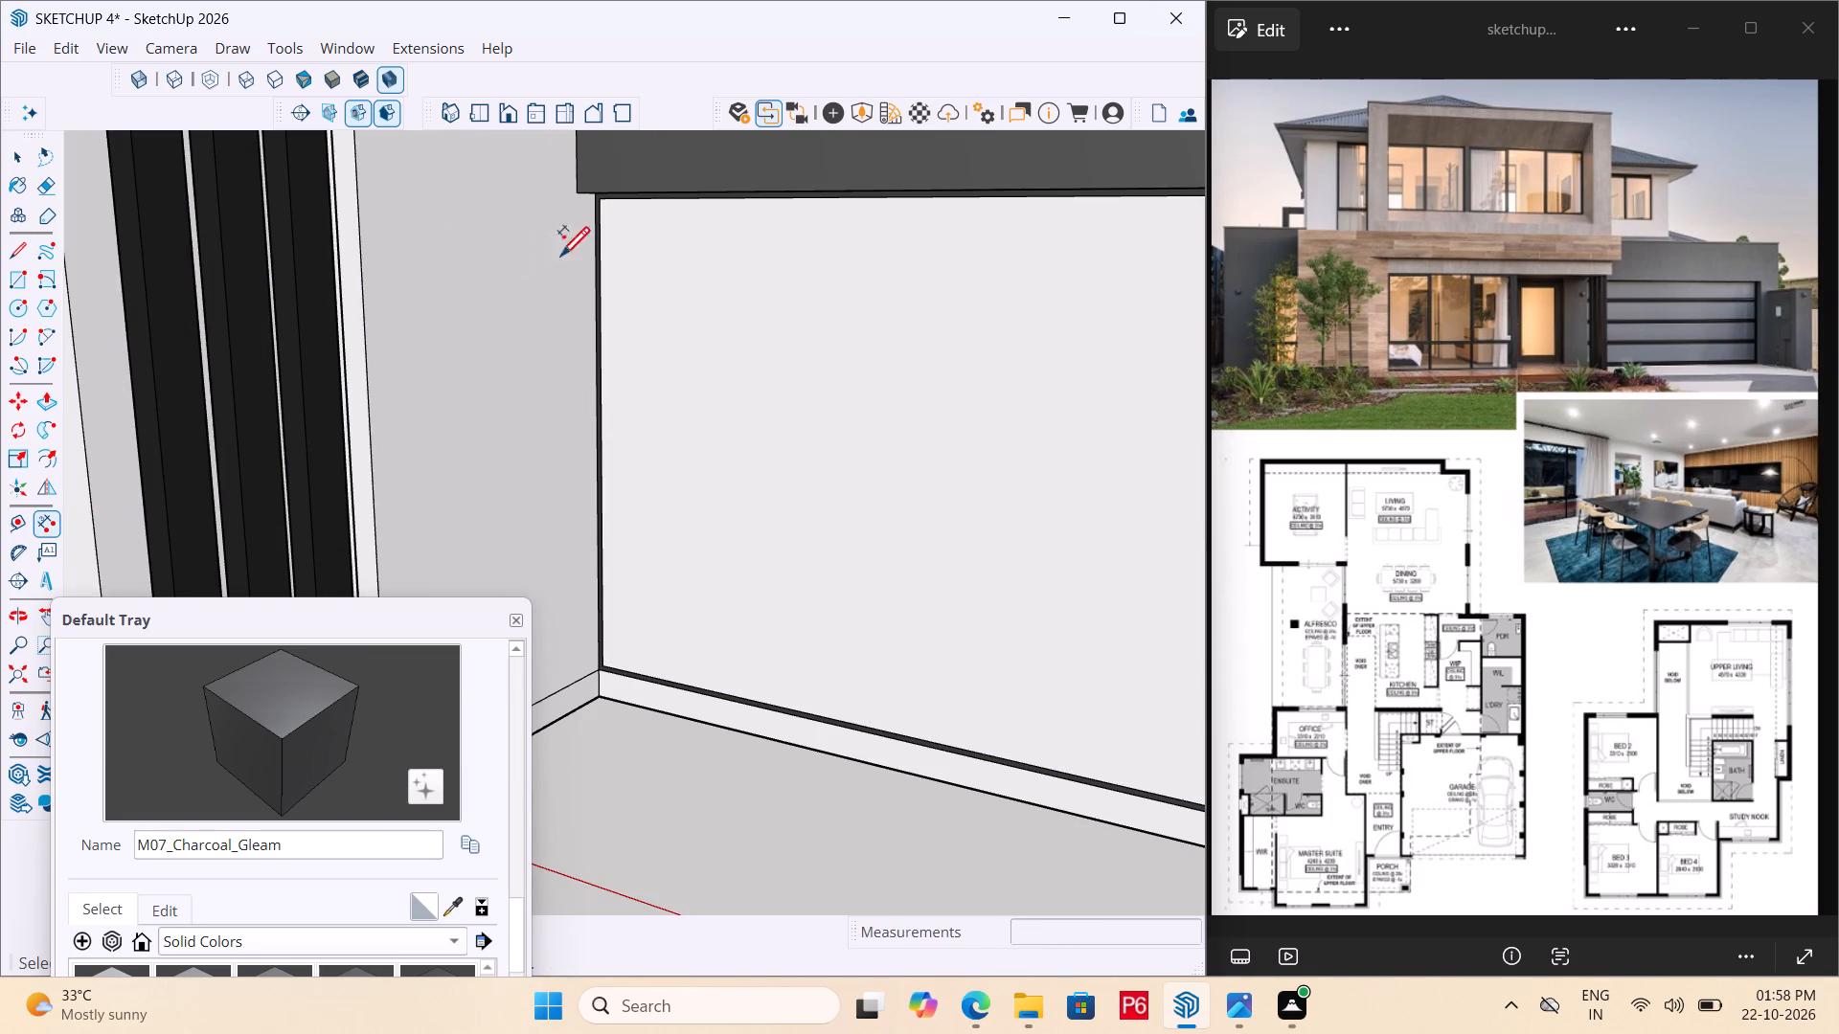
{"action": "left_click", "coordinate": [601, 206]}
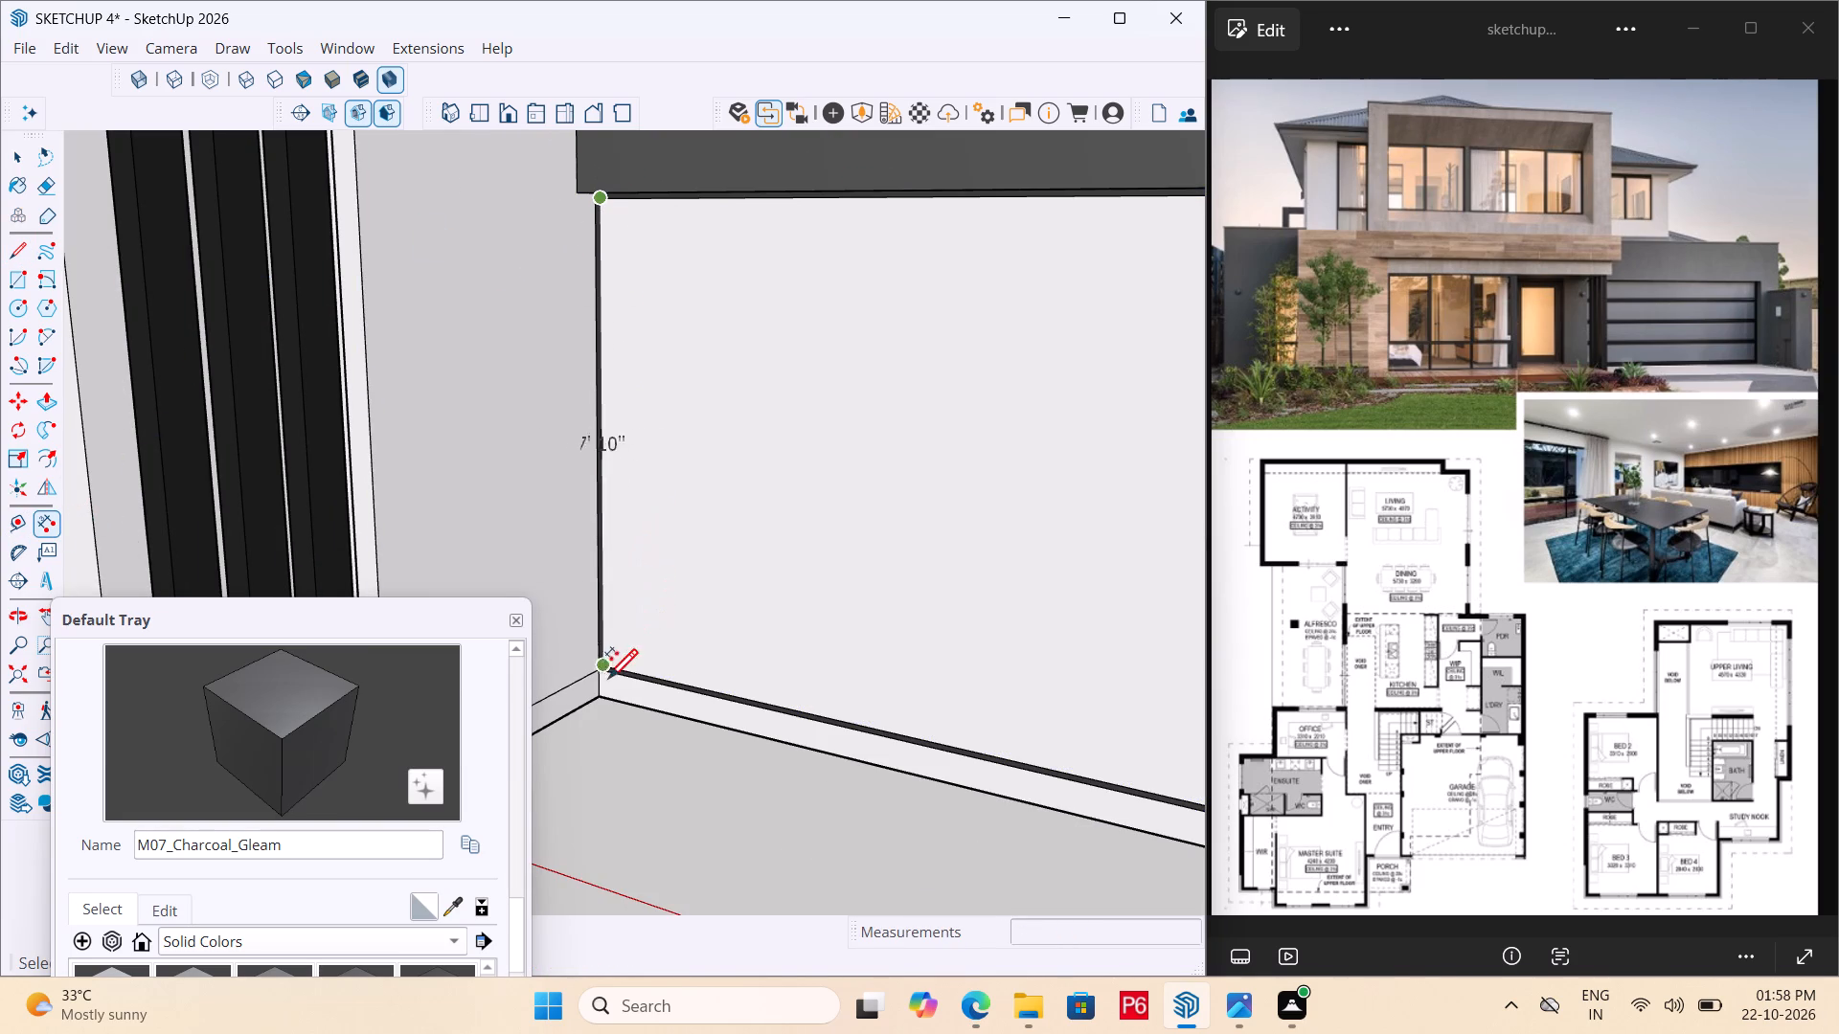
{"action": "key", "text": "space"}
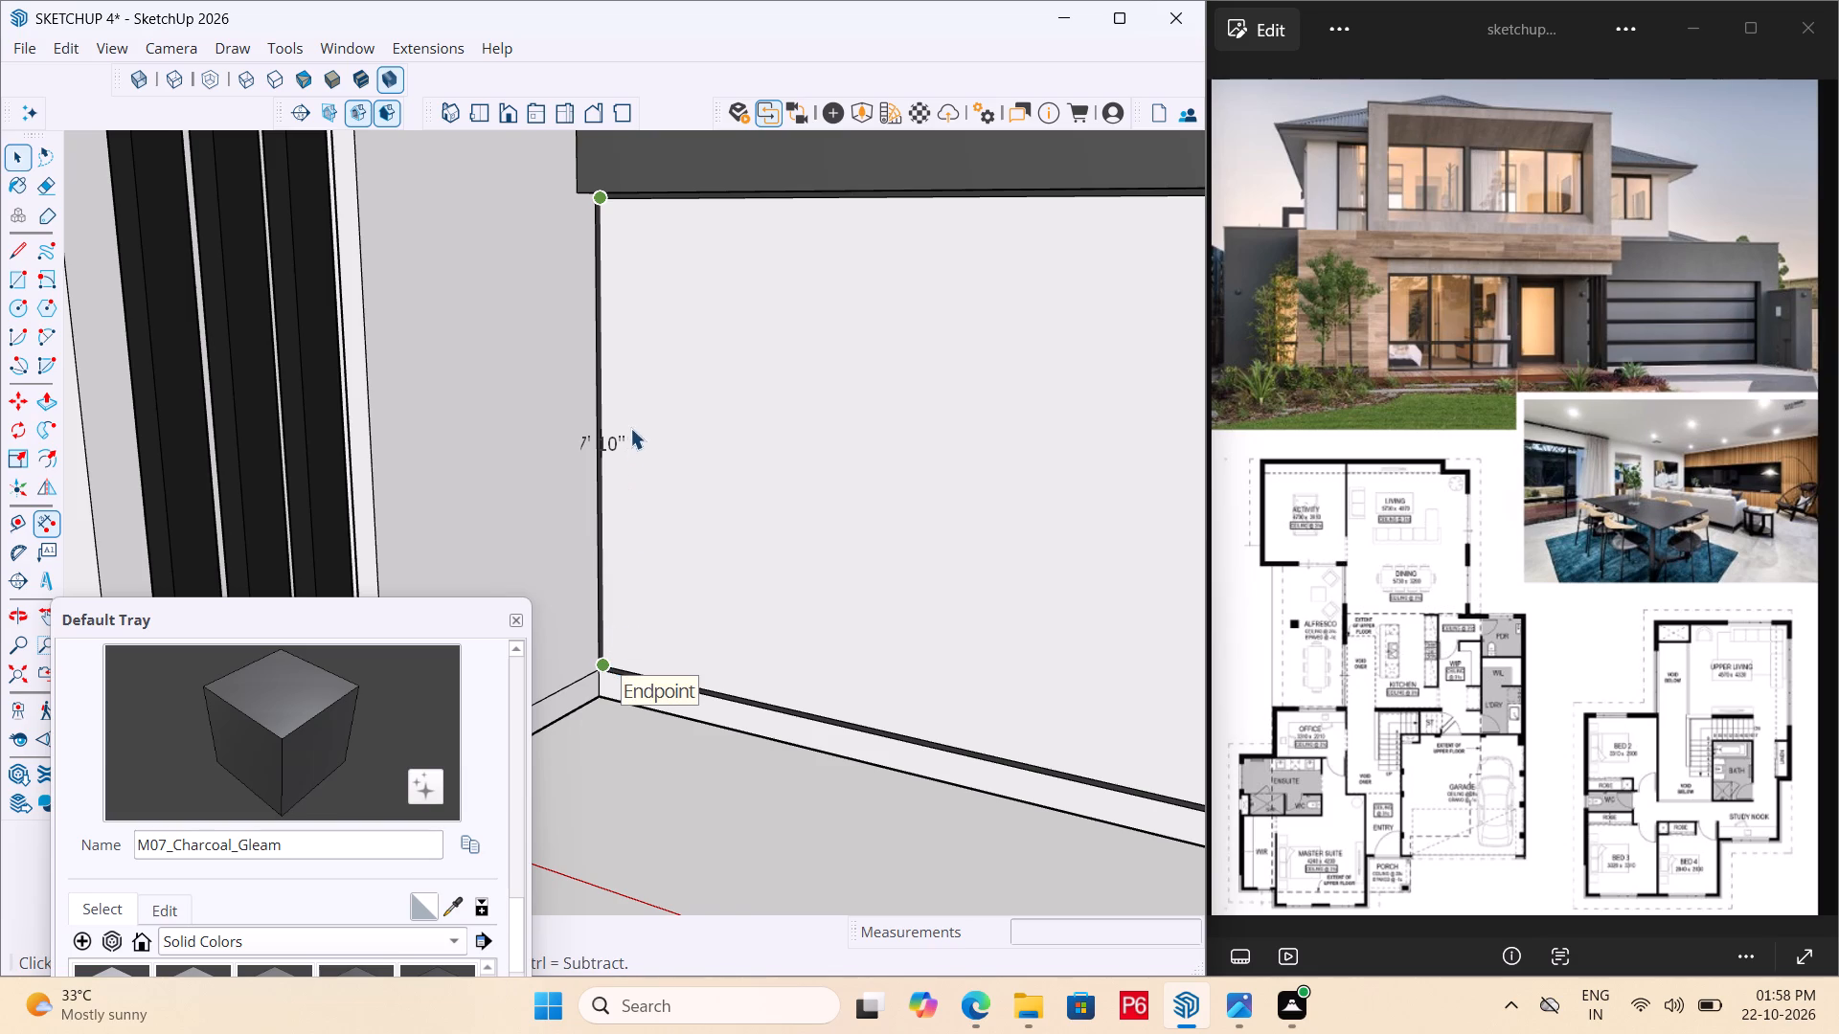
Place a horizontal guide 2' below the garage door face's top edge and another 2" beneath it.
{"action": "middle_click_drag", "start_coordinate": [630, 427], "coordinate": [633, 356]}
{"action": "scroll", "coordinate": [619, 257], "scroll_direction": "up", "scroll_amount": 4}
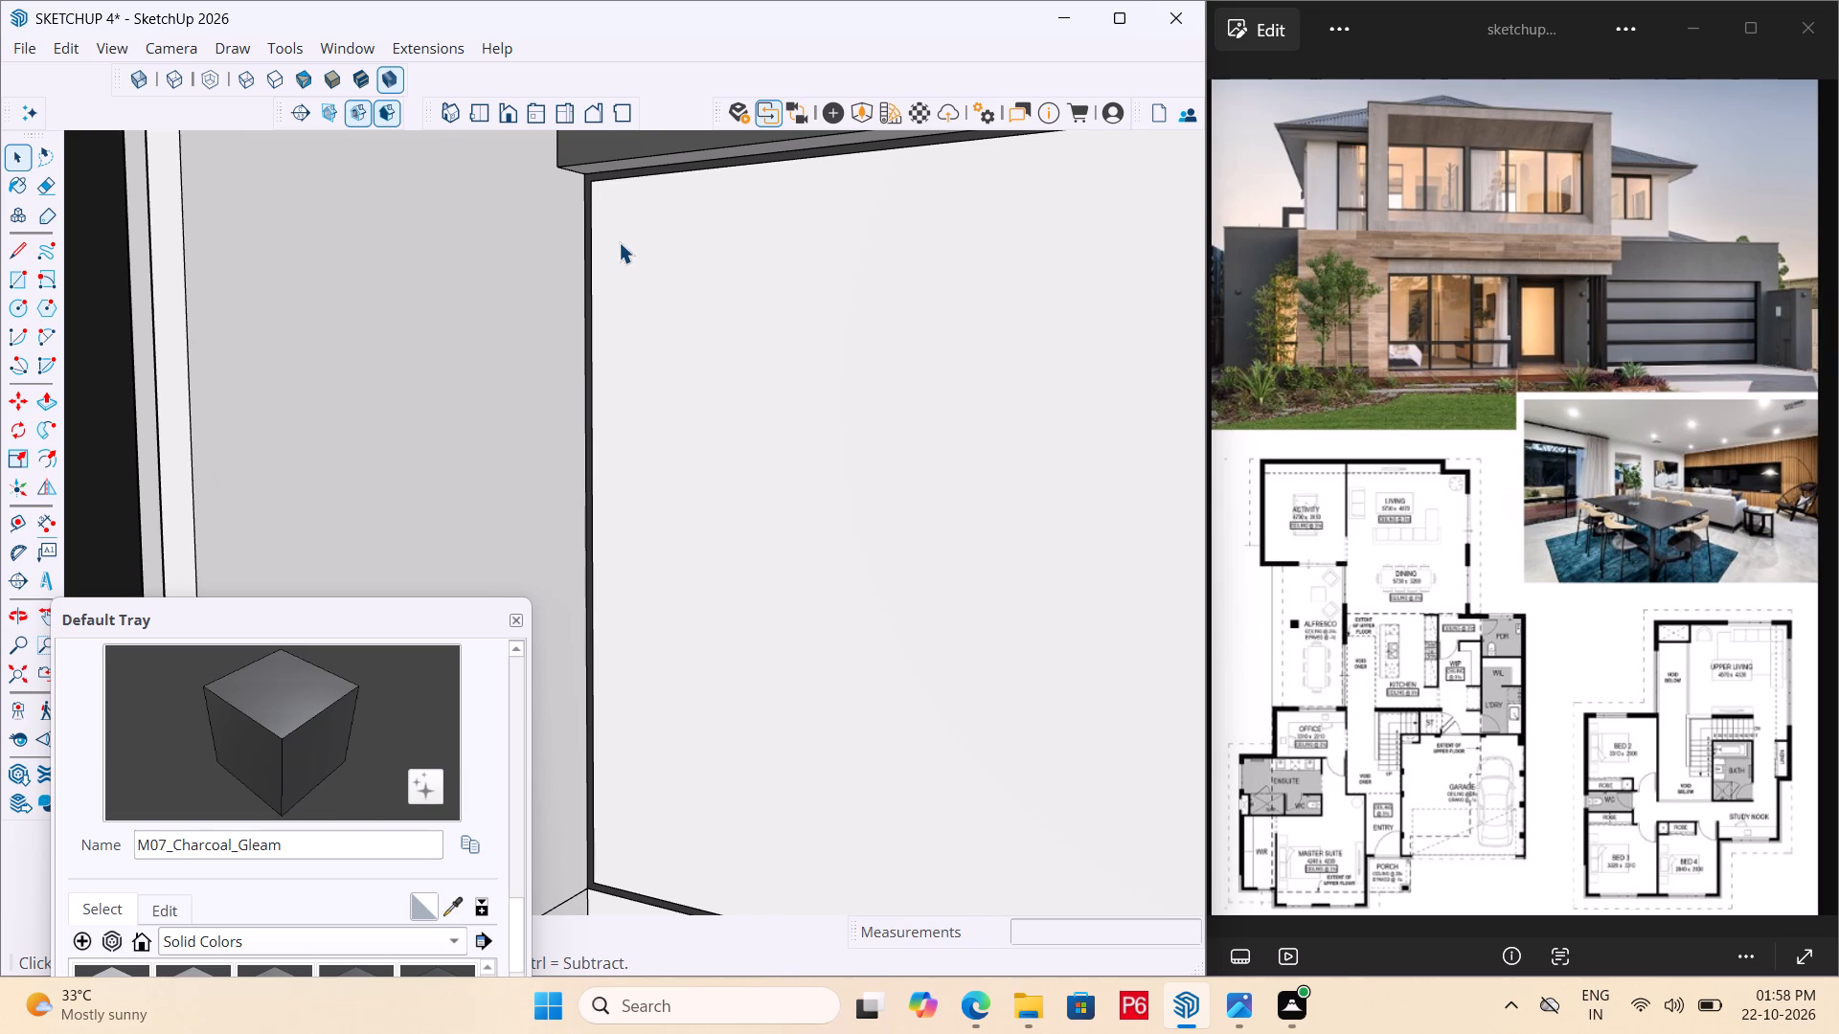
{"action": "key", "text": "t"}
{"action": "left_click", "coordinate": [679, 172]}
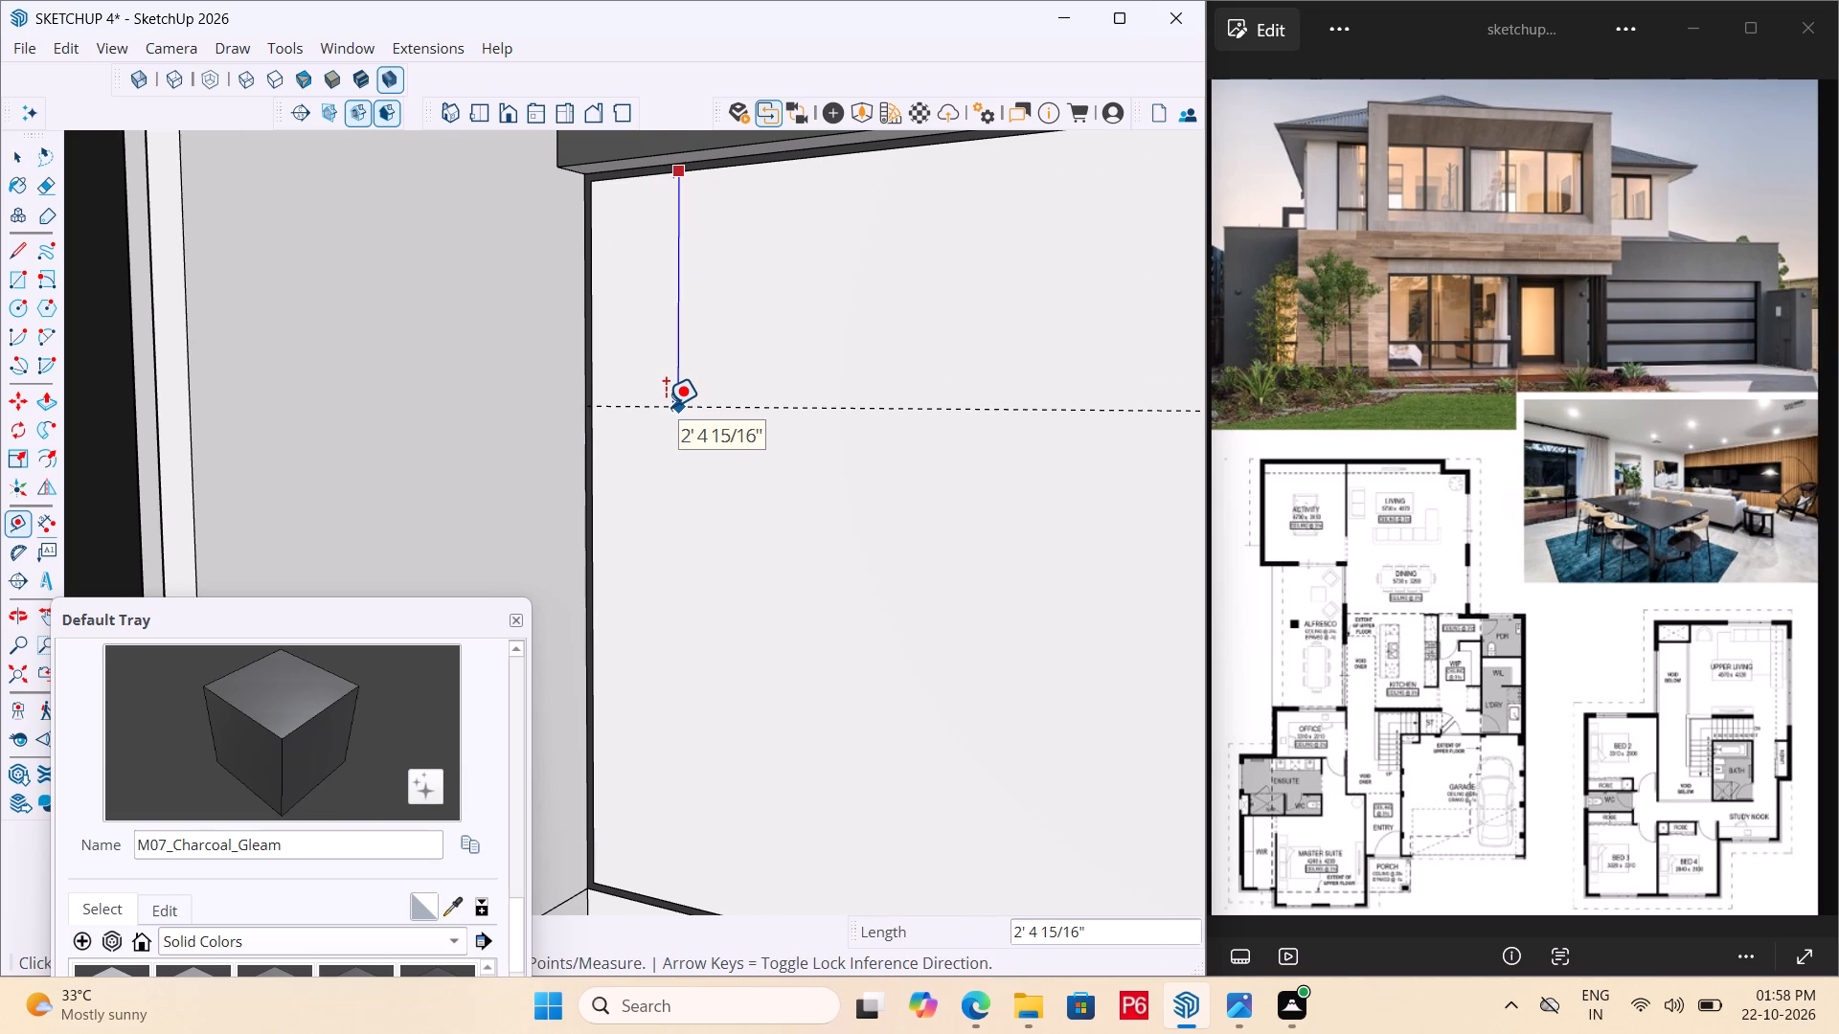
{"action": "type", "text": "2'"}
{"action": "key", "text": "Return"}
{"action": "left_click", "coordinate": [718, 371]}
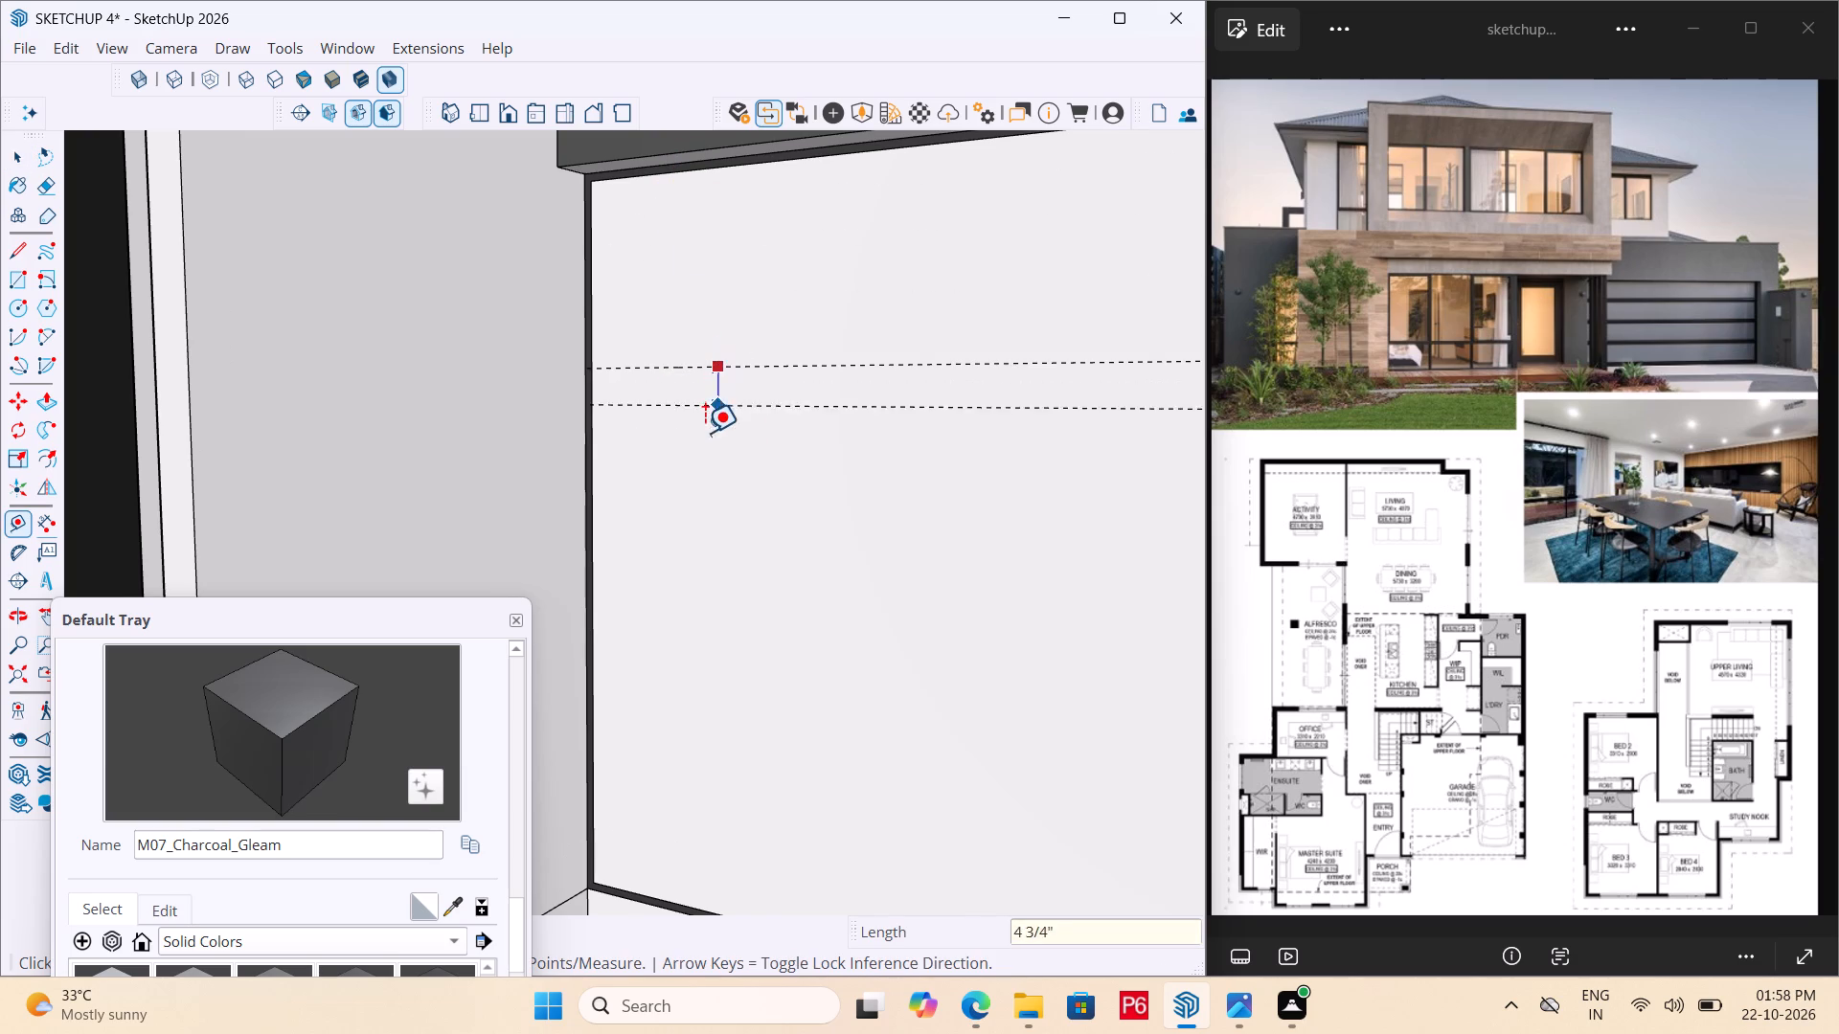
{"action": "type", "text": "2\""}
{"action": "key", "text": "Return"}
Add a second pair of horizontal guides on the garage door face, 2' below the previous guide and 2" apart.
{"action": "left_click", "coordinate": [746, 384]}
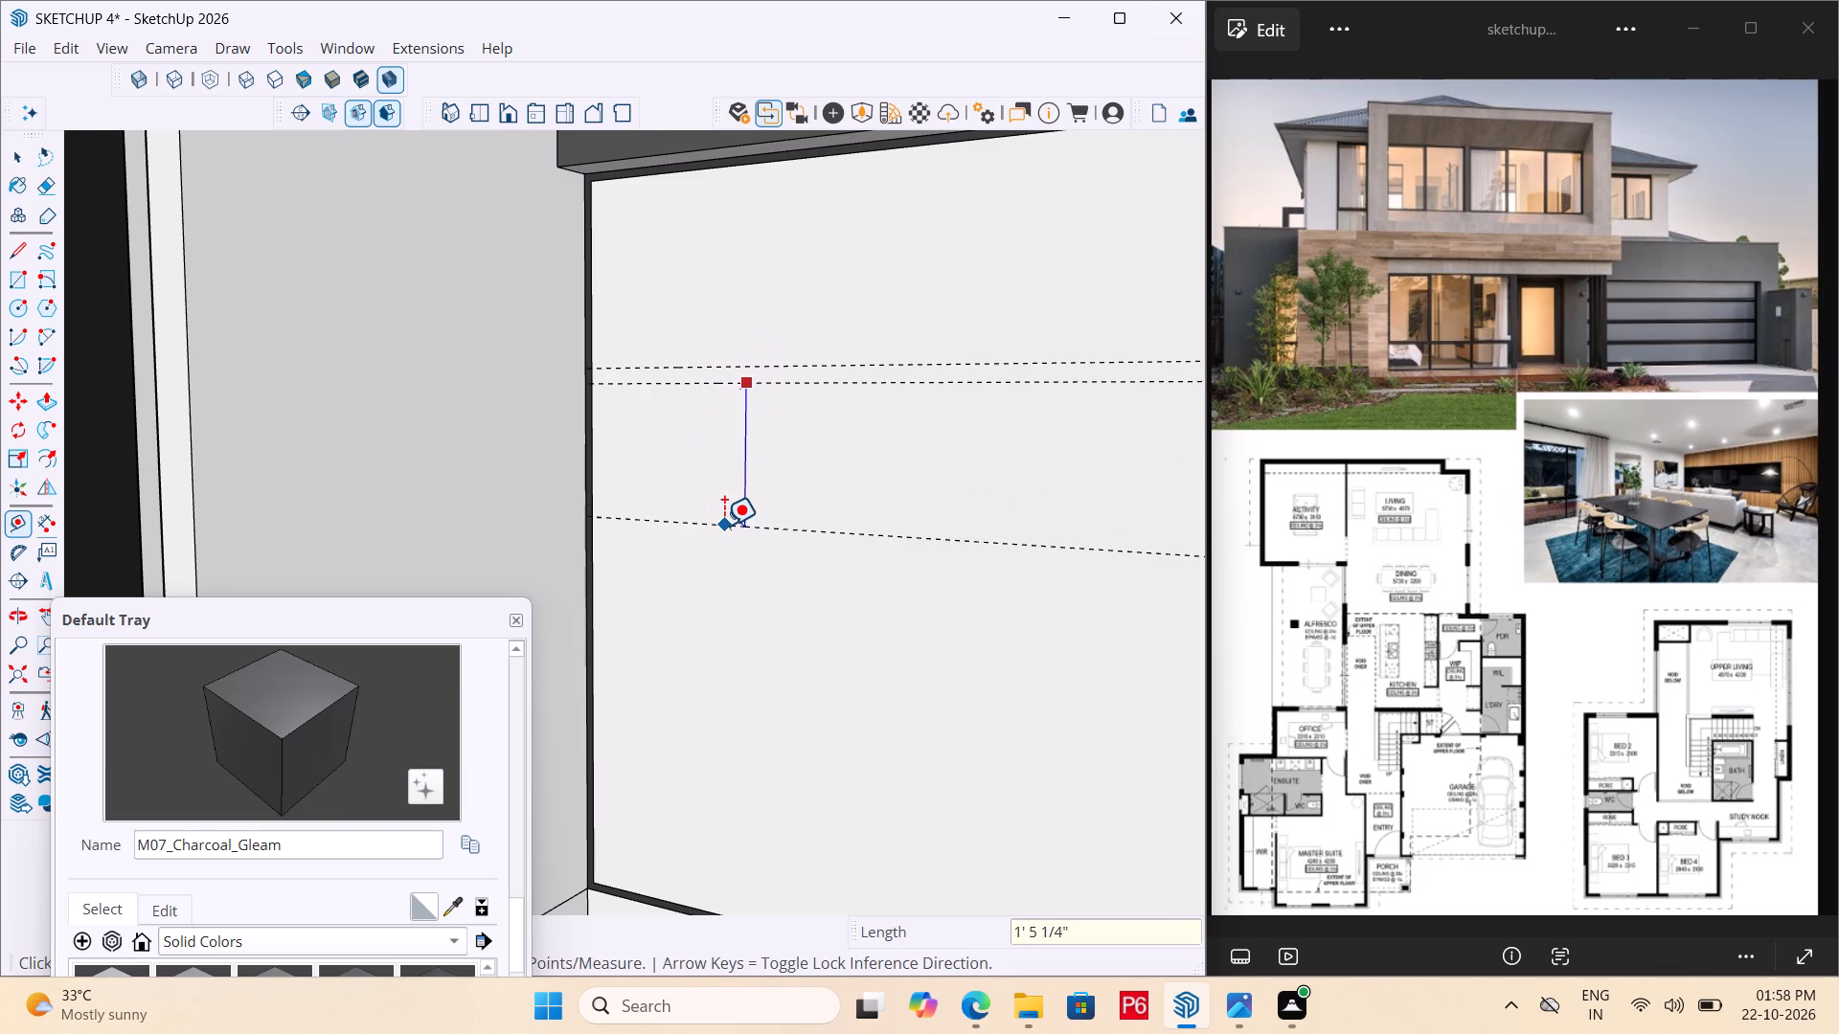
{"action": "type", "text": "2'"}
{"action": "key", "text": "Return"}
{"action": "left_click", "coordinate": [764, 577]}
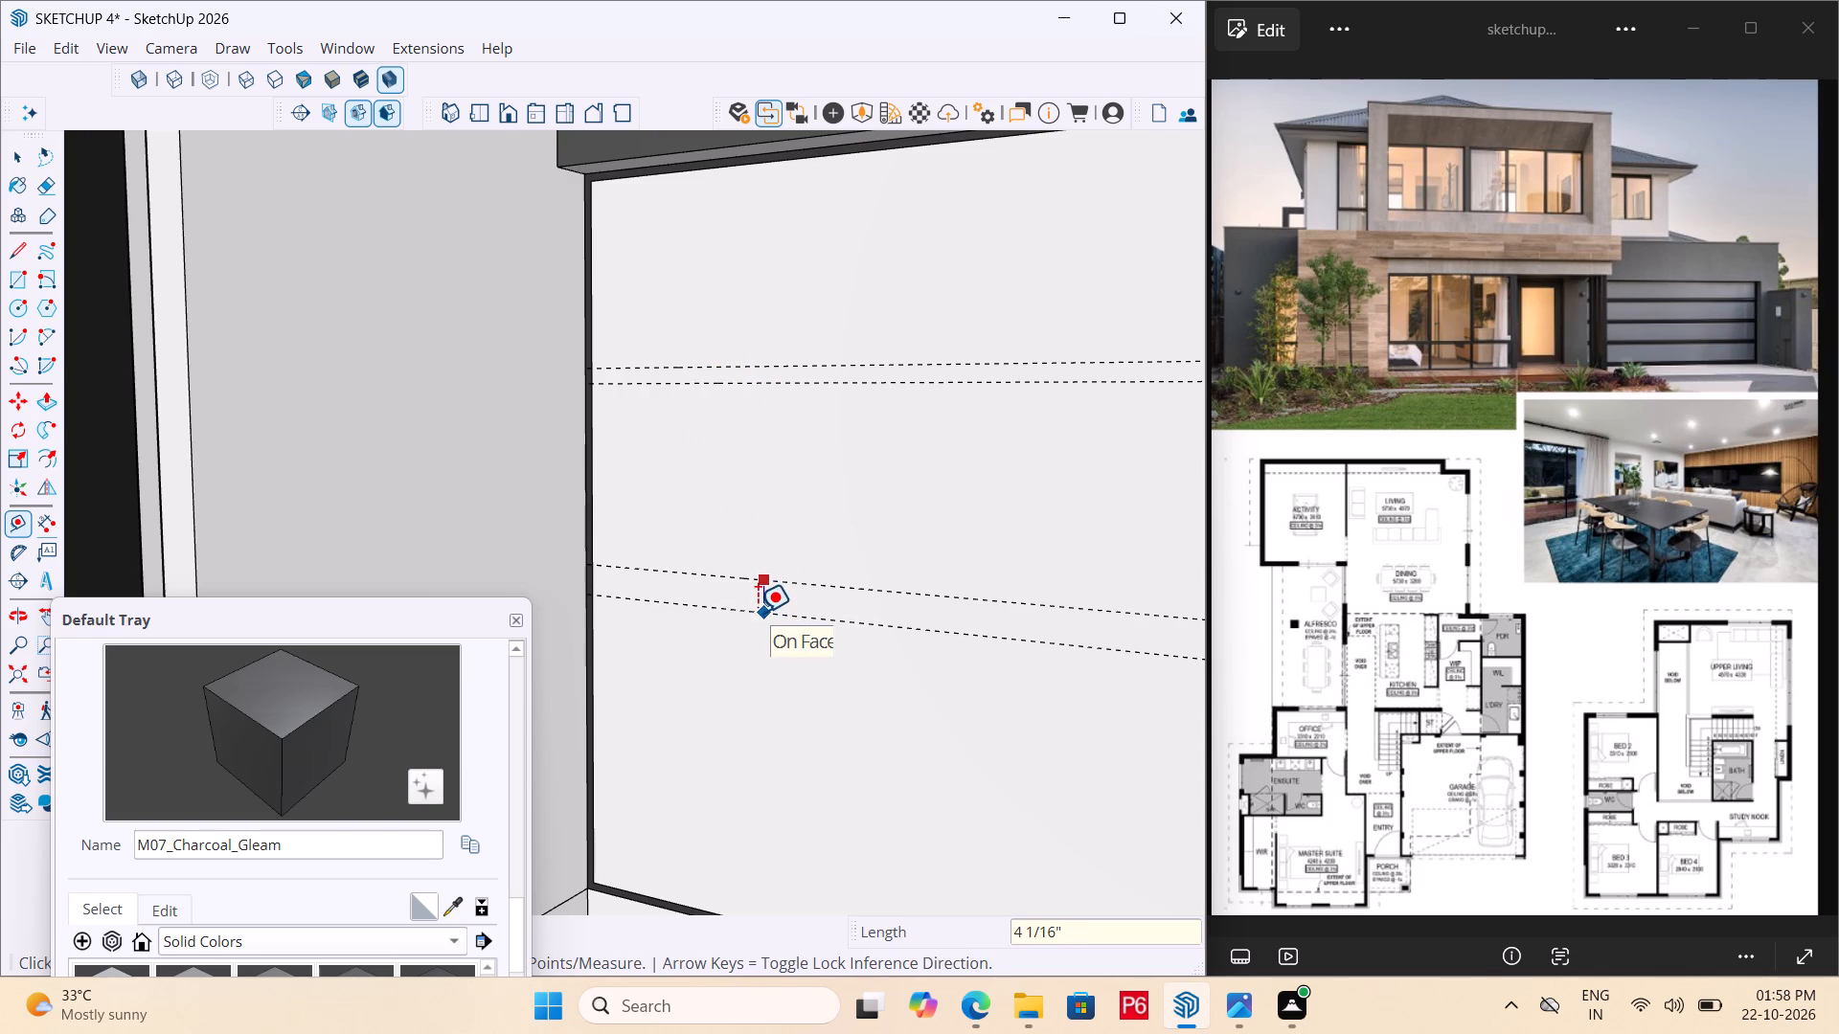
{"action": "type", "text": "2\""}
{"action": "key", "text": "Return"}
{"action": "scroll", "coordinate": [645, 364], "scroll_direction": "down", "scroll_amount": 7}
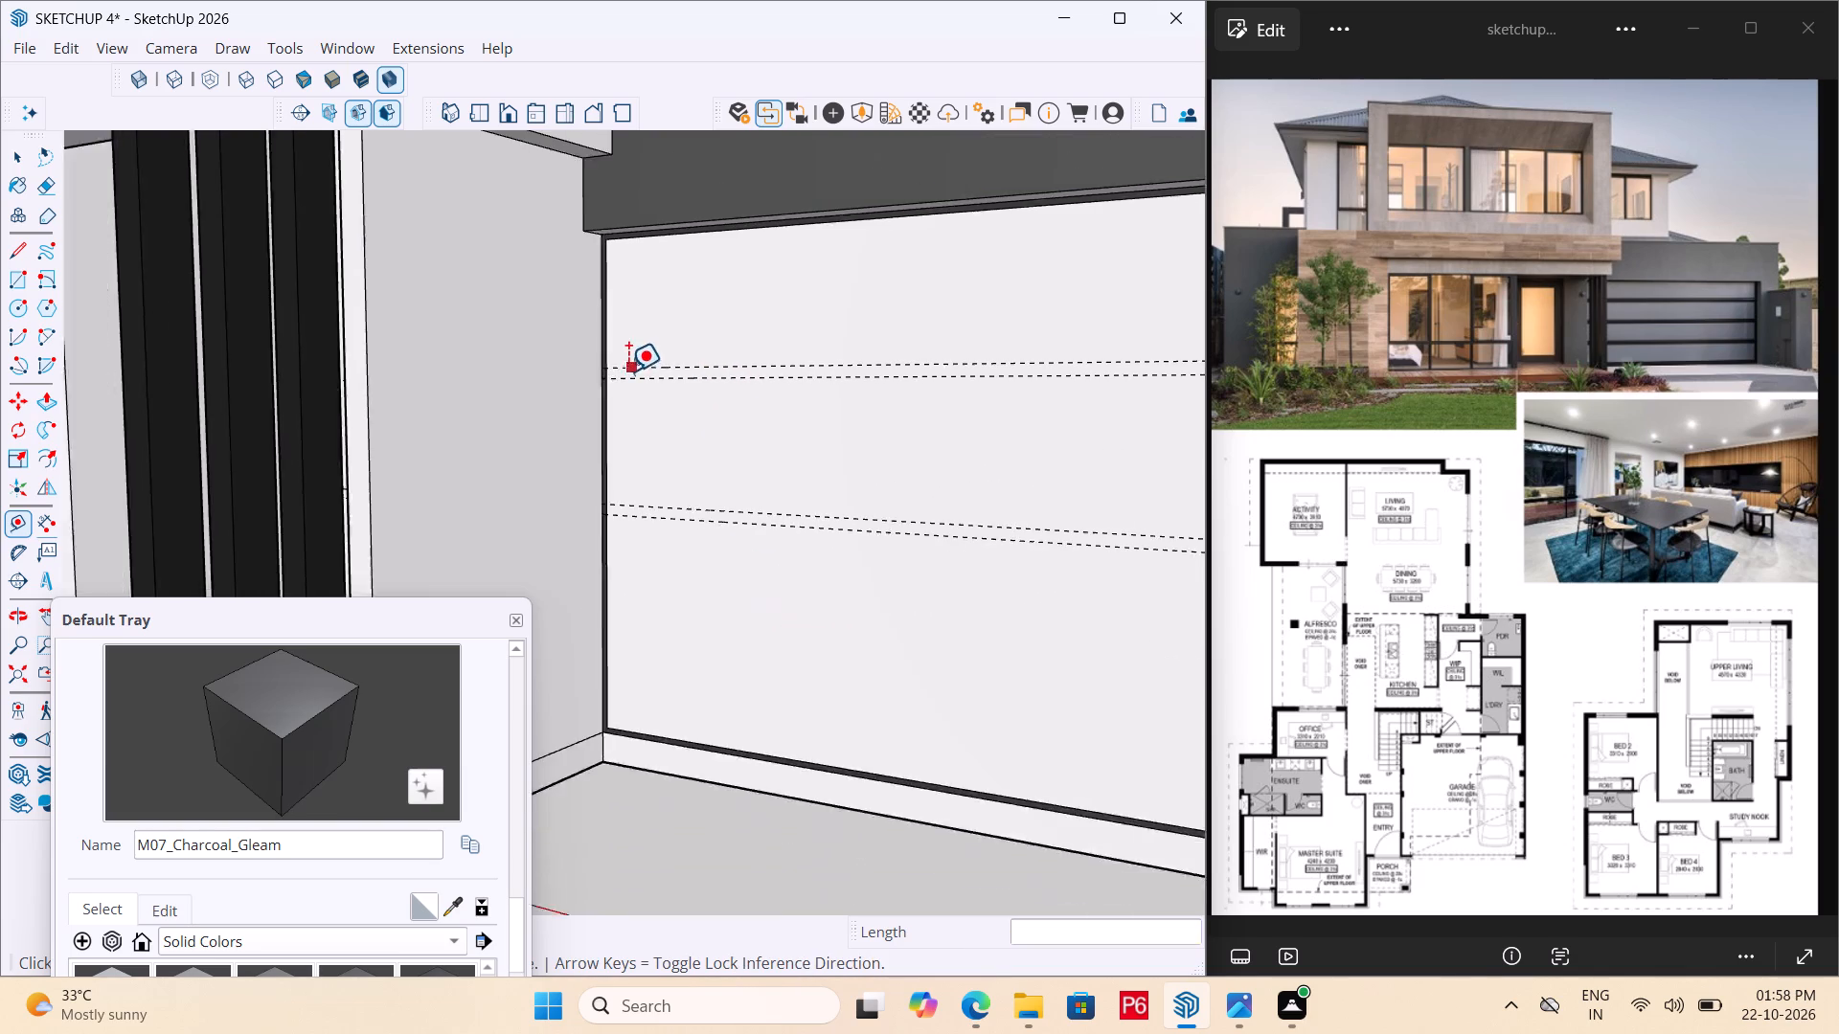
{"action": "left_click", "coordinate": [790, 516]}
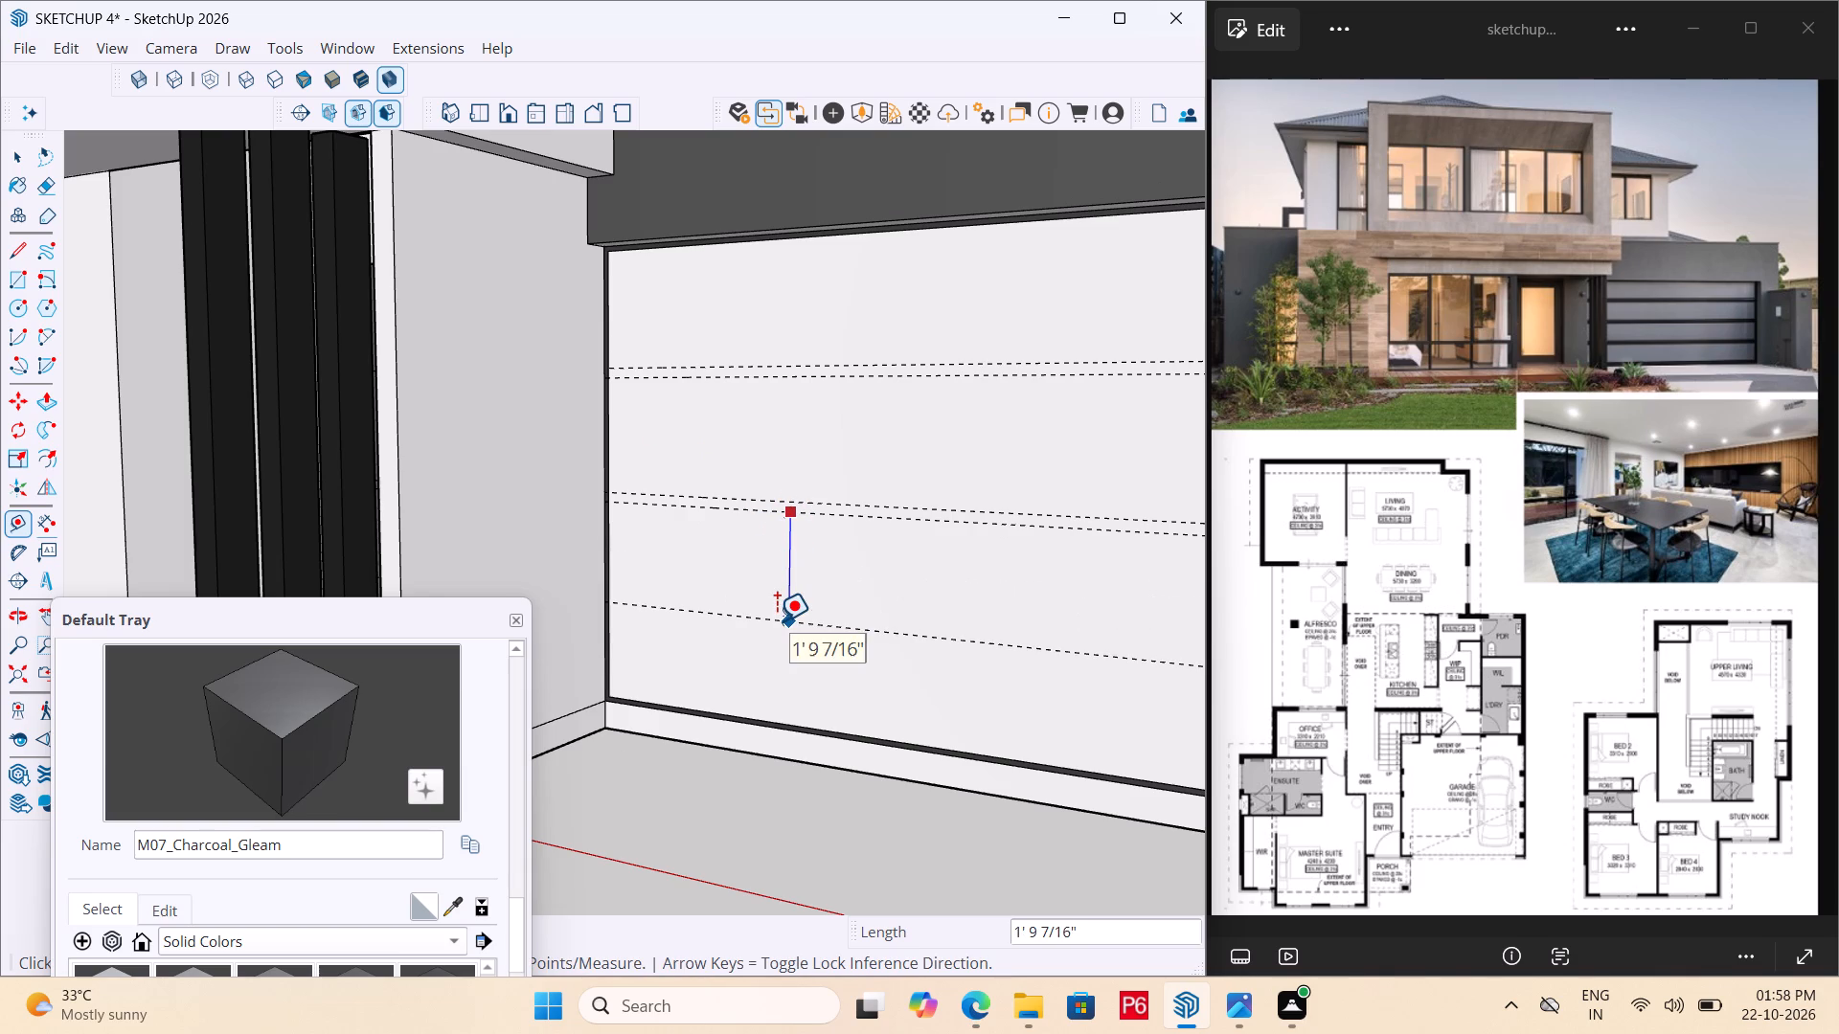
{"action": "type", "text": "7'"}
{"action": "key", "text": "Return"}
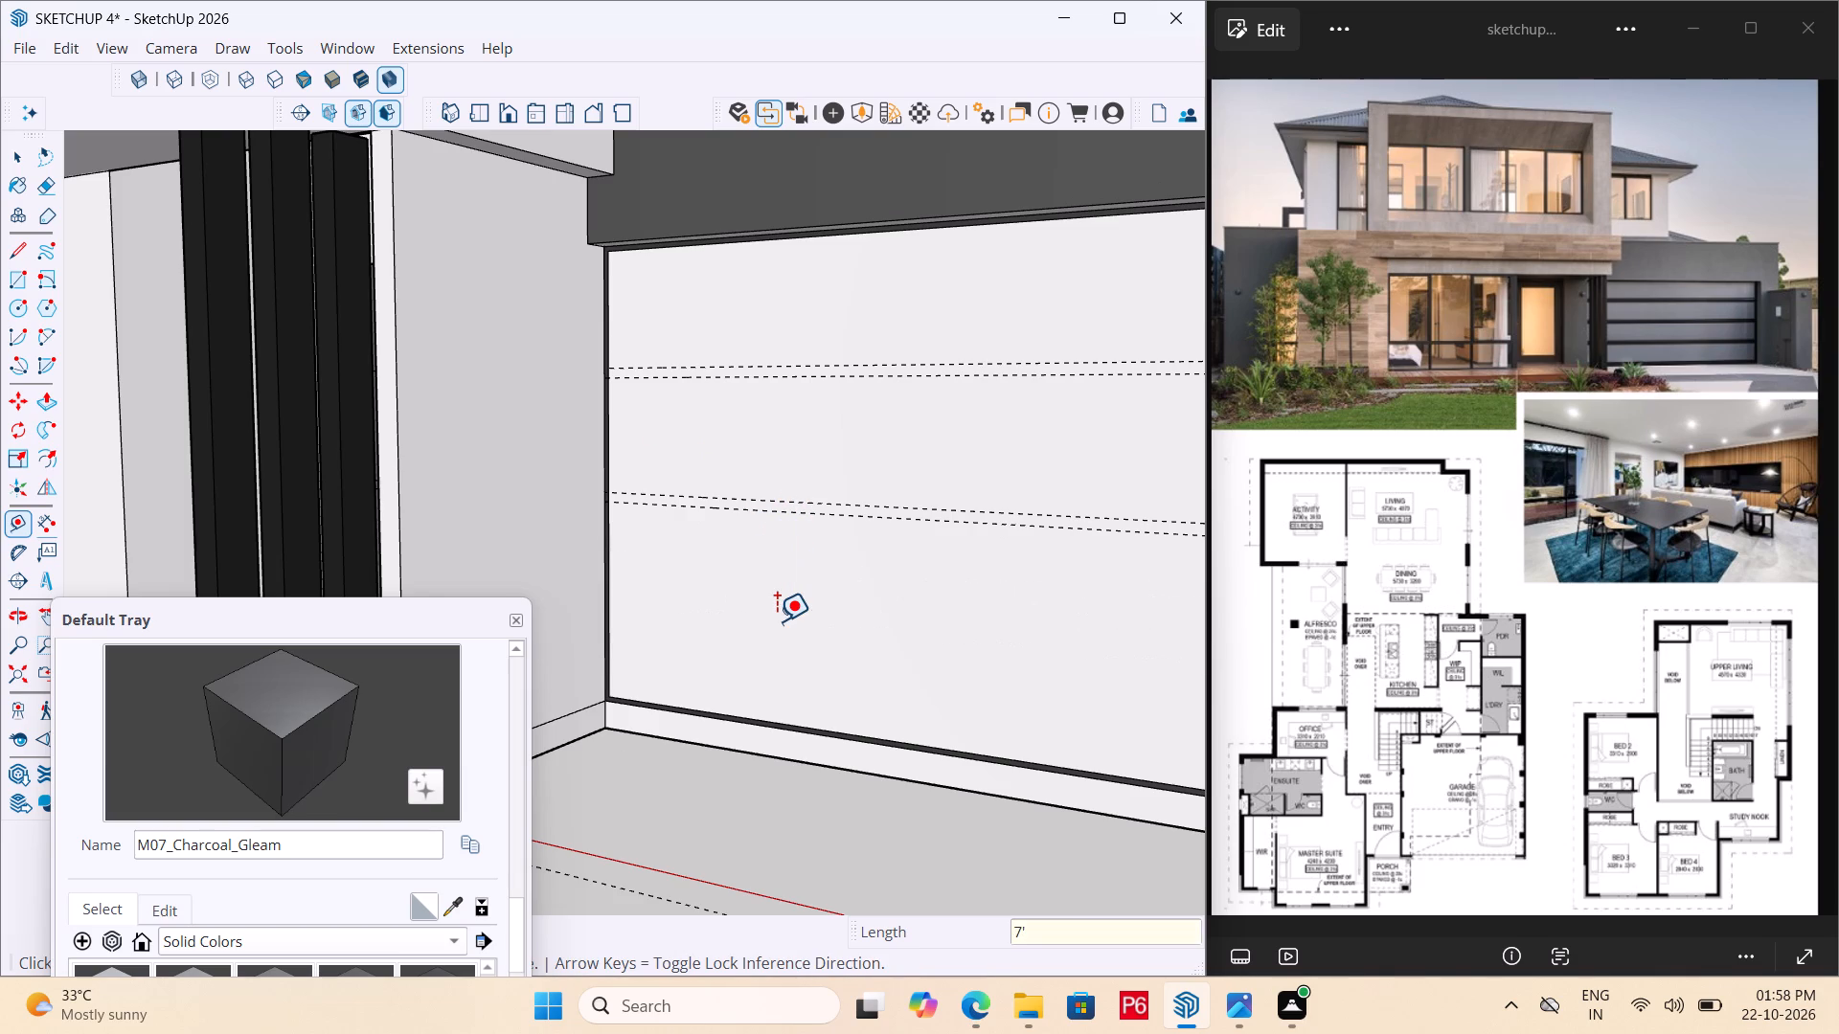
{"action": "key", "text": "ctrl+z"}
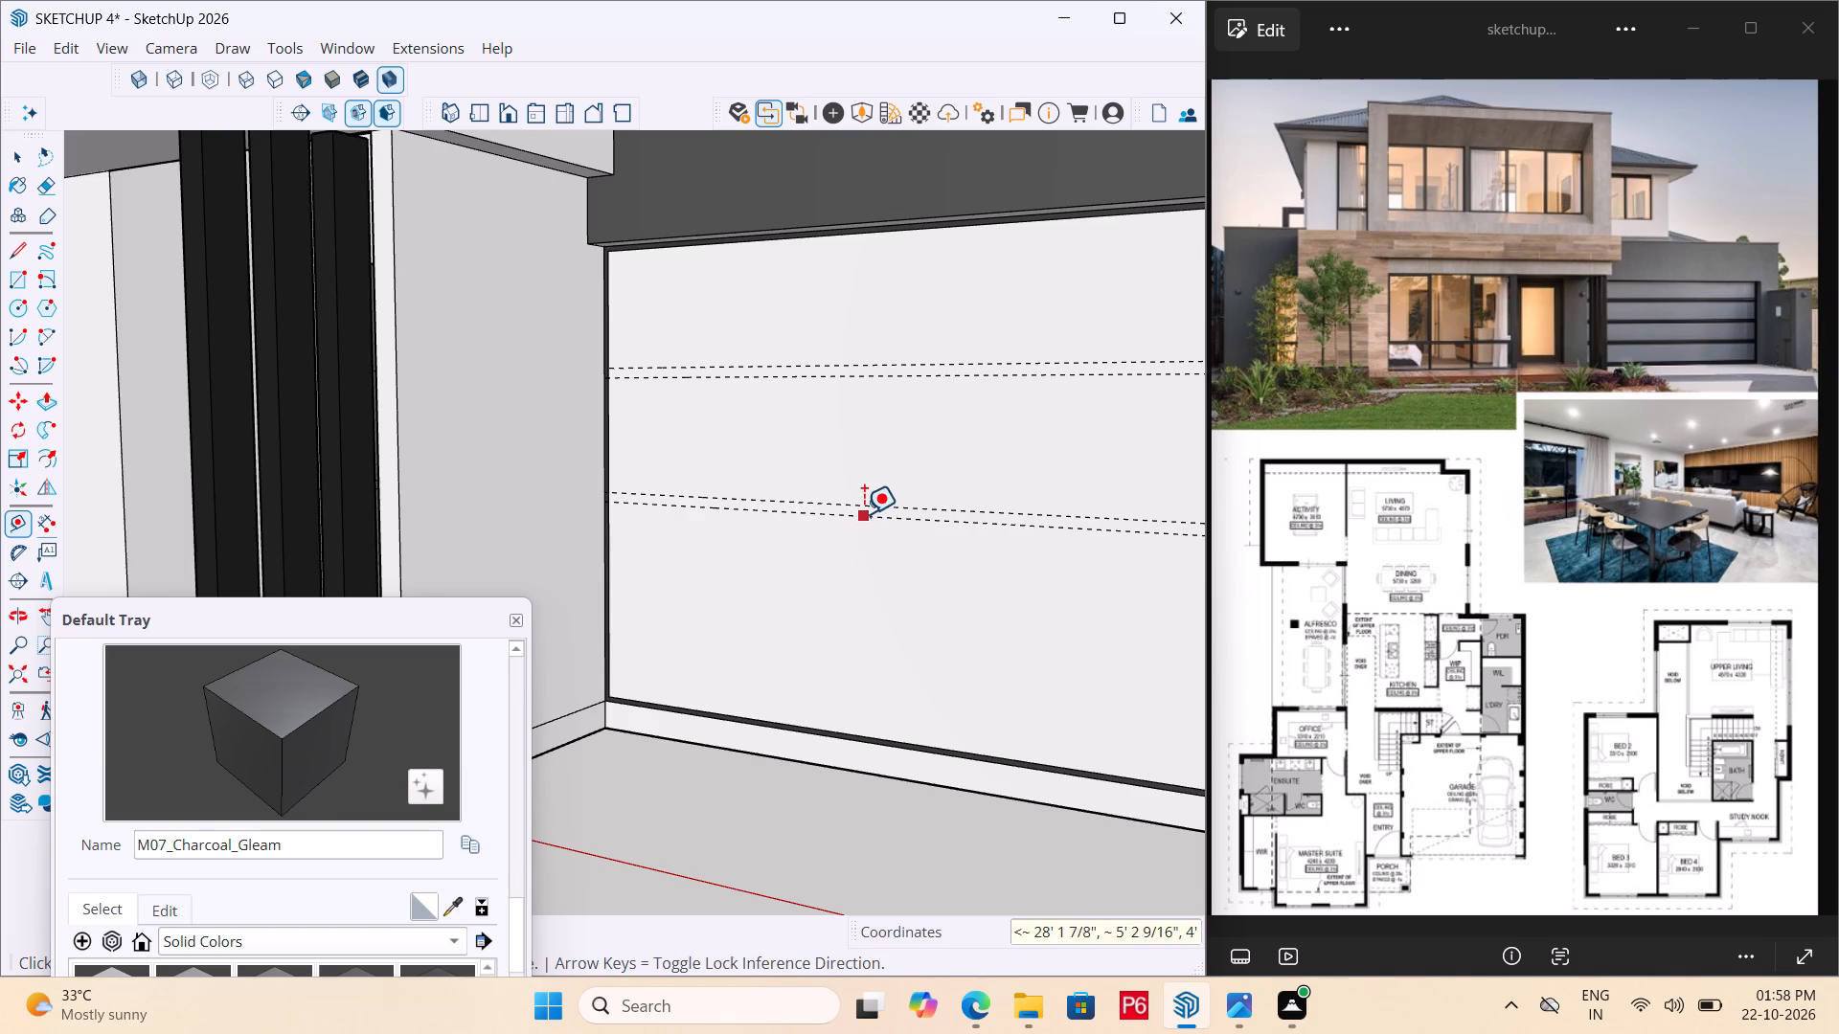
Add a third pair of horizontal guides on the garage door face, 2' below the second pair and 2" apart.
{"action": "left_click", "coordinate": [864, 514]}
{"action": "type", "text": "2'"}
{"action": "key", "text": "Return"}
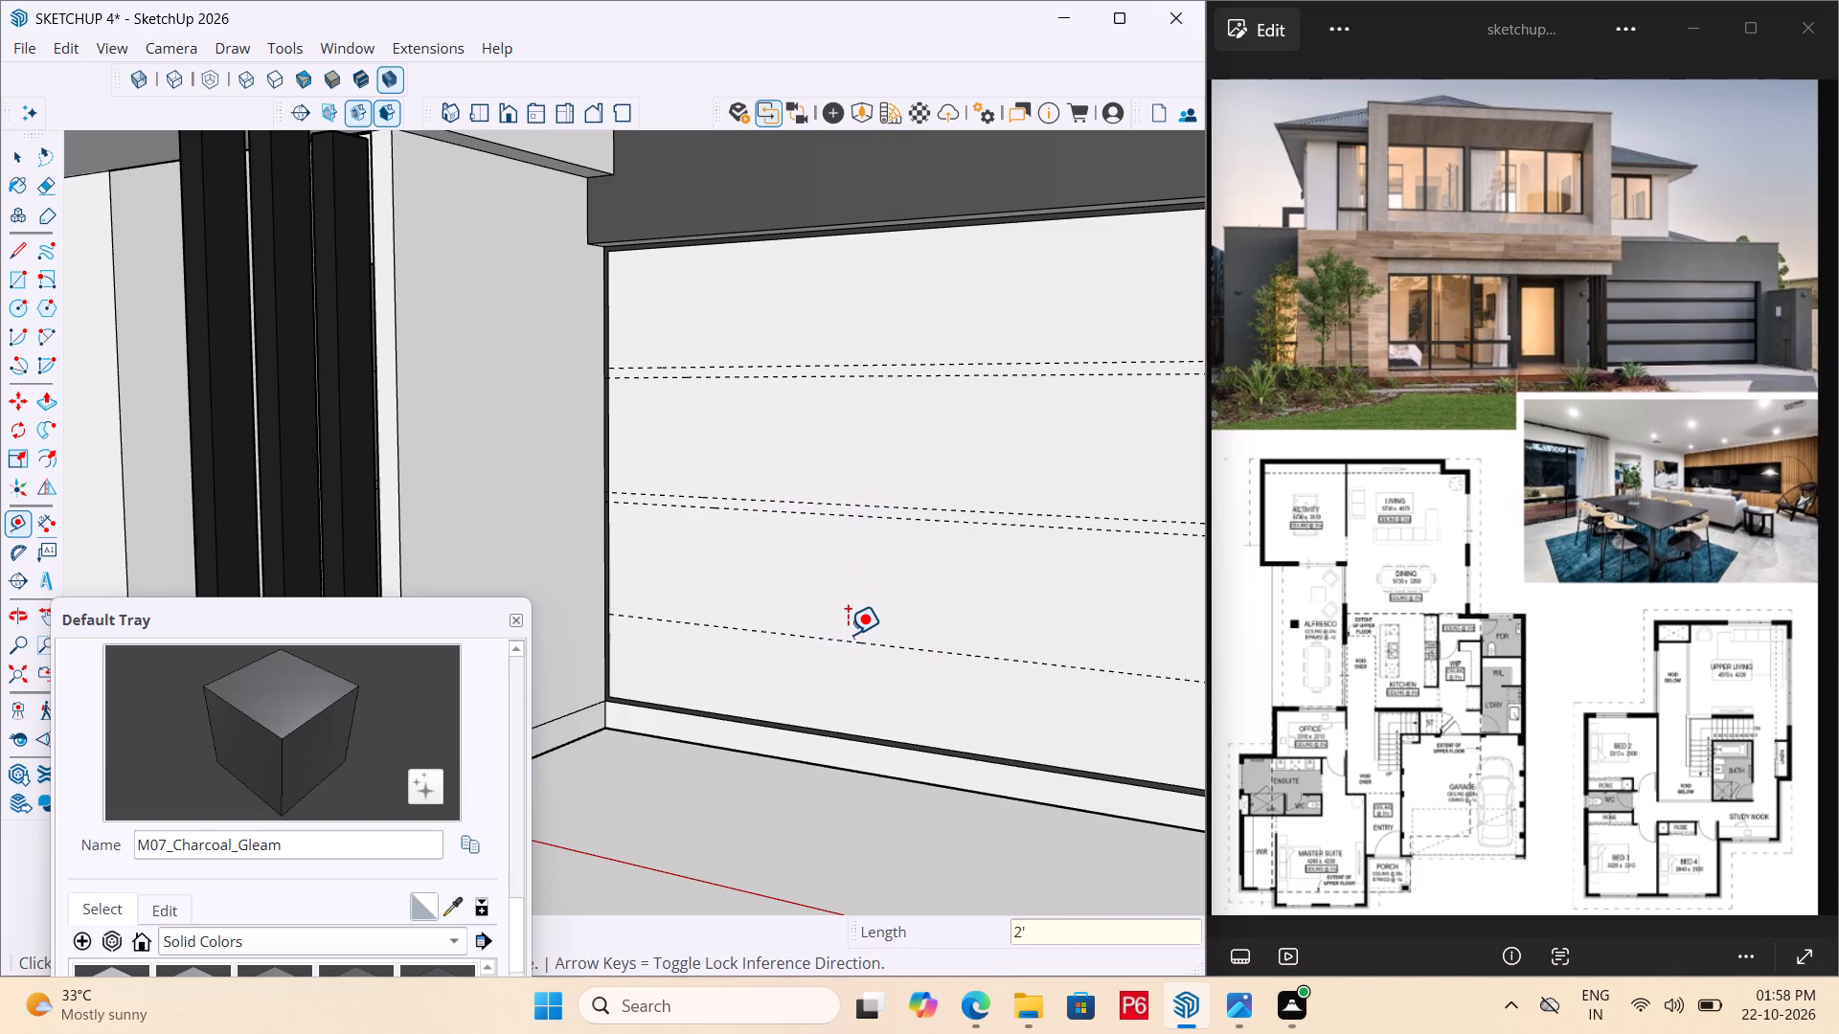
{"action": "left_click", "coordinate": [848, 641]}
{"action": "key", "text": "2"}
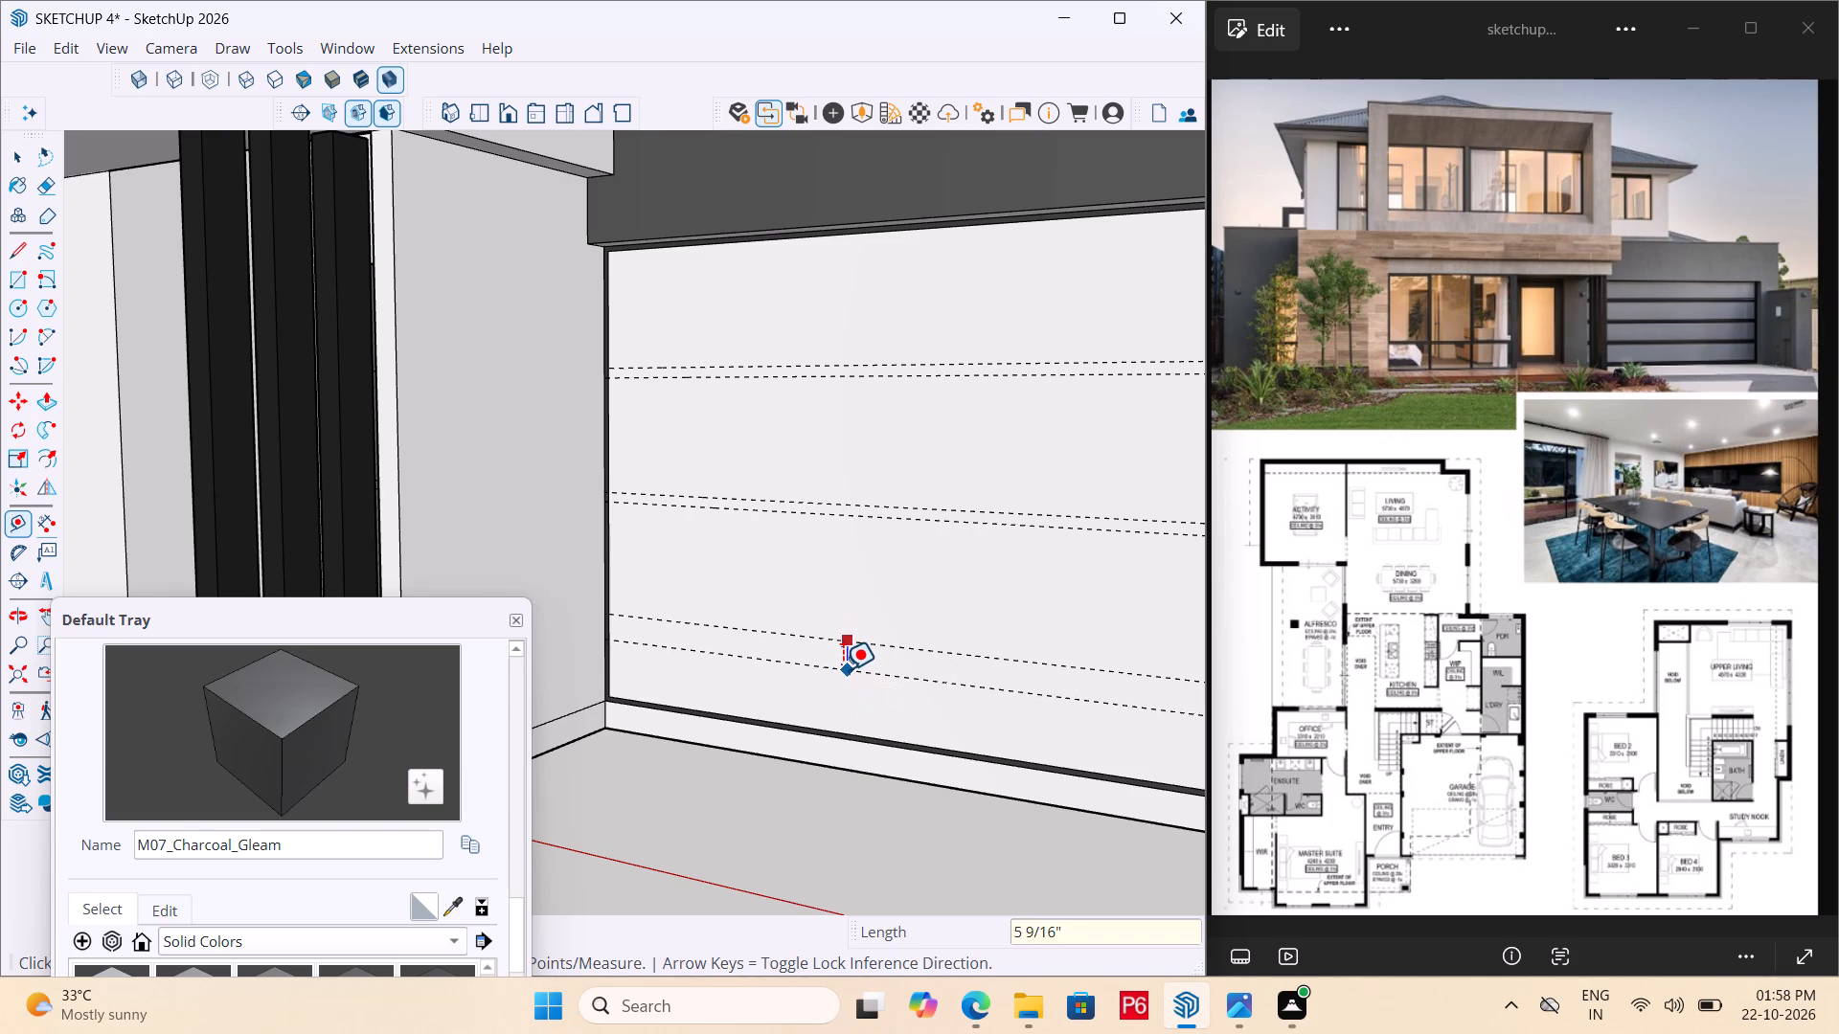
{"action": "key", "text": "shift+quotedbl"}
{"action": "key", "text": "Return"}
Draw a 2" by about 13' 2 3/4" rectangle between the top pair of guides, spanning the garage door face's full width.
{"action": "scroll", "coordinate": [752, 342], "scroll_direction": "down", "scroll_amount": 16}
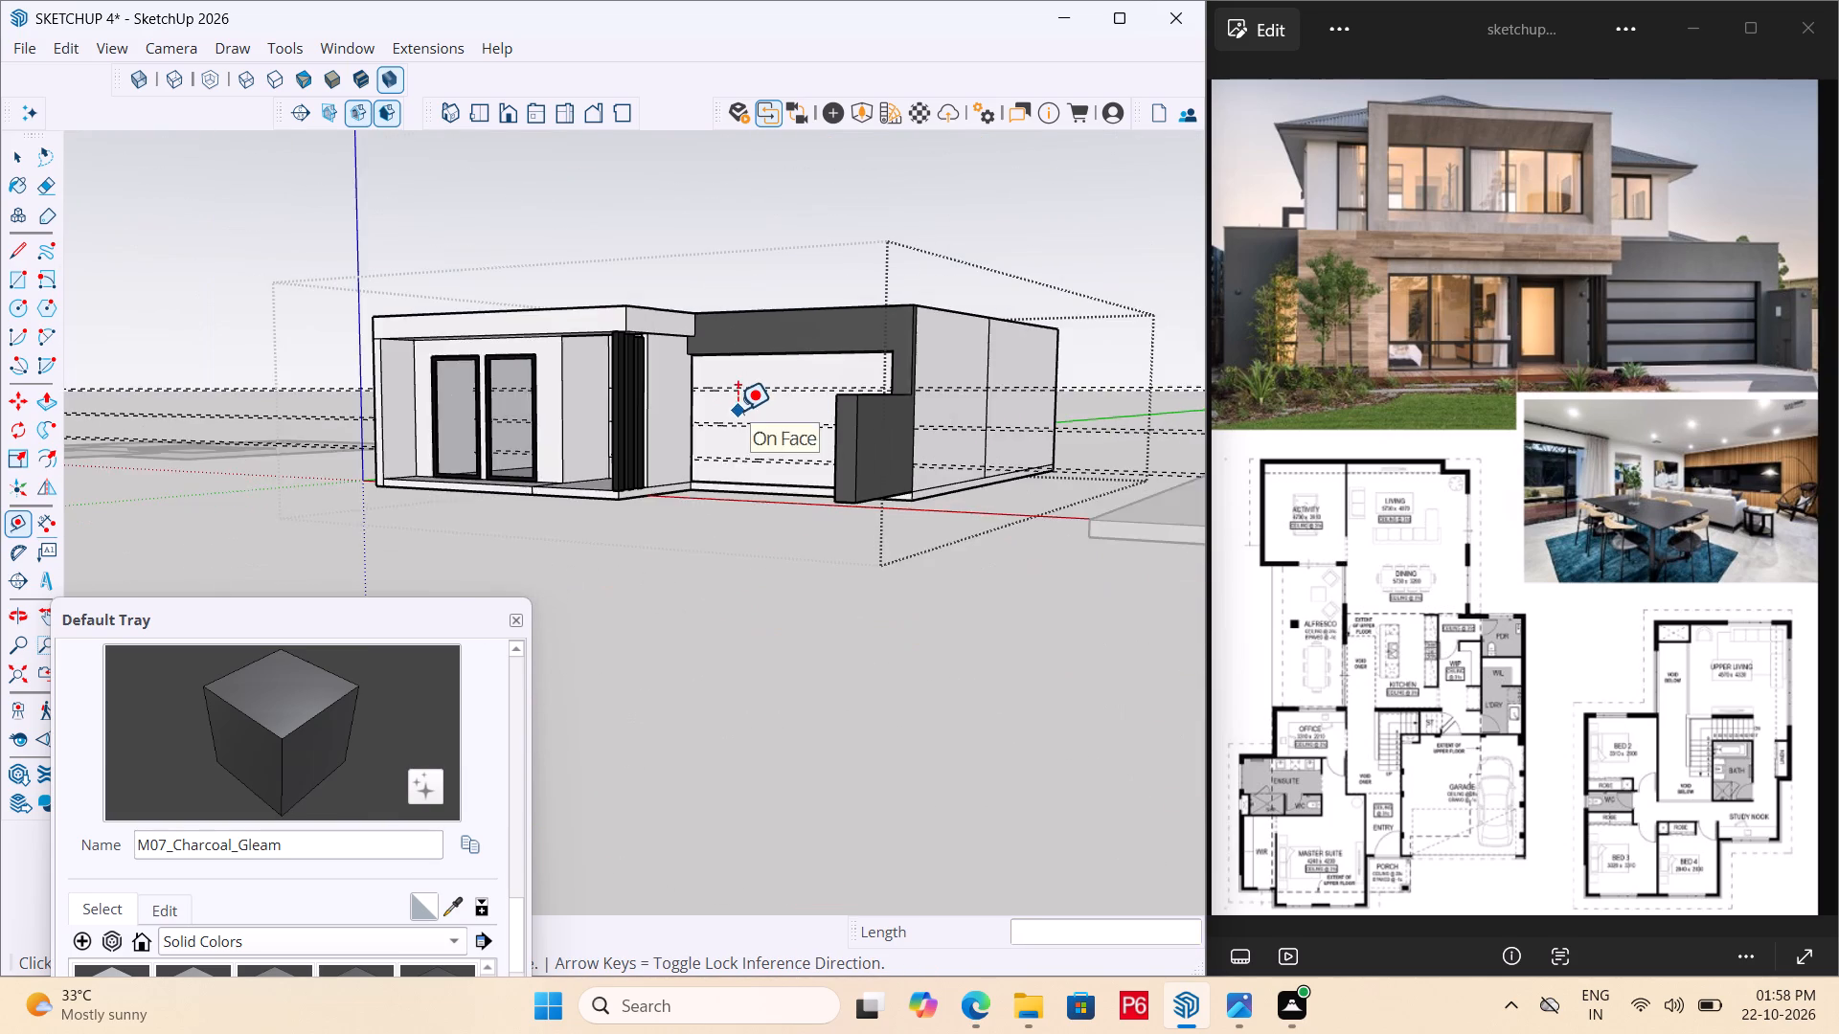
{"action": "scroll", "coordinate": [796, 419], "scroll_direction": "down", "scroll_amount": 7}
{"action": "scroll", "coordinate": [813, 427], "scroll_direction": "up", "scroll_amount": 20}
{"action": "scroll", "coordinate": [813, 427], "scroll_direction": "up", "scroll_amount": 1}
{"action": "middle_click_drag", "start_coordinate": [691, 389], "coordinate": [692, 389]}
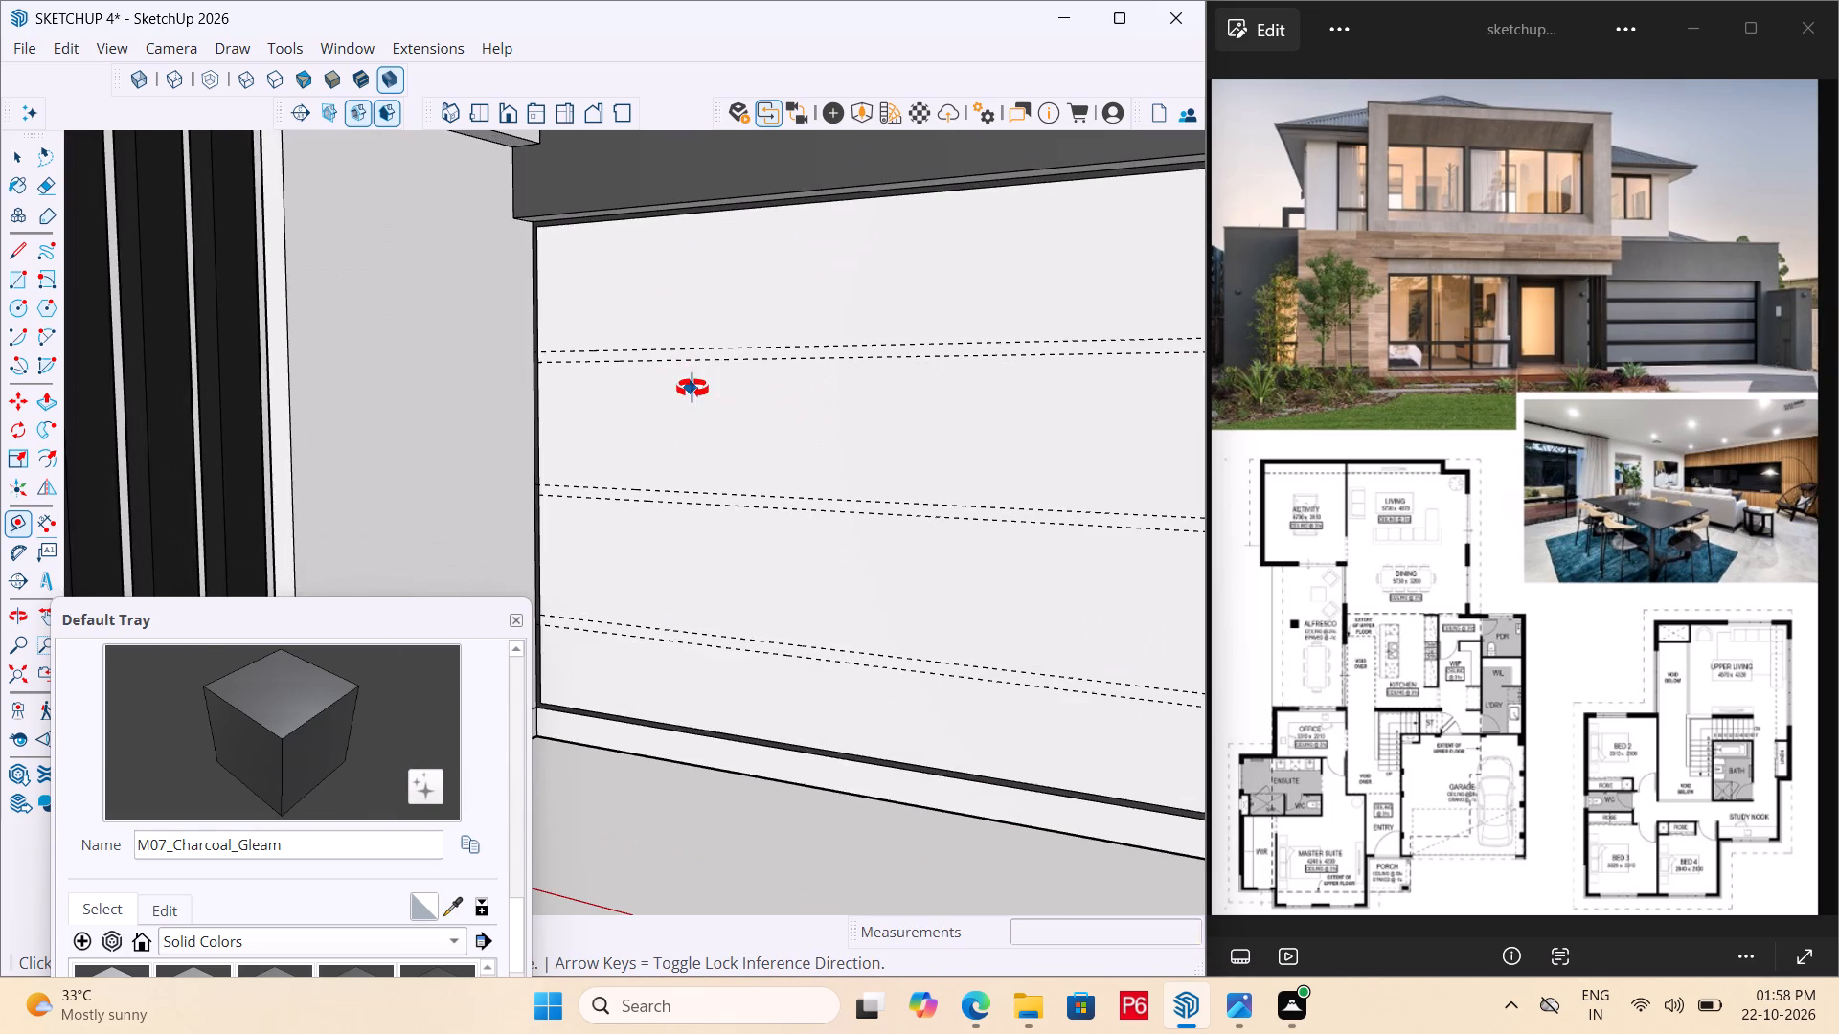
{"action": "middle_click_drag", "start_coordinate": [692, 389], "coordinate": [778, 383]}
{"action": "key", "text": "r"}
{"action": "scroll", "coordinate": [572, 319], "scroll_direction": "up", "scroll_amount": 16}
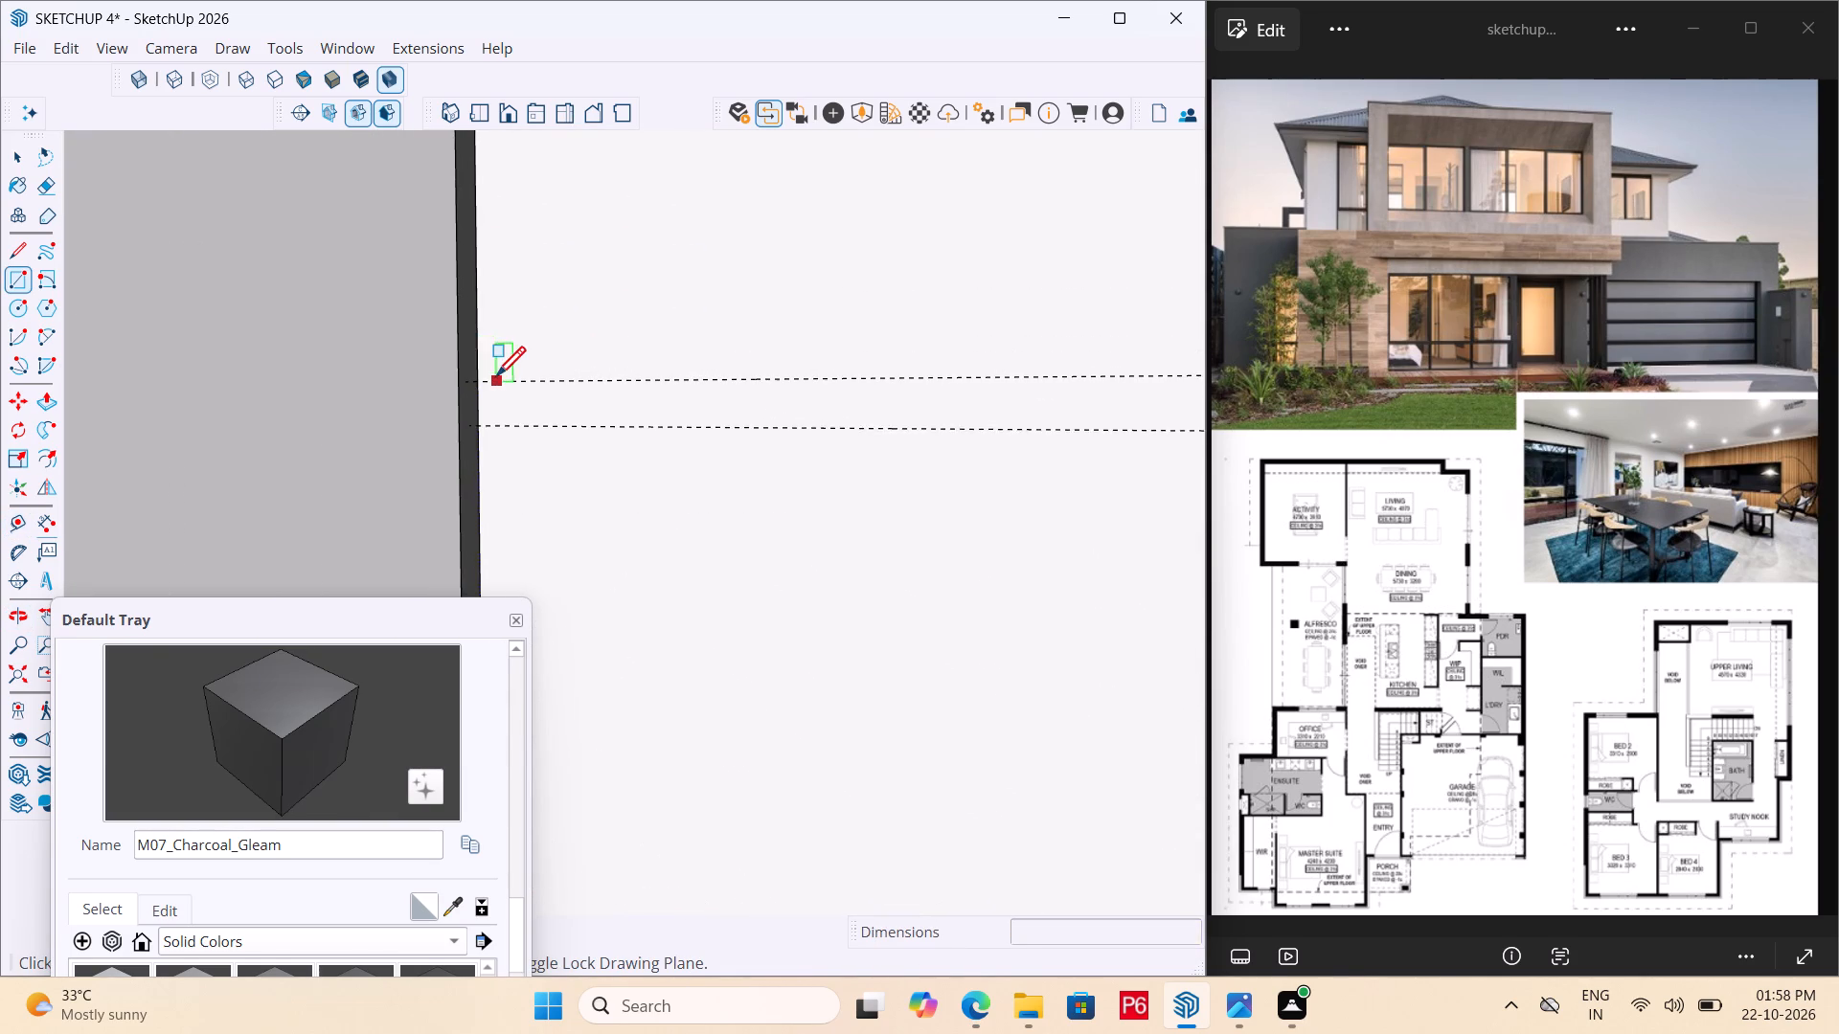
{"action": "scroll", "coordinate": [496, 379], "scroll_direction": "up", "scroll_amount": 3}
{"action": "left_click", "coordinate": [466, 381]}
{"action": "scroll", "coordinate": [792, 438], "scroll_direction": "down", "scroll_amount": 10}
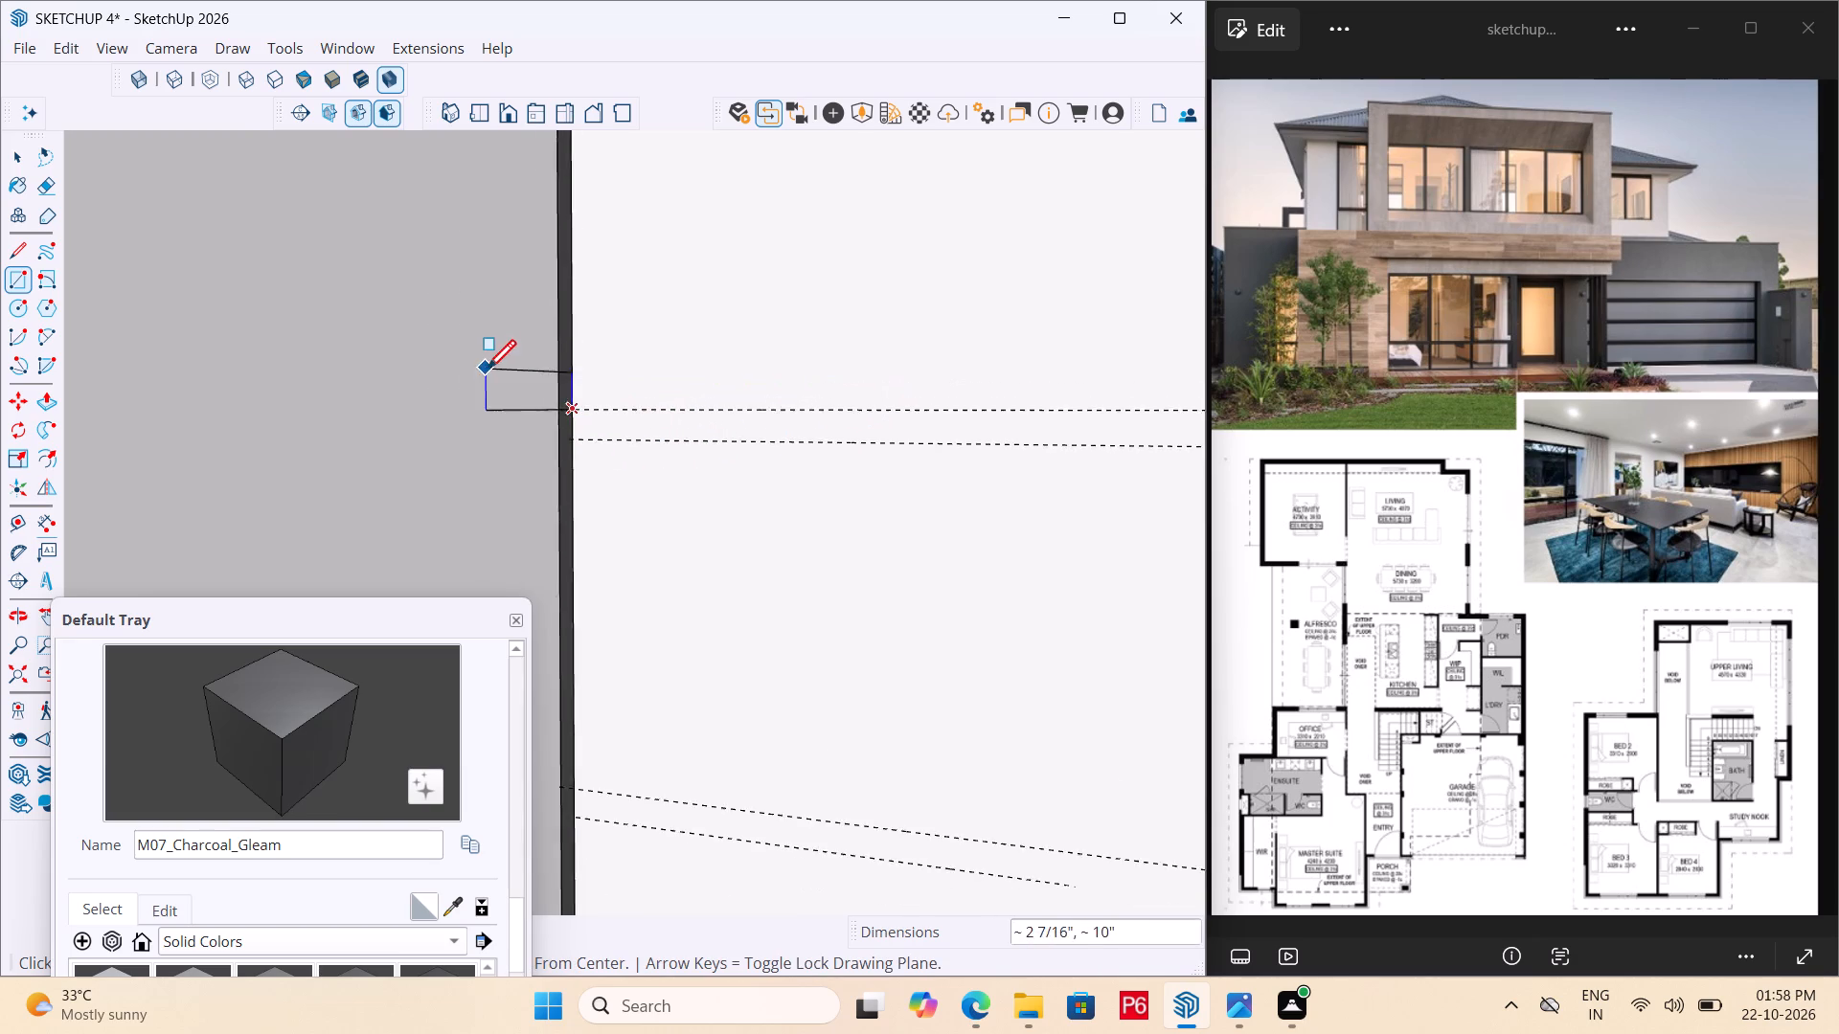
{"action": "scroll", "coordinate": [487, 372], "scroll_direction": "down", "scroll_amount": 20}
{"action": "middle_click_drag", "start_coordinate": [540, 405], "coordinate": [895, 413]}
{"action": "scroll", "coordinate": [699, 372], "scroll_direction": "up", "scroll_amount": 6}
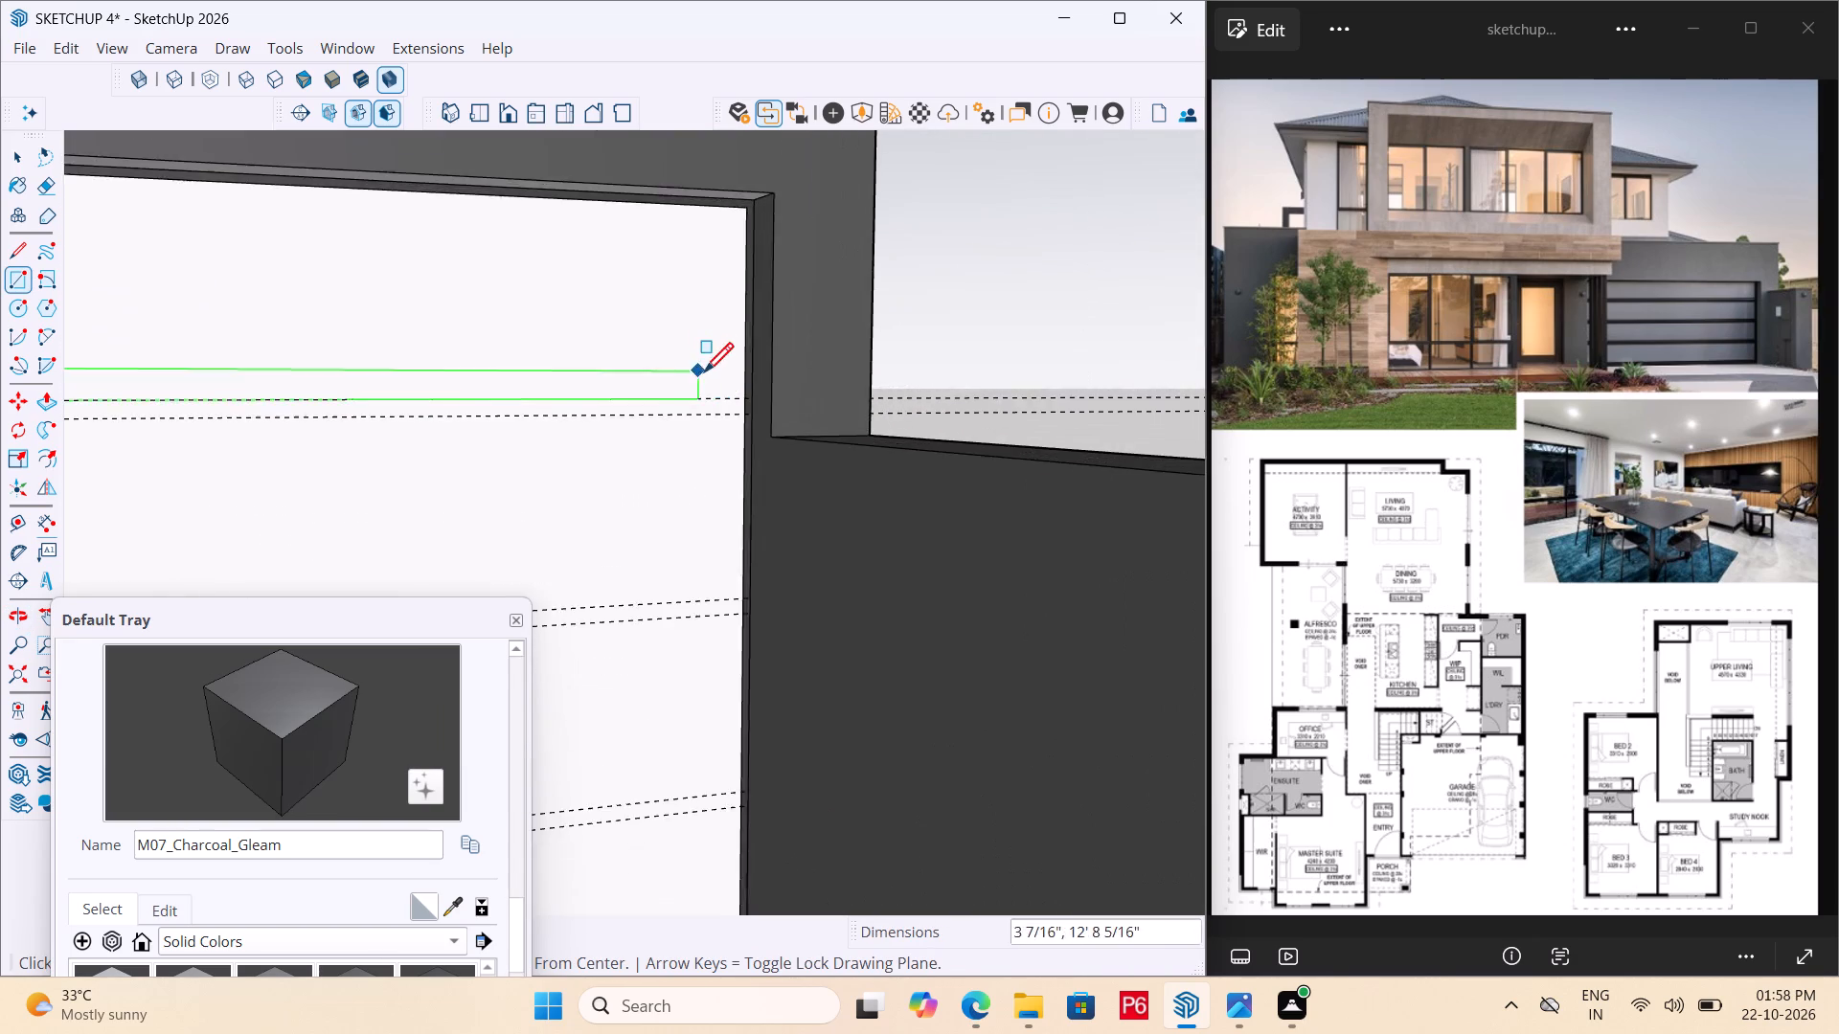
{"action": "scroll", "coordinate": [704, 375], "scroll_direction": "up", "scroll_amount": 13}
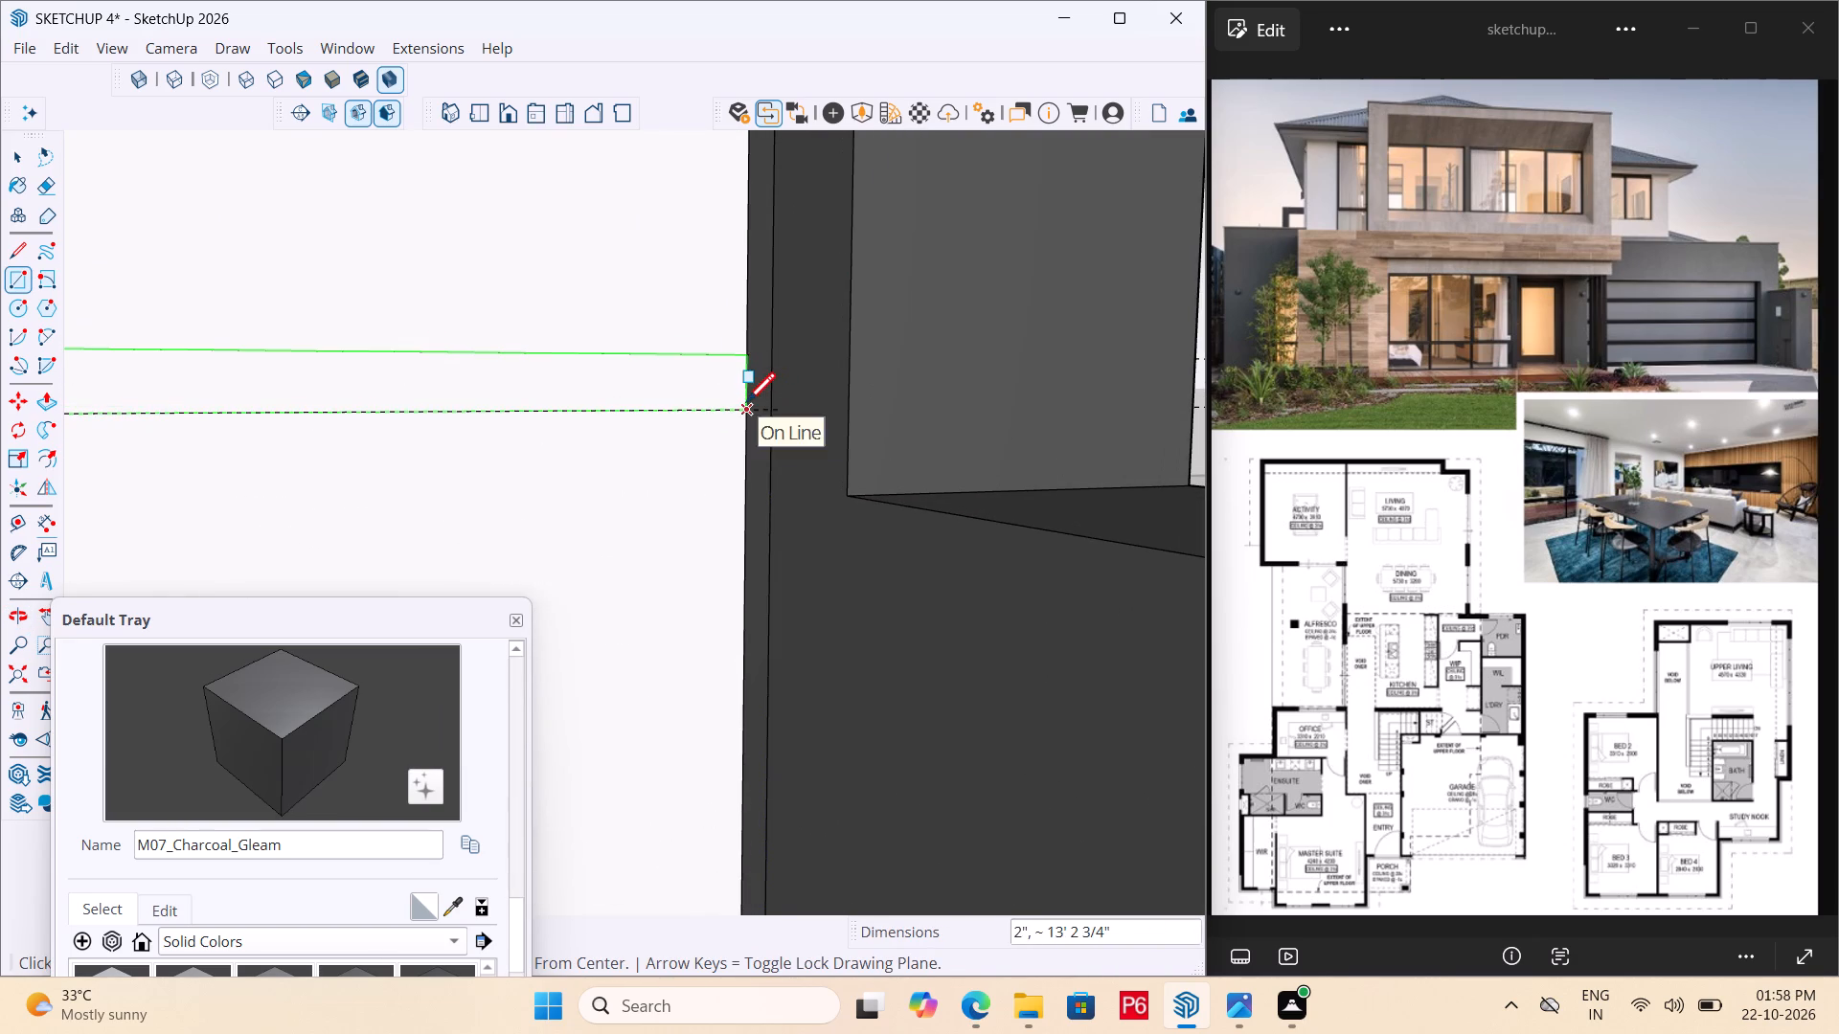
{"action": "left_click", "coordinate": [746, 405]}
Draw a 2" by about 13' 2 3/4" rectangle between the middle pair of guides, across the garage door face's full width.
{"action": "scroll", "coordinate": [933, 338], "scroll_direction": "down", "scroll_amount": 8}
{"action": "scroll", "coordinate": [910, 287], "scroll_direction": "up", "scroll_amount": 1}
{"action": "scroll", "coordinate": [923, 294], "scroll_direction": "down", "scroll_amount": 5}
{"action": "scroll", "coordinate": [1034, 400], "scroll_direction": "down", "scroll_amount": 7}
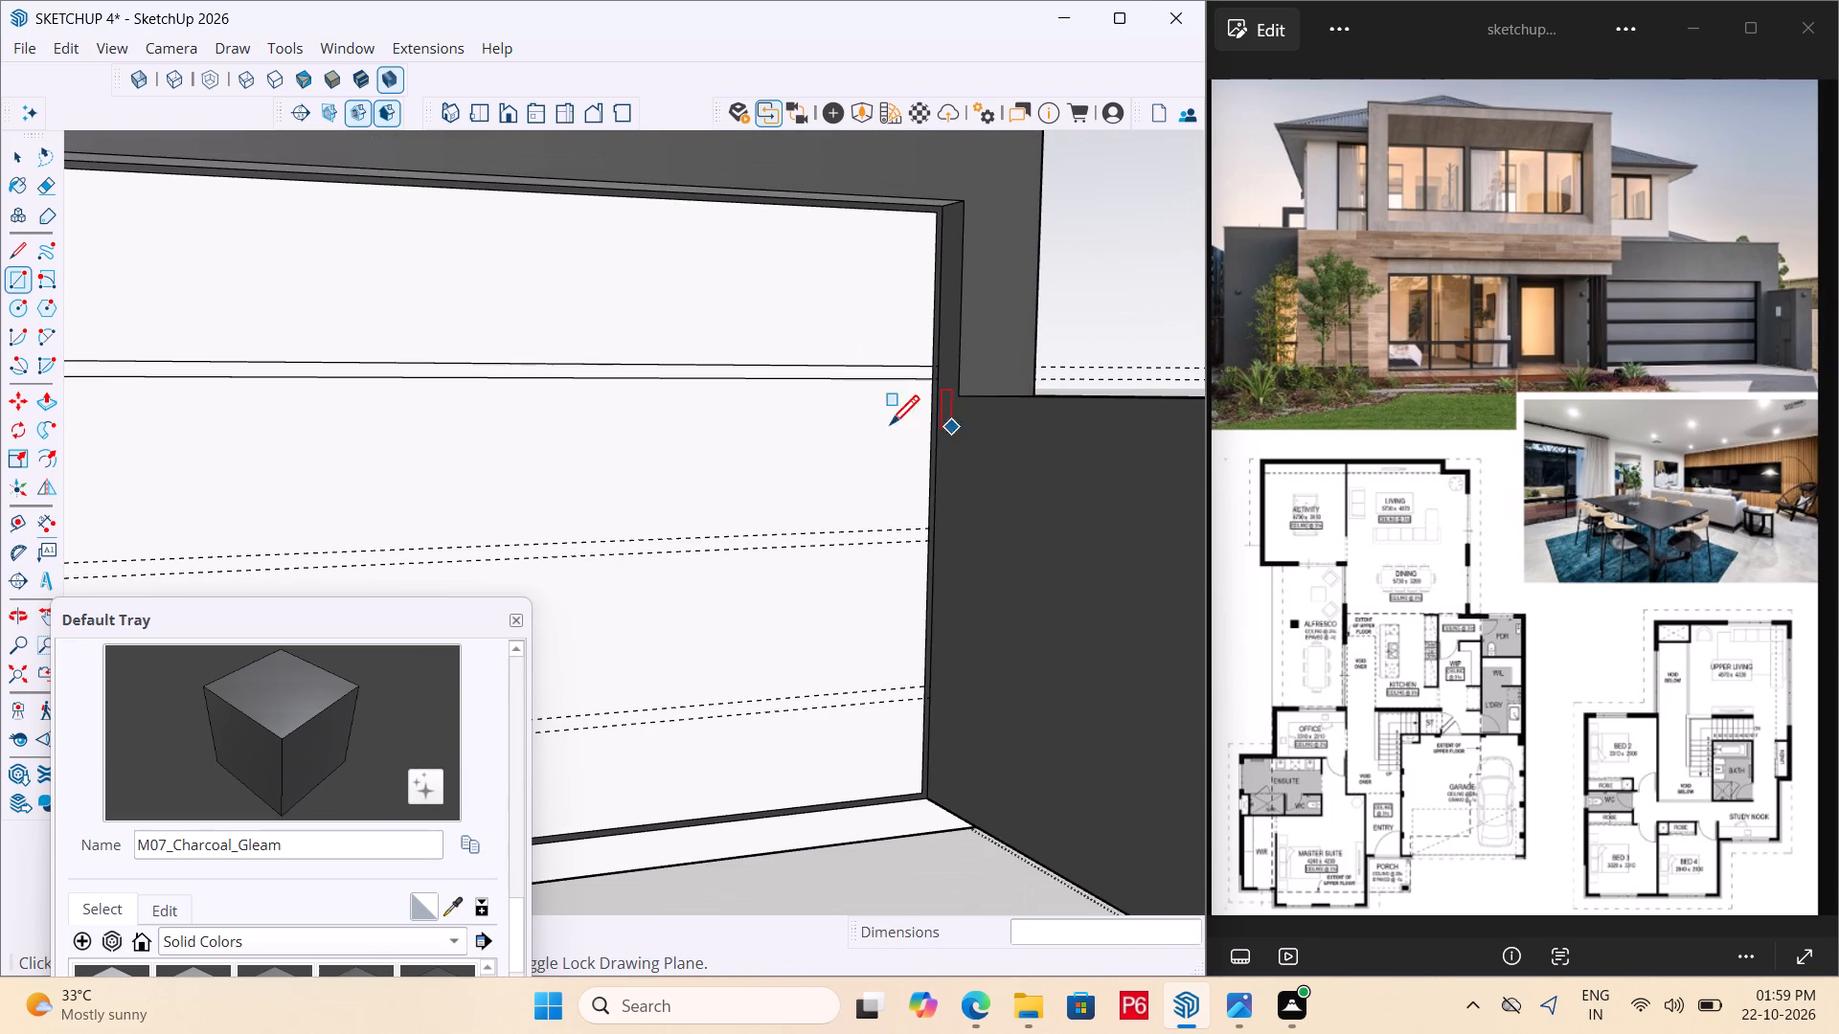
{"action": "middle_click_drag", "start_coordinate": [848, 421], "coordinate": [864, 416]}
{"action": "scroll", "coordinate": [892, 541], "scroll_direction": "up", "scroll_amount": 16}
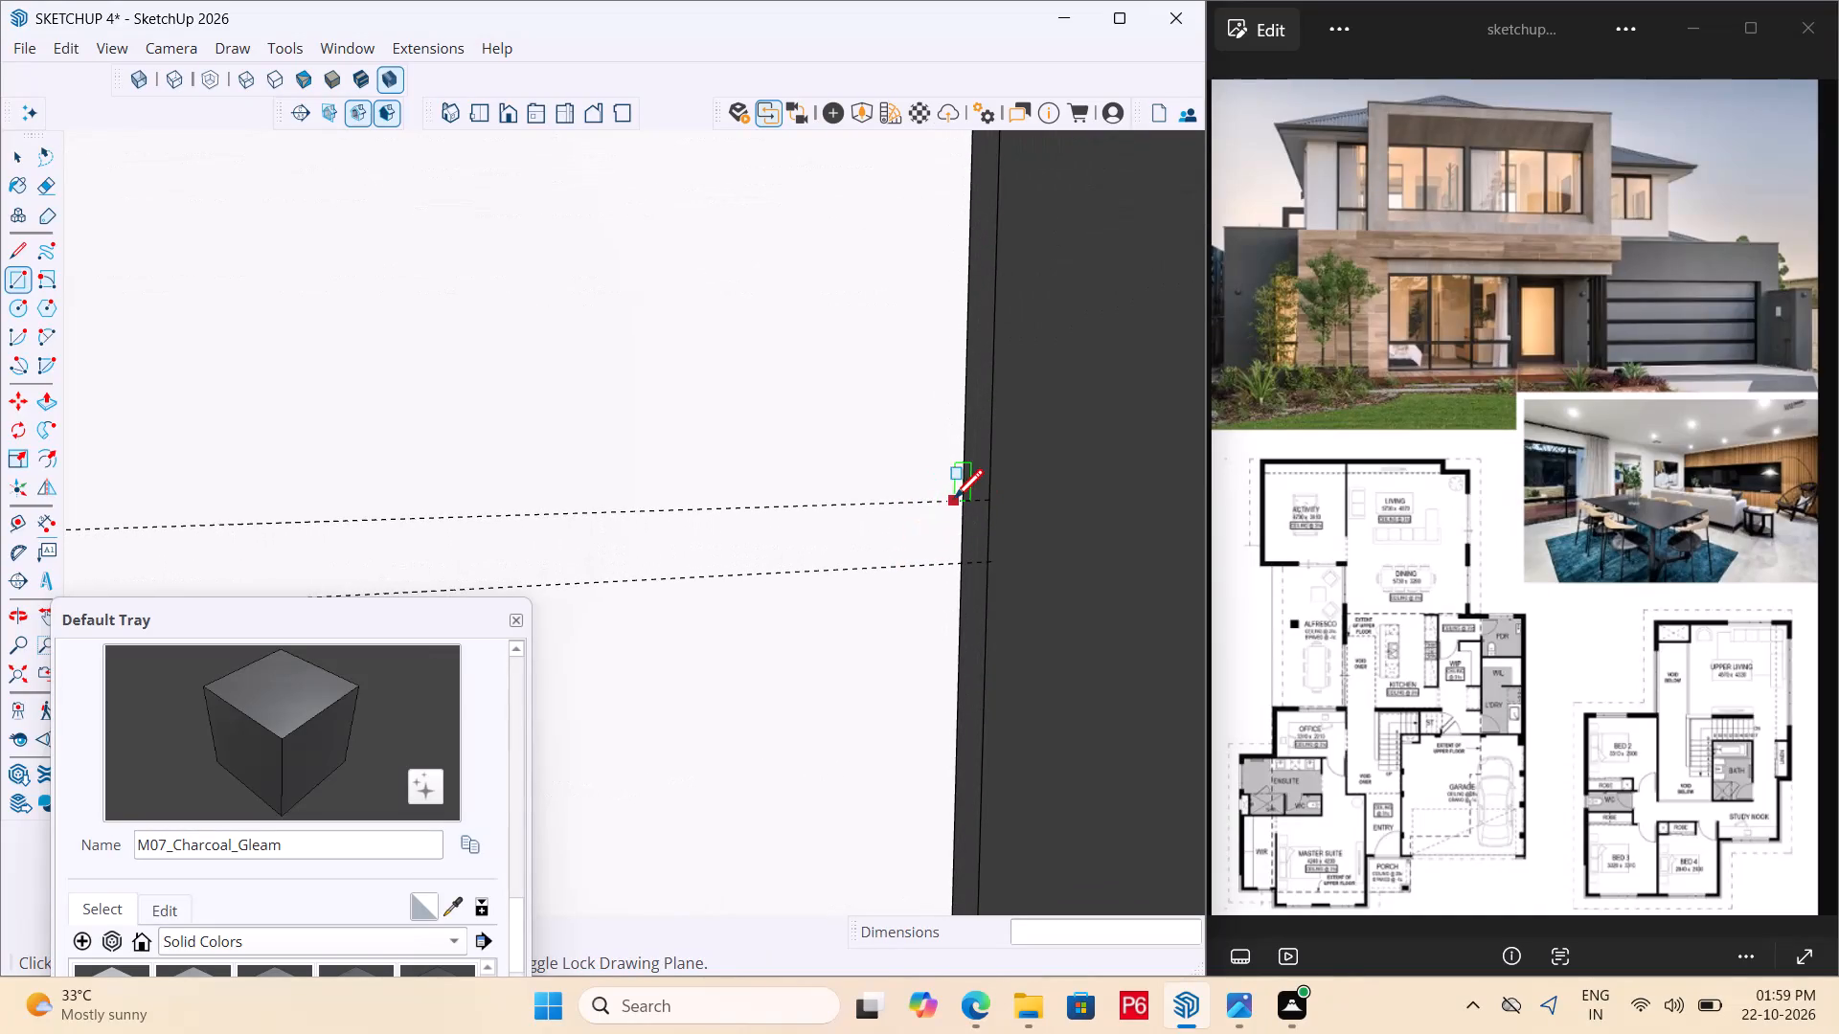
{"action": "left_click", "coordinate": [961, 500]}
{"action": "scroll", "coordinate": [820, 468], "scroll_direction": "down", "scroll_amount": 9}
{"action": "scroll", "coordinate": [1052, 448], "scroll_direction": "down", "scroll_amount": 11}
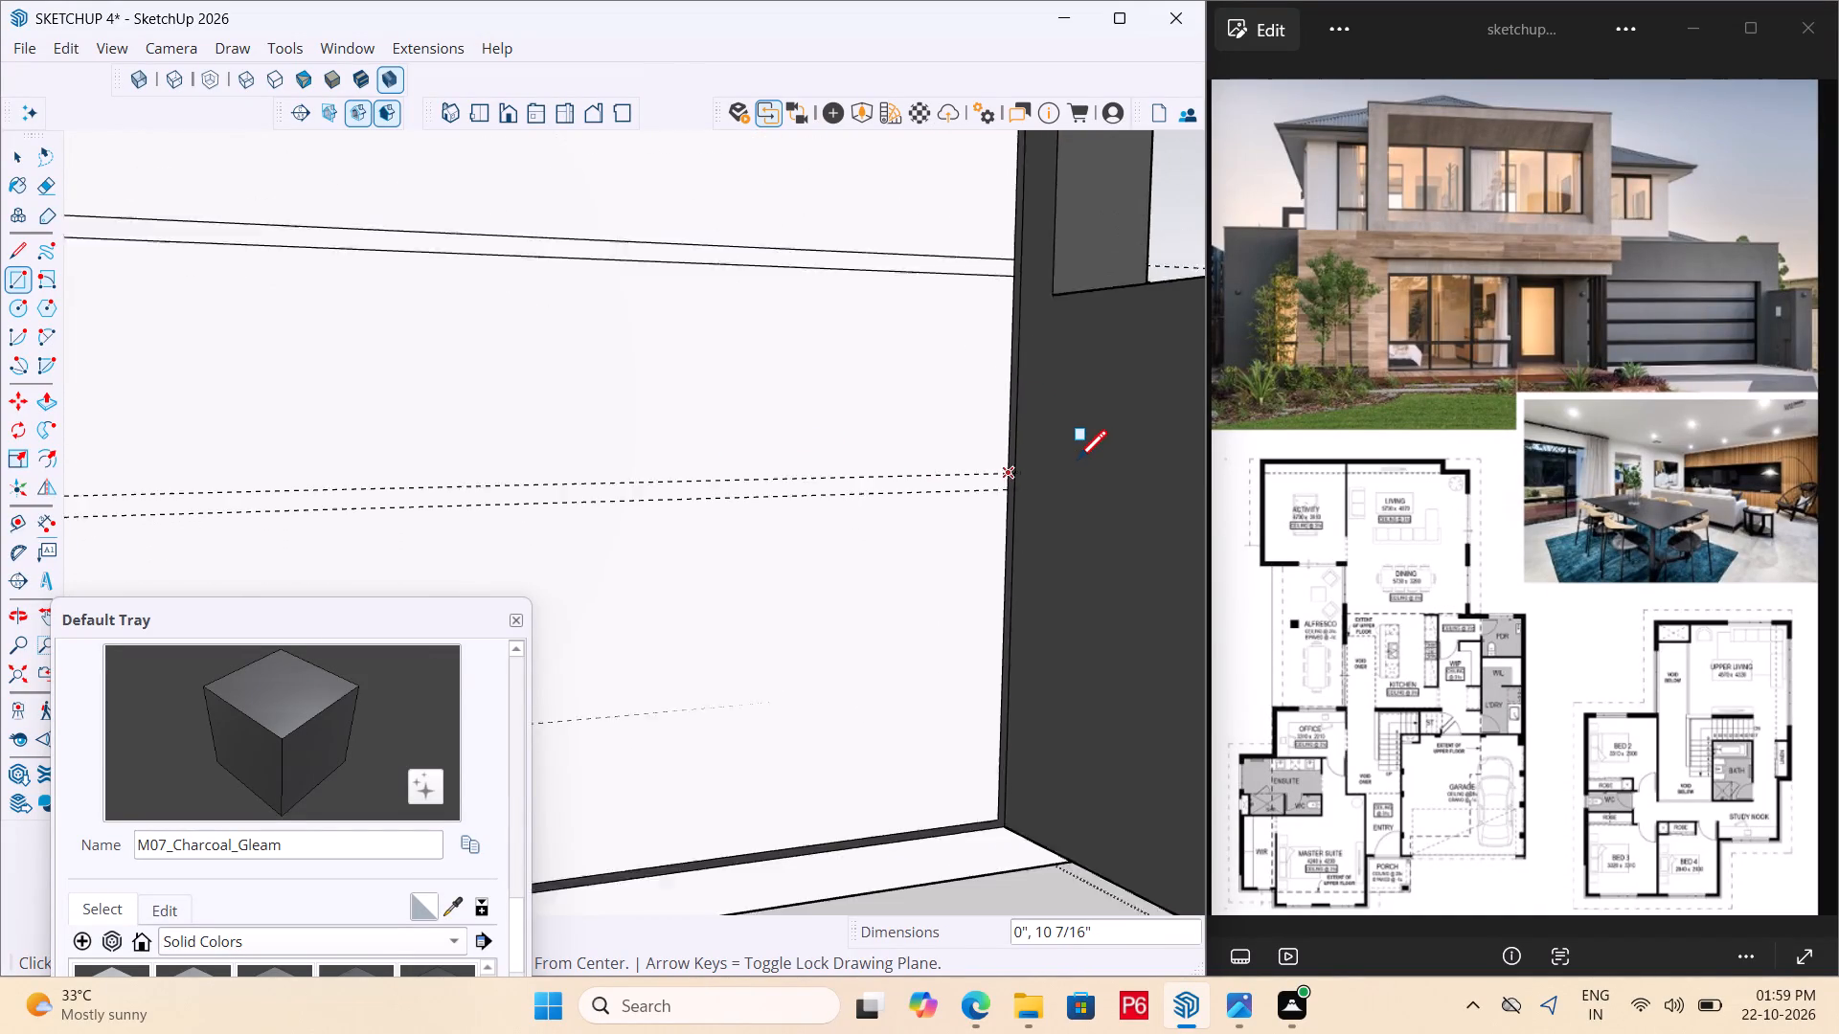
{"action": "scroll", "coordinate": [1078, 462], "scroll_direction": "down", "scroll_amount": 9}
{"action": "middle_click_drag", "start_coordinate": [803, 492], "coordinate": [494, 502]}
{"action": "scroll", "coordinate": [422, 495], "scroll_direction": "up", "scroll_amount": 12}
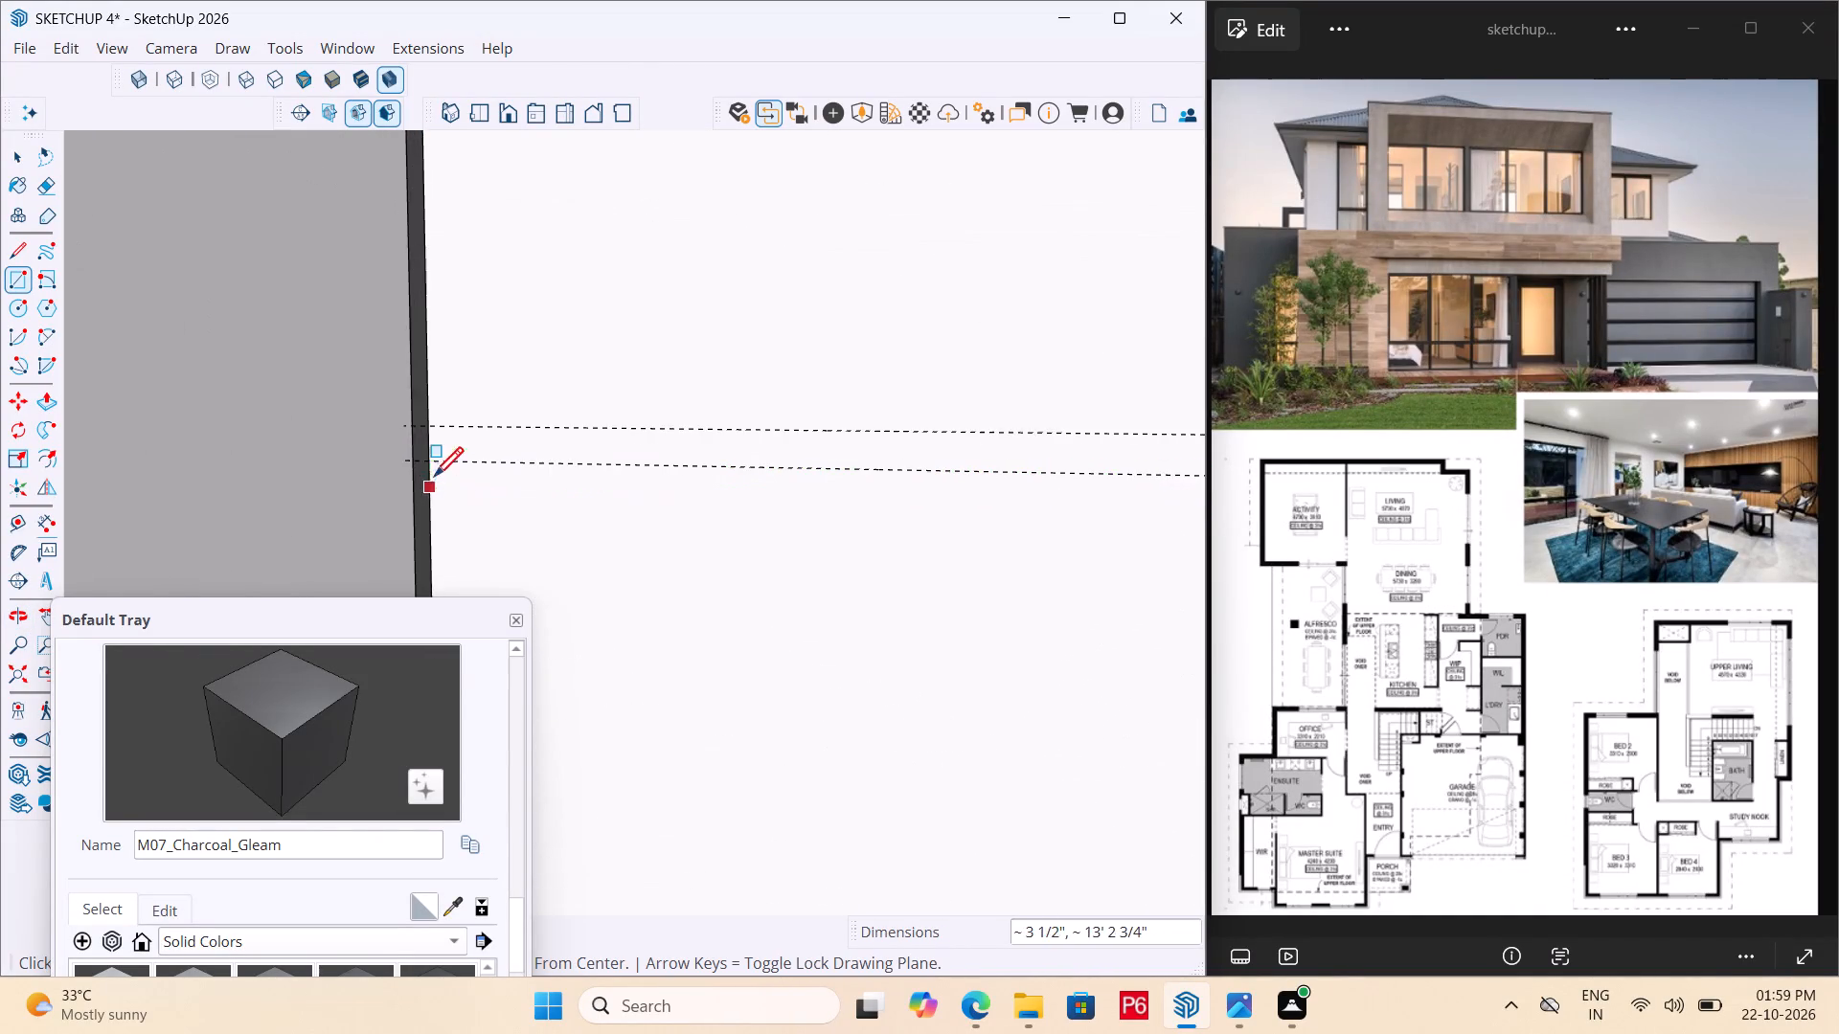
{"action": "scroll", "coordinate": [434, 480], "scroll_direction": "up", "scroll_amount": 9}
{"action": "left_click", "coordinate": [436, 459]}
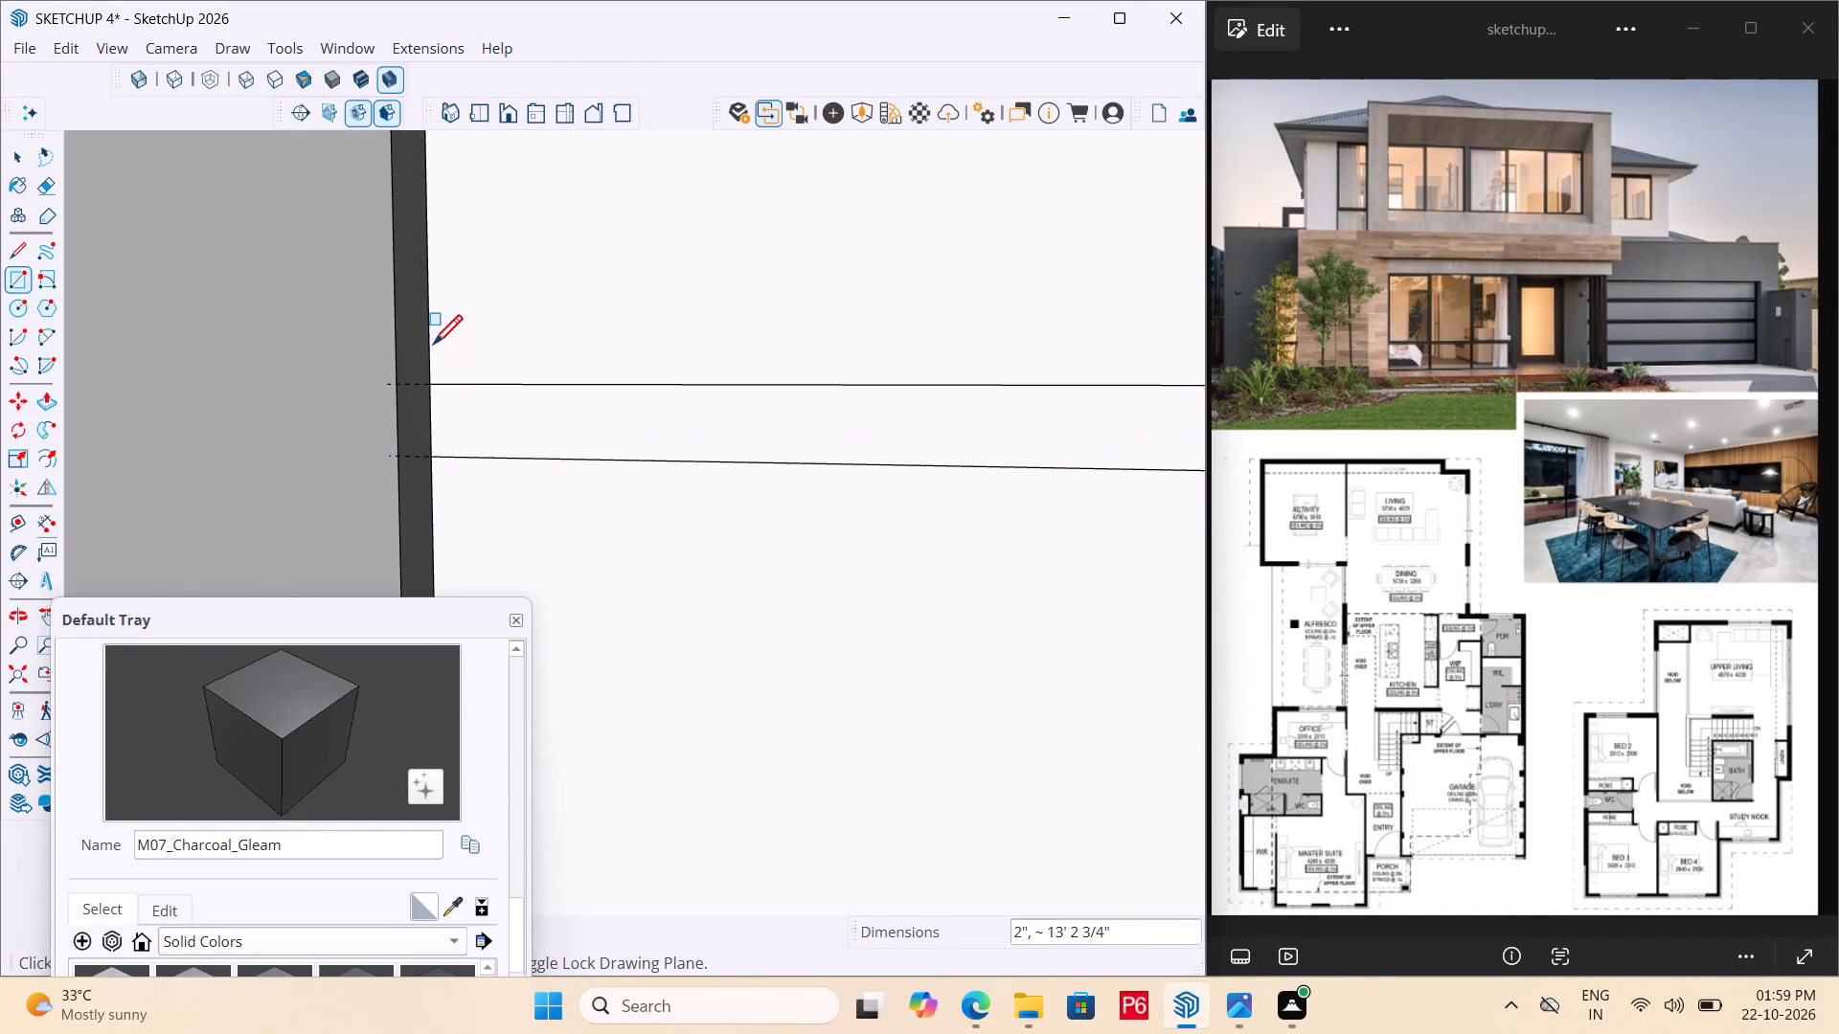
Draw a 2" high rectangle between the bottom pair of guides, across the garage door face's full width.
{"action": "scroll", "coordinate": [427, 348], "scroll_direction": "down", "scroll_amount": 15}
{"action": "scroll", "coordinate": [413, 345], "scroll_direction": "down", "scroll_amount": 8}
{"action": "scroll", "coordinate": [444, 506], "scroll_direction": "up", "scroll_amount": 7}
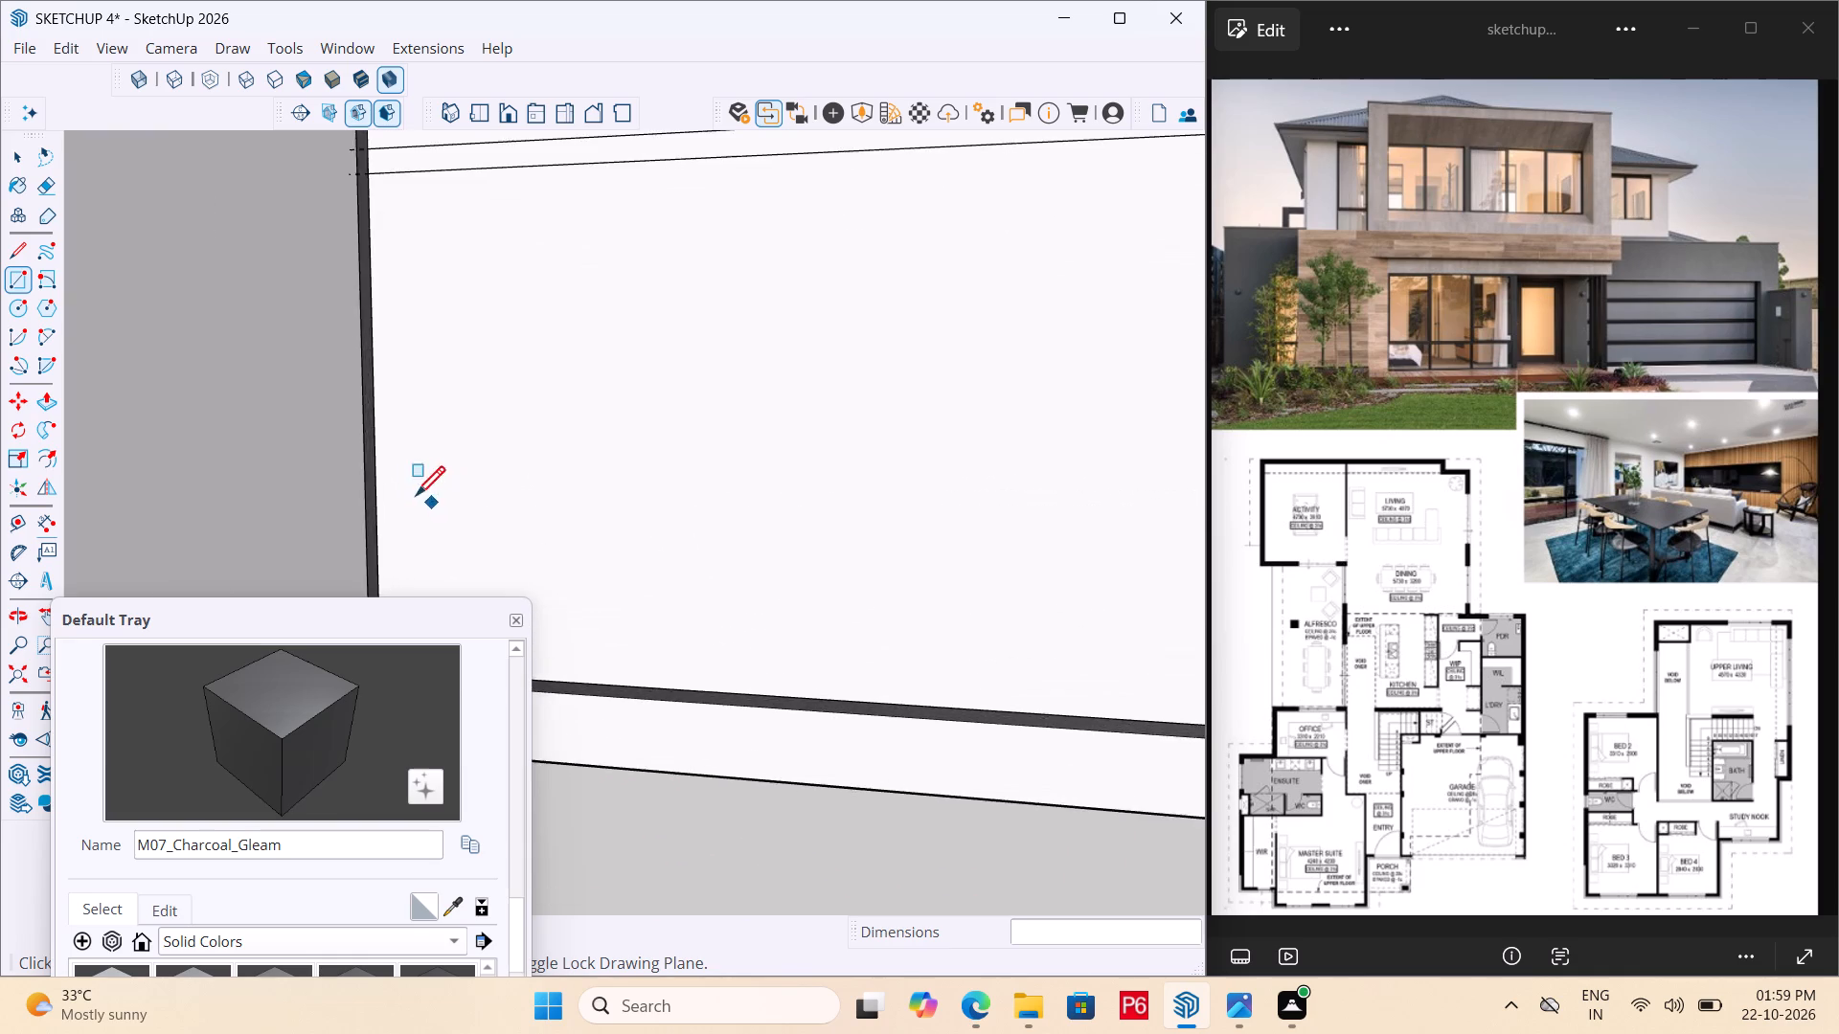
{"action": "scroll", "coordinate": [416, 499], "scroll_direction": "up", "scroll_amount": 8}
{"action": "scroll", "coordinate": [436, 432], "scroll_direction": "down", "scroll_amount": 14}
{"action": "scroll", "coordinate": [432, 437], "scroll_direction": "up", "scroll_amount": 2}
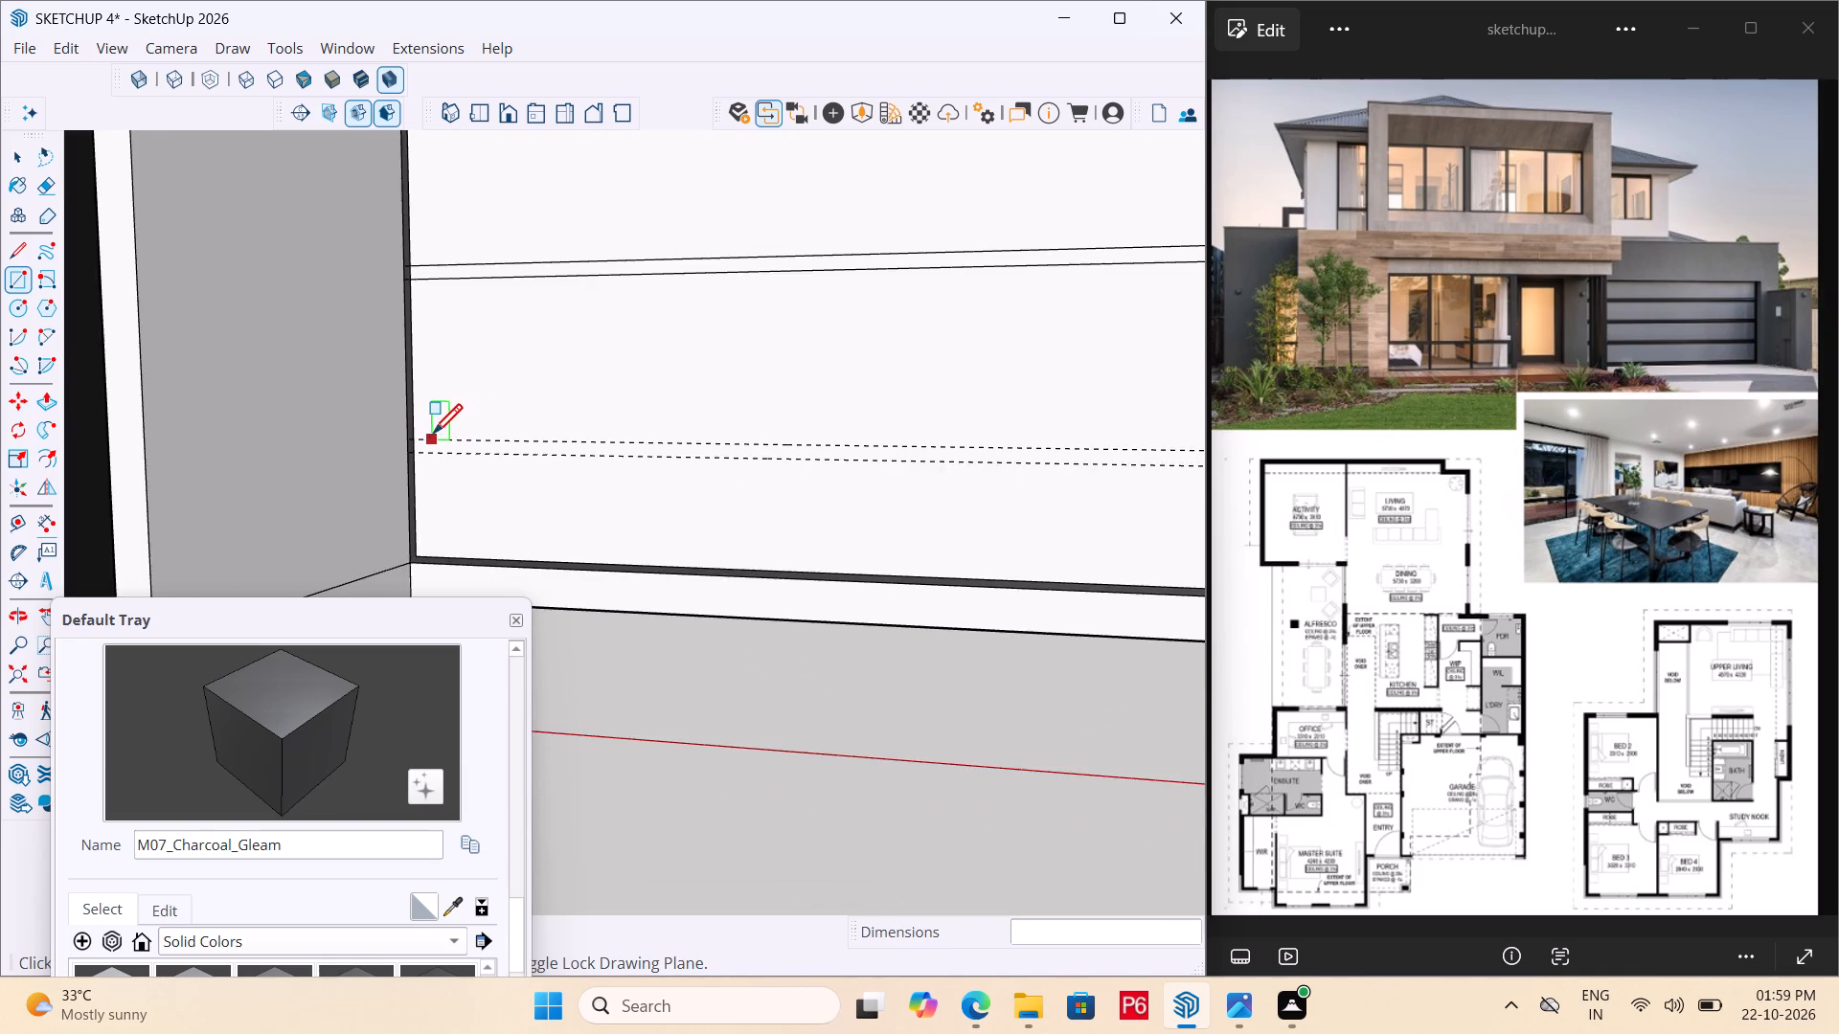
{"action": "scroll", "coordinate": [433, 437], "scroll_direction": "up", "scroll_amount": 5}
{"action": "scroll", "coordinate": [397, 462], "scroll_direction": "down", "scroll_amount": 4}
{"action": "middle_click_drag", "start_coordinate": [421, 454], "coordinate": [221, 481]}
{"action": "scroll", "coordinate": [397, 440], "scroll_direction": "up", "scroll_amount": 3}
{"action": "scroll", "coordinate": [428, 424], "scroll_direction": "down", "scroll_amount": 4}
{"action": "scroll", "coordinate": [292, 438], "scroll_direction": "down", "scroll_amount": 5}
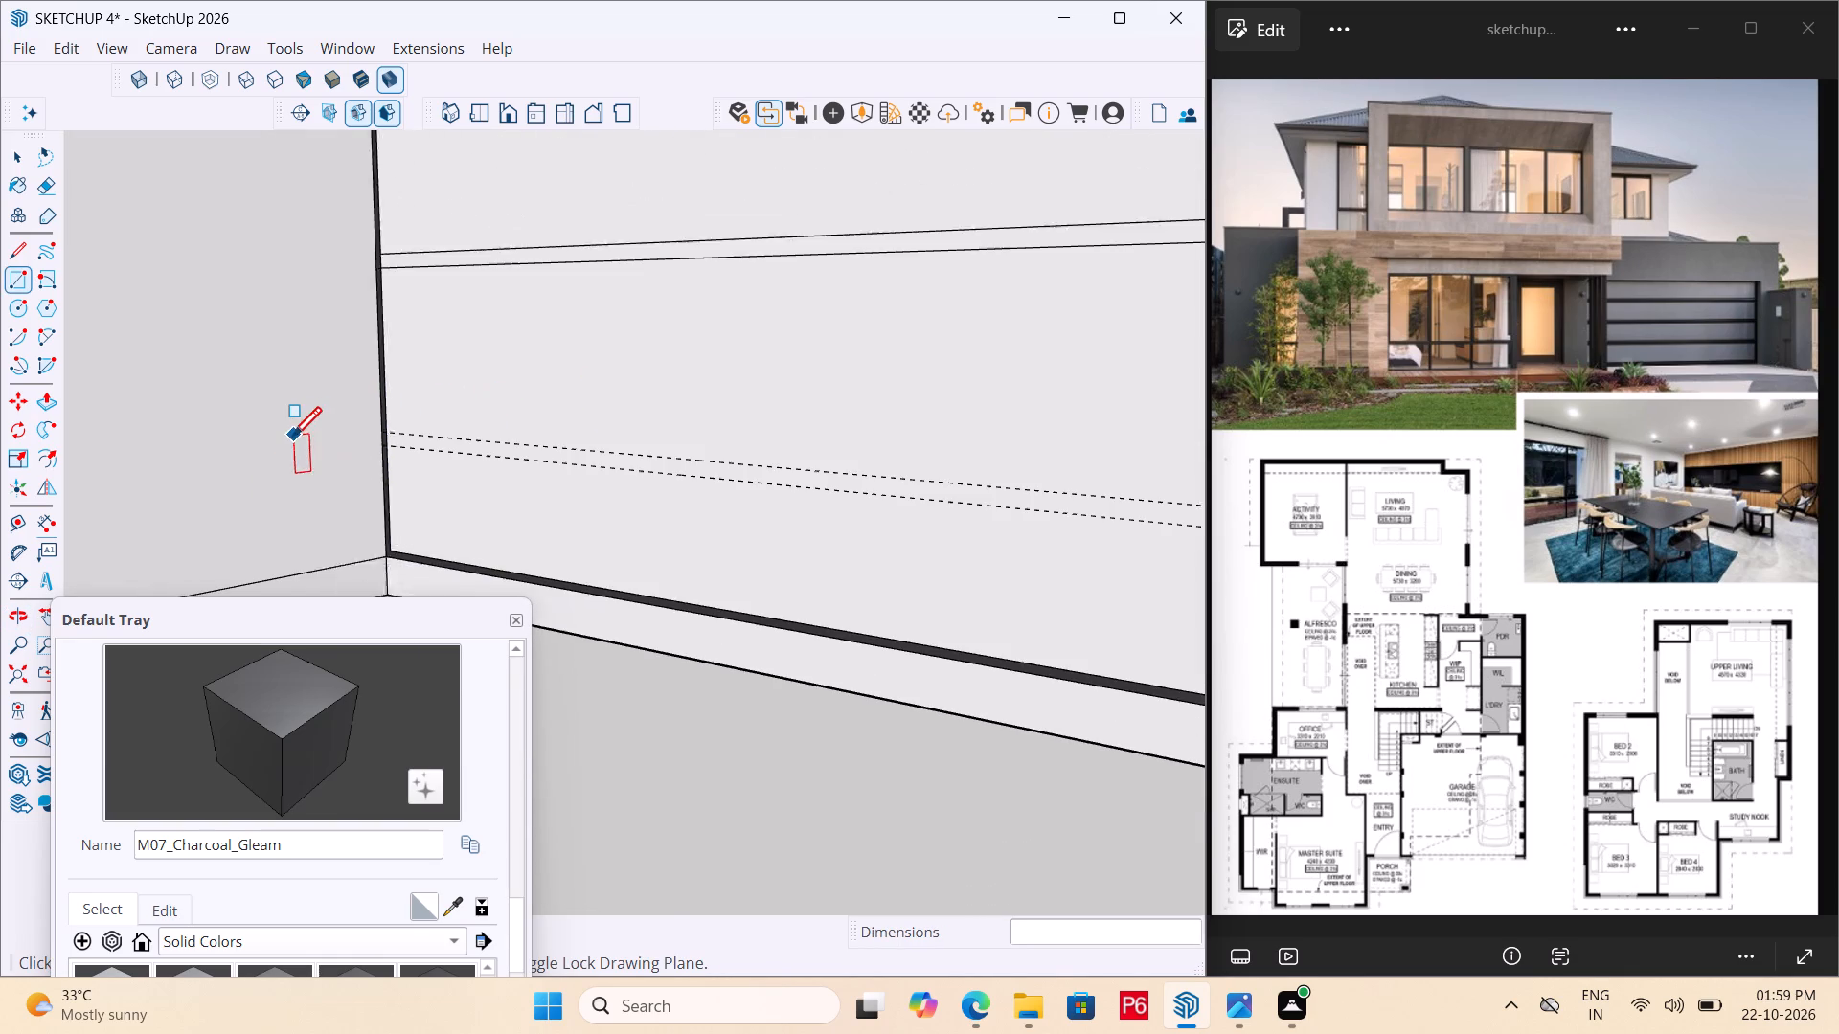
{"action": "scroll", "coordinate": [292, 439], "scroll_direction": "down", "scroll_amount": 1}
{"action": "left_click", "coordinate": [380, 432]}
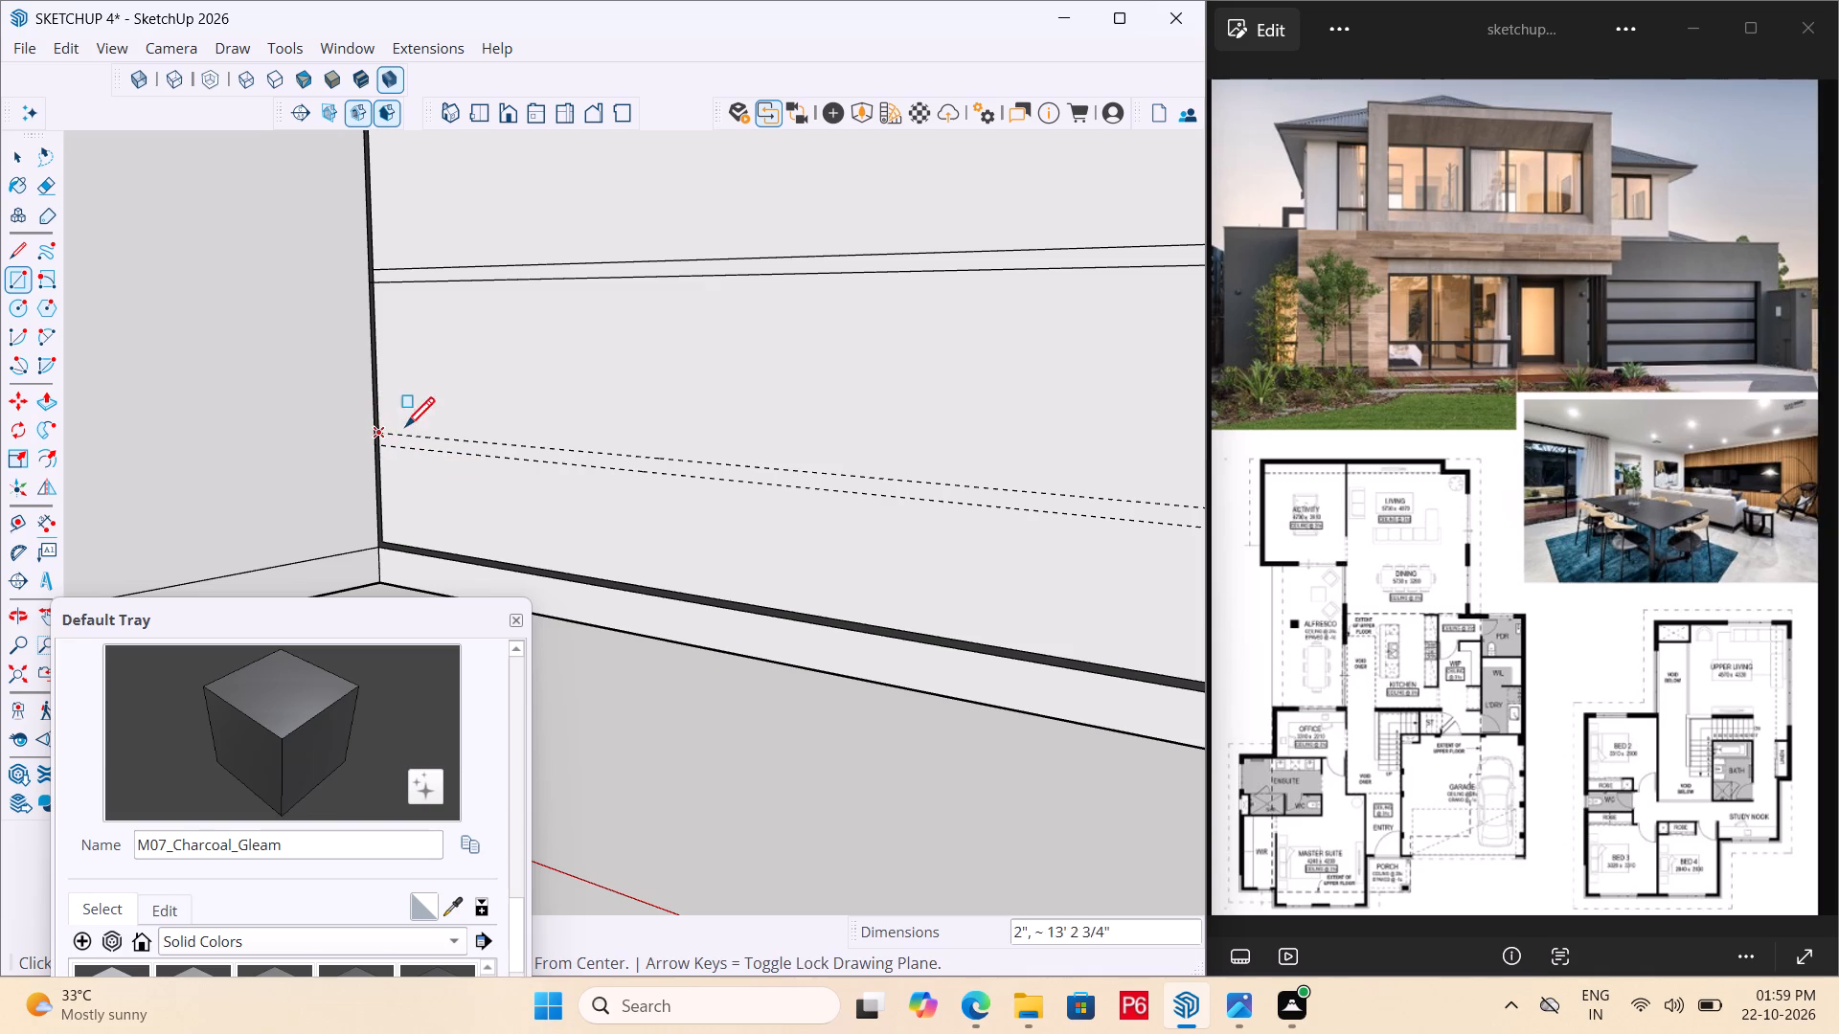
{"action": "scroll", "coordinate": [671, 464], "scroll_direction": "down", "scroll_amount": 8}
{"action": "middle_click_drag", "start_coordinate": [573, 507], "coordinate": [1097, 468]}
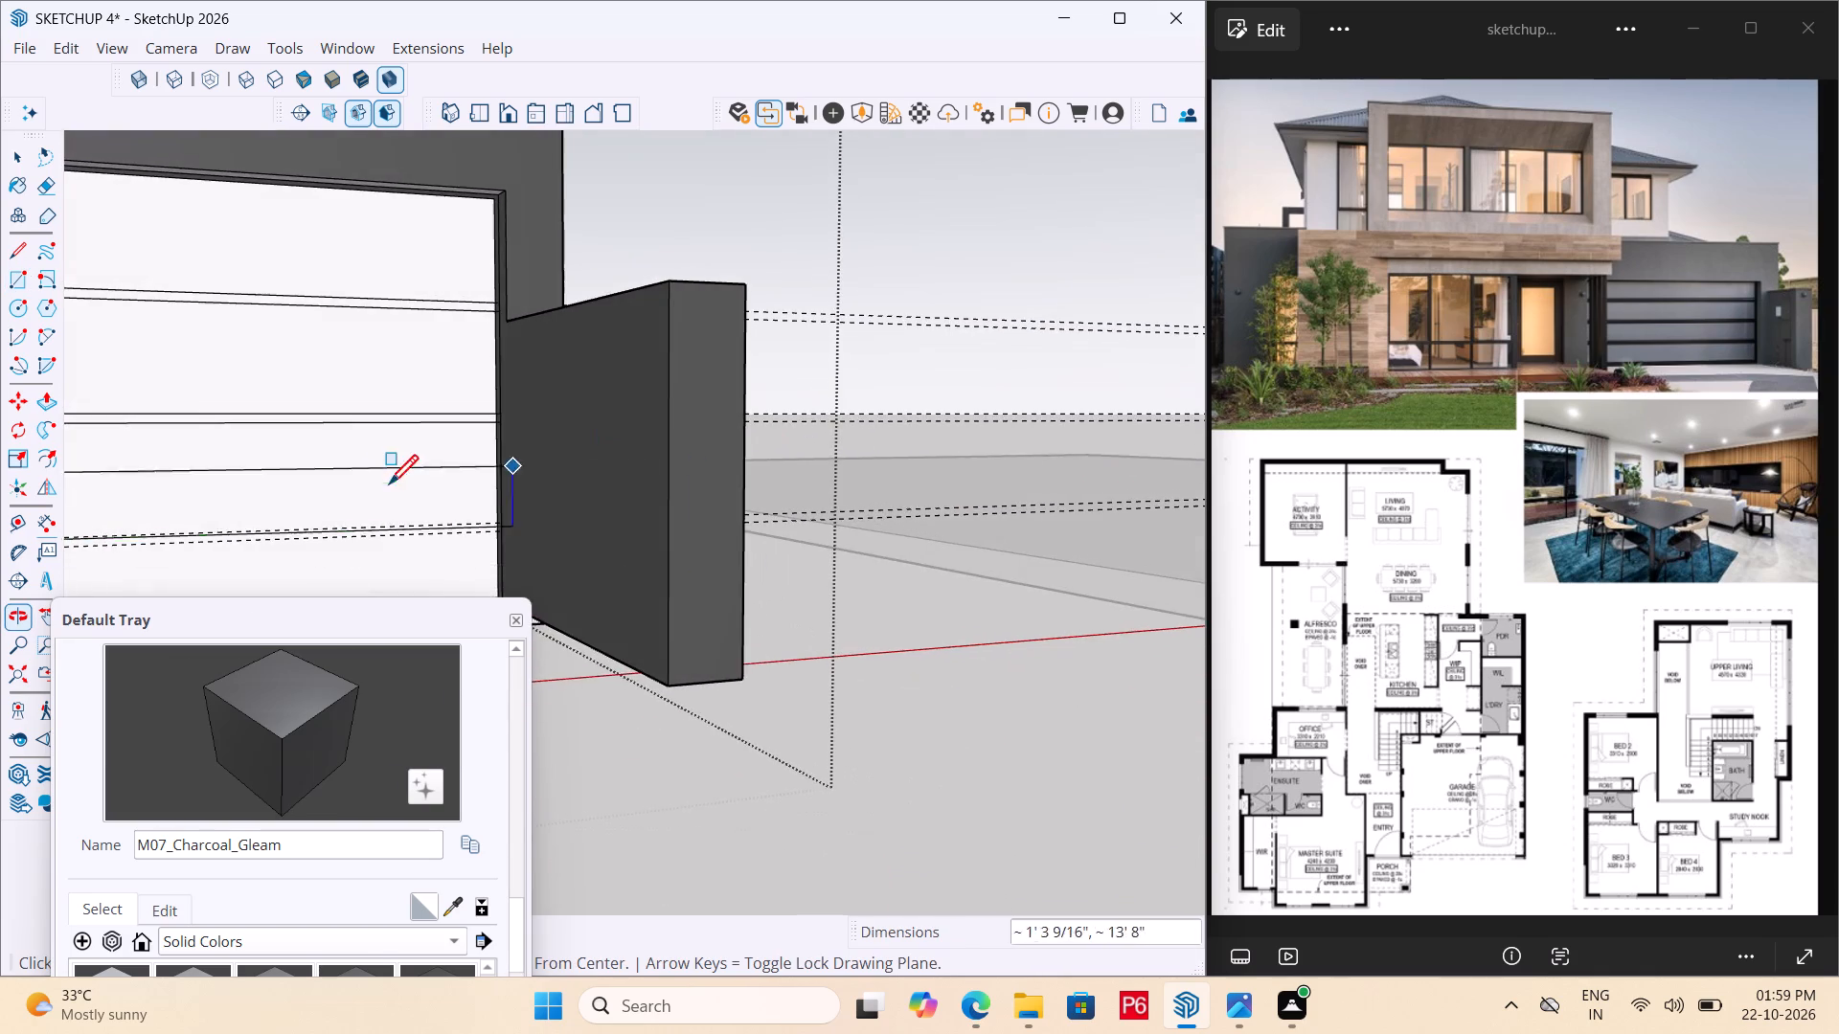
{"action": "scroll", "coordinate": [387, 506], "scroll_direction": "up", "scroll_amount": 9}
{"action": "scroll", "coordinate": [625, 524], "scroll_direction": "down", "scroll_amount": 3}
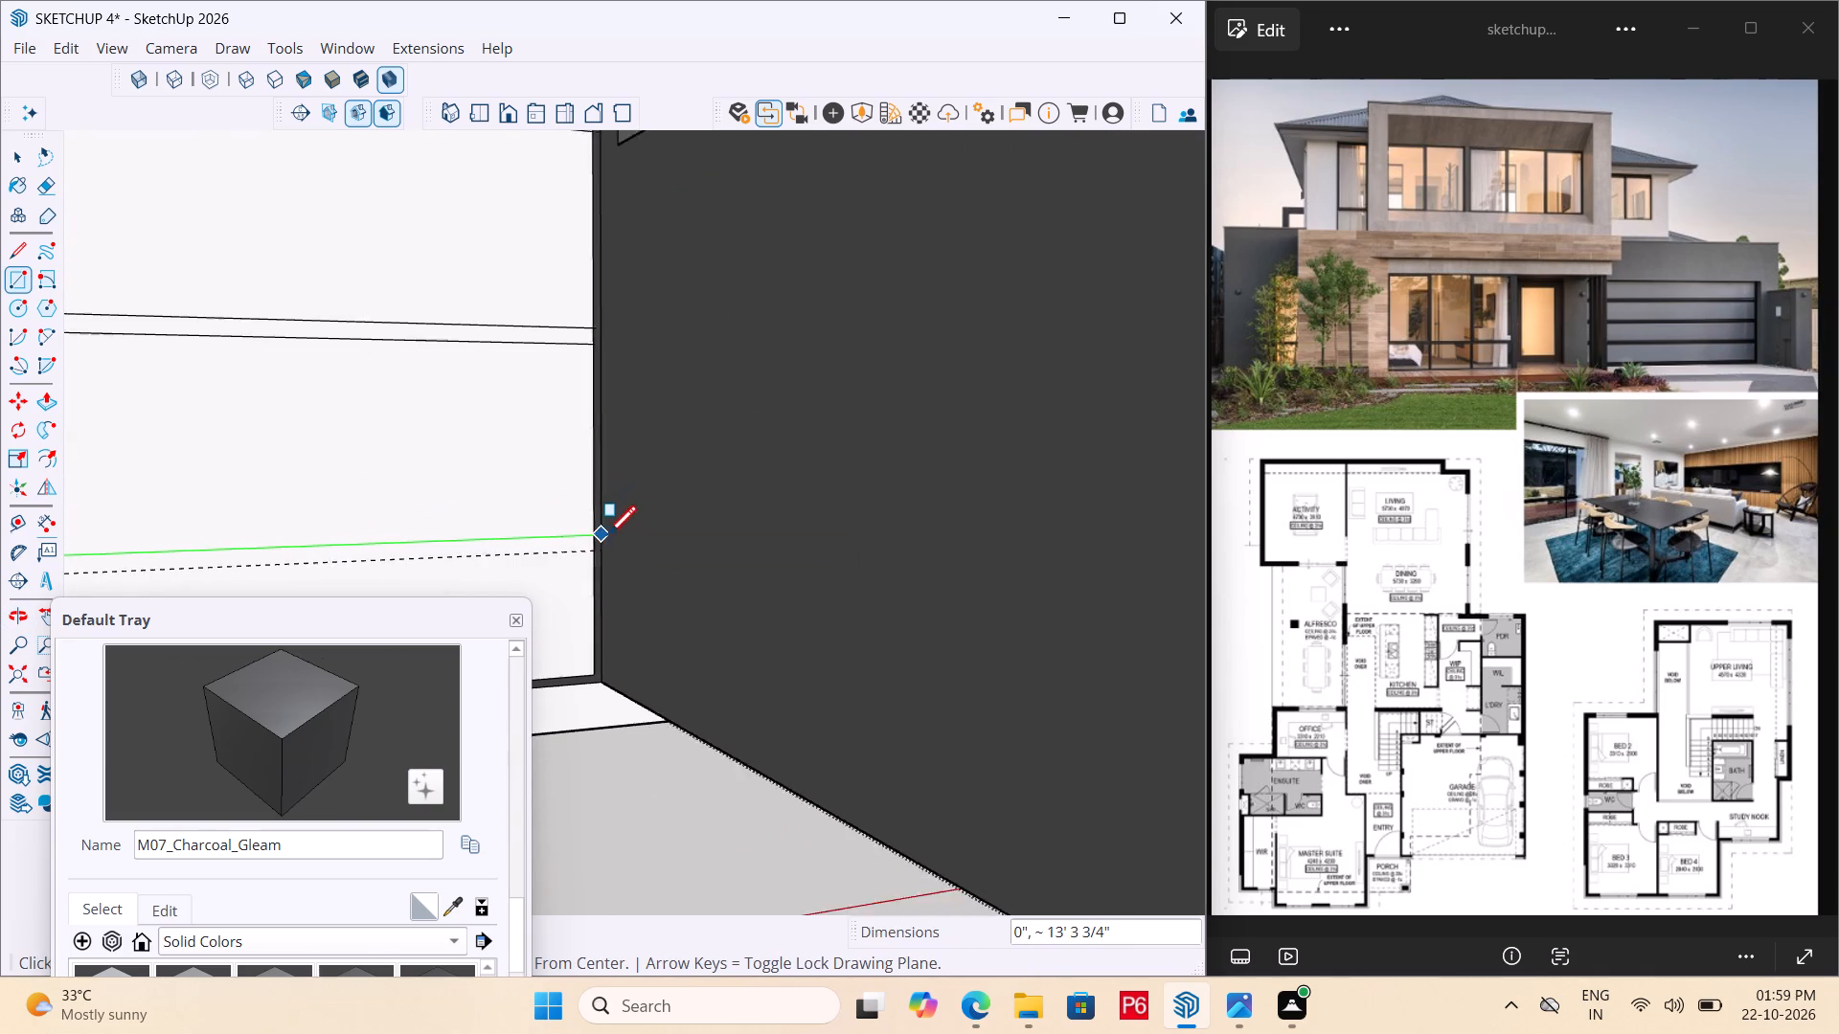
{"action": "scroll", "coordinate": [607, 538], "scroll_direction": "down", "scroll_amount": 1}
{"action": "left_click", "coordinate": [592, 550]}
{"action": "scroll", "coordinate": [739, 488], "scroll_direction": "down", "scroll_amount": 7}
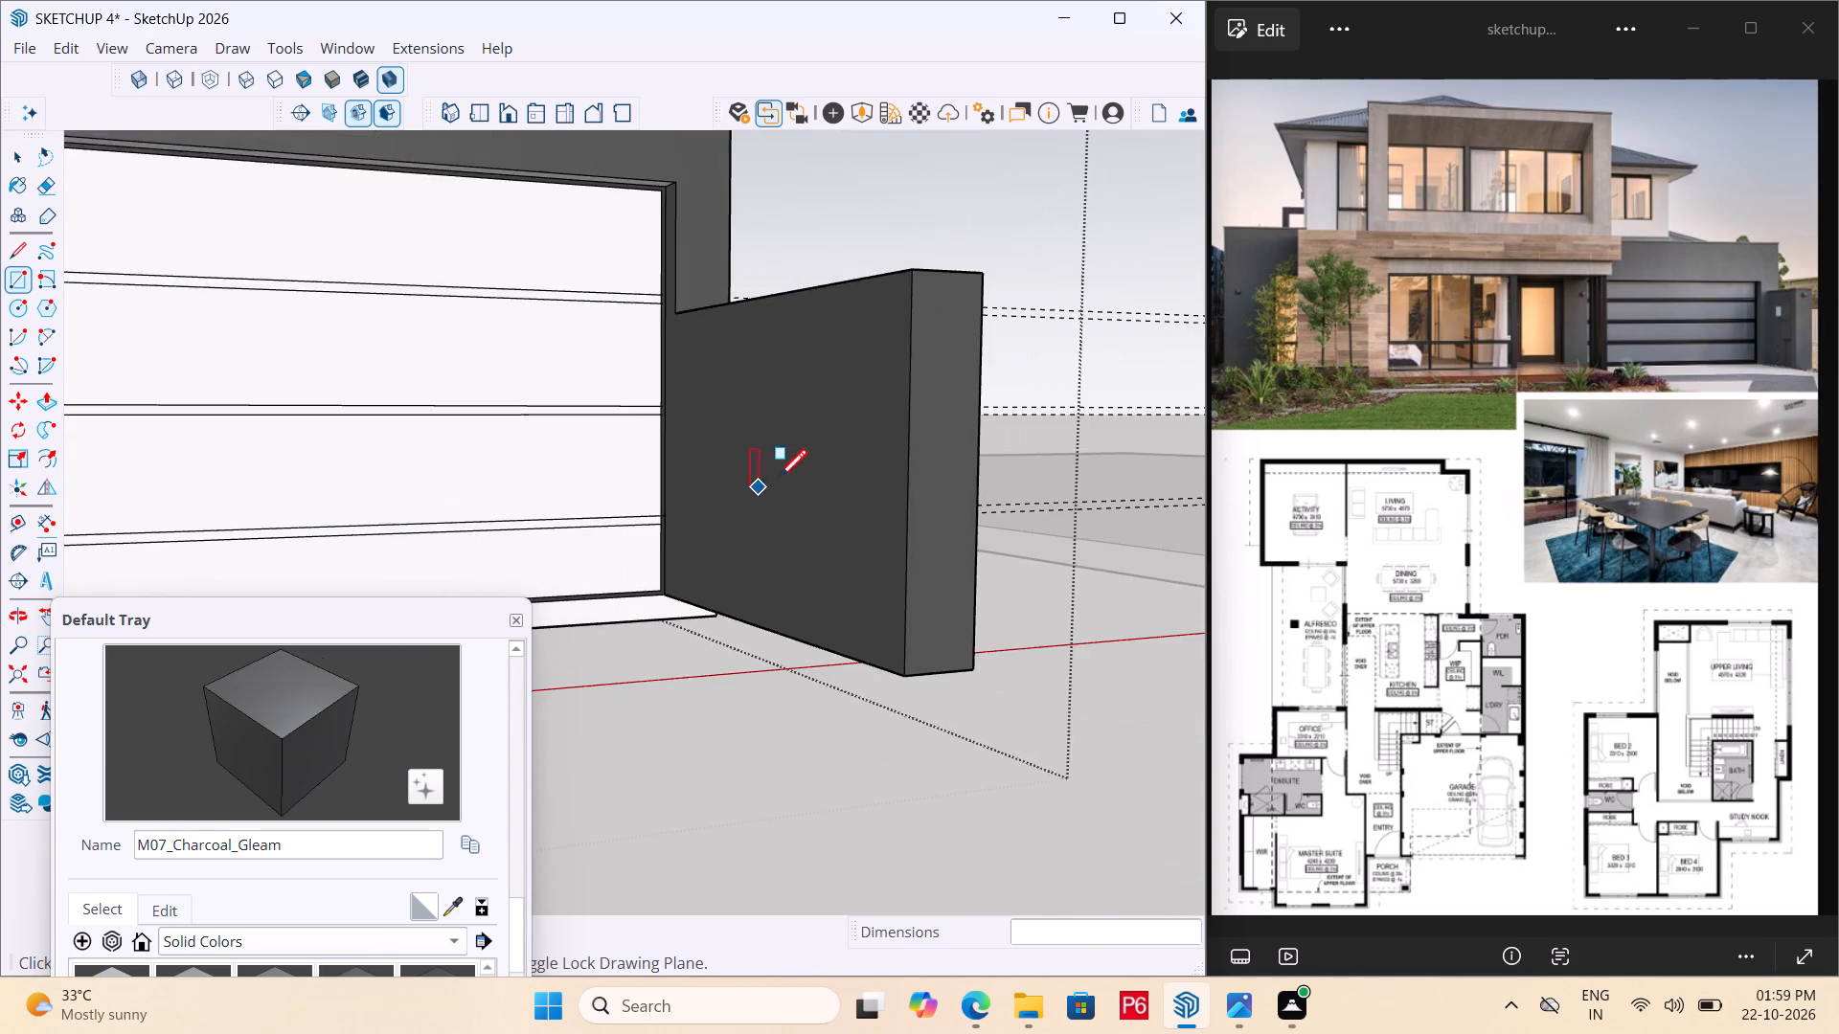
{"action": "scroll", "coordinate": [806, 482], "scroll_direction": "down", "scroll_amount": 4}
Save the model.
{"action": "key", "text": "ctrl+s"}
{"action": "key", "text": "ctrl+s"}
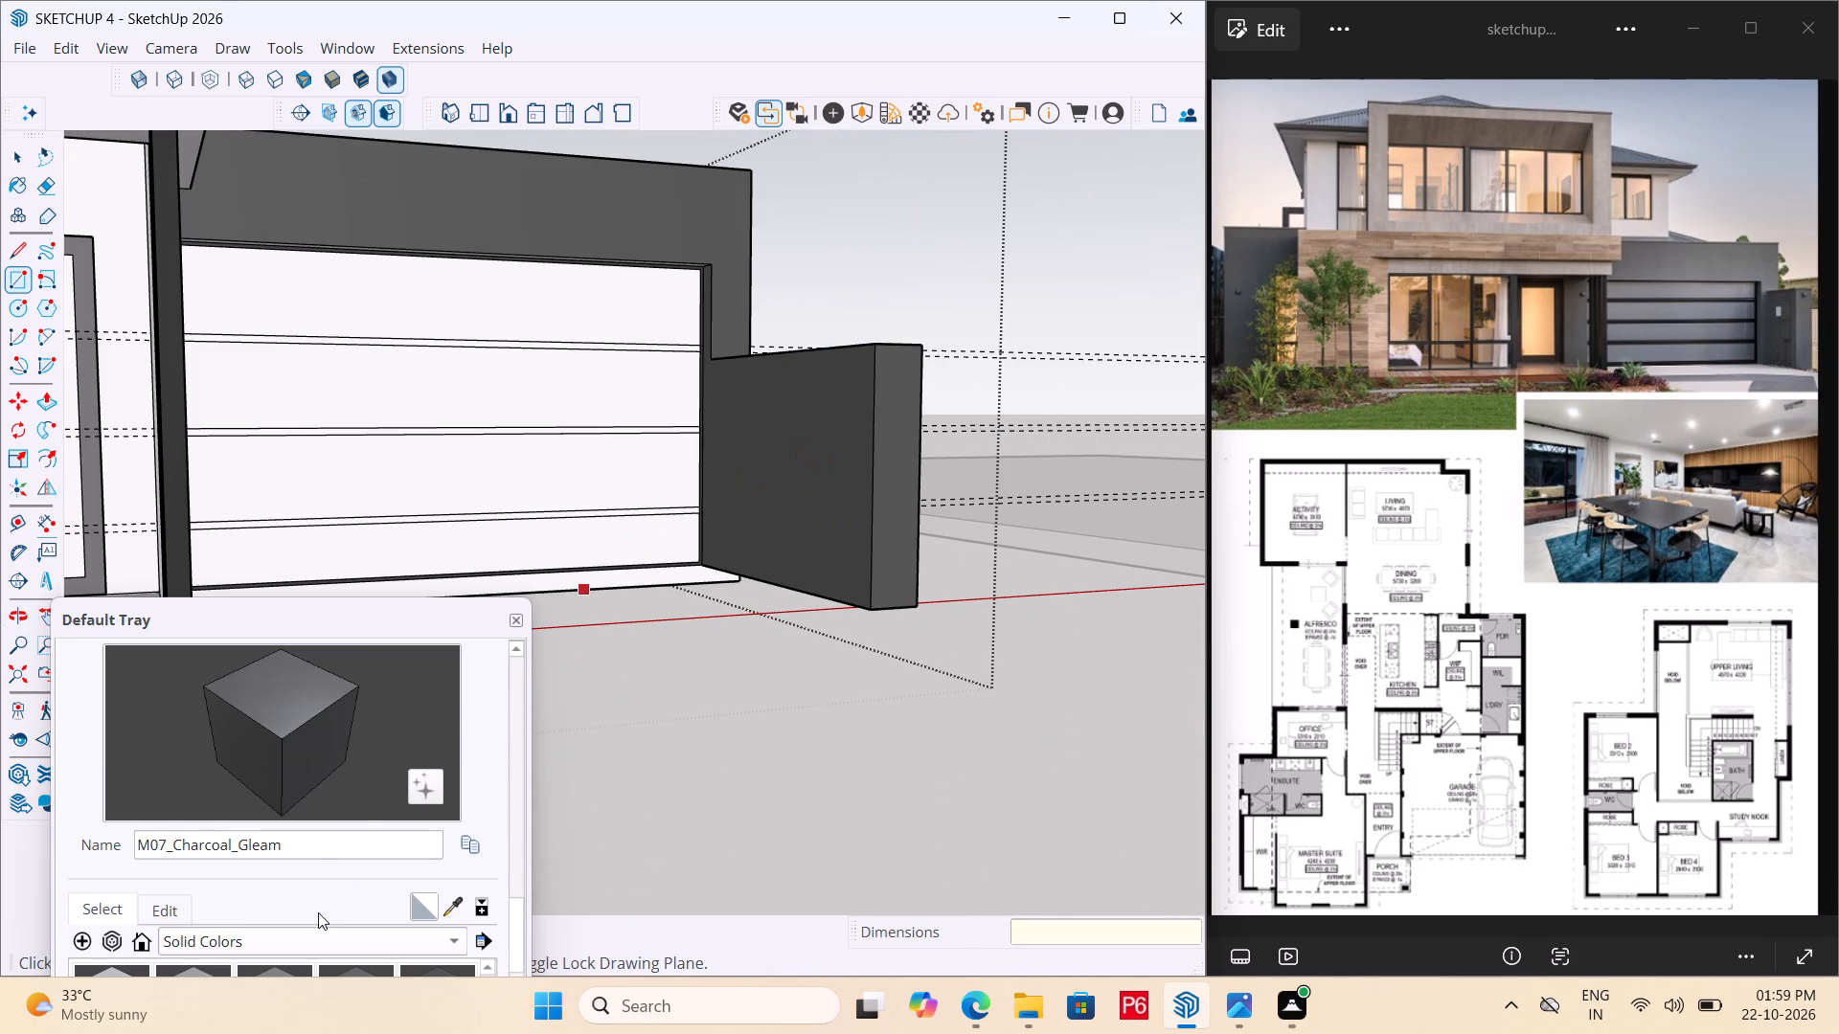
Paint the three narrow horizontal strips on the garage door with the M07_Charcoal_Gleam material from Solid Colors.
{"action": "scroll", "coordinate": [317, 861], "scroll_direction": "down", "scroll_amount": 3}
{"action": "scroll", "coordinate": [401, 913], "scroll_direction": "down", "scroll_amount": 3}
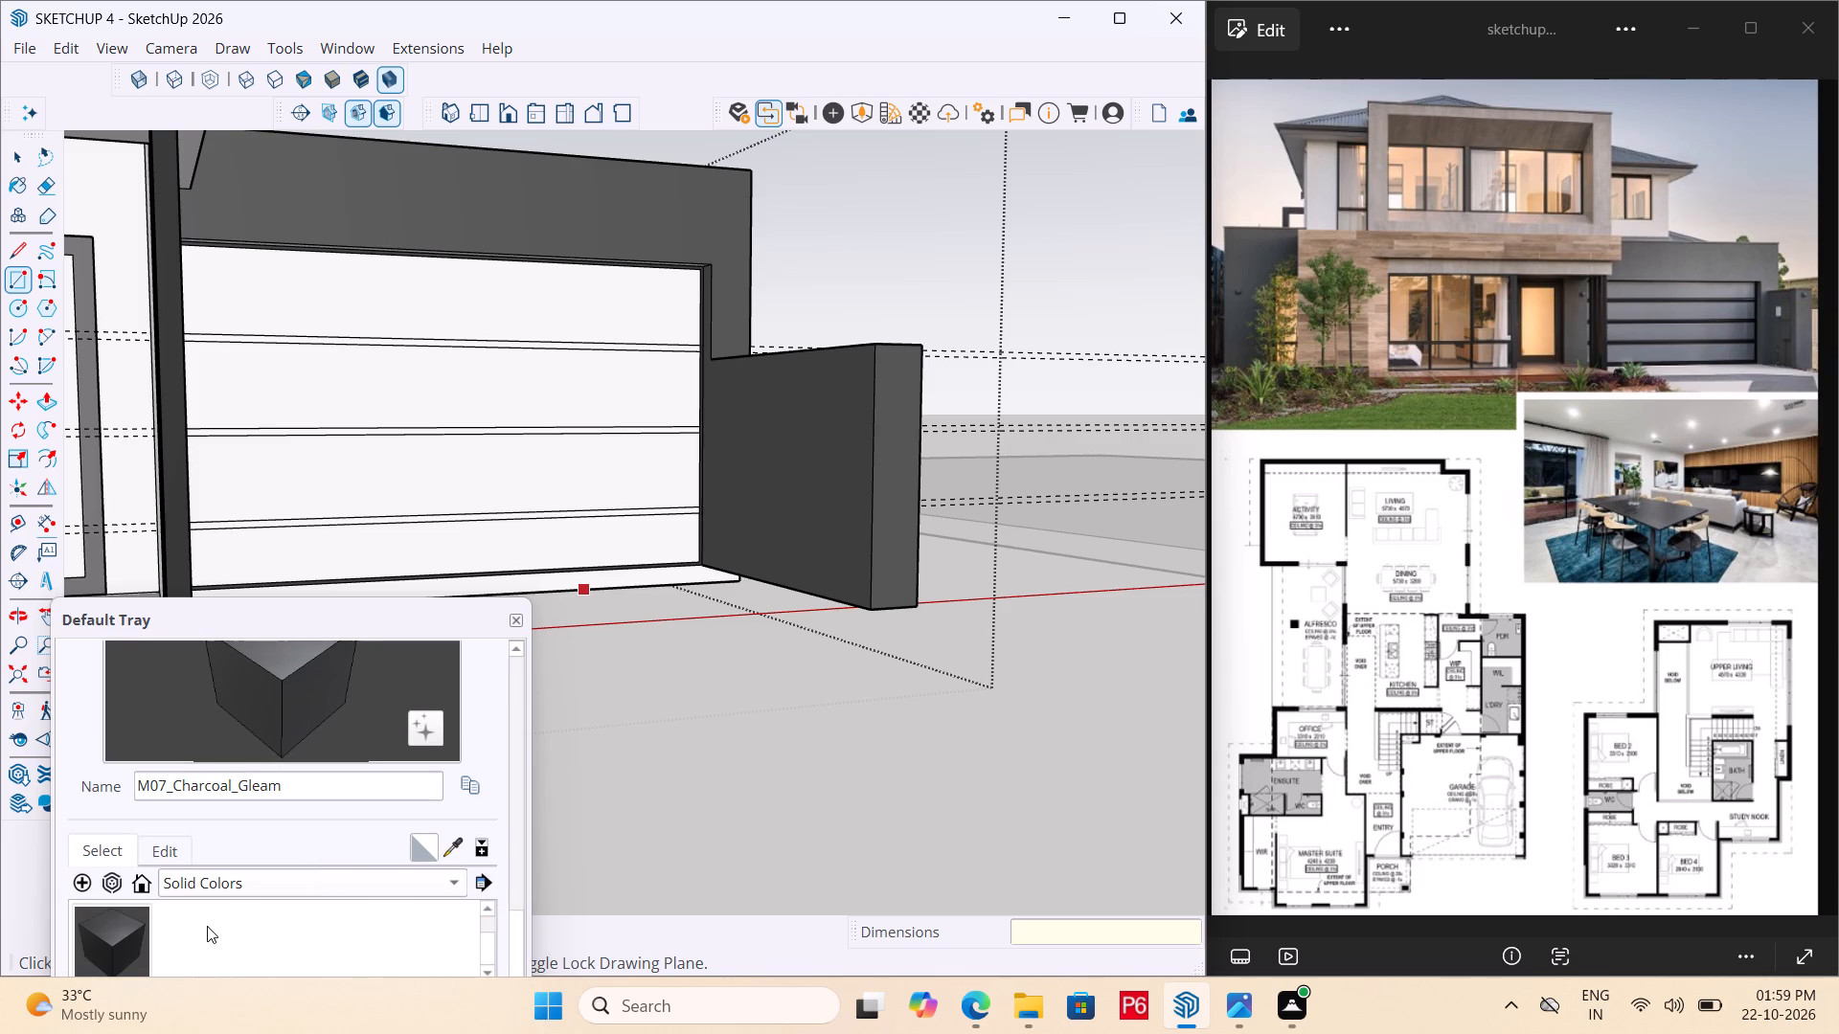
{"action": "scroll", "coordinate": [207, 926], "scroll_direction": "up", "scroll_amount": 1}
{"action": "double_click", "coordinate": [350, 940]}
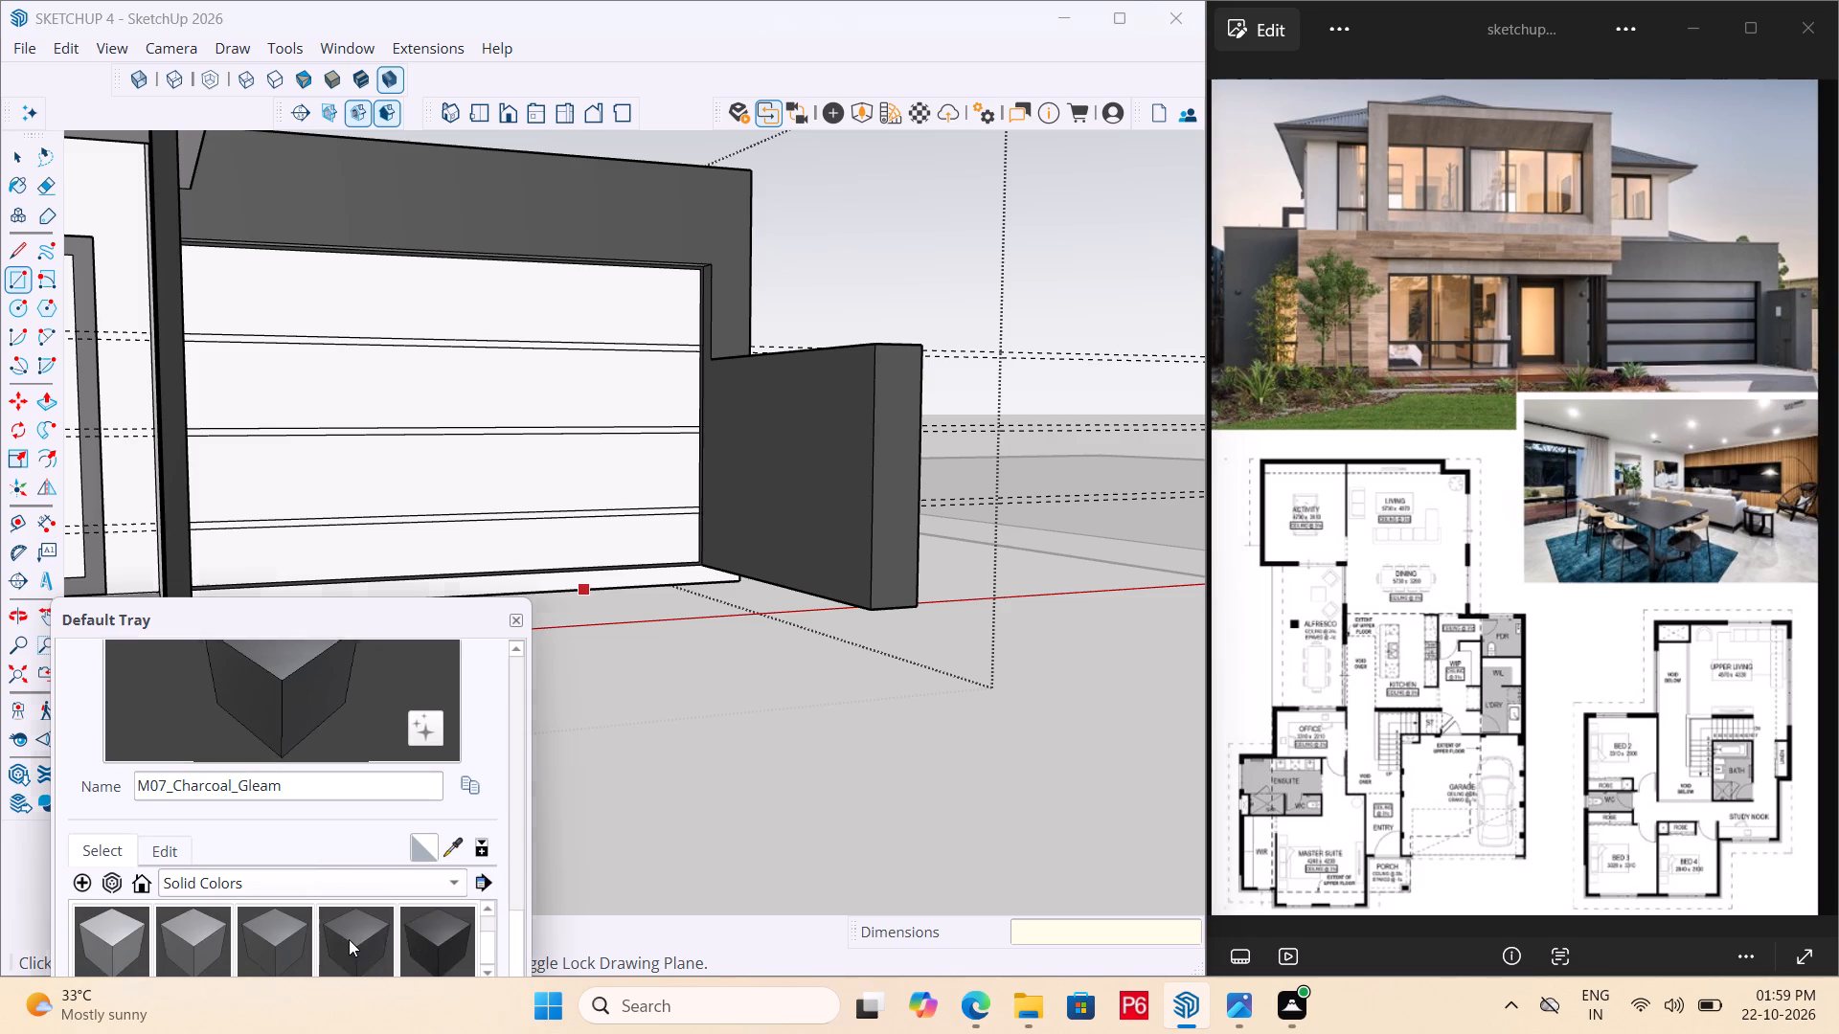
{"action": "scroll", "coordinate": [337, 372], "scroll_direction": "up", "scroll_amount": 6}
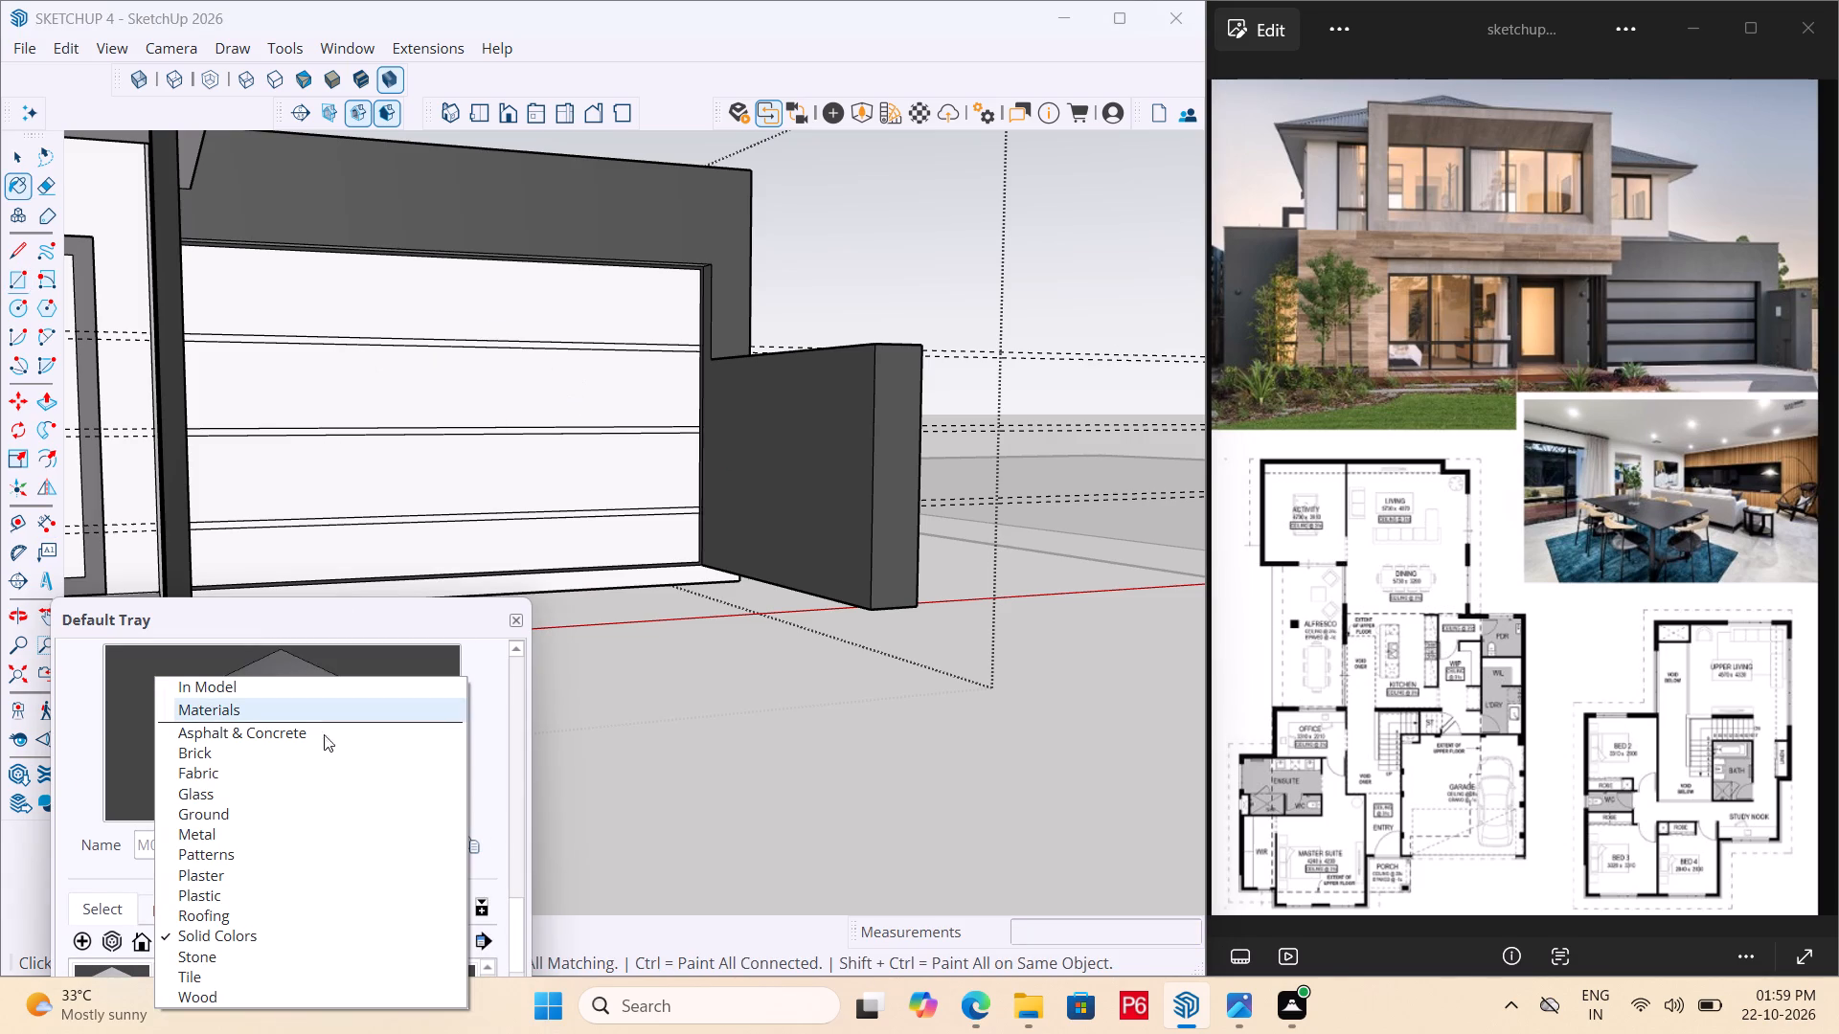
{"action": "left_click", "coordinate": [112, 715]}
{"action": "scroll", "coordinate": [343, 880], "scroll_direction": "down", "scroll_amount": 3}
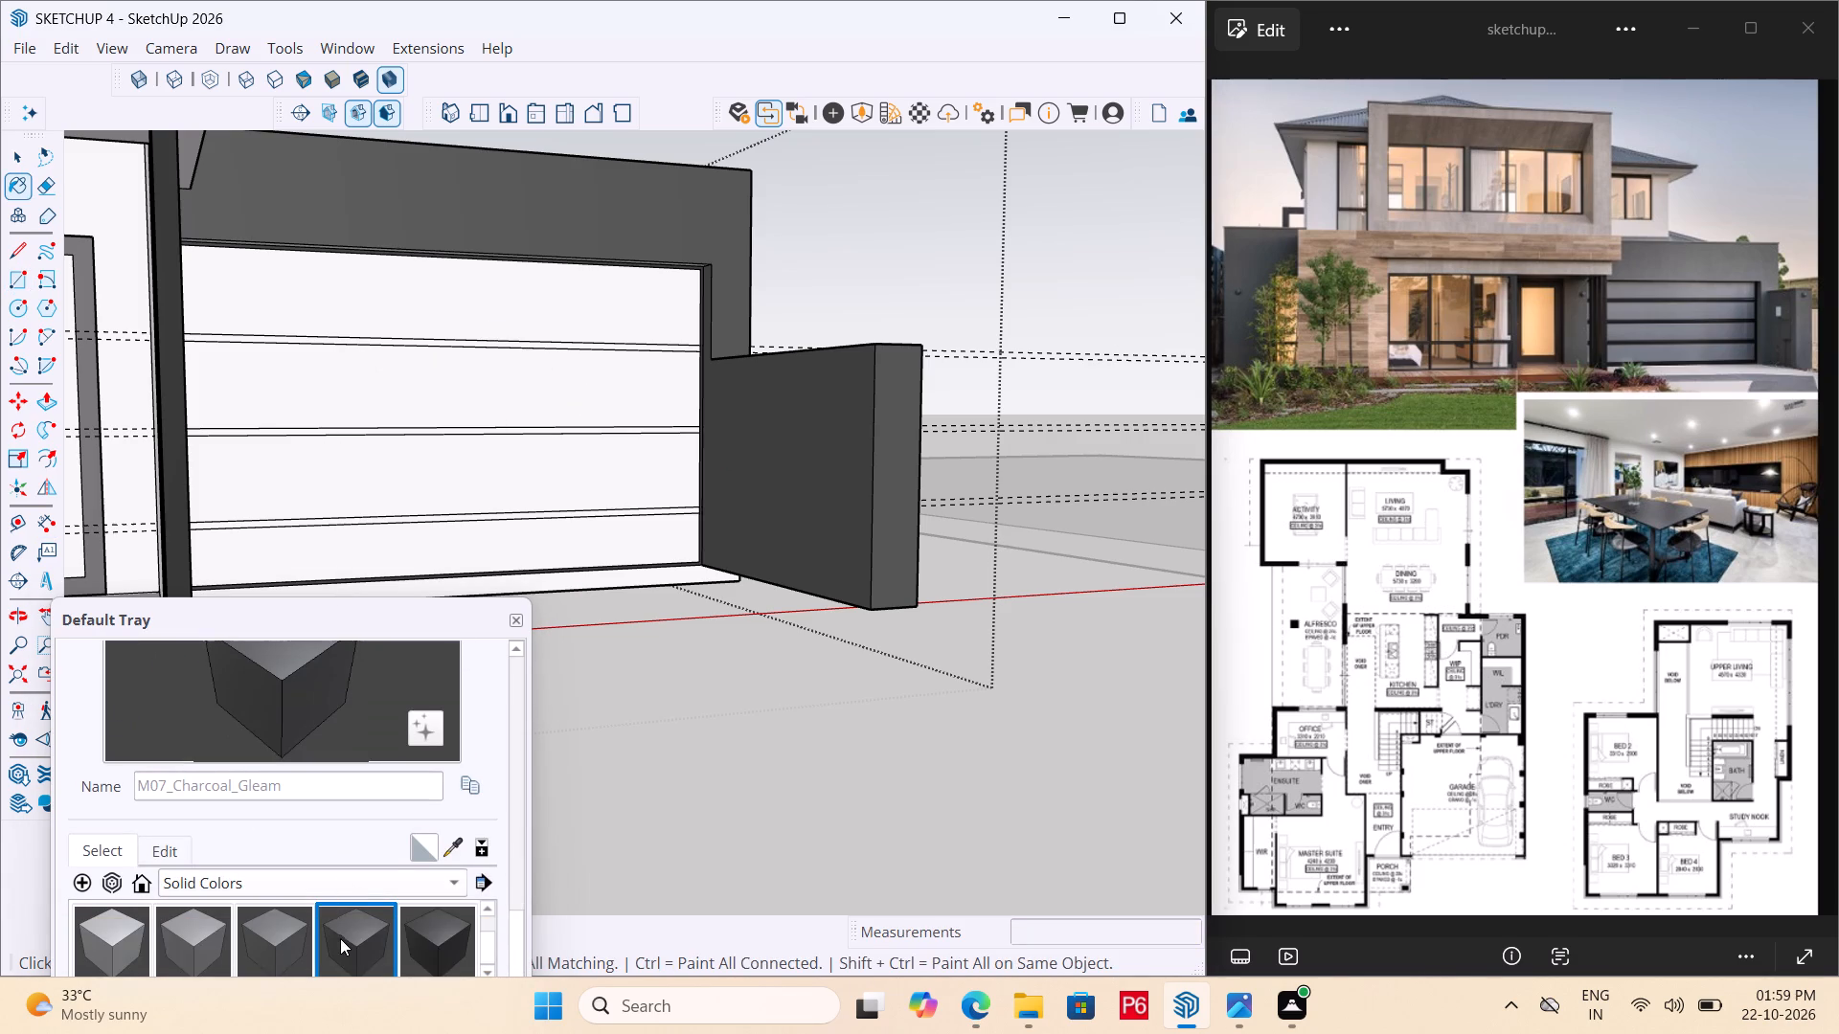
{"action": "double_click", "coordinate": [343, 937]}
{"action": "scroll", "coordinate": [519, 370], "scroll_direction": "up", "scroll_amount": 10}
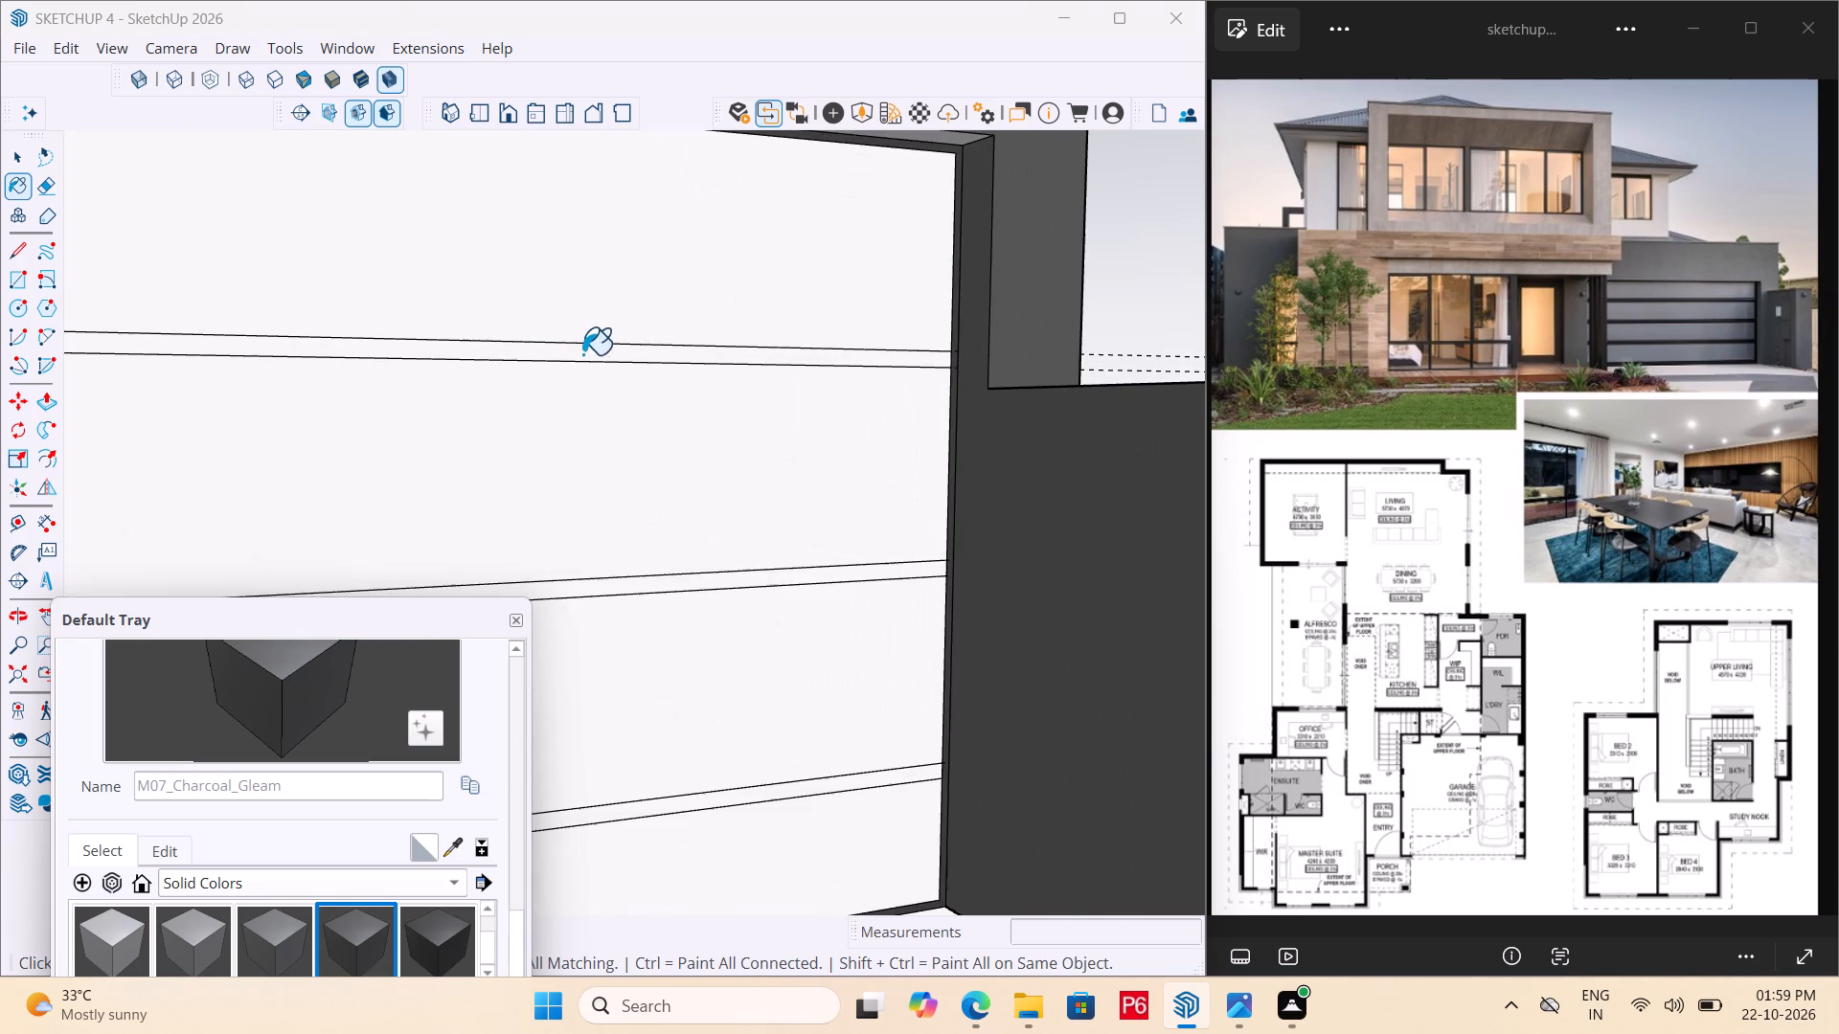
{"action": "left_click", "coordinate": [582, 354]}
{"action": "scroll", "coordinate": [589, 311], "scroll_direction": "down", "scroll_amount": 8}
{"action": "scroll", "coordinate": [634, 438], "scroll_direction": "up", "scroll_amount": 7}
{"action": "left_click", "coordinate": [638, 440]}
{"action": "scroll", "coordinate": [717, 323], "scroll_direction": "down", "scroll_amount": 6}
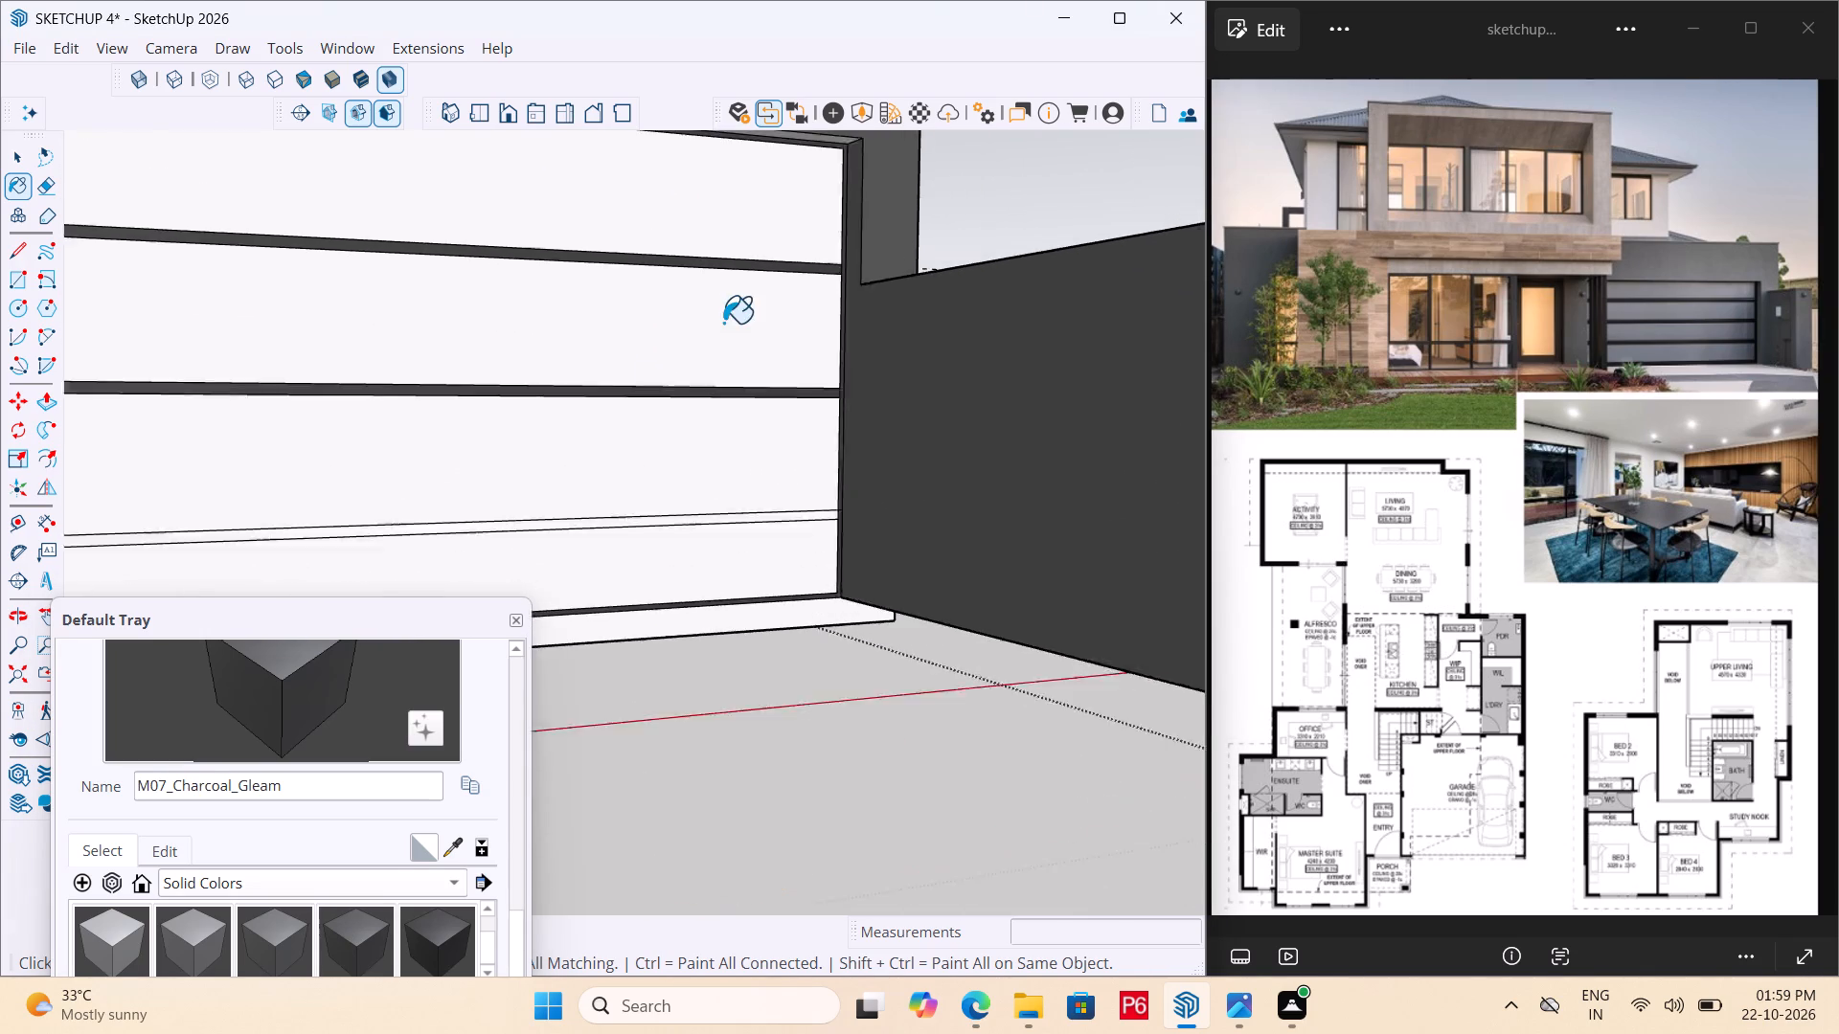
{"action": "scroll", "coordinate": [723, 323], "scroll_direction": "down", "scroll_amount": 2}
{"action": "scroll", "coordinate": [723, 480], "scroll_direction": "up", "scroll_amount": 6}
{"action": "double_click", "coordinate": [727, 489]}
{"action": "scroll", "coordinate": [802, 437], "scroll_direction": "down", "scroll_amount": 8}
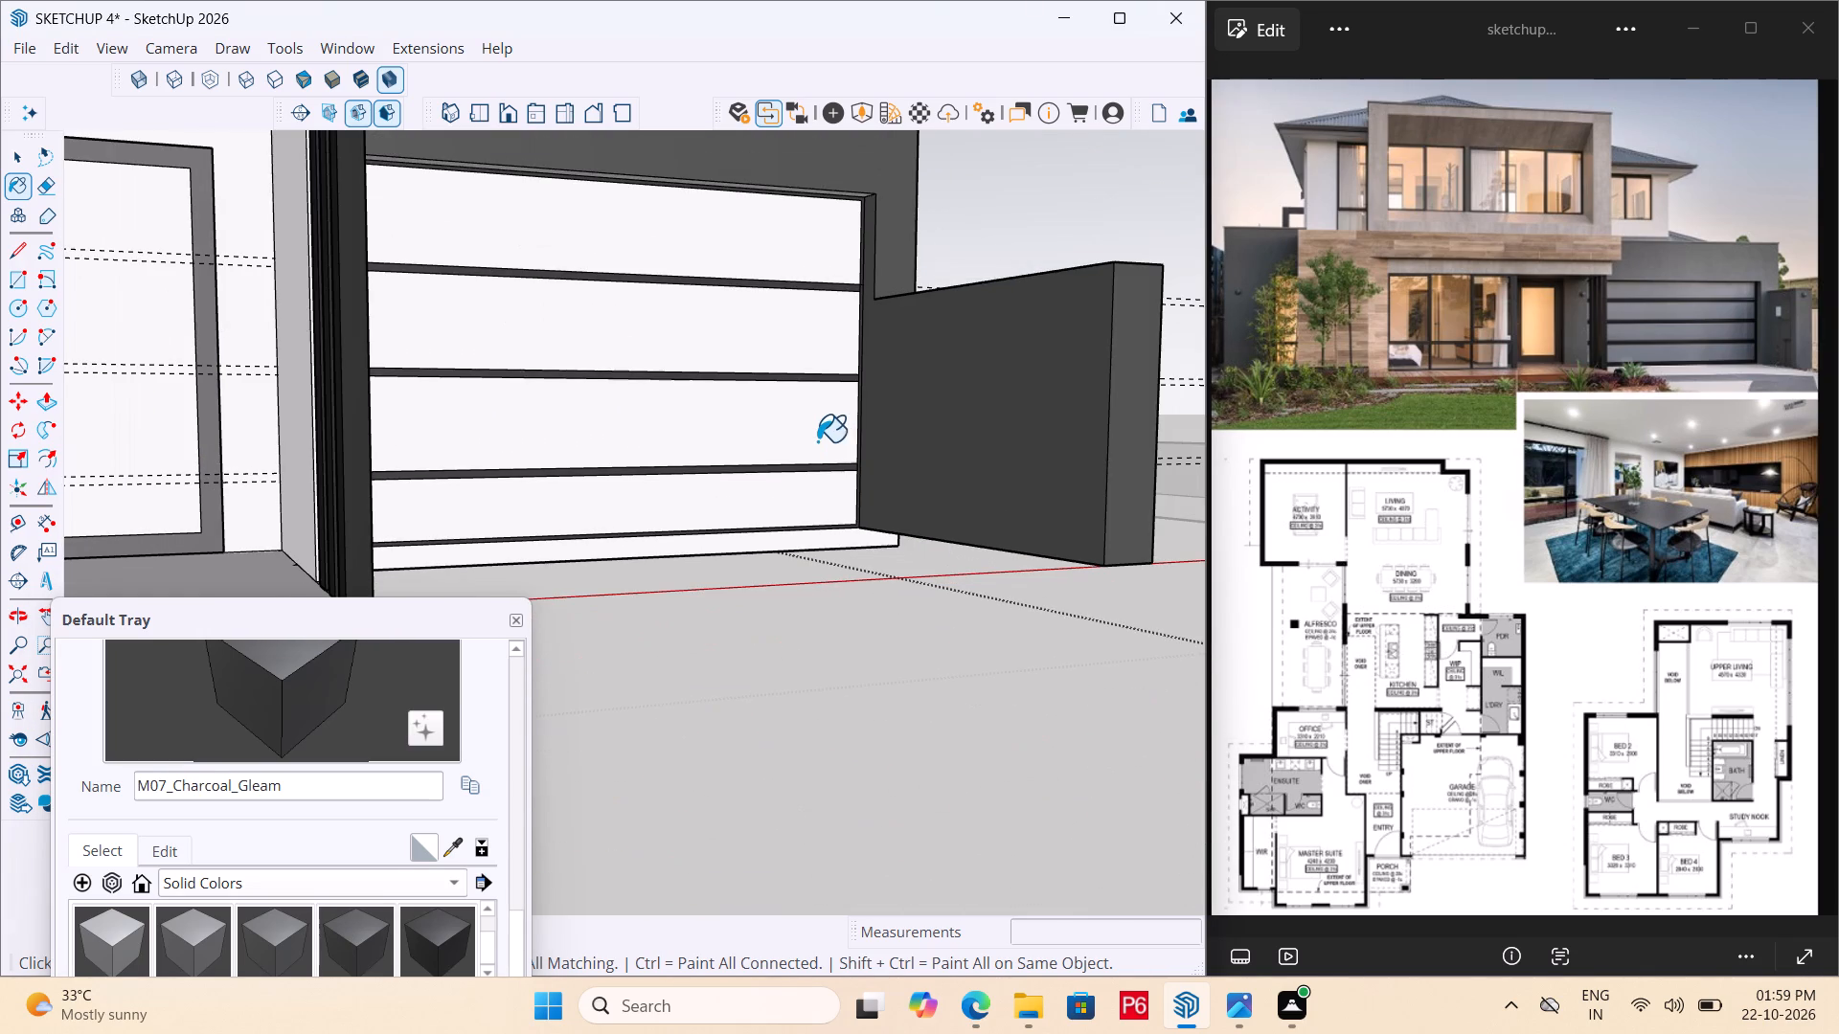
{"action": "scroll", "coordinate": [211, 857], "scroll_direction": "down", "scroll_amount": 1}
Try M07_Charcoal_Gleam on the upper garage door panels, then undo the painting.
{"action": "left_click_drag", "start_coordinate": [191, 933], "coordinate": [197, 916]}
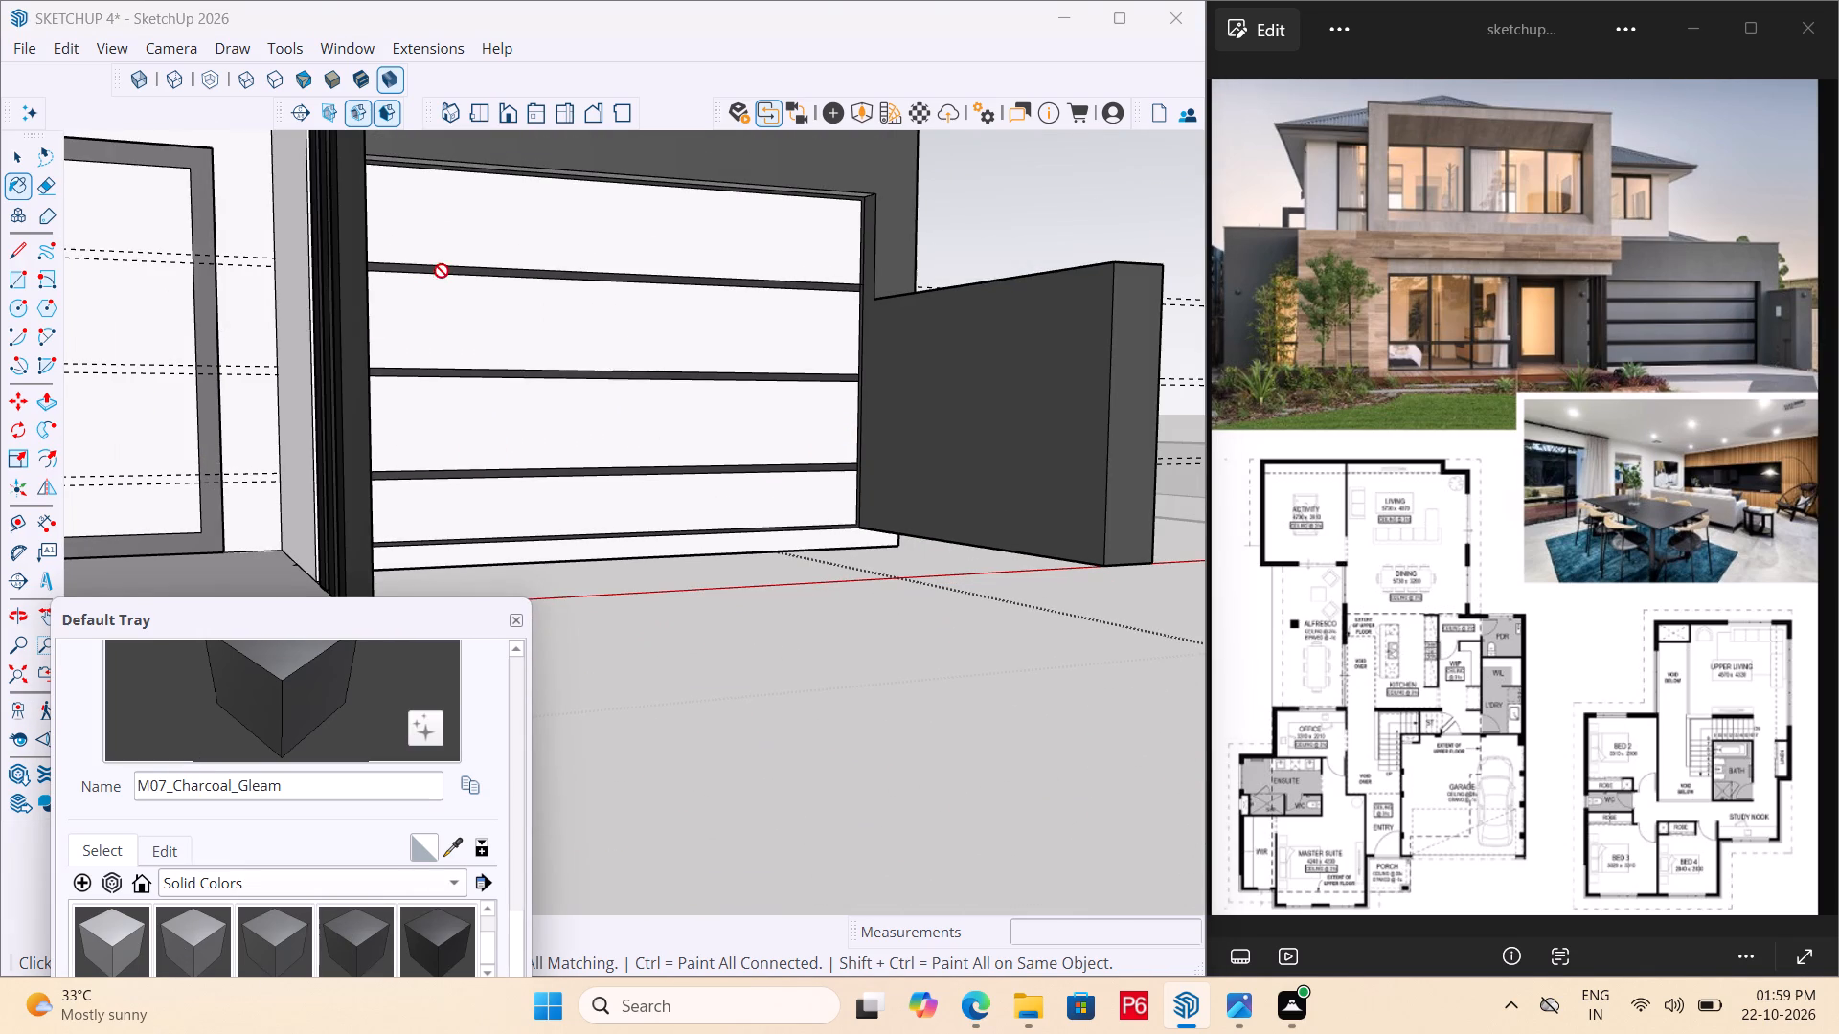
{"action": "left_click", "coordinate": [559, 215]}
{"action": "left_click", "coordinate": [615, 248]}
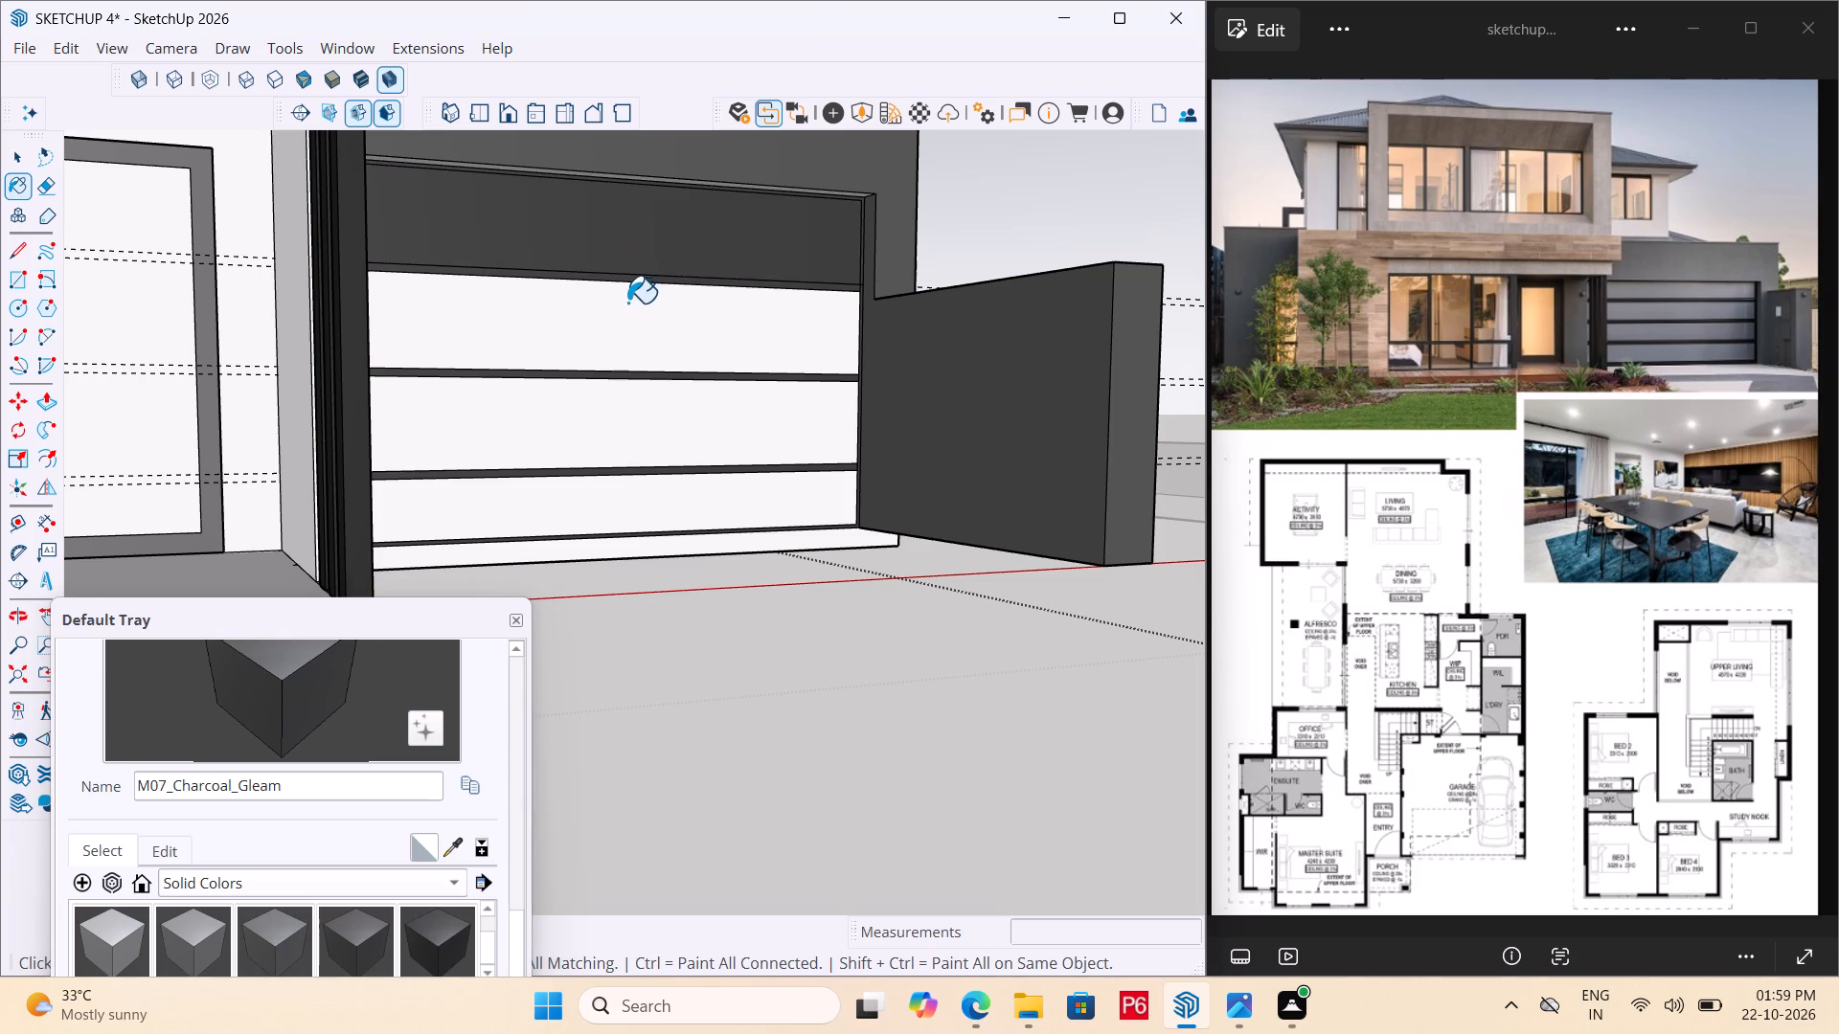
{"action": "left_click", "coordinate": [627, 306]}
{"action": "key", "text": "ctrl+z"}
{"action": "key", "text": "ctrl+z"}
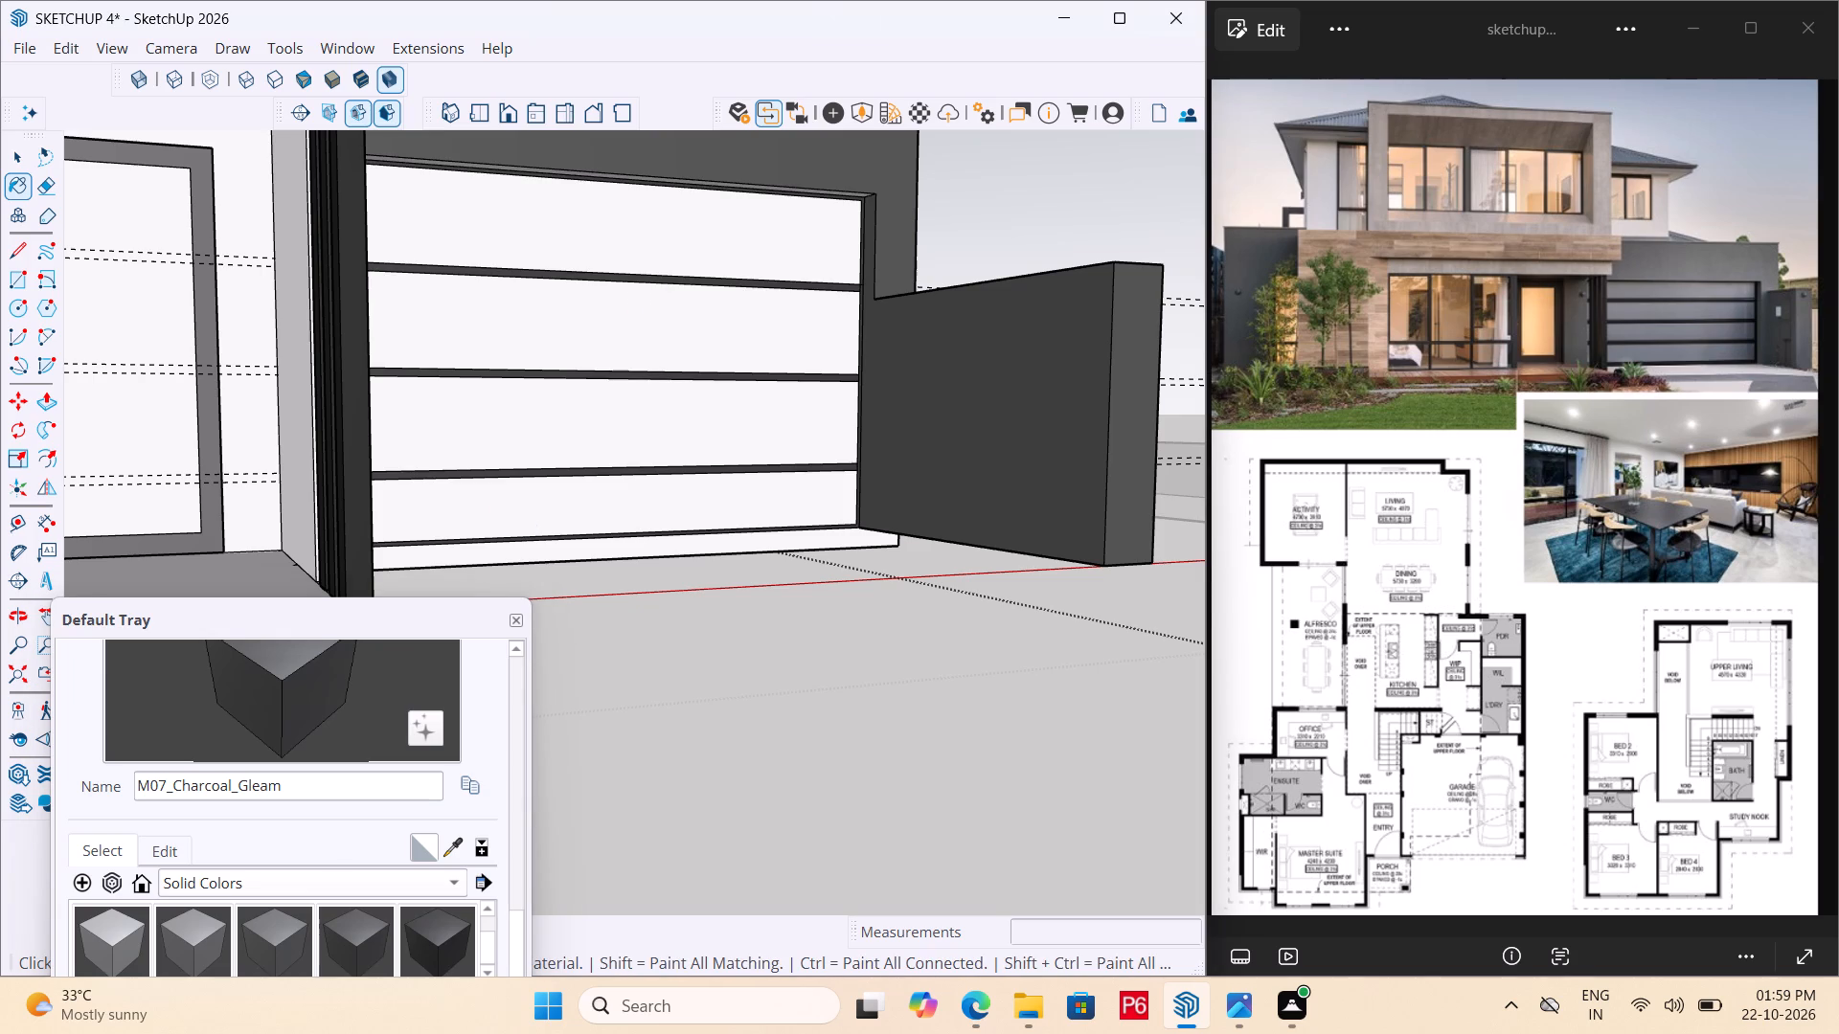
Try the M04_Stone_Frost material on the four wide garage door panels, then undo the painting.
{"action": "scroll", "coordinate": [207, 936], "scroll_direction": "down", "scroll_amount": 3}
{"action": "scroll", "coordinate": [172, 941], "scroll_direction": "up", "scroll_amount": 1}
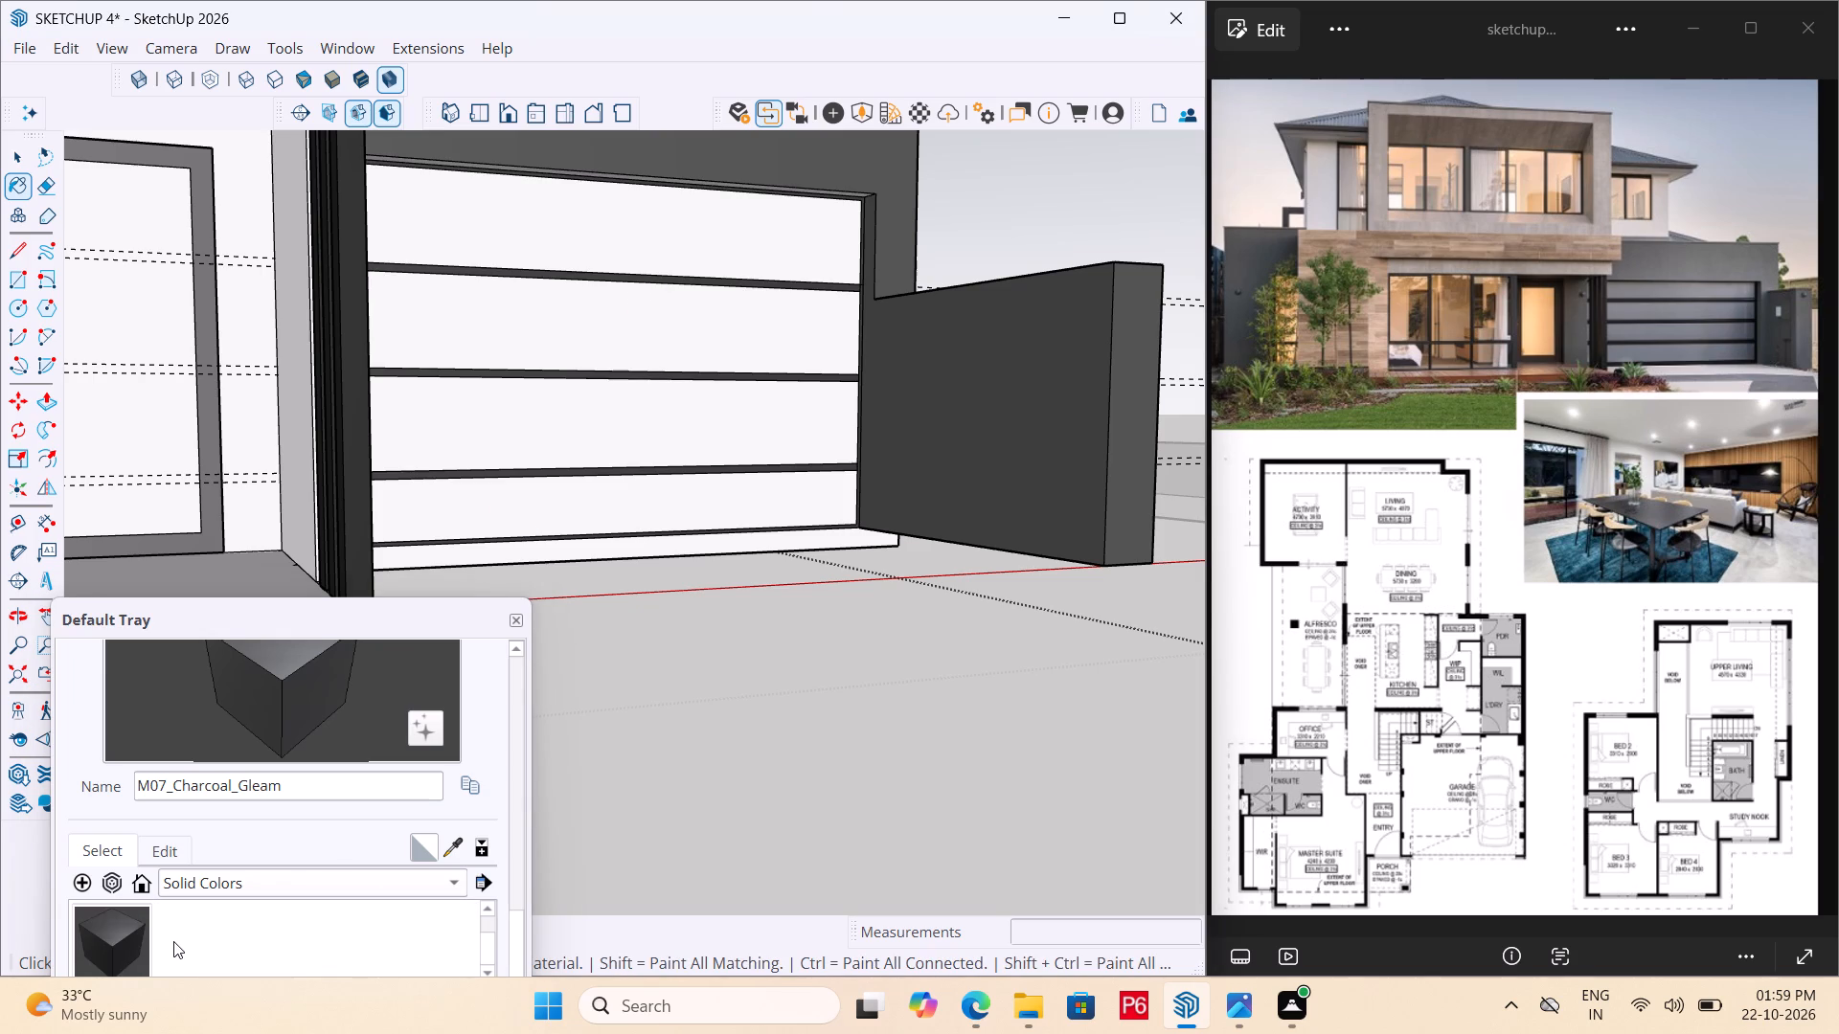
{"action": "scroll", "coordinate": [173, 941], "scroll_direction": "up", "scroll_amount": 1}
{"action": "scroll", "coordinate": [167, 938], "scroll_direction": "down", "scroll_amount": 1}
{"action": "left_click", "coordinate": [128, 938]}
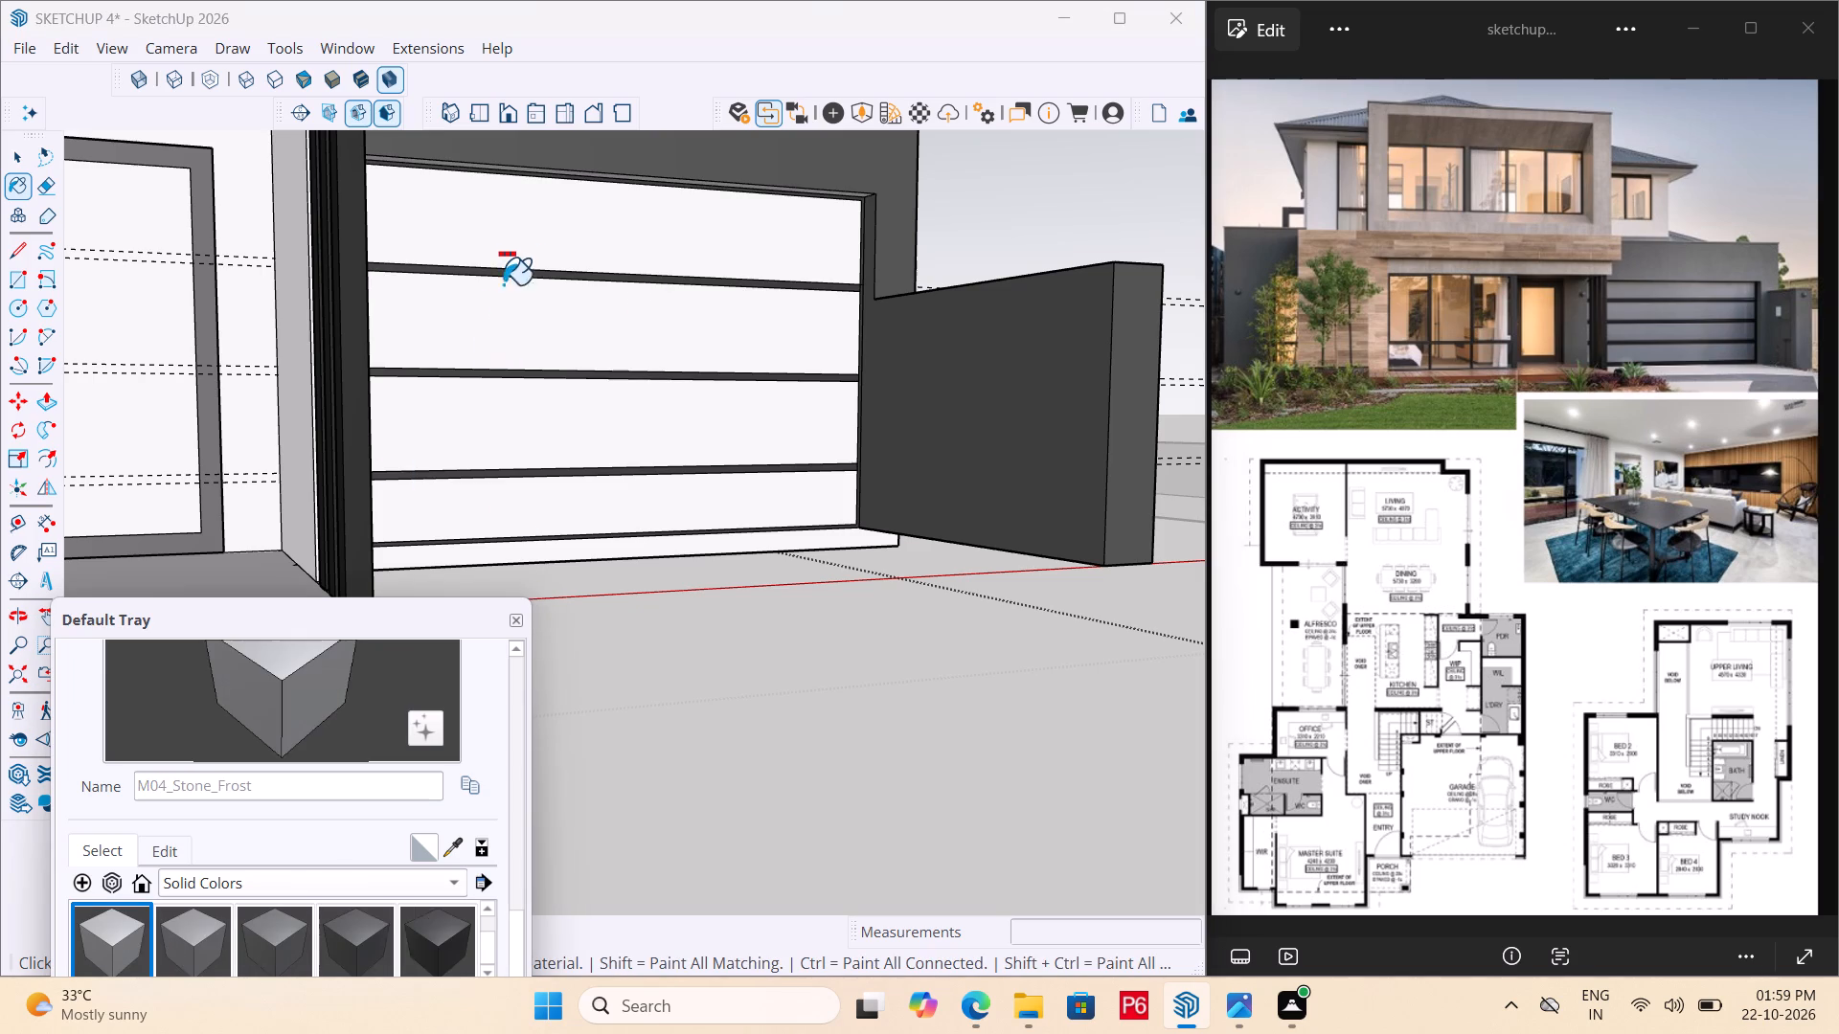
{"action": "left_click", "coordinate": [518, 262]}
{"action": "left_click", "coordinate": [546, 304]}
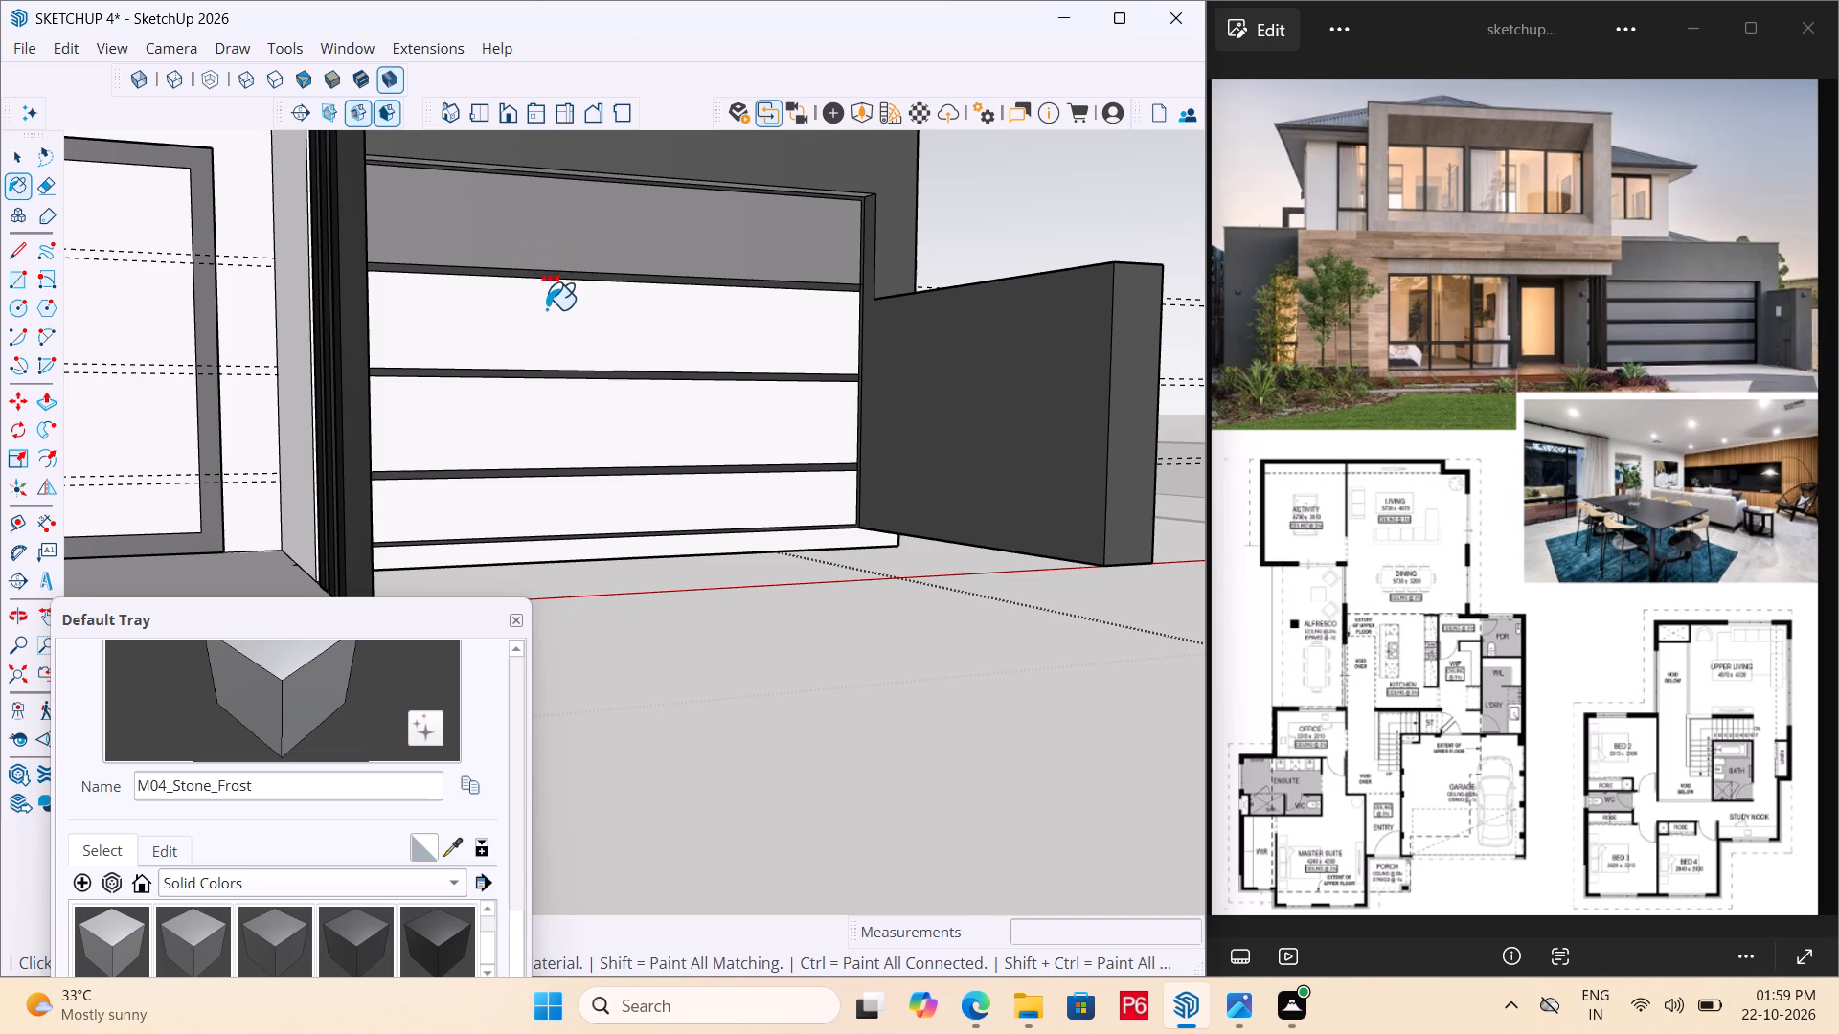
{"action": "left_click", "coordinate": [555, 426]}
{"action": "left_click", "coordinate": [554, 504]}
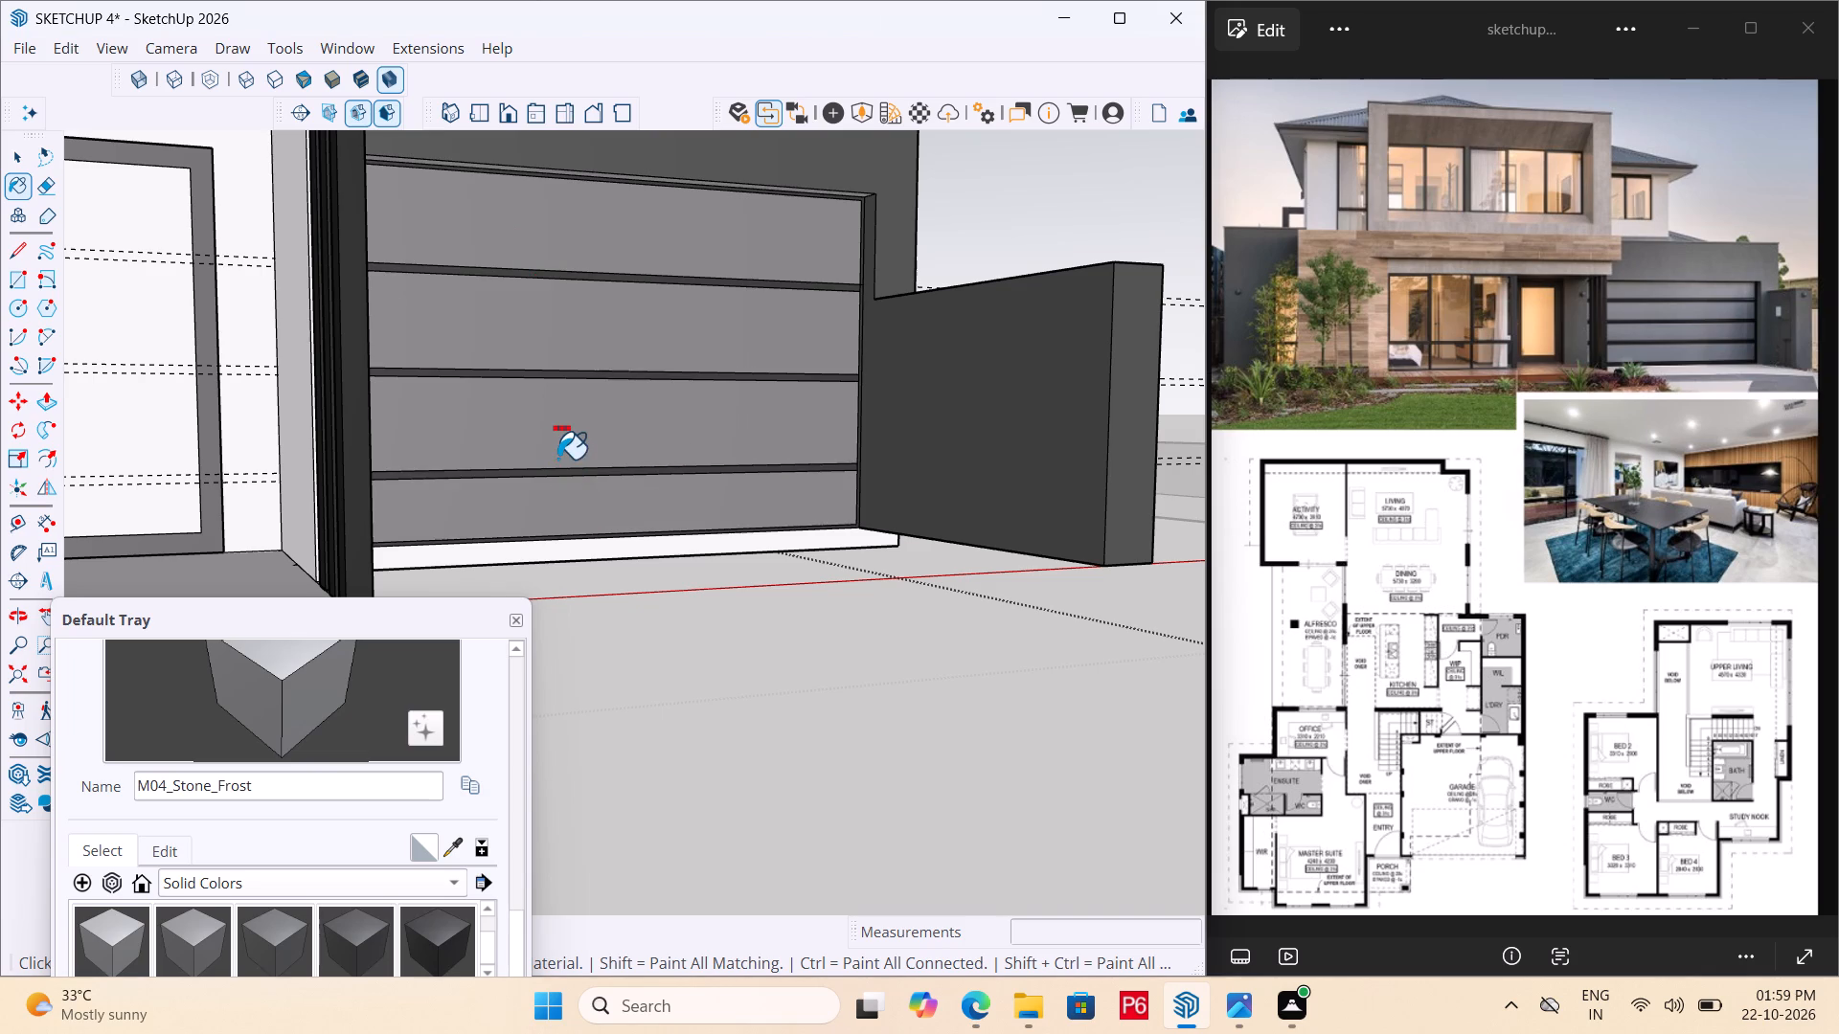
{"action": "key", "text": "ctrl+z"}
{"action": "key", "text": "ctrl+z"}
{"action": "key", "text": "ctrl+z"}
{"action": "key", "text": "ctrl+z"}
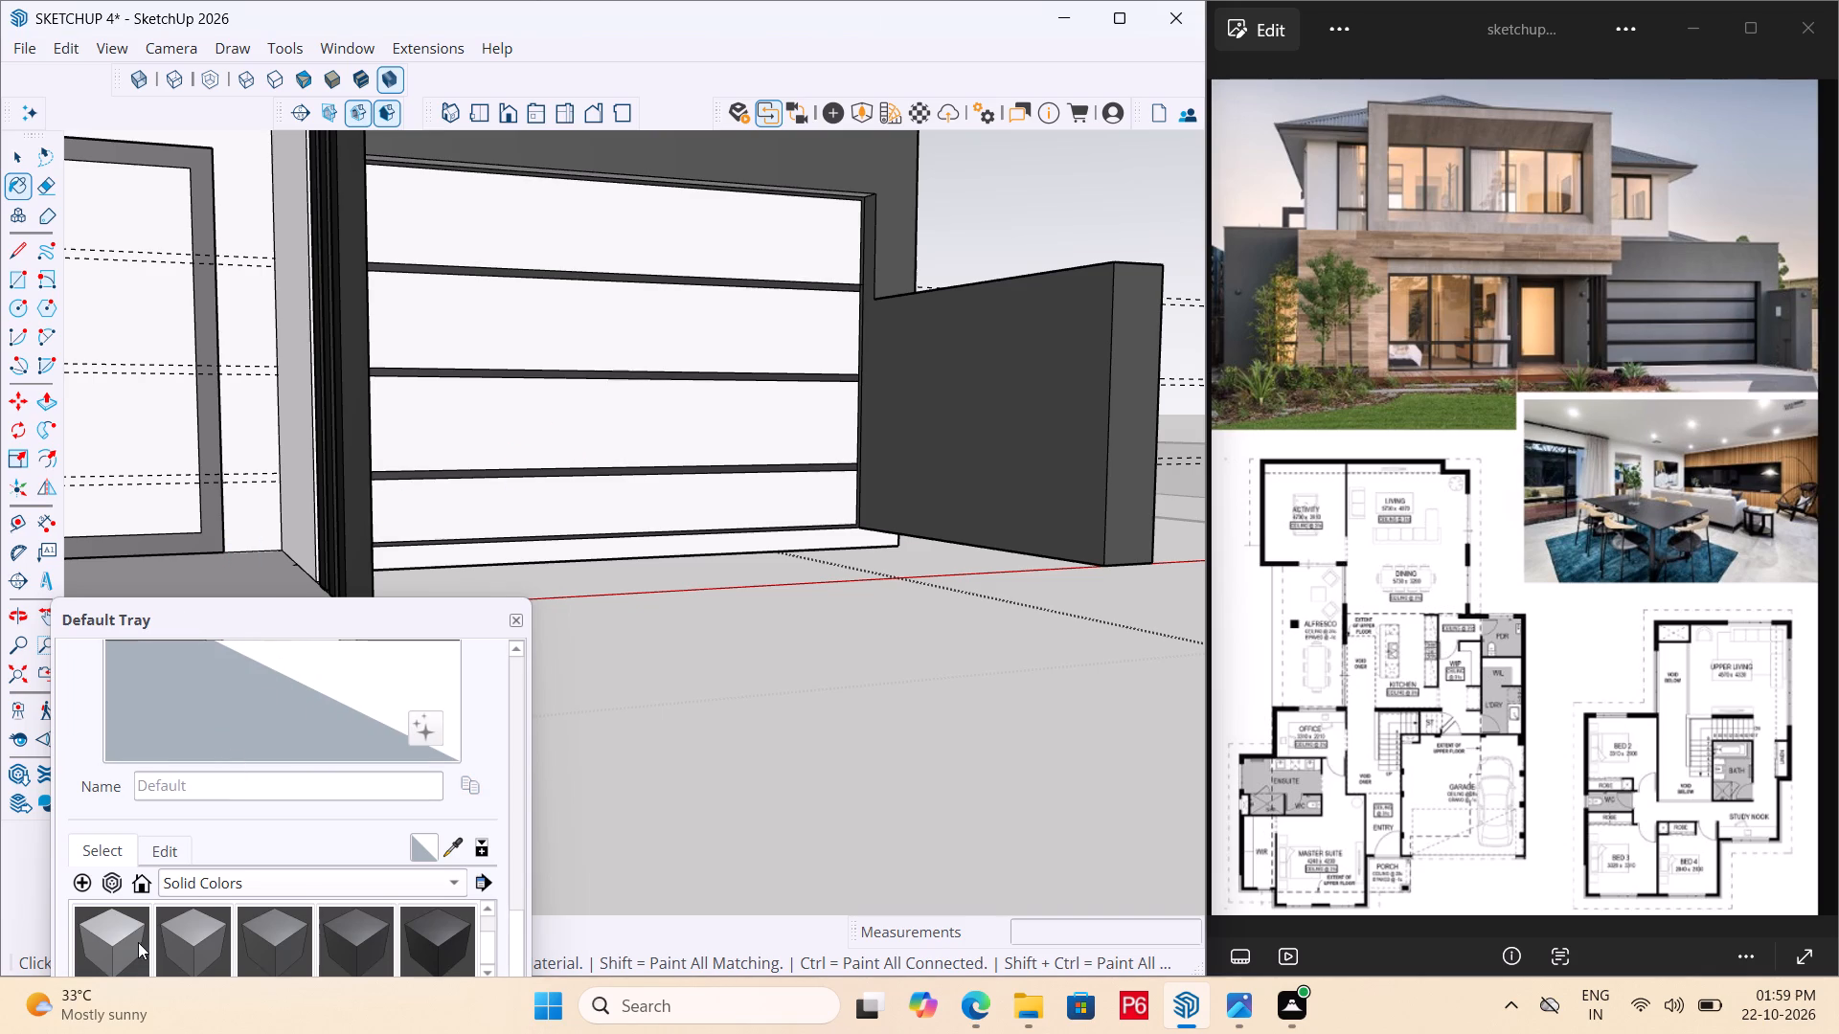
Paint the four wide garage door panels with the M03_Pewter_Shine material.
{"action": "scroll", "coordinate": [167, 946], "scroll_direction": "up", "scroll_amount": 1}
{"action": "left_click", "coordinate": [432, 938]}
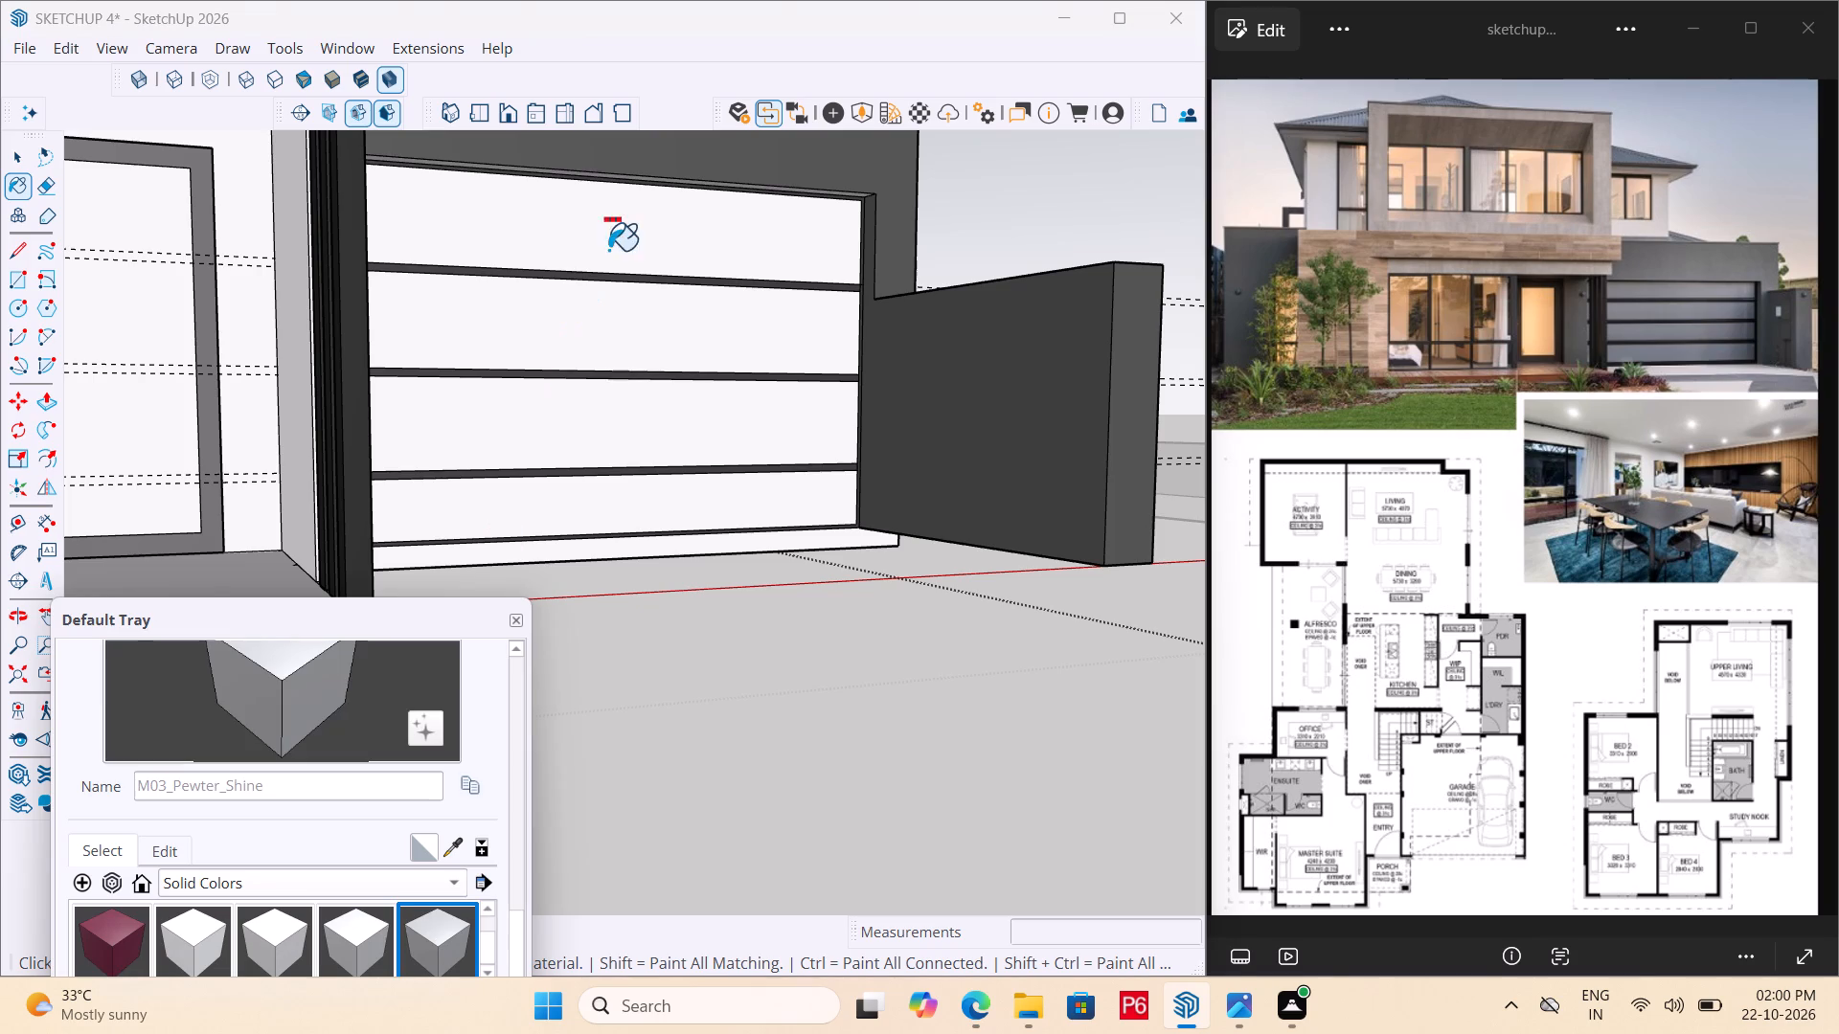
{"action": "left_click", "coordinate": [626, 229]}
{"action": "left_click", "coordinate": [644, 326]}
{"action": "left_click", "coordinate": [632, 414]}
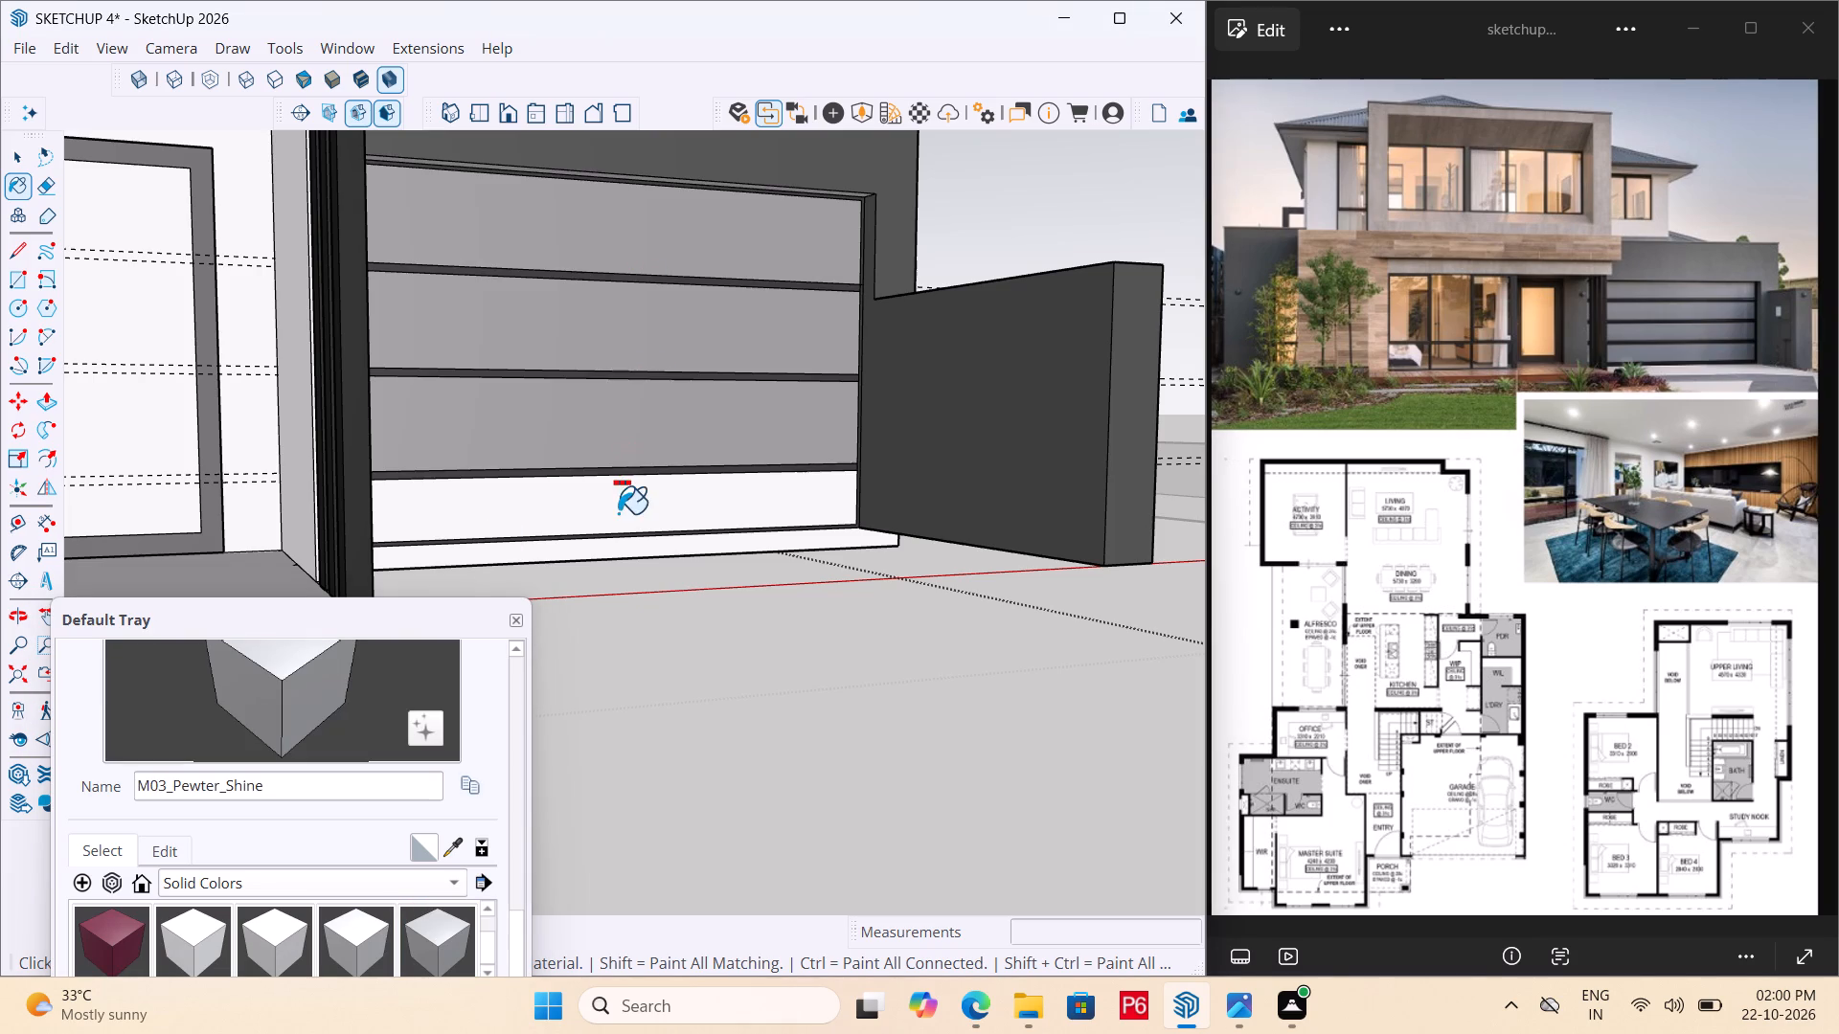
{"action": "left_click_drag", "start_coordinate": [618, 513], "coordinate": [621, 504]}
Examine the painted garage door and the front facade from several angles.
{"action": "scroll", "coordinate": [618, 416], "scroll_direction": "down", "scroll_amount": 2}
{"action": "middle_click_drag", "start_coordinate": [580, 444], "coordinate": [150, 530]}
{"action": "scroll", "coordinate": [712, 417], "scroll_direction": "down", "scroll_amount": 4}
{"action": "middle_click_drag", "start_coordinate": [523, 414], "coordinate": [524, 374]}
{"action": "key", "text": "space"}
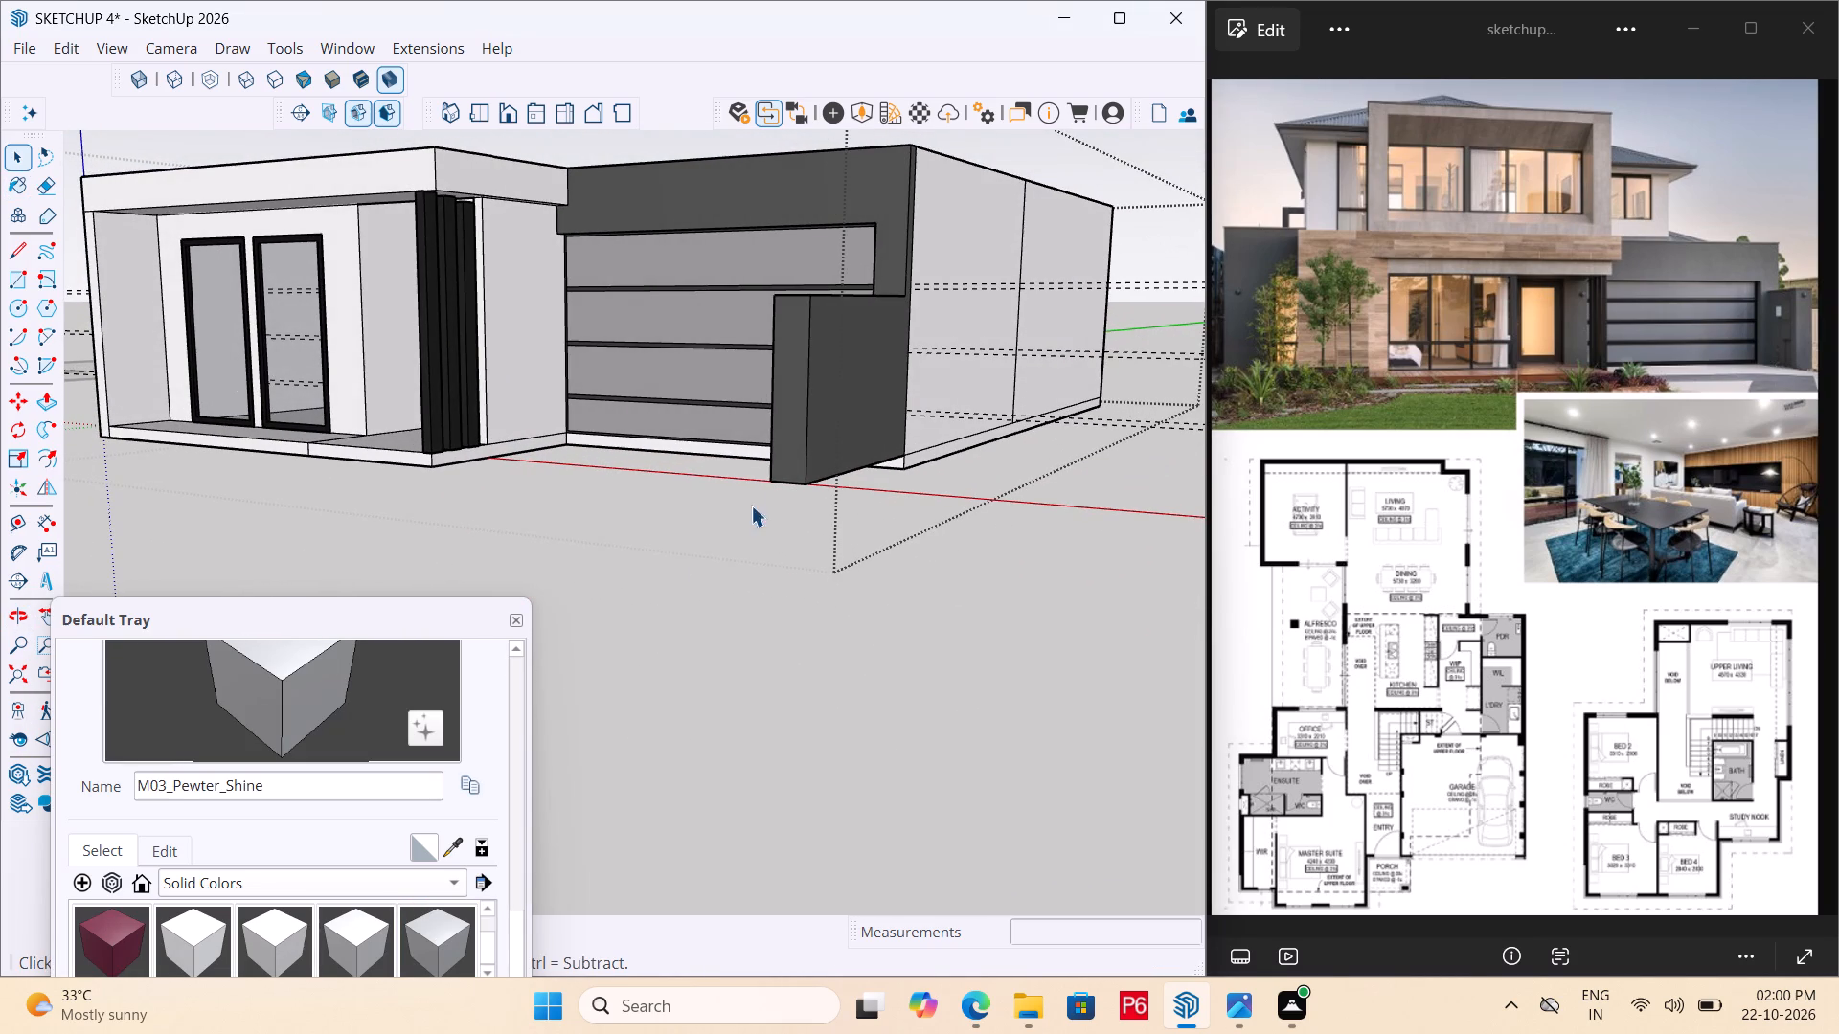
{"action": "double_click", "coordinate": [618, 583]}
{"action": "middle_click_drag", "start_coordinate": [486, 428], "coordinate": [330, 448]}
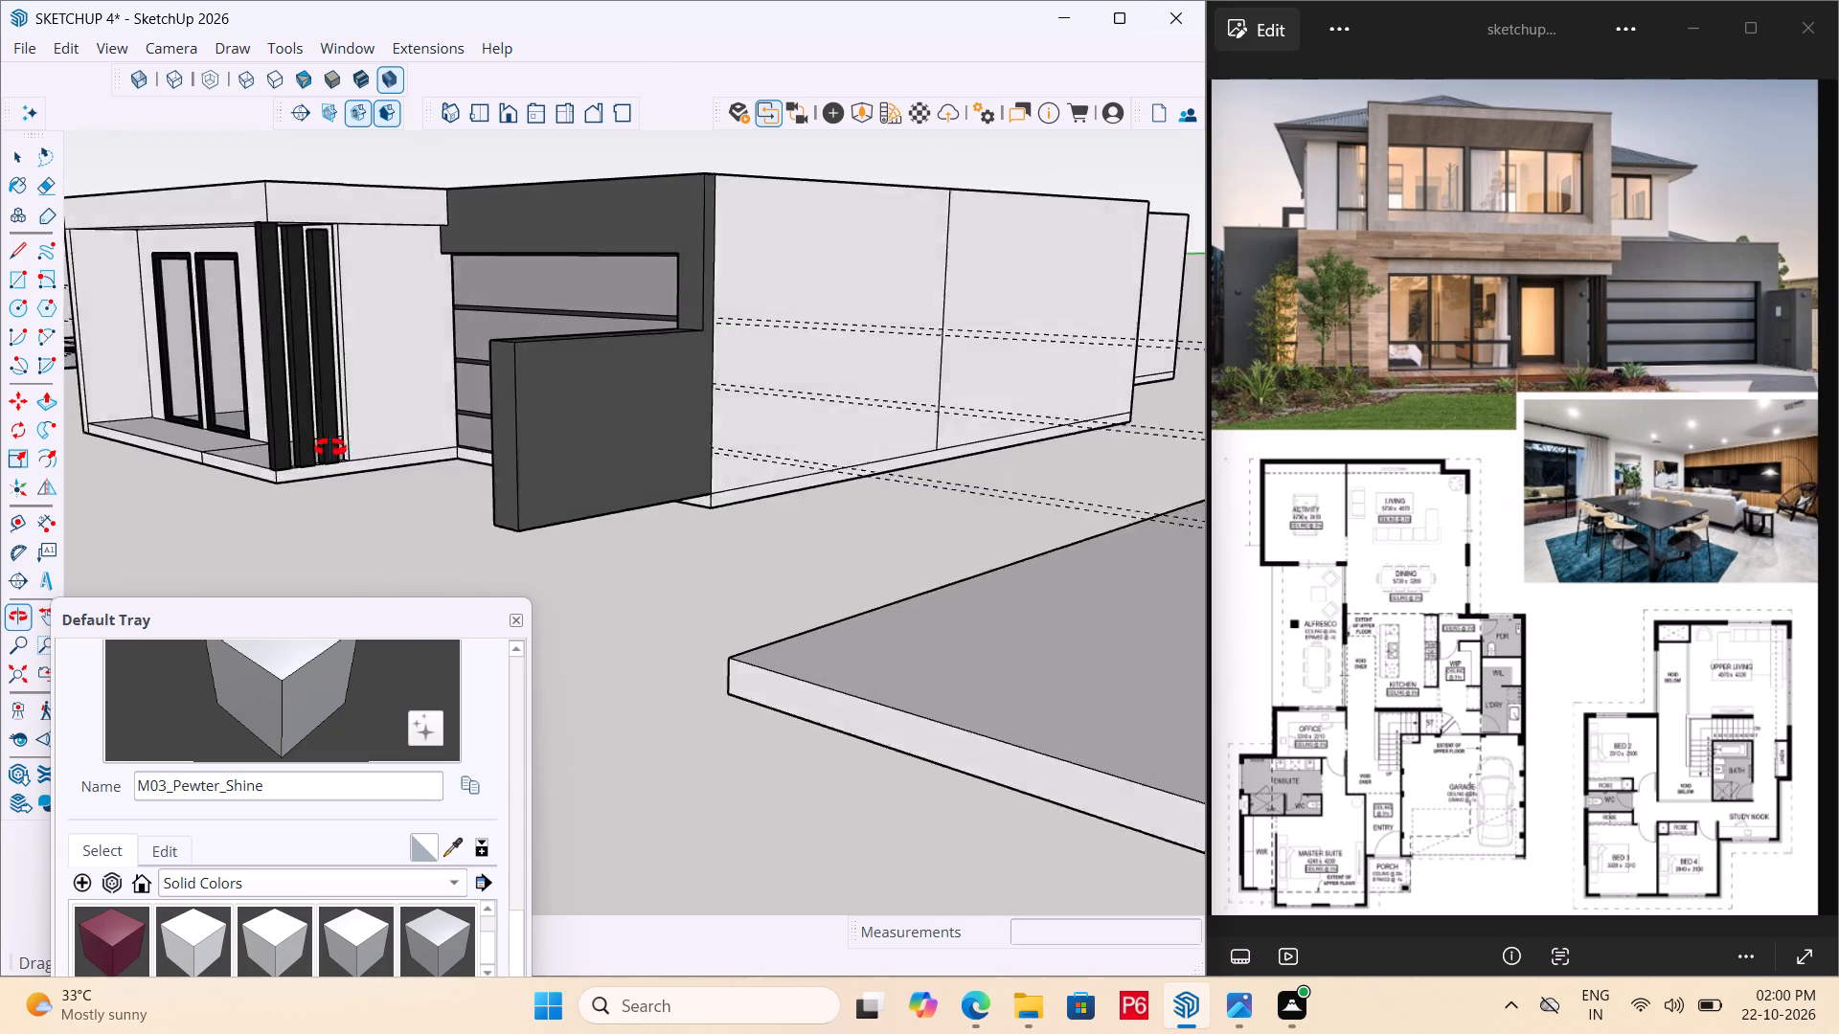
{"action": "middle_click_drag", "start_coordinate": [330, 448], "coordinate": [284, 481]}
Push/Pull the top face of the dark vertical post nearest the garage up about 2 11/16" to the overhang's underside.
{"action": "scroll", "coordinate": [193, 242], "scroll_direction": "up", "scroll_amount": 16}
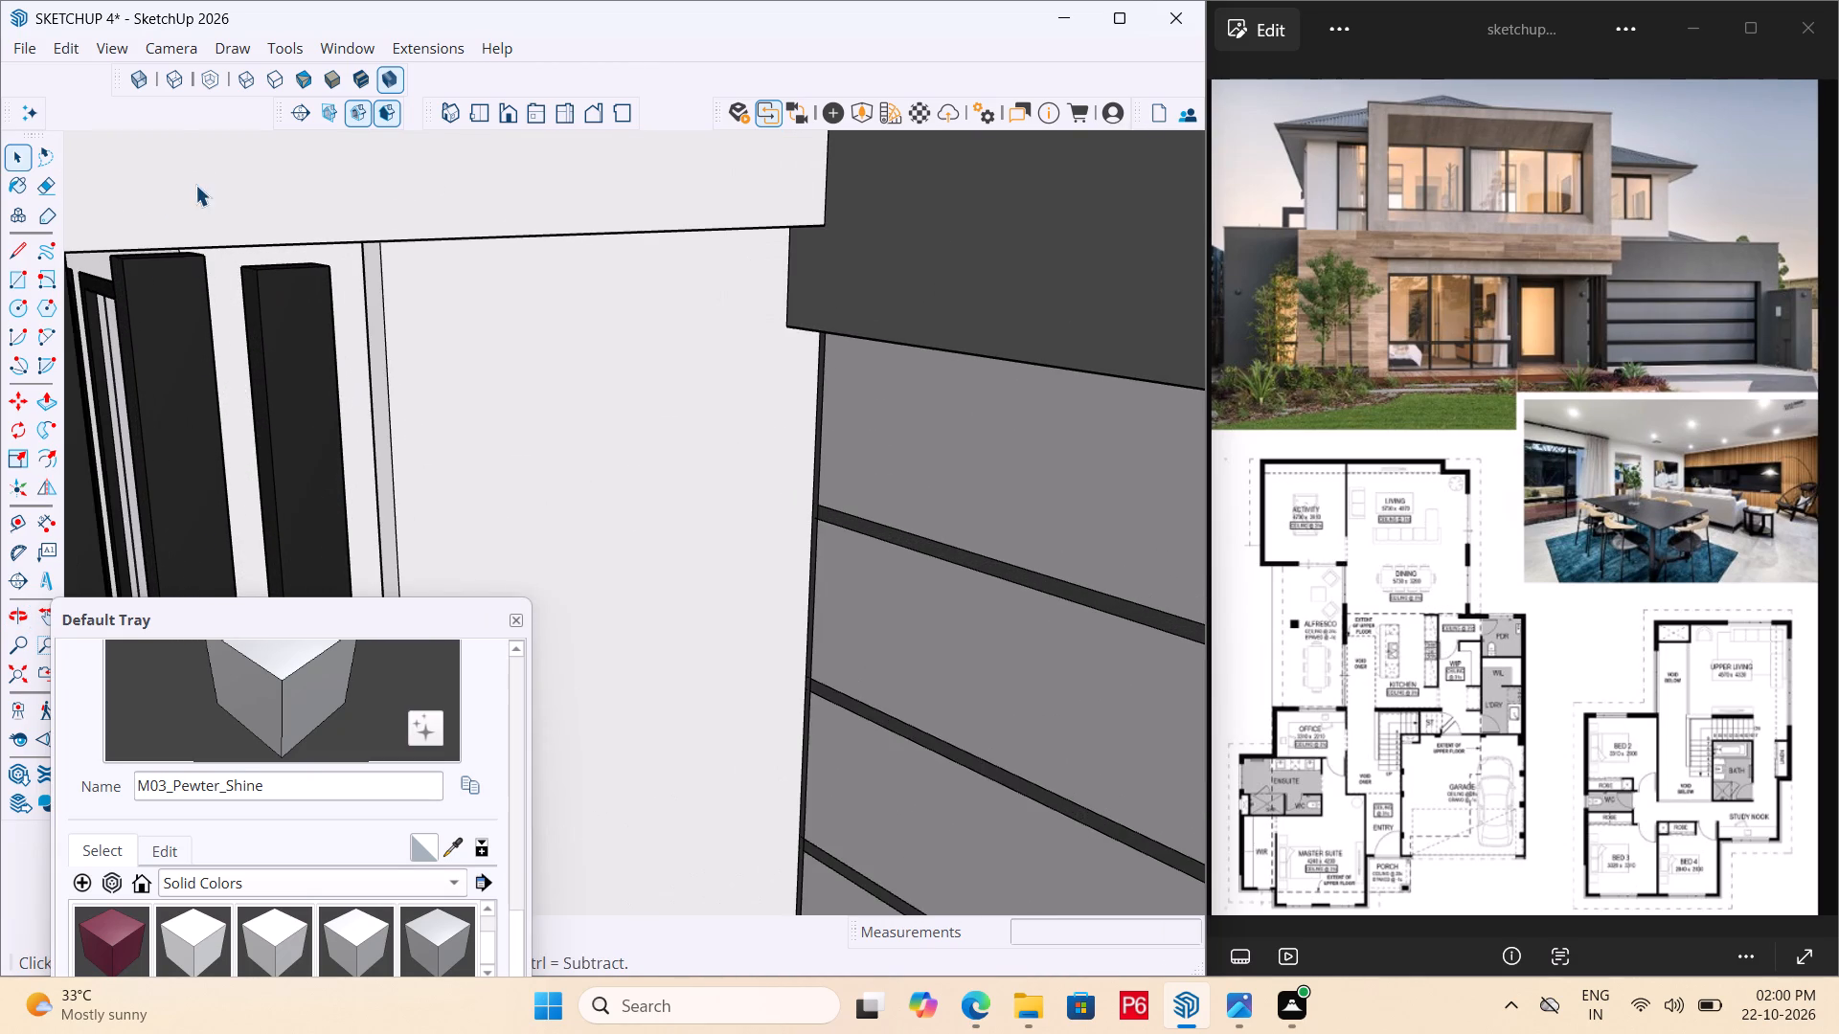
{"action": "middle_click_drag", "start_coordinate": [195, 126], "coordinate": [185, 34]}
{"action": "scroll", "coordinate": [184, 36], "scroll_direction": "down", "scroll_amount": 1}
{"action": "scroll", "coordinate": [374, 314], "scroll_direction": "down", "scroll_amount": 7}
{"action": "middle_click_drag", "start_coordinate": [307, 309], "coordinate": [298, 186]}
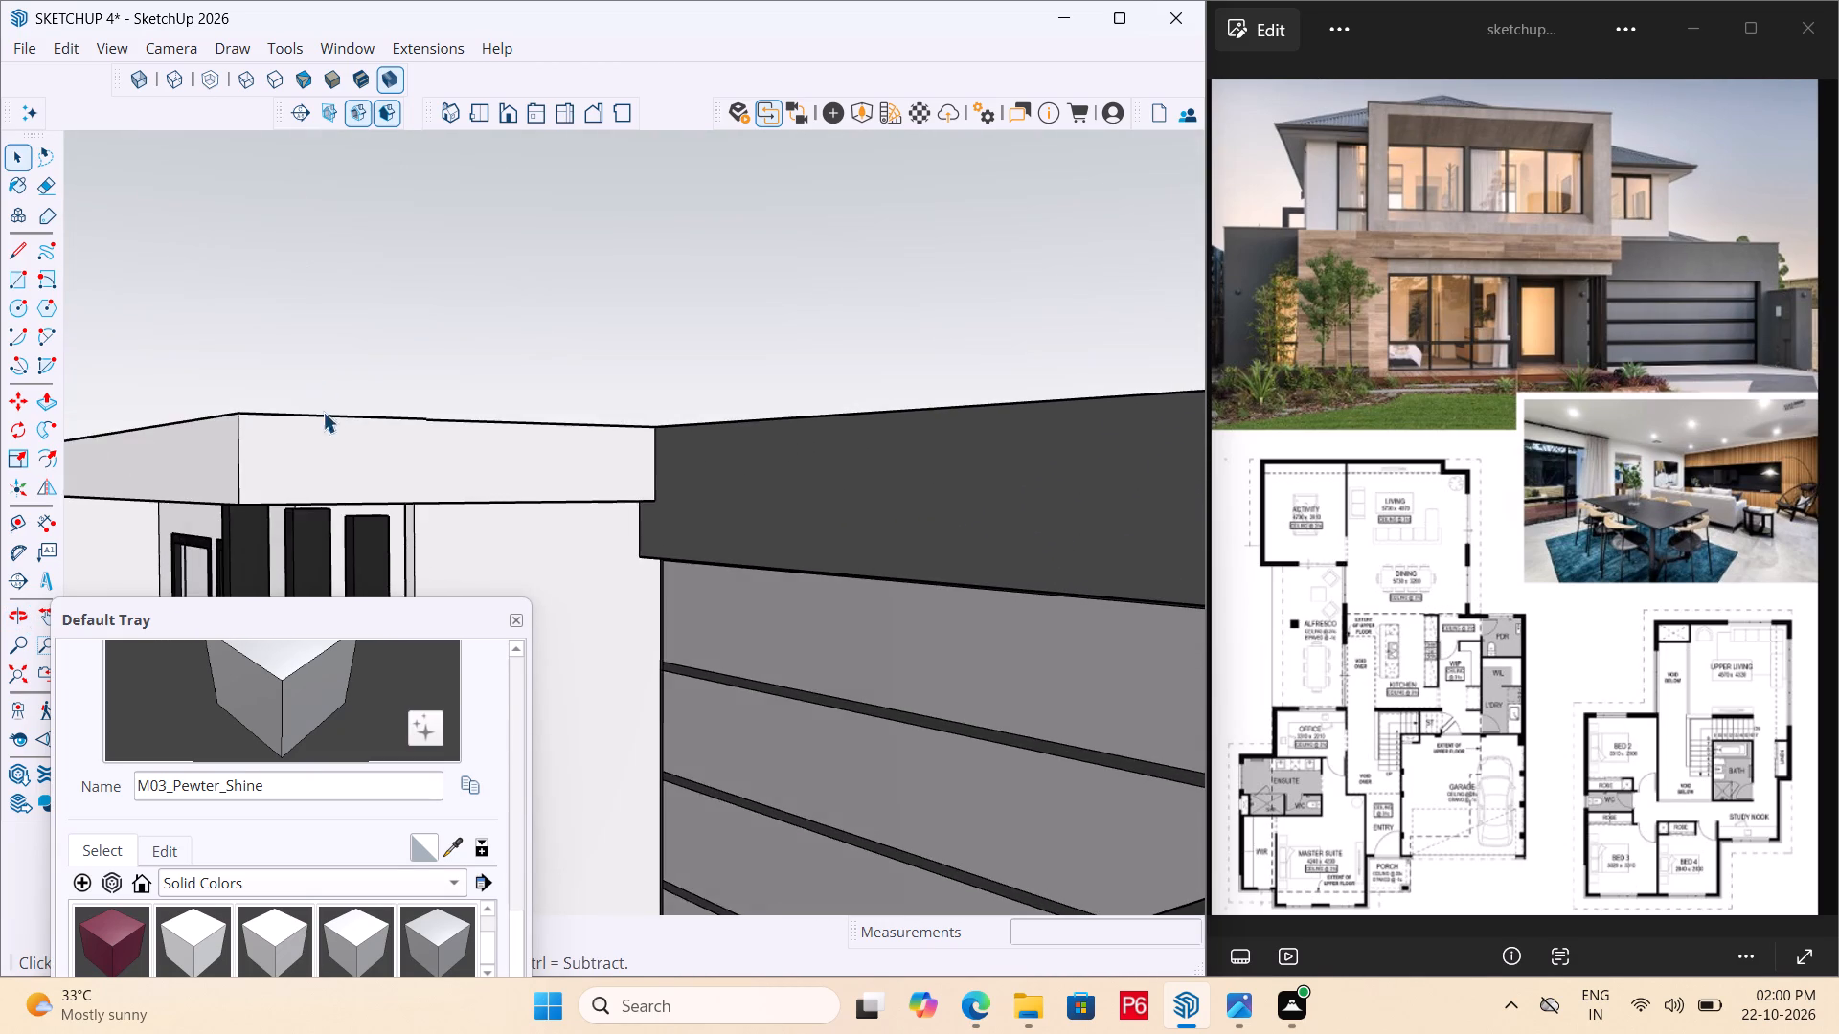
{"action": "scroll", "coordinate": [323, 418], "scroll_direction": "up", "scroll_amount": 6}
{"action": "scroll", "coordinate": [254, 364], "scroll_direction": "down", "scroll_amount": 7}
{"action": "middle_click_drag", "start_coordinate": [244, 496], "coordinate": [216, 585]}
{"action": "scroll", "coordinate": [279, 408], "scroll_direction": "up", "scroll_amount": 8}
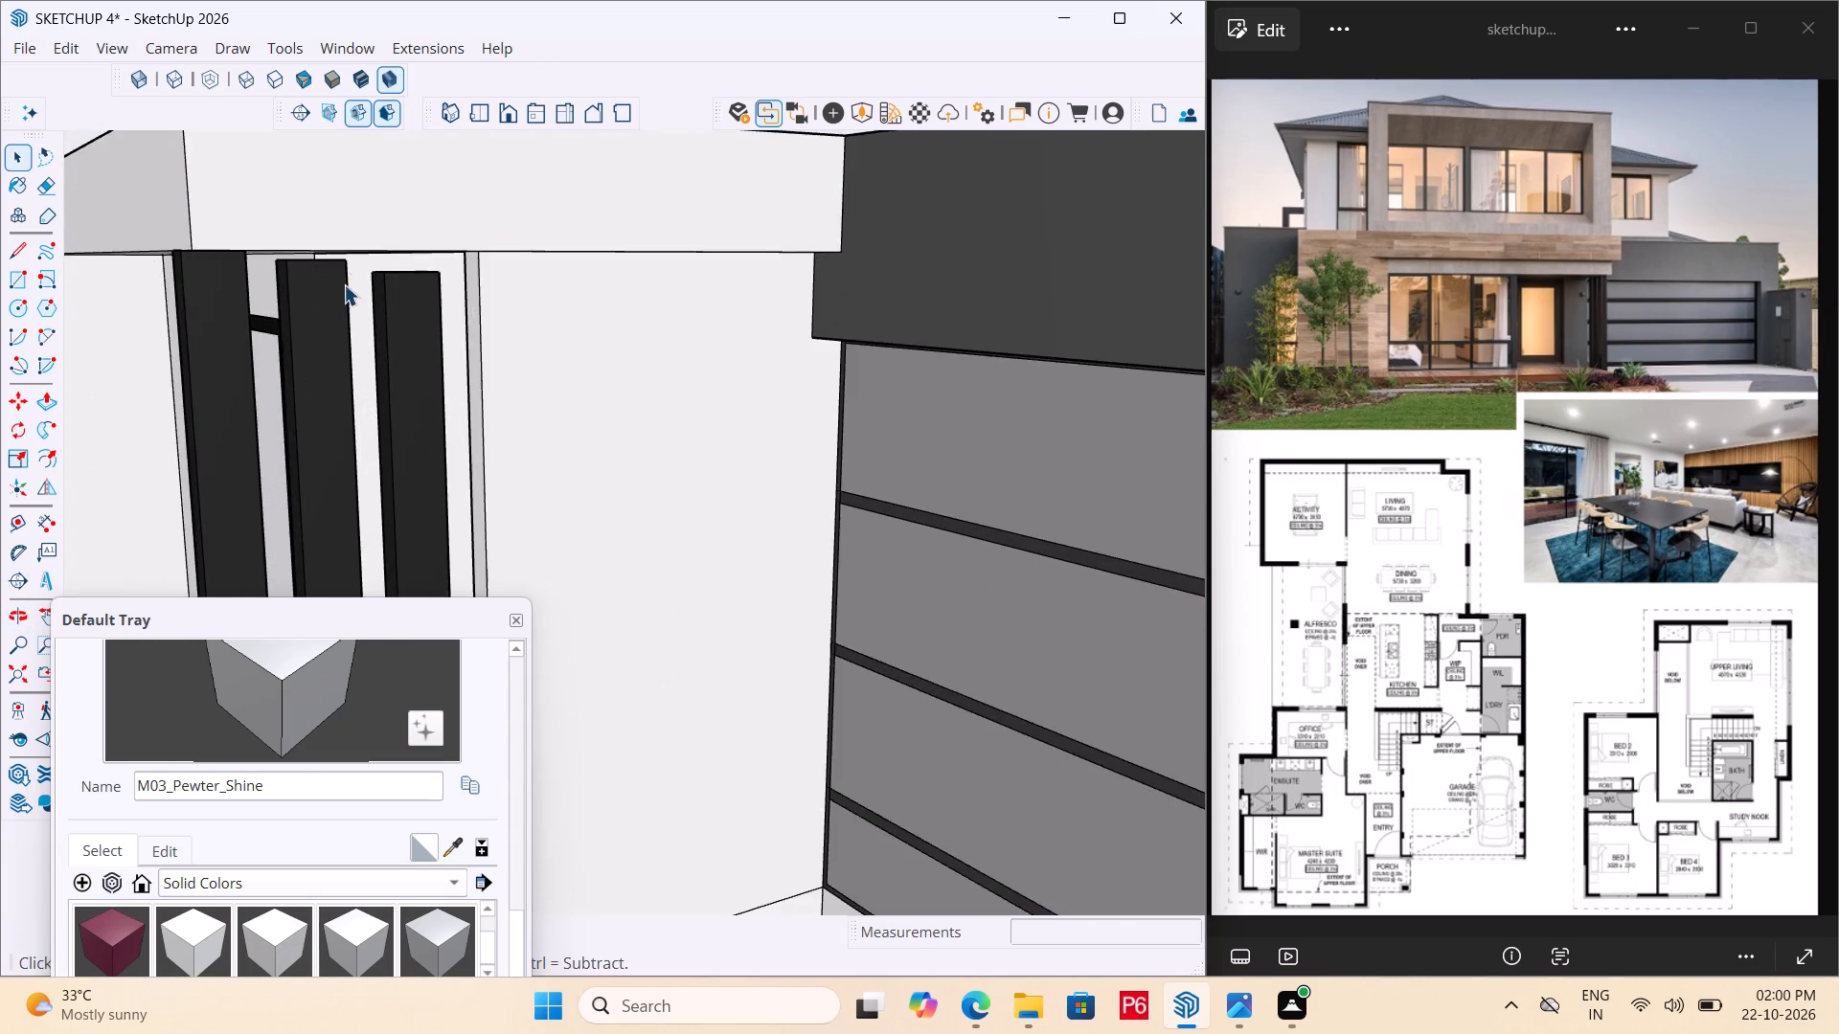
{"action": "scroll", "coordinate": [344, 284], "scroll_direction": "up", "scroll_amount": 6}
{"action": "middle_click_drag", "start_coordinate": [351, 270], "coordinate": [355, 301]}
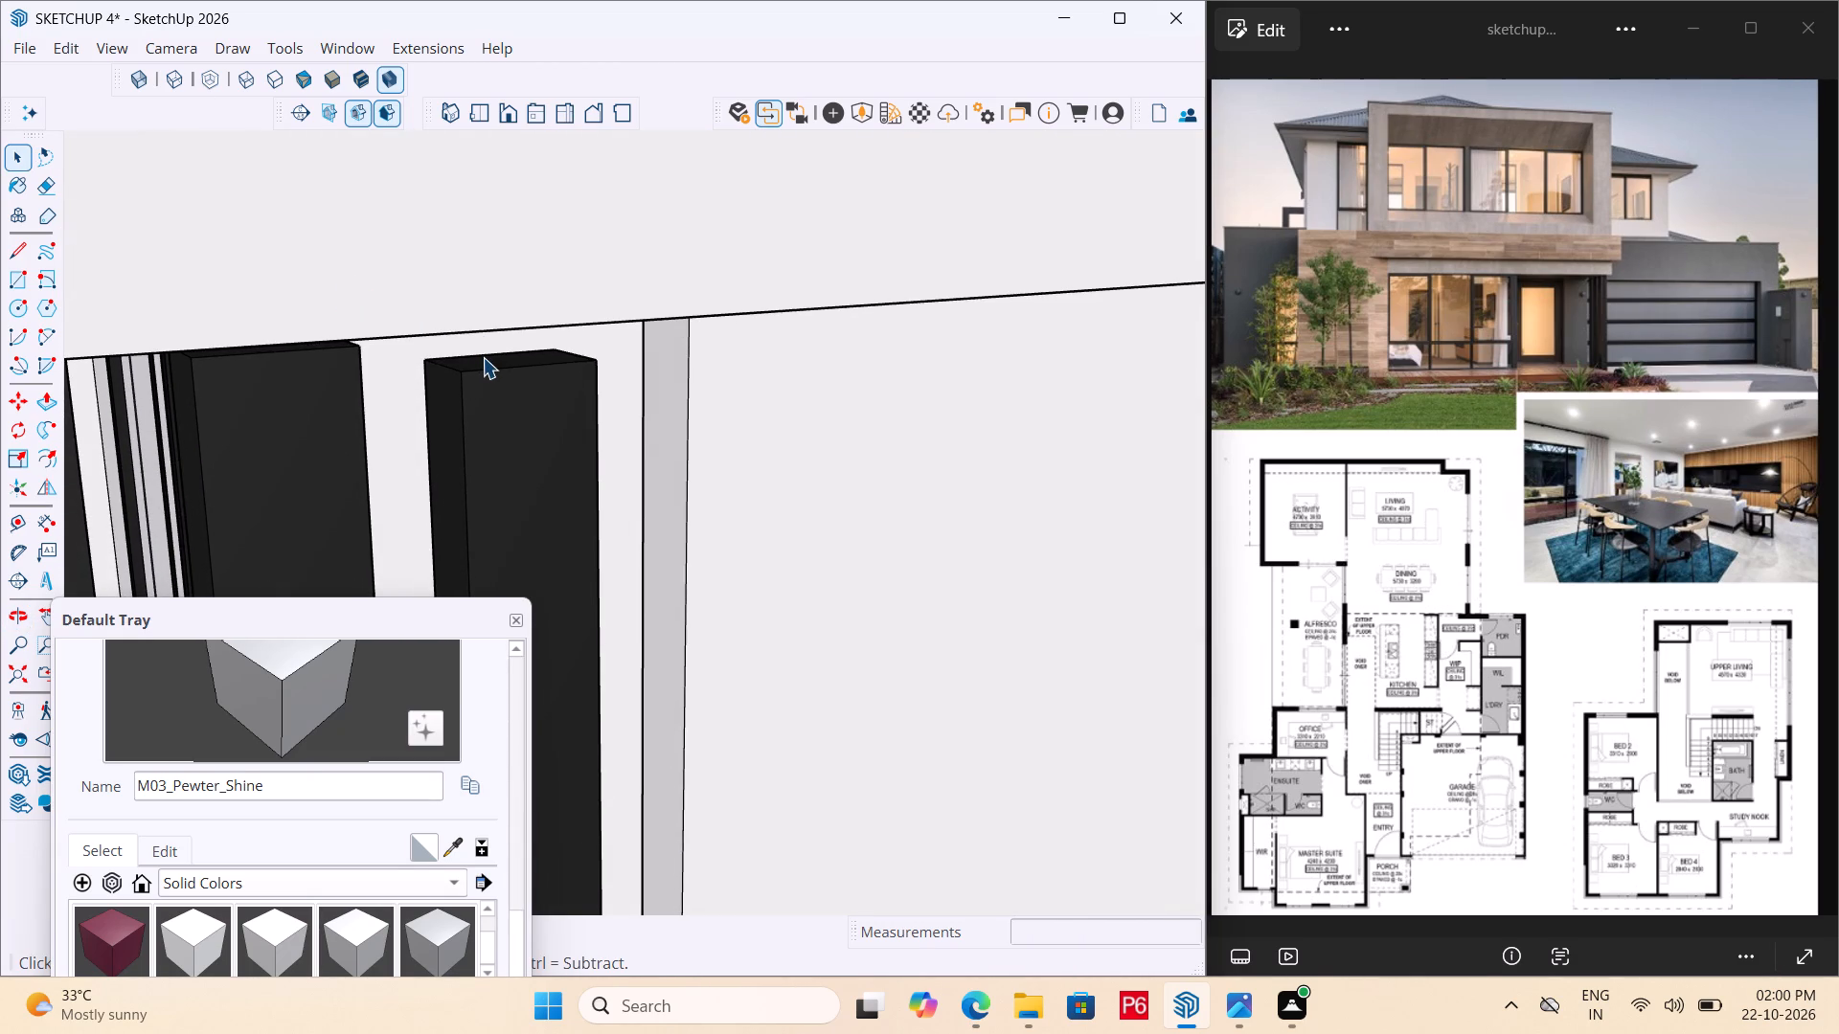
{"action": "left_click", "coordinate": [484, 358]}
{"action": "double_click", "coordinate": [488, 359]}
{"action": "left_click", "coordinate": [507, 364]}
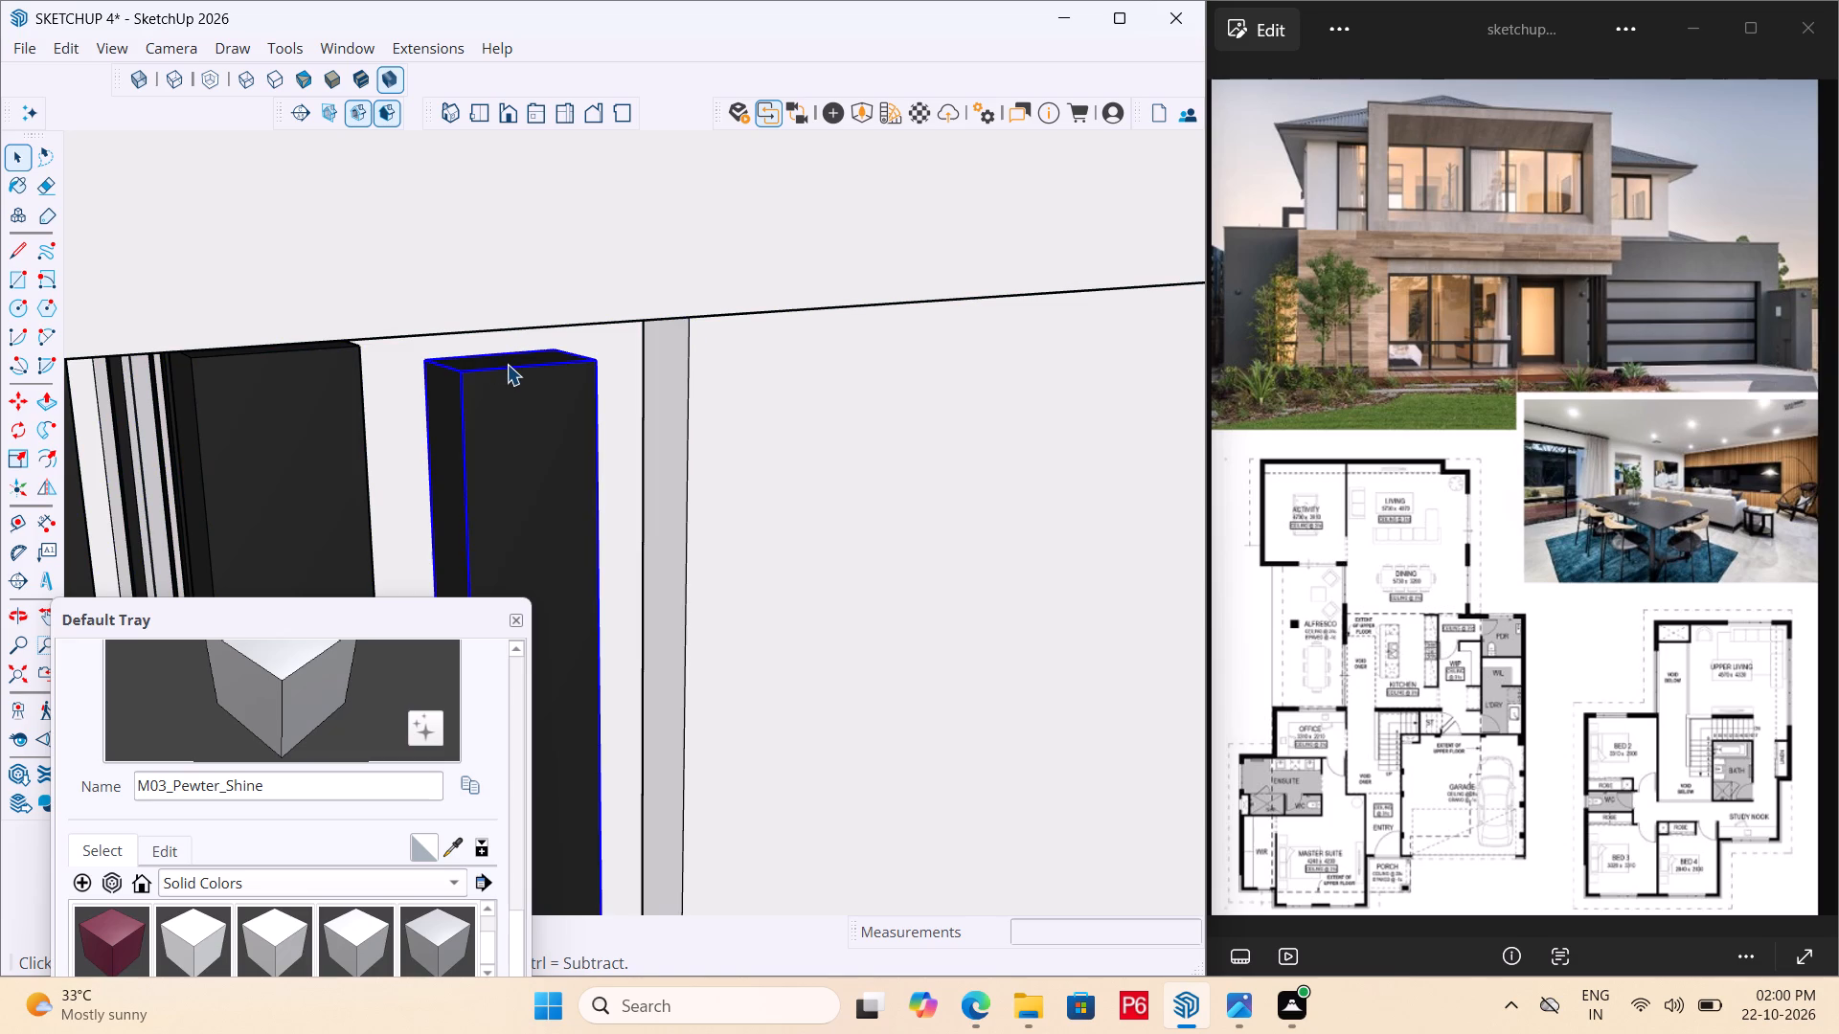
{"action": "triple_click", "coordinate": [504, 361]}
{"action": "left_click", "coordinate": [488, 361]}
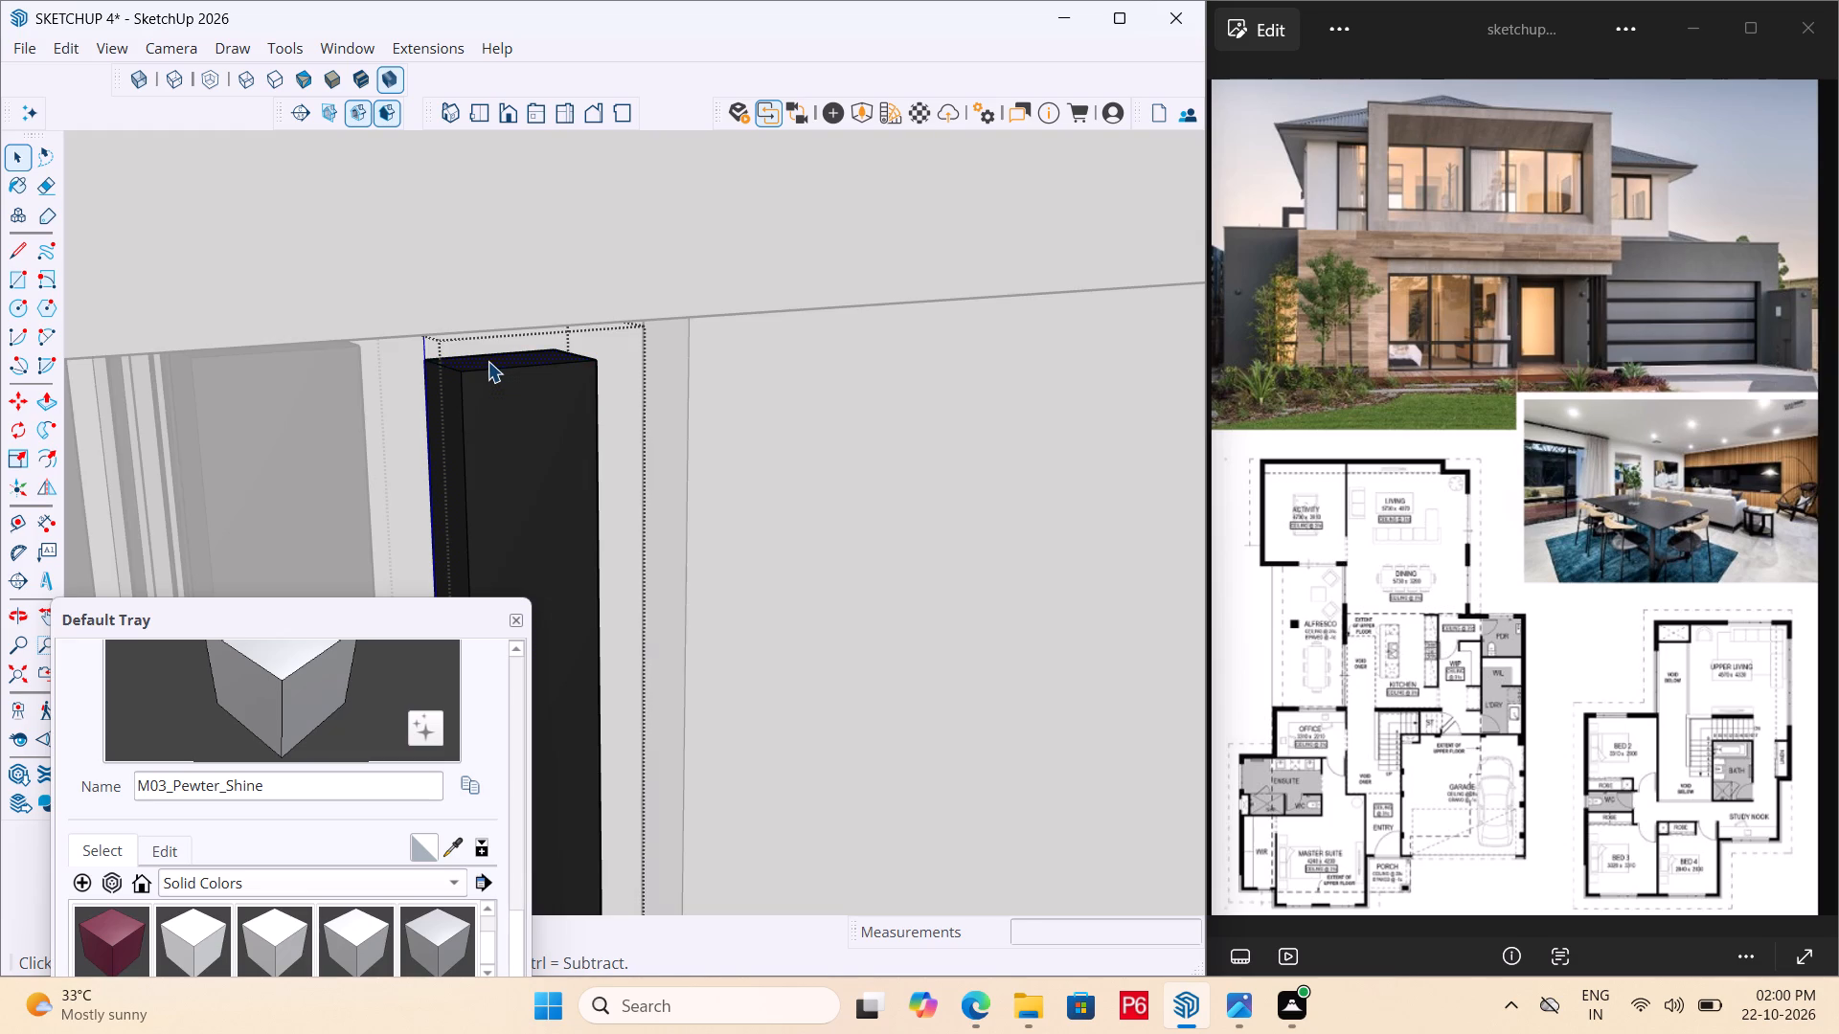
{"action": "key", "text": "p"}
{"action": "left_click", "coordinate": [495, 346]}
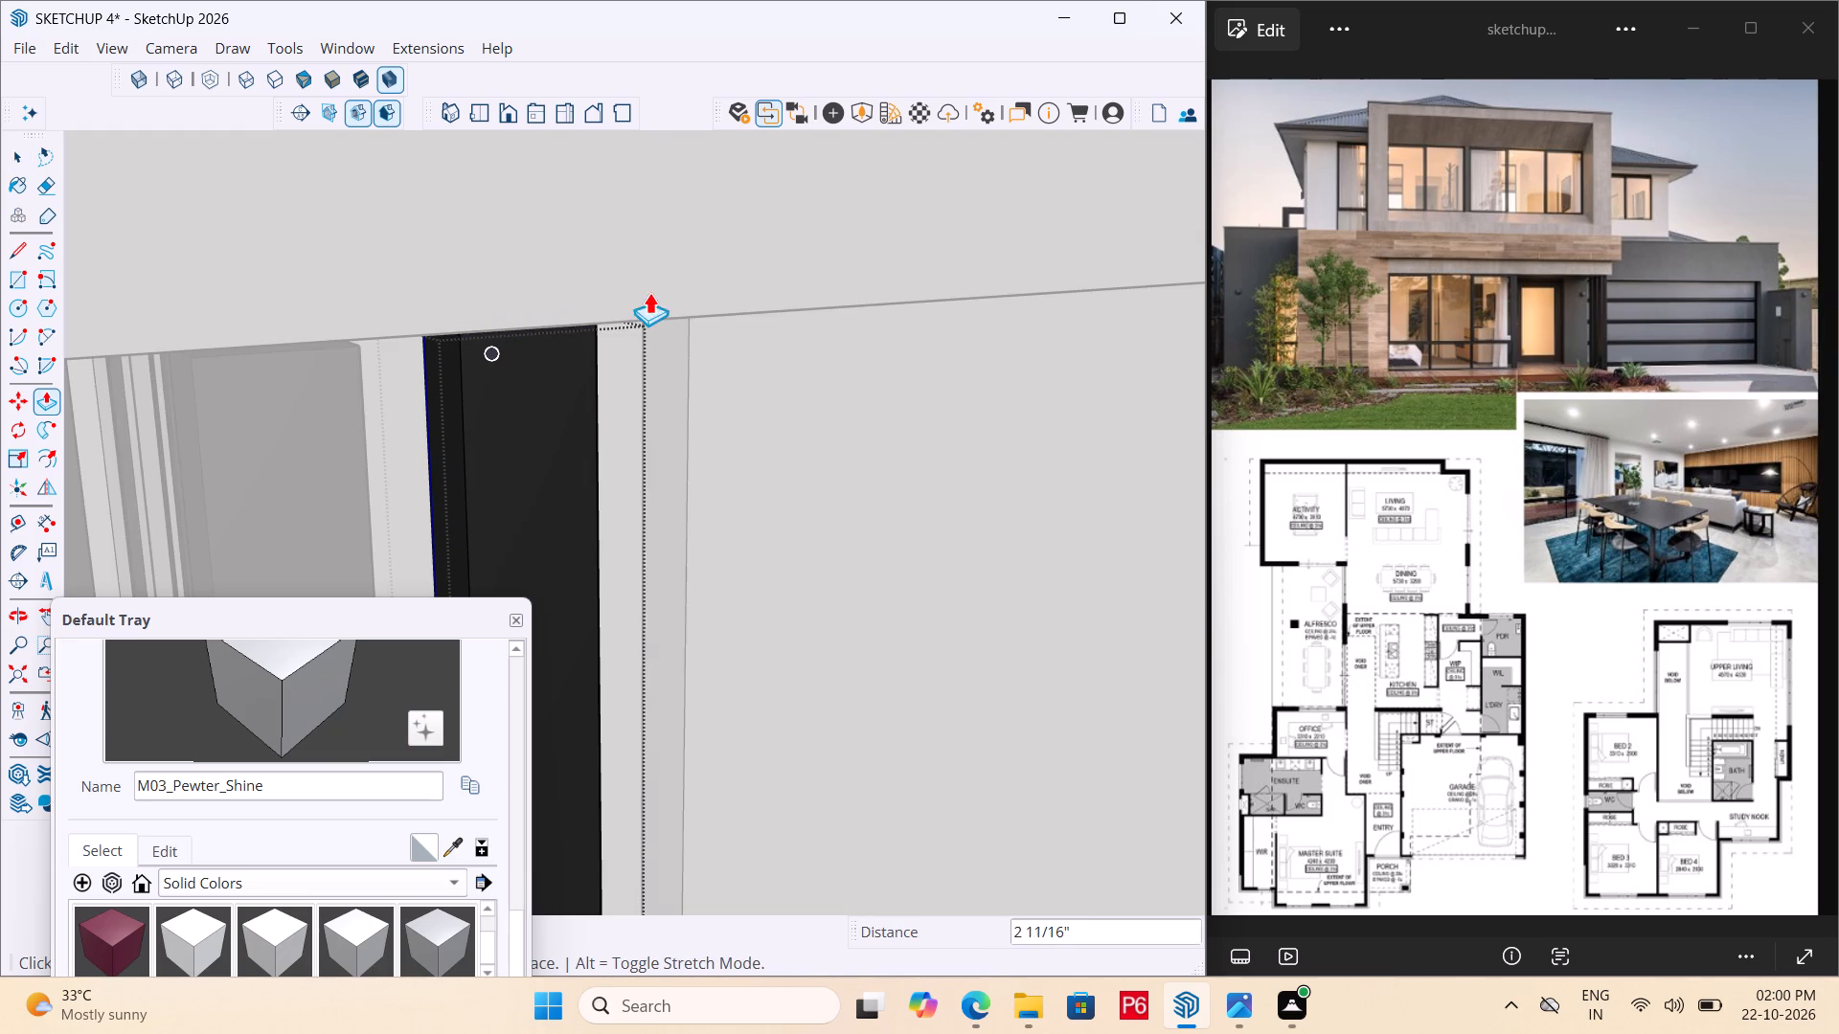
{"action": "left_click", "coordinate": [613, 308]}
{"action": "scroll", "coordinate": [719, 288], "scroll_direction": "down", "scroll_amount": 3}
{"action": "key", "text": "space"}
{"action": "scroll", "coordinate": [368, 362], "scroll_direction": "up", "scroll_amount": 1}
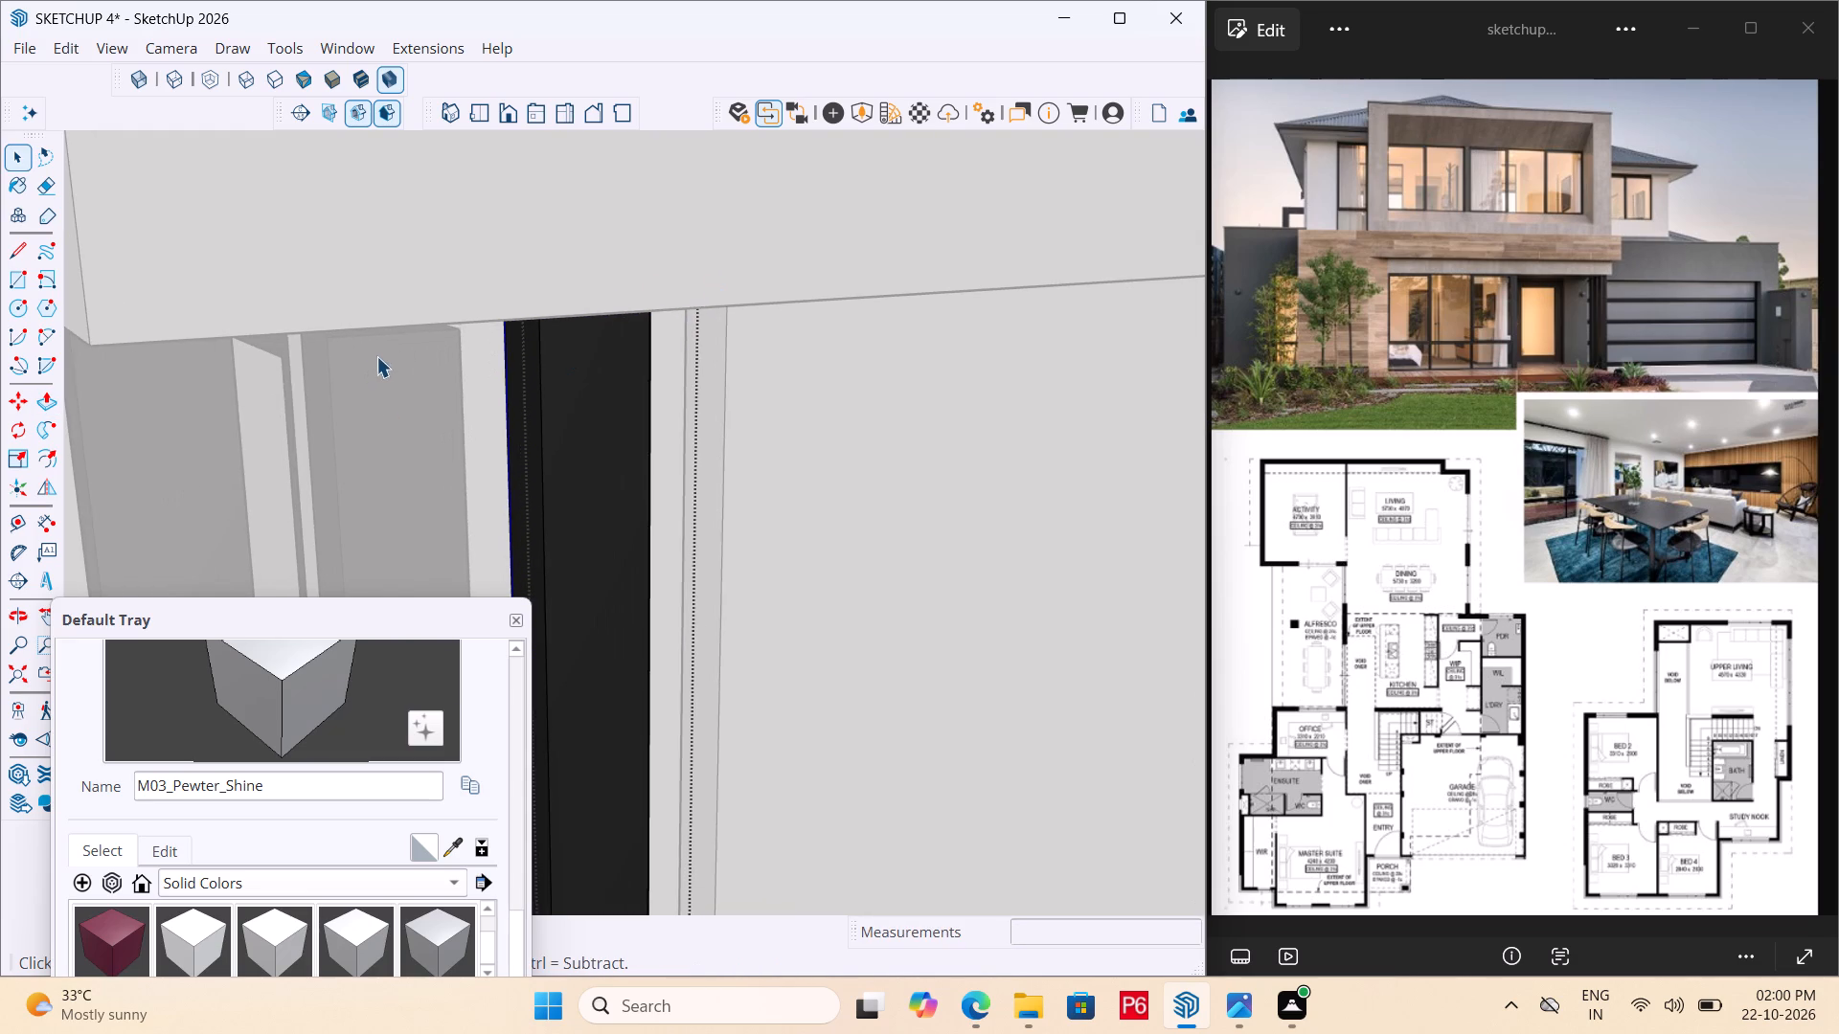
Push/Pull the top face of the second dark vertical post up 3/4" toward the overhang.
{"action": "left_click", "coordinate": [376, 356]}
{"action": "double_click", "coordinate": [377, 354]}
{"action": "triple_click", "coordinate": [377, 352]}
{"action": "left_click", "coordinate": [377, 351]}
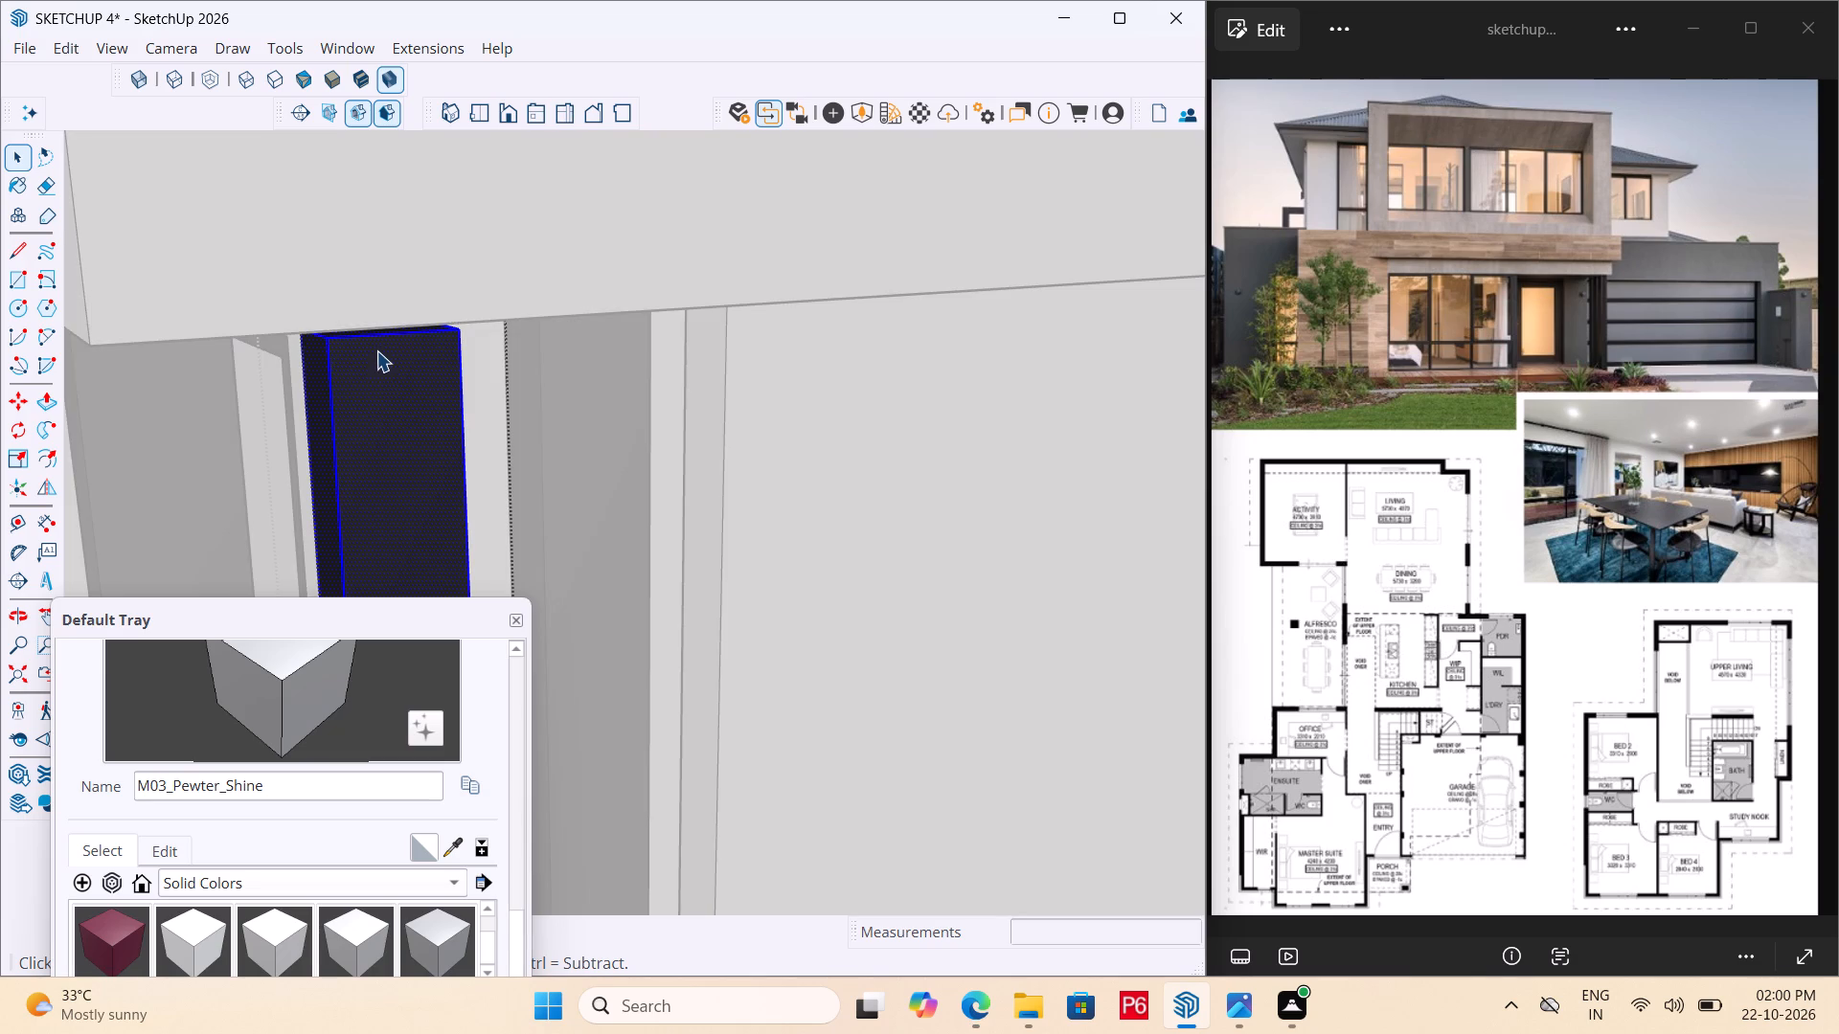
{"action": "left_click", "coordinate": [369, 348]}
{"action": "scroll", "coordinate": [364, 324], "scroll_direction": "up", "scroll_amount": 5}
{"action": "key", "text": "p"}
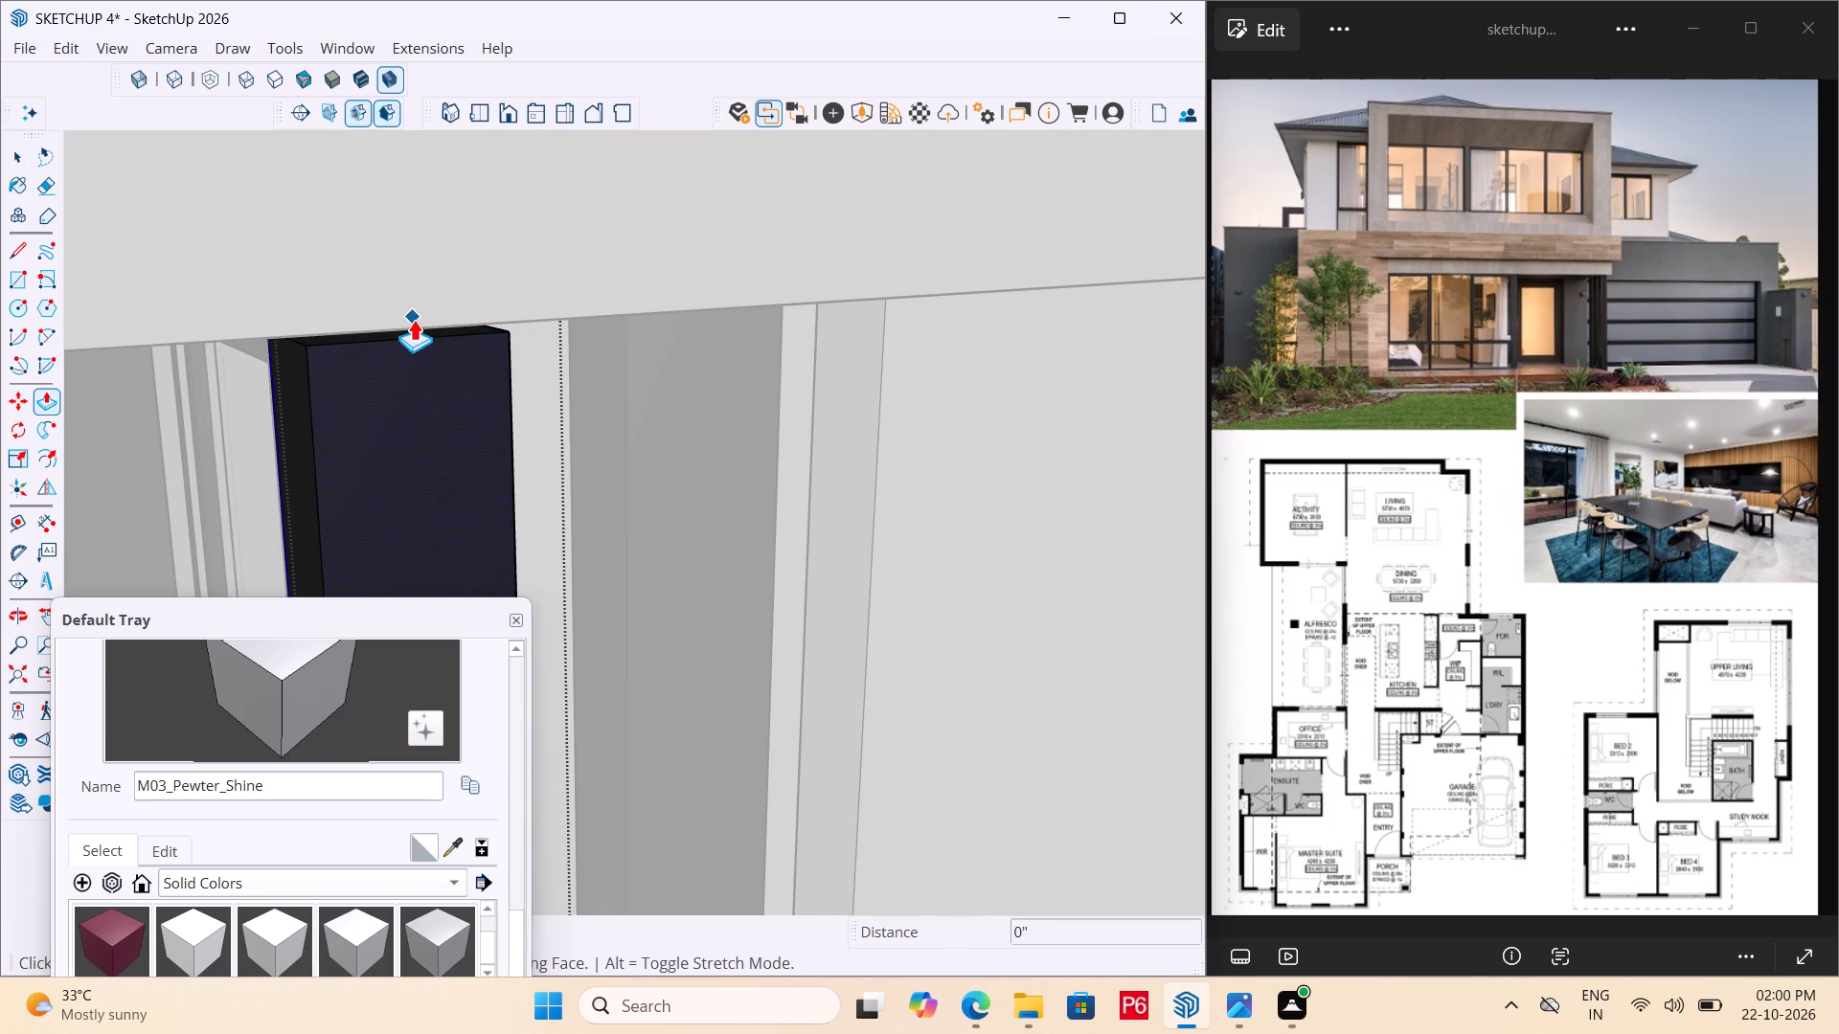
{"action": "scroll", "coordinate": [330, 366], "scroll_direction": "up", "scroll_amount": 10}
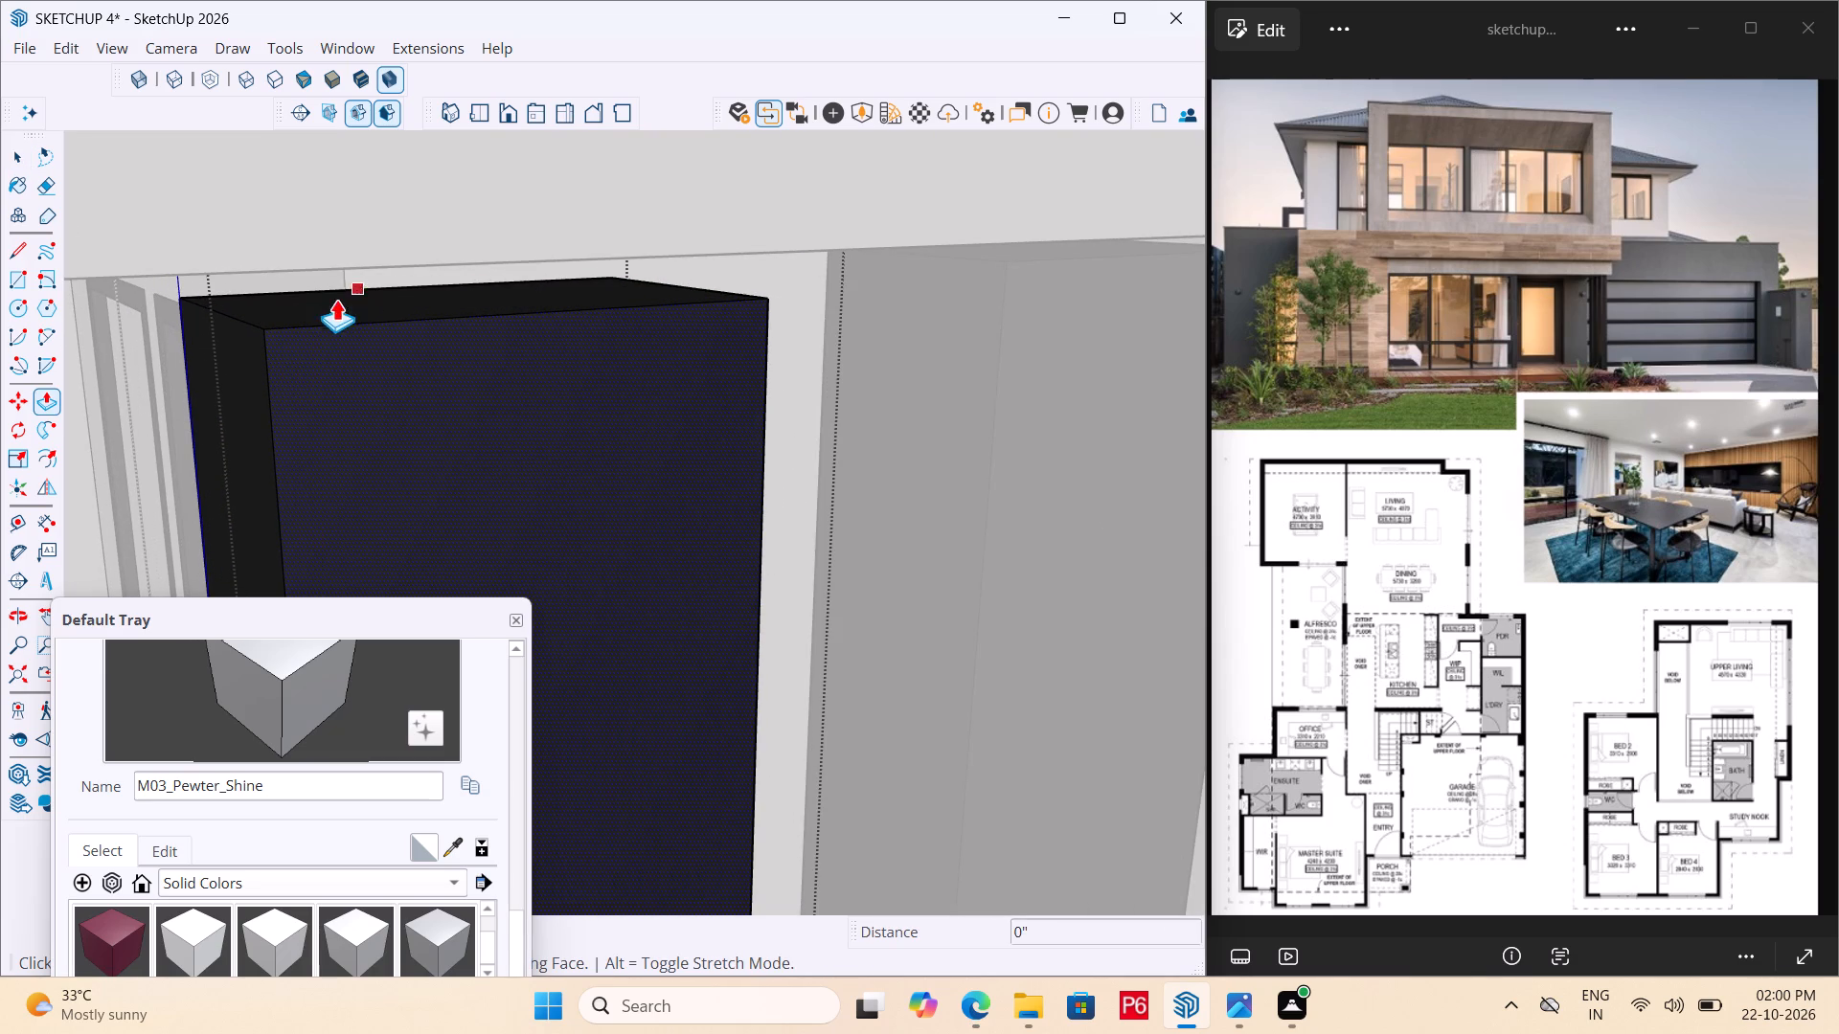
{"action": "key", "text": "space"}
{"action": "left_click", "coordinate": [371, 308]}
{"action": "key", "text": "p"}
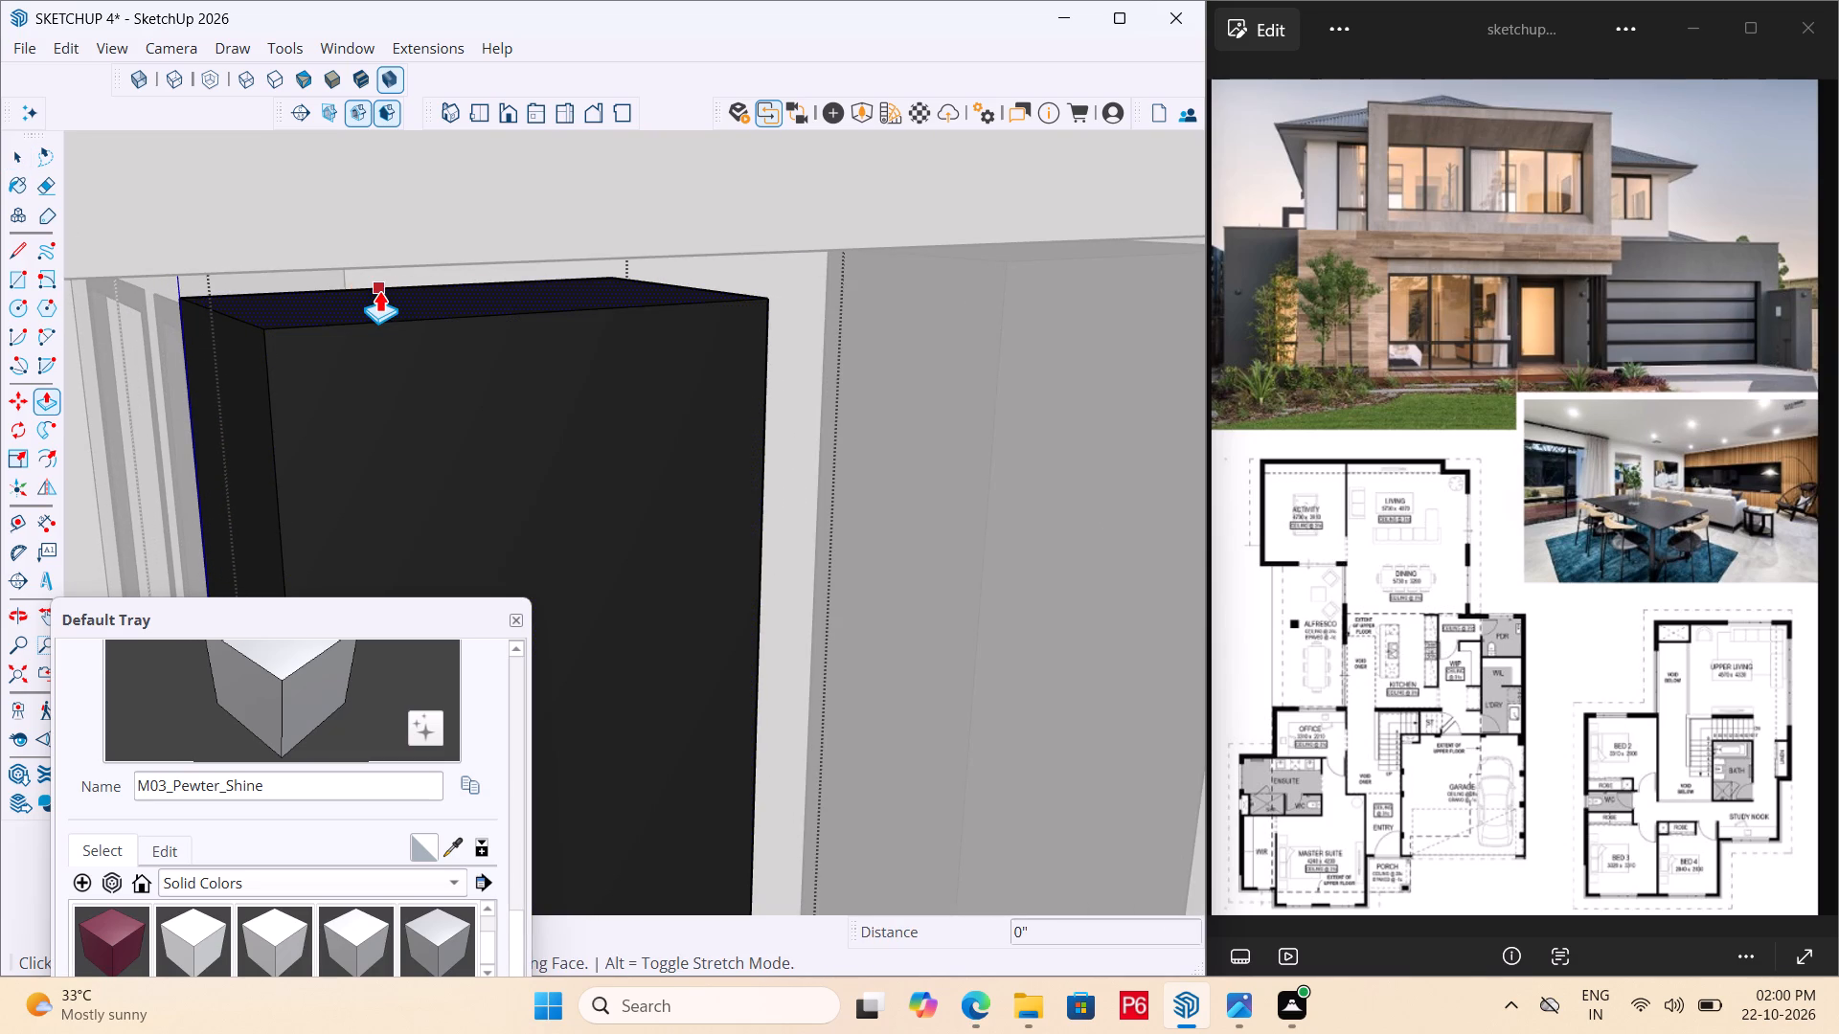
{"action": "left_click", "coordinate": [379, 290]}
{"action": "left_click", "coordinate": [721, 244]}
{"action": "scroll", "coordinate": [291, 255], "scroll_direction": "down", "scroll_amount": 6}
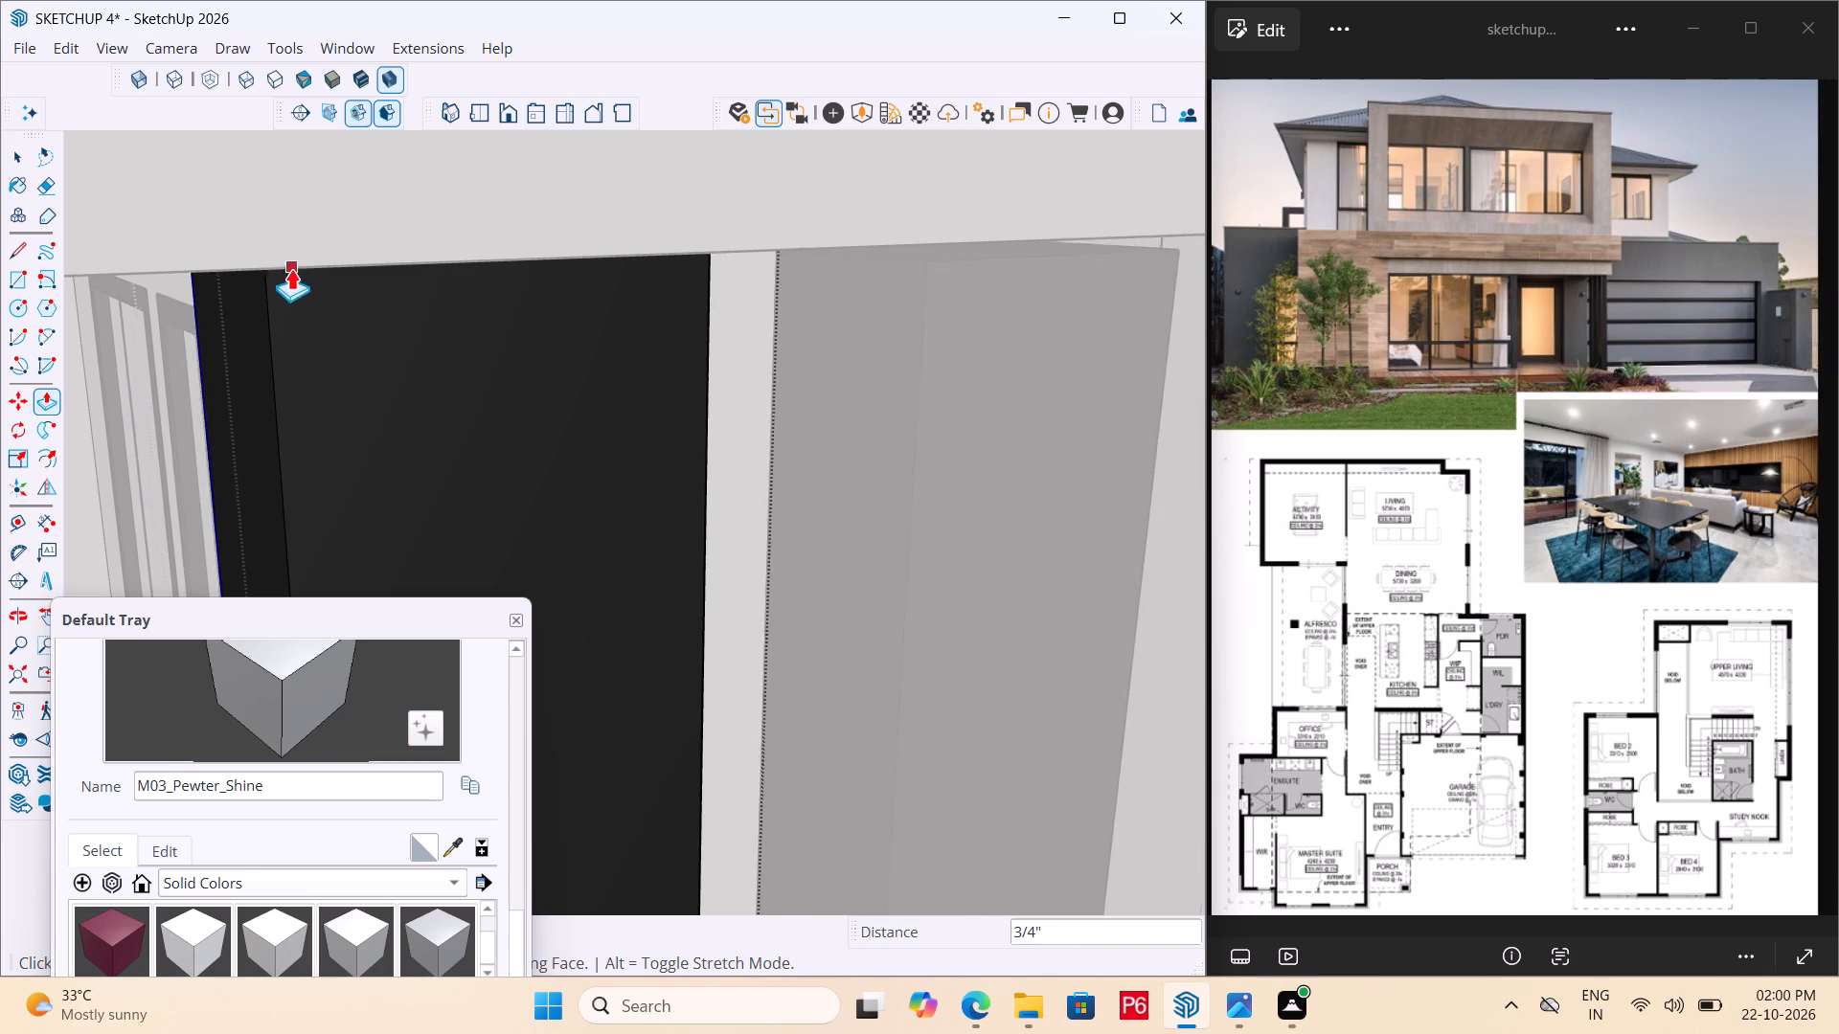
{"action": "scroll", "coordinate": [475, 285], "scroll_direction": "down", "scroll_amount": 6}
Save the model.
{"action": "key", "text": "ctrl+s"}
{"action": "key", "text": "ctrl+s"}
{"action": "key", "text": "ctrl+s"}
{"action": "key", "text": "ctrl+s"}
Push/Pull the same post's top face up a further 2 7/8" or so to the overhang's underside.
{"action": "scroll", "coordinate": [476, 296], "scroll_direction": "down", "scroll_amount": 5}
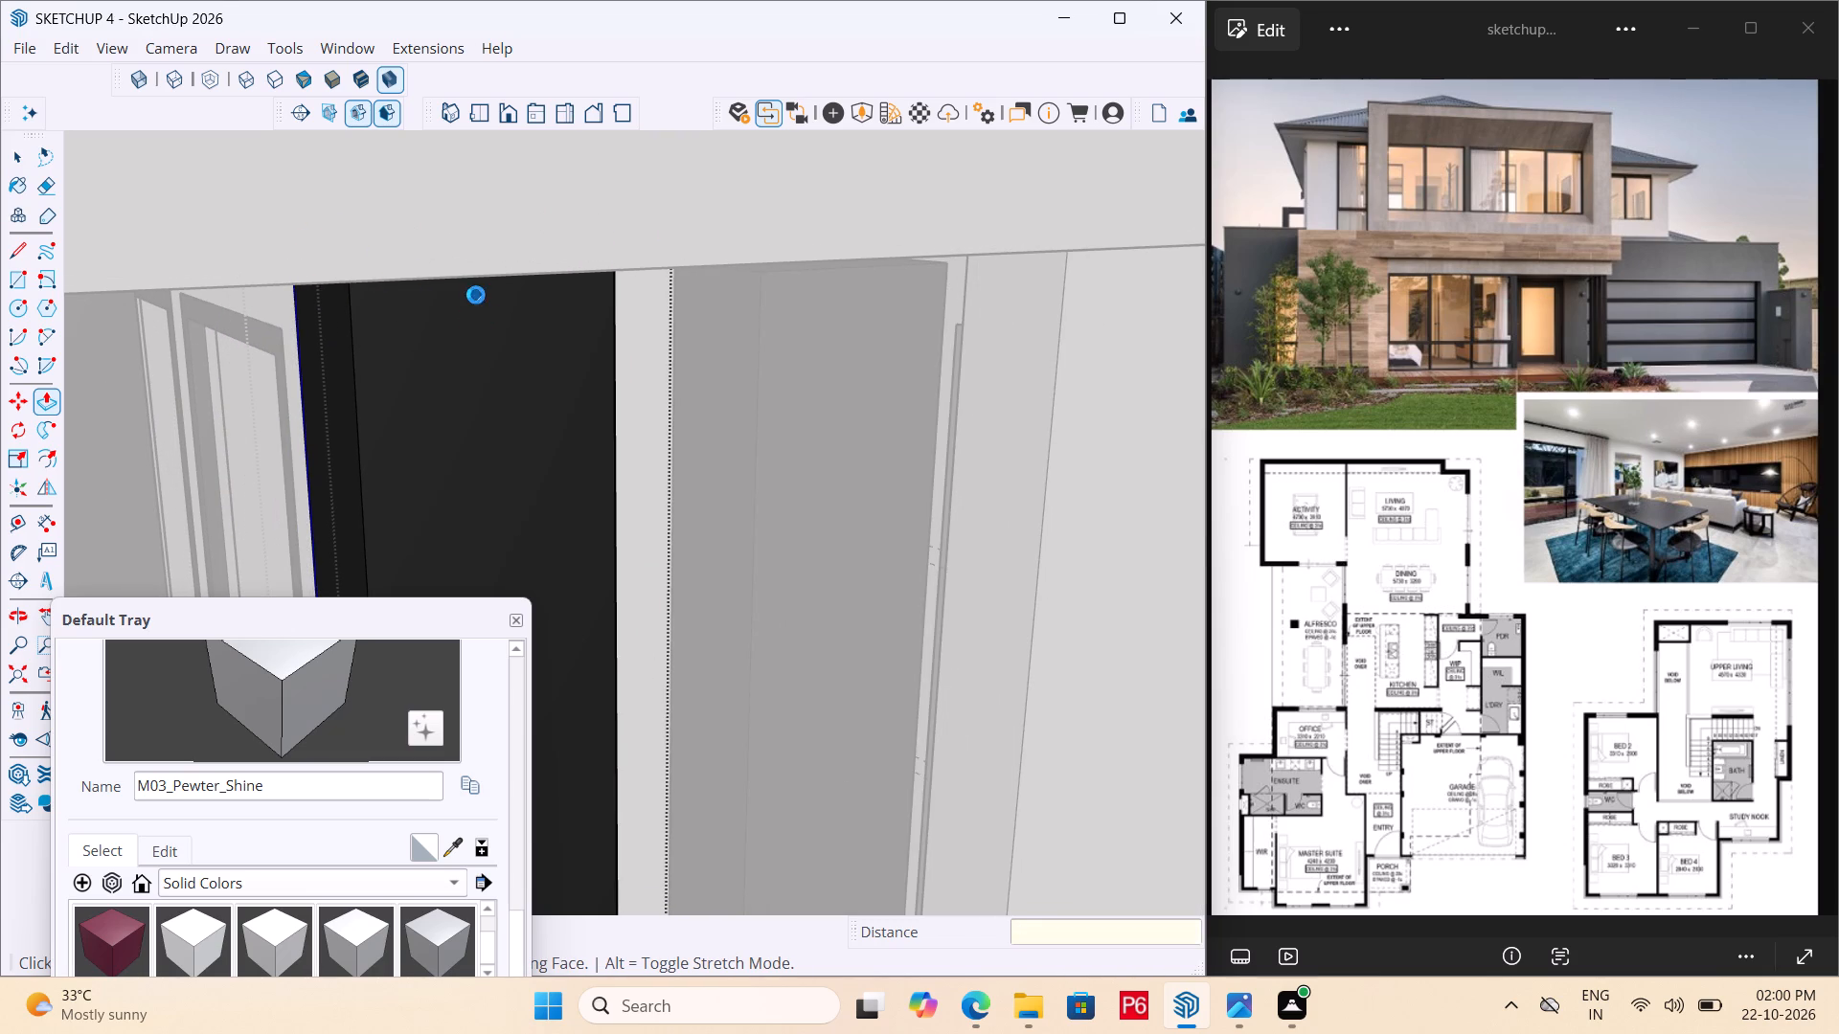
{"action": "scroll", "coordinate": [476, 295], "scroll_direction": "down", "scroll_amount": 6}
{"action": "scroll", "coordinate": [684, 280], "scroll_direction": "up", "scroll_amount": 1}
{"action": "middle_click_drag", "start_coordinate": [683, 273], "coordinate": [670, 248]}
{"action": "key", "text": "space"}
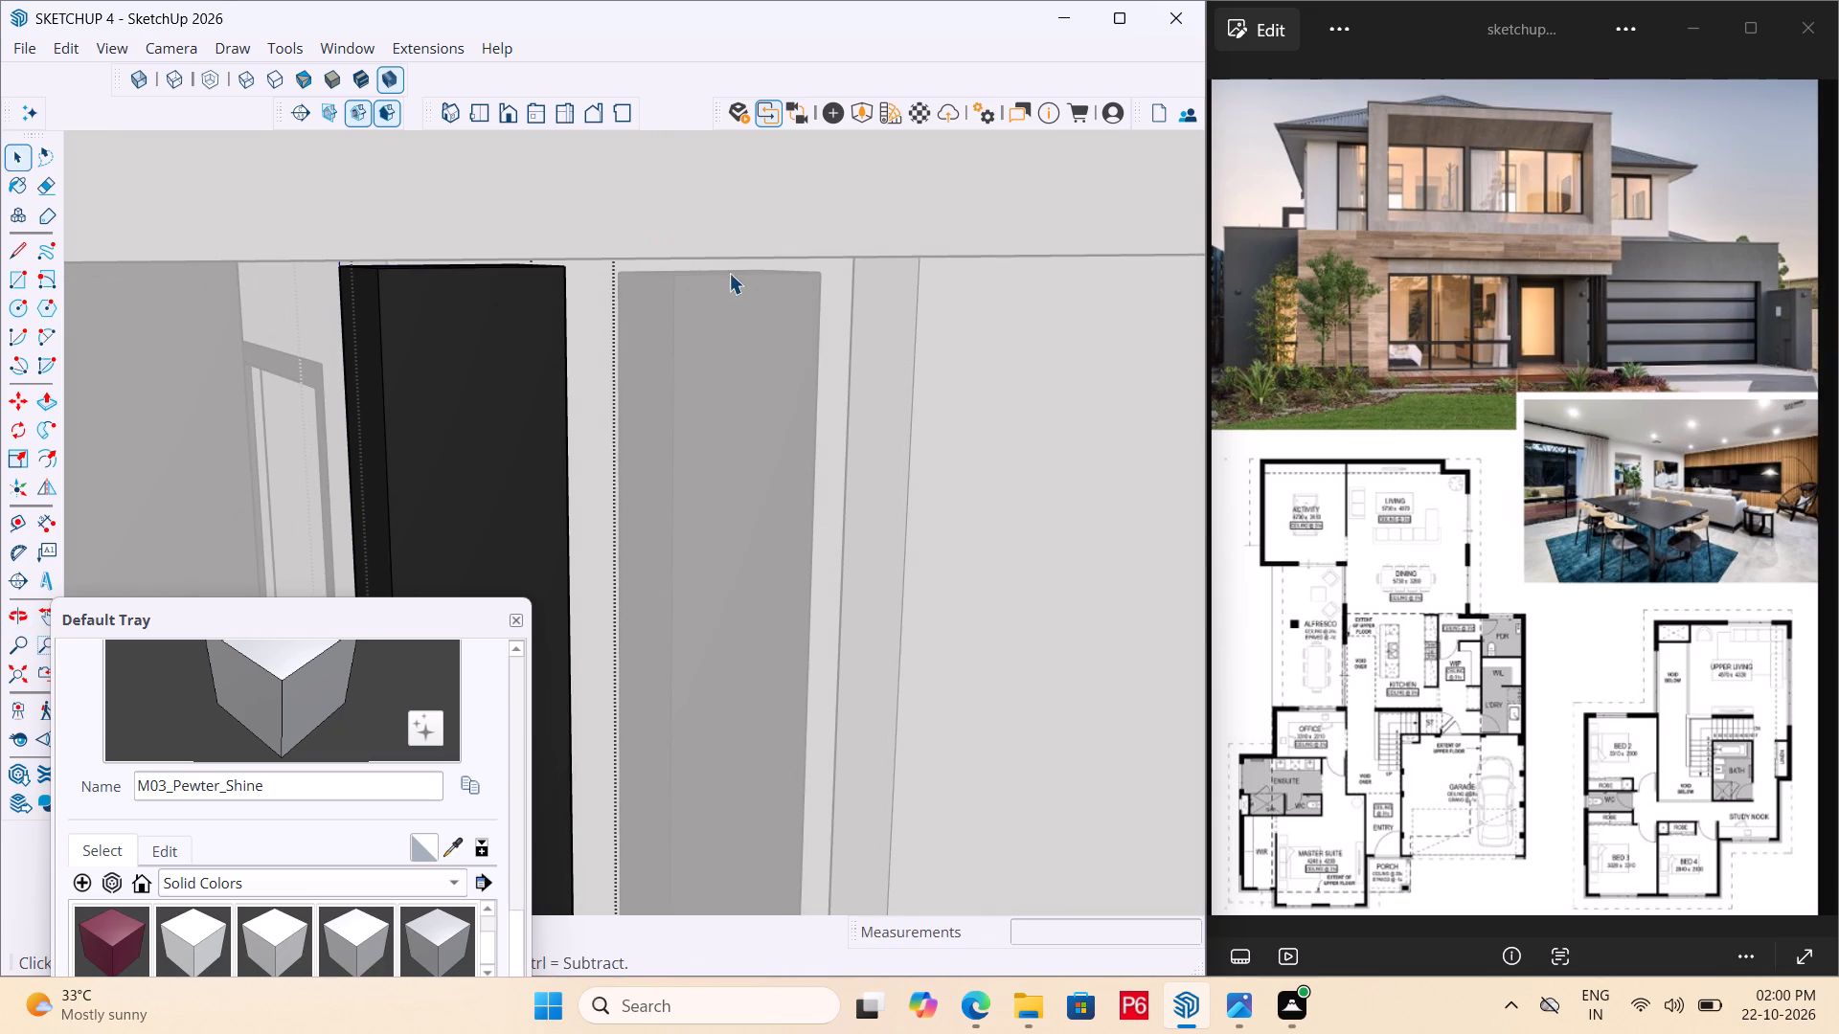
{"action": "middle_click_drag", "start_coordinate": [707, 280], "coordinate": [349, 280]}
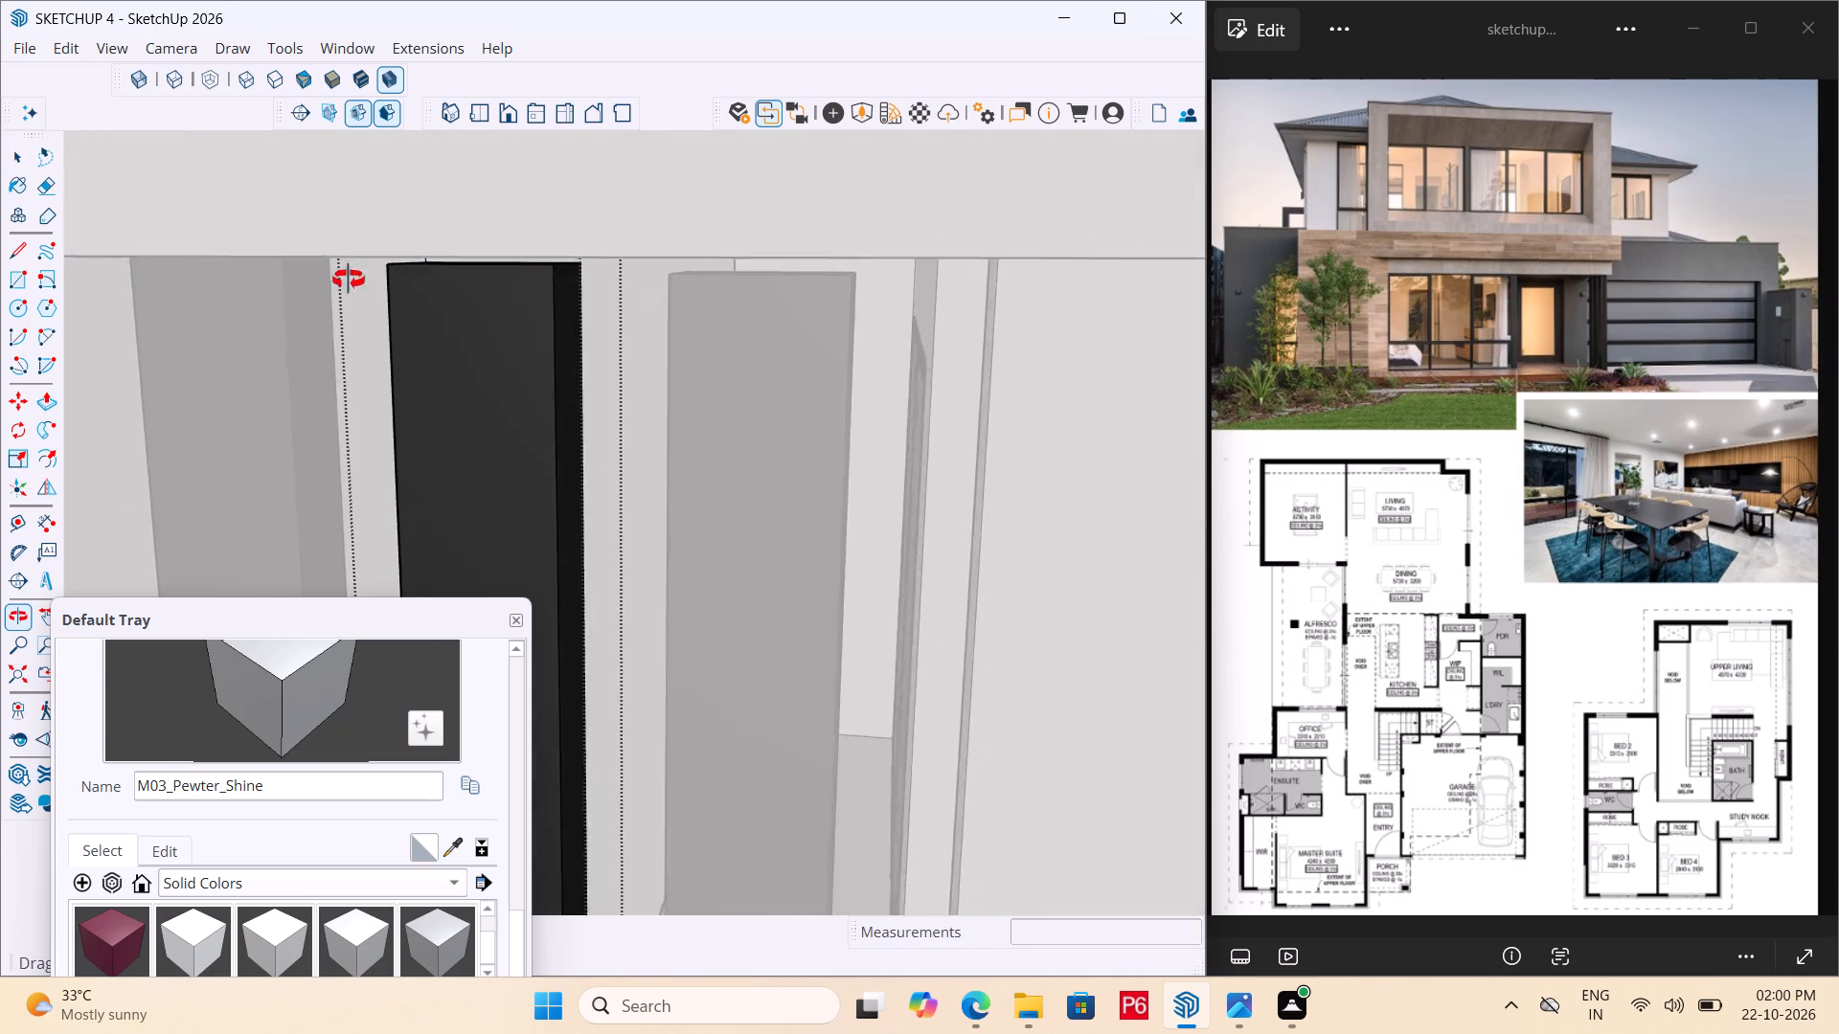
{"action": "middle_click_drag", "start_coordinate": [349, 280], "coordinate": [445, 294]}
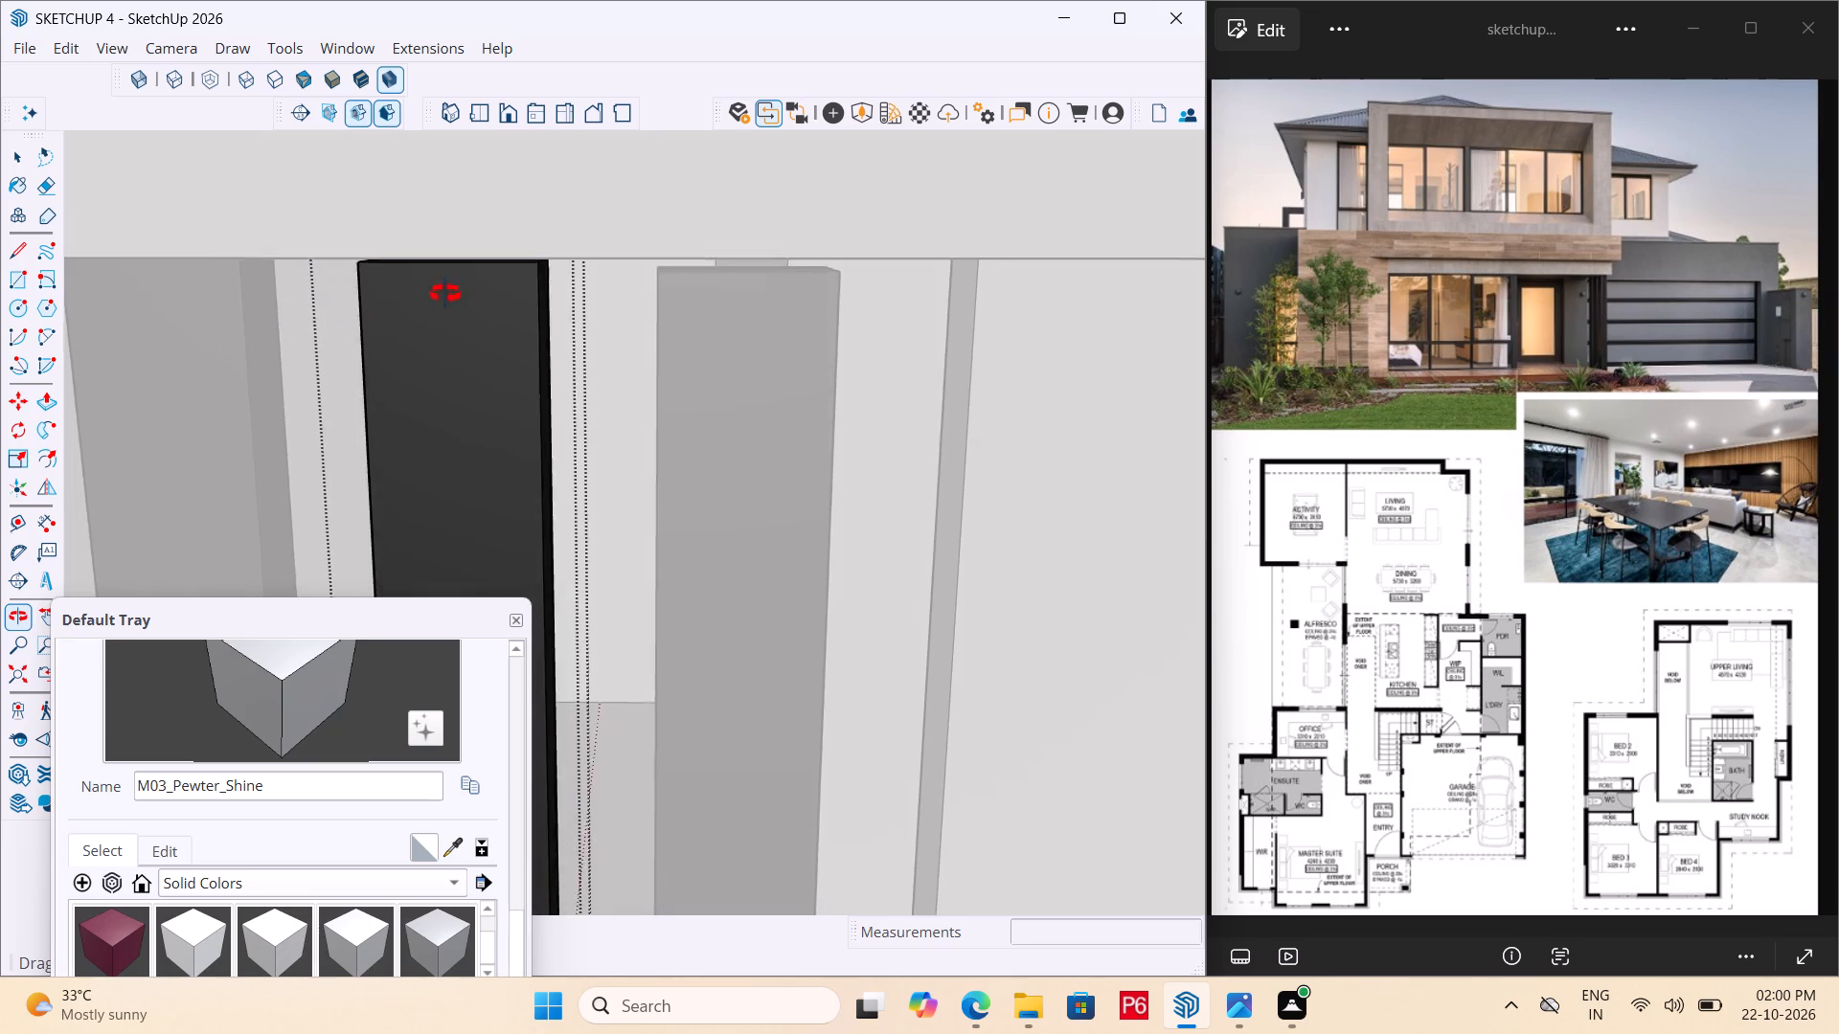
{"action": "middle_click_drag", "start_coordinate": [445, 294], "coordinate": [498, 243]}
{"action": "scroll", "coordinate": [498, 242], "scroll_direction": "up", "scroll_amount": 5}
{"action": "middle_click_drag", "start_coordinate": [390, 265], "coordinate": [465, 309]}
{"action": "scroll", "coordinate": [465, 309], "scroll_direction": "up", "scroll_amount": 3}
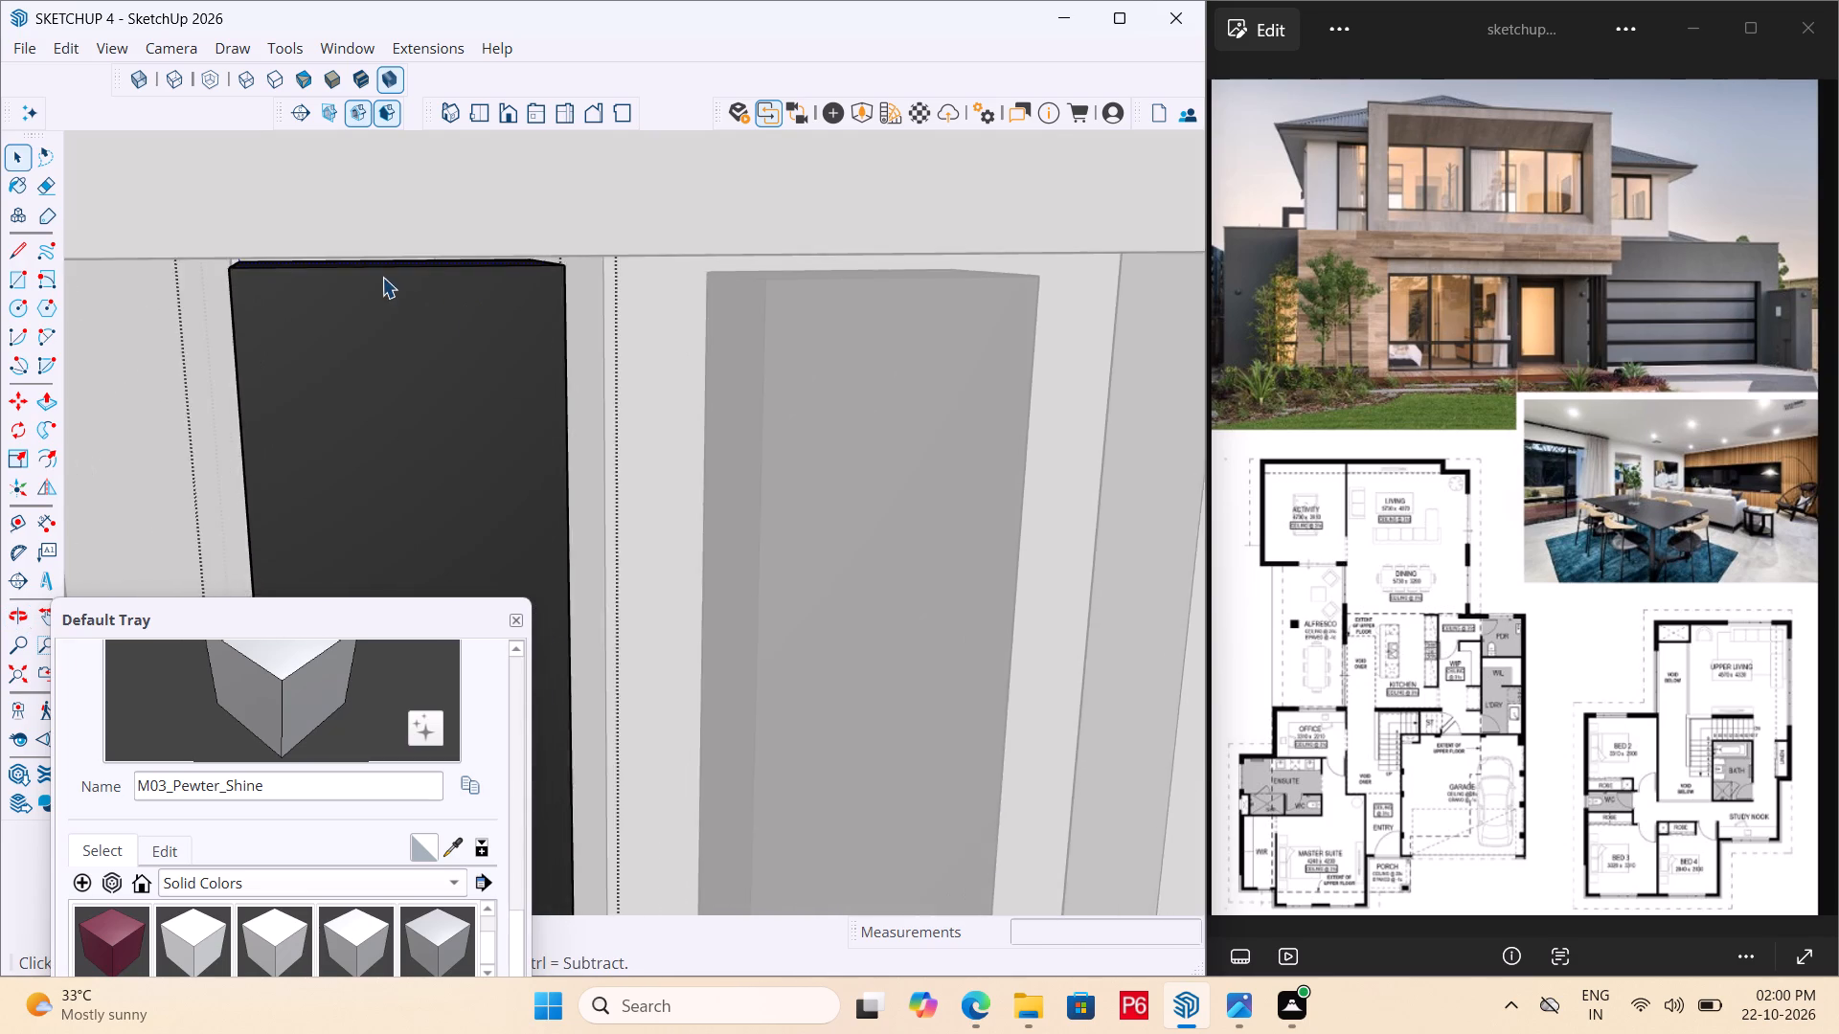
{"action": "scroll", "coordinate": [382, 277], "scroll_direction": "up", "scroll_amount": 8}
{"action": "key", "text": "p"}
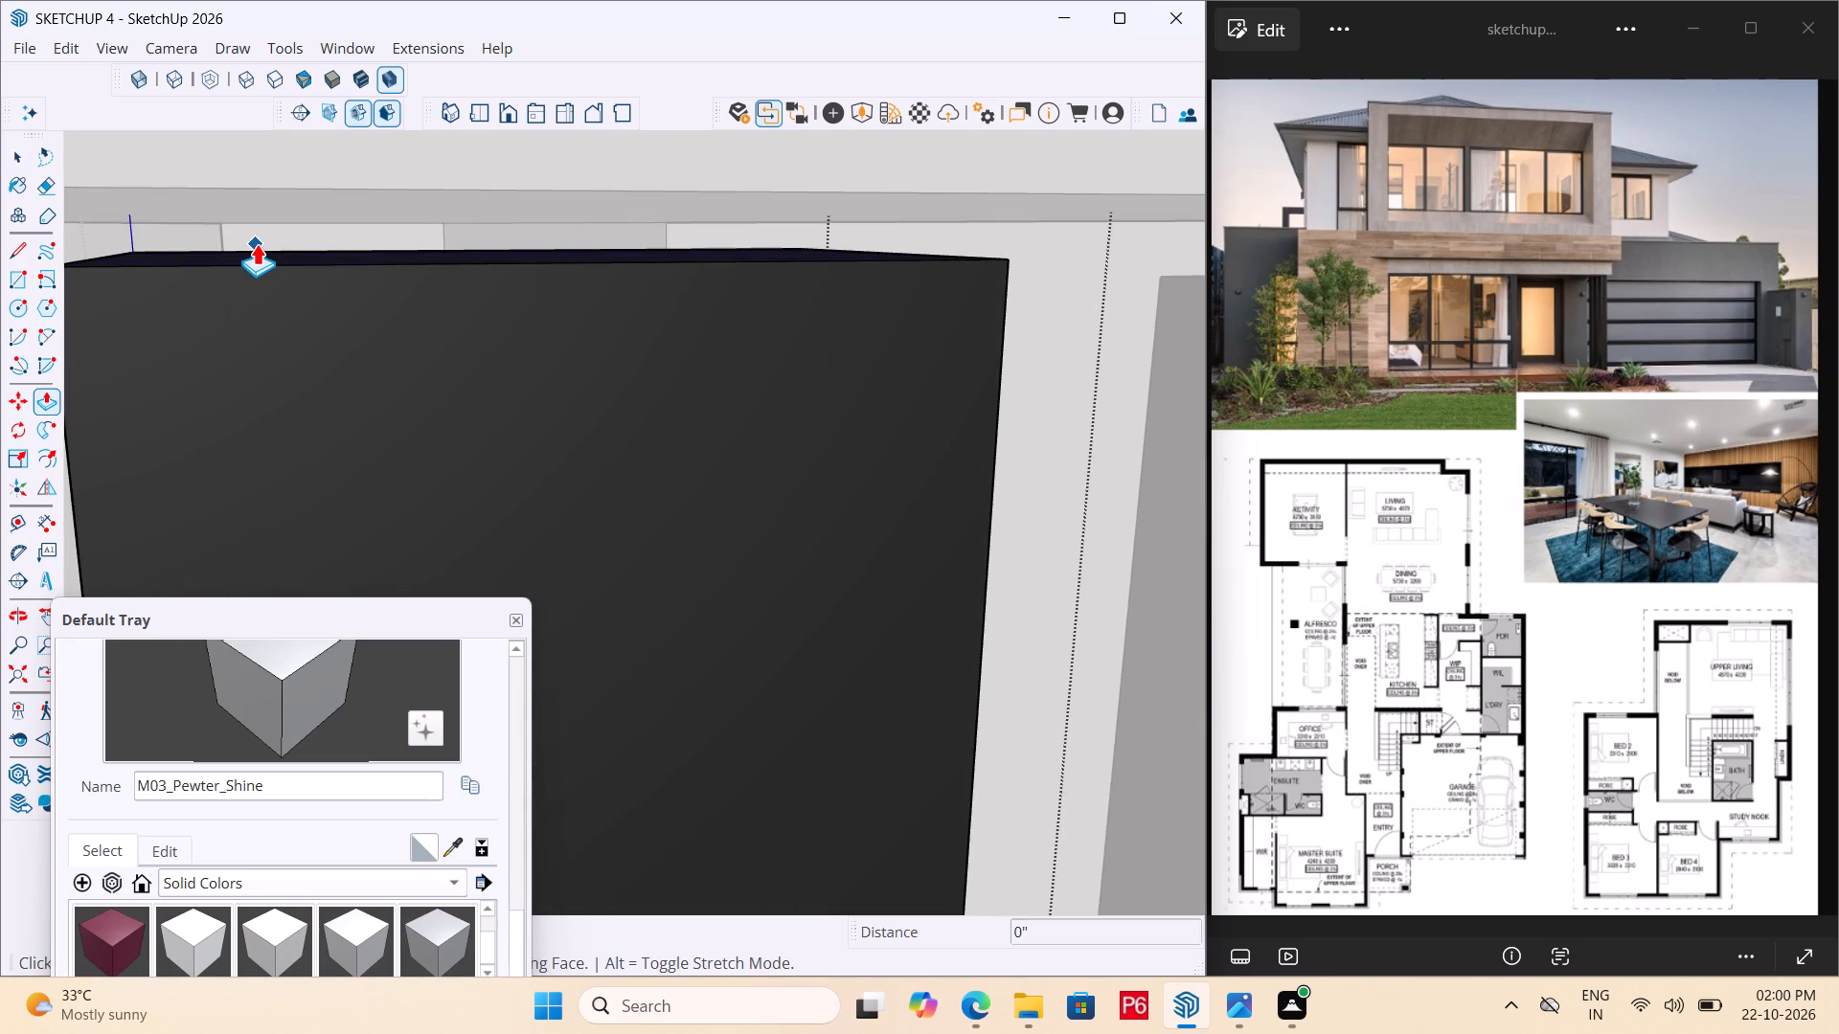
{"action": "left_click", "coordinate": [261, 240]}
{"action": "left_click", "coordinate": [341, 188]}
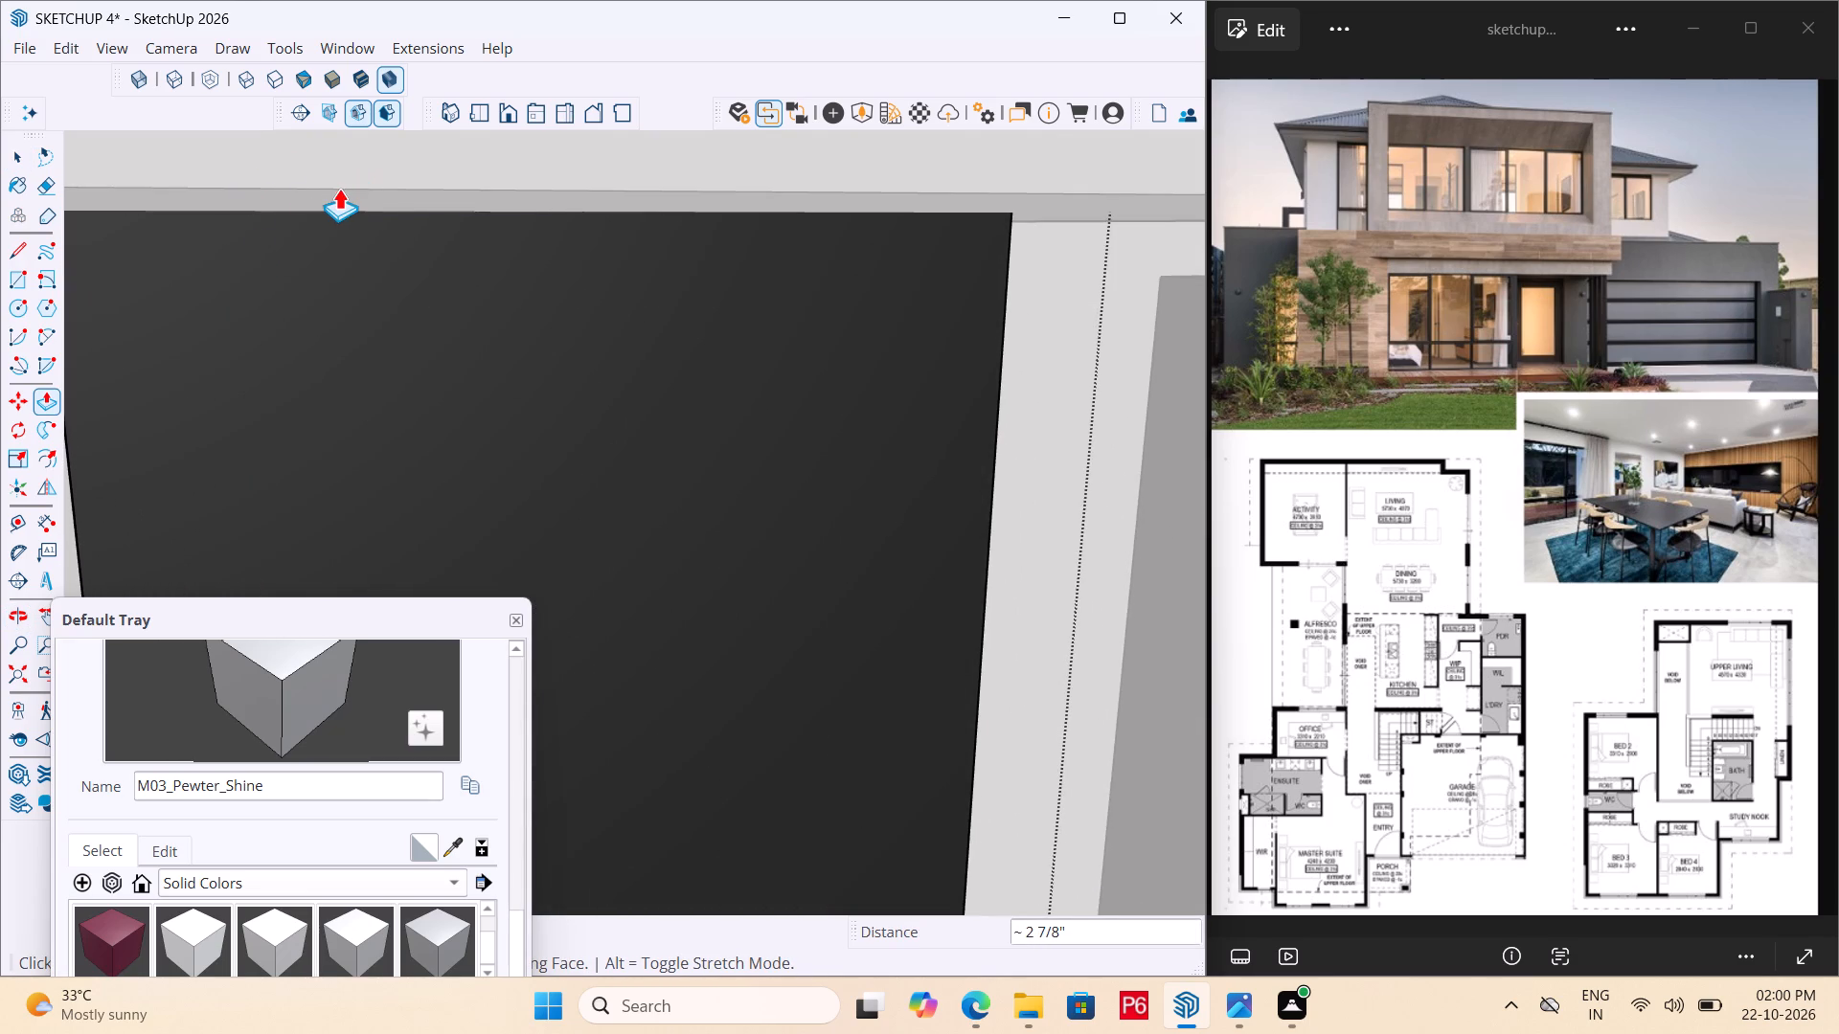
{"action": "scroll", "coordinate": [292, 170], "scroll_direction": "down", "scroll_amount": 11}
{"action": "key", "text": "space"}
Open the next dark vertical post for editing and Push/Pull its top face up to the overhang's underside.
{"action": "middle_click_drag", "start_coordinate": [718, 288], "coordinate": [698, 374]}
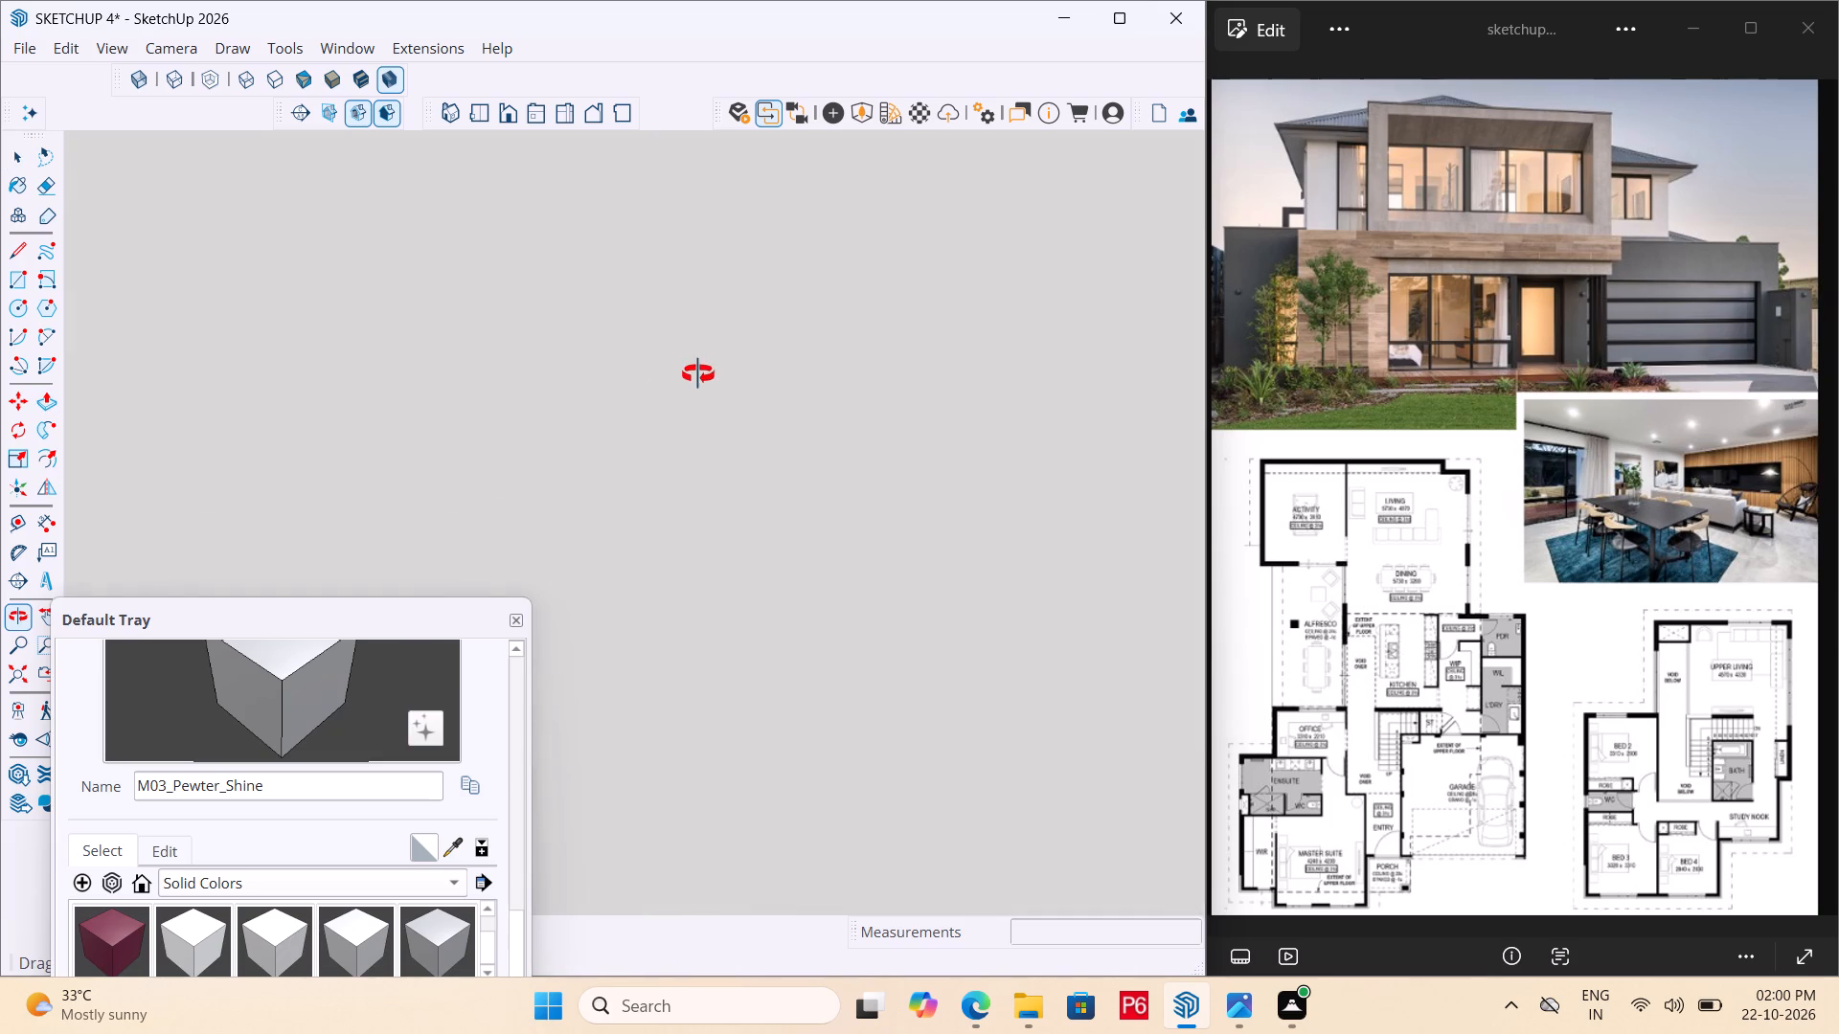
{"action": "middle_click_drag", "start_coordinate": [698, 374], "coordinate": [698, 304]}
{"action": "scroll", "coordinate": [720, 266], "scroll_direction": "down", "scroll_amount": 5}
{"action": "middle_click_drag", "start_coordinate": [778, 347], "coordinate": [758, 223]}
{"action": "scroll", "coordinate": [872, 426], "scroll_direction": "up", "scroll_amount": 2}
{"action": "middle_click_drag", "start_coordinate": [872, 438], "coordinate": [871, 460]}
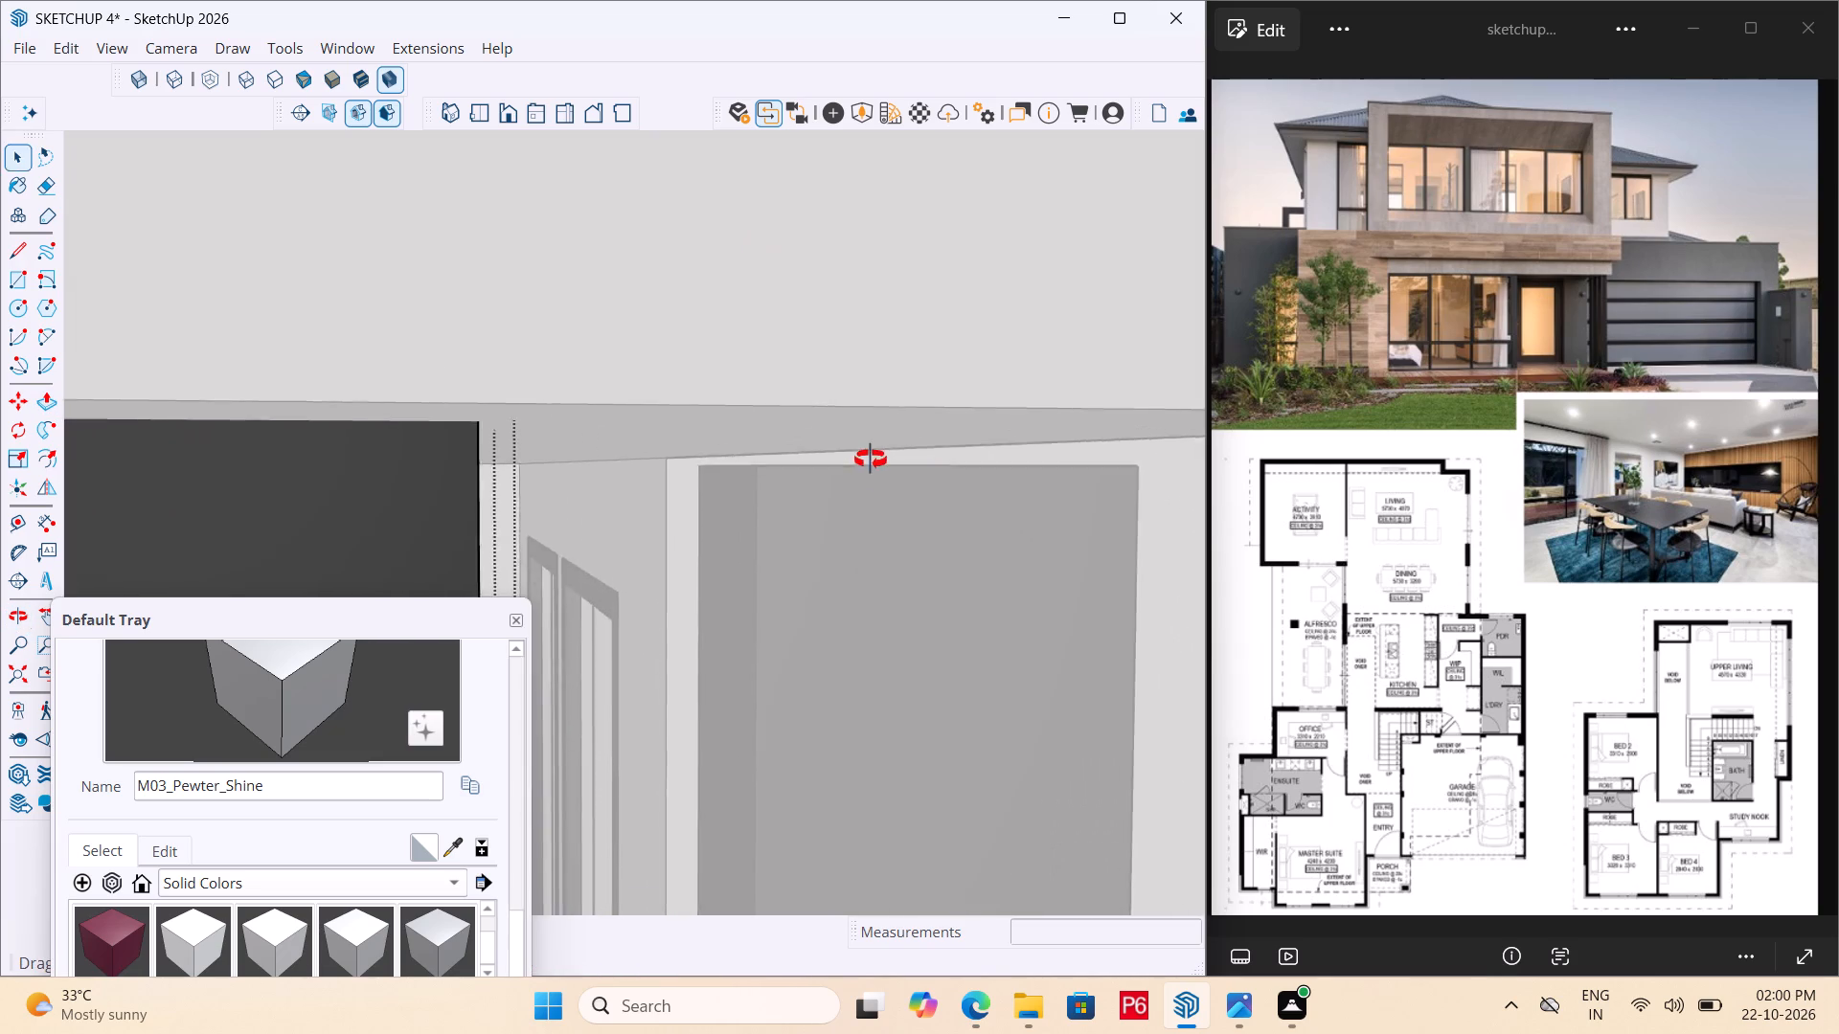
{"action": "middle_click_drag", "start_coordinate": [871, 460], "coordinate": [783, 480]}
{"action": "scroll", "coordinate": [766, 531], "scroll_direction": "up", "scroll_amount": 6}
{"action": "middle_click", "coordinate": [769, 525]}
{"action": "left_click", "coordinate": [799, 467]}
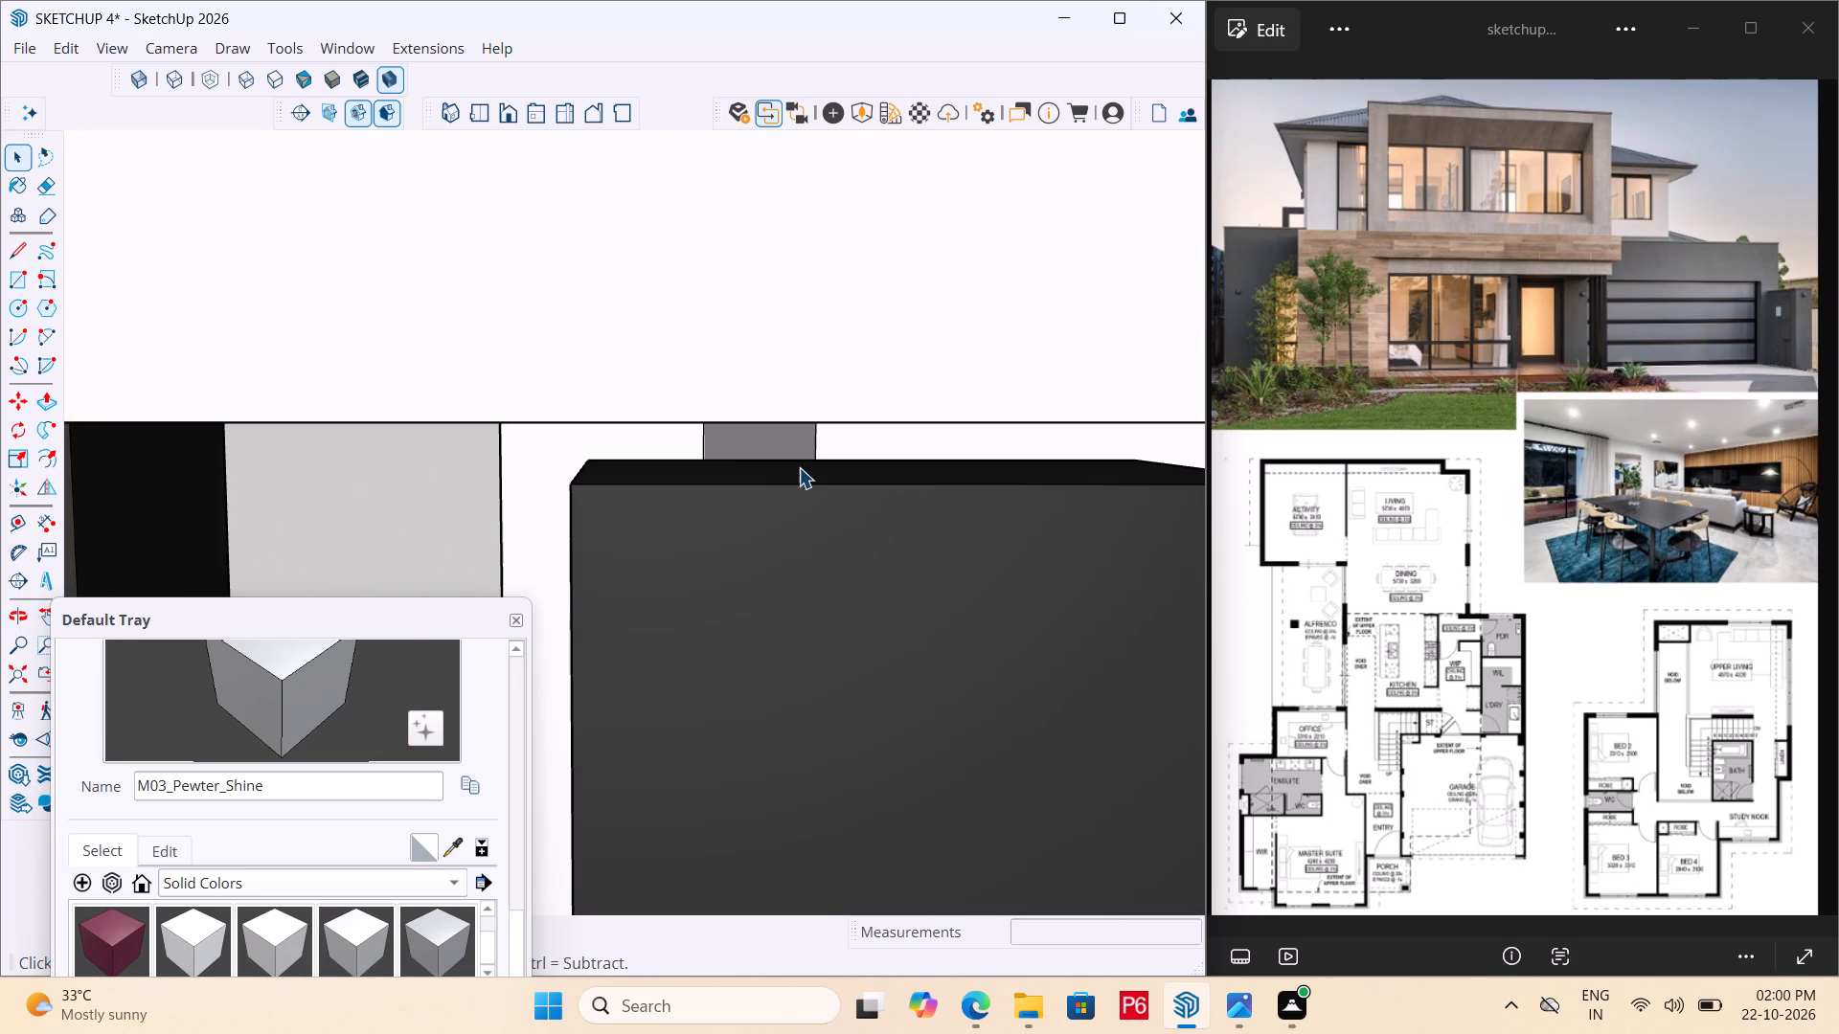
{"action": "left_click", "coordinate": [739, 470]}
{"action": "double_click", "coordinate": [684, 468]}
{"action": "double_click", "coordinate": [643, 473]}
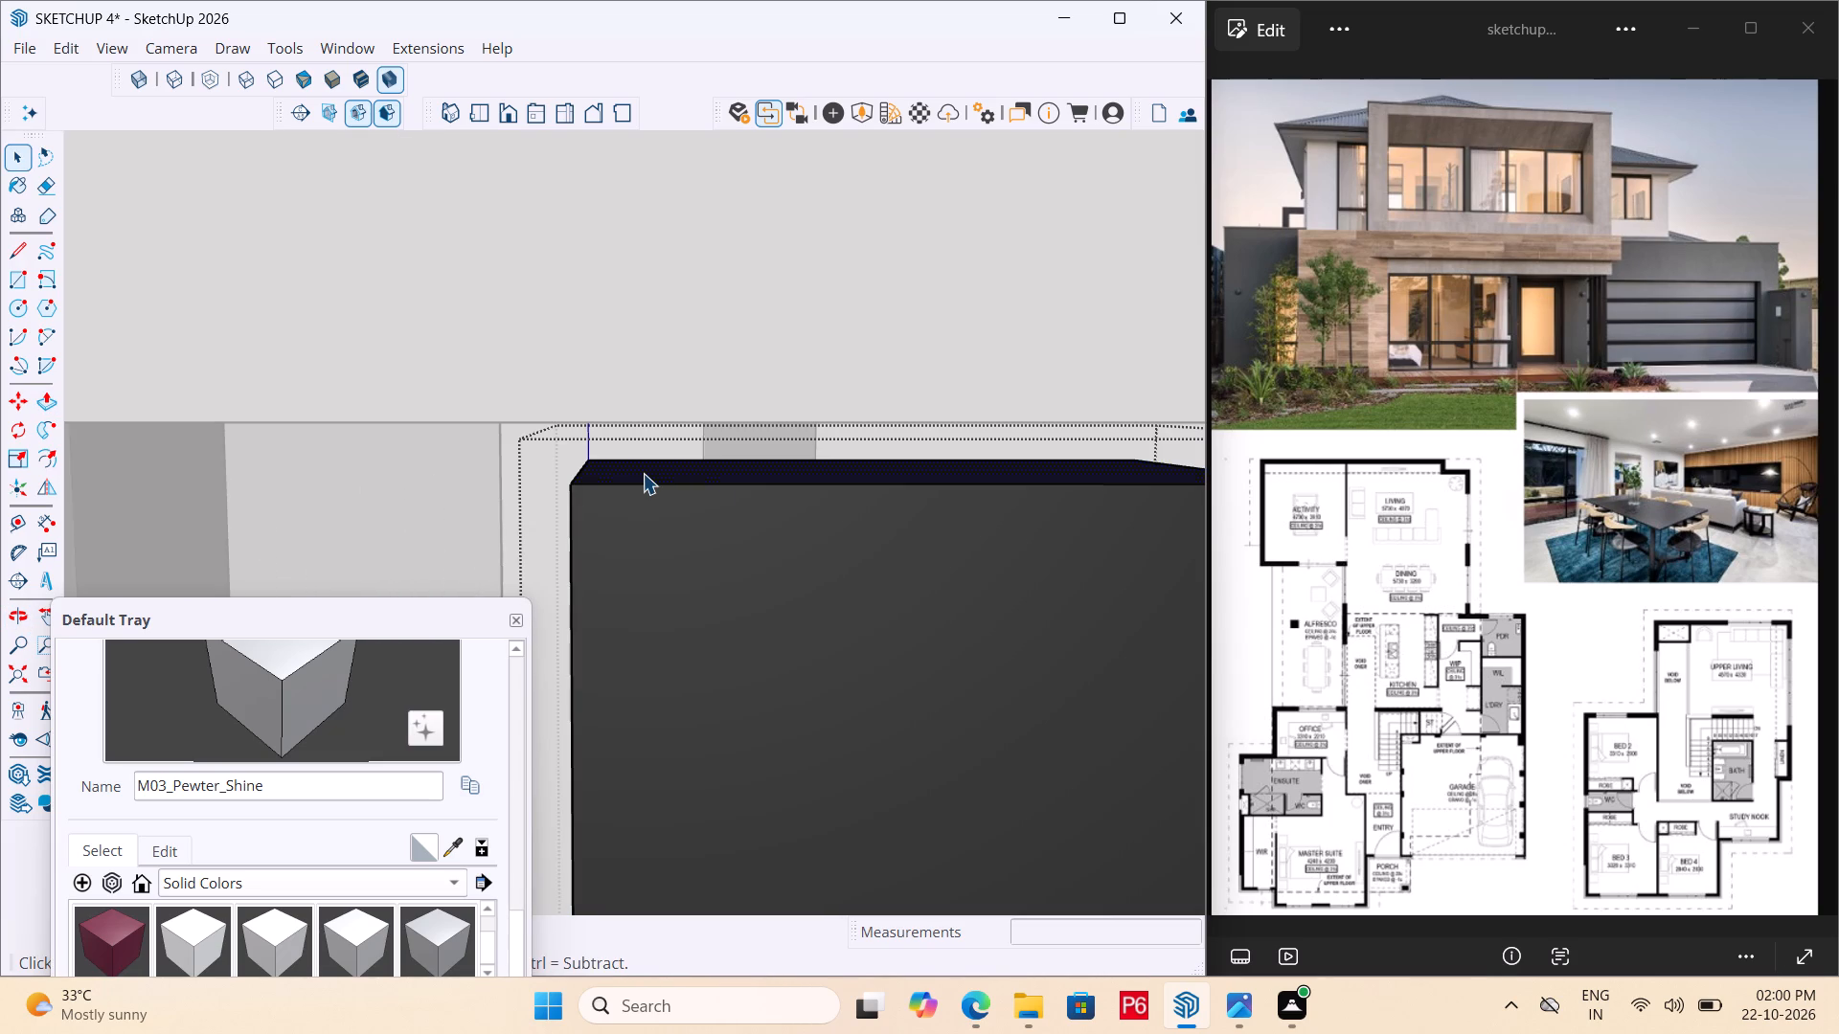
{"action": "key", "text": "p"}
{"action": "left_click", "coordinate": [666, 464]}
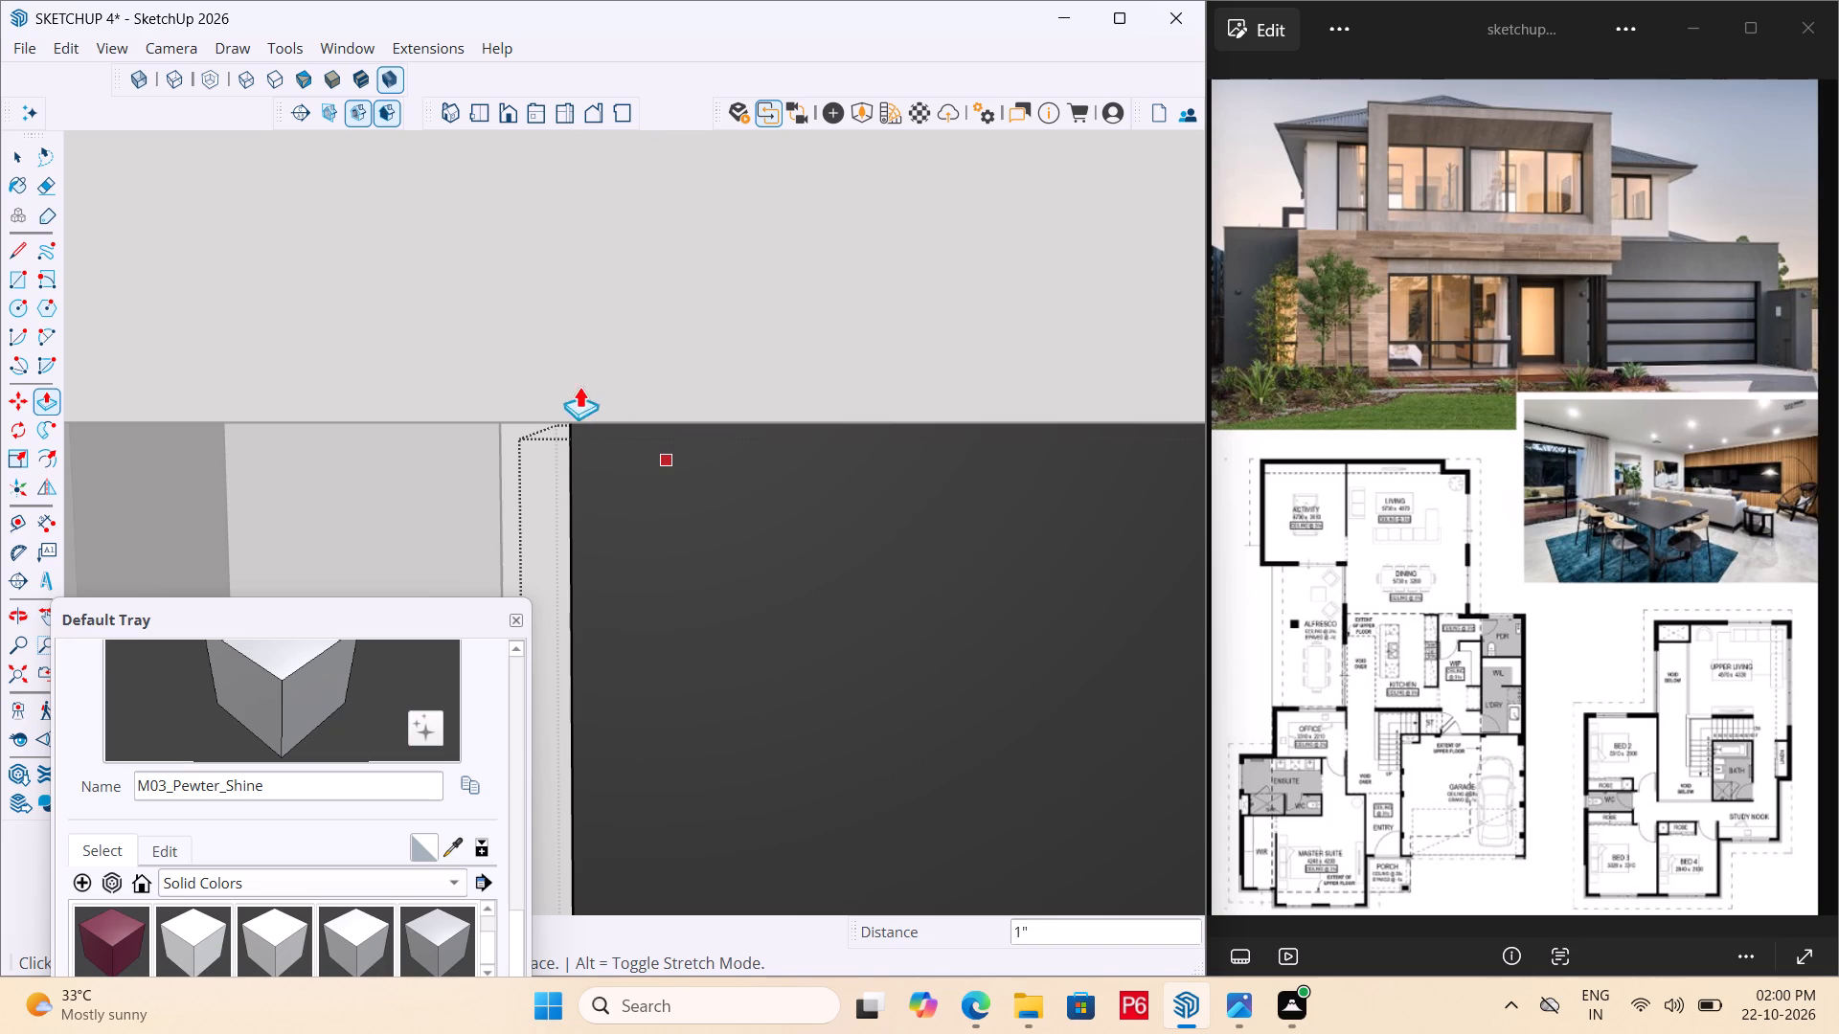
{"action": "double_click", "coordinate": [508, 409]}
{"action": "scroll", "coordinate": [596, 311], "scroll_direction": "down", "scroll_amount": 13}
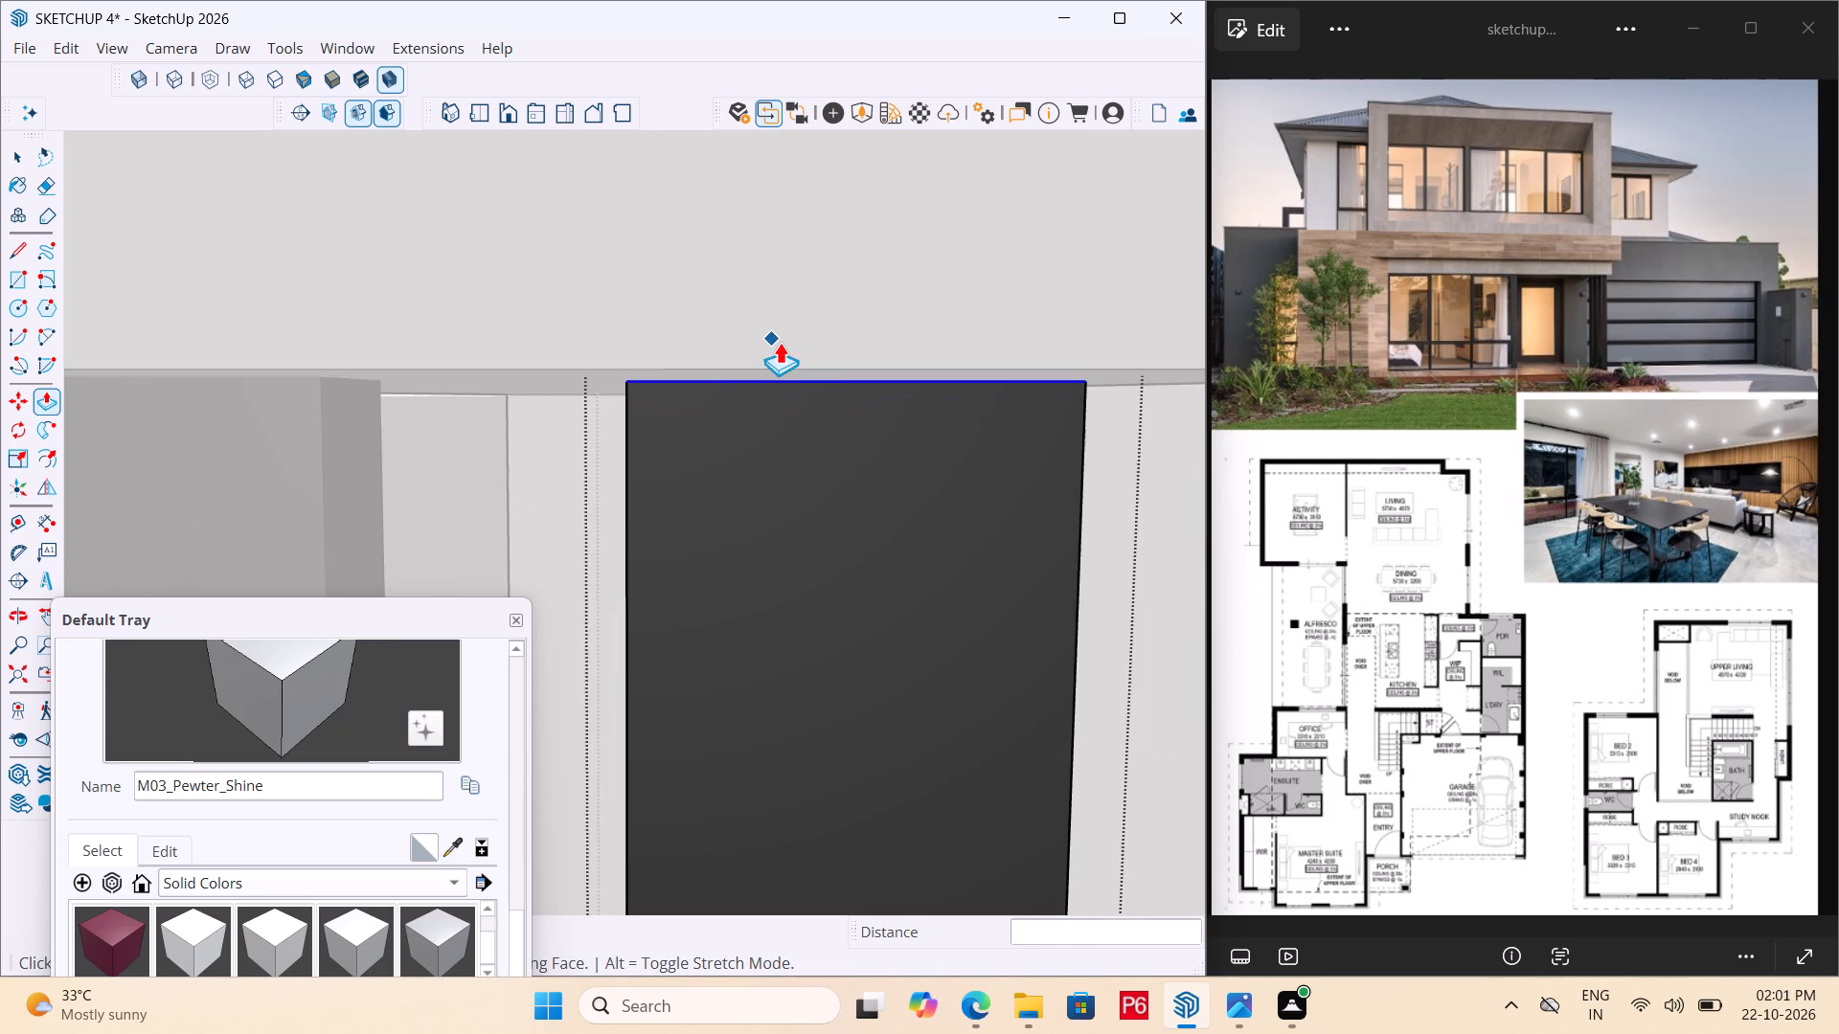
{"action": "middle_click_drag", "start_coordinate": [642, 357], "coordinate": [806, 350]}
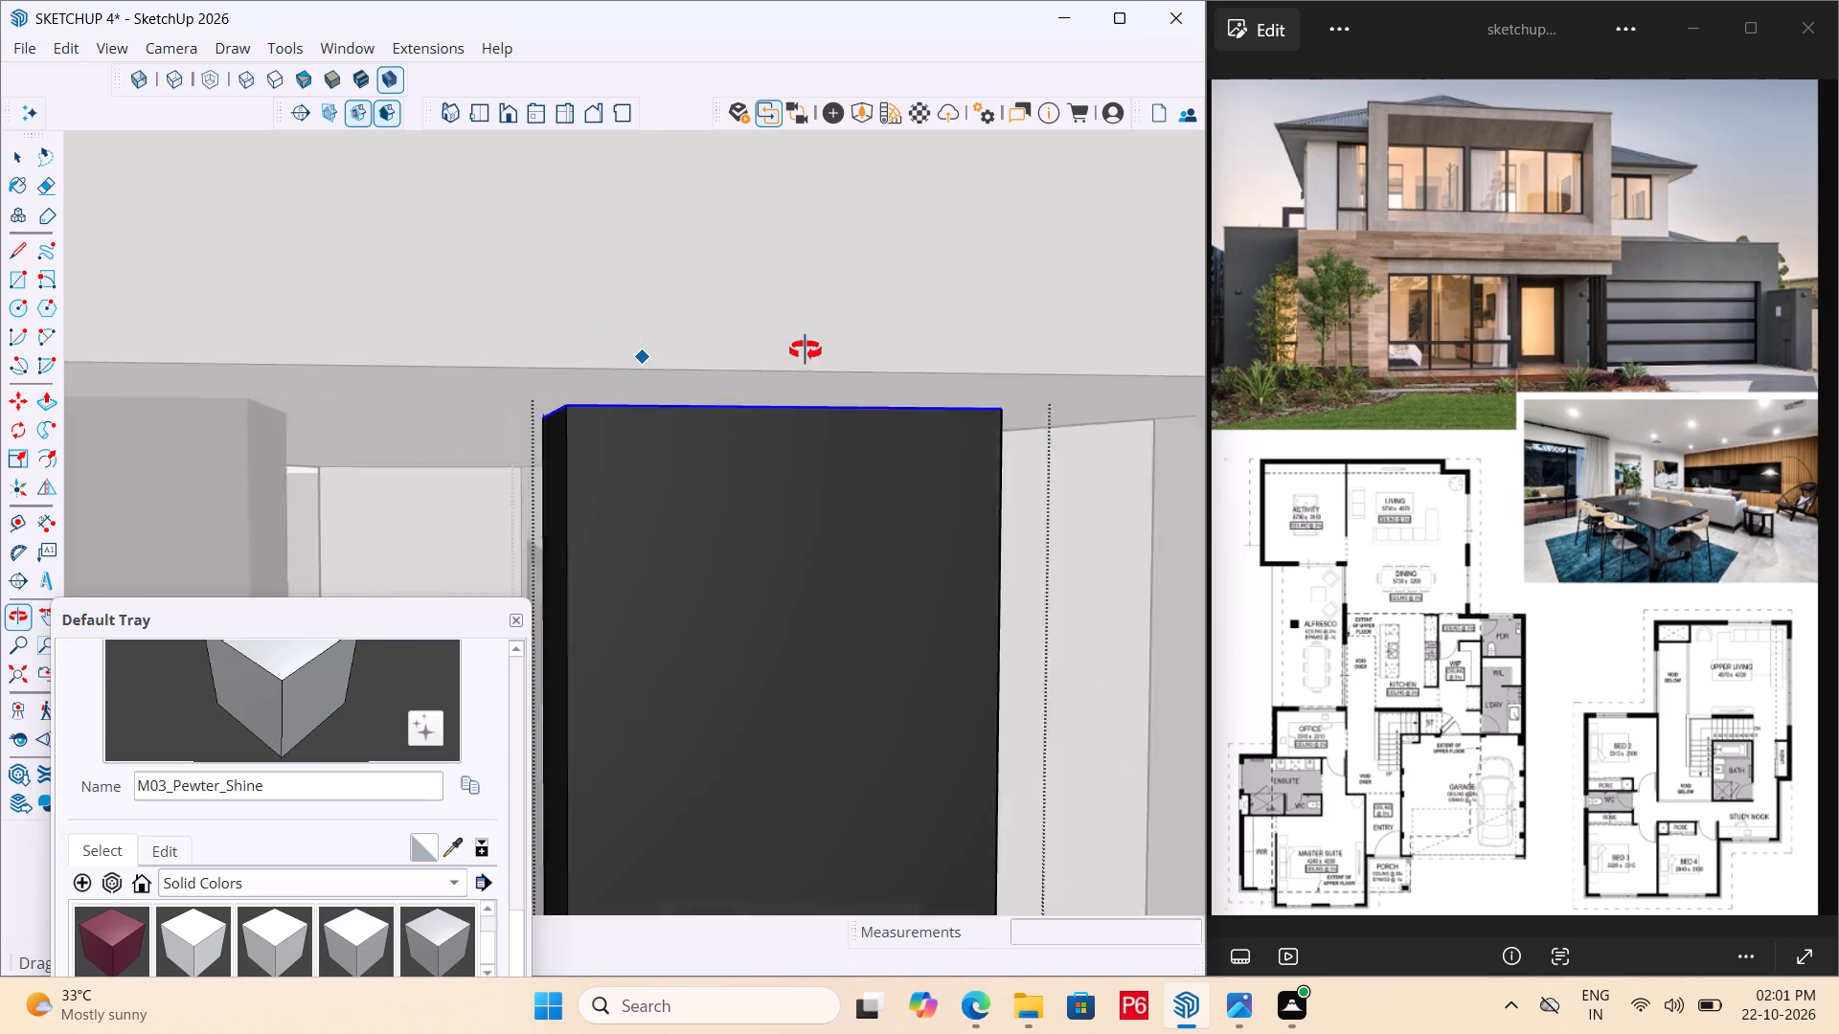
{"action": "middle_click_drag", "start_coordinate": [806, 350], "coordinate": [1052, 430]}
{"action": "scroll", "coordinate": [749, 403], "scroll_direction": "down", "scroll_amount": 7}
{"action": "scroll", "coordinate": [602, 360], "scroll_direction": "down", "scroll_amount": 12}
Save the model with the extended facade posts.
{"action": "key", "text": "ctrl+s"}
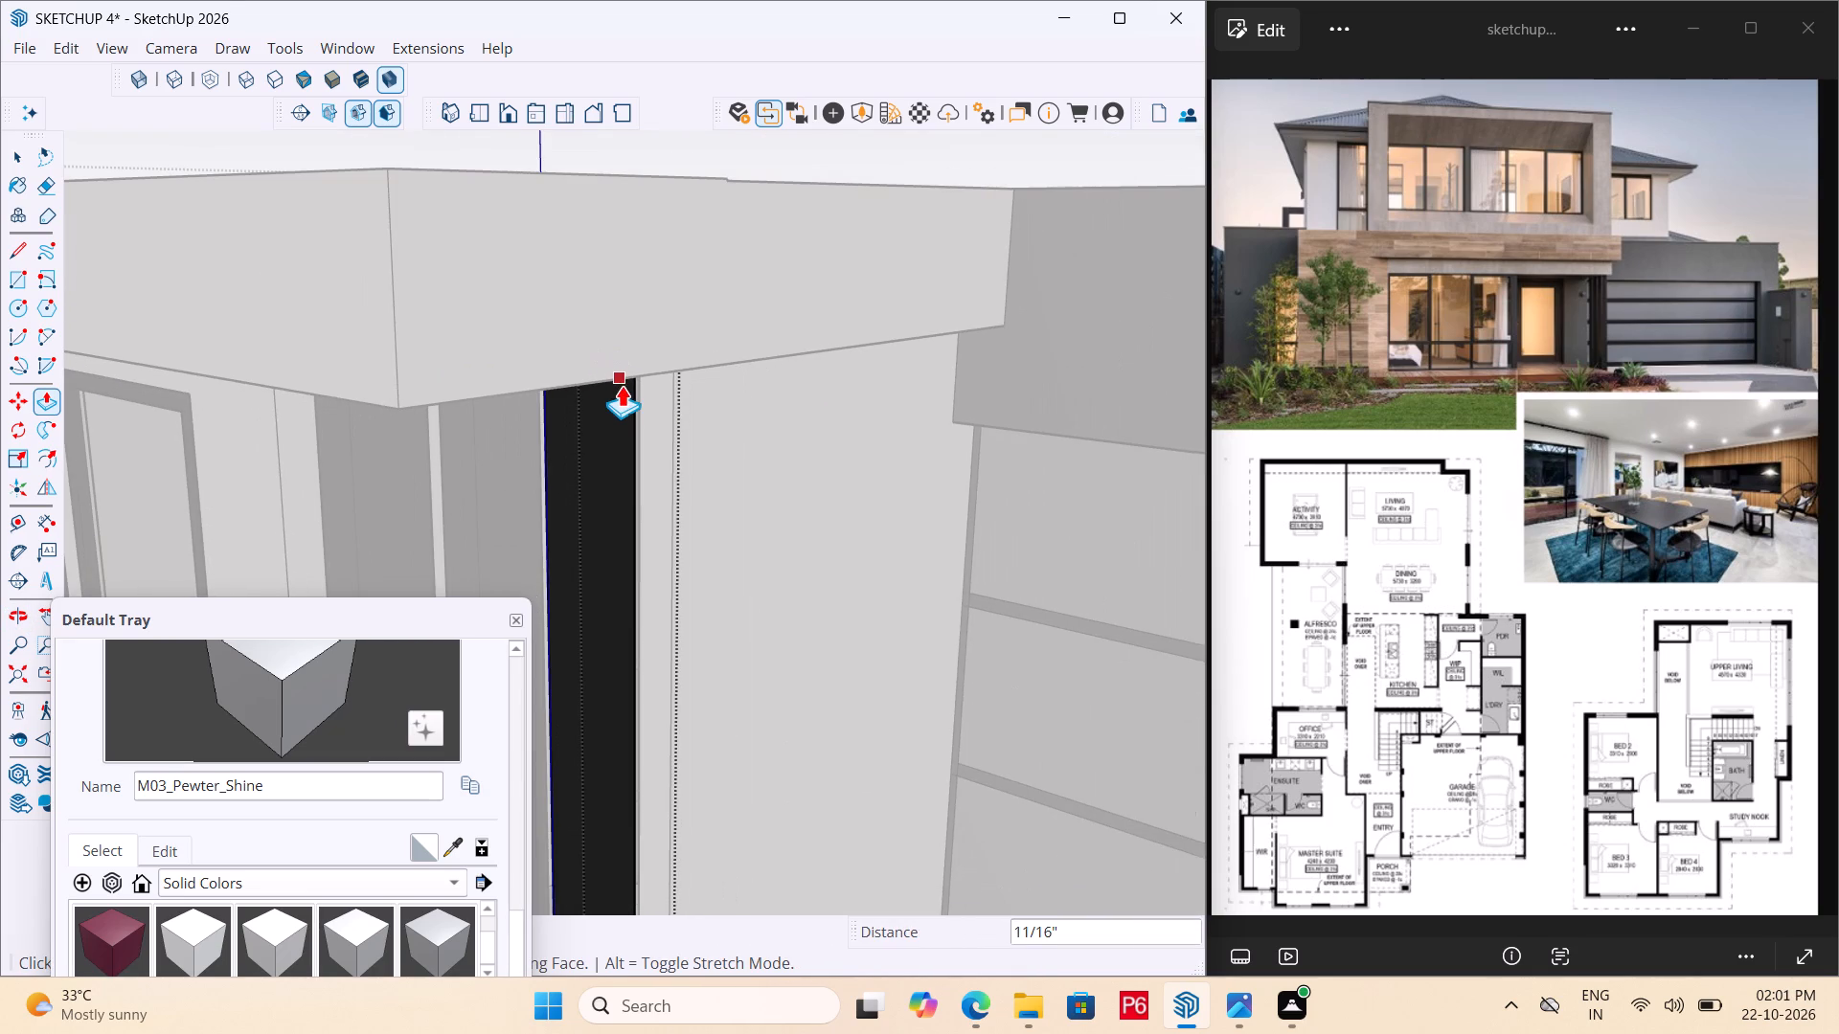
{"action": "key", "text": "ctrl+s"}
{"action": "key", "text": "ctrl+s"}
{"action": "key", "text": "ctrl+s"}
{"action": "key", "text": "ctrl+s"}
{"action": "key", "text": "ctrl+s"}
{"action": "key", "text": "ctrl+s"}
Close the post for editing and examine the front facade, its posts and the side wall from several angles.
{"action": "scroll", "coordinate": [622, 385], "scroll_direction": "down", "scroll_amount": 2}
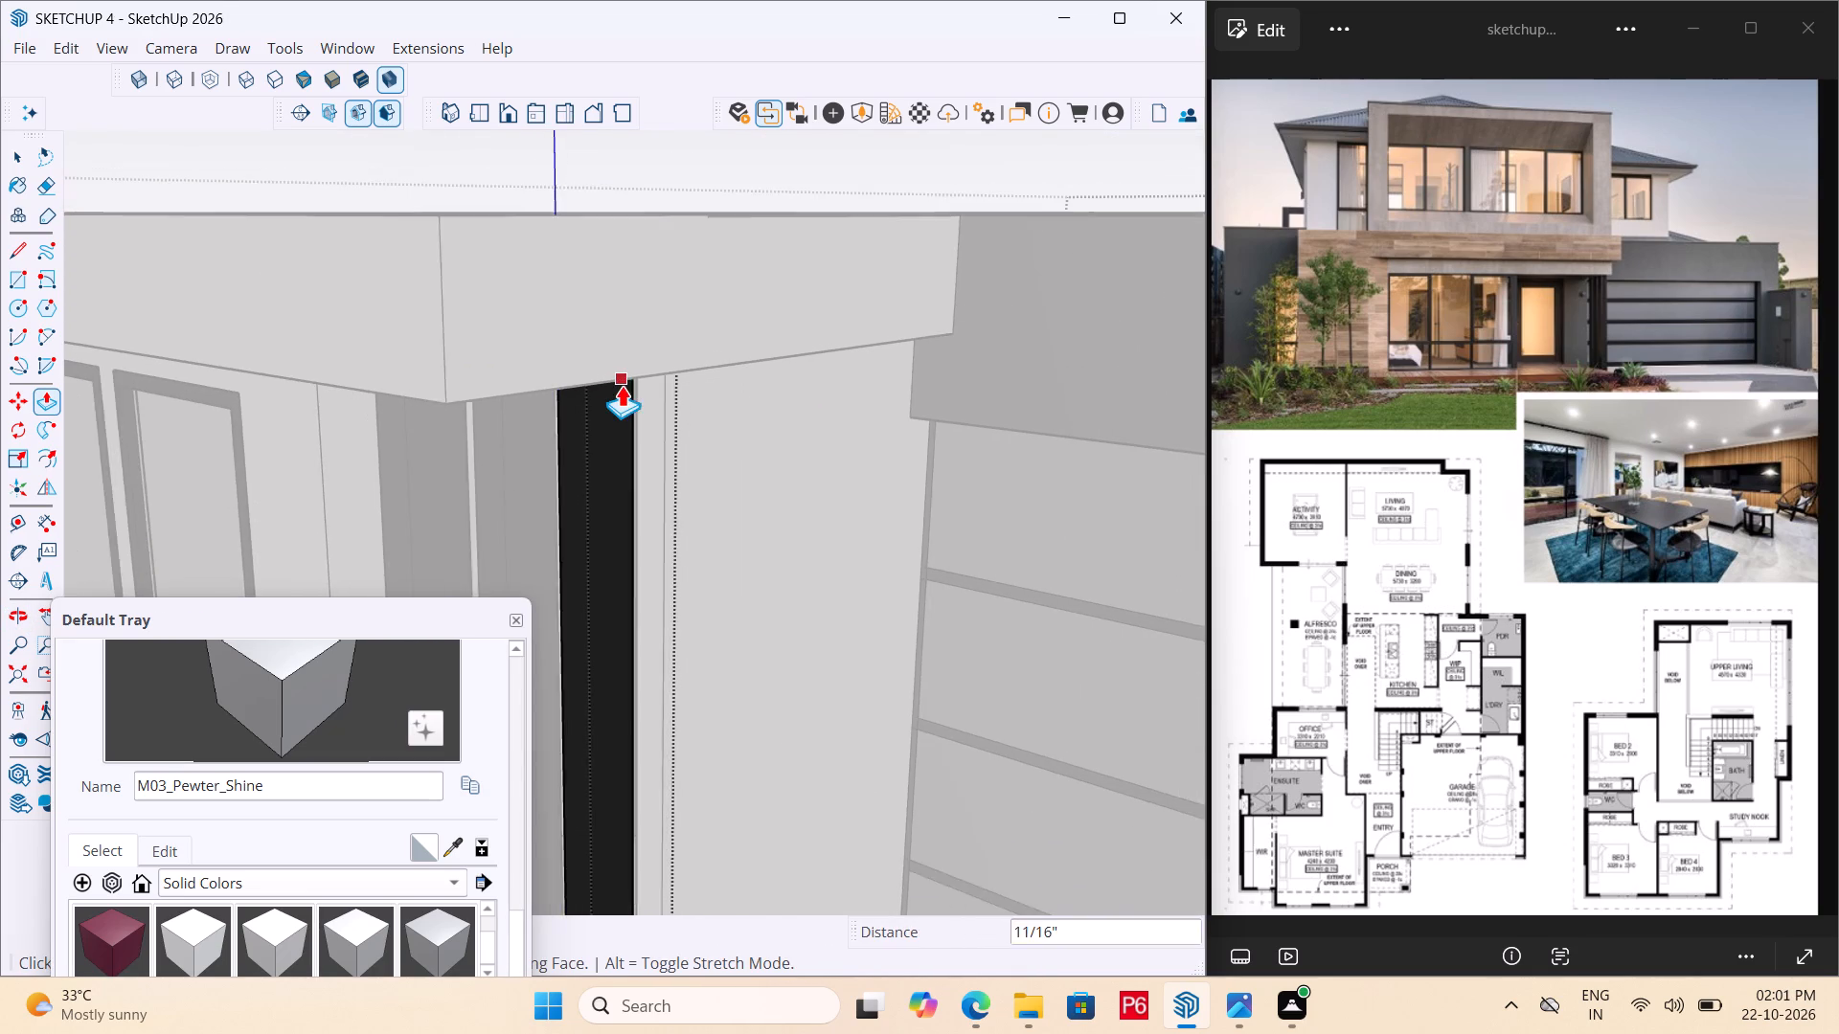
{"action": "scroll", "coordinate": [622, 385], "scroll_direction": "down", "scroll_amount": 17}
{"action": "key", "text": "space"}
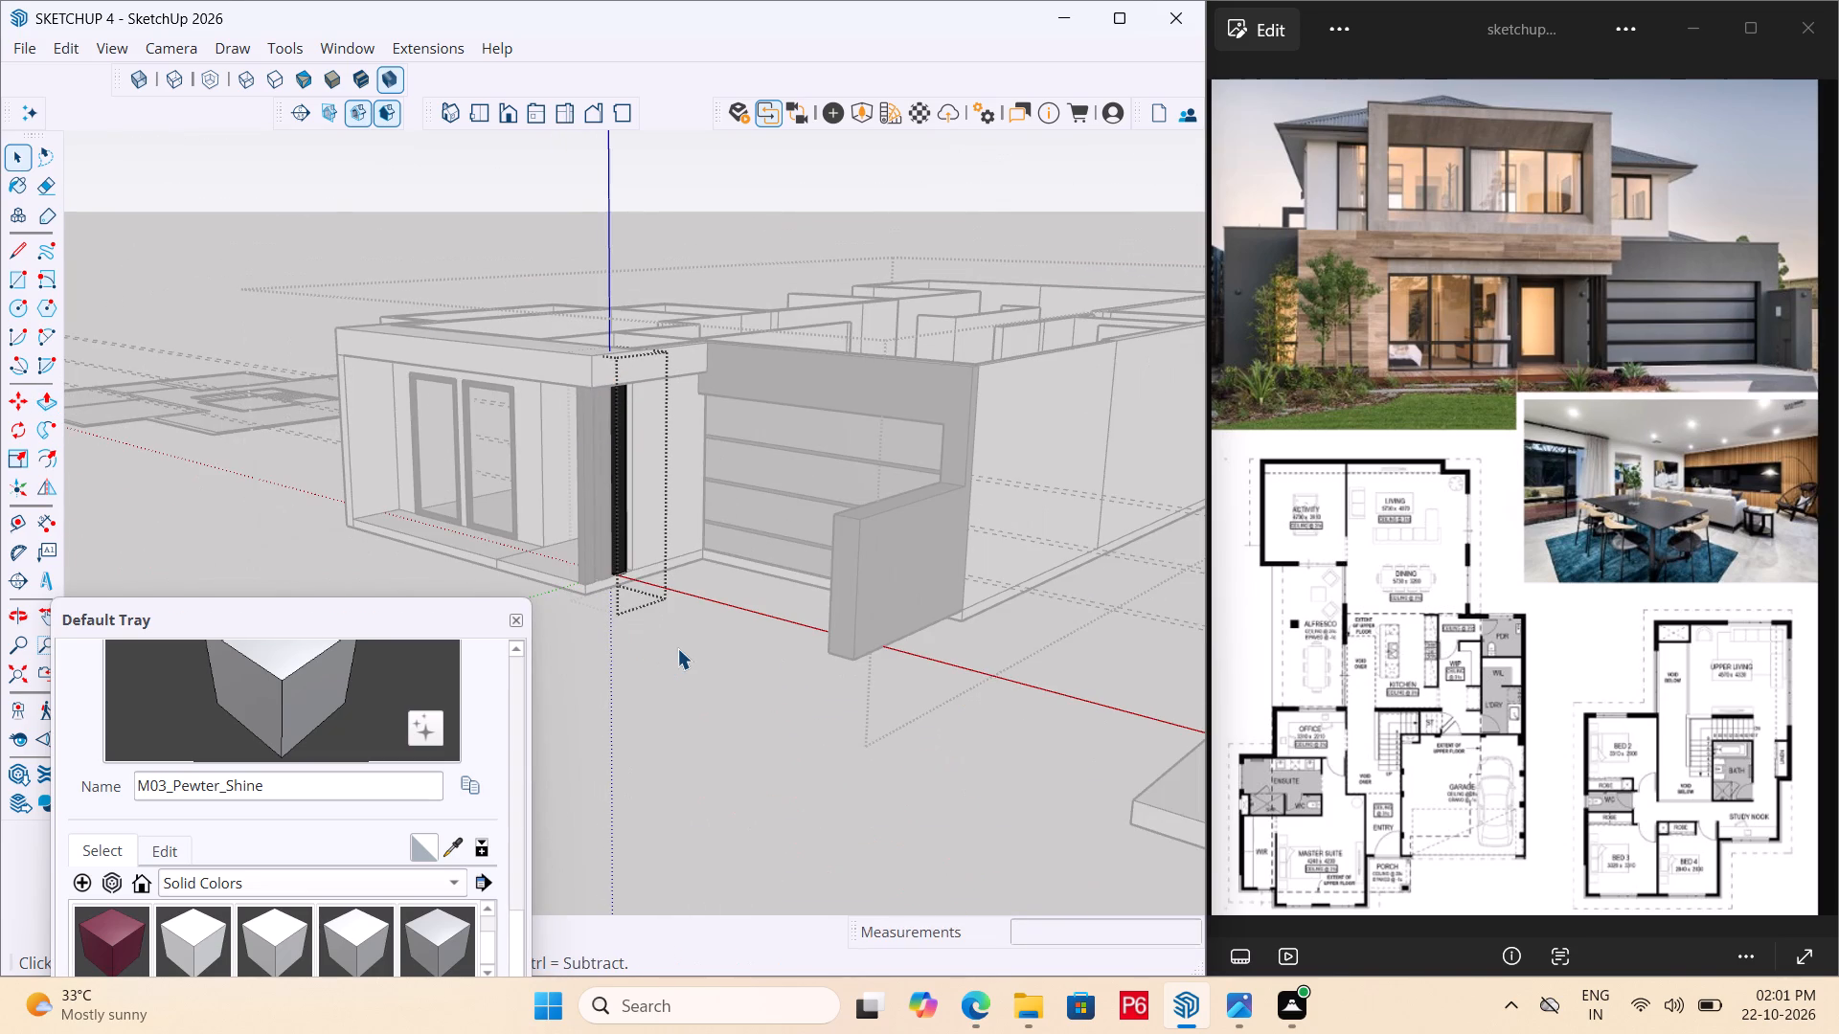
{"action": "left_click", "coordinate": [677, 648]}
{"action": "middle_click_drag", "start_coordinate": [641, 548], "coordinate": [747, 533]}
{"action": "scroll", "coordinate": [542, 513], "scroll_direction": "down", "scroll_amount": 6}
{"action": "middle_click_drag", "start_coordinate": [556, 498], "coordinate": [600, 486]}
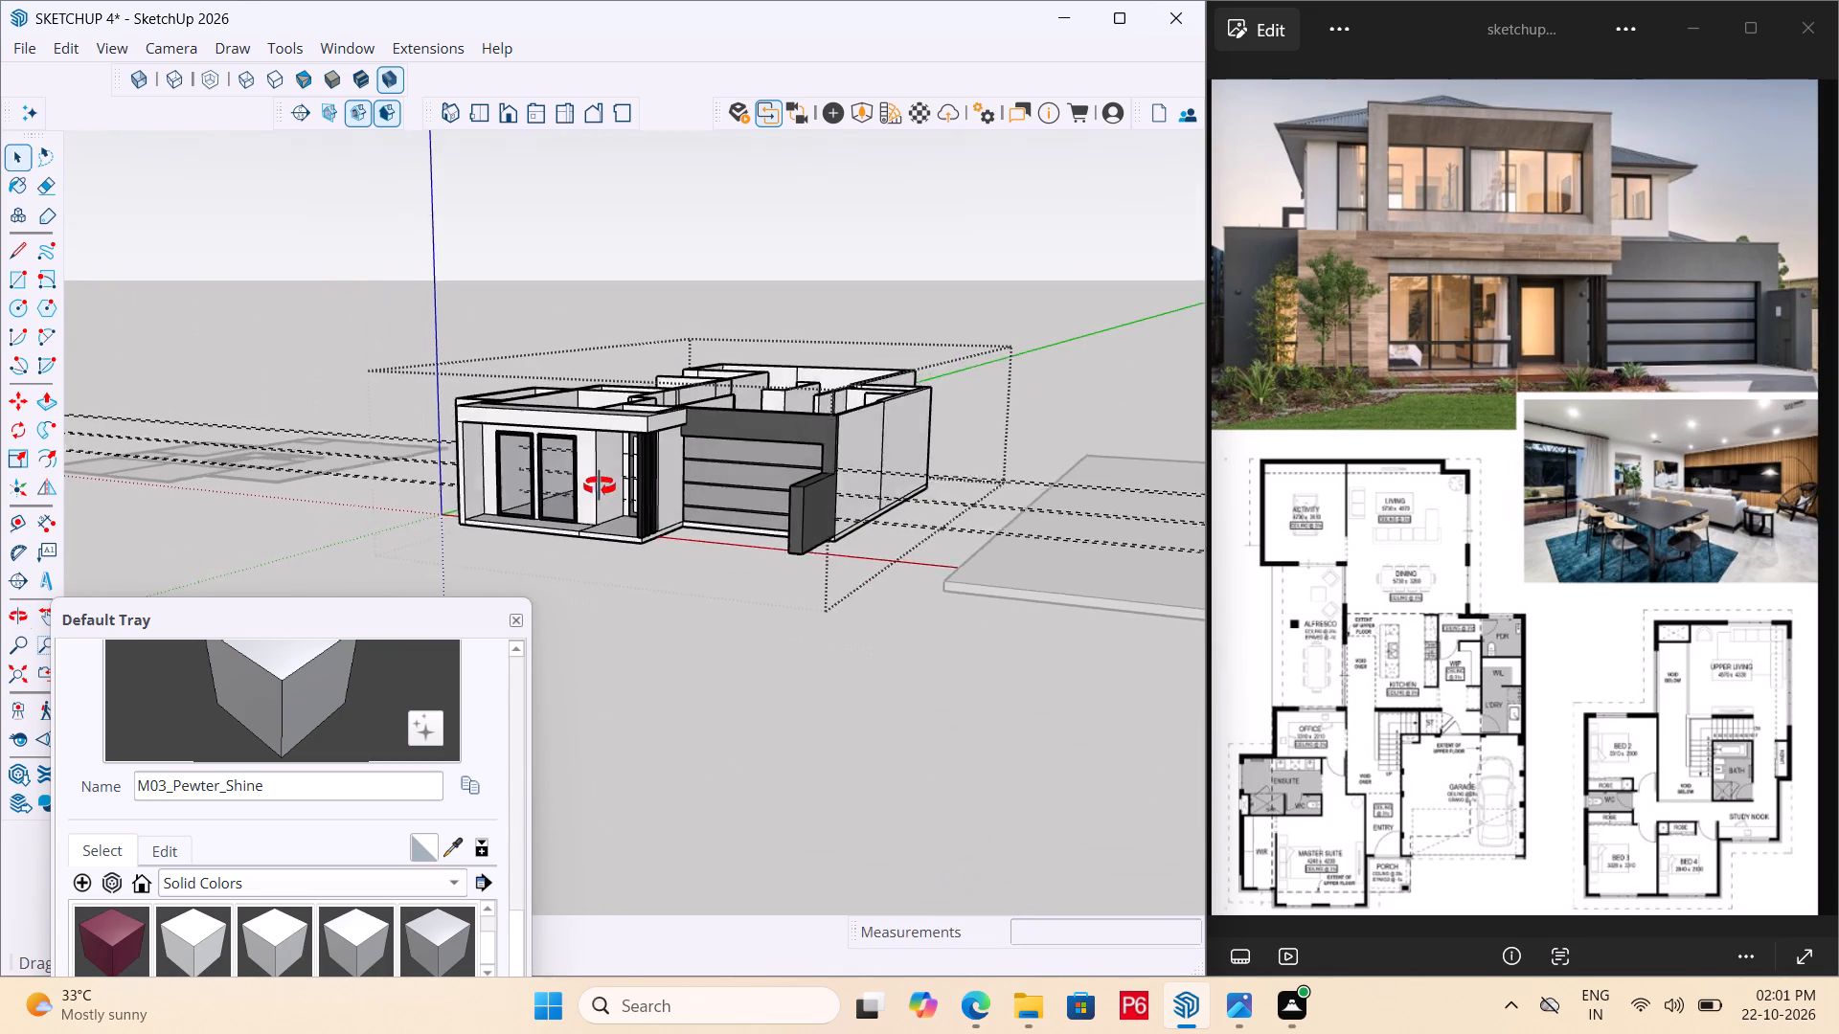
{"action": "middle_click_drag", "start_coordinate": [600, 486], "coordinate": [778, 475]}
{"action": "scroll", "coordinate": [545, 447], "scroll_direction": "up", "scroll_amount": 7}
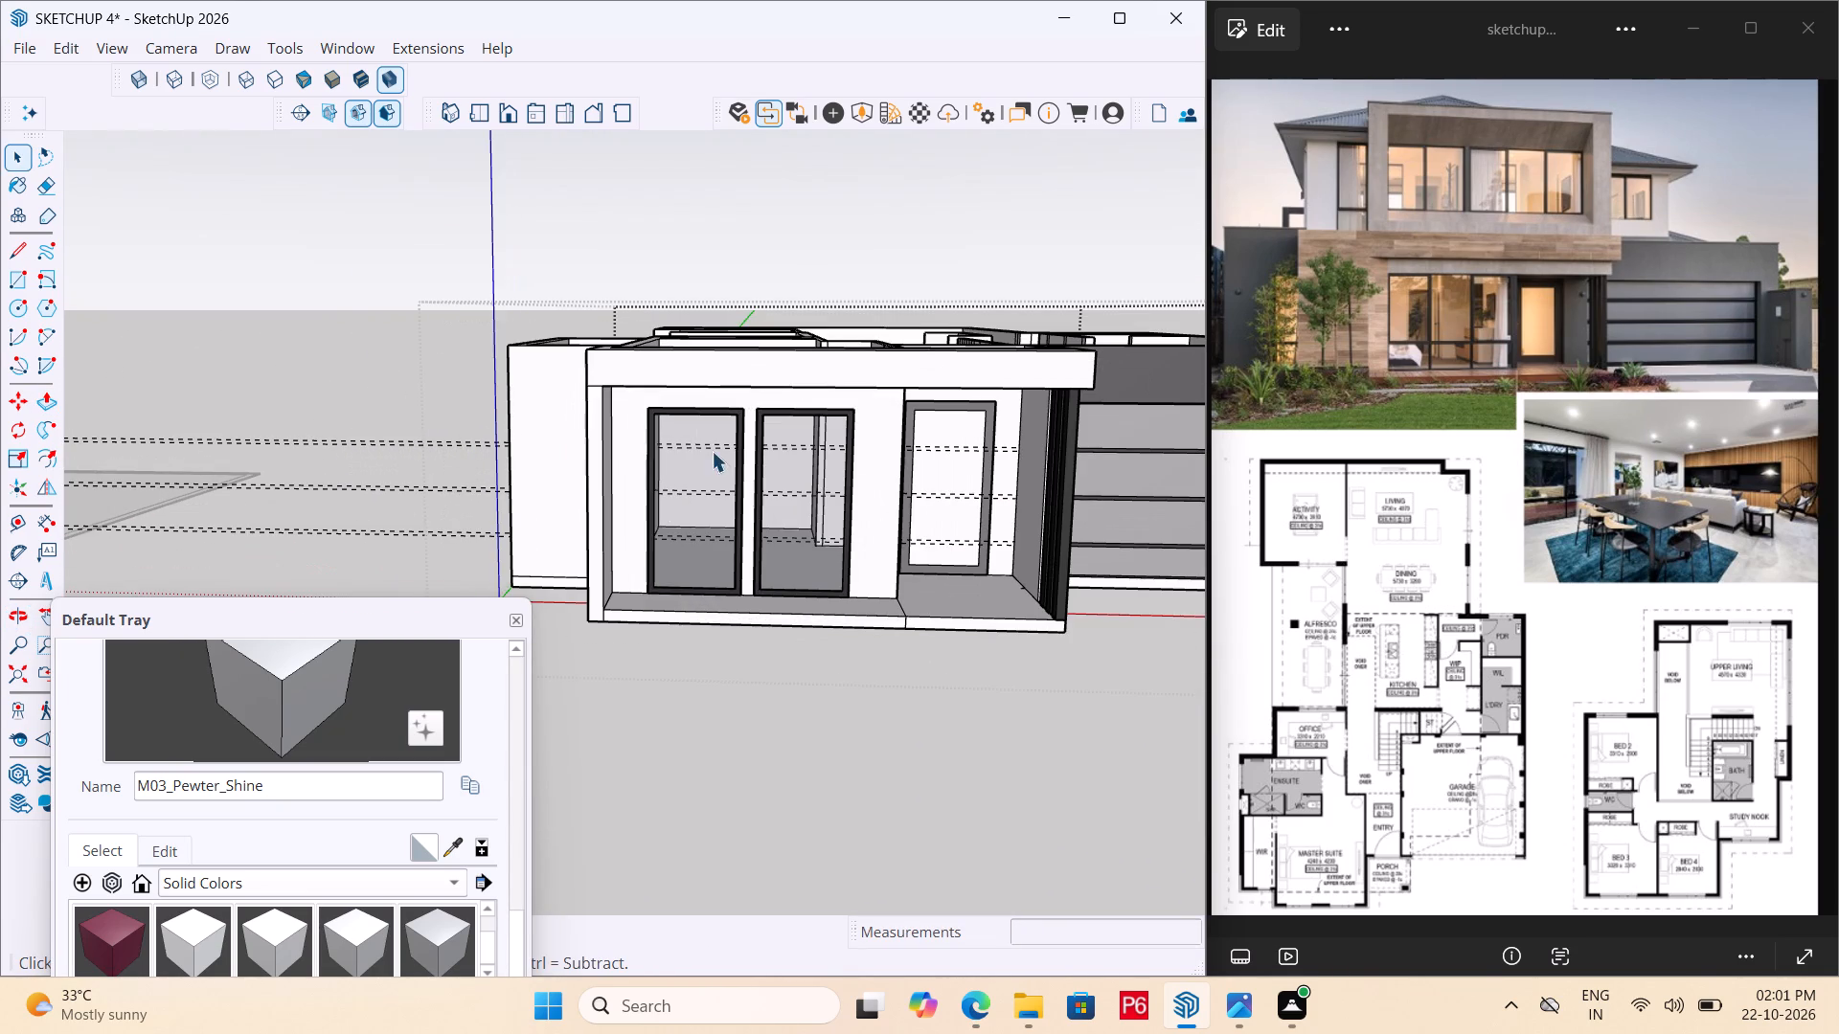
{"action": "middle_click_drag", "start_coordinate": [686, 452], "coordinate": [812, 452]}
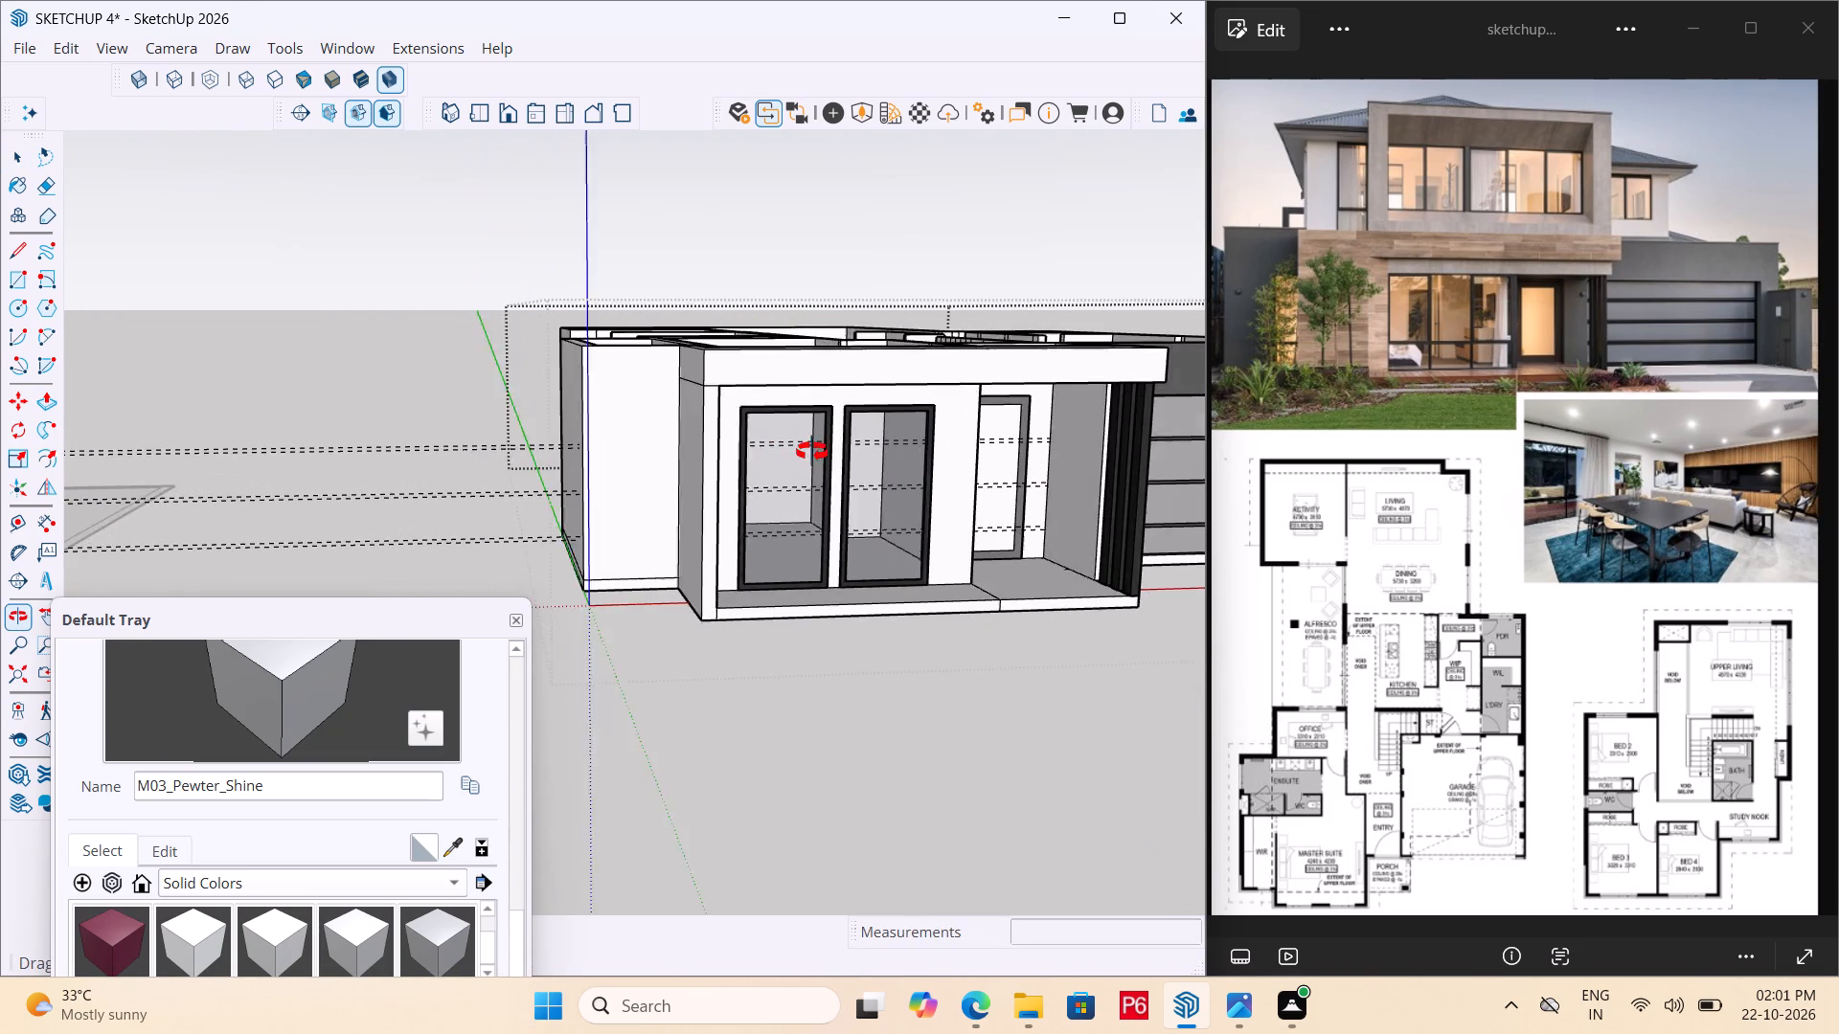
{"action": "middle_click_drag", "start_coordinate": [812, 452], "coordinate": [834, 448]}
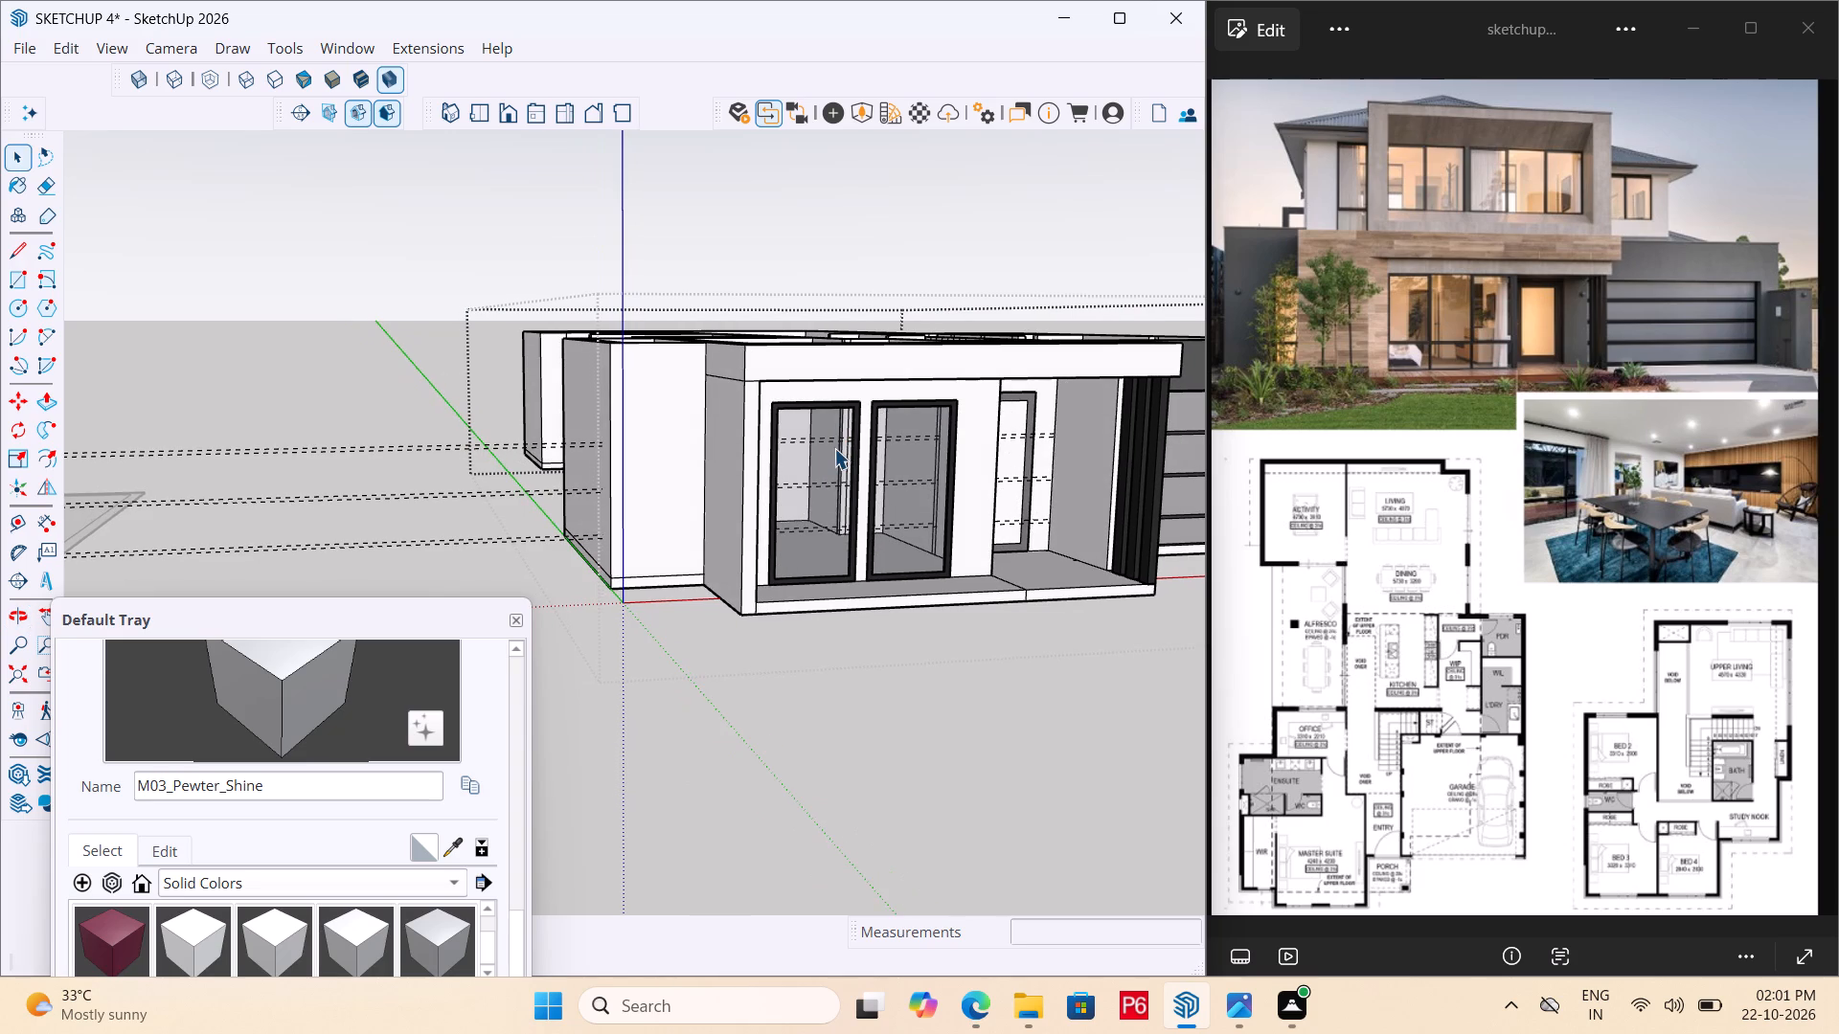
{"action": "middle_click_drag", "start_coordinate": [831, 451], "coordinate": [685, 461]}
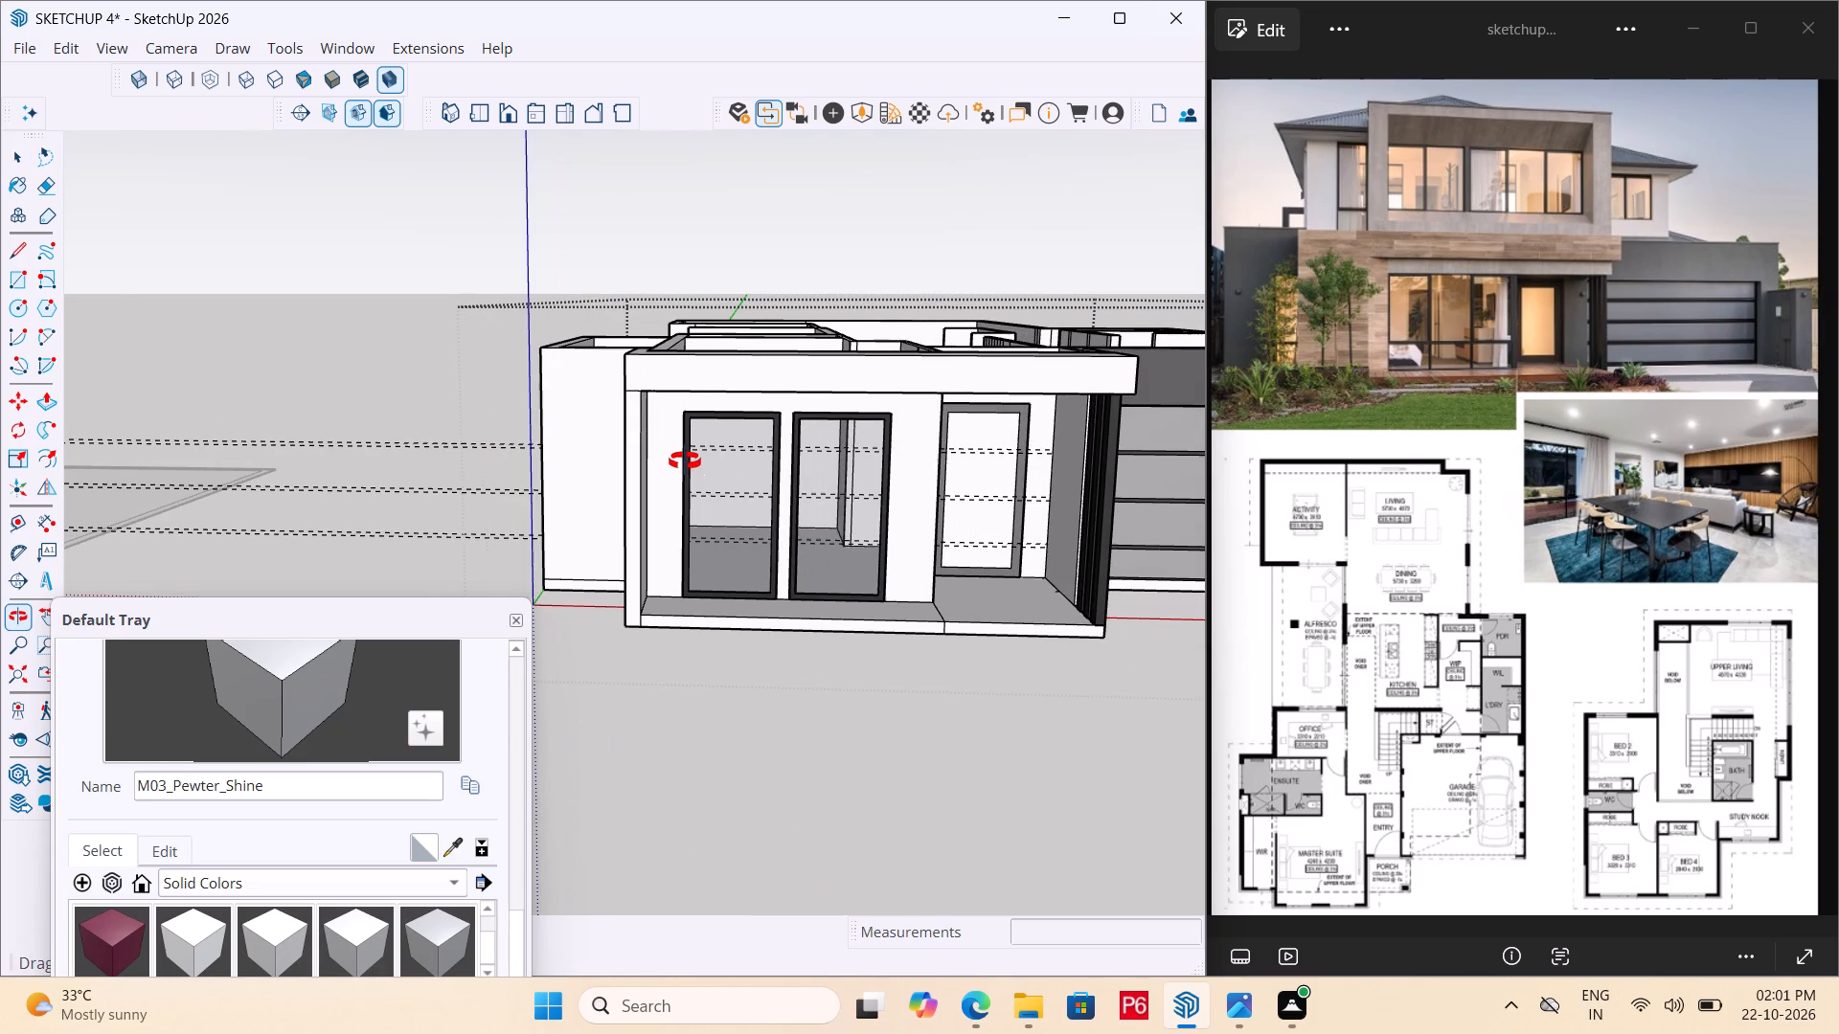
{"action": "middle_click_drag", "start_coordinate": [685, 461], "coordinate": [882, 467]}
{"action": "scroll", "coordinate": [737, 479], "scroll_direction": "up", "scroll_amount": 3}
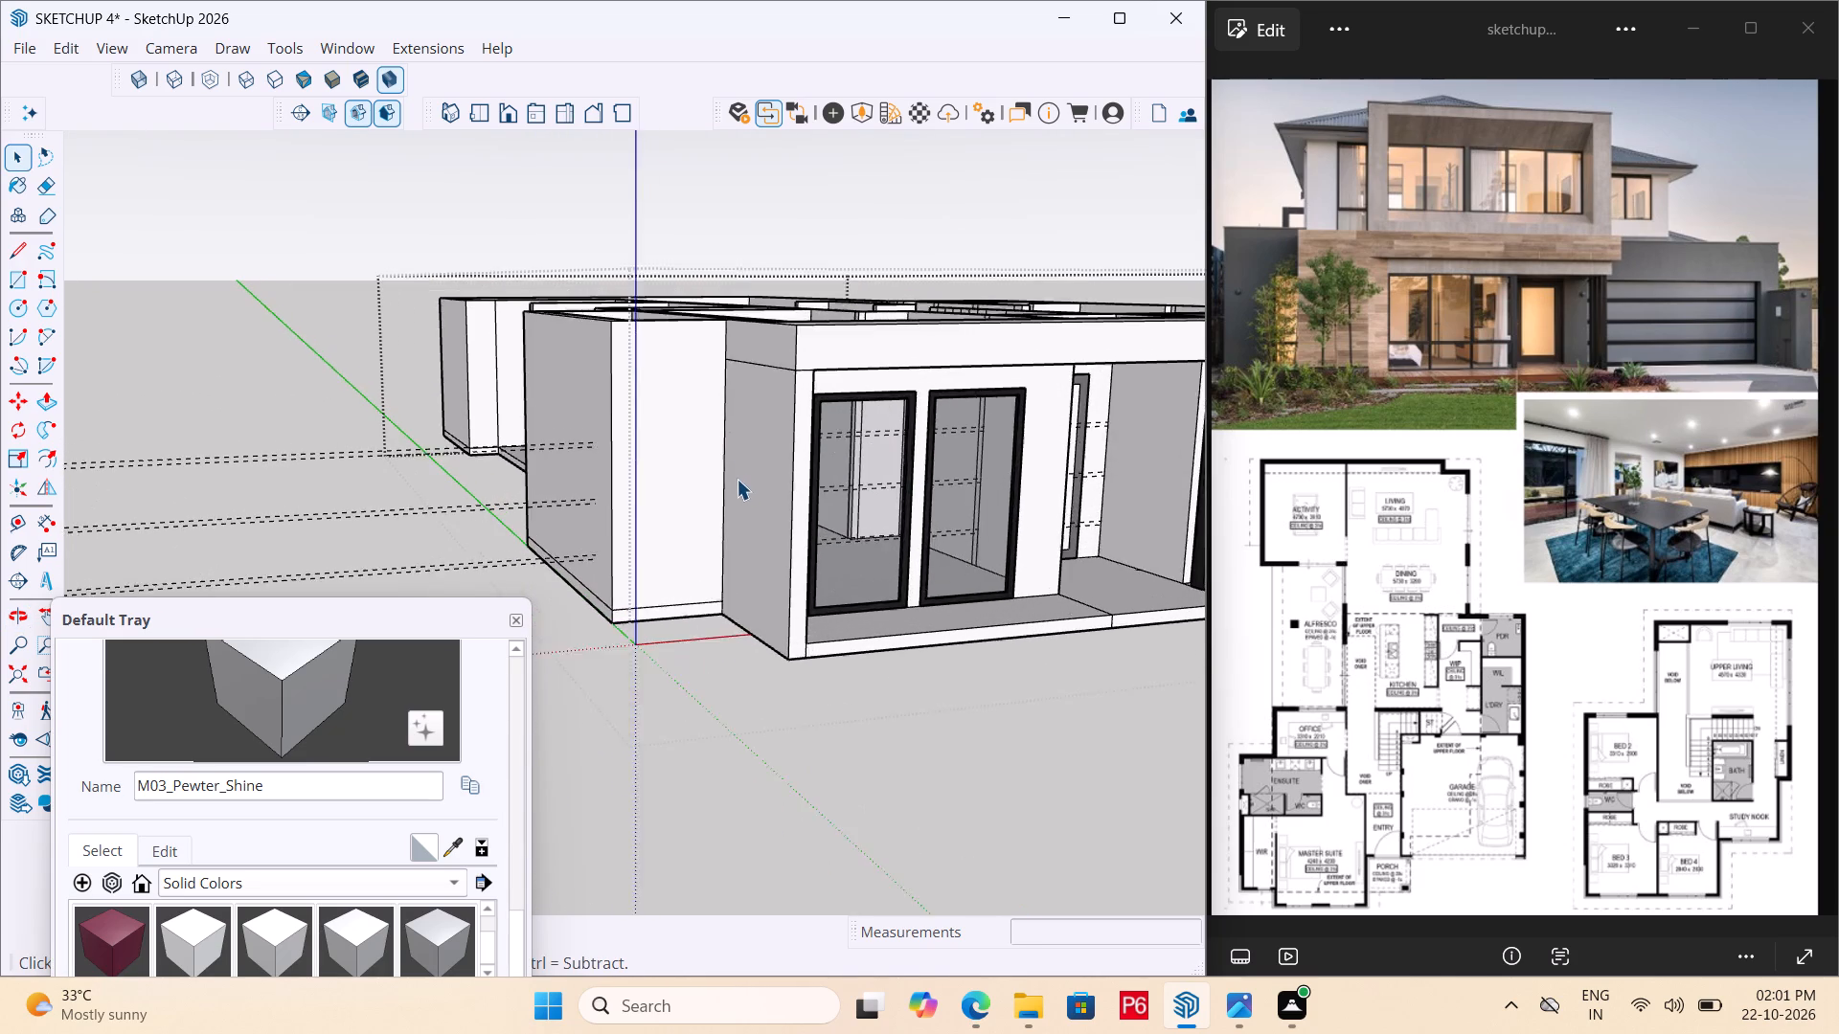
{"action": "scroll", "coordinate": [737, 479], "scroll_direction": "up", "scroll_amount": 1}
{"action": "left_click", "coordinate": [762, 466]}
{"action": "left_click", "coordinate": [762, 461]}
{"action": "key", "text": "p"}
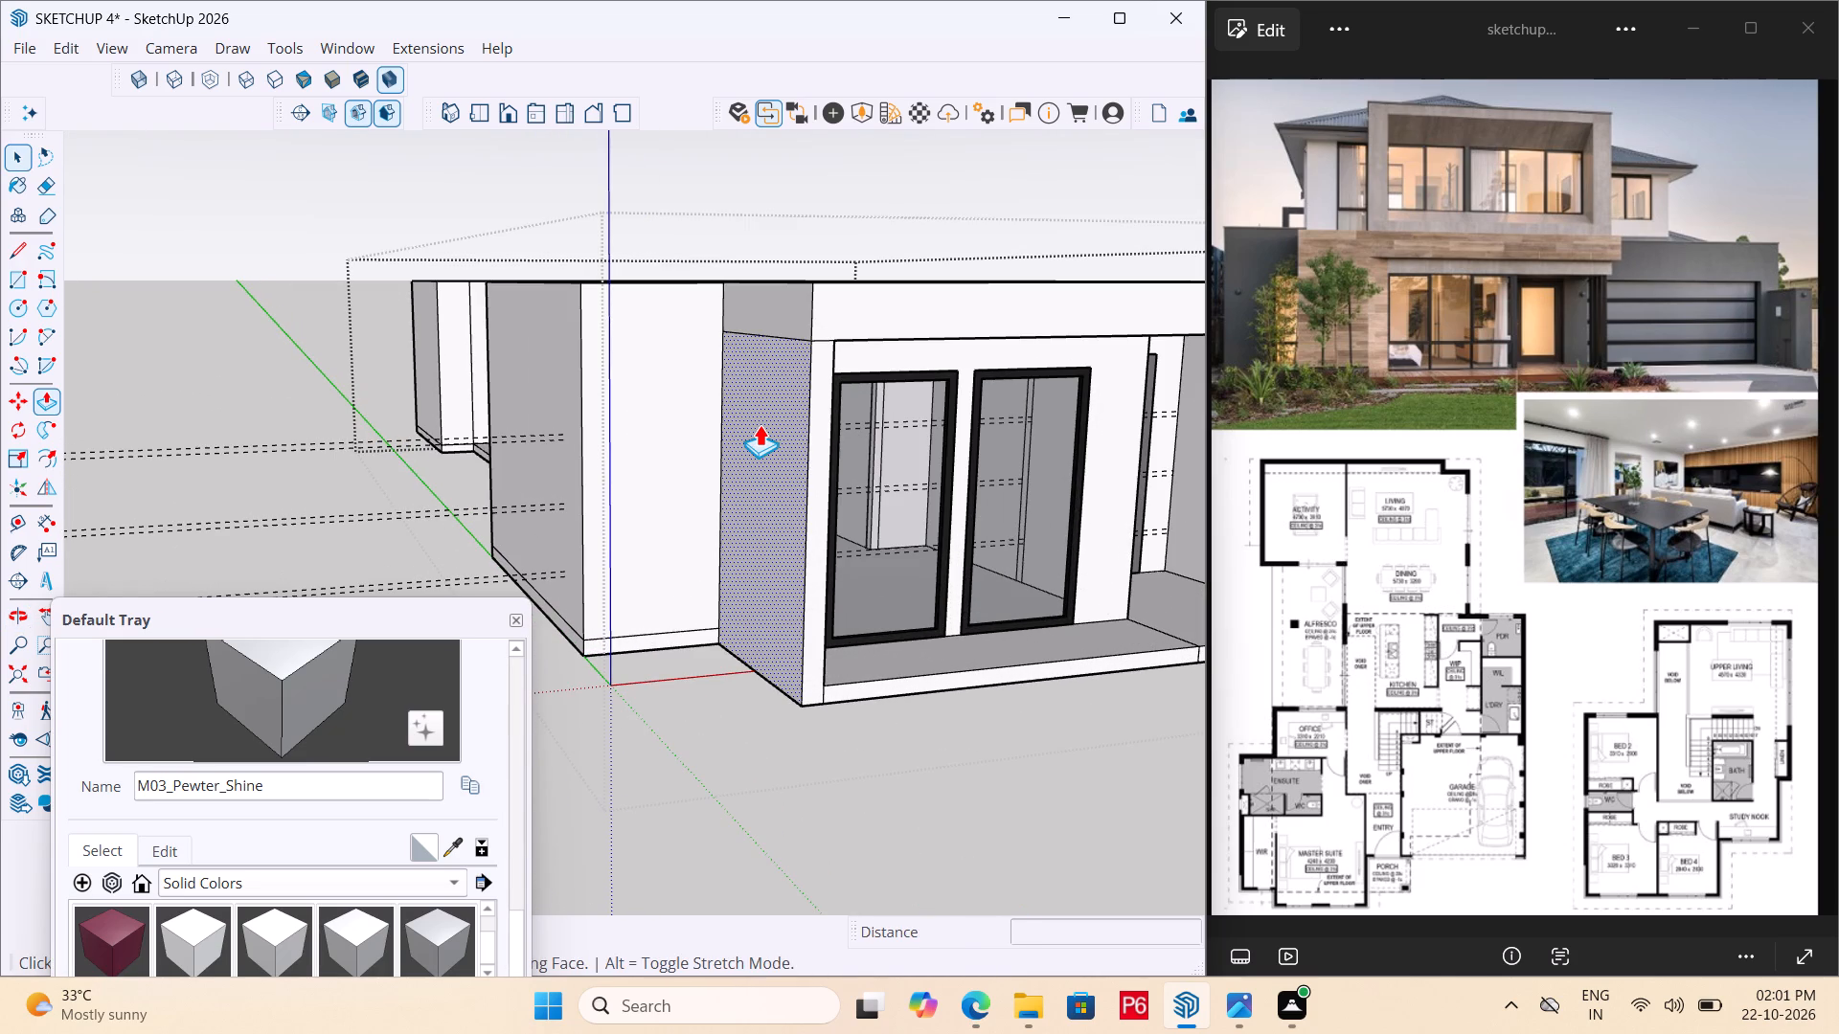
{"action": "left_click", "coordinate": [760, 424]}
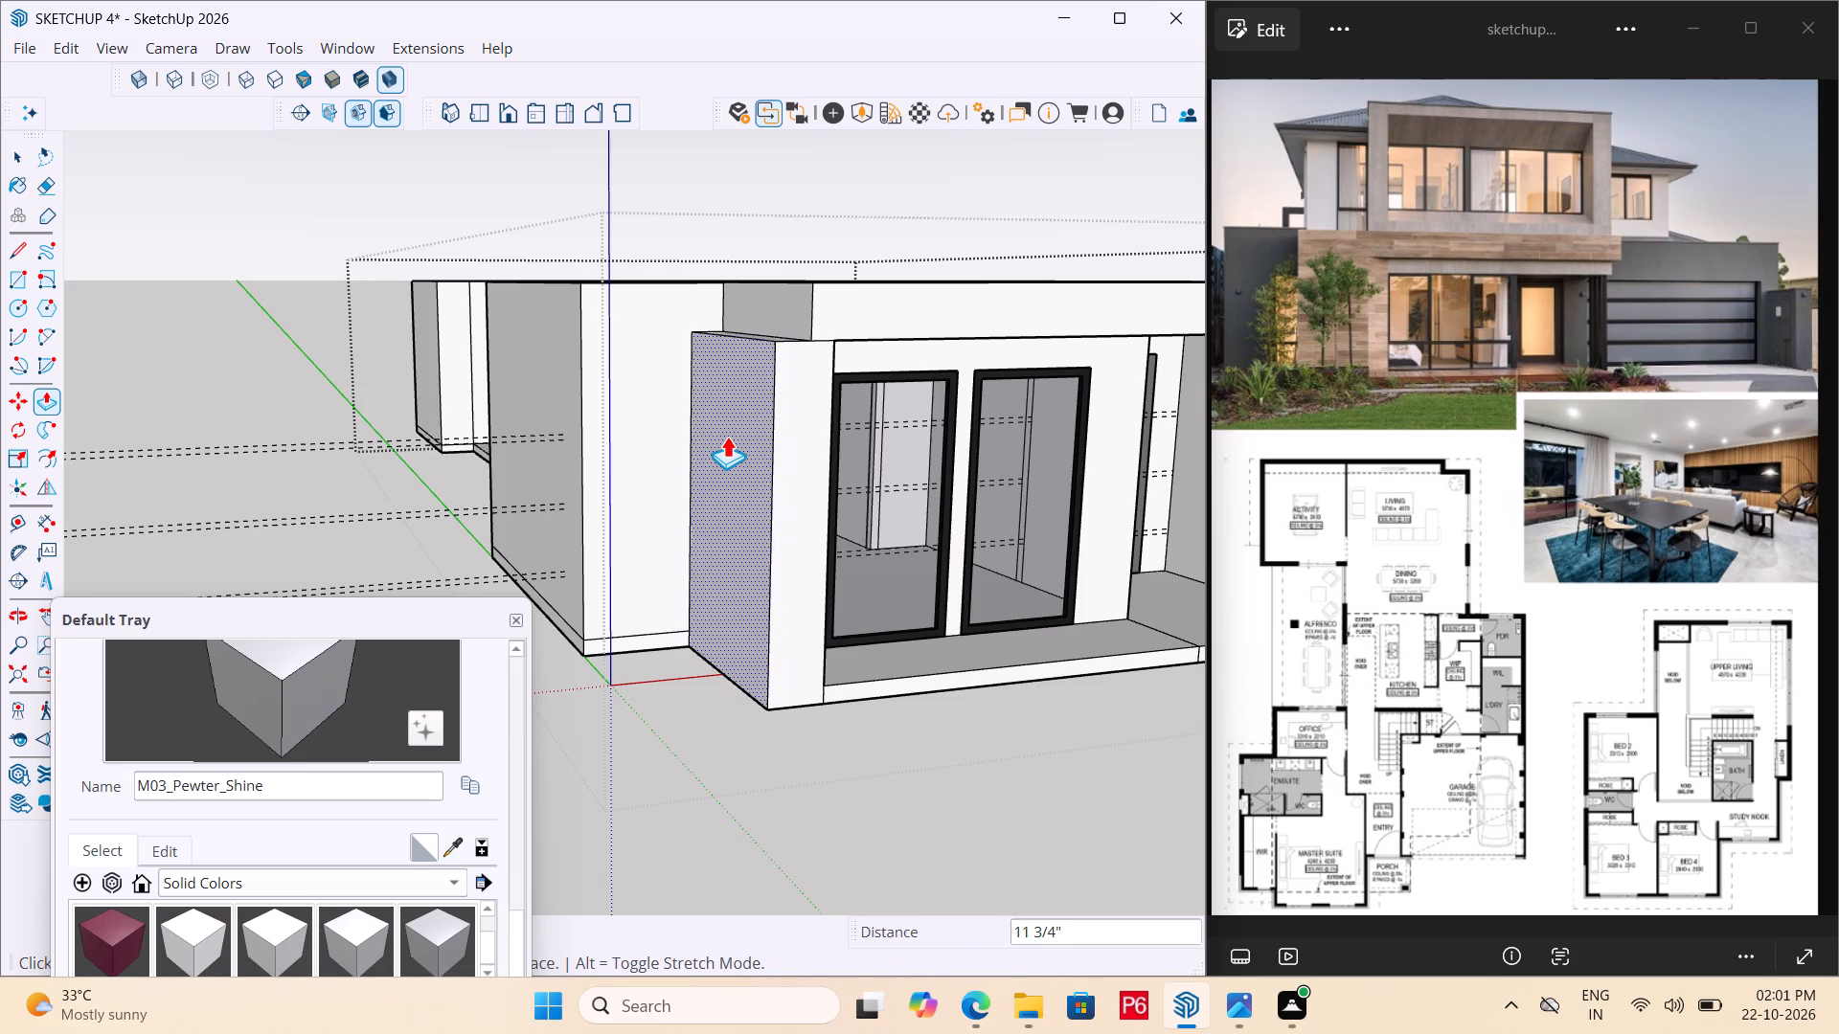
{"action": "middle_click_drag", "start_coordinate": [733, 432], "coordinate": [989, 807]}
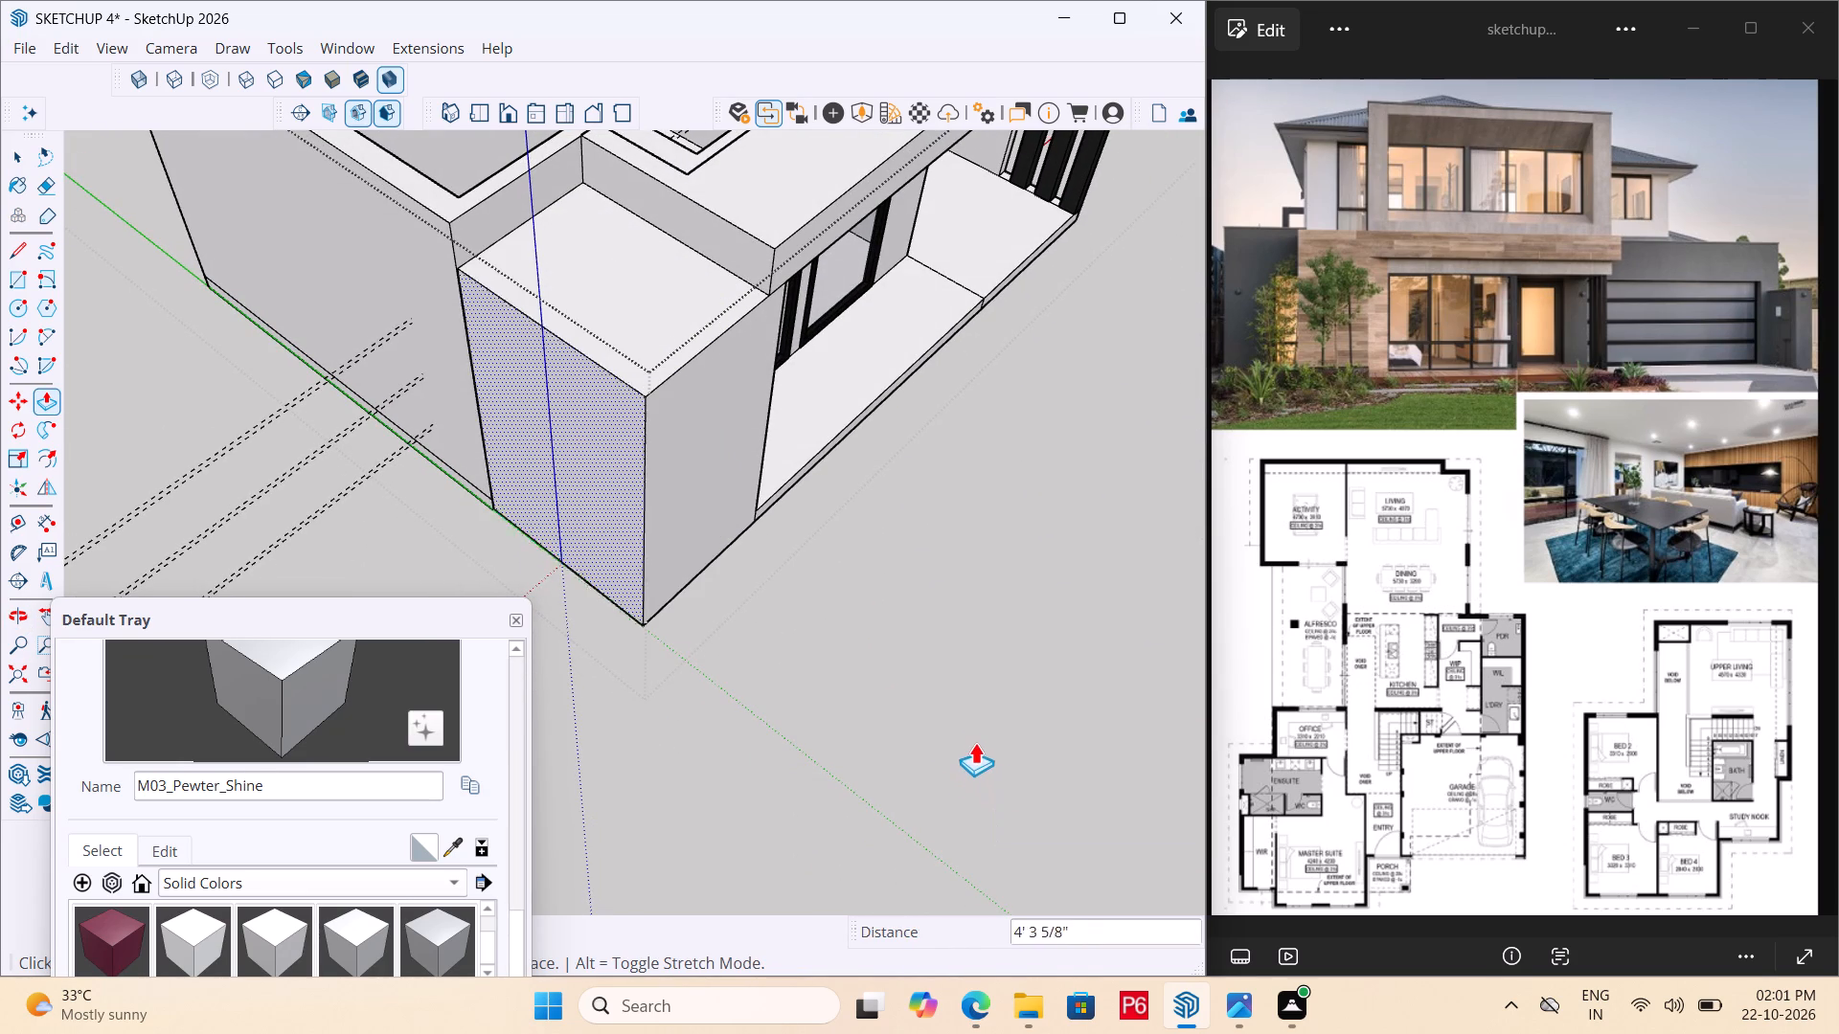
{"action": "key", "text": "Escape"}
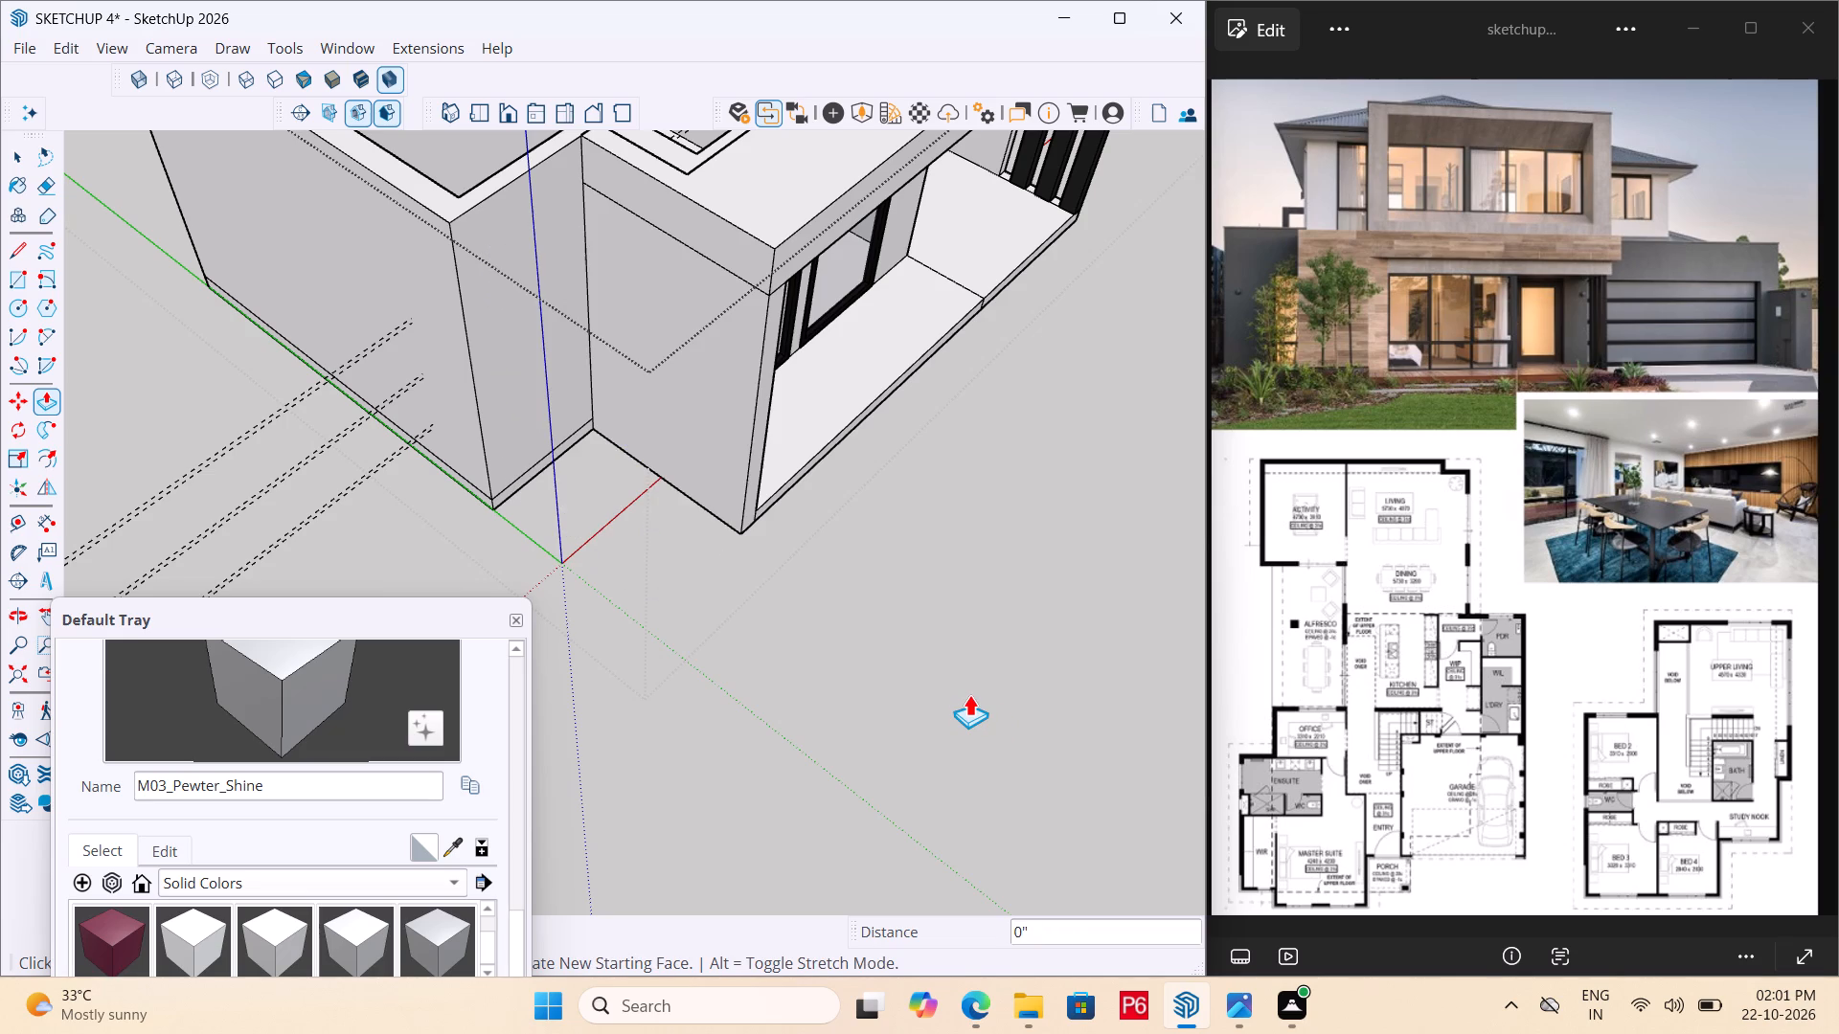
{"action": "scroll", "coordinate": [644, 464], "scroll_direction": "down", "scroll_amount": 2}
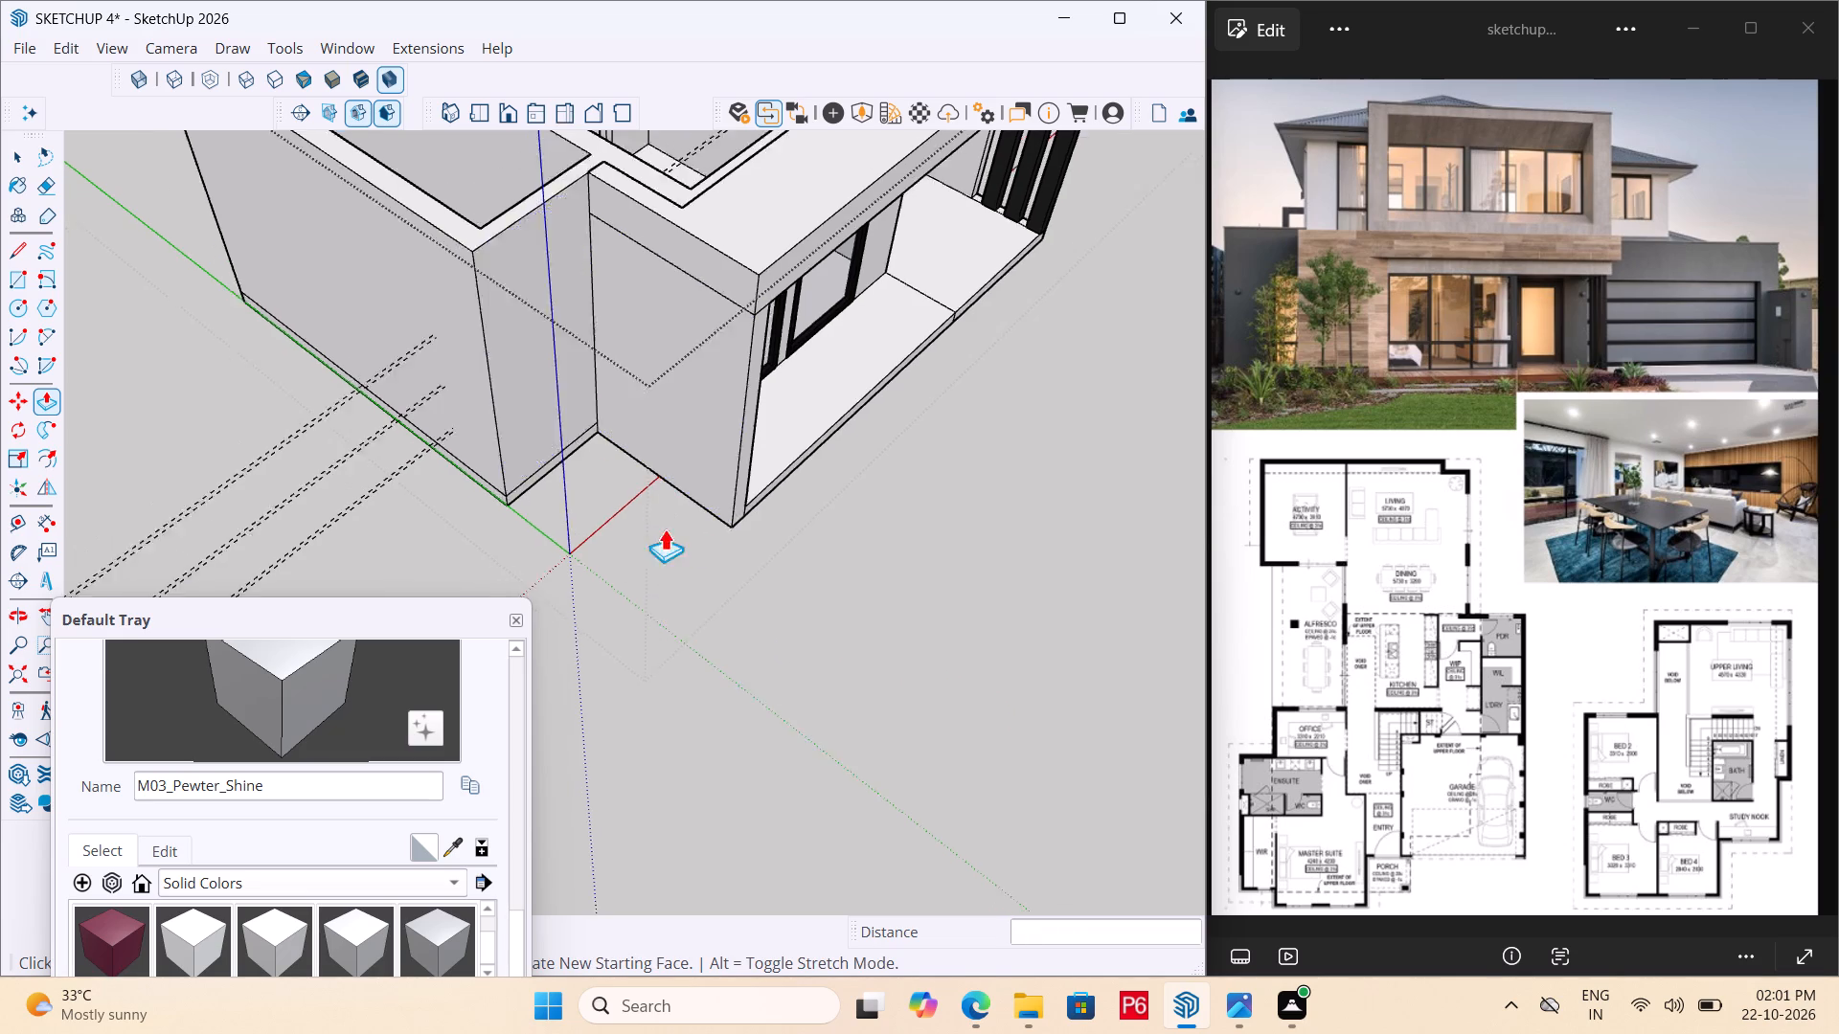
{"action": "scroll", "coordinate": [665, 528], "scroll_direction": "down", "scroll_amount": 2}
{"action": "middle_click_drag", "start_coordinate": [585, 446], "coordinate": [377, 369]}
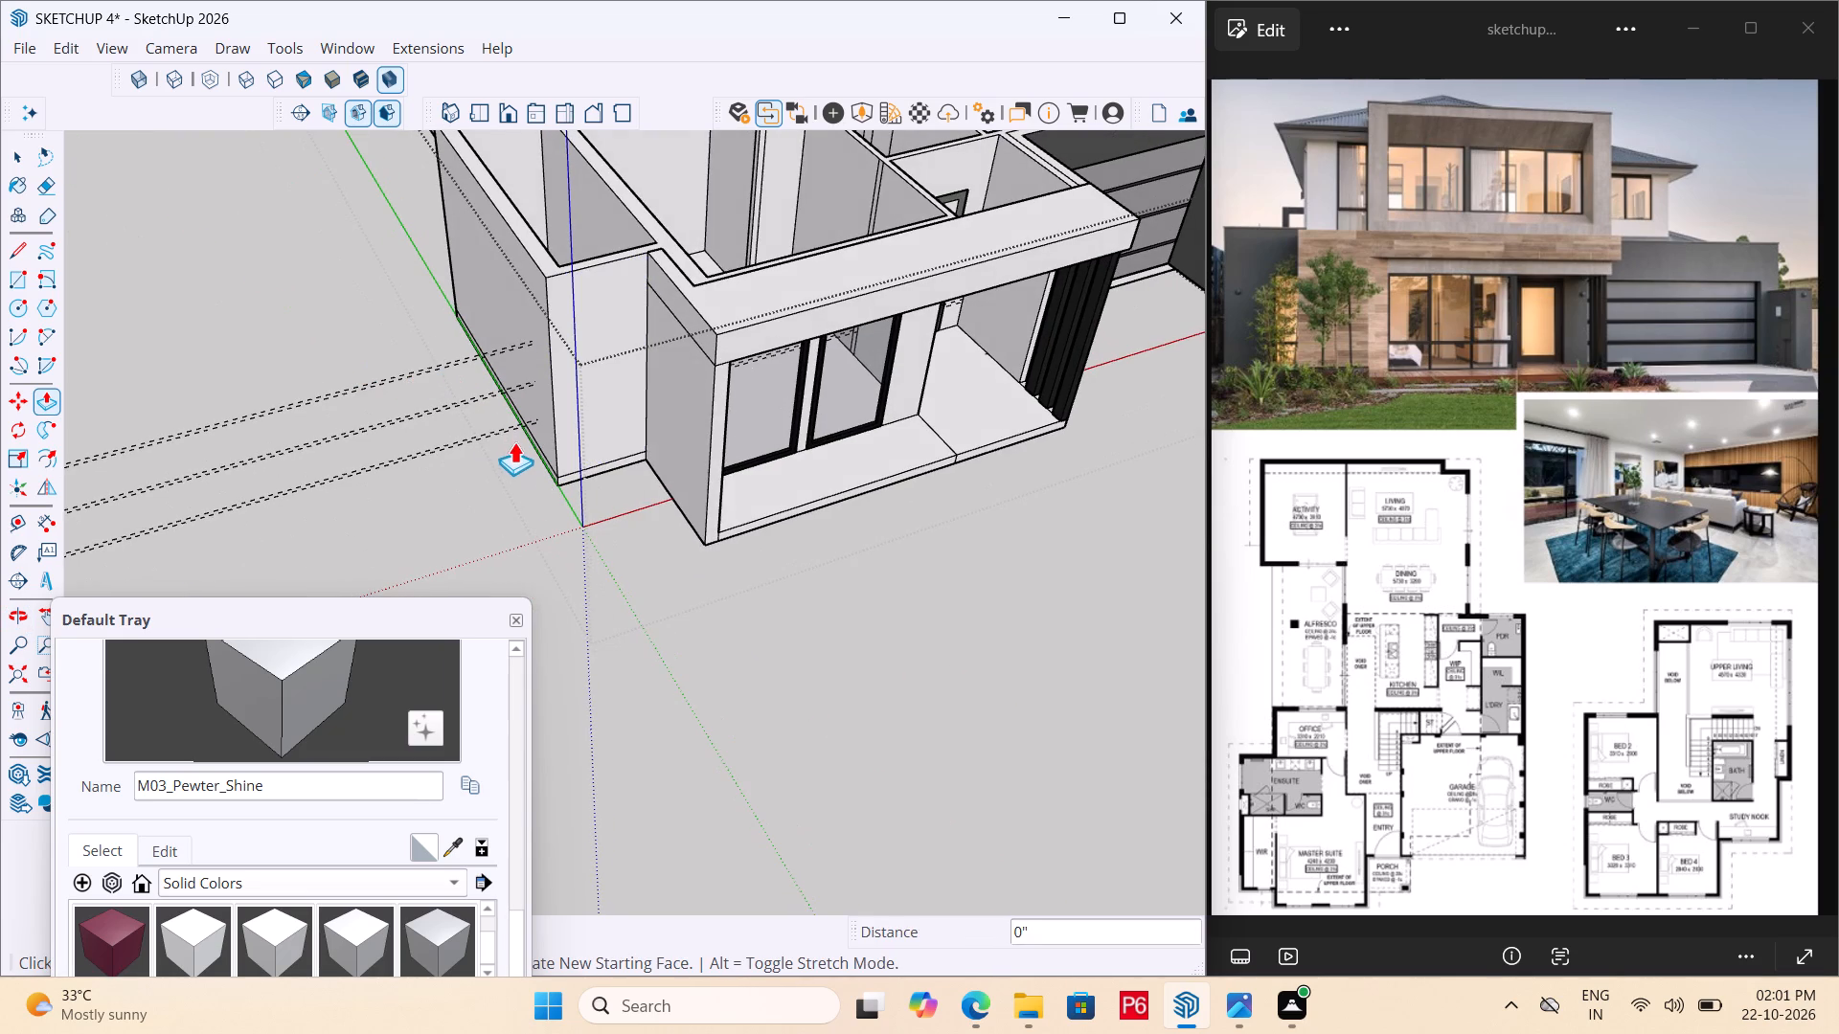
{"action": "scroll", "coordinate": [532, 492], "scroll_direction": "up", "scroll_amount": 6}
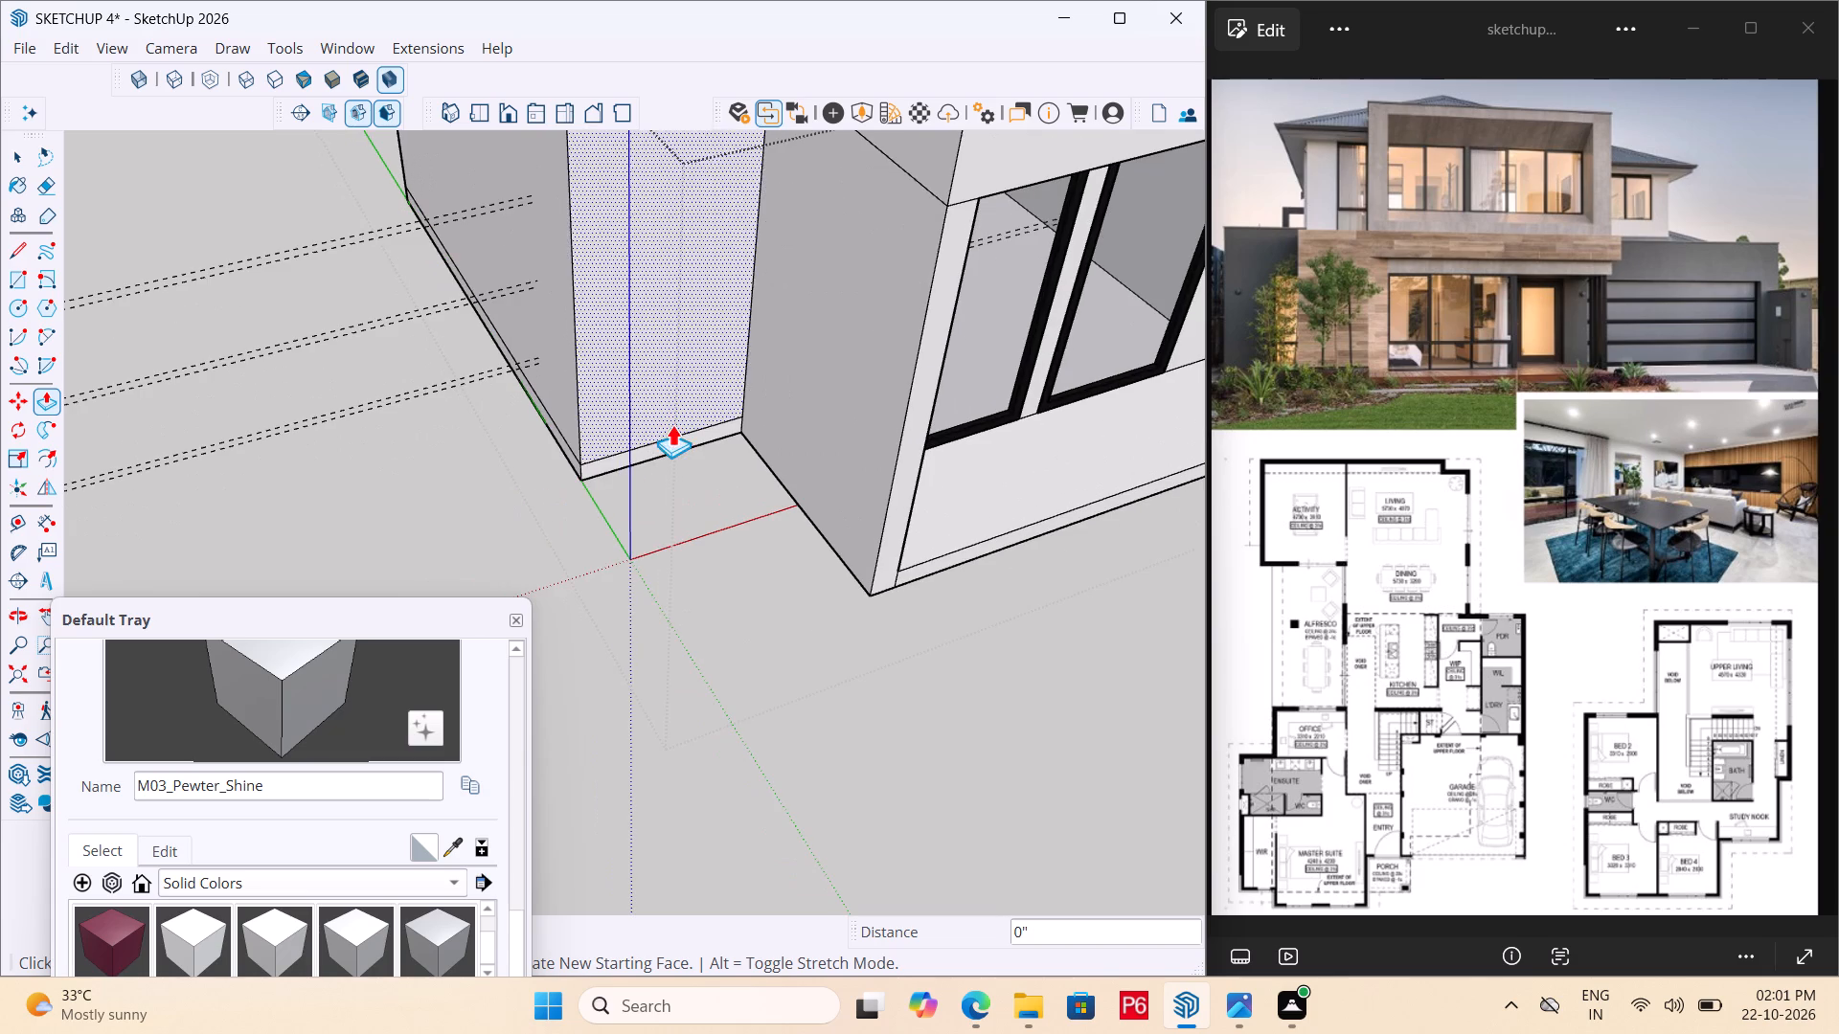
Erase the dashed guide lines beside the side wall at the front corner of the house.
{"action": "scroll", "coordinate": [635, 525], "scroll_direction": "down", "scroll_amount": 4}
{"action": "key", "text": "e"}
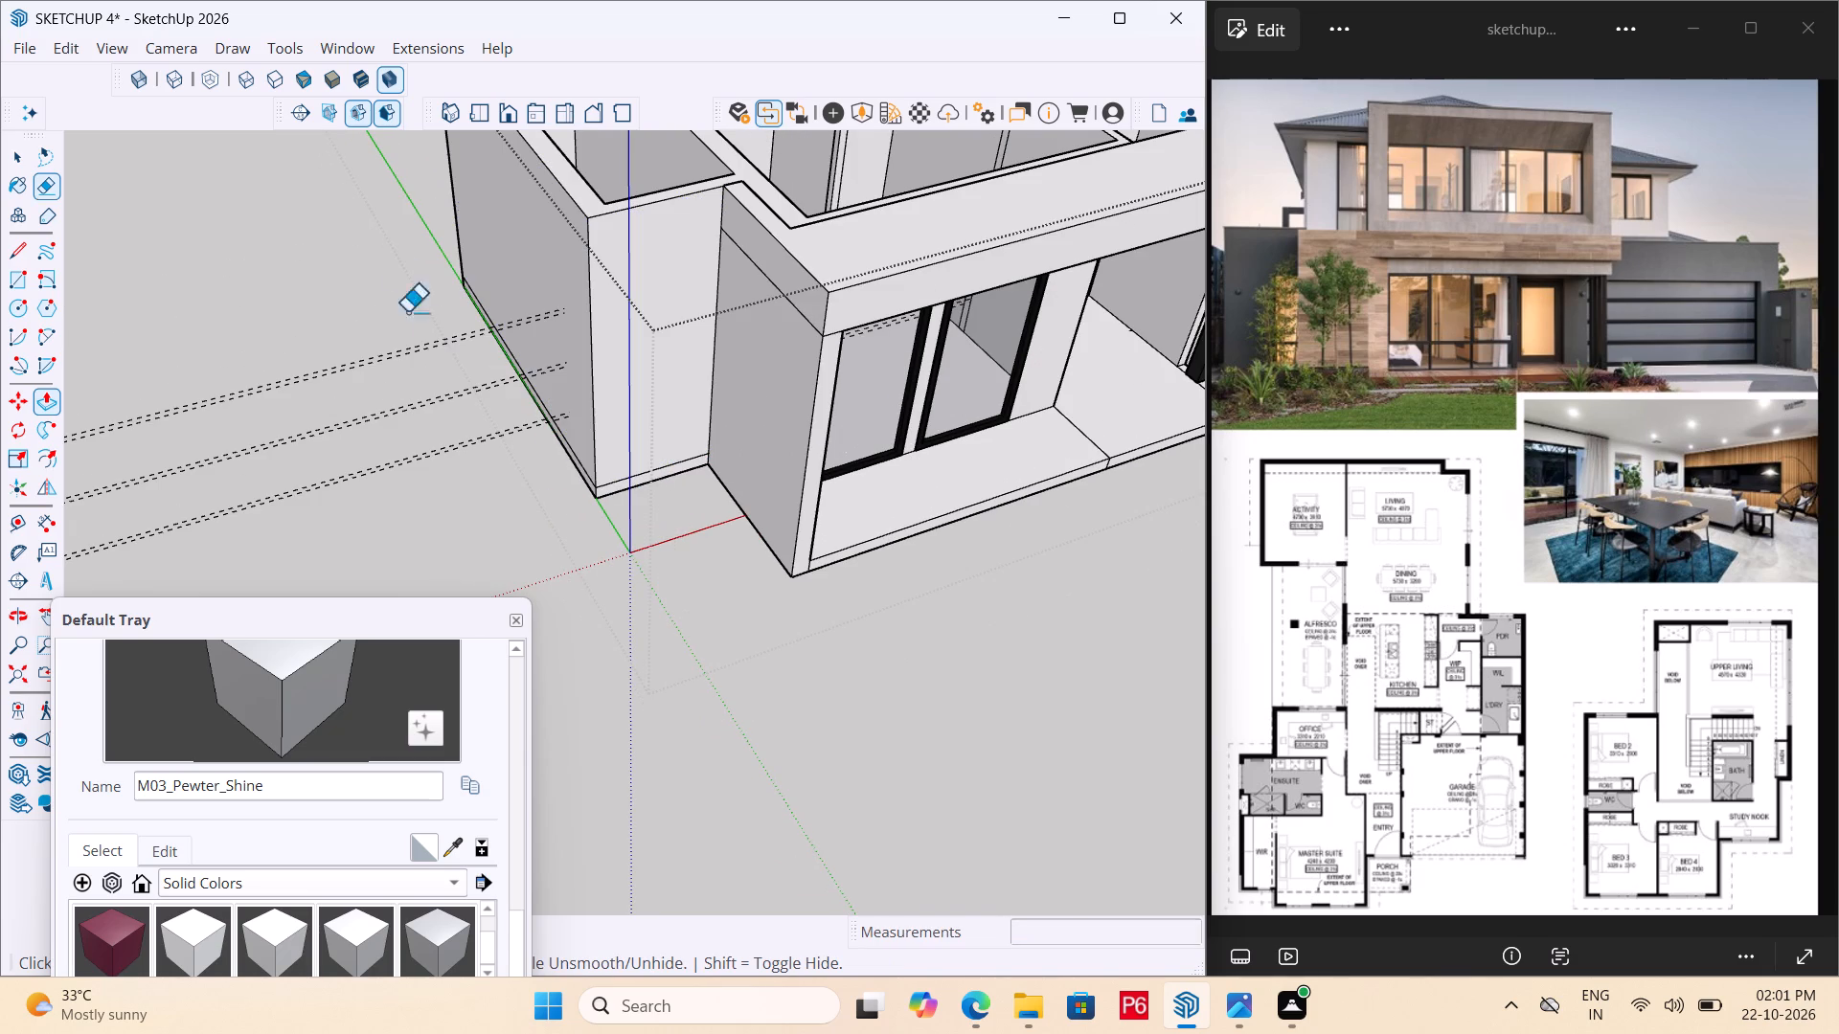
{"action": "left_click", "coordinate": [398, 276]}
{"action": "left_click_drag", "start_coordinate": [398, 276], "coordinate": [424, 437]}
{"action": "left_click_drag", "start_coordinate": [426, 443], "coordinate": [434, 481]}
{"action": "left_click_drag", "start_coordinate": [435, 483], "coordinate": [432, 475]}
{"action": "left_click_drag", "start_coordinate": [417, 412], "coordinate": [411, 391]}
{"action": "left_click_drag", "start_coordinate": [410, 388], "coordinate": [405, 336]}
{"action": "double_click", "coordinate": [405, 336]}
{"action": "left_click_drag", "start_coordinate": [405, 336], "coordinate": [402, 368]}
{"action": "scroll", "coordinate": [245, 461], "scroll_direction": "down", "scroll_amount": 5}
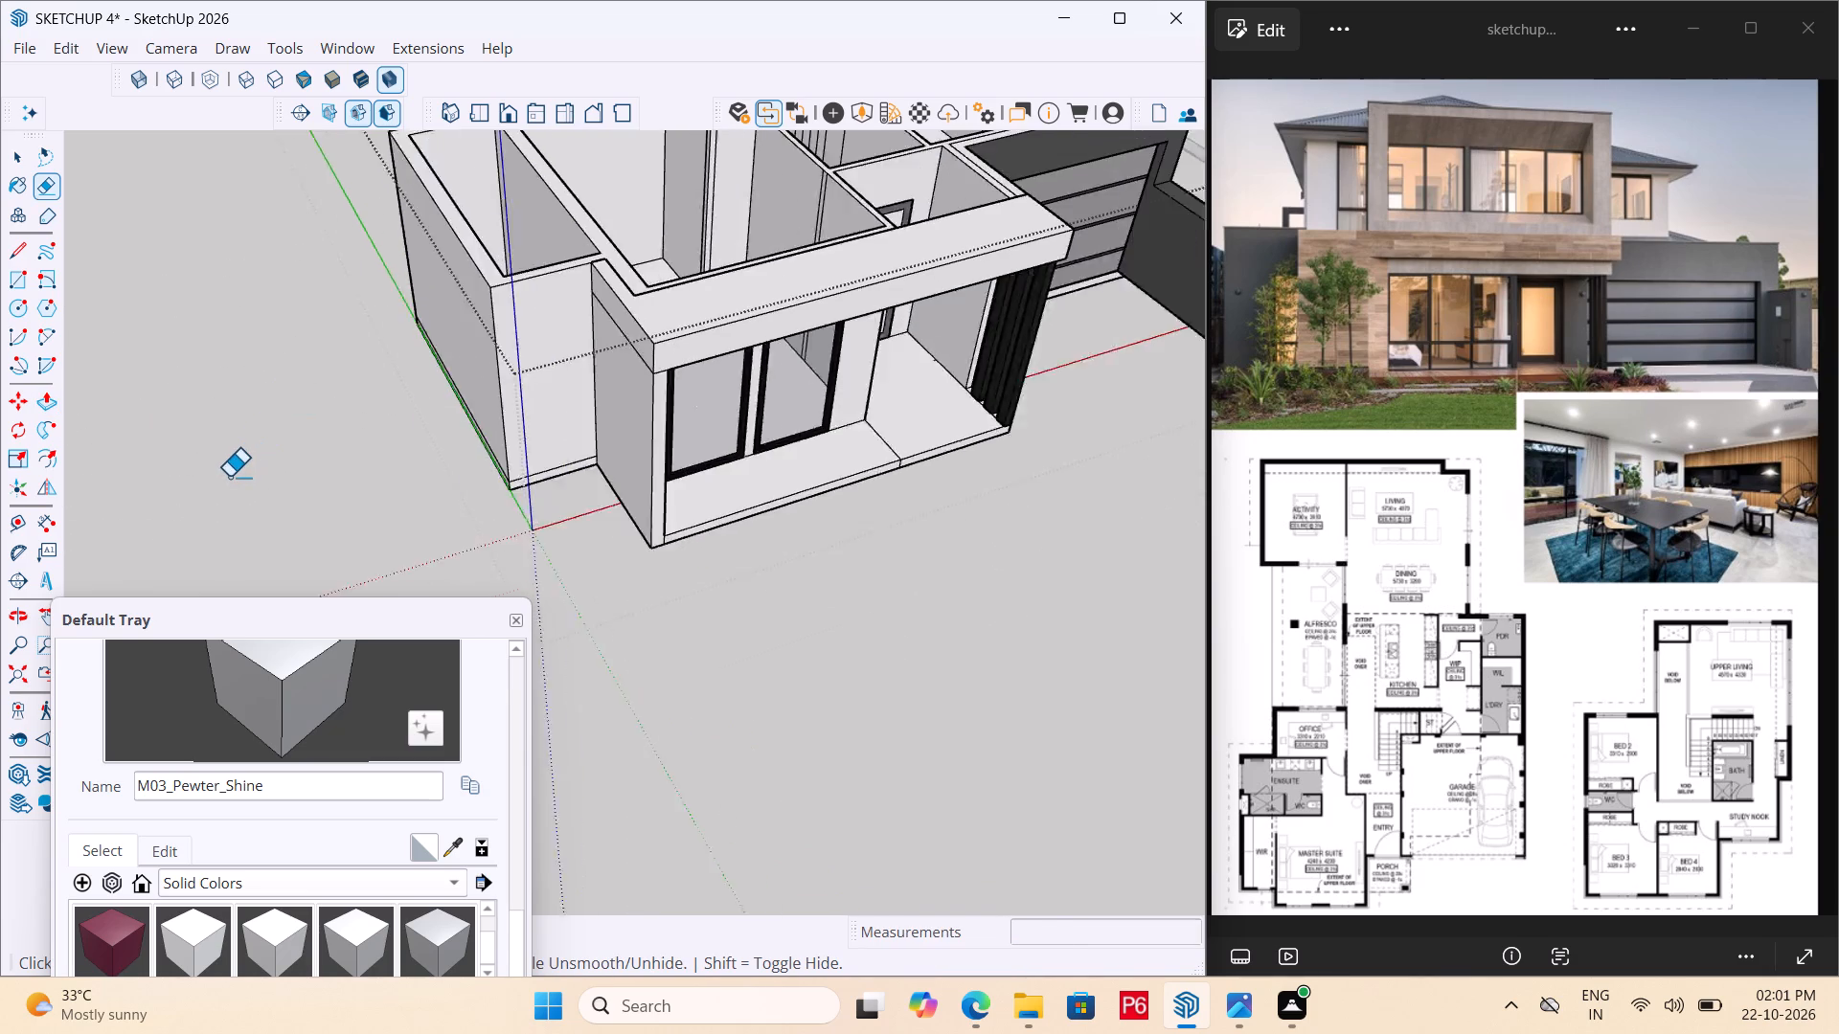
{"action": "scroll", "coordinate": [229, 477], "scroll_direction": "down", "scroll_amount": 5}
{"action": "scroll", "coordinate": [199, 532], "scroll_direction": "up", "scroll_amount": 5}
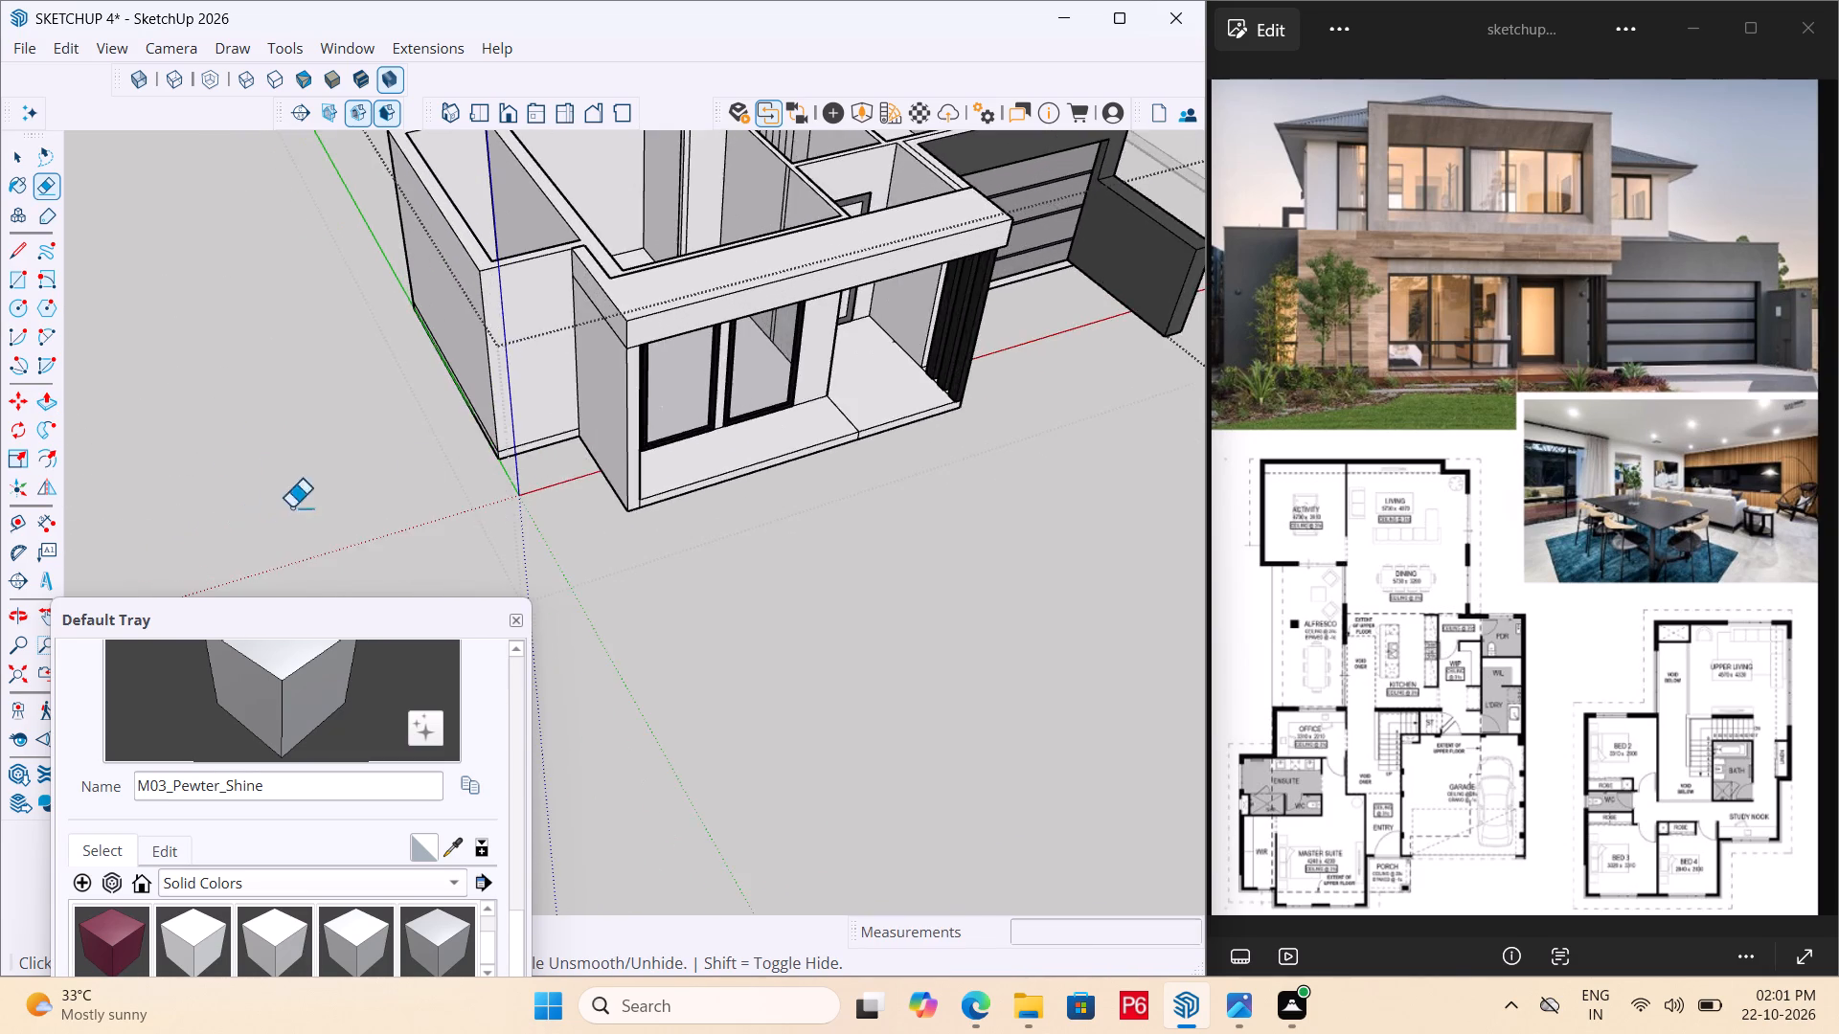
{"action": "scroll", "coordinate": [497, 441], "scroll_direction": "up", "scroll_amount": 4}
Open the walls for editing and place a horizontal guide 7' above the bottom edge of the narrow front face beside the projecting room.
{"action": "key", "text": "space"}
{"action": "left_click", "coordinate": [380, 453]}
{"action": "scroll", "coordinate": [547, 327], "scroll_direction": "up", "scroll_amount": 3}
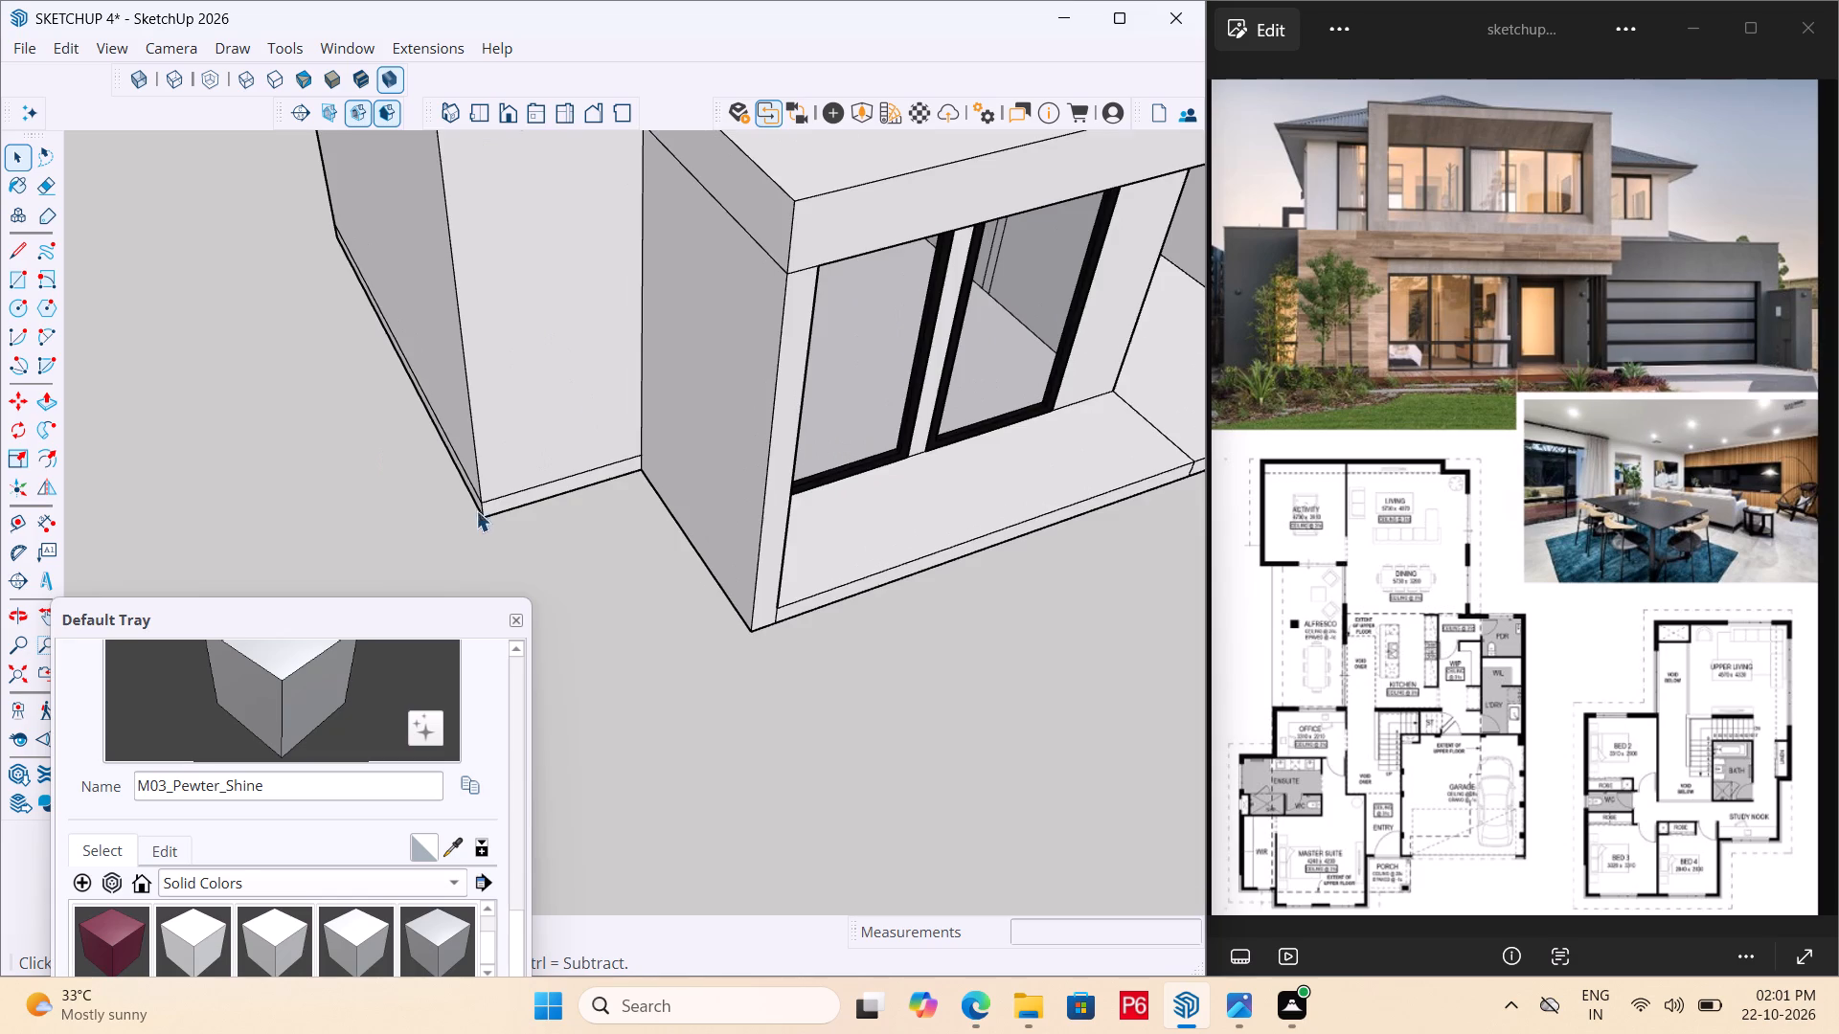
{"action": "scroll", "coordinate": [475, 516], "scroll_direction": "down", "scroll_amount": 3}
{"action": "left_click", "coordinate": [524, 363]}
{"action": "left_click", "coordinate": [529, 348]}
{"action": "double_click", "coordinate": [513, 295]}
{"action": "left_click", "coordinate": [521, 294]}
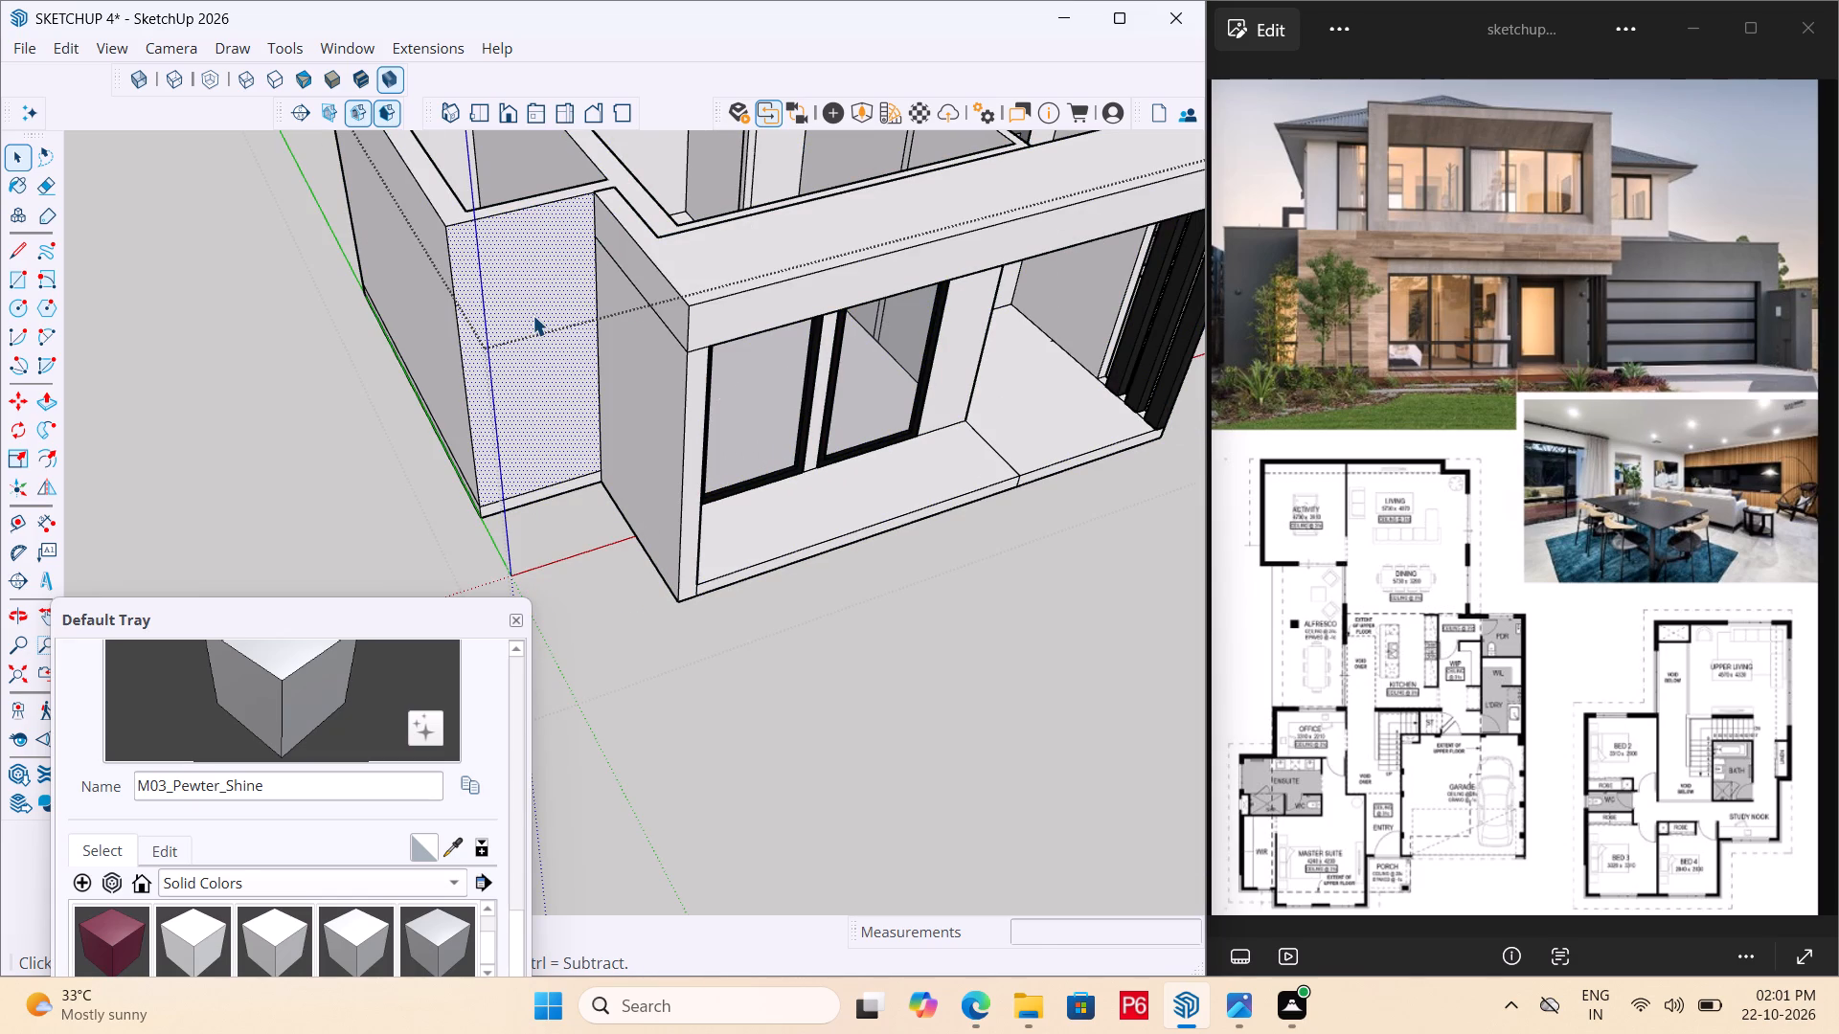
{"action": "key", "text": "t"}
{"action": "left_click", "coordinate": [557, 480]}
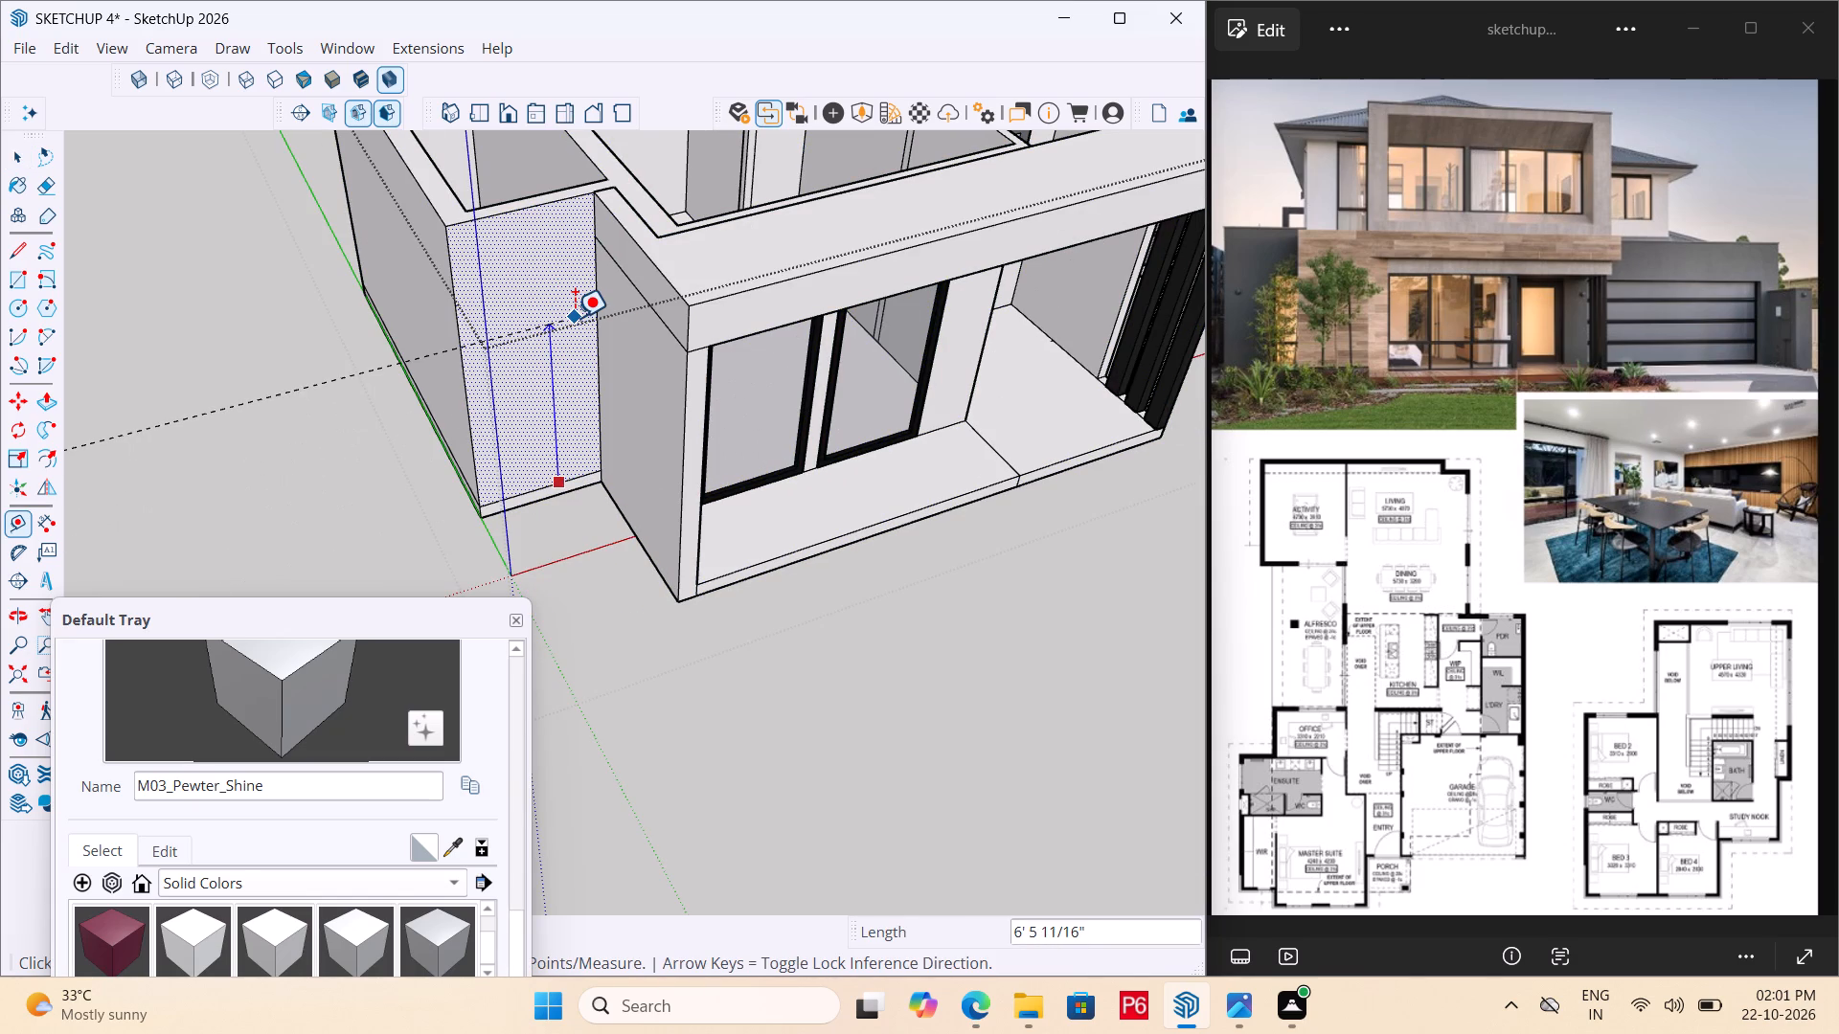
{"action": "key", "text": "4"}
{"action": "key", "text": "BackSpace"}
{"action": "type", "text": "7'"}
{"action": "key", "text": "Return"}
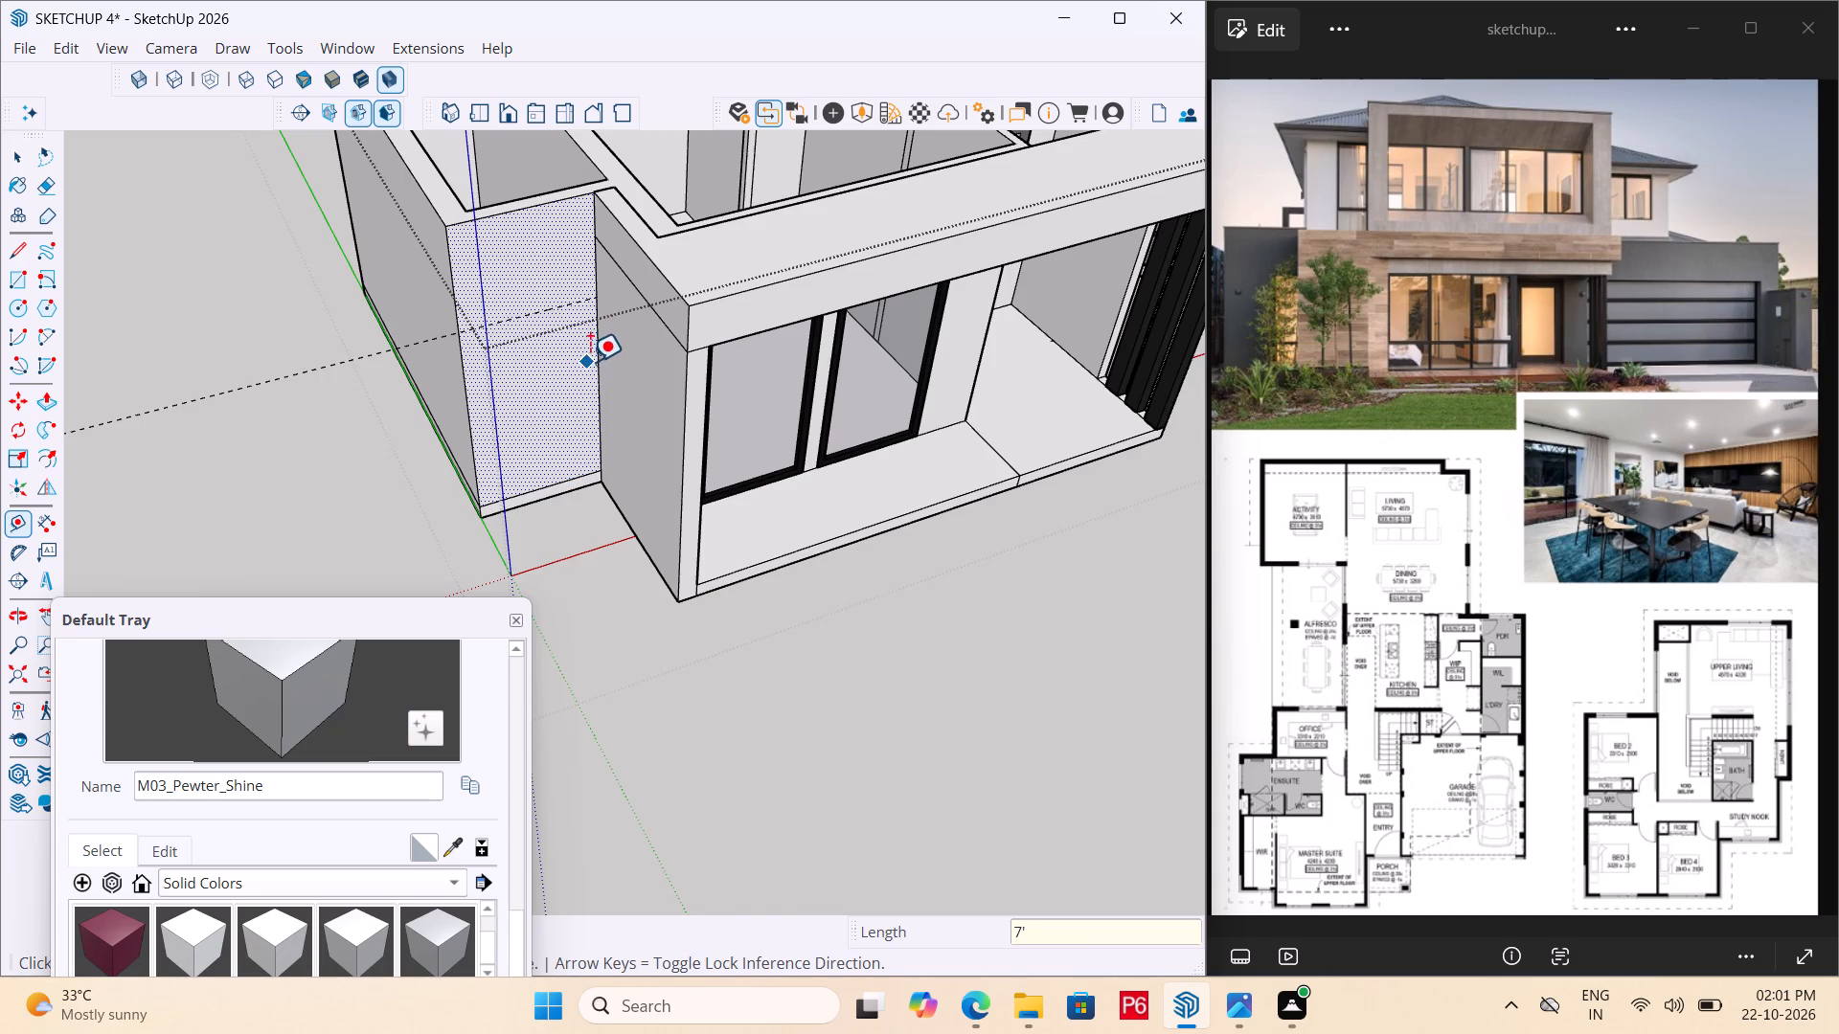
Place a vertical guide on the narrow front face, about 10 3/8" in from its edge beside the projecting room.
{"action": "left_click", "coordinate": [597, 358]}
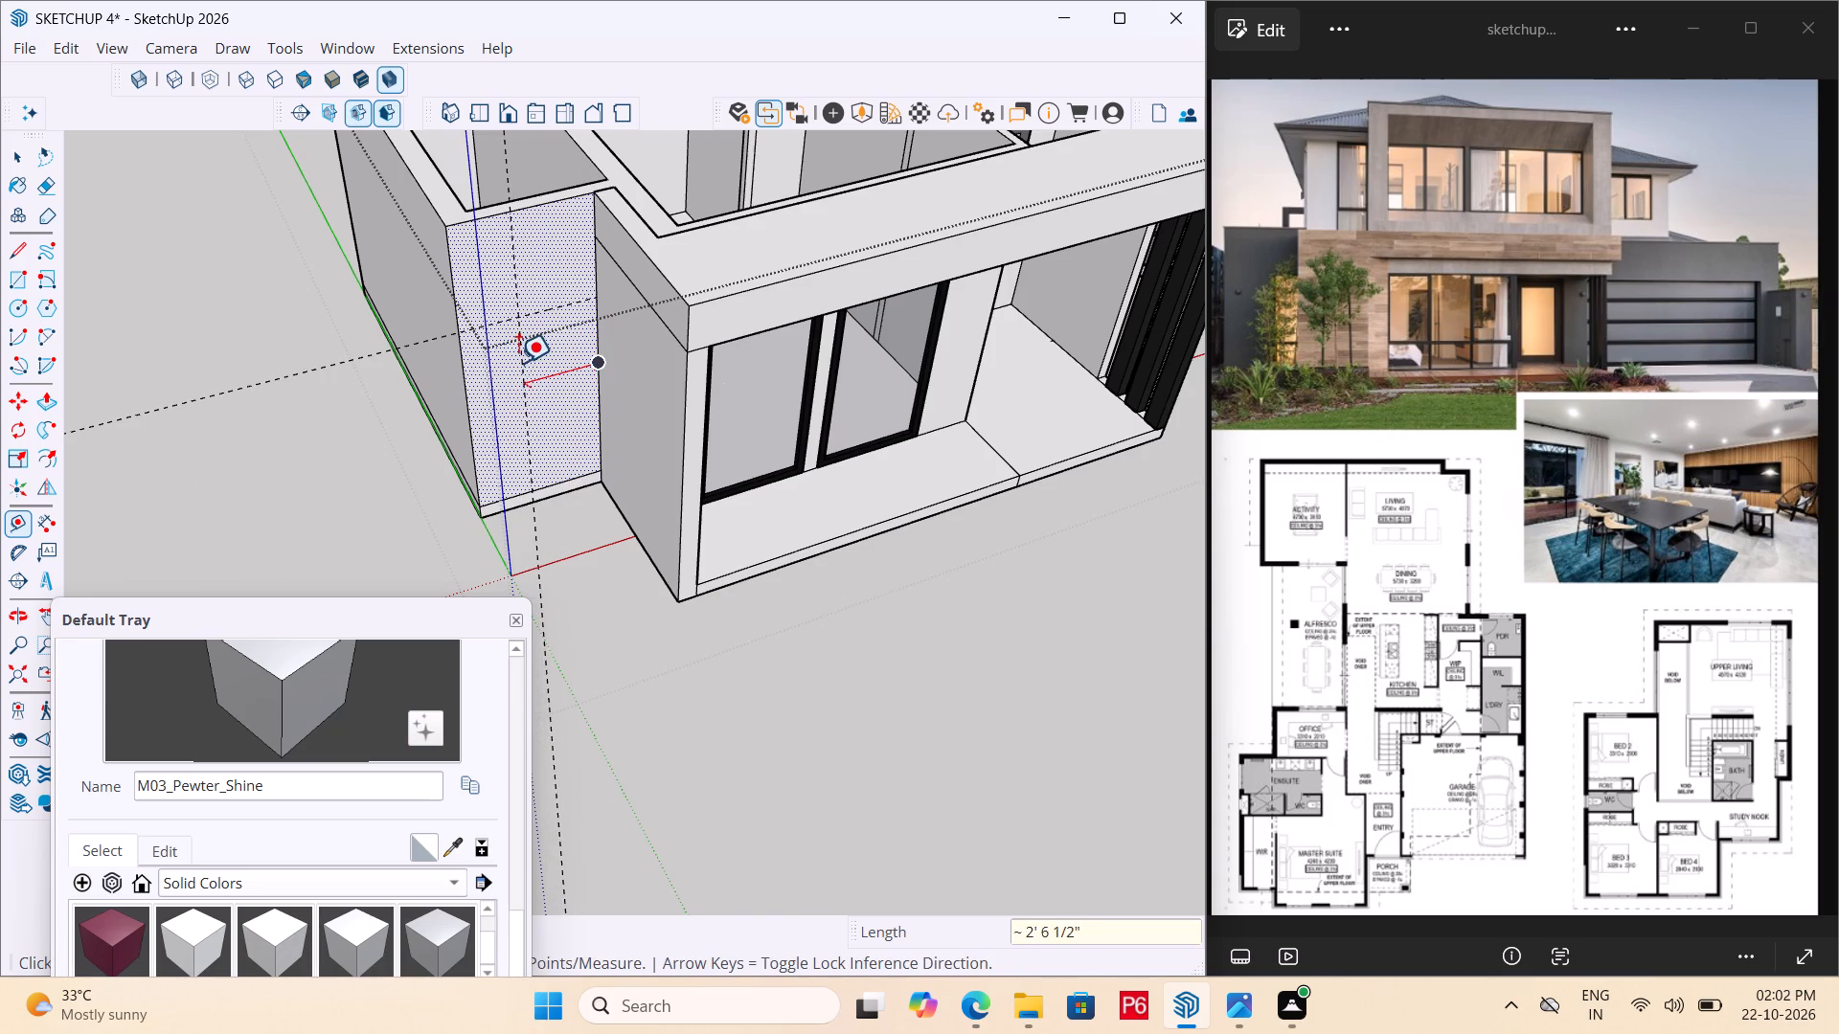
{"action": "left_click", "coordinate": [568, 352]}
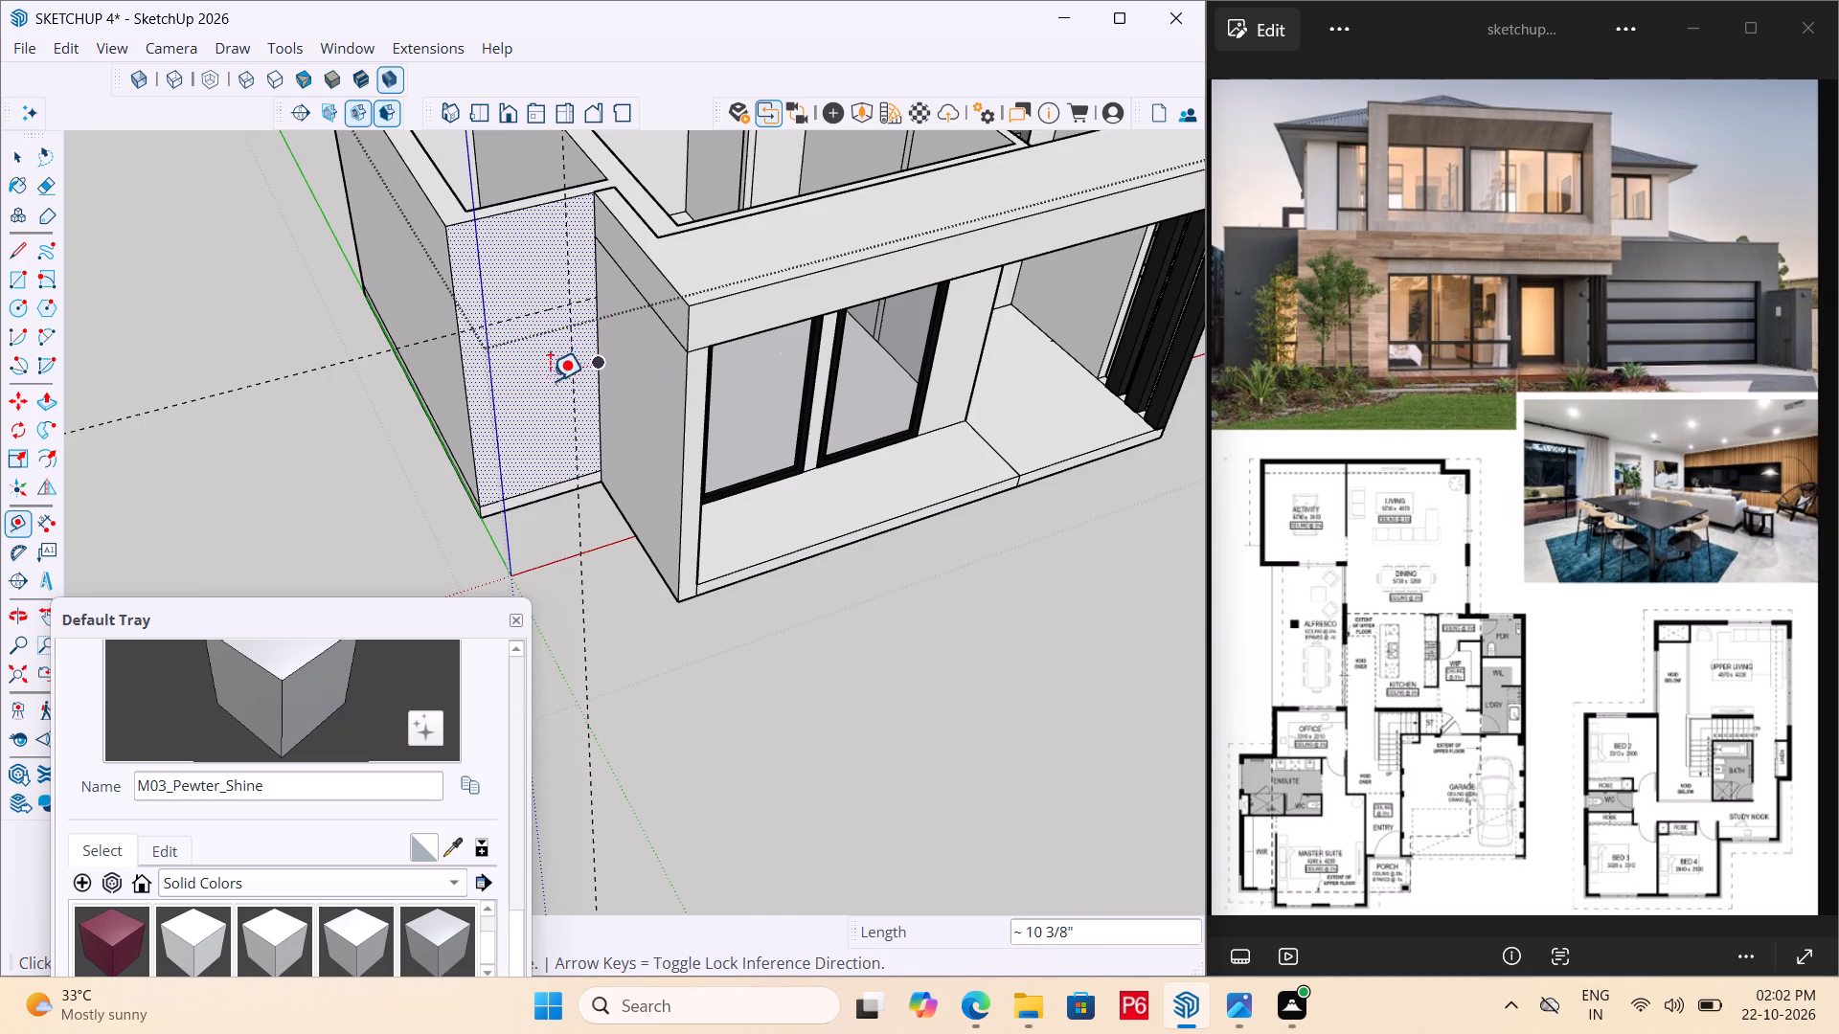
{"action": "left_click", "coordinate": [564, 347]}
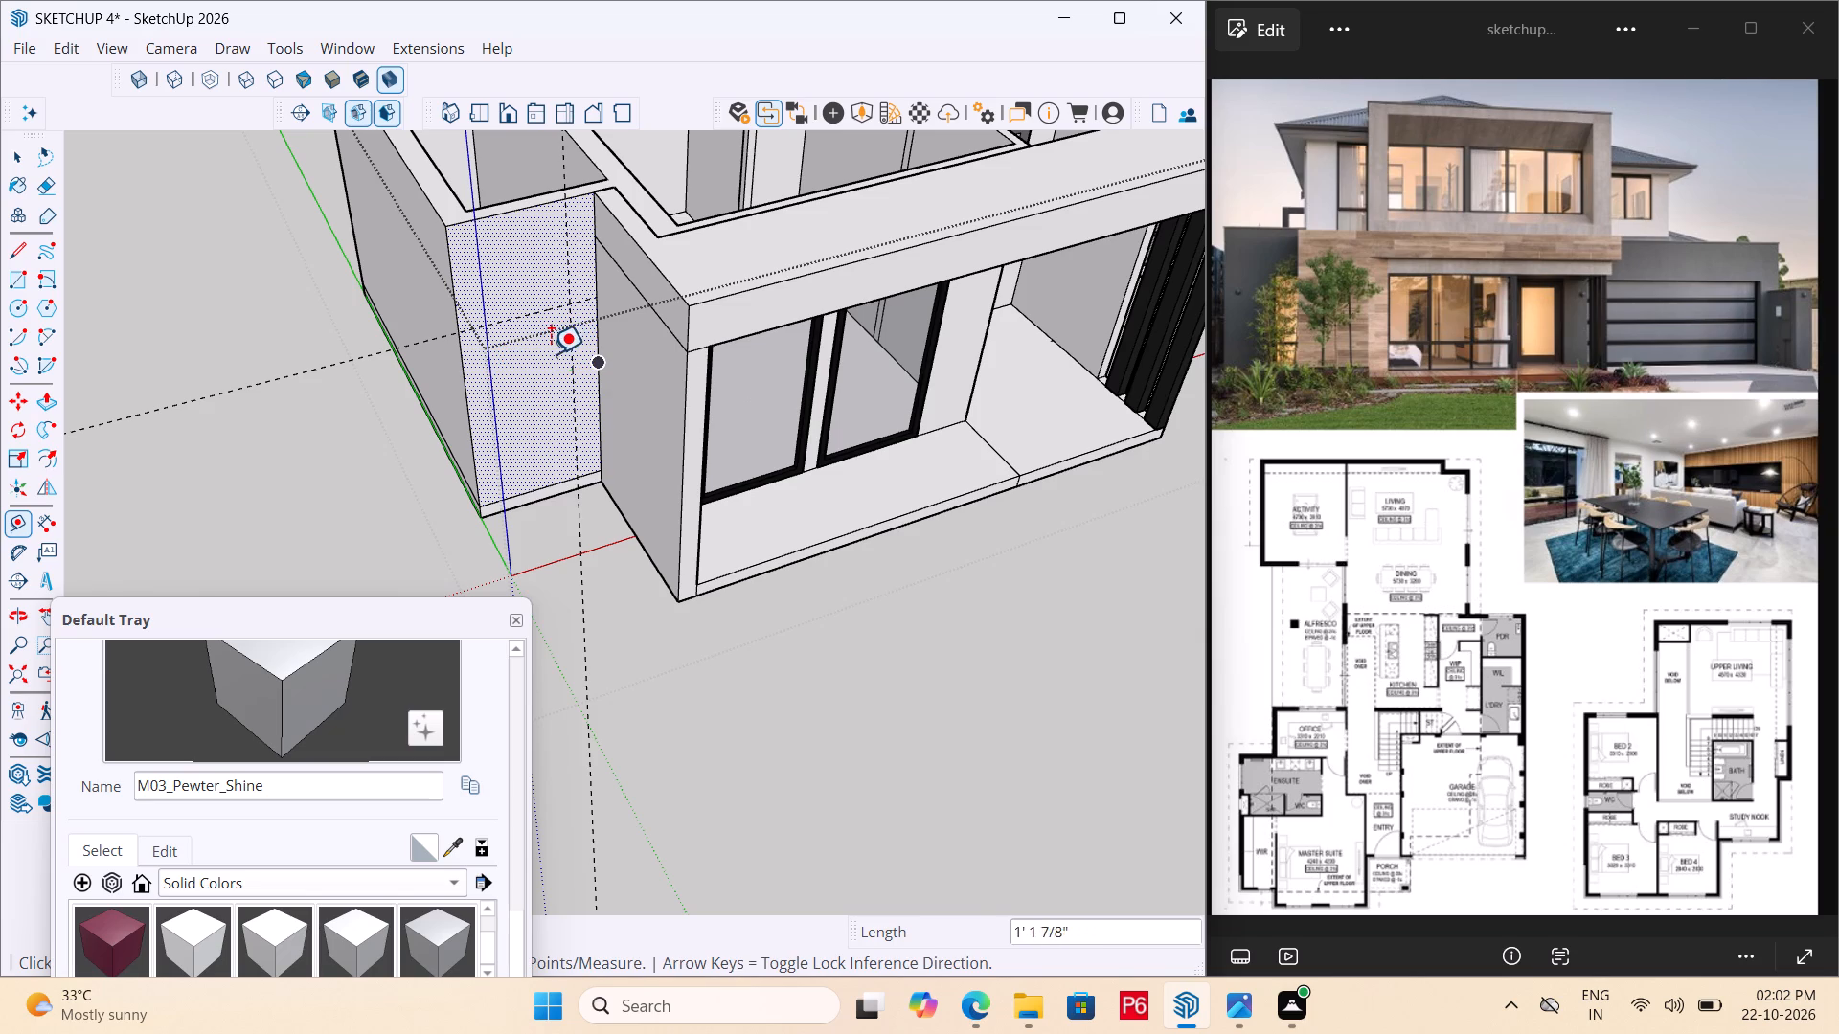
{"action": "key", "text": "Escape"}
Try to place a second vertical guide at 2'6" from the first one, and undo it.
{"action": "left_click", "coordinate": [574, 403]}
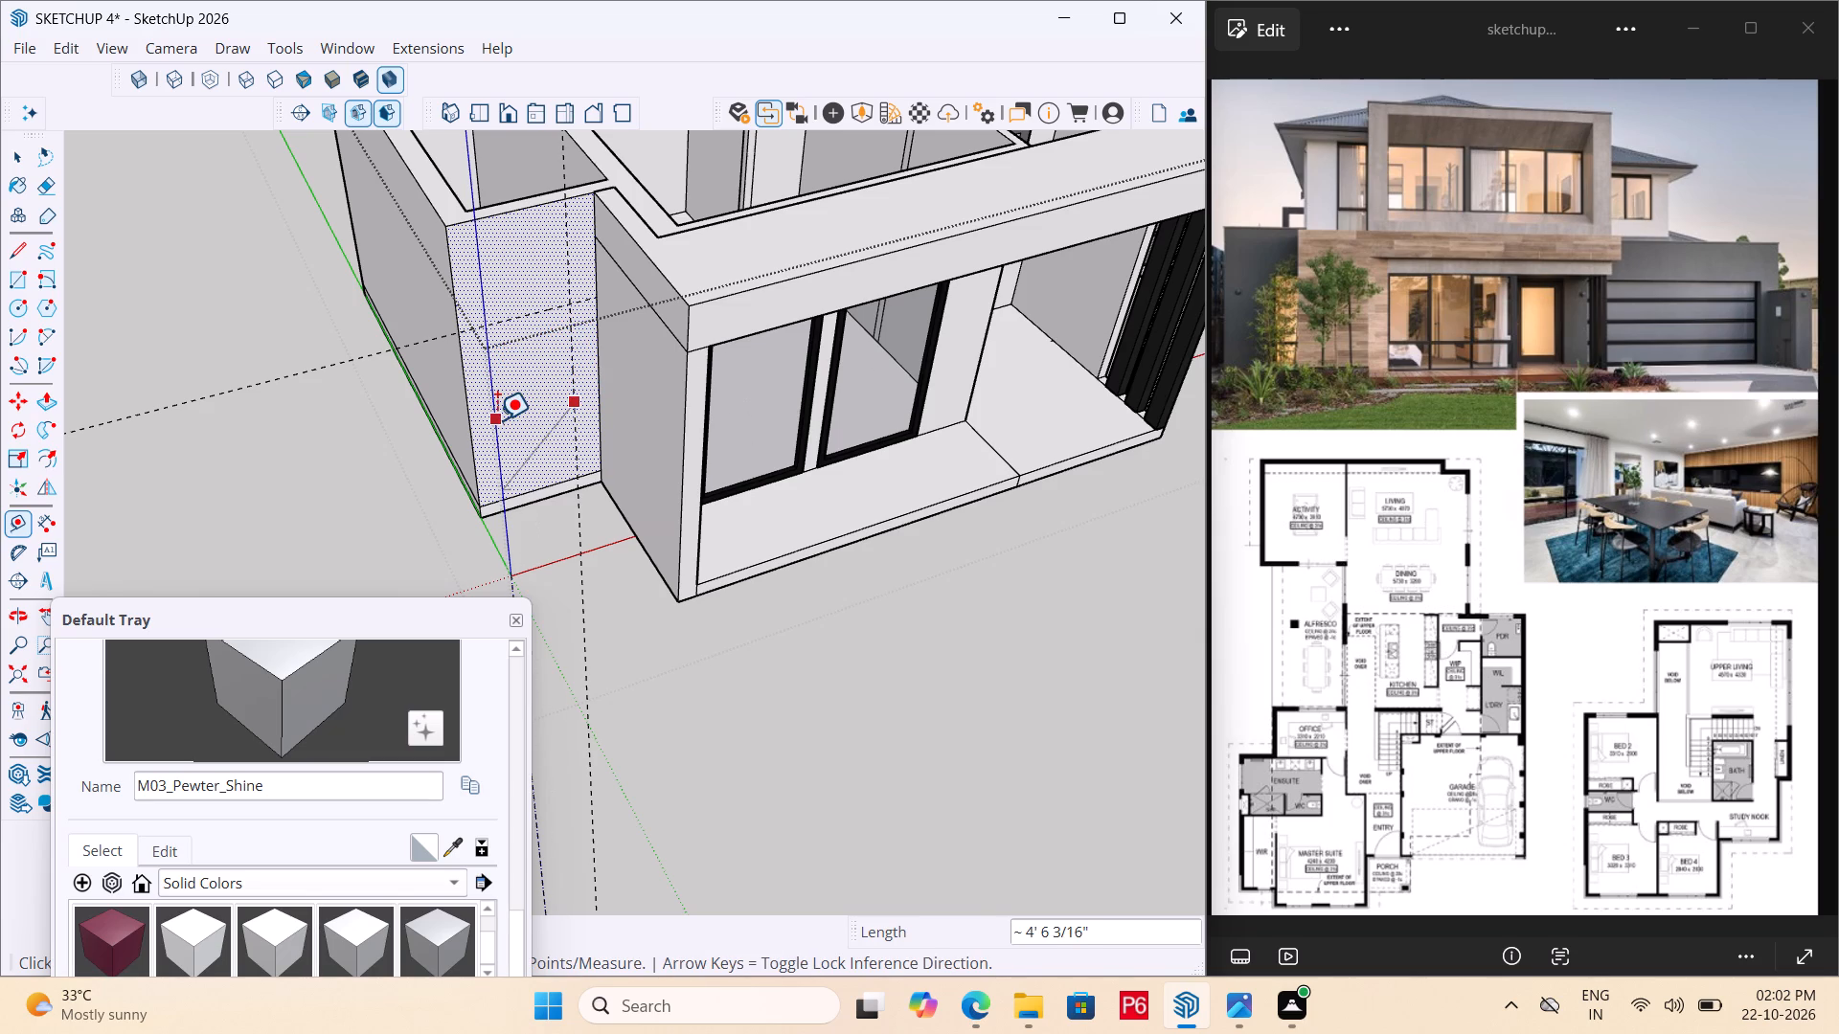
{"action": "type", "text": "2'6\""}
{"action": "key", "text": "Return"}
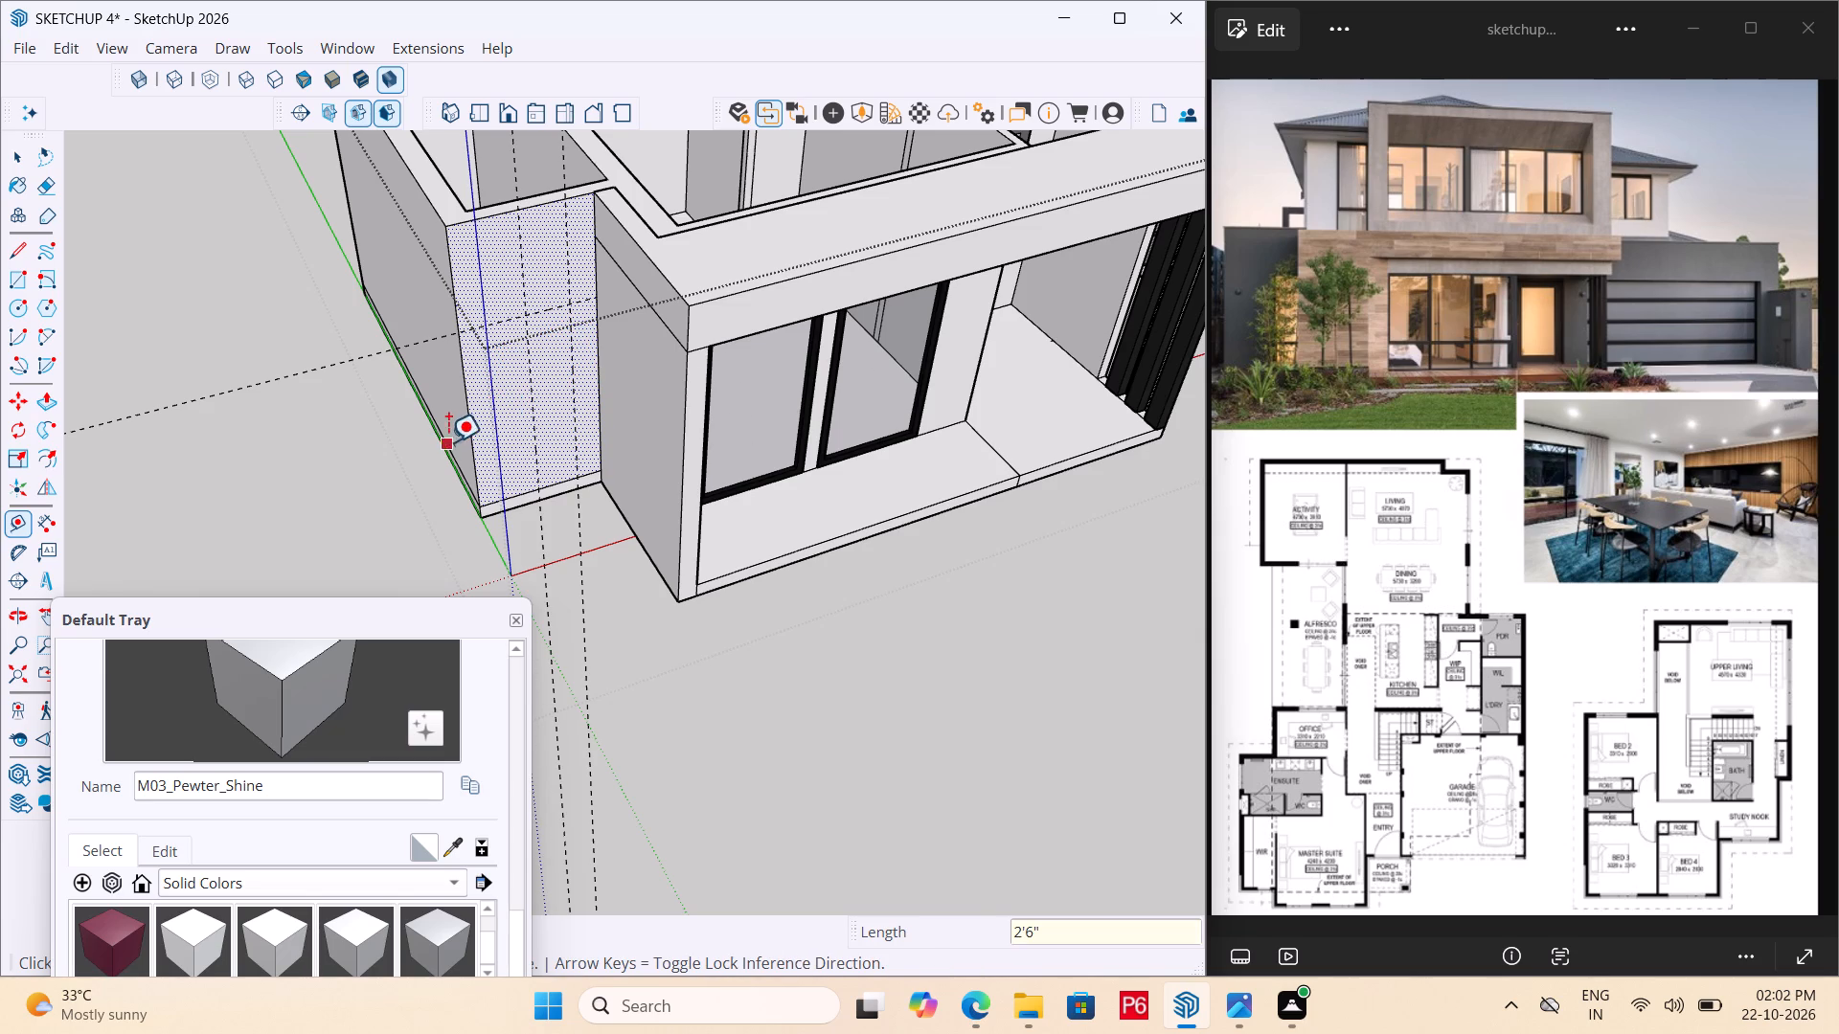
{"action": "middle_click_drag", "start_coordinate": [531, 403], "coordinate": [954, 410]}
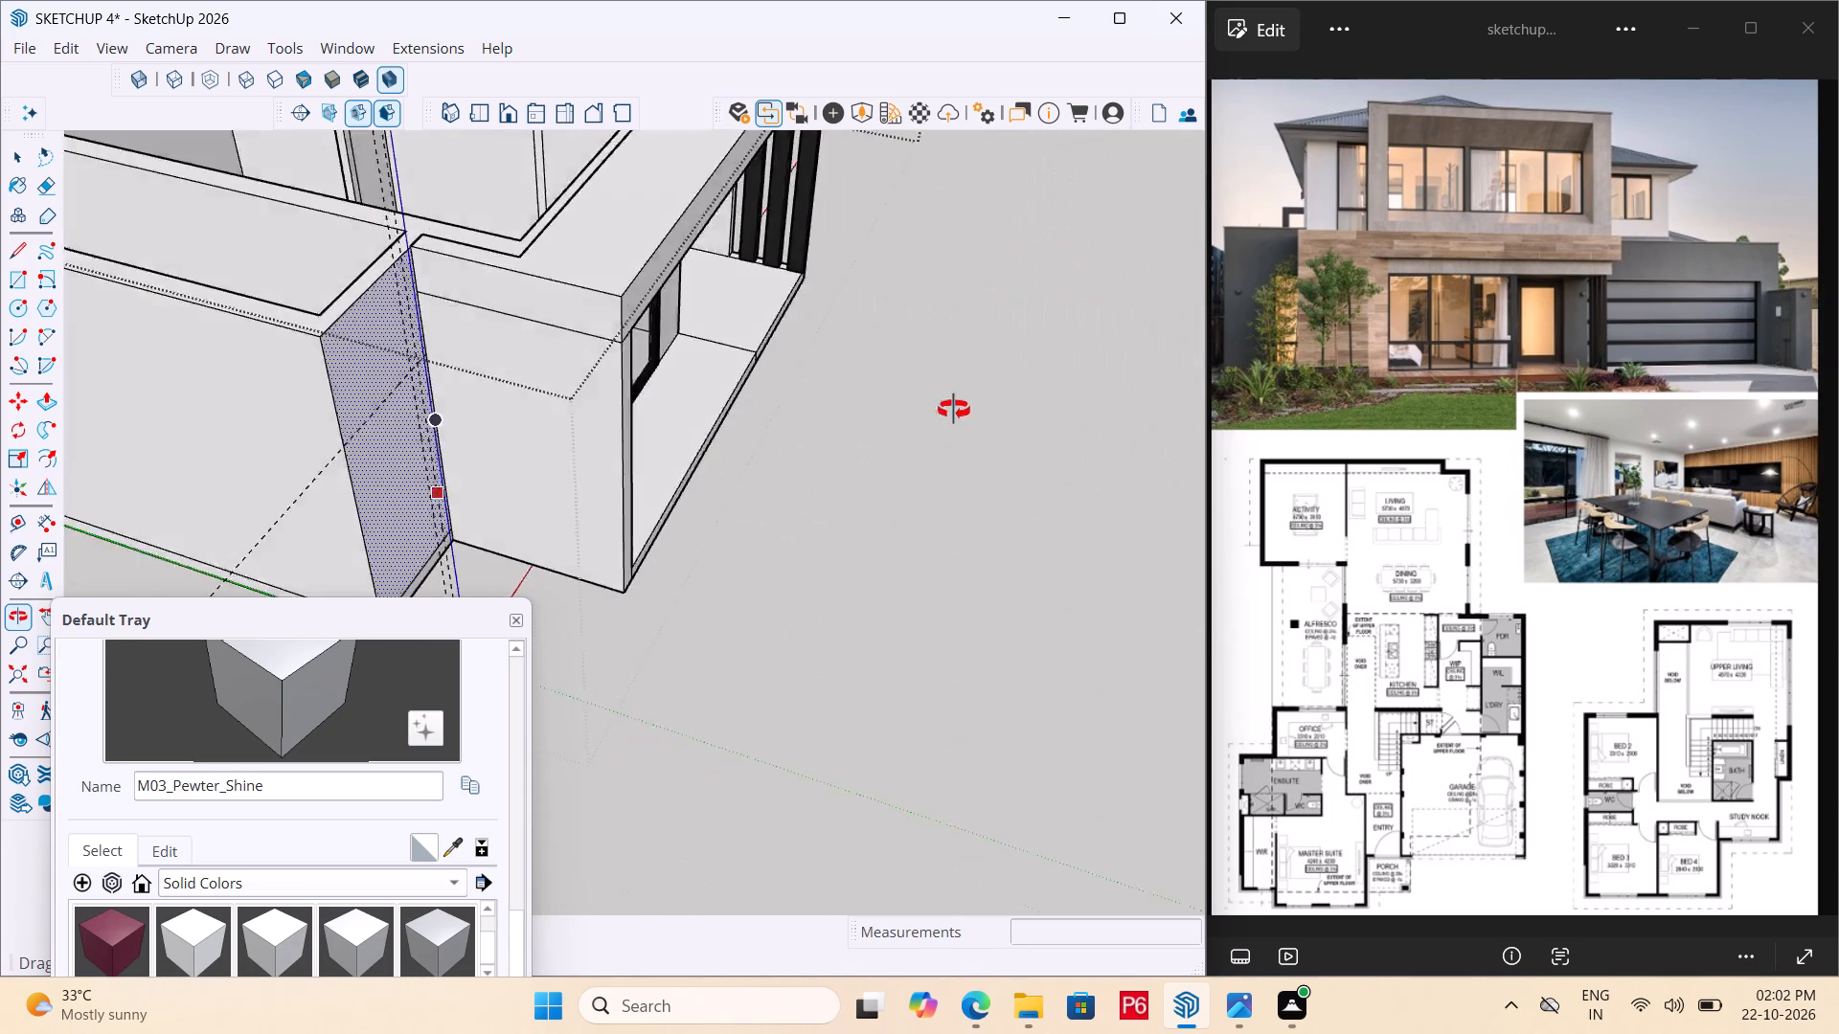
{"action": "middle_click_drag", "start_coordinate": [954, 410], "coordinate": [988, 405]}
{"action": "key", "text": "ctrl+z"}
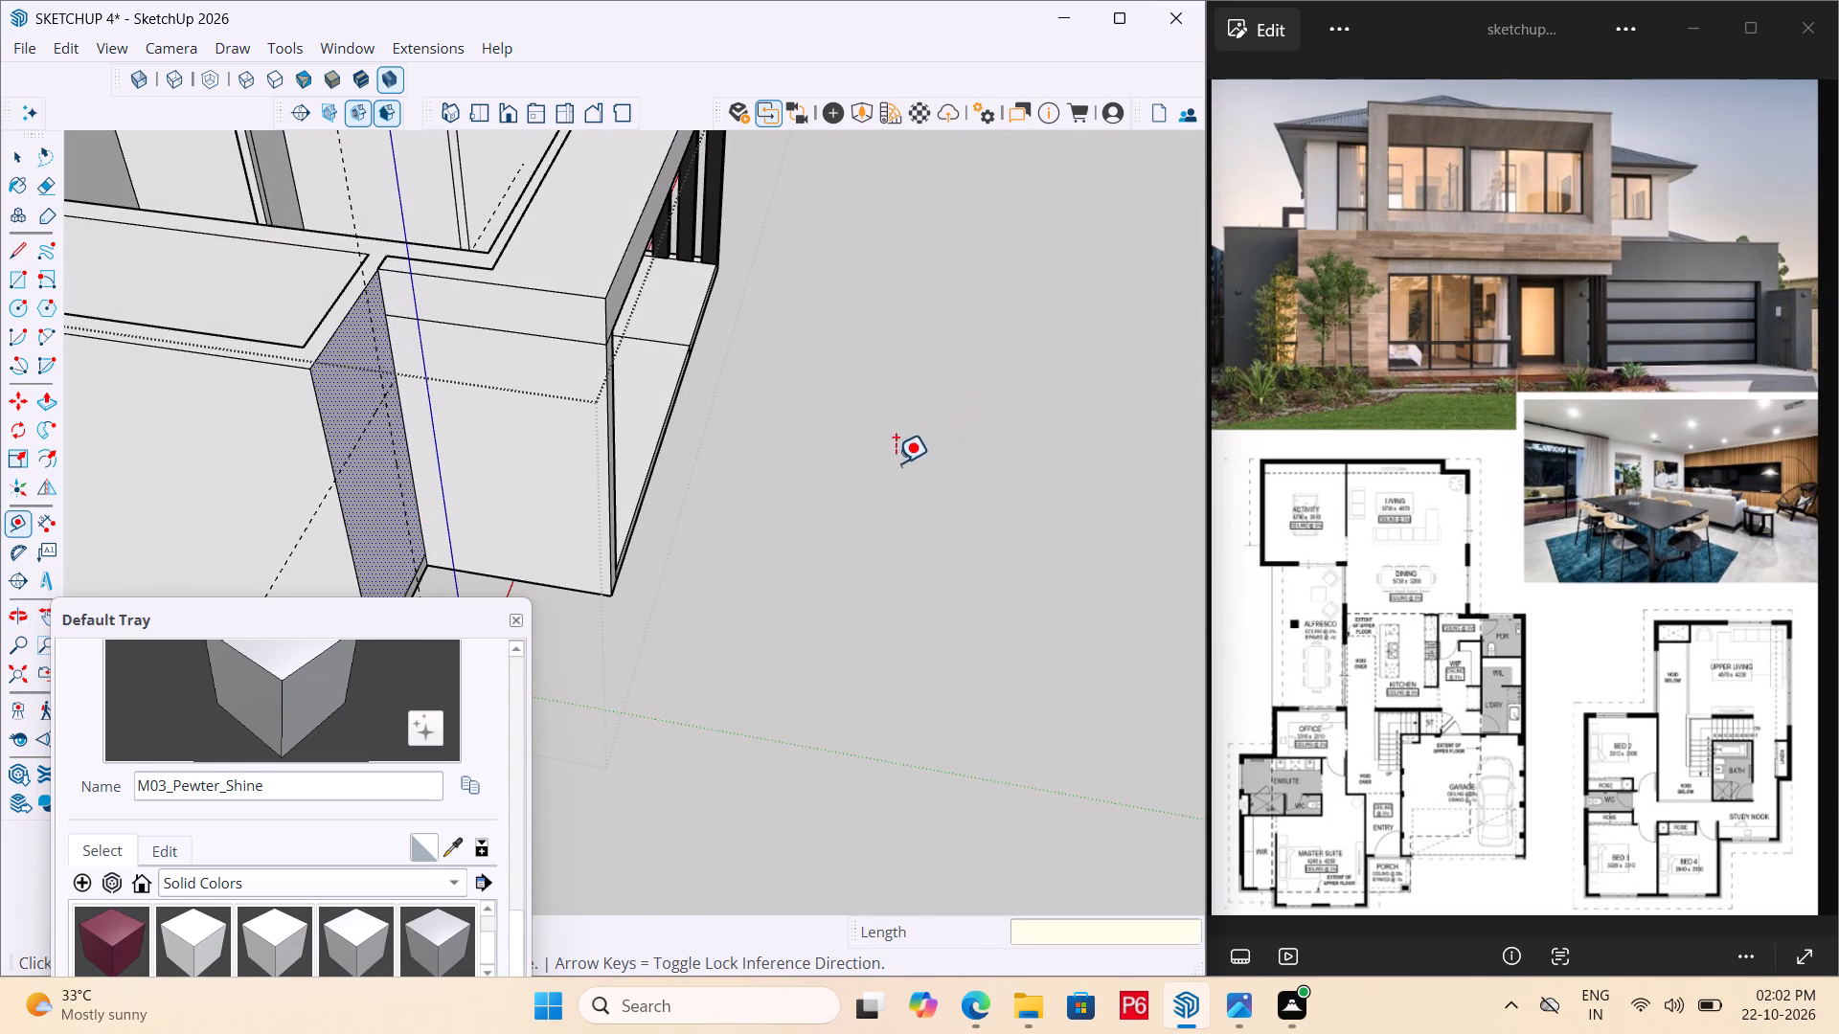
Place a second vertical guide on the narrow front face, 2'6" from the first towards the outer corner.
{"action": "middle_click_drag", "start_coordinate": [514, 447], "coordinate": [262, 292]}
{"action": "scroll", "coordinate": [466, 503], "scroll_direction": "up", "scroll_amount": 5}
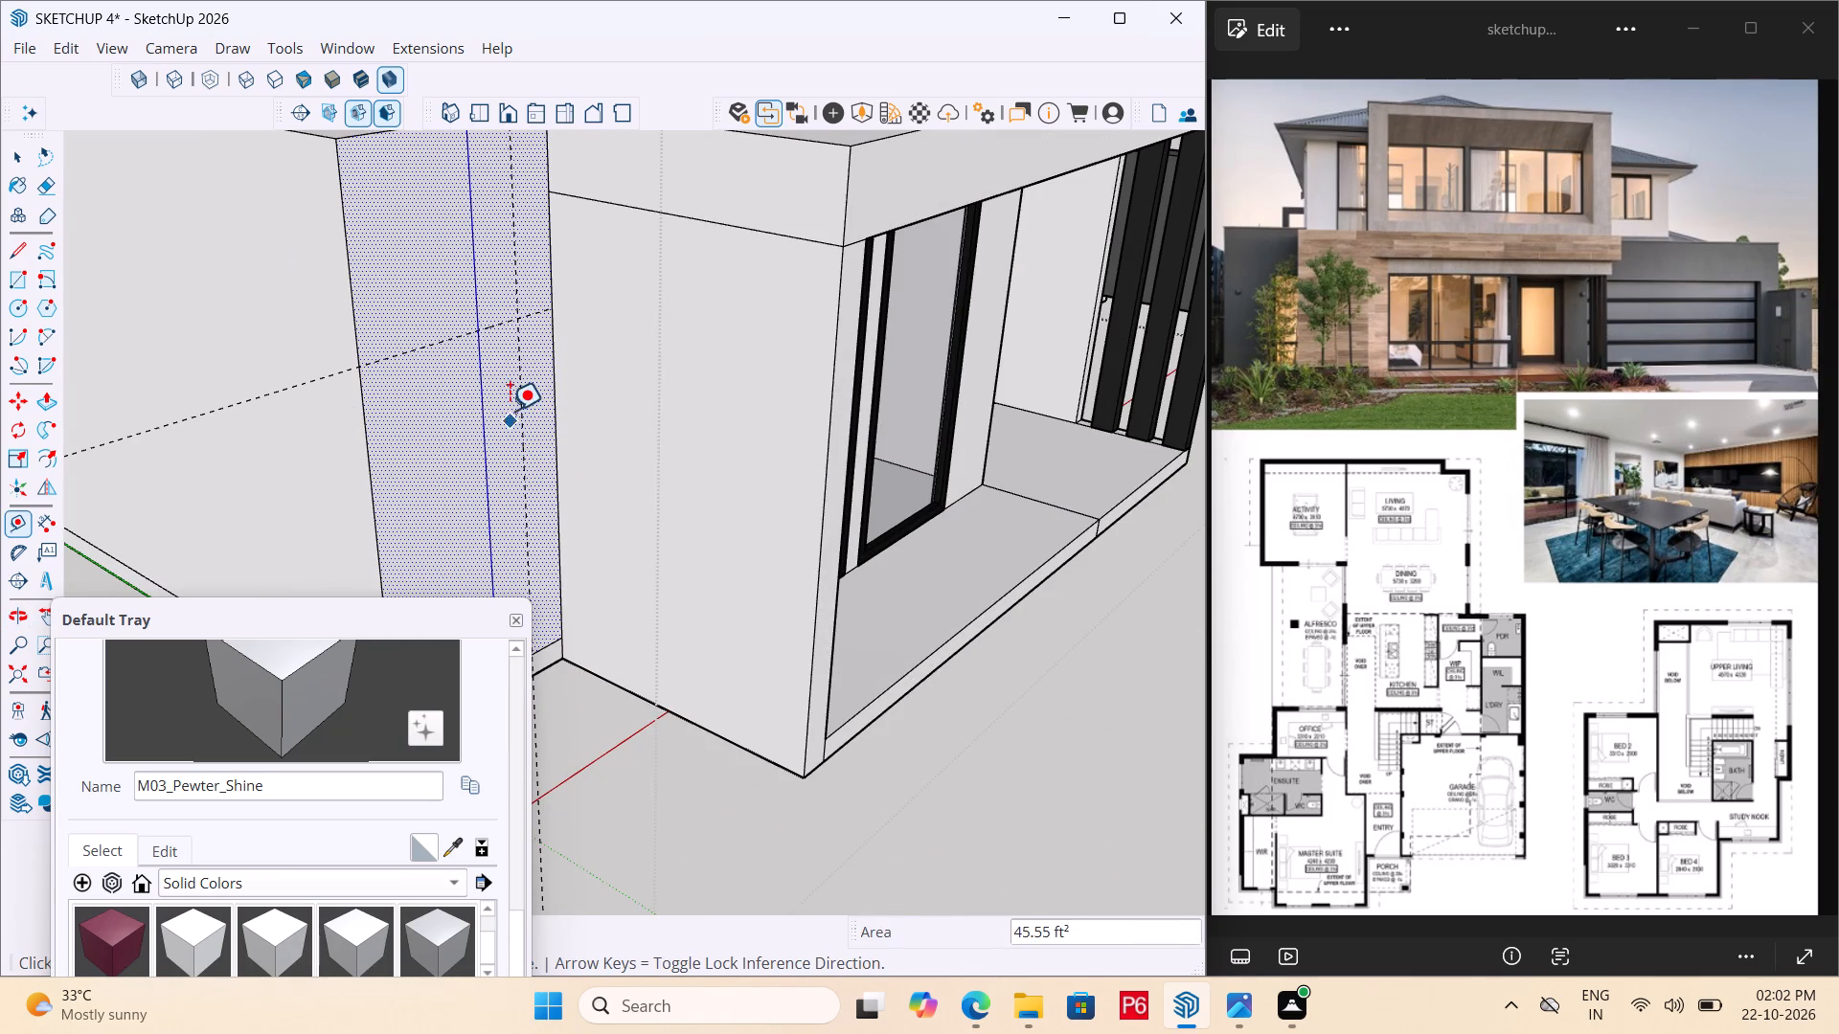
{"action": "left_click", "coordinate": [522, 348]}
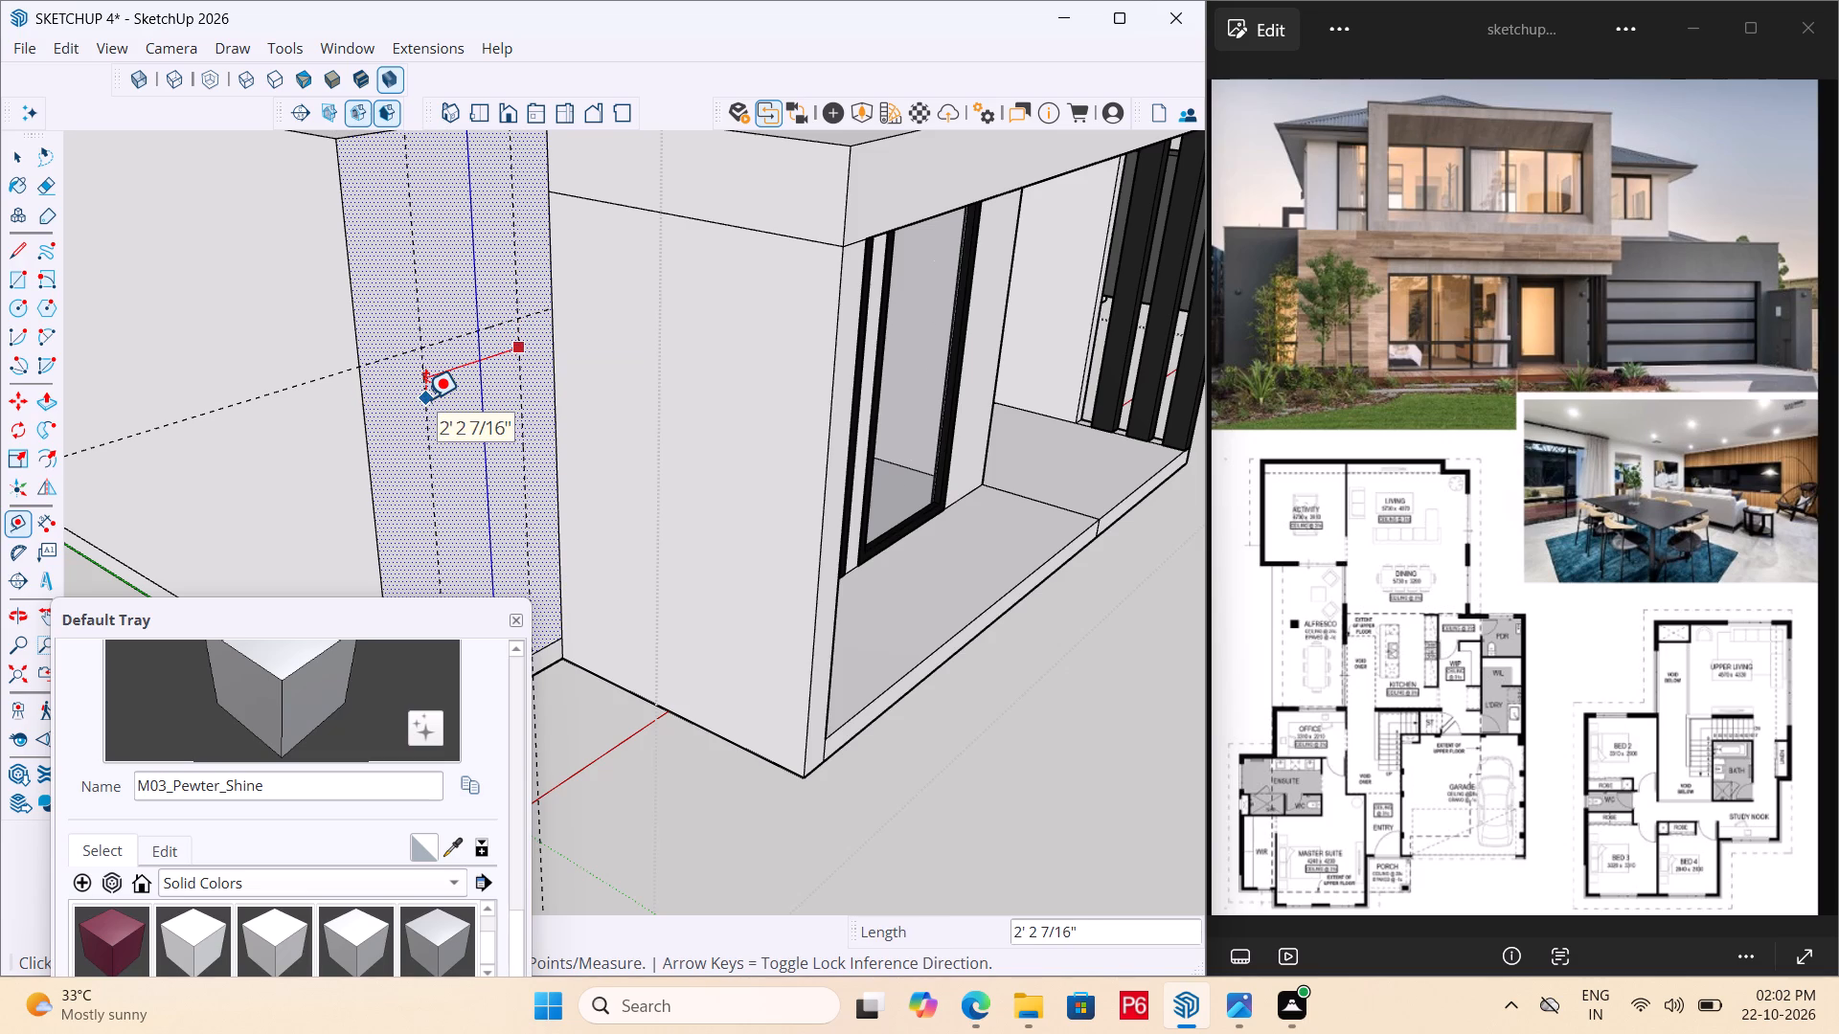
{"action": "type", "text": "2'6\""}
{"action": "key", "text": "Return"}
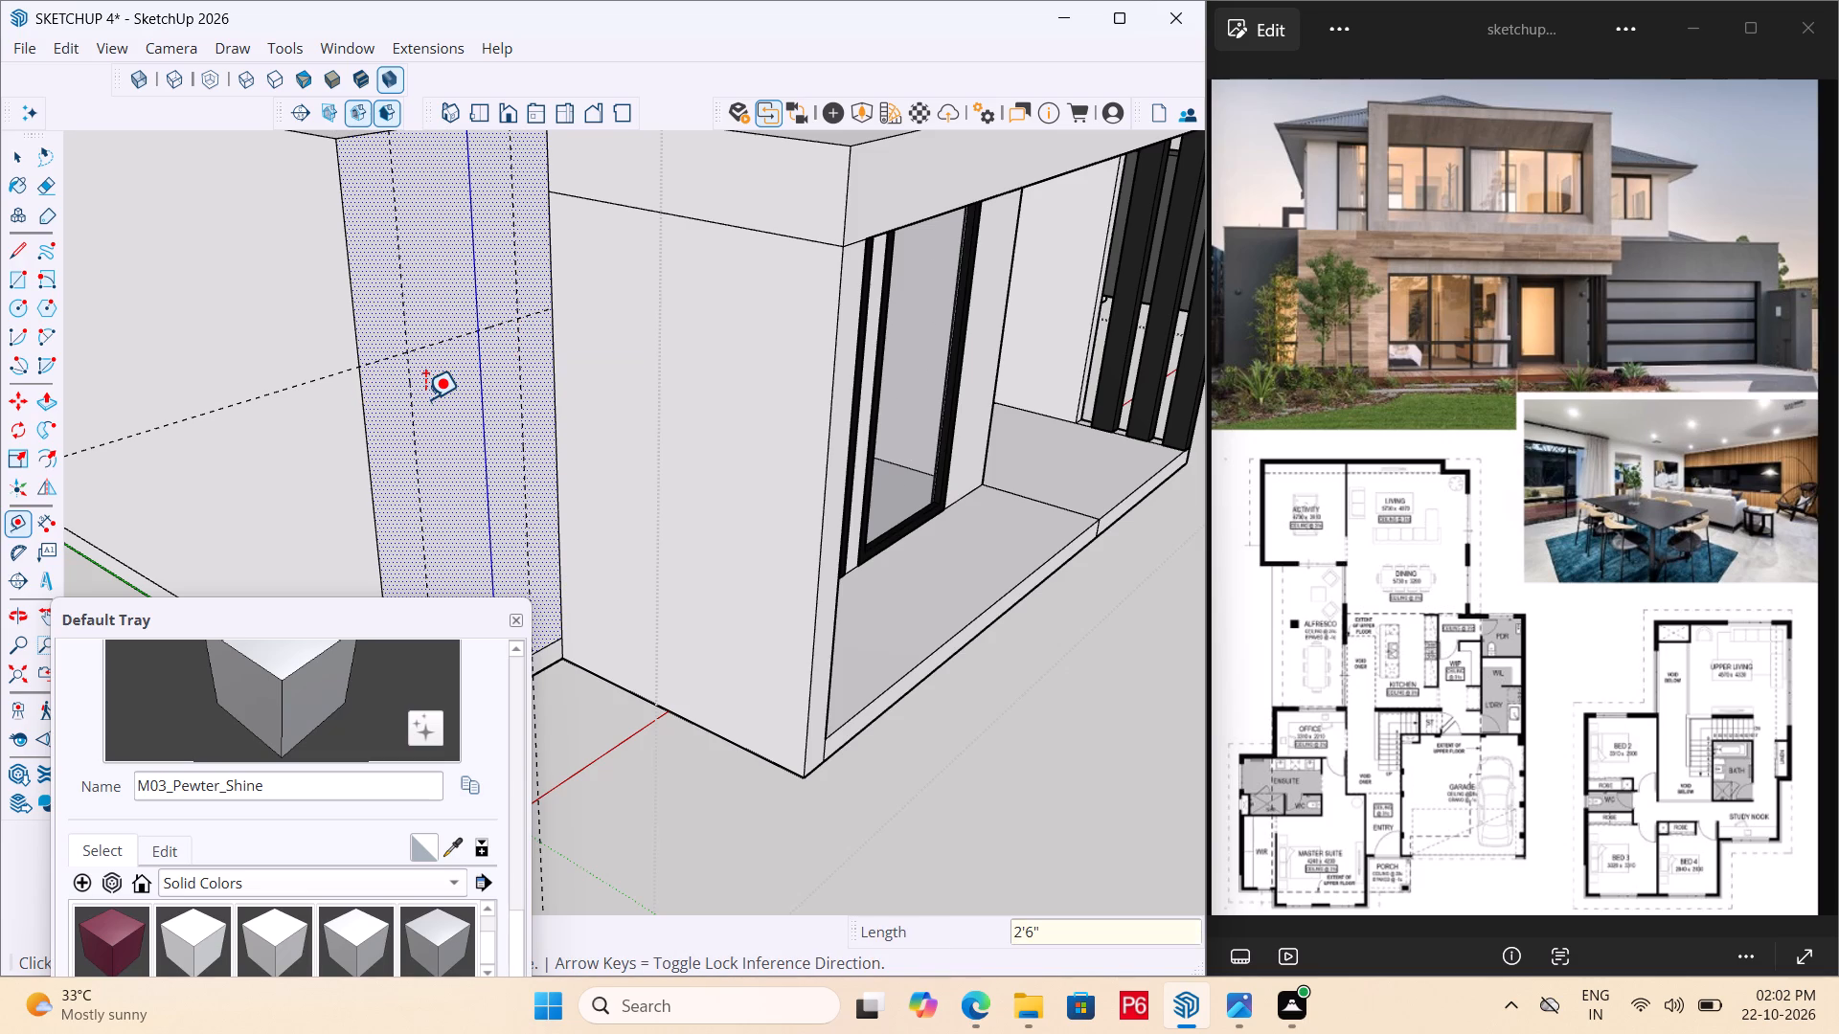
Draw a 2'6" by 7' door-sized rectangle between the guides, down to the bottom edge of the narrow front face.
{"action": "scroll", "coordinate": [443, 387], "scroll_direction": "down", "scroll_amount": 6}
{"action": "middle_click_drag", "start_coordinate": [489, 400], "coordinate": [21, 404]}
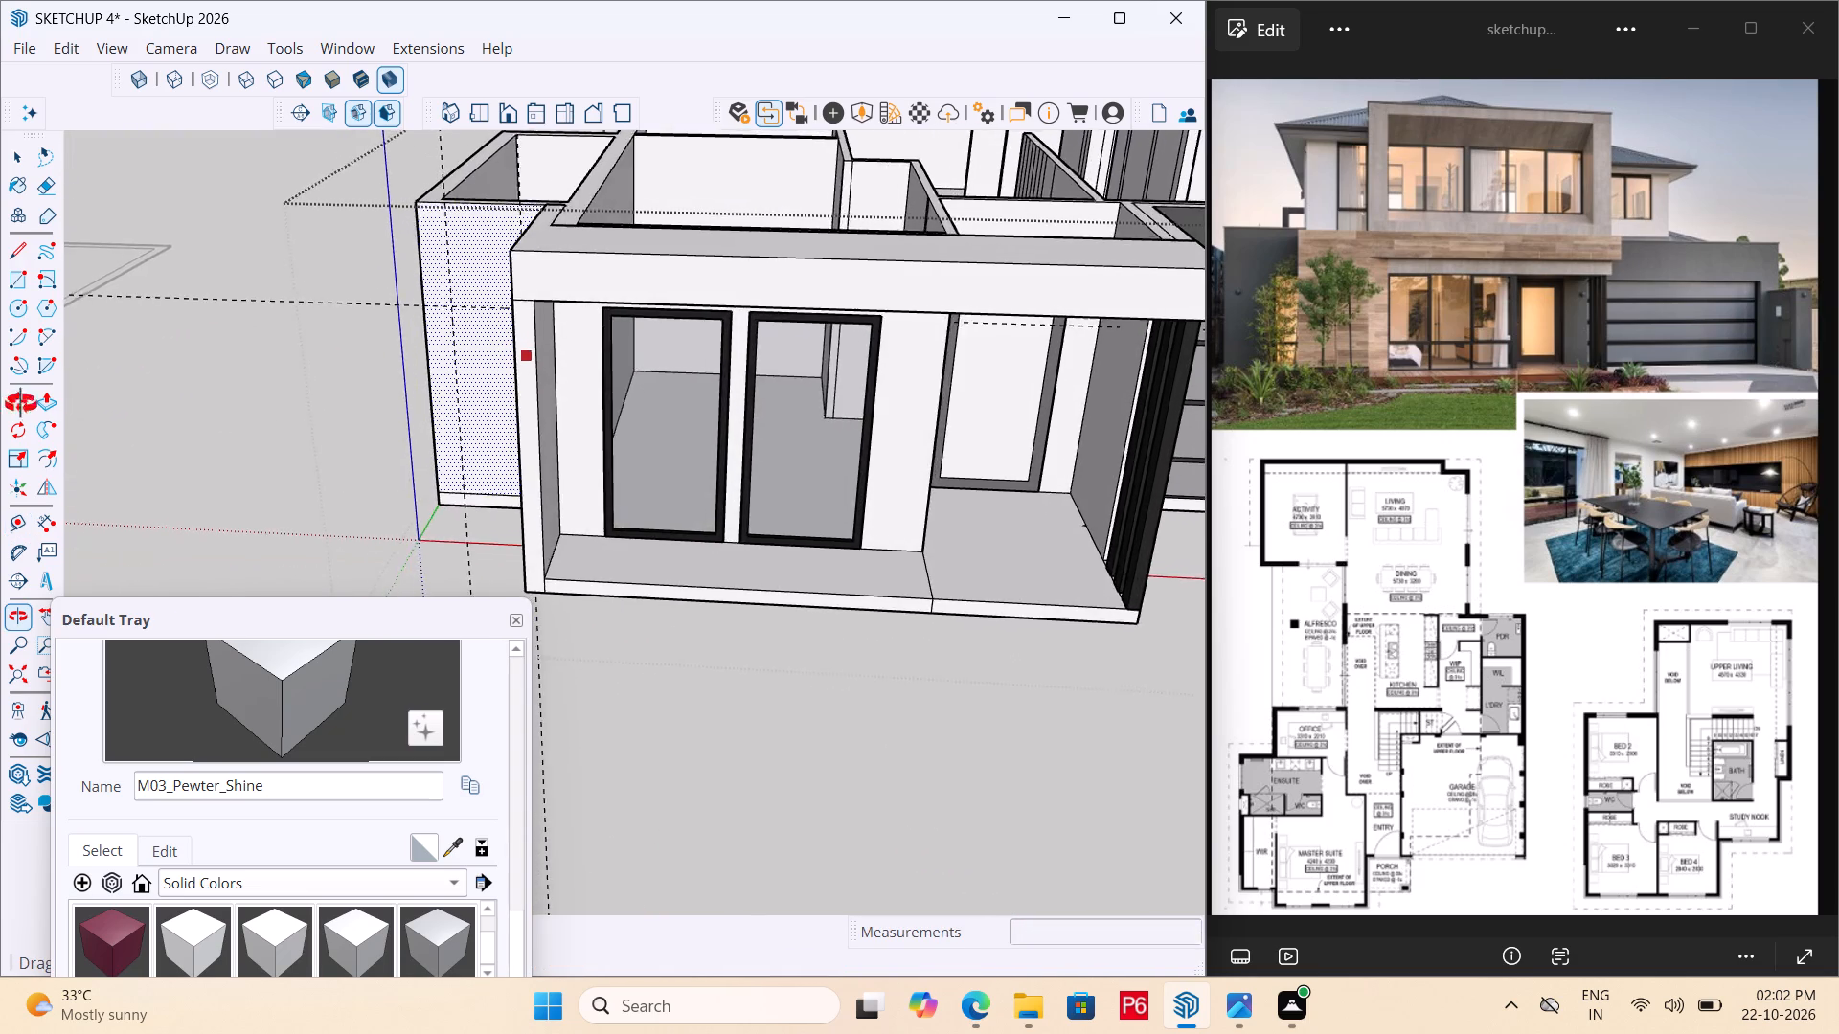
{"action": "middle_click_drag", "start_coordinate": [21, 404], "coordinate": [404, 393]}
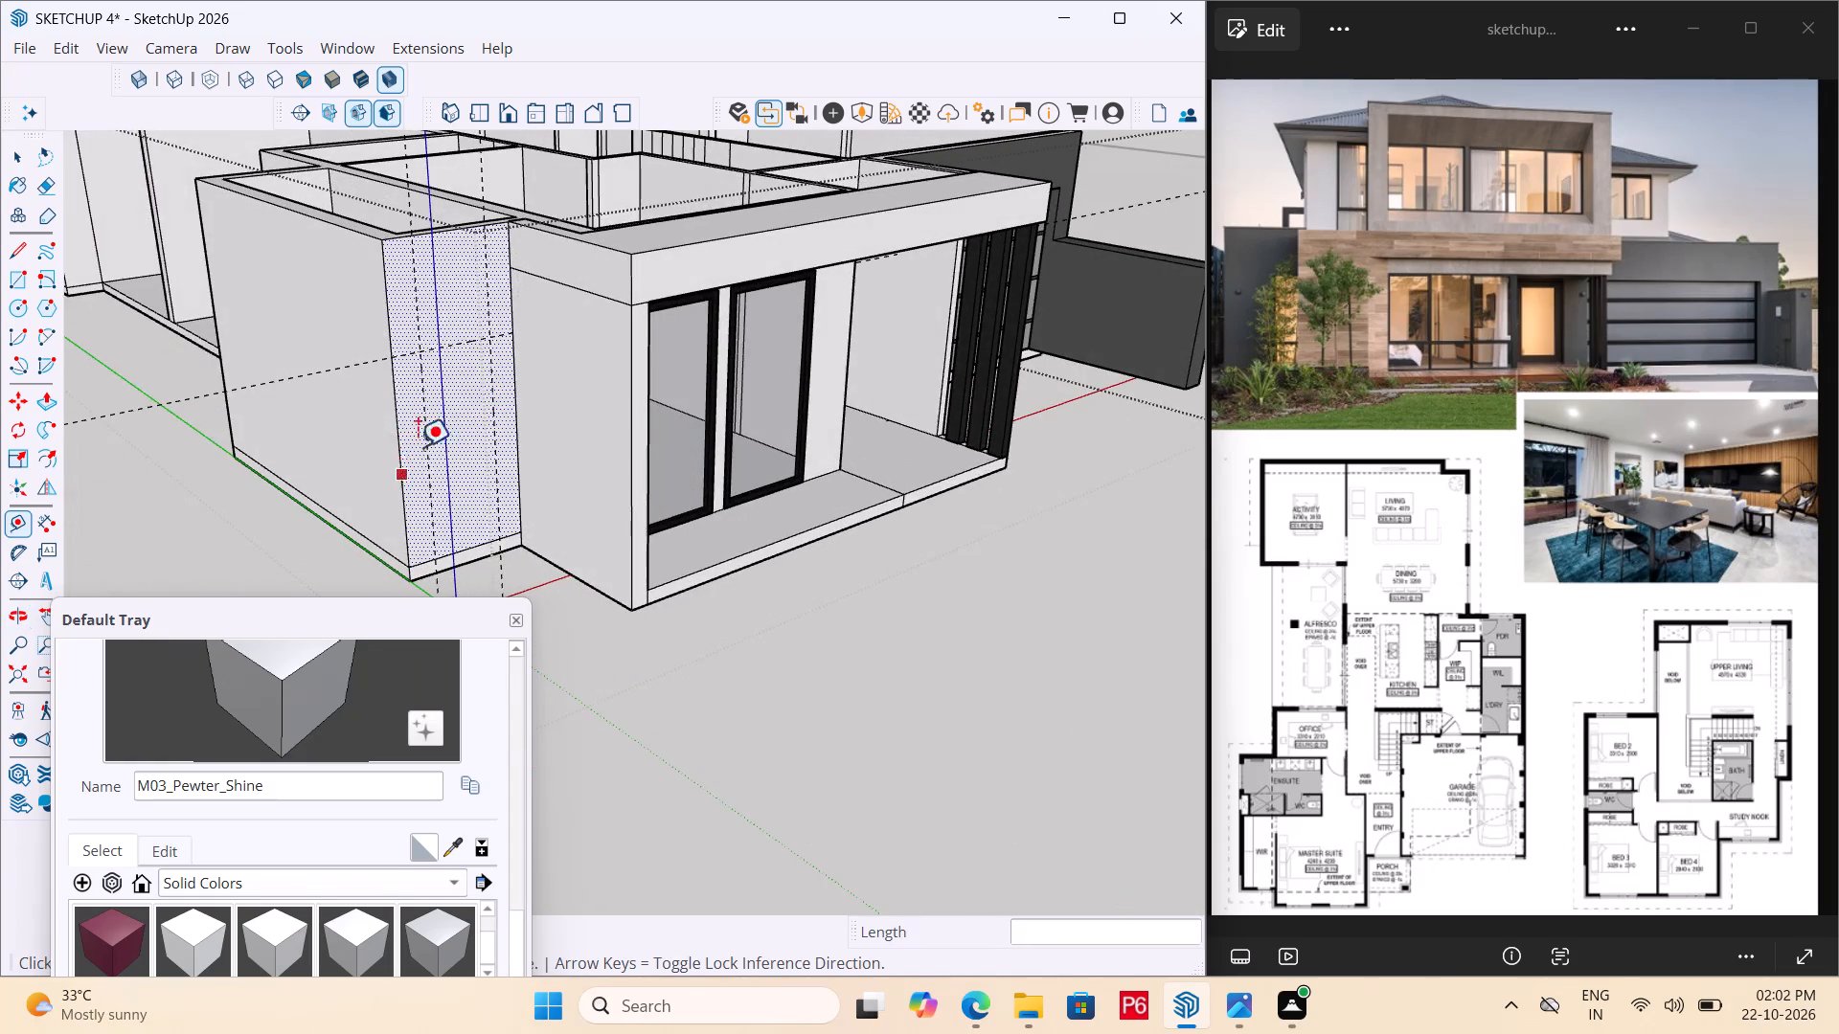
{"action": "scroll", "coordinate": [535, 360], "scroll_direction": "down", "scroll_amount": 4}
{"action": "scroll", "coordinate": [440, 471], "scroll_direction": "up", "scroll_amount": 6}
{"action": "key", "text": "r"}
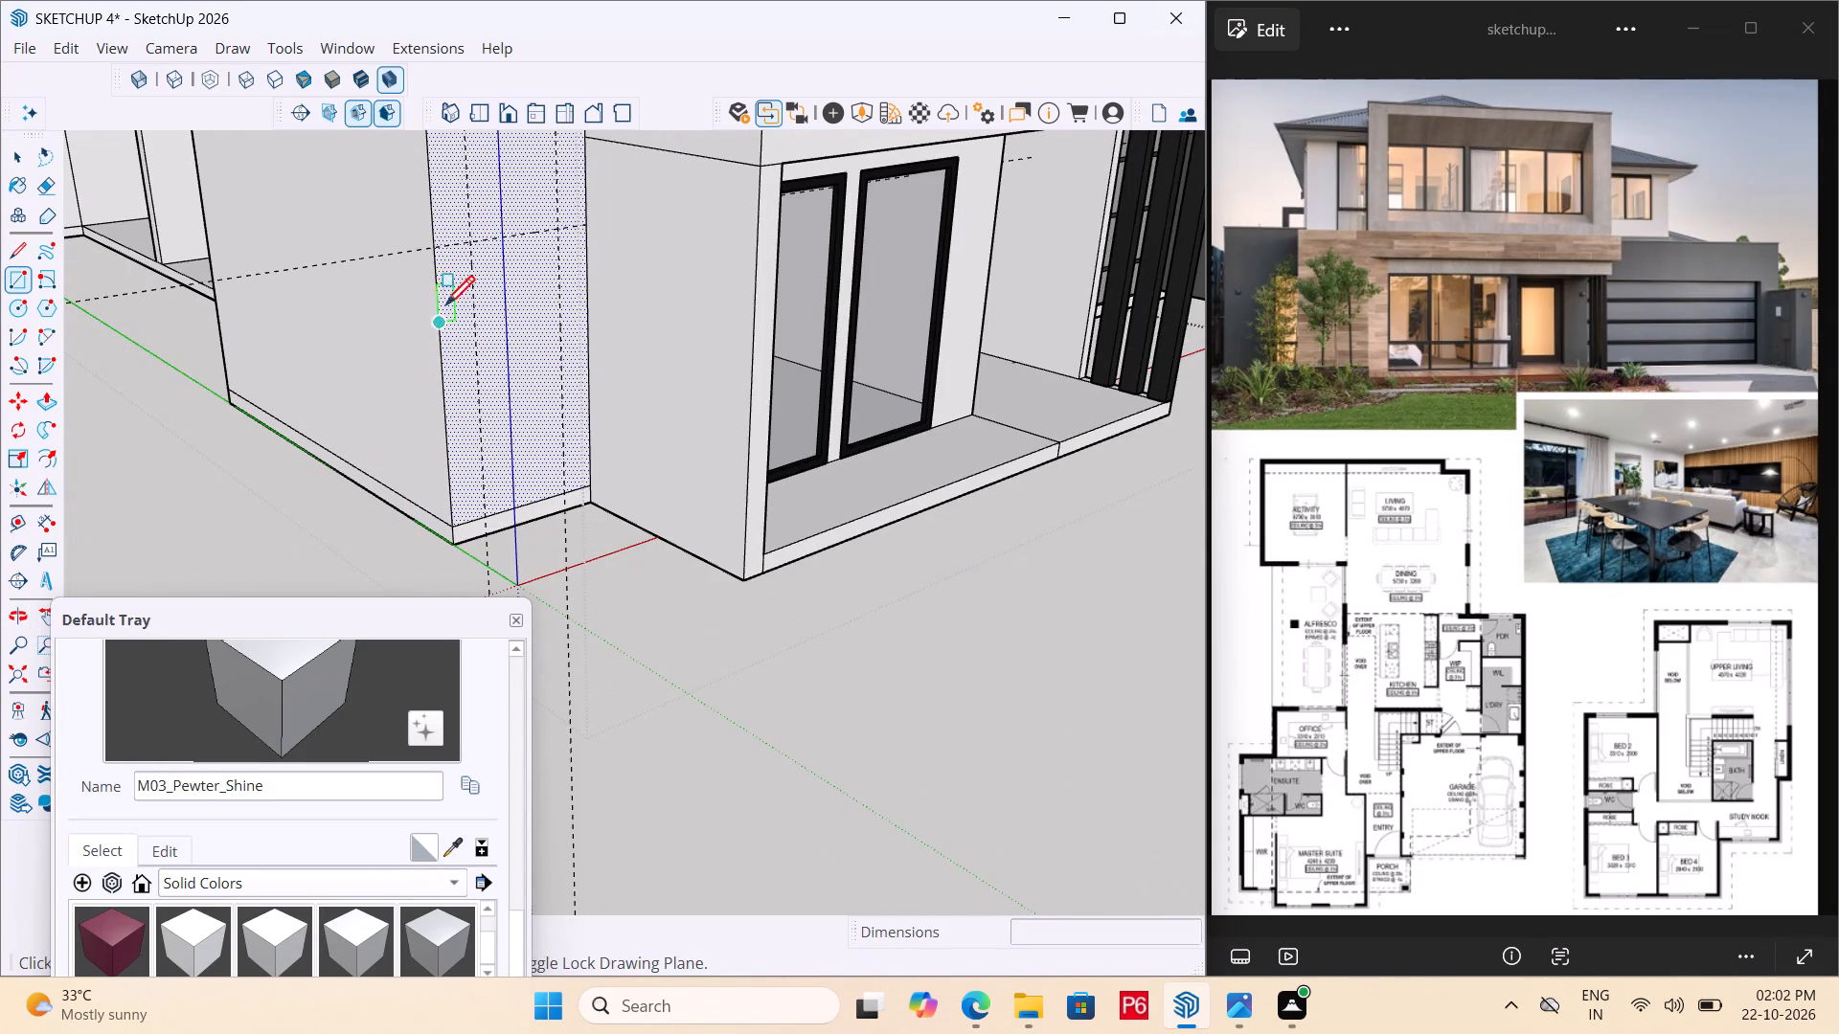
{"action": "left_click", "coordinate": [467, 248]}
{"action": "double_click", "coordinate": [564, 497]}
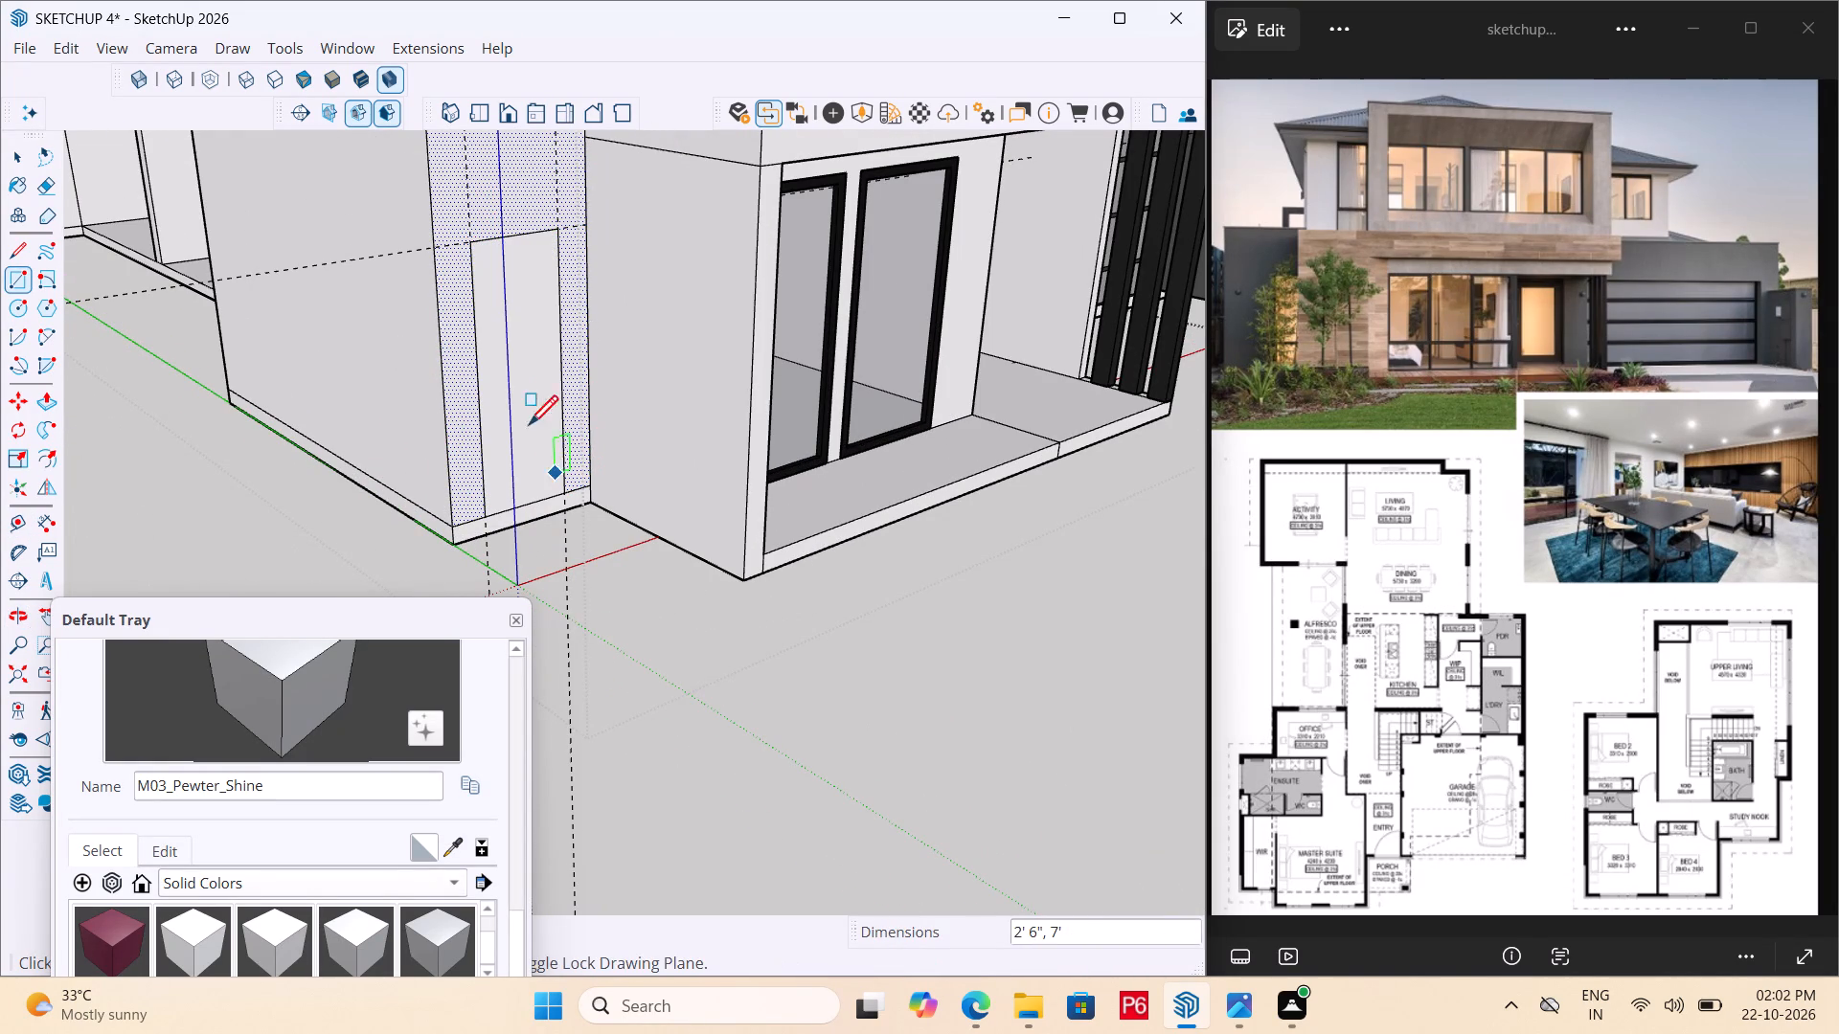
Erase the horizontal and vertical guides around the new rectangle.
{"action": "key", "text": "space"}
{"action": "key", "text": "e"}
{"action": "left_click_drag", "start_coordinate": [364, 223], "coordinate": [359, 241]}
{"action": "left_click_drag", "start_coordinate": [359, 249], "coordinate": [359, 268]}
{"action": "double_click", "coordinate": [360, 277]}
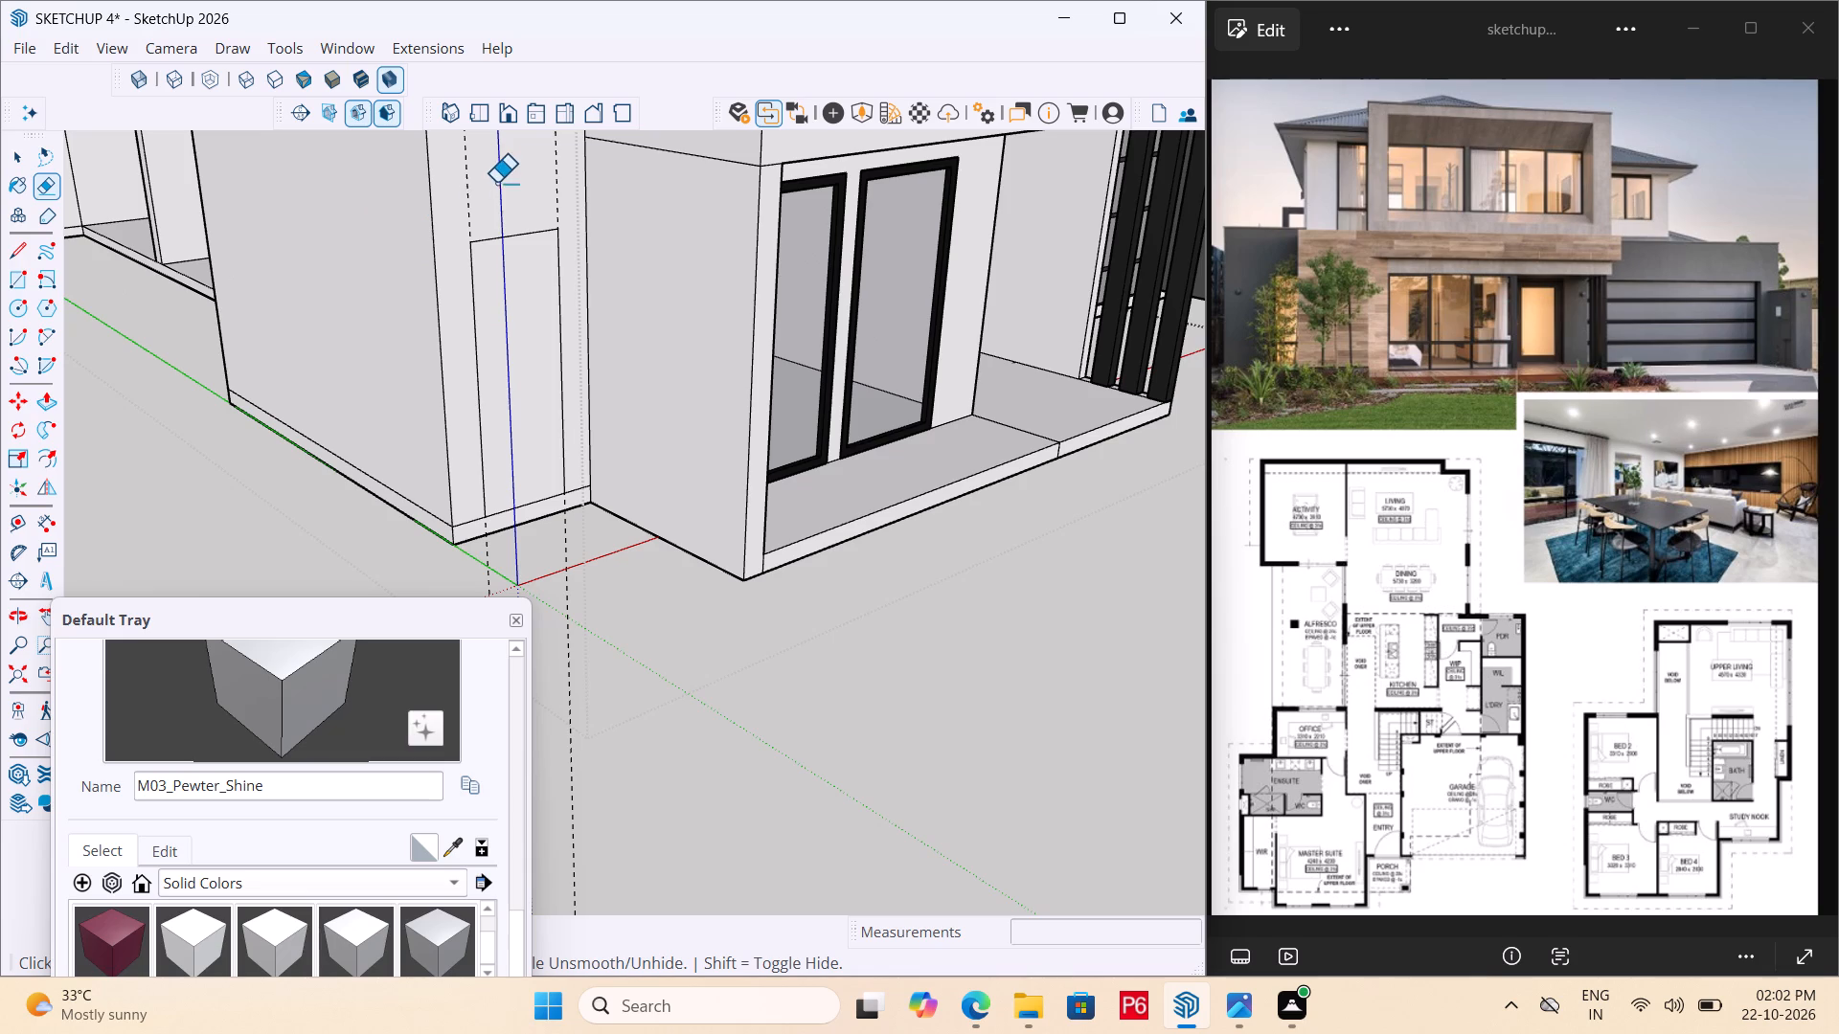
{"action": "double_click", "coordinate": [477, 182]}
{"action": "left_click", "coordinate": [464, 184]}
{"action": "left_click_drag", "start_coordinate": [511, 164], "coordinate": [555, 159]}
{"action": "double_click", "coordinate": [558, 159]}
{"action": "left_click_drag", "start_coordinate": [474, 183], "coordinate": [464, 186]}
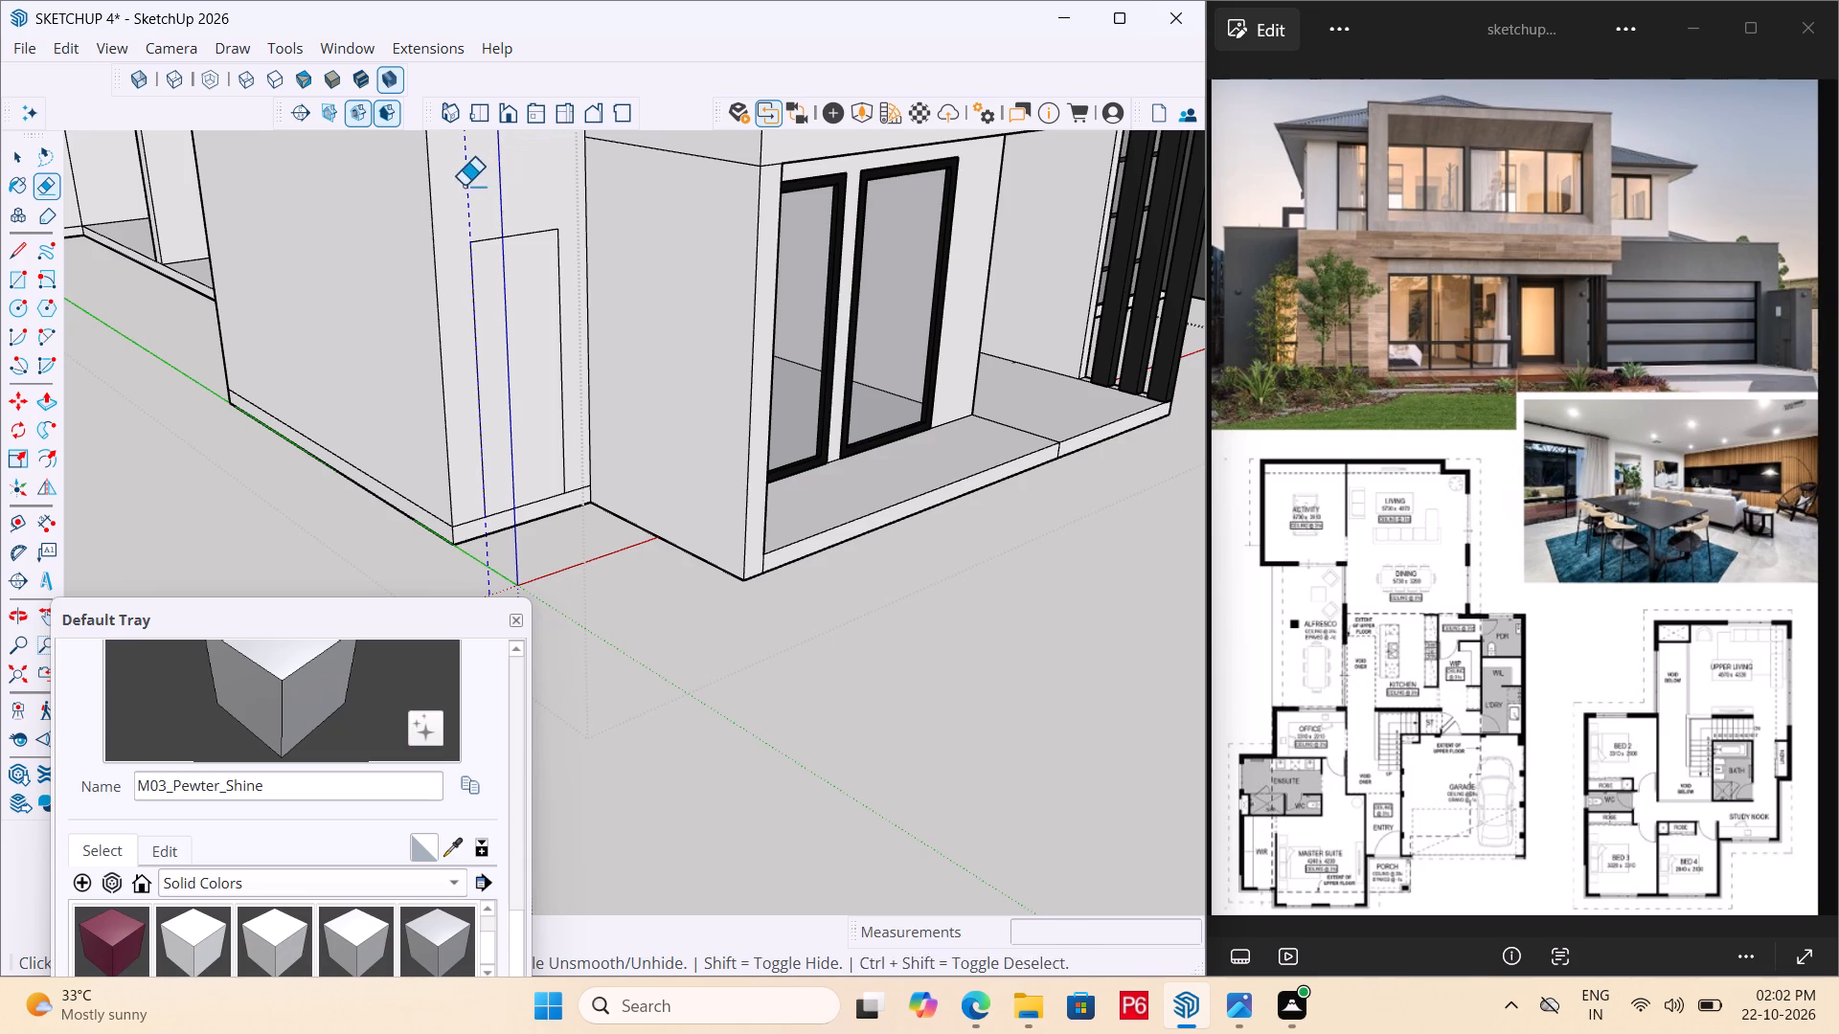
{"action": "left_click_drag", "start_coordinate": [464, 186], "coordinate": [463, 186]}
{"action": "left_click", "coordinate": [463, 186]}
Save the model with the new door outline.
{"action": "type", "text": "SS"}
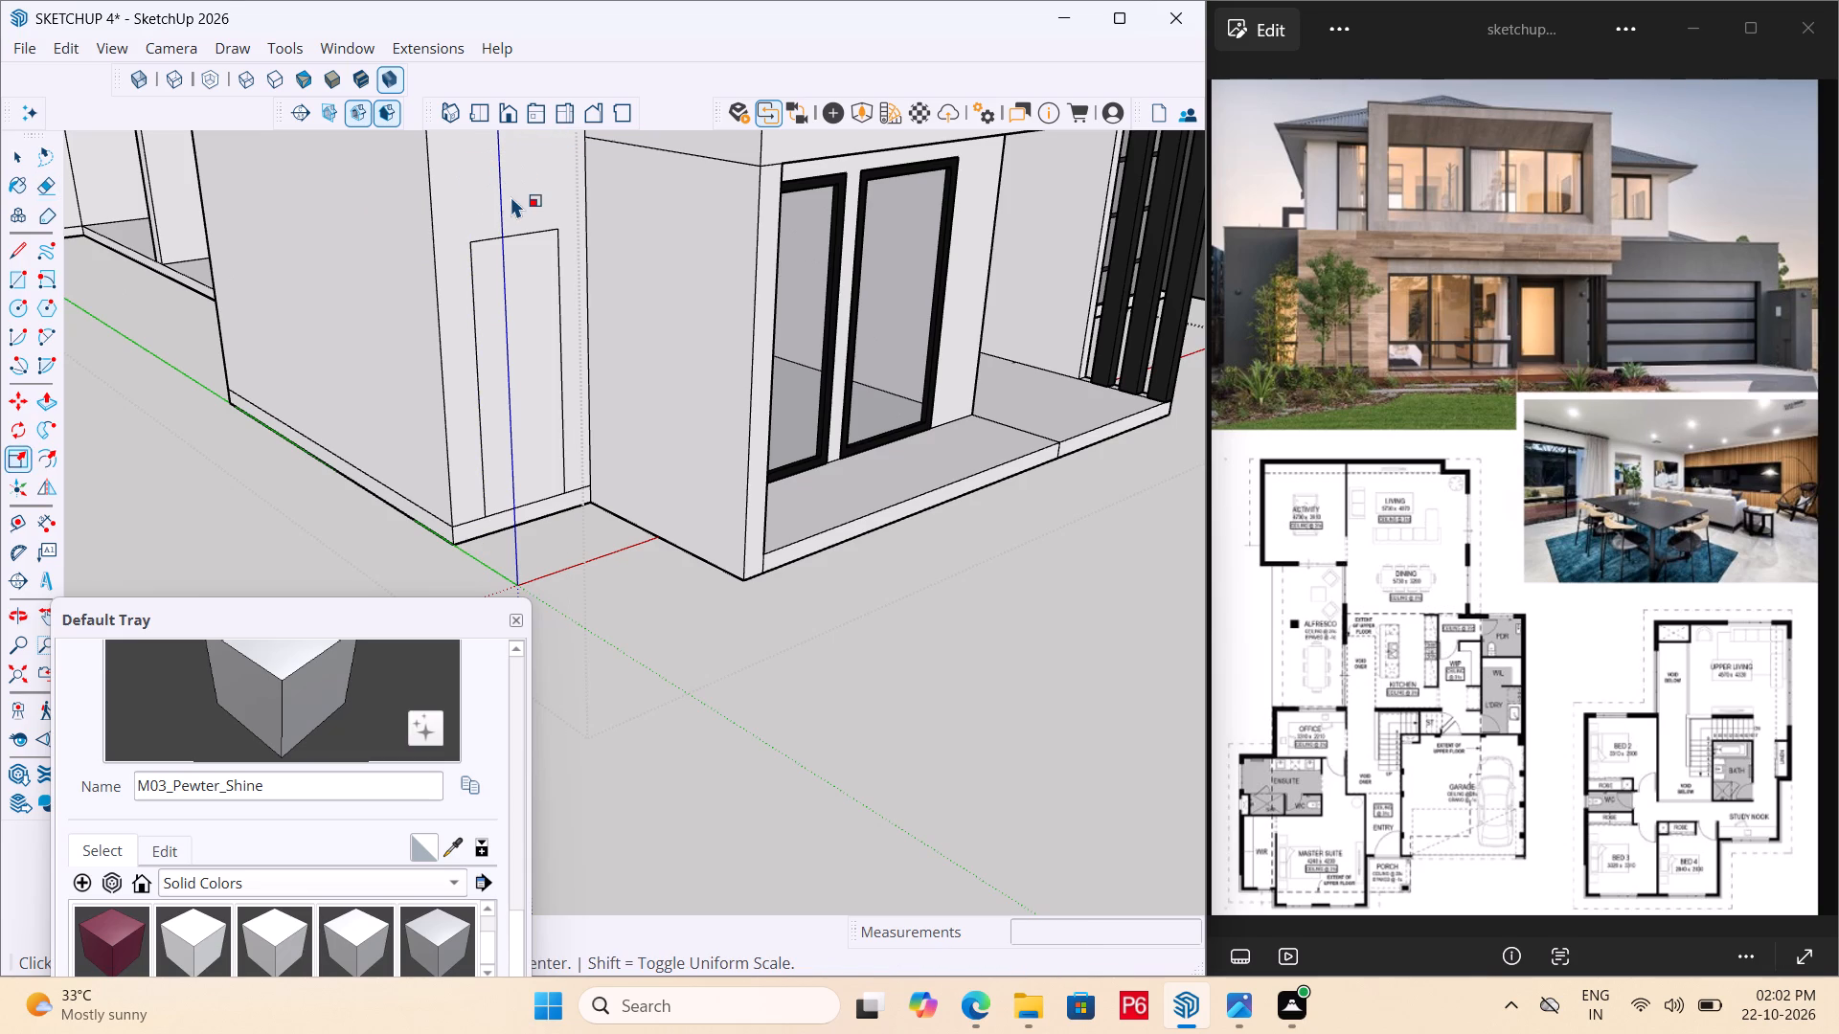
{"action": "key", "text": "ctrl+s"}
{"action": "key", "text": "ctrl+s"}
{"action": "key", "text": "ctrl+s"}
{"action": "key", "text": "ctrl+s"}
{"action": "key", "text": "ctrl+s"}
{"action": "key", "text": "ctrl+s"}
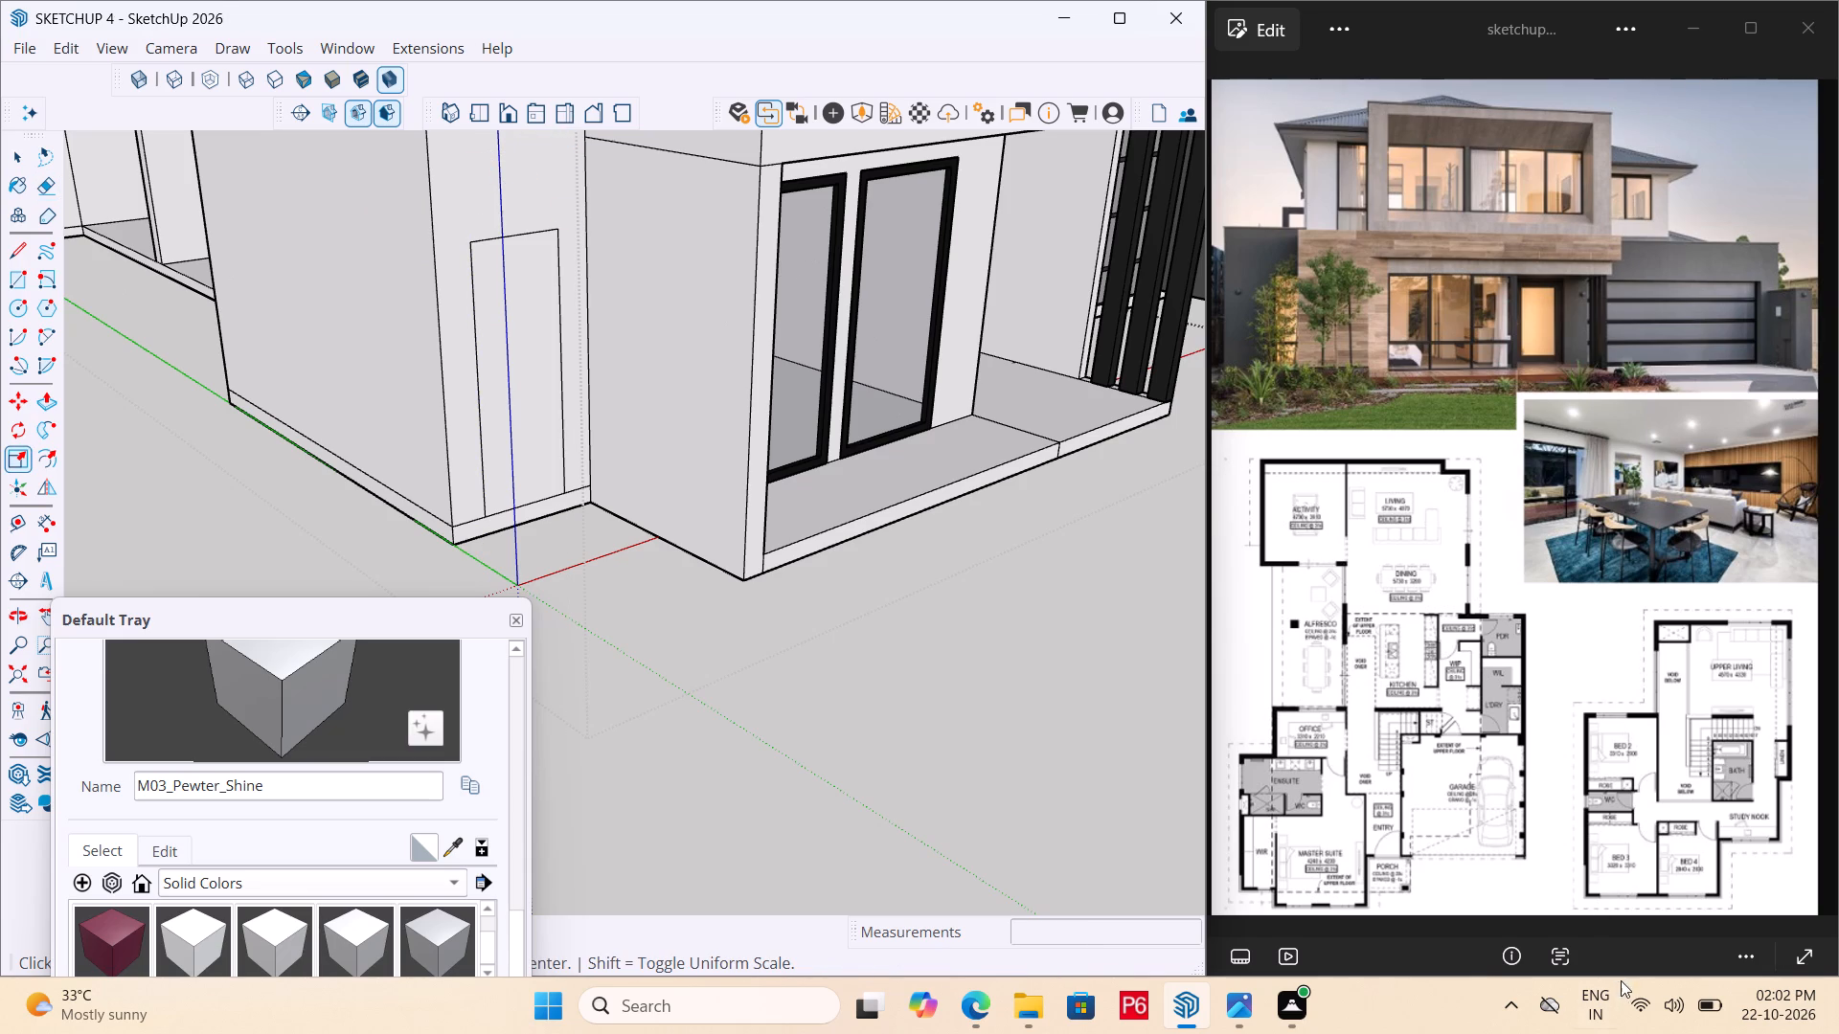